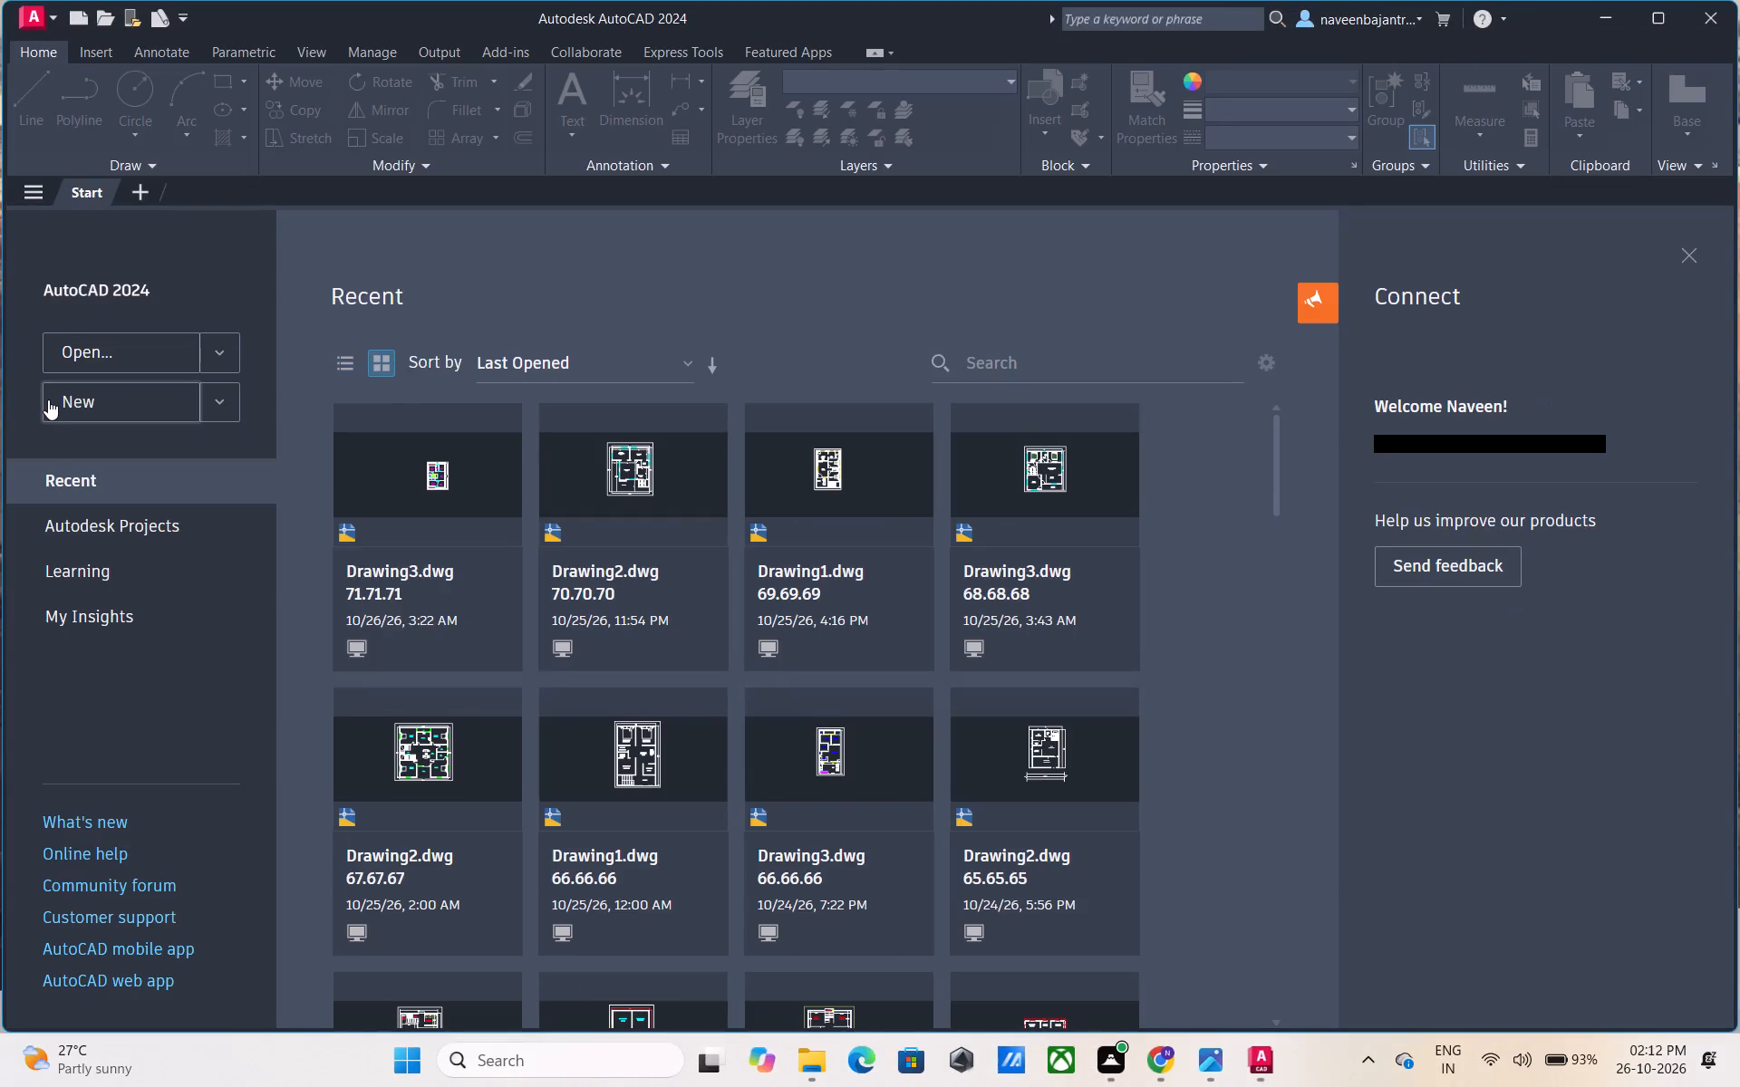
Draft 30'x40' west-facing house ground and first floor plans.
Create a new blank drawing.
{"action": "left_click", "coordinate": [89, 409]}
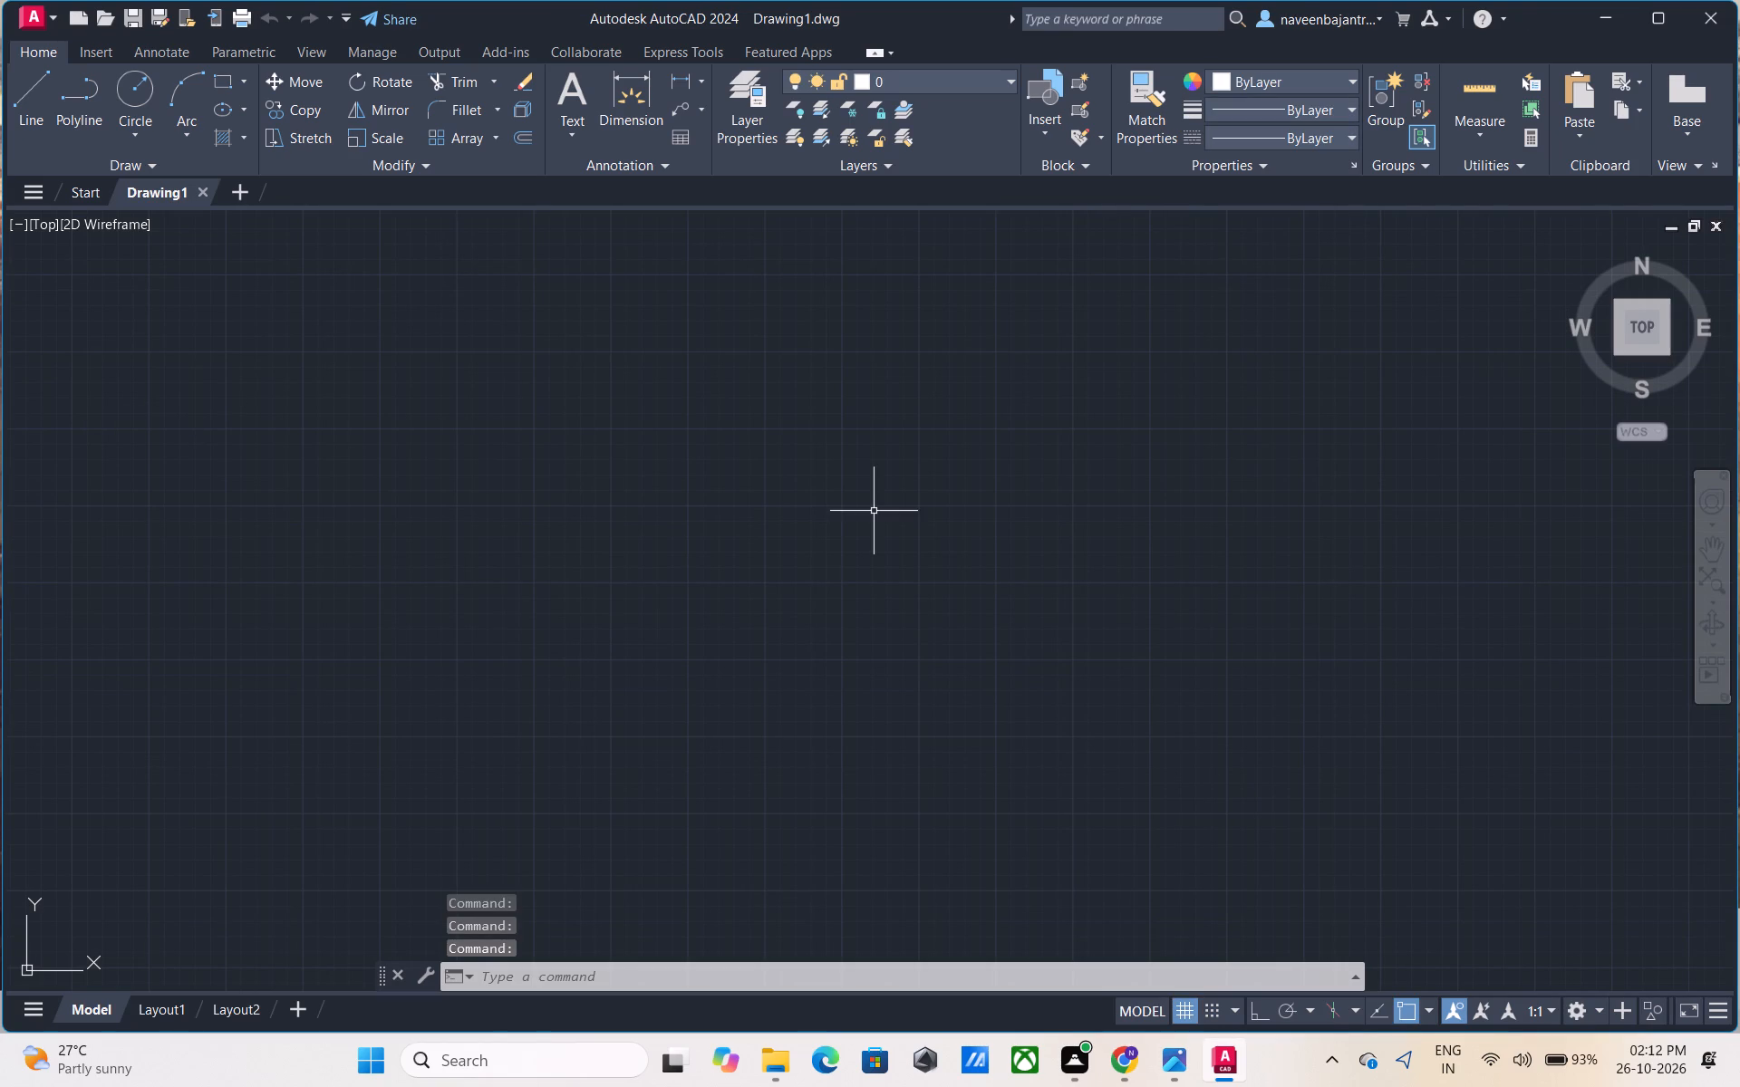
Turn on log file recording with the LOGFILEON command.
{"action": "left_click", "coordinate": [552, 973]}
{"action": "type", "text": "lo"}
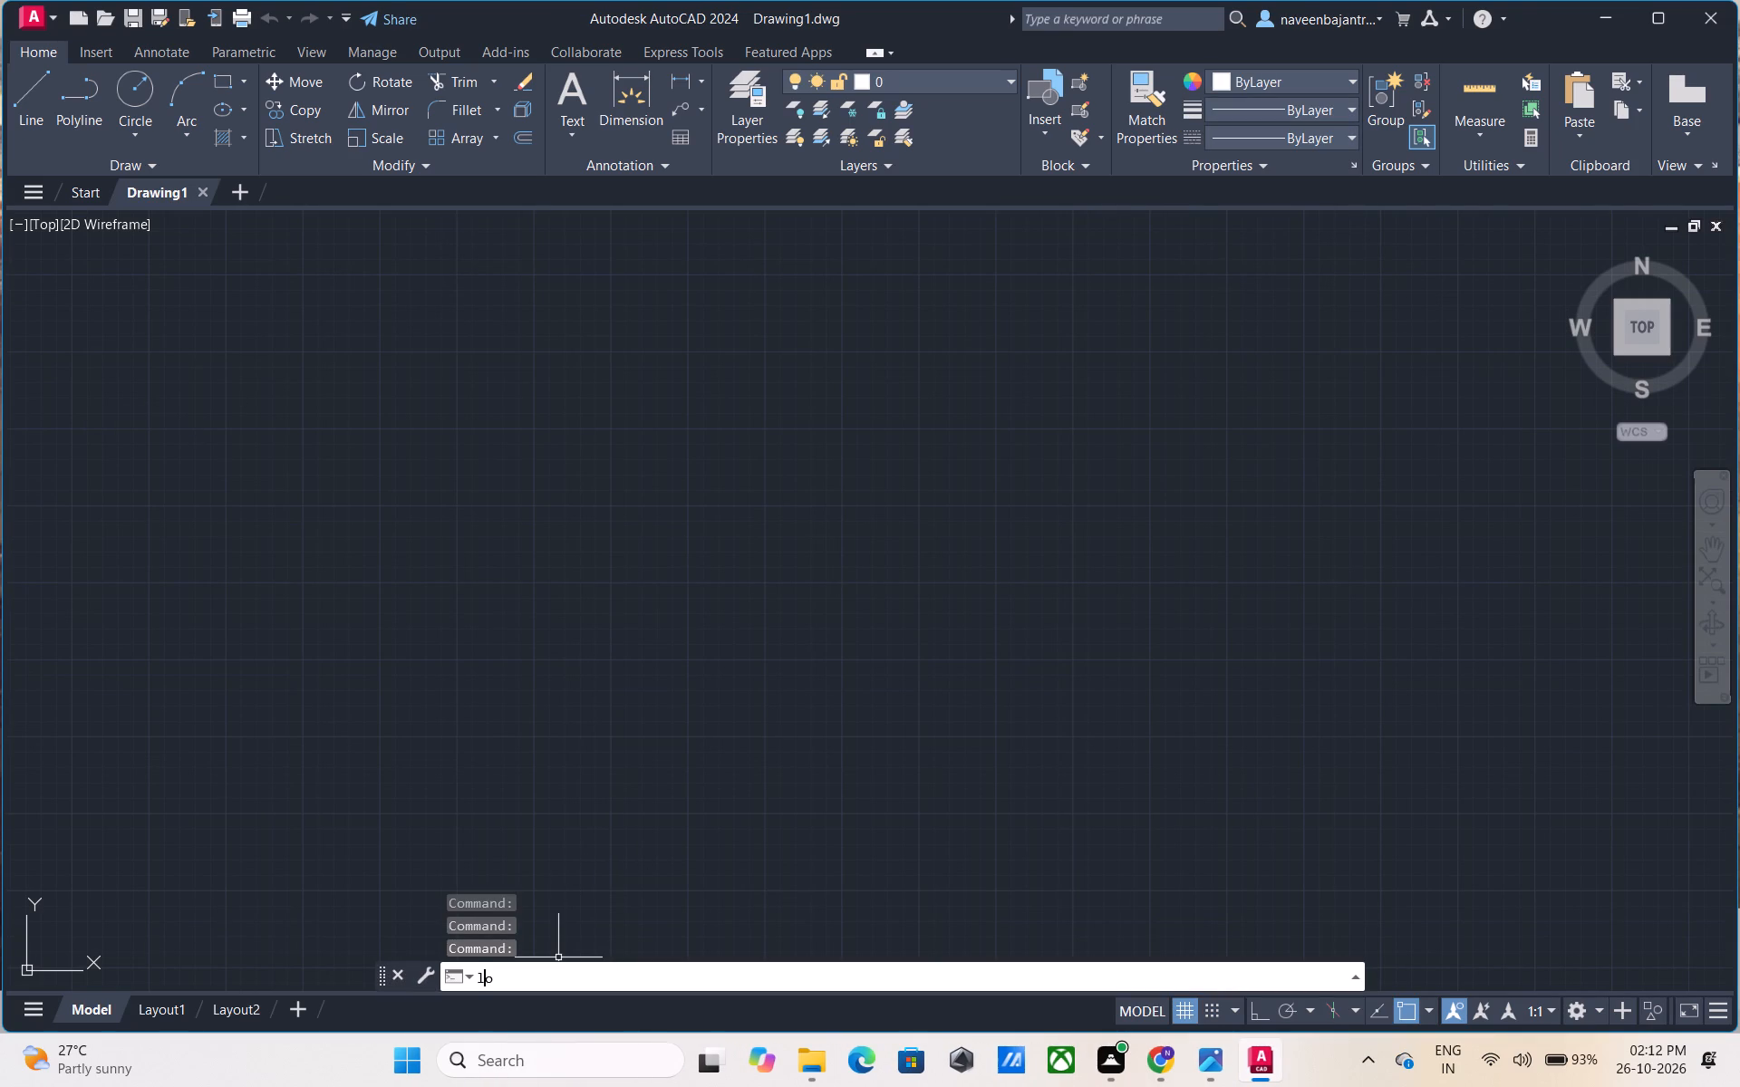
{"action": "key", "text": "g"}
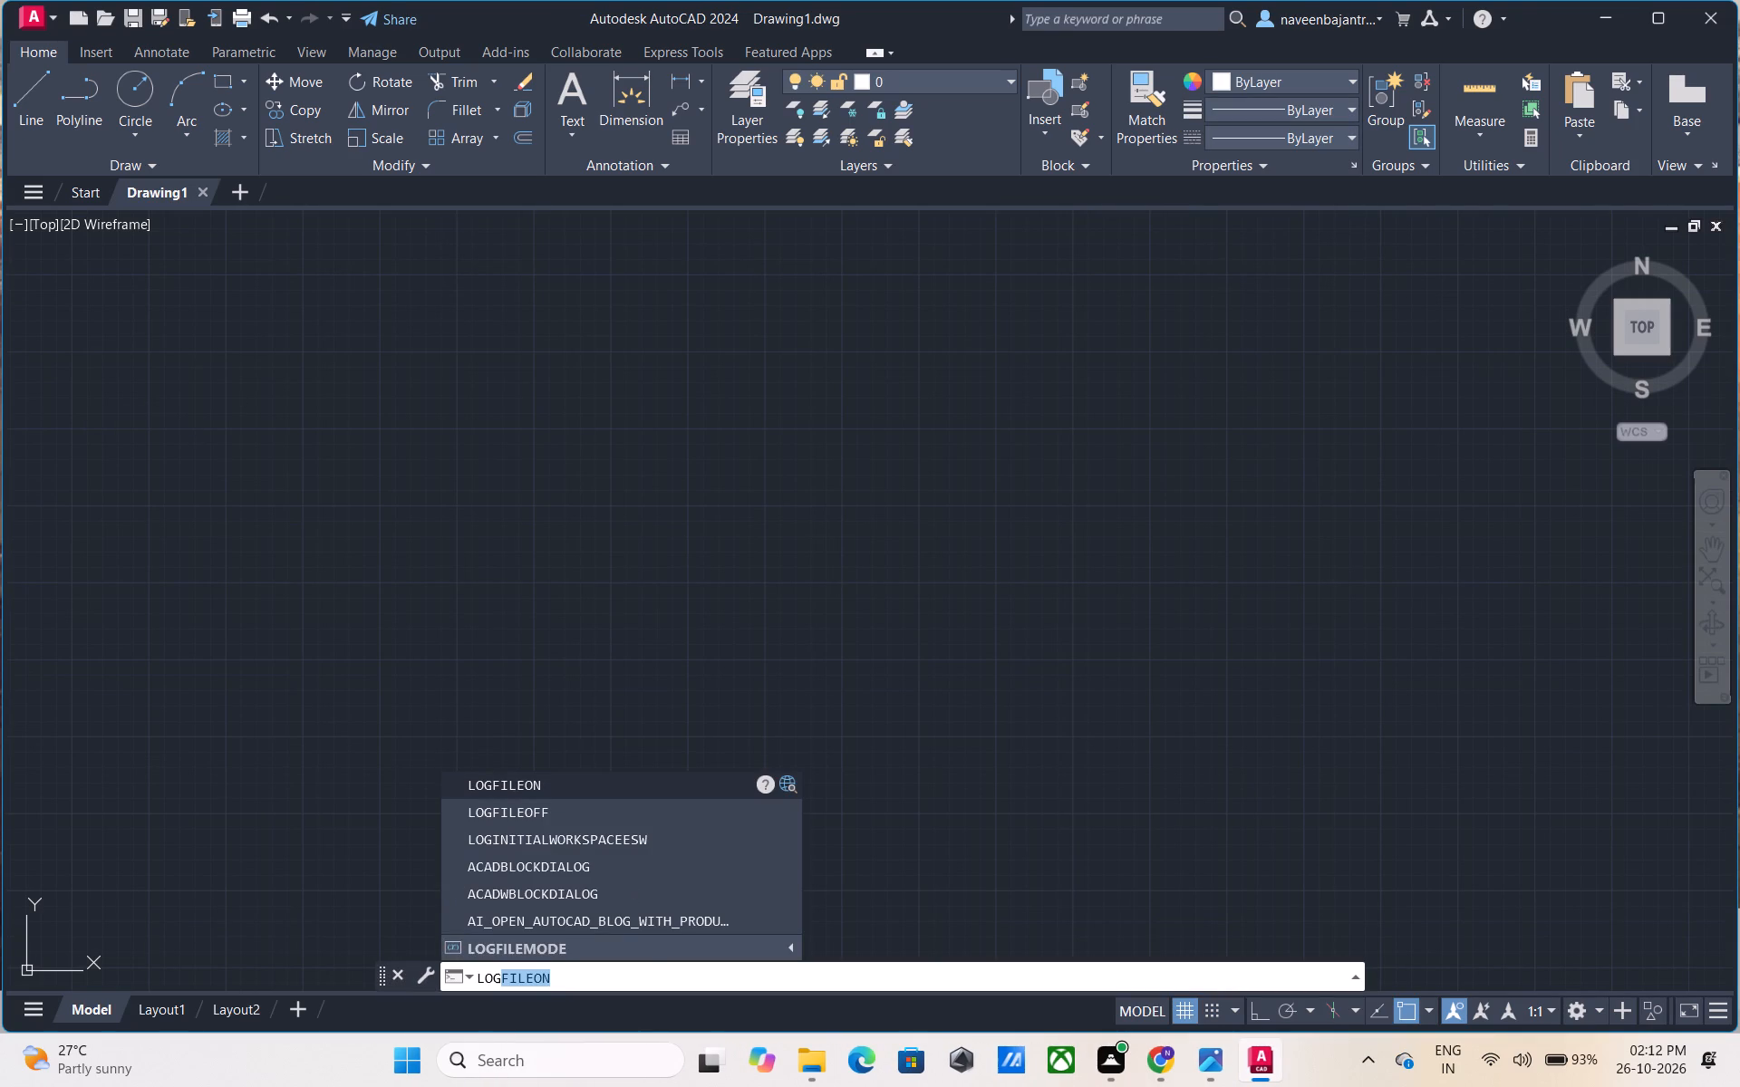
{"action": "left_click", "coordinate": [534, 775]}
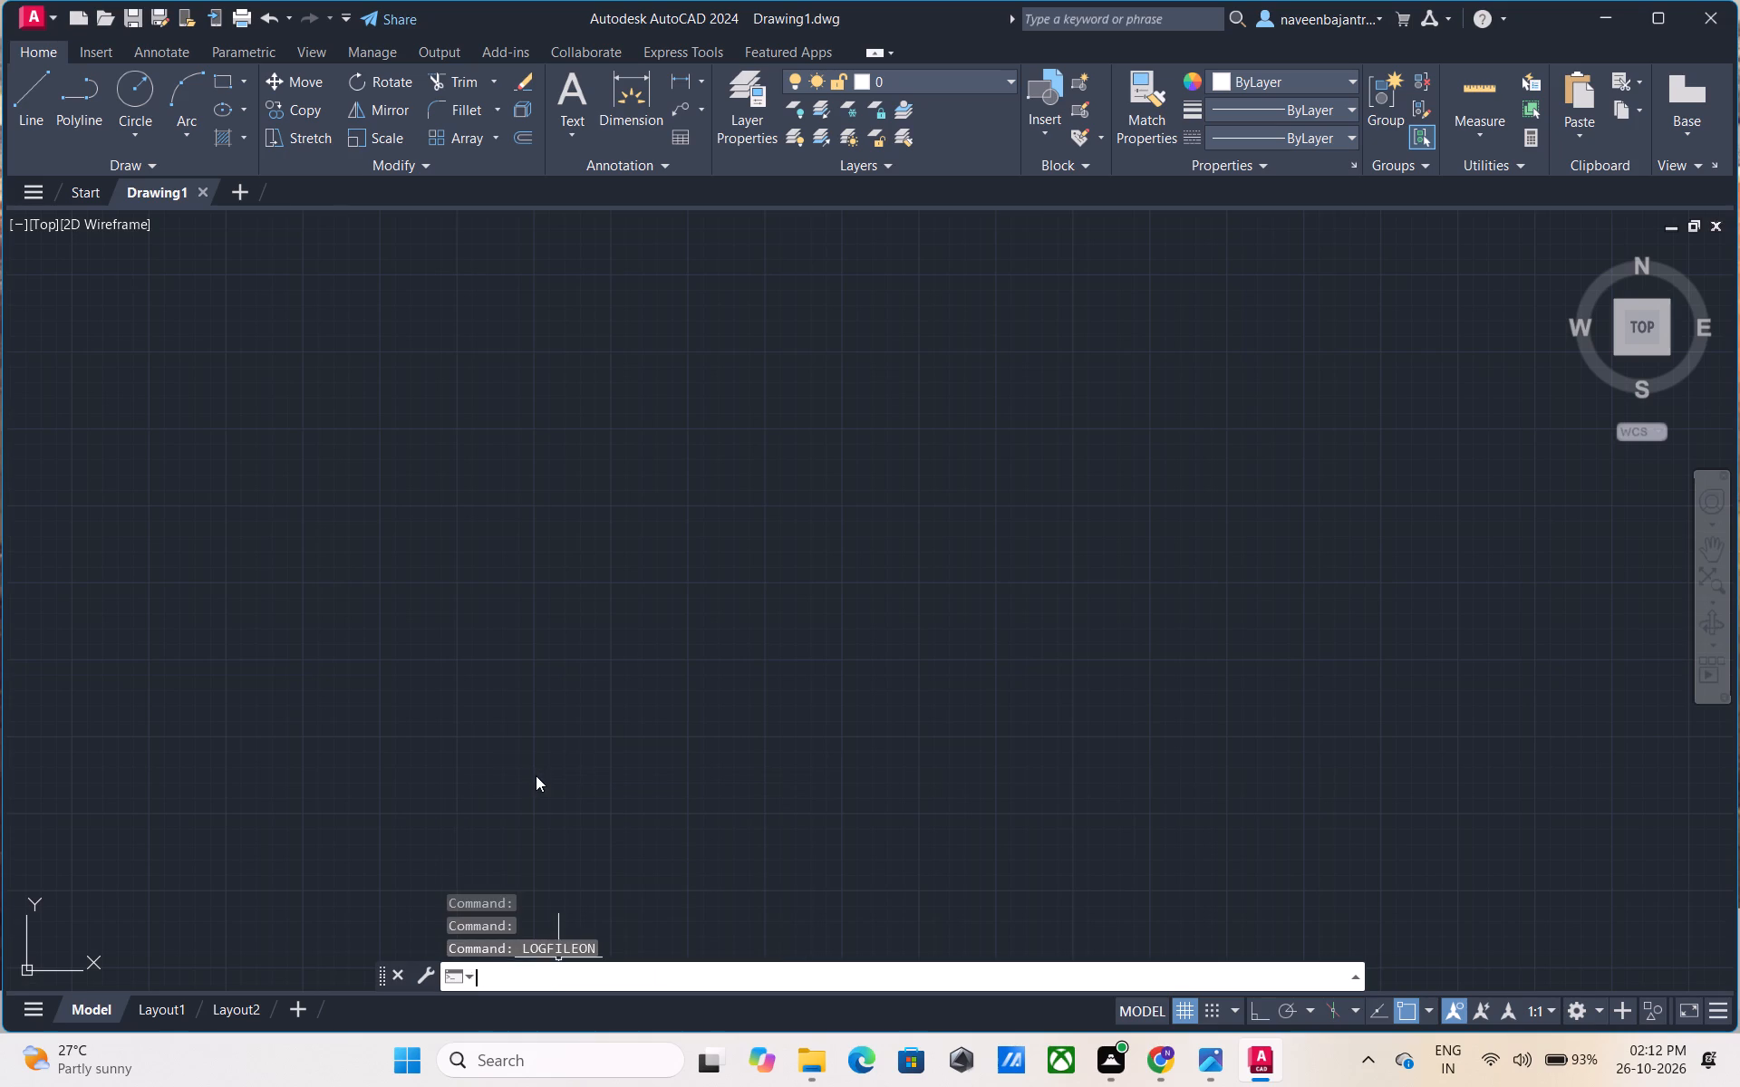
Set the drawing units to Architectural length with 0'-0 1/2" precision and an insertion scale of Inches.
{"action": "type", "text": "un"}
{"action": "key", "text": "space"}
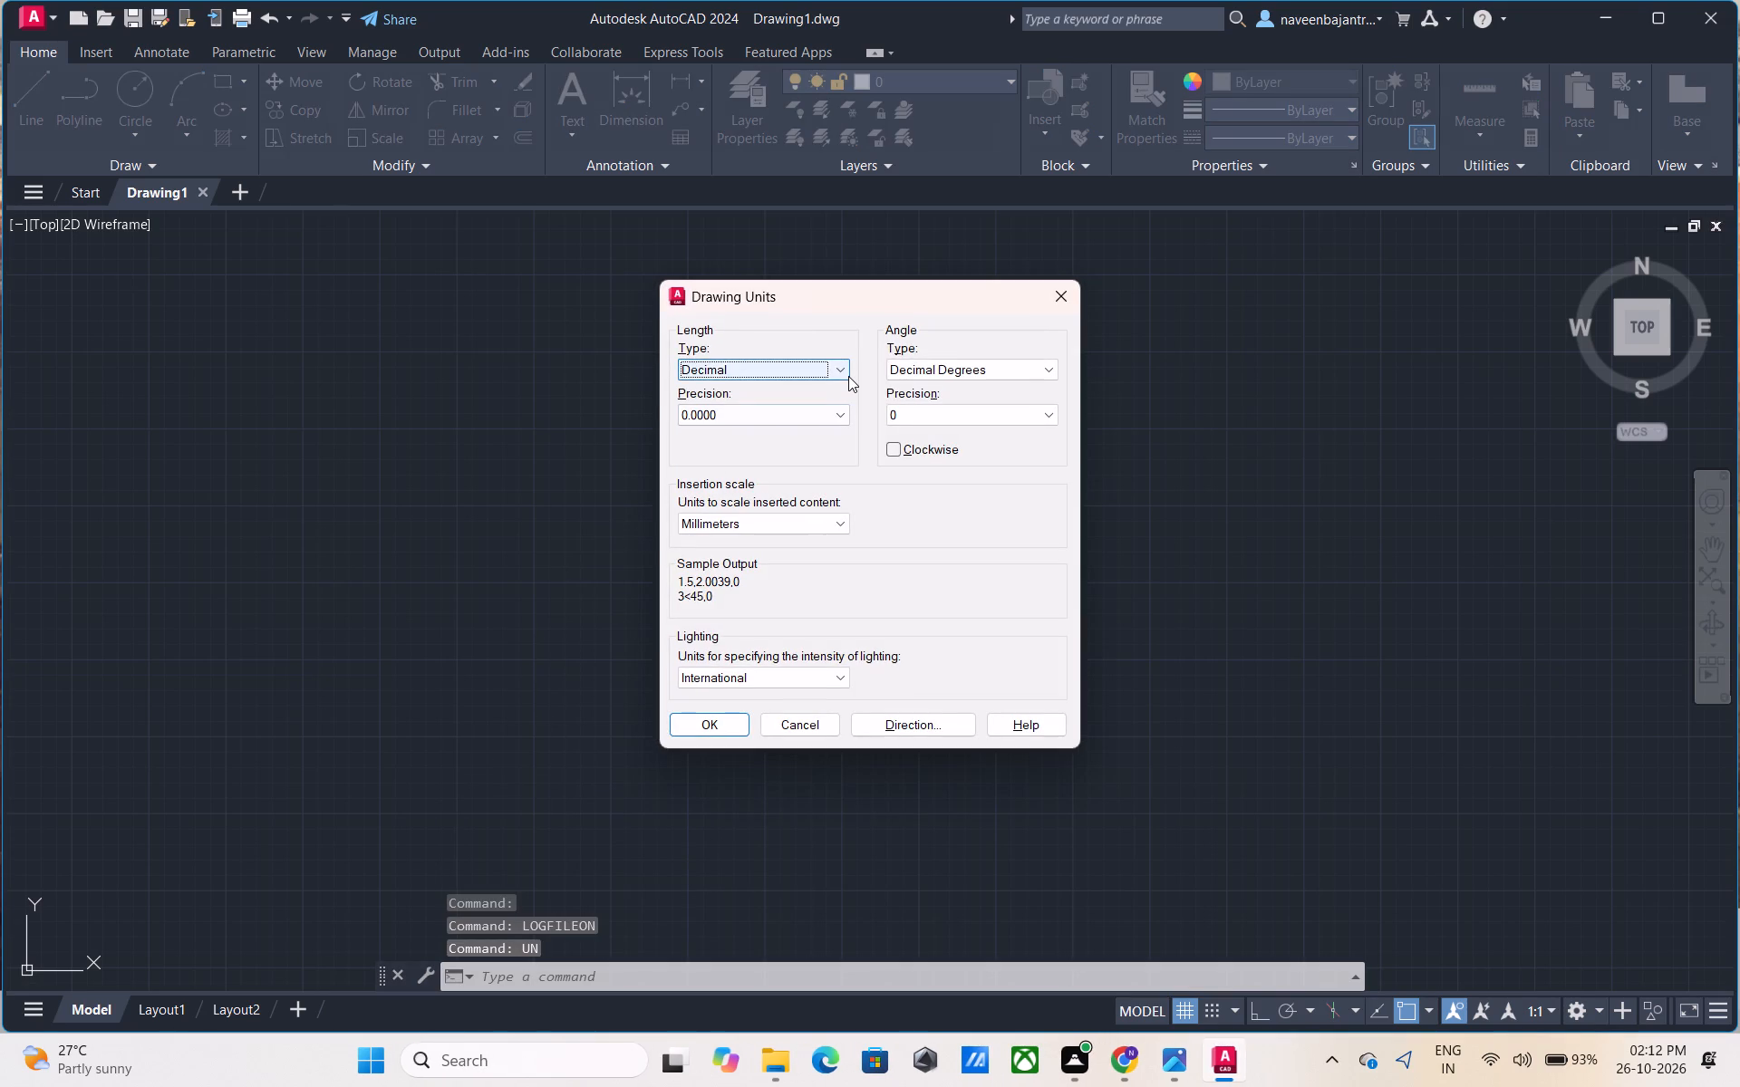
{"action": "left_click", "coordinate": [848, 376]}
{"action": "left_click", "coordinate": [788, 390]}
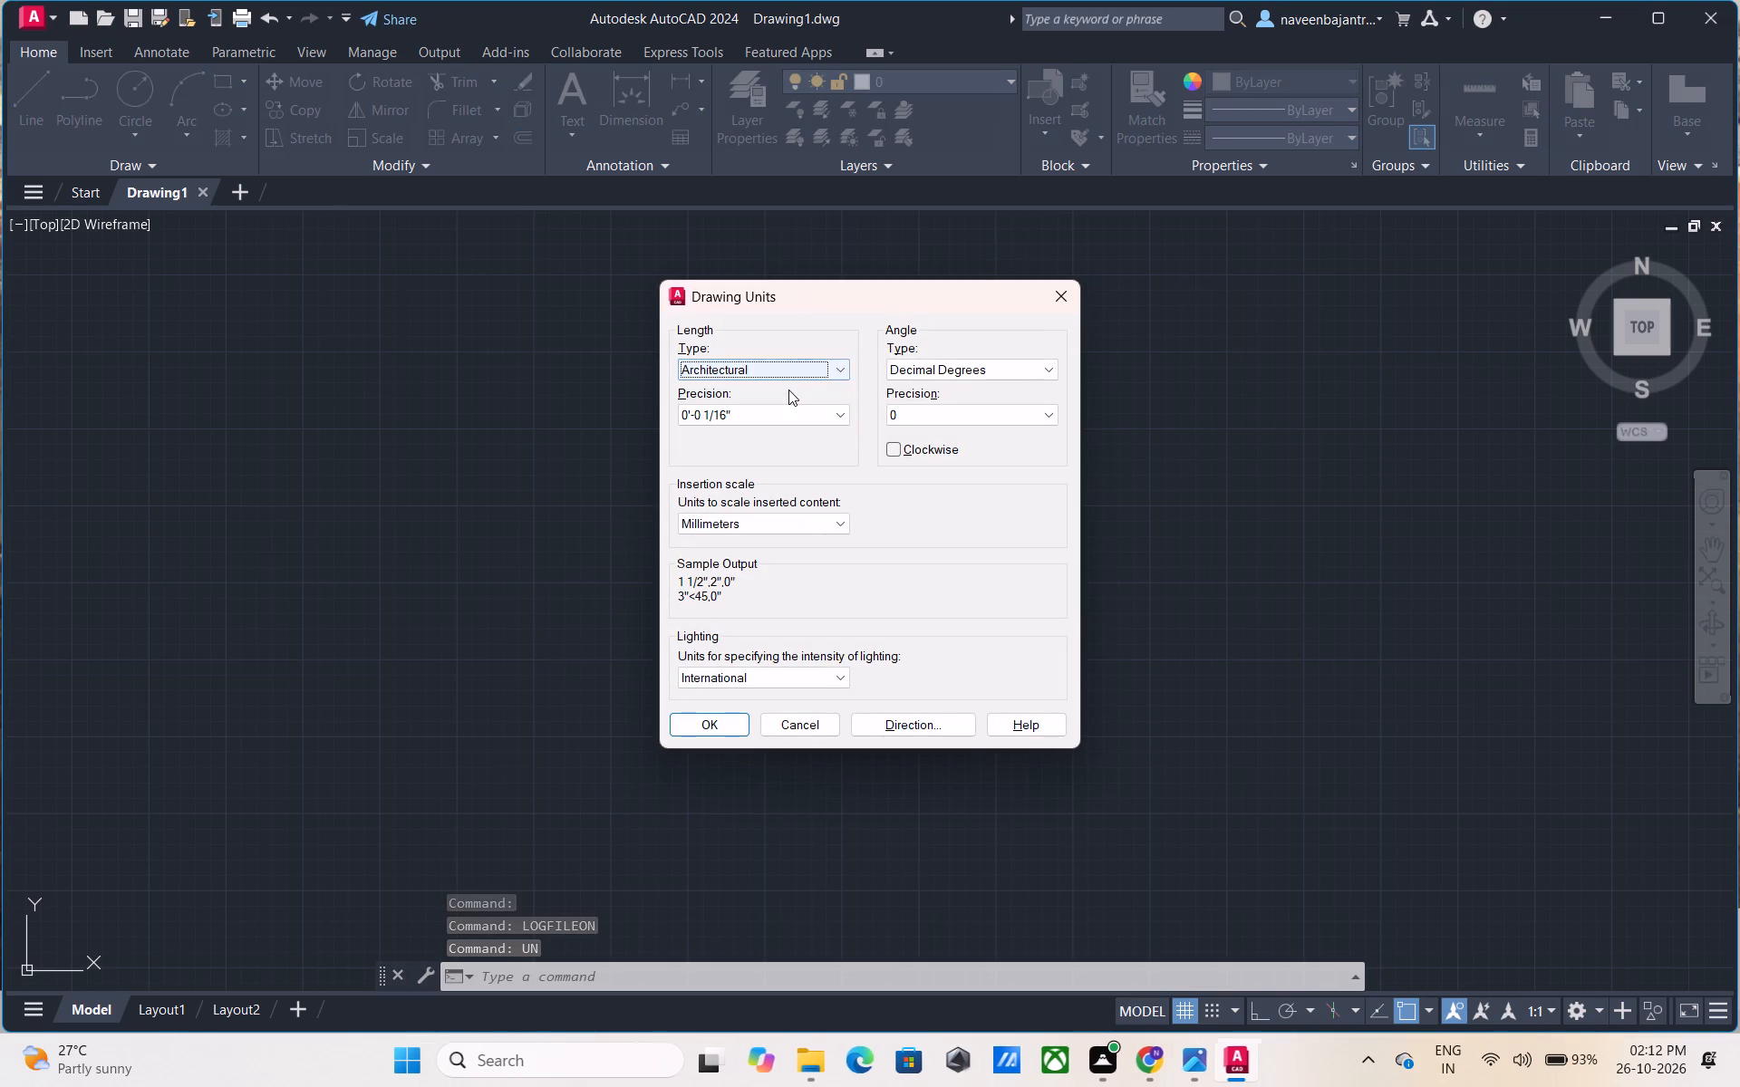
{"action": "left_click", "coordinate": [788, 411]}
{"action": "left_click", "coordinate": [768, 443]}
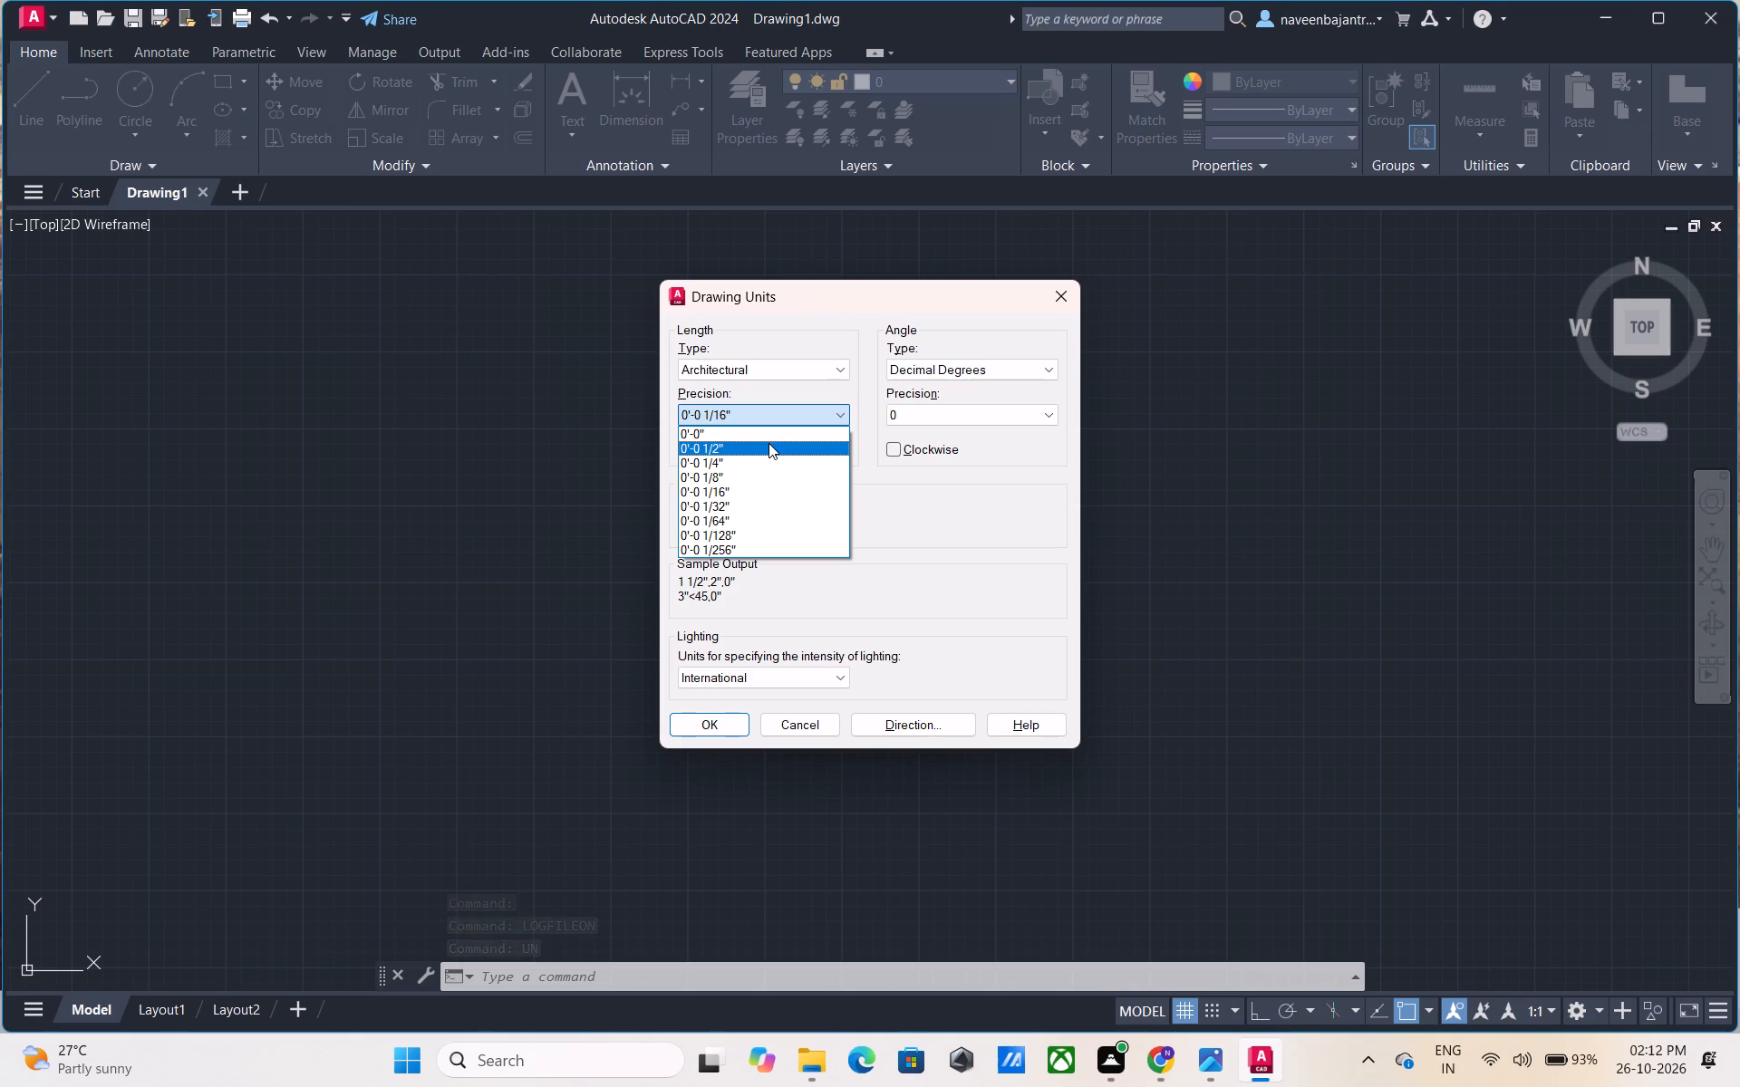
{"action": "left_click", "coordinate": [750, 520]}
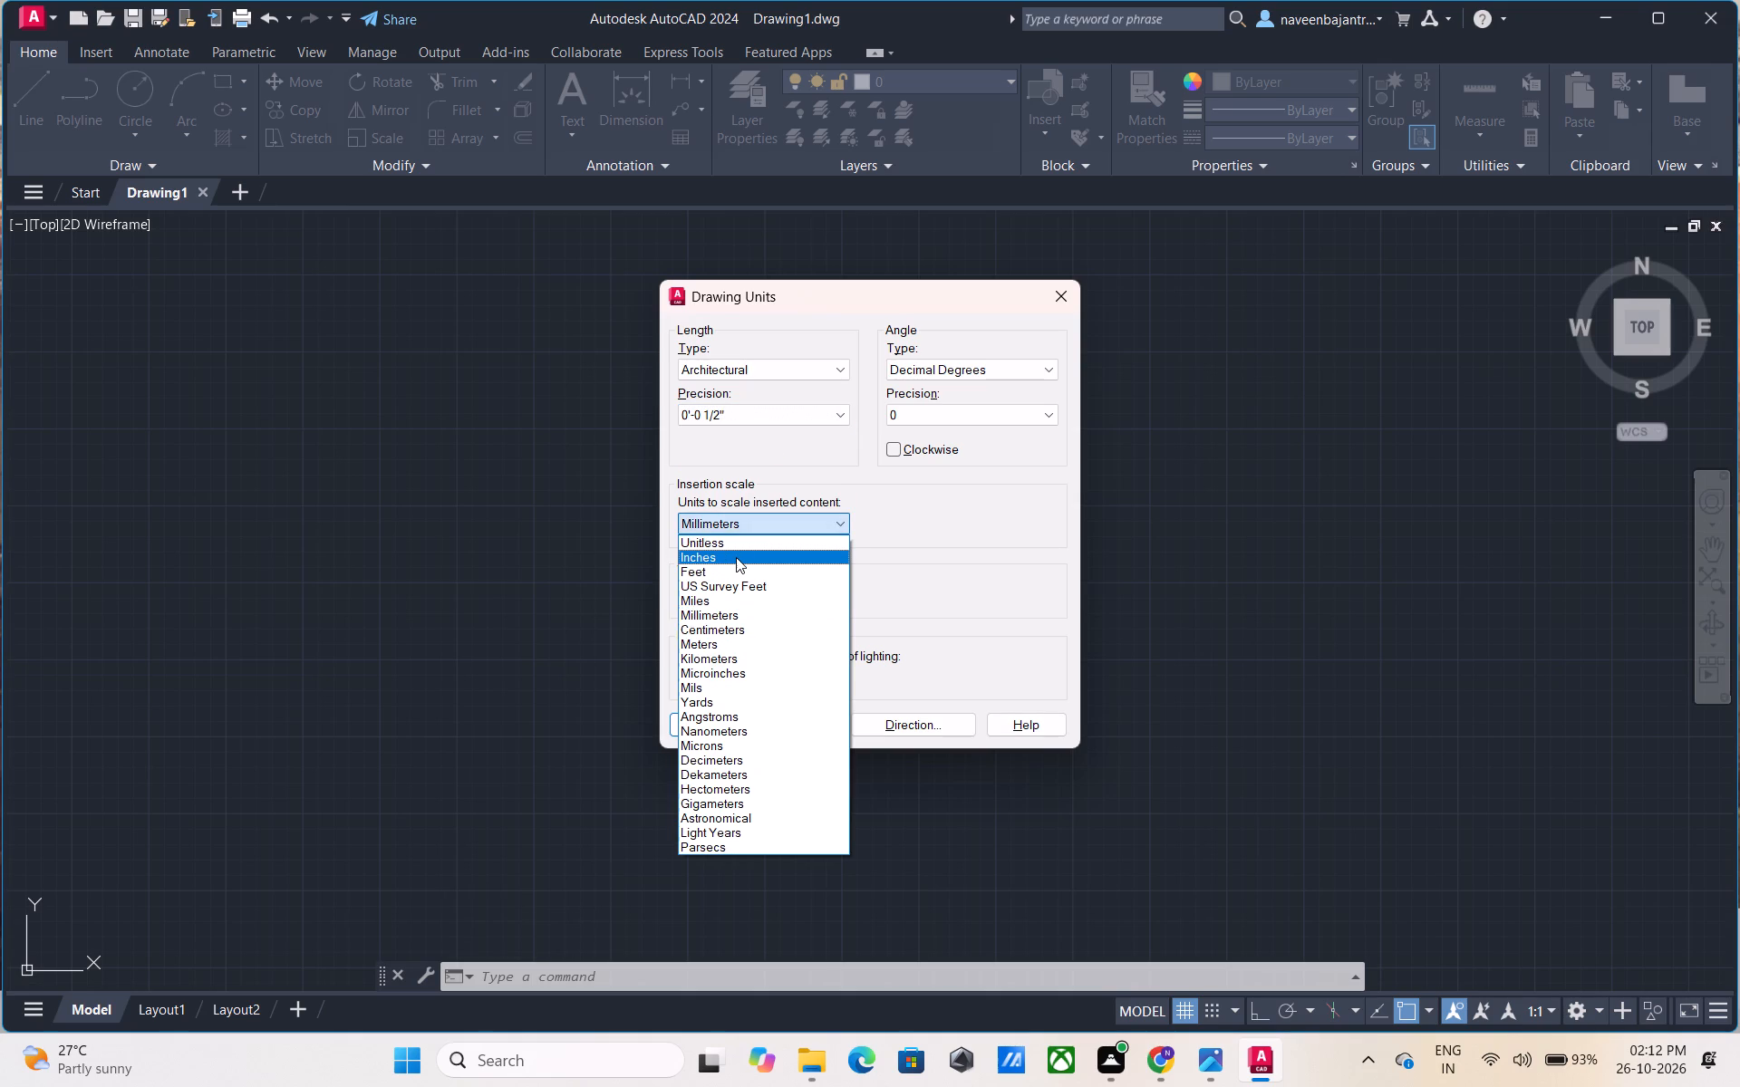
{"action": "left_click", "coordinate": [736, 557]}
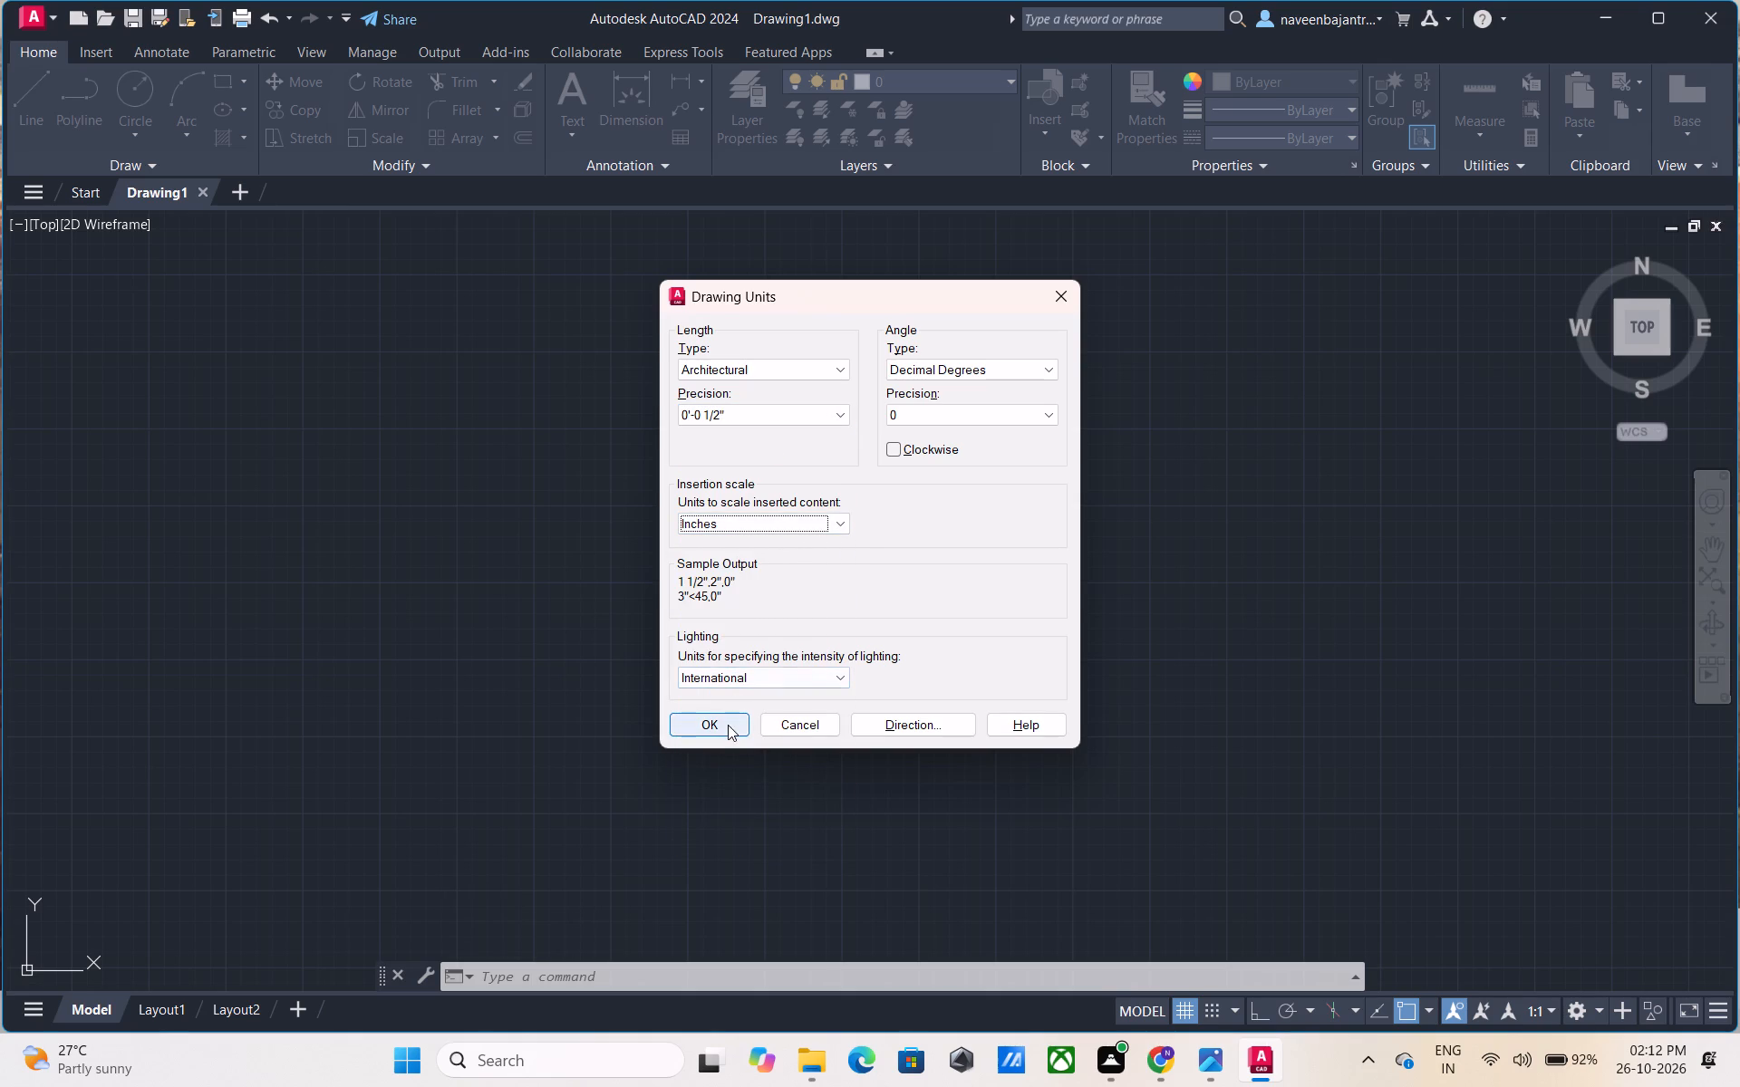
{"action": "left_click", "coordinate": [728, 725]}
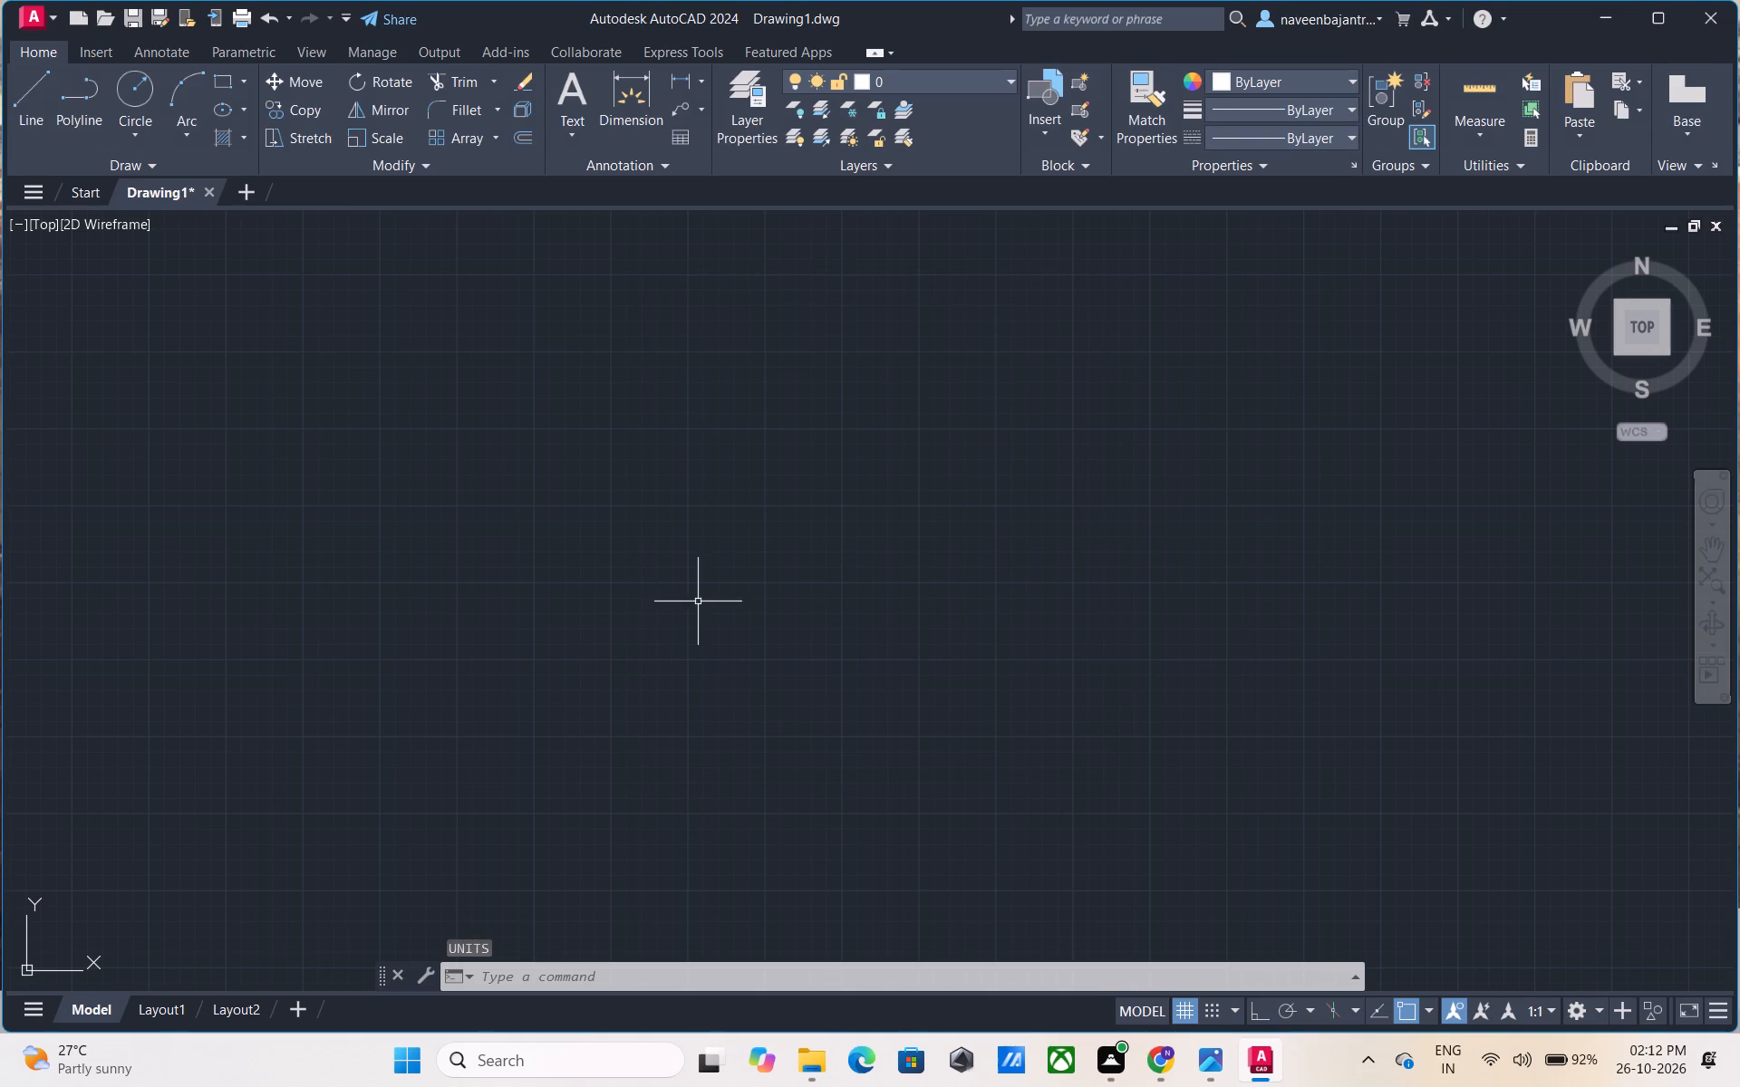
Modify the ISO-25 dimension style's text to 9" height, Centered vertical placement and a 2" offset from the dimension line.
{"action": "type", "text": "d"}
{"action": "key", "text": "space"}
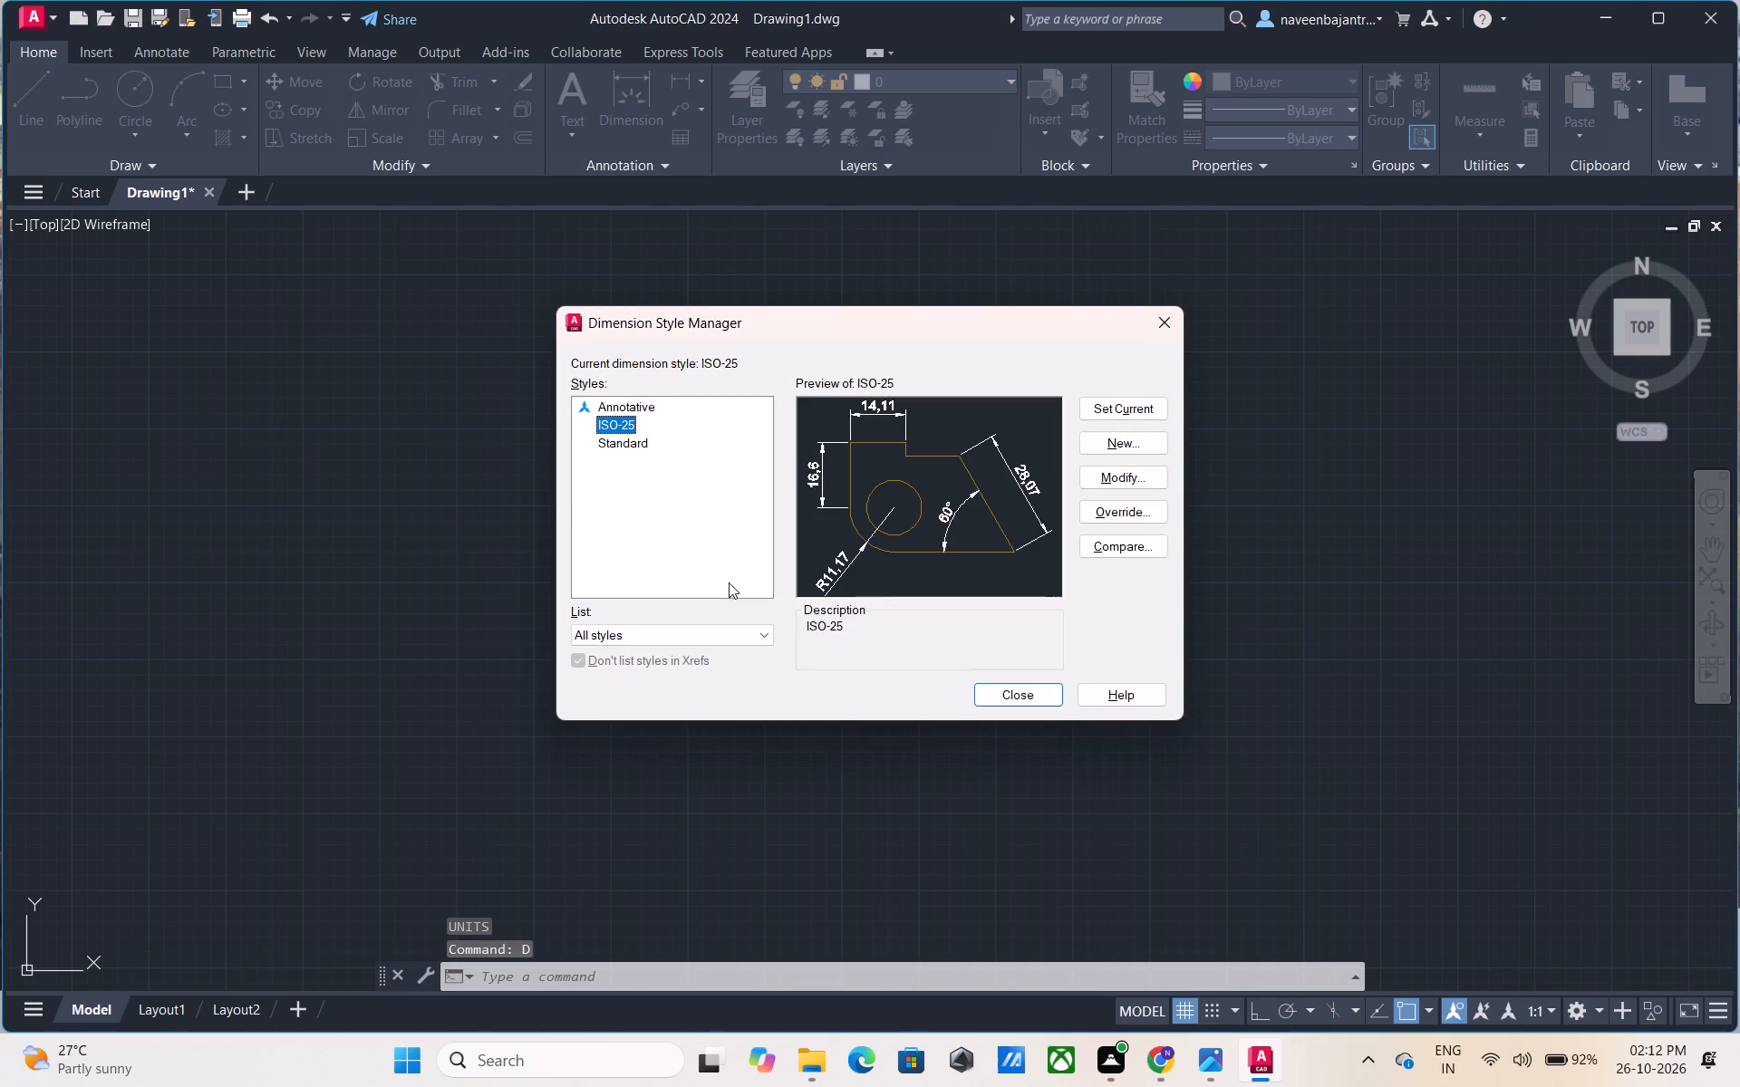
{"action": "left_click", "coordinate": [1140, 479]}
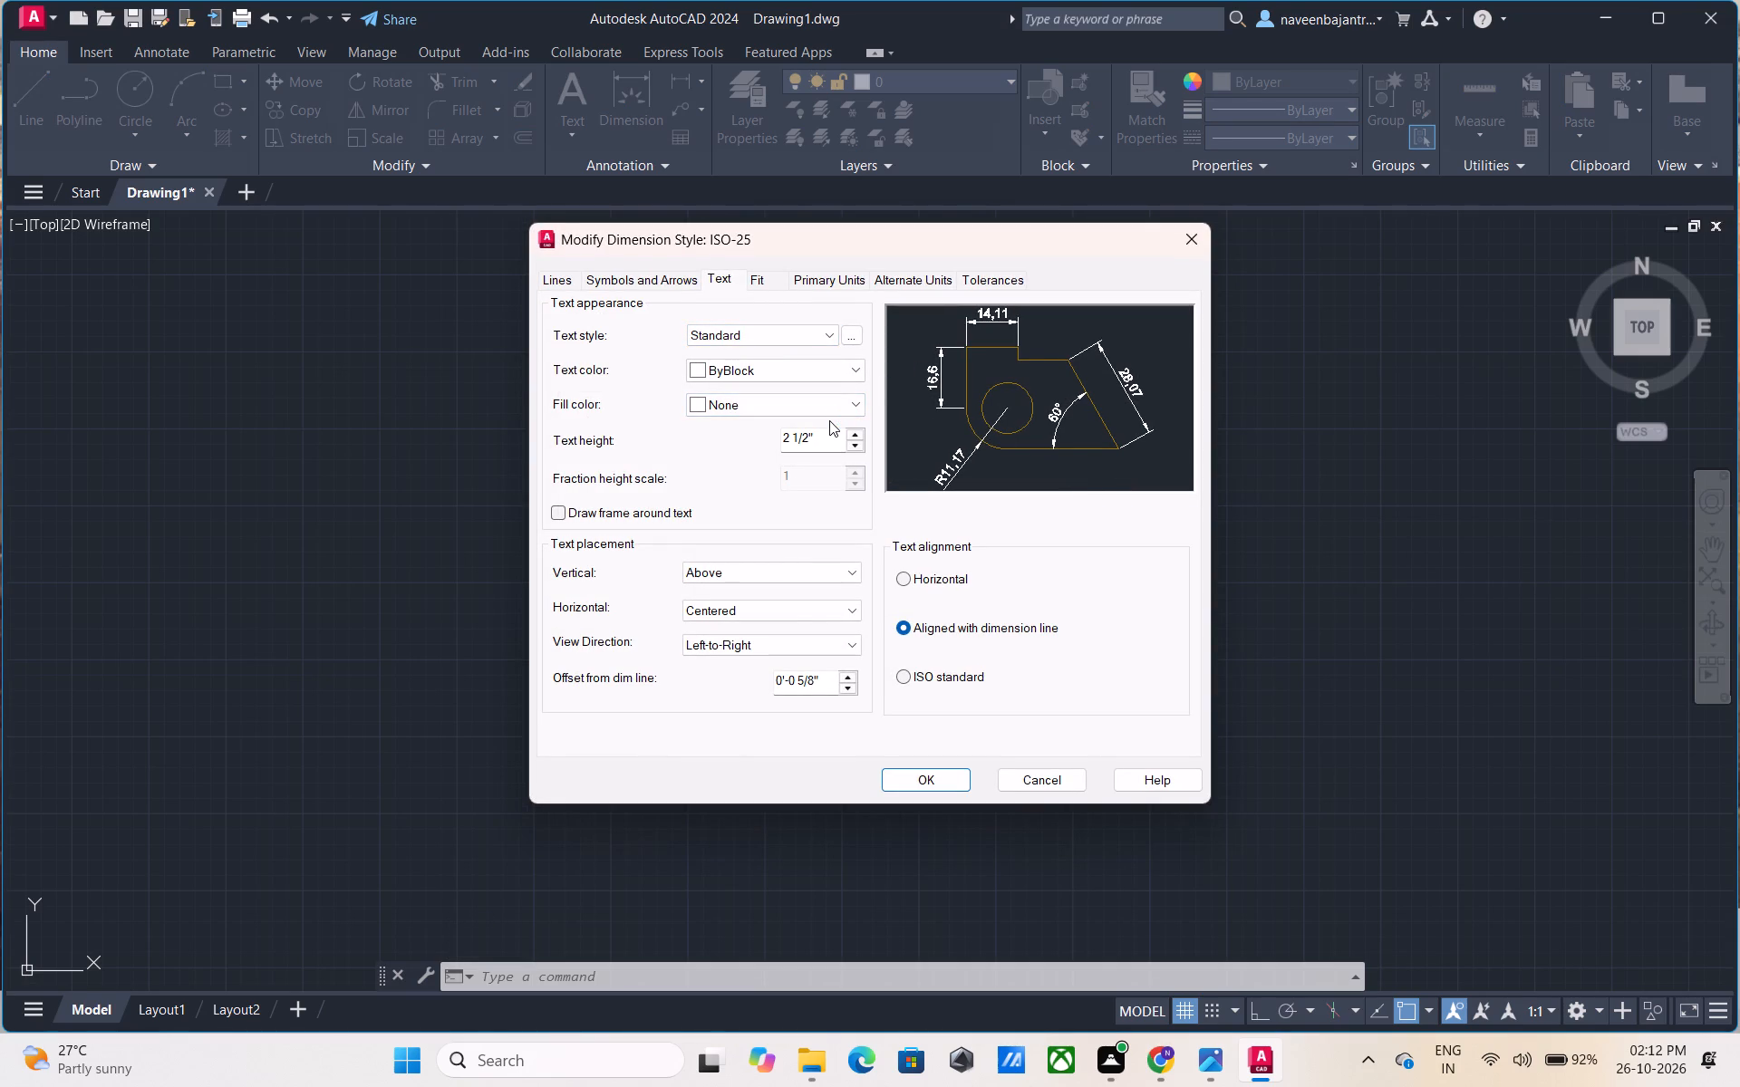
{"action": "left_click_drag", "start_coordinate": [827, 438], "coordinate": [756, 446]}
{"action": "key", "text": "9"}
{"action": "key", "text": "shift+quotedbl"}
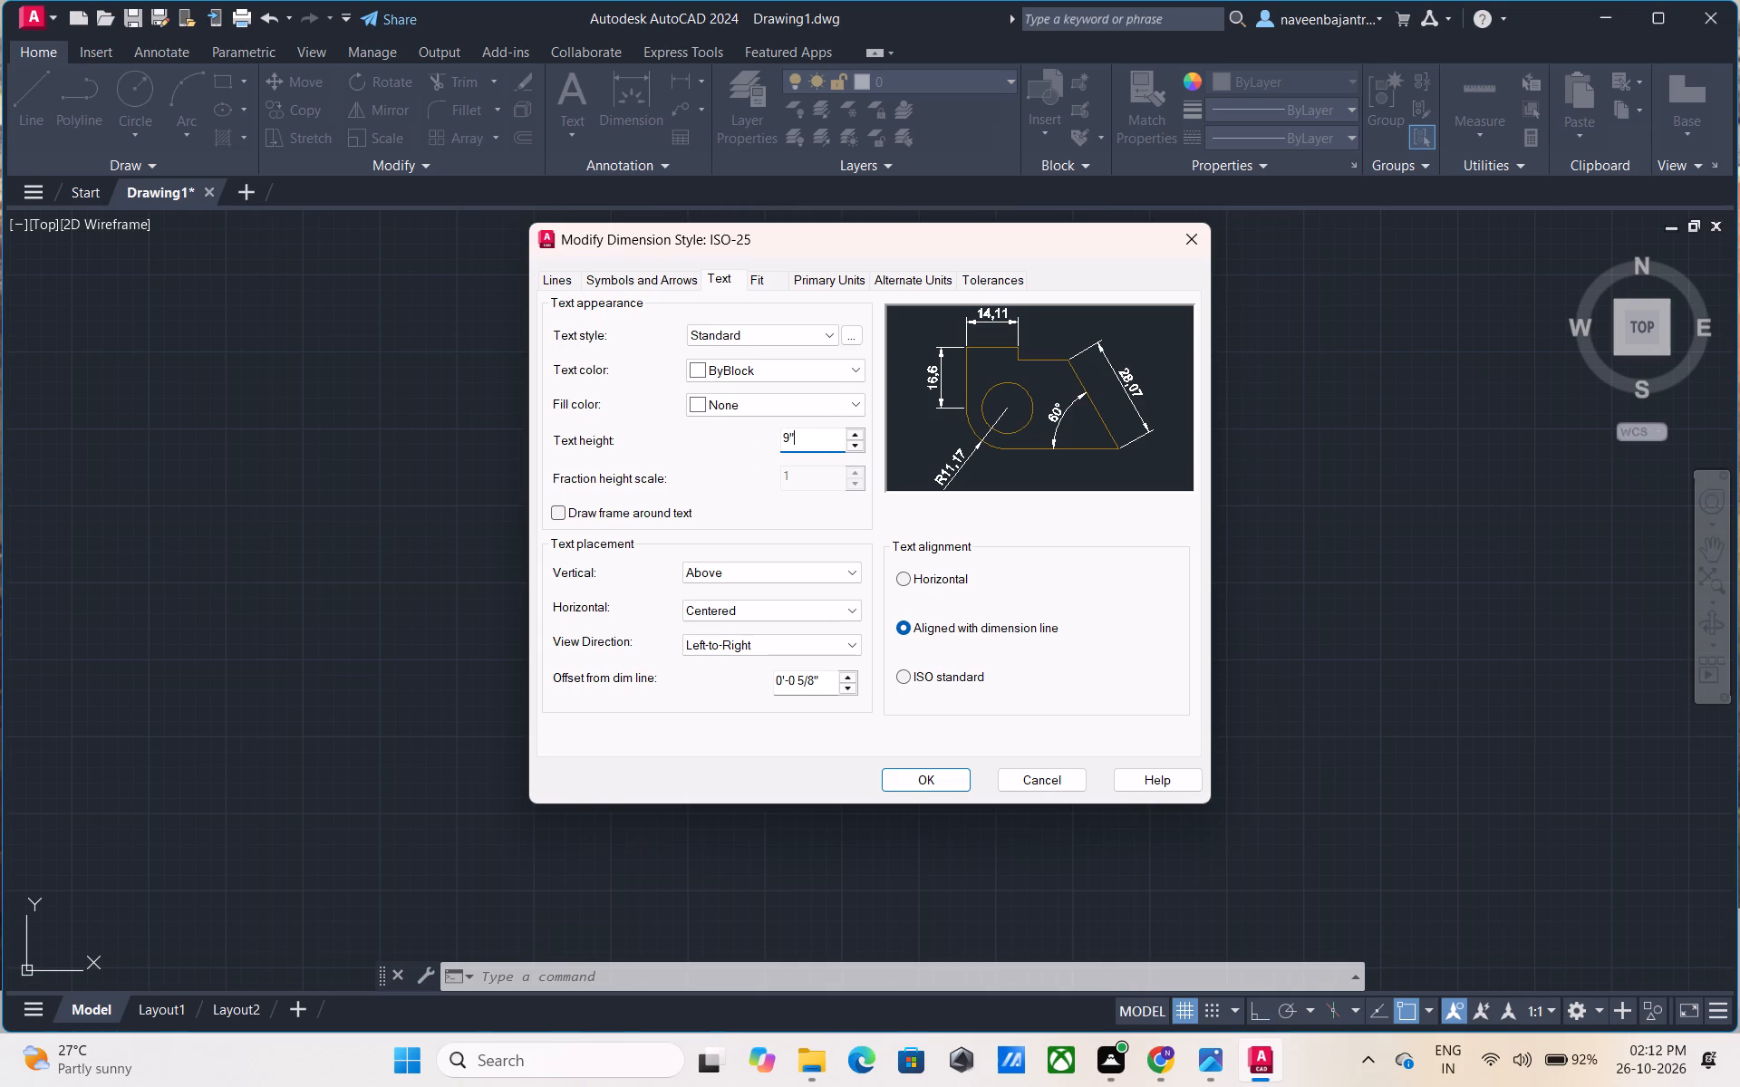
{"action": "key", "text": "Return"}
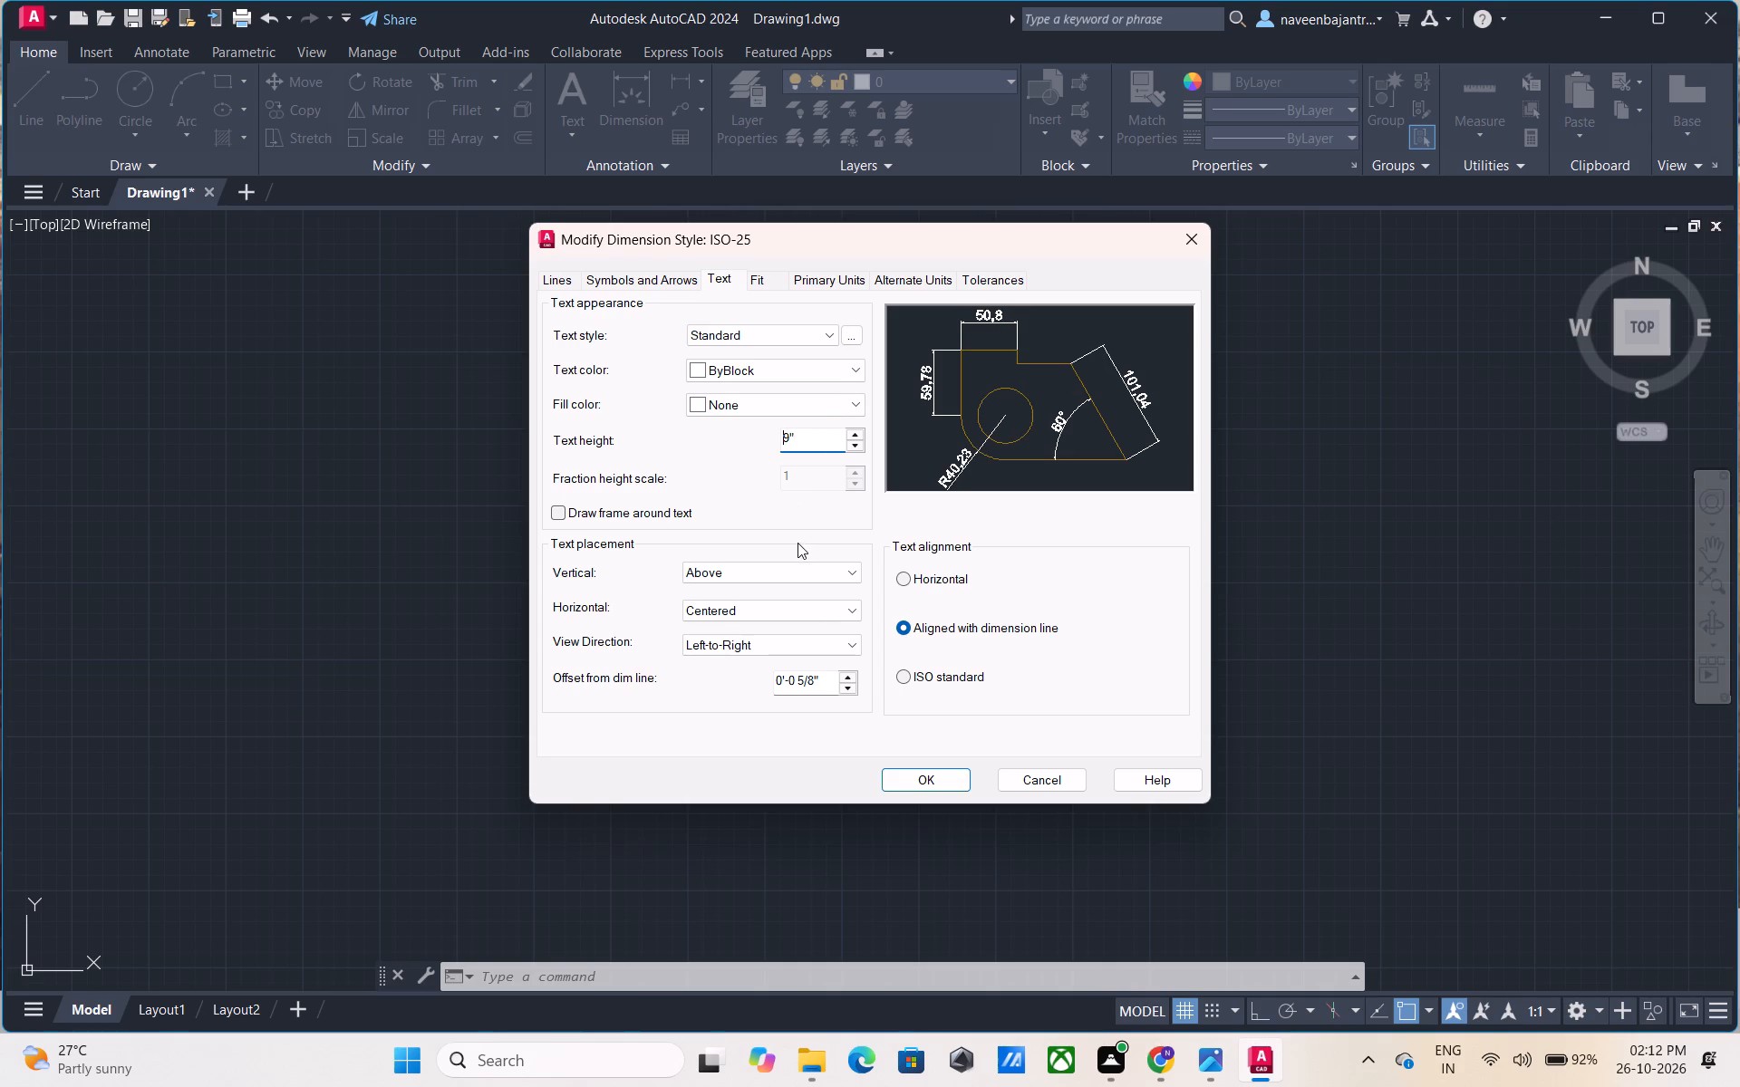
{"action": "left_click", "coordinate": [788, 568]}
{"action": "left_click", "coordinate": [768, 593]}
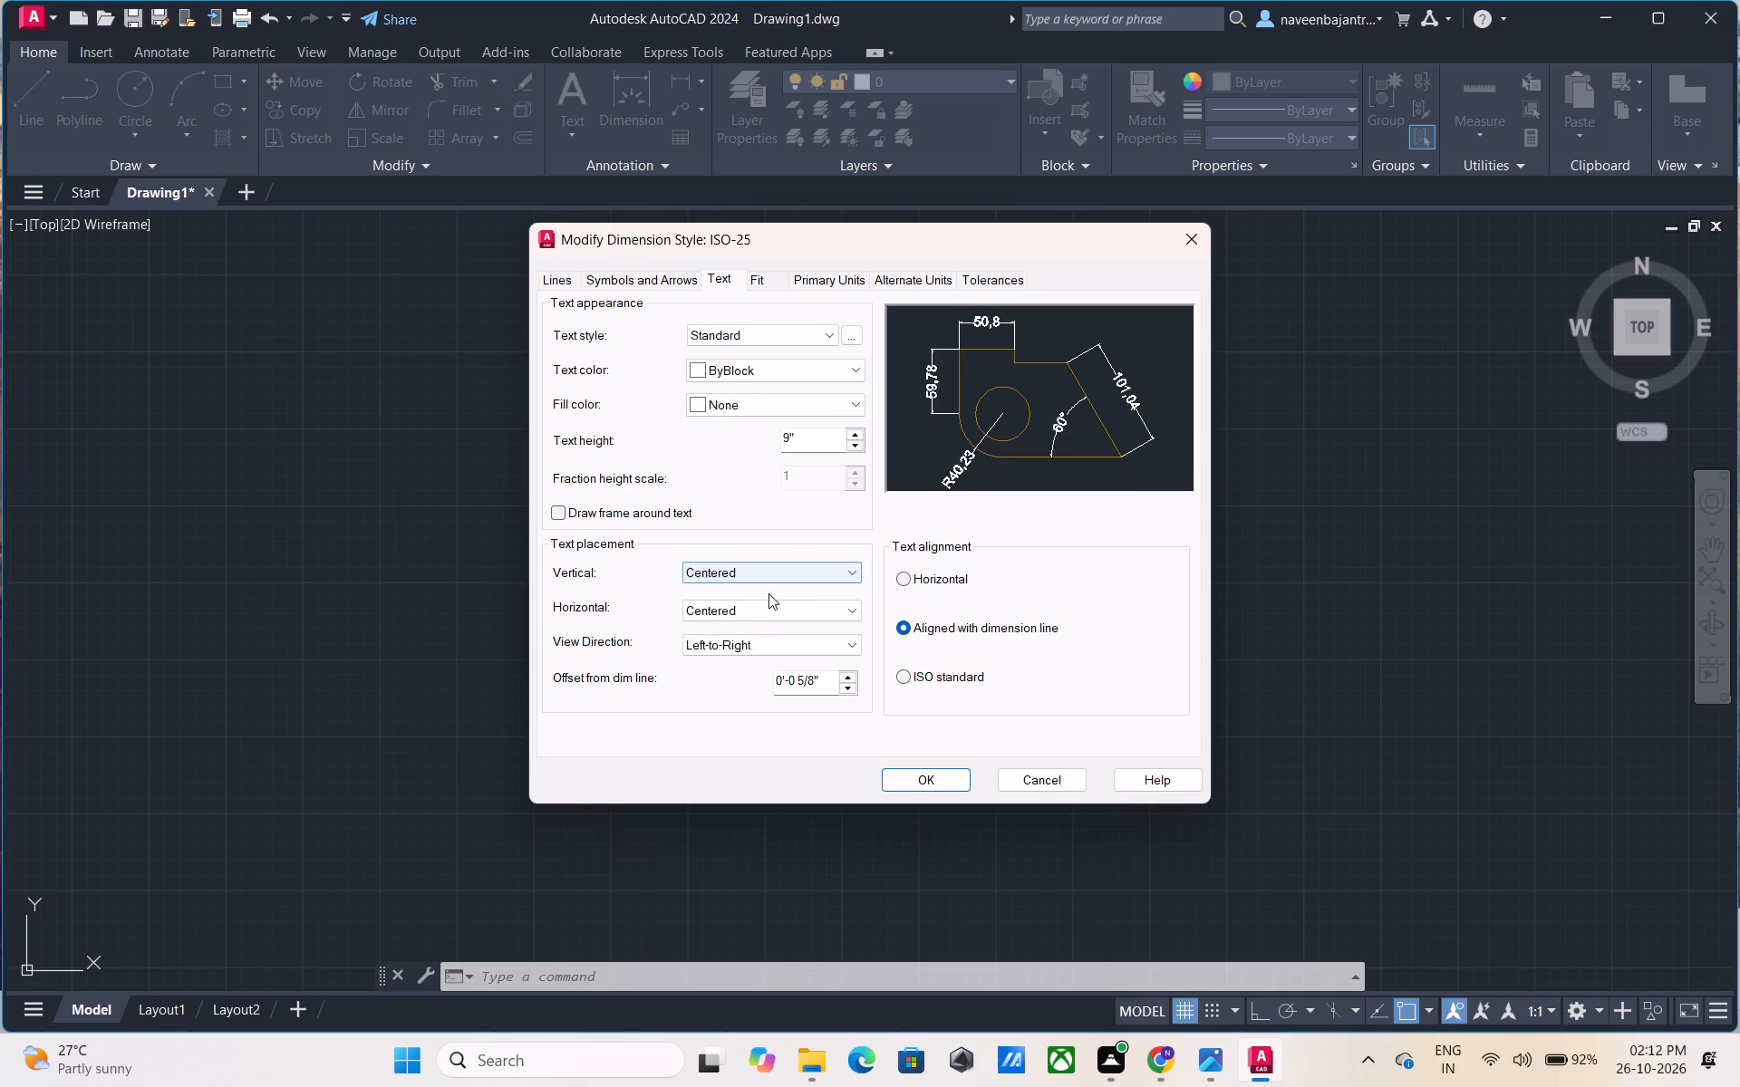
{"action": "left_click_drag", "start_coordinate": [828, 678], "coordinate": [770, 692]}
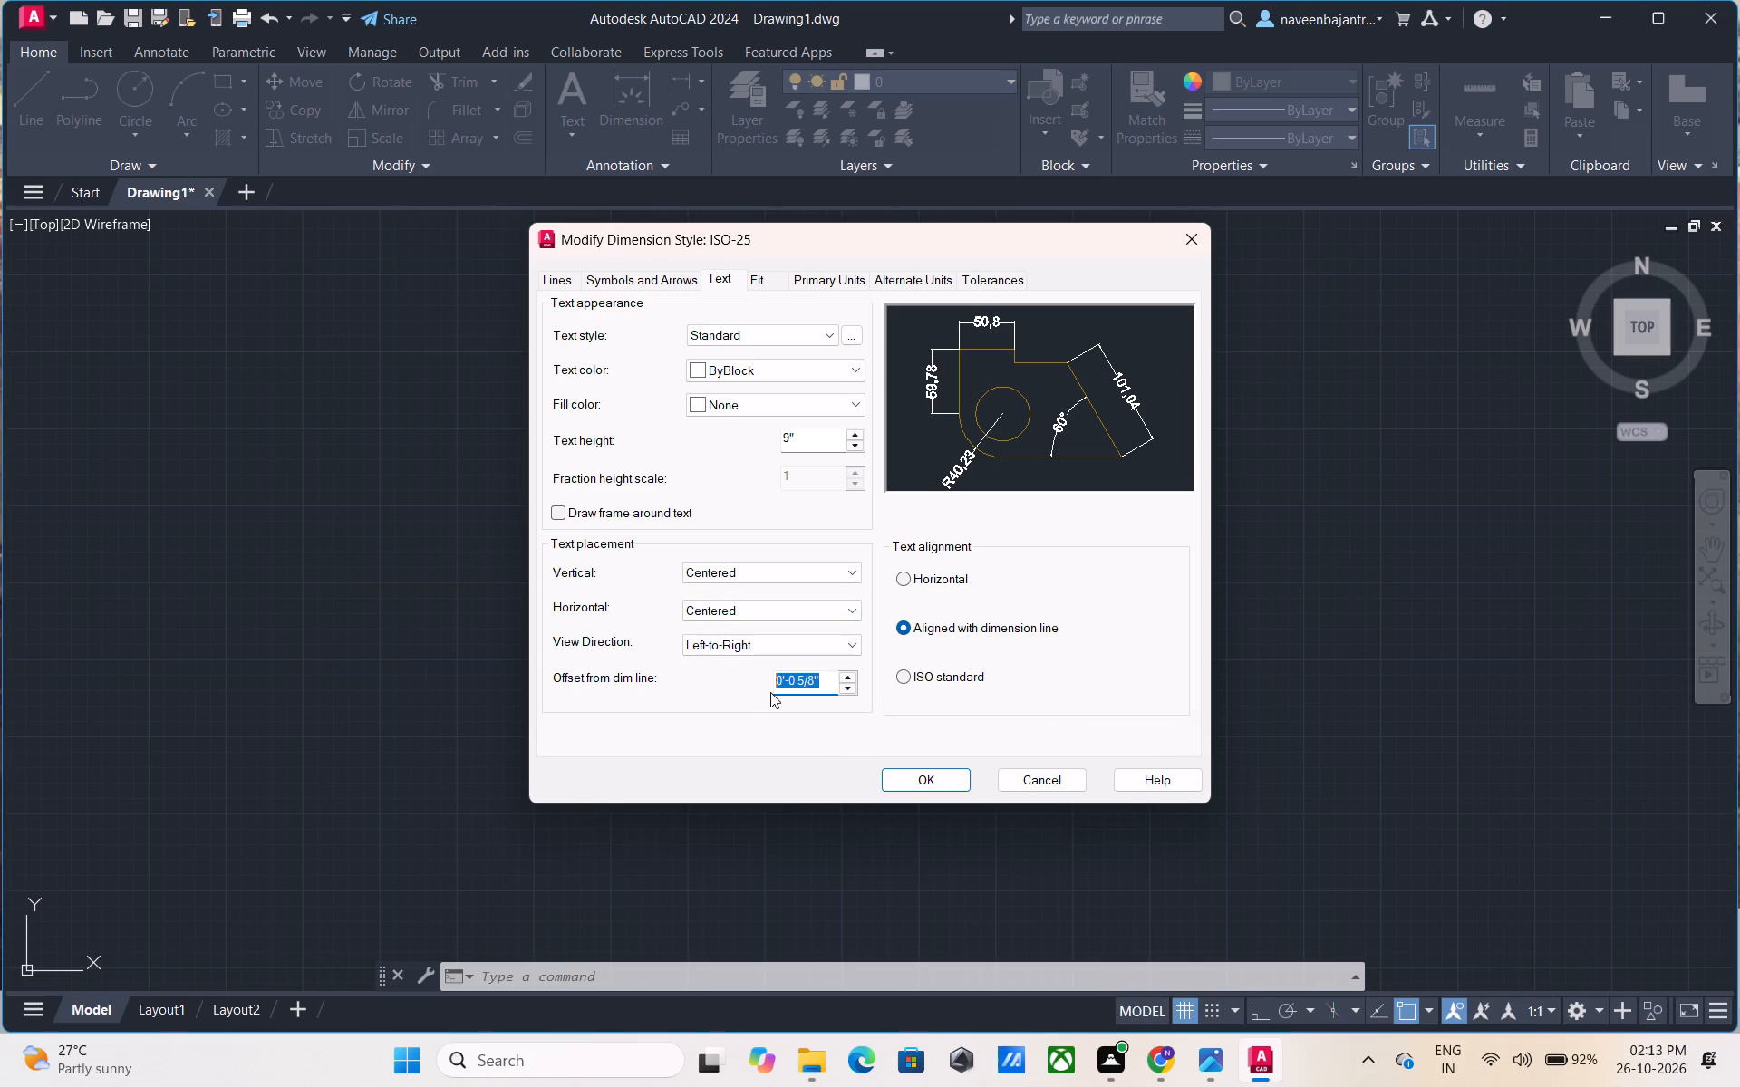
{"action": "key", "text": "2"}
{"action": "key", "text": "shift+quotedbl"}
{"action": "key", "text": "Return"}
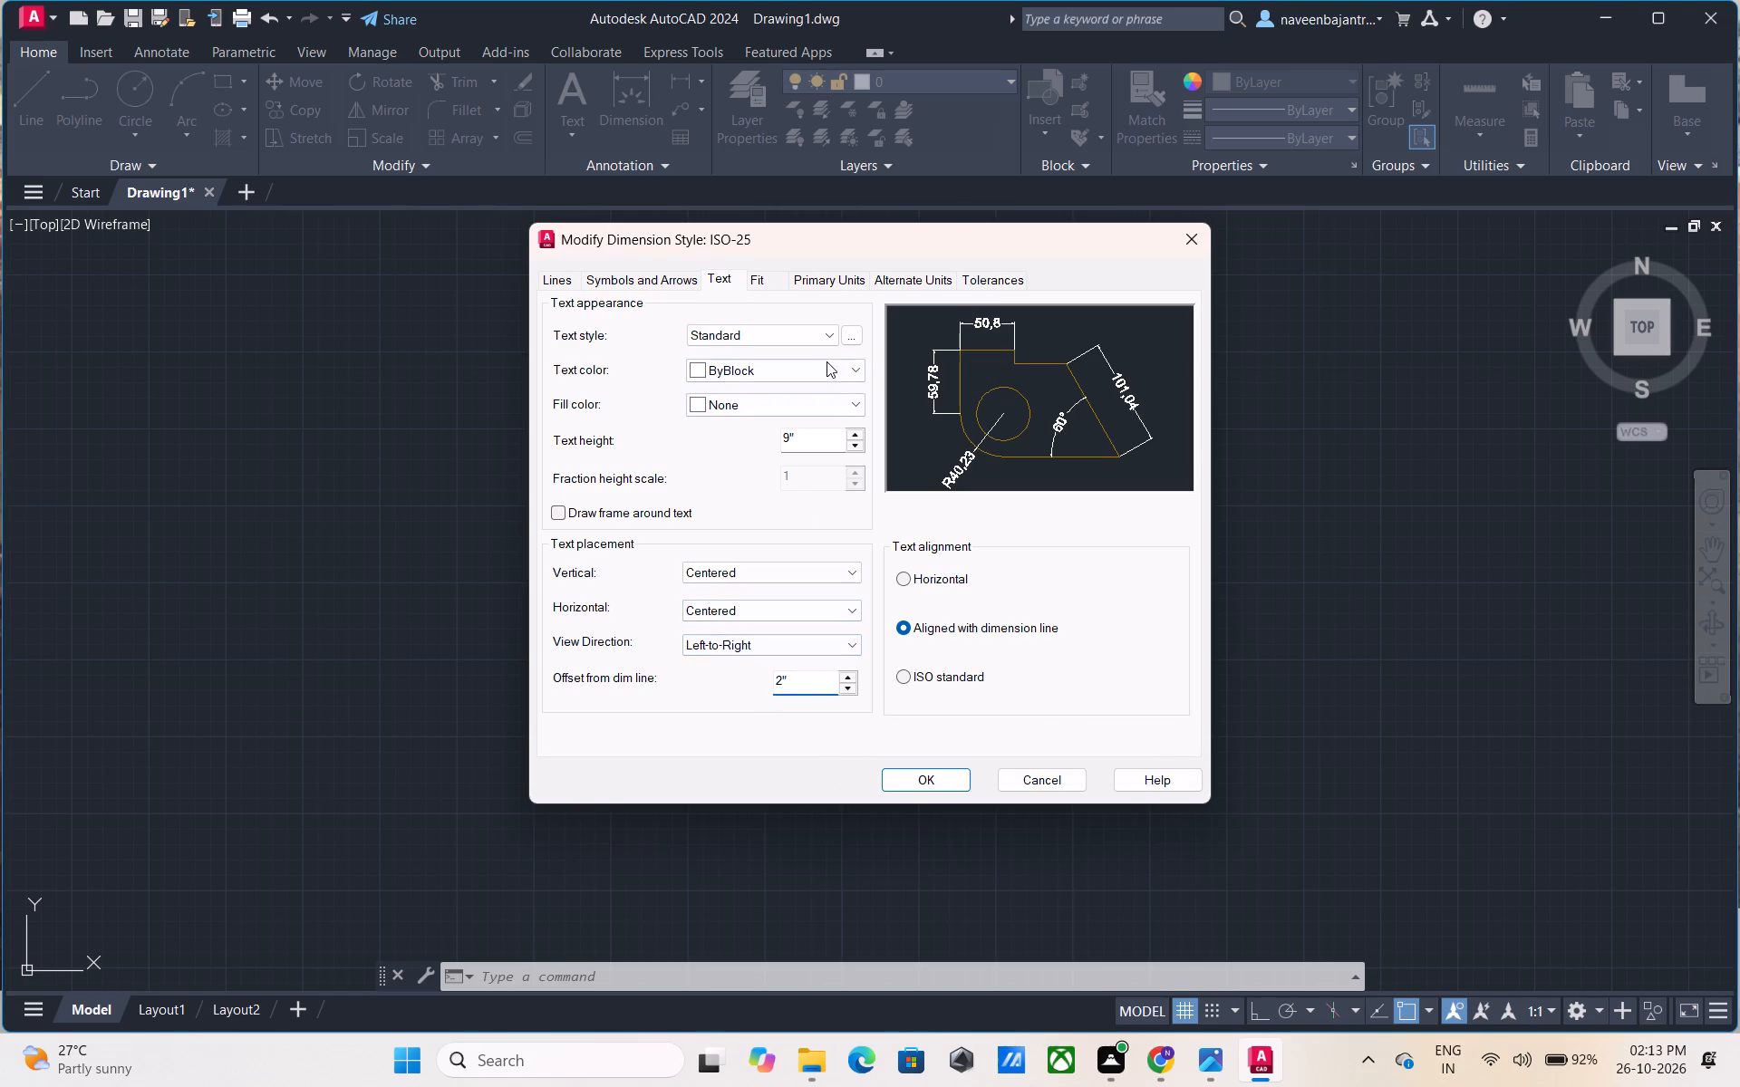
Set ISO-25's primary units to Architectural with 0'-0 1/2" precision, suppress 0 feet and 0 inches, and make the style current.
{"action": "left_click", "coordinate": [830, 287]}
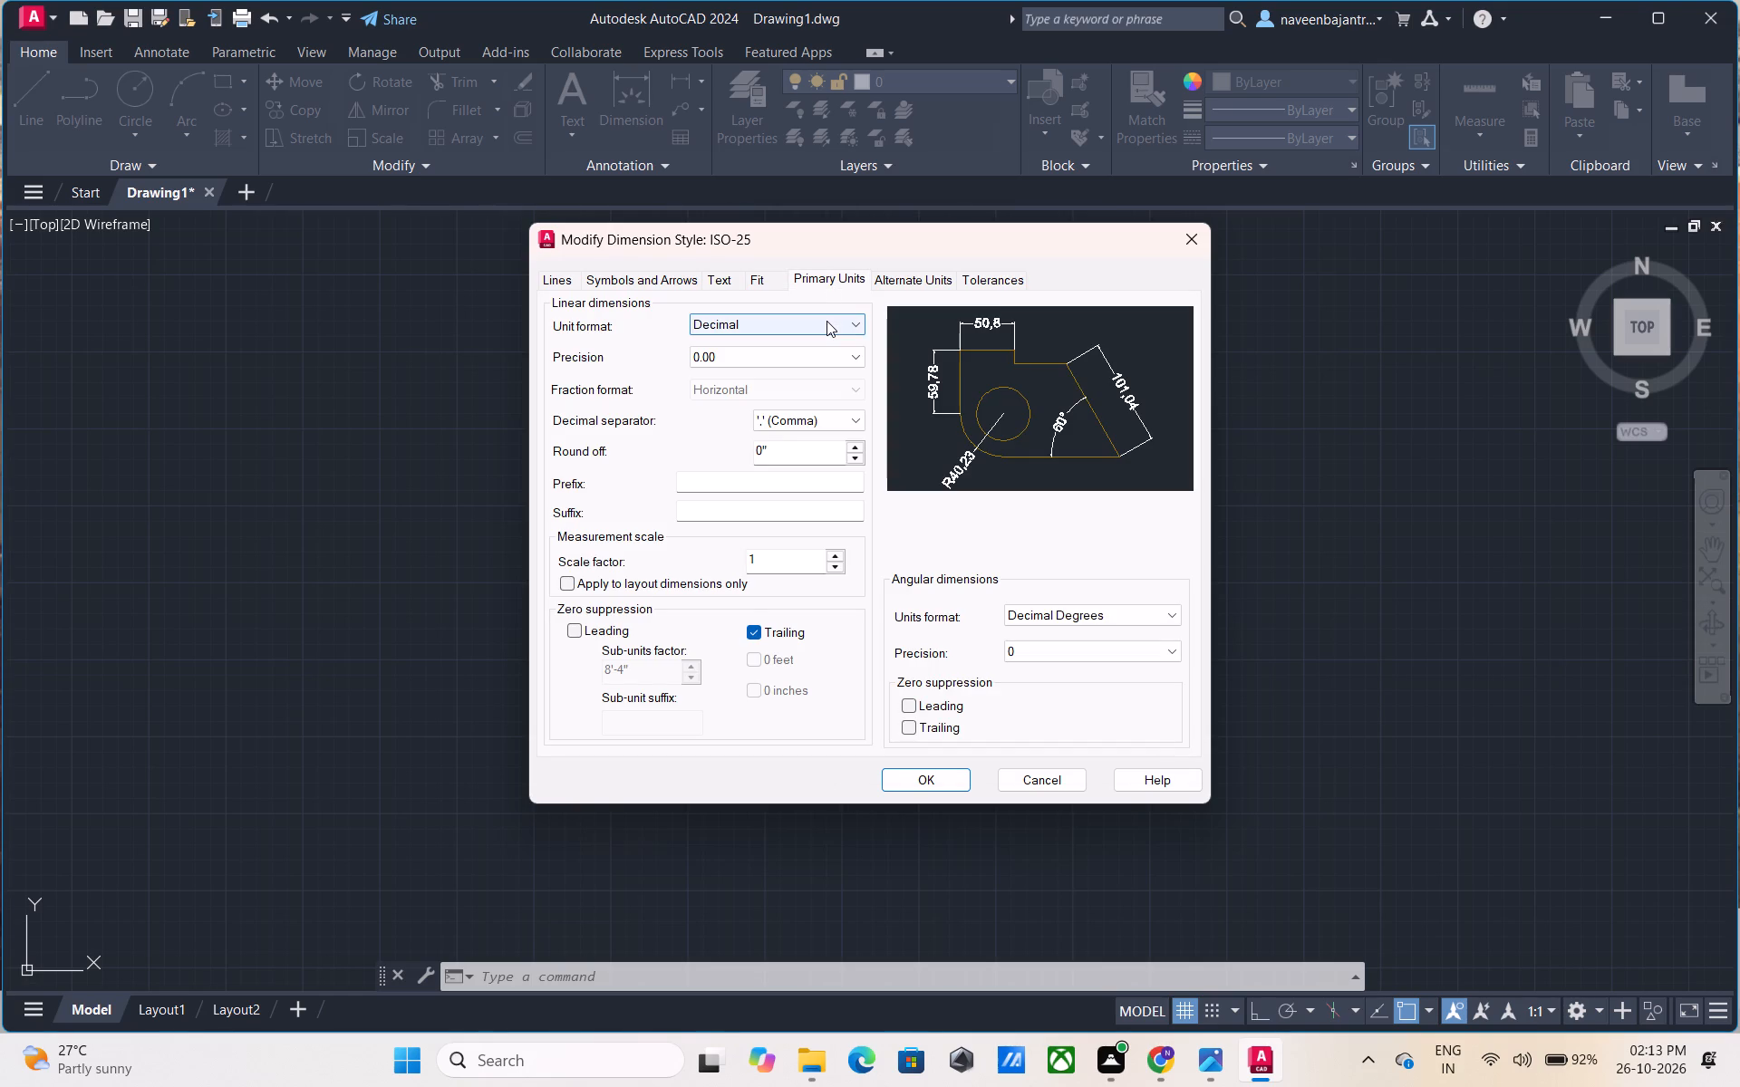
{"action": "left_click", "coordinate": [826, 321]}
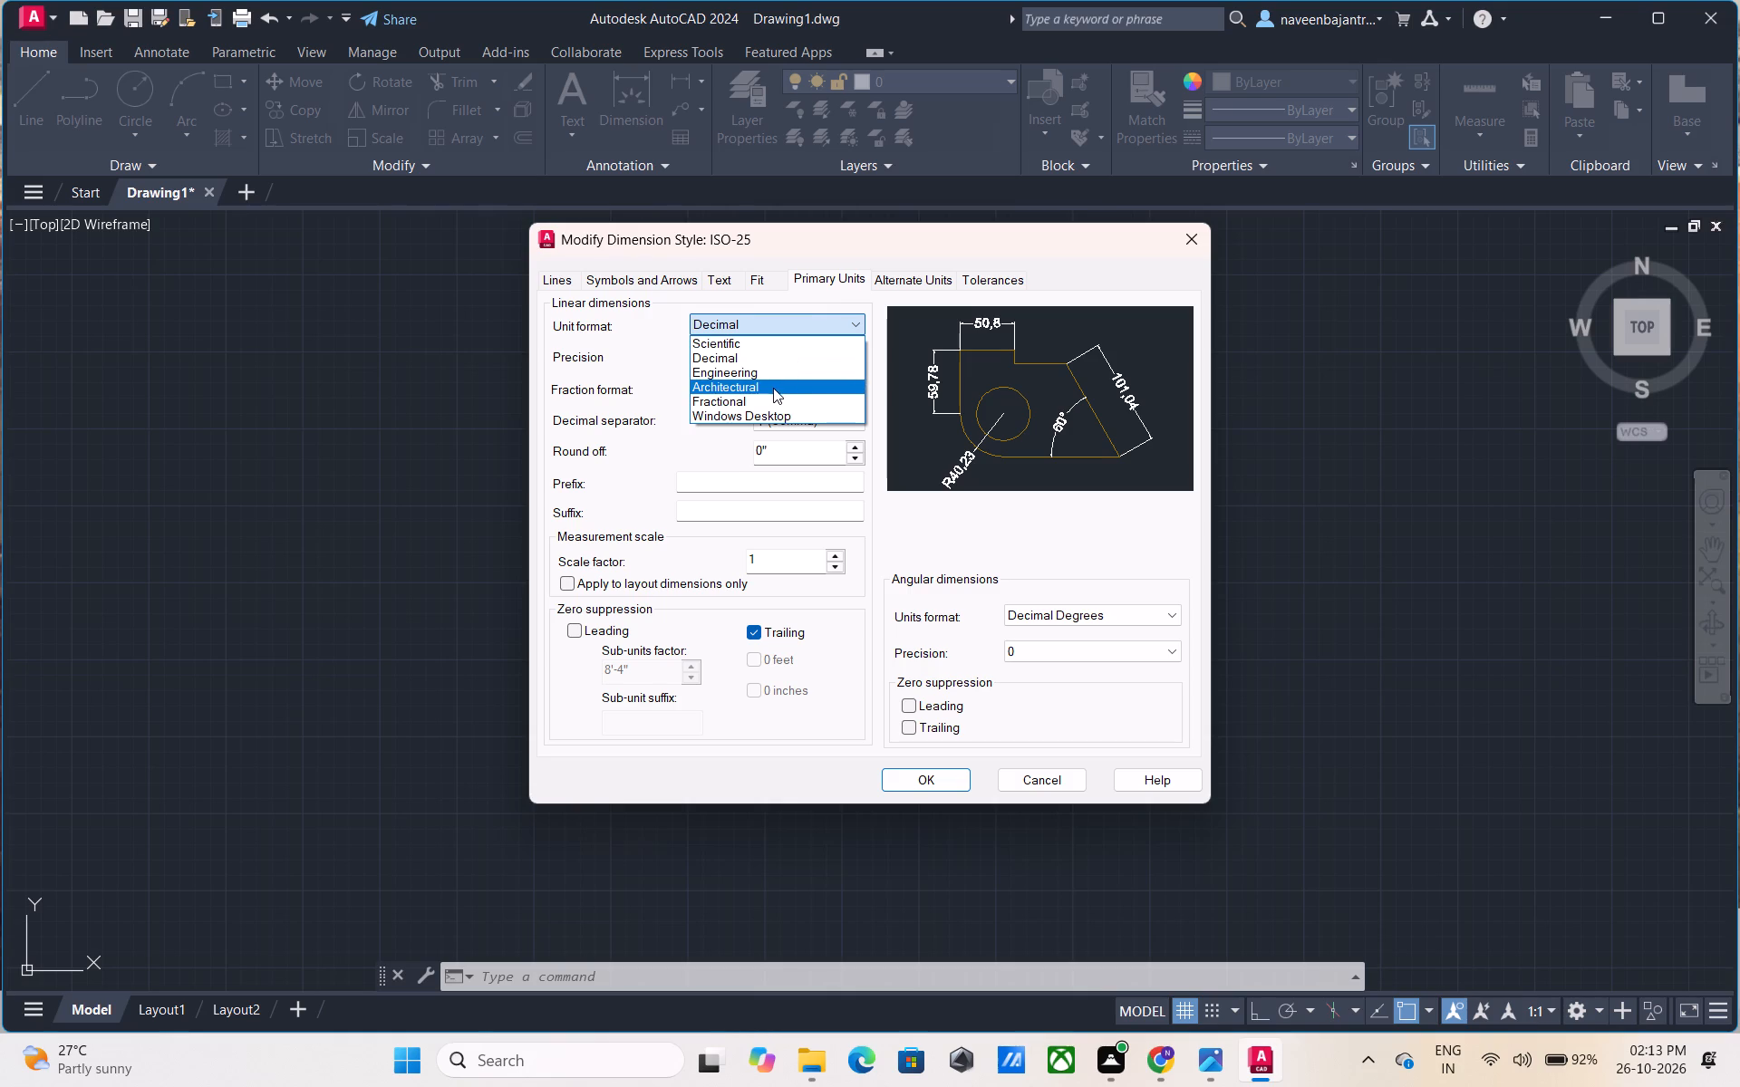
{"action": "left_click", "coordinate": [773, 388]}
{"action": "left_click", "coordinate": [812, 358]}
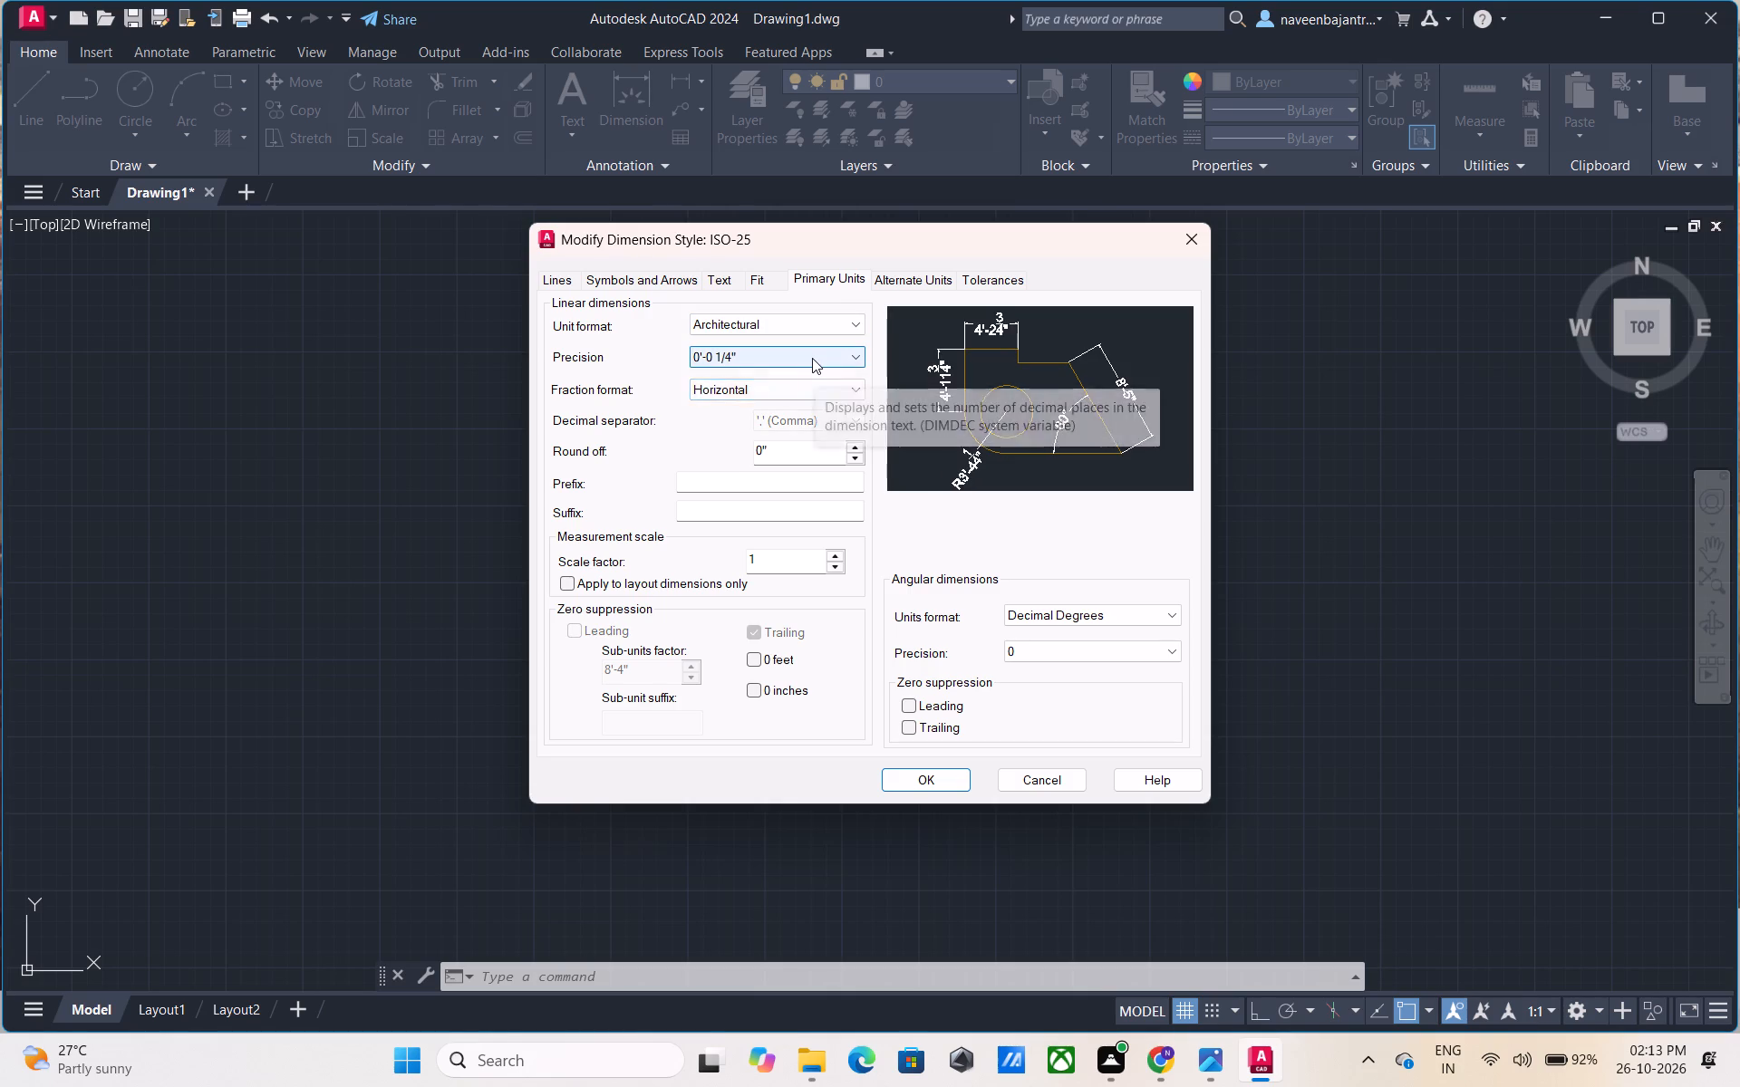
{"action": "left_click", "coordinate": [781, 388]}
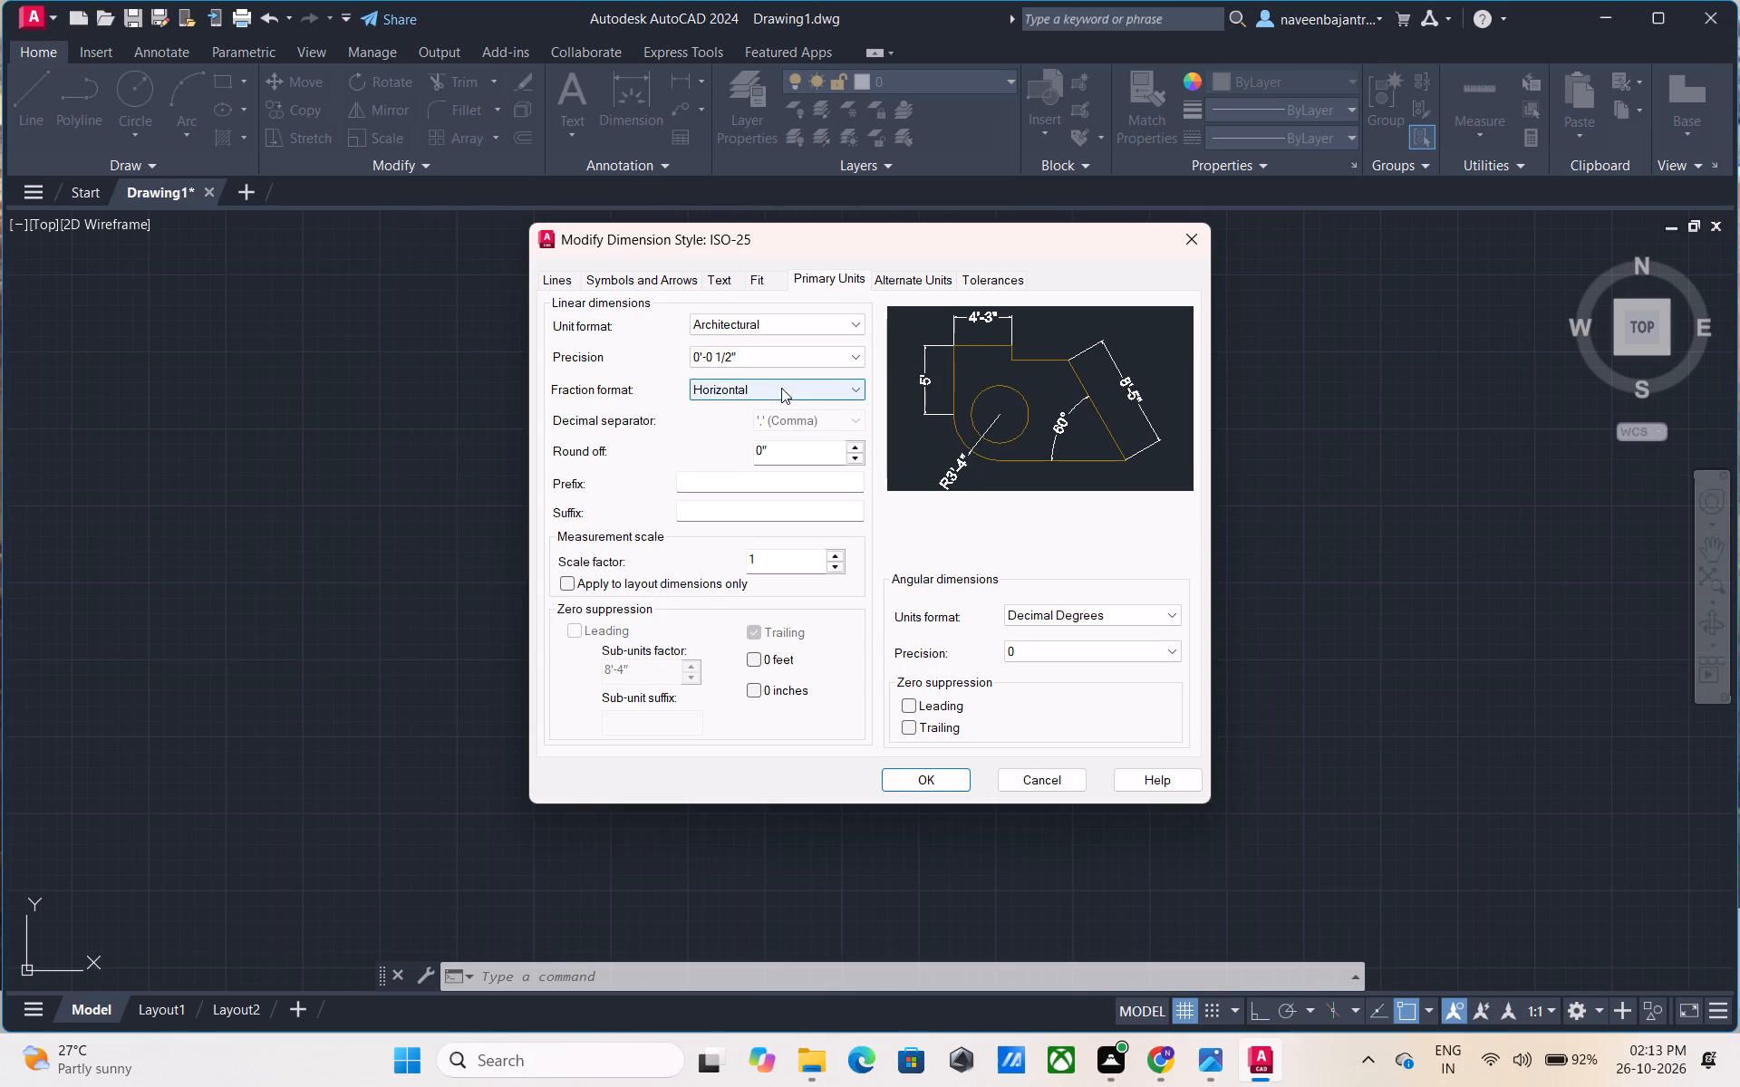
{"action": "left_click", "coordinate": [755, 664]}
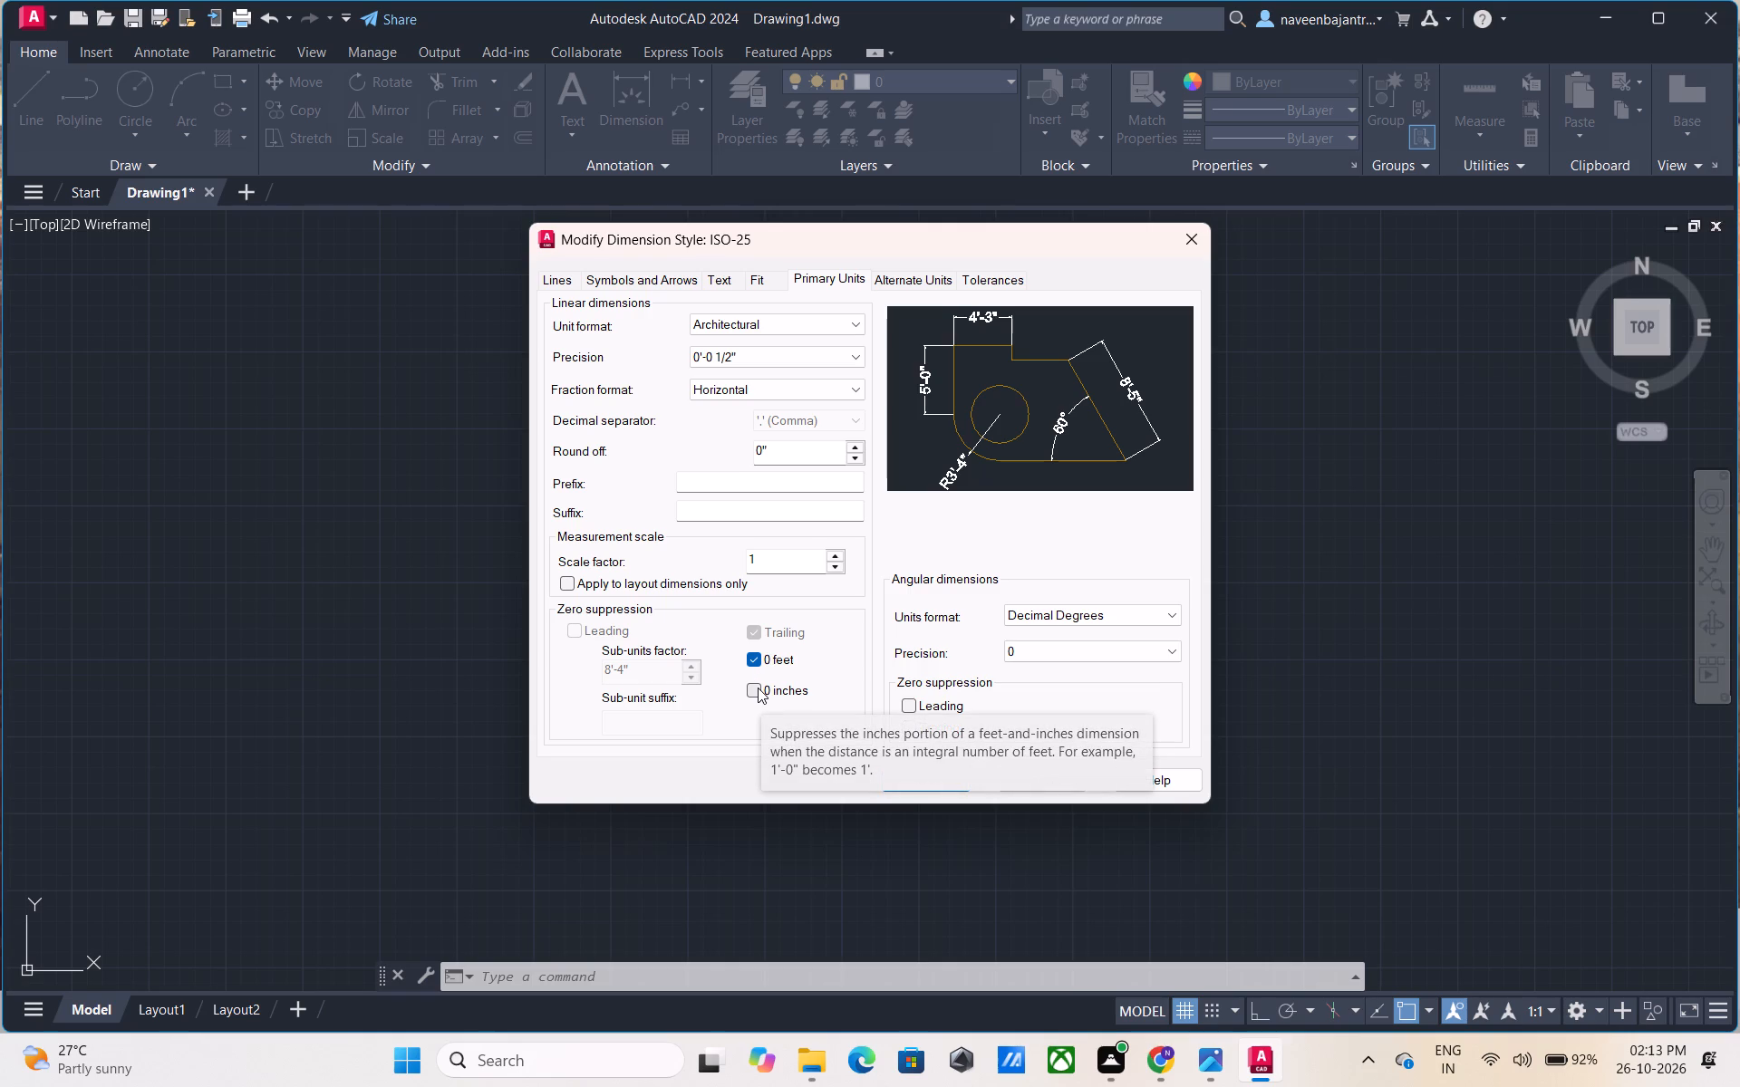
{"action": "left_click", "coordinate": [758, 688]}
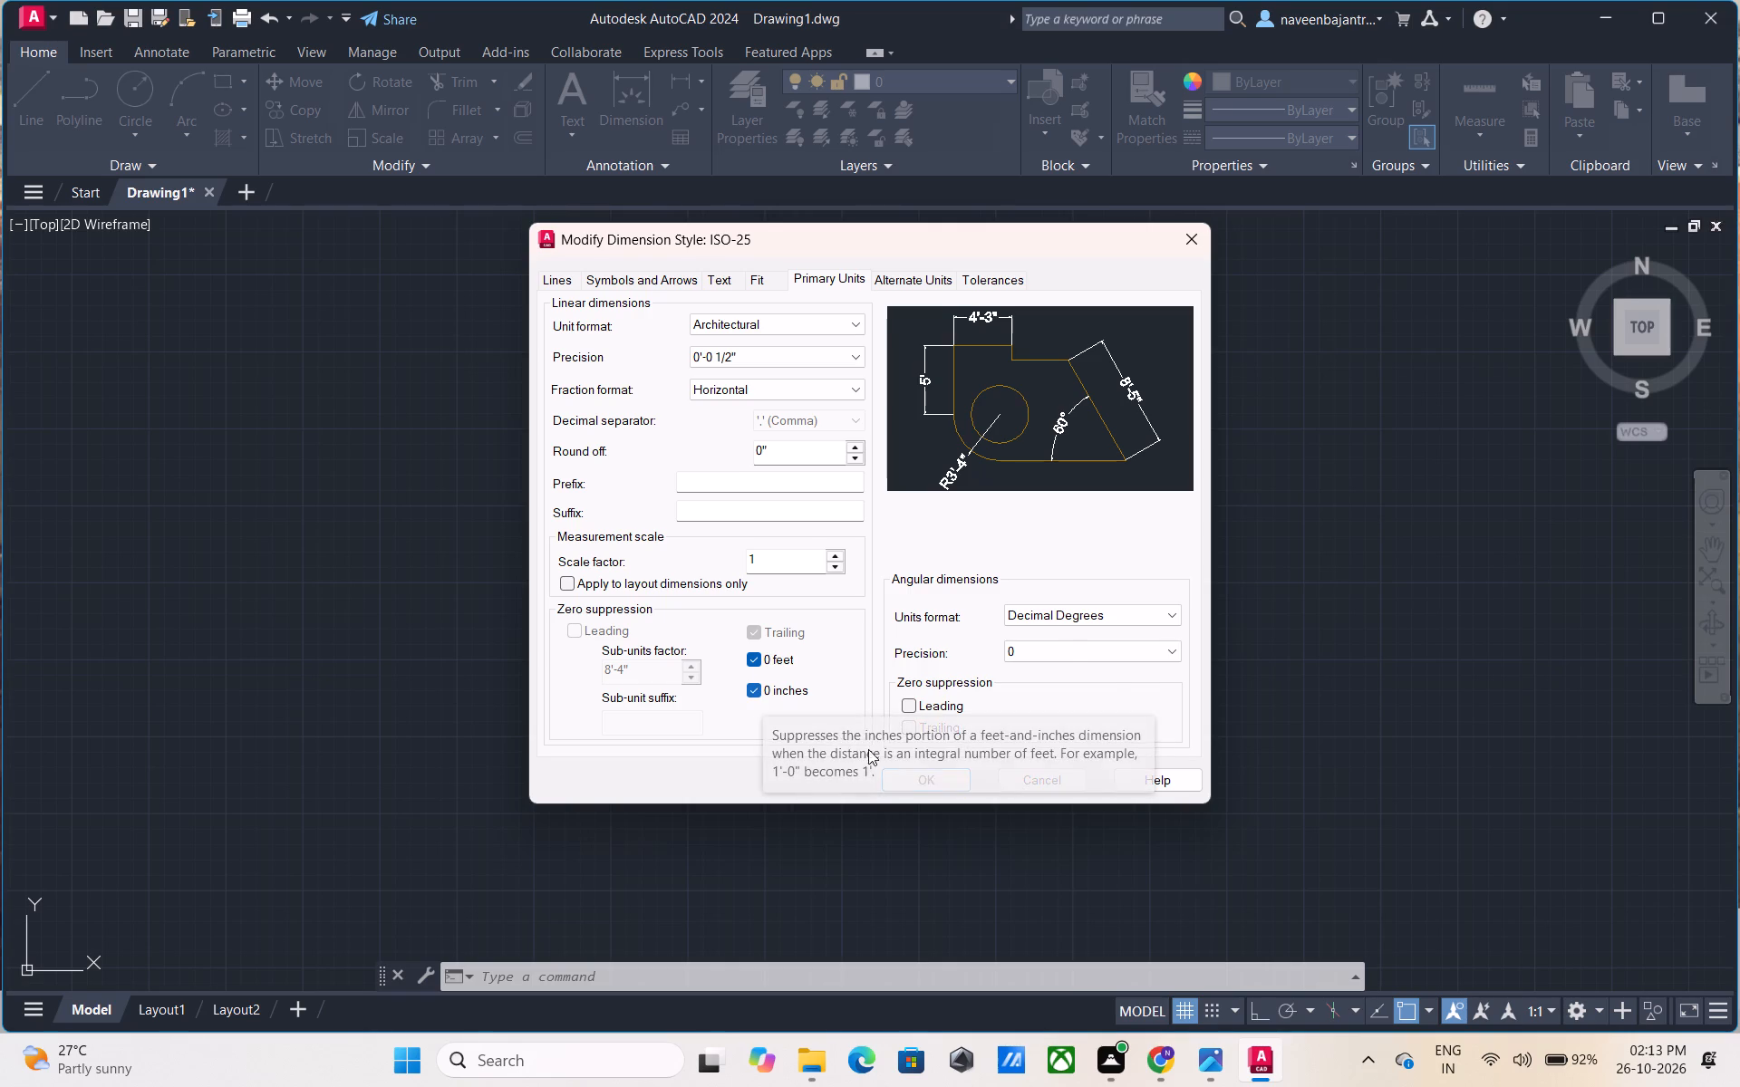
{"action": "left_click", "coordinate": [942, 782]}
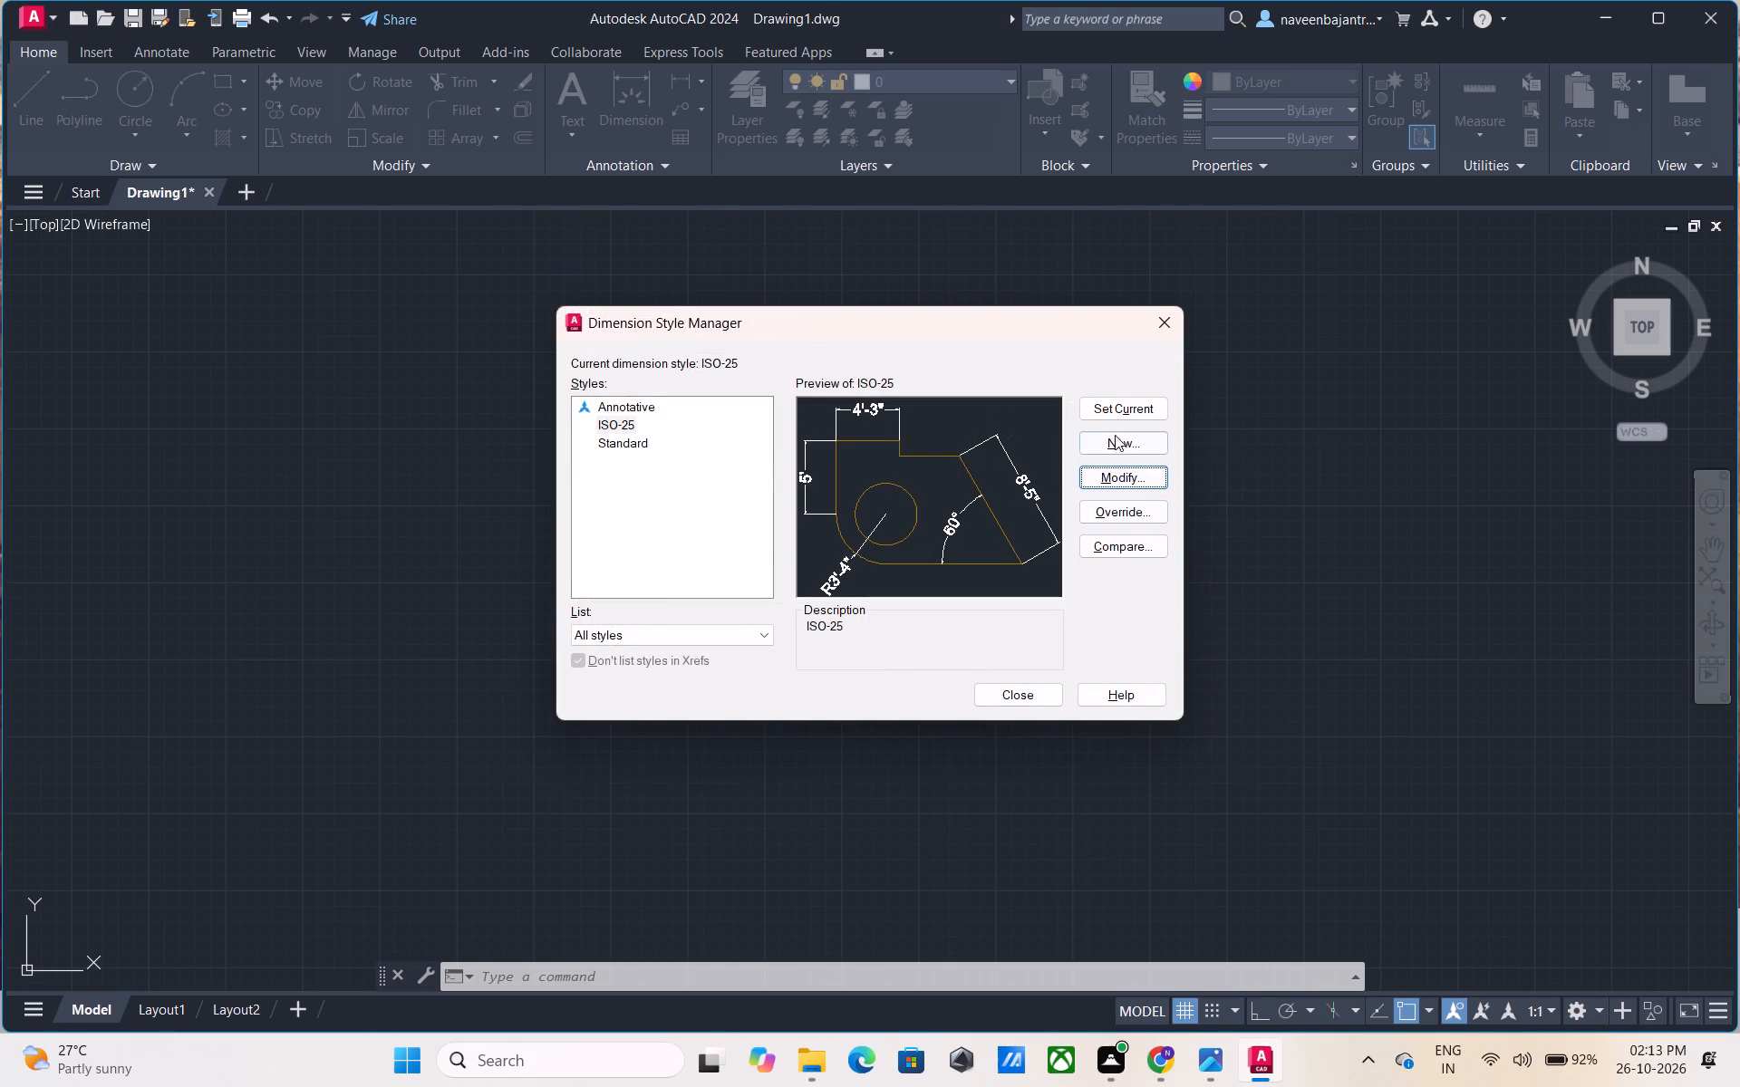
{"action": "left_click", "coordinate": [1112, 409]}
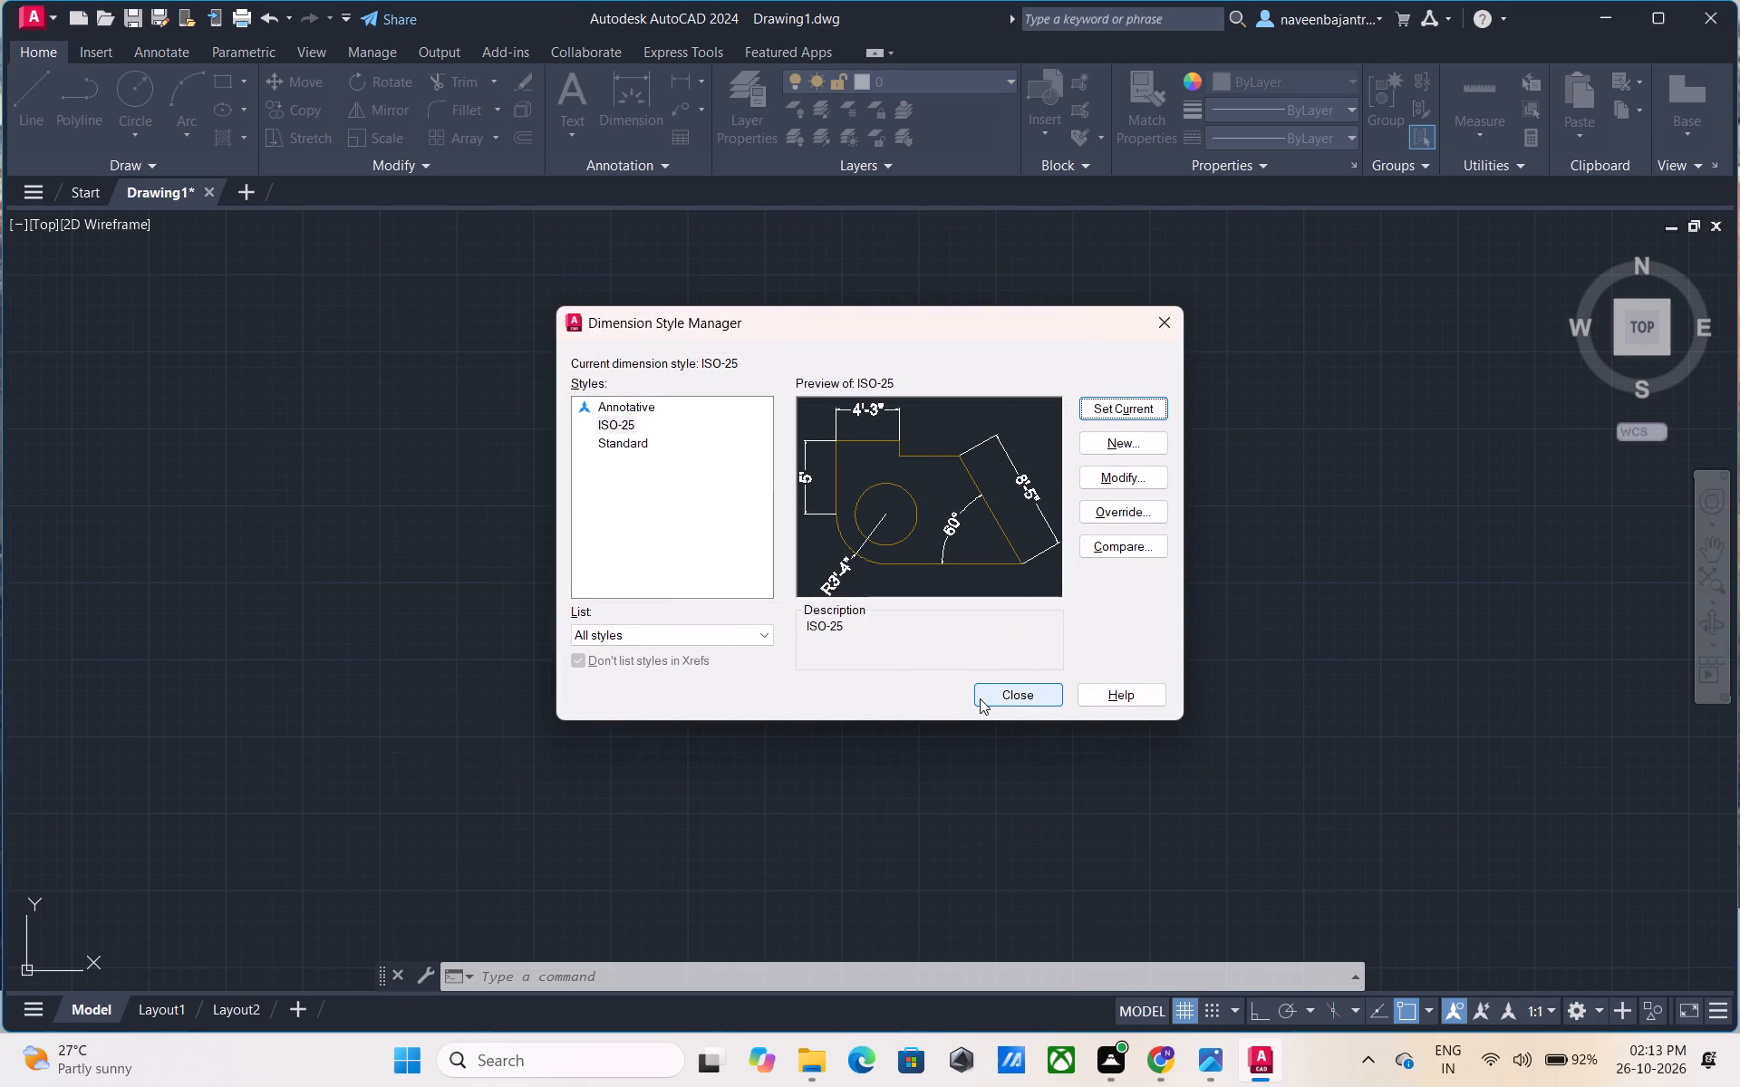
{"action": "left_click", "coordinate": [980, 698]}
Reopen the ISO-25 dimension style for modification and open its Standard text style's font choices.
{"action": "type", "text": "d"}
{"action": "key", "text": "space"}
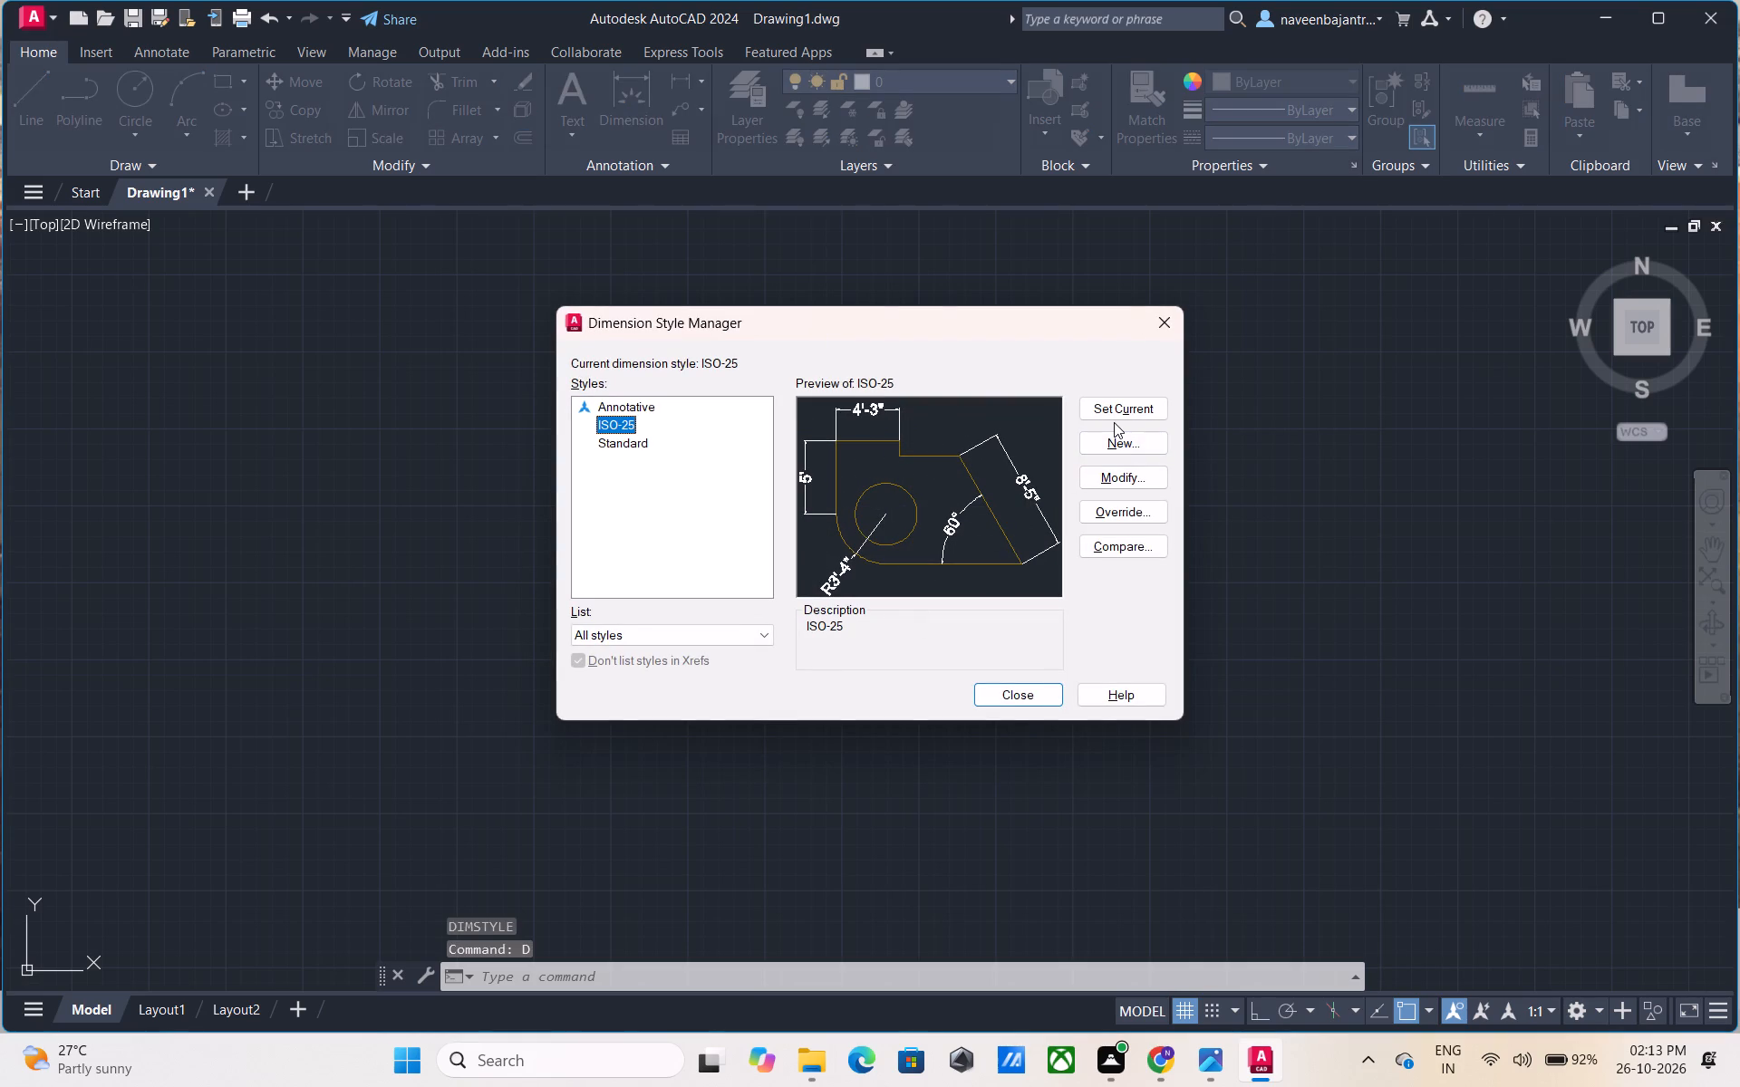
{"action": "left_click", "coordinate": [1126, 481]}
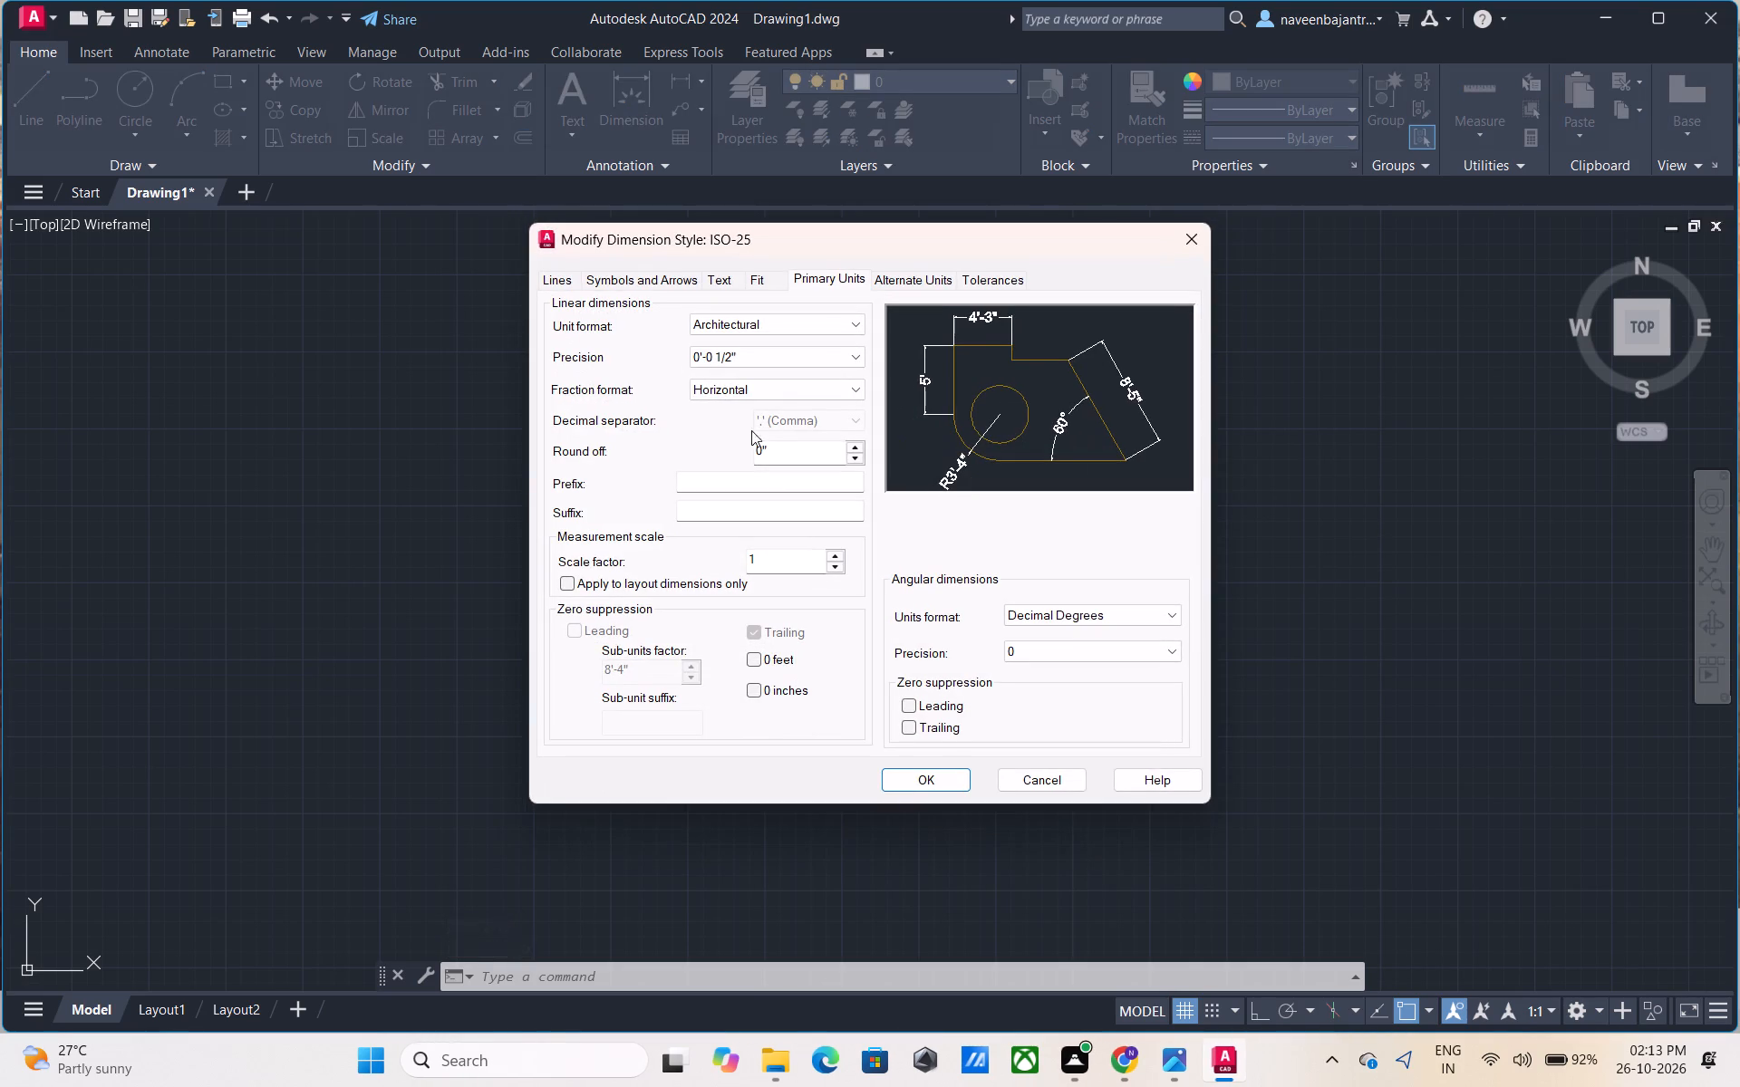
{"action": "left_click", "coordinate": [714, 275]}
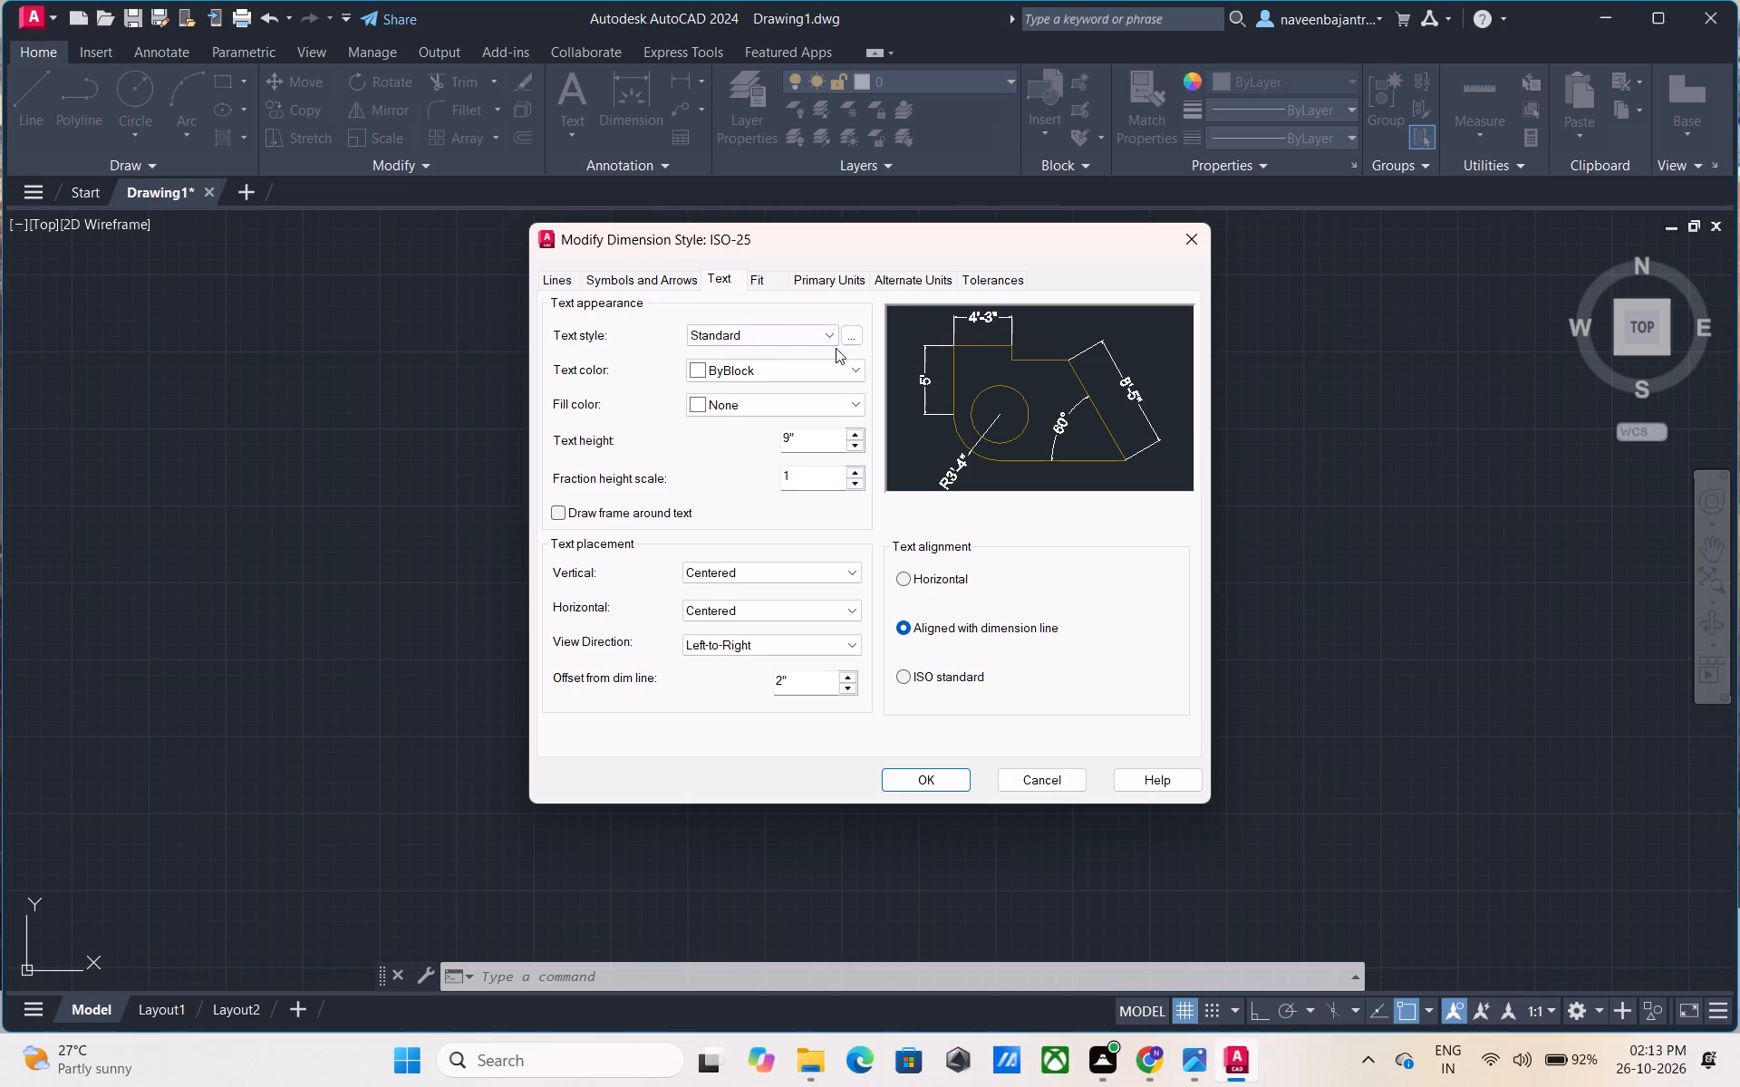
{"action": "left_click", "coordinate": [853, 339]}
{"action": "left_click", "coordinate": [808, 420]}
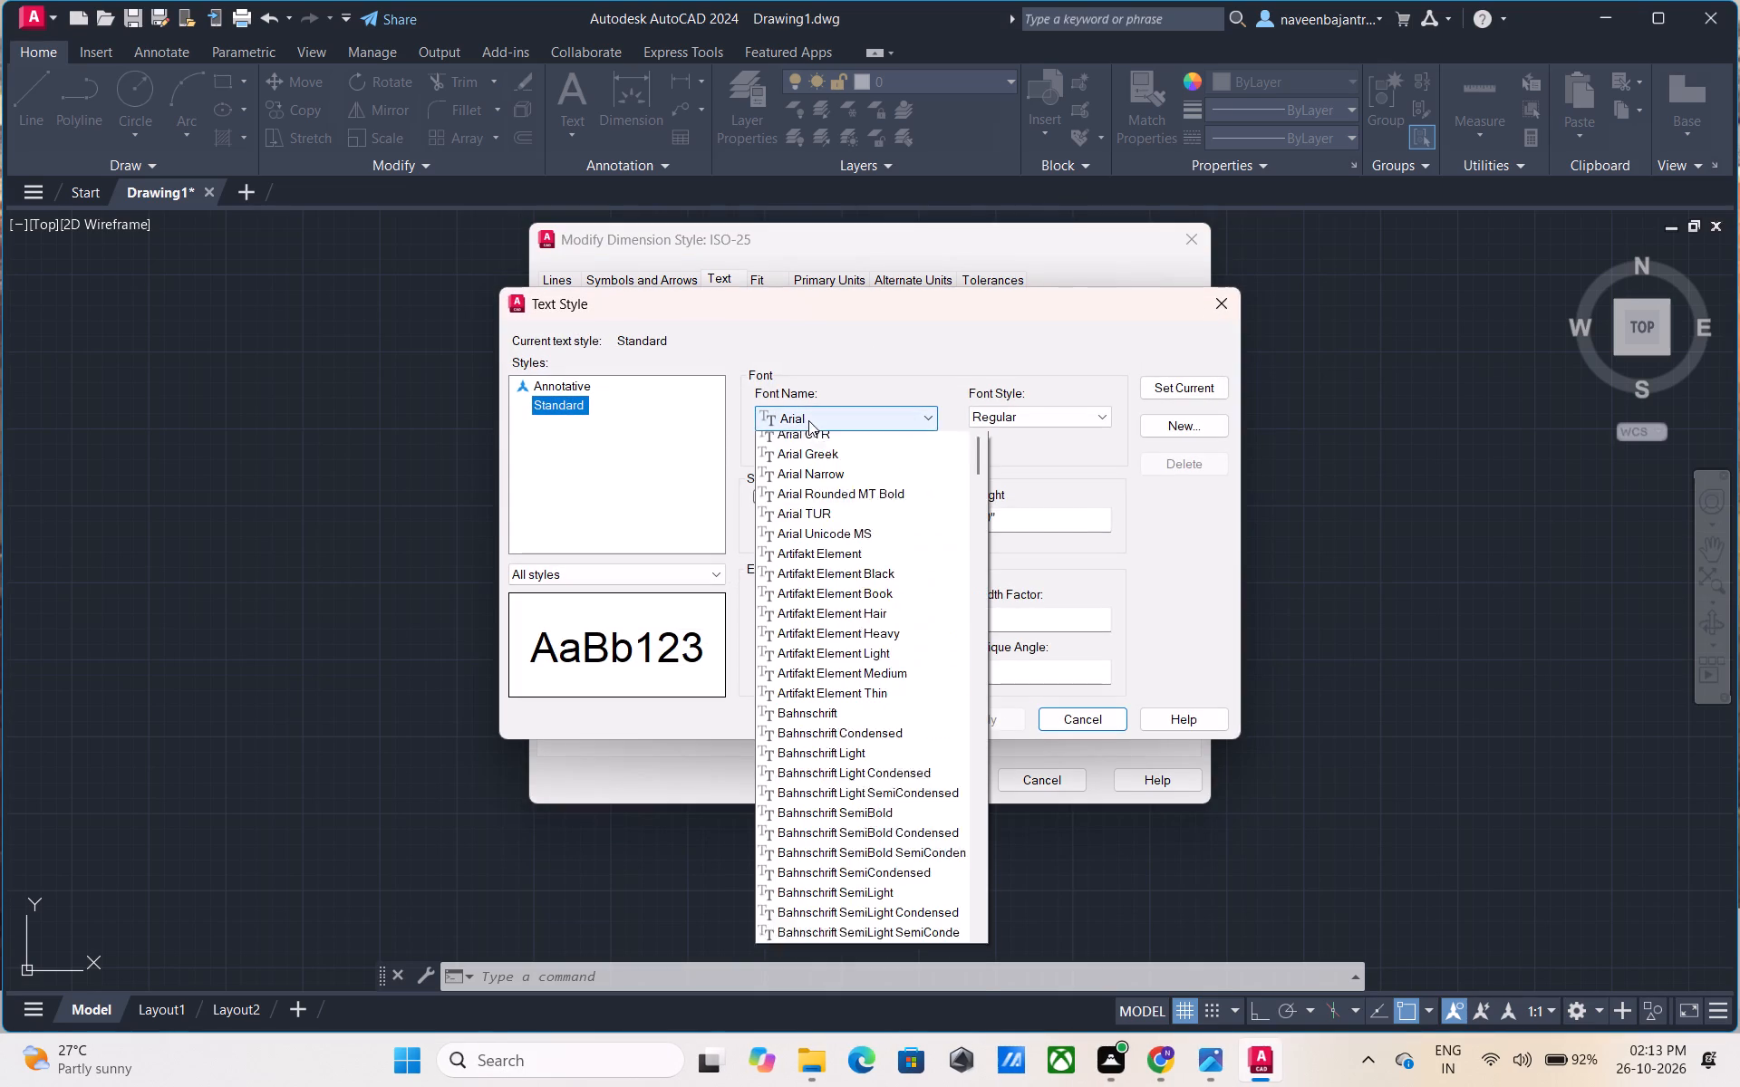
Look through the available fonts for the Standard text style used by the ISO-25 dimension text.
{"action": "scroll", "coordinate": [979, 541], "scroll_direction": "down", "scroll_amount": 2}
{"action": "scroll", "coordinate": [979, 543], "scroll_direction": "up", "scroll_amount": 1}
{"action": "scroll", "coordinate": [979, 543], "scroll_direction": "down", "scroll_amount": 5}
{"action": "scroll", "coordinate": [979, 543], "scroll_direction": "up", "scroll_amount": 3}
{"action": "scroll", "coordinate": [979, 543], "scroll_direction": "down", "scroll_amount": 1}
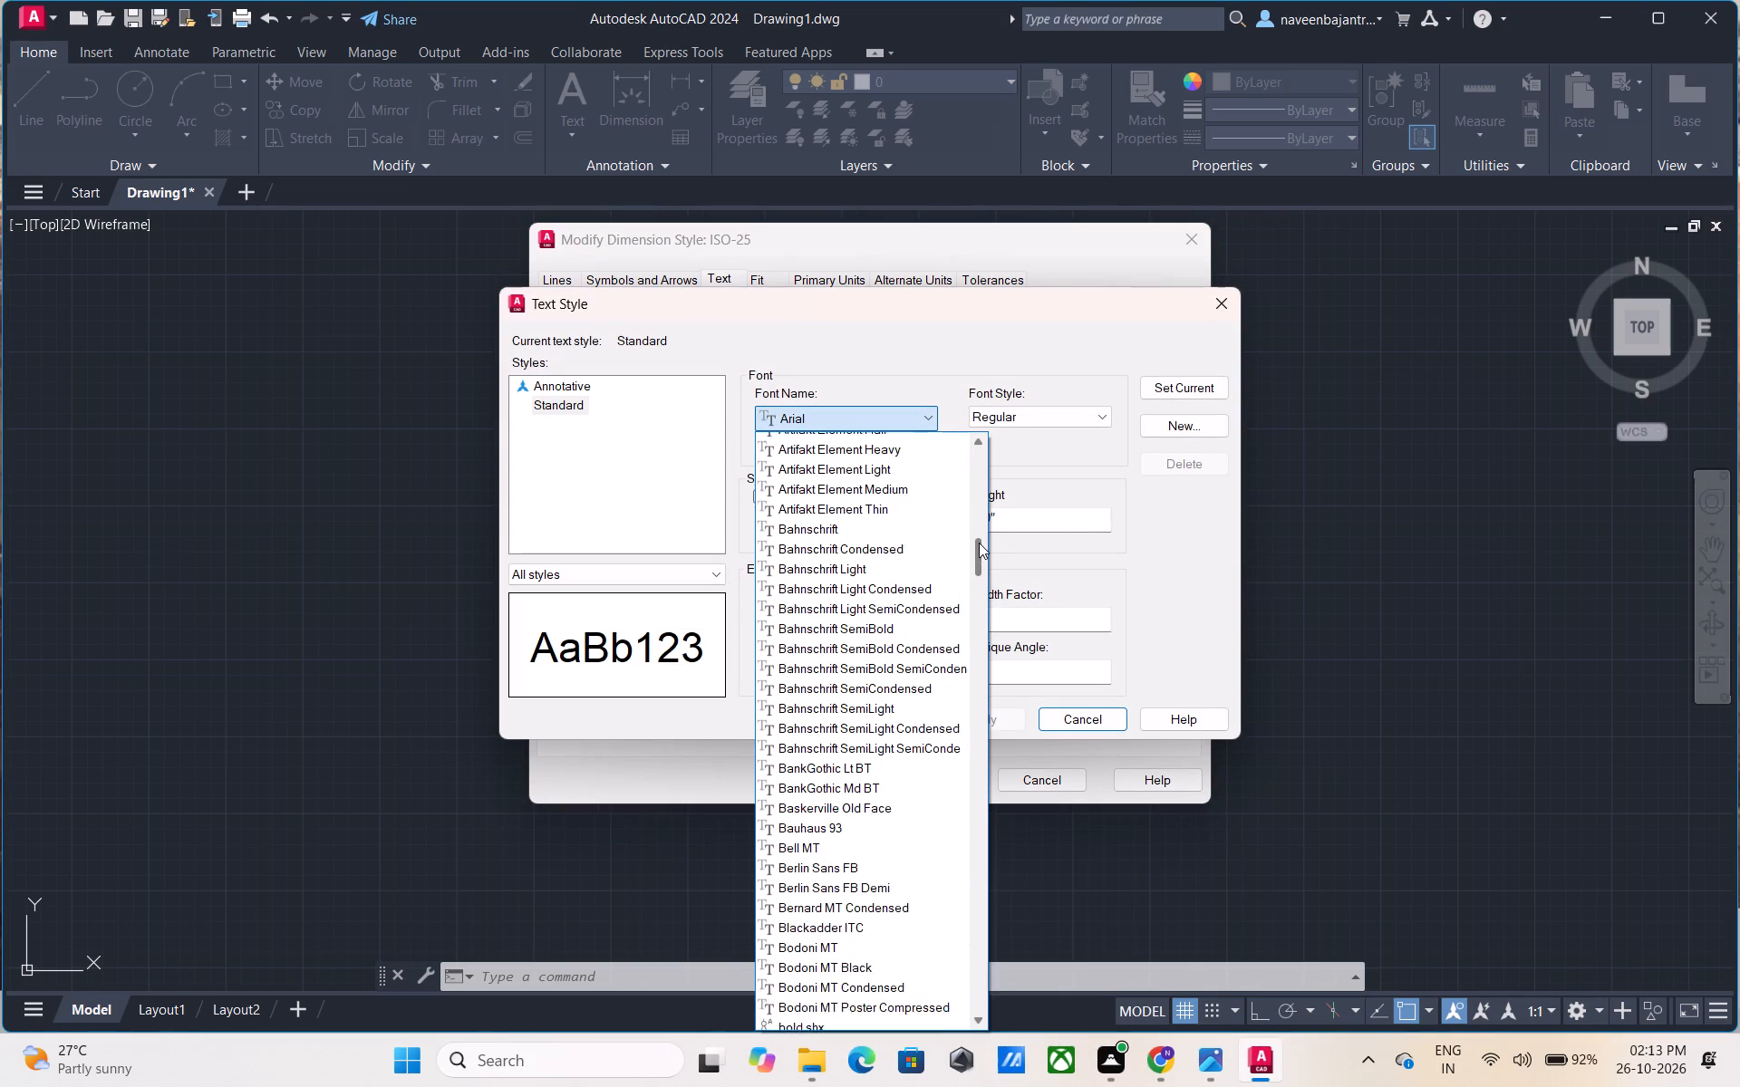
{"action": "scroll", "coordinate": [979, 543], "scroll_direction": "down", "scroll_amount": 2}
{"action": "scroll", "coordinate": [979, 543], "scroll_direction": "up", "scroll_amount": 1}
{"action": "scroll", "coordinate": [979, 543], "scroll_direction": "down", "scroll_amount": 6}
{"action": "scroll", "coordinate": [979, 543], "scroll_direction": "up", "scroll_amount": 1}
{"action": "scroll", "coordinate": [979, 543], "scroll_direction": "down", "scroll_amount": 1}
{"action": "scroll", "coordinate": [979, 543], "scroll_direction": "up", "scroll_amount": 1}
{"action": "scroll", "coordinate": [979, 543], "scroll_direction": "down", "scroll_amount": 3}
{"action": "scroll", "coordinate": [979, 543], "scroll_direction": "up", "scroll_amount": 1}
{"action": "scroll", "coordinate": [979, 543], "scroll_direction": "down", "scroll_amount": 7}
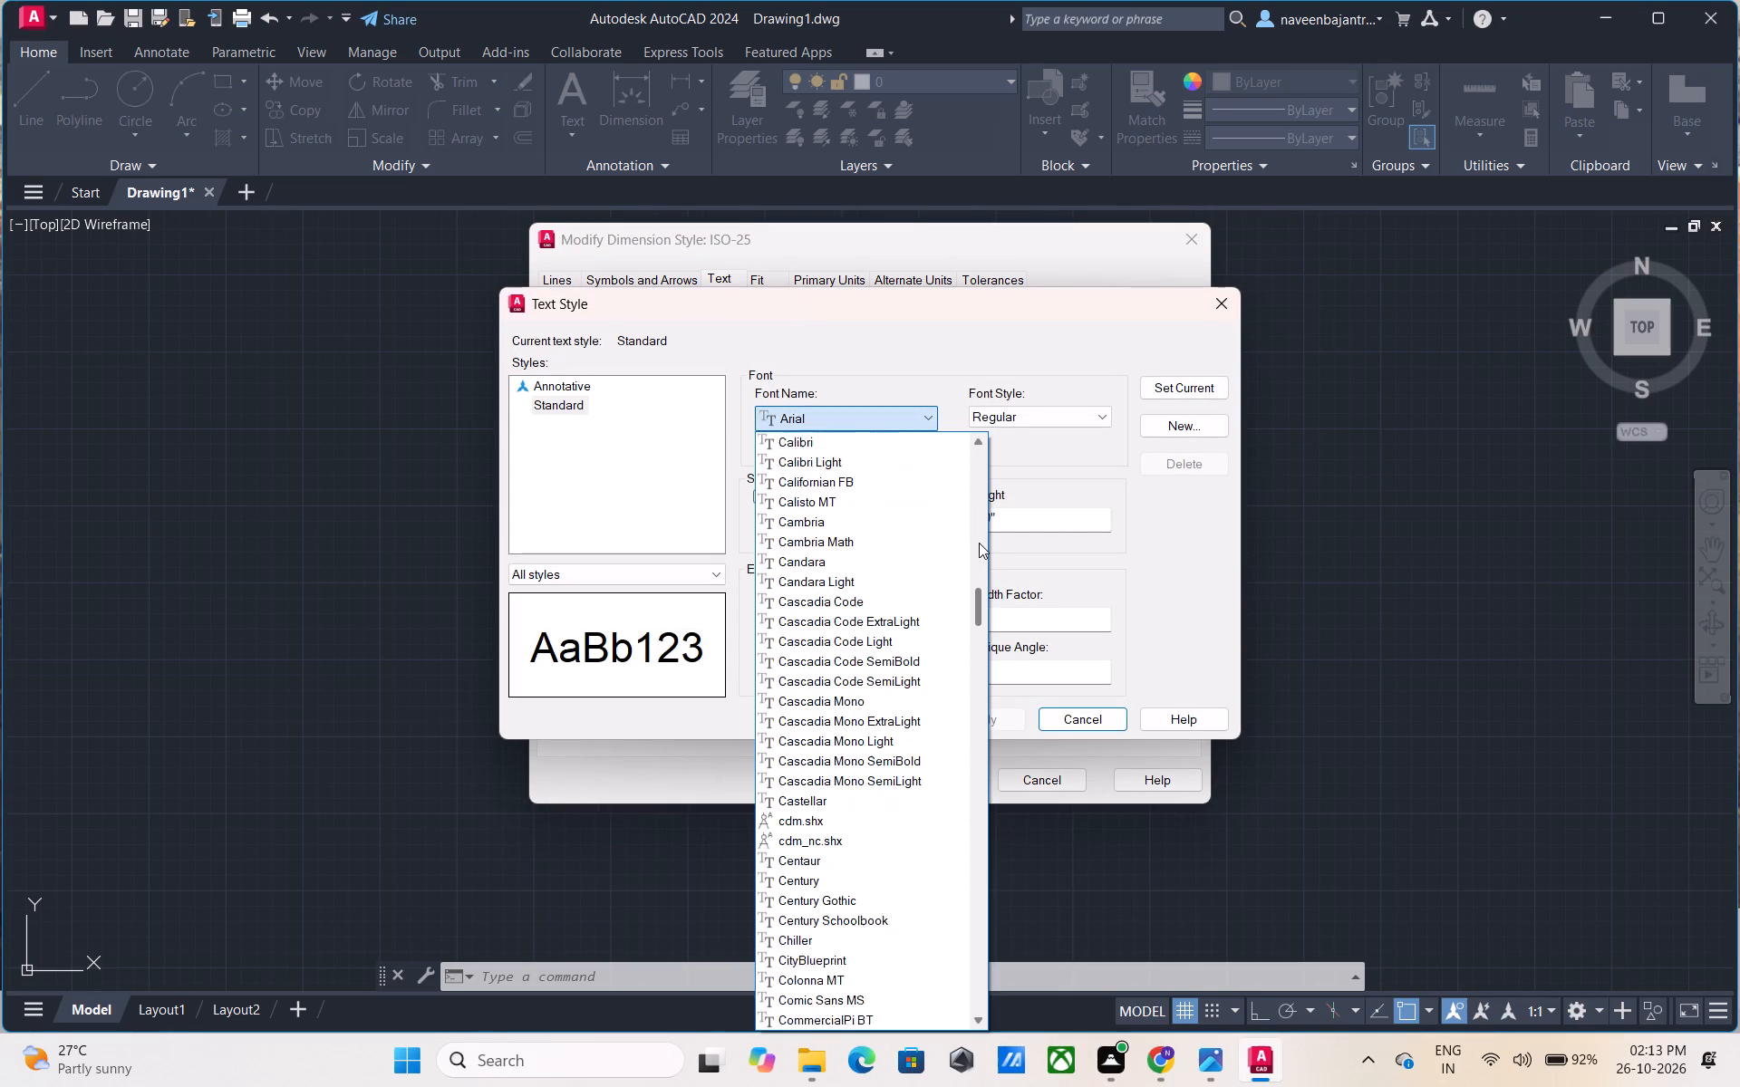
{"action": "scroll", "coordinate": [979, 543], "scroll_direction": "down", "scroll_amount": 1}
{"action": "scroll", "coordinate": [979, 543], "scroll_direction": "up", "scroll_amount": 2}
{"action": "scroll", "coordinate": [979, 543], "scroll_direction": "down", "scroll_amount": 1}
{"action": "scroll", "coordinate": [979, 543], "scroll_direction": "up", "scroll_amount": 1}
{"action": "scroll", "coordinate": [979, 543], "scroll_direction": "down", "scroll_amount": 12}
{"action": "scroll", "coordinate": [979, 543], "scroll_direction": "down", "scroll_amount": 10}
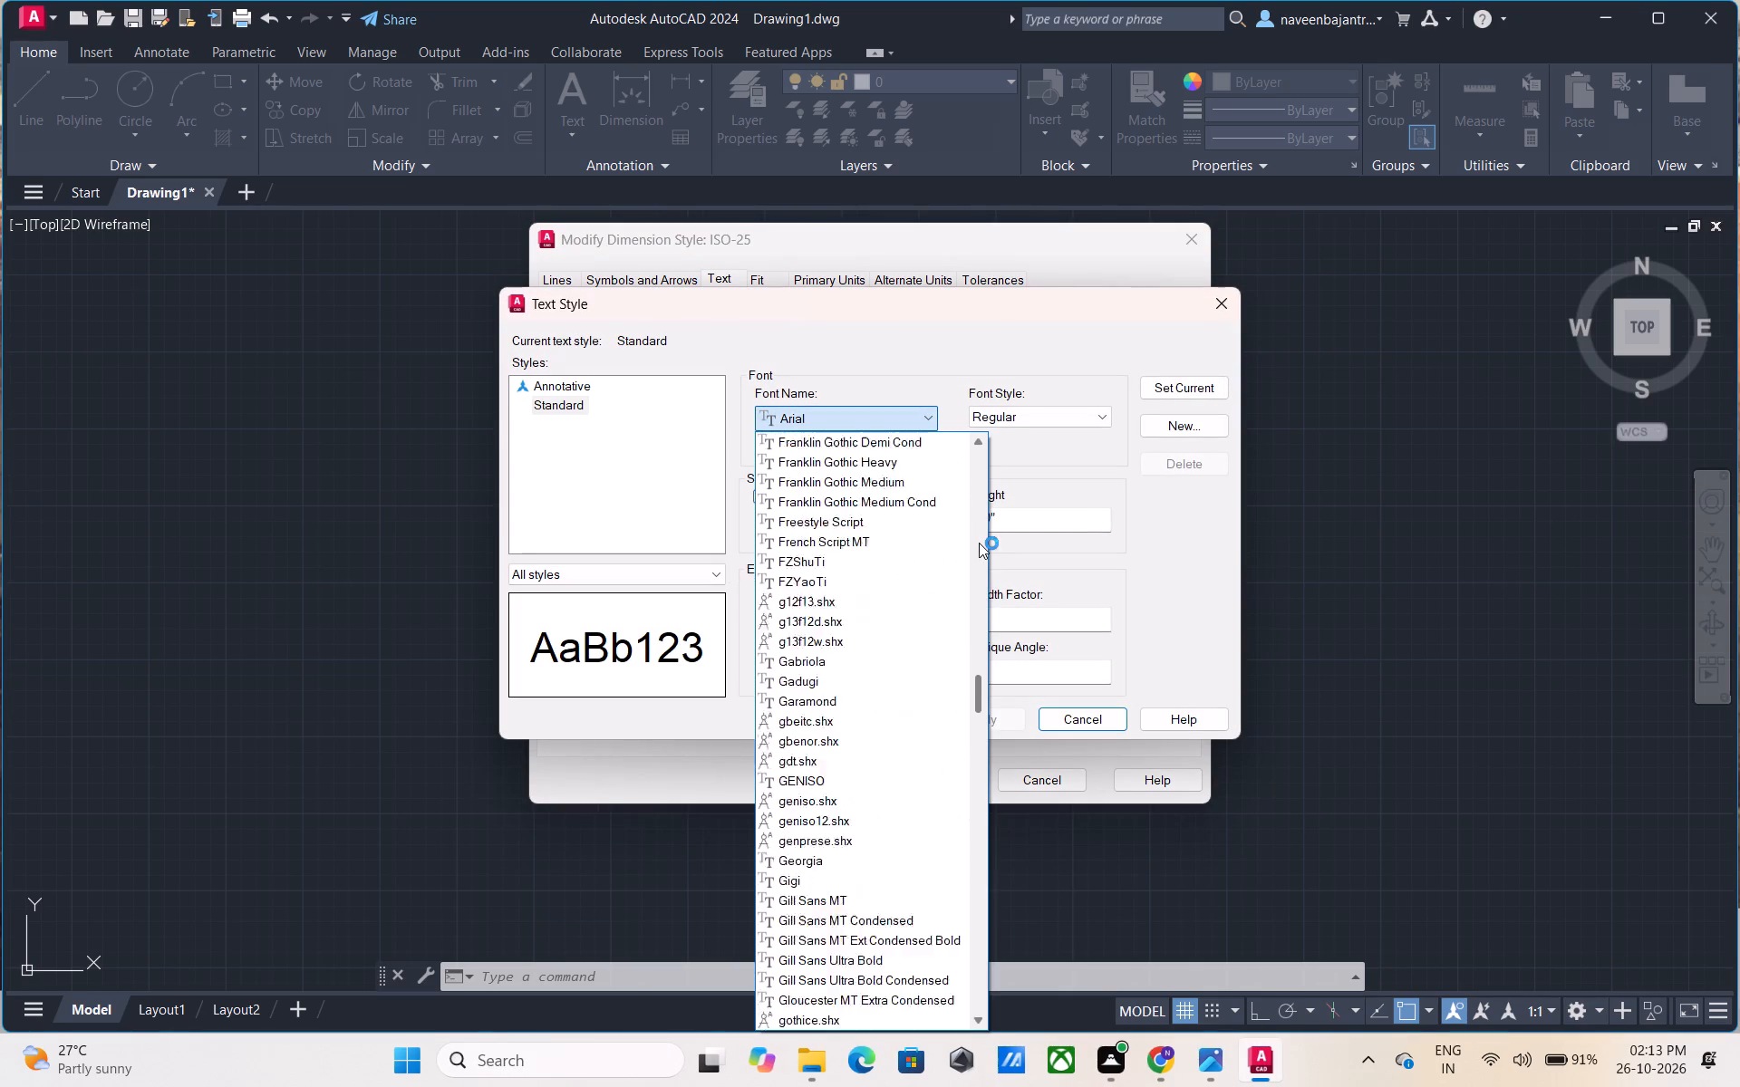
{"action": "scroll", "coordinate": [979, 543], "scroll_direction": "down", "scroll_amount": 2}
{"action": "scroll", "coordinate": [979, 543], "scroll_direction": "up", "scroll_amount": 2}
{"action": "scroll", "coordinate": [979, 543], "scroll_direction": "down", "scroll_amount": 18}
{"action": "scroll", "coordinate": [979, 543], "scroll_direction": "up", "scroll_amount": 1}
{"action": "scroll", "coordinate": [979, 543], "scroll_direction": "down", "scroll_amount": 8}
{"action": "scroll", "coordinate": [979, 543], "scroll_direction": "up", "scroll_amount": 1}
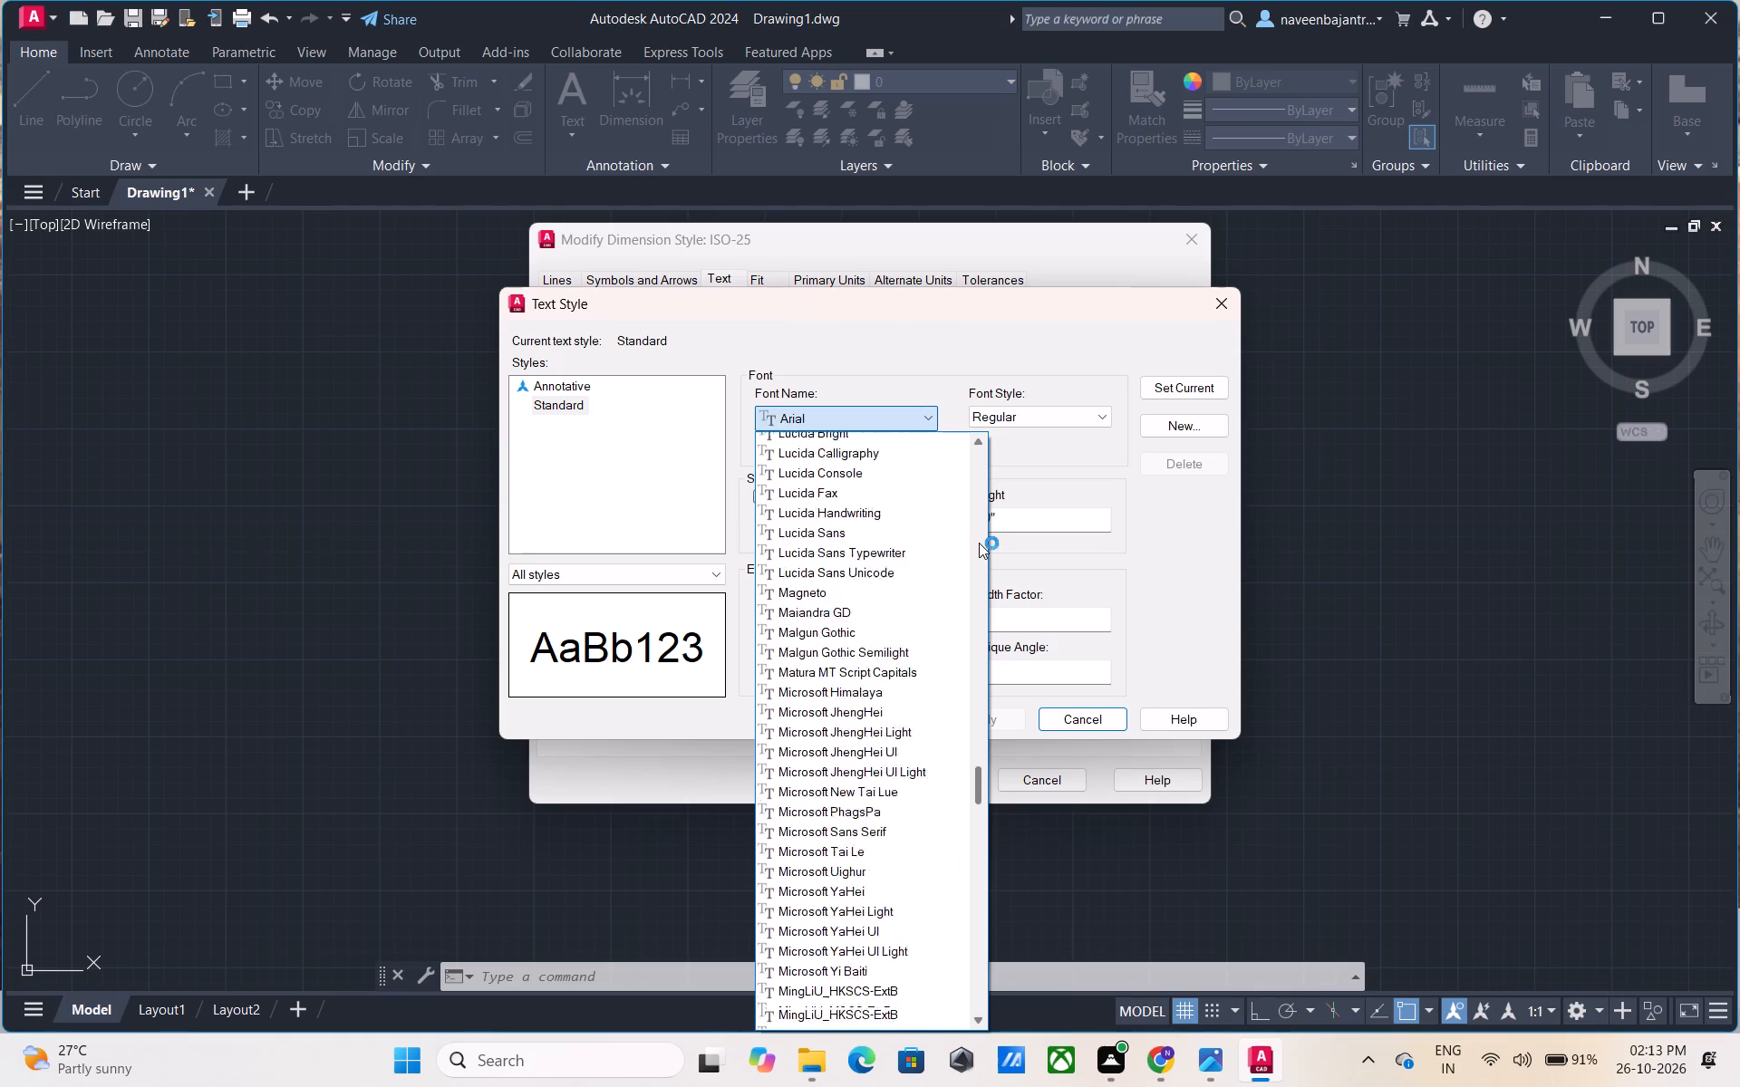
{"action": "scroll", "coordinate": [979, 543], "scroll_direction": "down", "scroll_amount": 20}
{"action": "scroll", "coordinate": [979, 543], "scroll_direction": "down", "scroll_amount": 12}
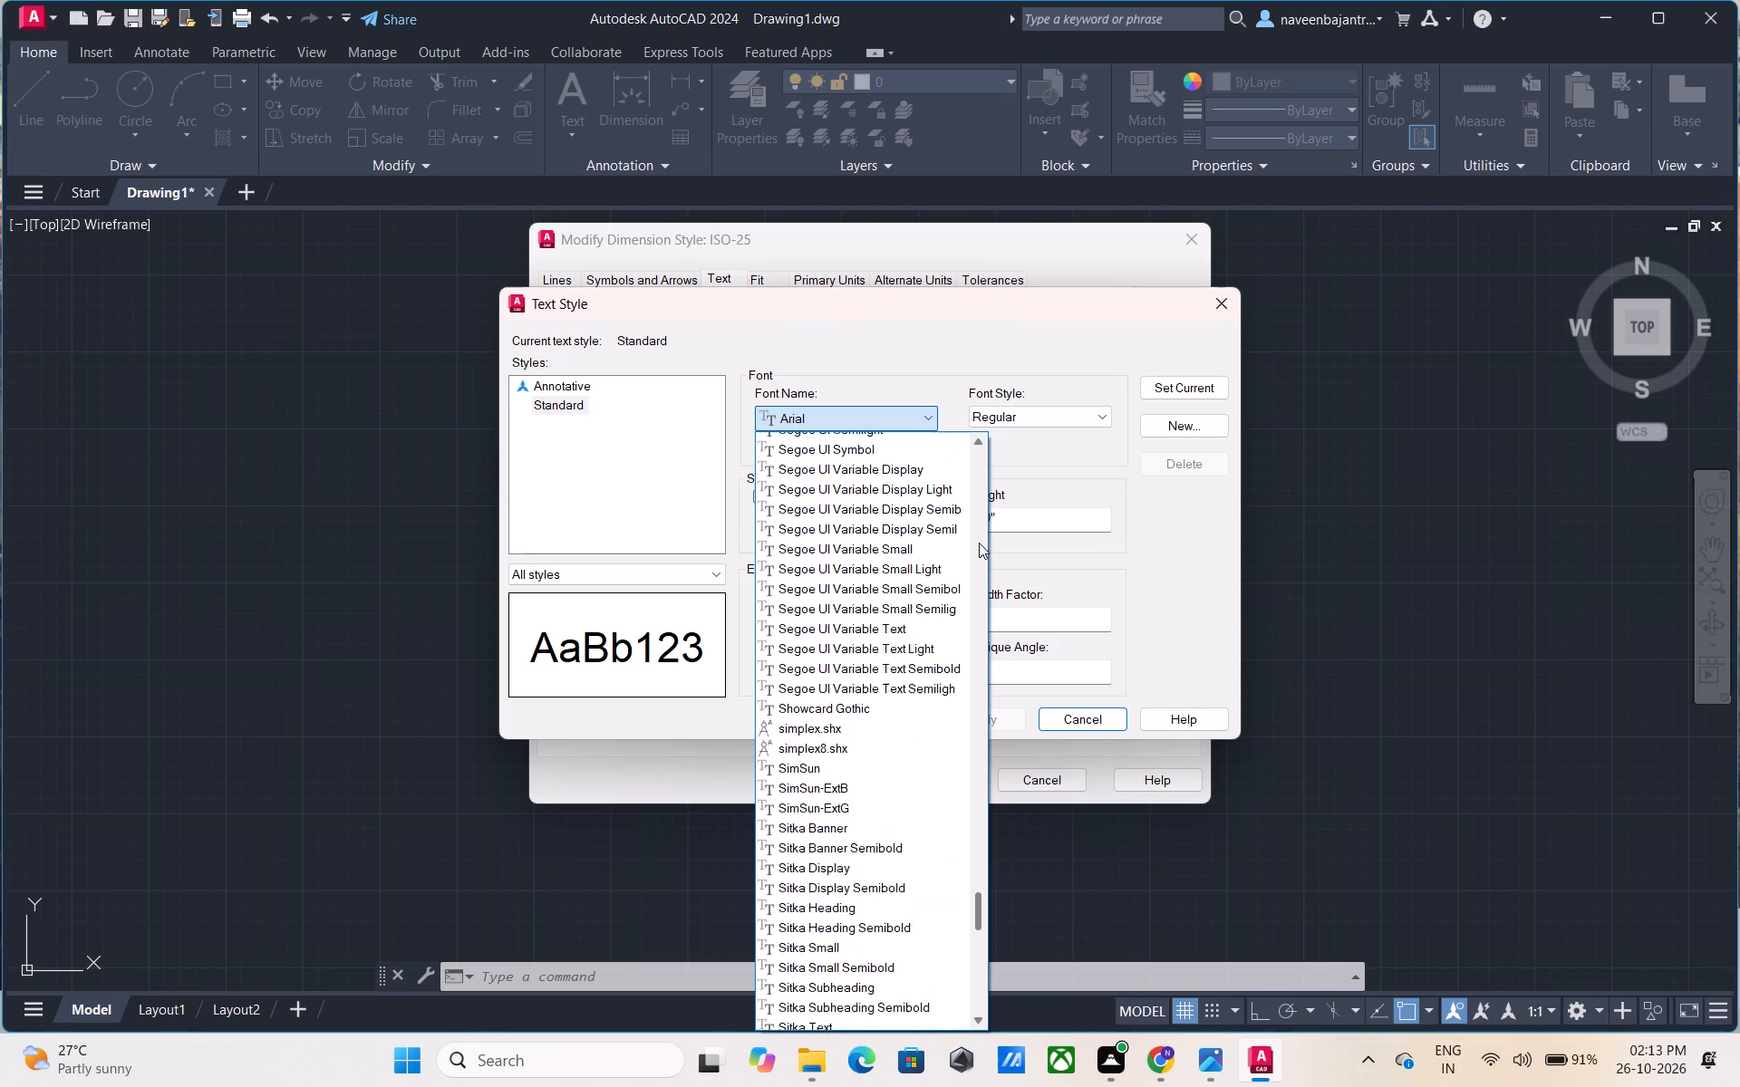
{"action": "scroll", "coordinate": [979, 543], "scroll_direction": "down", "scroll_amount": 20}
{"action": "scroll", "coordinate": [979, 543], "scroll_direction": "down", "scroll_amount": 6}
{"action": "scroll", "coordinate": [979, 543], "scroll_direction": "up", "scroll_amount": 1}
{"action": "scroll", "coordinate": [979, 543], "scroll_direction": "down", "scroll_amount": 6}
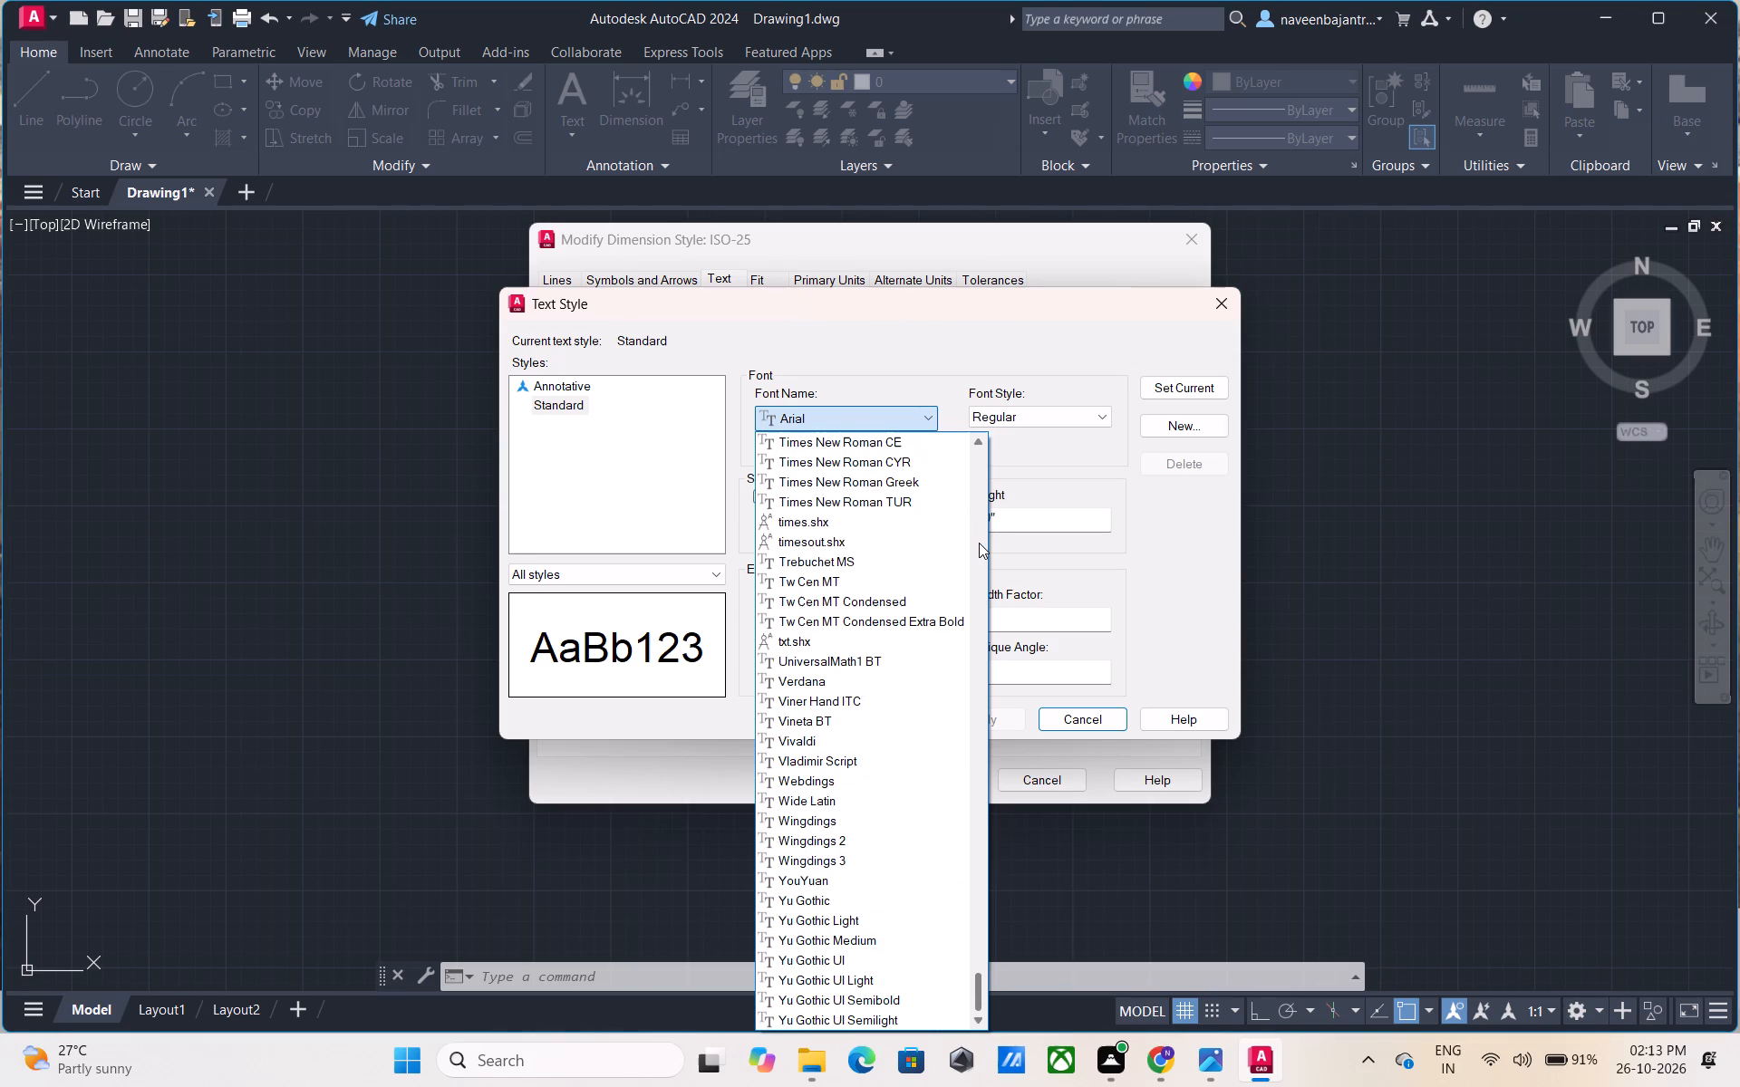
{"action": "scroll", "coordinate": [979, 543], "scroll_direction": "down", "scroll_amount": 8}
{"action": "scroll", "coordinate": [979, 543], "scroll_direction": "up", "scroll_amount": 1}
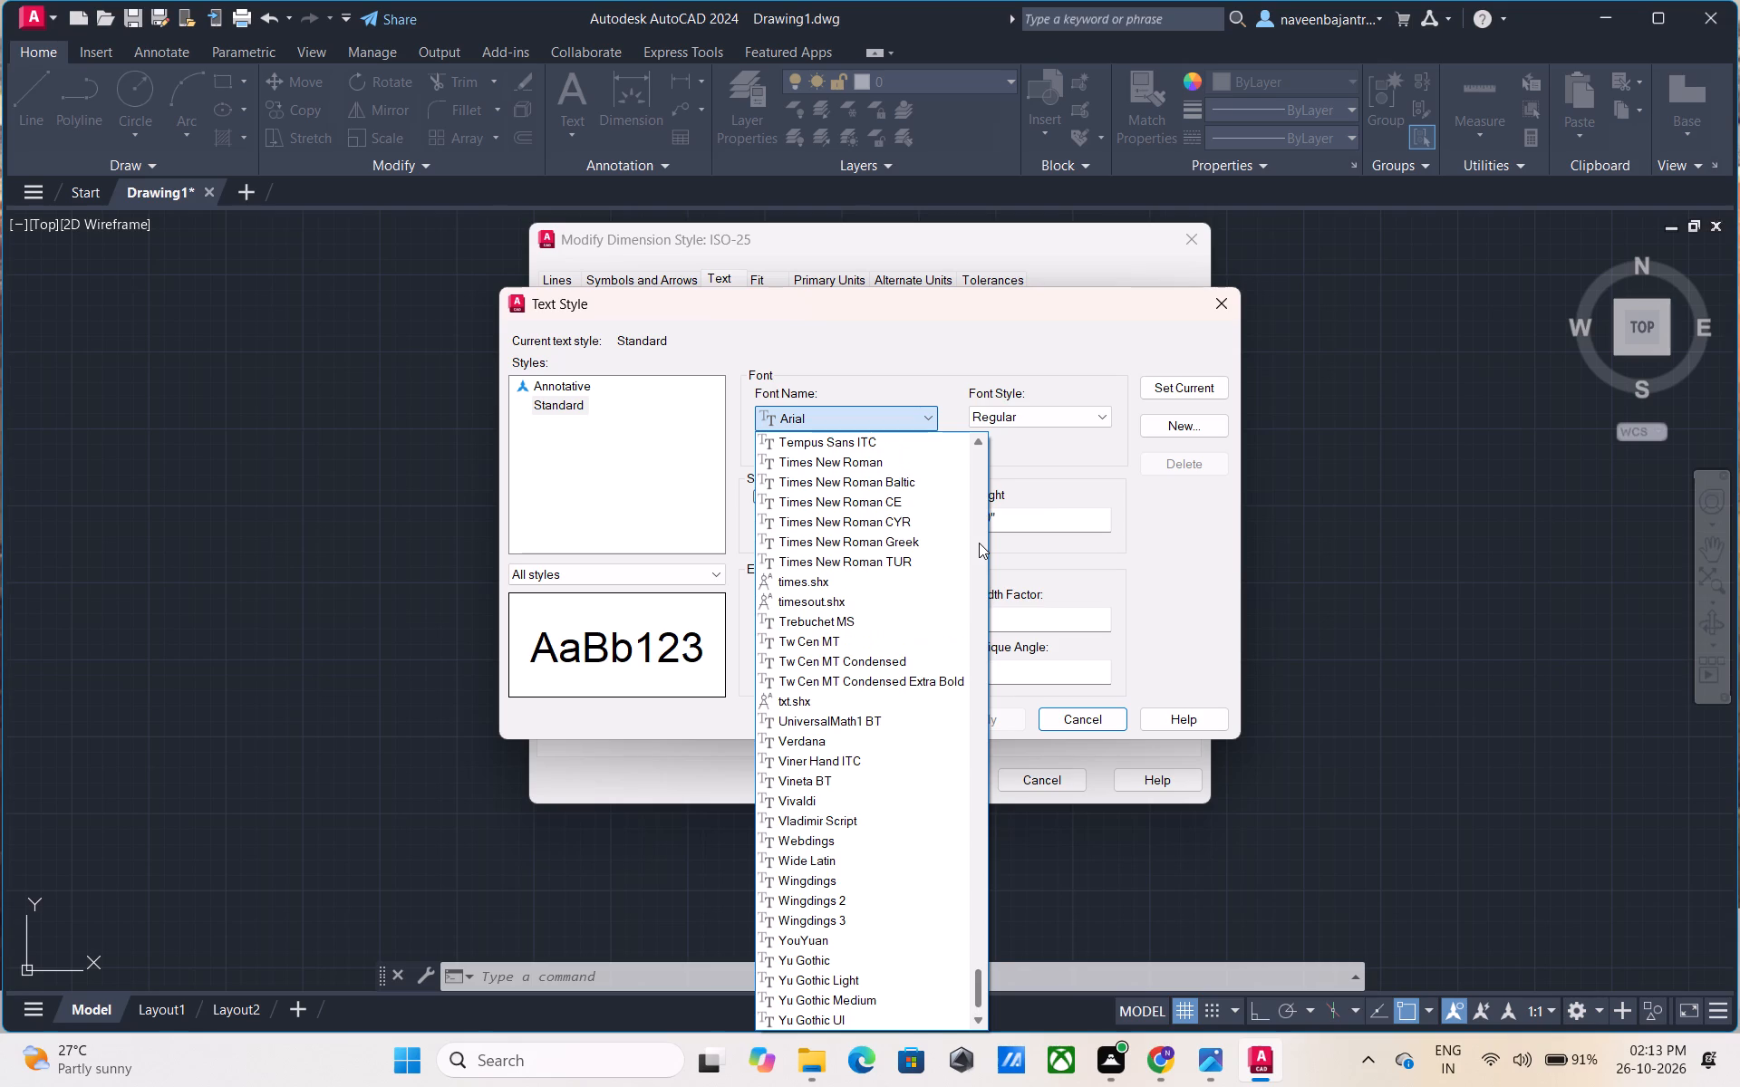
{"action": "scroll", "coordinate": [979, 543], "scroll_direction": "up", "scroll_amount": 2}
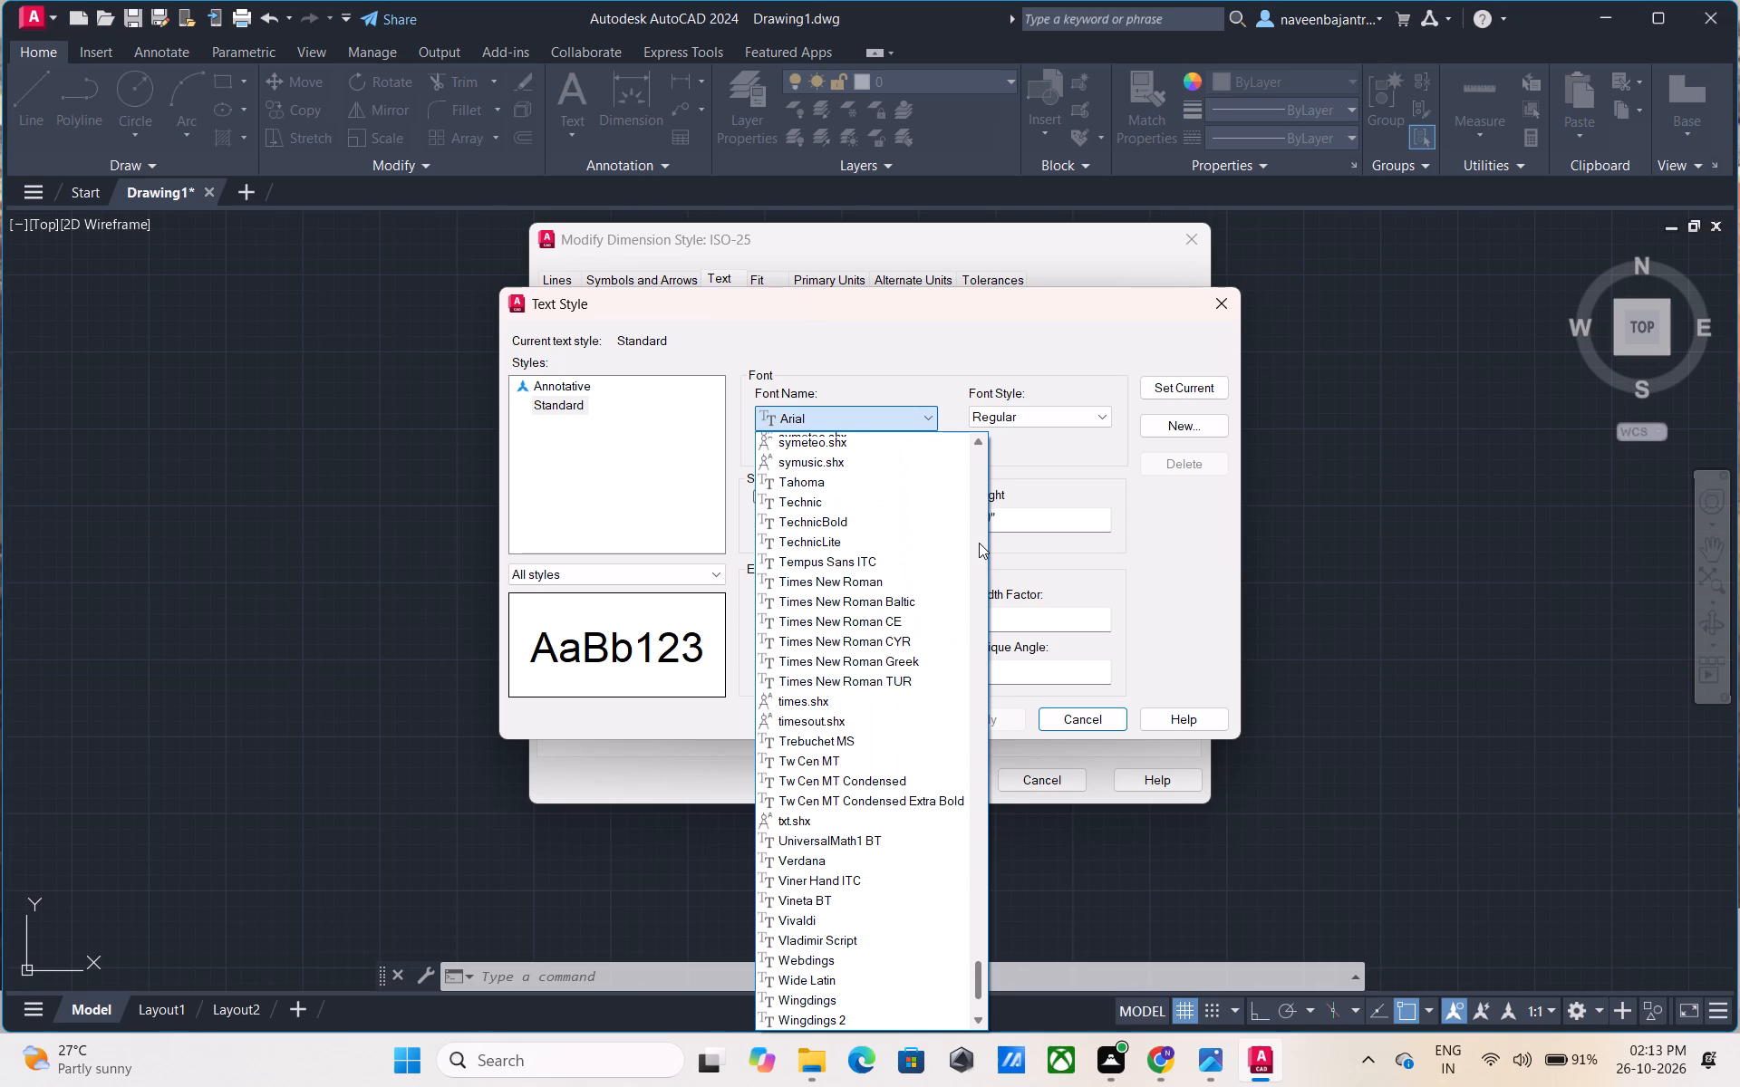
{"action": "scroll", "coordinate": [979, 543], "scroll_direction": "up", "scroll_amount": 1}
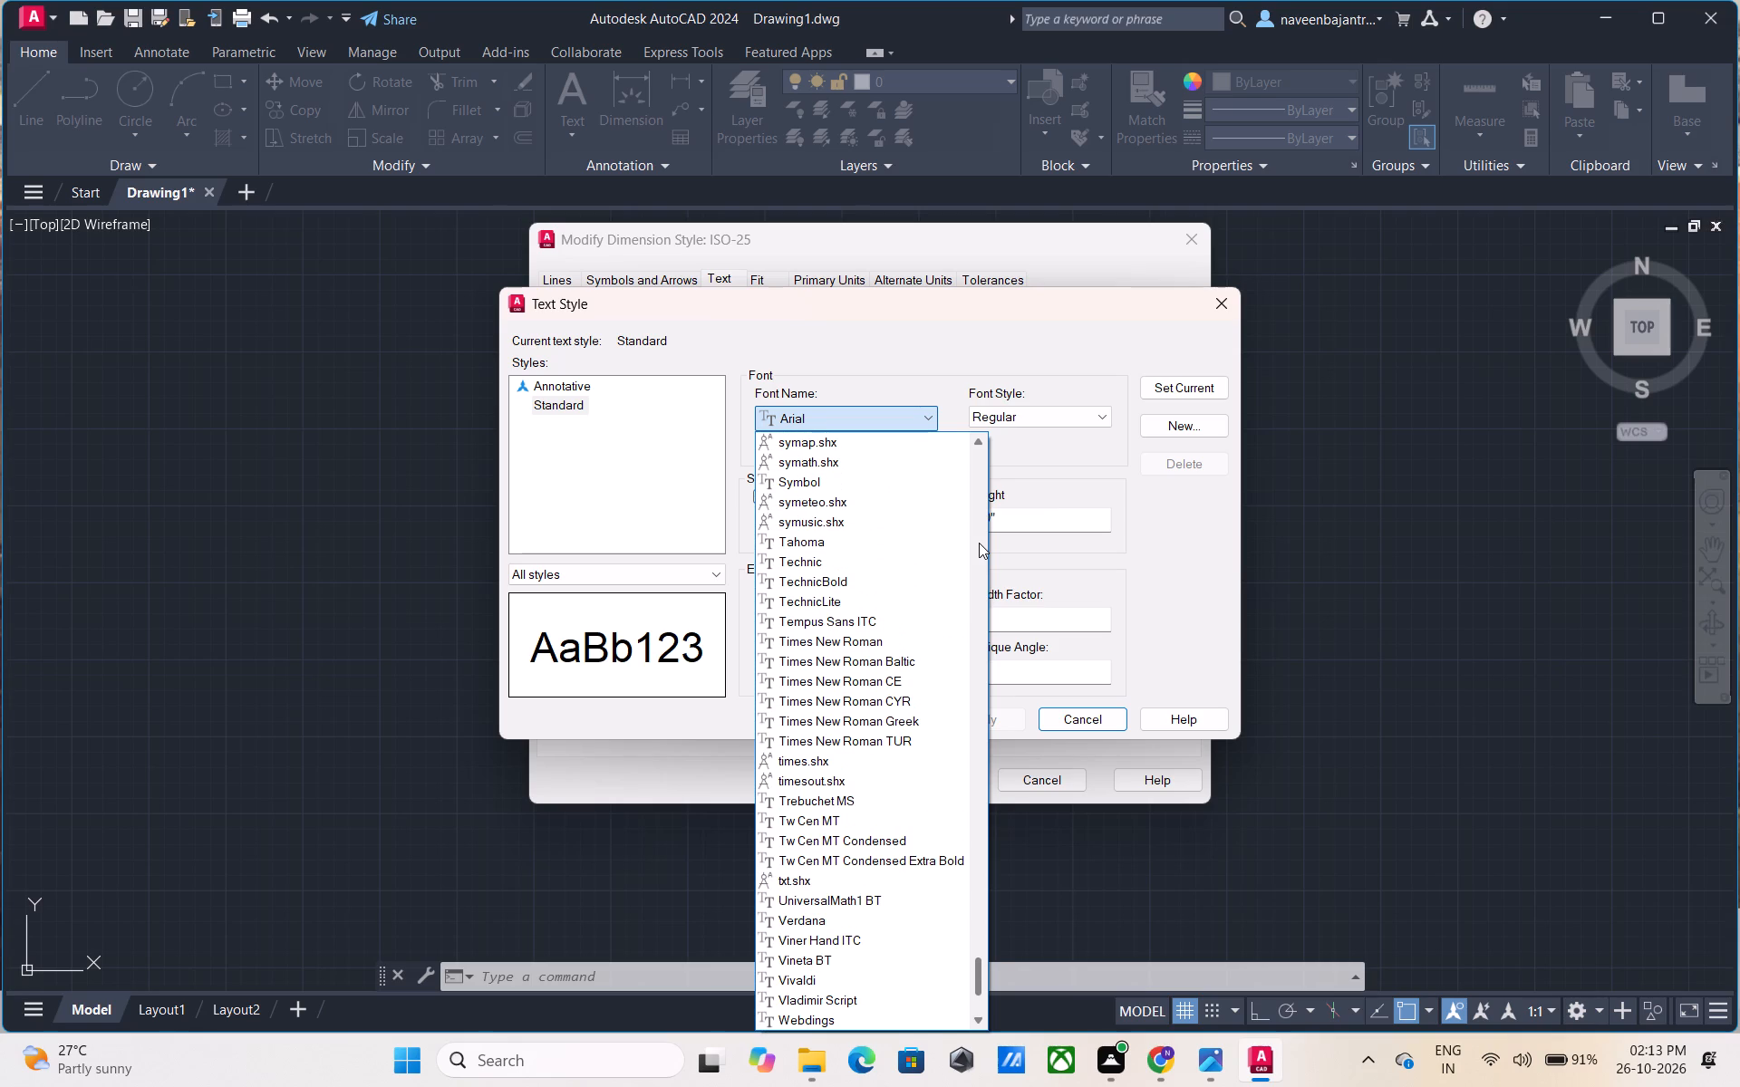
{"action": "scroll", "coordinate": [979, 543], "scroll_direction": "up", "scroll_amount": 1}
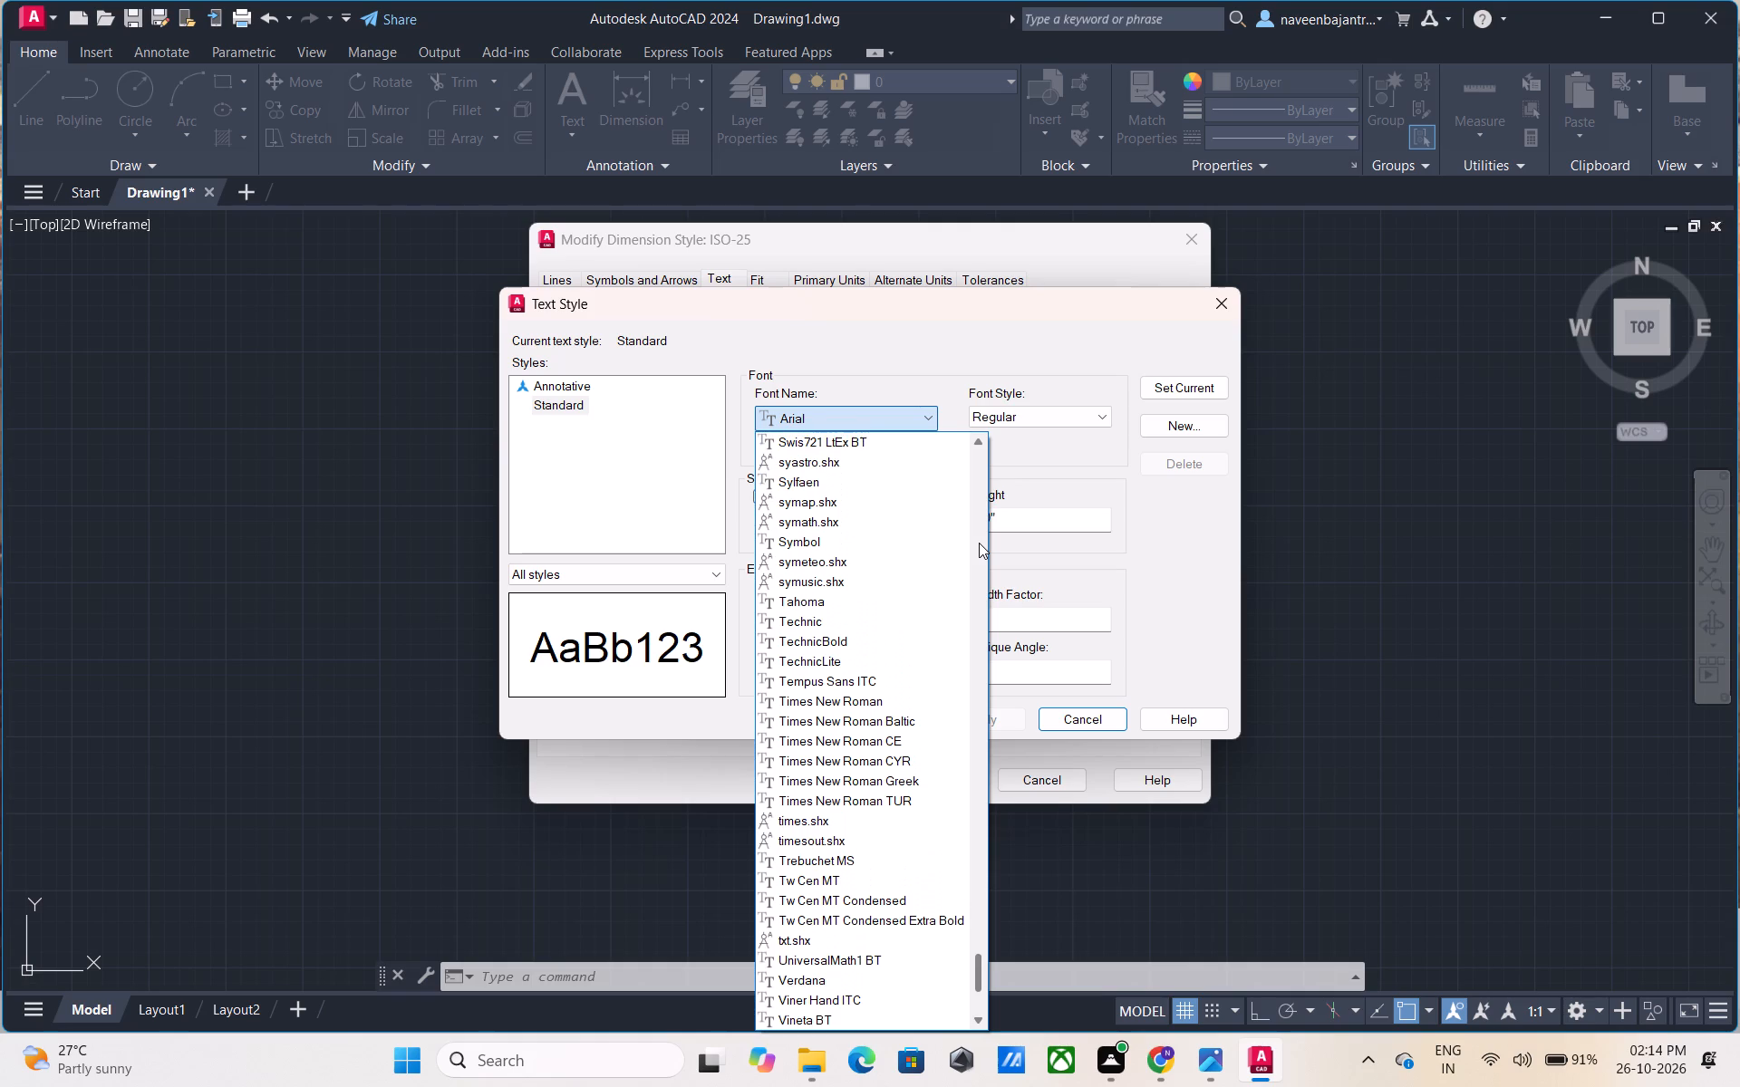
{"action": "scroll", "coordinate": [979, 543], "scroll_direction": "up", "scroll_amount": 1}
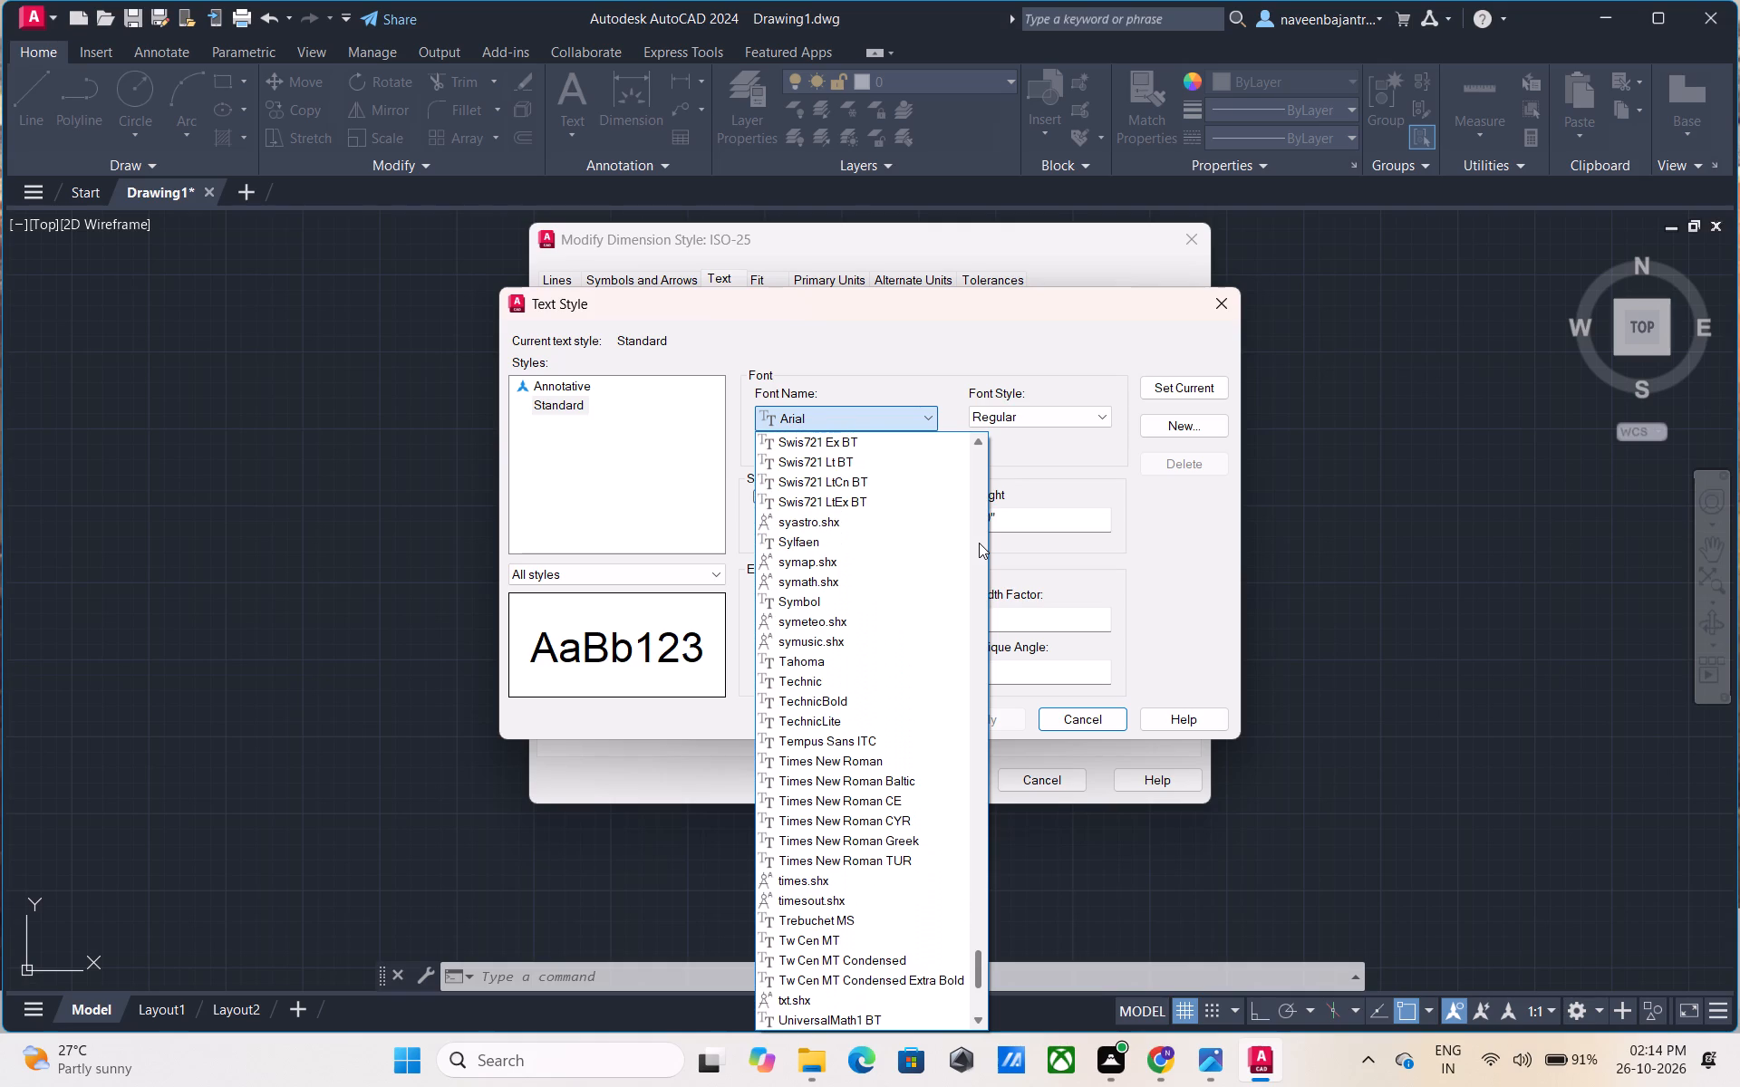
{"action": "scroll", "coordinate": [979, 543], "scroll_direction": "up", "scroll_amount": 1}
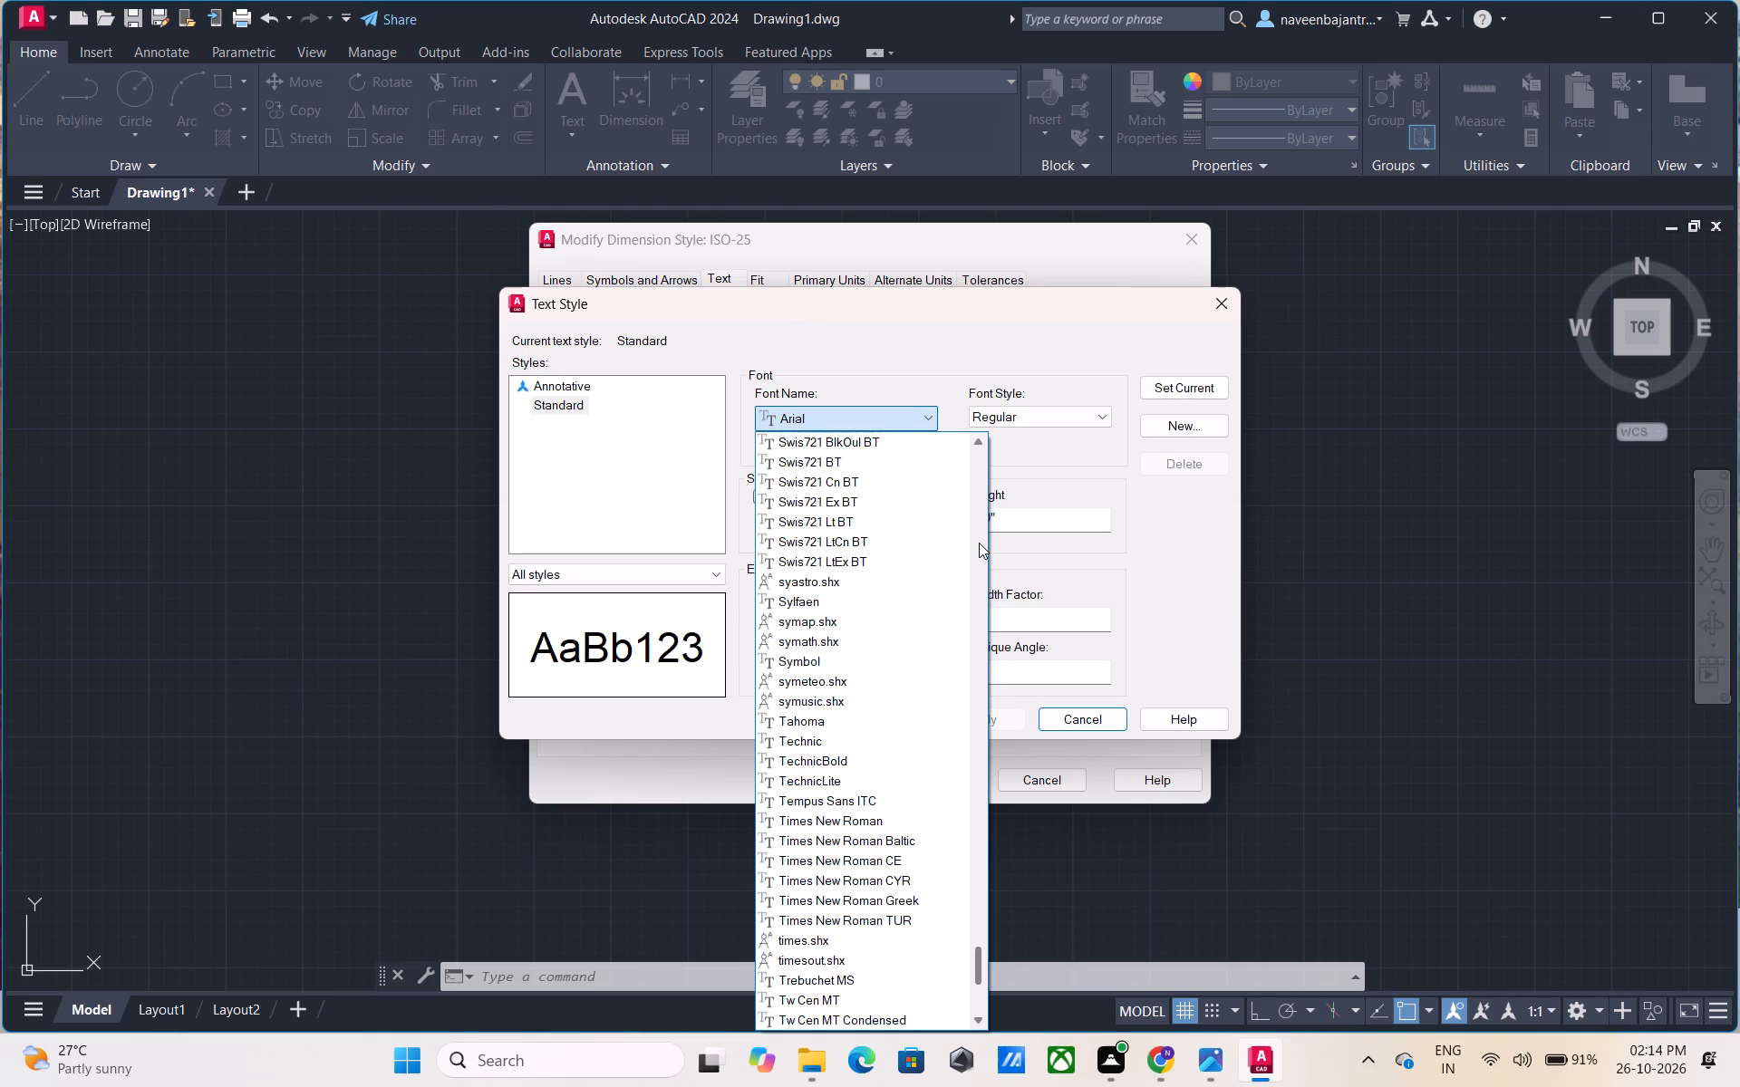
{"action": "scroll", "coordinate": [979, 543], "scroll_direction": "up", "scroll_amount": 1}
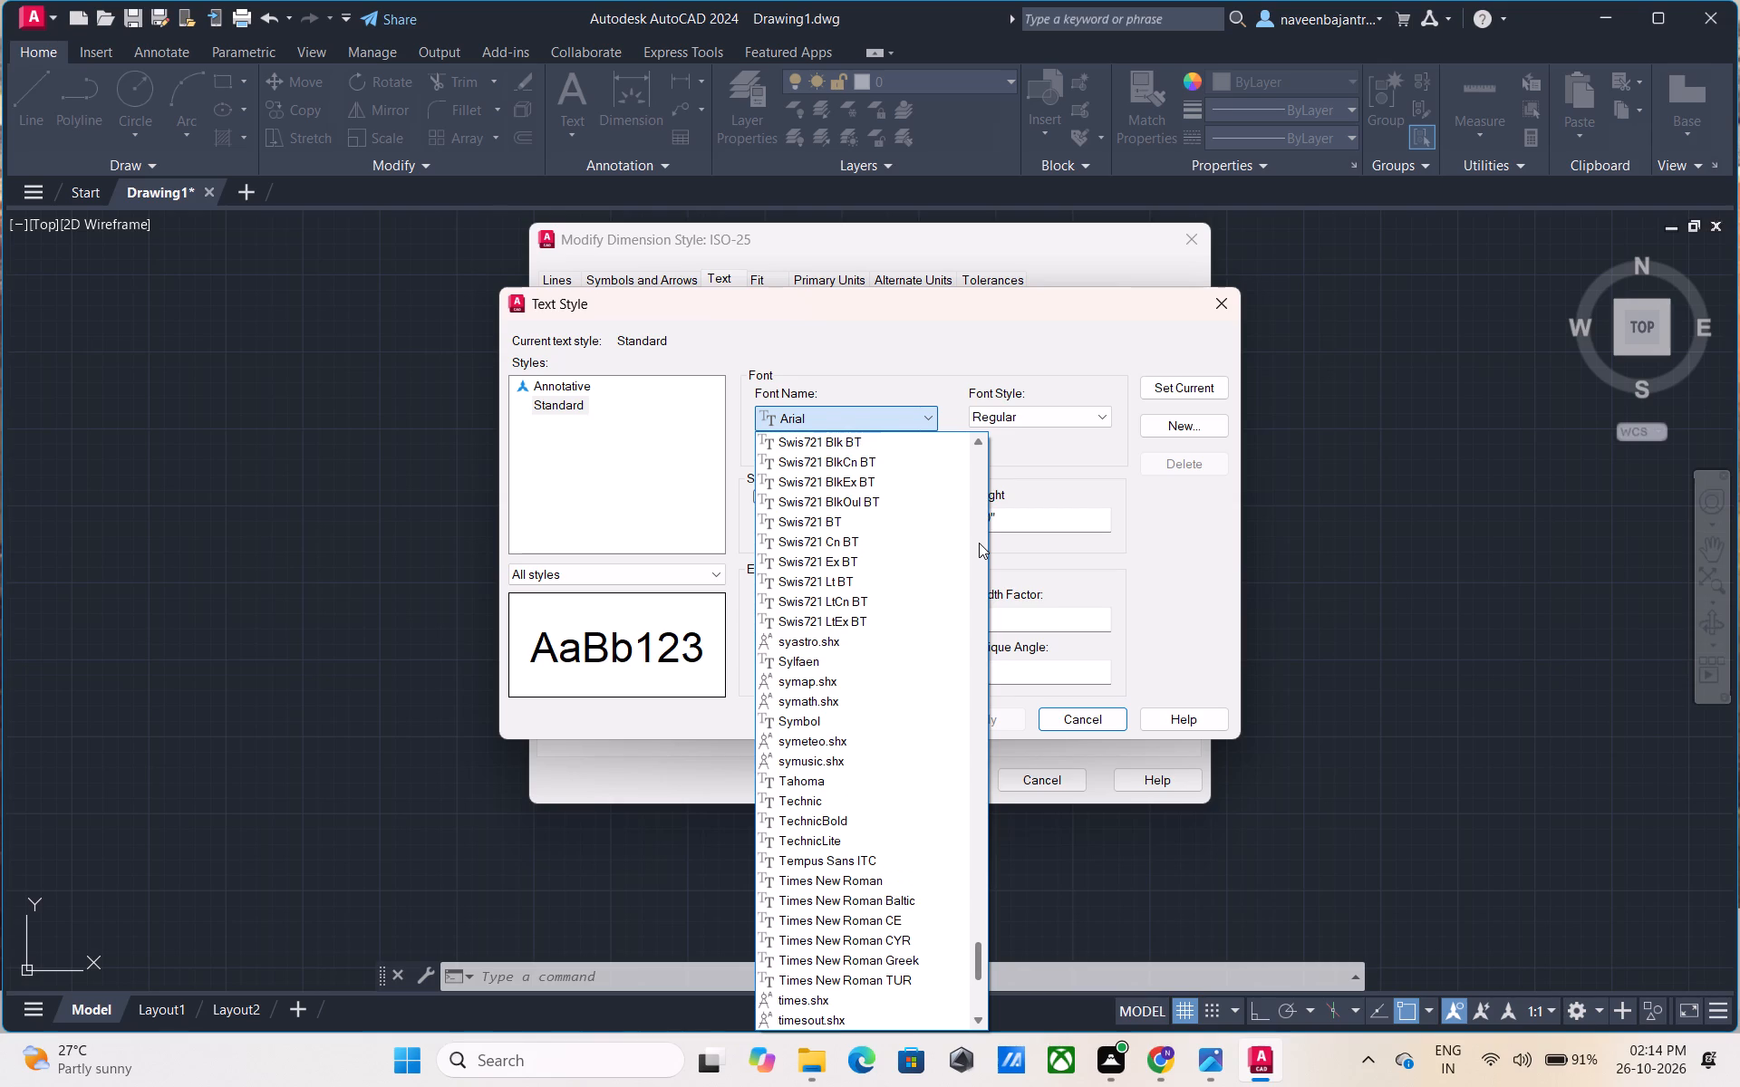
{"action": "scroll", "coordinate": [979, 543], "scroll_direction": "up", "scroll_amount": 1}
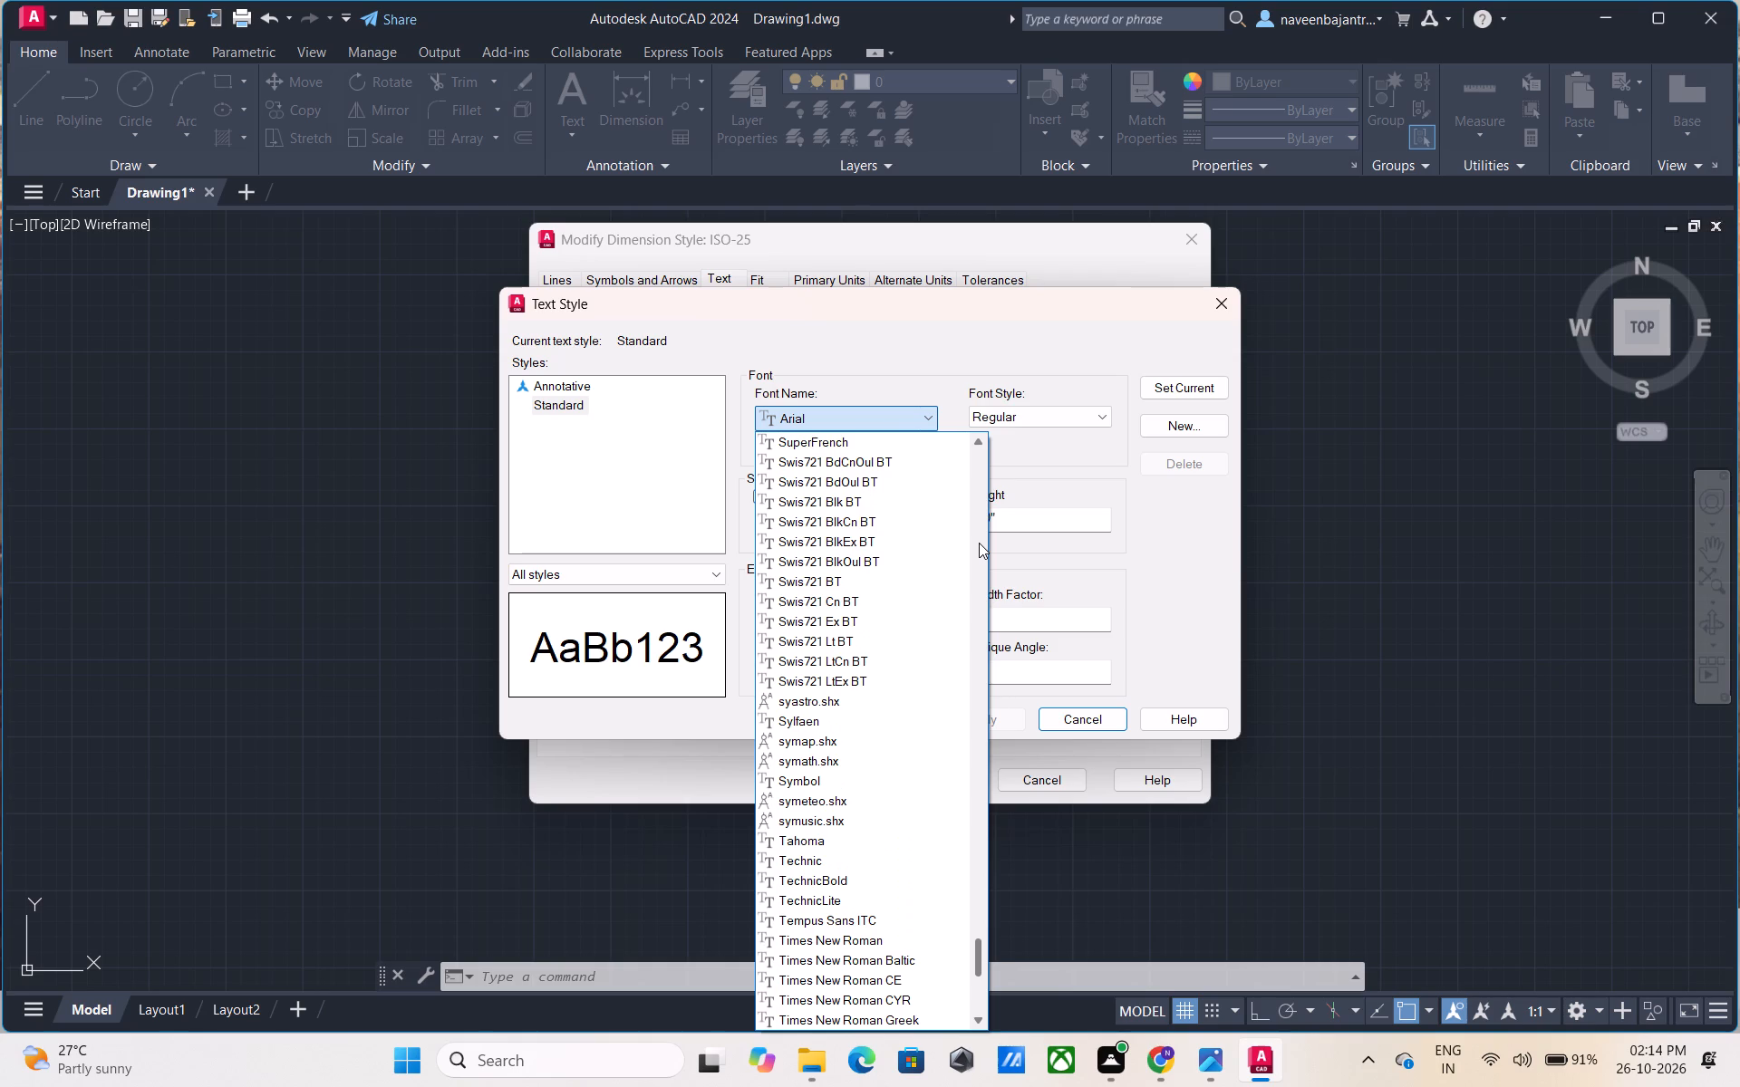
{"action": "scroll", "coordinate": [979, 543], "scroll_direction": "up", "scroll_amount": 1}
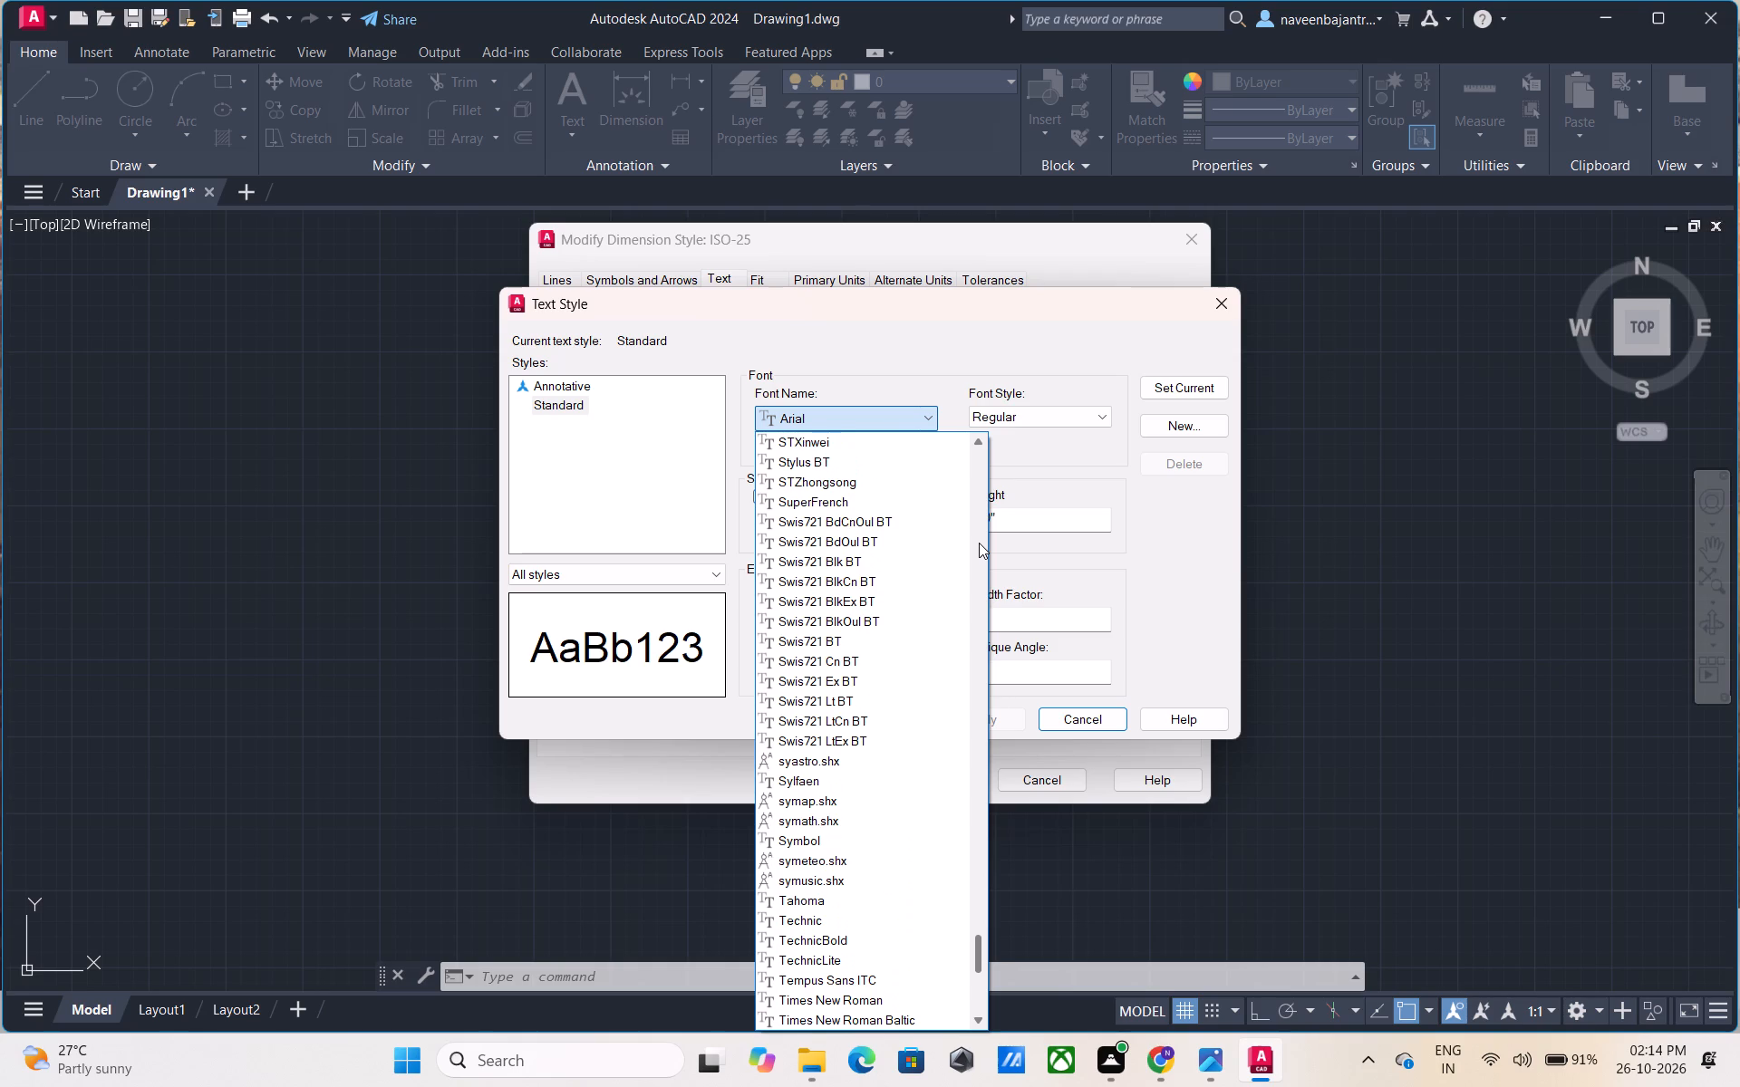
{"action": "scroll", "coordinate": [979, 543], "scroll_direction": "up", "scroll_amount": 1}
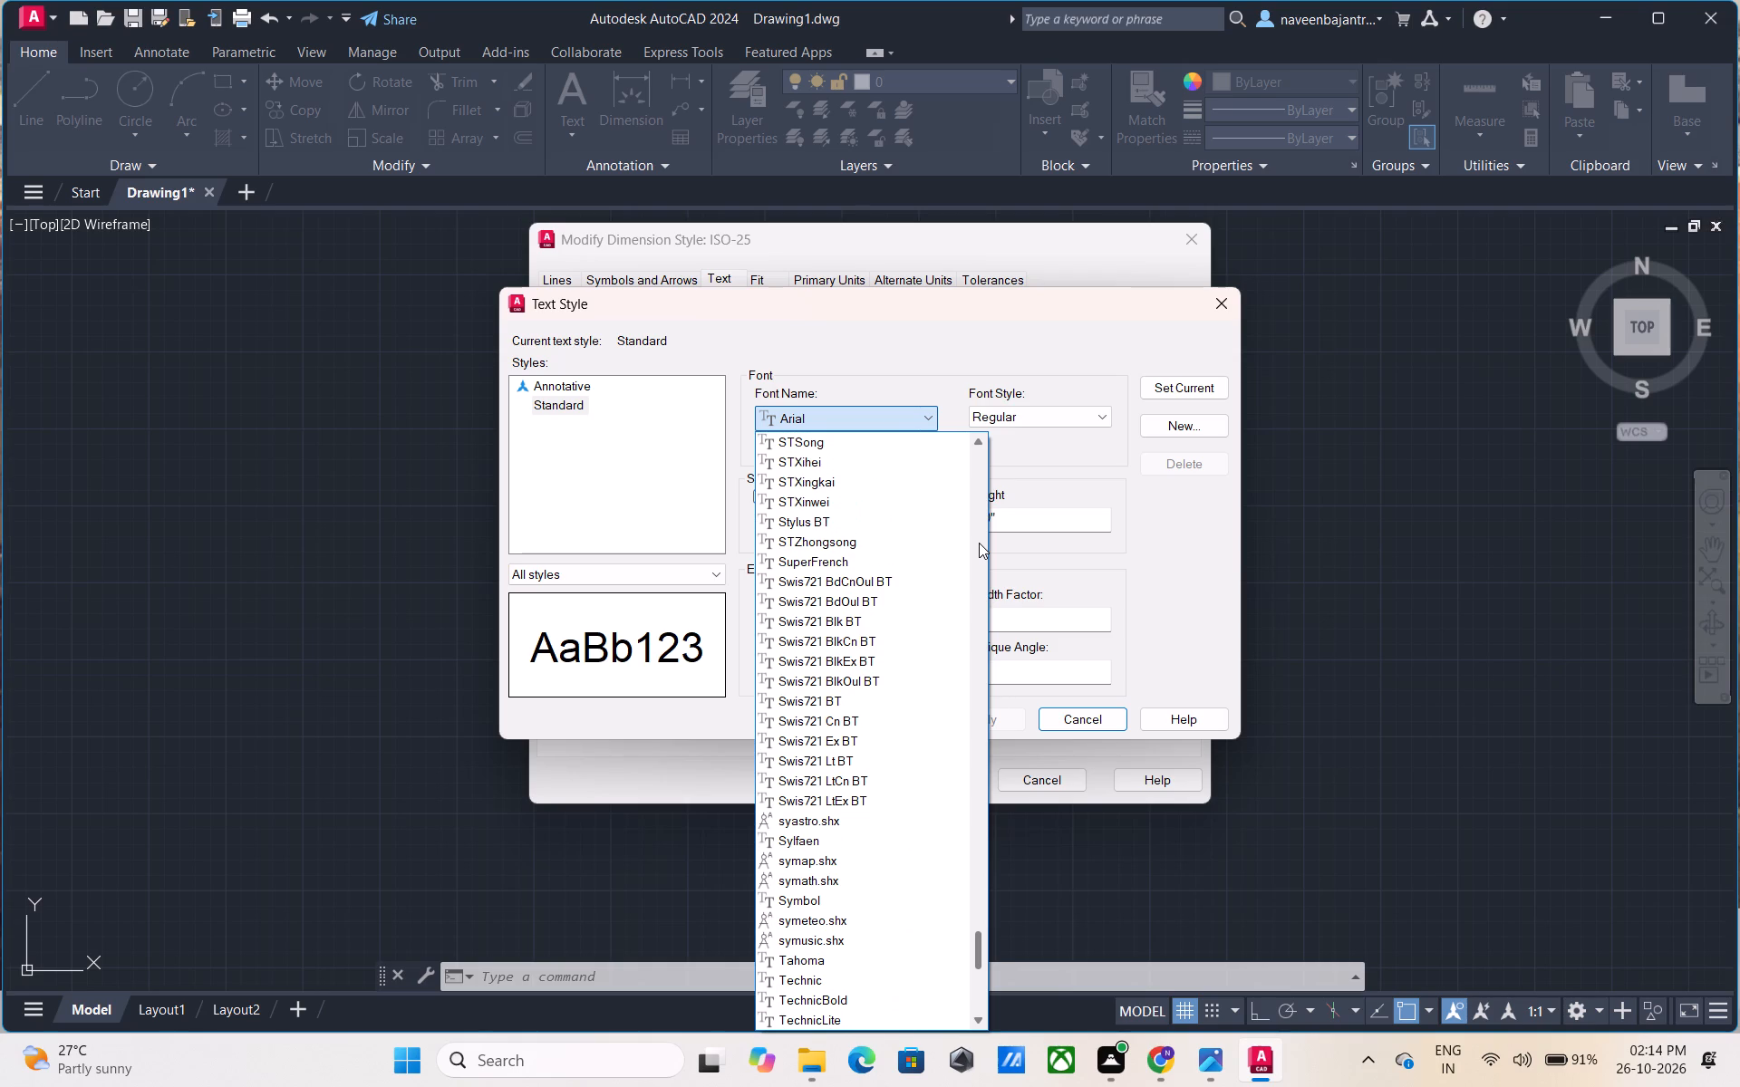
{"action": "scroll", "coordinate": [979, 543], "scroll_direction": "up", "scroll_amount": 1}
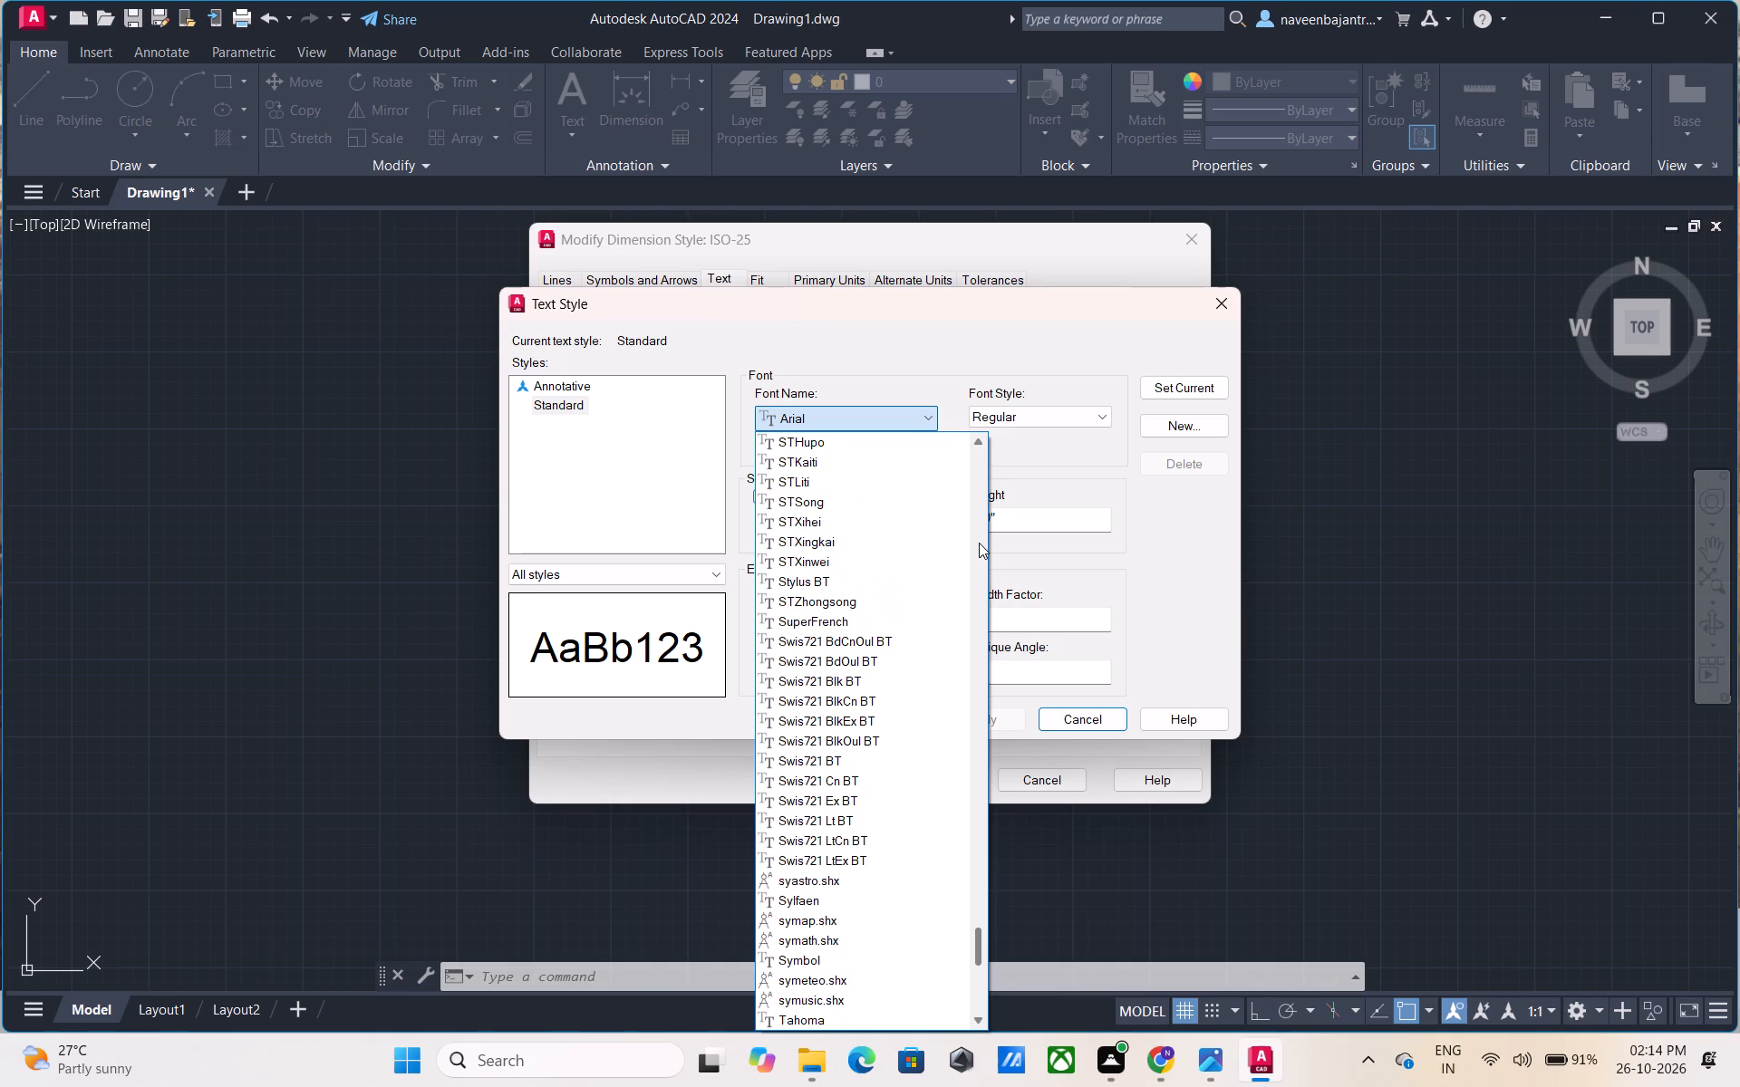
{"action": "scroll", "coordinate": [979, 543], "scroll_direction": "up", "scroll_amount": 1}
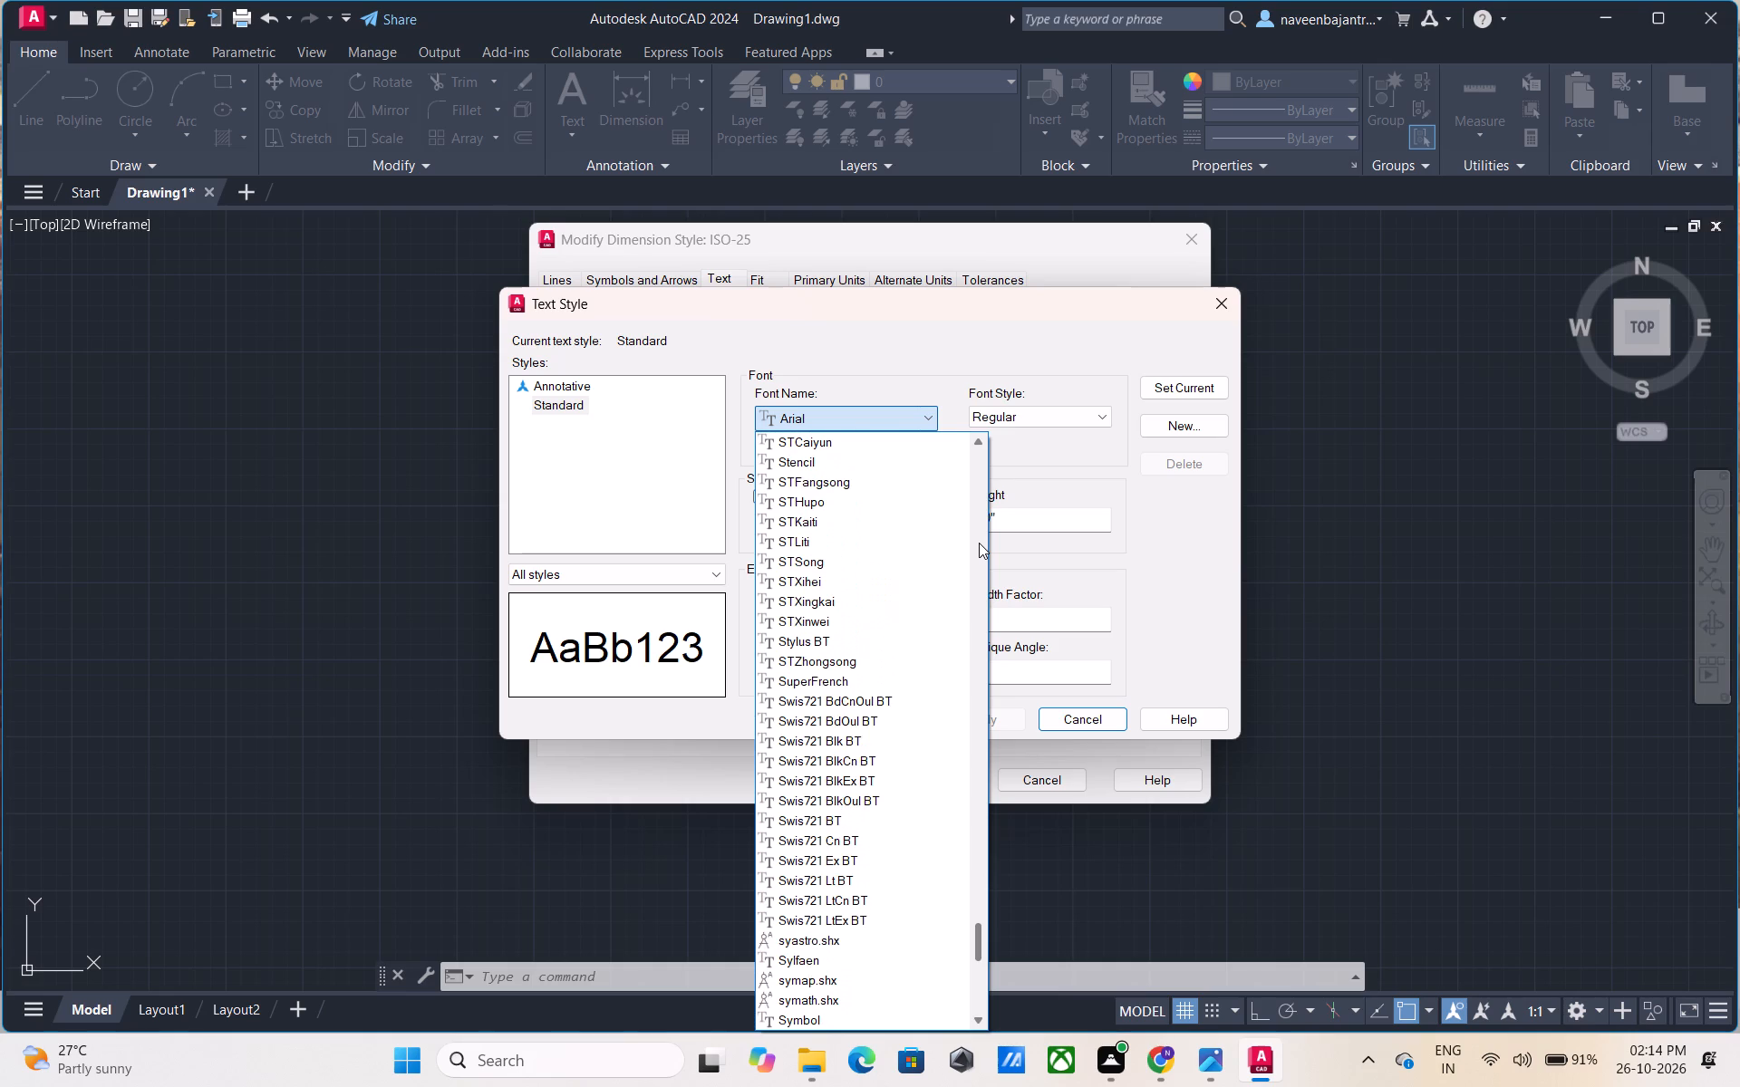
{"action": "scroll", "coordinate": [979, 543], "scroll_direction": "up", "scroll_amount": 1}
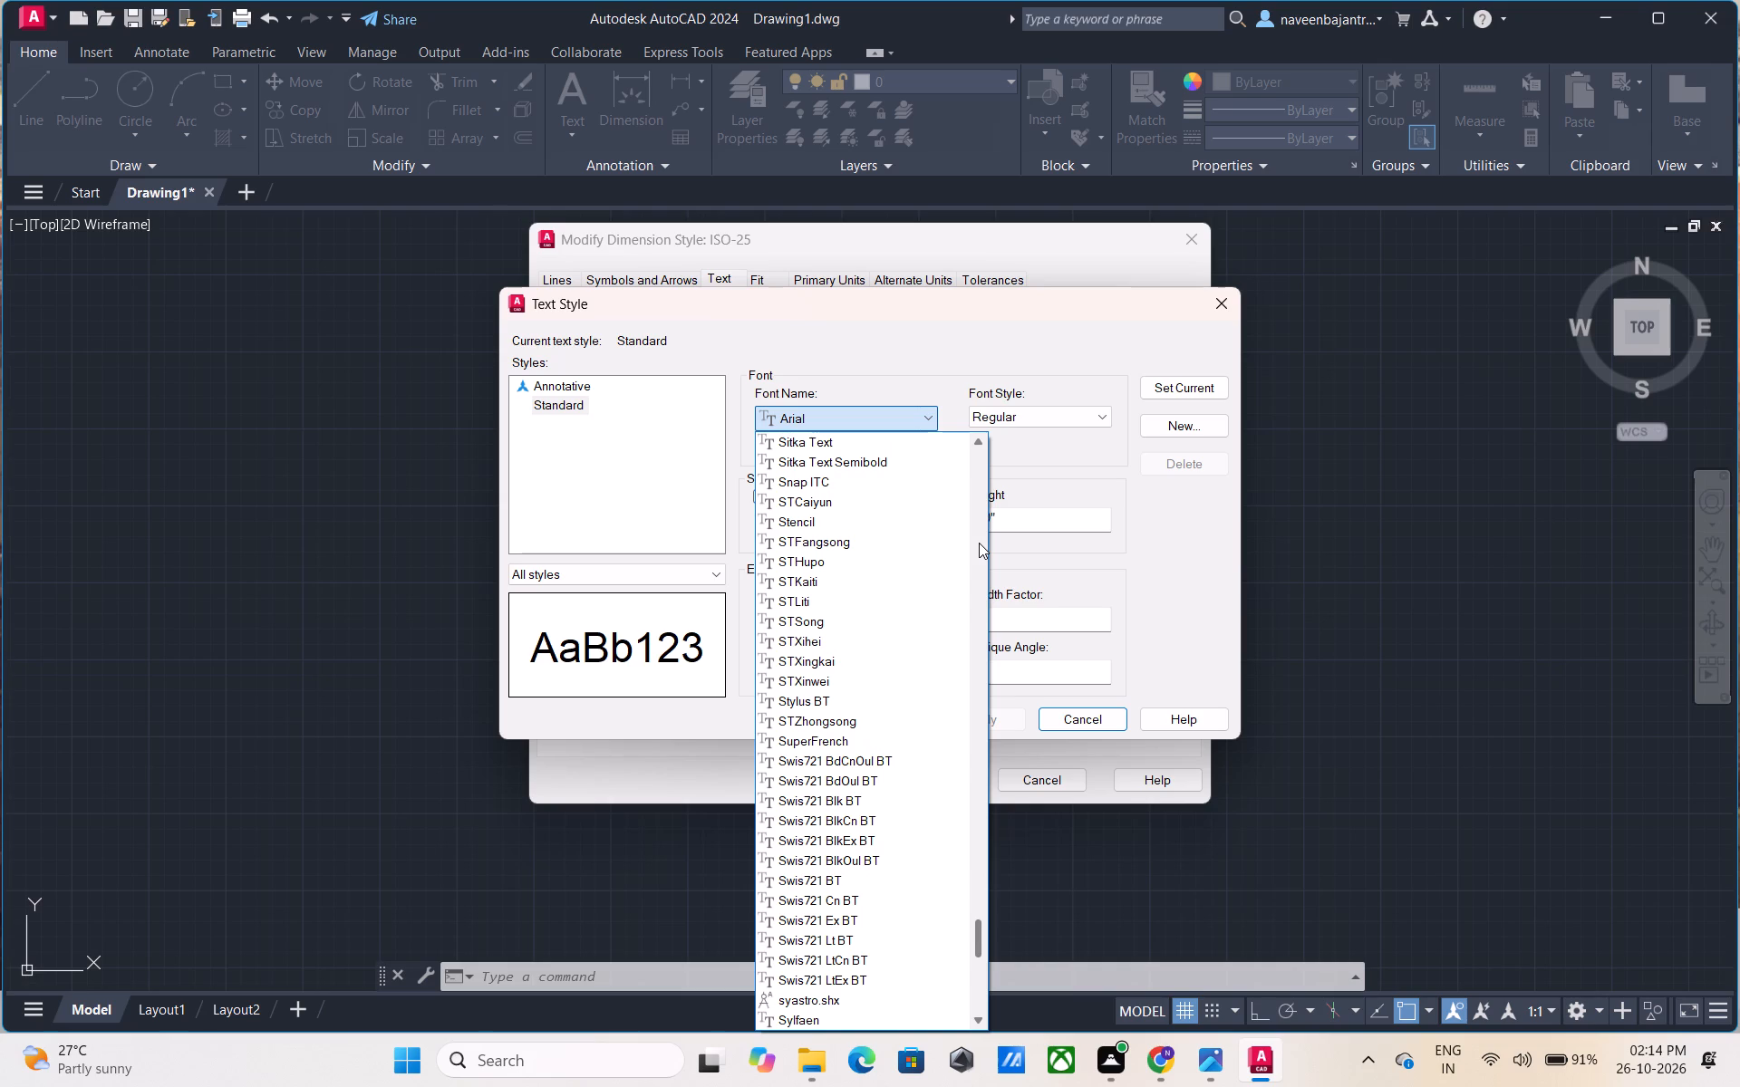
{"action": "scroll", "coordinate": [979, 543], "scroll_direction": "up", "scroll_amount": 1}
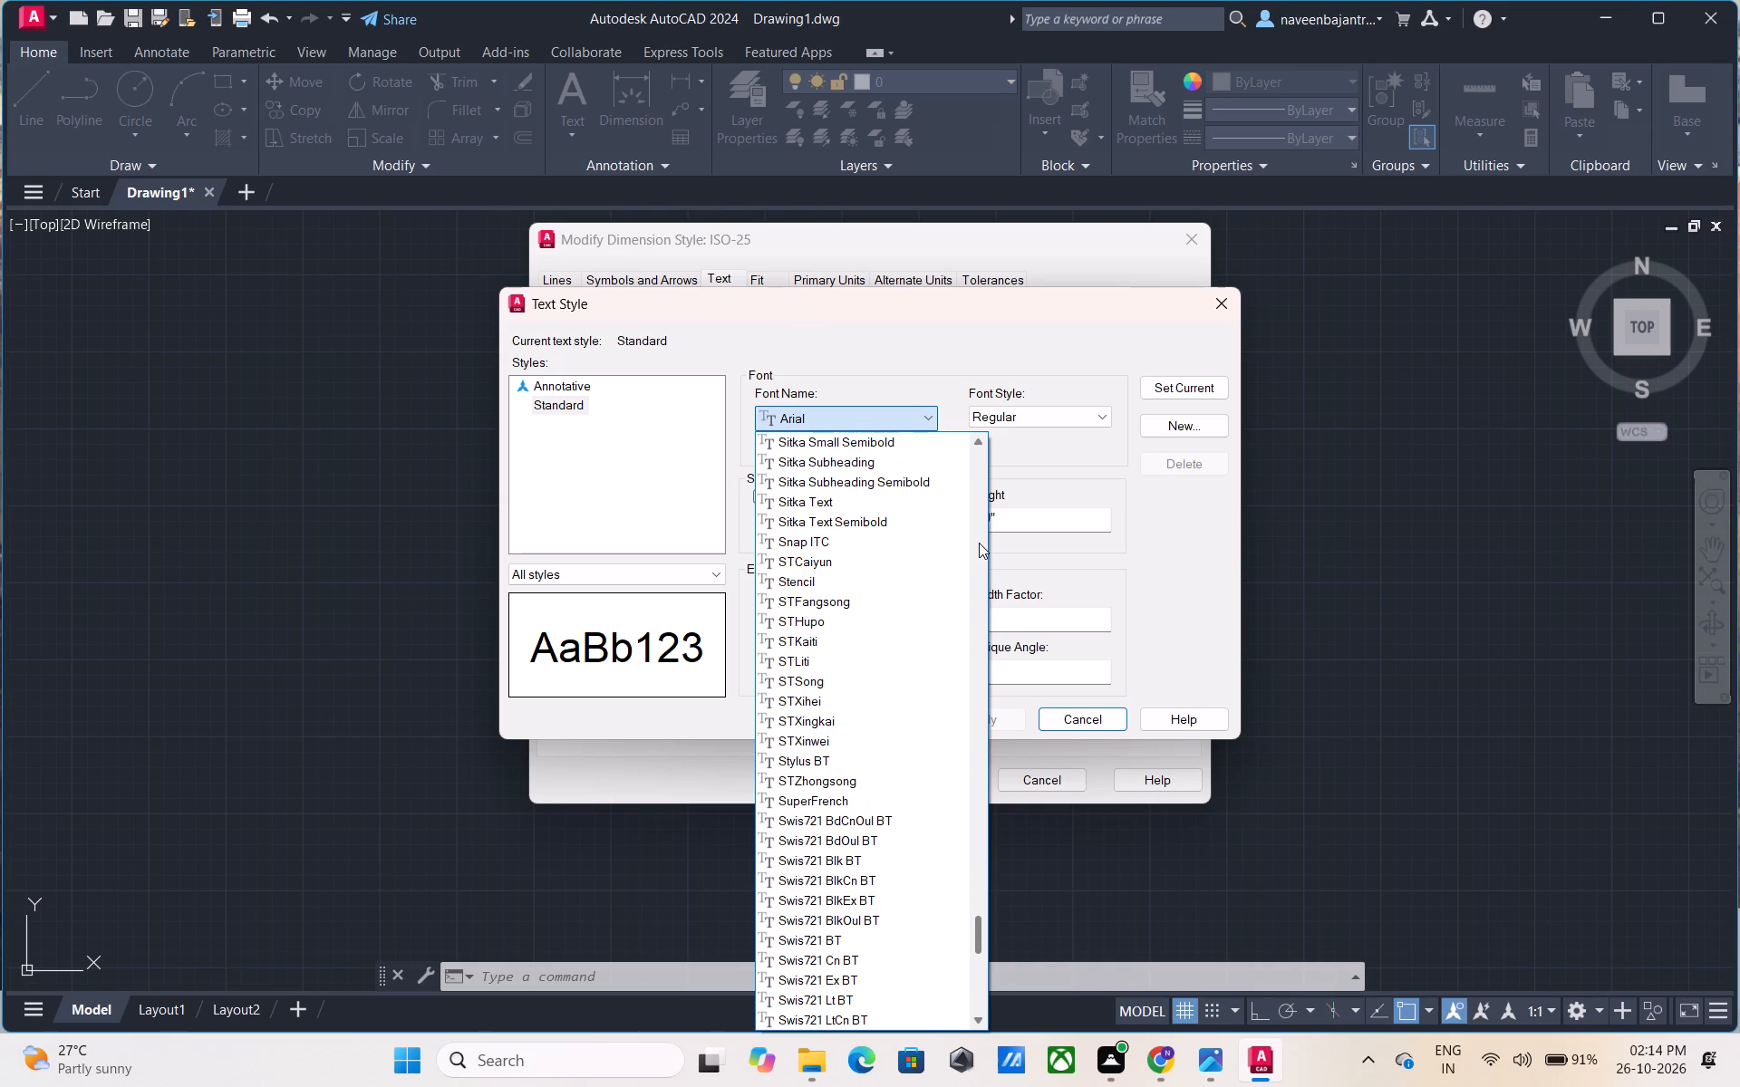
{"action": "scroll", "coordinate": [979, 543], "scroll_direction": "up", "scroll_amount": 1}
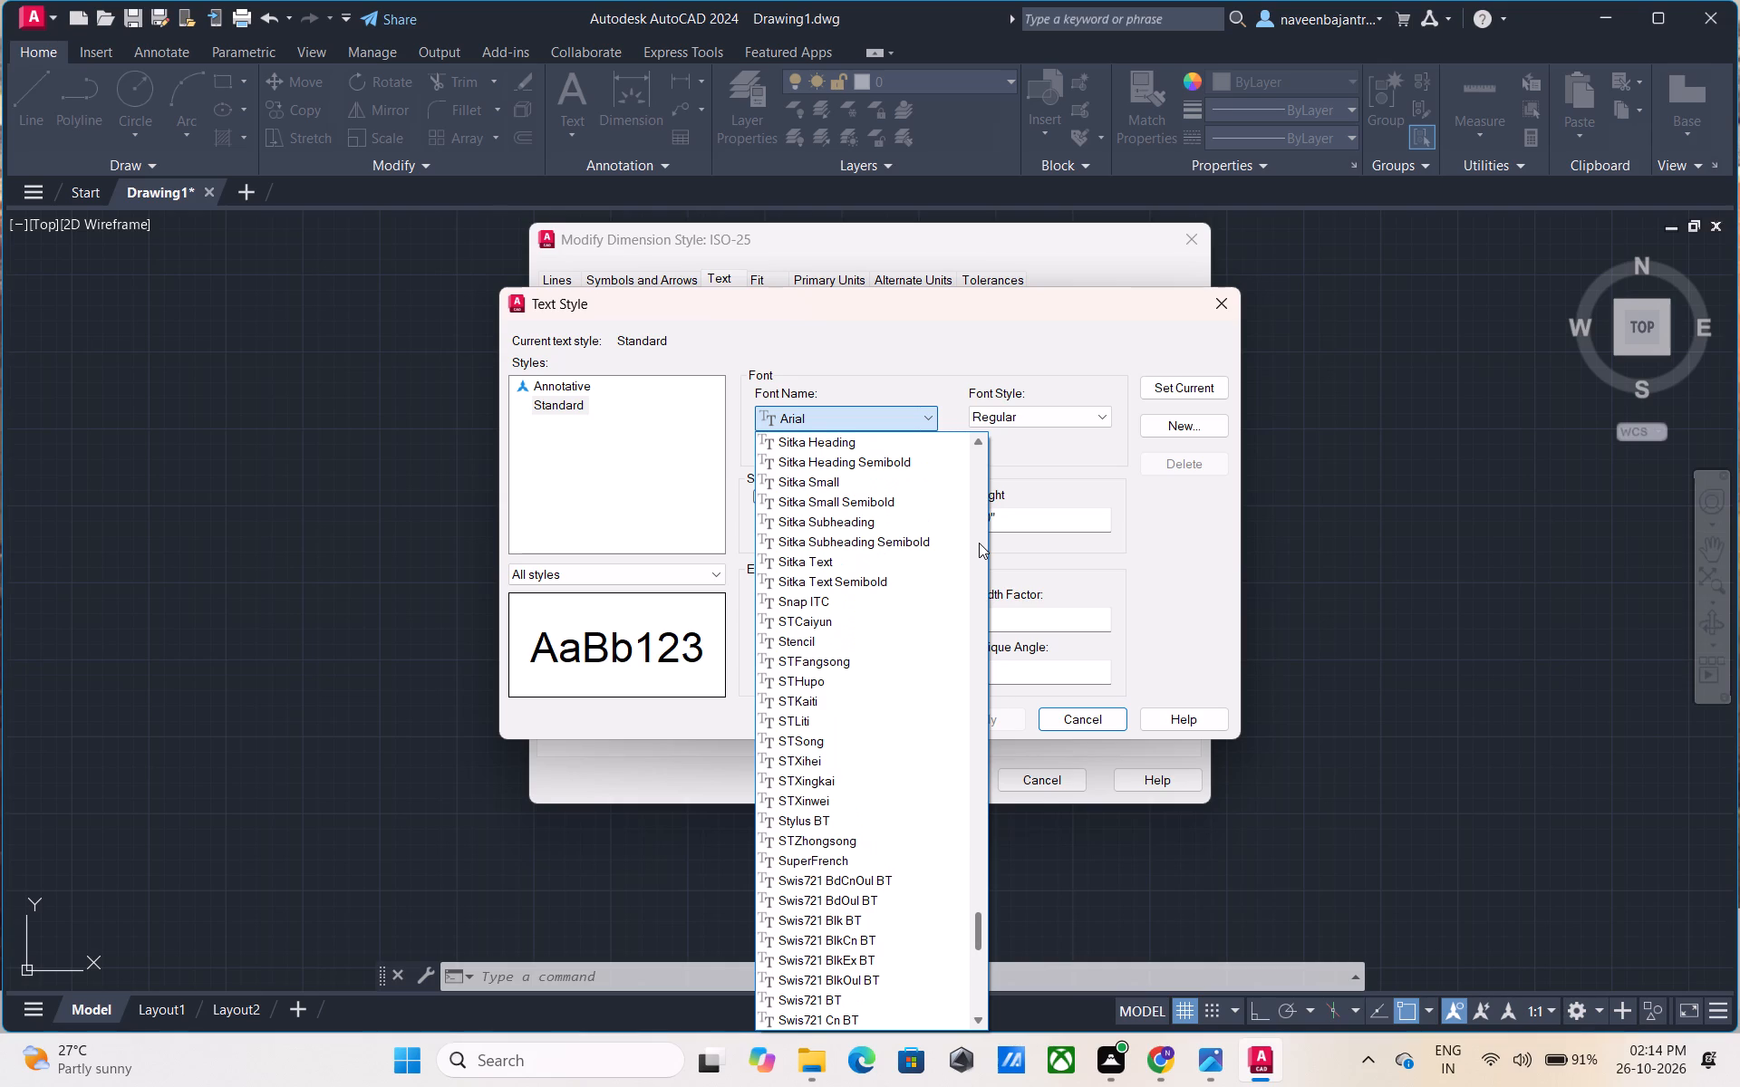
{"action": "scroll", "coordinate": [979, 543], "scroll_direction": "up", "scroll_amount": 1}
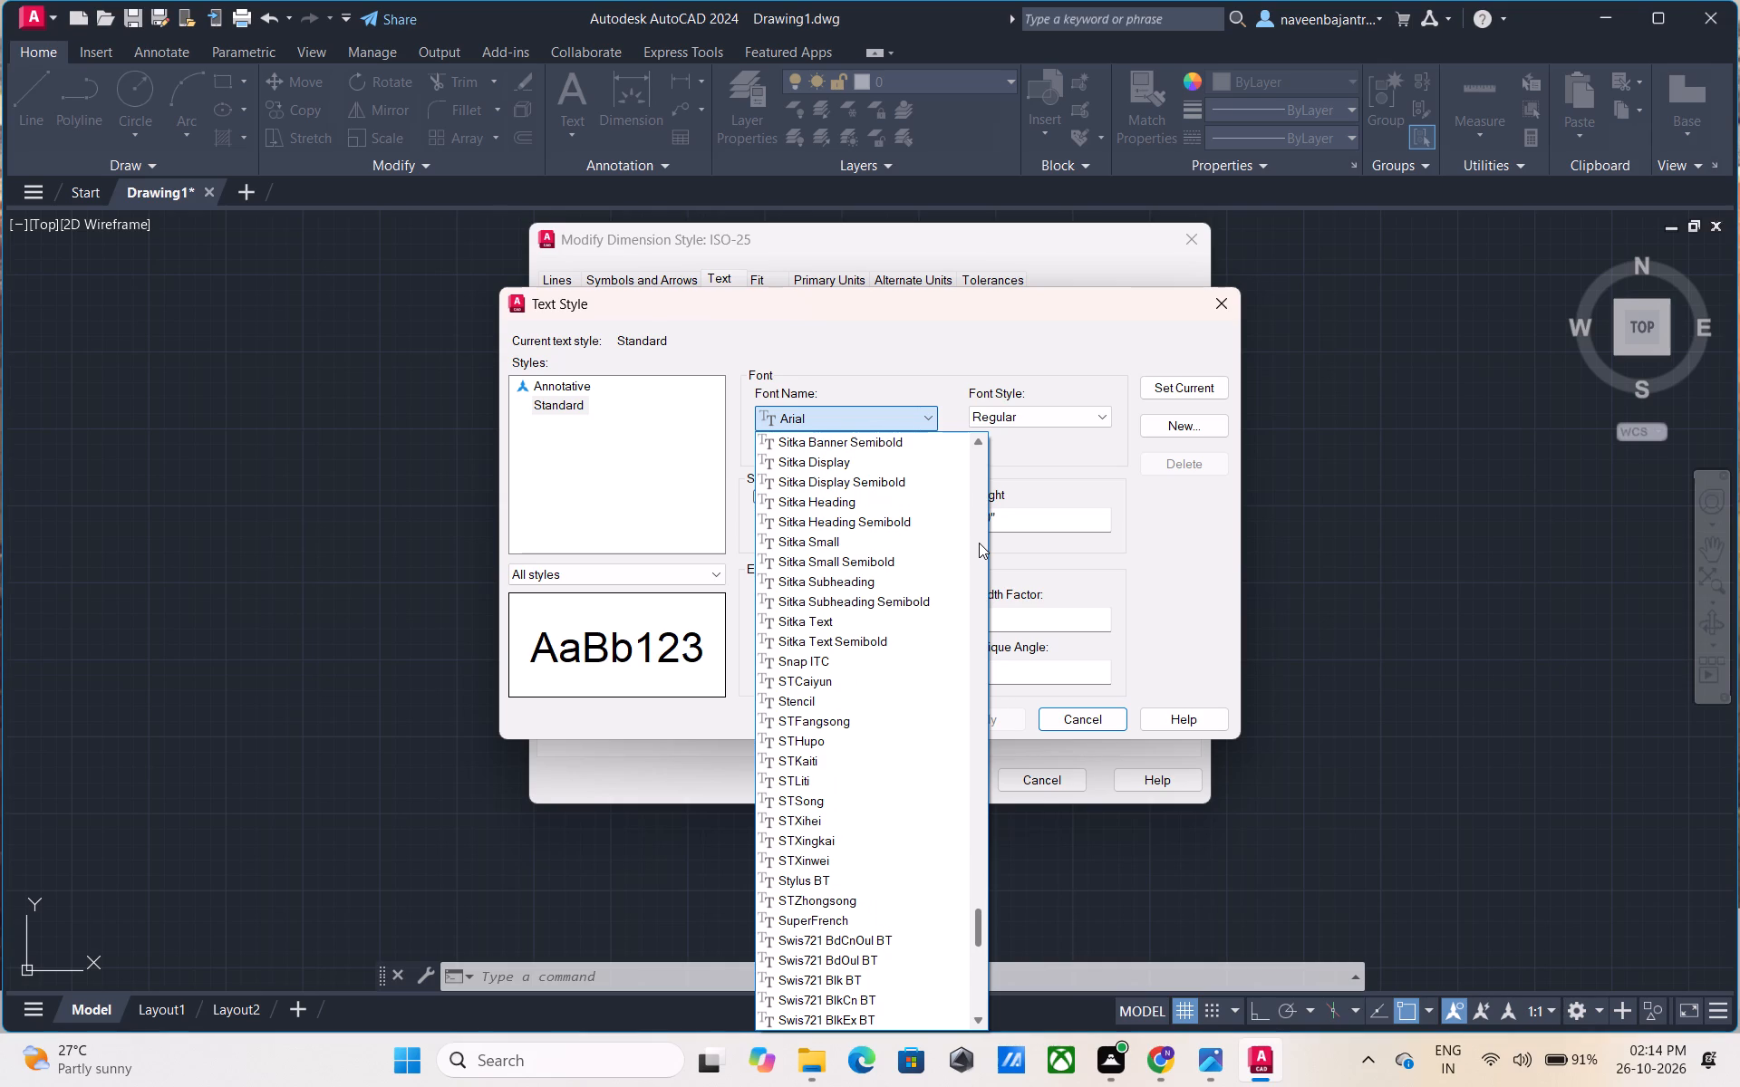
{"action": "scroll", "coordinate": [979, 543], "scroll_direction": "up", "scroll_amount": 1}
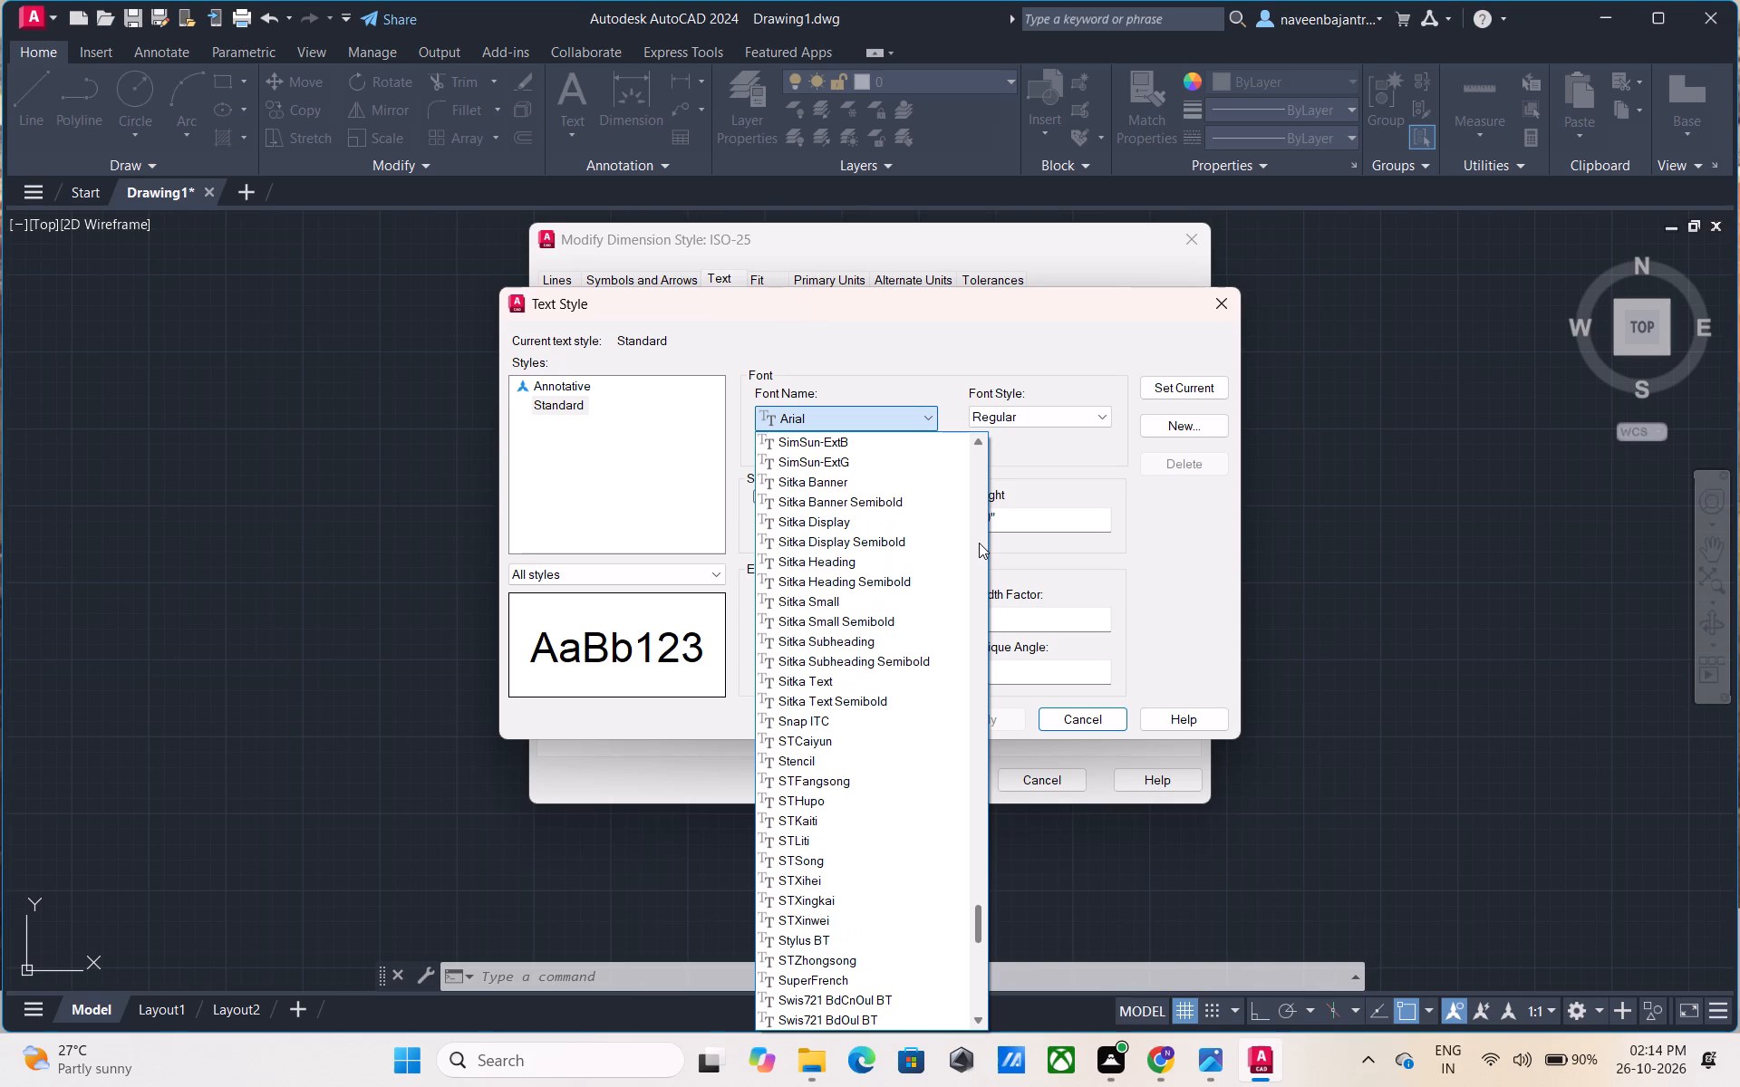
{"action": "scroll", "coordinate": [979, 543], "scroll_direction": "up", "scroll_amount": 1}
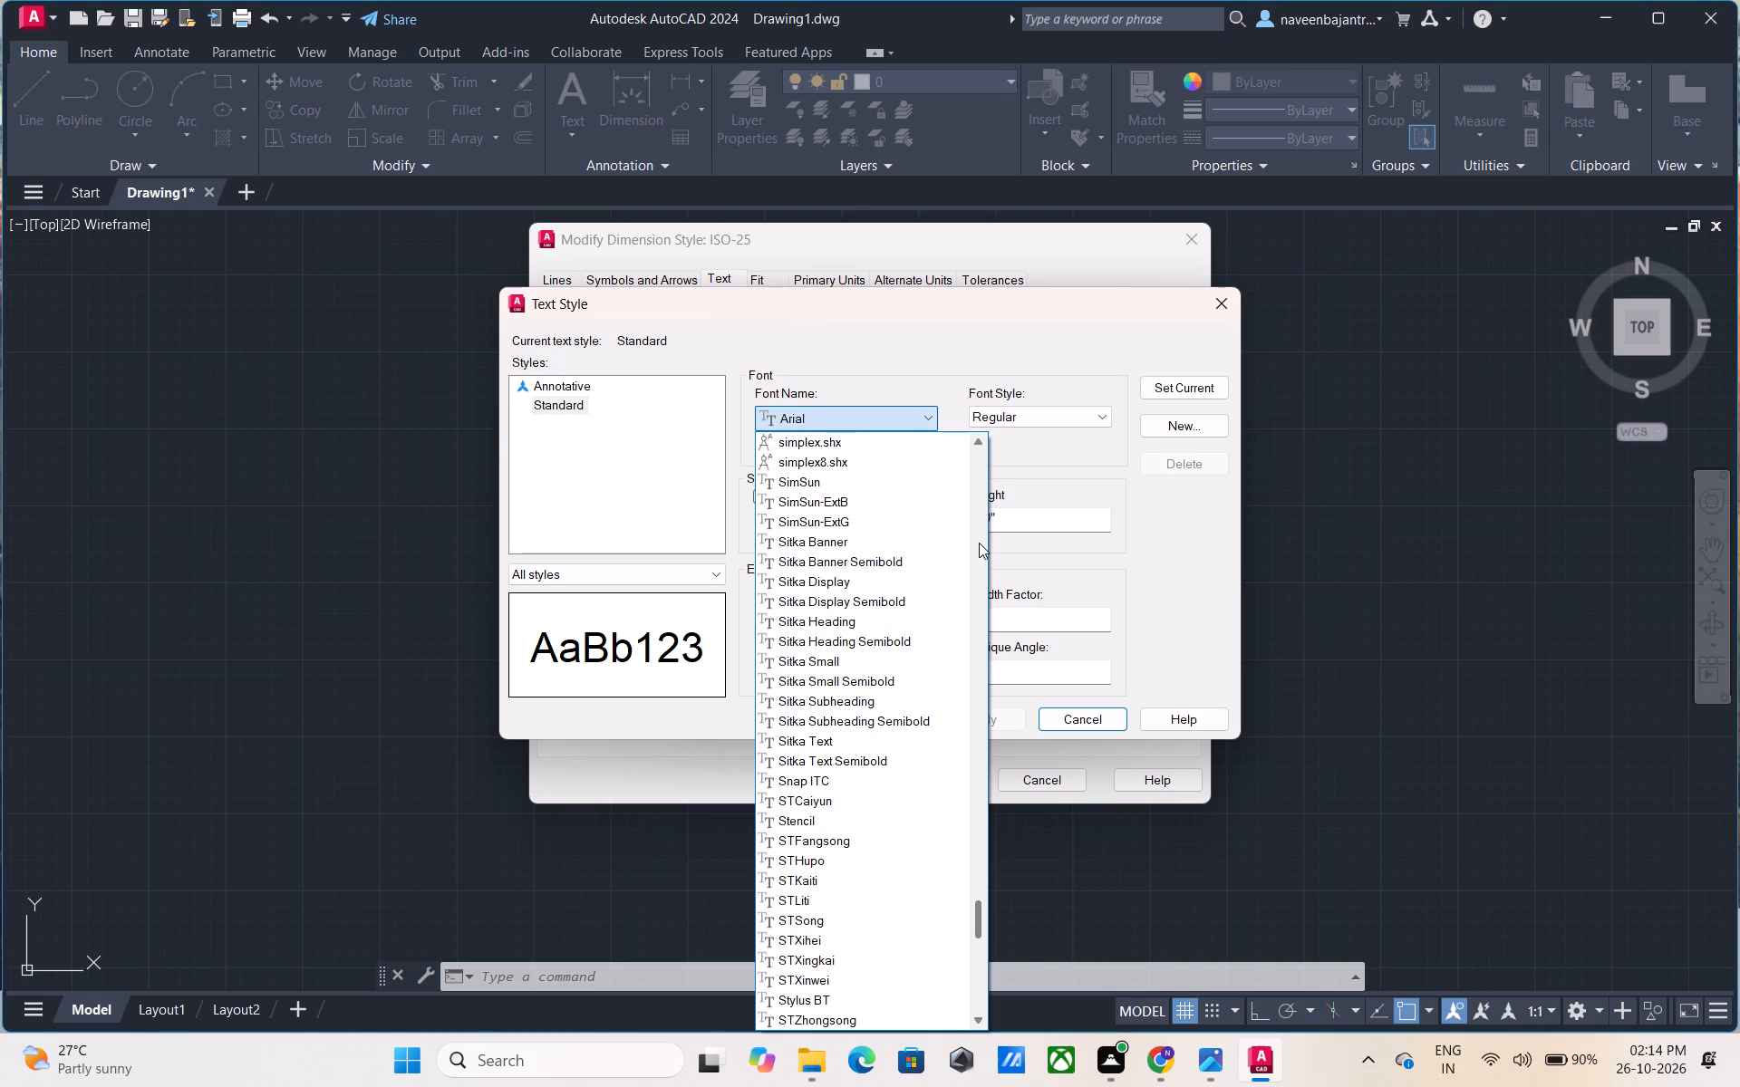
{"action": "scroll", "coordinate": [979, 543], "scroll_direction": "up", "scroll_amount": 1}
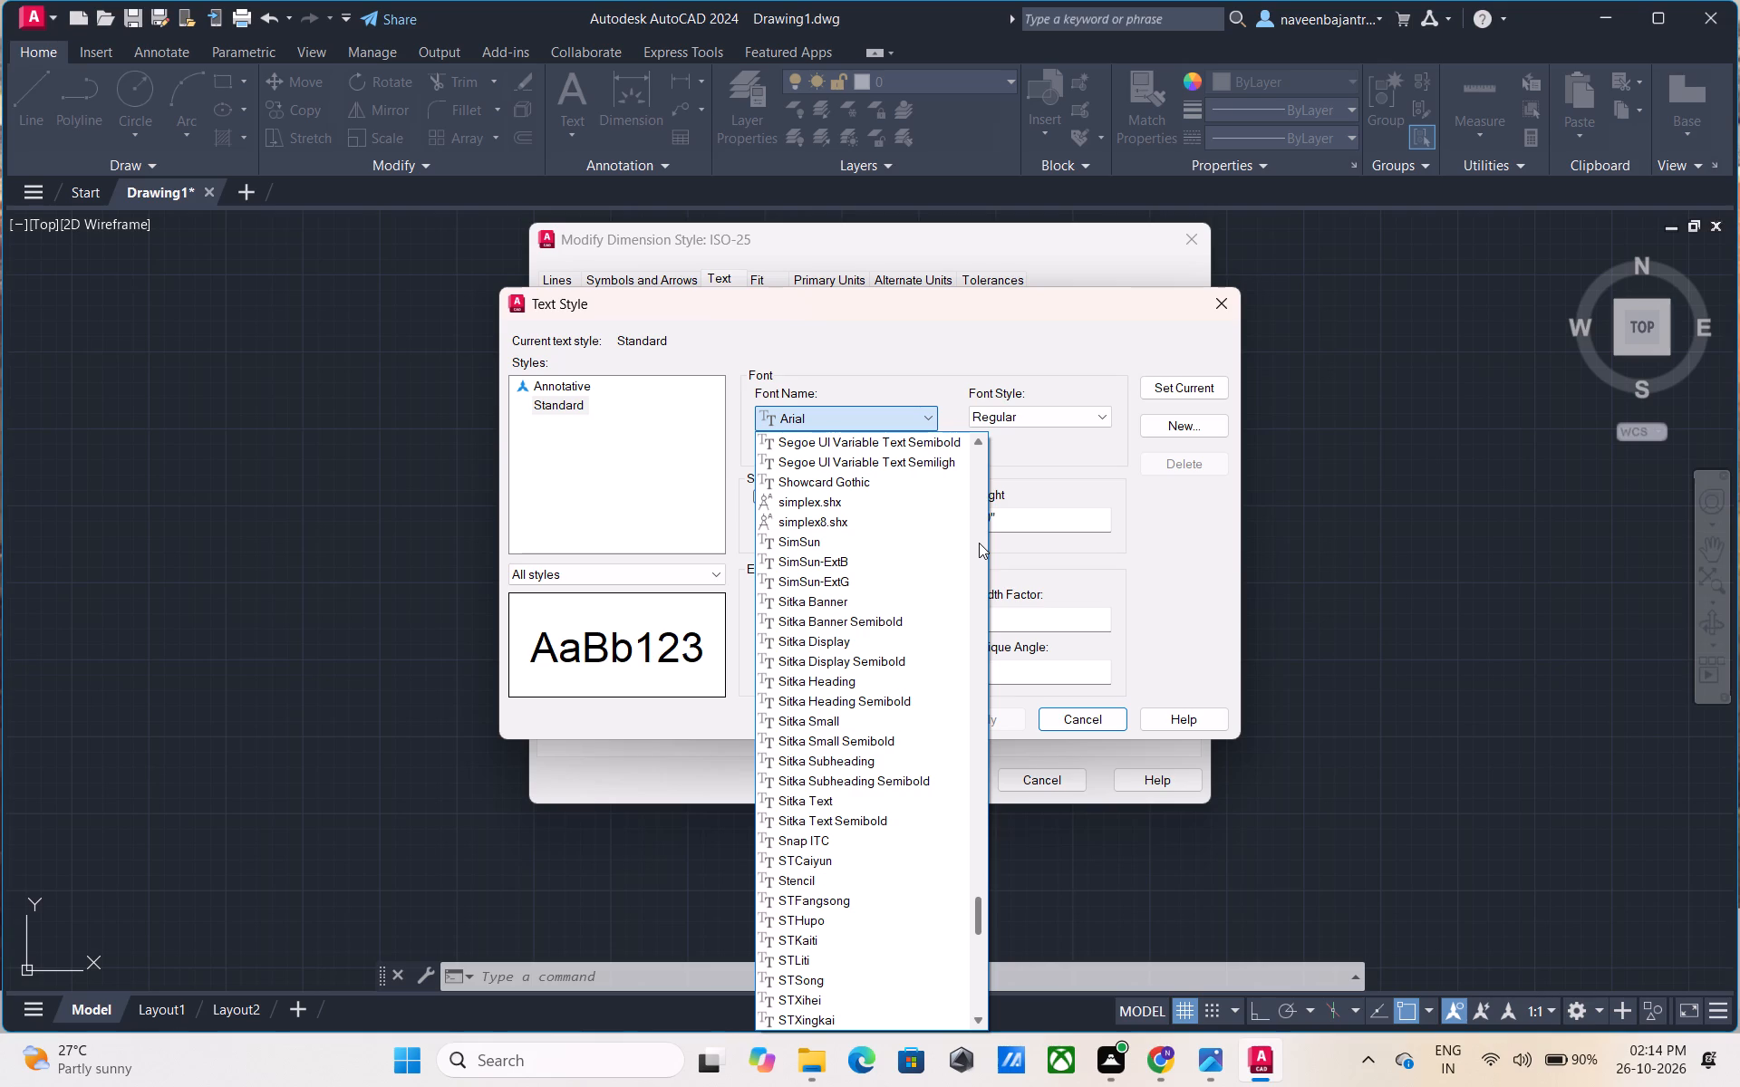
{"action": "scroll", "coordinate": [979, 543], "scroll_direction": "up", "scroll_amount": 1}
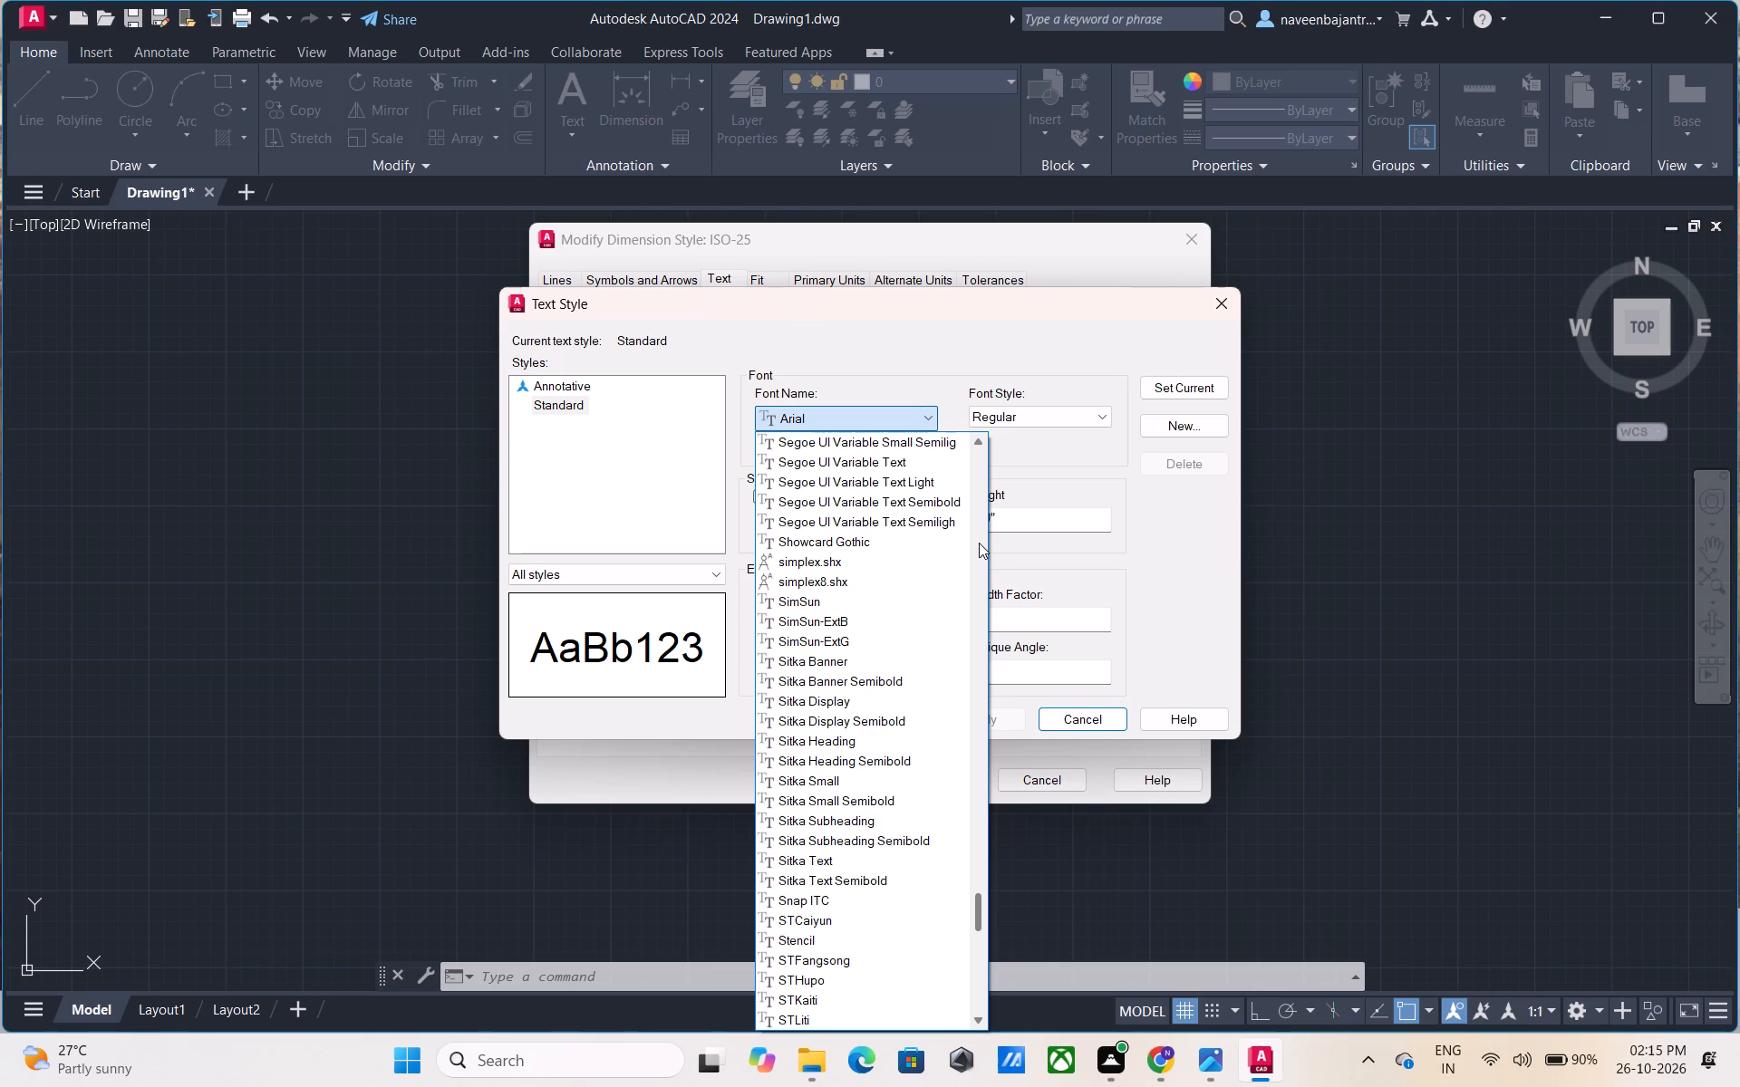
{"action": "scroll", "coordinate": [979, 543], "scroll_direction": "up", "scroll_amount": 1}
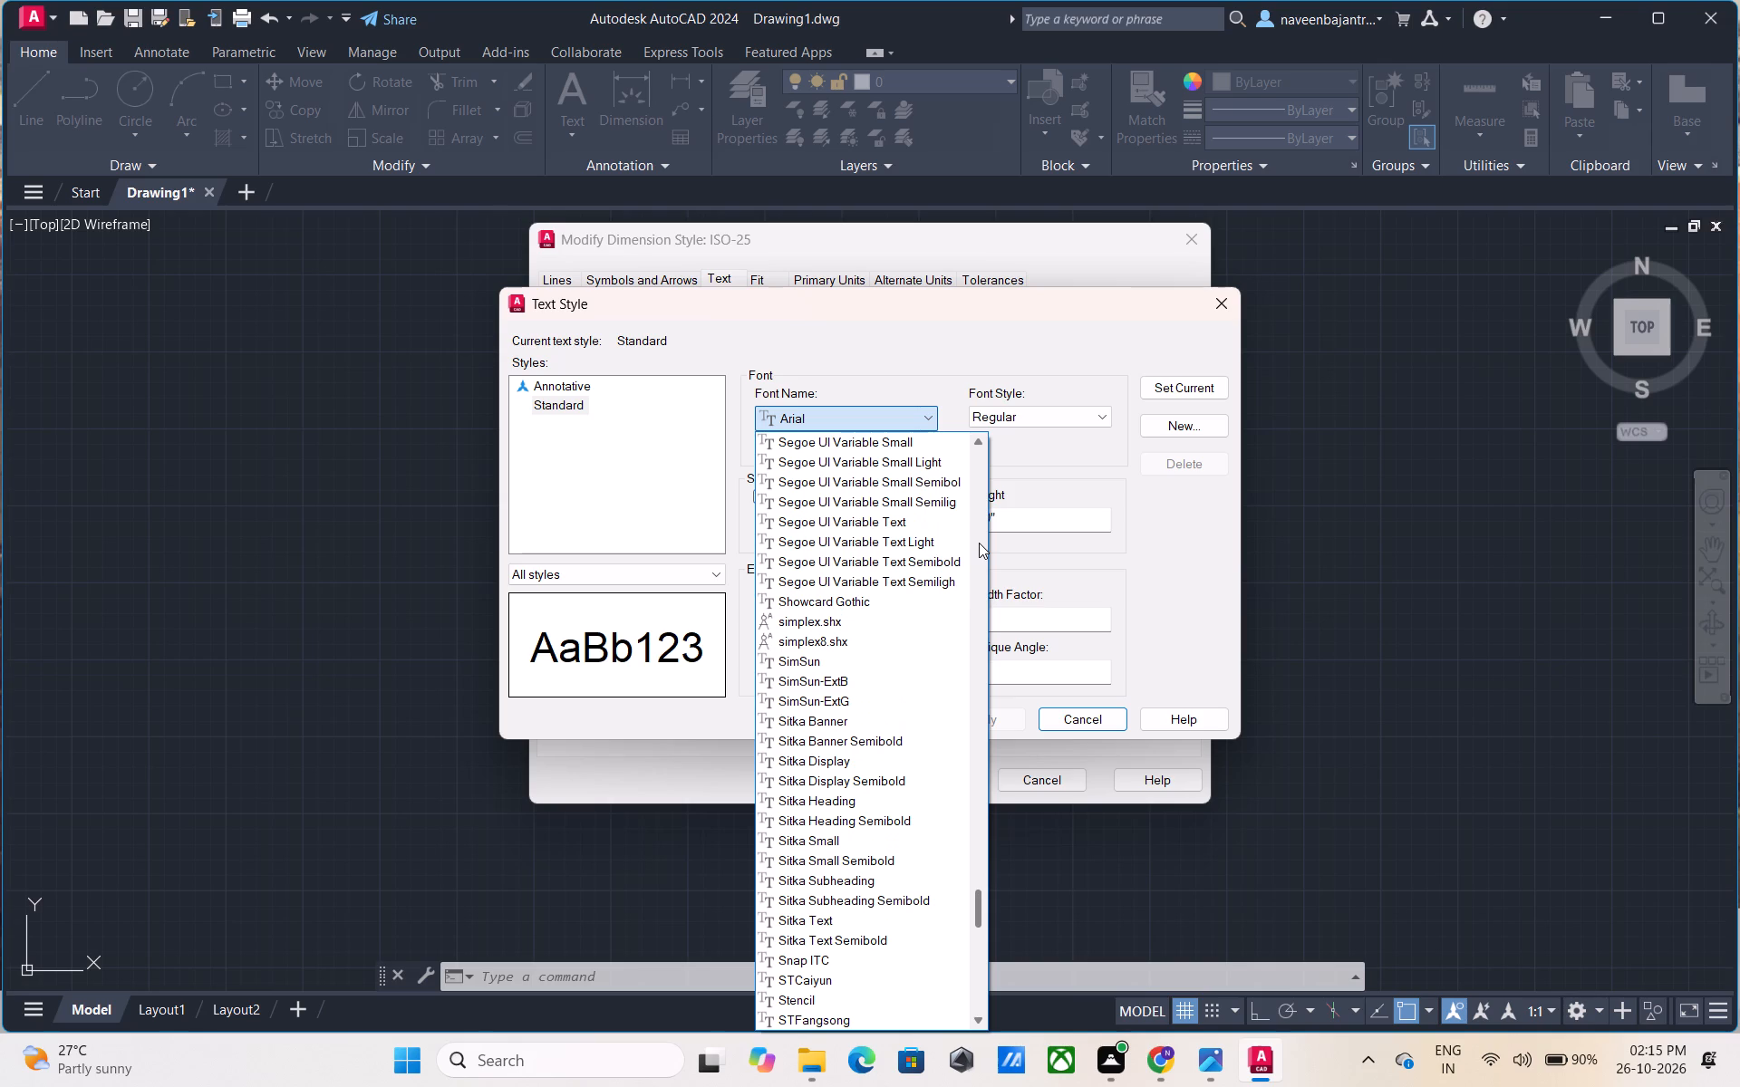
{"action": "scroll", "coordinate": [979, 543], "scroll_direction": "up", "scroll_amount": 1}
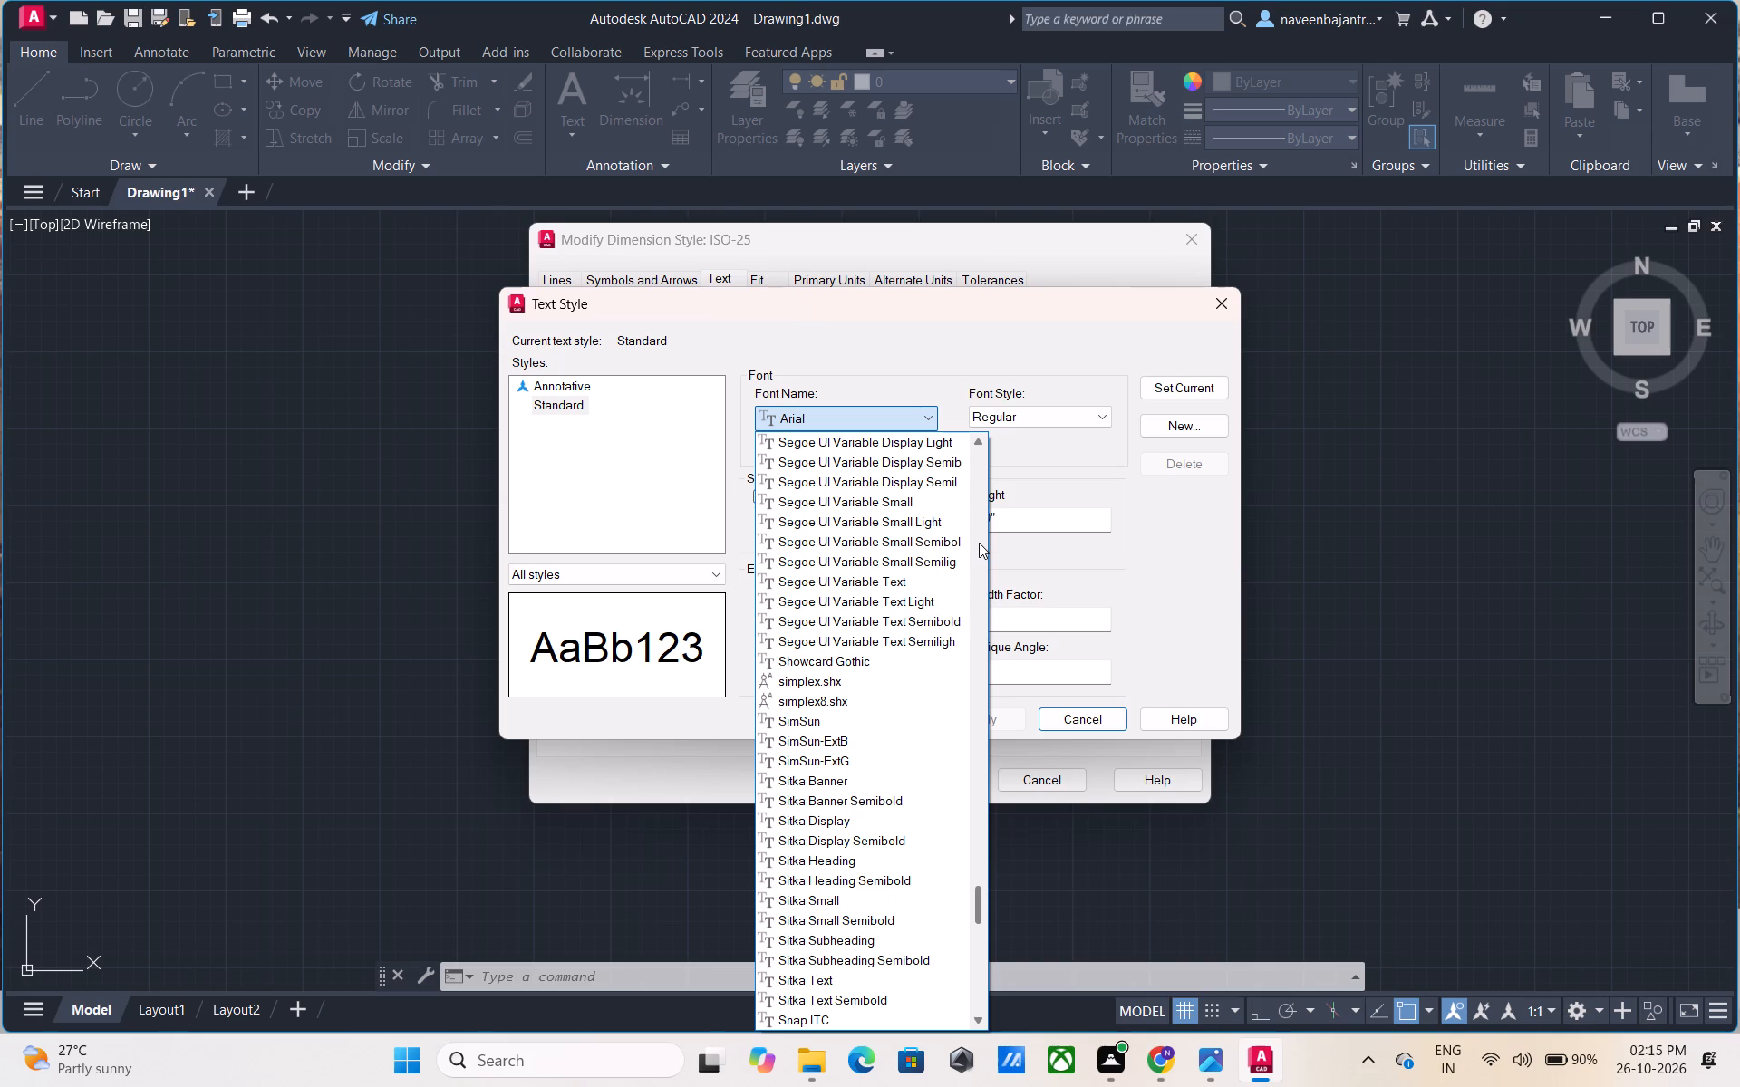
{"action": "scroll", "coordinate": [979, 543], "scroll_direction": "up", "scroll_amount": 1}
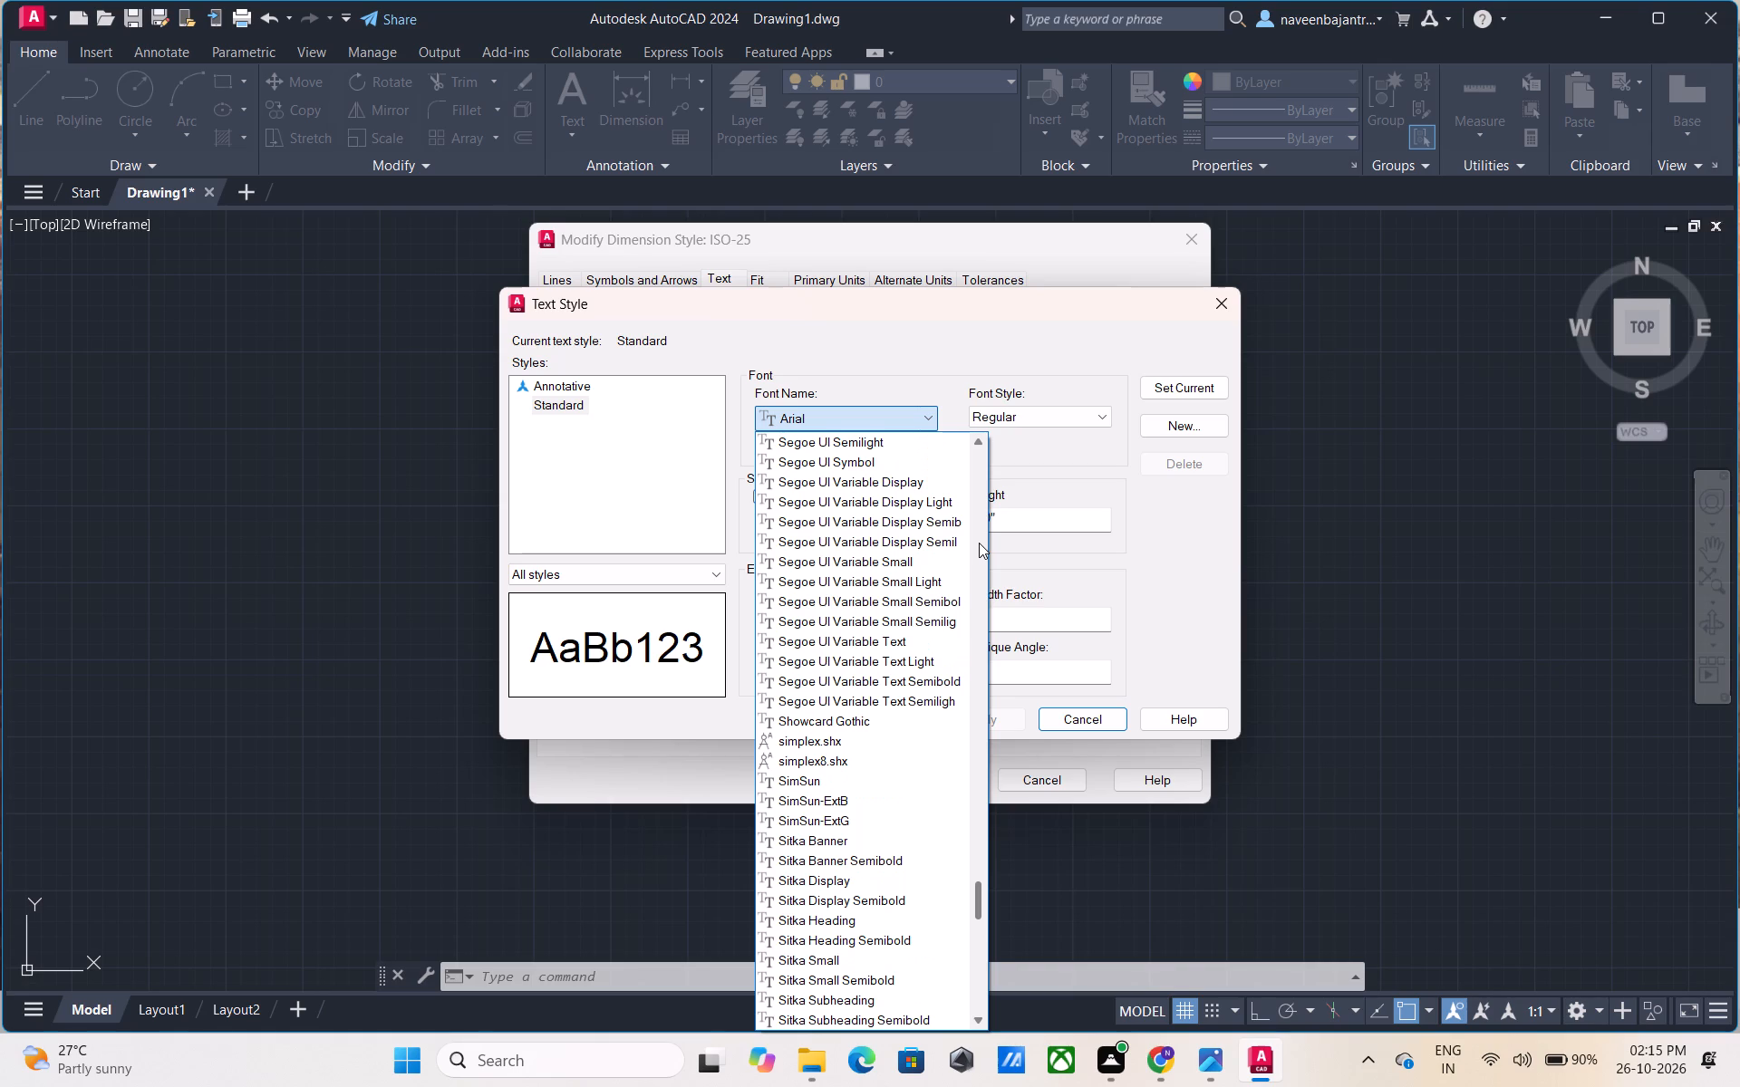
{"action": "scroll", "coordinate": [979, 543], "scroll_direction": "up", "scroll_amount": 1}
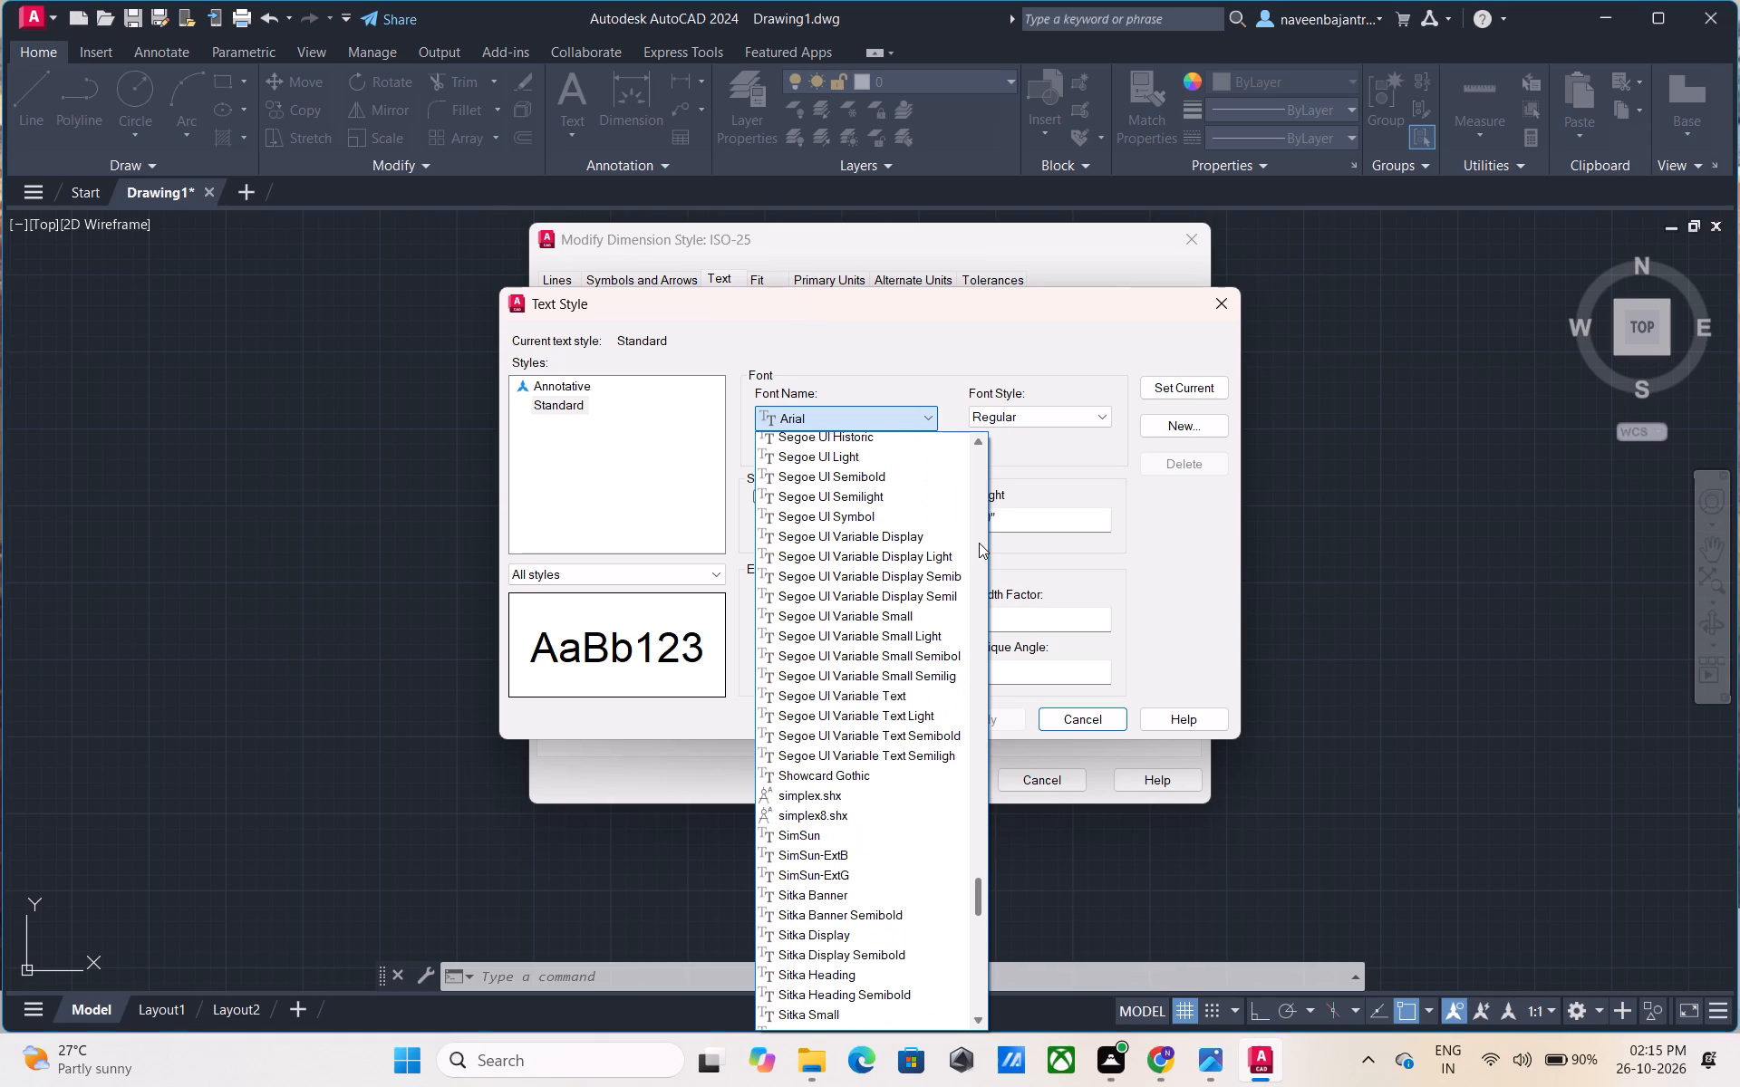
Look back through the alphabetical font choices for the Standard text style, from the Segoe fonts toward the fonts starting with I.
{"action": "scroll", "coordinate": [979, 543], "scroll_direction": "up", "scroll_amount": 1}
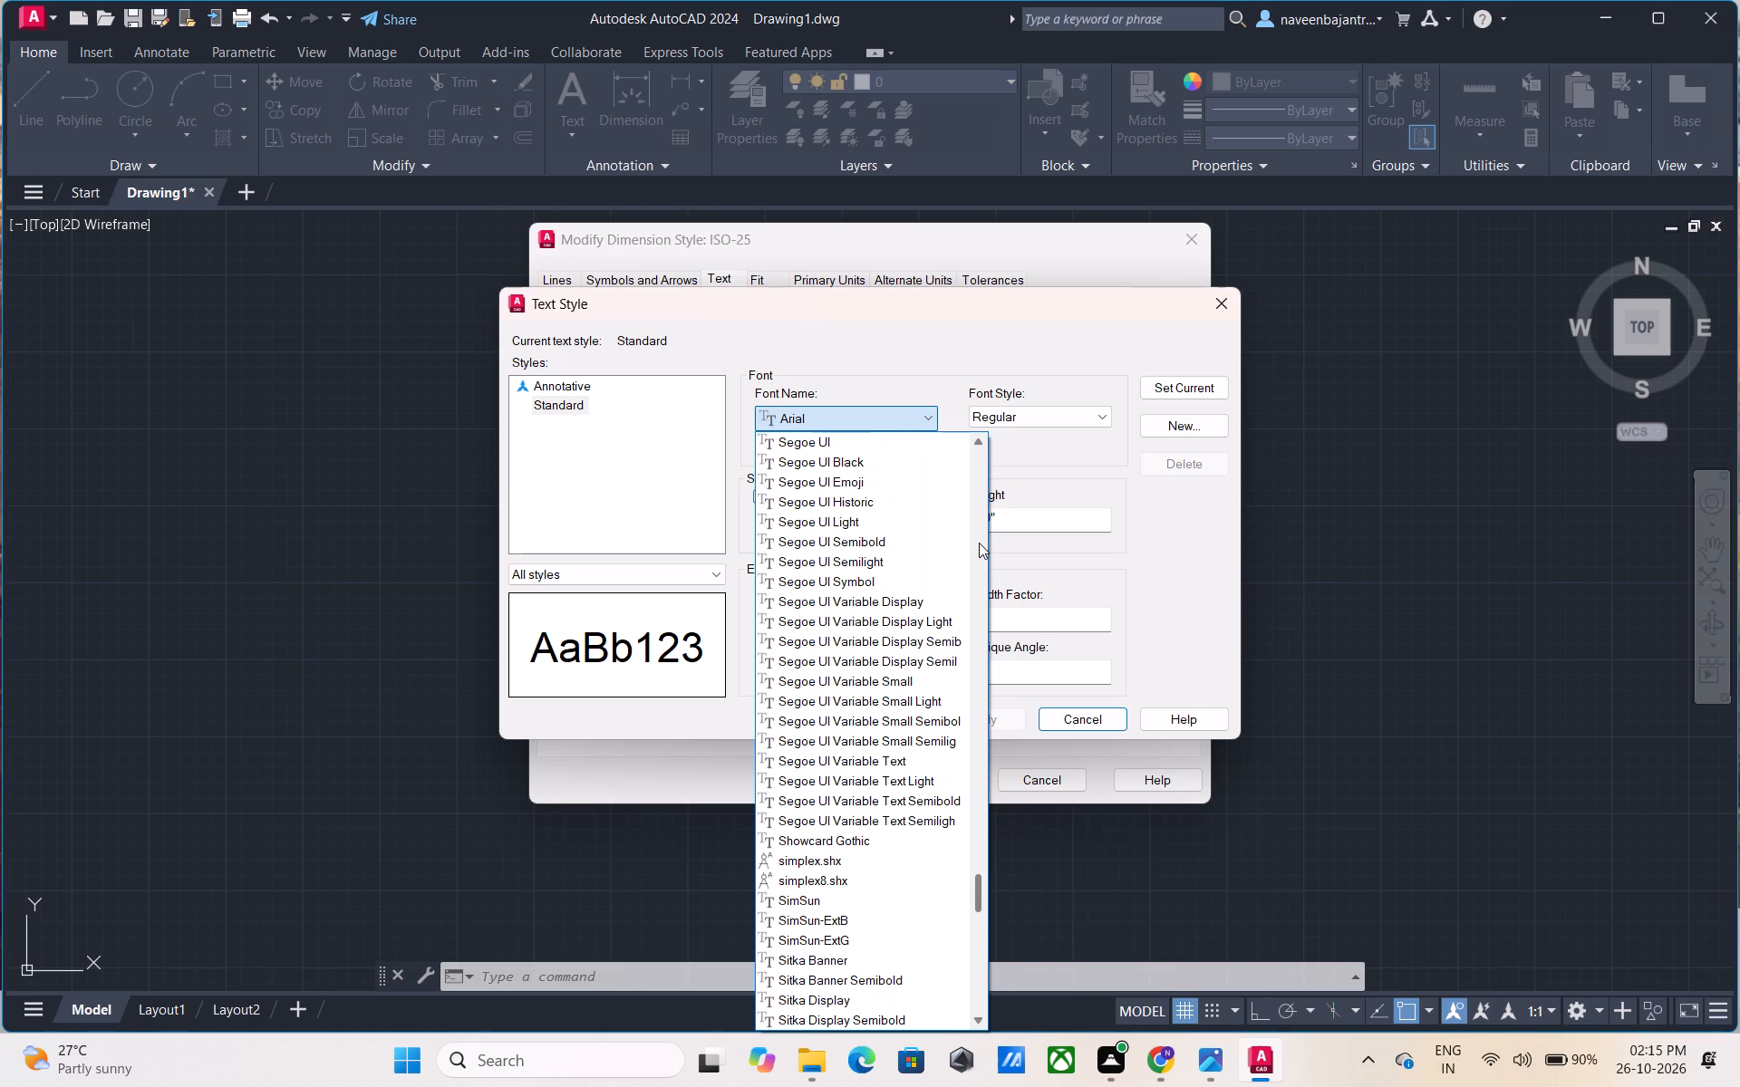
{"action": "scroll", "coordinate": [979, 543], "scroll_direction": "up", "scroll_amount": 1}
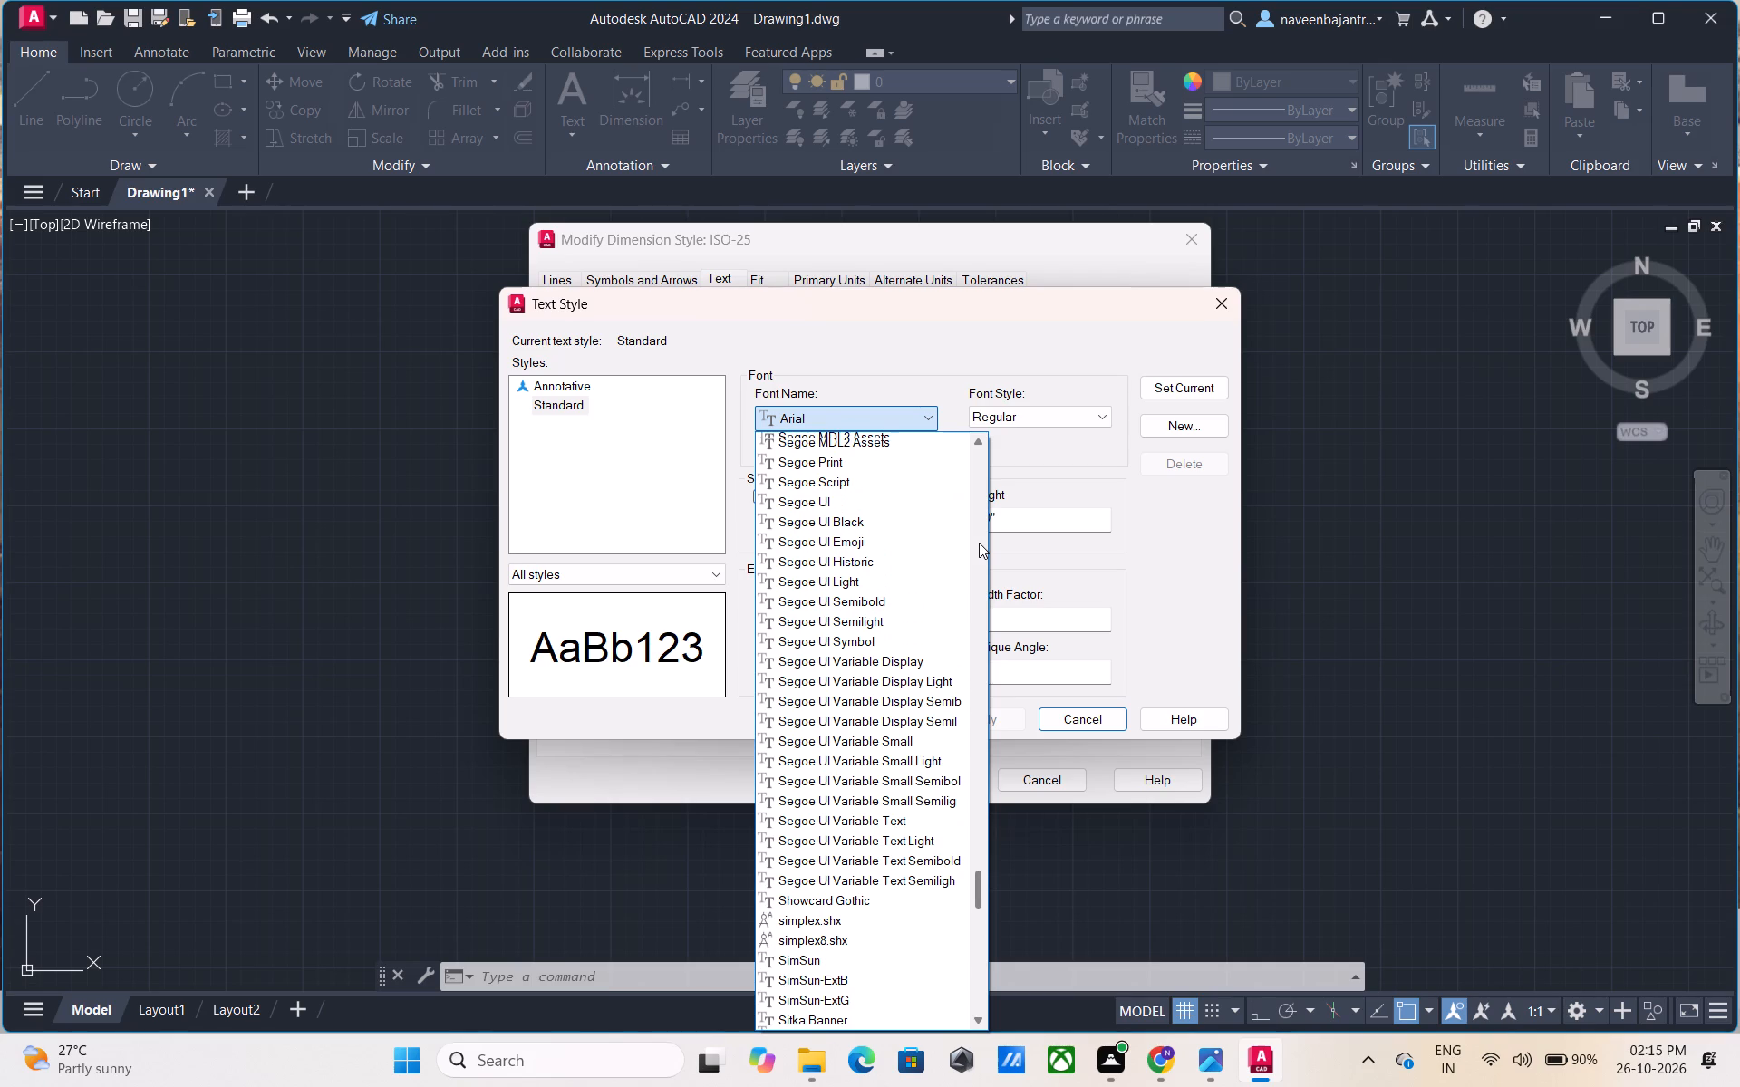
{"action": "scroll", "coordinate": [979, 543], "scroll_direction": "up", "scroll_amount": 1}
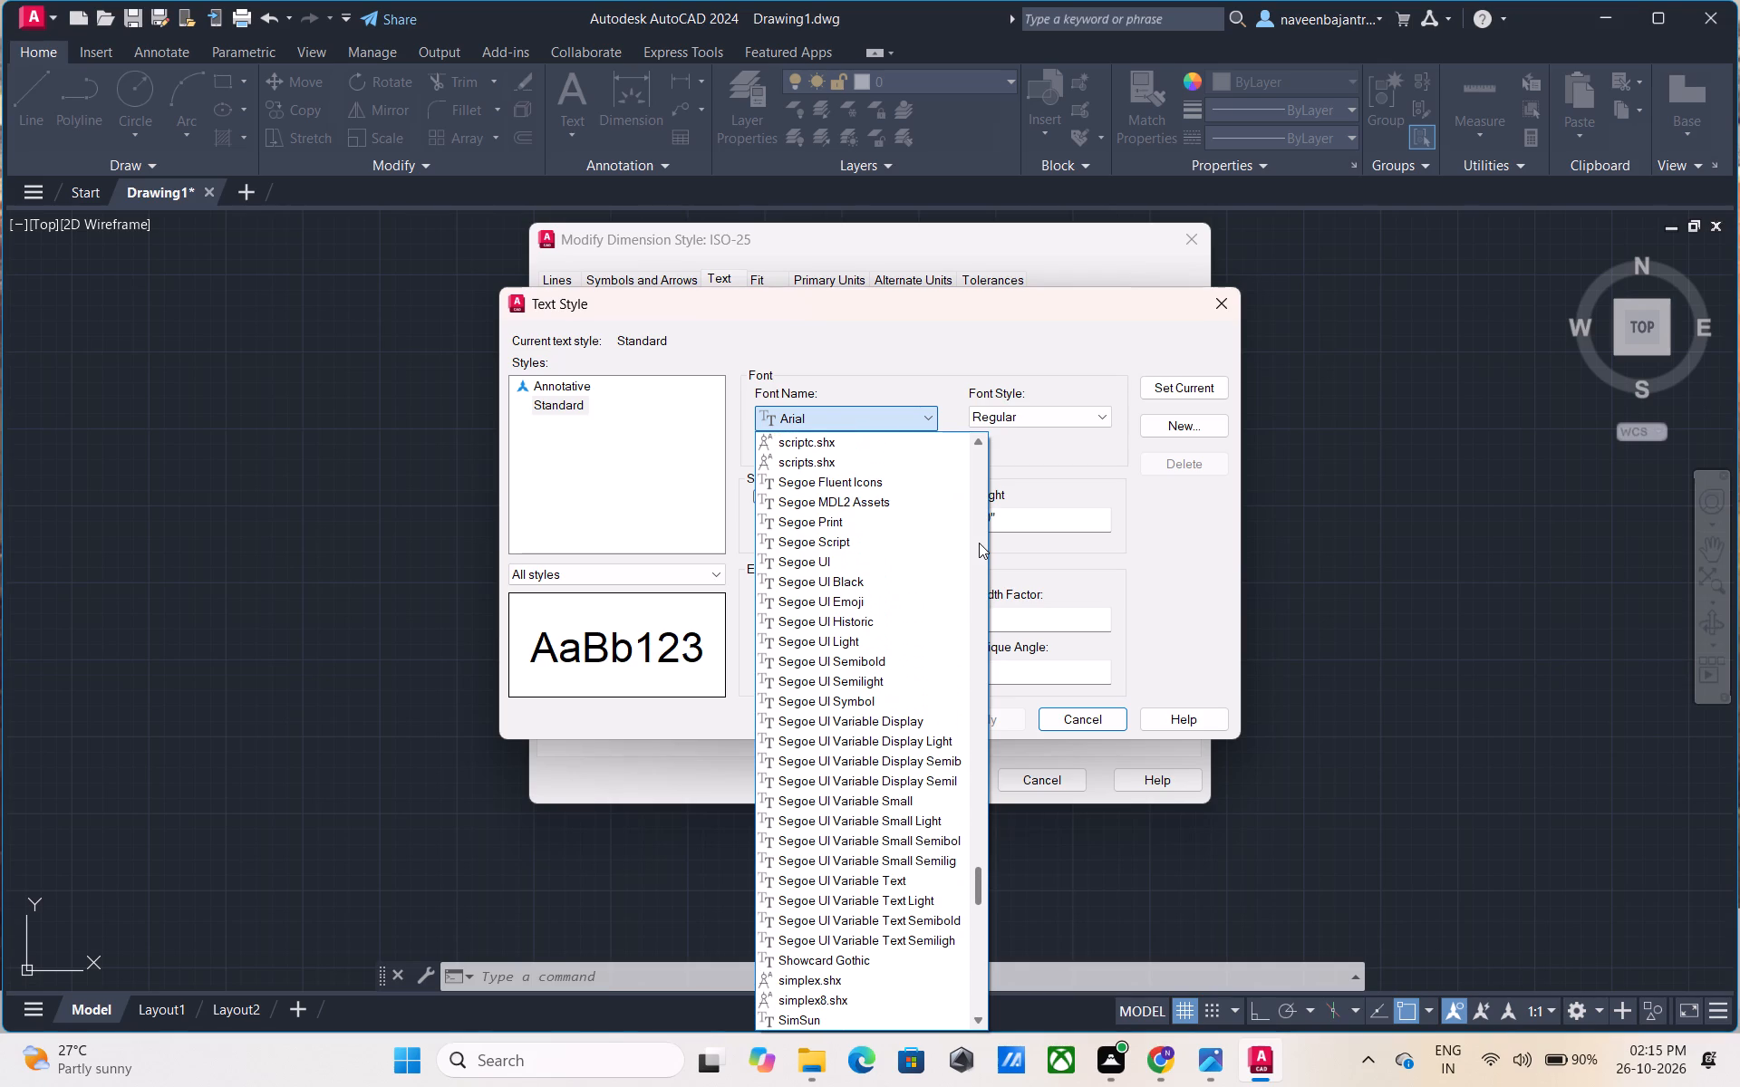
{"action": "scroll", "coordinate": [979, 543], "scroll_direction": "up", "scroll_amount": 1}
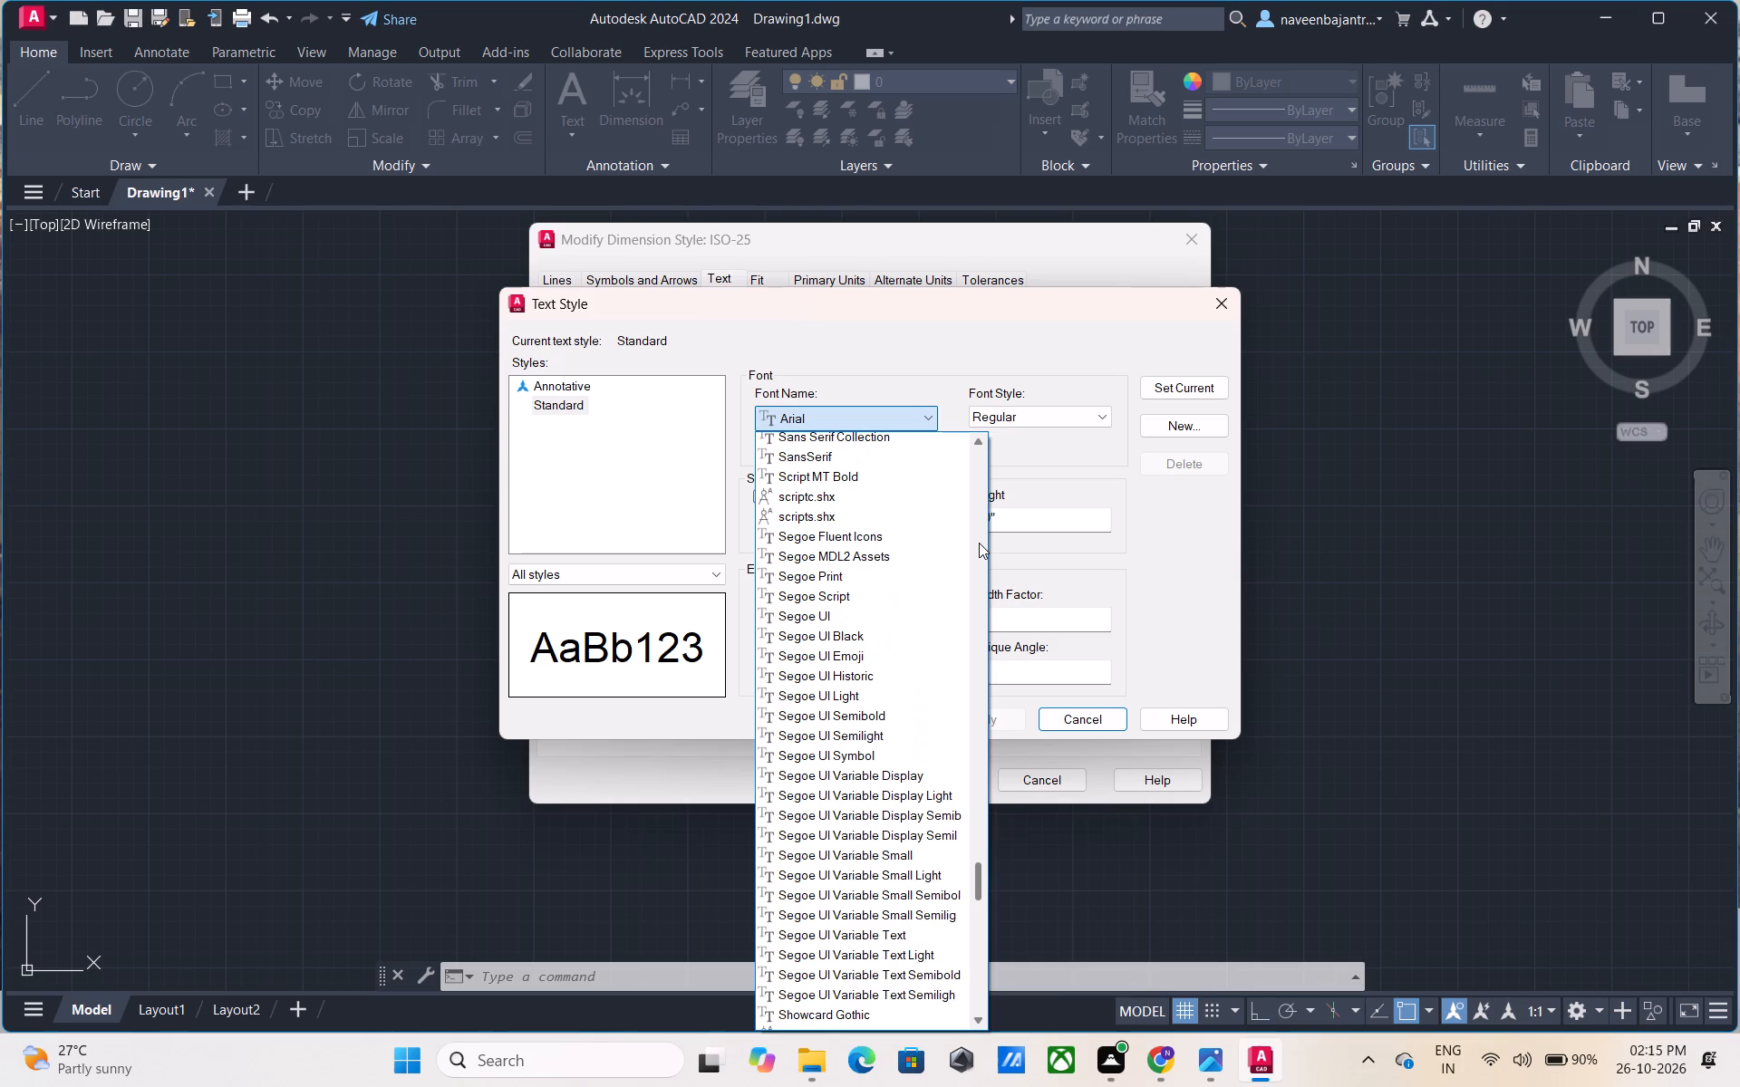
{"action": "scroll", "coordinate": [979, 543], "scroll_direction": "up", "scroll_amount": 1}
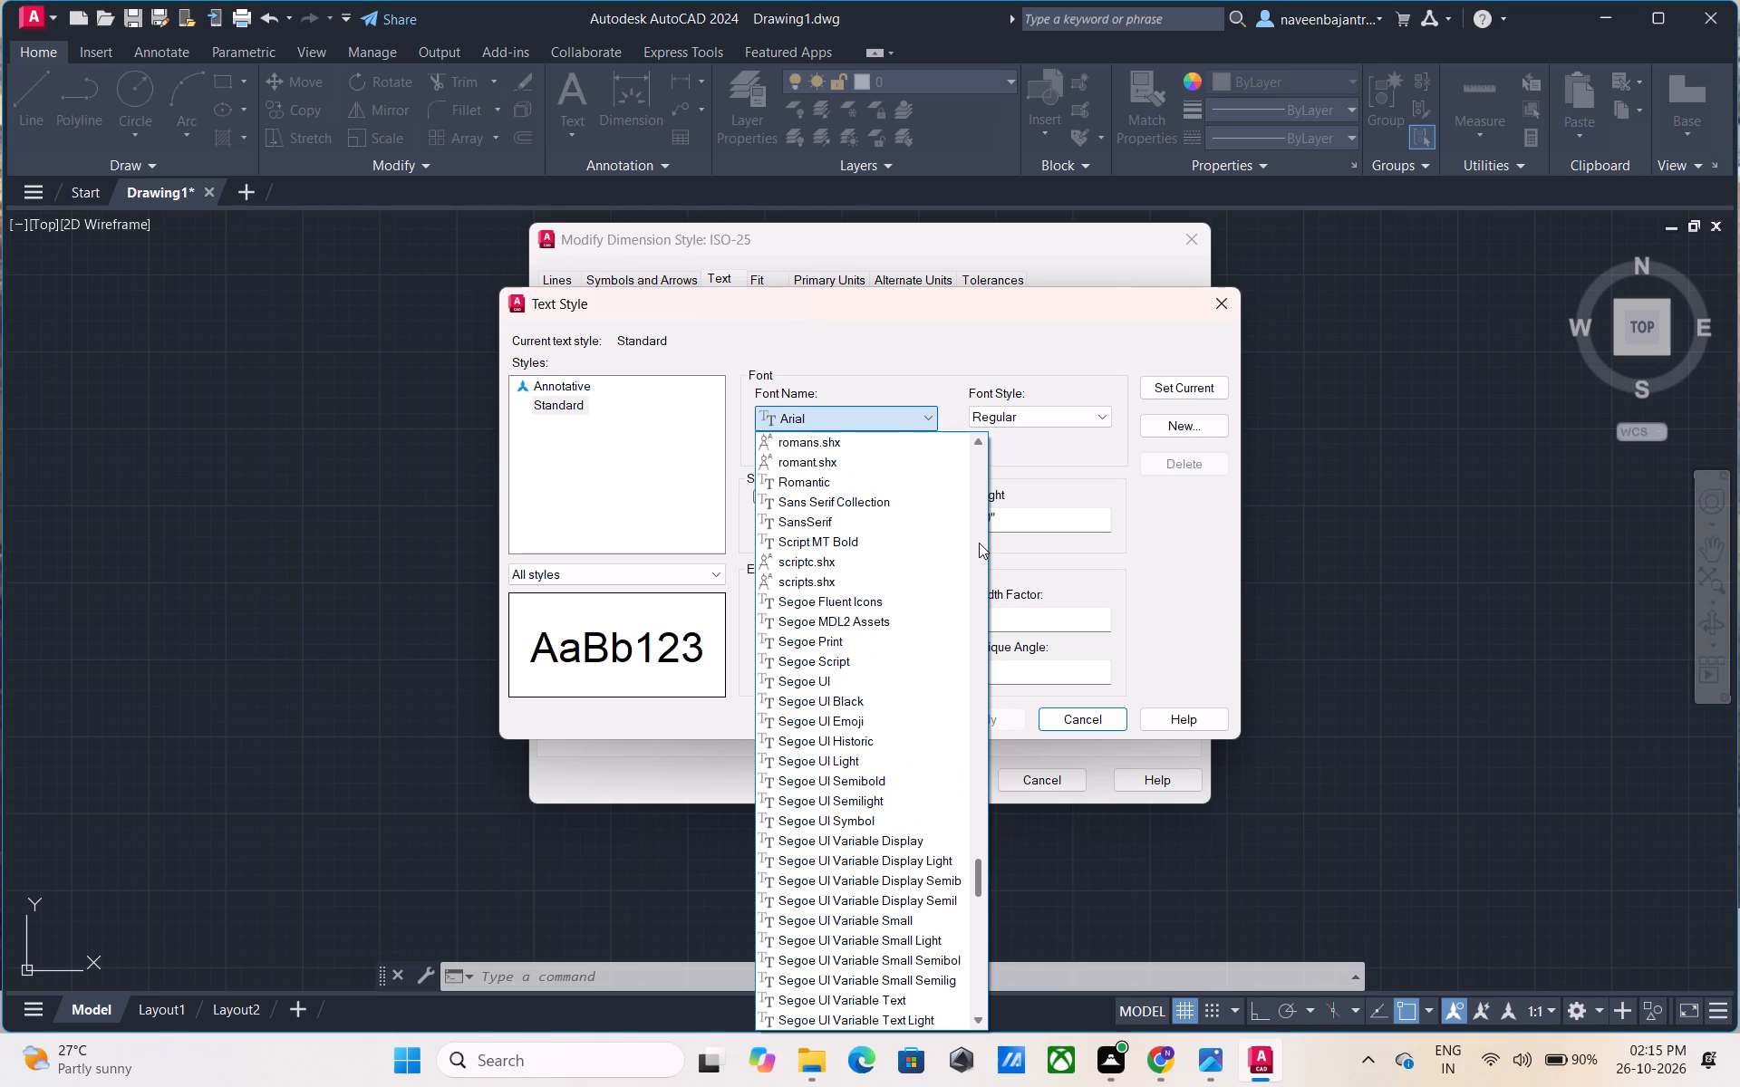
{"action": "scroll", "coordinate": [979, 543], "scroll_direction": "up", "scroll_amount": 1}
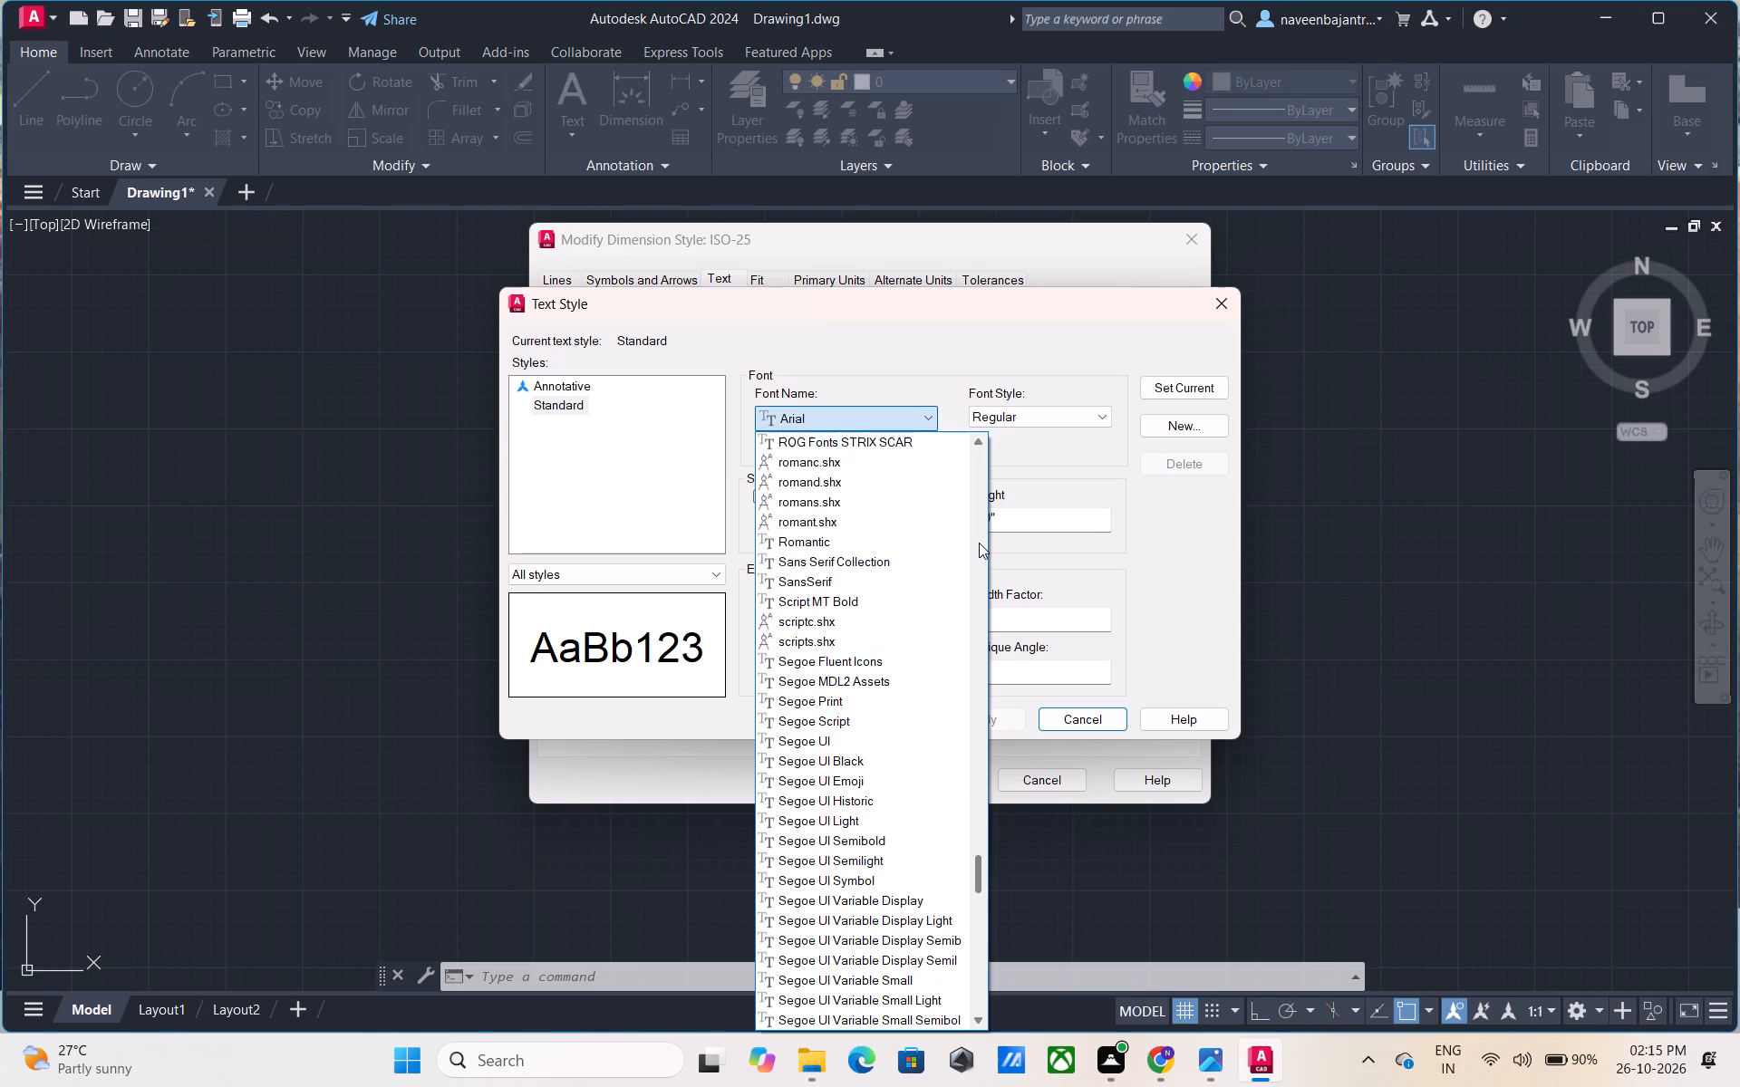
{"action": "scroll", "coordinate": [979, 543], "scroll_direction": "up", "scroll_amount": 1}
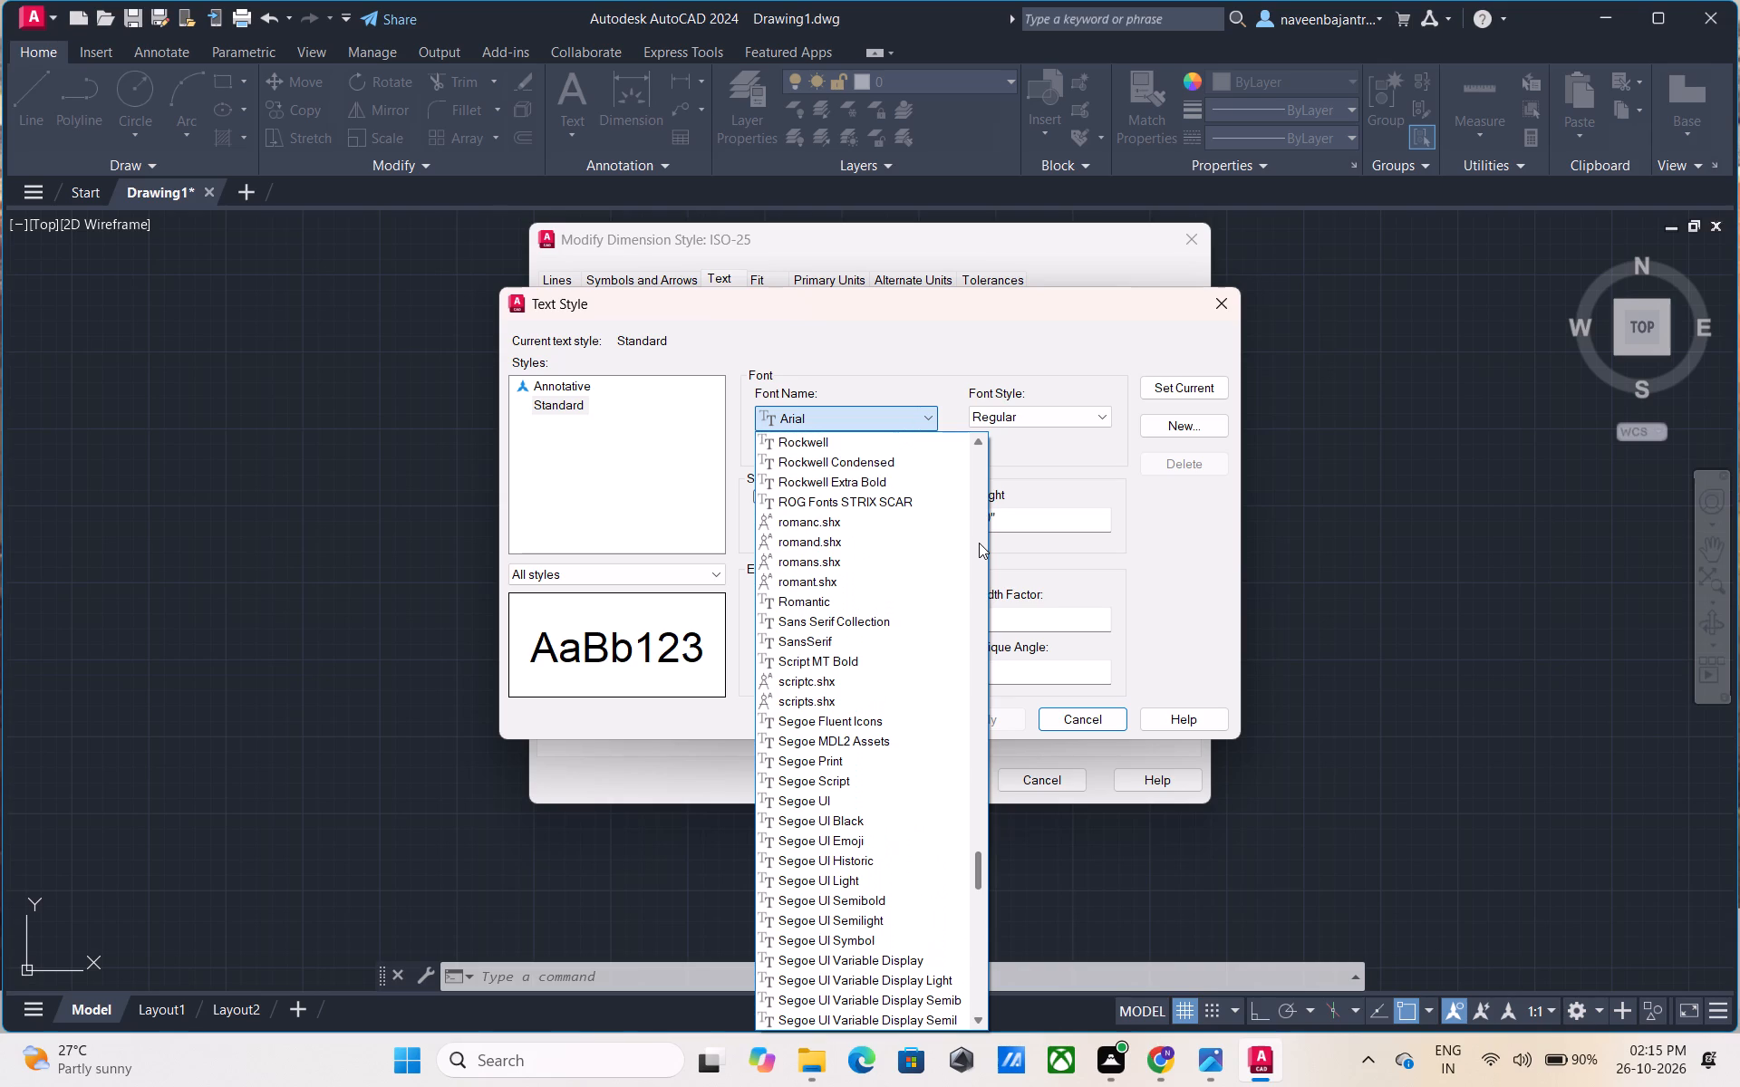
{"action": "scroll", "coordinate": [979, 543], "scroll_direction": "up", "scroll_amount": 1}
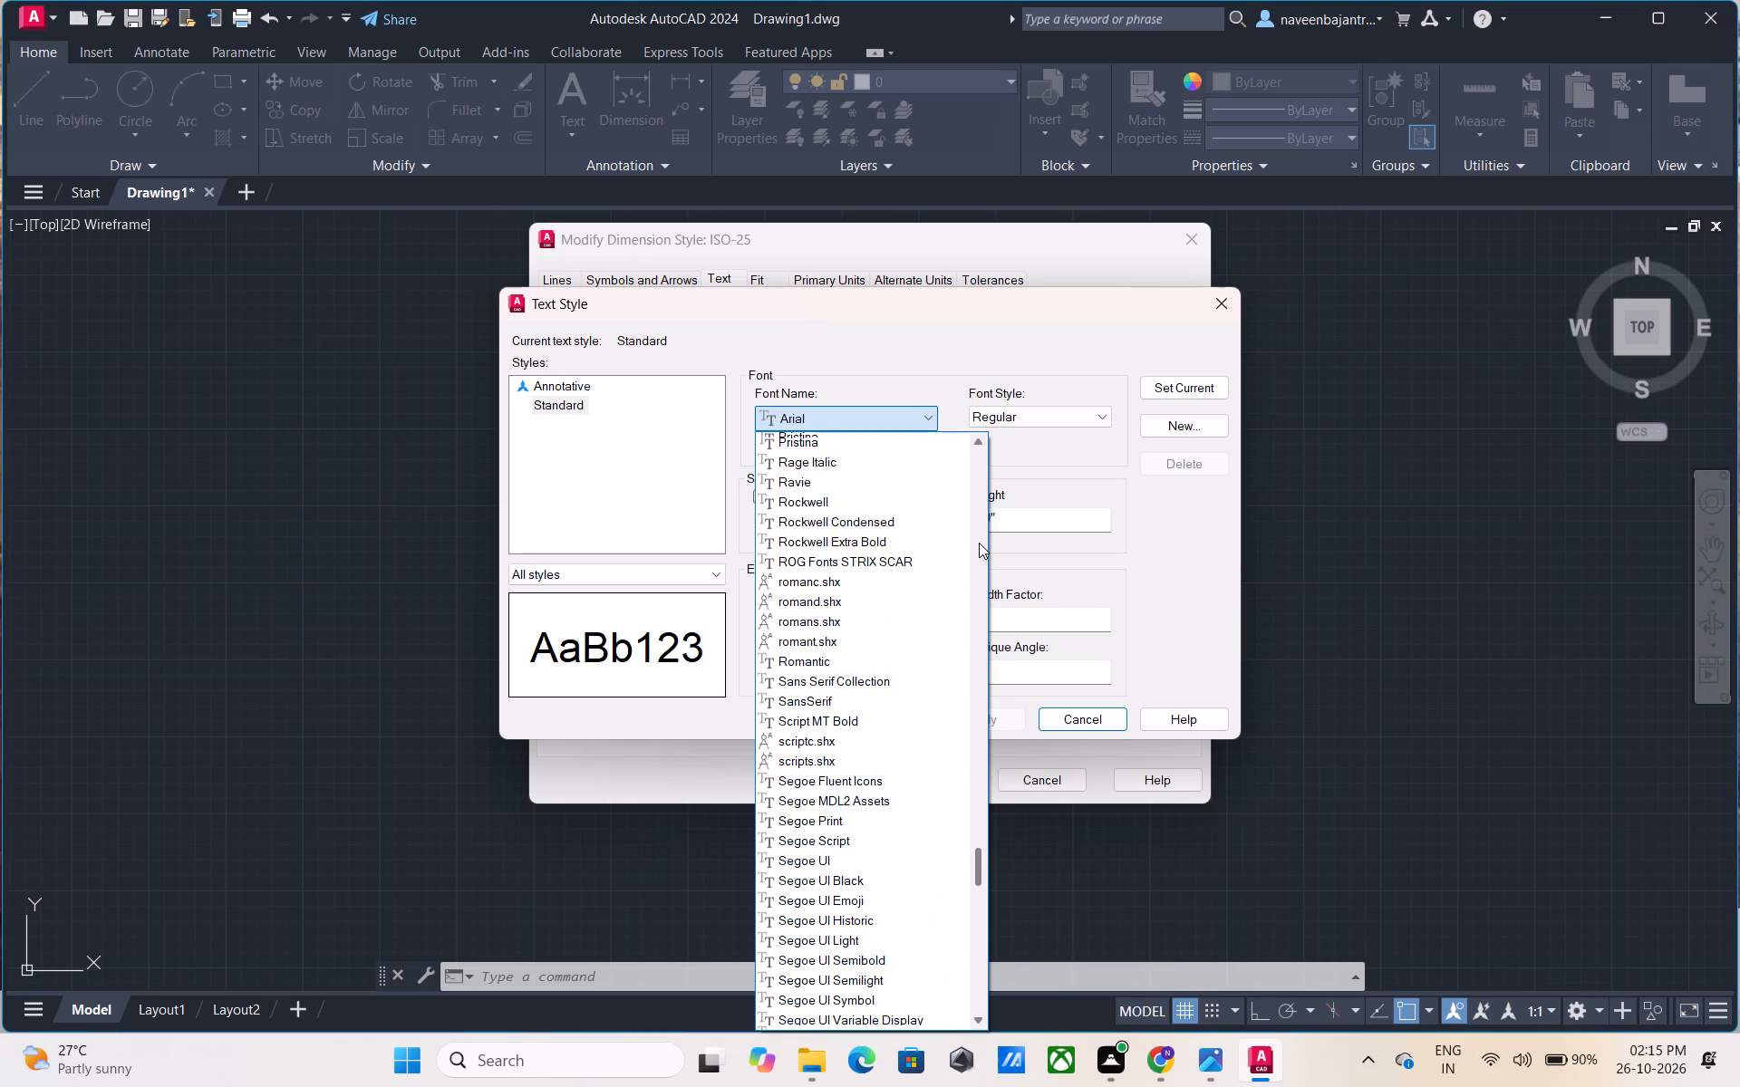
{"action": "scroll", "coordinate": [979, 543], "scroll_direction": "up", "scroll_amount": 1}
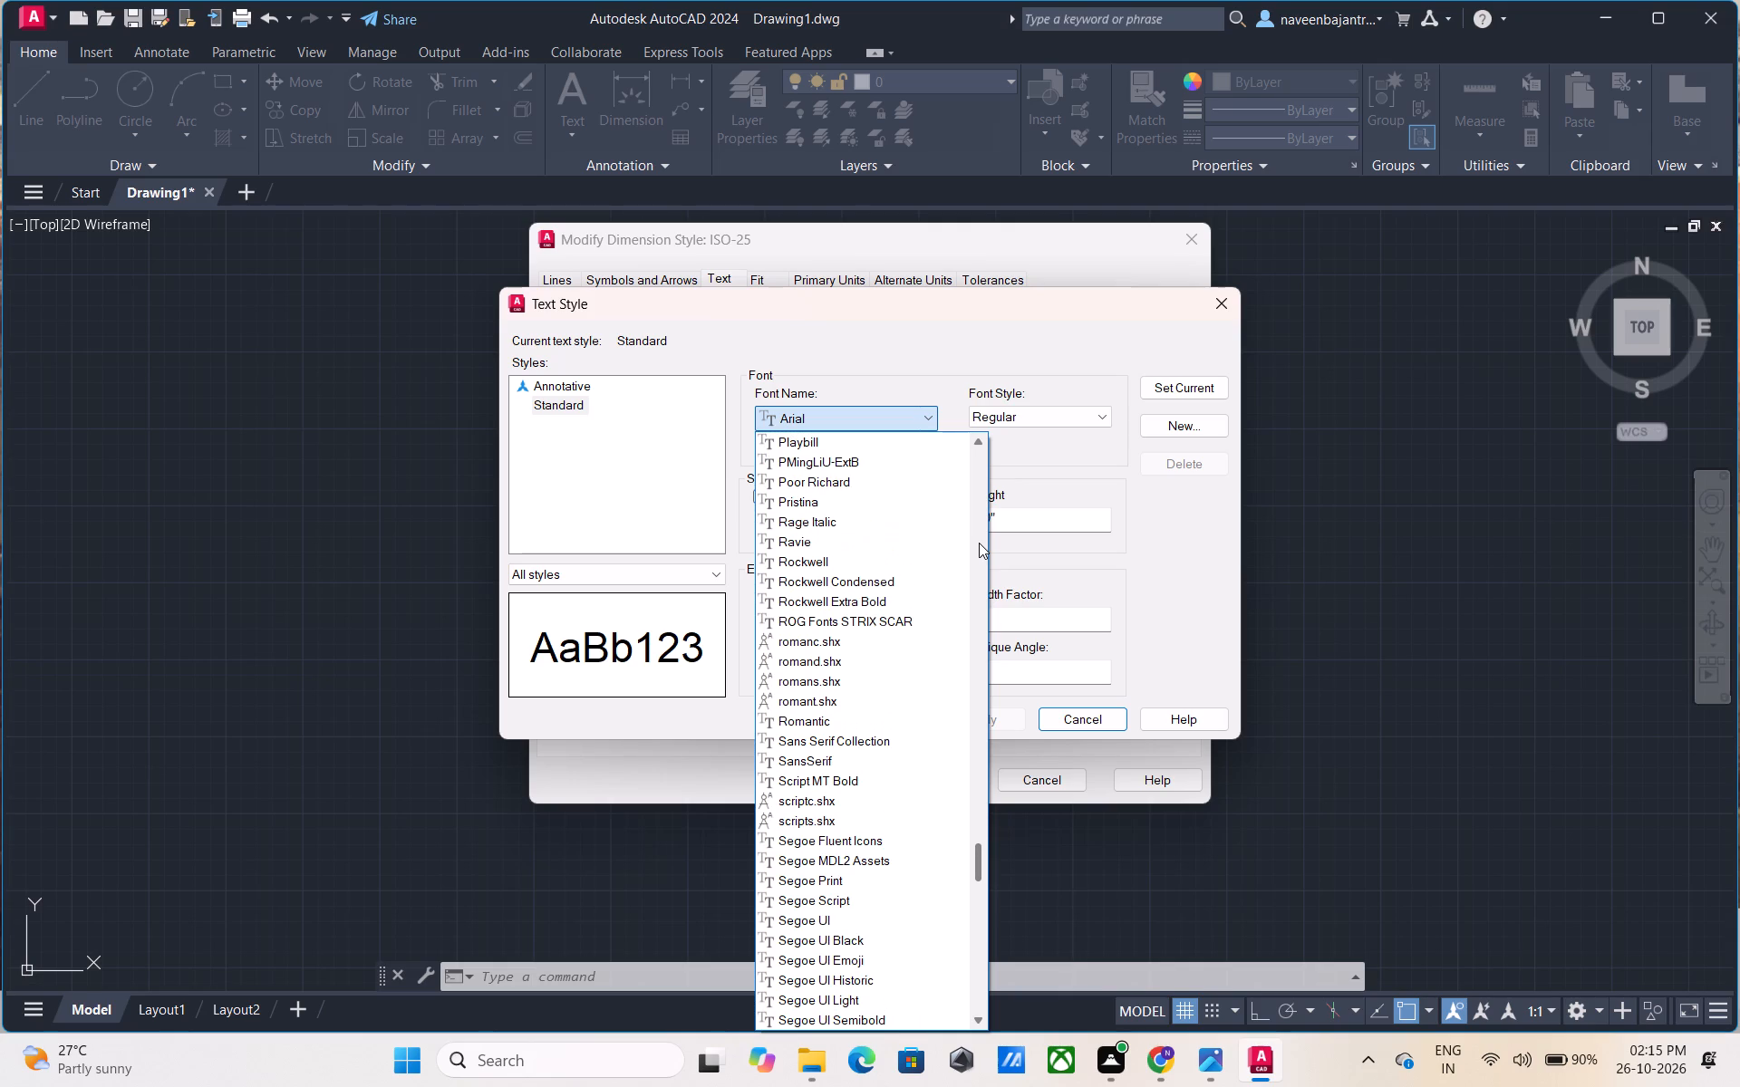
{"action": "scroll", "coordinate": [979, 543], "scroll_direction": "up", "scroll_amount": 1}
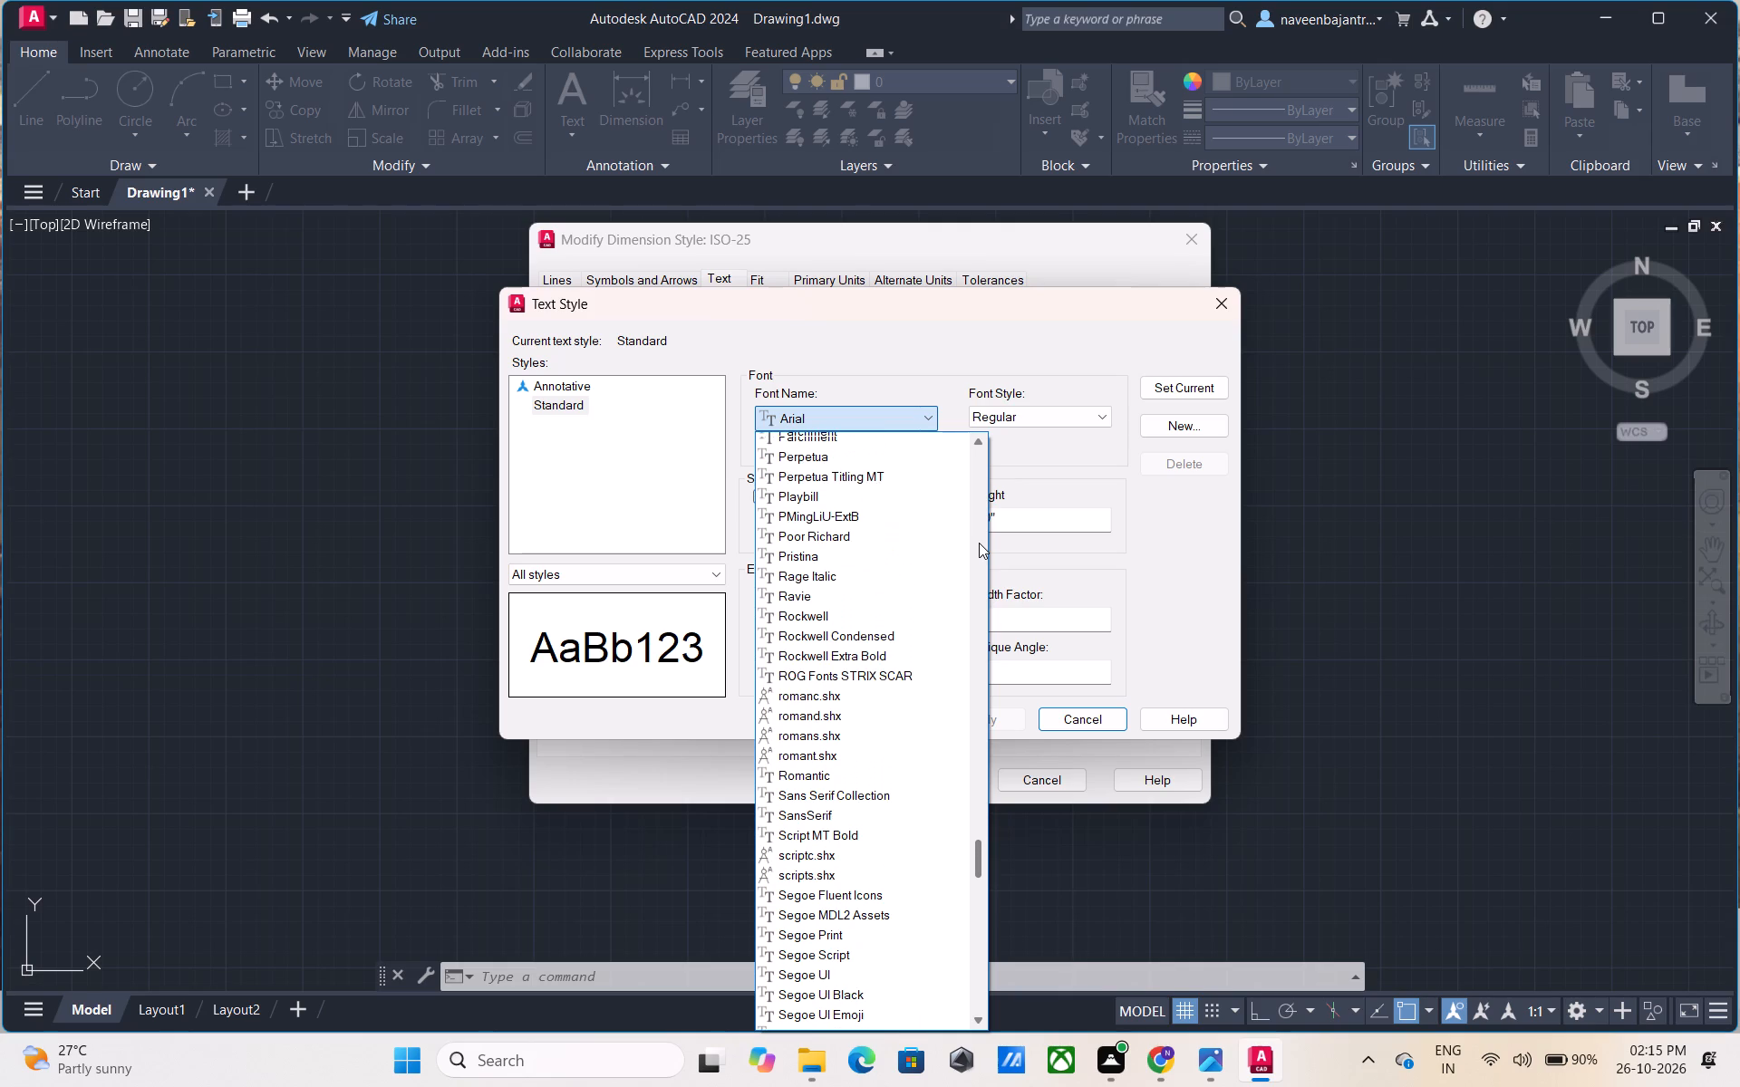
{"action": "scroll", "coordinate": [979, 543], "scroll_direction": "up", "scroll_amount": 1}
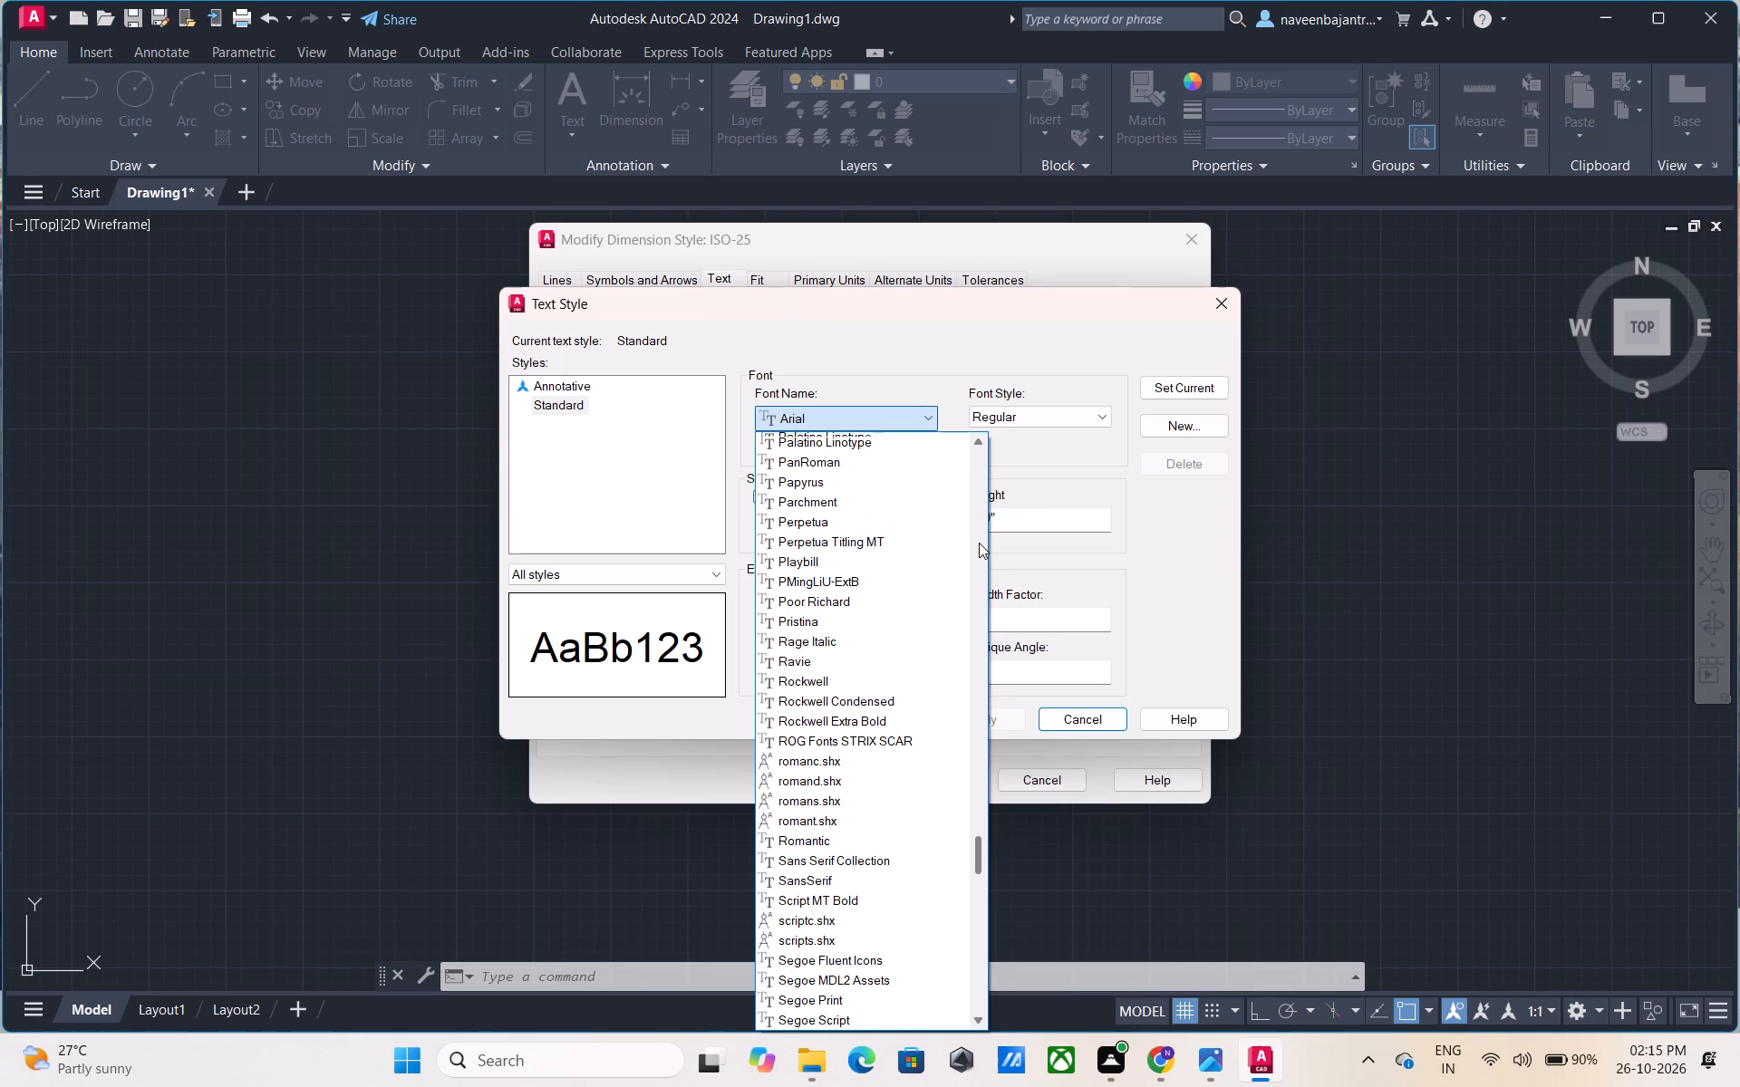
{"action": "scroll", "coordinate": [979, 543], "scroll_direction": "up", "scroll_amount": 1}
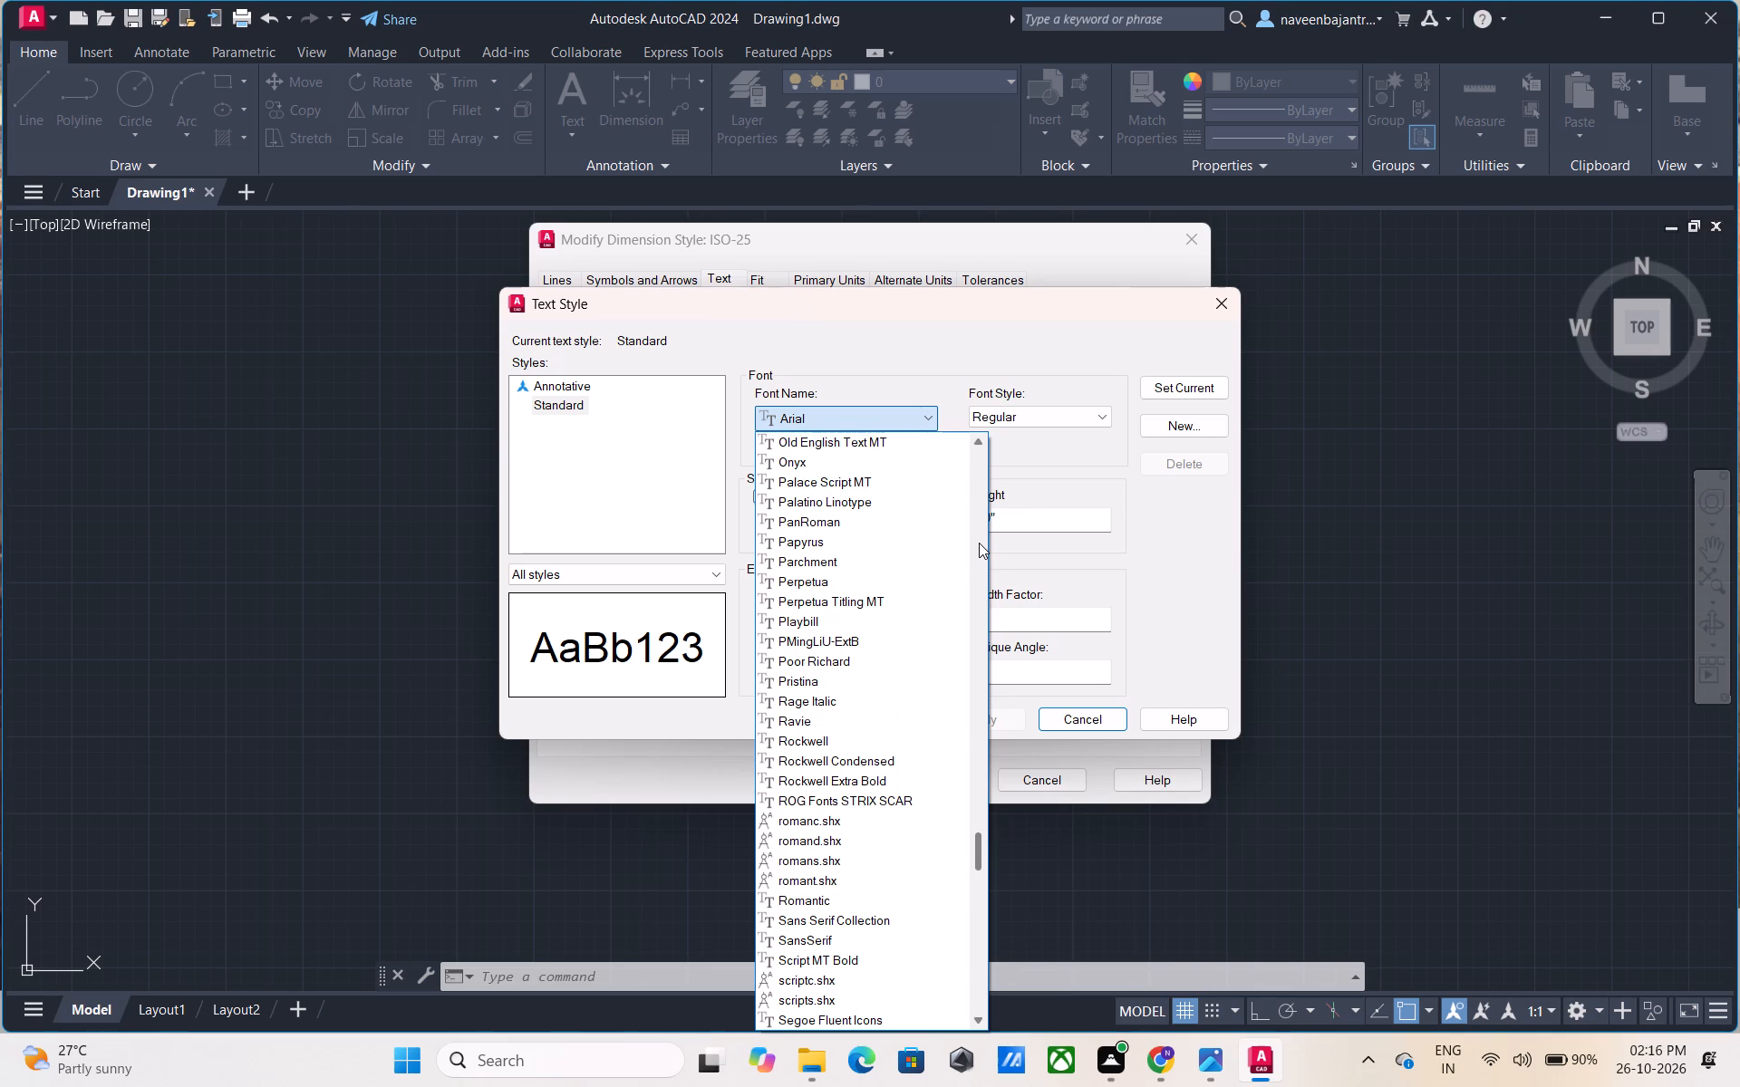
{"action": "scroll", "coordinate": [979, 543], "scroll_direction": "up", "scroll_amount": 1}
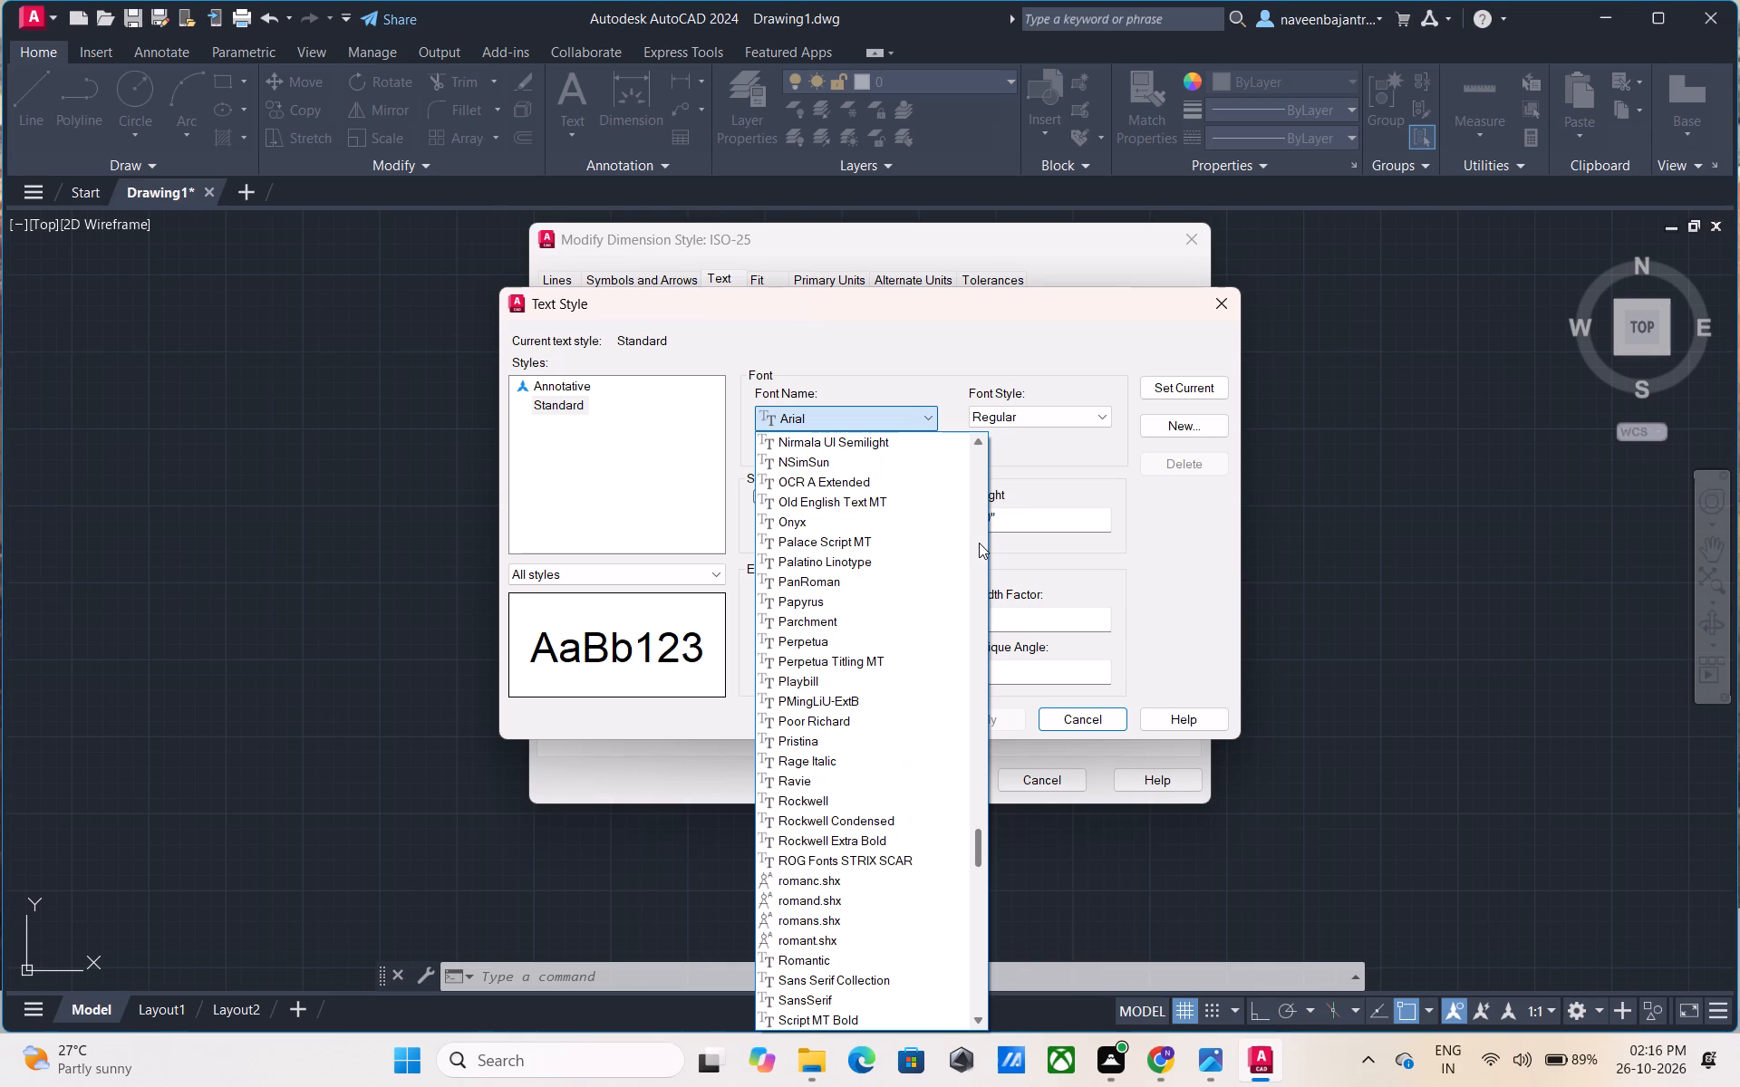
{"action": "scroll", "coordinate": [979, 543], "scroll_direction": "up", "scroll_amount": 1}
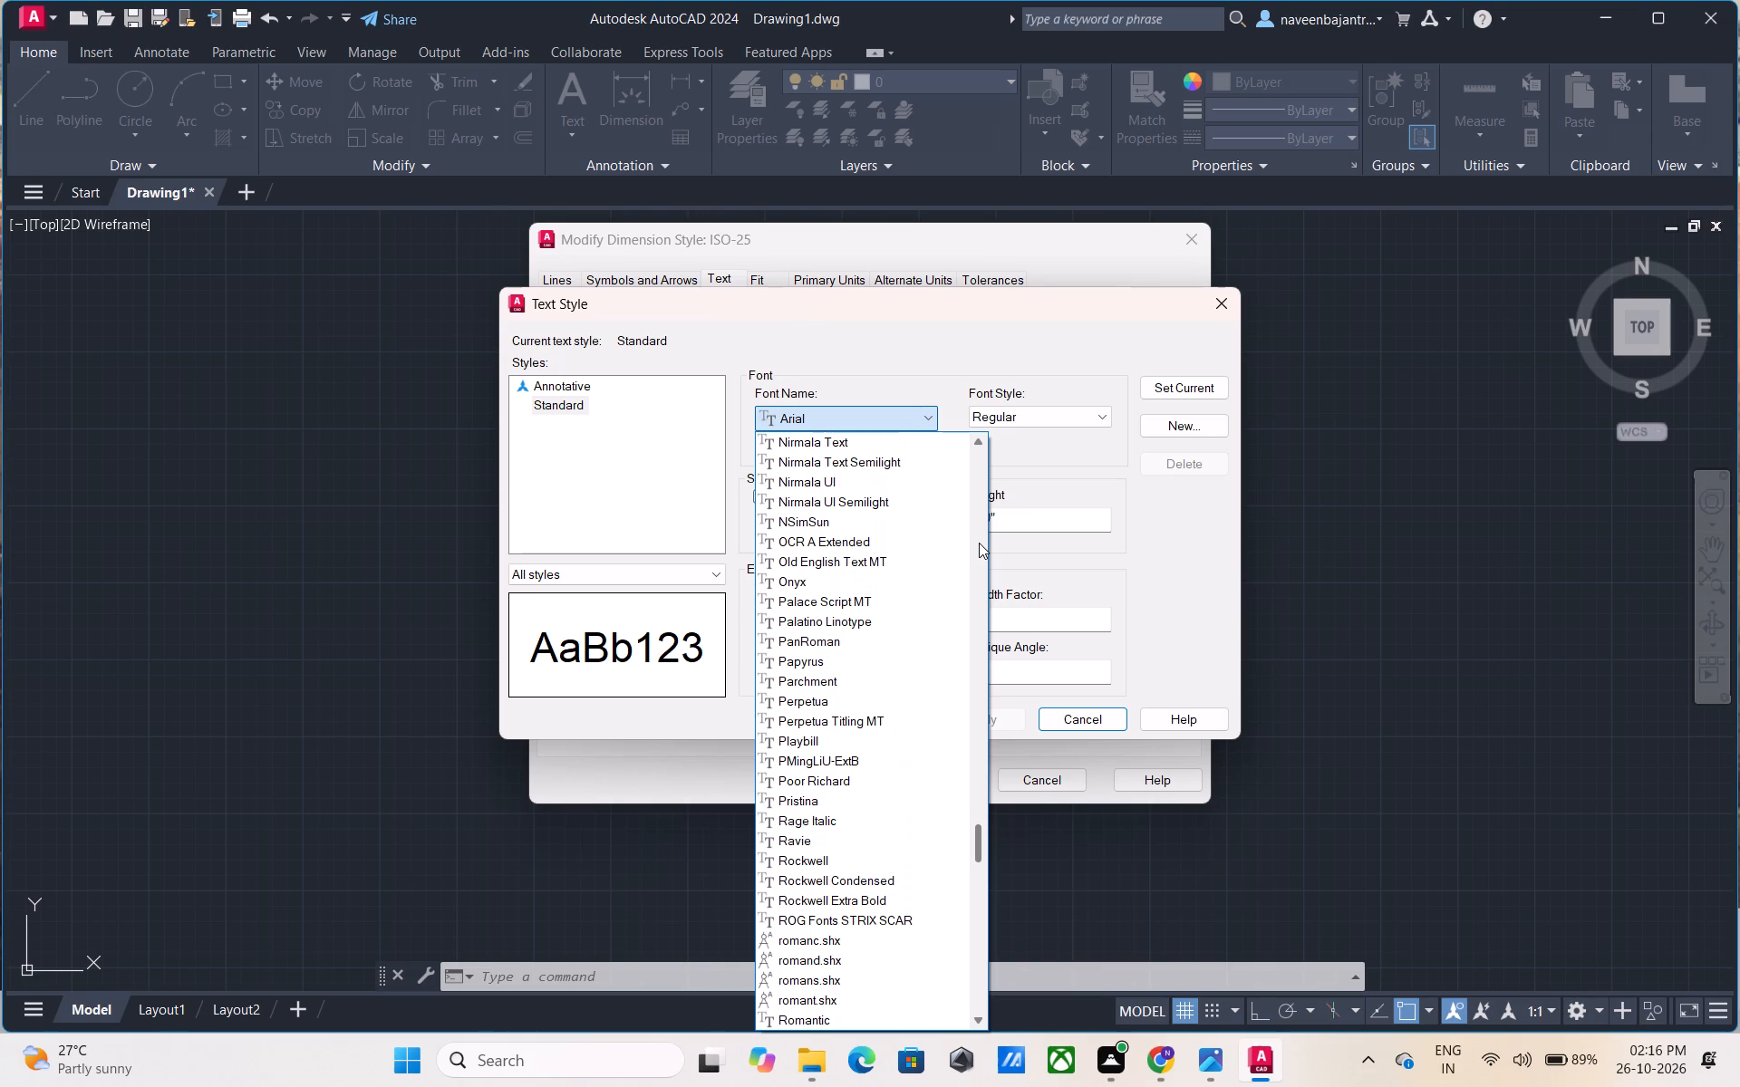
{"action": "scroll", "coordinate": [979, 543], "scroll_direction": "up", "scroll_amount": 1}
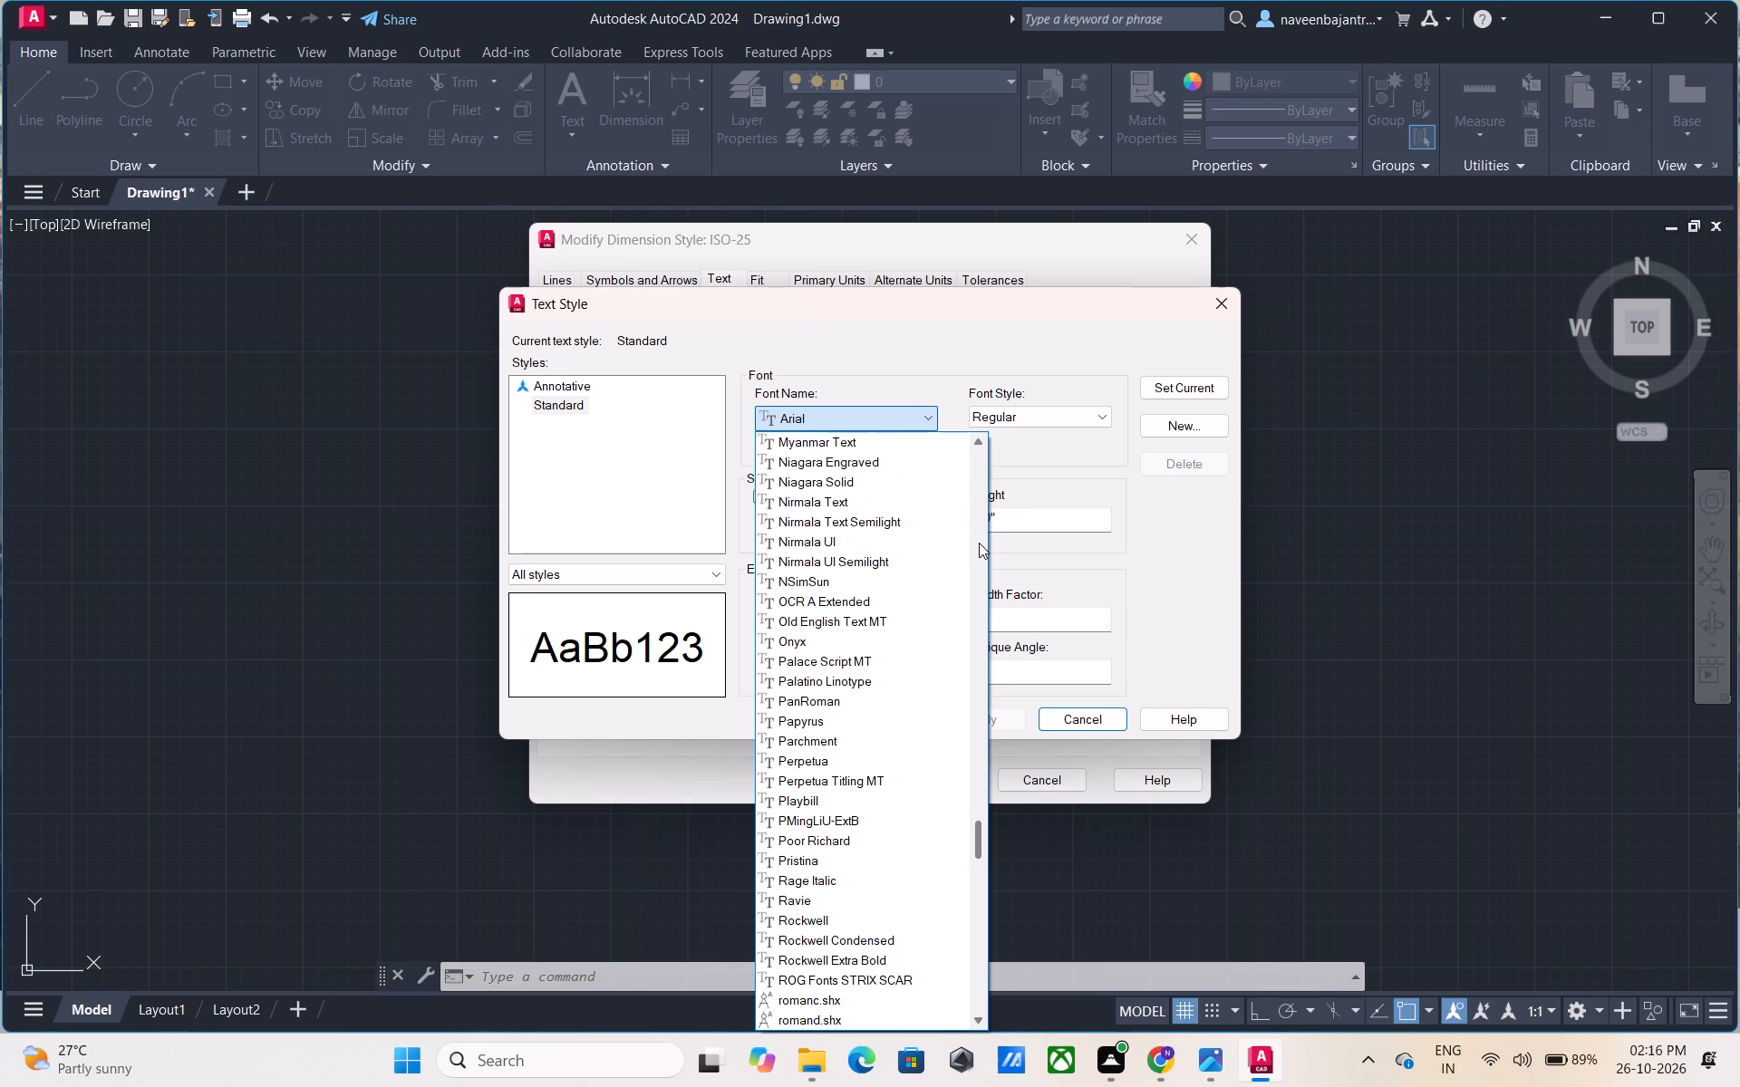
{"action": "scroll", "coordinate": [979, 543], "scroll_direction": "up", "scroll_amount": 1}
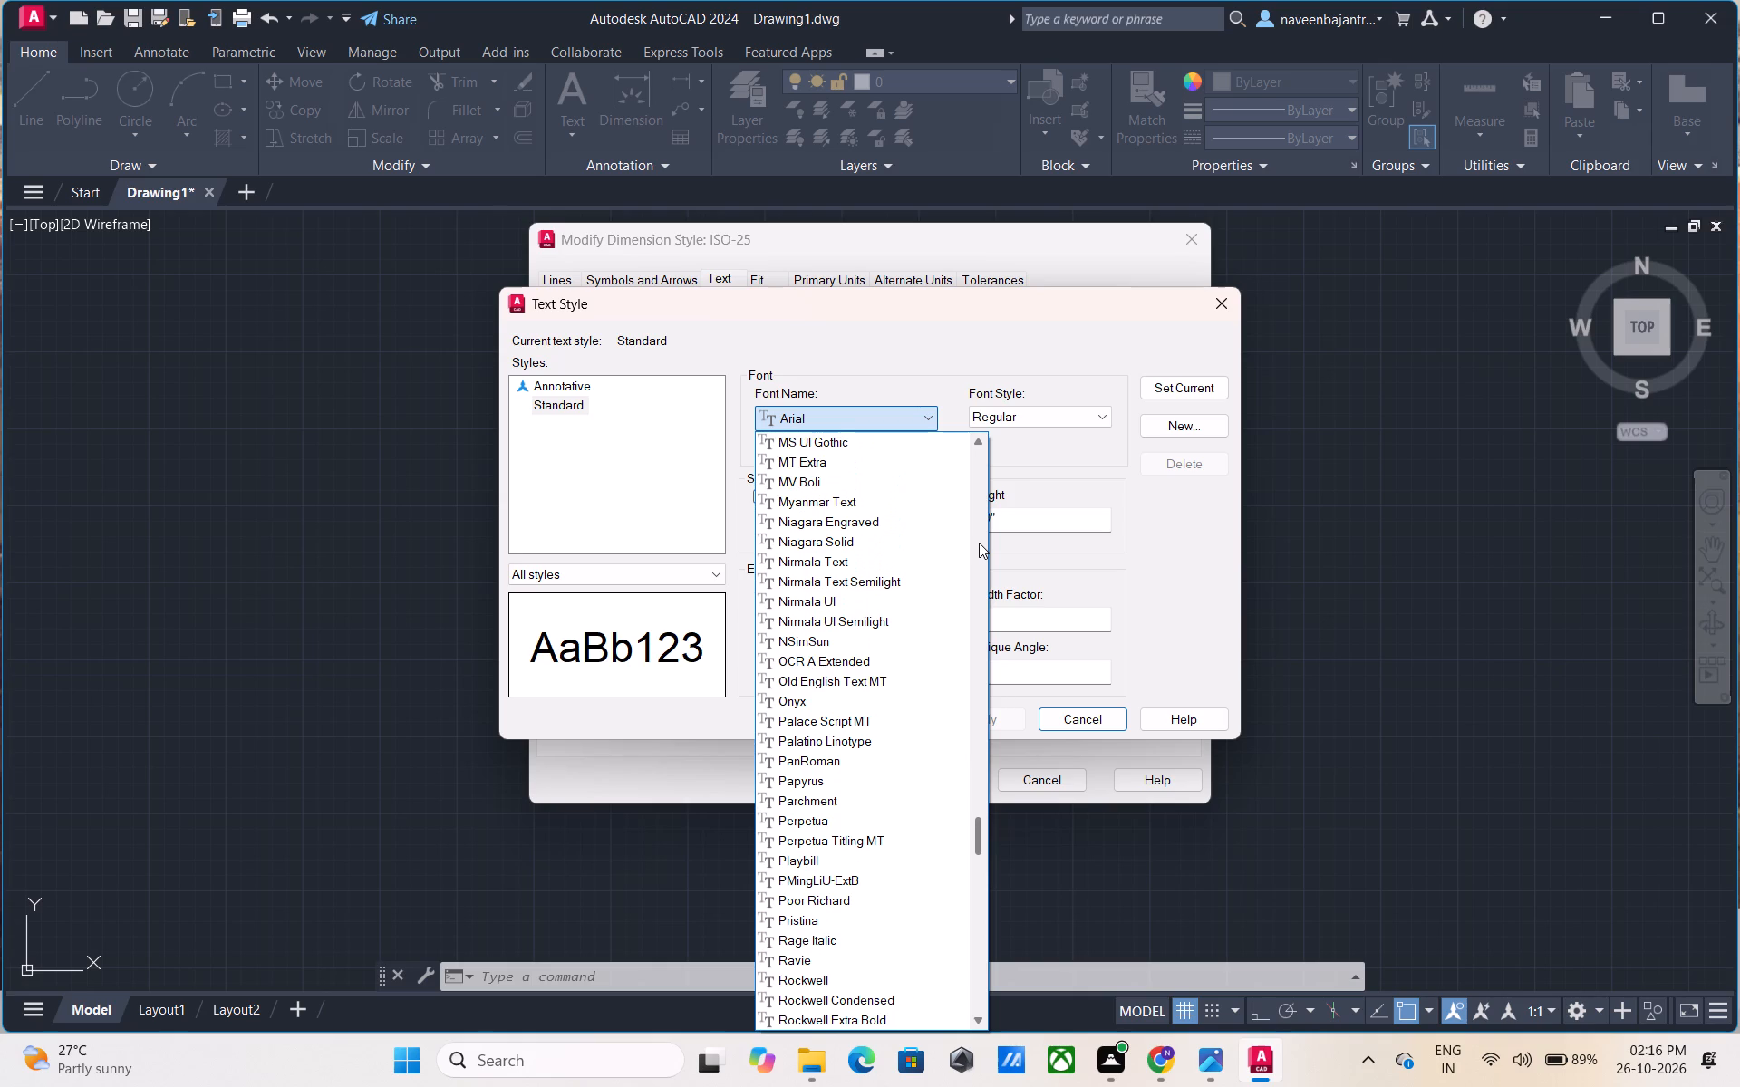
{"action": "scroll", "coordinate": [979, 543], "scroll_direction": "up", "scroll_amount": 1}
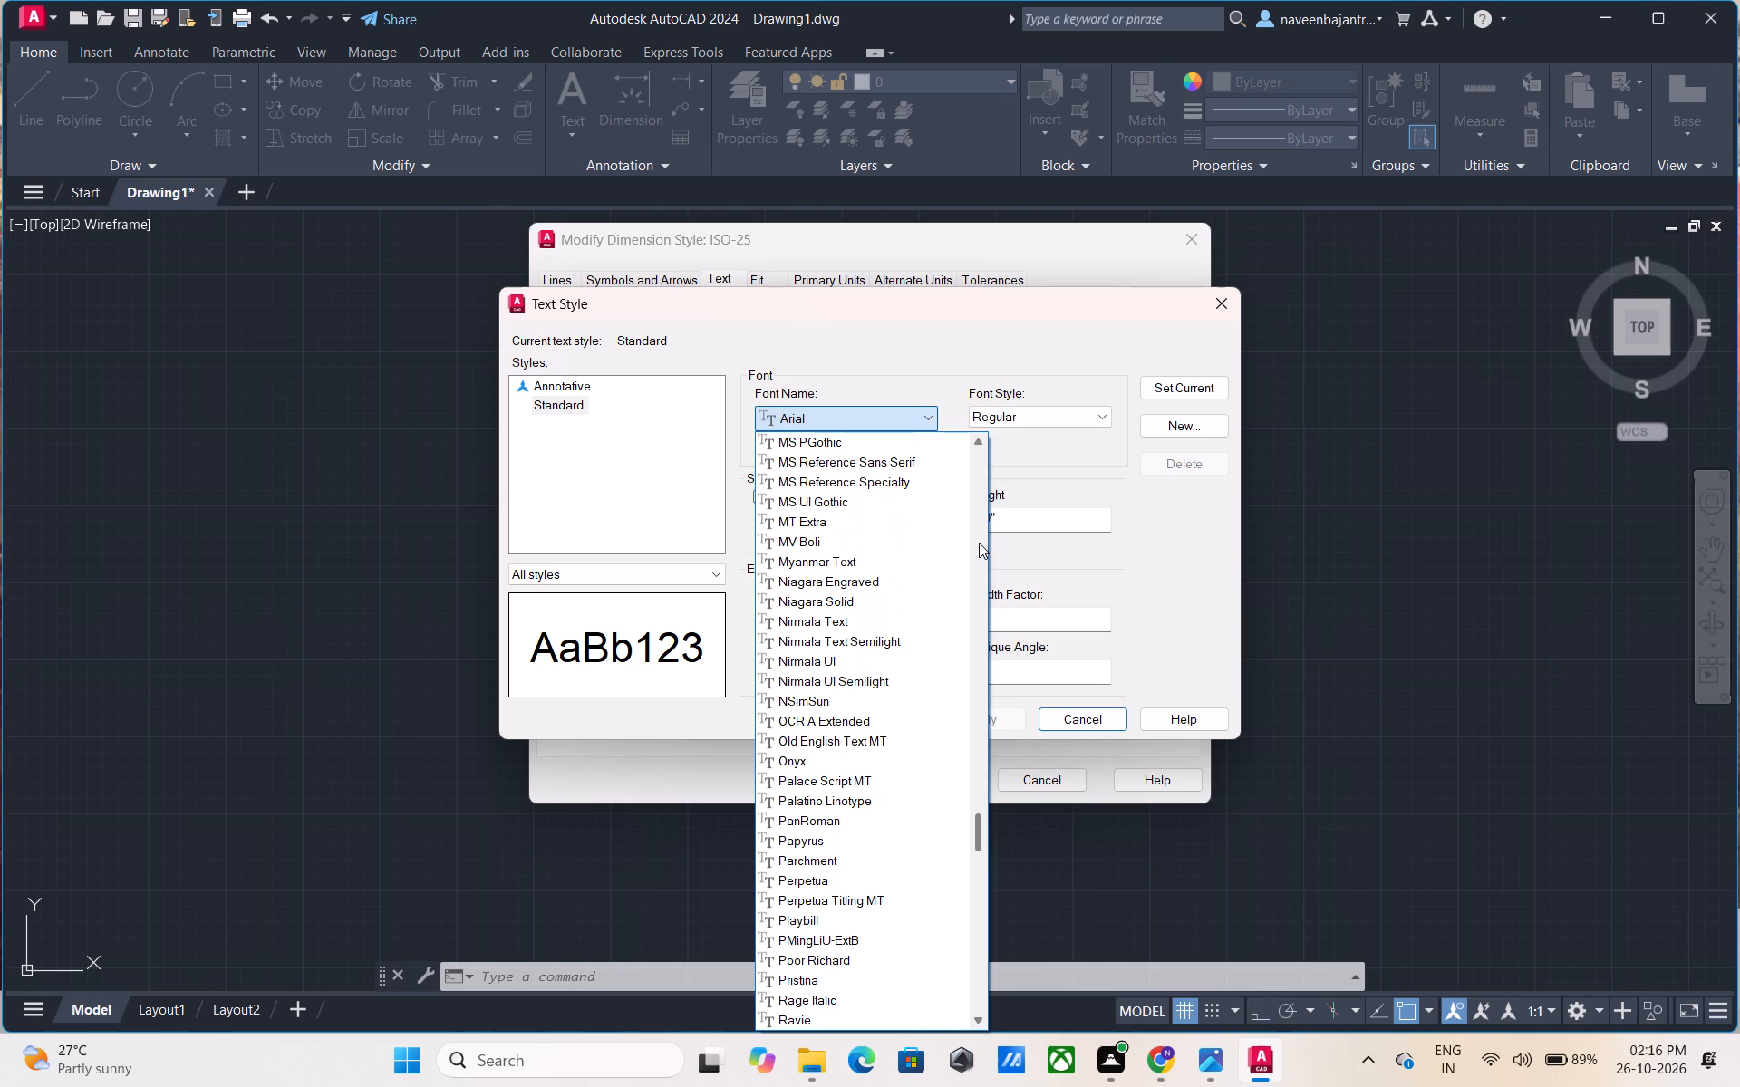
{"action": "scroll", "coordinate": [979, 543], "scroll_direction": "up", "scroll_amount": 1}
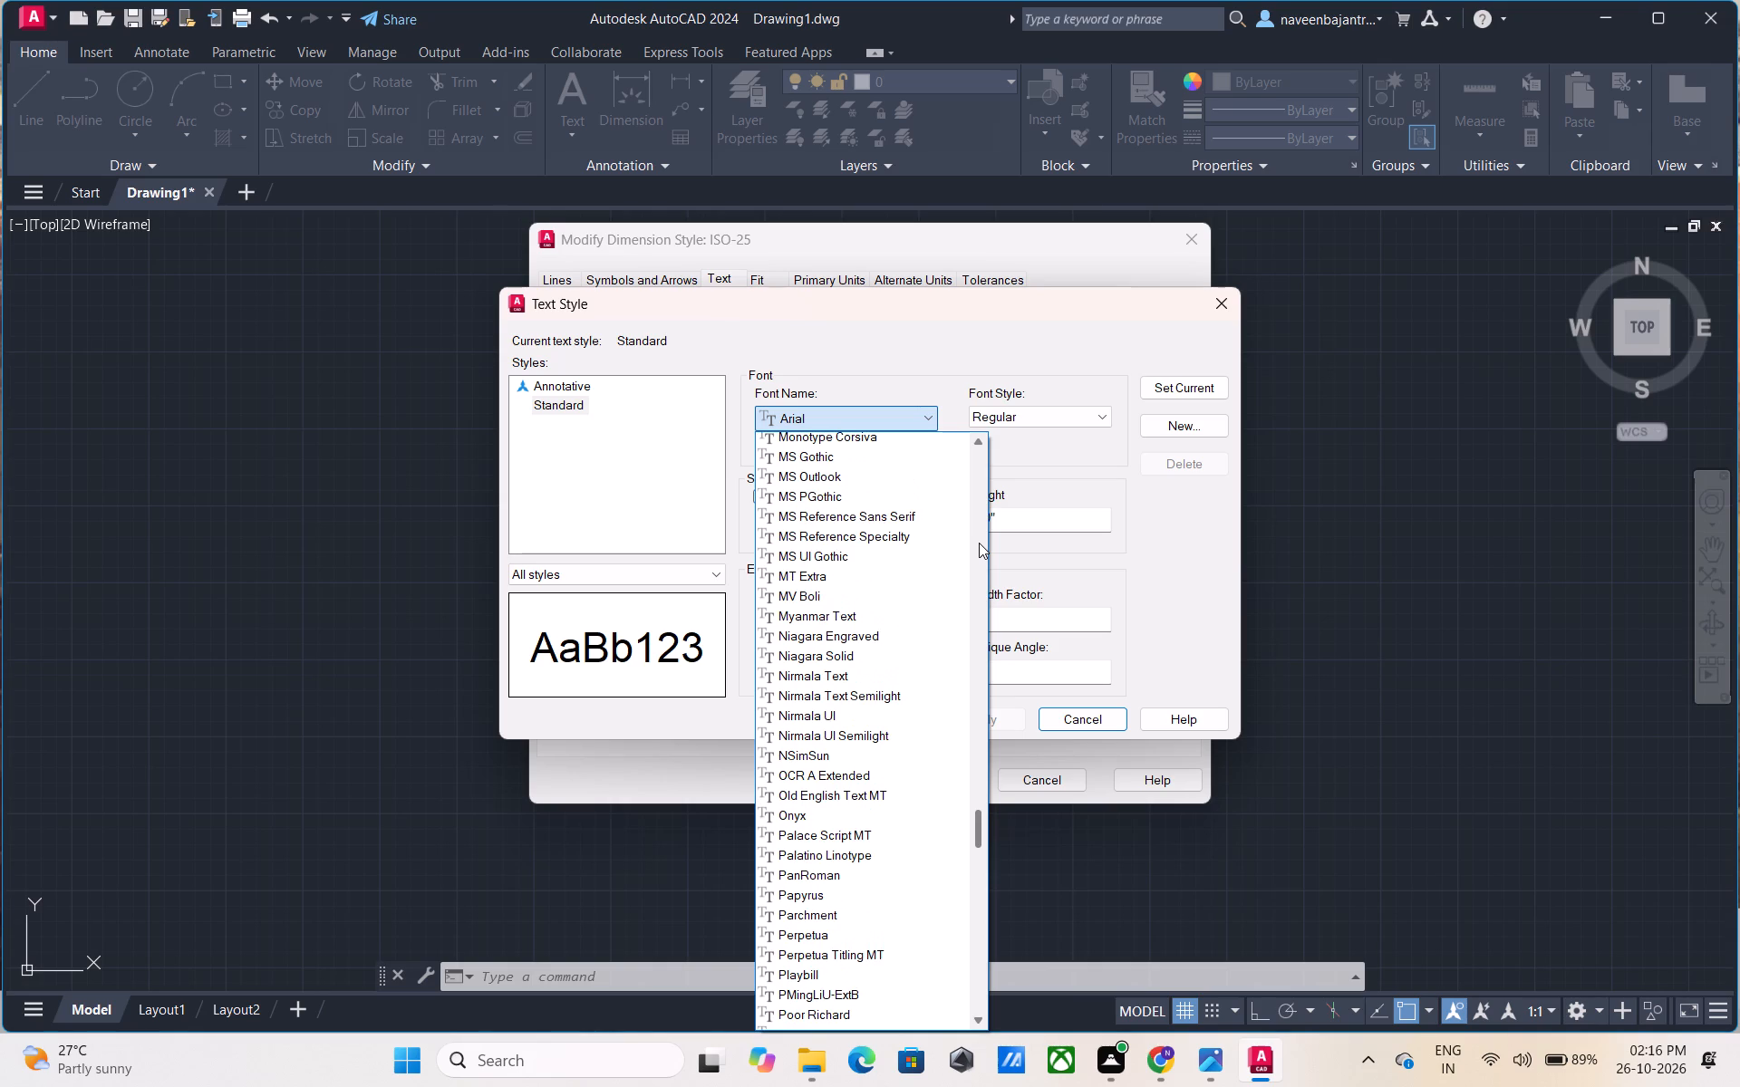
{"action": "scroll", "coordinate": [979, 543], "scroll_direction": "up", "scroll_amount": 1}
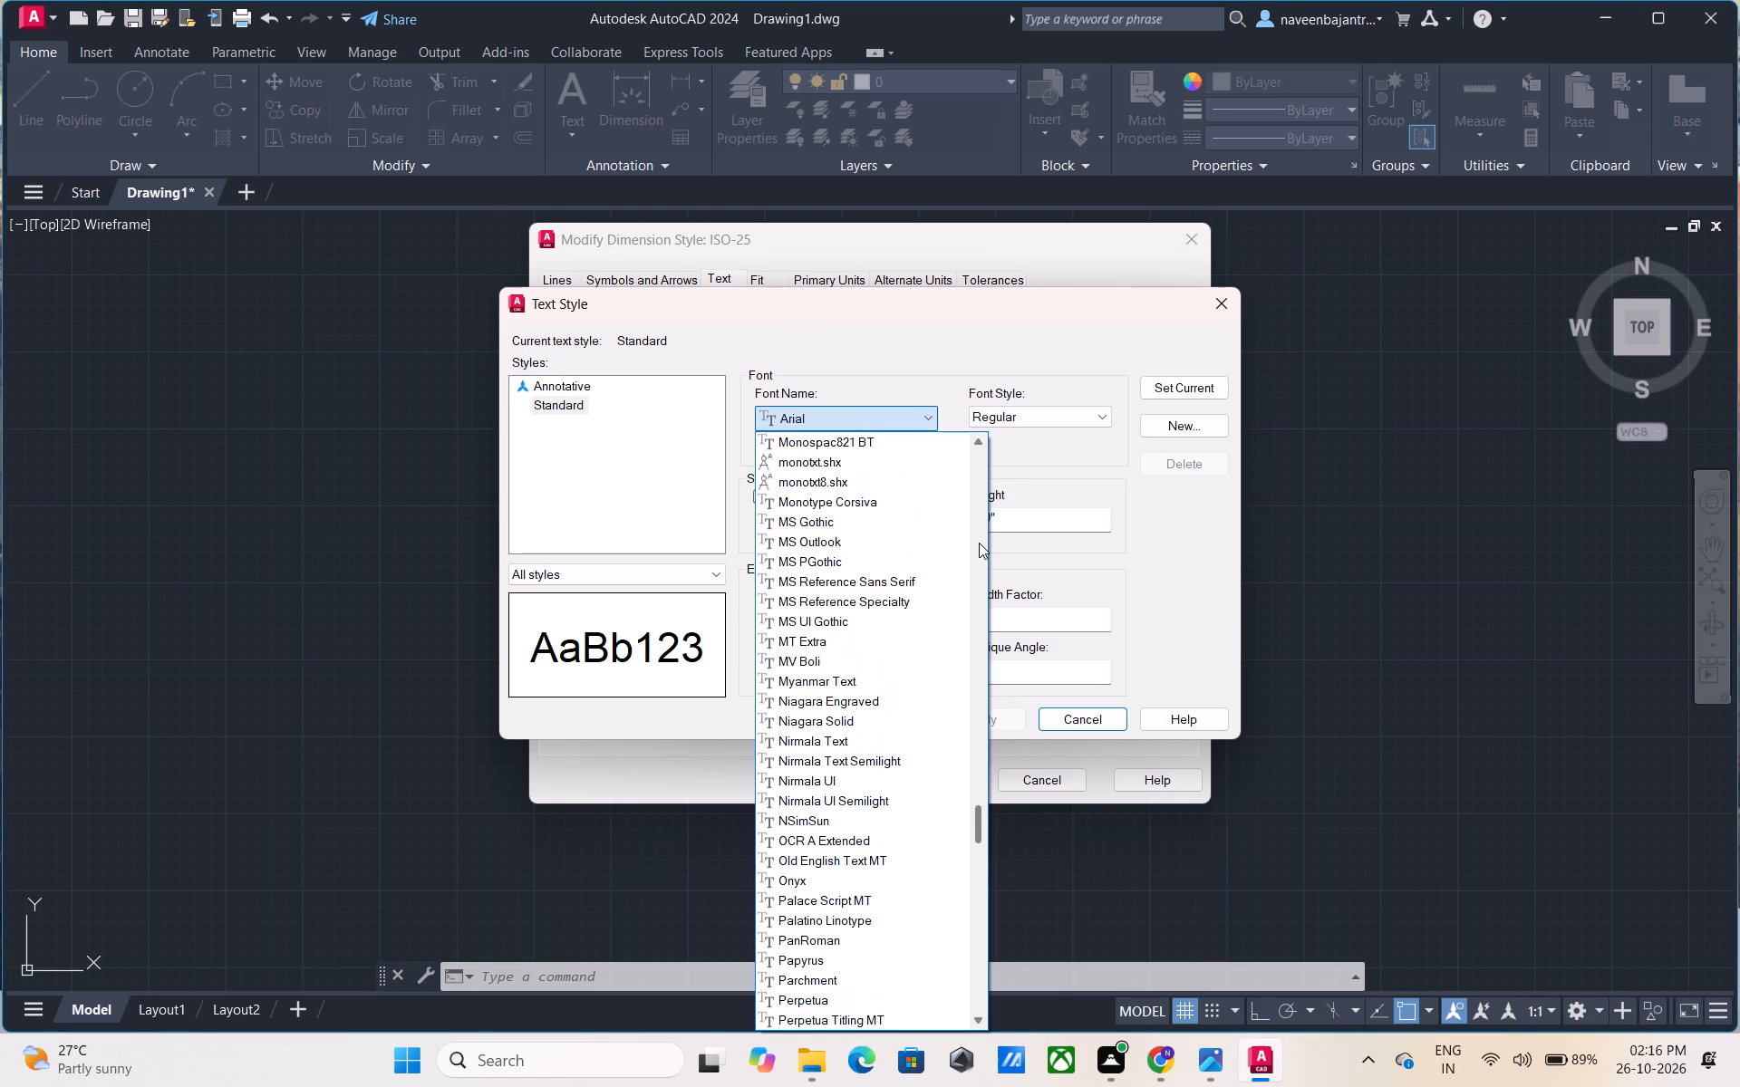
{"action": "scroll", "coordinate": [979, 543], "scroll_direction": "up", "scroll_amount": 1}
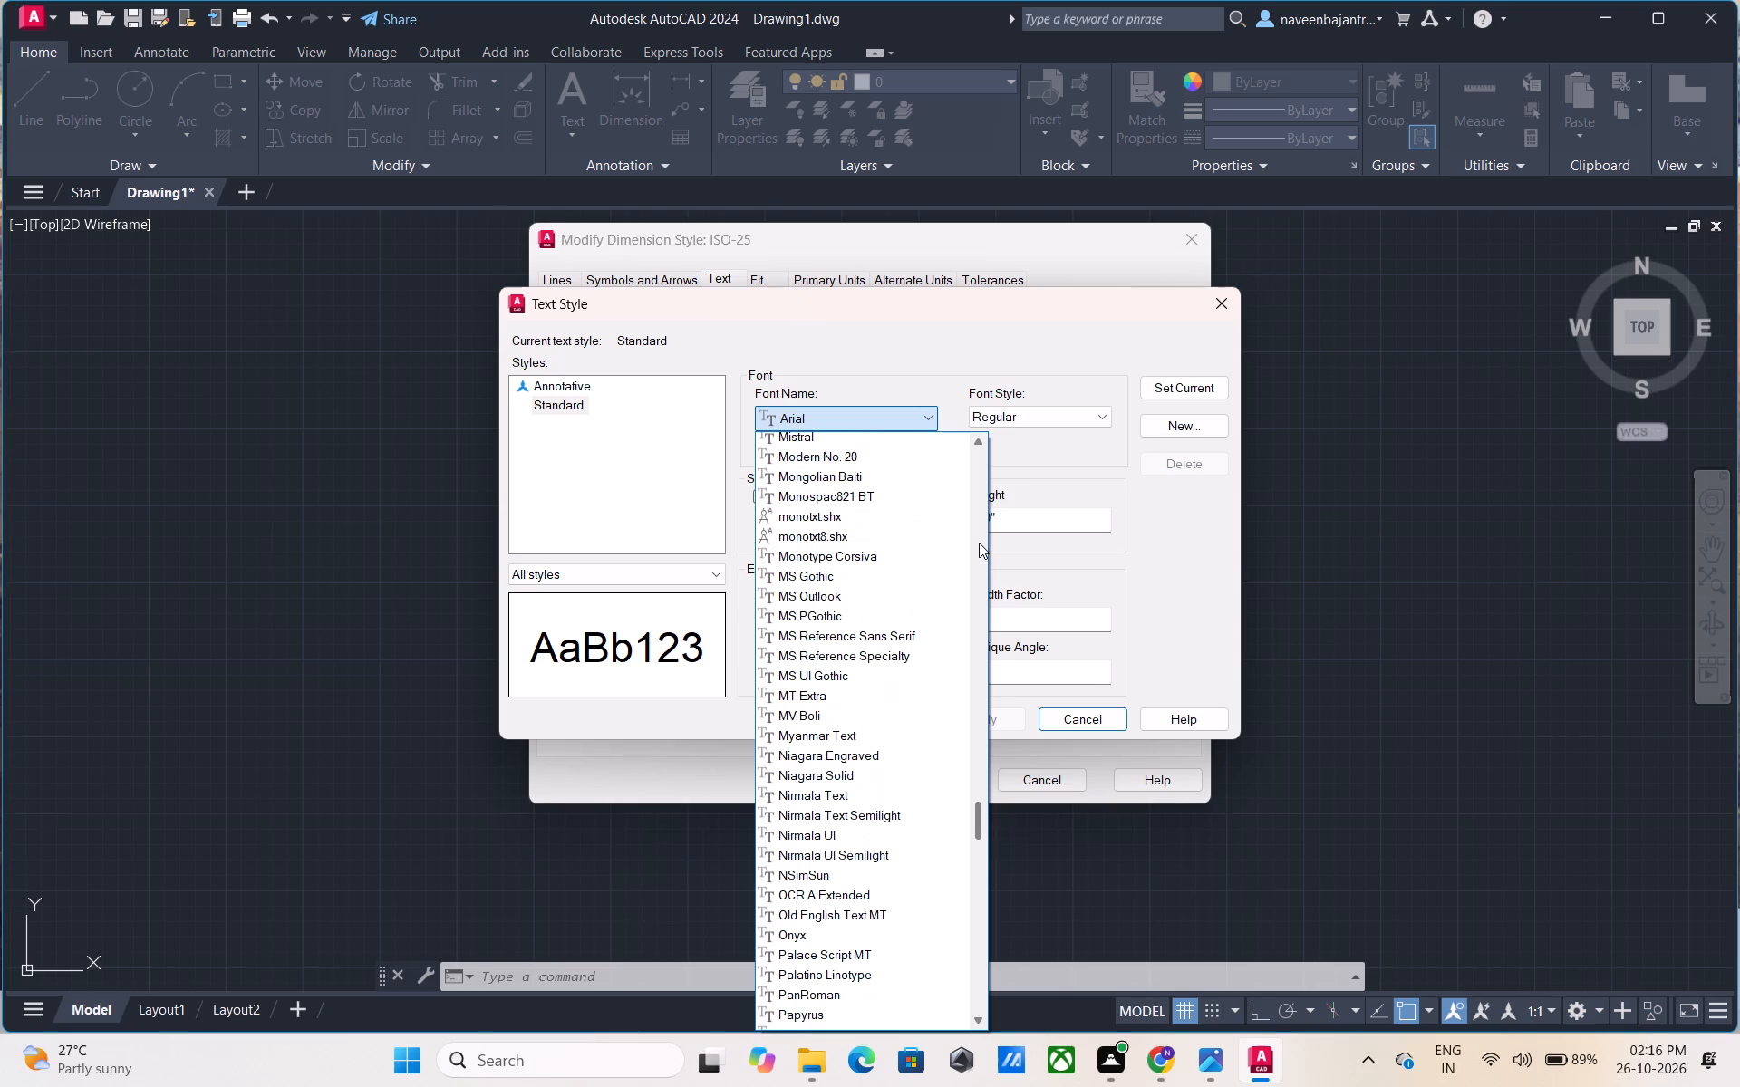
{"action": "scroll", "coordinate": [979, 543], "scroll_direction": "up", "scroll_amount": 1}
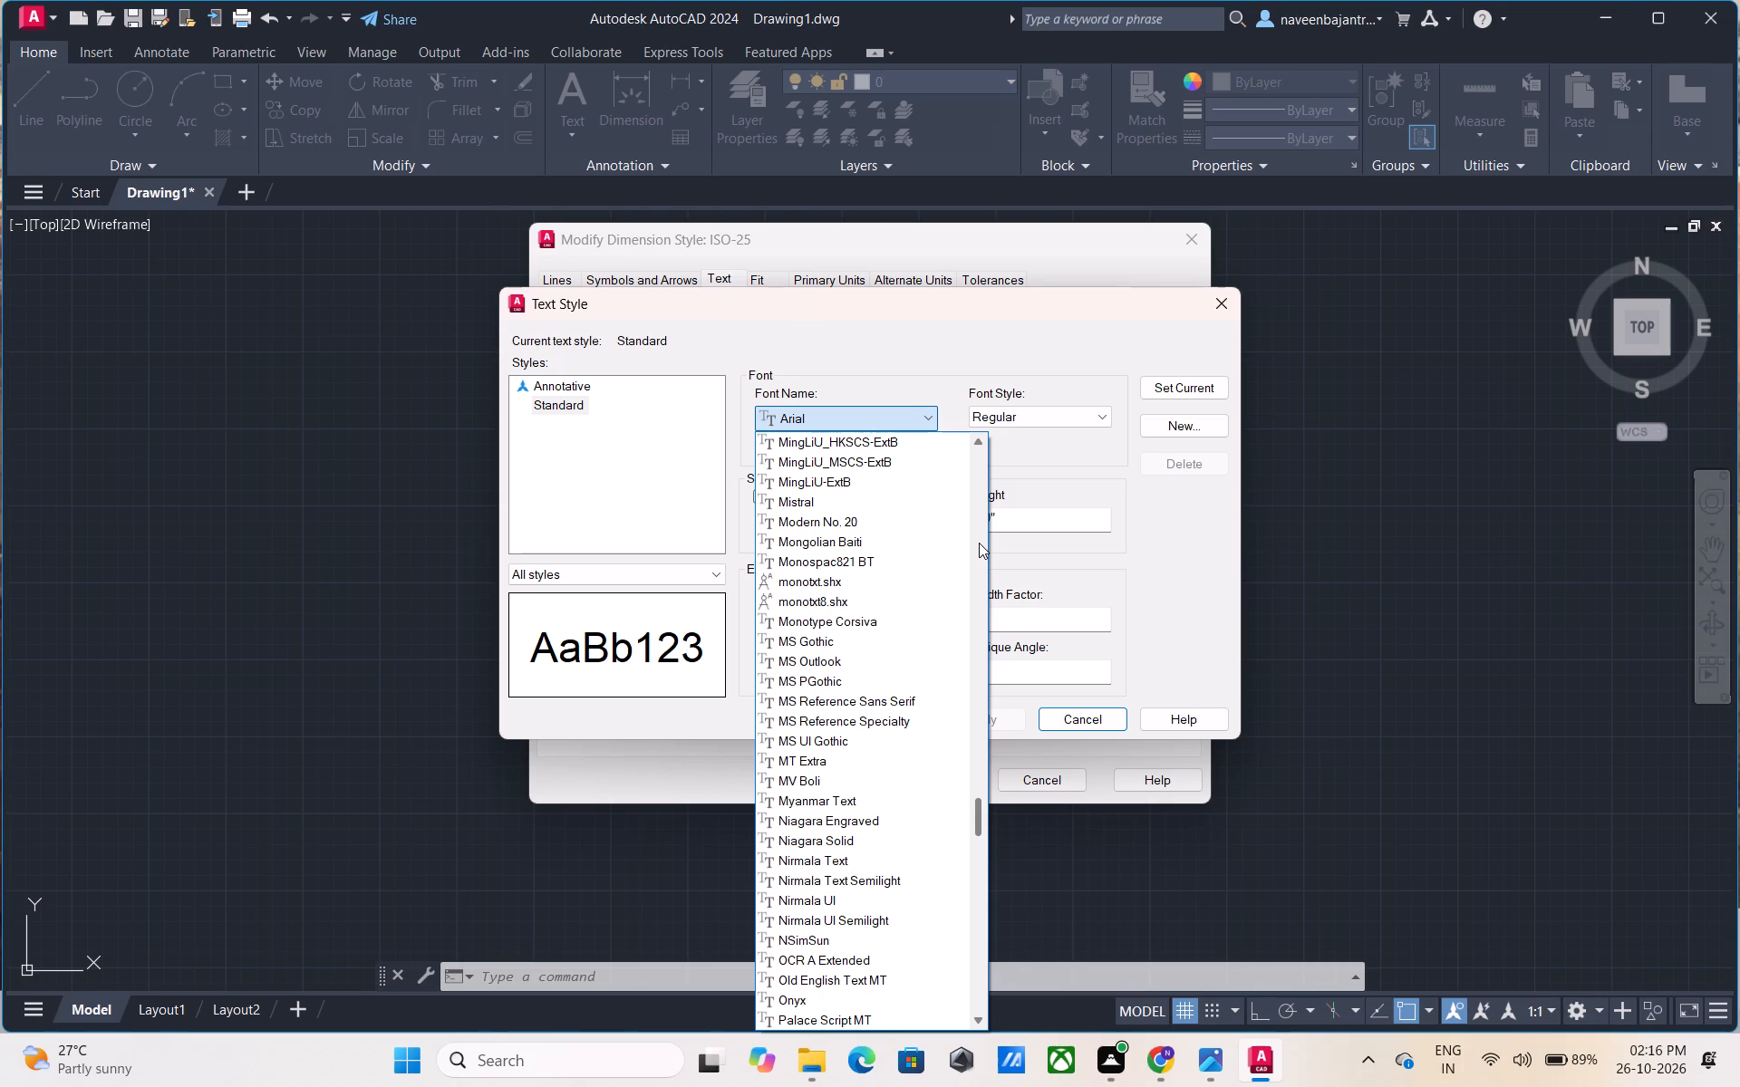
{"action": "scroll", "coordinate": [979, 543], "scroll_direction": "up", "scroll_amount": 1}
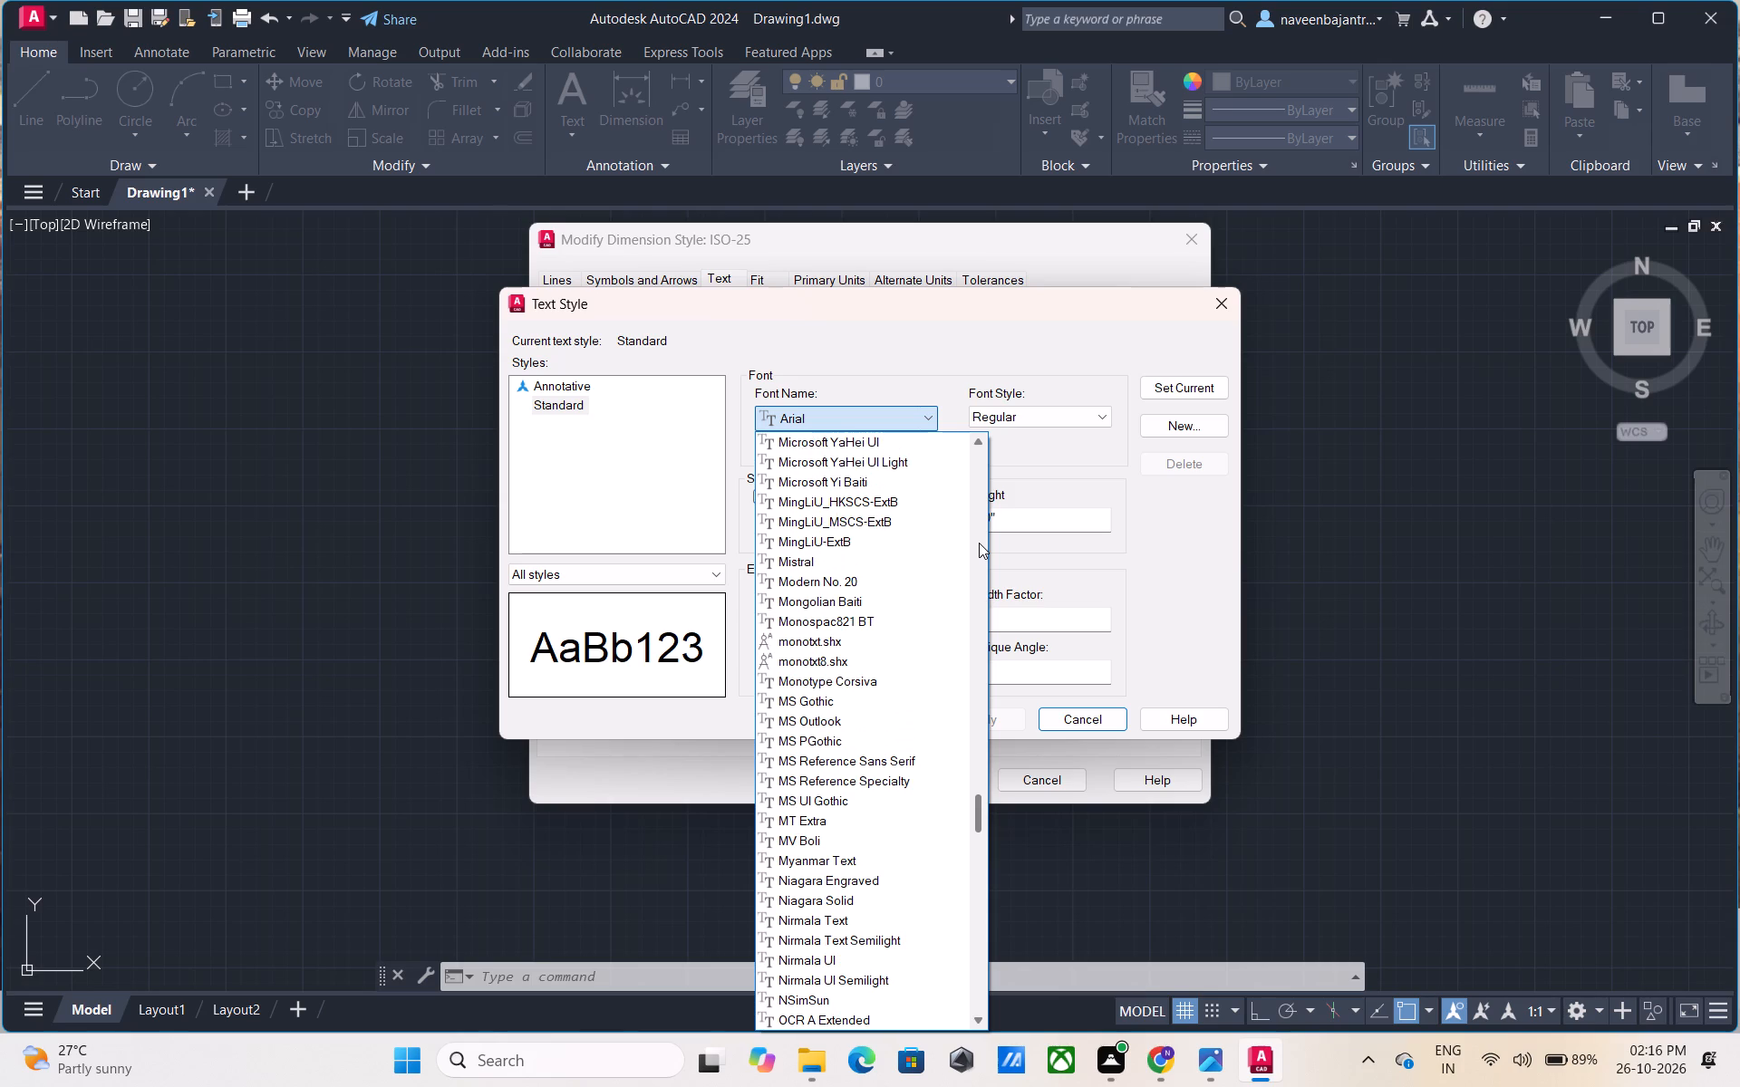
{"action": "scroll", "coordinate": [979, 543], "scroll_direction": "up", "scroll_amount": 1}
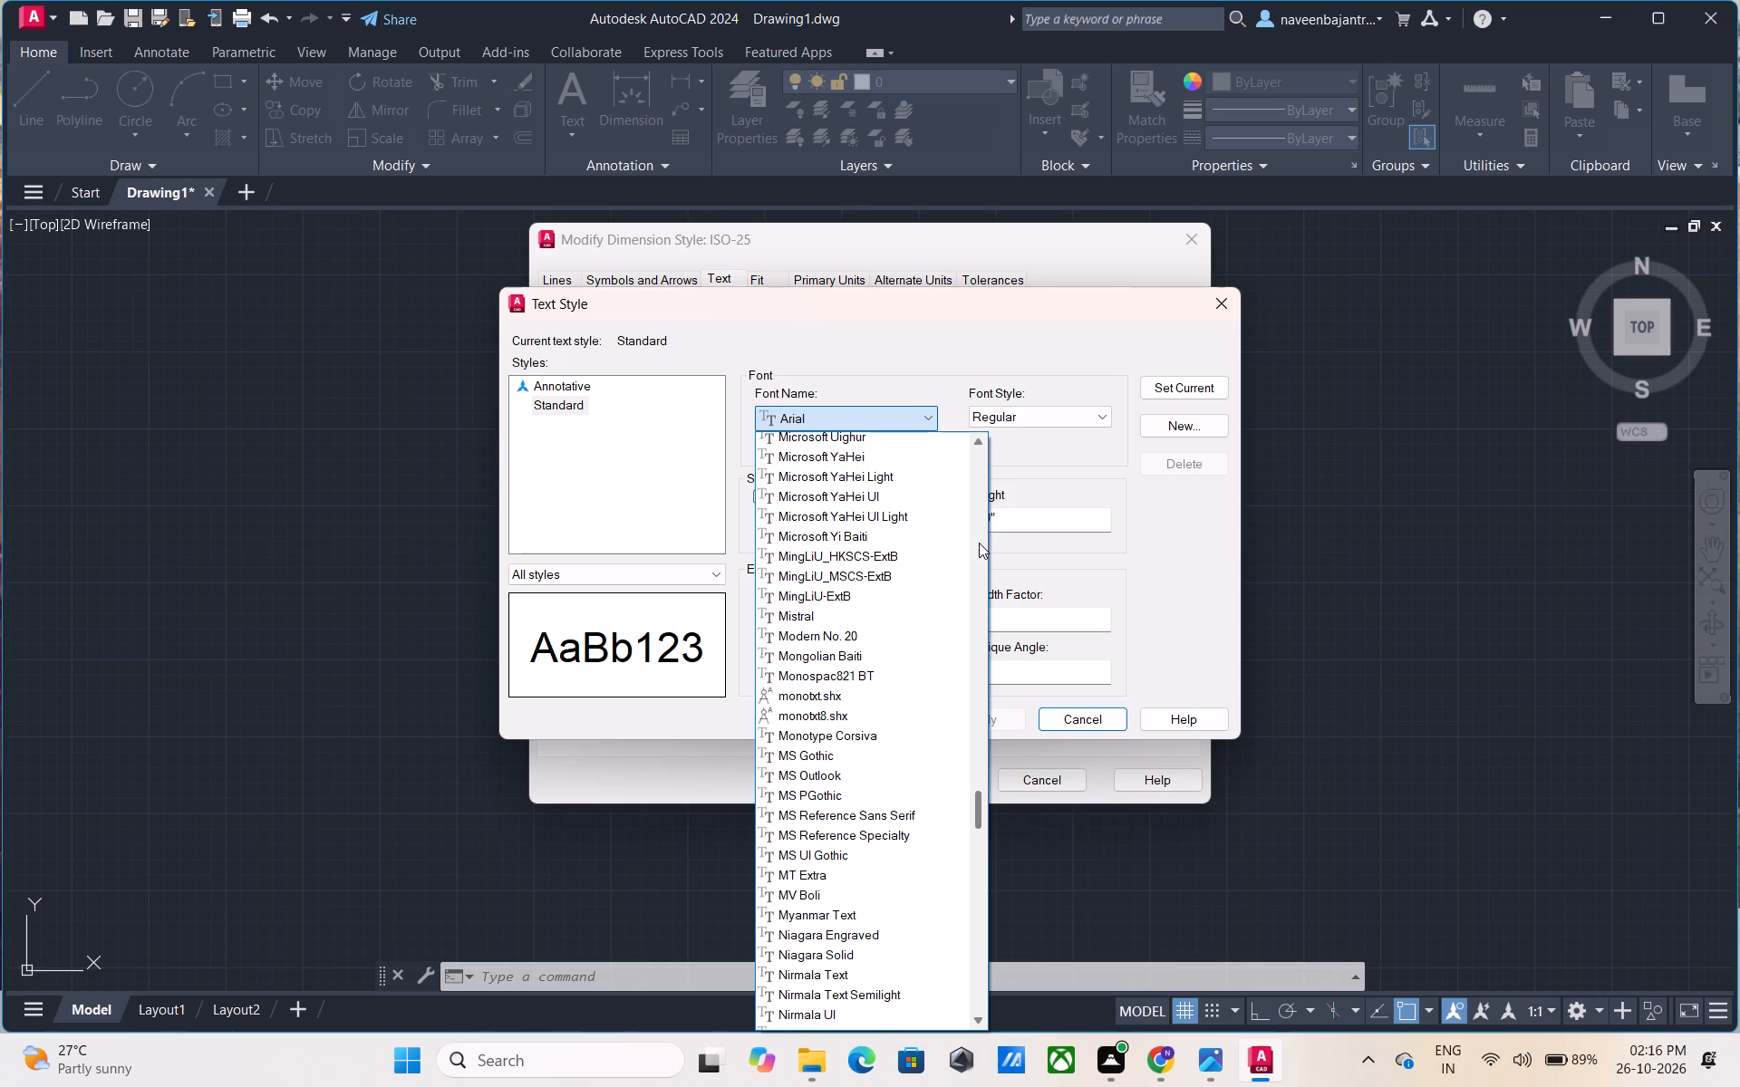
{"action": "scroll", "coordinate": [979, 543], "scroll_direction": "up", "scroll_amount": 1}
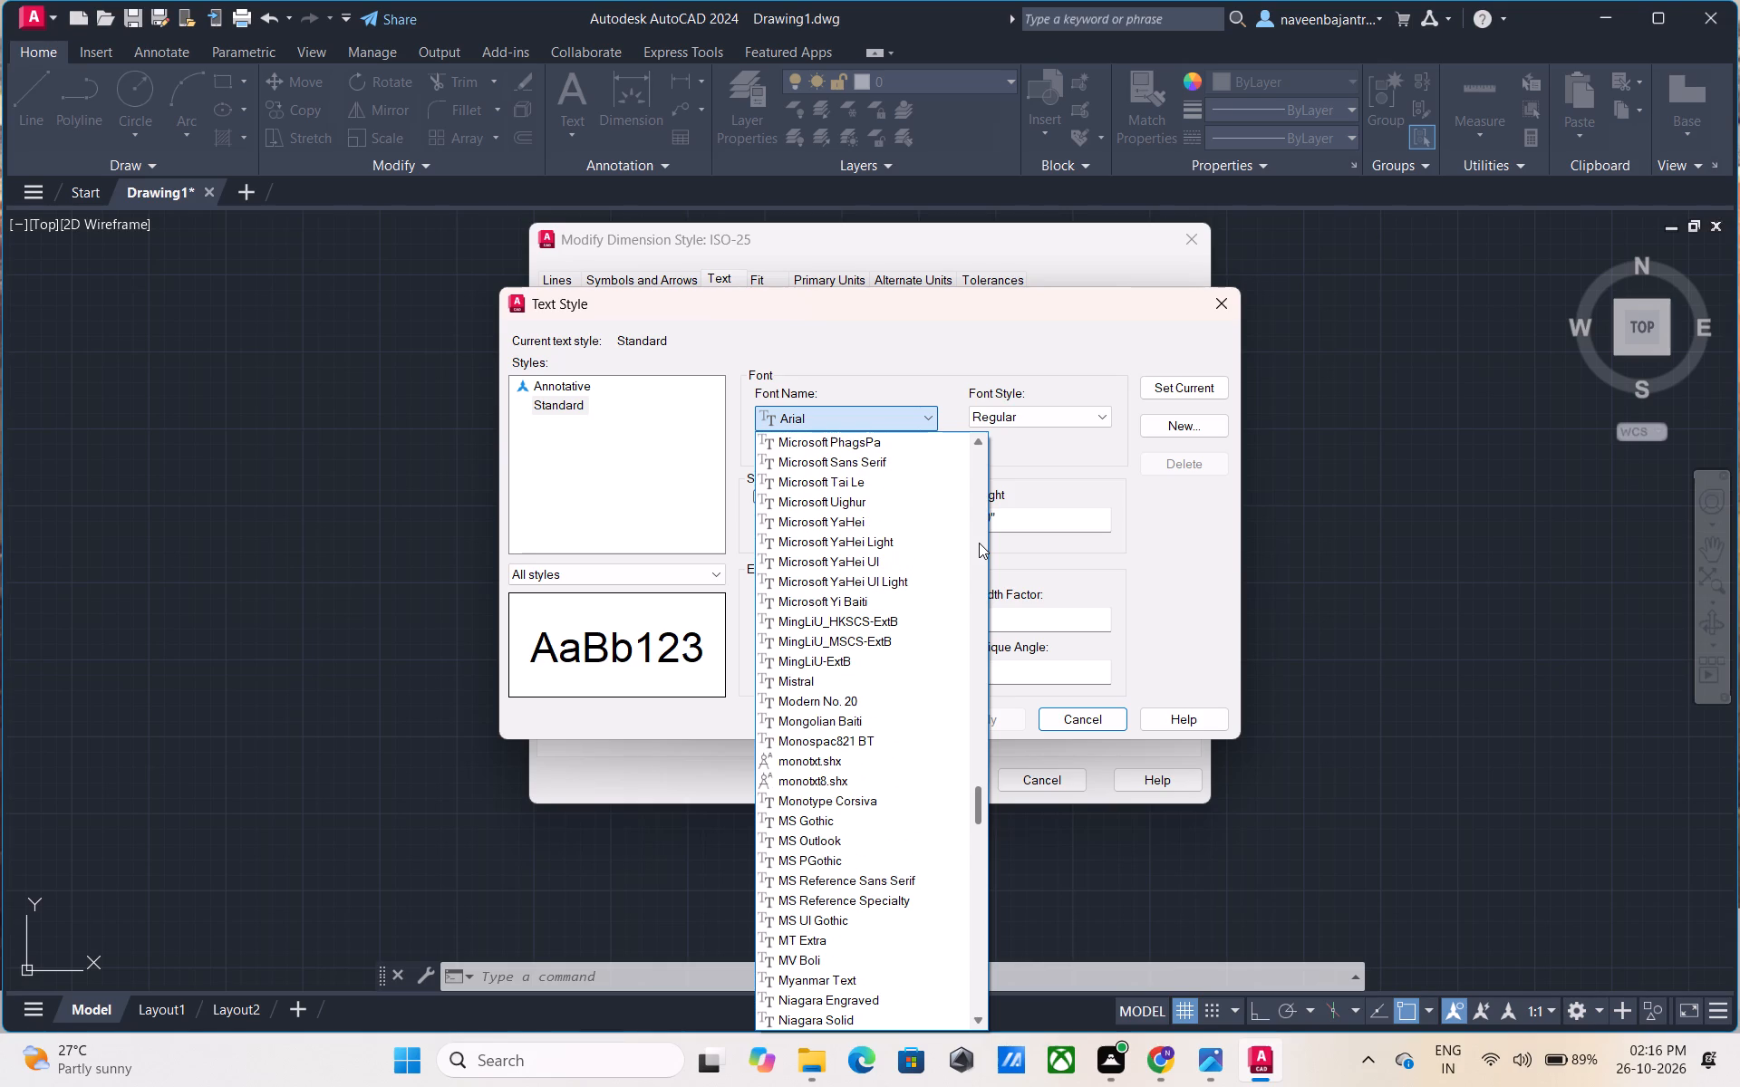
{"action": "scroll", "coordinate": [979, 543], "scroll_direction": "up", "scroll_amount": 1}
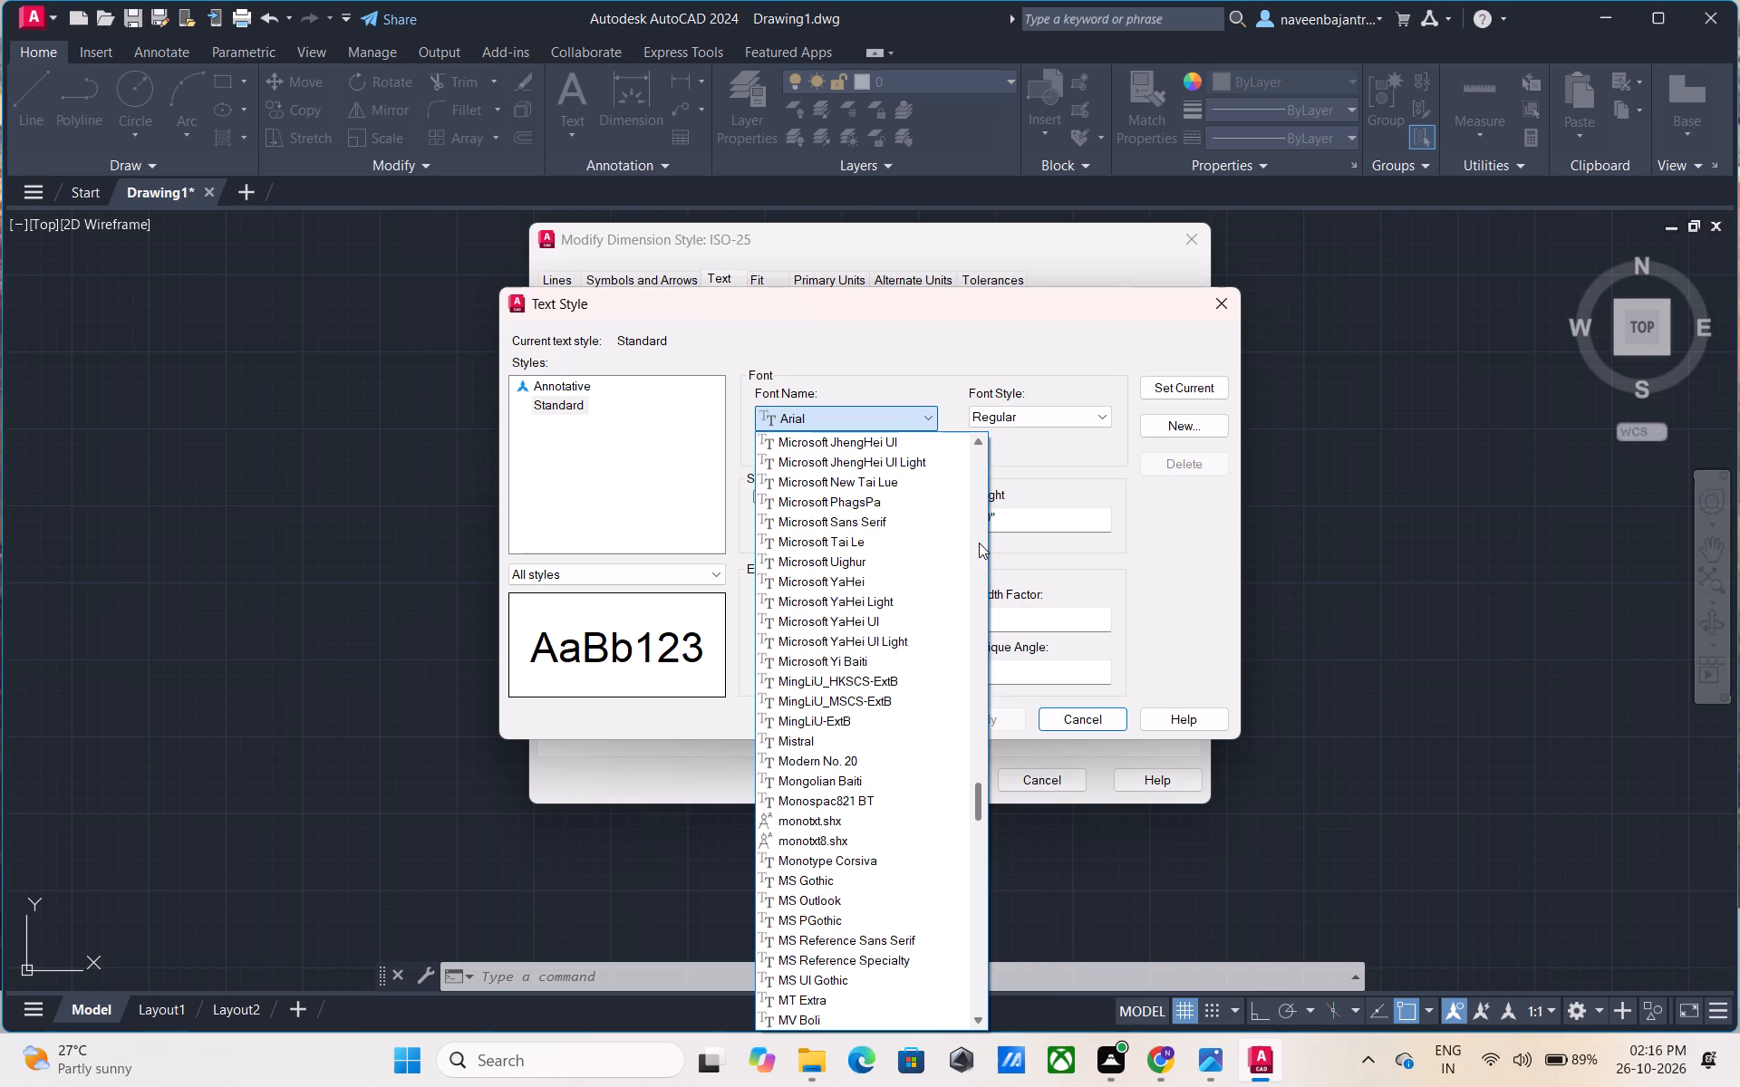
{"action": "scroll", "coordinate": [979, 543], "scroll_direction": "up", "scroll_amount": 1}
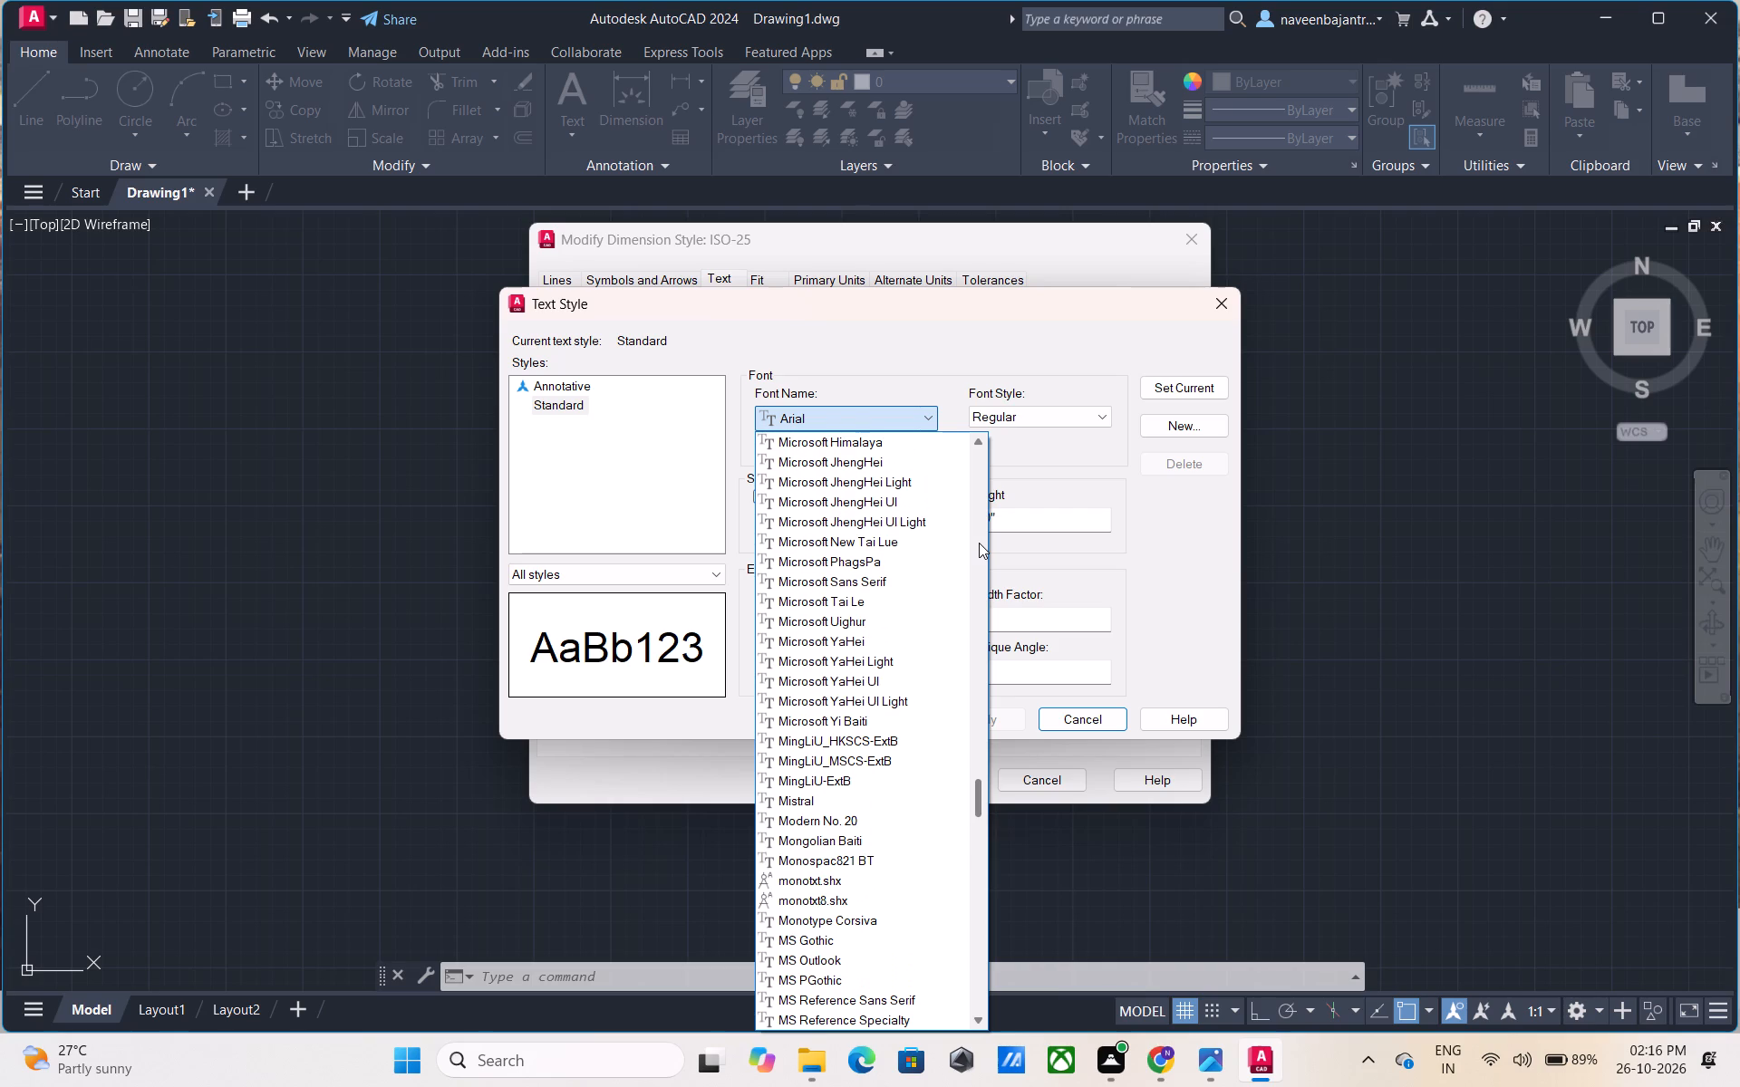
{"action": "scroll", "coordinate": [979, 543], "scroll_direction": "up", "scroll_amount": 1}
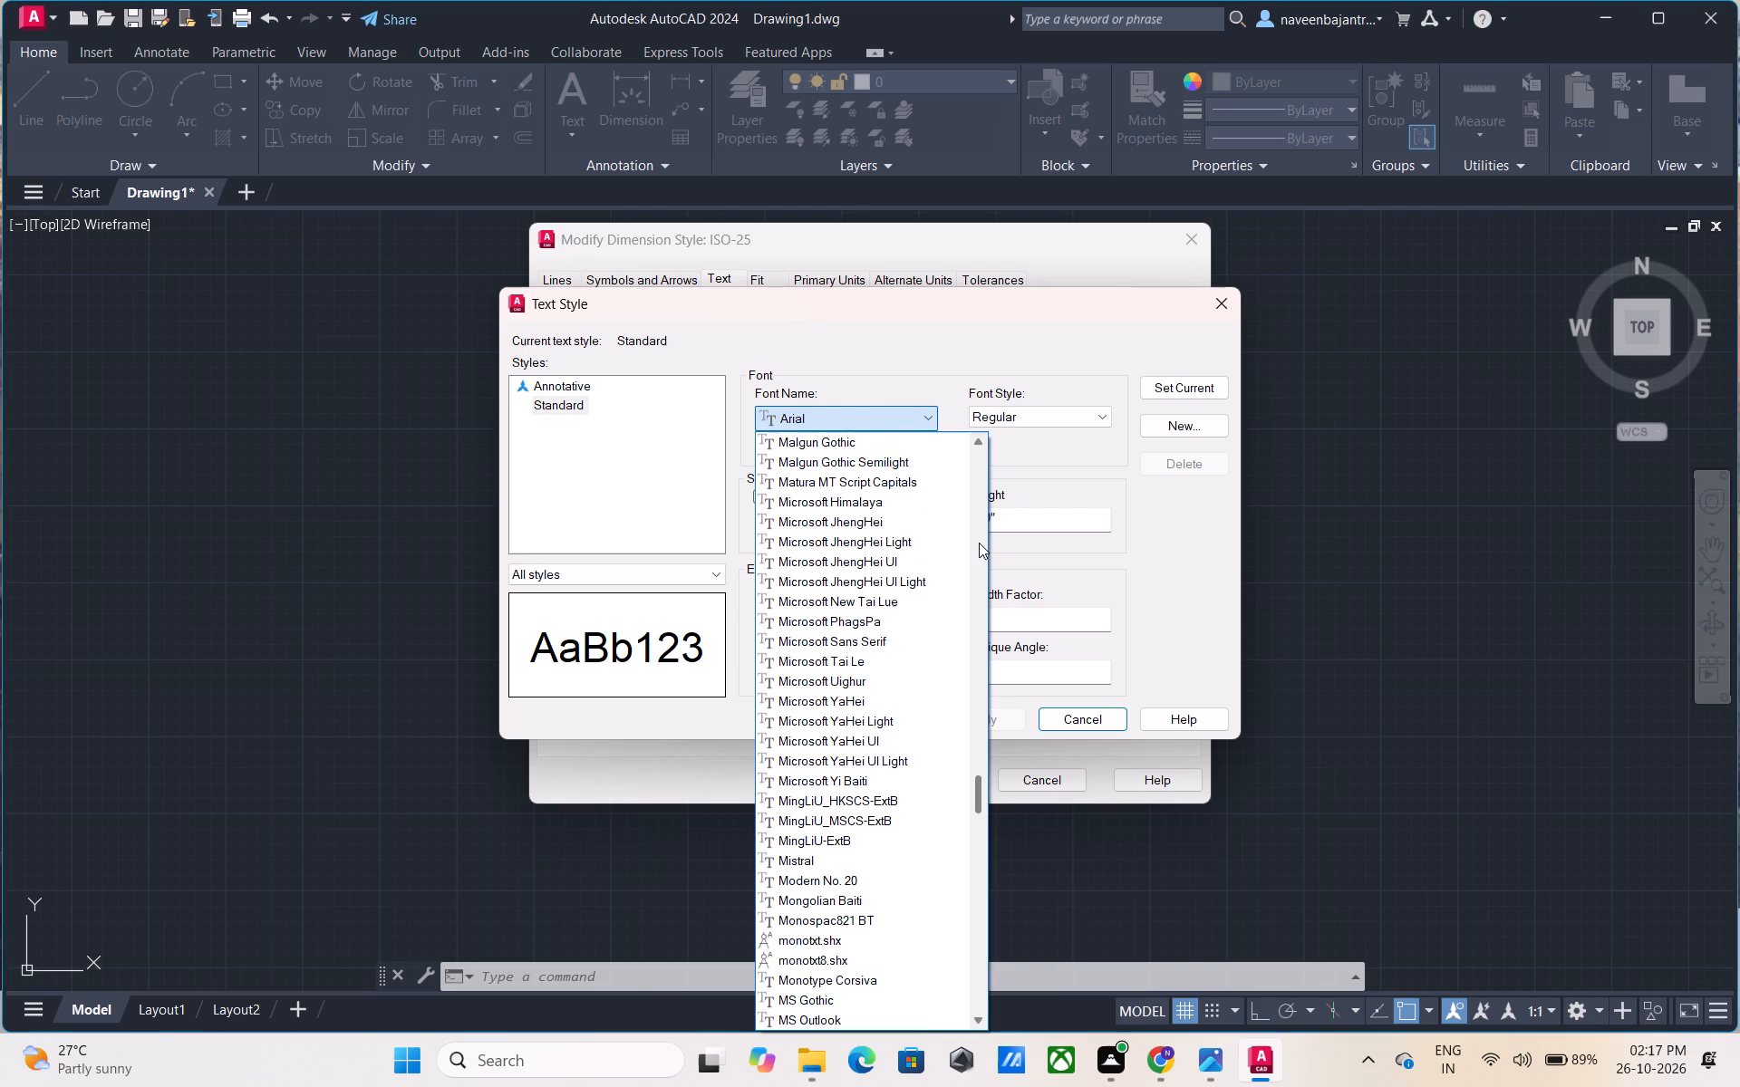
{"action": "scroll", "coordinate": [979, 543], "scroll_direction": "up", "scroll_amount": 1}
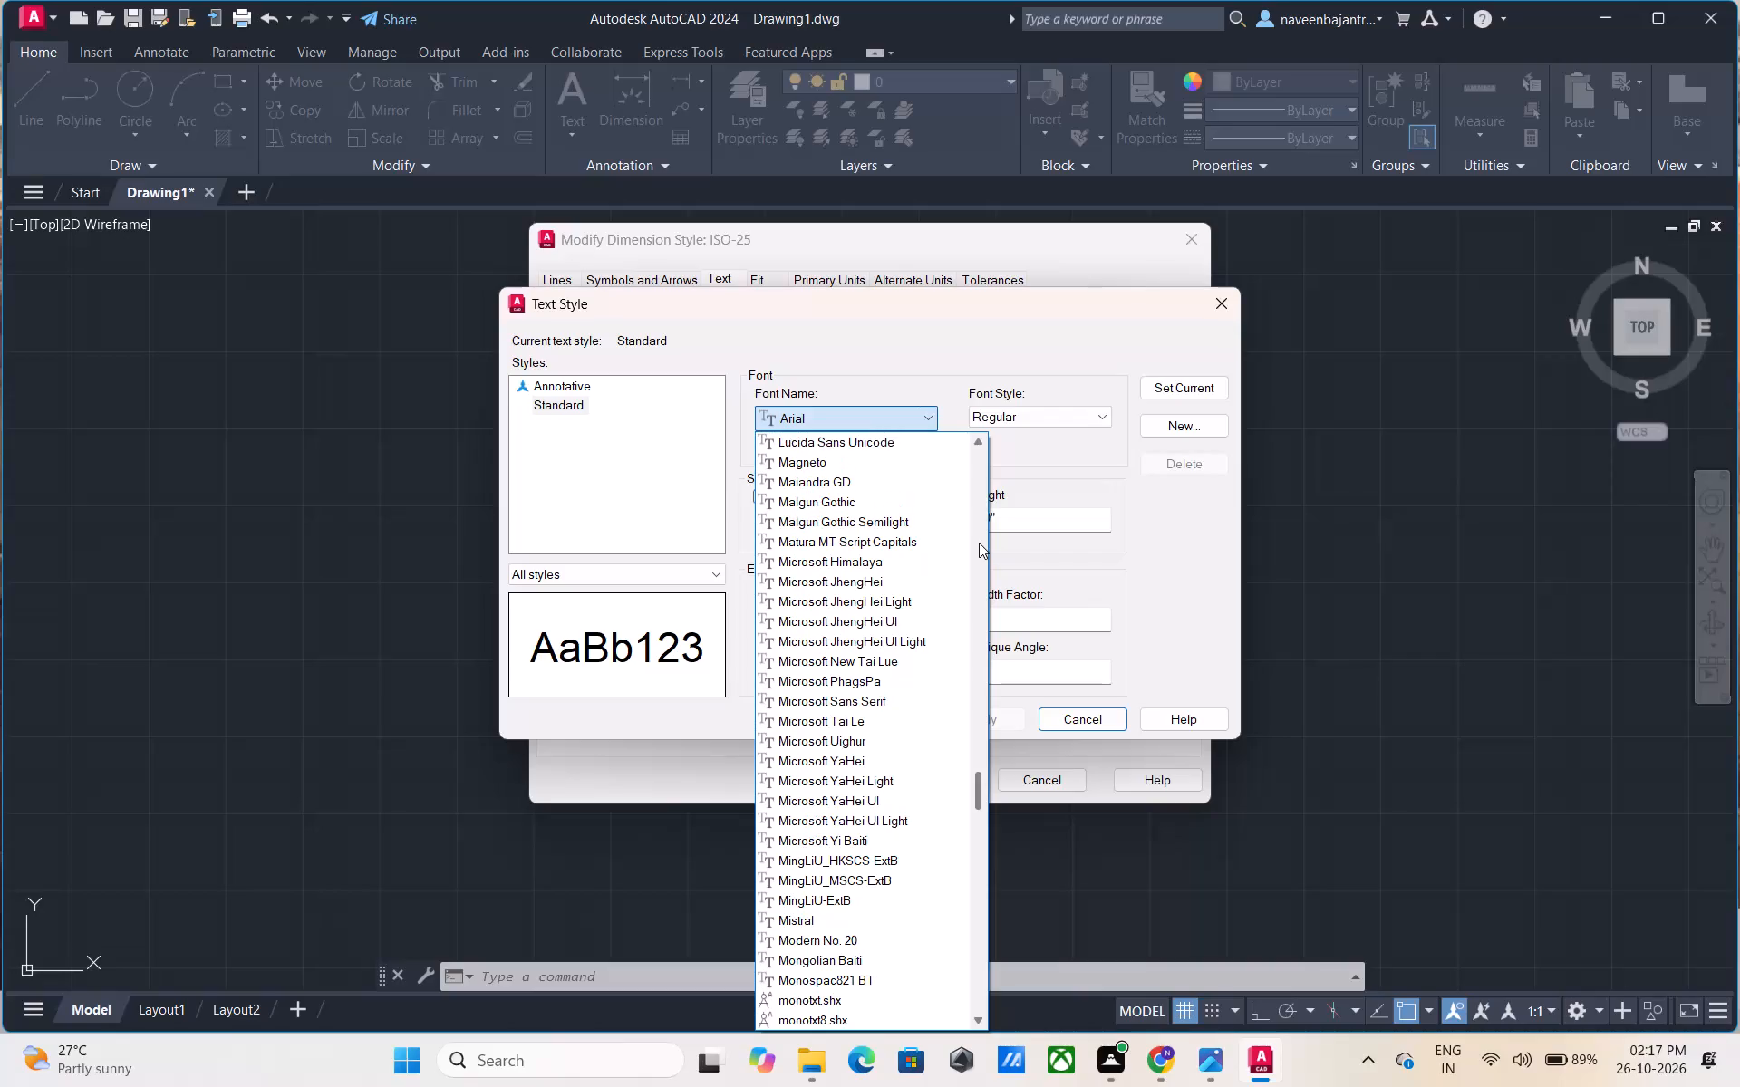
{"action": "scroll", "coordinate": [979, 543], "scroll_direction": "up", "scroll_amount": 1}
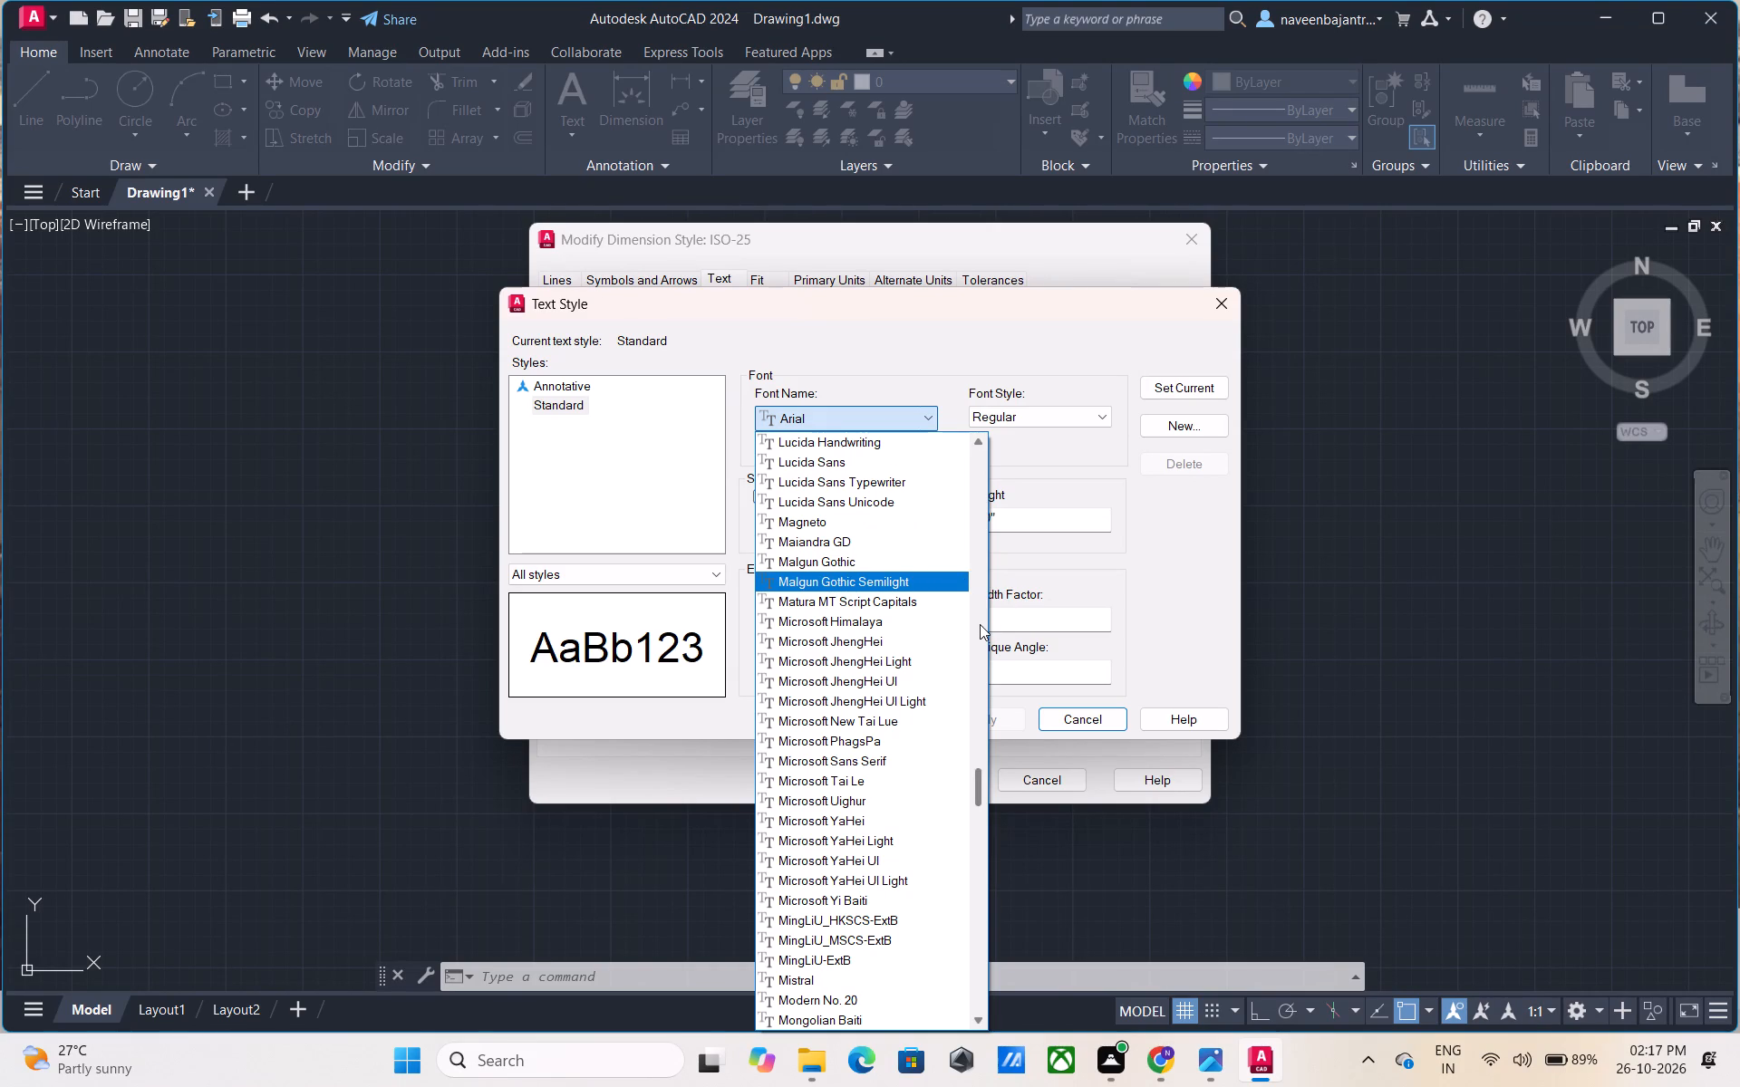
{"action": "scroll", "coordinate": [980, 624], "scroll_direction": "up", "scroll_amount": 1}
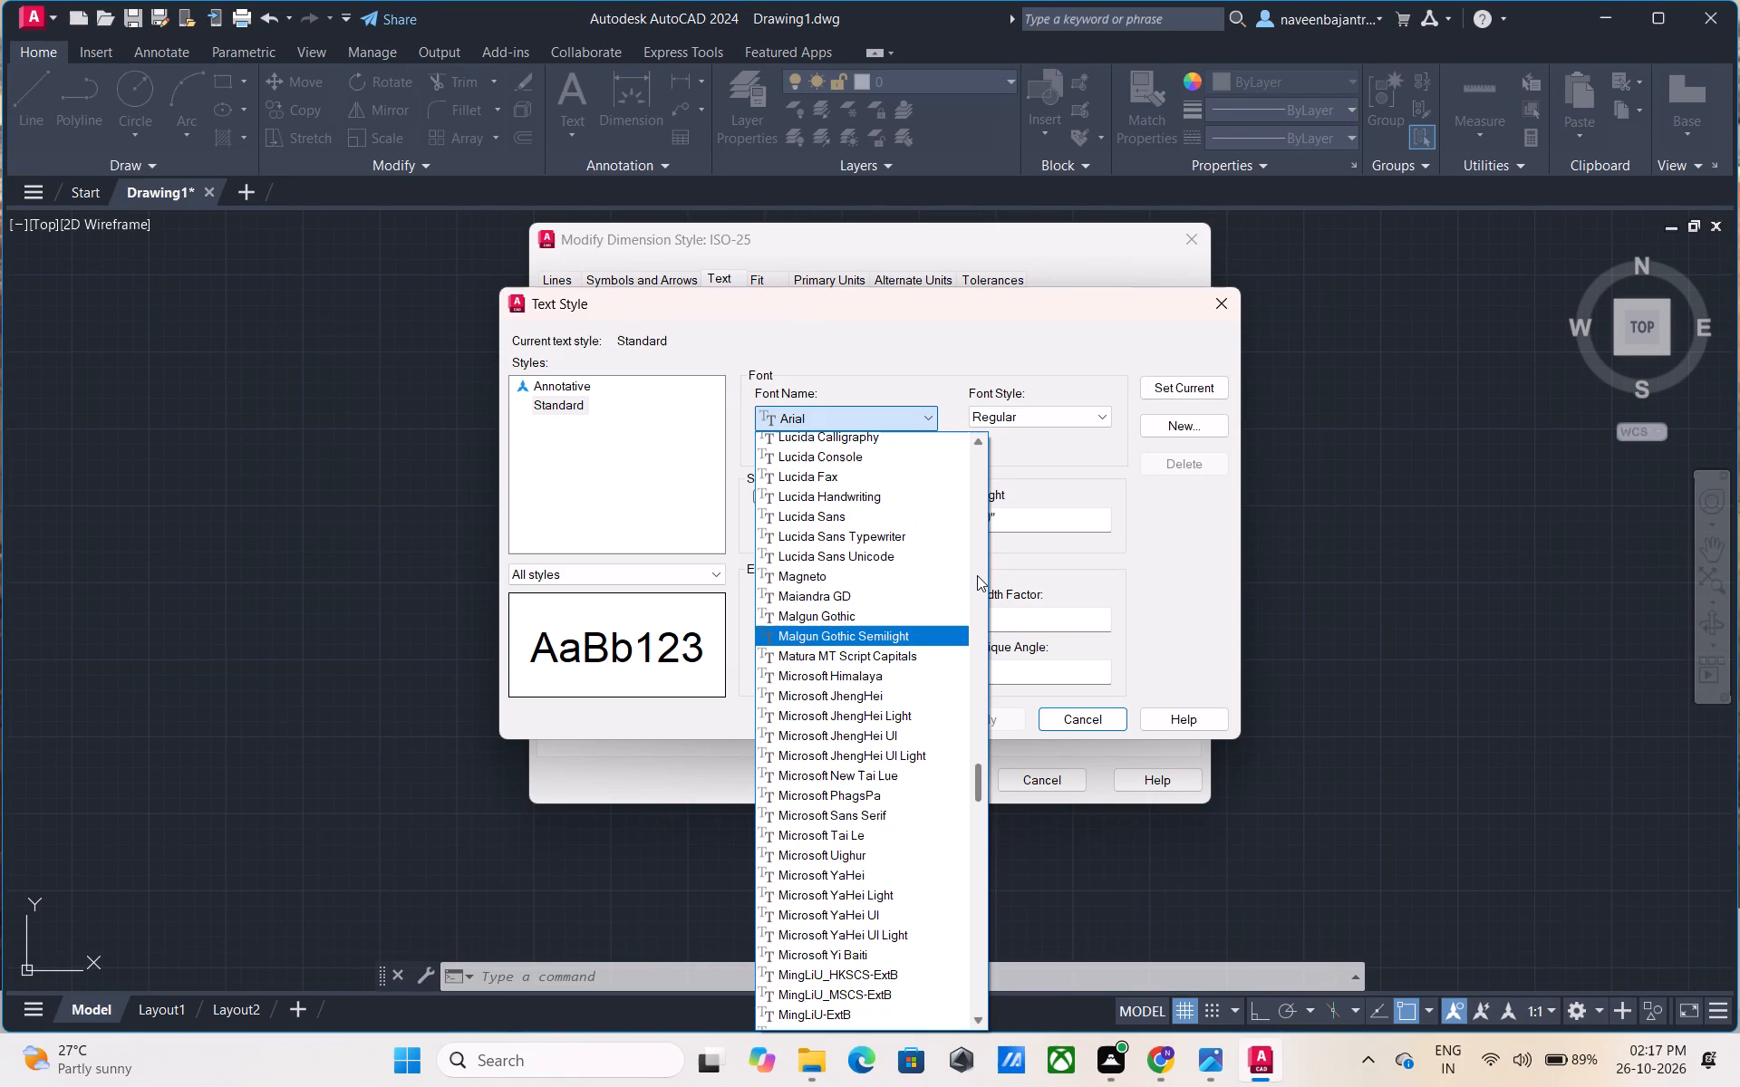
{"action": "scroll", "coordinate": [977, 575], "scroll_direction": "up", "scroll_amount": 1}
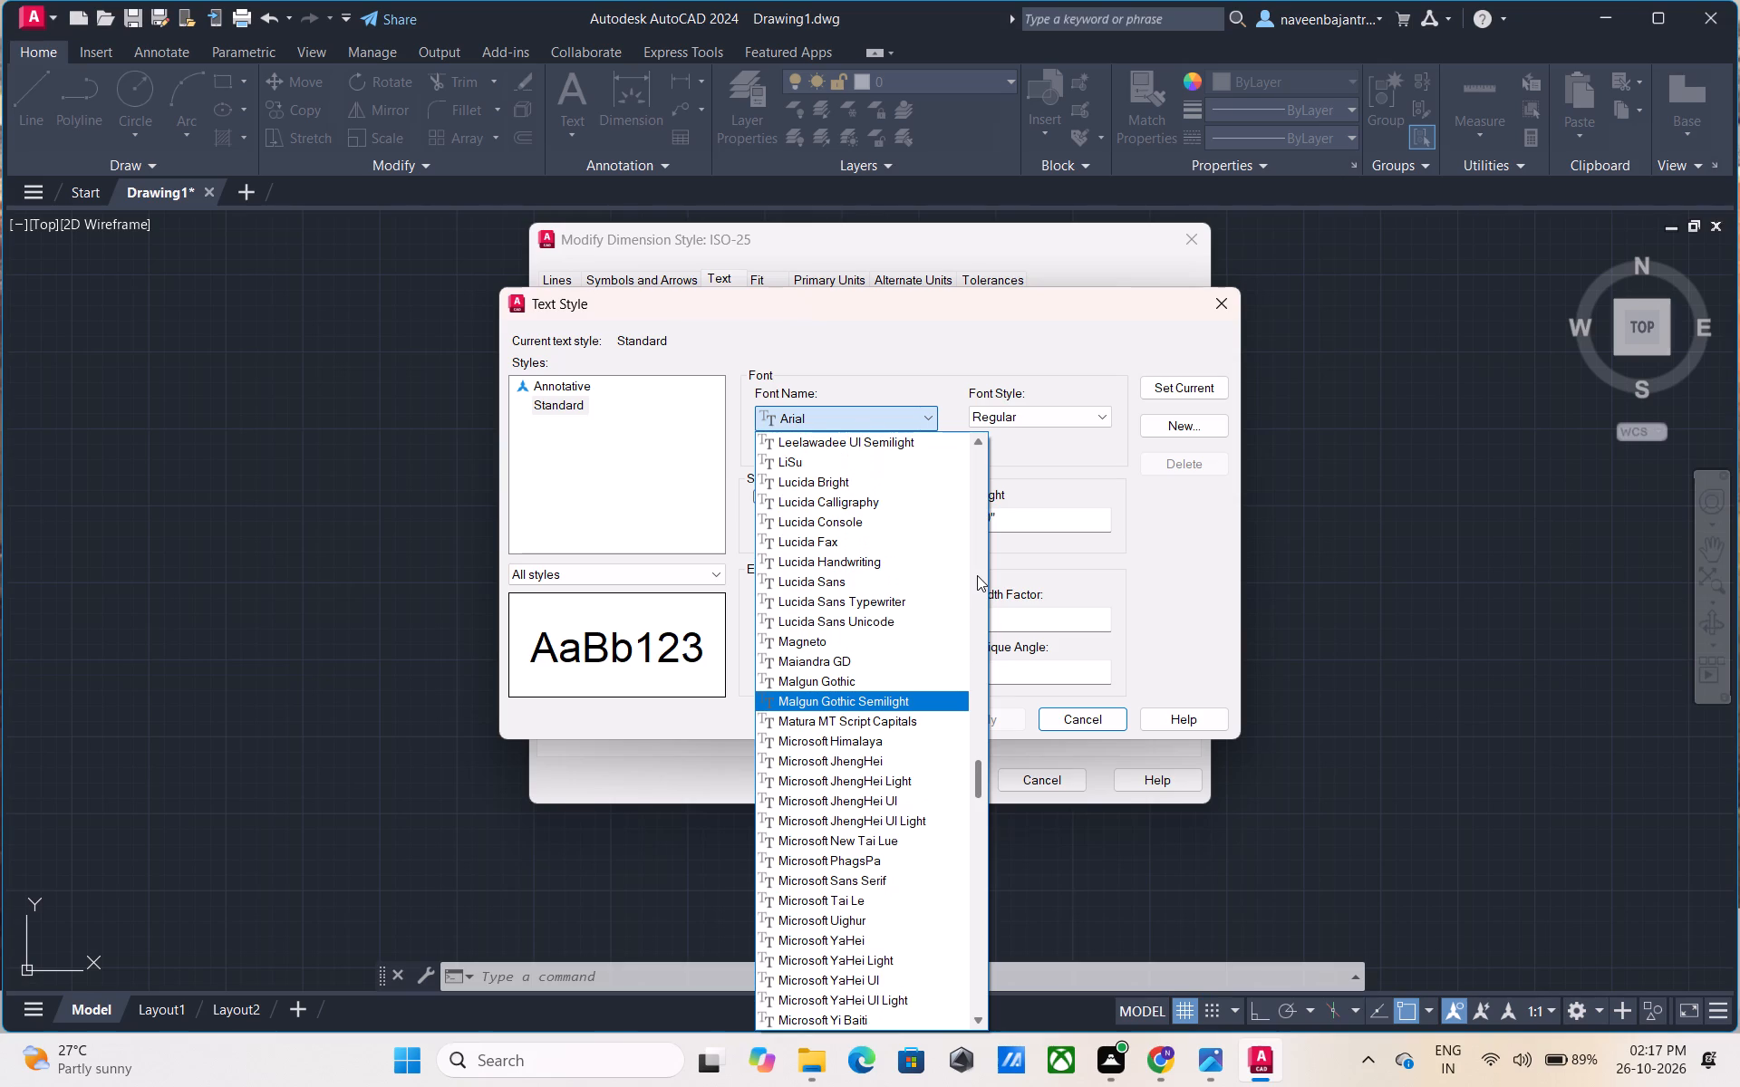
{"action": "scroll", "coordinate": [977, 575], "scroll_direction": "up", "scroll_amount": 1}
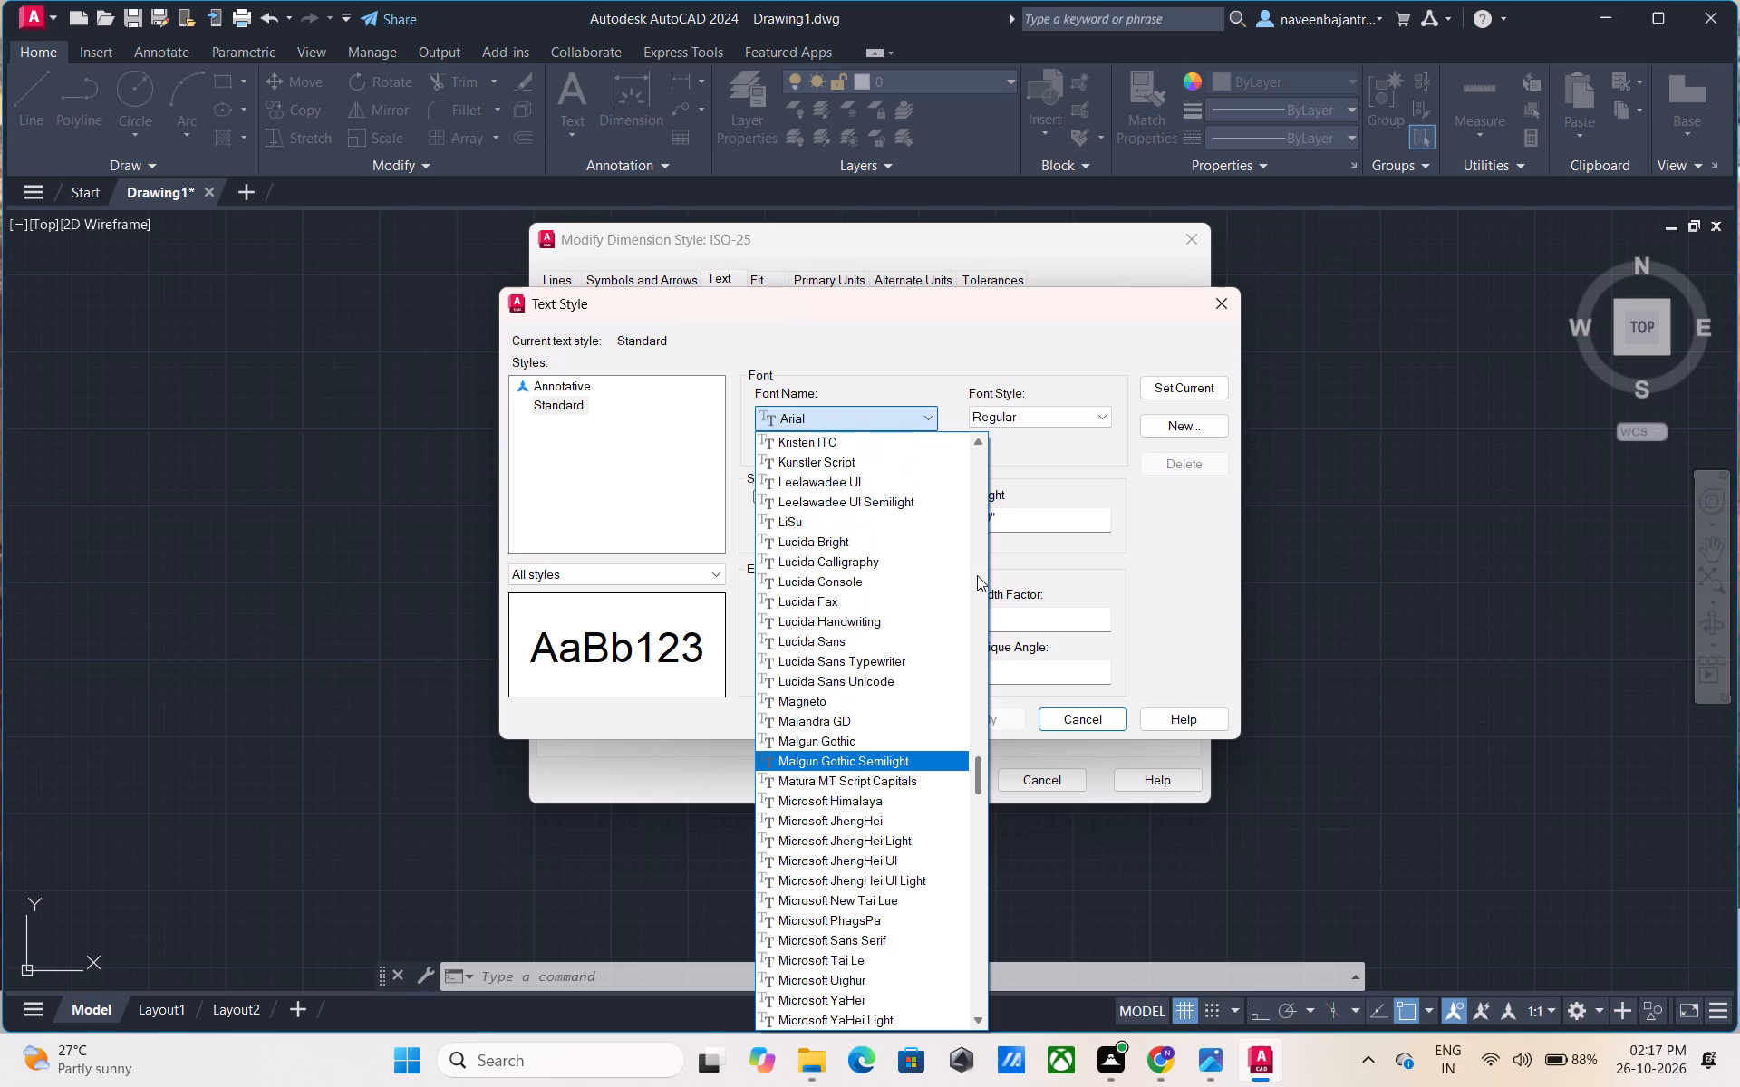
{"action": "scroll", "coordinate": [977, 575], "scroll_direction": "up", "scroll_amount": 1}
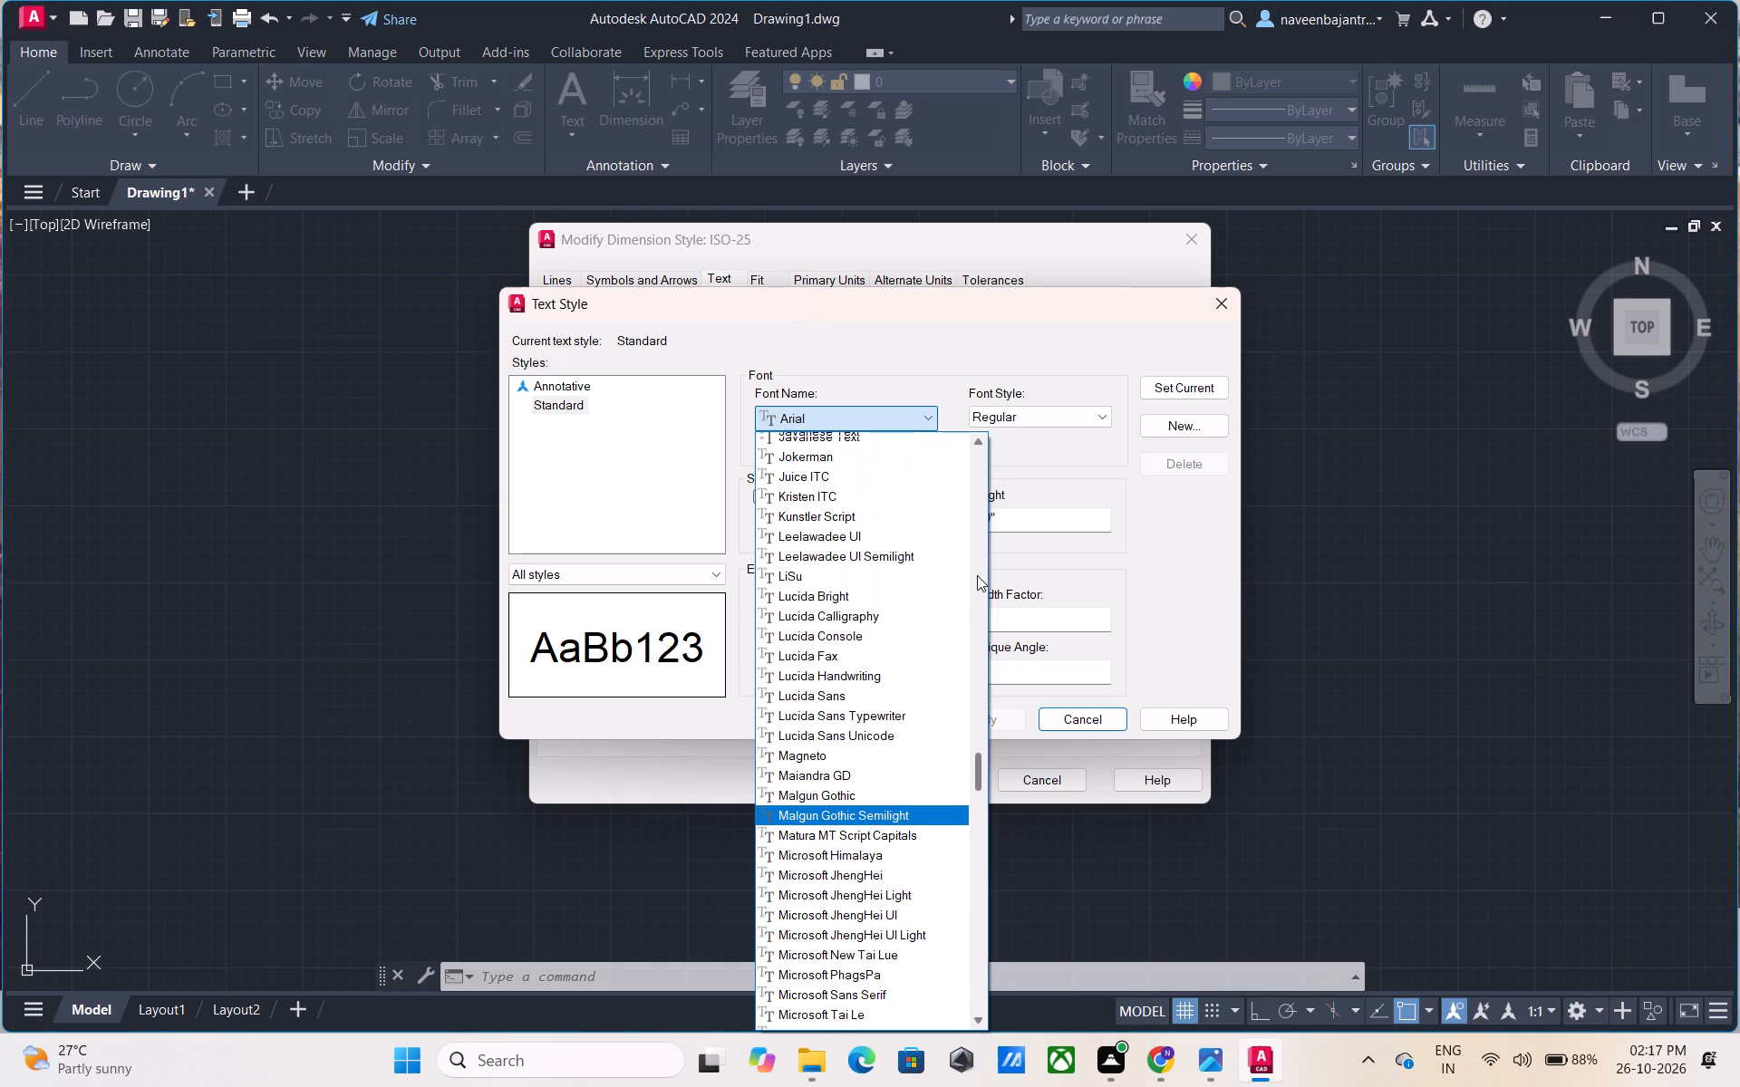
{"action": "scroll", "coordinate": [977, 575], "scroll_direction": "up", "scroll_amount": 1}
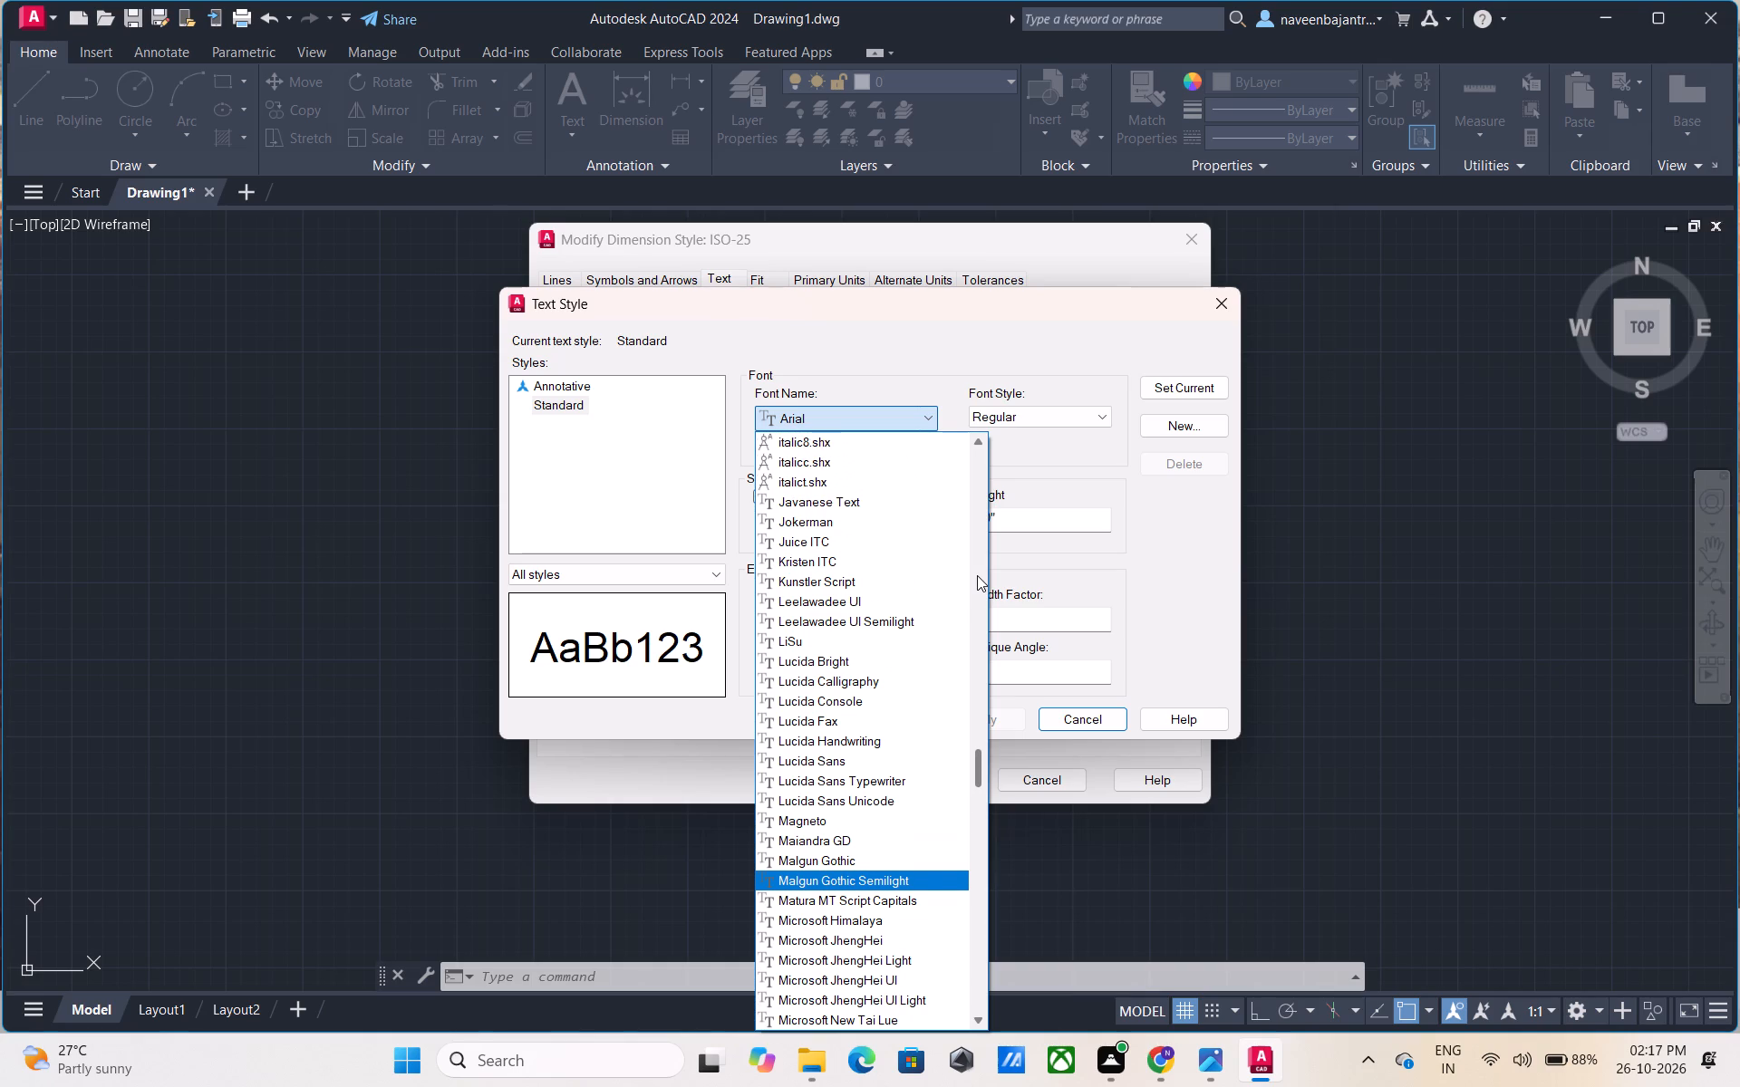
{"action": "scroll", "coordinate": [977, 575], "scroll_direction": "up", "scroll_amount": 1}
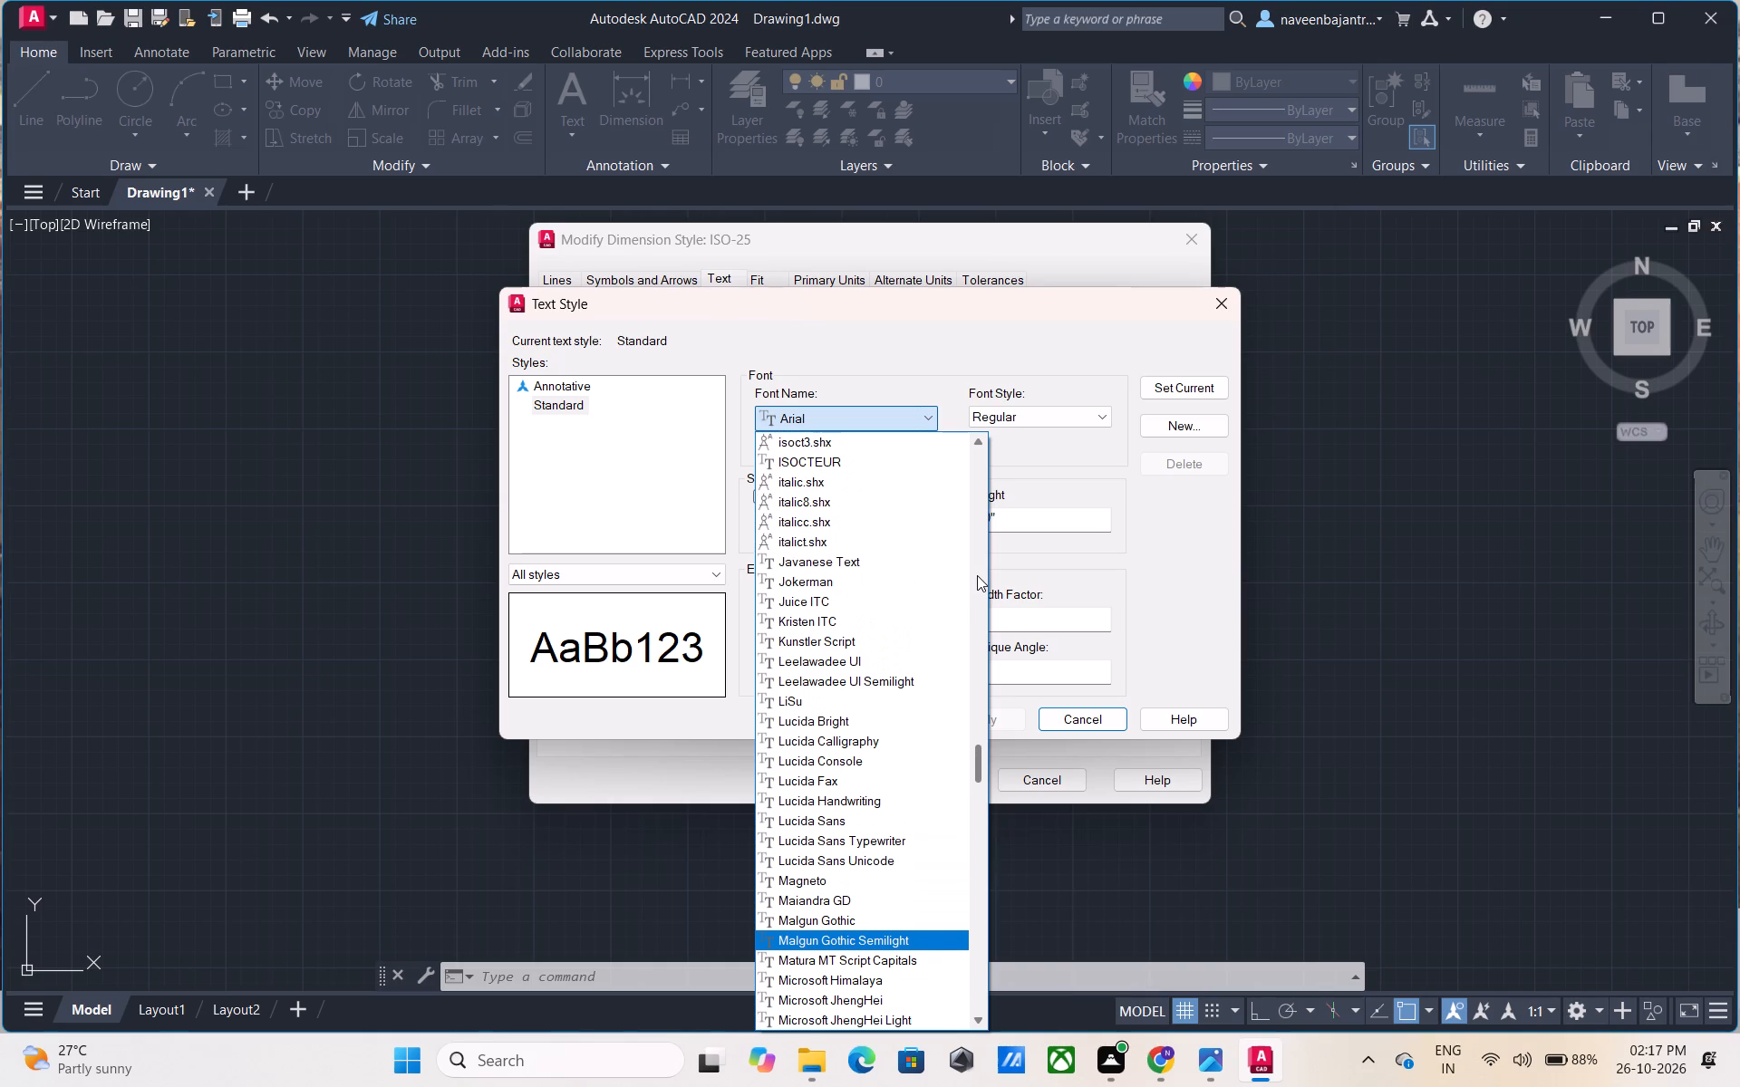
Look back through the alphabetical font choices for the Standard text style, from the fonts starting with I toward those starting with C.
{"action": "scroll", "coordinate": [977, 575], "scroll_direction": "up", "scroll_amount": 1}
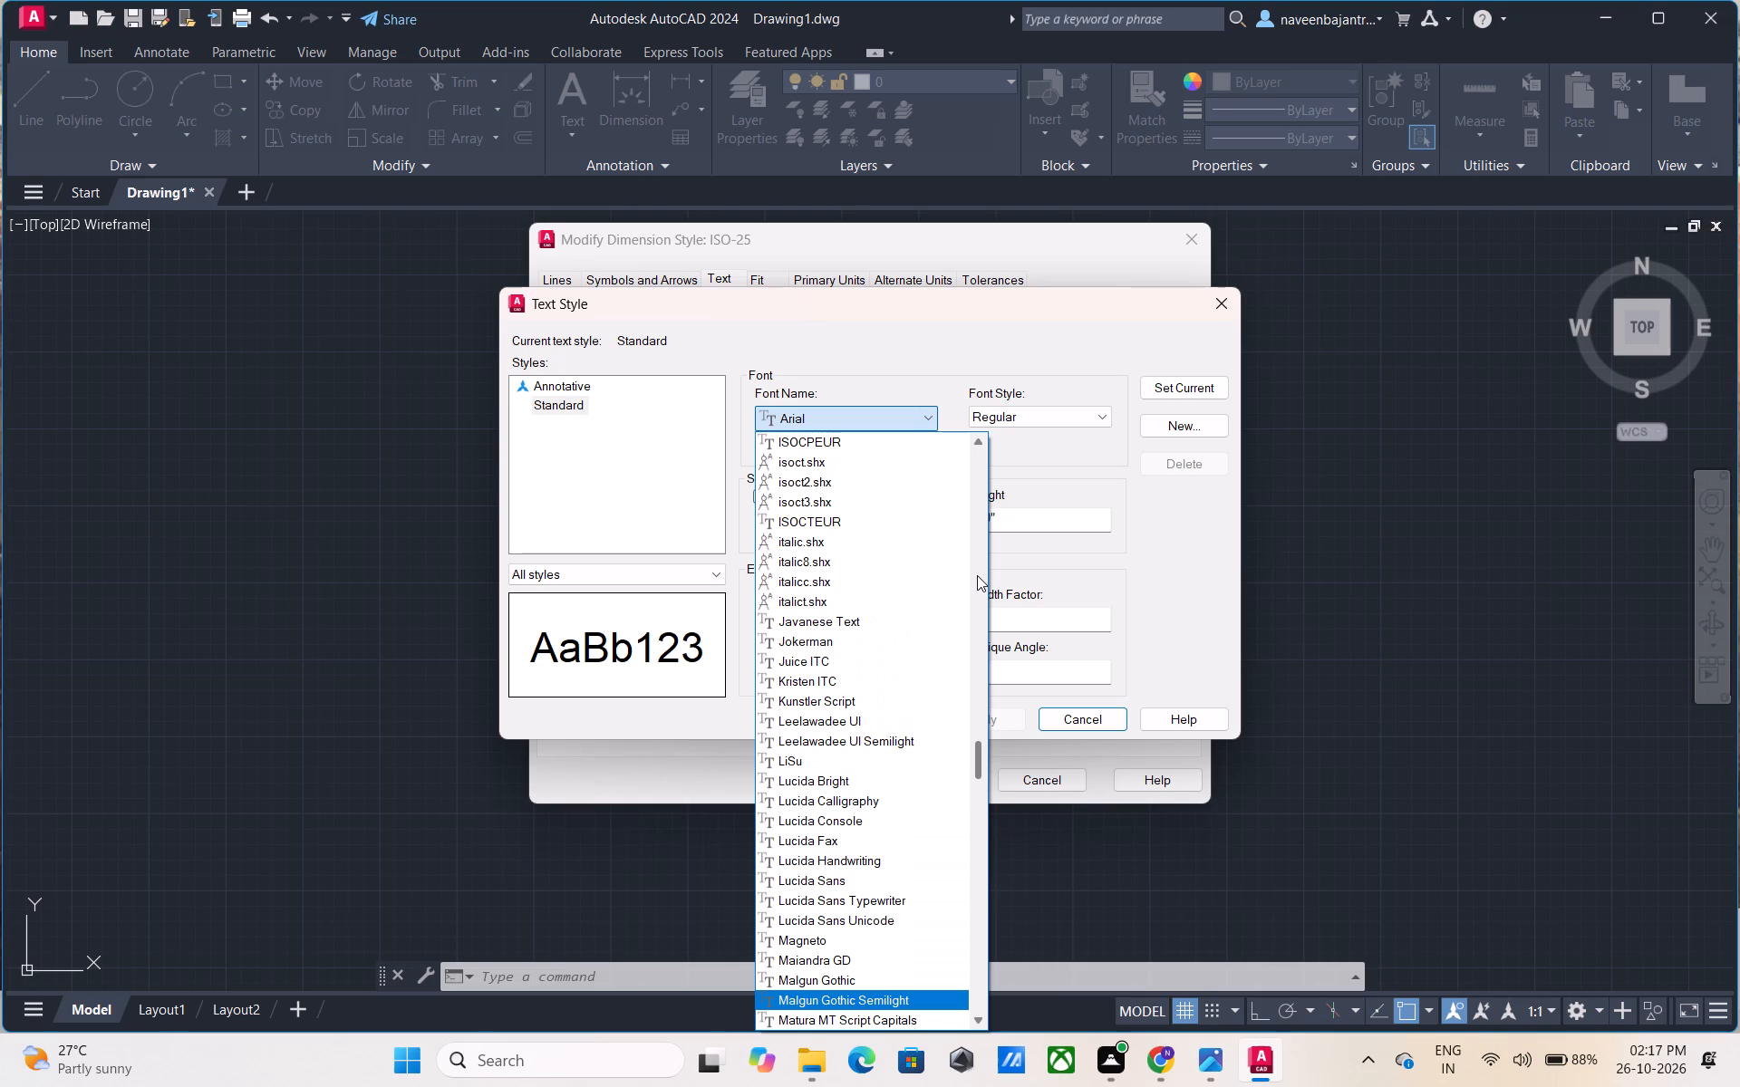
{"action": "scroll", "coordinate": [977, 575], "scroll_direction": "up", "scroll_amount": 1}
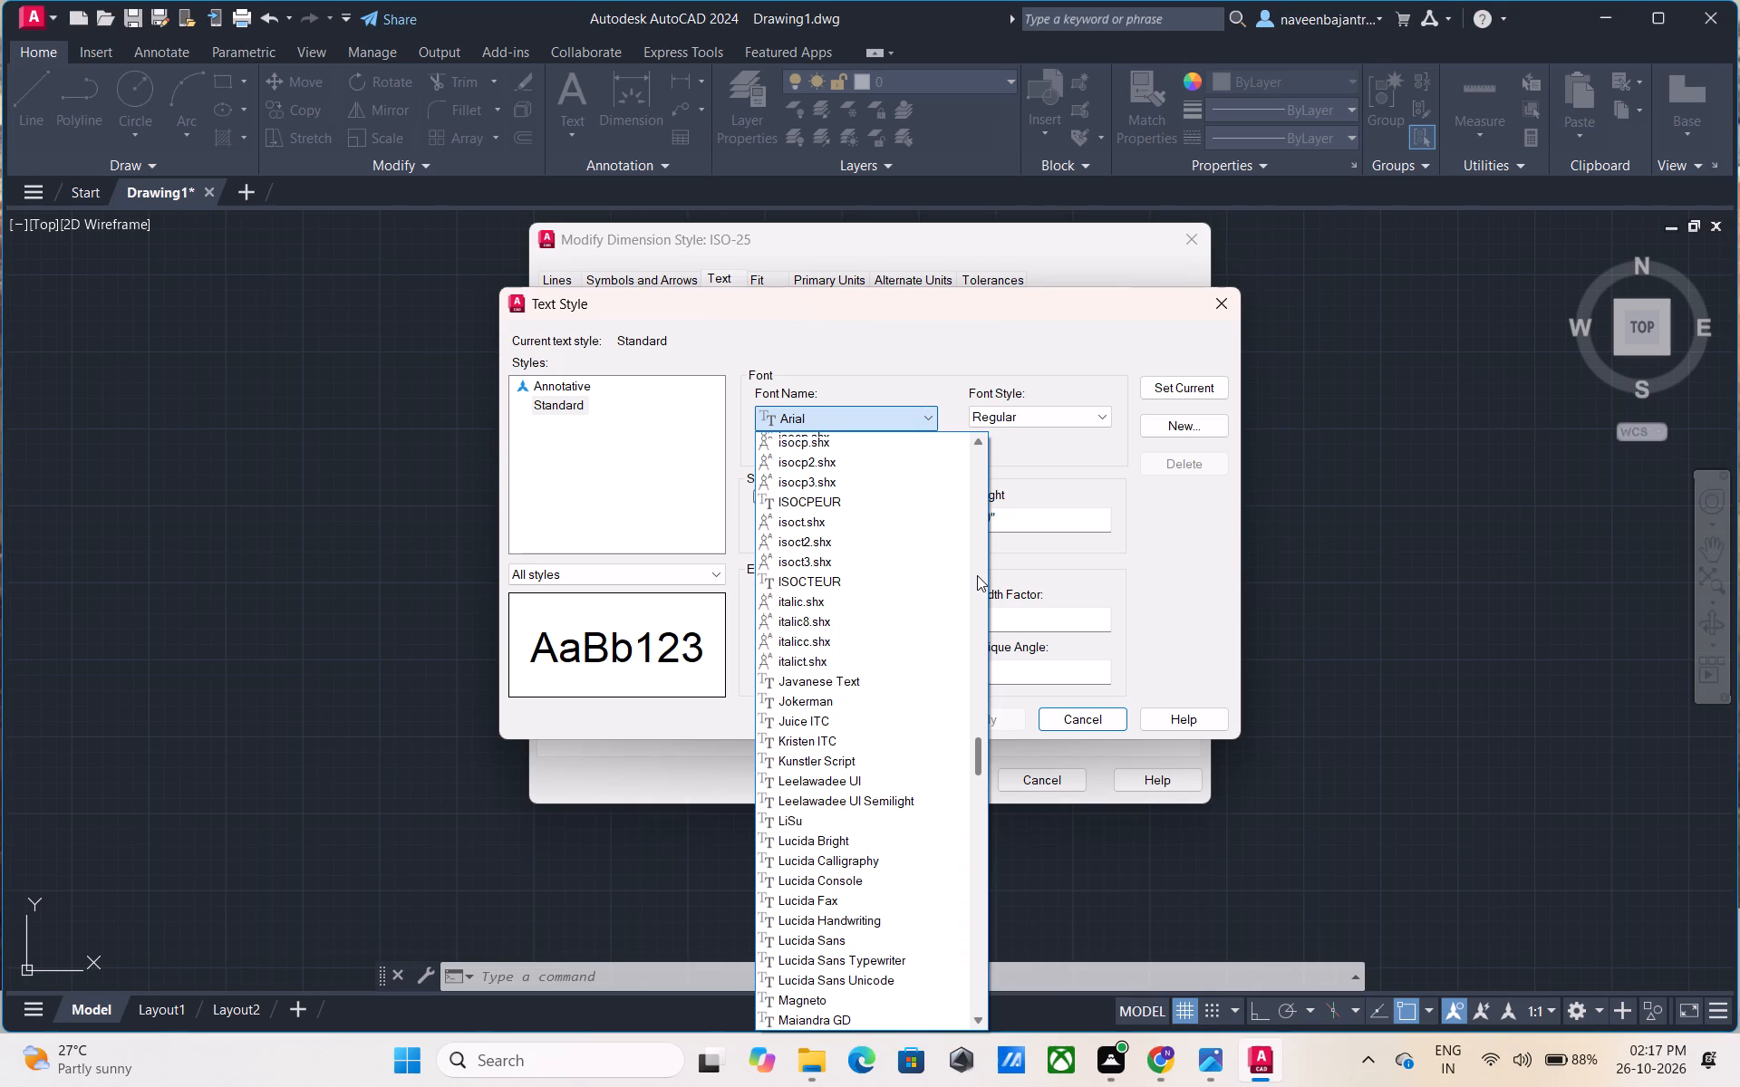
{"action": "scroll", "coordinate": [977, 575], "scroll_direction": "up", "scroll_amount": 1}
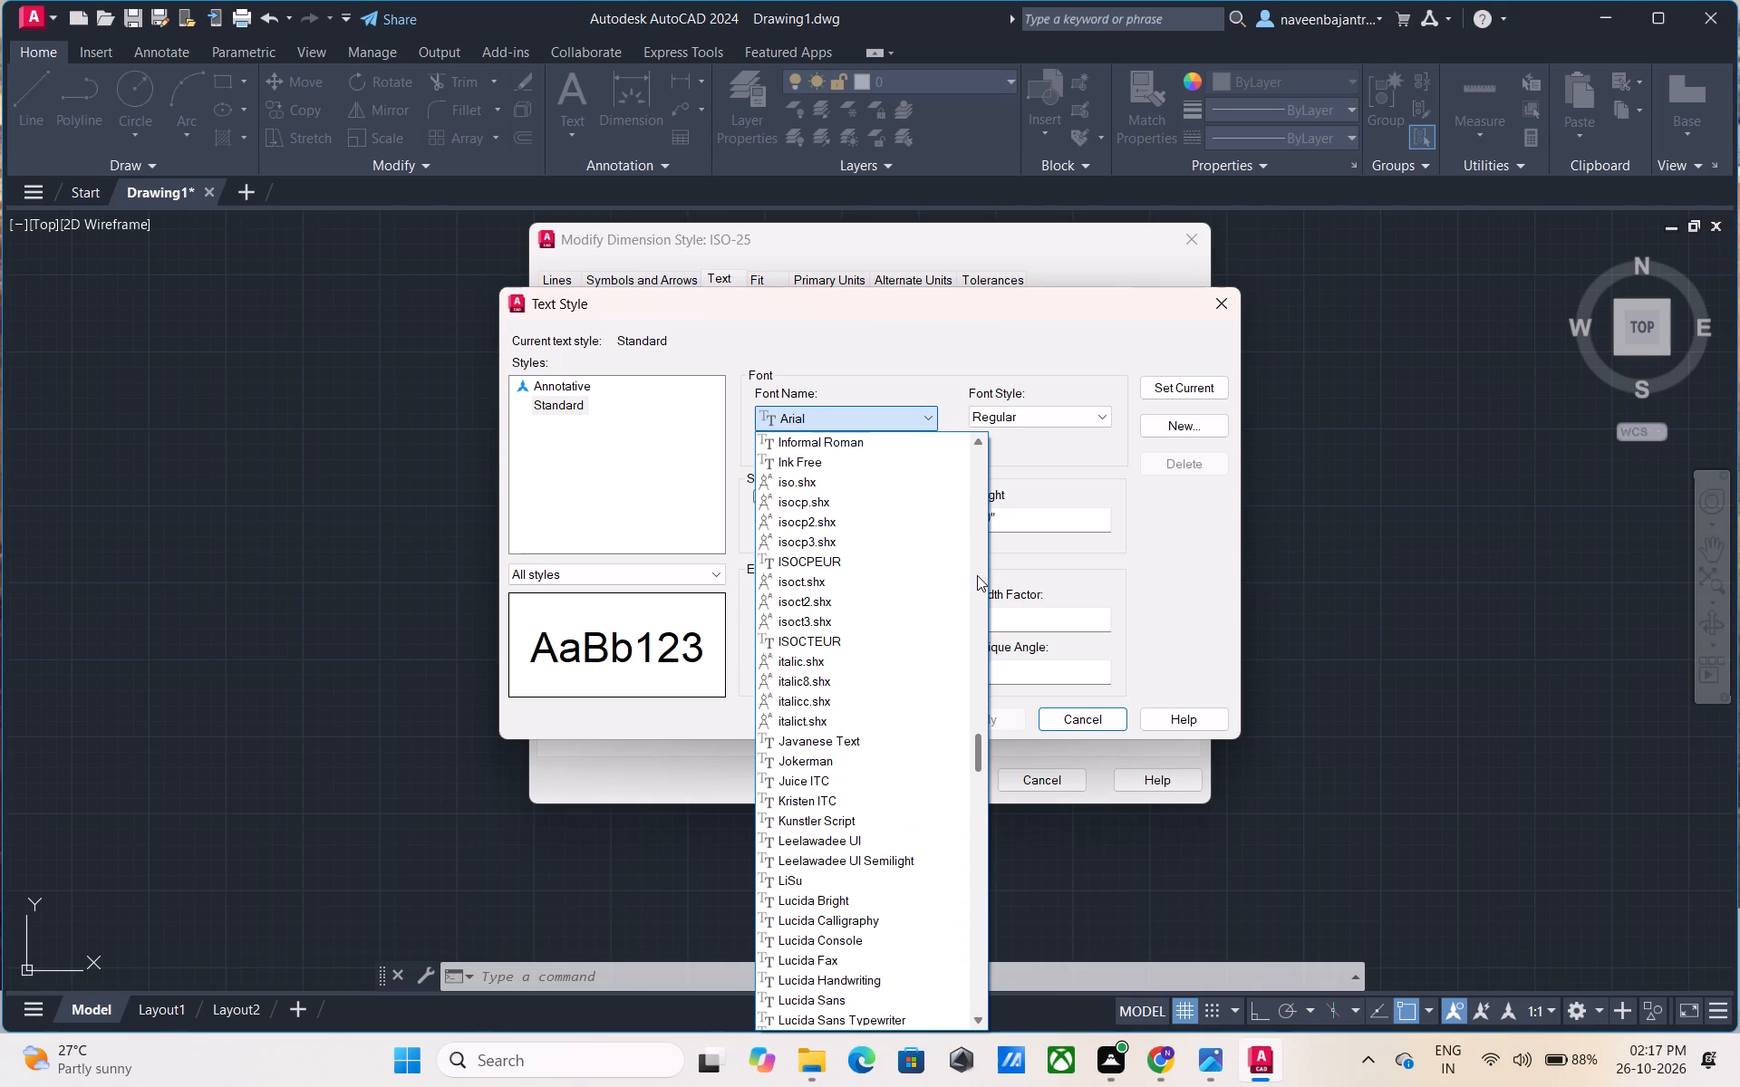
{"action": "scroll", "coordinate": [977, 575], "scroll_direction": "up", "scroll_amount": 1}
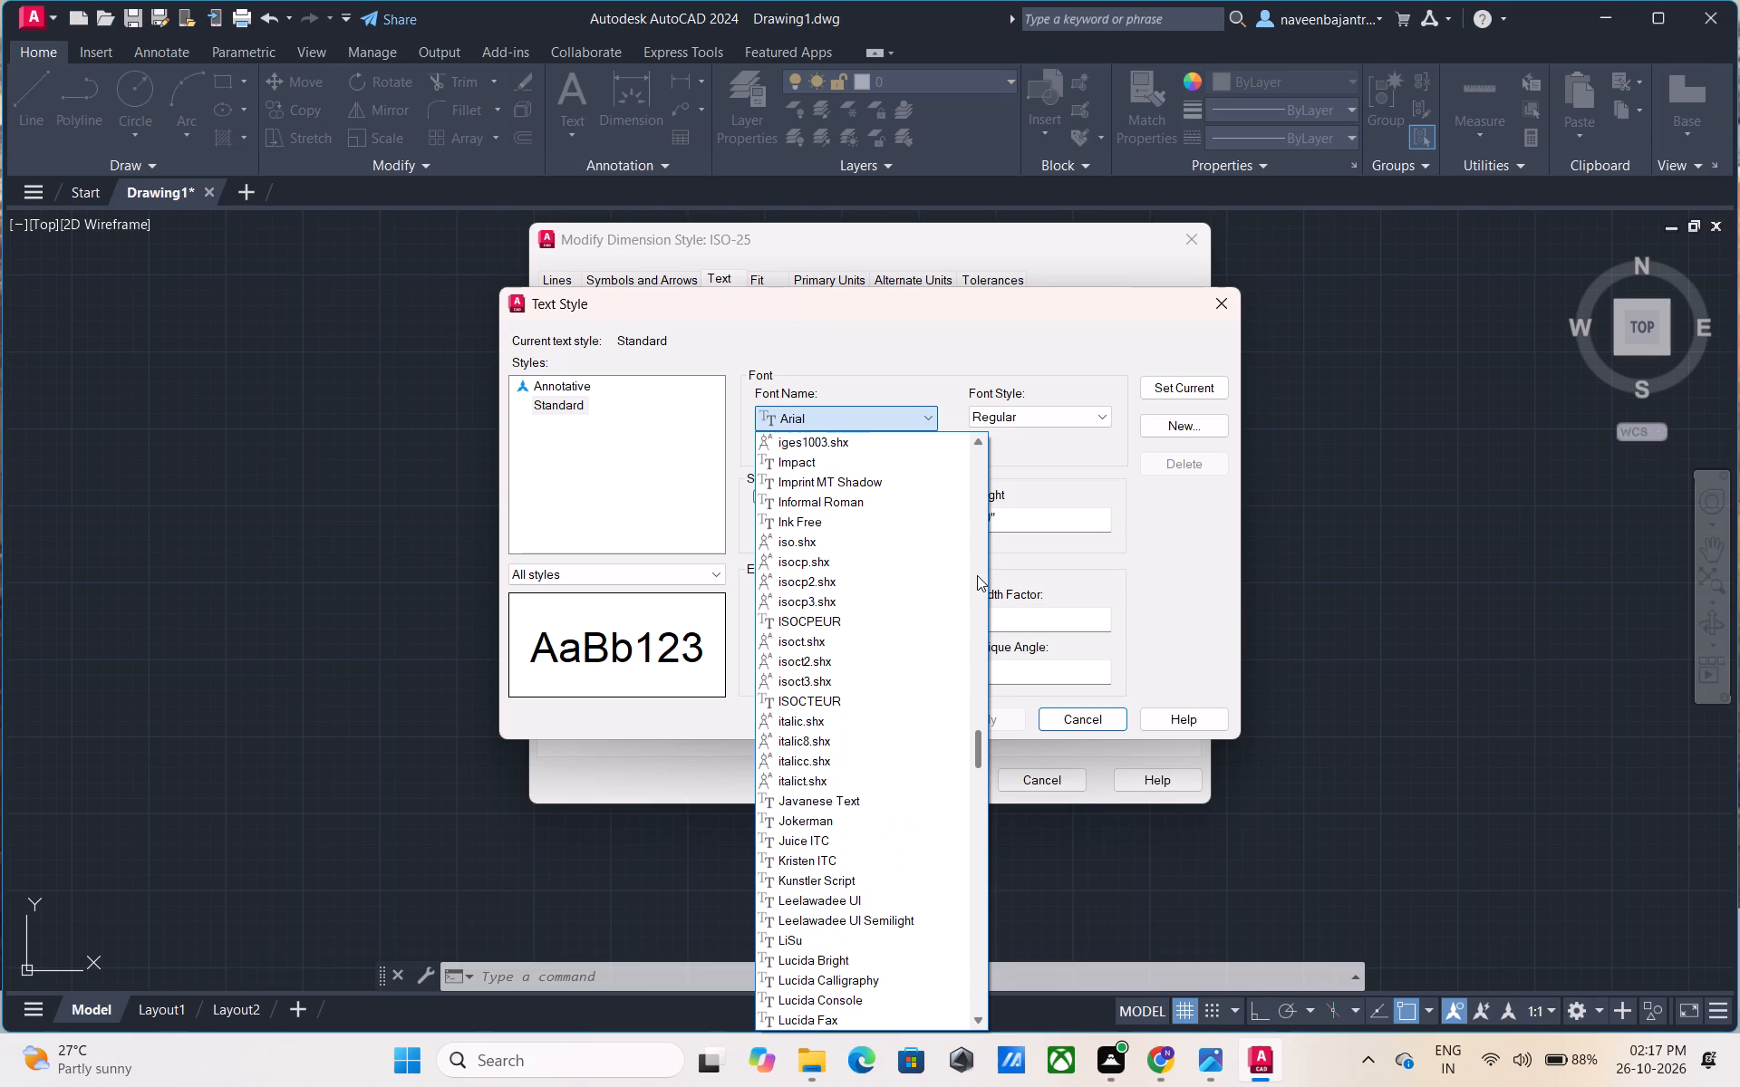
{"action": "scroll", "coordinate": [977, 575], "scroll_direction": "up", "scroll_amount": 1}
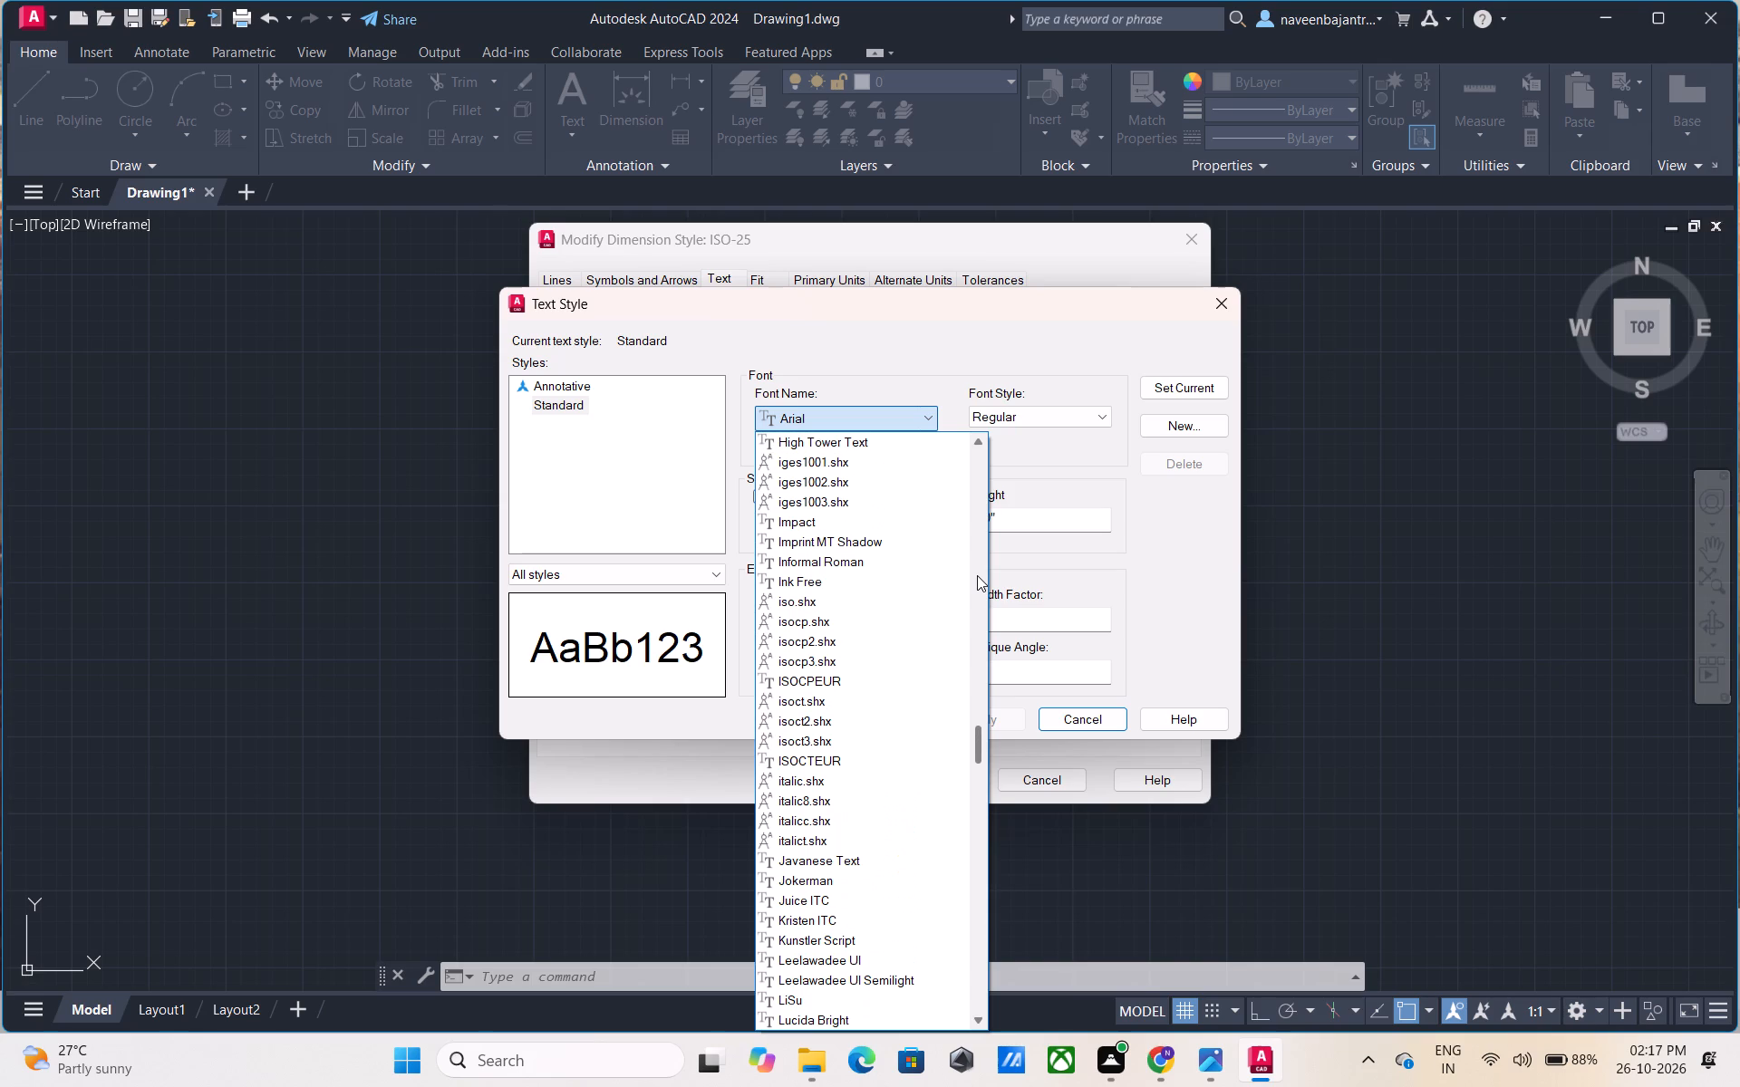
{"action": "scroll", "coordinate": [977, 575], "scroll_direction": "up", "scroll_amount": 1}
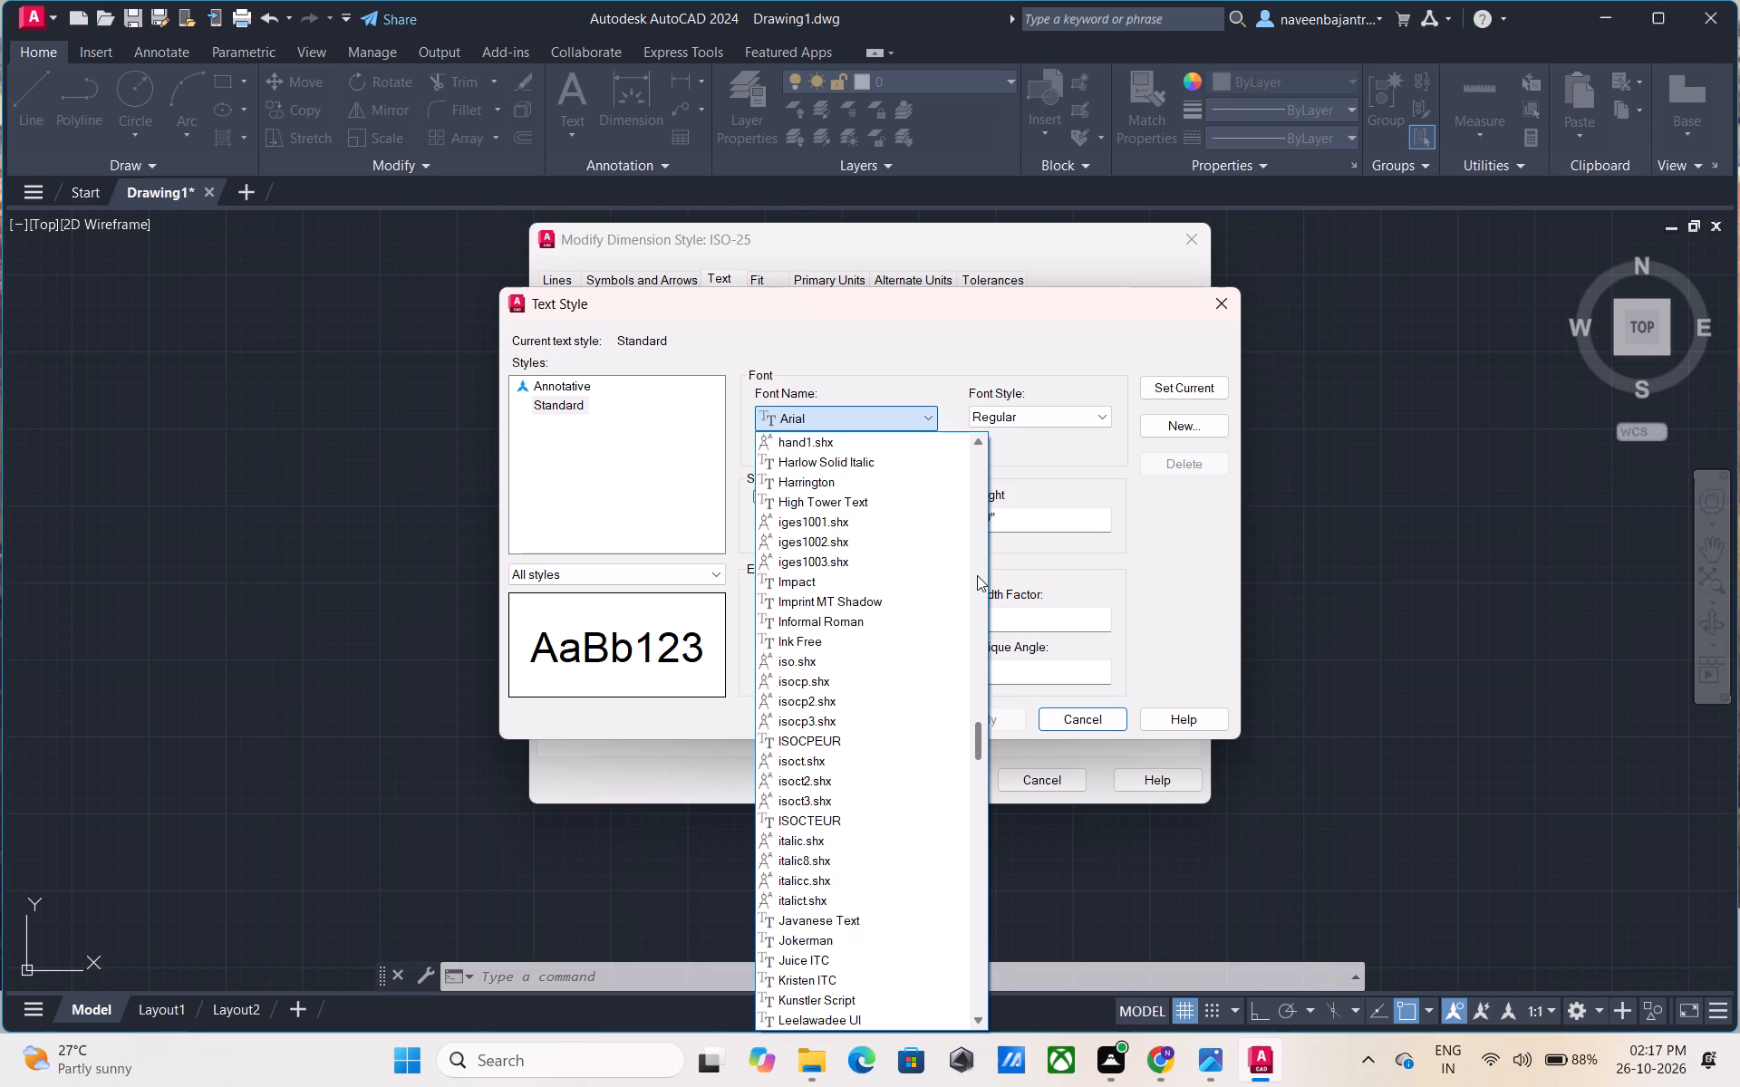
{"action": "scroll", "coordinate": [977, 575], "scroll_direction": "up", "scroll_amount": 1}
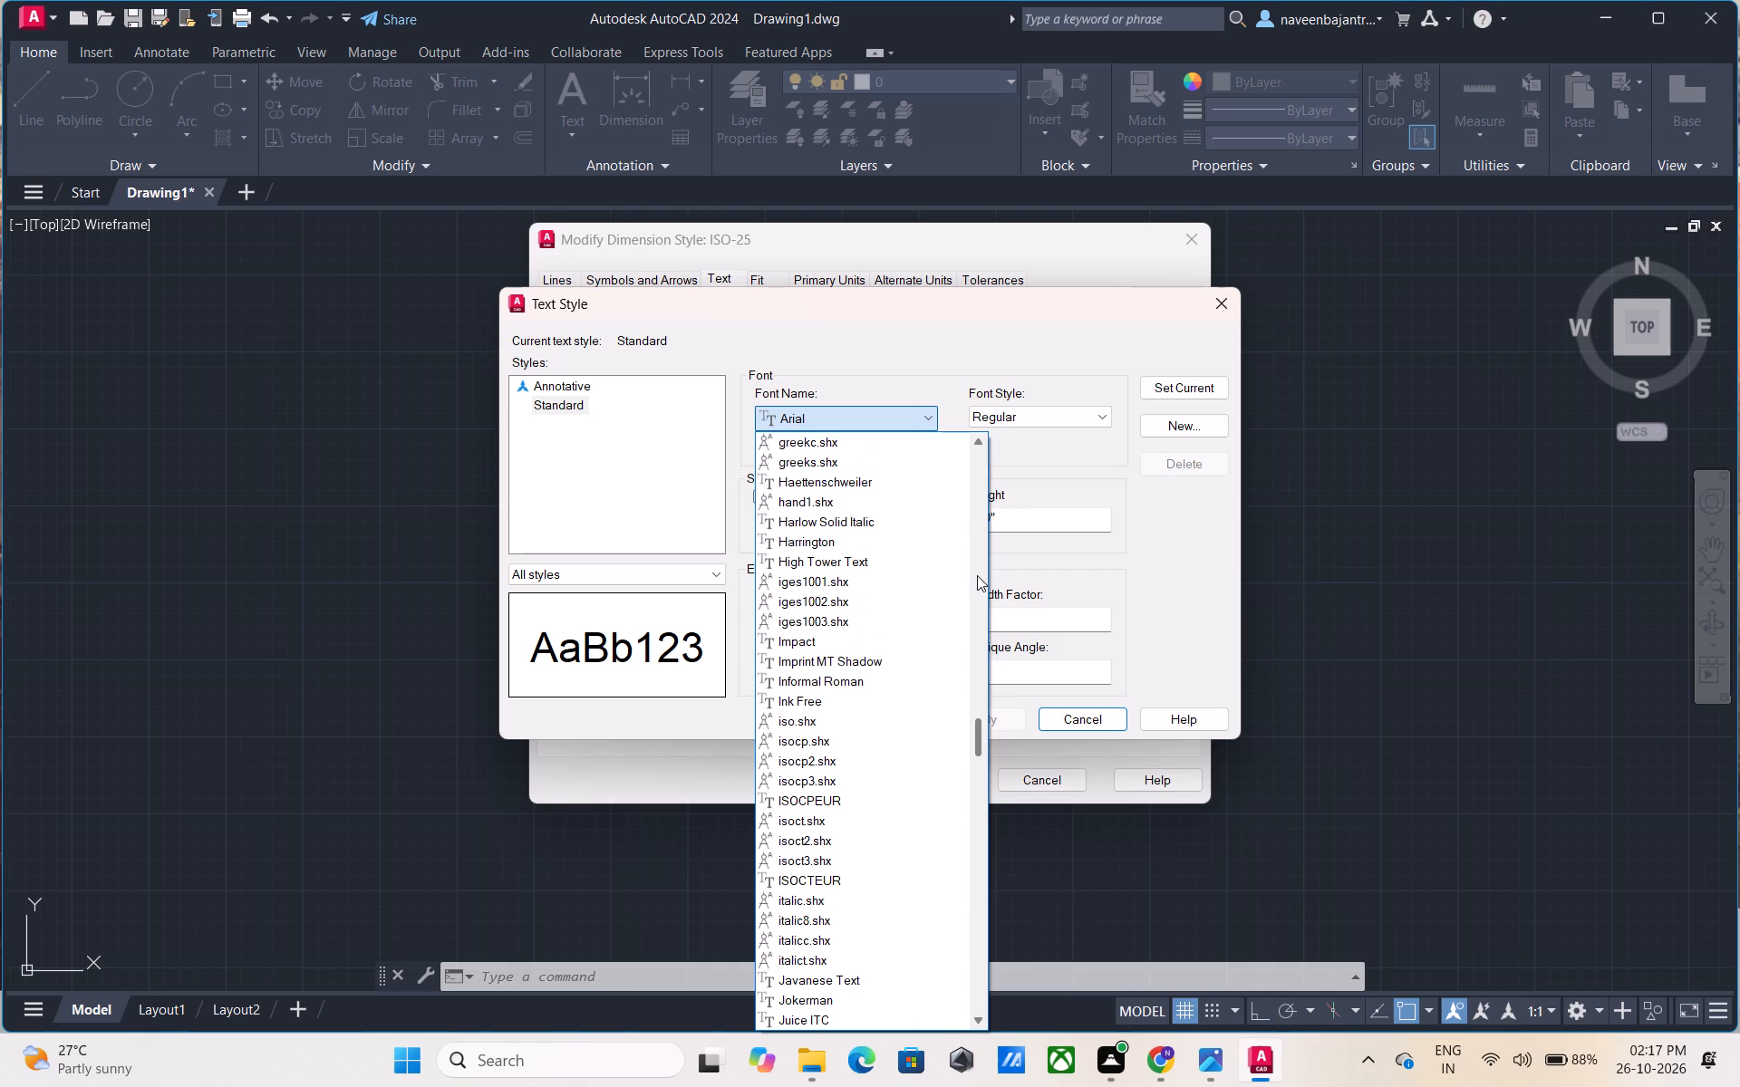
{"action": "scroll", "coordinate": [977, 575], "scroll_direction": "up", "scroll_amount": 1}
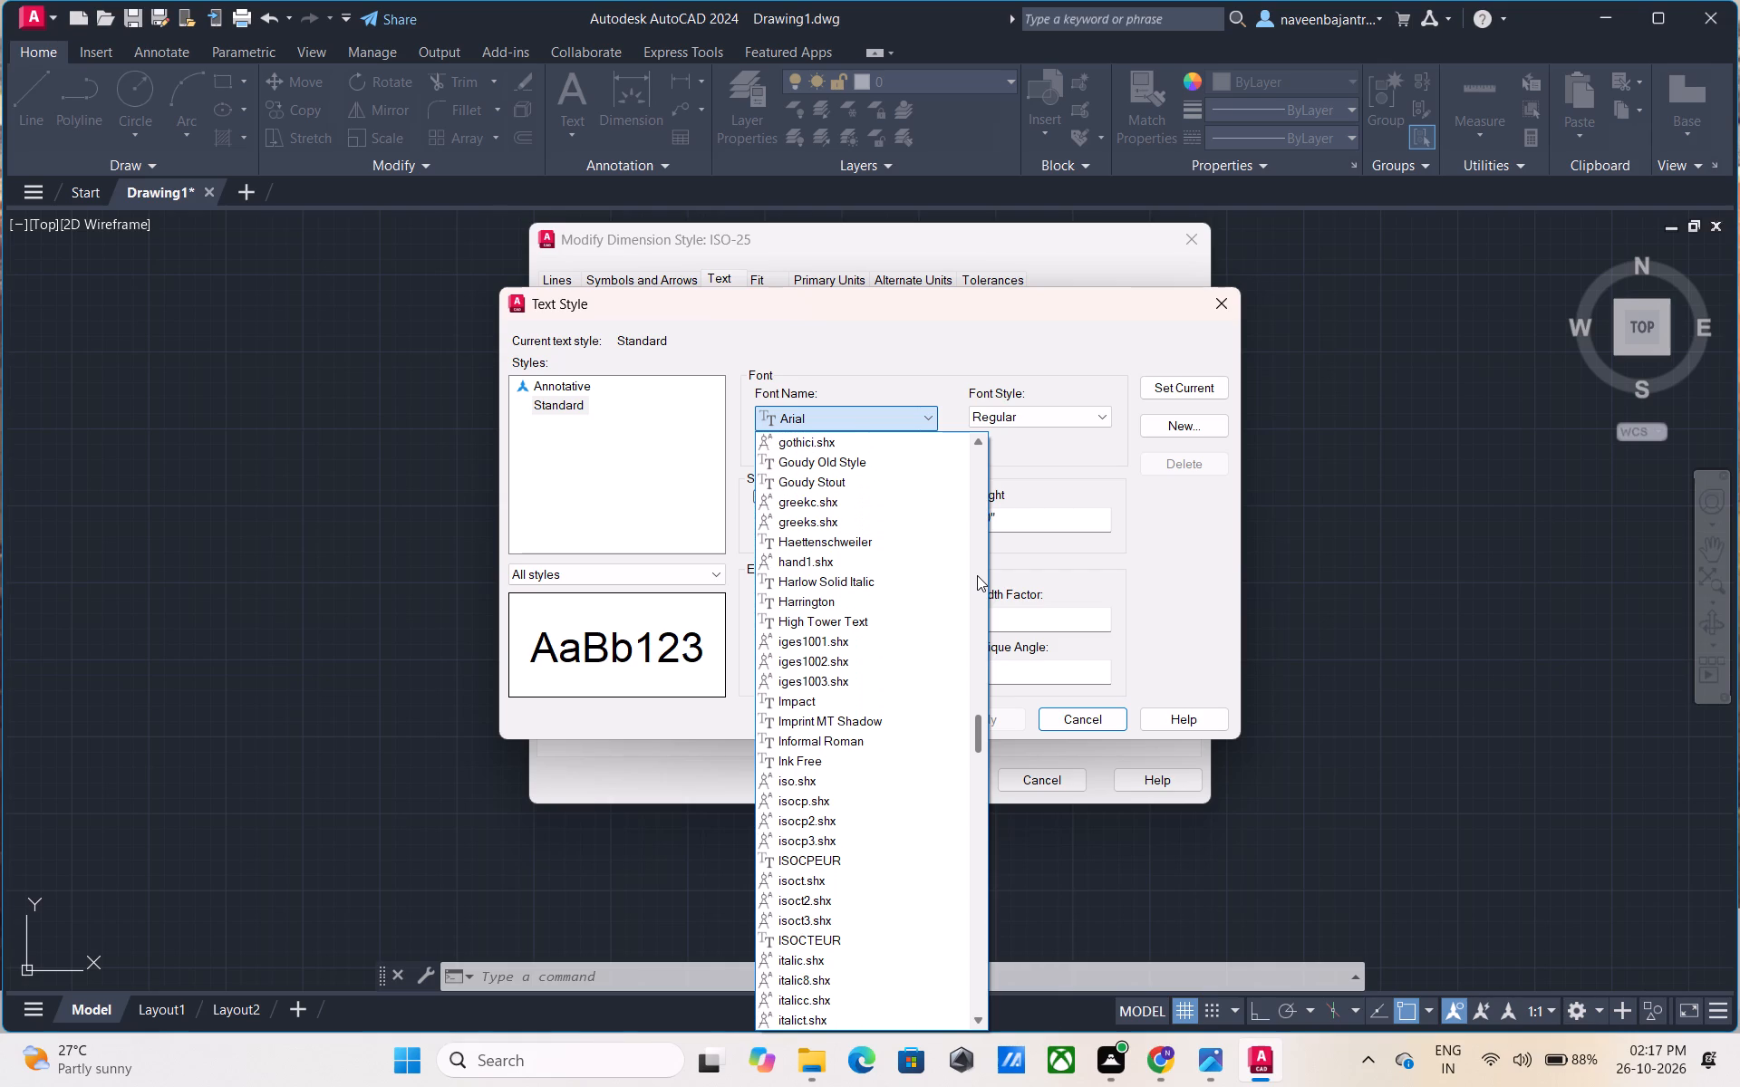
{"action": "scroll", "coordinate": [977, 575], "scroll_direction": "up", "scroll_amount": 1}
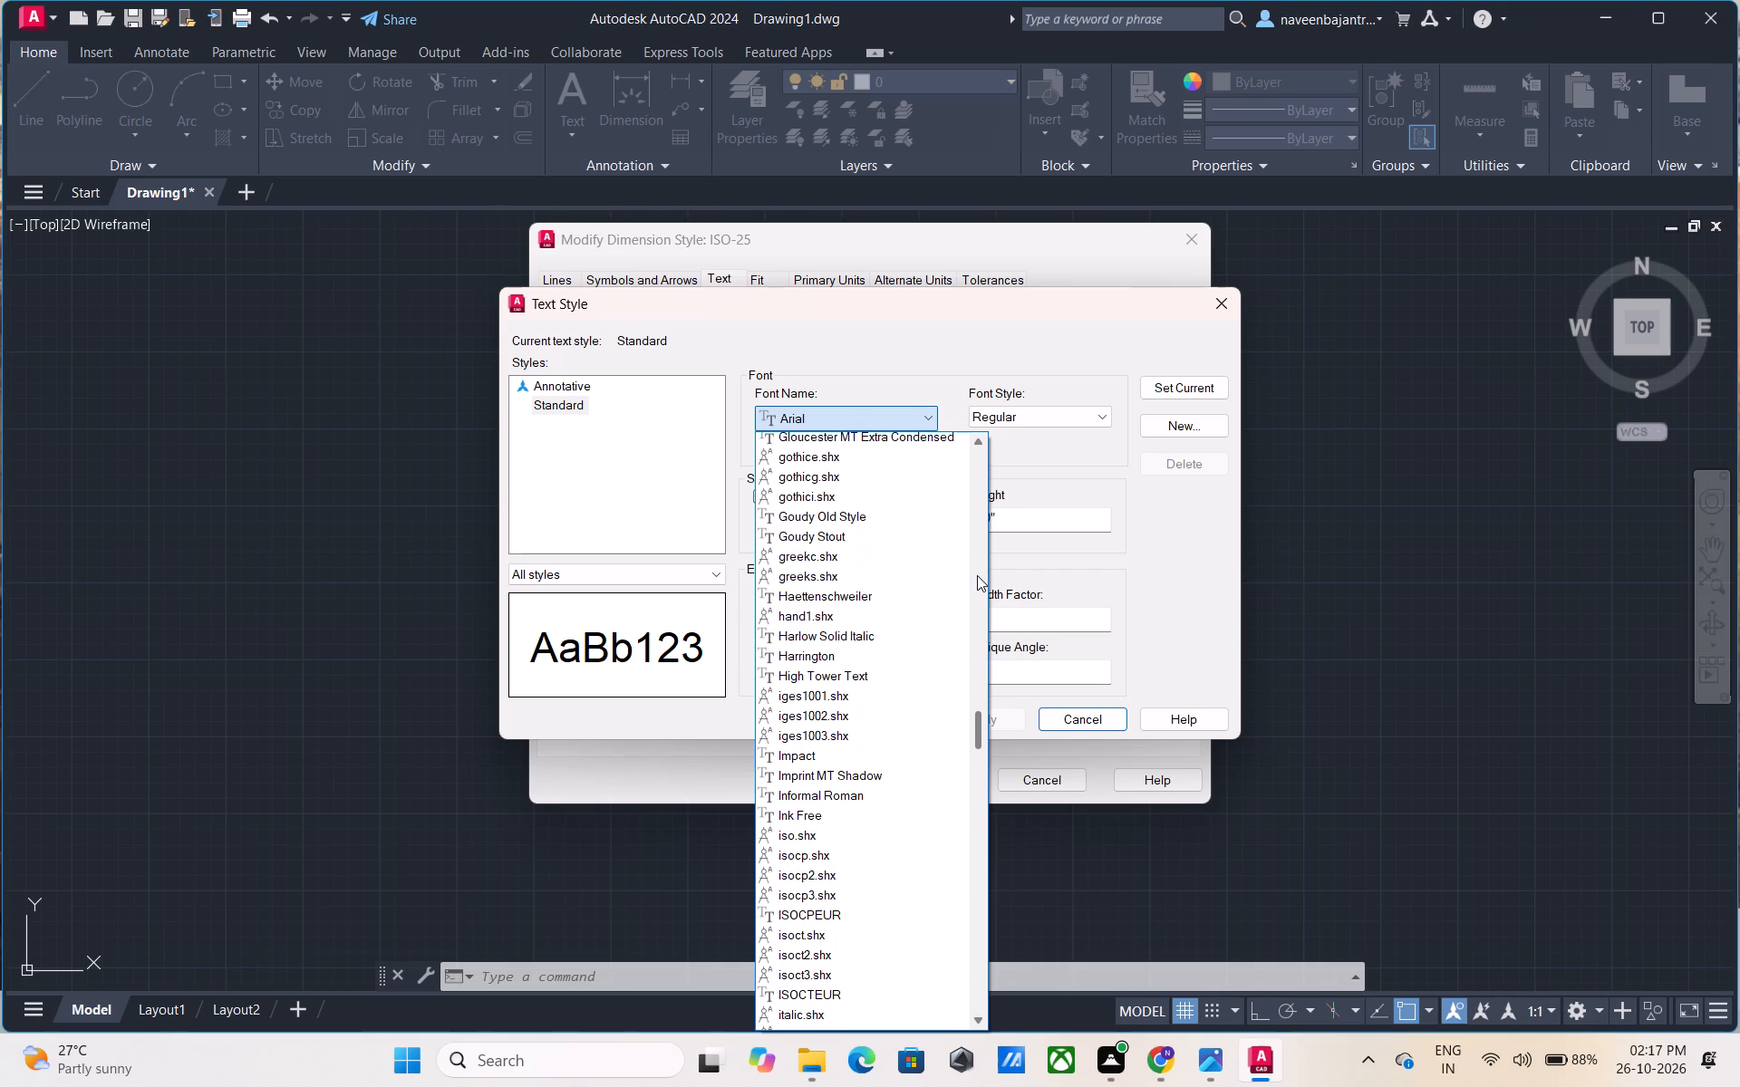
{"action": "scroll", "coordinate": [977, 575], "scroll_direction": "up", "scroll_amount": 1}
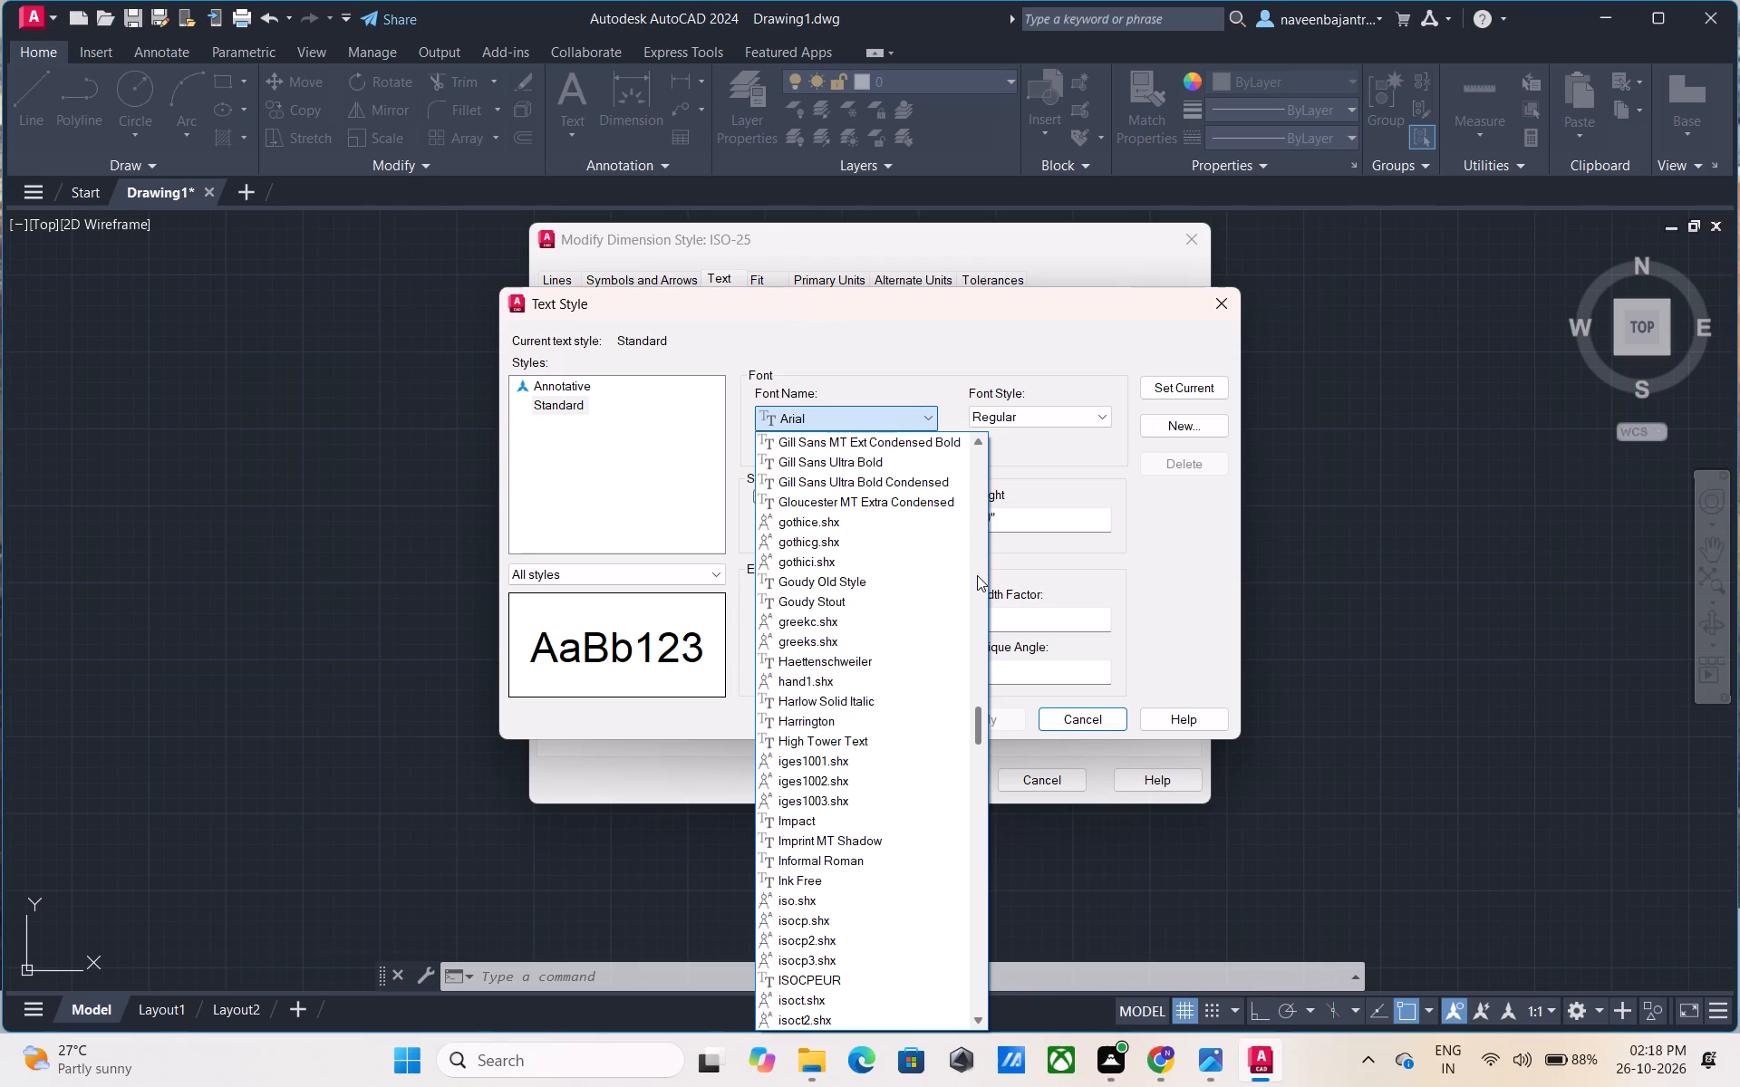
{"action": "scroll", "coordinate": [977, 575], "scroll_direction": "up", "scroll_amount": 1}
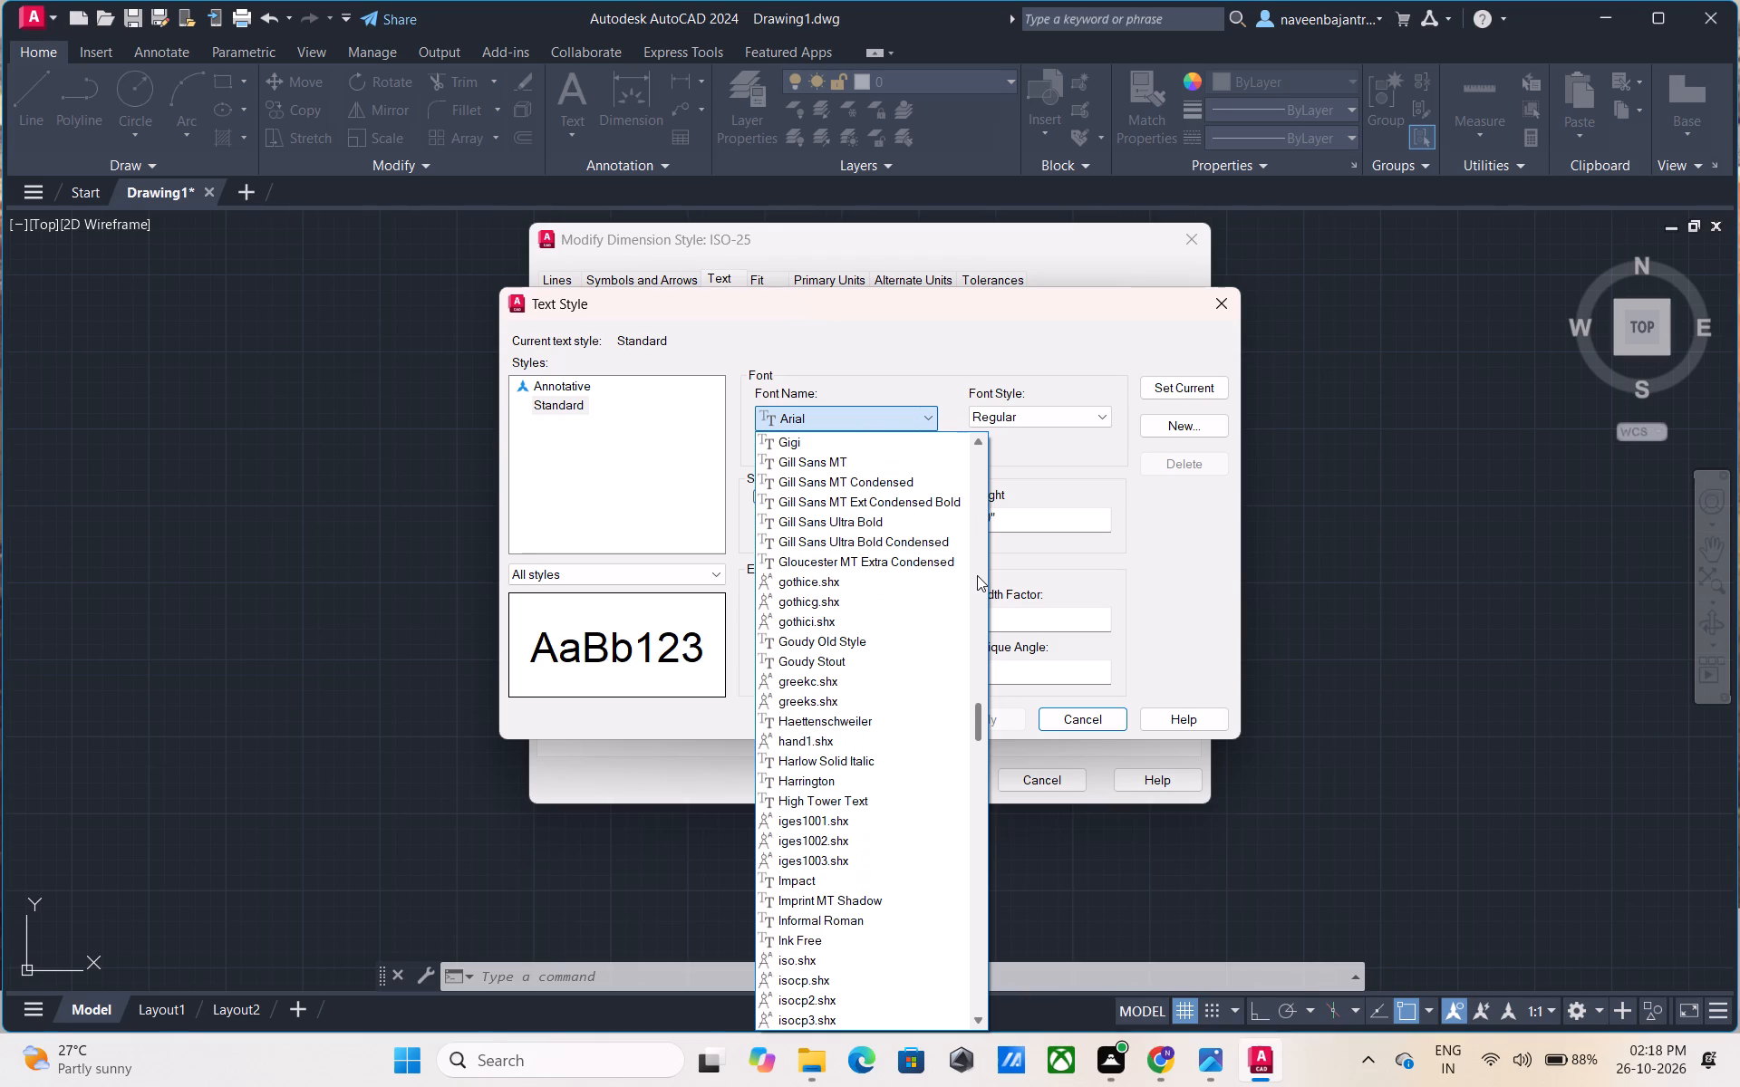
{"action": "scroll", "coordinate": [977, 575], "scroll_direction": "up", "scroll_amount": 1}
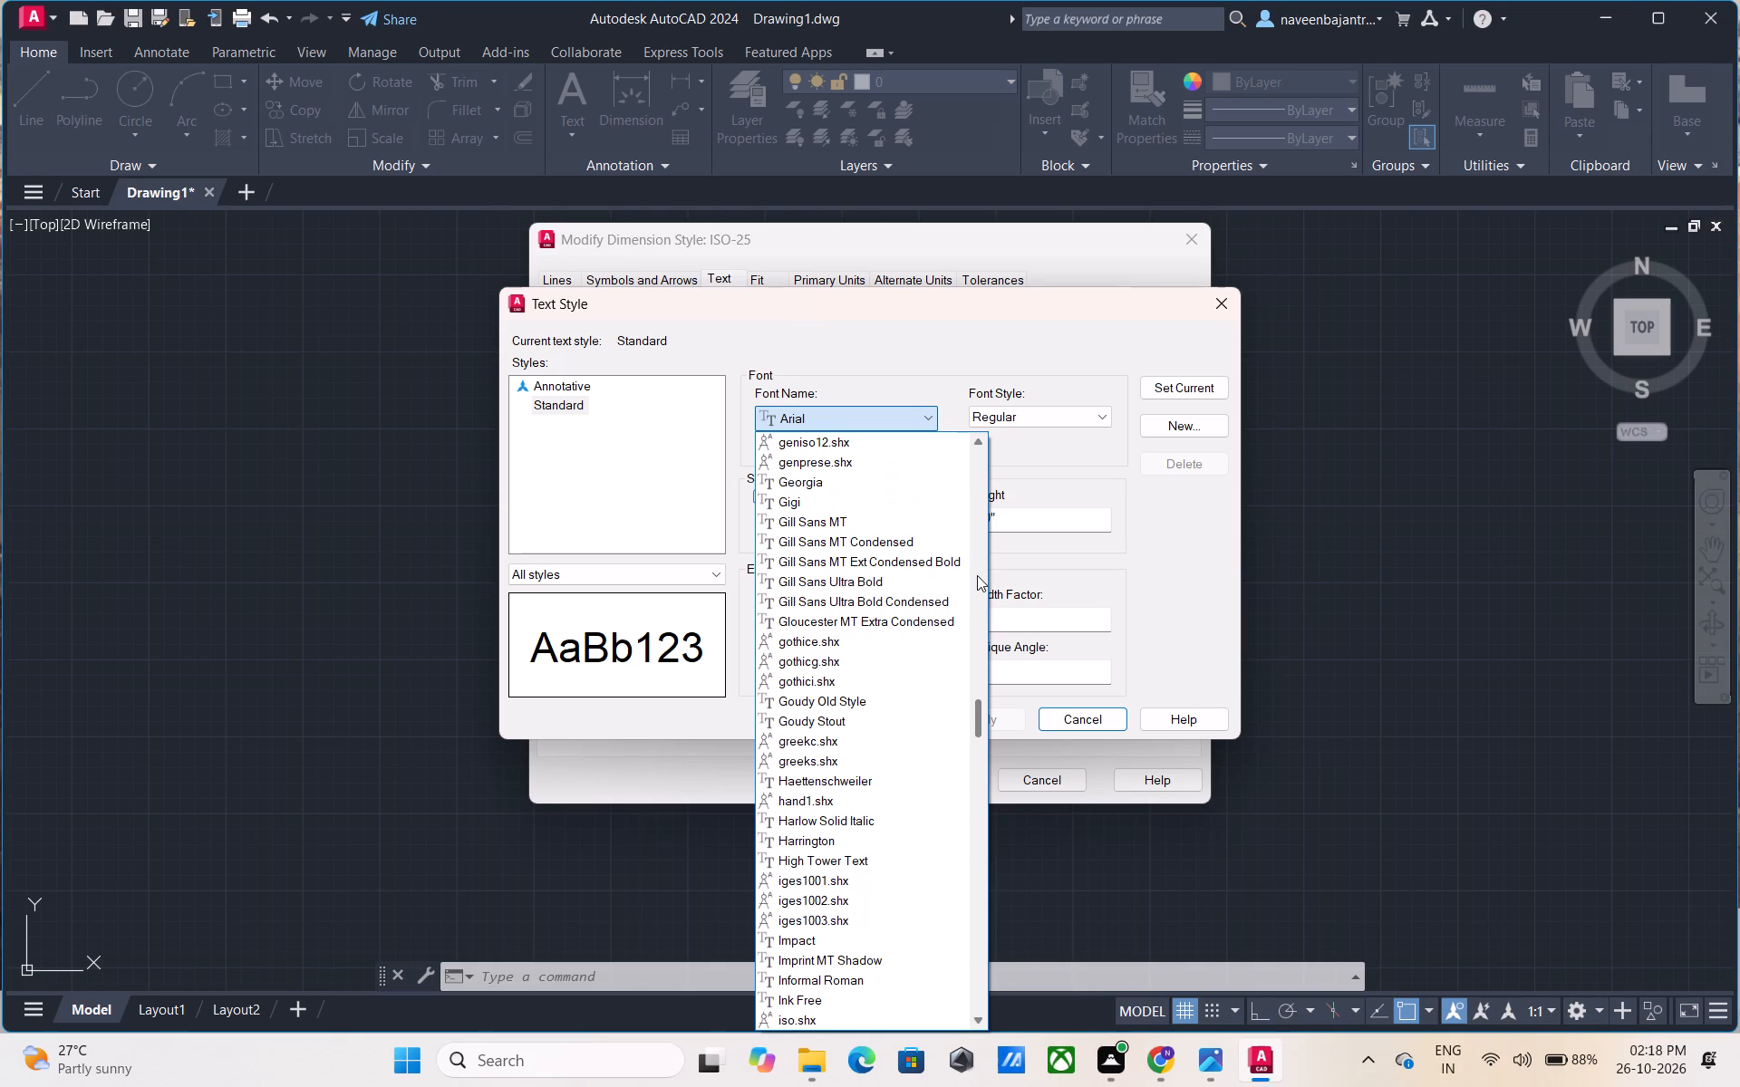
{"action": "scroll", "coordinate": [977, 575], "scroll_direction": "up", "scroll_amount": 1}
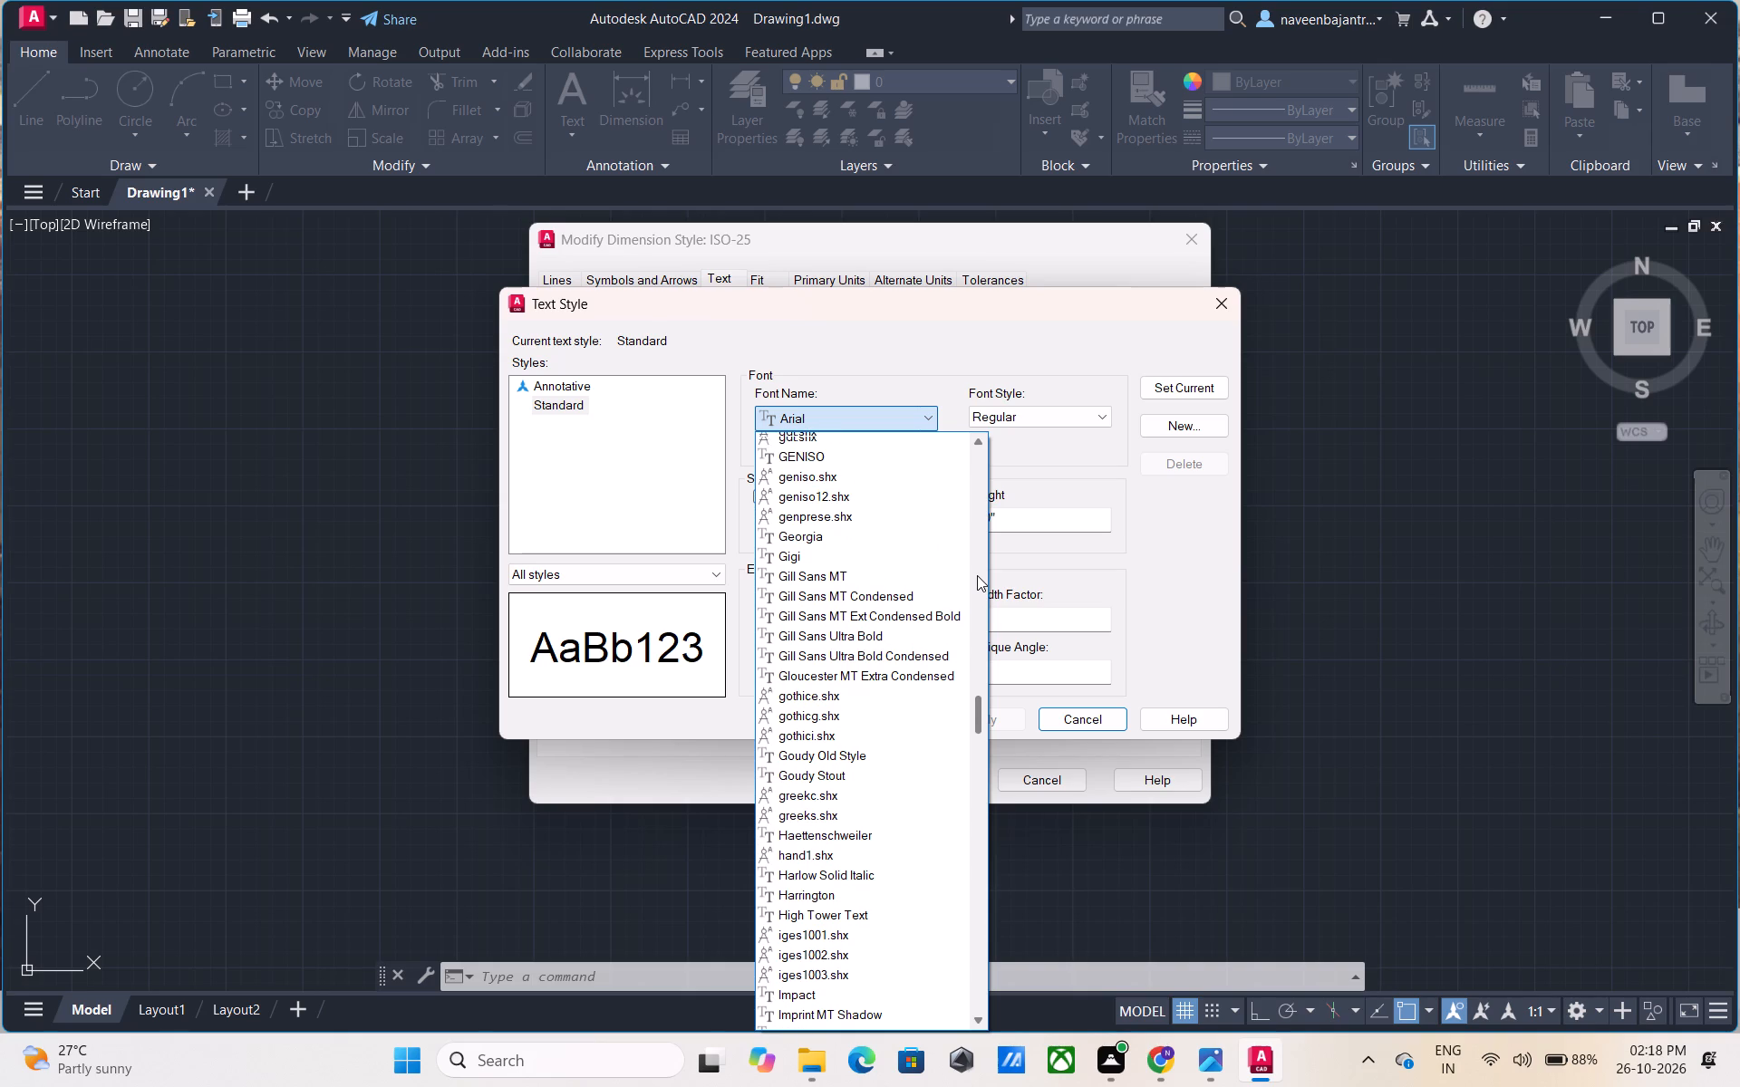
{"action": "scroll", "coordinate": [977, 575], "scroll_direction": "up", "scroll_amount": 1}
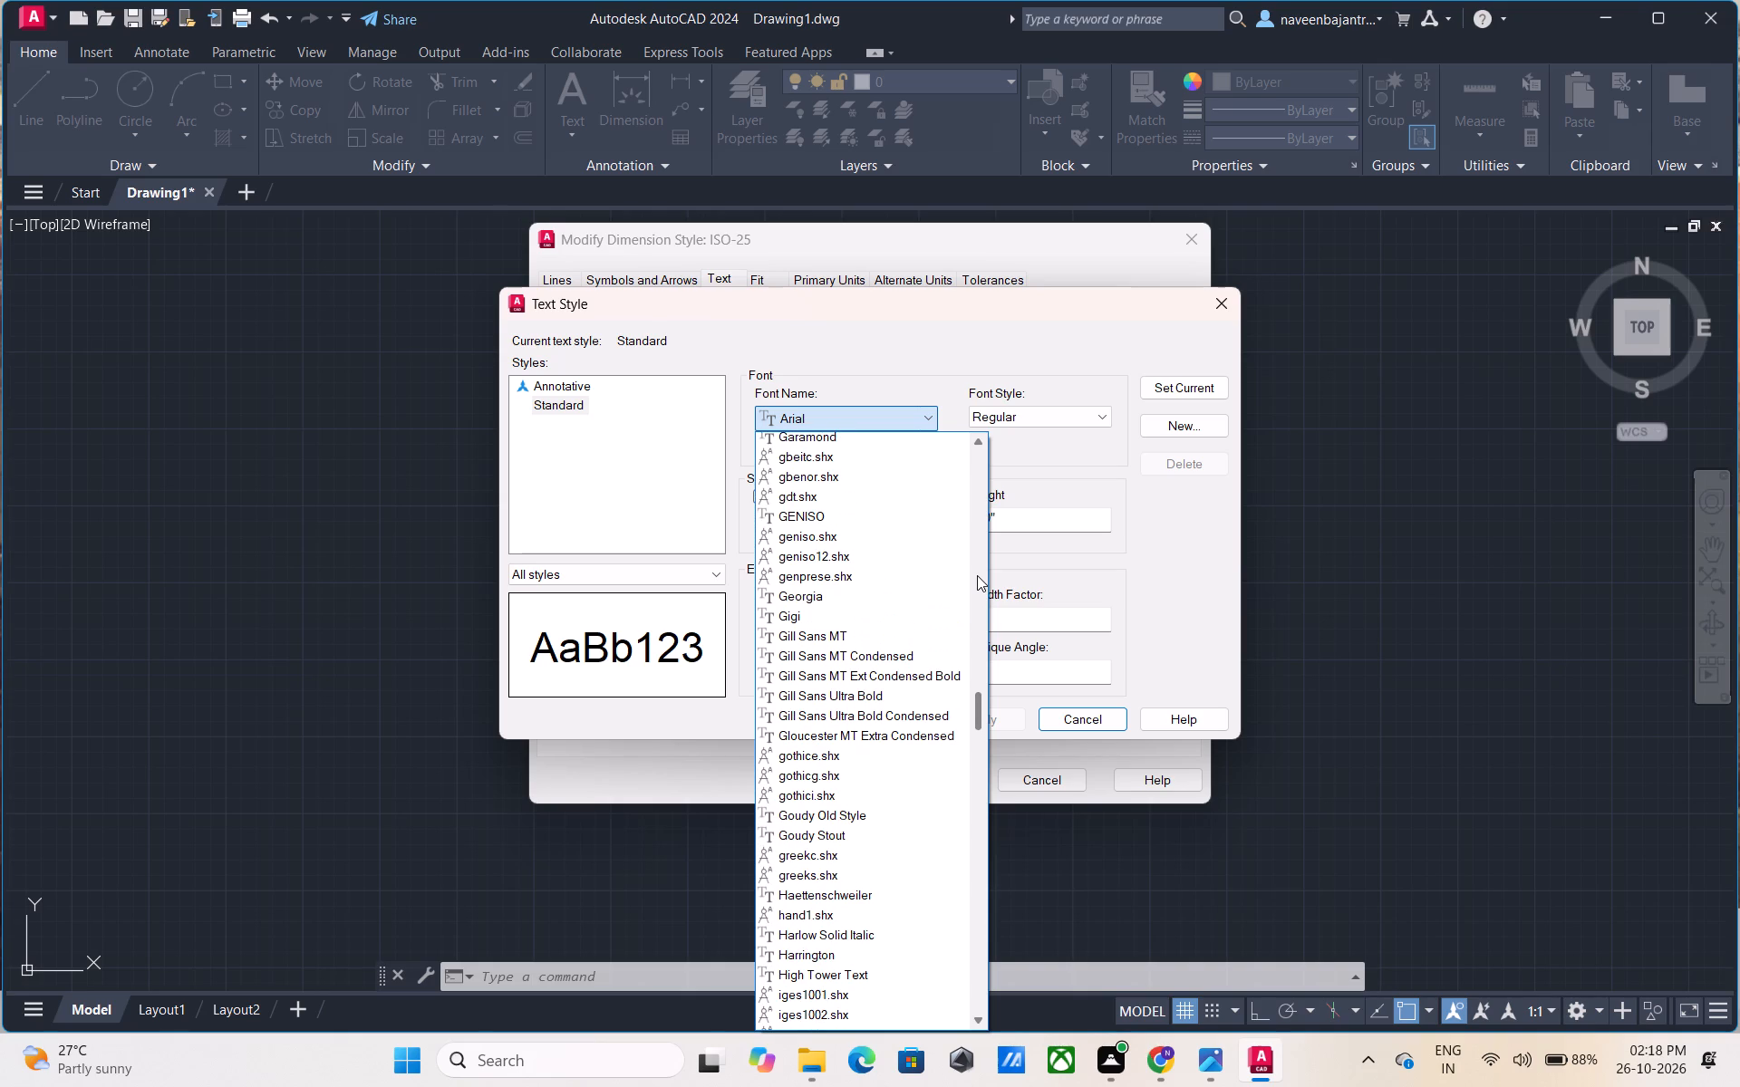
{"action": "scroll", "coordinate": [977, 575], "scroll_direction": "up", "scroll_amount": 1}
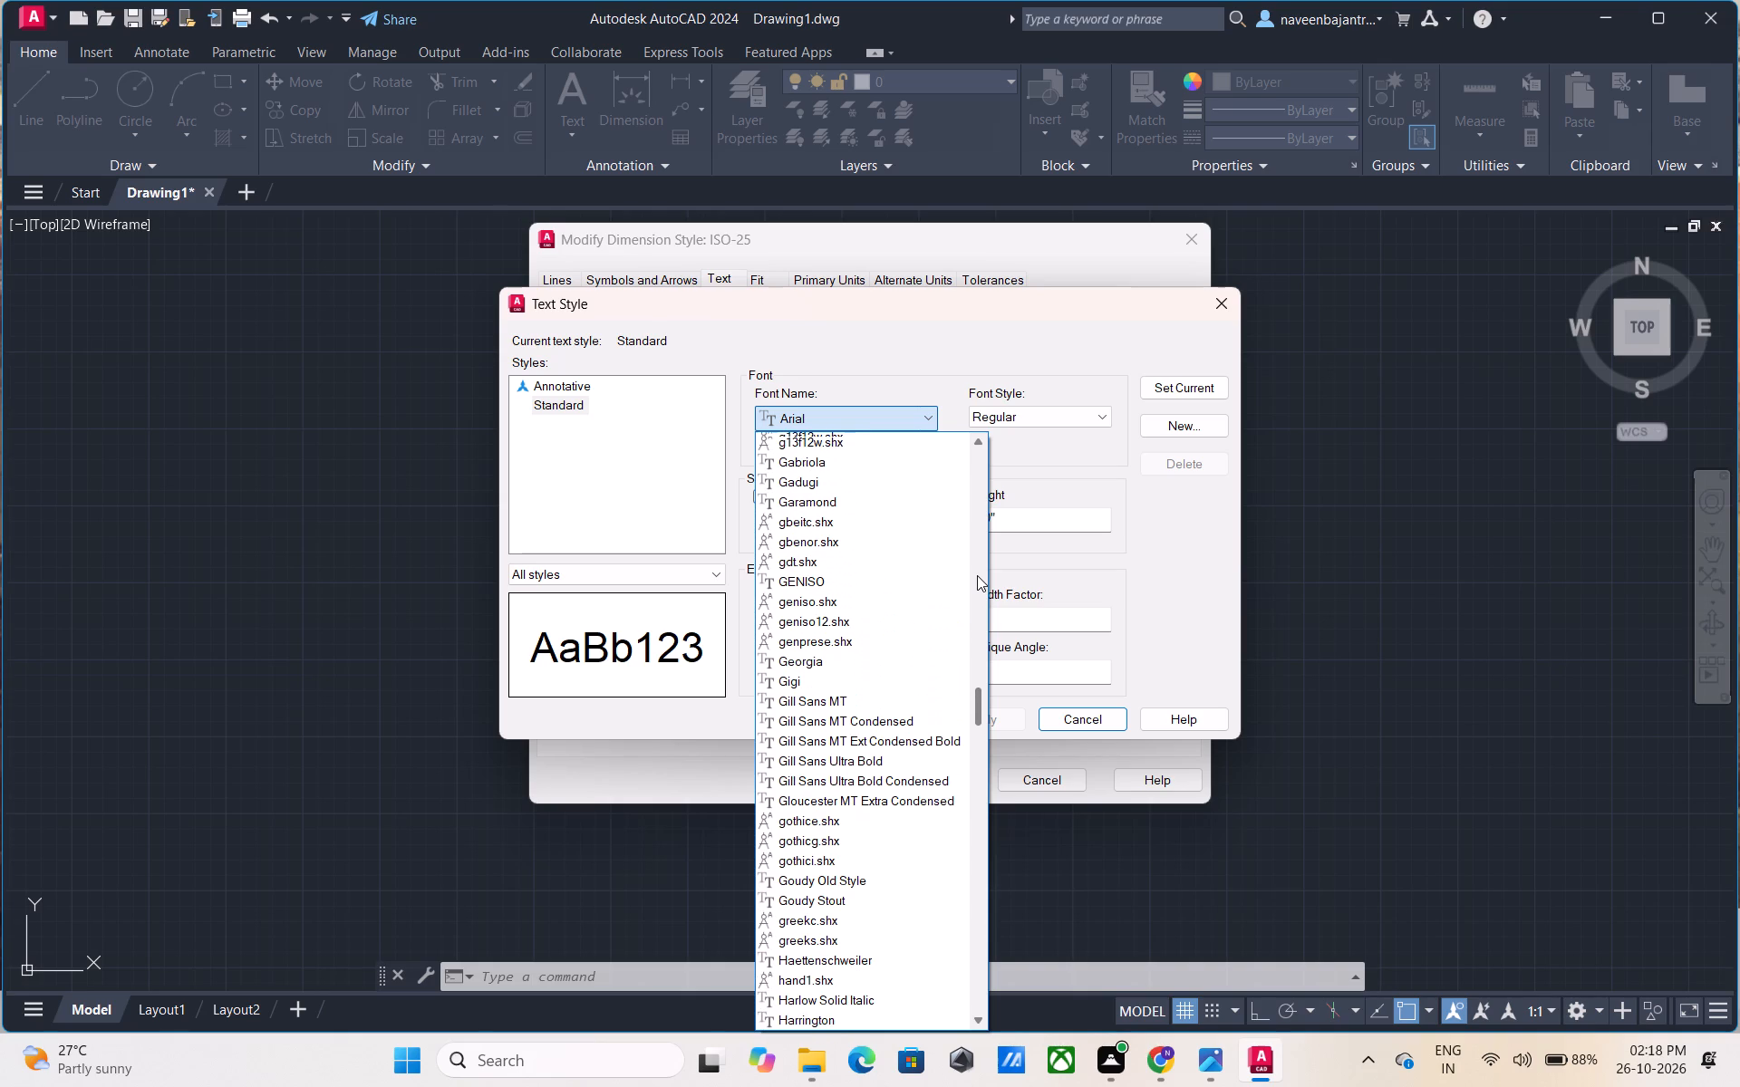
{"action": "scroll", "coordinate": [977, 575], "scroll_direction": "up", "scroll_amount": 1}
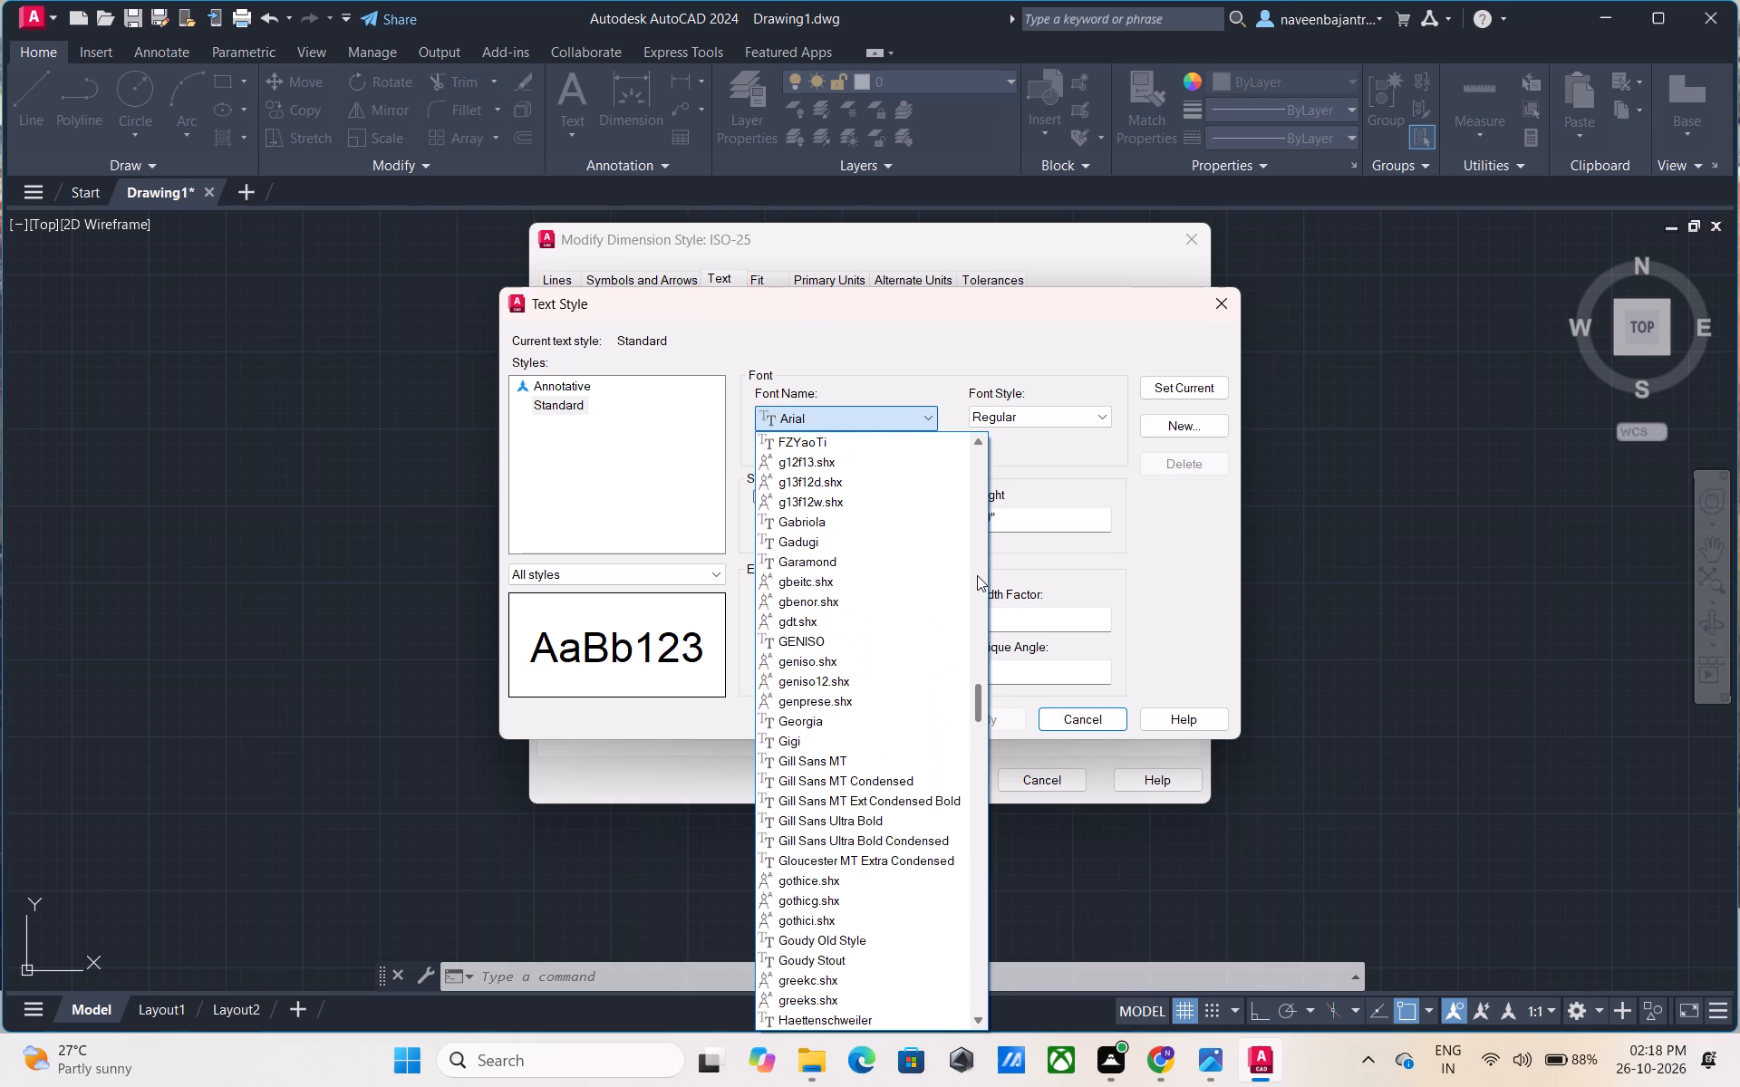
{"action": "scroll", "coordinate": [977, 575], "scroll_direction": "up", "scroll_amount": 1}
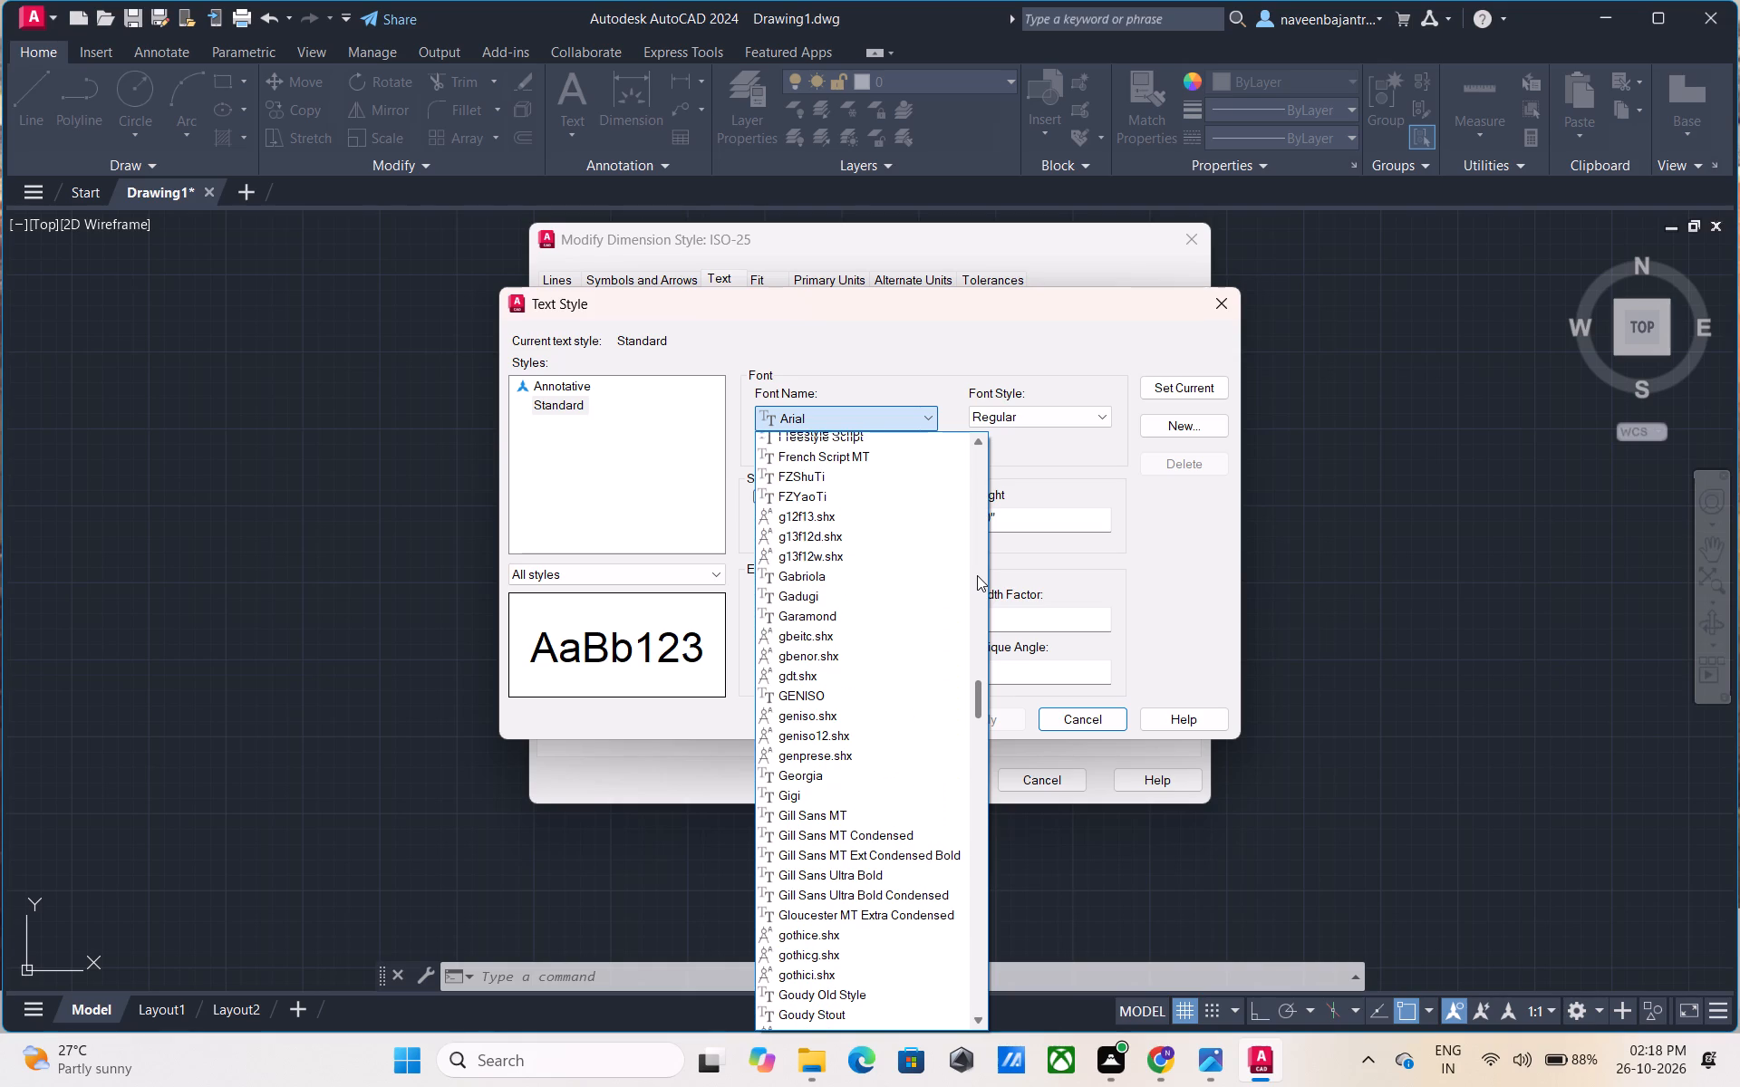
{"action": "scroll", "coordinate": [977, 575], "scroll_direction": "up", "scroll_amount": 1}
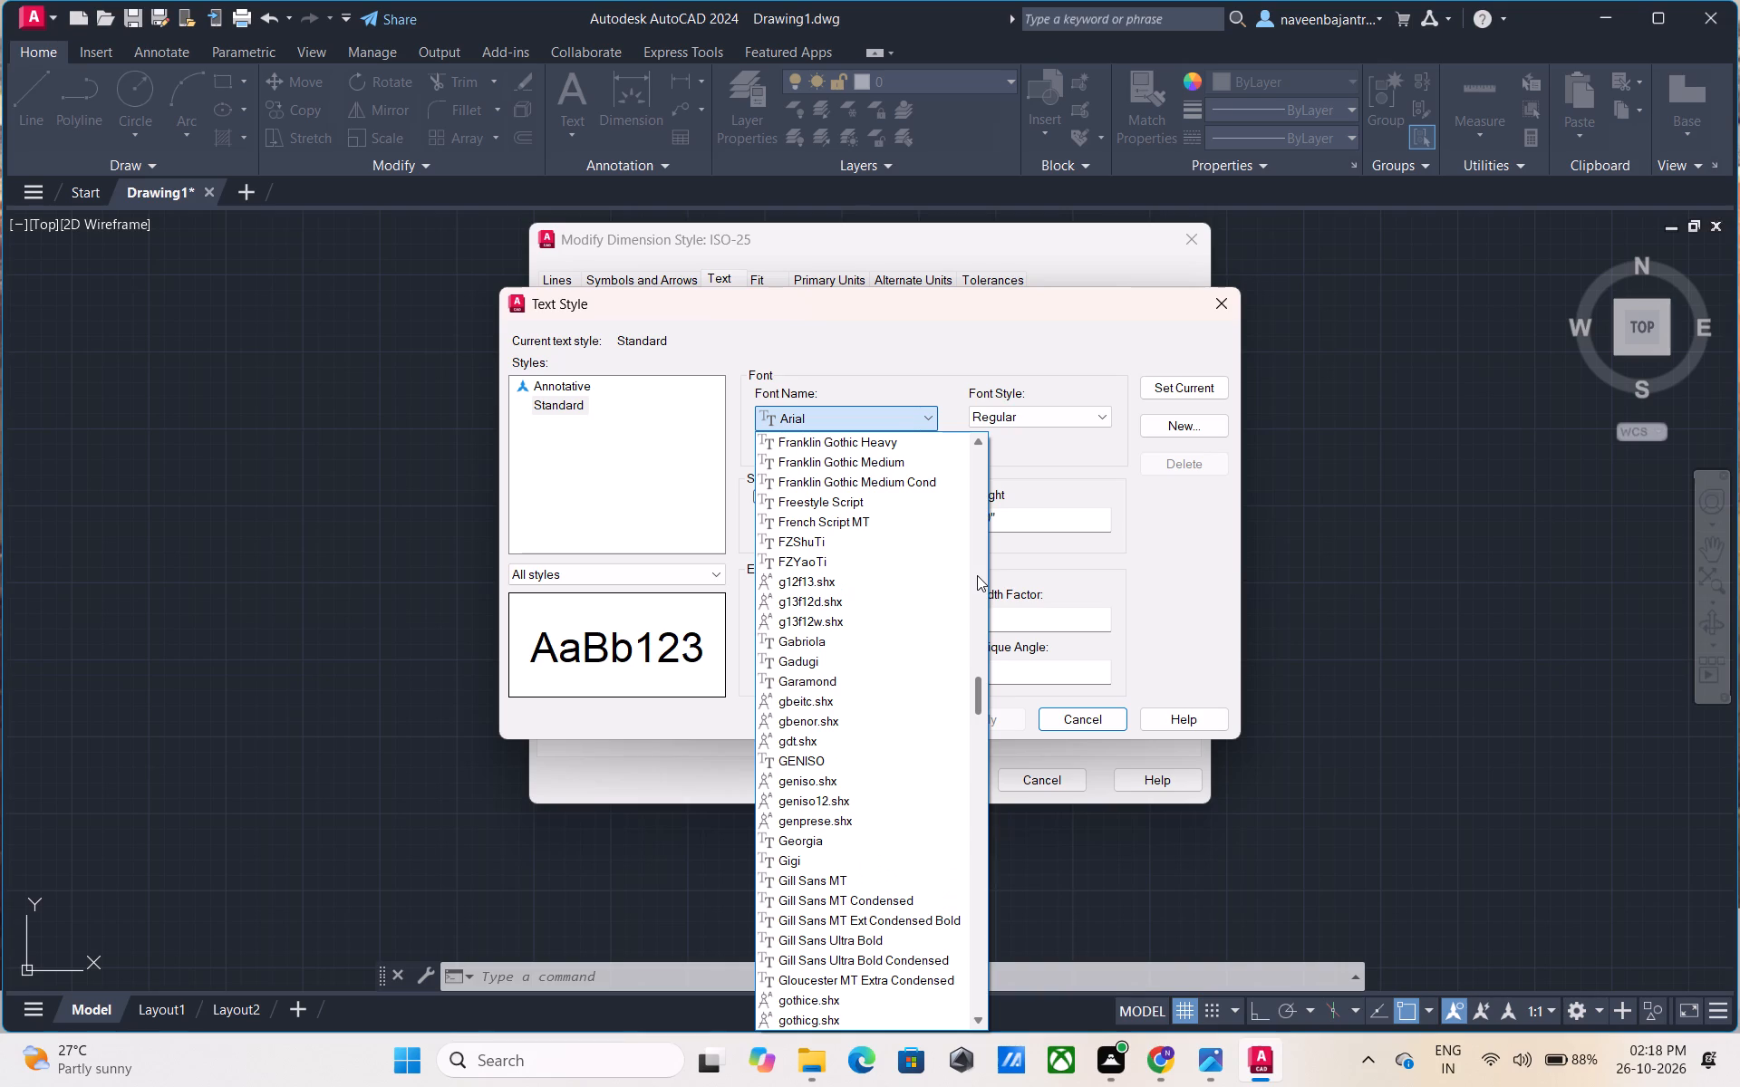
{"action": "scroll", "coordinate": [977, 575], "scroll_direction": "up", "scroll_amount": 1}
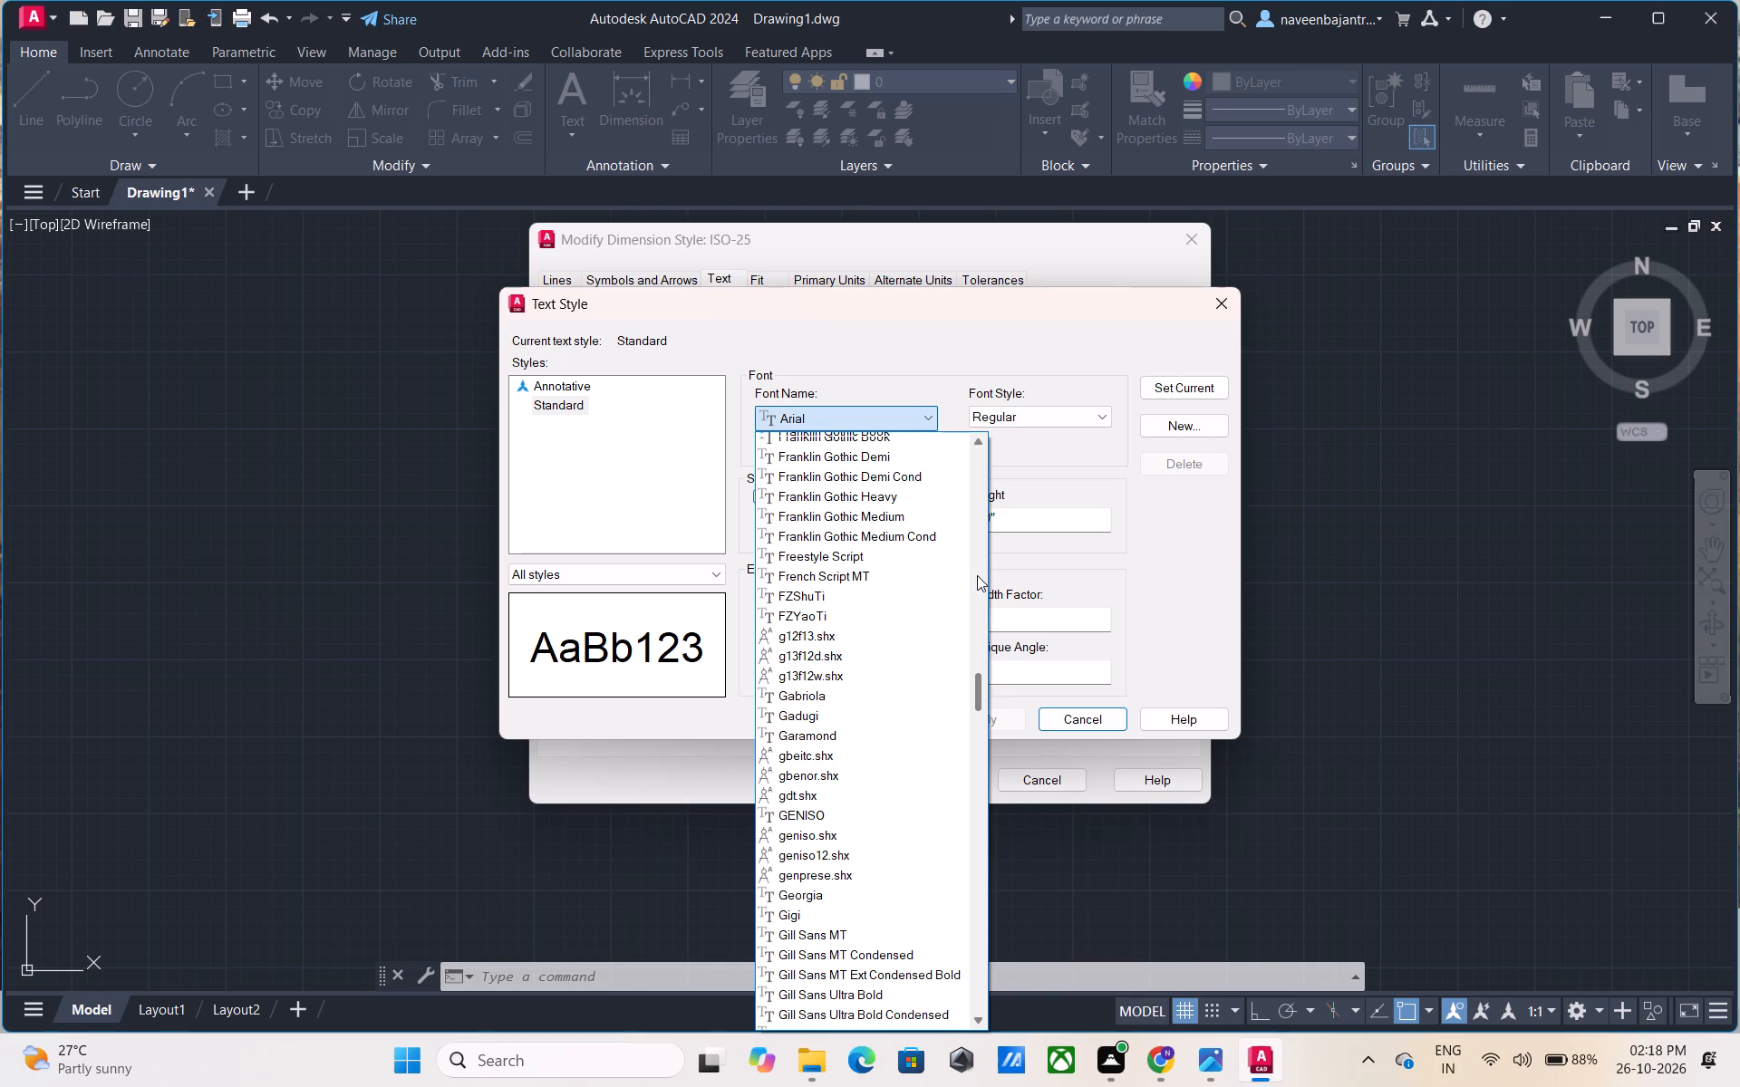
{"action": "scroll", "coordinate": [977, 575], "scroll_direction": "up", "scroll_amount": 1}
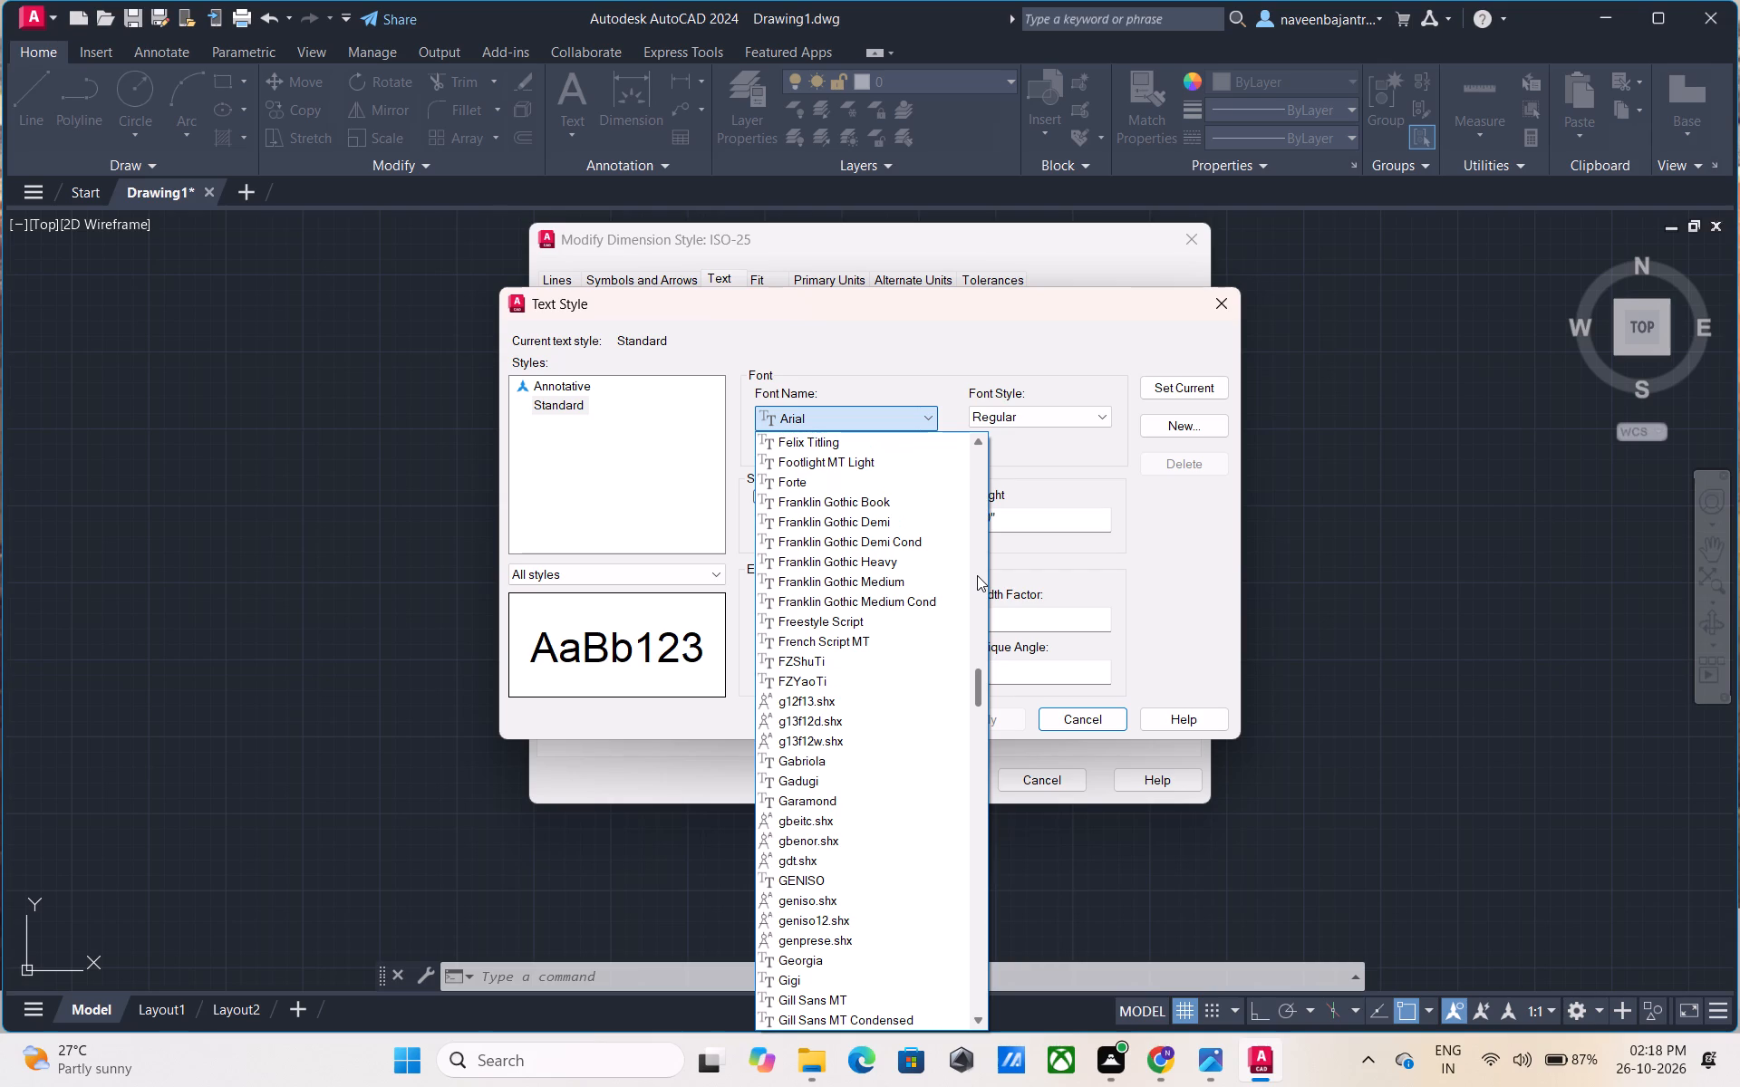
{"action": "scroll", "coordinate": [977, 575], "scroll_direction": "up", "scroll_amount": 1}
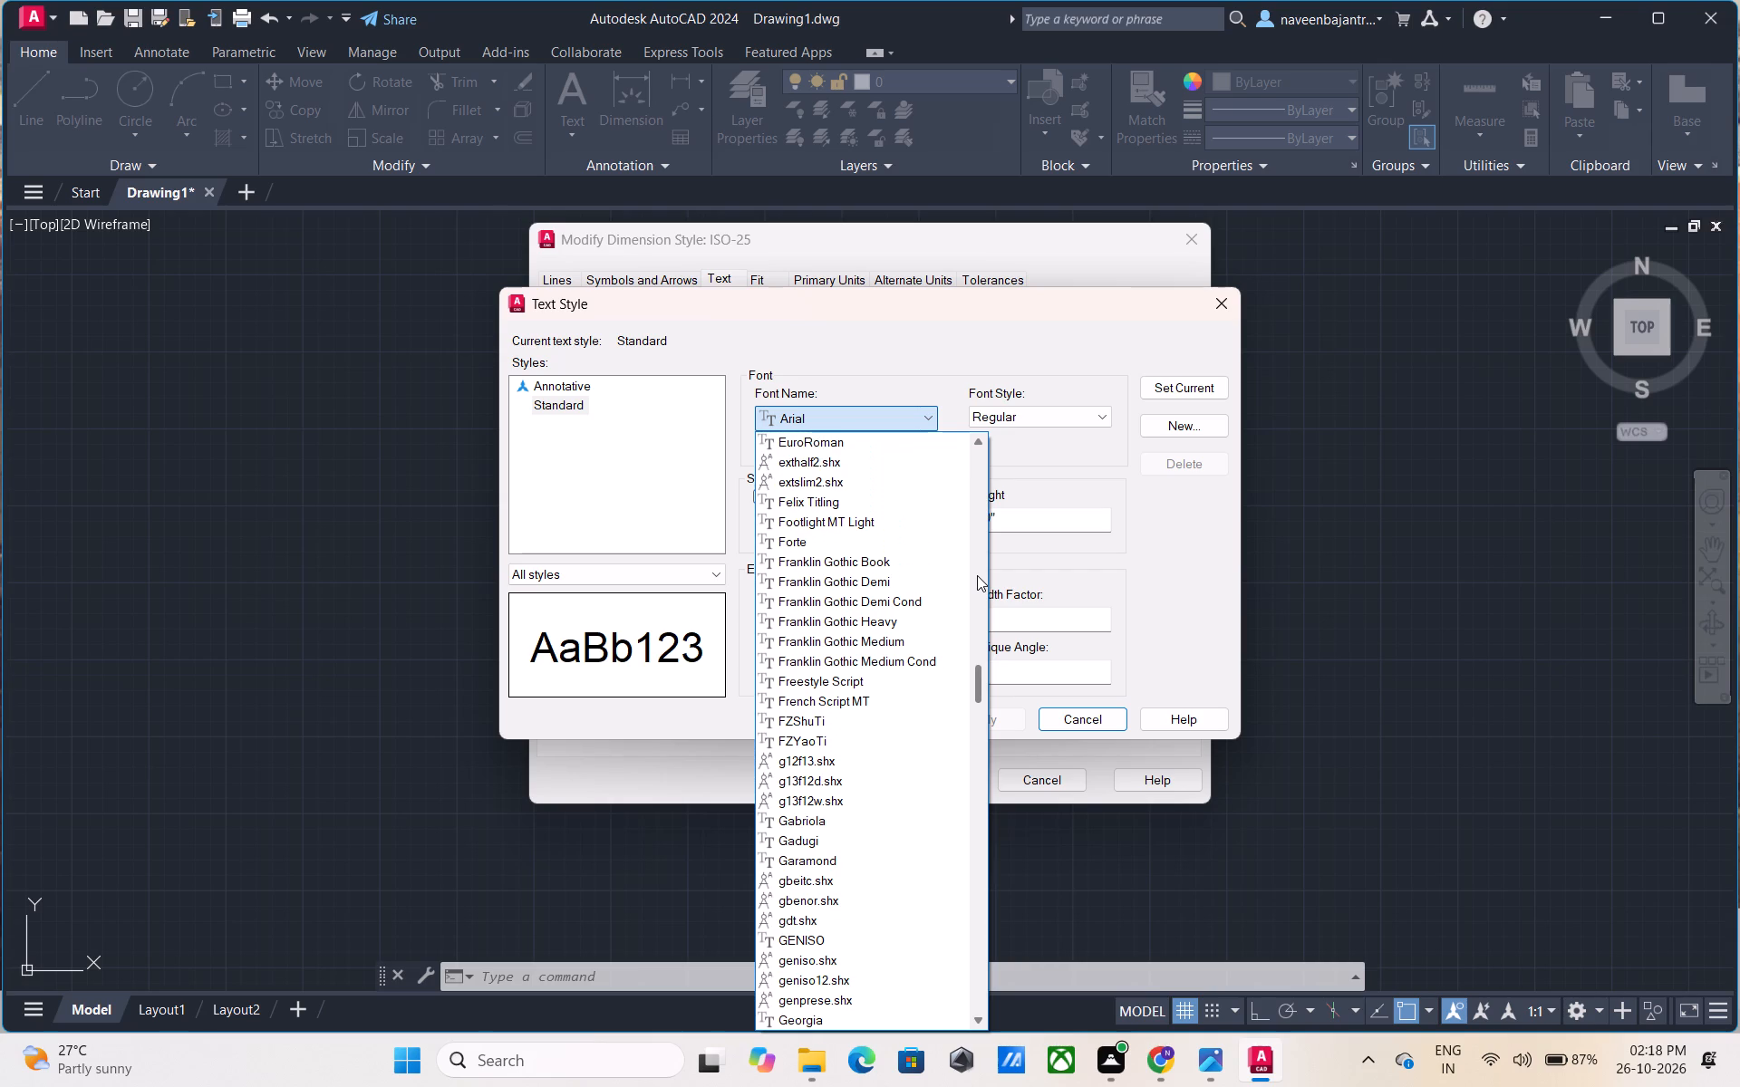
{"action": "scroll", "coordinate": [977, 575], "scroll_direction": "up", "scroll_amount": 1}
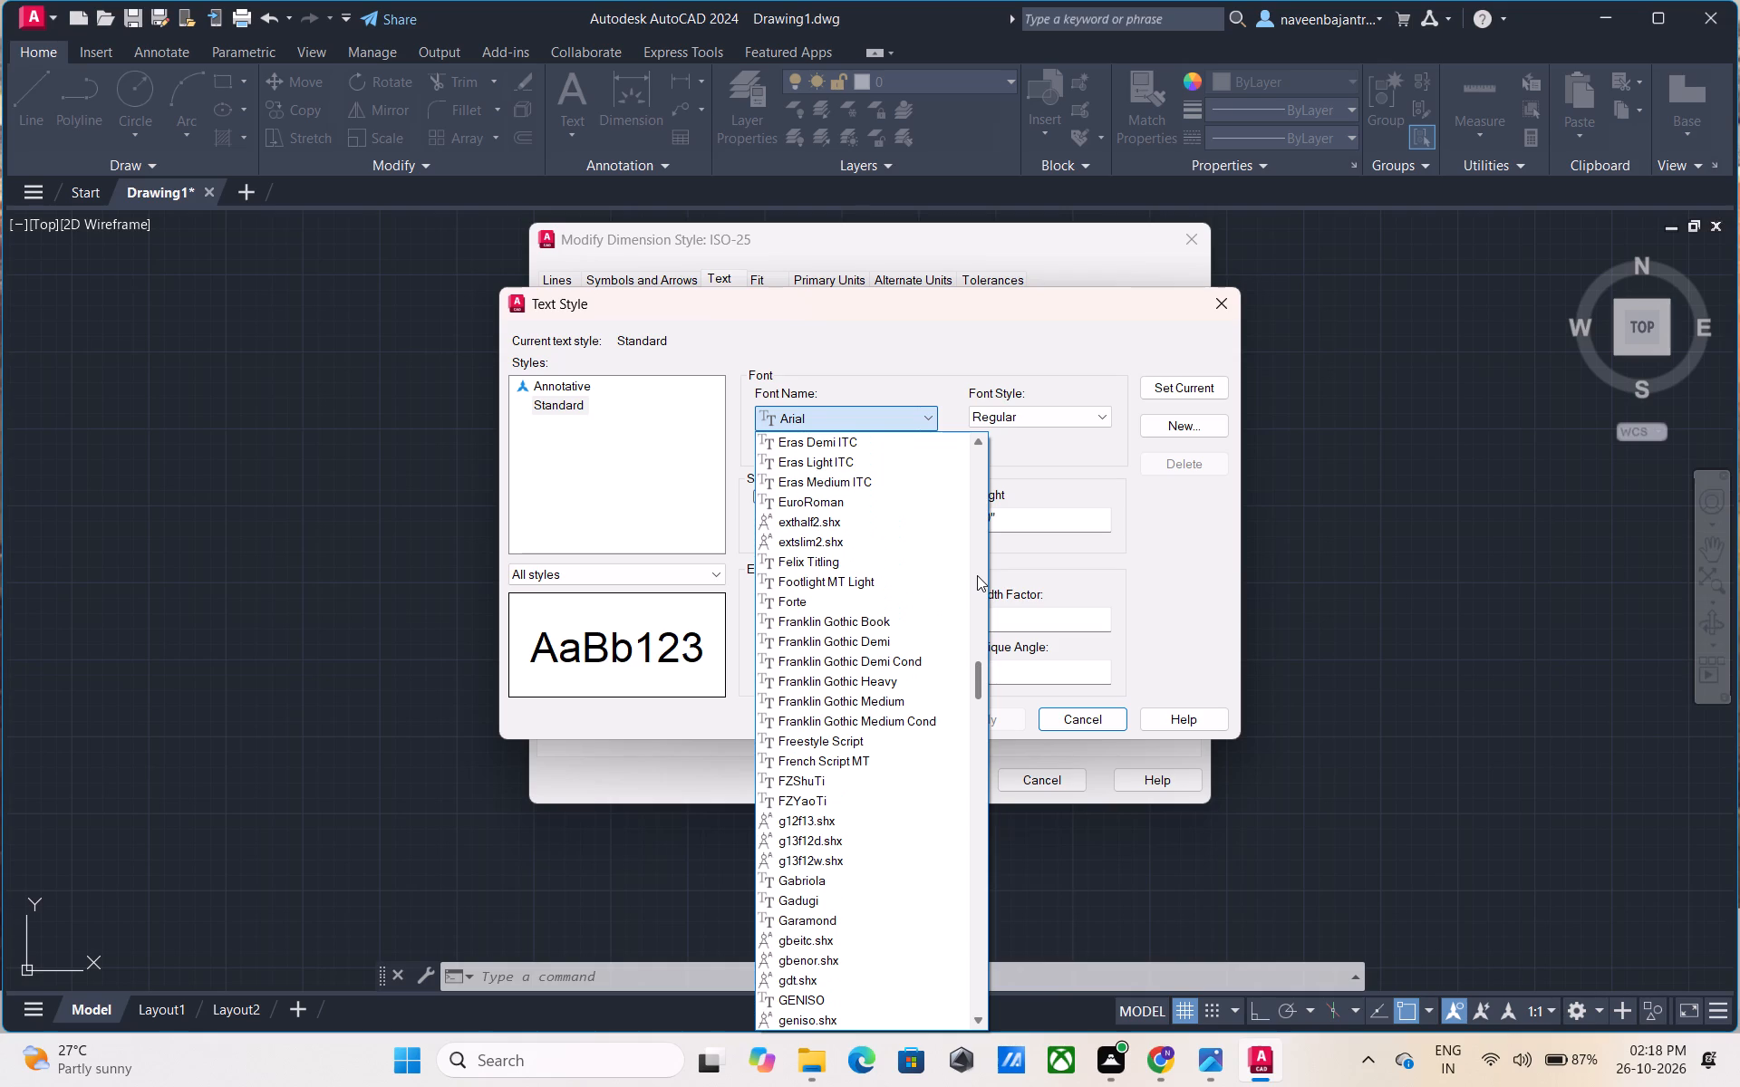
{"action": "scroll", "coordinate": [977, 575], "scroll_direction": "up", "scroll_amount": 1}
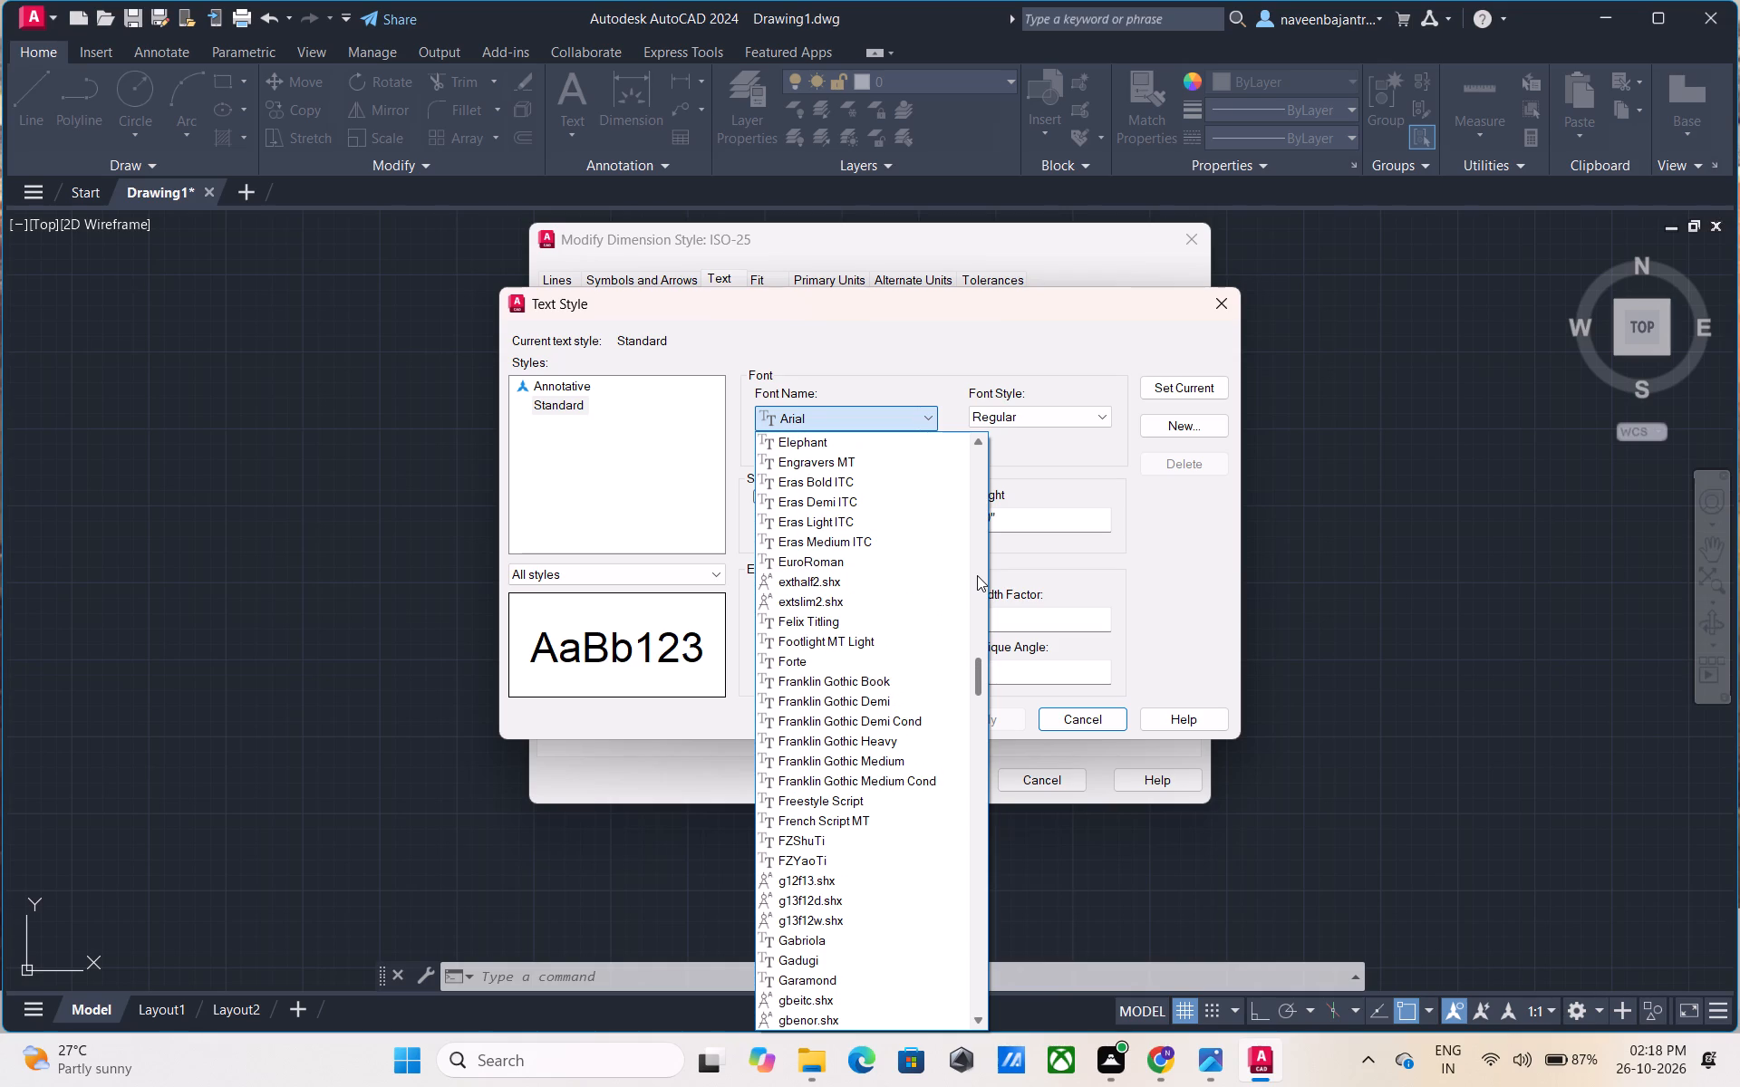
{"action": "scroll", "coordinate": [977, 575], "scroll_direction": "up", "scroll_amount": 1}
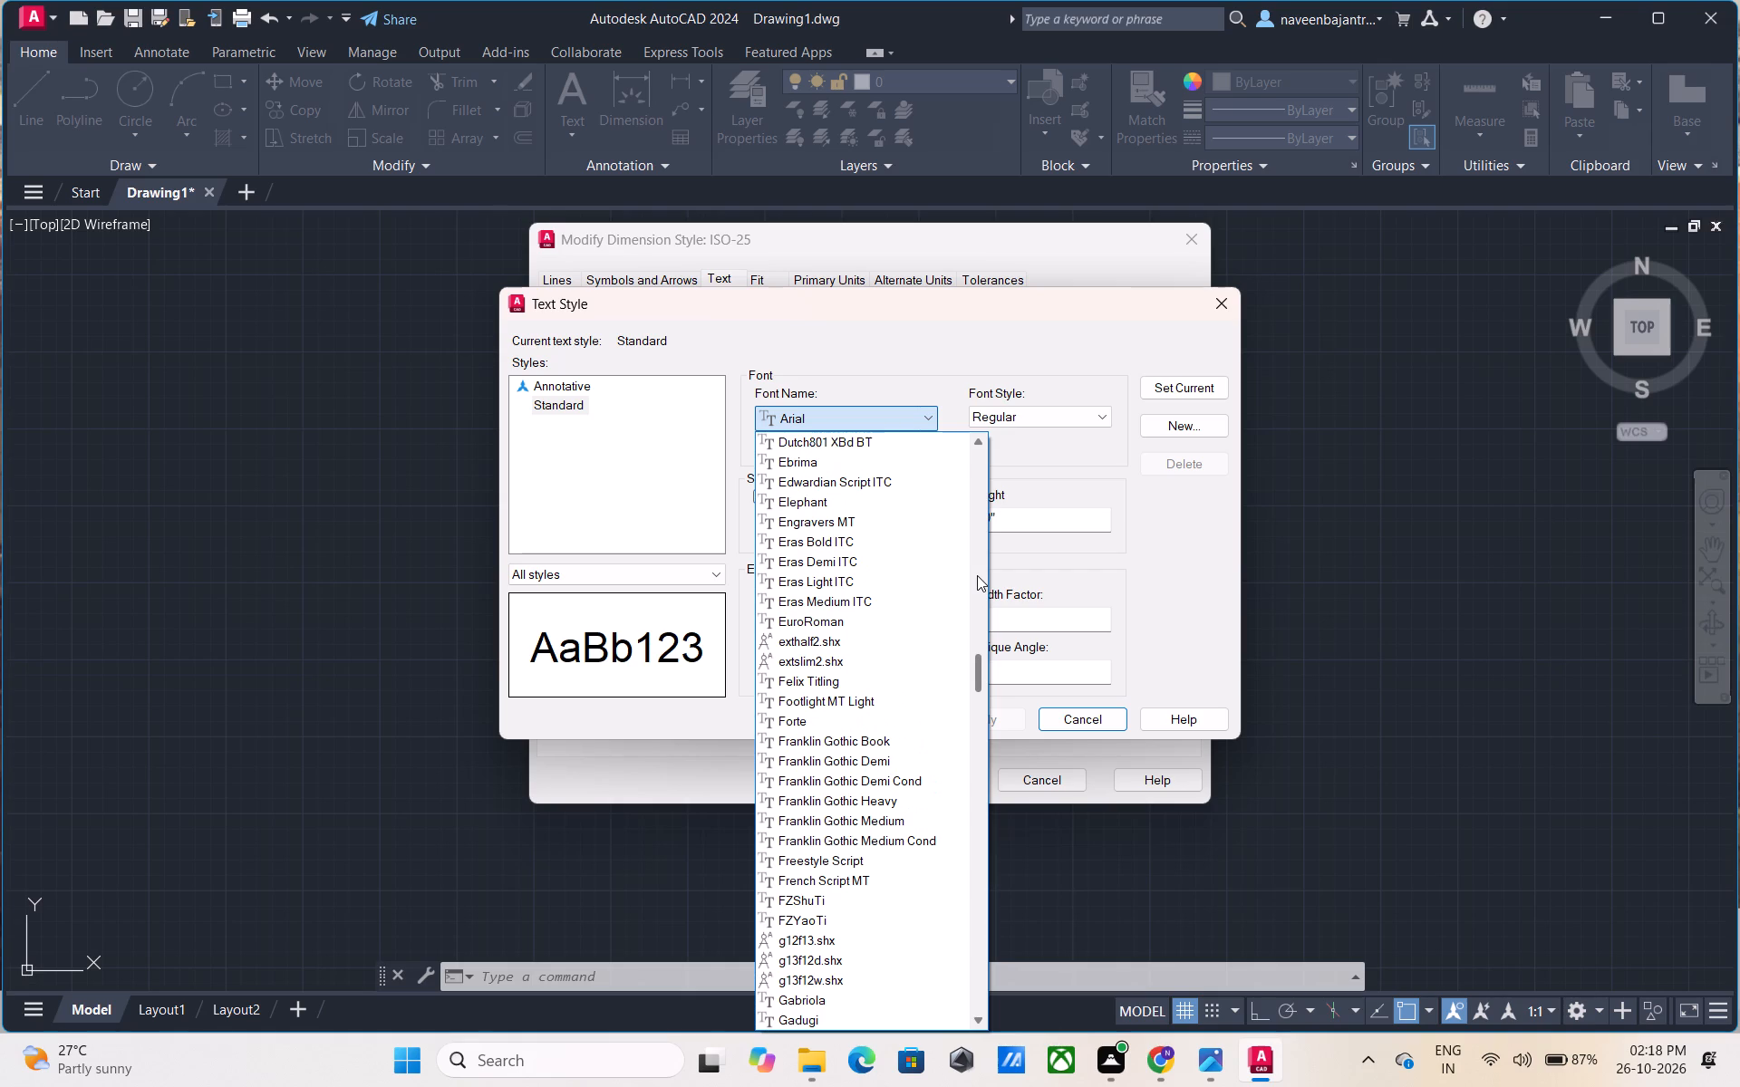
{"action": "scroll", "coordinate": [977, 575], "scroll_direction": "up", "scroll_amount": 1}
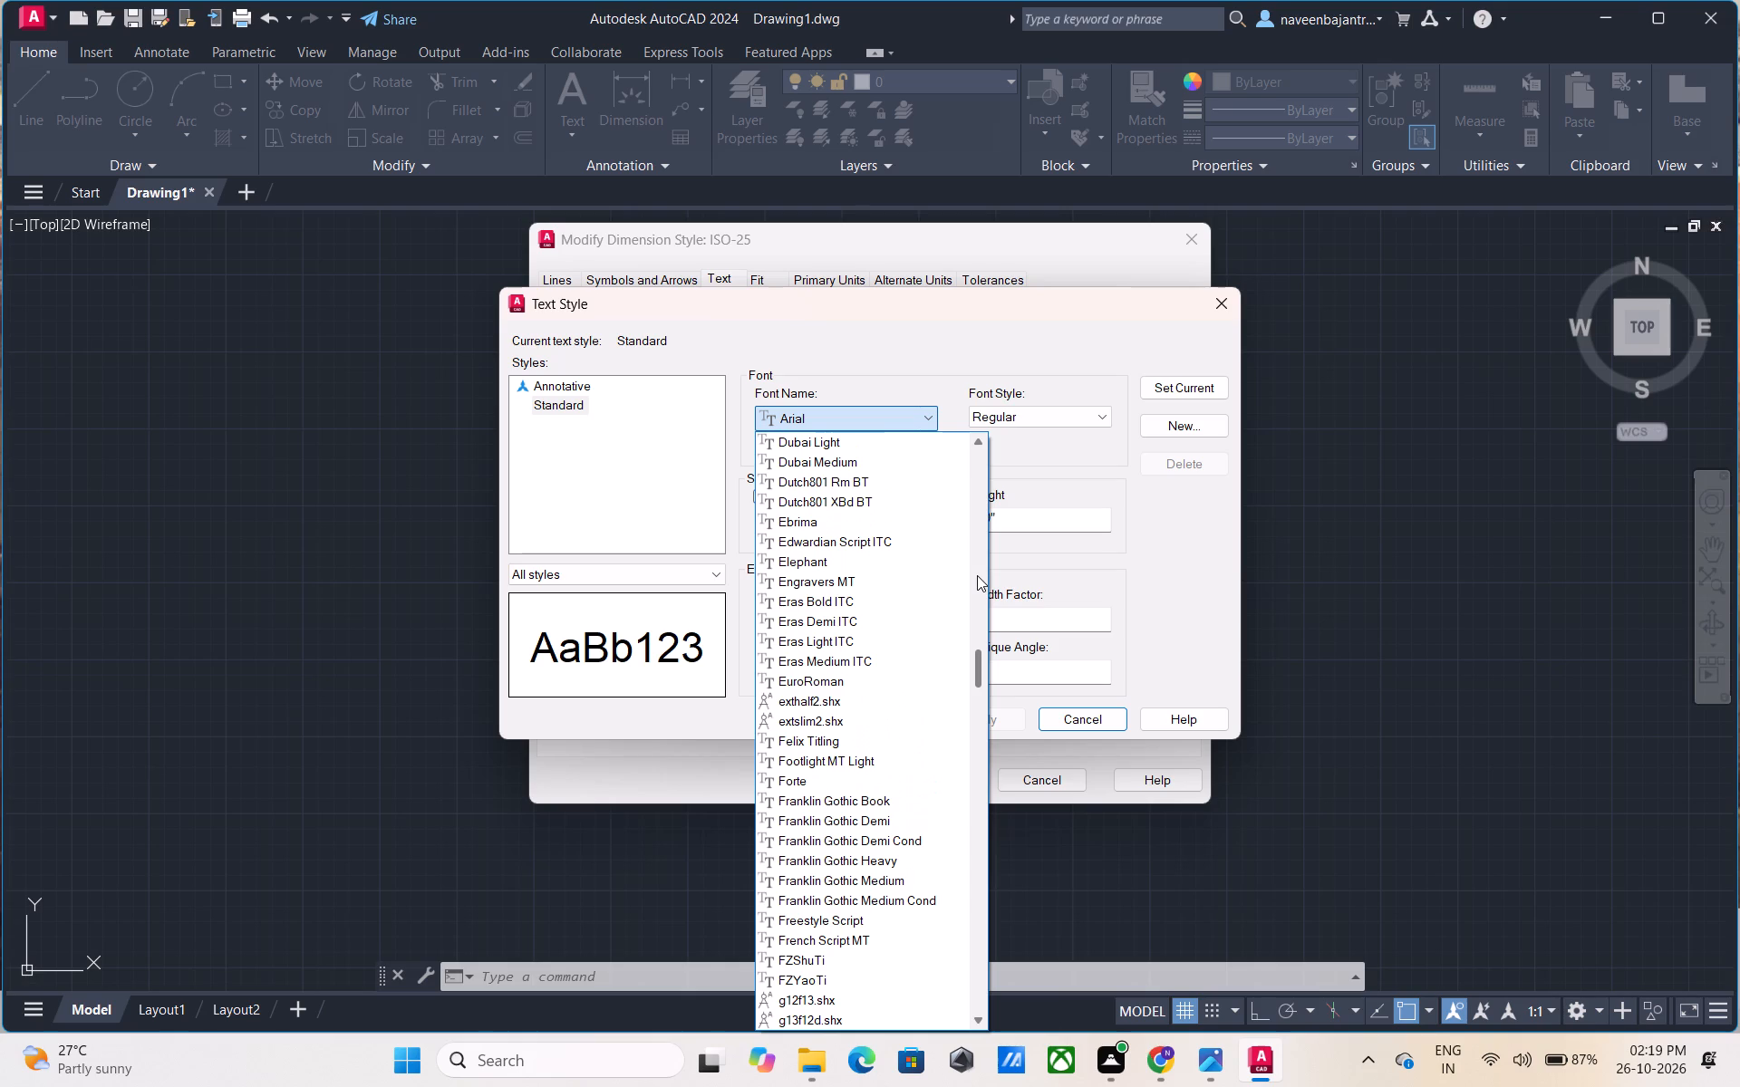
{"action": "scroll", "coordinate": [977, 575], "scroll_direction": "up", "scroll_amount": 1}
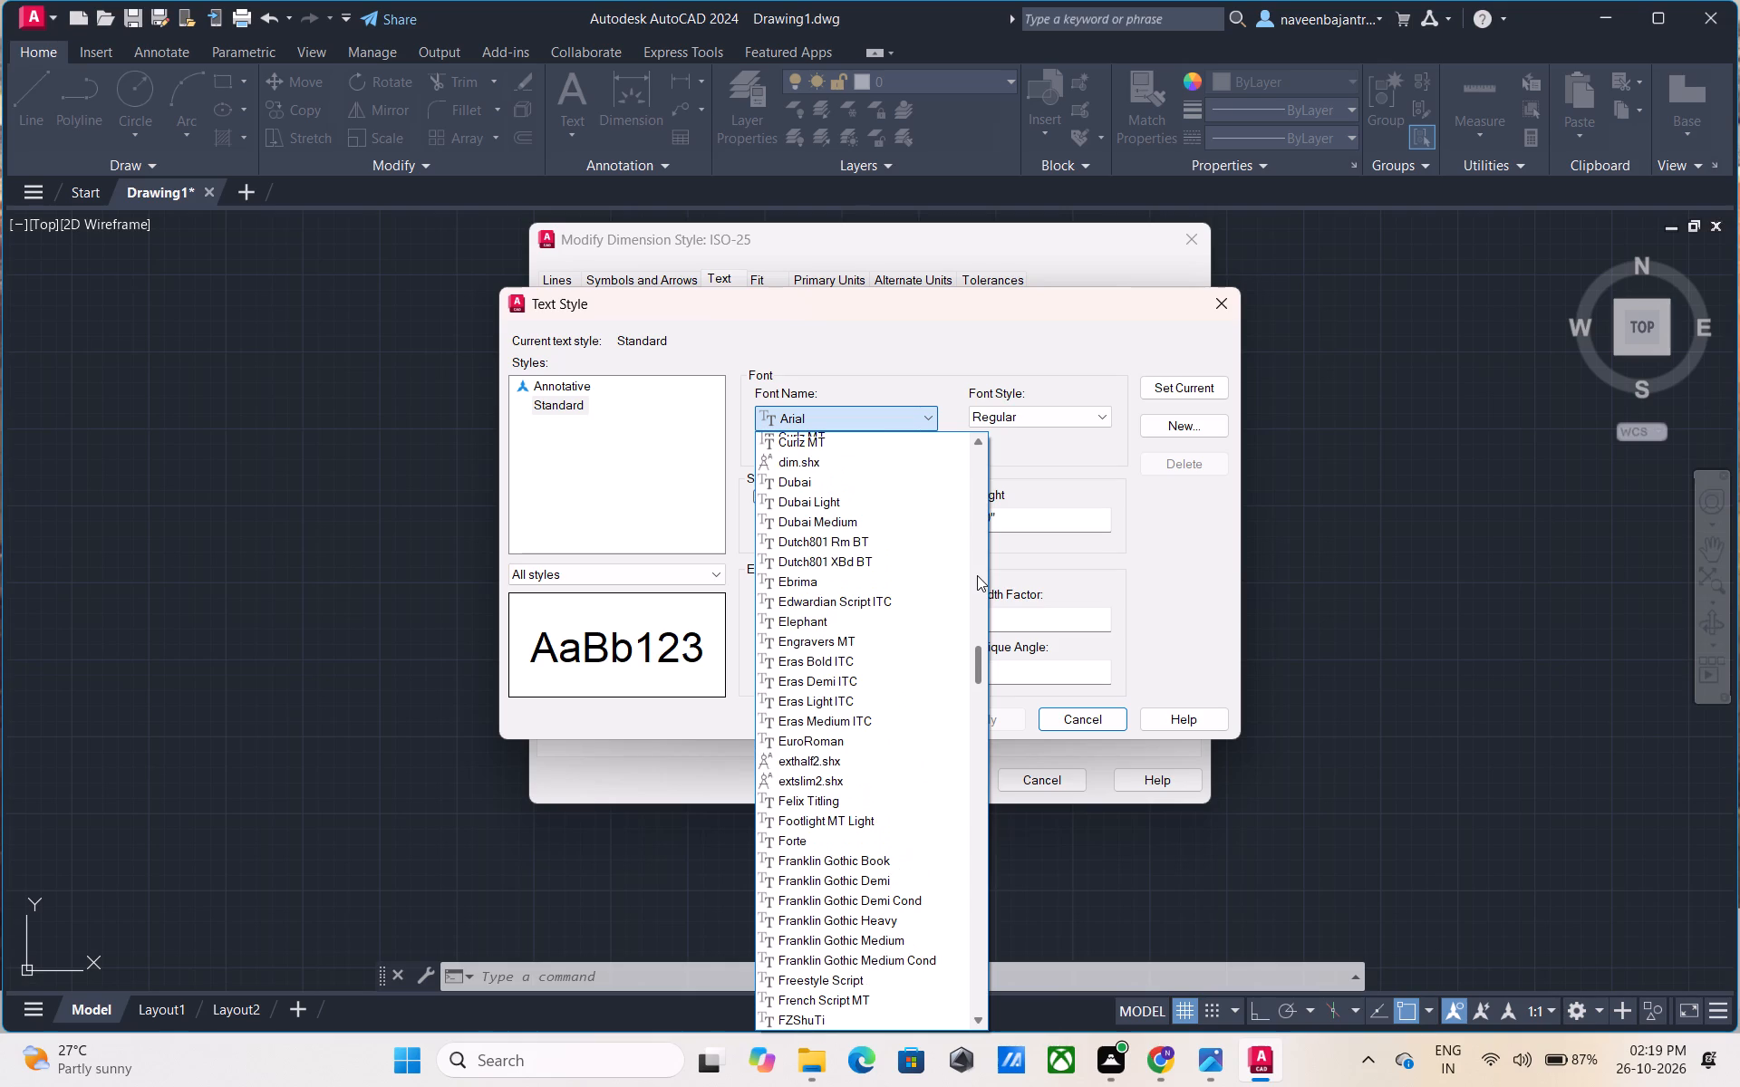
{"action": "scroll", "coordinate": [977, 575], "scroll_direction": "up", "scroll_amount": 1}
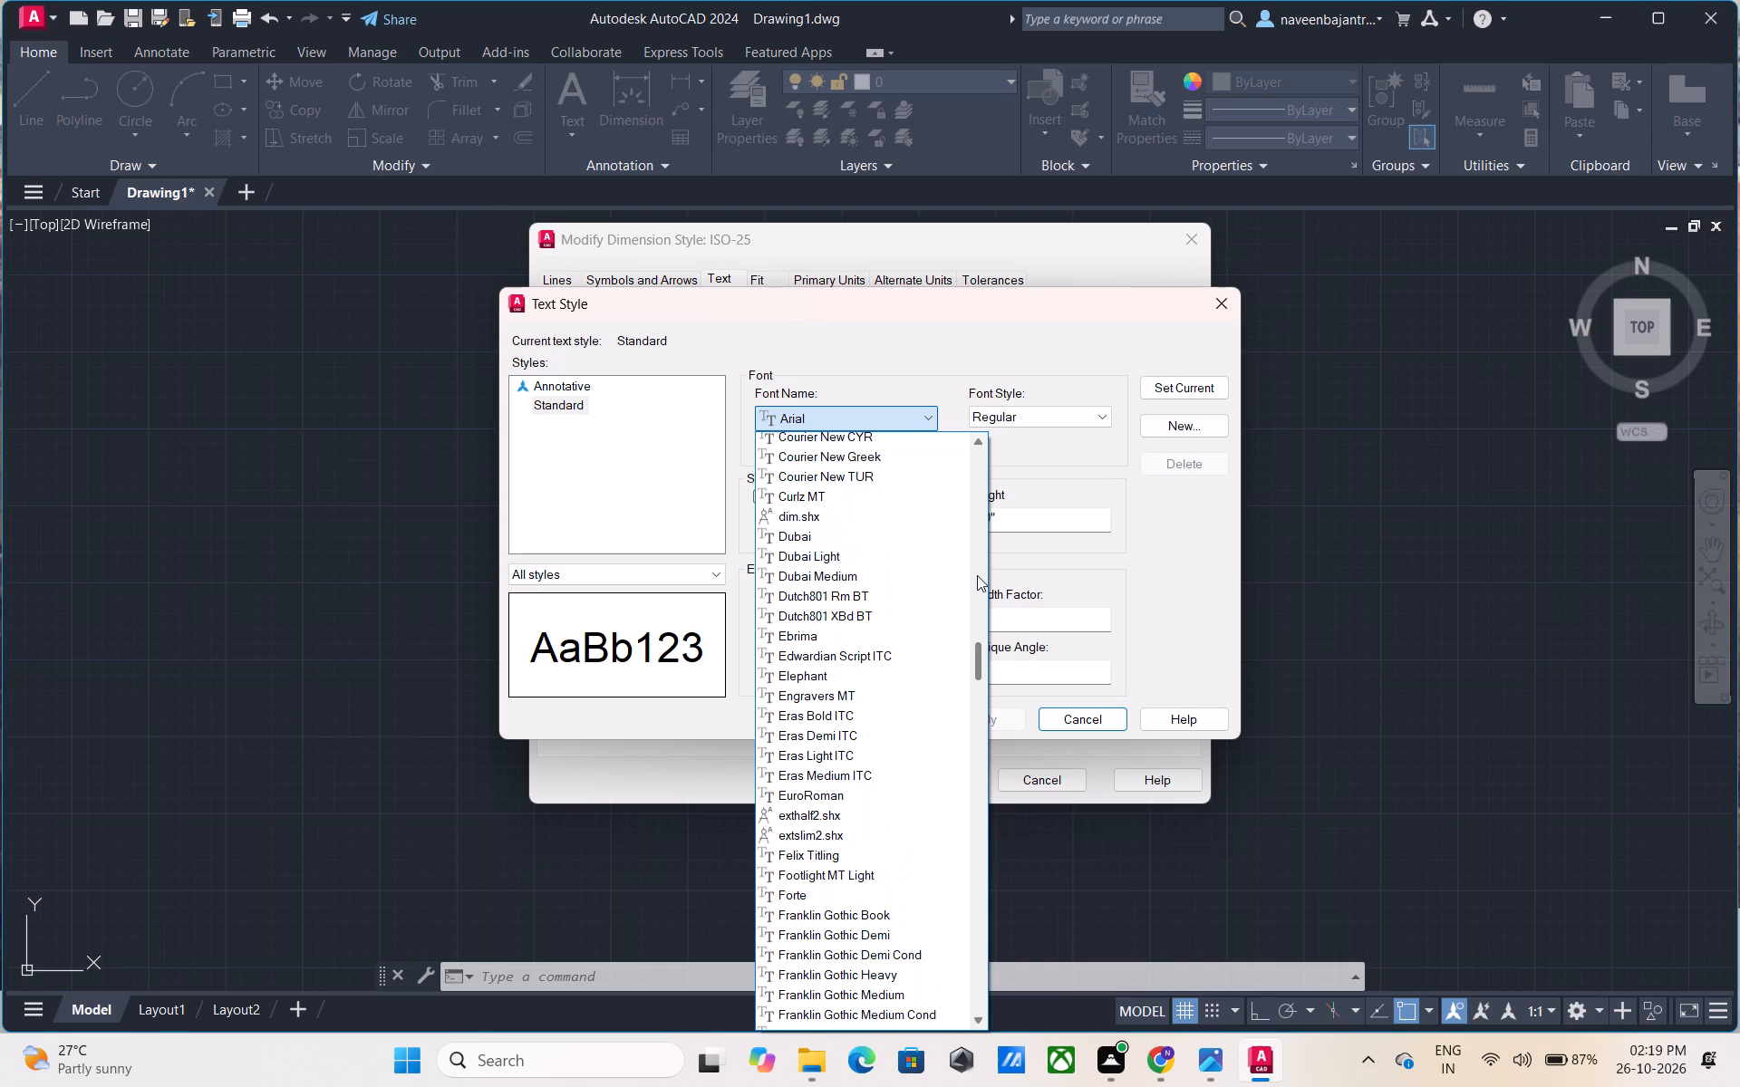
{"action": "scroll", "coordinate": [977, 575], "scroll_direction": "up", "scroll_amount": 1}
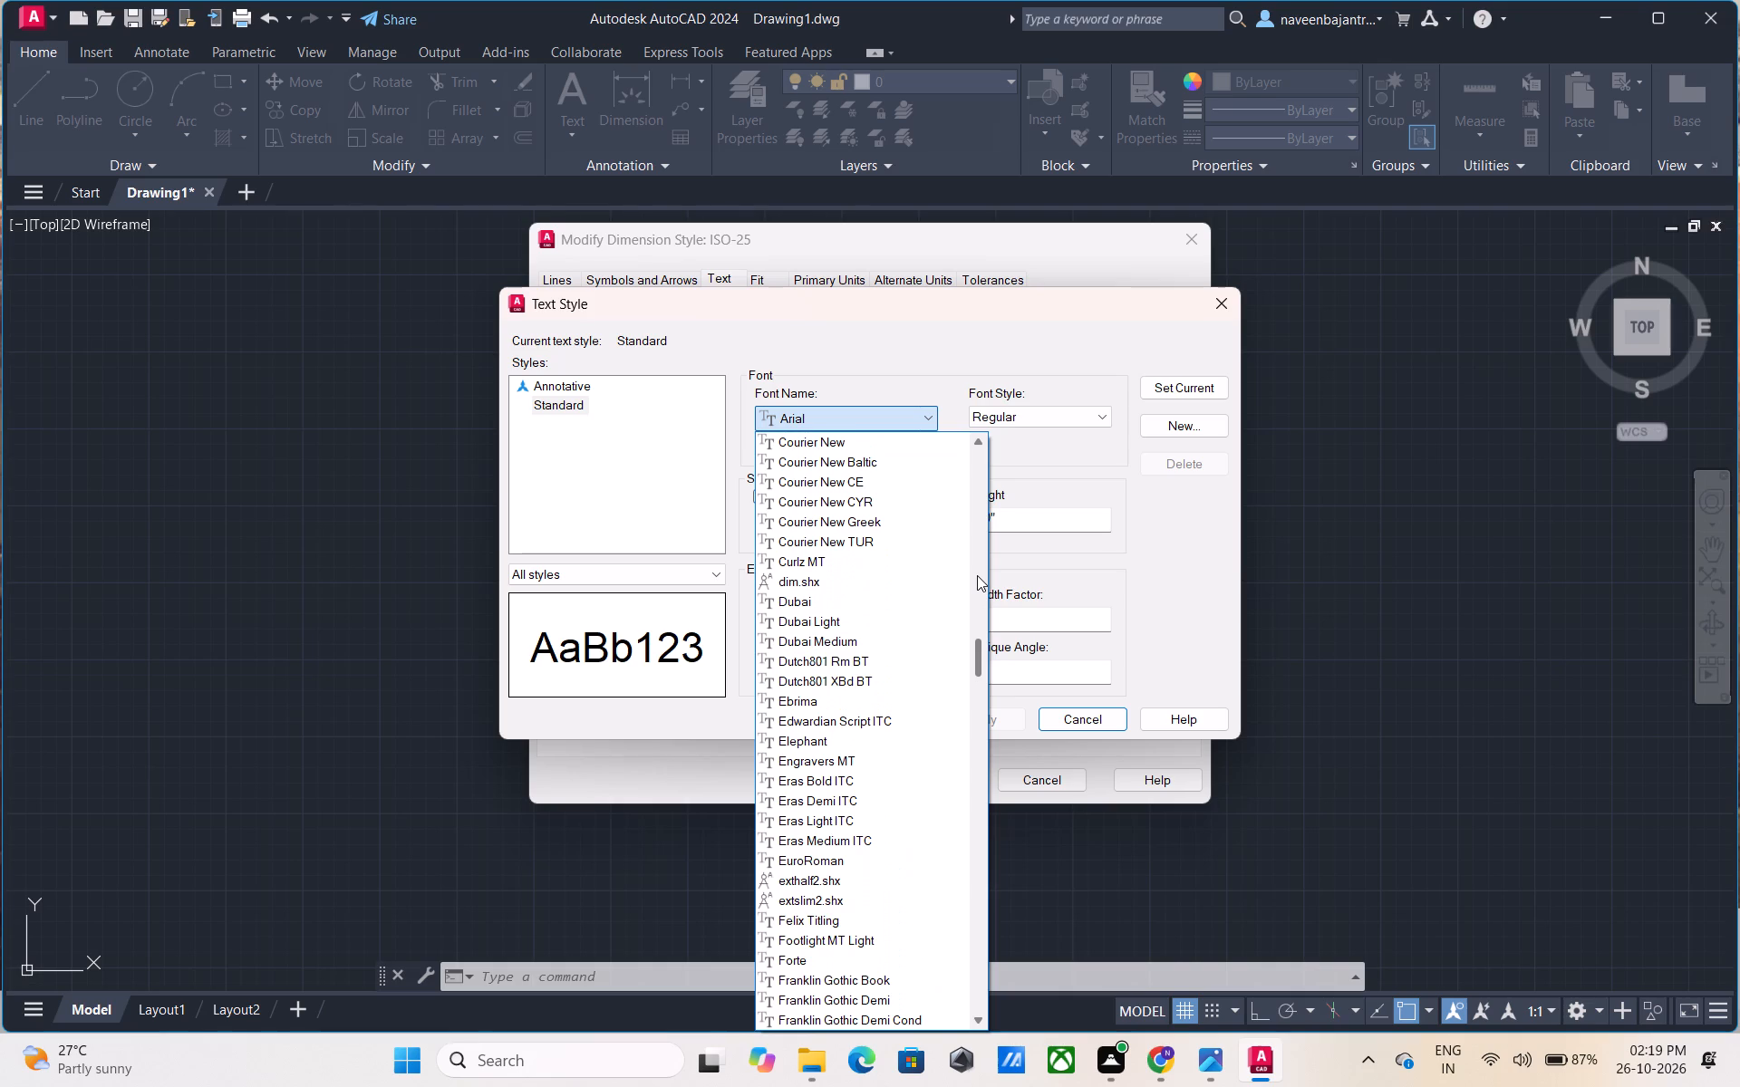
{"action": "scroll", "coordinate": [977, 575], "scroll_direction": "up", "scroll_amount": 1}
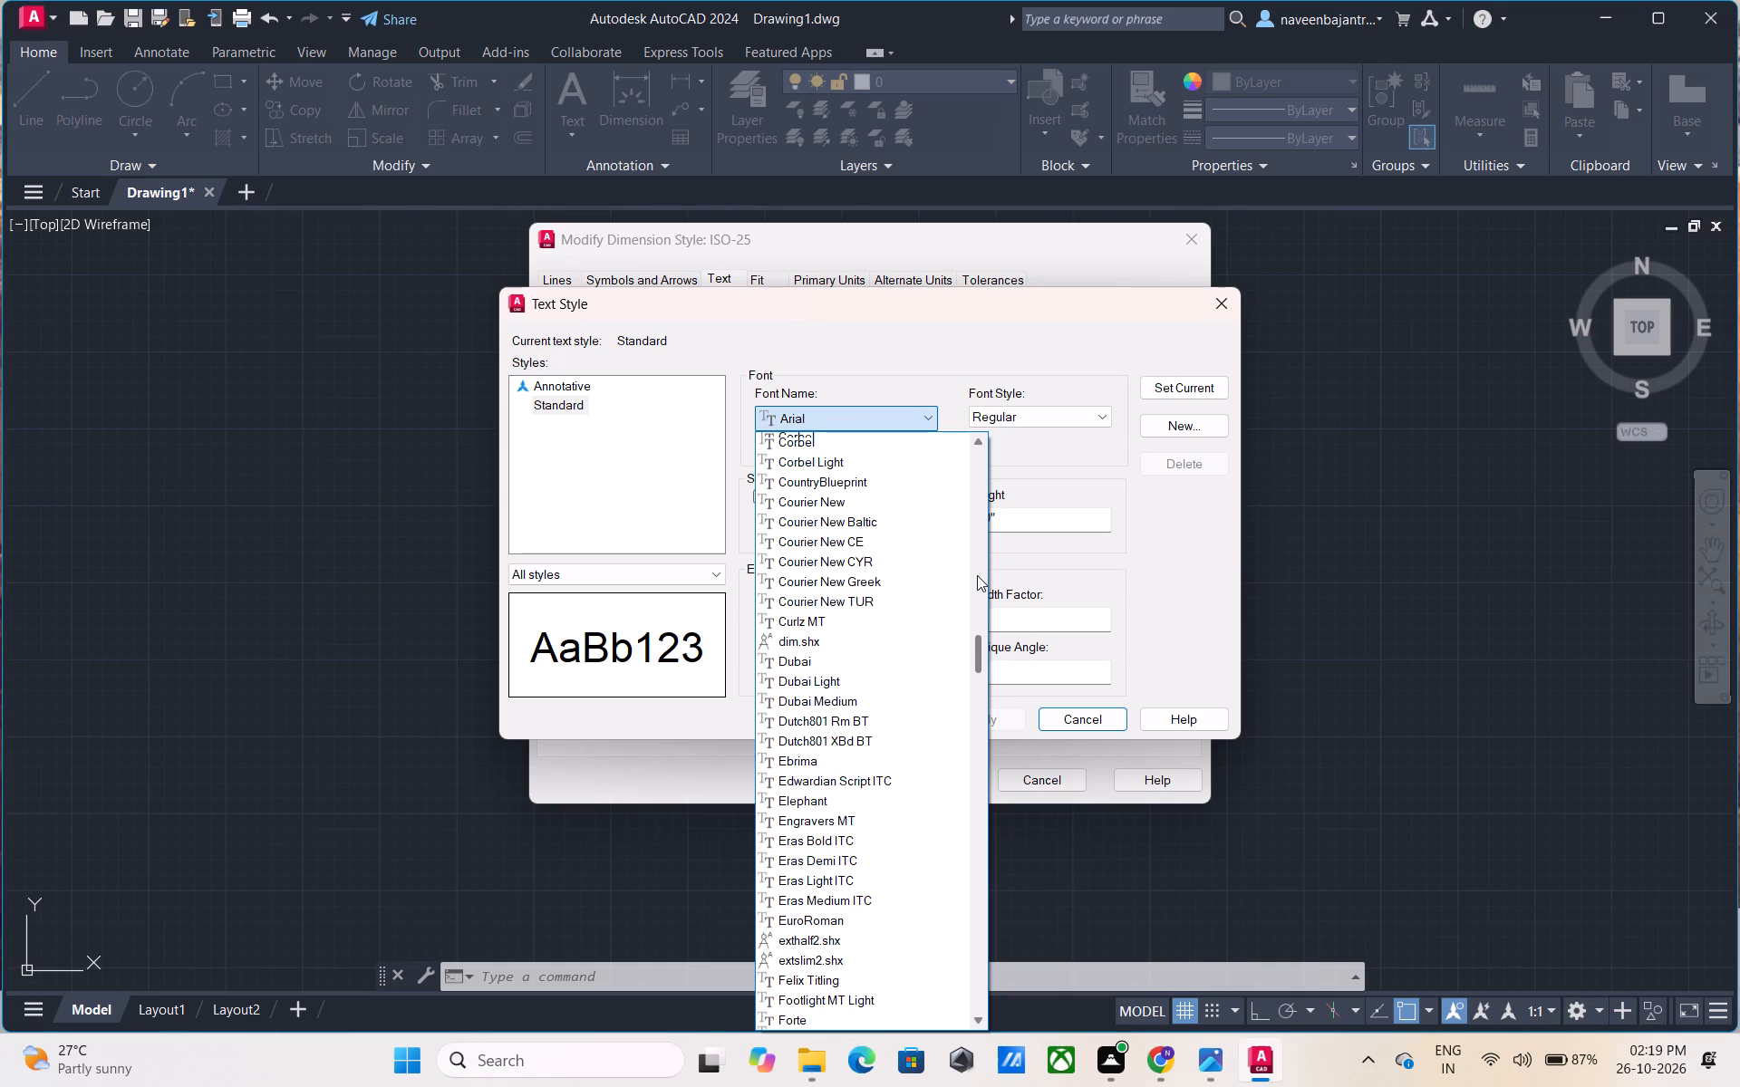
{"action": "scroll", "coordinate": [977, 575], "scroll_direction": "up", "scroll_amount": 1}
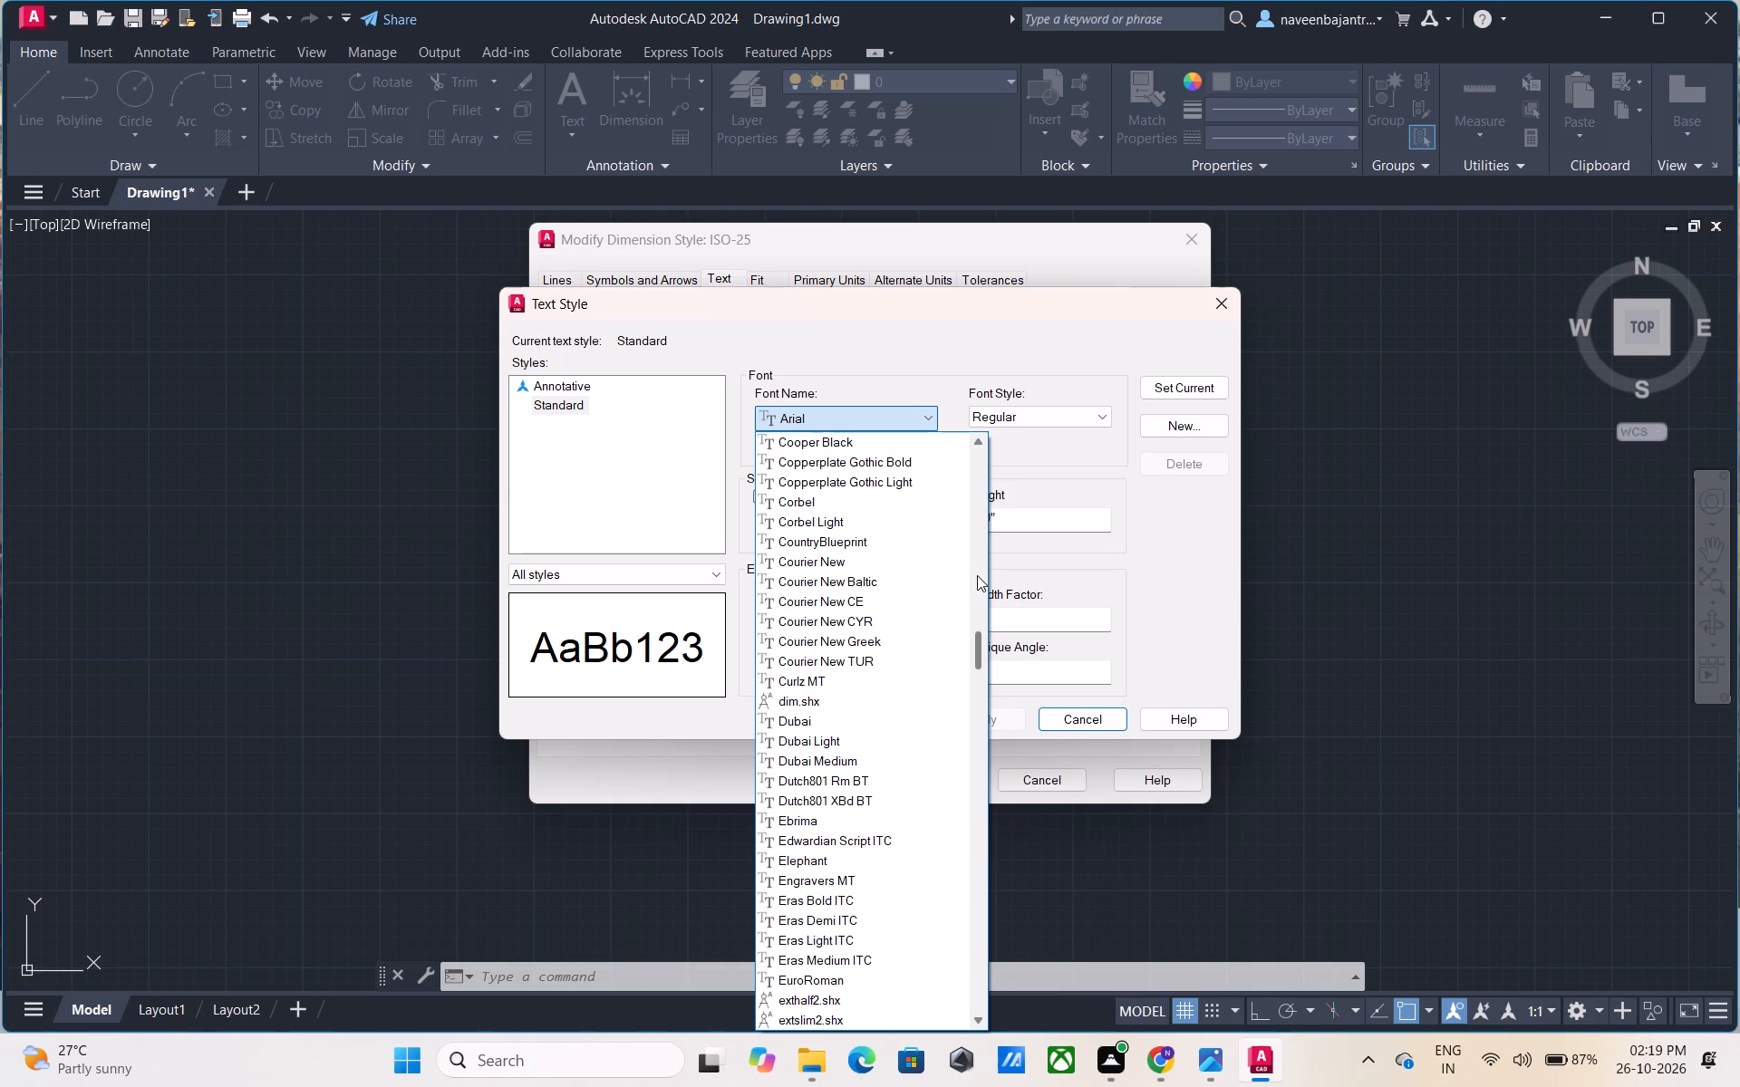
{"action": "scroll", "coordinate": [977, 575], "scroll_direction": "up", "scroll_amount": 1}
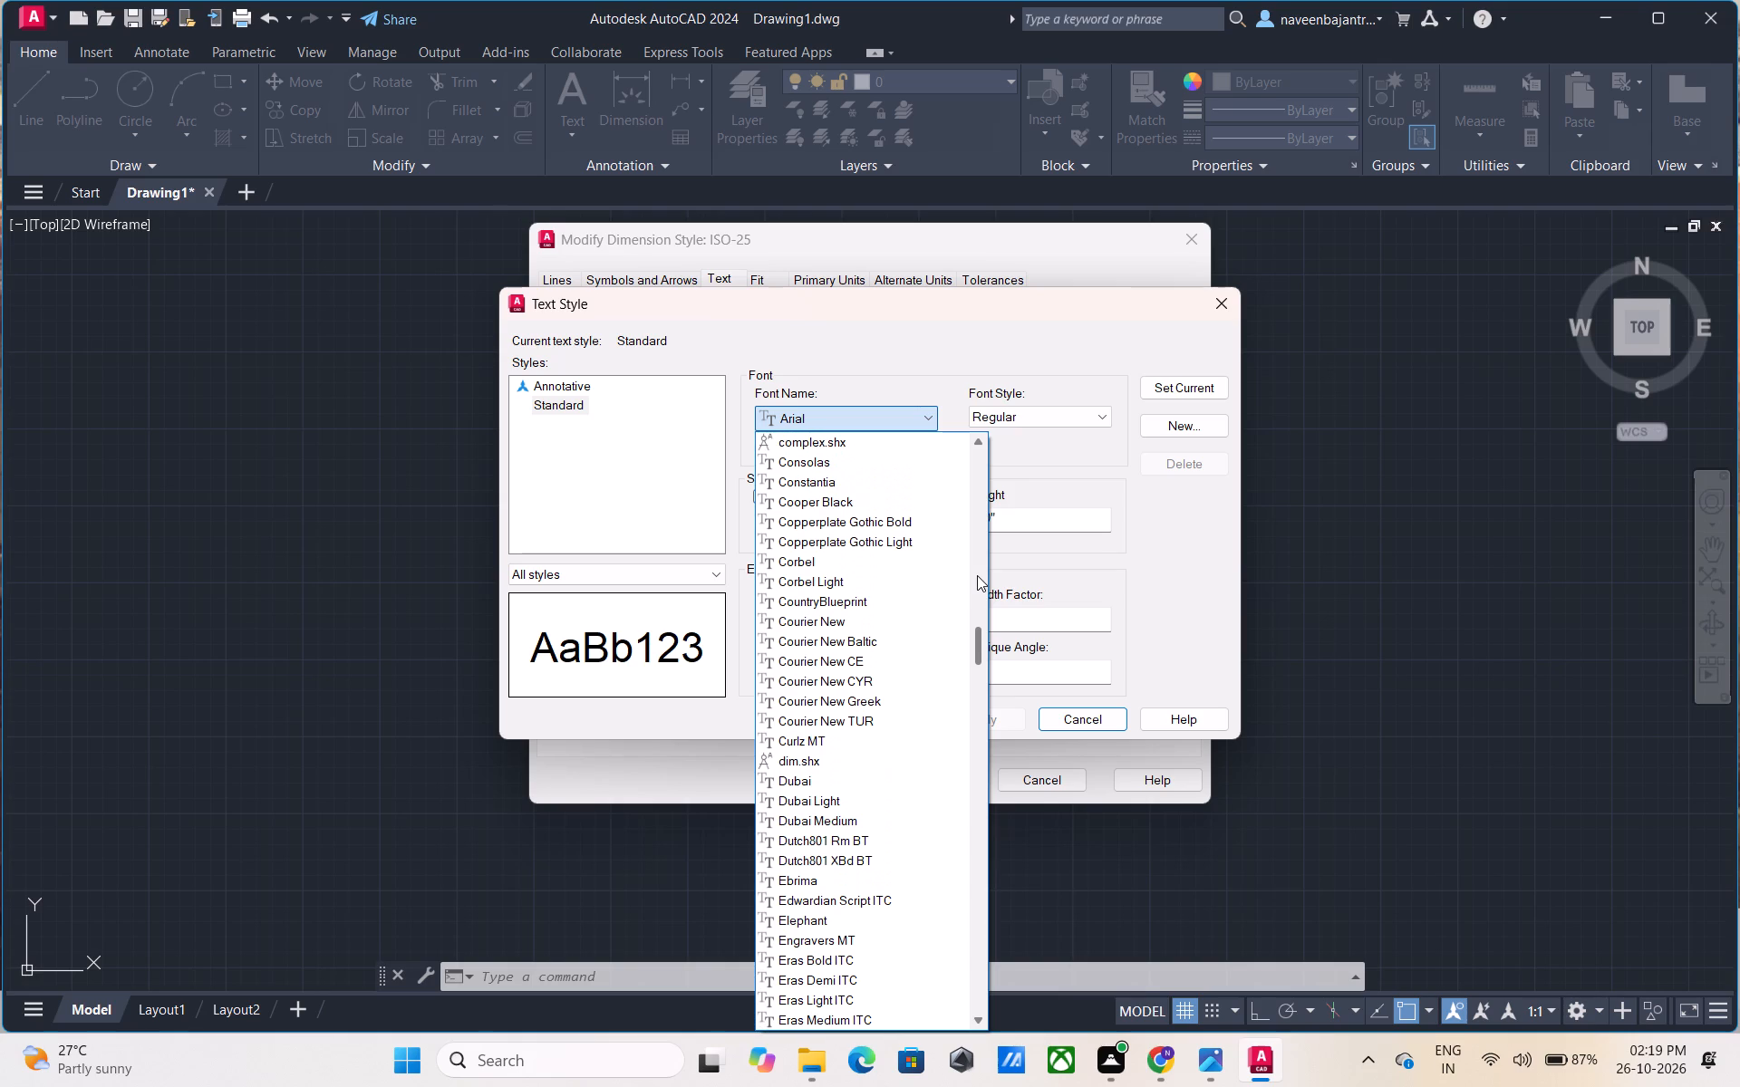
{"action": "scroll", "coordinate": [977, 575], "scroll_direction": "up", "scroll_amount": 1}
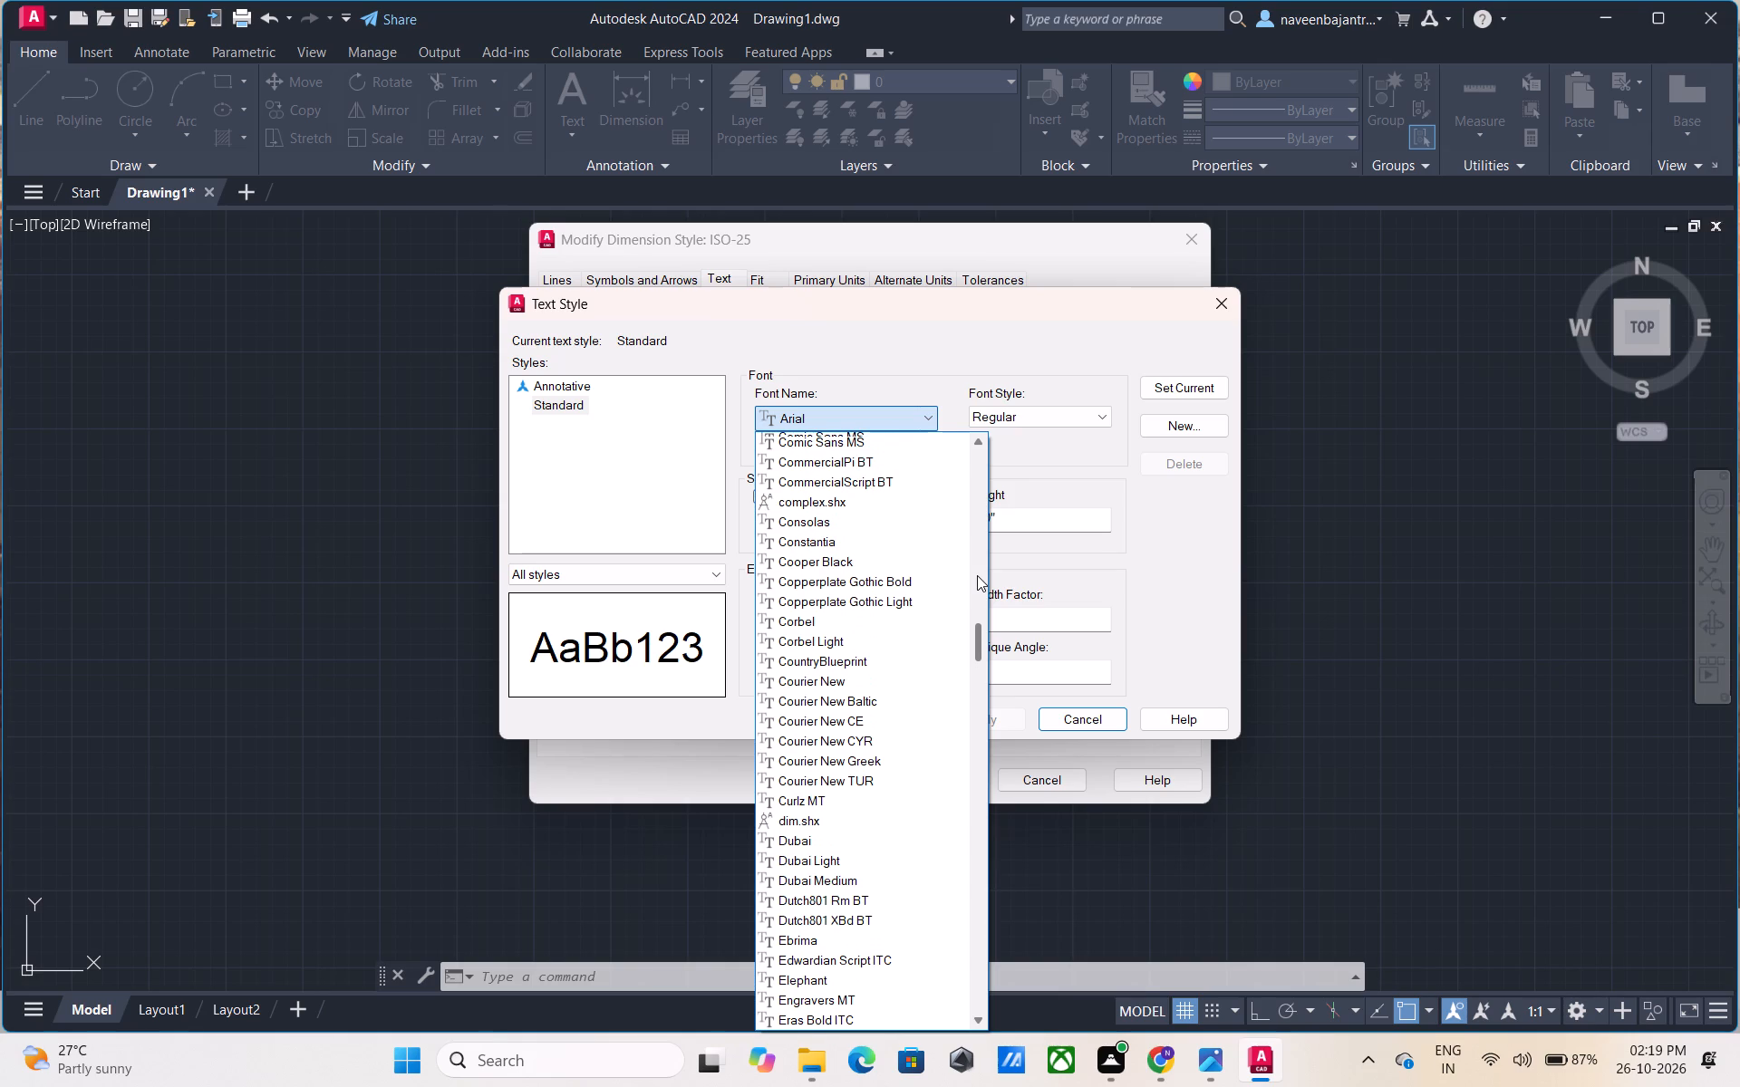
{"action": "scroll", "coordinate": [977, 575], "scroll_direction": "up", "scroll_amount": 1}
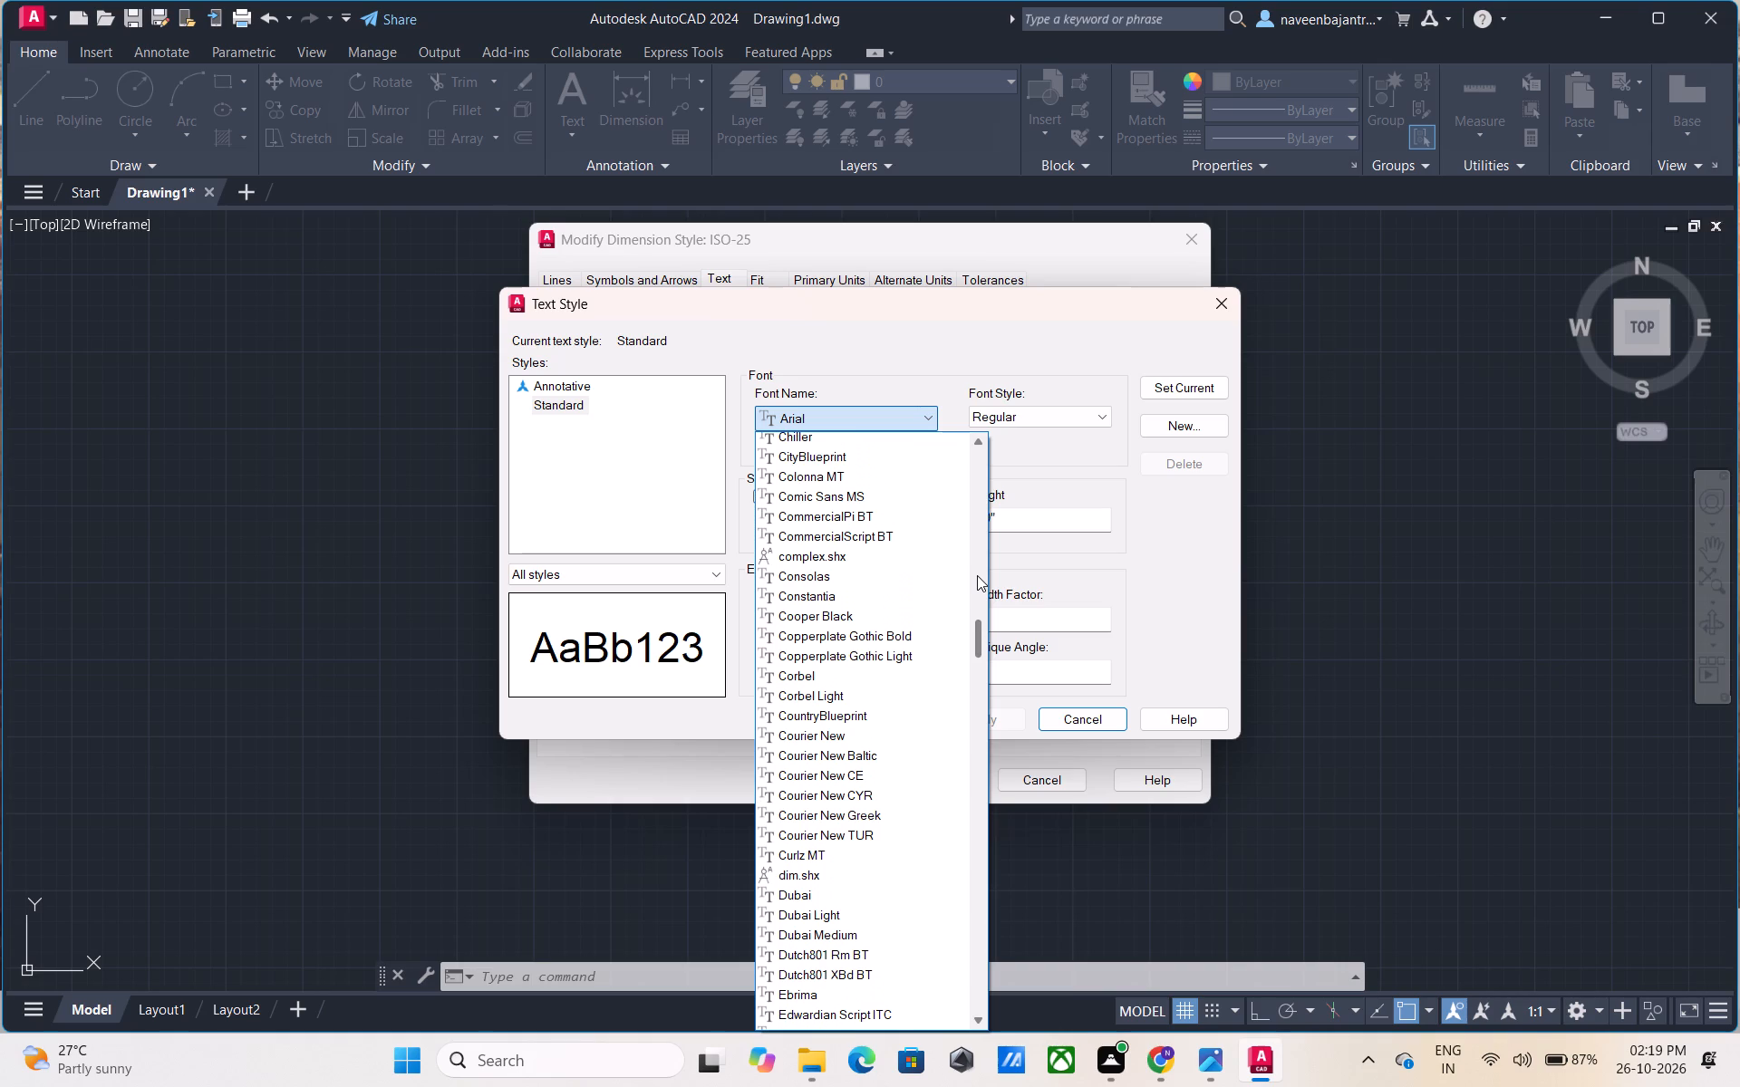
{"action": "scroll", "coordinate": [977, 575], "scroll_direction": "up", "scroll_amount": 1}
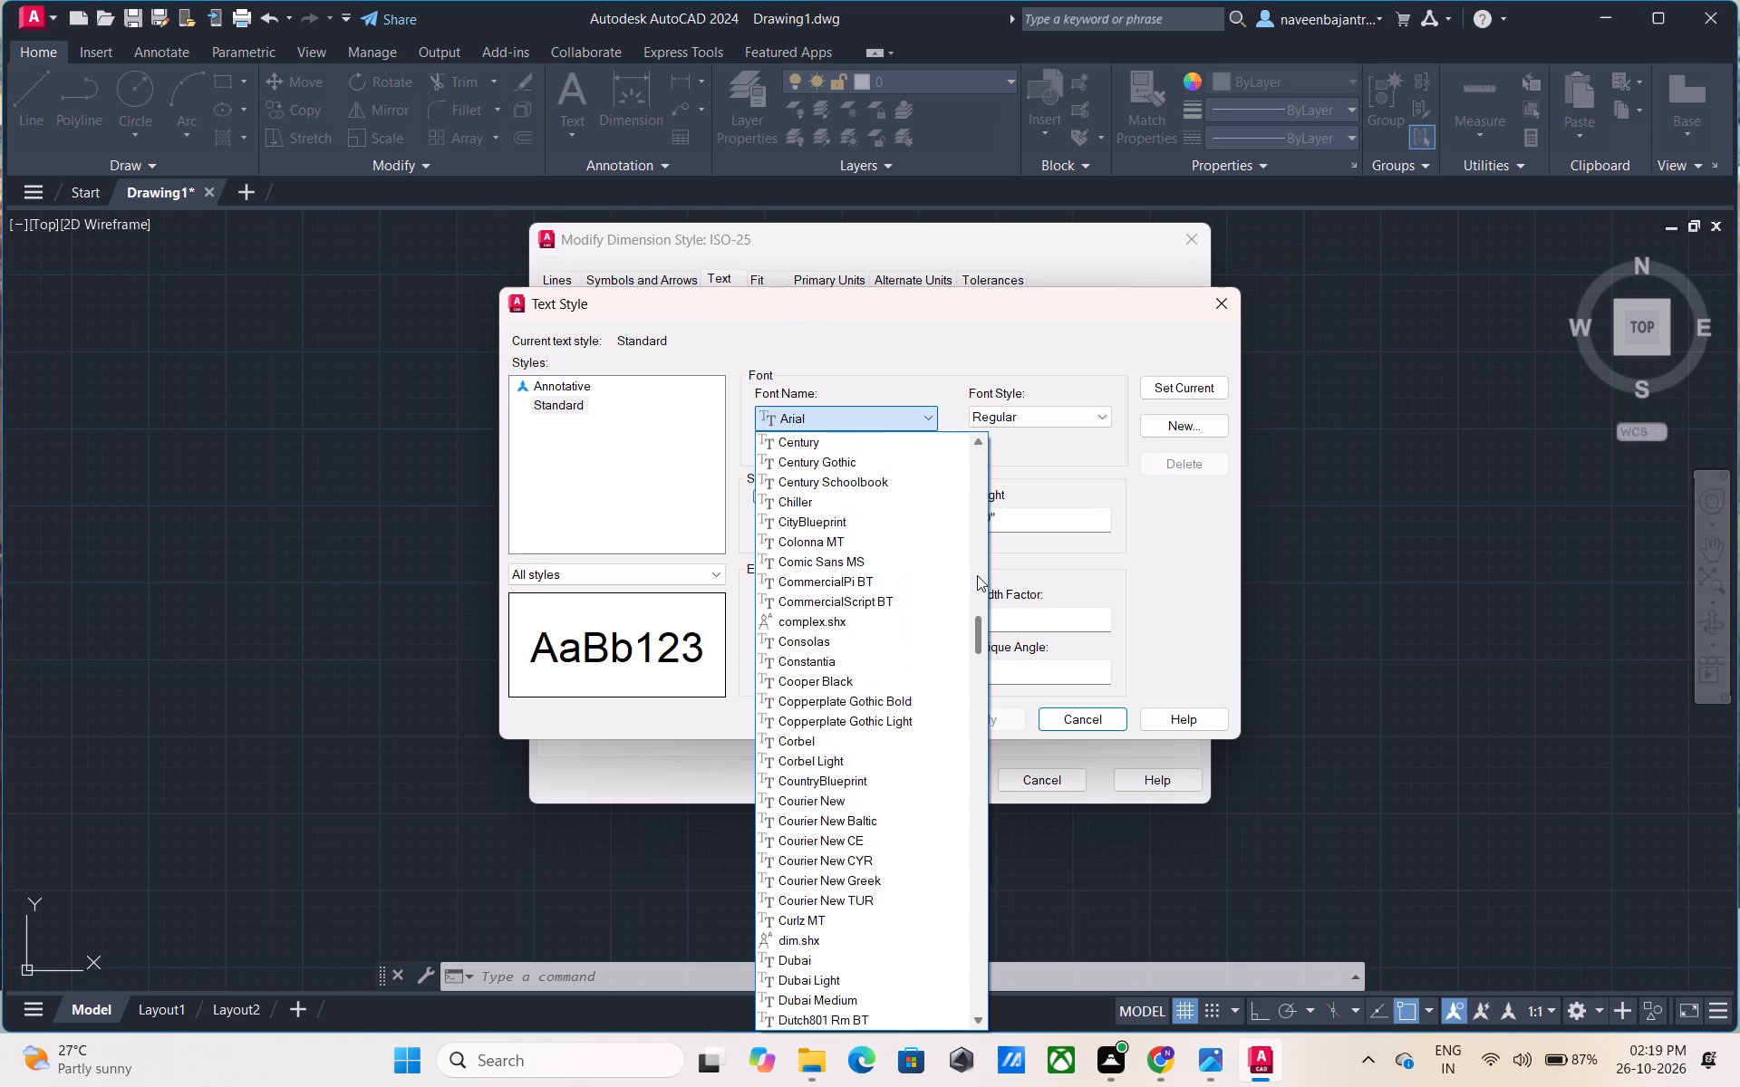
{"action": "scroll", "coordinate": [977, 575], "scroll_direction": "up", "scroll_amount": 1}
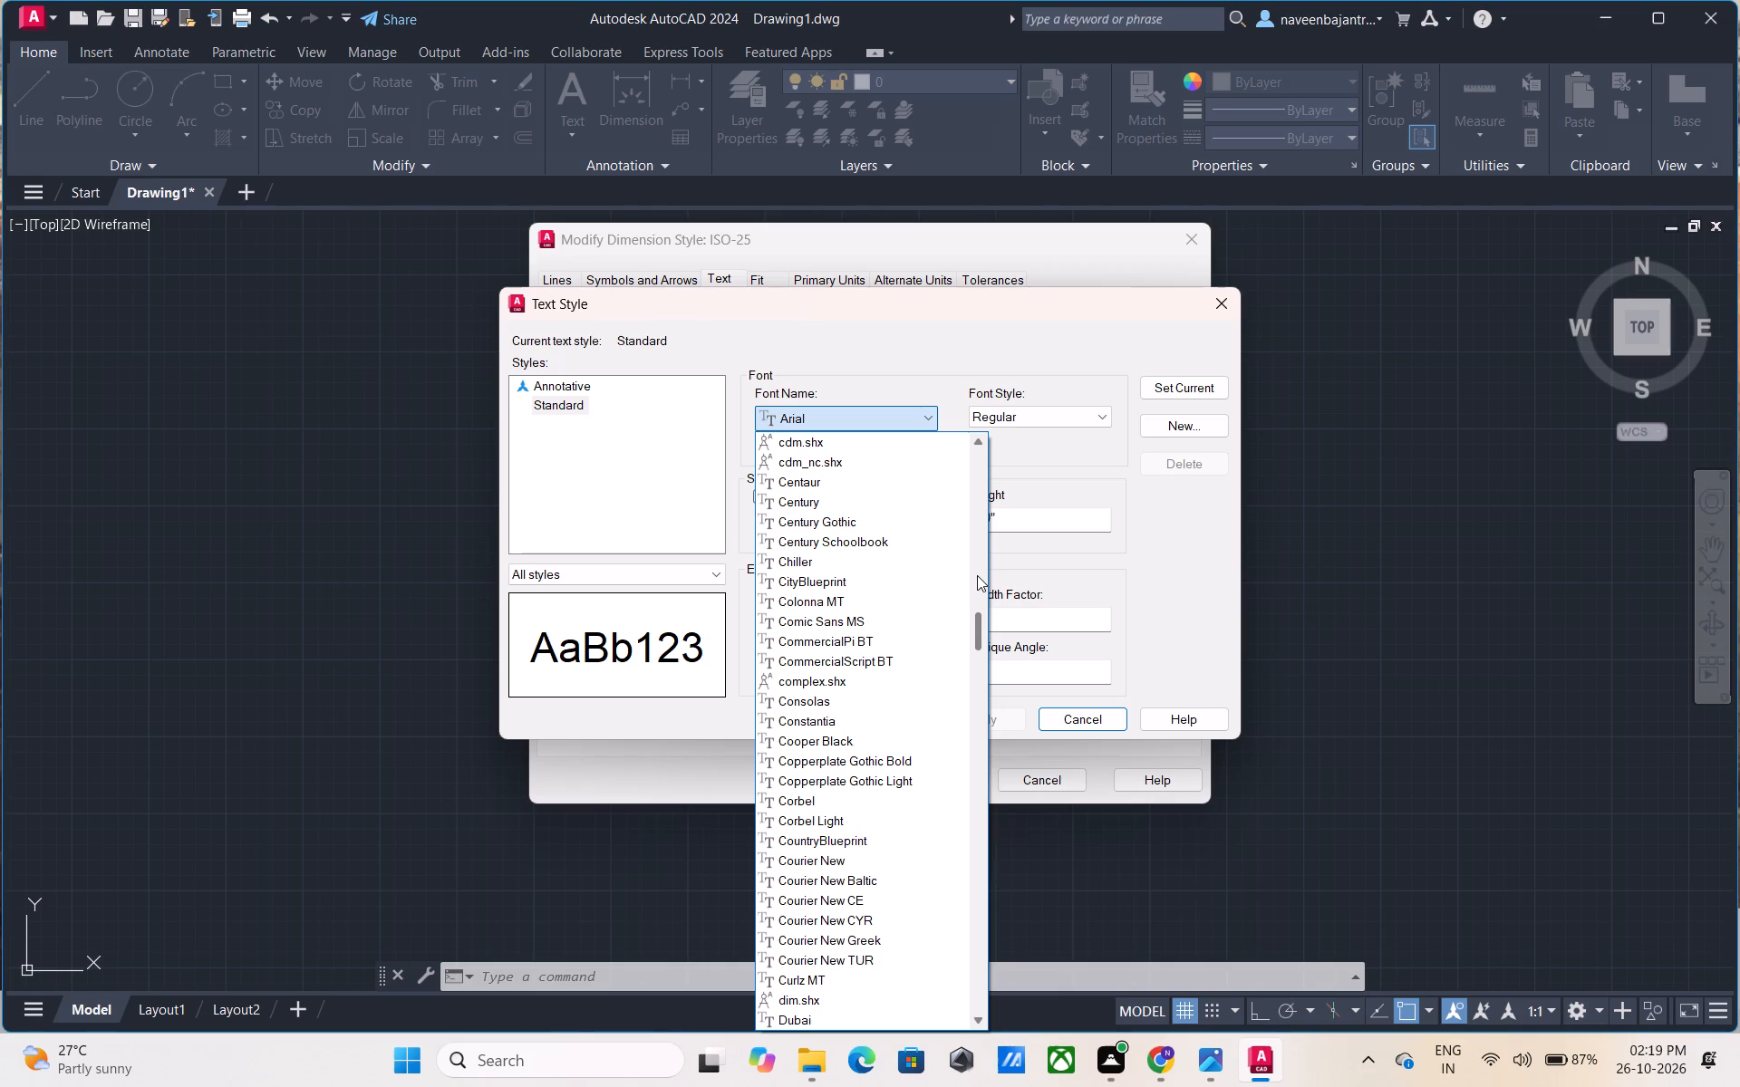
Look back through the alphabetical font choices for the Standard text style, from the fonts starting with C toward the Bahnschrift fonts.
{"action": "scroll", "coordinate": [977, 575], "scroll_direction": "up", "scroll_amount": 1}
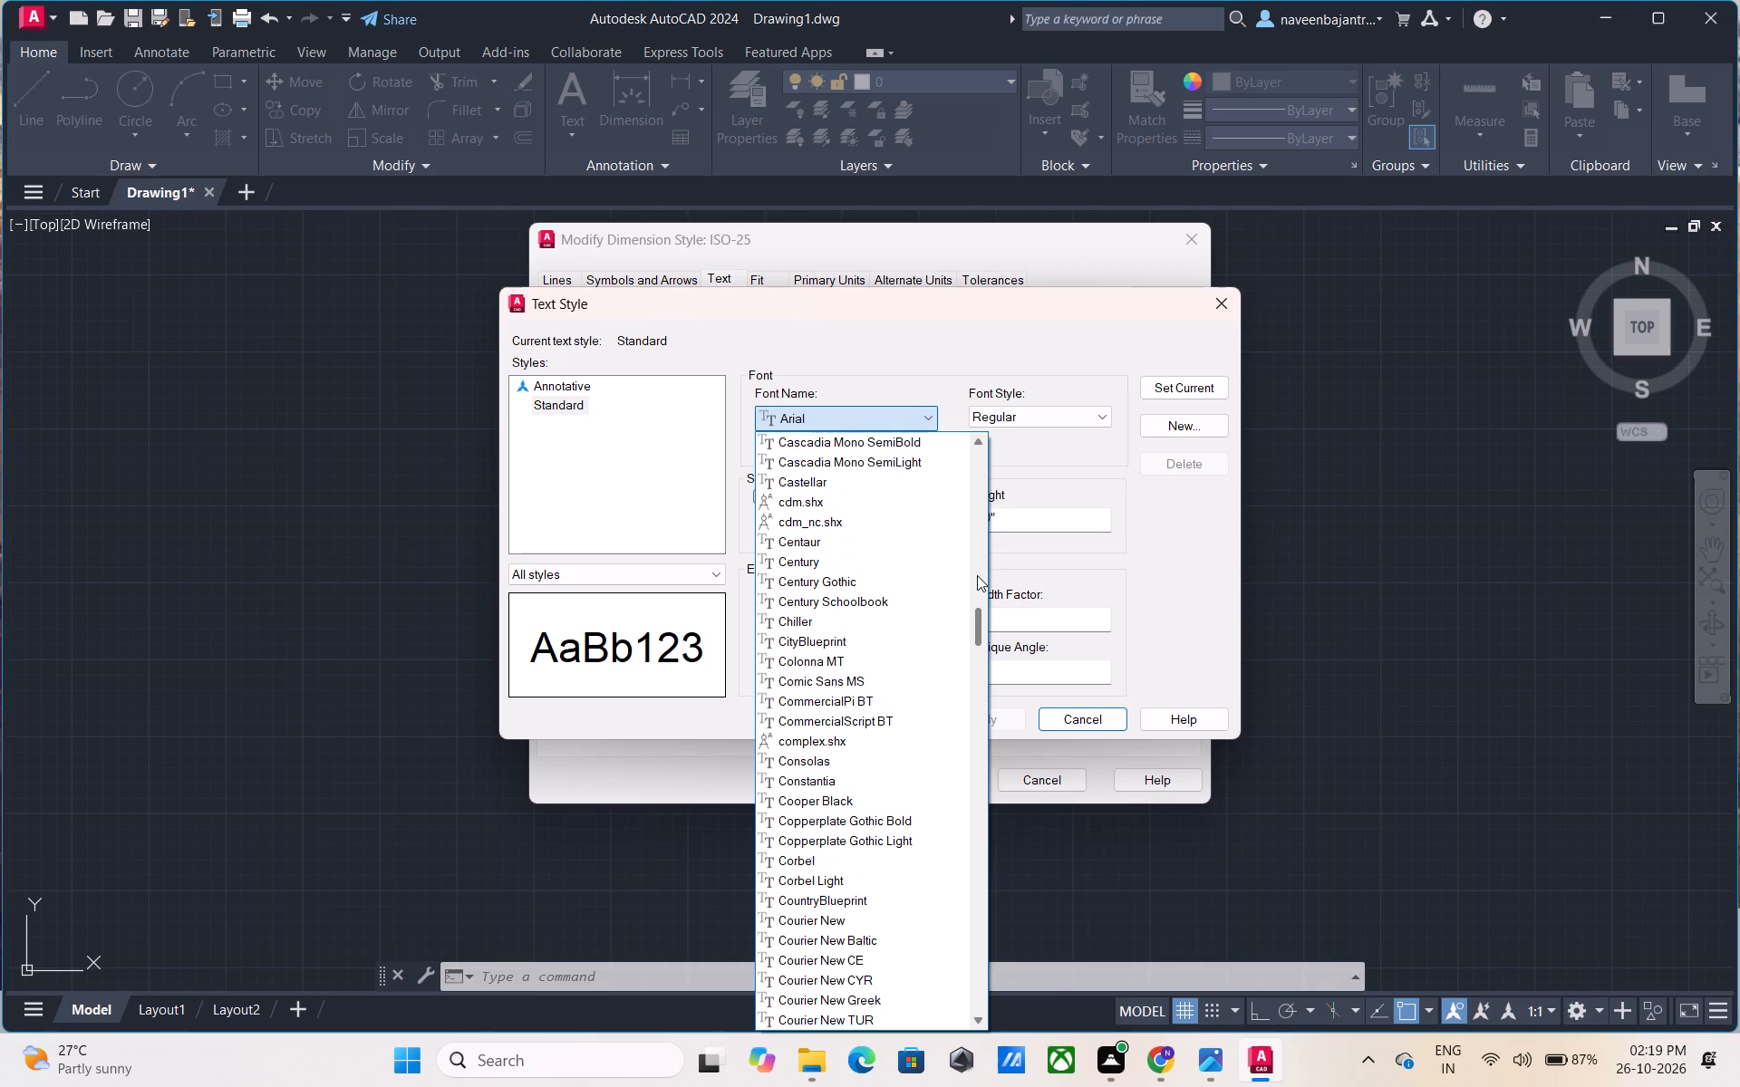
{"action": "scroll", "coordinate": [977, 575], "scroll_direction": "up", "scroll_amount": 1}
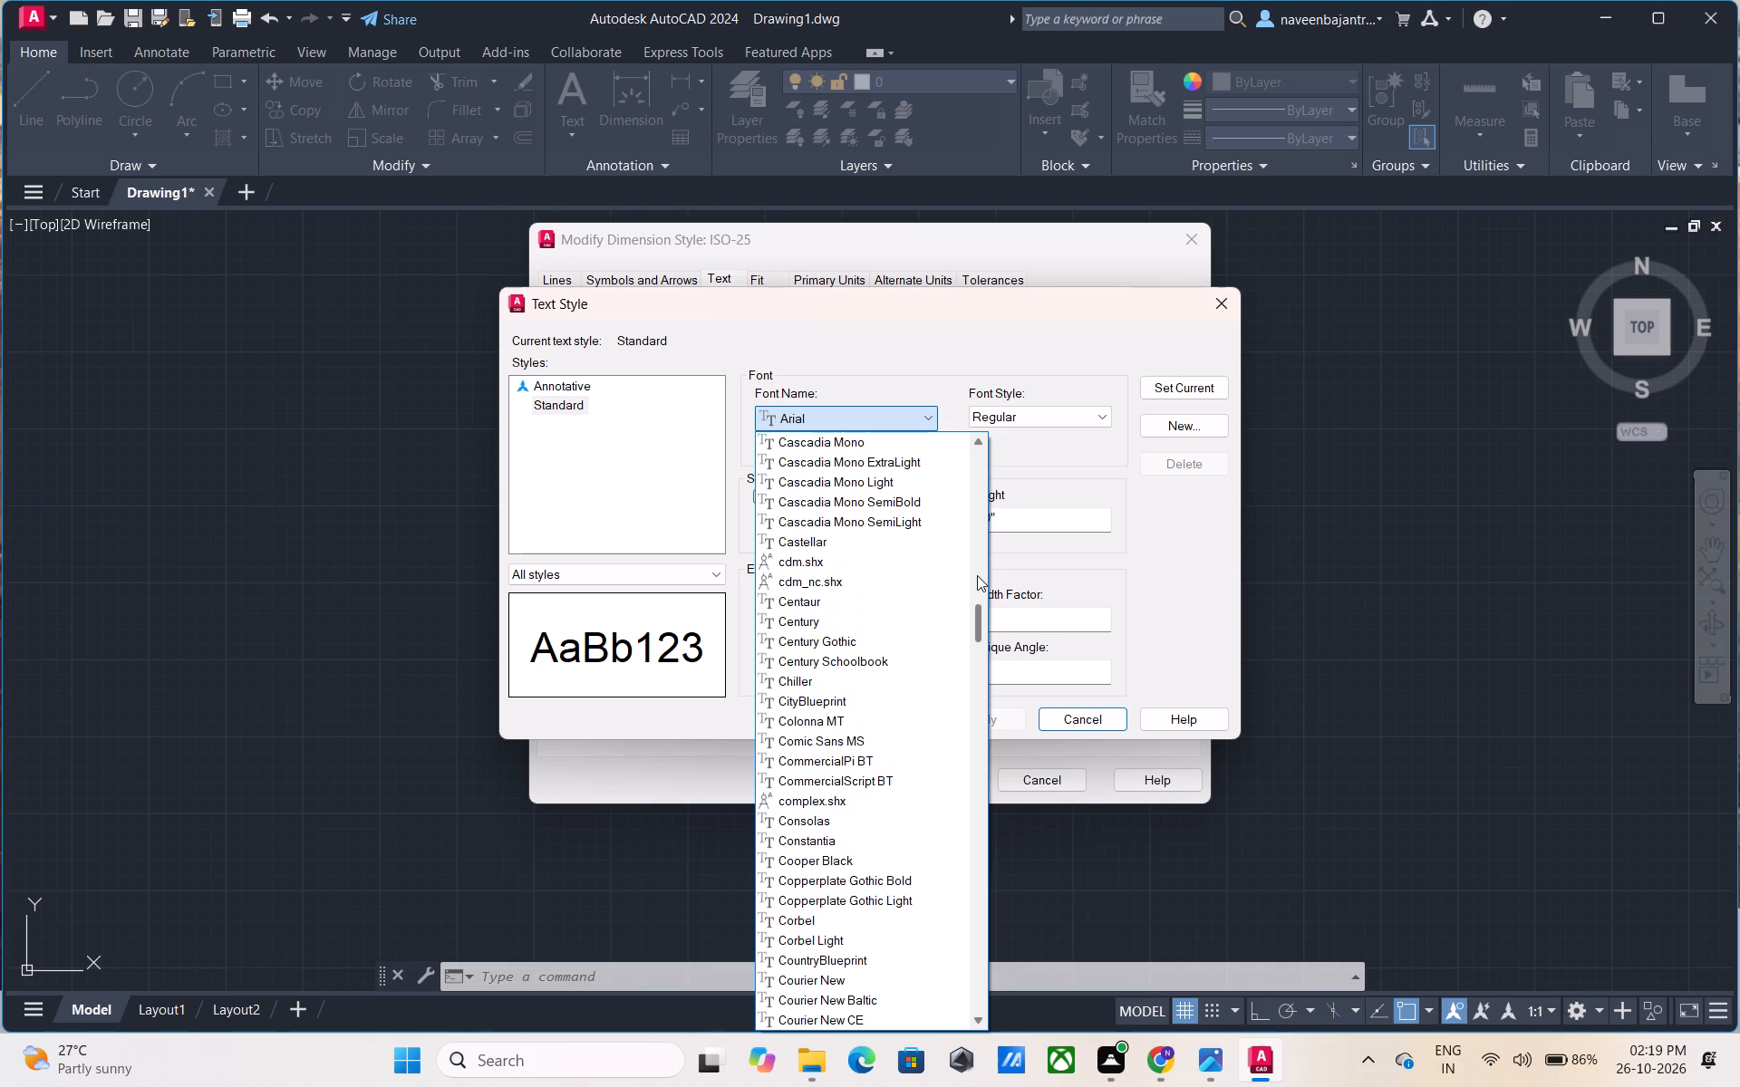
{"action": "scroll", "coordinate": [977, 575], "scroll_direction": "up", "scroll_amount": 1}
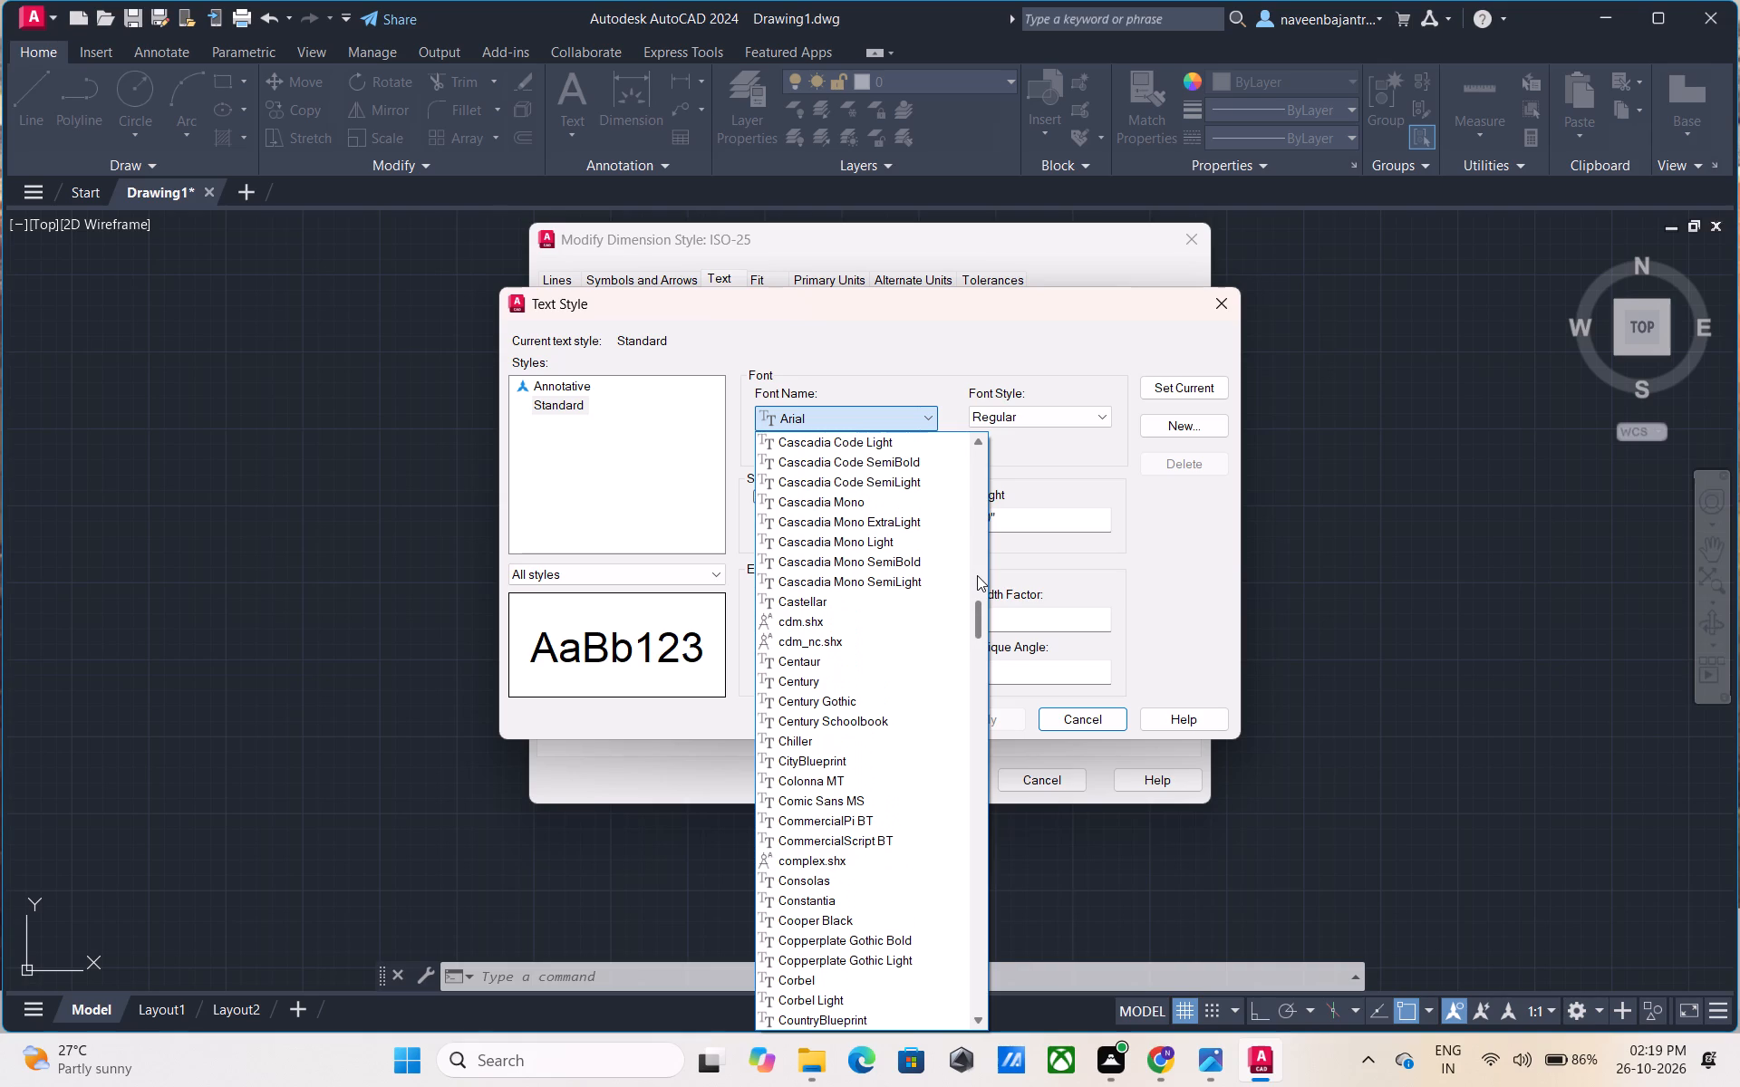
{"action": "scroll", "coordinate": [977, 575], "scroll_direction": "up", "scroll_amount": 1}
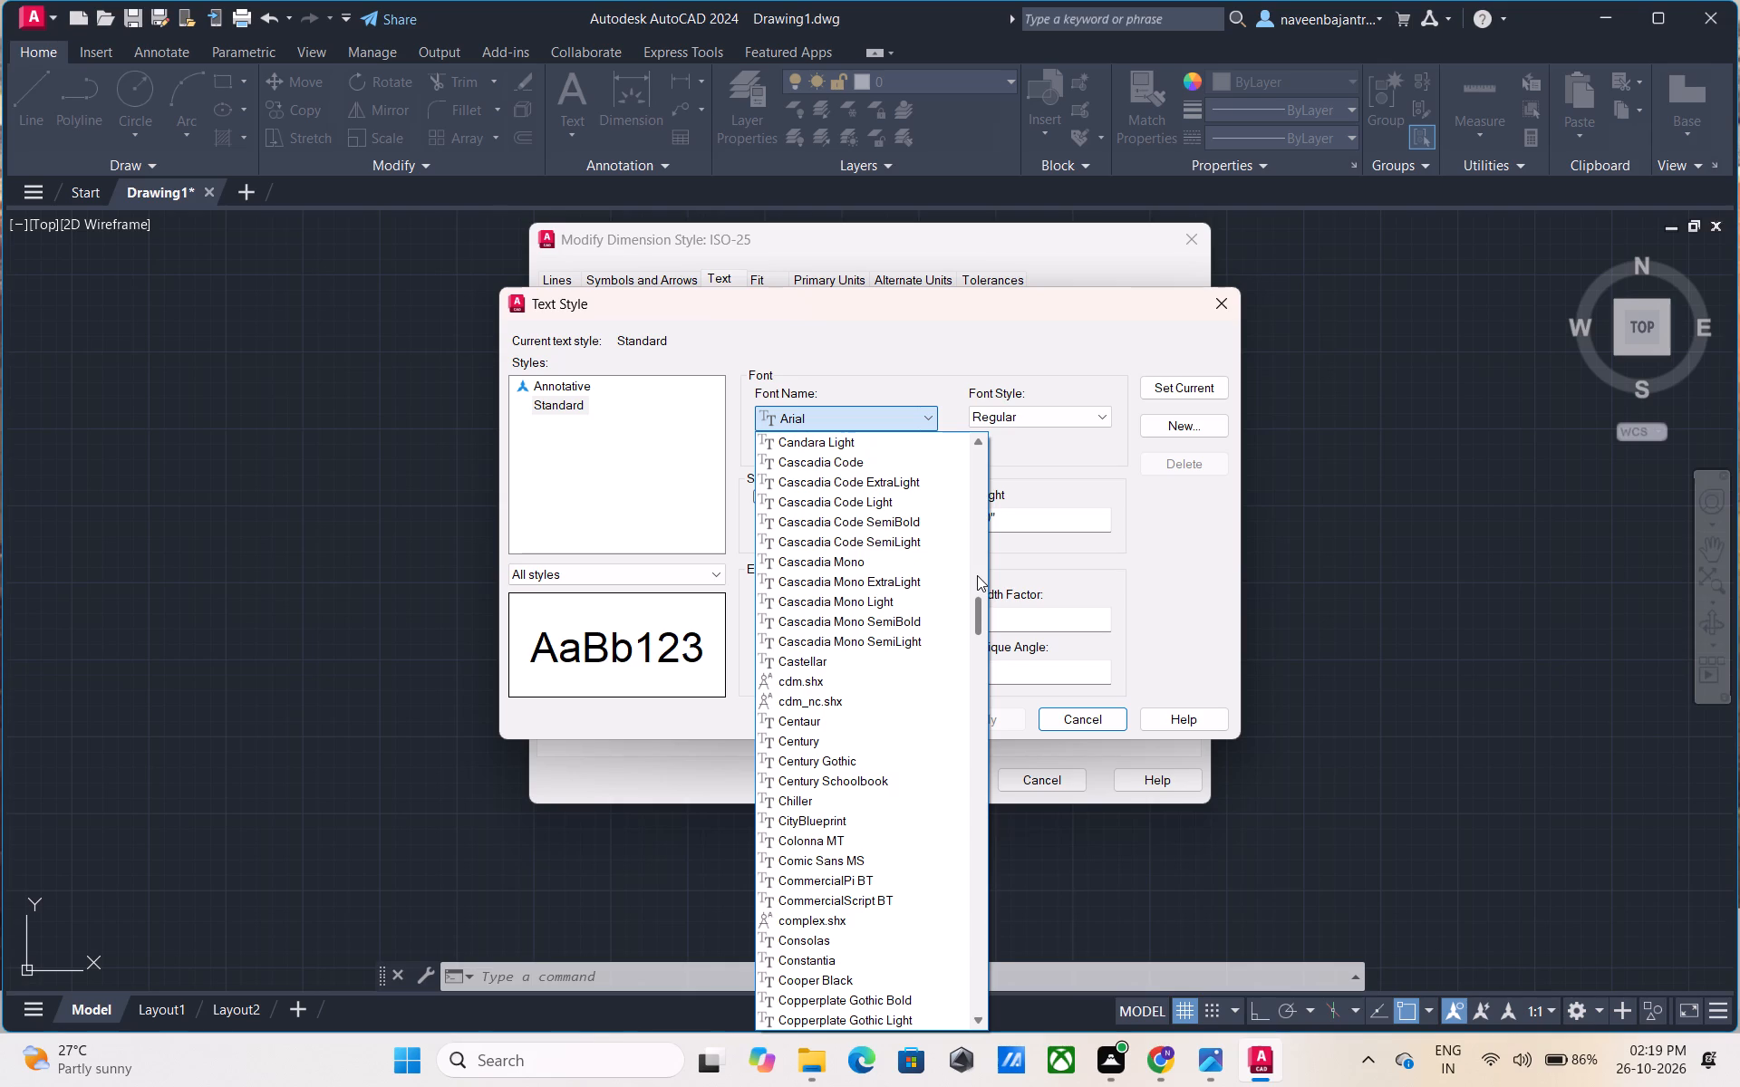
{"action": "scroll", "coordinate": [977, 575], "scroll_direction": "up", "scroll_amount": 1}
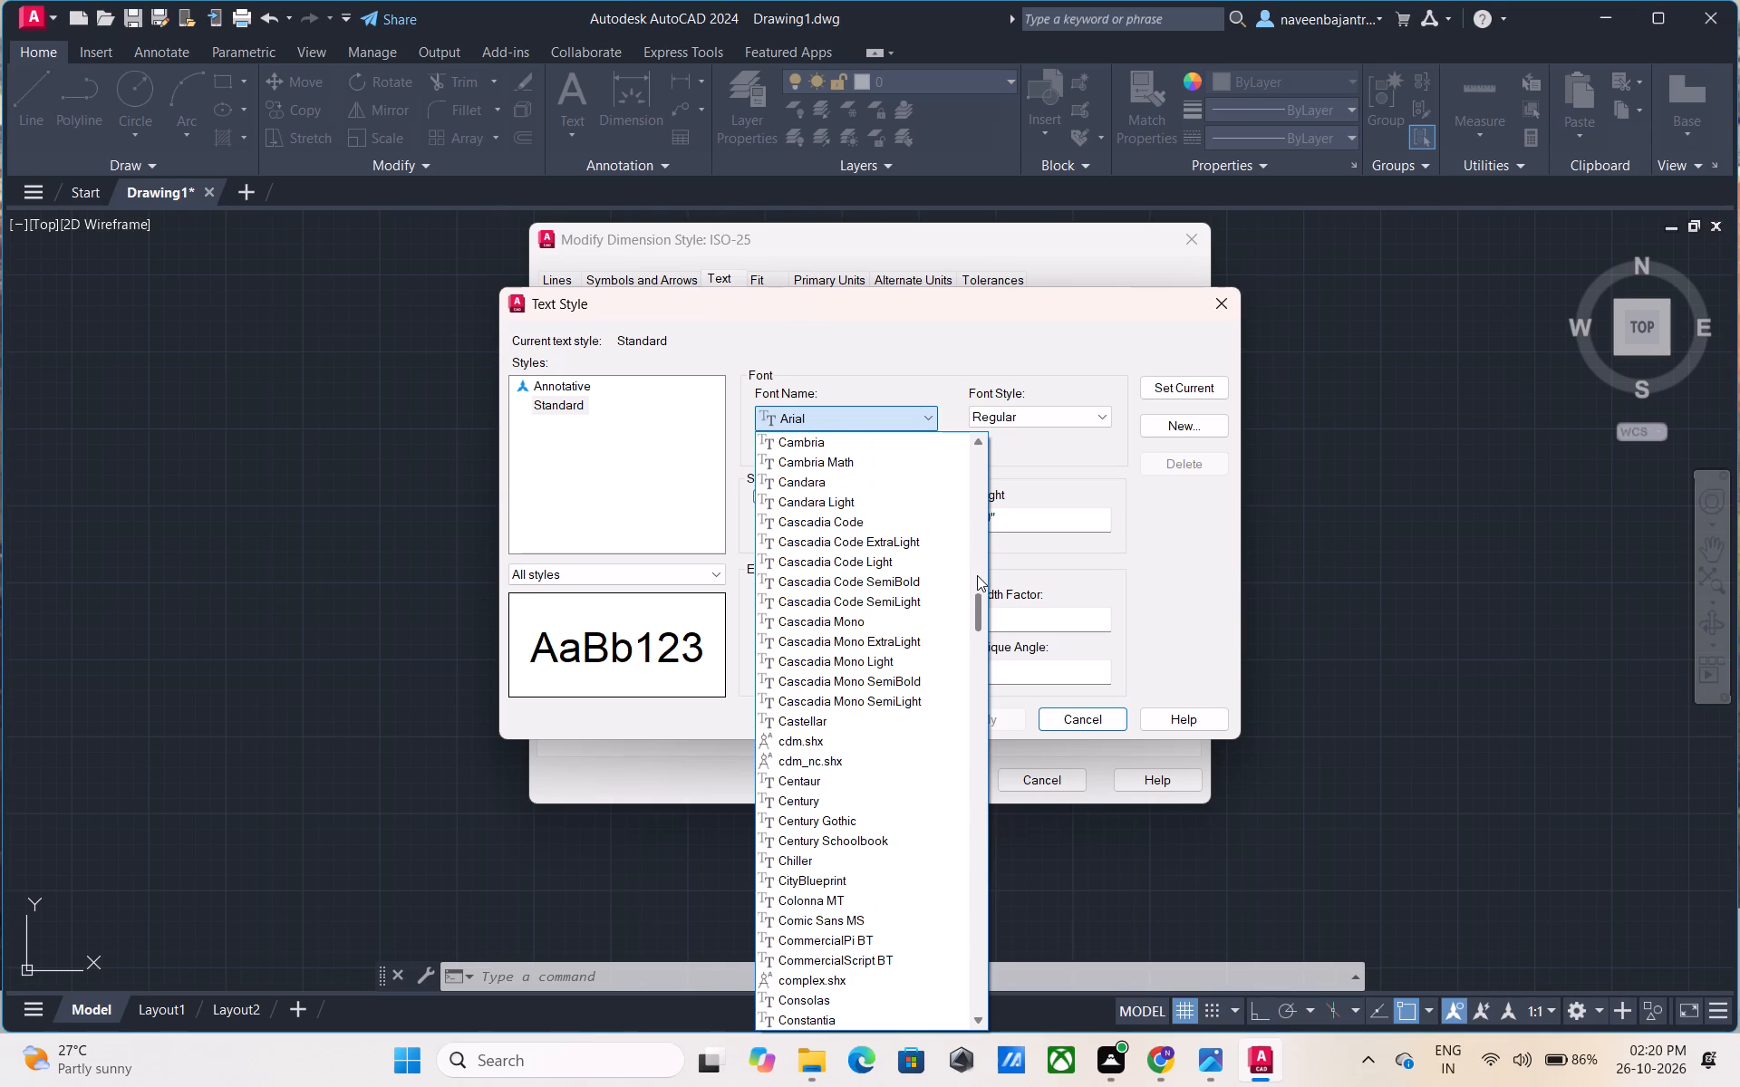
{"action": "scroll", "coordinate": [977, 575], "scroll_direction": "up", "scroll_amount": 1}
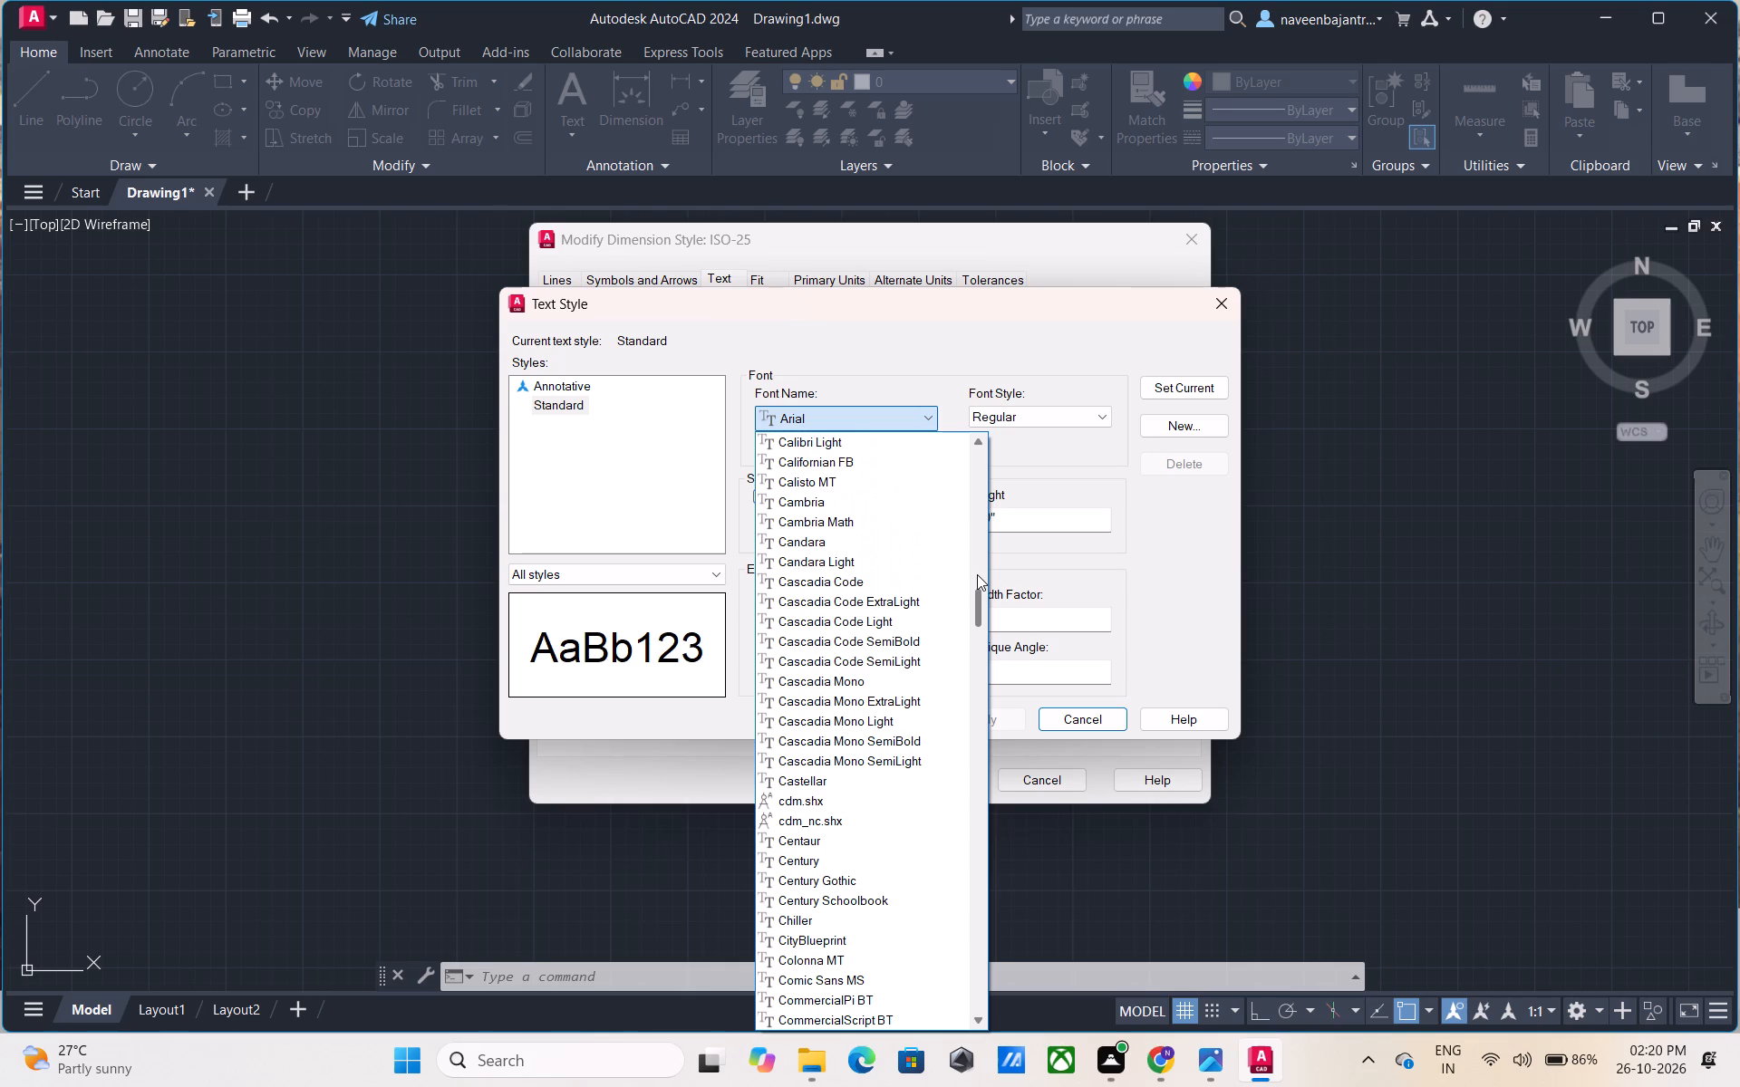
{"action": "scroll", "coordinate": [977, 574], "scroll_direction": "up", "scroll_amount": 1}
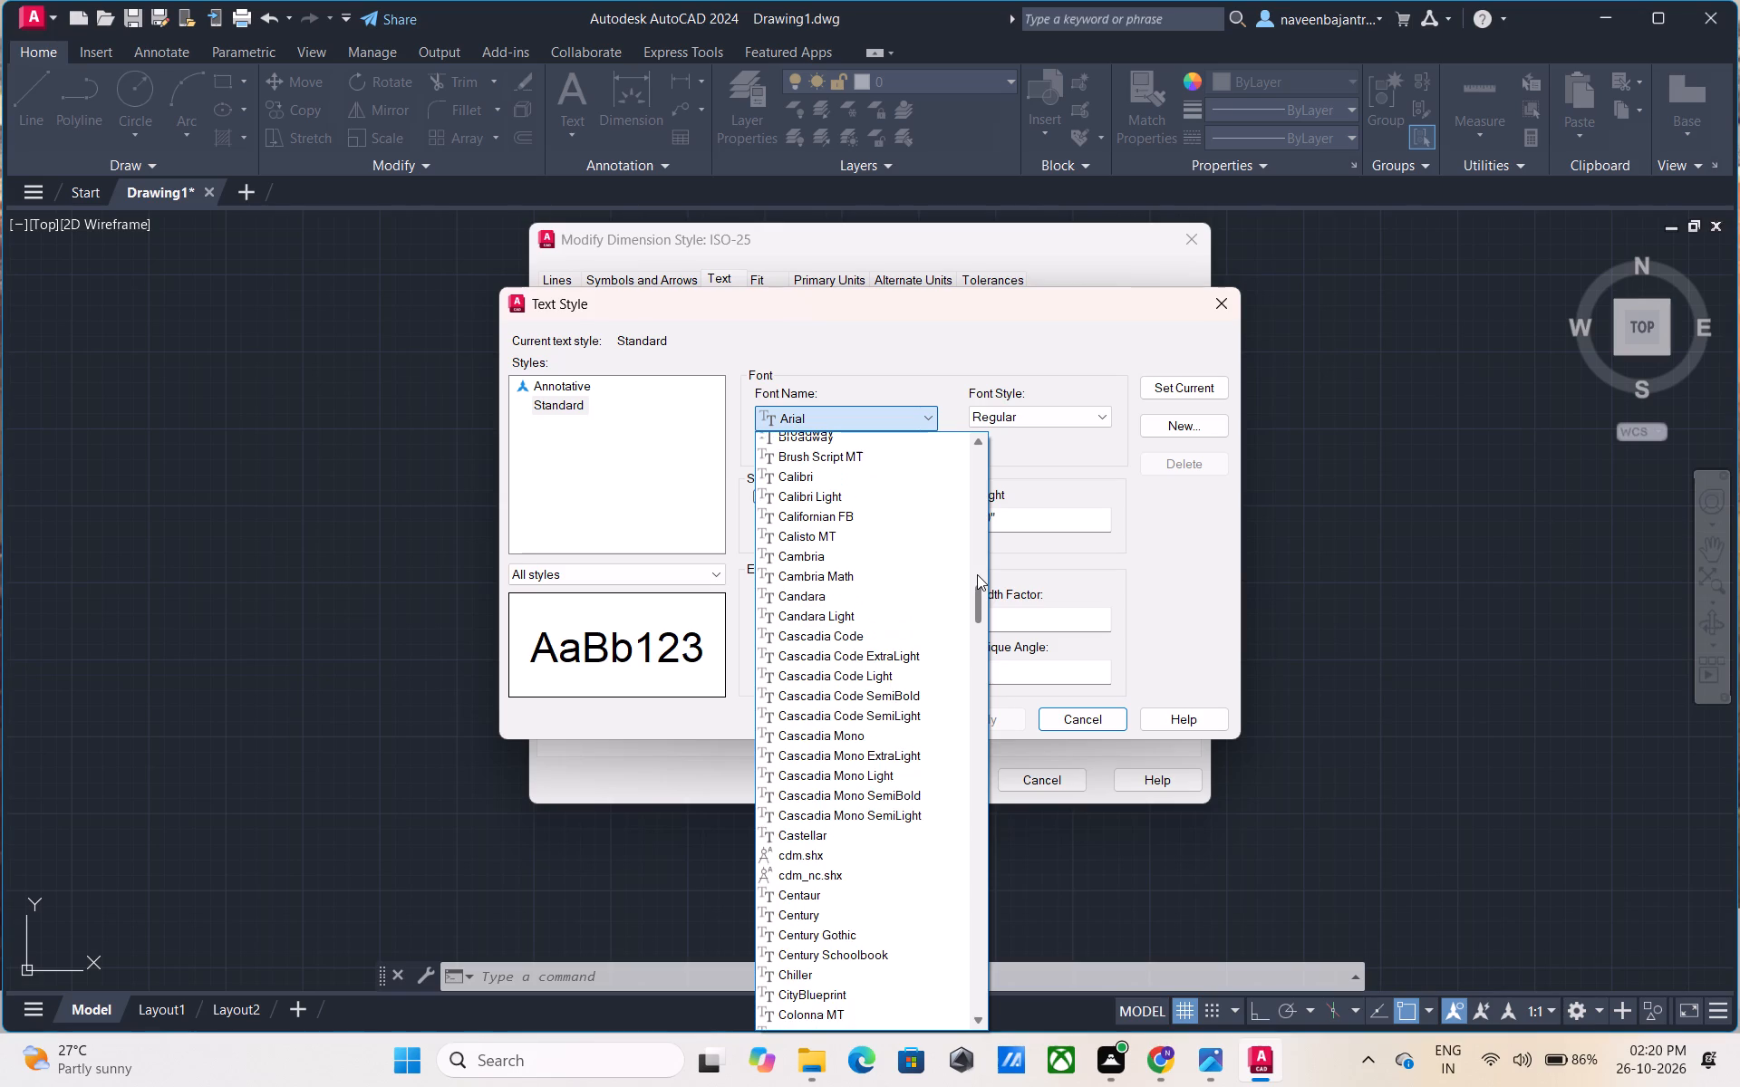
{"action": "scroll", "coordinate": [977, 574], "scroll_direction": "up", "scroll_amount": 1}
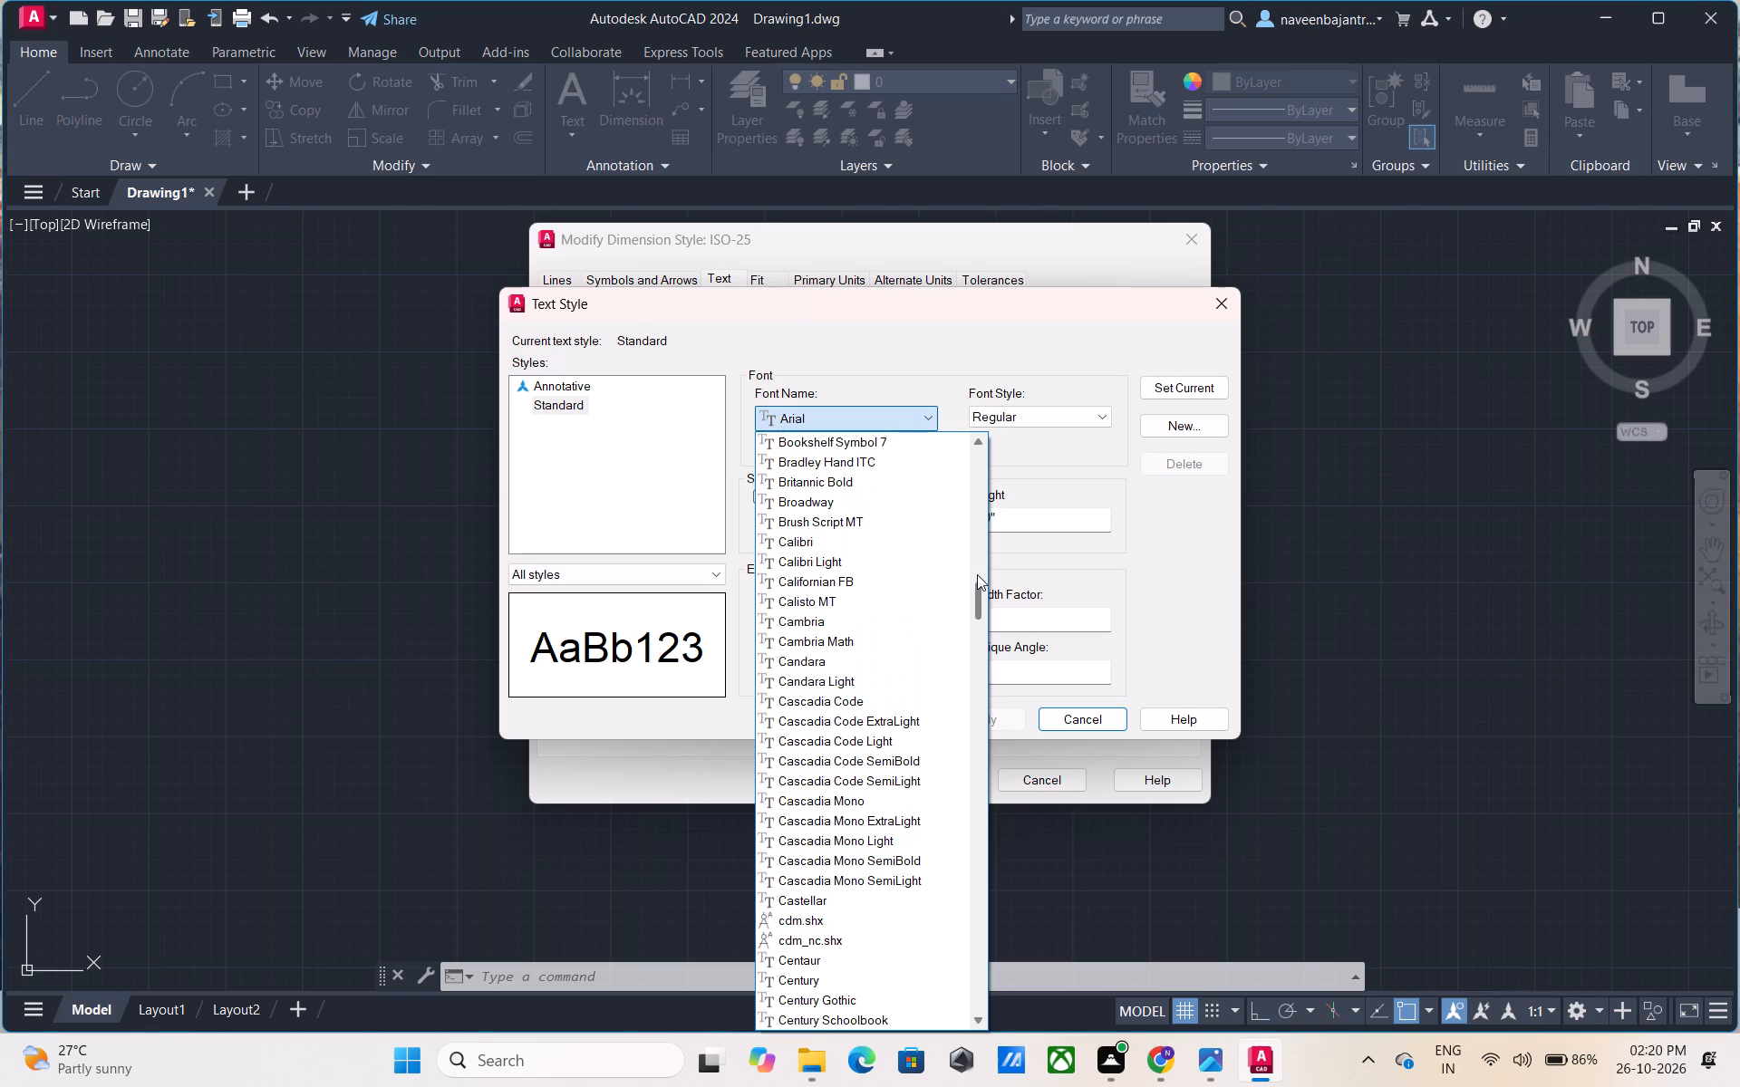
{"action": "scroll", "coordinate": [977, 574], "scroll_direction": "up", "scroll_amount": 1}
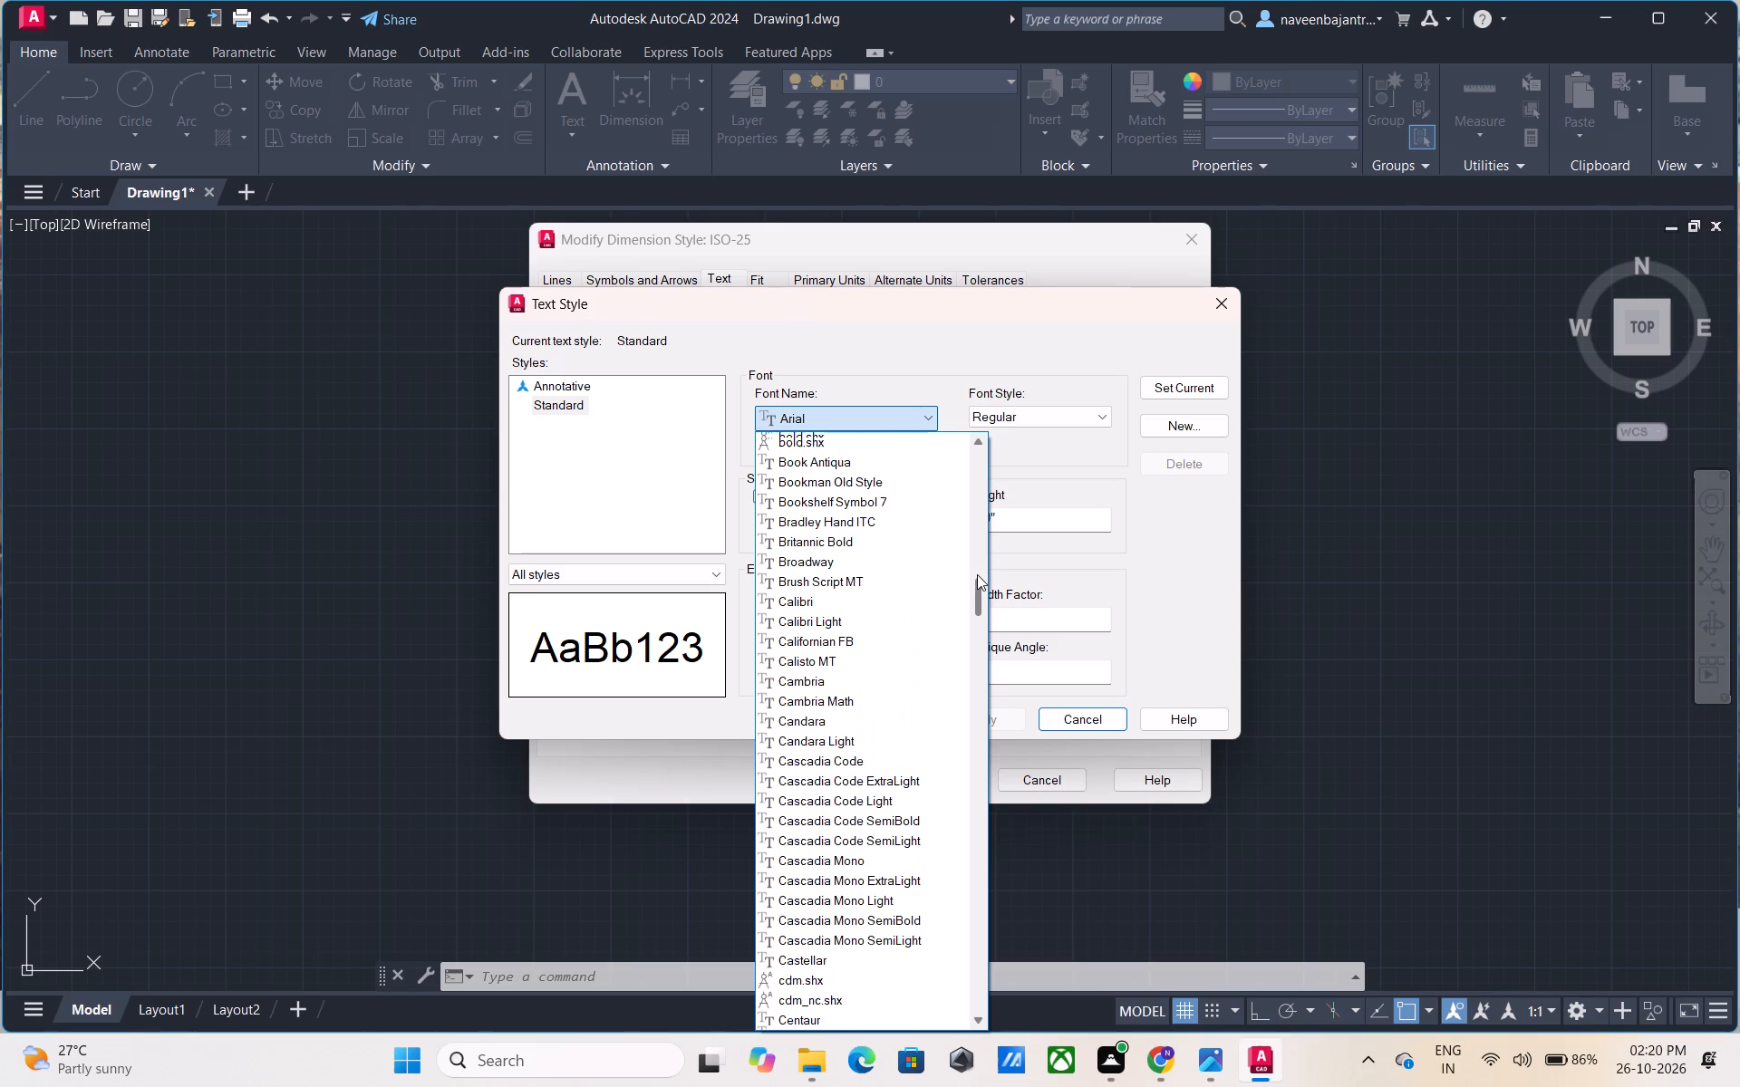
{"action": "scroll", "coordinate": [977, 574], "scroll_direction": "up", "scroll_amount": 2}
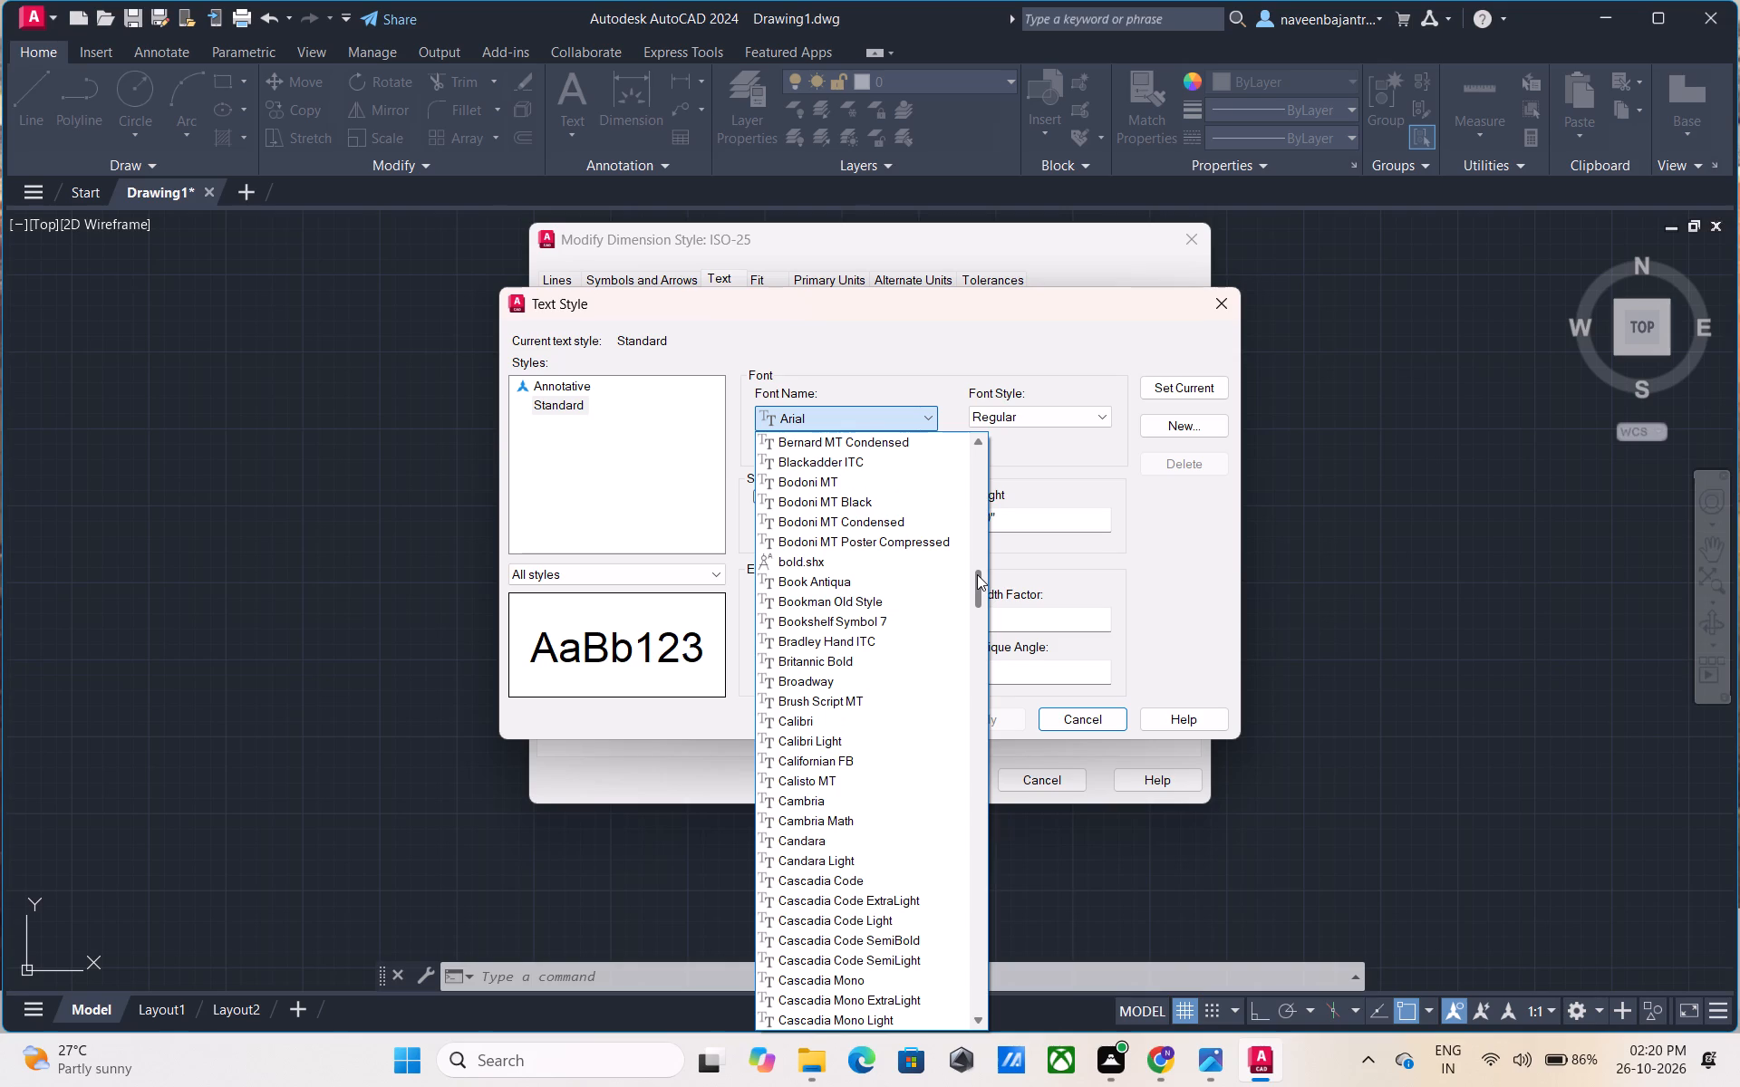
{"action": "scroll", "coordinate": [977, 574], "scroll_direction": "up", "scroll_amount": 1}
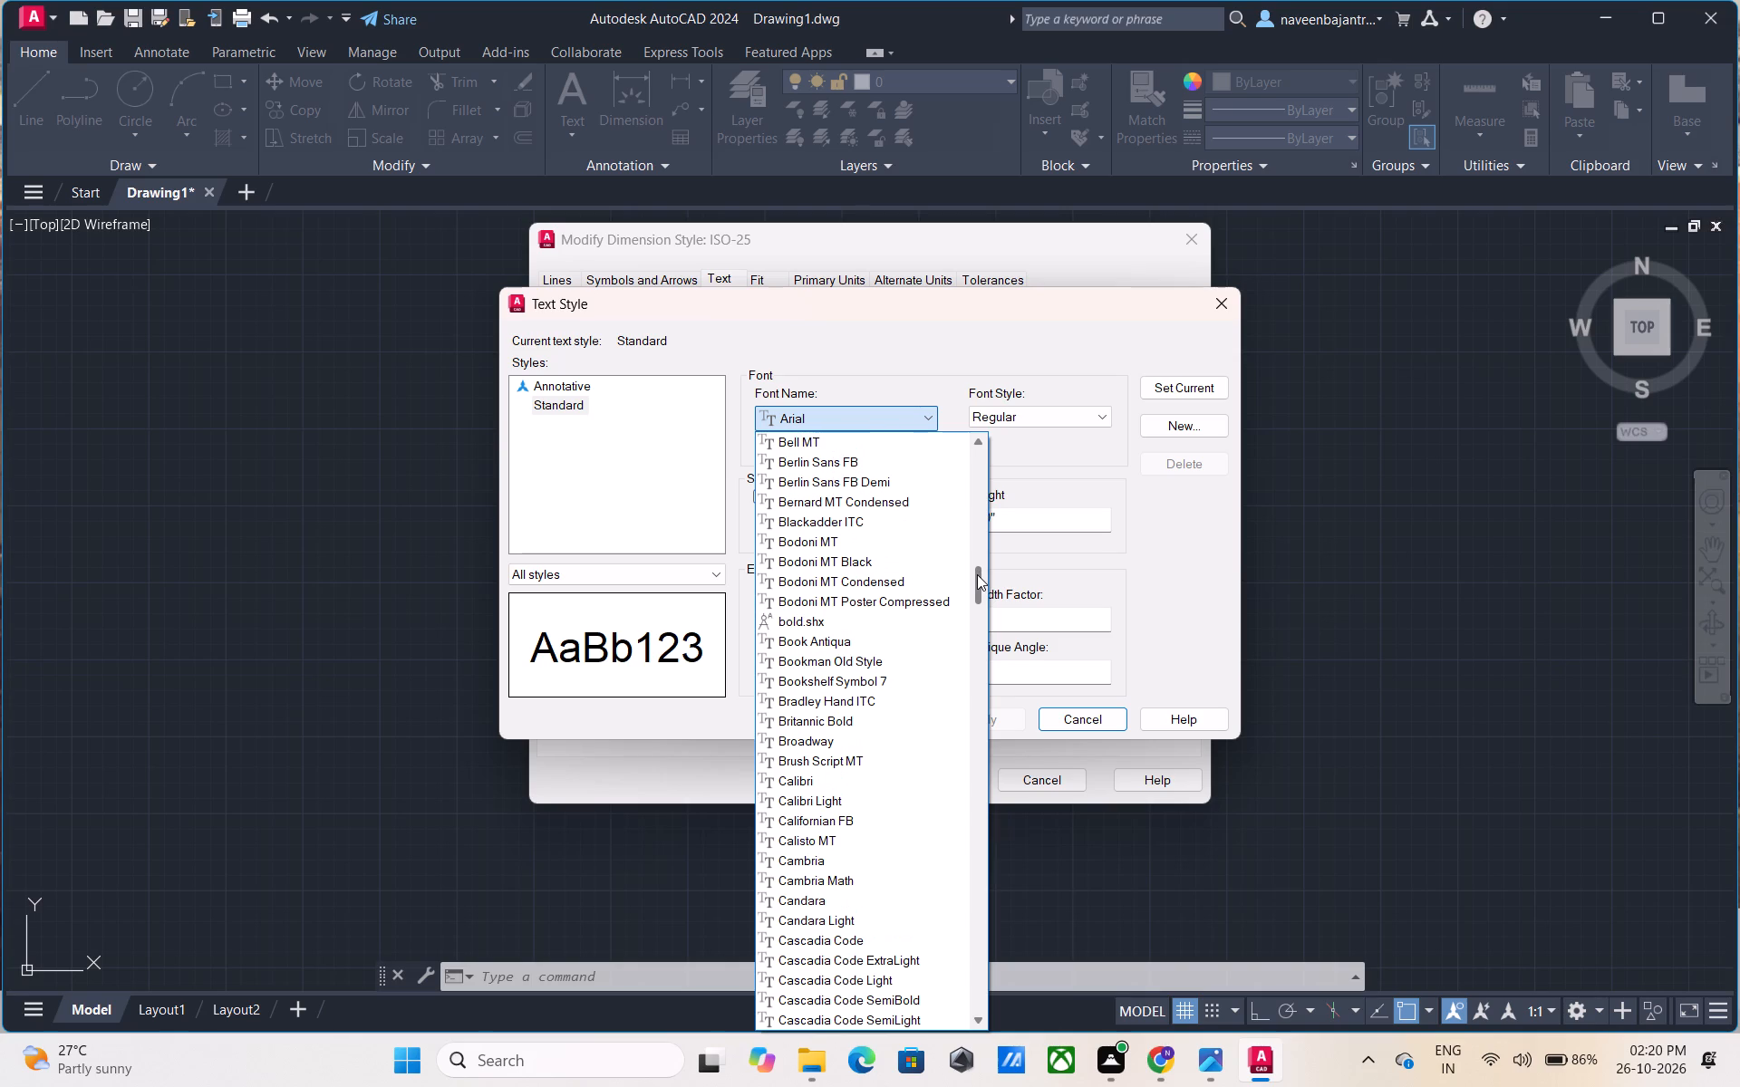
{"action": "scroll", "coordinate": [977, 574], "scroll_direction": "up", "scroll_amount": 1}
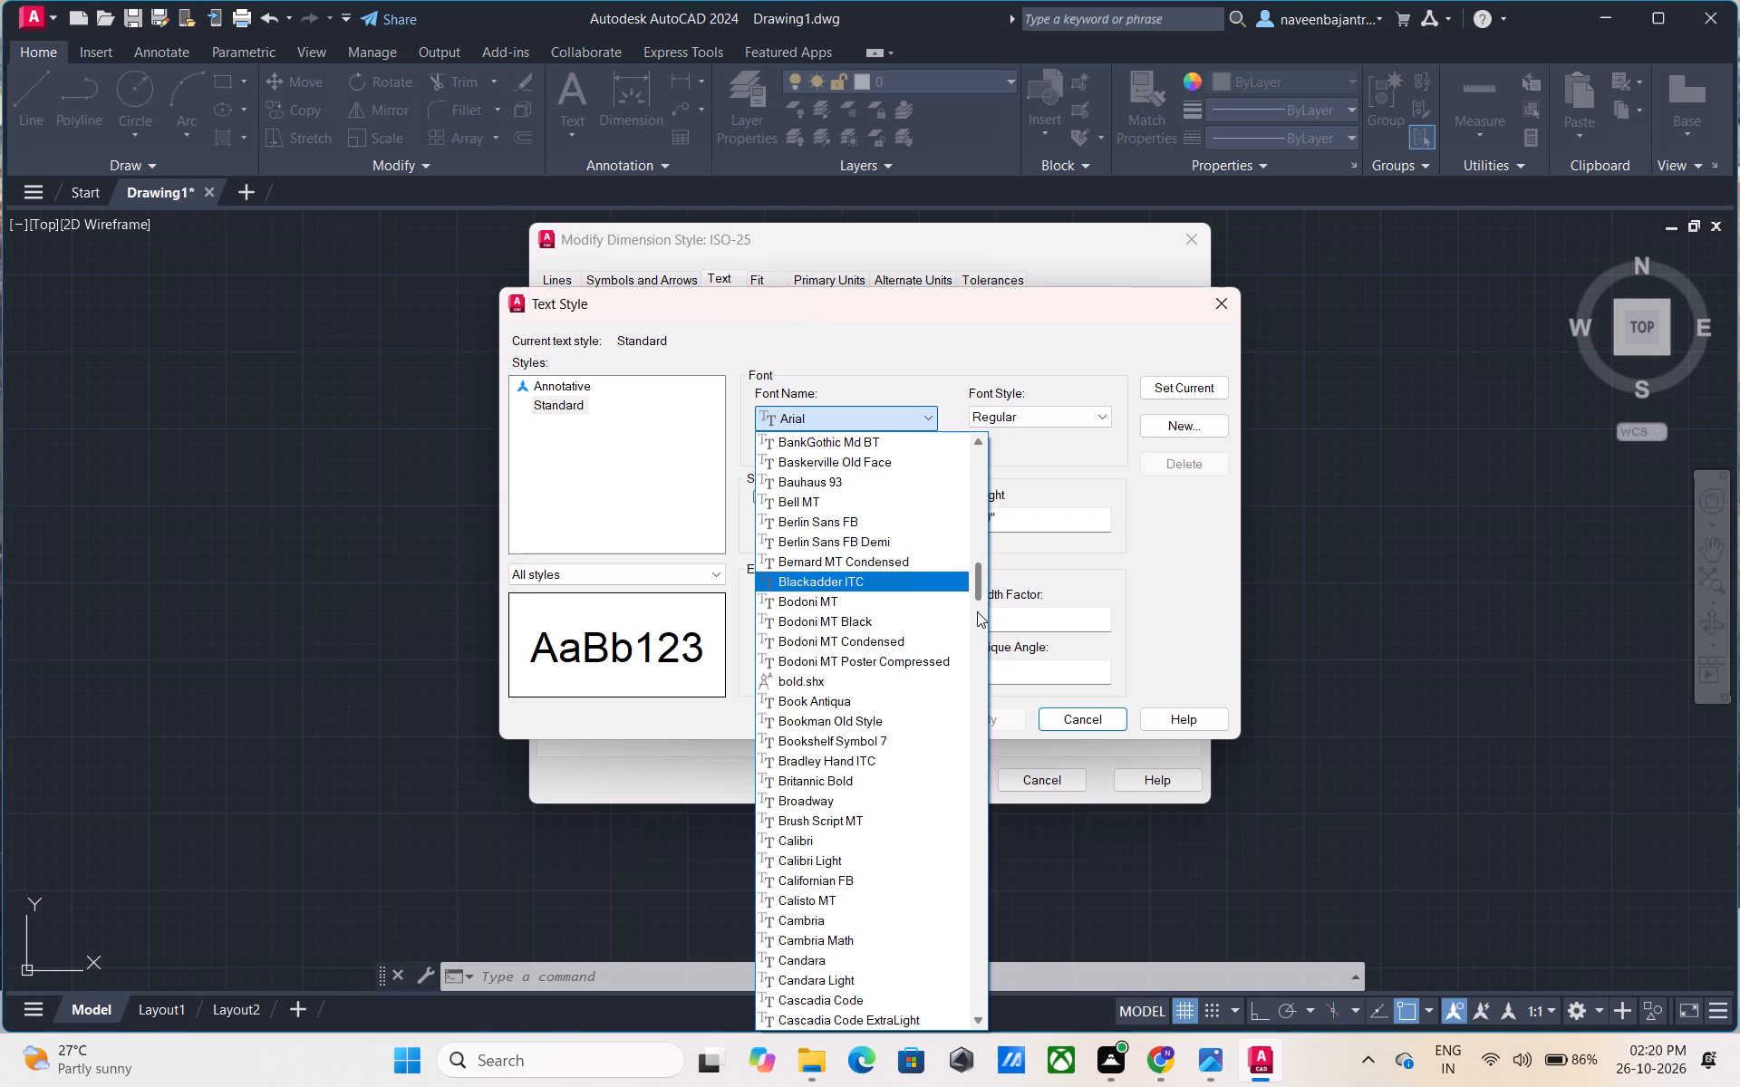
{"action": "scroll", "coordinate": [977, 611], "scroll_direction": "up", "scroll_amount": 1}
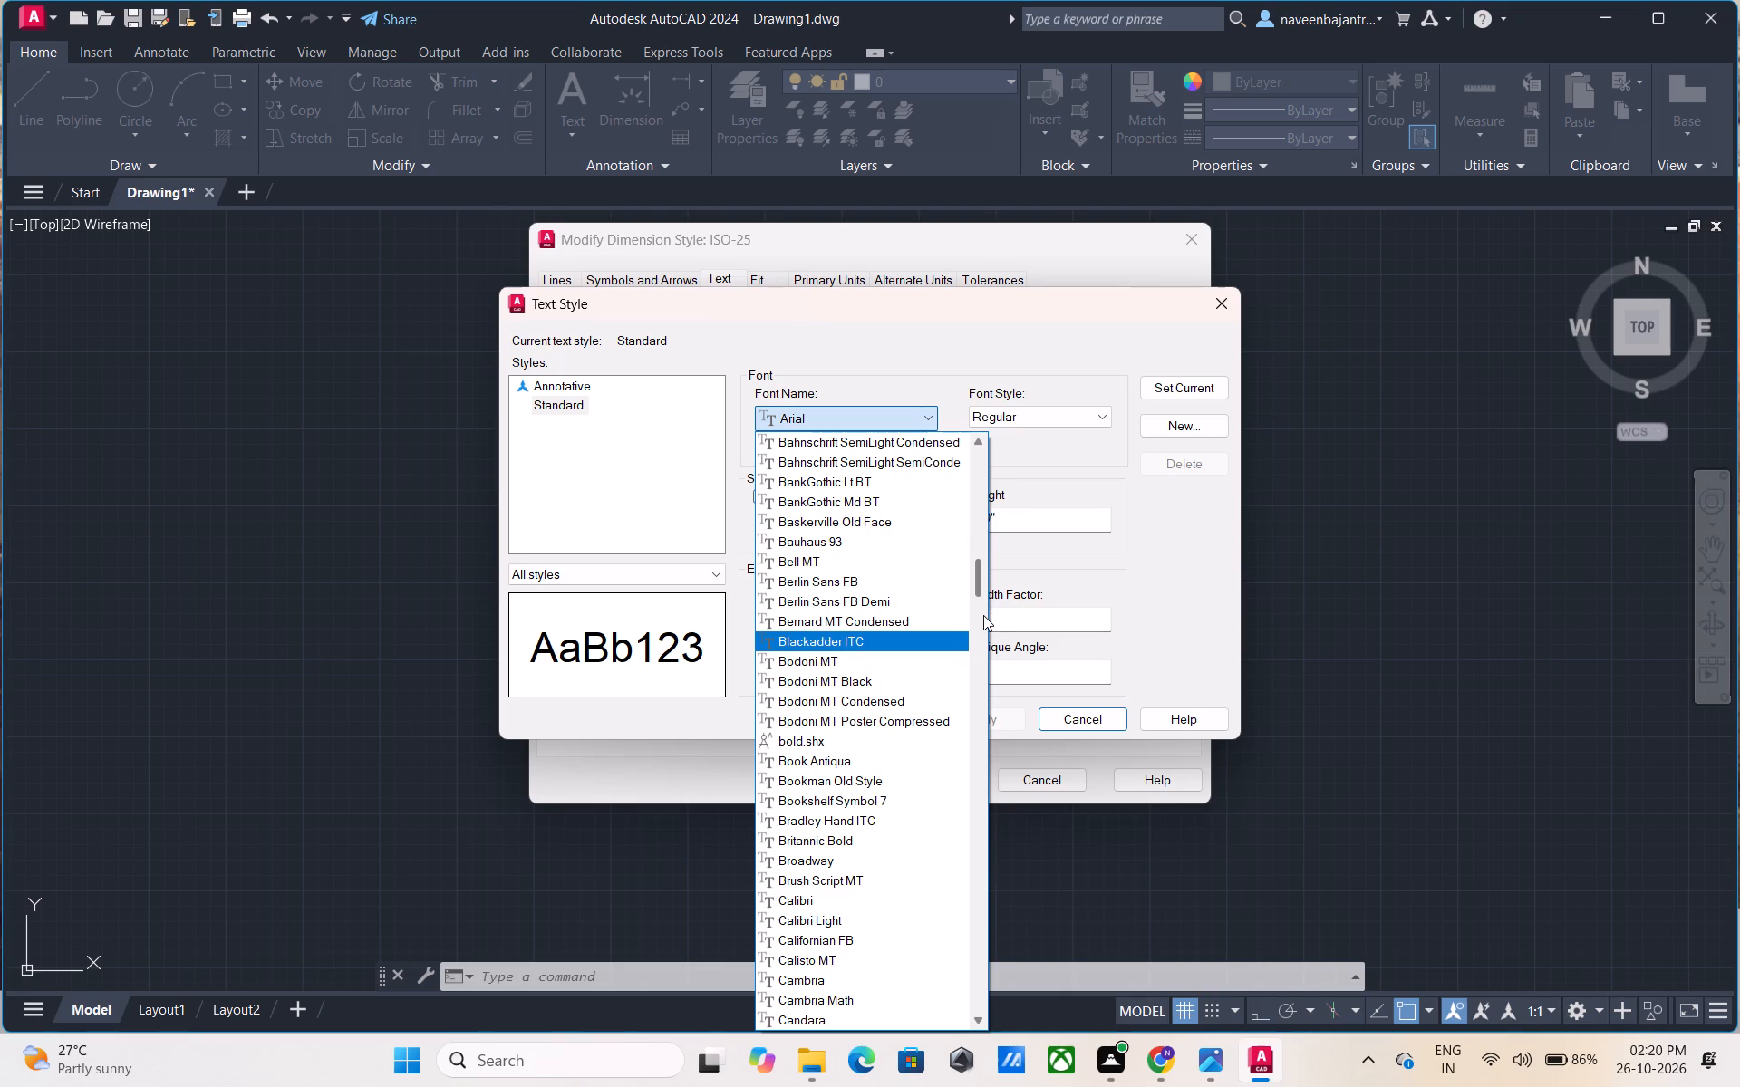
{"action": "scroll", "coordinate": [983, 615], "scroll_direction": "up", "scroll_amount": 1}
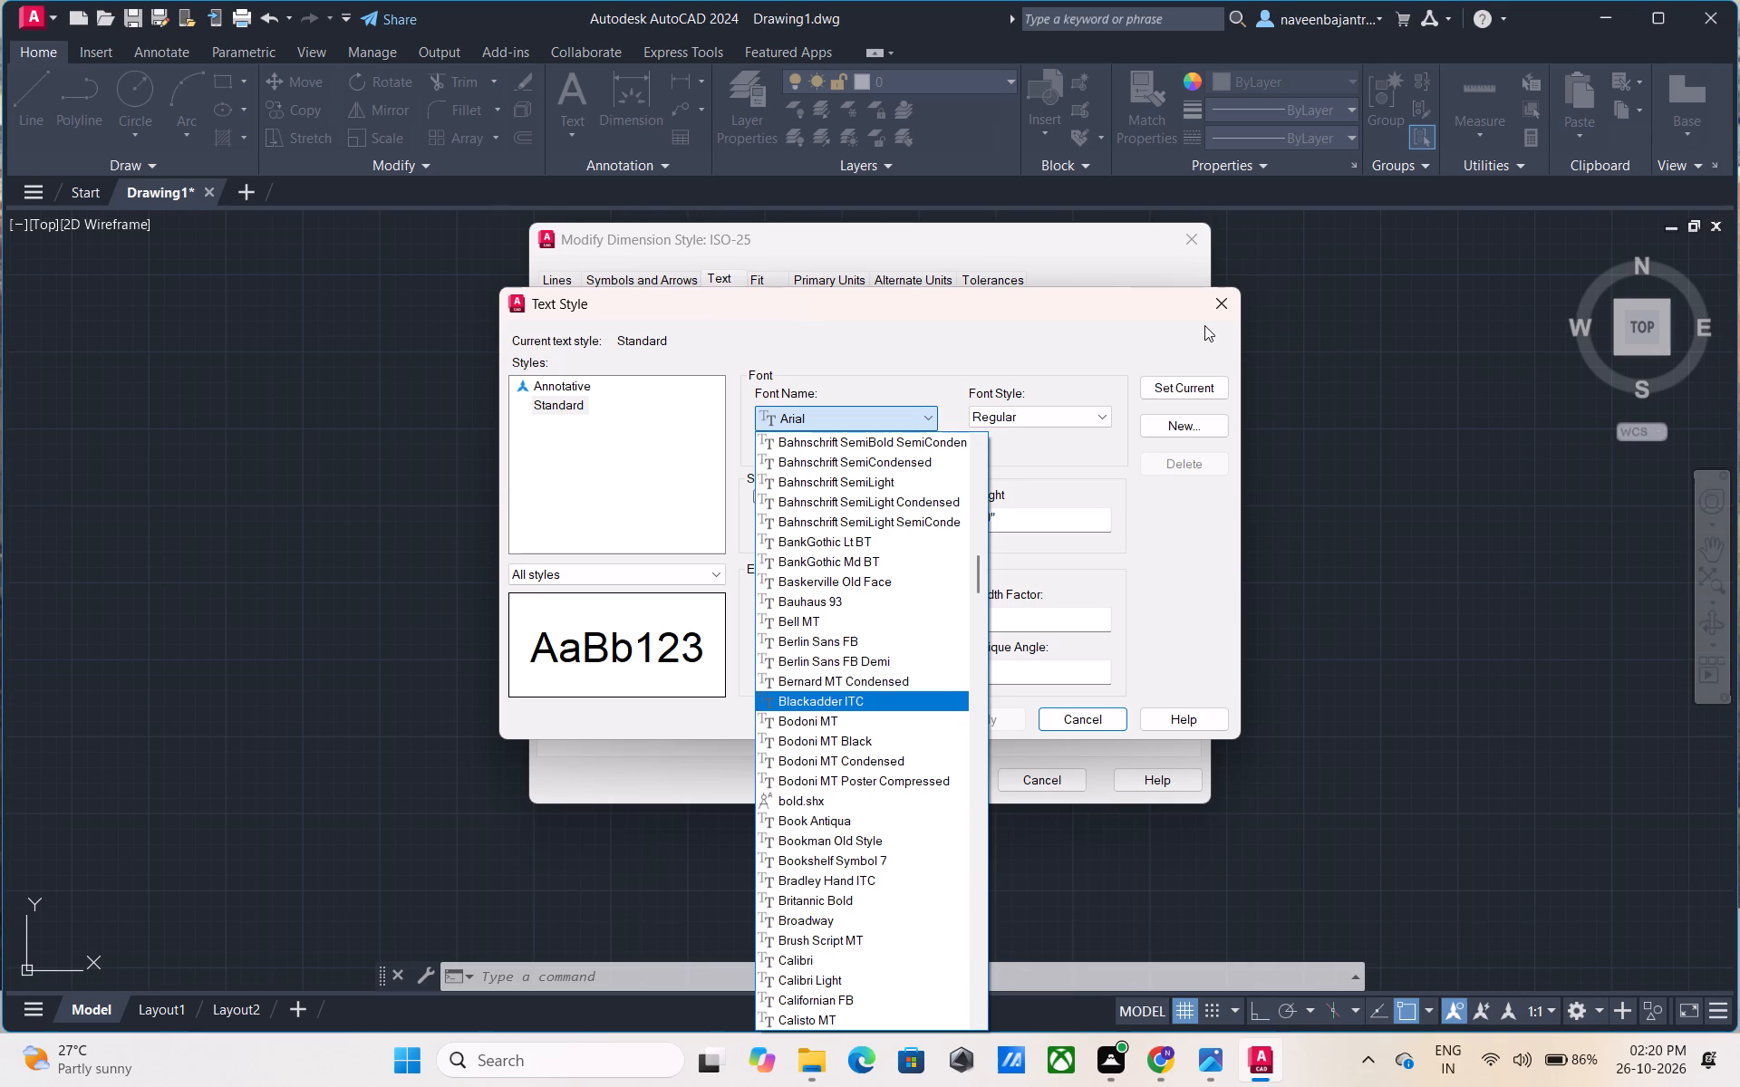
{"action": "scroll", "coordinate": [1204, 325], "scroll_direction": "down", "scroll_amount": 1}
{"action": "scroll", "coordinate": [1204, 325], "scroll_direction": "up", "scroll_amount": 2}
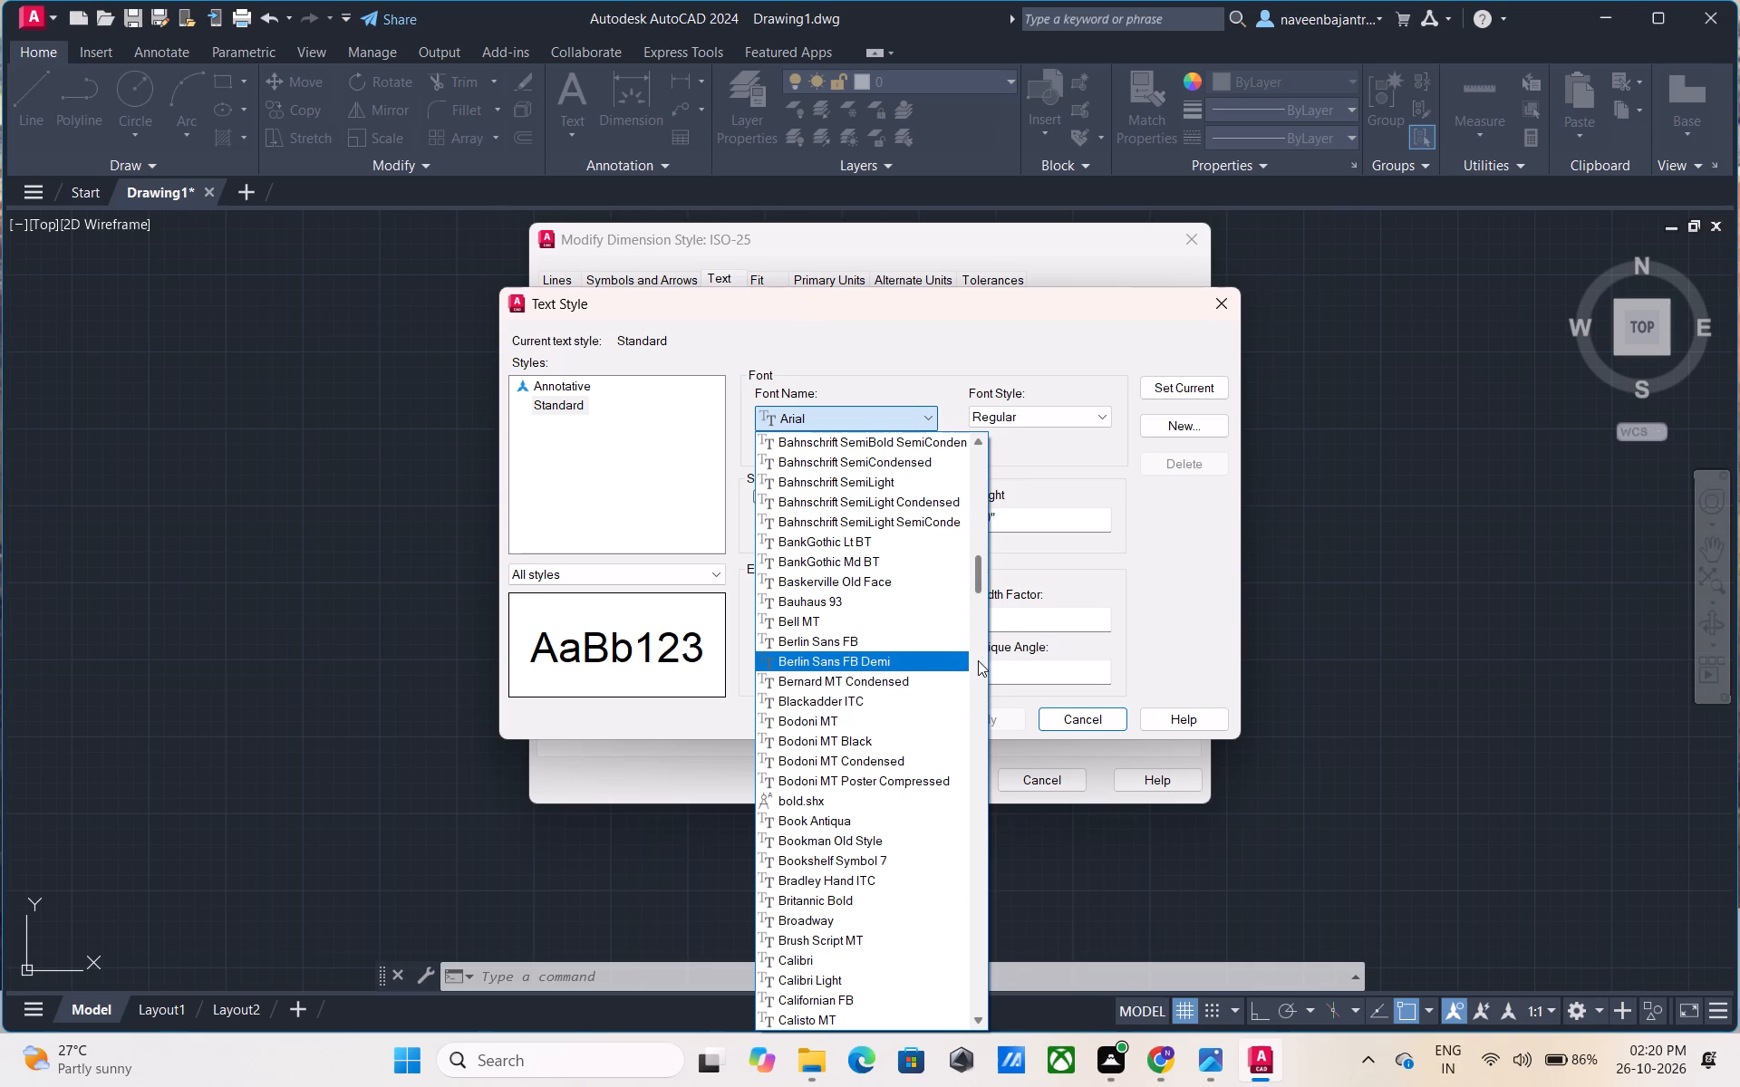
{"action": "scroll", "coordinate": [978, 660], "scroll_direction": "up", "scroll_amount": 1}
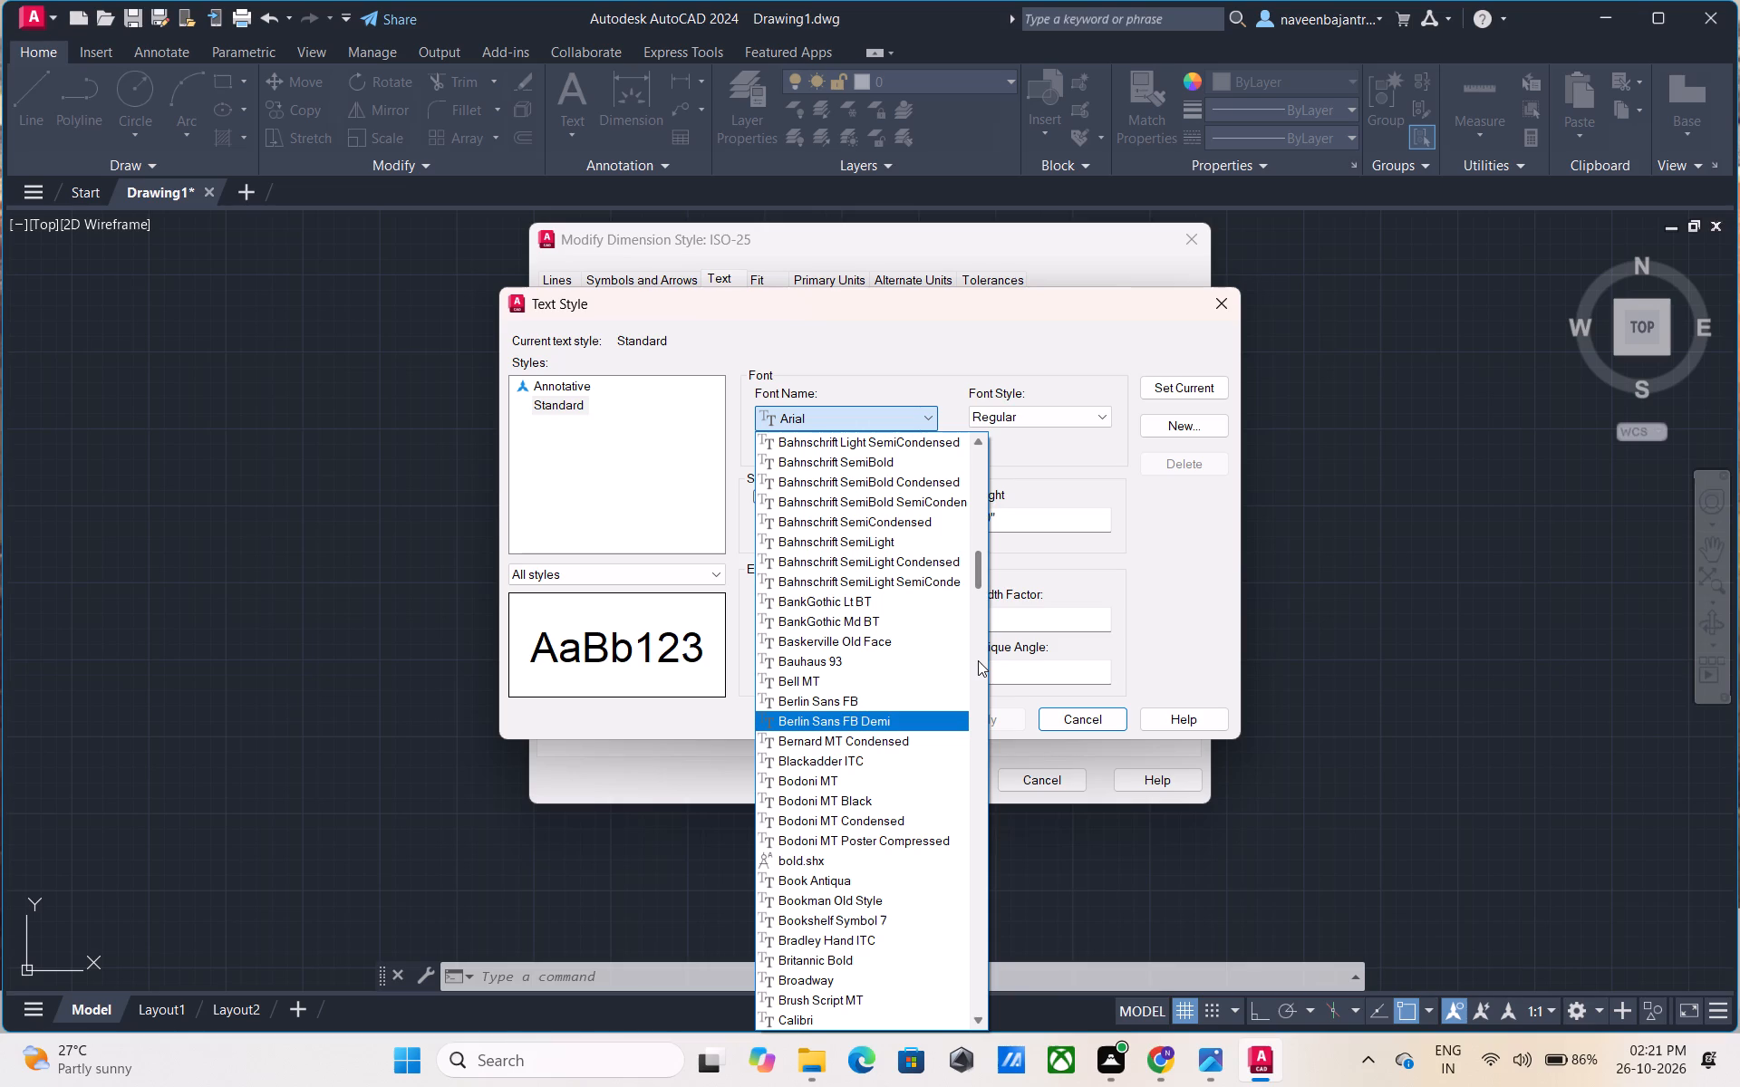
Preview fonts for the Standard text style one by one, going back from Berlin Sans FB to BankGothic Lt BT.
{"action": "key", "text": "Up"}
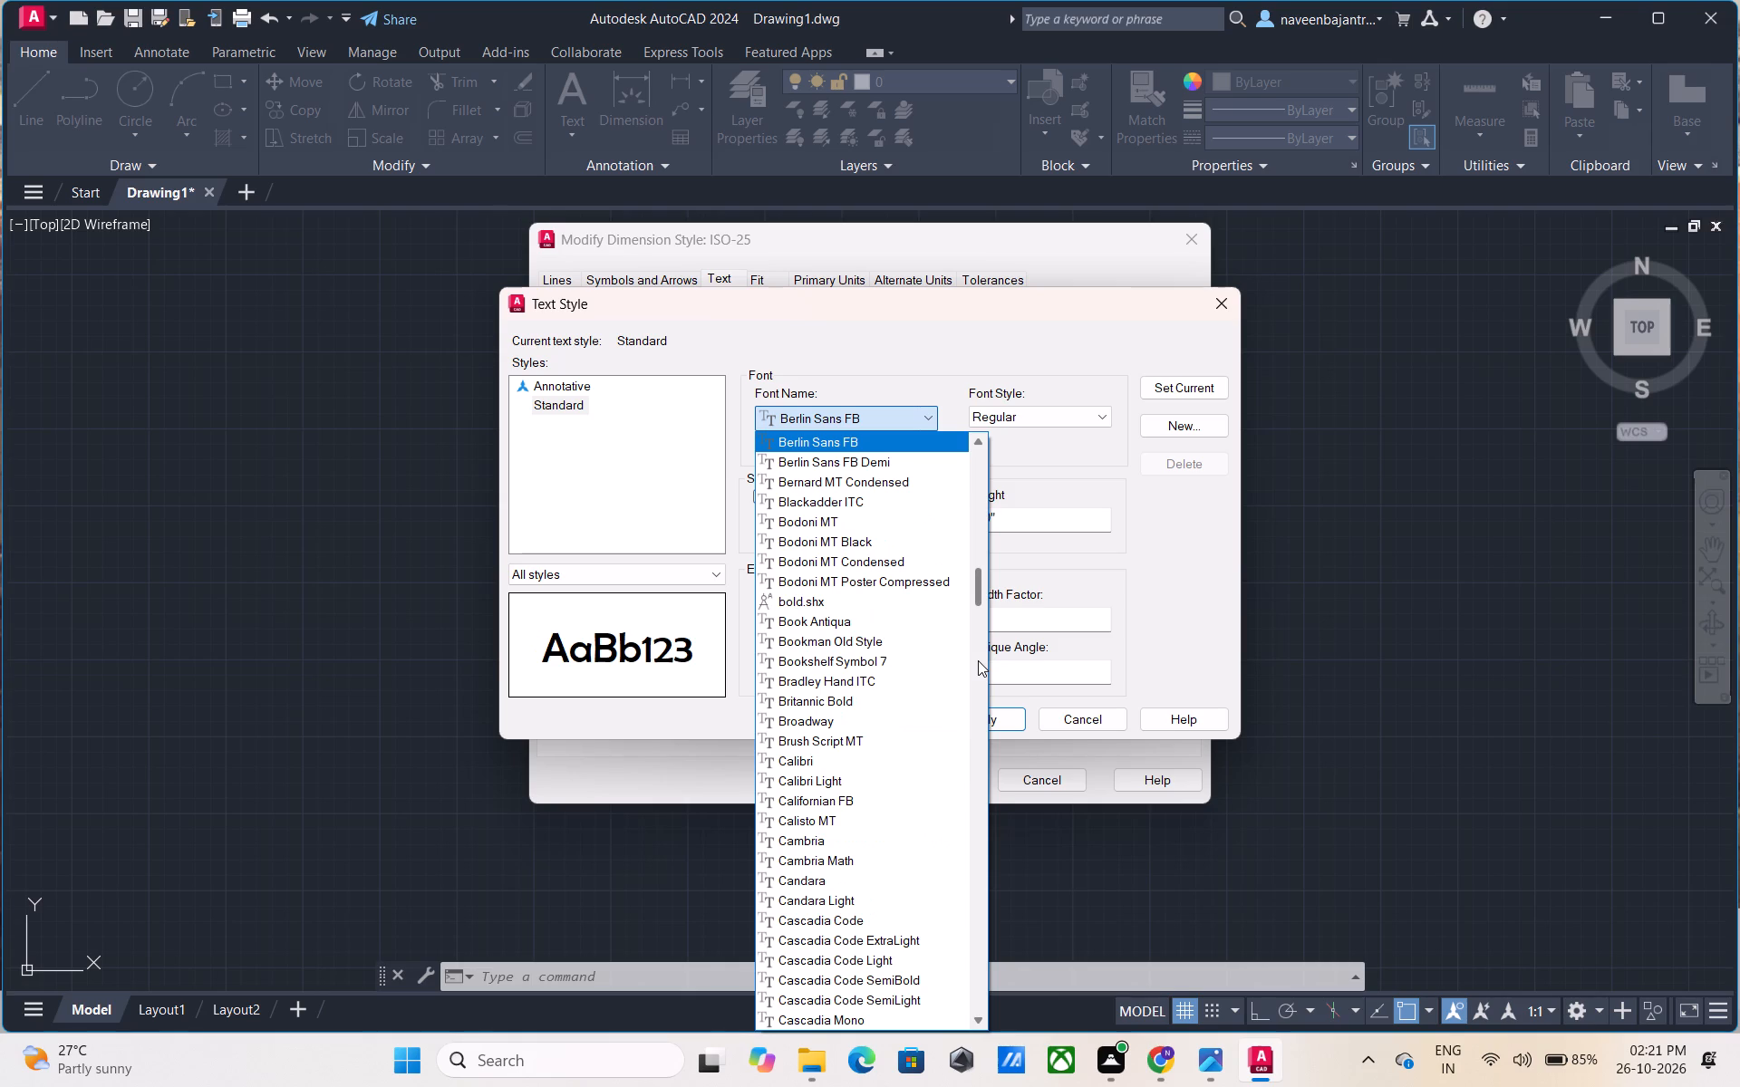
{"action": "key", "text": "Up"}
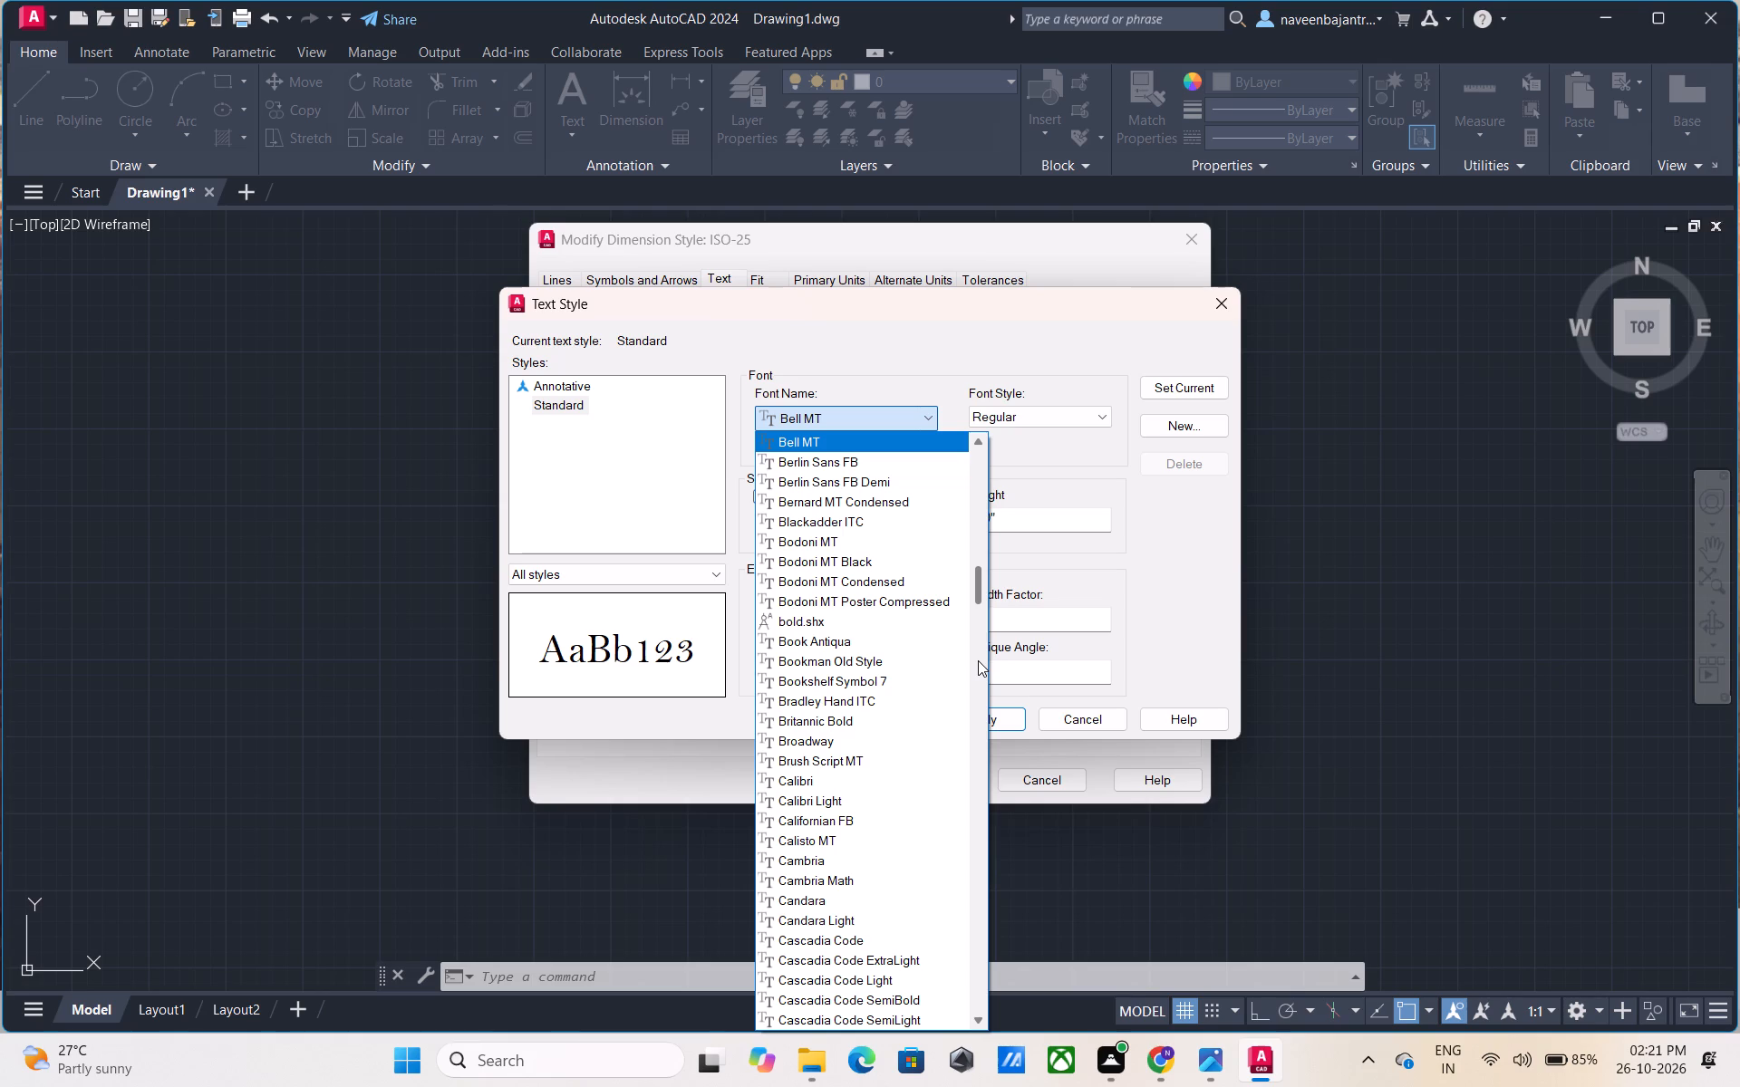
{"action": "key", "text": "Up"}
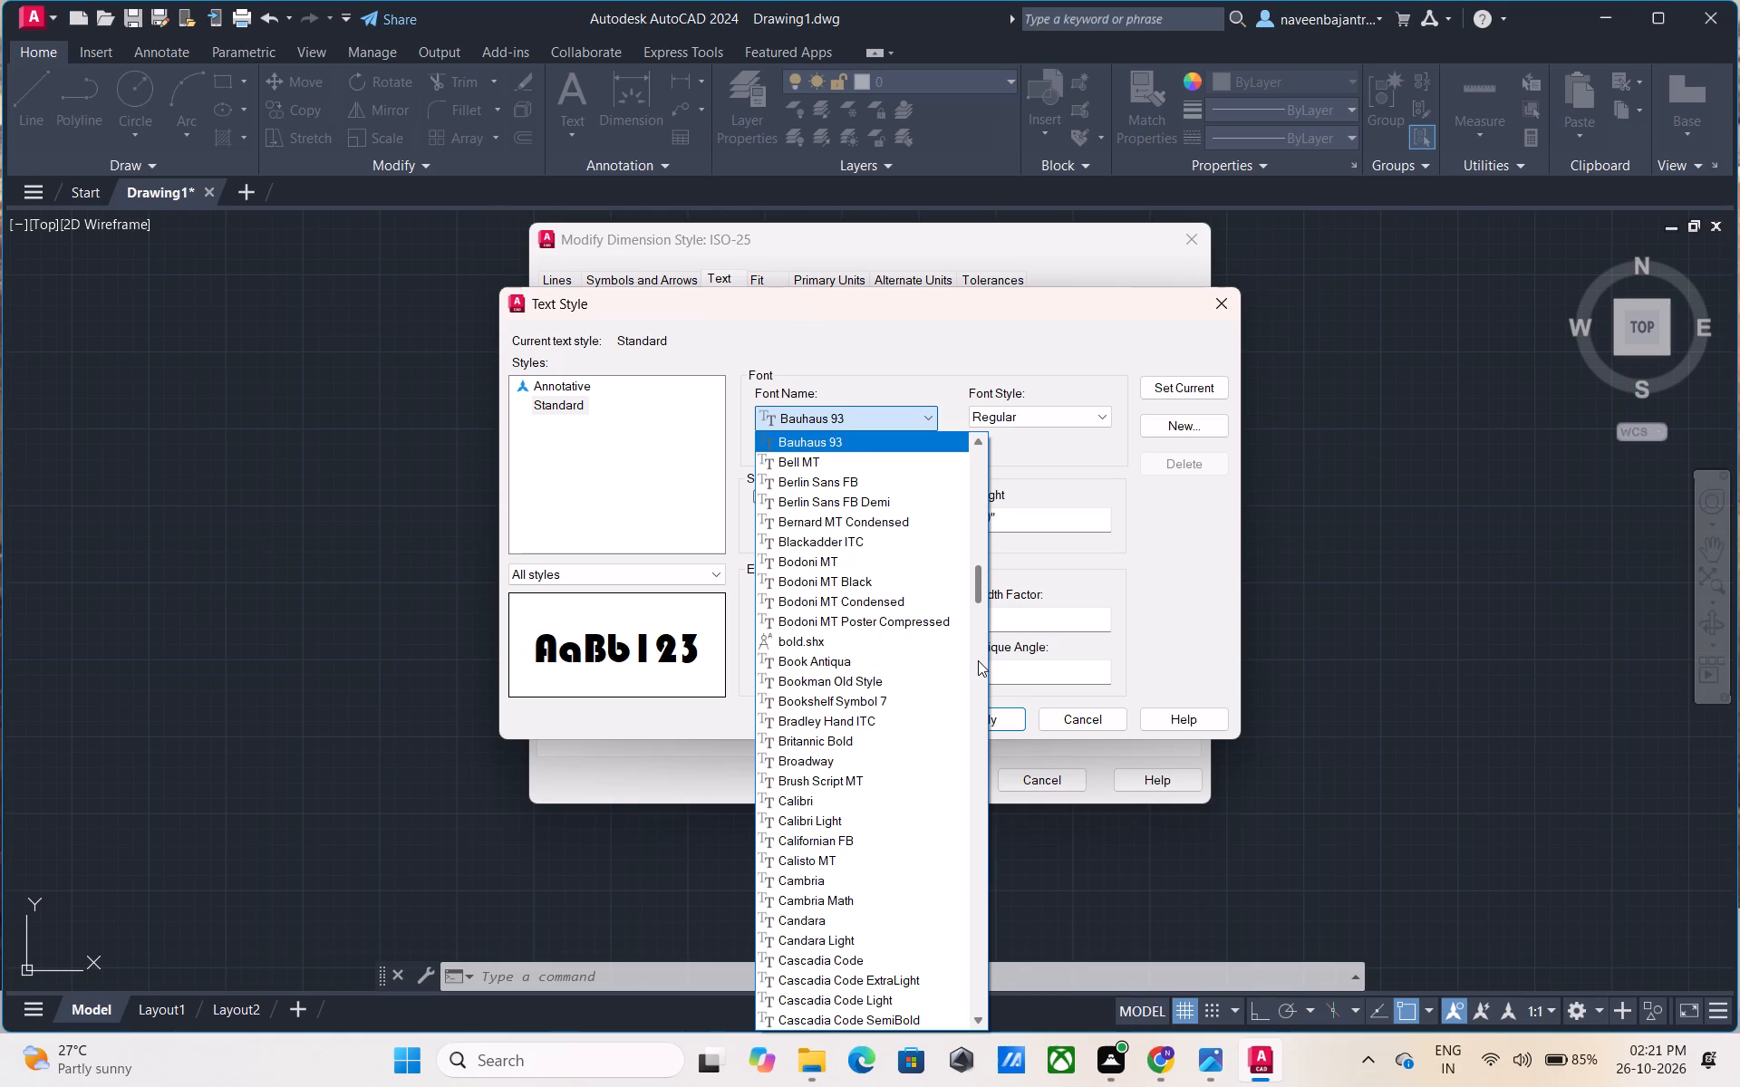
{"action": "key", "text": "Up"}
{"action": "key", "text": "Down"}
{"action": "key", "text": "Up"}
{"action": "key", "text": "Up"}
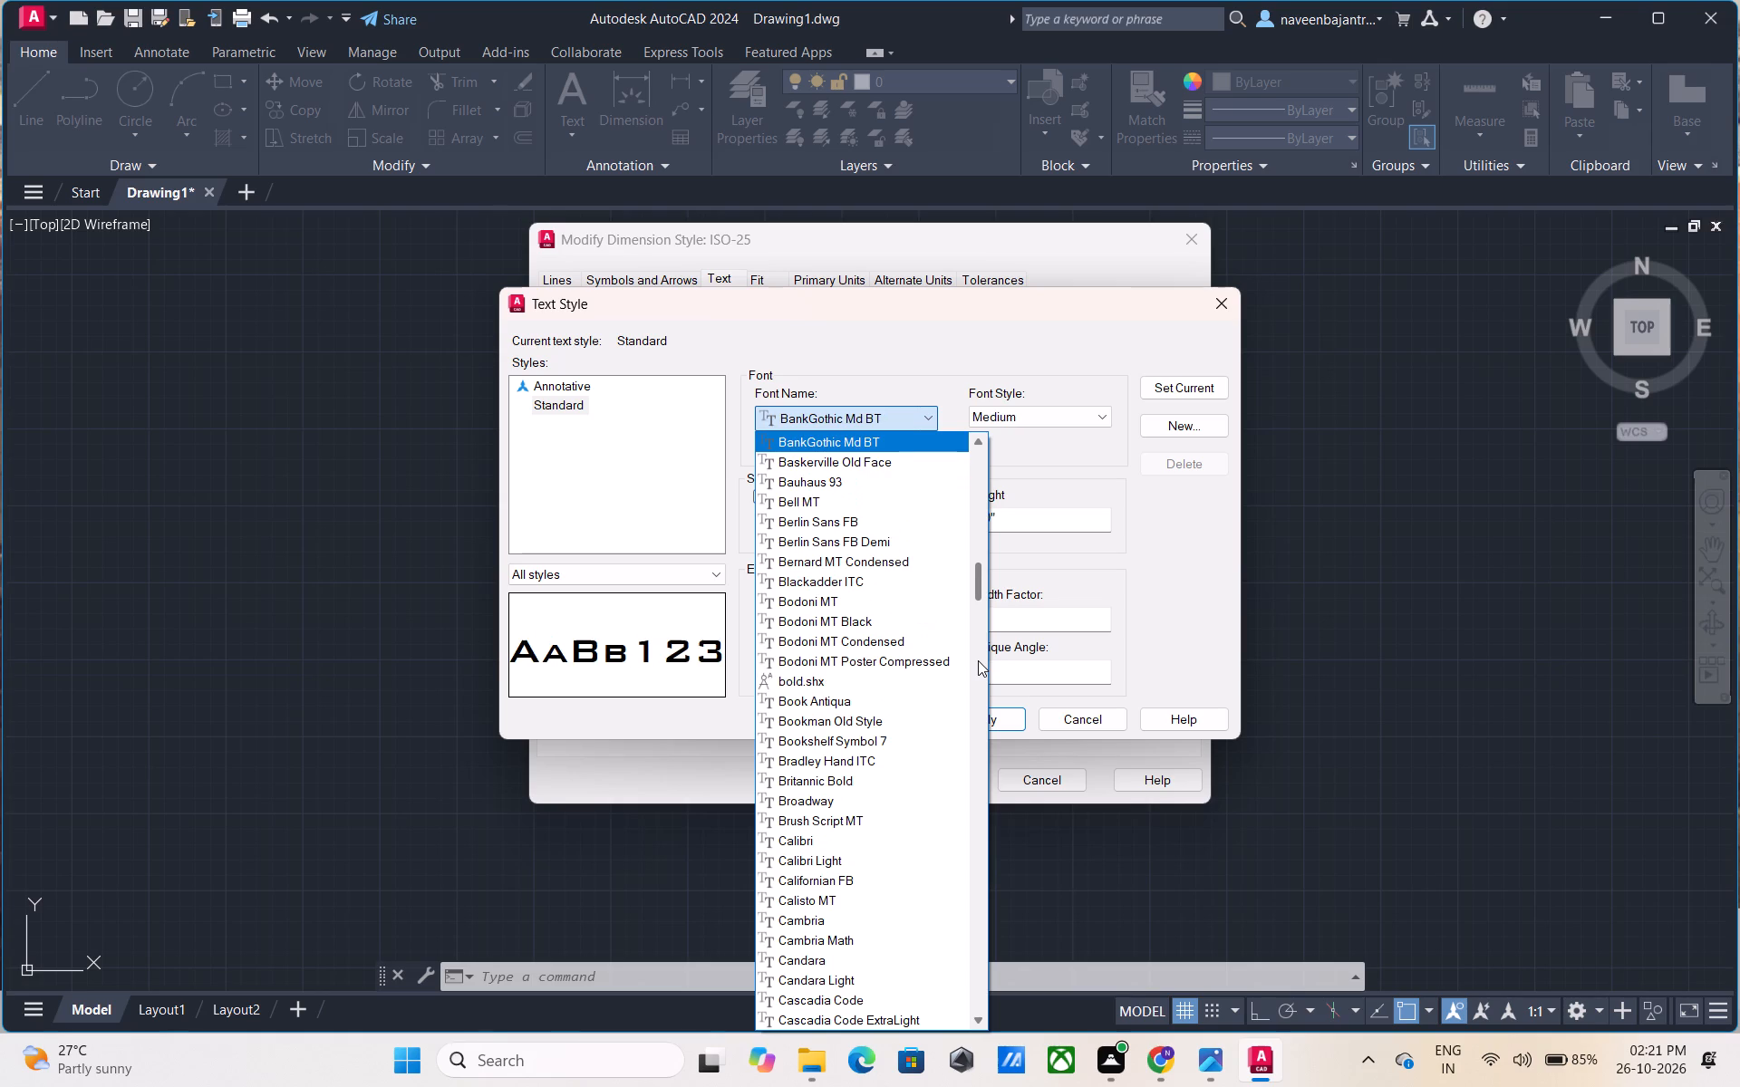
{"action": "key", "text": "Down"}
{"action": "key", "text": "Up"}
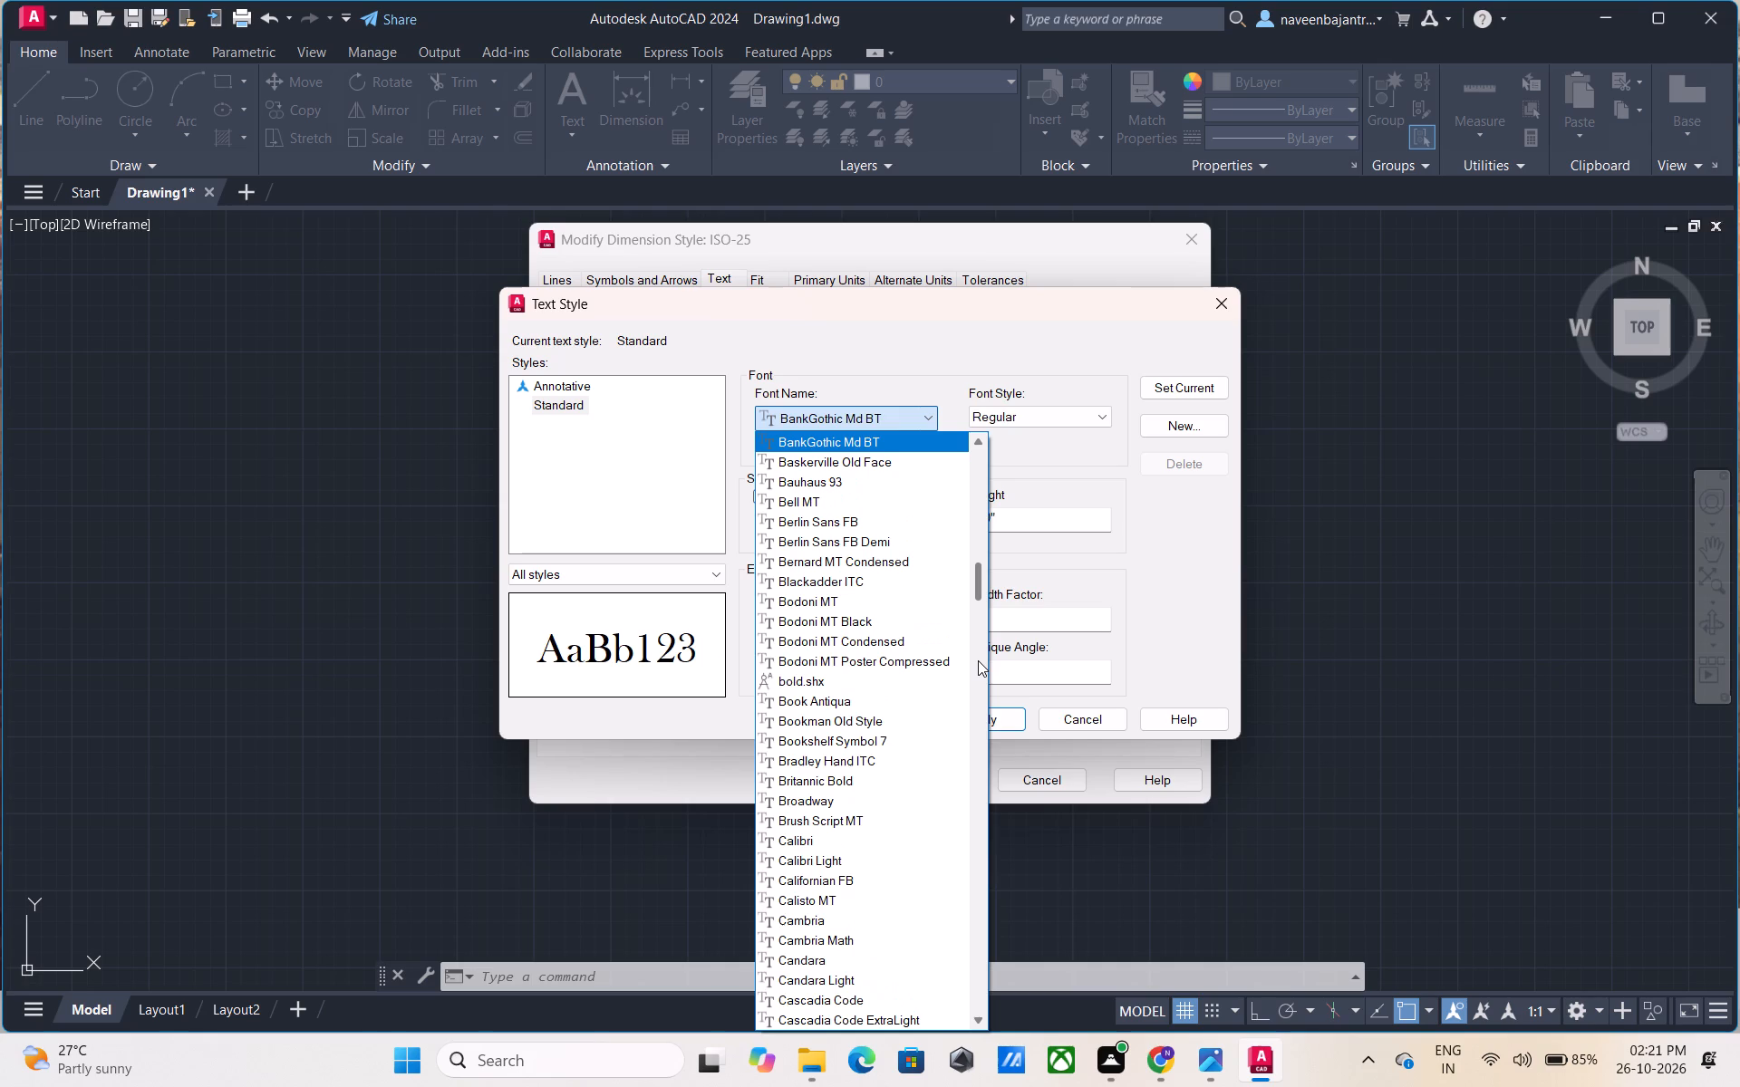
{"action": "key", "text": "Up"}
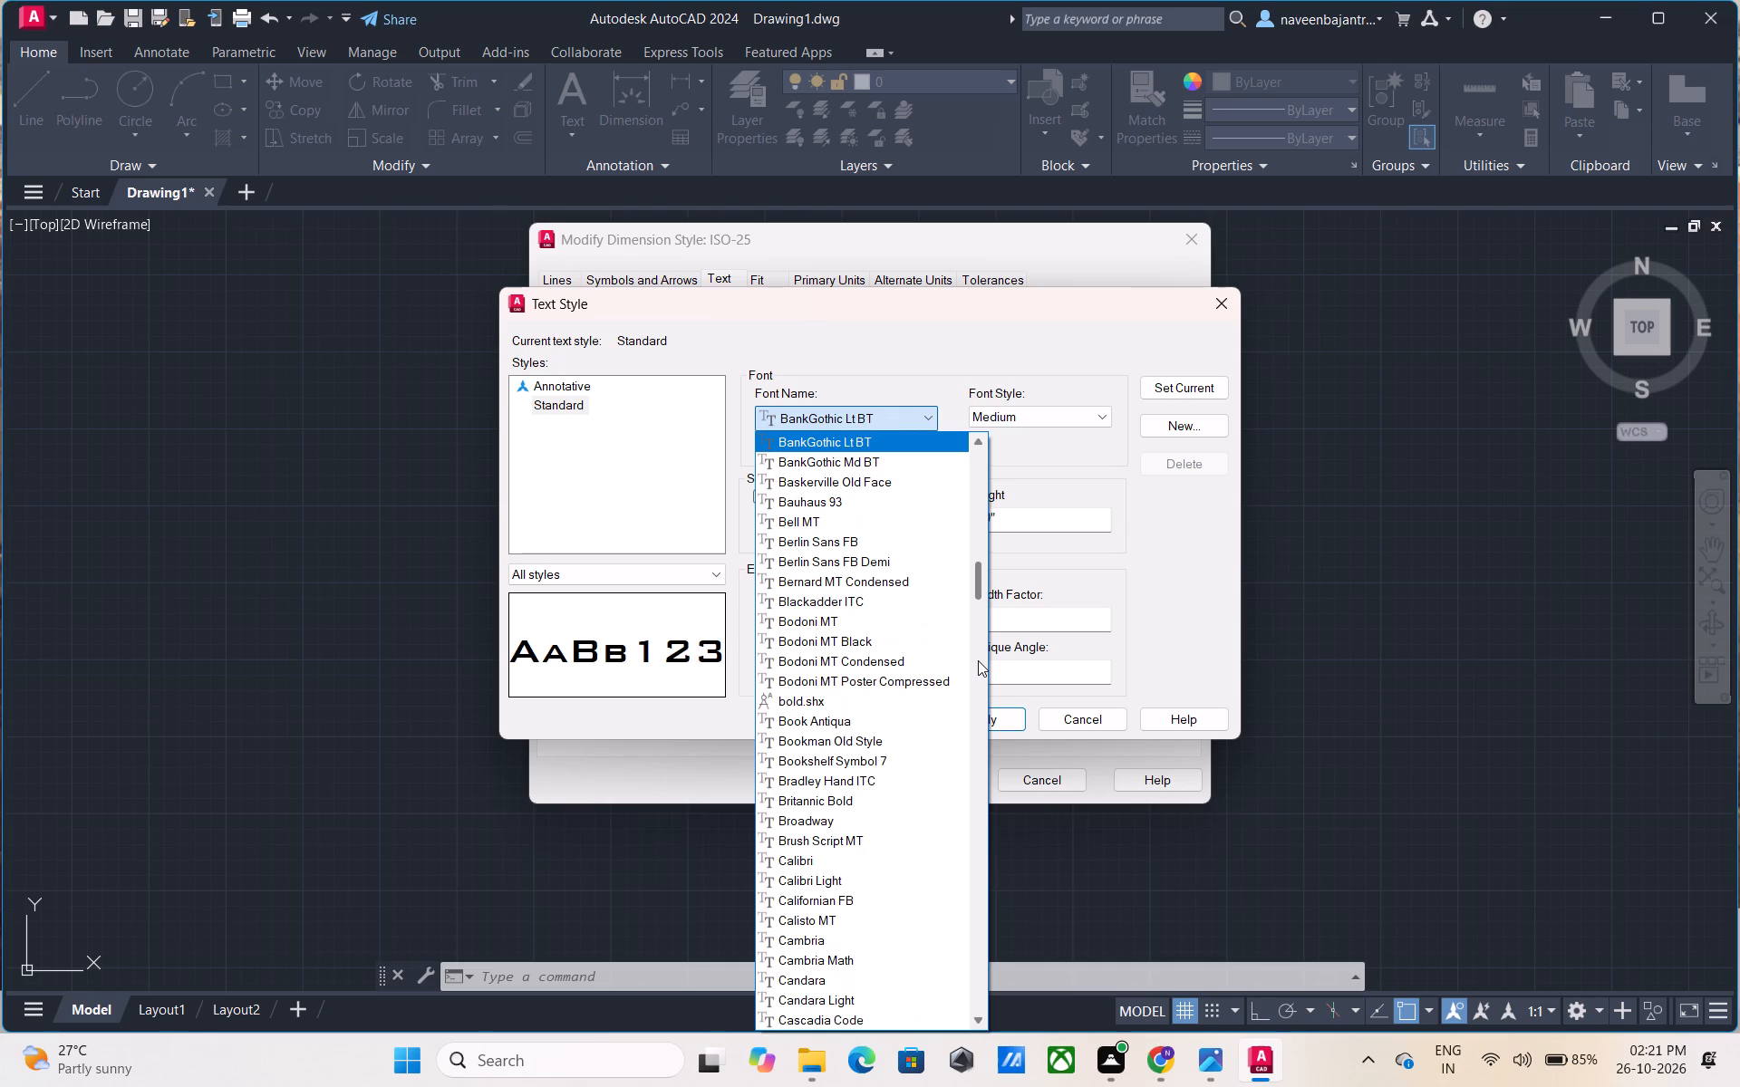
Preview the Bahnschrift font variants for the Standard text style one by one, going back from SemiLight SemiCondensed to plain Bahnschrift.
{"action": "key", "text": "Up"}
{"action": "key", "text": "Up"}
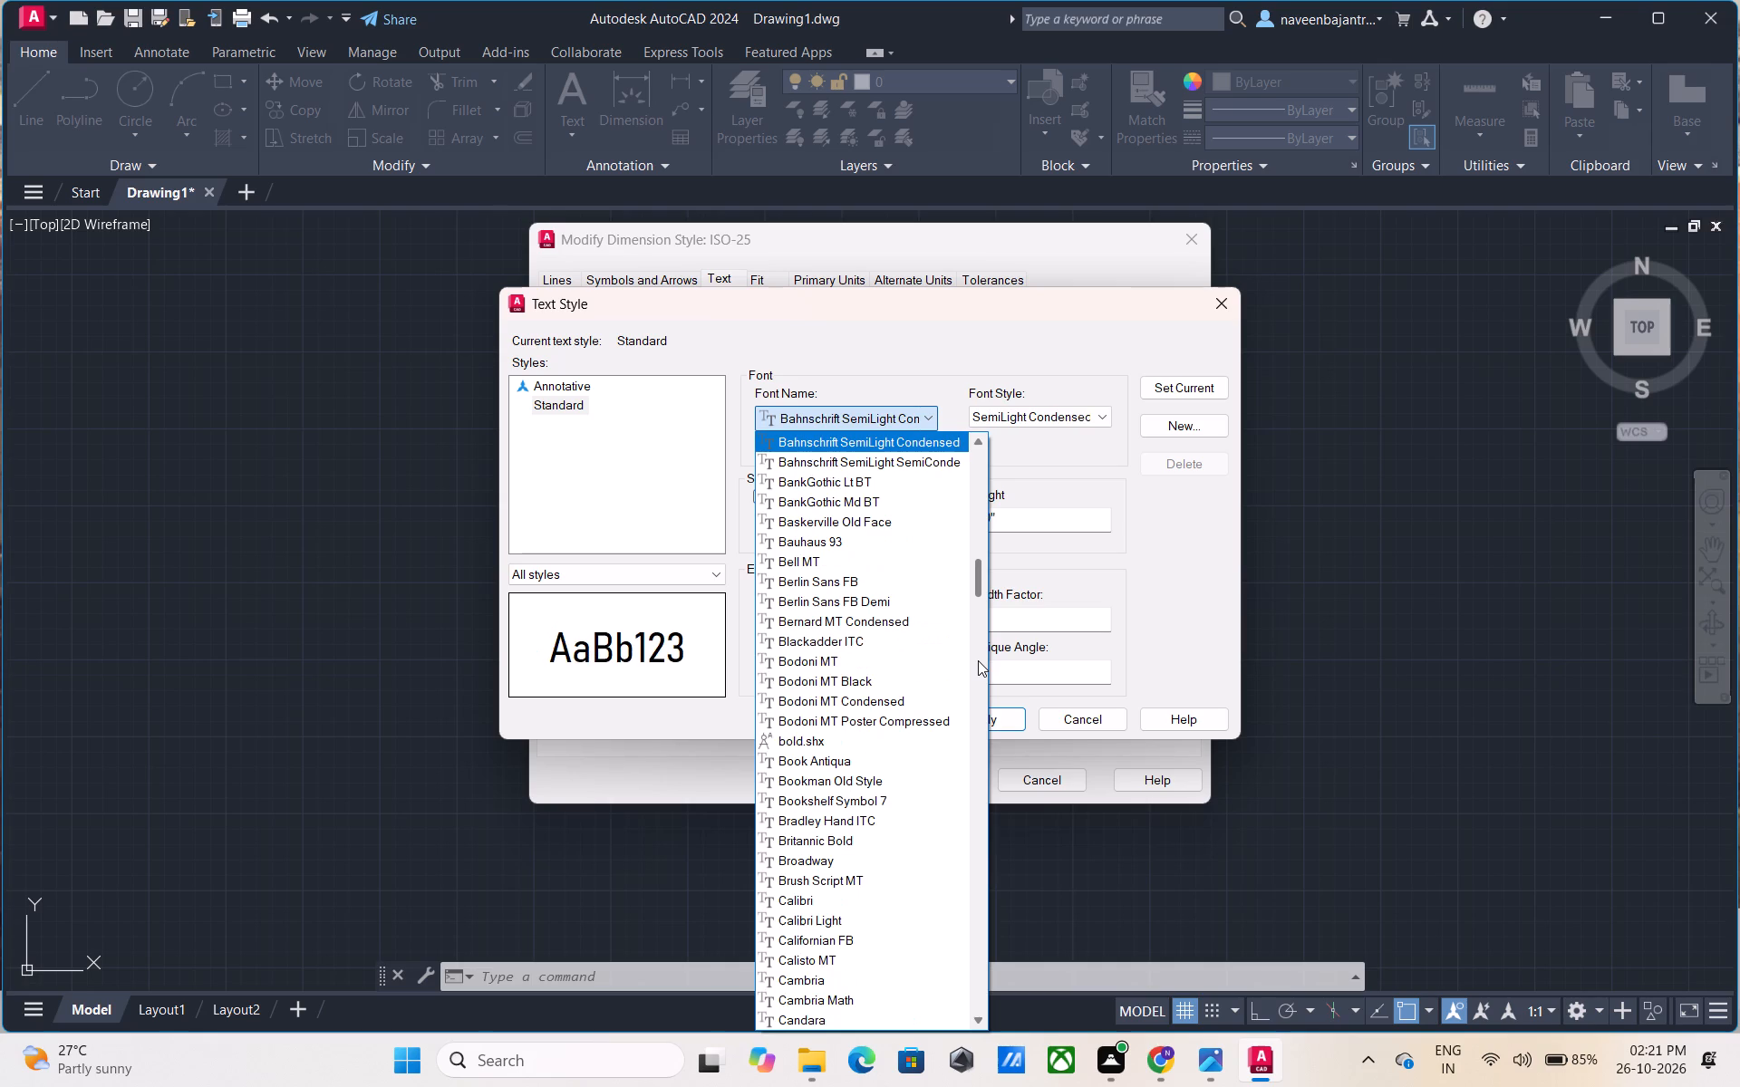
{"action": "key", "text": "Up"}
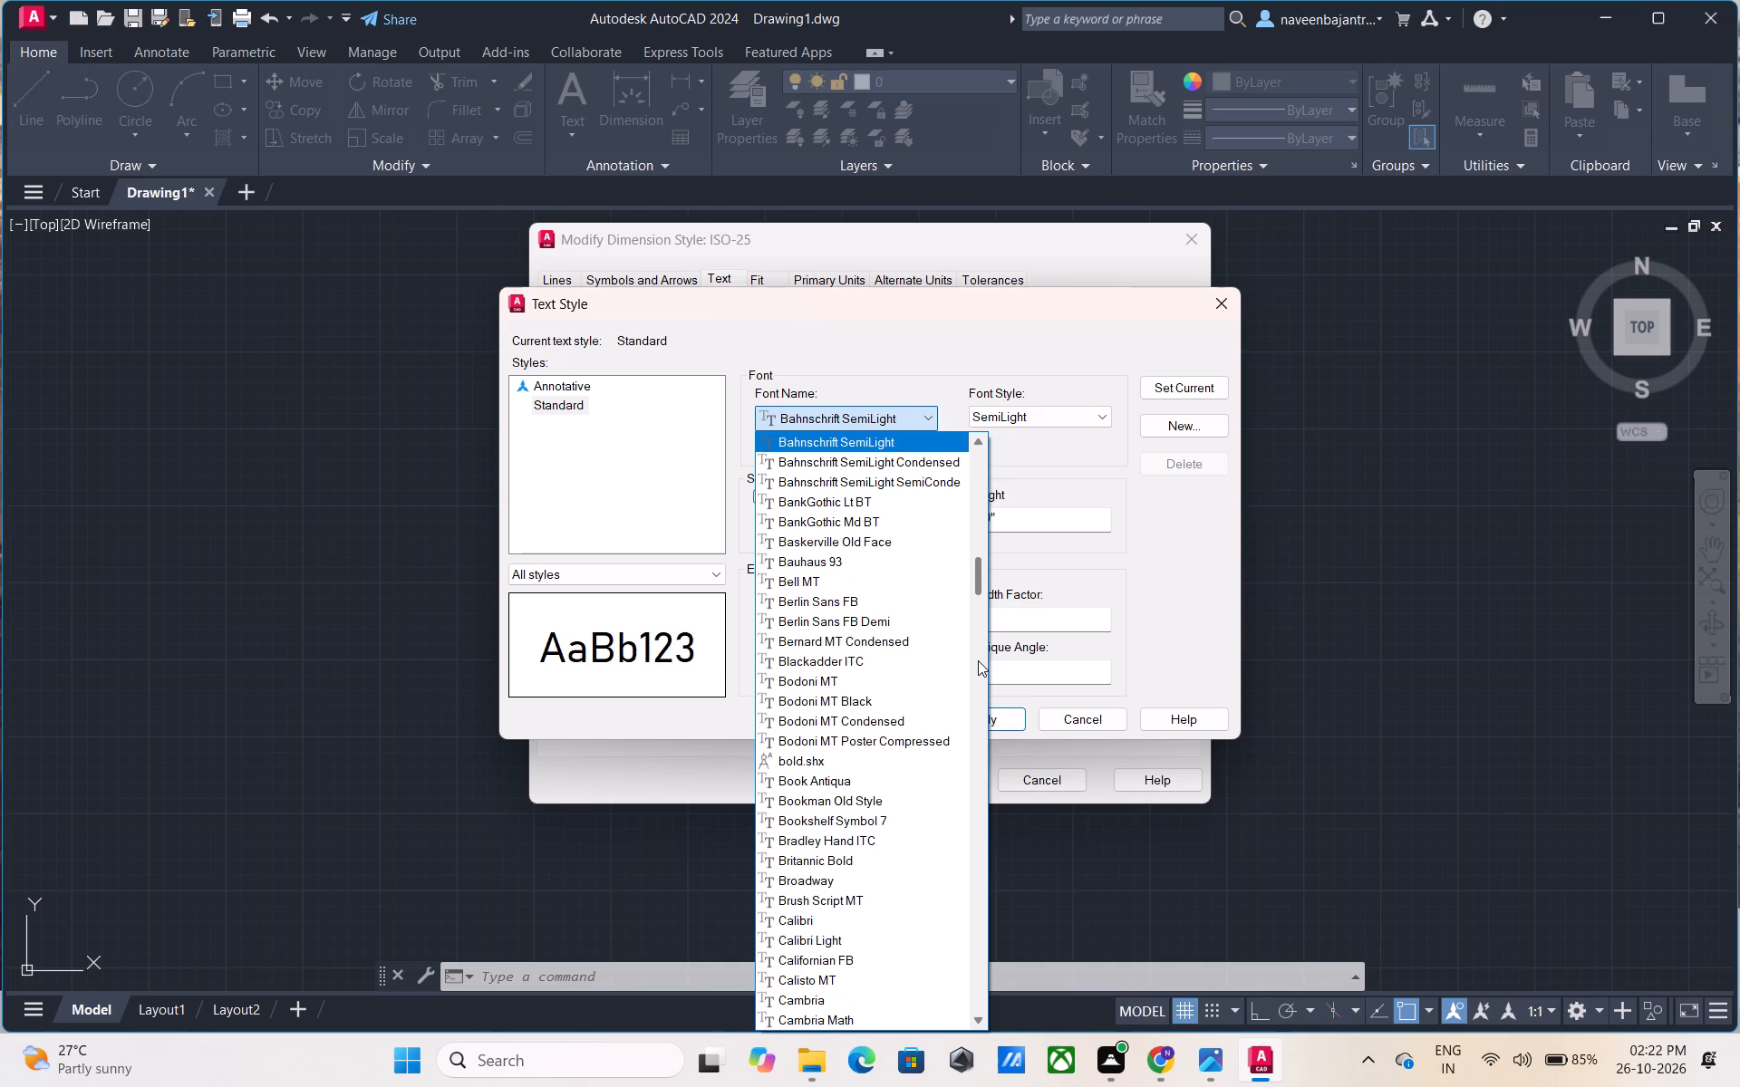
{"action": "key", "text": "Up"}
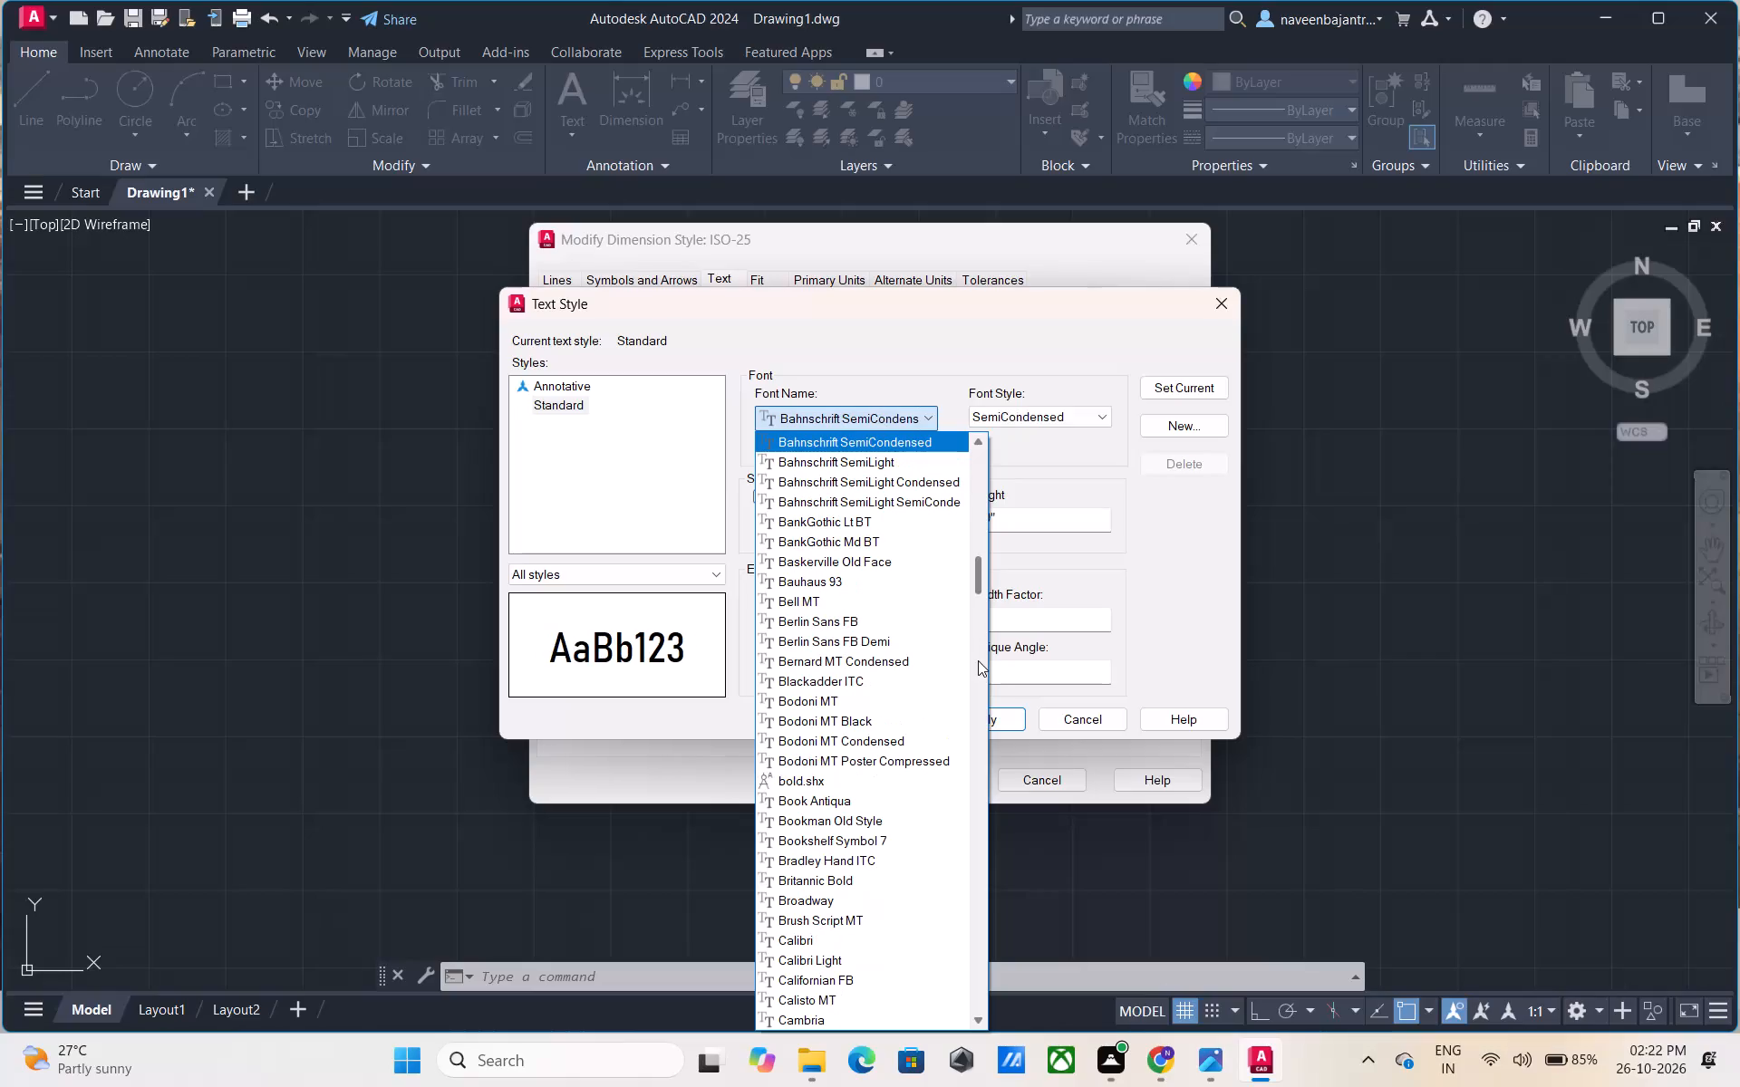
{"action": "key", "text": "Up"}
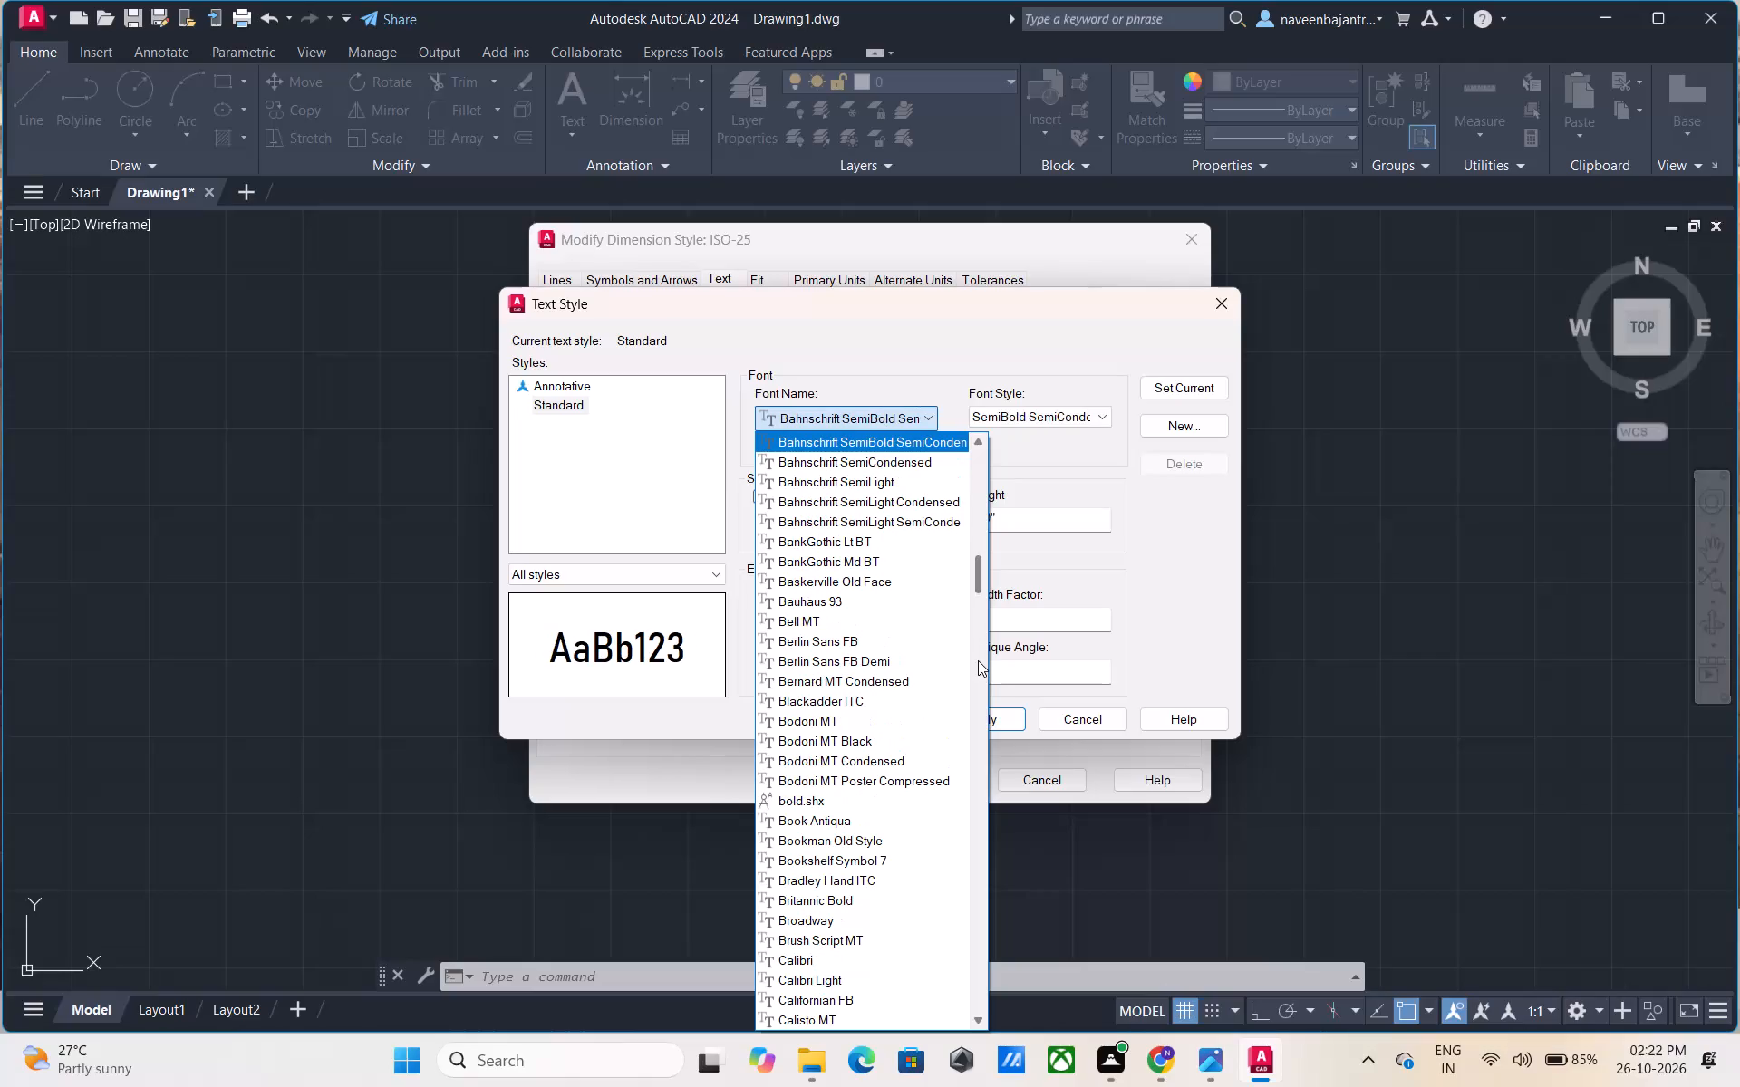
{"action": "key", "text": "Up"}
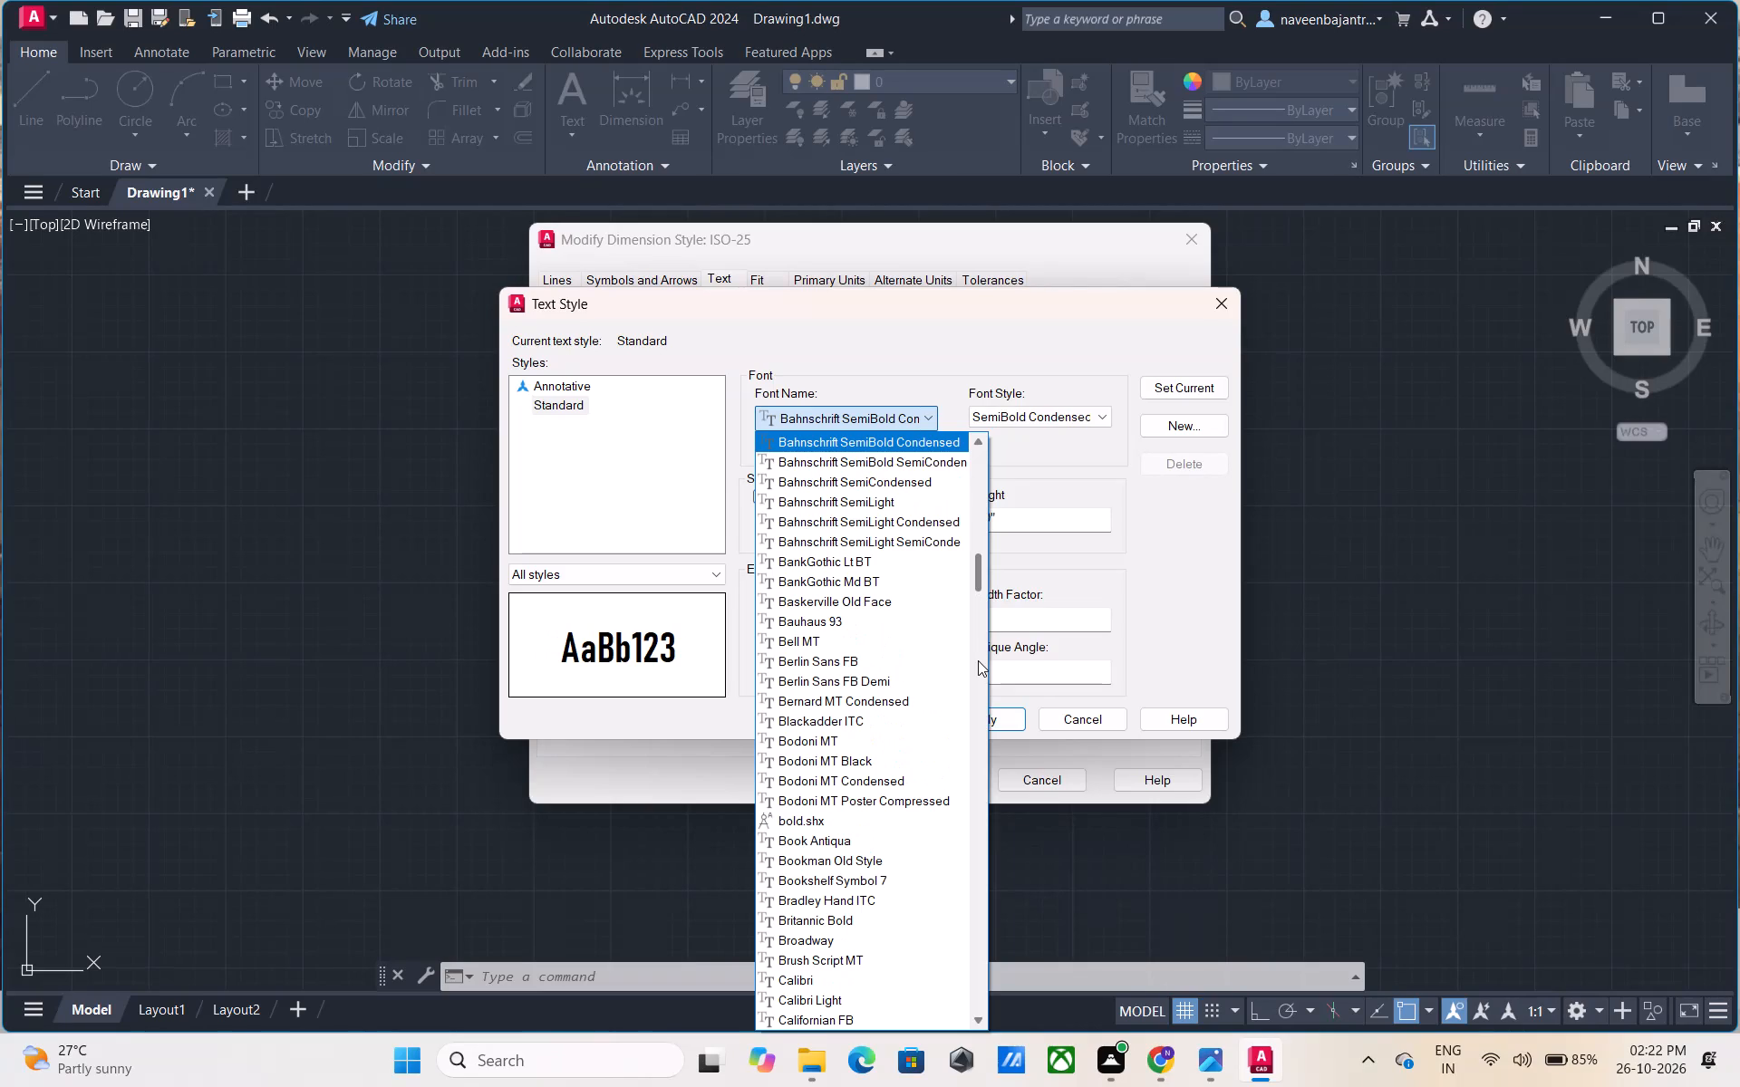
{"action": "key", "text": "Up"}
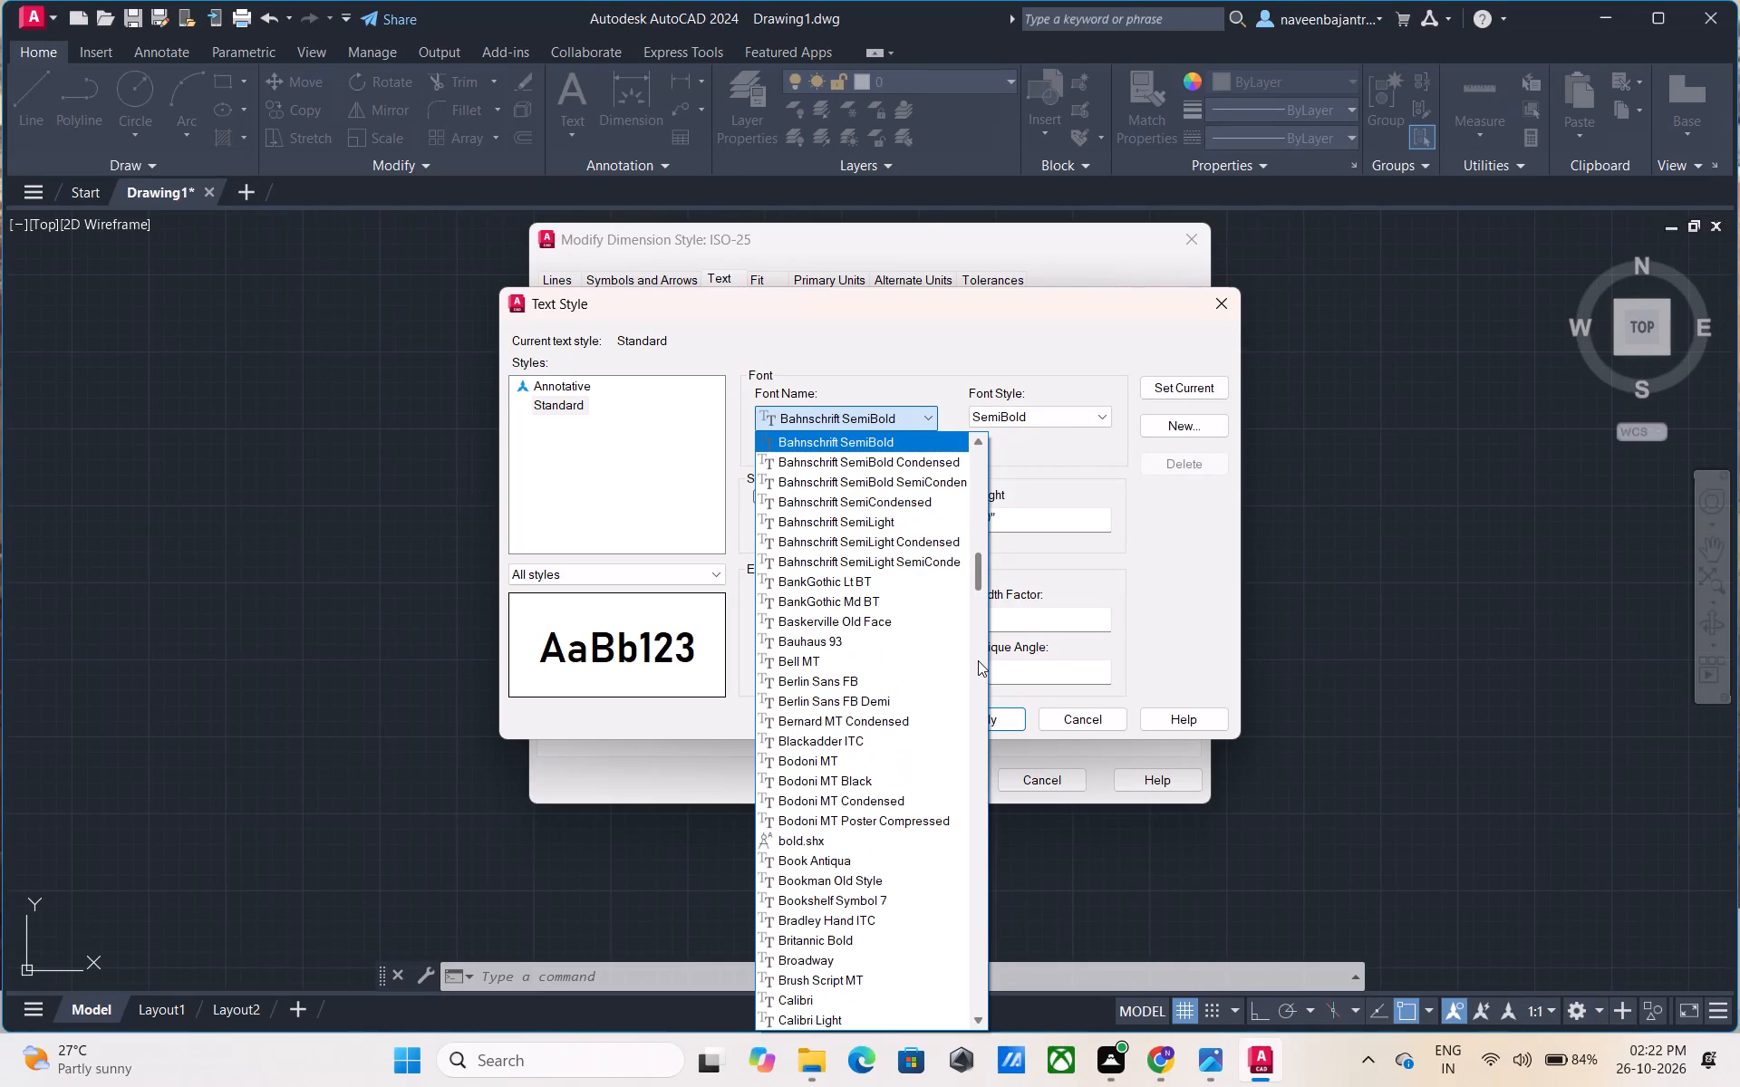
{"action": "key", "text": "Up"}
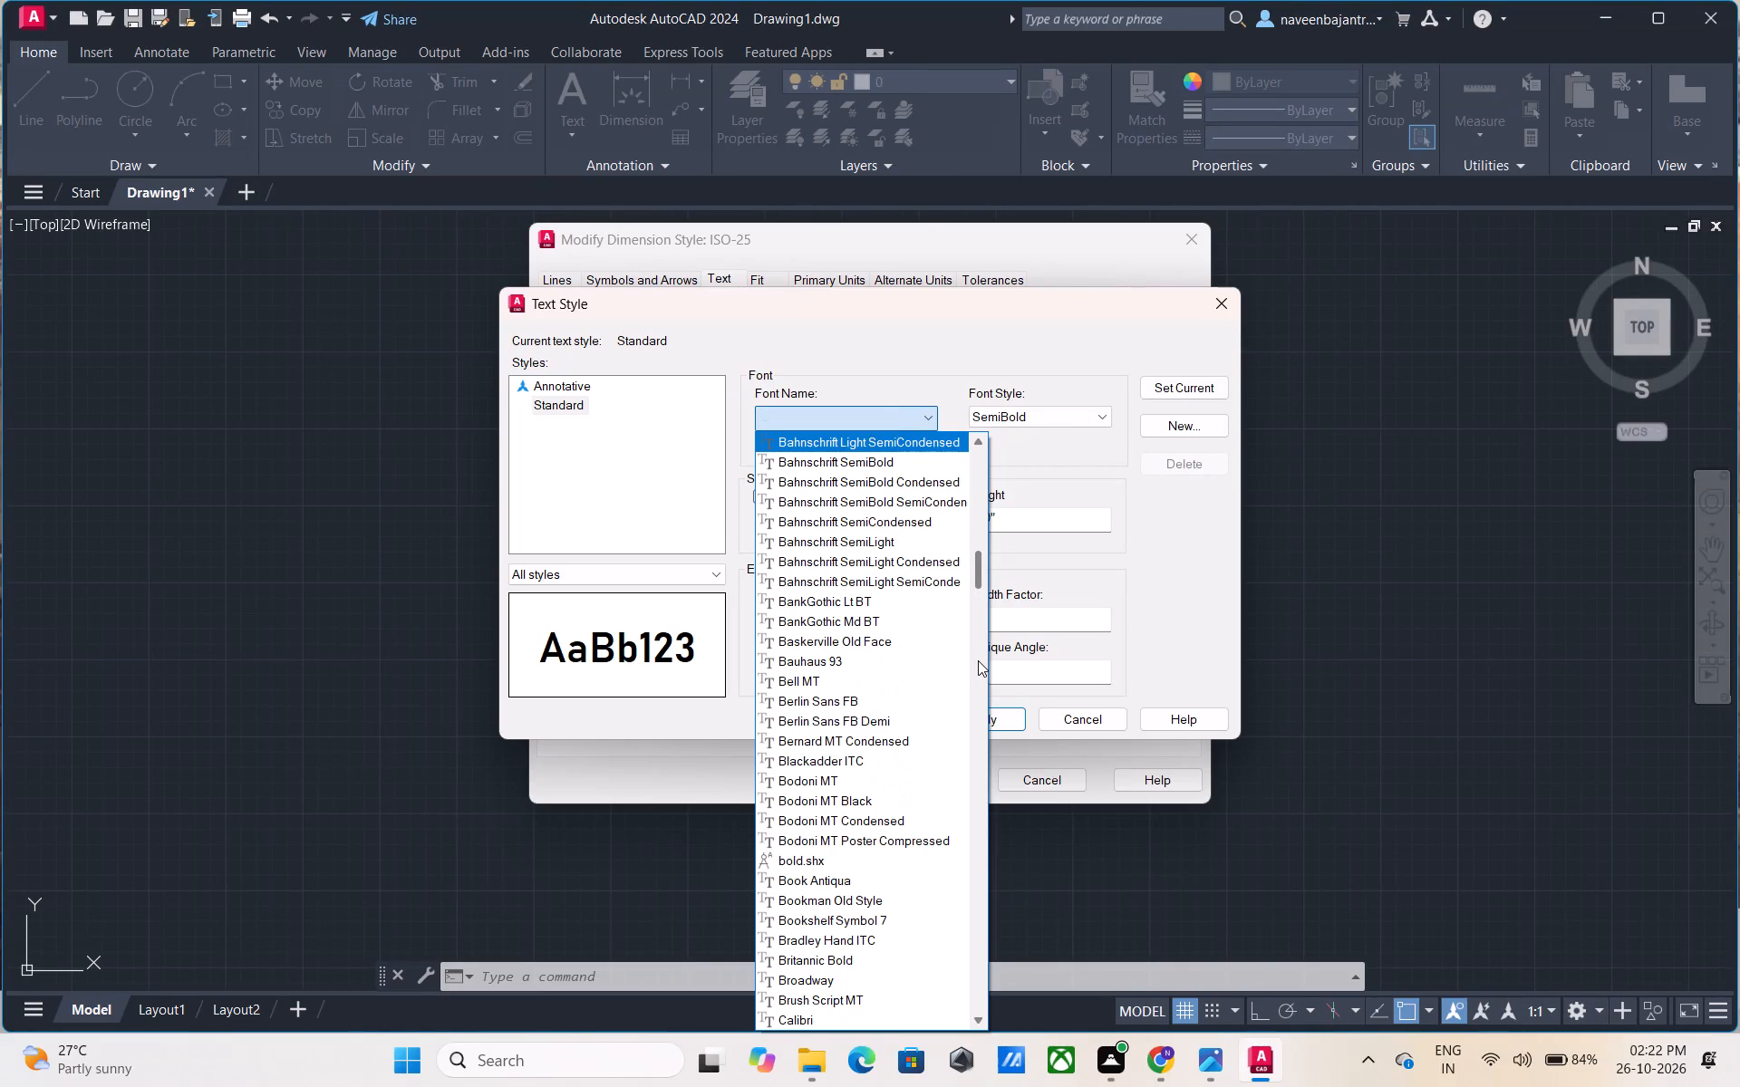
{"action": "key", "text": "Up"}
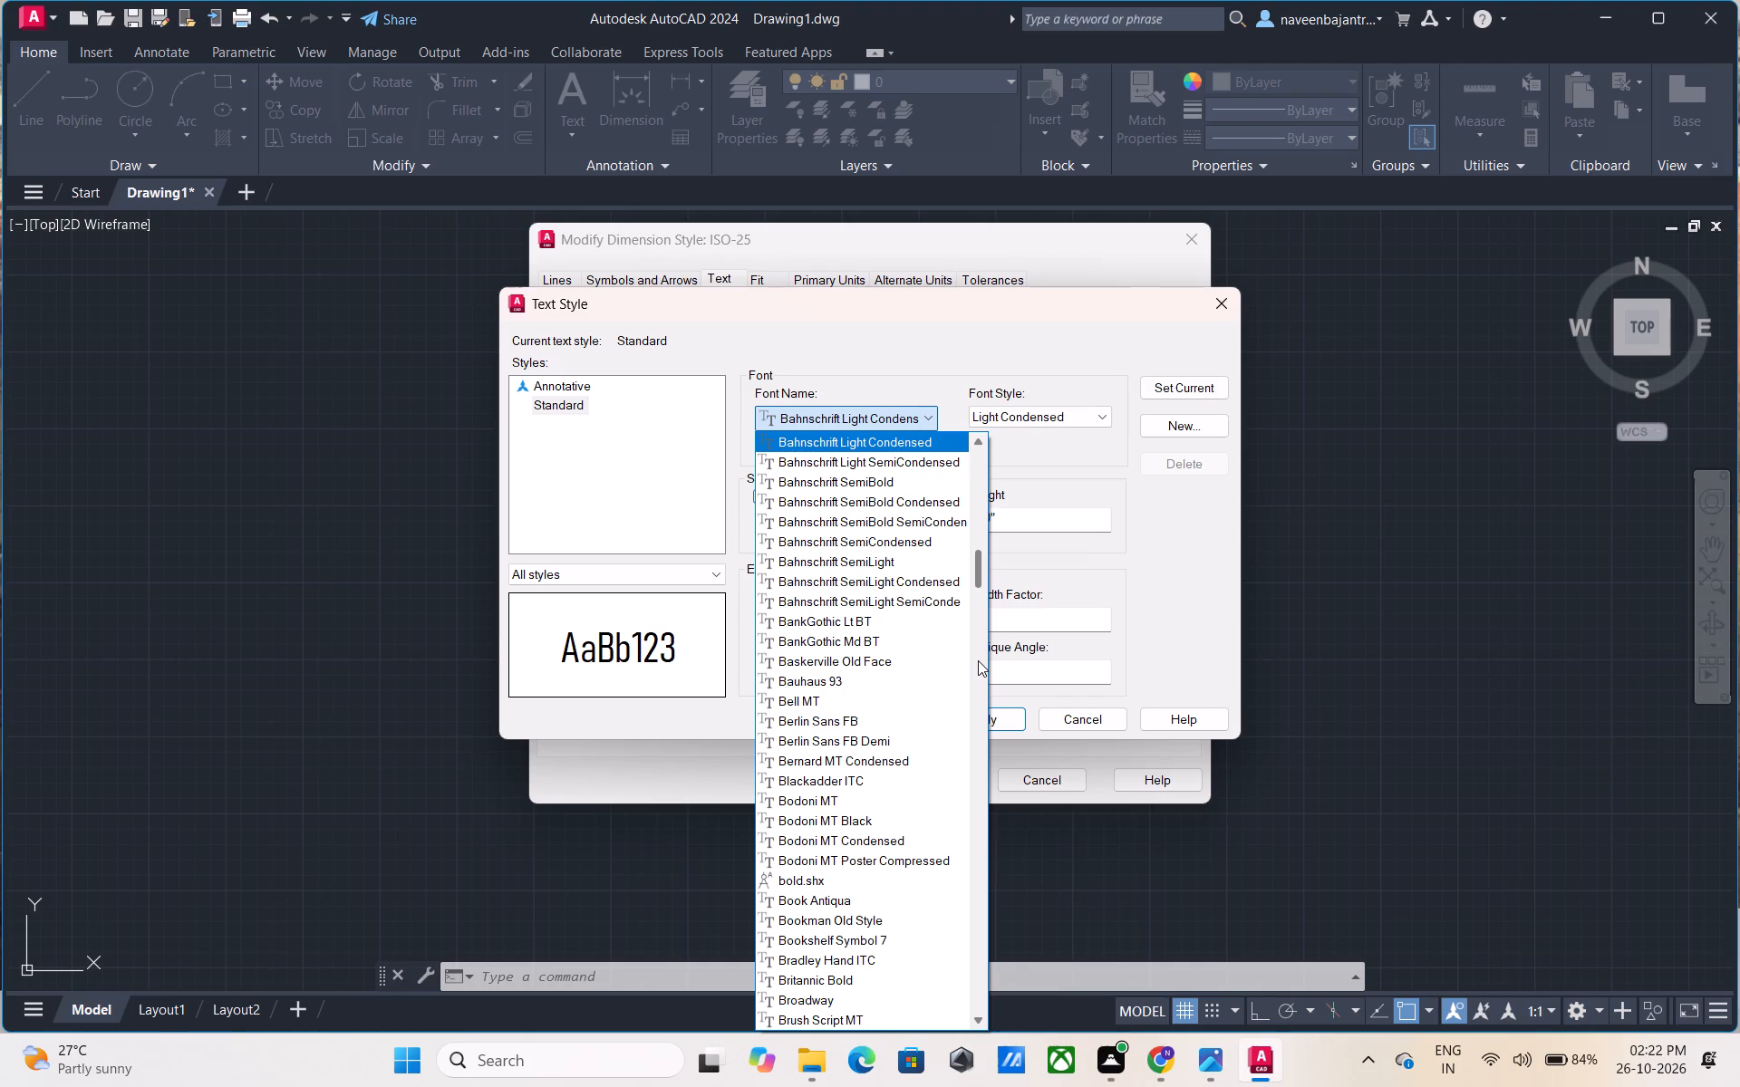
{"action": "key", "text": "Up"}
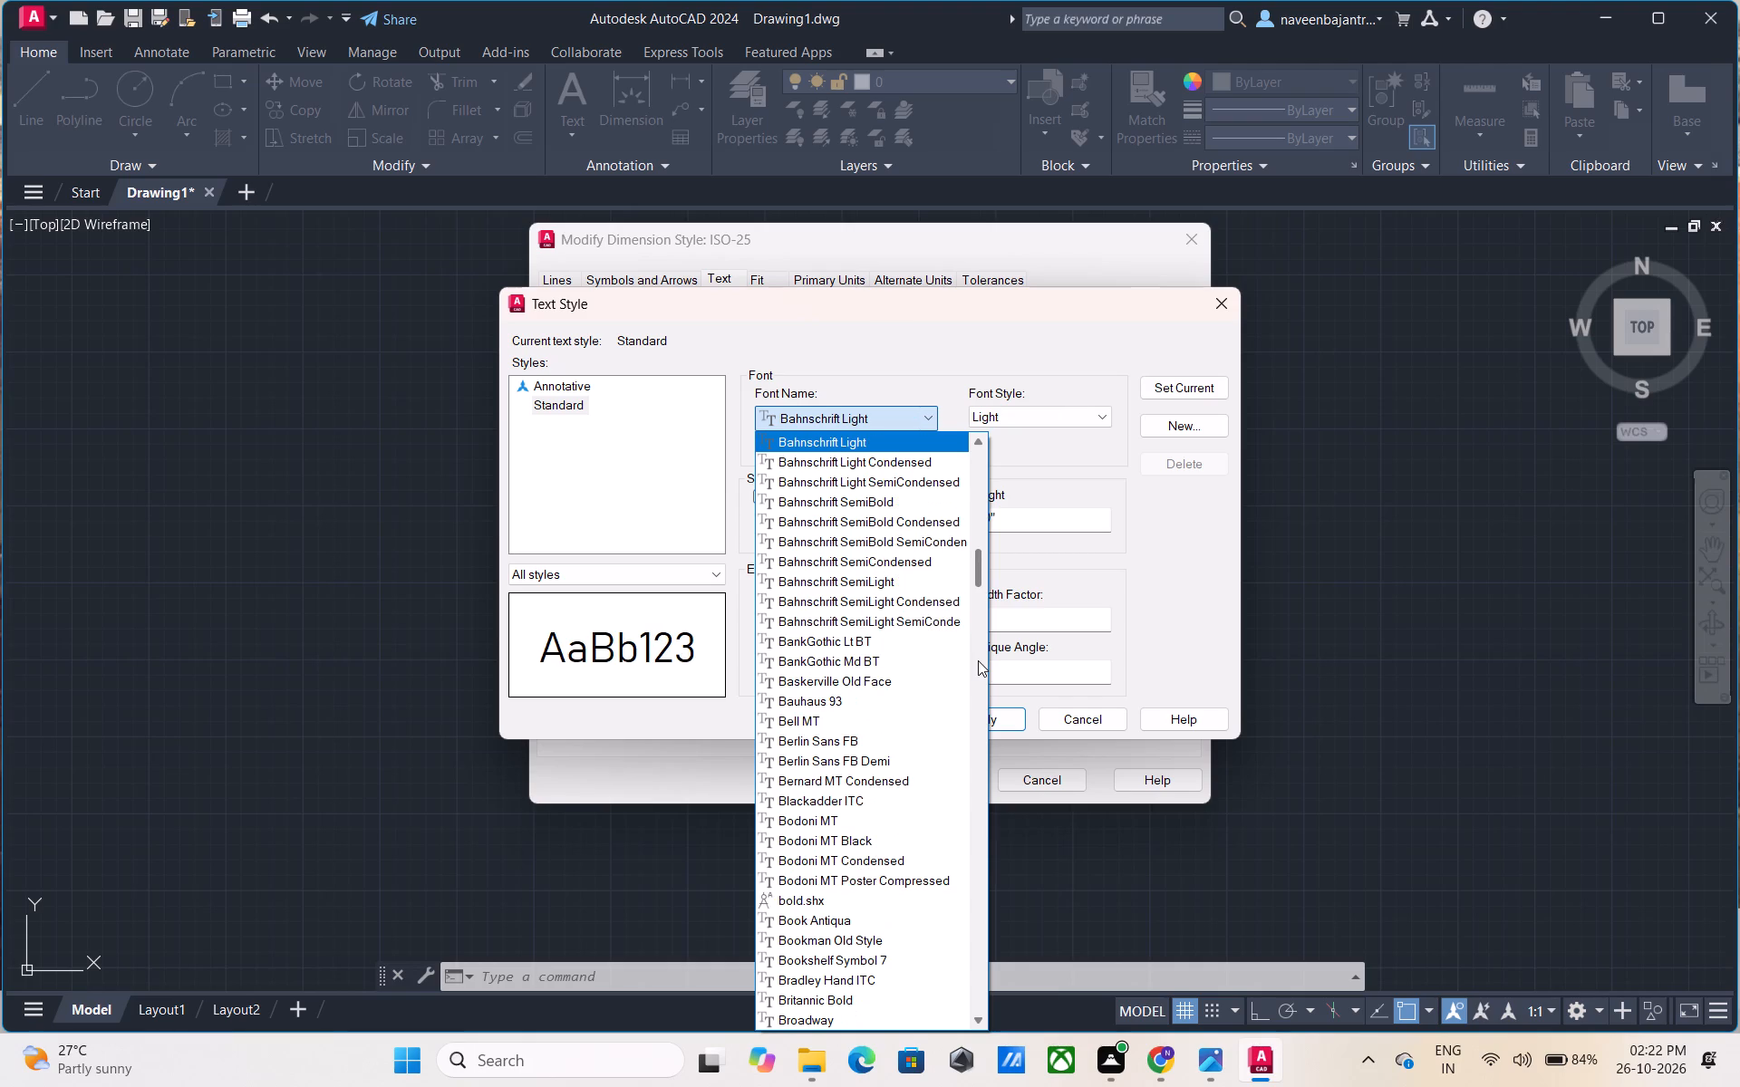
{"action": "key", "text": "Up"}
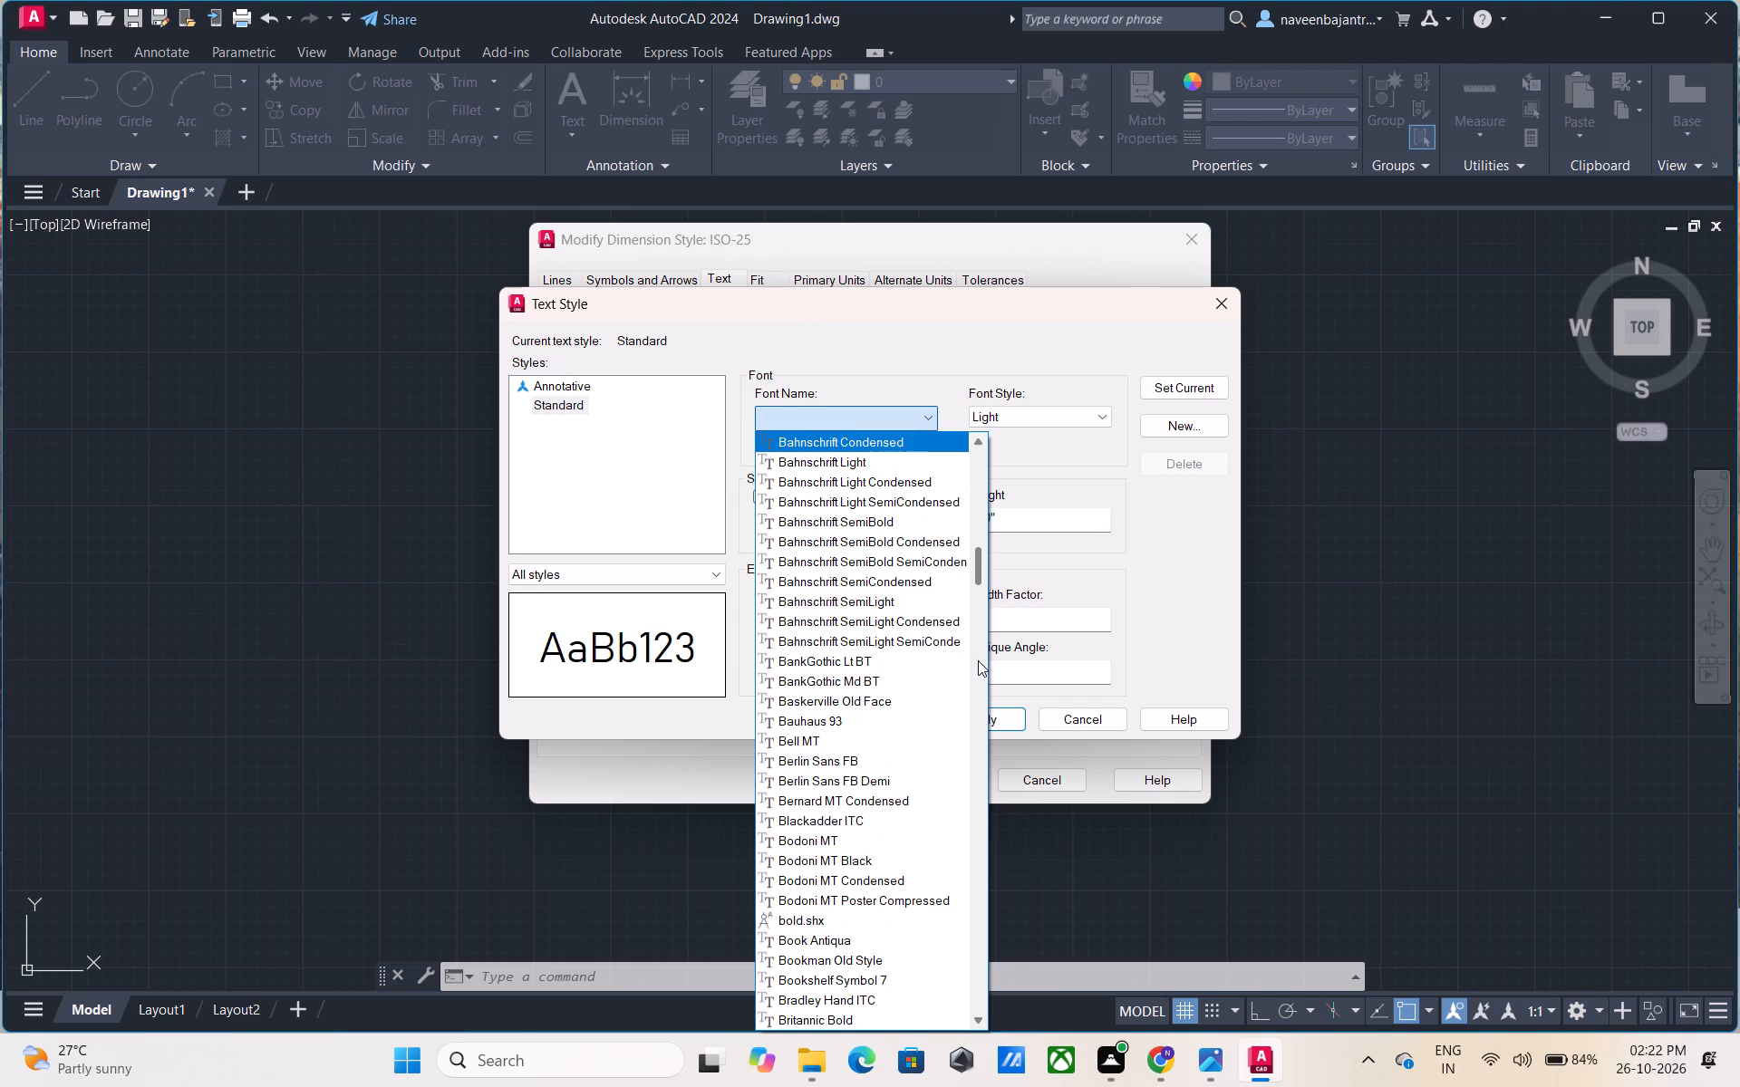
{"action": "key", "text": "Up"}
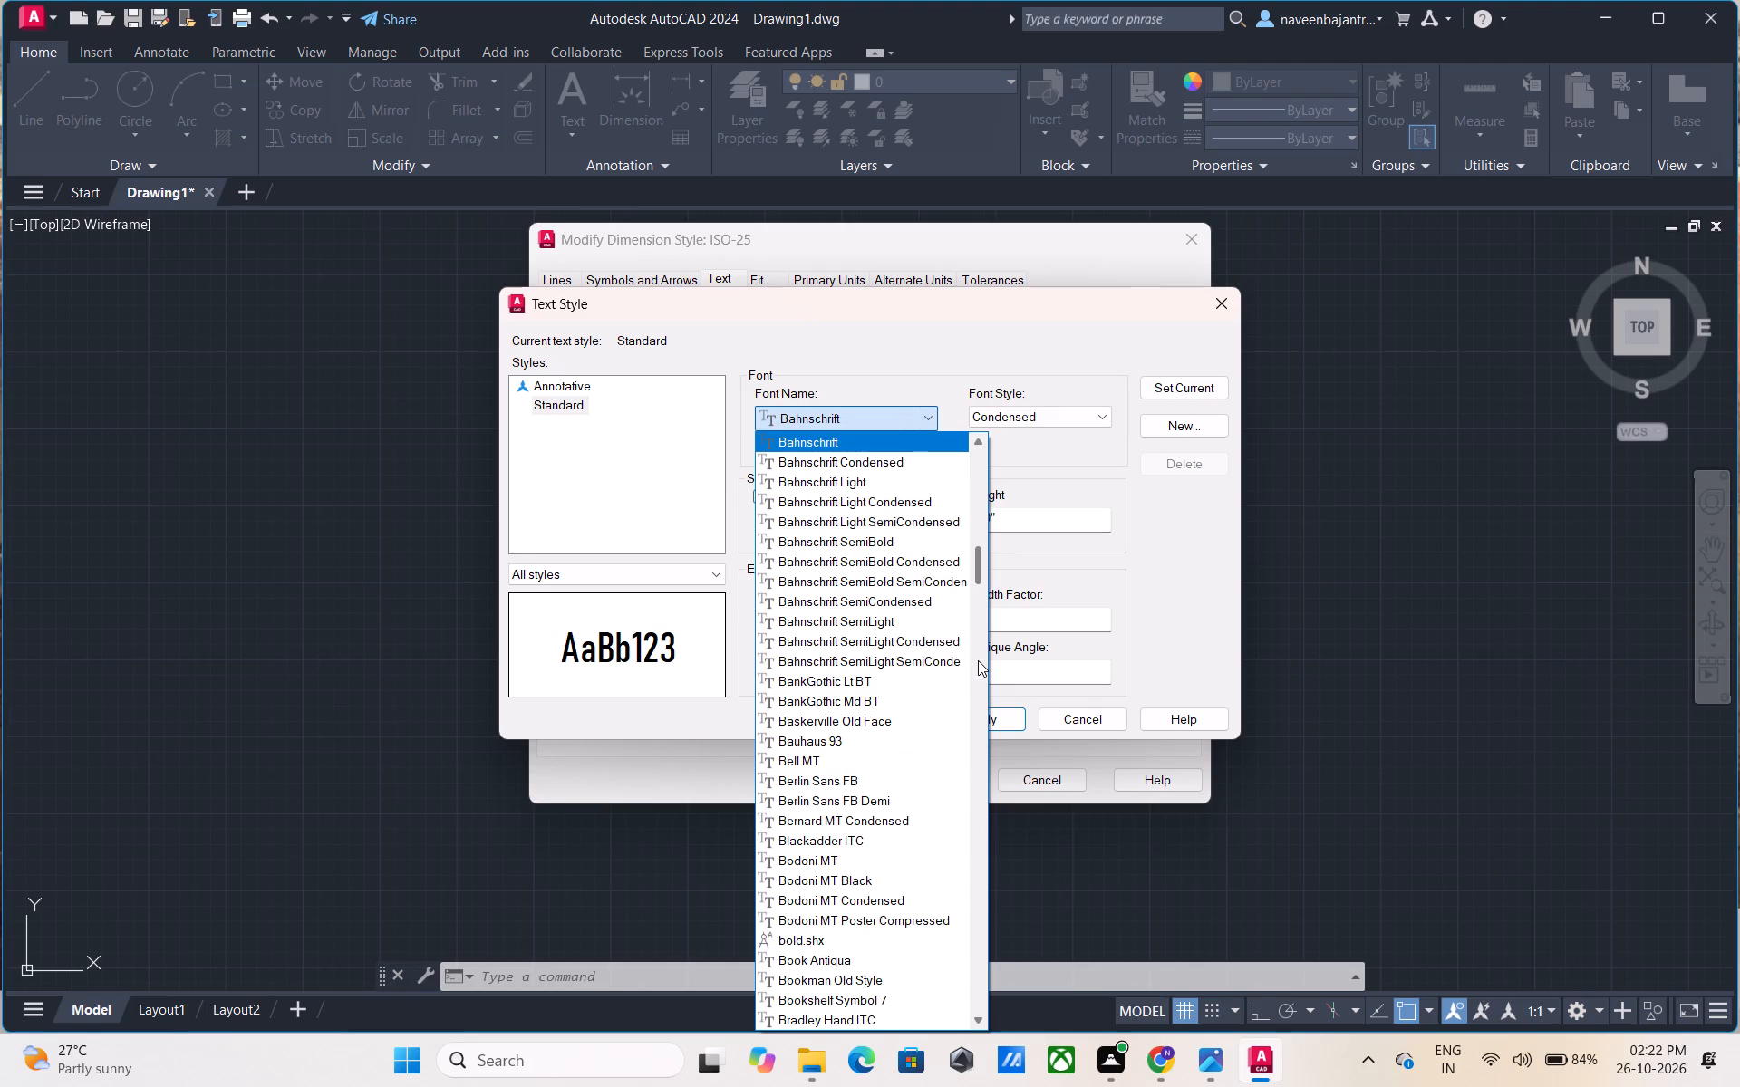
Preview the Artifakt Element font variants for the Standard text style, going back from Artifakt Element Thin to plain Artifakt Element.
{"action": "key", "text": "Up"}
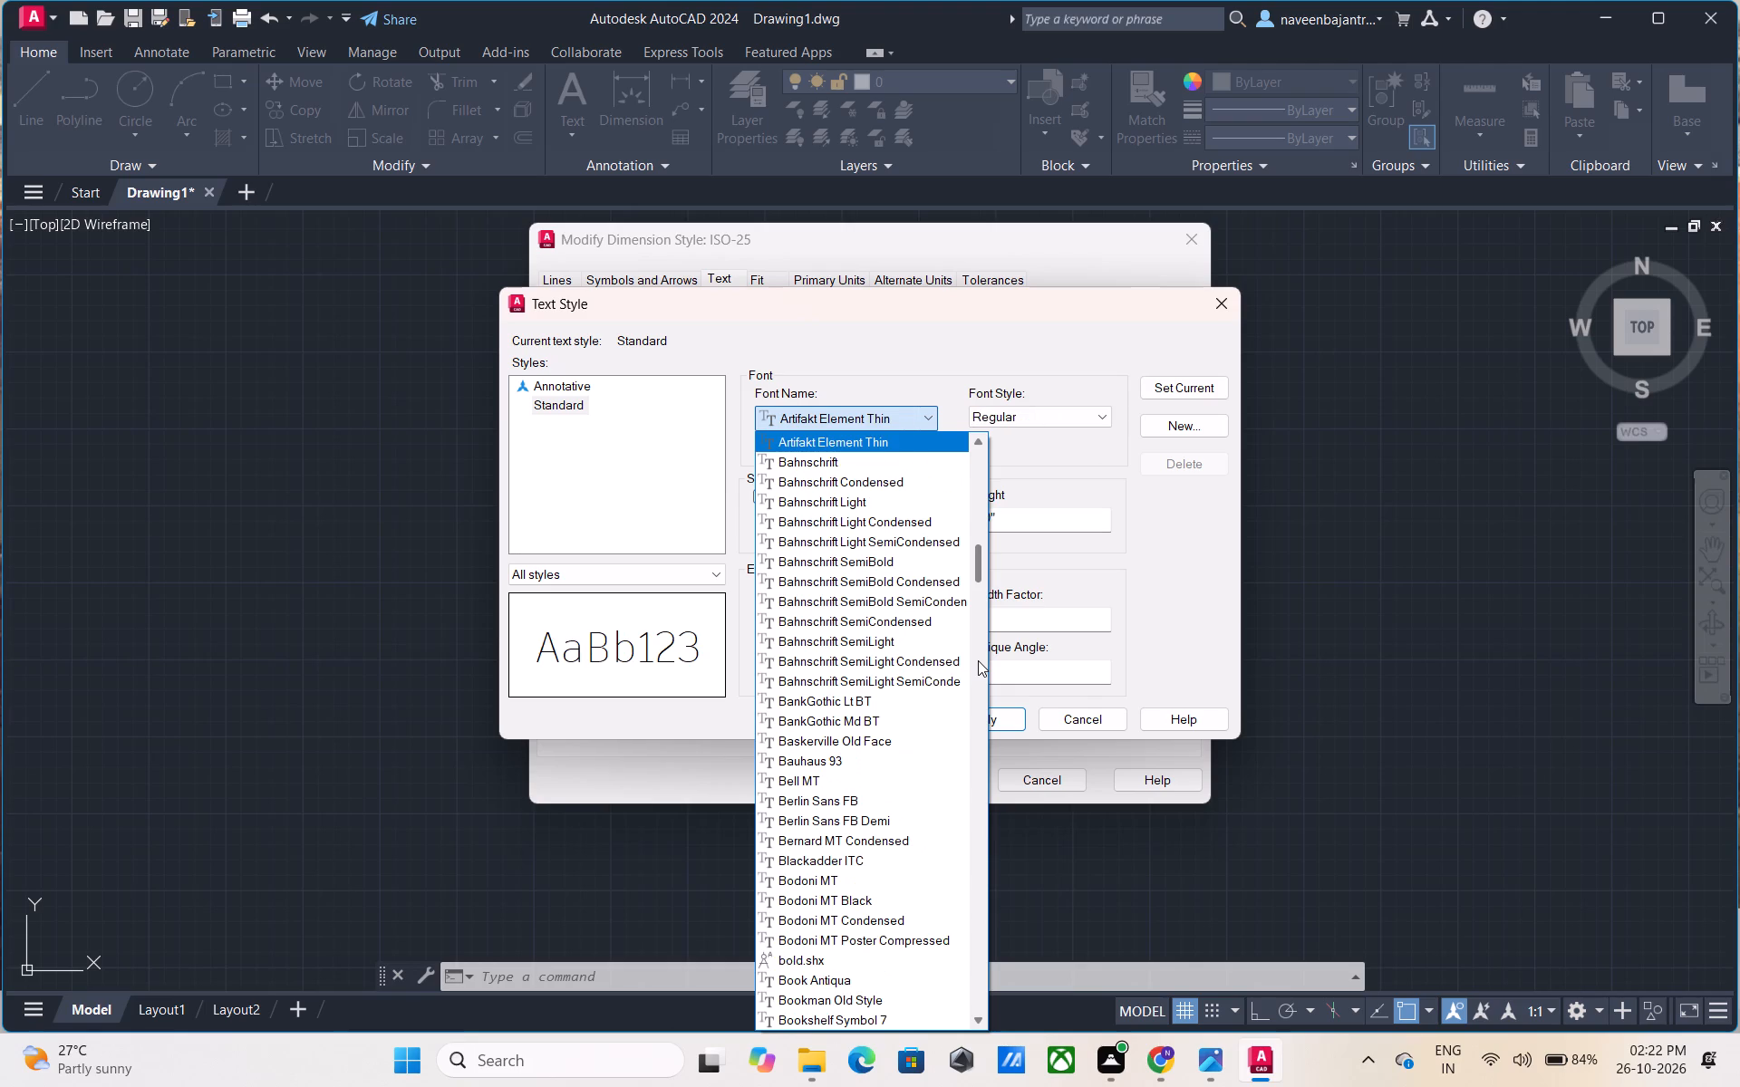
{"action": "key", "text": "Up"}
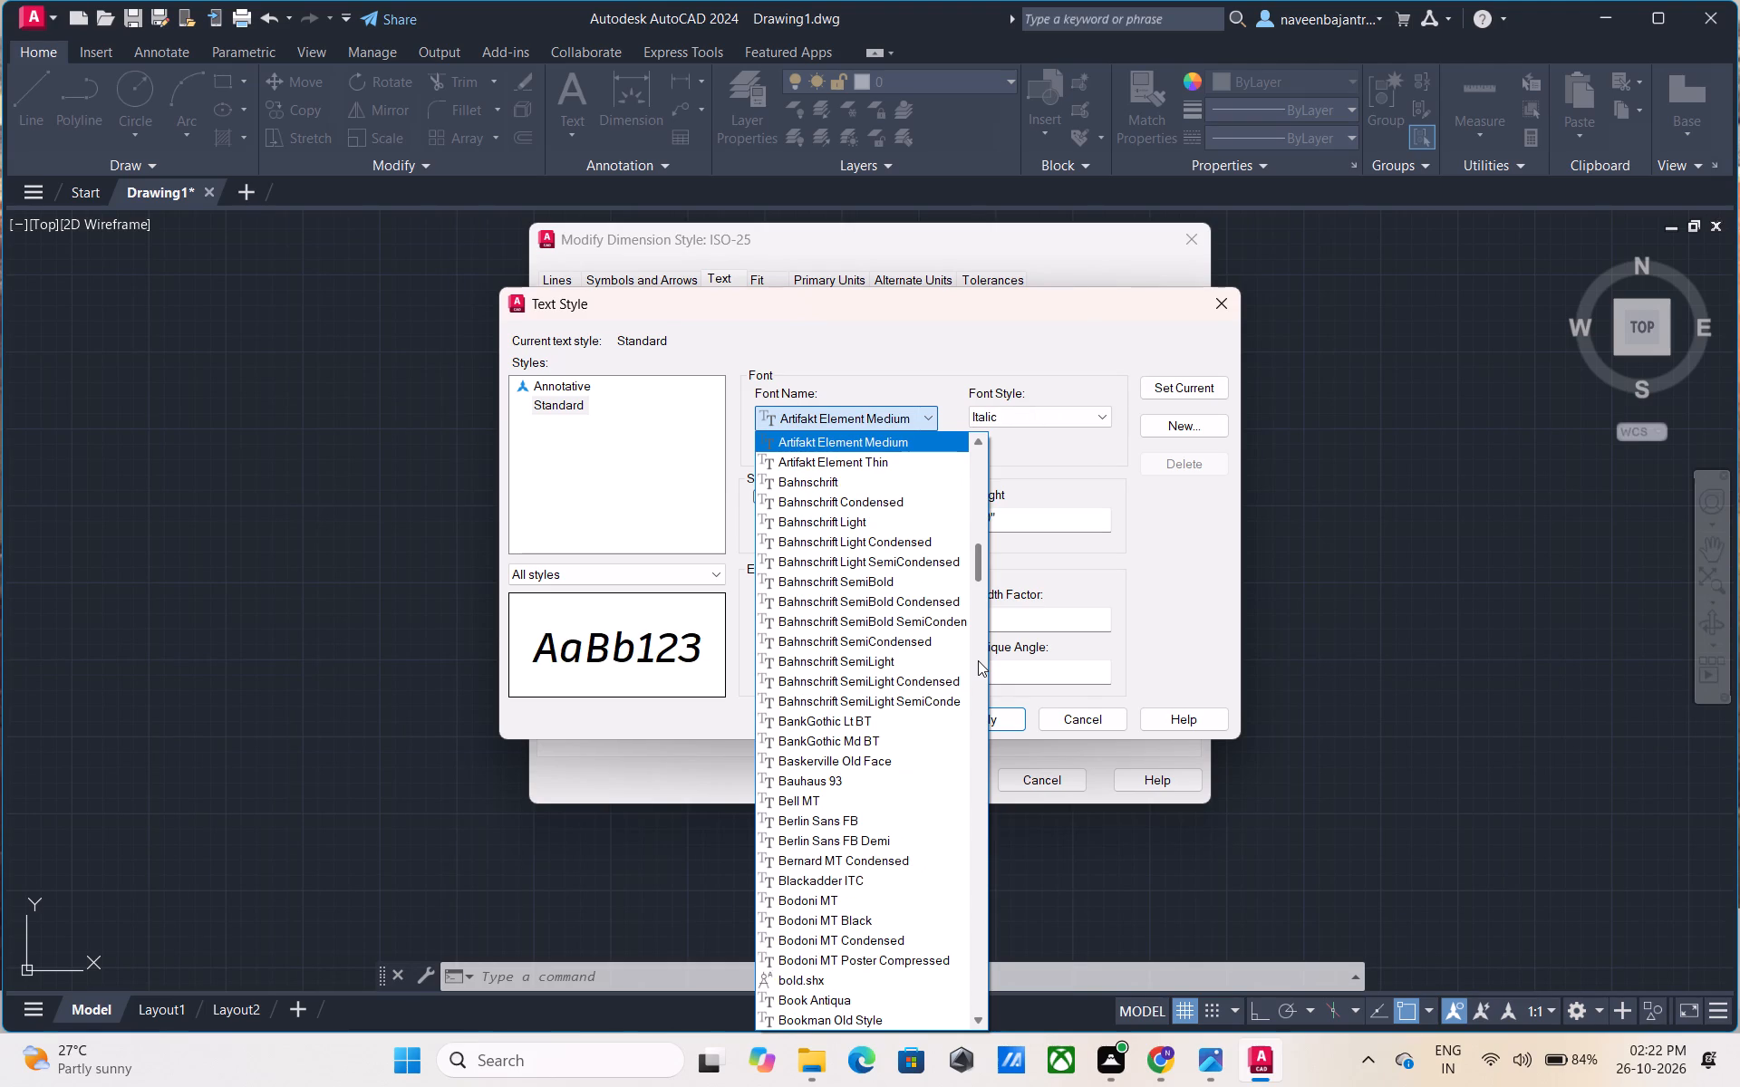
{"action": "key", "text": "Up"}
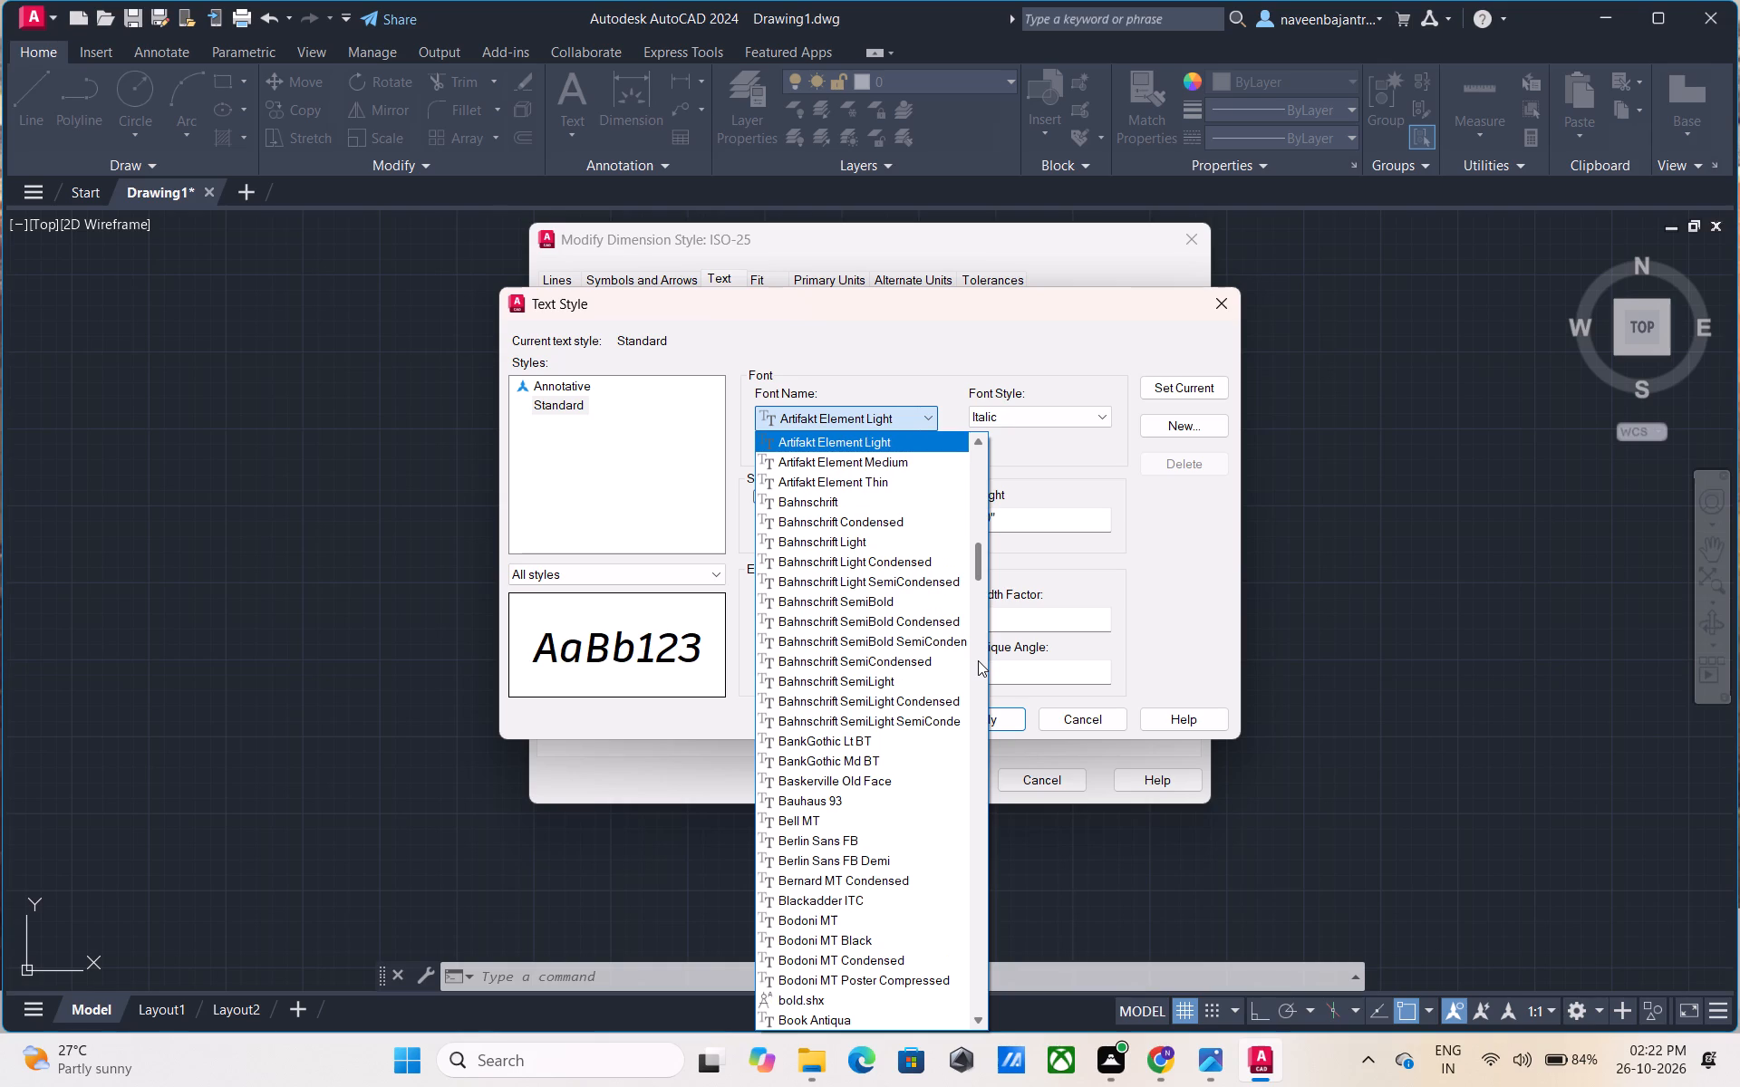
{"action": "key", "text": "Up"}
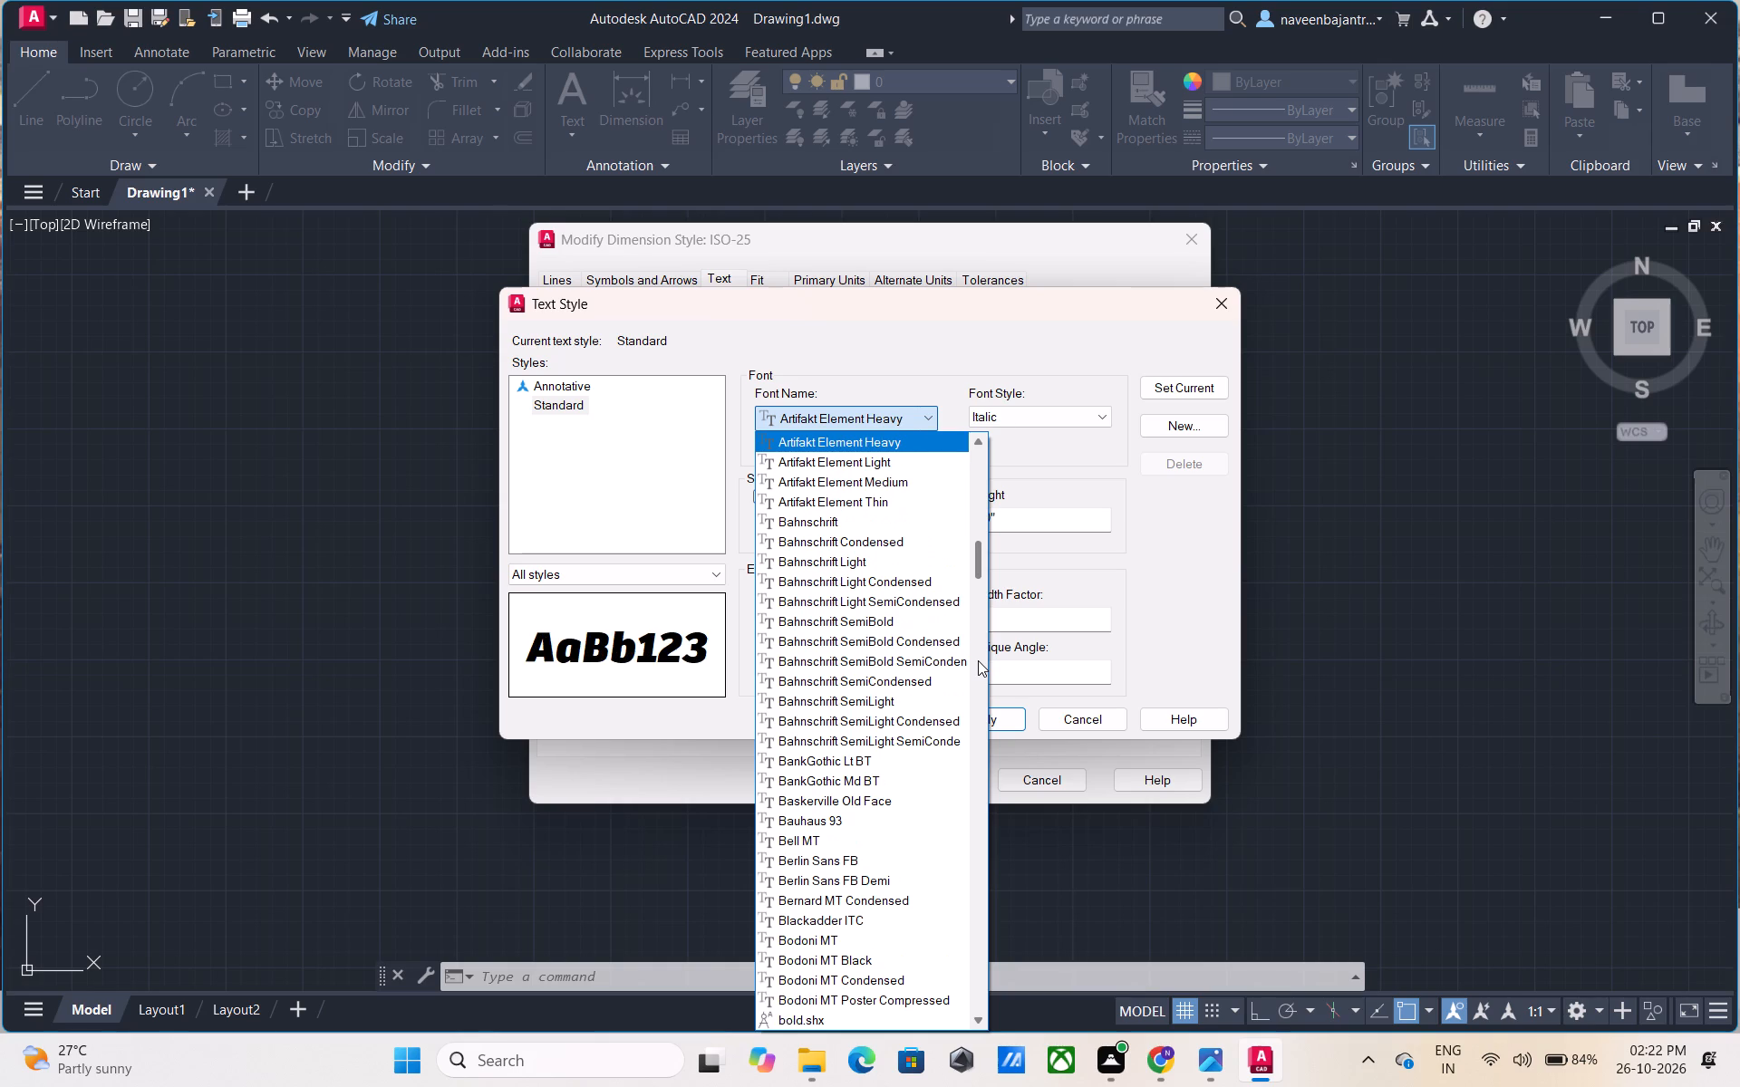
{"action": "key", "text": "Up"}
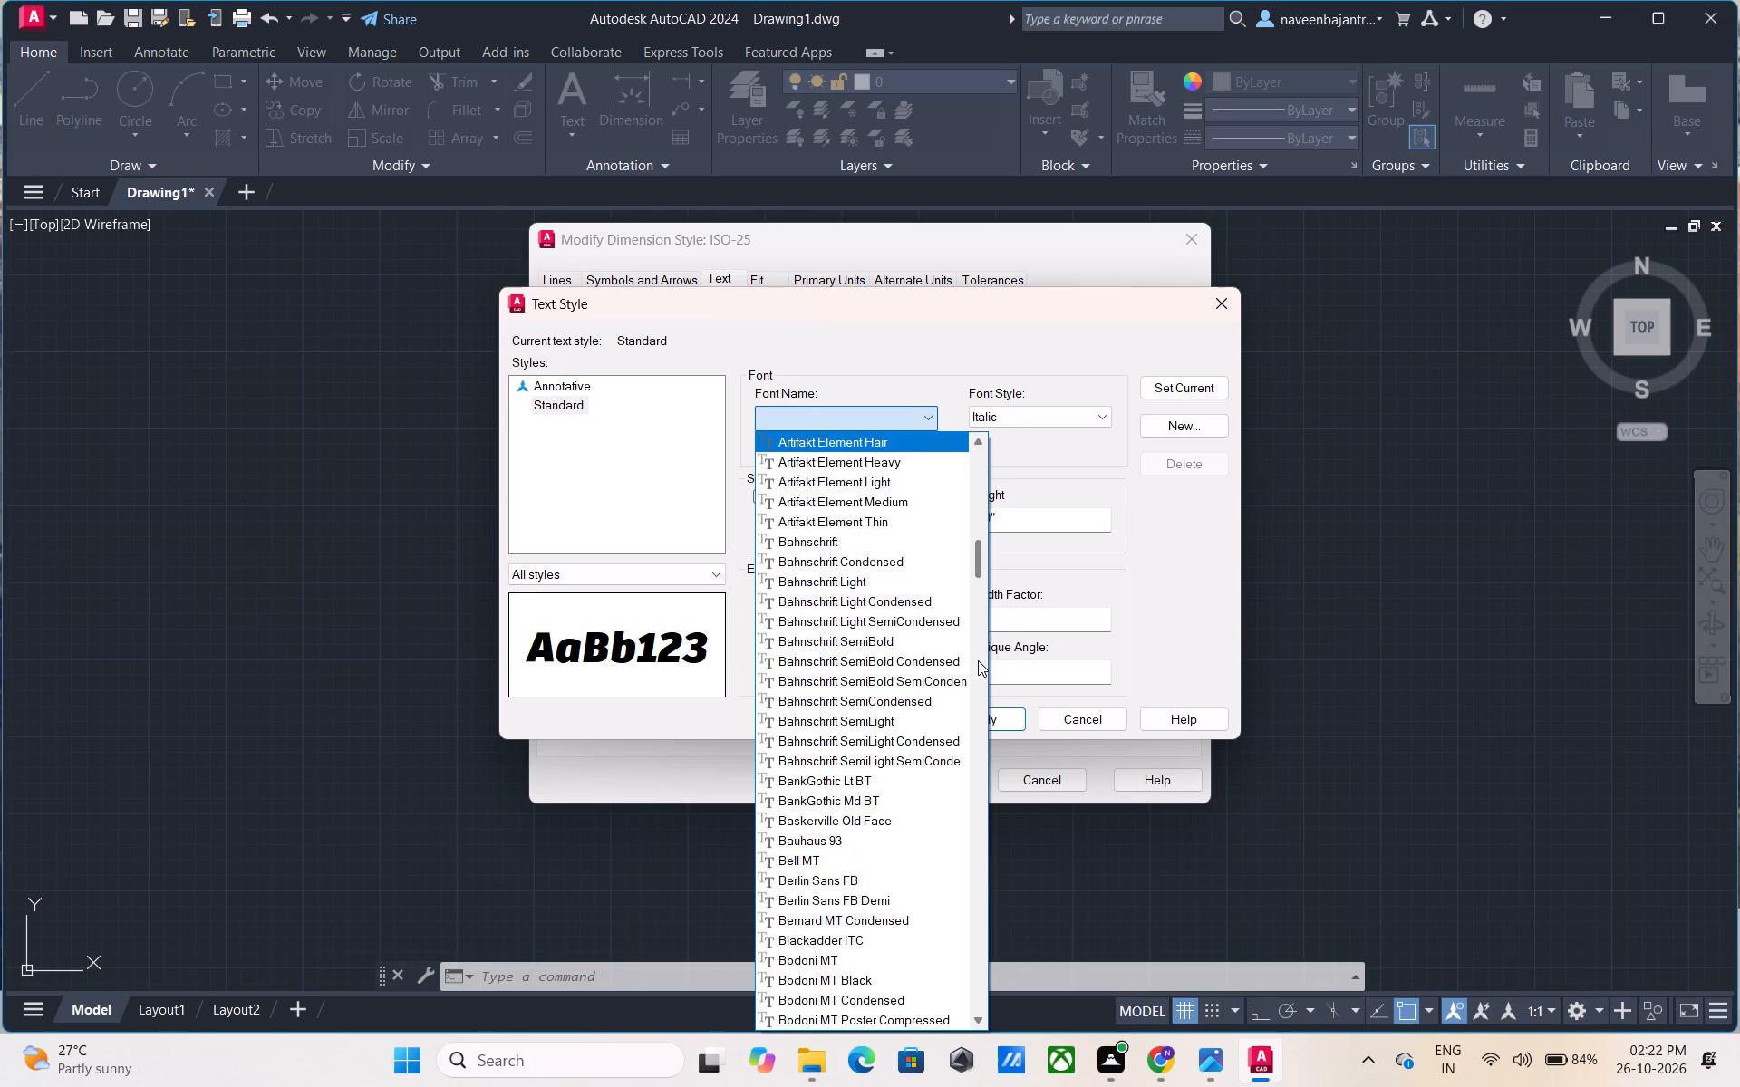
{"action": "key", "text": "Up"}
{"action": "key", "text": "Up"}
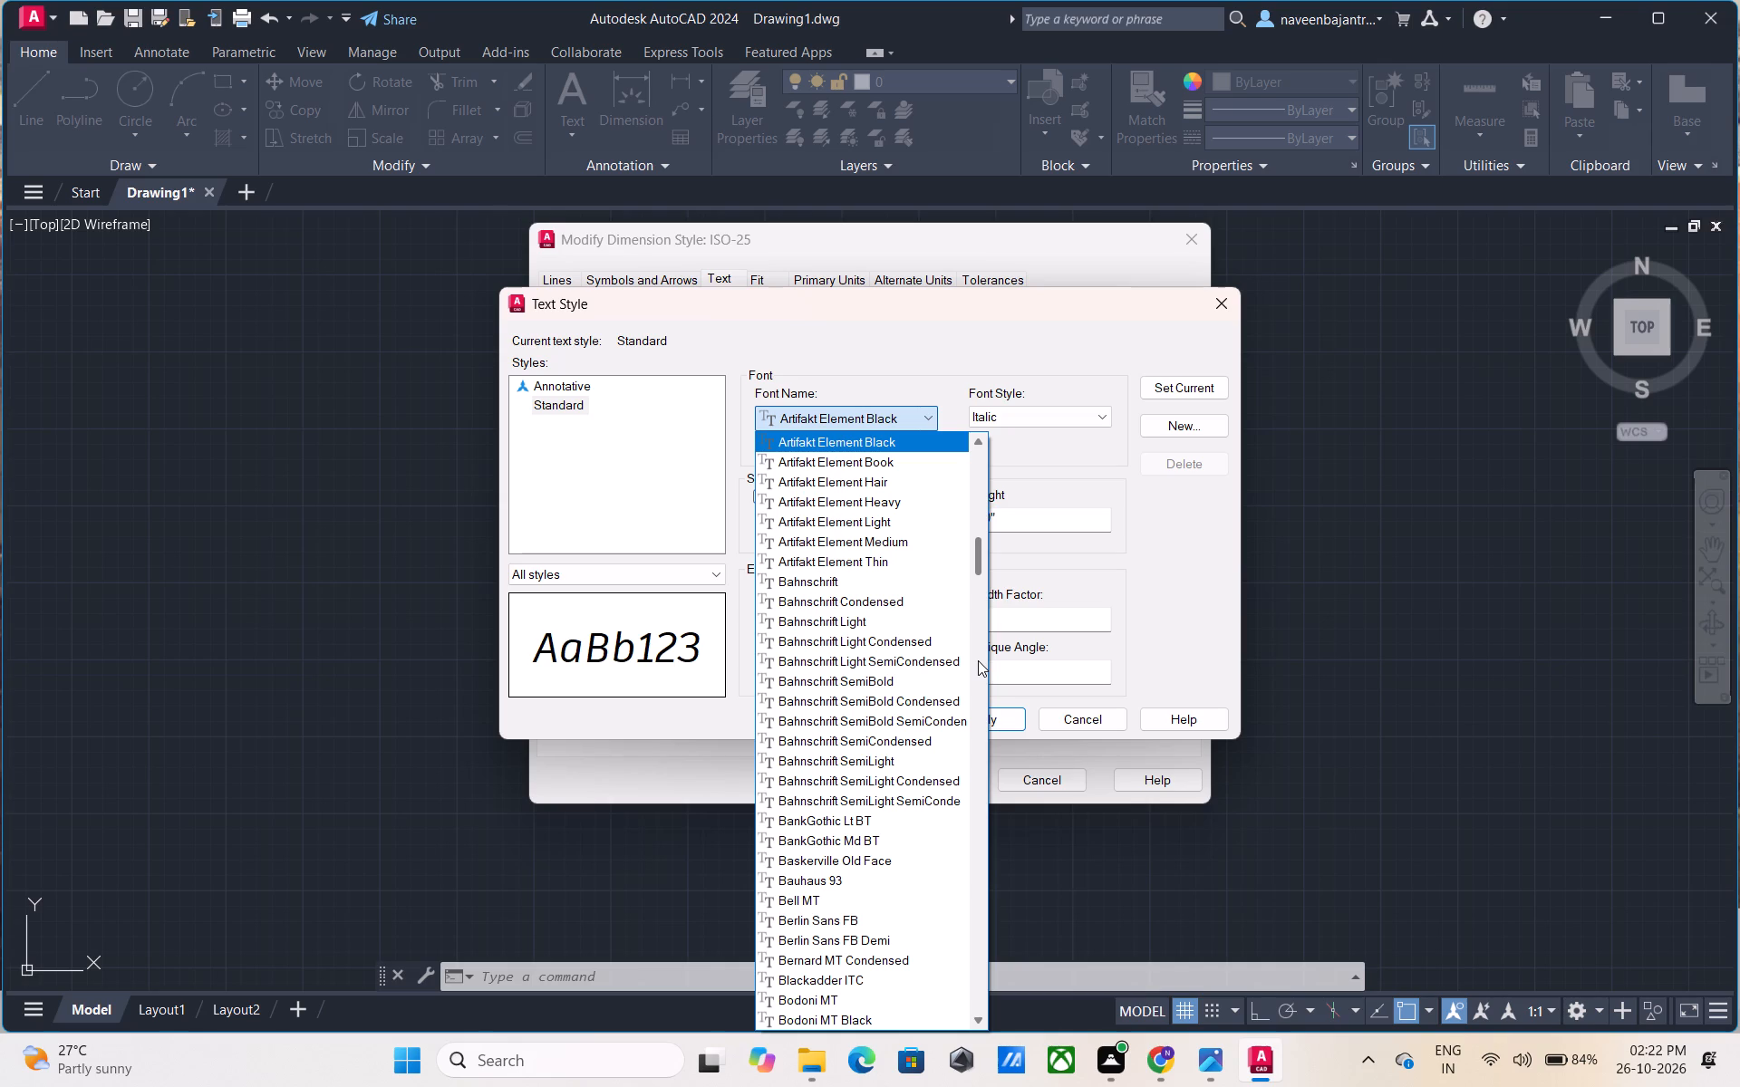
{"action": "key", "text": "Up"}
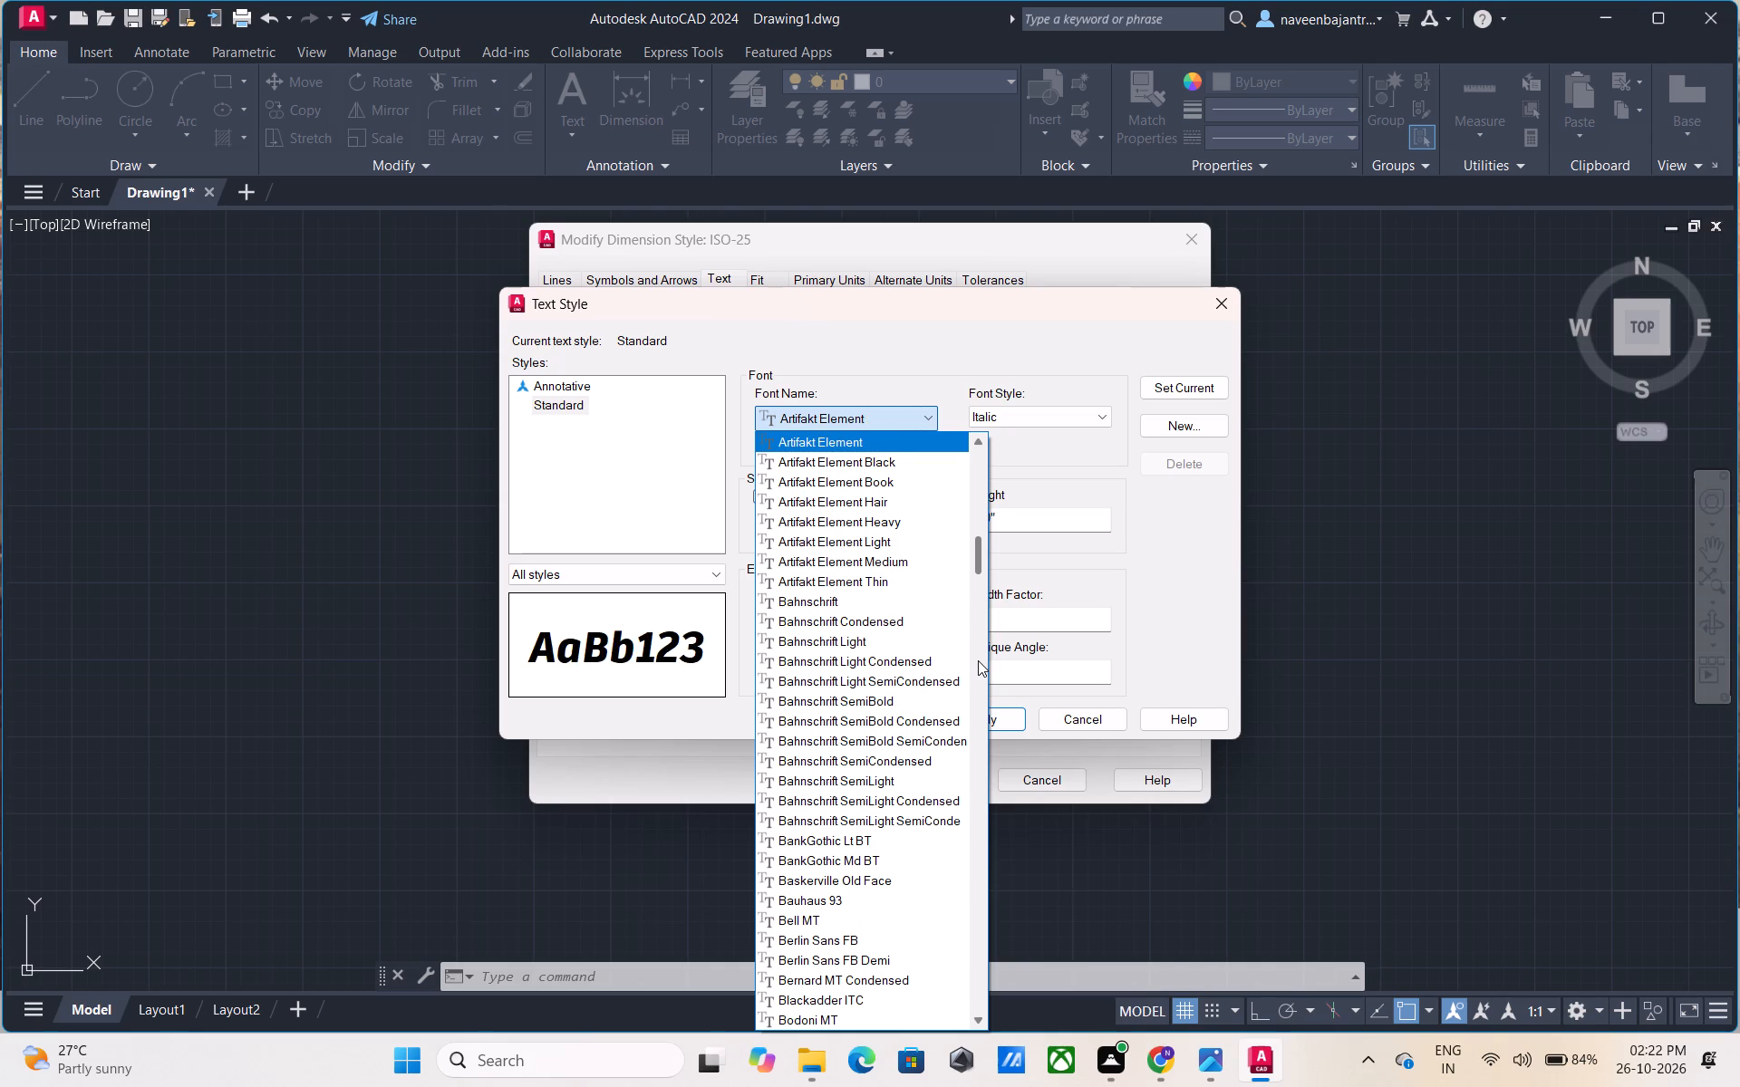
Preview the Arial font family for the Standard text style one by one, going back from Arial Unicode MS to plain Arial.
{"action": "key", "text": "Up"}
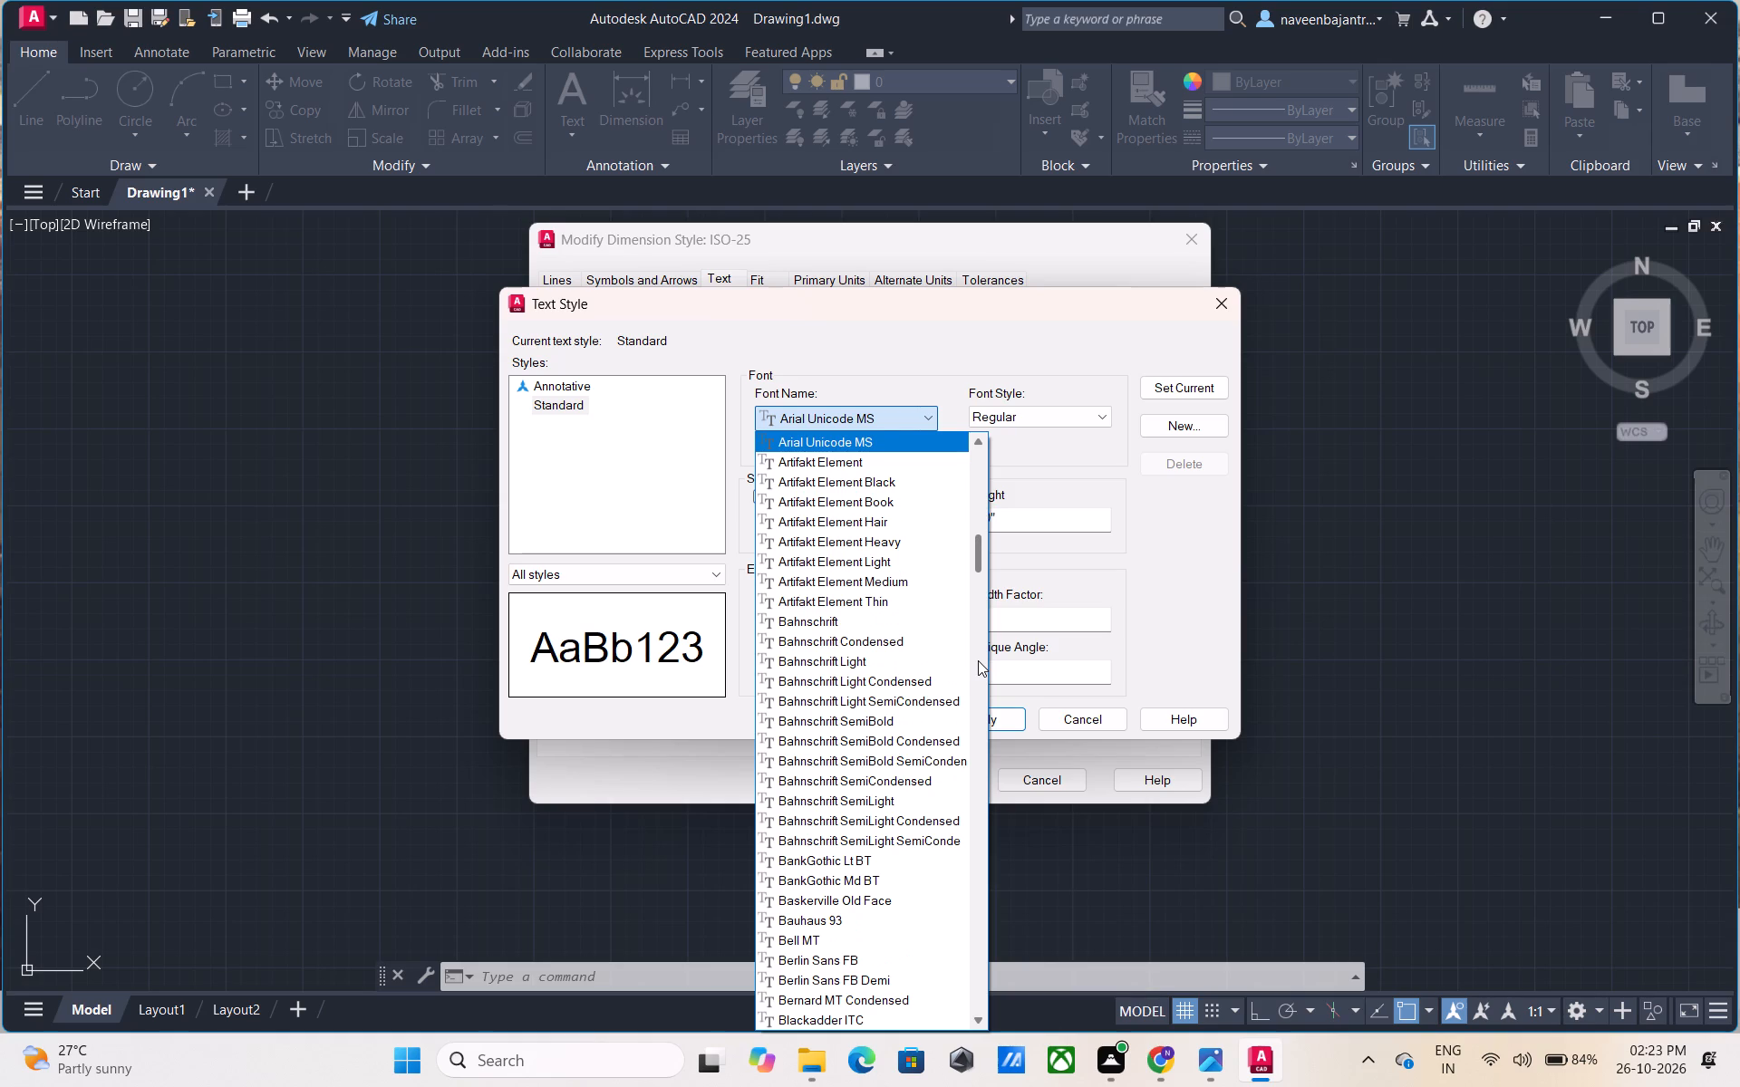
{"action": "key", "text": "Up"}
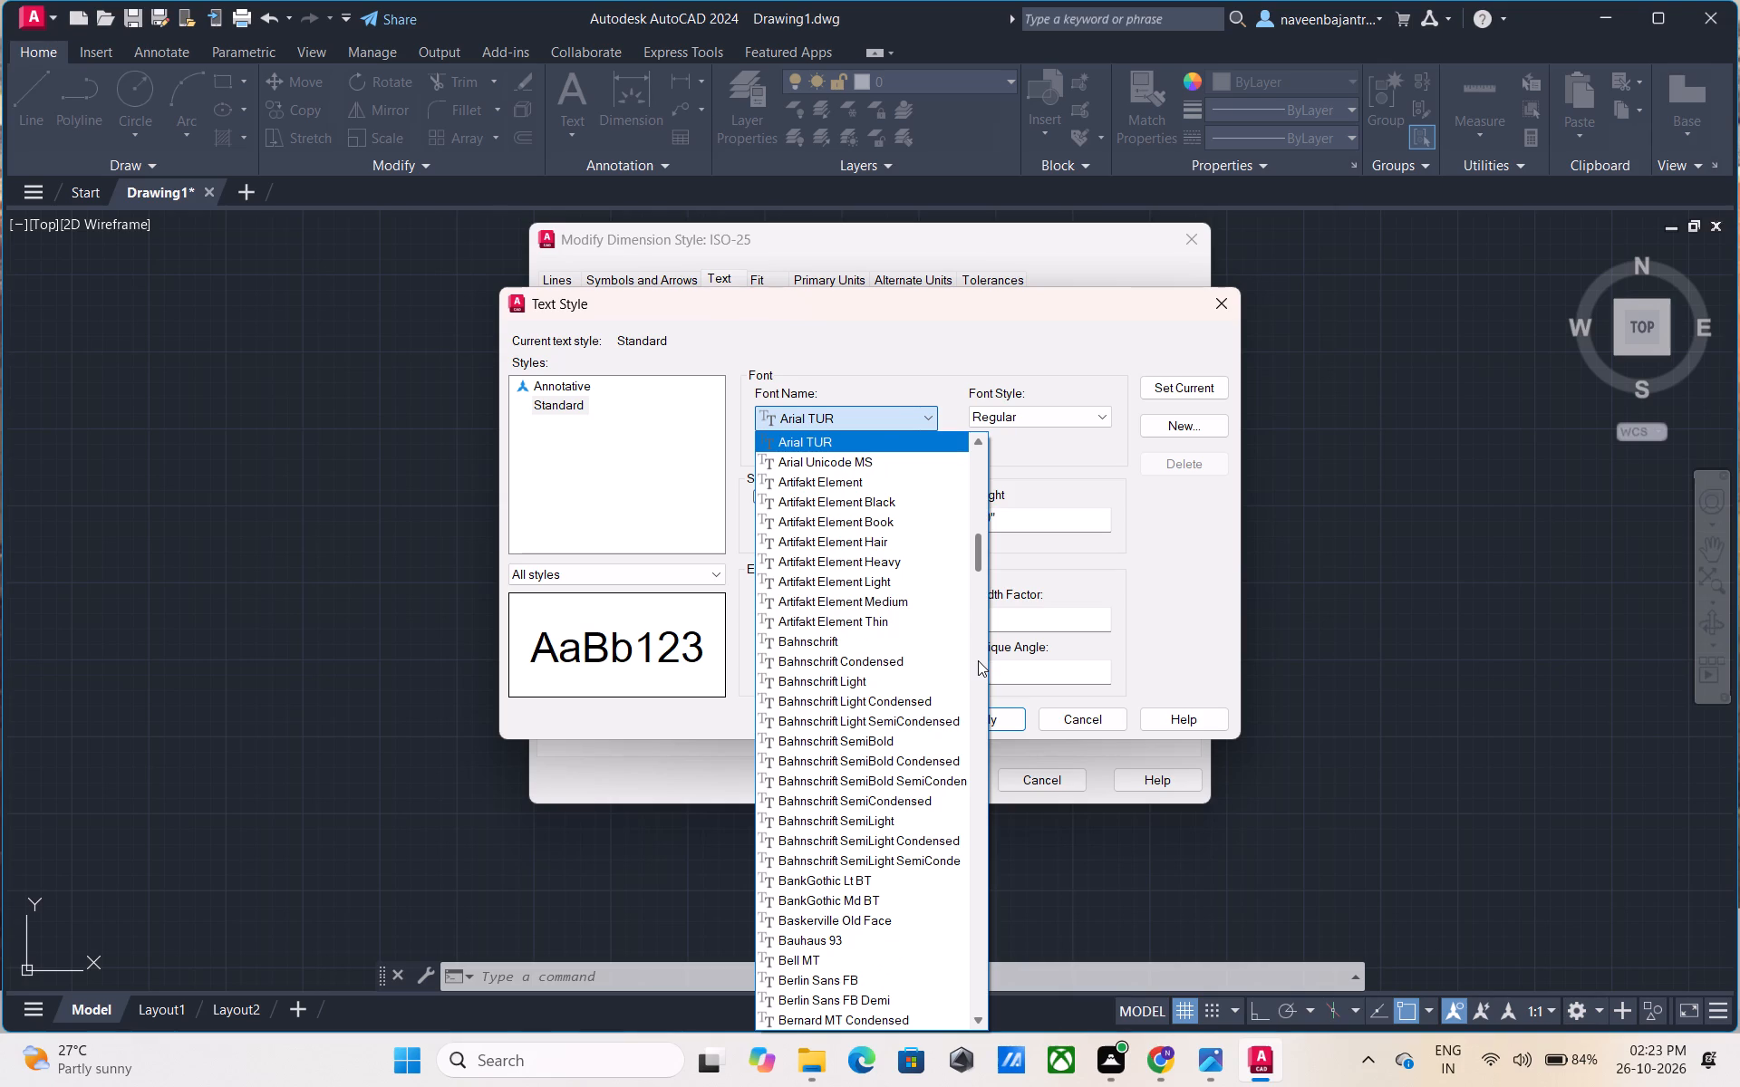
{"action": "key", "text": "Up"}
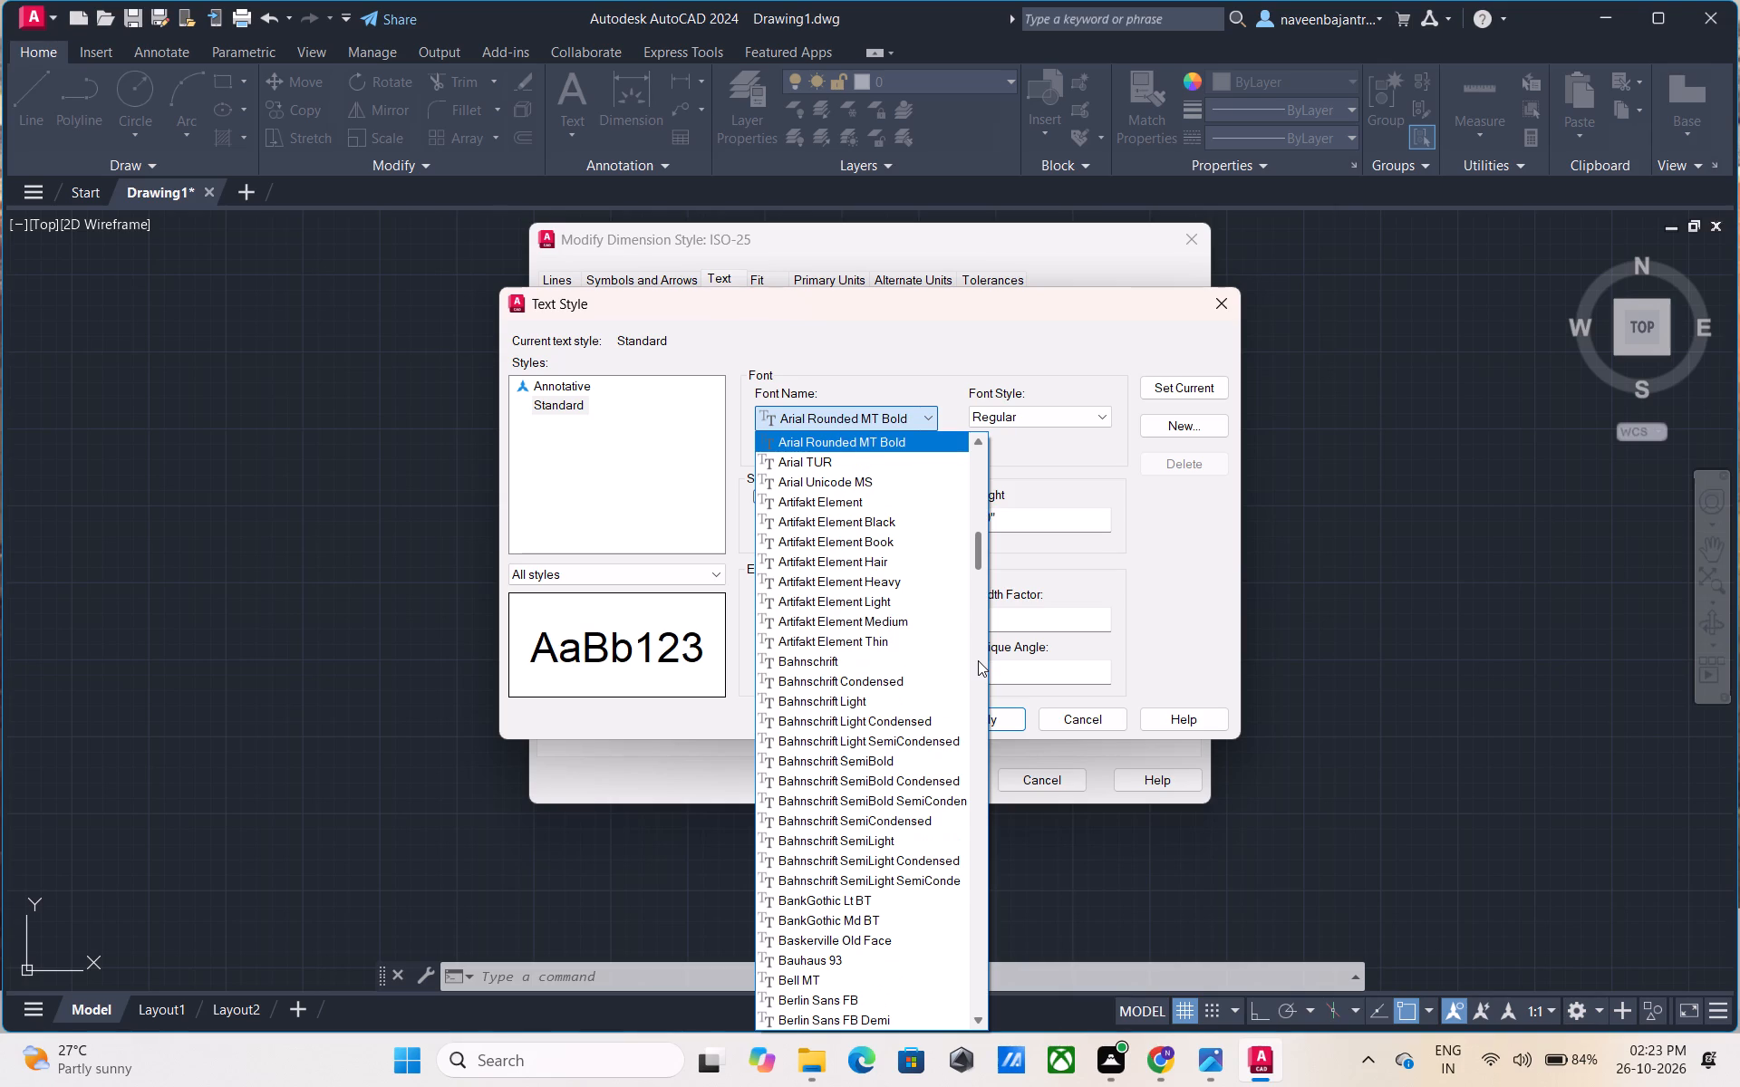
{"action": "key", "text": "Up"}
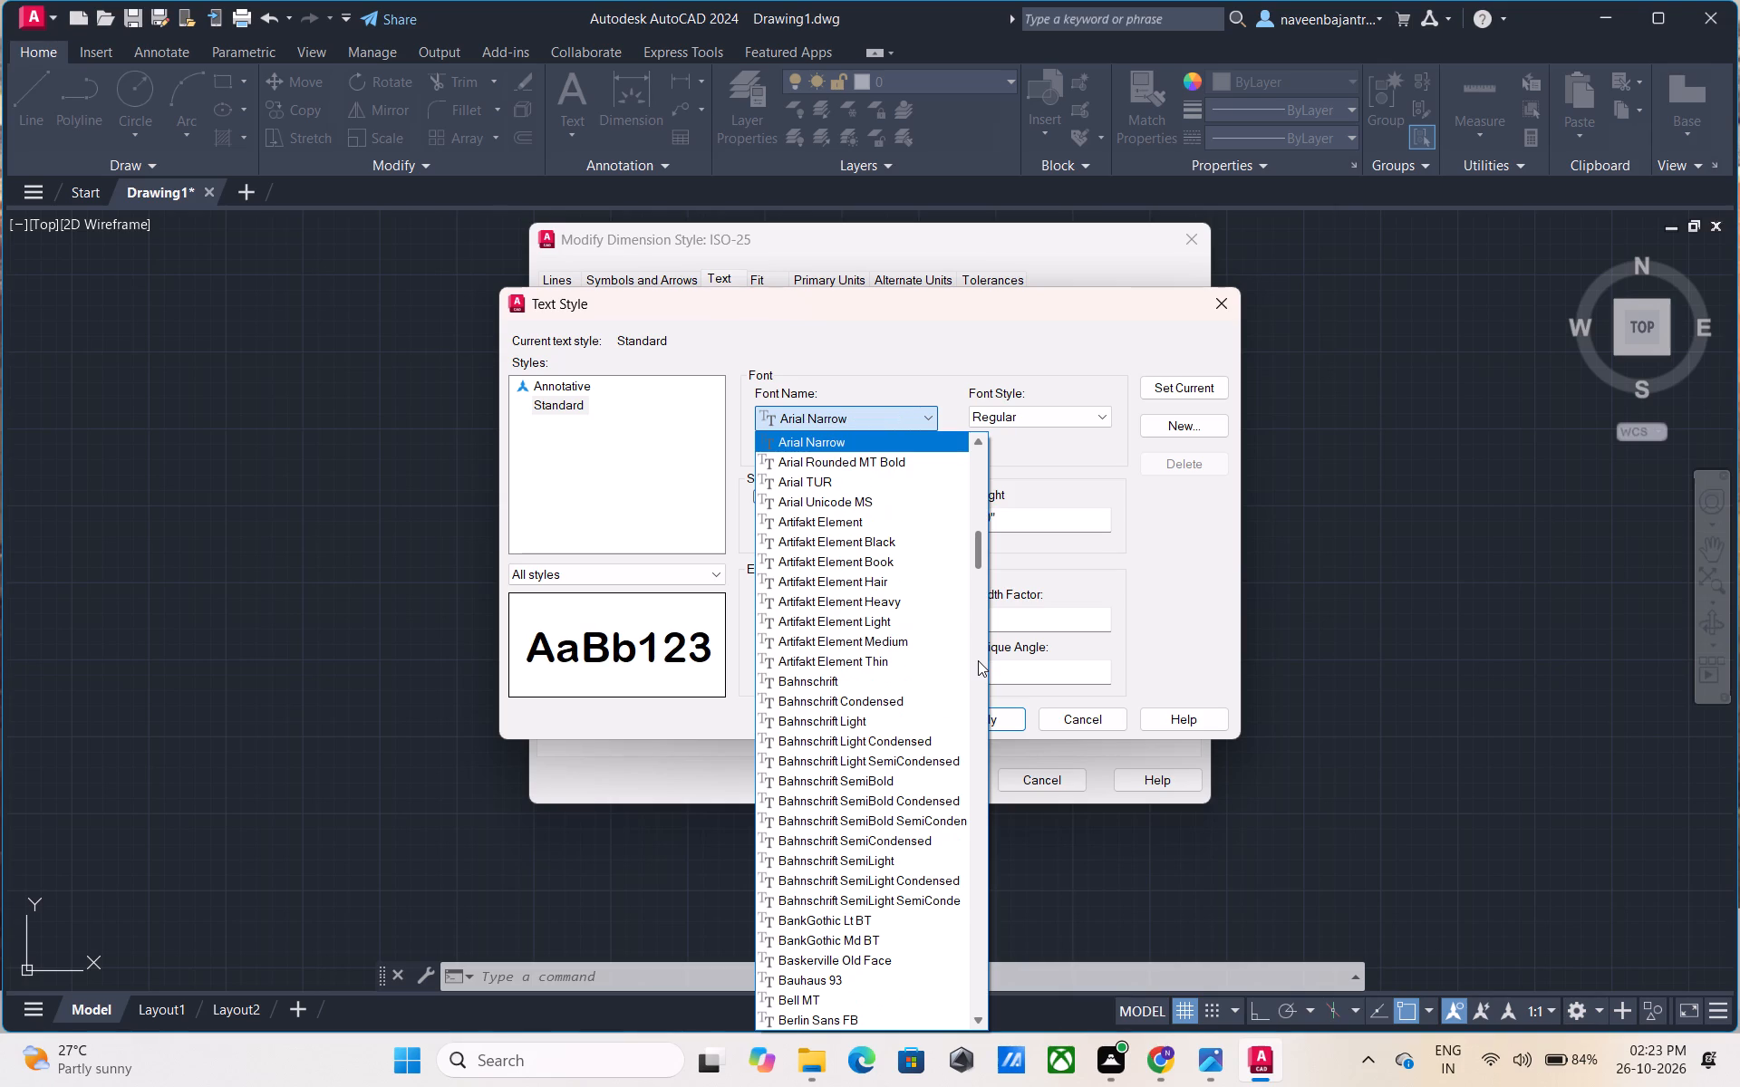
{"action": "key", "text": "Up"}
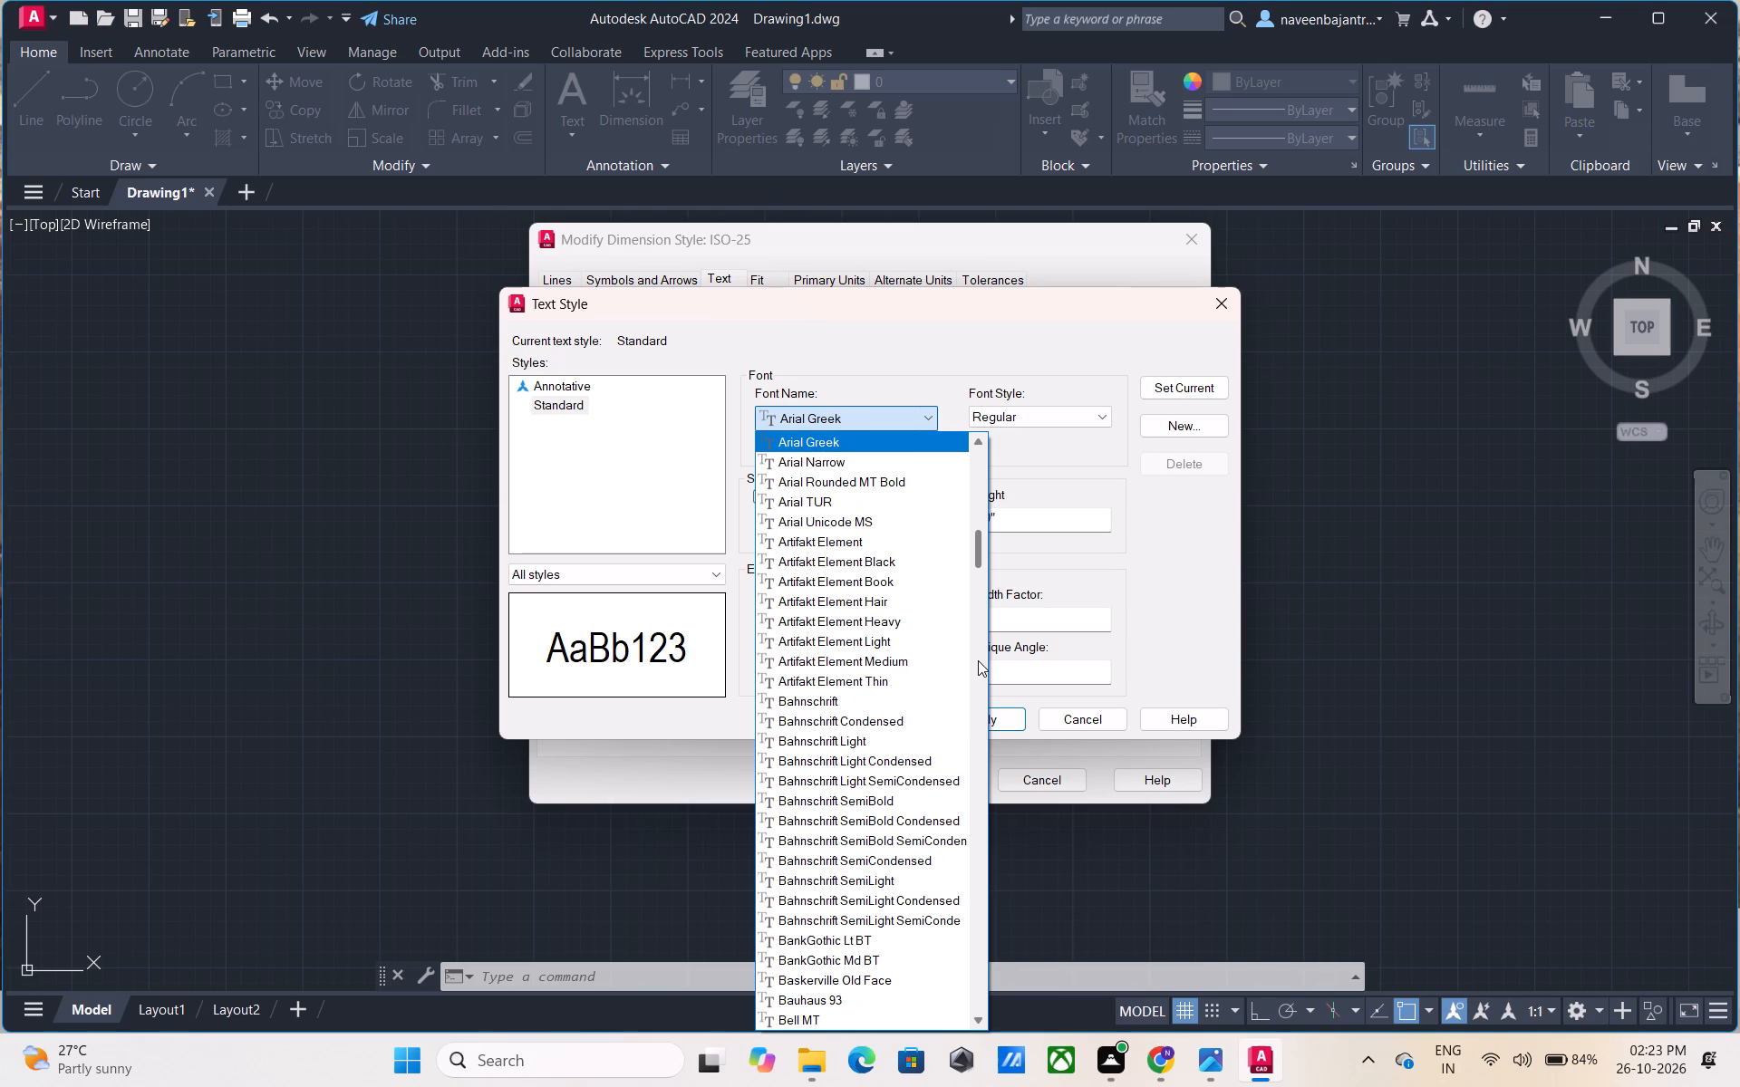
{"action": "key", "text": "Up"}
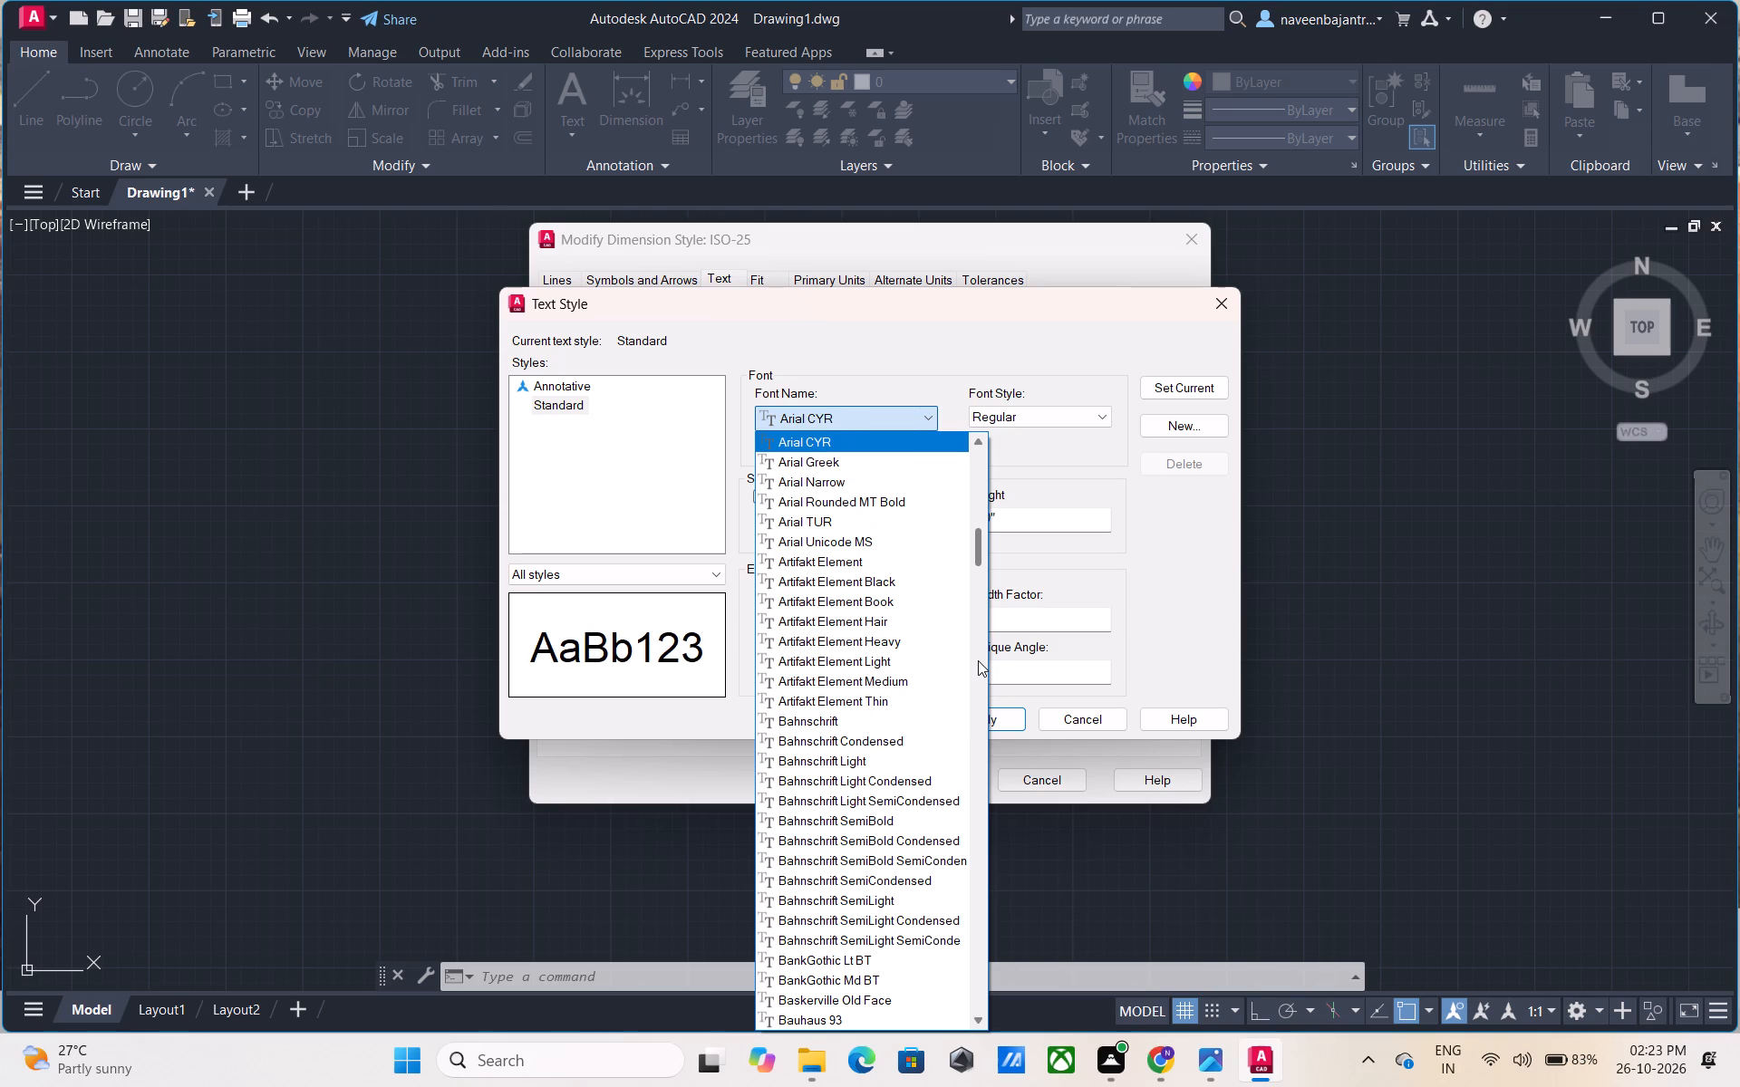
{"action": "key", "text": "Up"}
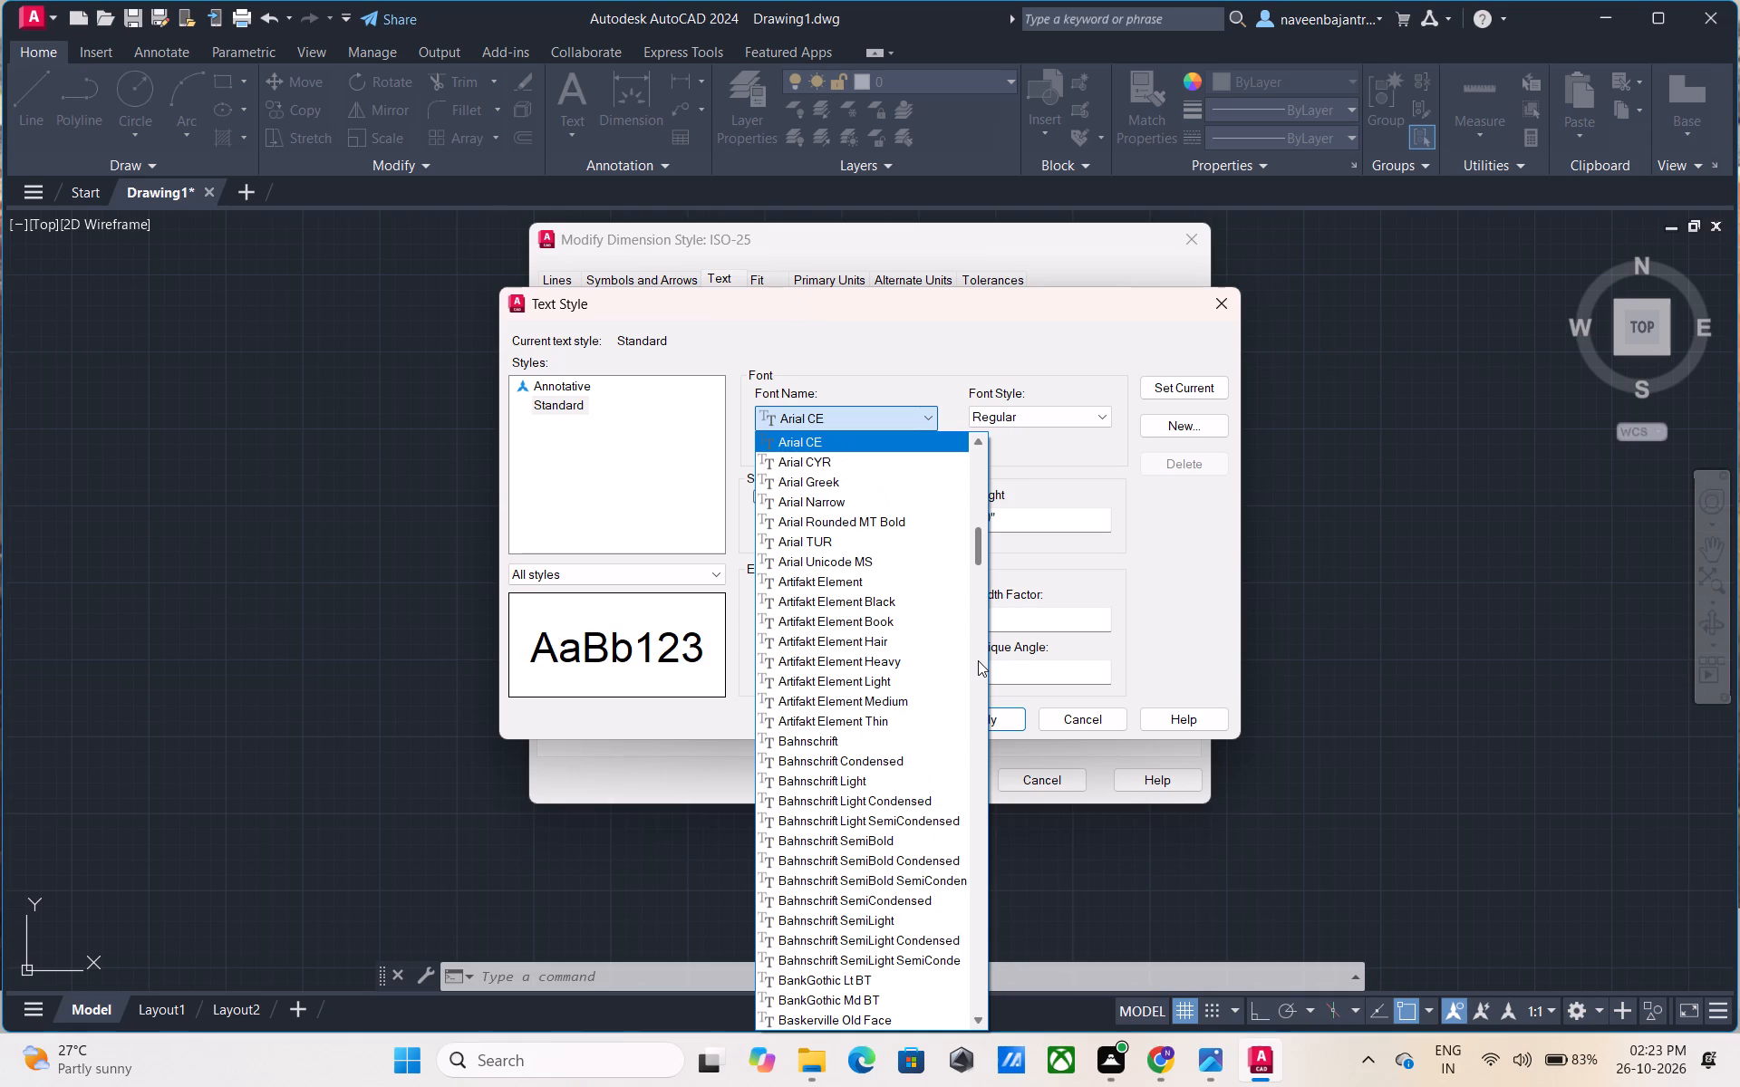
{"action": "key", "text": "Up"}
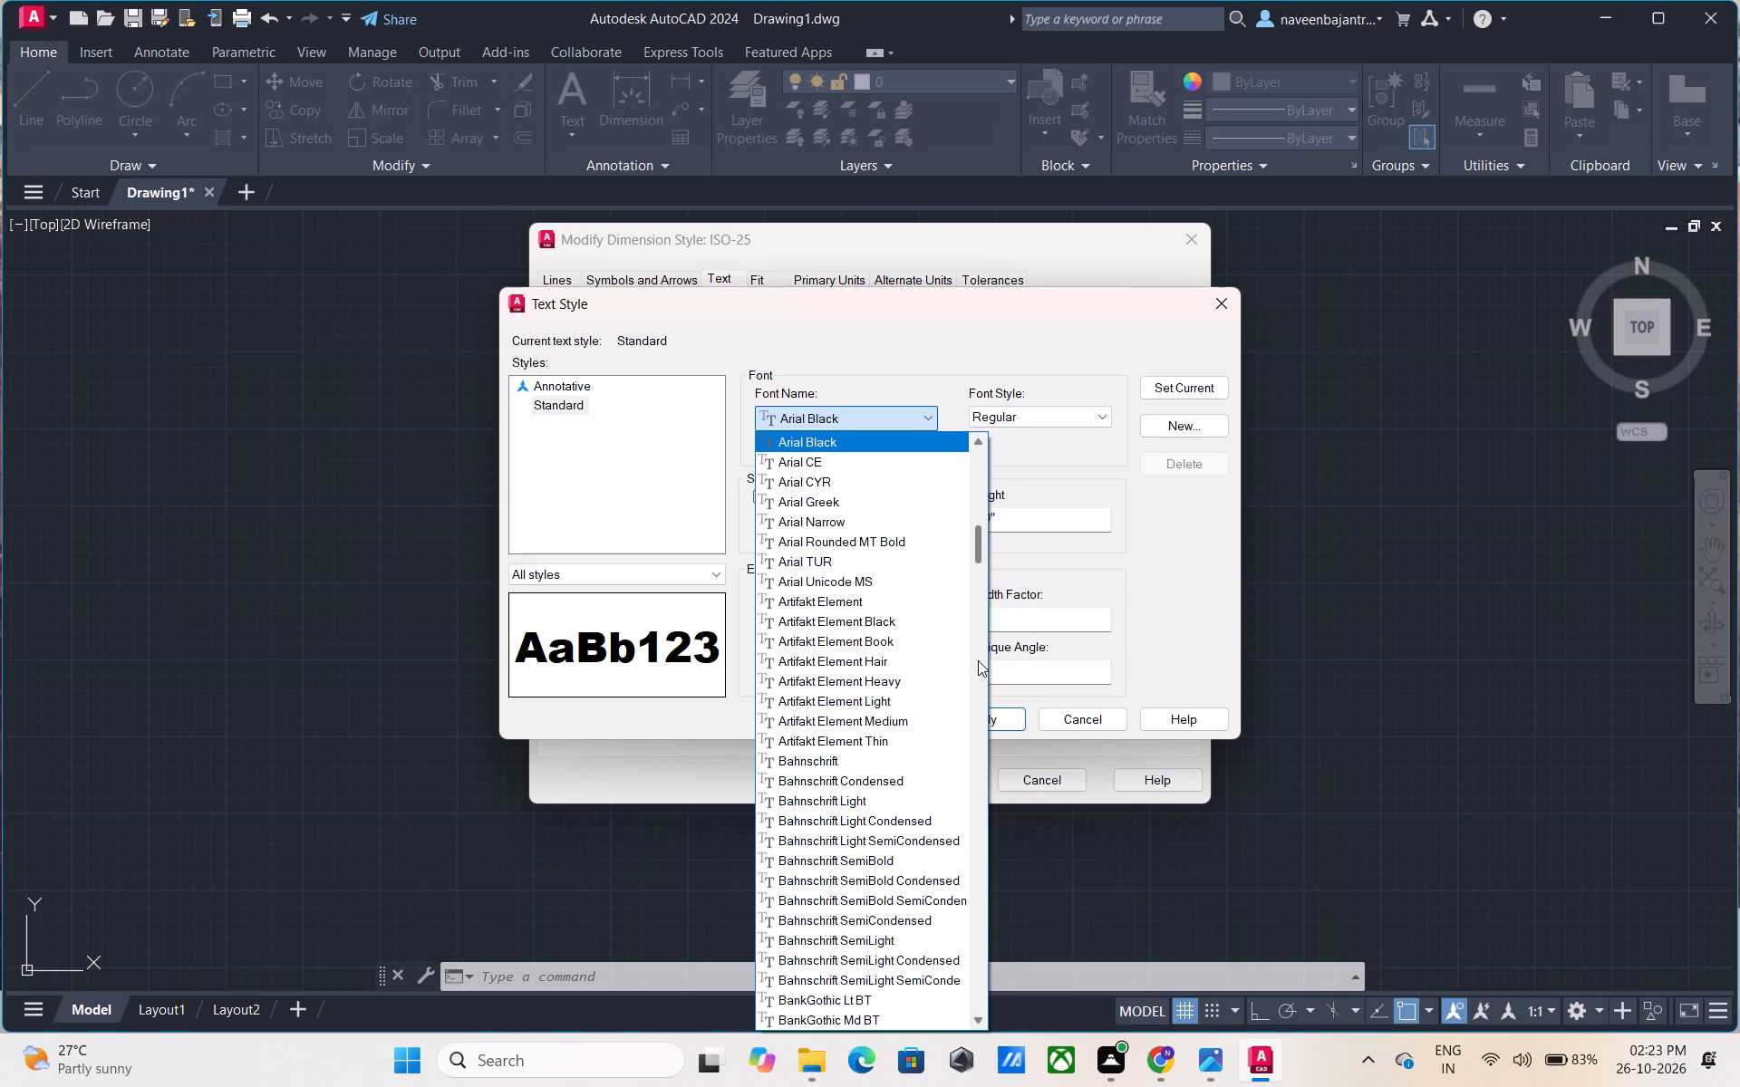
{"action": "key", "text": "Up"}
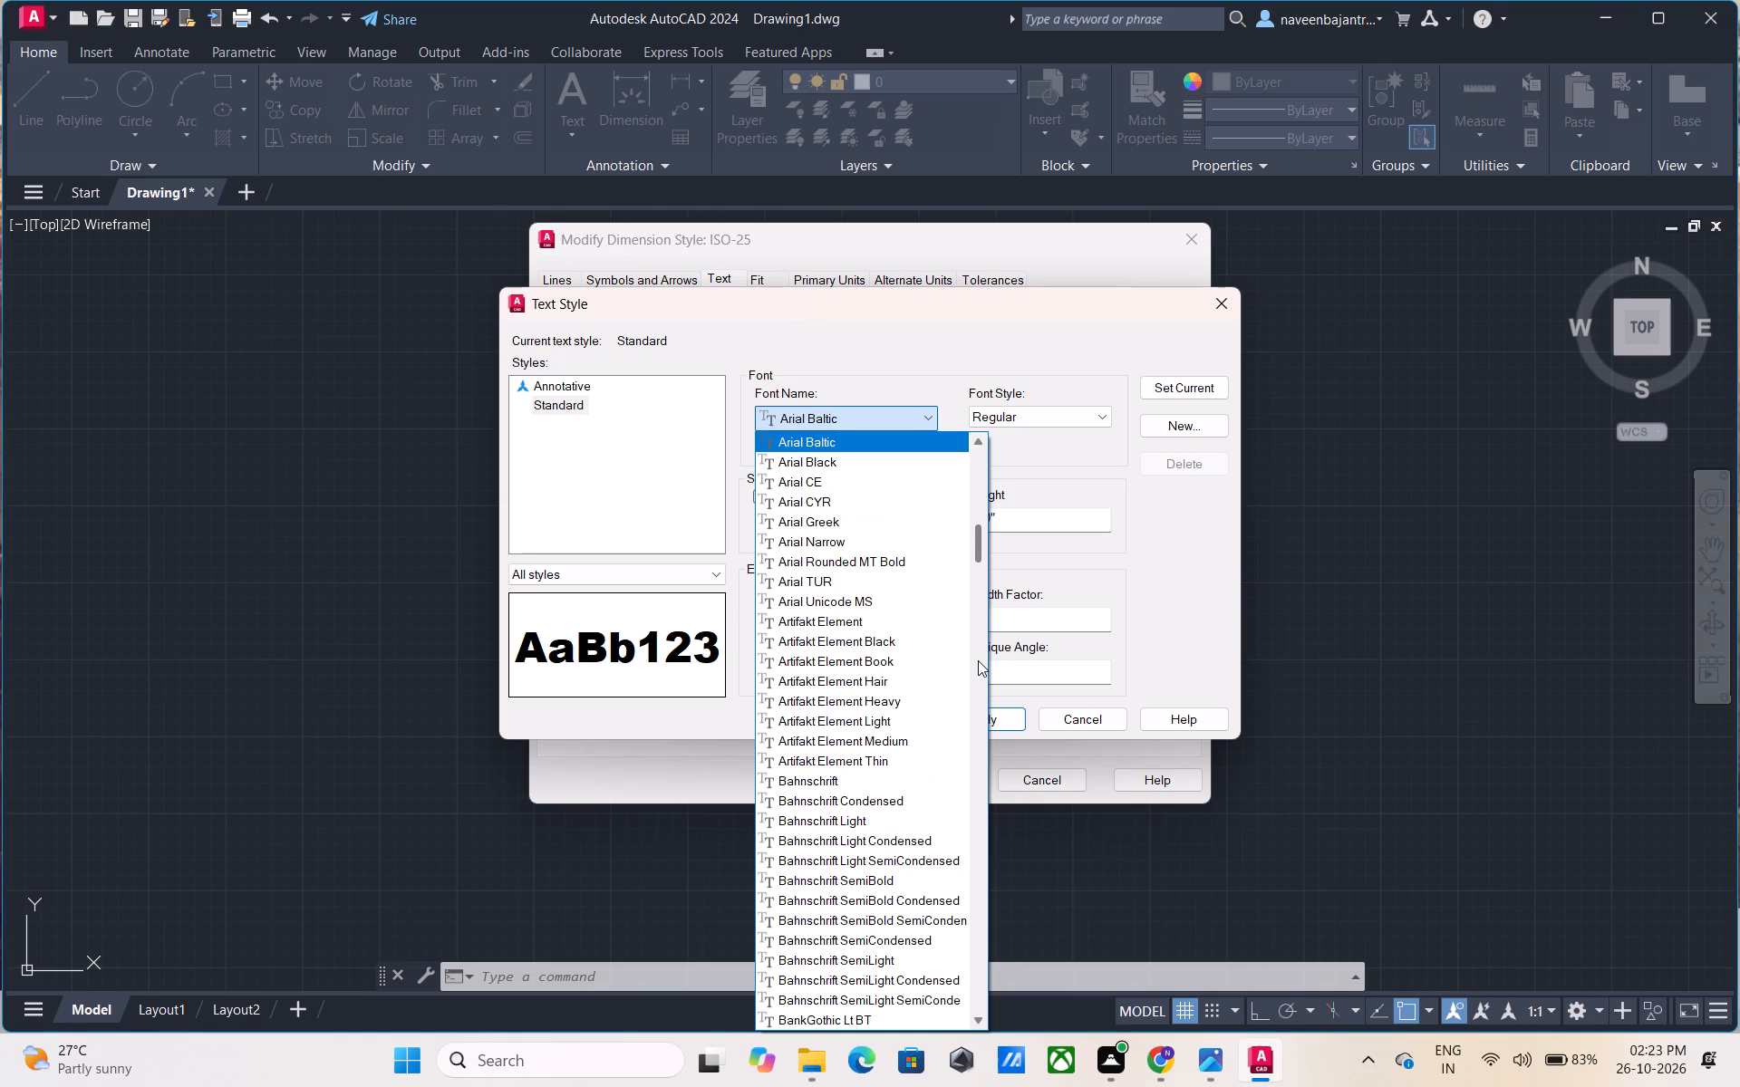
{"action": "key", "text": "Up"}
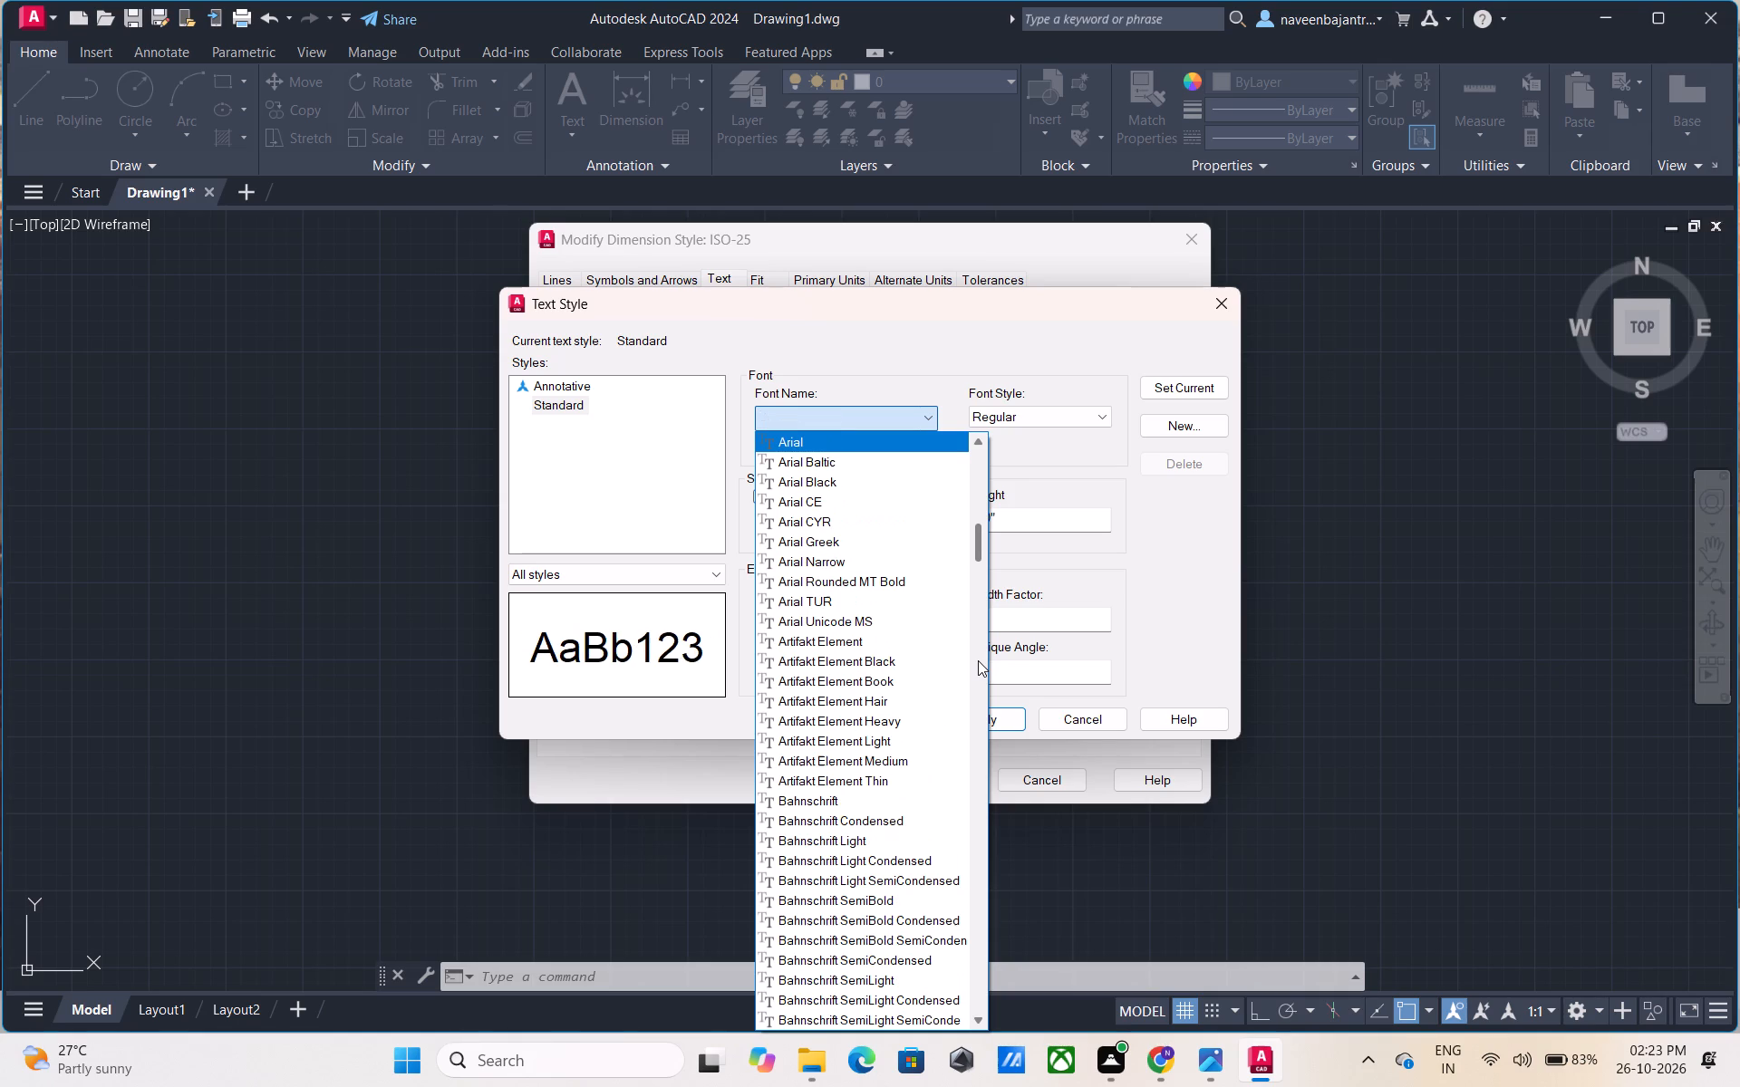
Preview fonts for the Standard text style one by one, going back from Arabic Transparent to AIGDT.
{"action": "key", "text": "Up"}
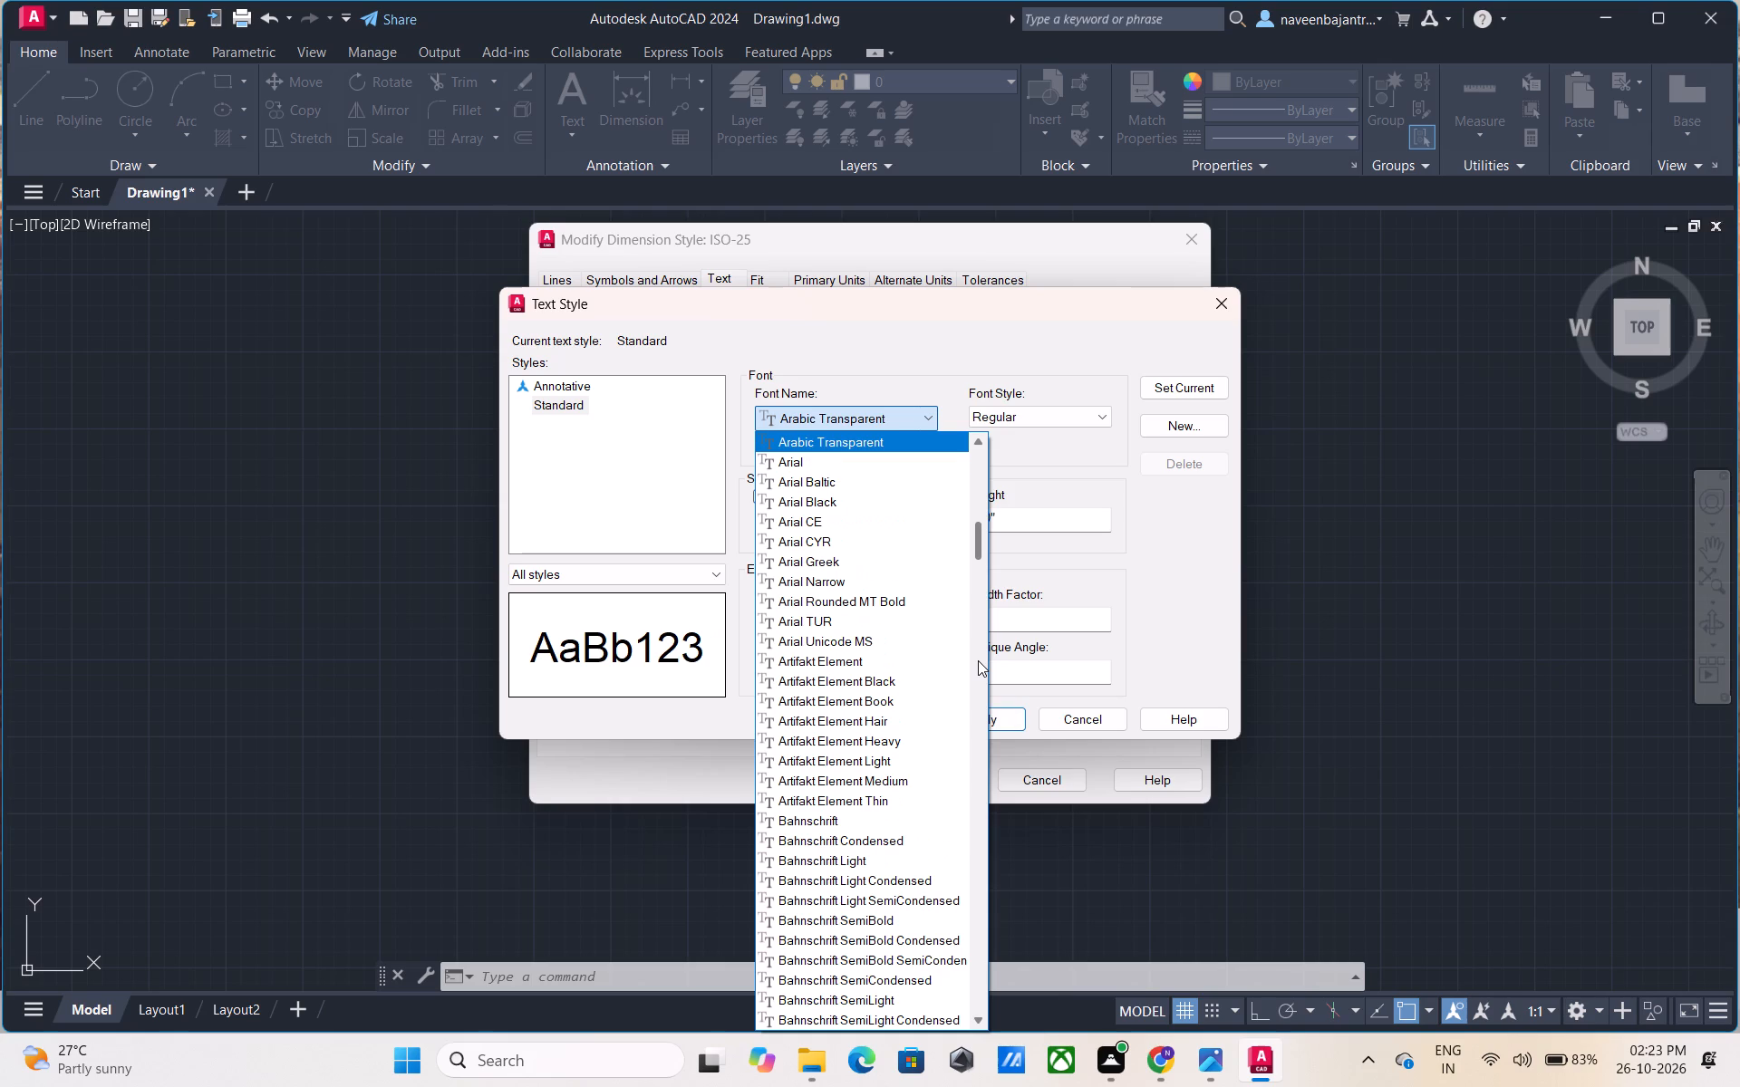
{"action": "key", "text": "Up"}
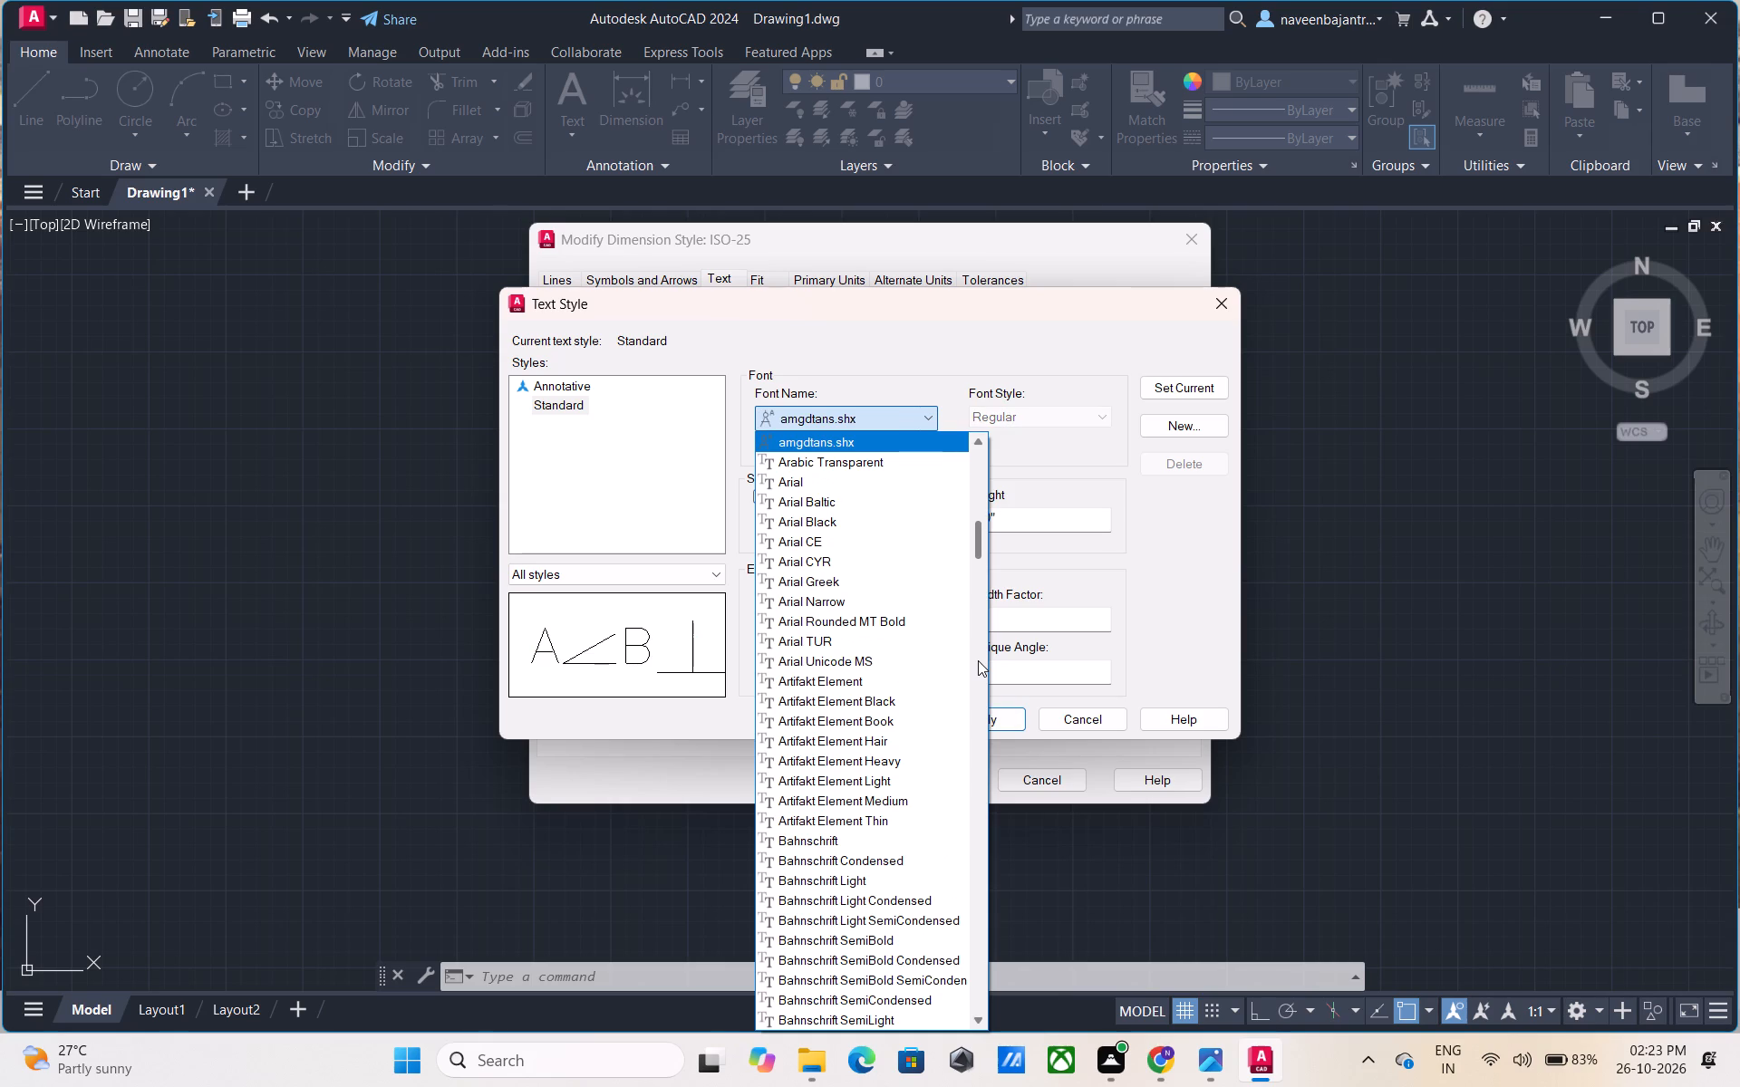
{"action": "key", "text": "Up"}
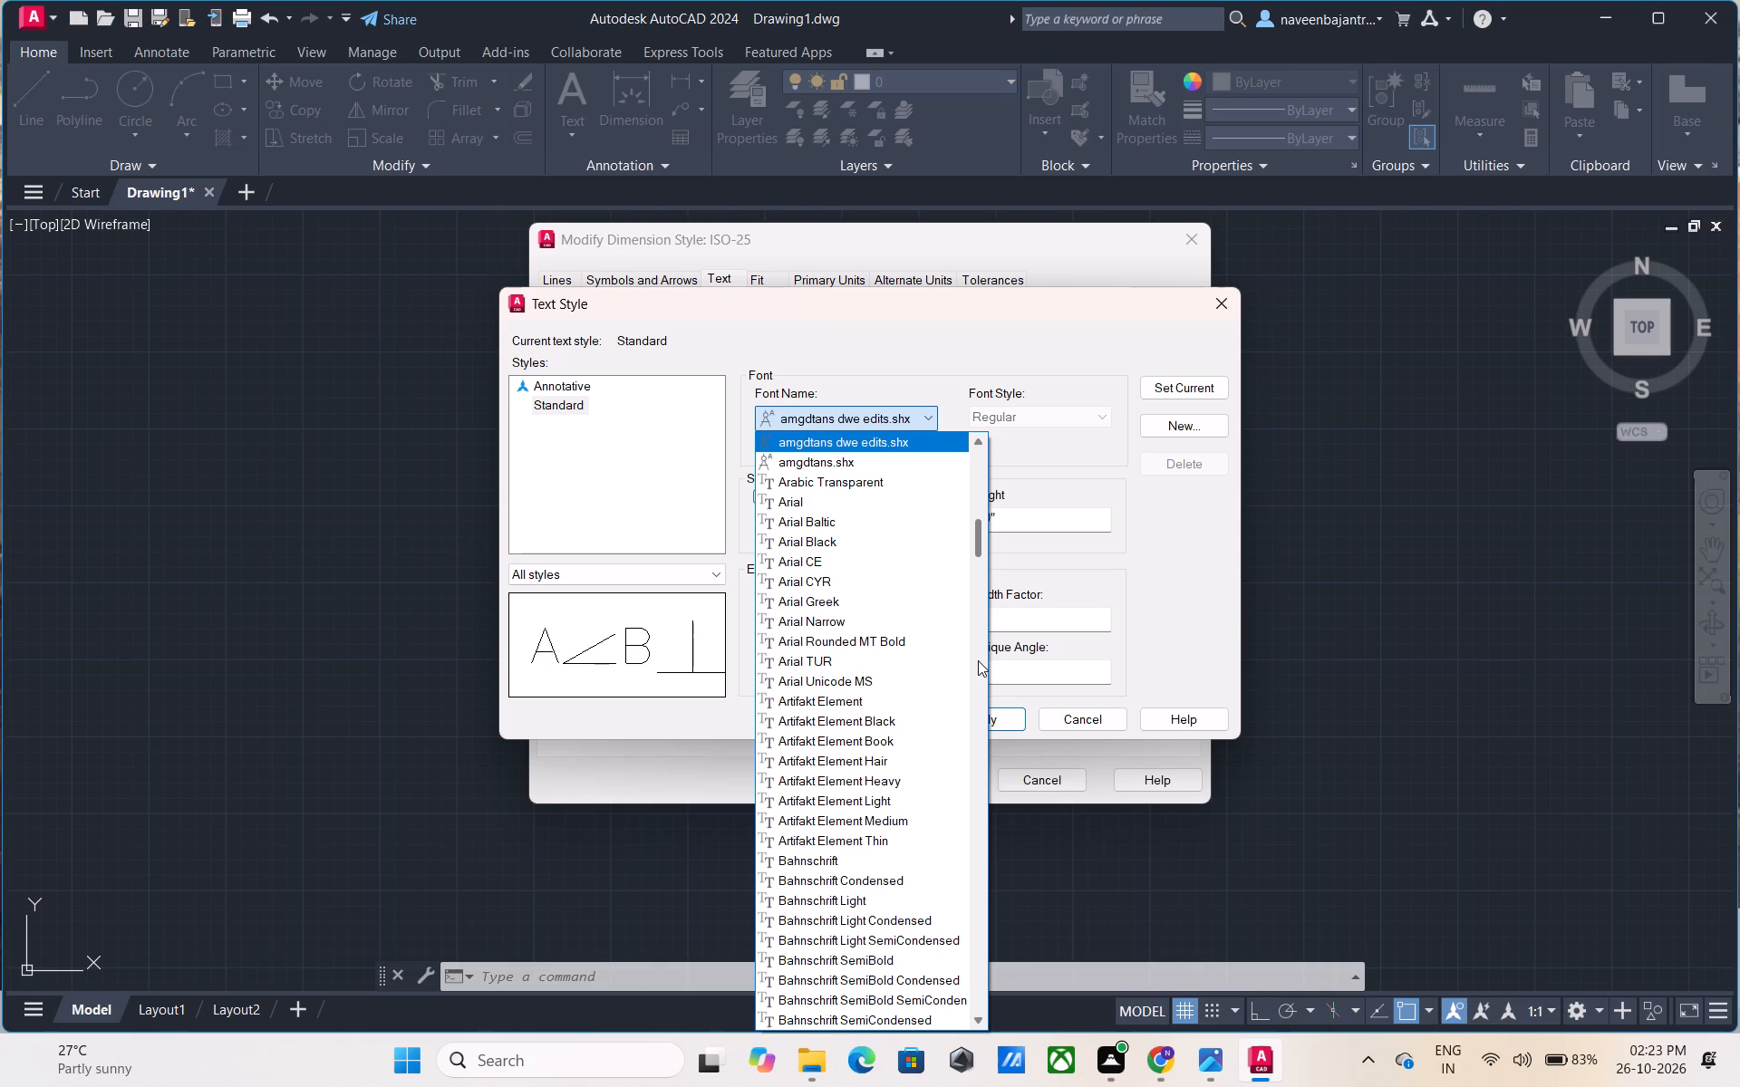
{"action": "key", "text": "Up"}
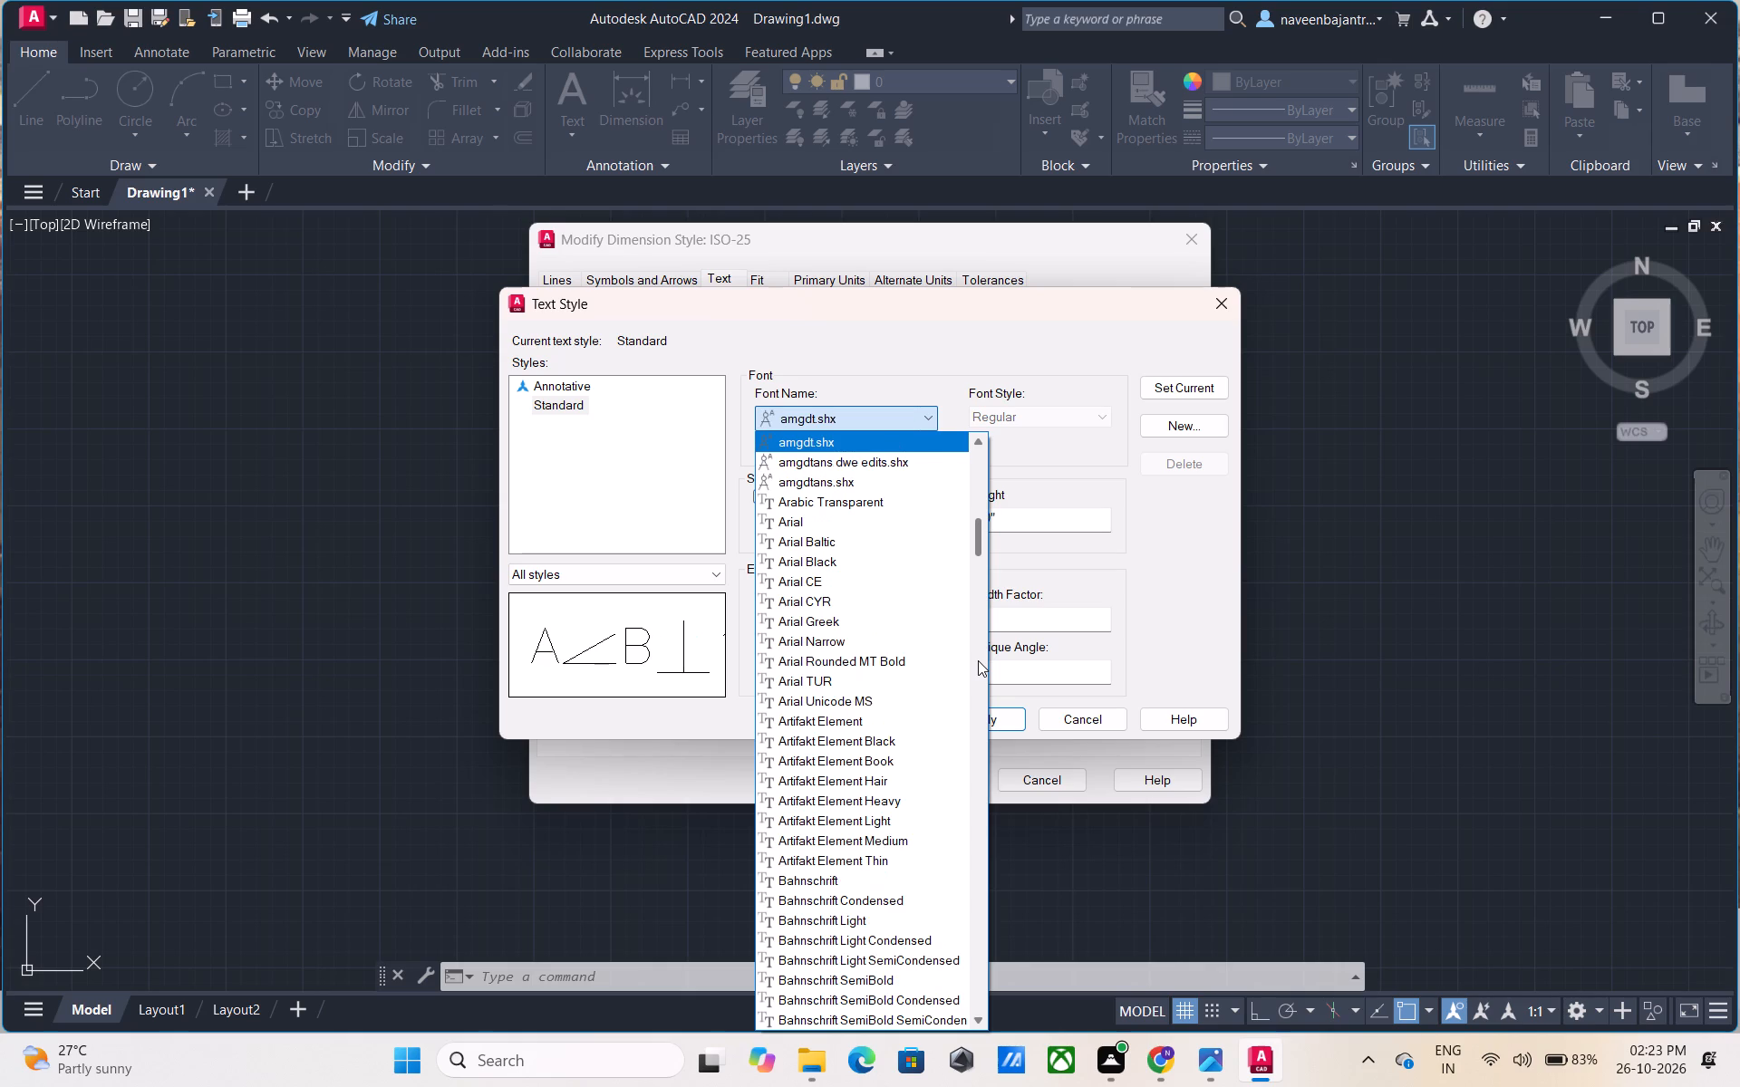
{"action": "key", "text": "Up"}
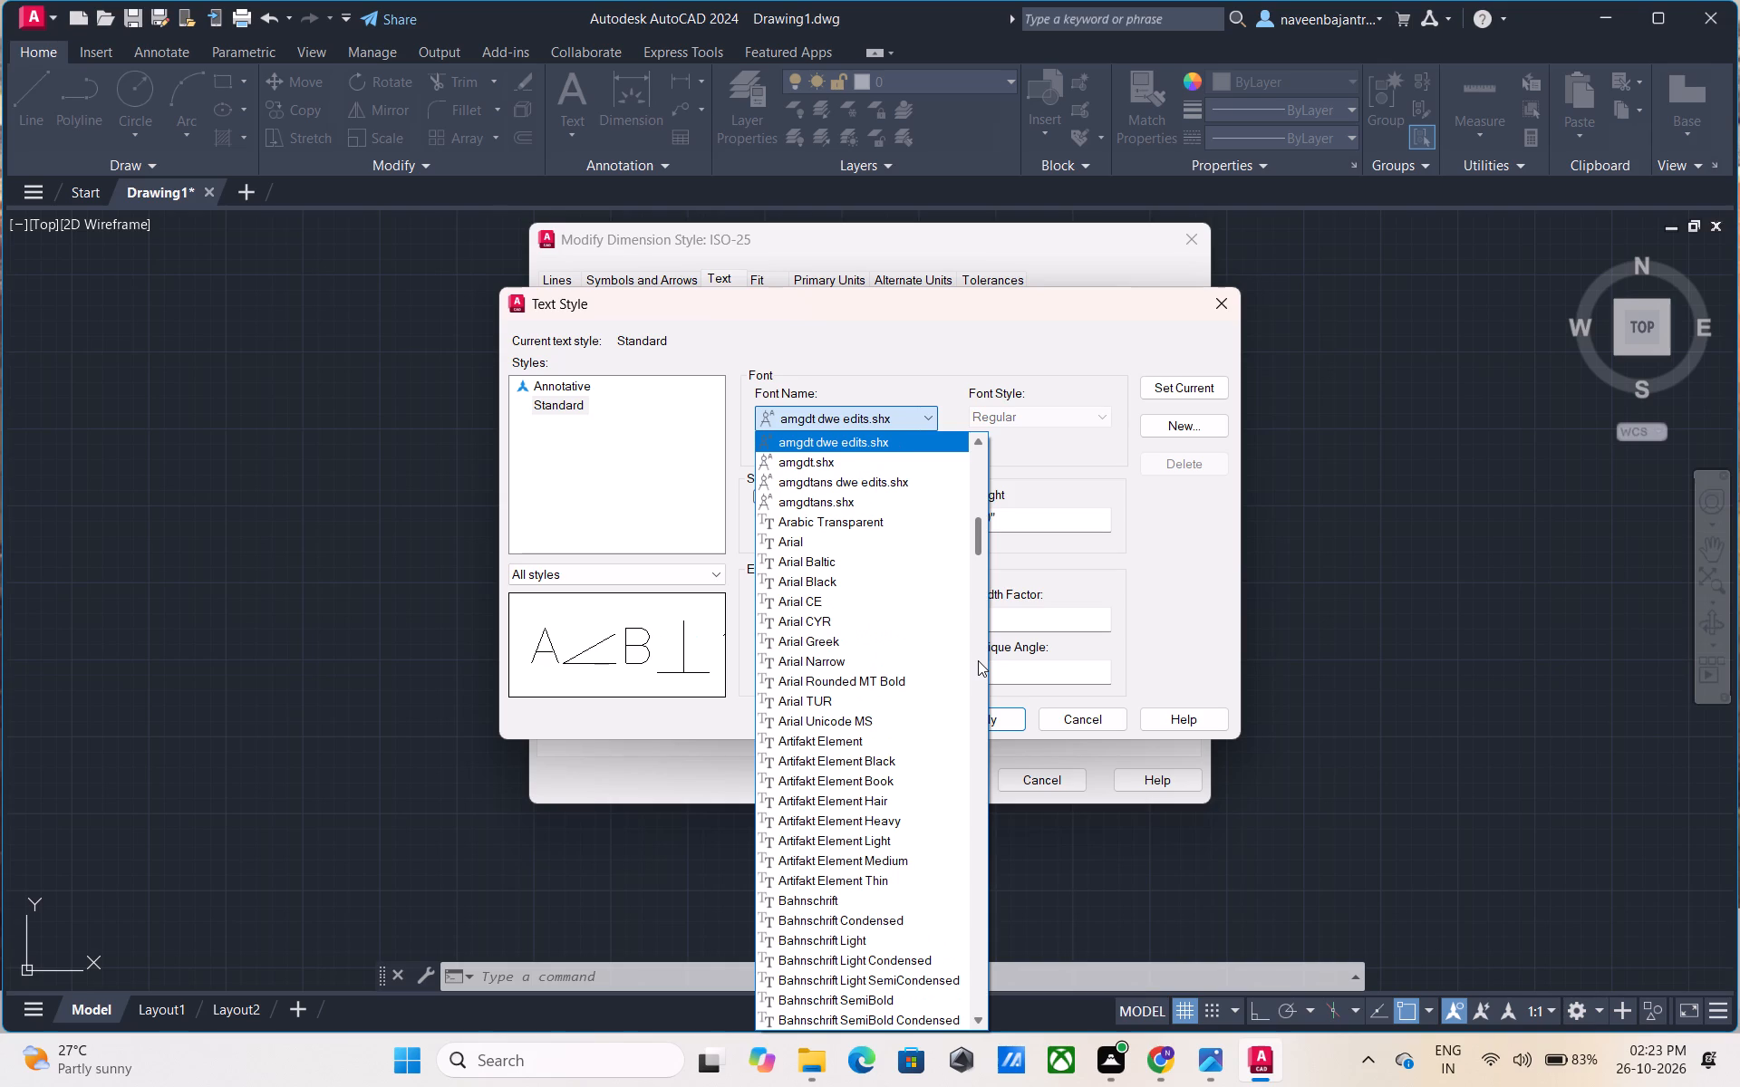
{"action": "key", "text": "Up"}
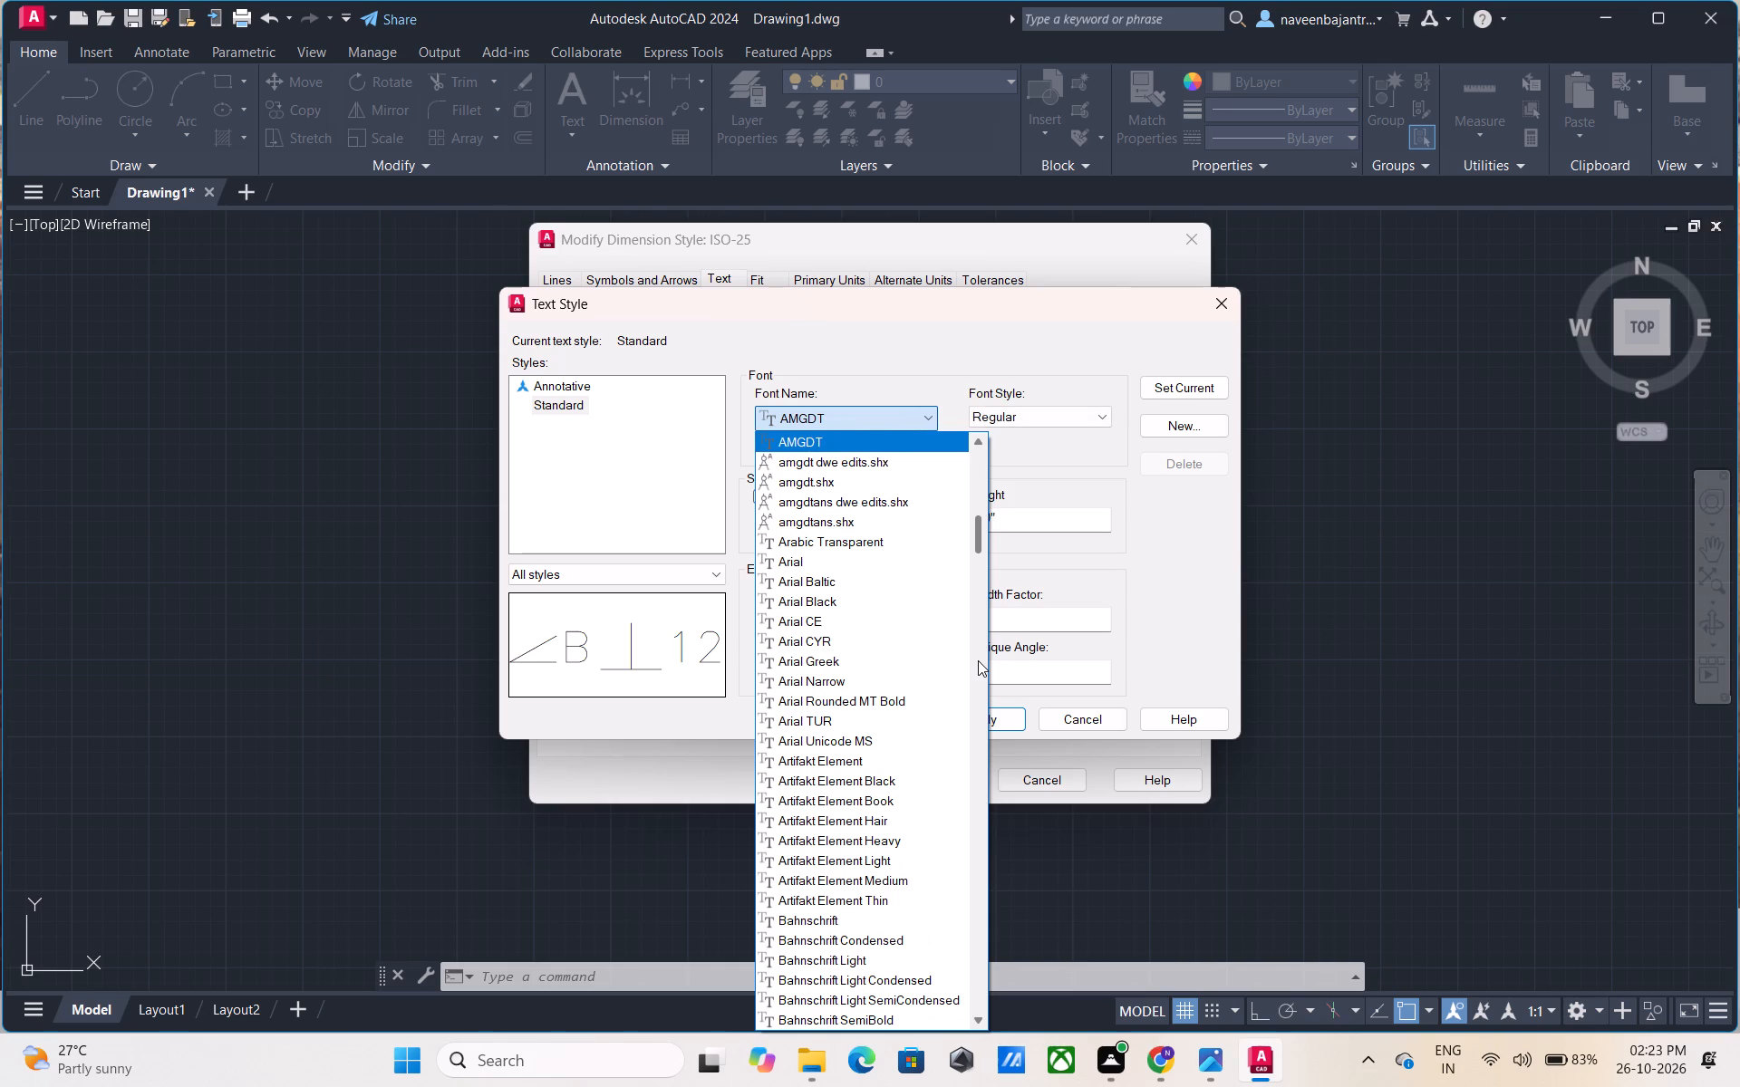
{"action": "key", "text": "Up"}
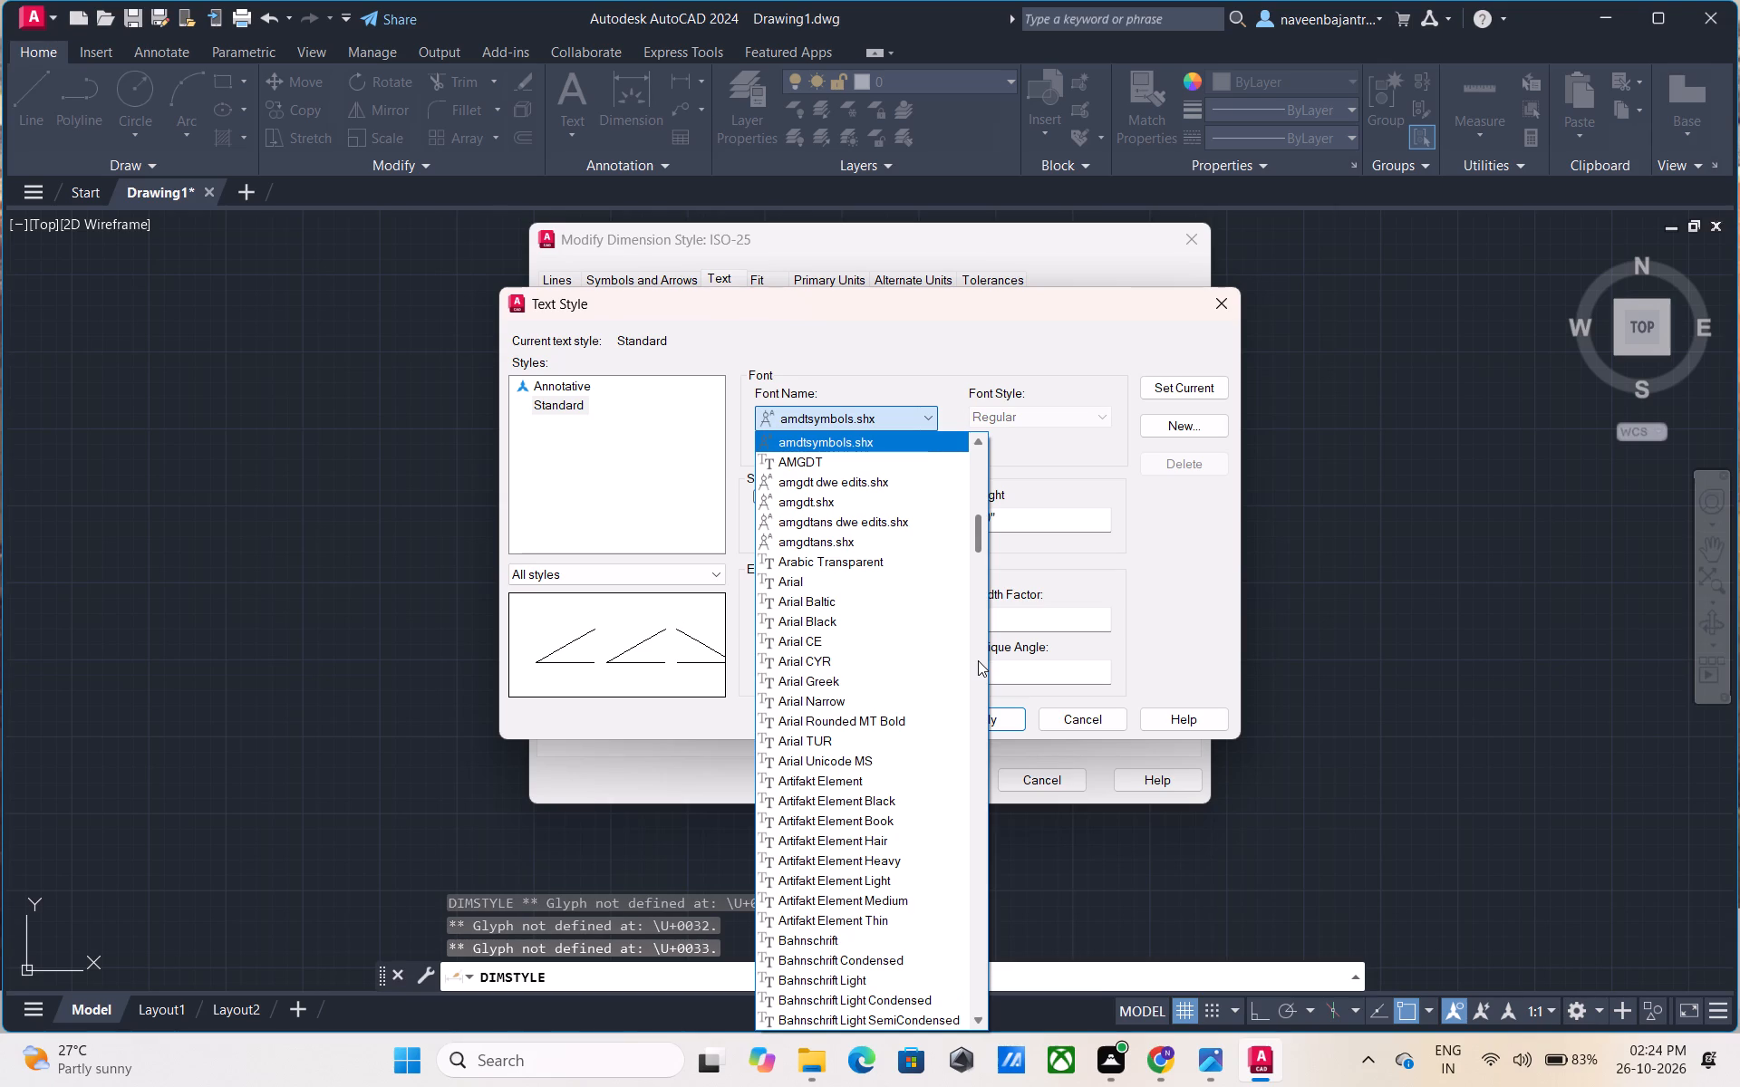
{"action": "key", "text": "Up"}
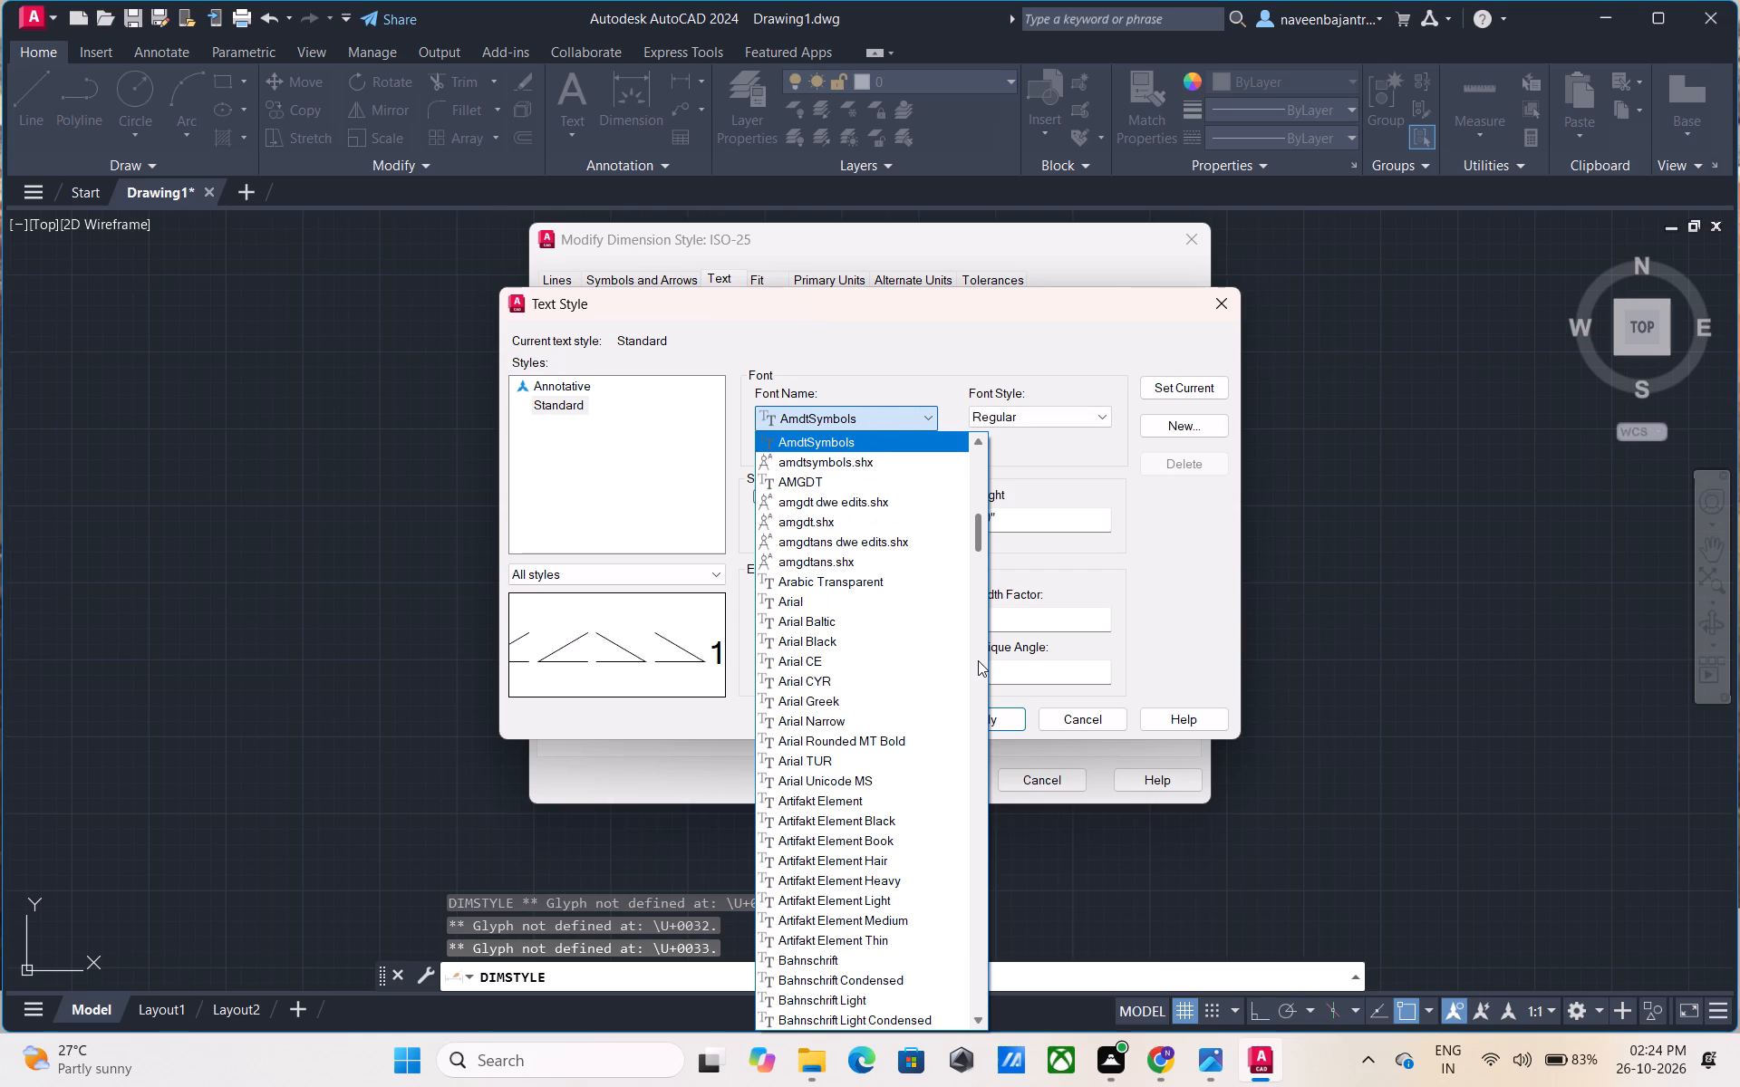
{"action": "key", "text": "Up"}
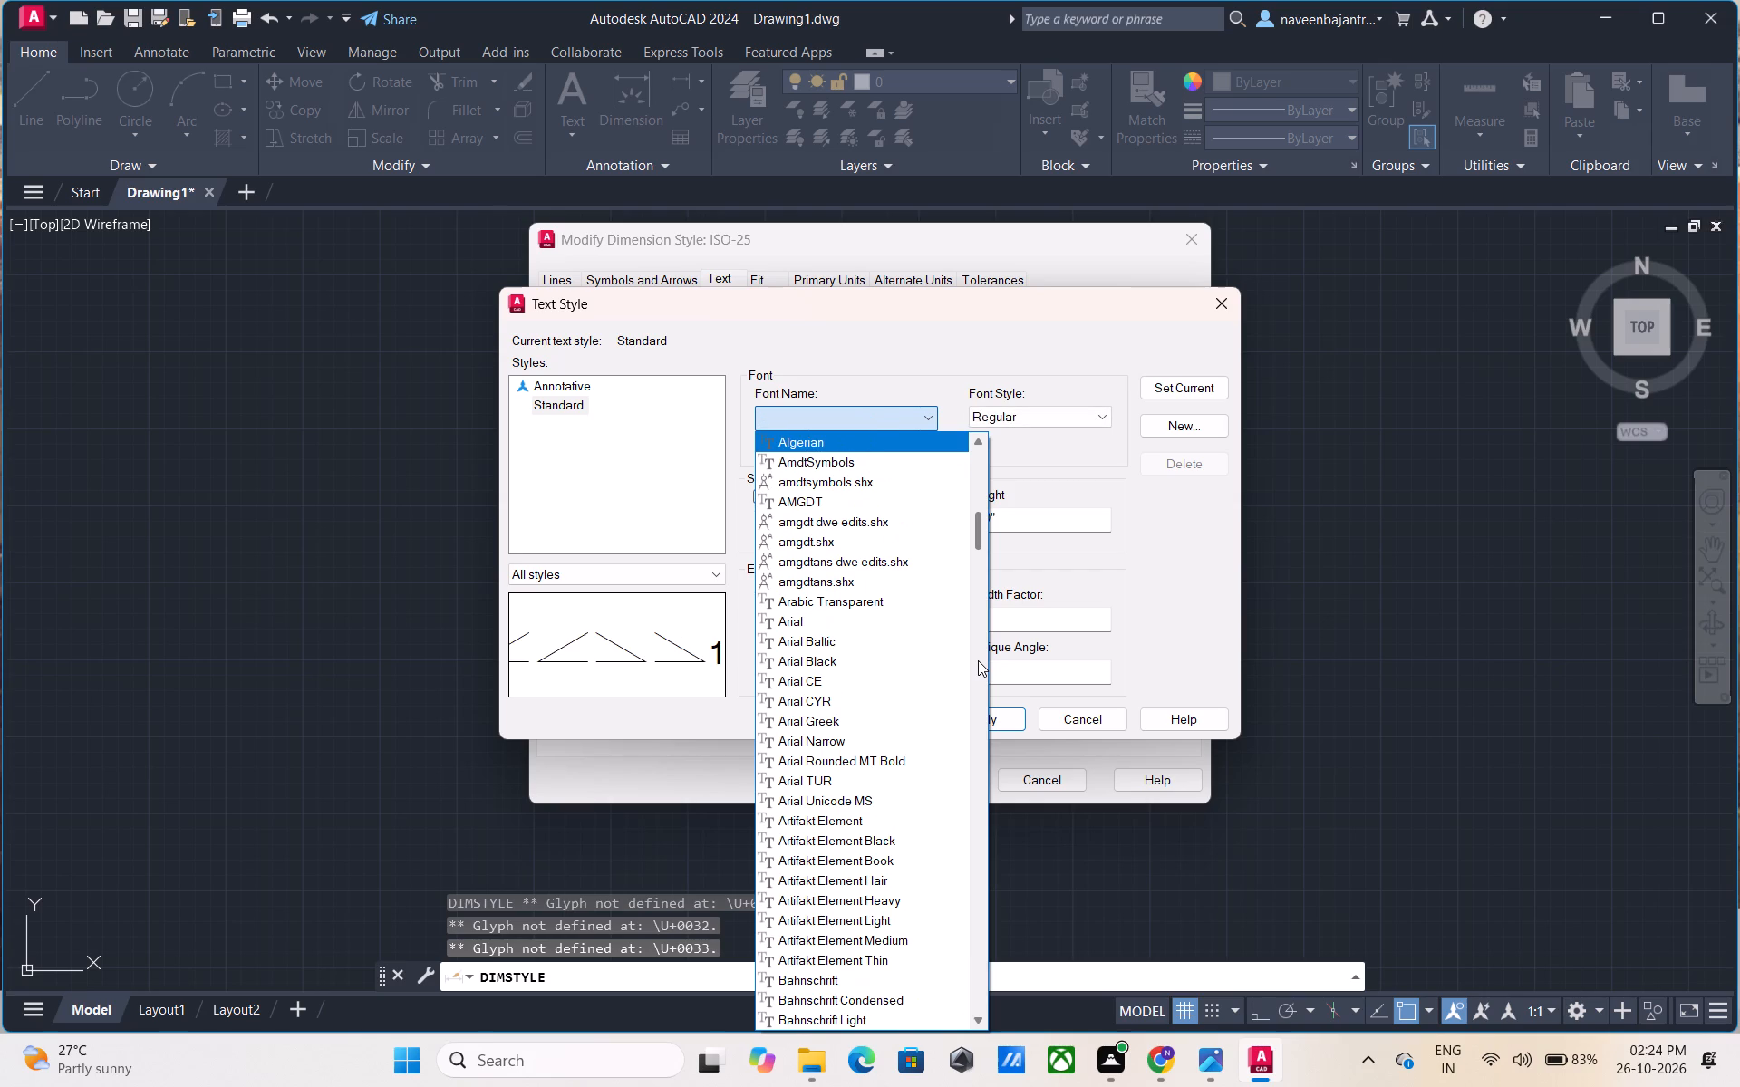
{"action": "key", "text": "Up"}
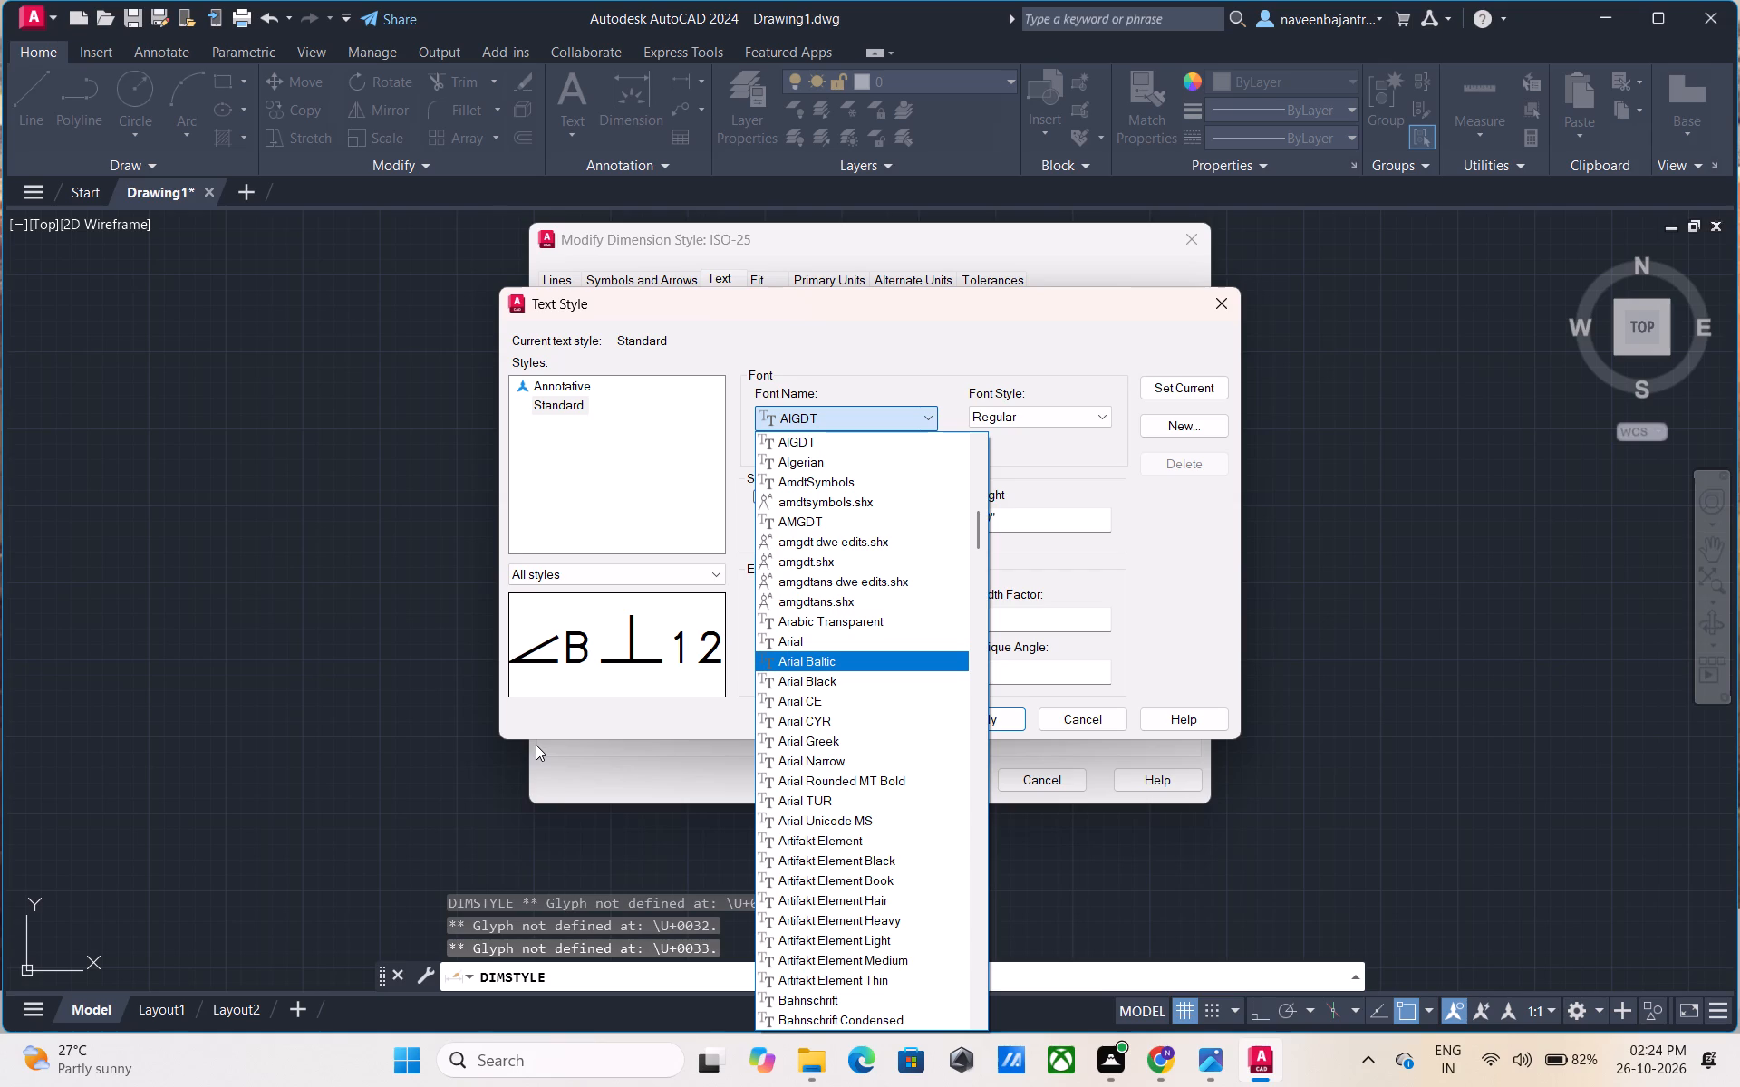
Preview fonts for the Standard text style again from Arial, going back one by one to AcadEref.
{"action": "key", "text": "Up"}
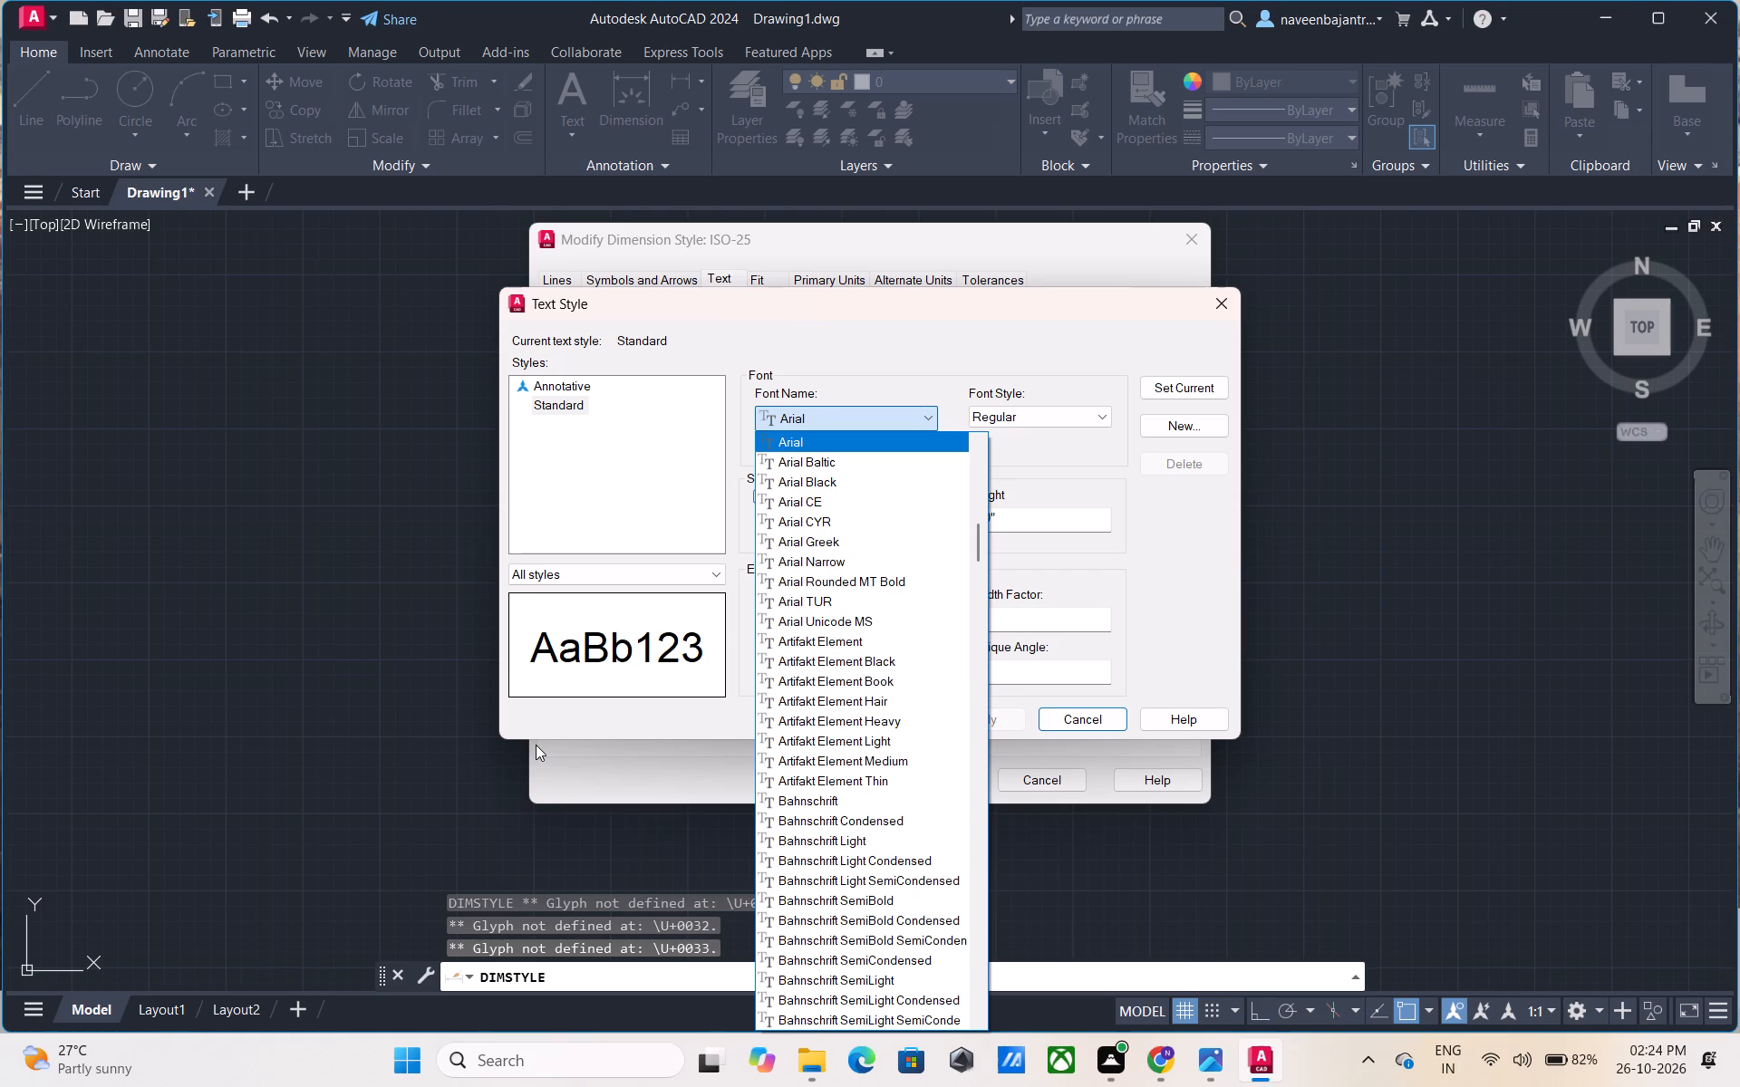
{"action": "key", "text": "Up"}
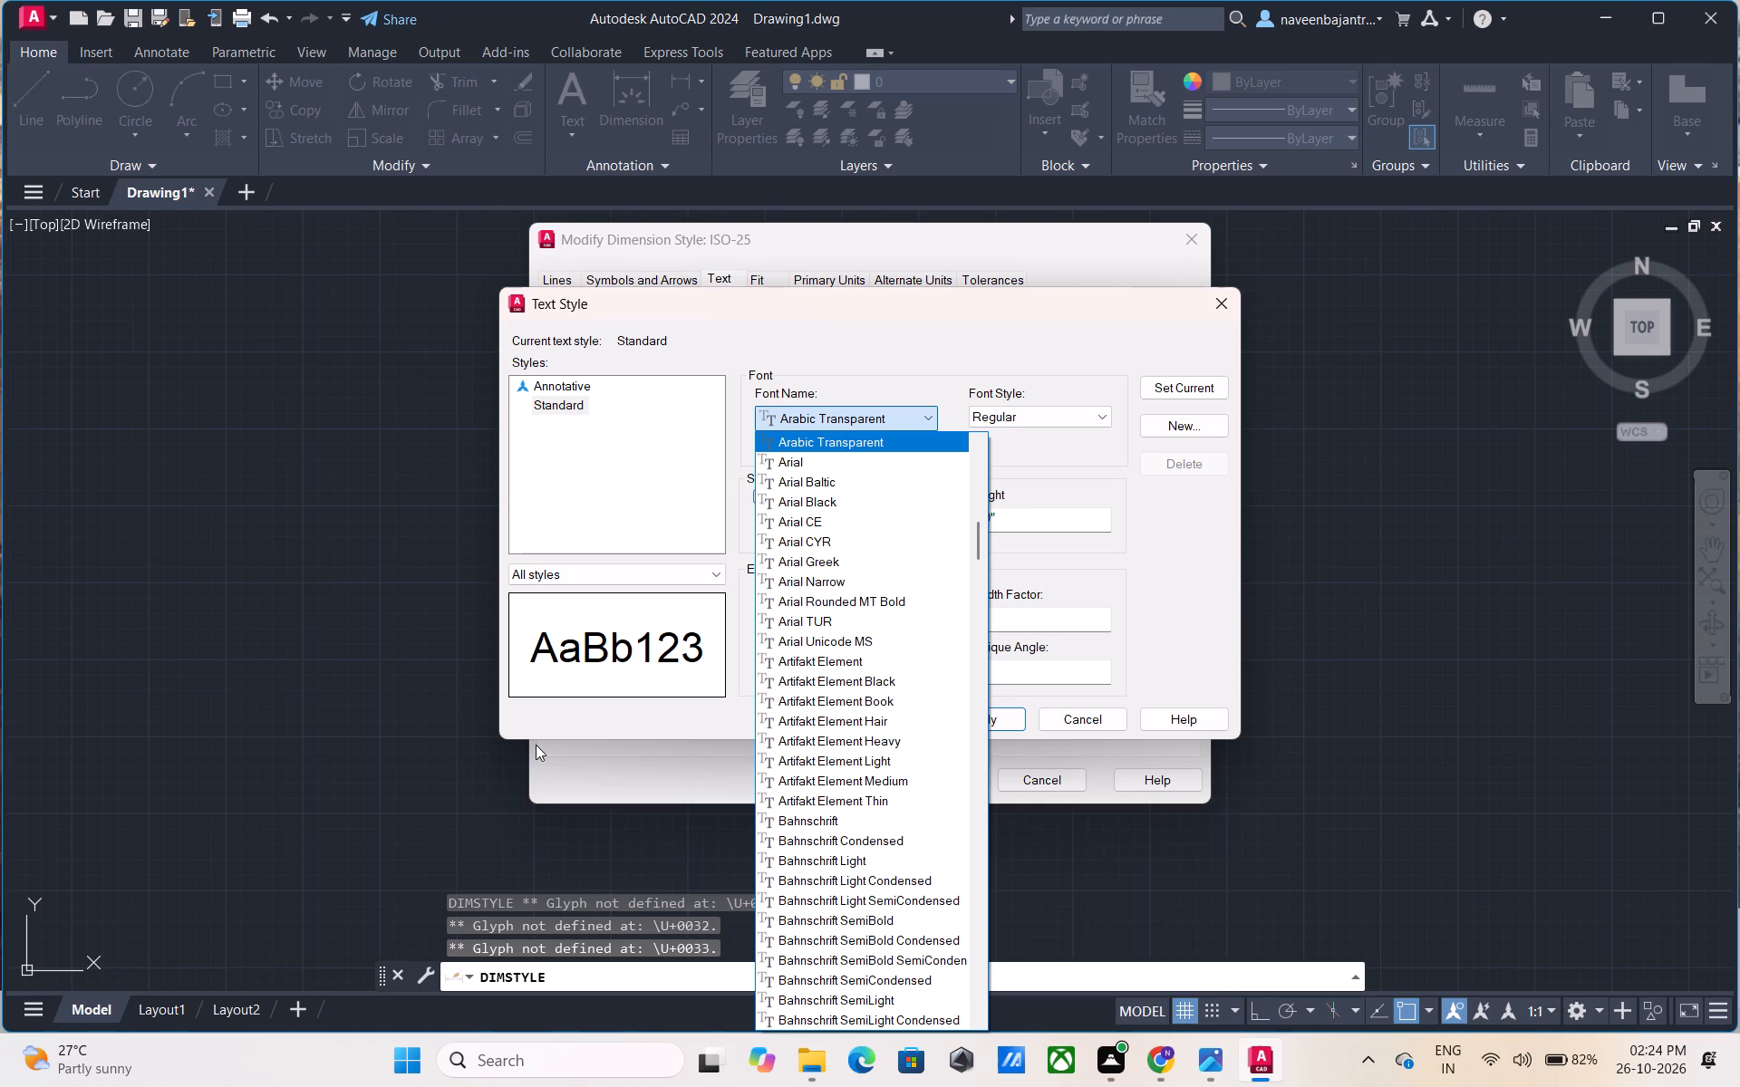
{"action": "key", "text": "Up"}
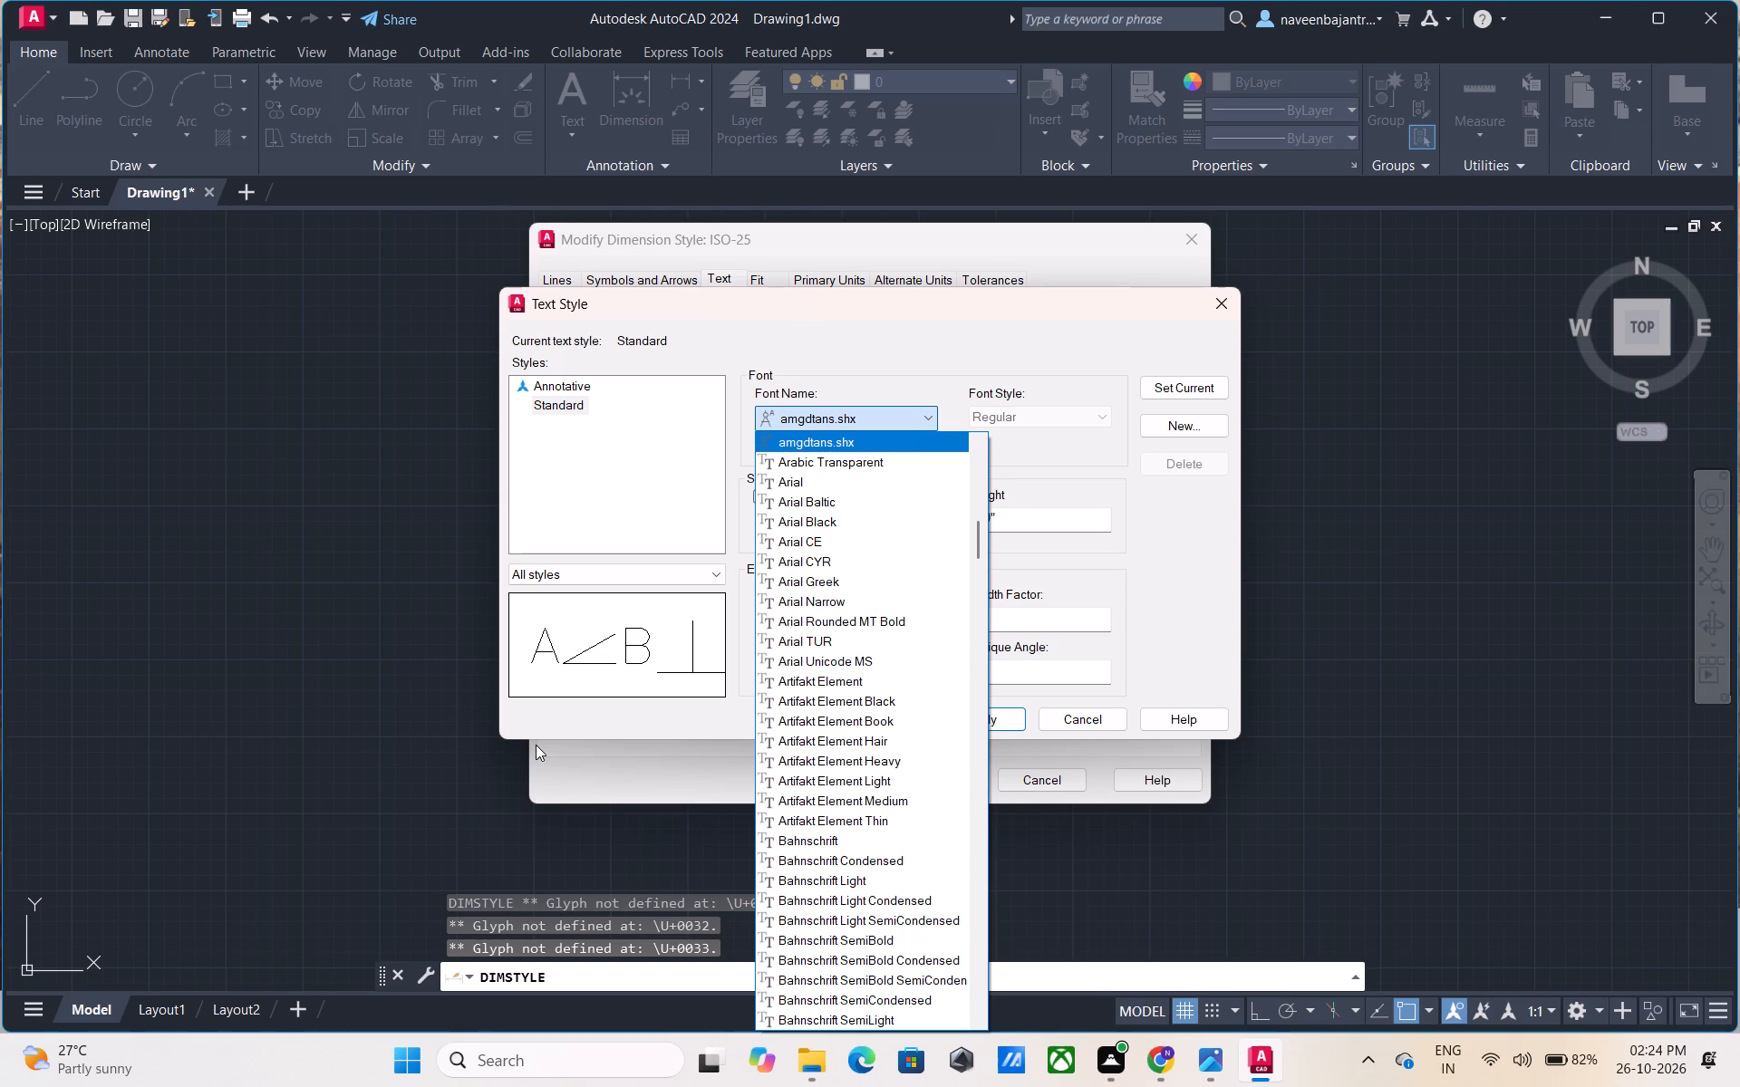
{"action": "key", "text": "Up"}
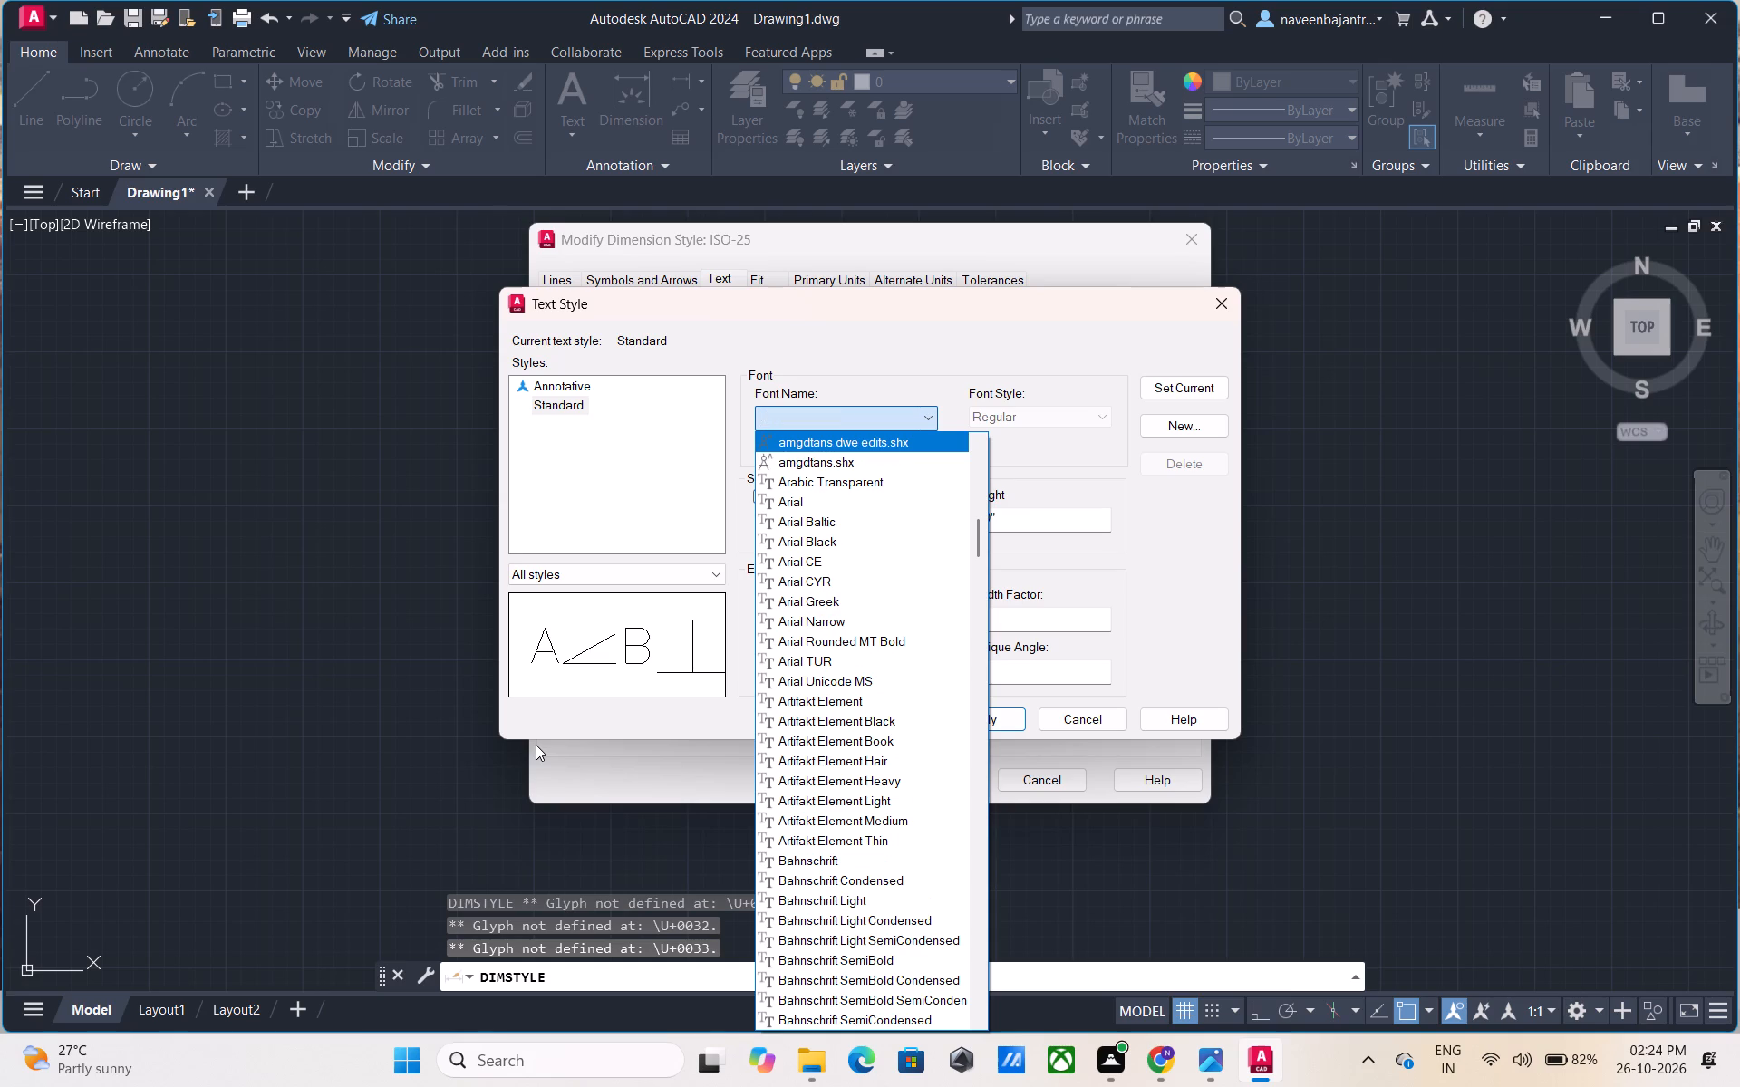
{"action": "key", "text": "Up"}
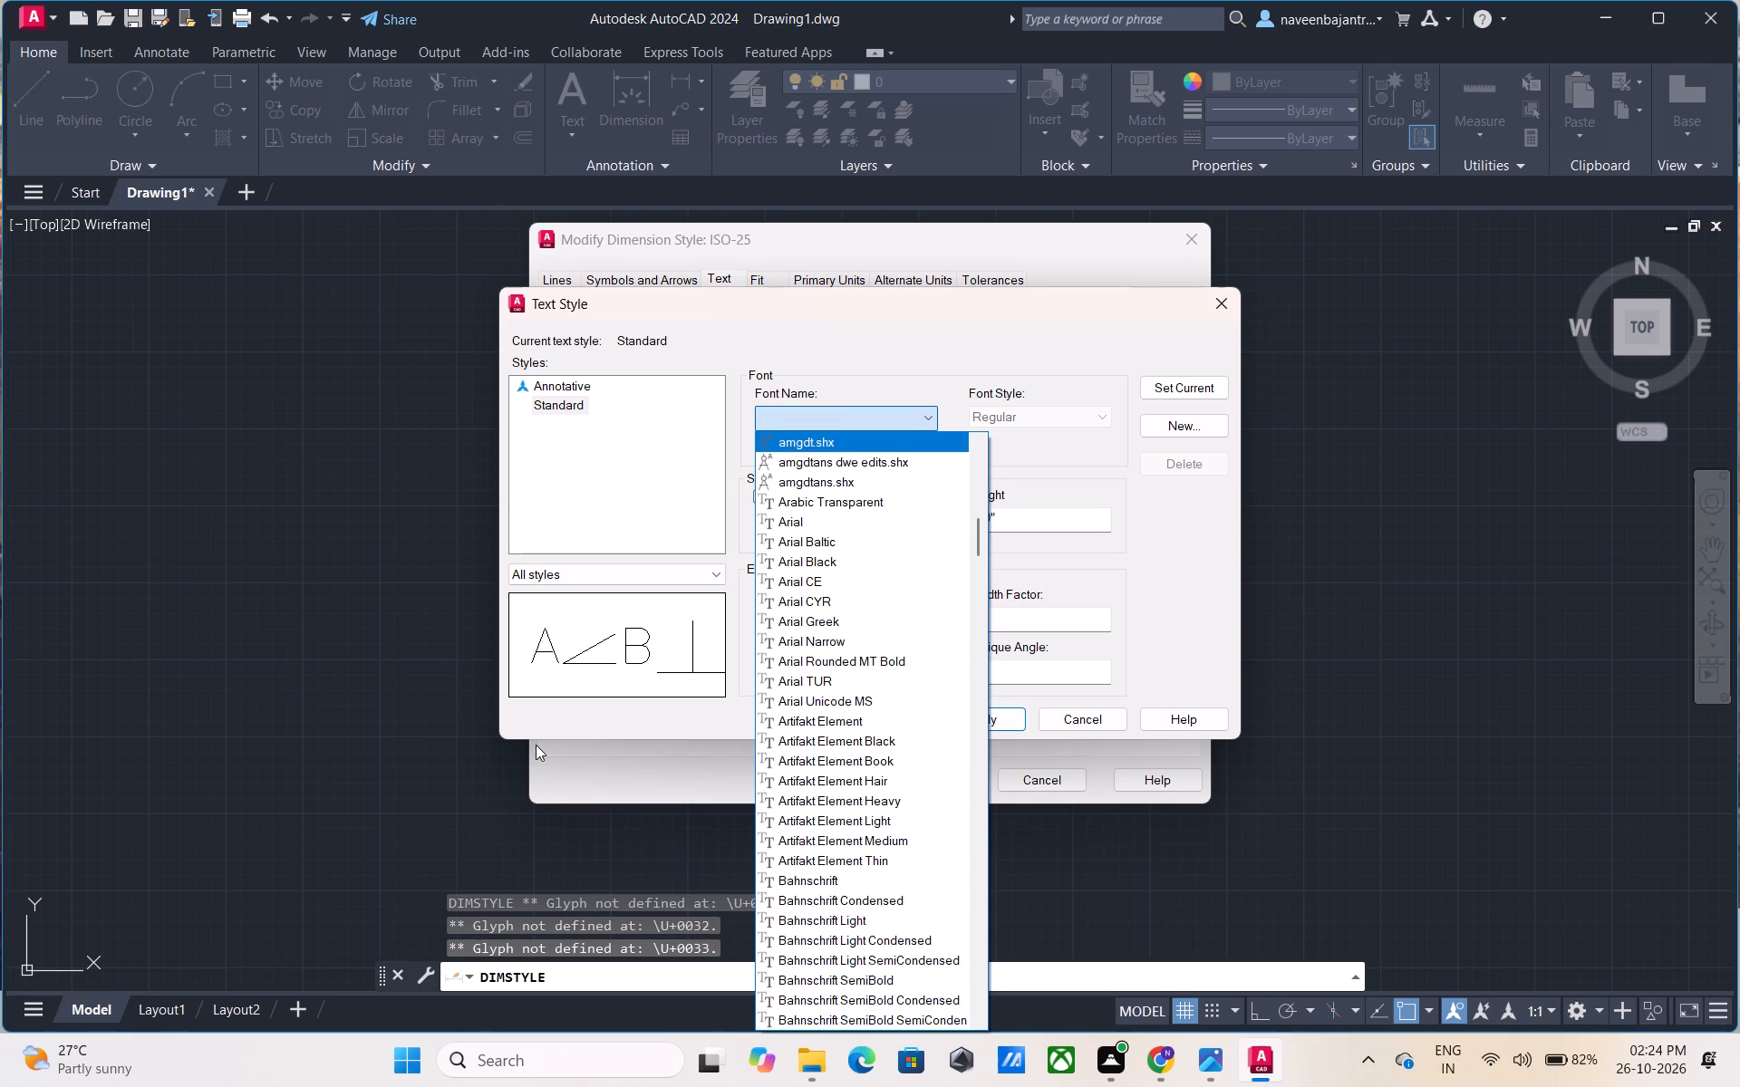
{"action": "key", "text": "Up"}
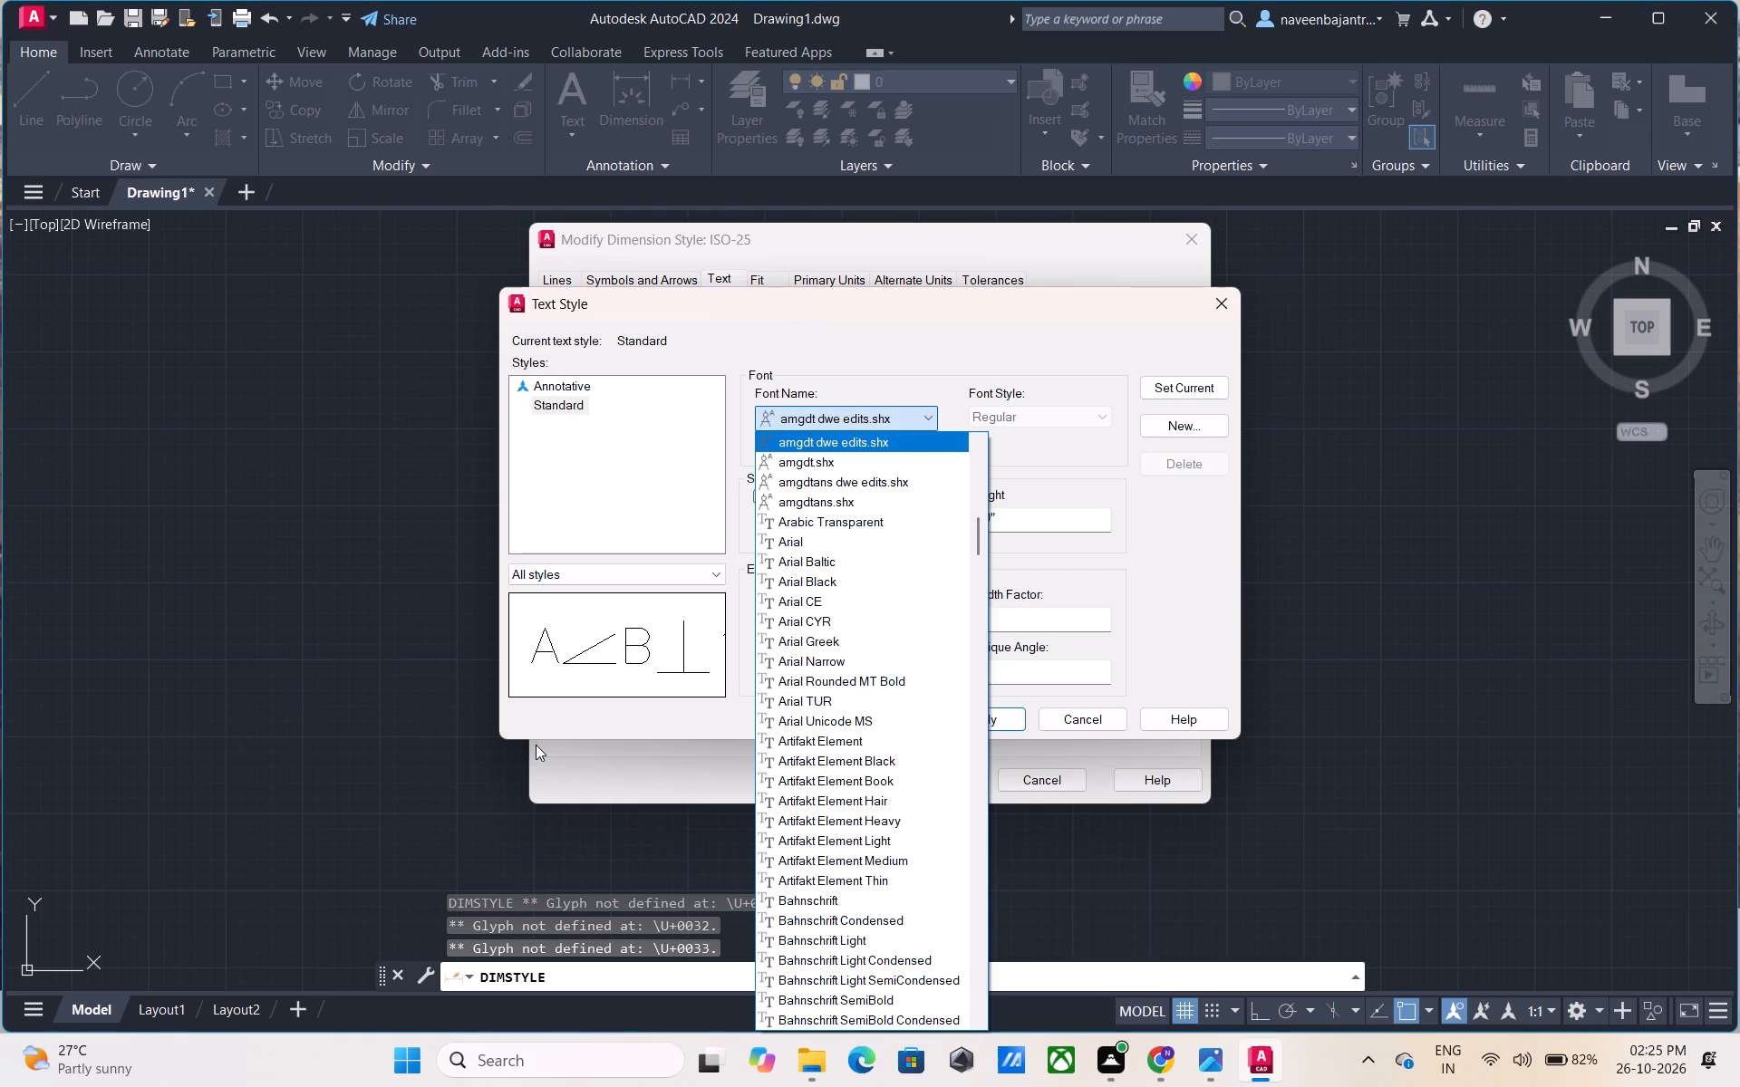
{"action": "key", "text": "Up"}
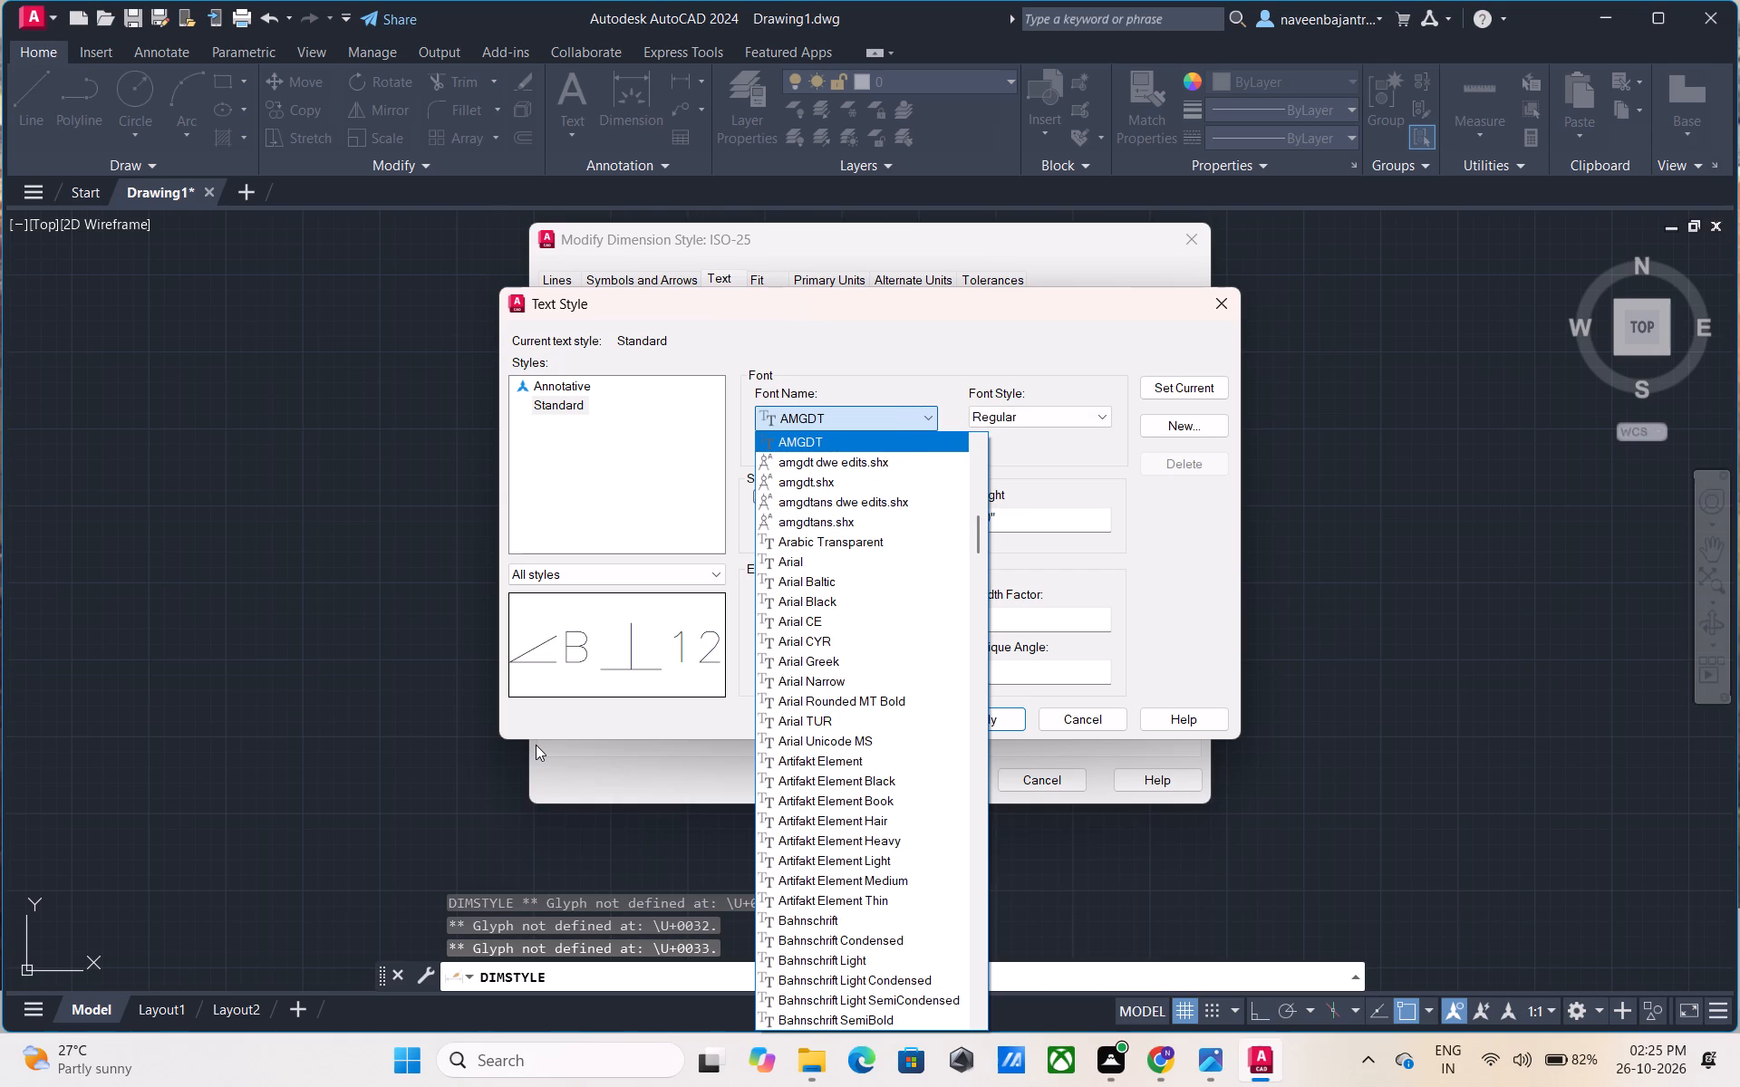
{"action": "key", "text": "Up"}
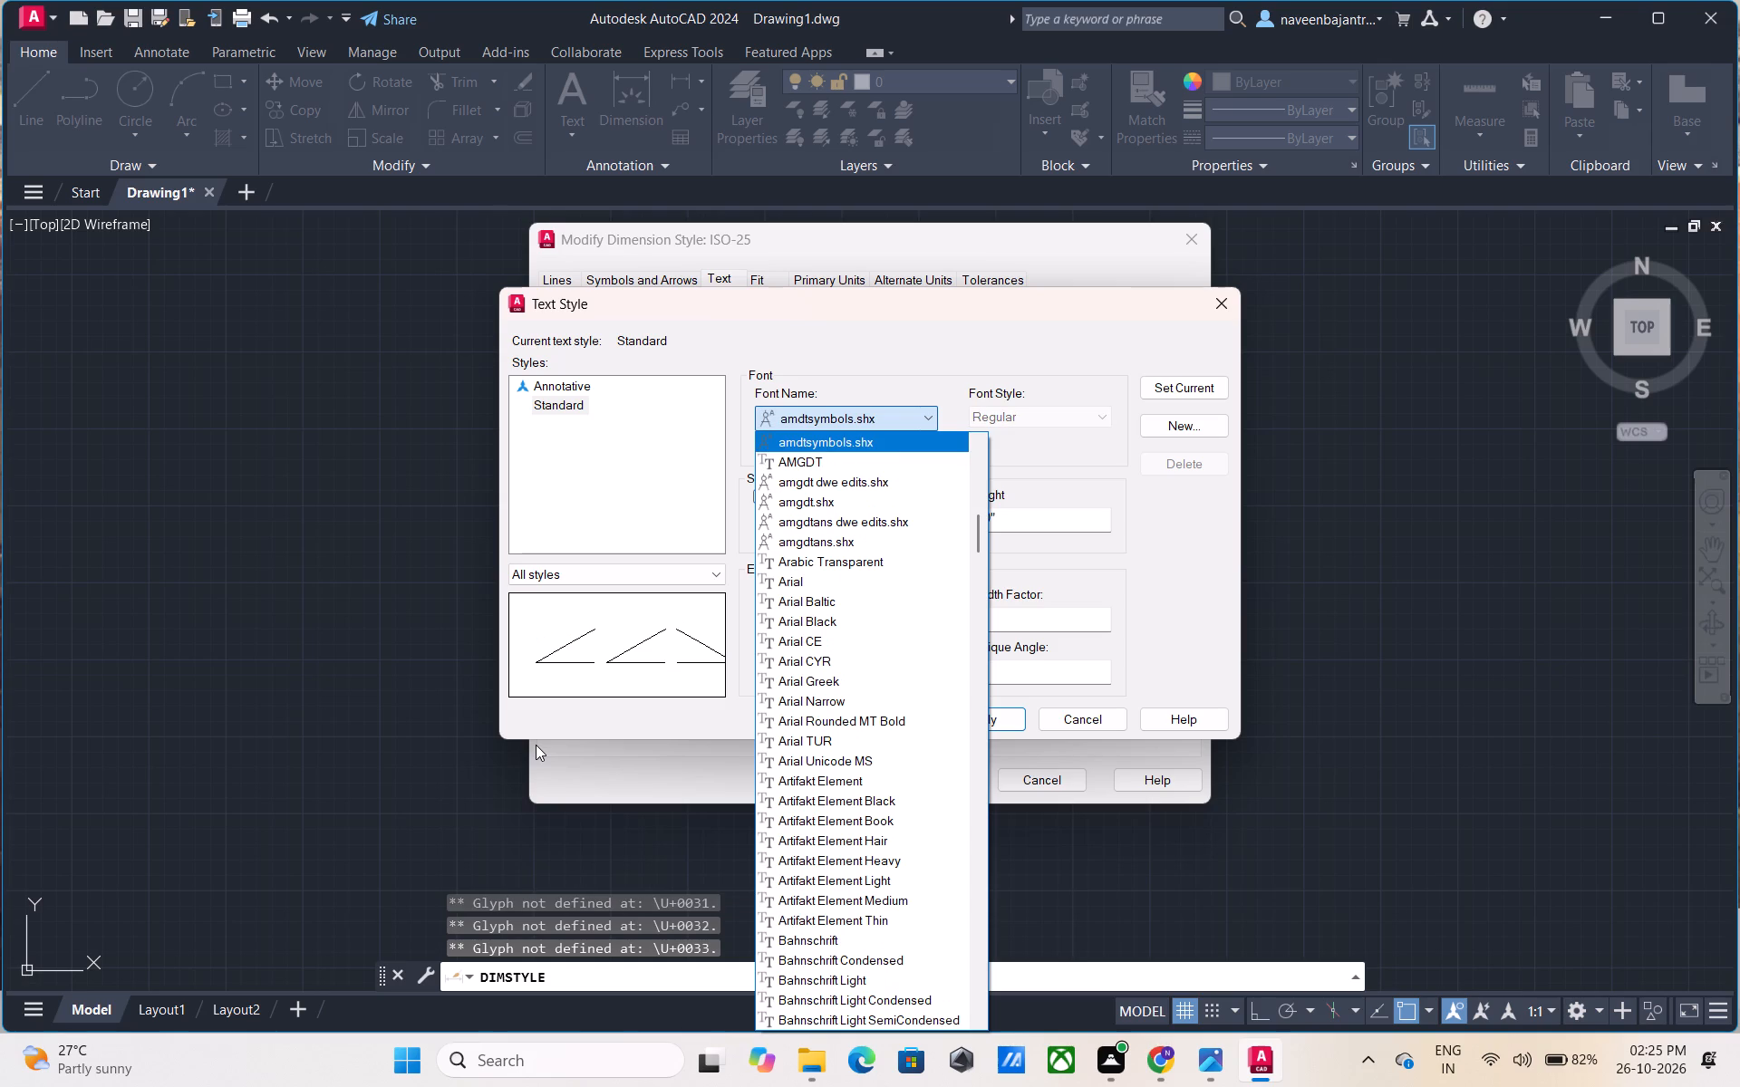
{"action": "key", "text": "Up"}
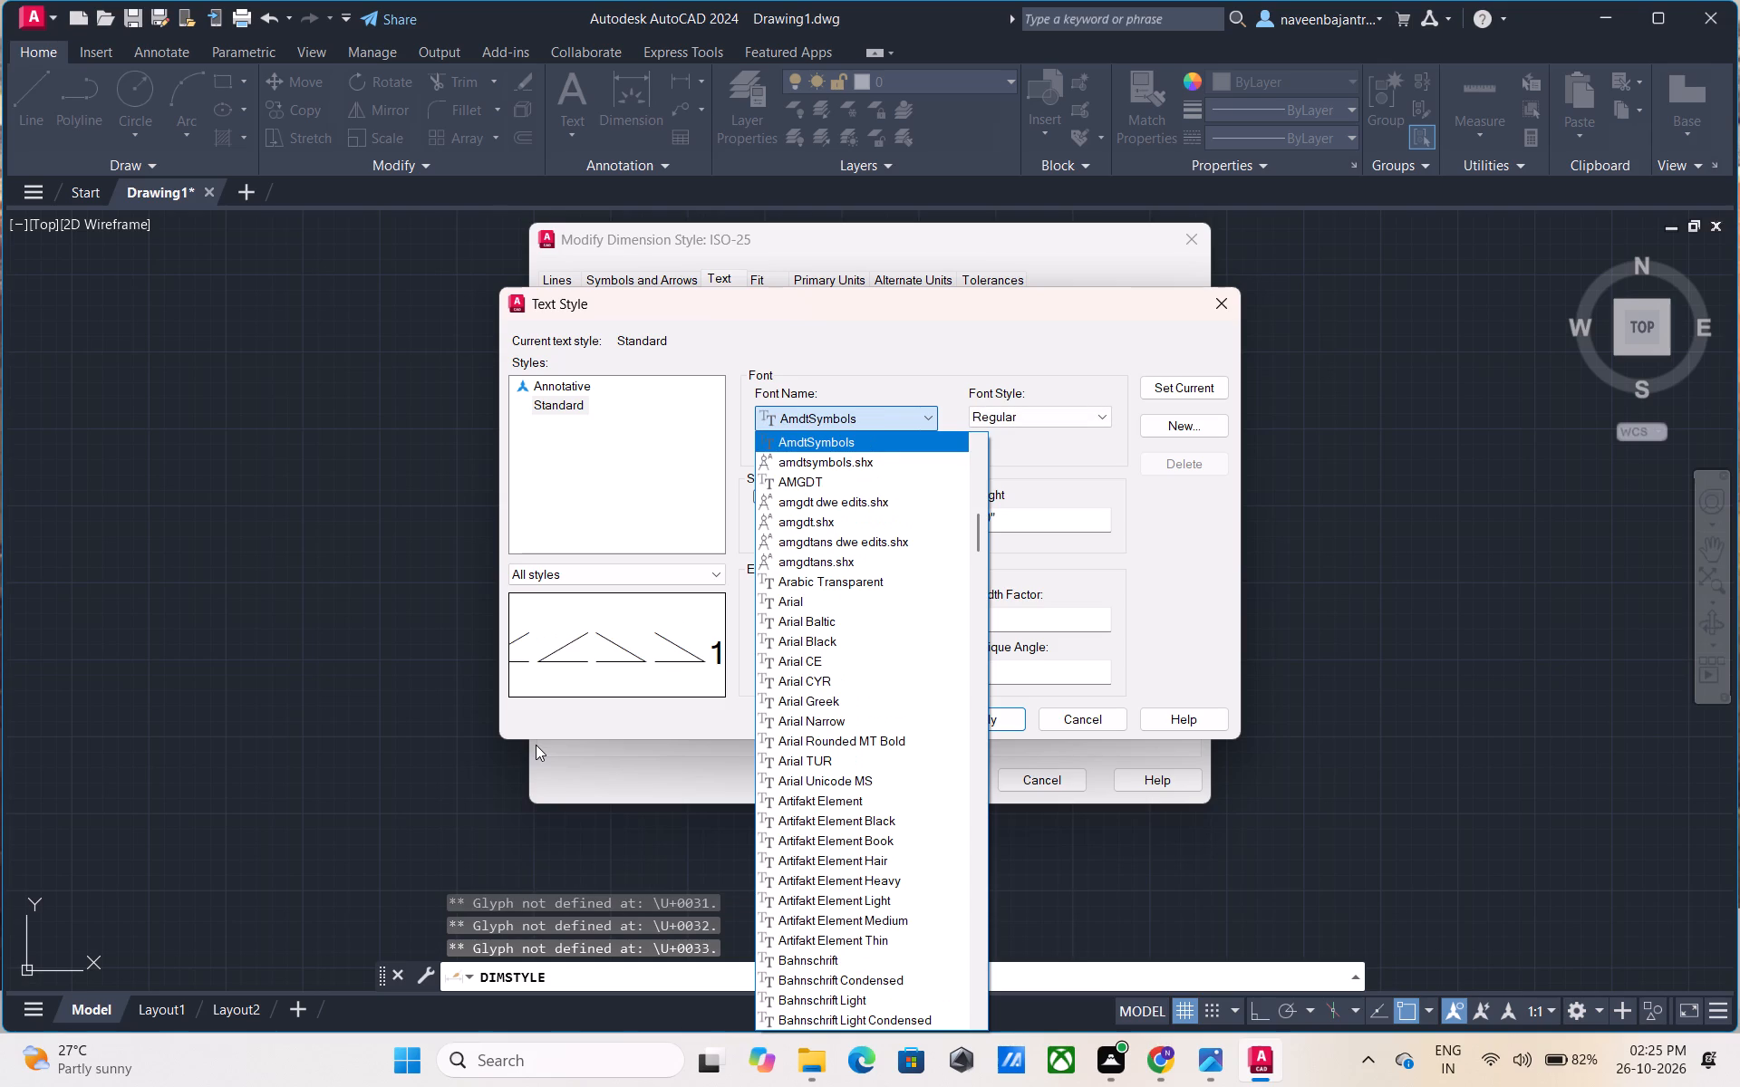
{"action": "key", "text": "Up"}
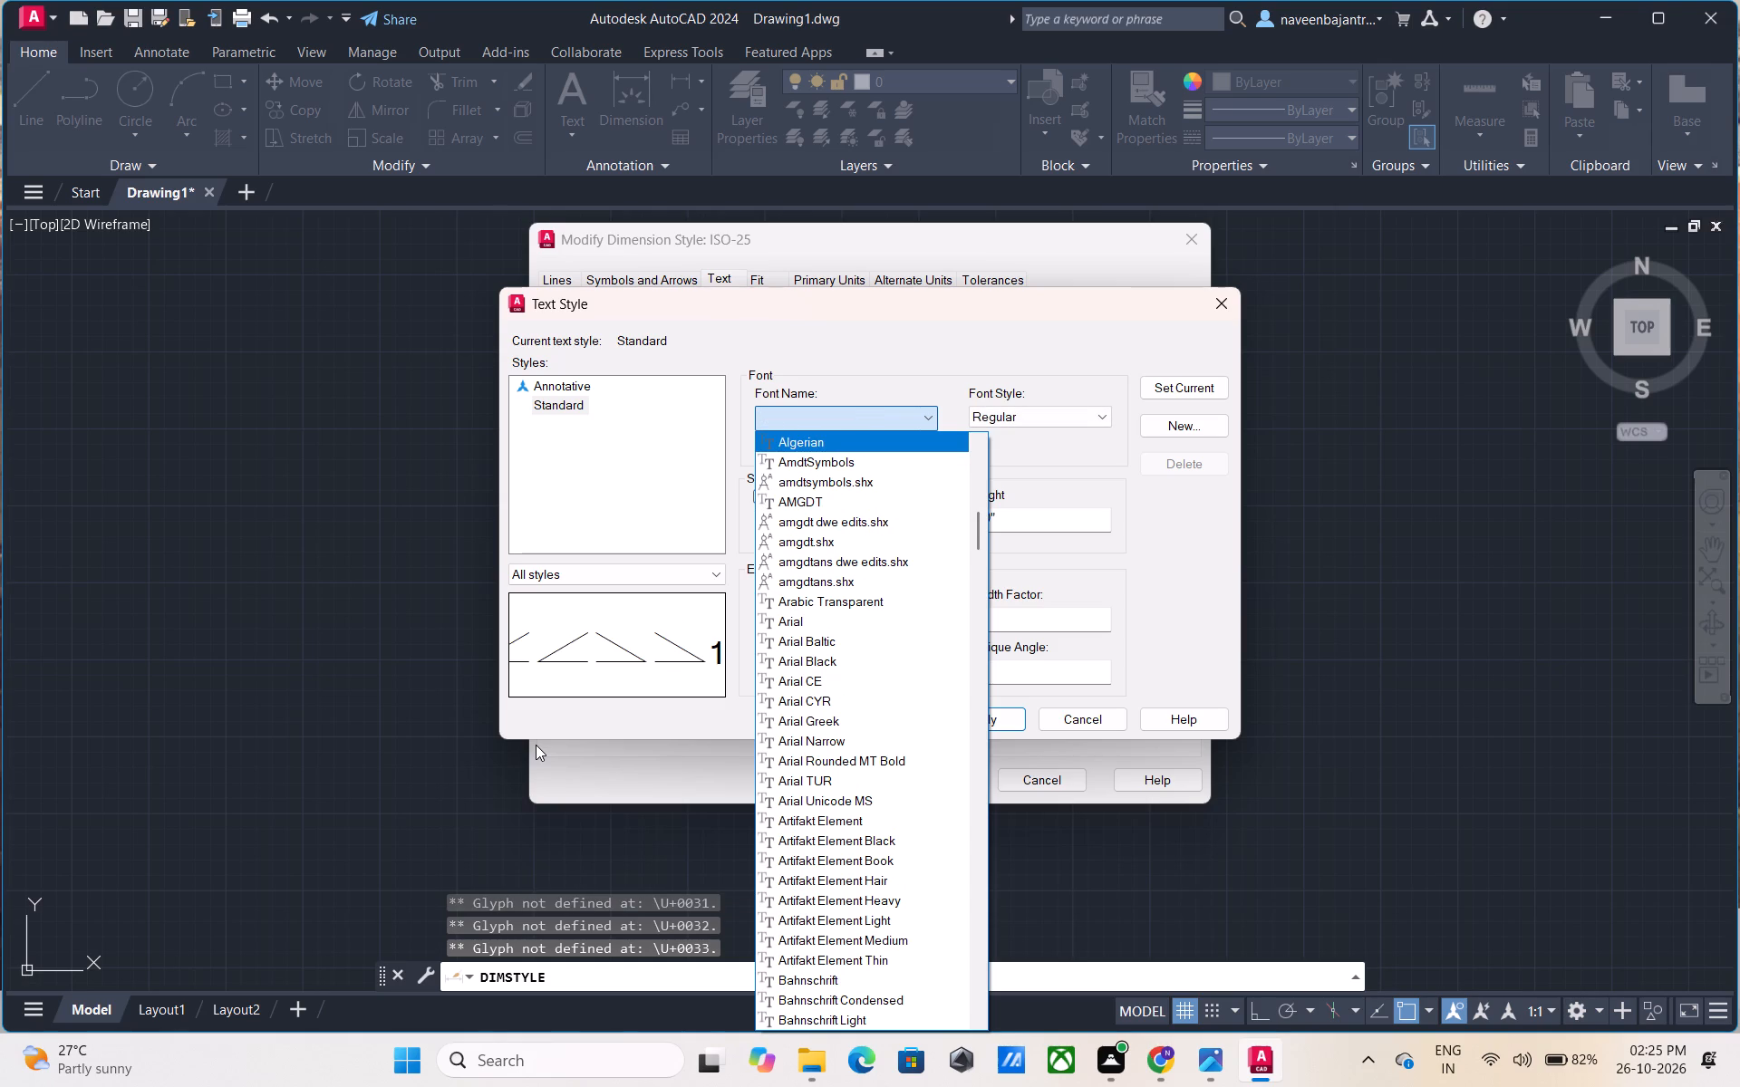
{"action": "key", "text": "Up"}
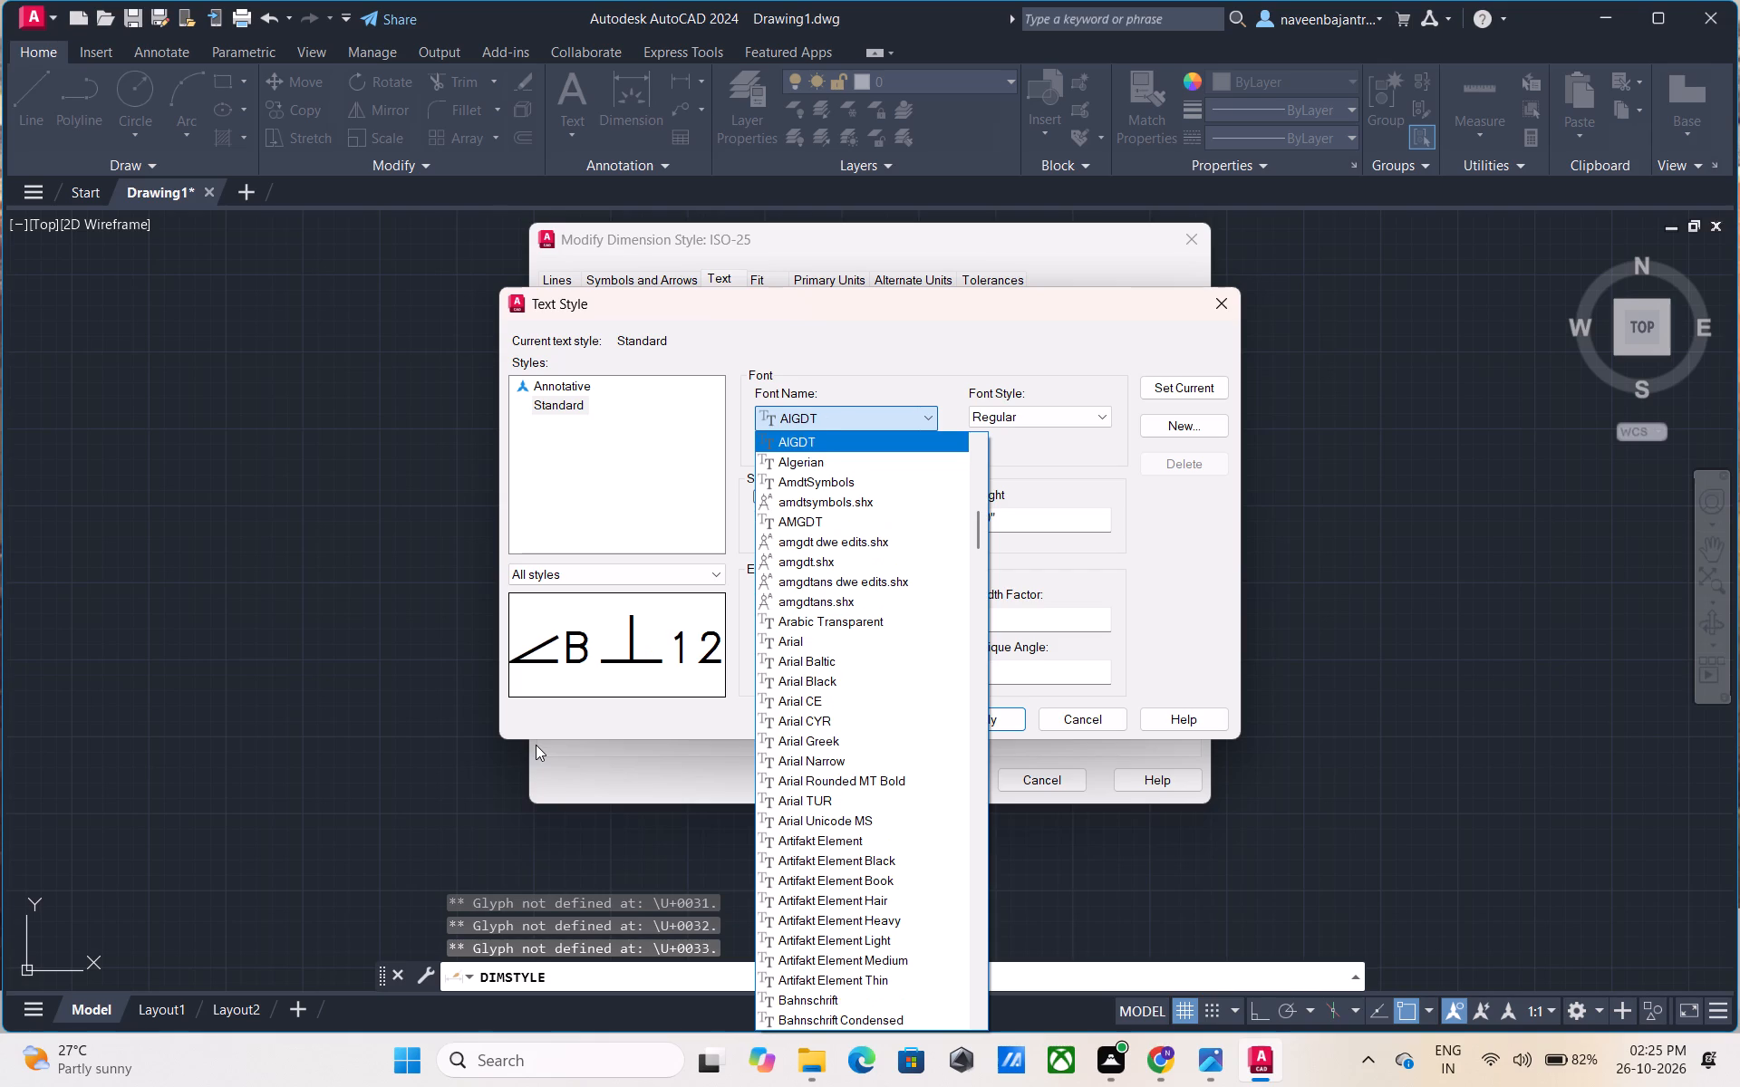
{"action": "key", "text": "Up"}
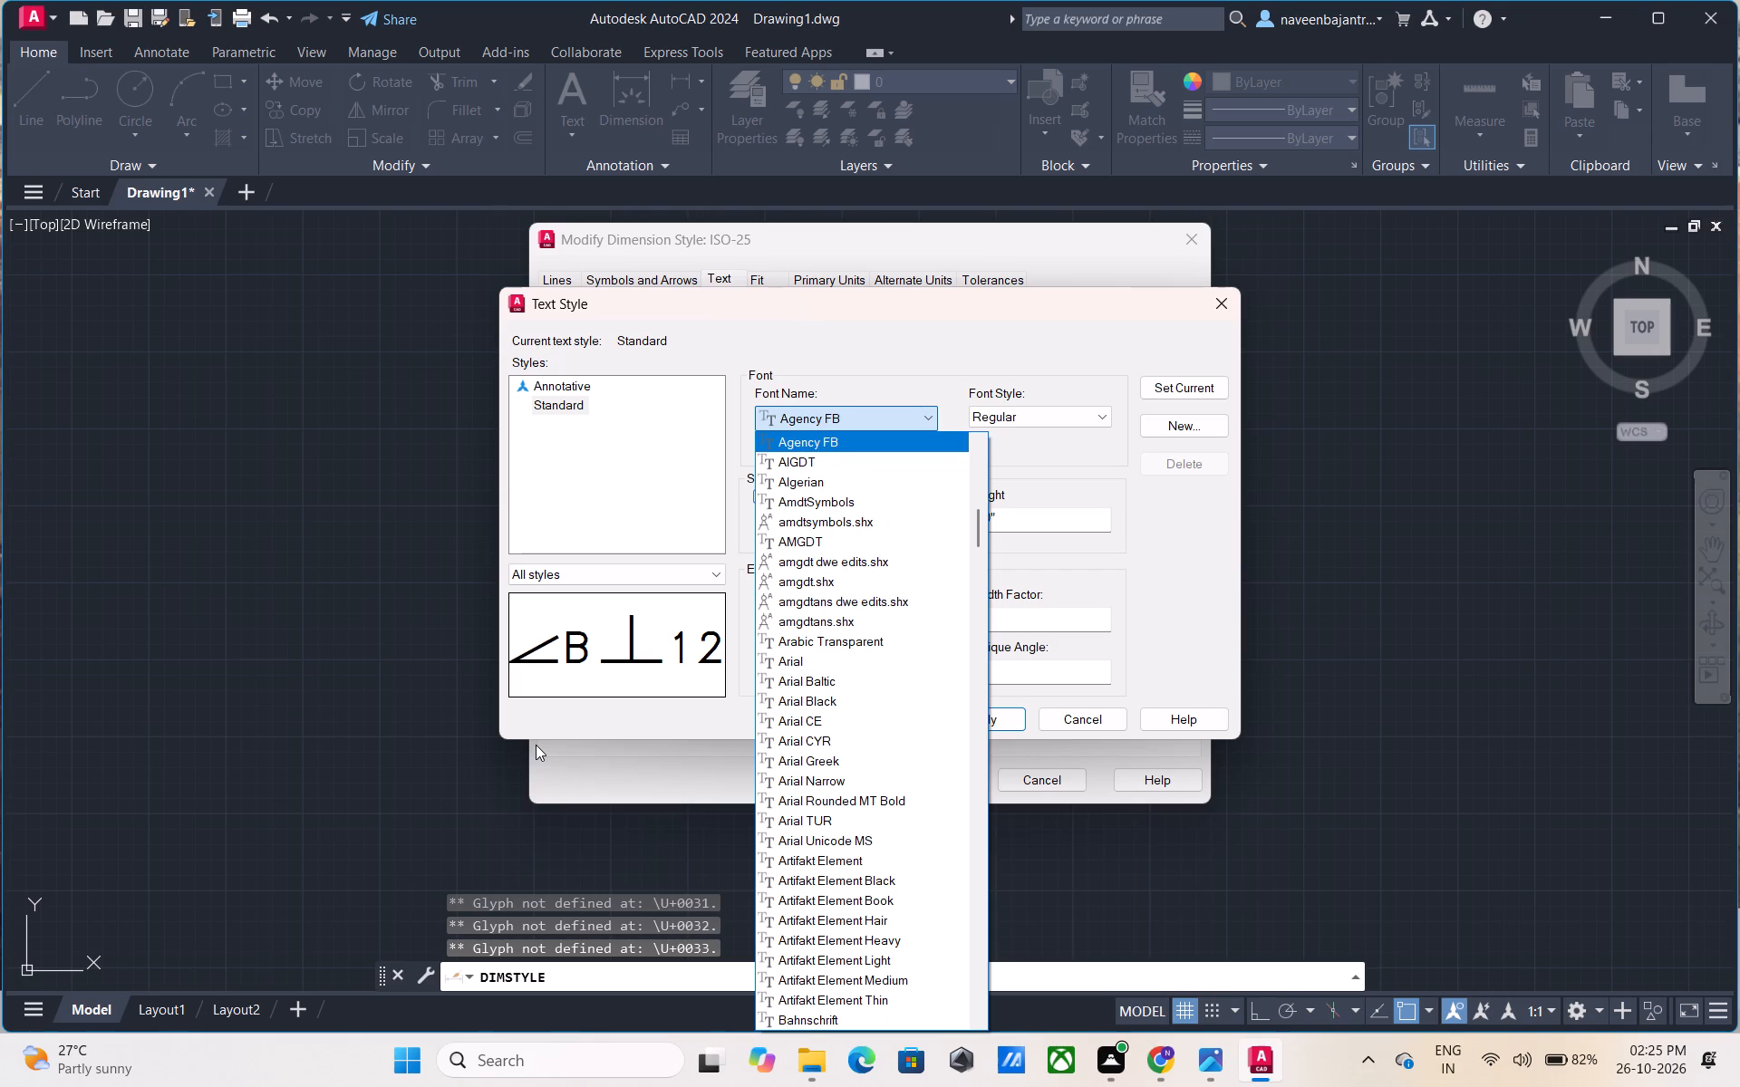
{"action": "key", "text": "Up"}
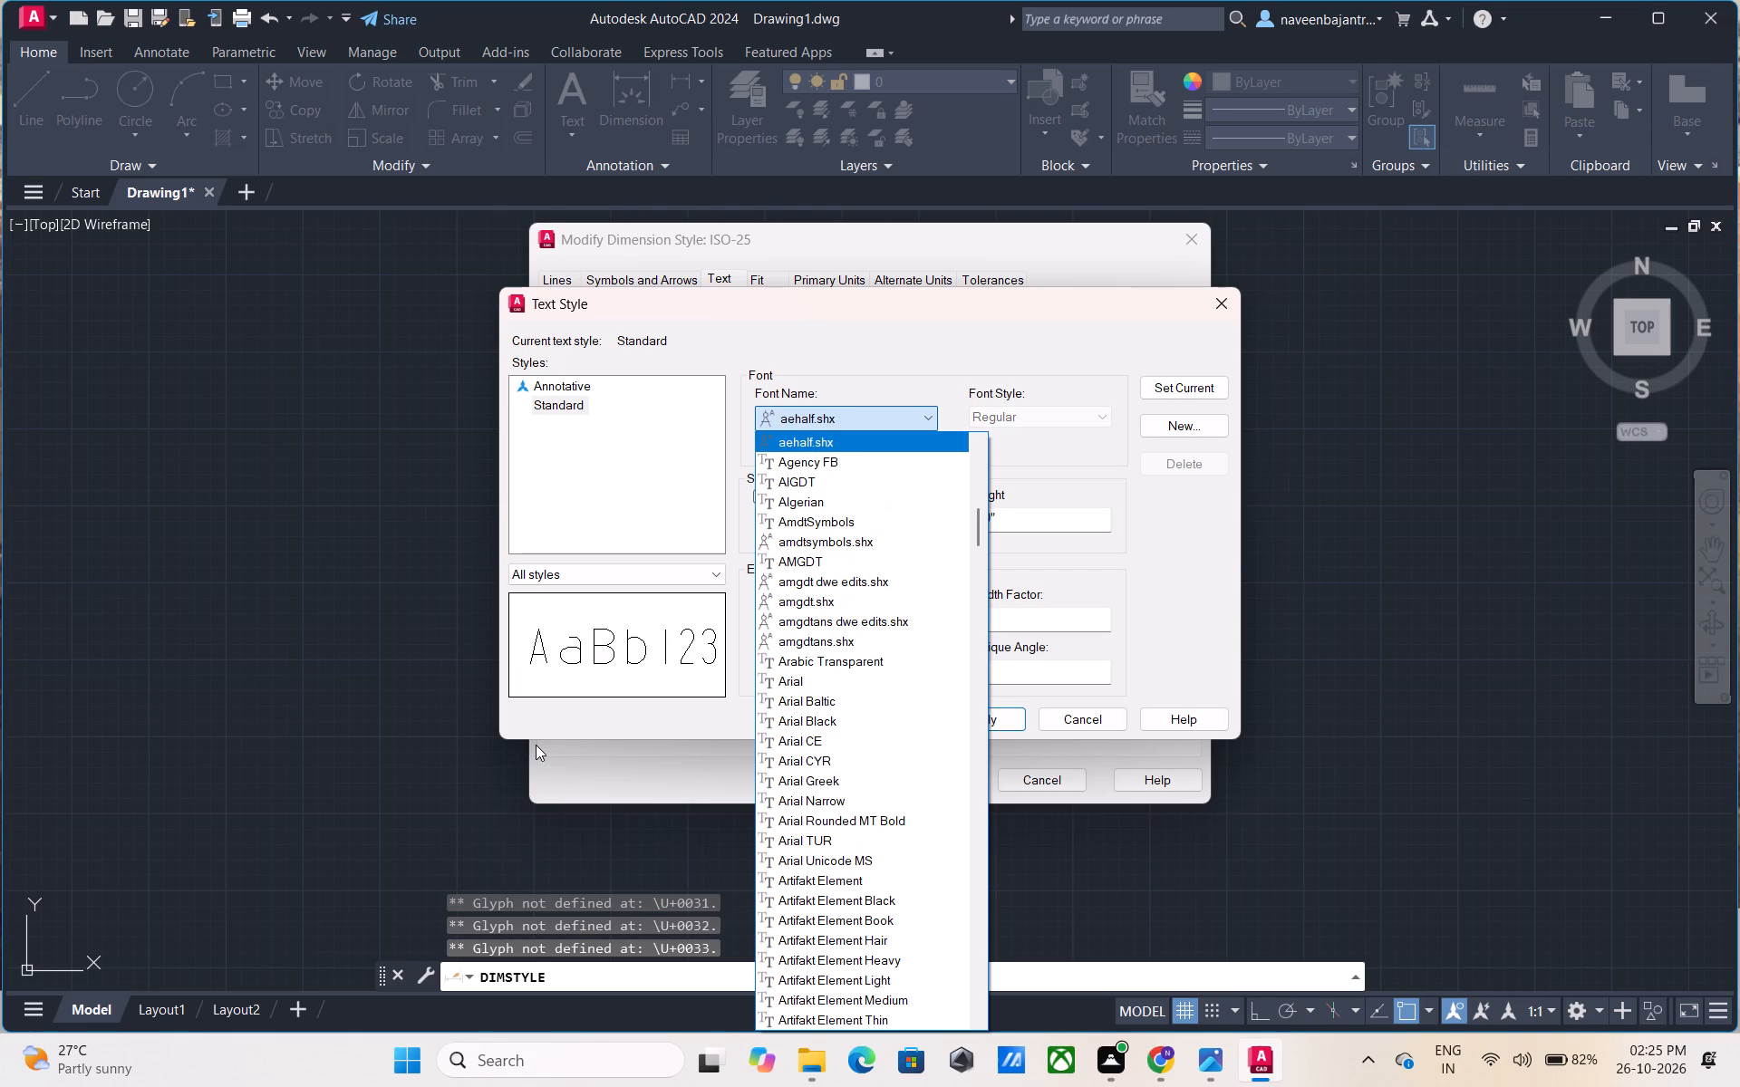
{"action": "key", "text": "Up"}
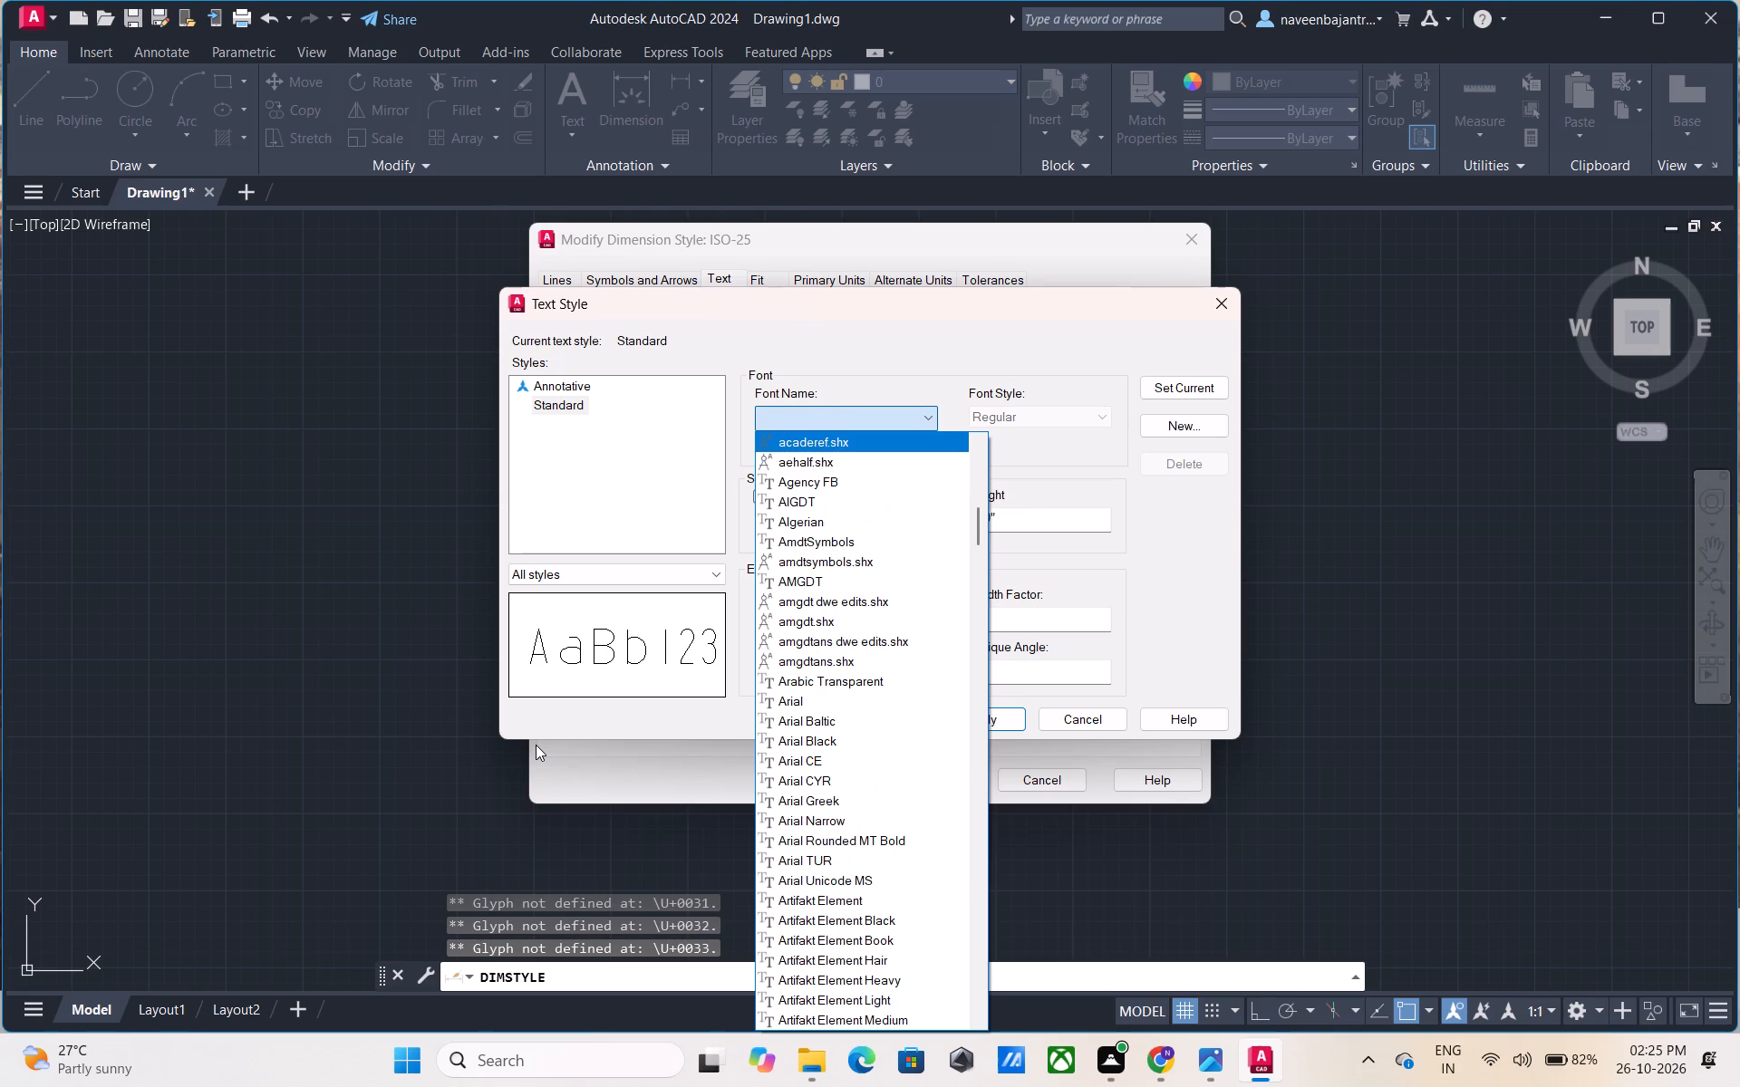
{"action": "key", "text": "Up"}
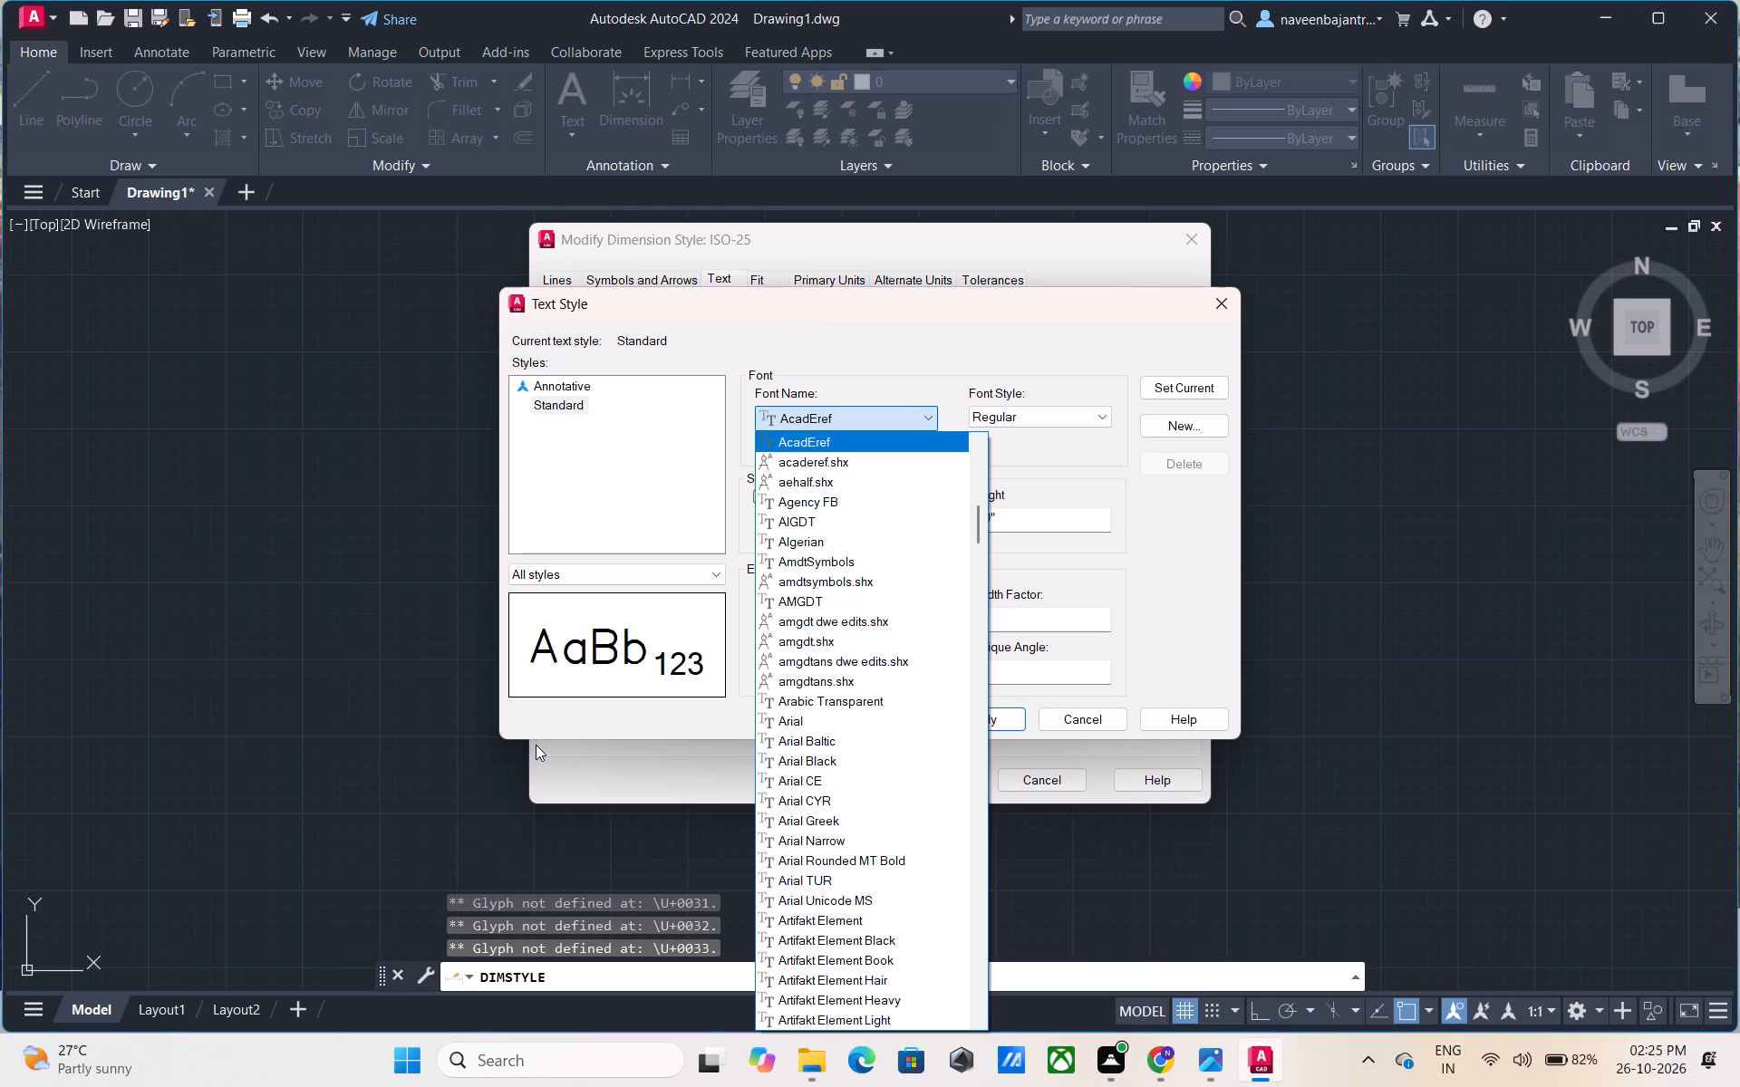
{"action": "key", "text": "Up"}
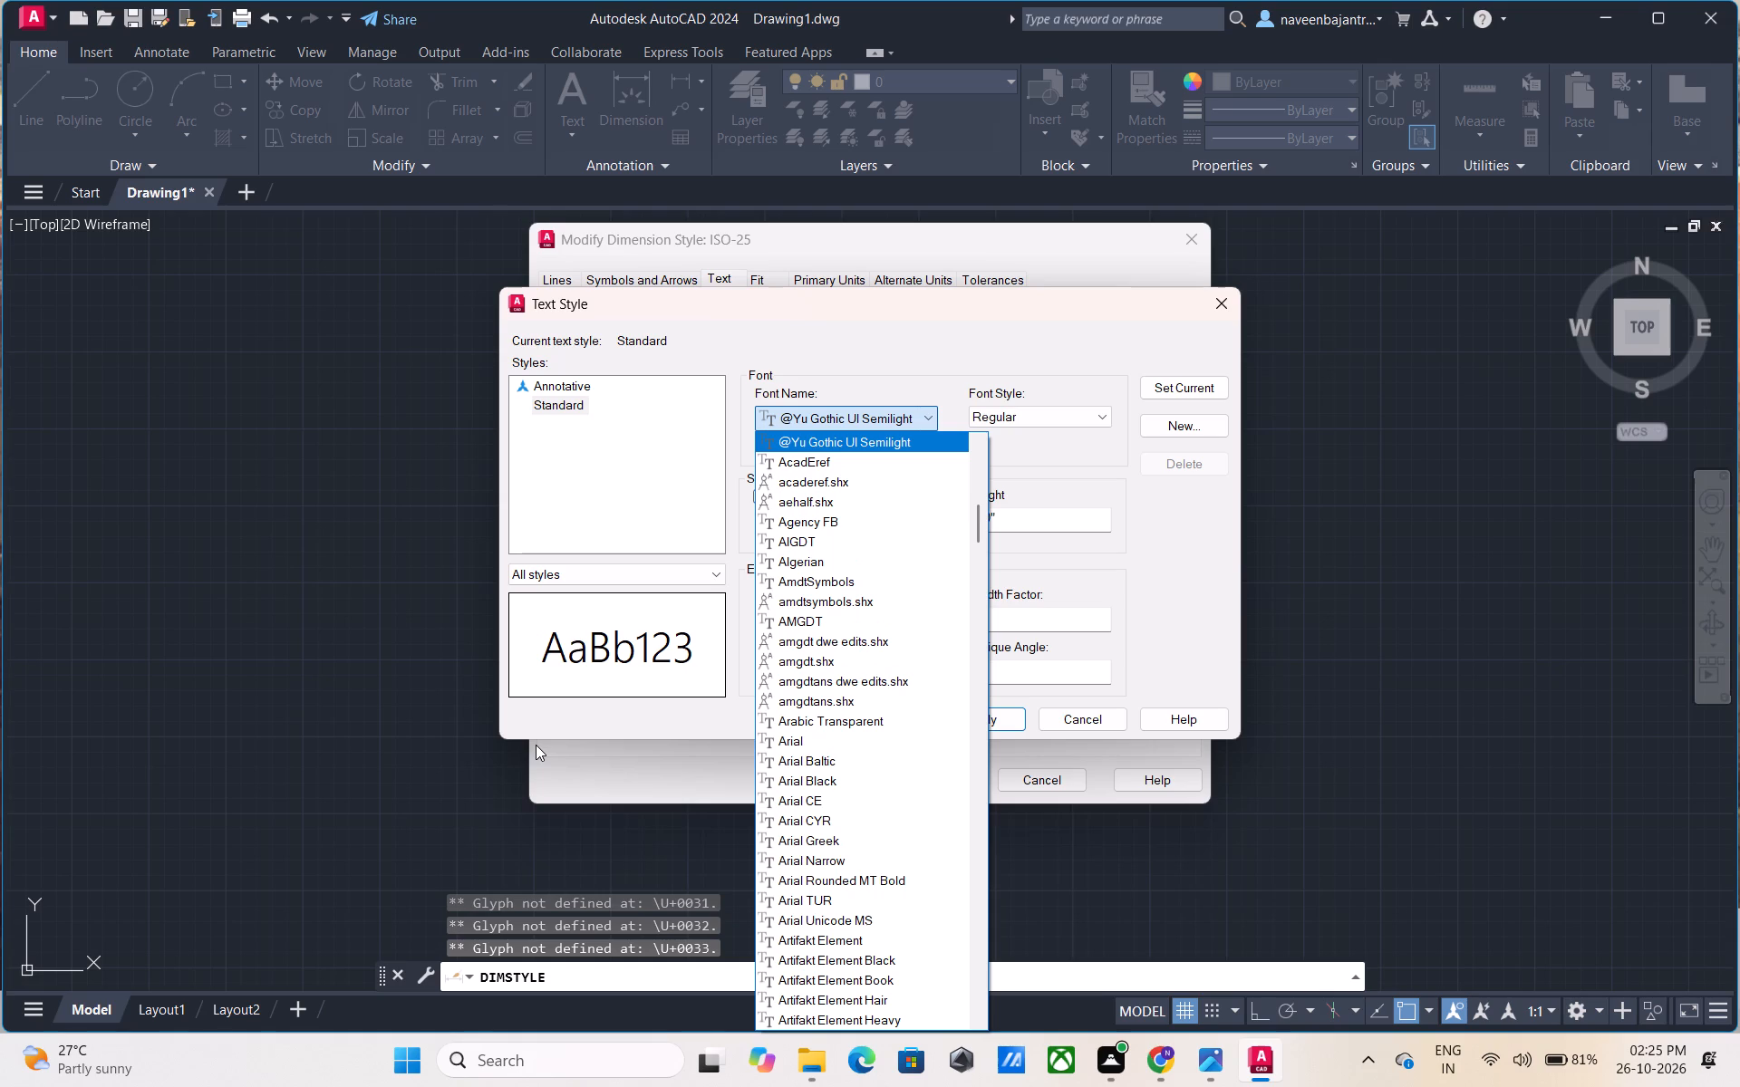
{"action": "key", "text": "Up"}
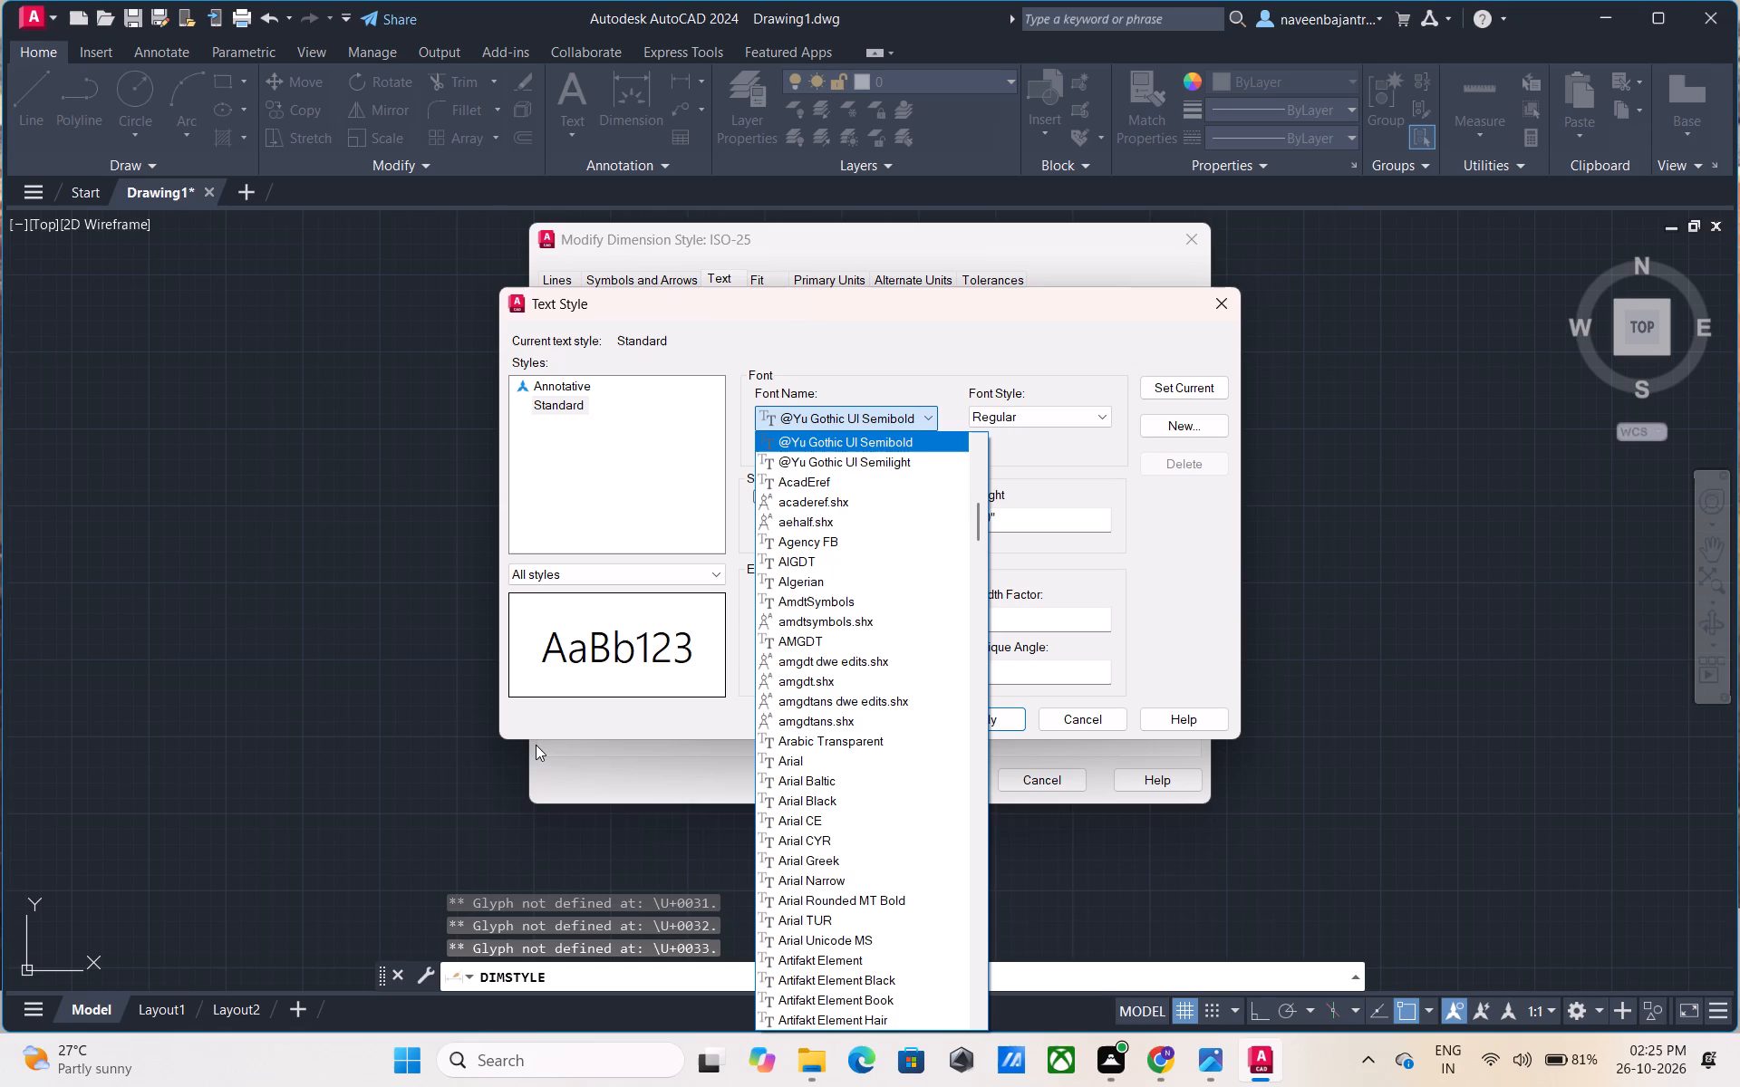
{"action": "key", "text": "Up"}
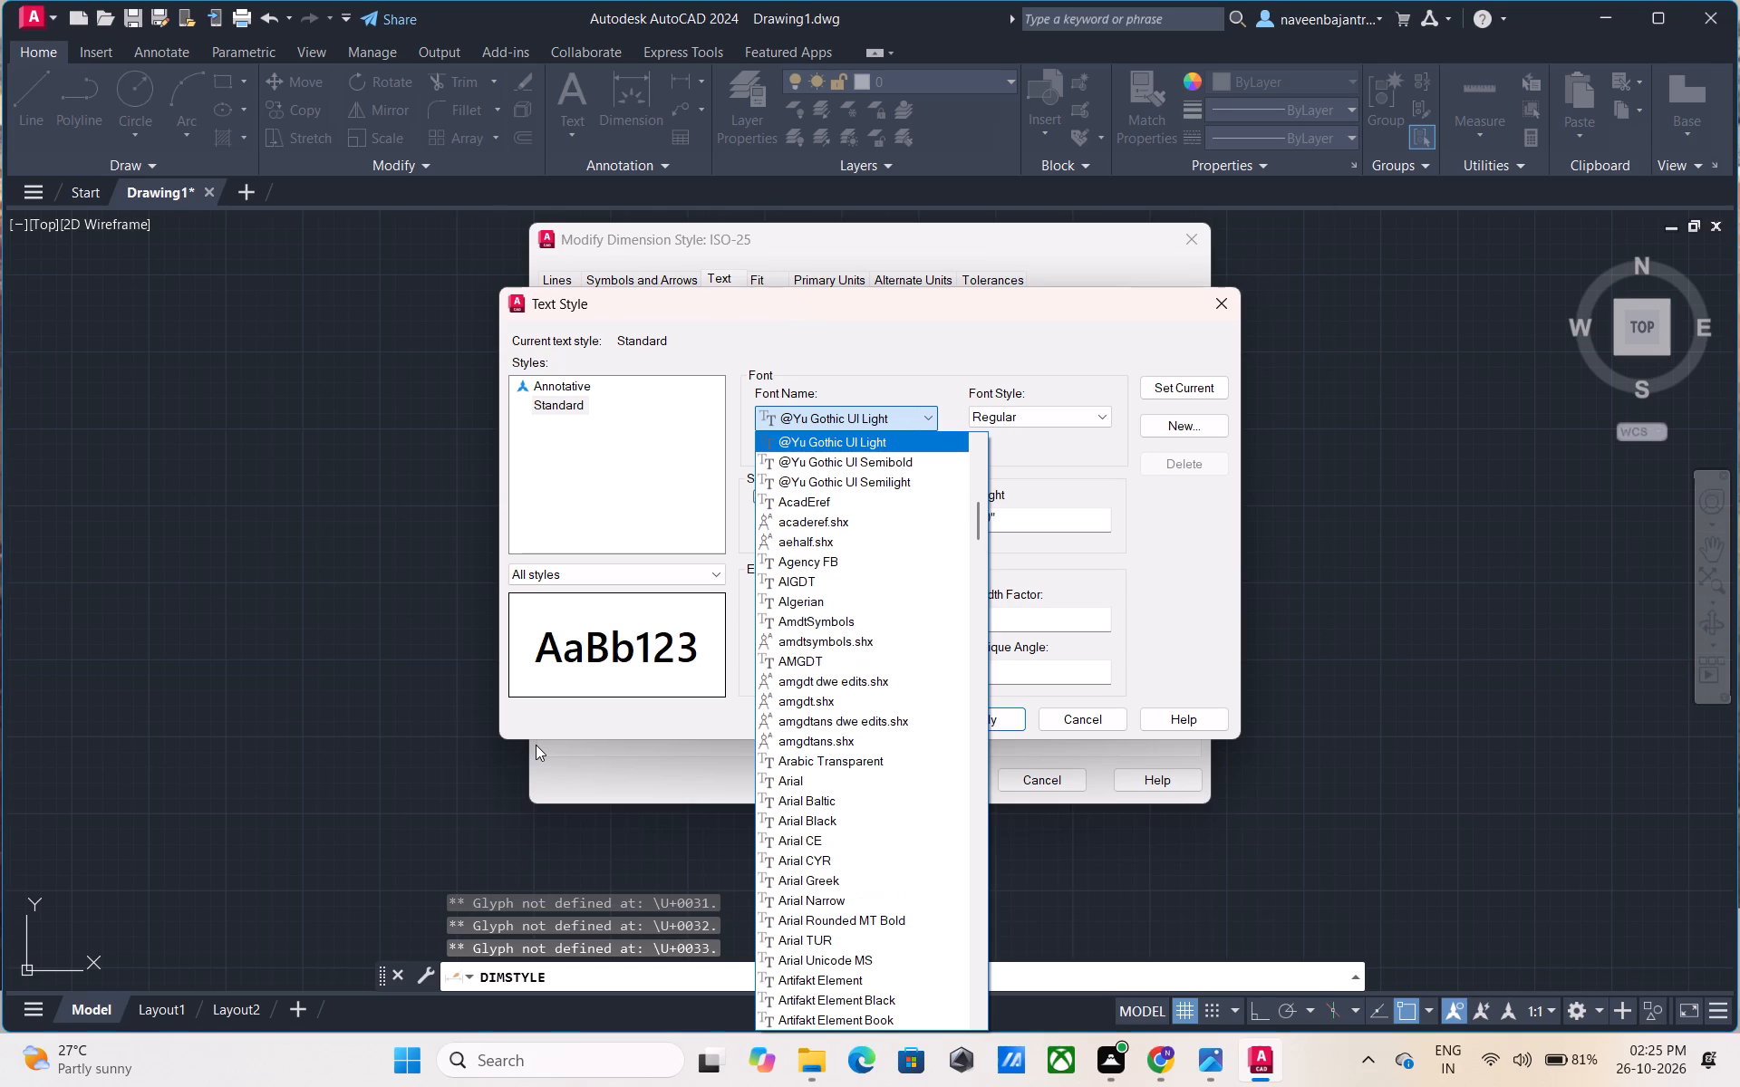
{"action": "key", "text": "Up"}
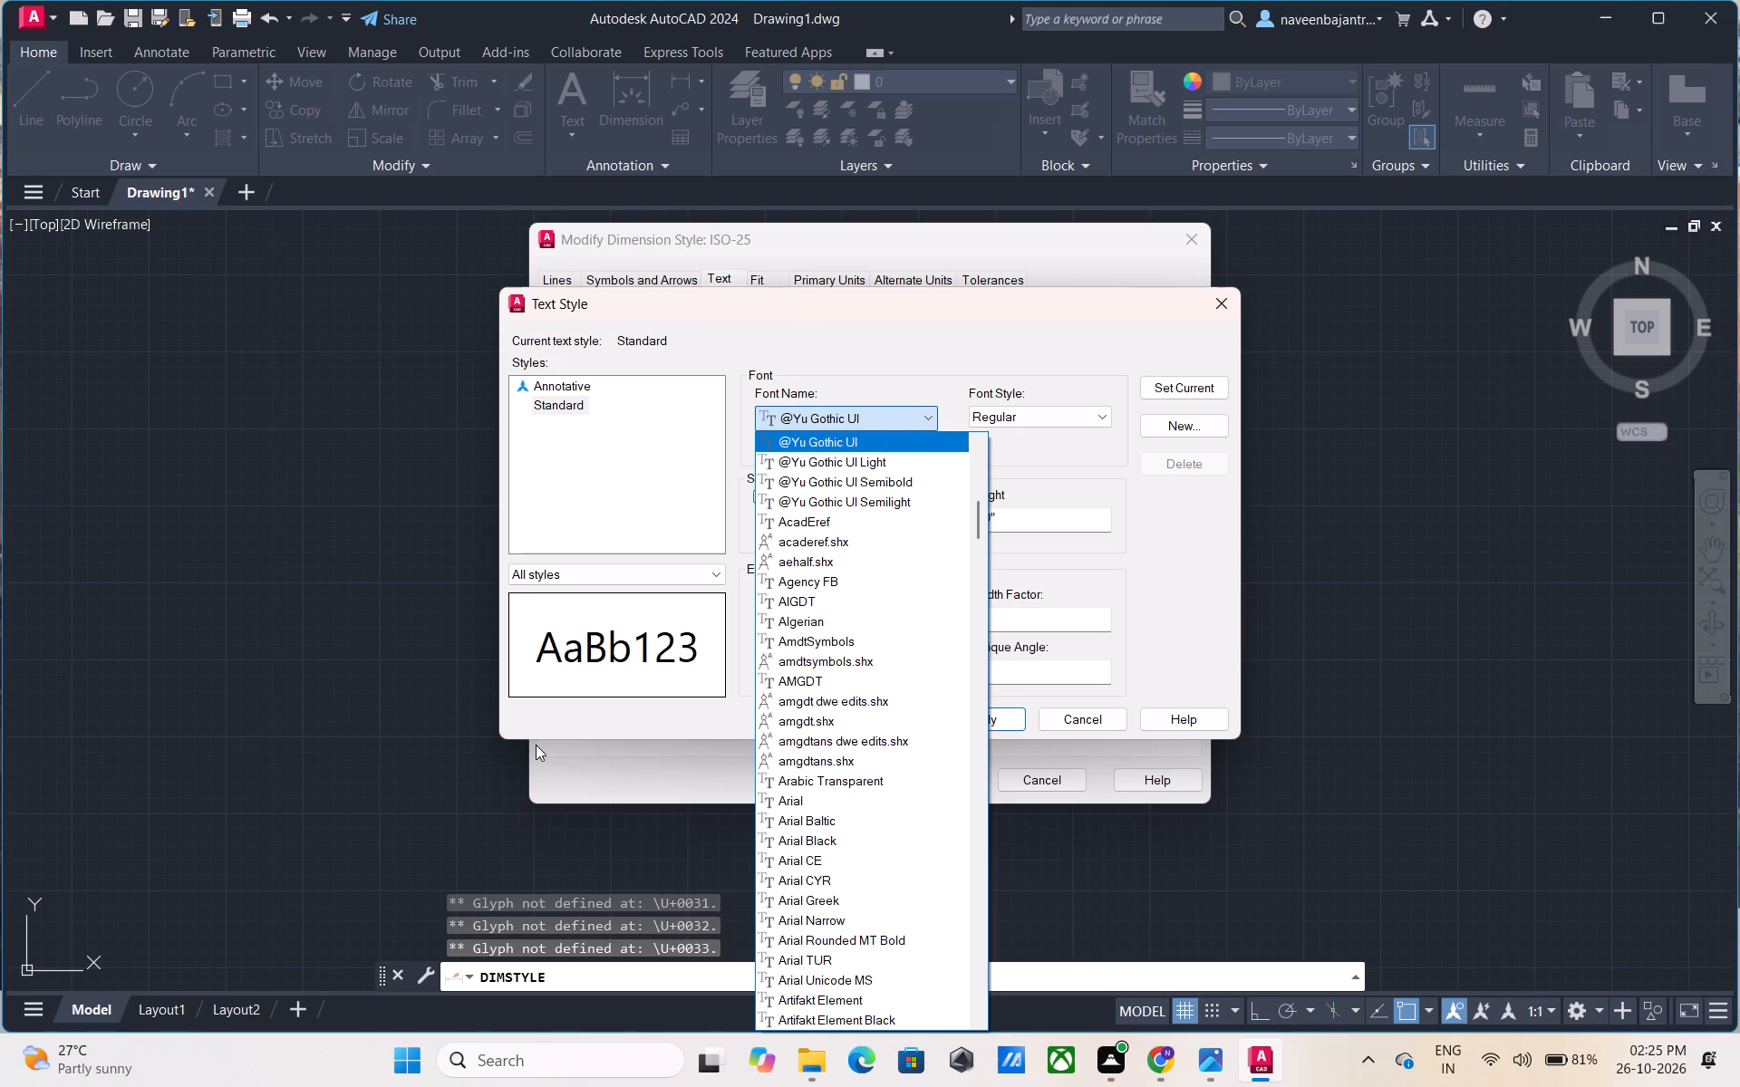
{"action": "key", "text": "Up"}
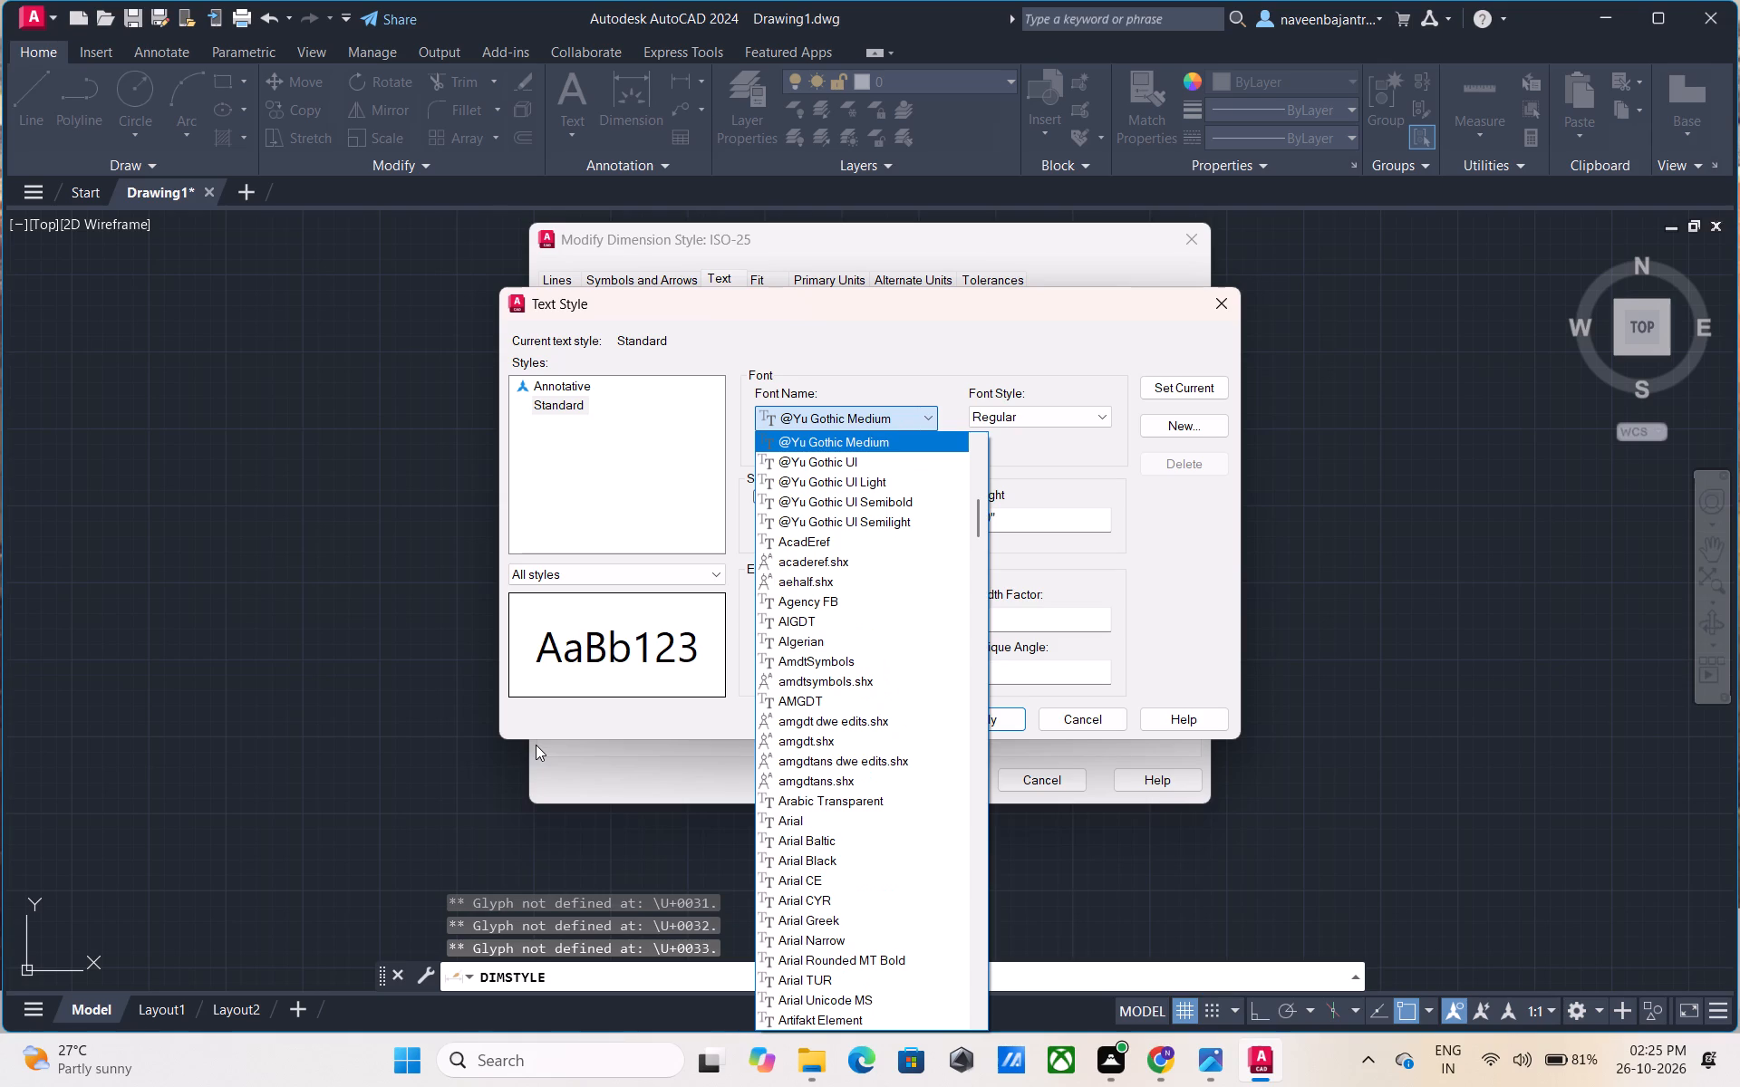
{"action": "key", "text": "Up"}
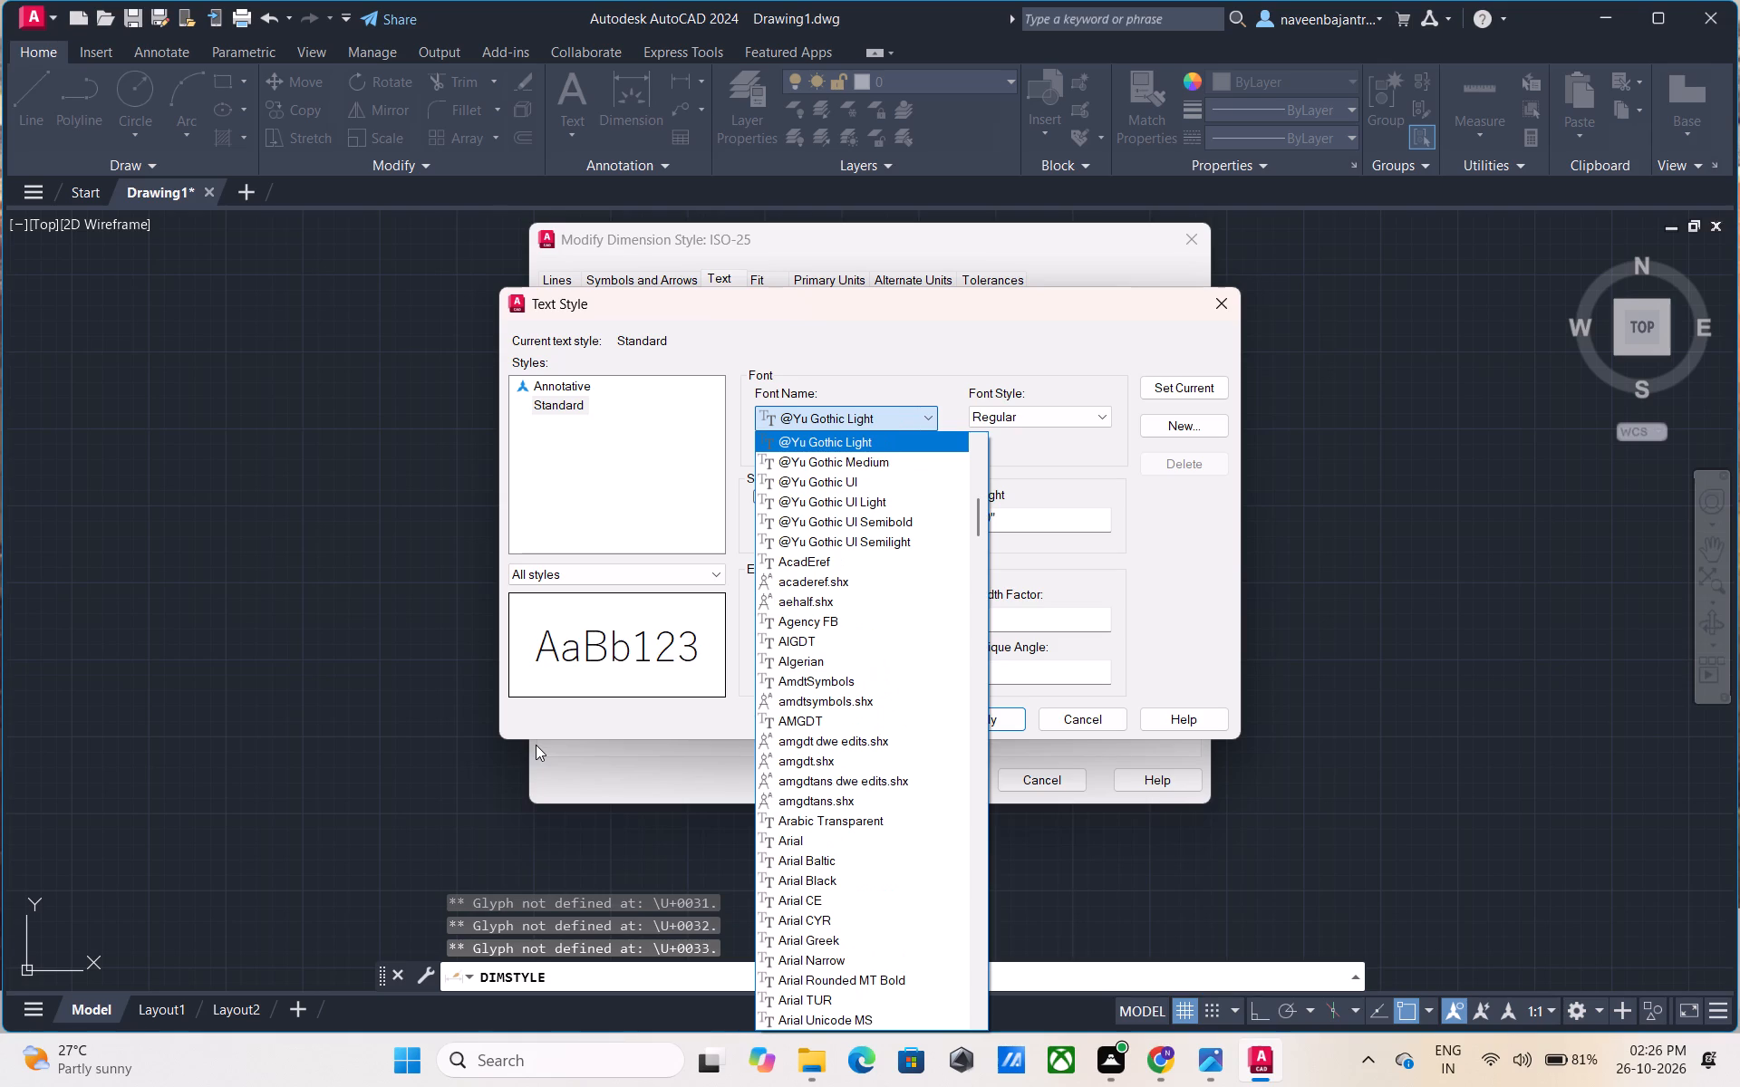
{"action": "key", "text": "Up"}
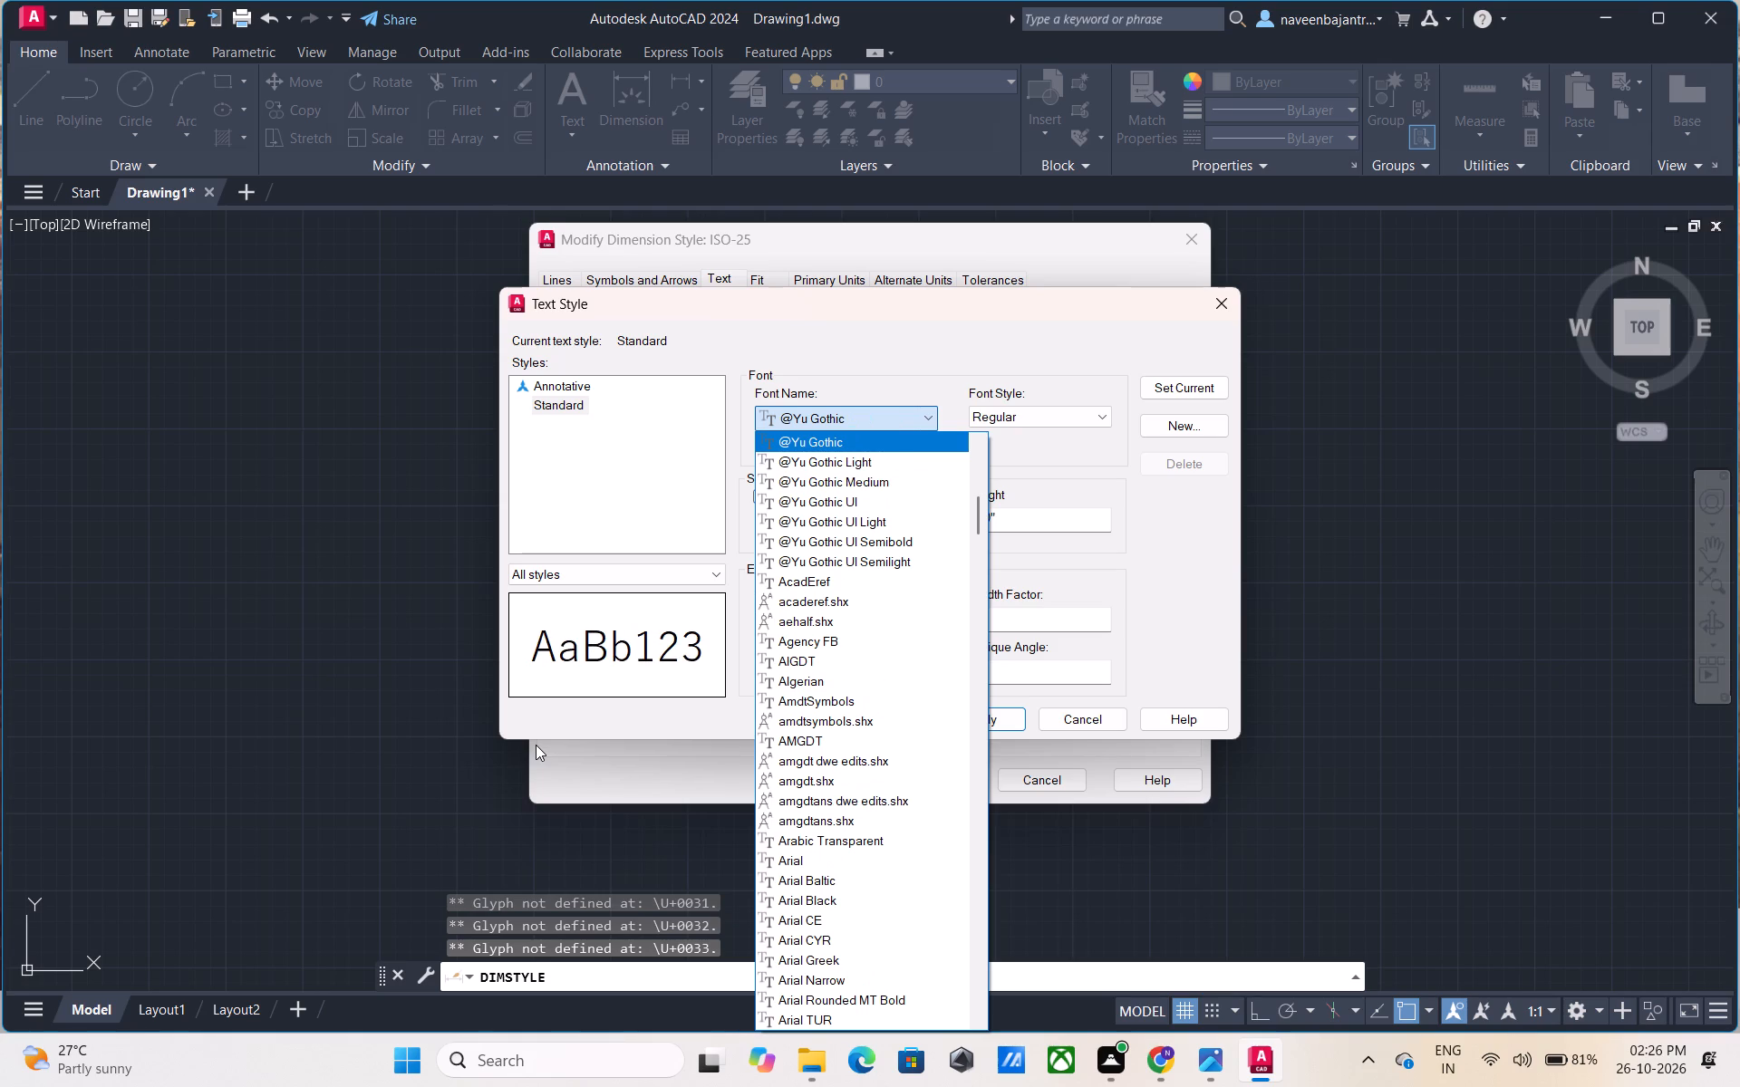
{"action": "key", "text": "Up"}
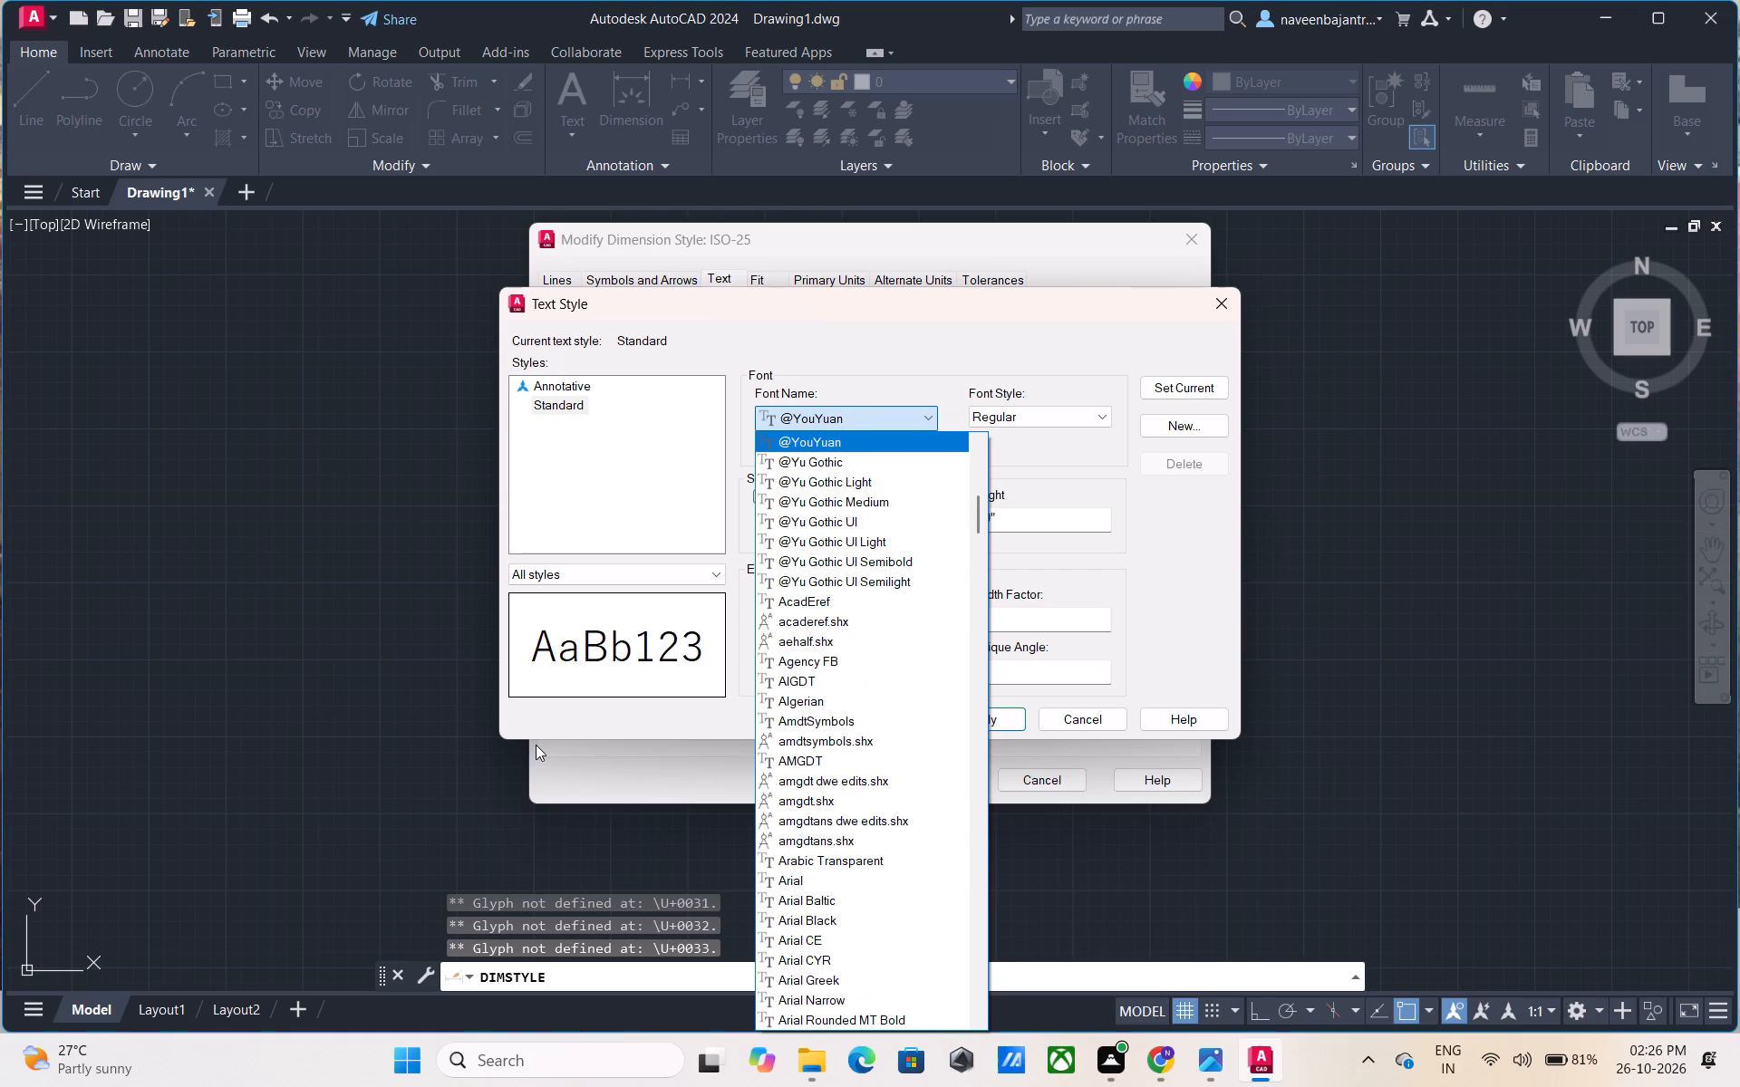
{"action": "key", "text": "Up"}
{"action": "key", "text": "Up"}
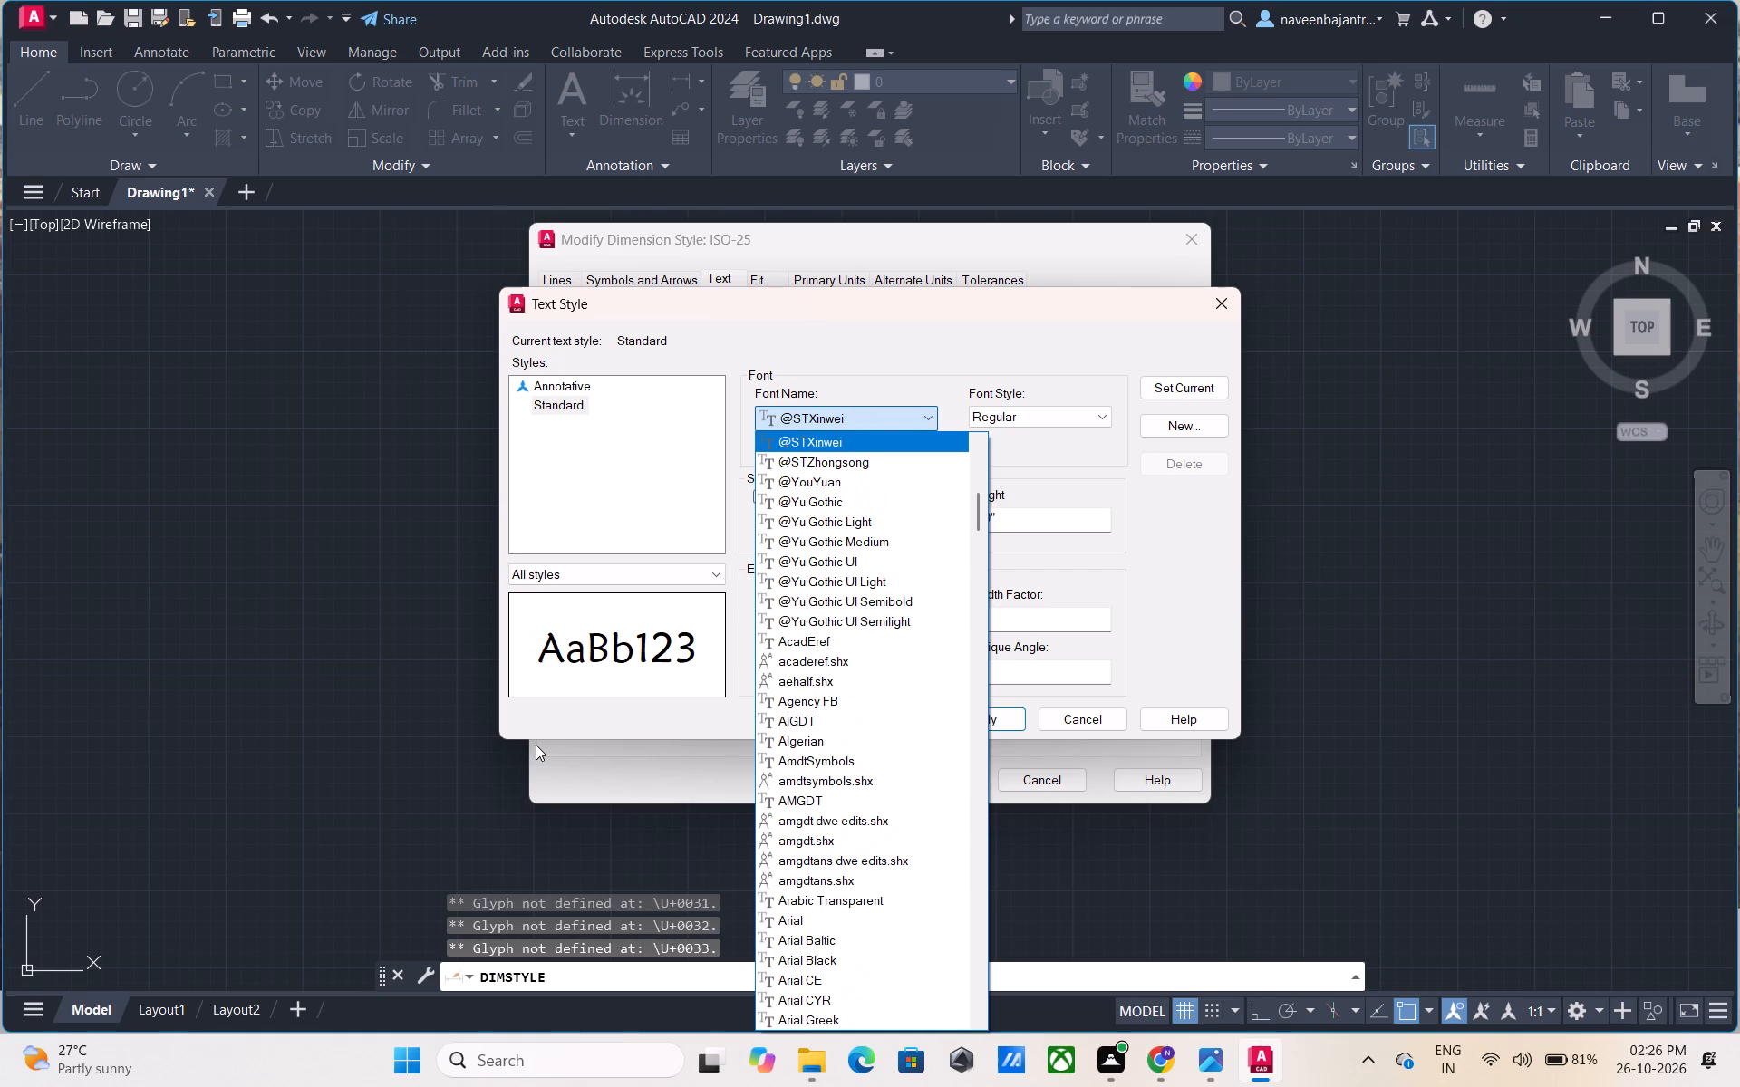
{"action": "key", "text": "Up"}
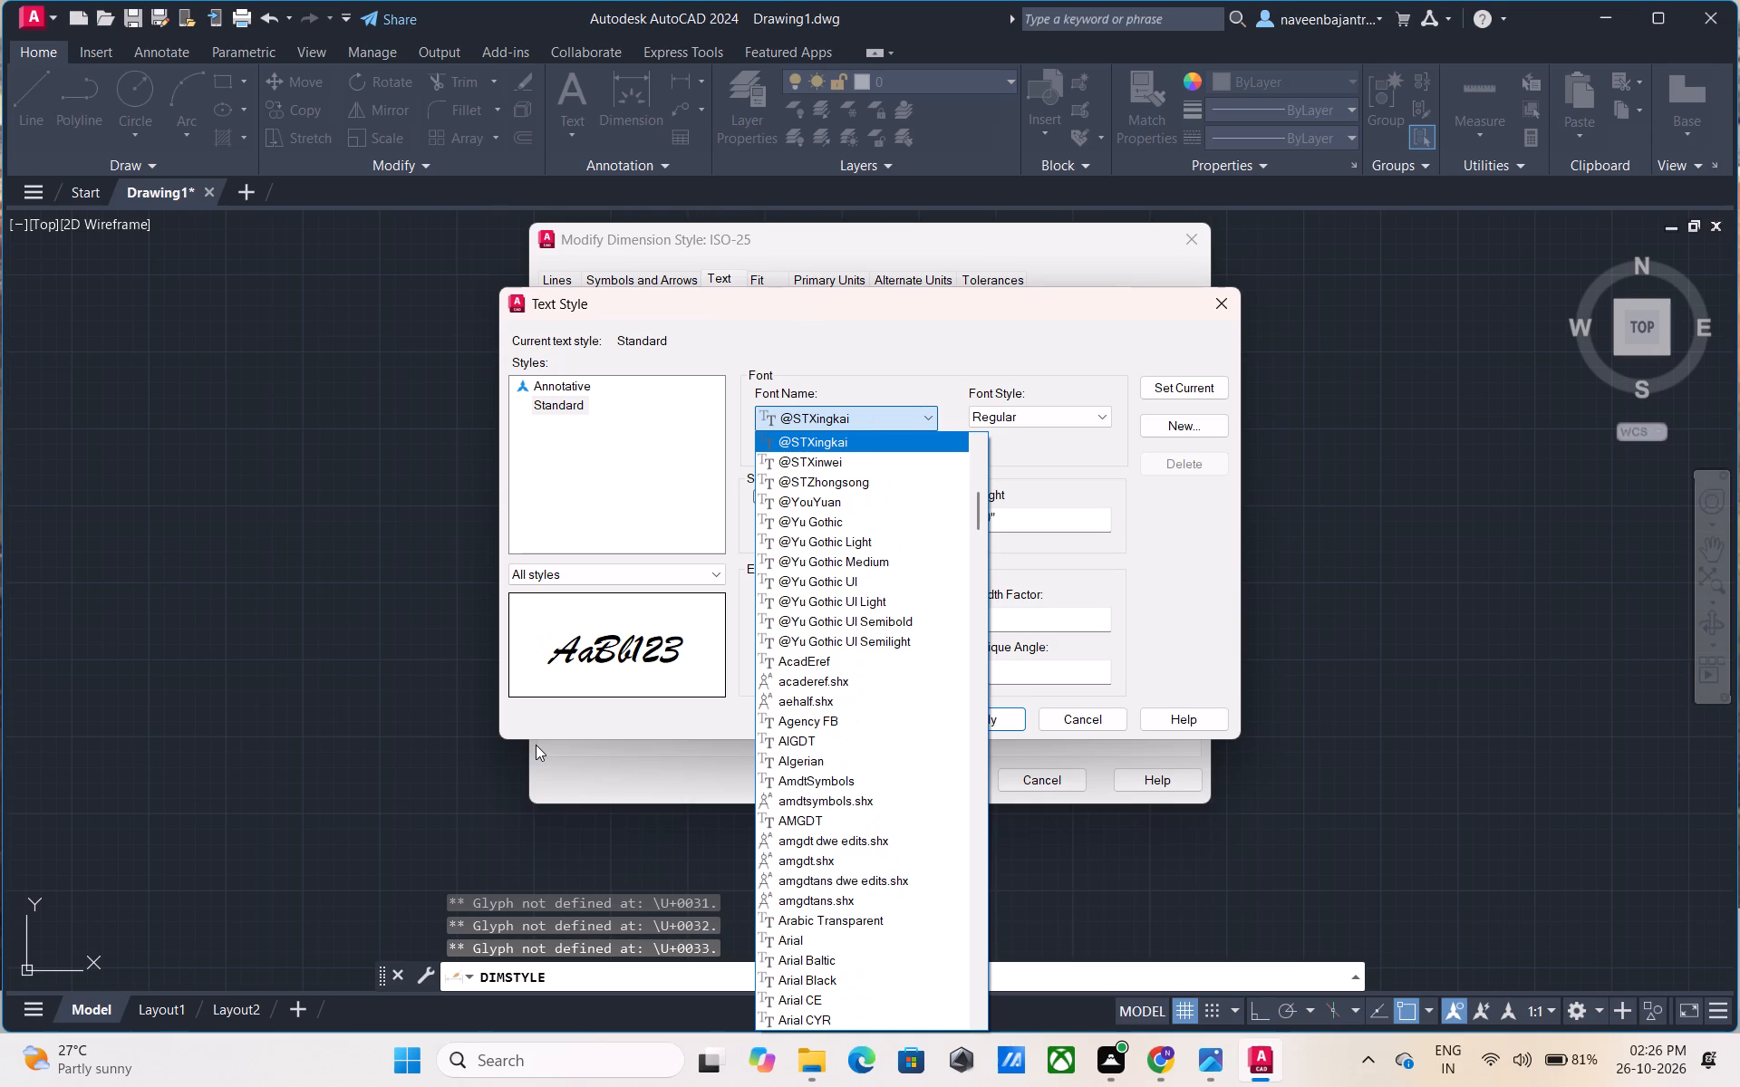
{"action": "key", "text": "Up"}
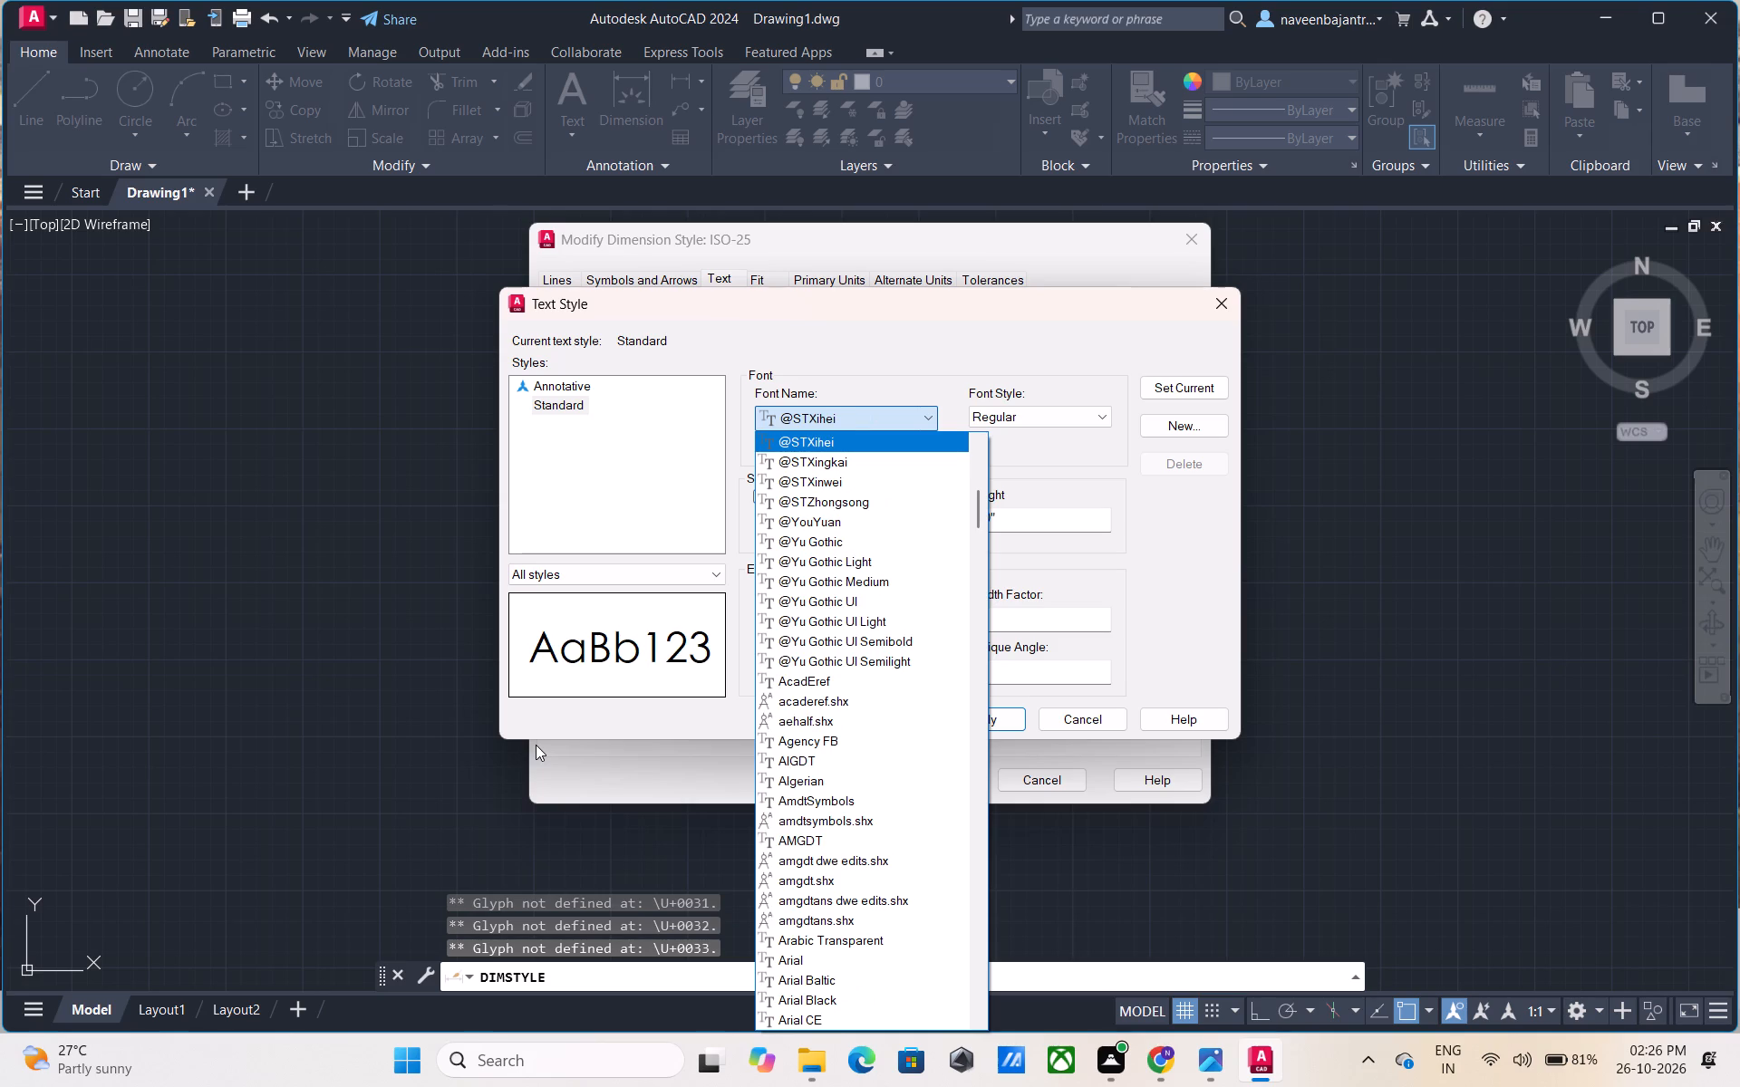
{"action": "key", "text": "Up"}
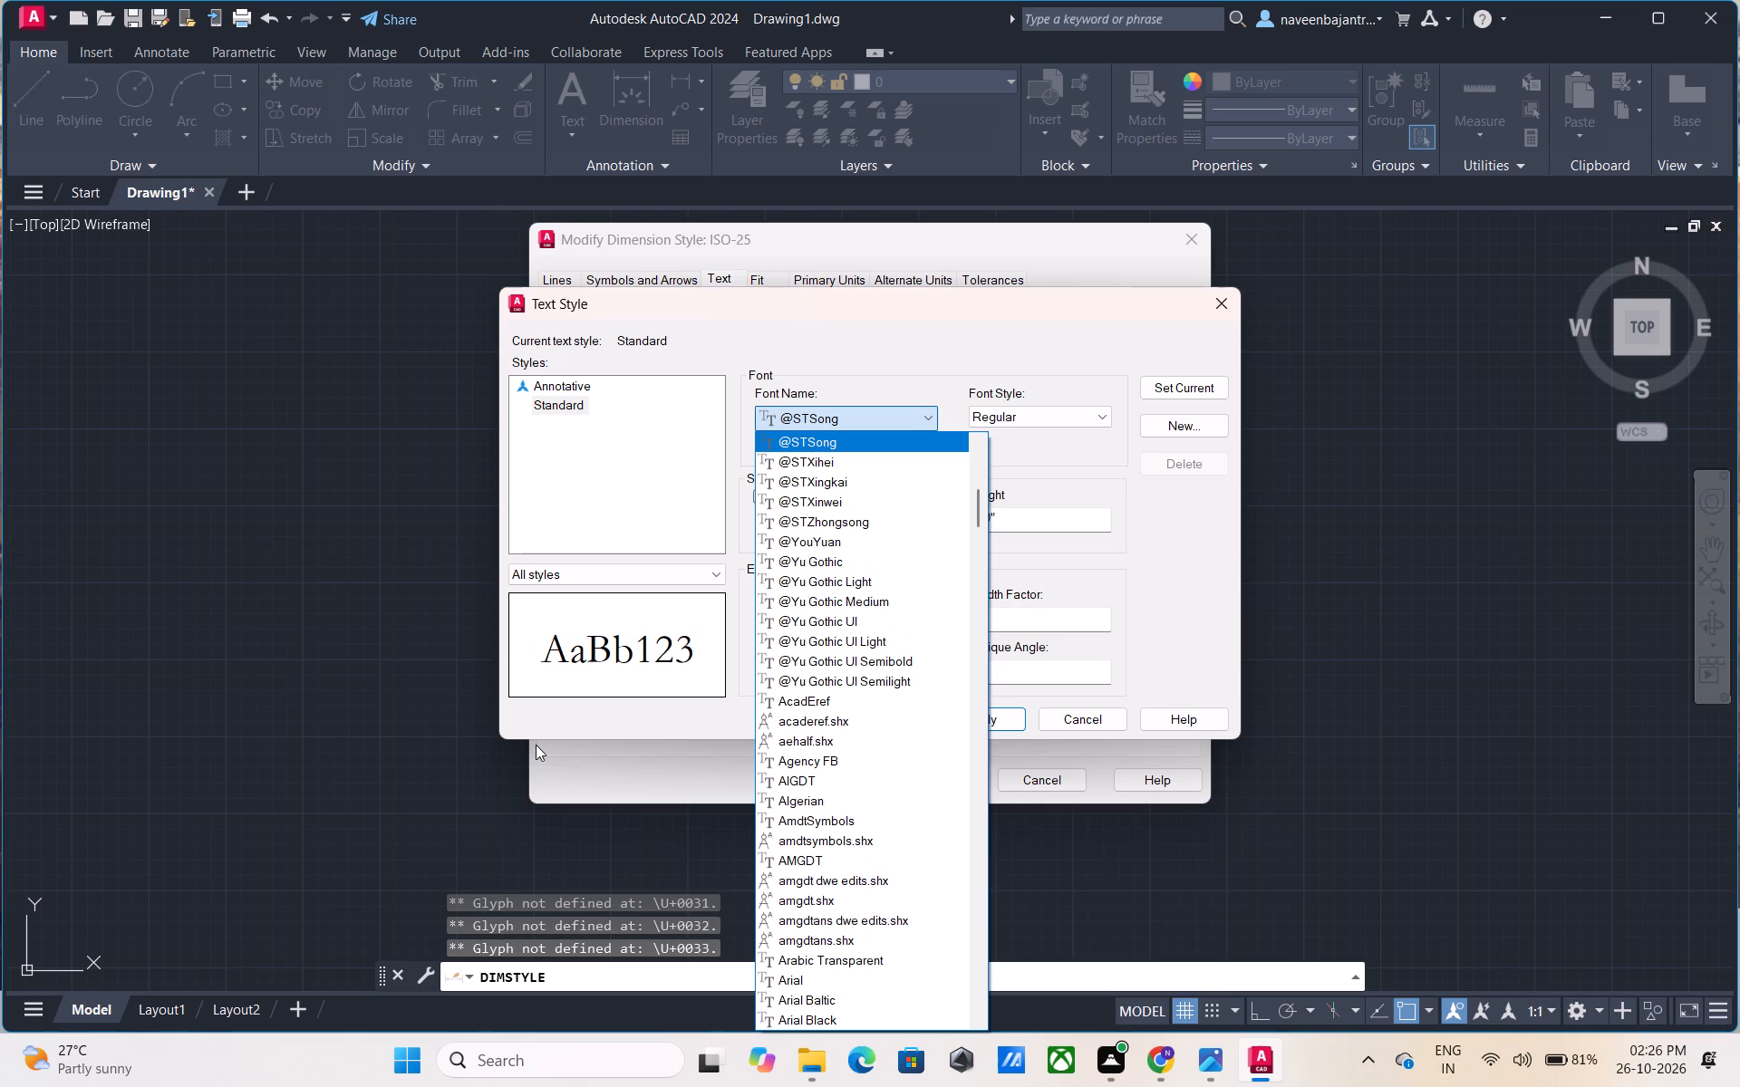
{"action": "key", "text": "Up"}
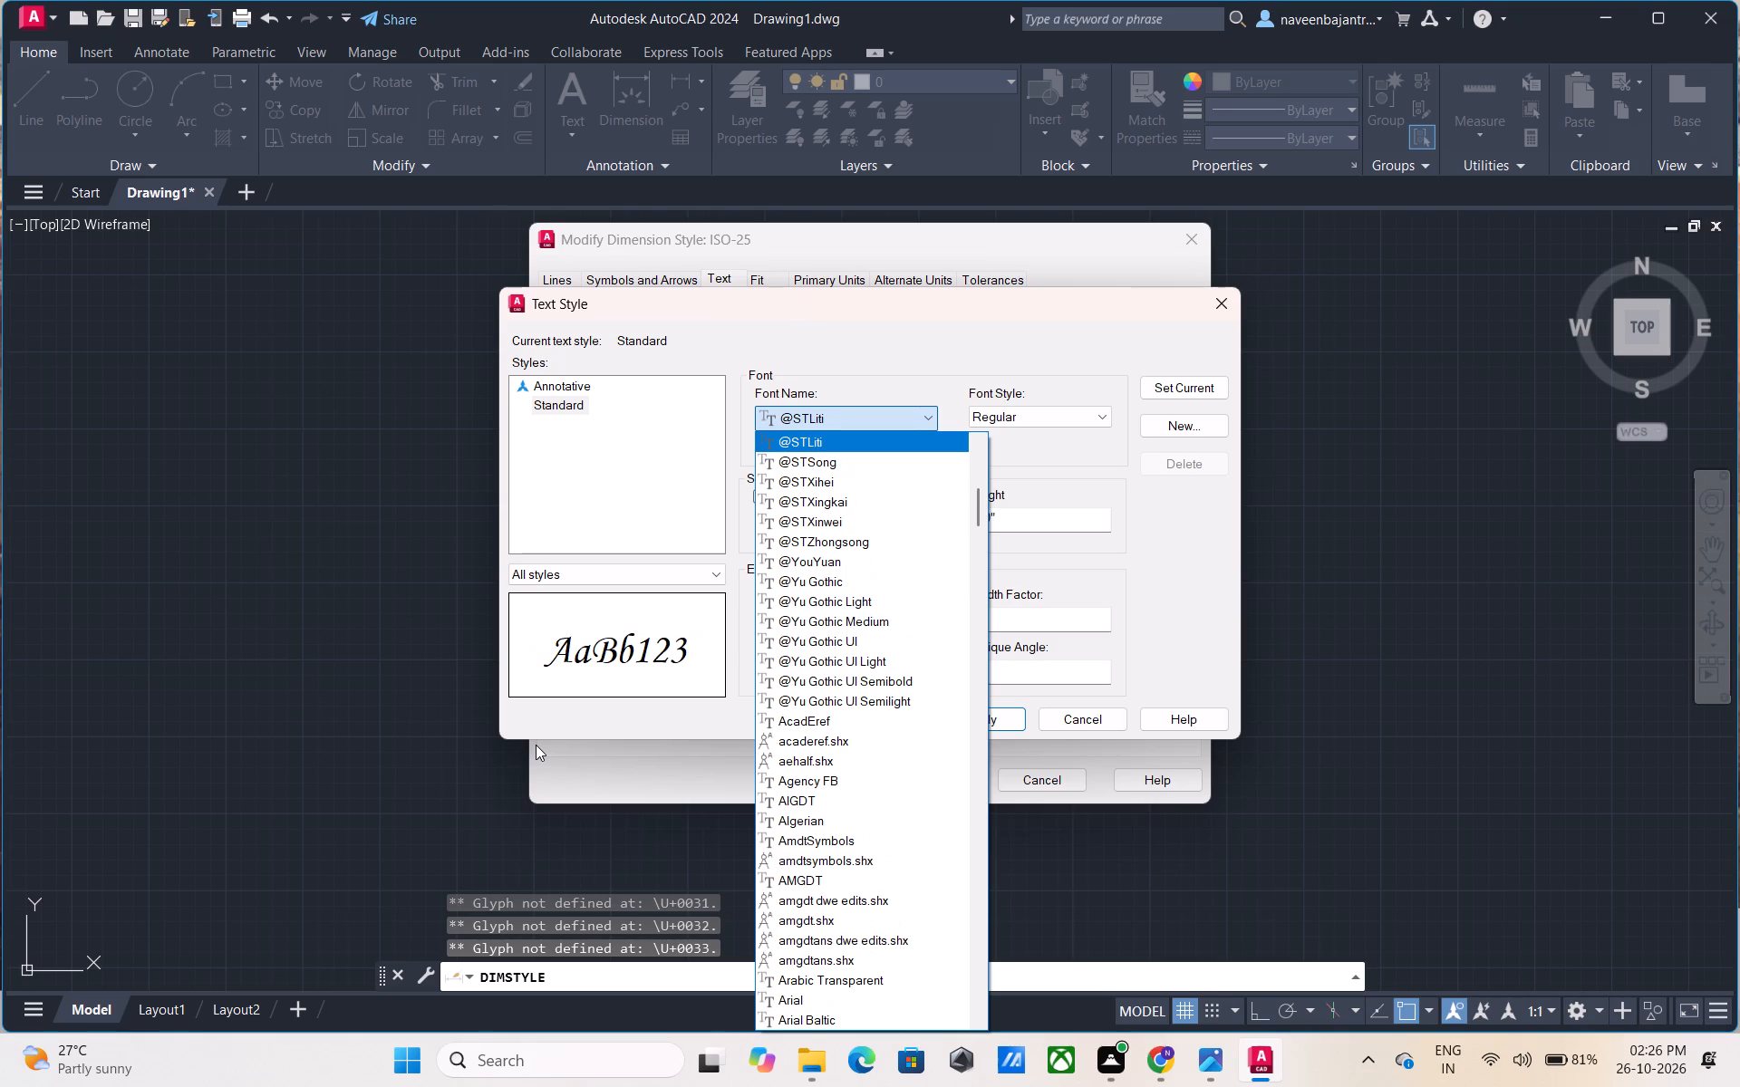
{"action": "key", "text": "Up"}
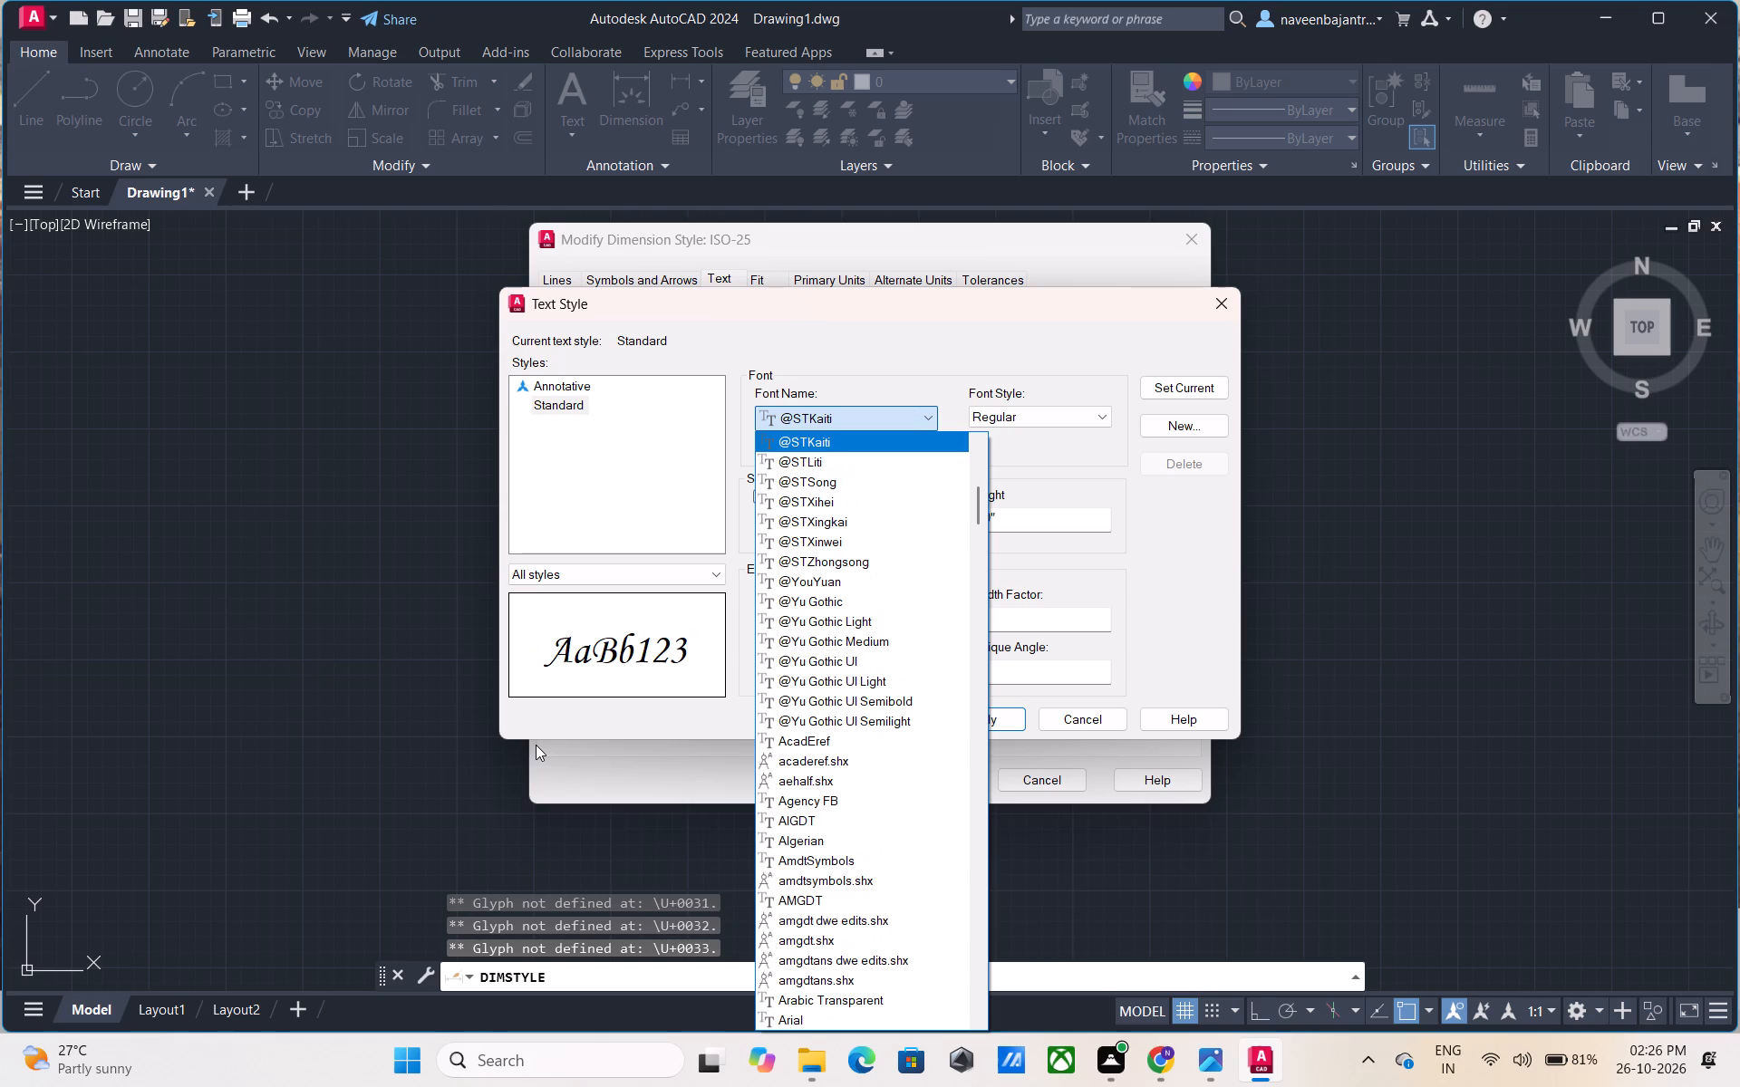
{"action": "key", "text": "Up"}
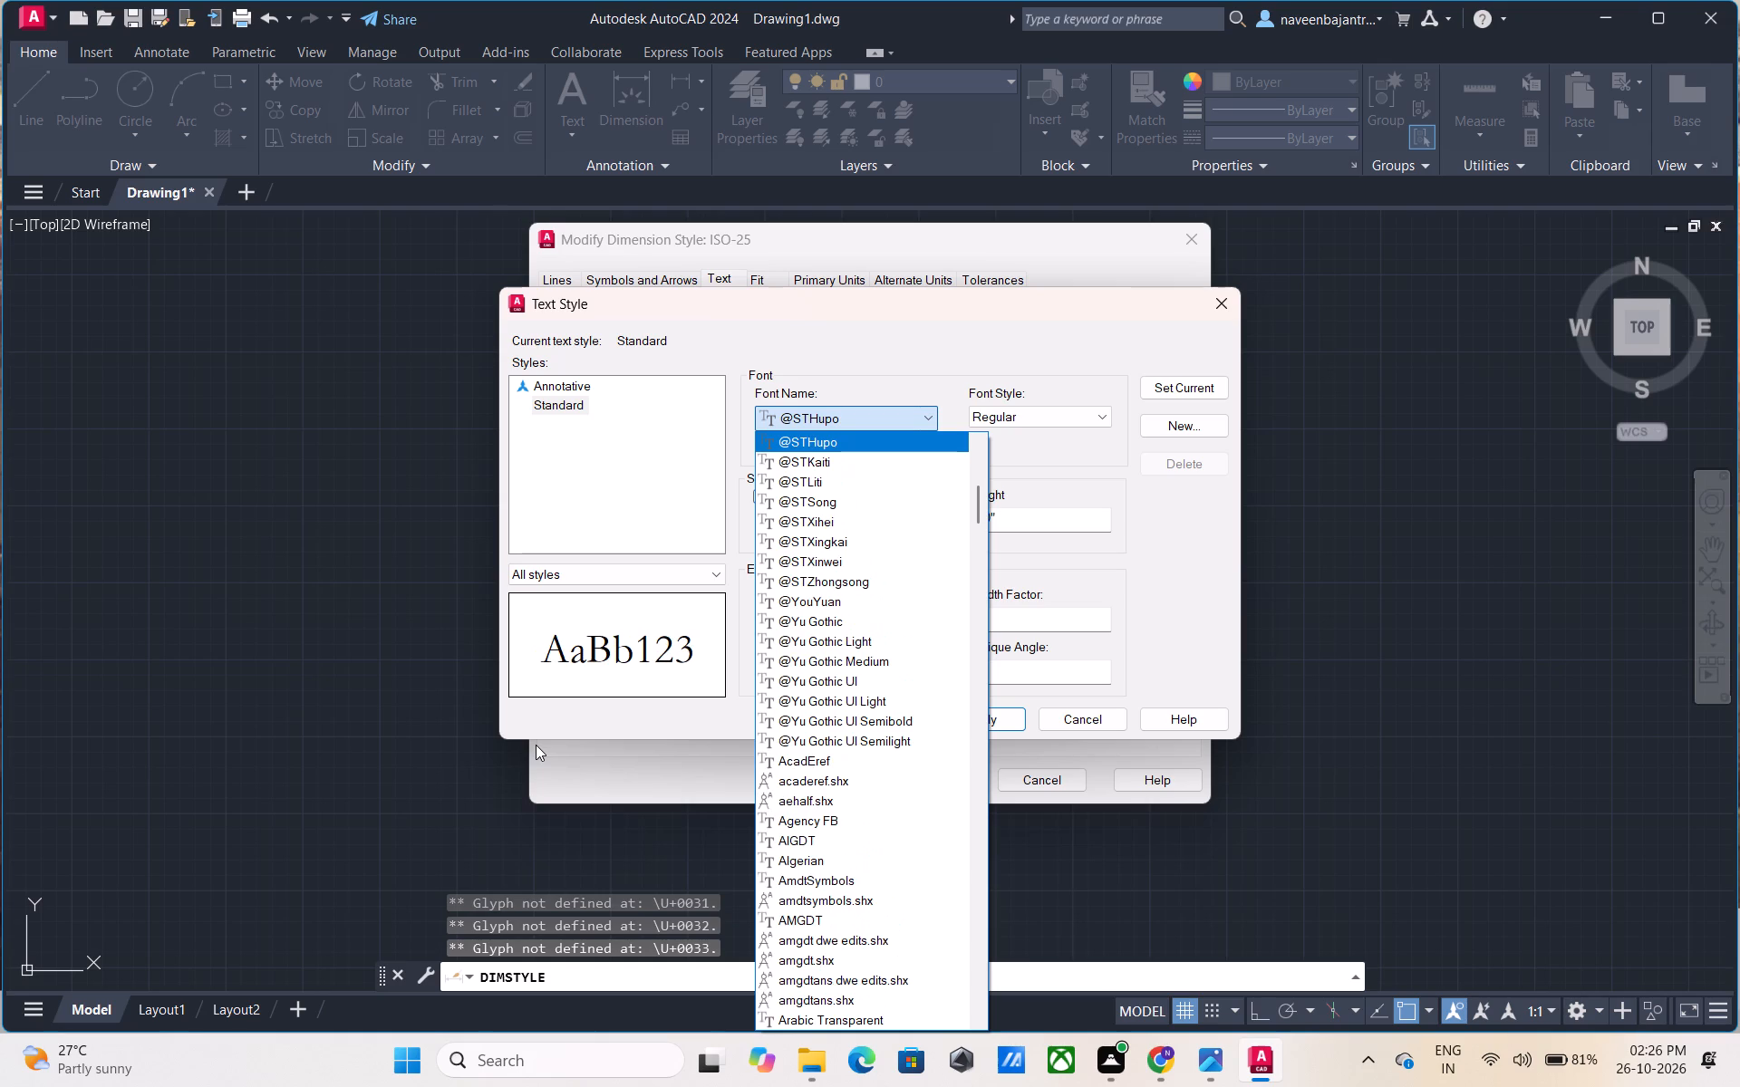
{"action": "key", "text": "Up"}
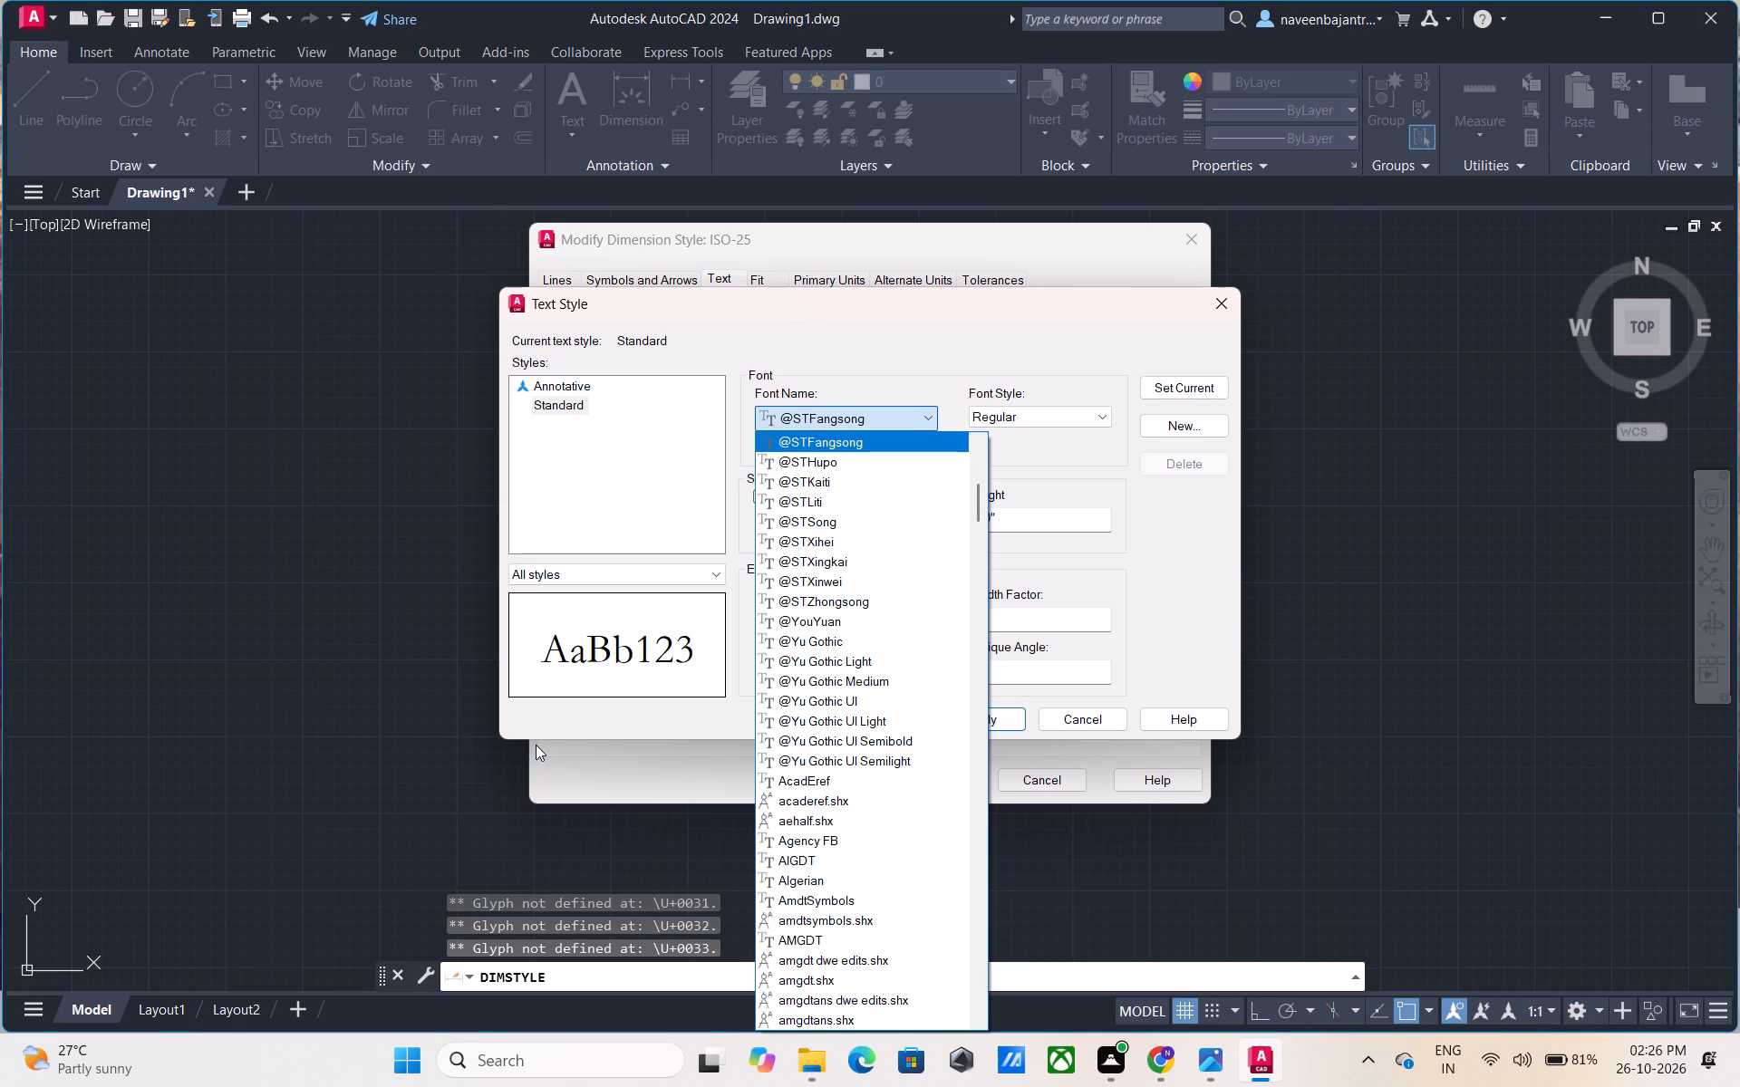
{"action": "key", "text": "Up"}
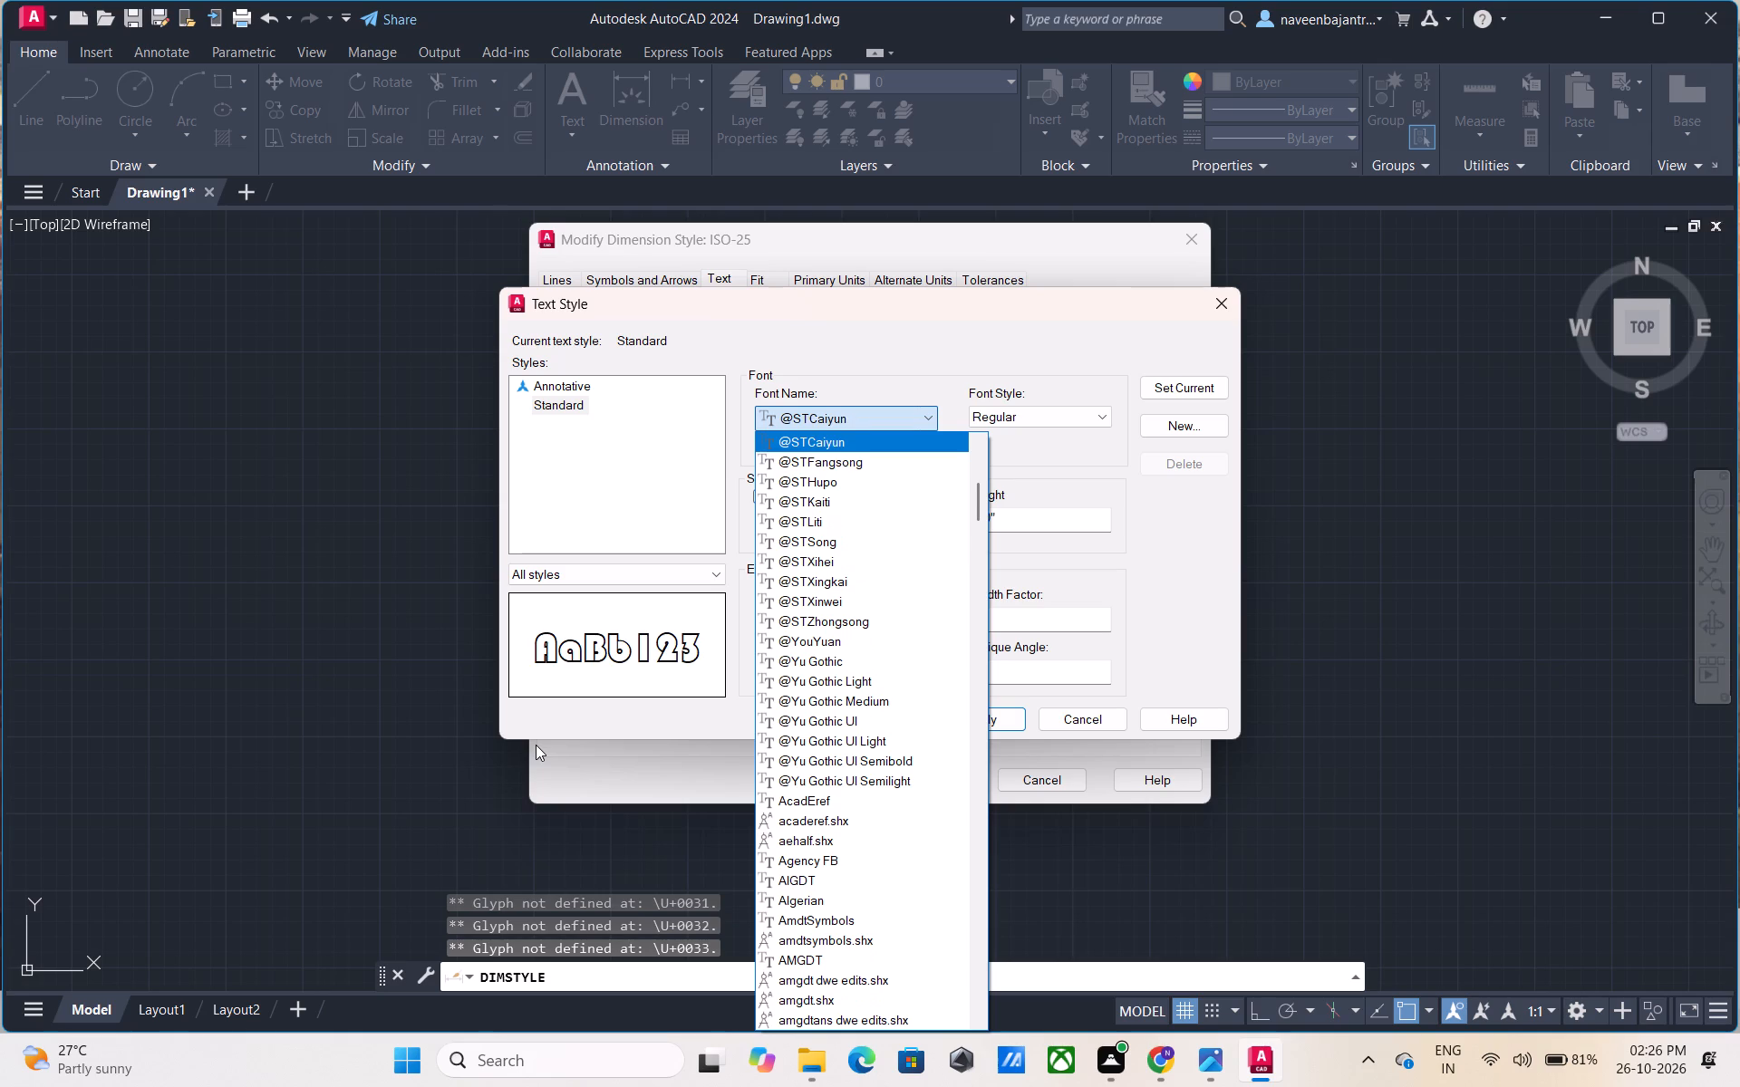
{"action": "key", "text": "Up"}
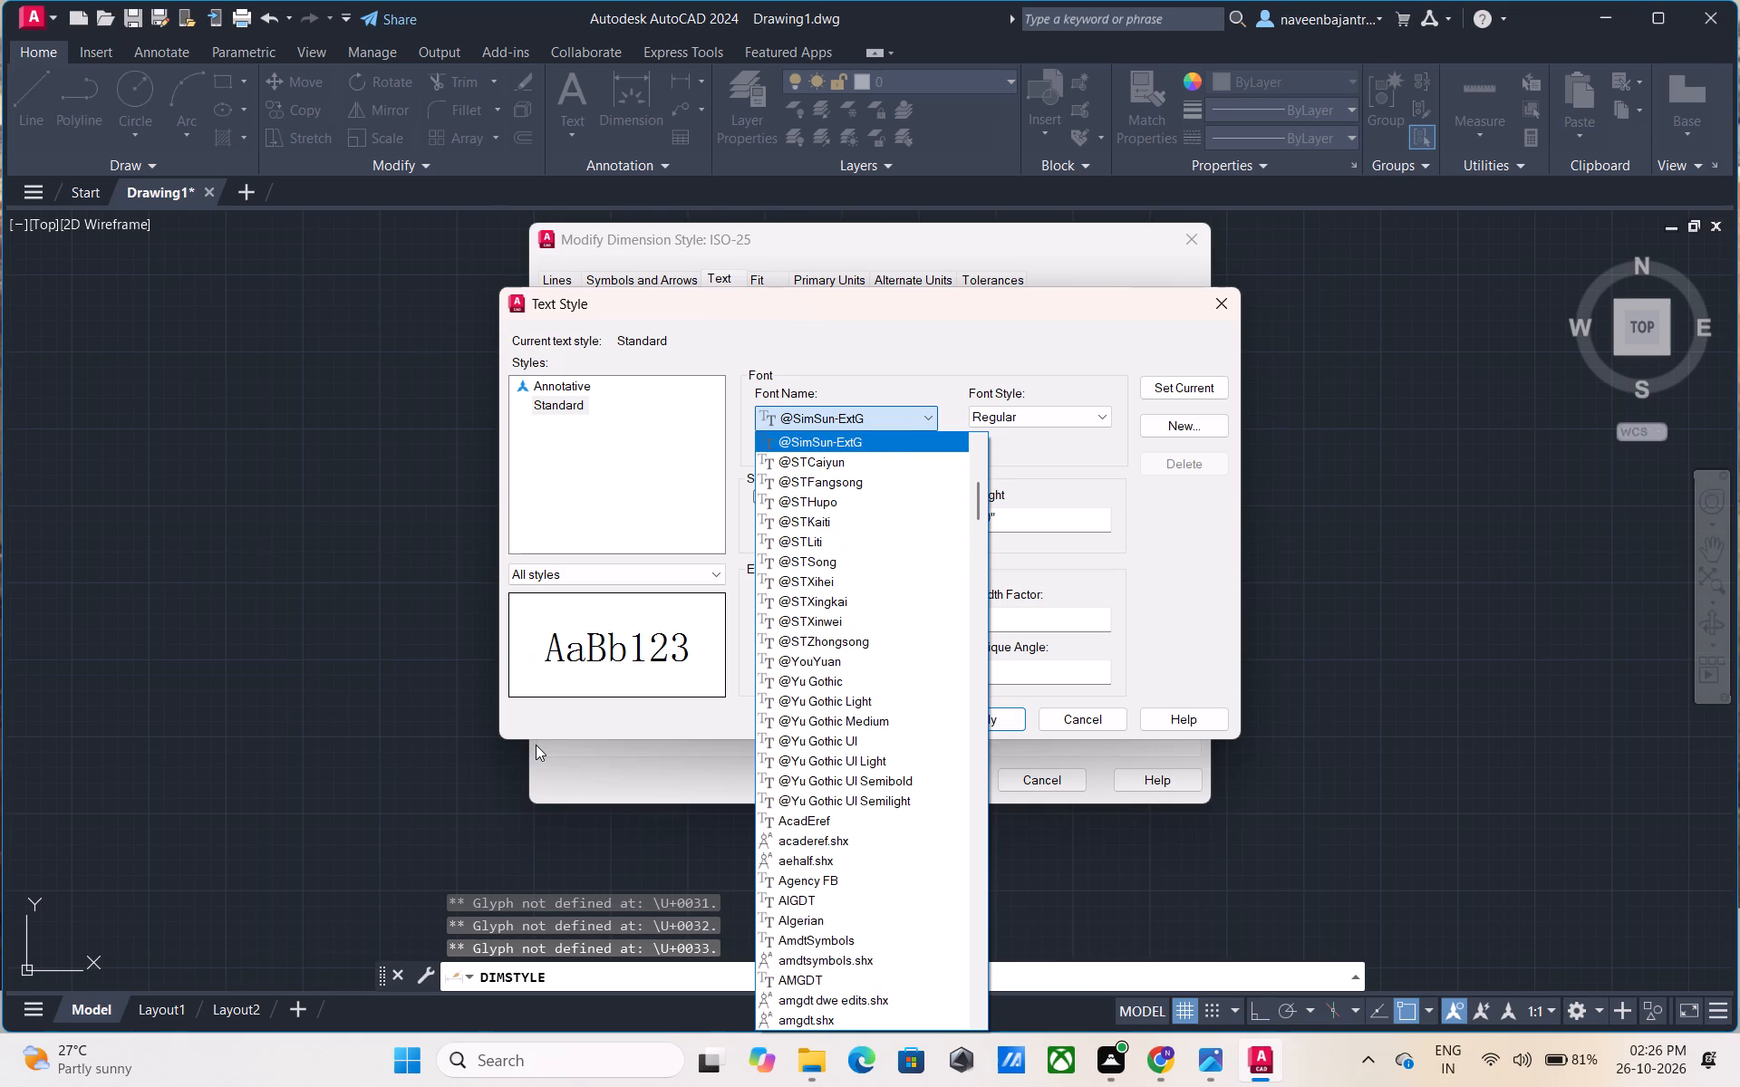
{"action": "key", "text": "Up"}
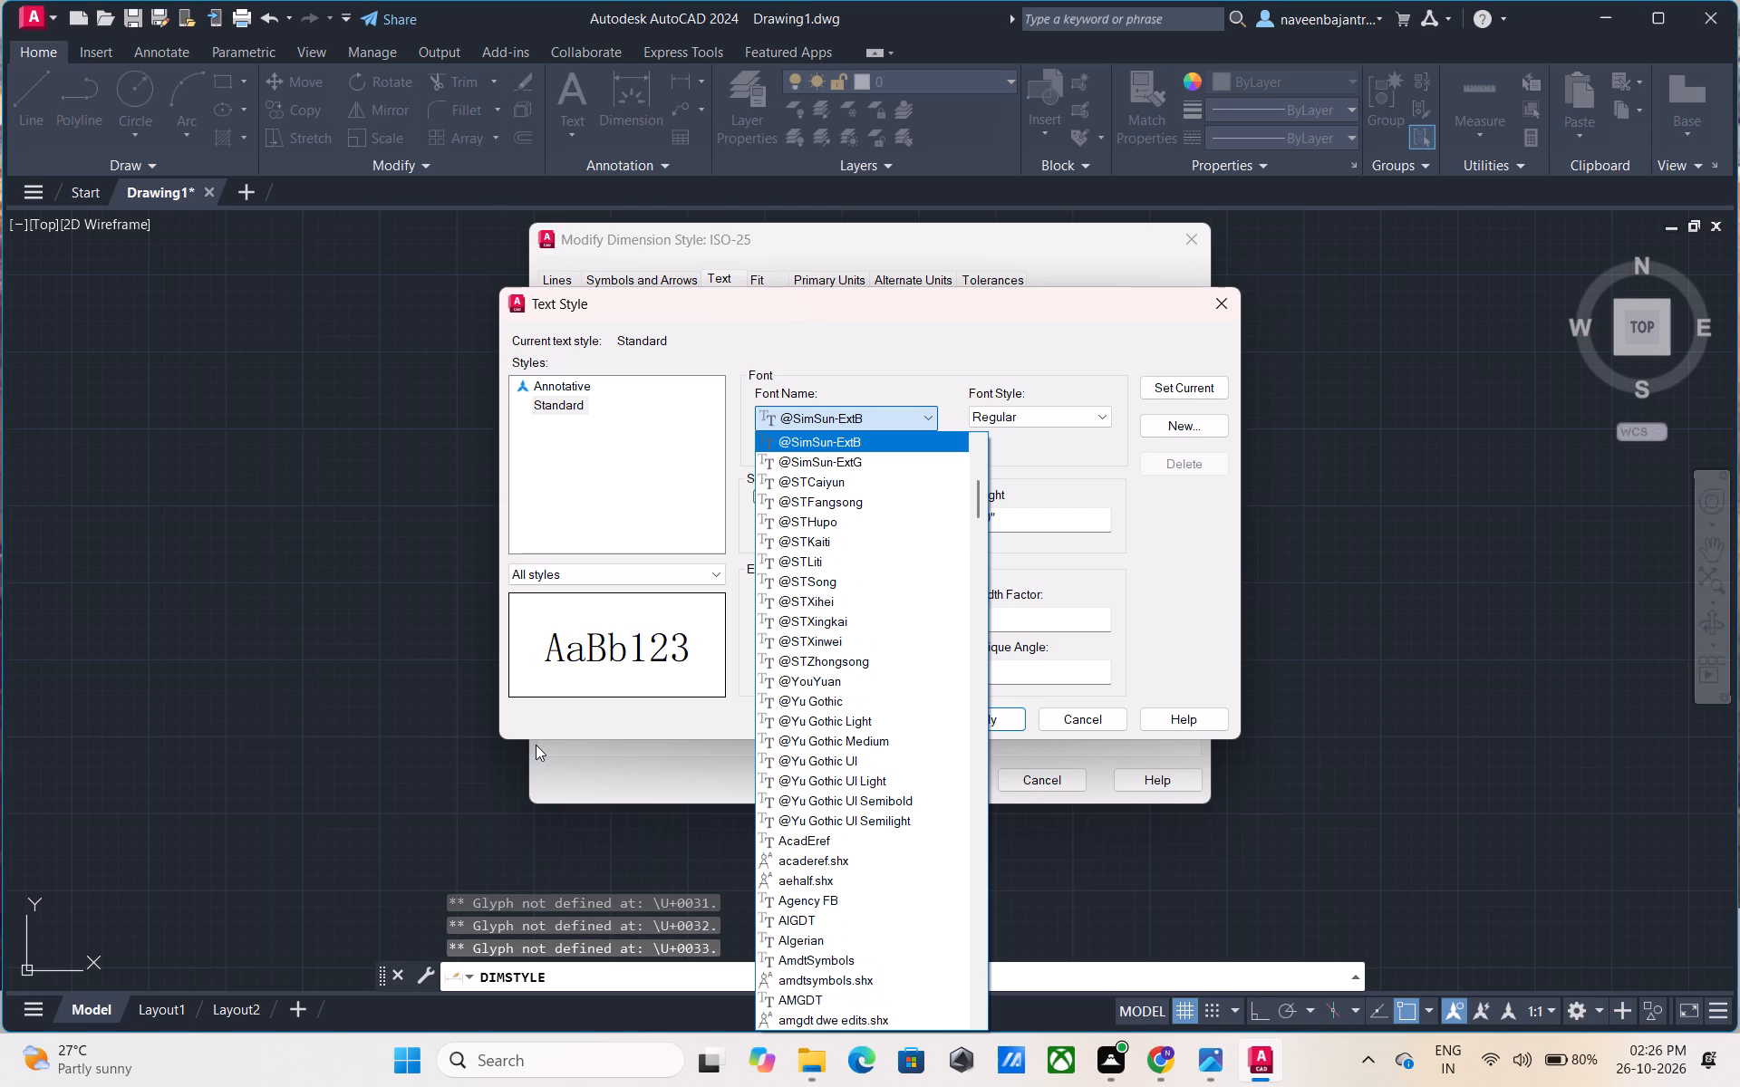
{"action": "key", "text": "Up"}
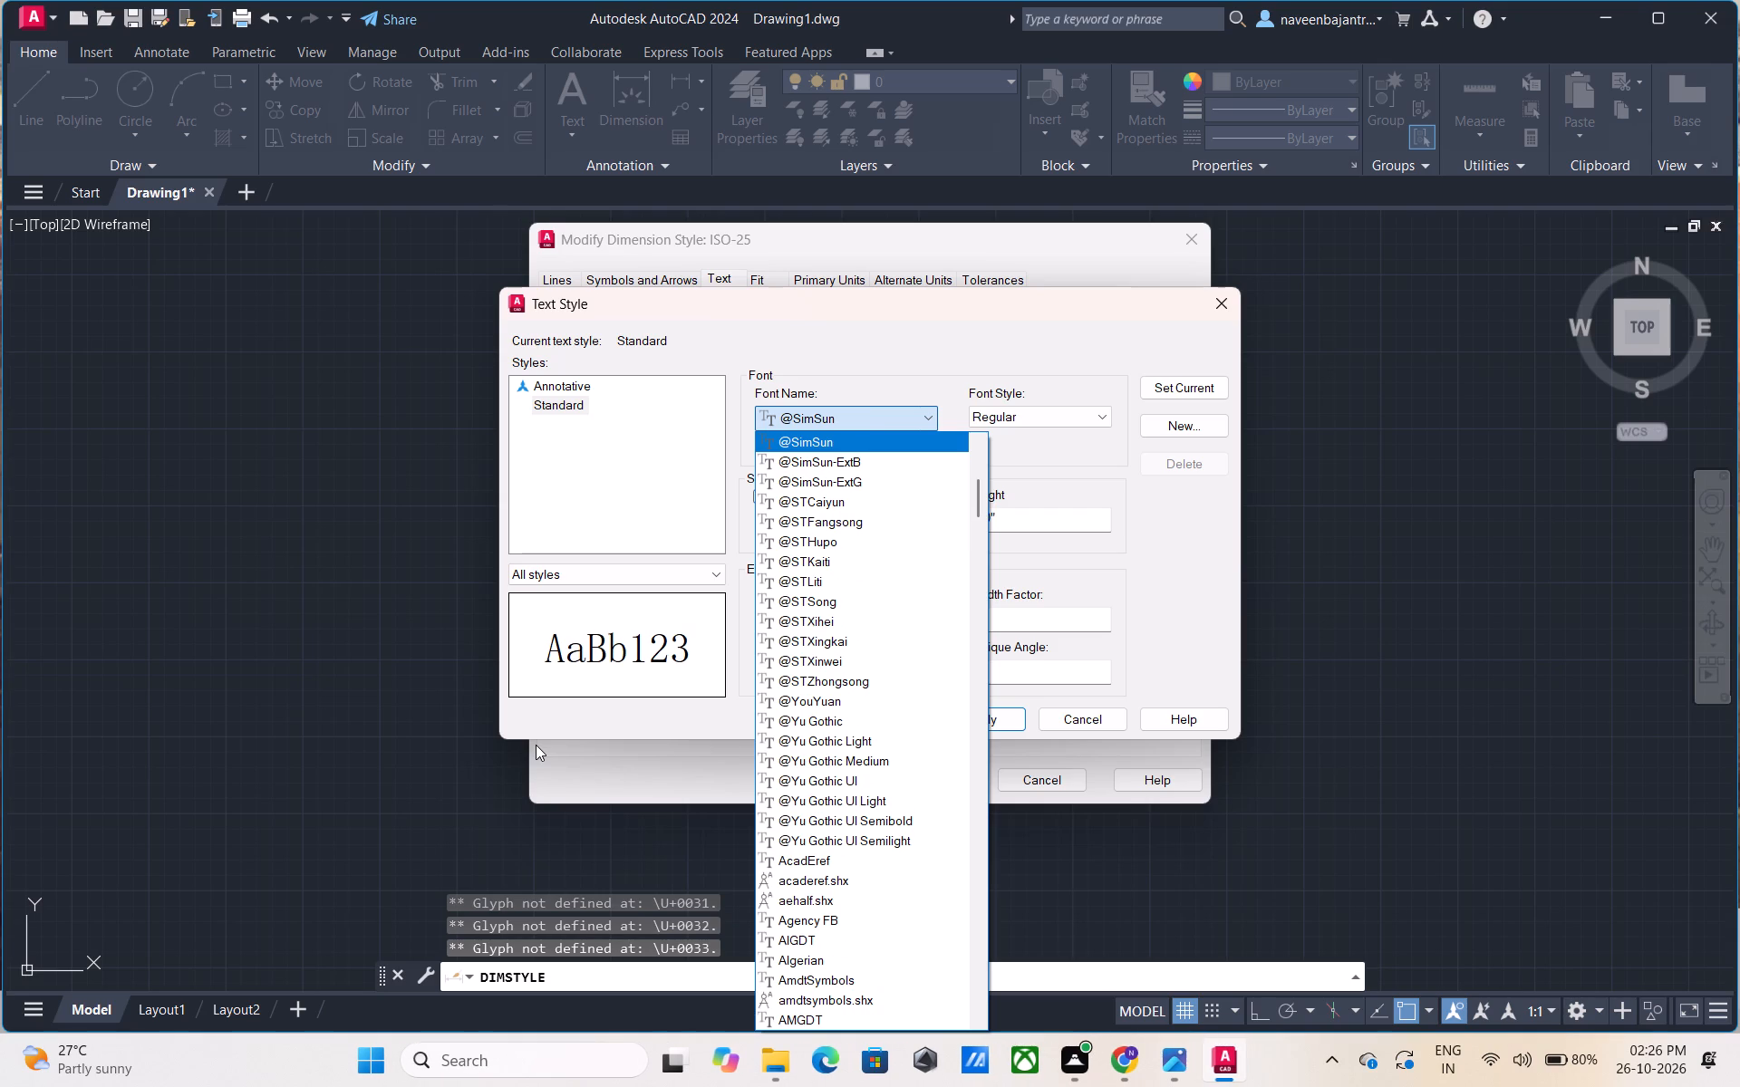
{"action": "key", "text": "Up"}
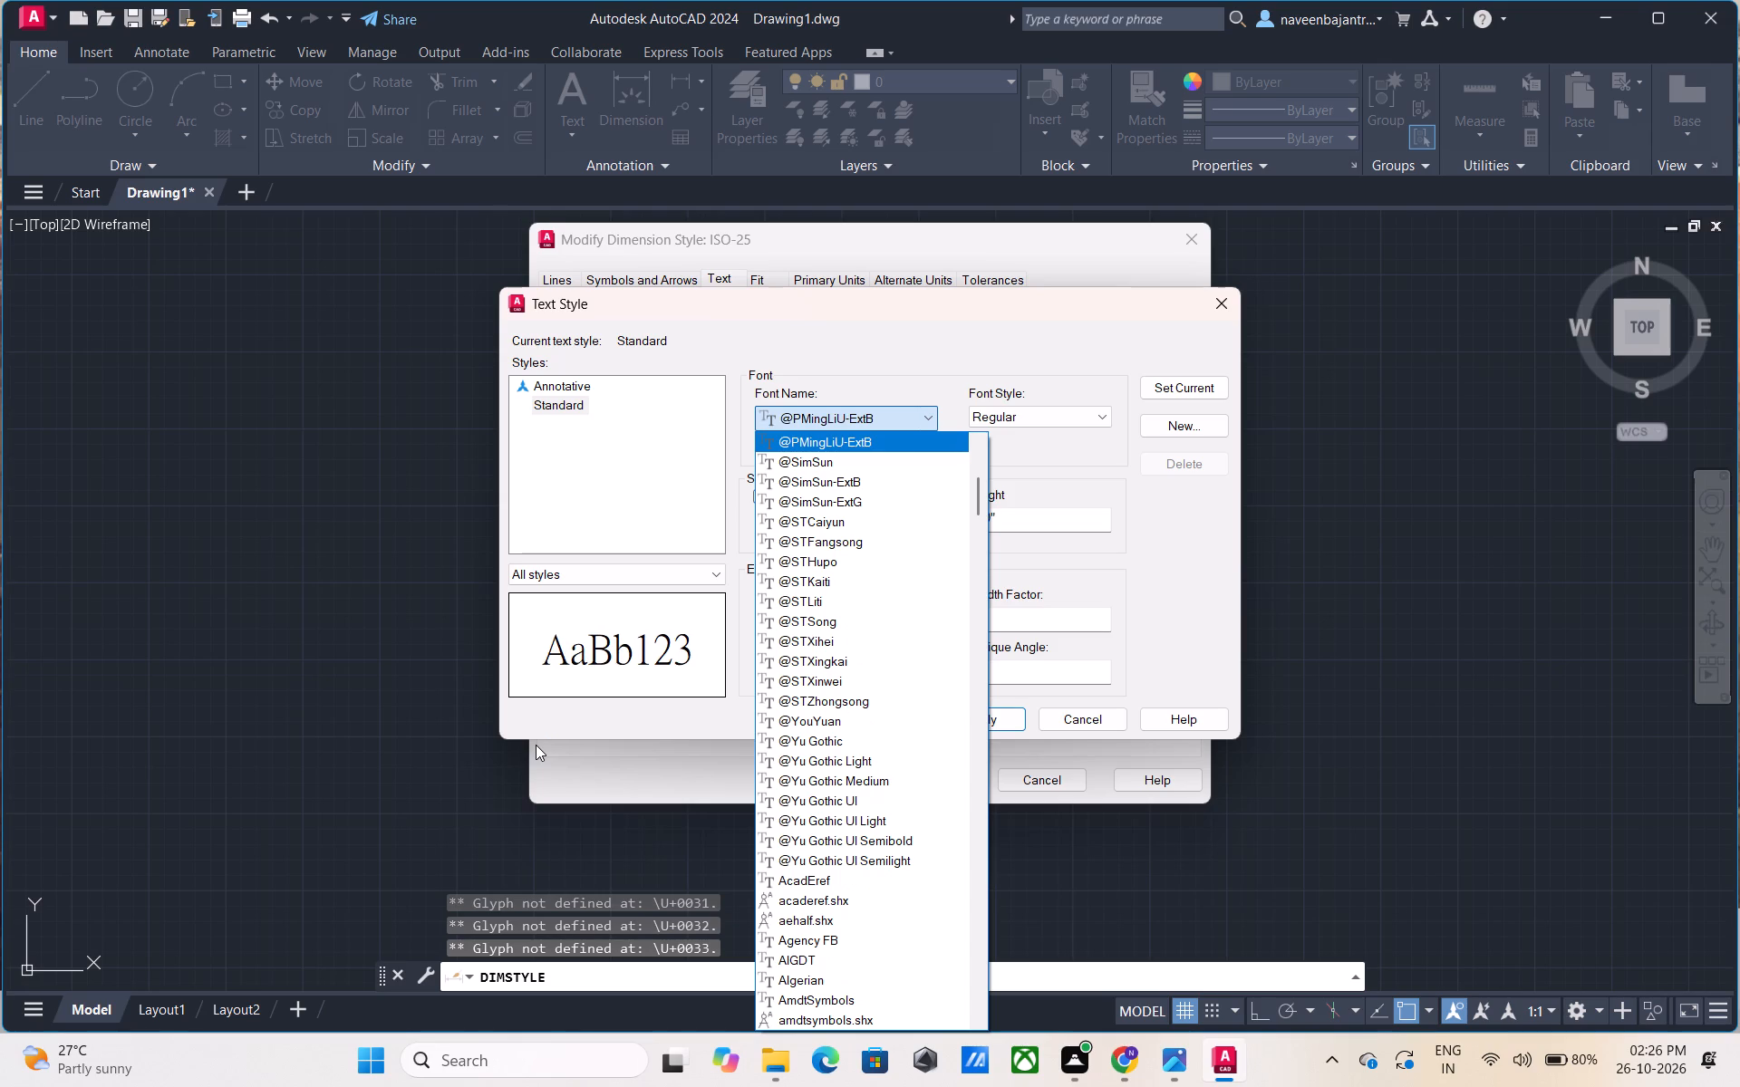
{"action": "key", "text": "Up"}
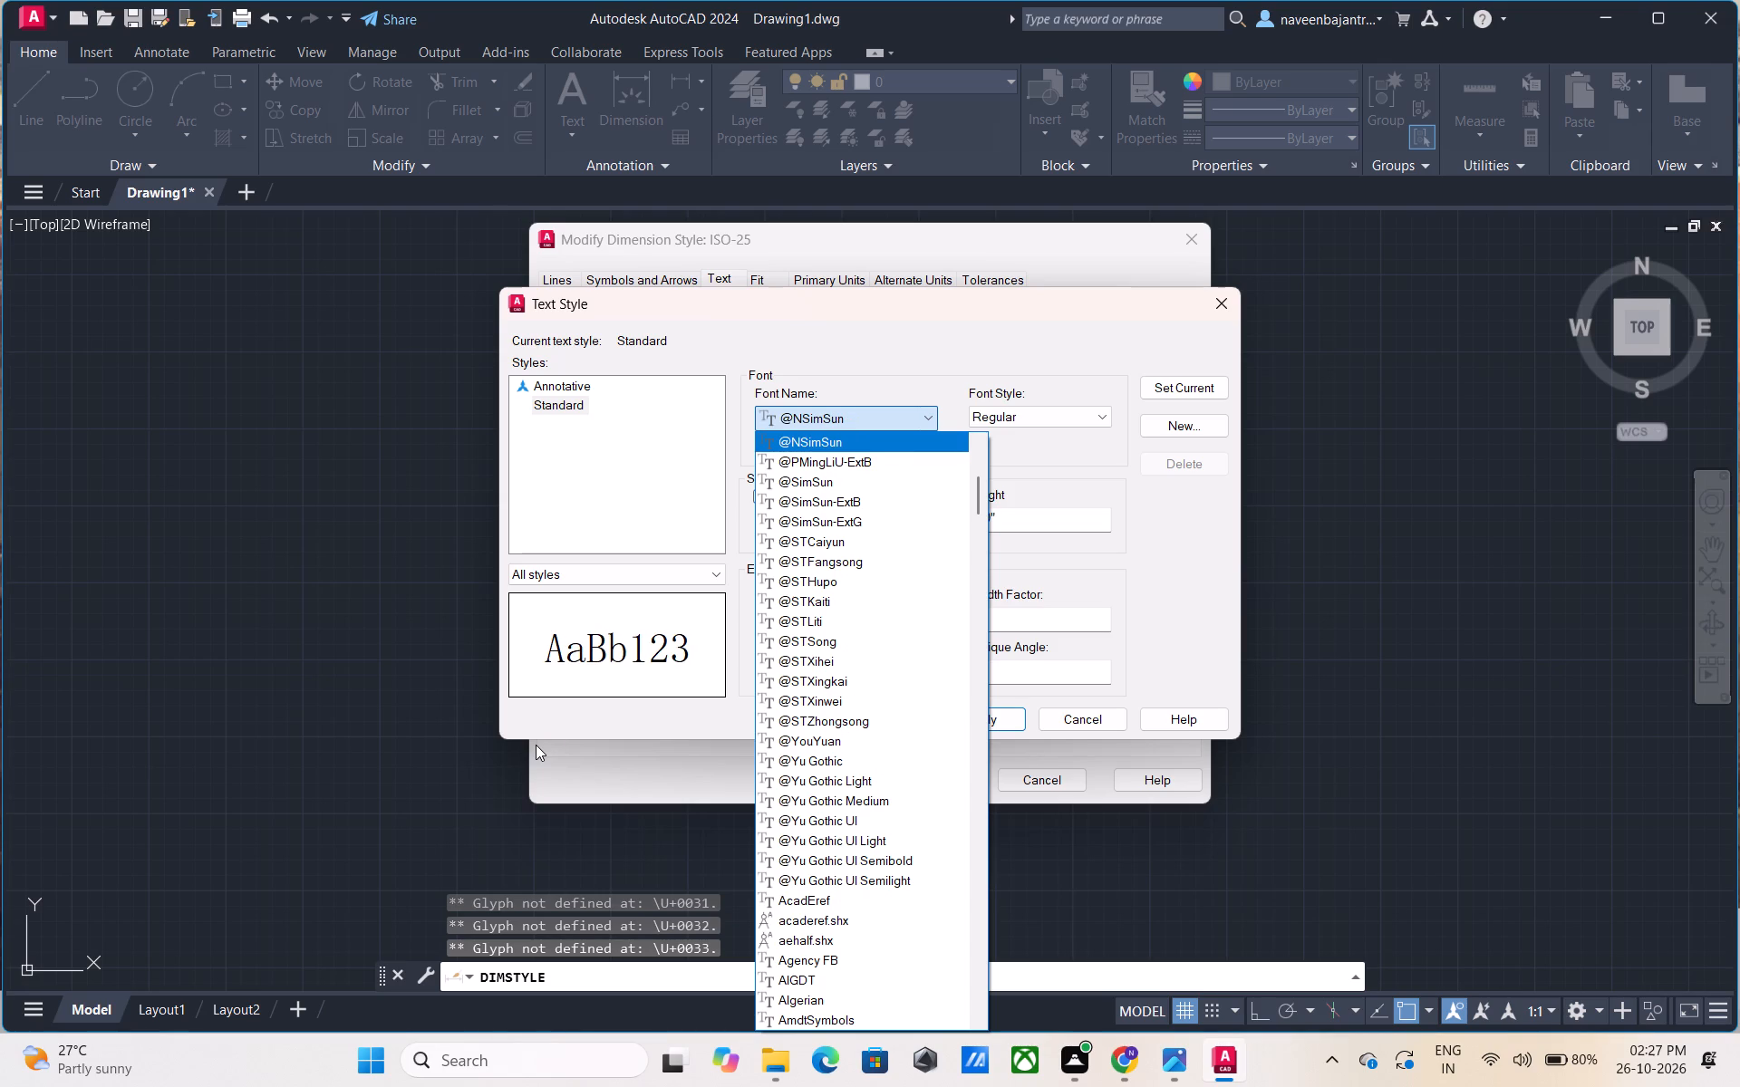
{"action": "key", "text": "Up"}
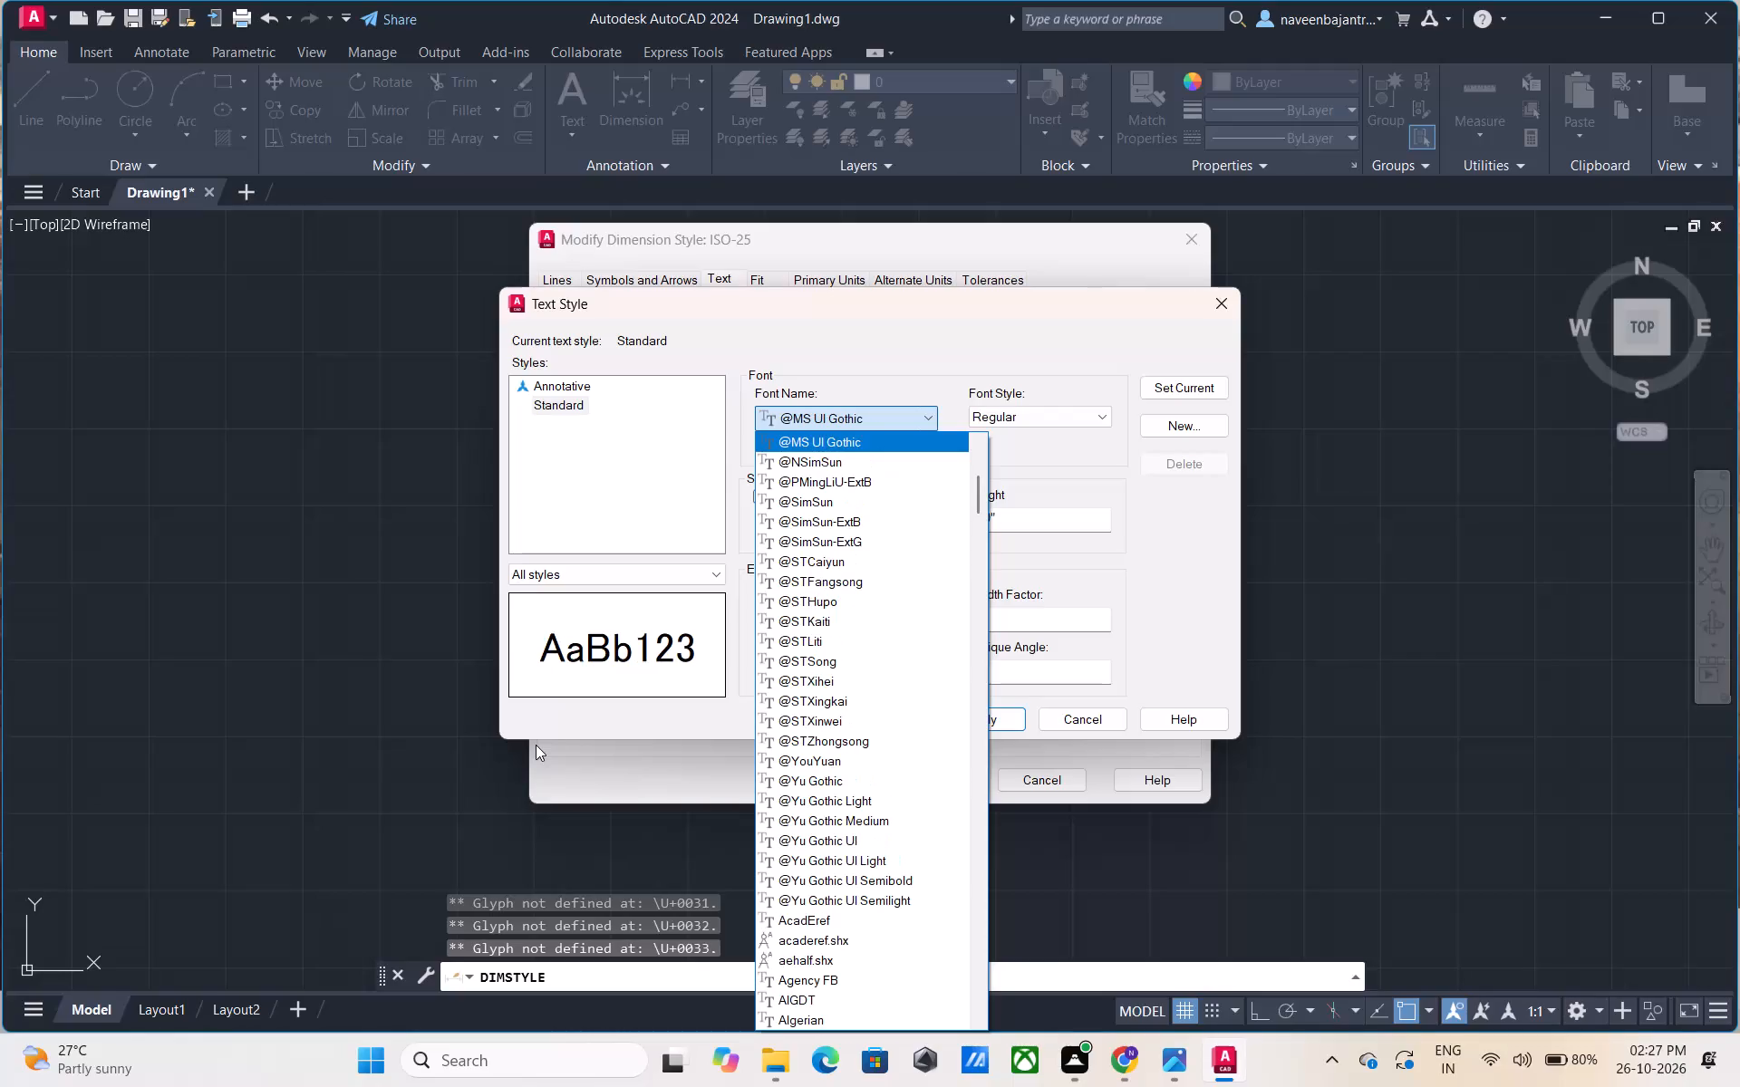
{"action": "key", "text": "Up"}
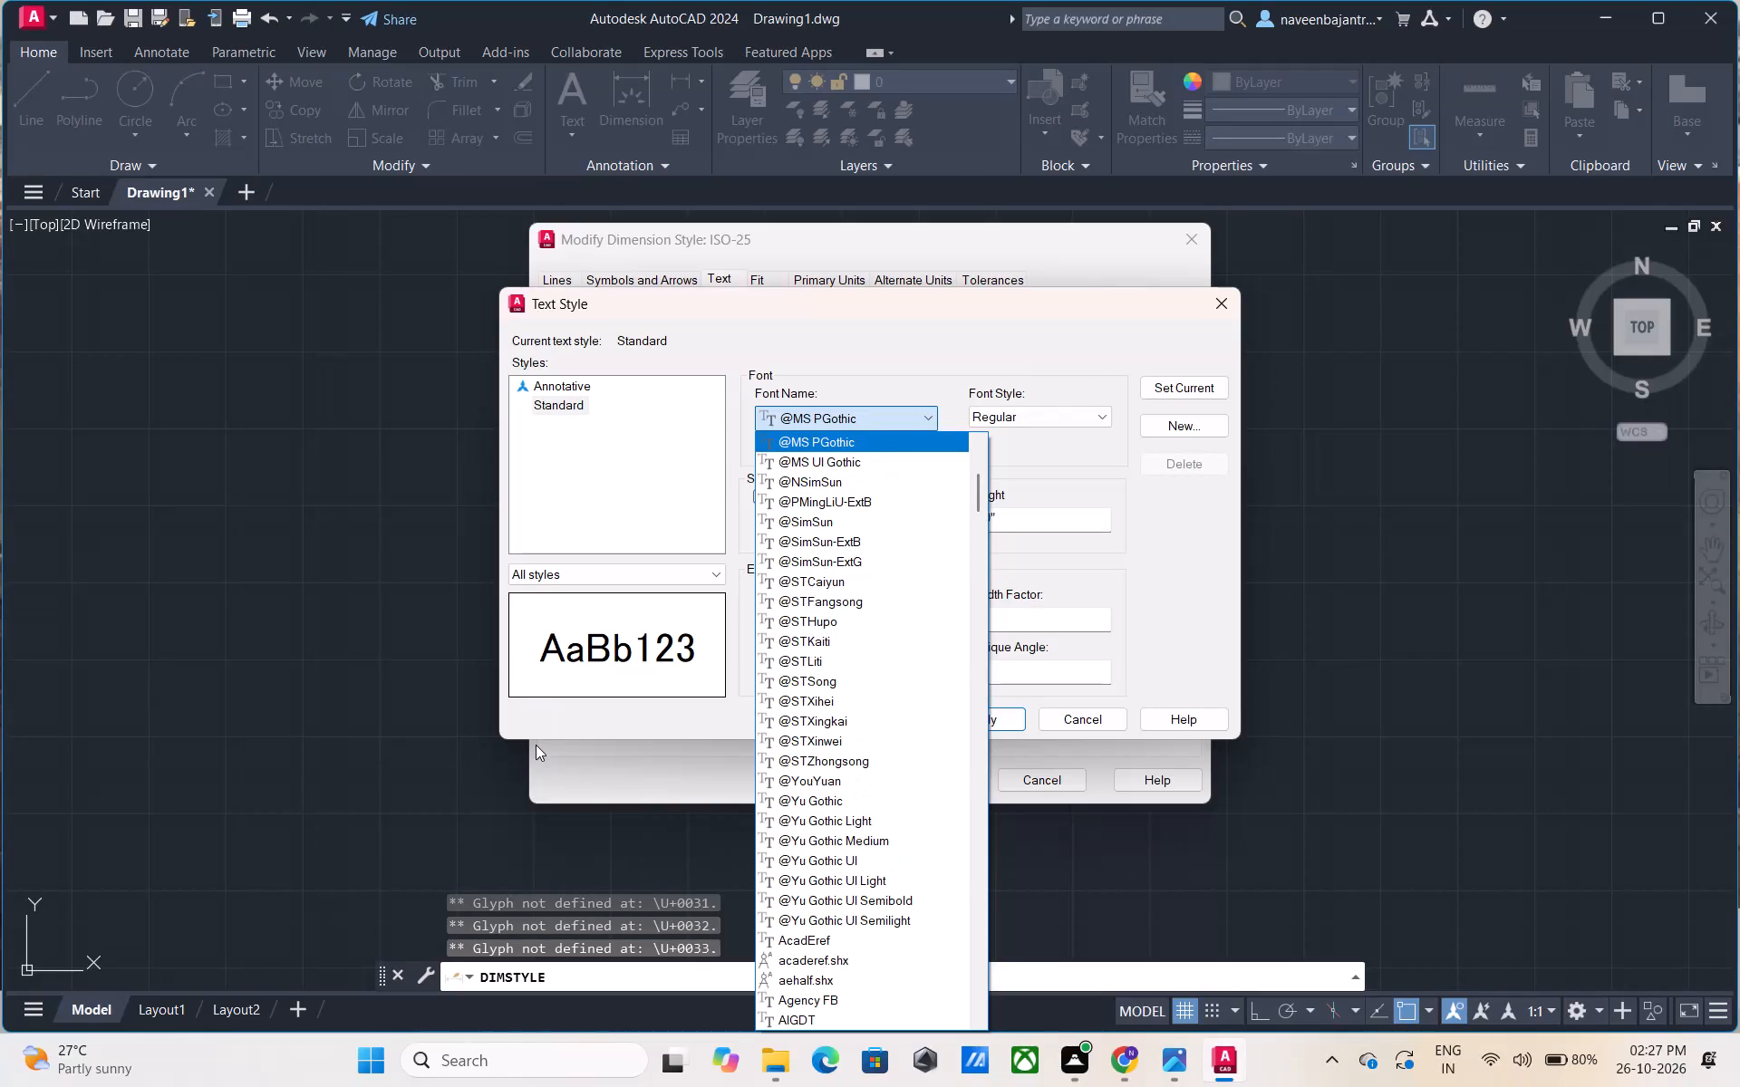
{"action": "key", "text": "Up"}
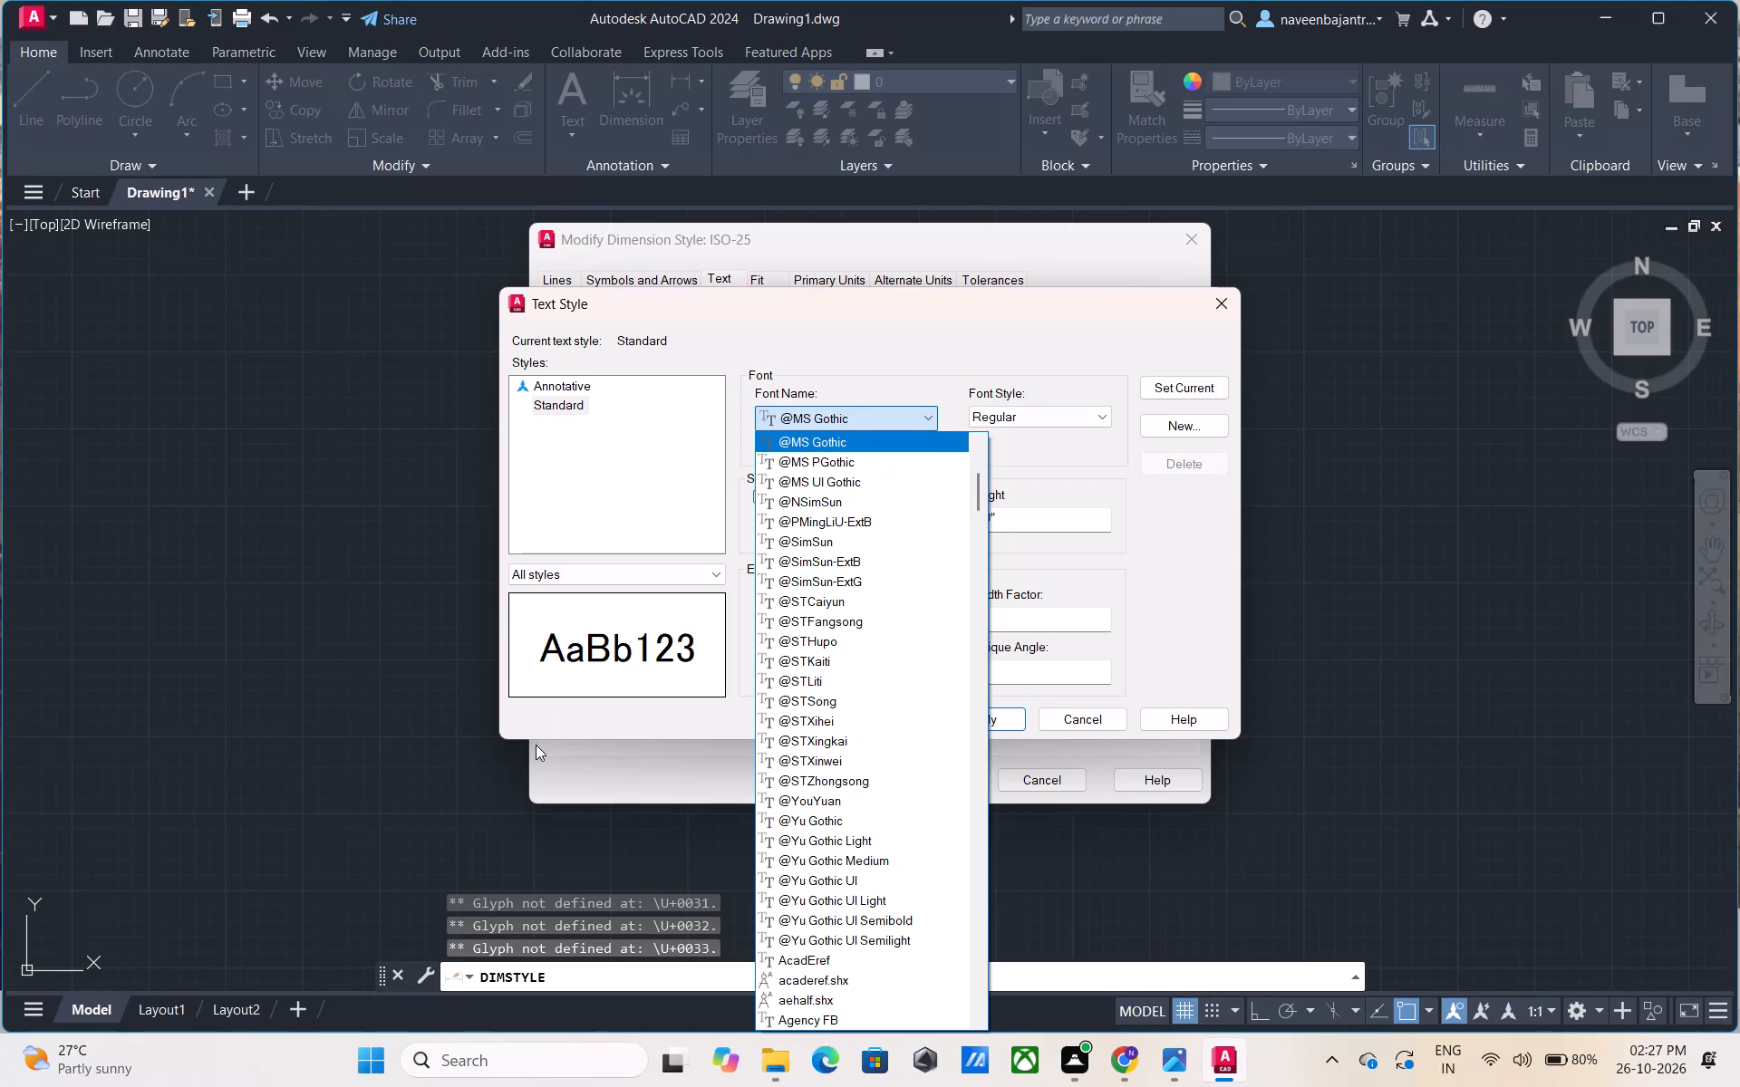
{"action": "key", "text": "Up"}
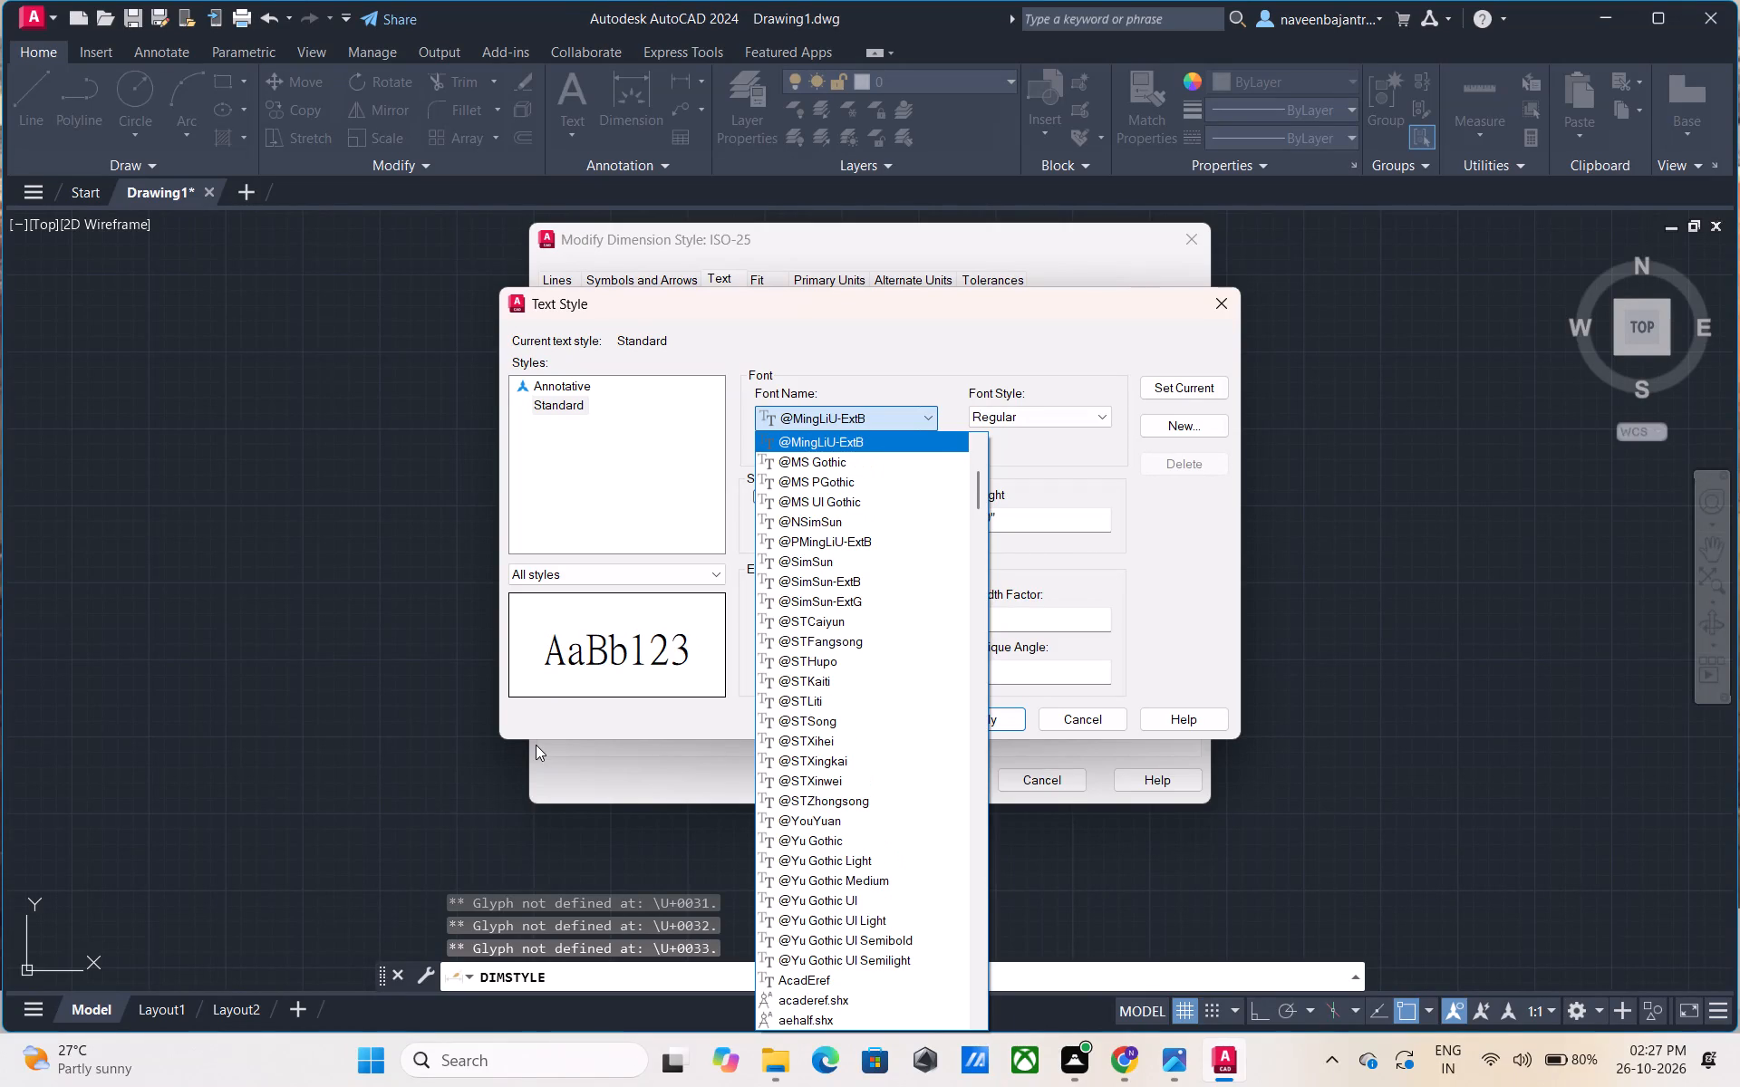
{"action": "key", "text": "Up"}
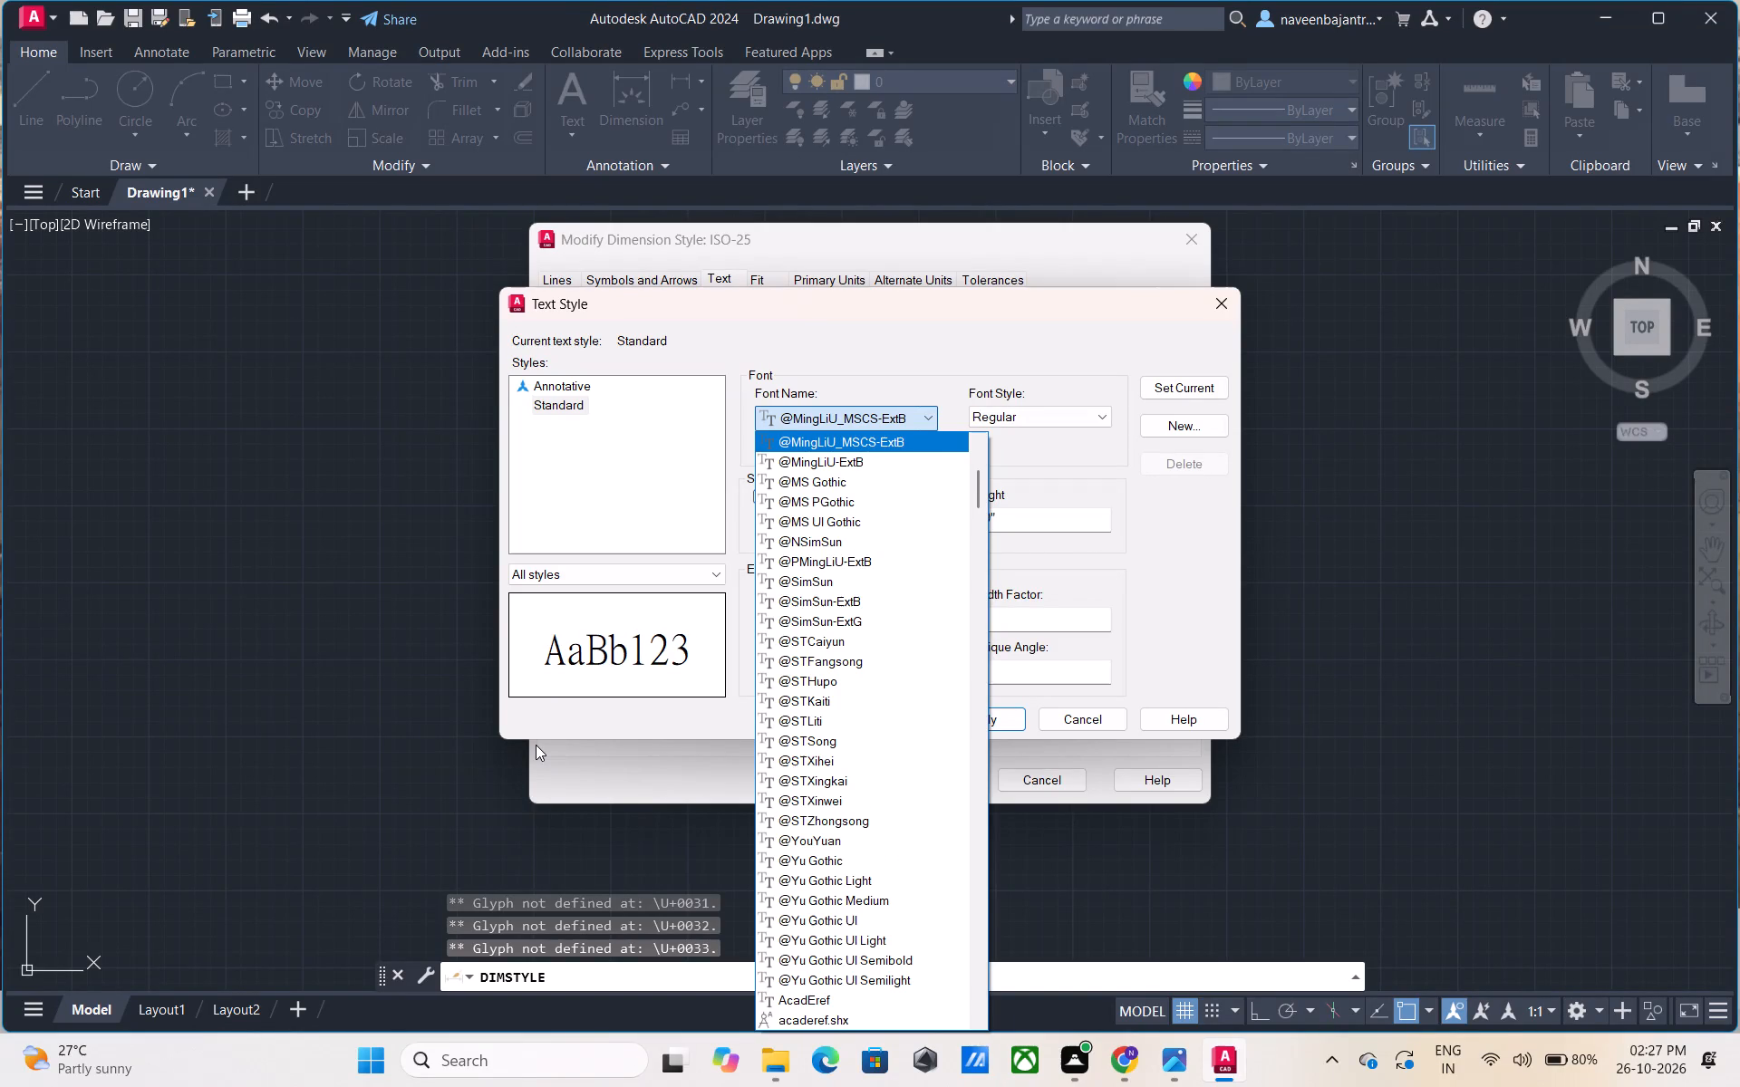
{"action": "key", "text": "Up"}
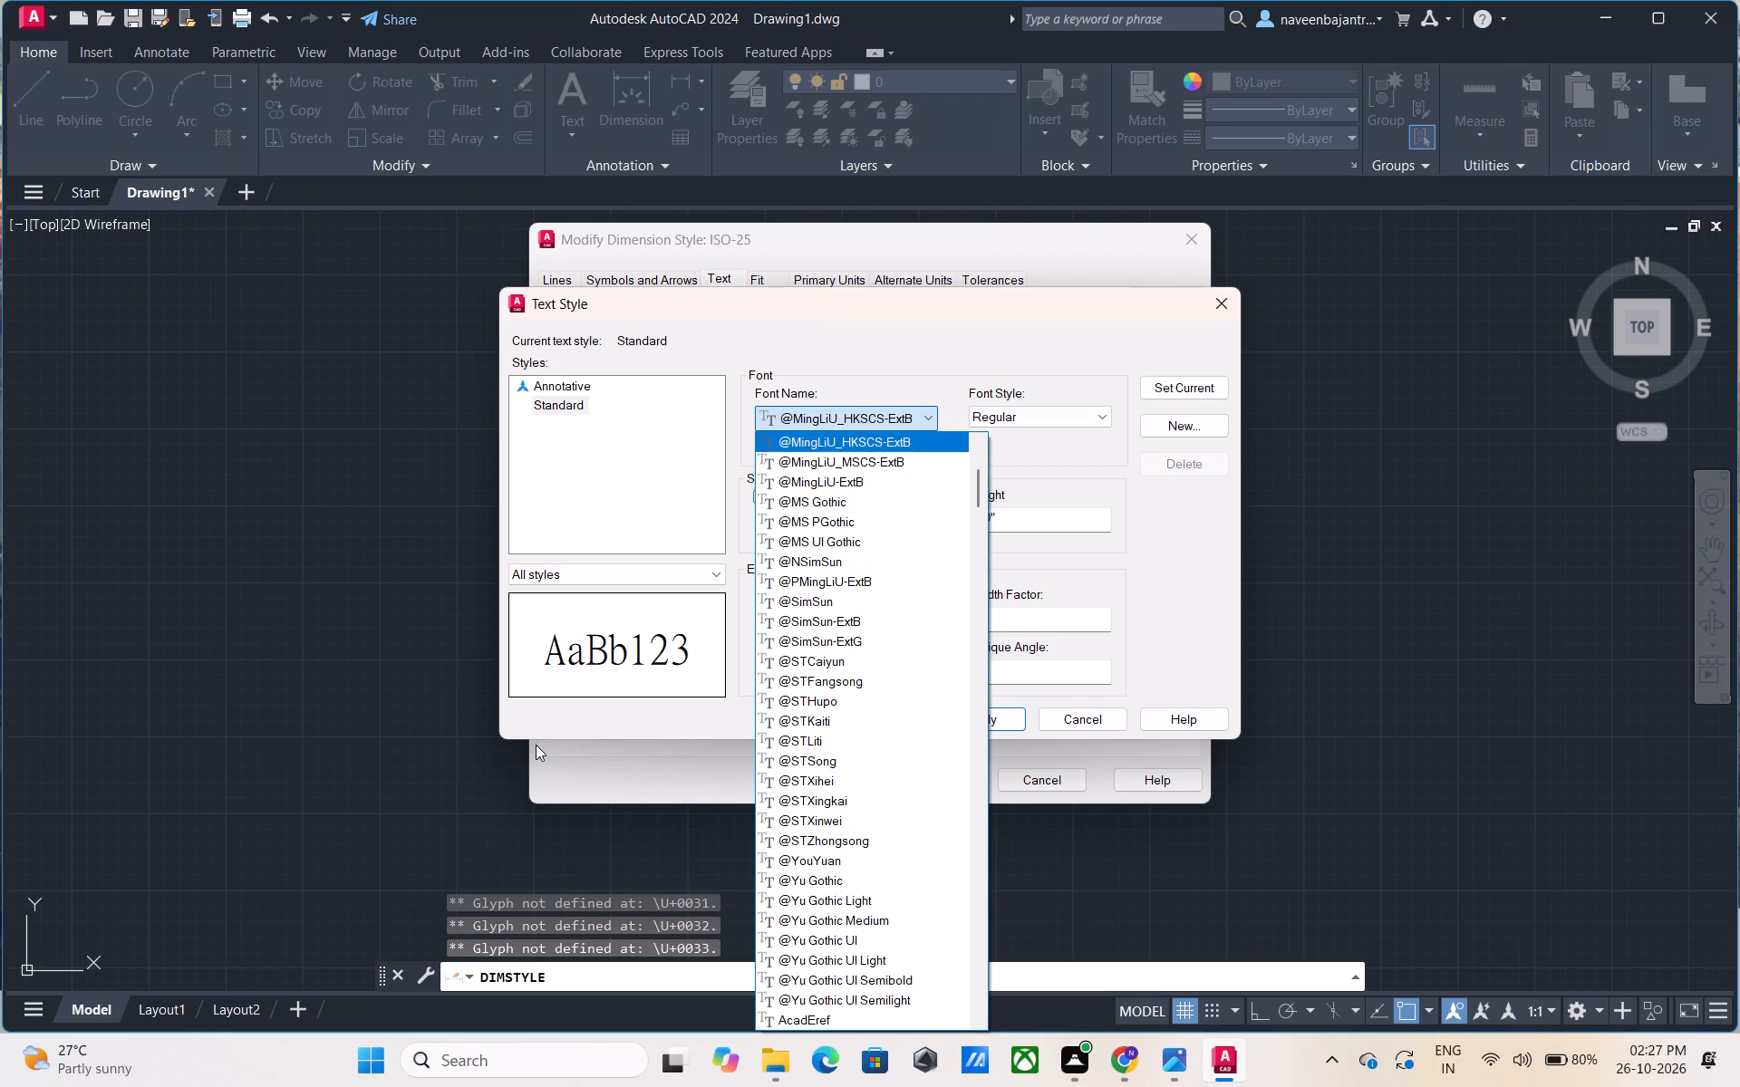
{"action": "key", "text": "Up"}
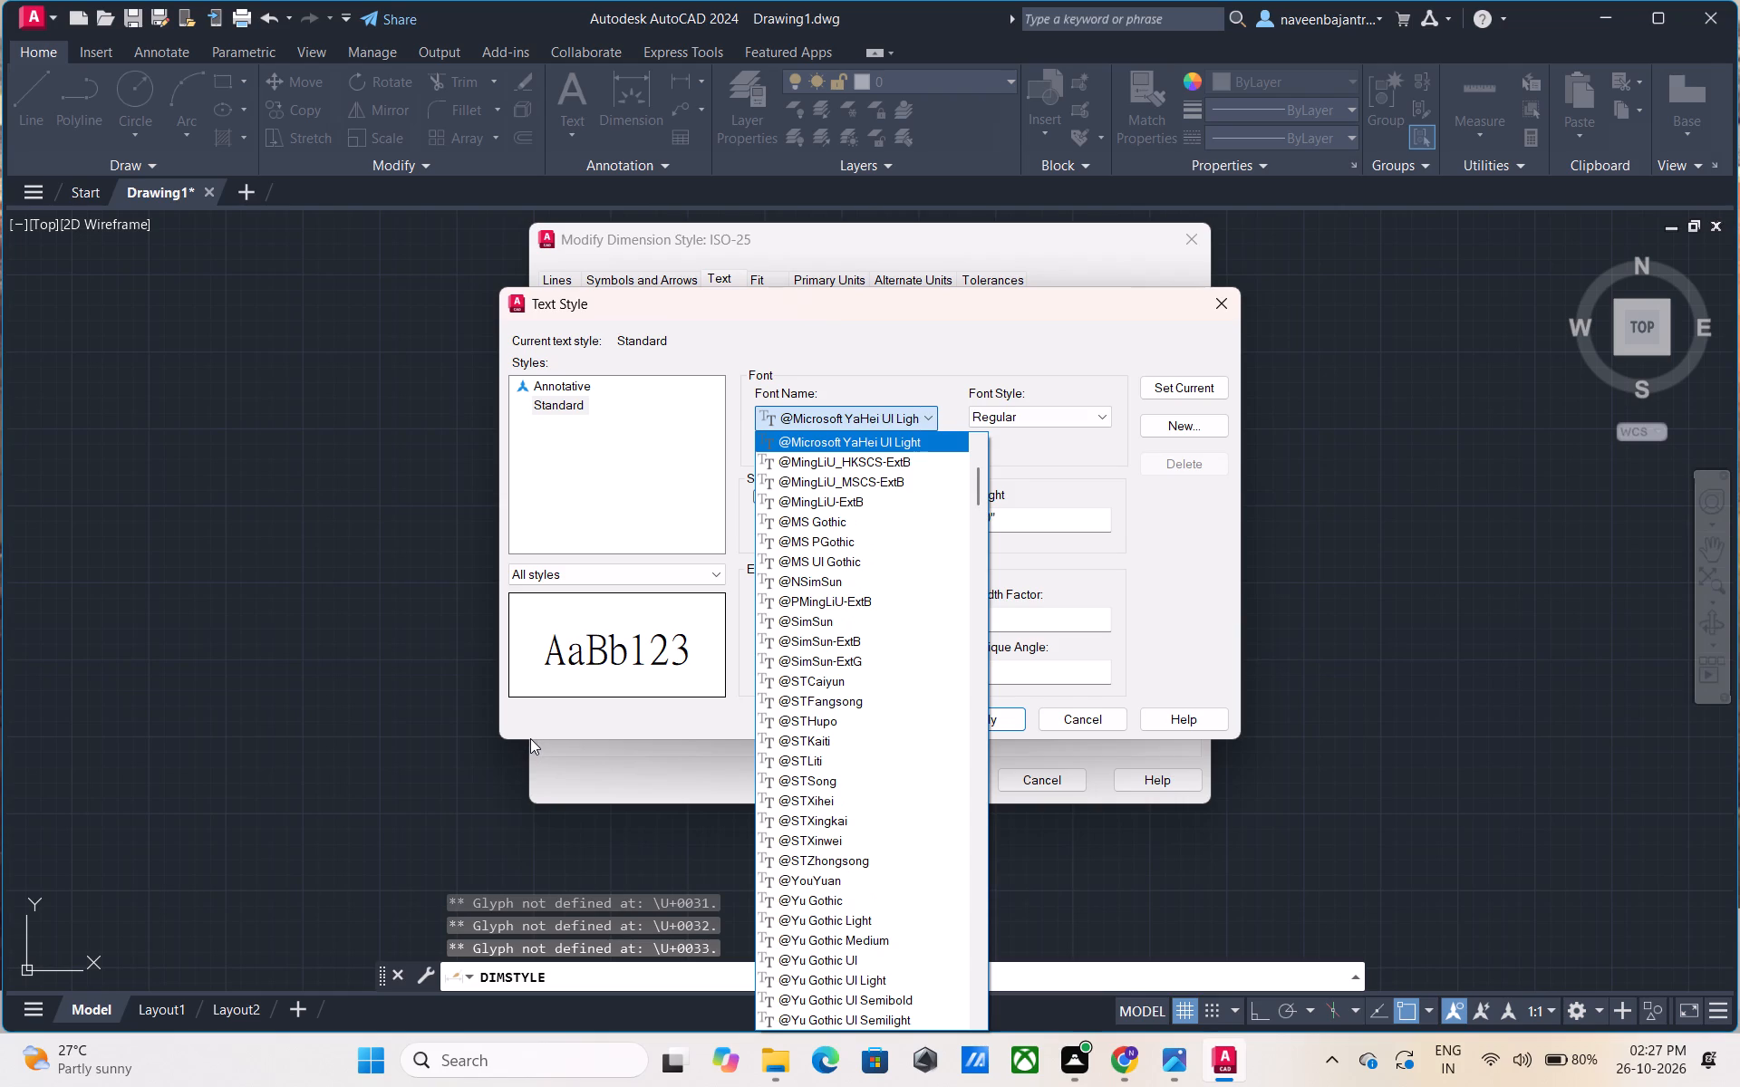
{"action": "key", "text": "Up"}
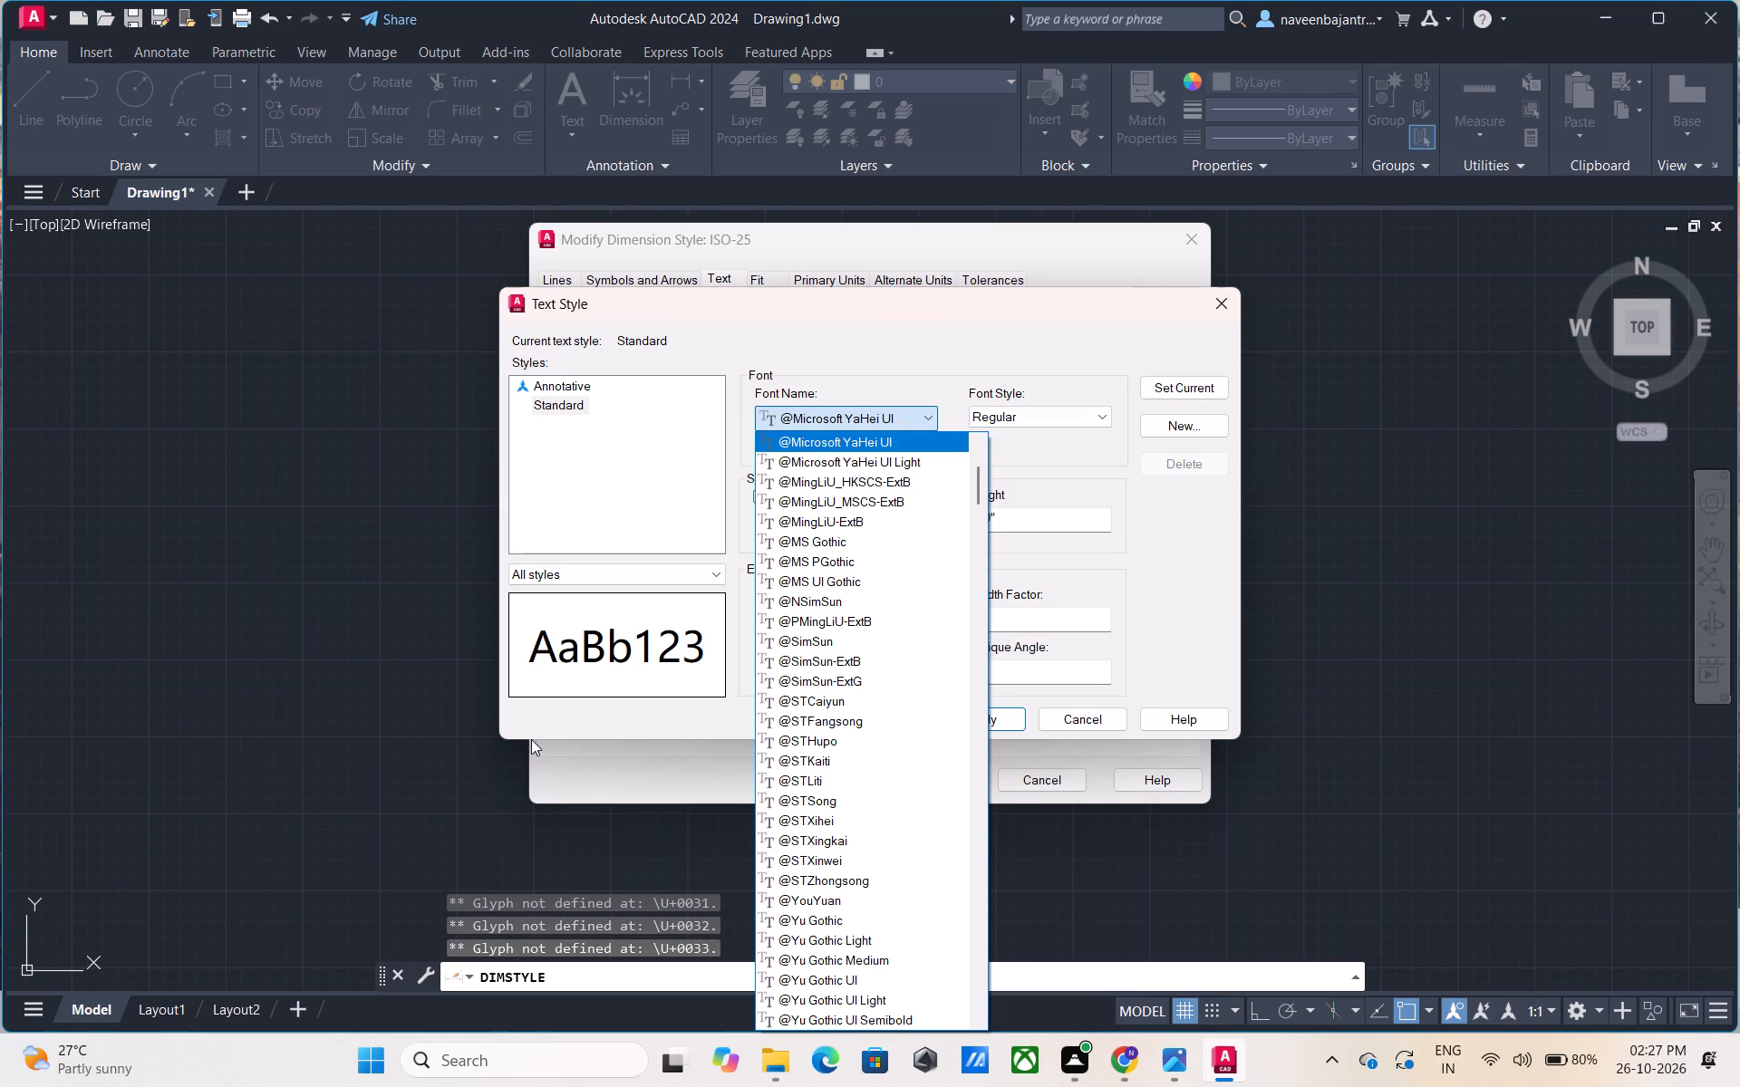
{"action": "key", "text": "Up"}
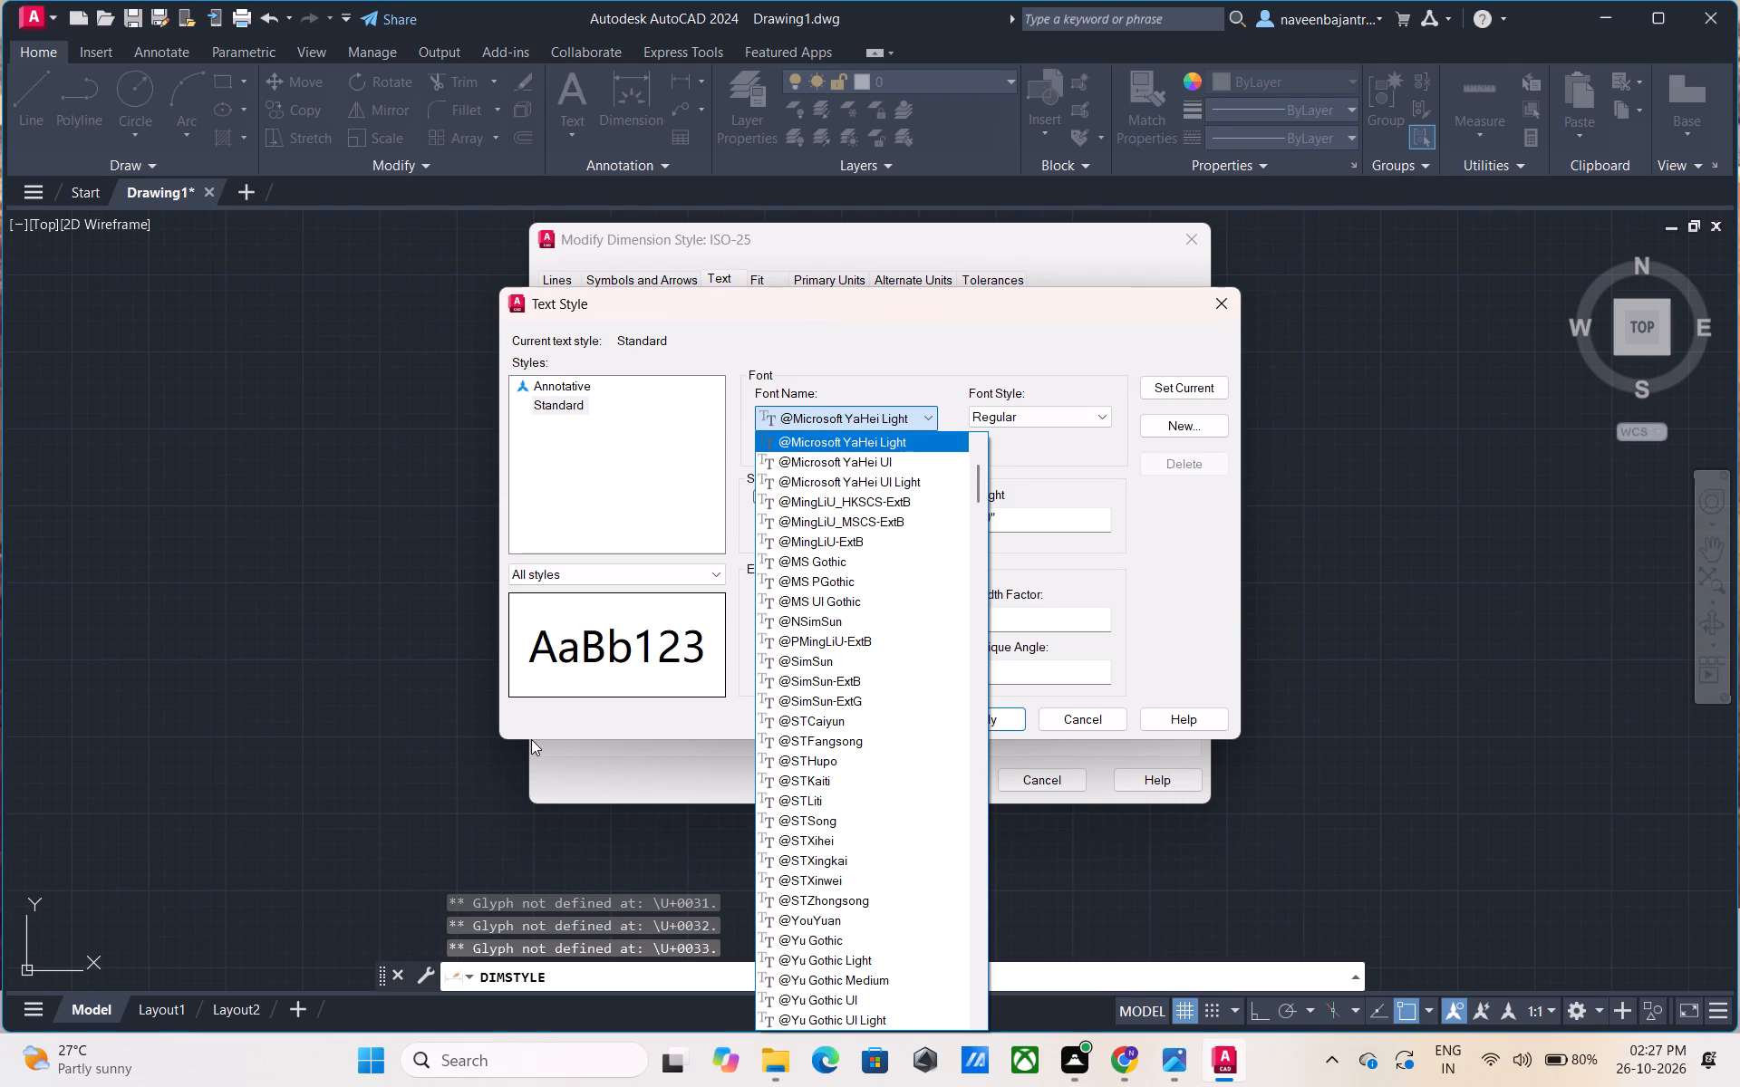
{"action": "key", "text": "Up"}
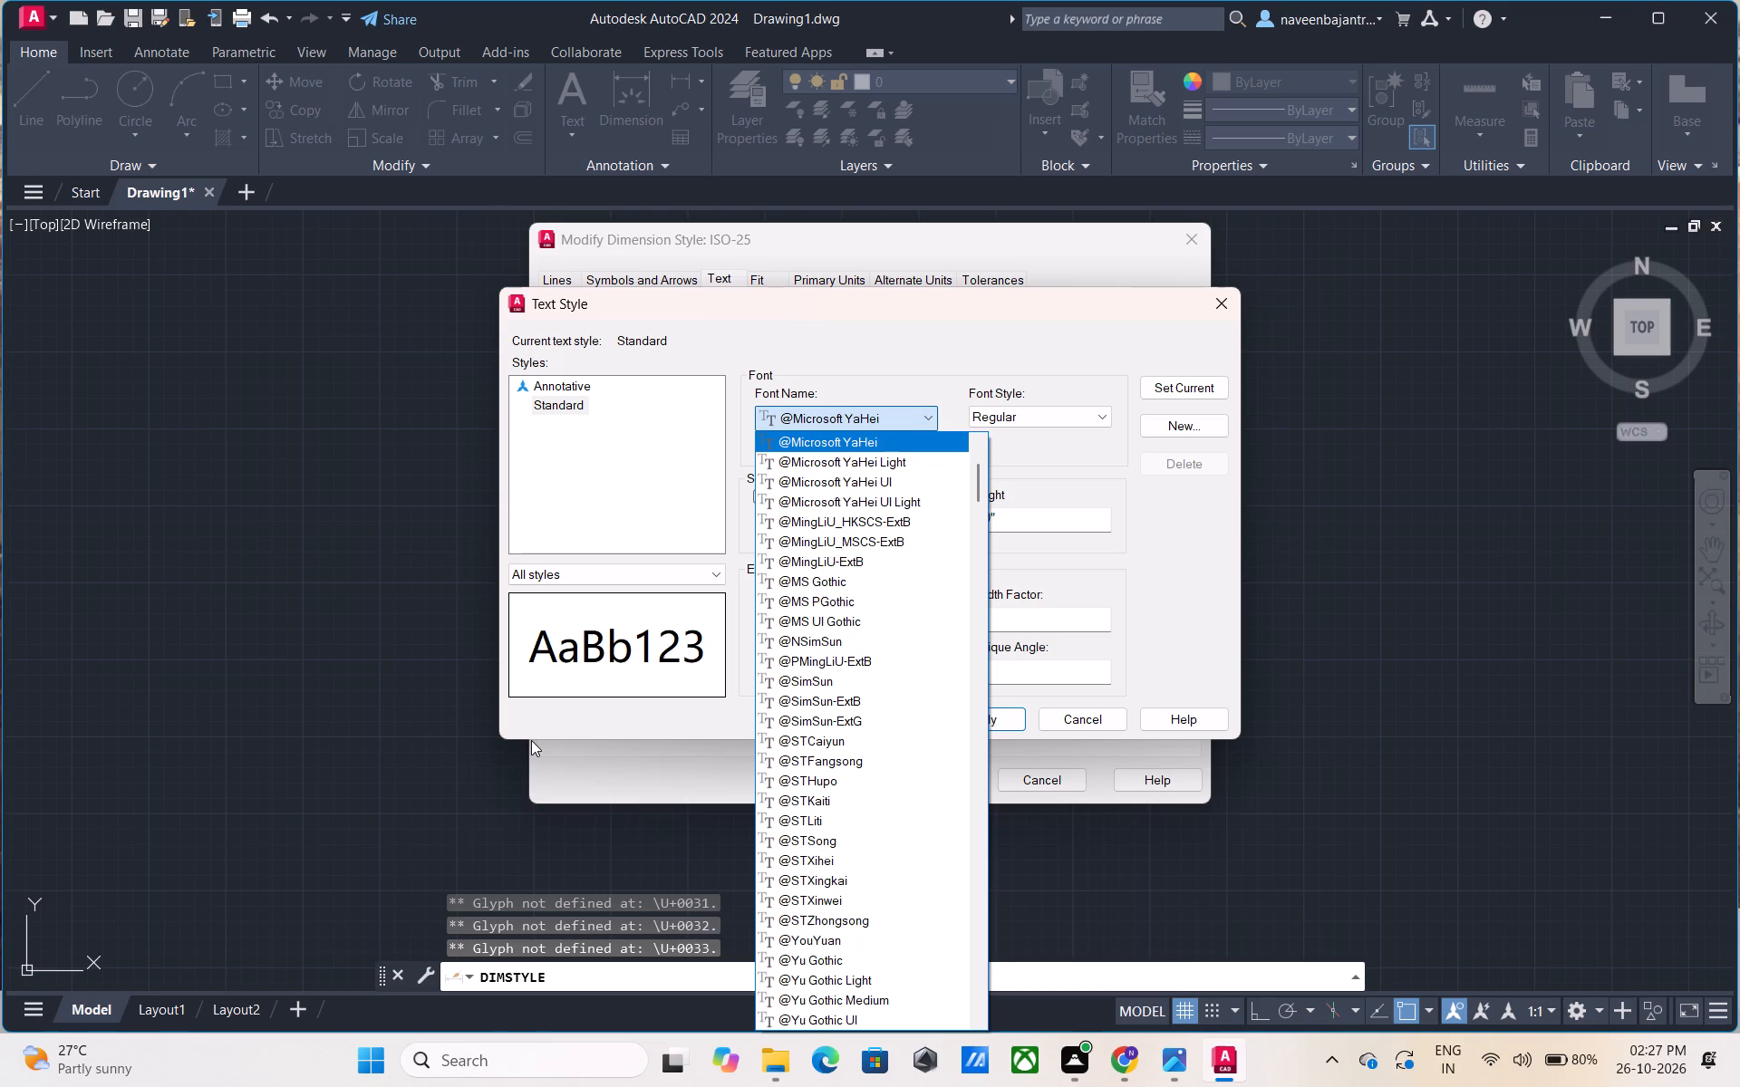
{"action": "key", "text": "Up"}
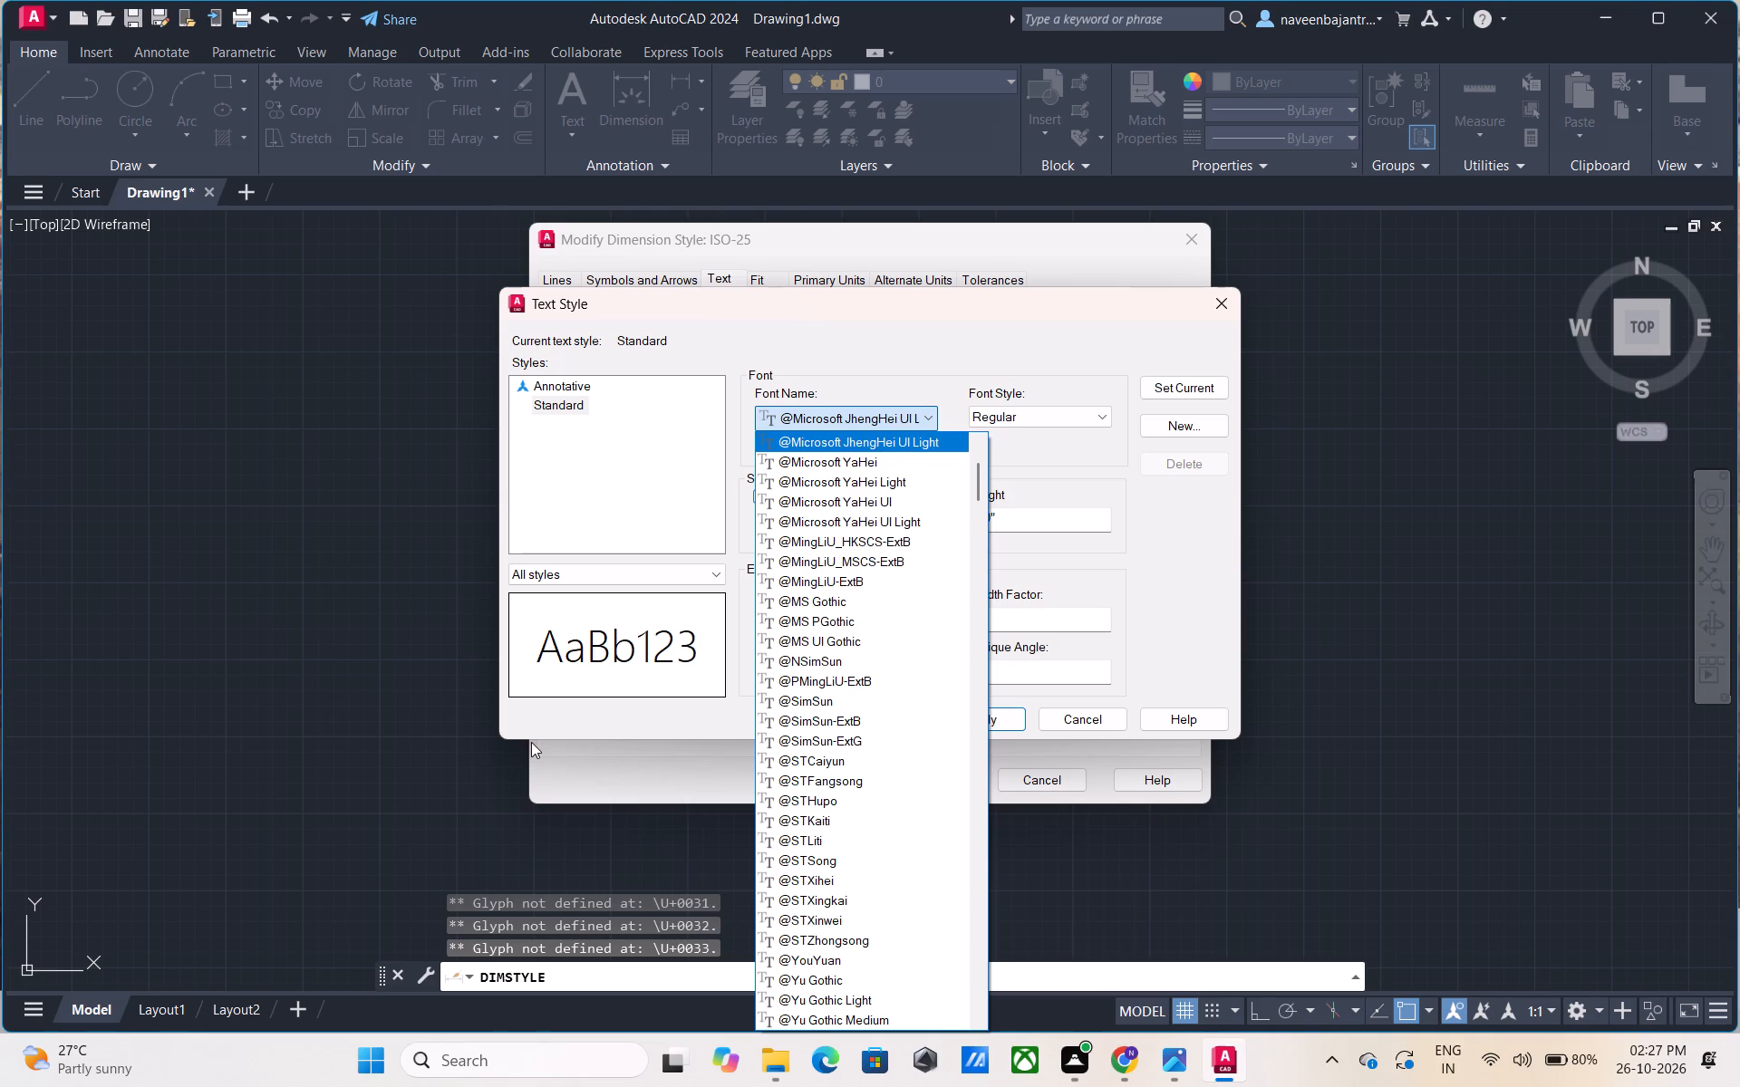
{"action": "key", "text": "Up"}
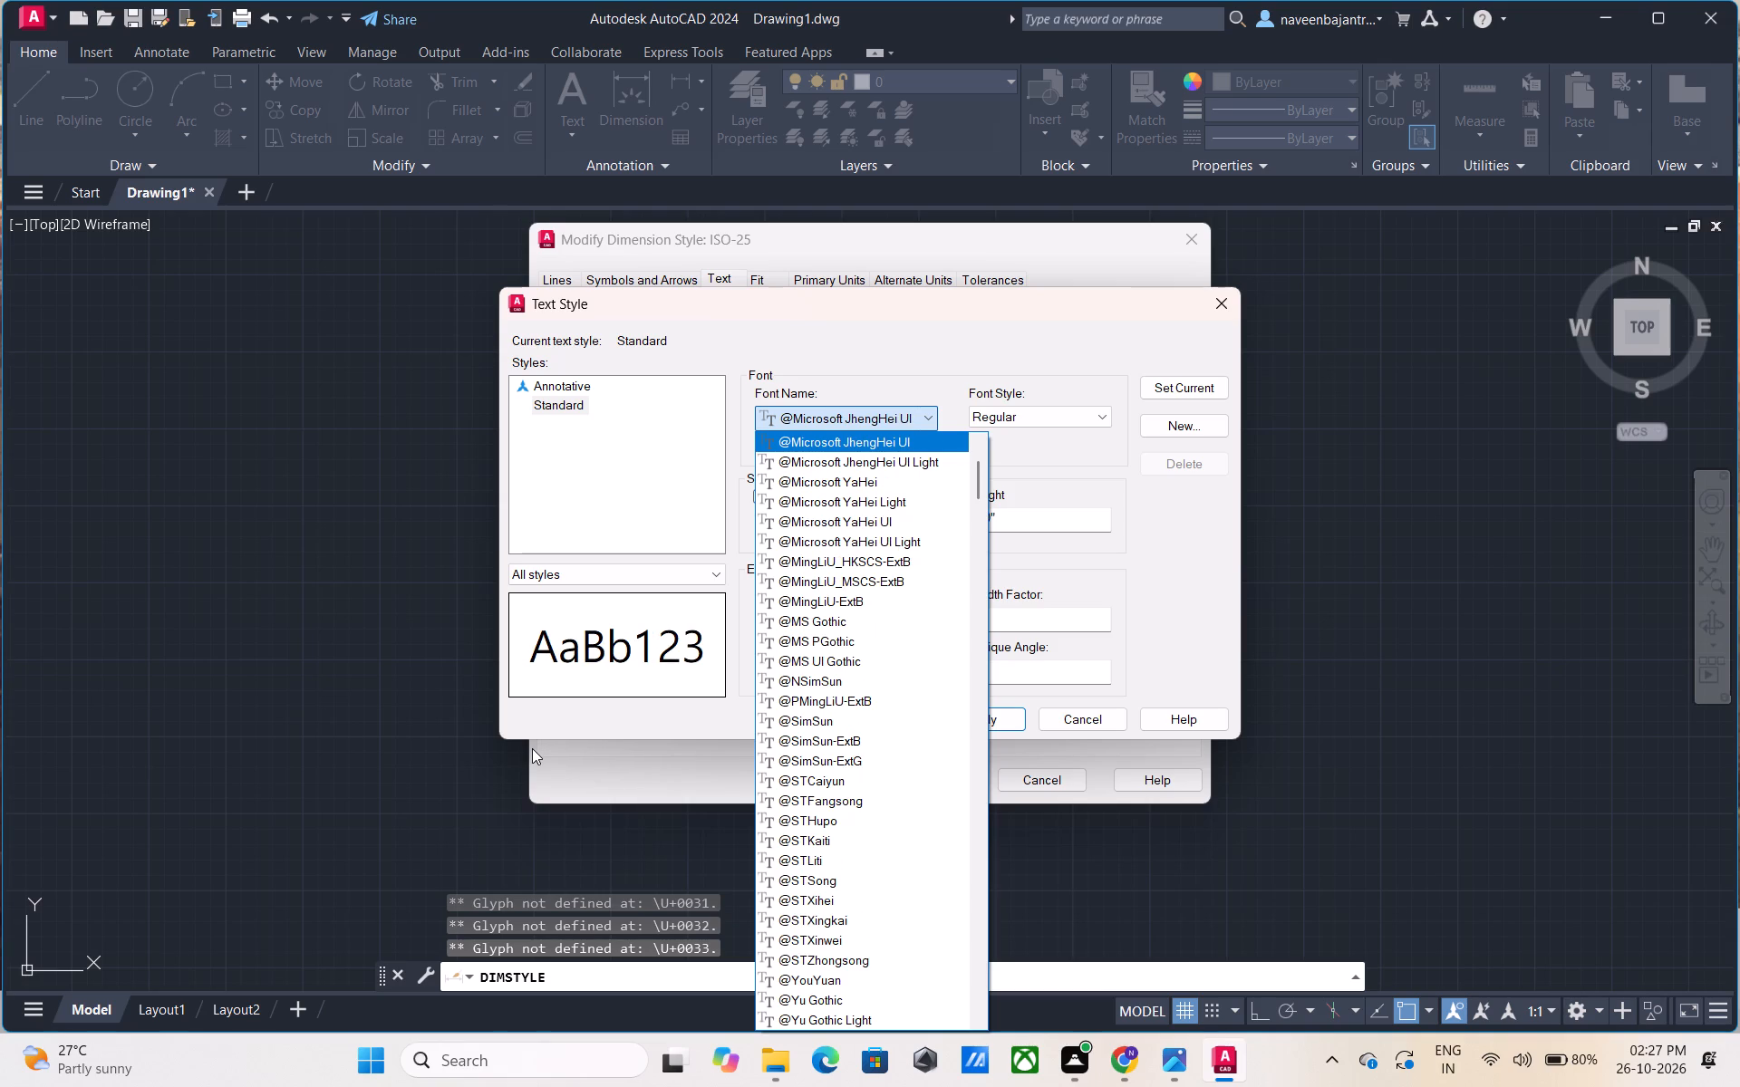
{"action": "key", "text": "Down"}
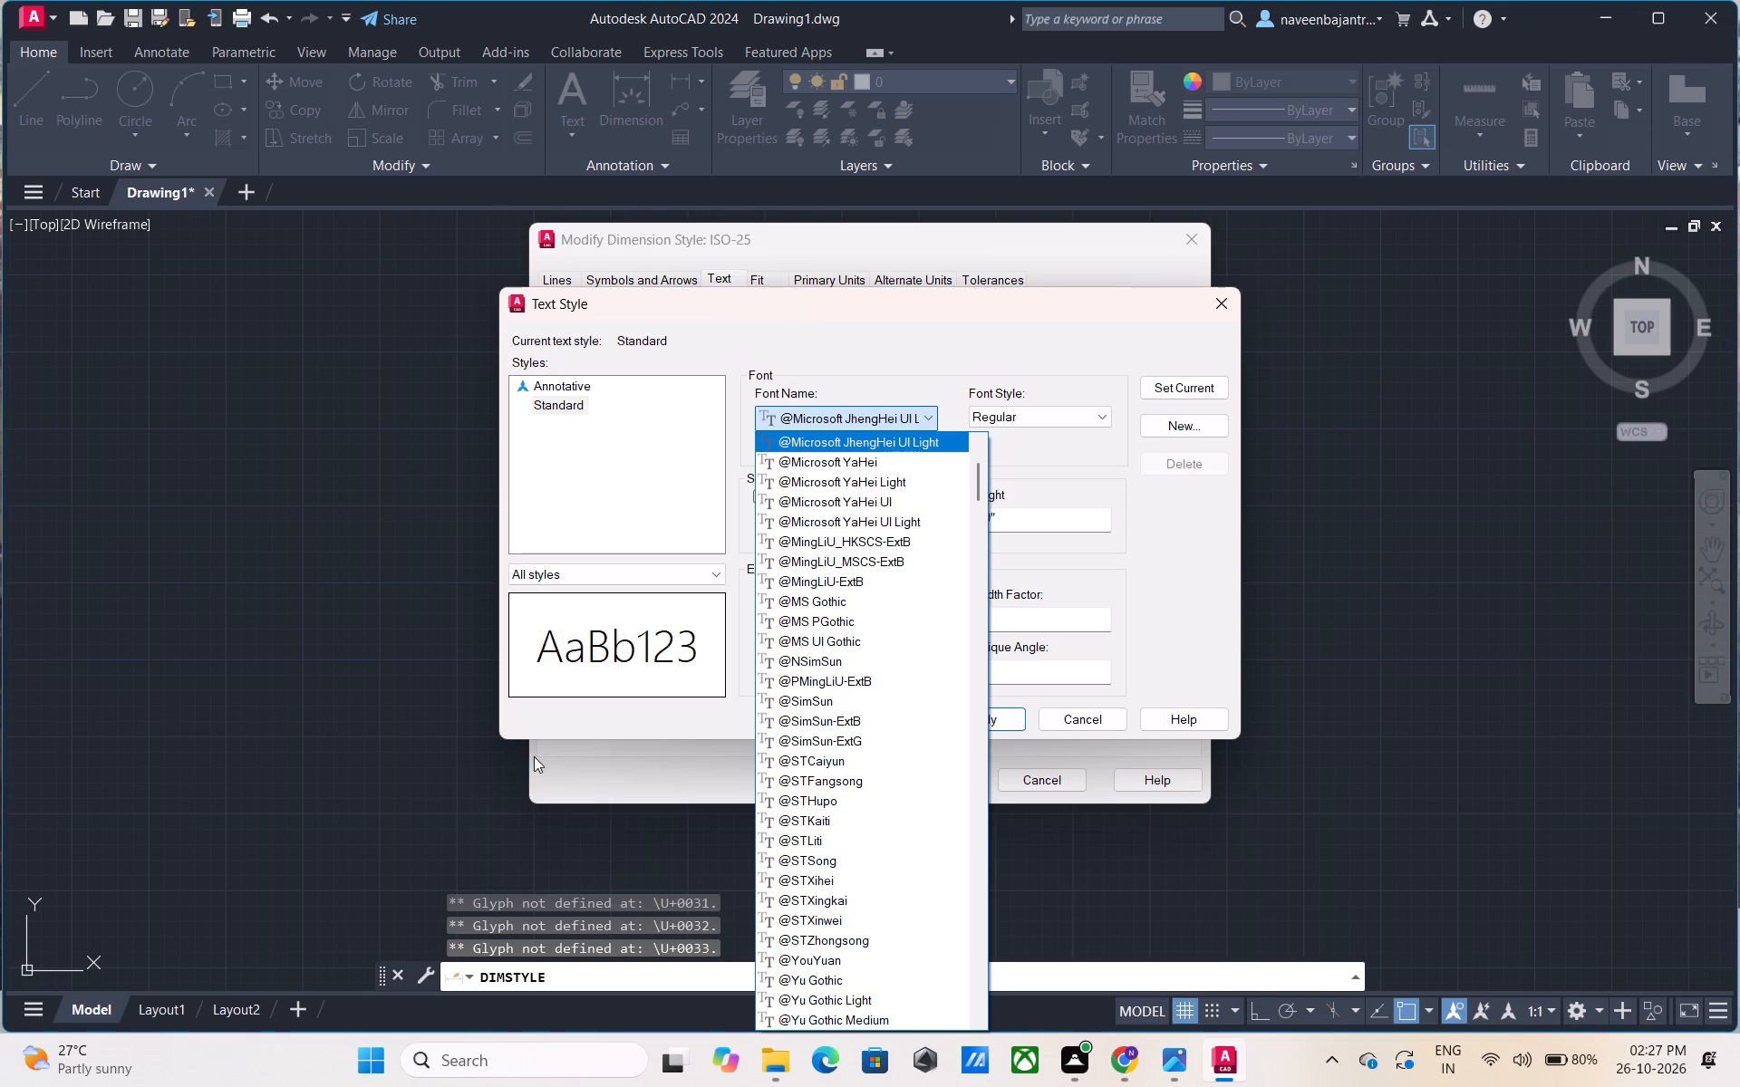
{"action": "key", "text": "Down"}
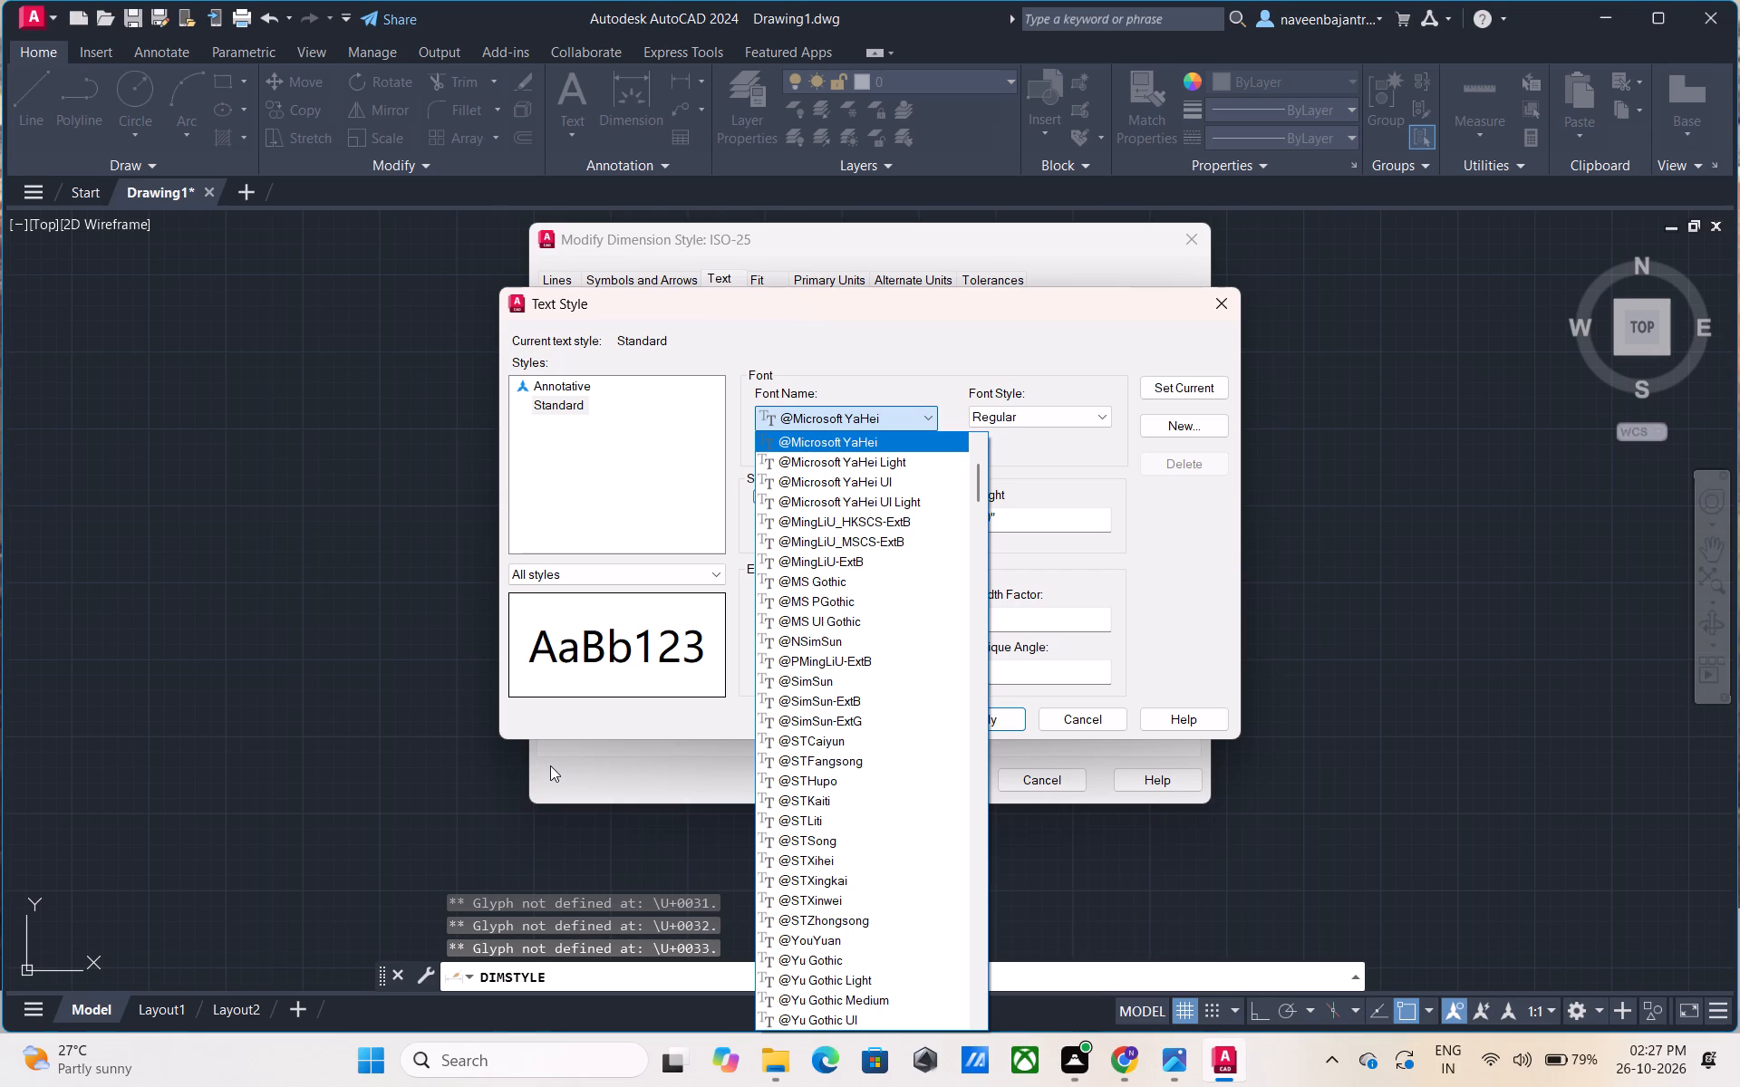
{"action": "key", "text": "Down"}
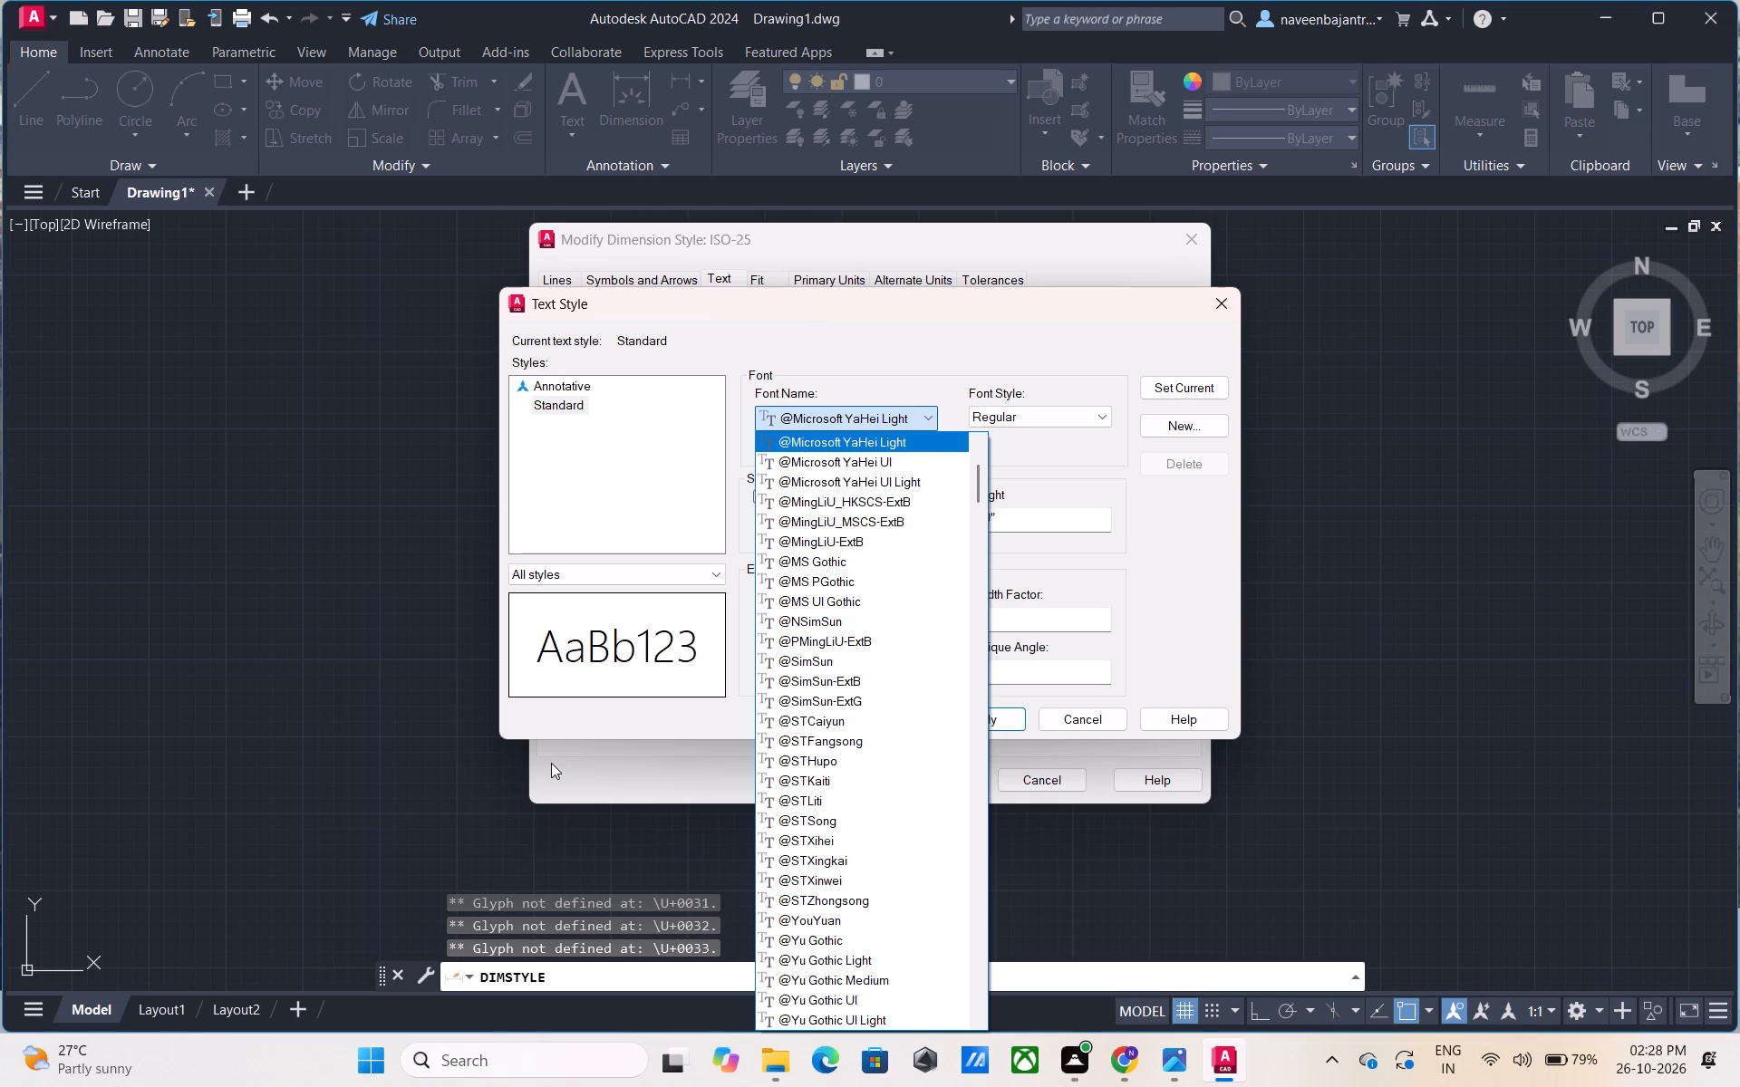
{"action": "key", "text": "Down"}
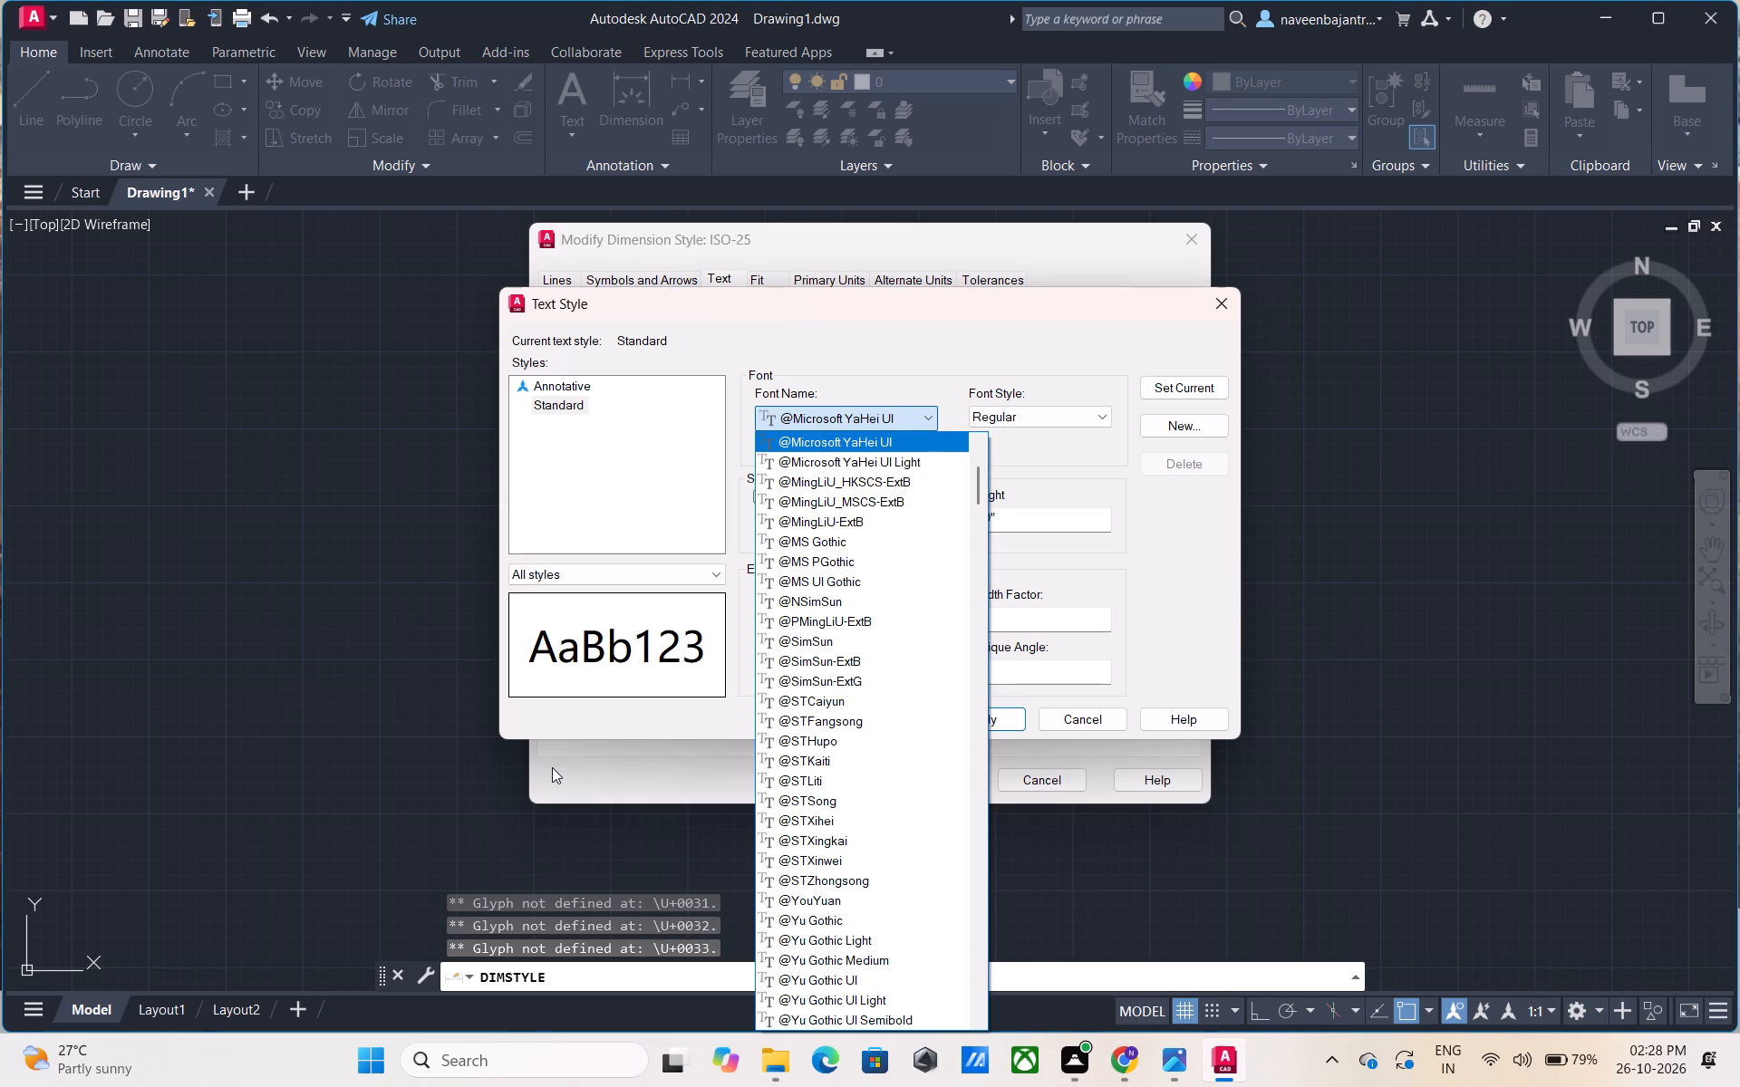
{"action": "key", "text": "Down"}
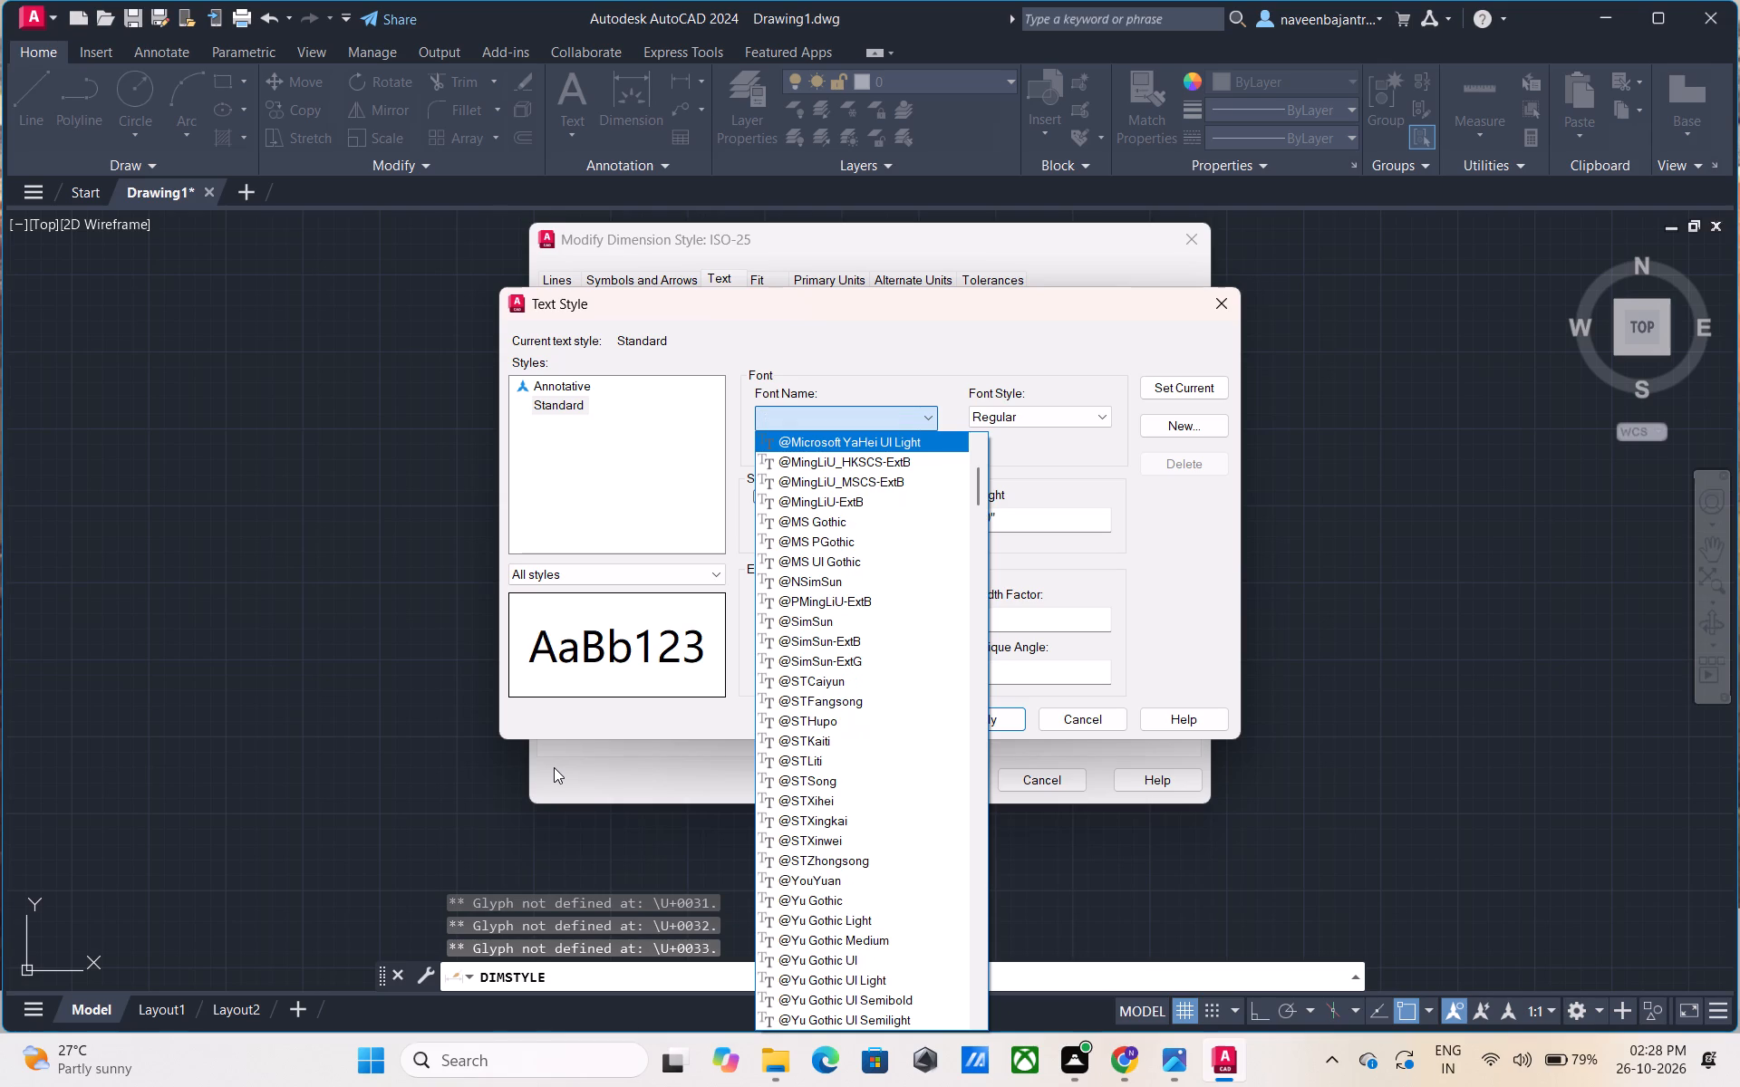
{"action": "key", "text": "Down"}
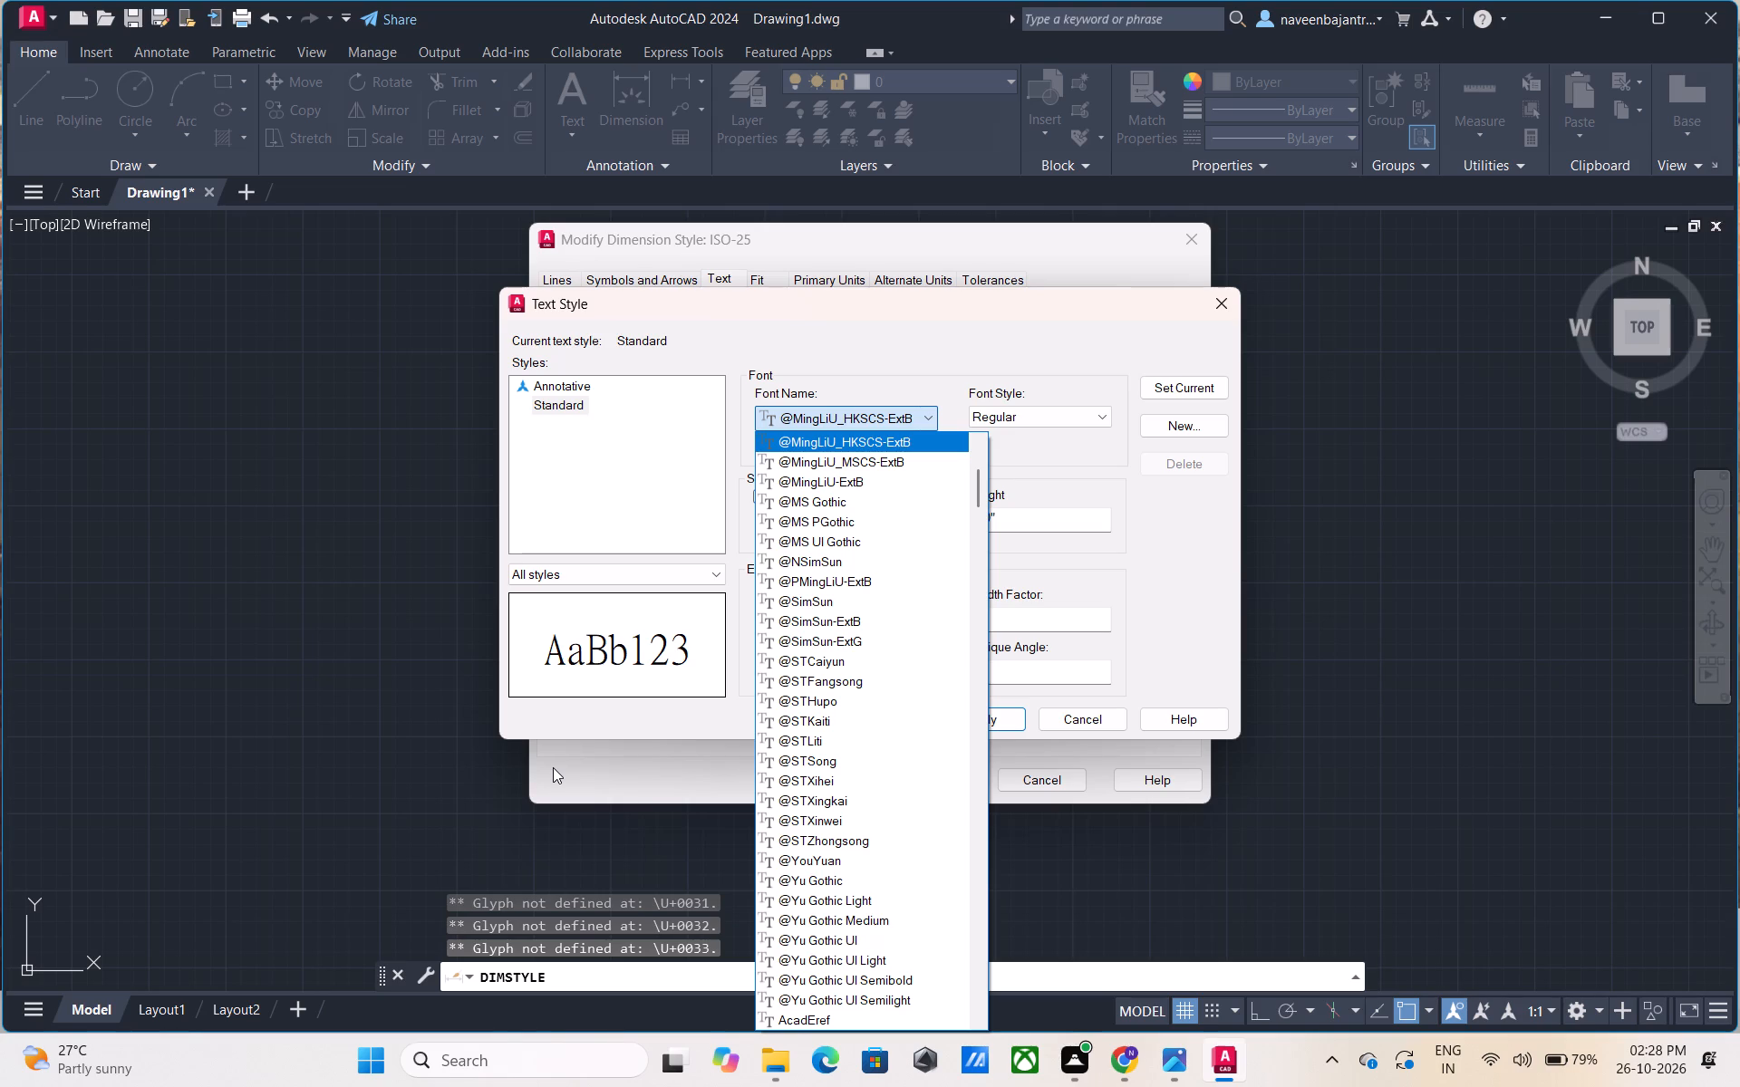
{"action": "key", "text": "Down"}
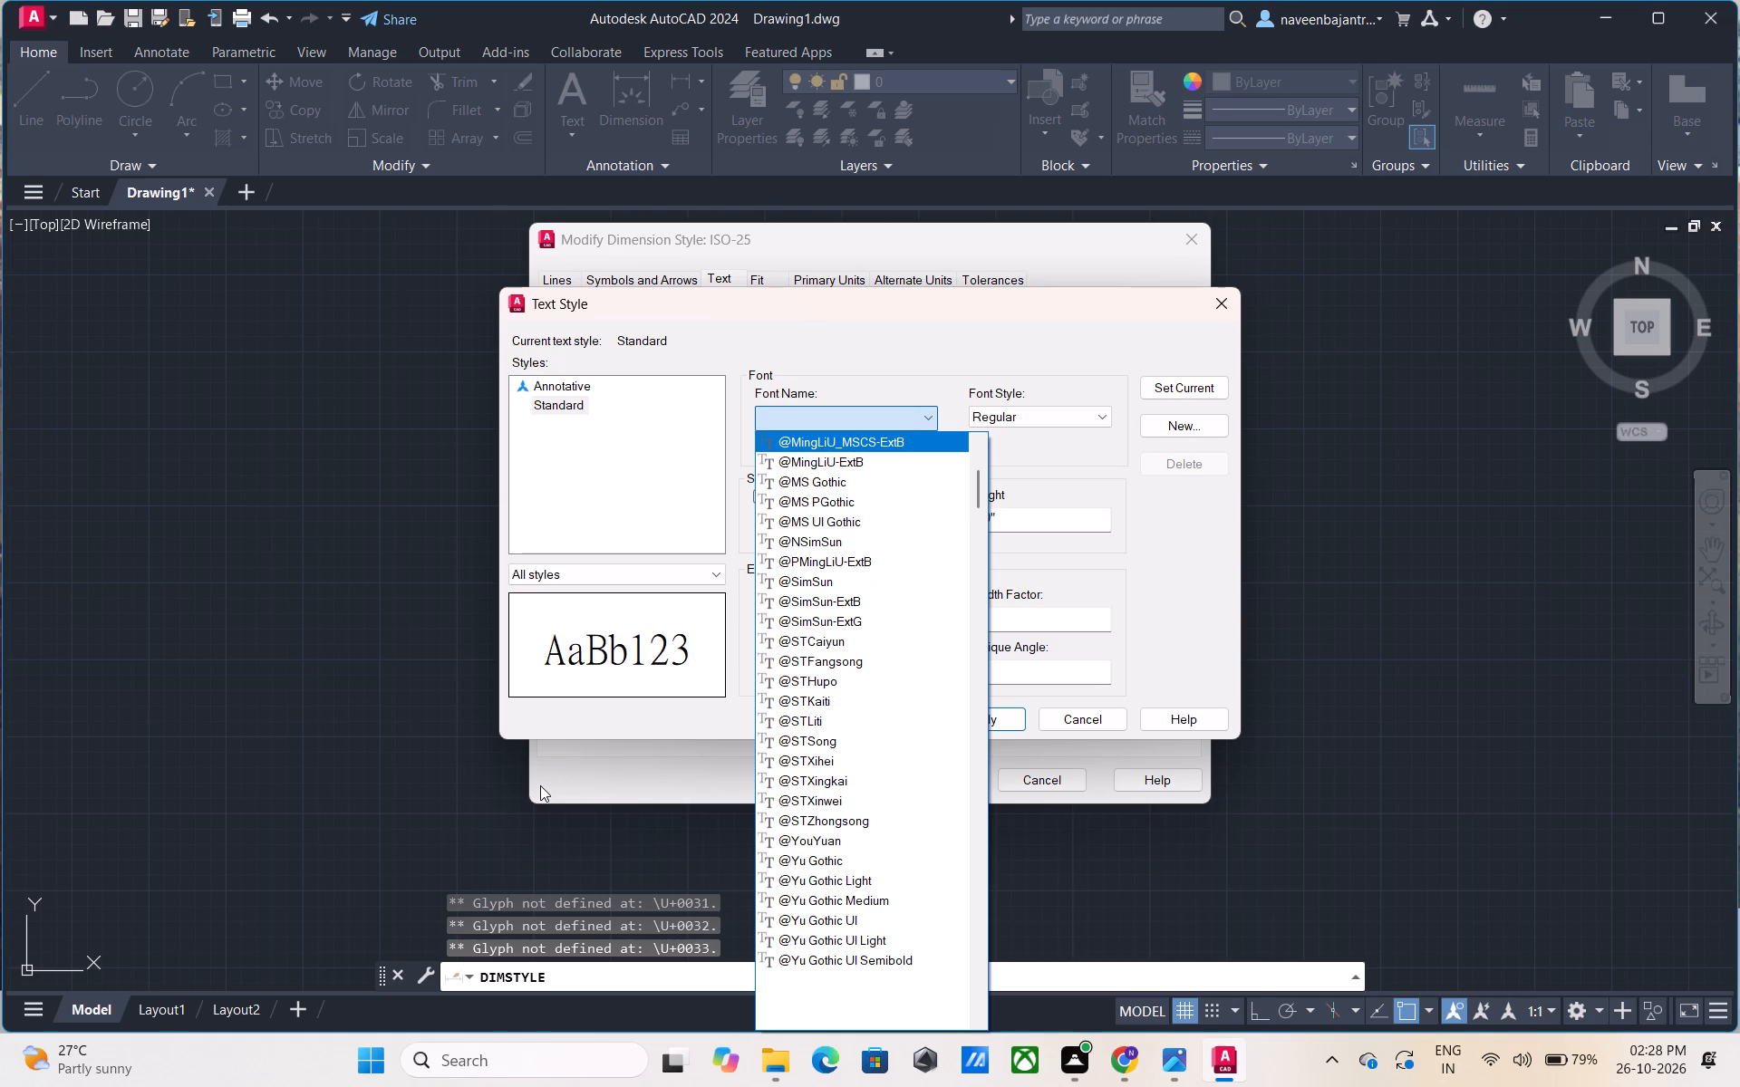
{"action": "key", "text": "Down"}
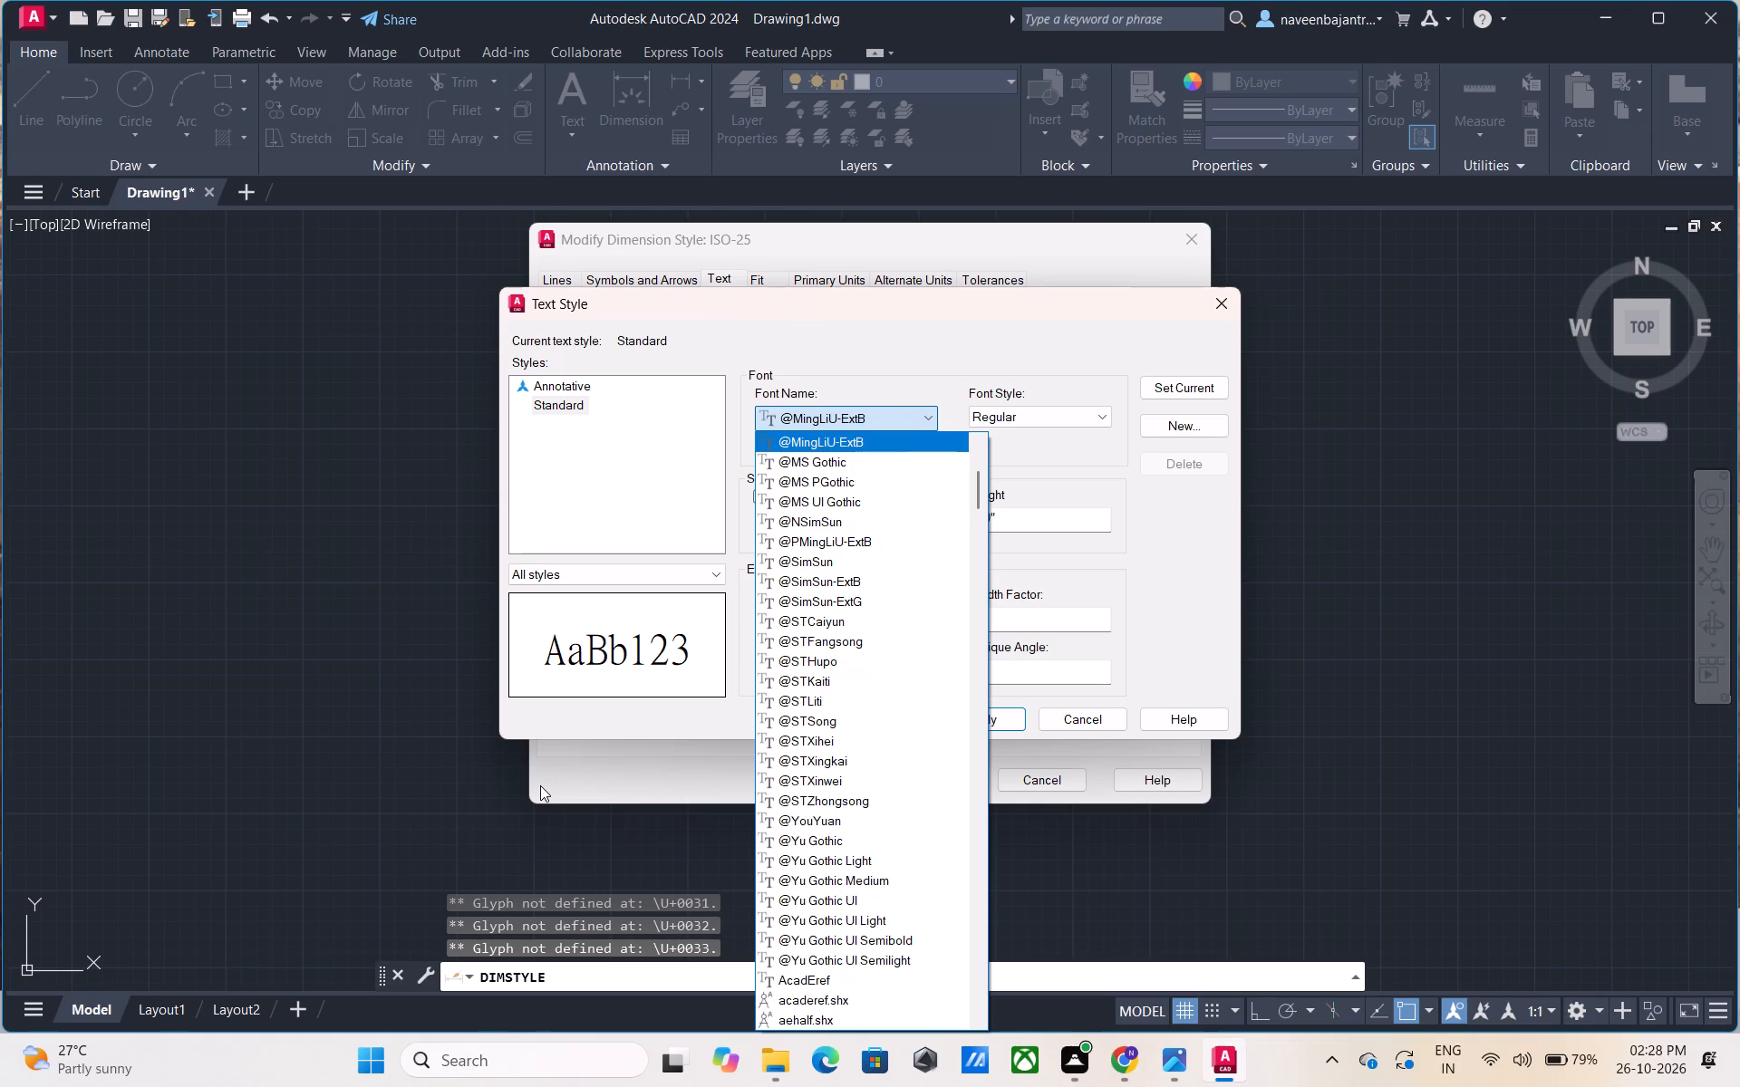
{"action": "key", "text": "Down"}
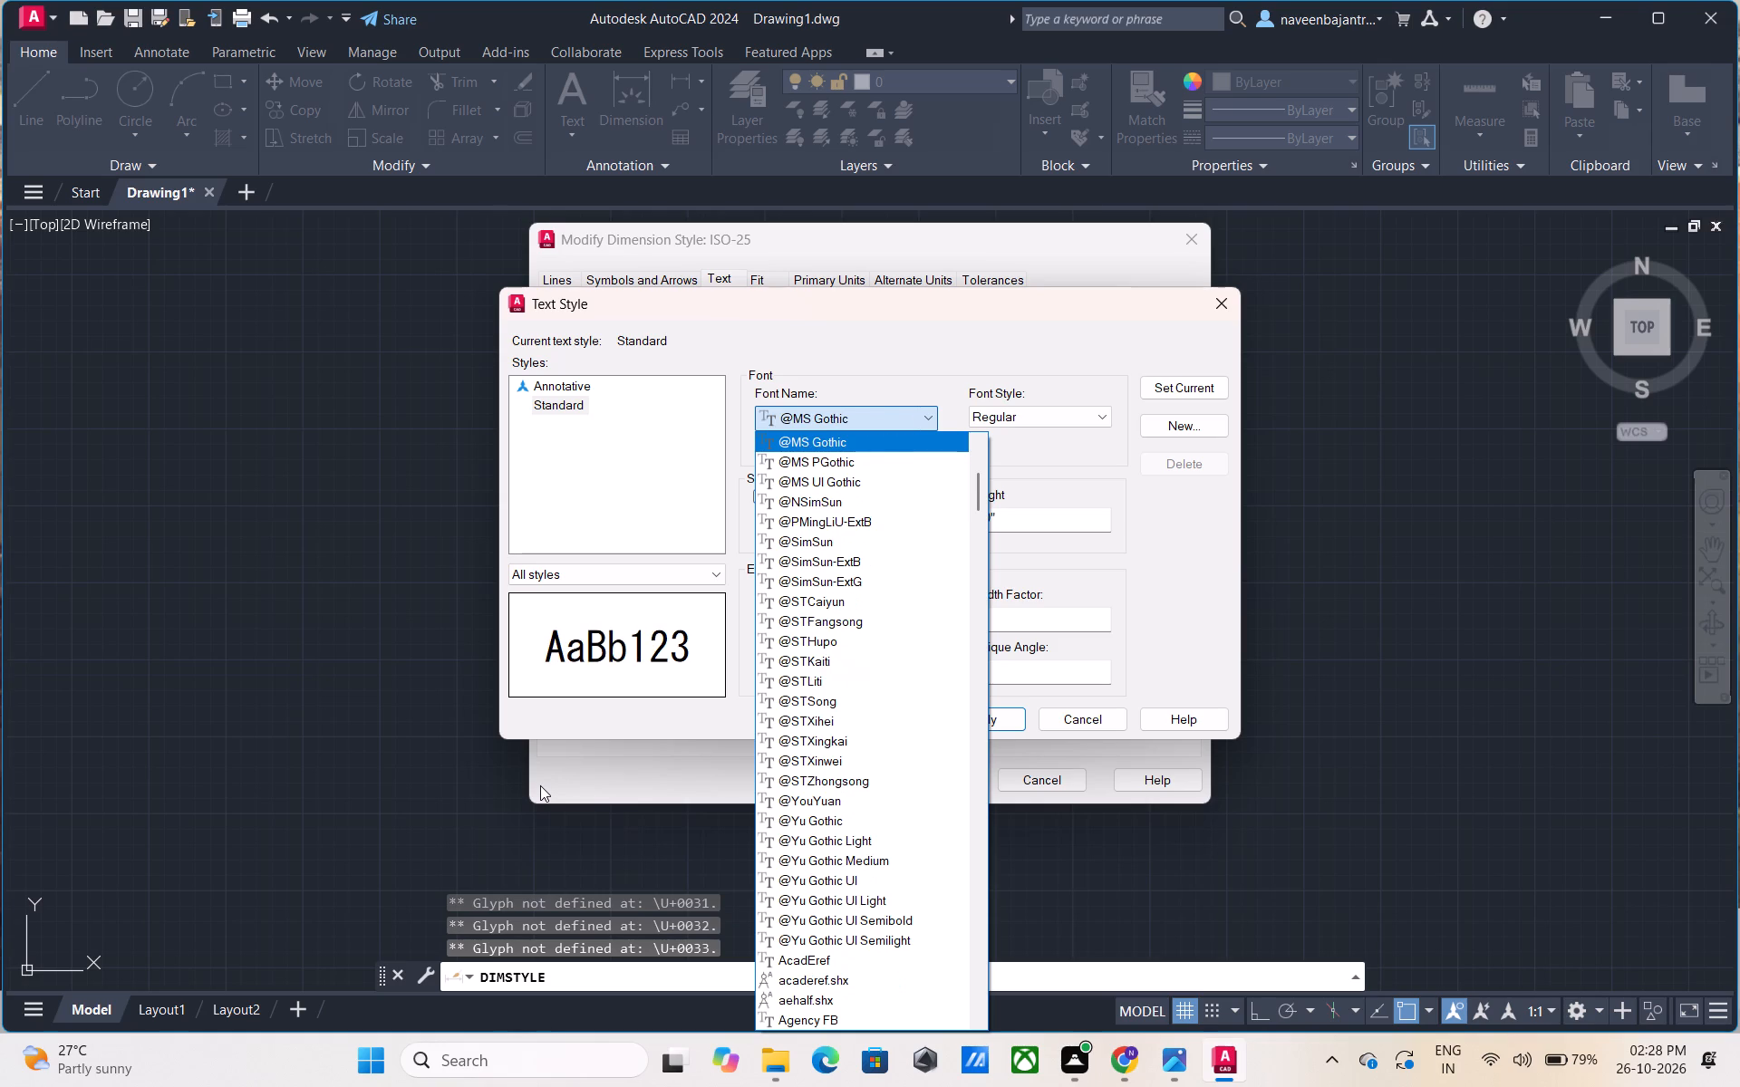
{"action": "key", "text": "Down"}
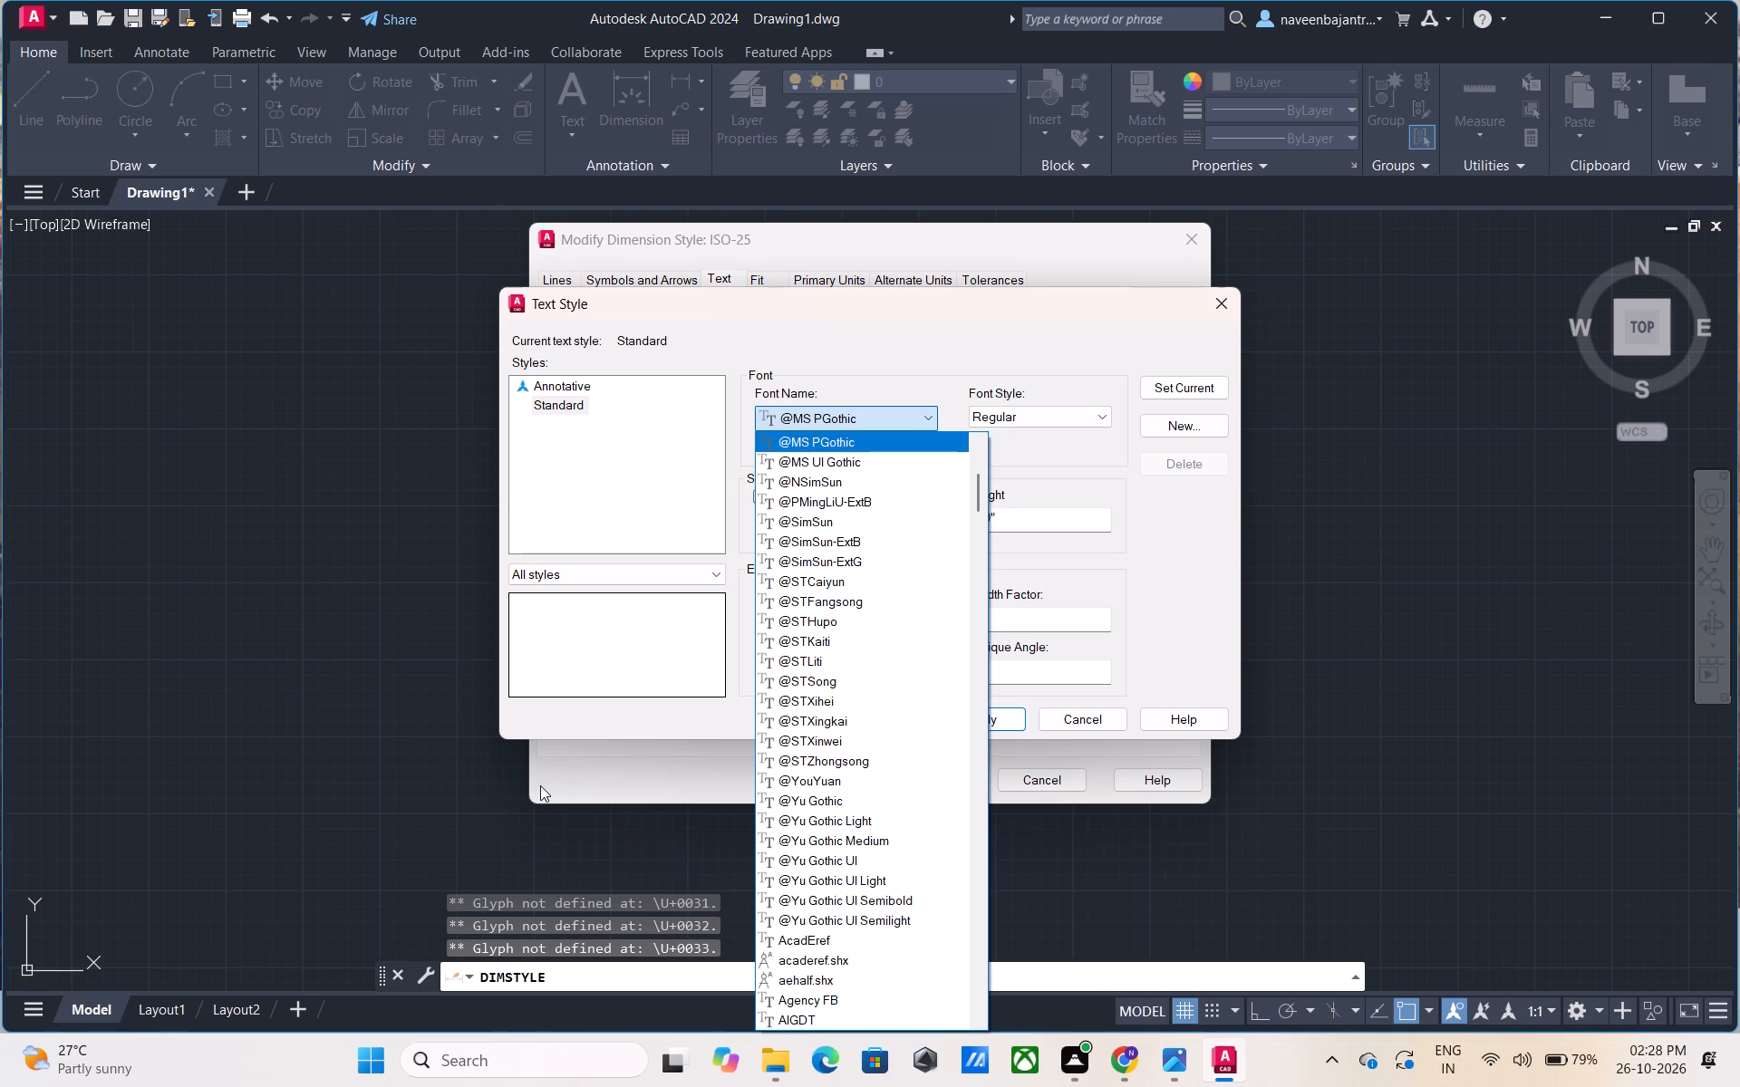
{"action": "key", "text": "Down"}
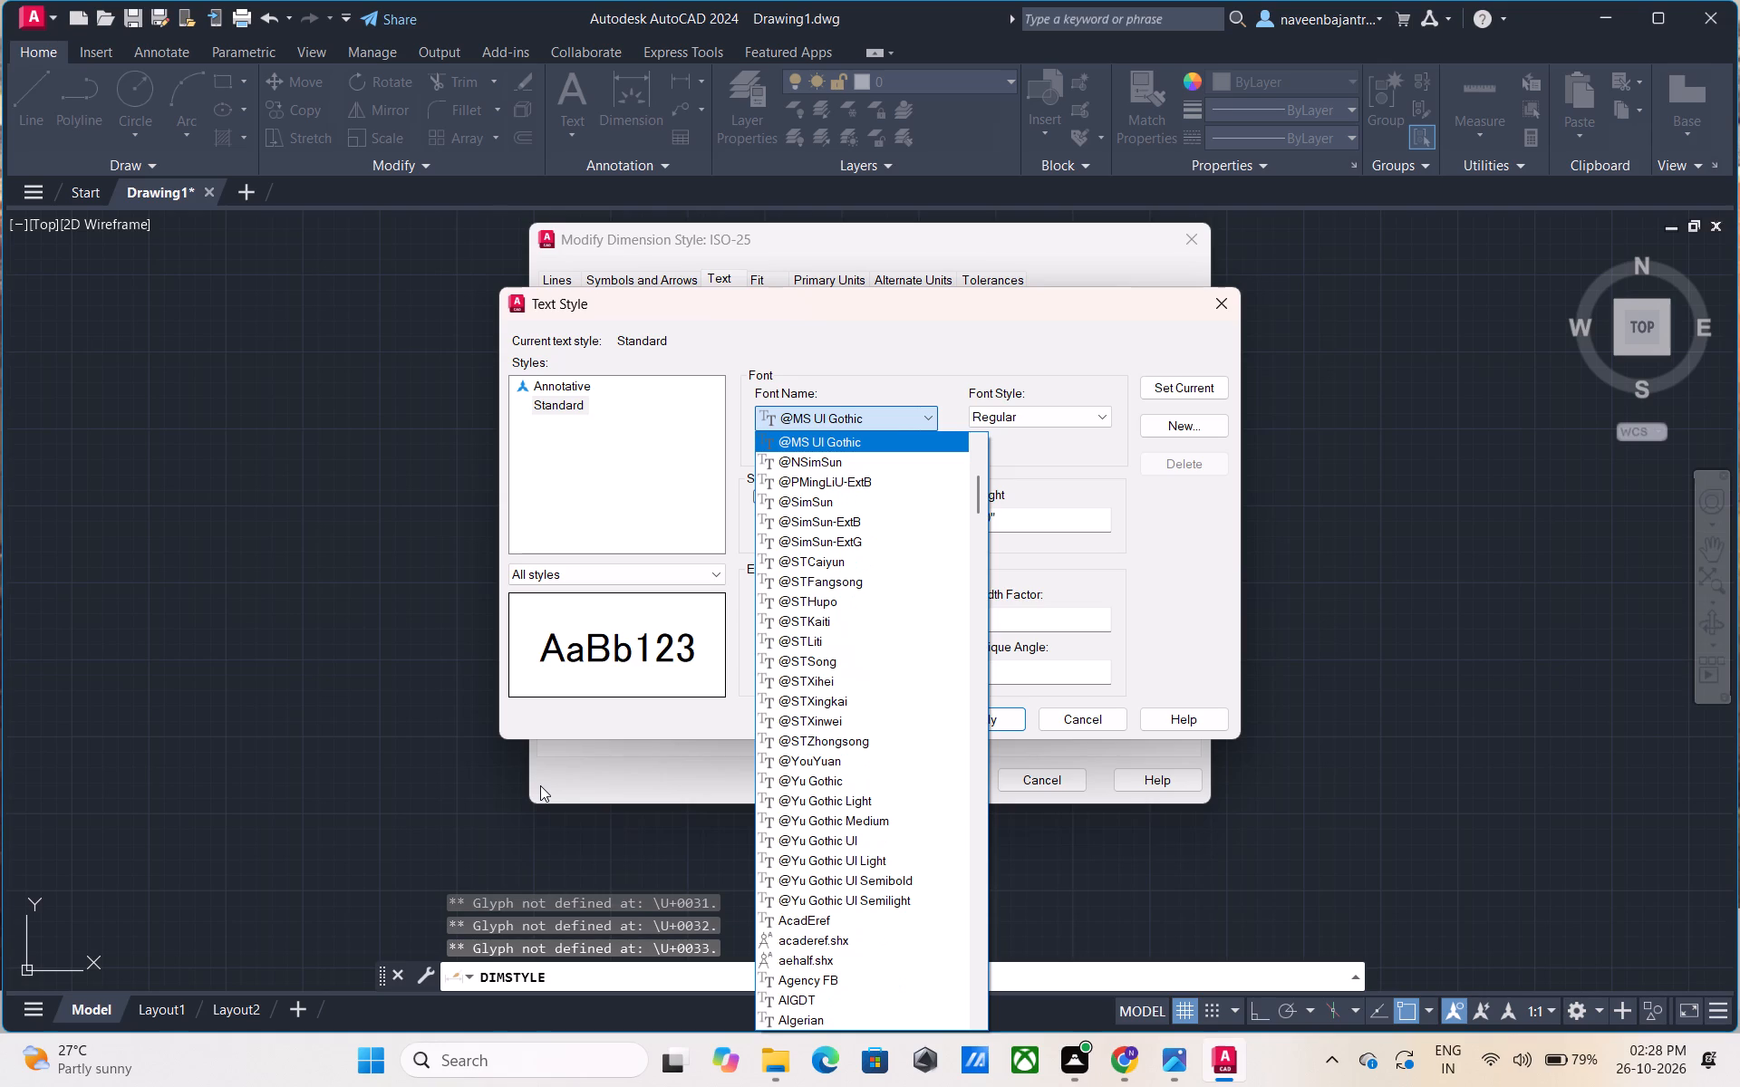
{"action": "key", "text": "Down"}
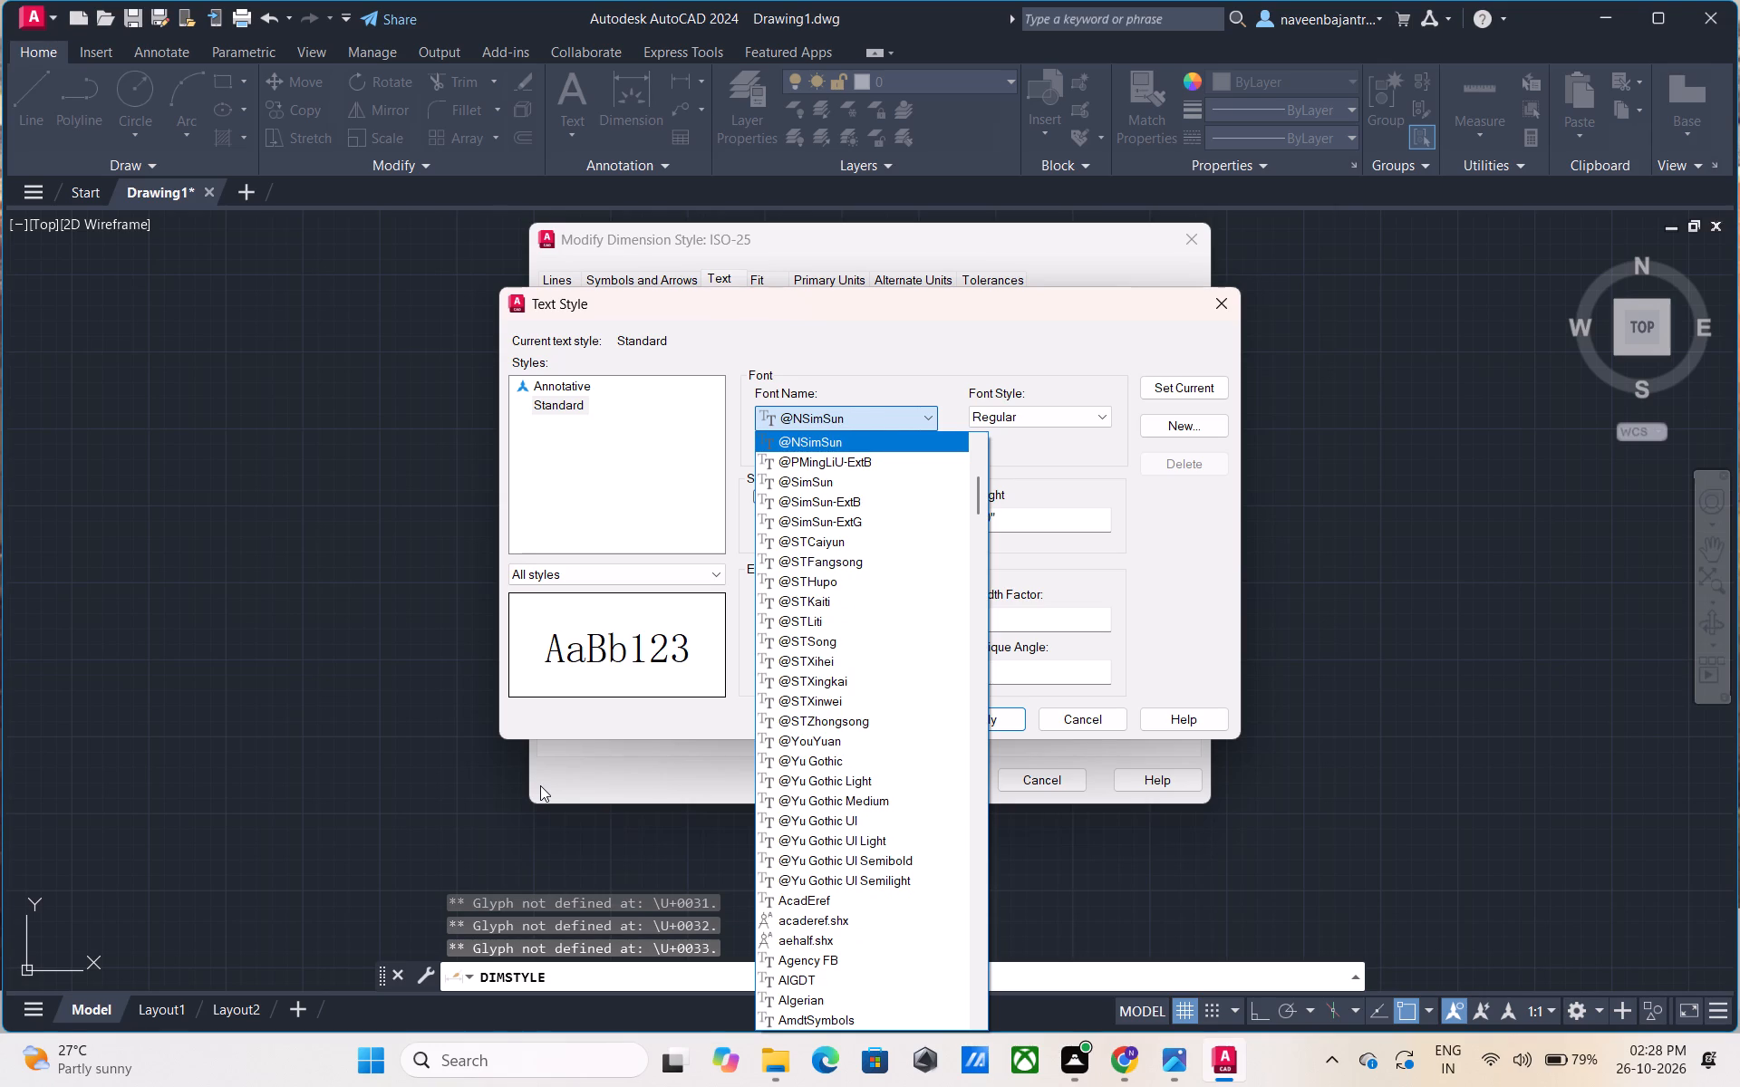
{"action": "key", "text": "Down"}
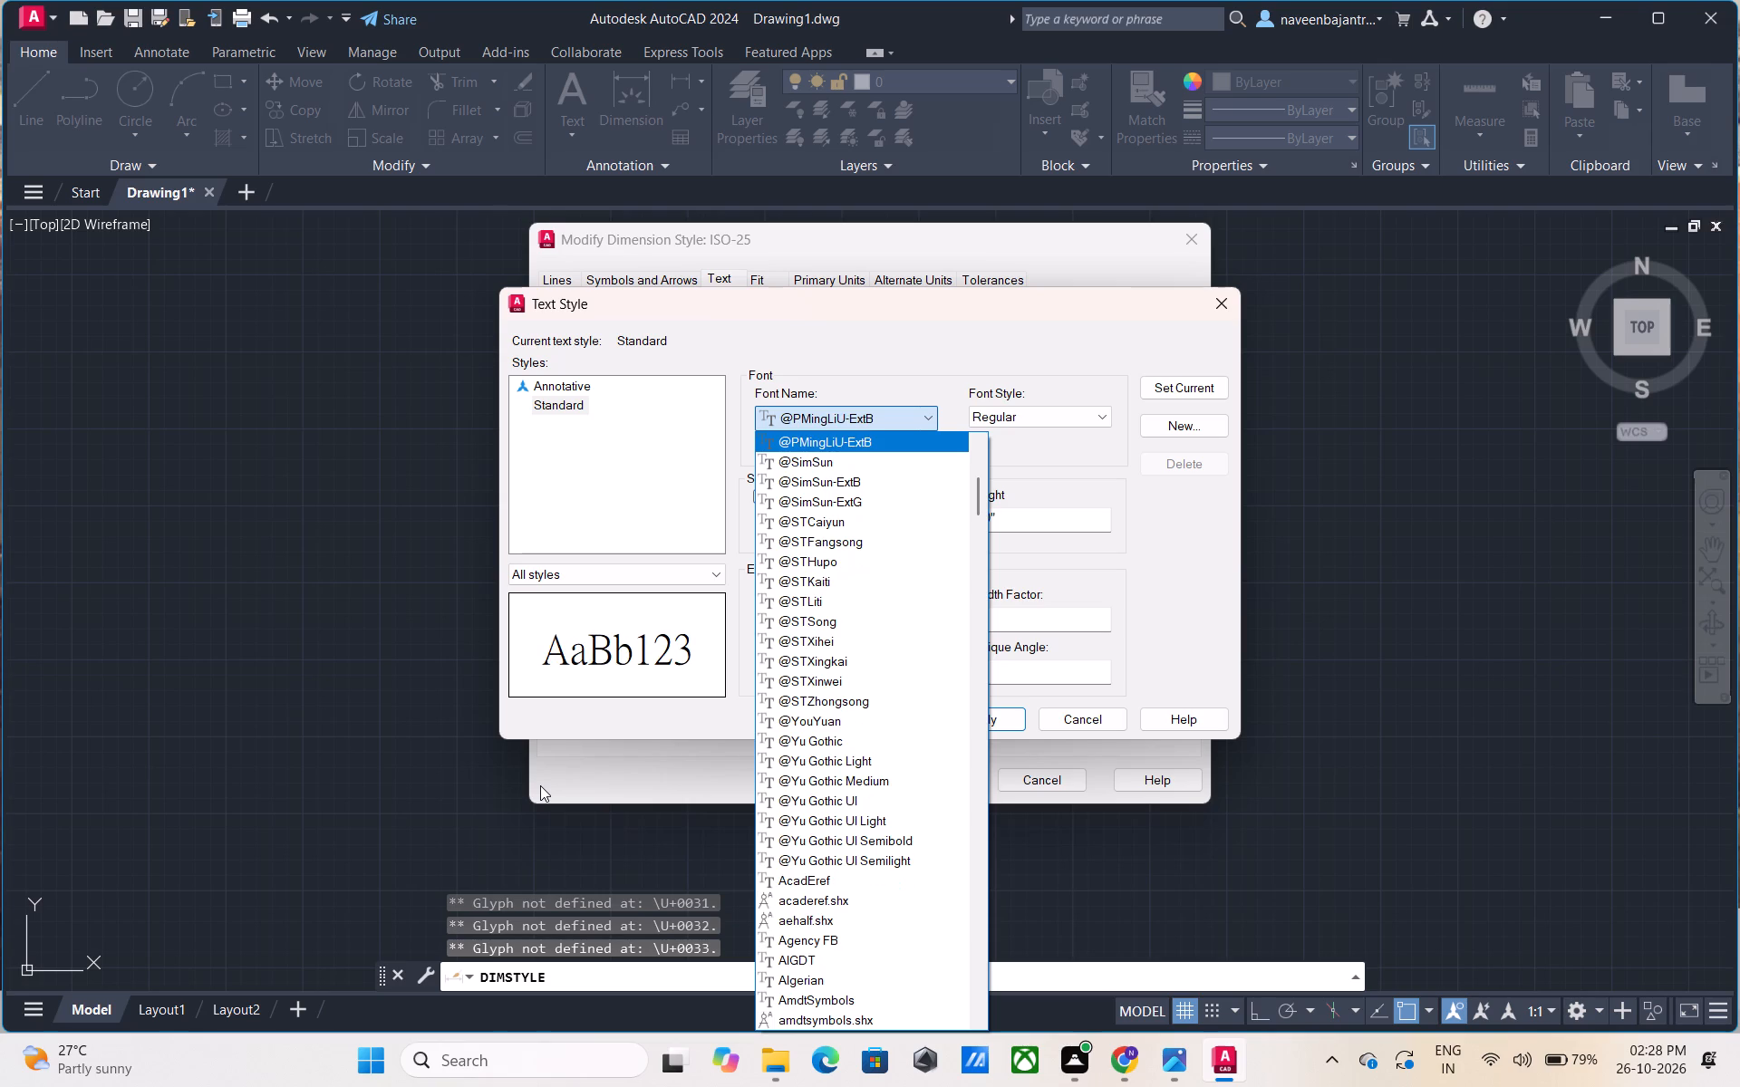
{"action": "key", "text": "Down"}
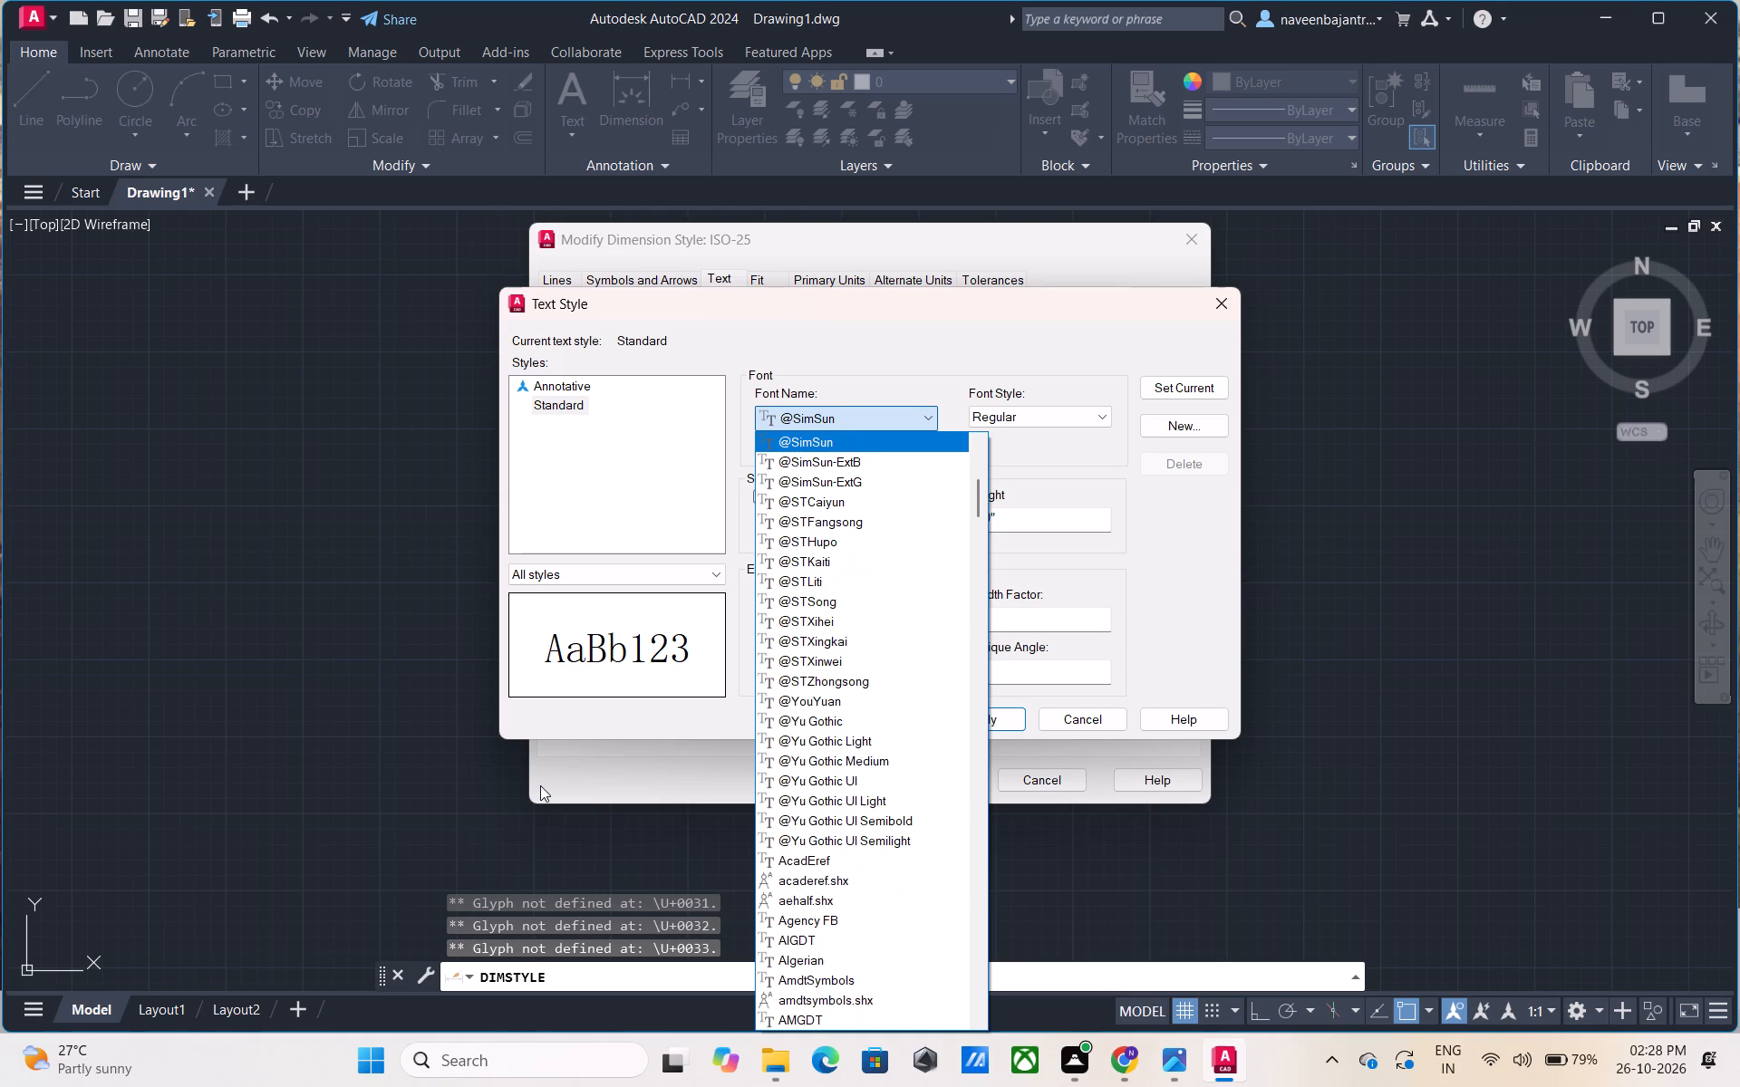
{"action": "key", "text": "Down"}
{"action": "key", "text": "Down"}
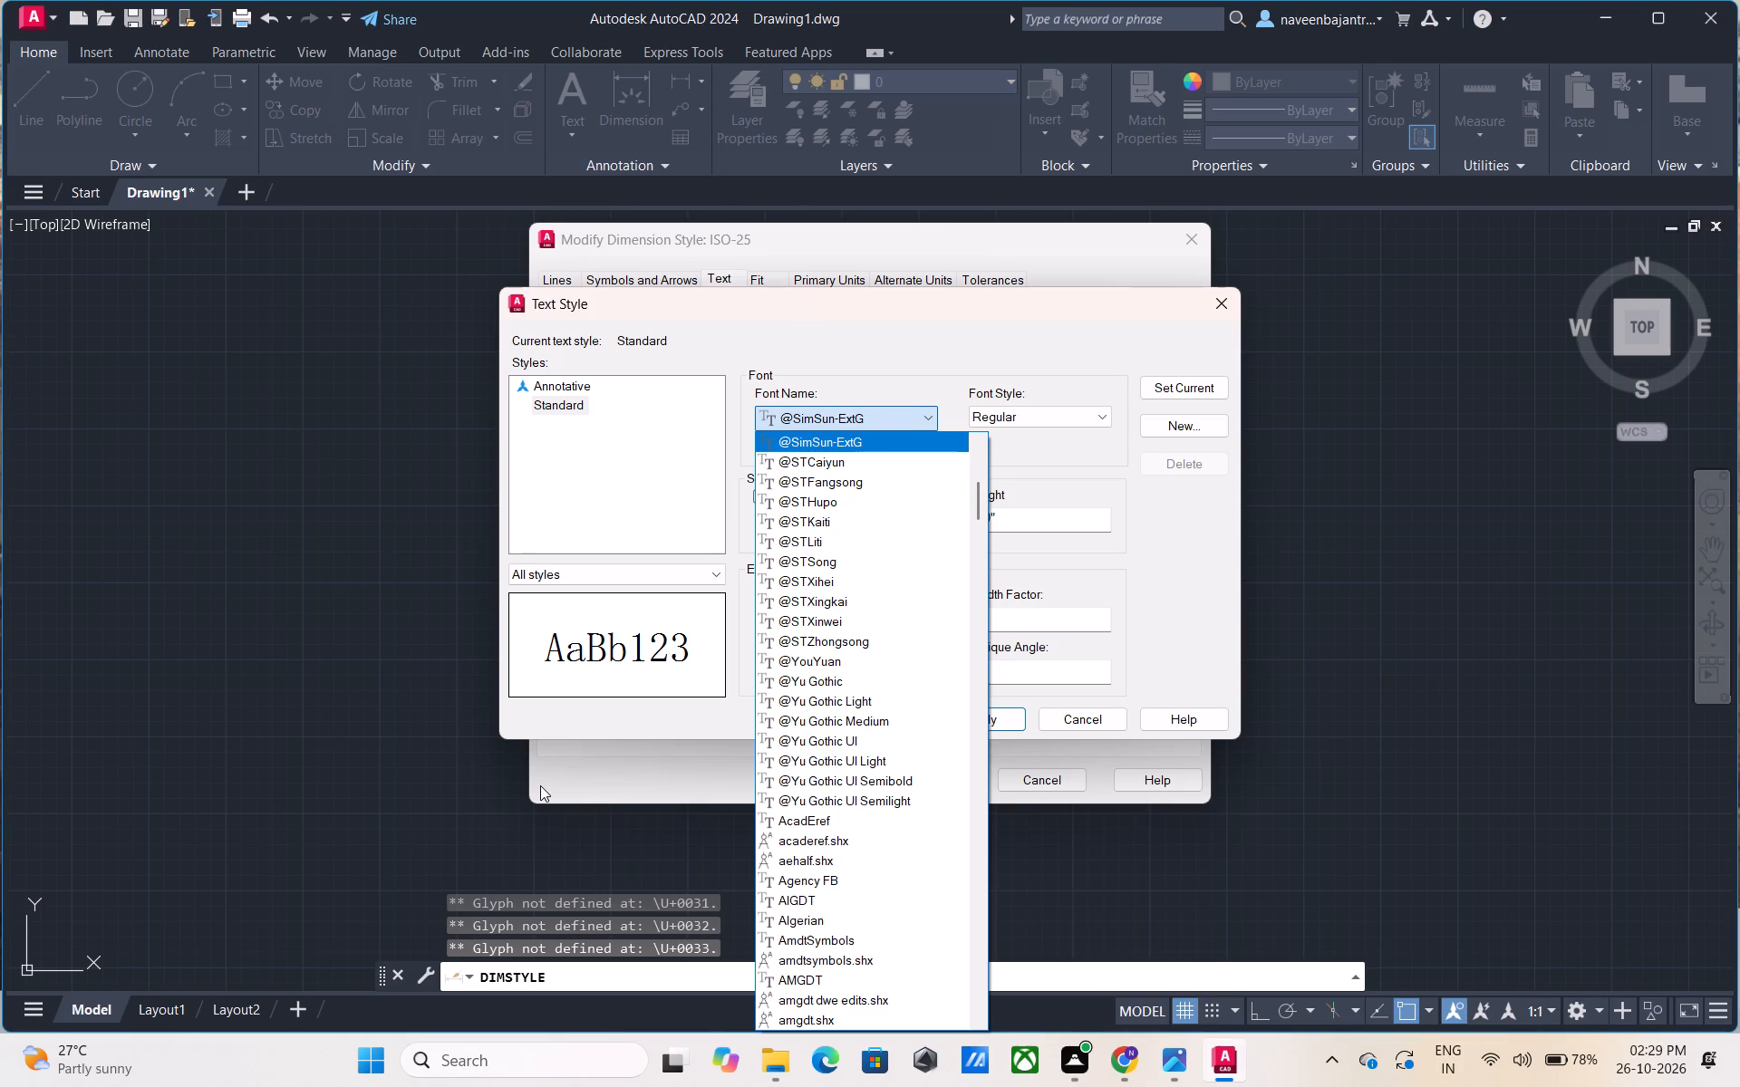
{"action": "key", "text": "Down"}
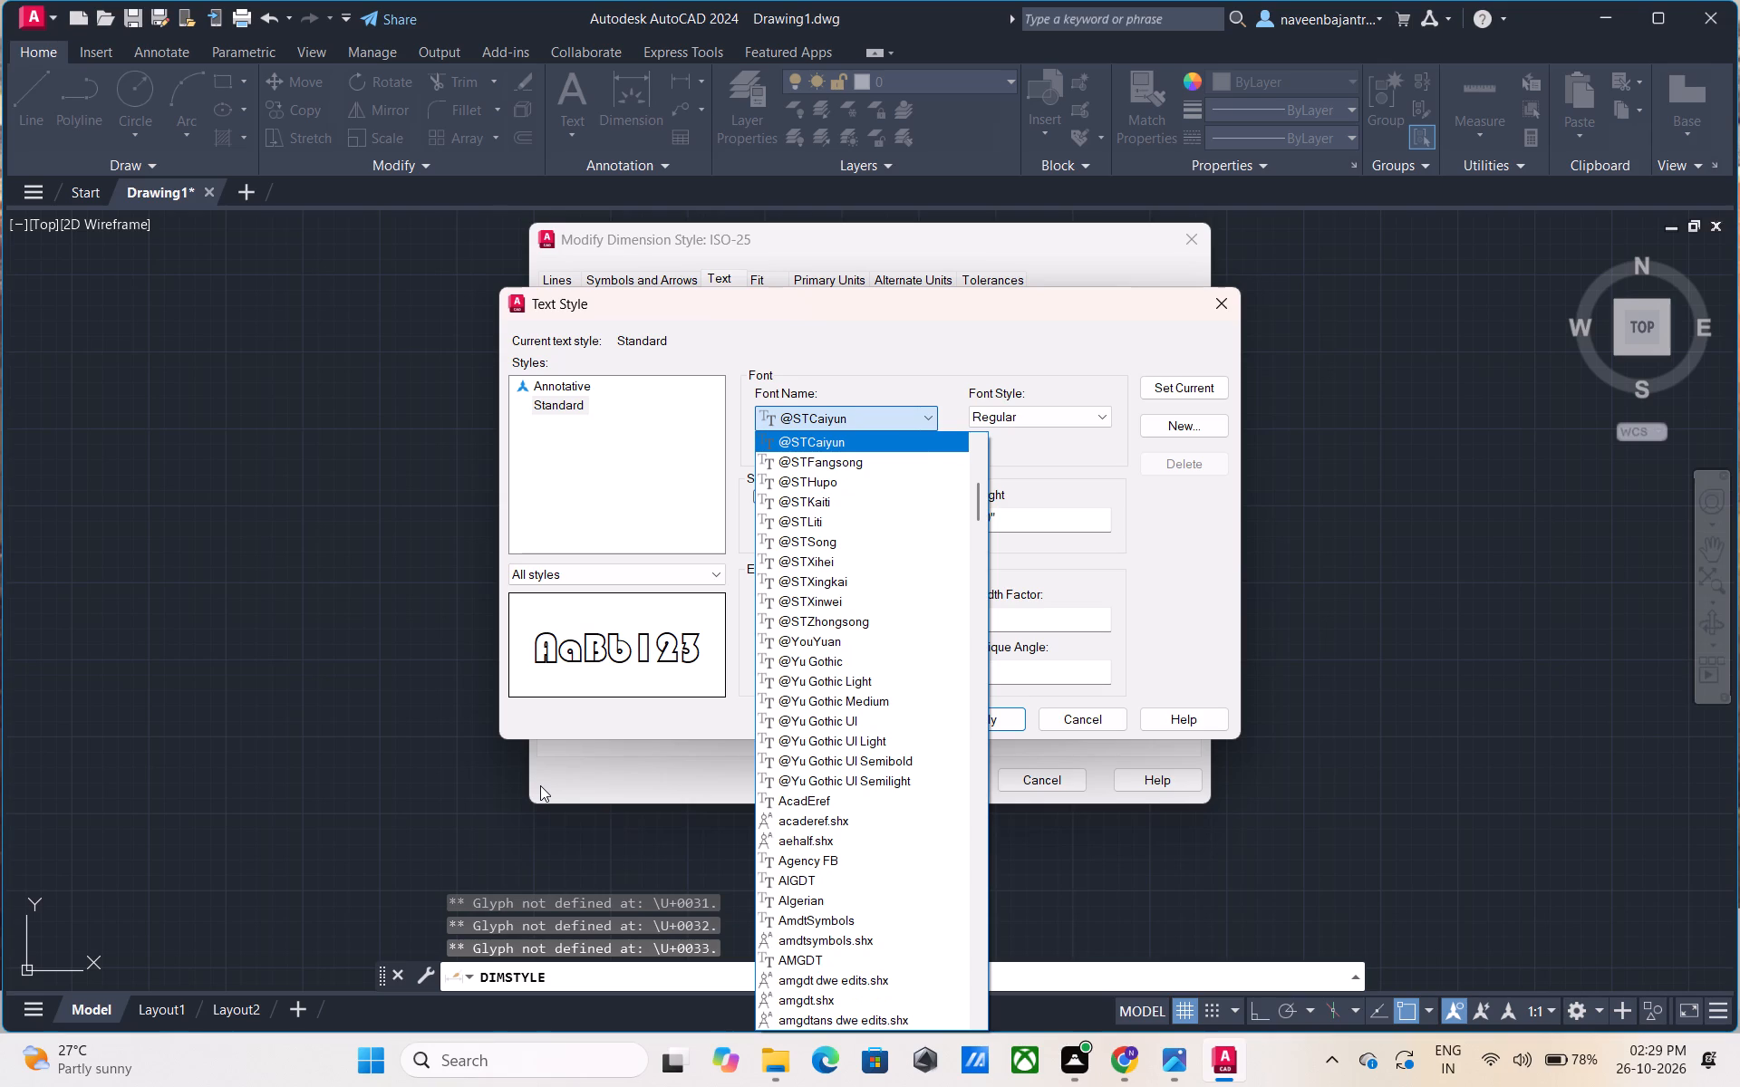
{"action": "key", "text": "Down"}
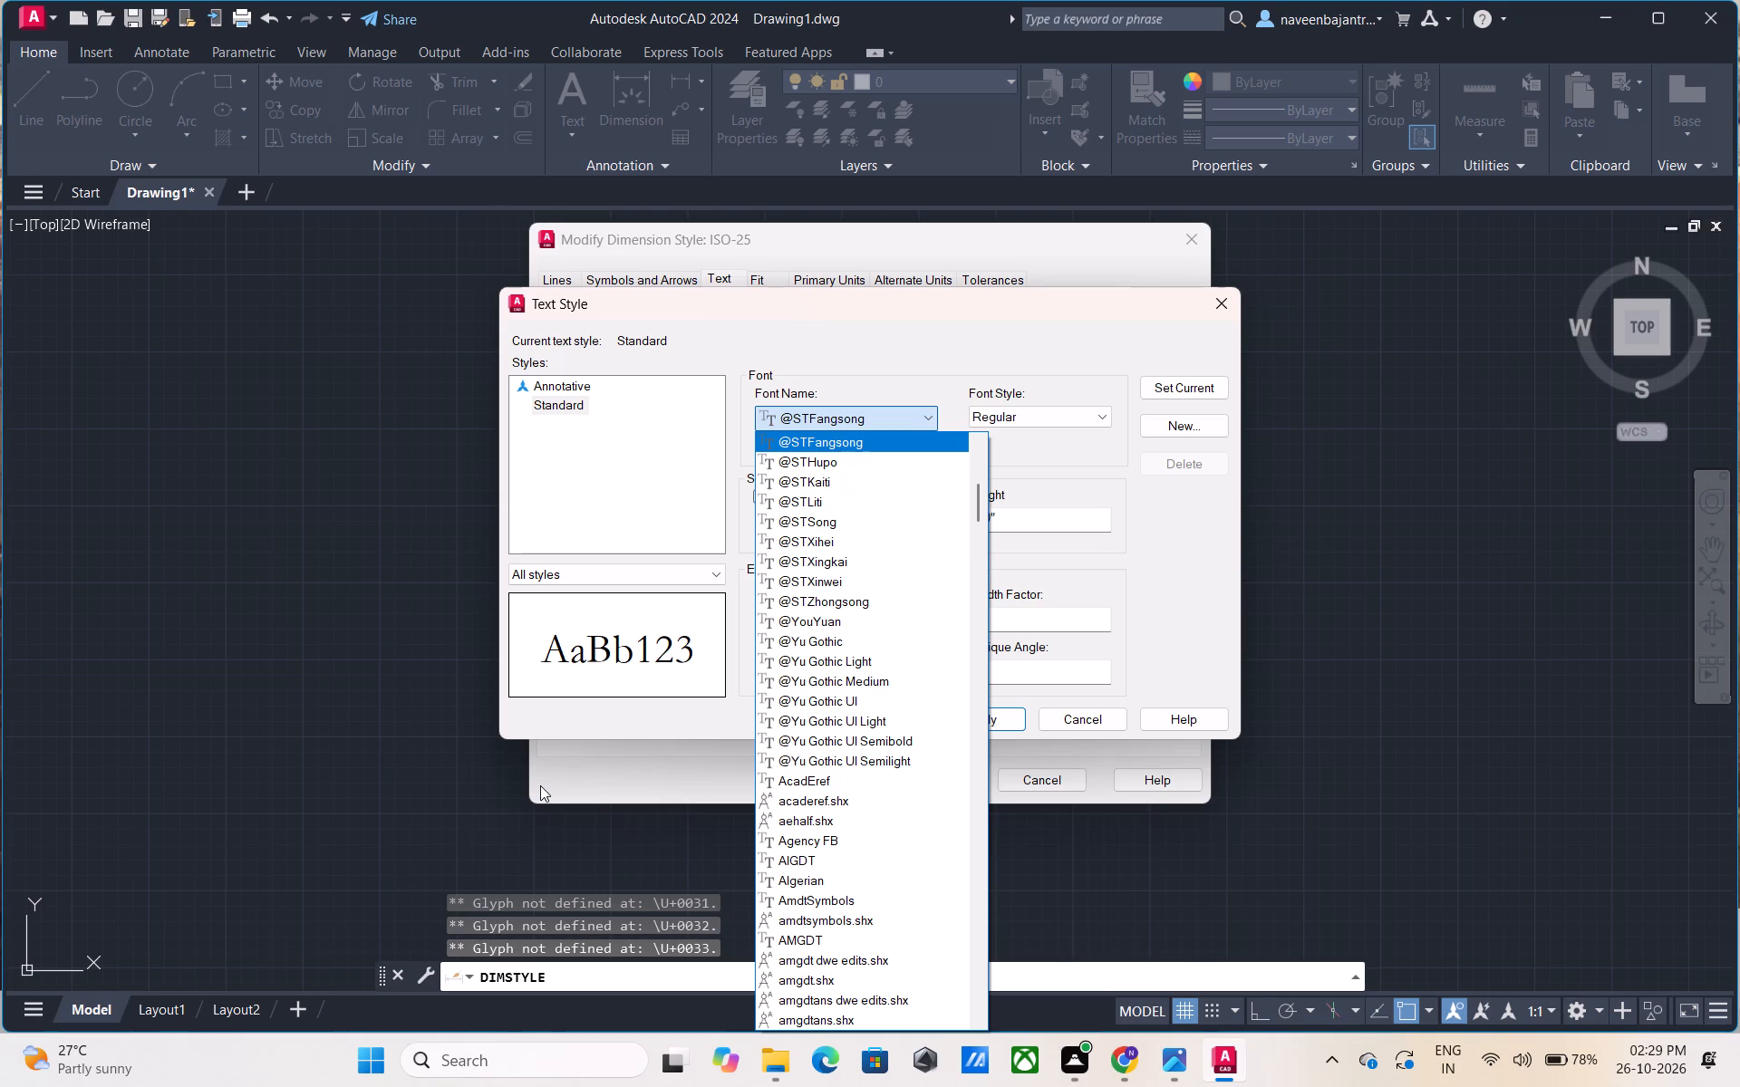
{"action": "key", "text": "Down"}
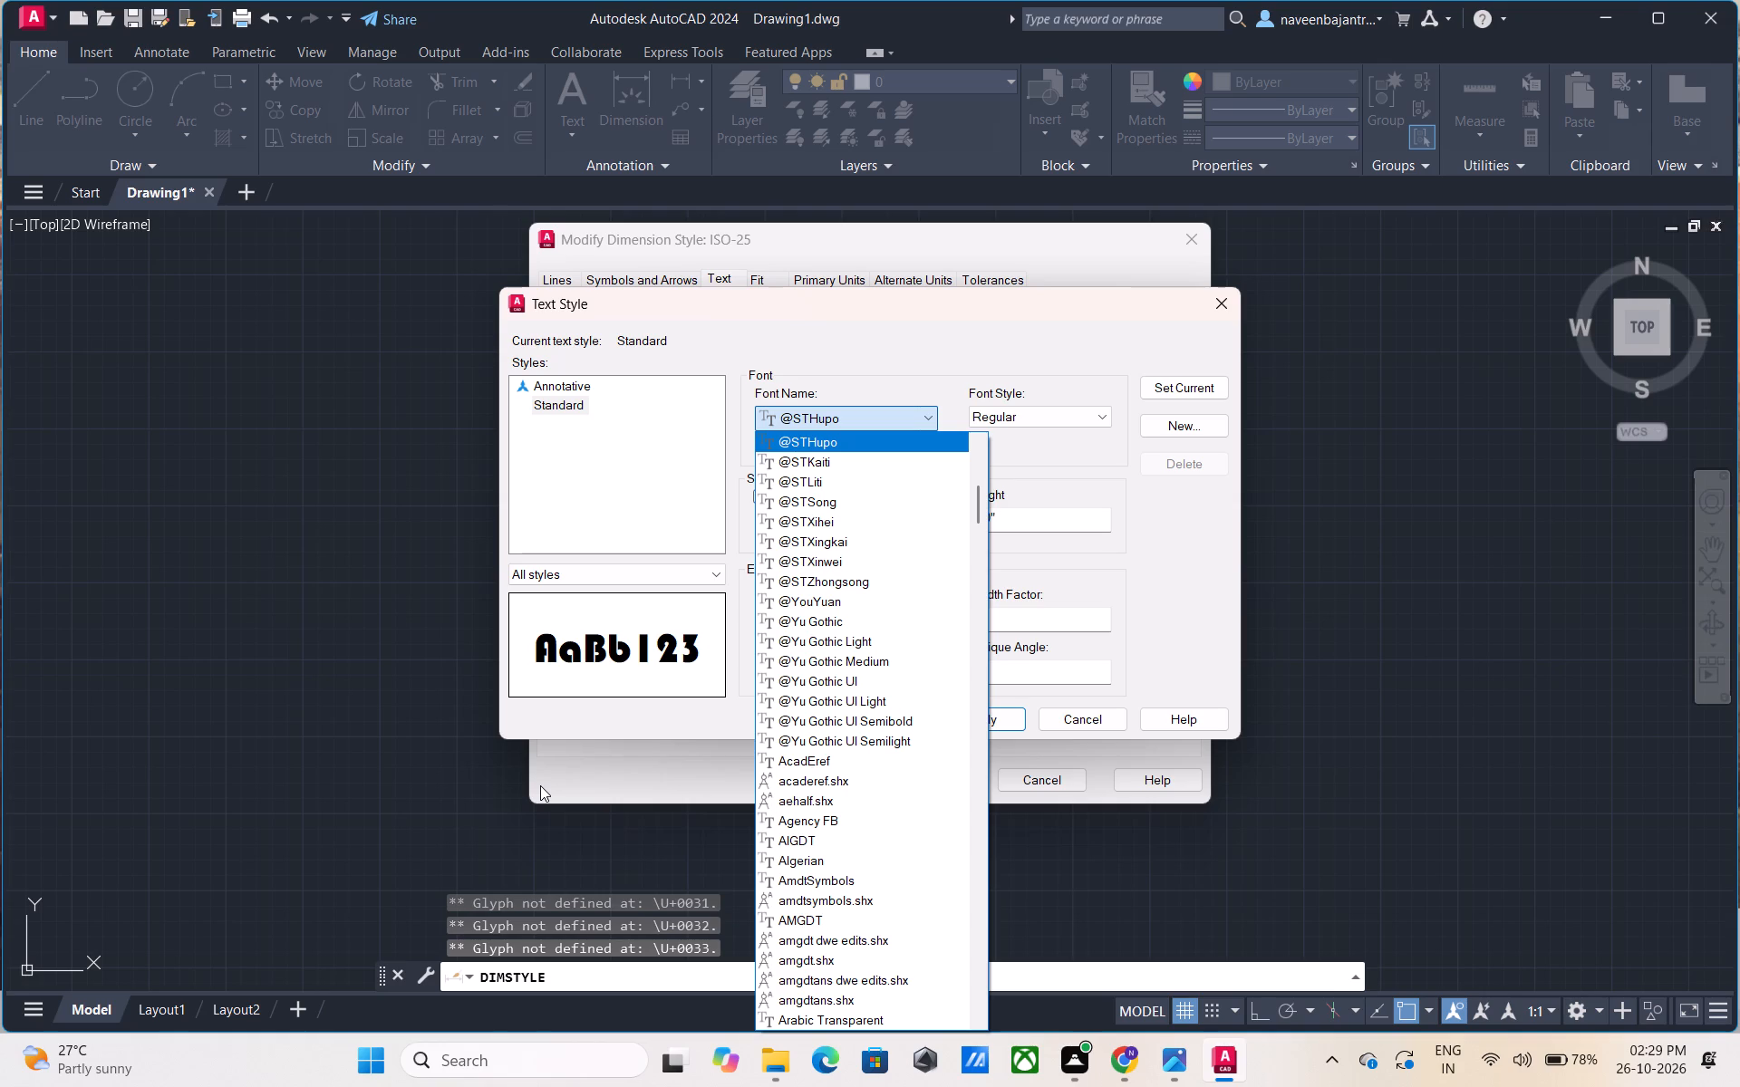
{"action": "key", "text": "Down"}
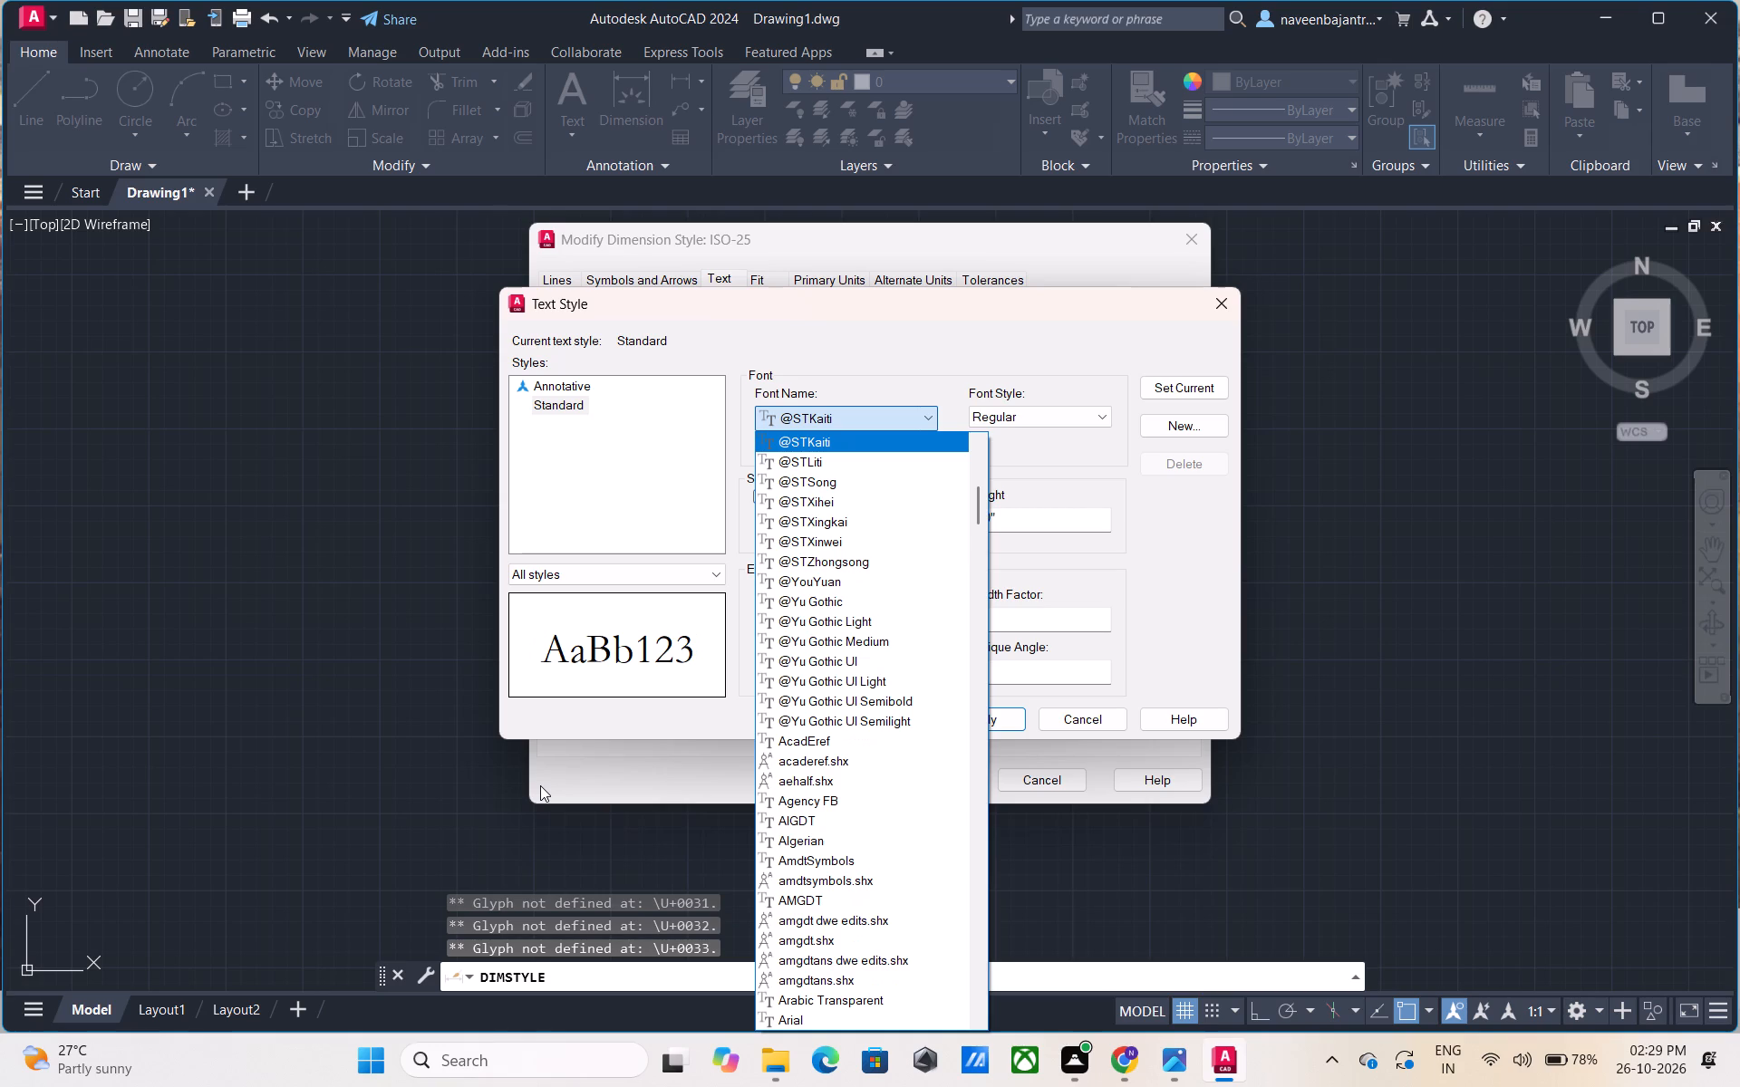
{"action": "key", "text": "Down"}
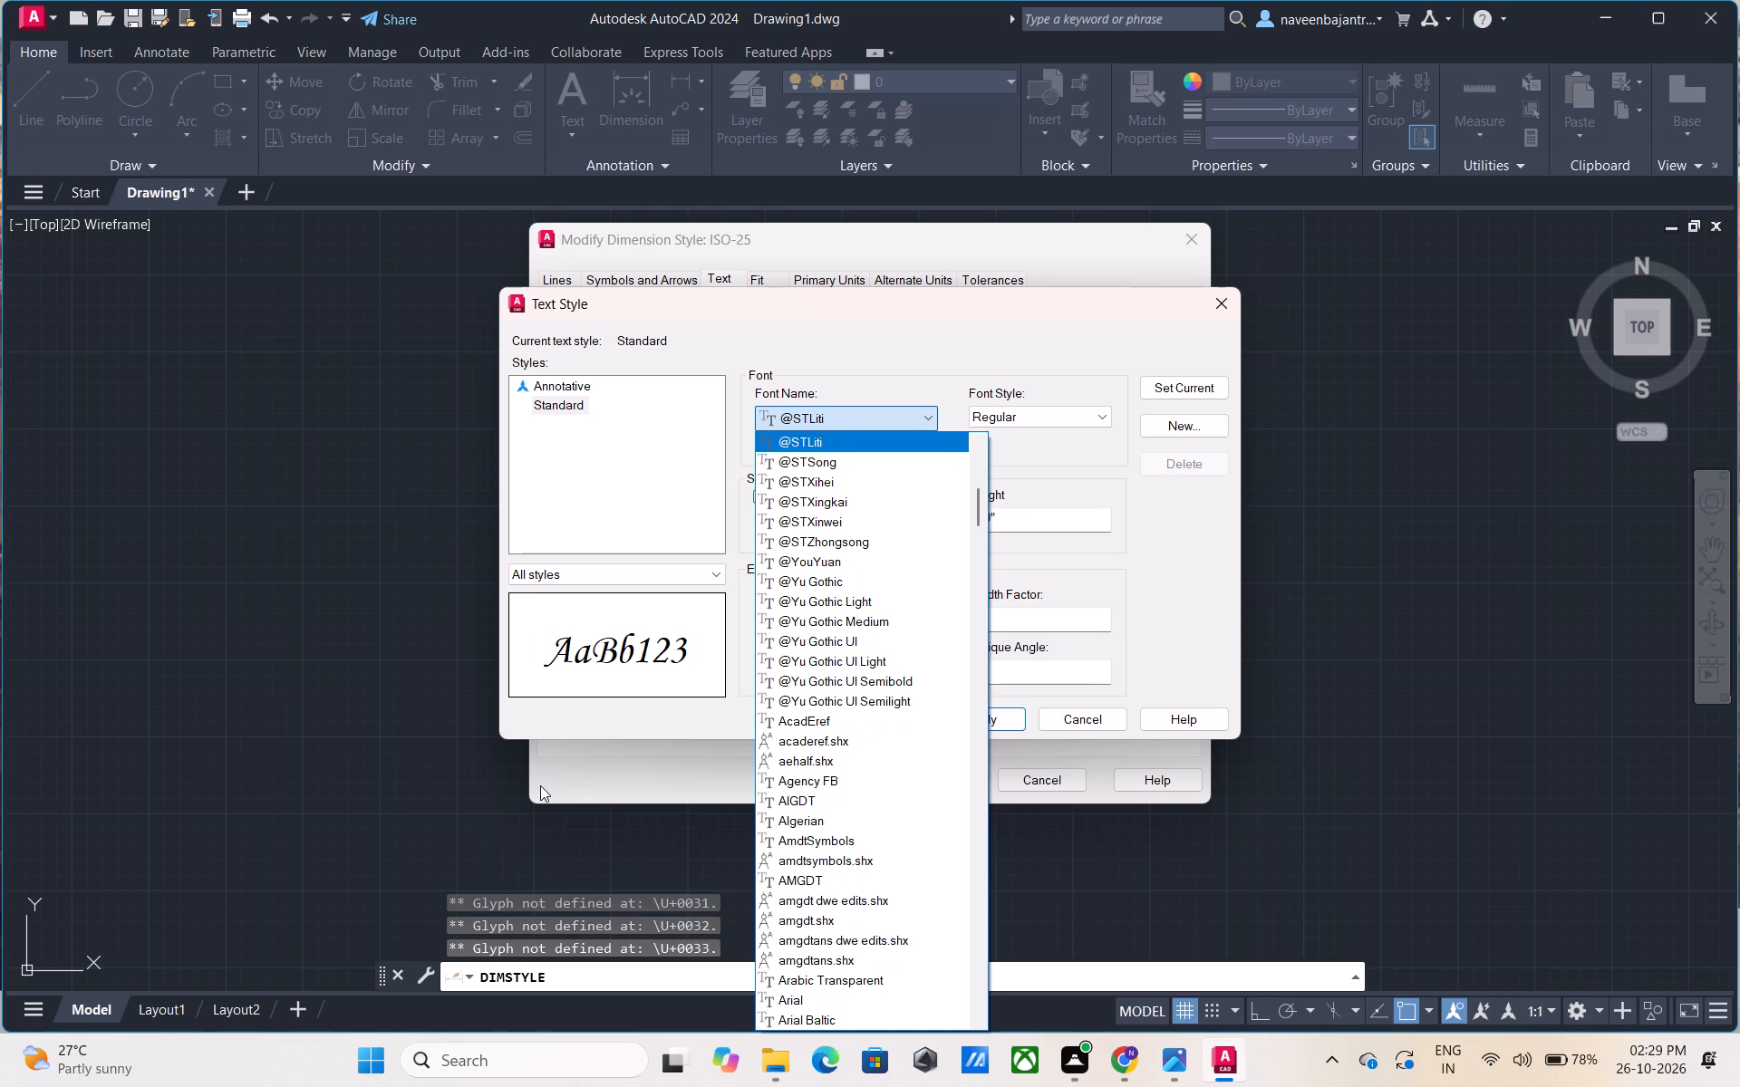
{"action": "key", "text": "Down"}
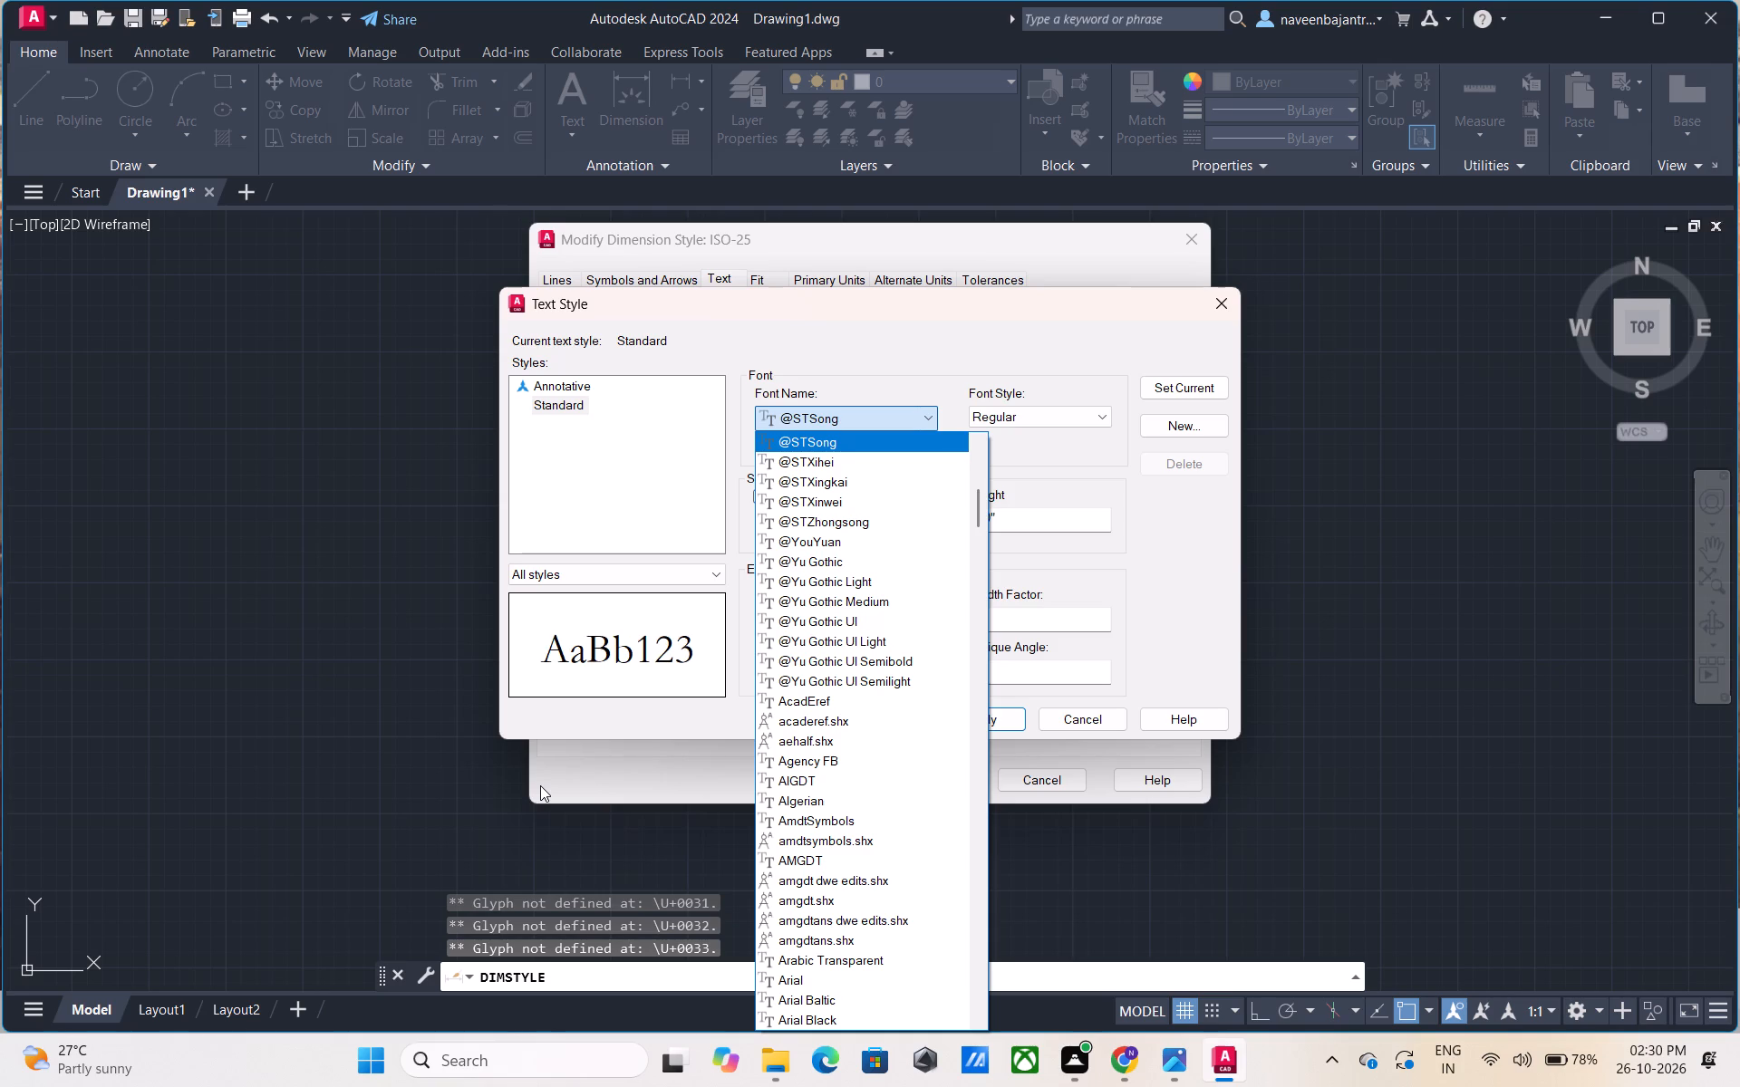
{"action": "key", "text": "Down"}
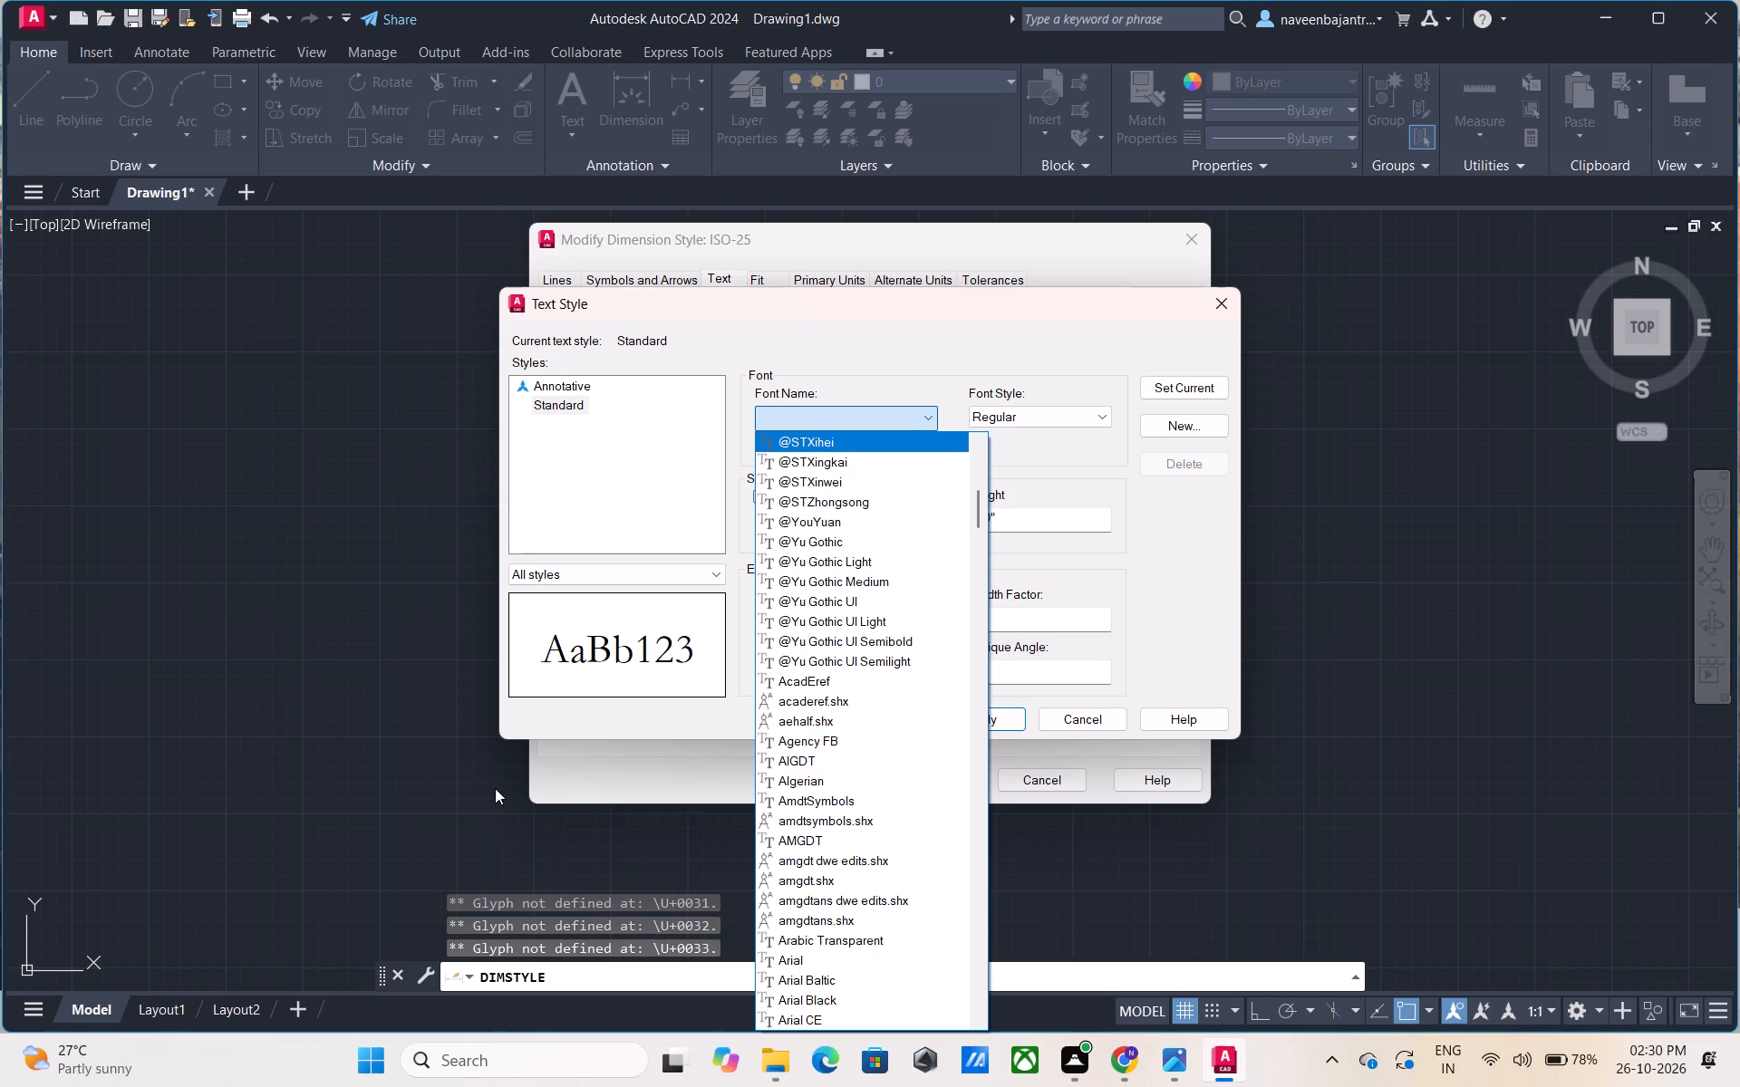
{"action": "key", "text": "Down"}
{"action": "key", "text": "Down"}
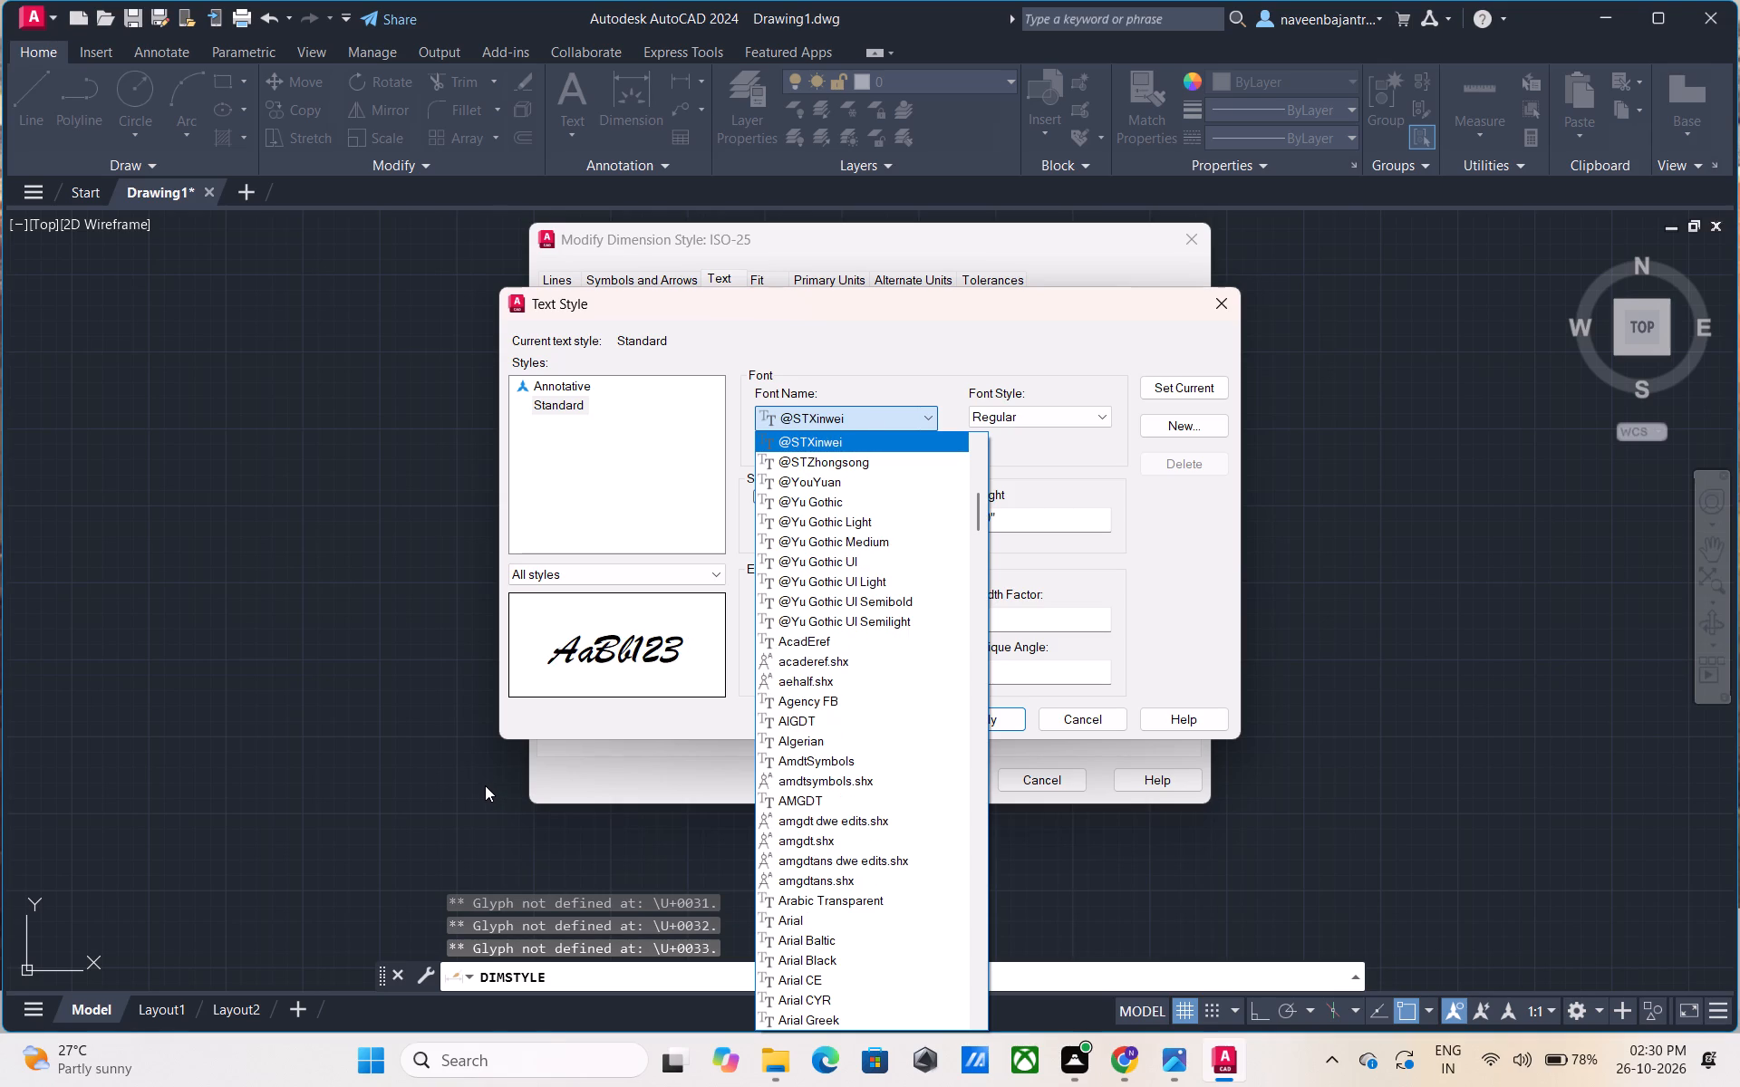
{"action": "key", "text": "Down"}
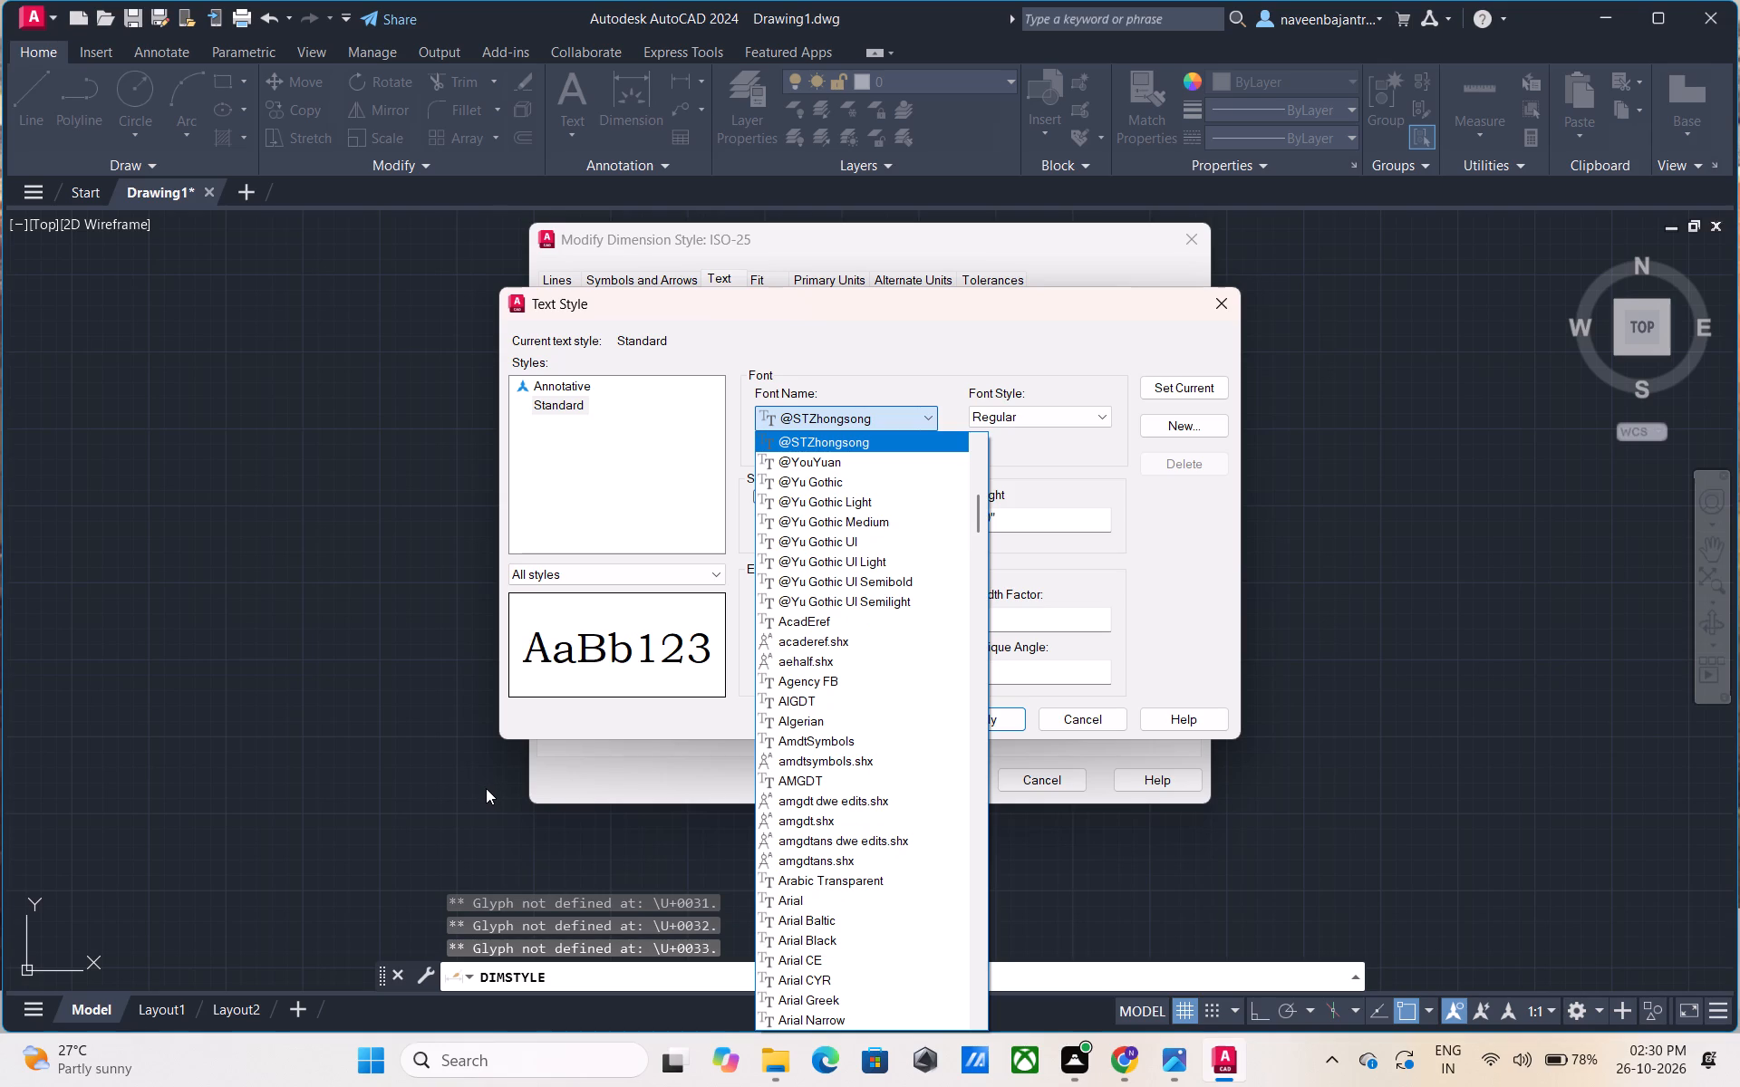
{"action": "key", "text": "Down"}
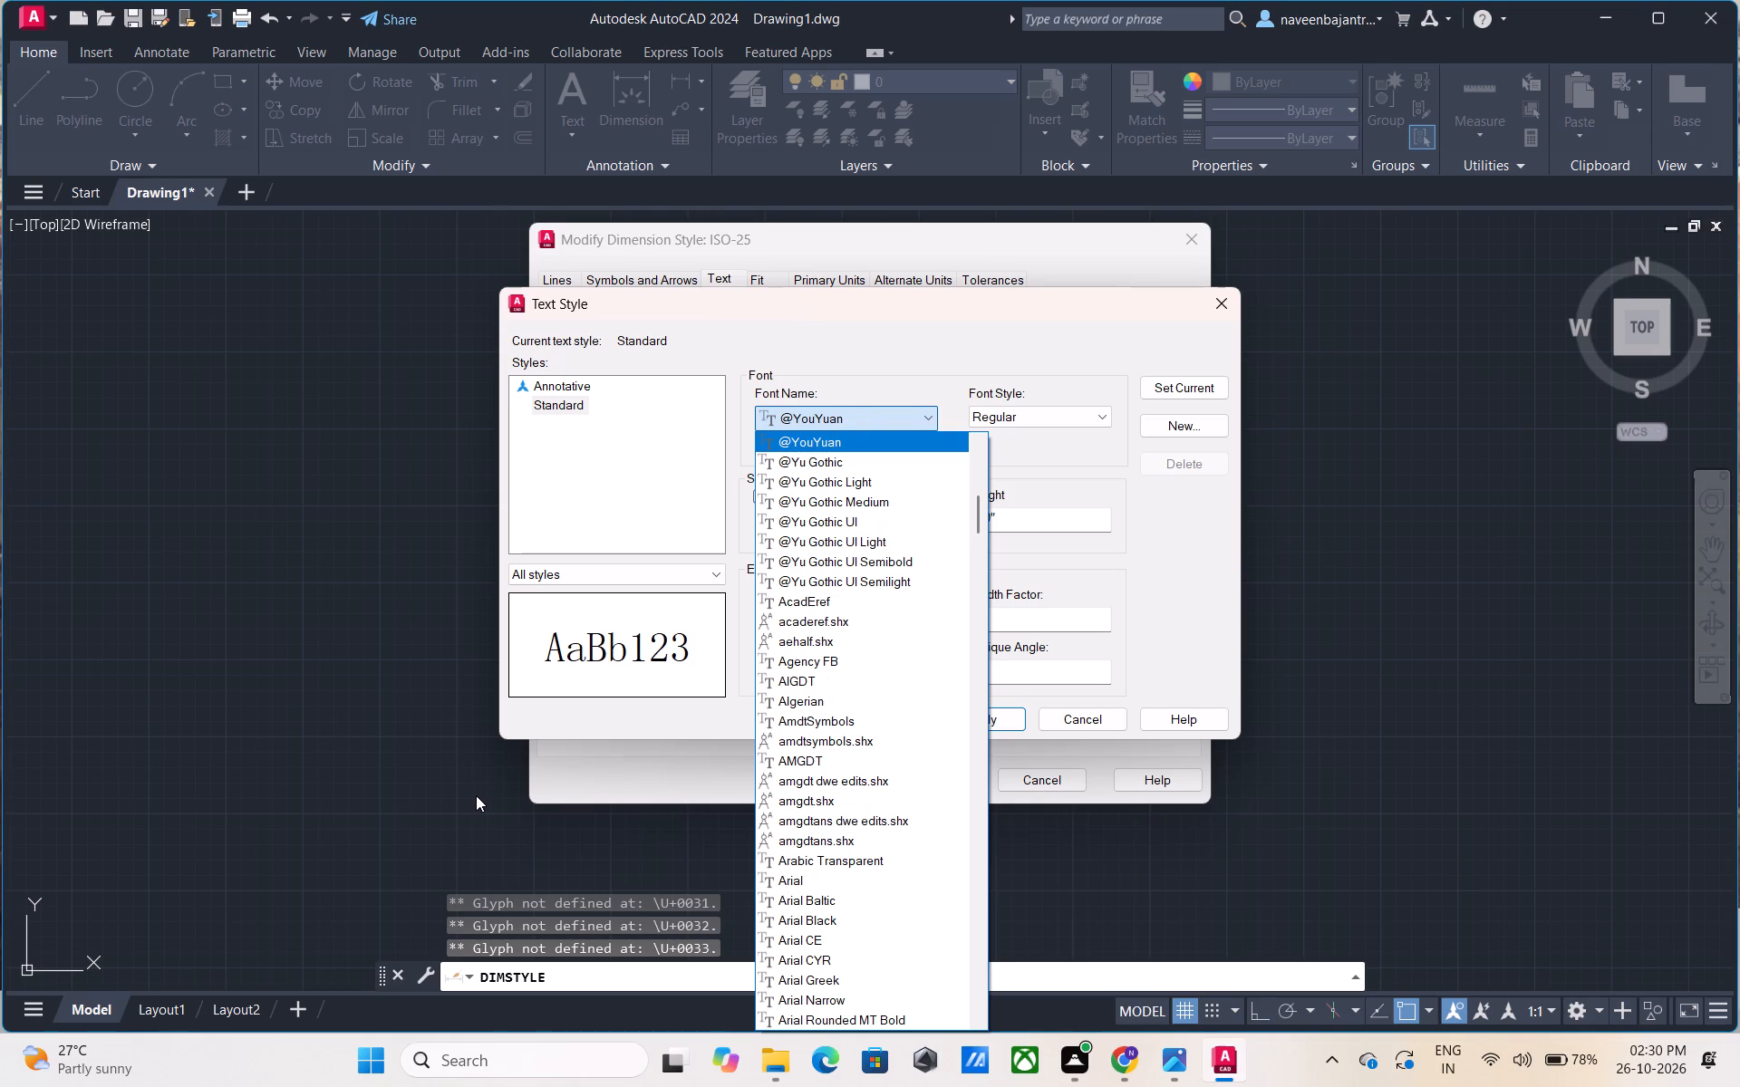
{"action": "key", "text": "Down"}
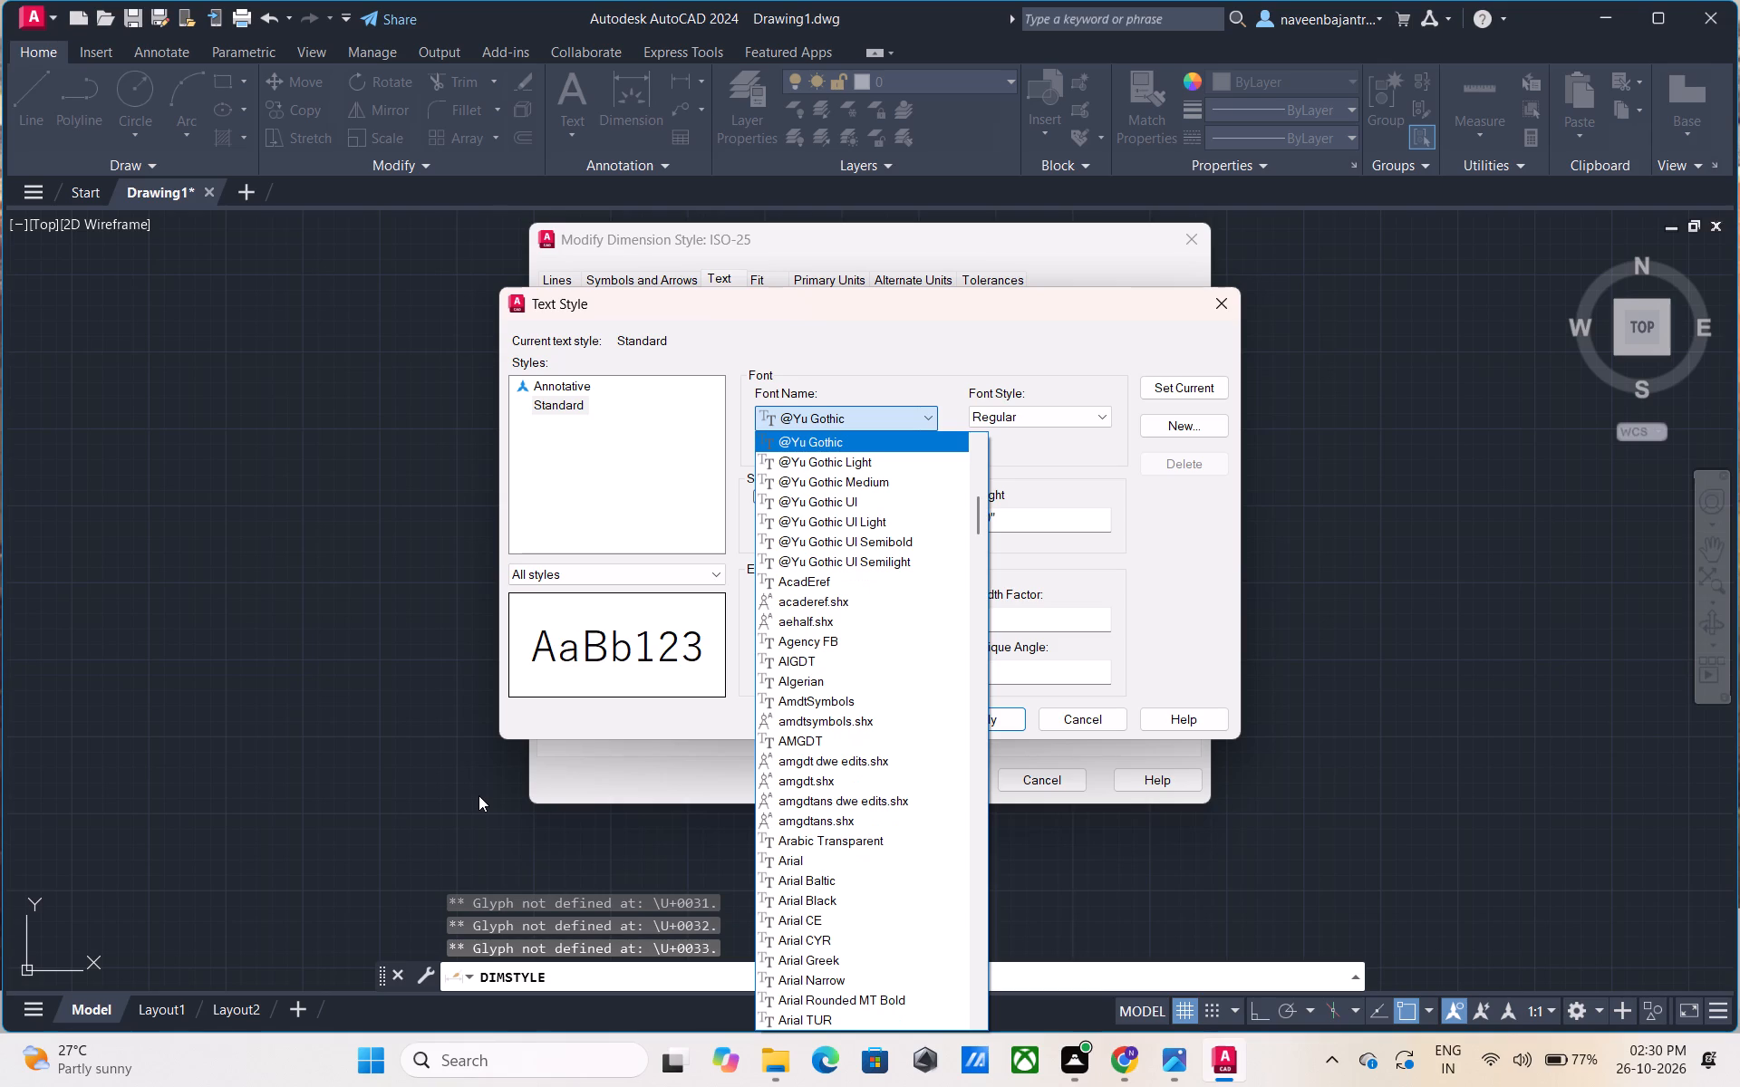
{"action": "key", "text": "Down"}
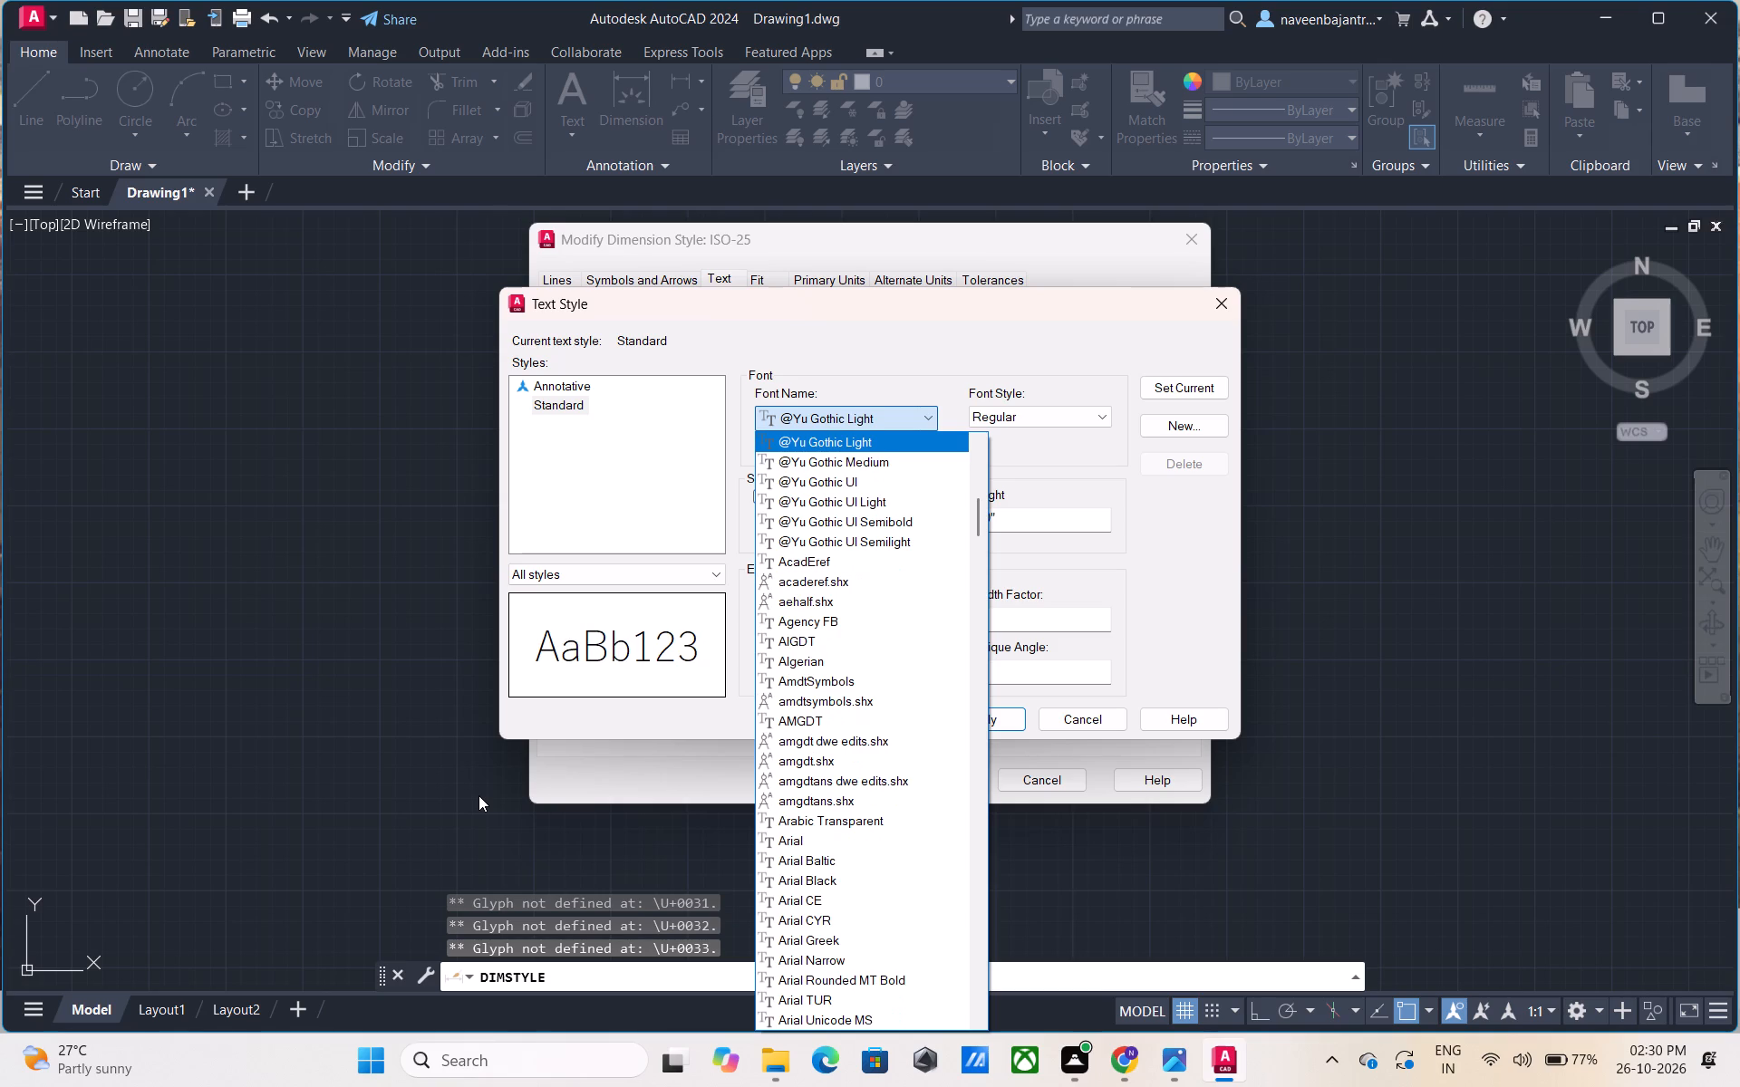
{"action": "key", "text": "Down"}
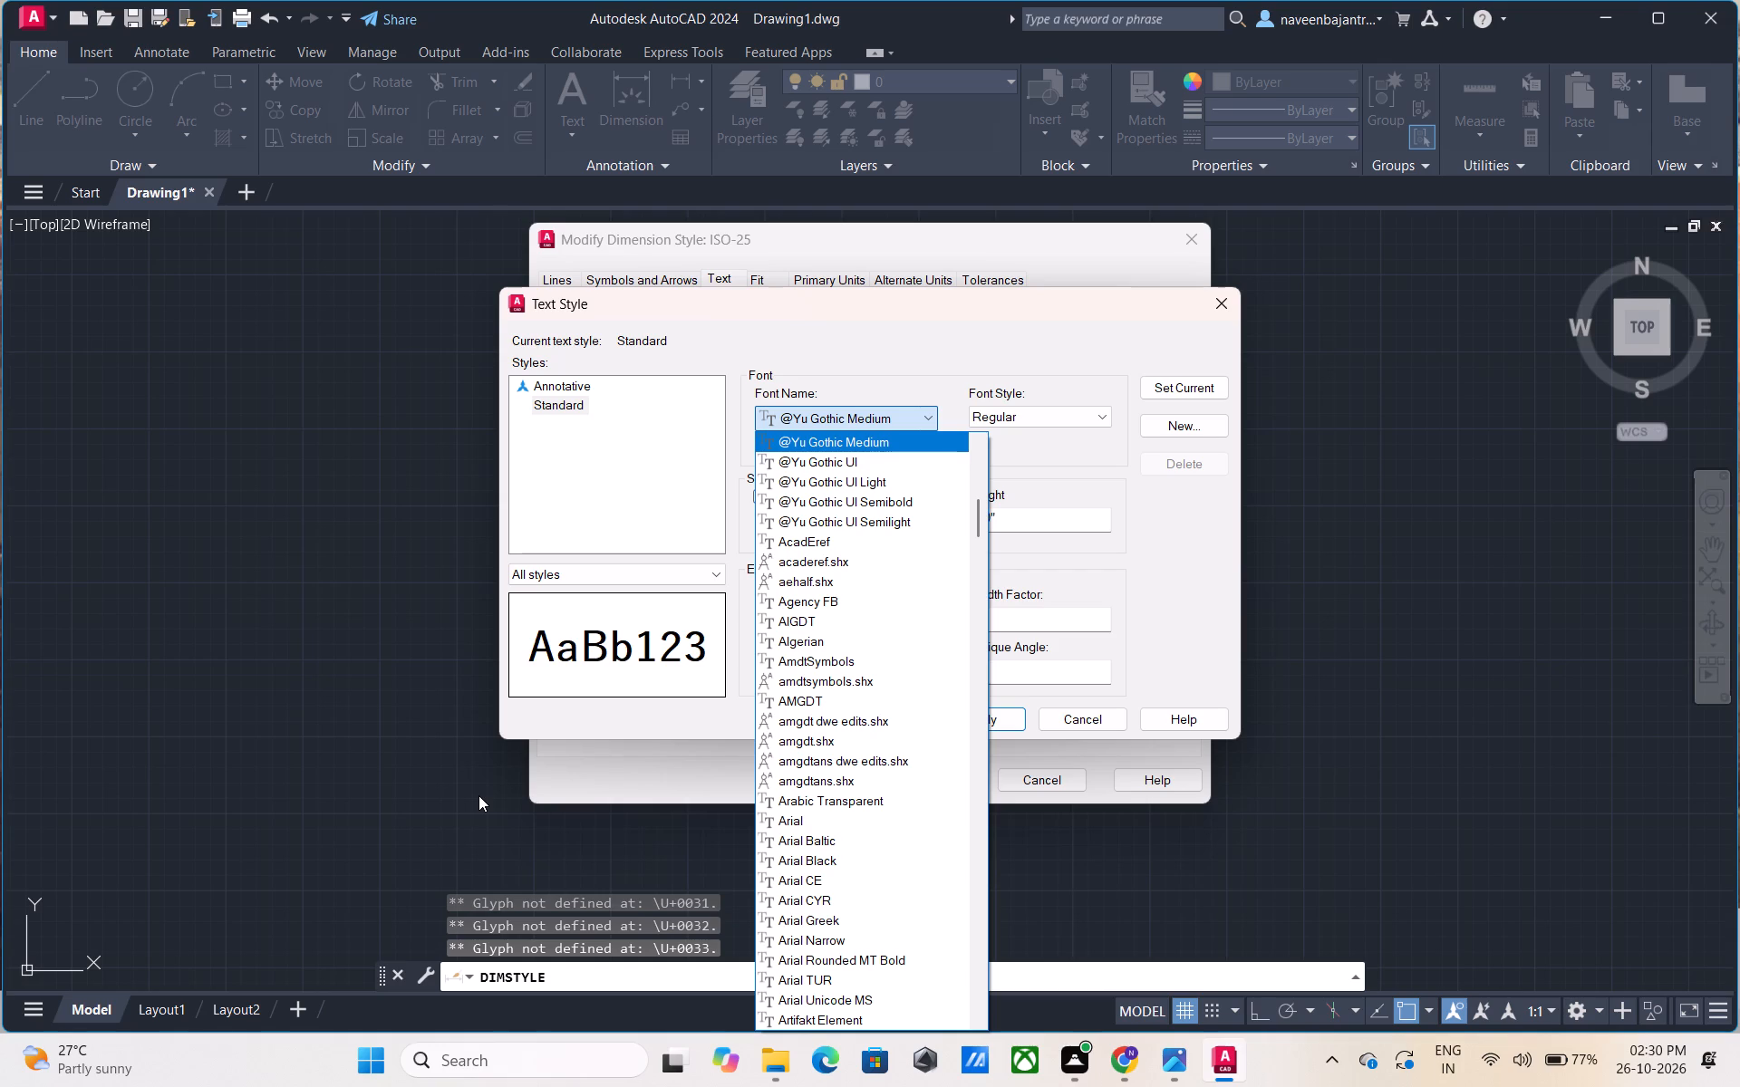
{"action": "key", "text": "Down"}
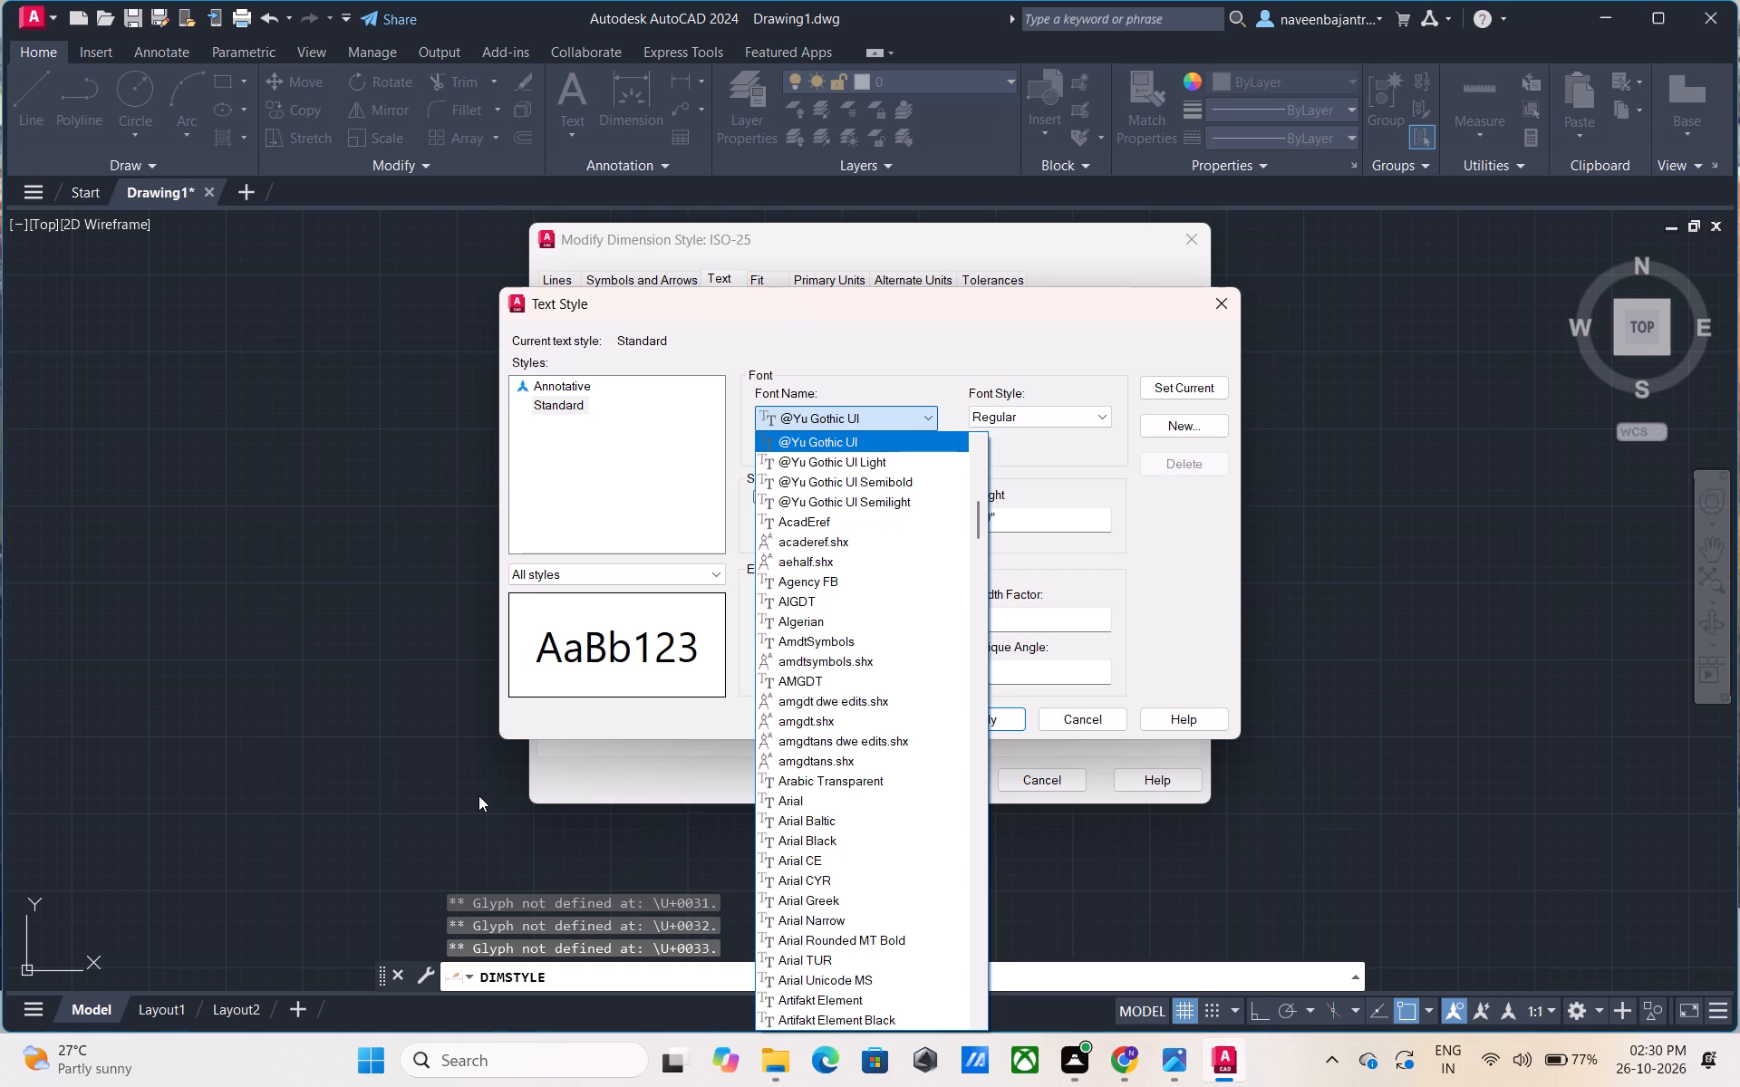
{"action": "key", "text": "Down"}
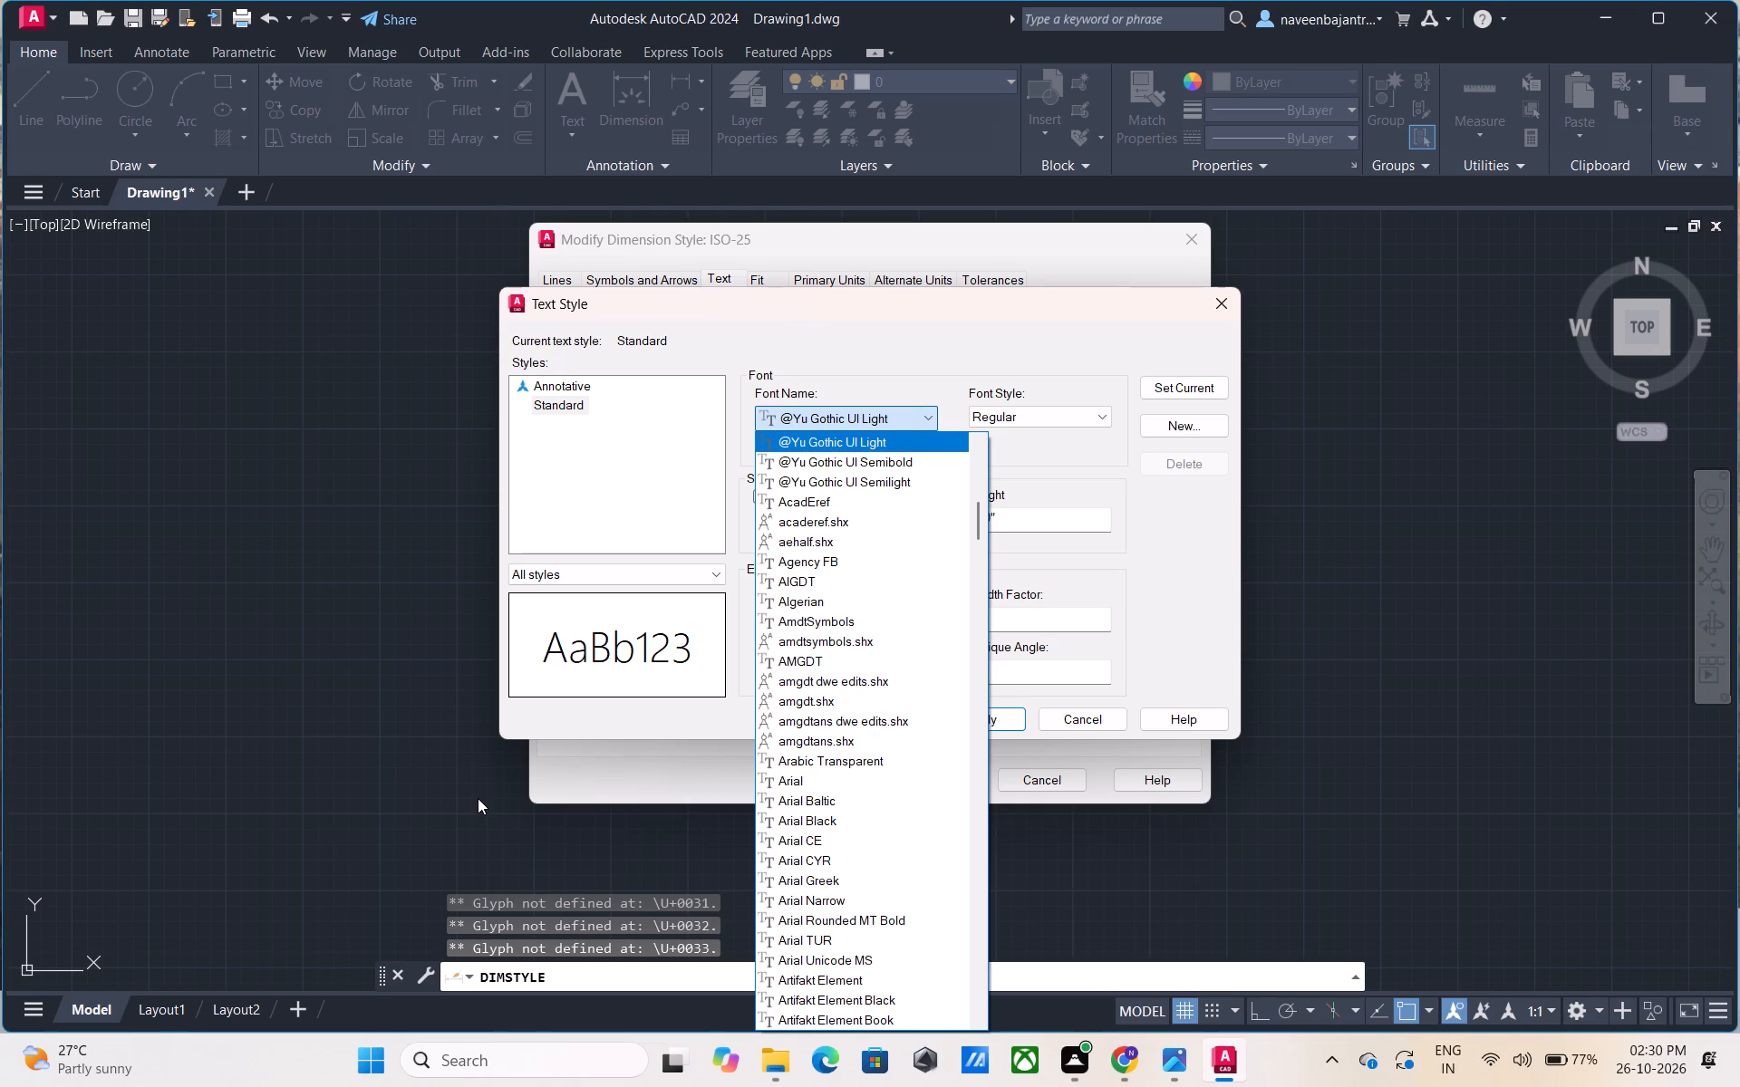
{"action": "key", "text": "Down"}
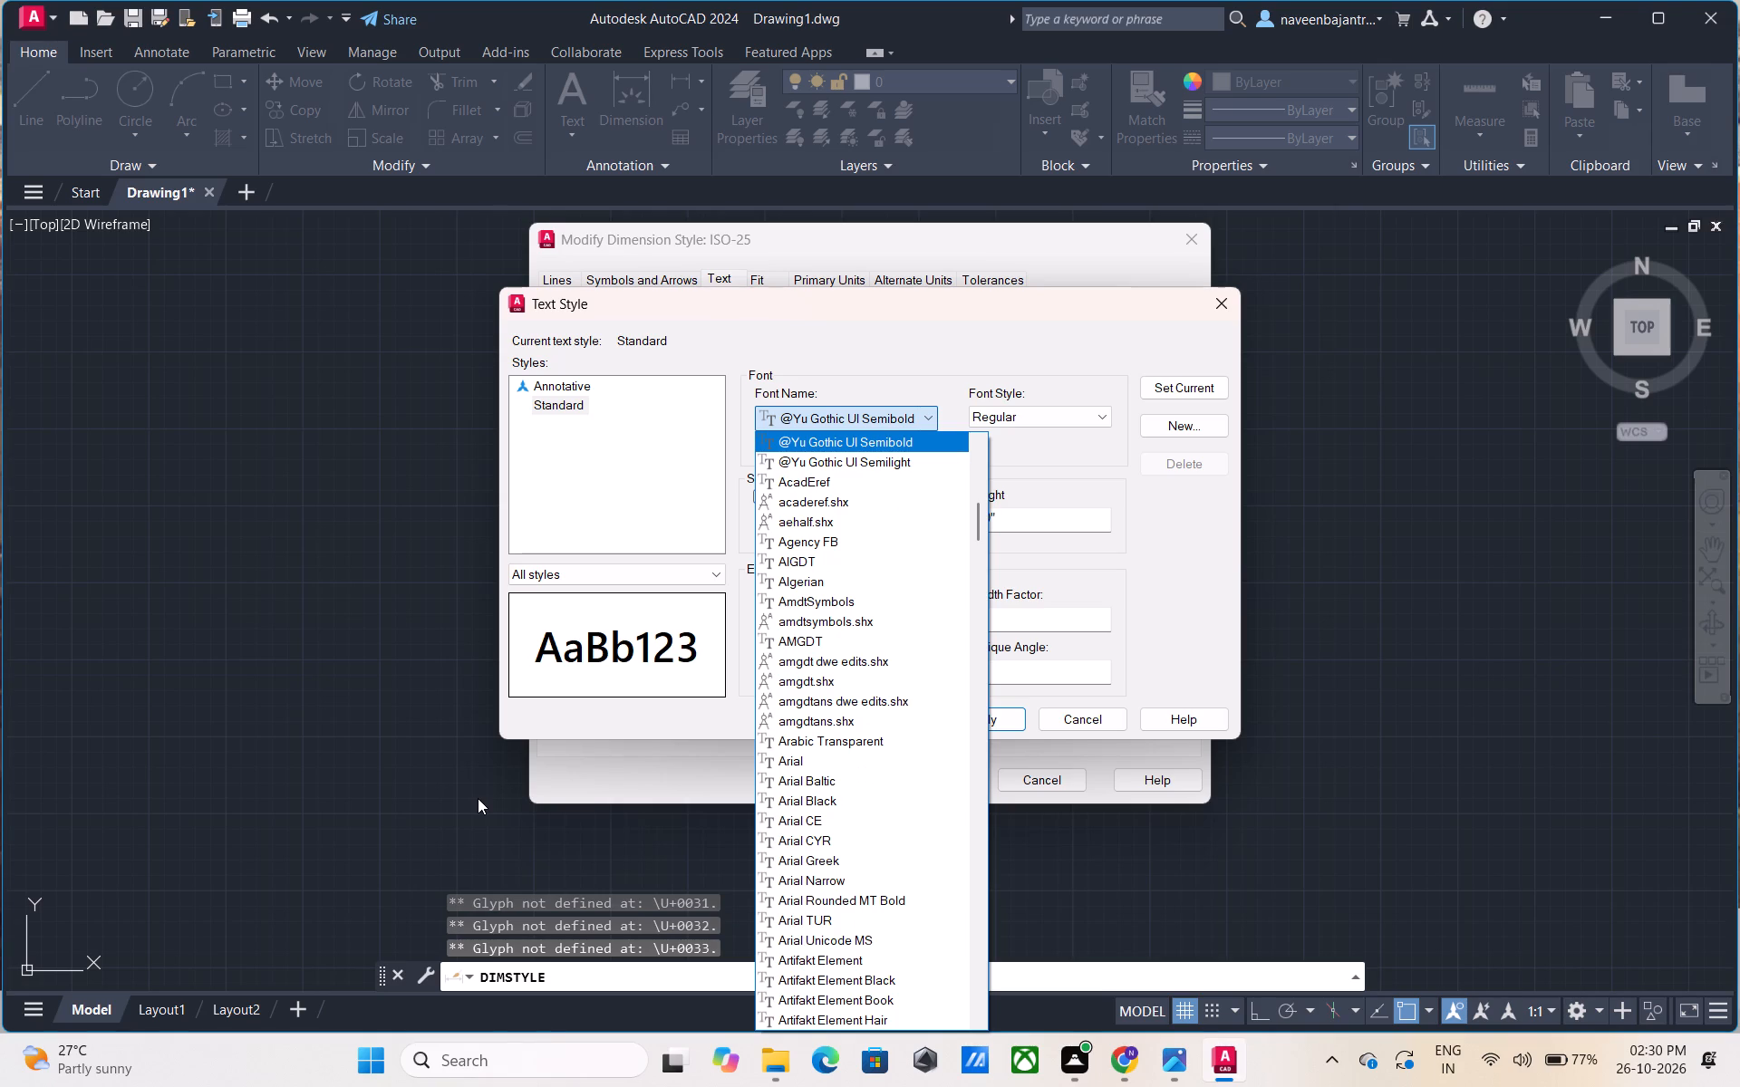
{"action": "key", "text": "Down"}
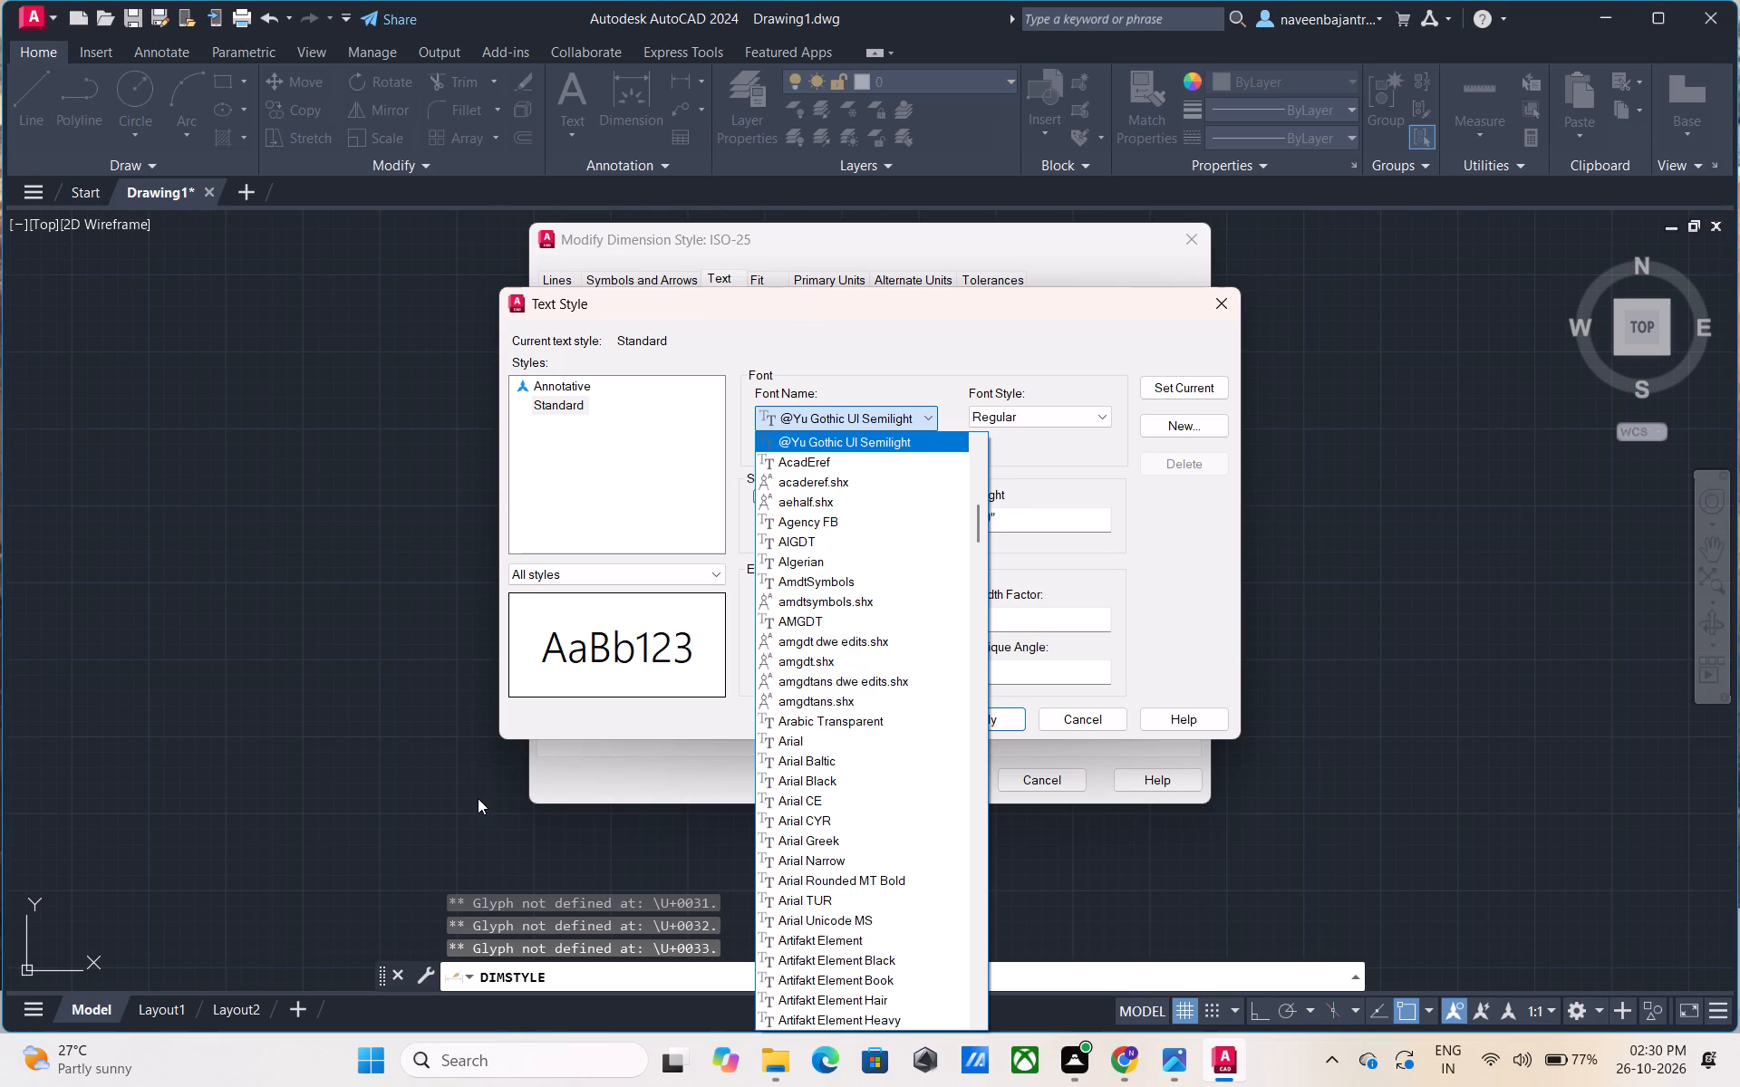
Preview fonts for the Standard text style one by one, going forward from AcadEref to amgdtans.shx.
{"action": "key", "text": "Down"}
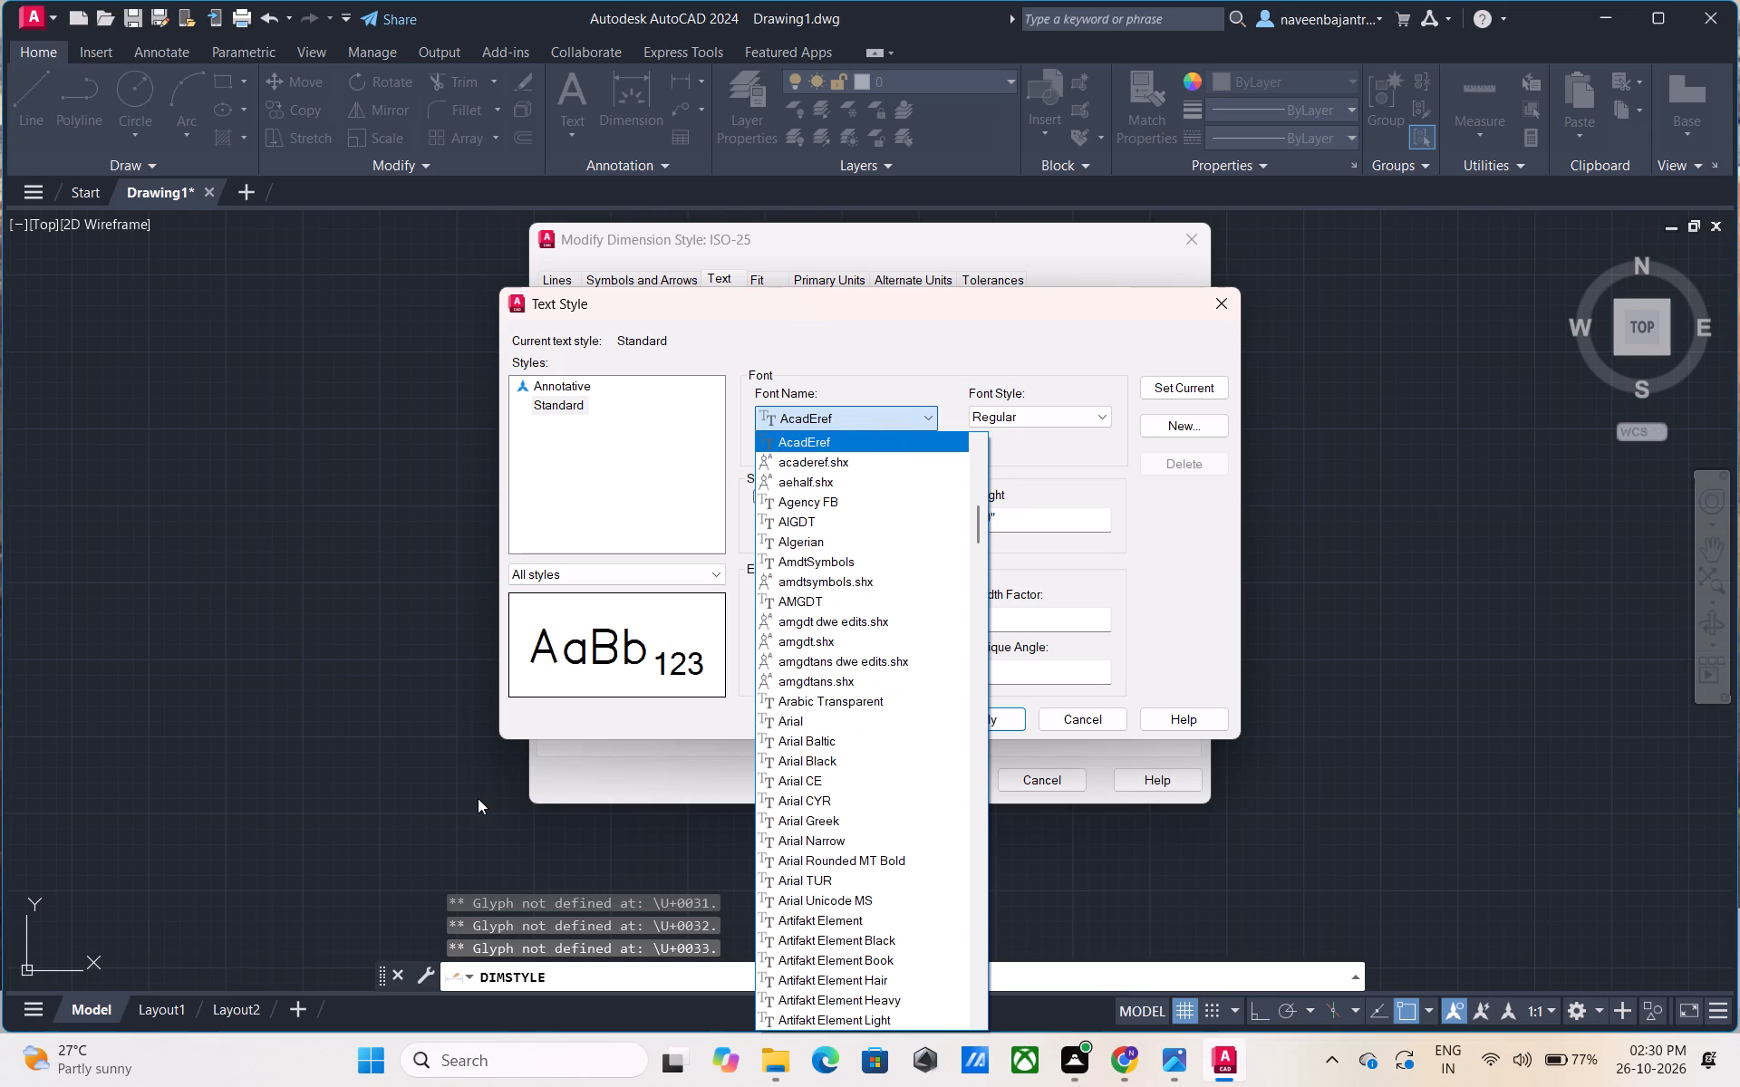
{"action": "key", "text": "Down"}
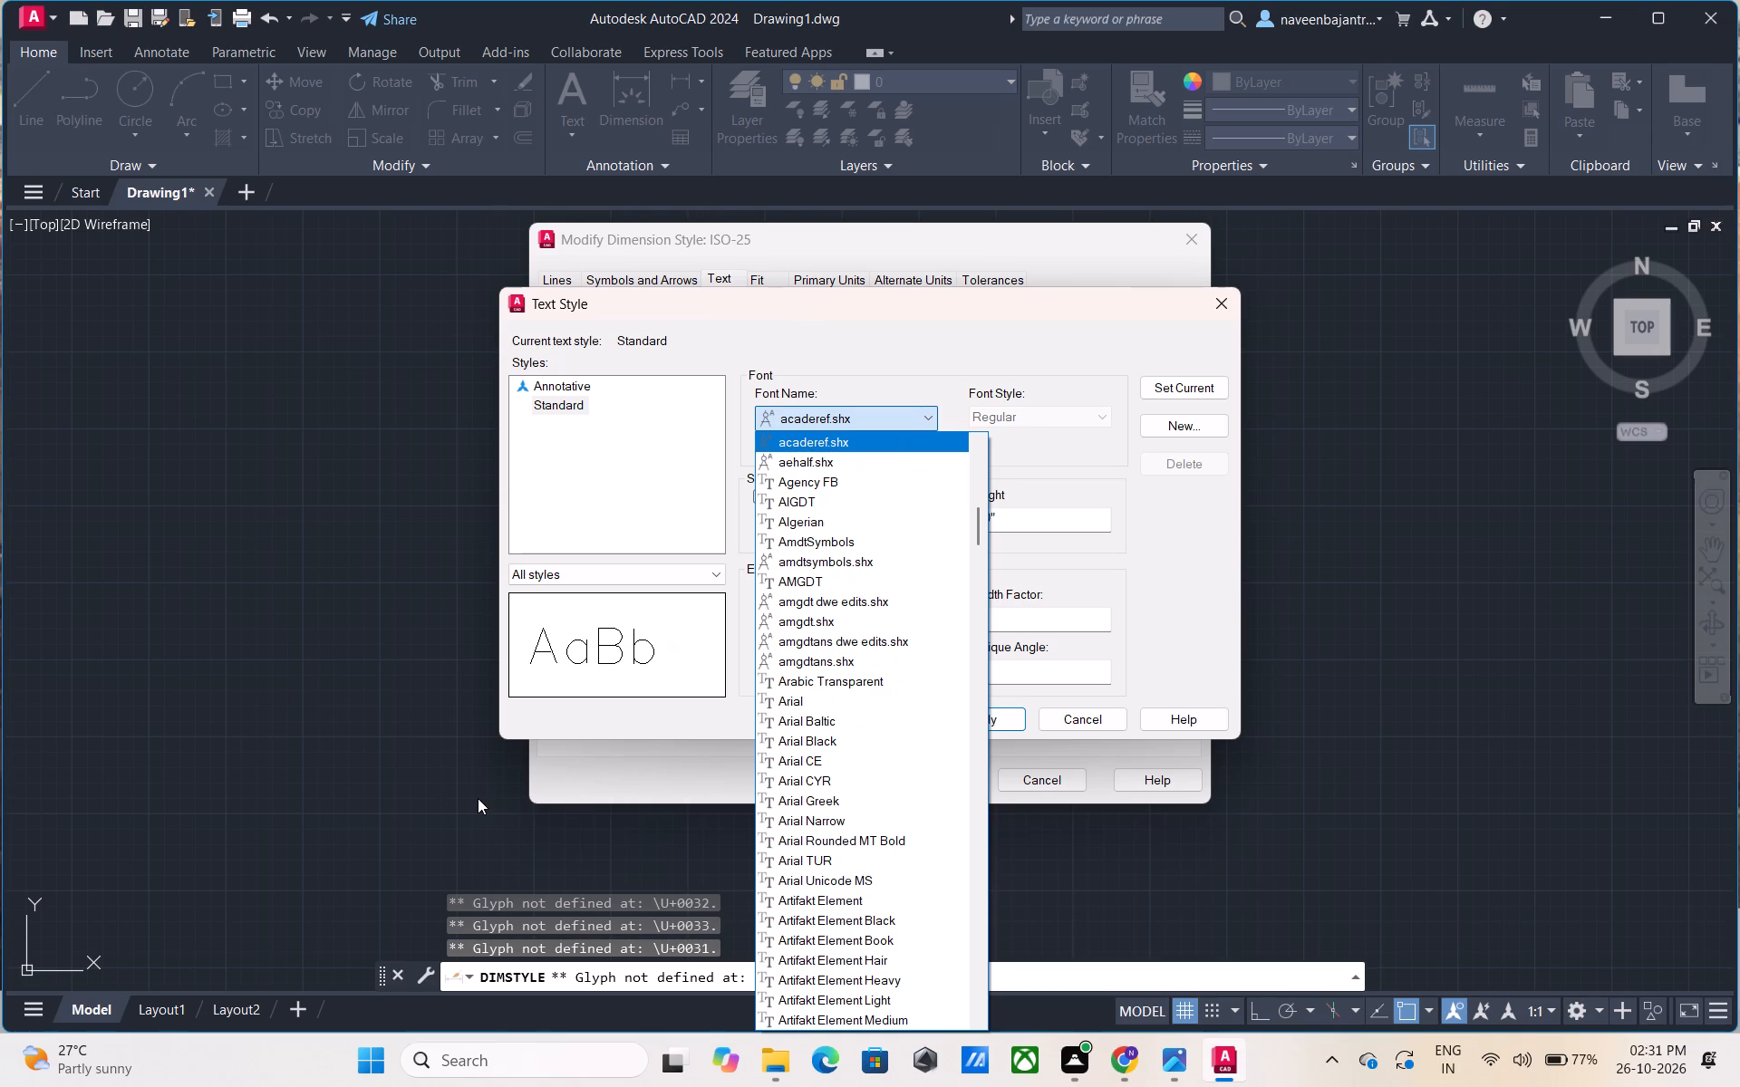
{"action": "key", "text": "Down"}
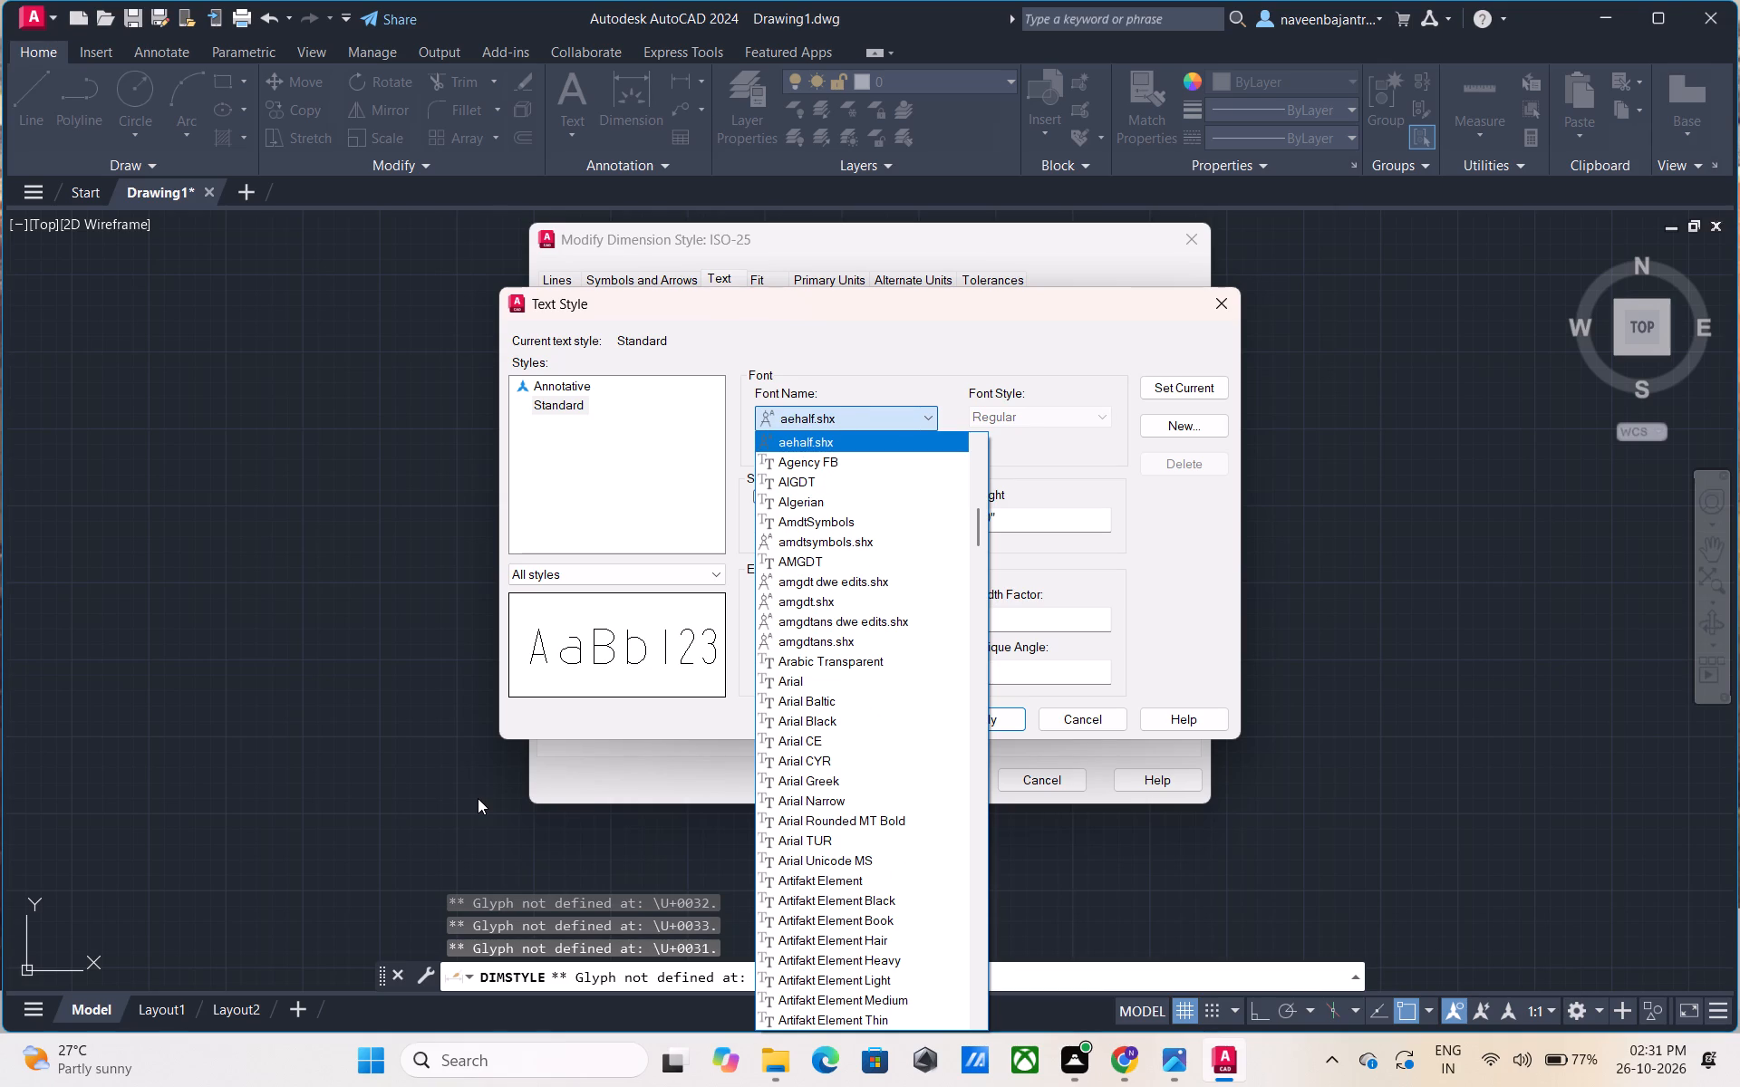
{"action": "key", "text": "Down"}
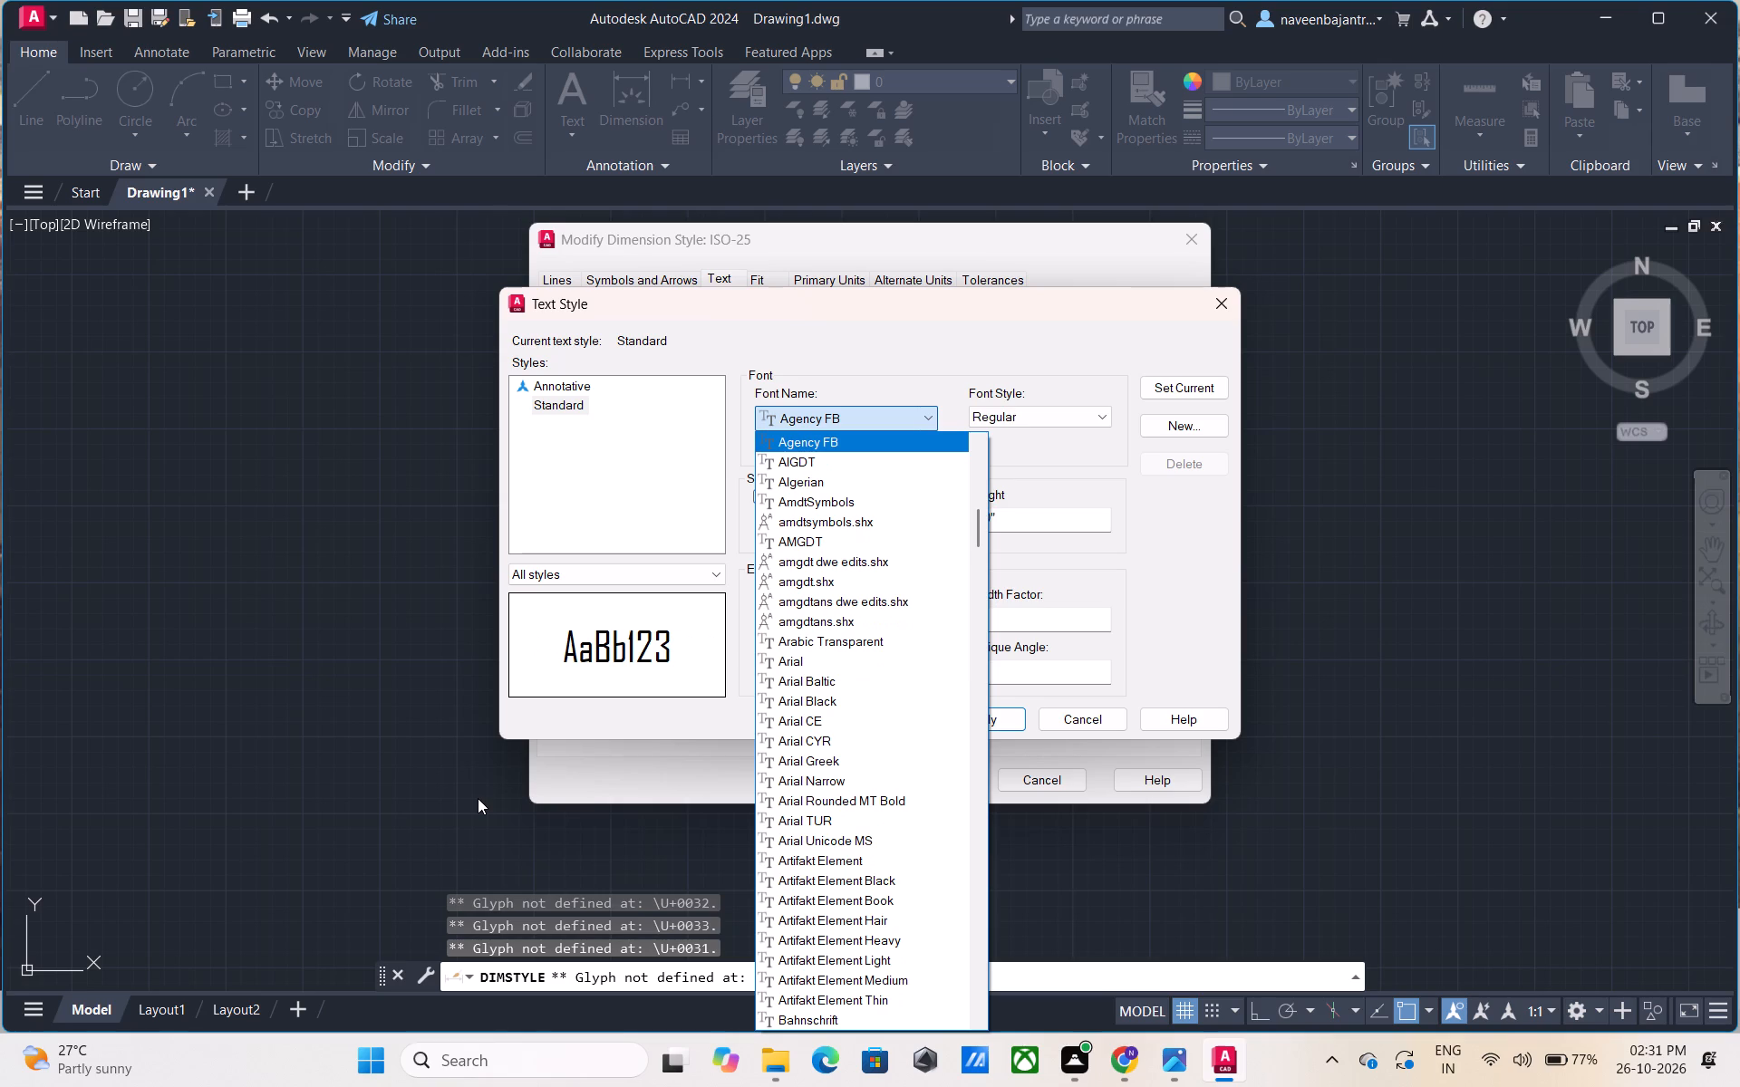
{"action": "key", "text": "Down"}
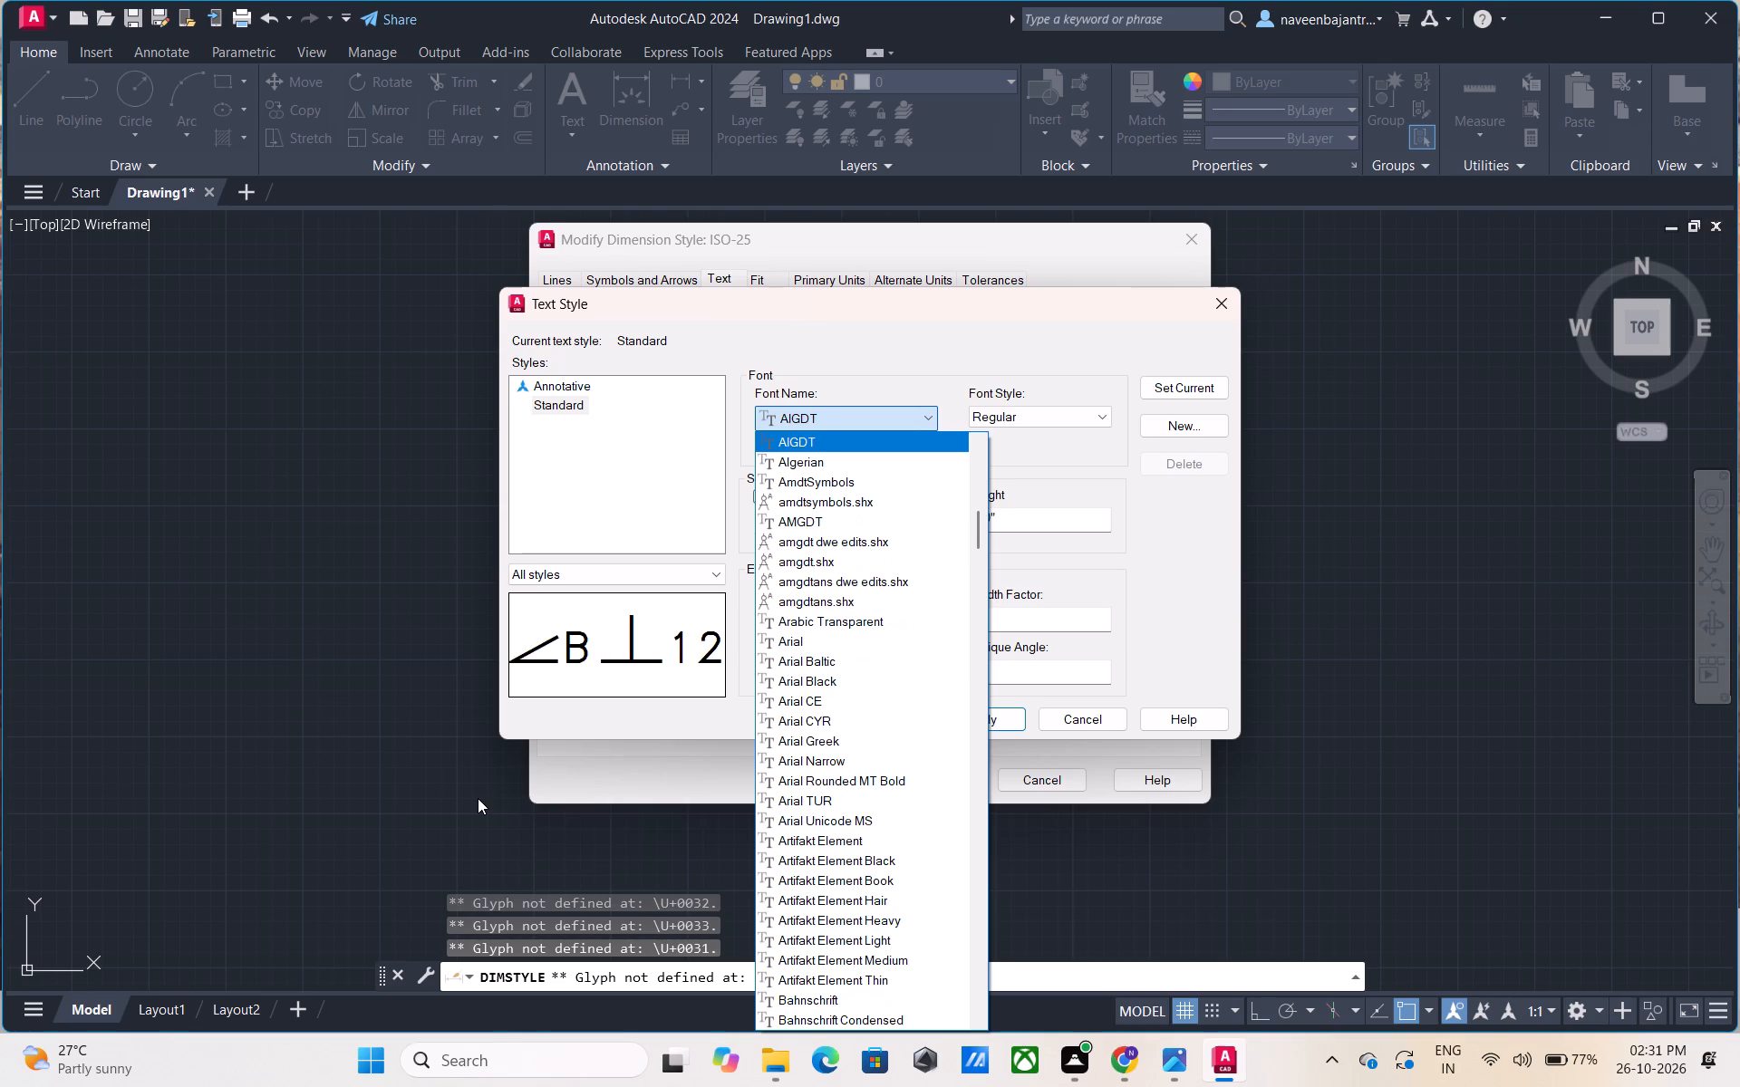
{"action": "key", "text": "Down"}
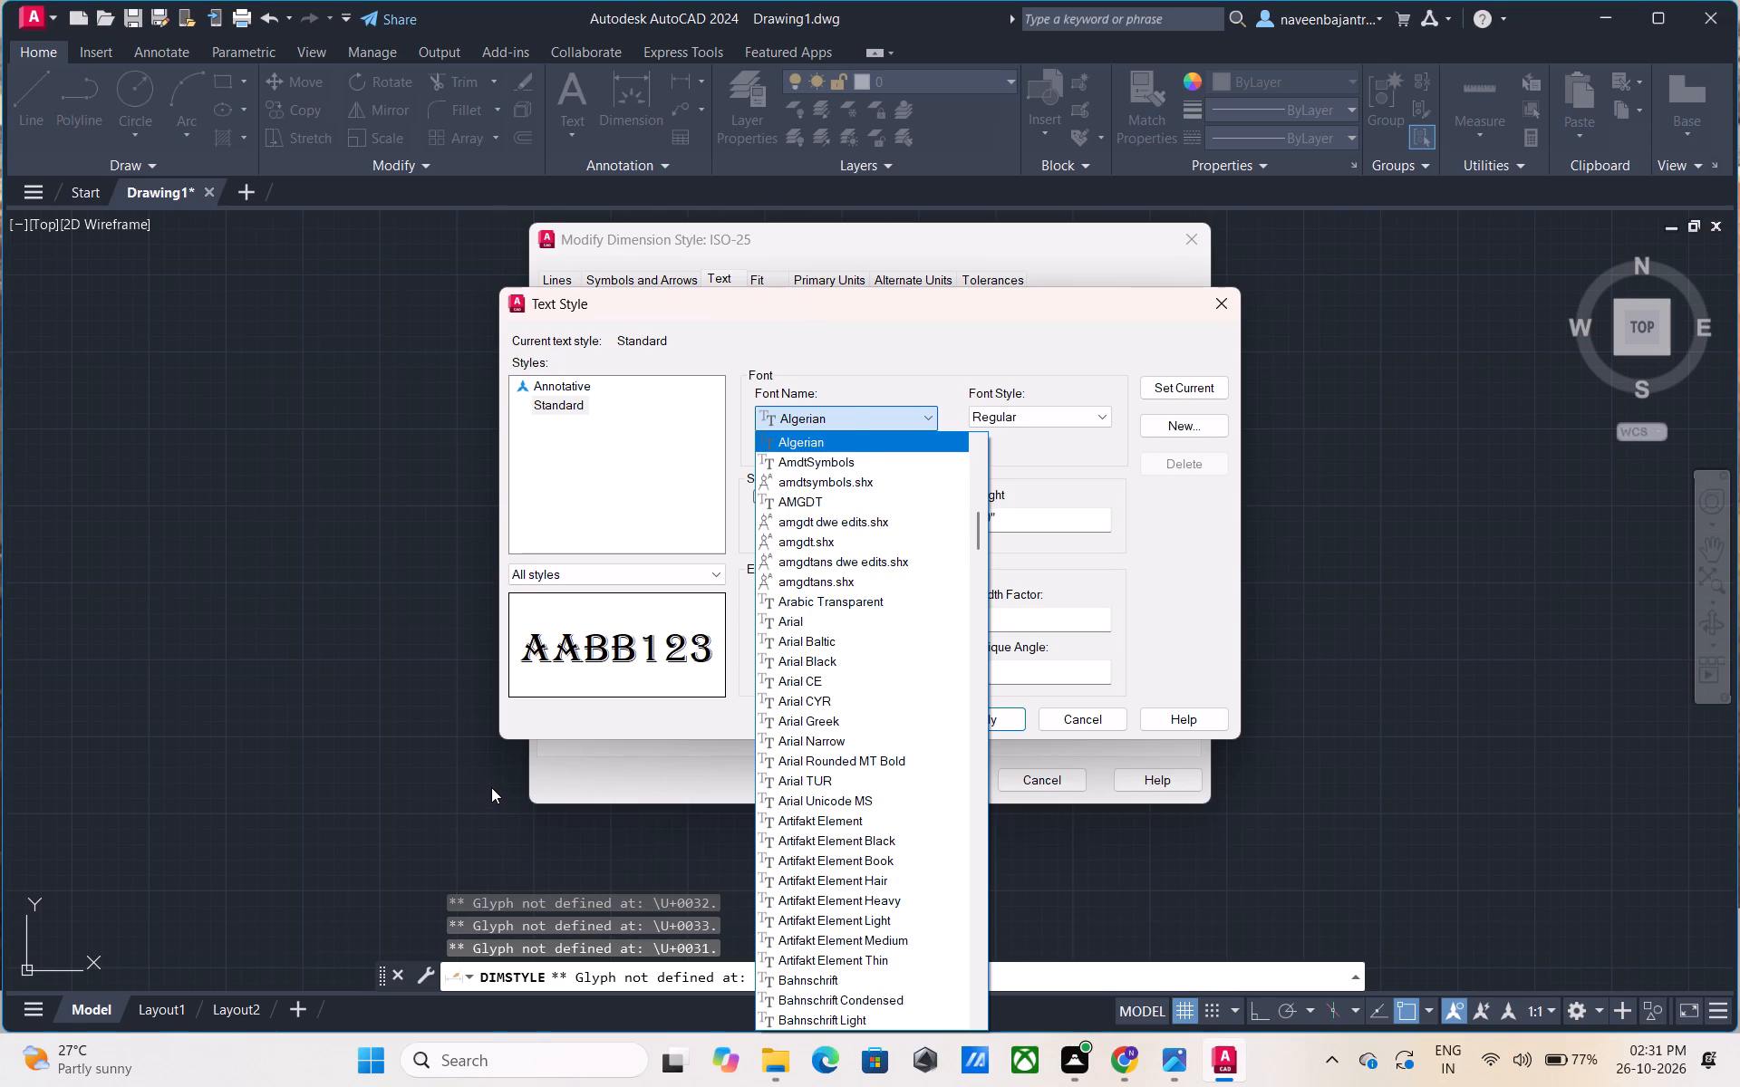
{"action": "key", "text": "Down"}
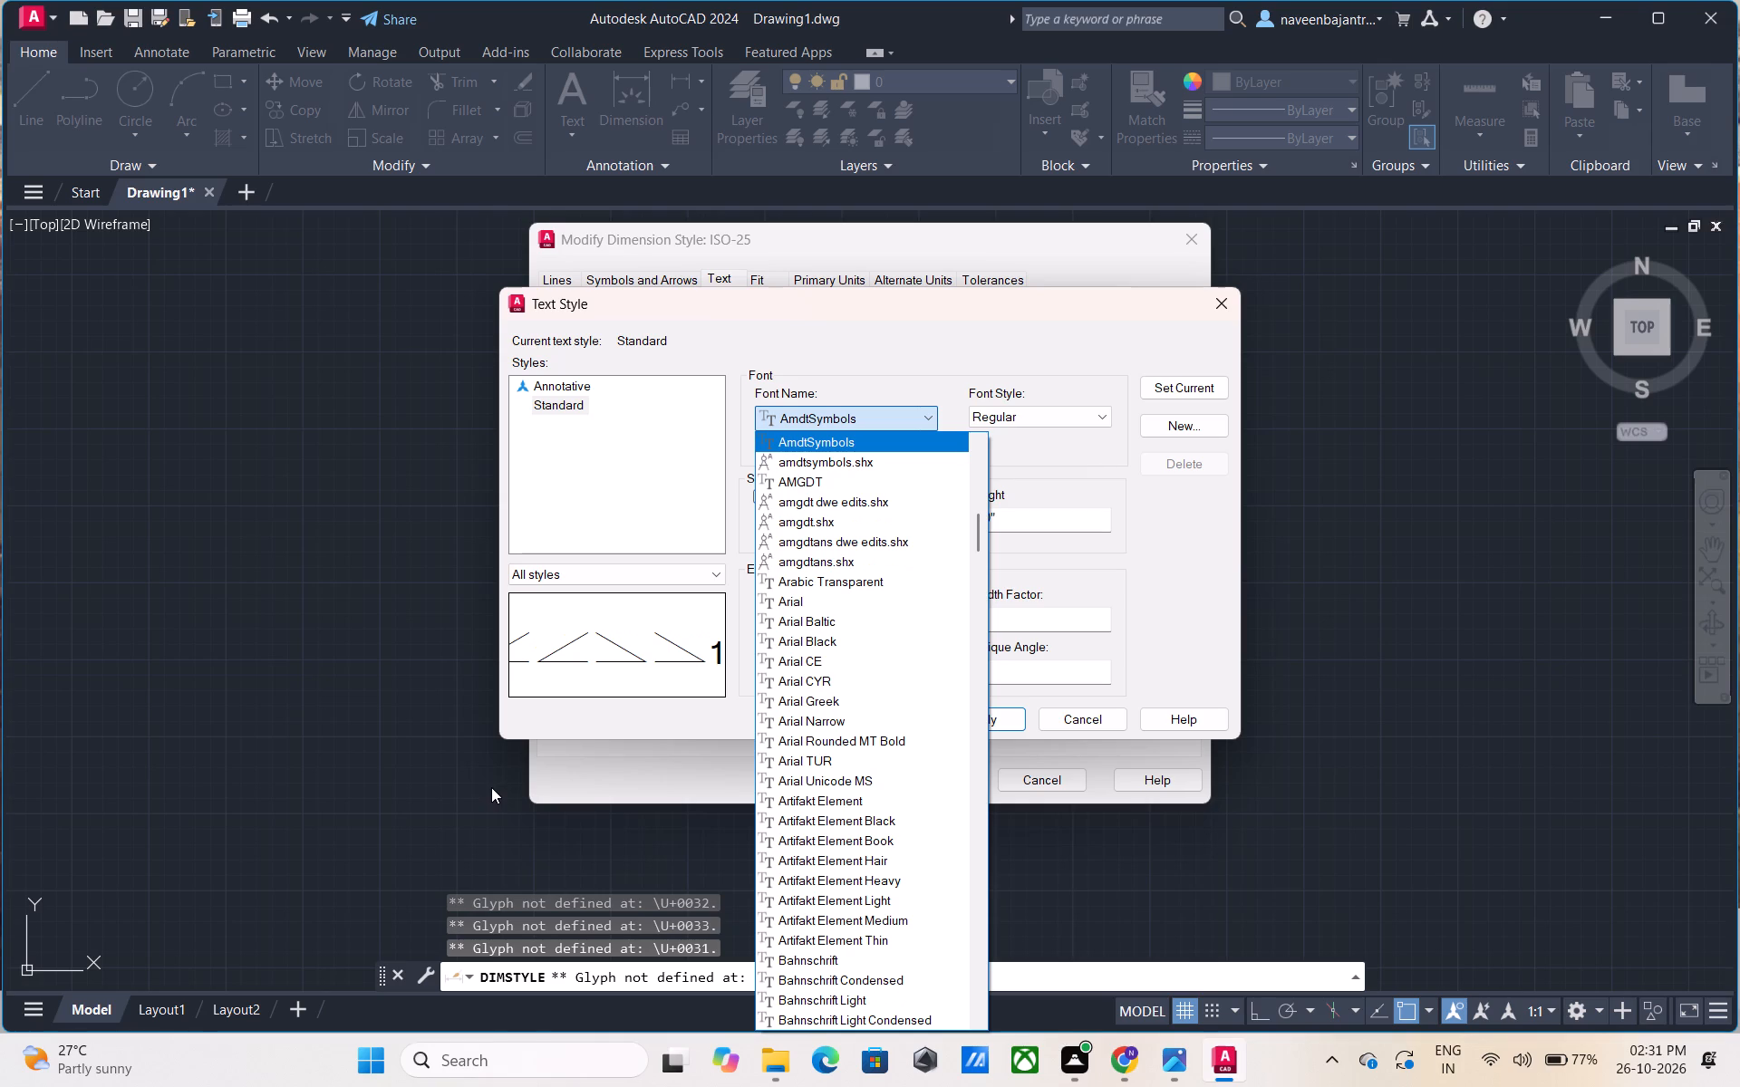
{"action": "key", "text": "Down"}
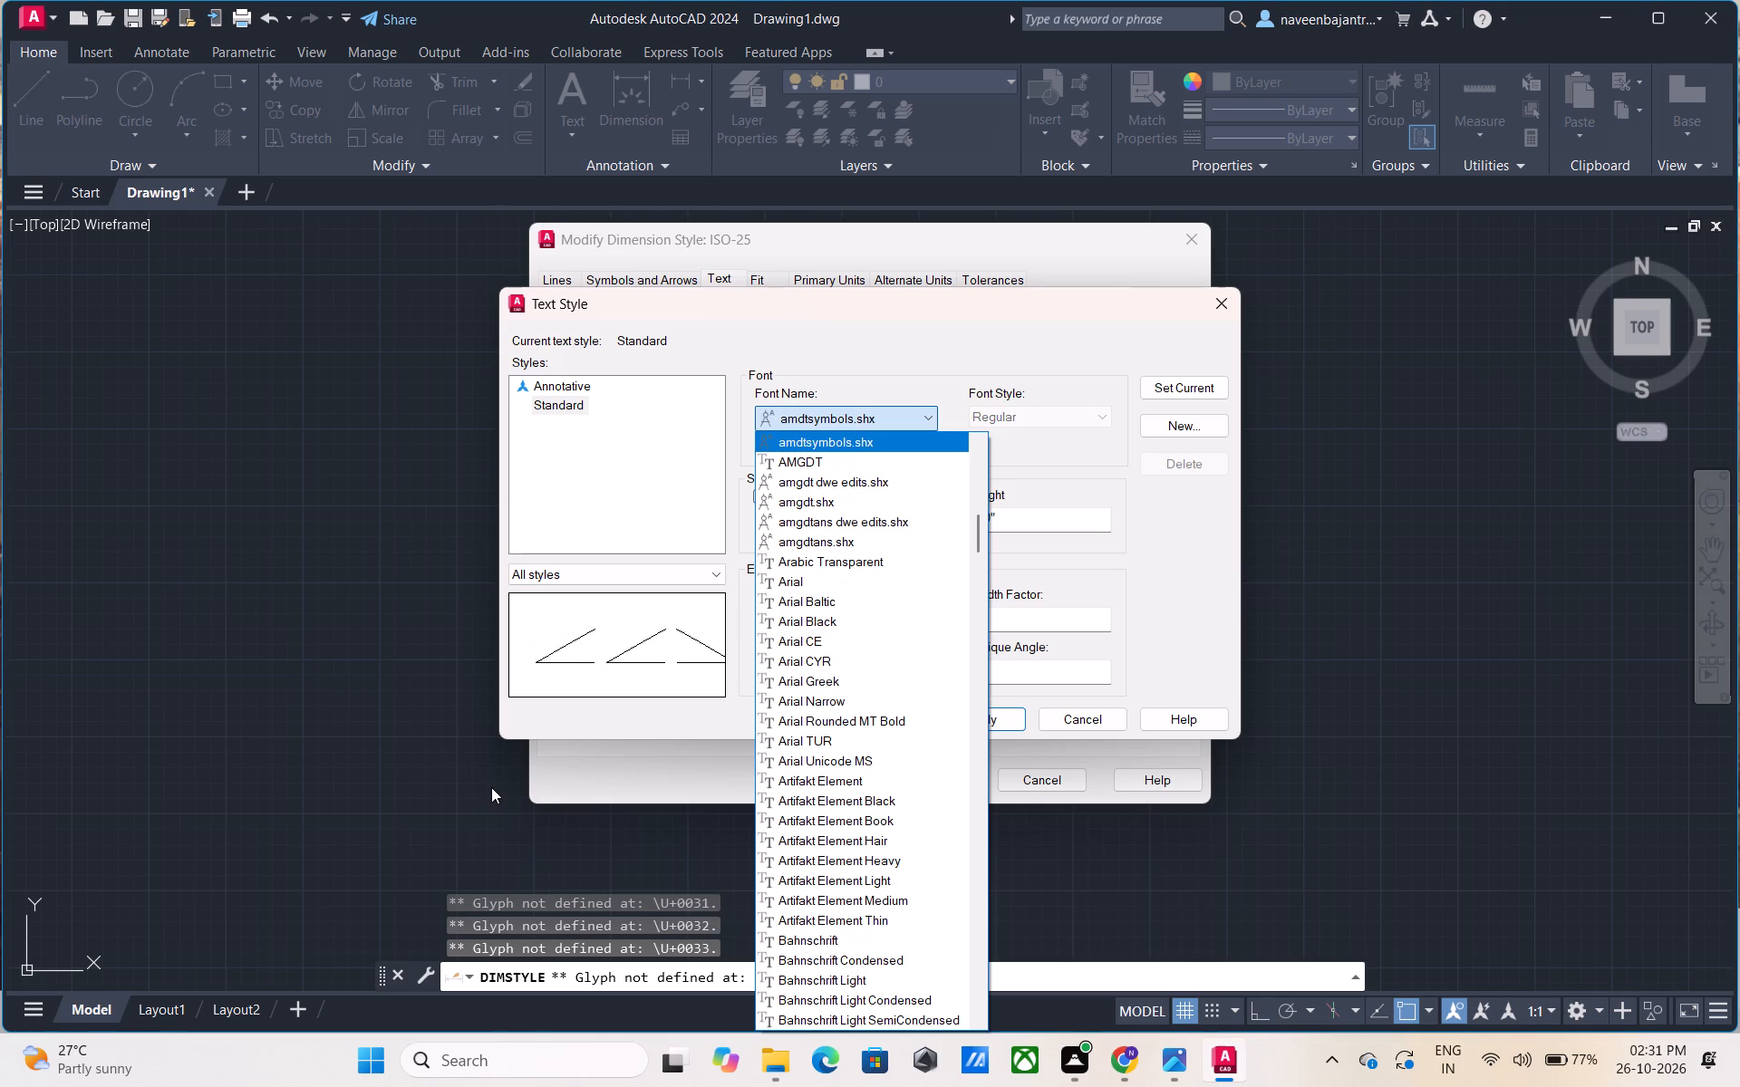
{"action": "key", "text": "Down"}
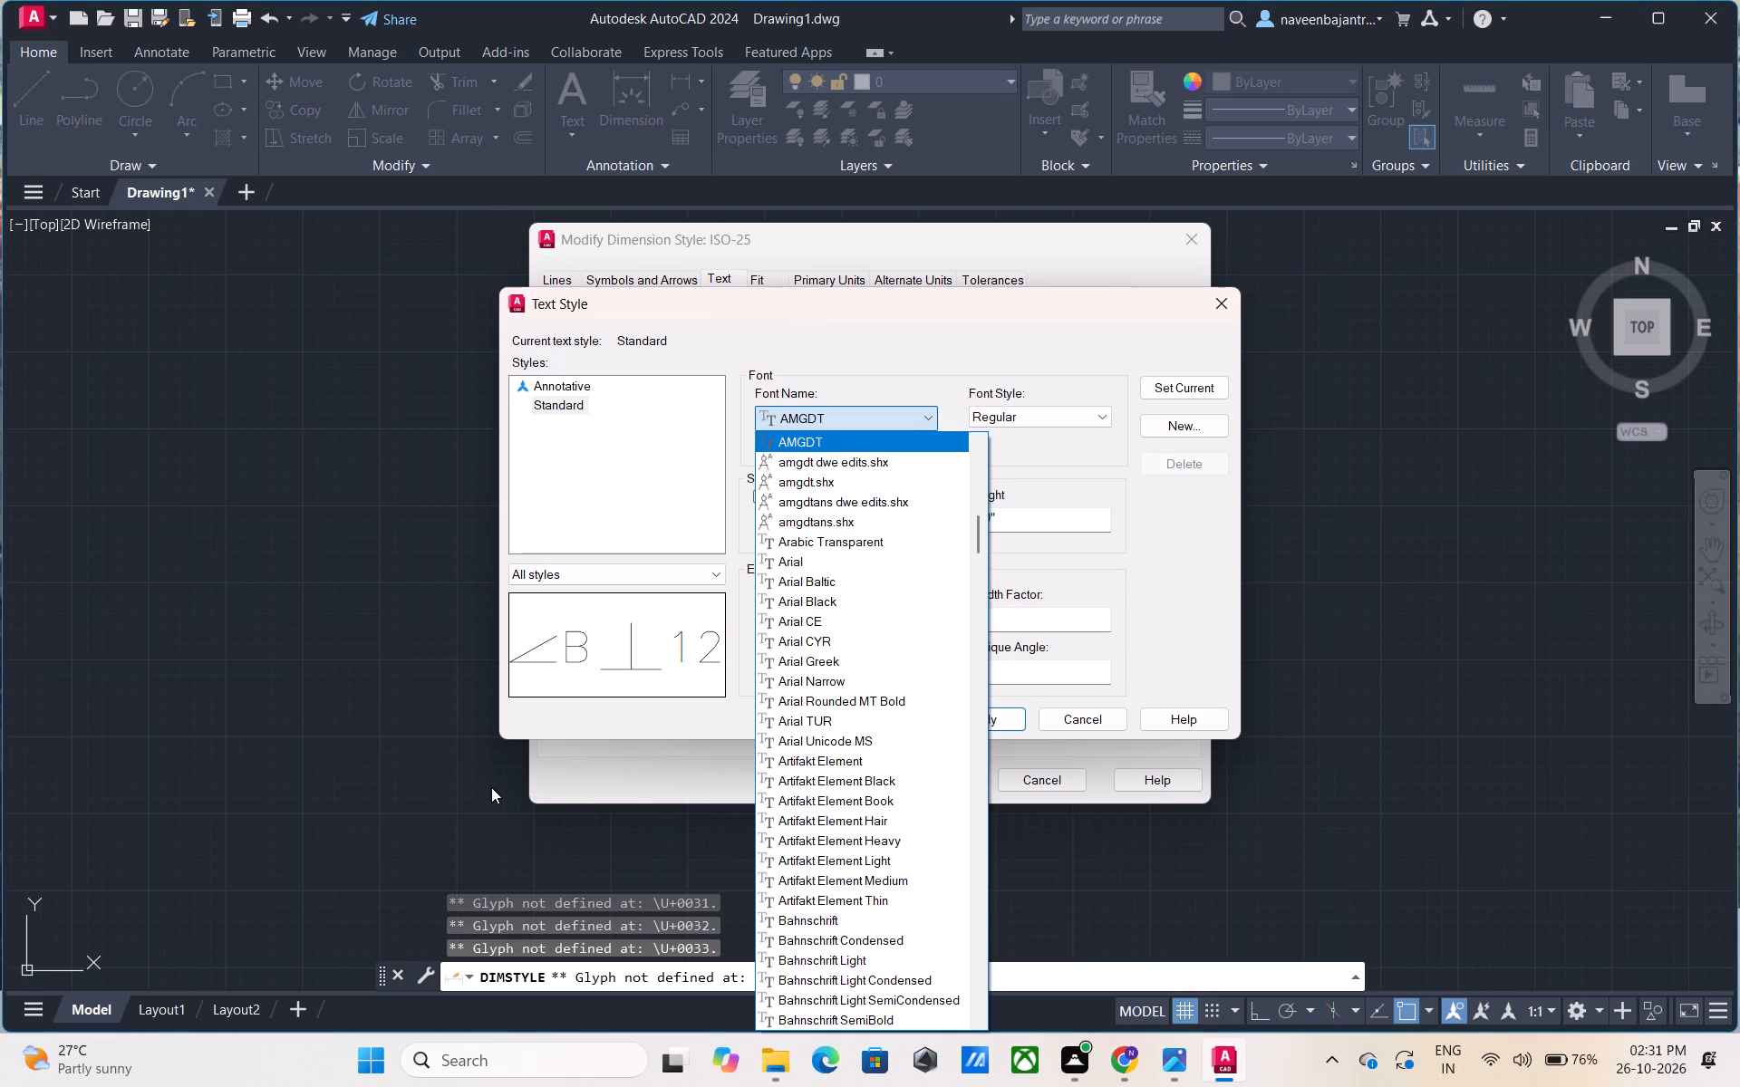
{"action": "key", "text": "Down"}
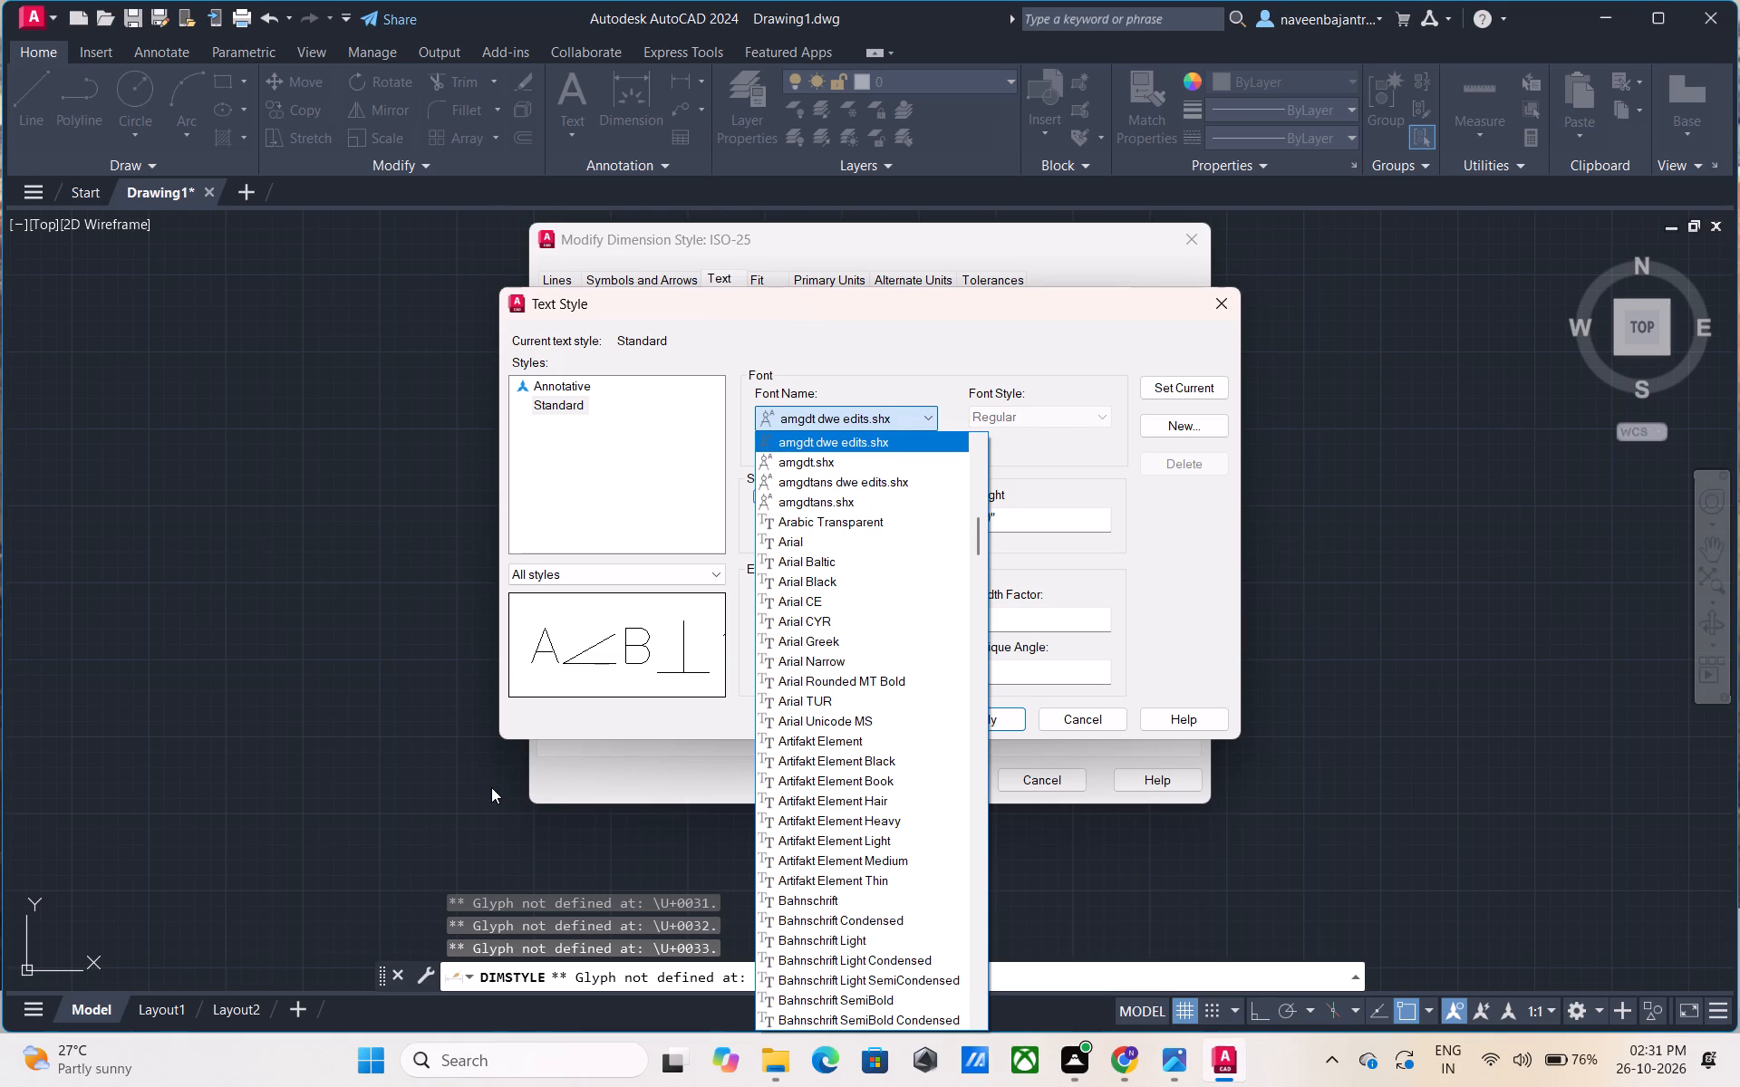
{"action": "key", "text": "Down"}
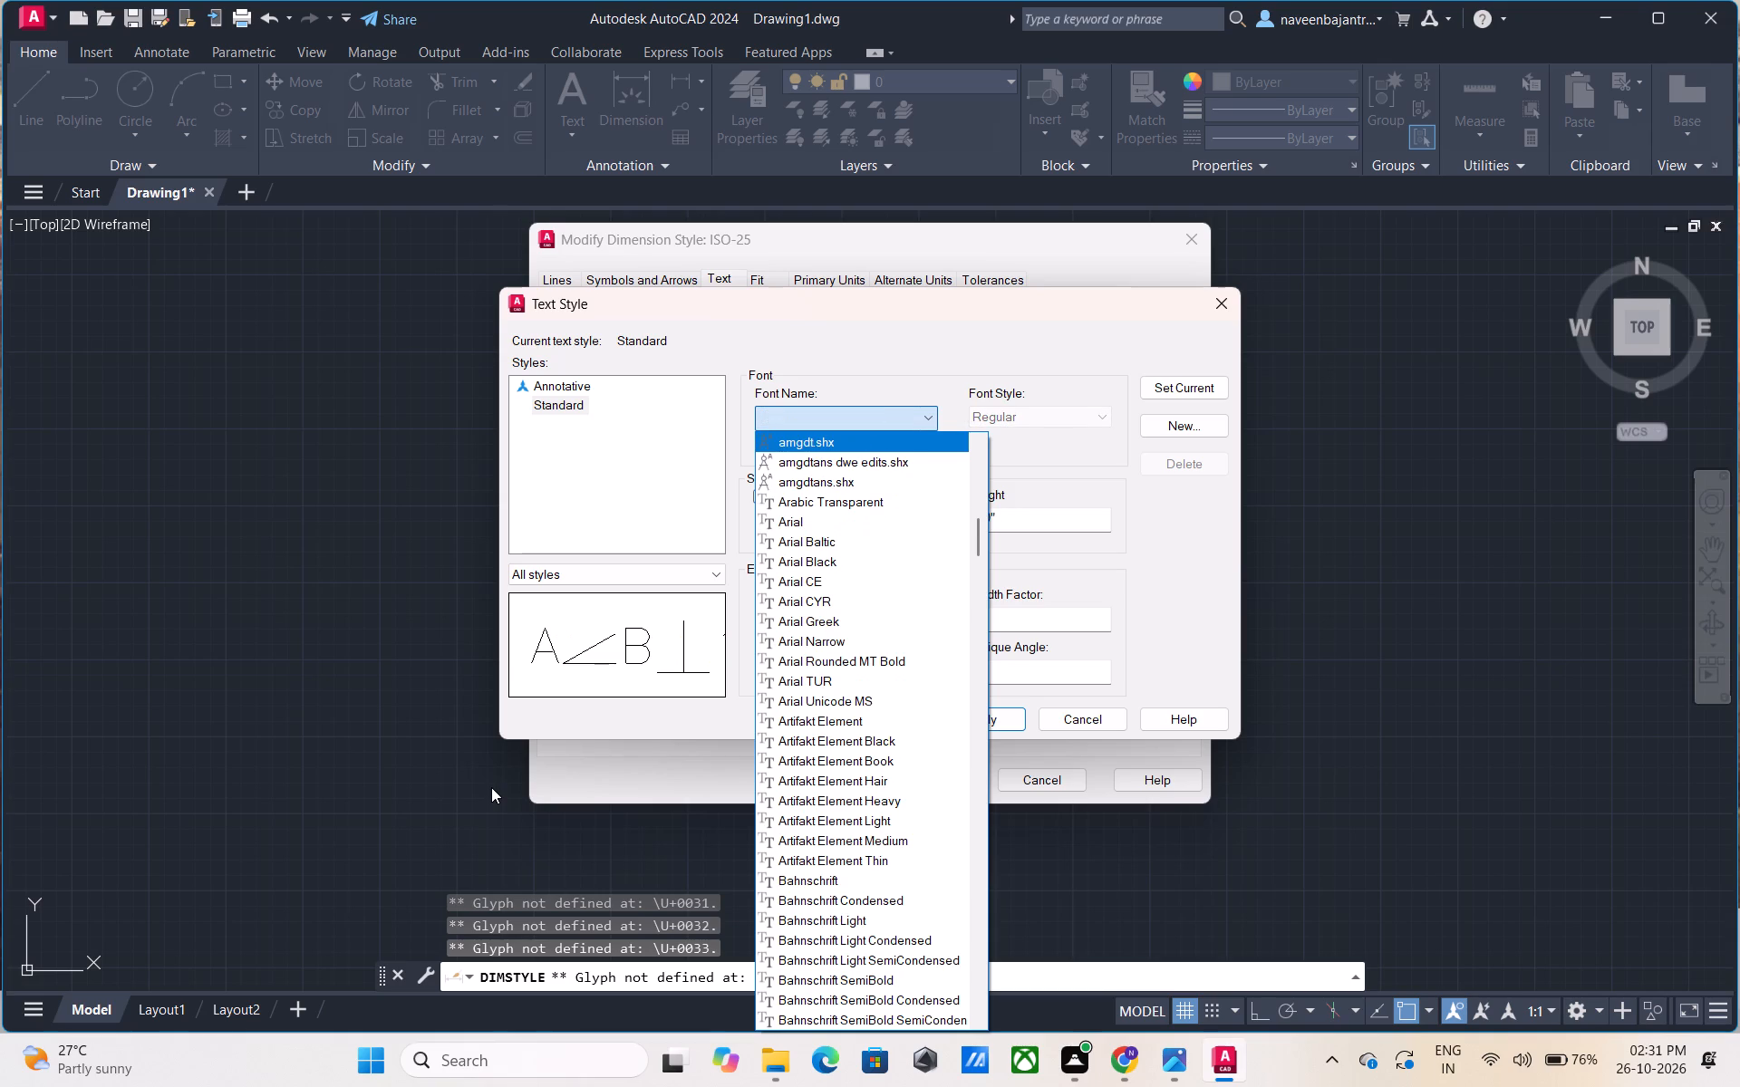
{"action": "key", "text": "Down"}
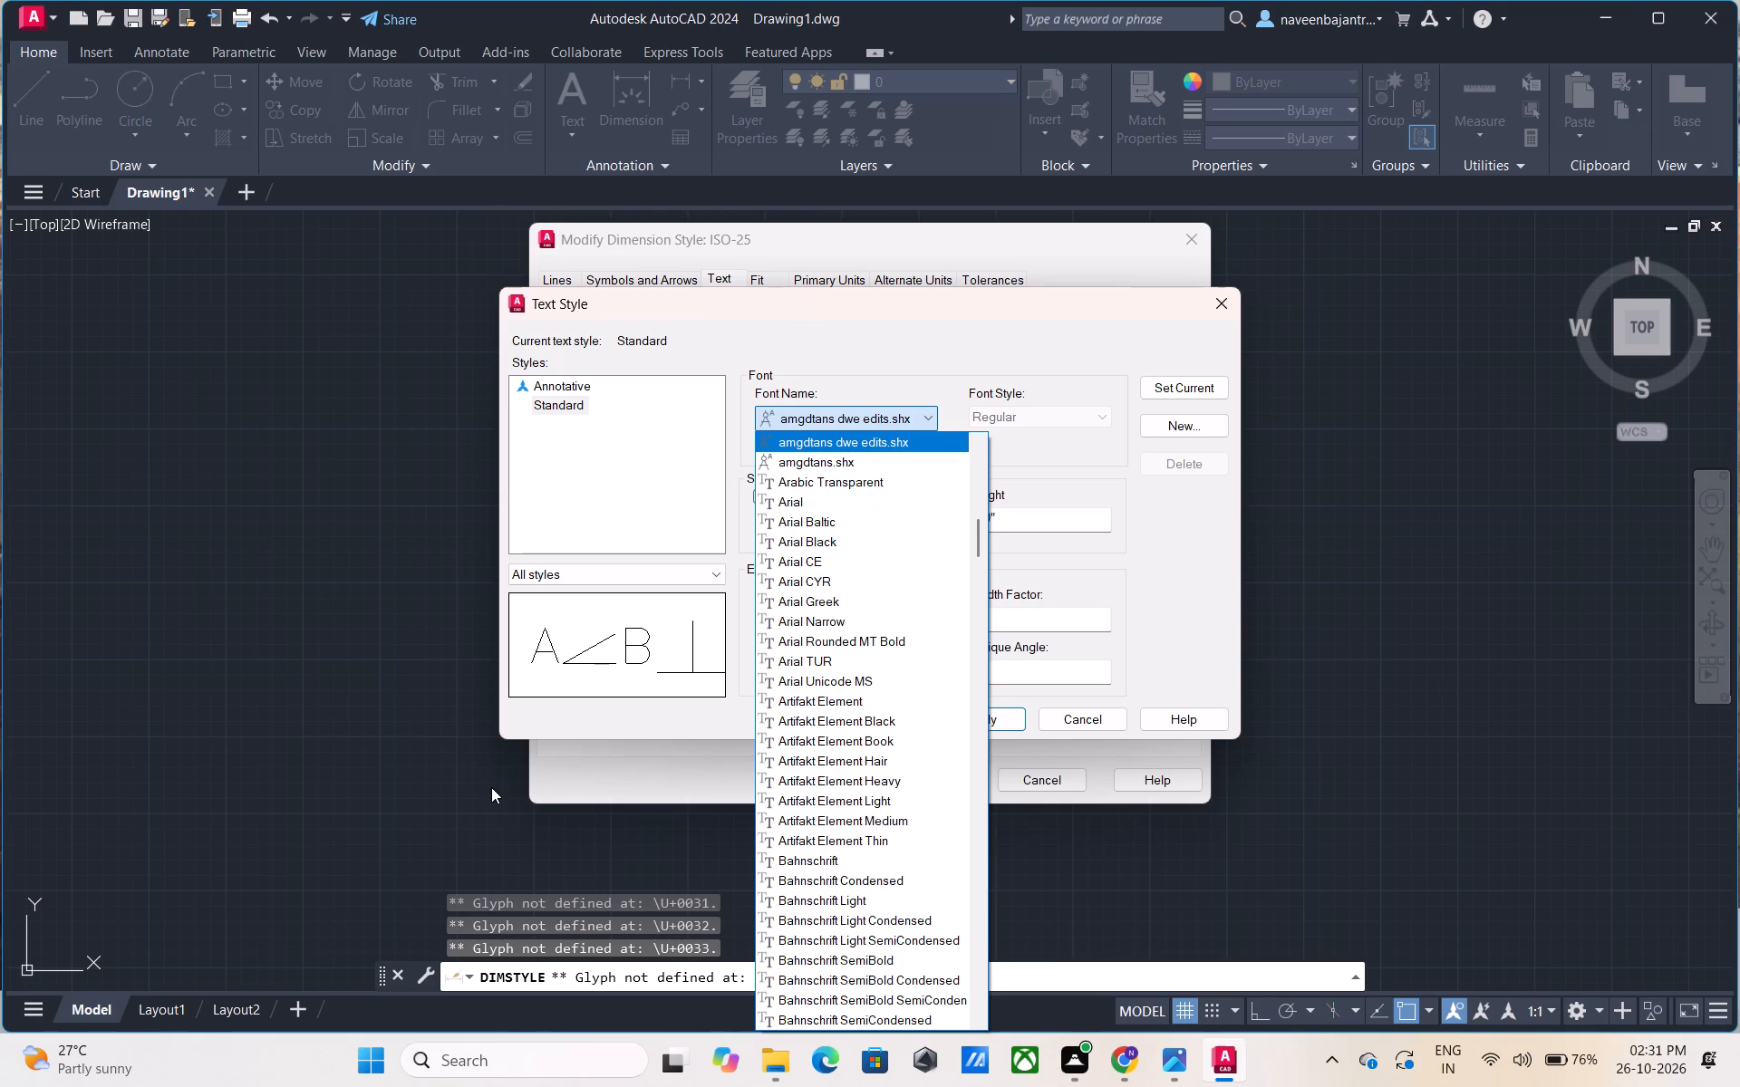
{"action": "key", "text": "Down"}
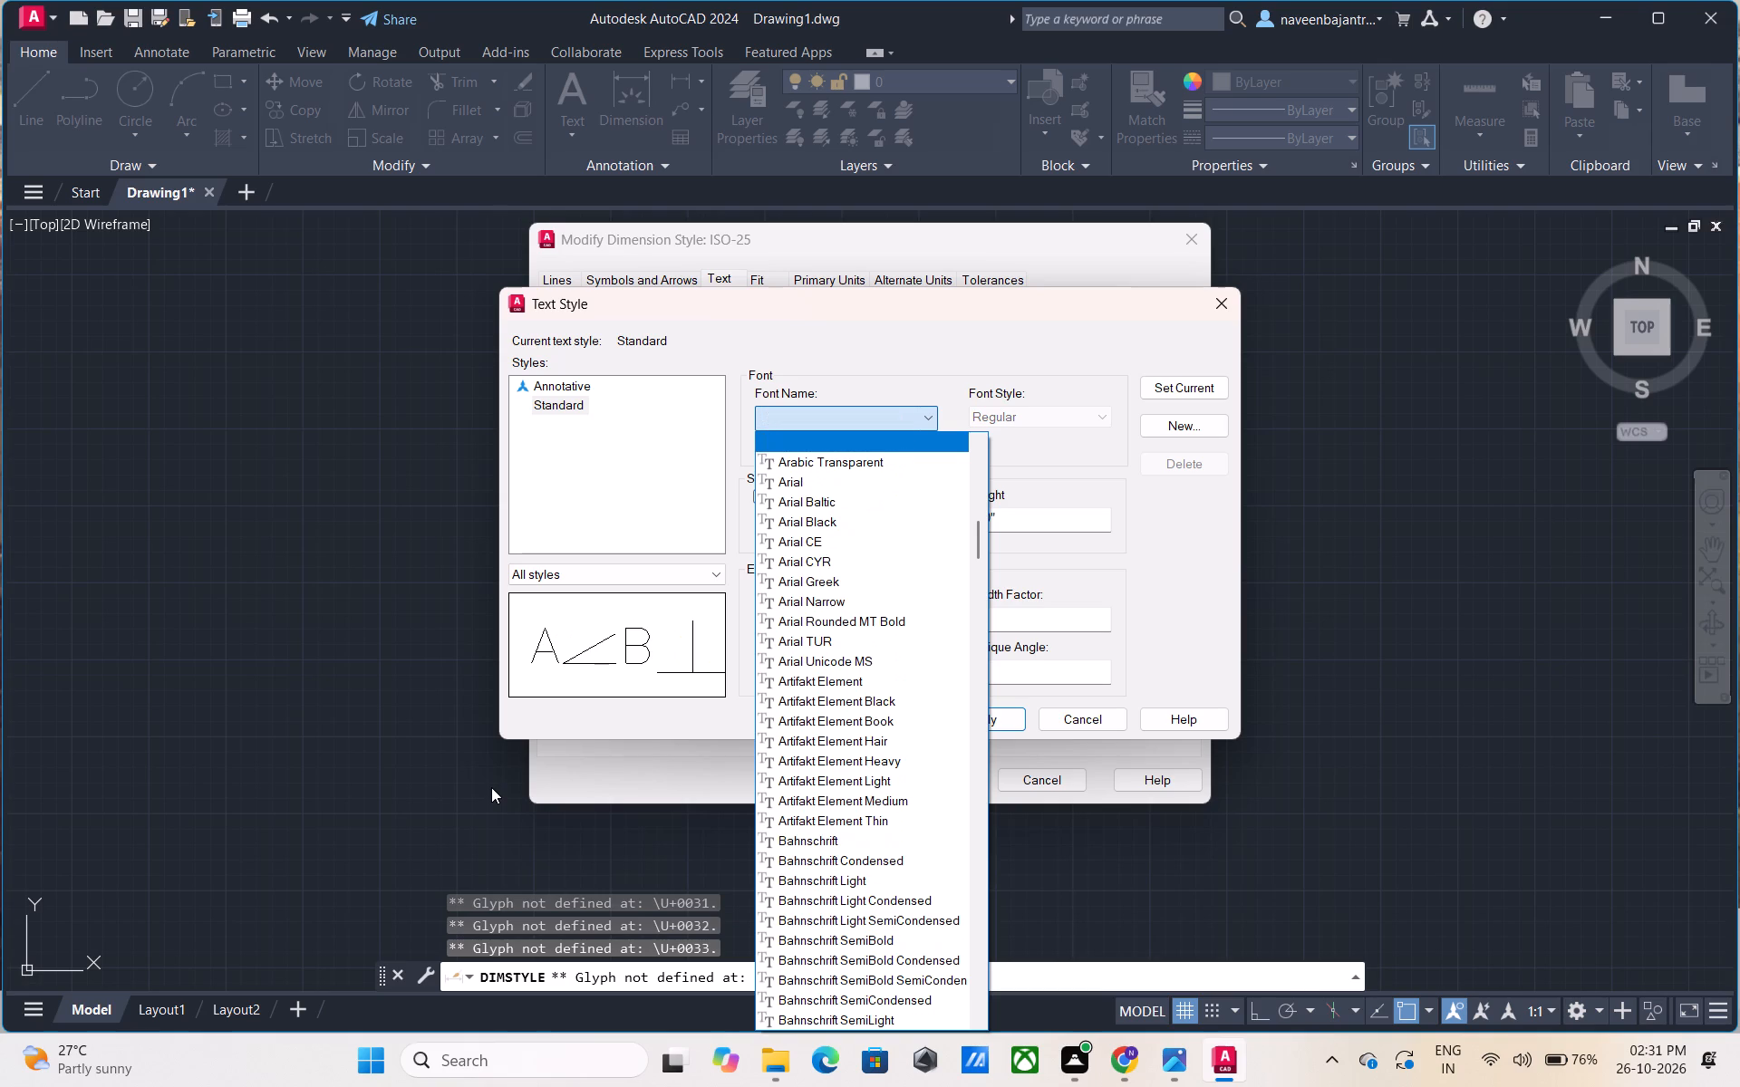
Preview fonts for the Standard text style, going forward from Arabic Transparent through the Arial variants to Arial Unicode MS.
{"action": "key", "text": "Down"}
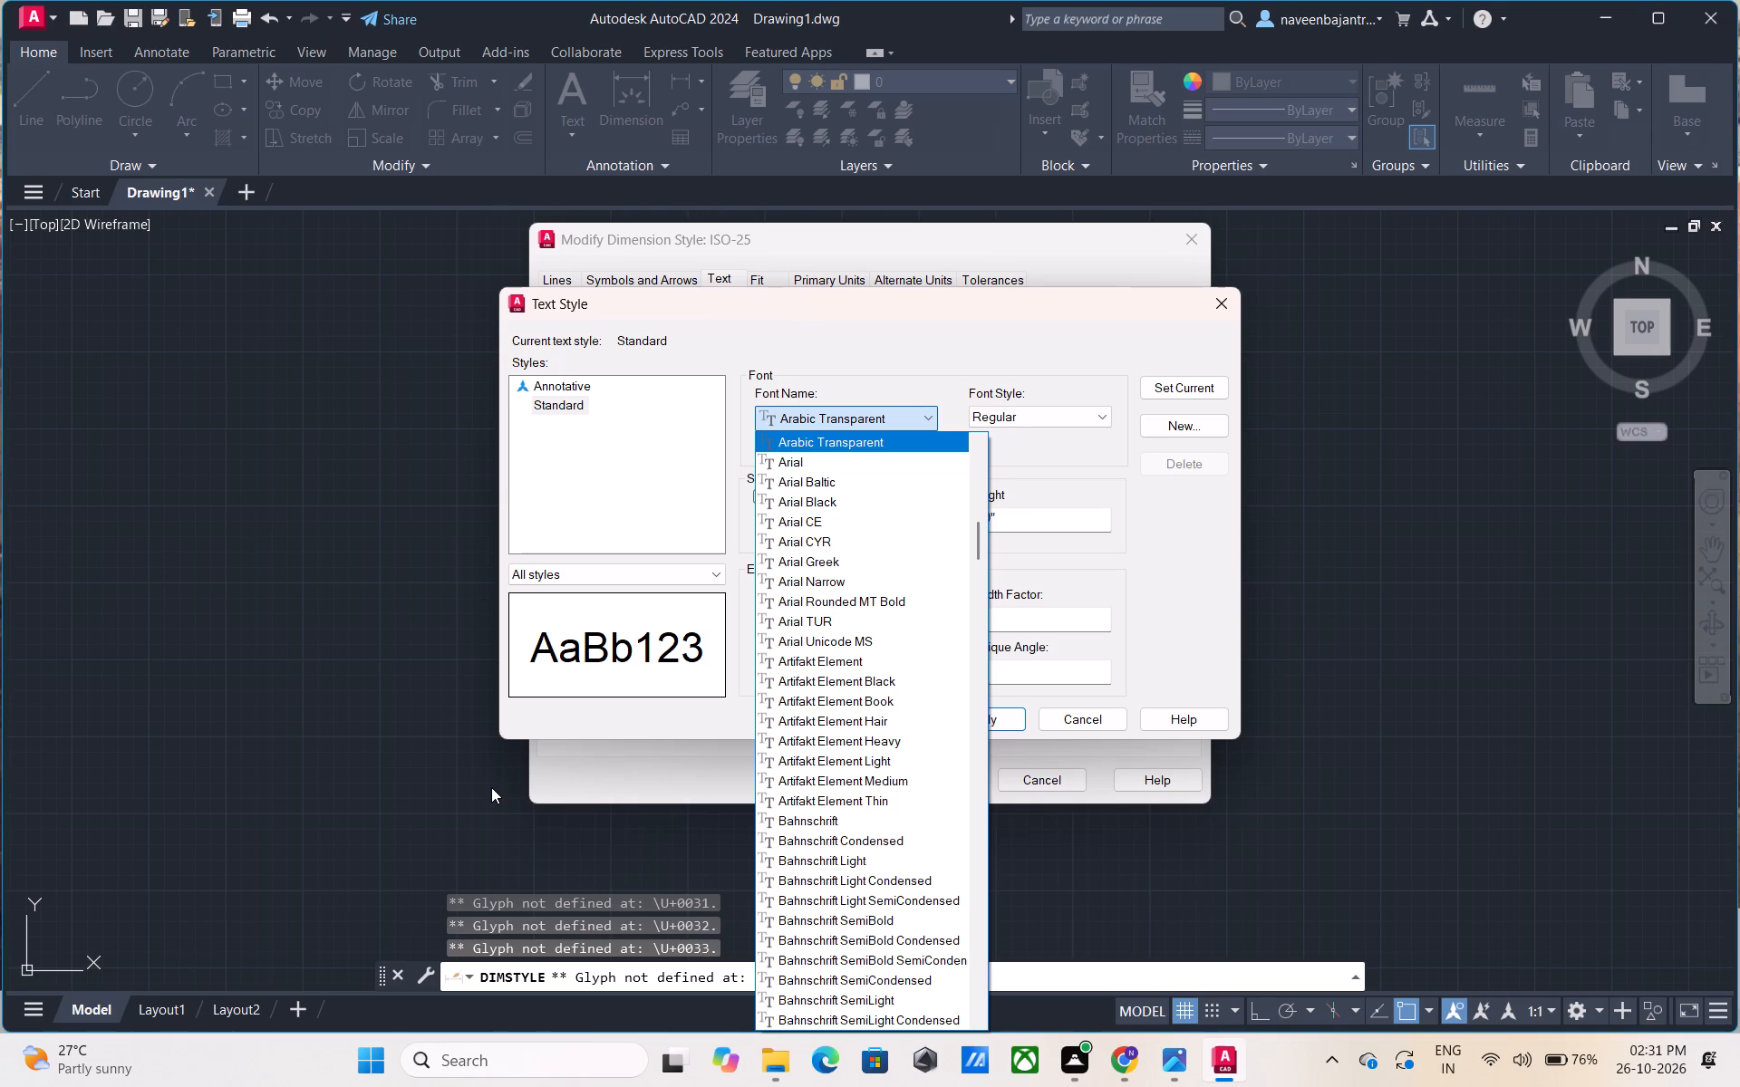
{"action": "key", "text": "Down"}
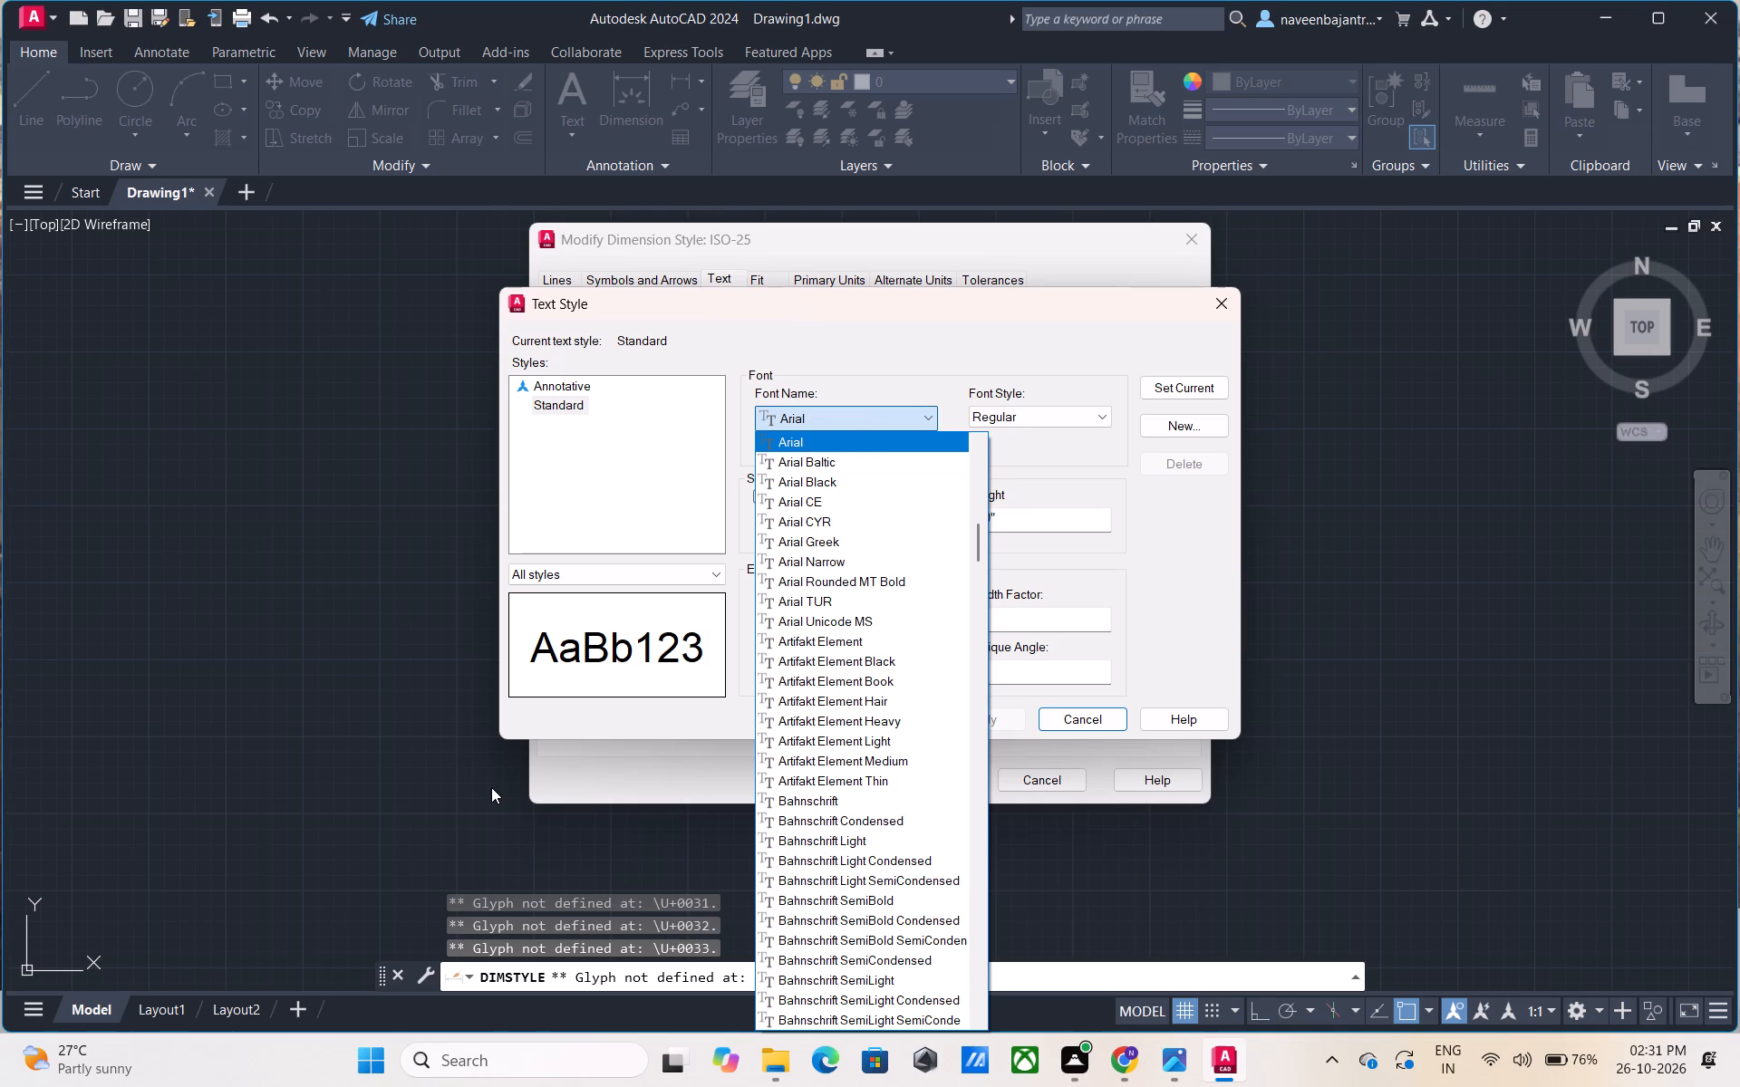
{"action": "key", "text": "Down"}
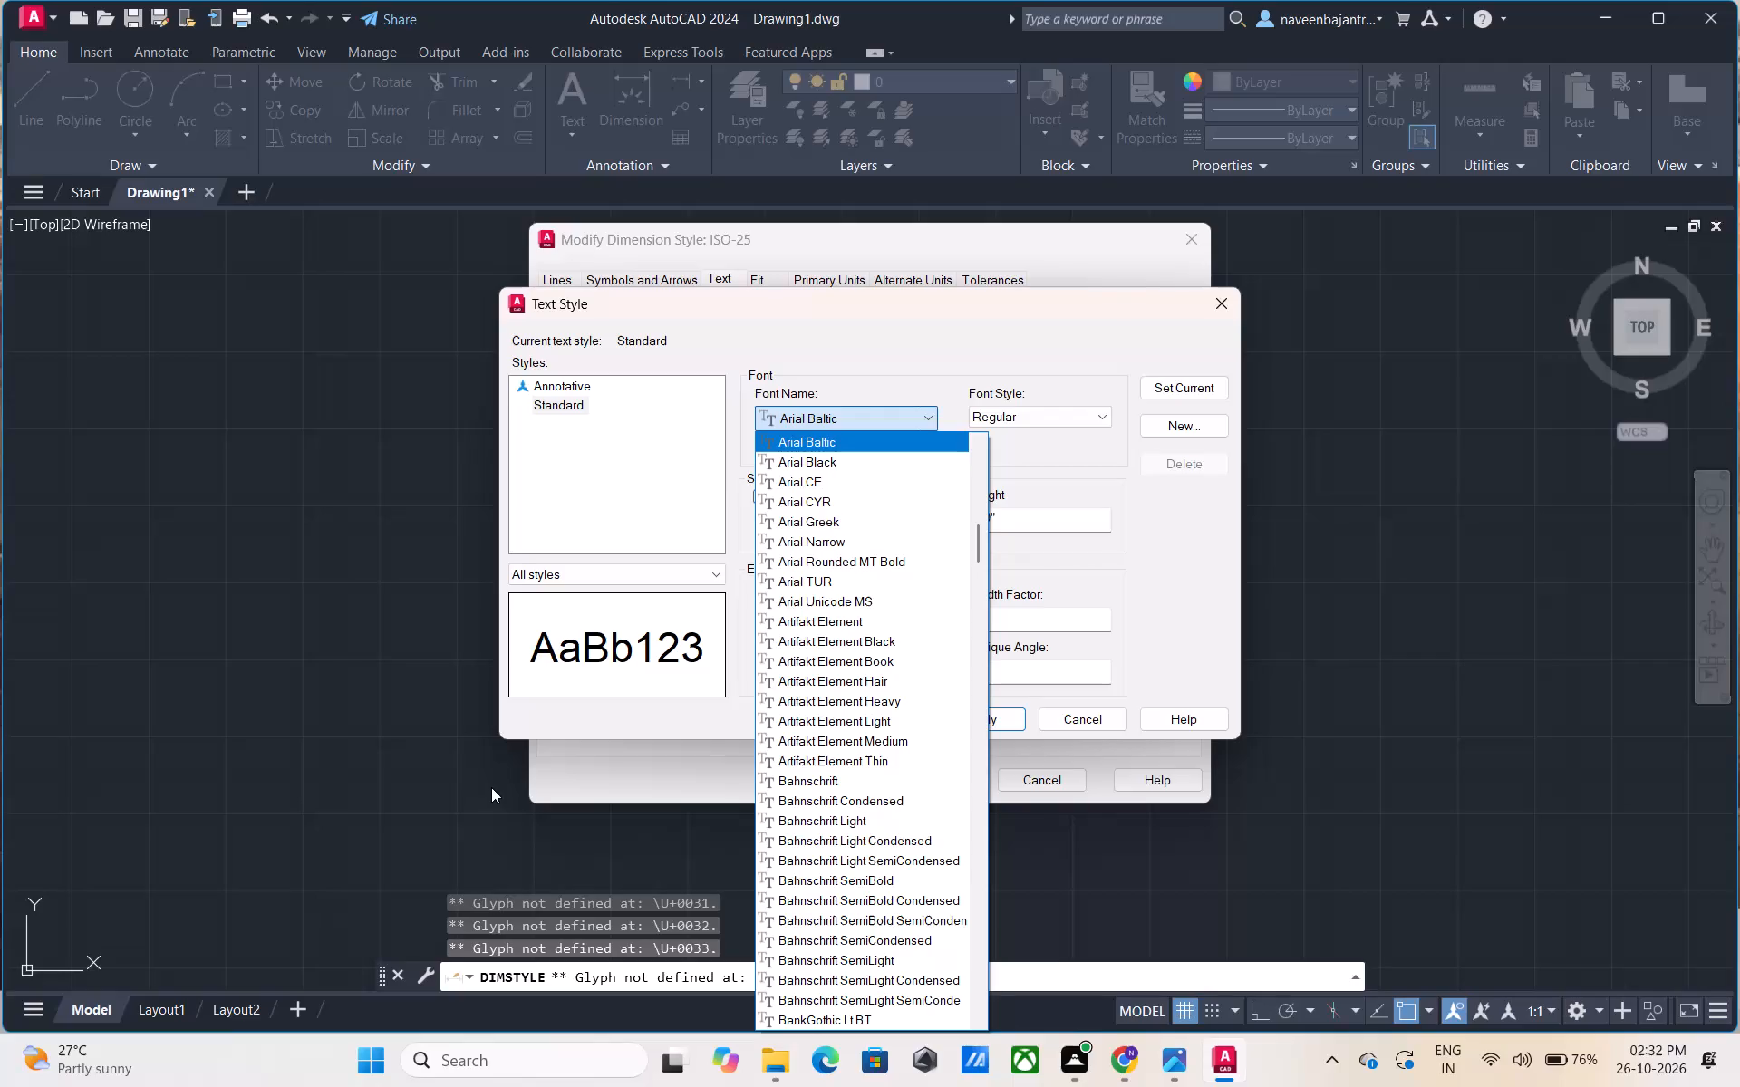
{"action": "key", "text": "Down"}
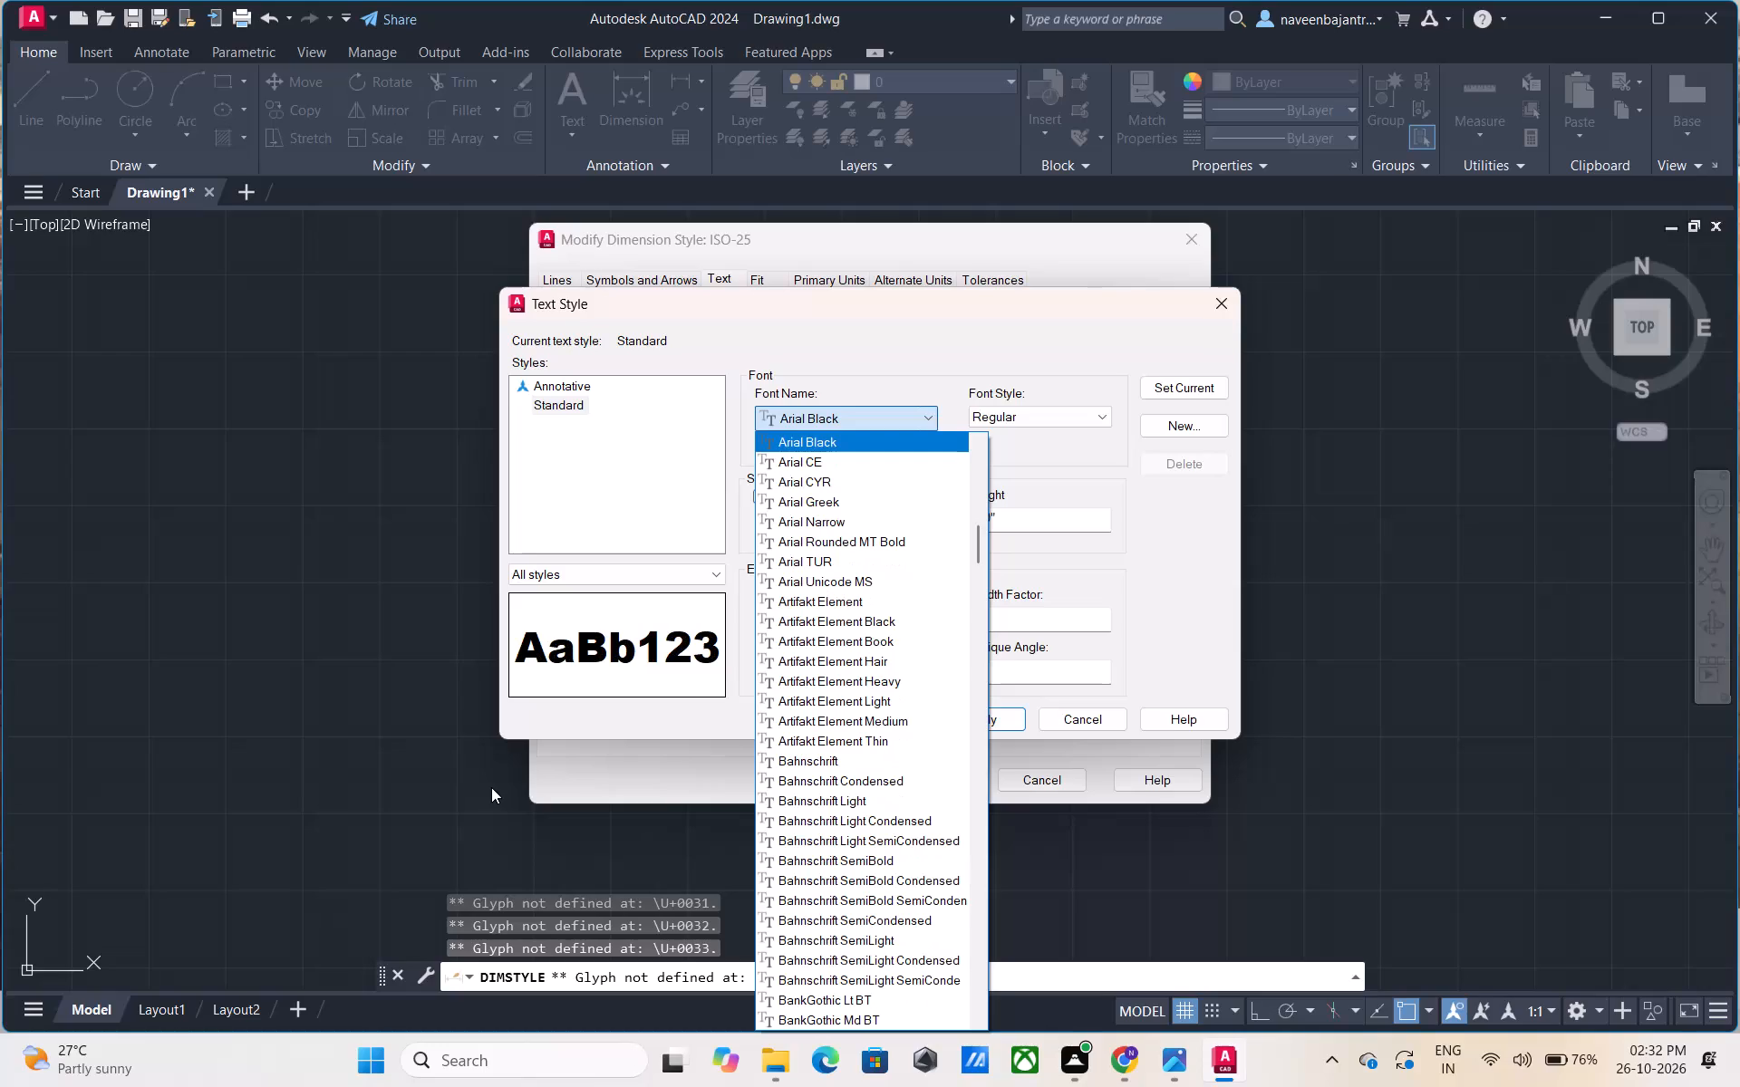
{"action": "key", "text": "Down"}
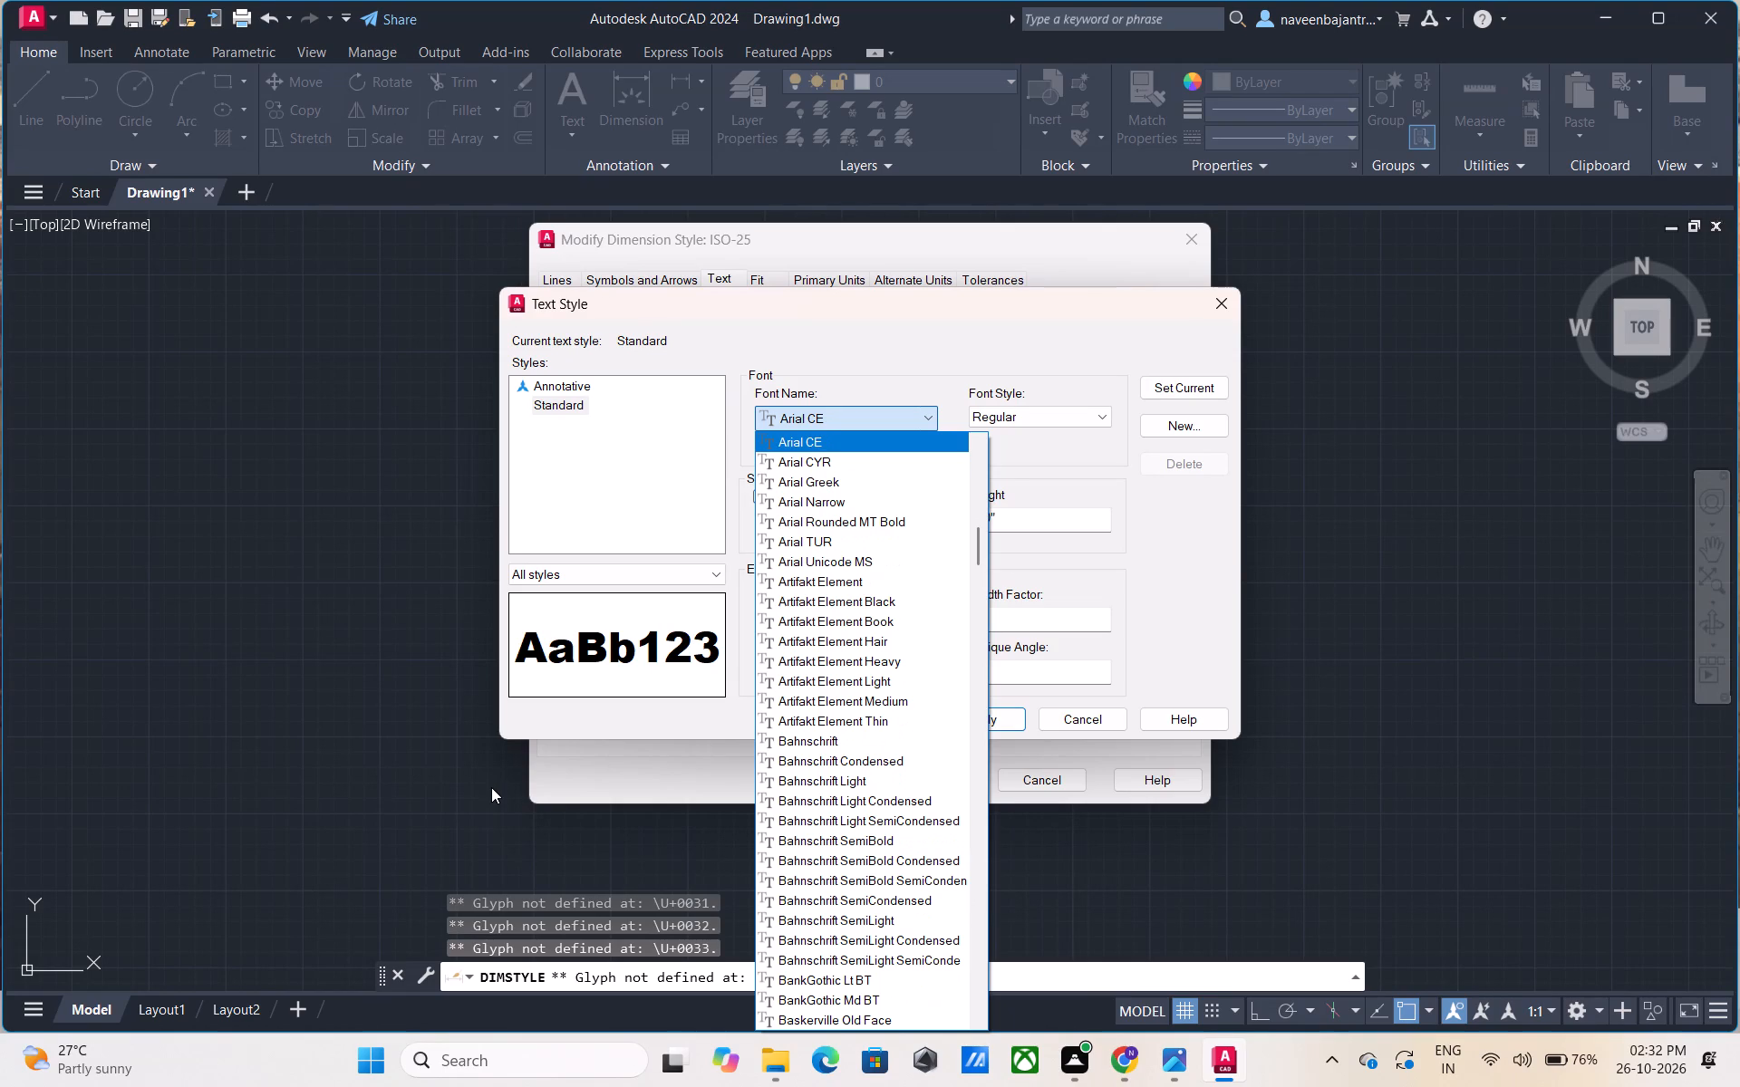
{"action": "key", "text": "Down"}
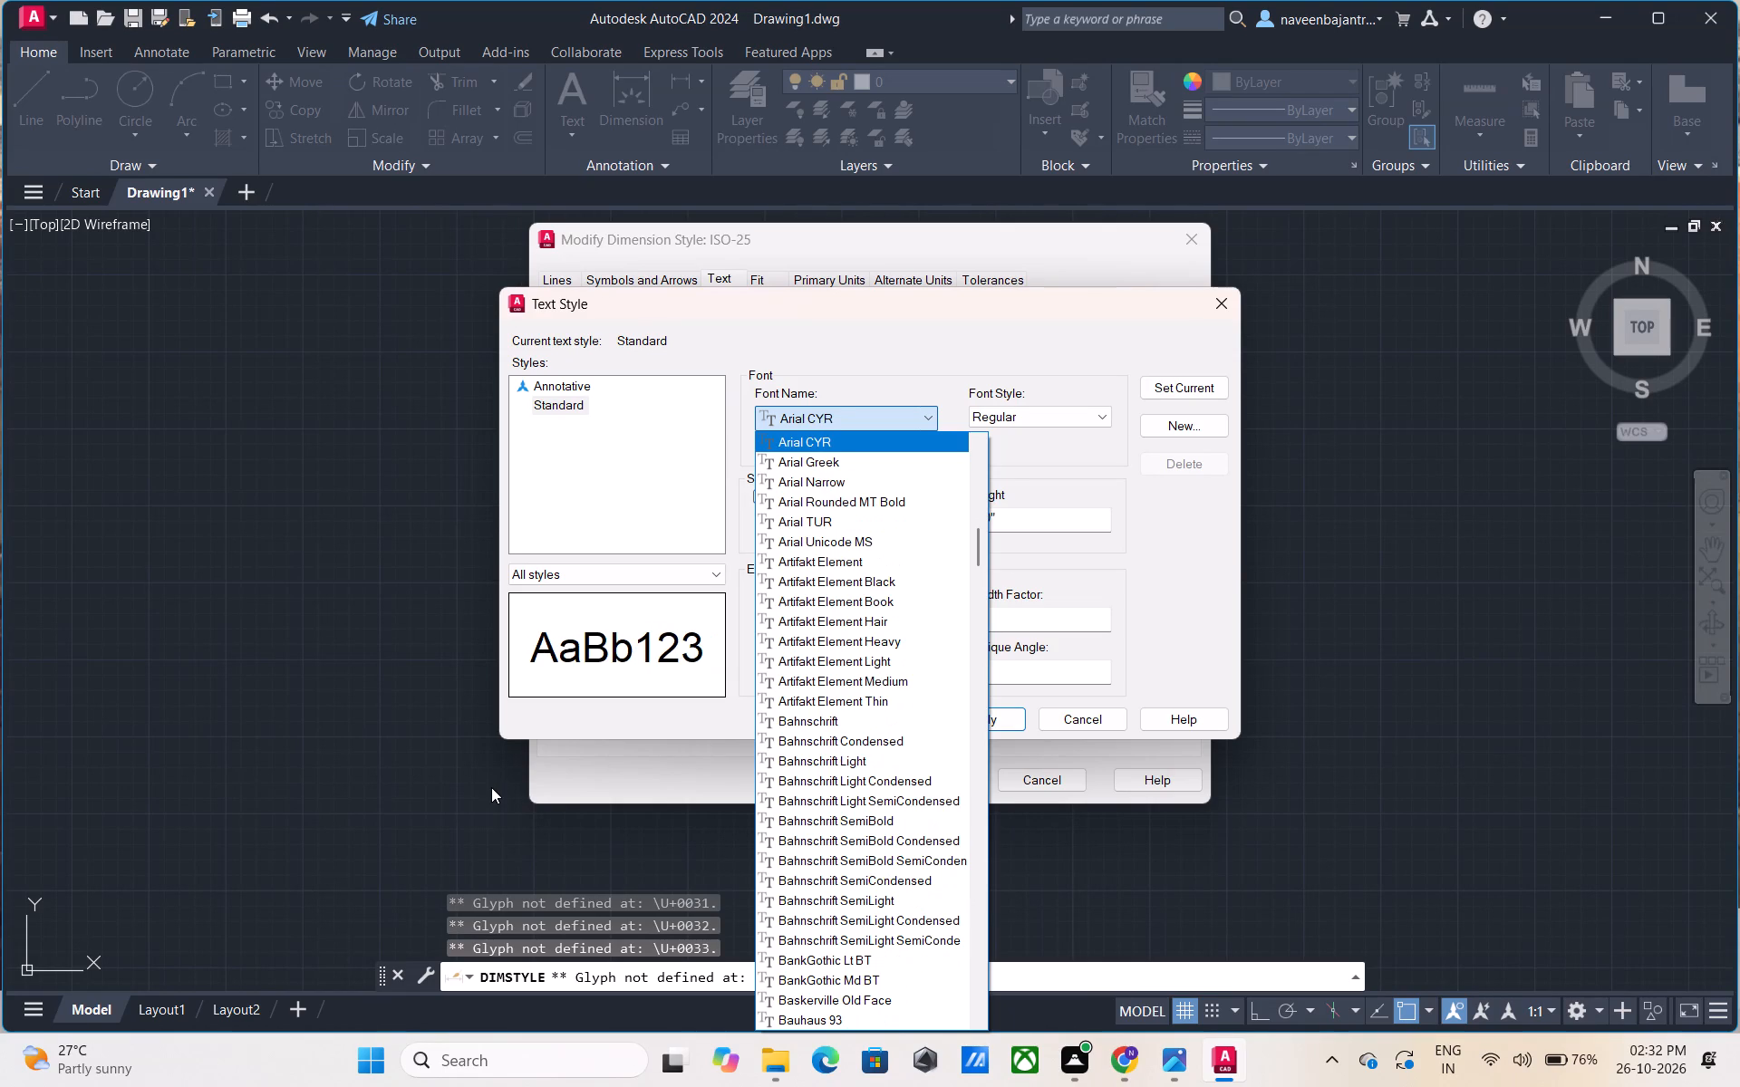
{"action": "key", "text": "Down"}
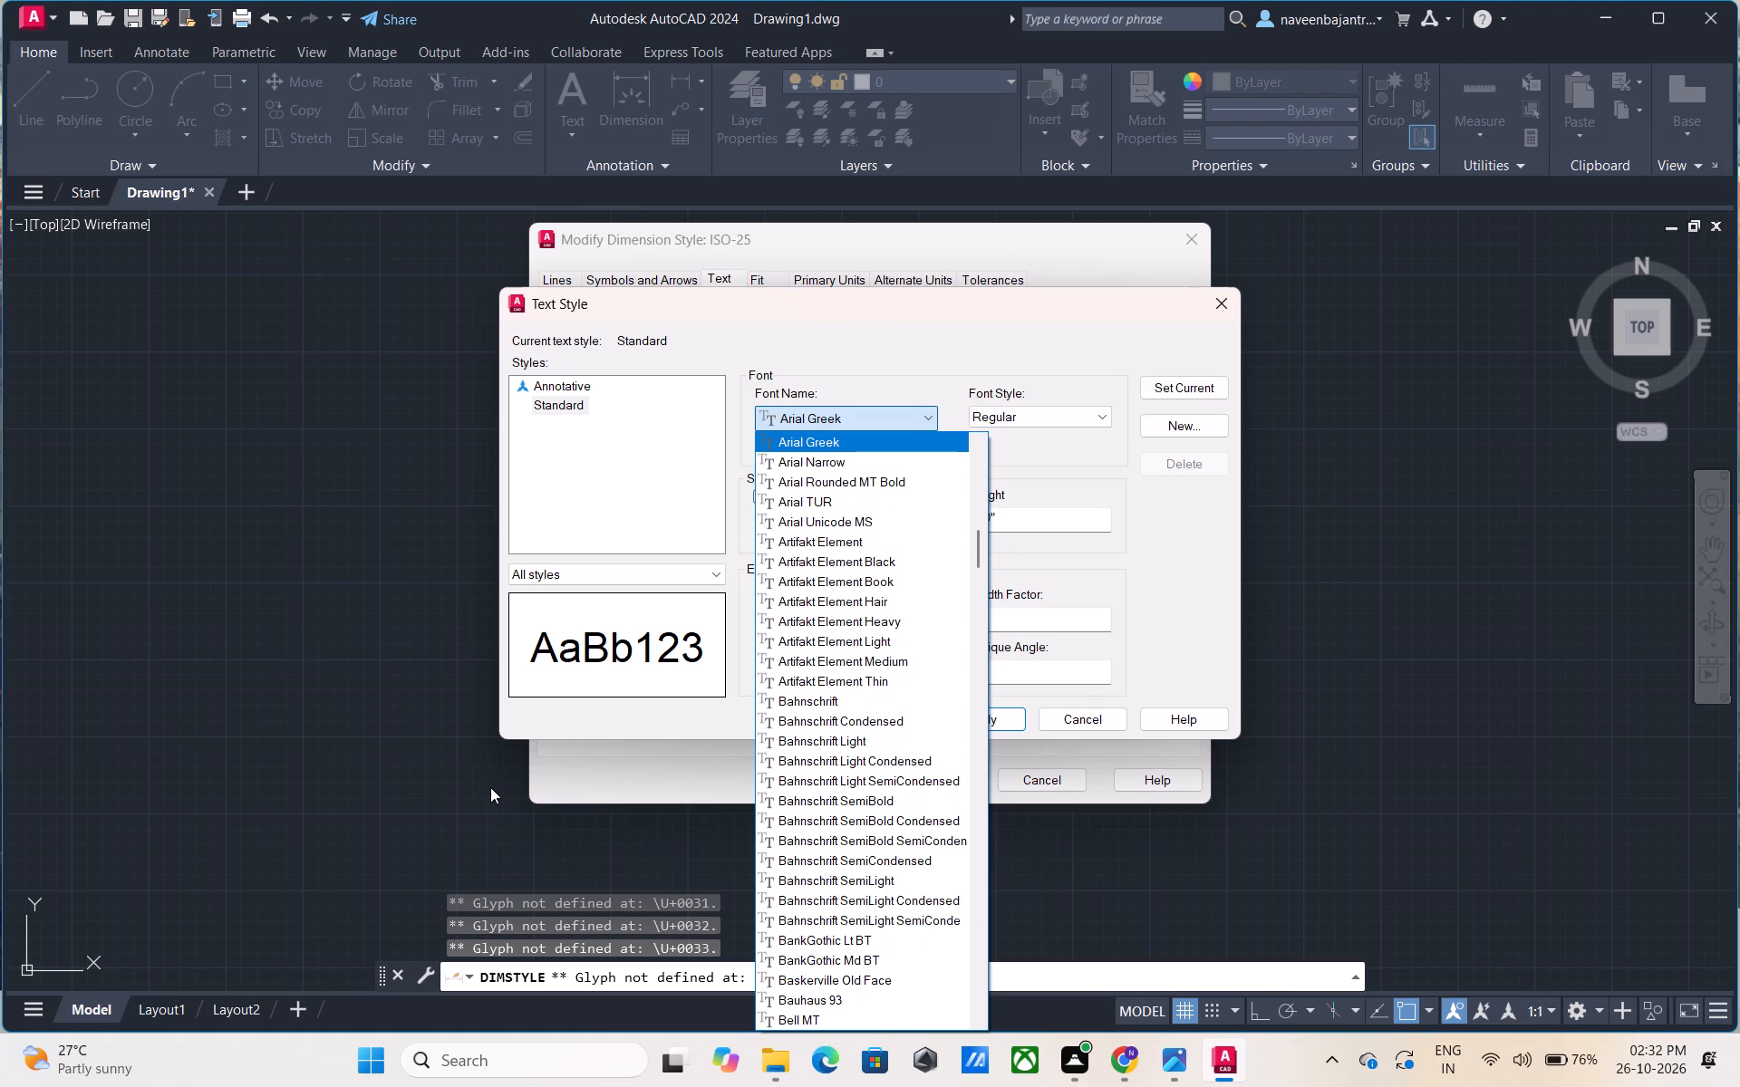
{"action": "key", "text": "Down"}
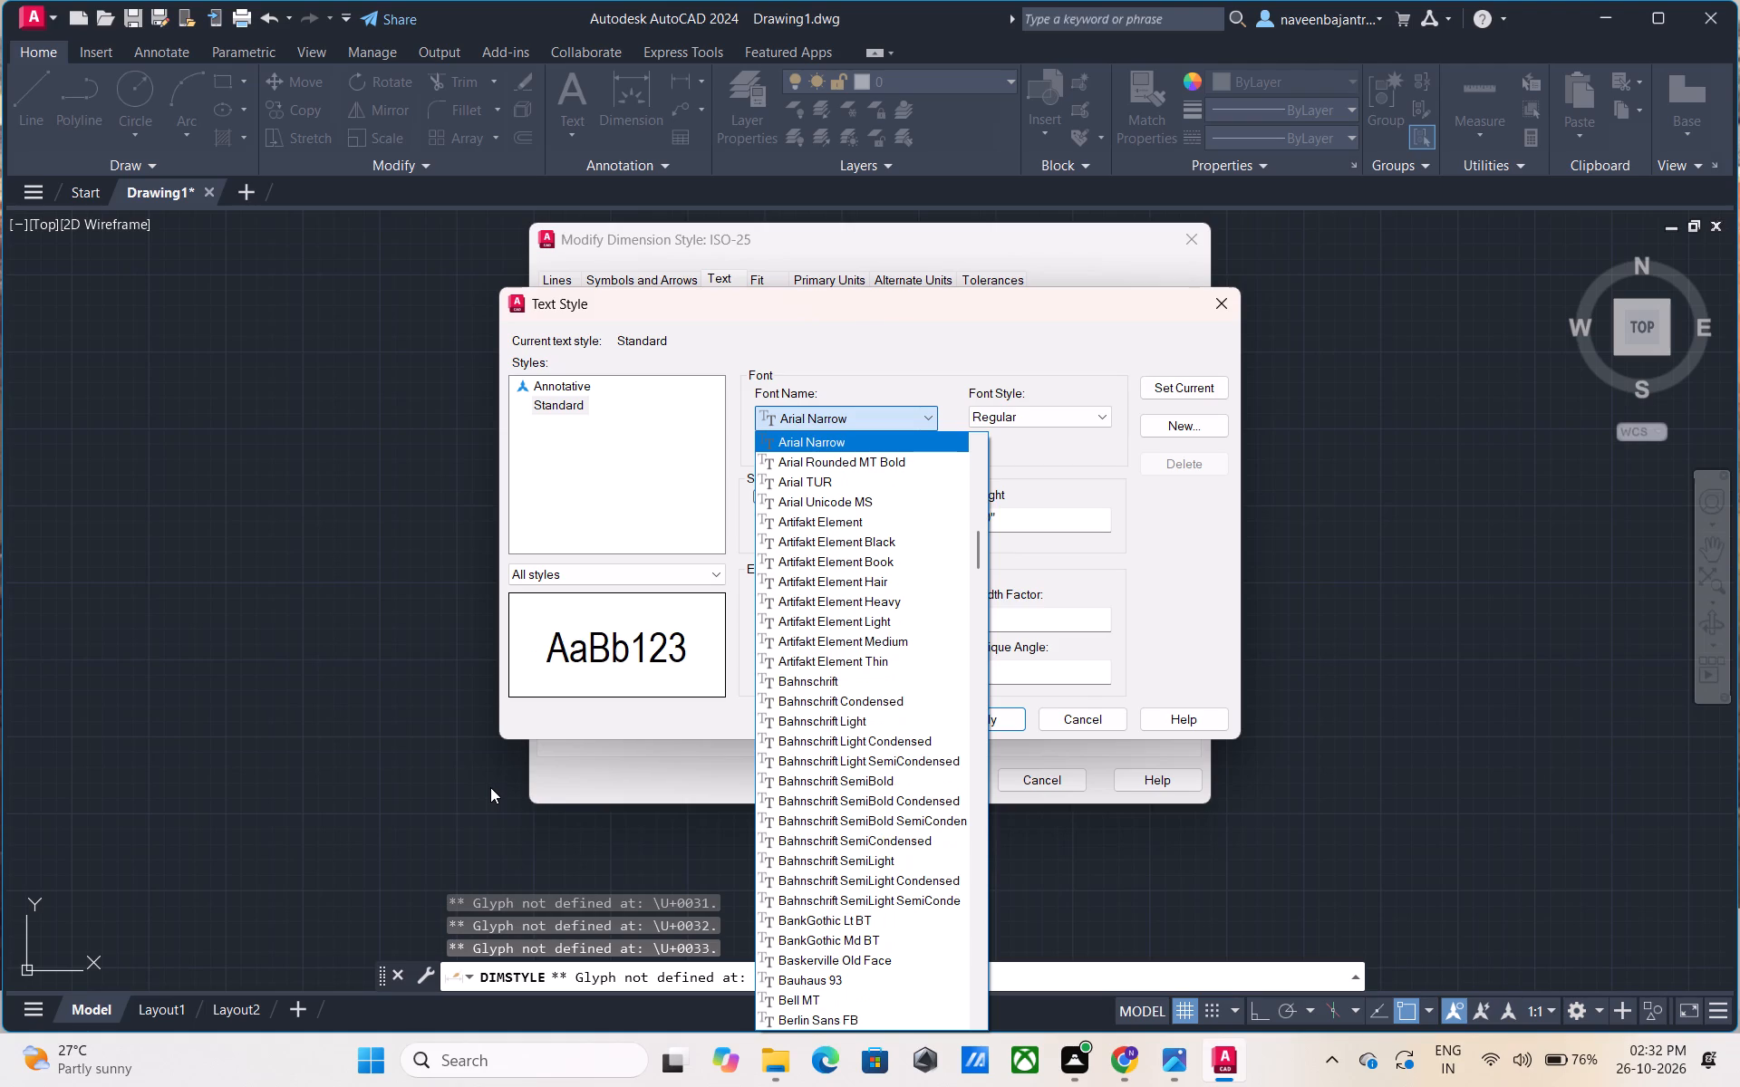
{"action": "key", "text": "Down"}
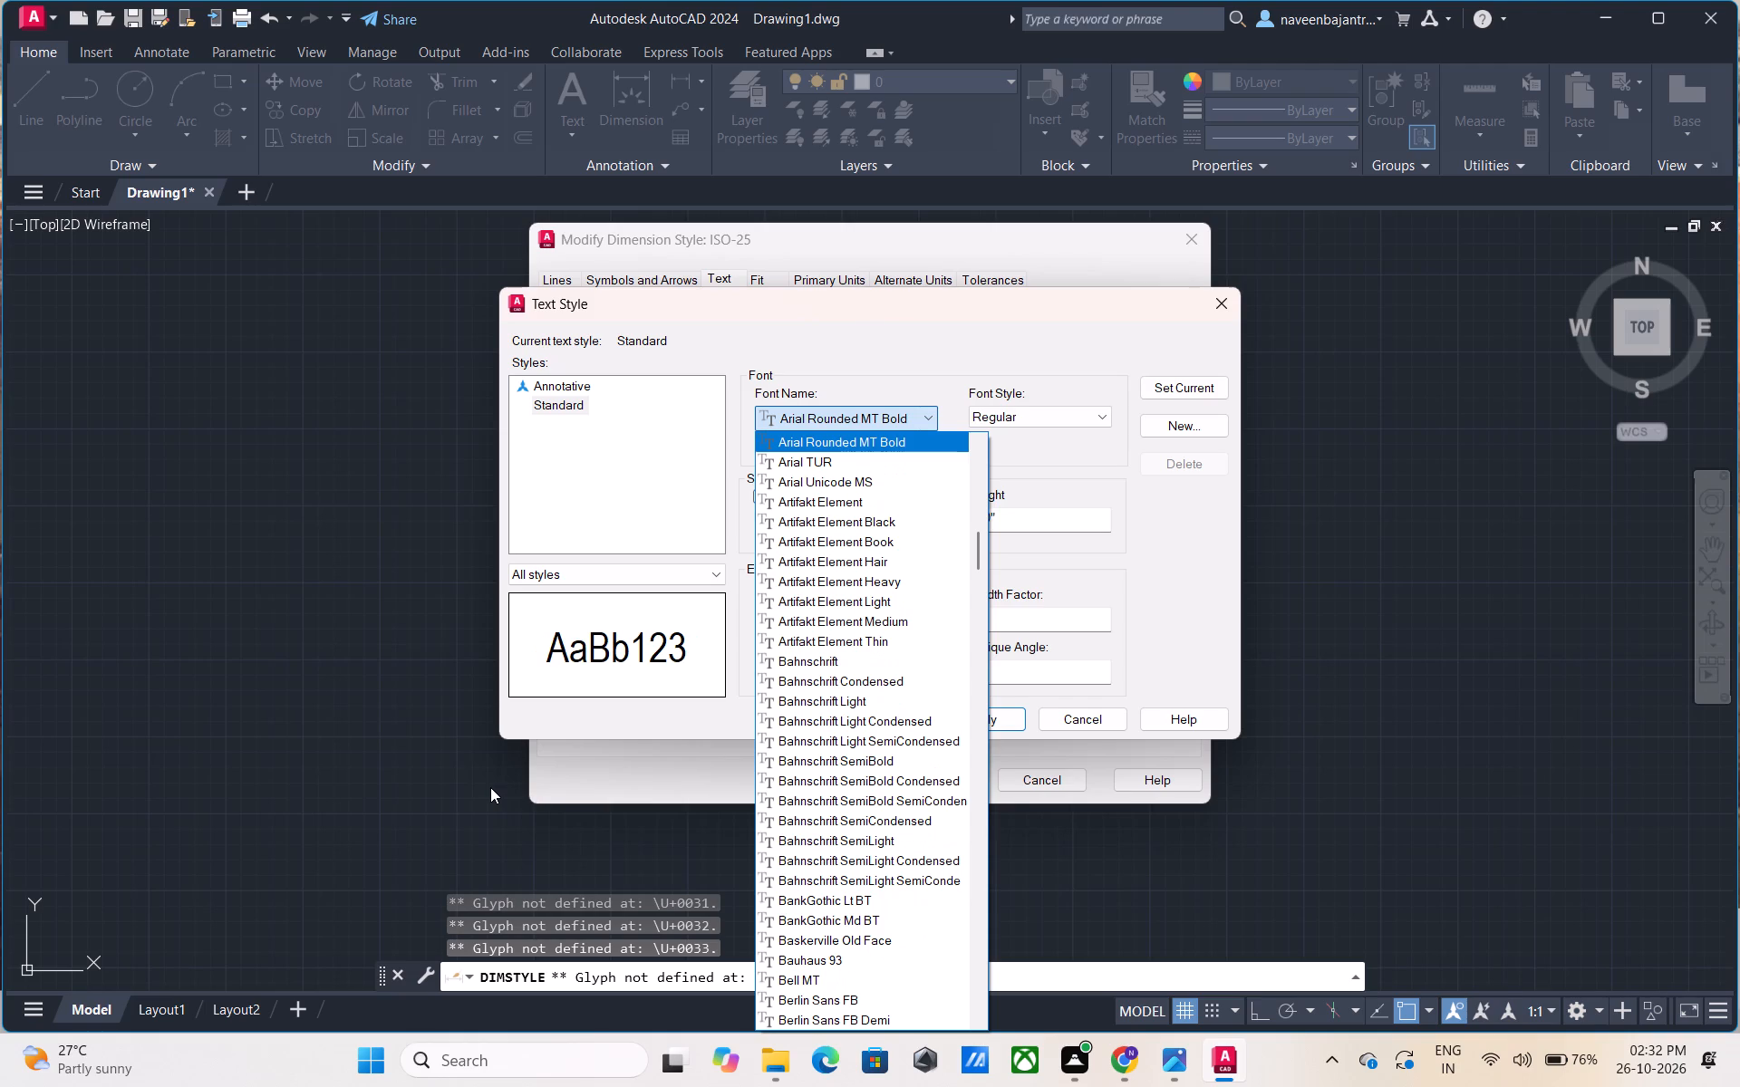
{"action": "key", "text": "Down"}
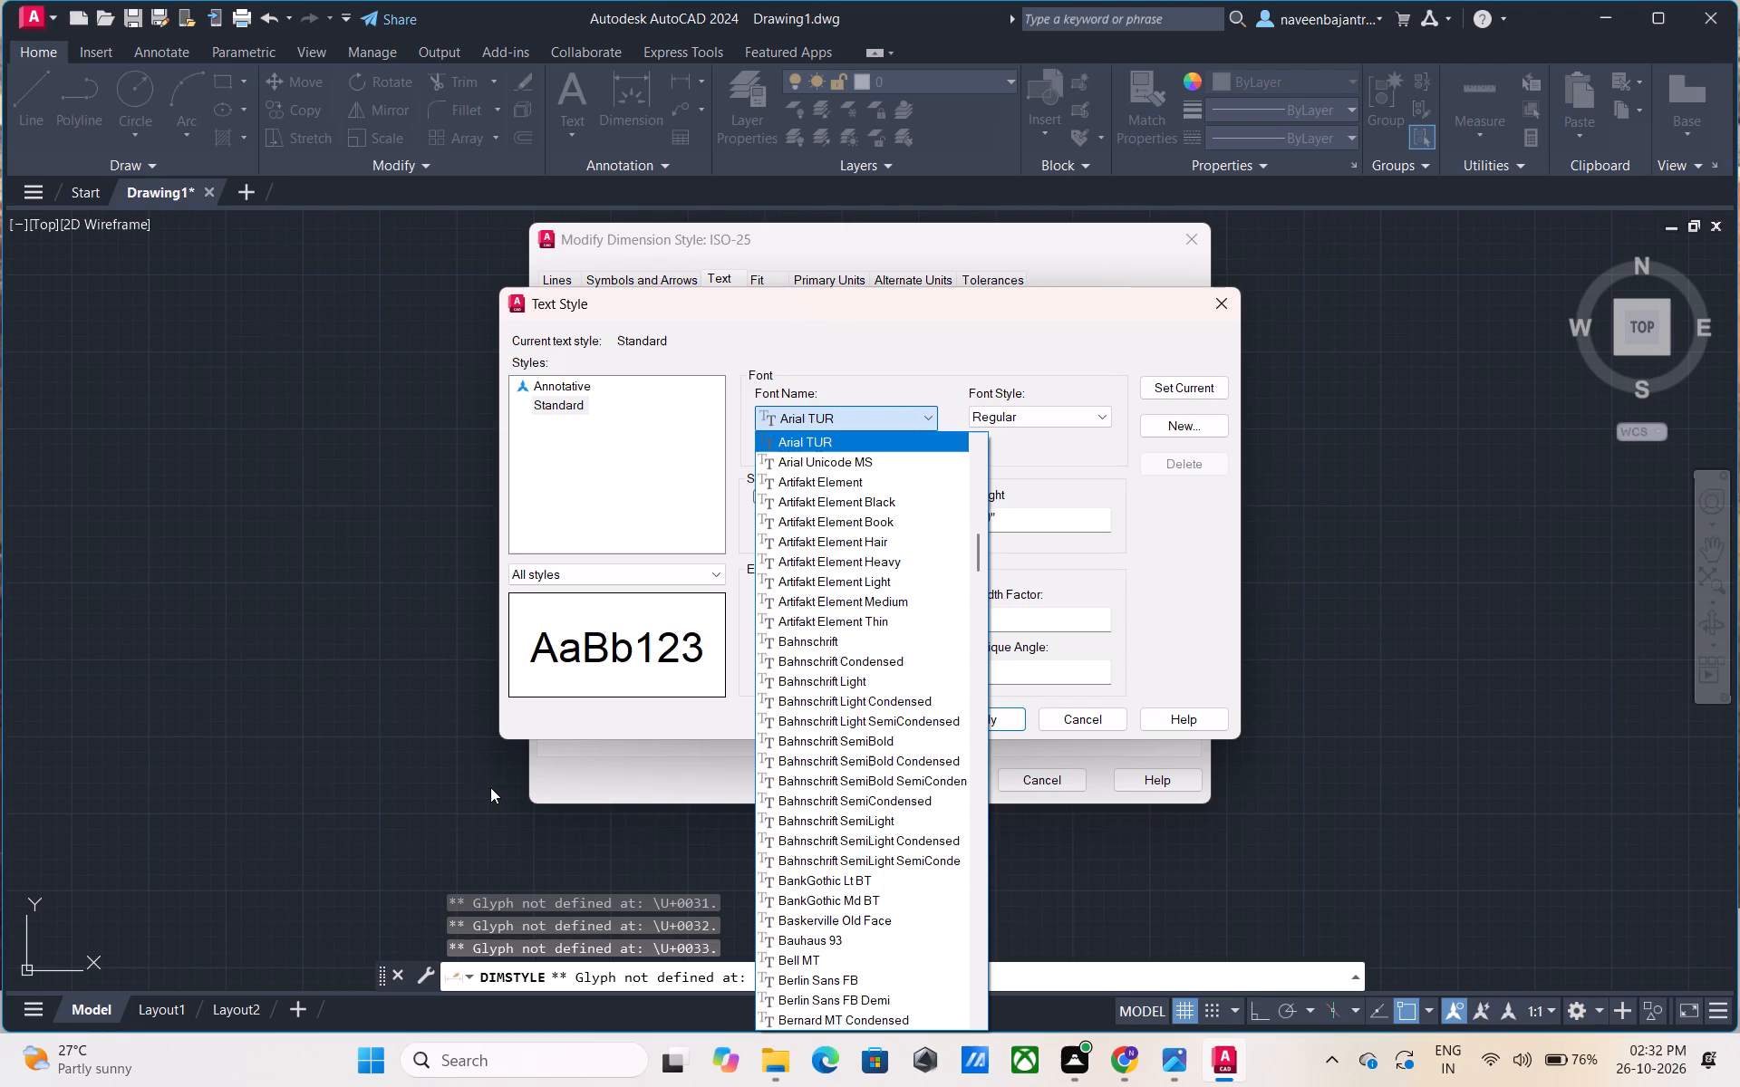
{"action": "key", "text": "Down"}
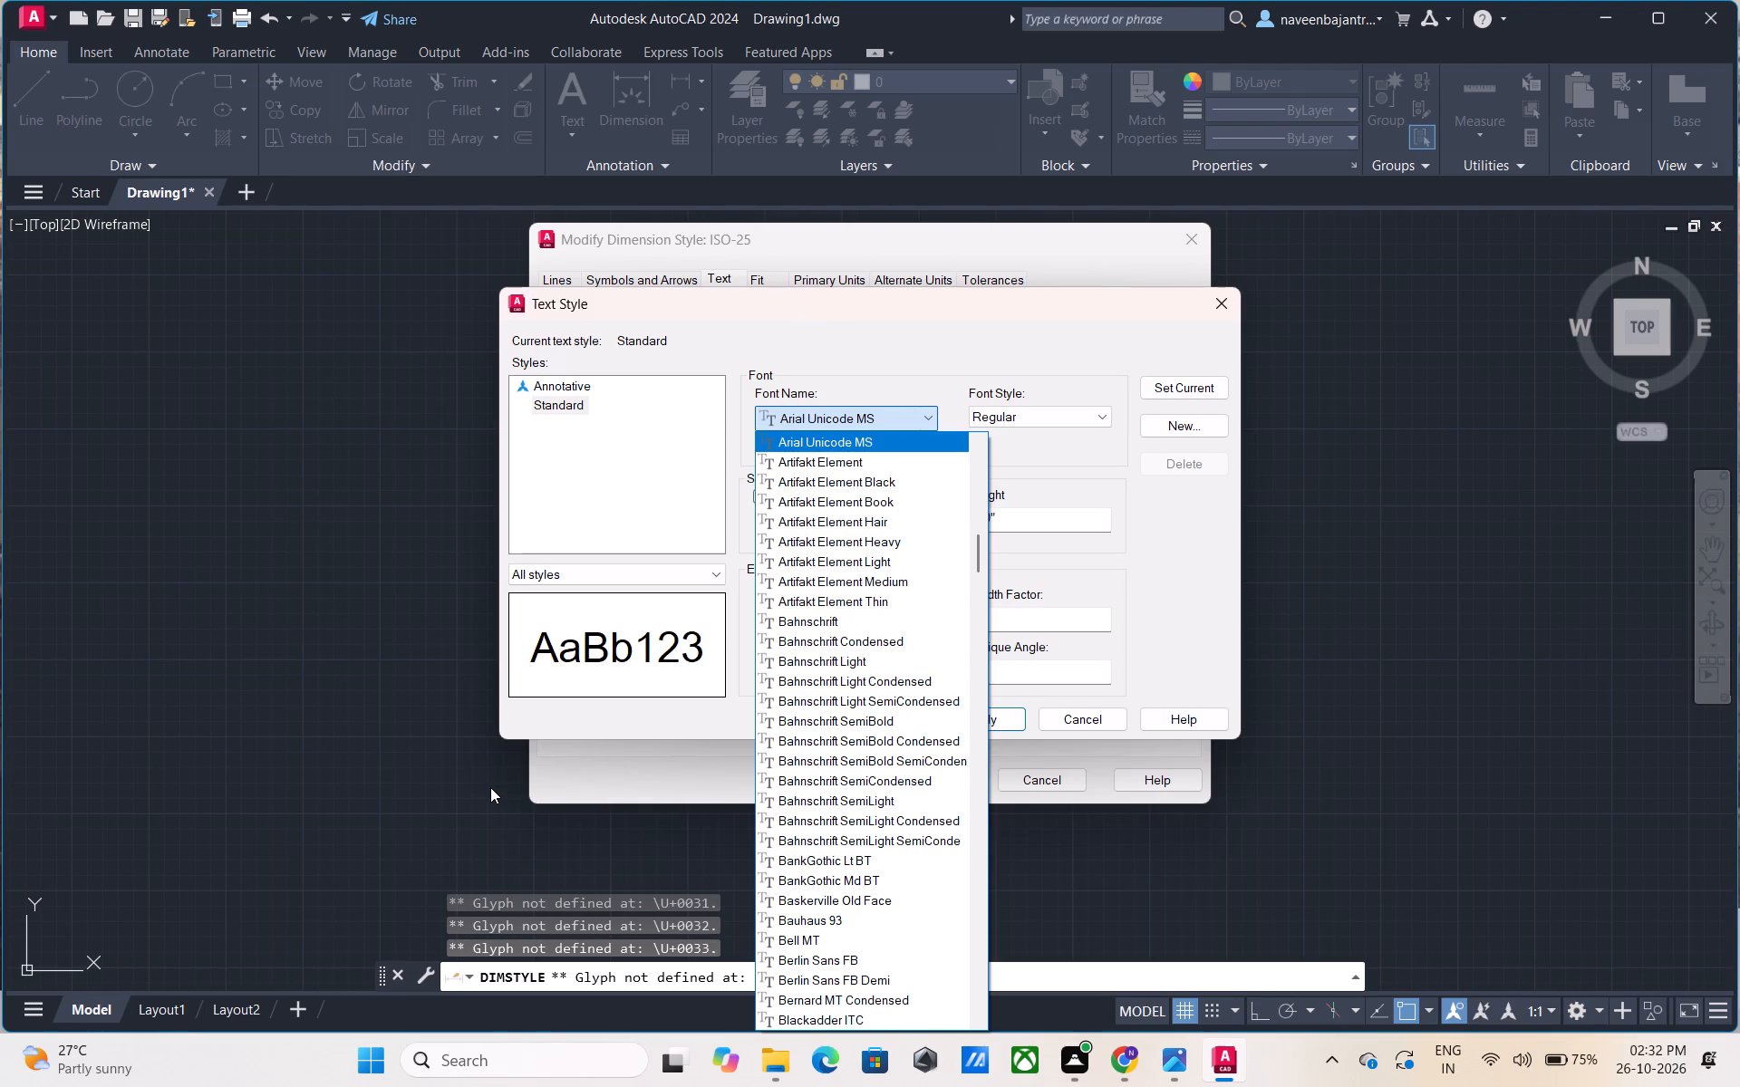
Preview the Artifakt Element font variants for the Standard text style, going forward from plain Artifakt Element to Artifakt Element Thin.
{"action": "key", "text": "Down"}
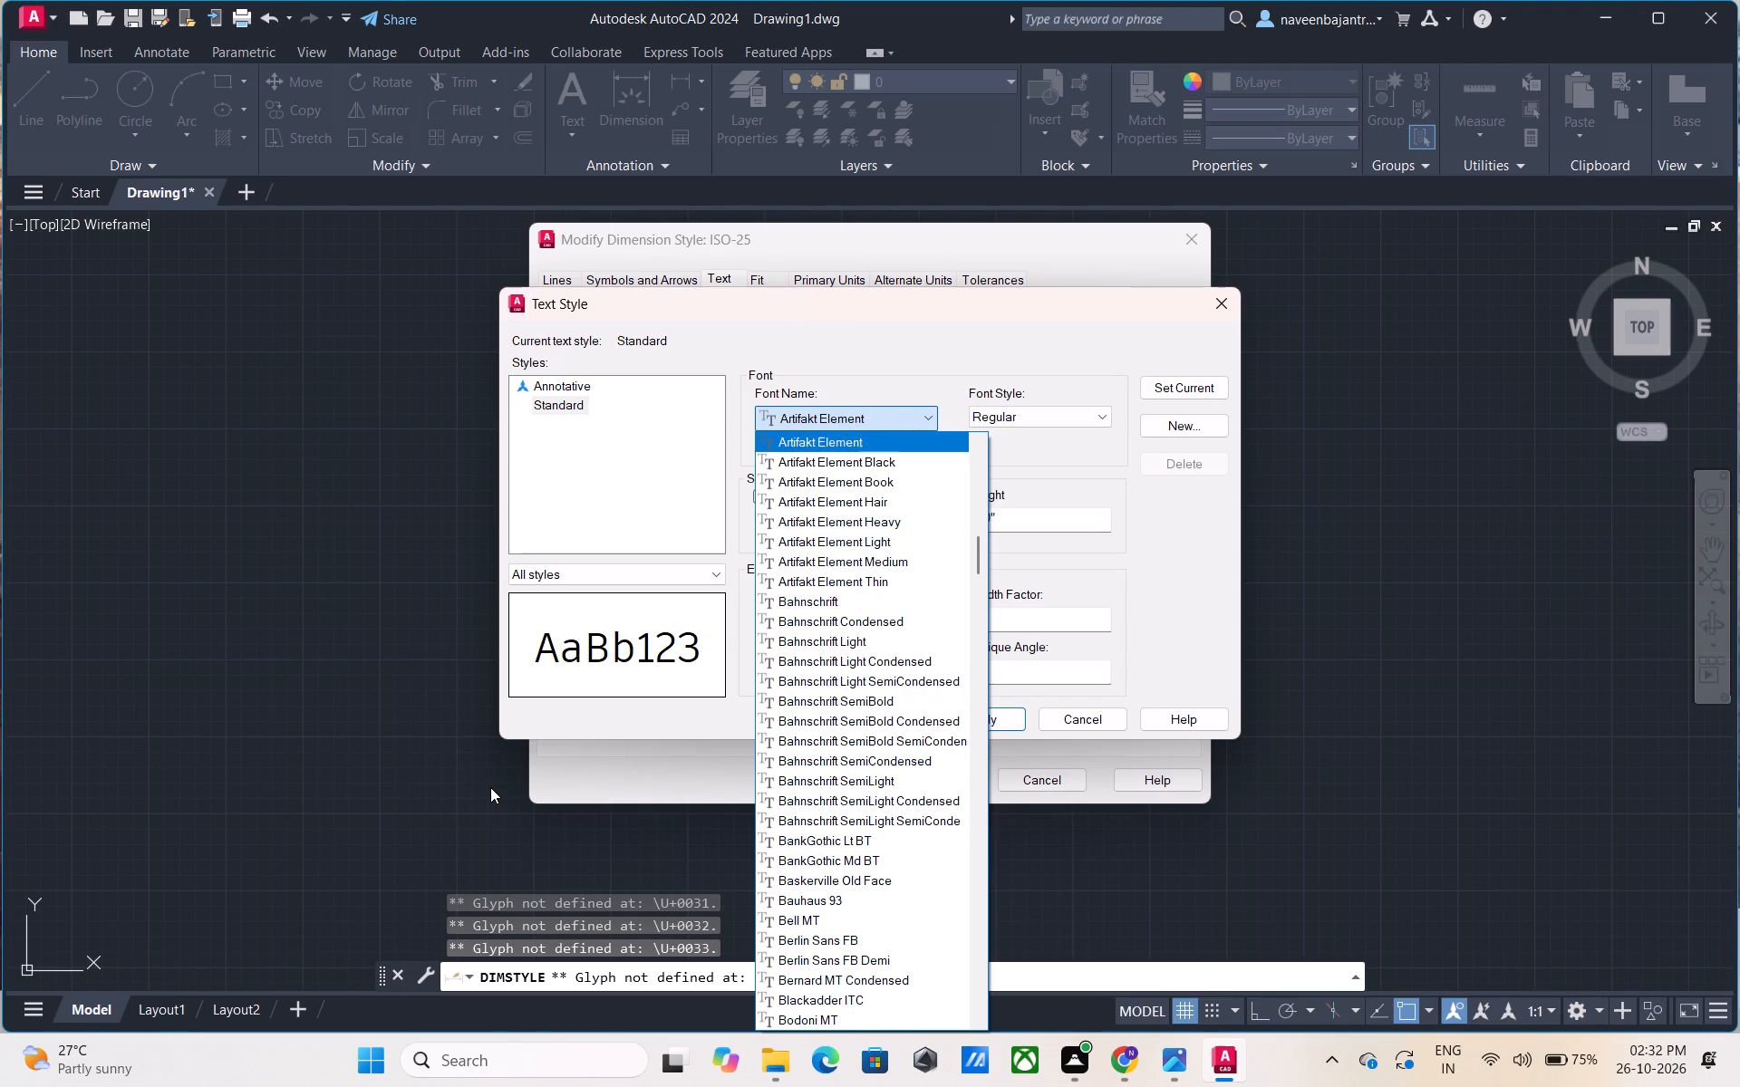
{"action": "key", "text": "Down"}
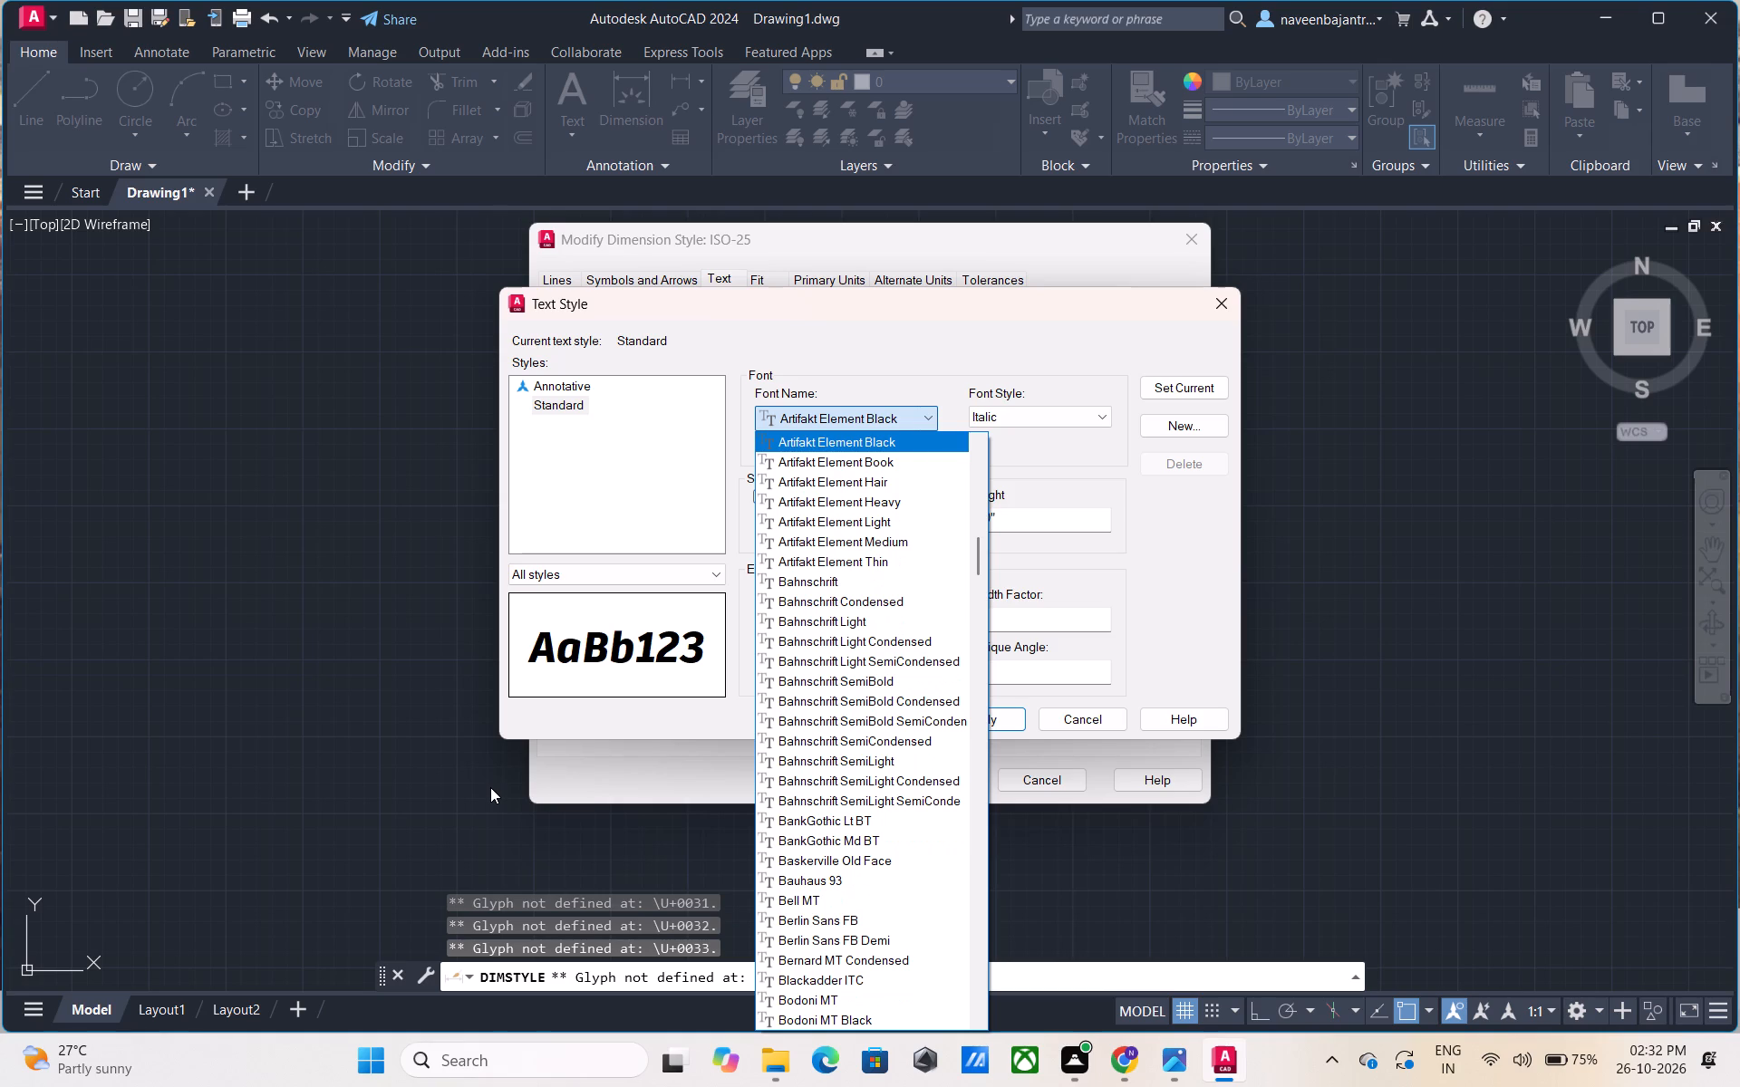
{"action": "key", "text": "Down"}
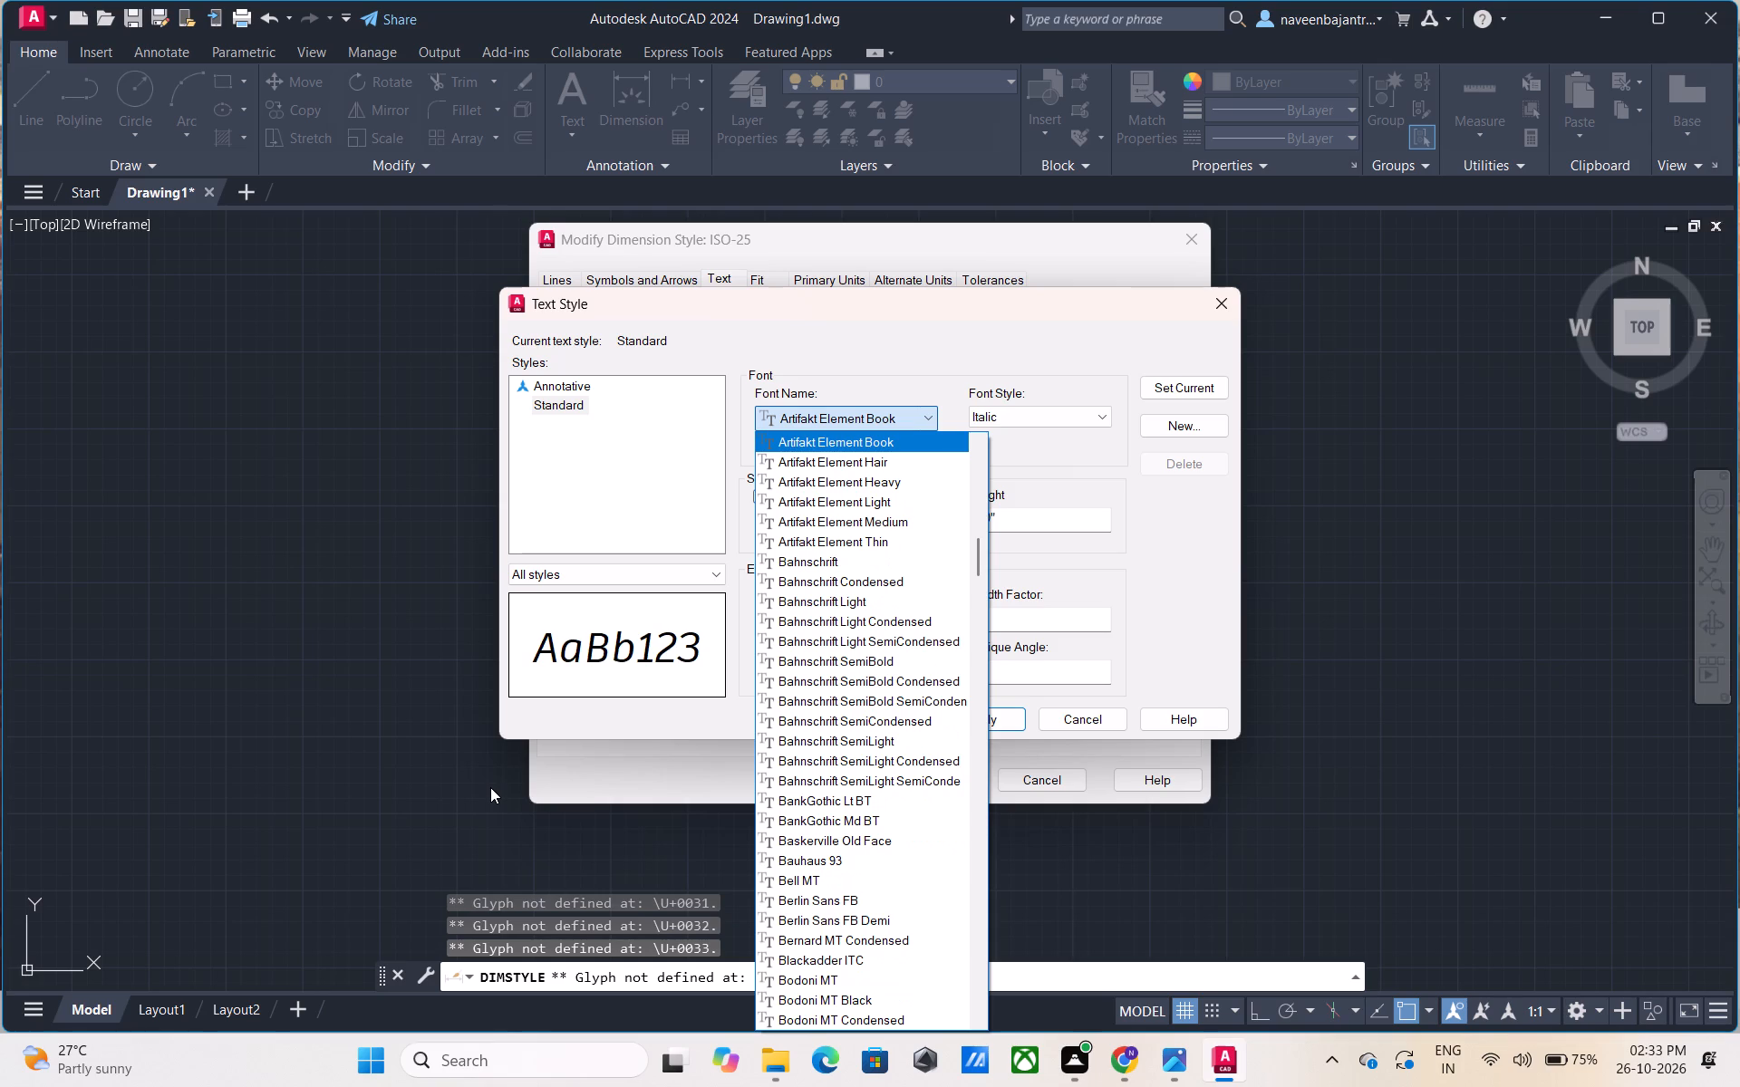
{"action": "key", "text": "Down"}
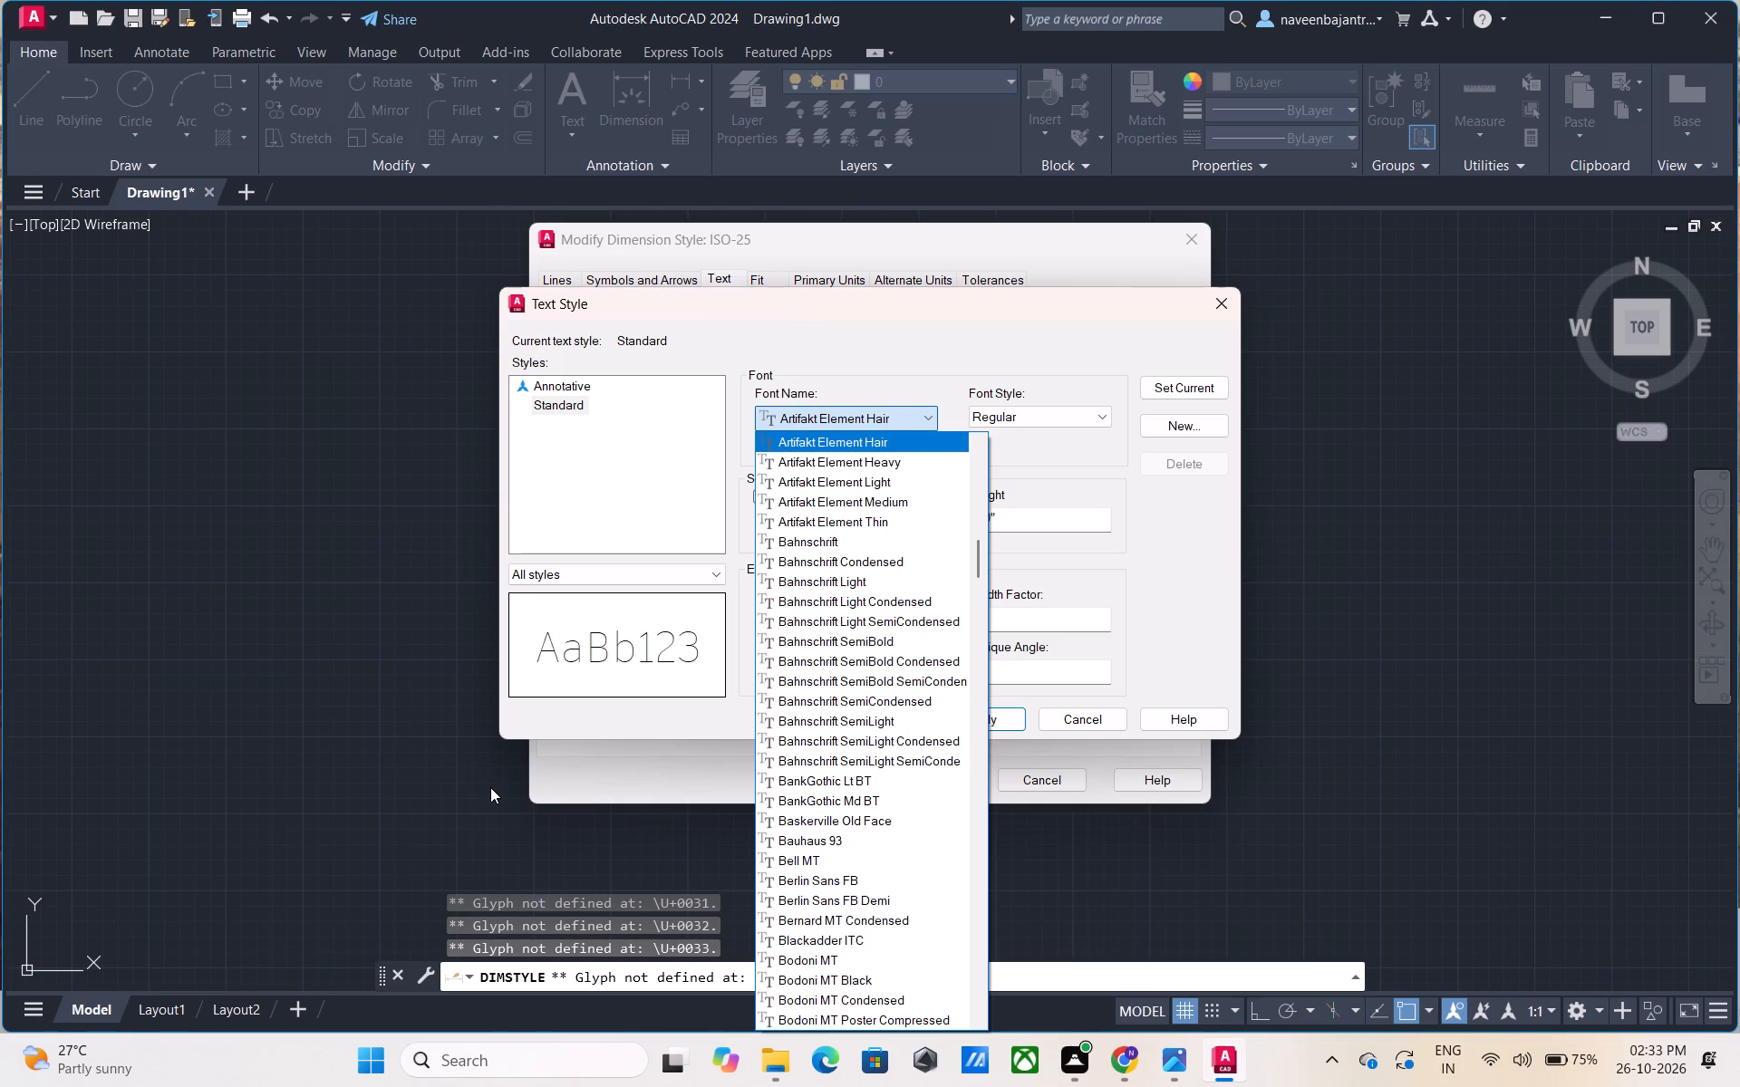
{"action": "key", "text": "Down"}
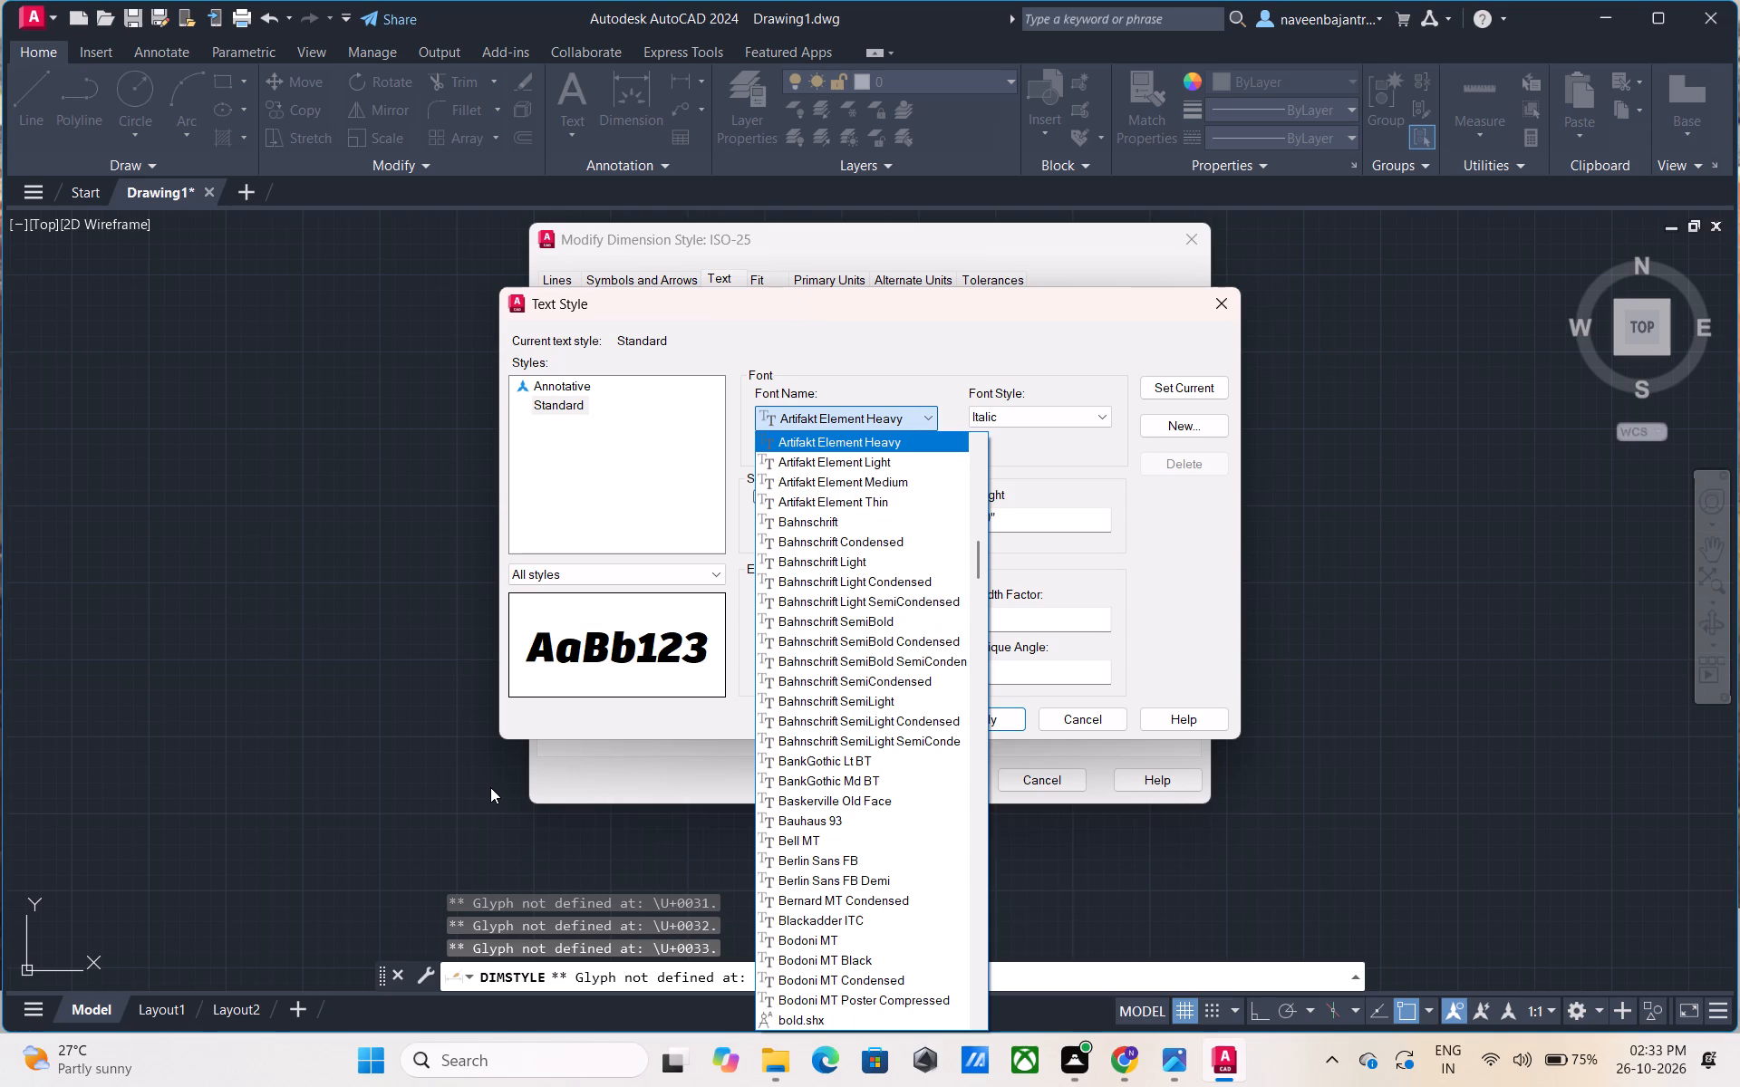
{"action": "key", "text": "Down"}
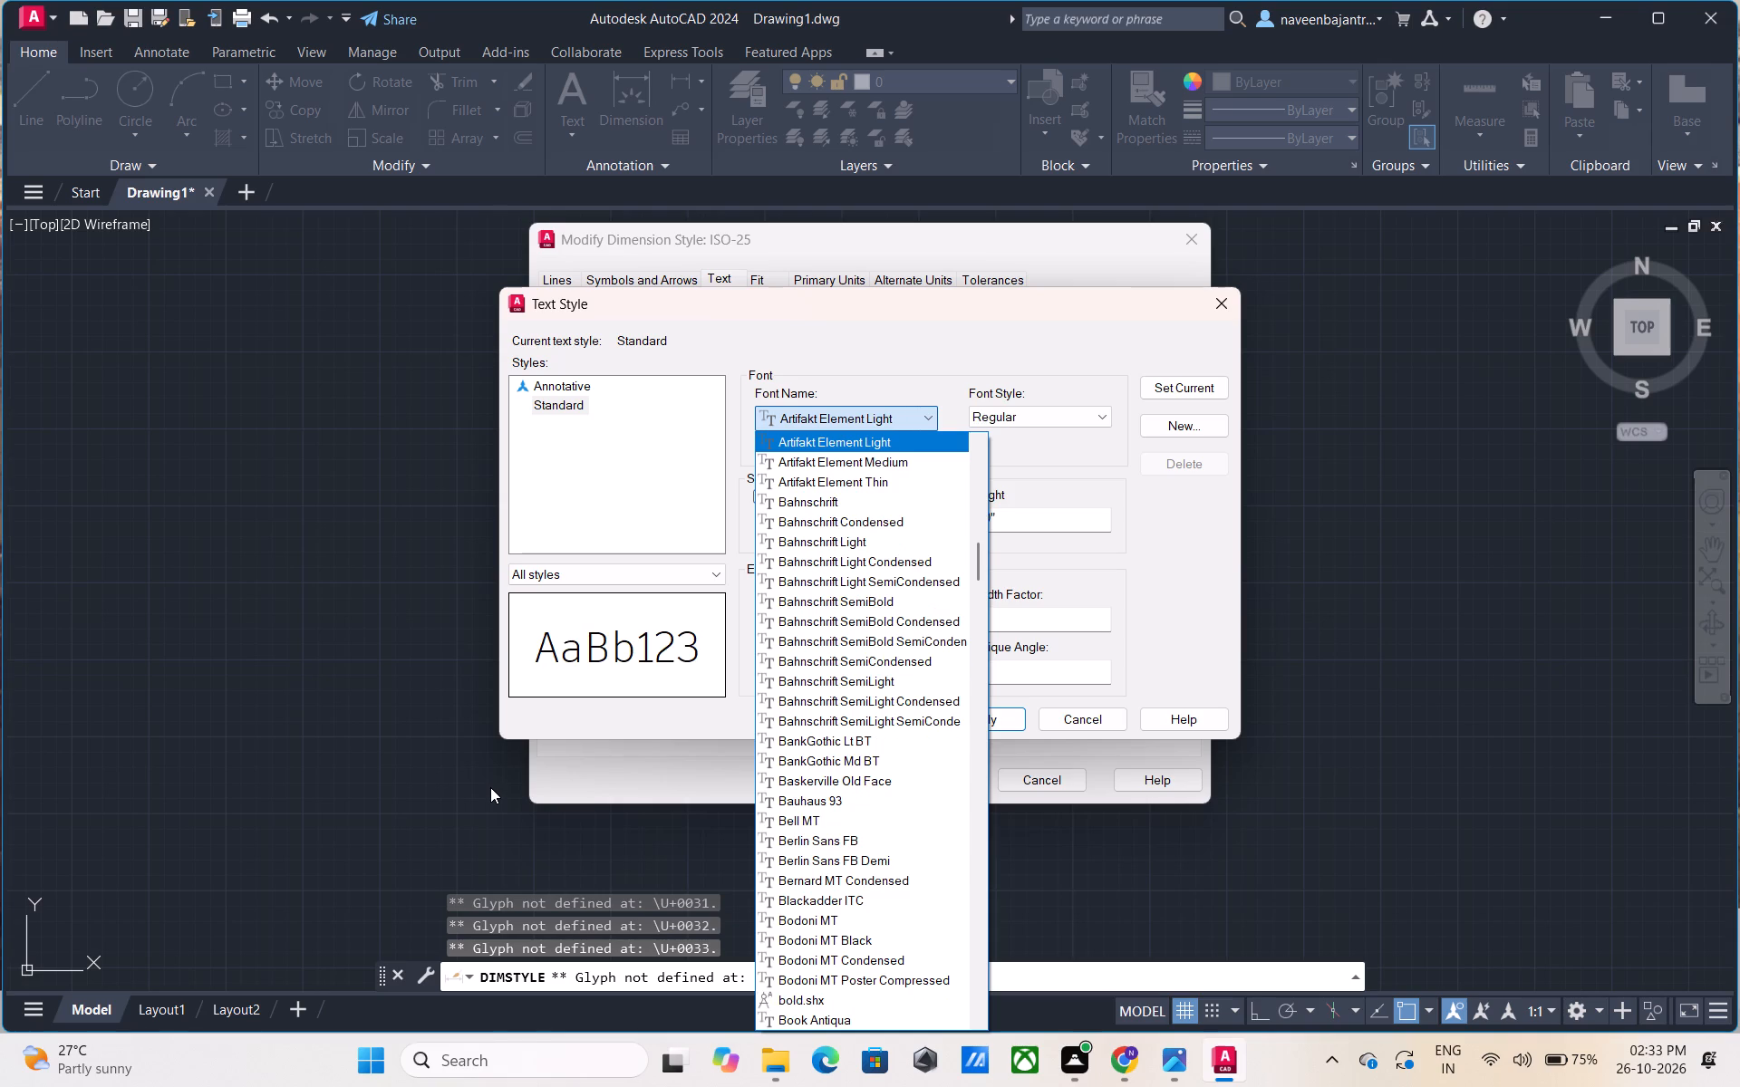
{"action": "key", "text": "Down"}
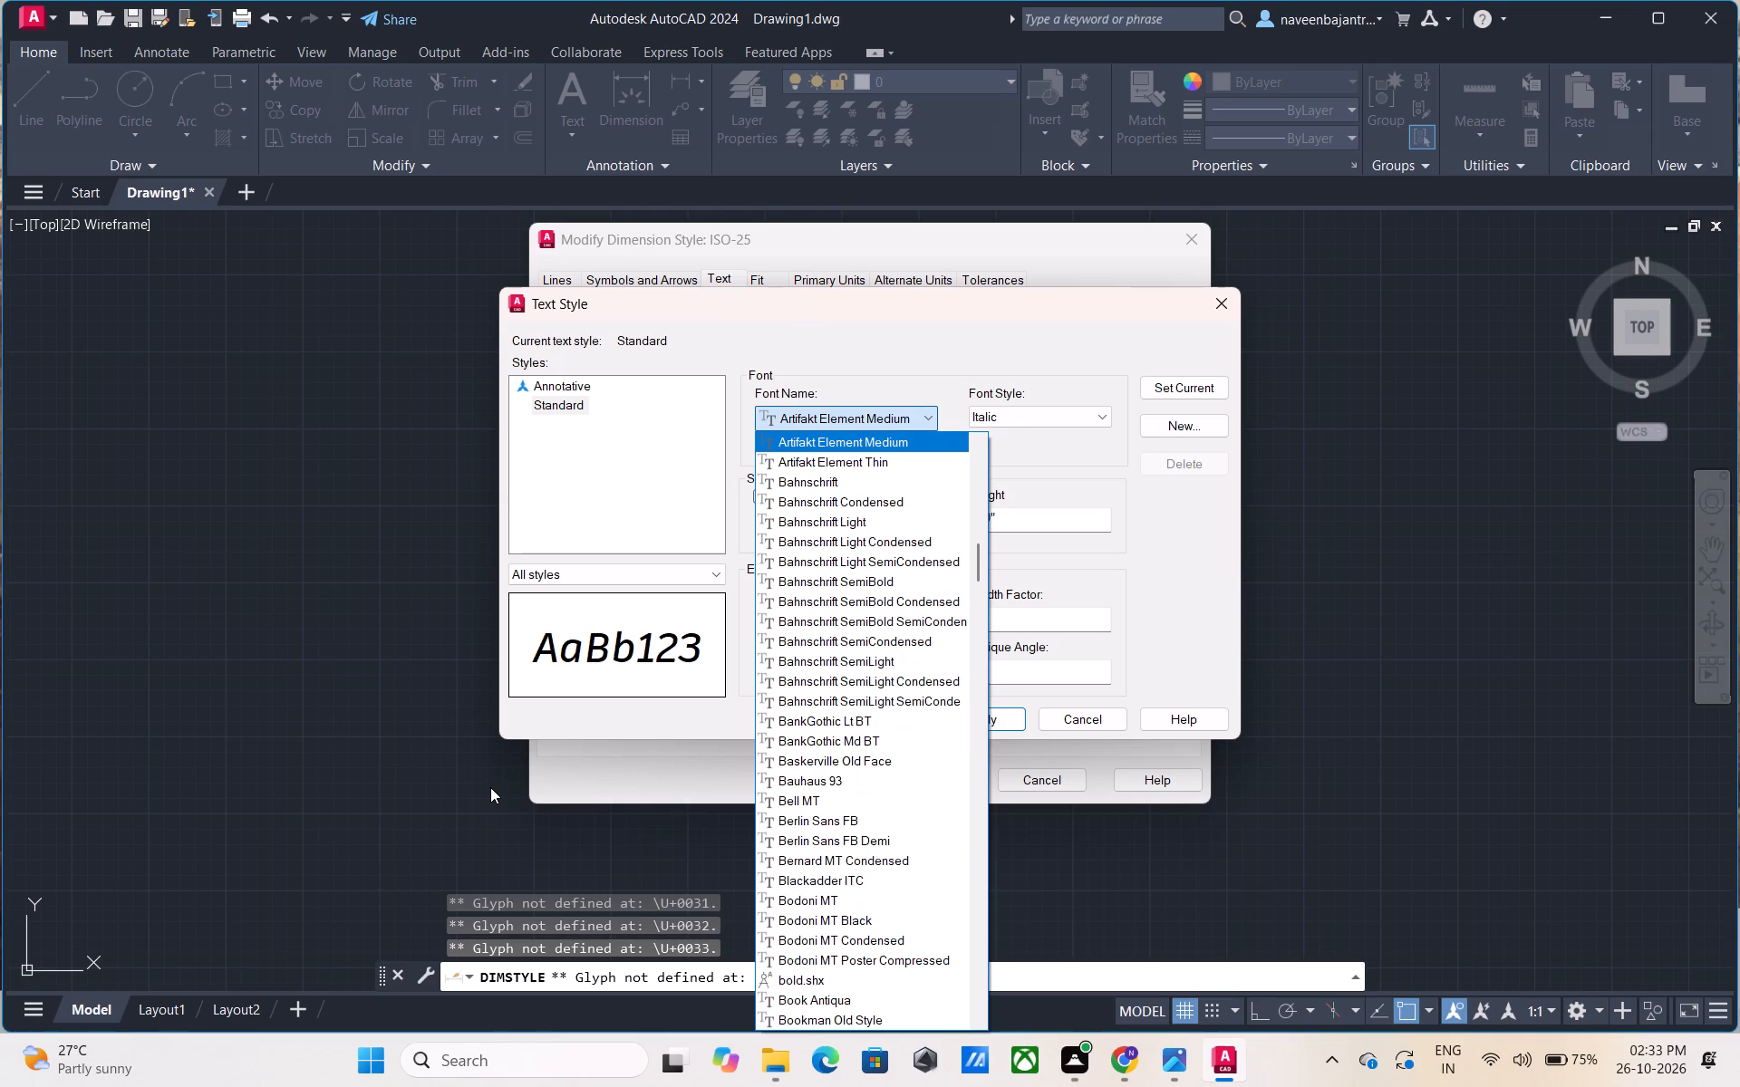
{"action": "key", "text": "Down"}
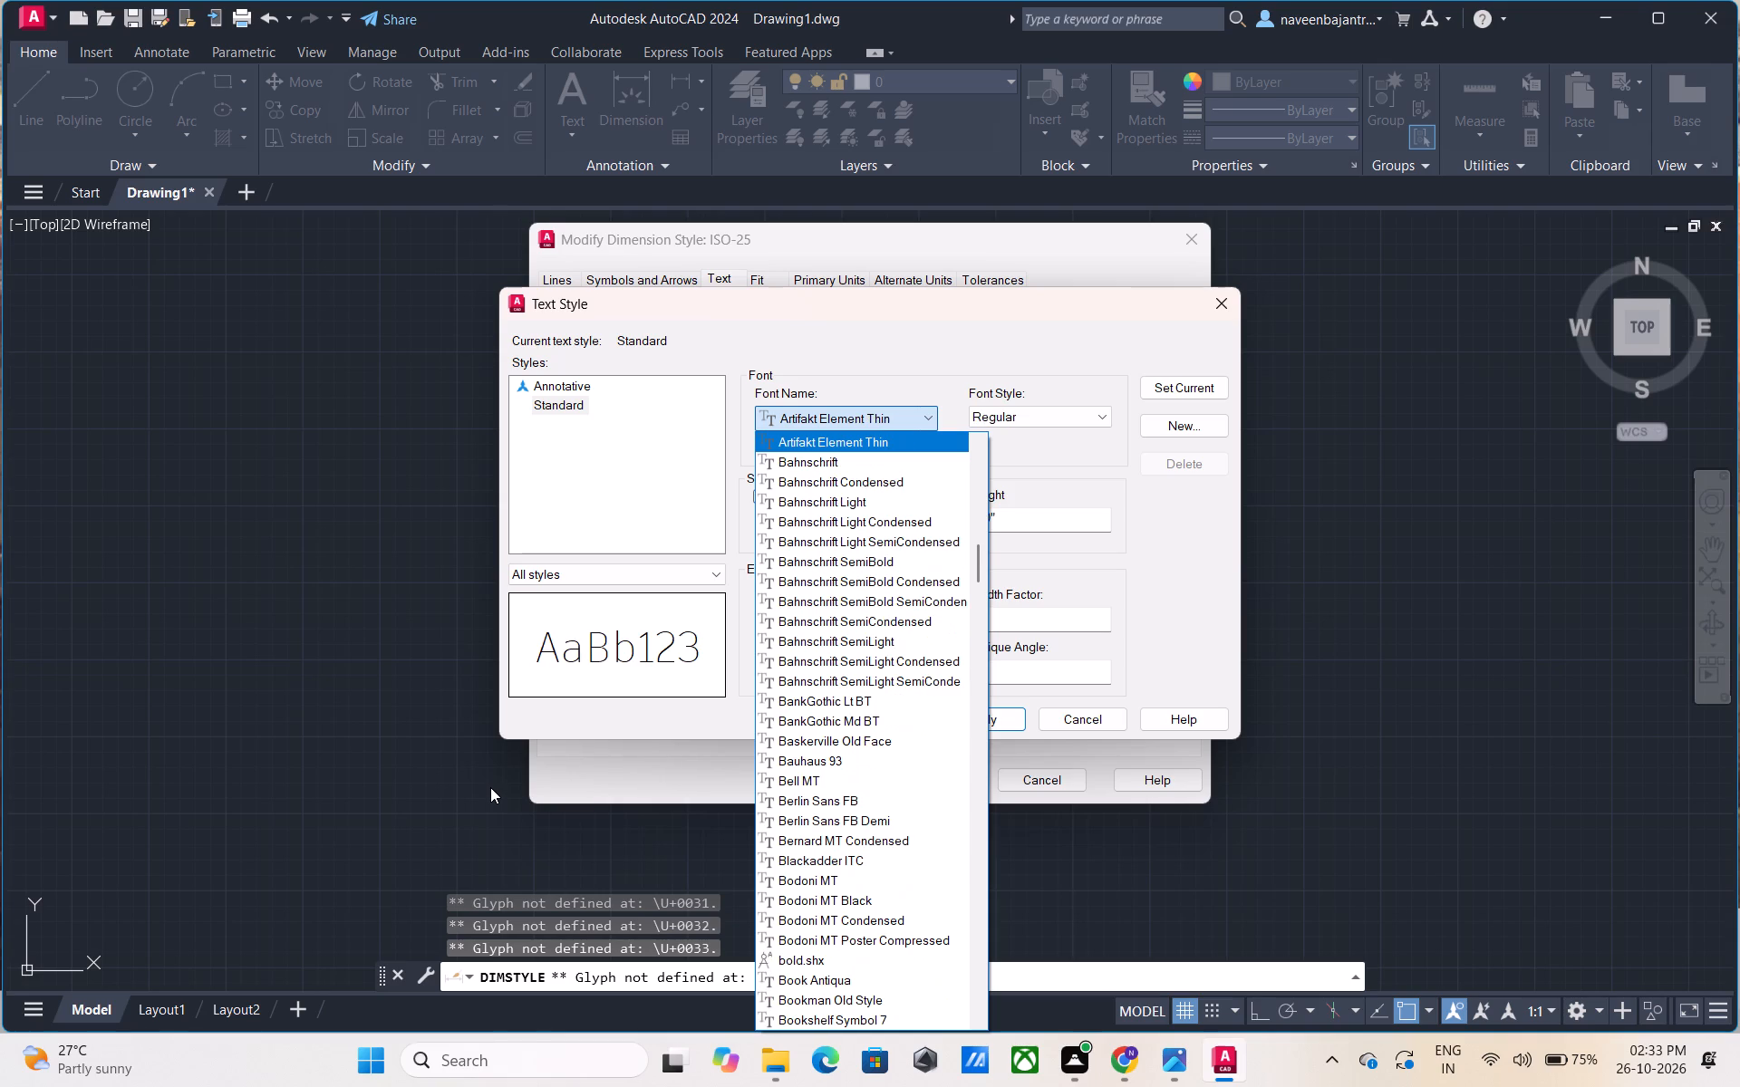
Preview the Bahnschrift font variants for the Standard text style, going forward from plain Bahnschrift to the last Bahnschrift SemiLight variant.
{"action": "key", "text": "Down"}
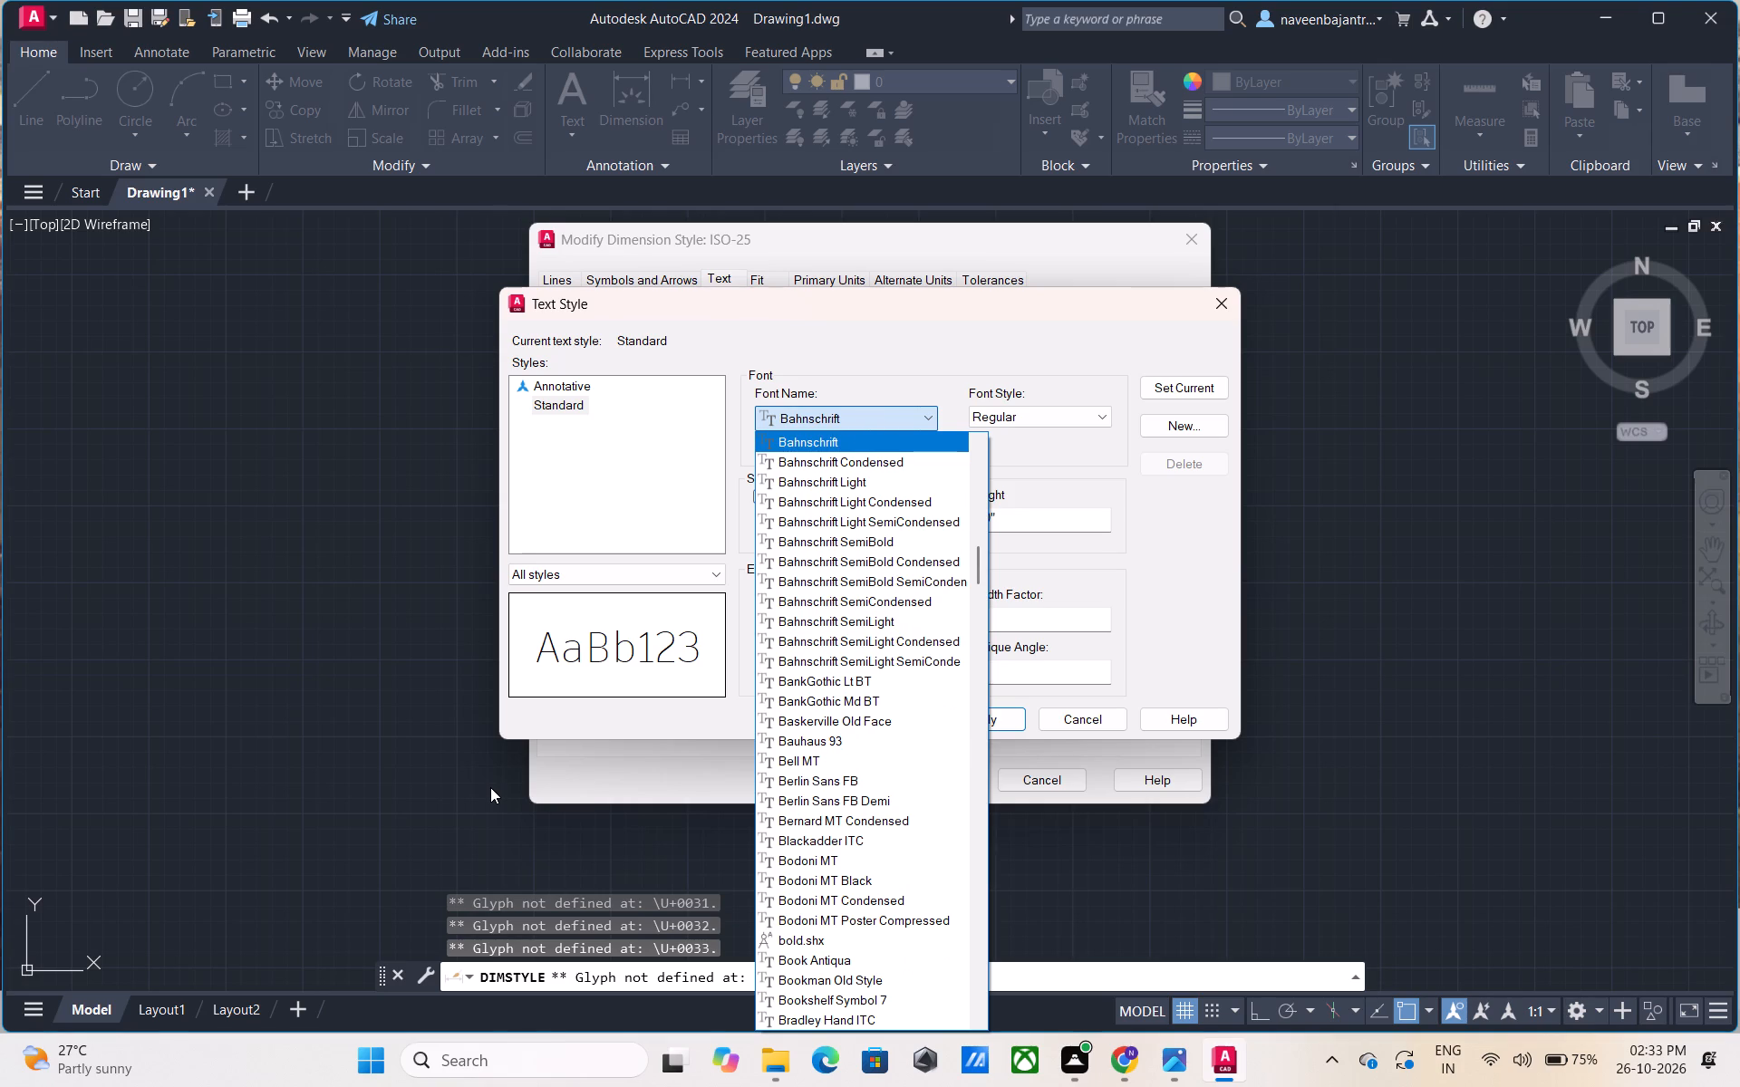
{"action": "key", "text": "Down"}
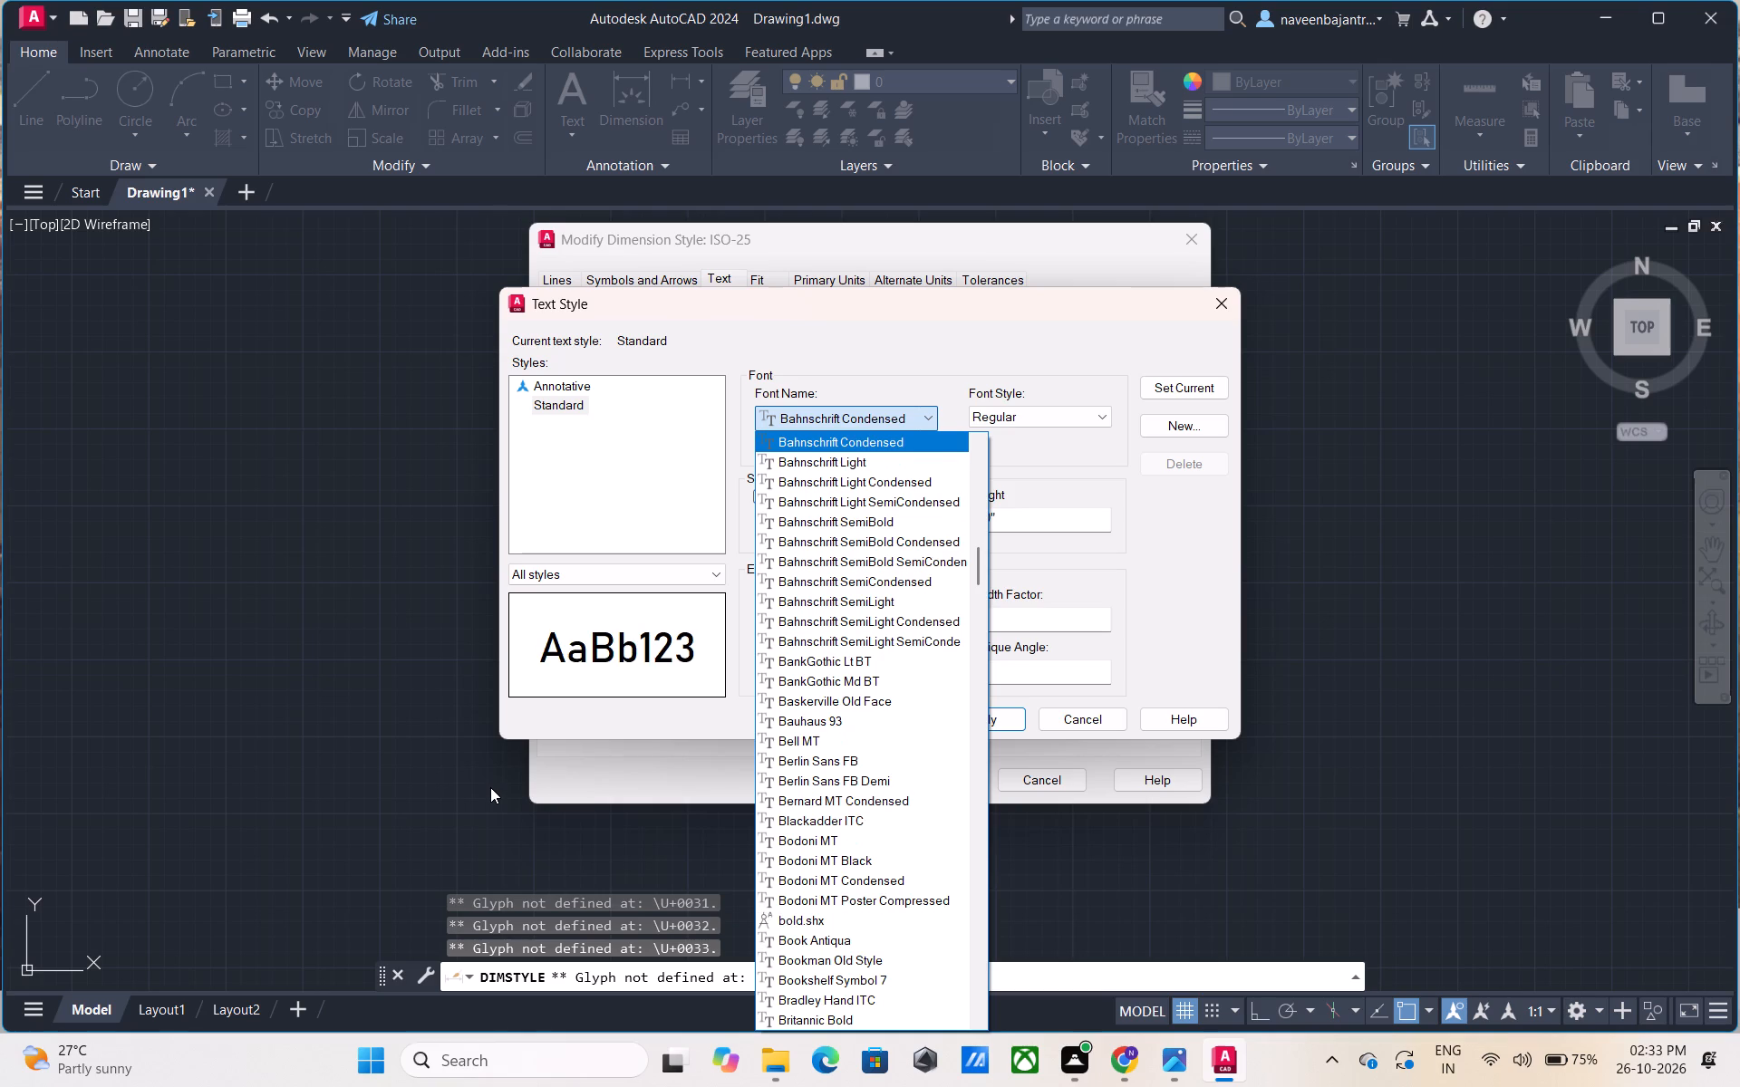
{"action": "key", "text": "Down"}
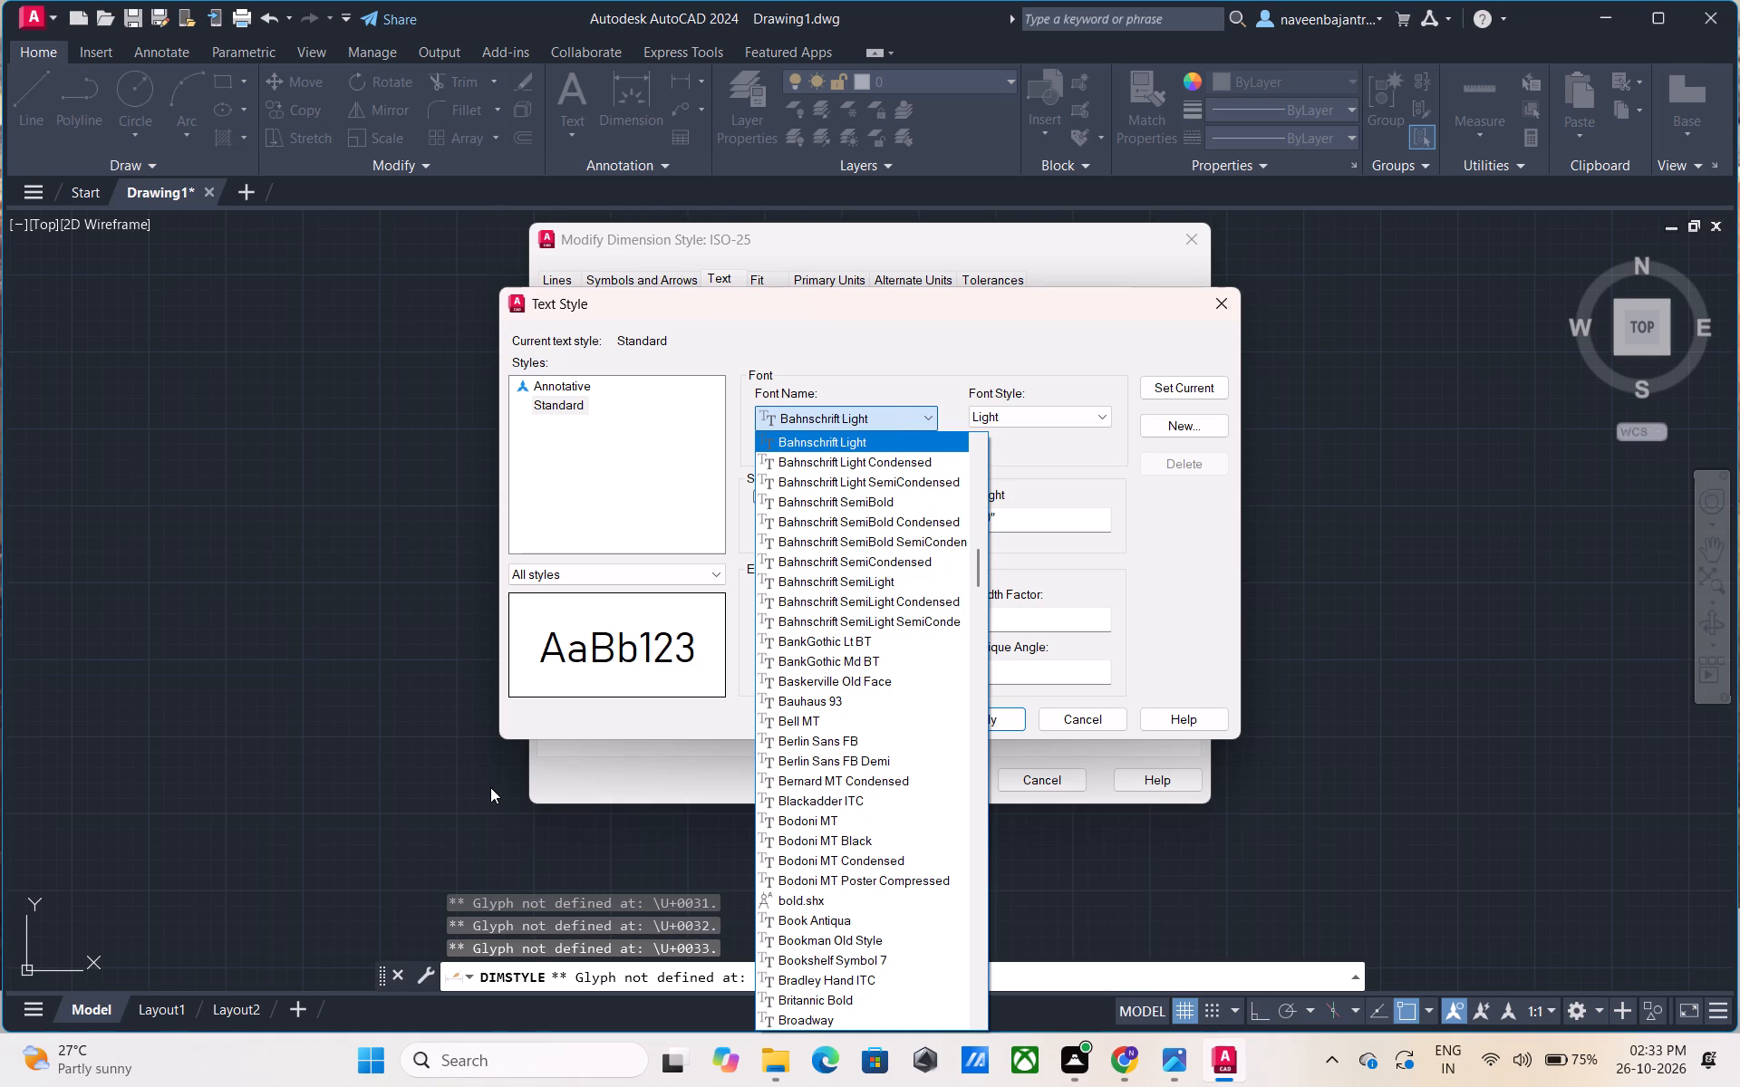
{"action": "key", "text": "Down"}
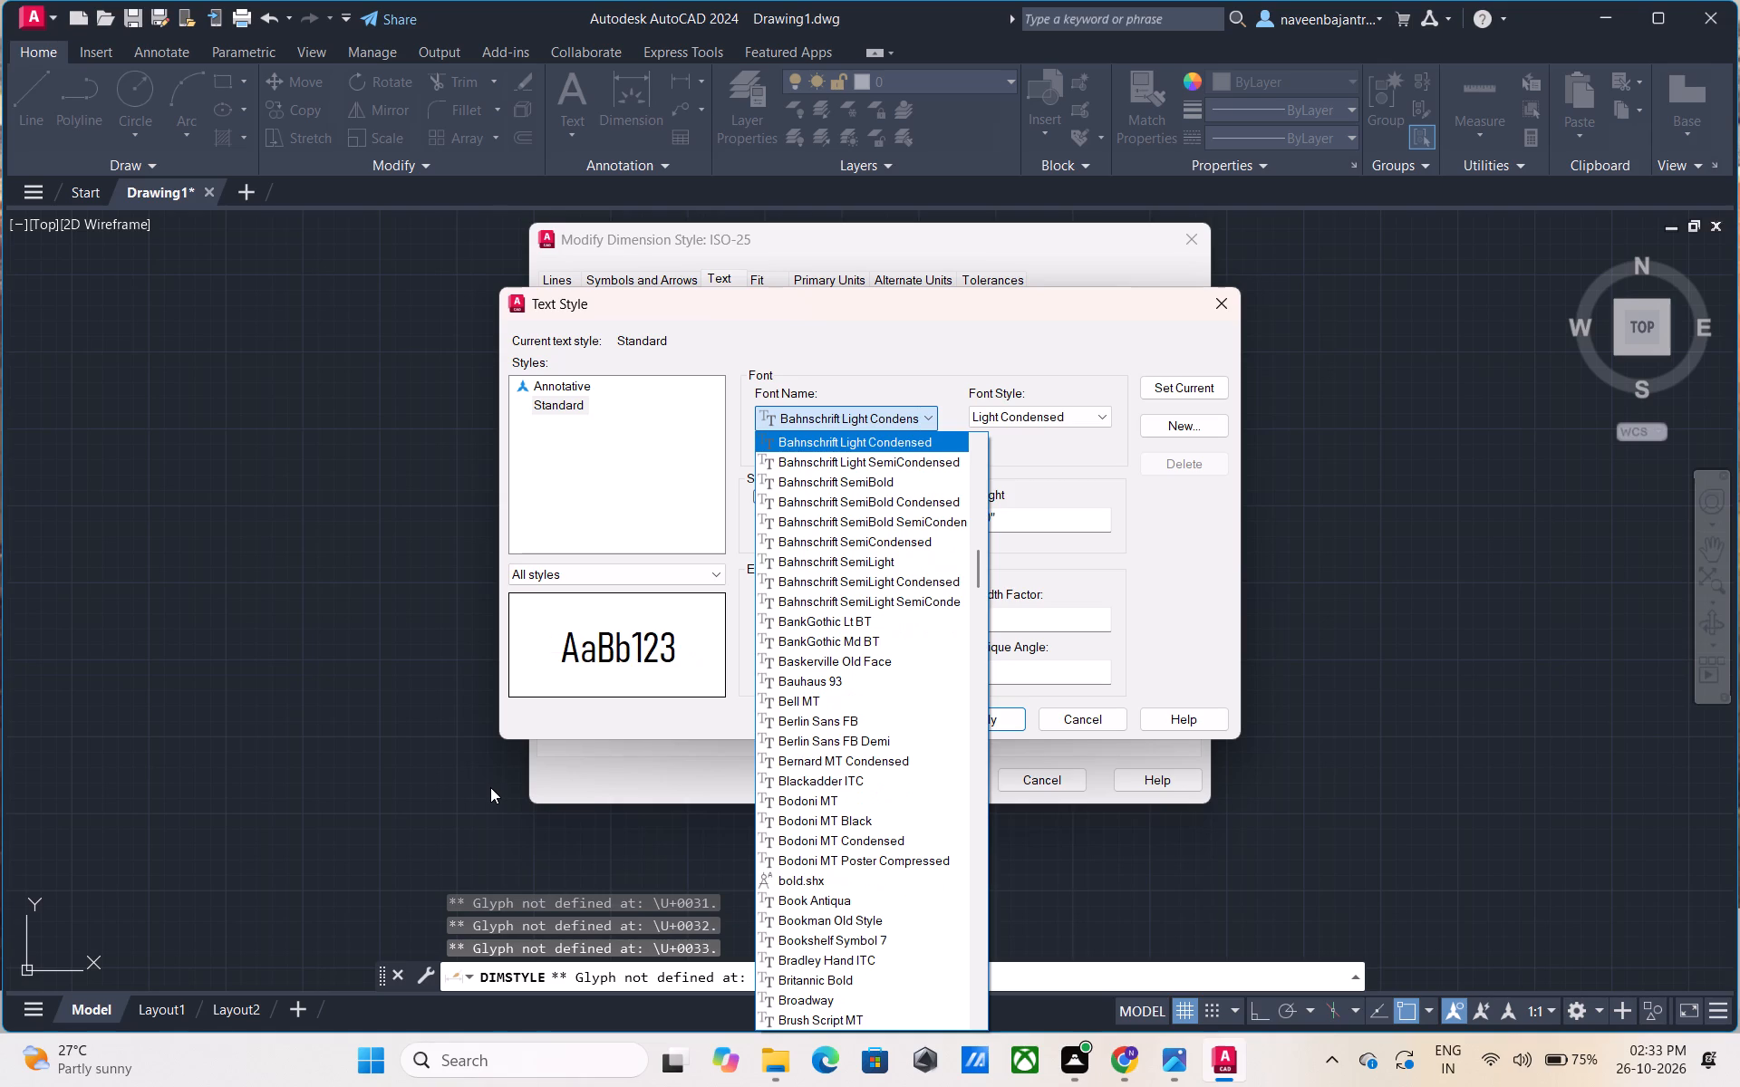
{"action": "key", "text": "Down"}
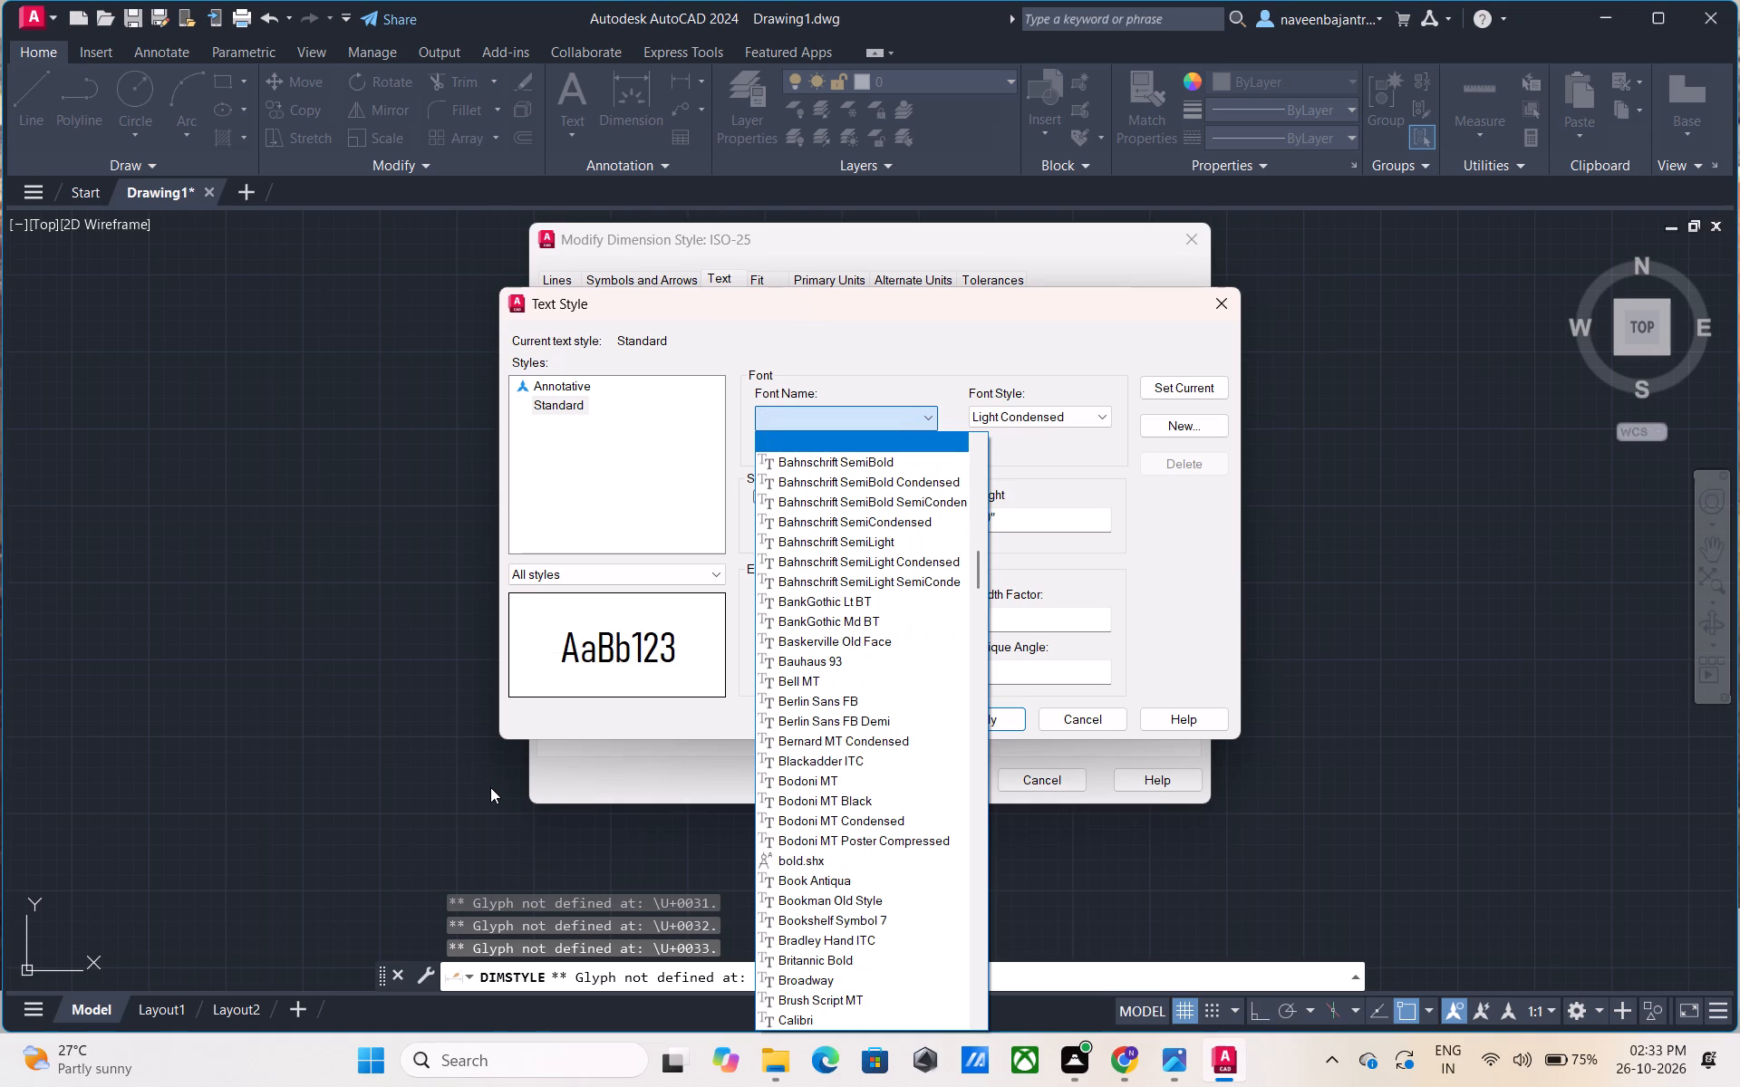
{"action": "key", "text": "Down"}
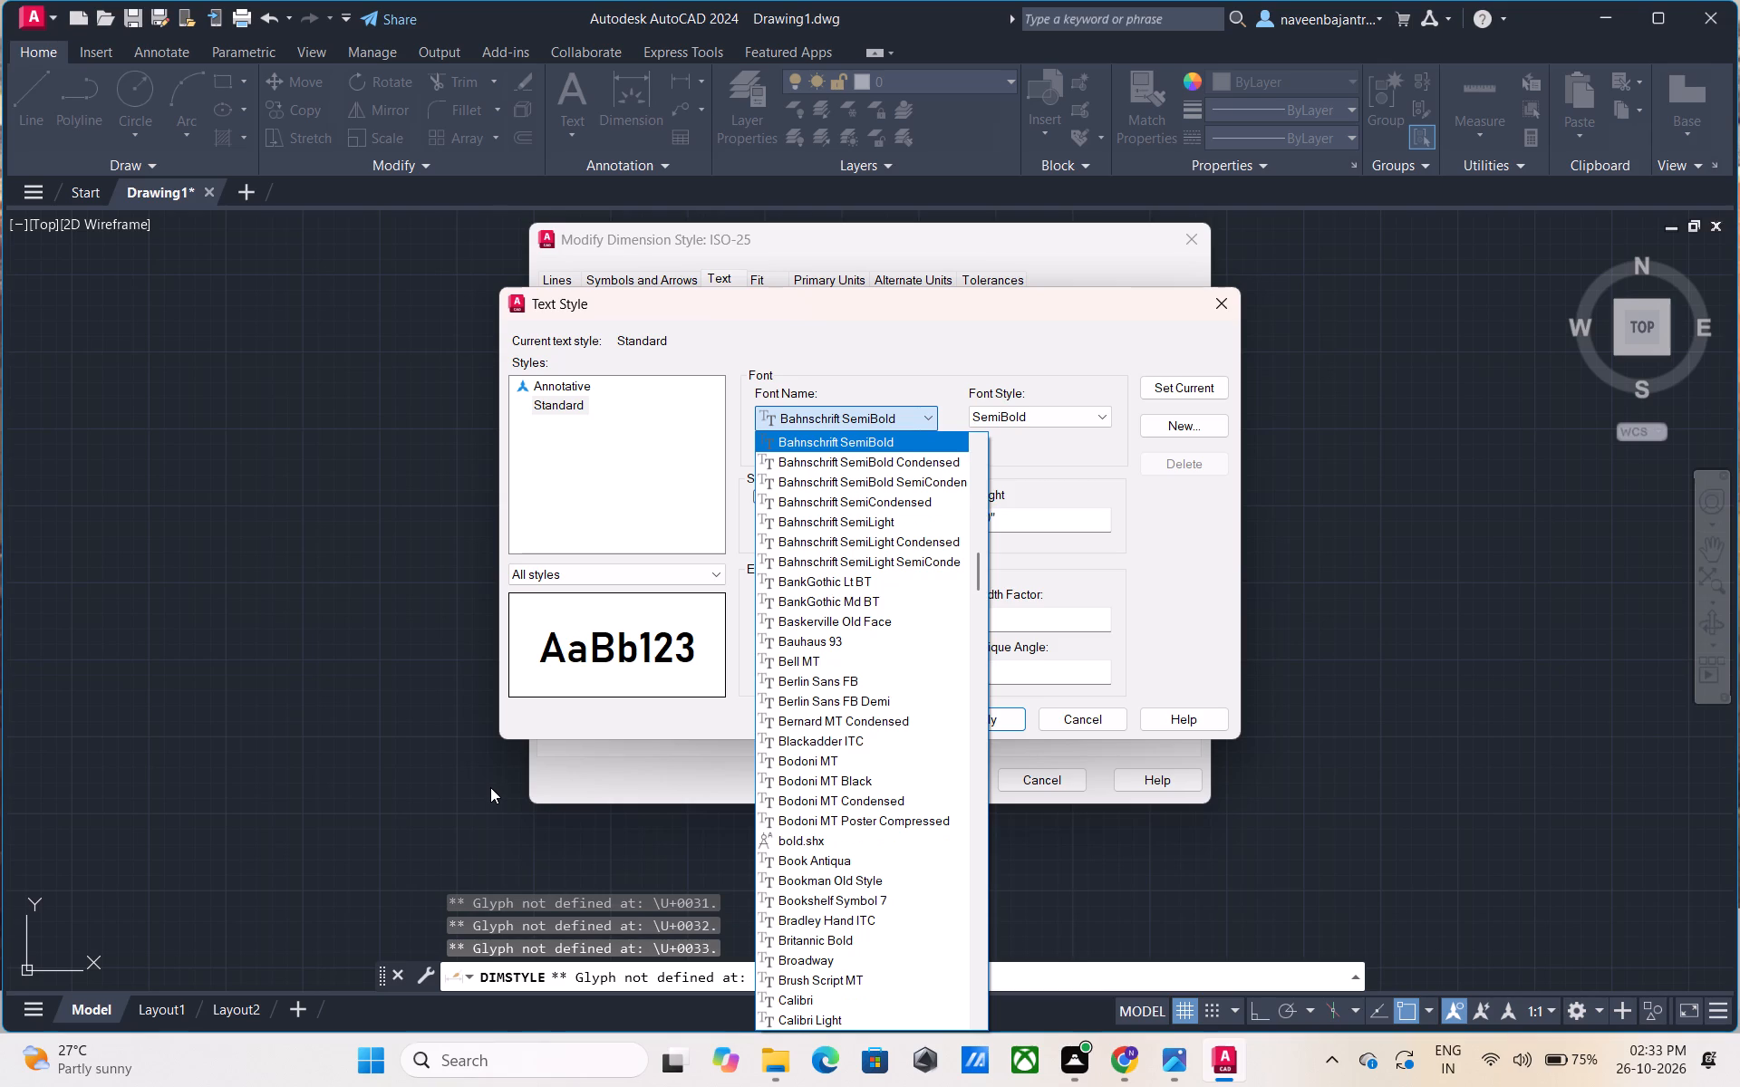
{"action": "key", "text": "Down"}
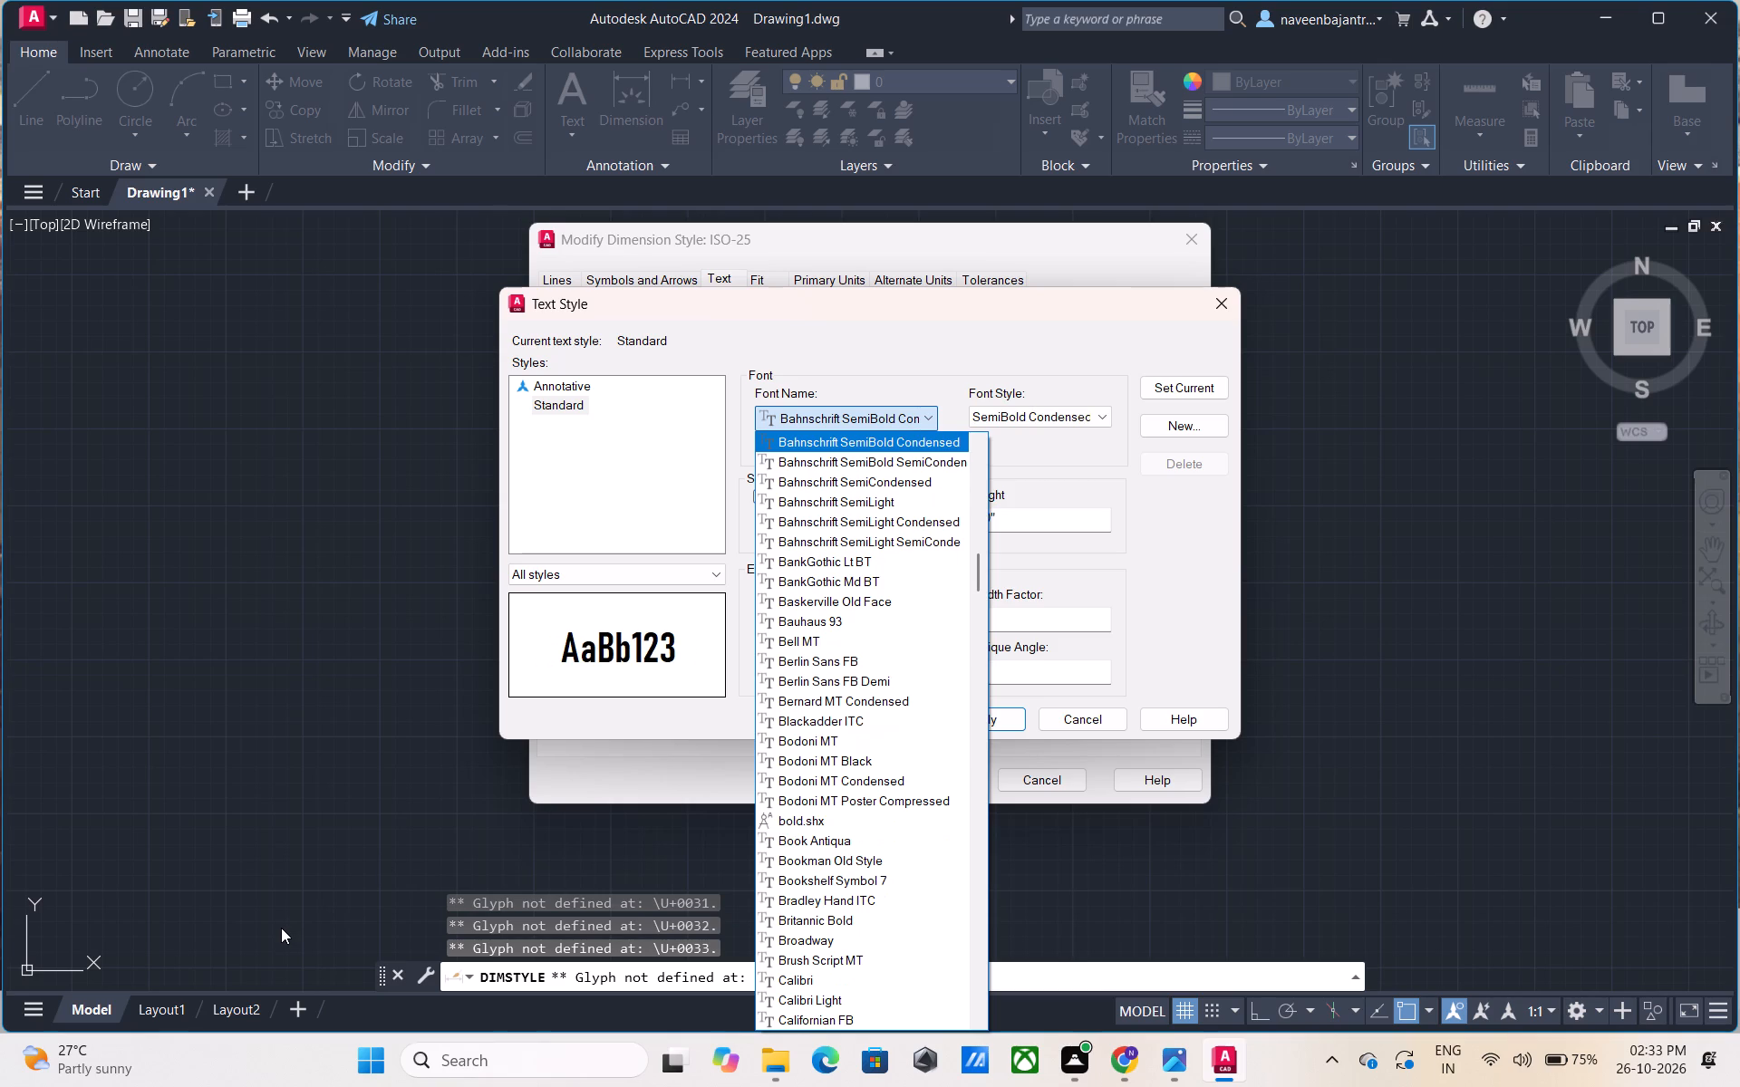
{"action": "key", "text": "Down"}
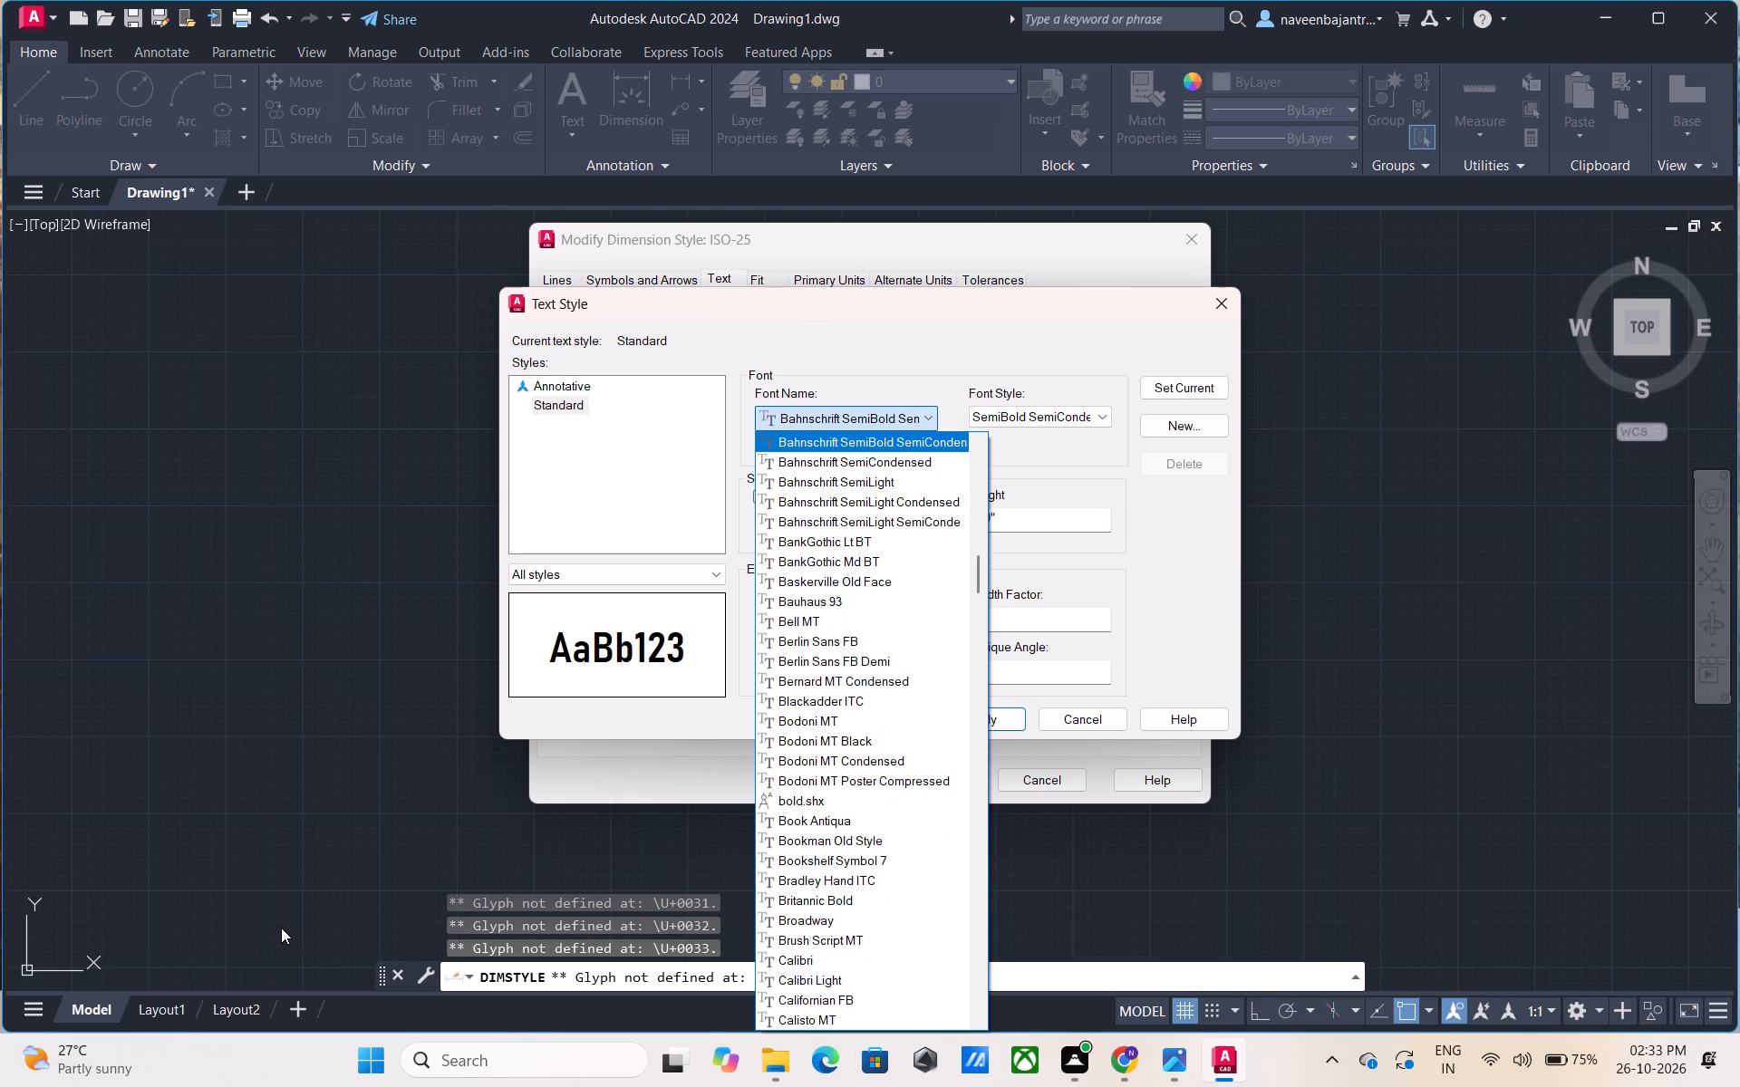
{"action": "key", "text": "Down"}
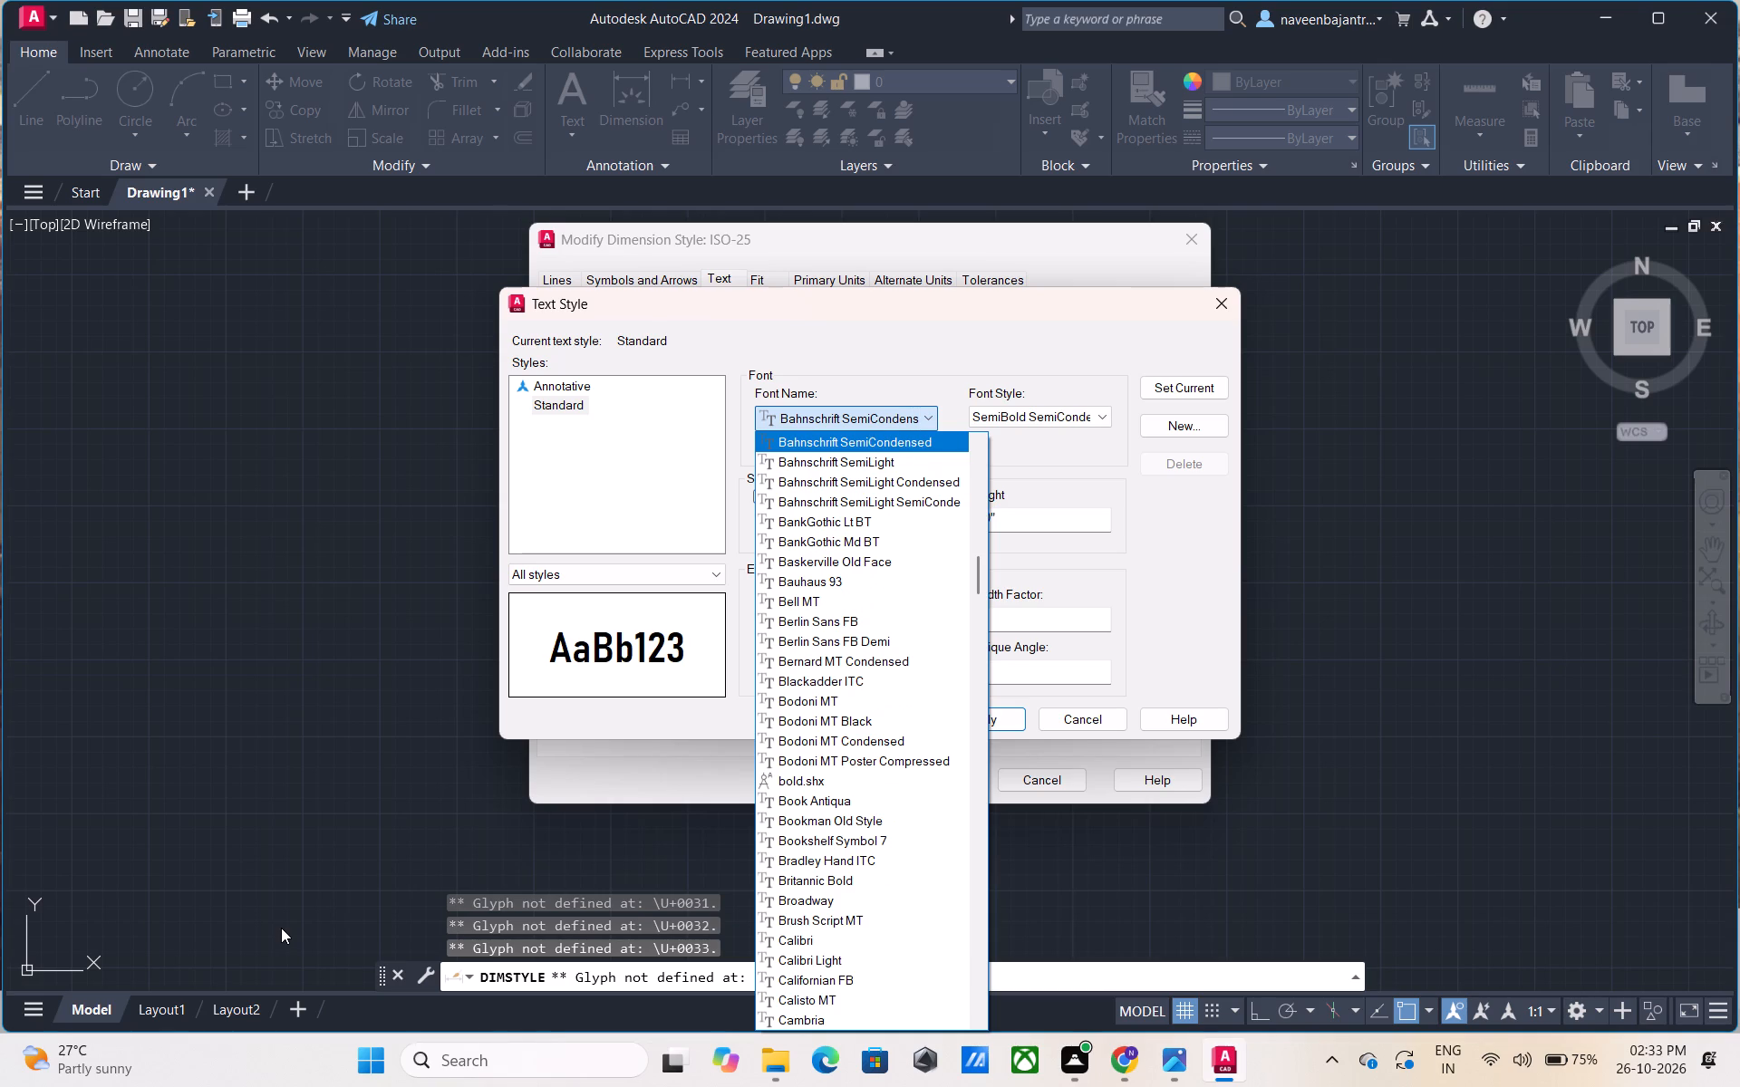
{"action": "key", "text": "Down"}
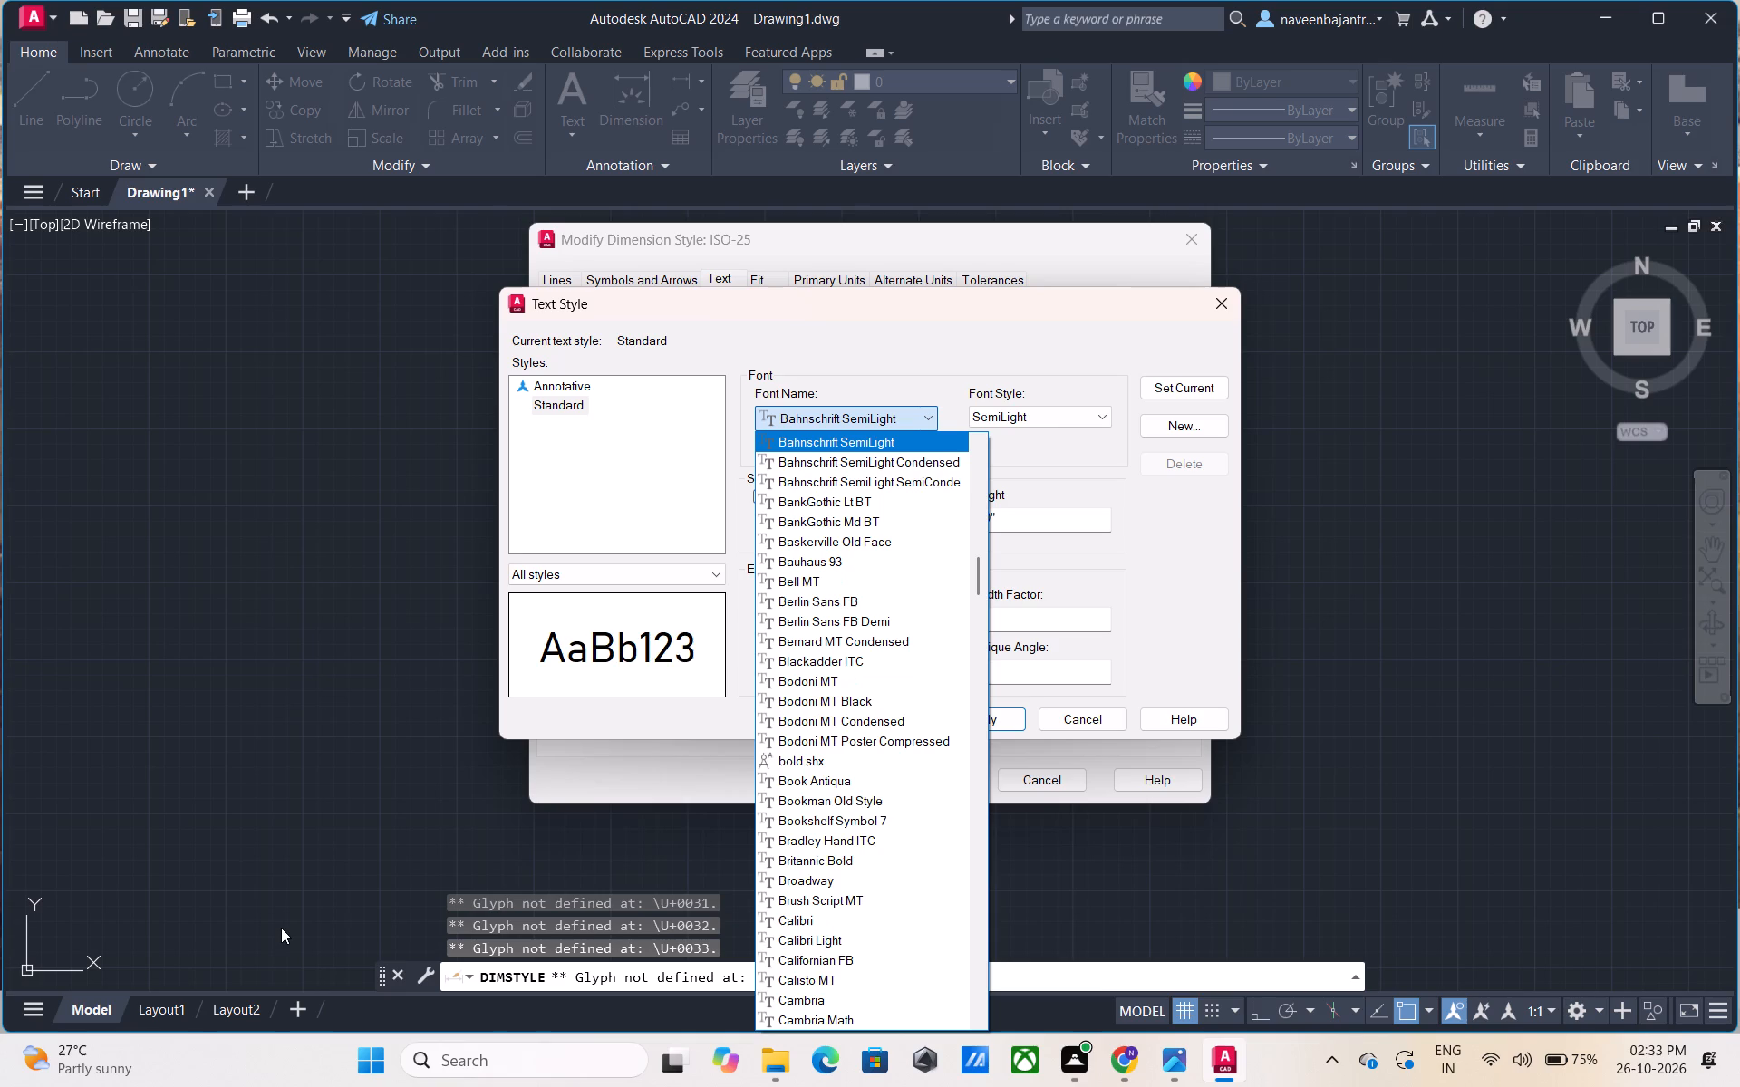
{"action": "key", "text": "Down"}
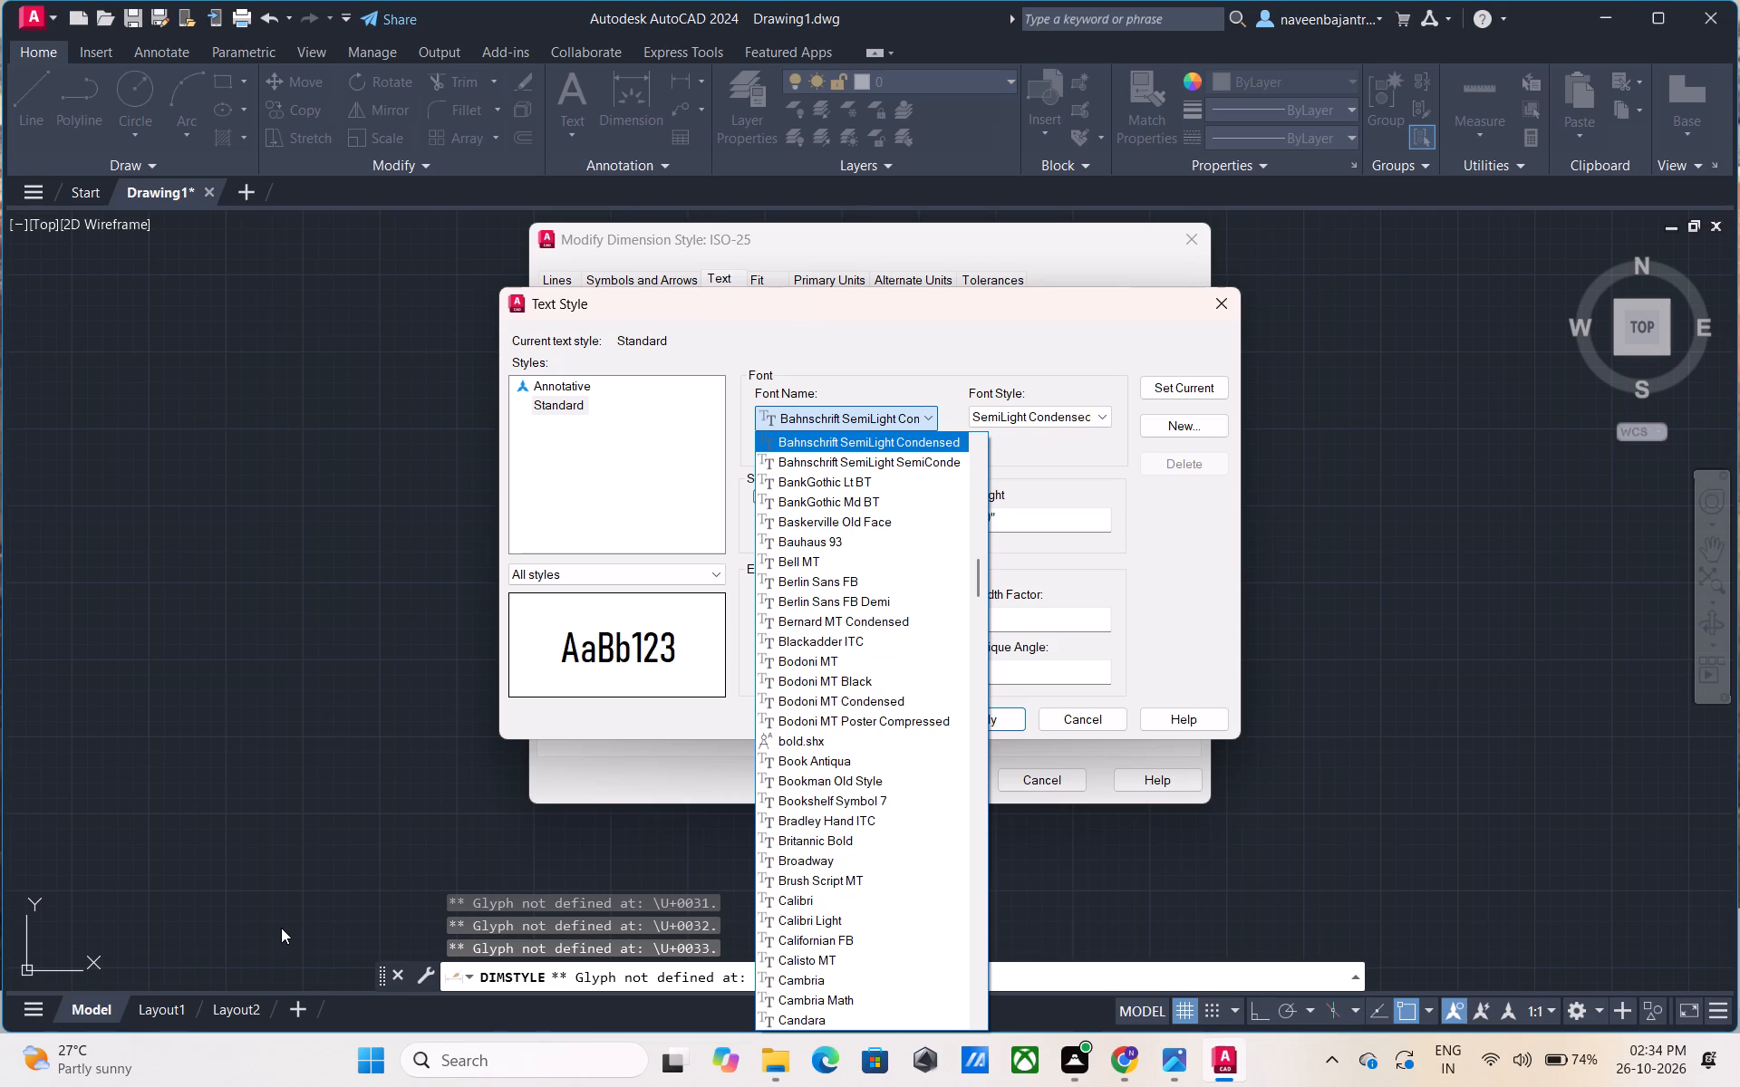
{"action": "key", "text": "Down"}
Preview fonts for the Standard text style one by one, going forward from BankGothic Lt BT to Bodoni MT Poster Compressed.
{"action": "key", "text": "Down"}
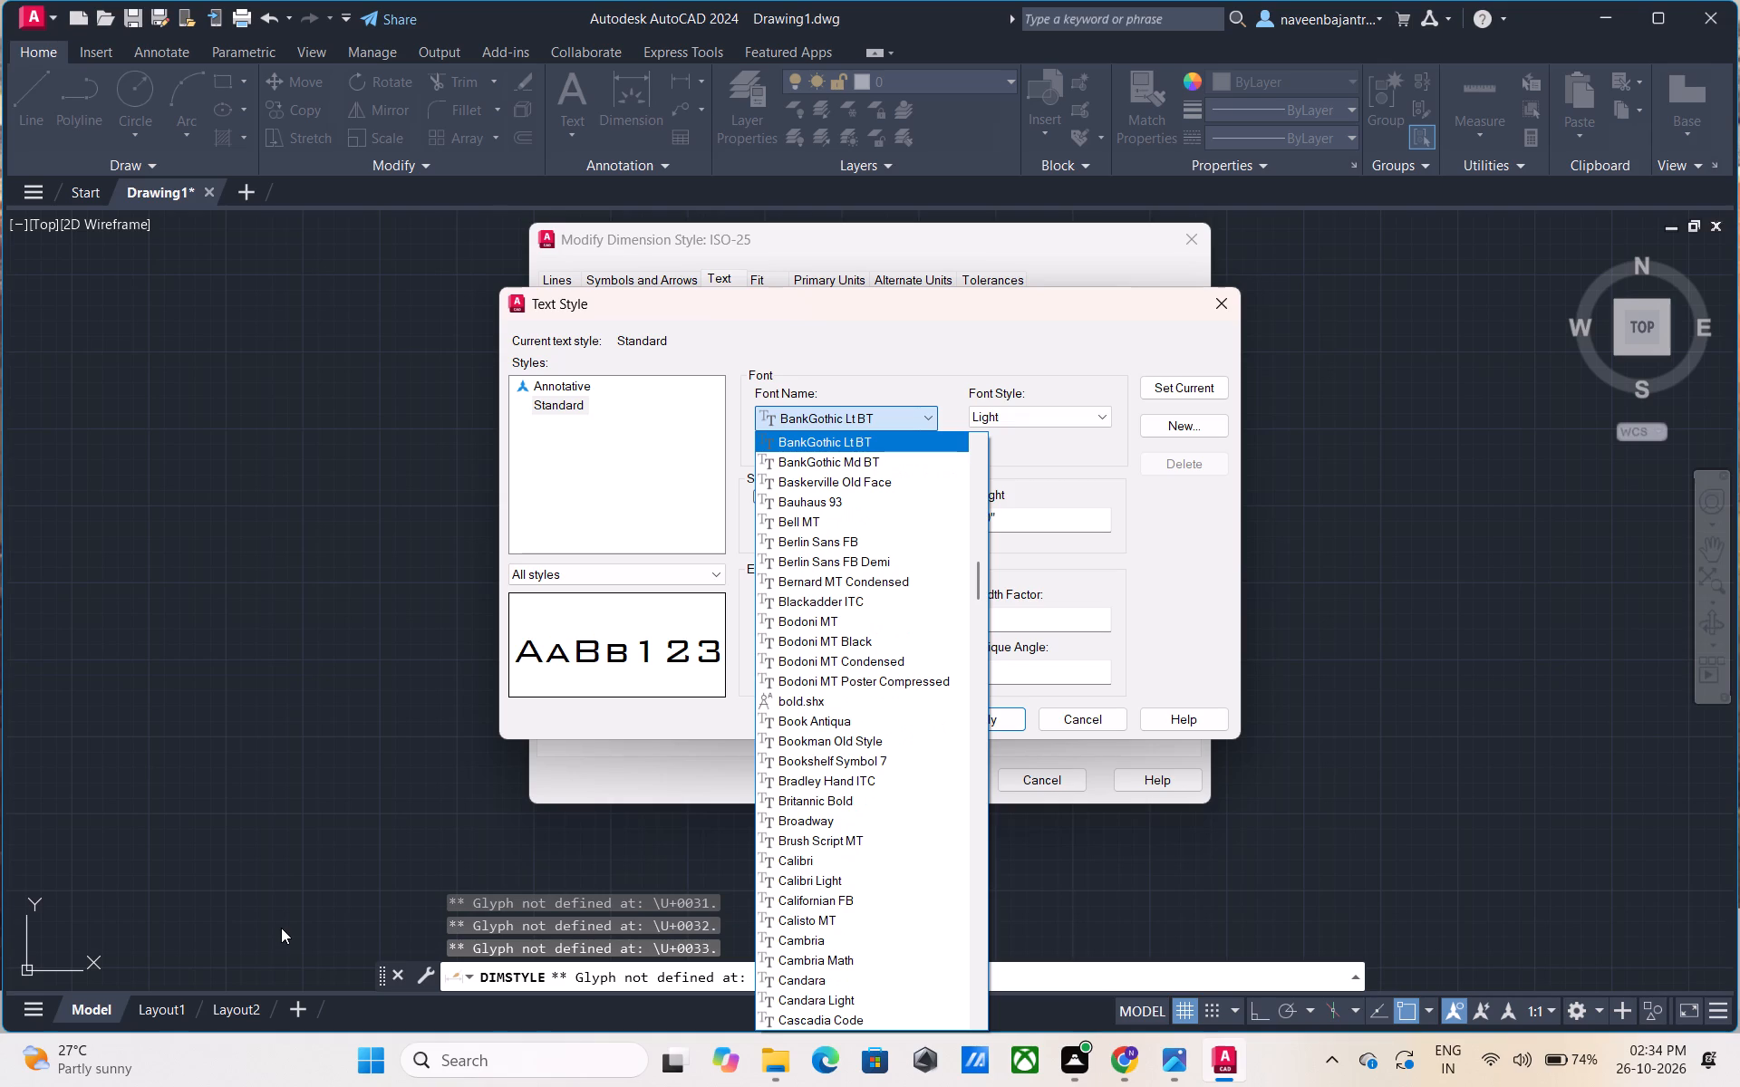
{"action": "key", "text": "Down"}
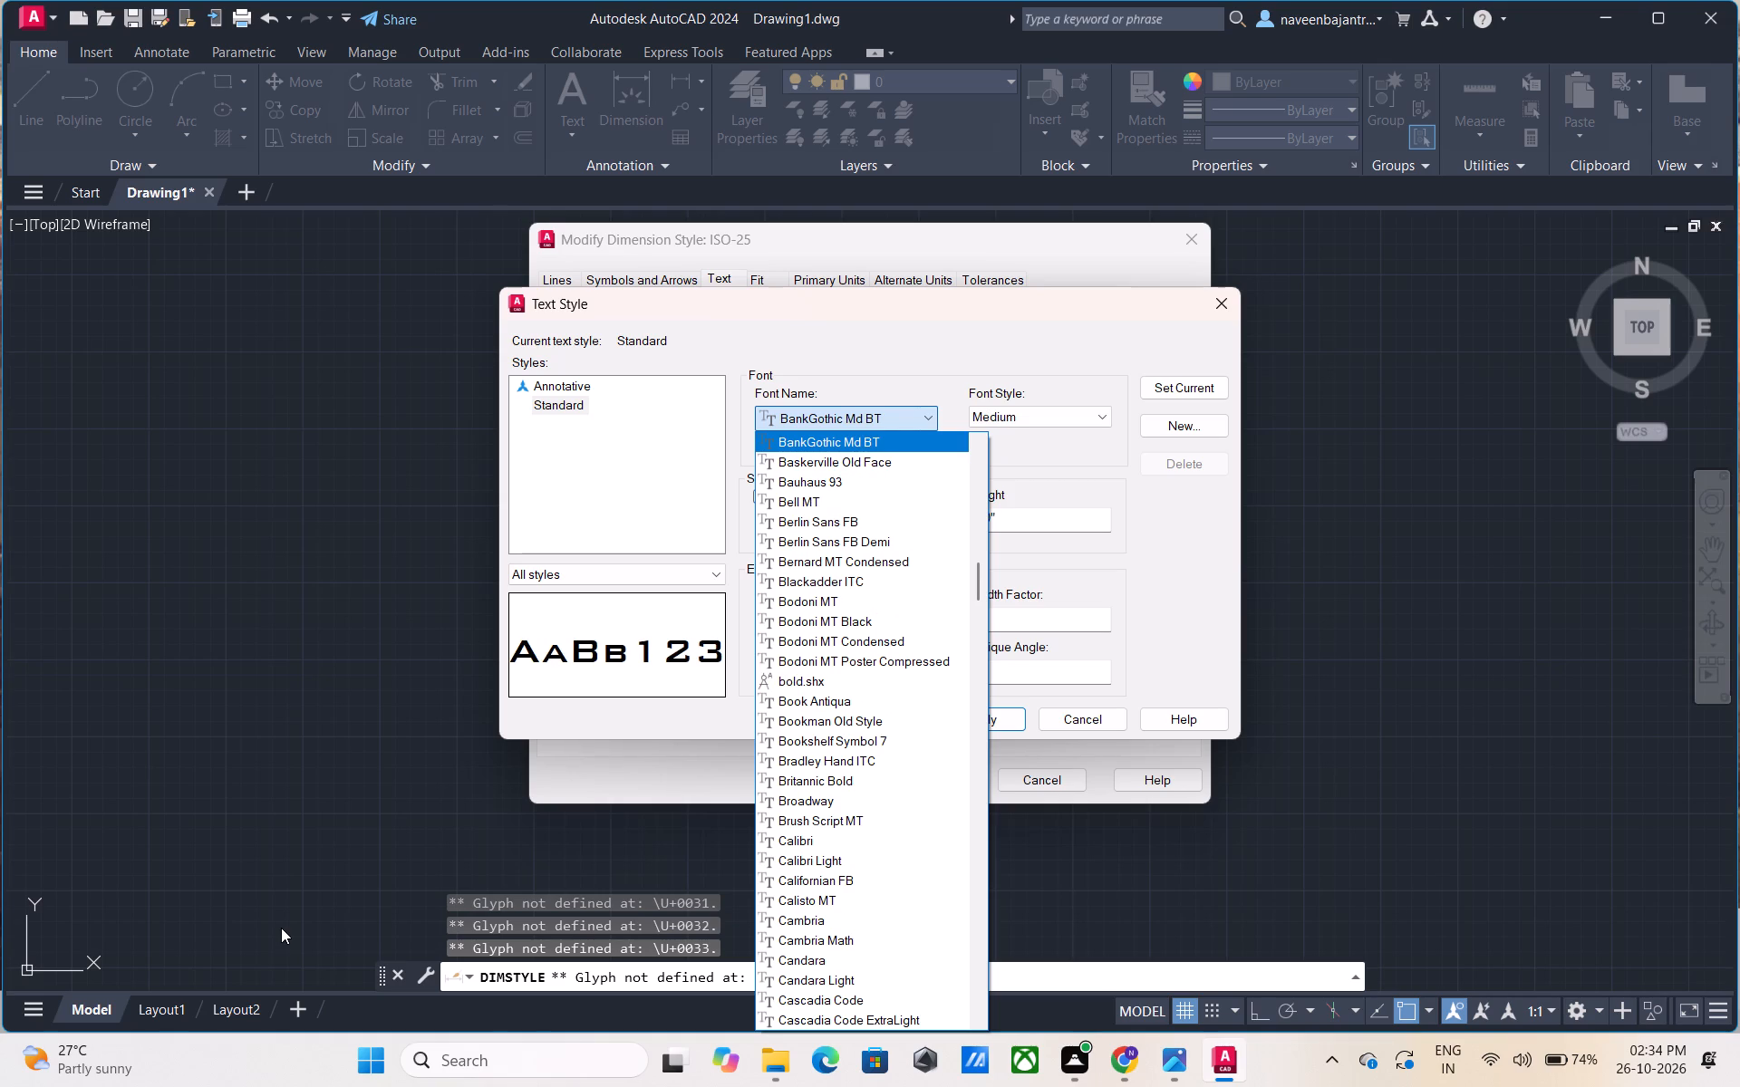
{"action": "key", "text": "Down"}
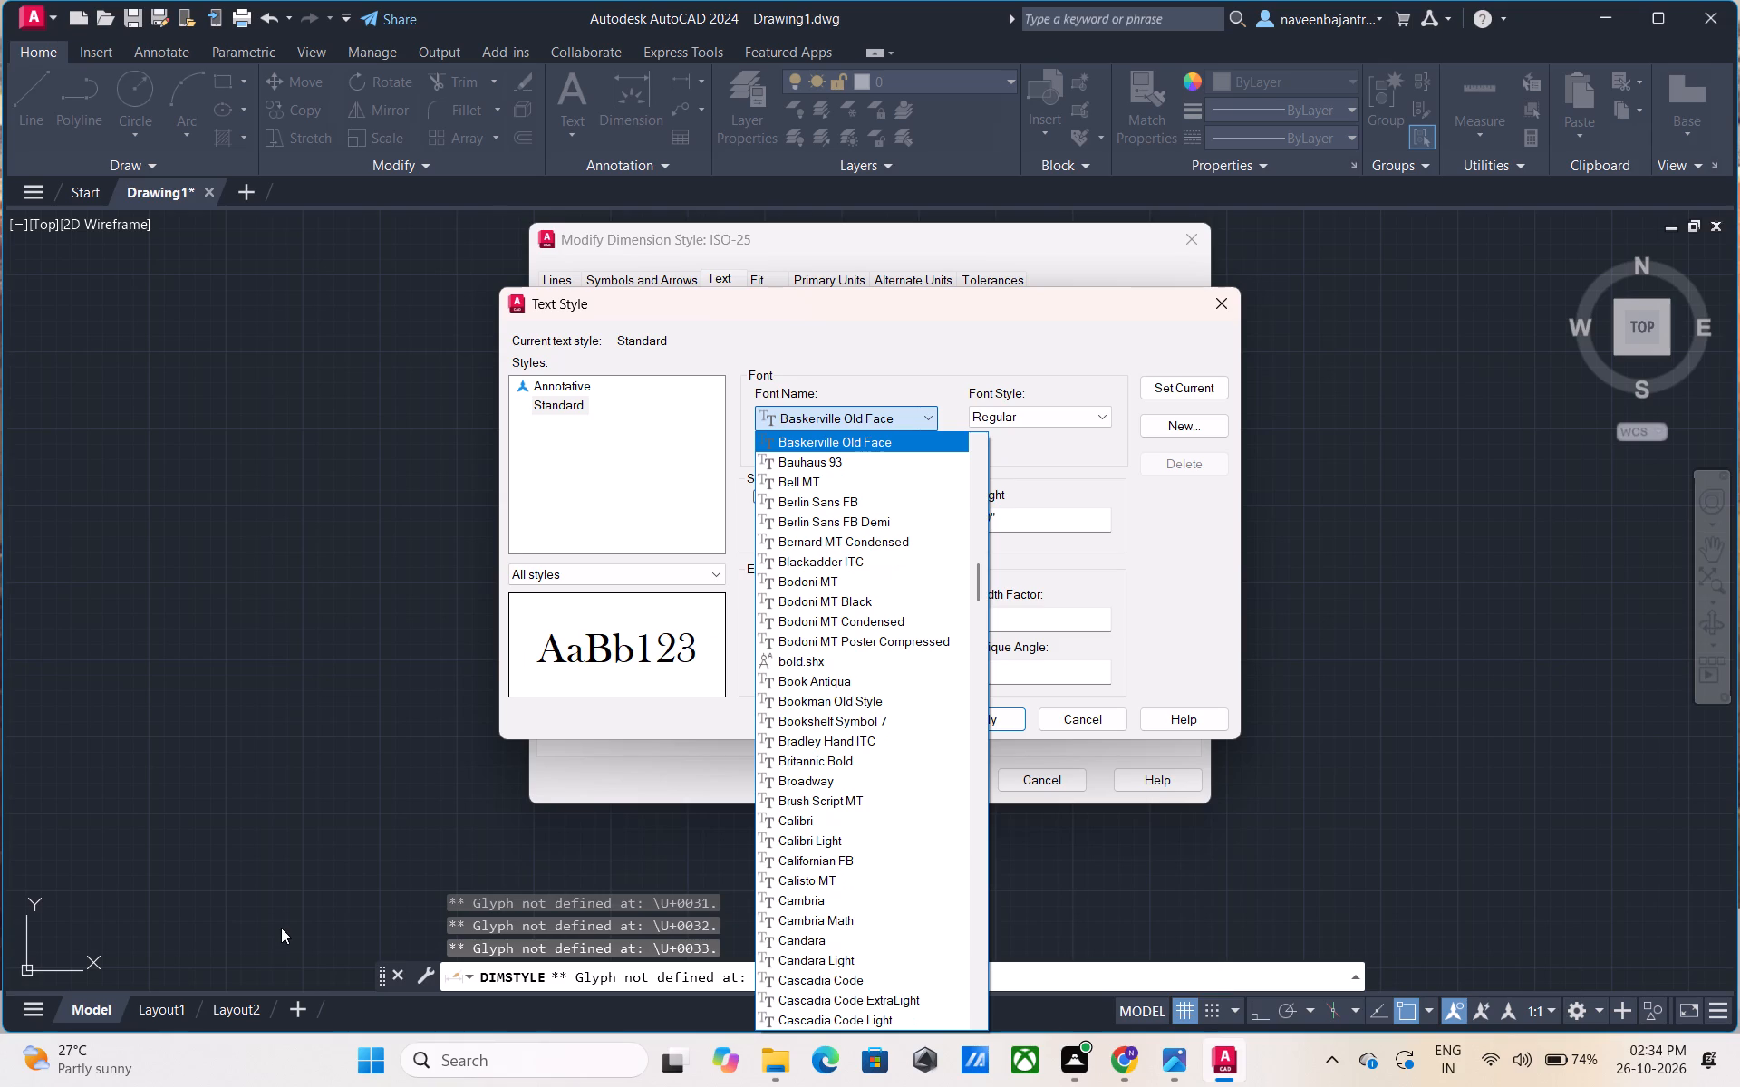
{"action": "key", "text": "Down"}
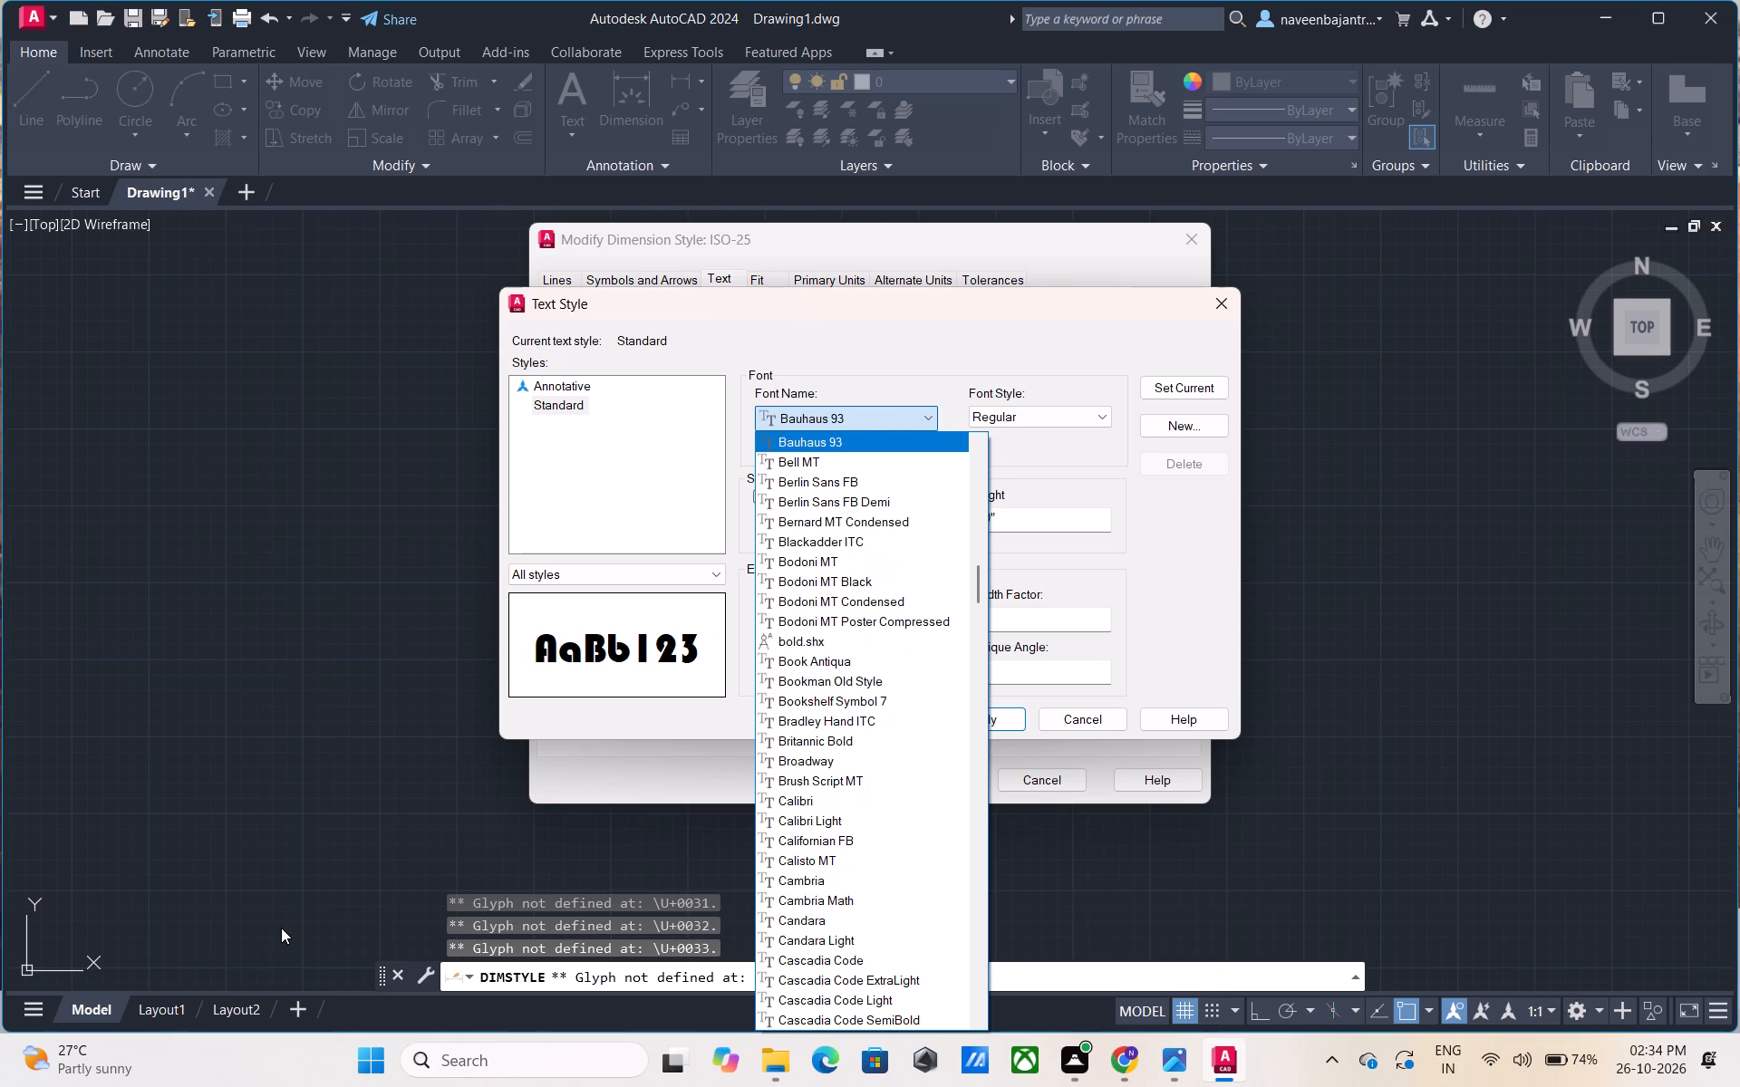
{"action": "key", "text": "Down"}
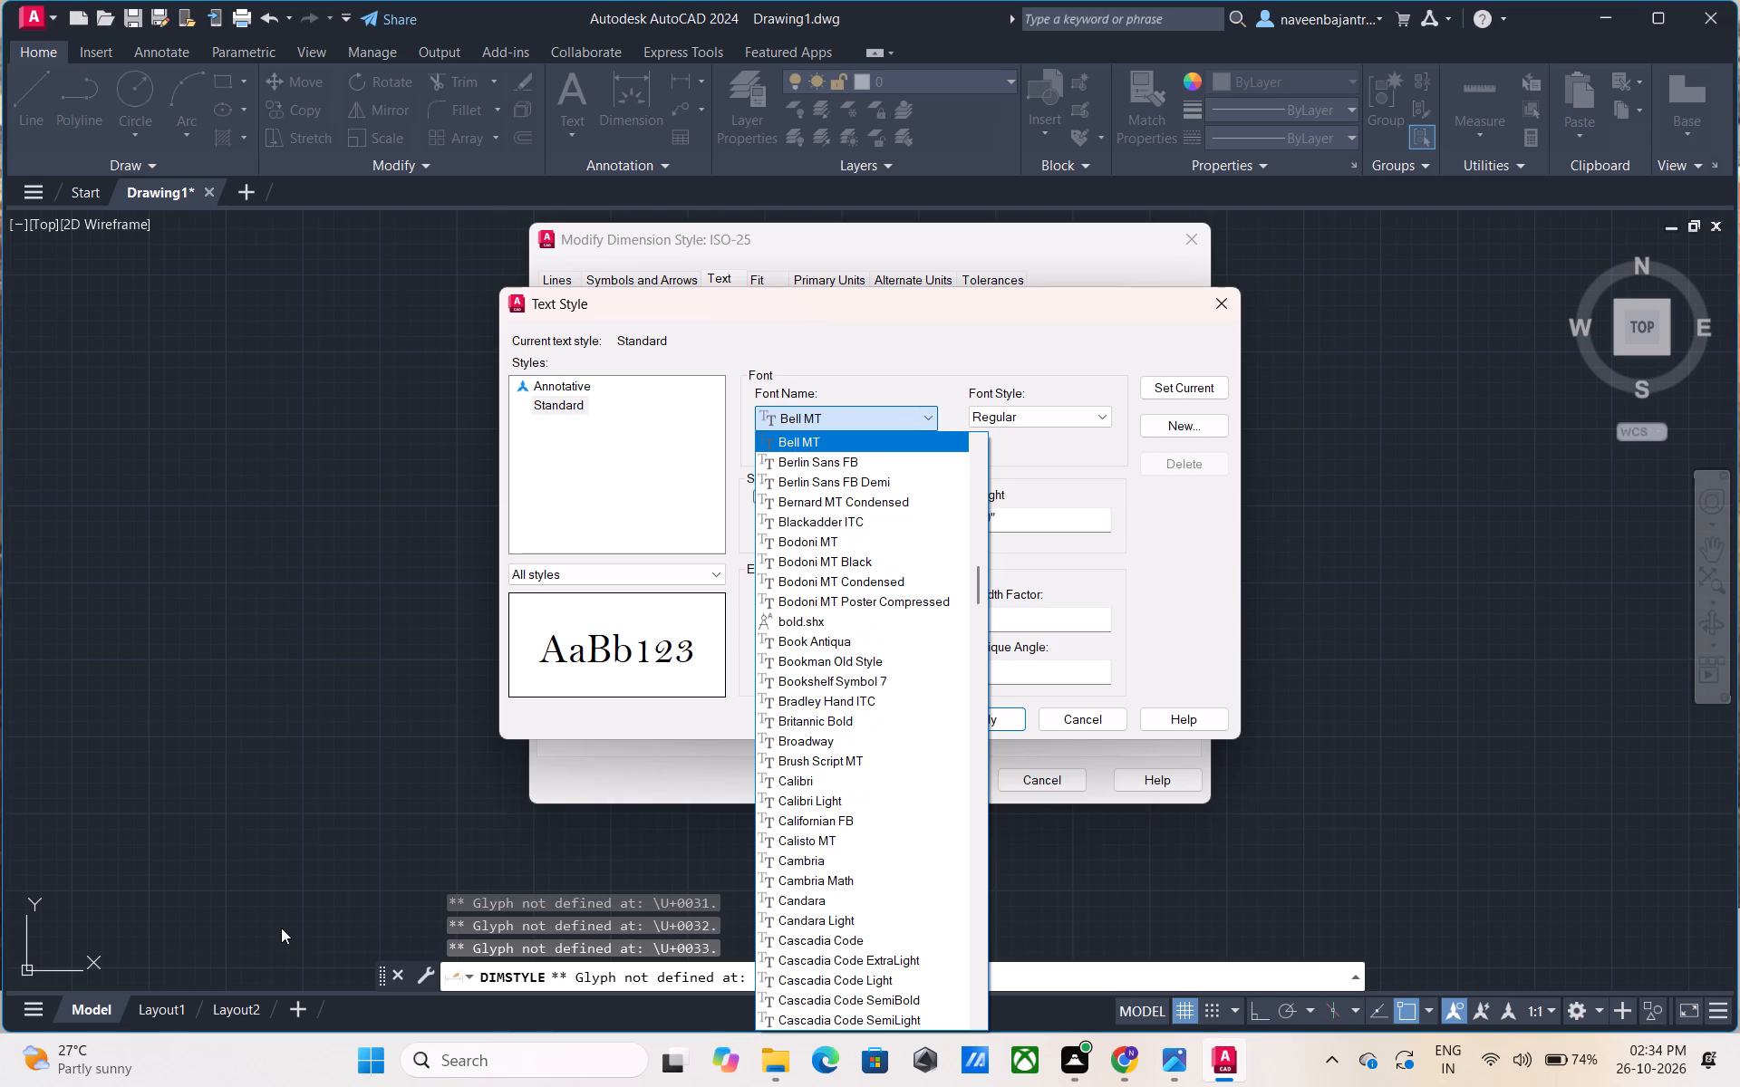
{"action": "key", "text": "Down"}
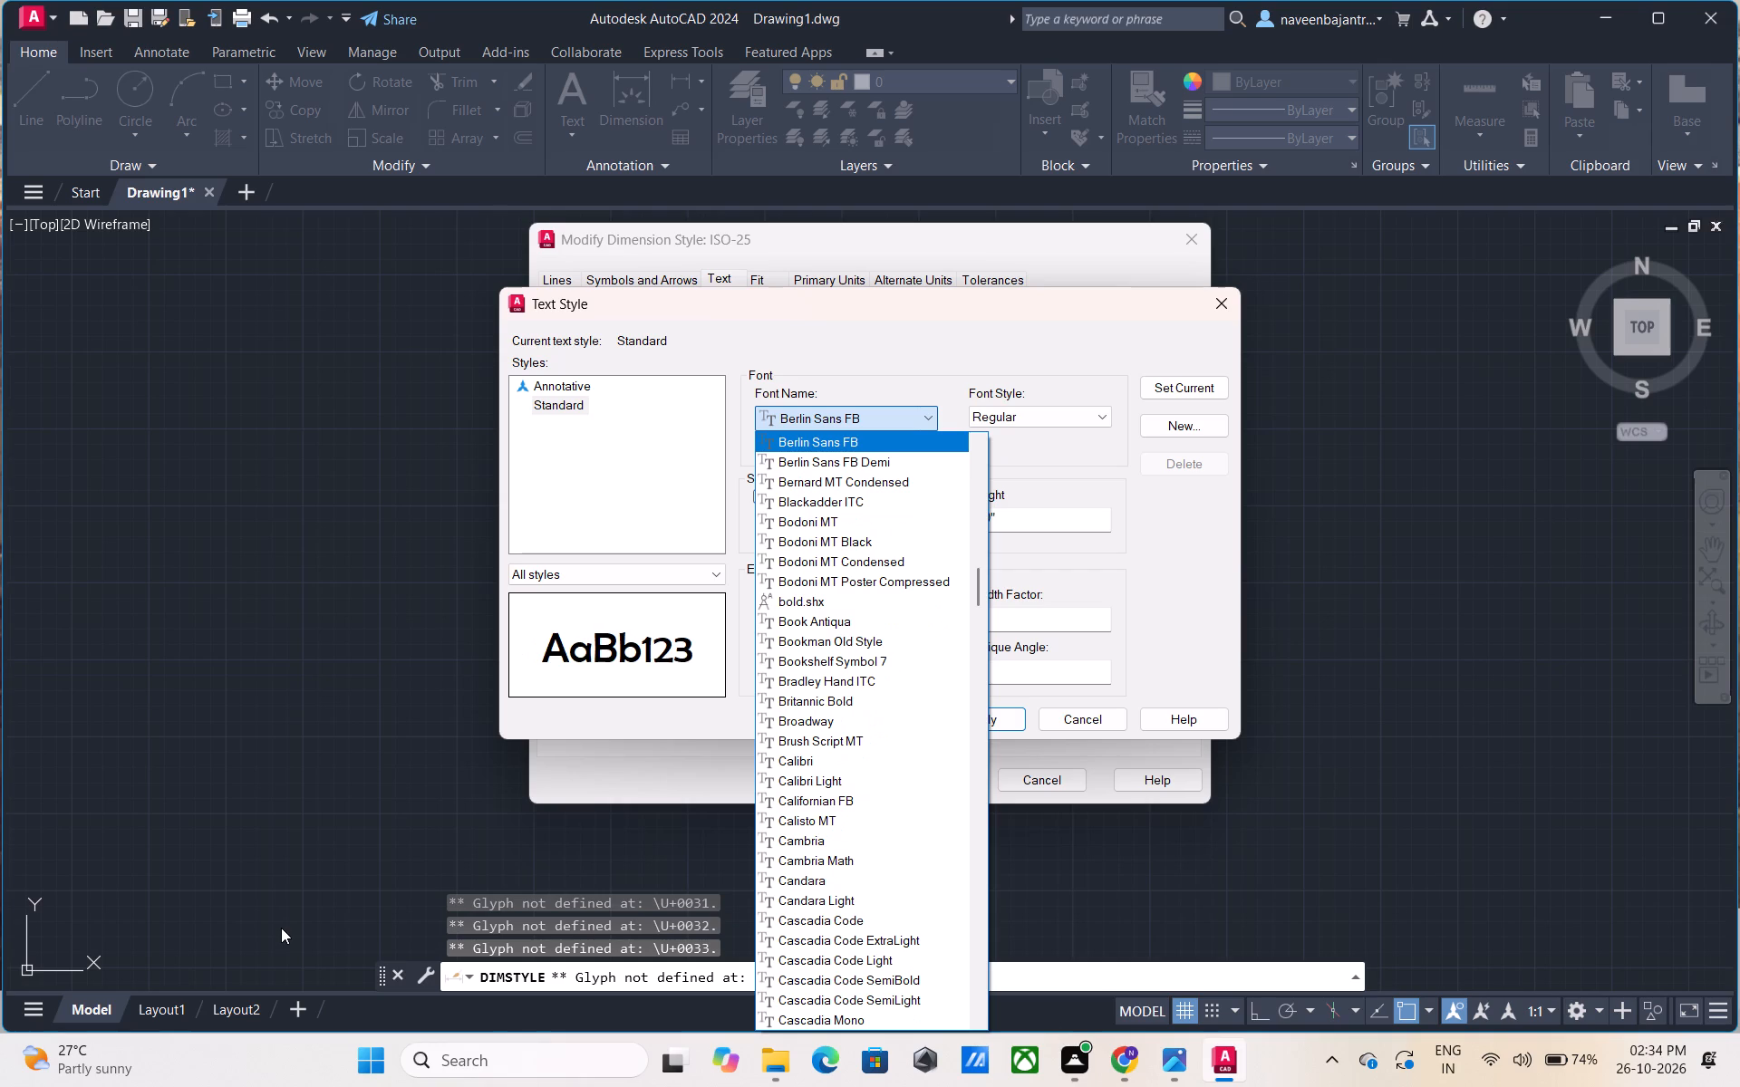
{"action": "key", "text": "Down"}
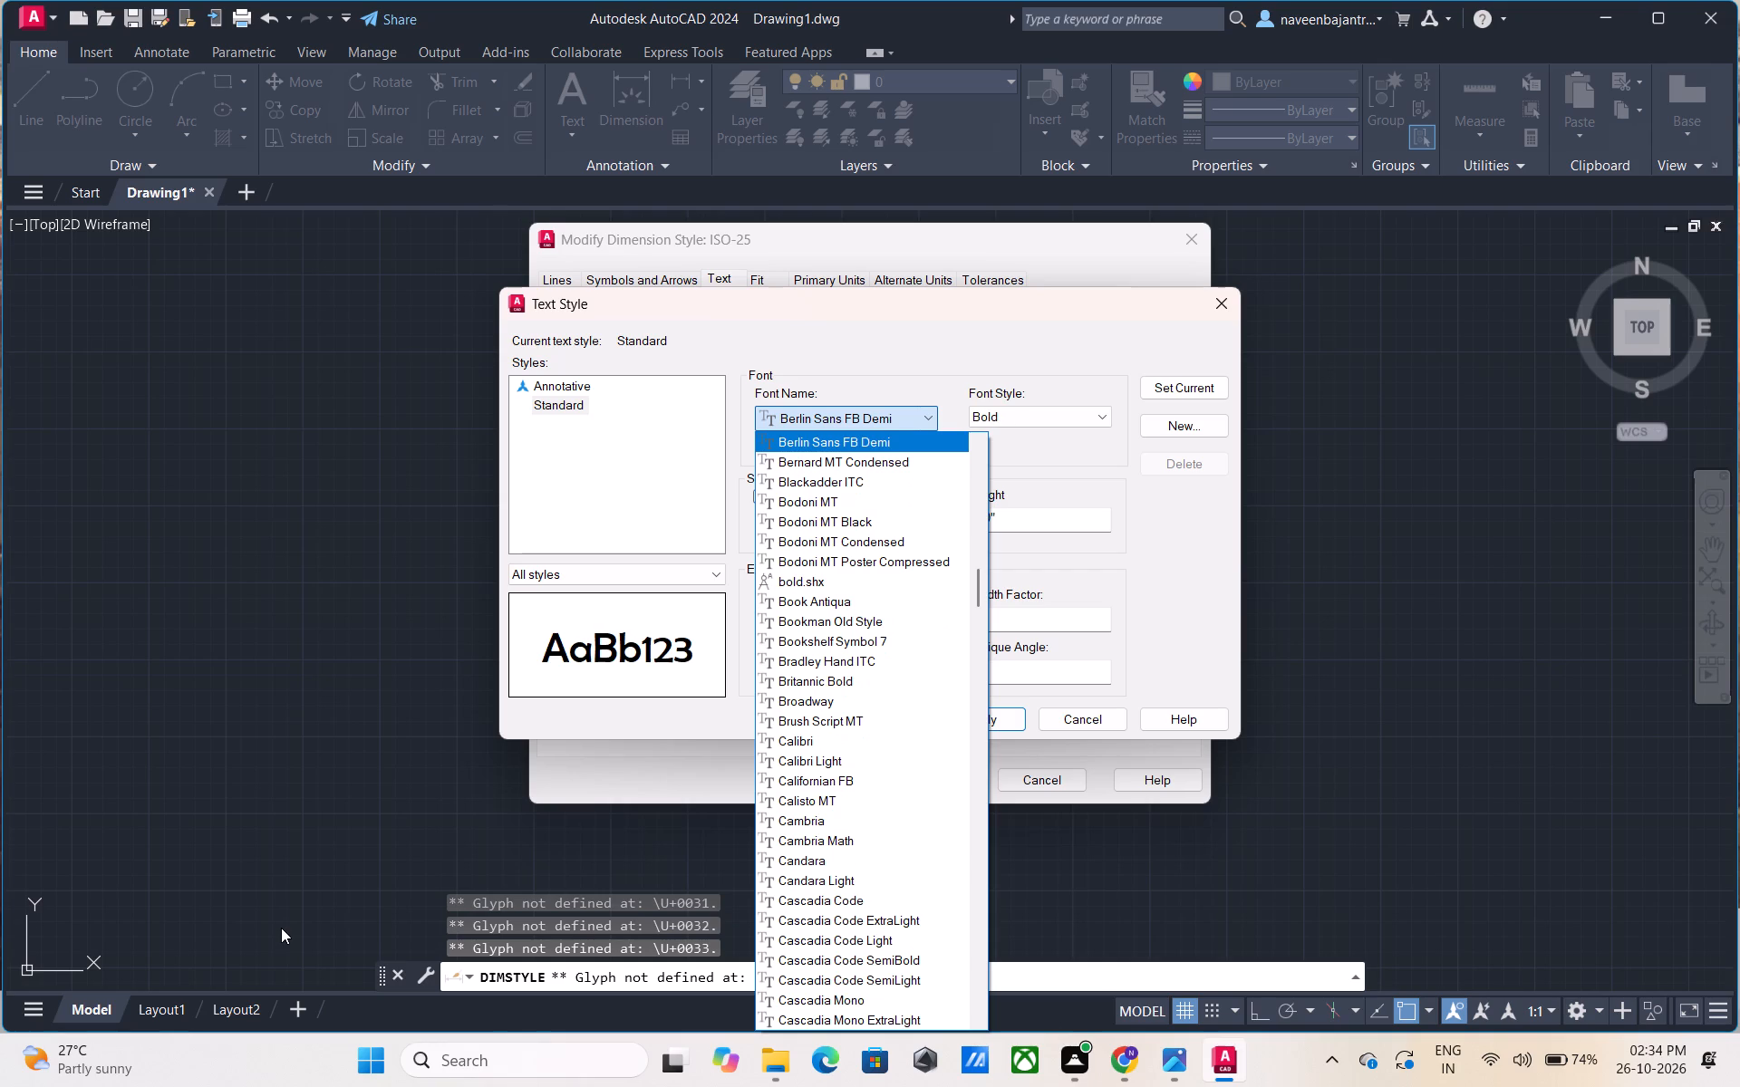
{"action": "key", "text": "Down"}
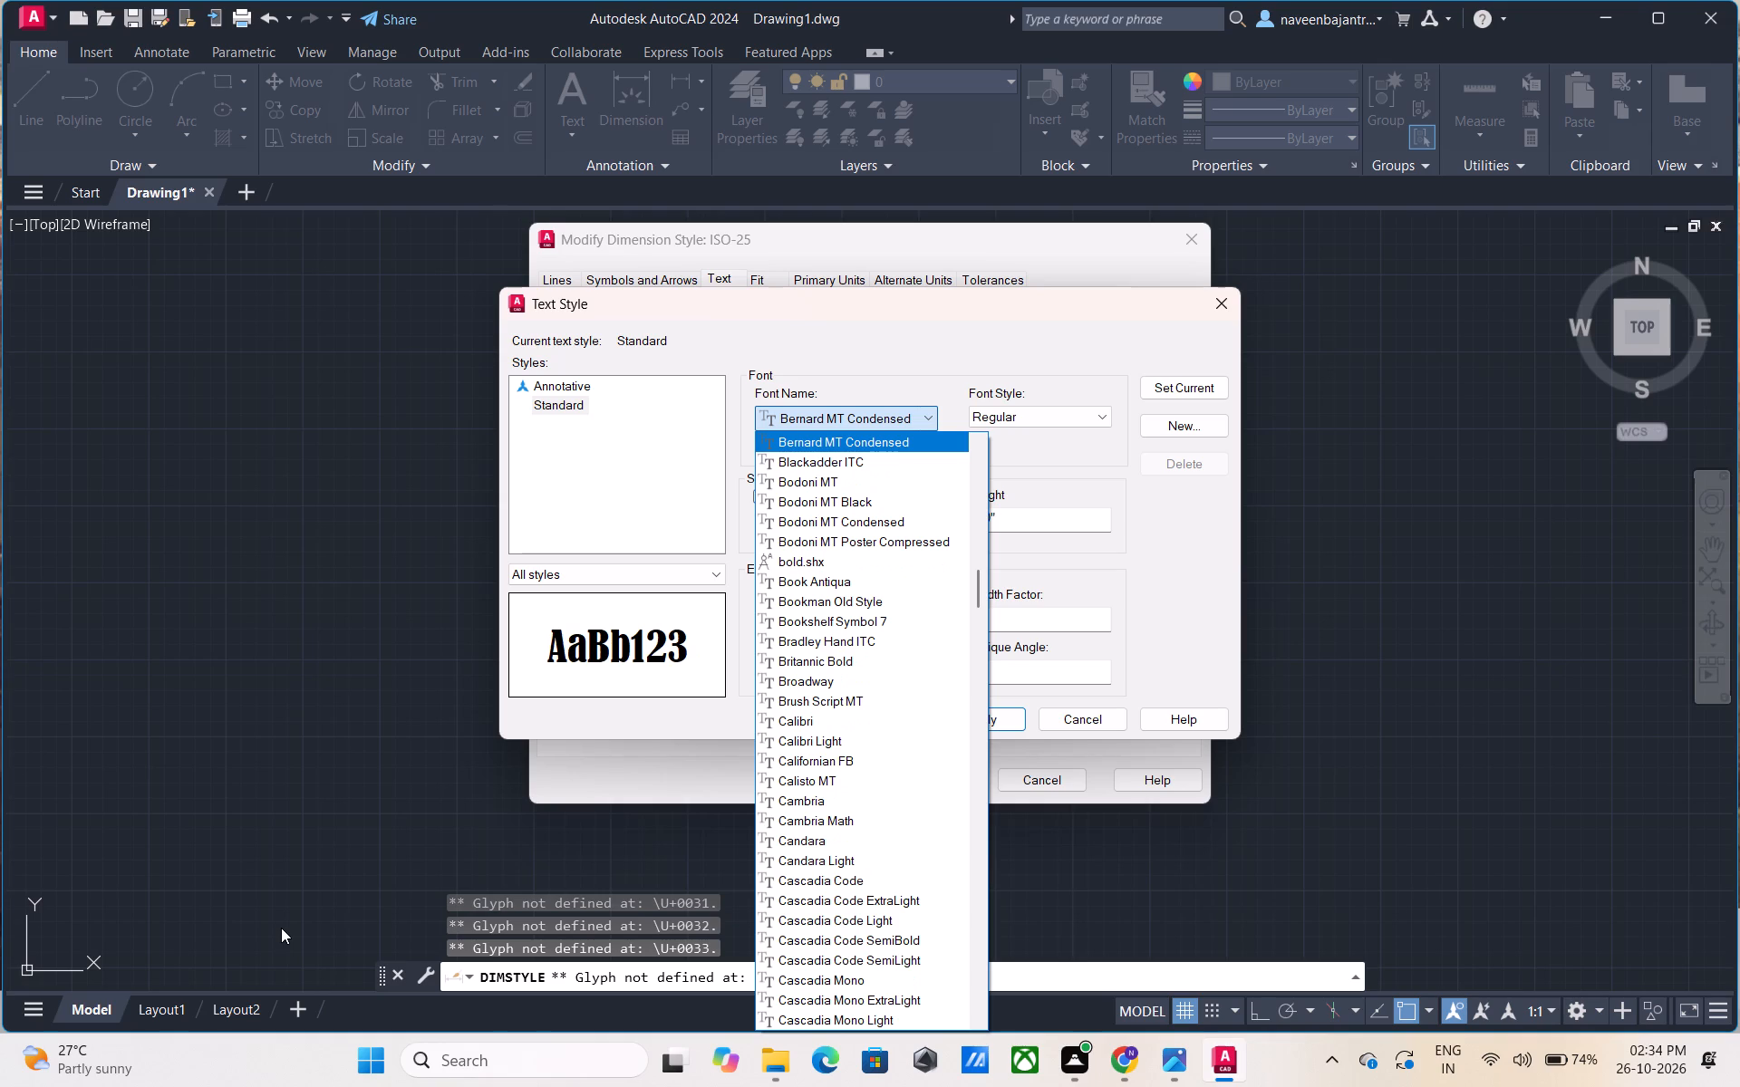
{"action": "key", "text": "Down"}
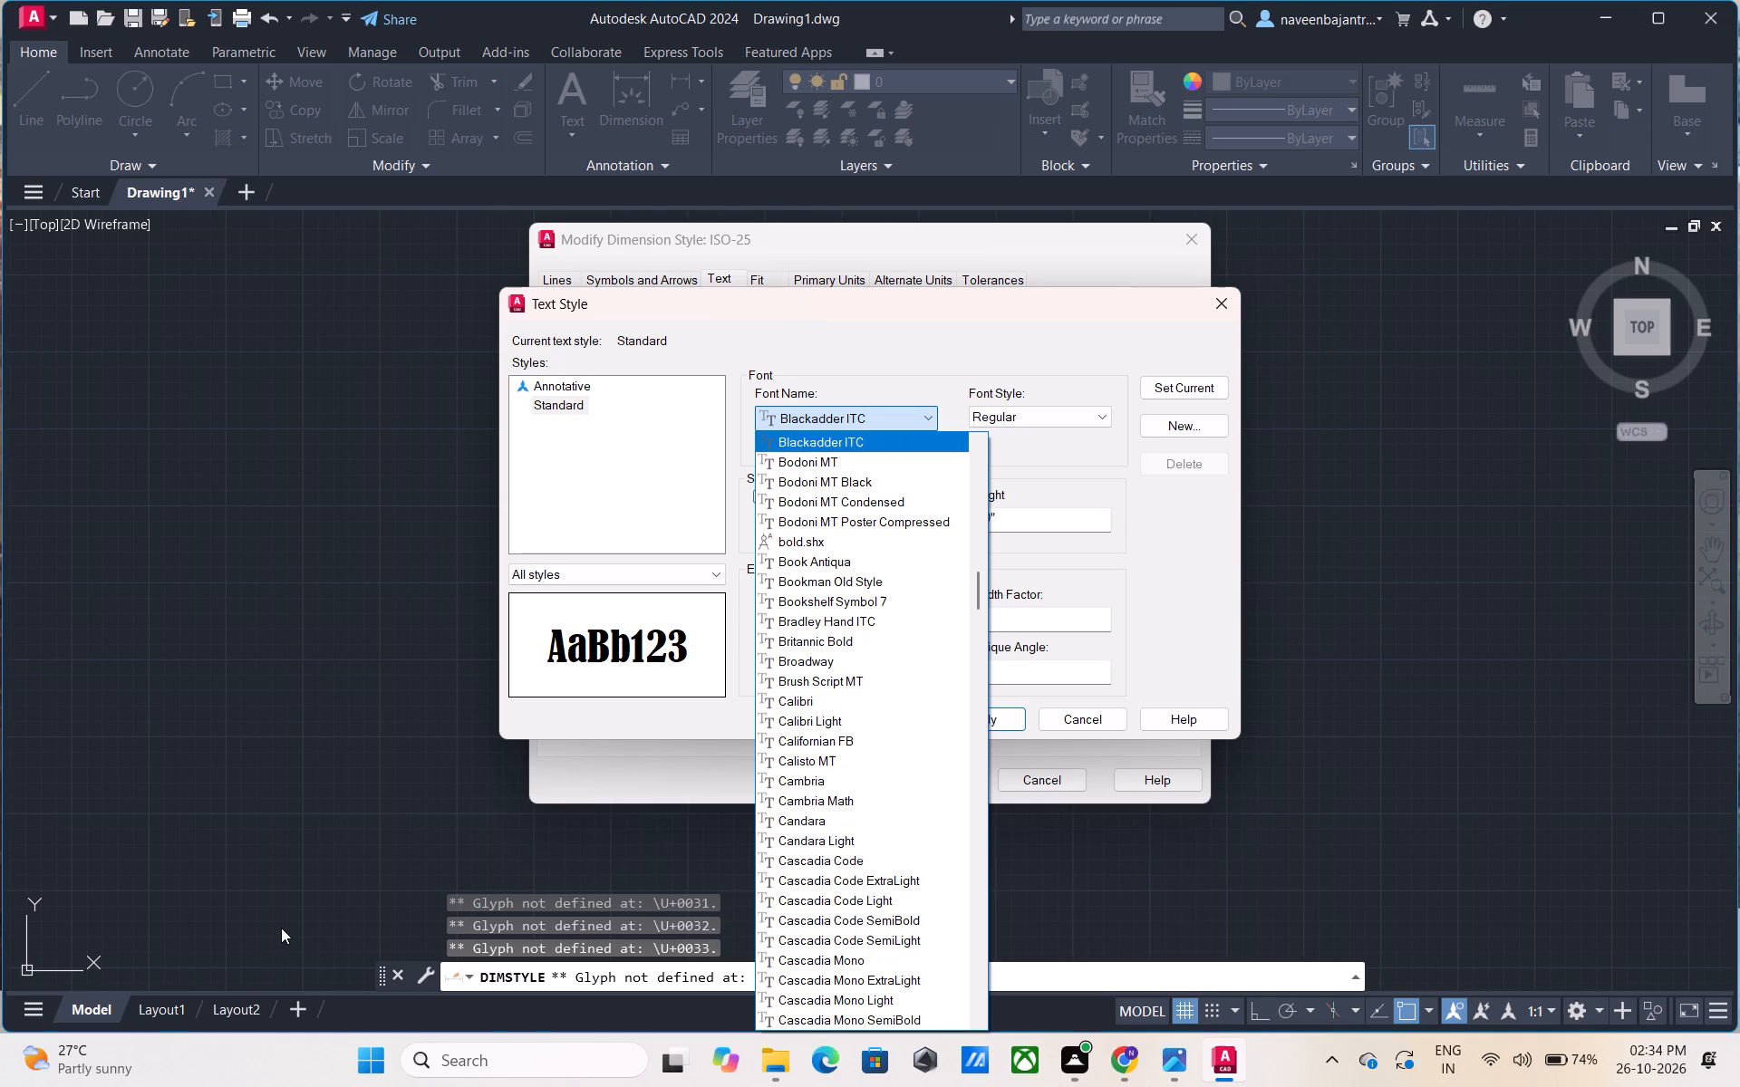
{"action": "key", "text": "Down"}
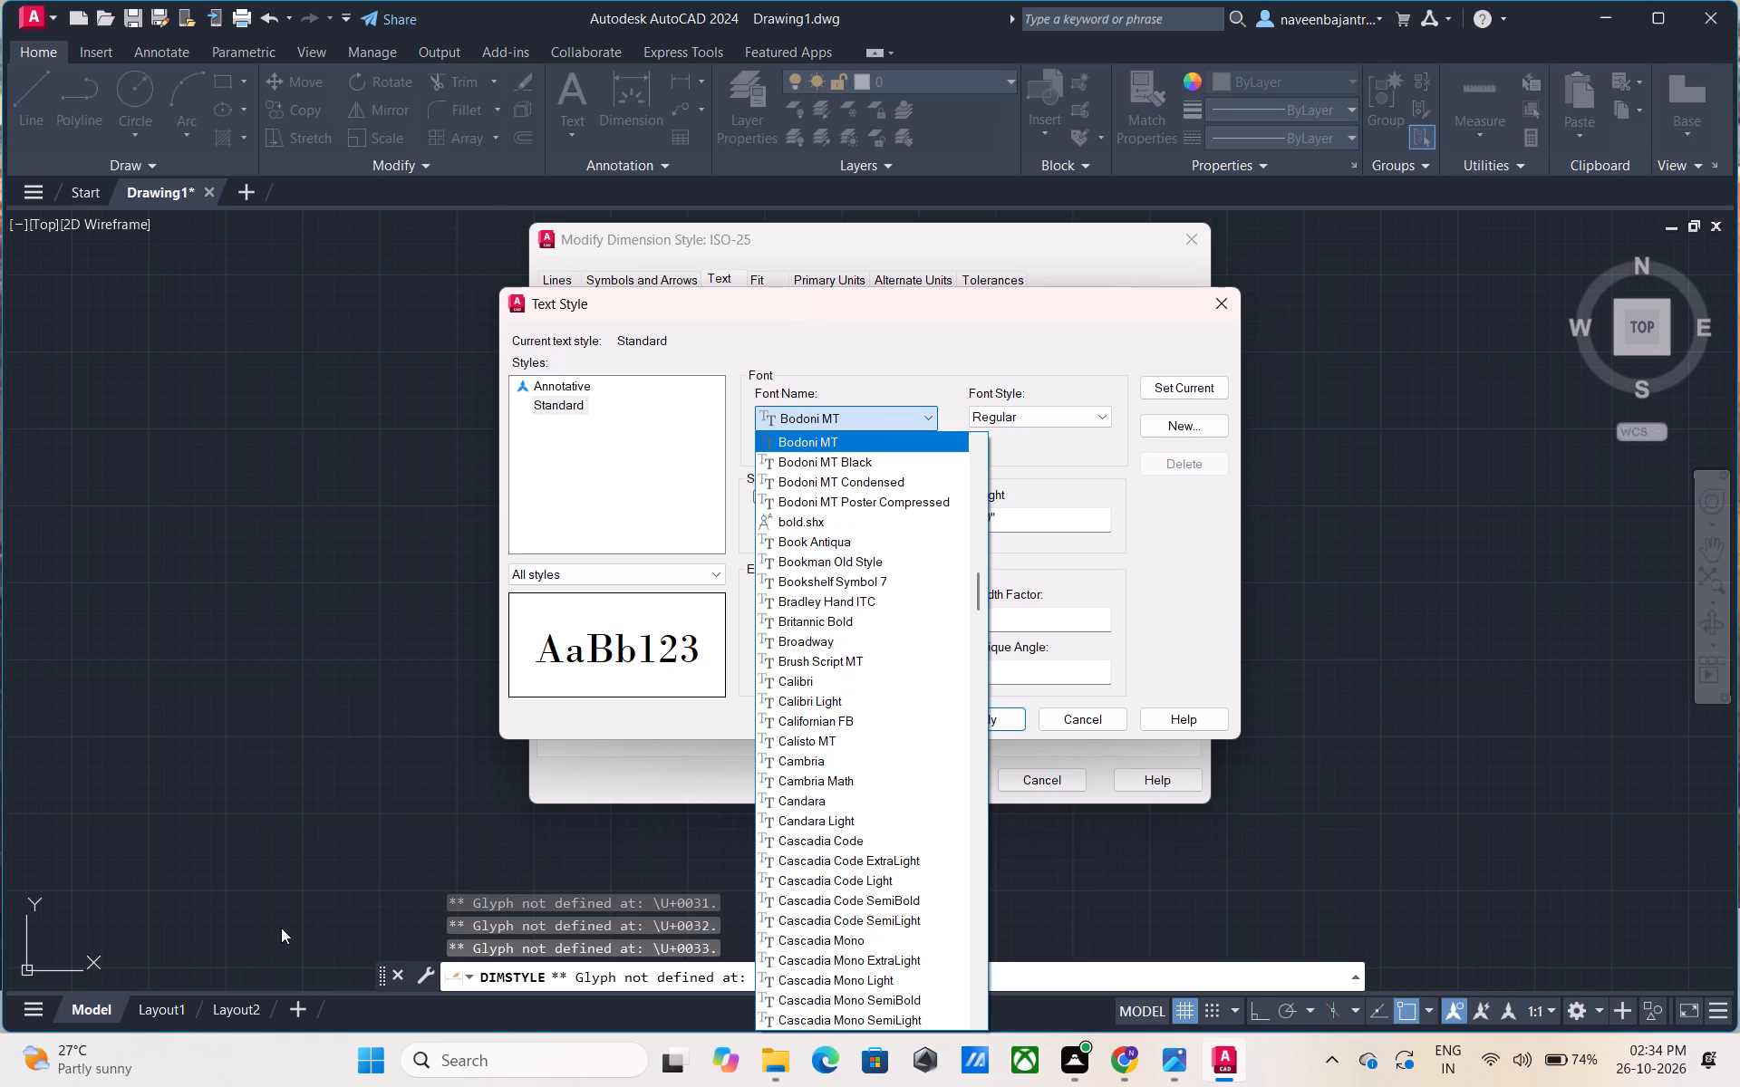
{"action": "key", "text": "Down"}
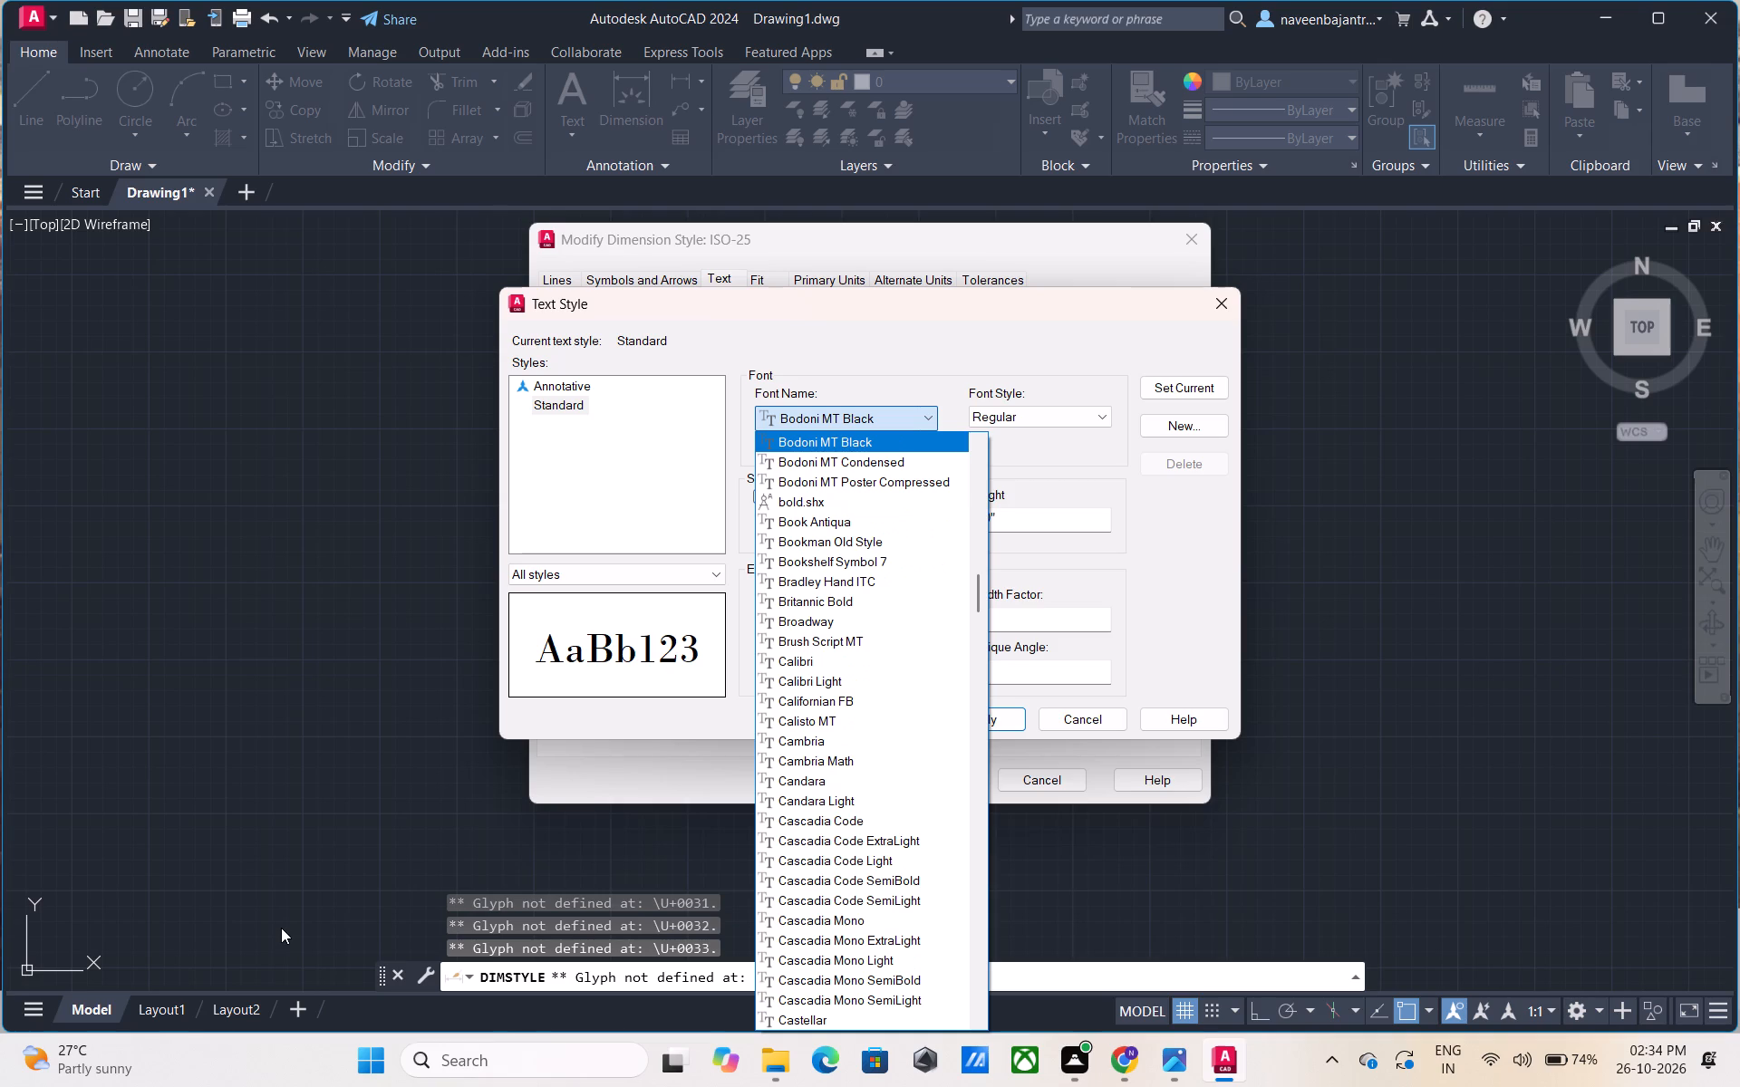
{"action": "key", "text": "Down"}
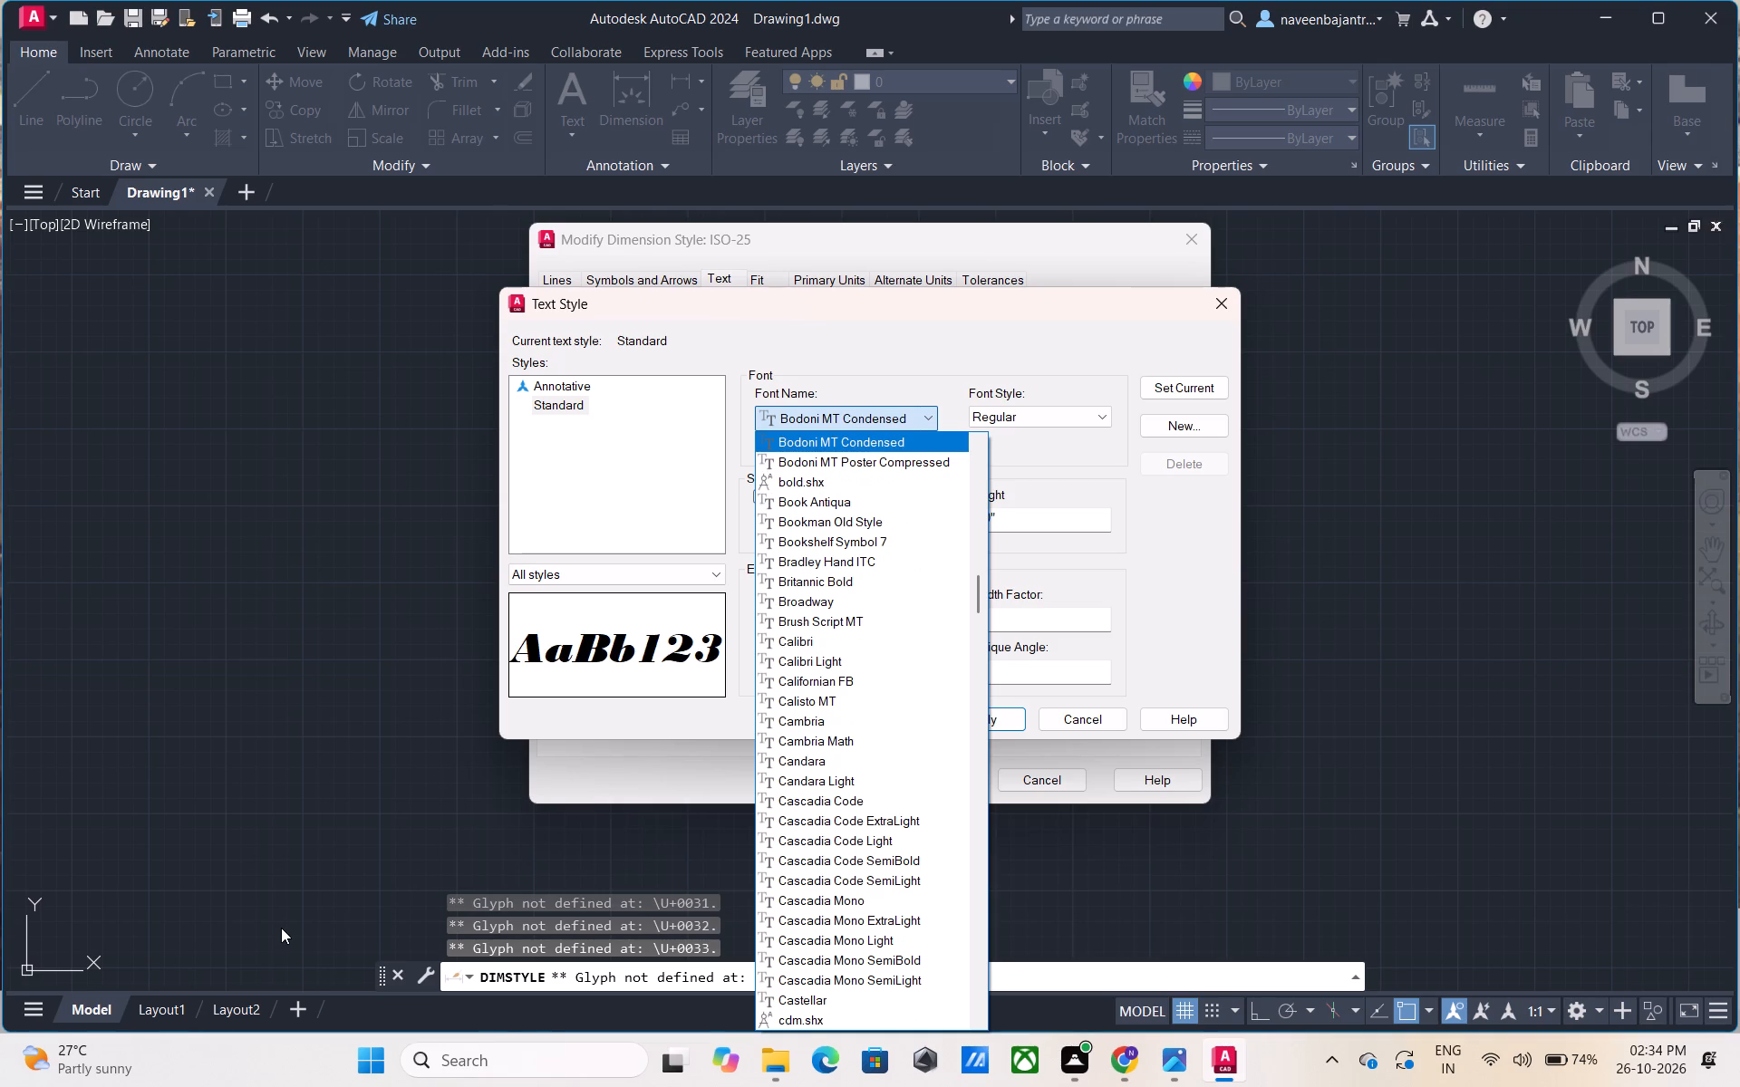
{"action": "key", "text": "Down"}
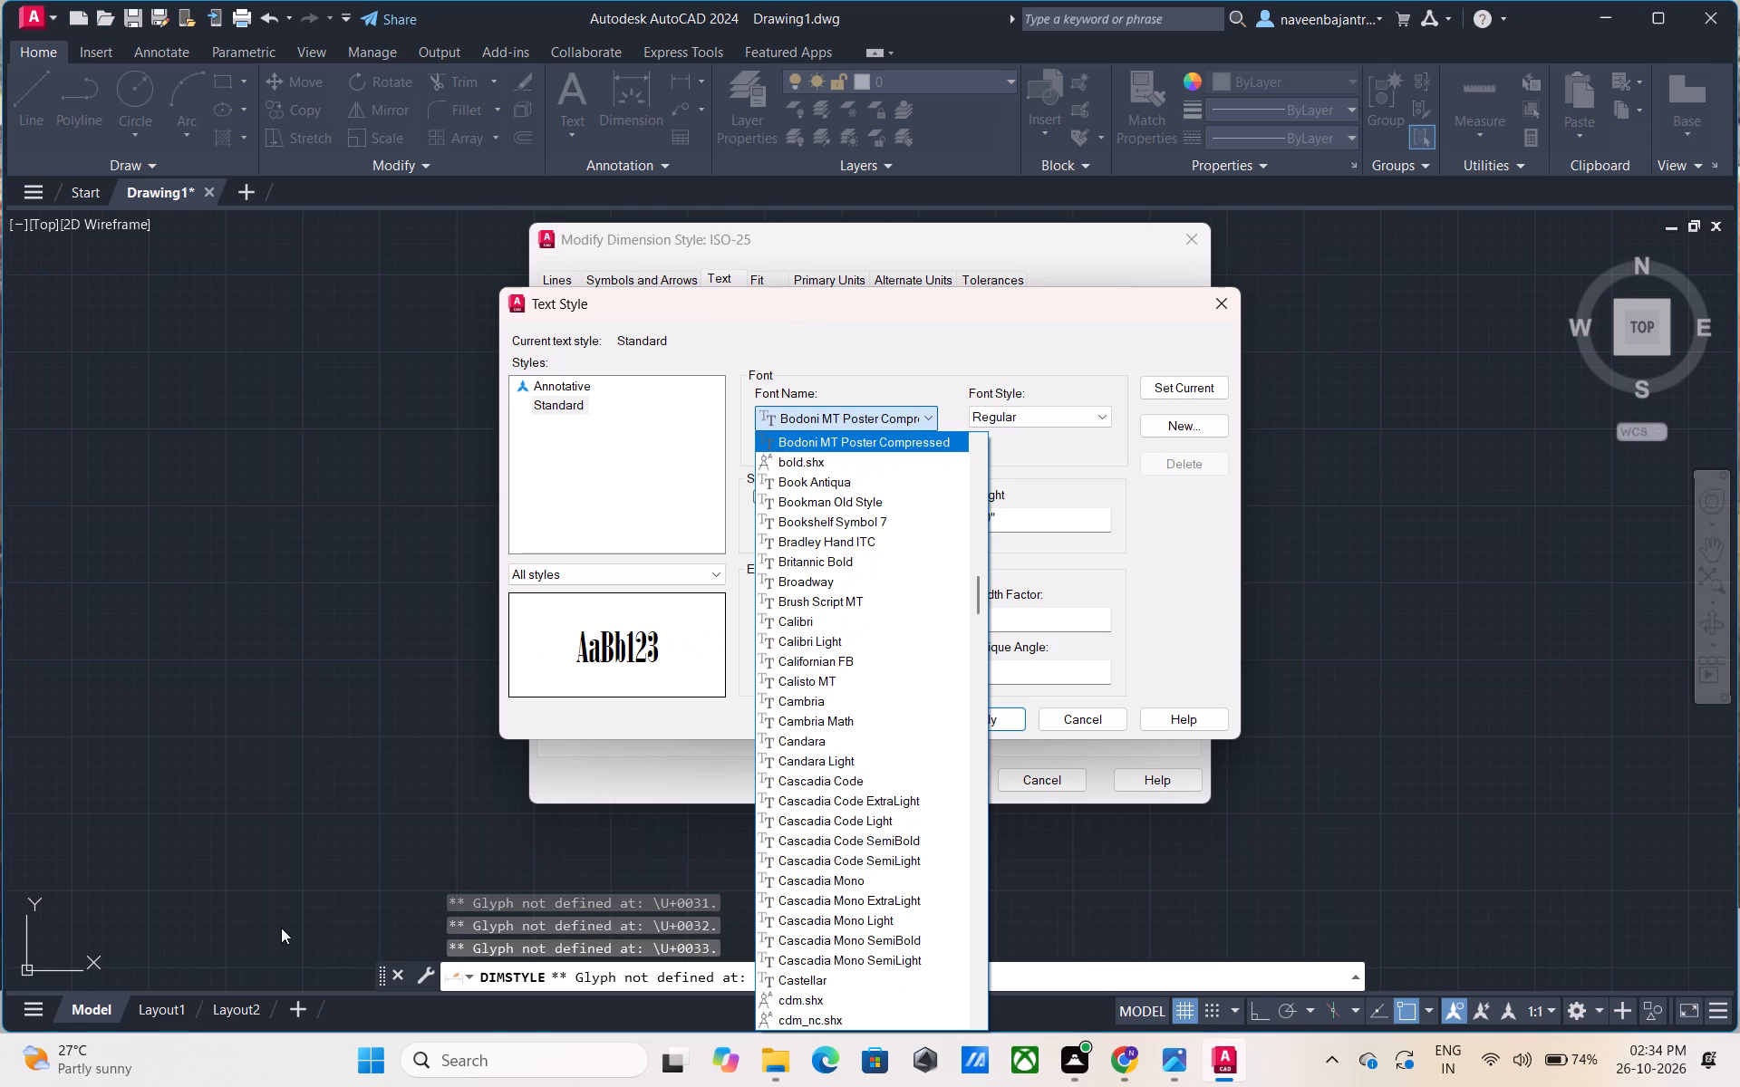
Preview fonts for the Standard text style one by one, going forward from bold.shx to Brush Script MT.
{"action": "key", "text": "Down"}
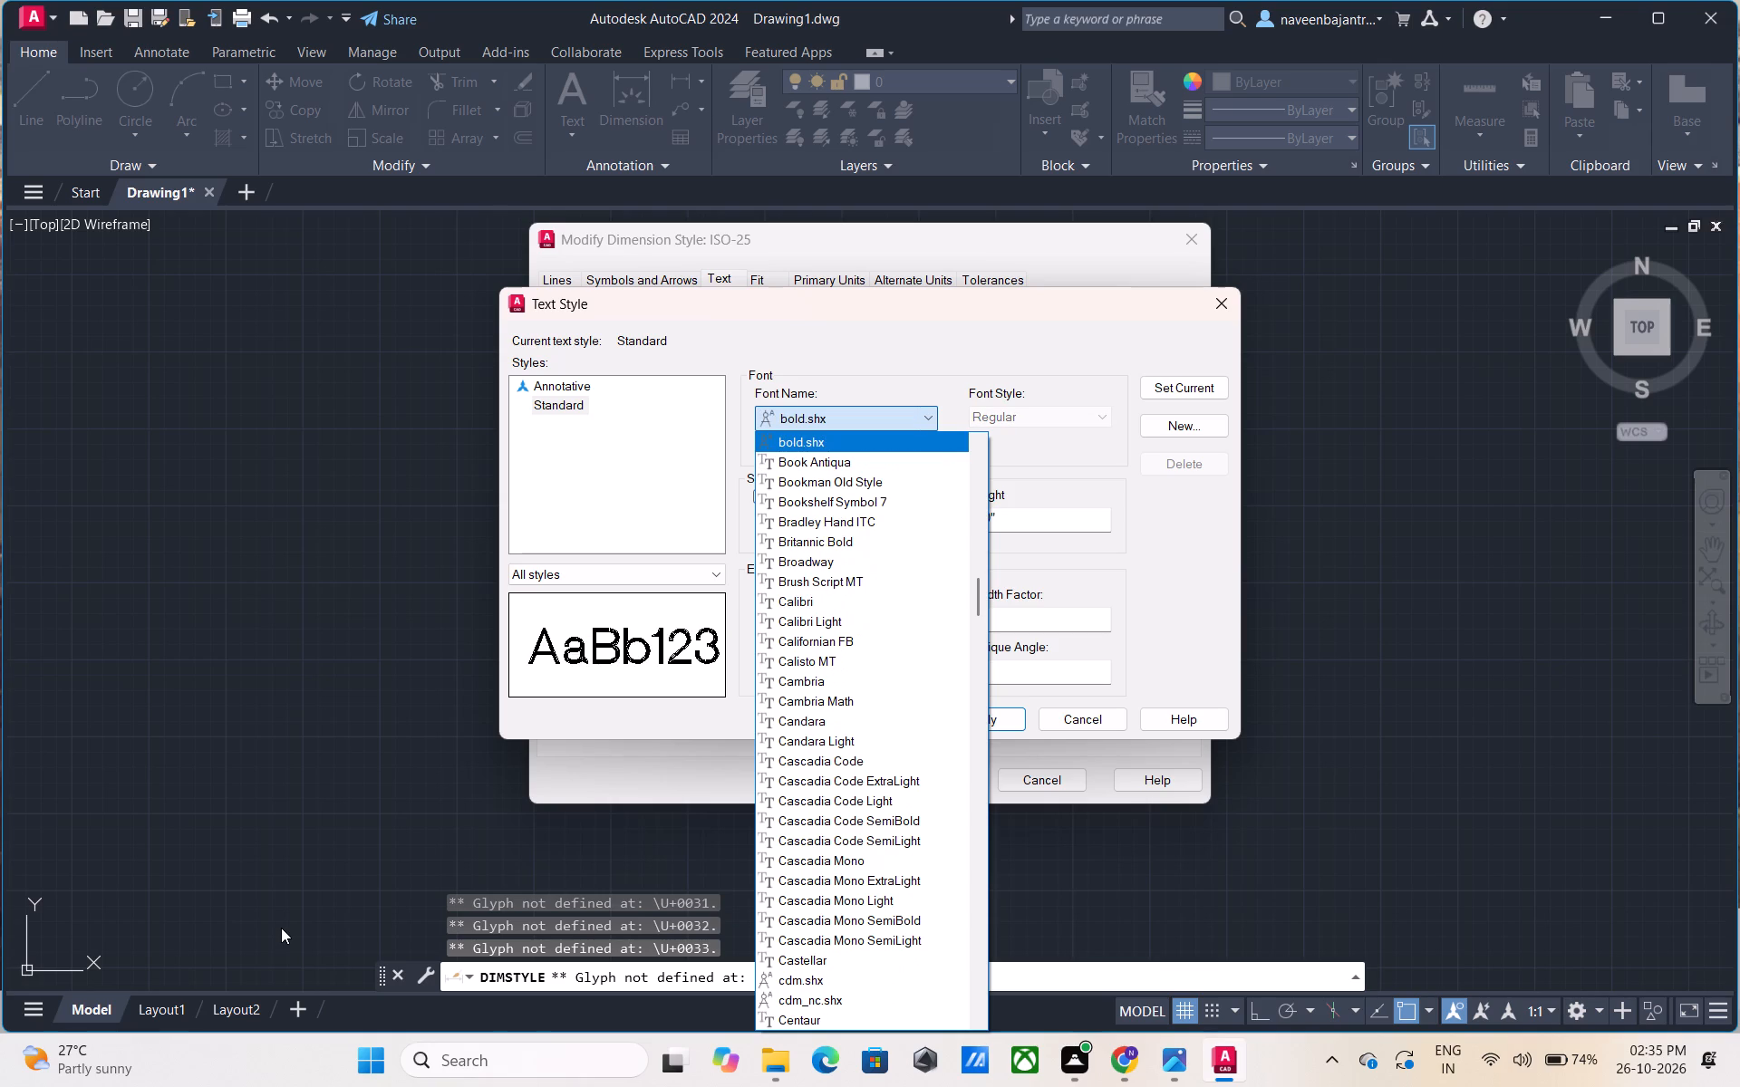
{"action": "key", "text": "Down"}
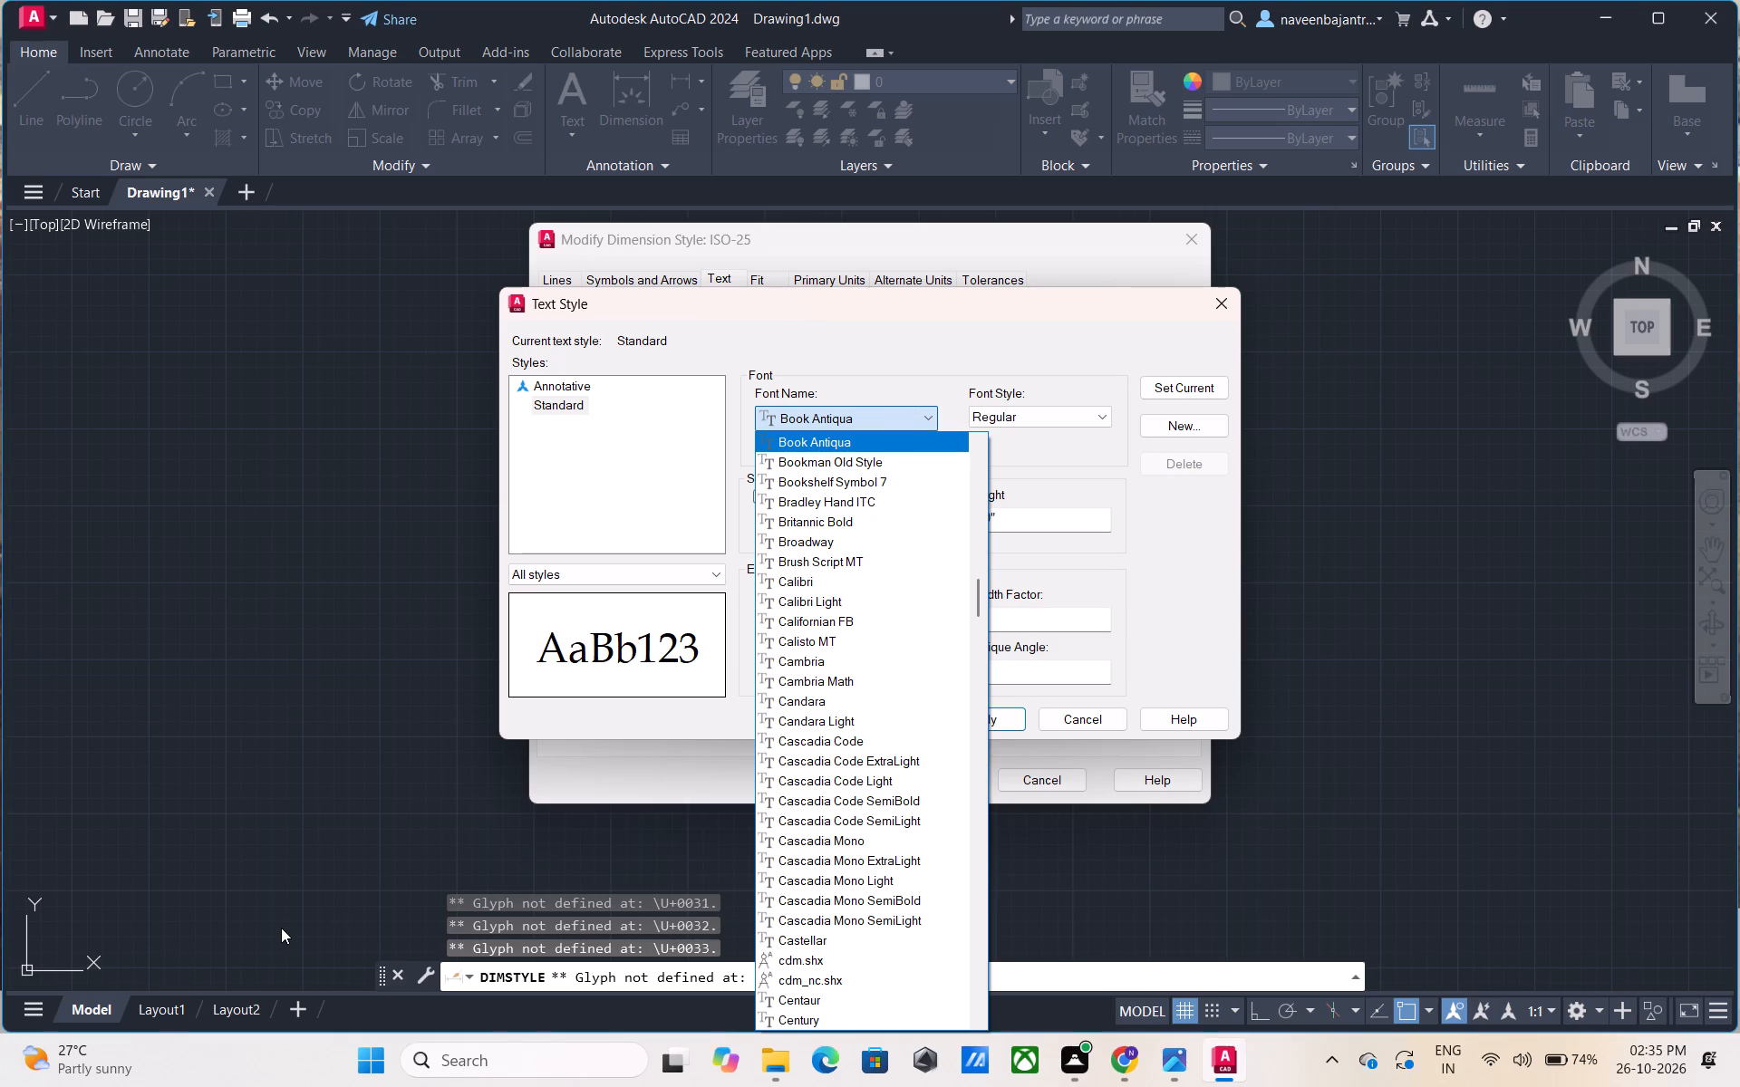
{"action": "key", "text": "Down"}
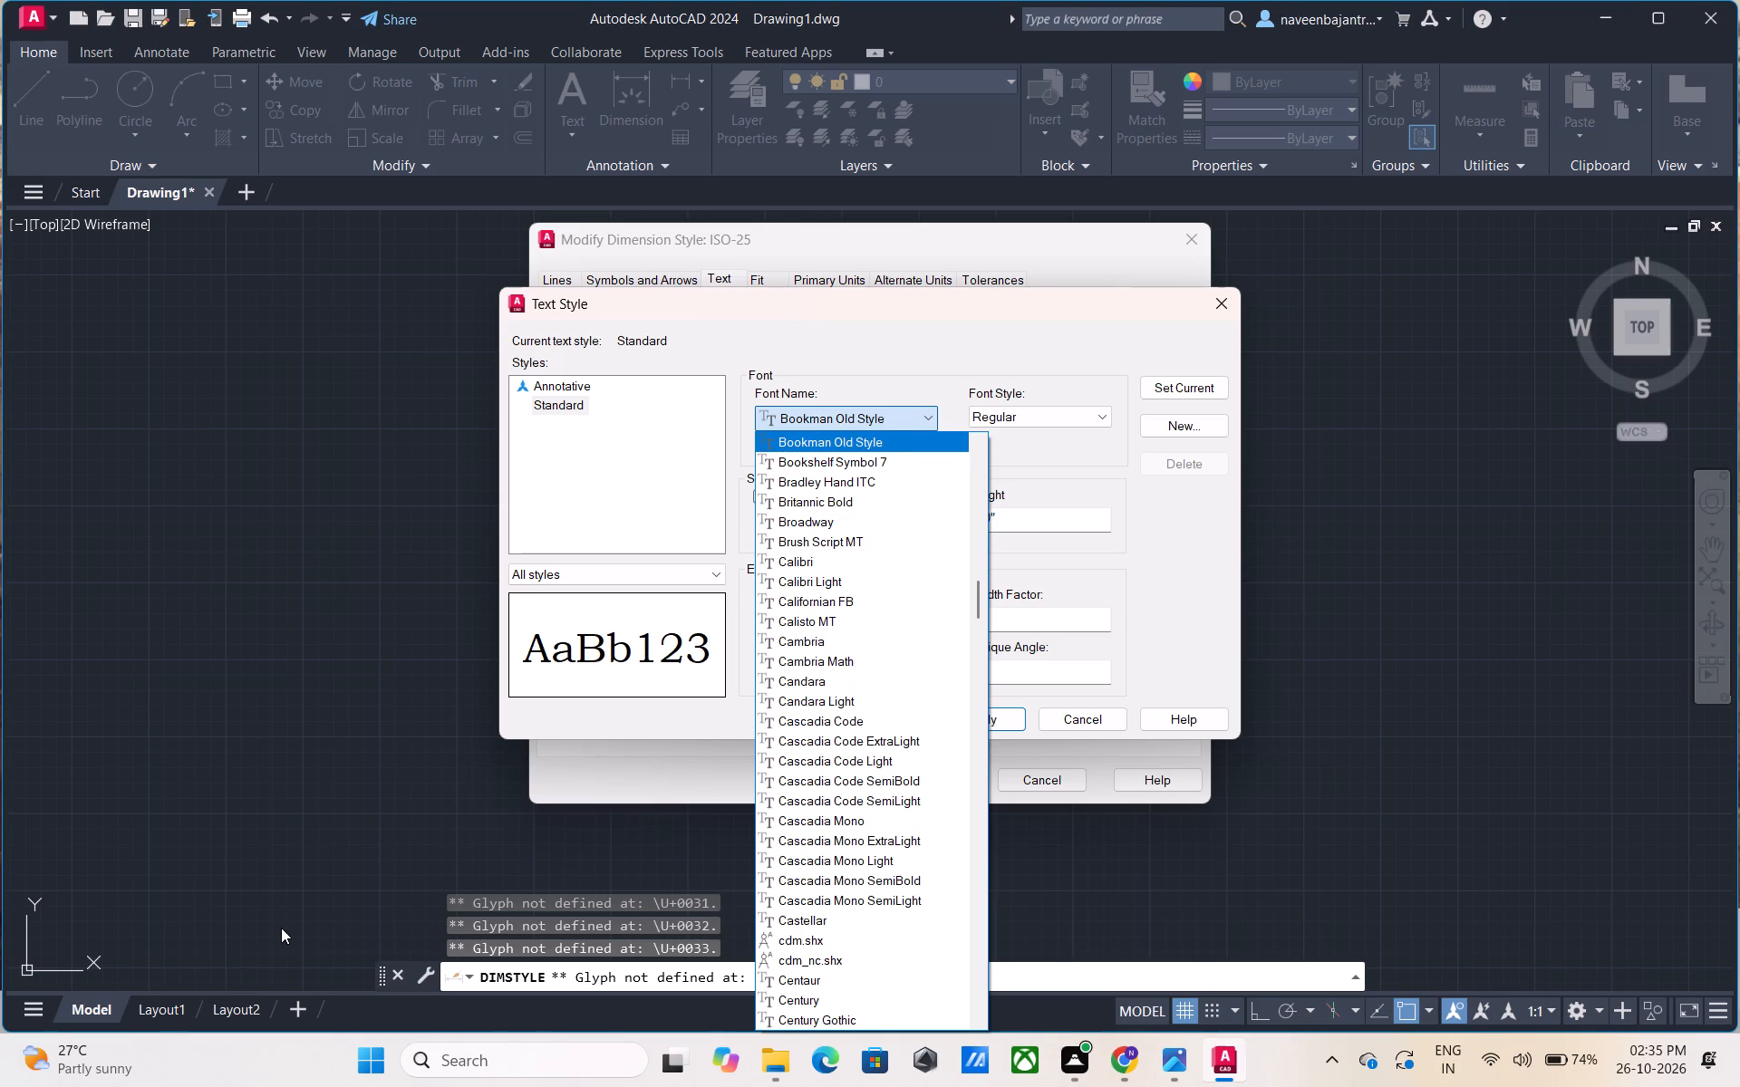
{"action": "key", "text": "Down"}
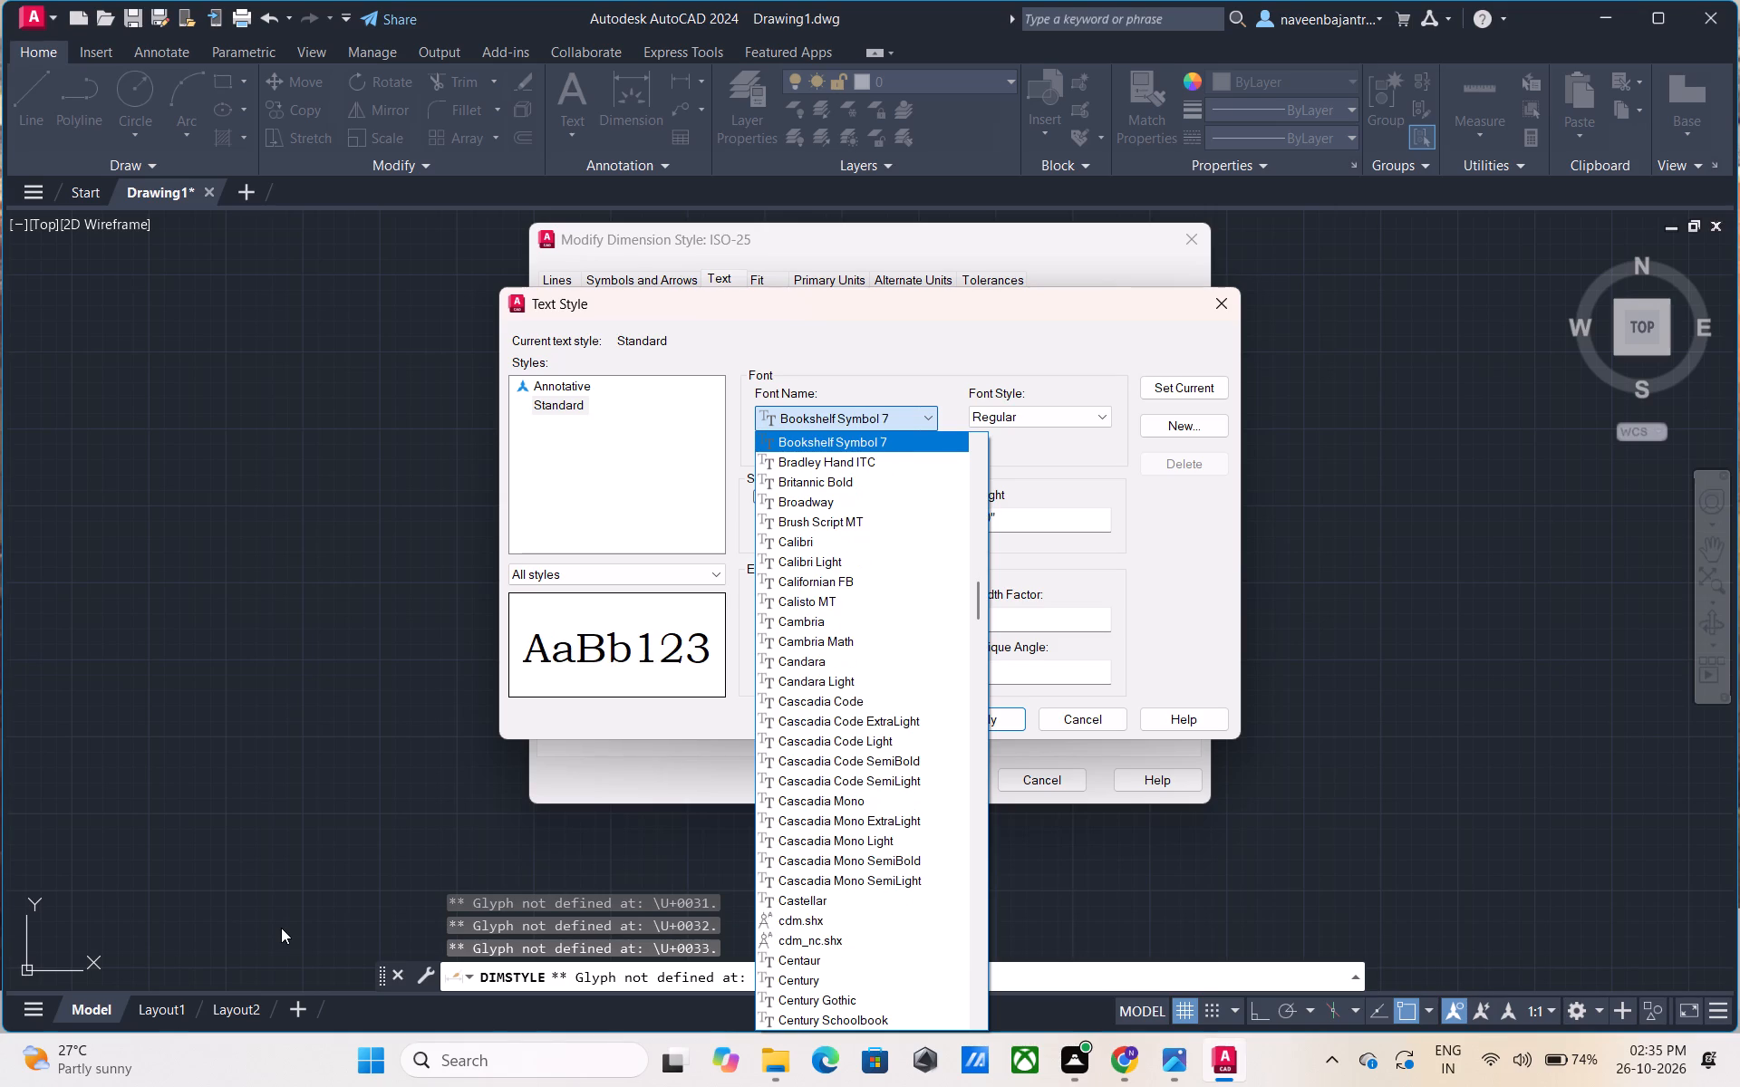
{"action": "key", "text": "Down"}
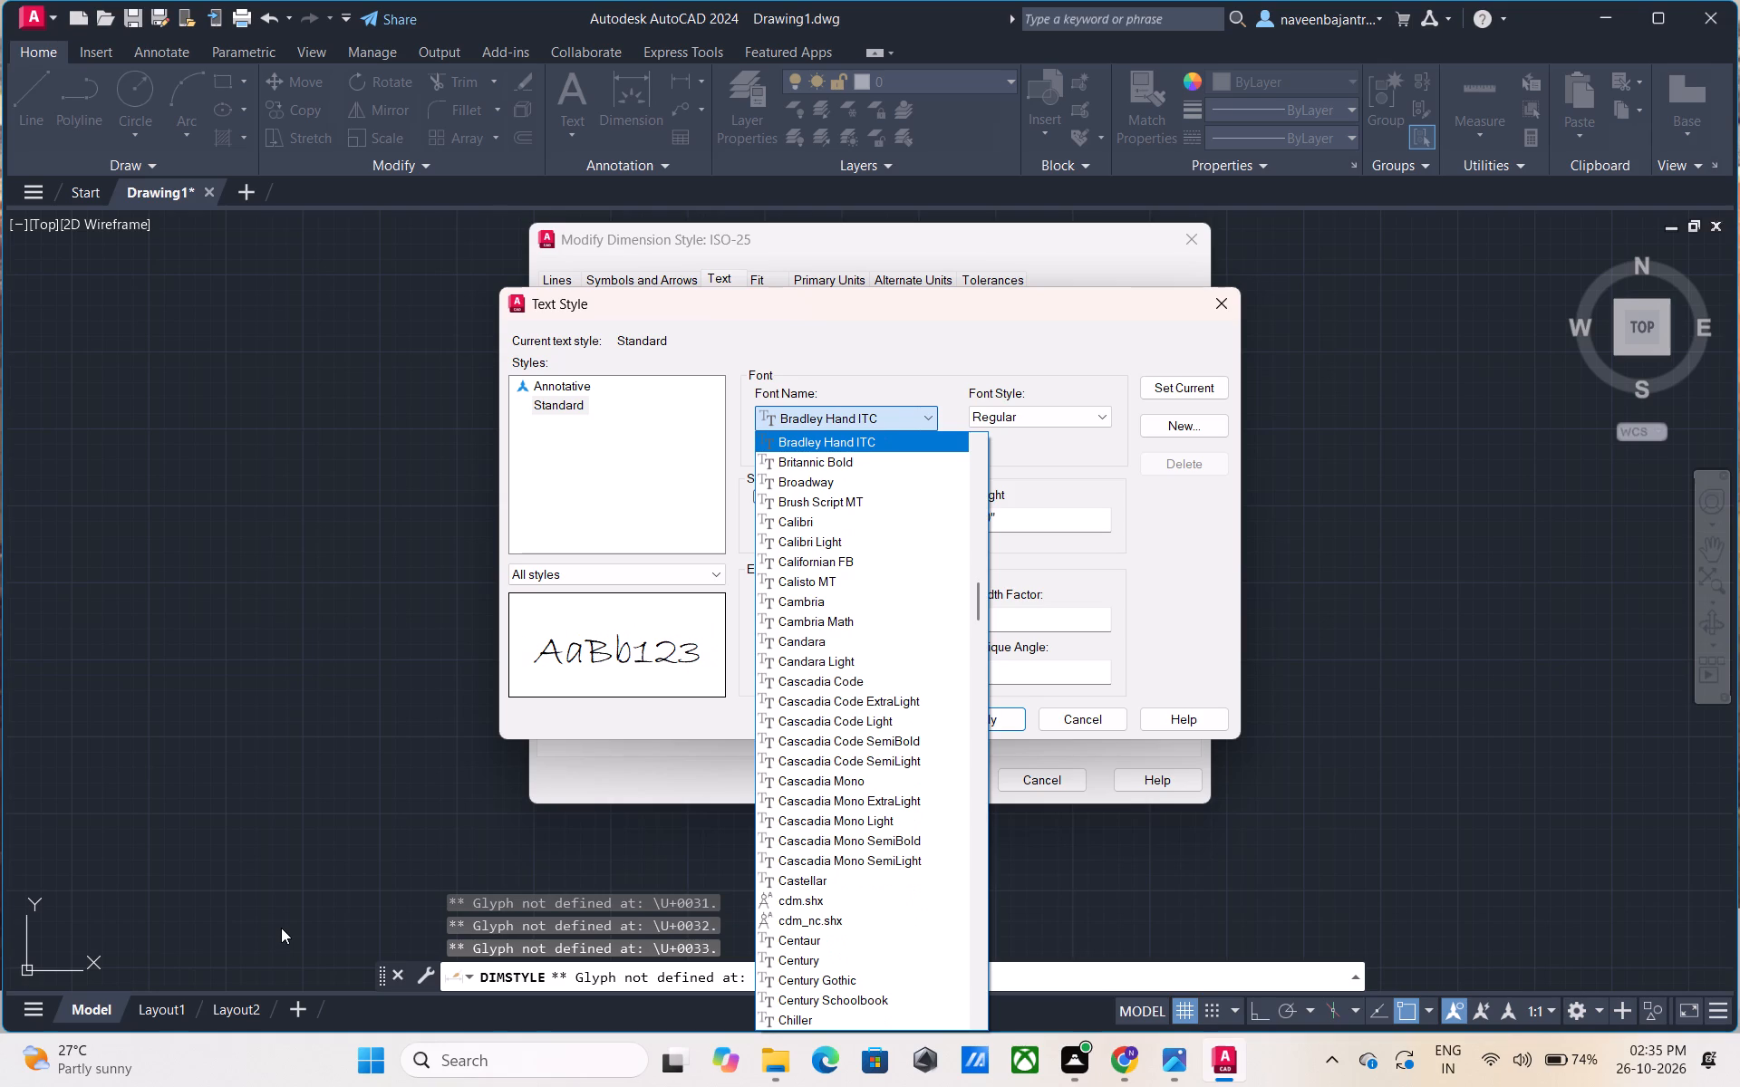
{"action": "key", "text": "Down"}
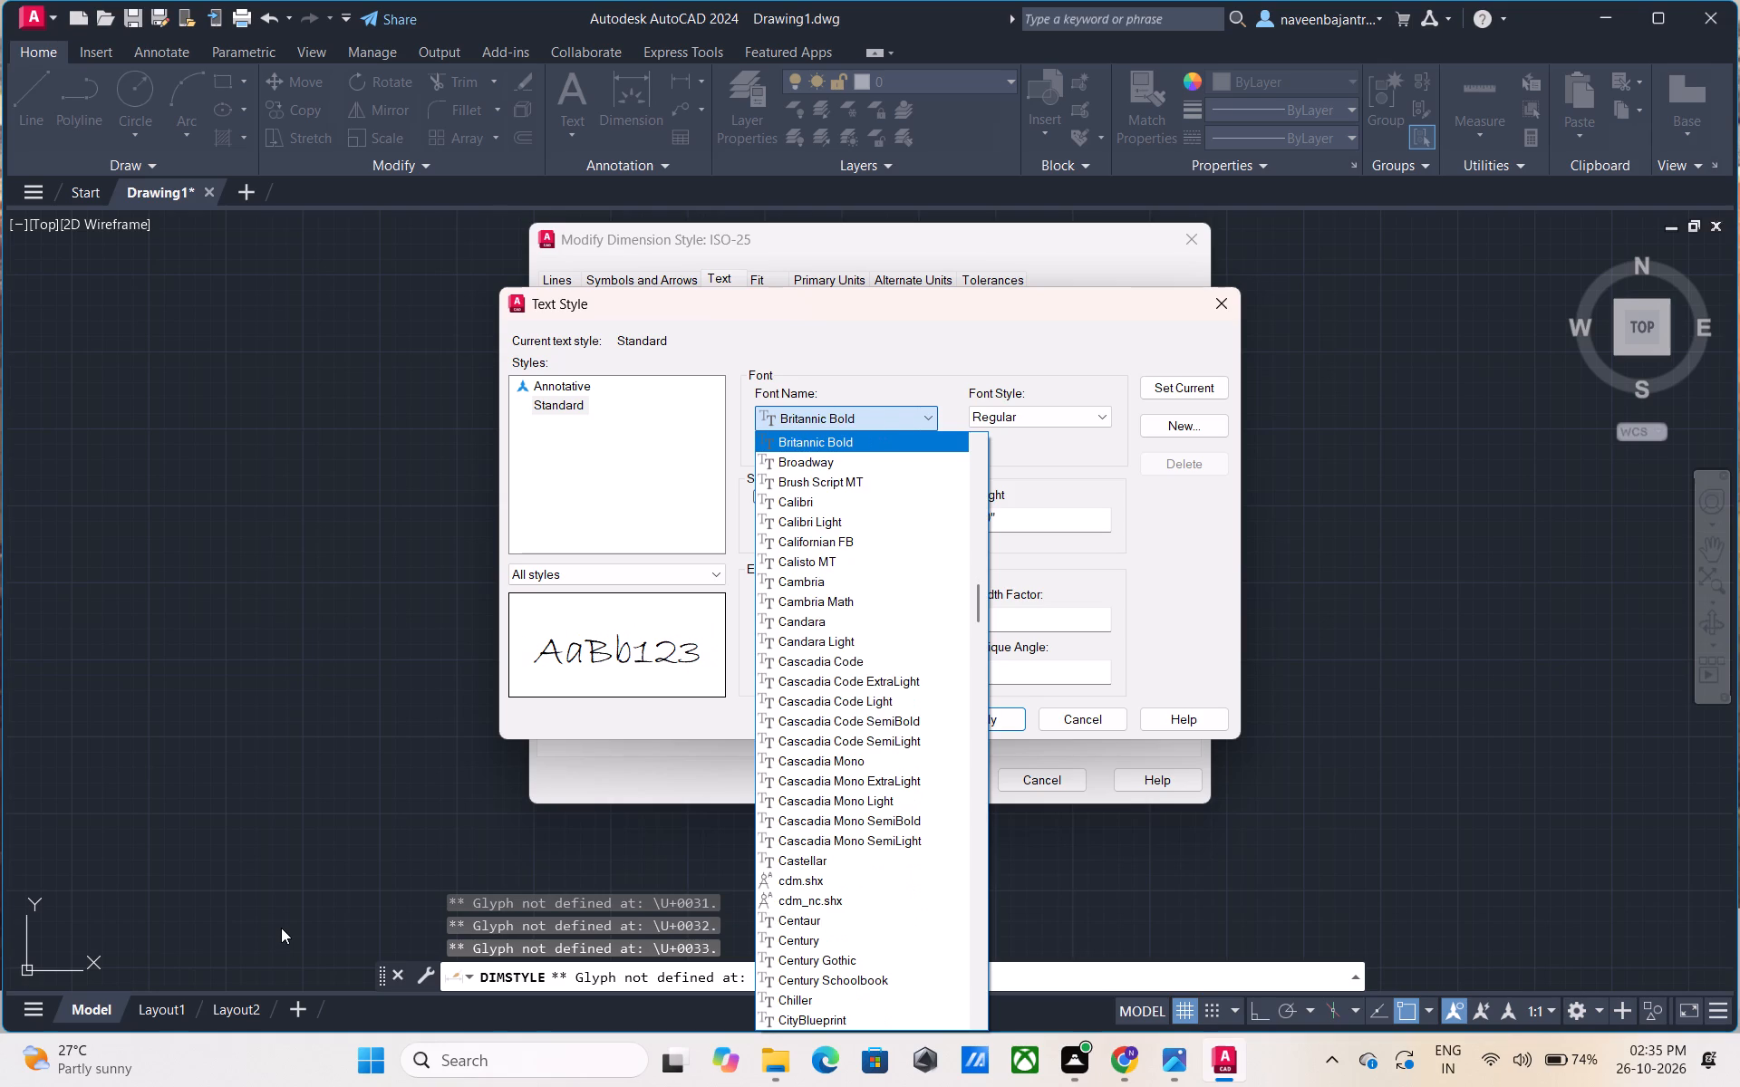
{"action": "key", "text": "Down"}
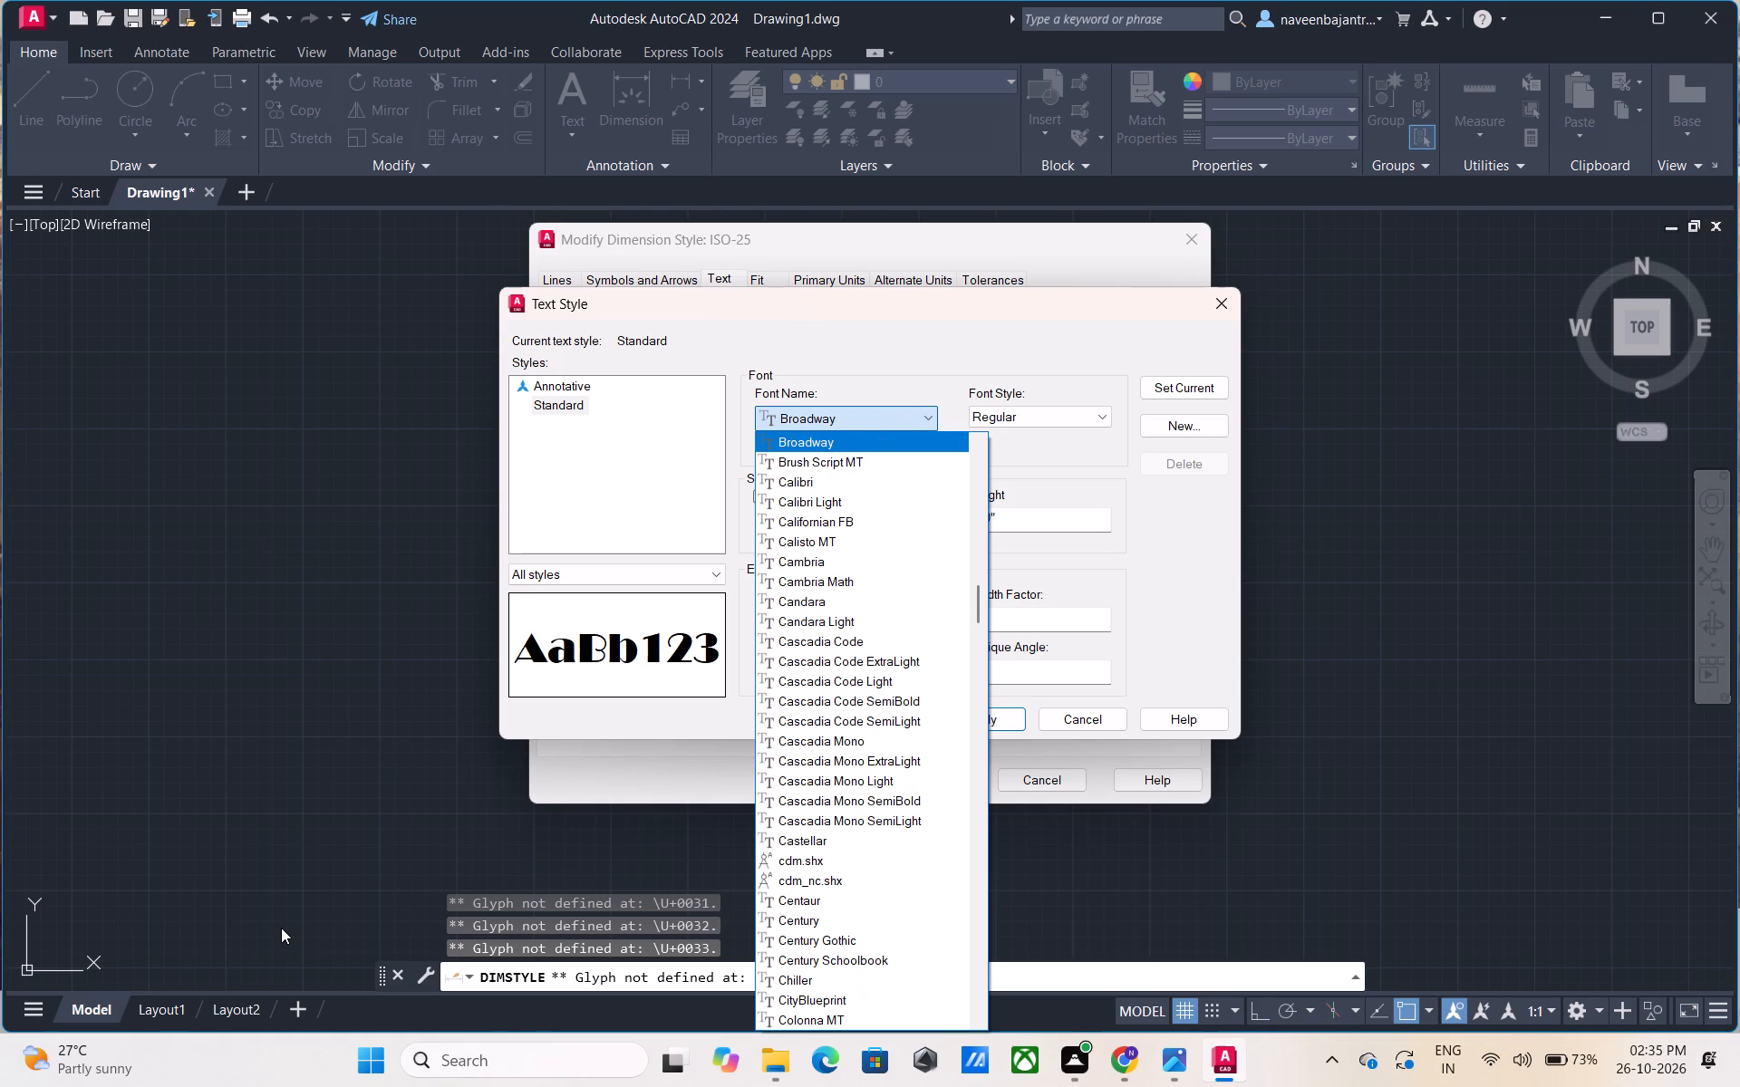
{"action": "key", "text": "Down"}
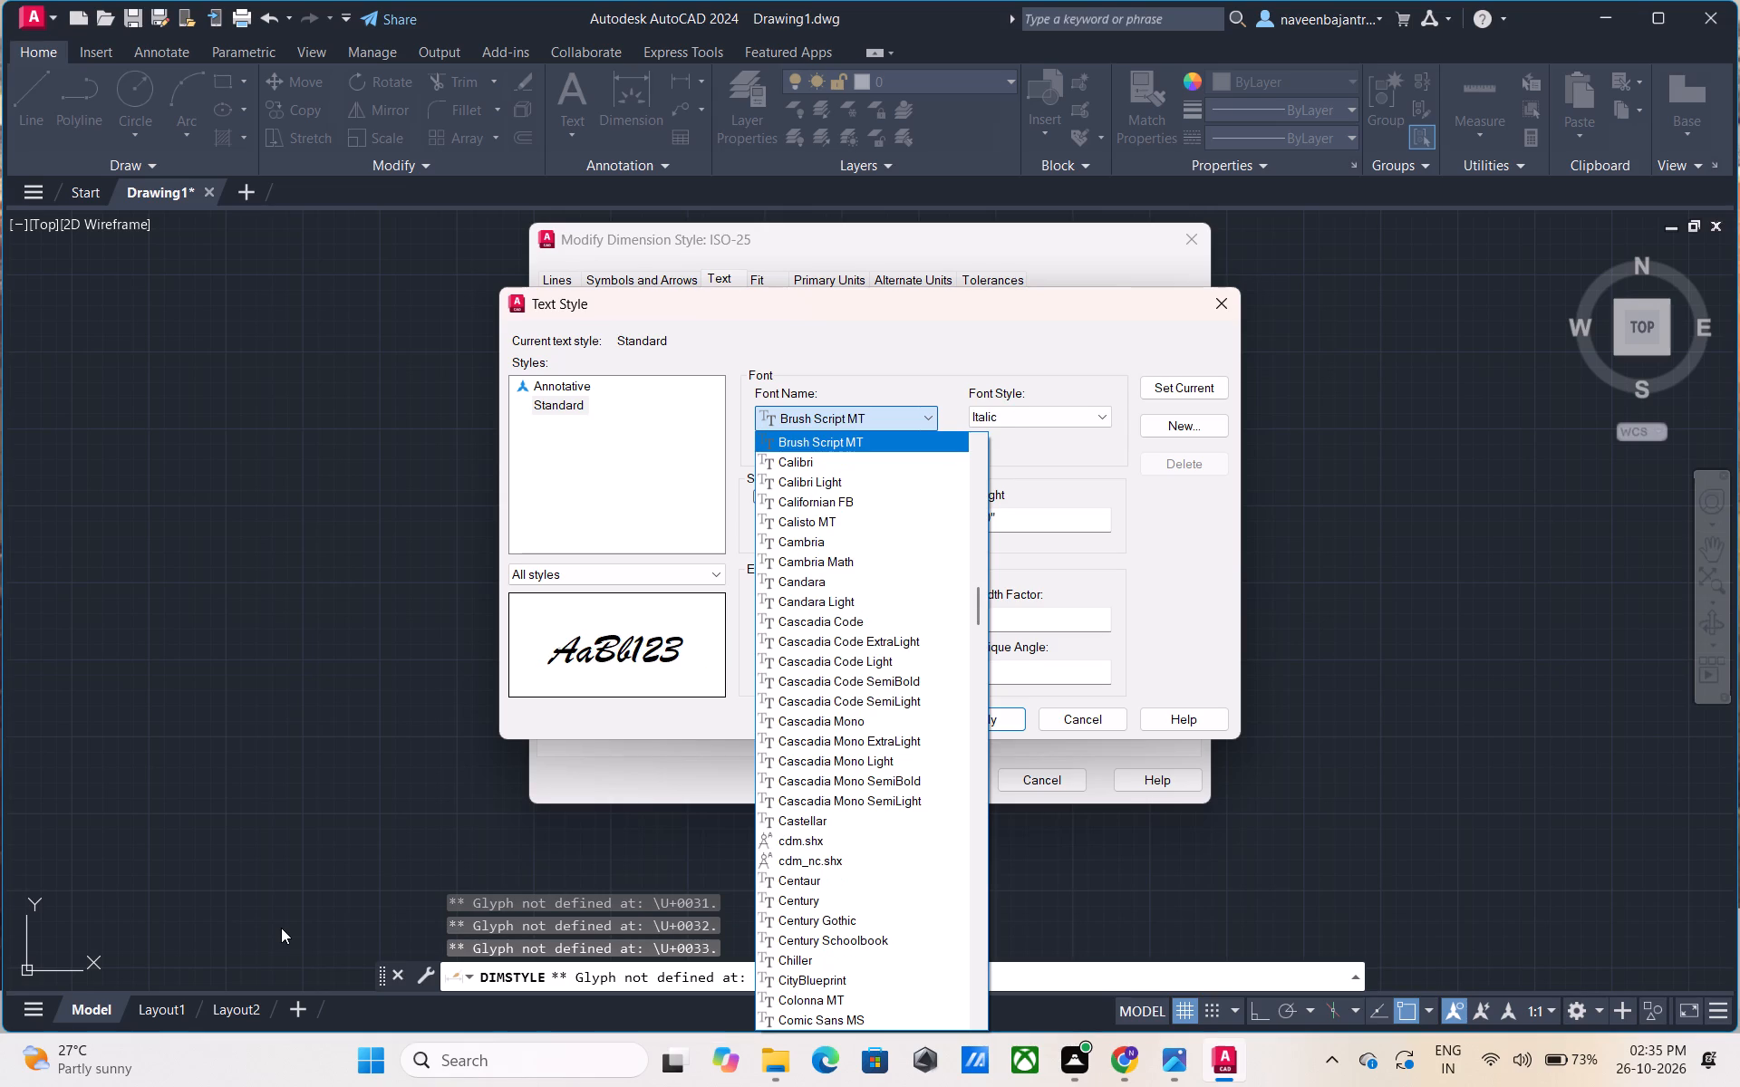
Preview fonts for the Standard text style one by one, going forward from Calibri to Candara Light.
{"action": "key", "text": "Down"}
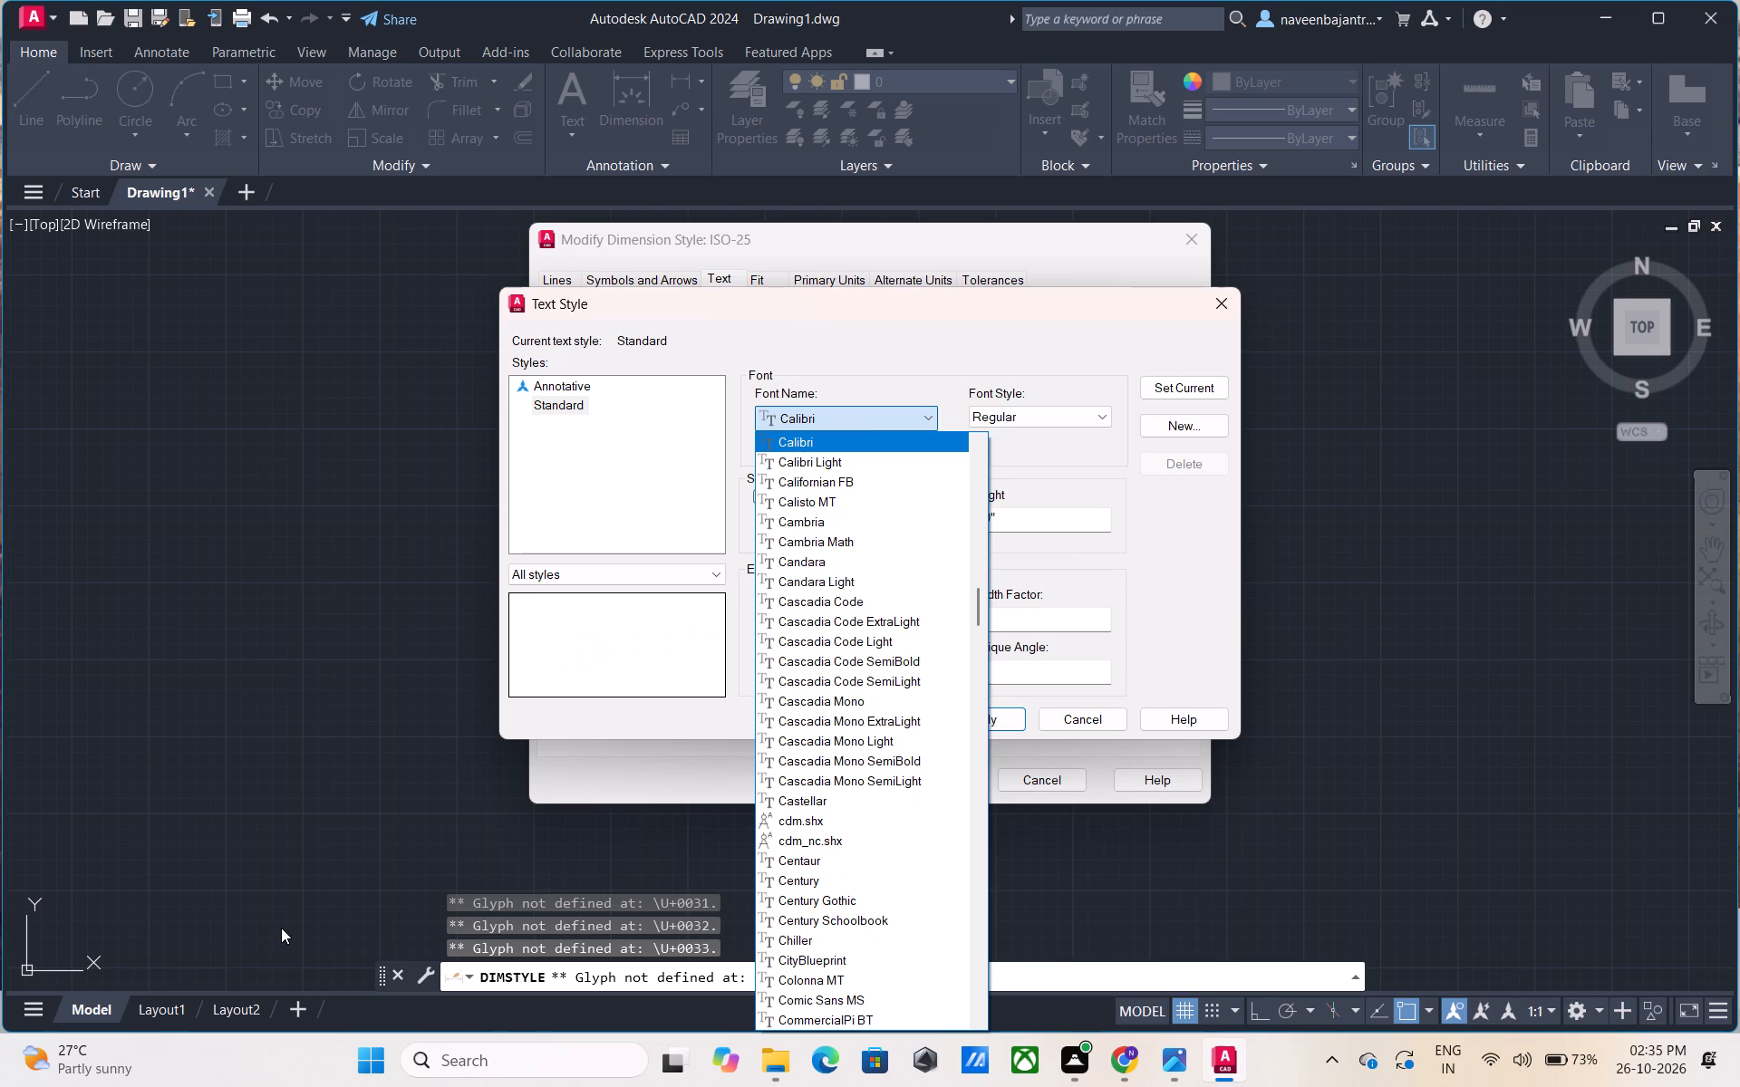
{"action": "key", "text": "Down"}
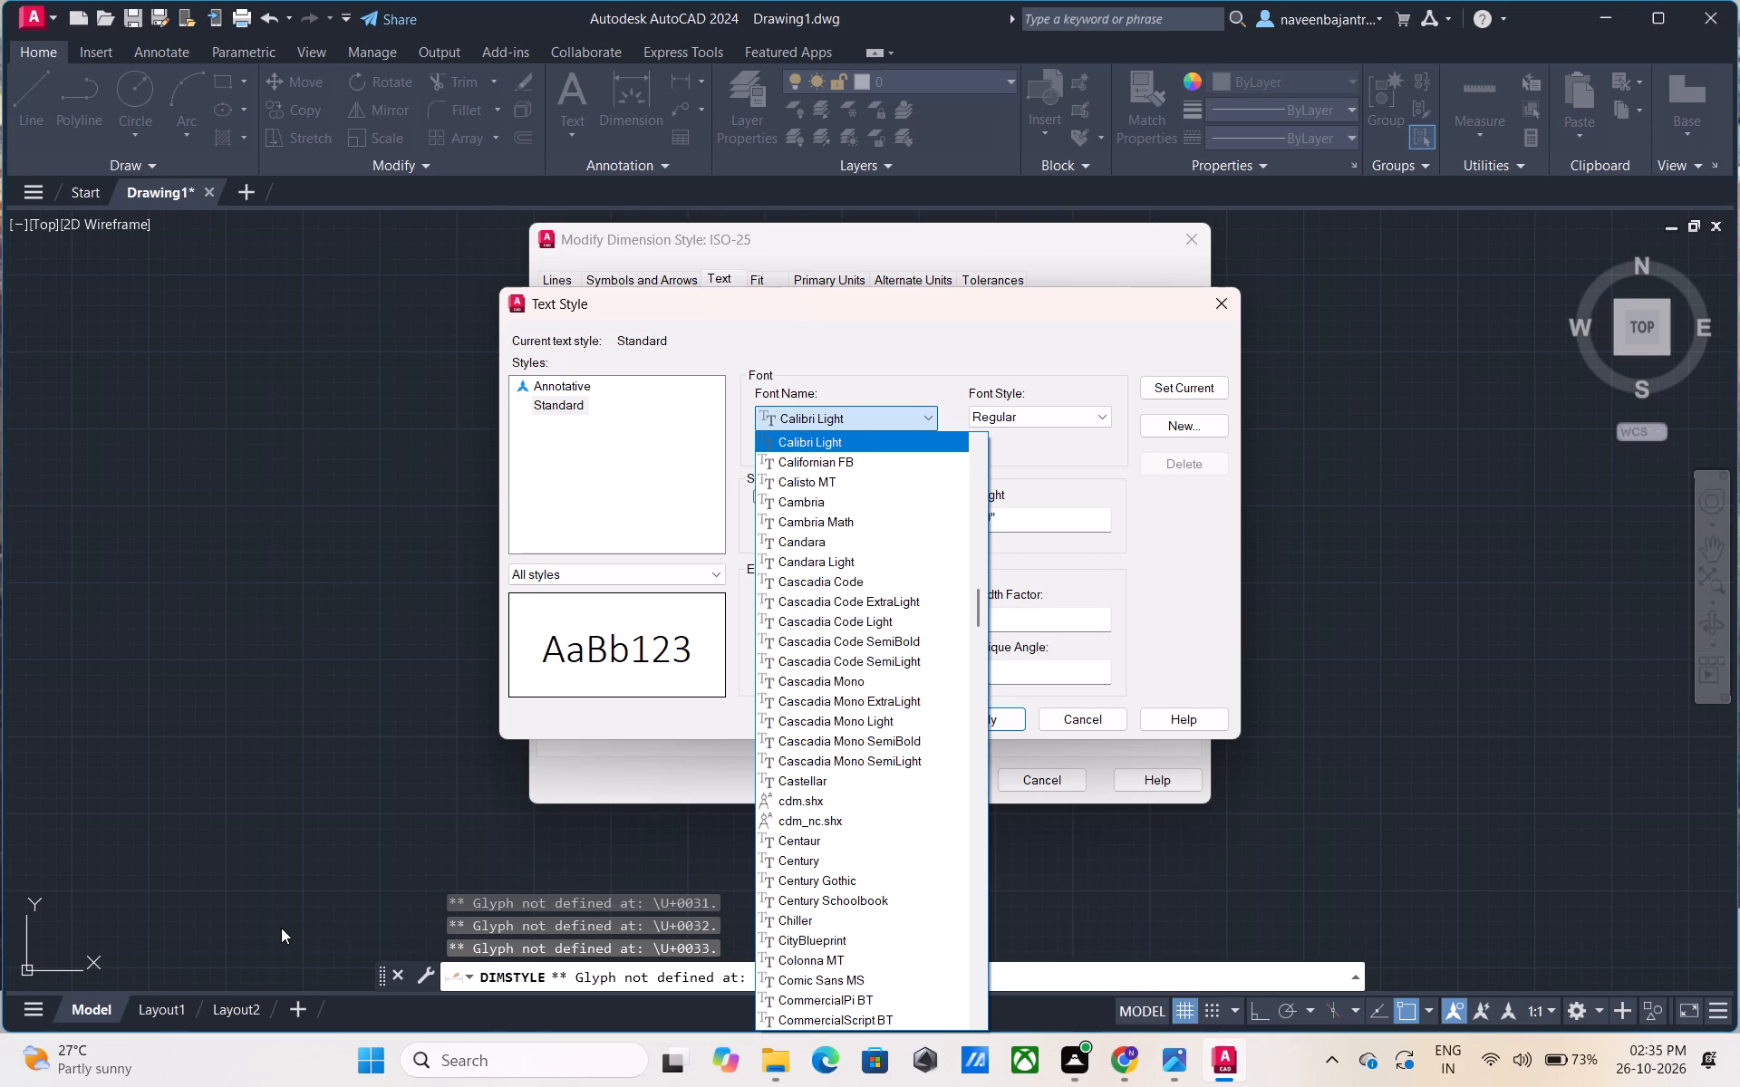
{"action": "key", "text": "Down"}
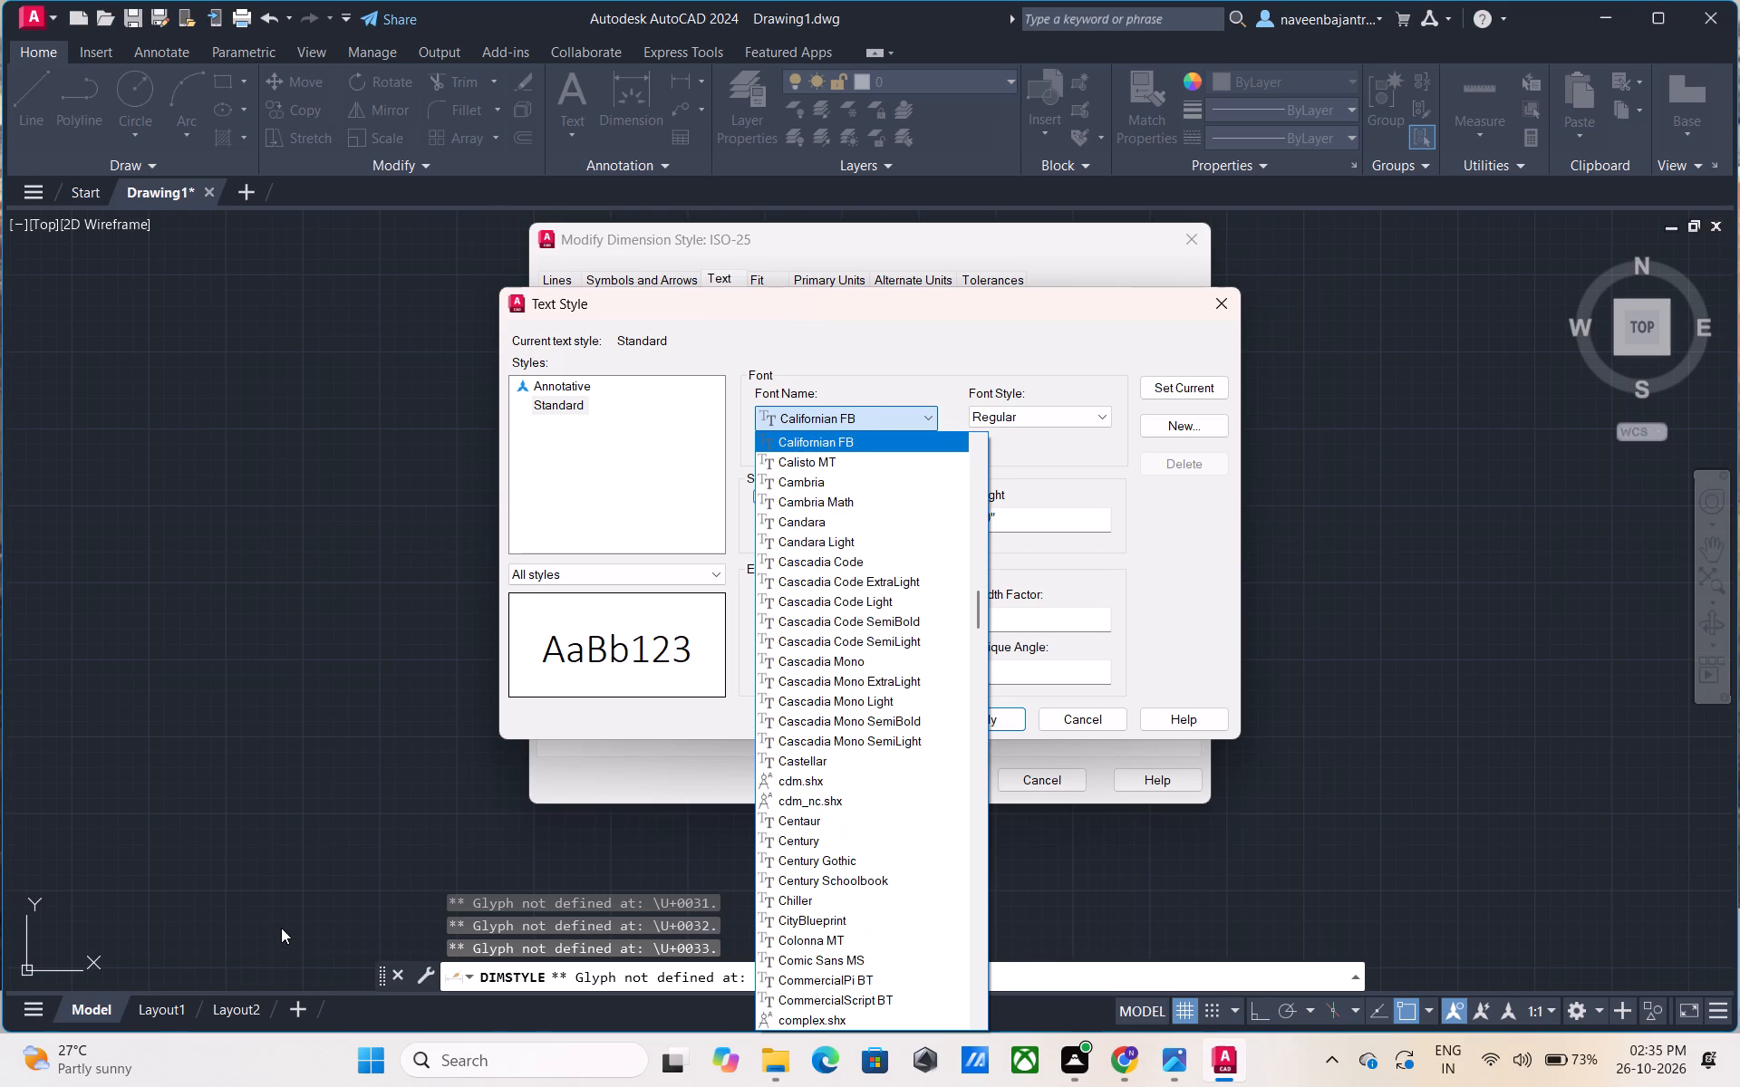
{"action": "key", "text": "Down"}
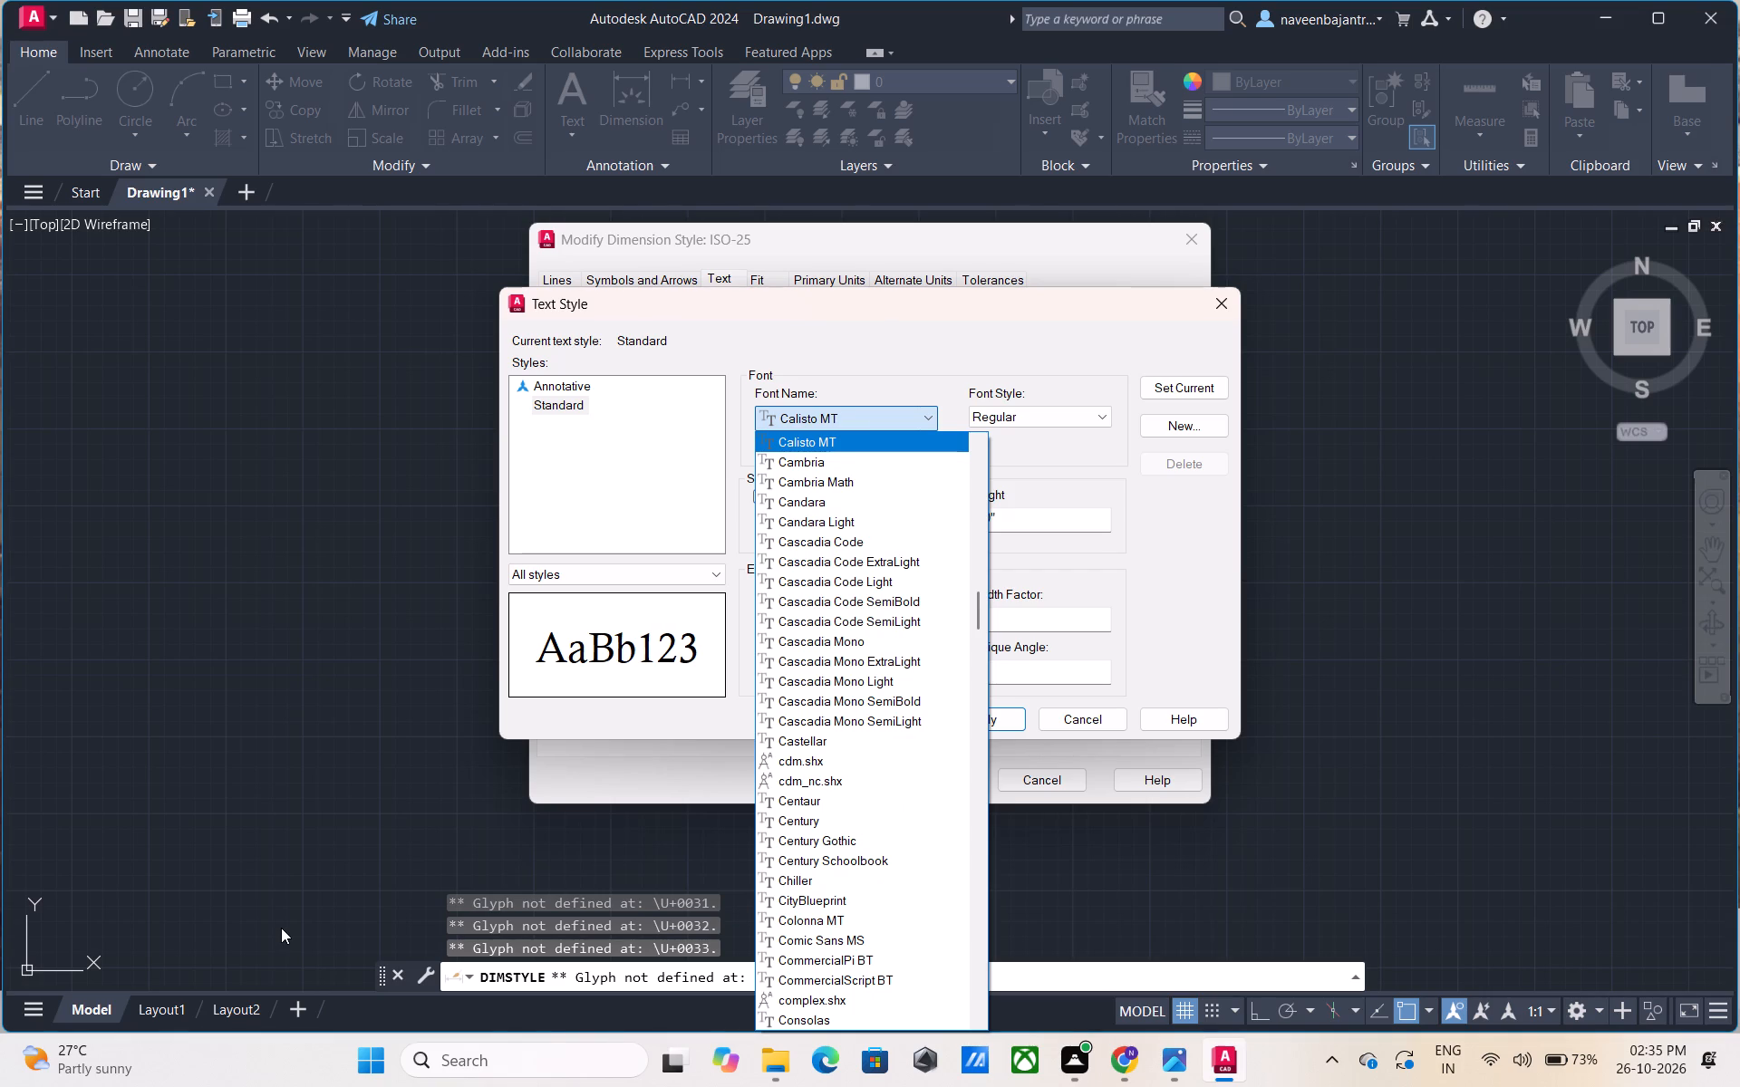
{"action": "key", "text": "Down"}
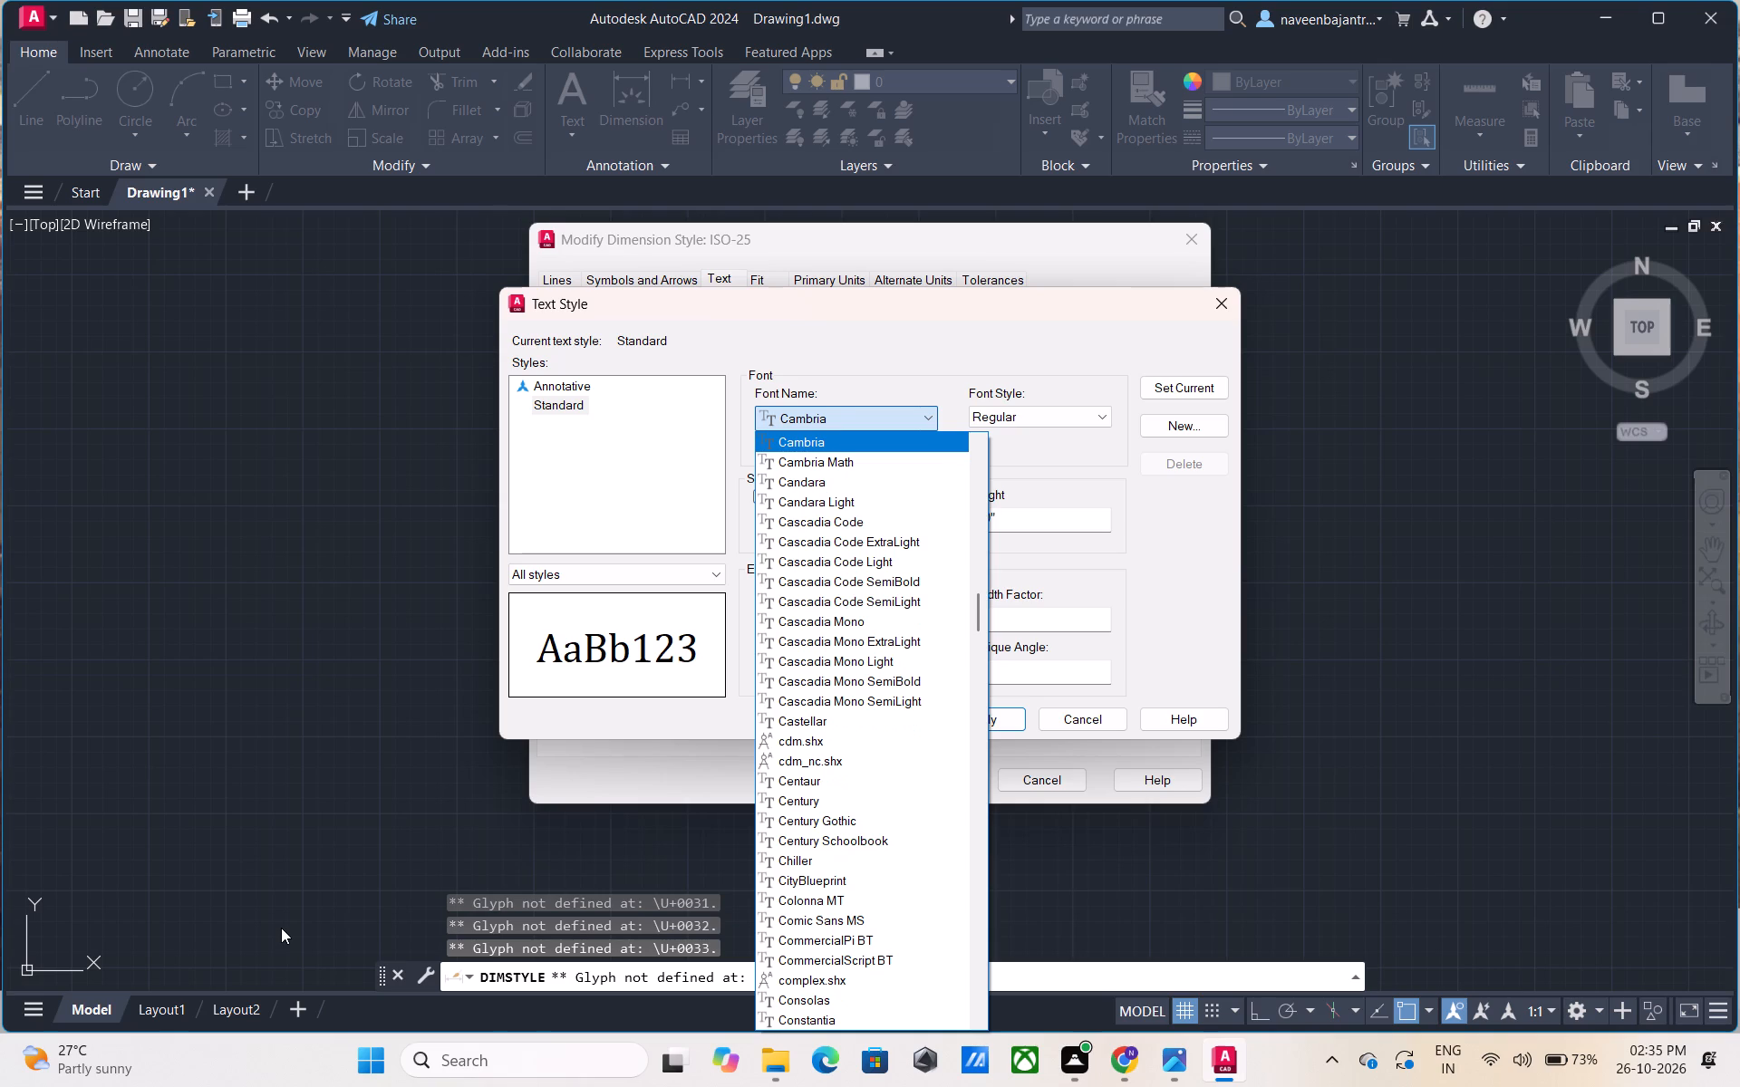
{"action": "key", "text": "Down"}
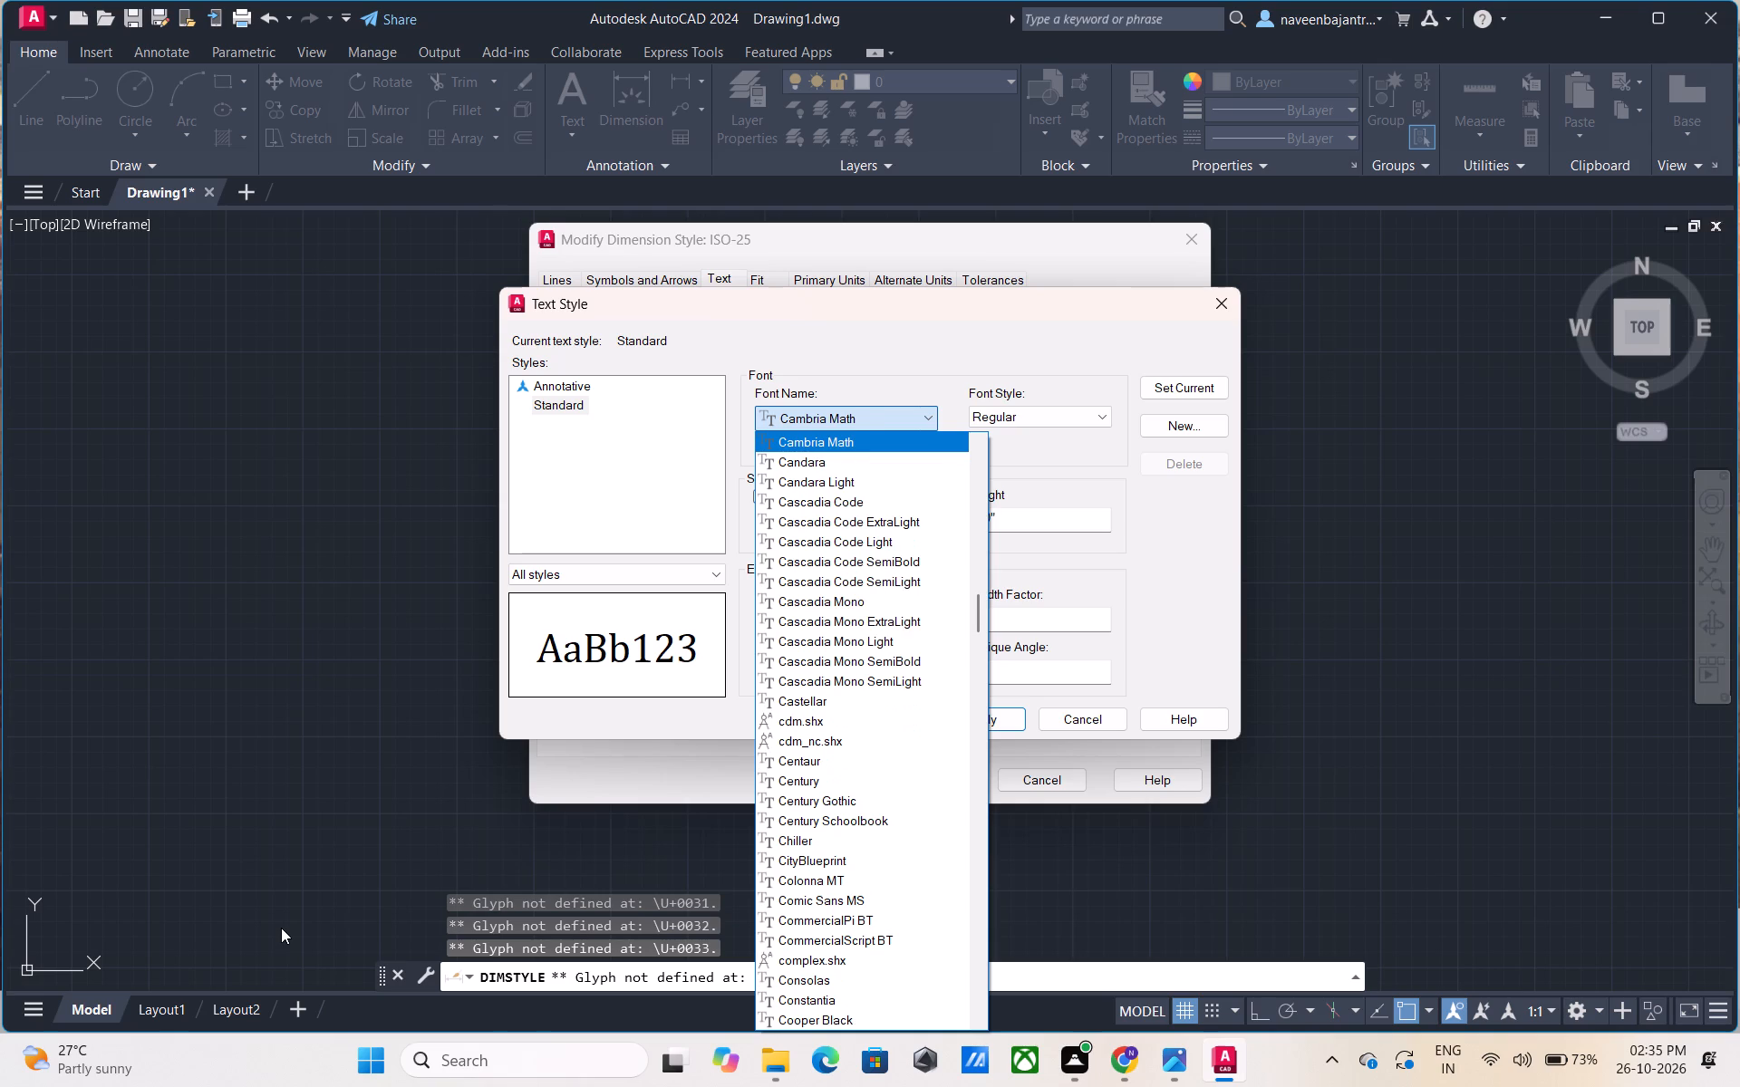
{"action": "key", "text": "Down"}
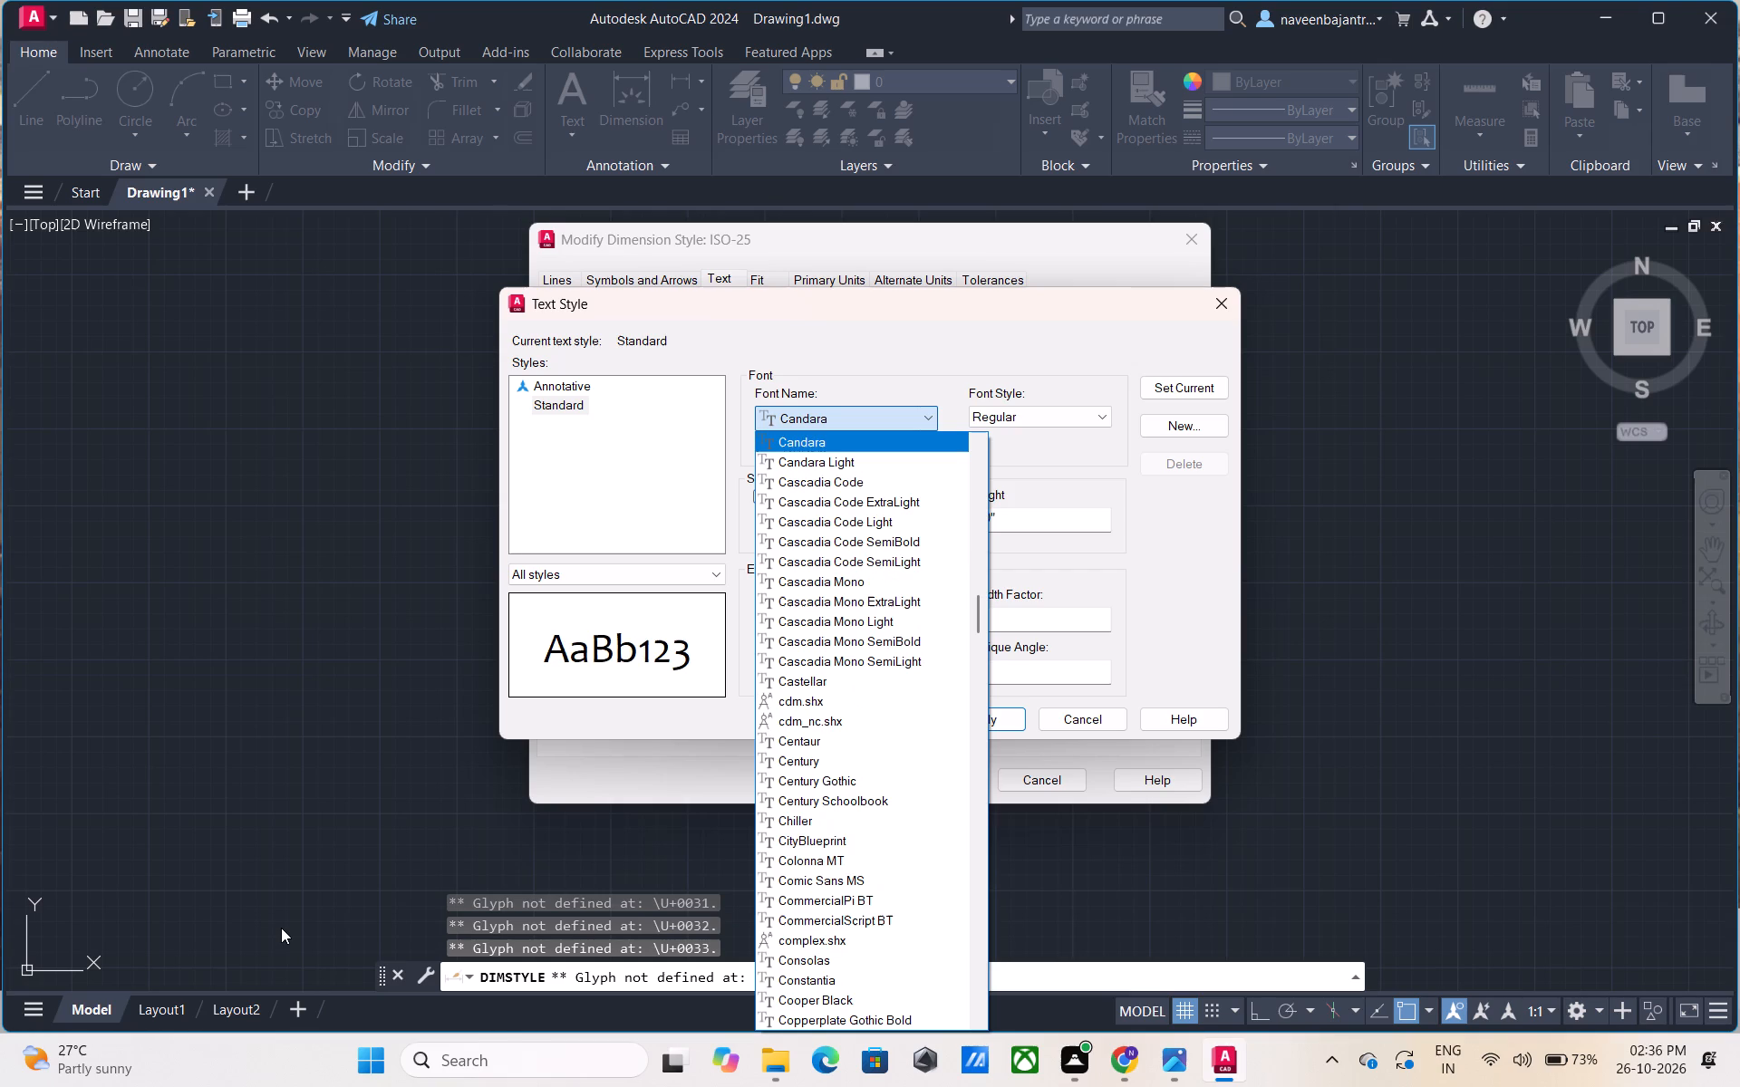
{"action": "key", "text": "Down"}
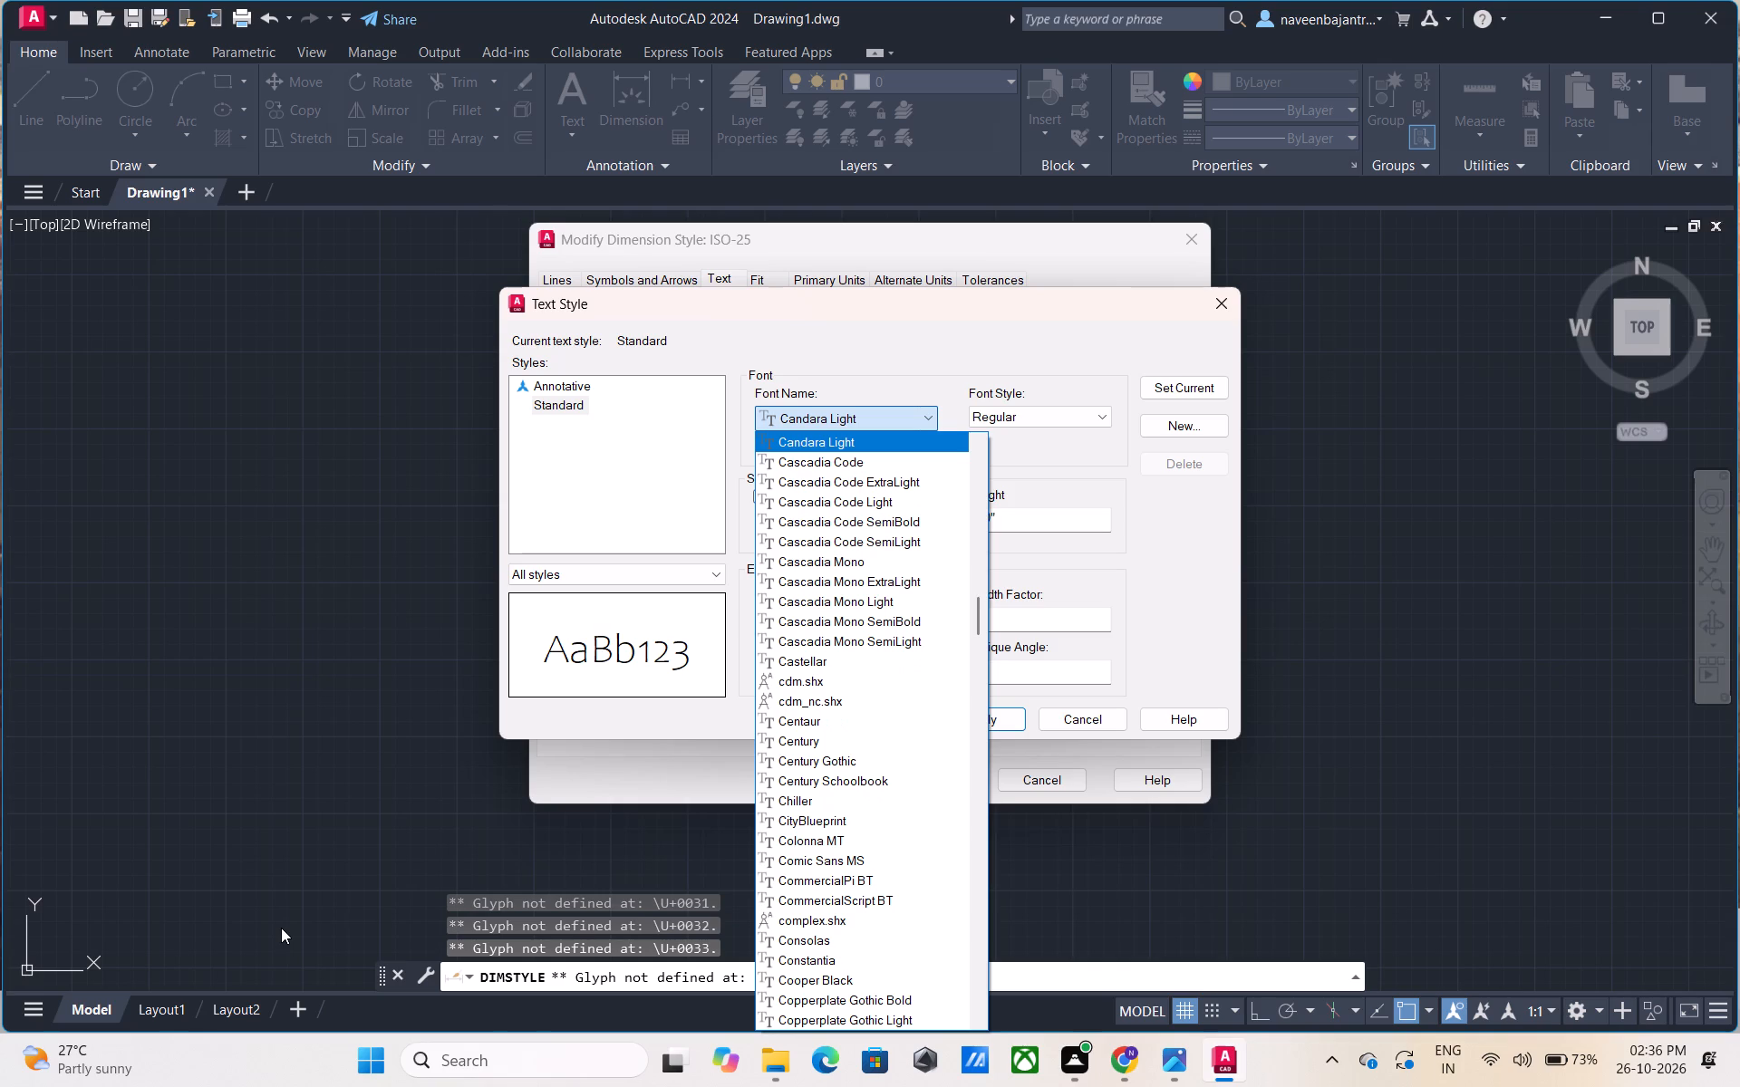
Preview the Cascadia font variants for the Standard text style, going forward from Cascadia Code to Cascadia Mono SemiLight.
{"action": "key", "text": "Down"}
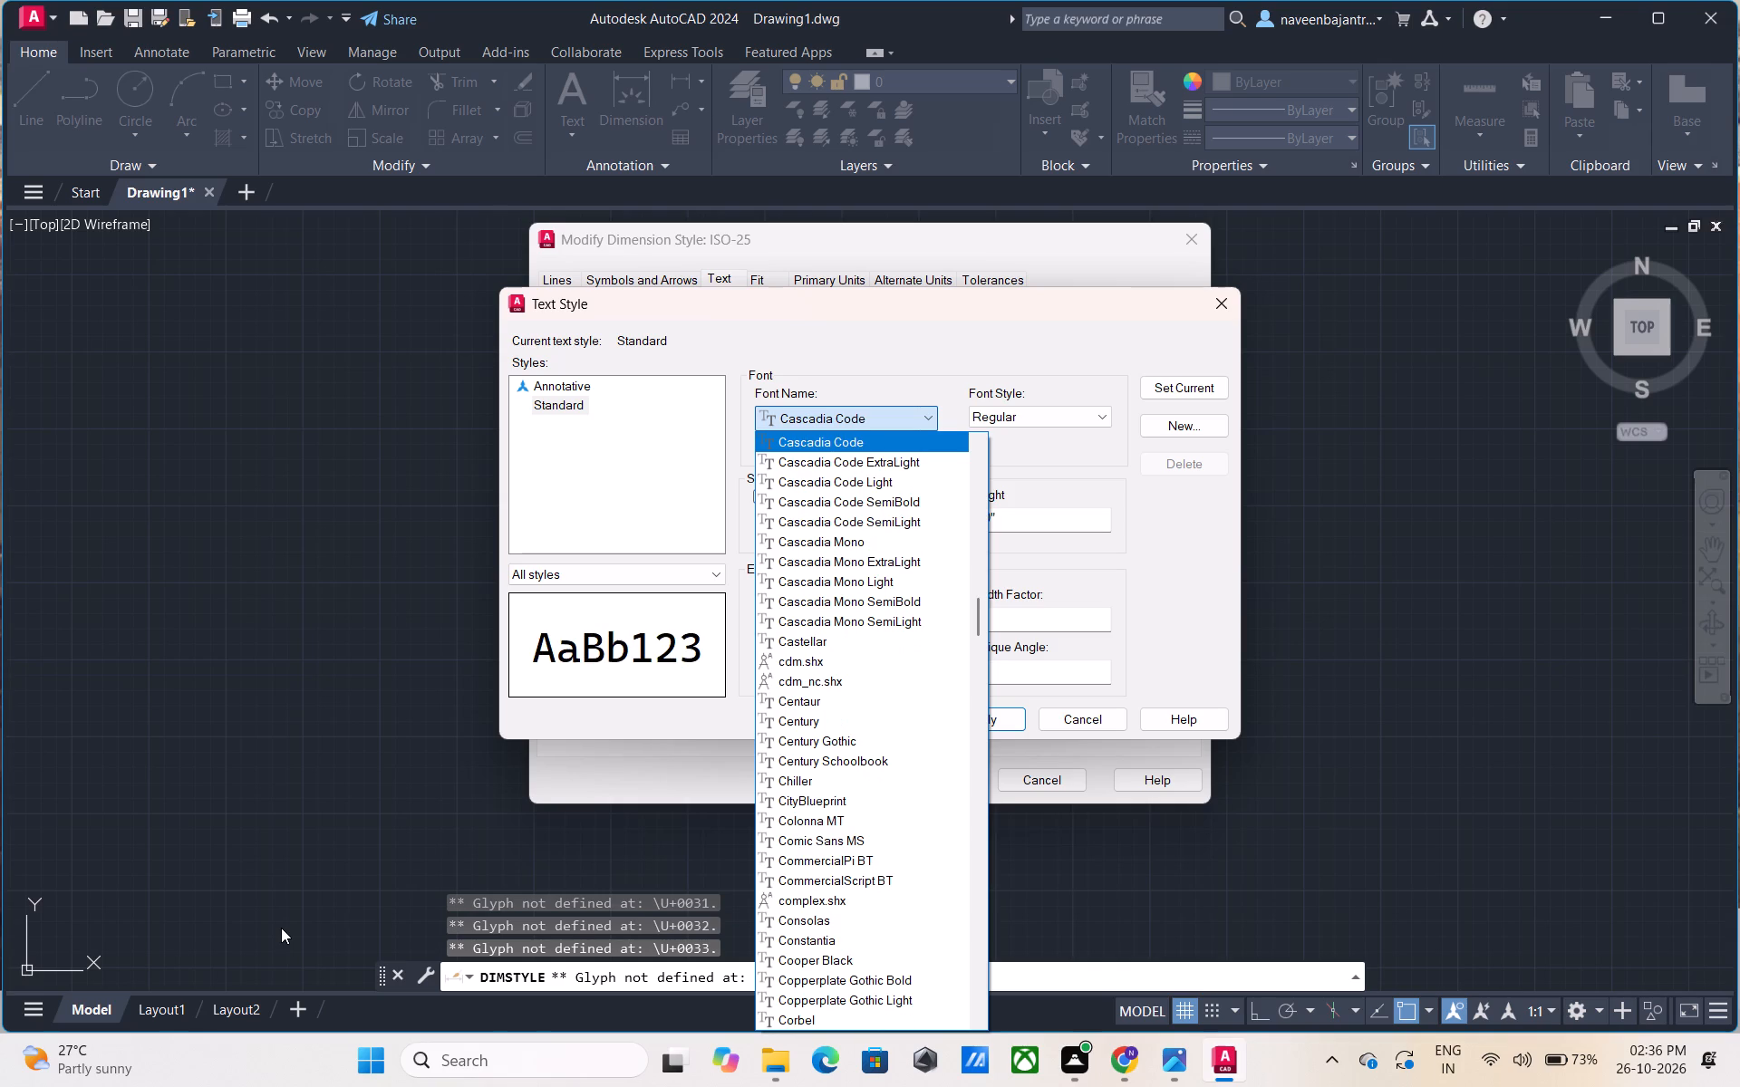
{"action": "left_click", "coordinate": [278, 929]}
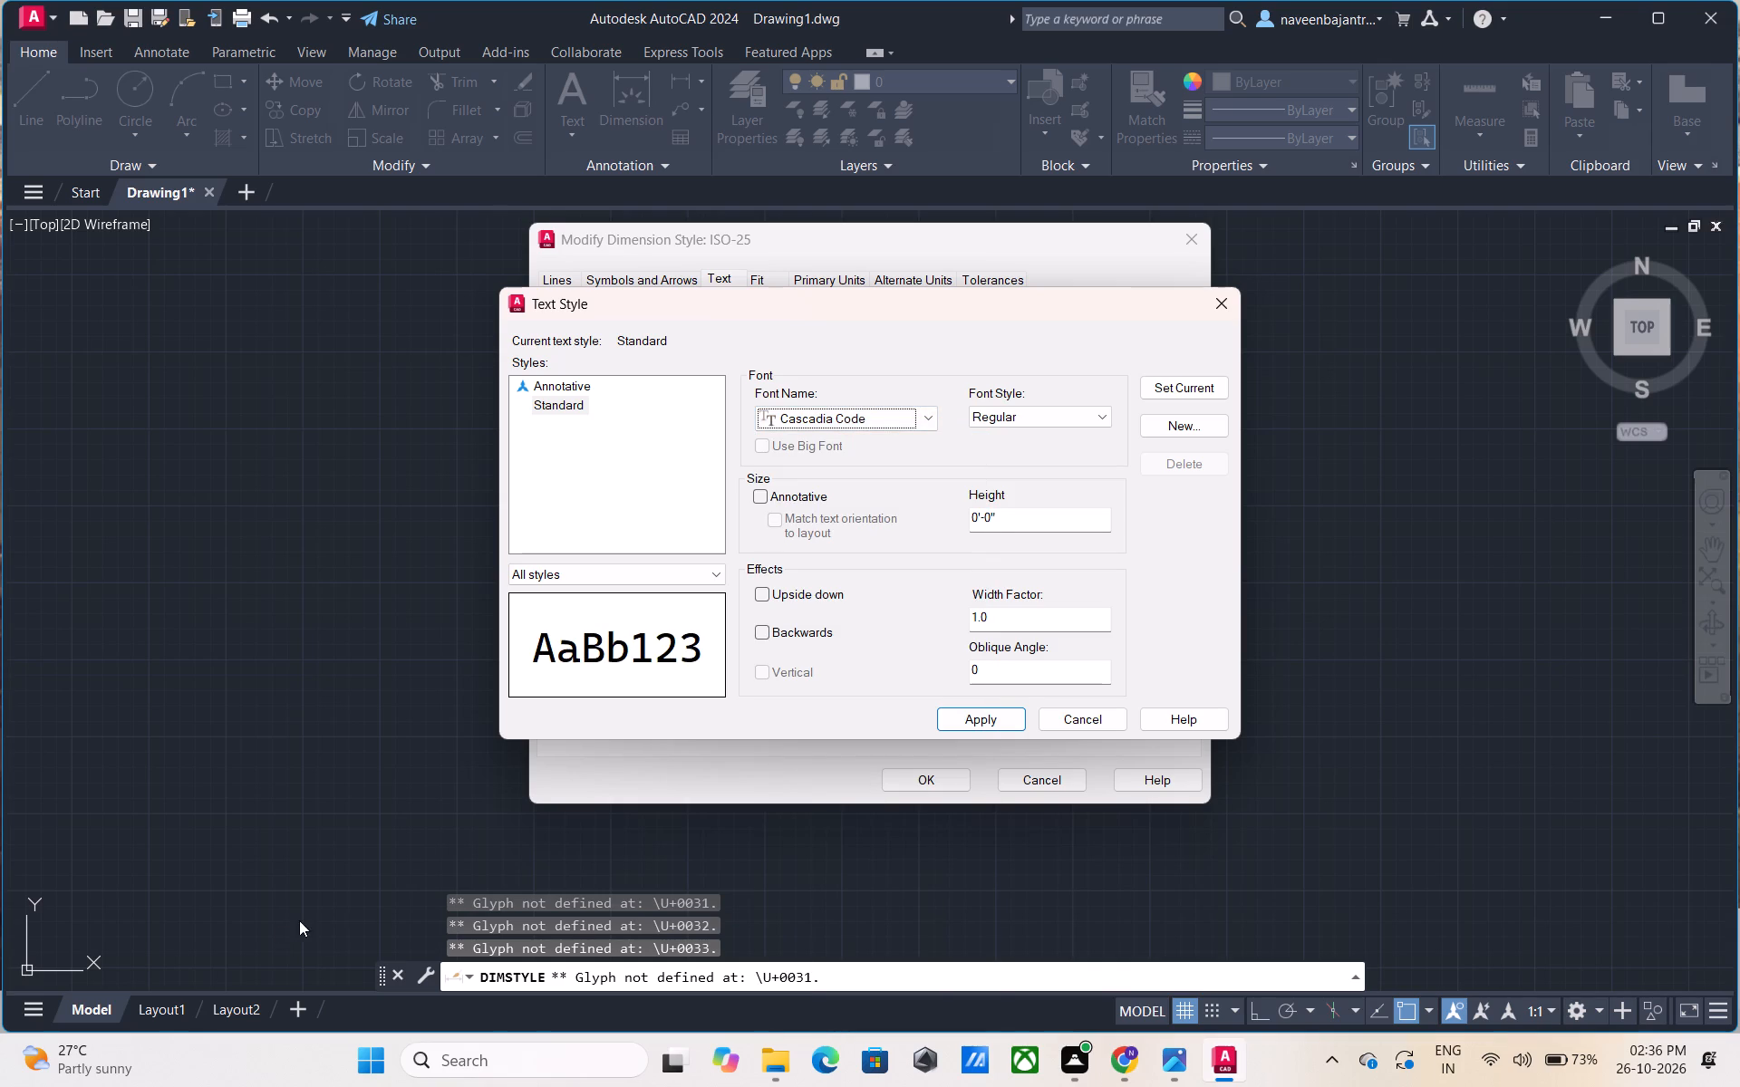
{"action": "left_click", "coordinate": [923, 423]}
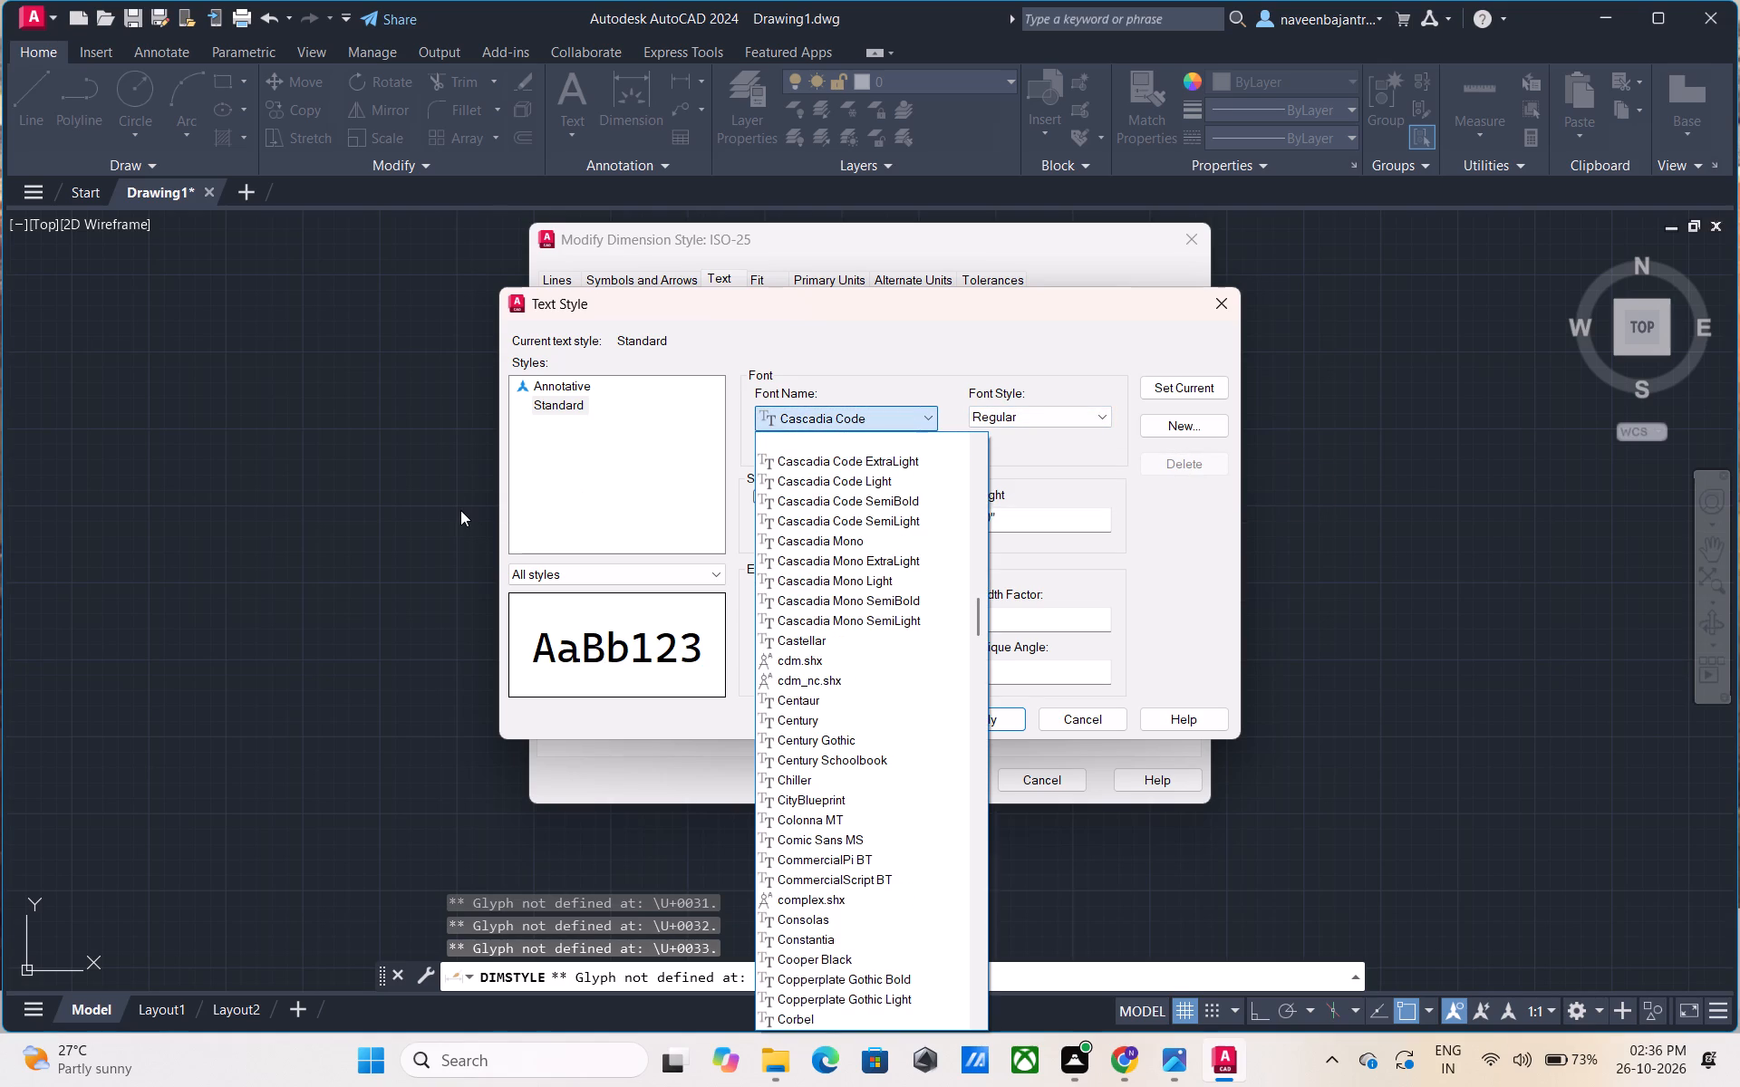
{"action": "key", "text": "Down"}
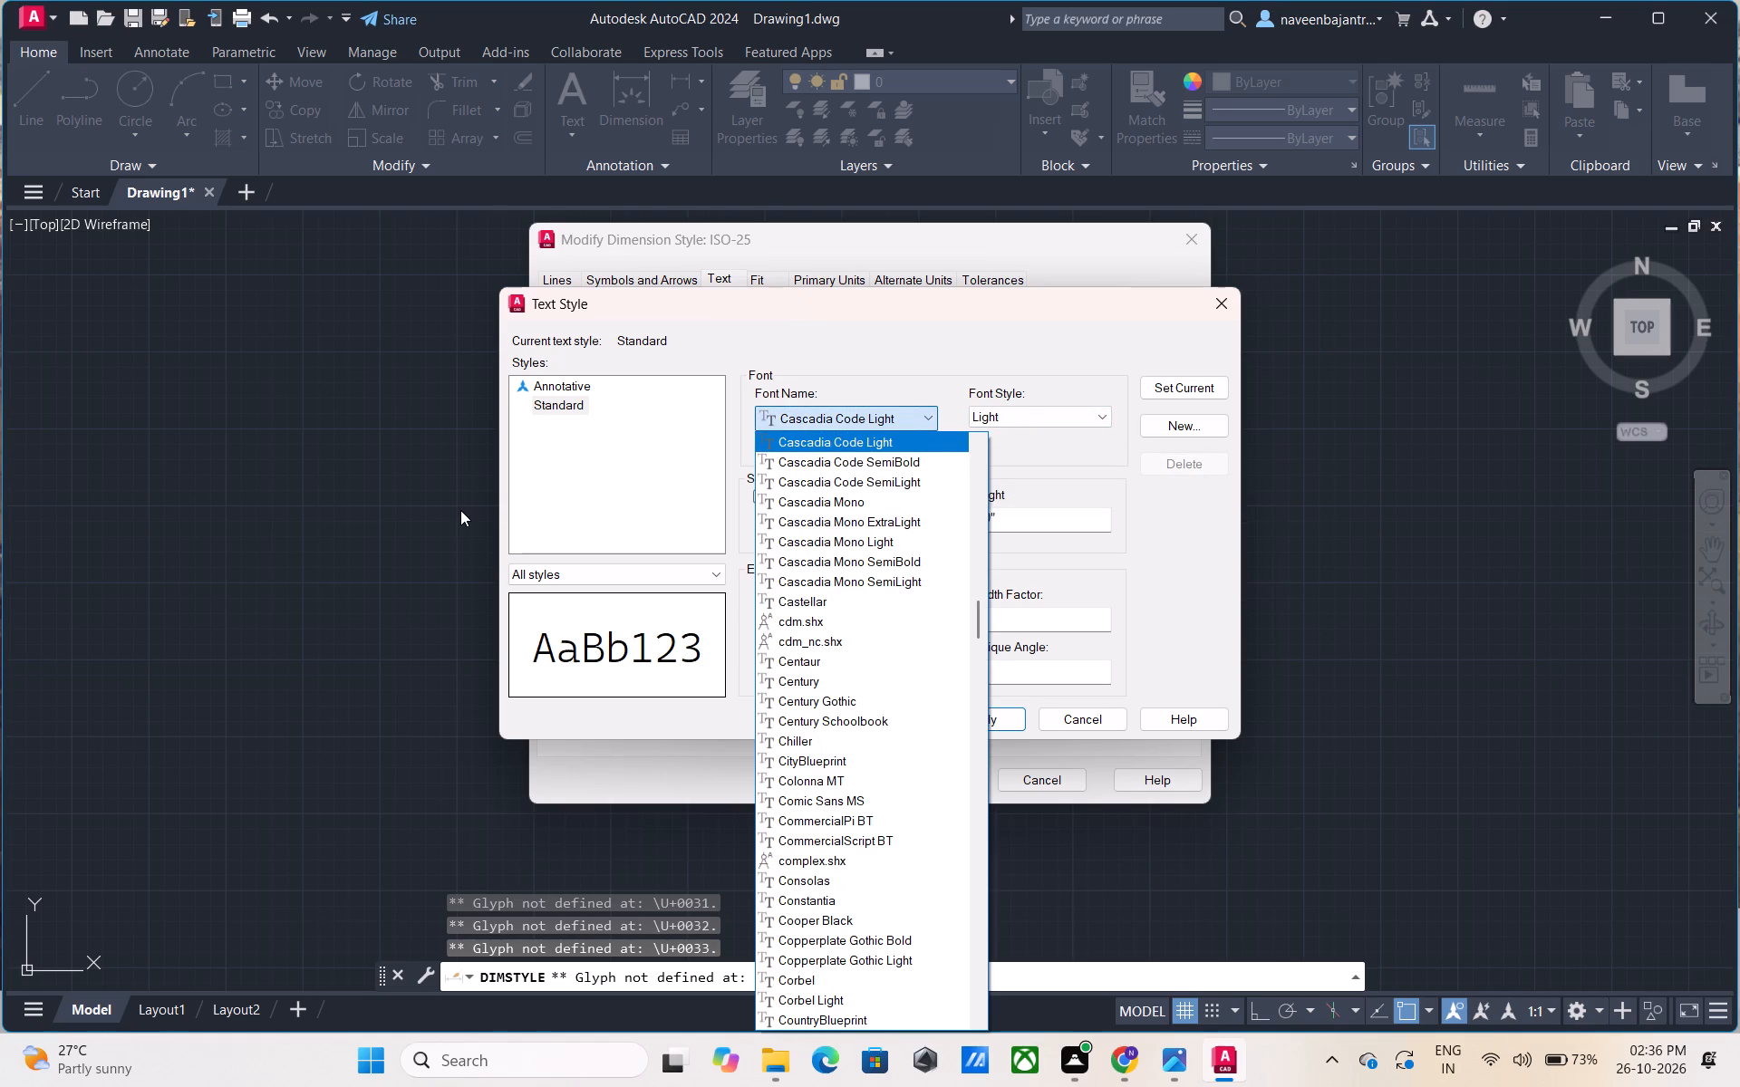
{"action": "key", "text": "Down"}
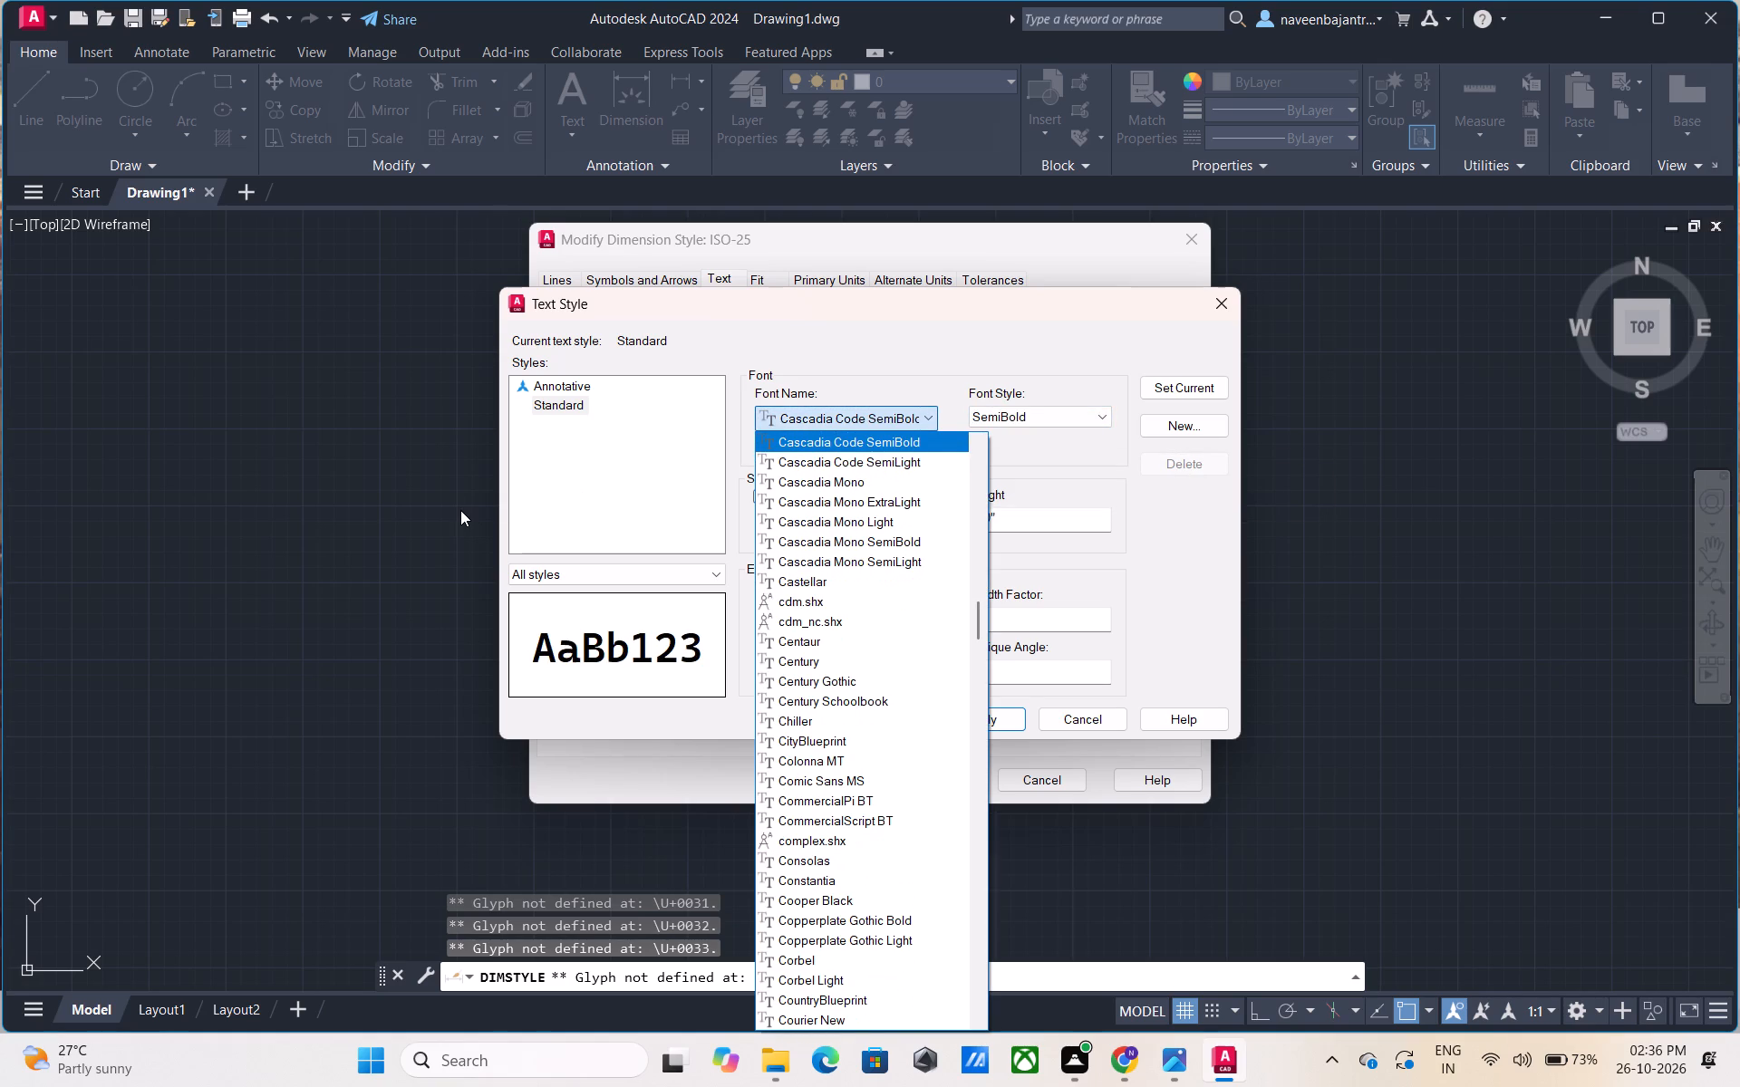
{"action": "key", "text": "Down"}
{"action": "key", "text": "Down"}
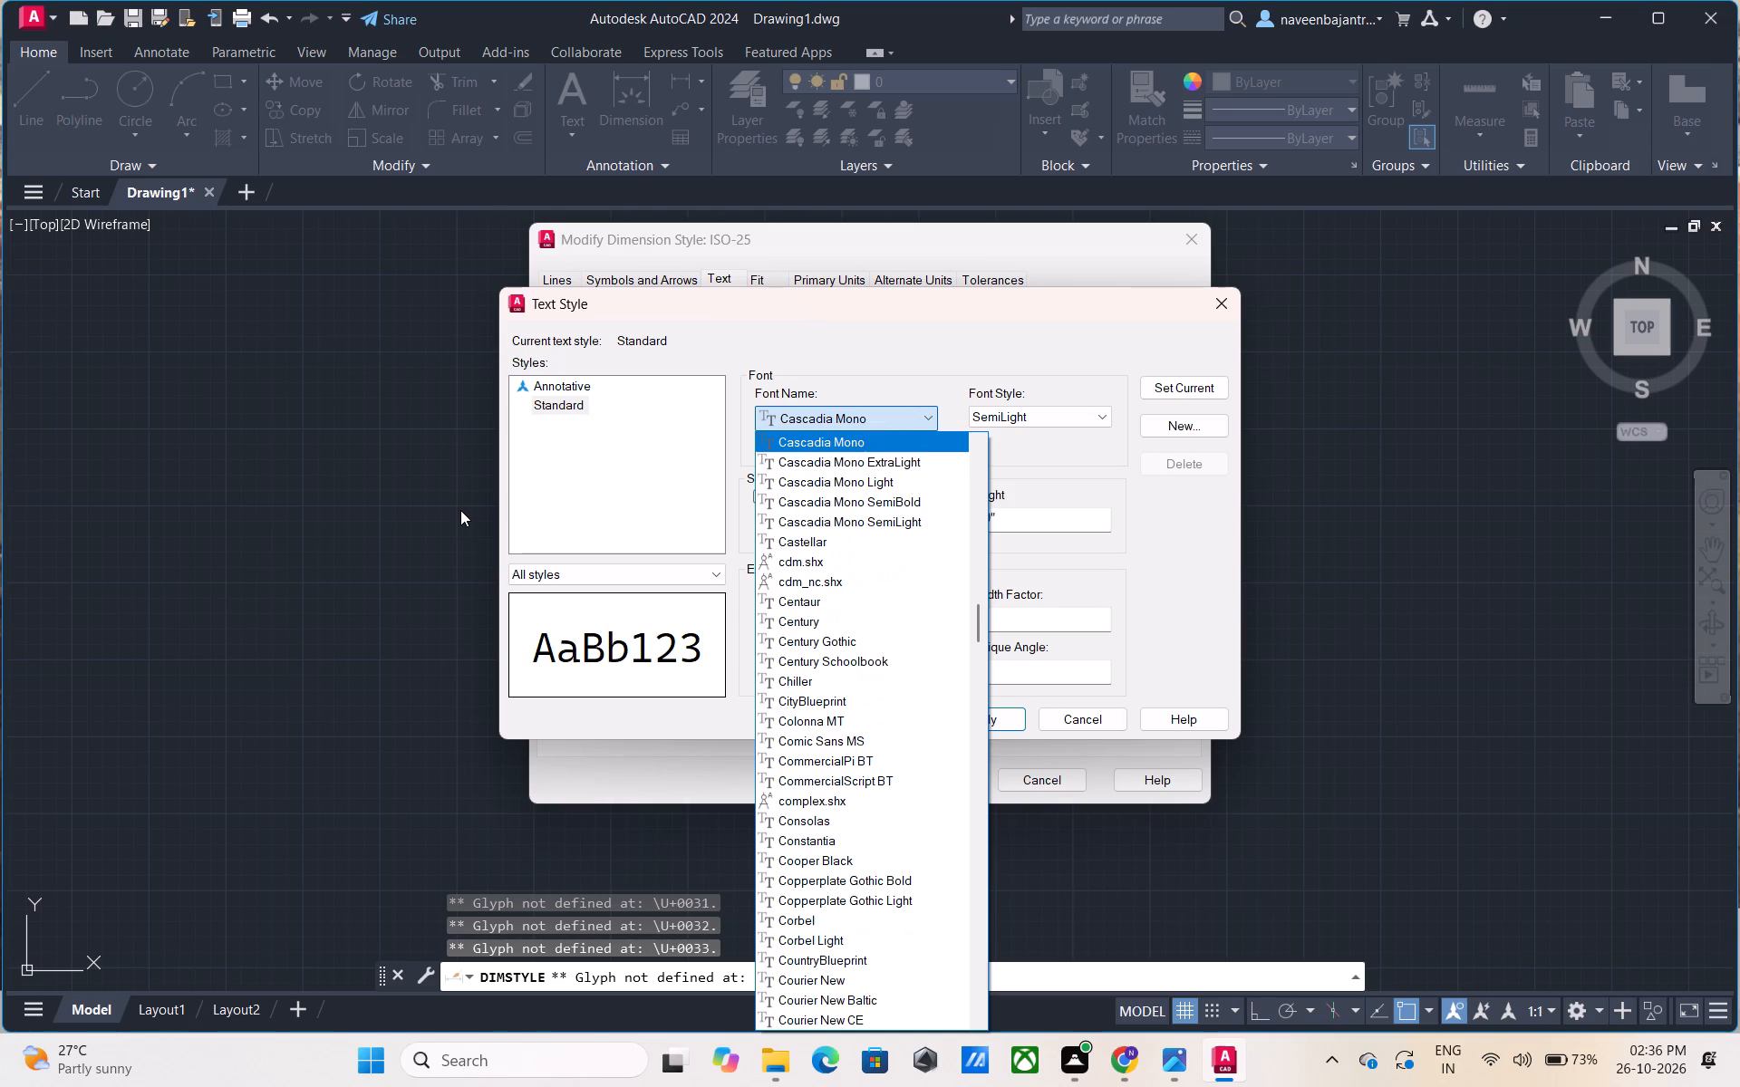
{"action": "key", "text": "Down"}
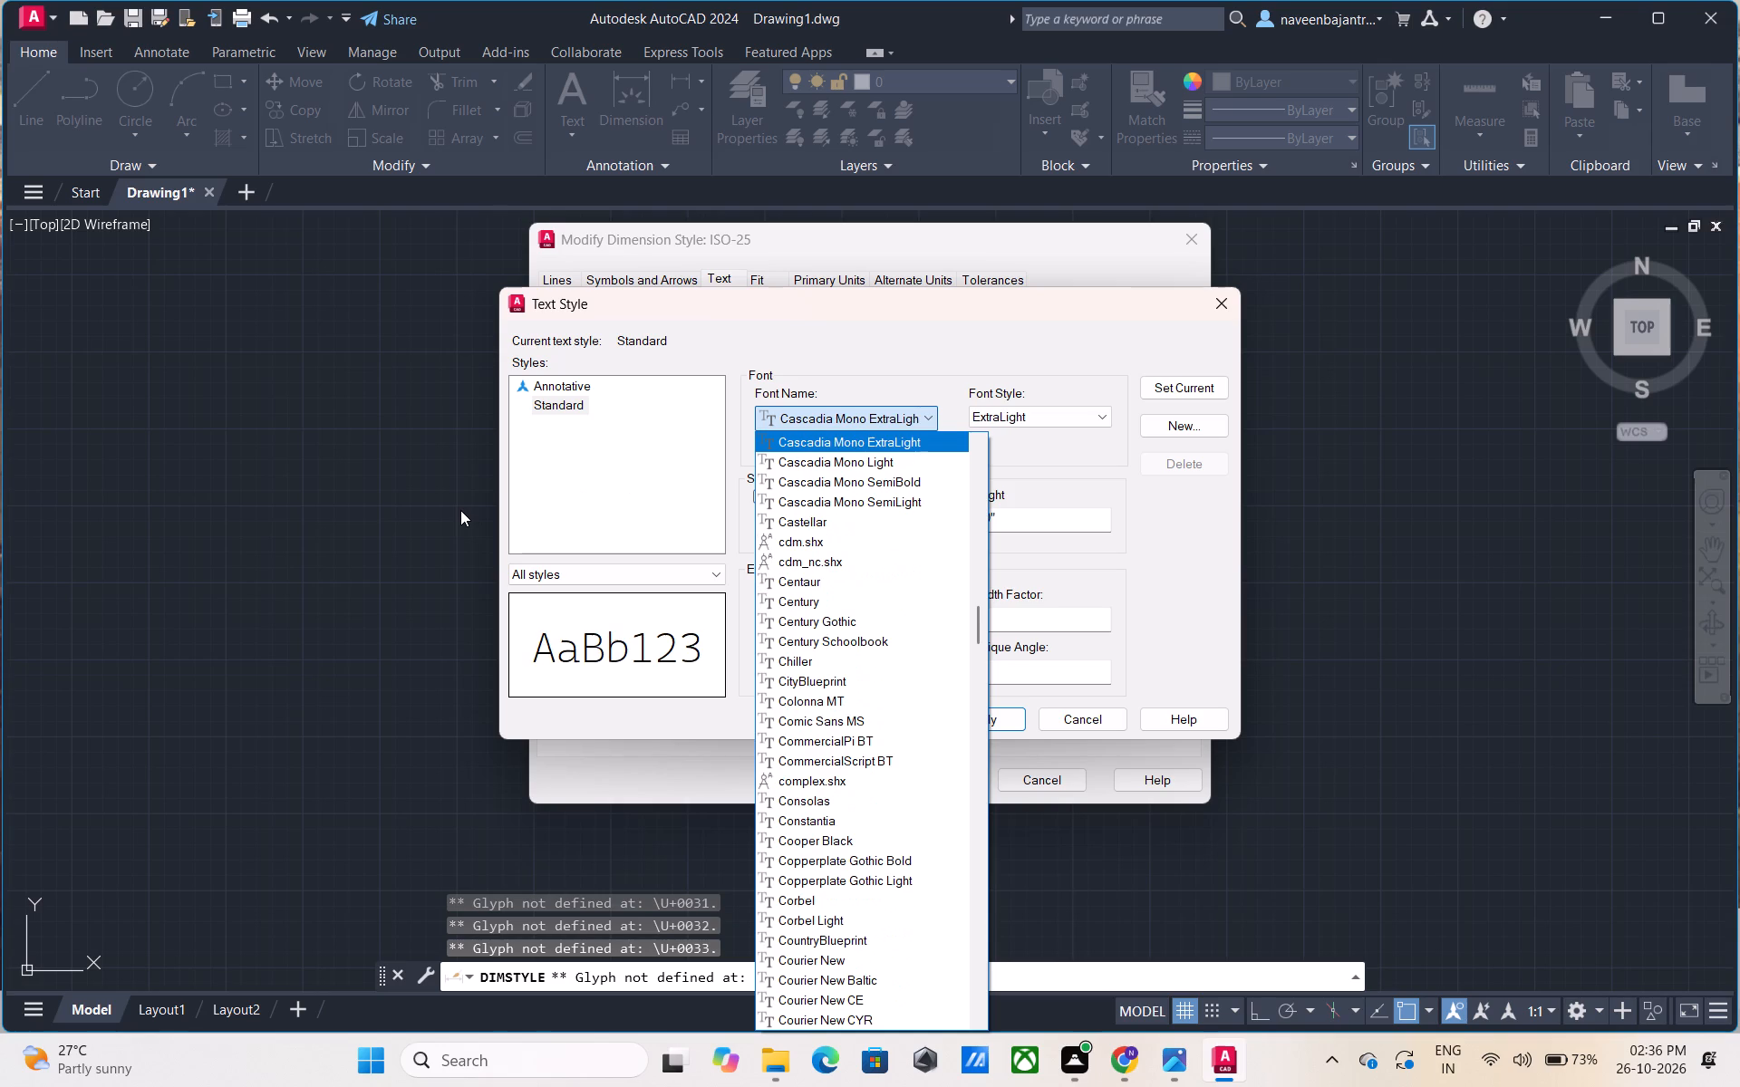
{"action": "key", "text": "Down"}
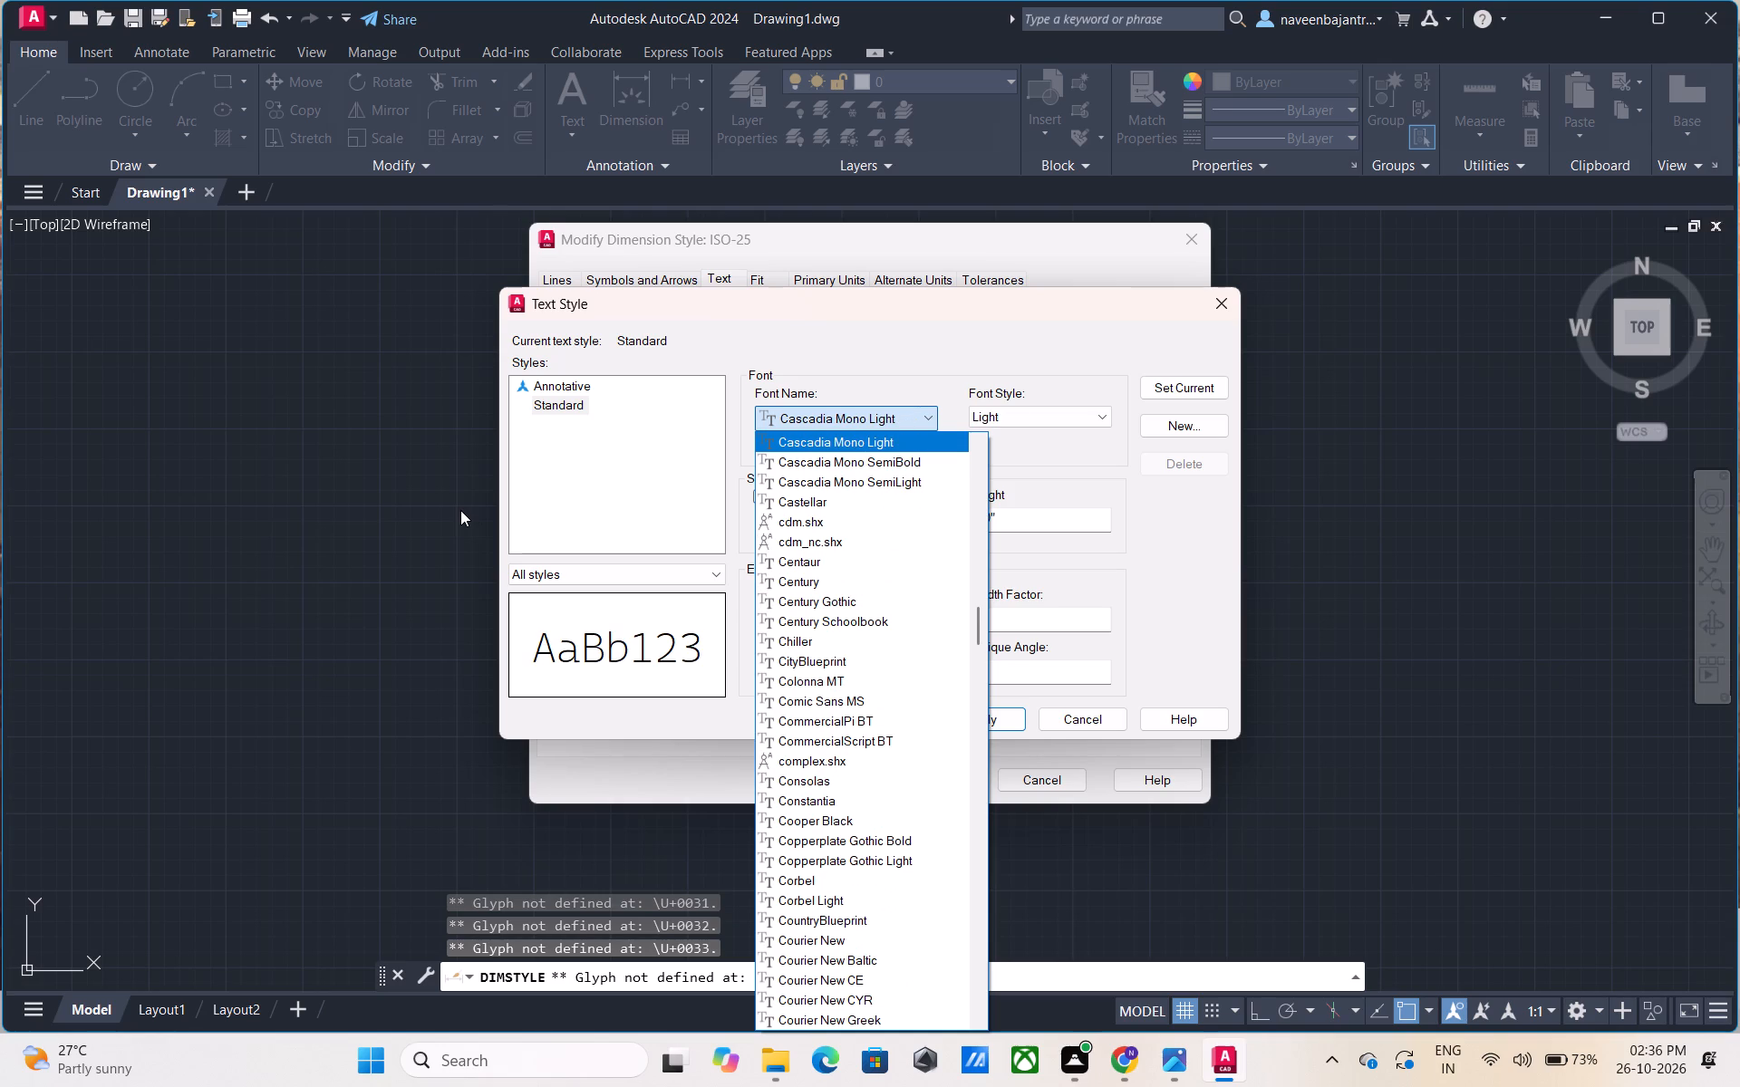
{"action": "key", "text": "Down"}
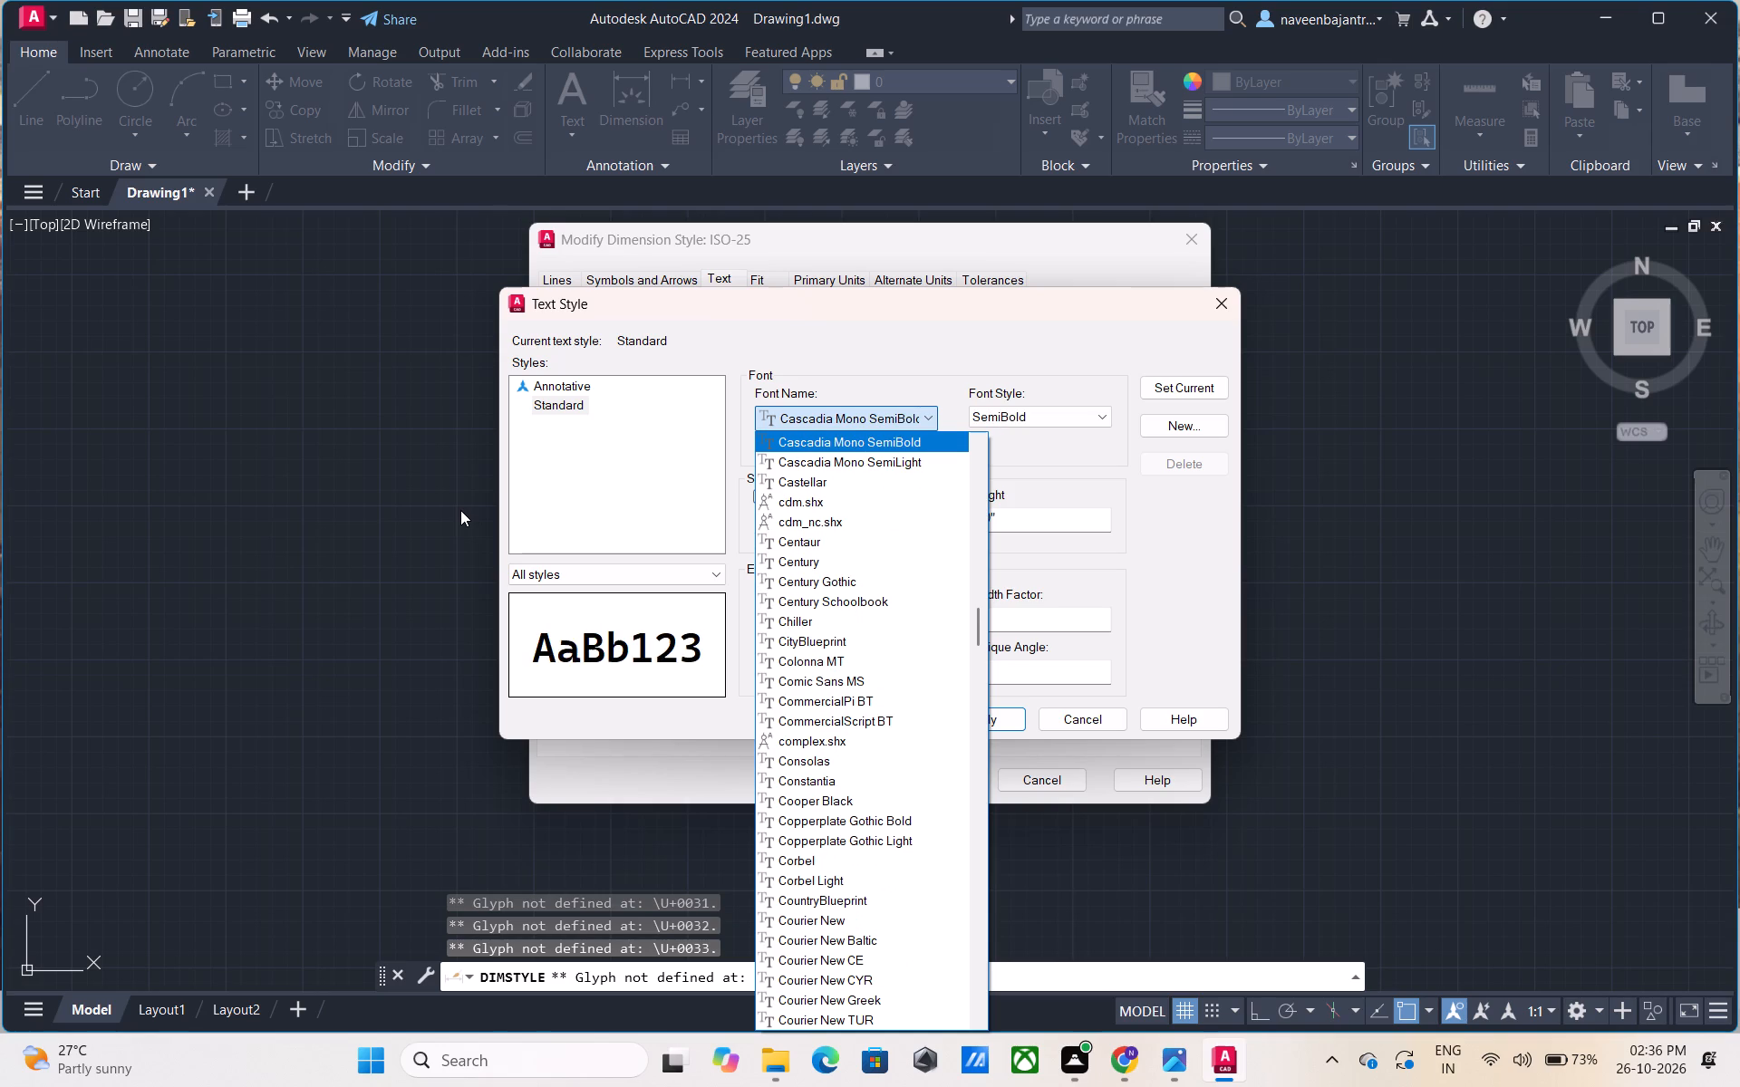
{"action": "key", "text": "Down"}
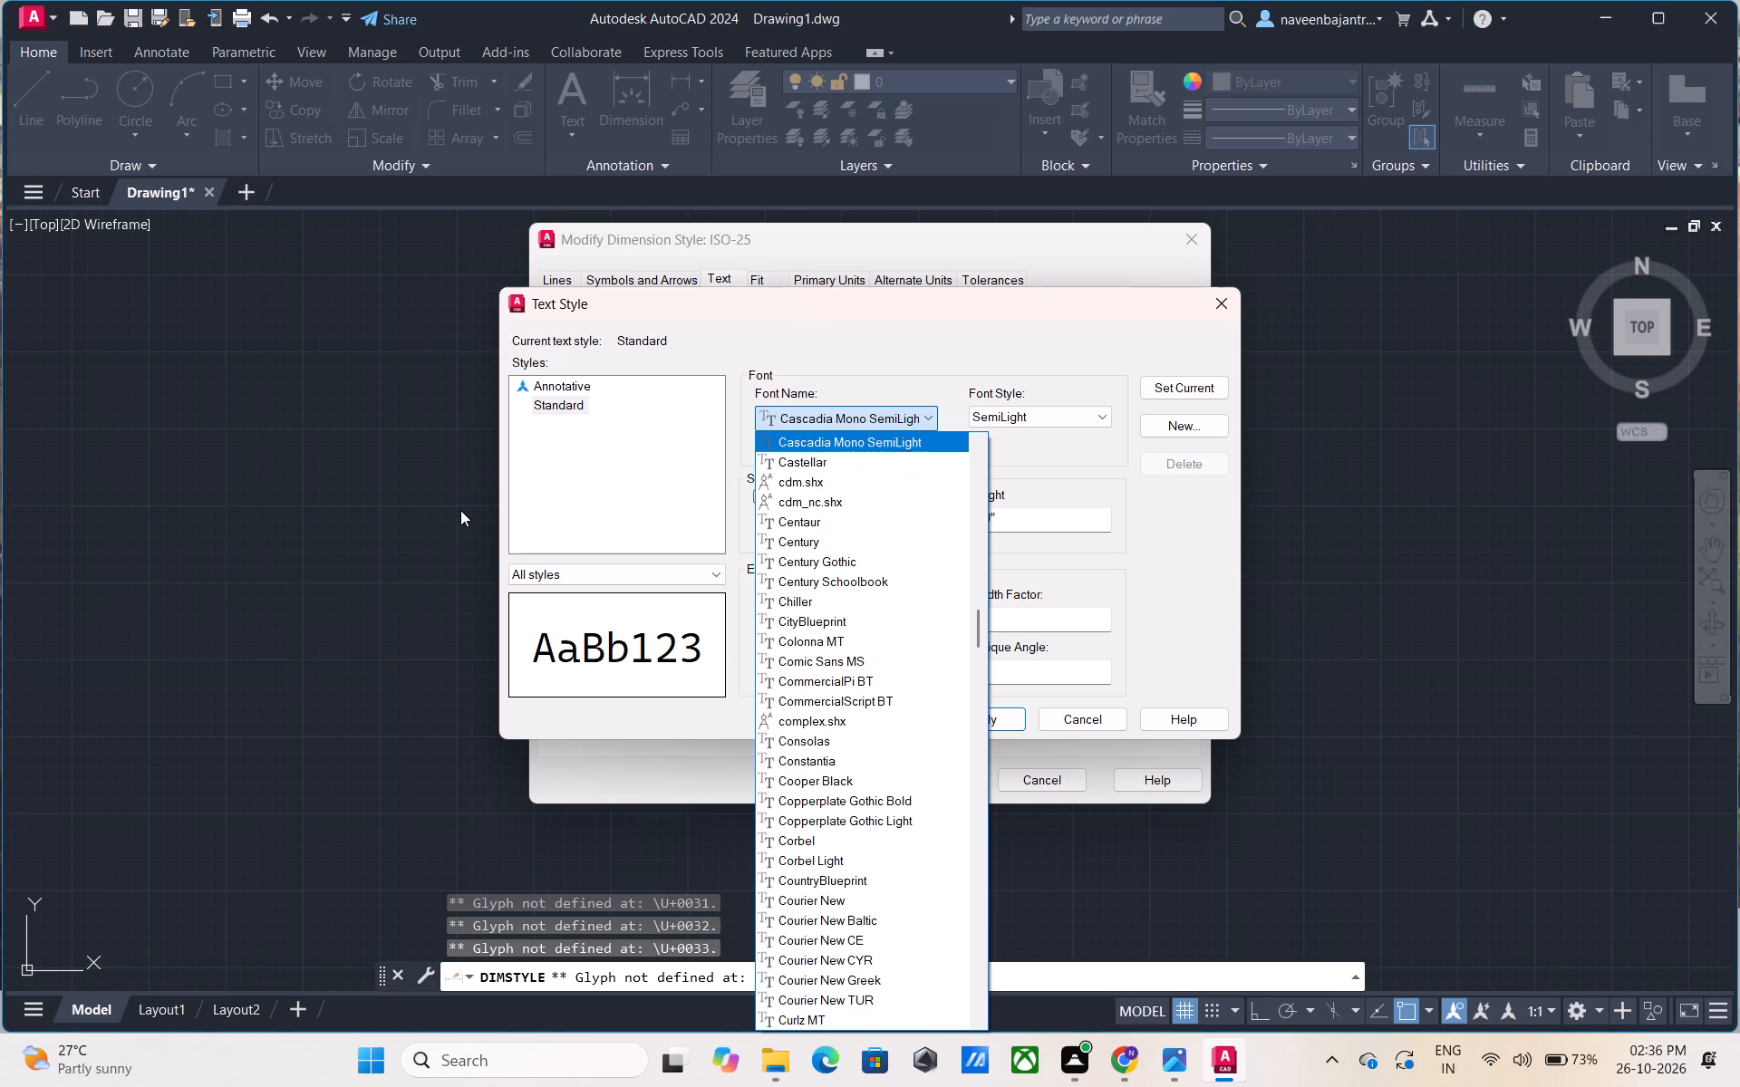
Preview fonts for the Standard text style one by one, going forward from Castellar to CityBlueprint.
{"action": "key", "text": "Down"}
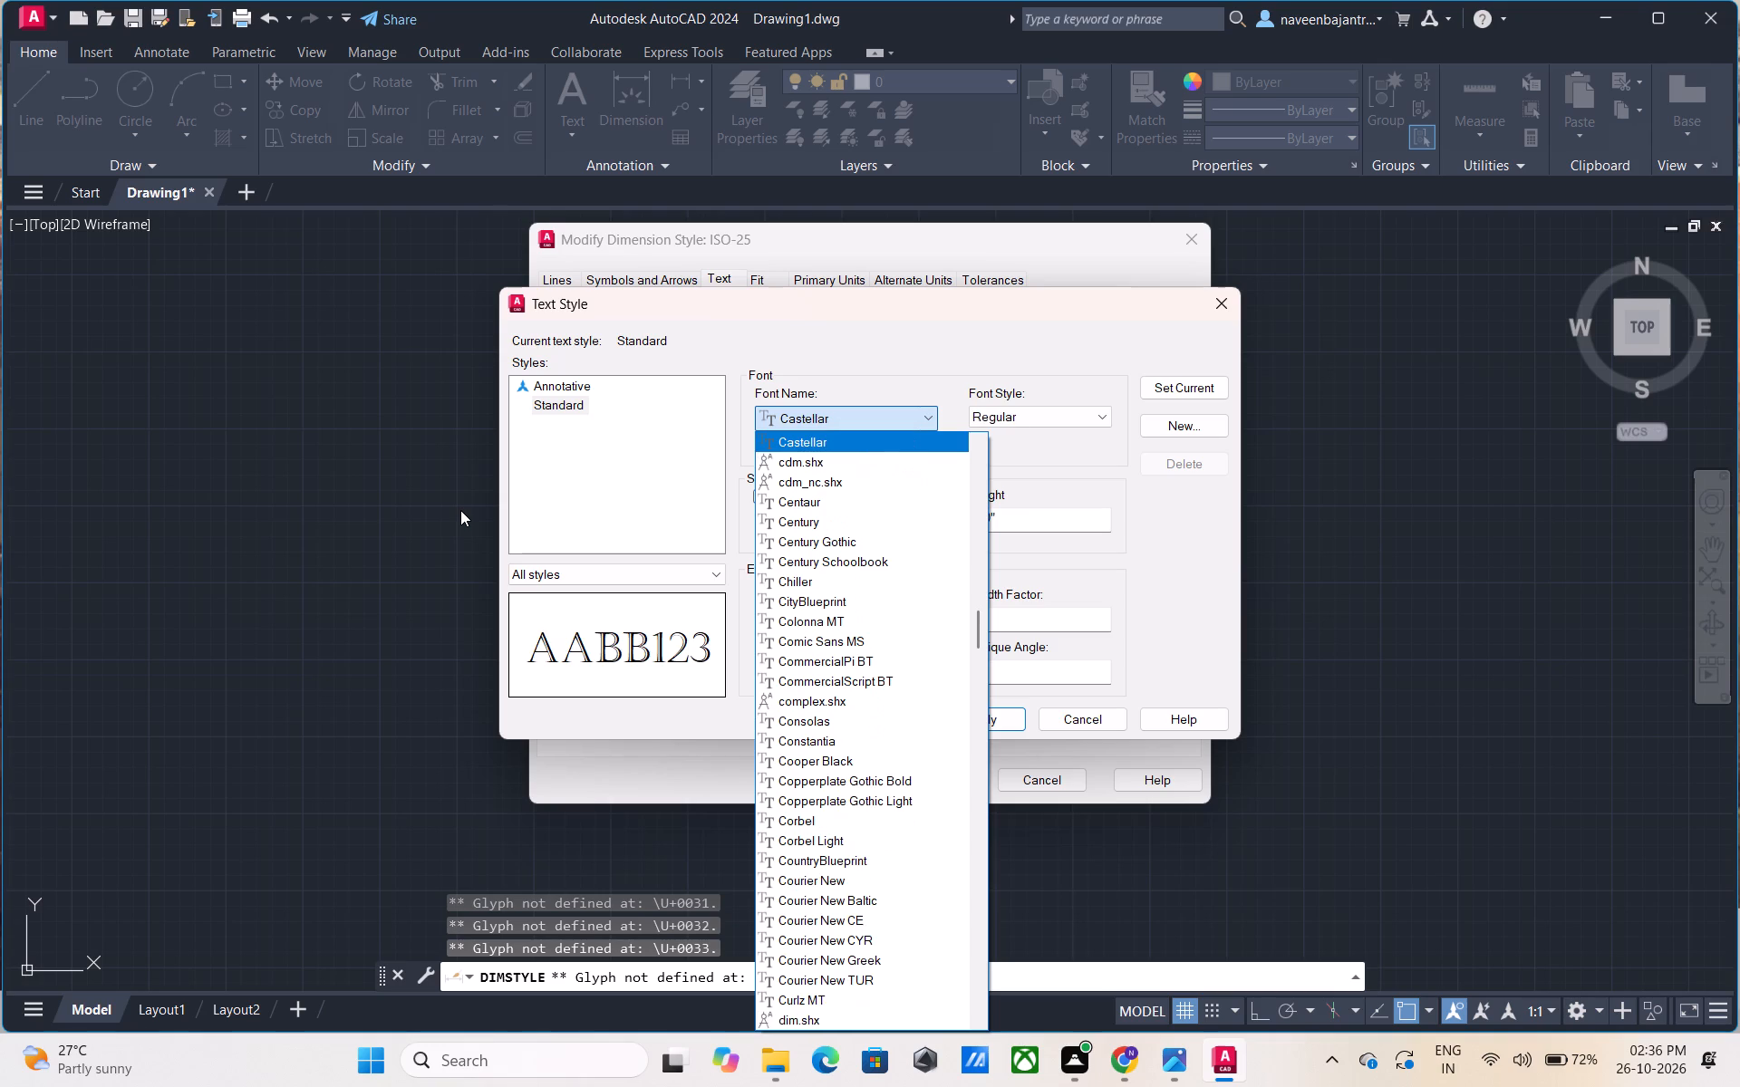
{"action": "key", "text": "Down"}
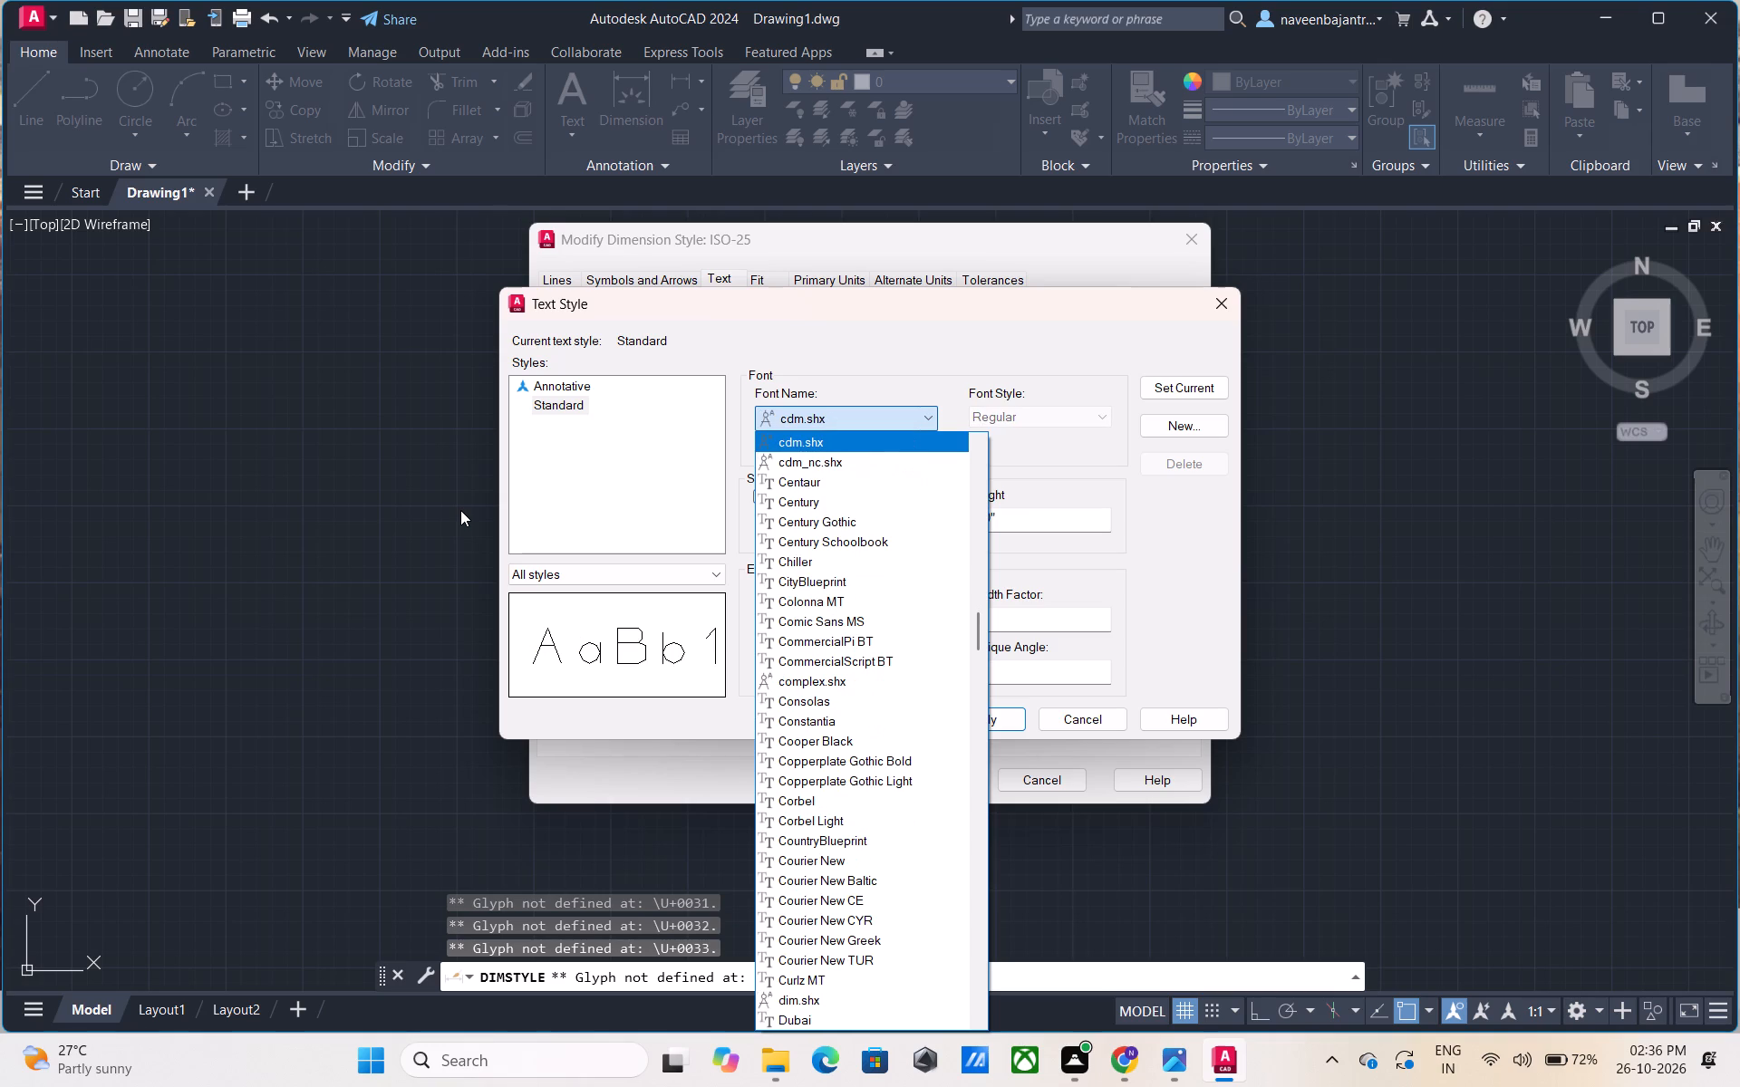
{"action": "key", "text": "Down"}
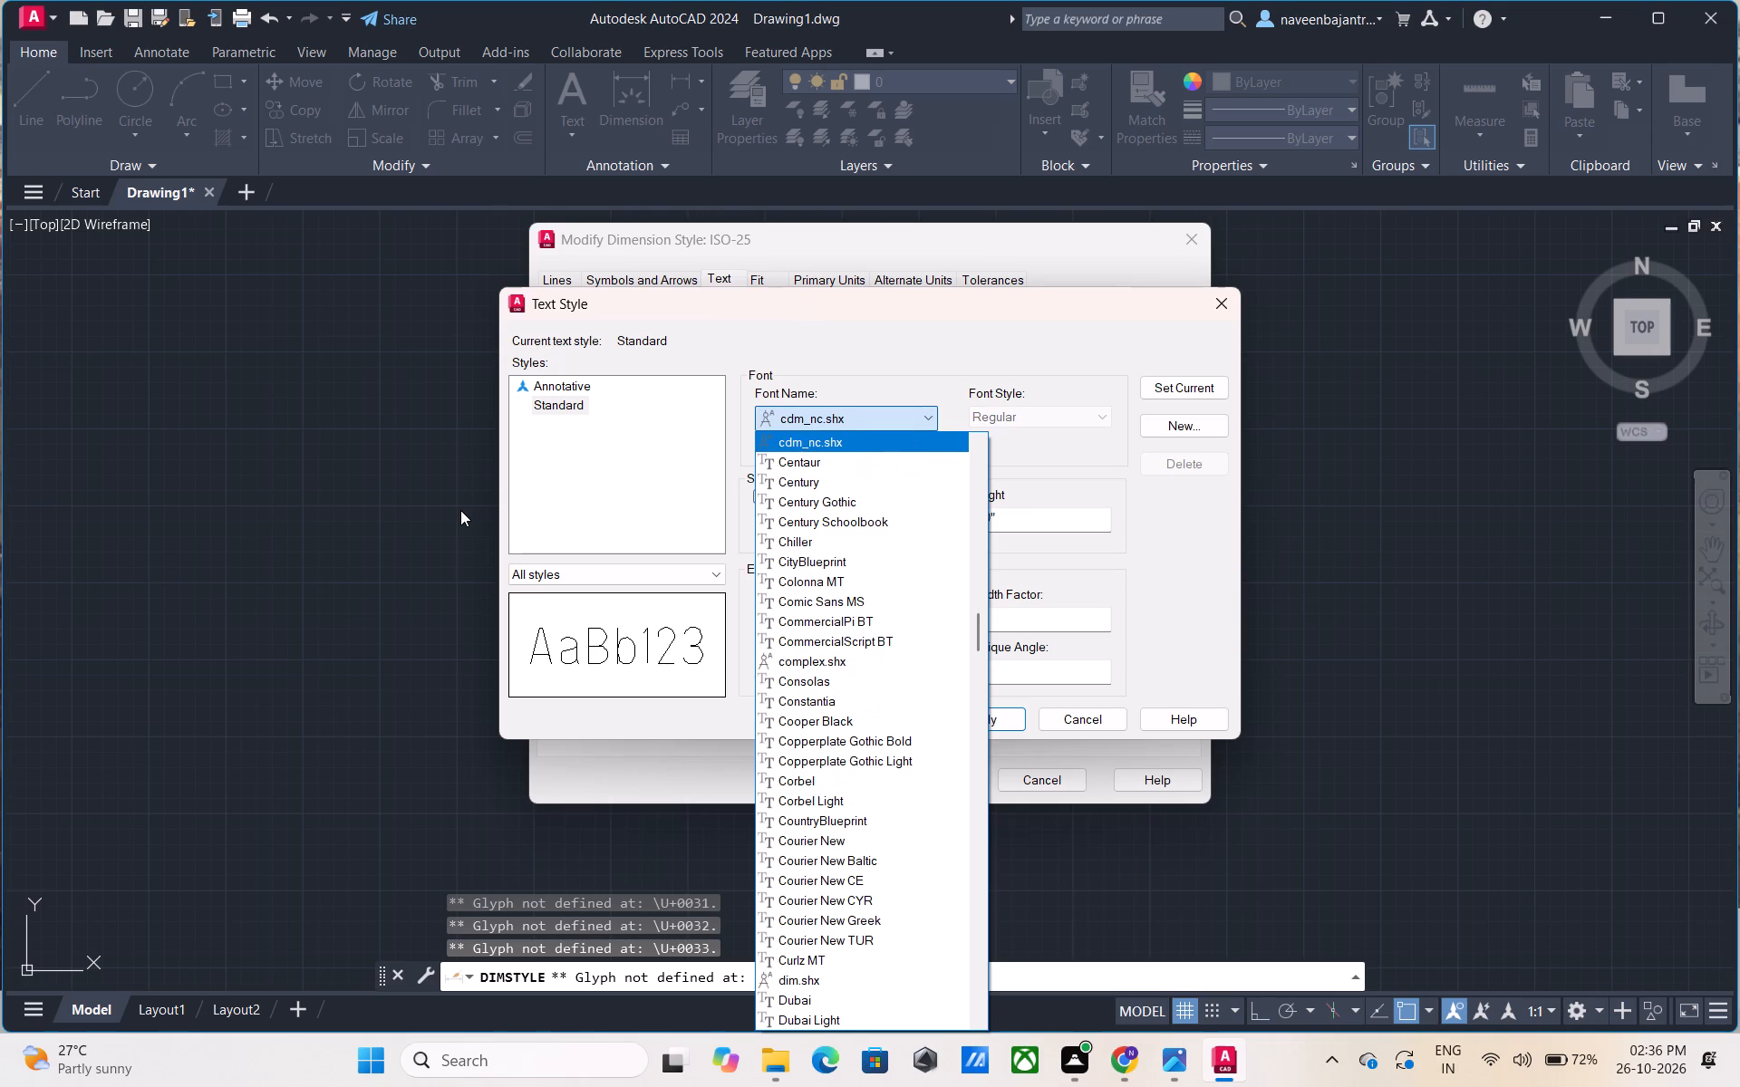
{"action": "key", "text": "Down"}
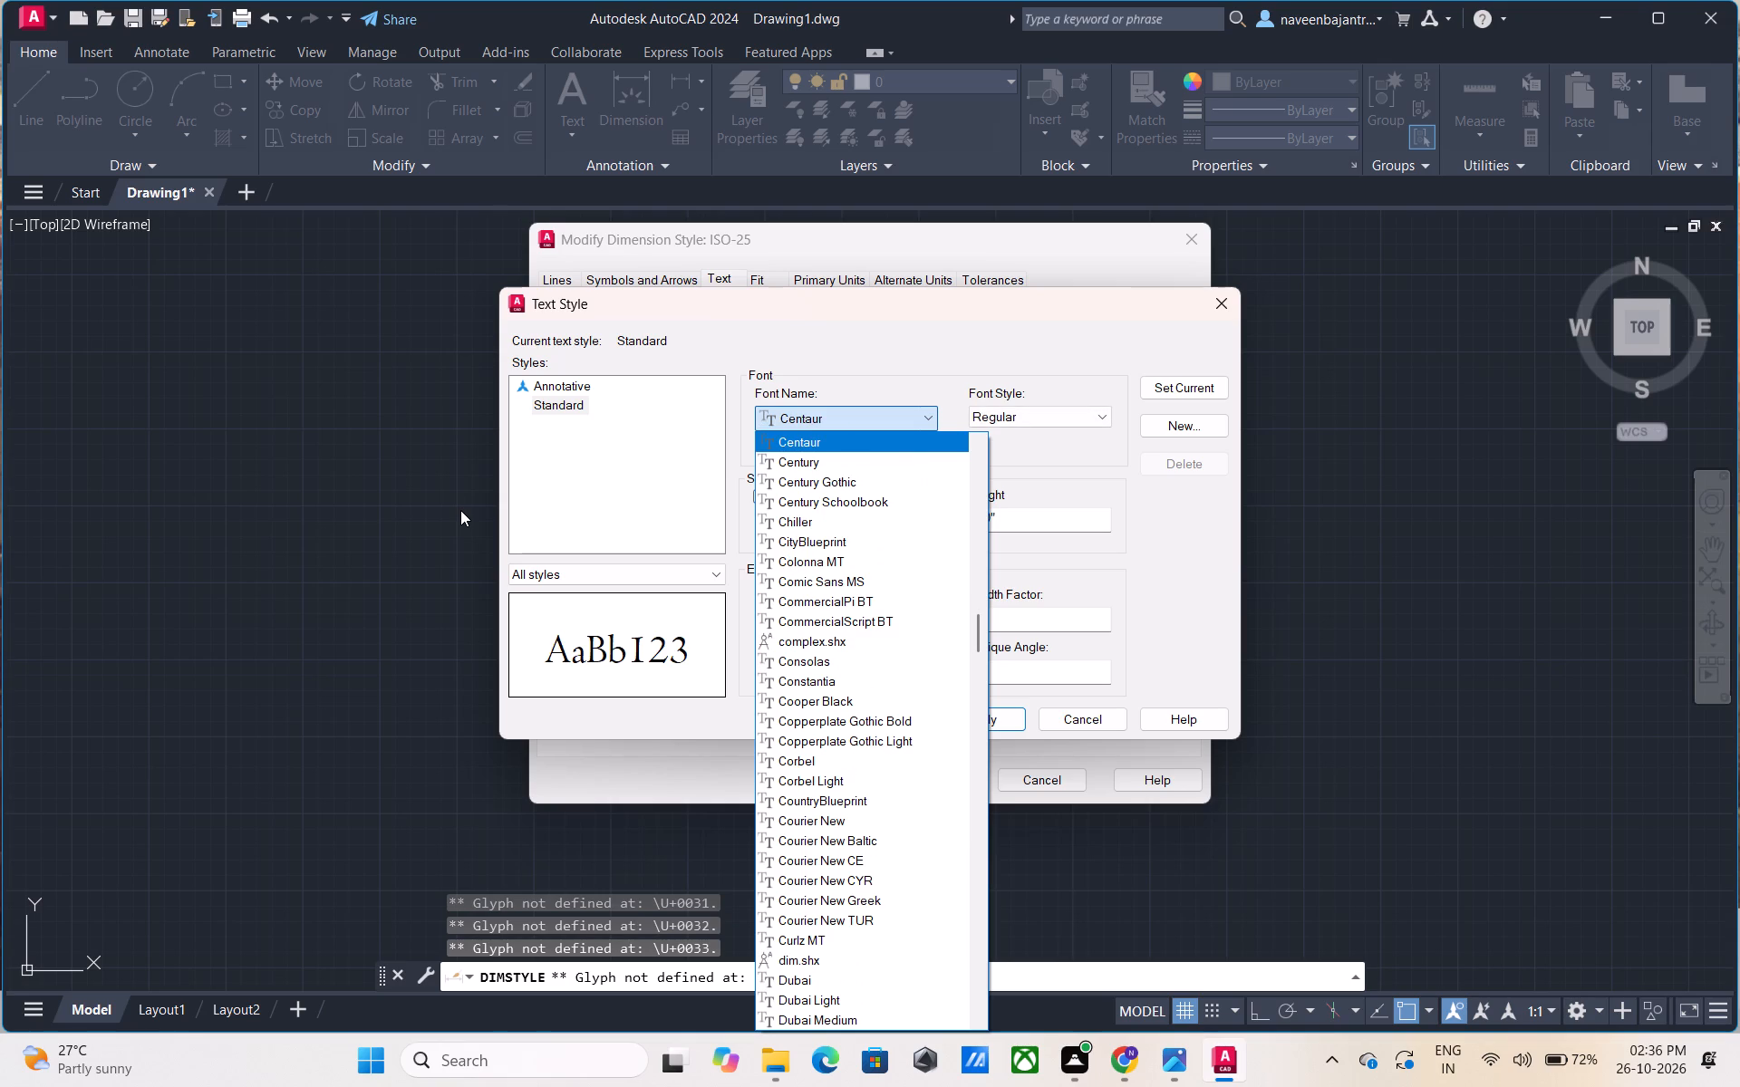
{"action": "key", "text": "Down"}
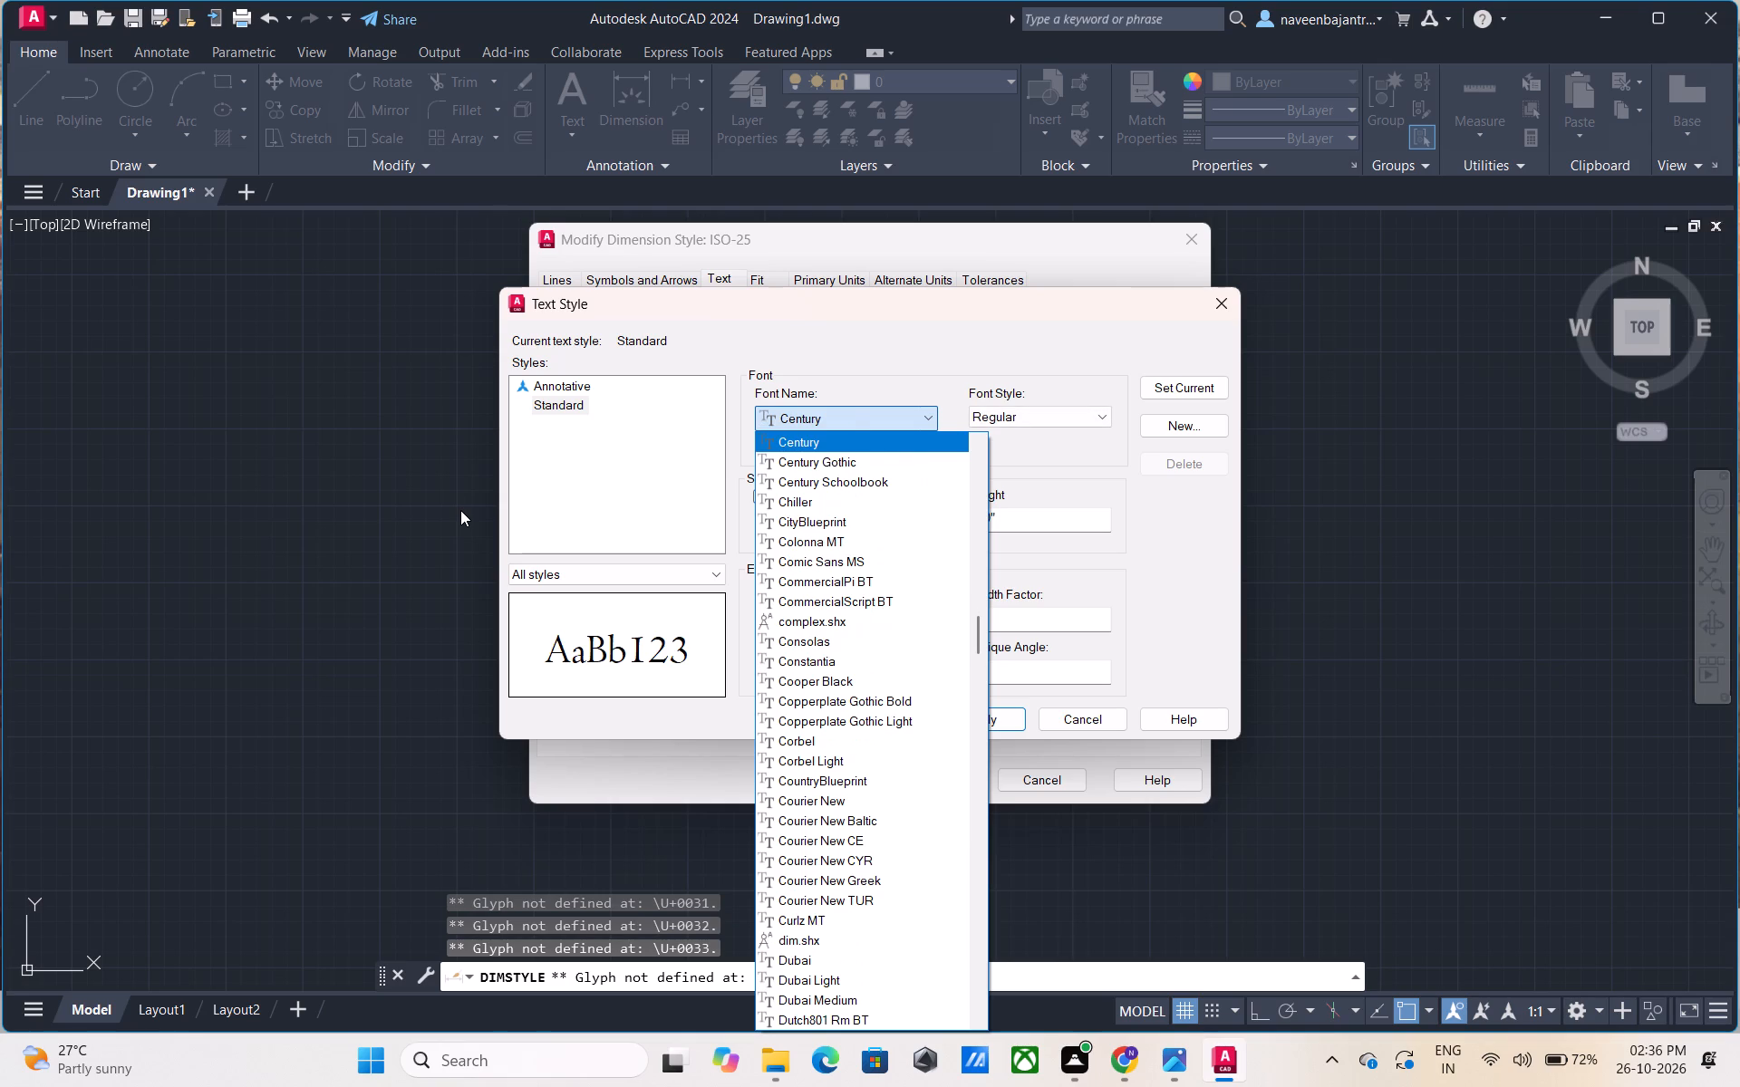
{"action": "key", "text": "Down"}
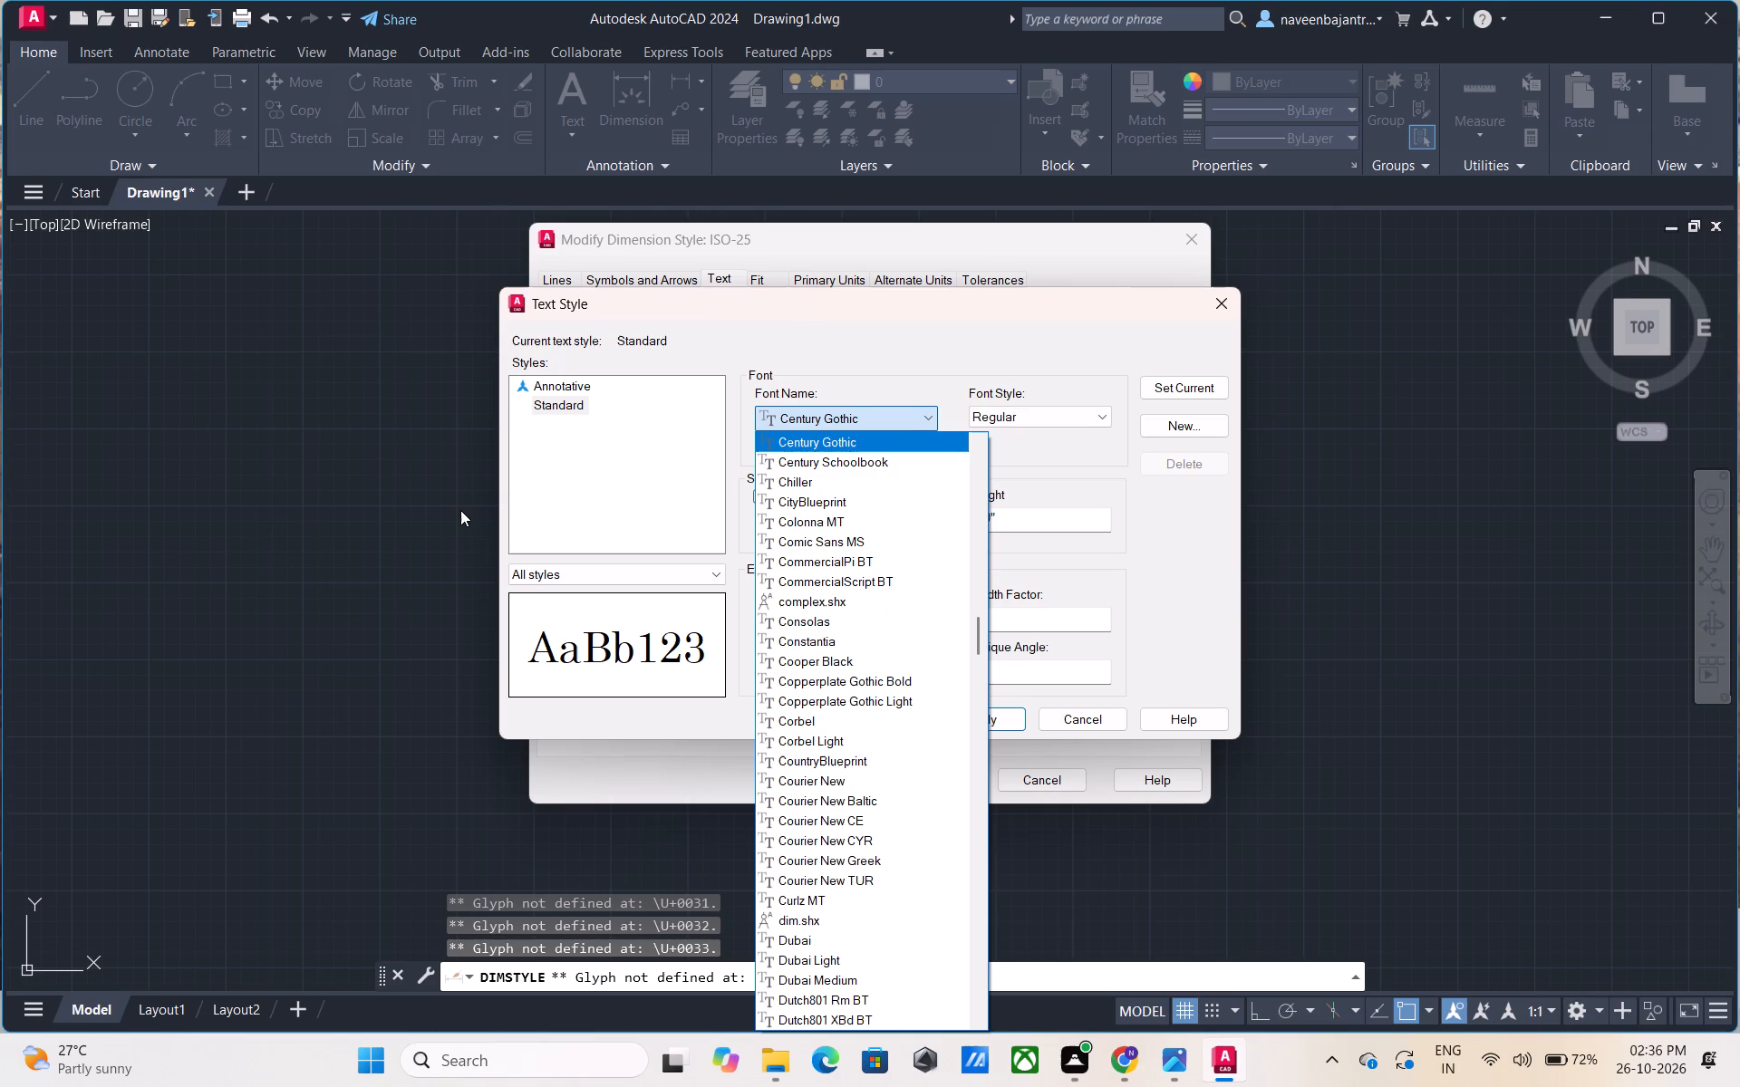
{"action": "key", "text": "Down"}
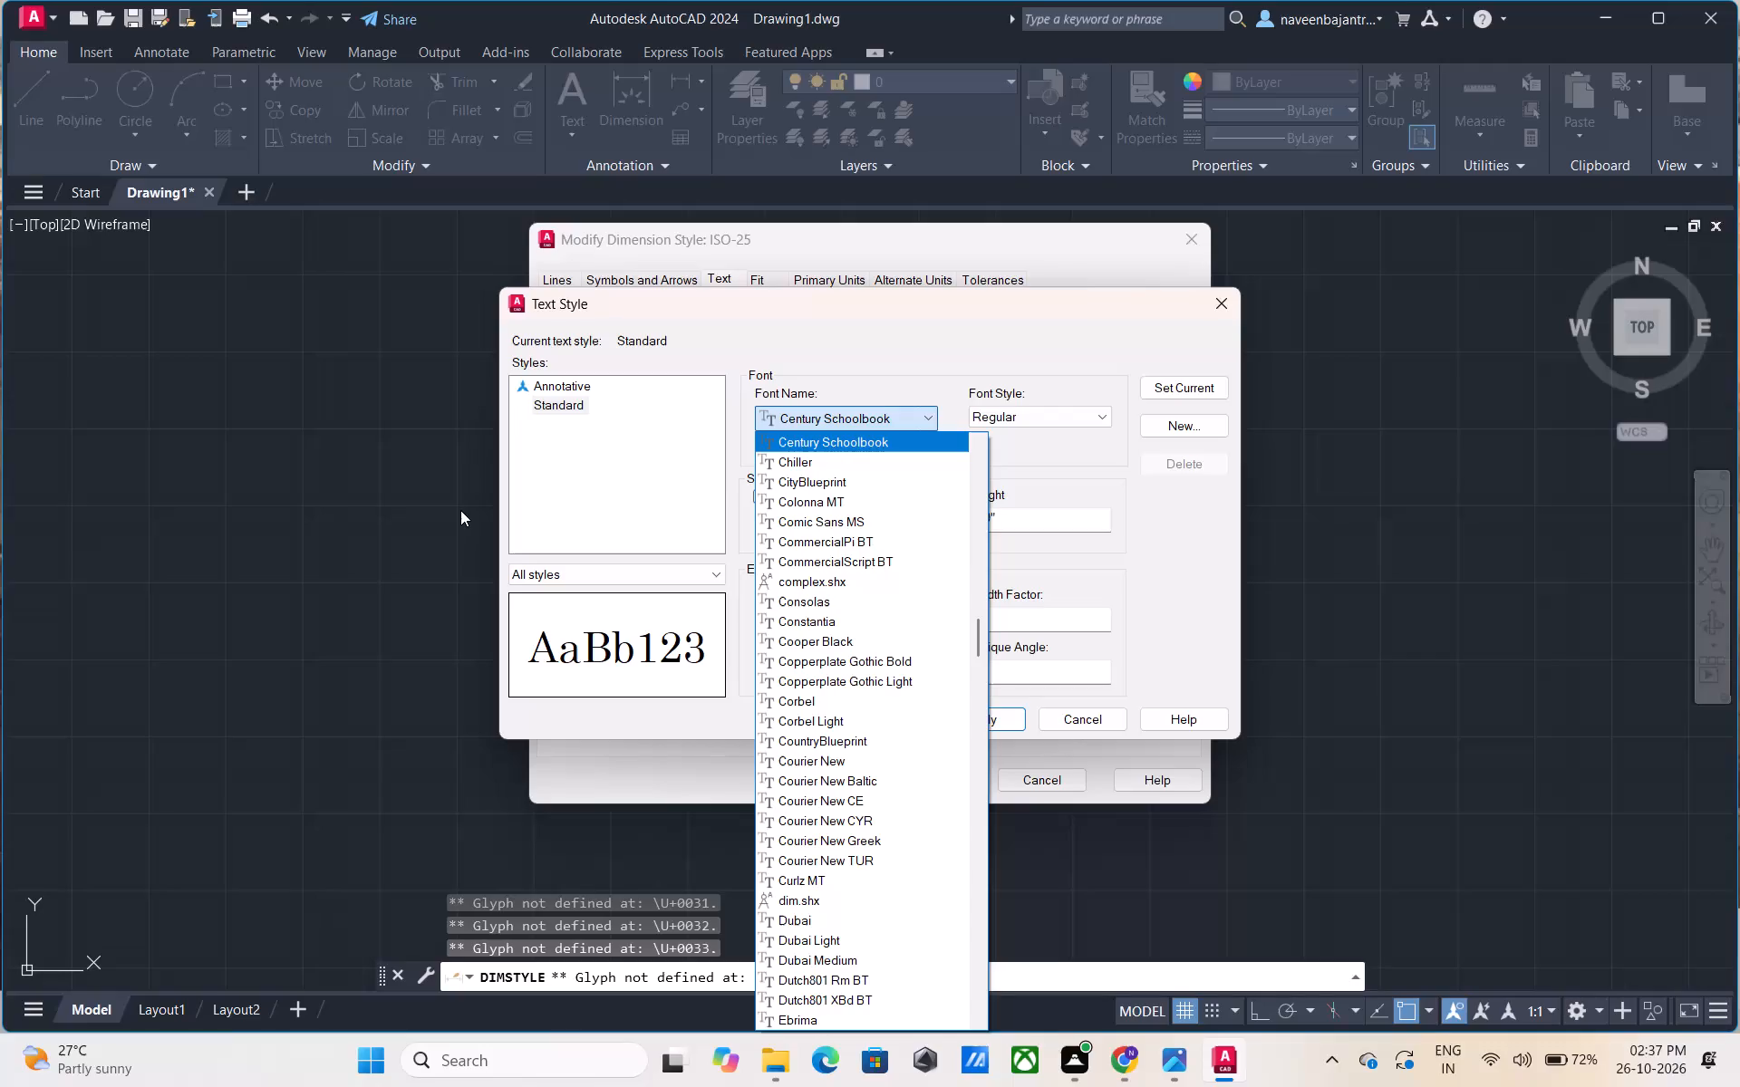
{"action": "key", "text": "Down"}
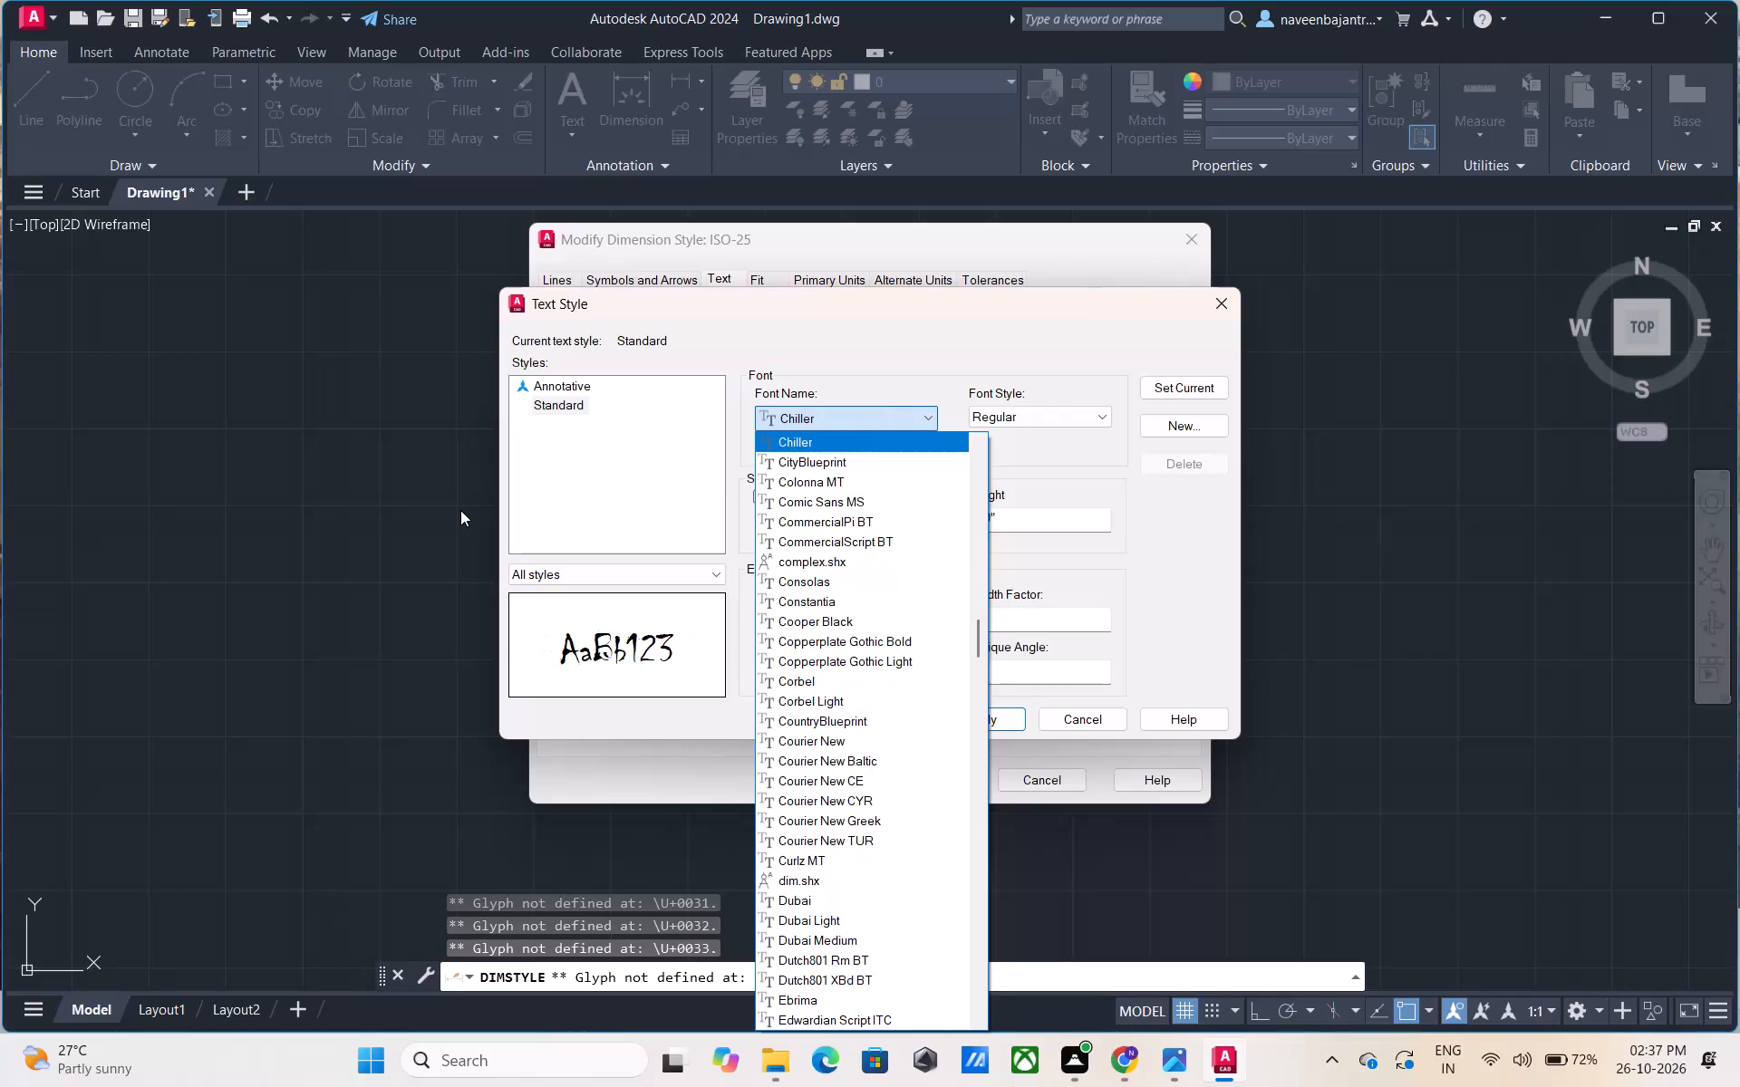
{"action": "key", "text": "Down"}
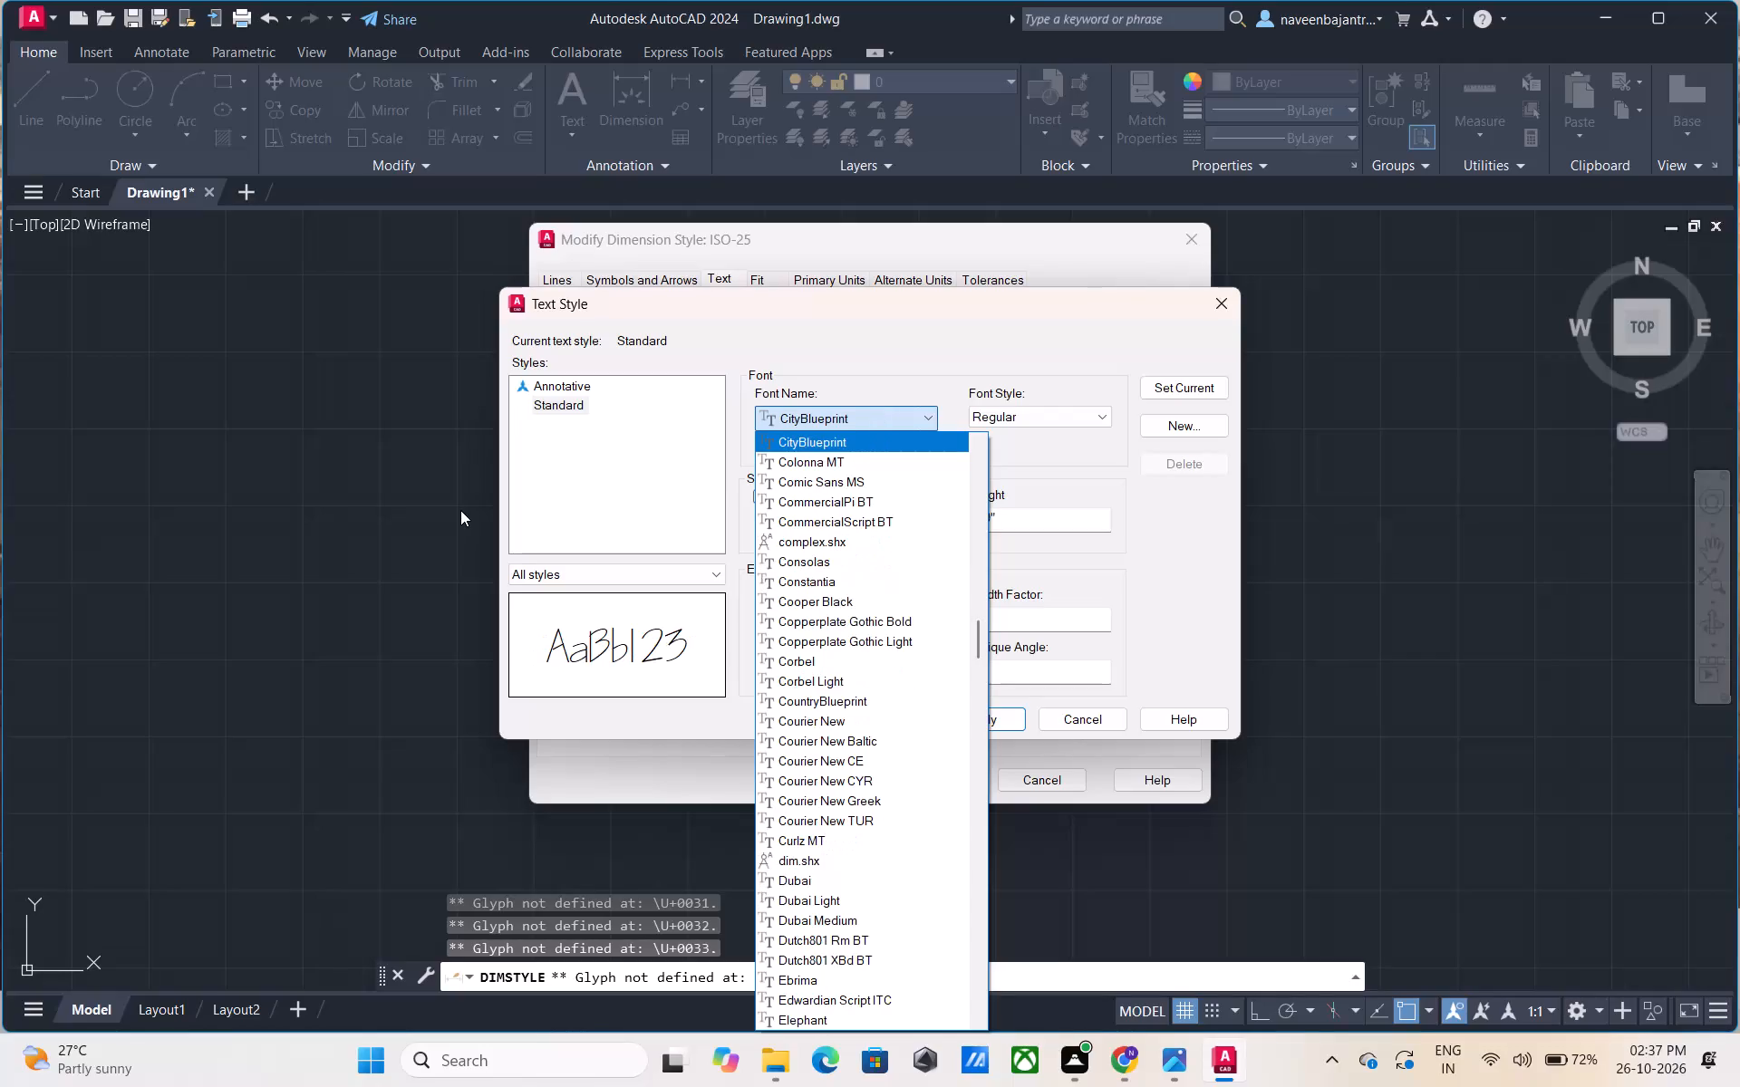
Preview fonts for the Standard text style one by one, going forward from Colonna MT to CountryBlueprint.
{"action": "key", "text": "Down"}
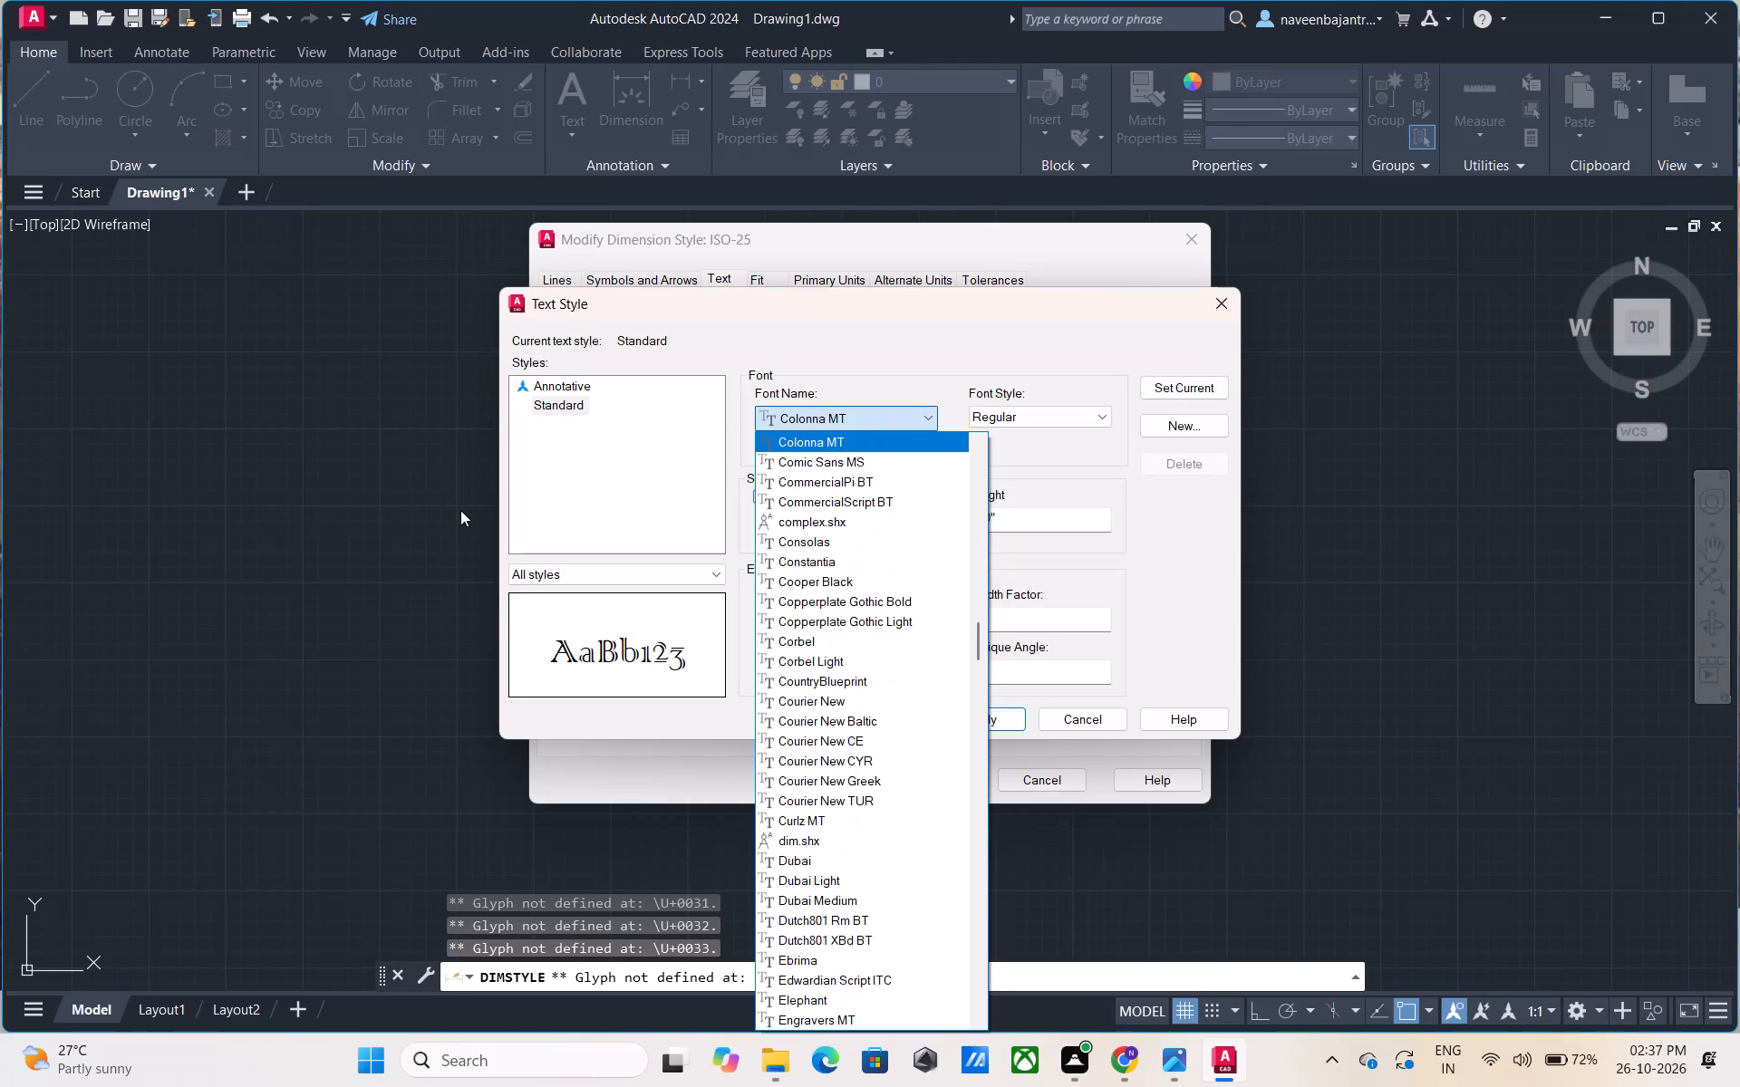
{"action": "key", "text": "Down"}
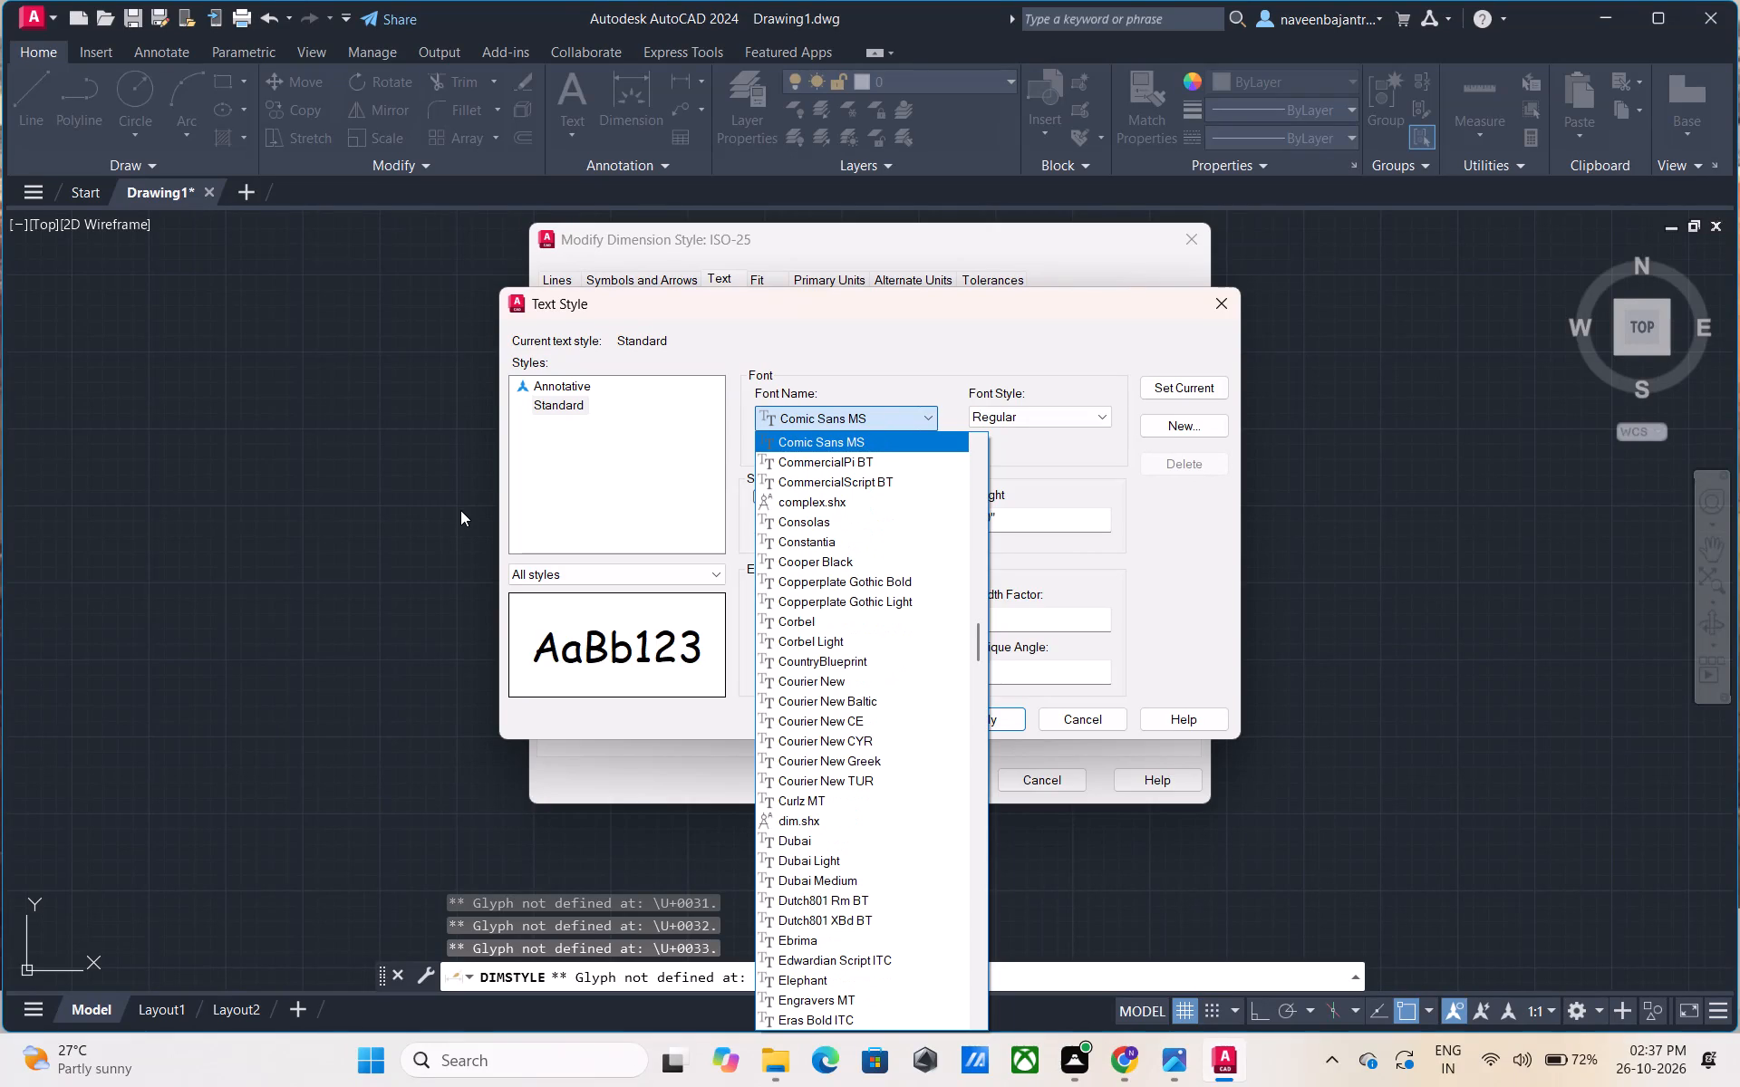
{"action": "key", "text": "Down"}
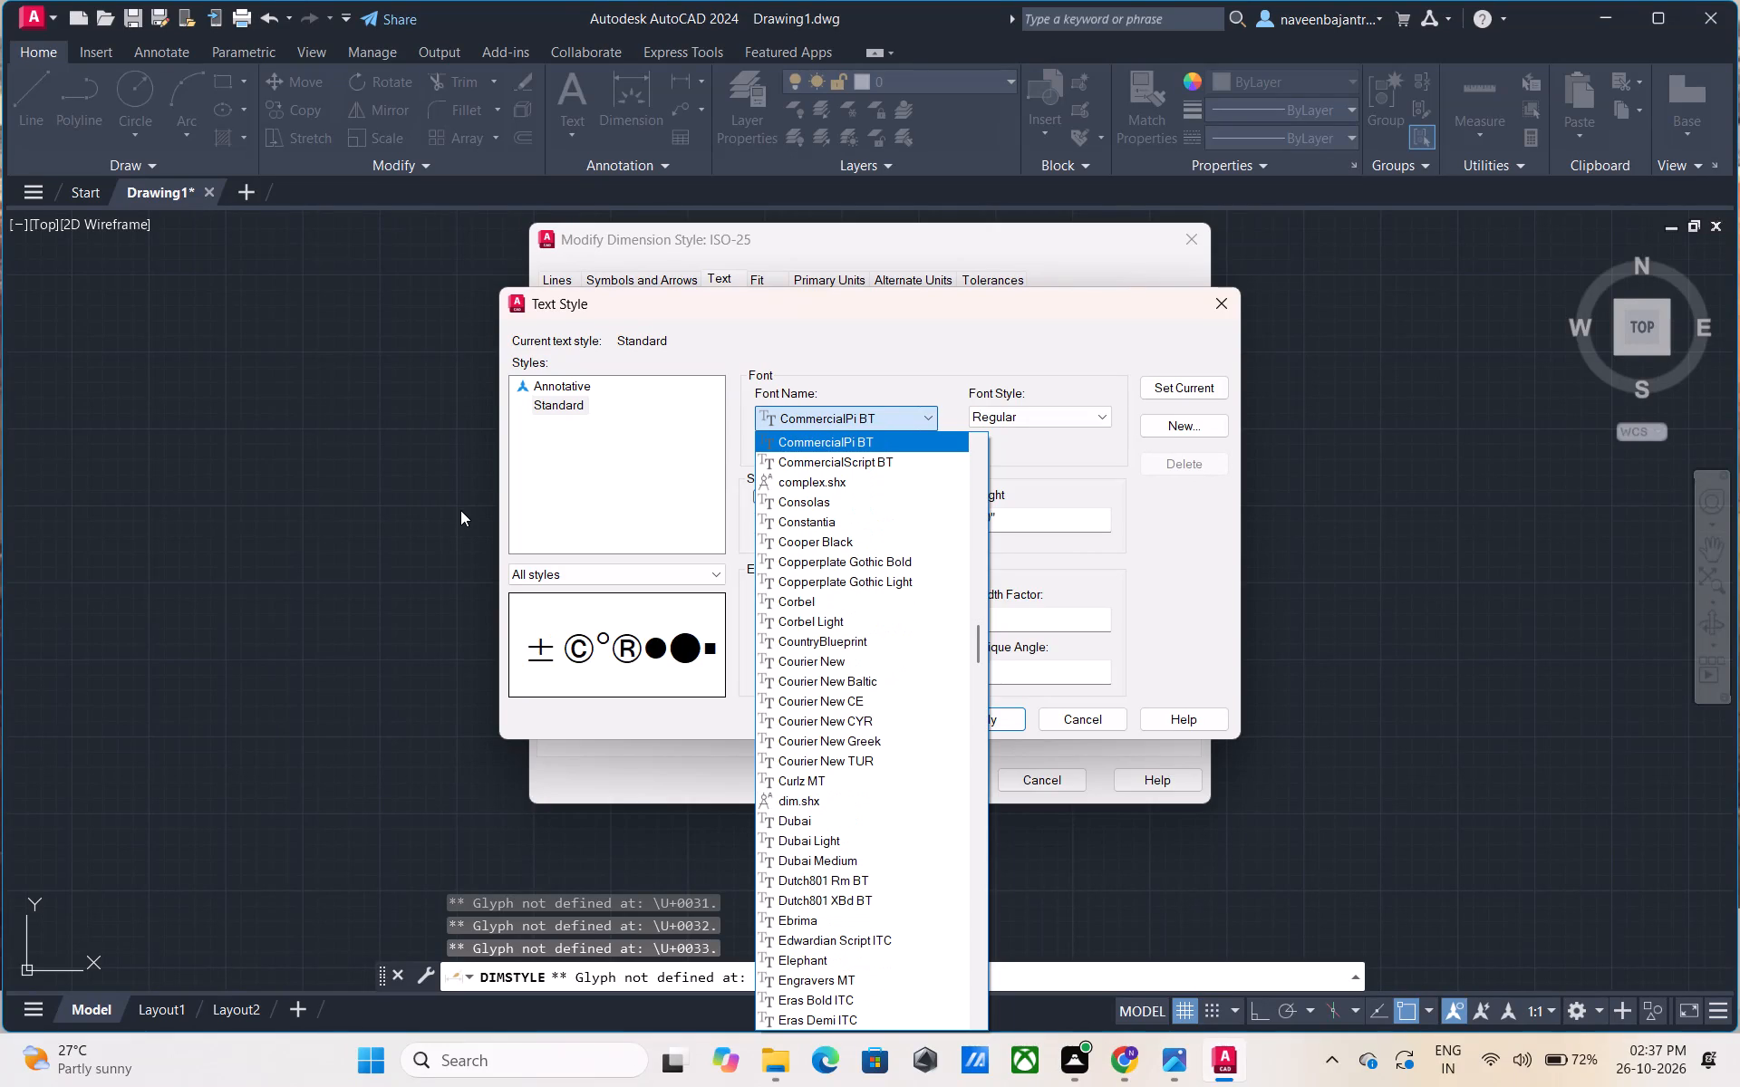
{"action": "key", "text": "Down"}
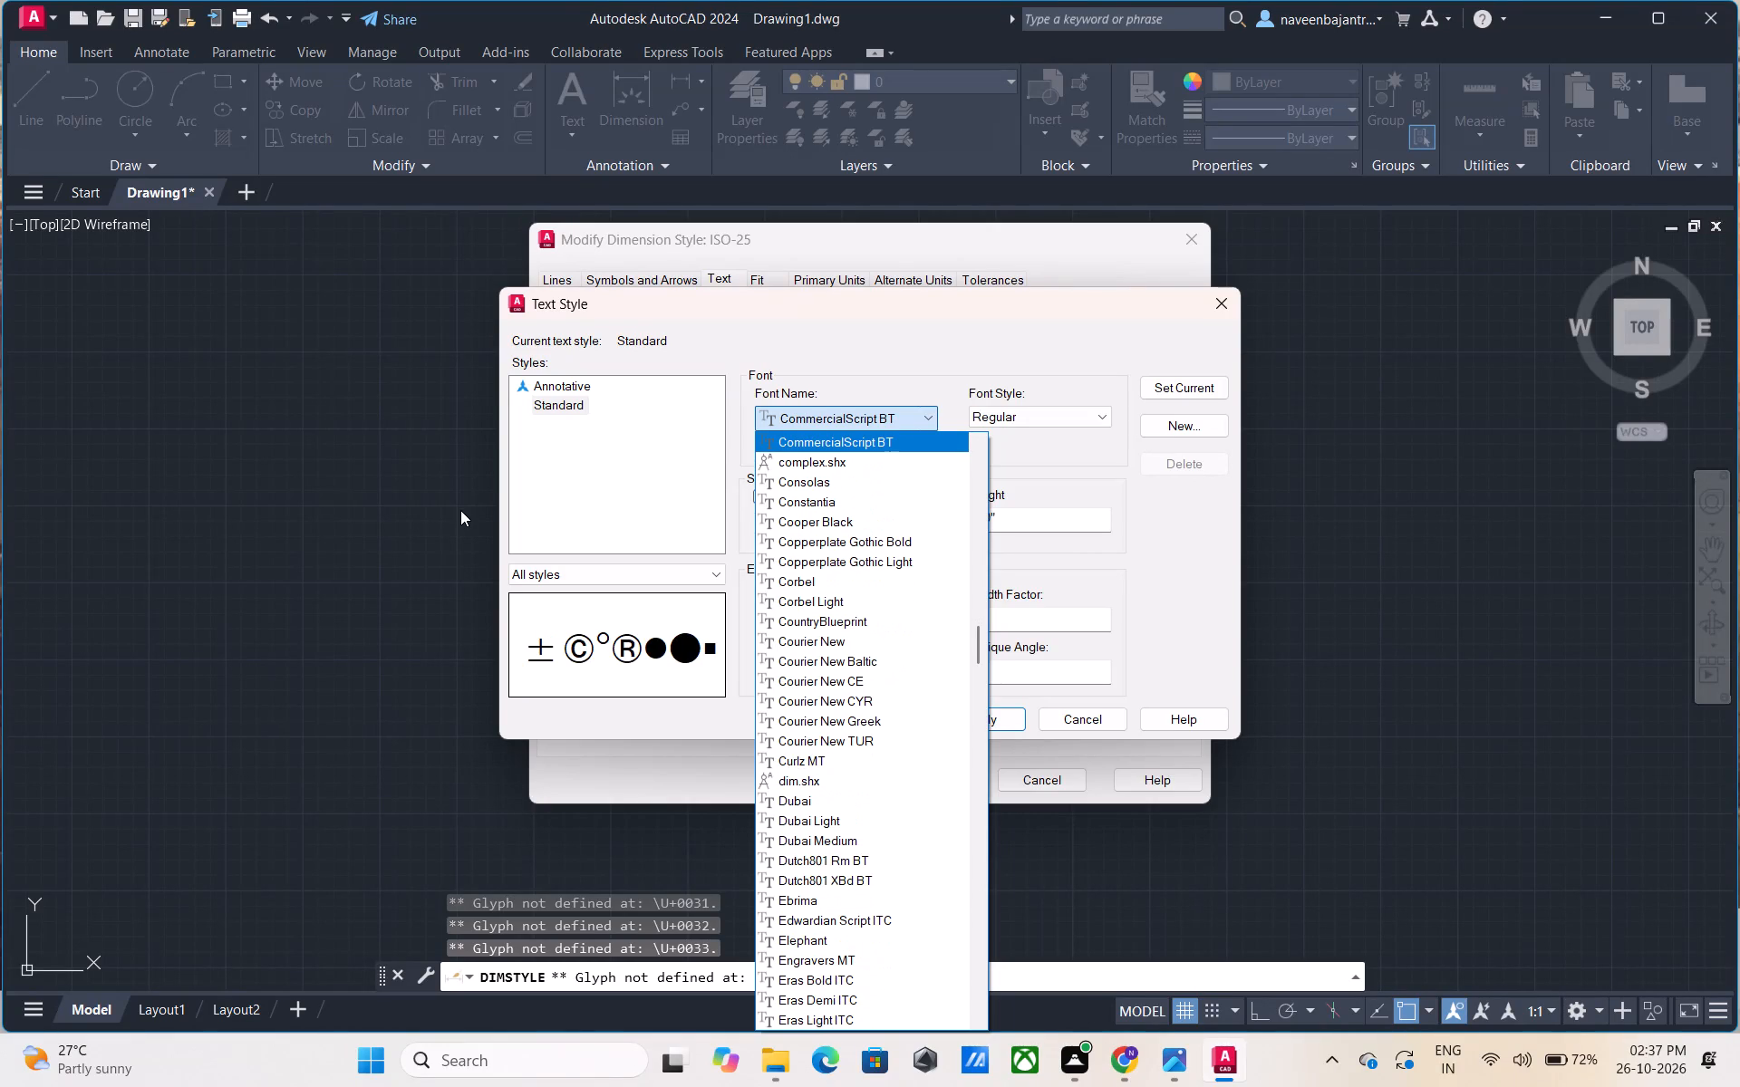
{"action": "key", "text": "Down"}
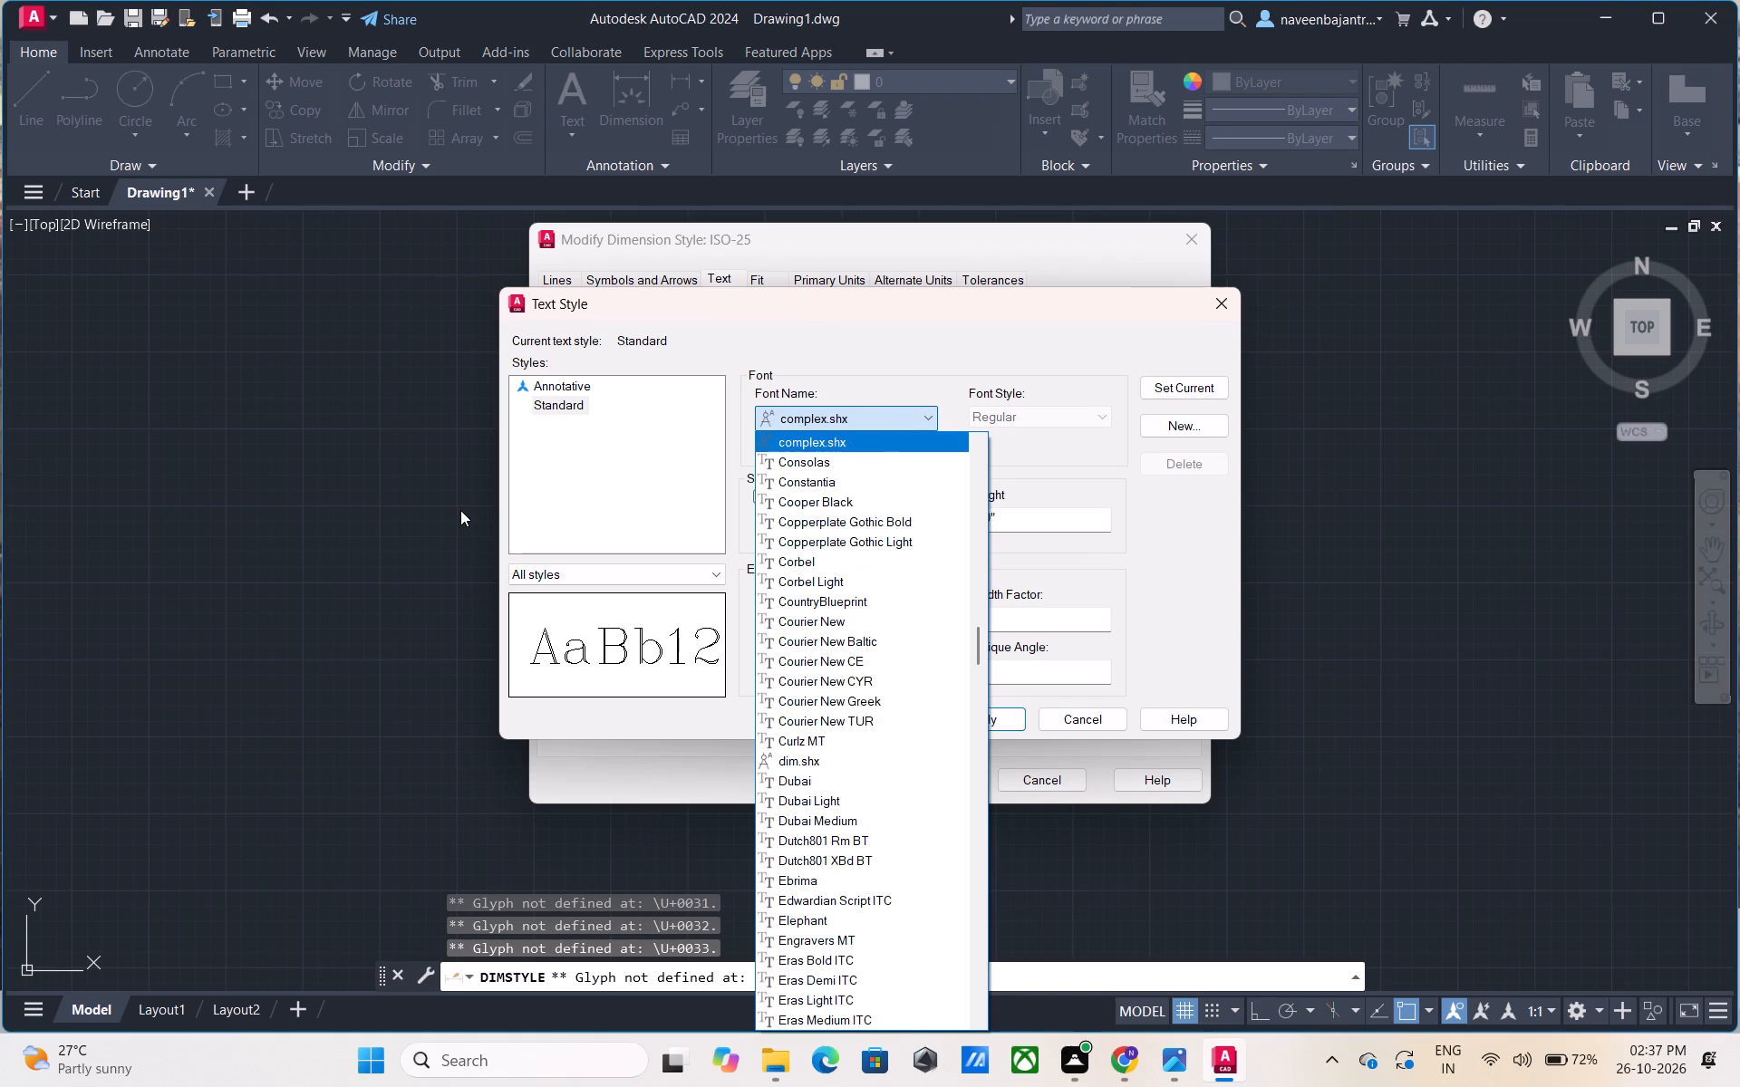
{"action": "key", "text": "Down"}
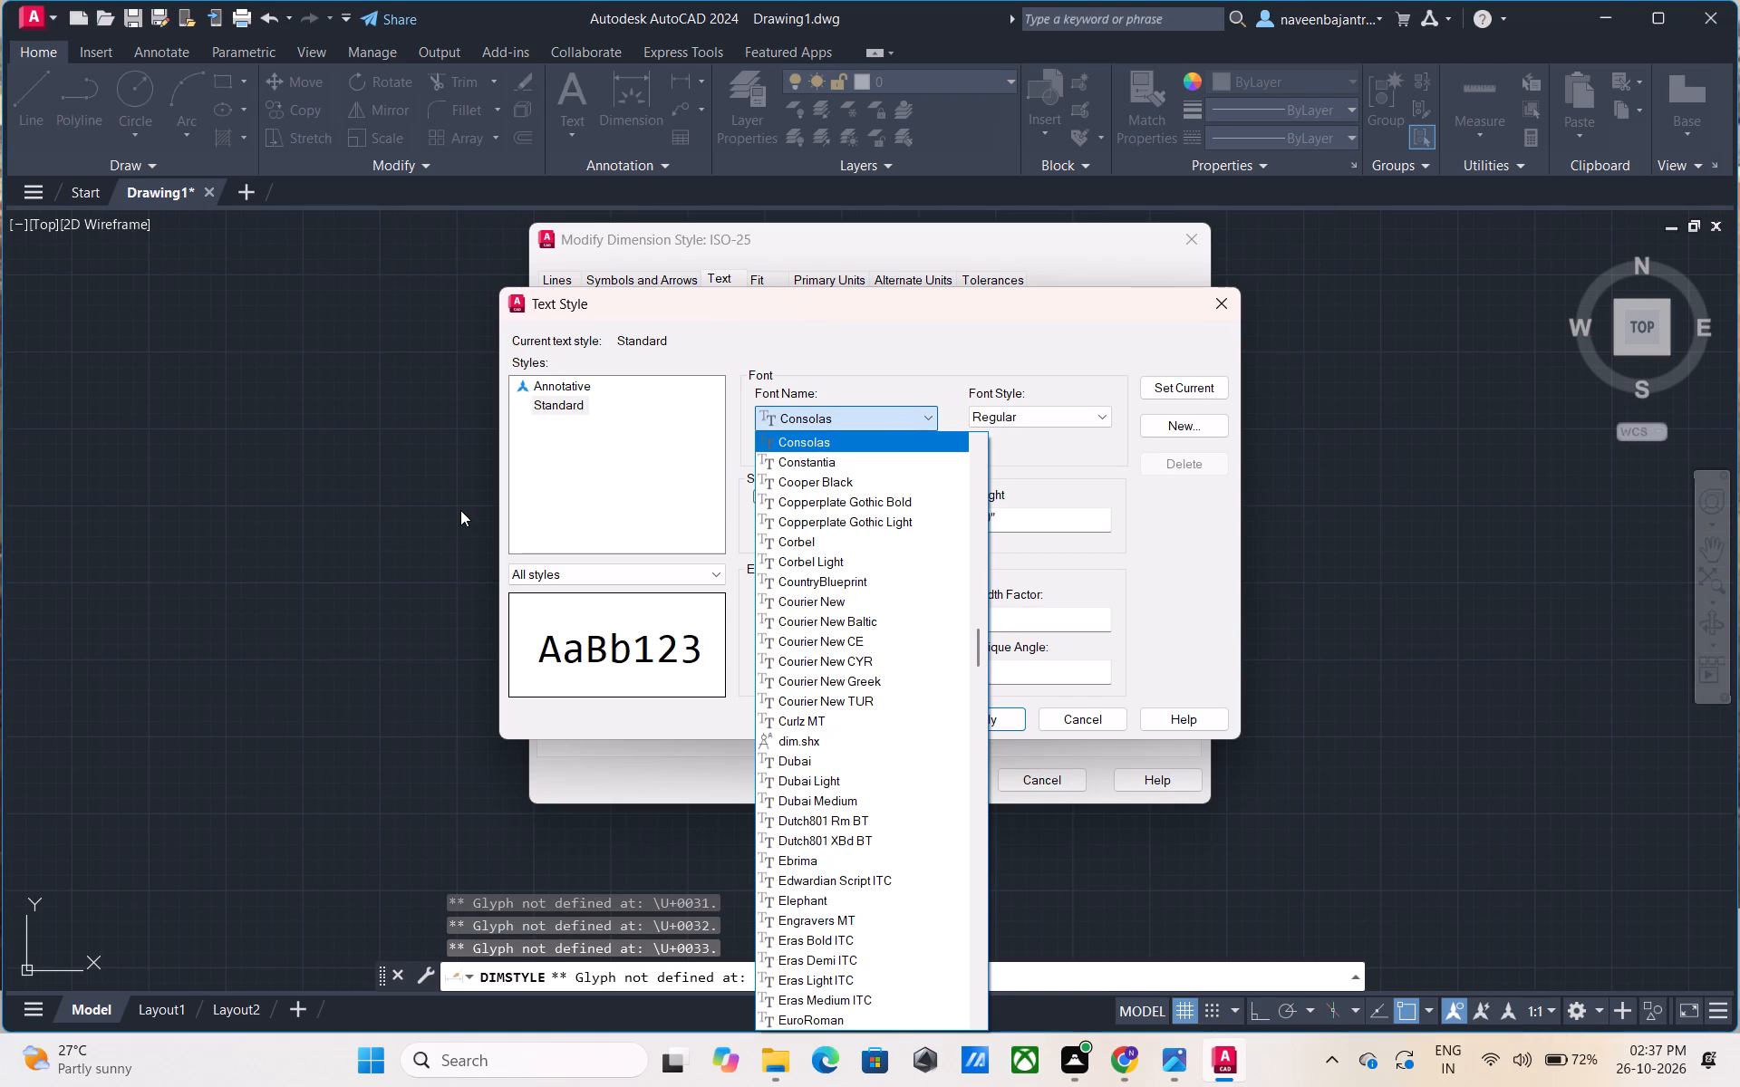
{"action": "key", "text": "Down"}
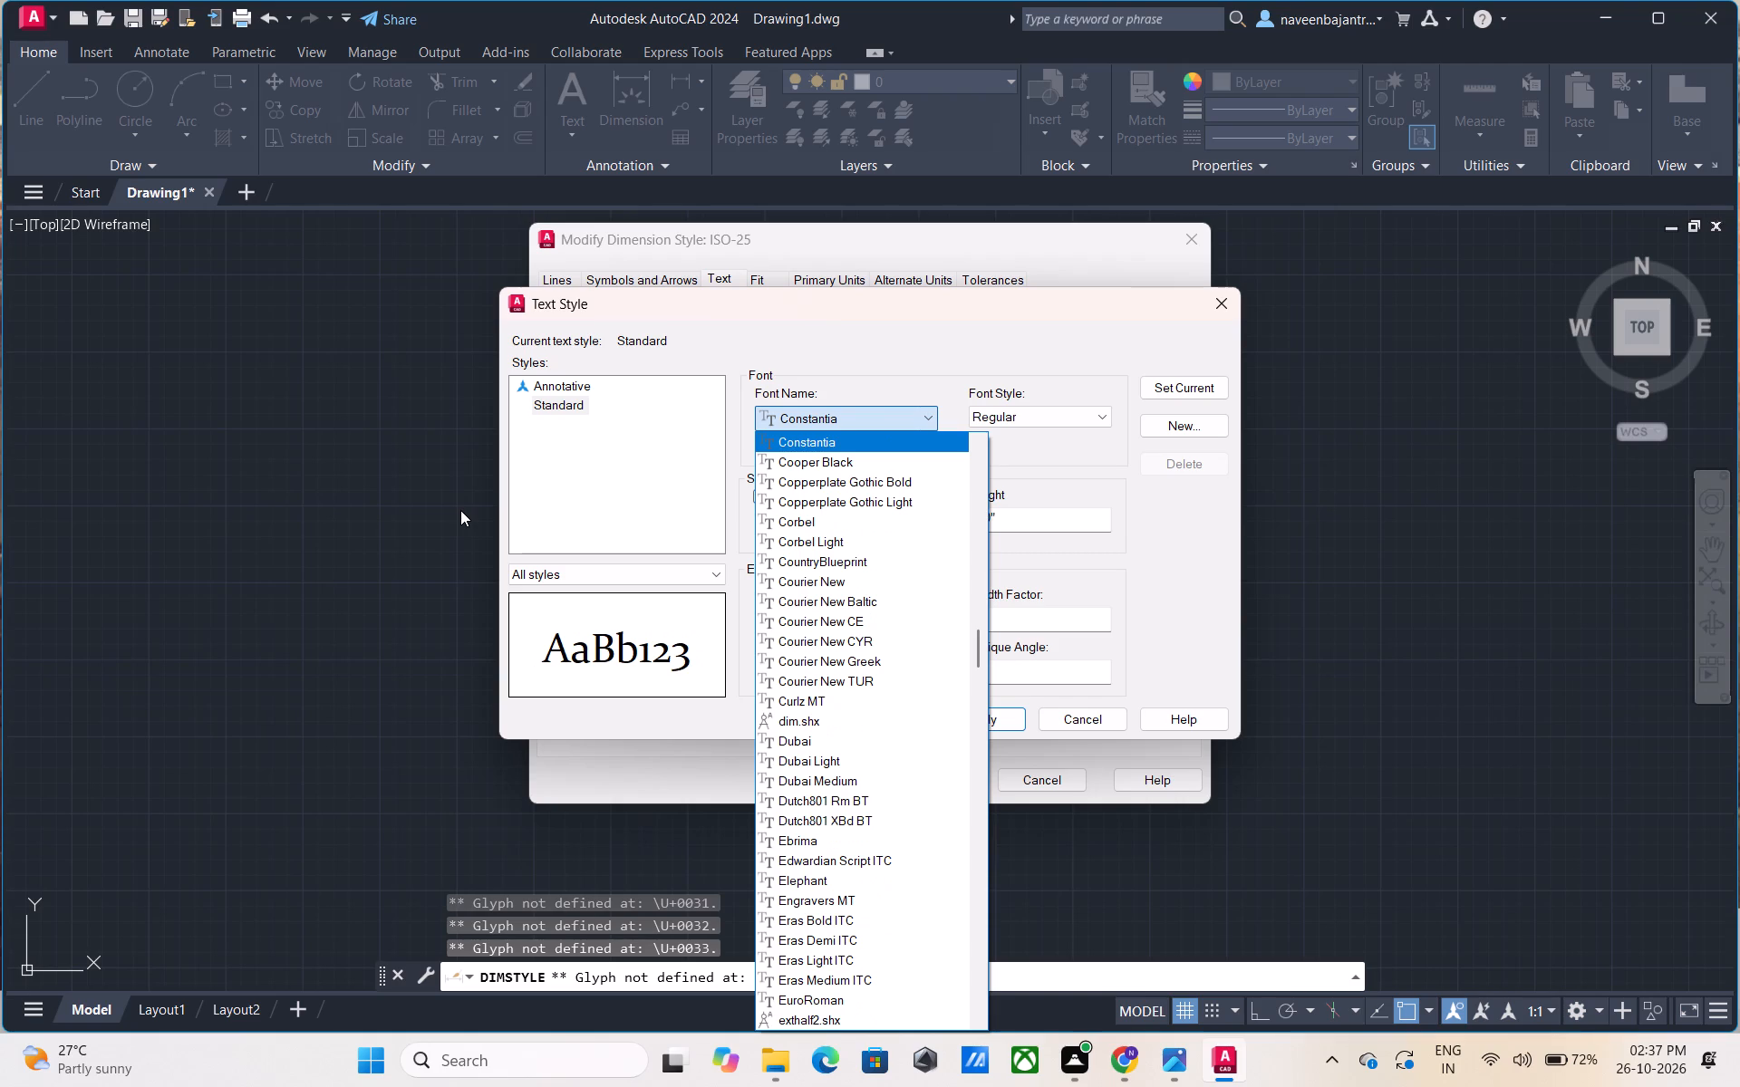
{"action": "key", "text": "Down"}
{"action": "key", "text": "Down"}
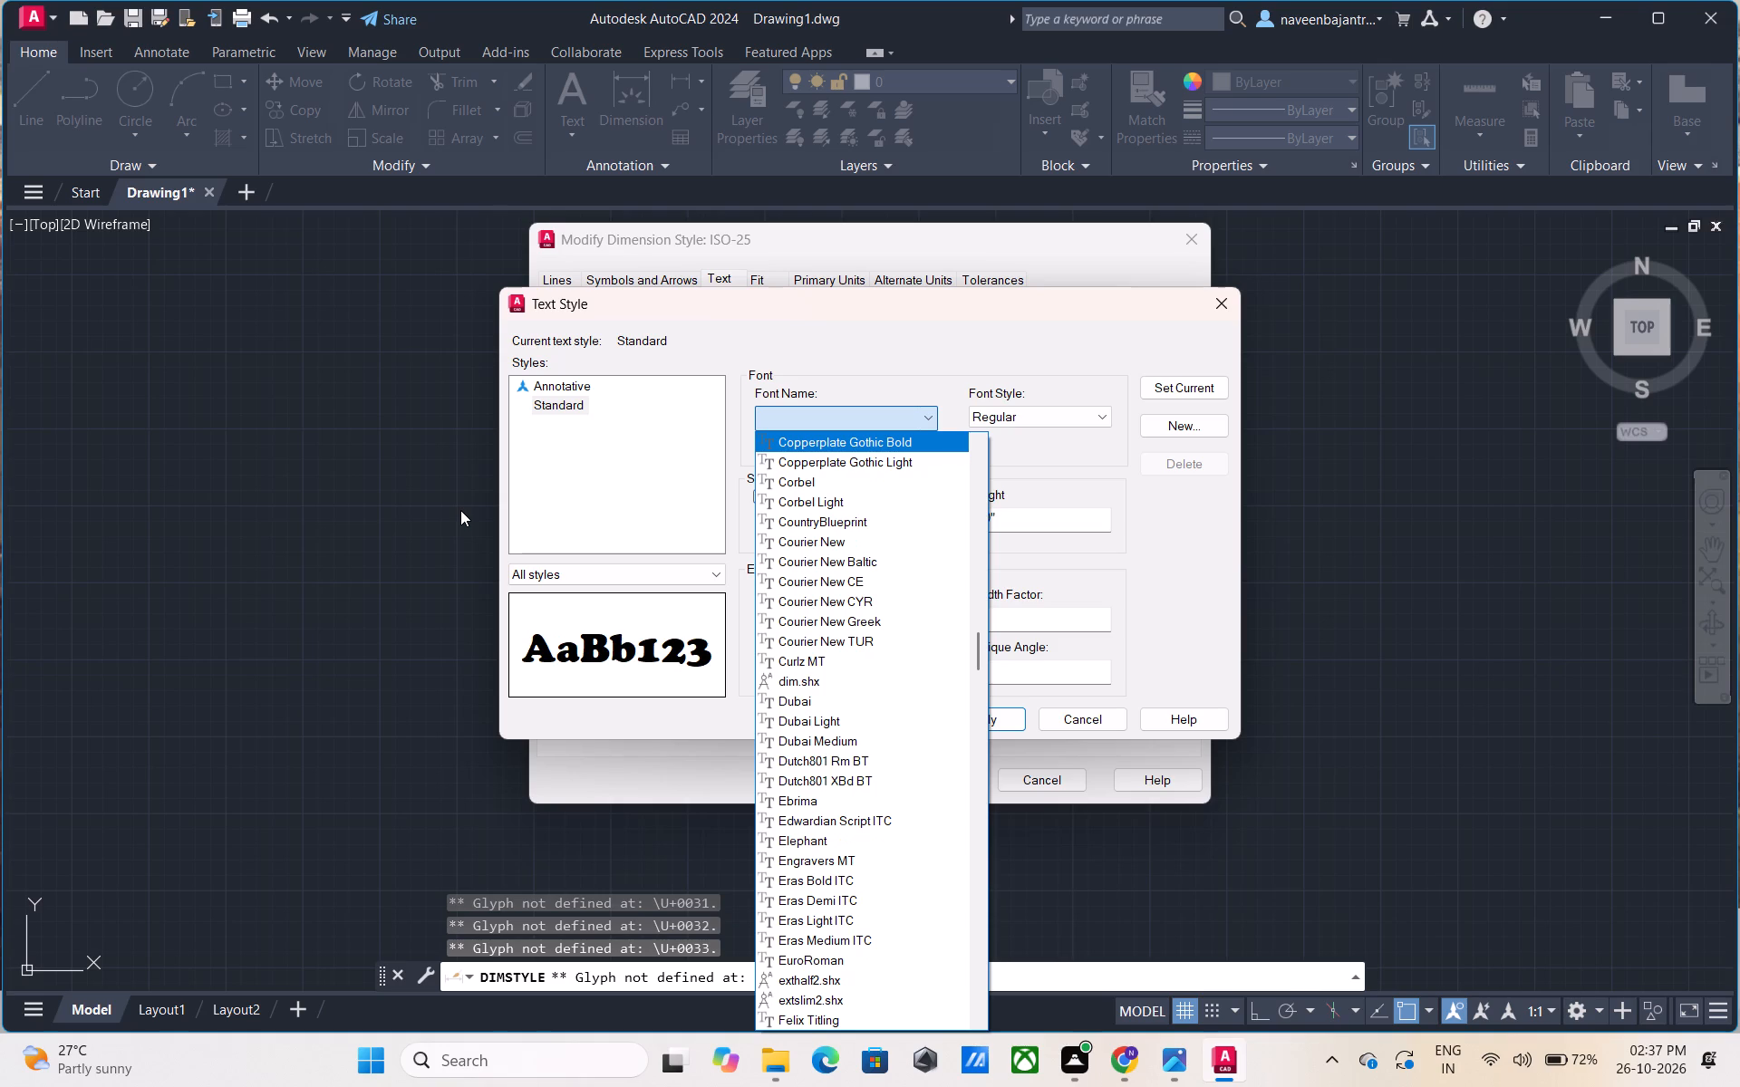
{"action": "key", "text": "Down"}
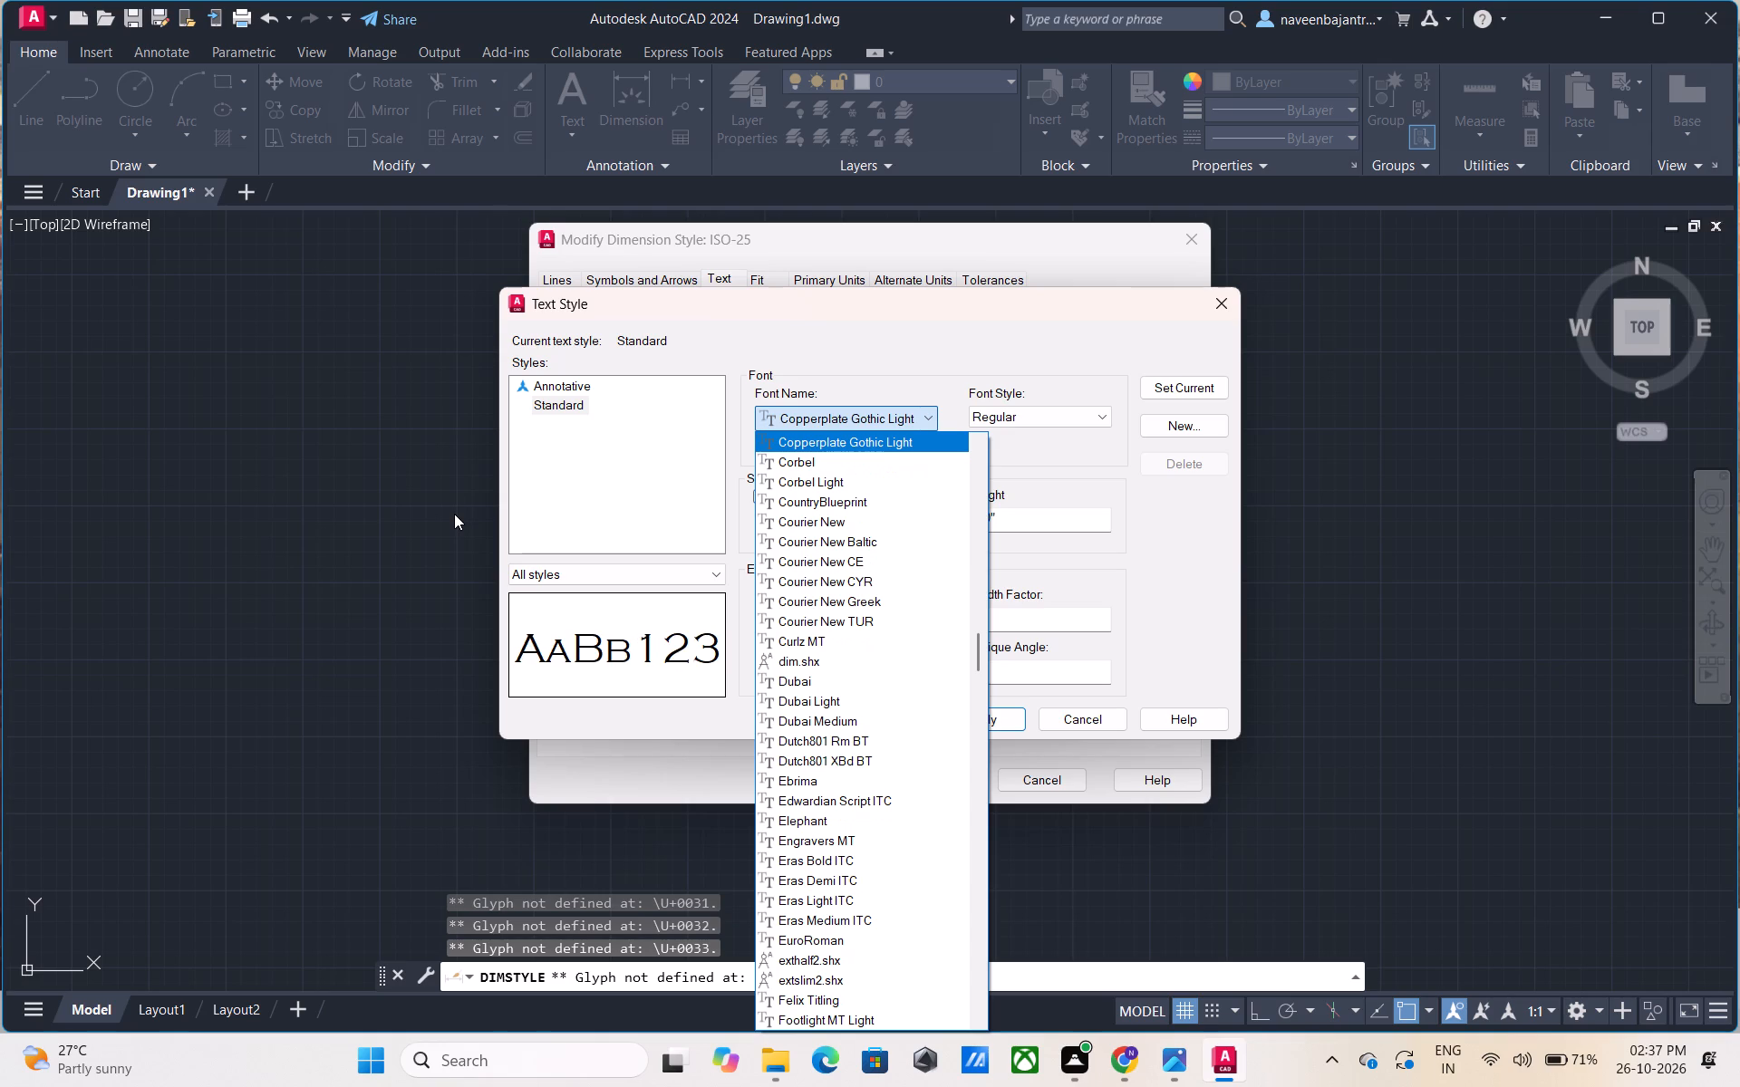
{"action": "key", "text": "Down"}
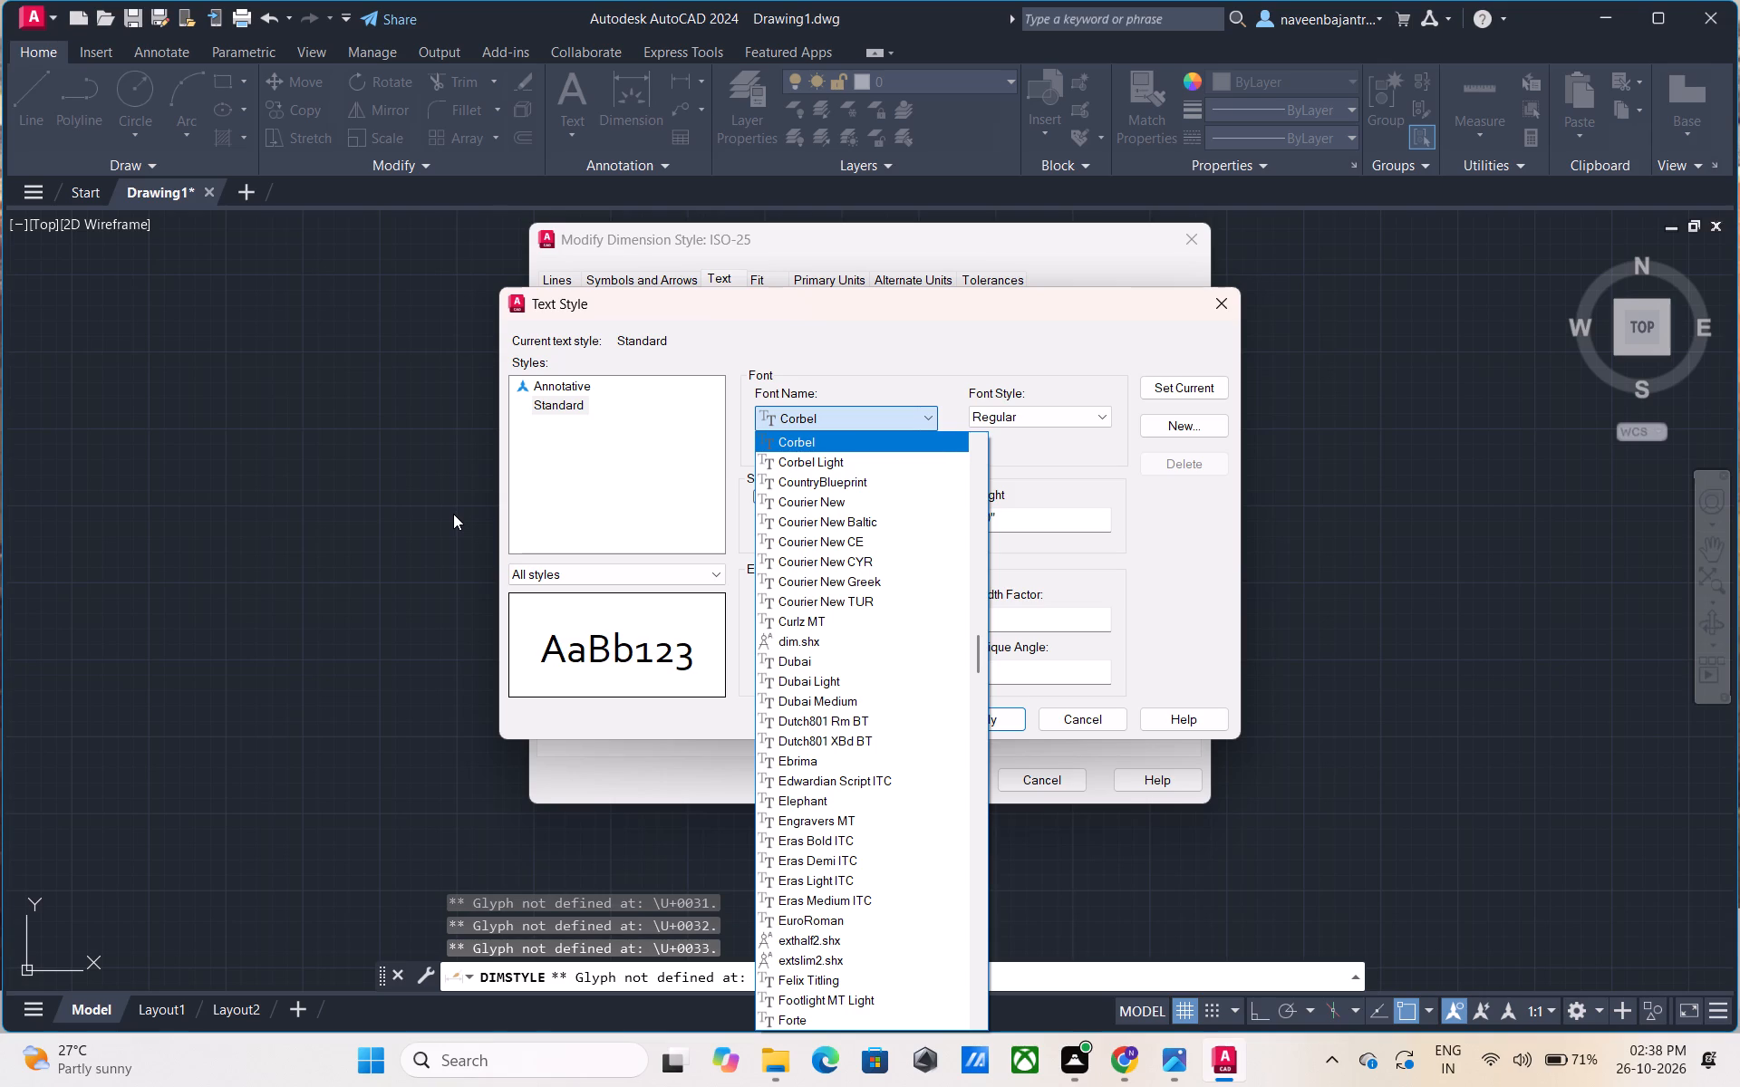
{"action": "key", "text": "Down"}
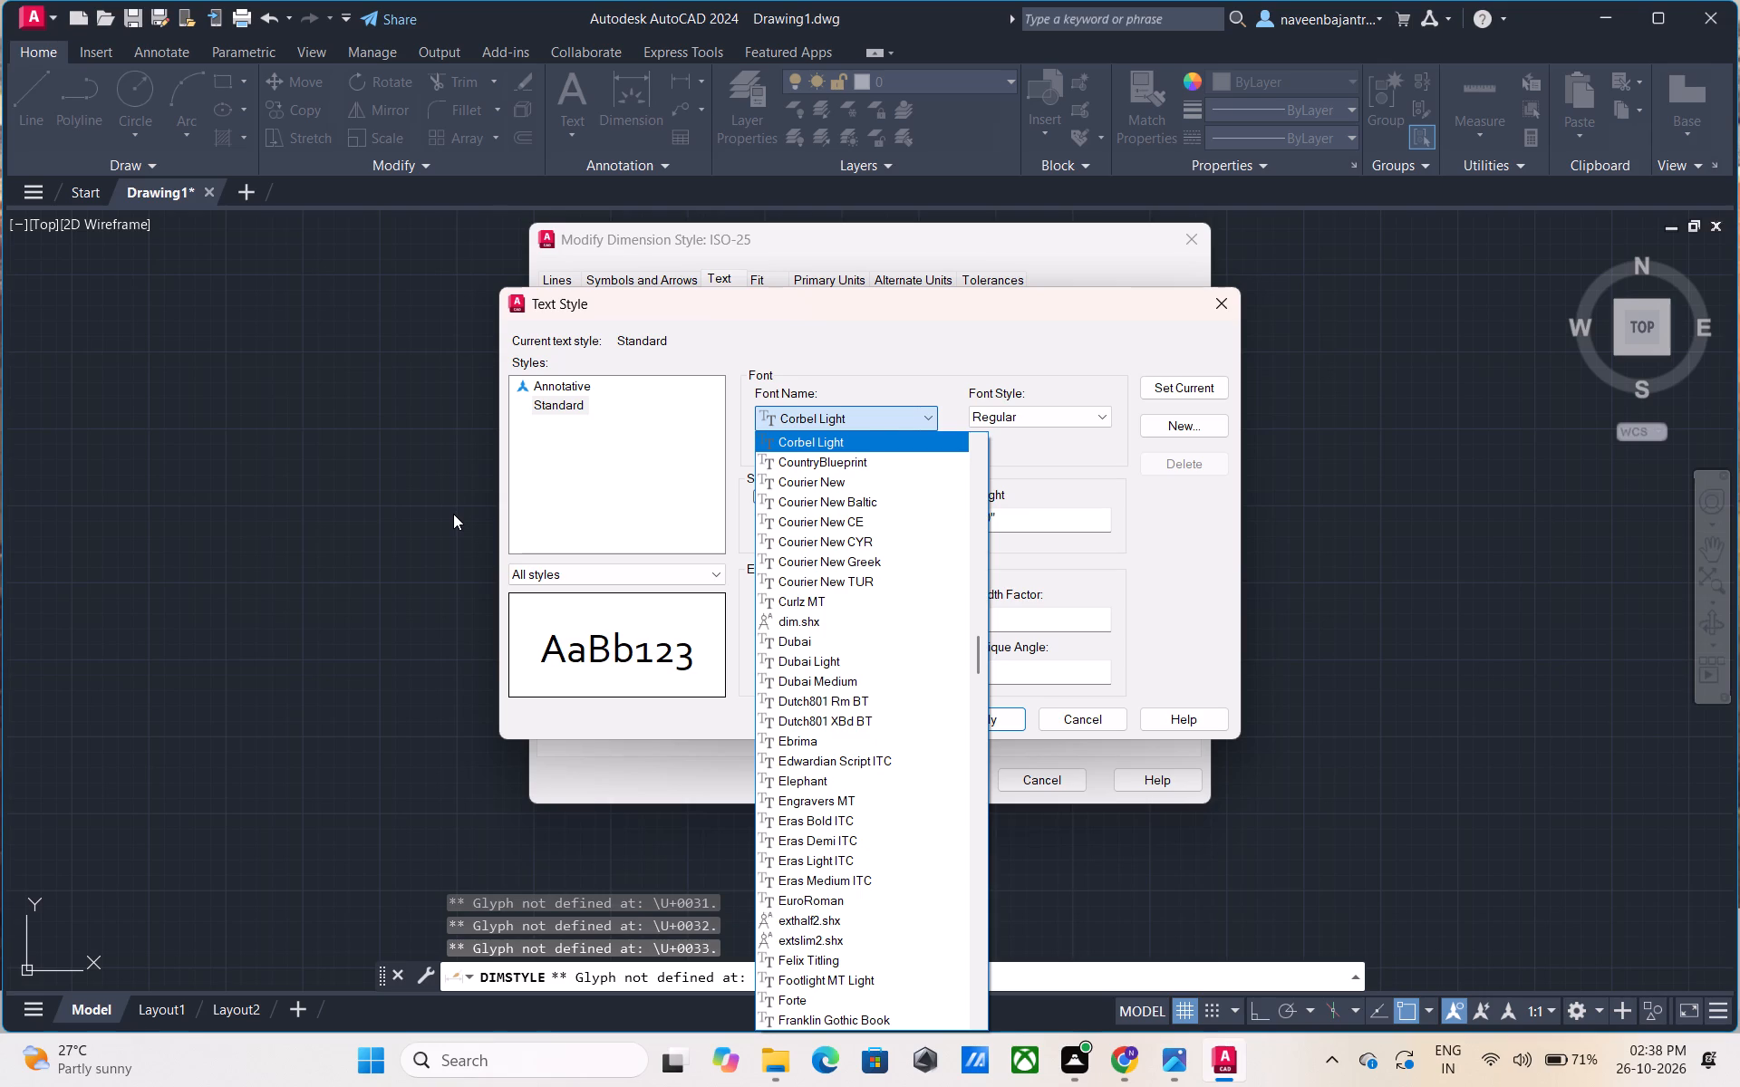
{"action": "key", "text": "Down"}
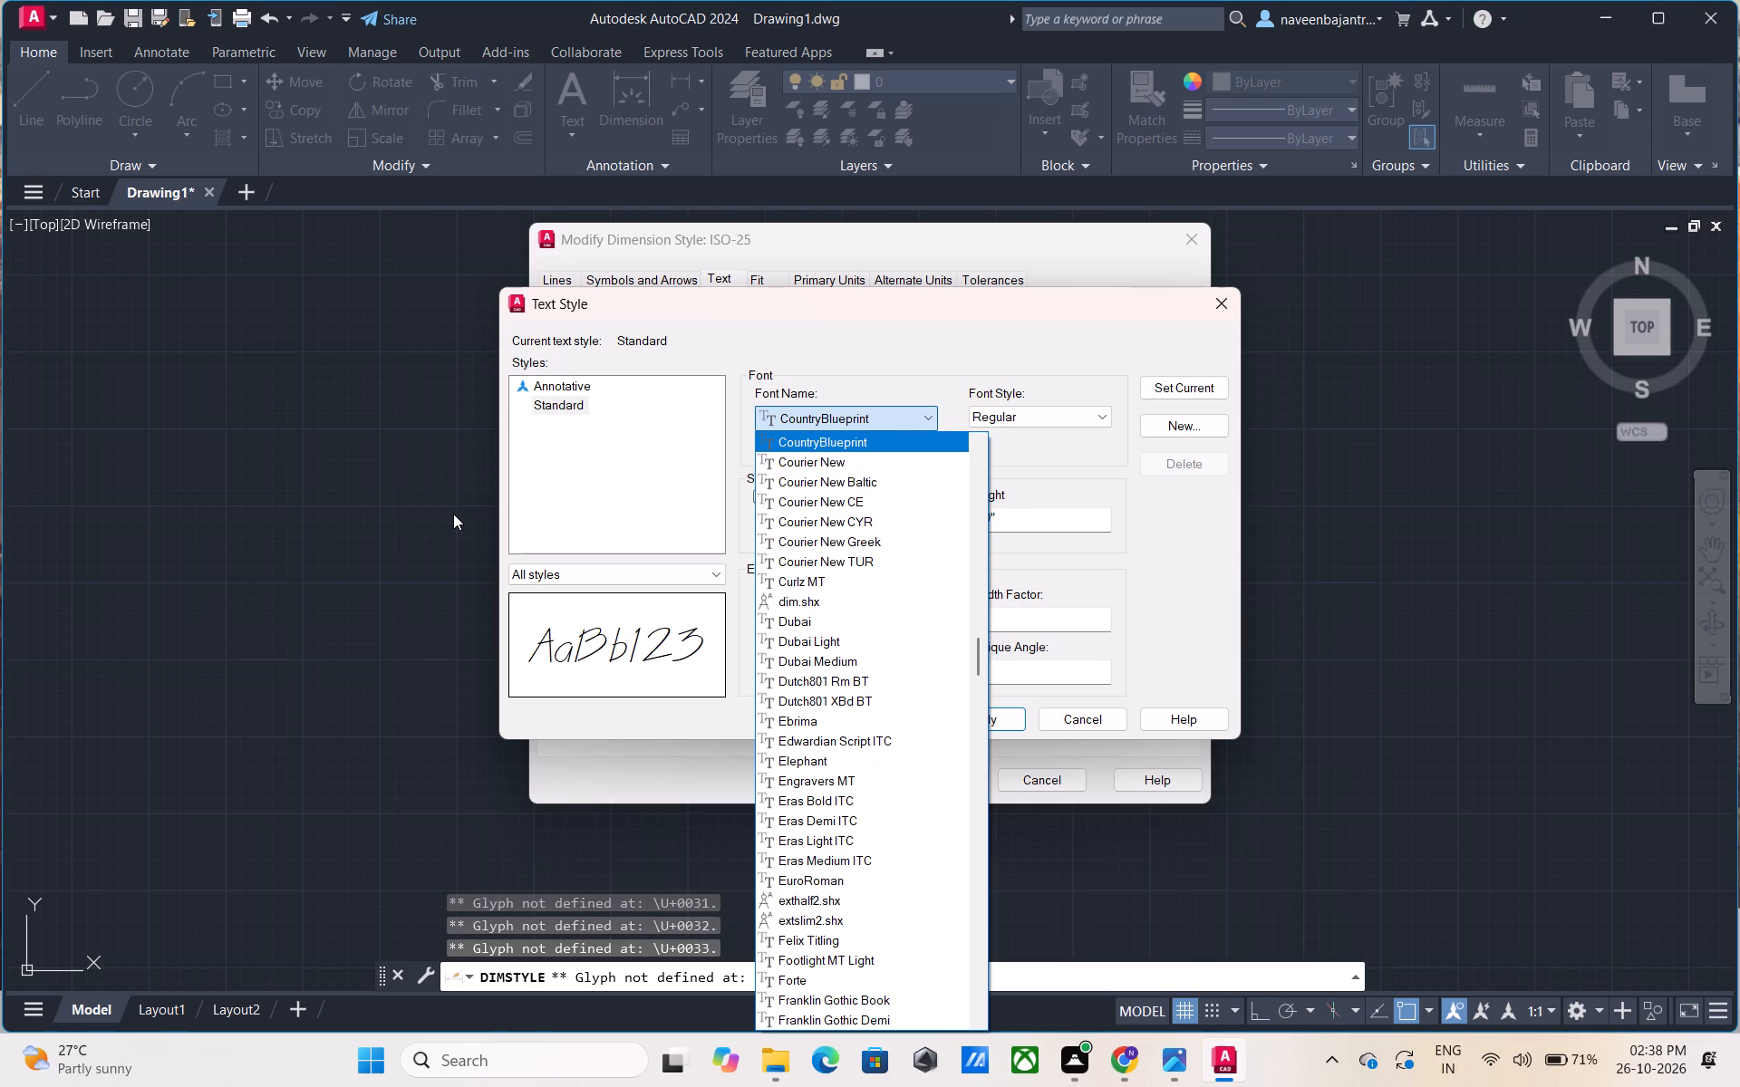
Preview fonts for the Standard text style one by one, going forward from Courier New to Dutch801 XBd BT.
{"action": "key", "text": "Down"}
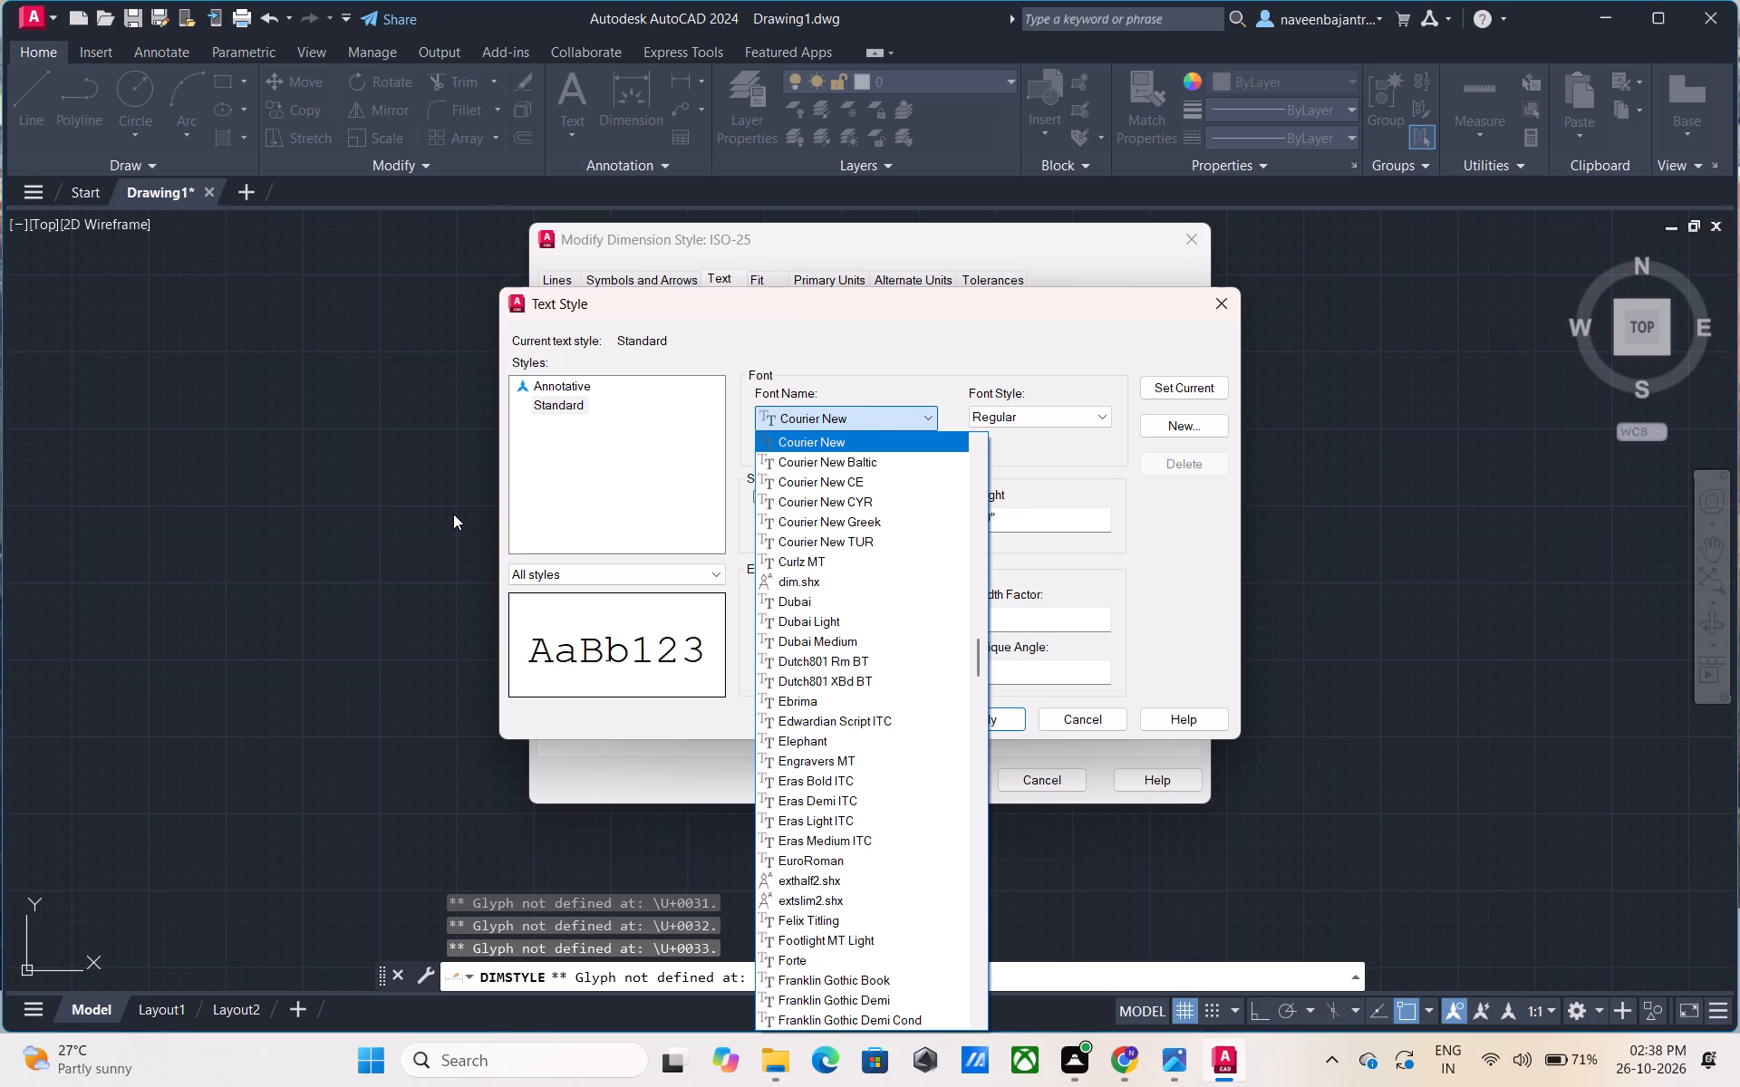
{"action": "key", "text": "Down"}
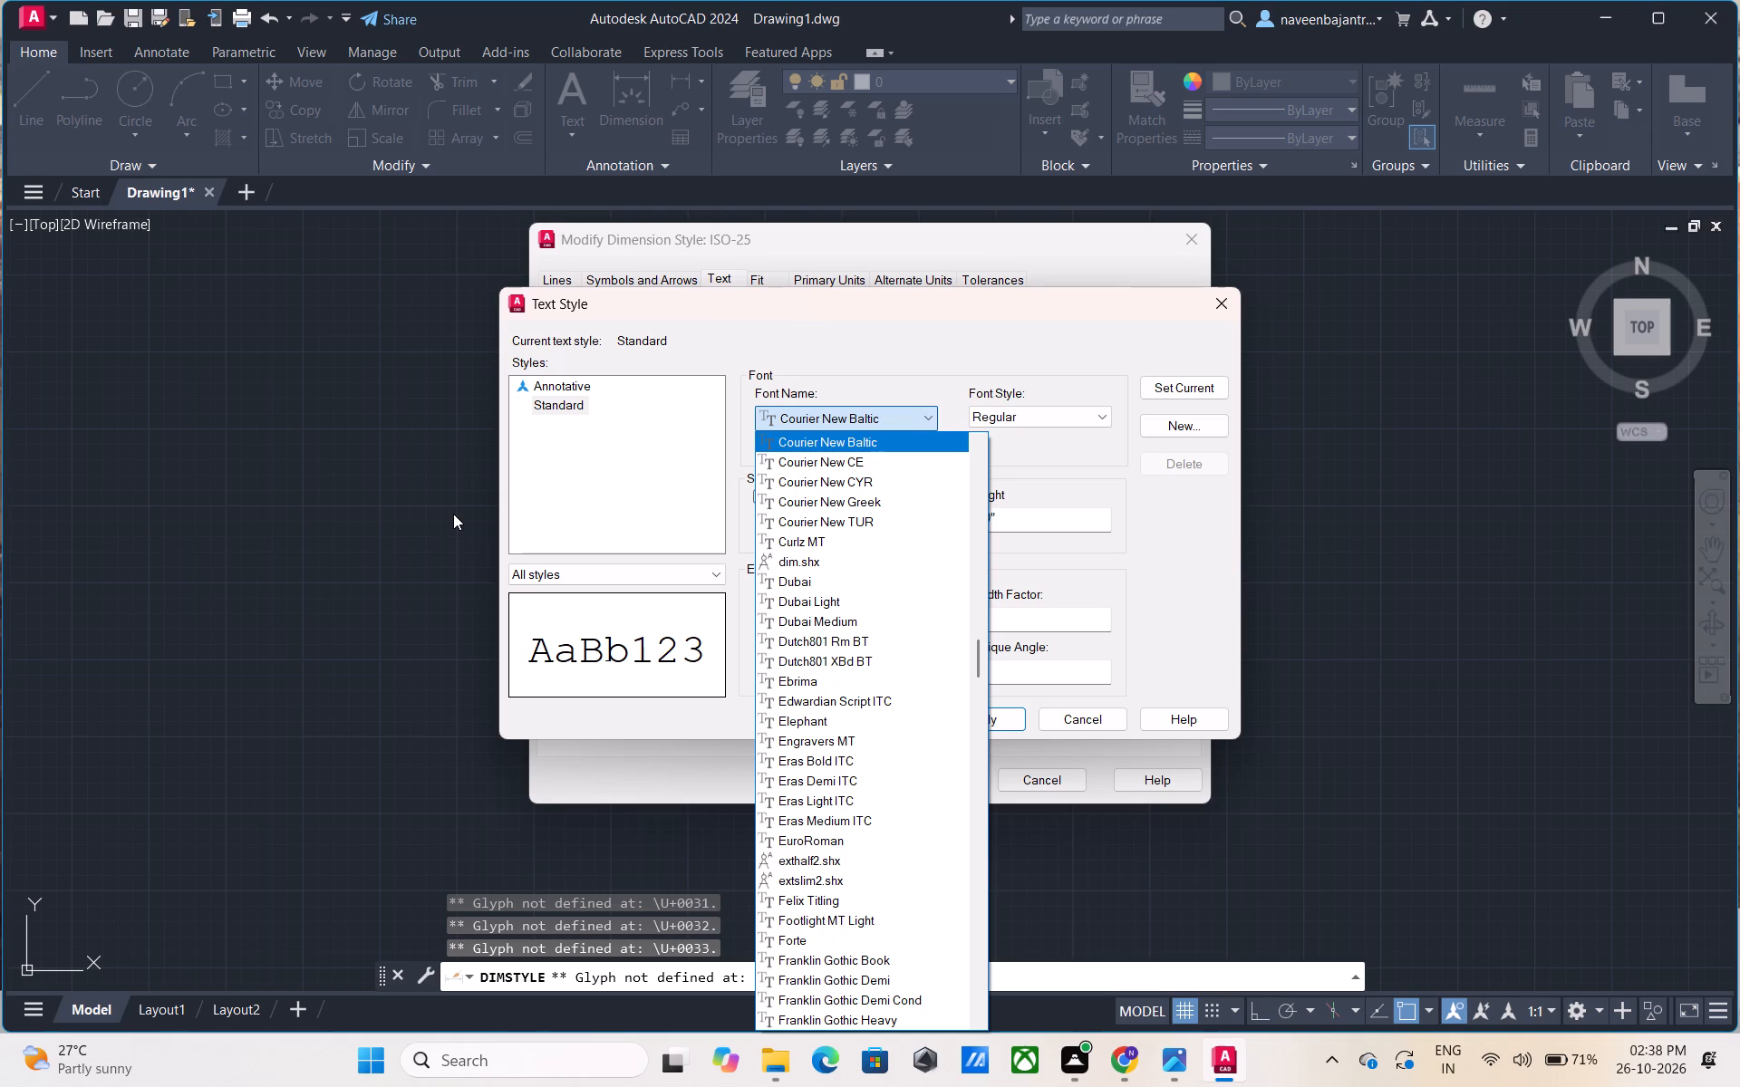
{"action": "key", "text": "Down"}
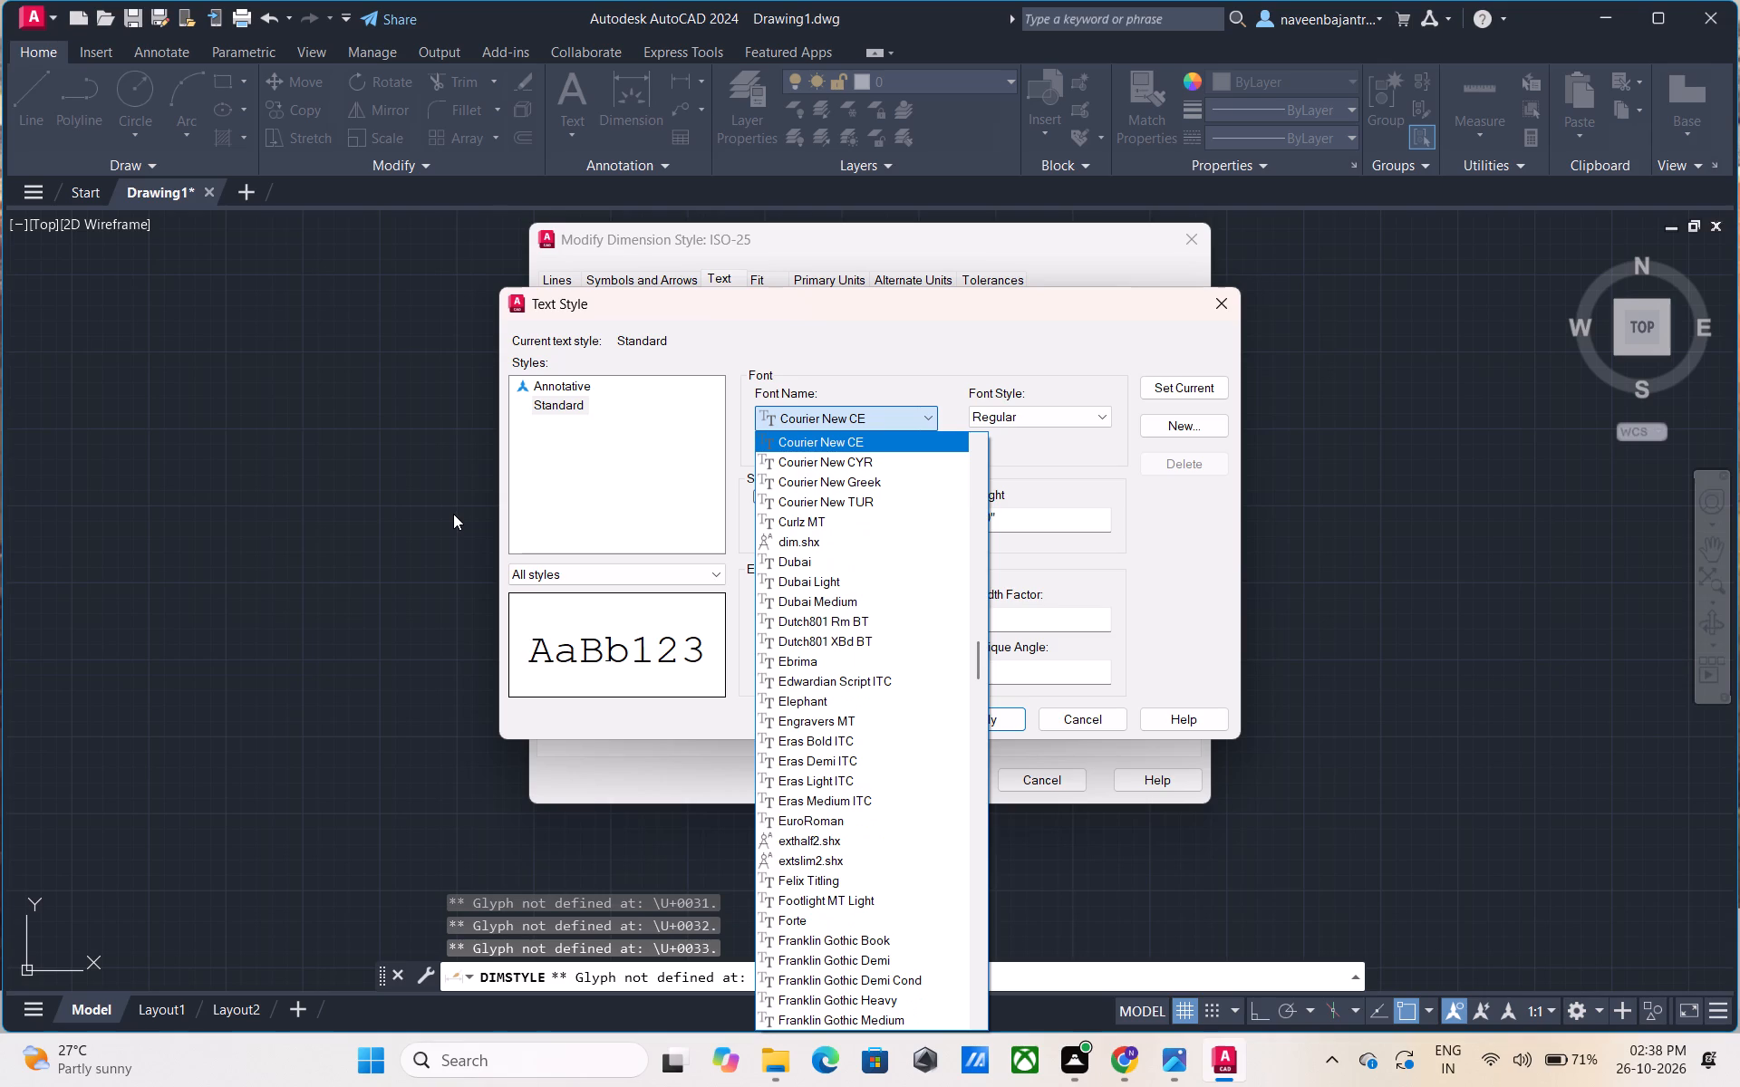
{"action": "key", "text": "Down"}
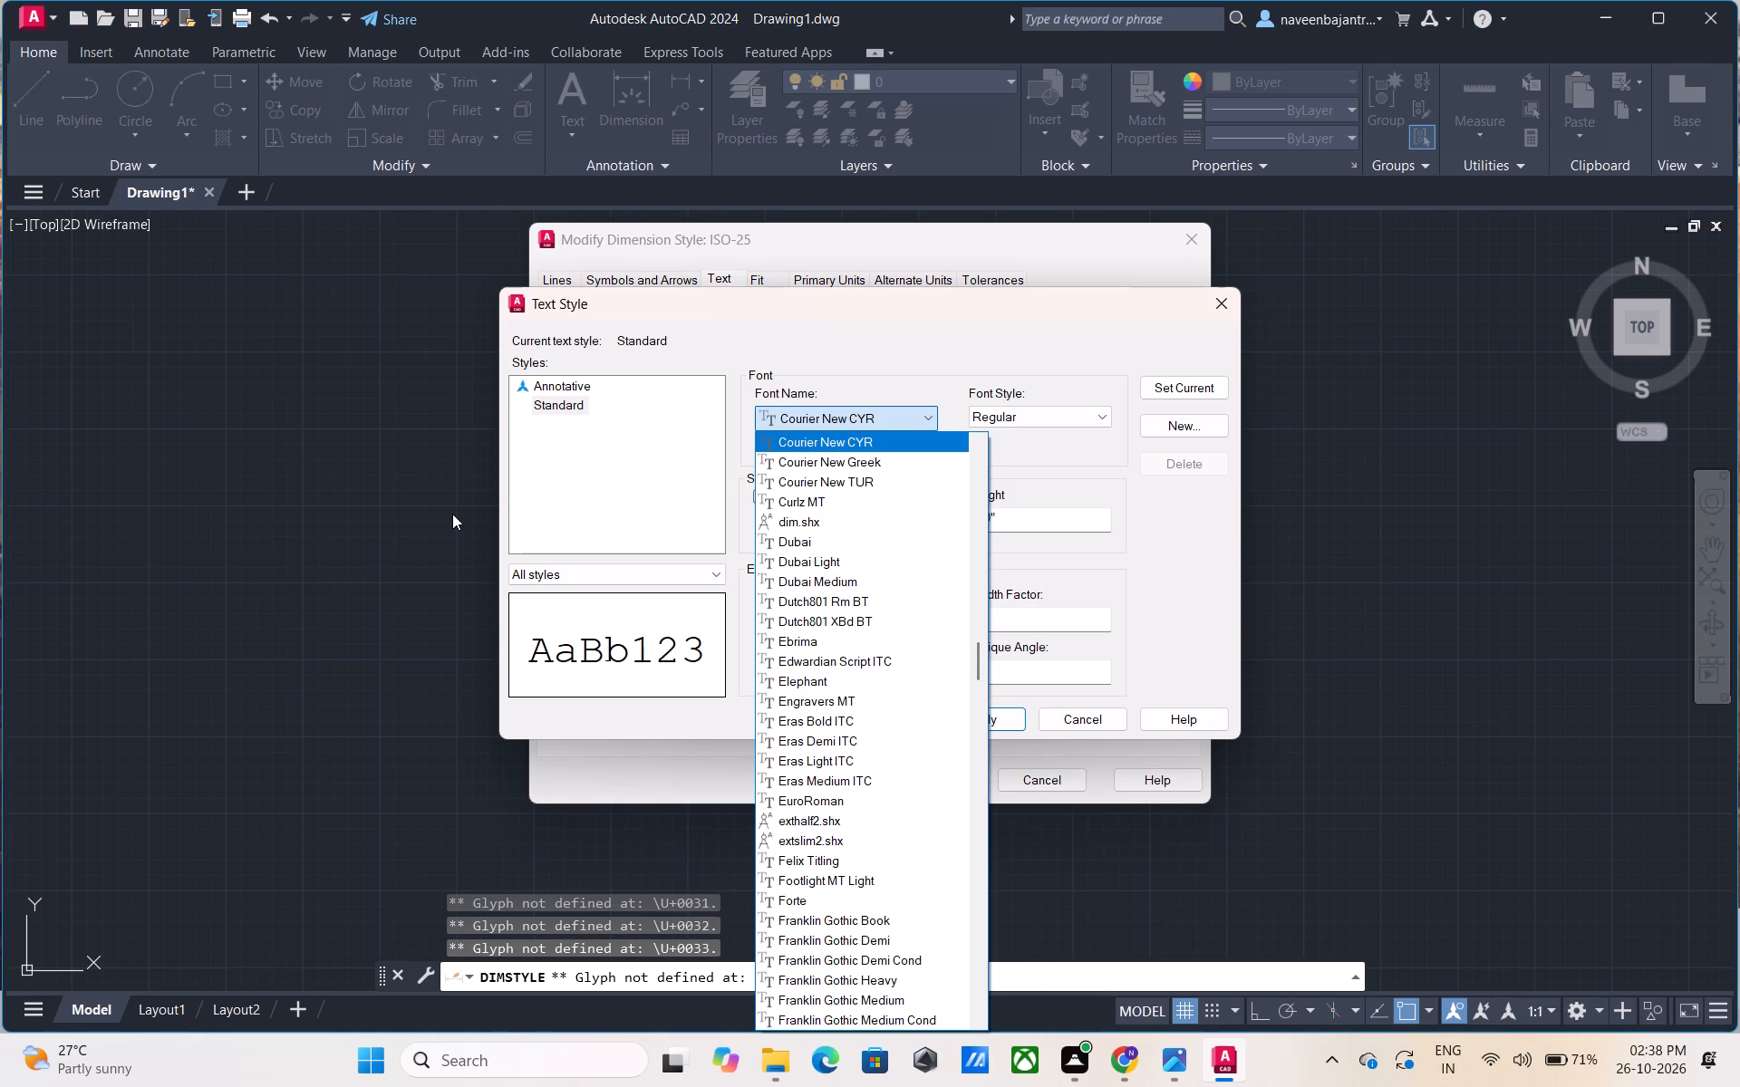
{"action": "key", "text": "Down"}
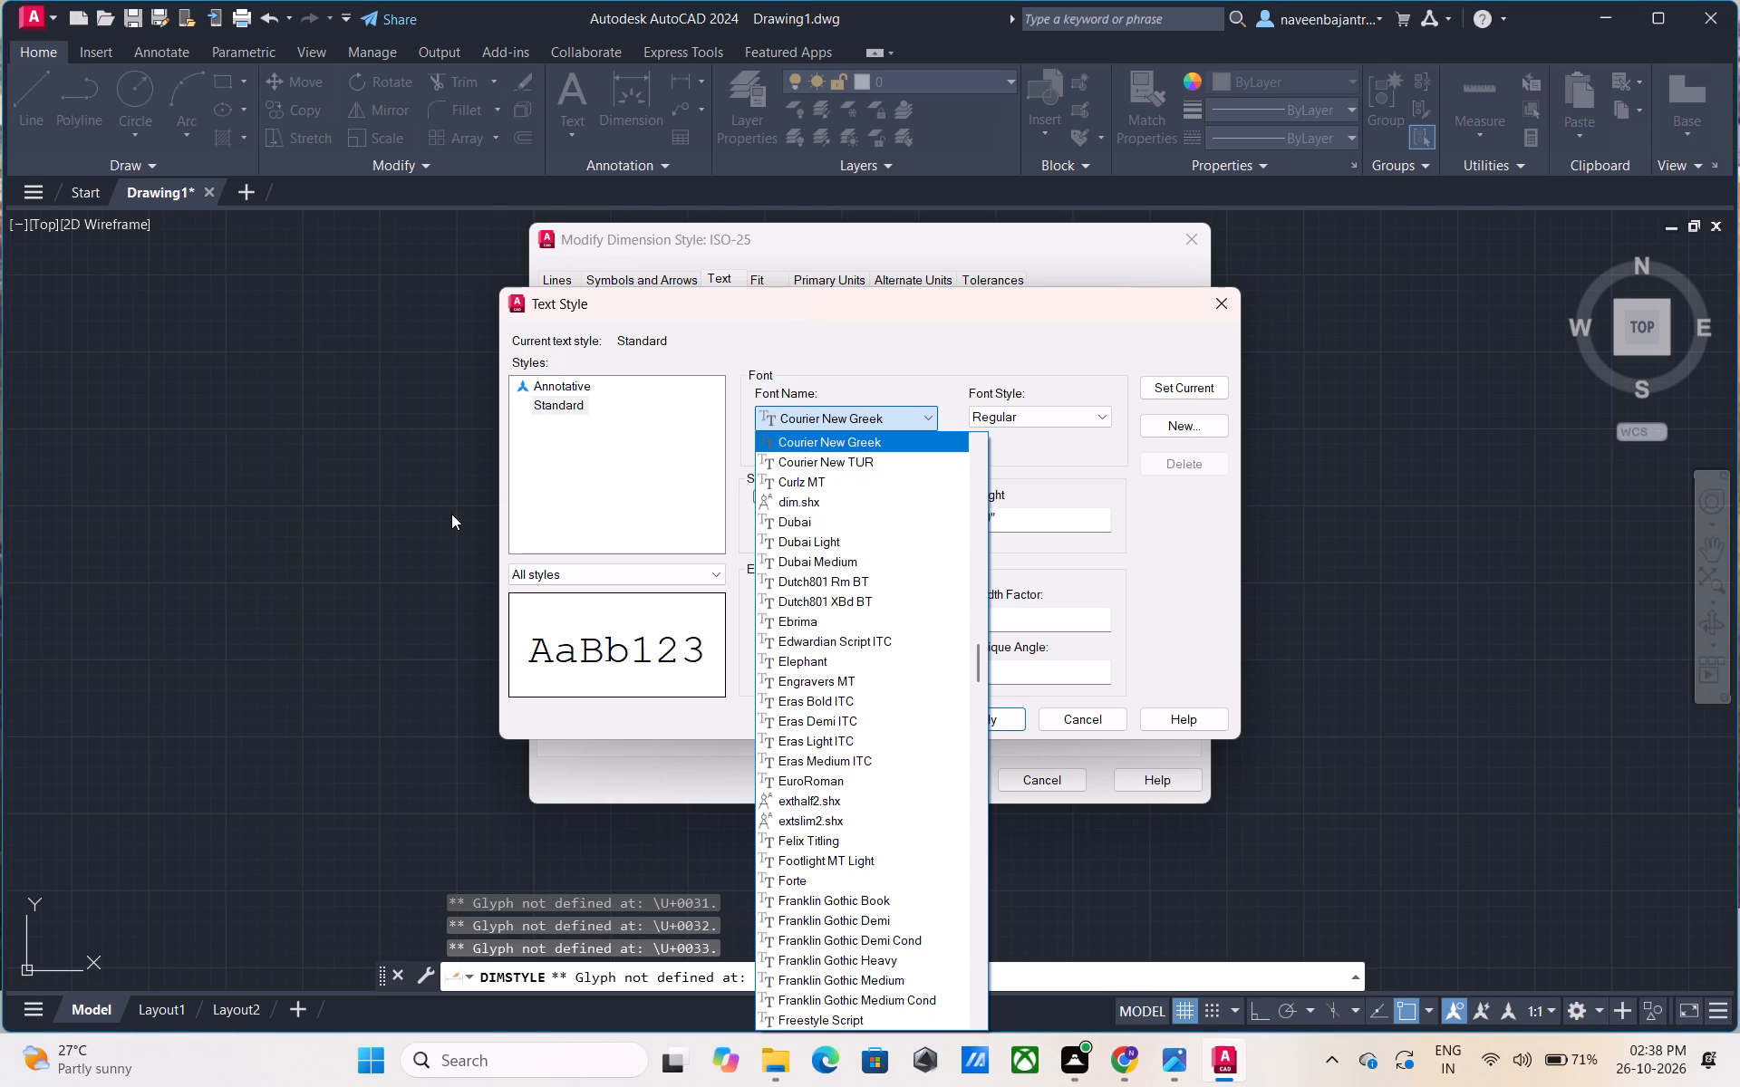
{"action": "key", "text": "Down"}
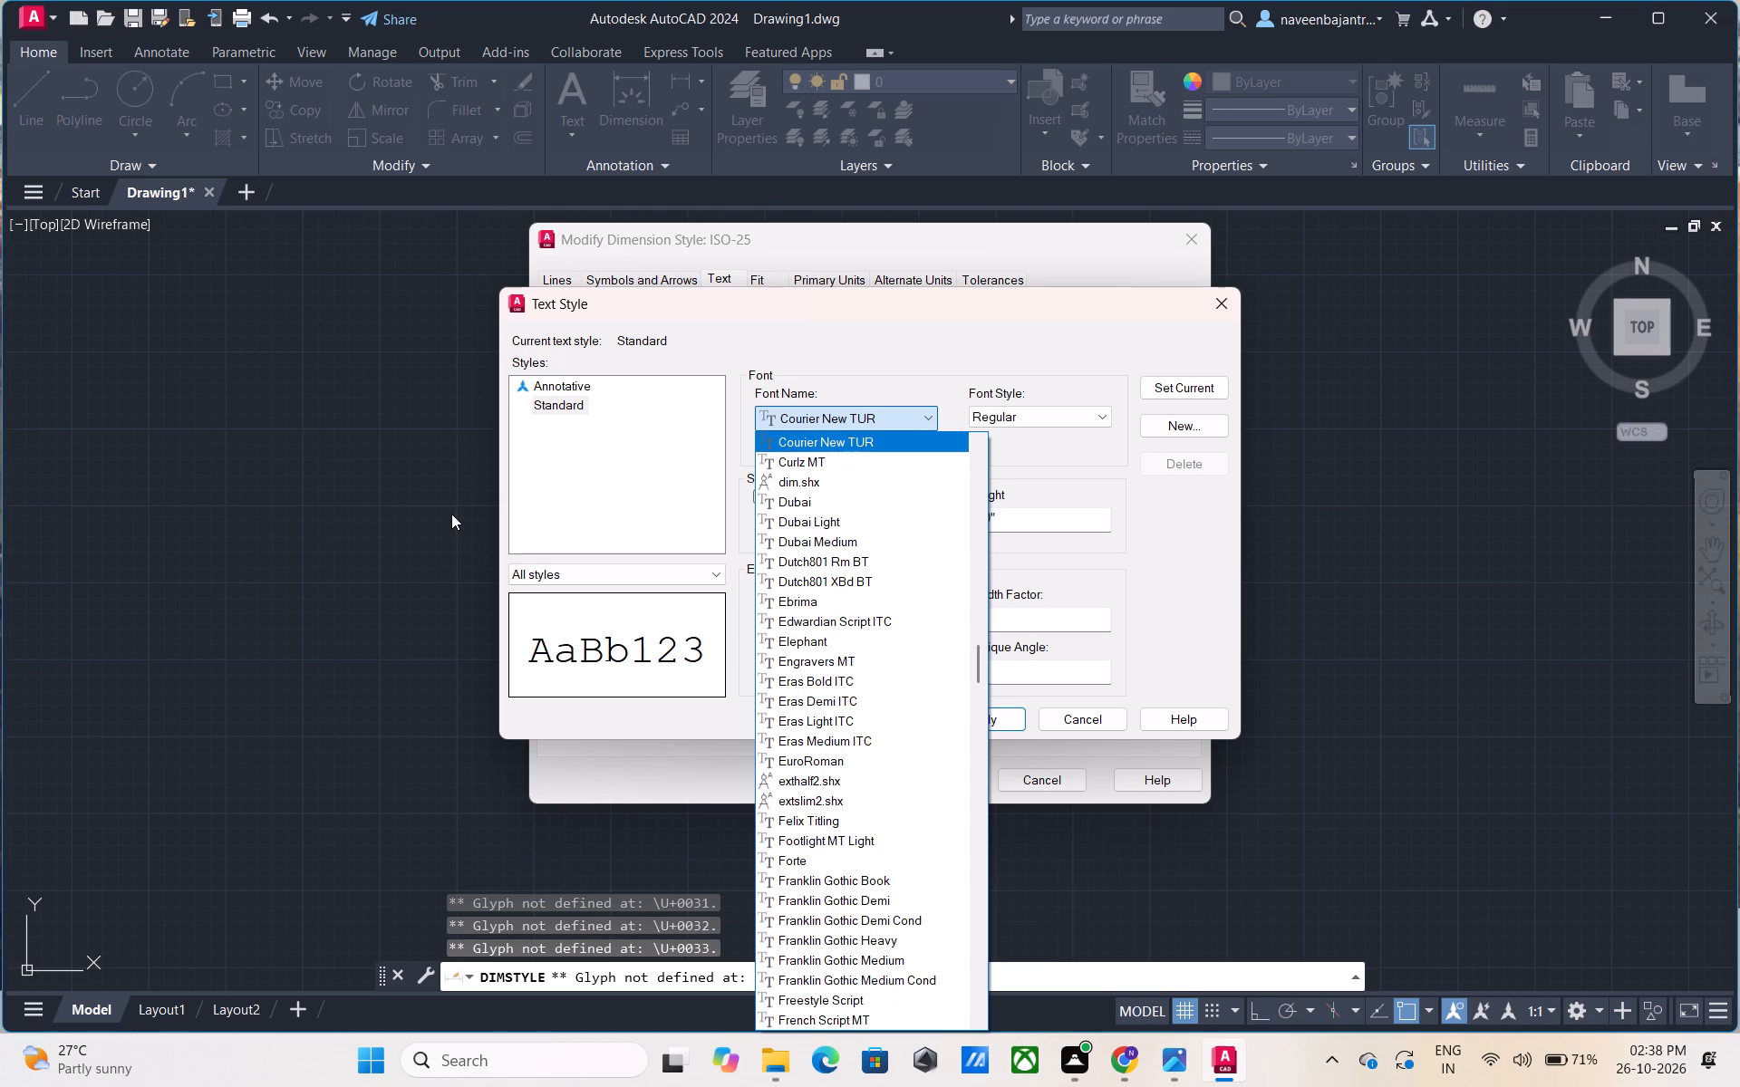
{"action": "key", "text": "Down"}
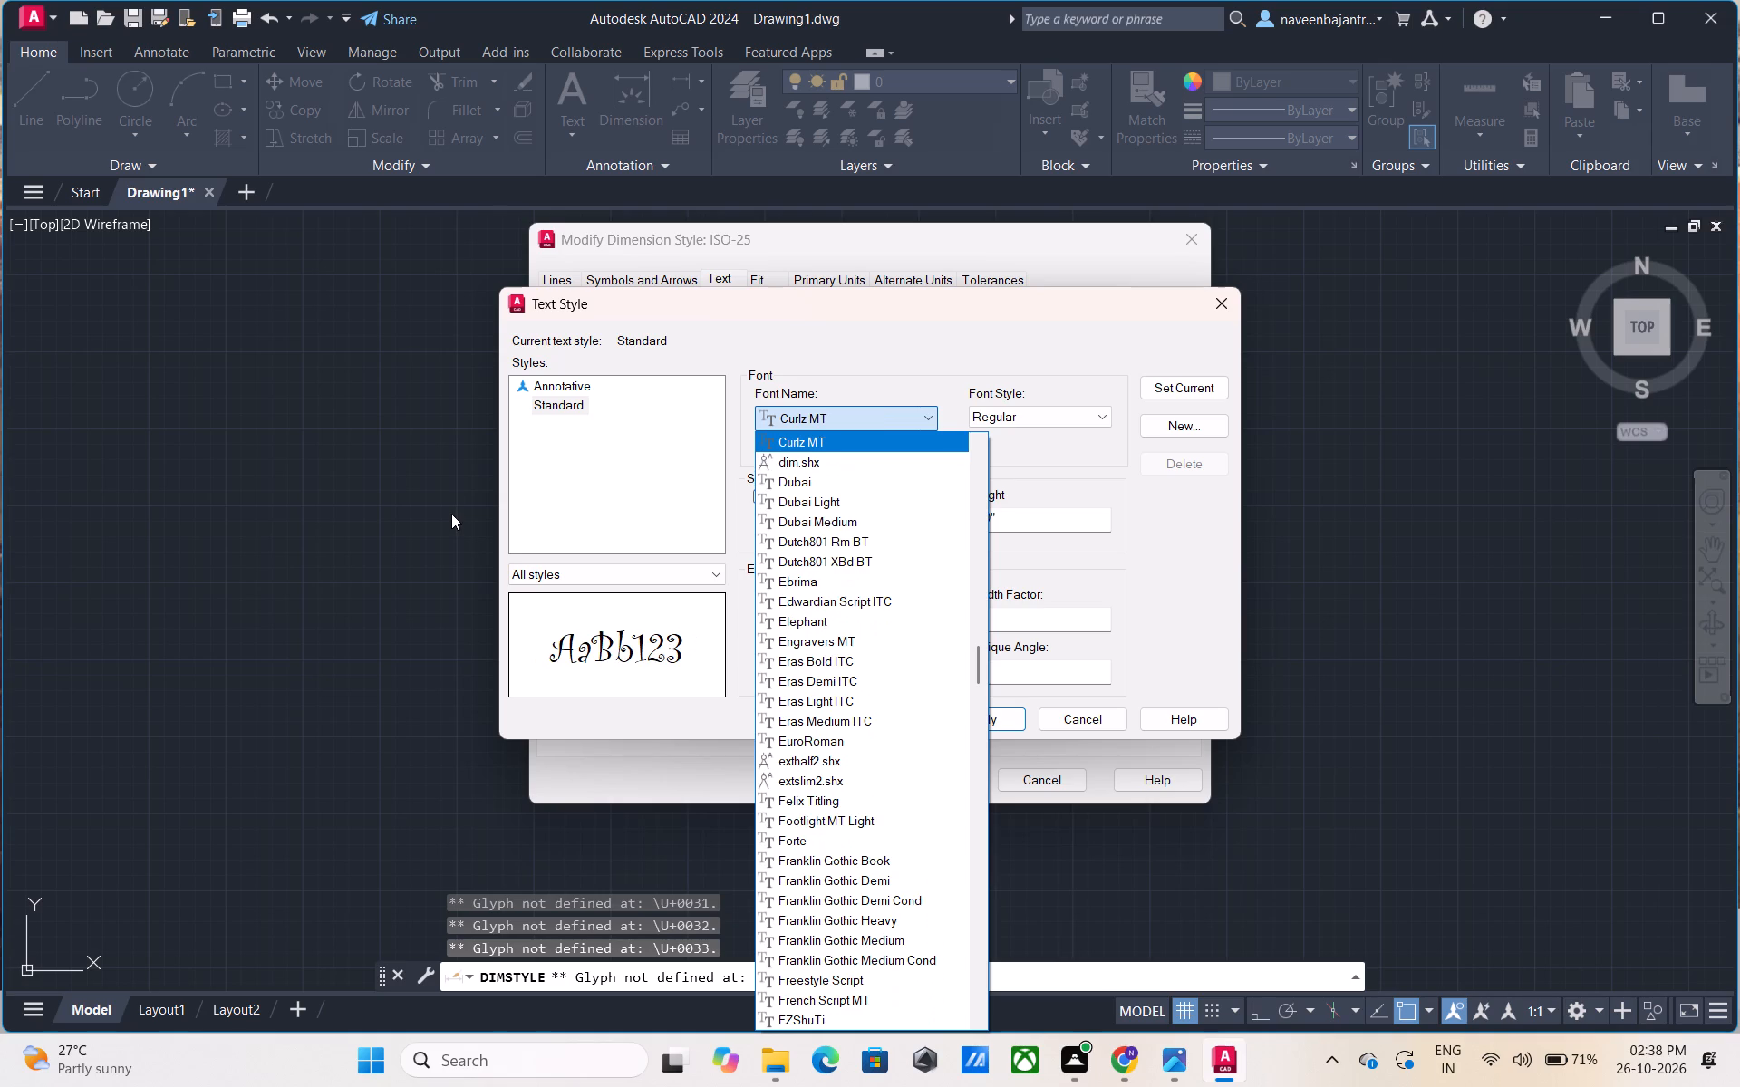
{"action": "key", "text": "Down"}
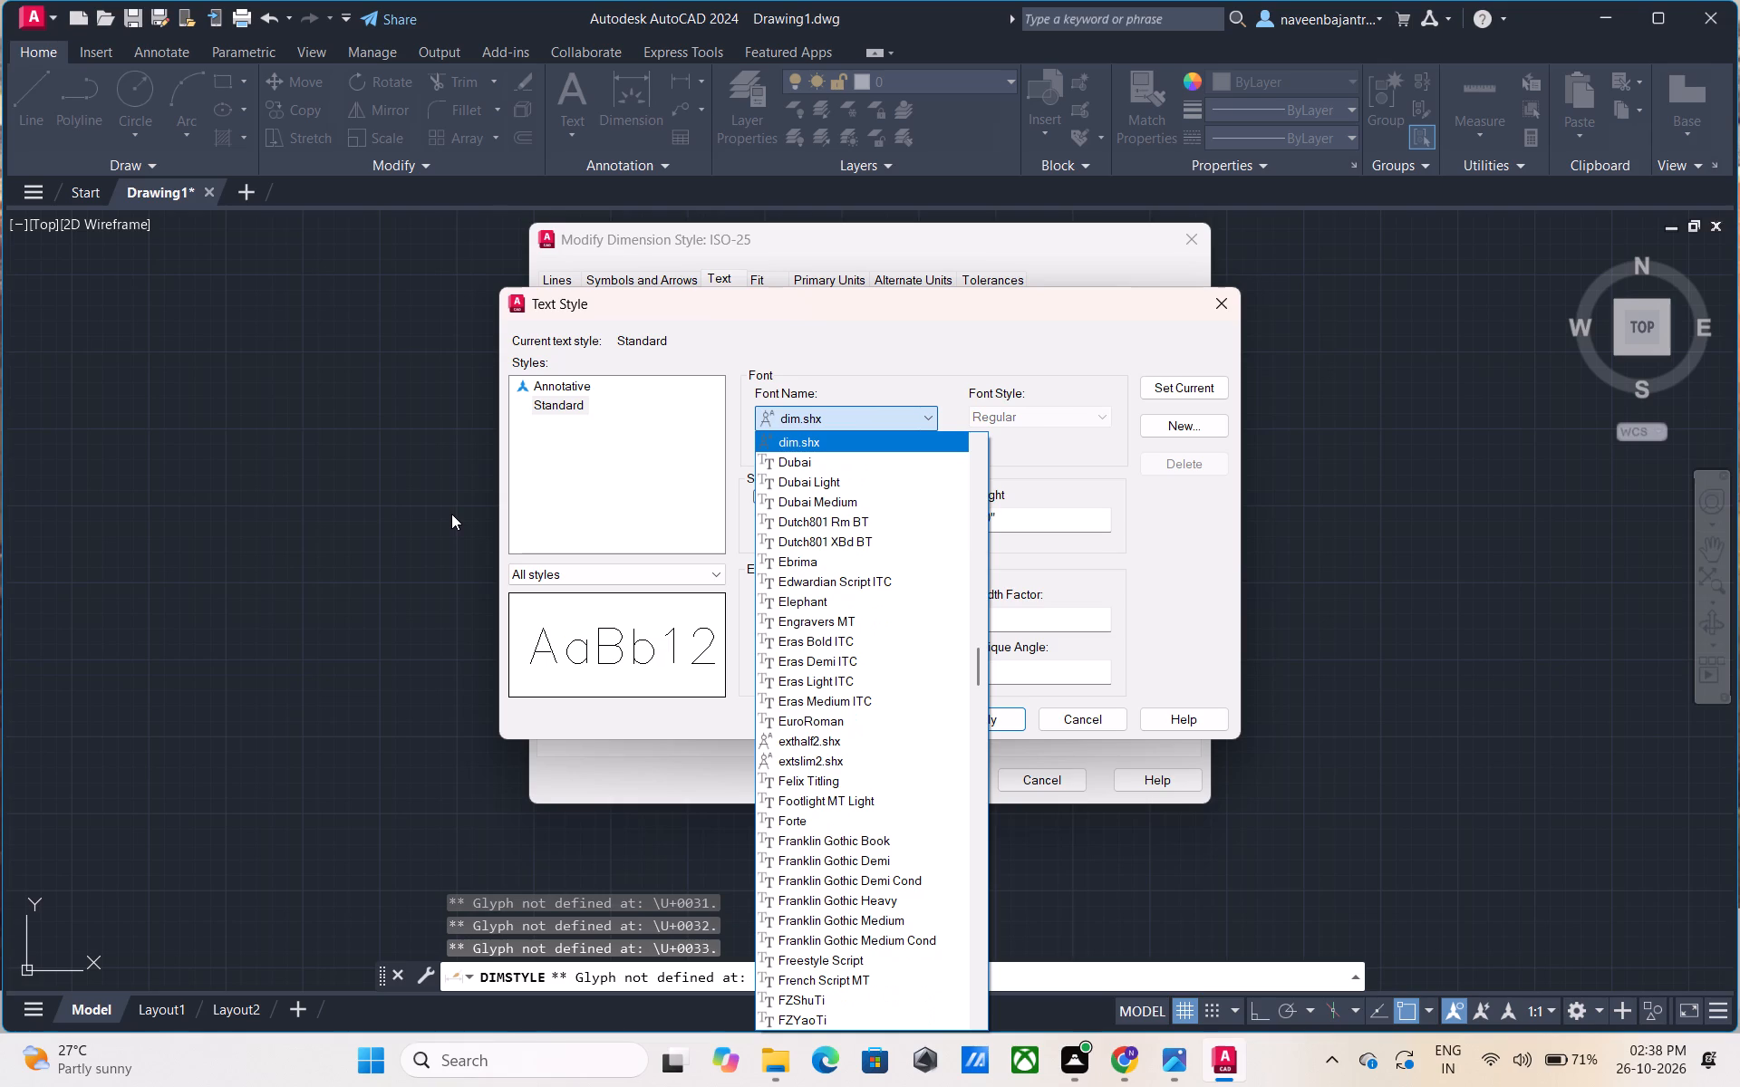
{"action": "key", "text": "Down"}
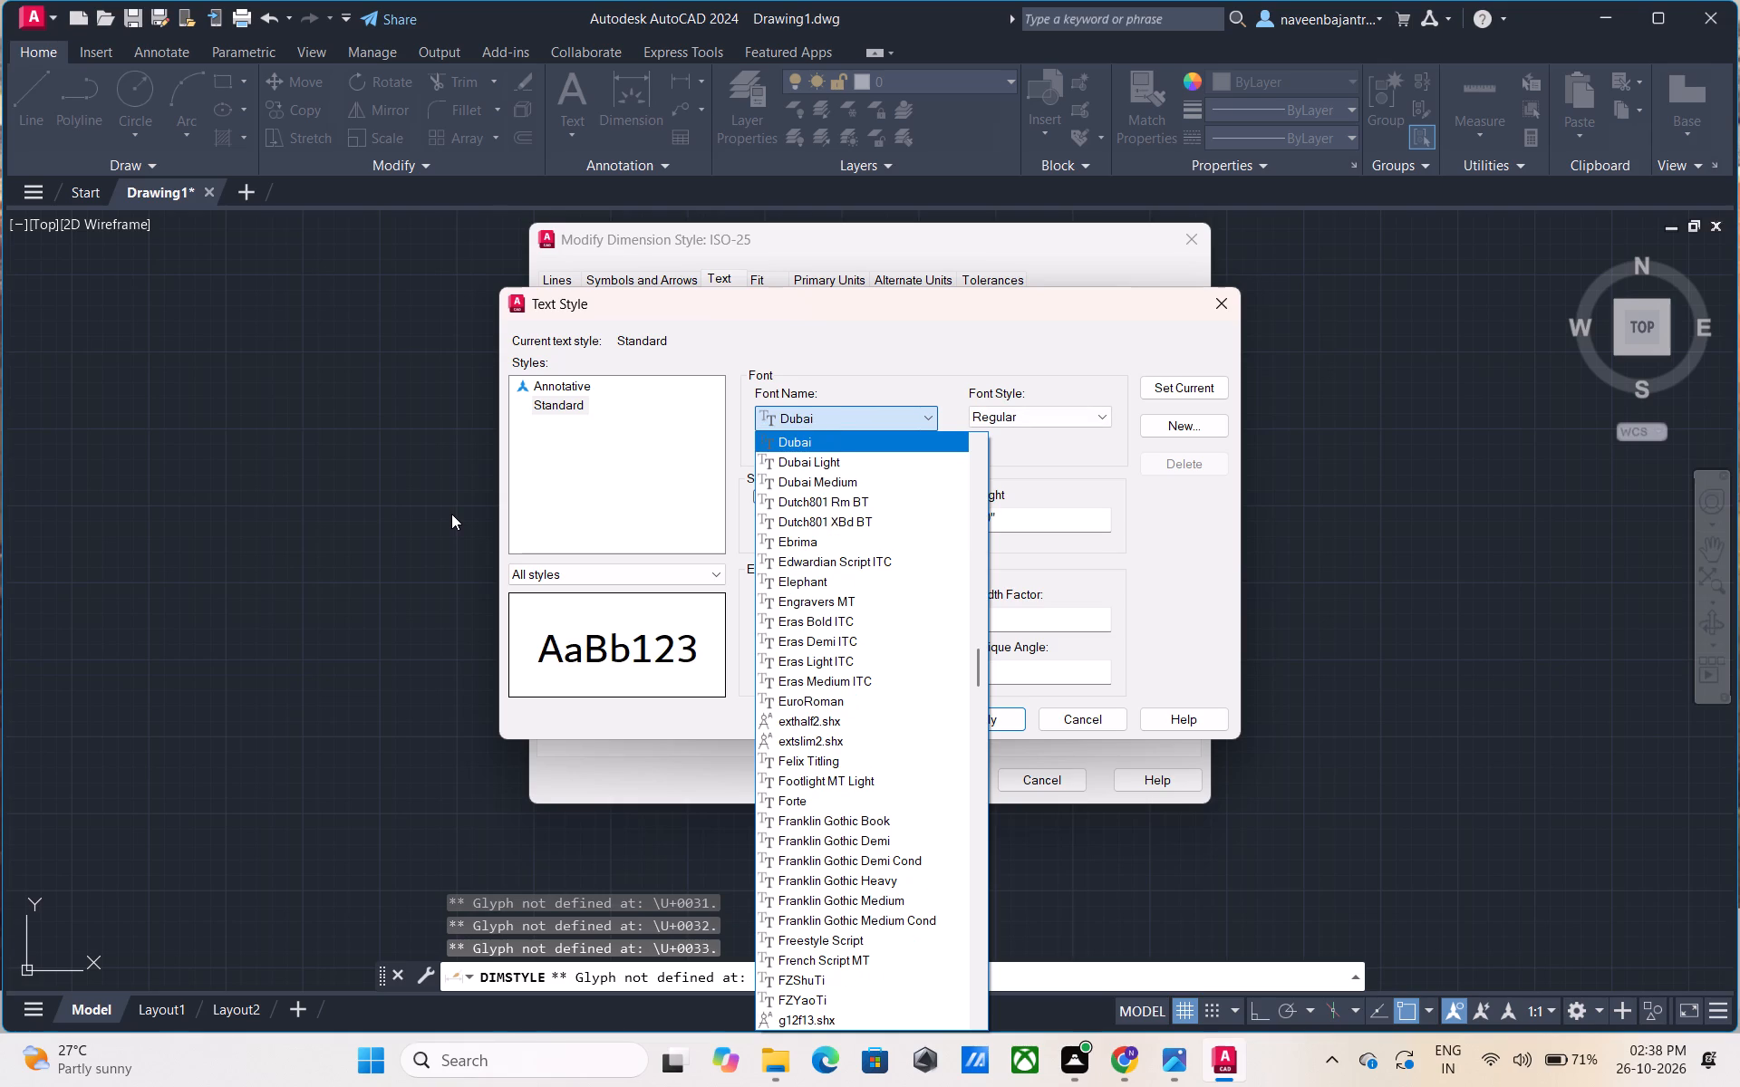
{"action": "key", "text": "Down"}
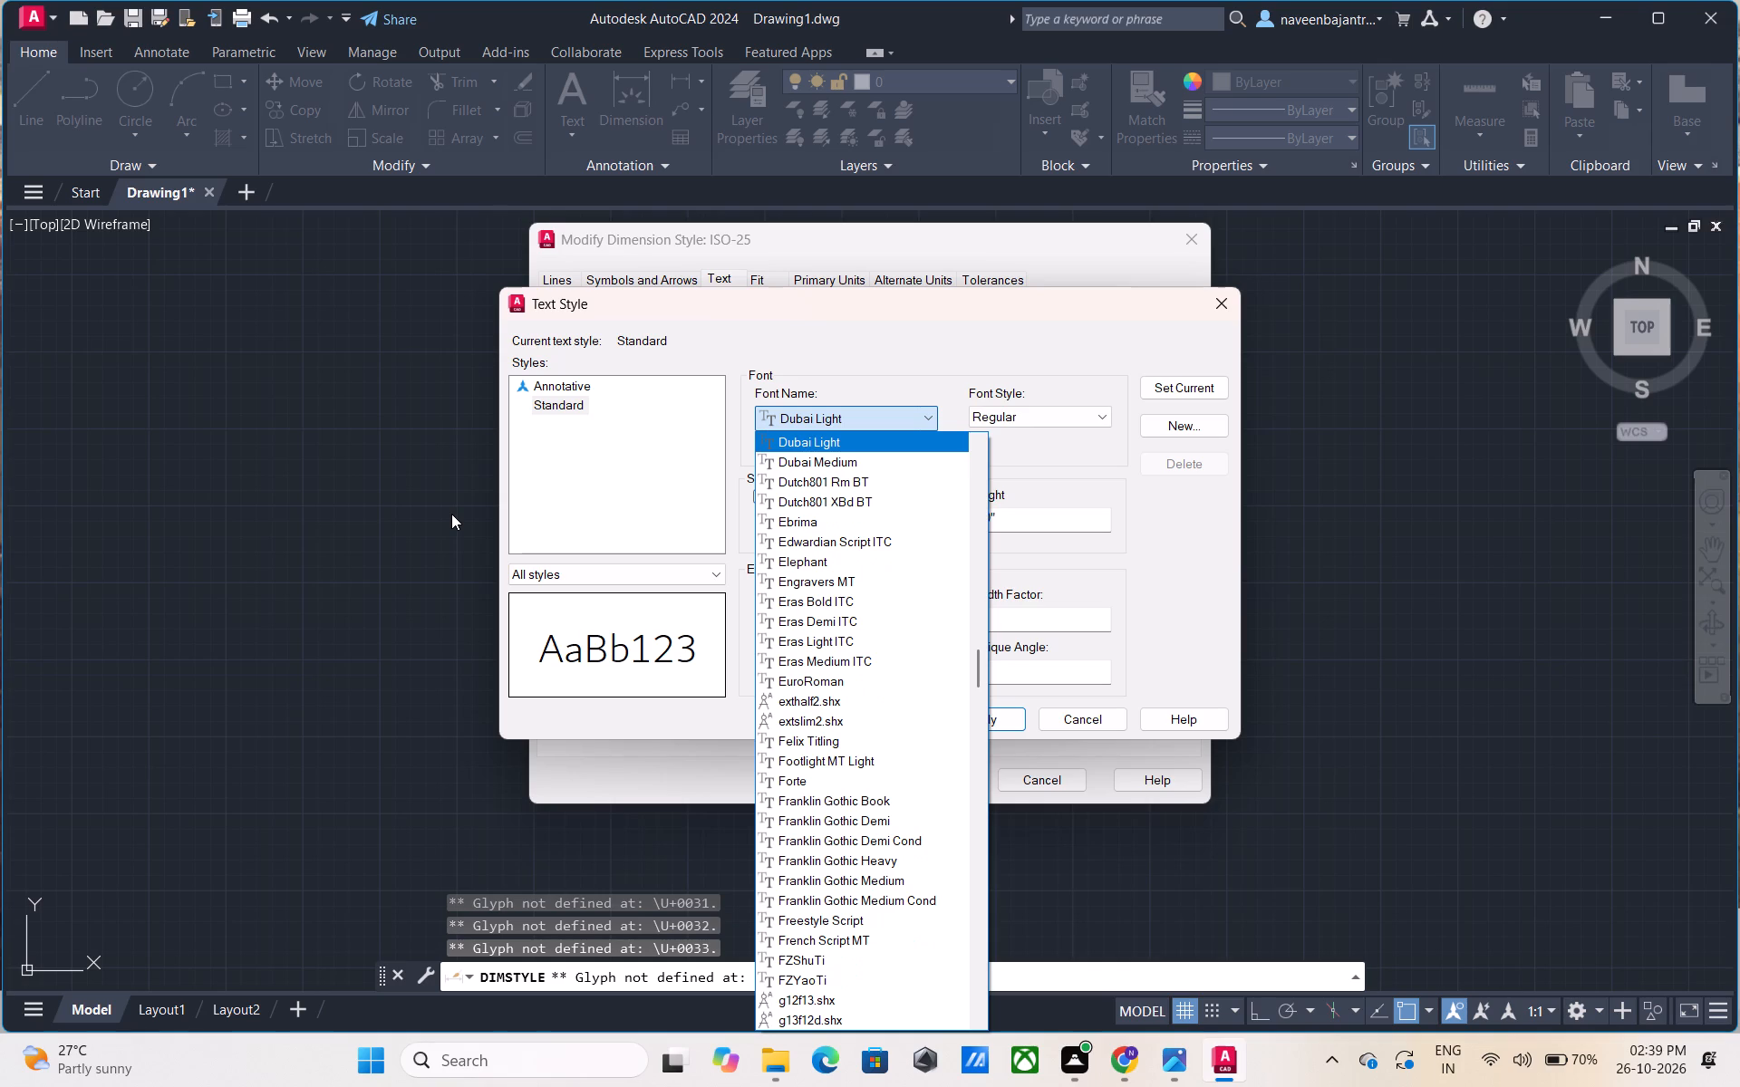
{"action": "key", "text": "Down"}
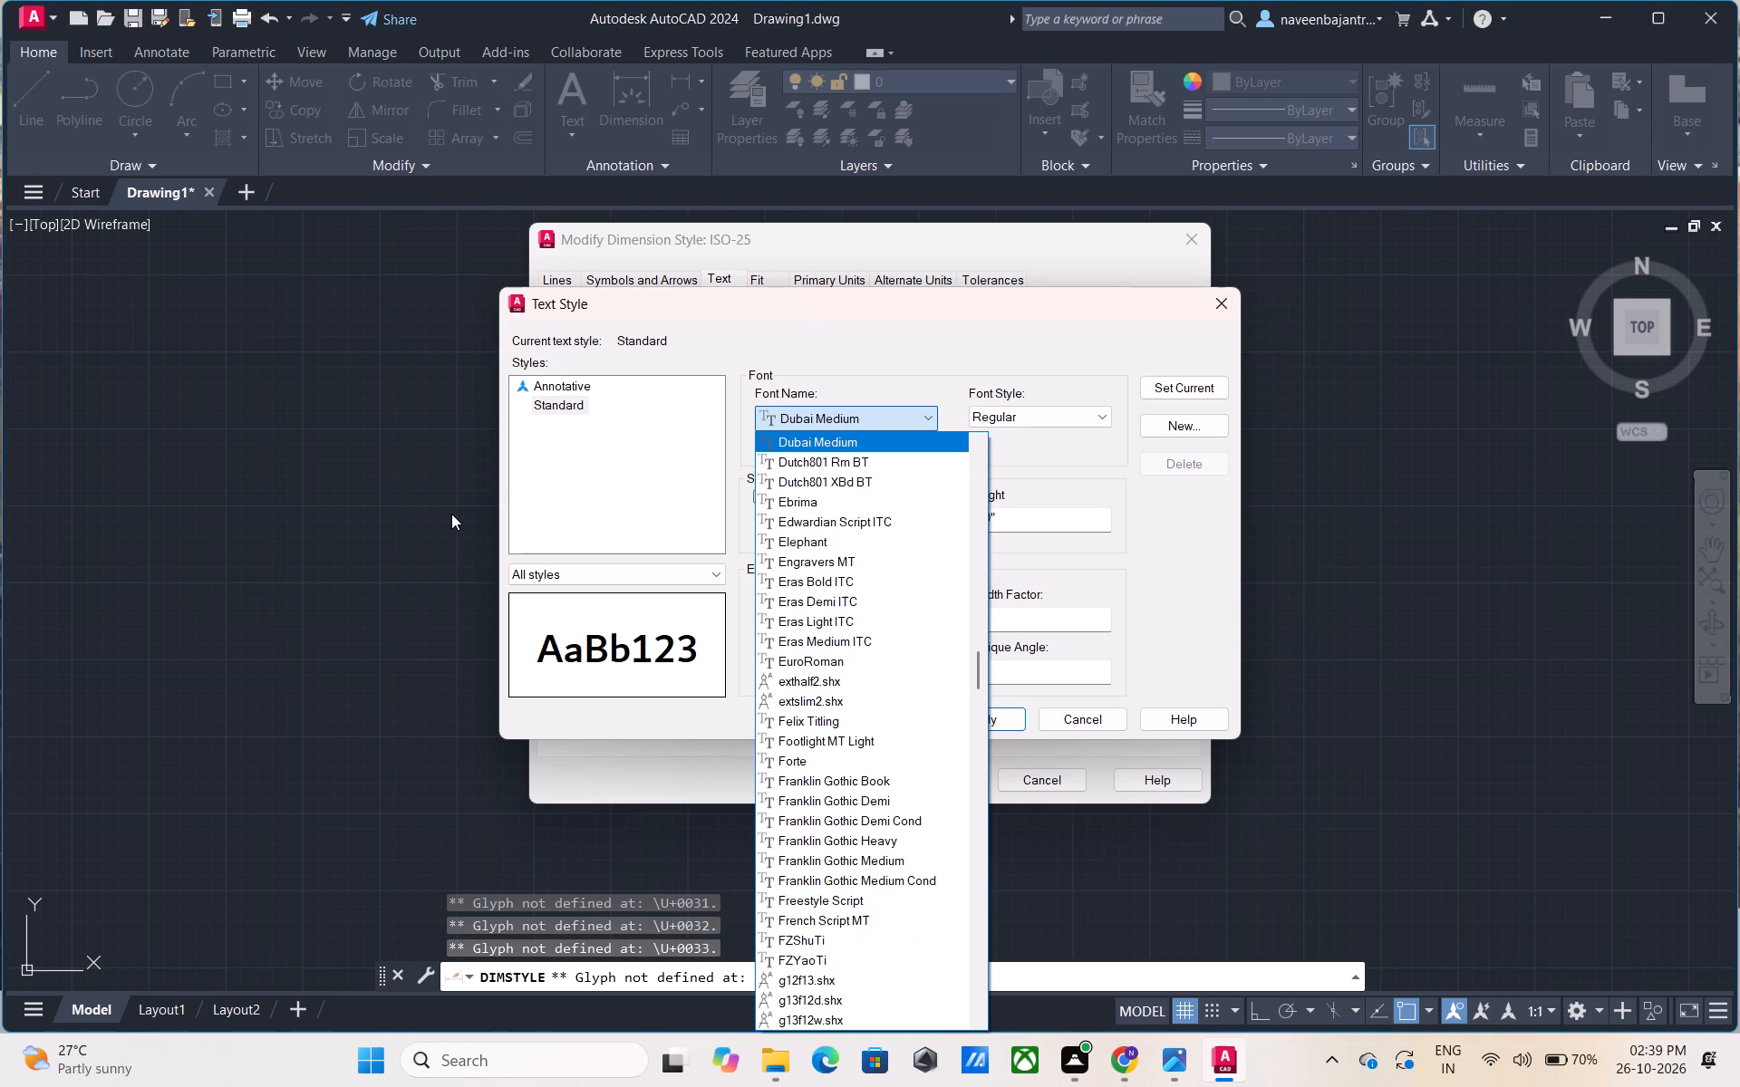
{"action": "key", "text": "Down"}
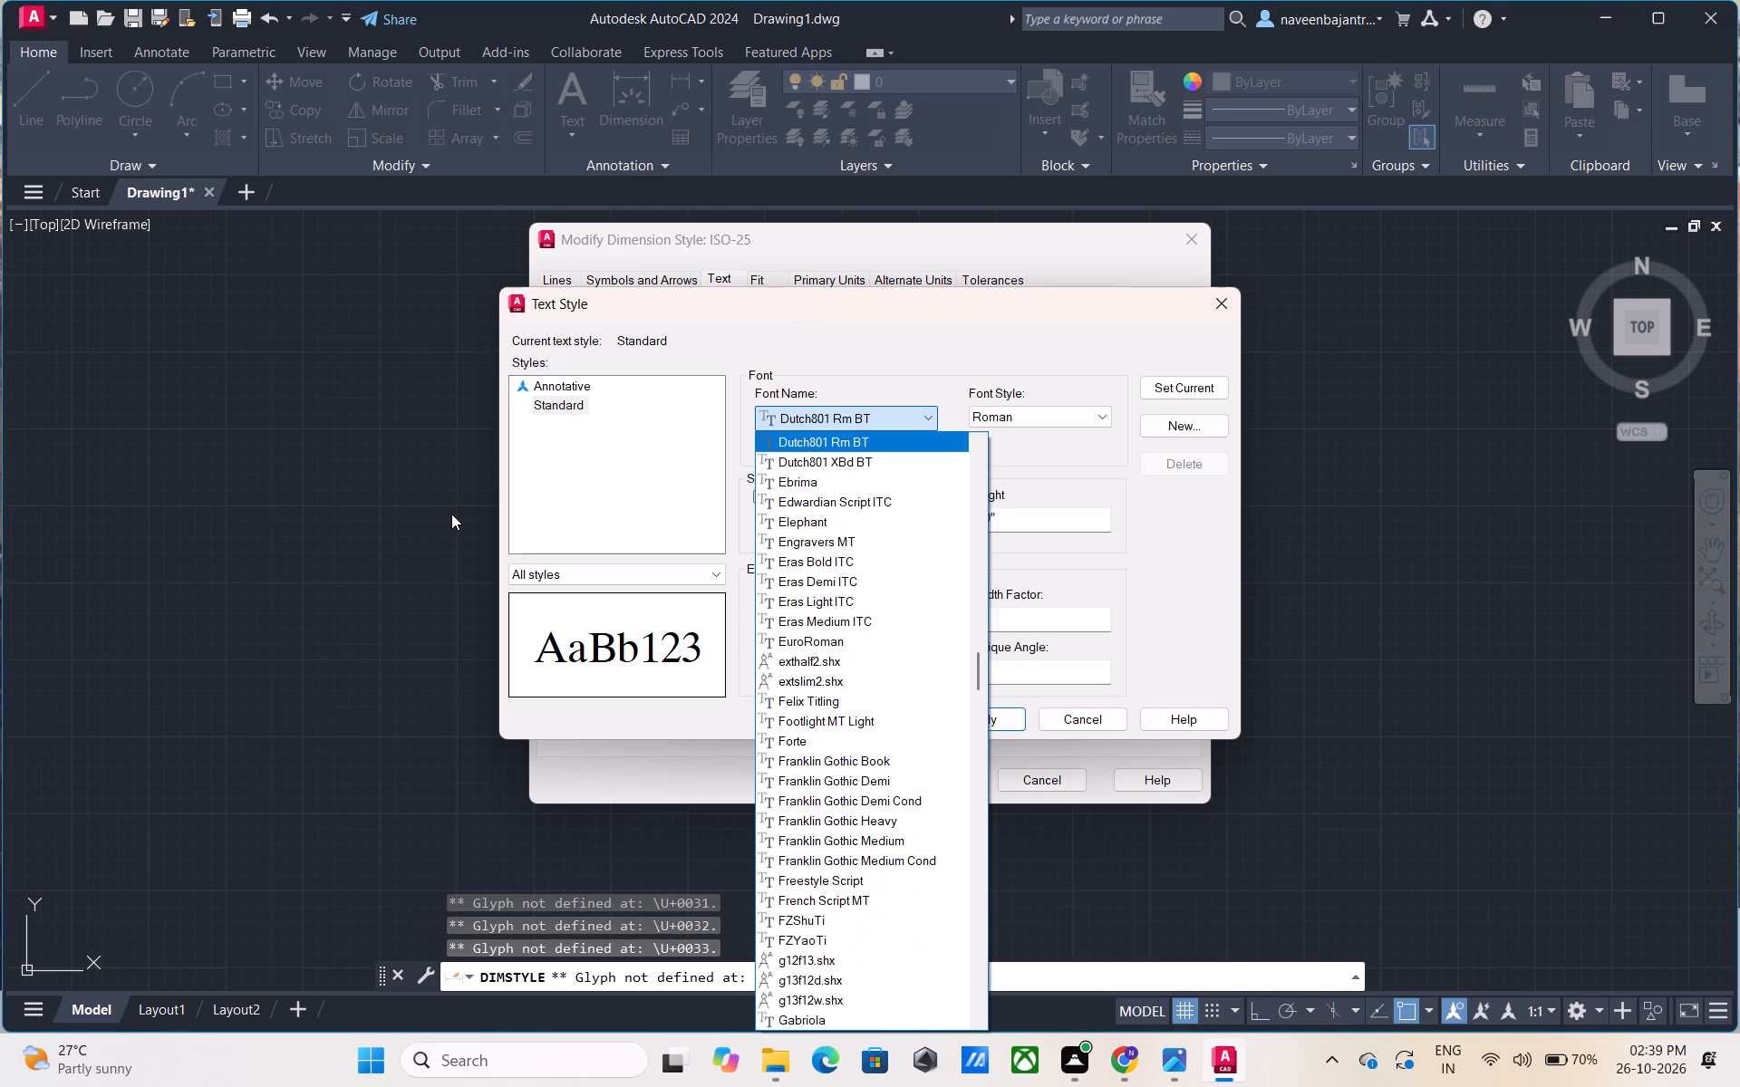
{"action": "key", "text": "Down"}
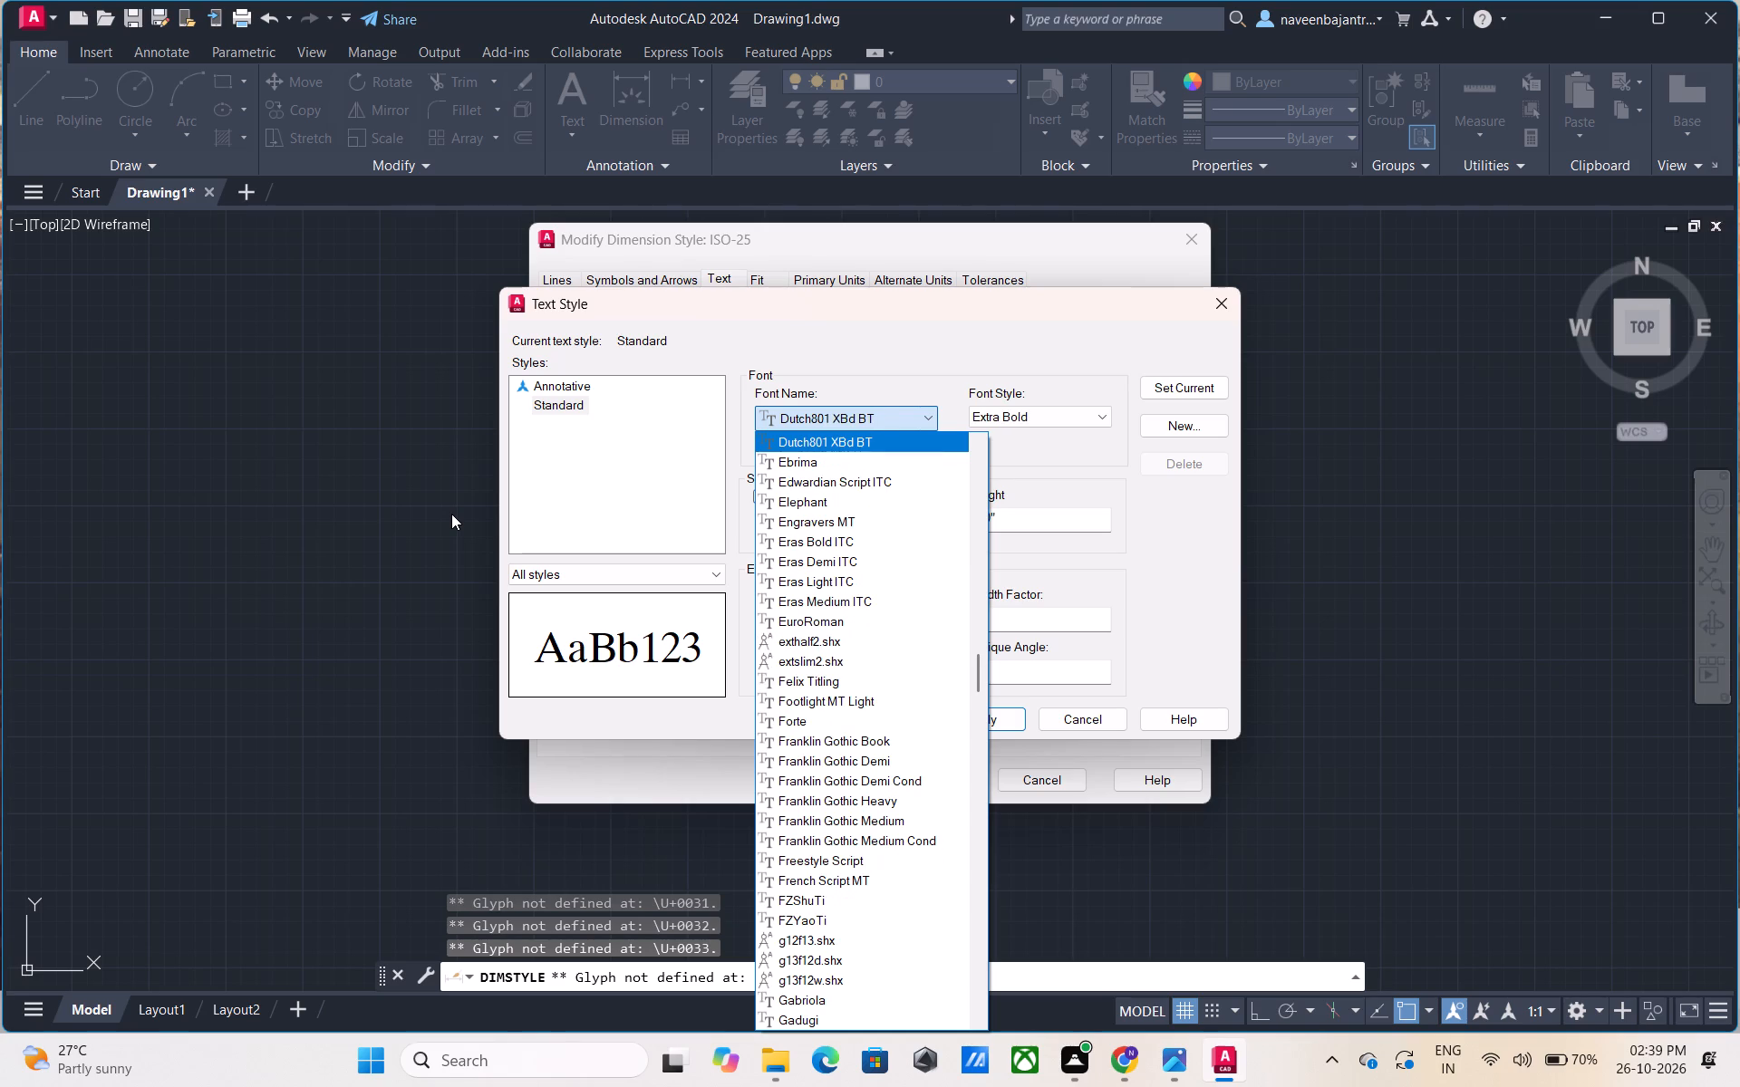
Preview fonts for the Standard text style one by one, going forward from Ebrima to extslim2.shx.
{"action": "key", "text": "Down"}
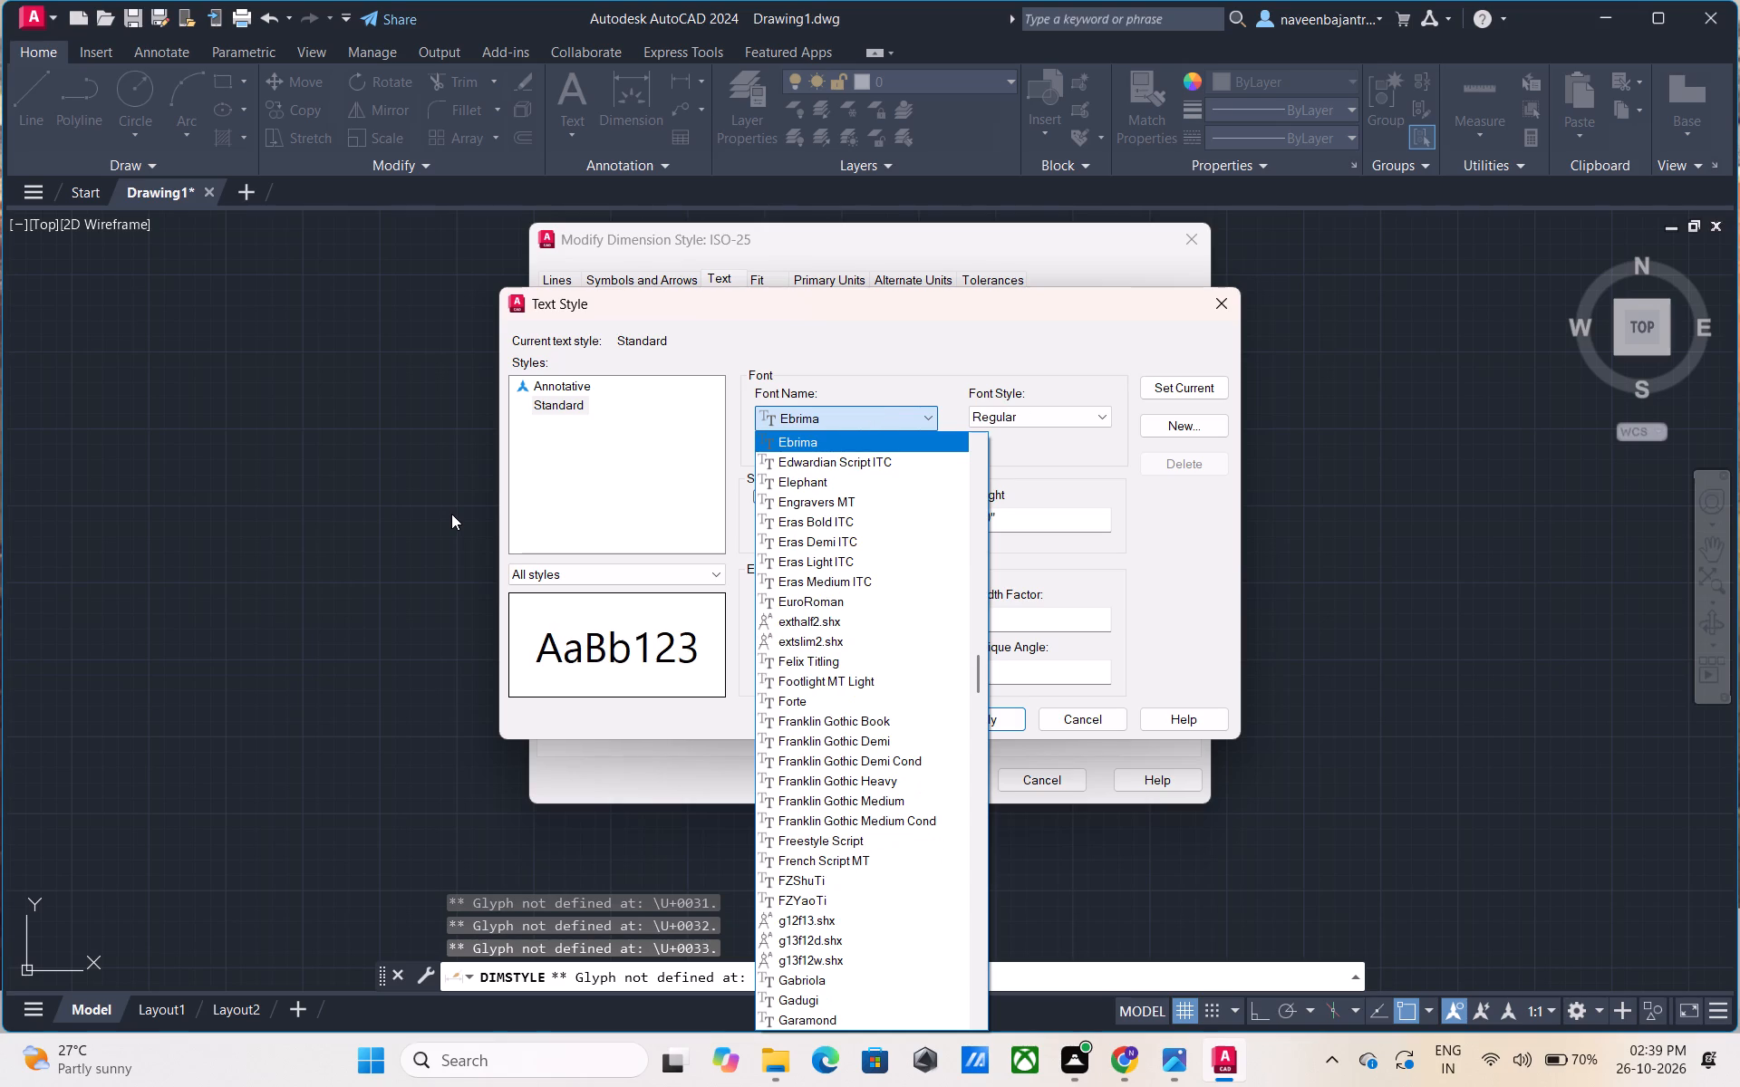
{"action": "key", "text": "Down"}
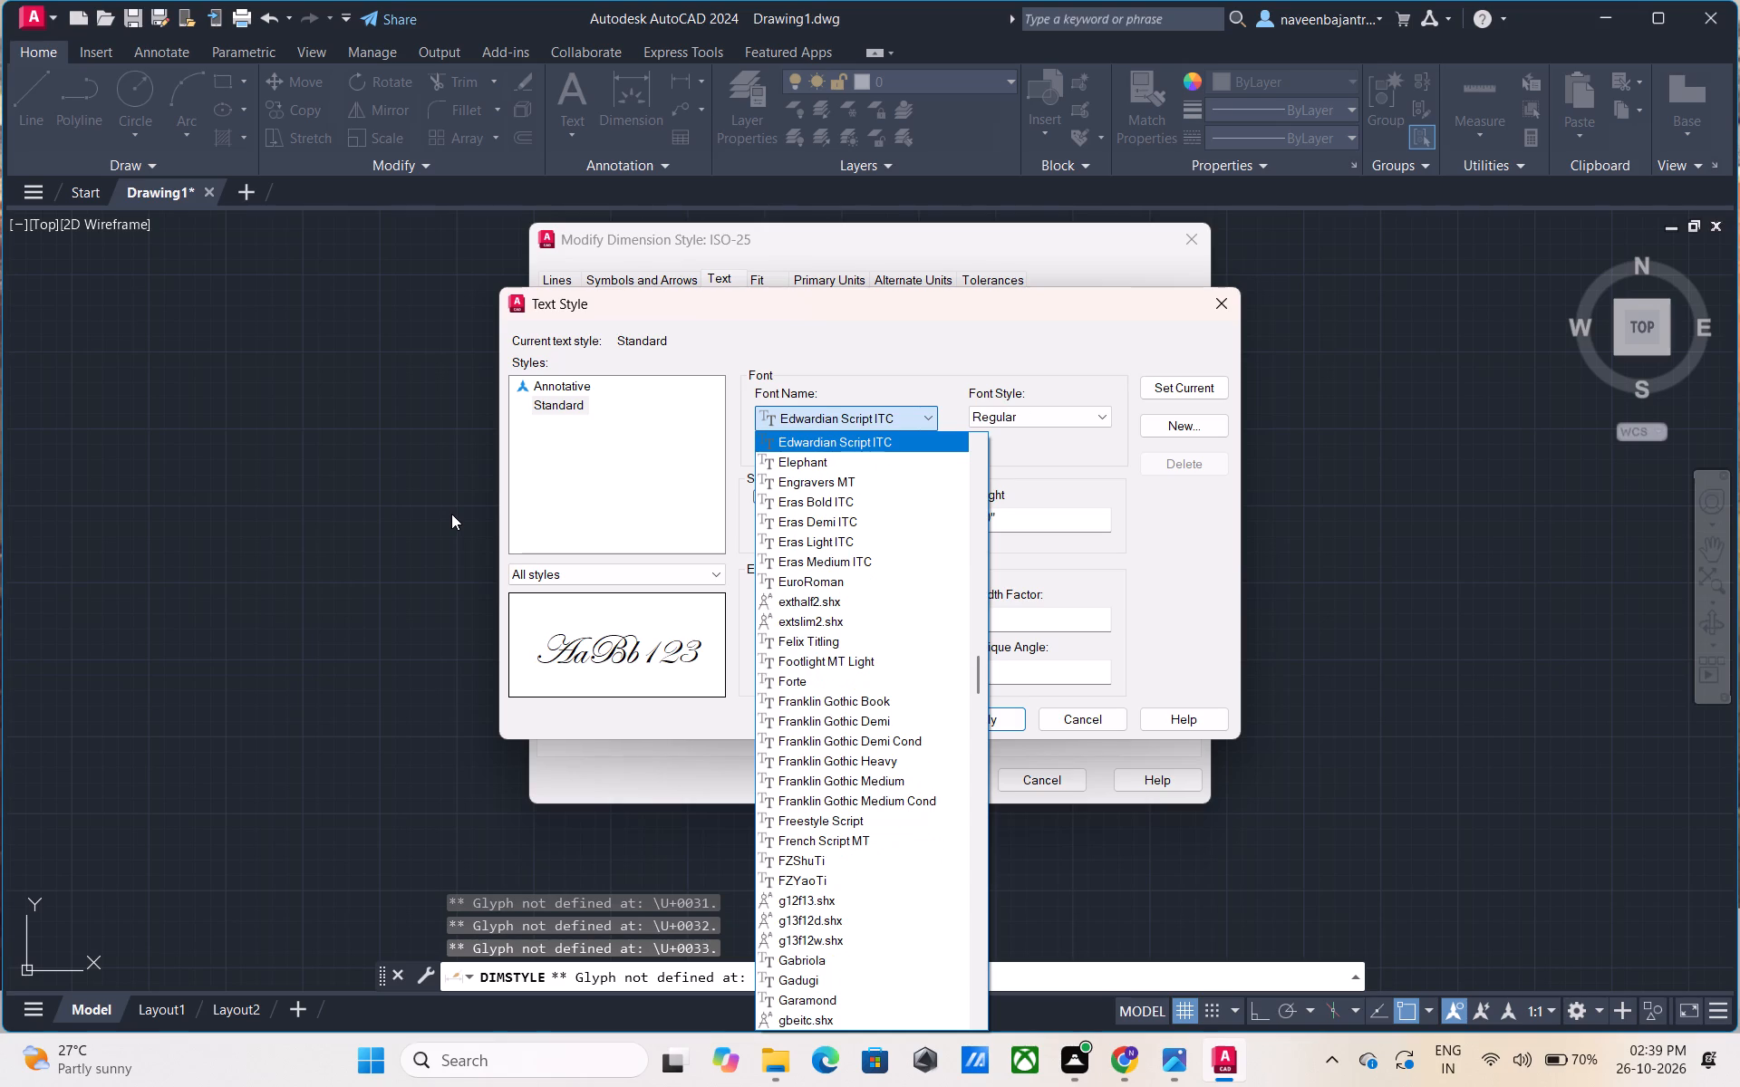
{"action": "key", "text": "Down"}
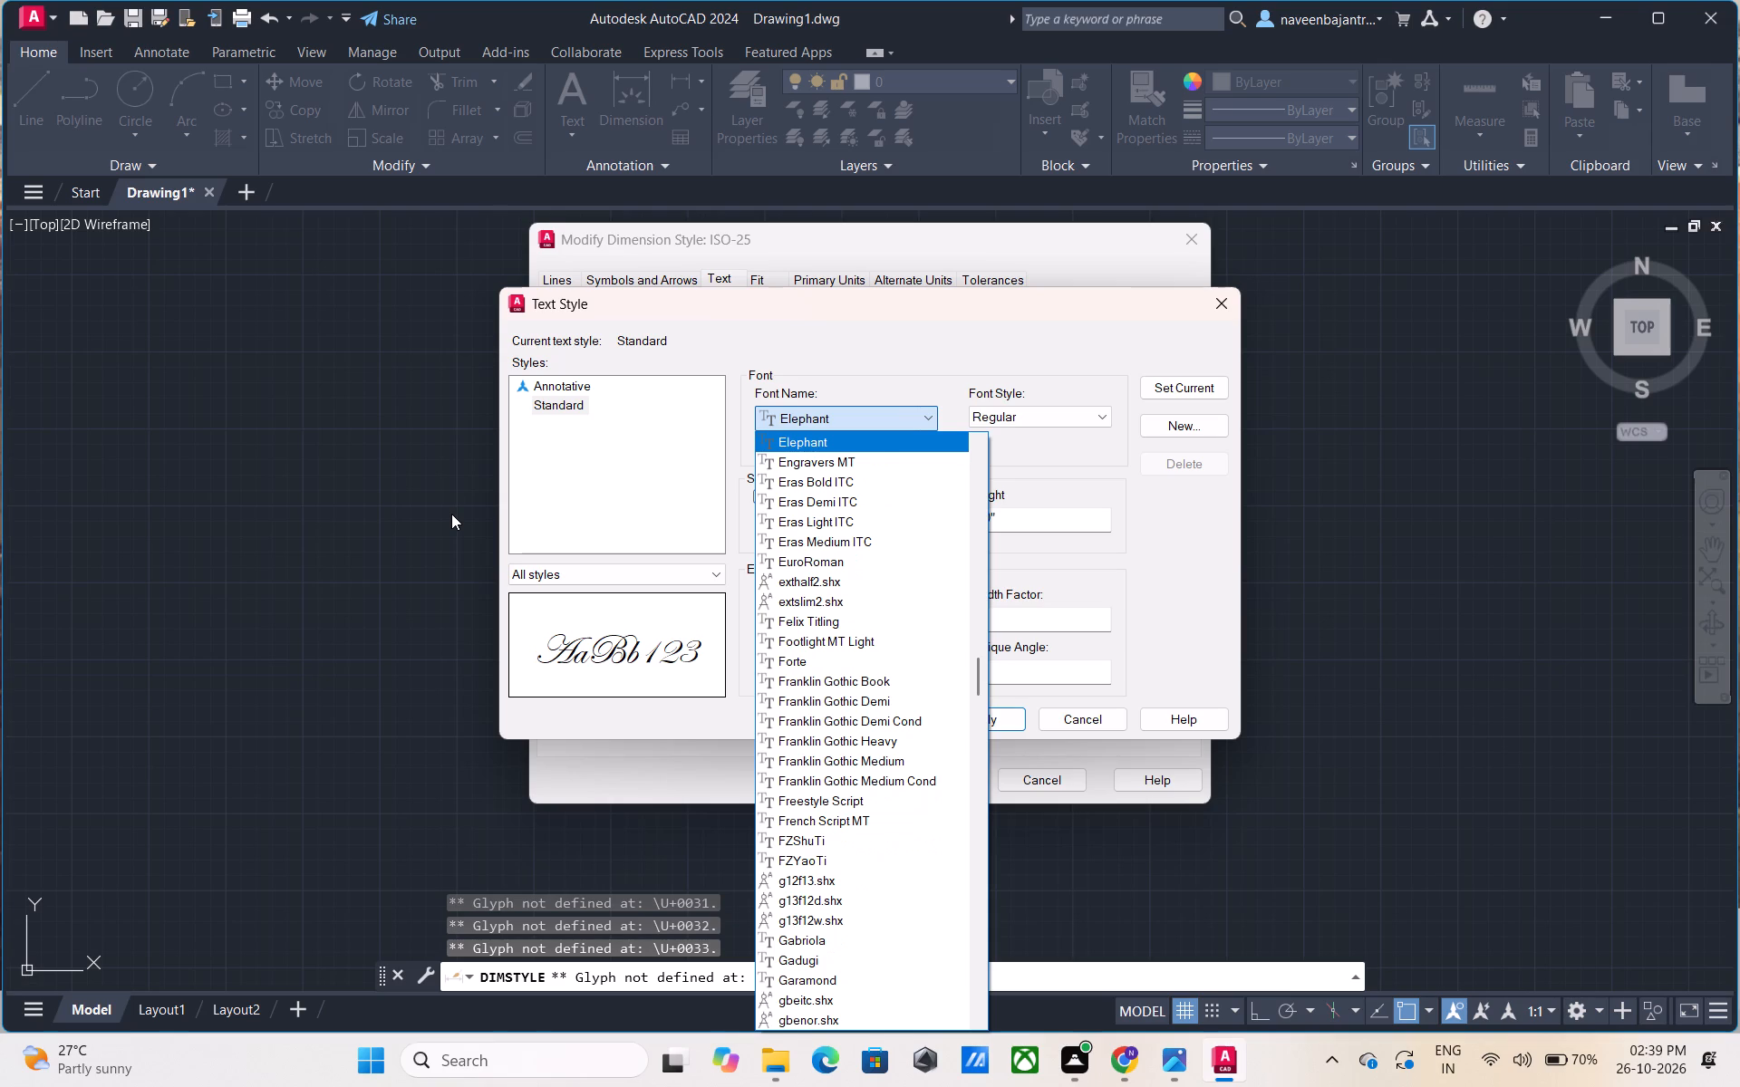
{"action": "key", "text": "Down"}
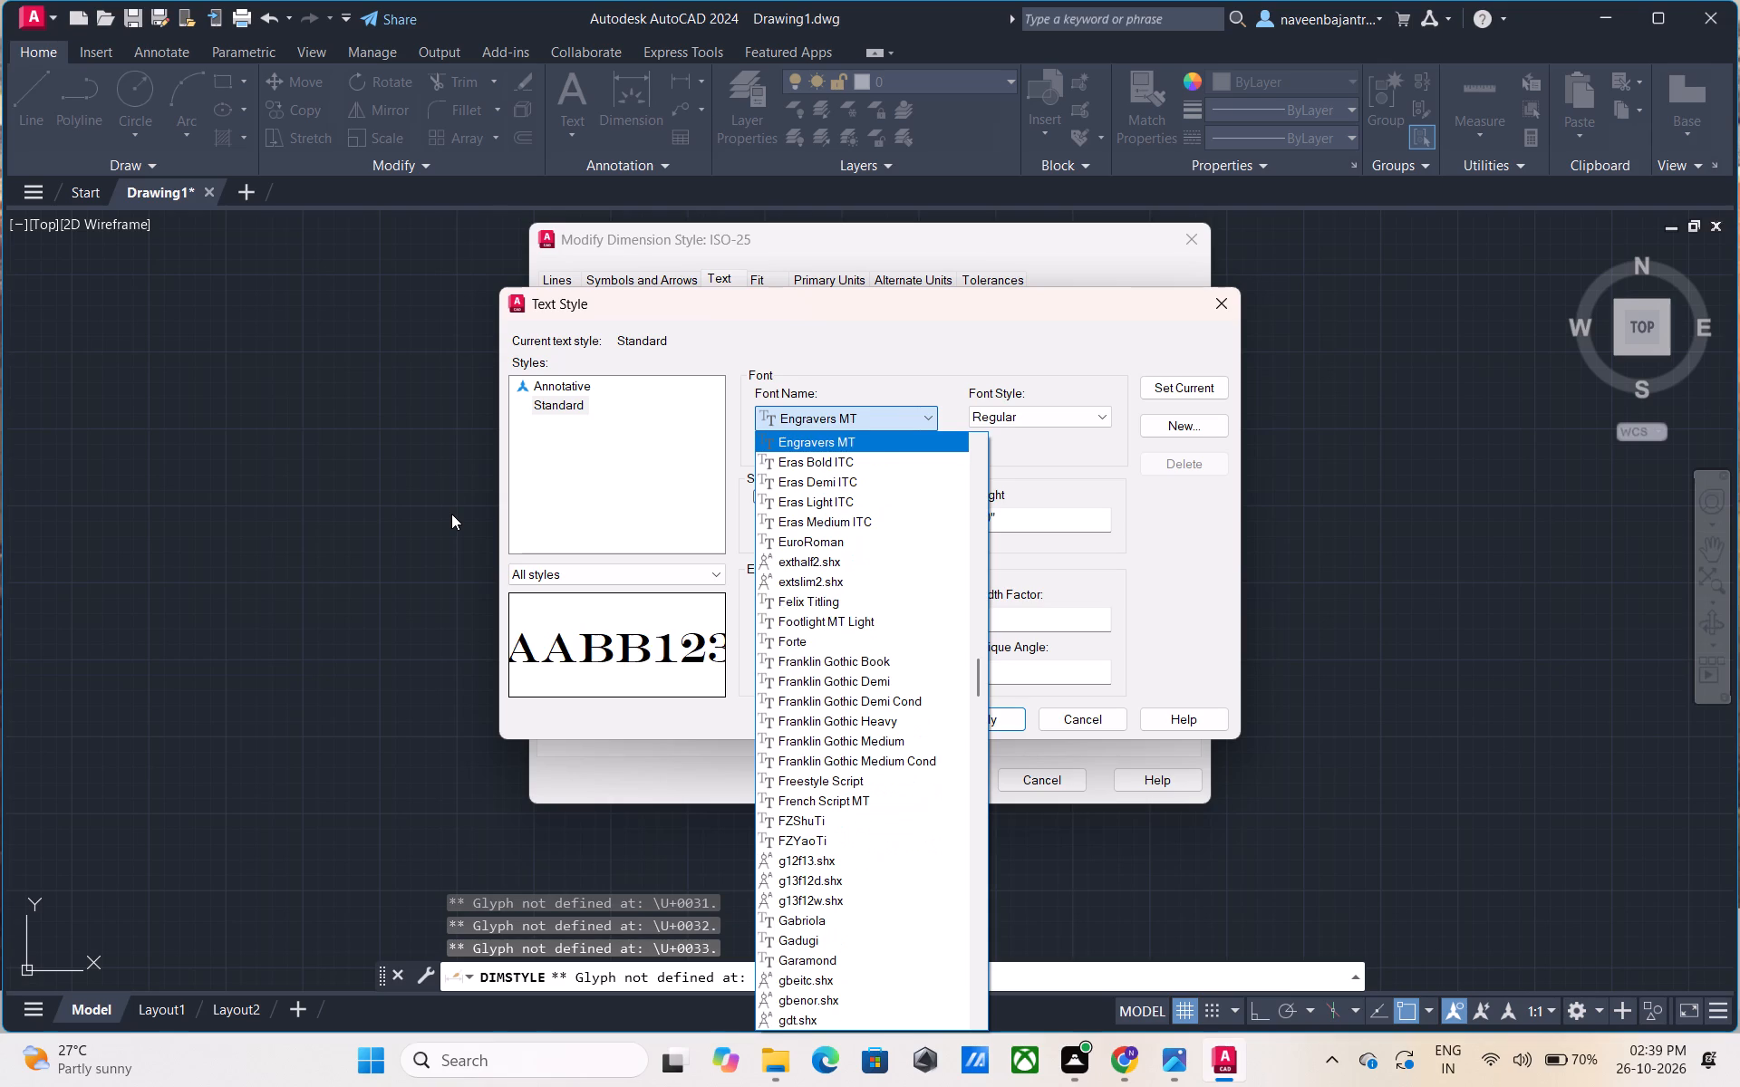
{"action": "key", "text": "Down"}
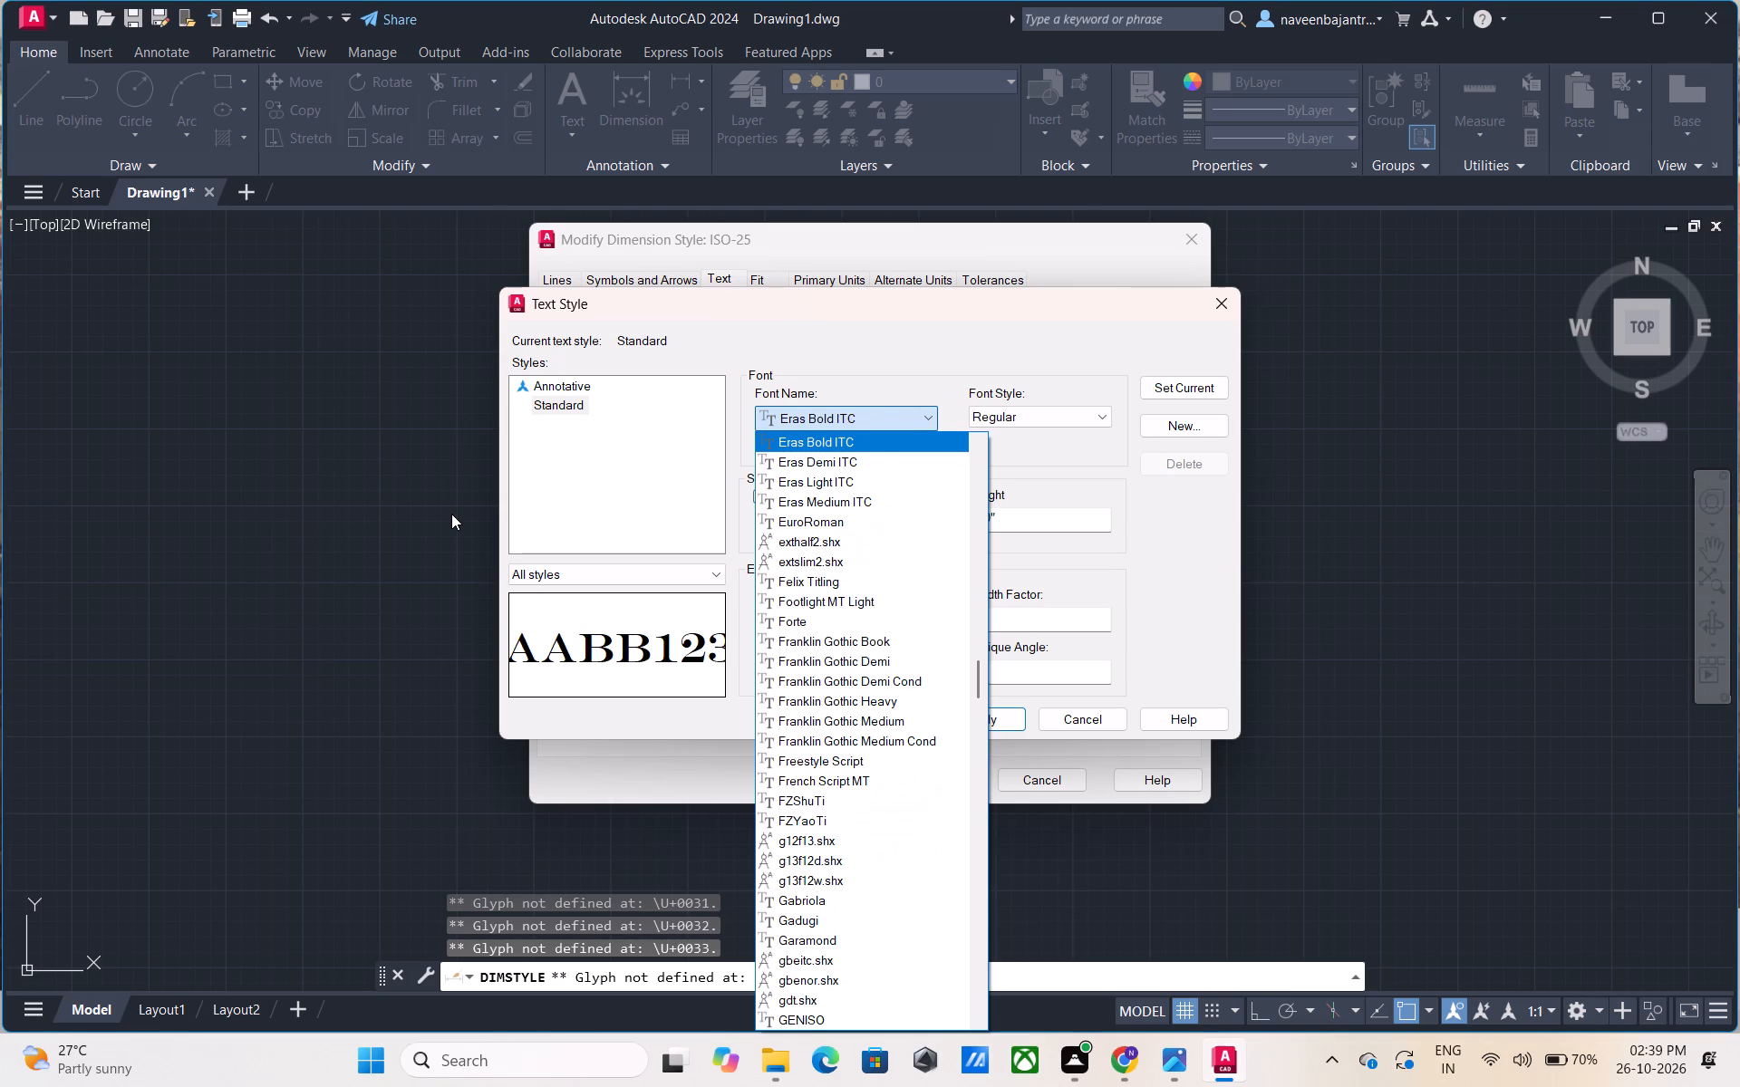
{"action": "key", "text": "Down"}
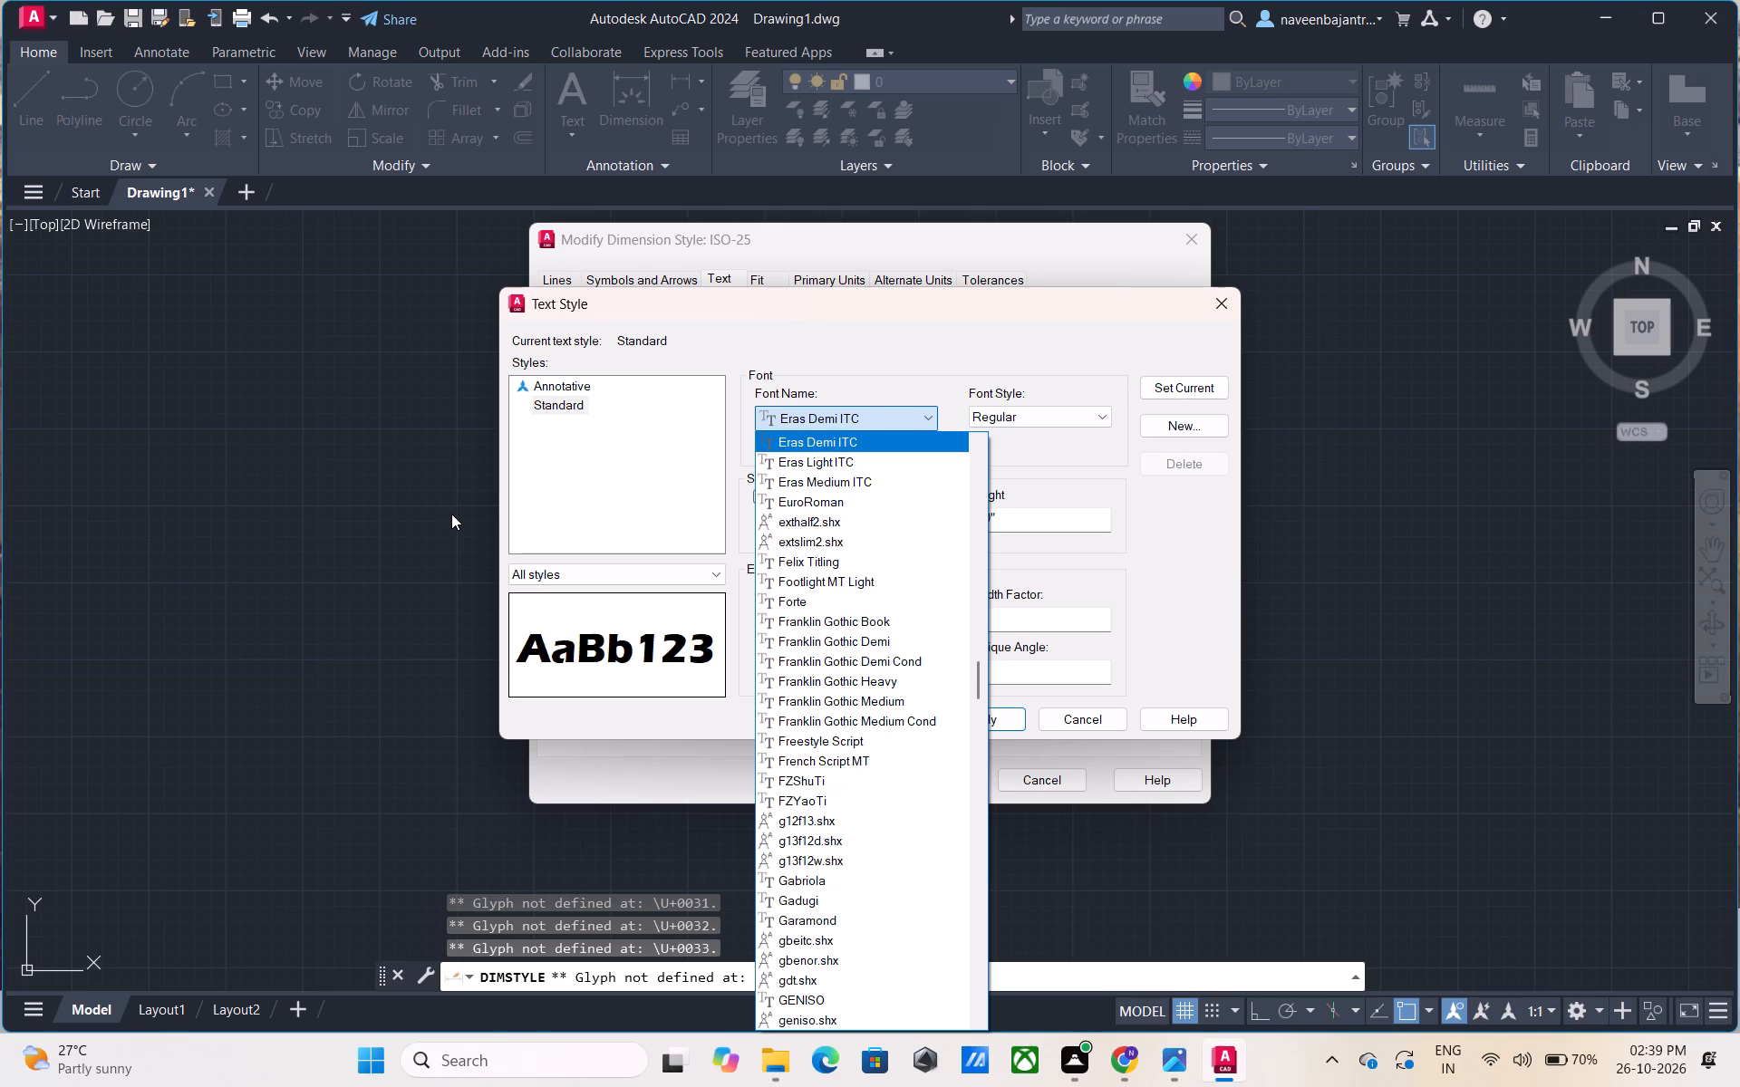
{"action": "key", "text": "Down"}
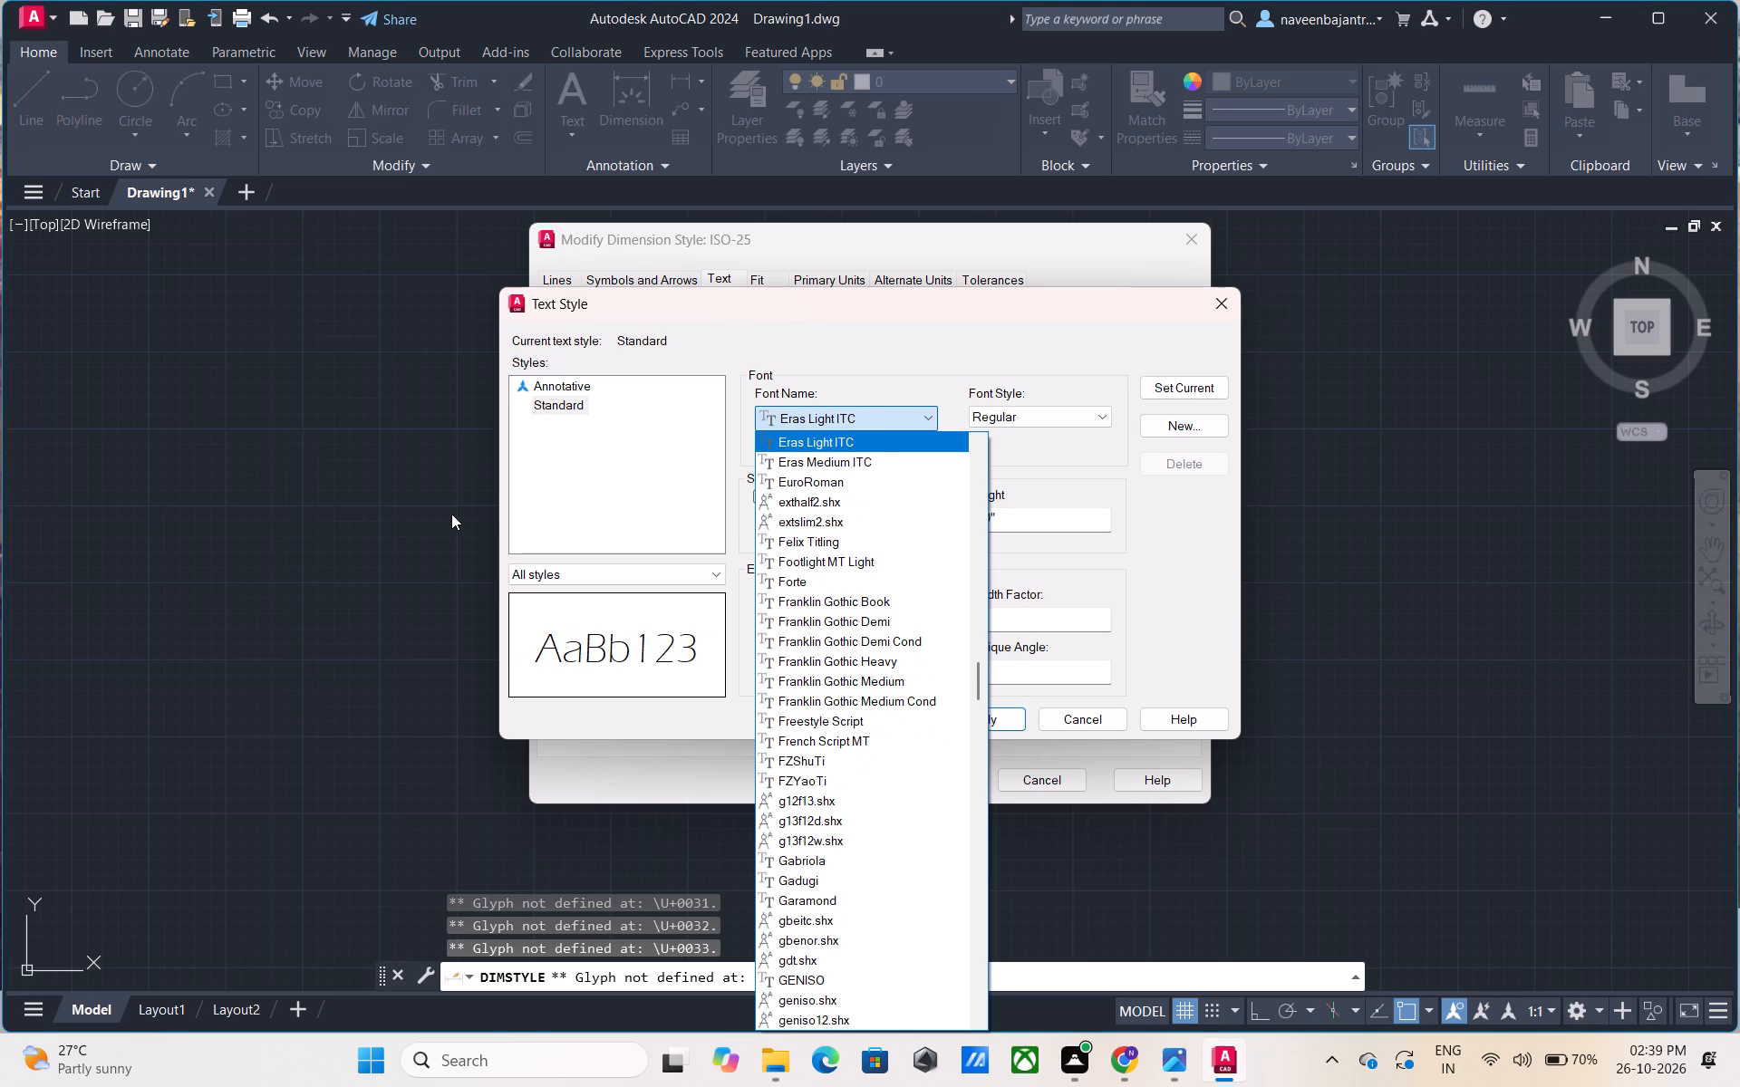
{"action": "key", "text": "Down"}
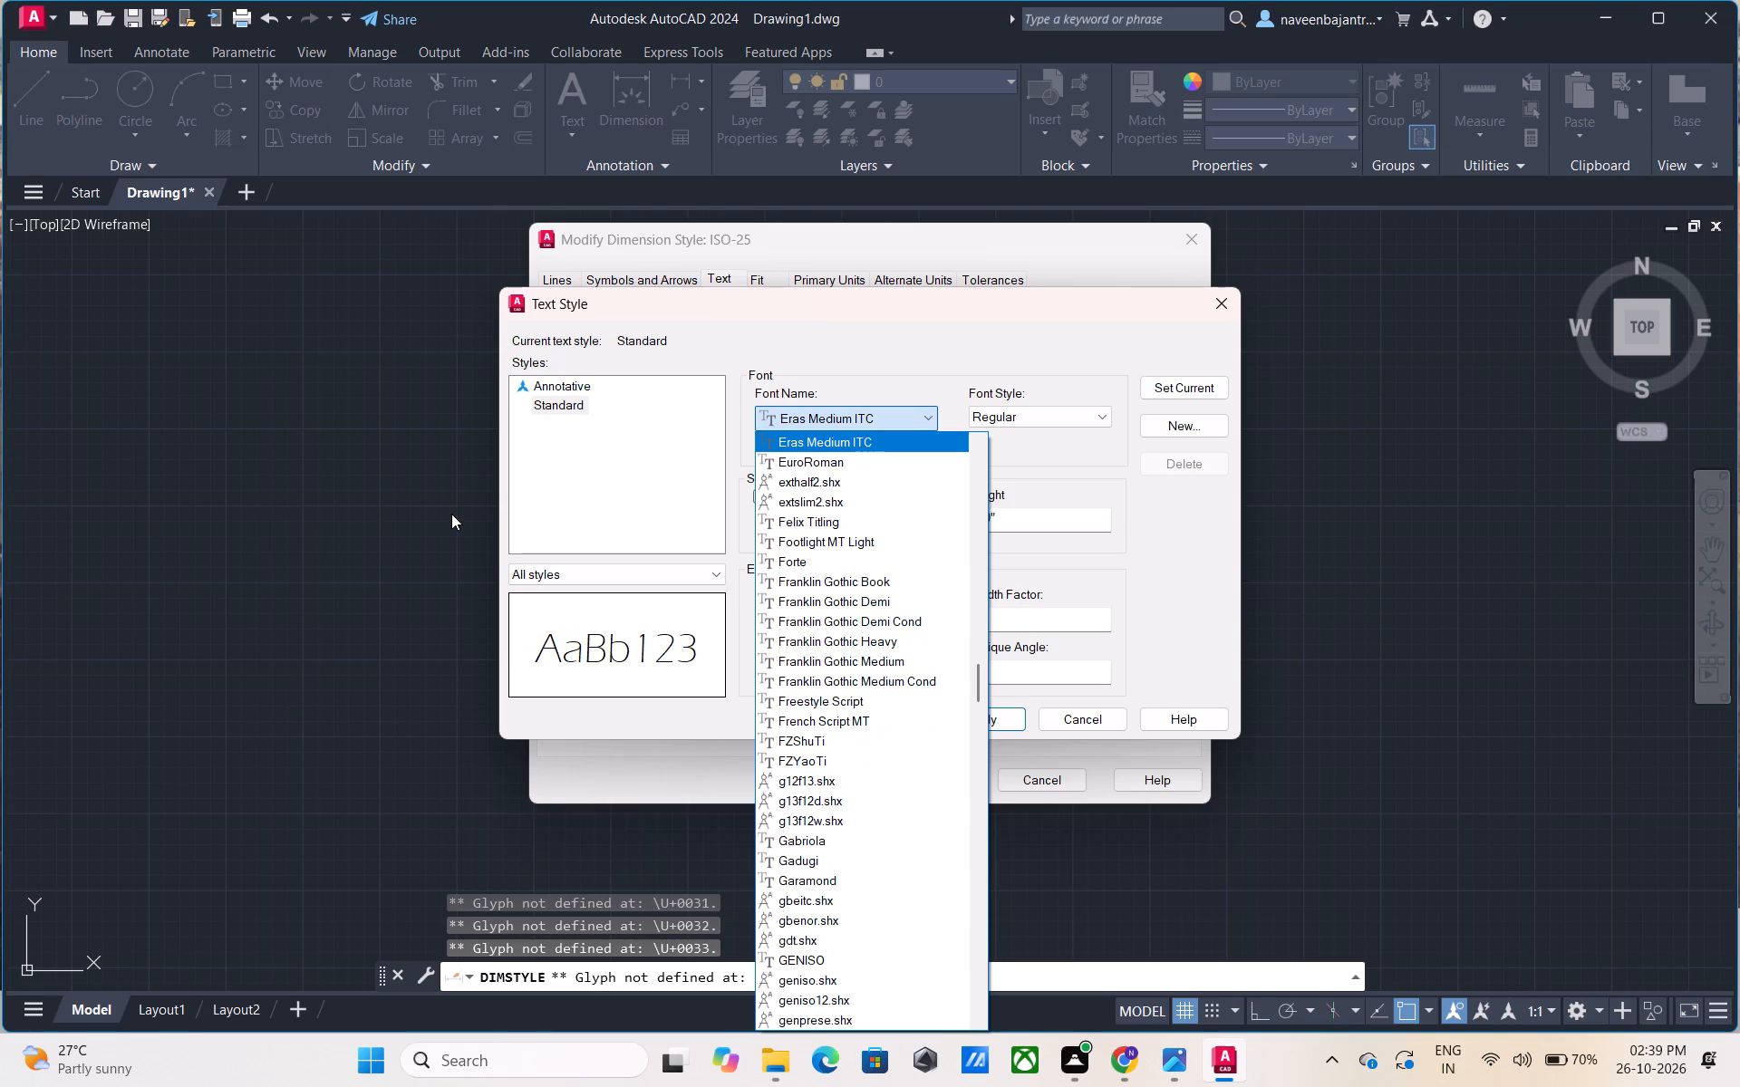
{"action": "key", "text": "Down"}
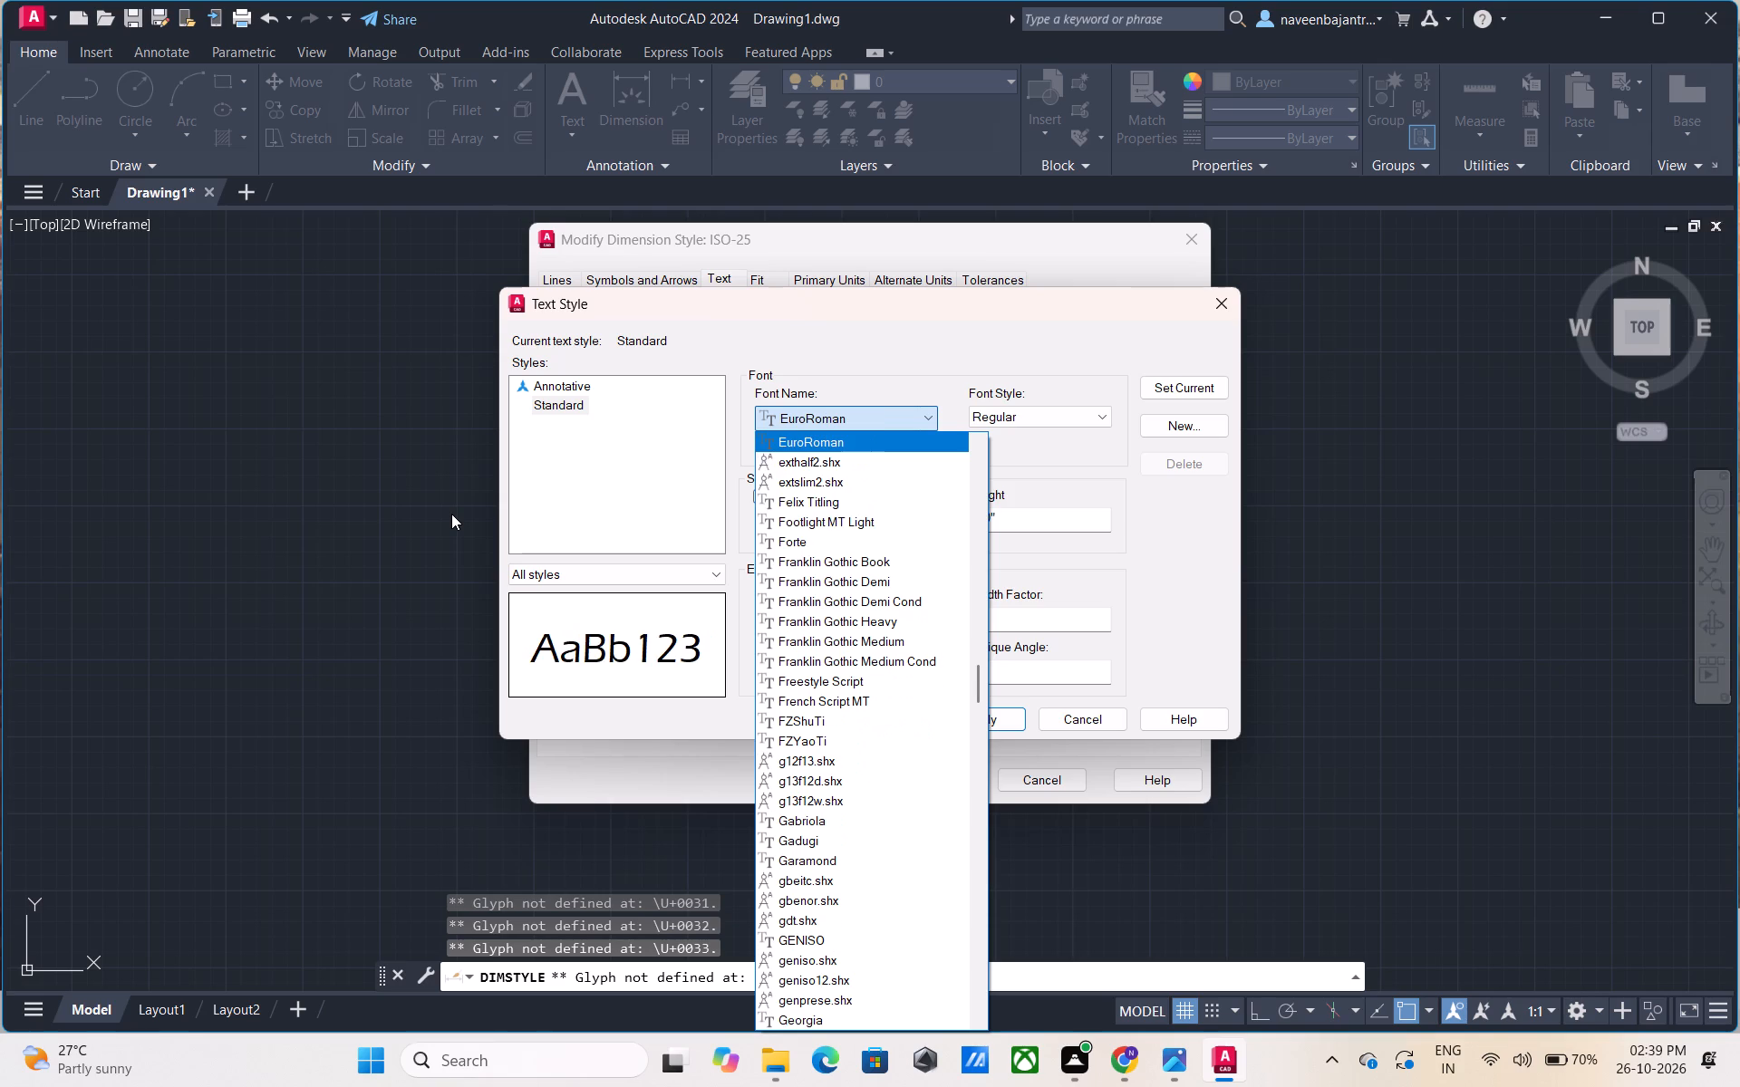
{"action": "key", "text": "Down"}
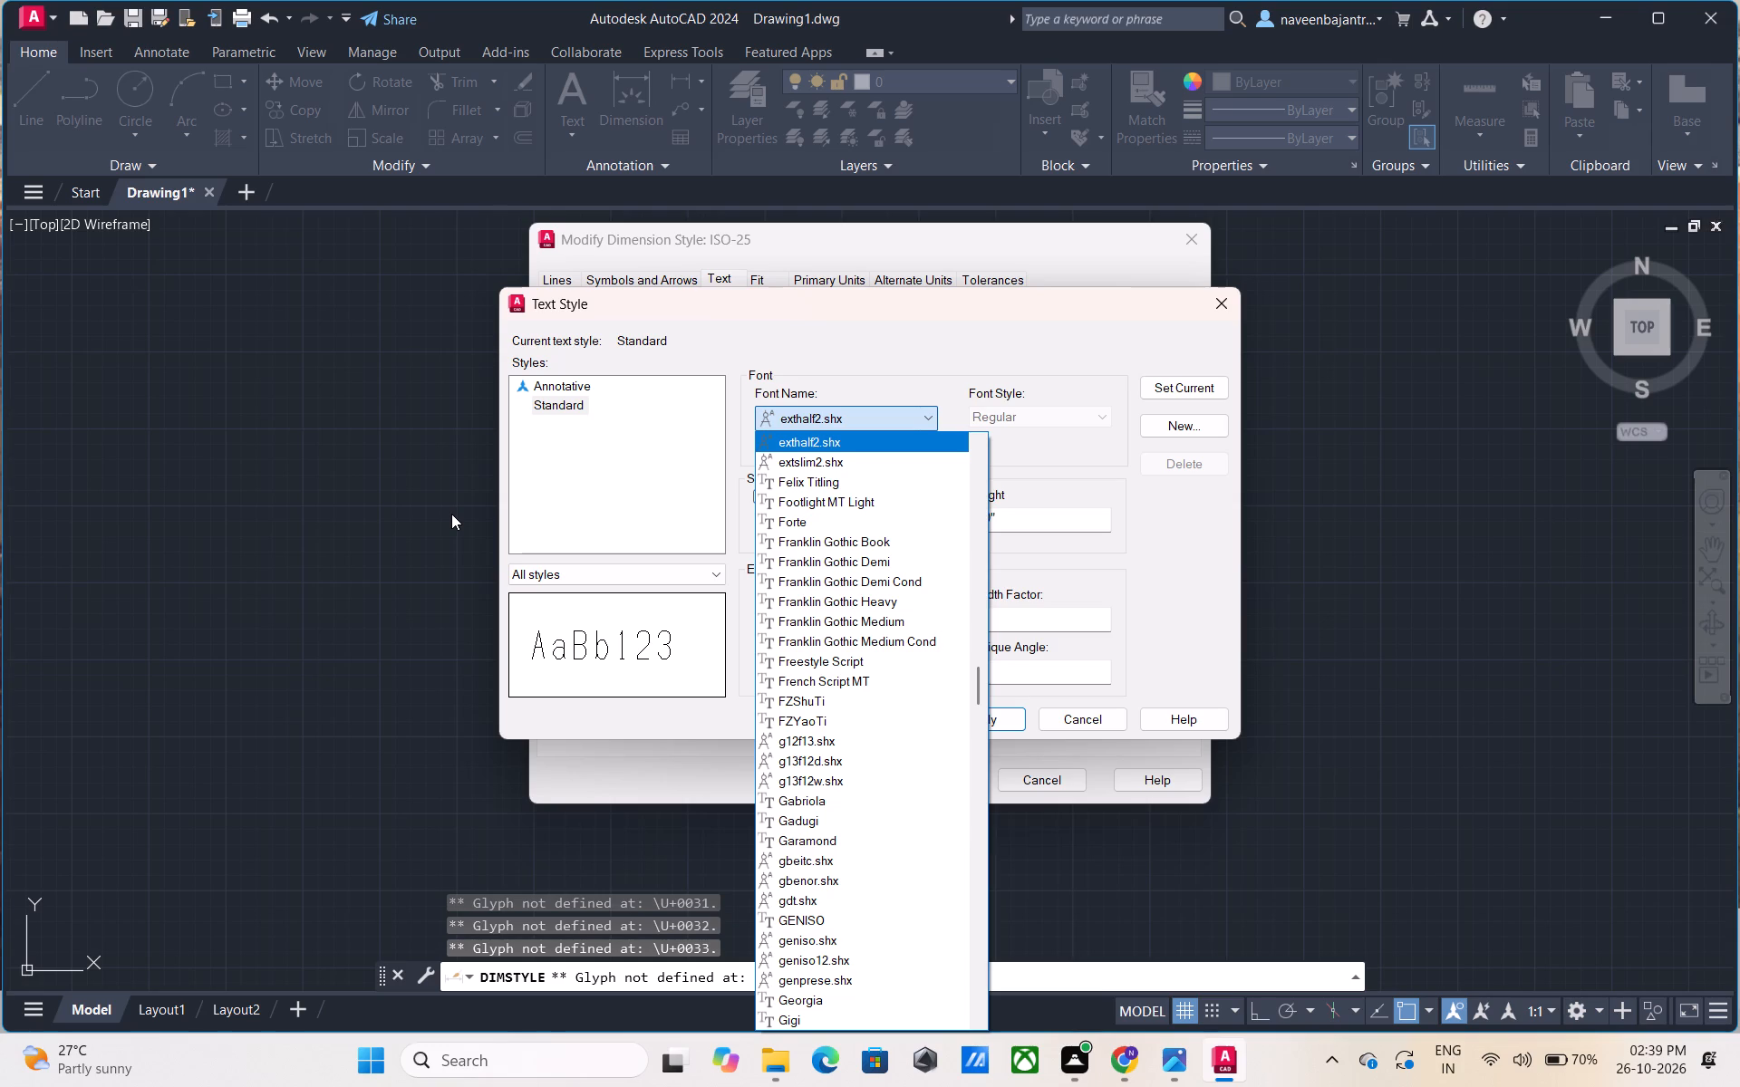
{"action": "key", "text": "Down"}
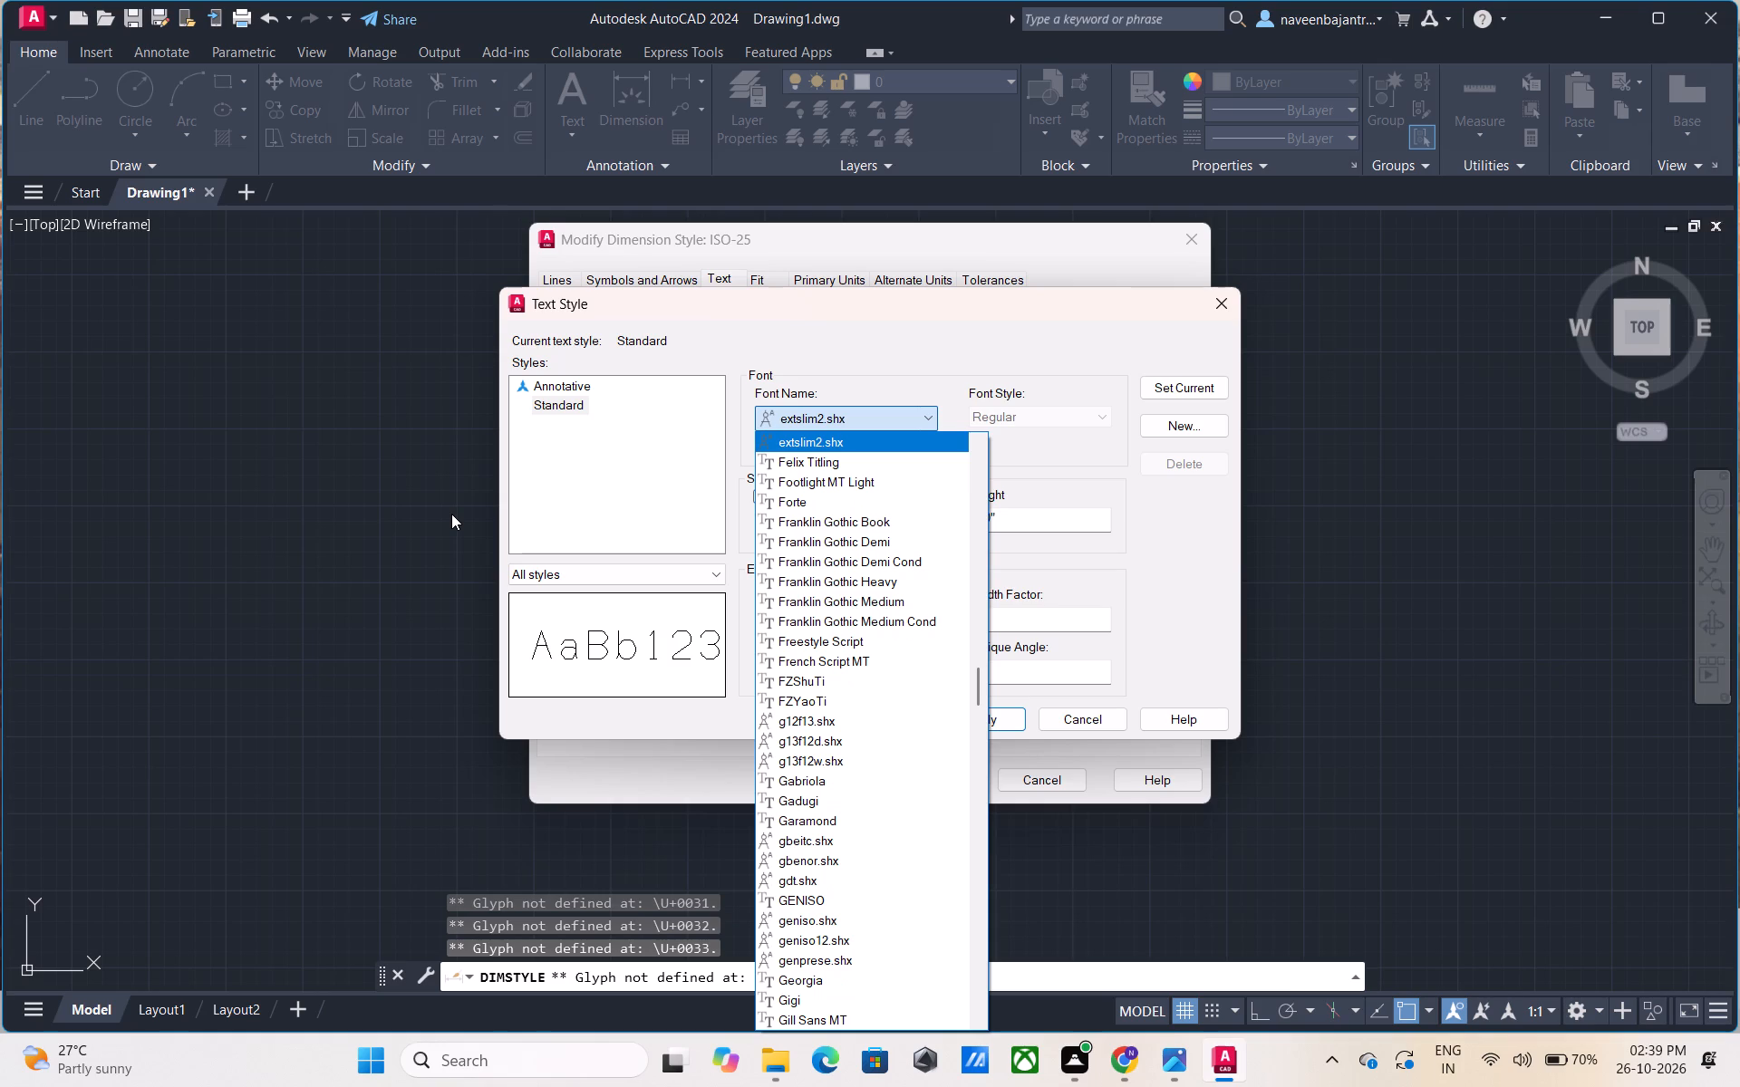
Preview fonts for the Standard text style one by one, going forward from Felix Titling to FZYaoTi.
{"action": "key", "text": "Down"}
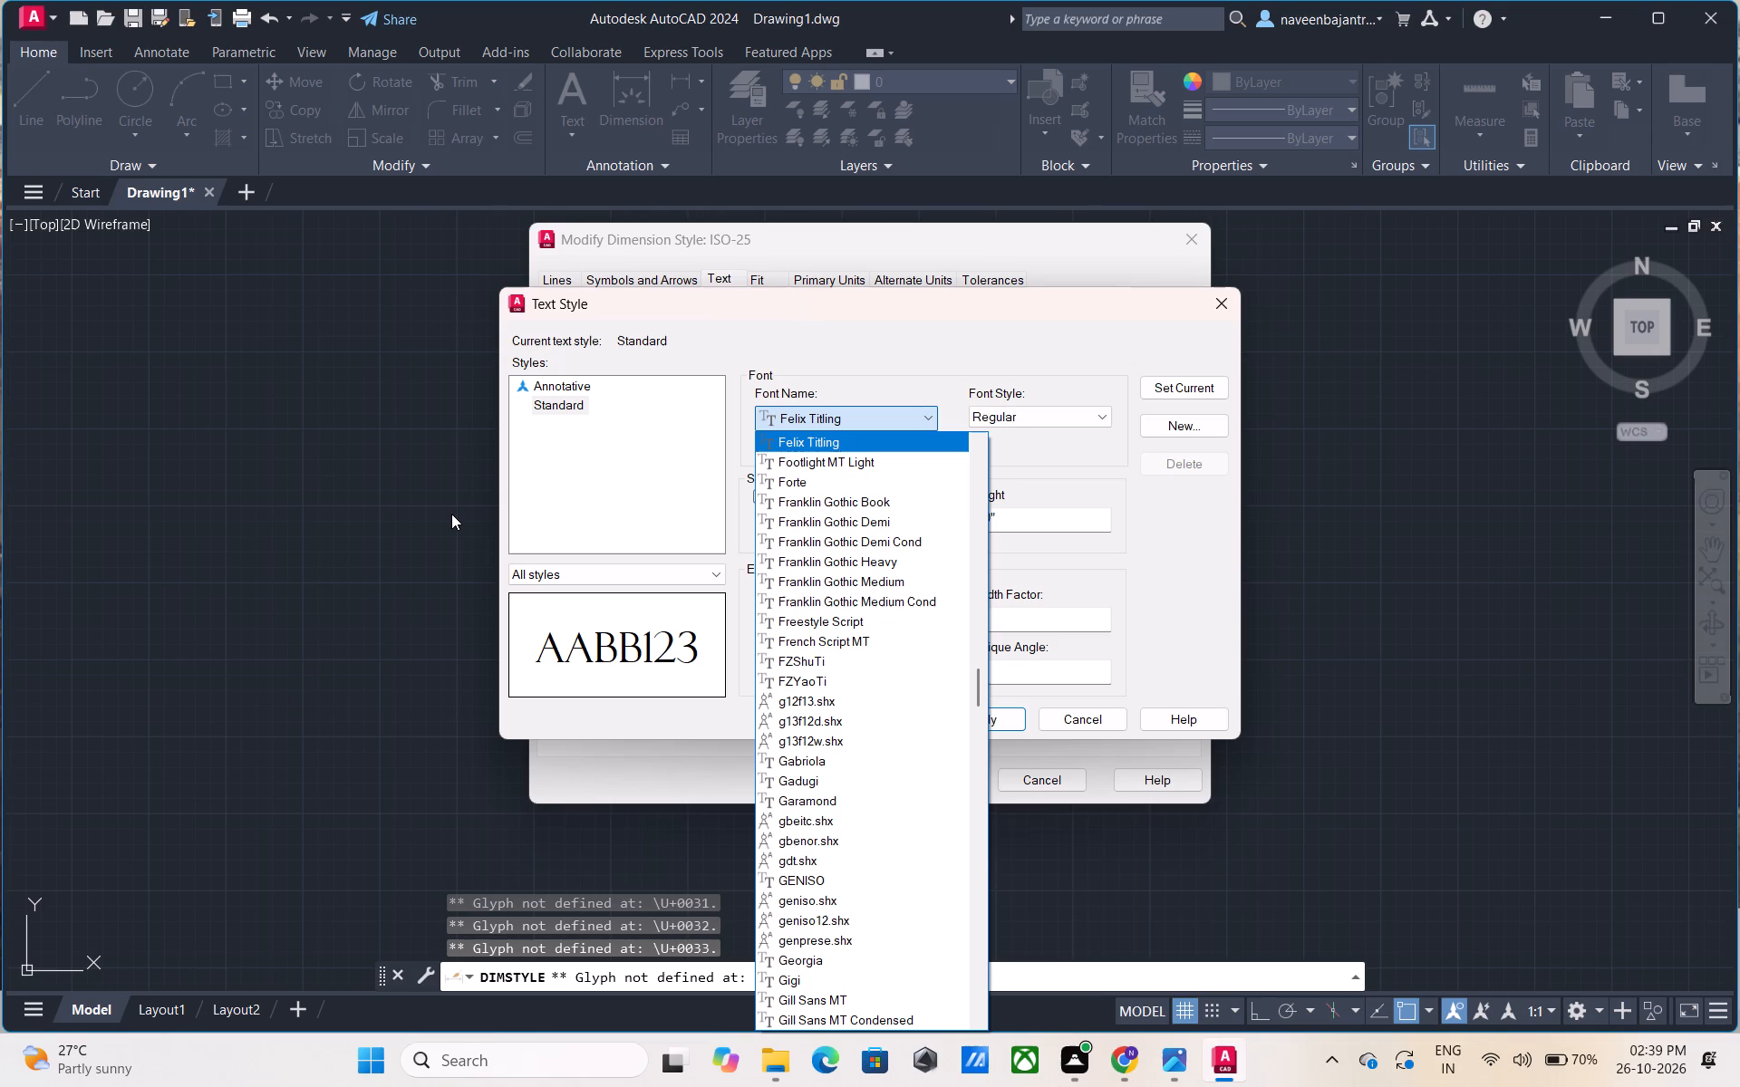
{"action": "key", "text": "Down"}
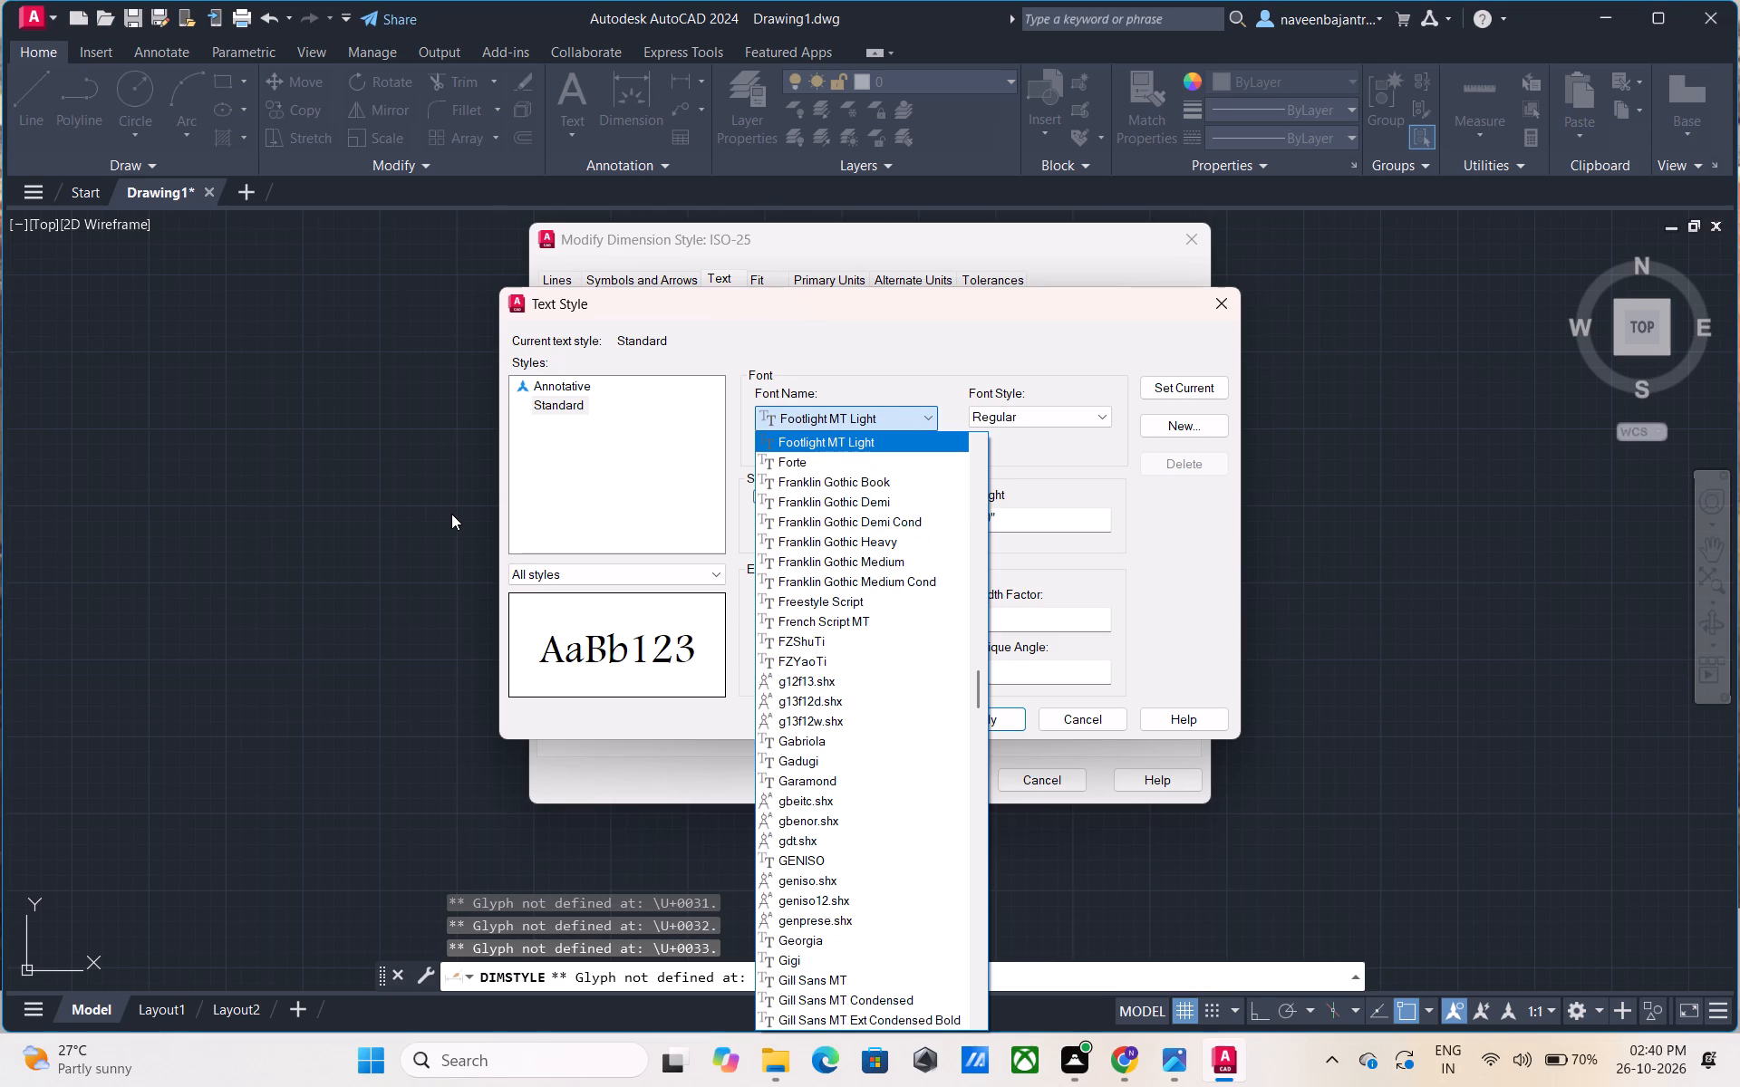
{"action": "key", "text": "Down"}
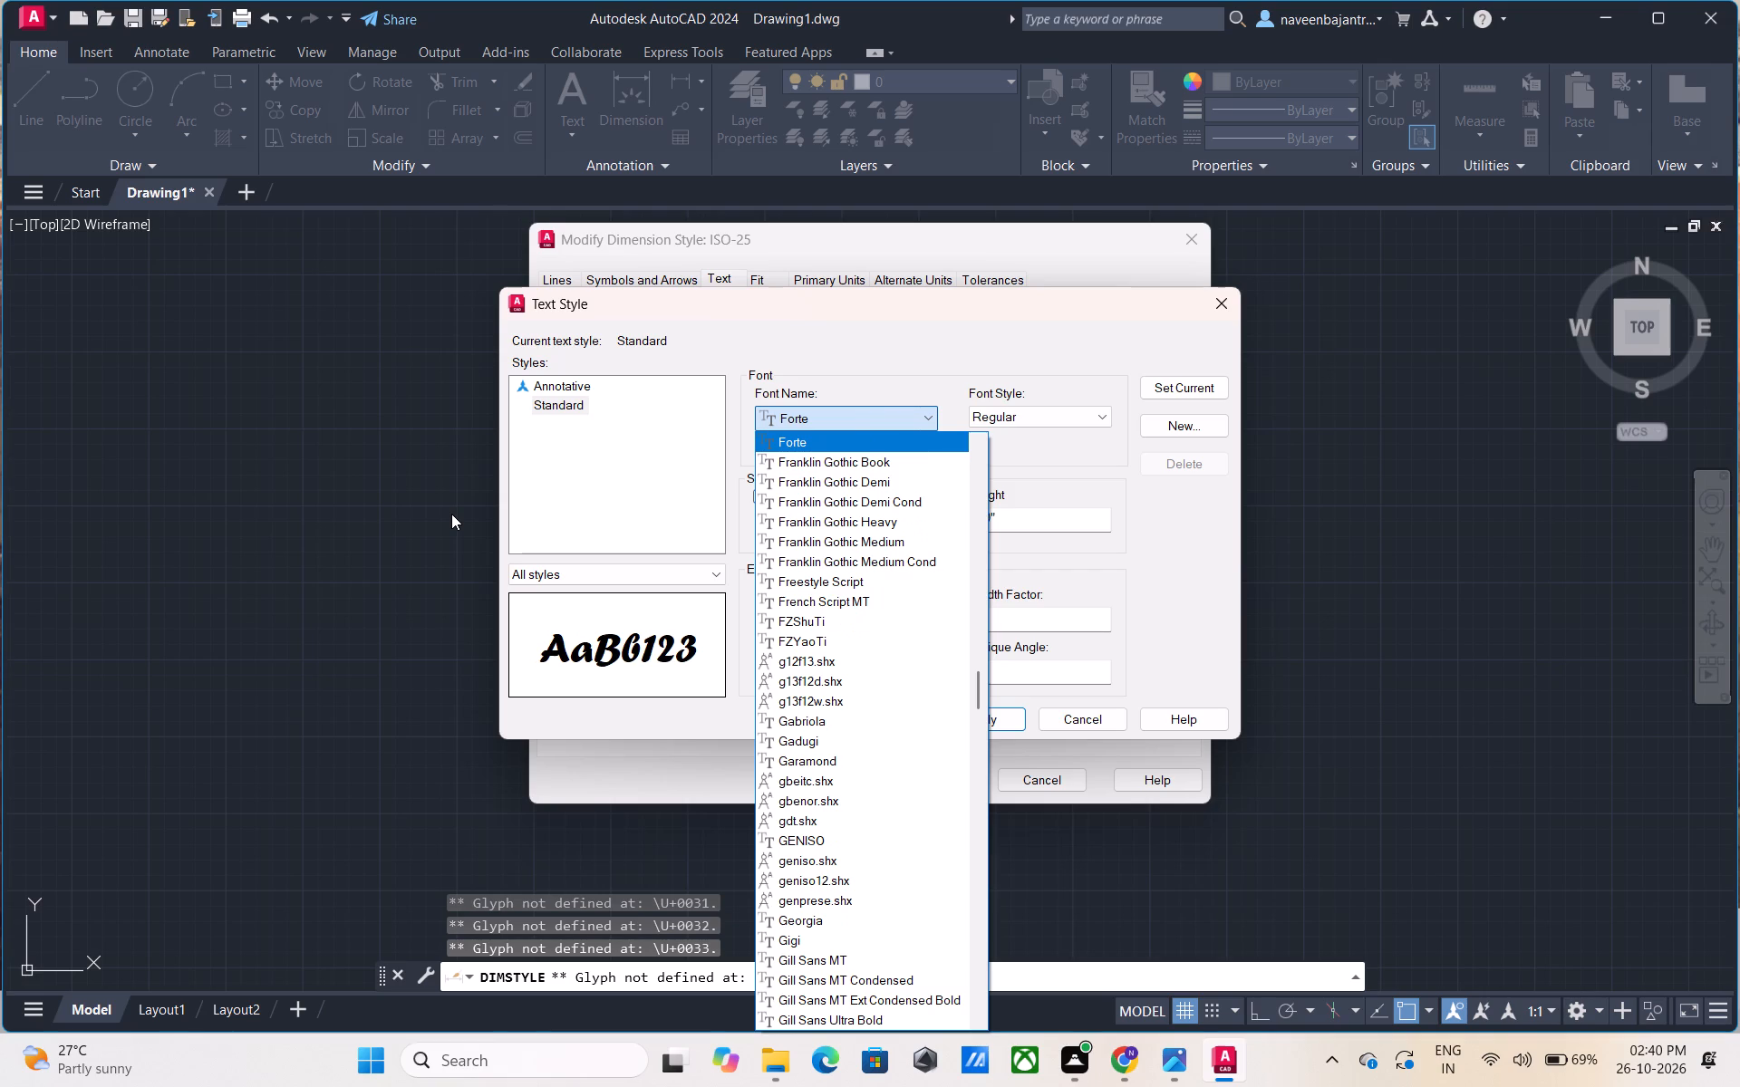
{"action": "key", "text": "Down"}
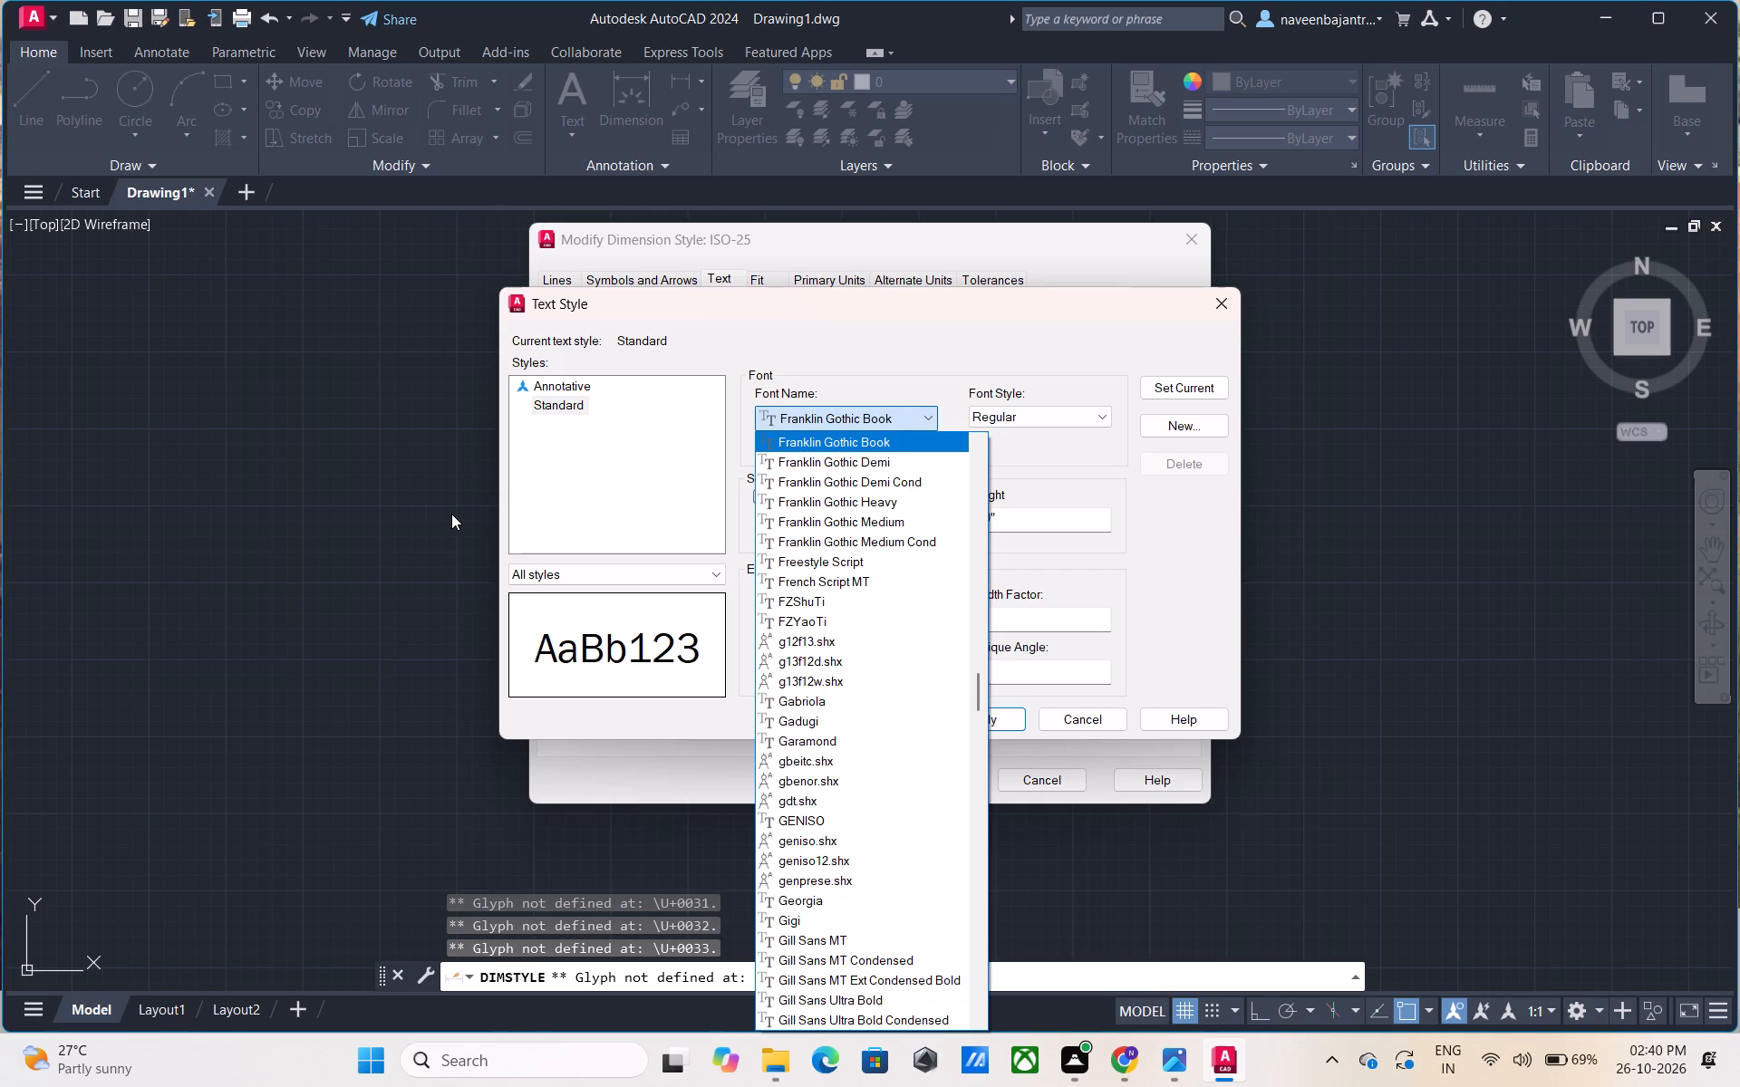
{"action": "key", "text": "Down"}
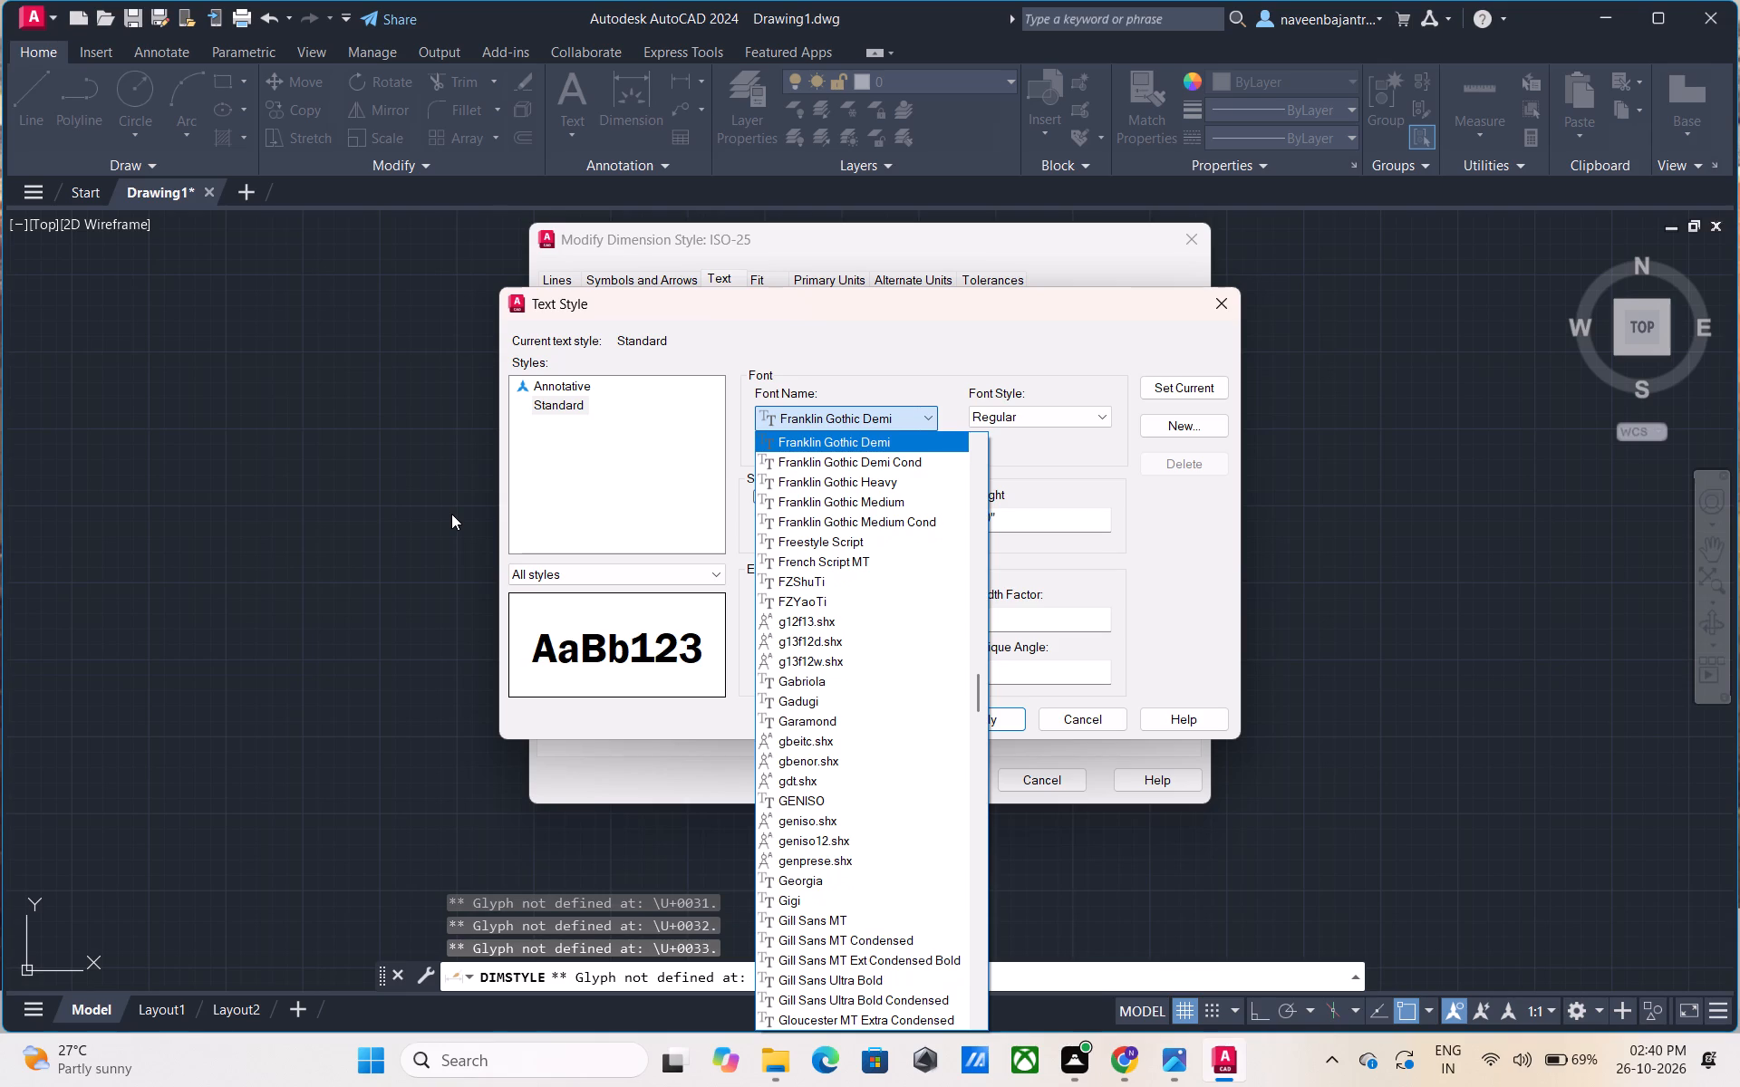
{"action": "key", "text": "Down"}
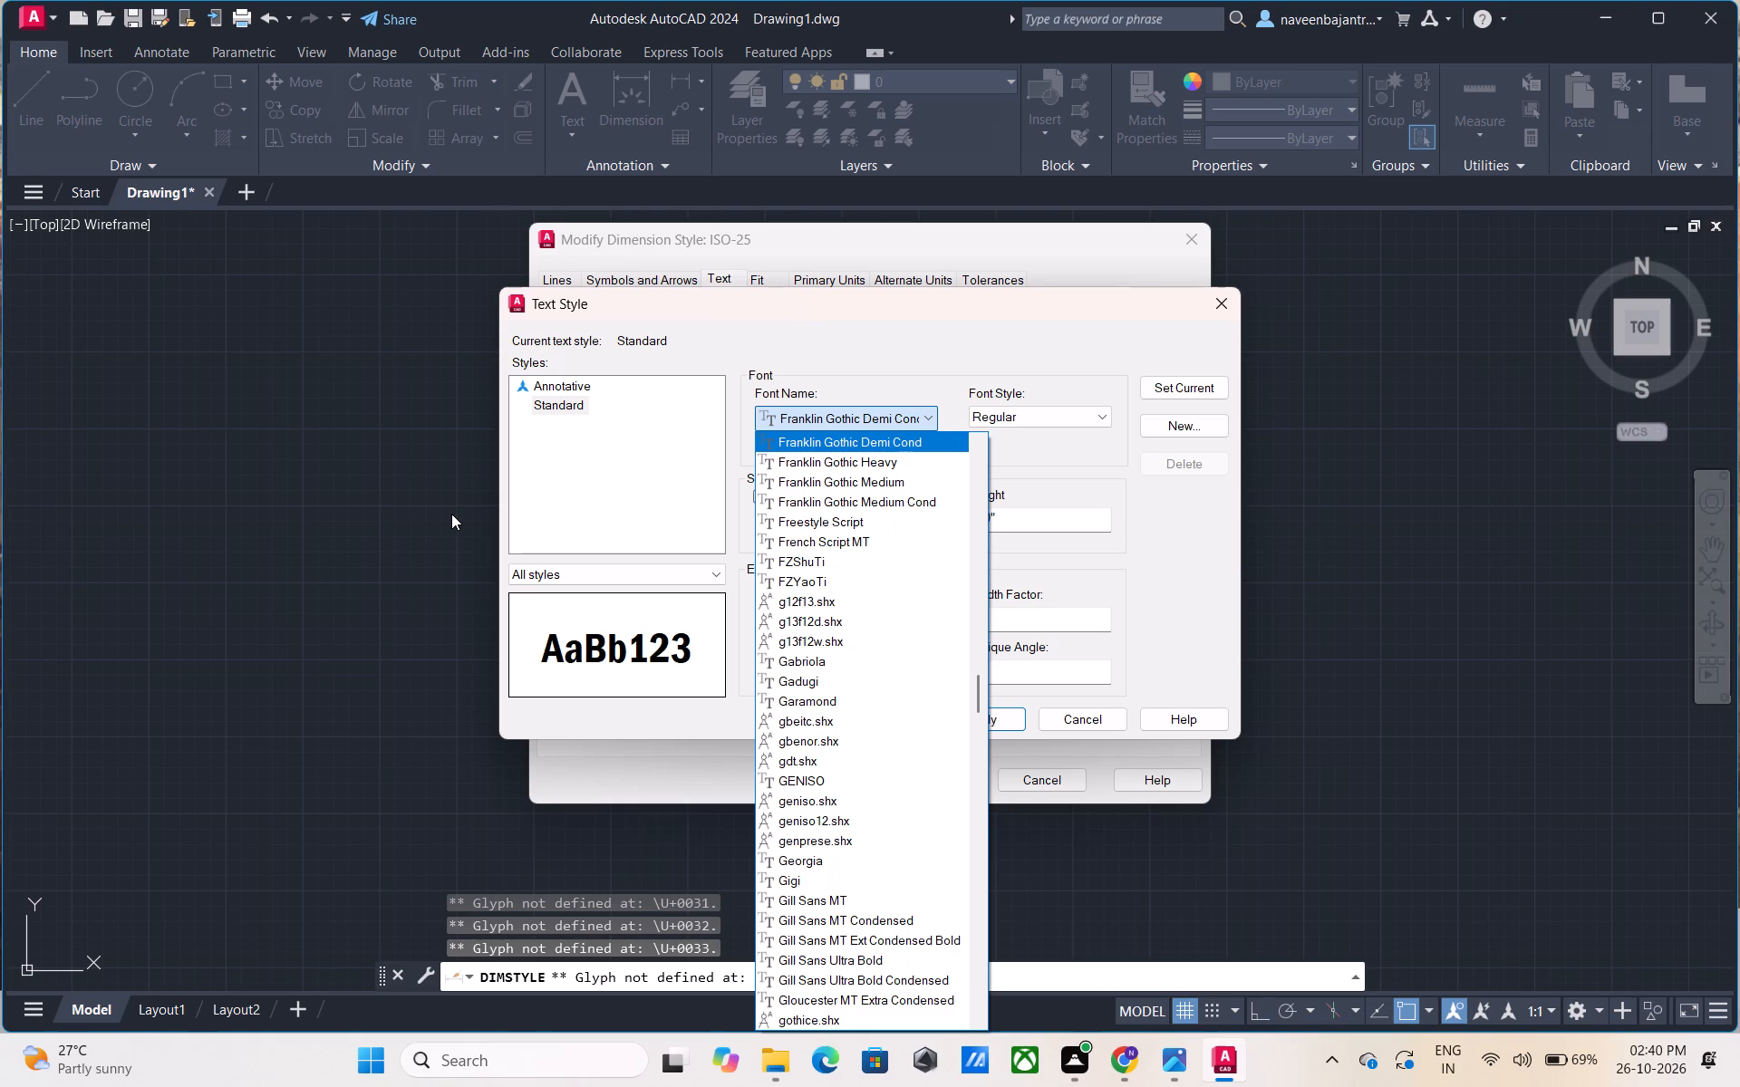
{"action": "key", "text": "Down"}
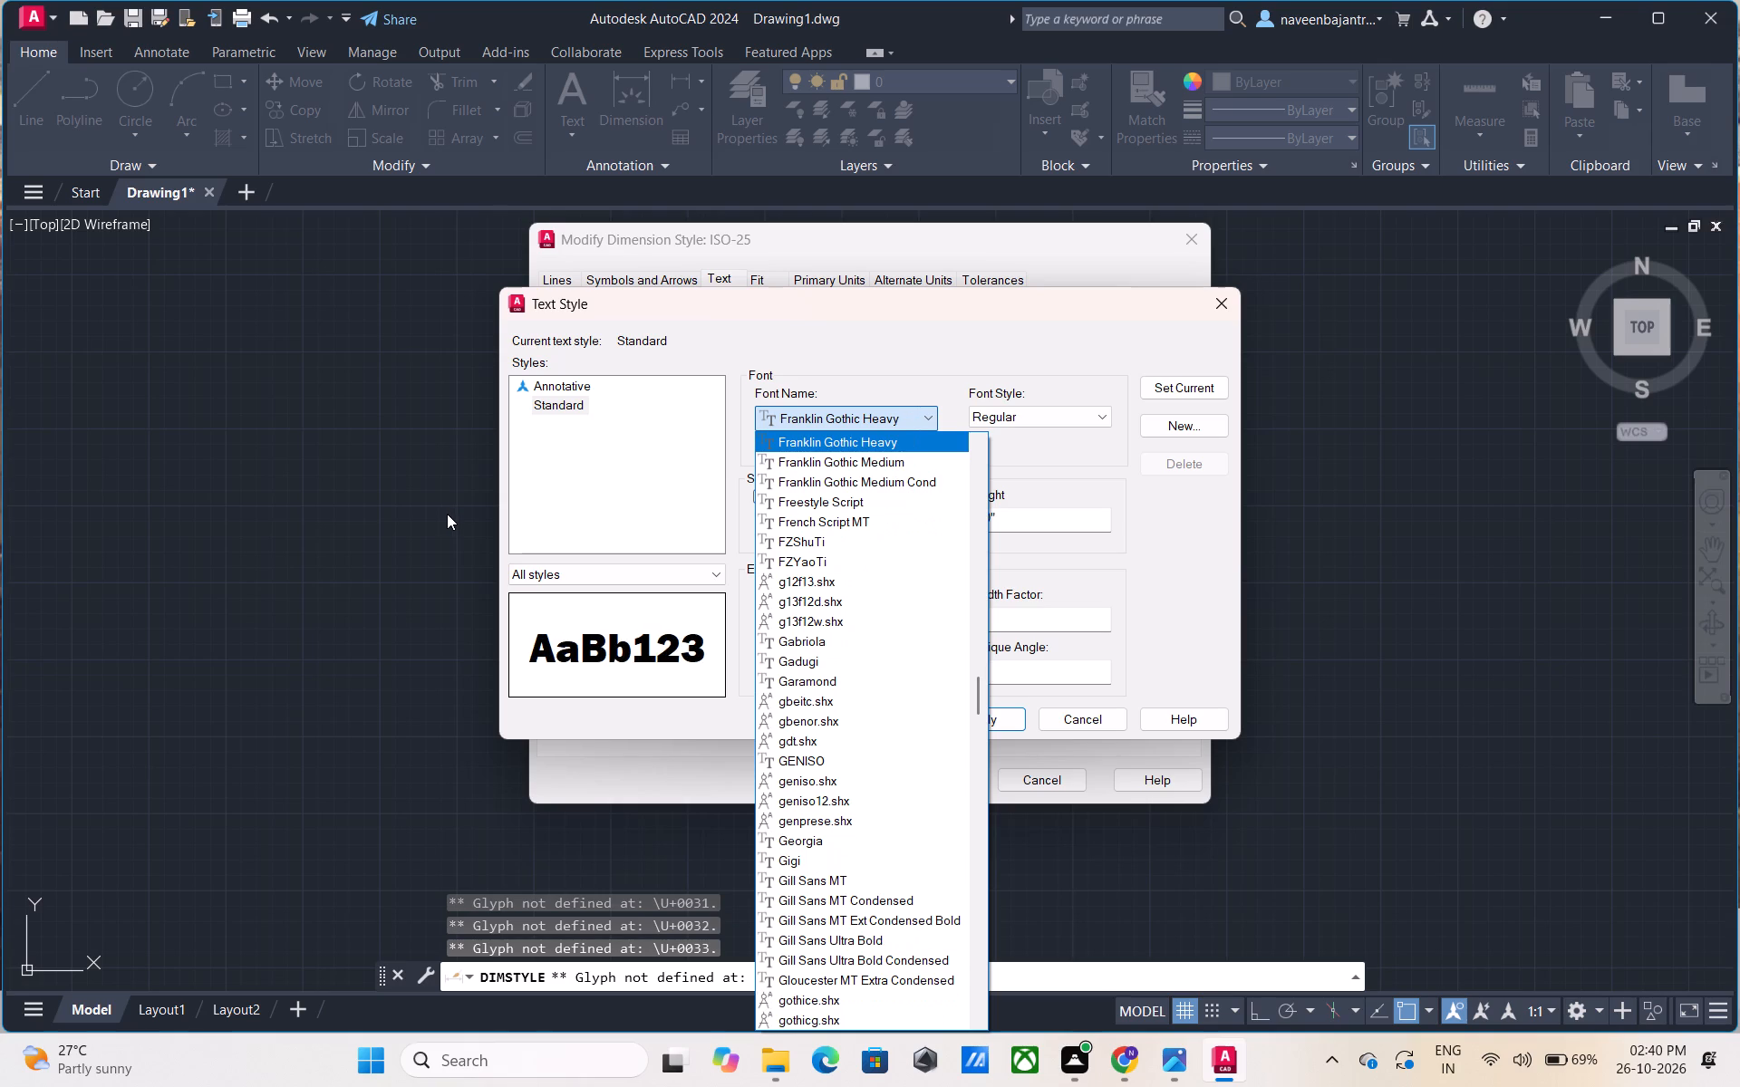
{"action": "key", "text": "Down"}
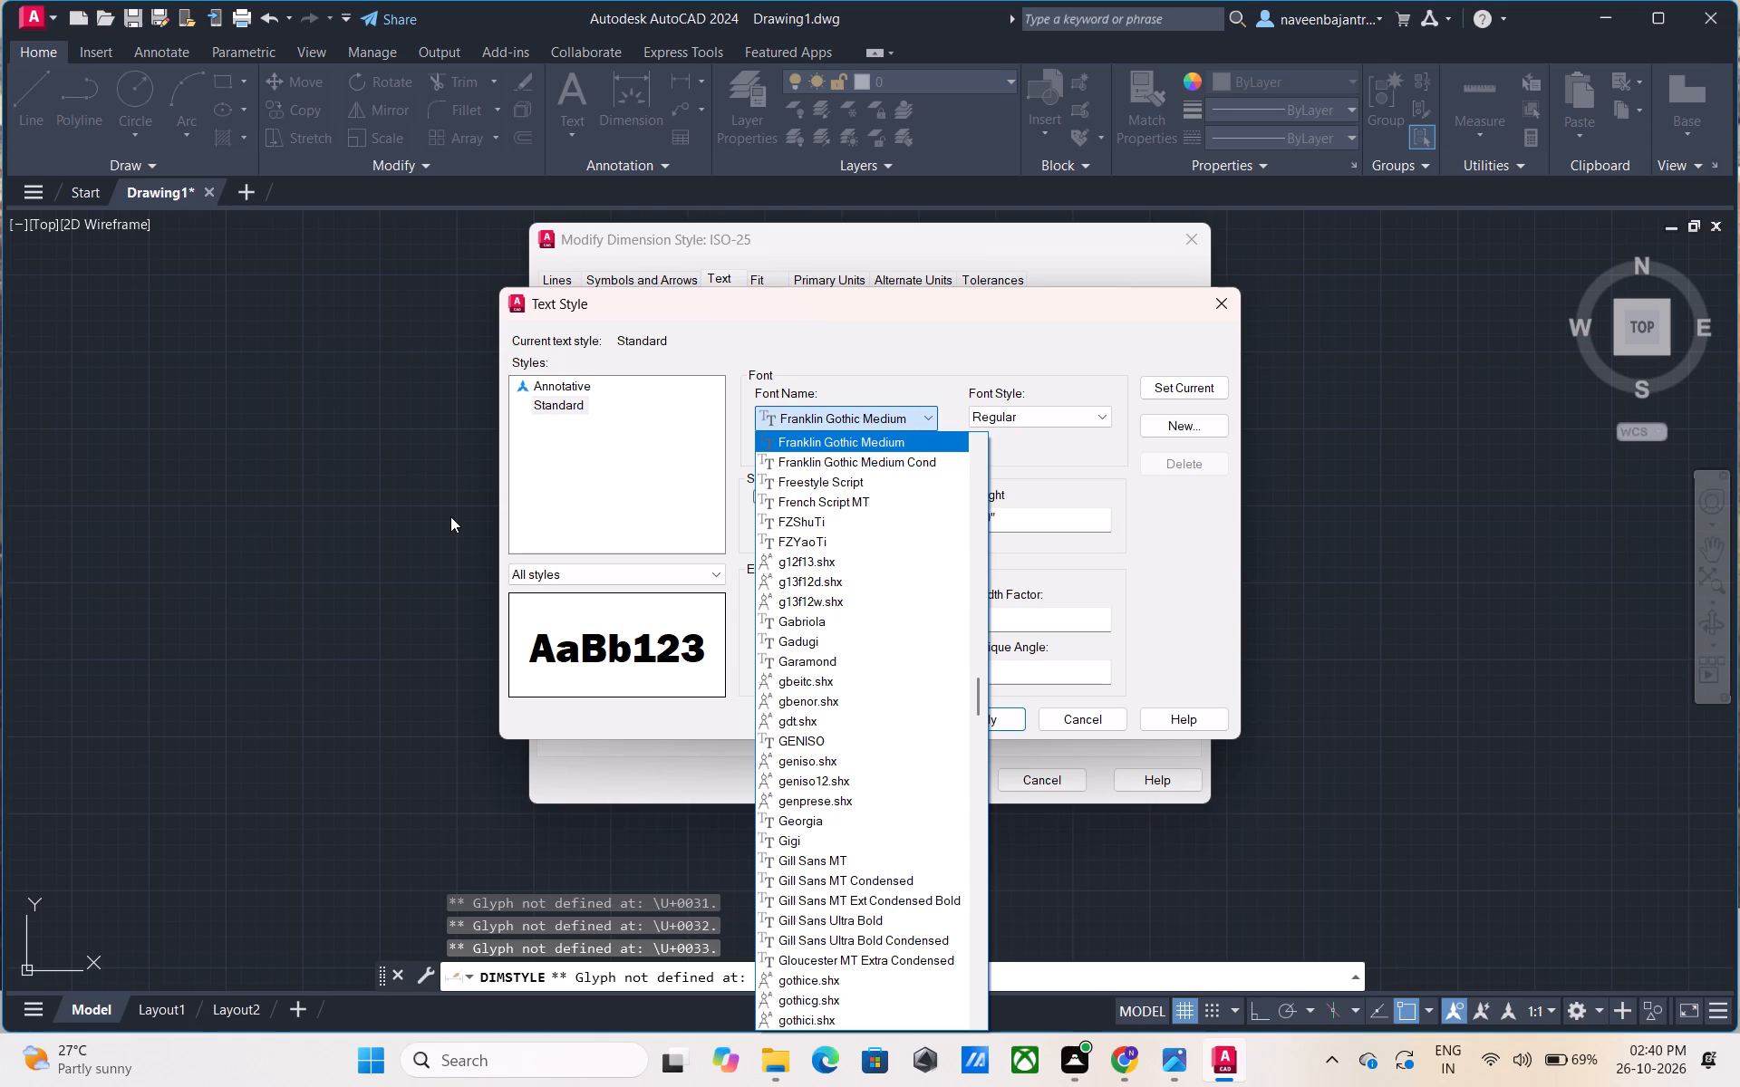
{"action": "key", "text": "Down"}
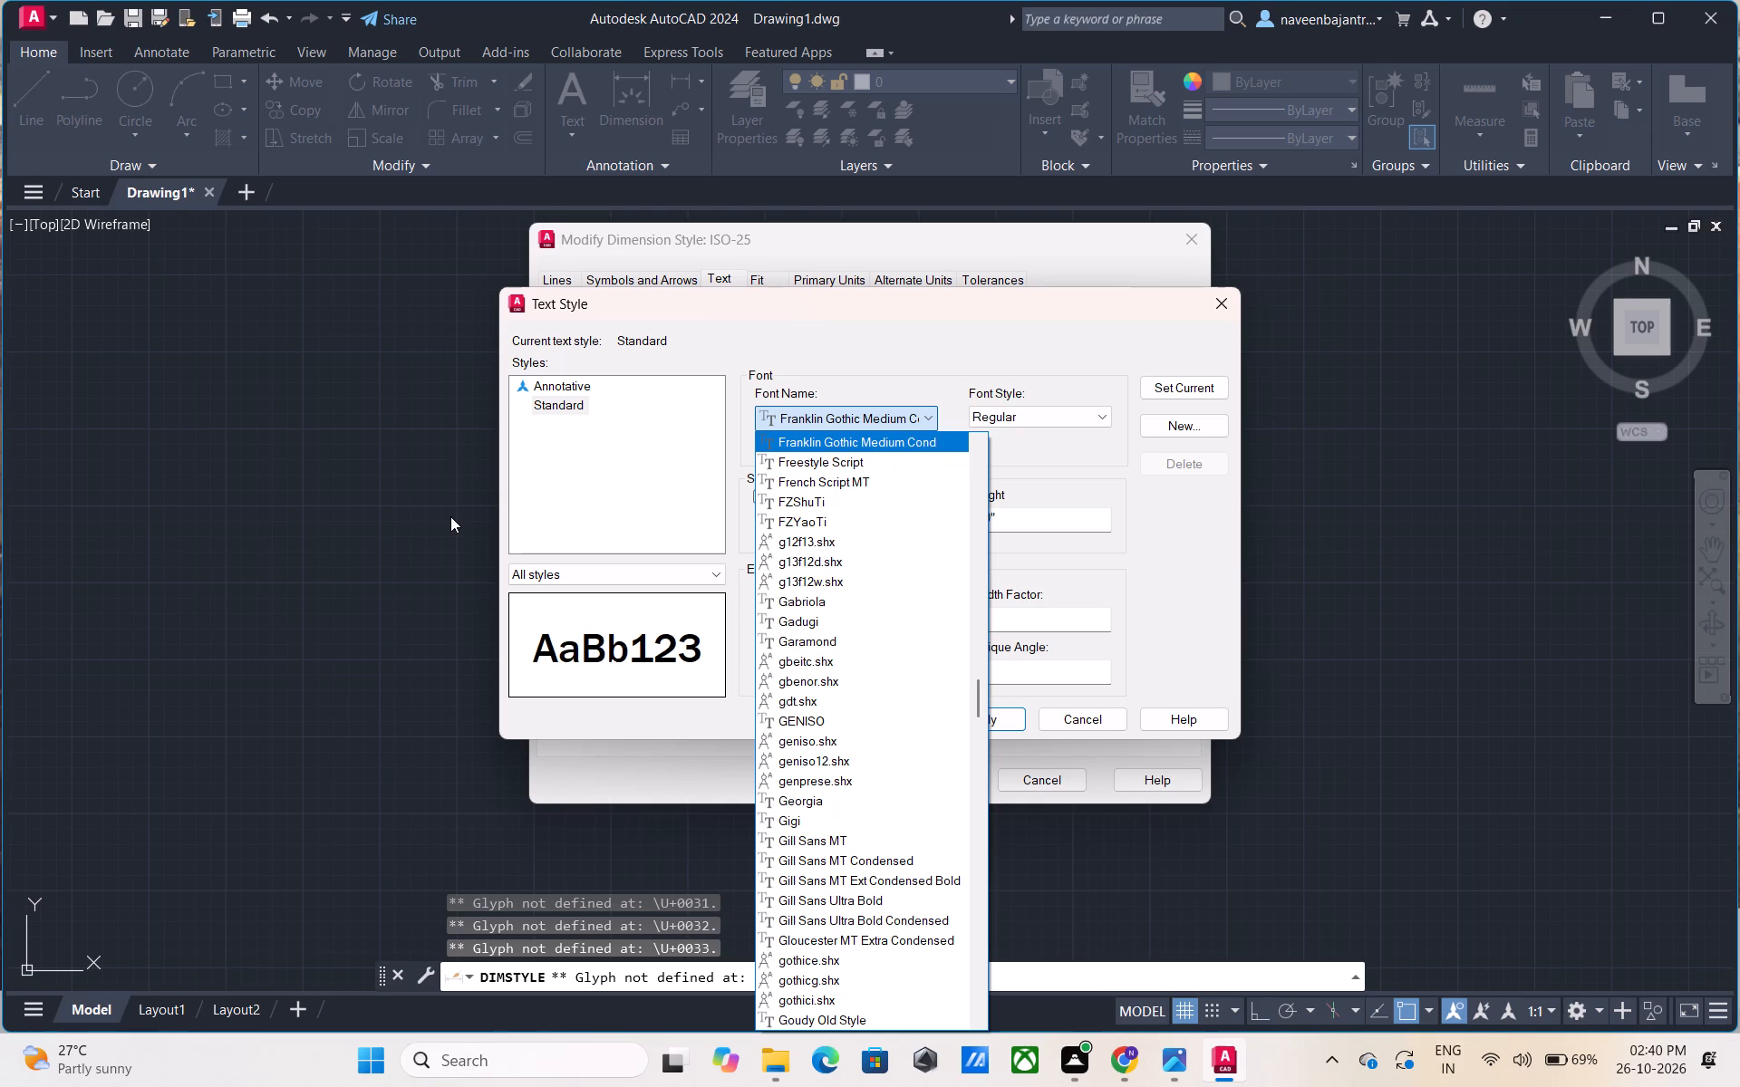
{"action": "key", "text": "Down"}
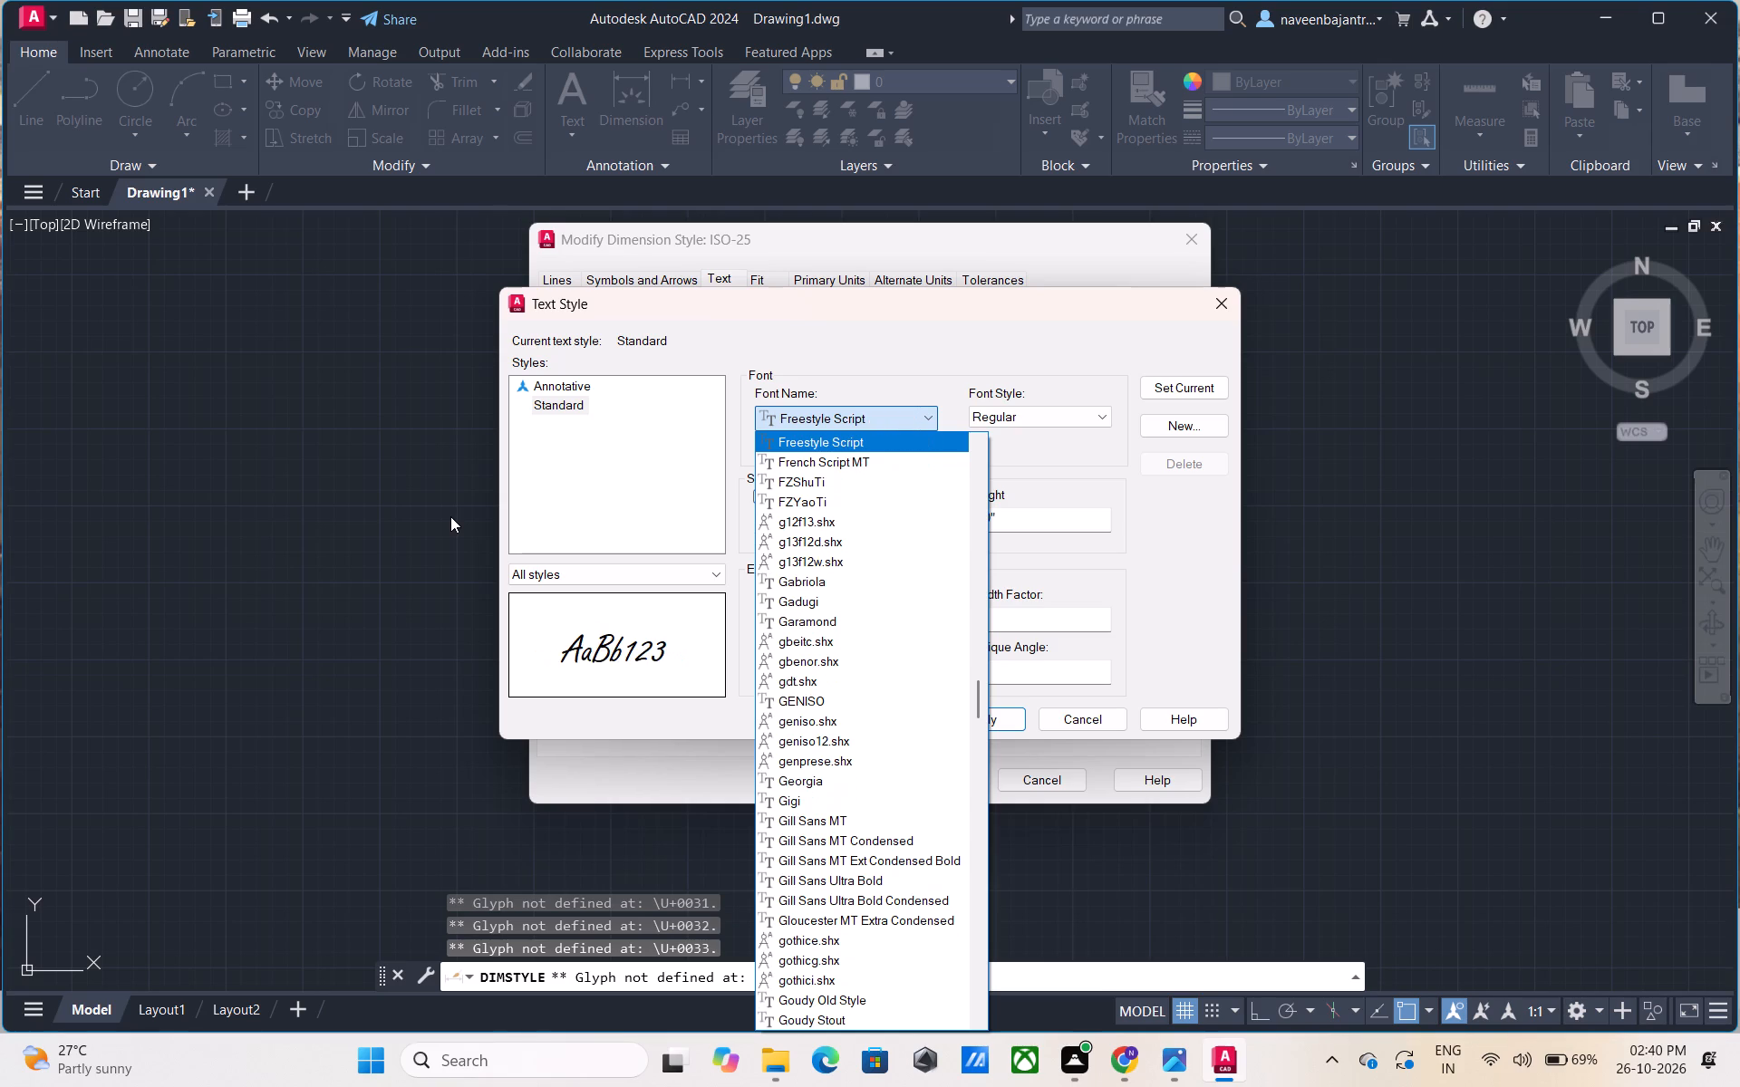
{"action": "key", "text": "Down"}
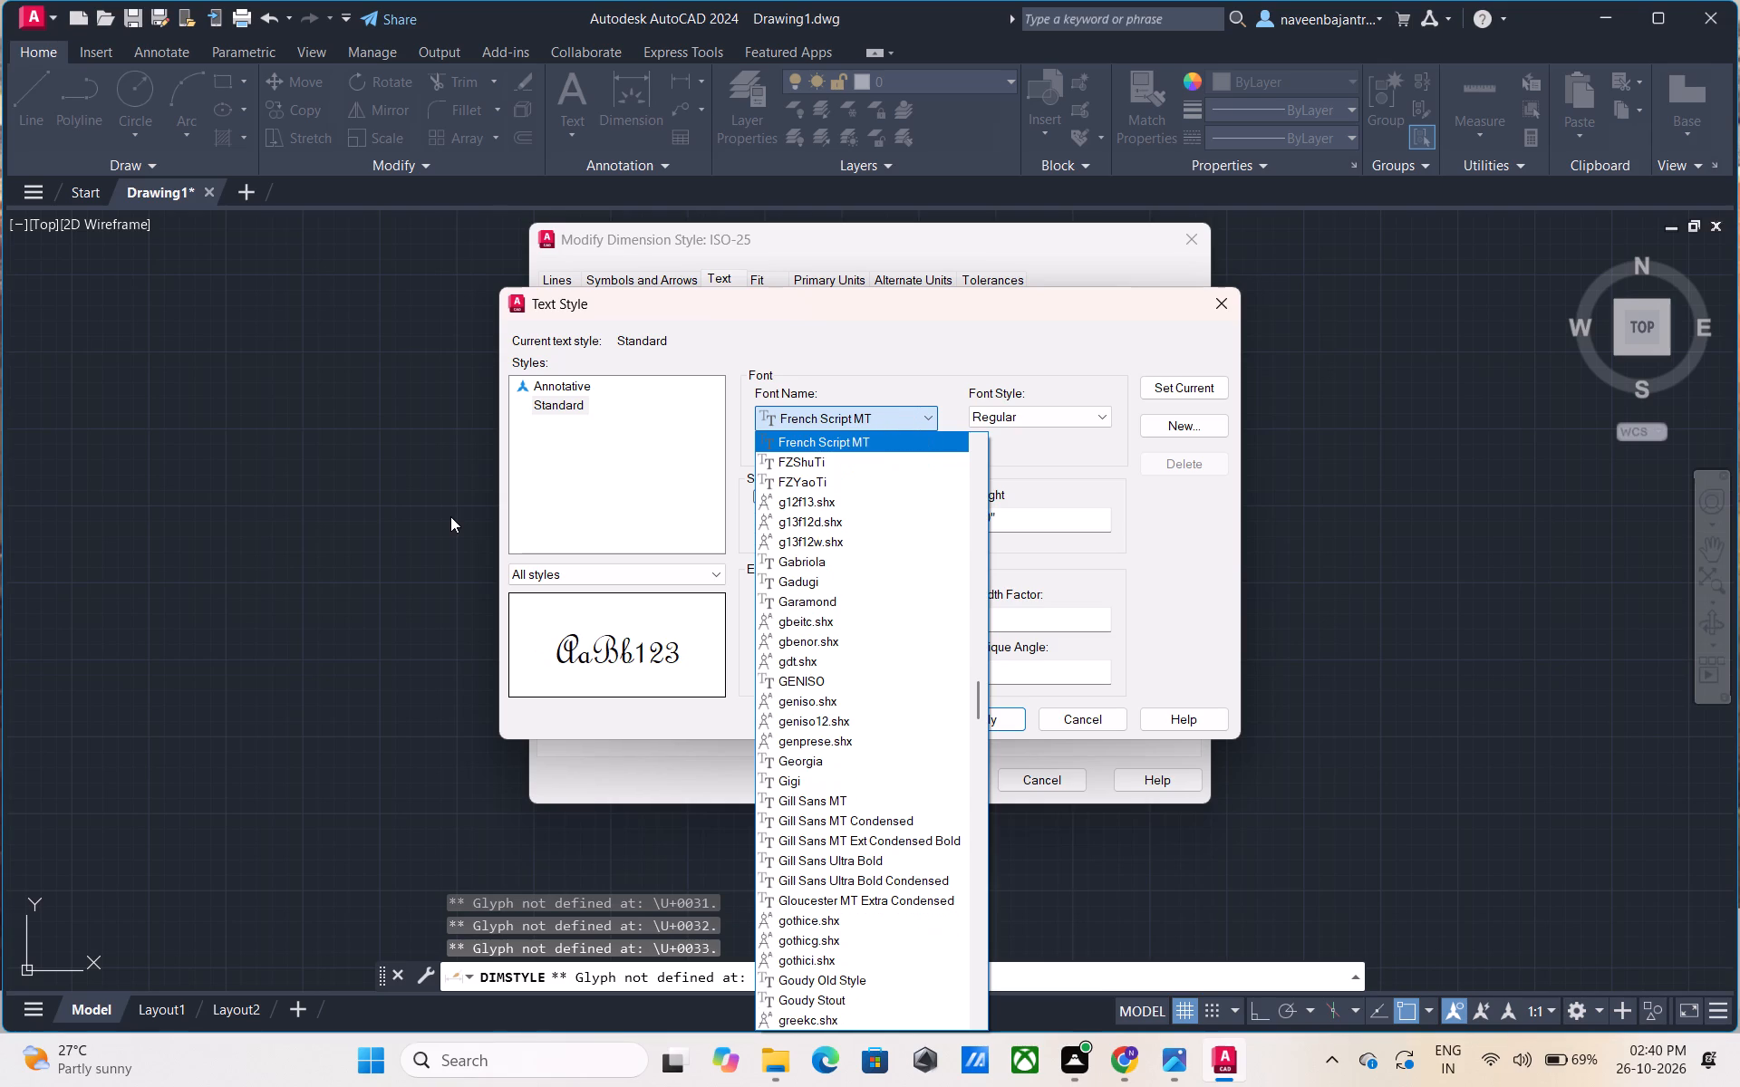
{"action": "key", "text": "Down"}
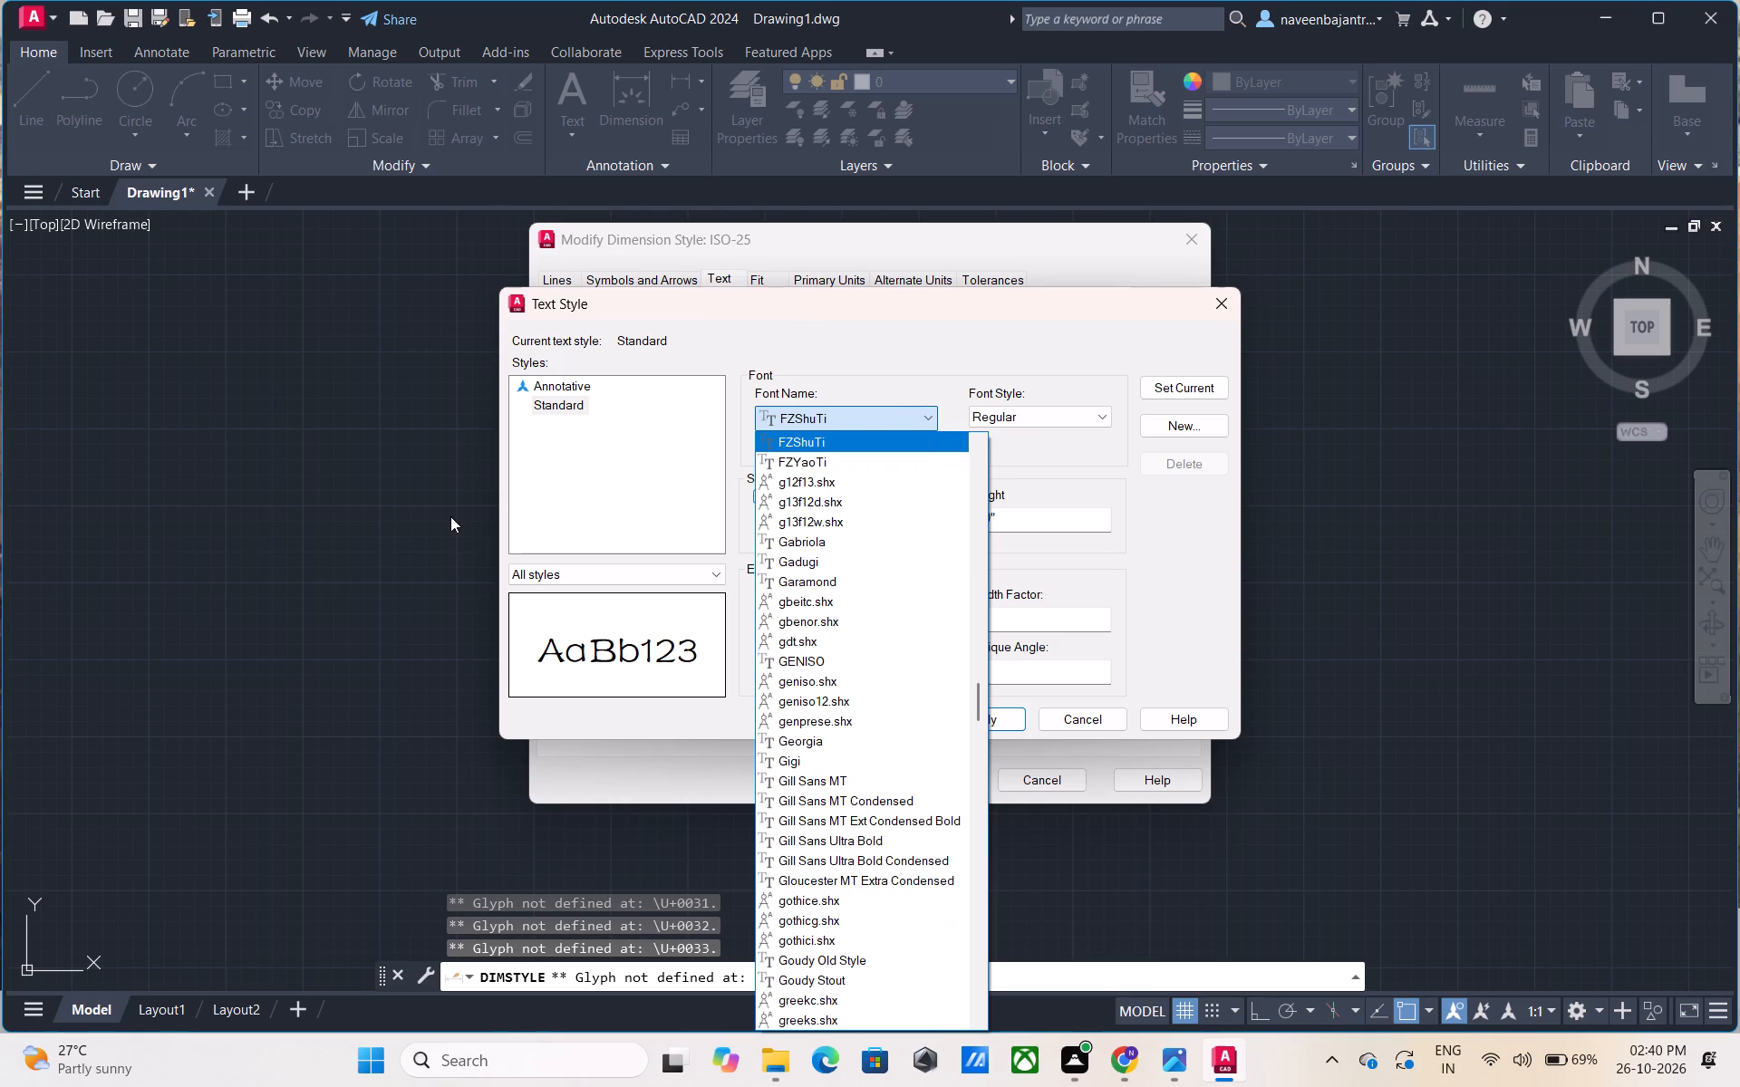
{"action": "key", "text": "Down"}
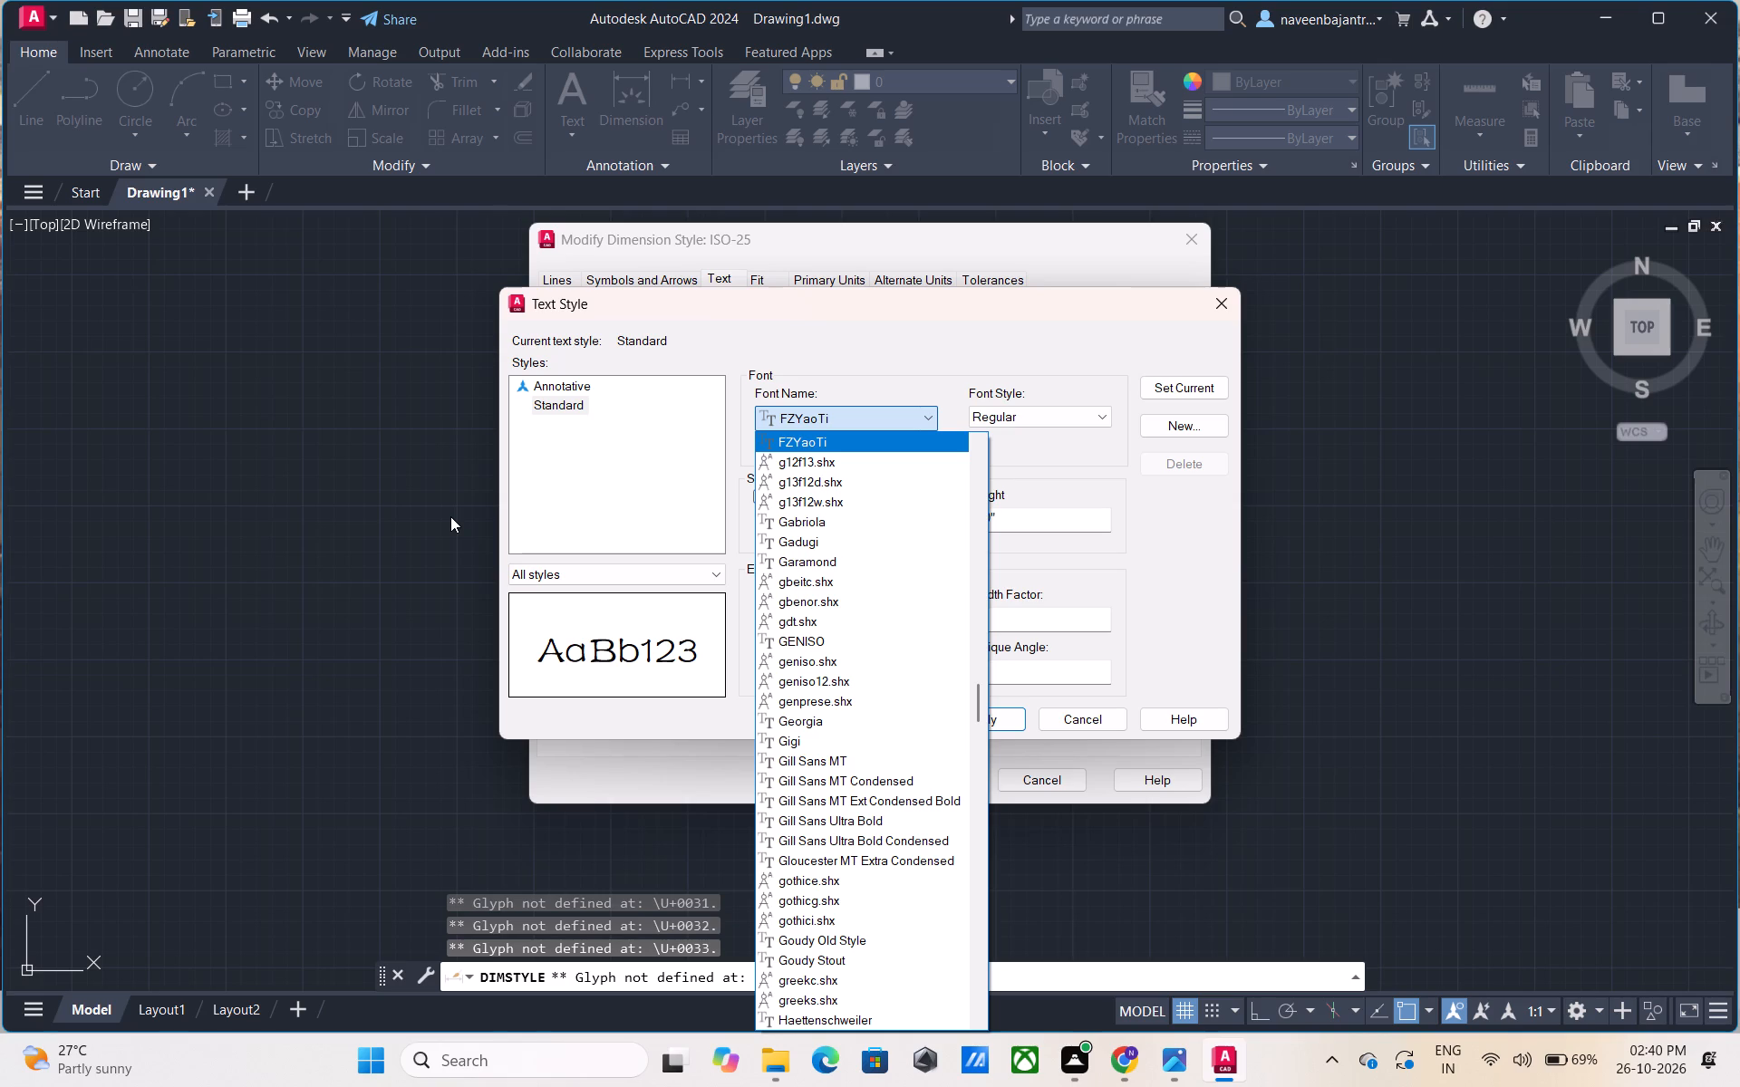
Preview fonts for the Standard text style one by one, going forward from g12f13.shx to genprese.shx.
{"action": "key", "text": "Down"}
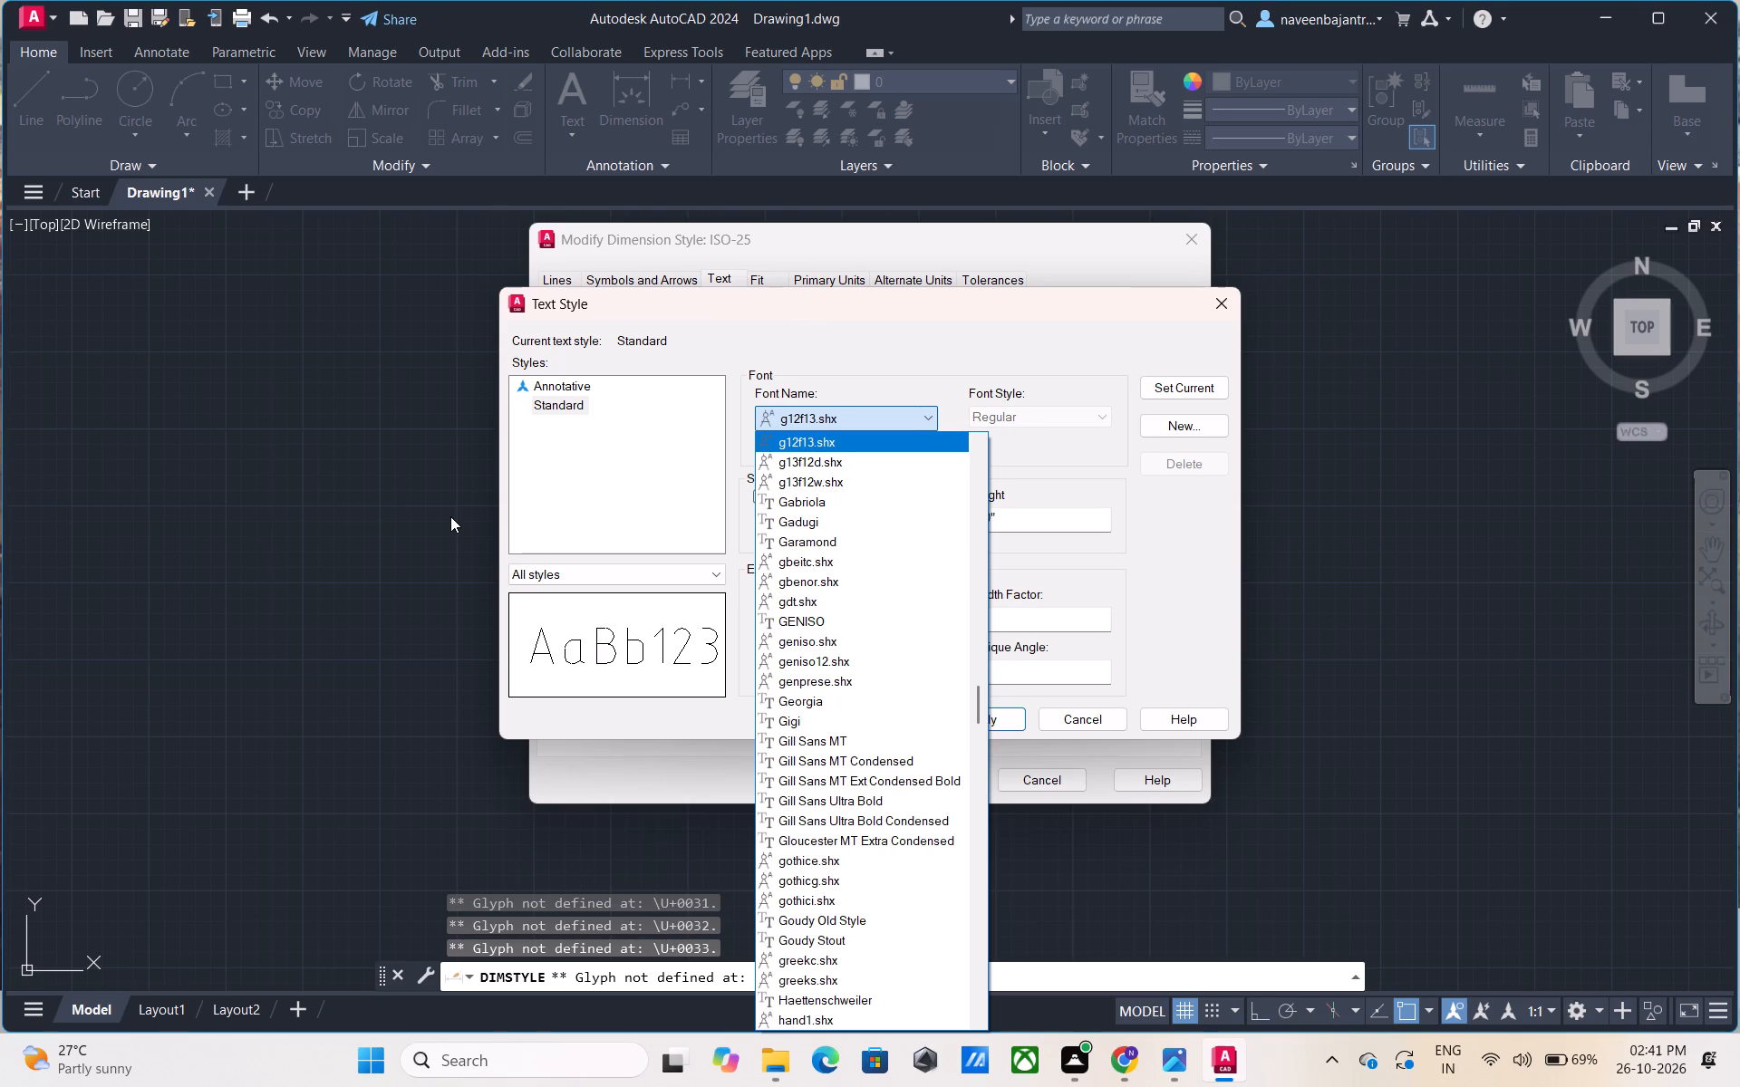
{"action": "key", "text": "Down"}
{"action": "key", "text": "Down"}
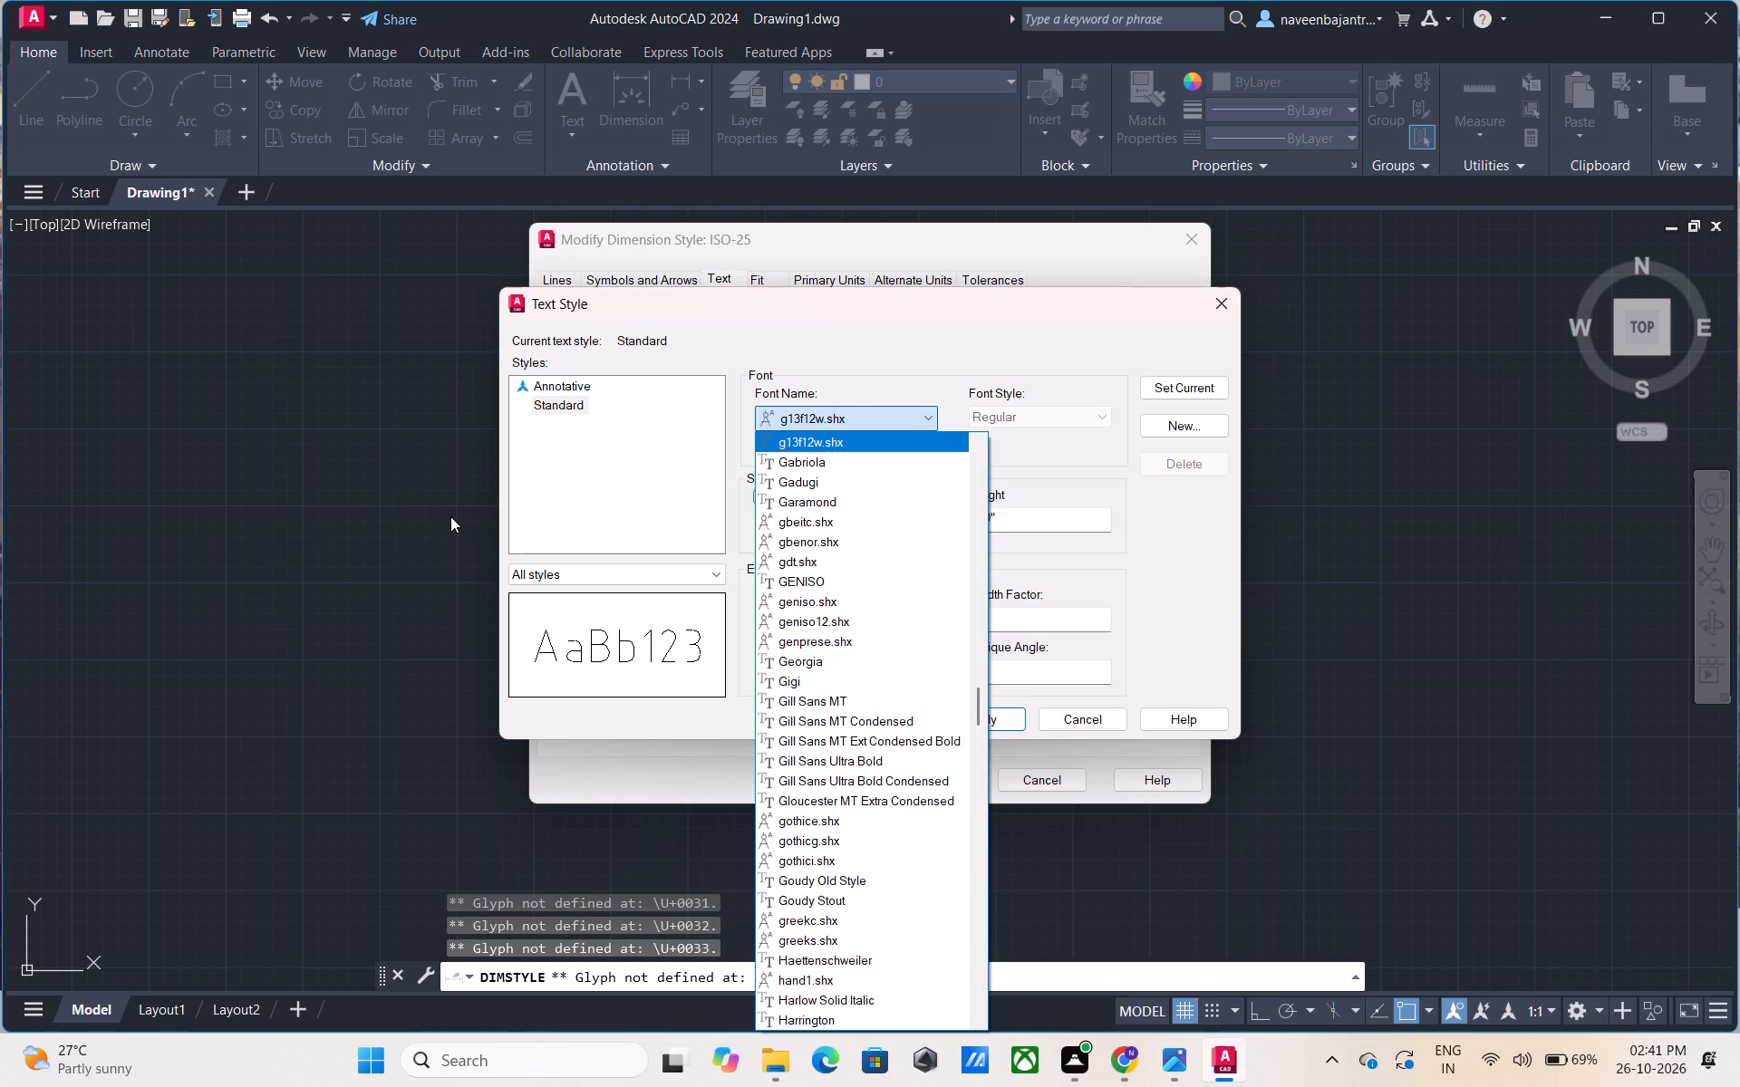
{"action": "key", "text": "Down"}
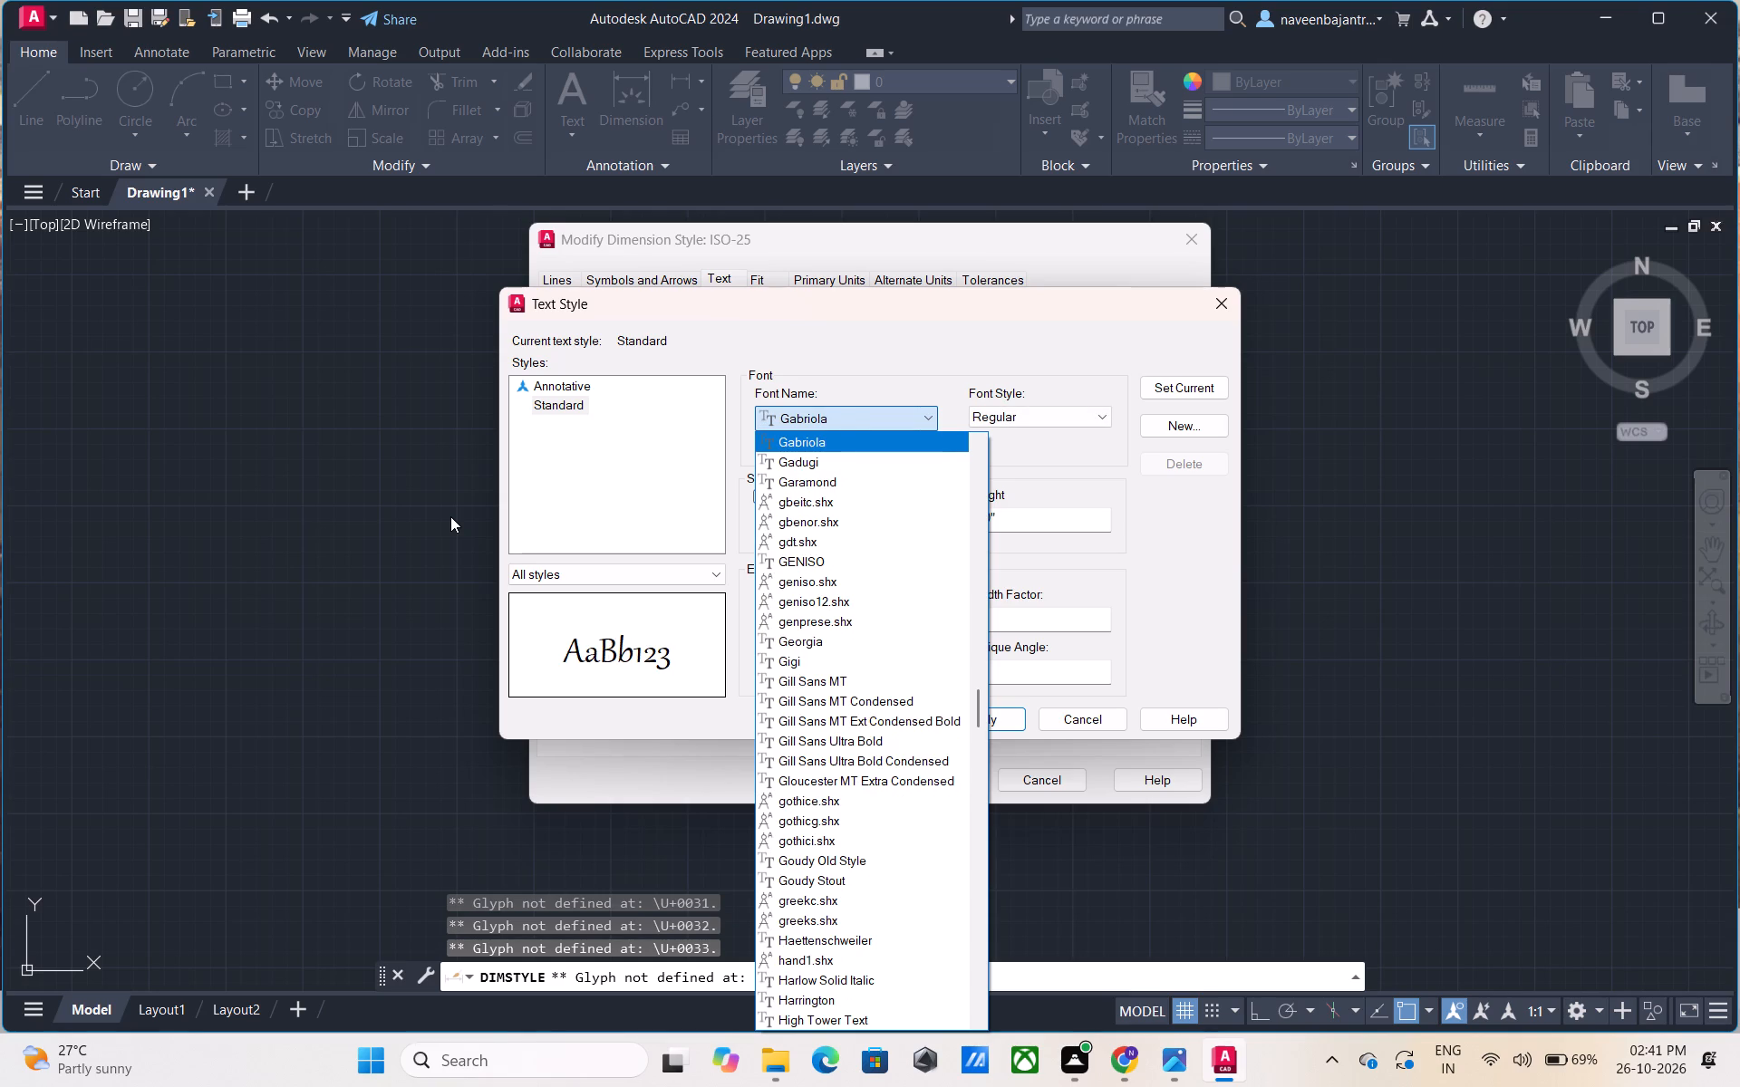
{"action": "key", "text": "Down"}
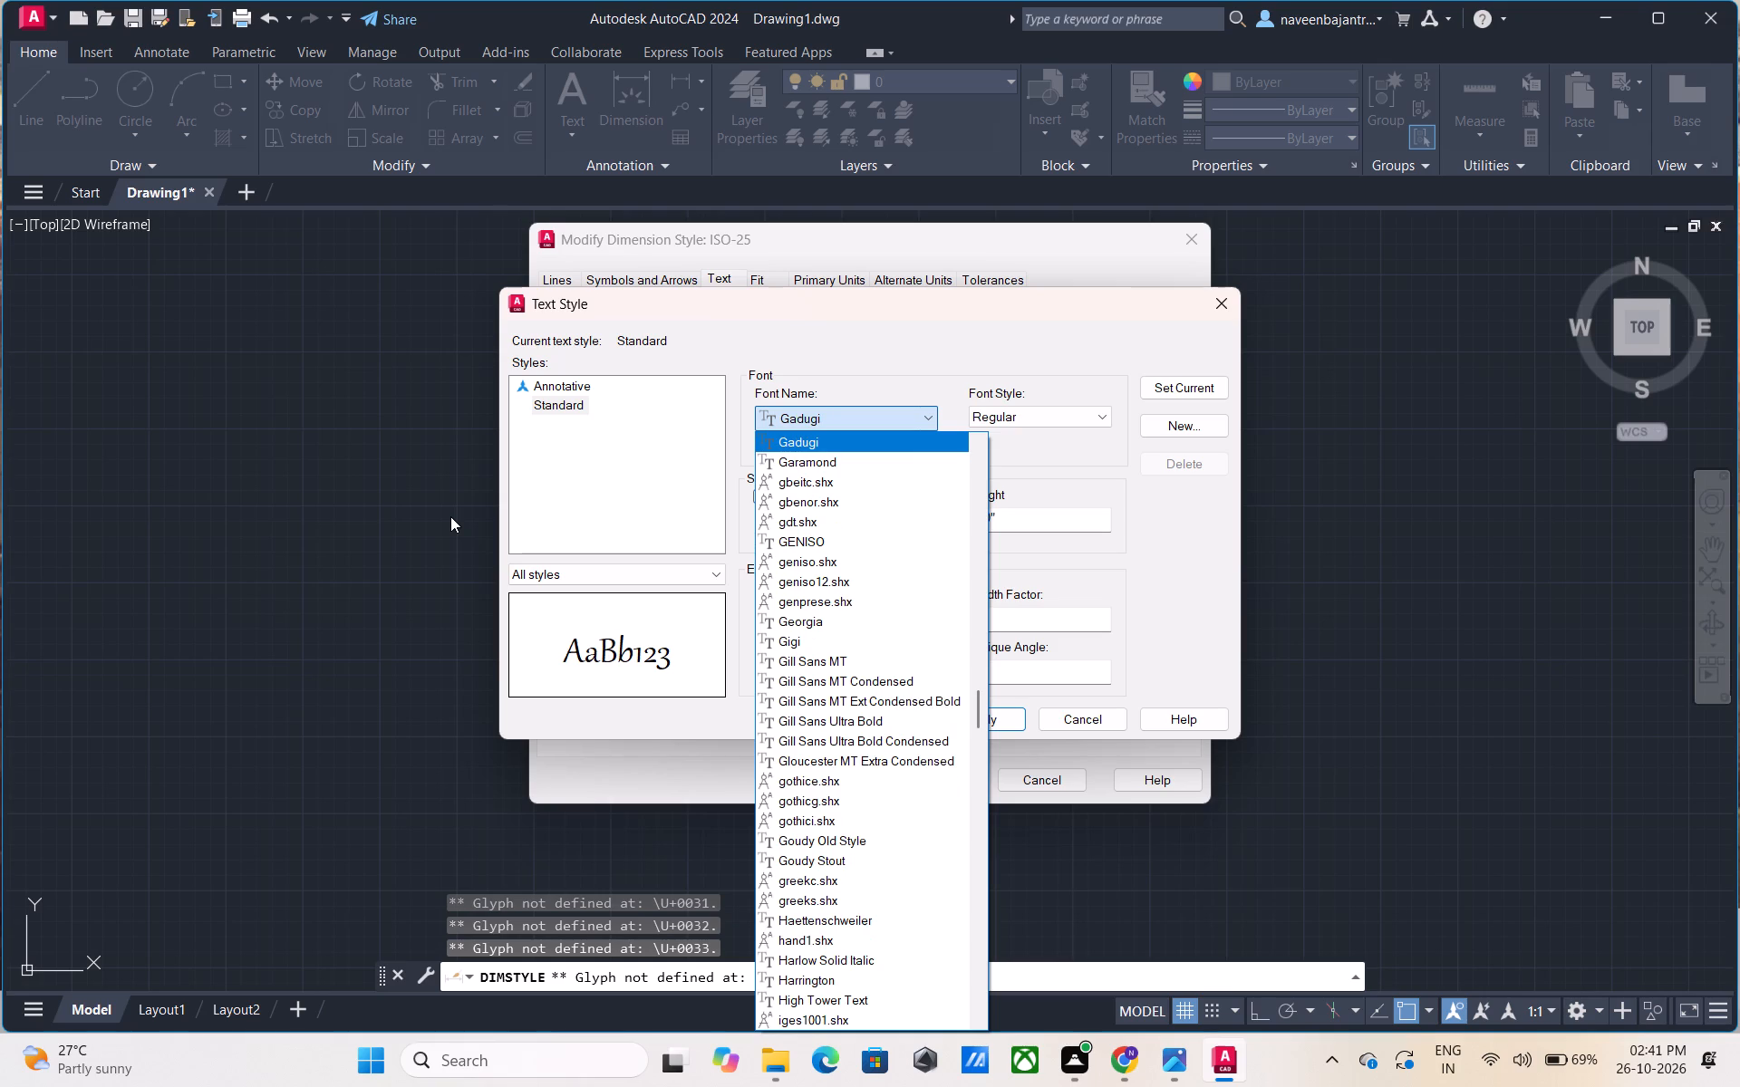
{"action": "key", "text": "Down"}
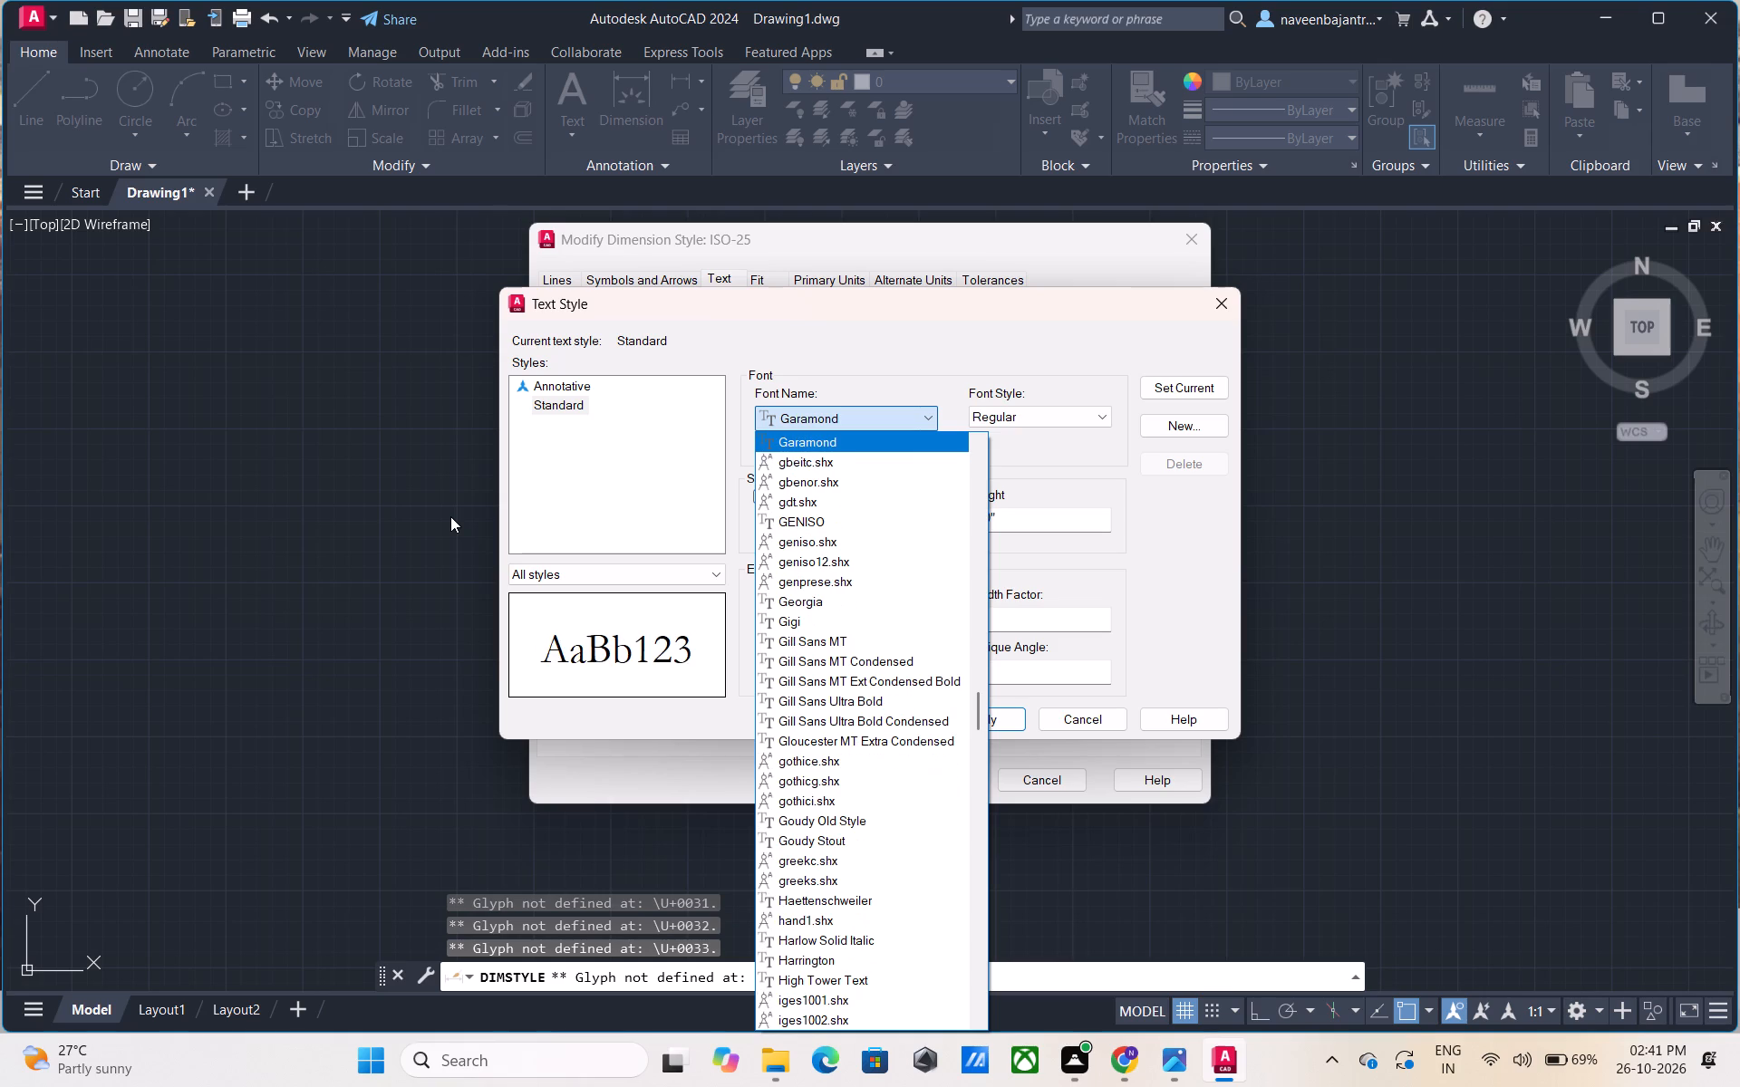
{"action": "key", "text": "Down"}
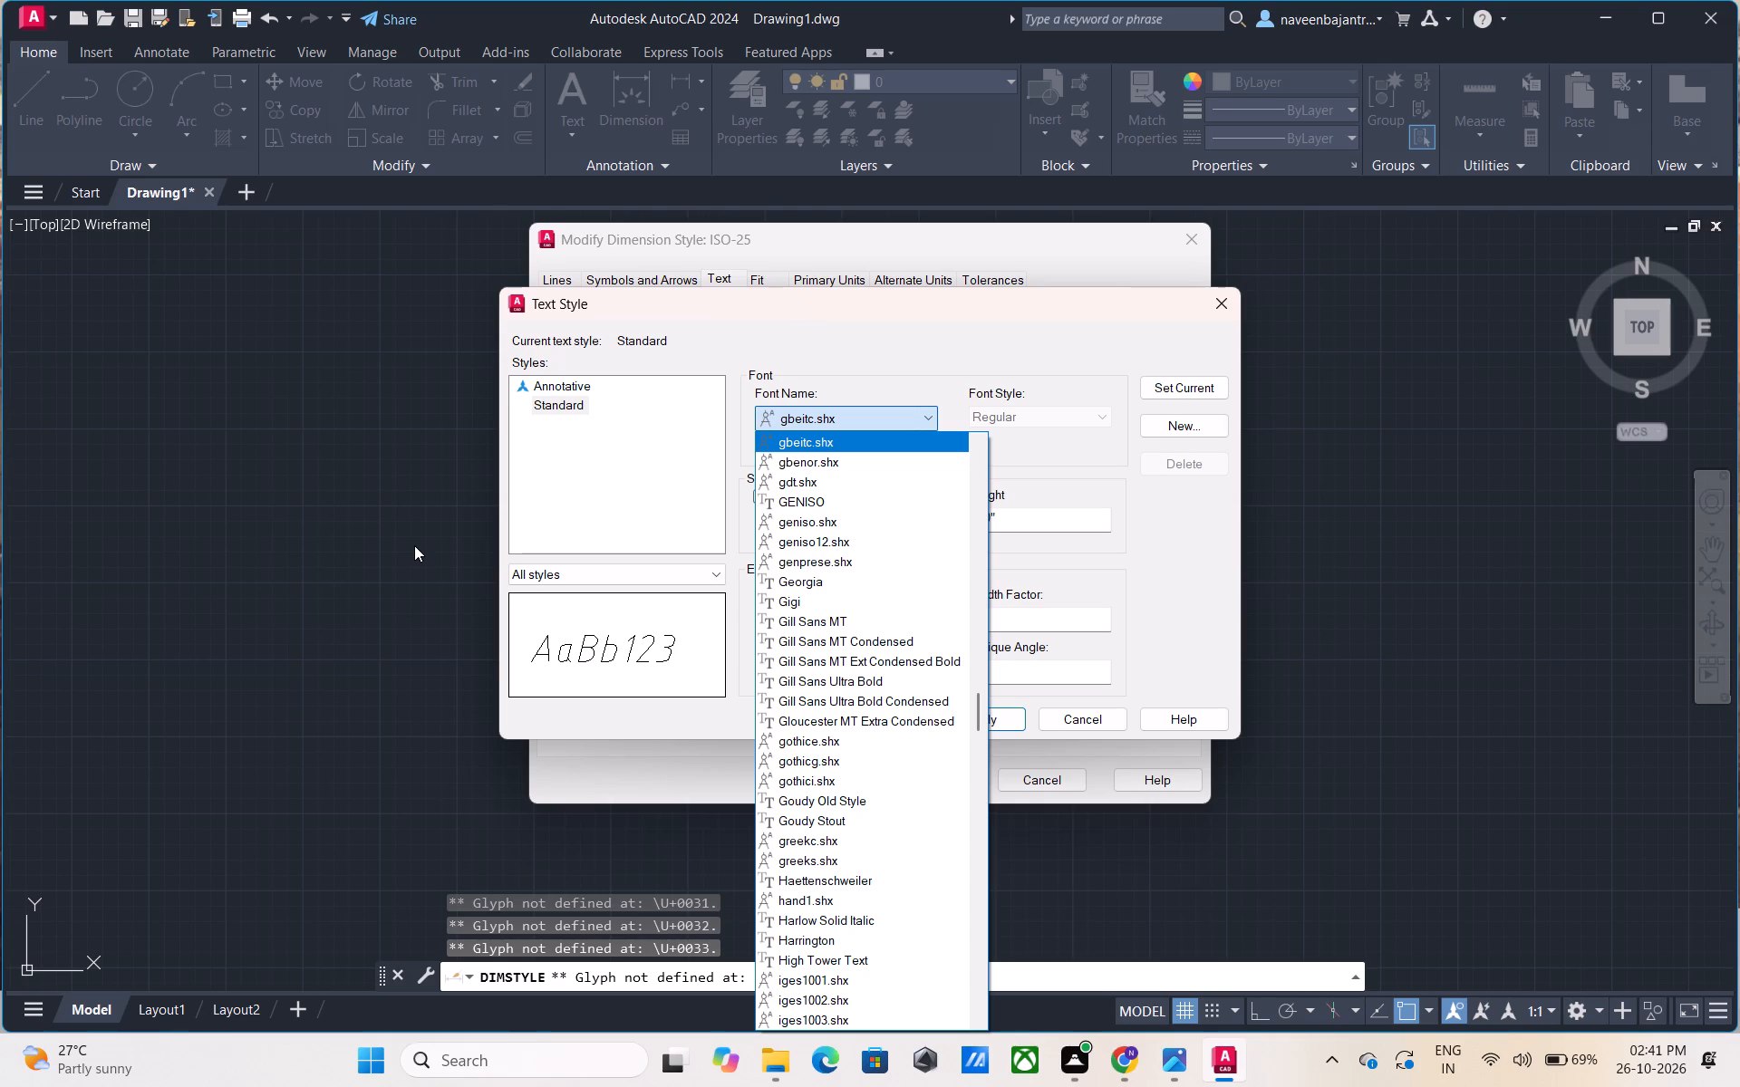
{"action": "key", "text": "Down"}
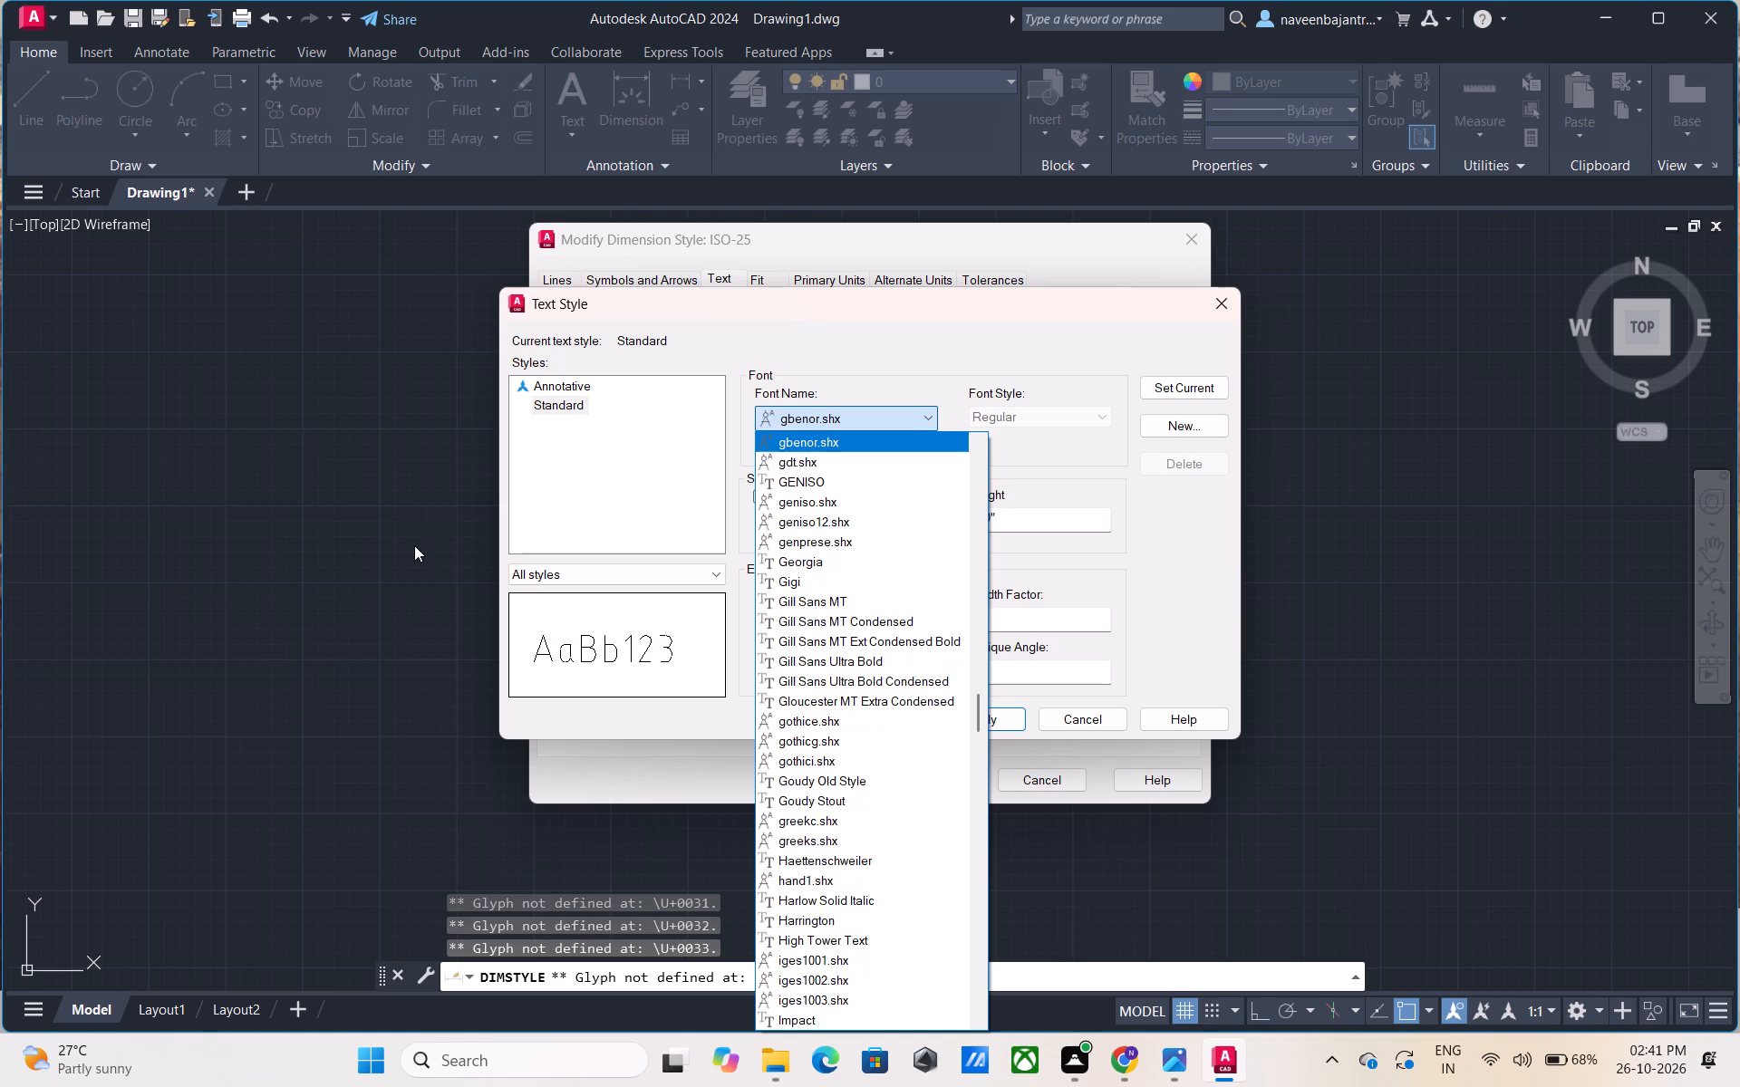
{"action": "key", "text": "Down"}
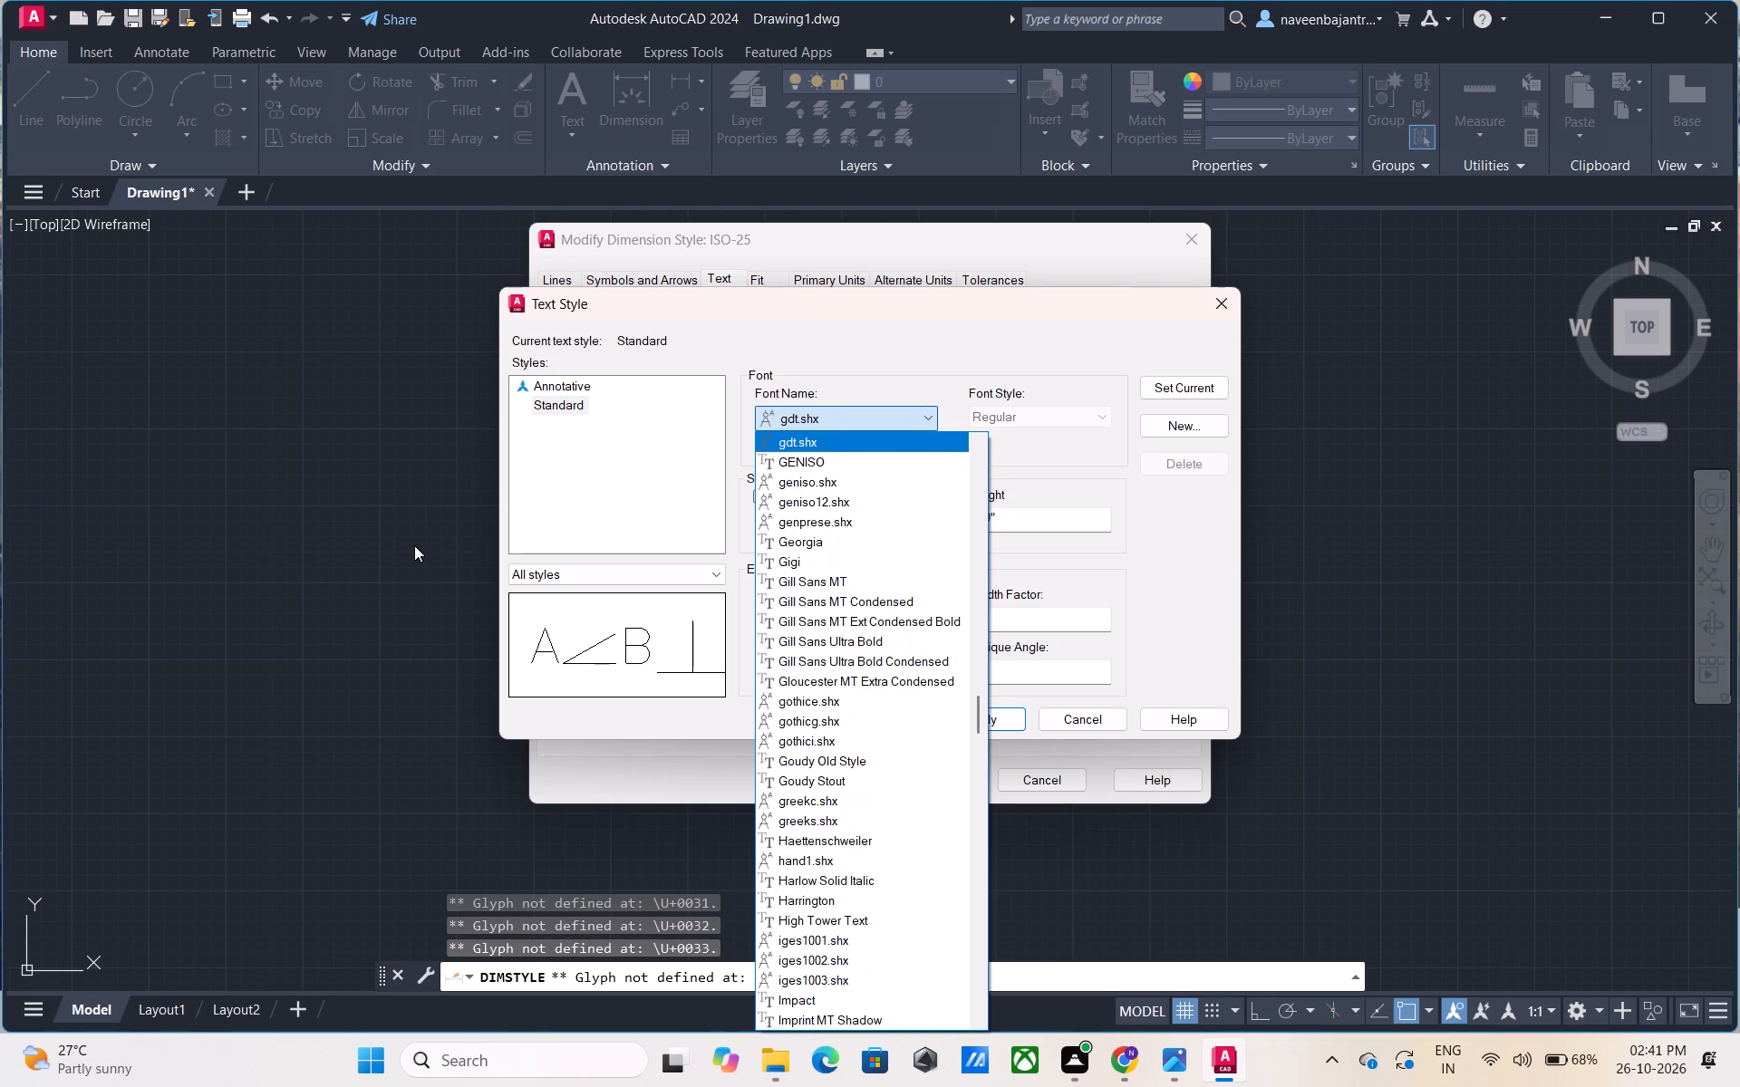
{"action": "key", "text": "Down"}
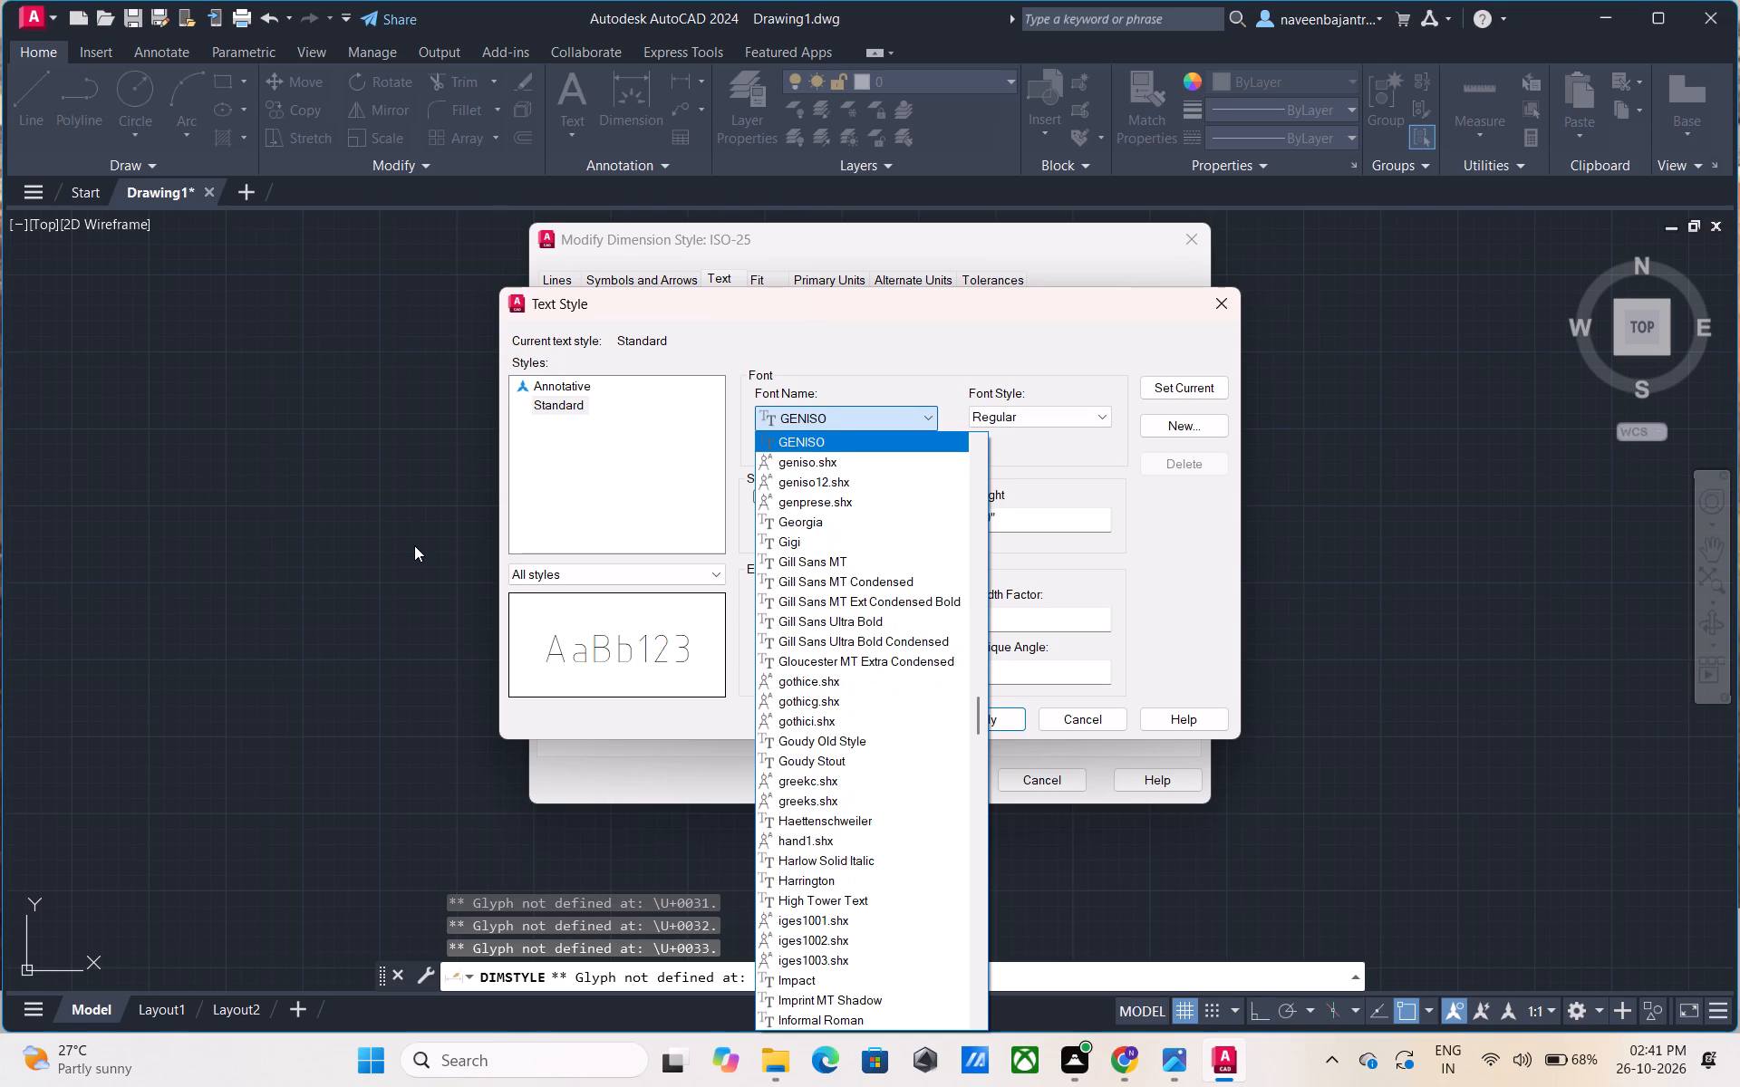
{"action": "key", "text": "Down"}
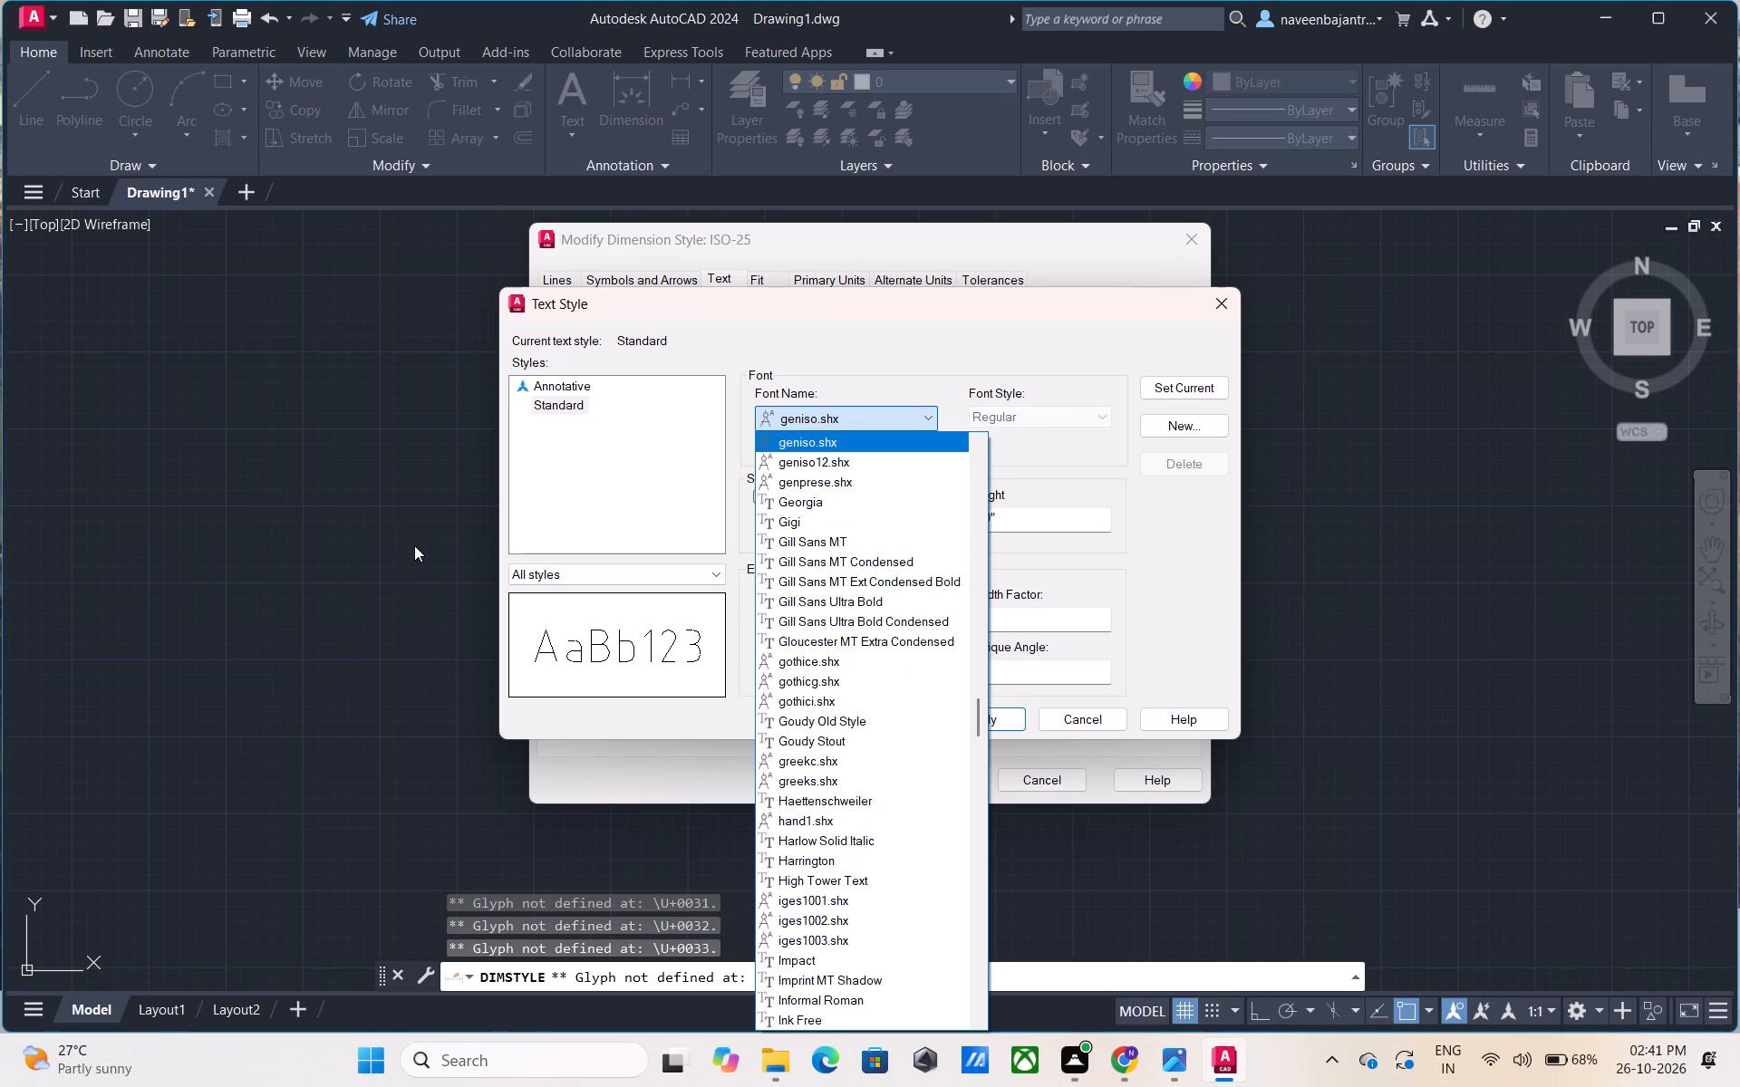
{"action": "key", "text": "Down"}
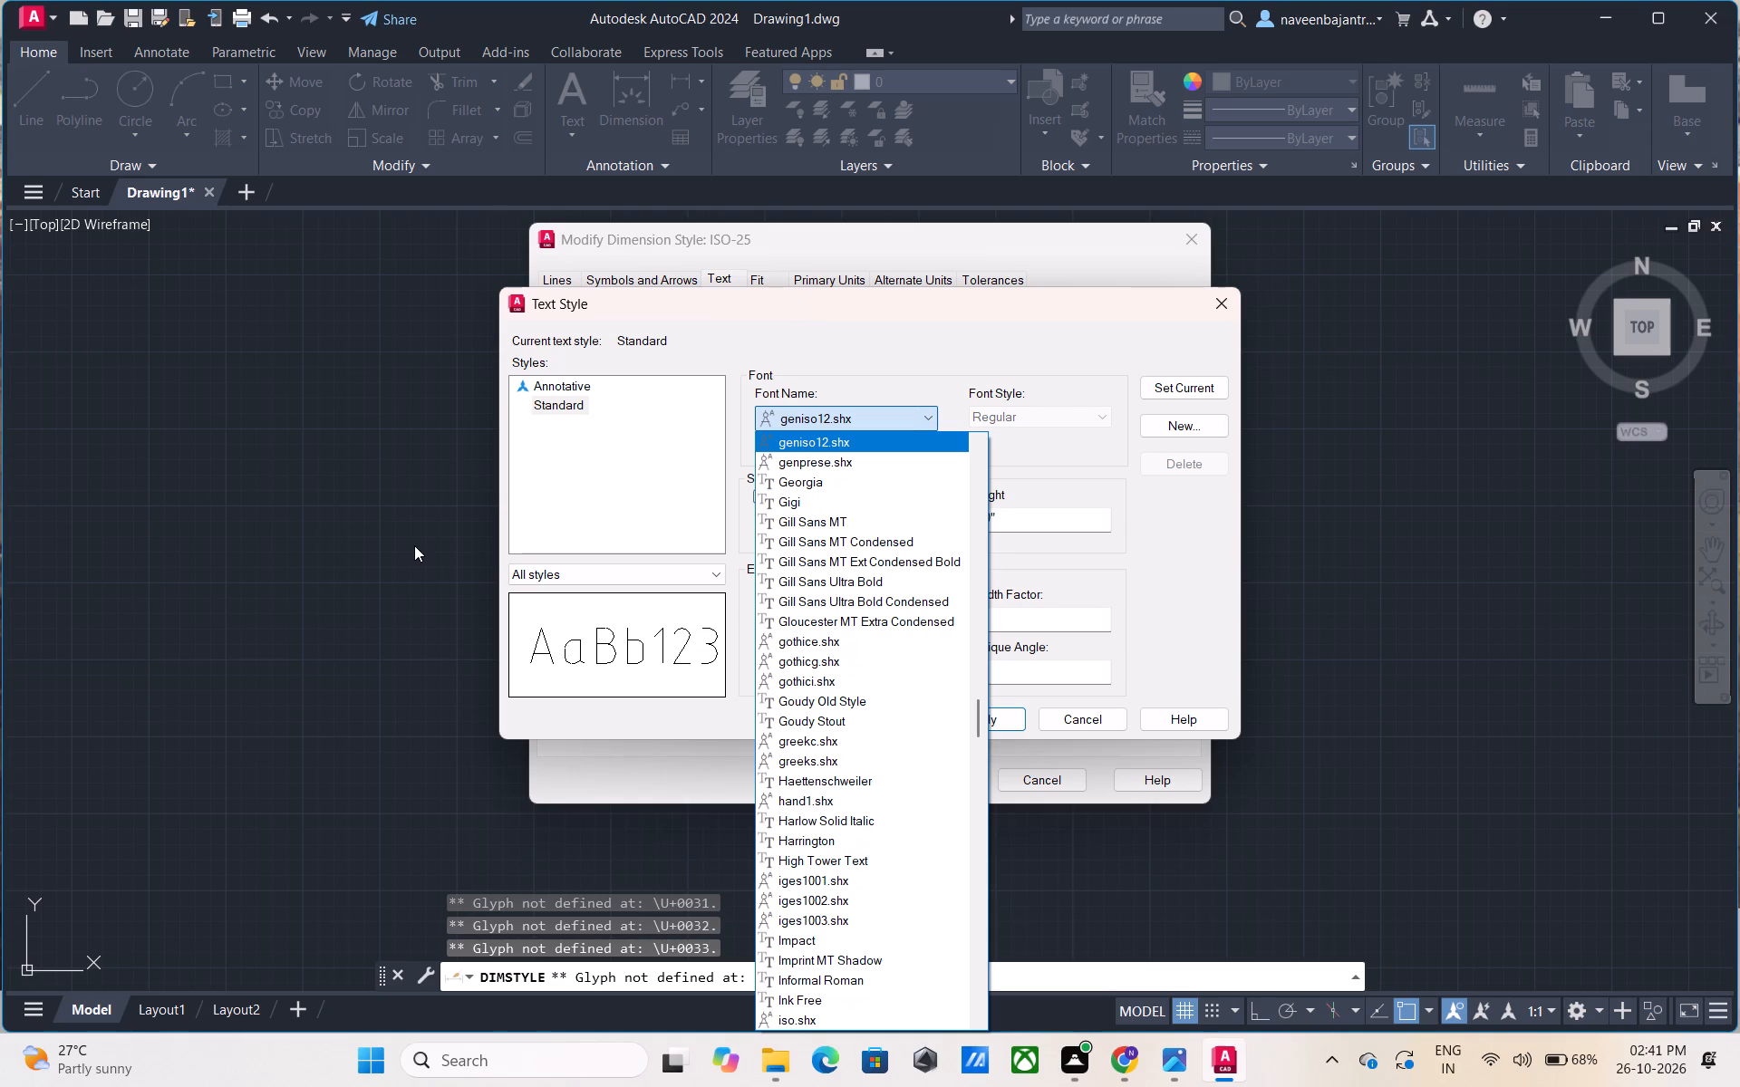
{"action": "key", "text": "Down"}
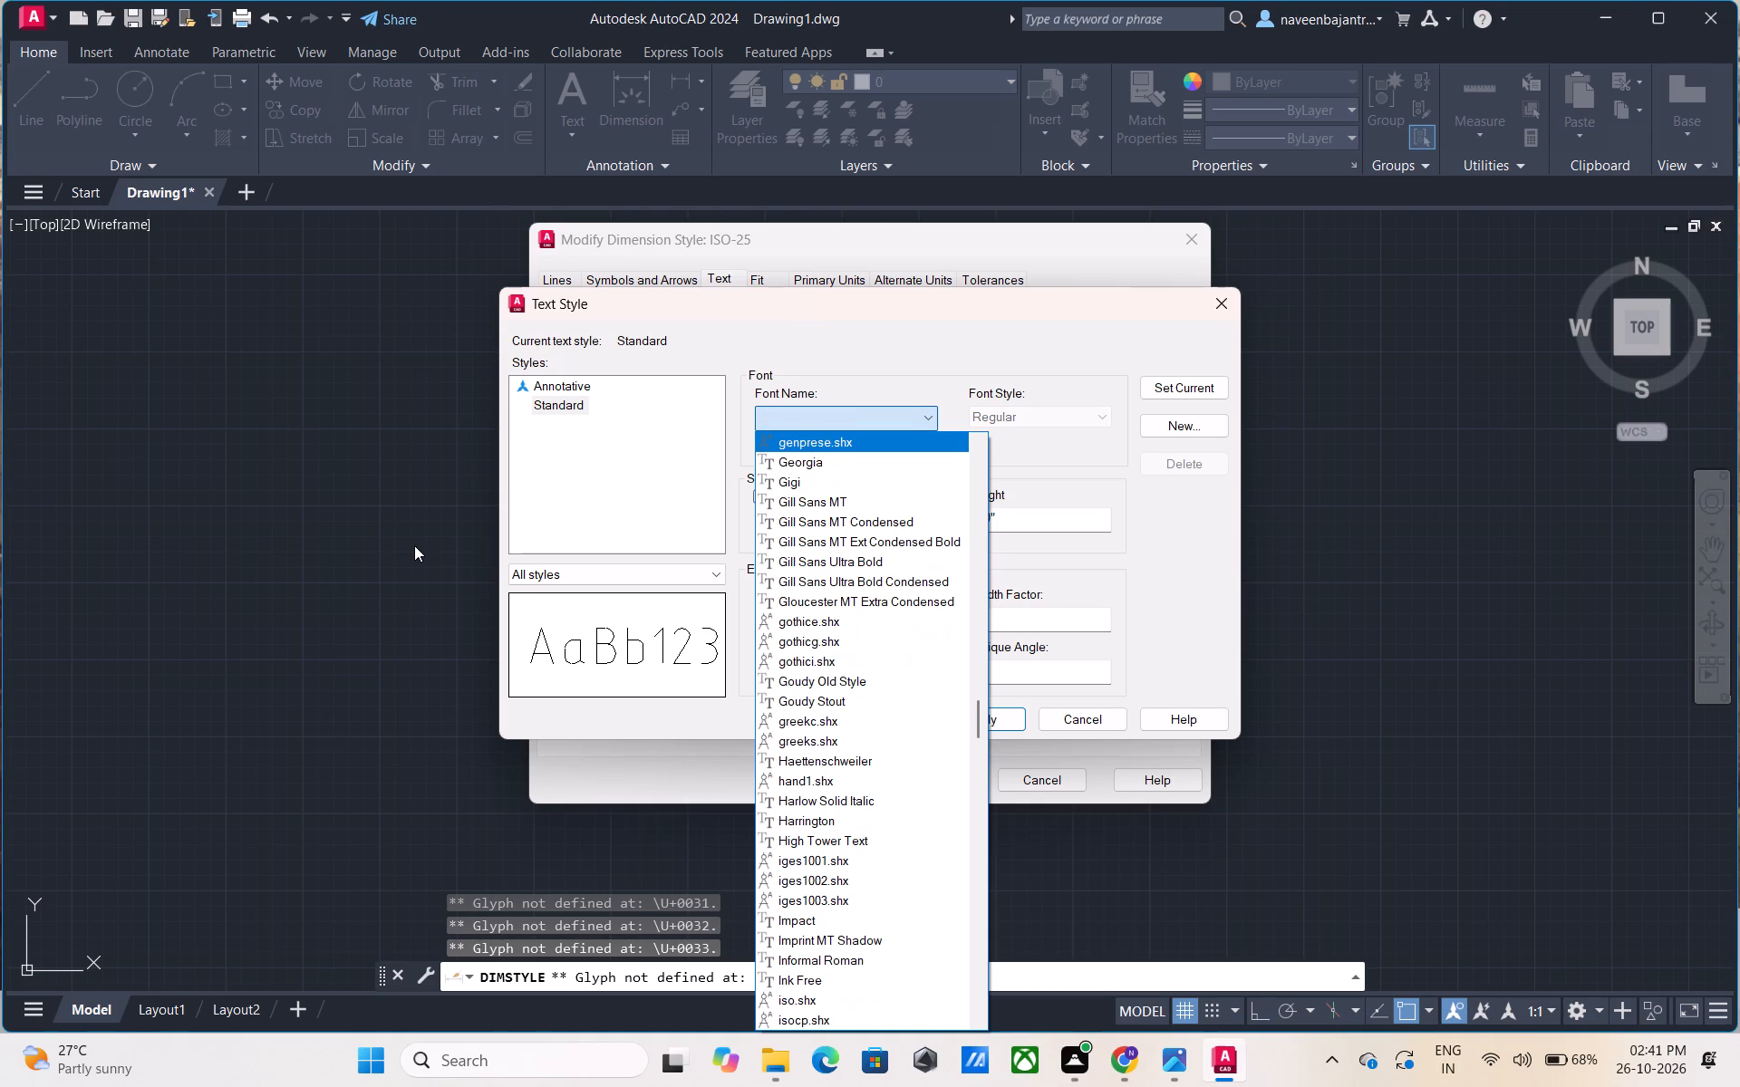
Preview fonts for the Standard text style one by one, going forward from Georgia to gothici.shx.
{"action": "key", "text": "Down"}
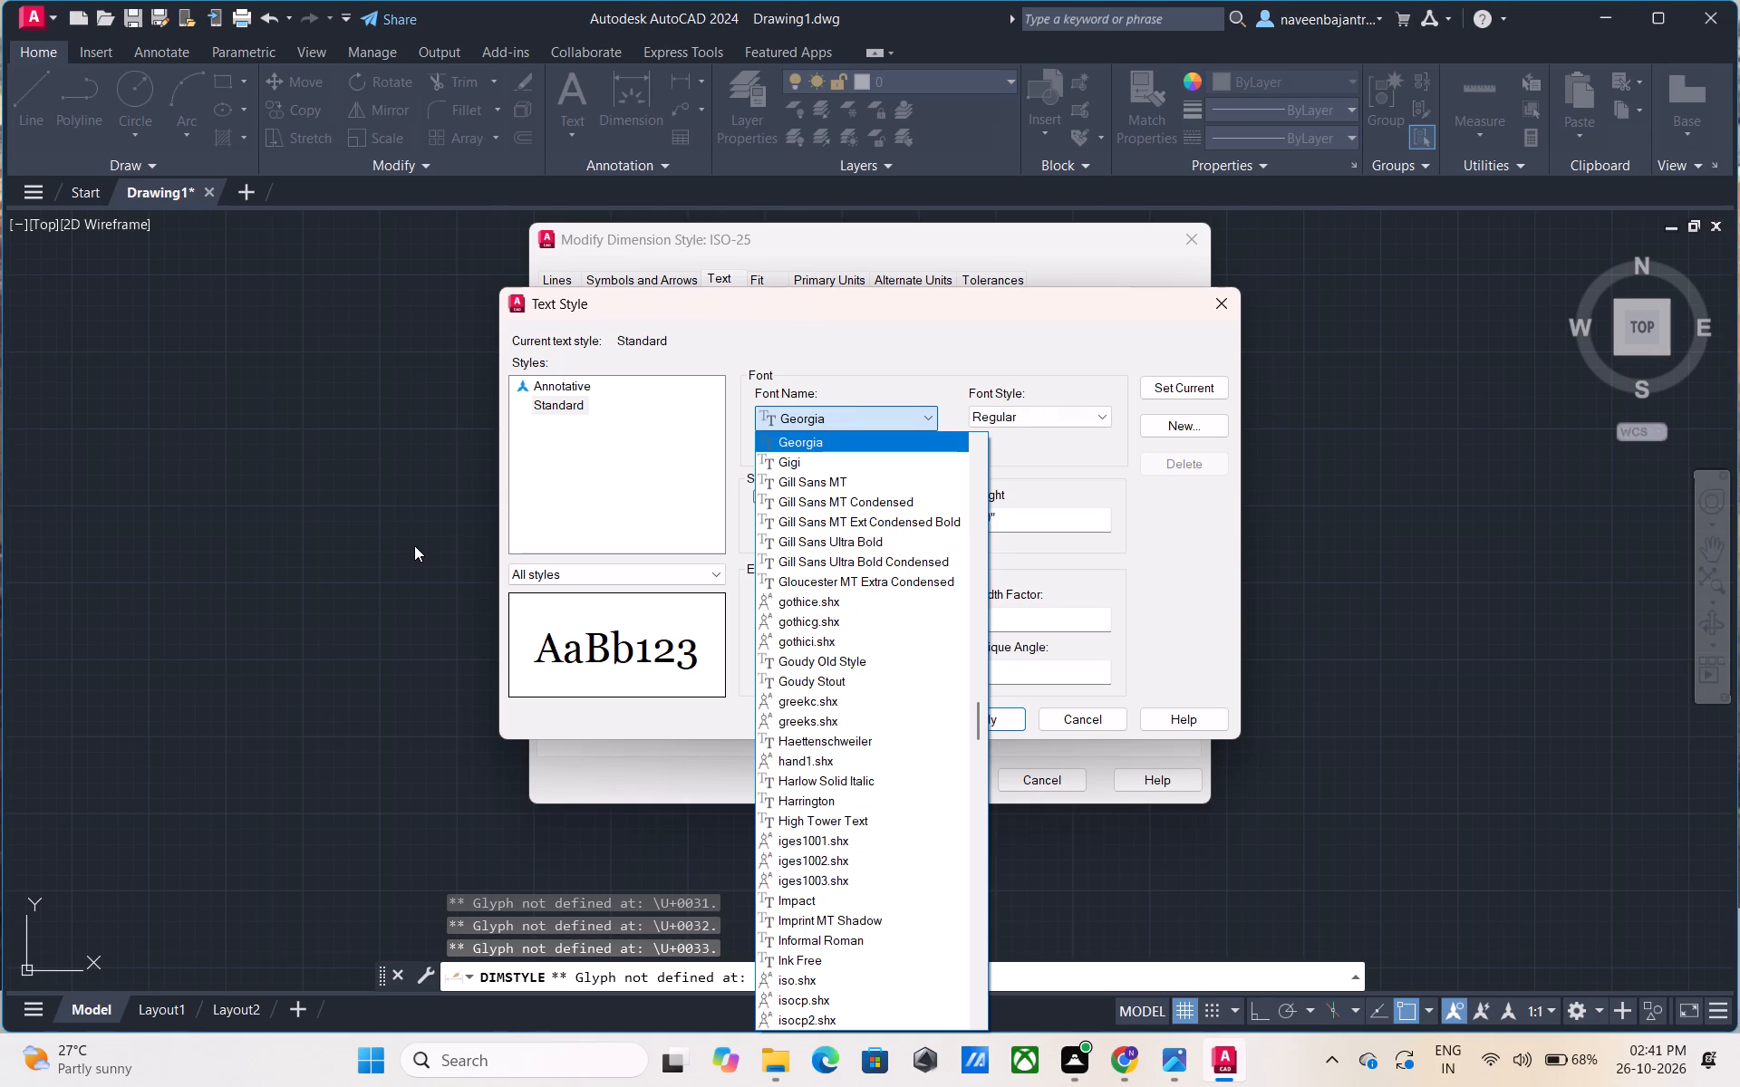
{"action": "key", "text": "Down"}
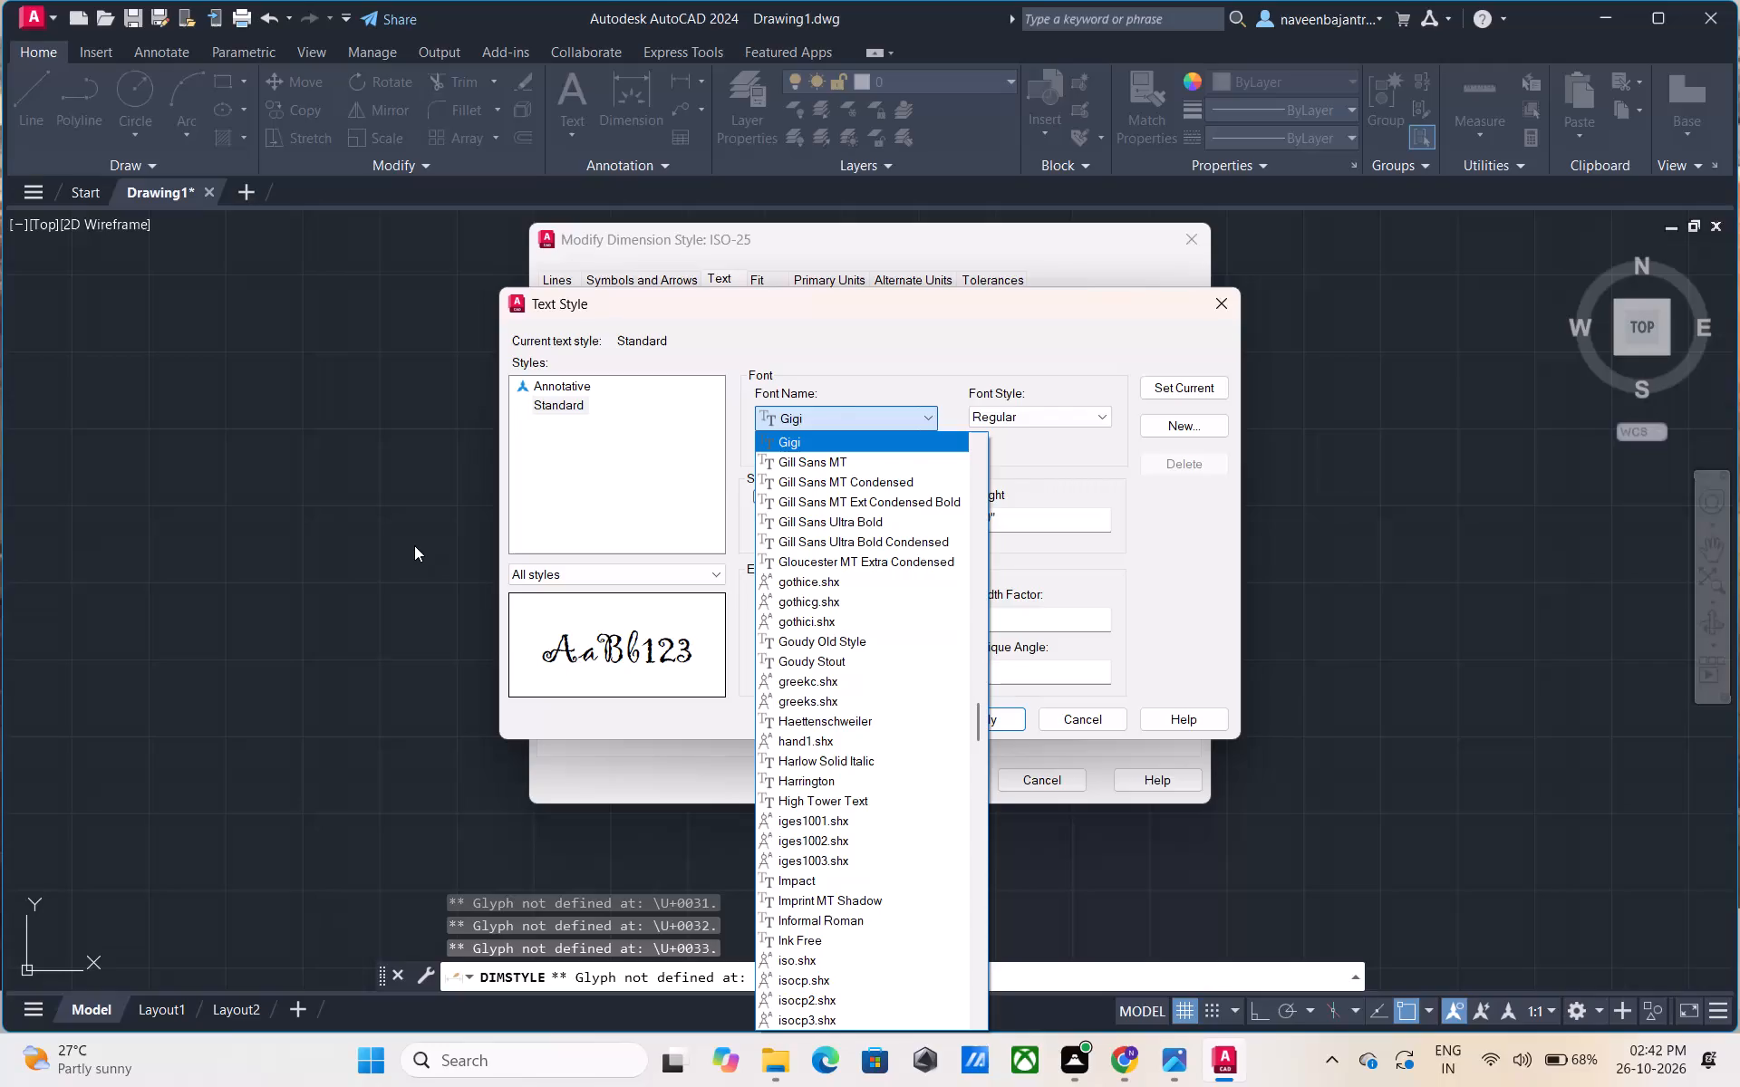
{"action": "key", "text": "Down"}
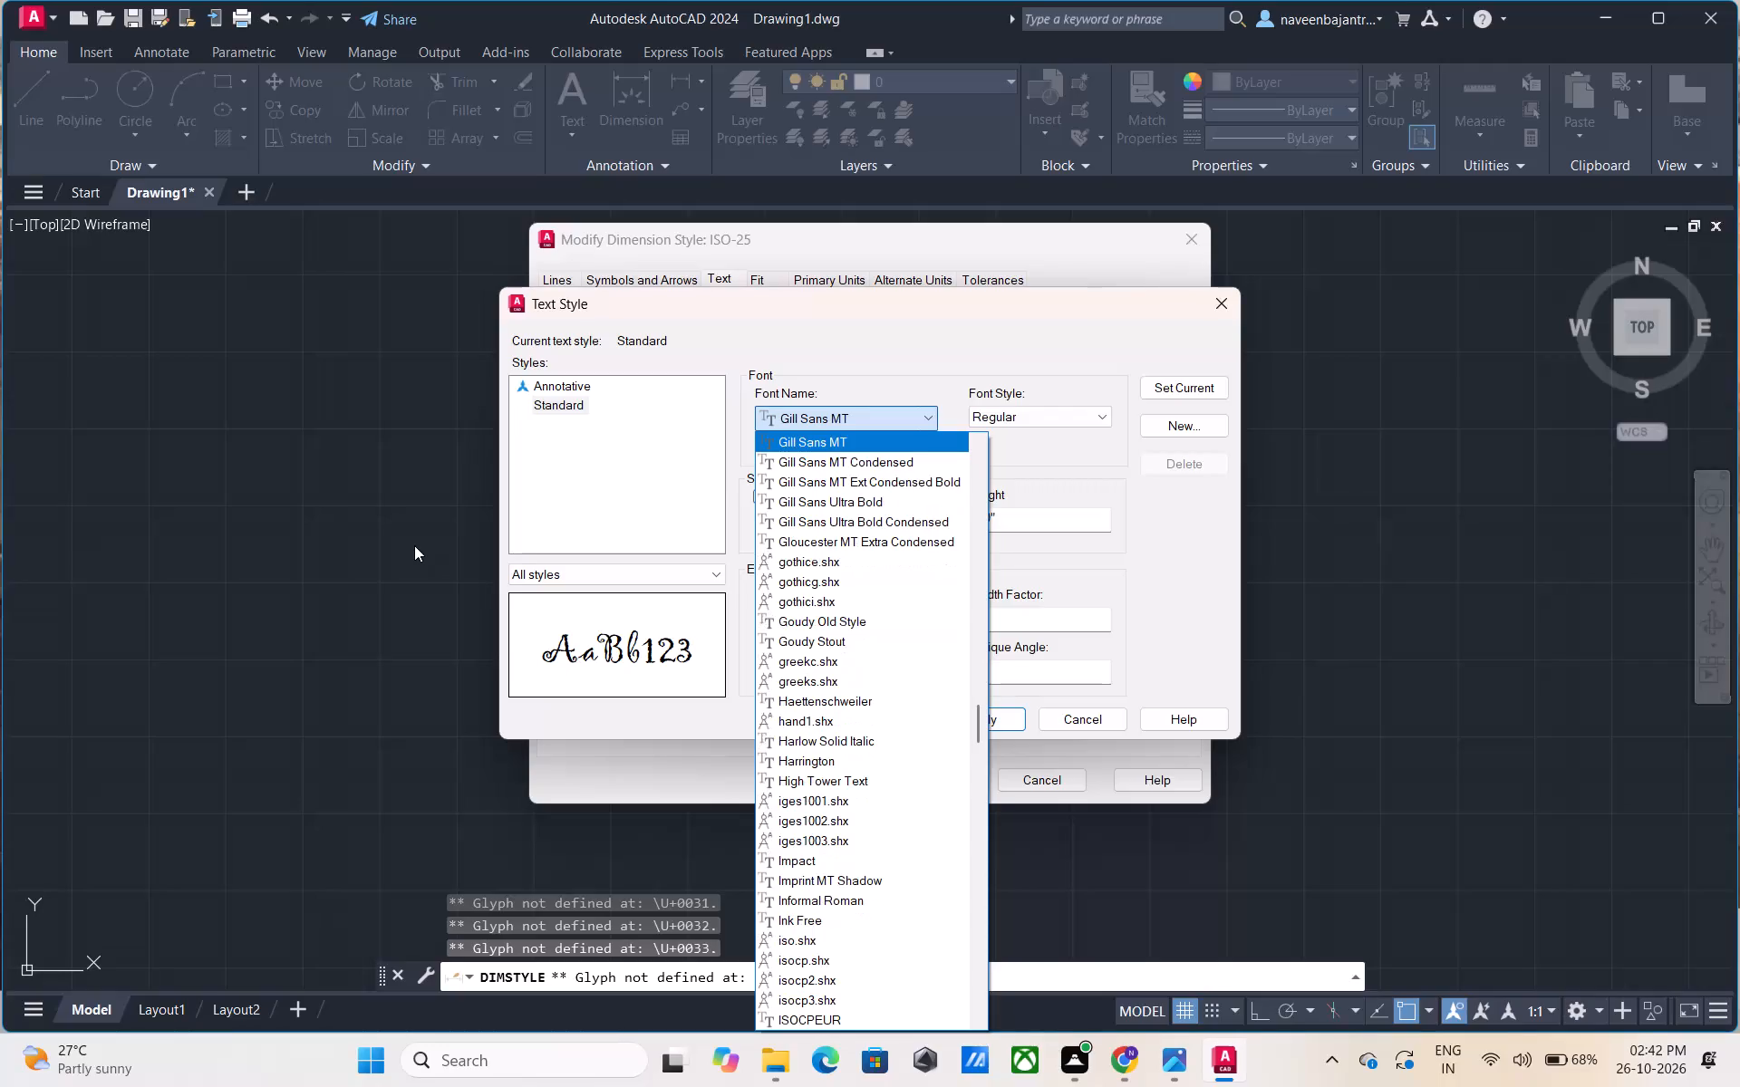
{"action": "key", "text": "Down"}
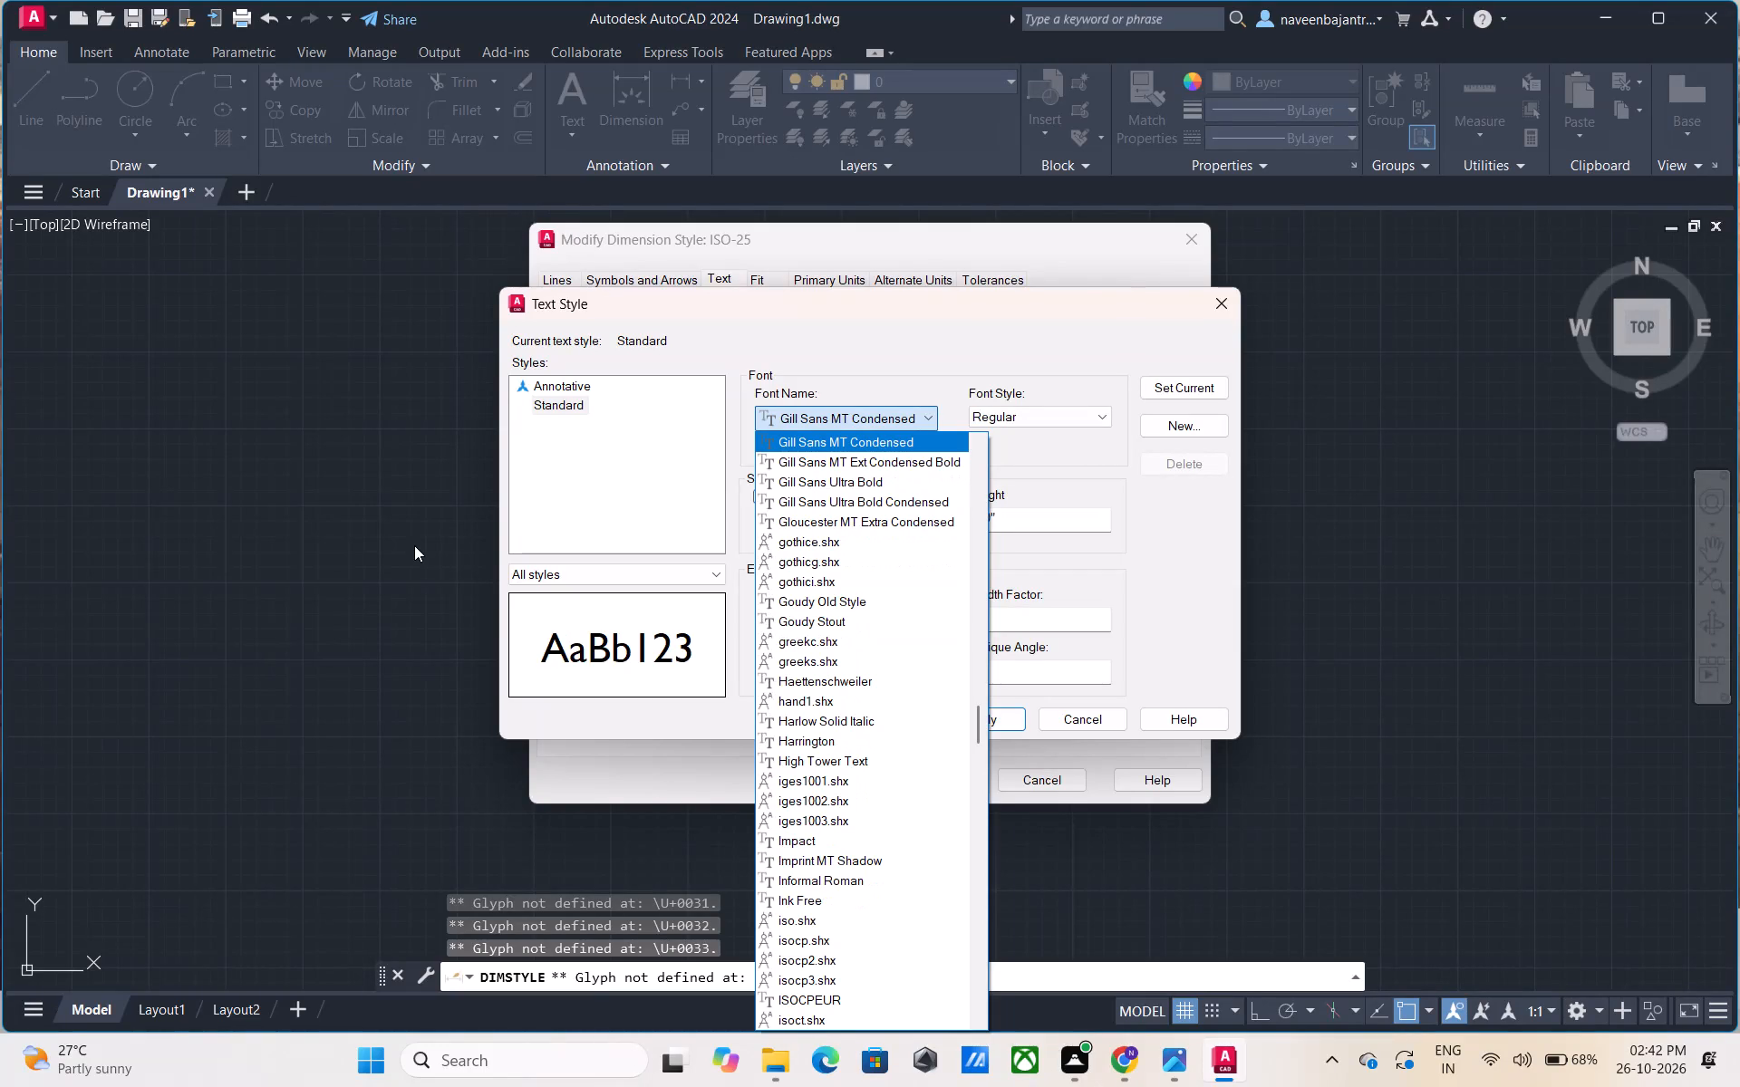
{"action": "key", "text": "Down"}
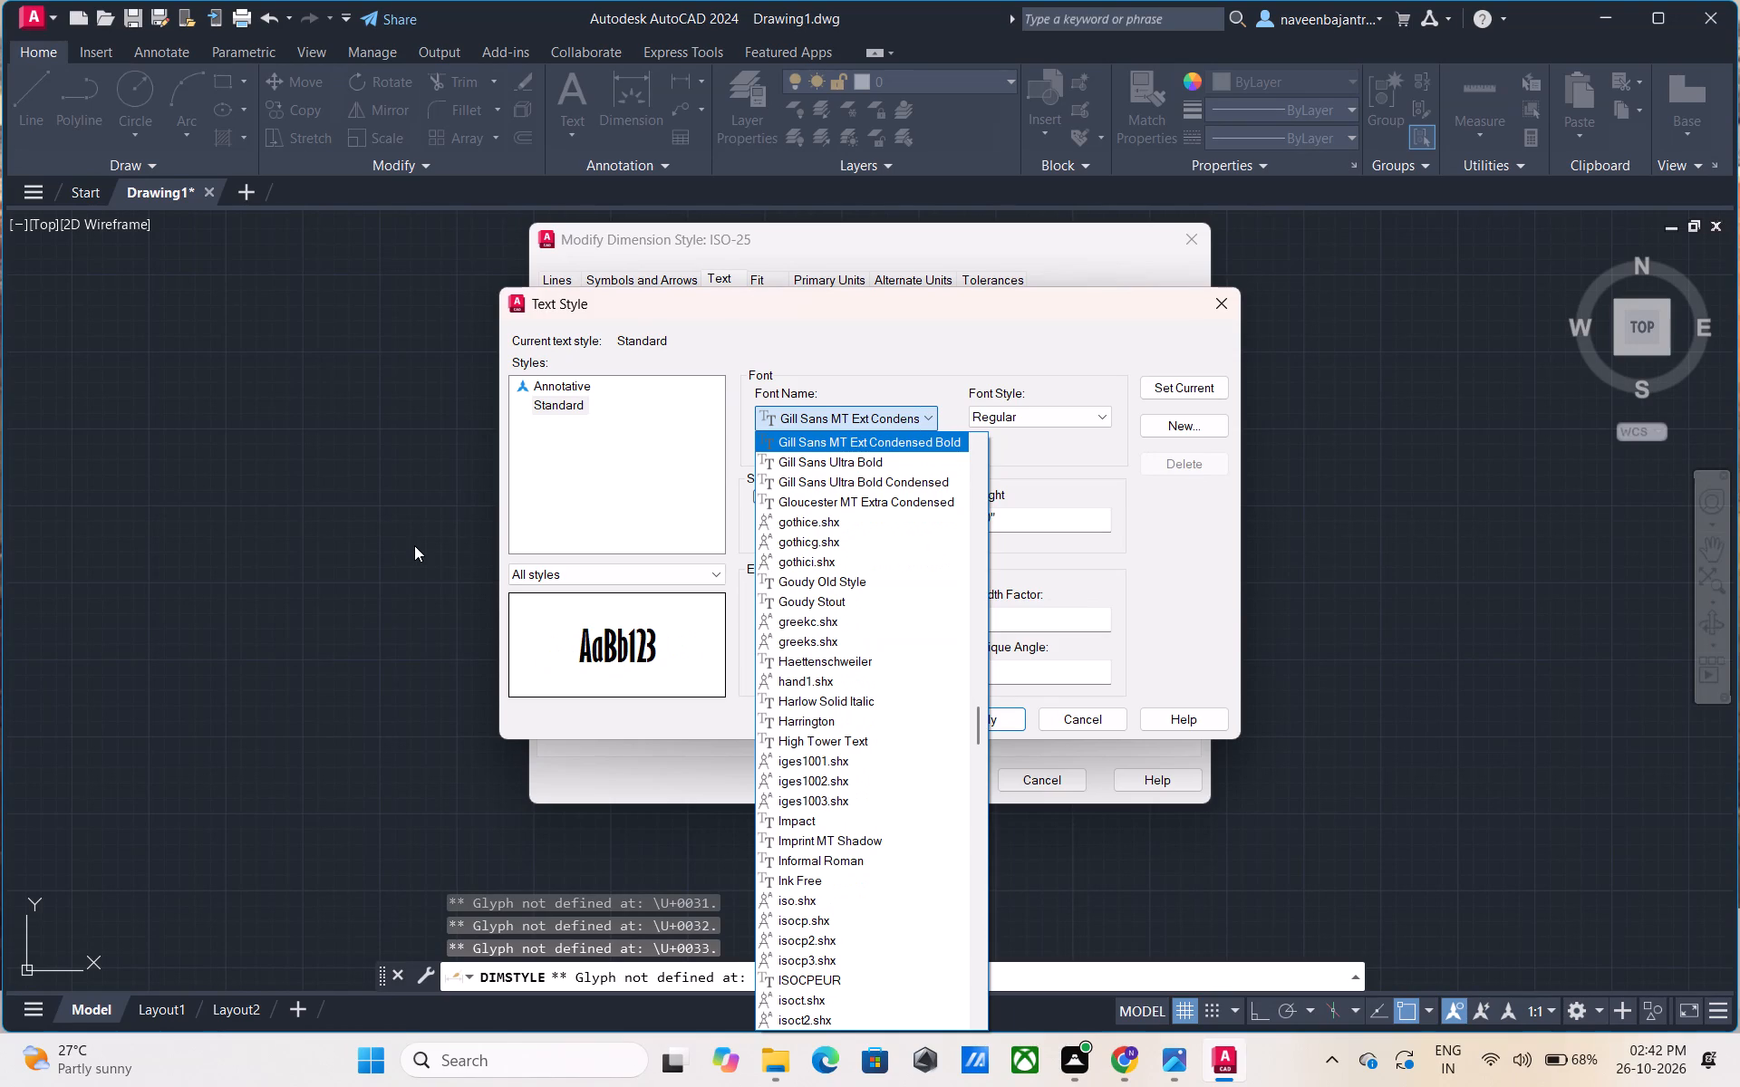
{"action": "key", "text": "Down"}
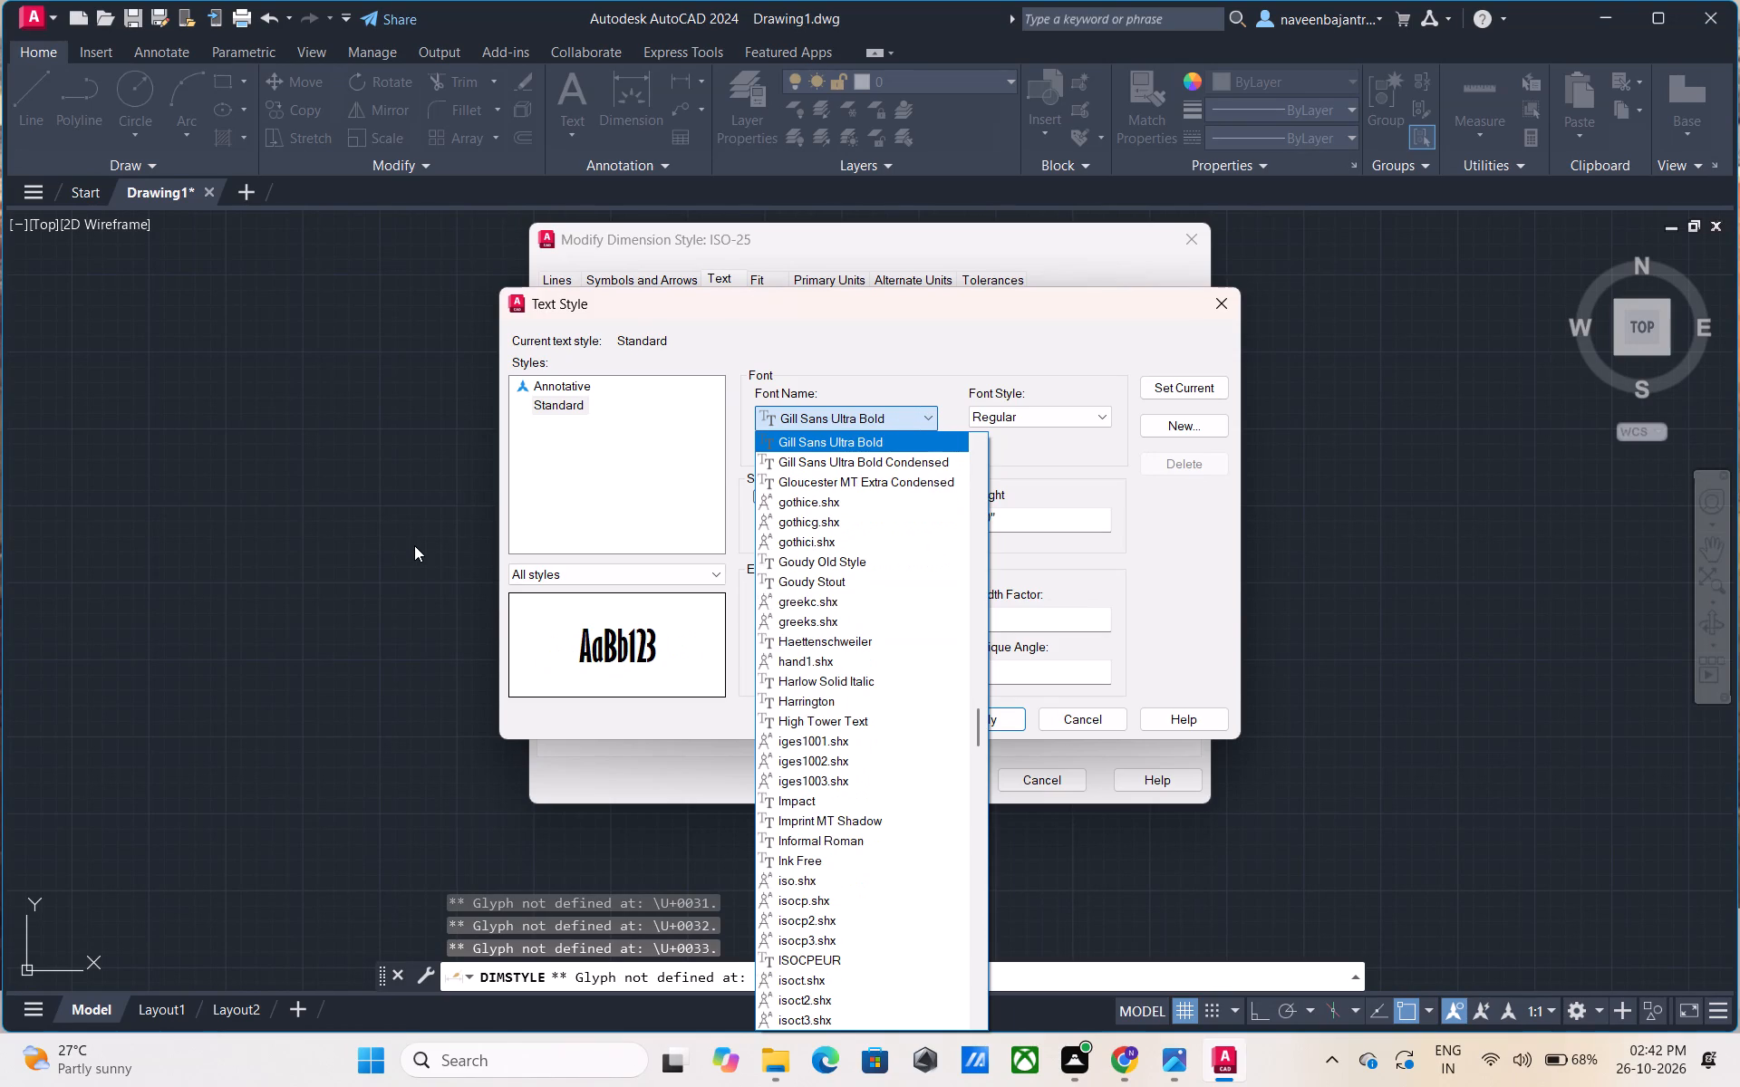
{"action": "key", "text": "Down"}
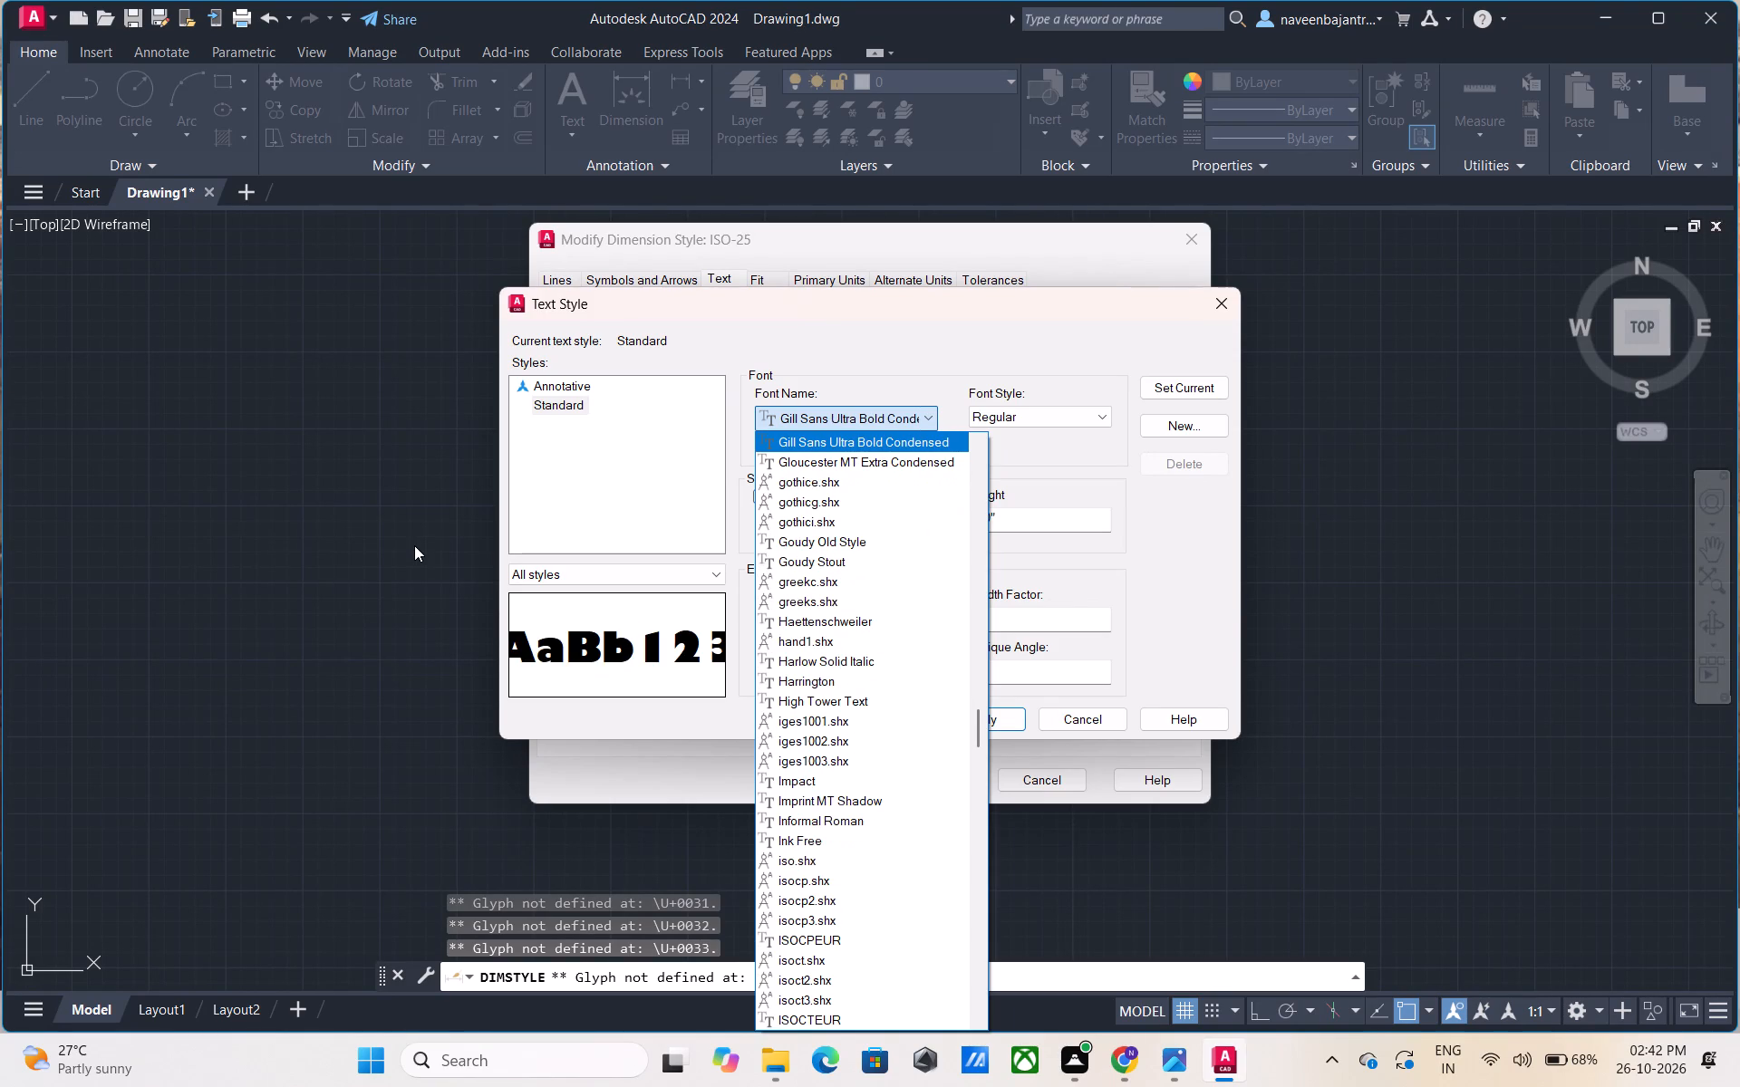
{"action": "key", "text": "Down"}
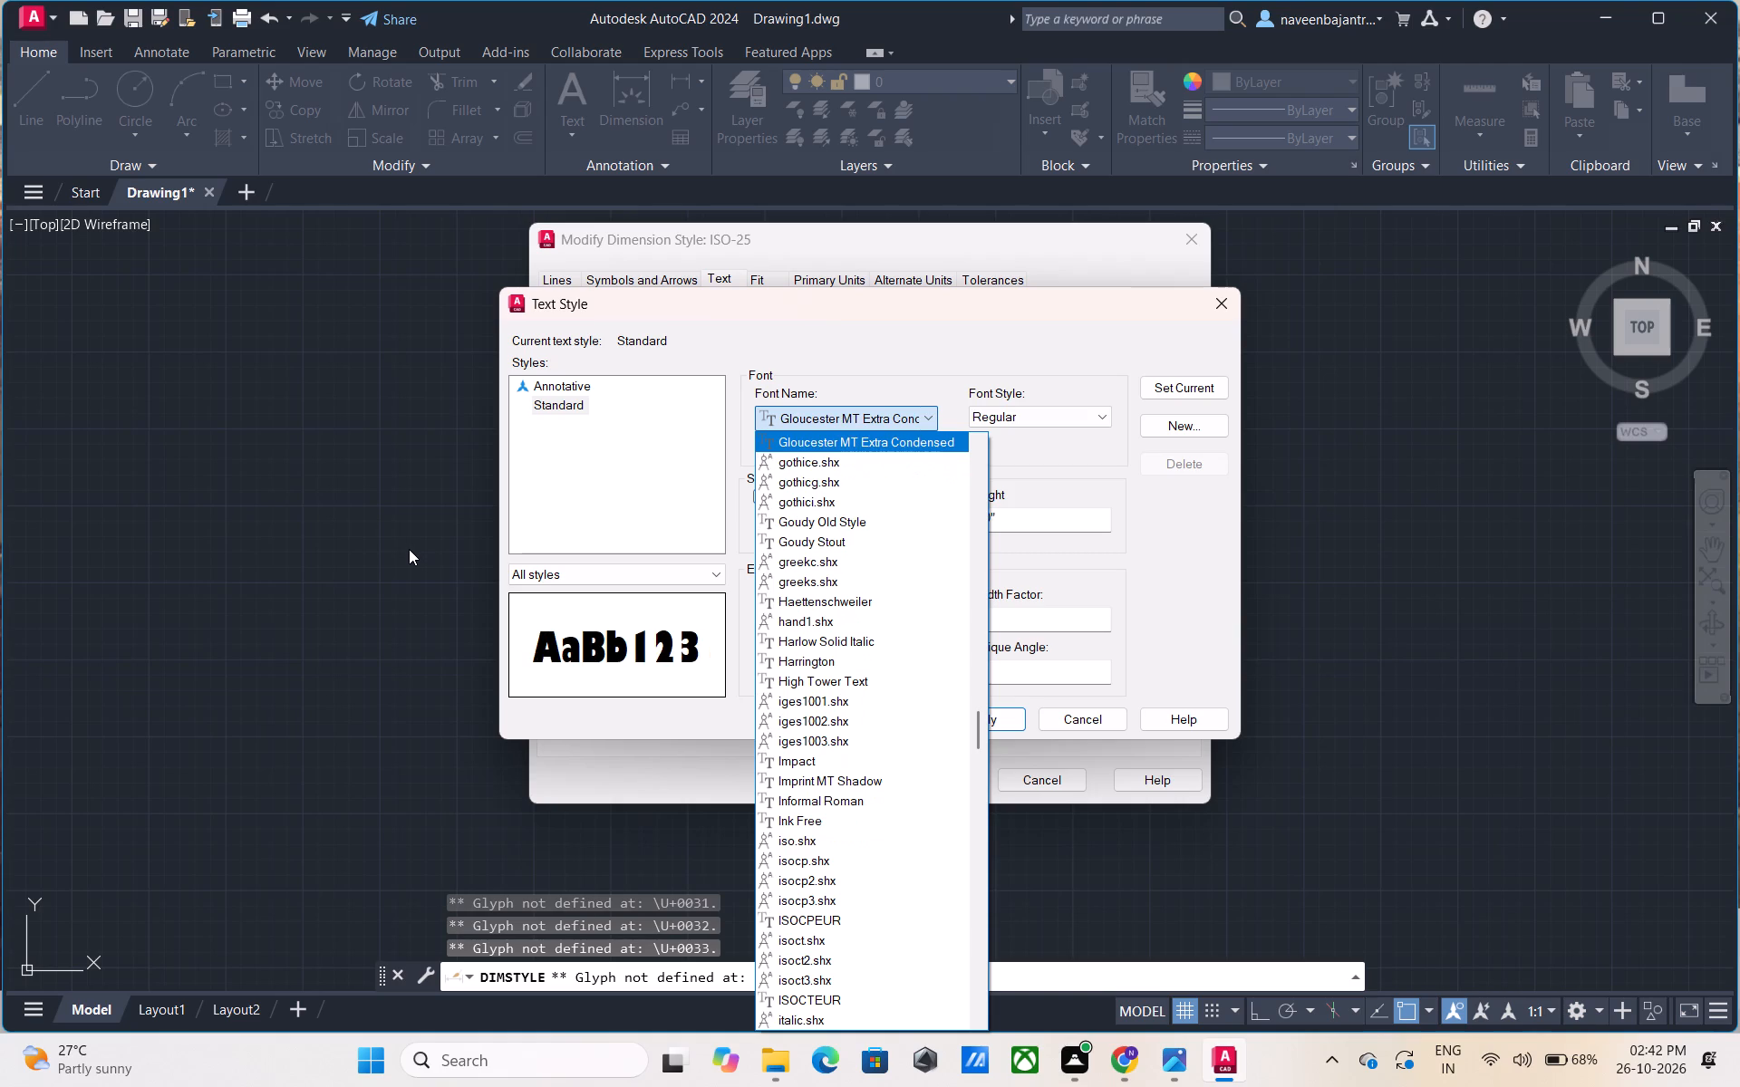
{"action": "key", "text": "Down"}
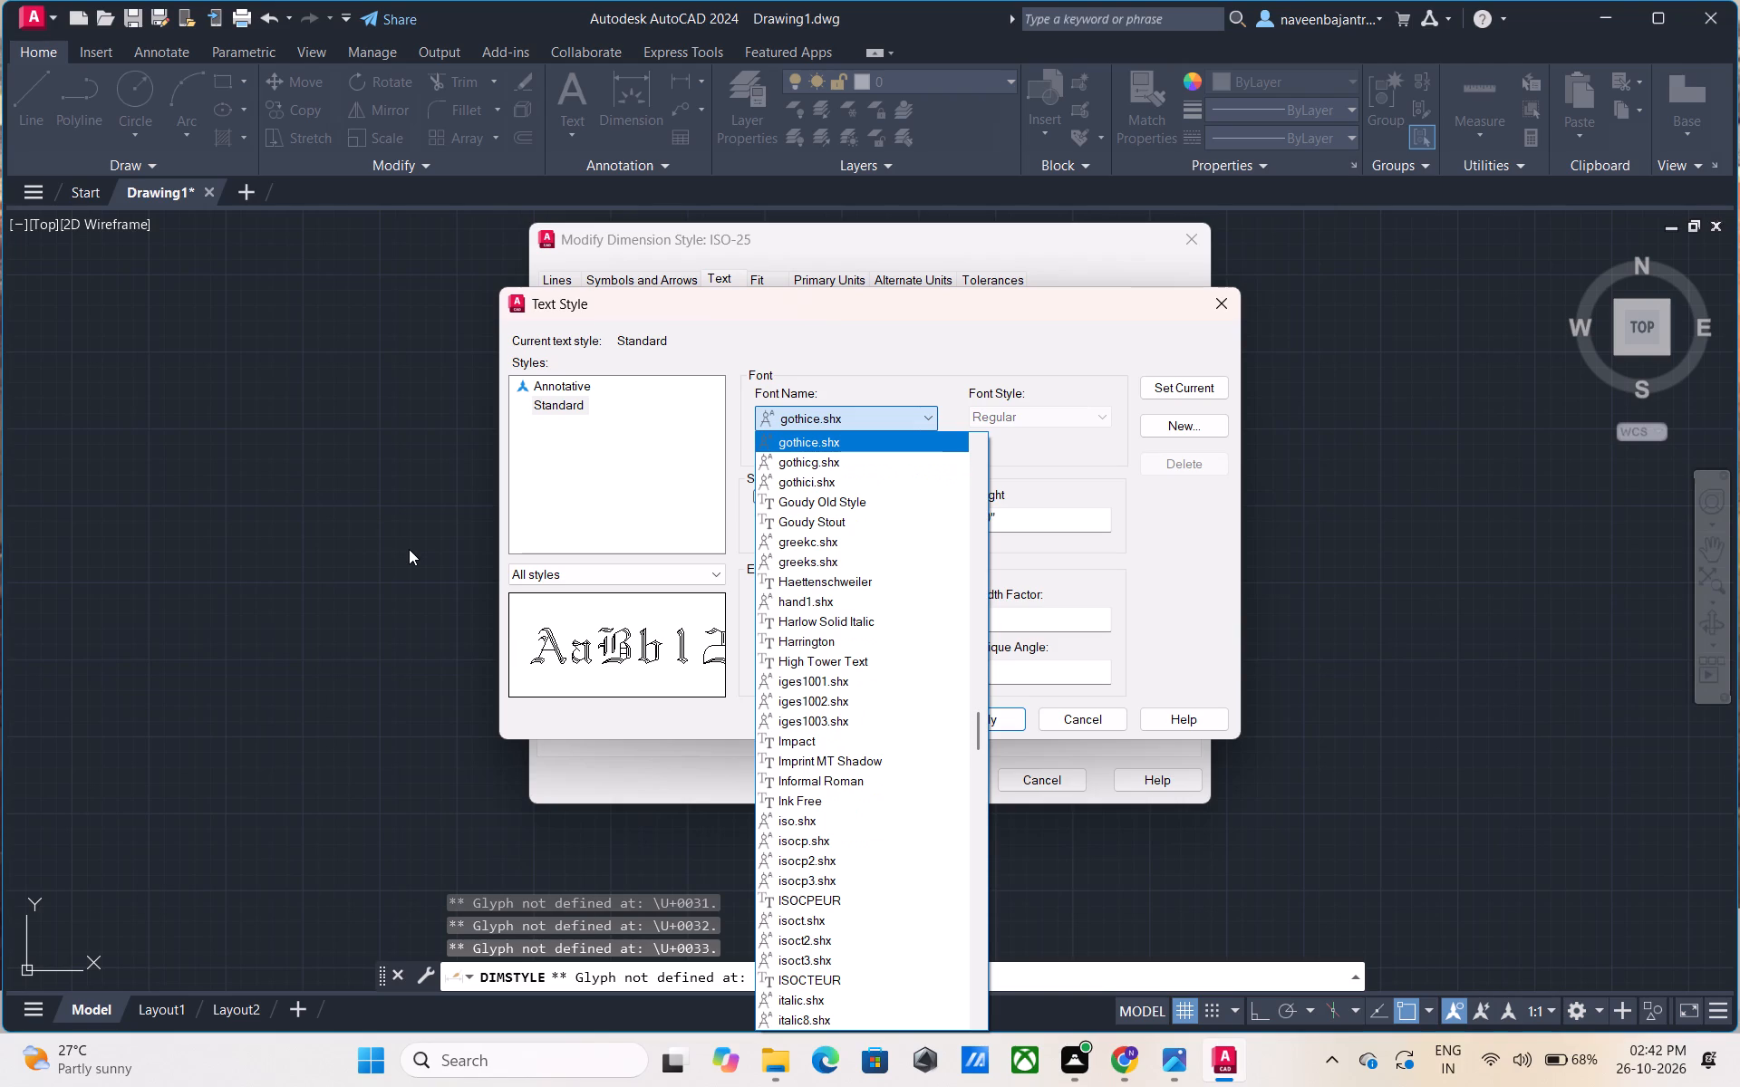
{"action": "key", "text": "Down"}
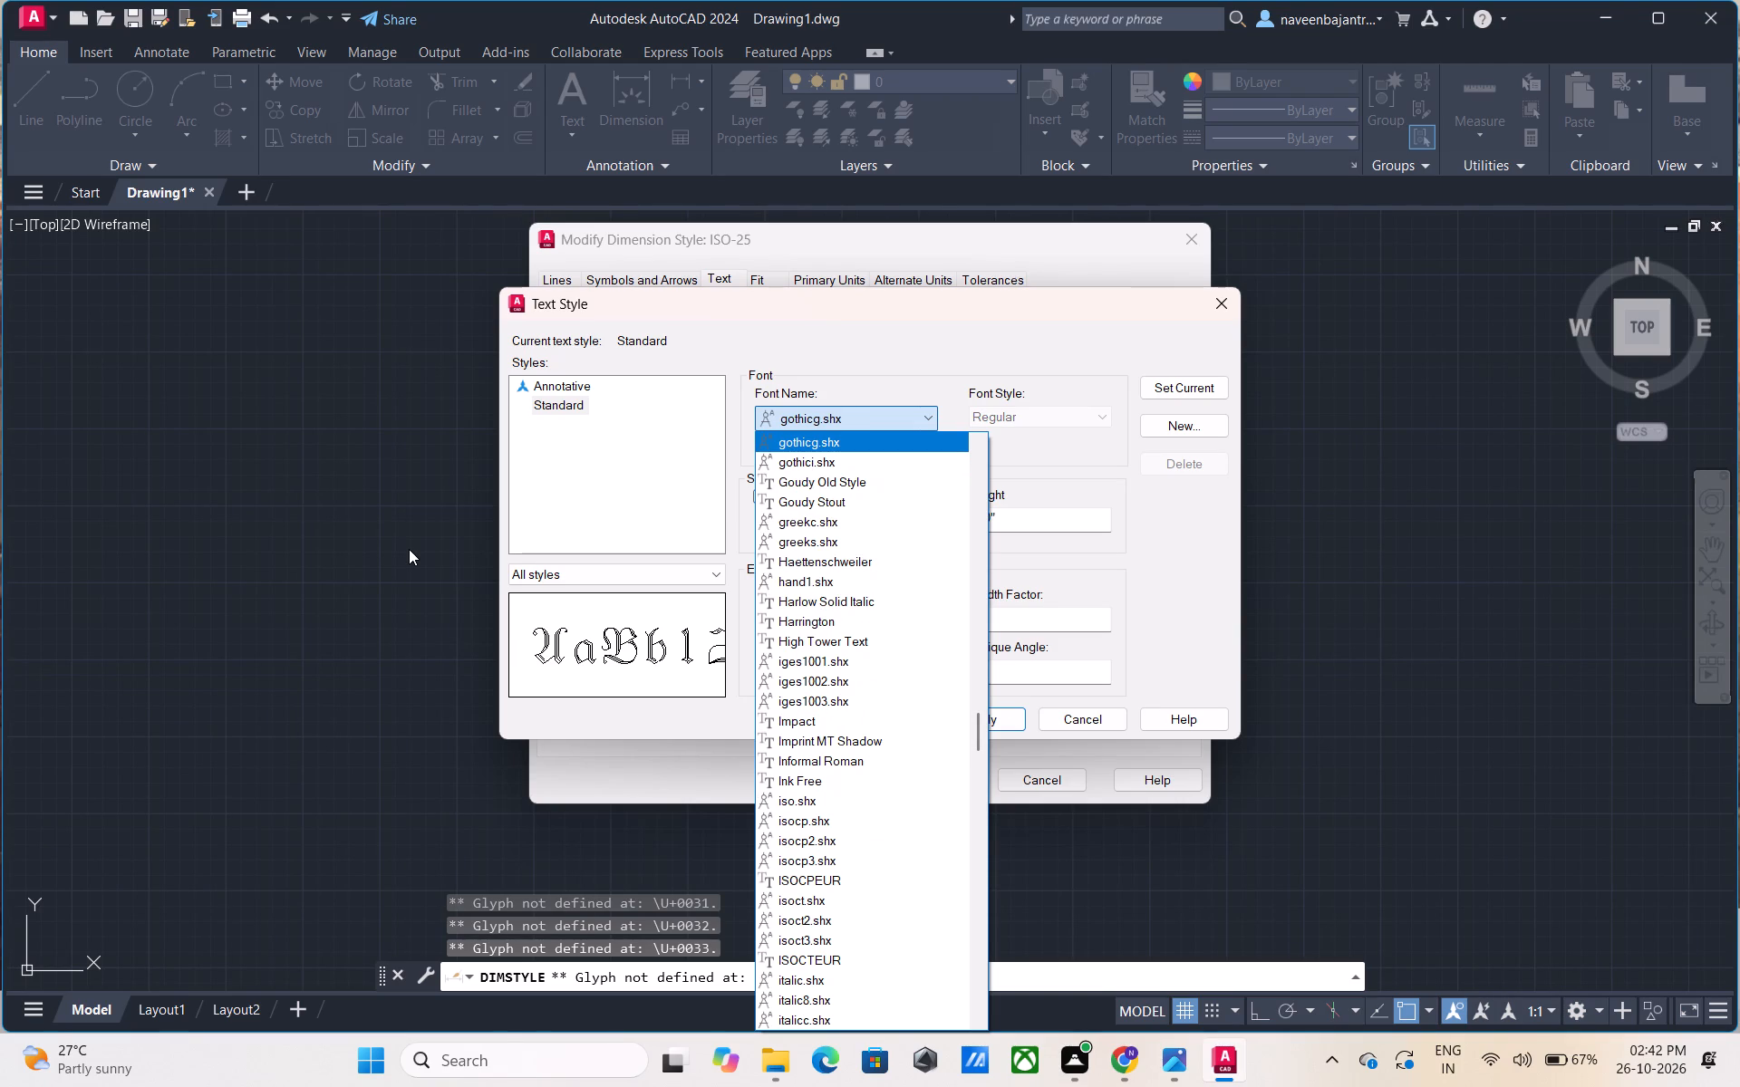
{"action": "key", "text": "Down"}
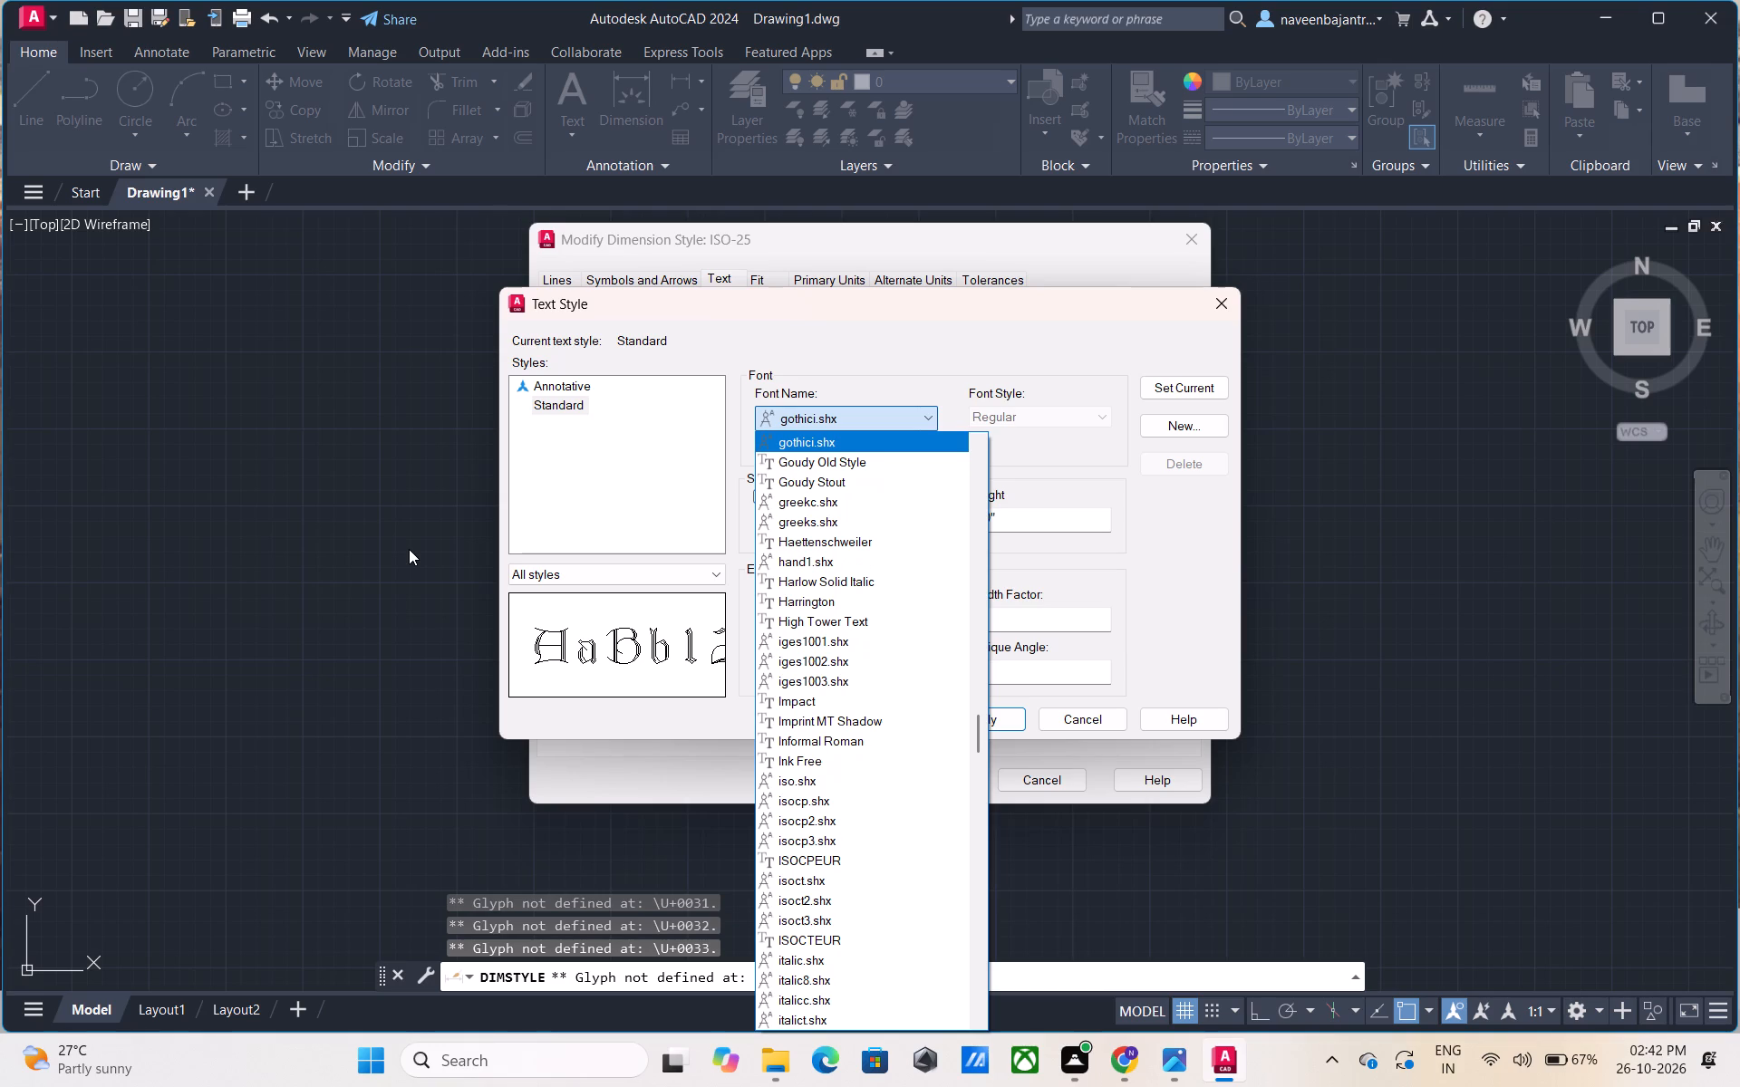
Preview fonts for the Standard text style one by one, going forward from Goudy Old Style to High Tower Text.
{"action": "key", "text": "Down"}
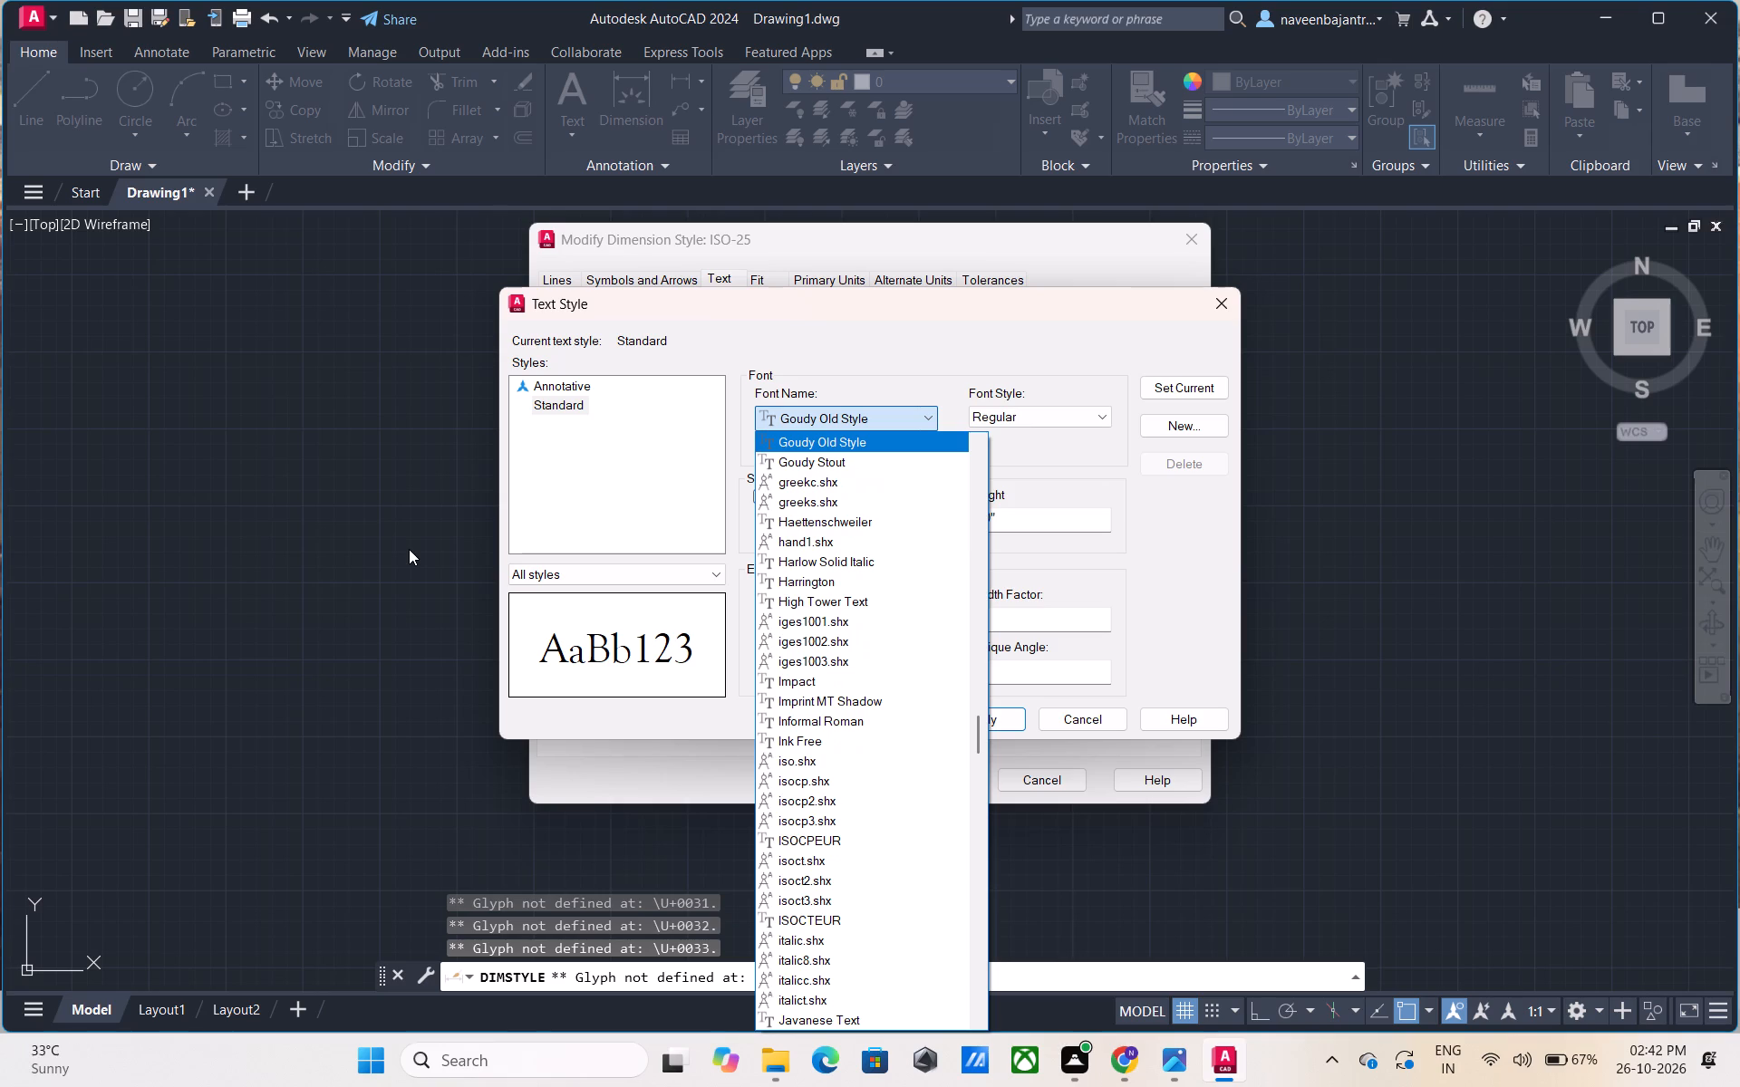
{"action": "key", "text": "Down"}
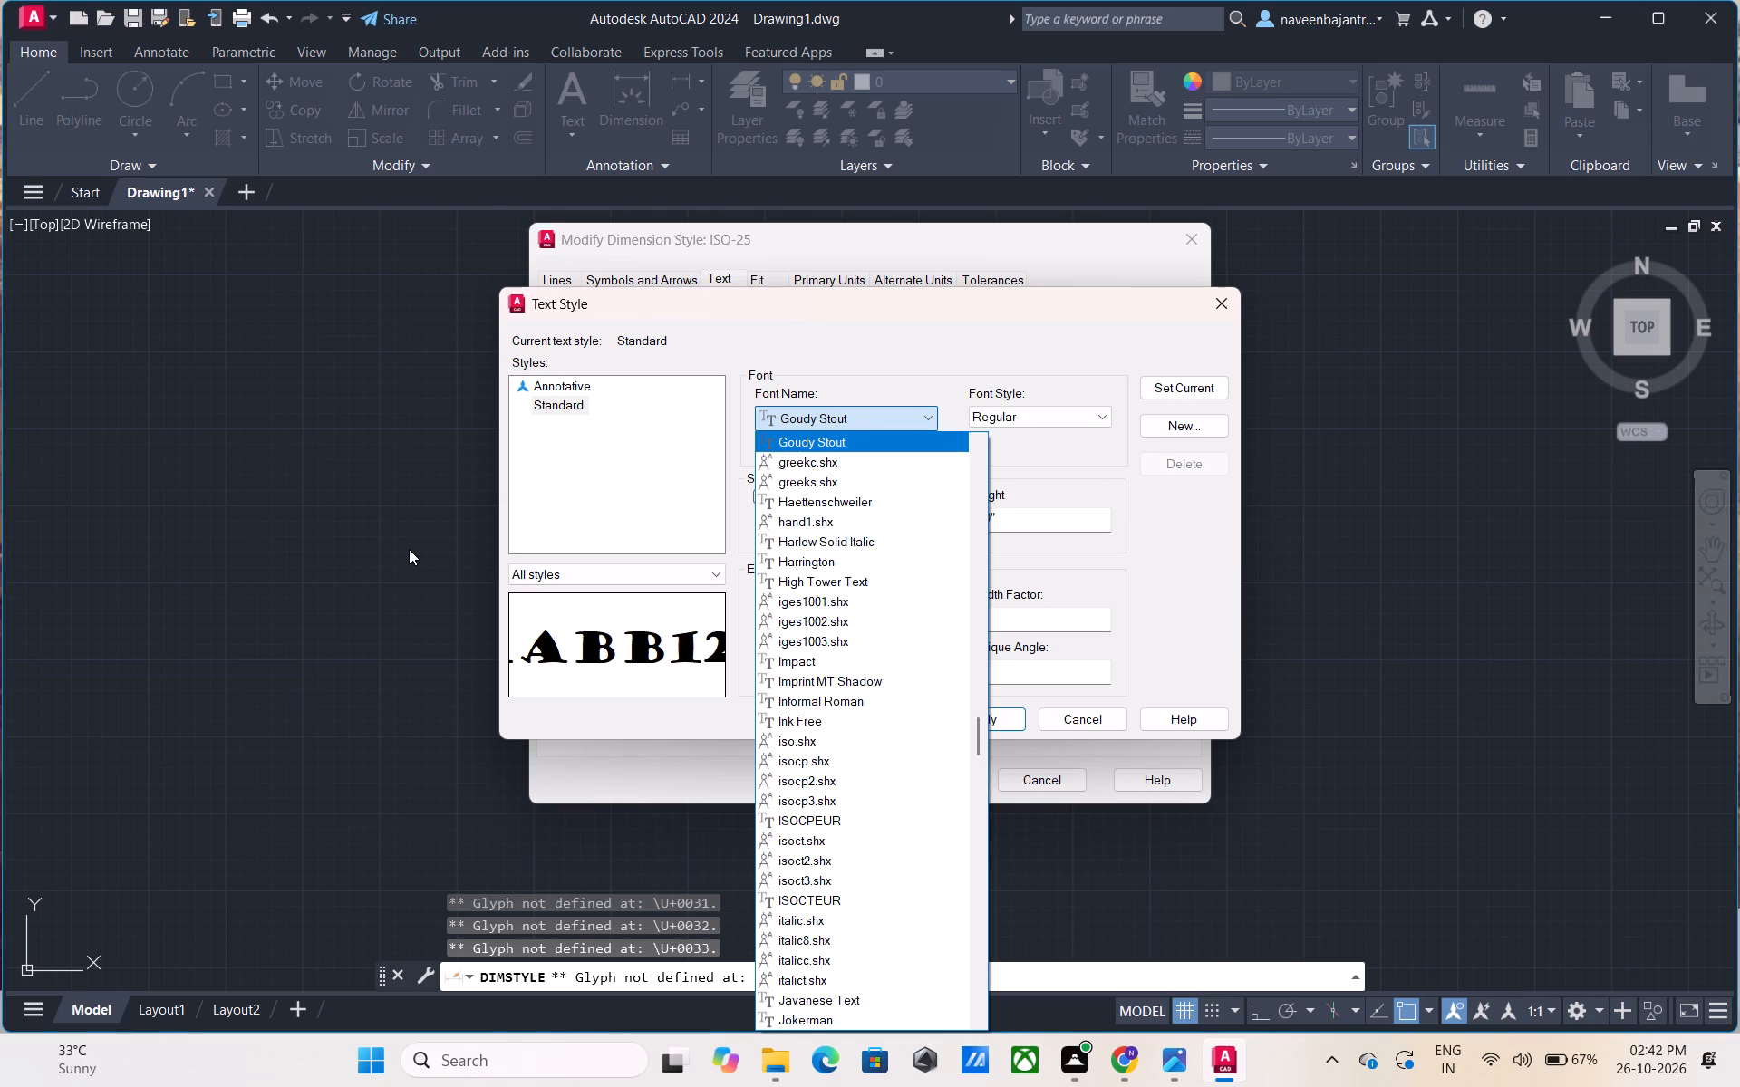
{"action": "key", "text": "Down"}
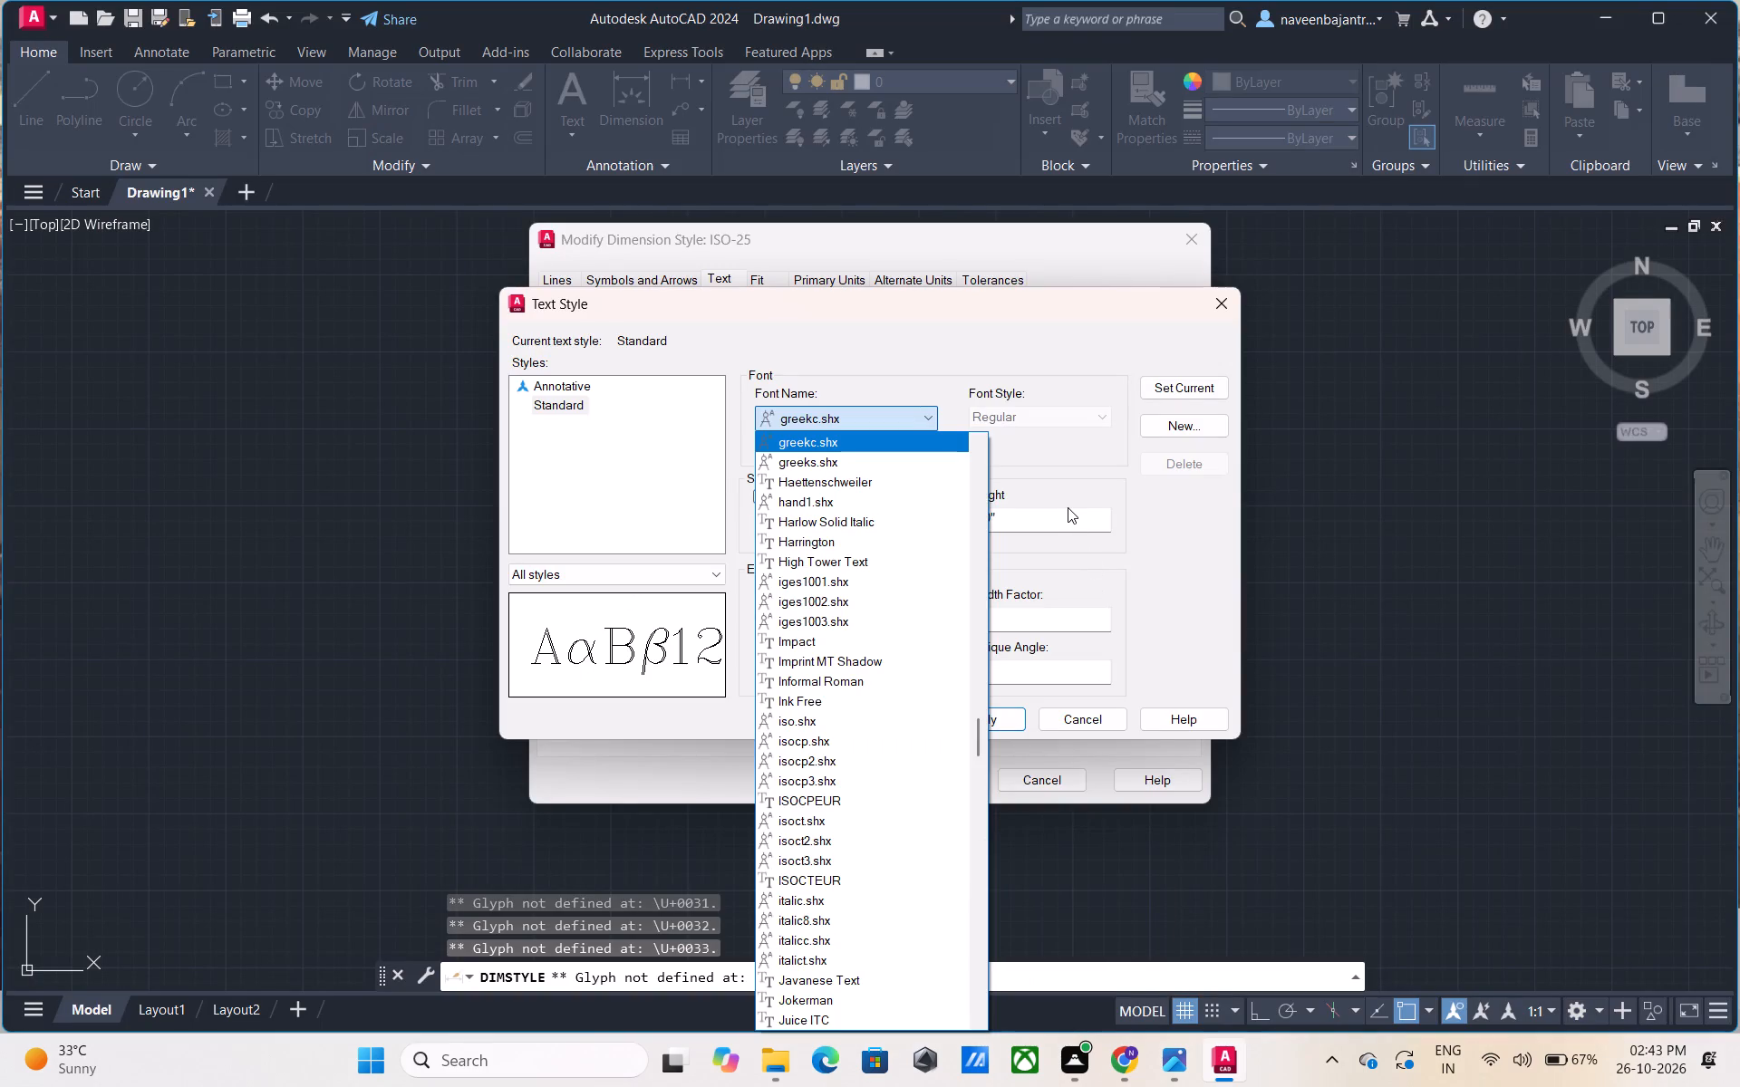
{"action": "key", "text": "Down"}
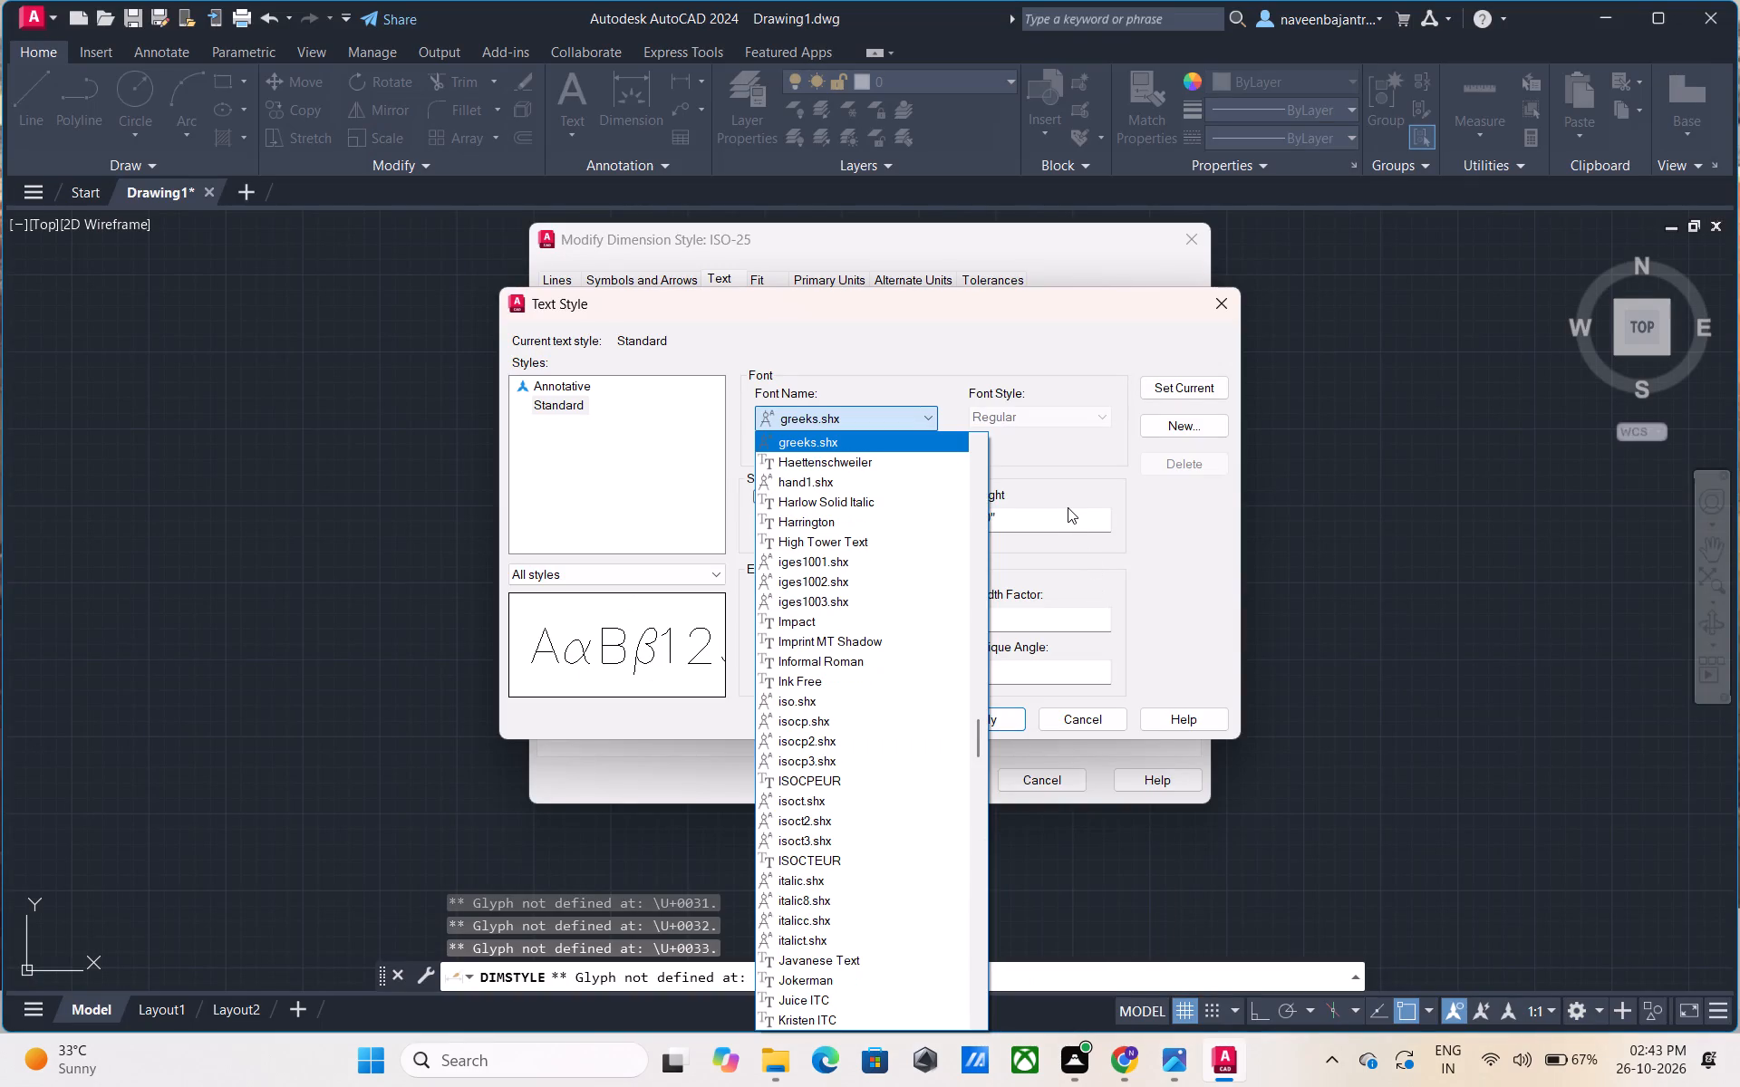
{"action": "key", "text": "Down"}
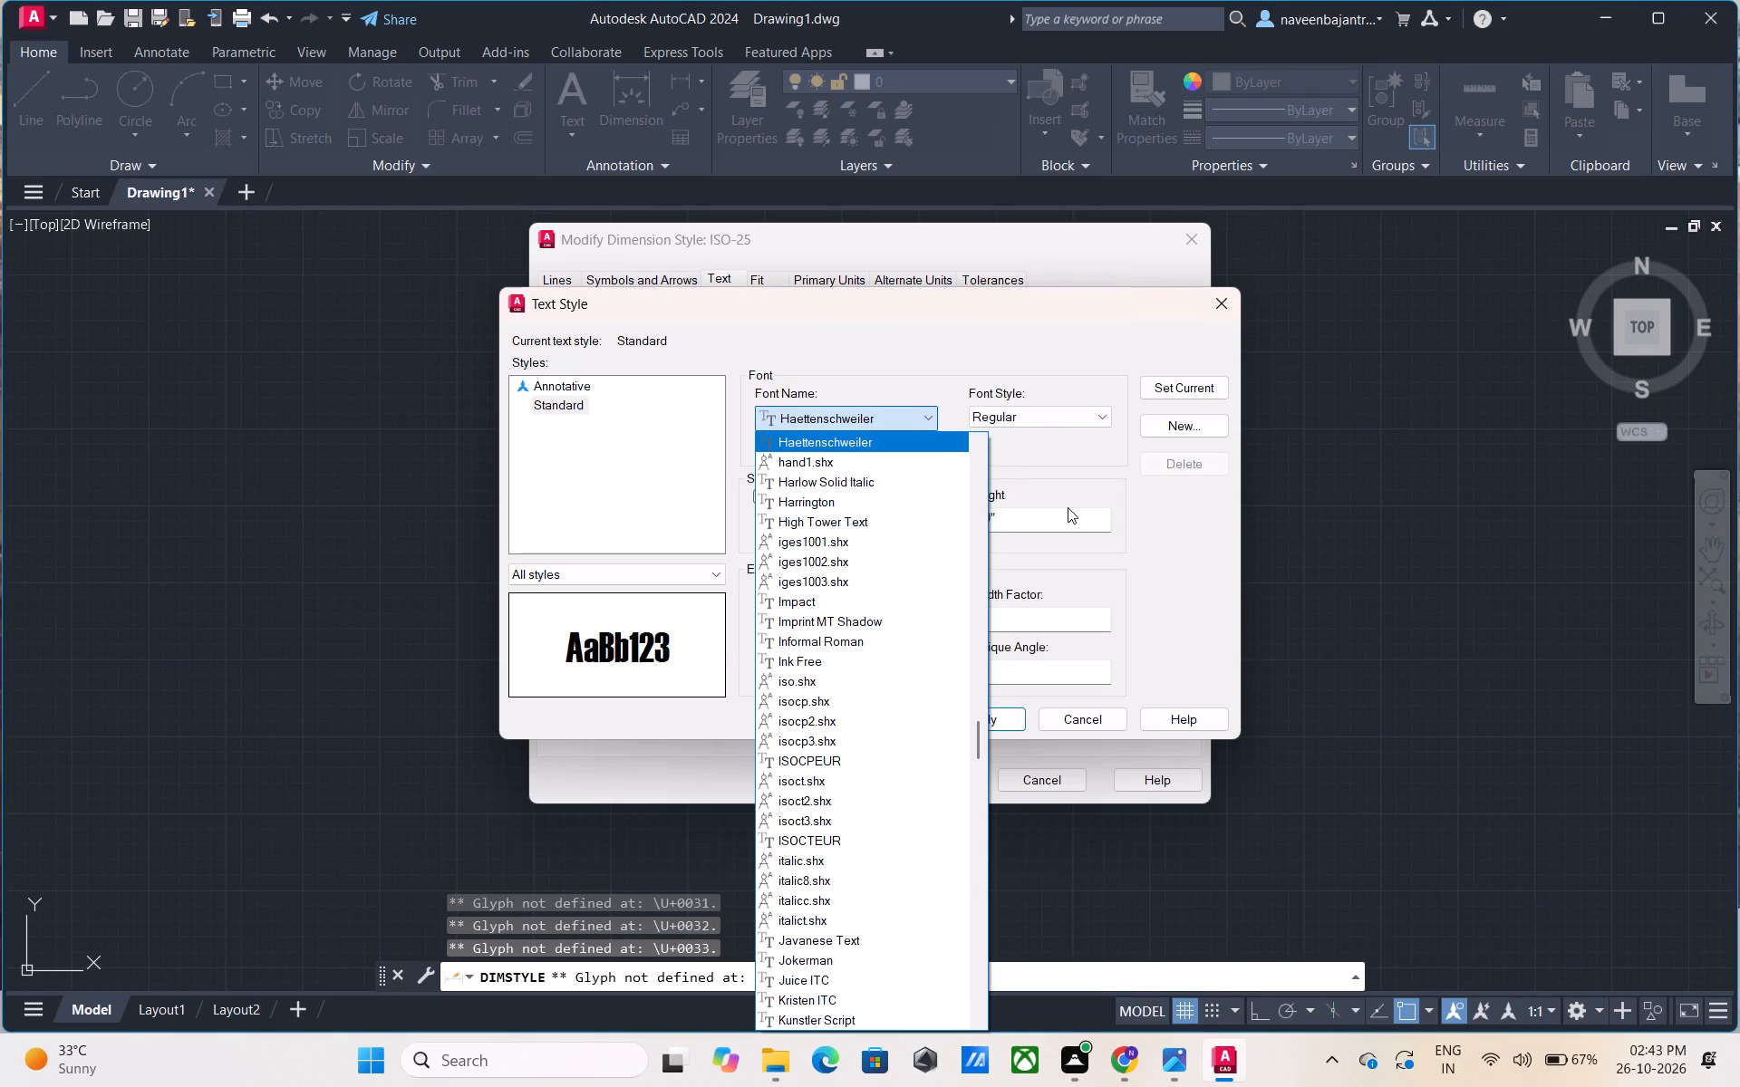
{"action": "key", "text": "Down"}
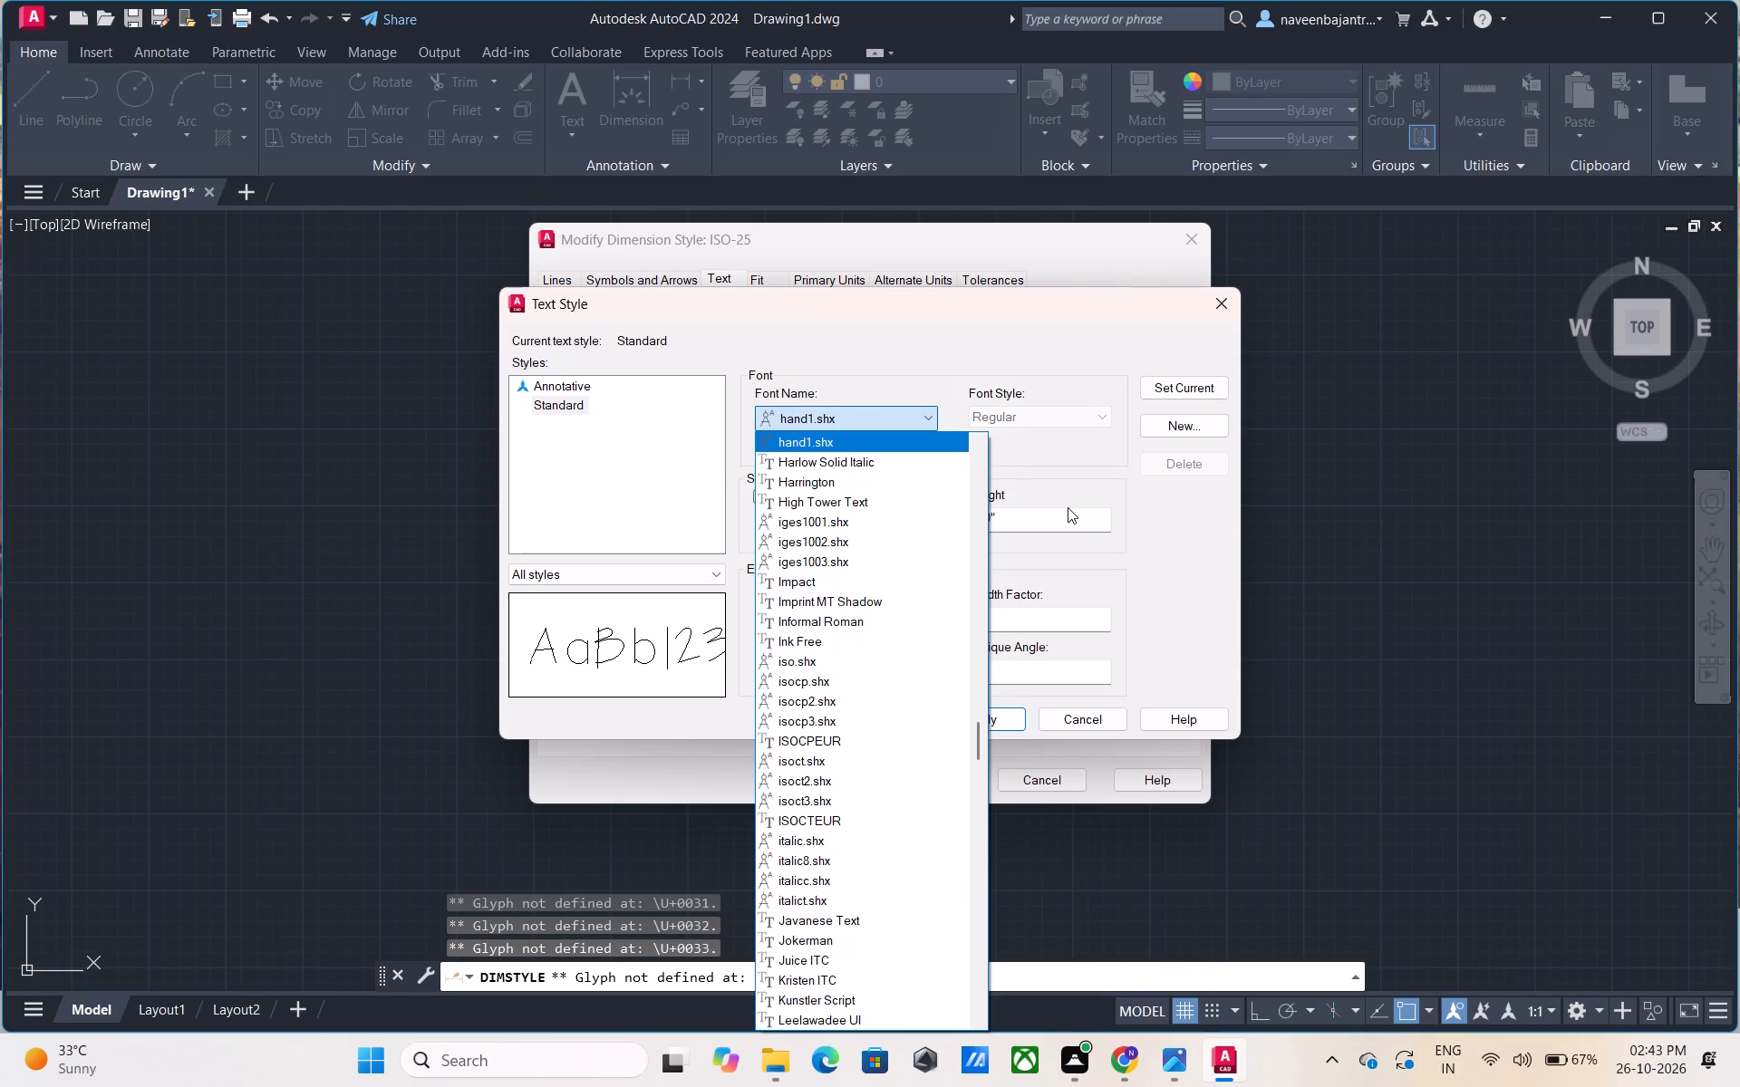
{"action": "key", "text": "Down"}
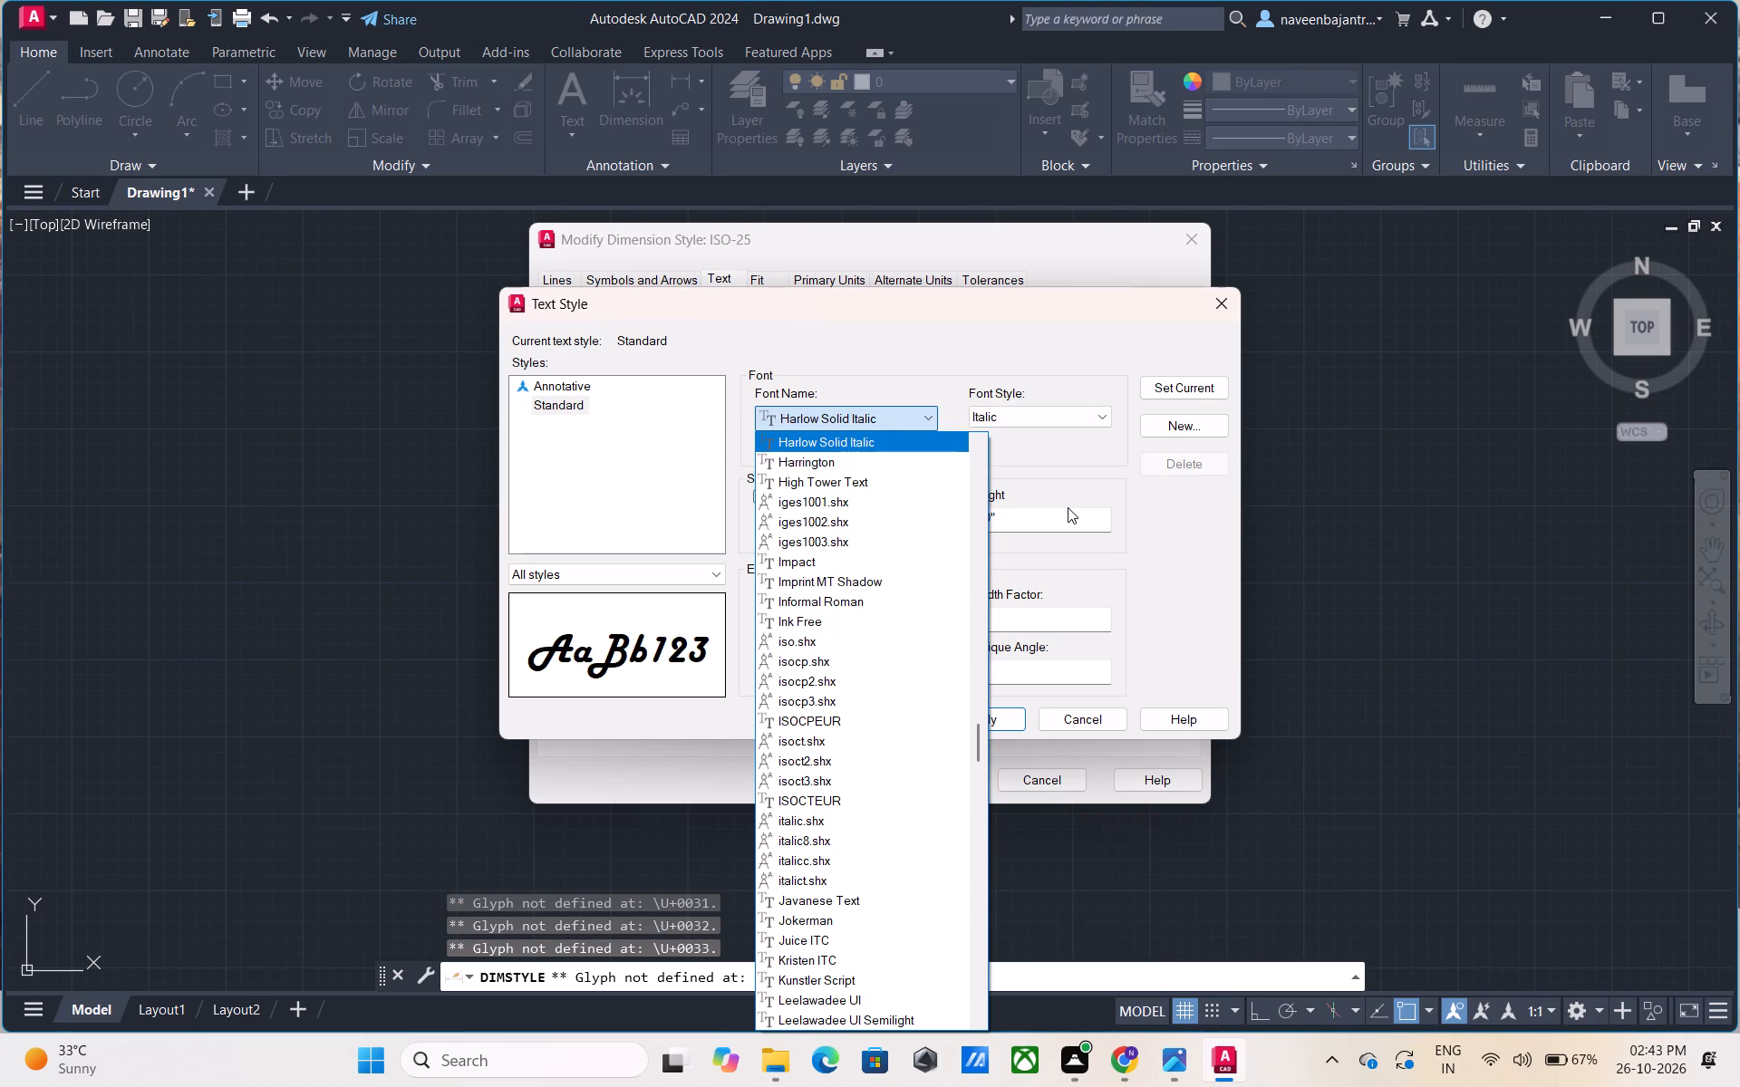
{"action": "key", "text": "Down"}
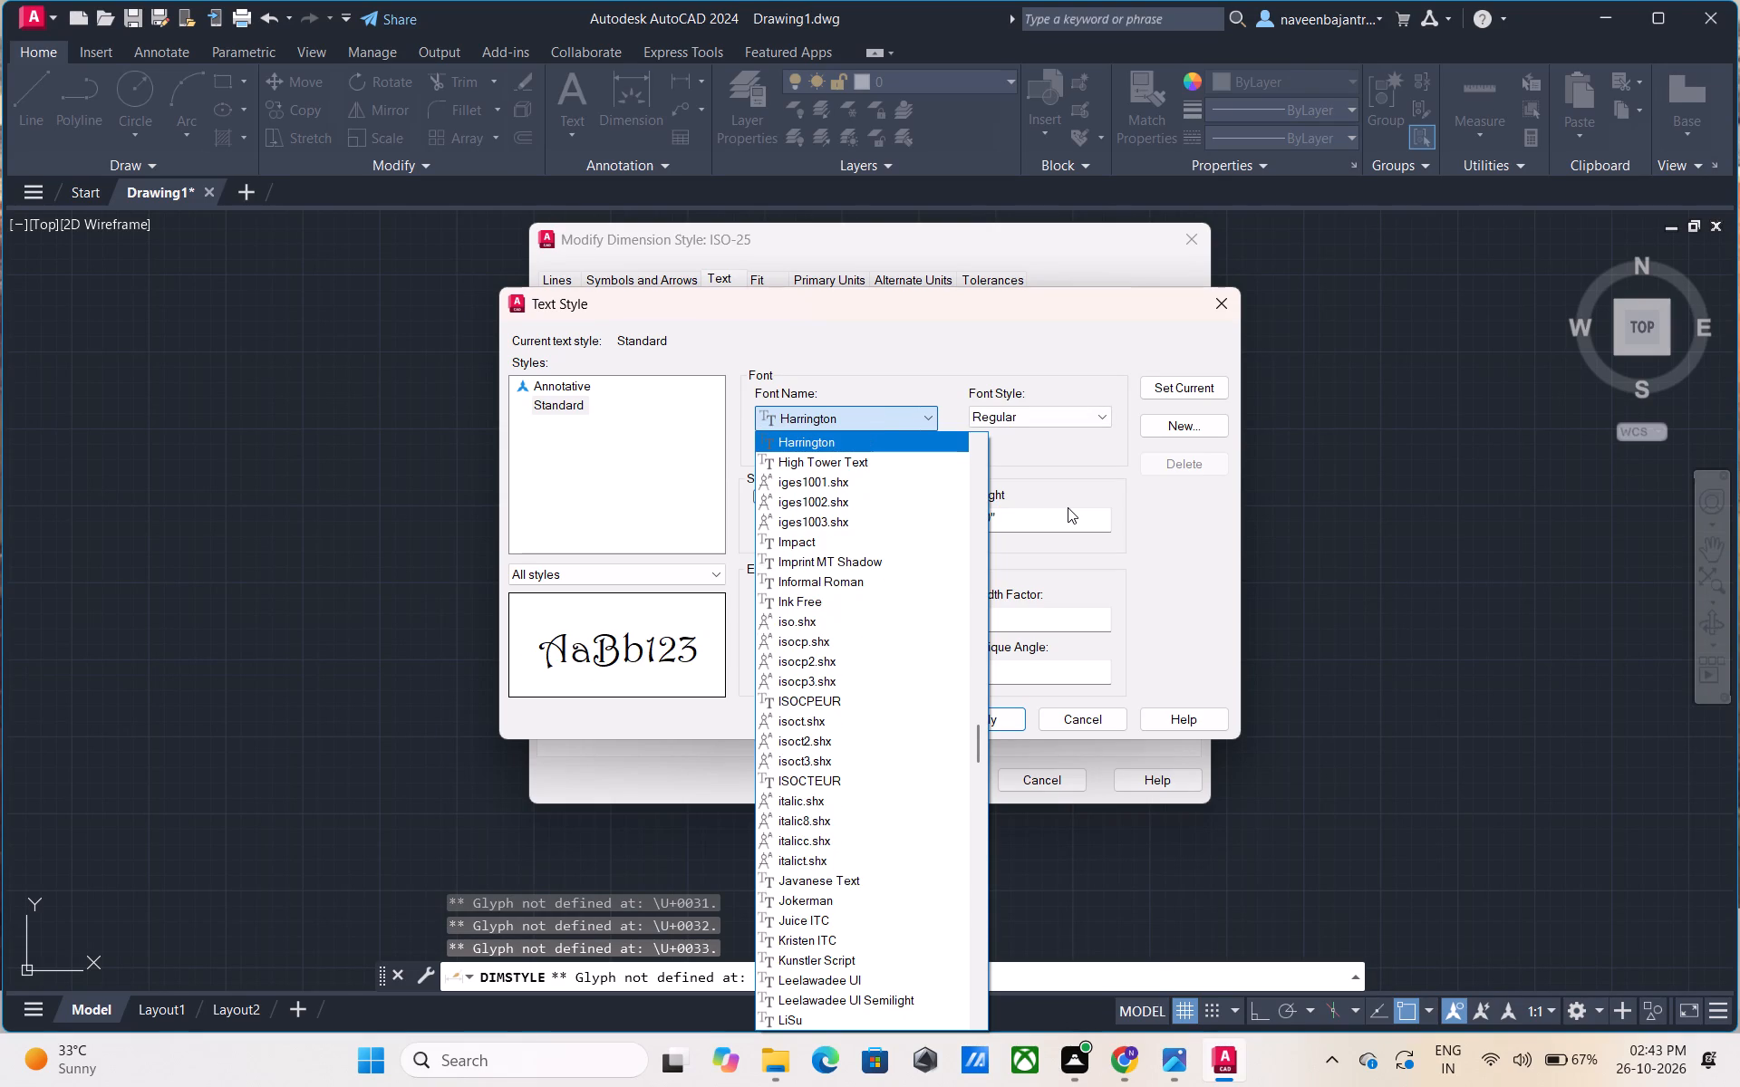
{"action": "key", "text": "Down"}
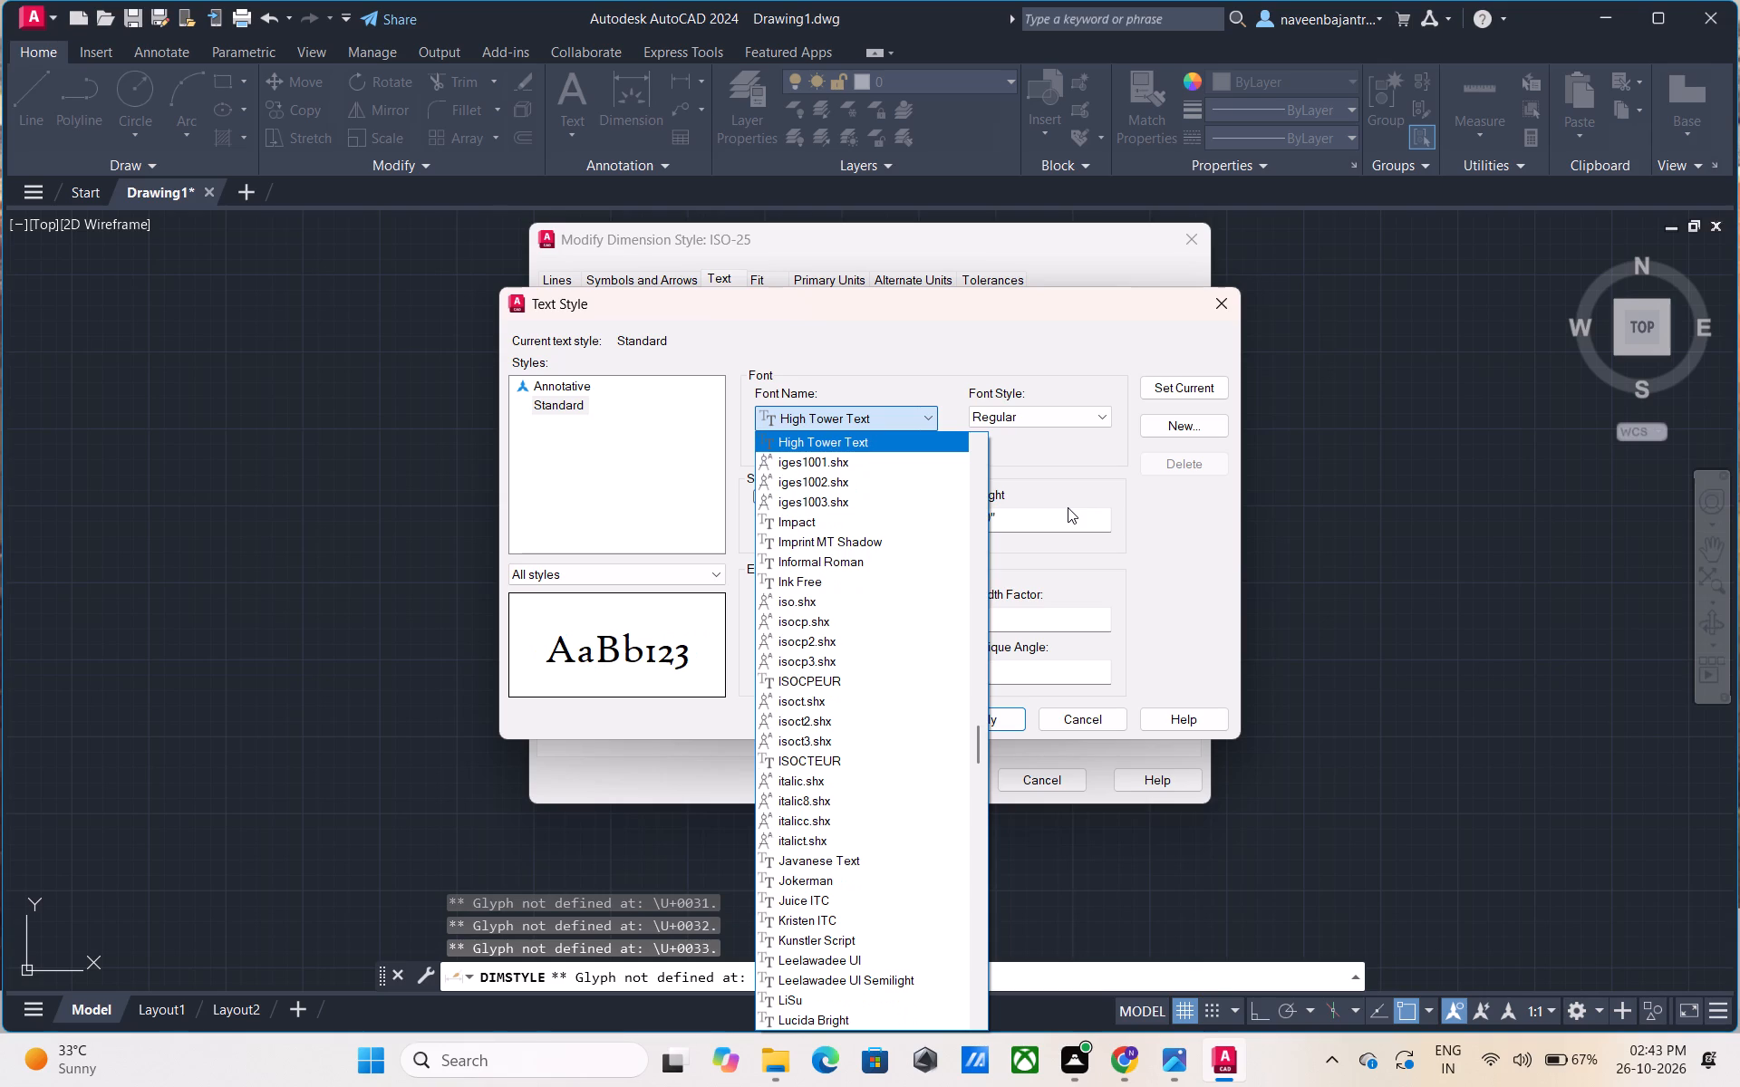
Preview fonts for the Standard text style one by one, going forward from iges1001.shx to Ink Free.
{"action": "key", "text": "Down"}
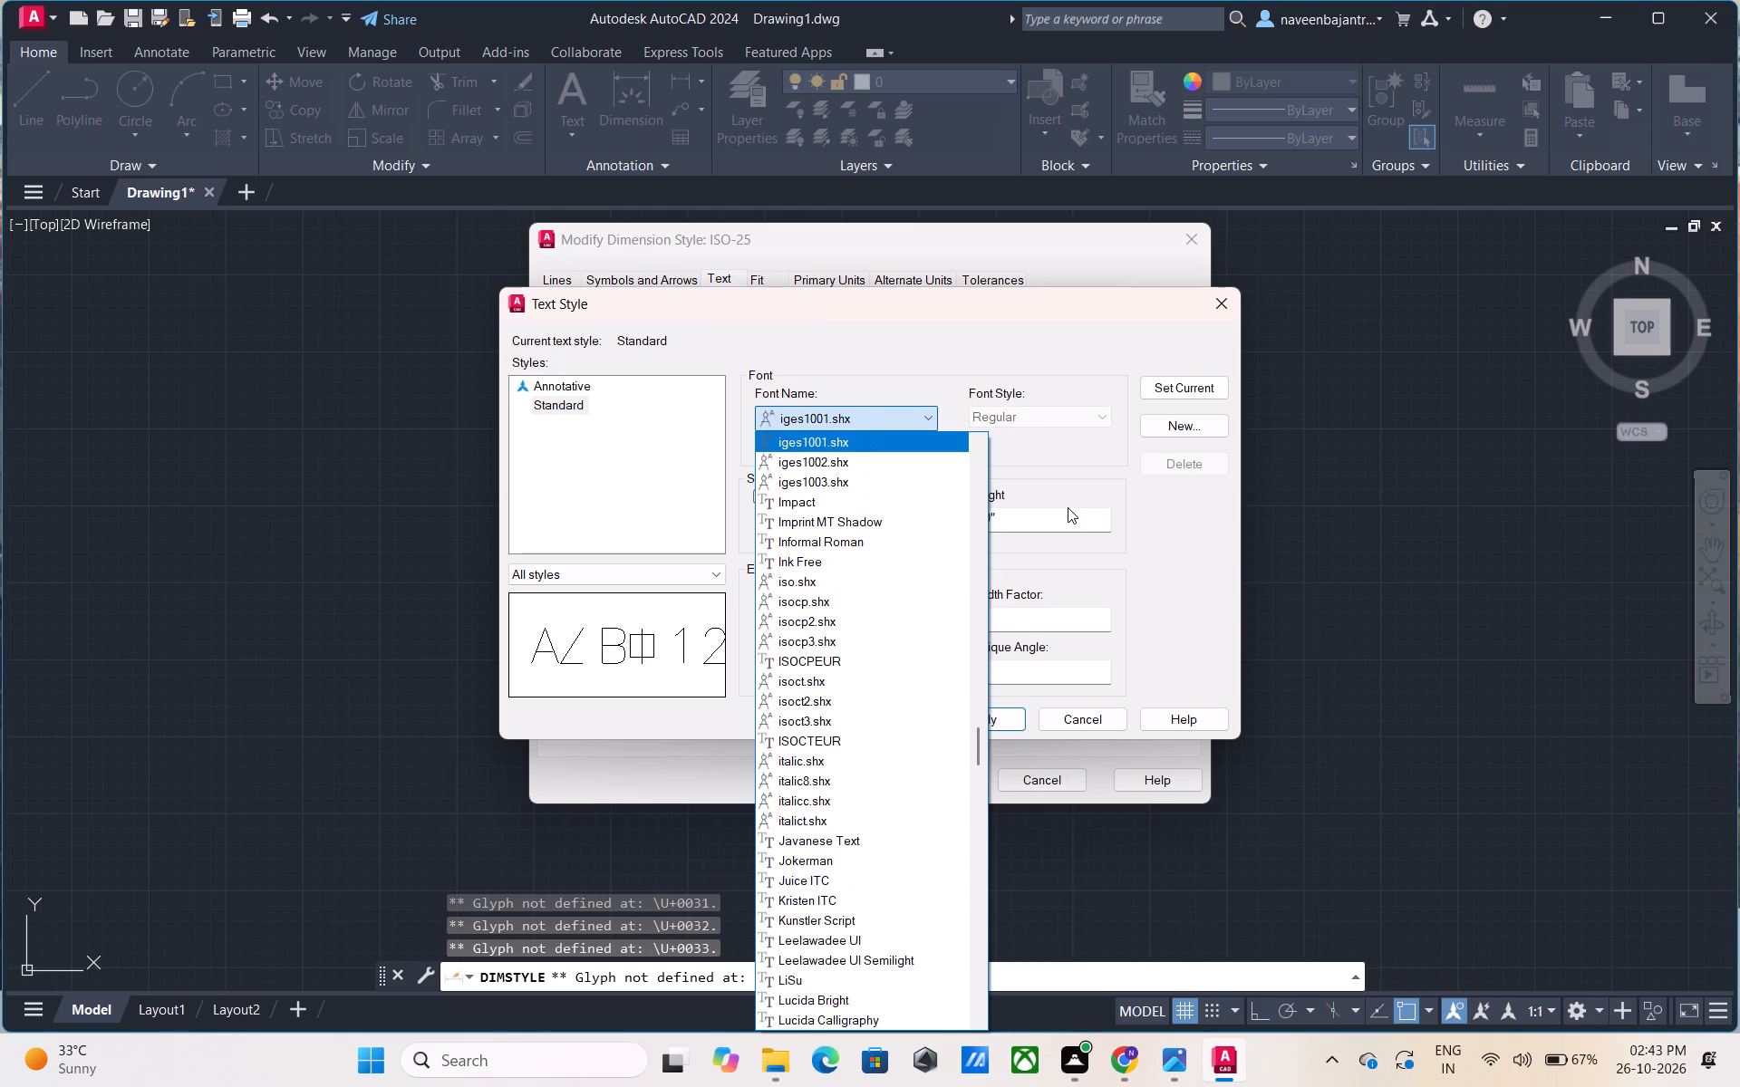
{"action": "key", "text": "Down"}
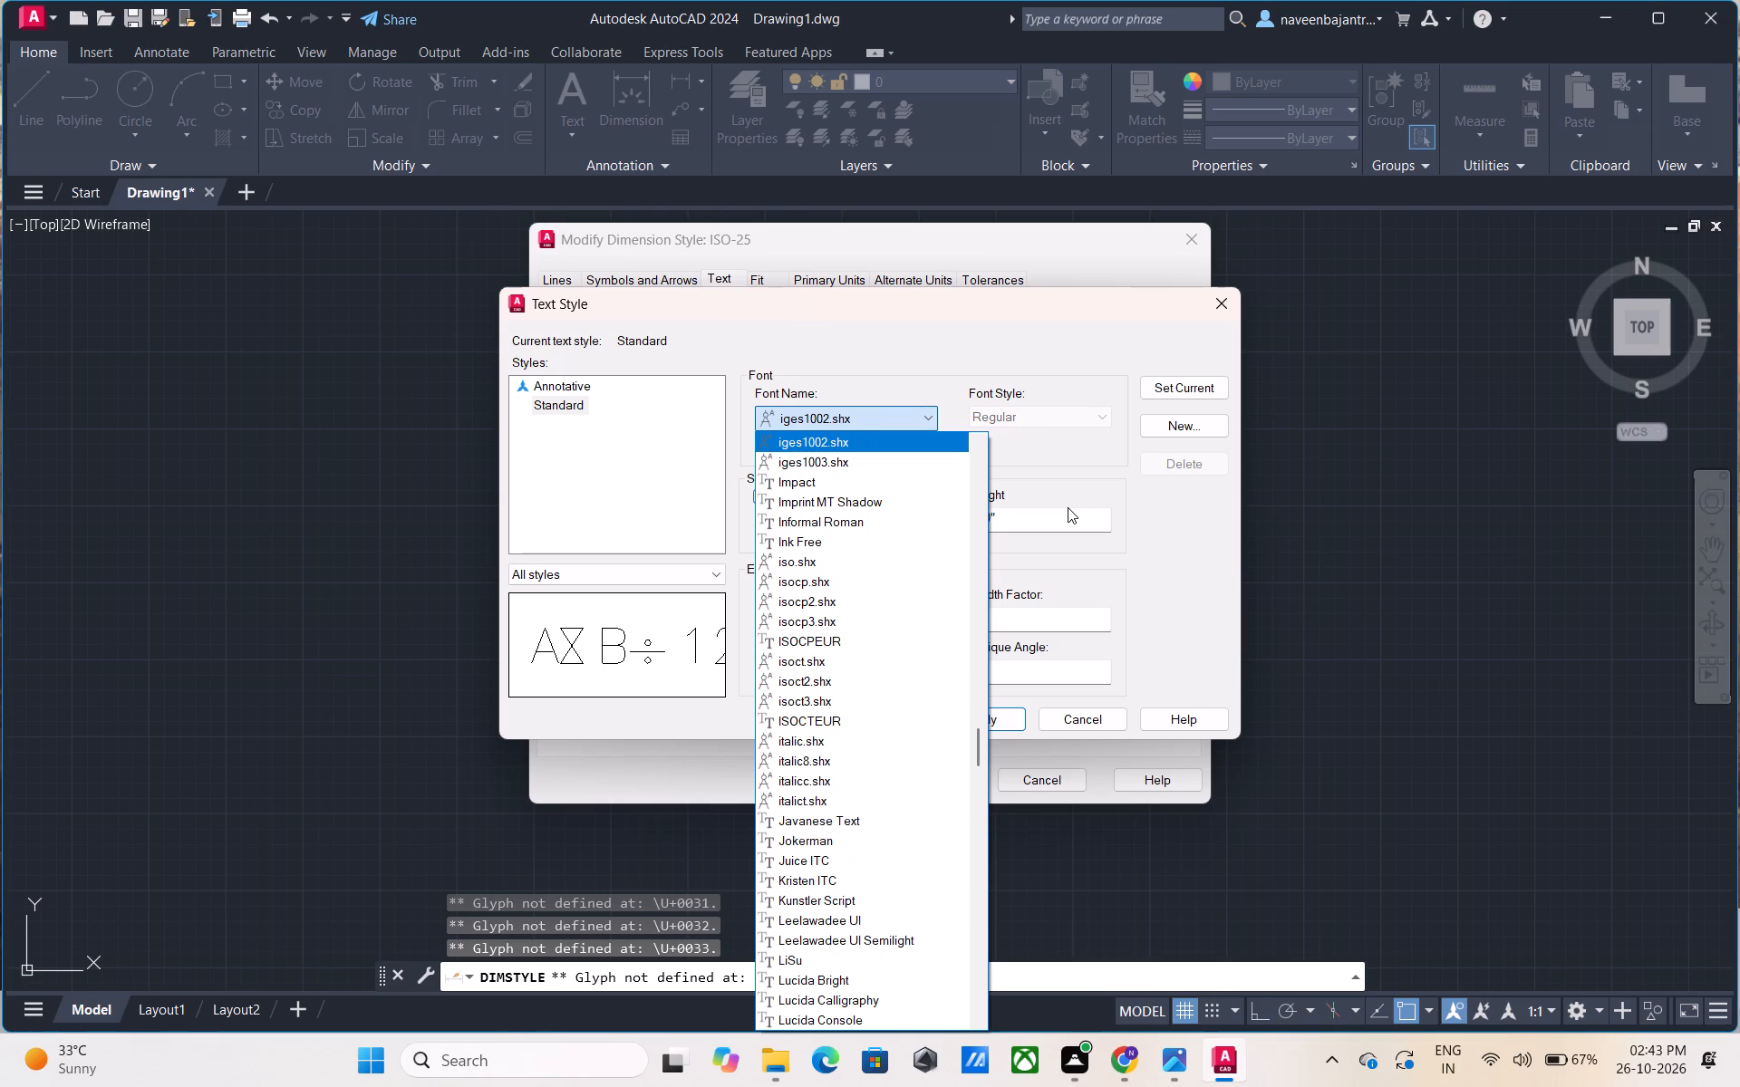
{"action": "key", "text": "Down"}
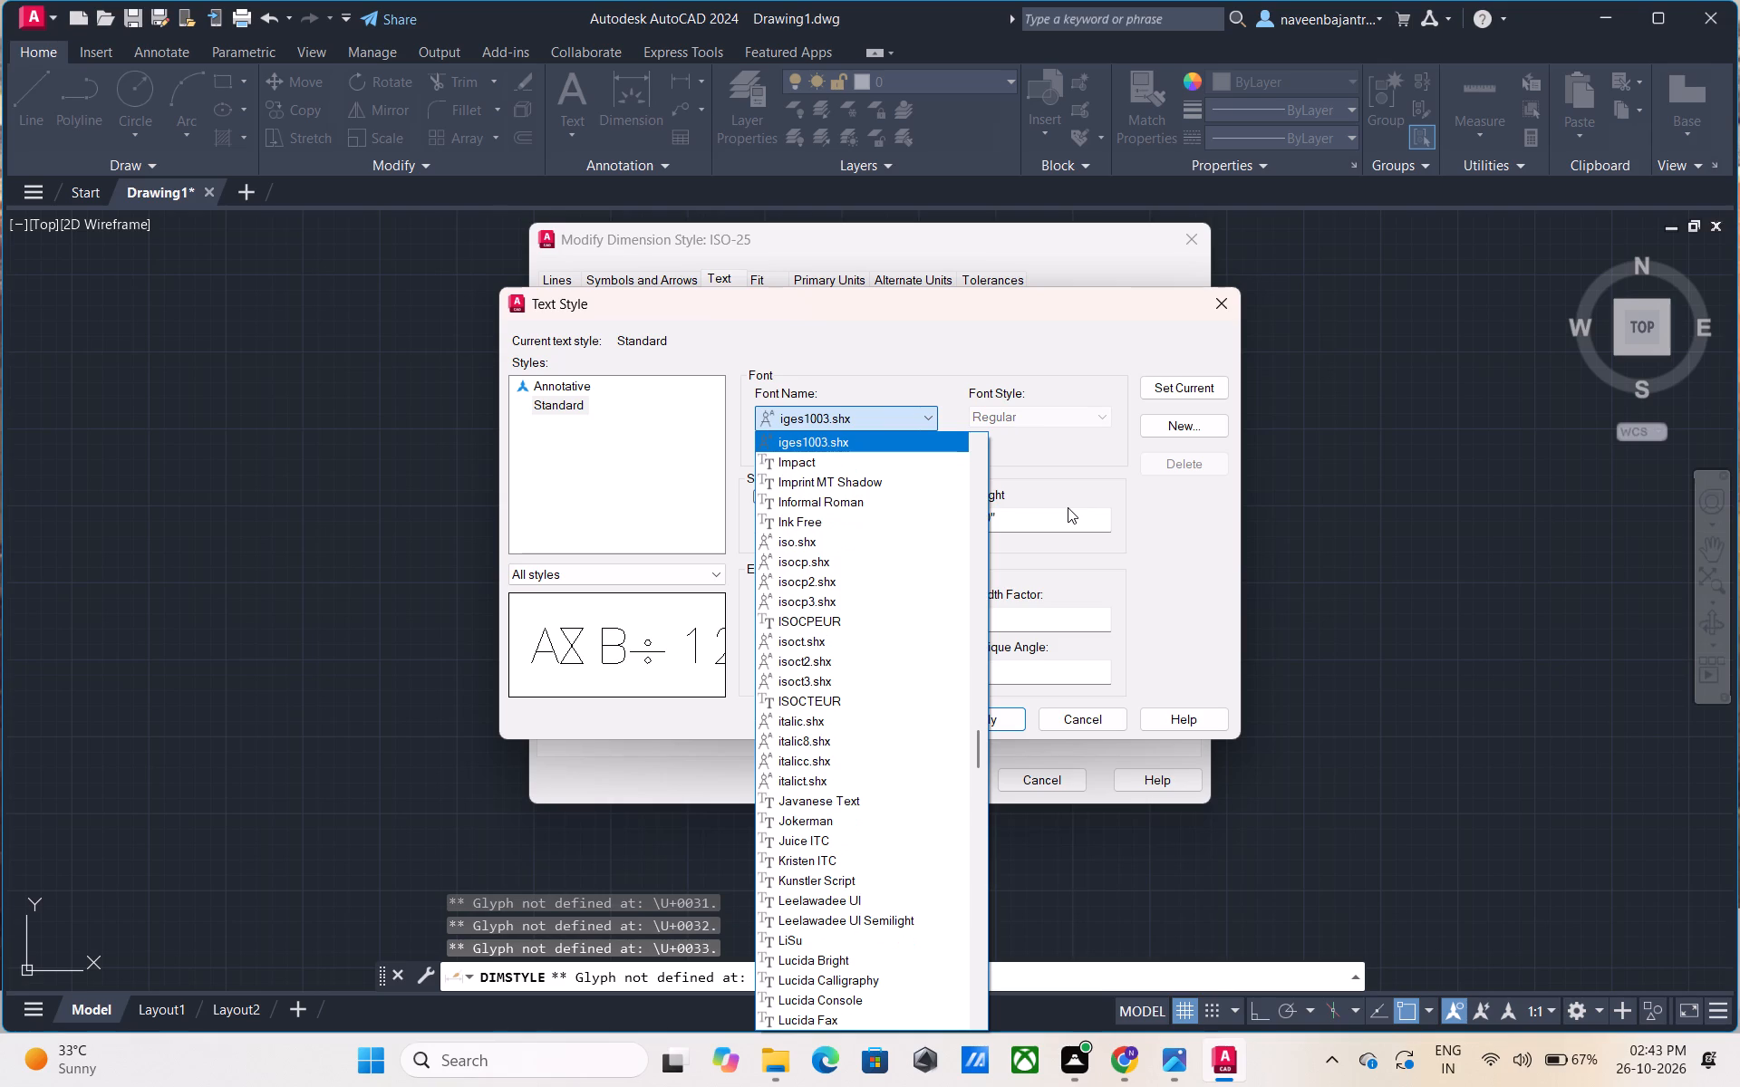
{"action": "key", "text": "Down"}
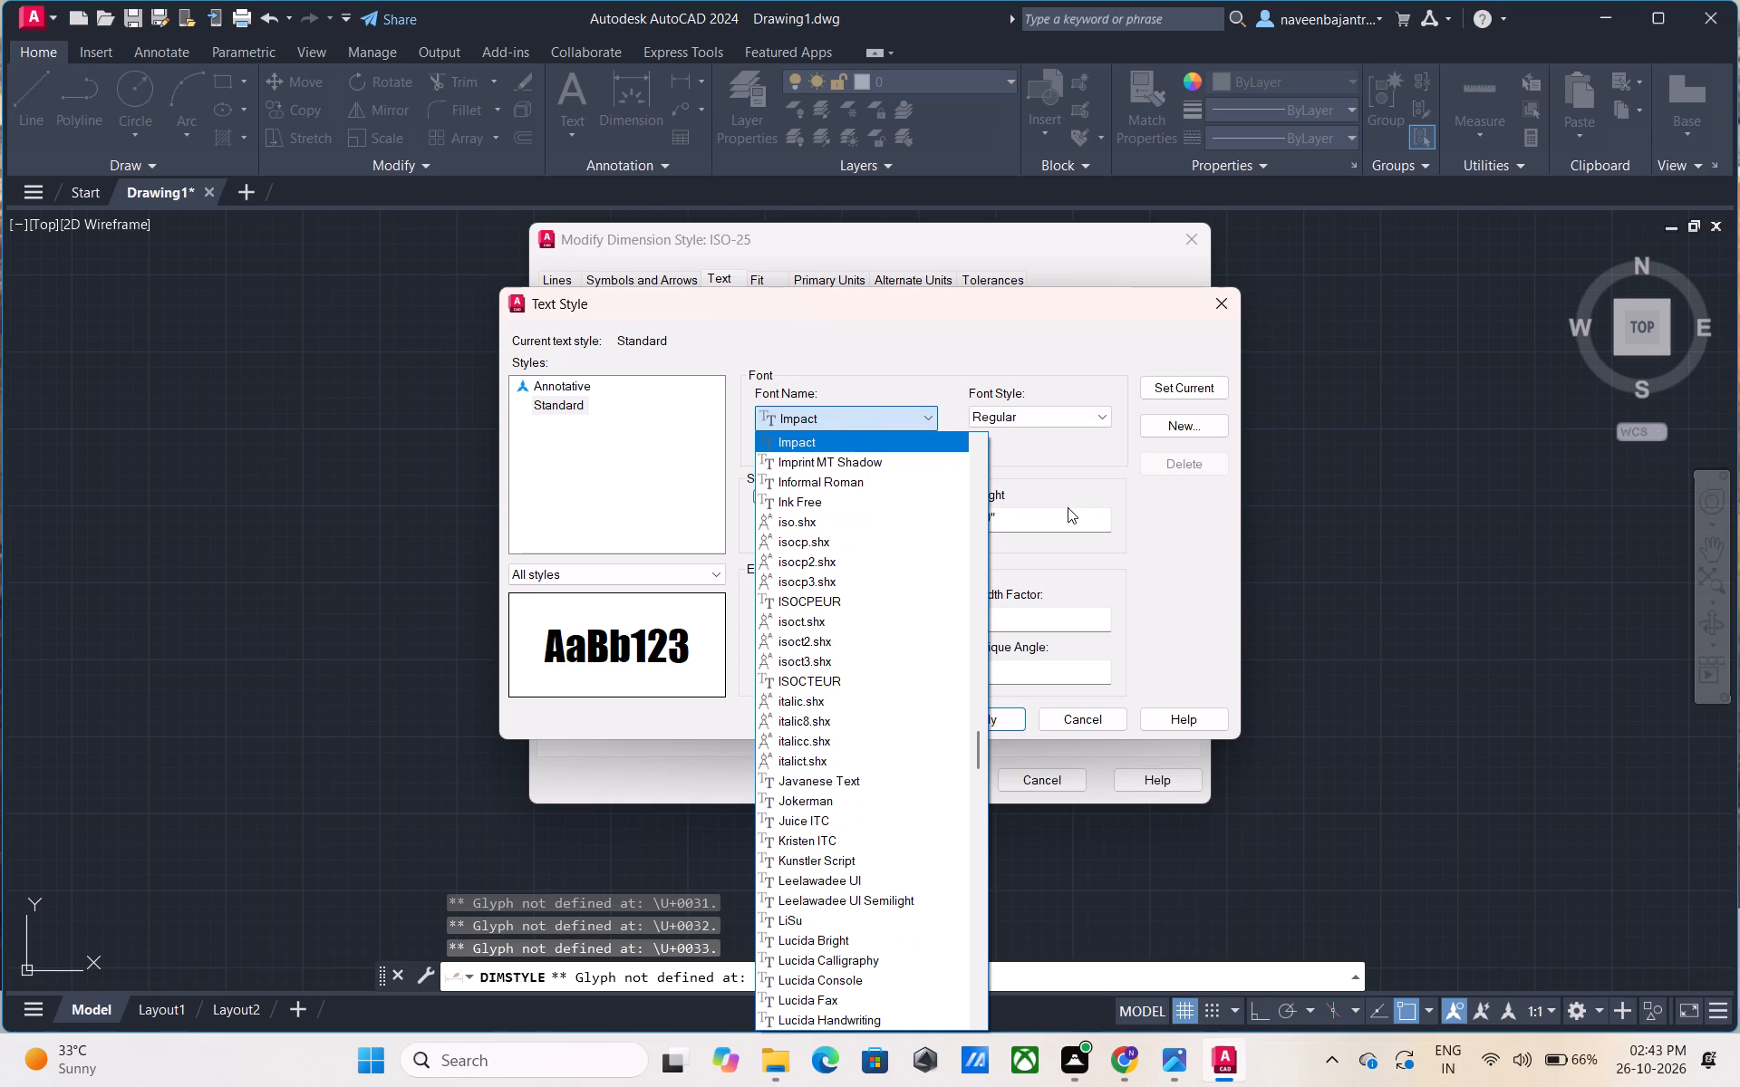
{"action": "key", "text": "Down"}
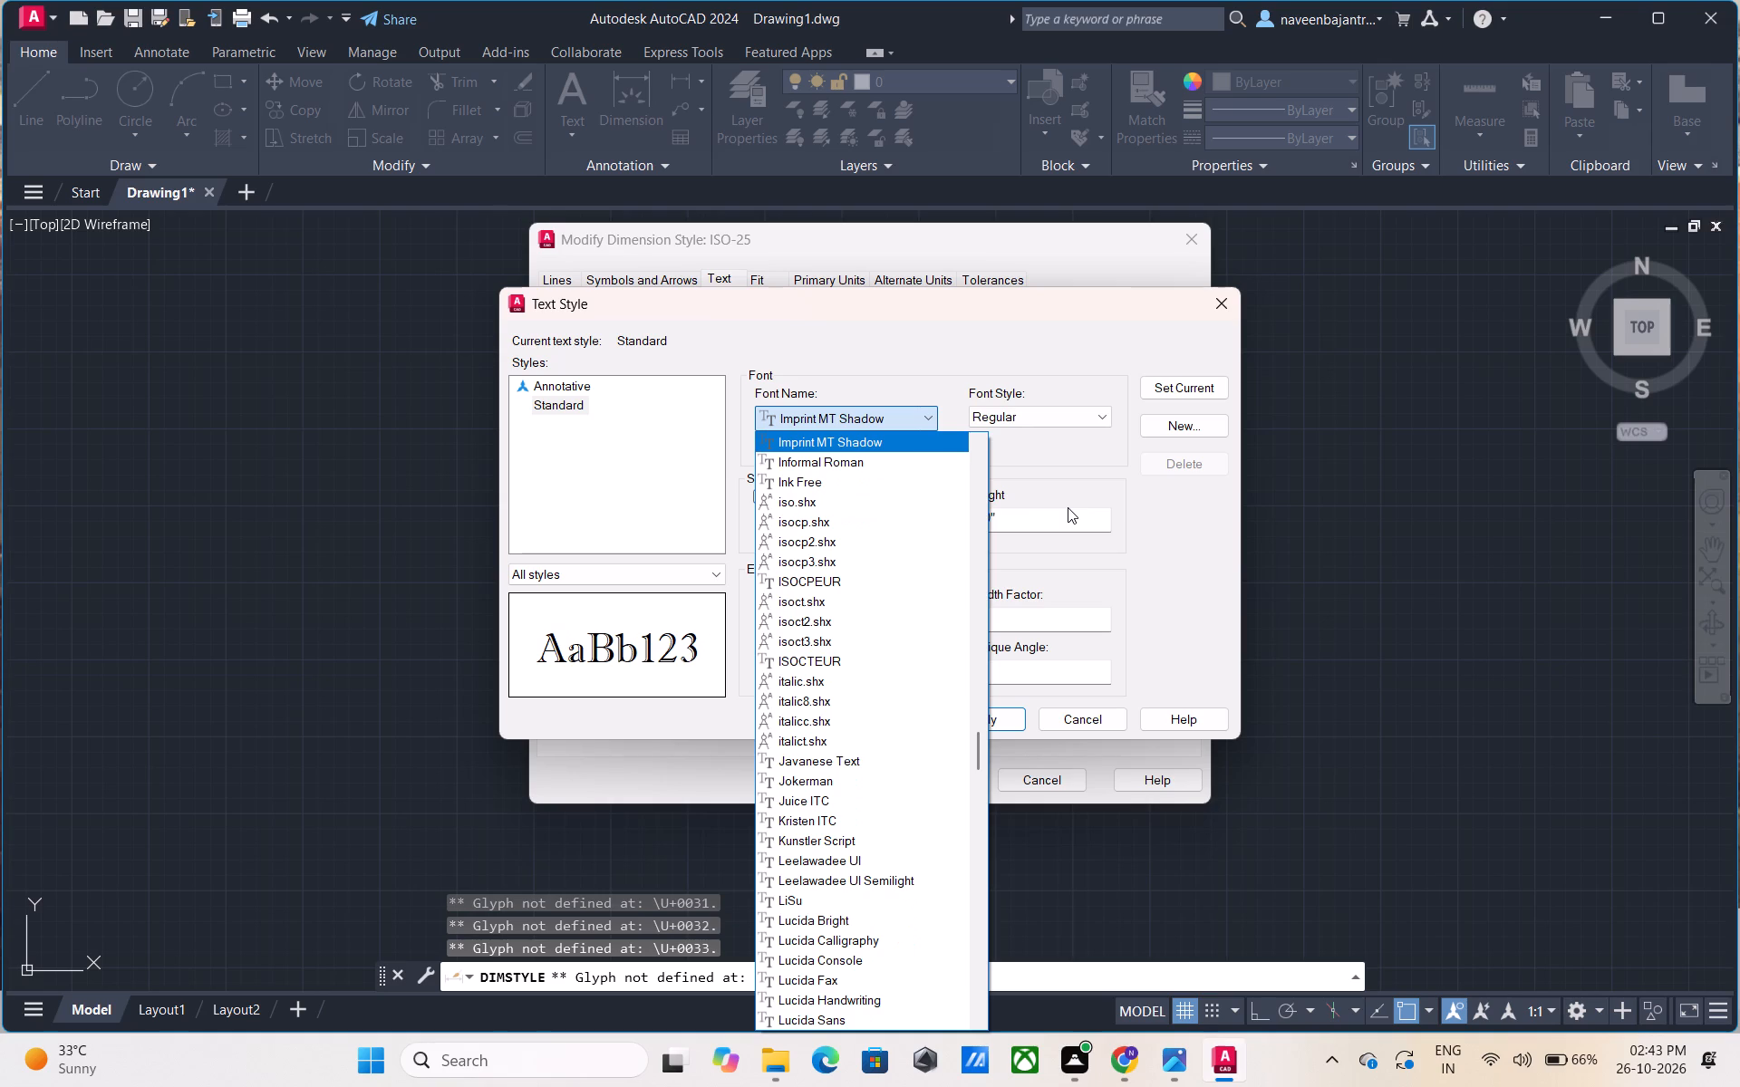
{"action": "key", "text": "Down"}
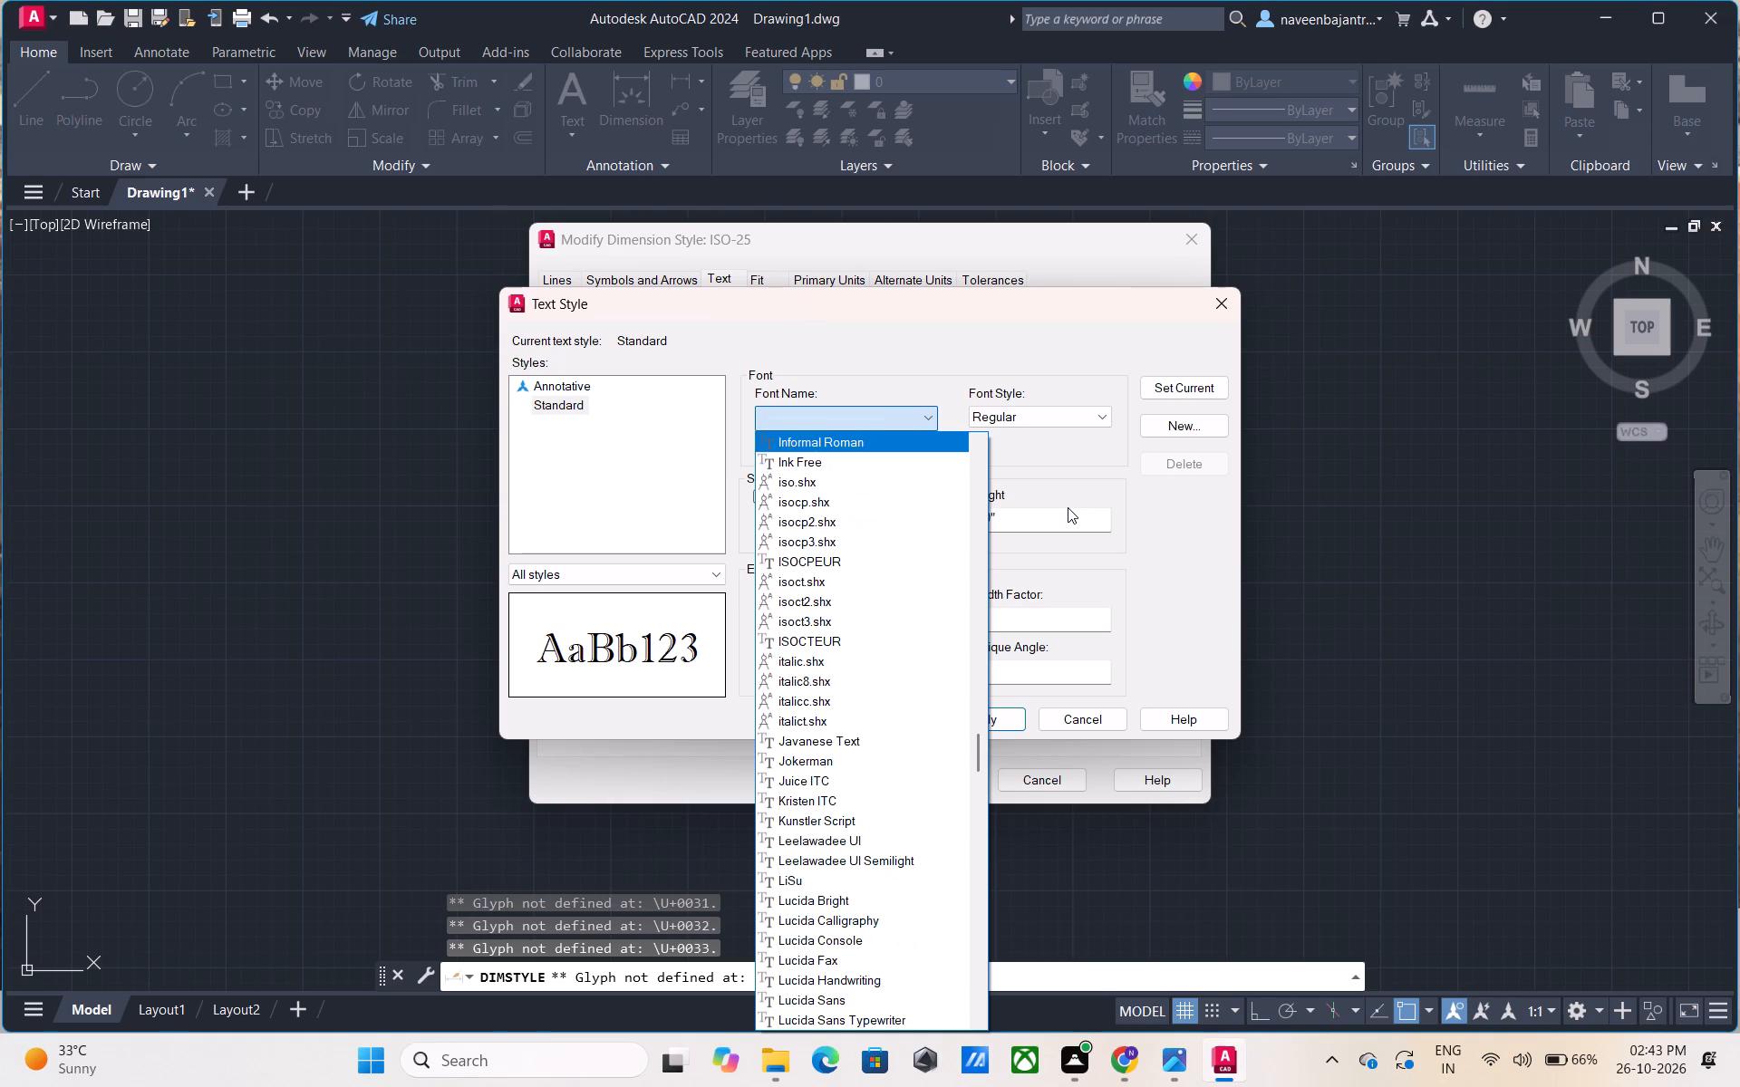
{"action": "key", "text": "Down"}
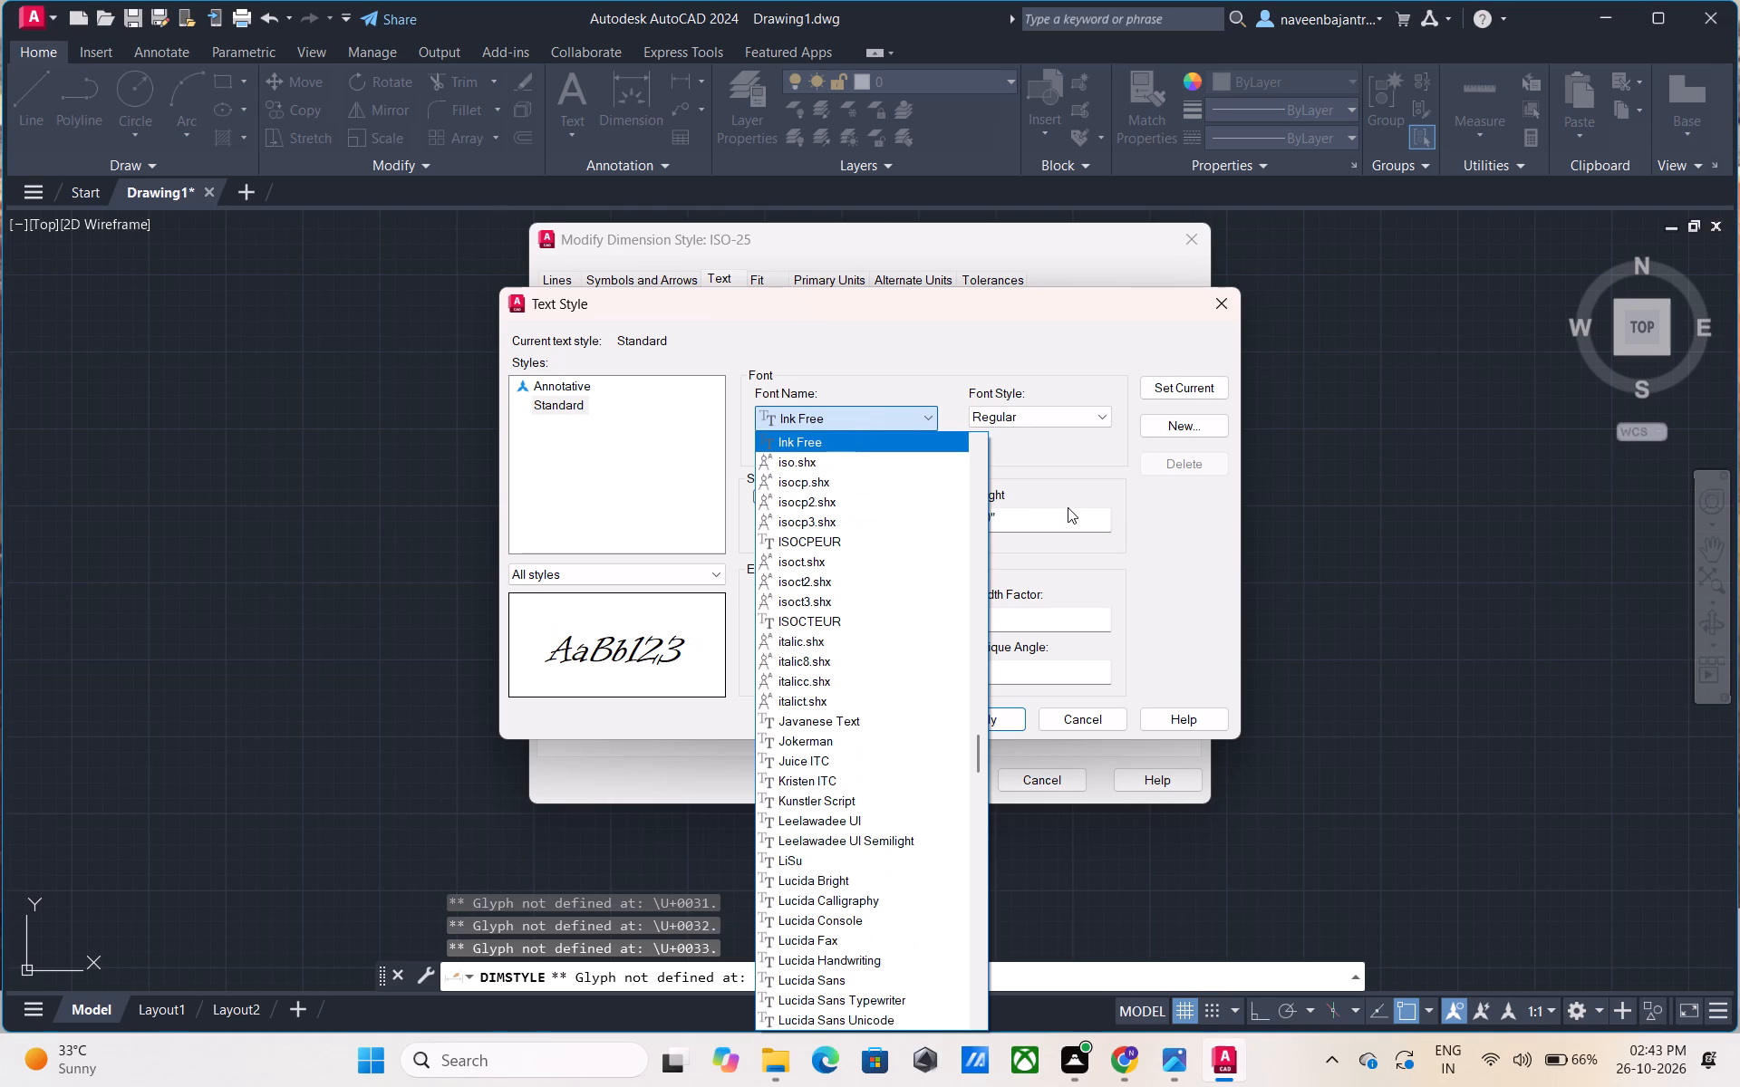
Preview fonts for the Standard text style one by one, going forward from iso.shx to ISOCTEUR.
{"action": "key", "text": "Down"}
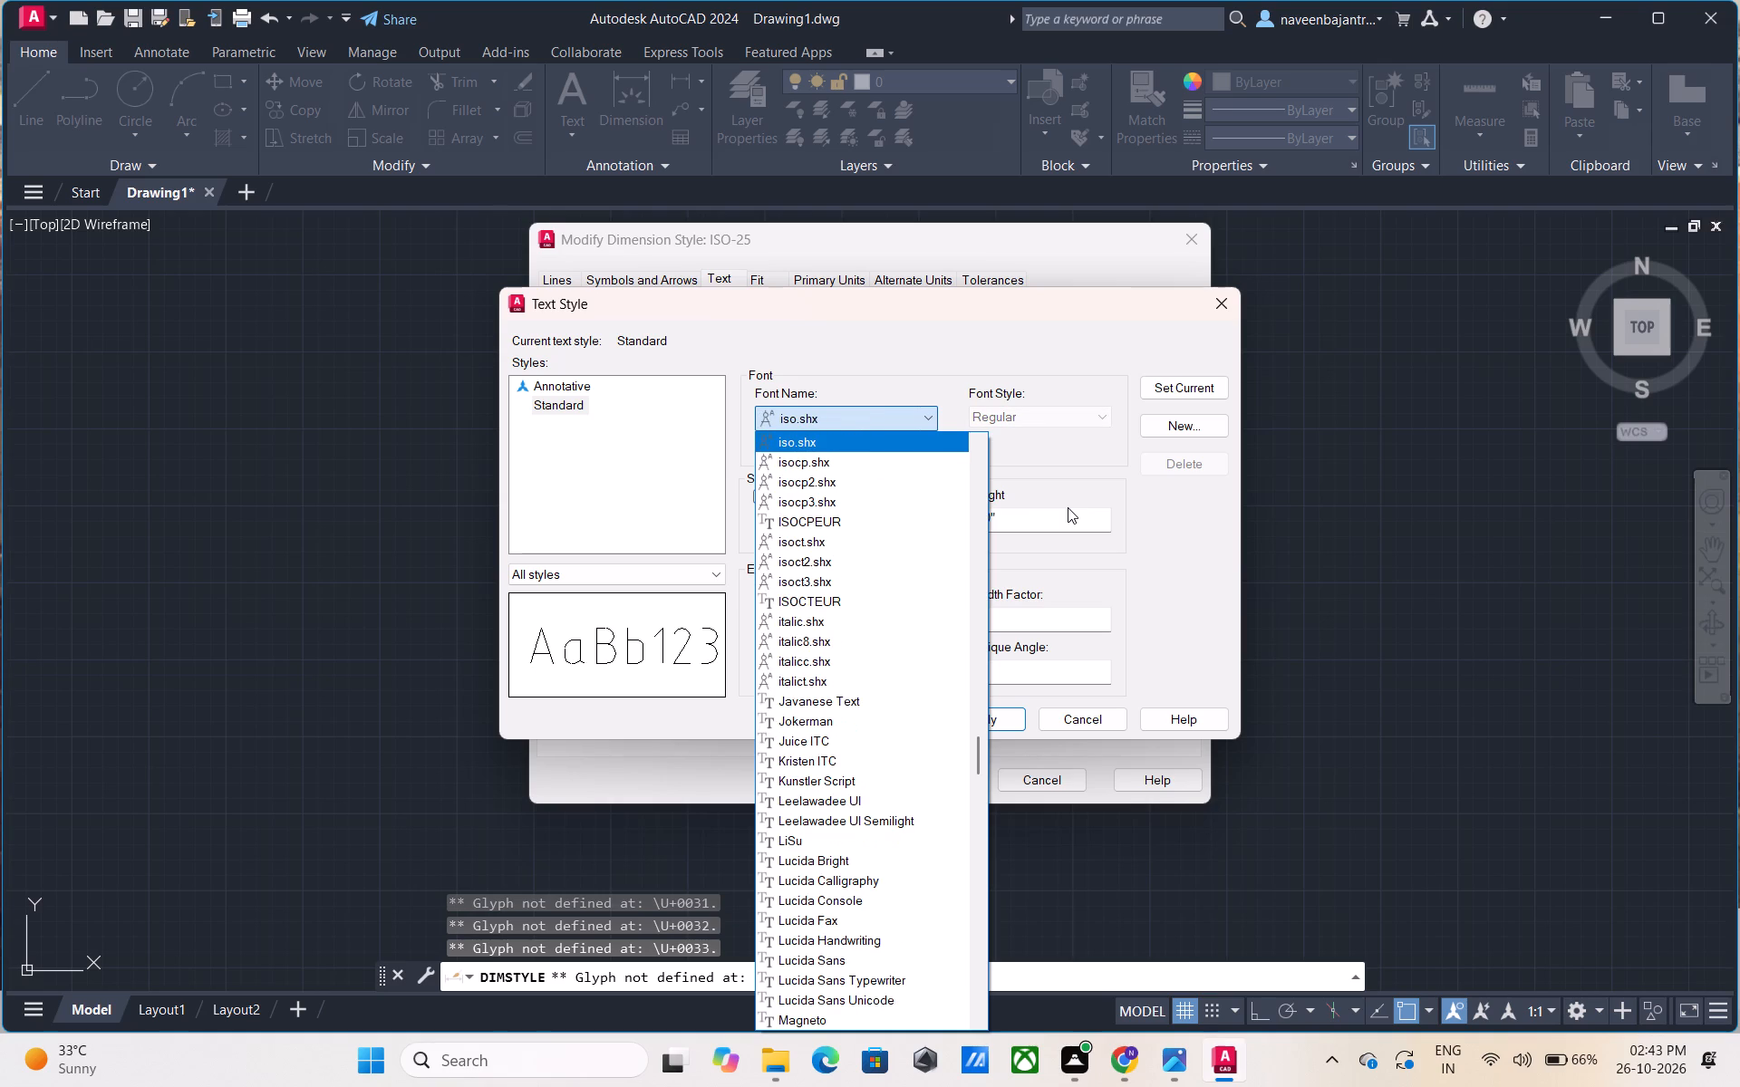
{"action": "key", "text": "Down"}
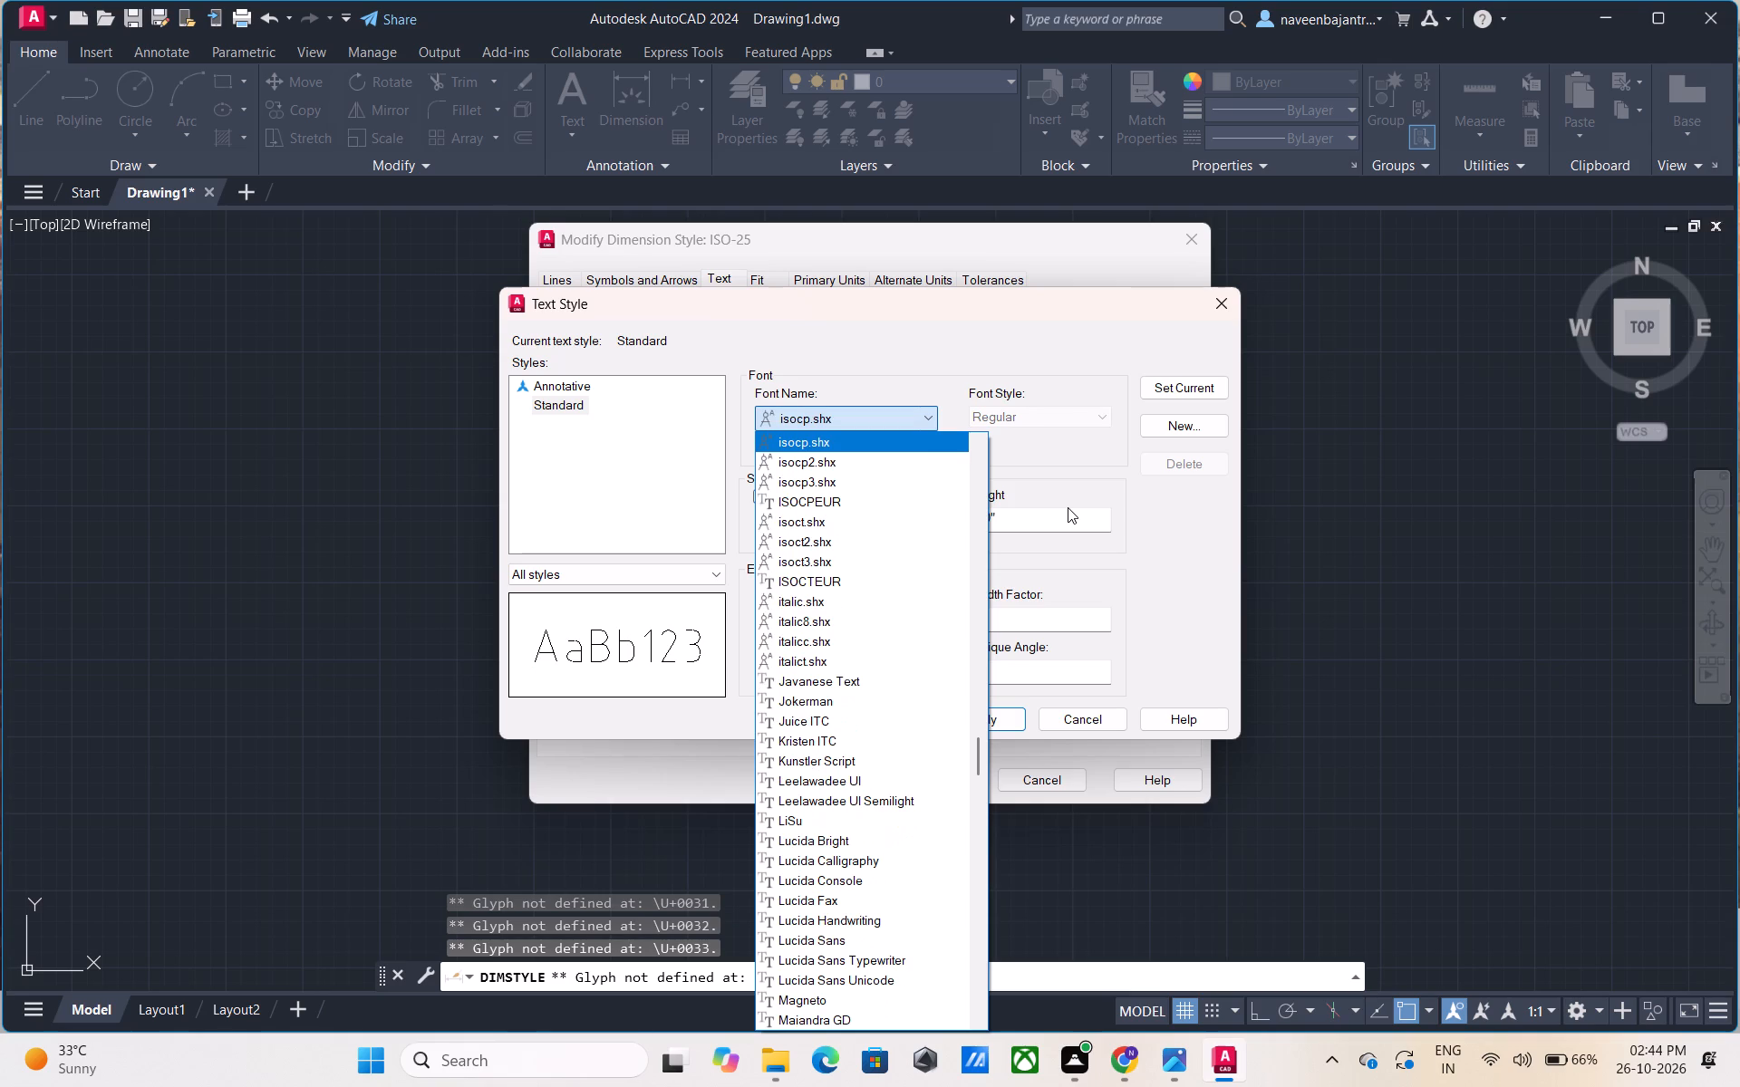
{"action": "key", "text": "Down"}
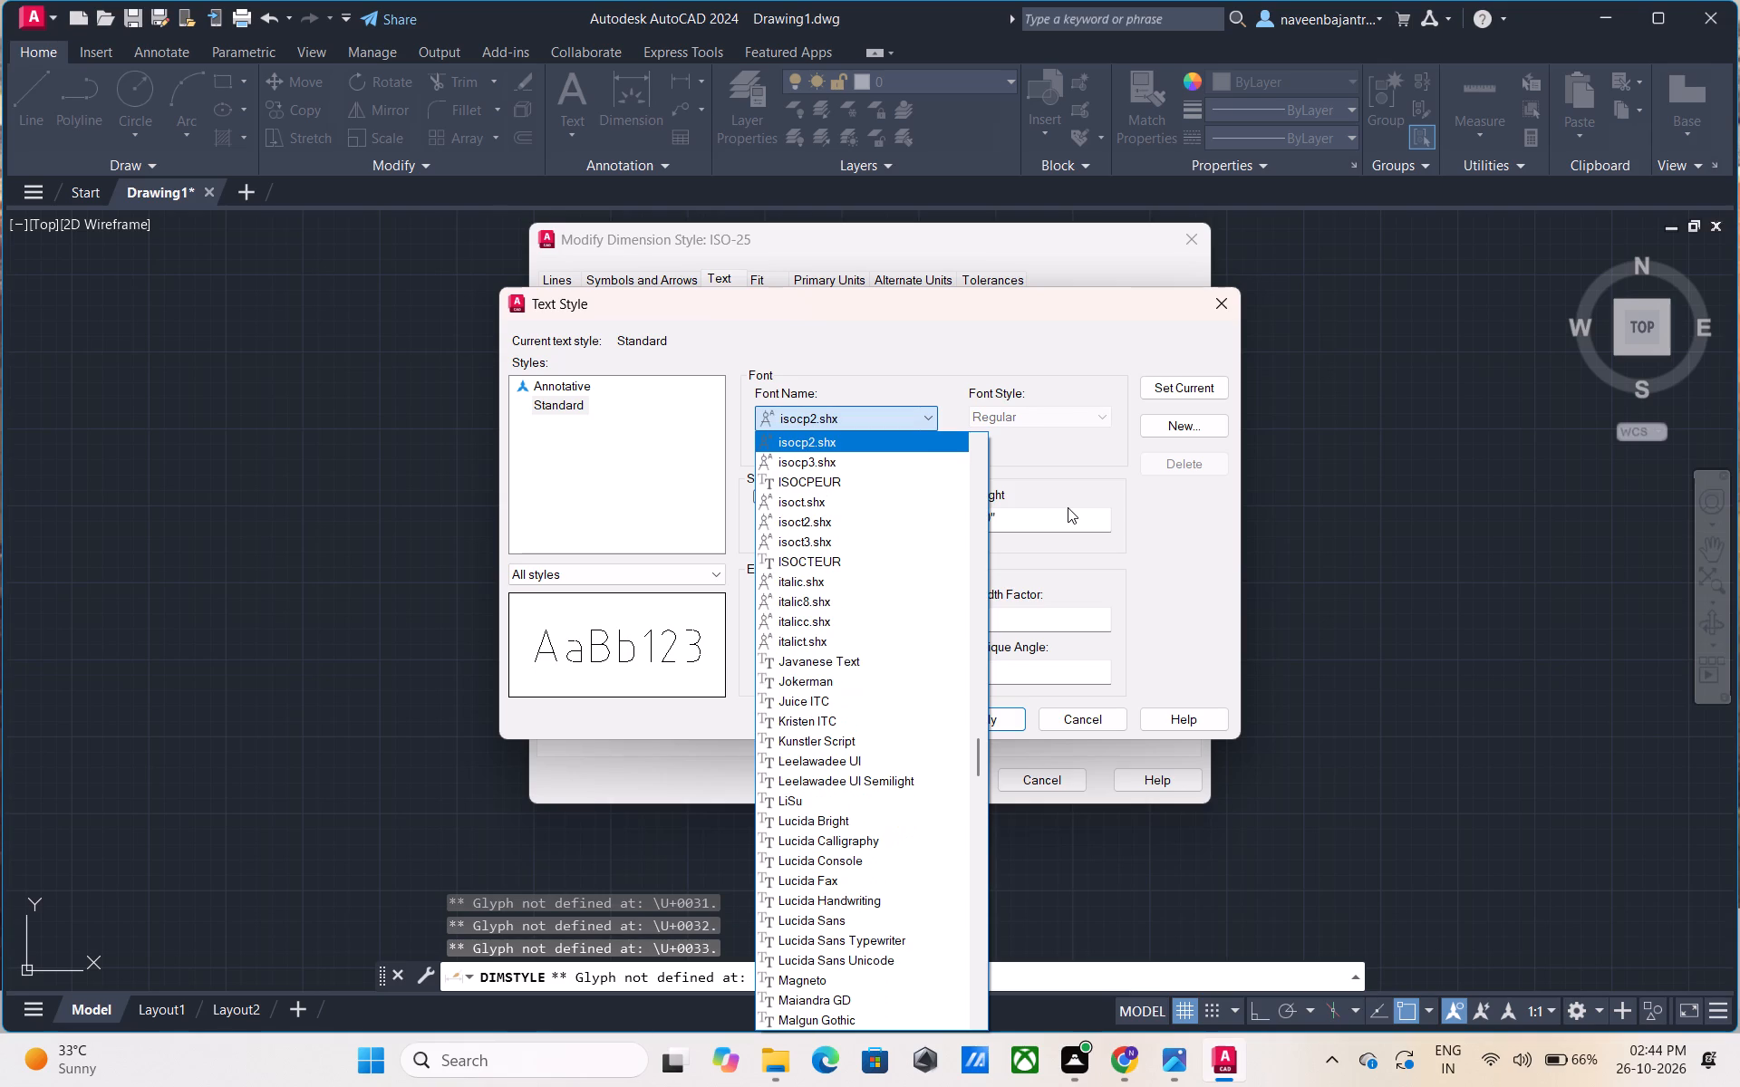
{"action": "key", "text": "Down"}
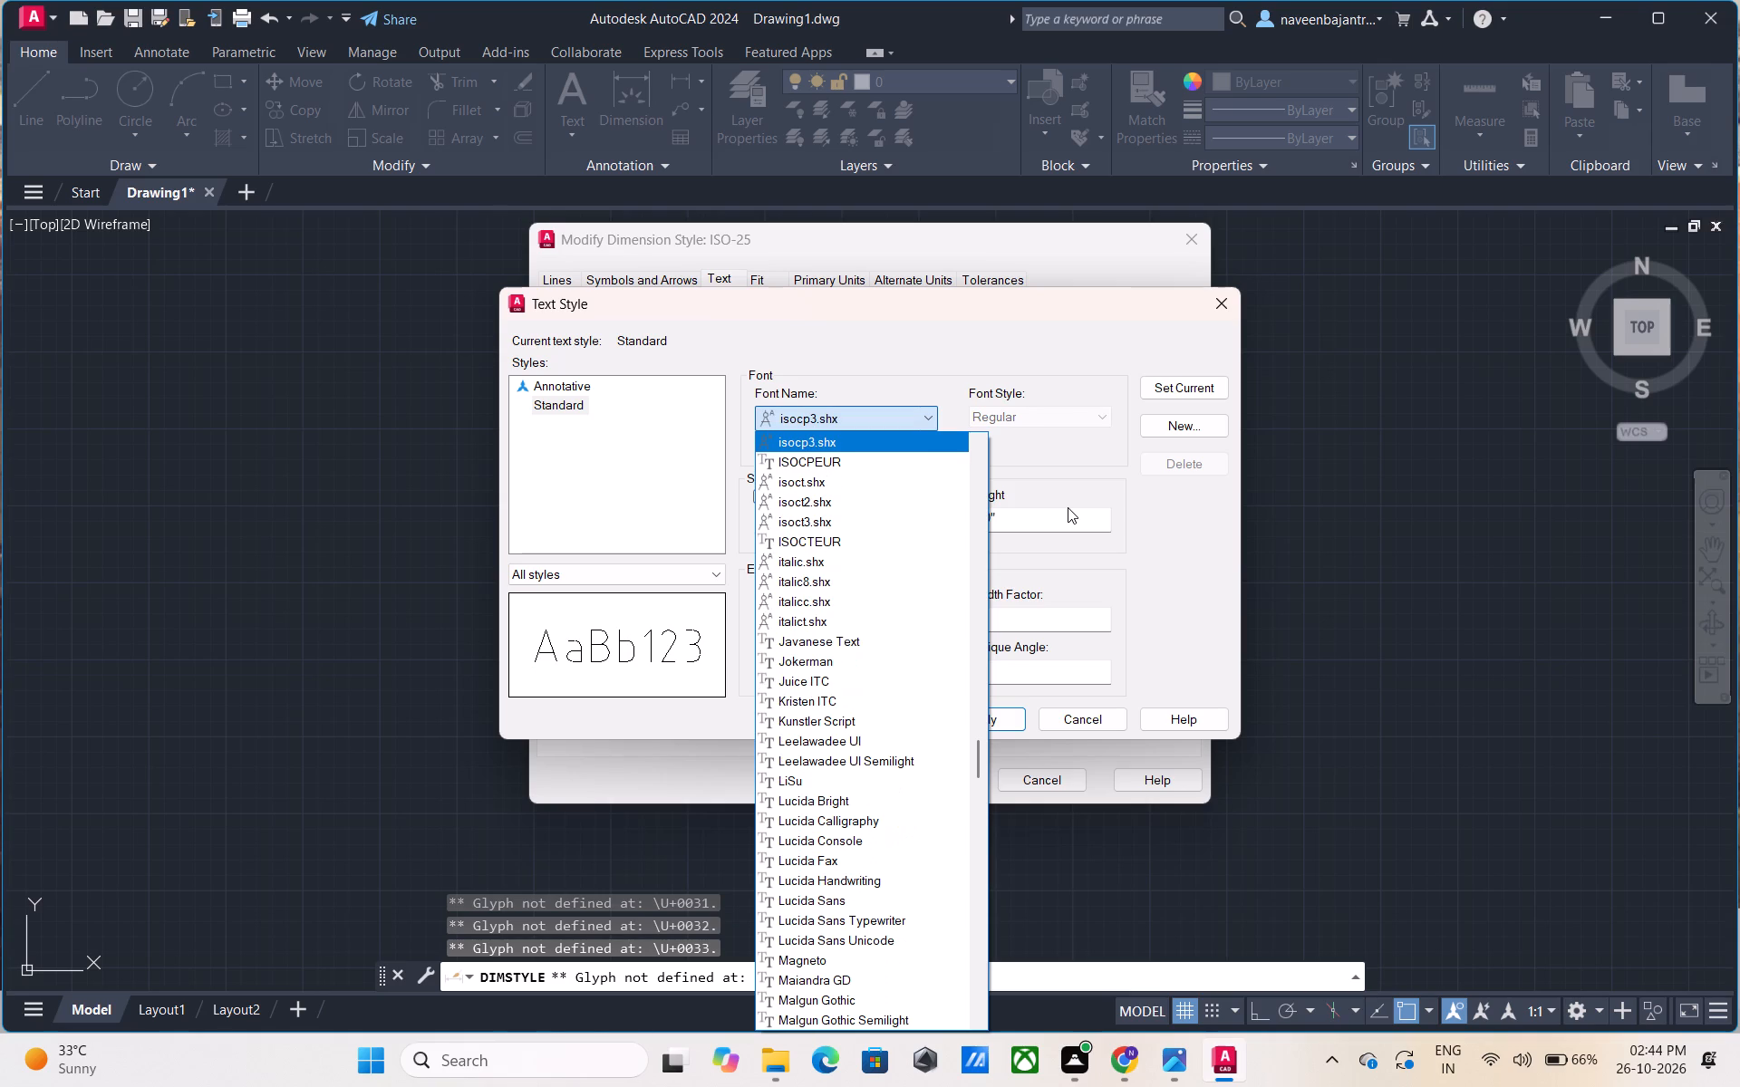
{"action": "key", "text": "Down"}
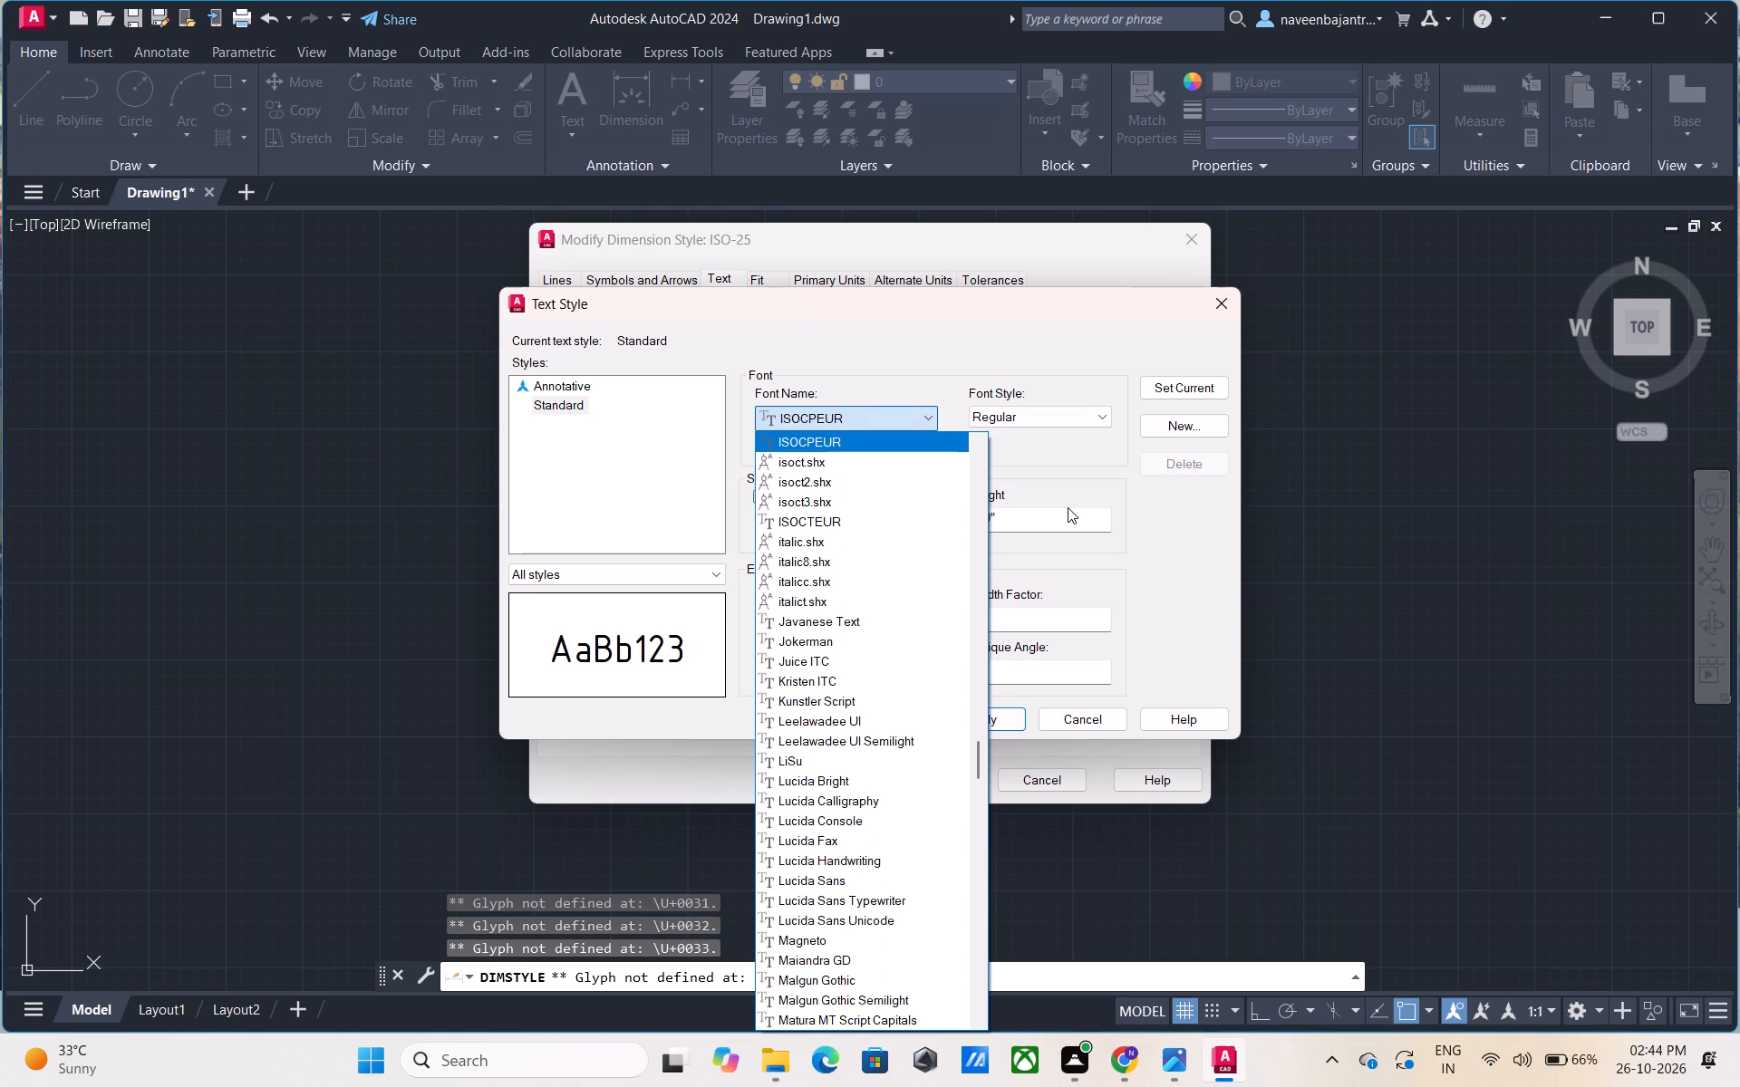
{"action": "key", "text": "Down"}
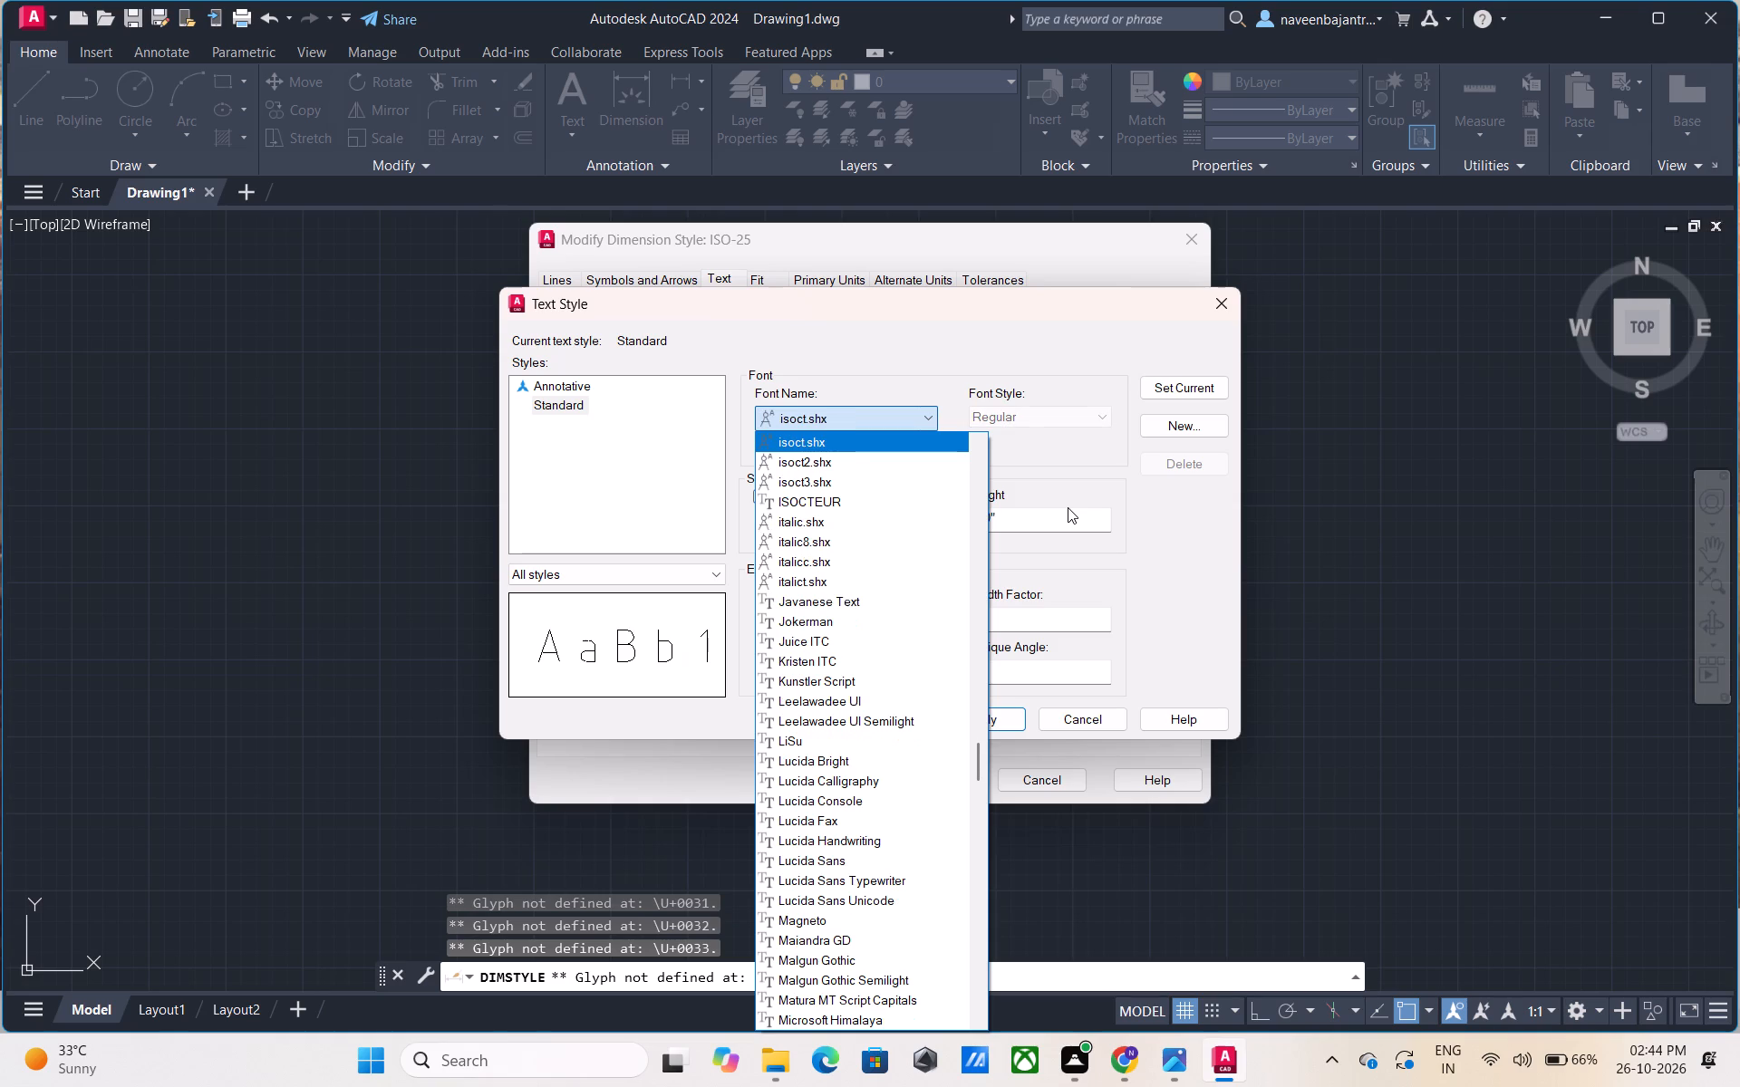
{"action": "key", "text": "Down"}
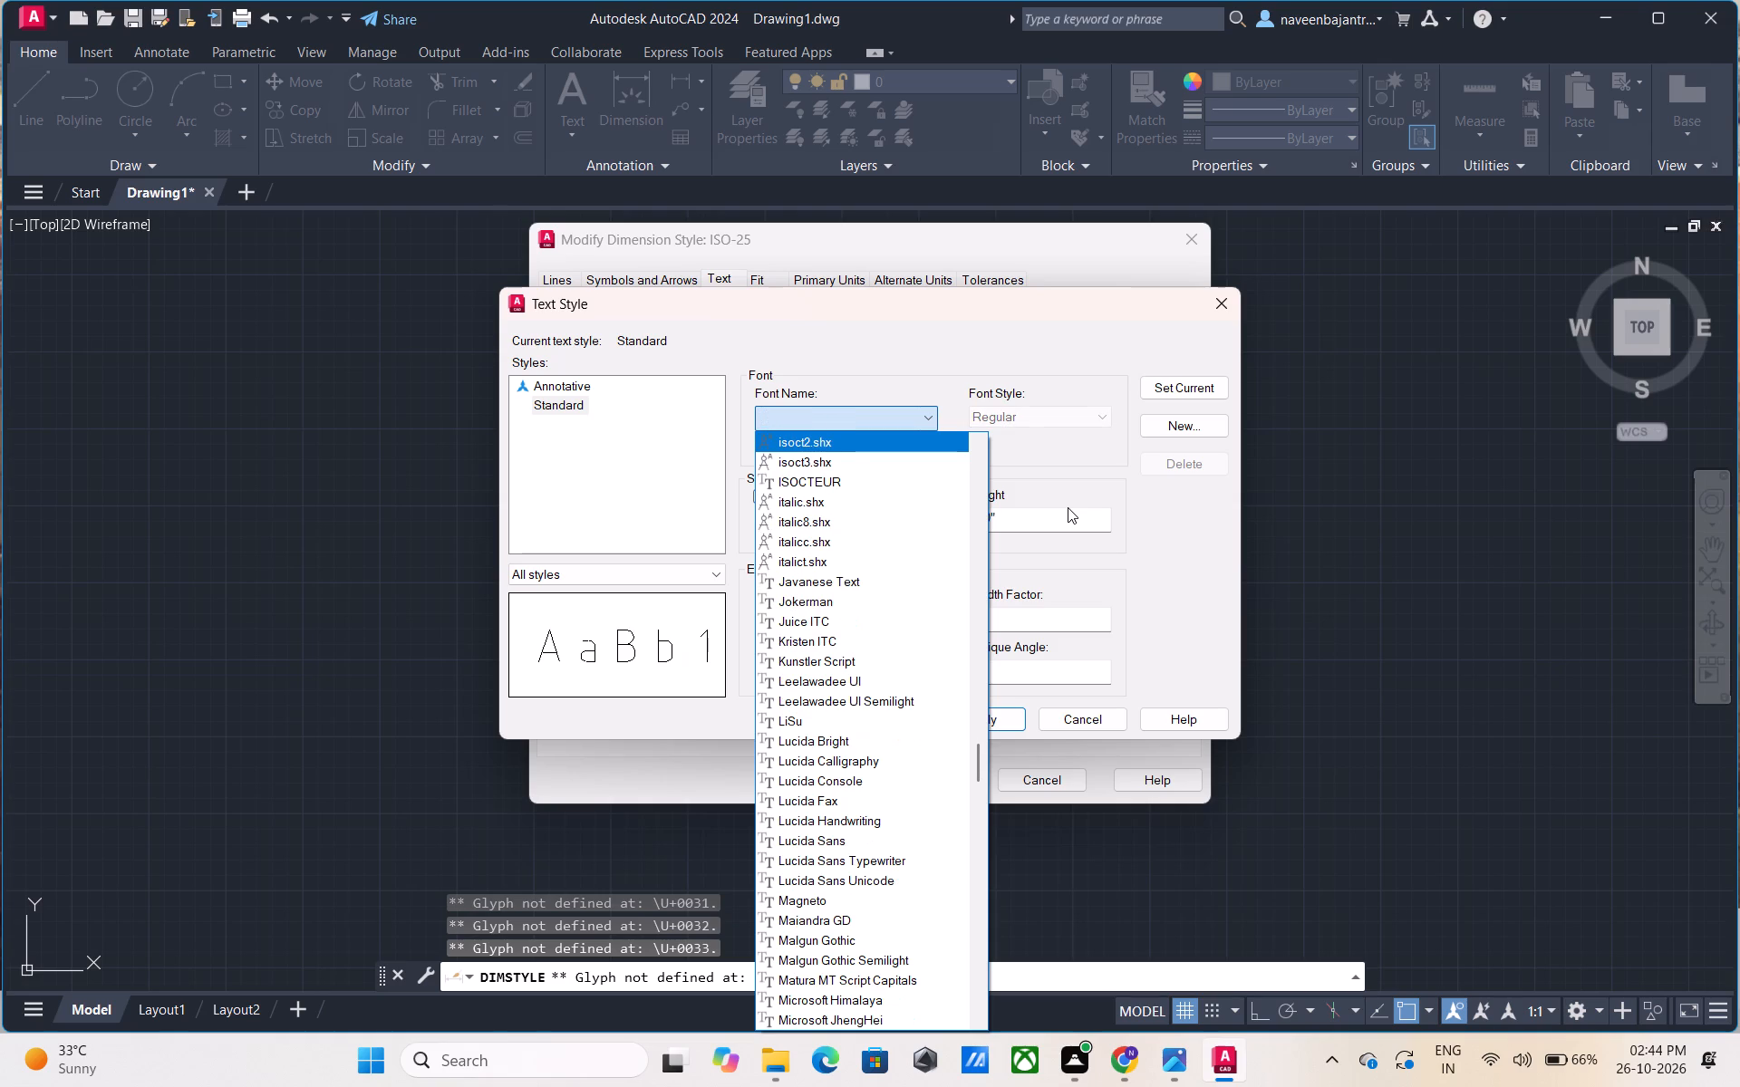
{"action": "key", "text": "Down"}
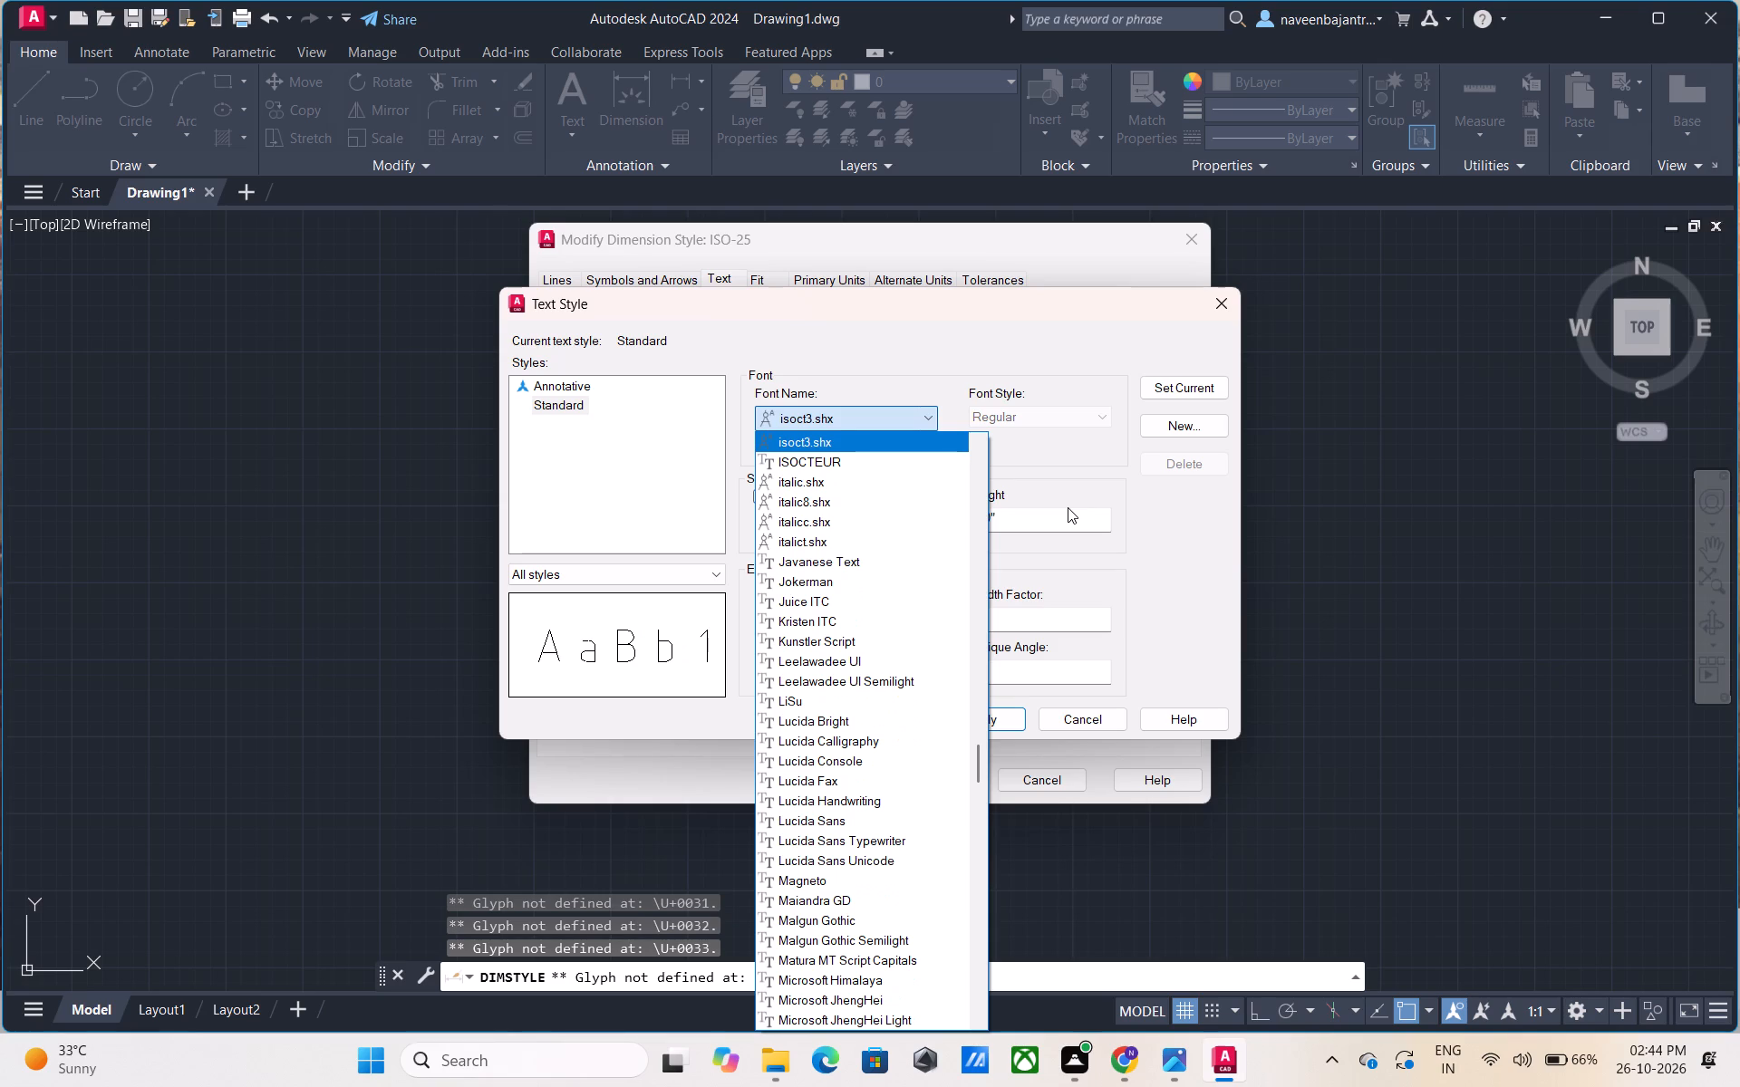
{"action": "key", "text": "Down"}
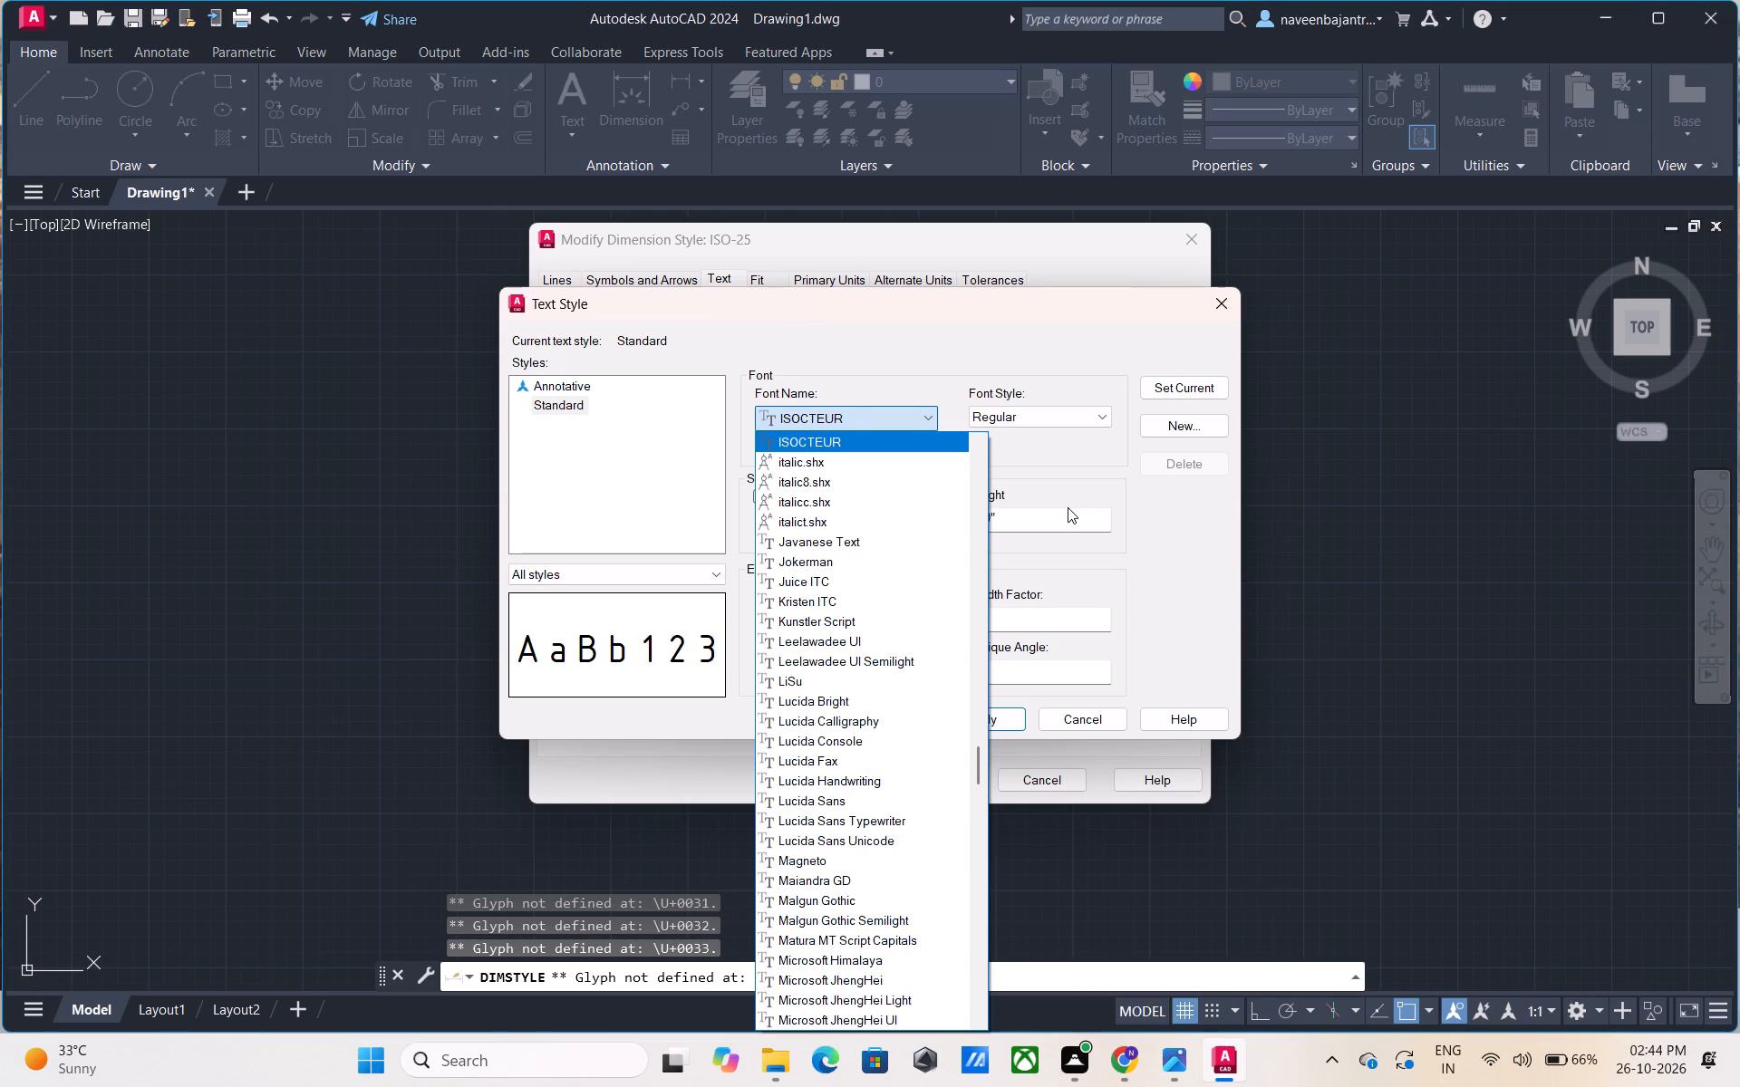
Preview fonts for the Standard text style one by one, going forward from italic.shx to LiSu.
{"action": "key", "text": "Down"}
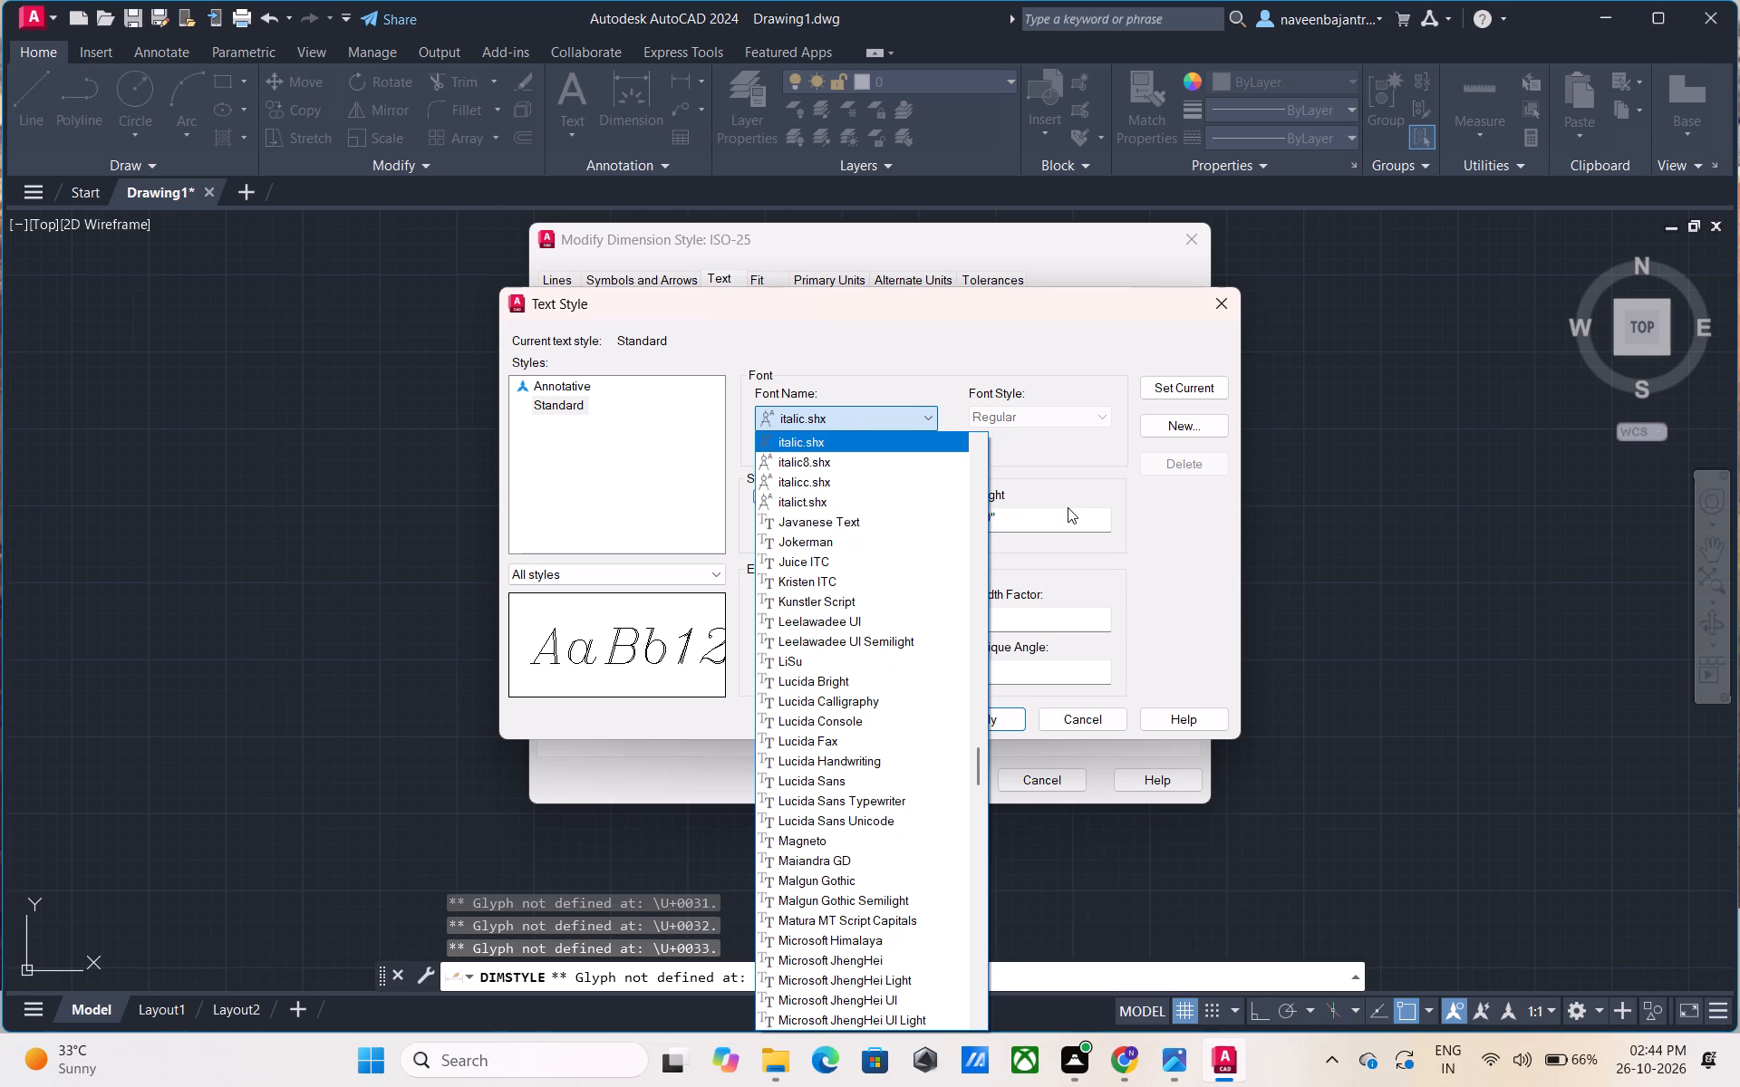
{"action": "key", "text": "Down"}
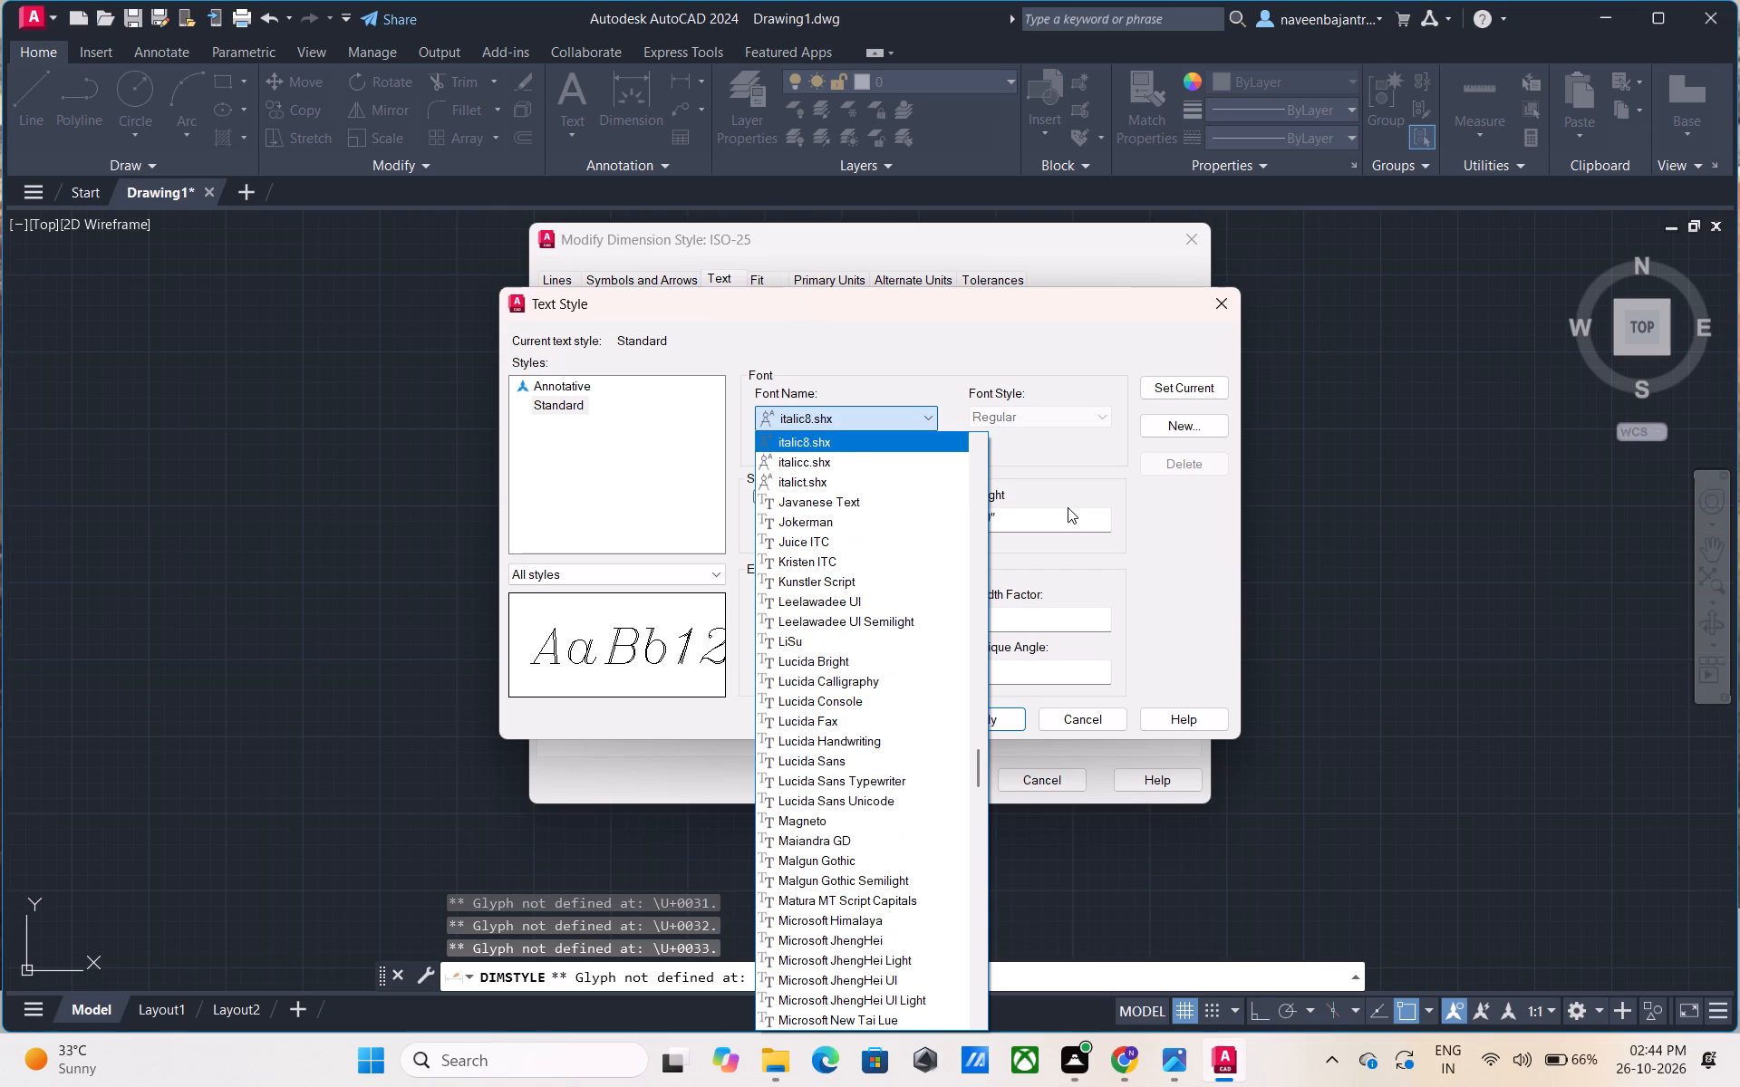
{"action": "key", "text": "Down"}
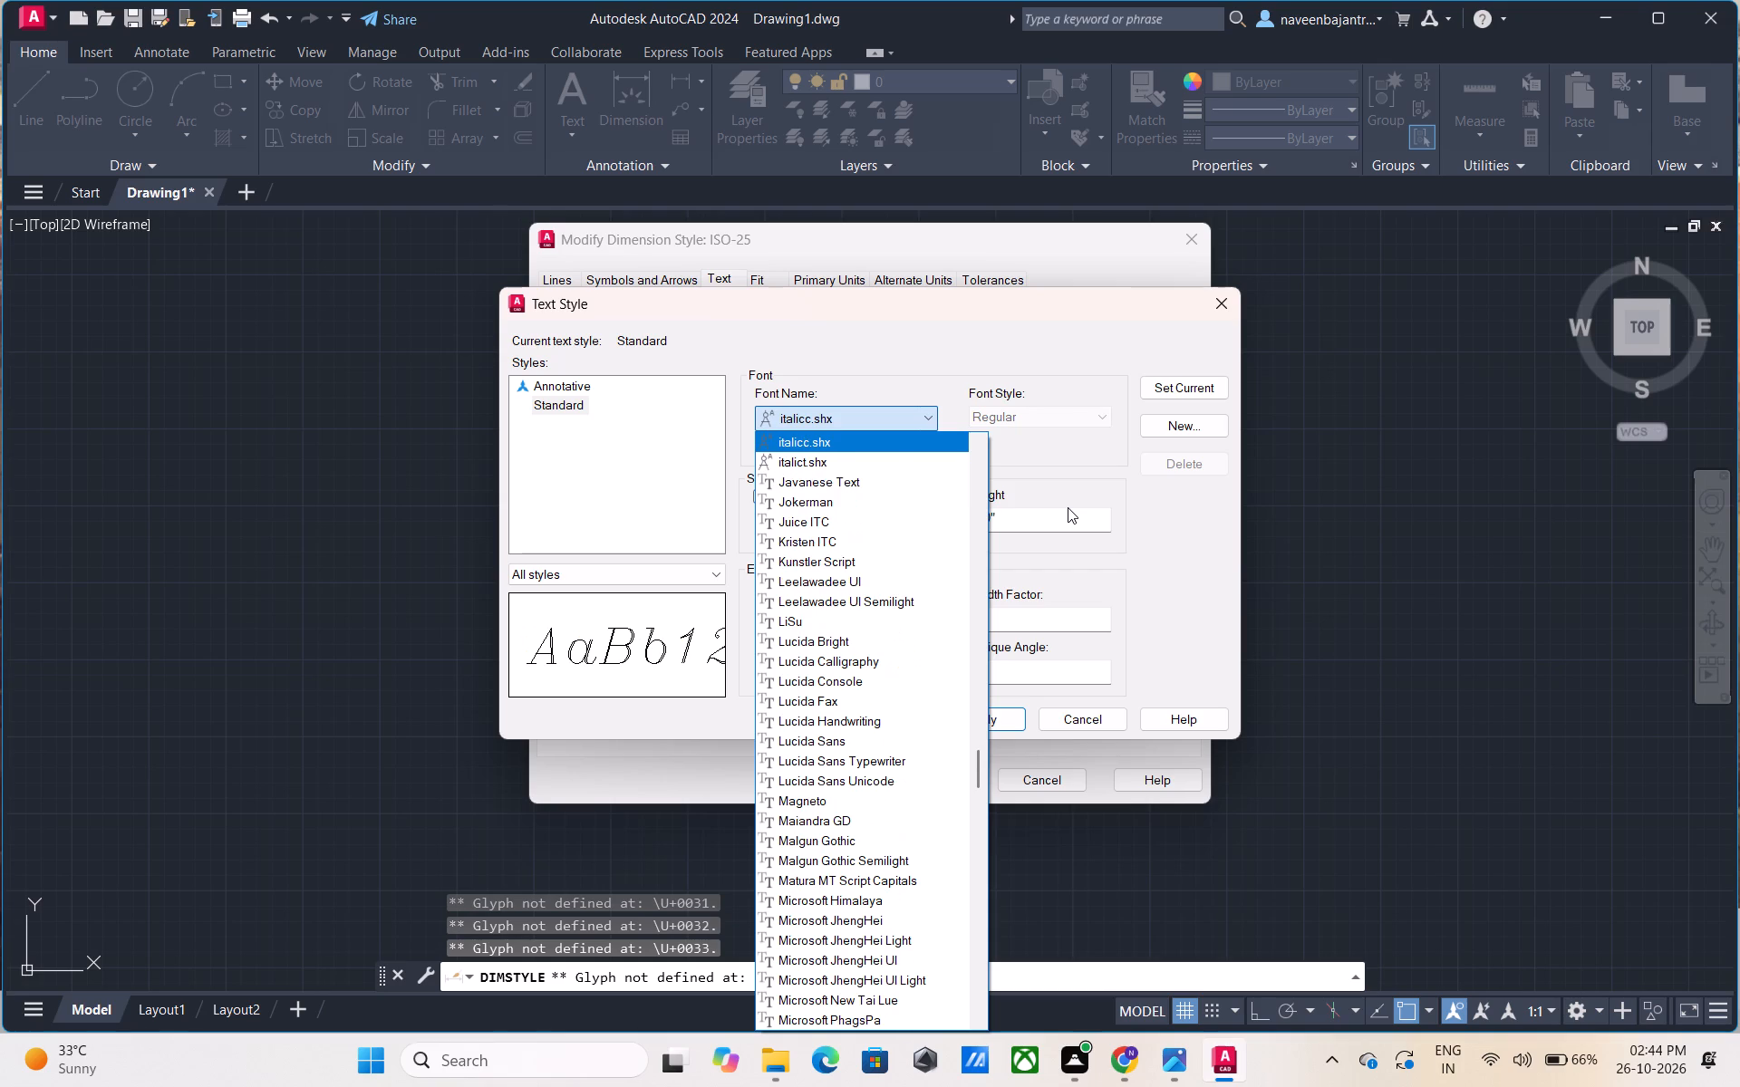
{"action": "key", "text": "Down"}
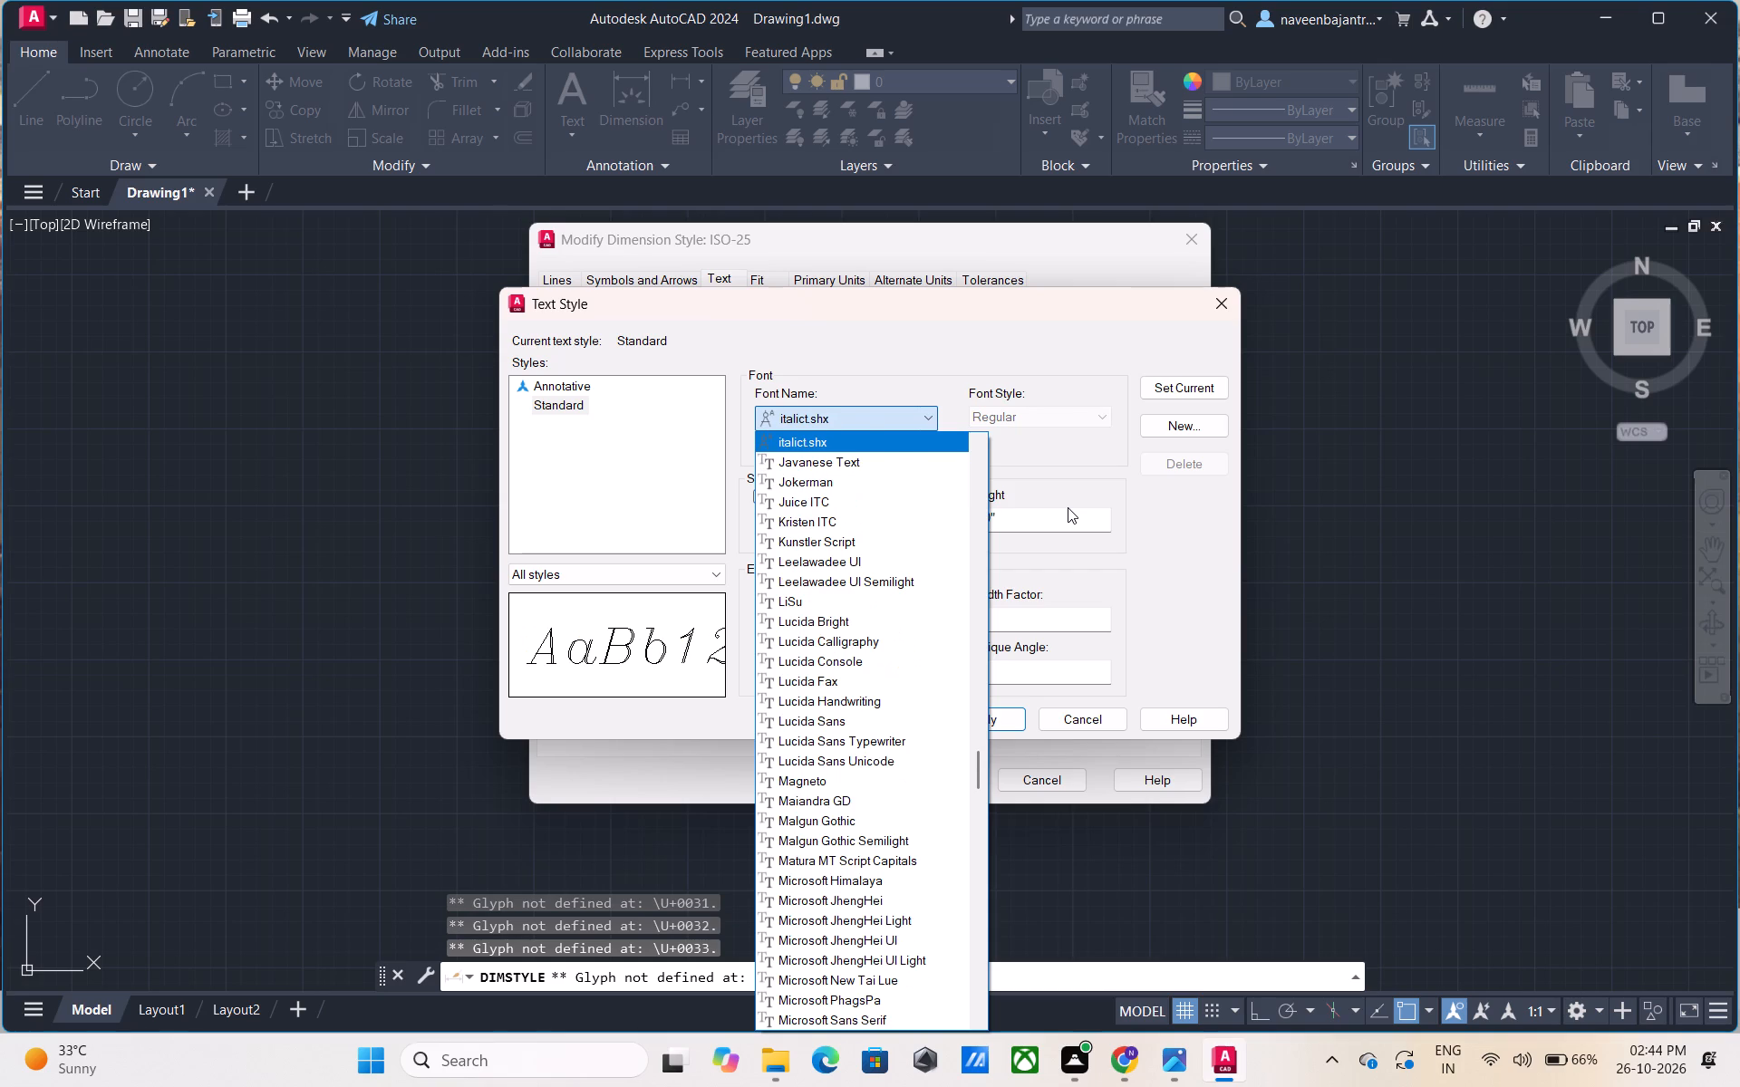
{"action": "key", "text": "Down"}
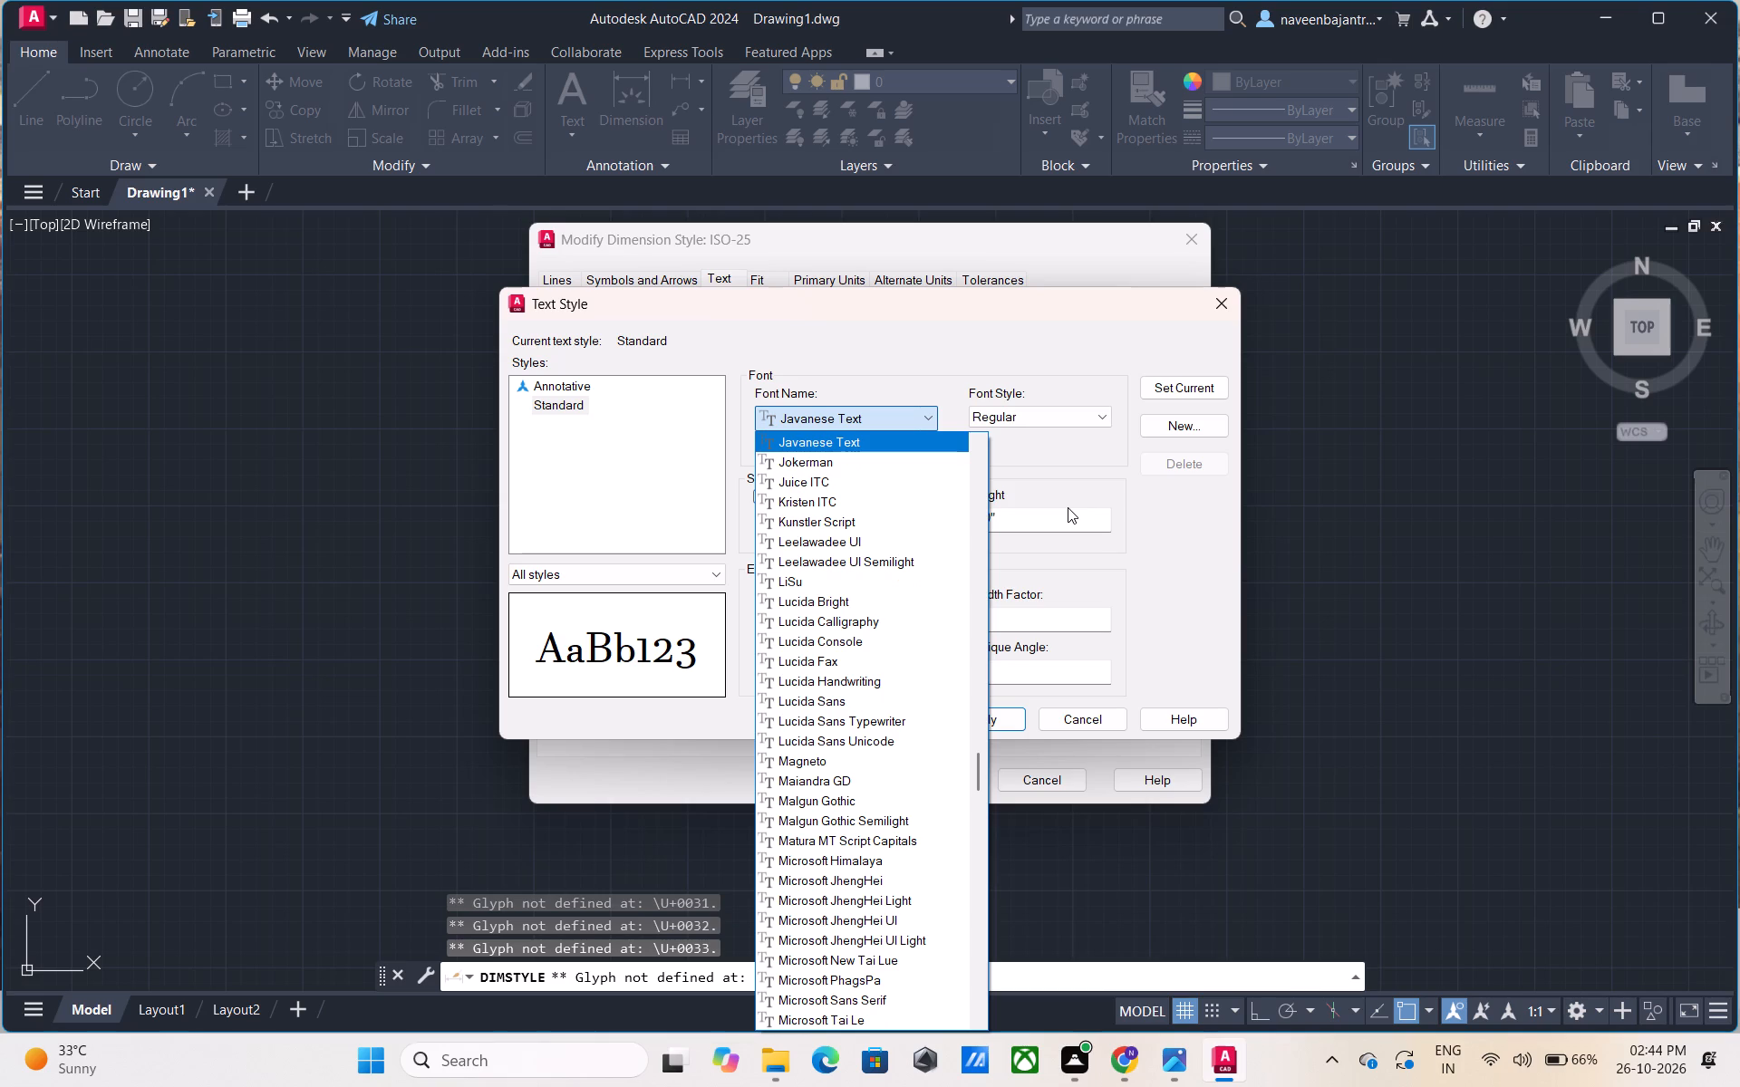
{"action": "key", "text": "Down"}
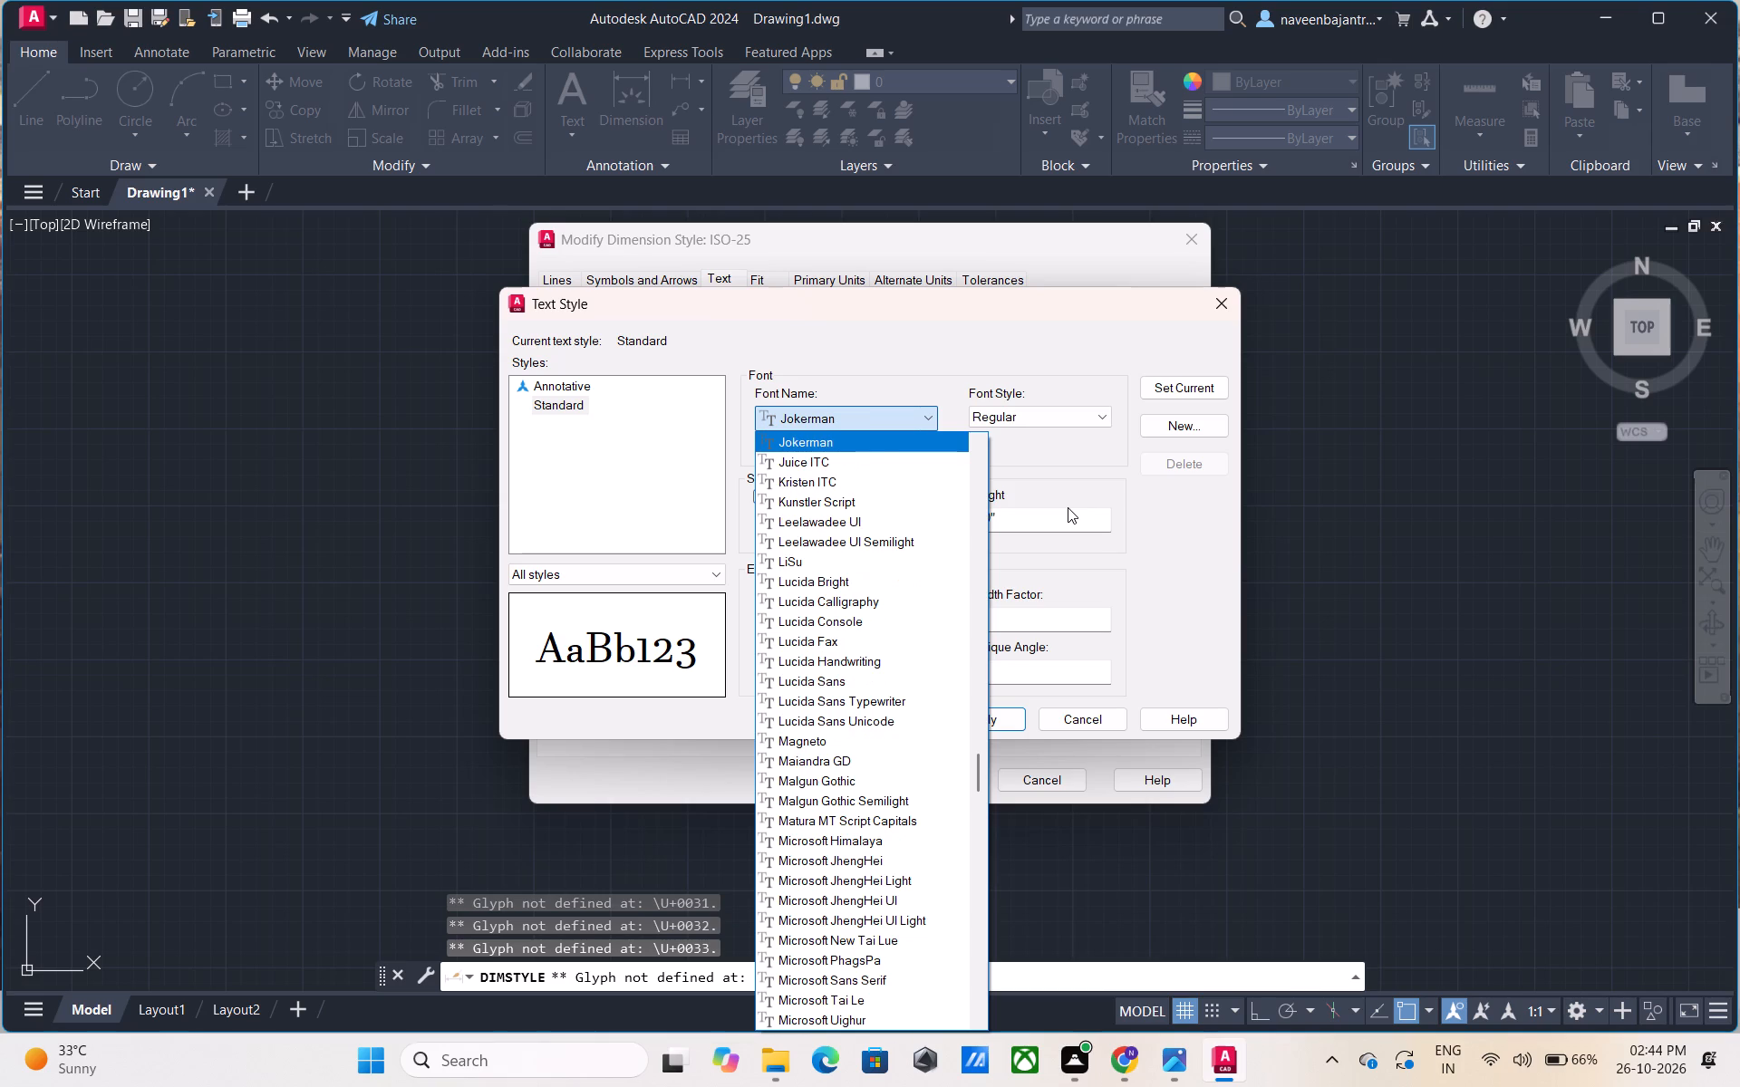
{"action": "key", "text": "Down"}
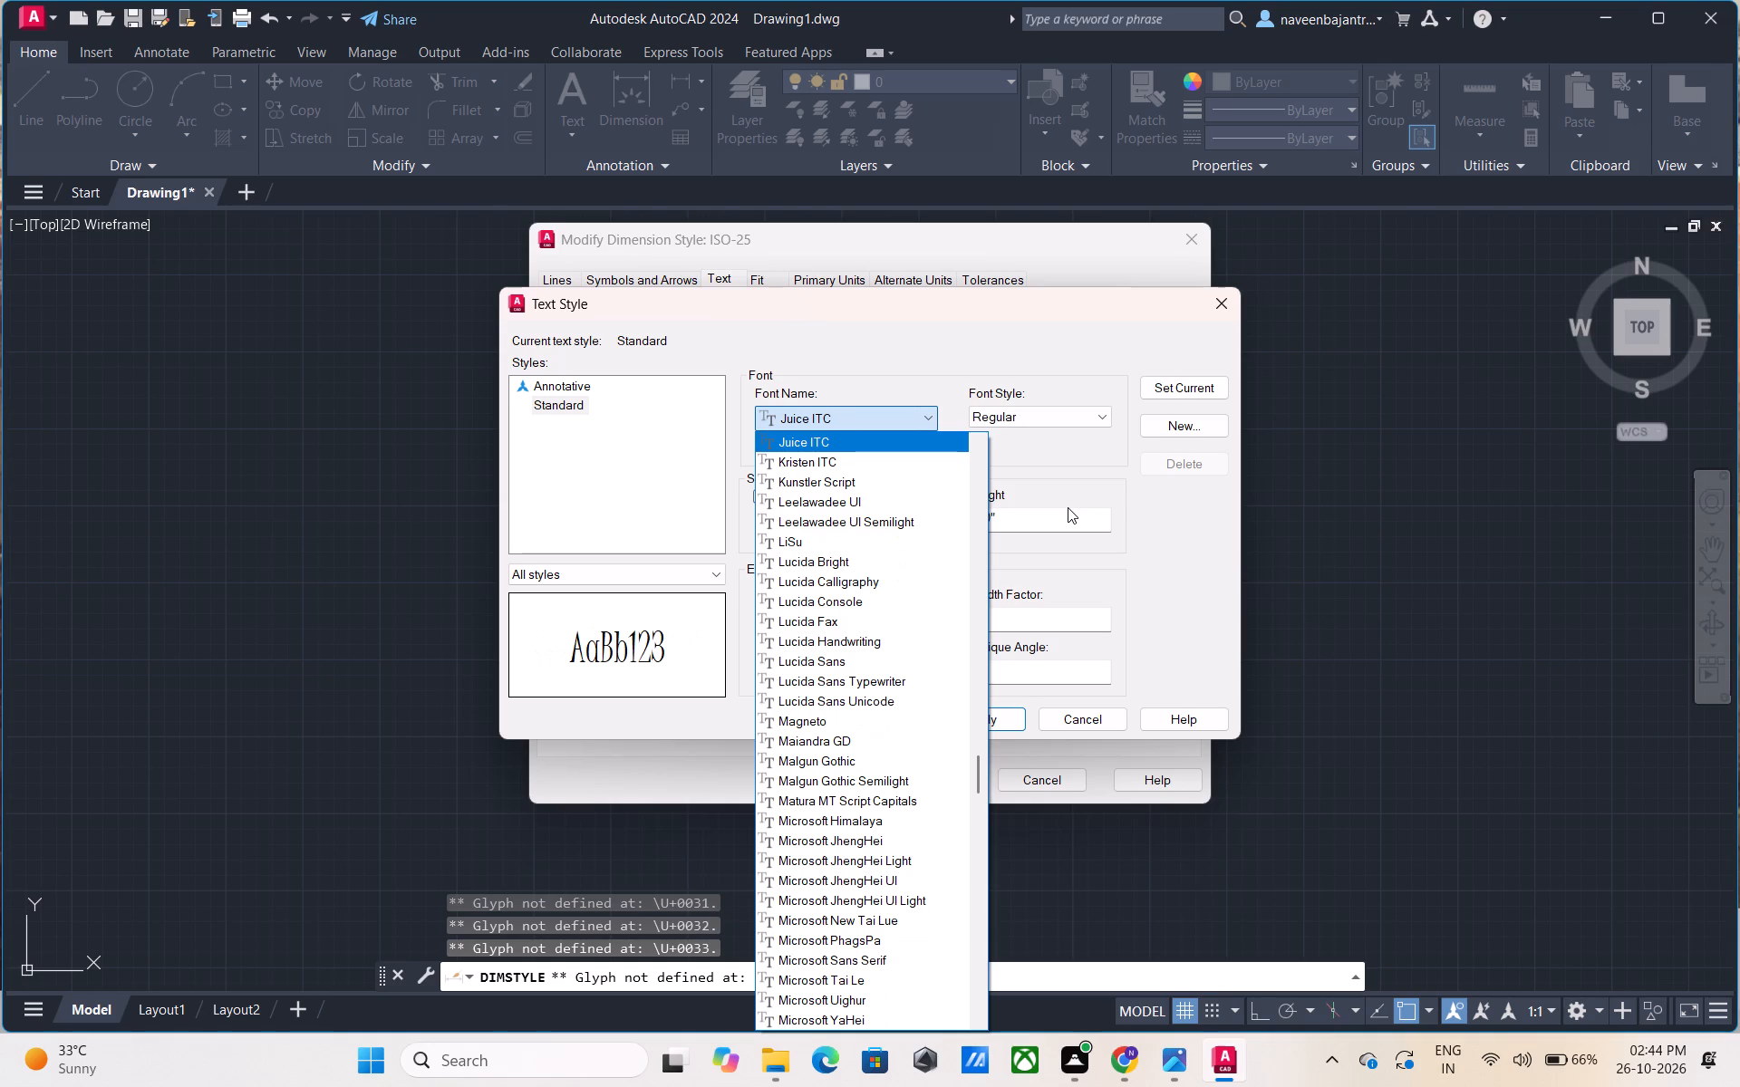
{"action": "key", "text": "Down"}
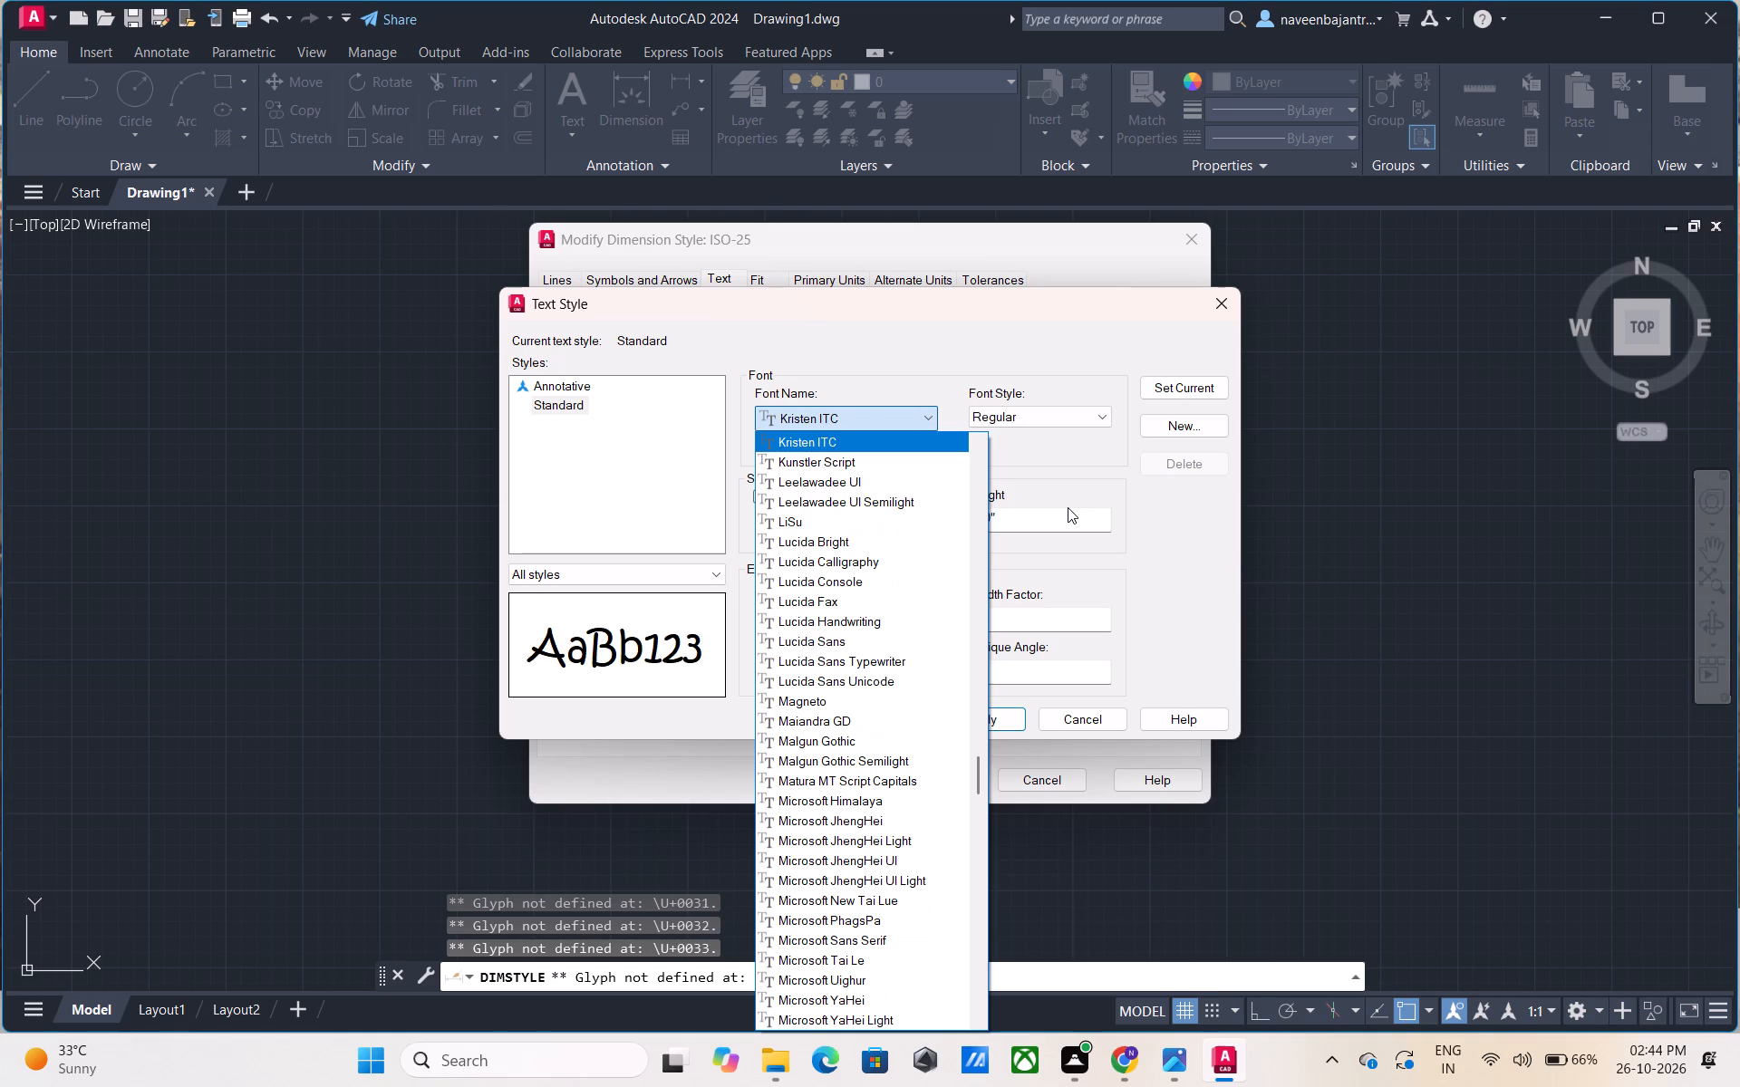
{"action": "key", "text": "Down"}
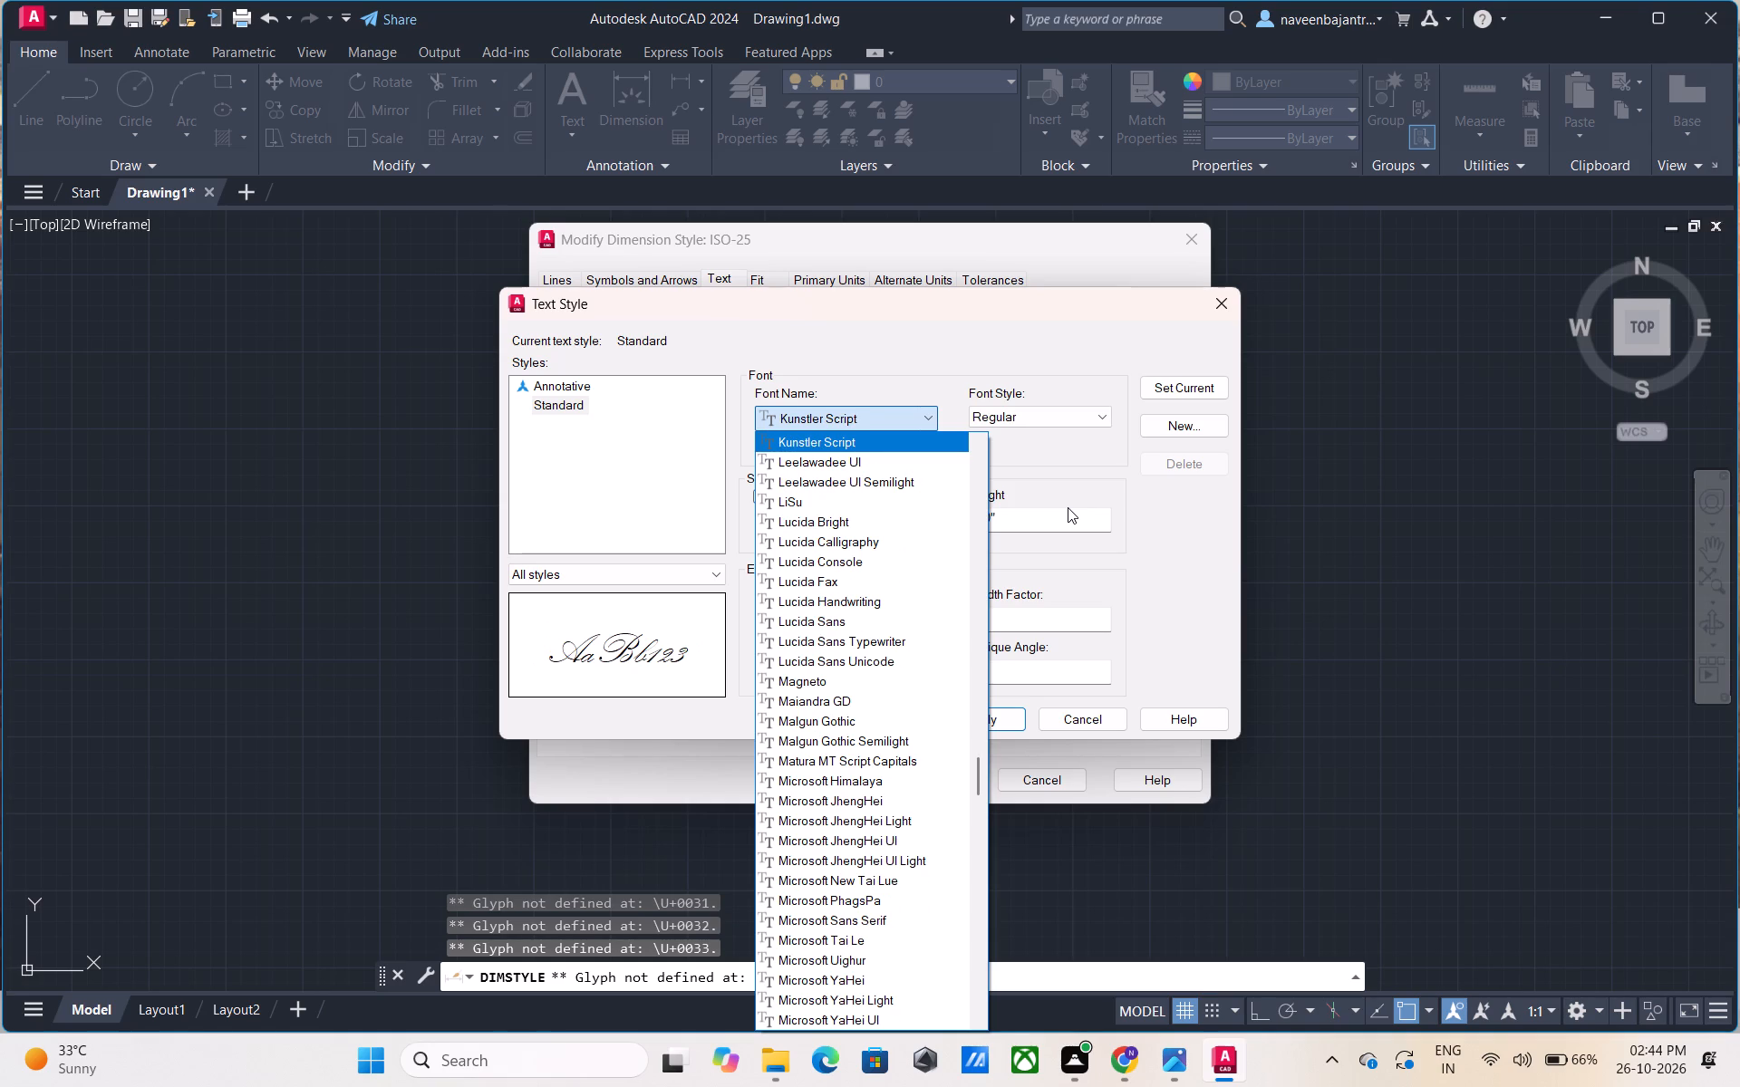
{"action": "key", "text": "Down"}
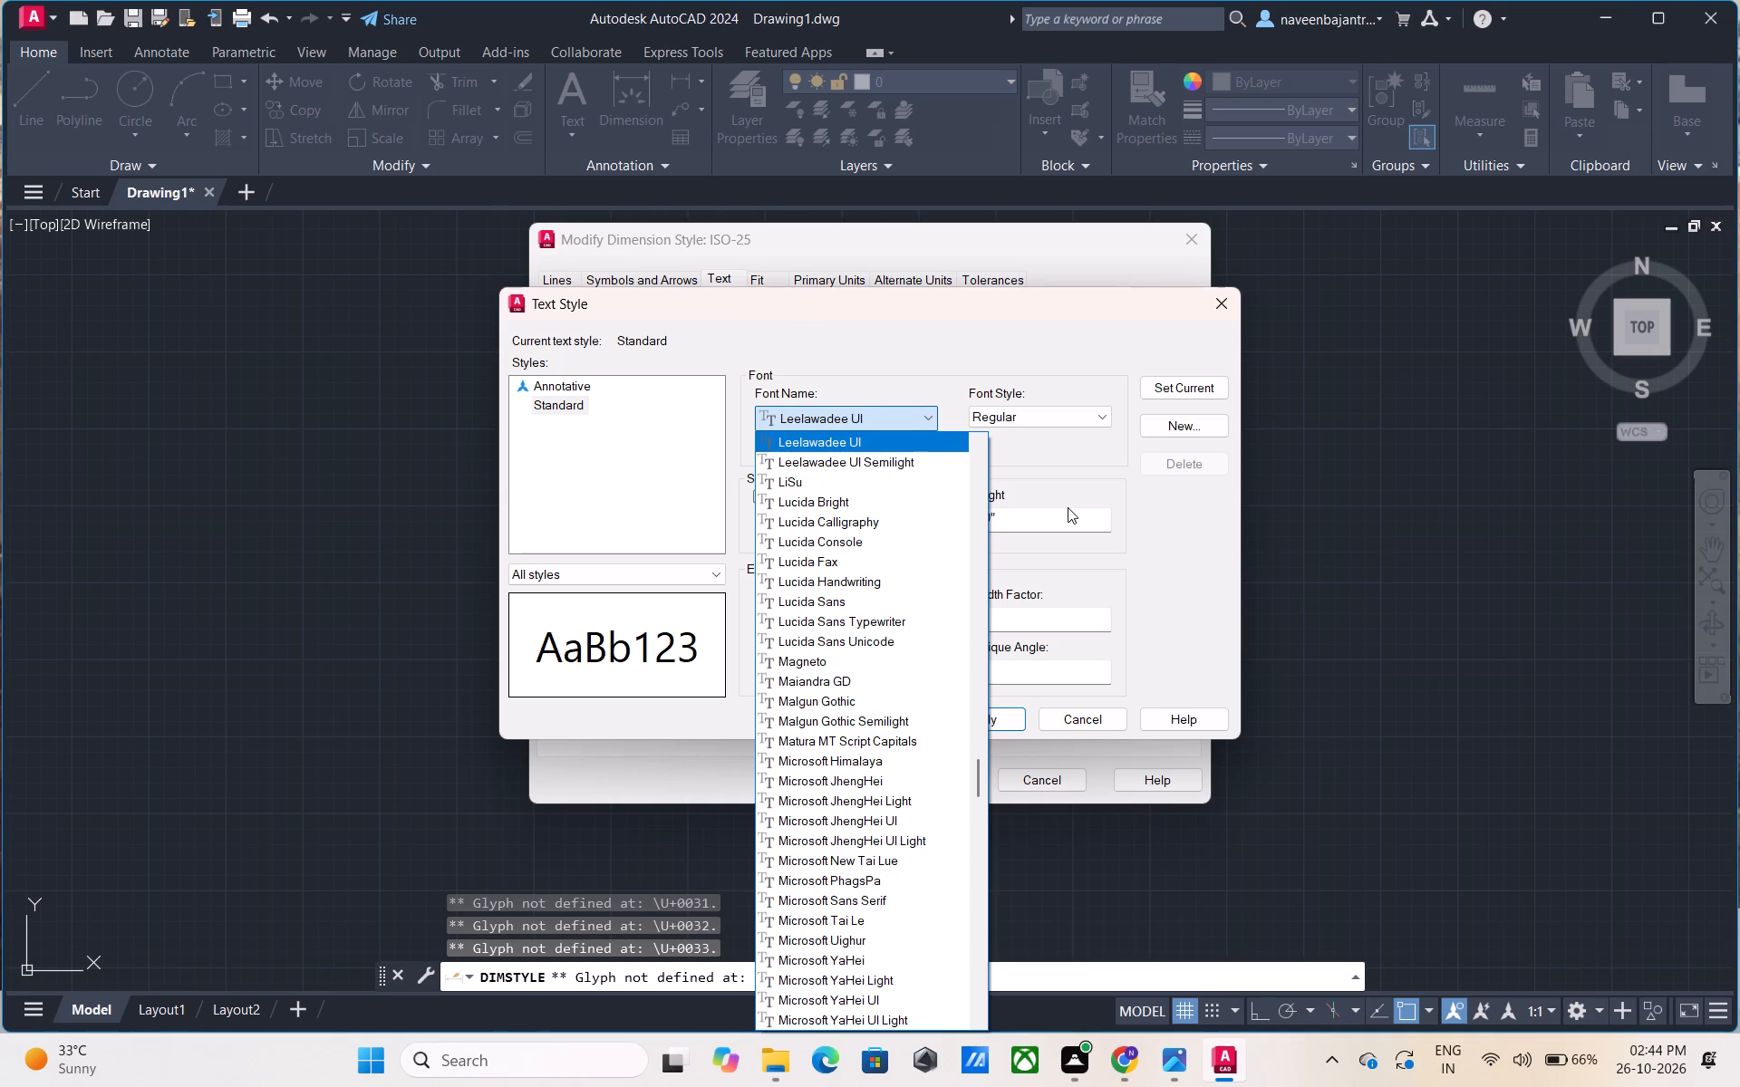
{"action": "key", "text": "Down"}
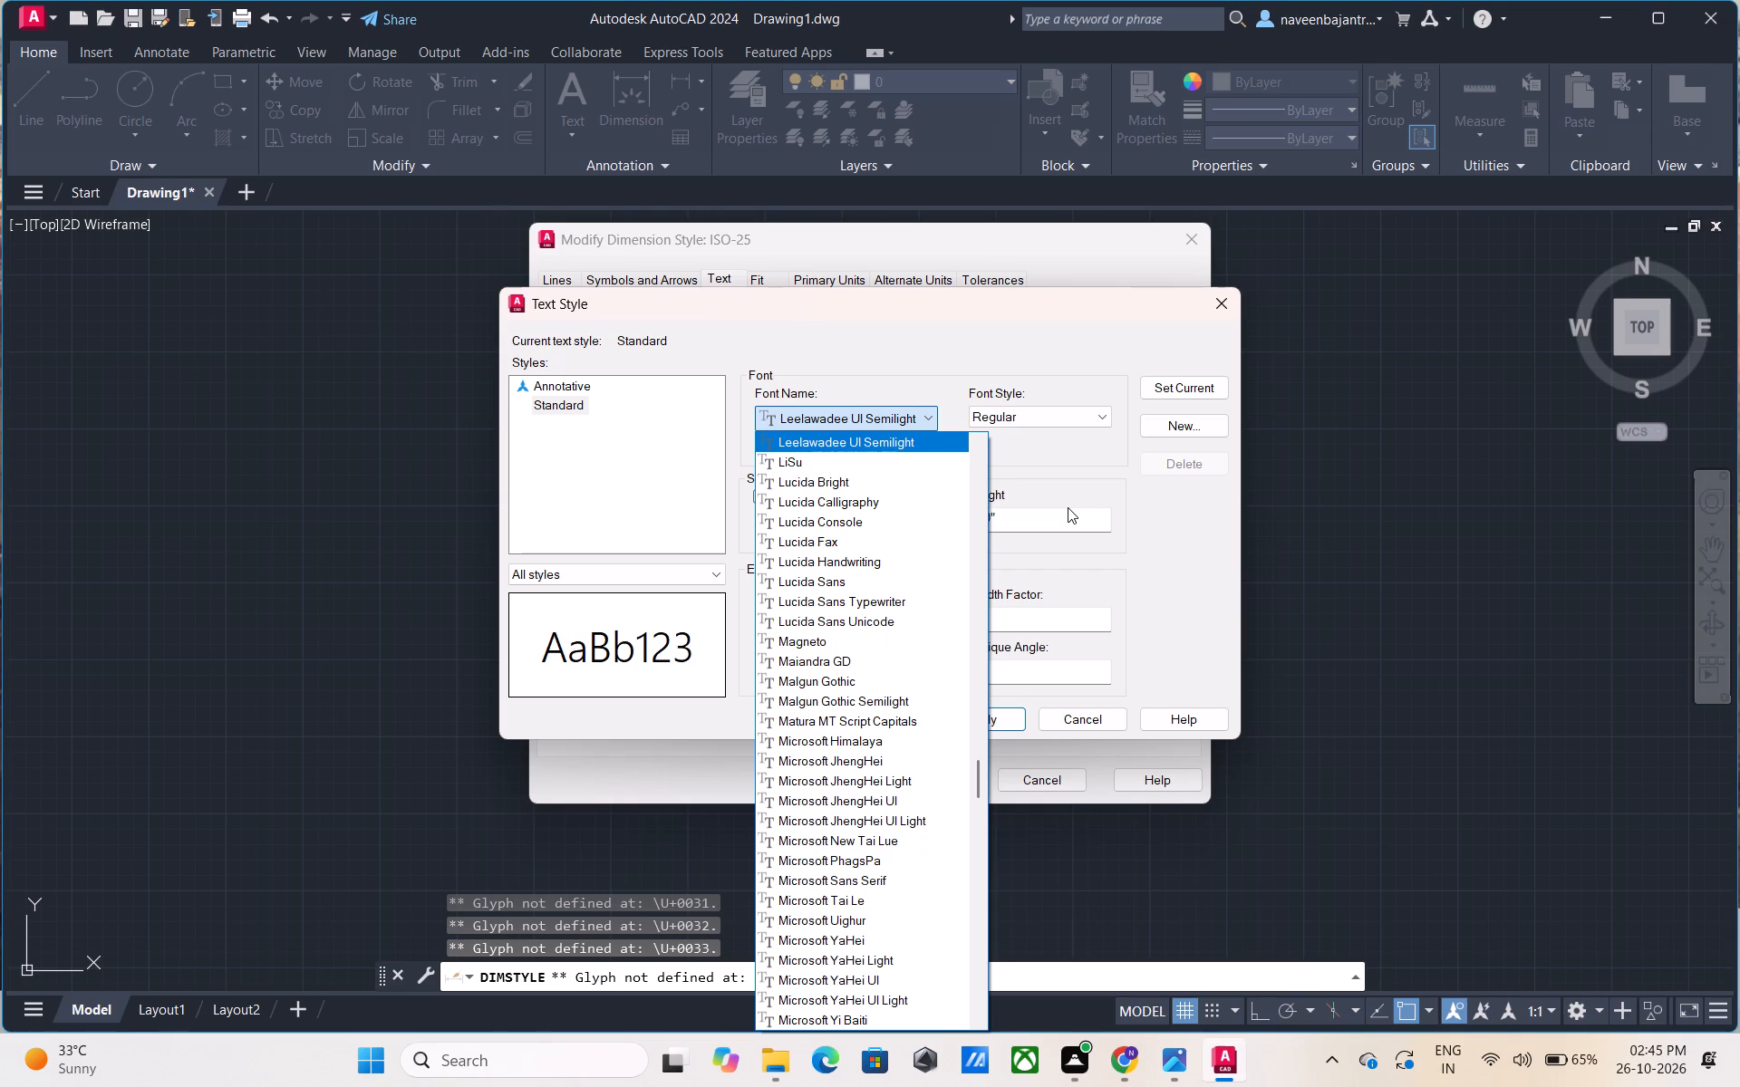
{"action": "key", "text": "Down"}
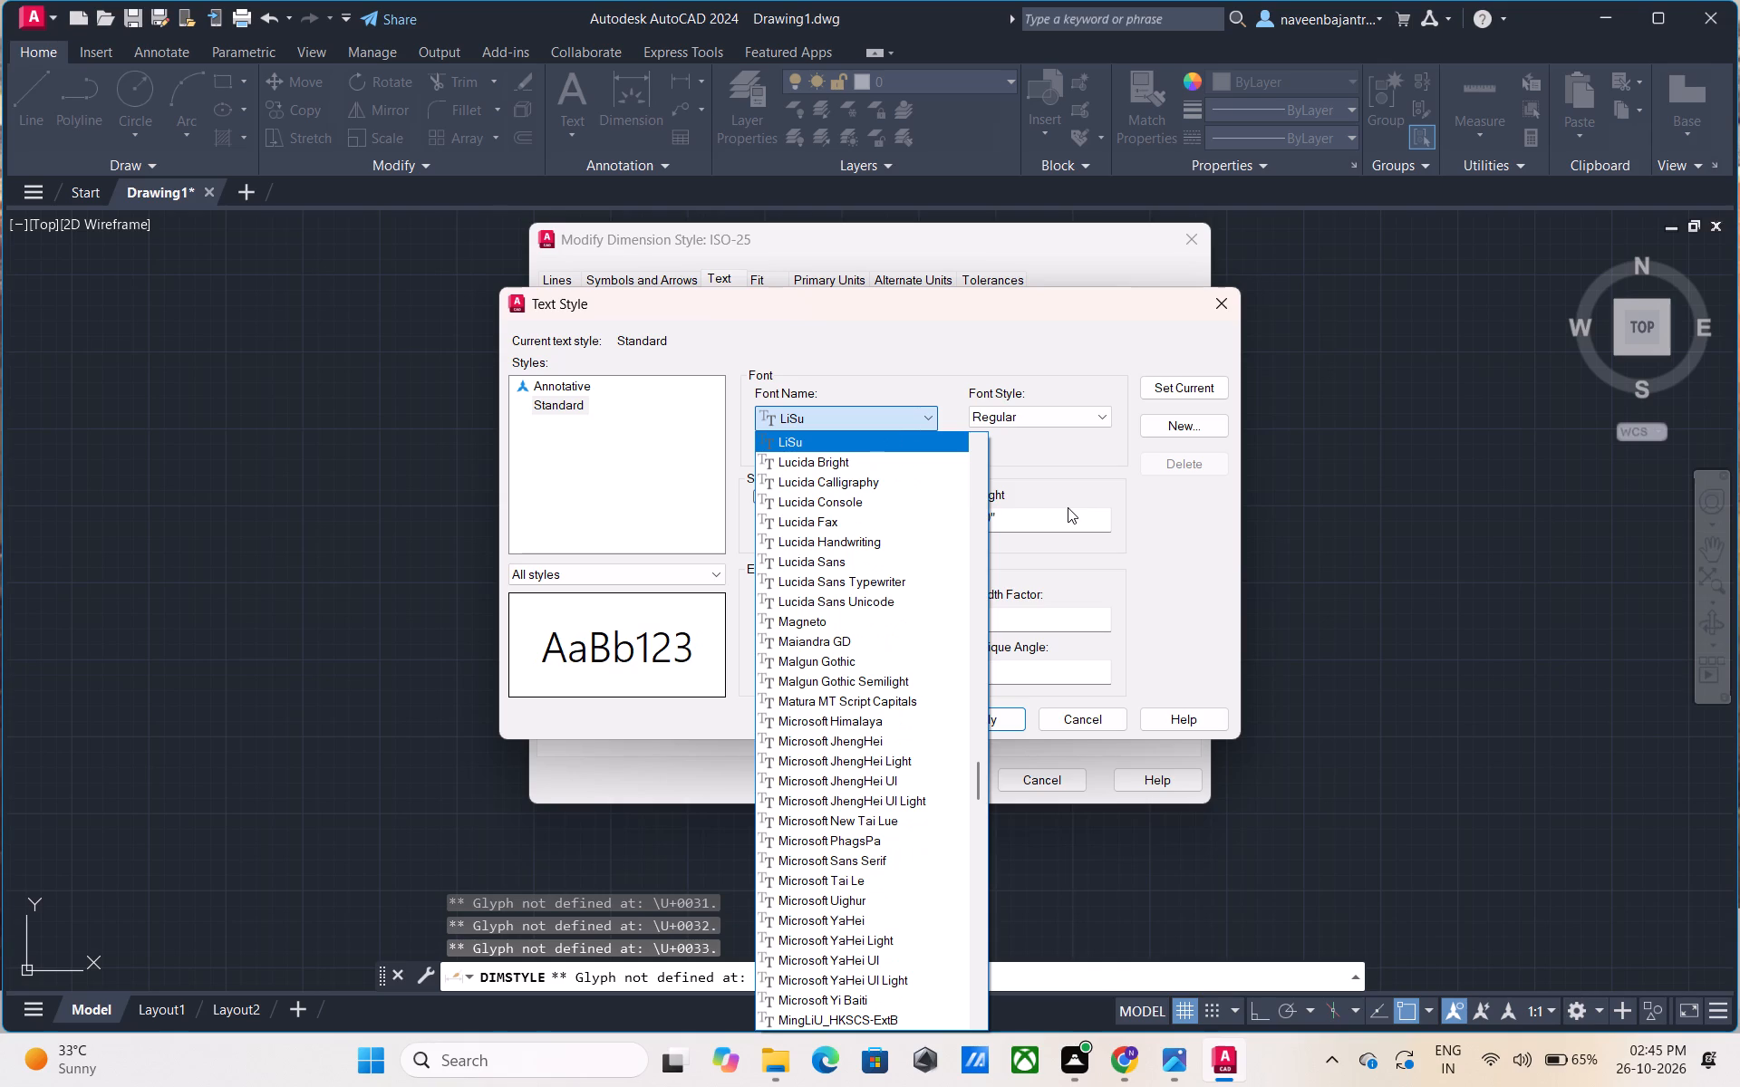
Preview fonts for the Standard text style one by one, going forward from Lucida Bright to Matura MT Script Capitals.
{"action": "key", "text": "Down"}
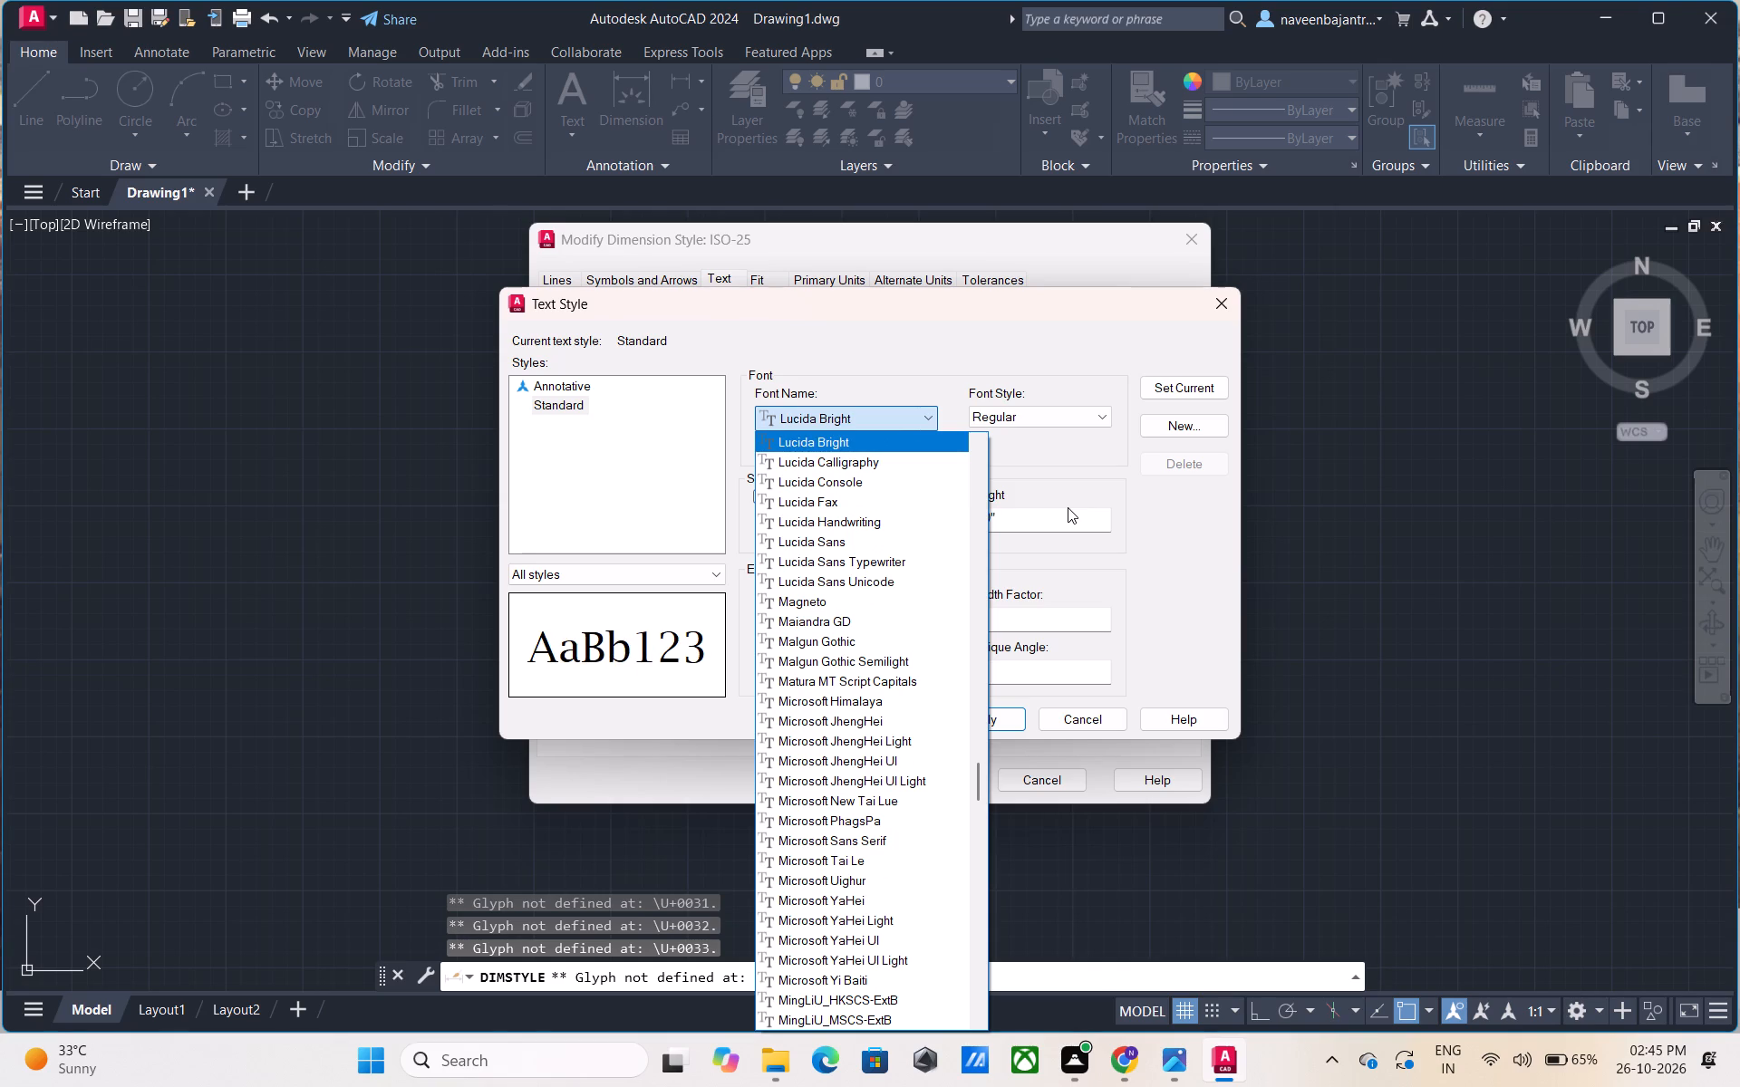
{"action": "key", "text": "Down"}
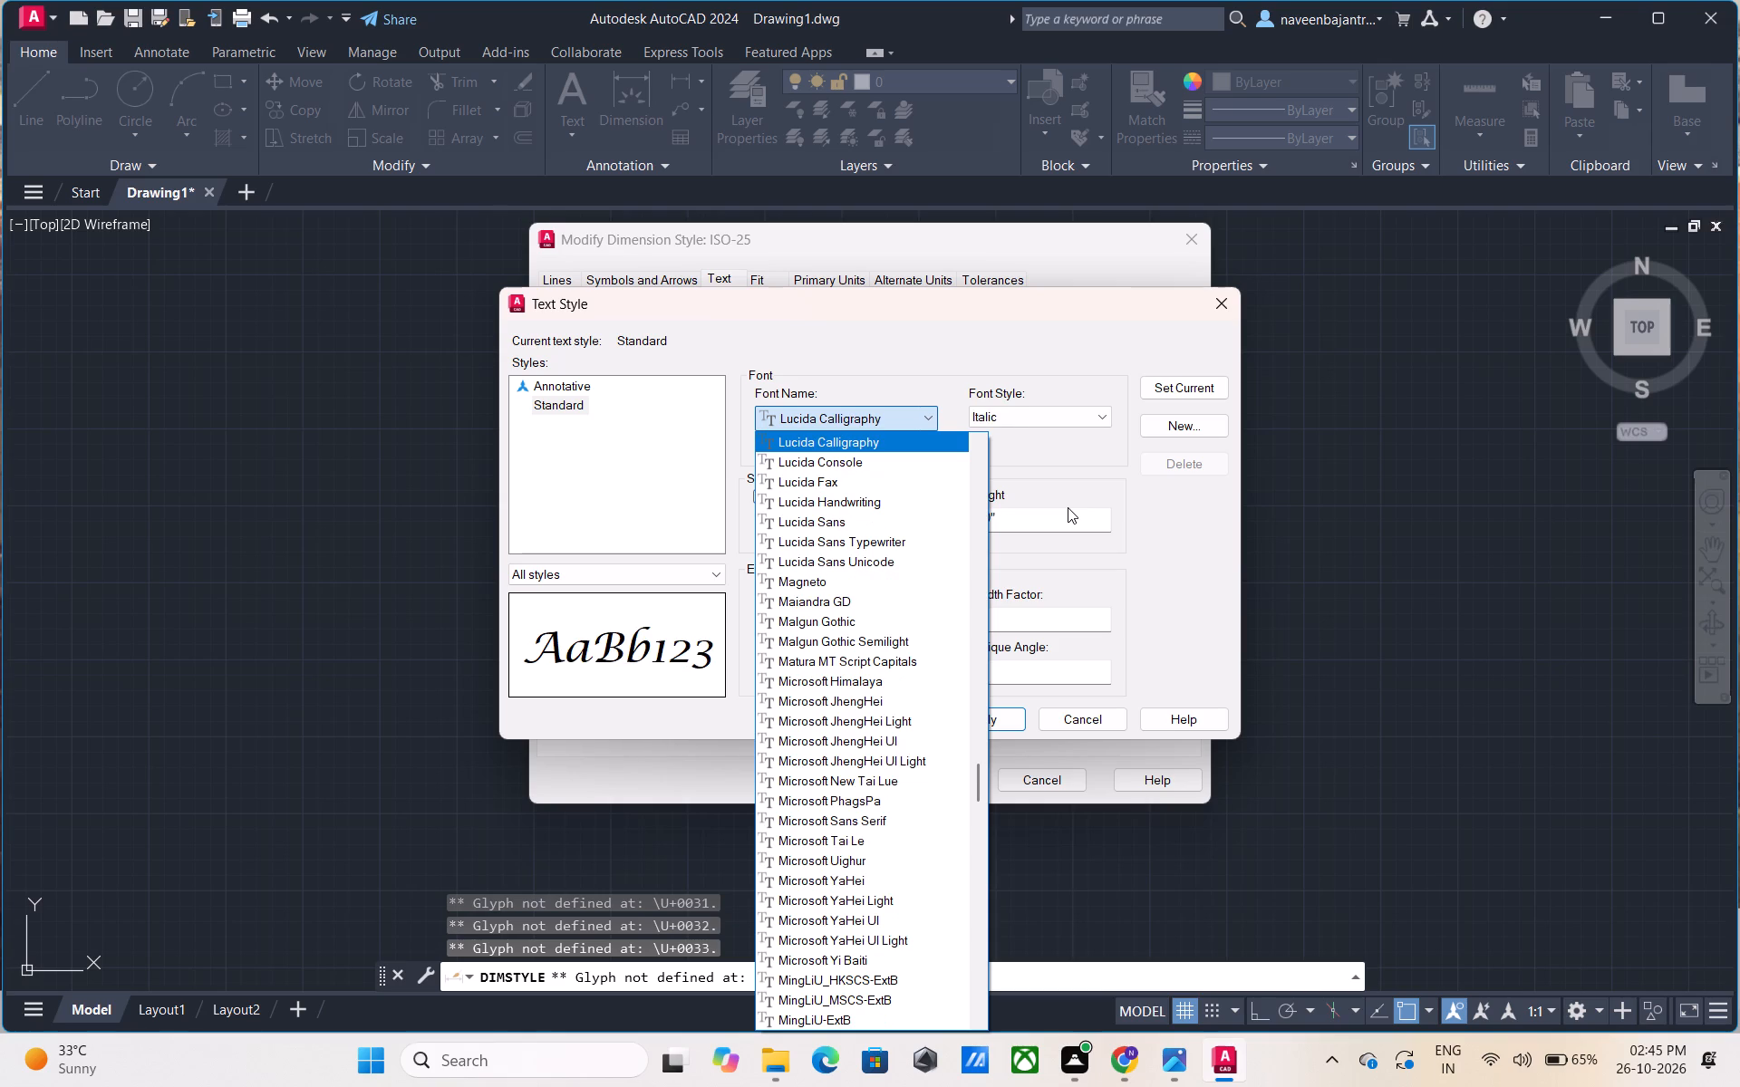
{"action": "key", "text": "Down"}
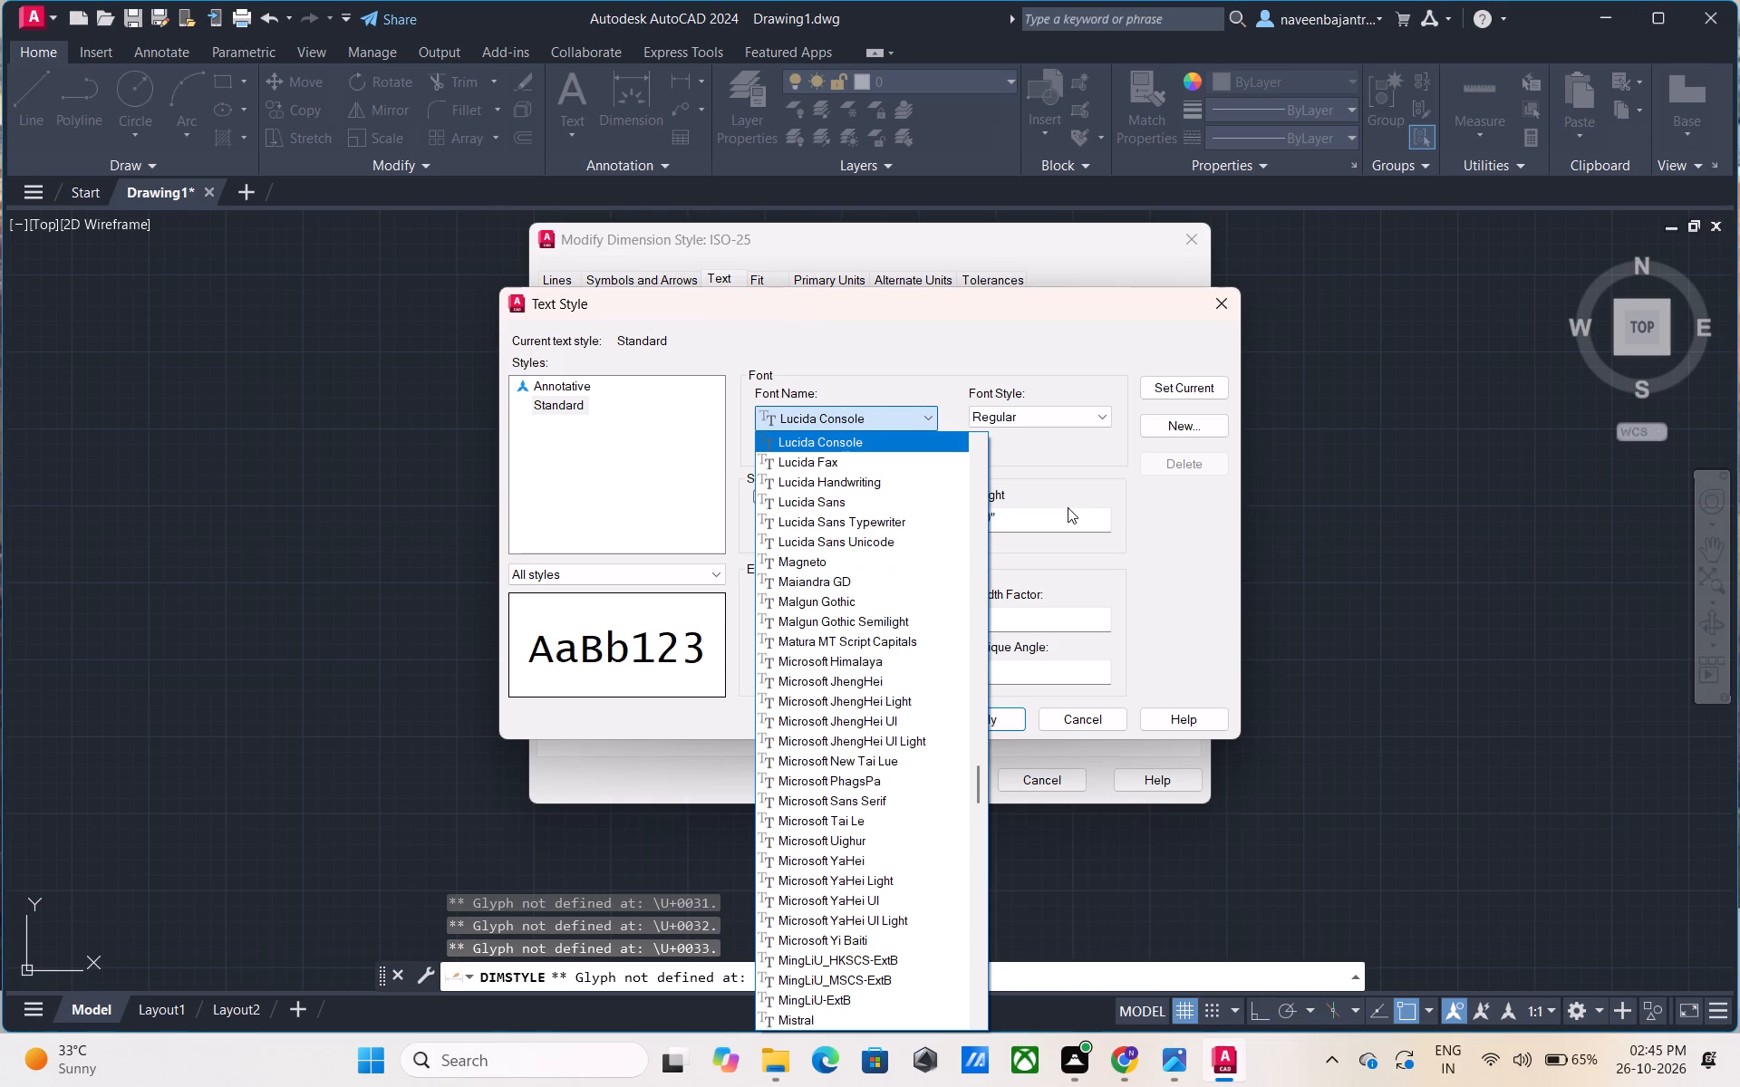
{"action": "key", "text": "Down"}
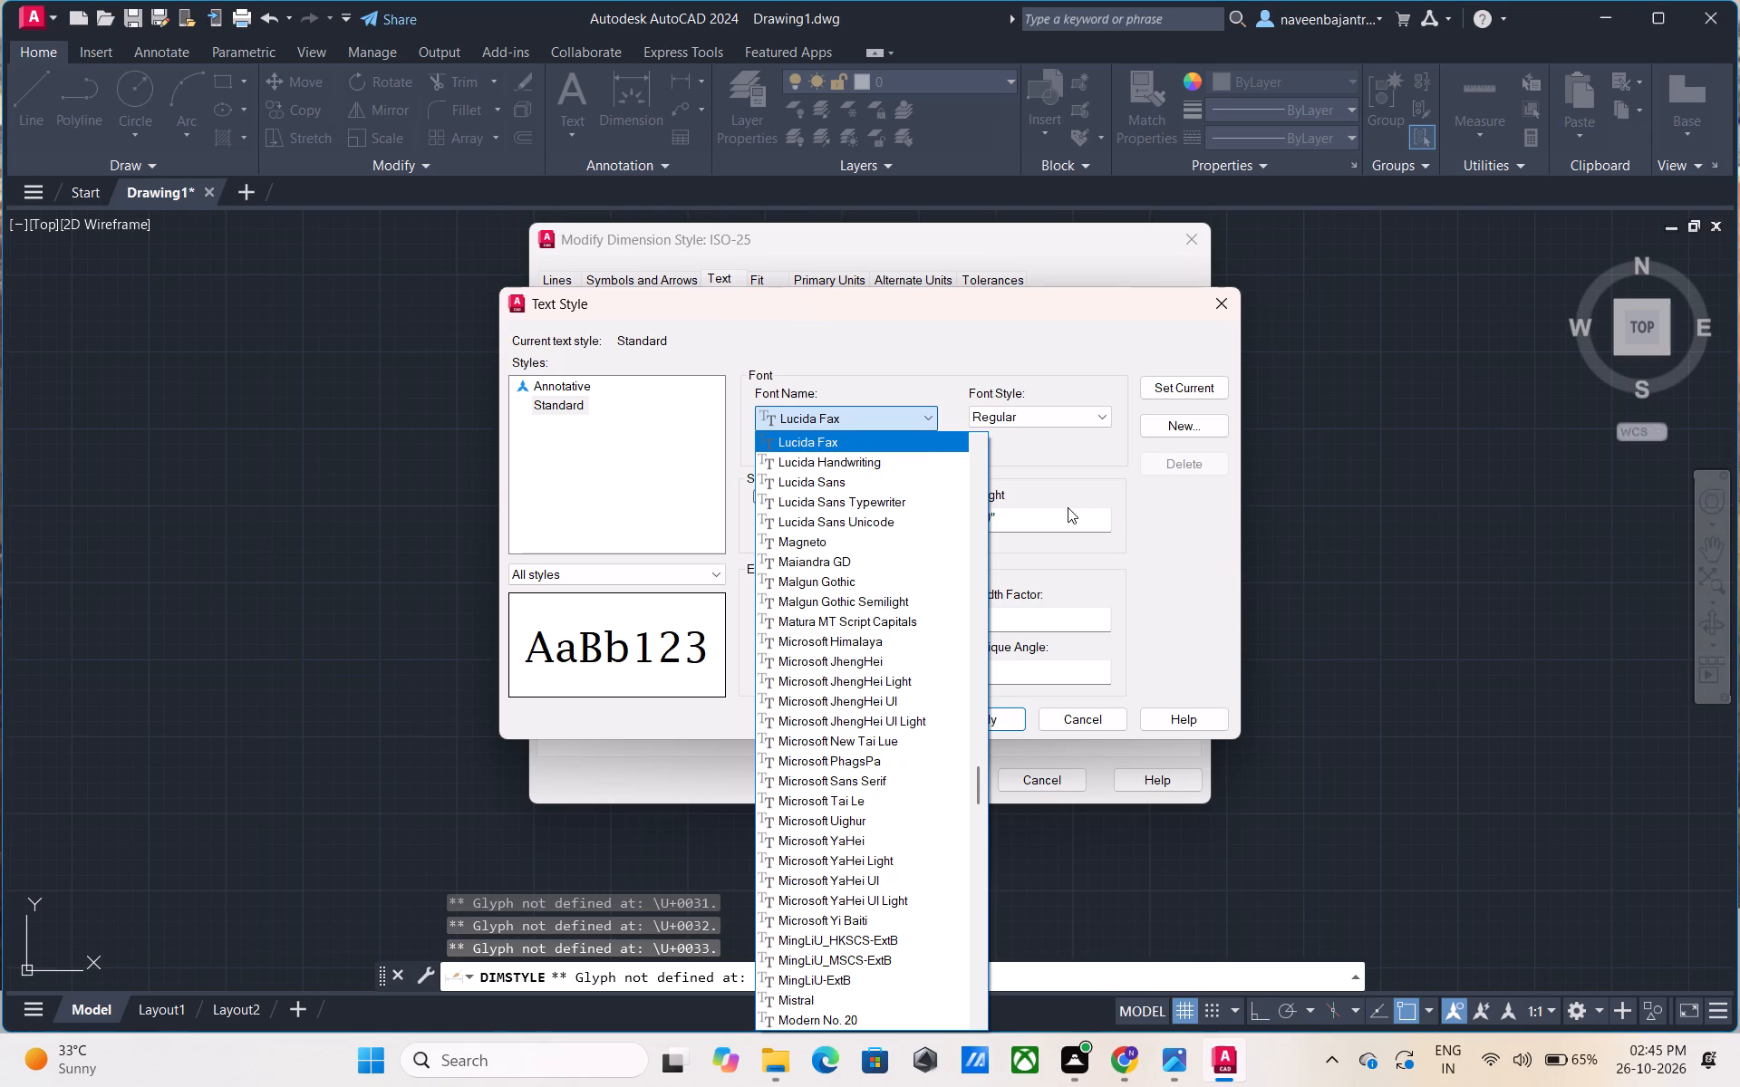
{"action": "key", "text": "Down"}
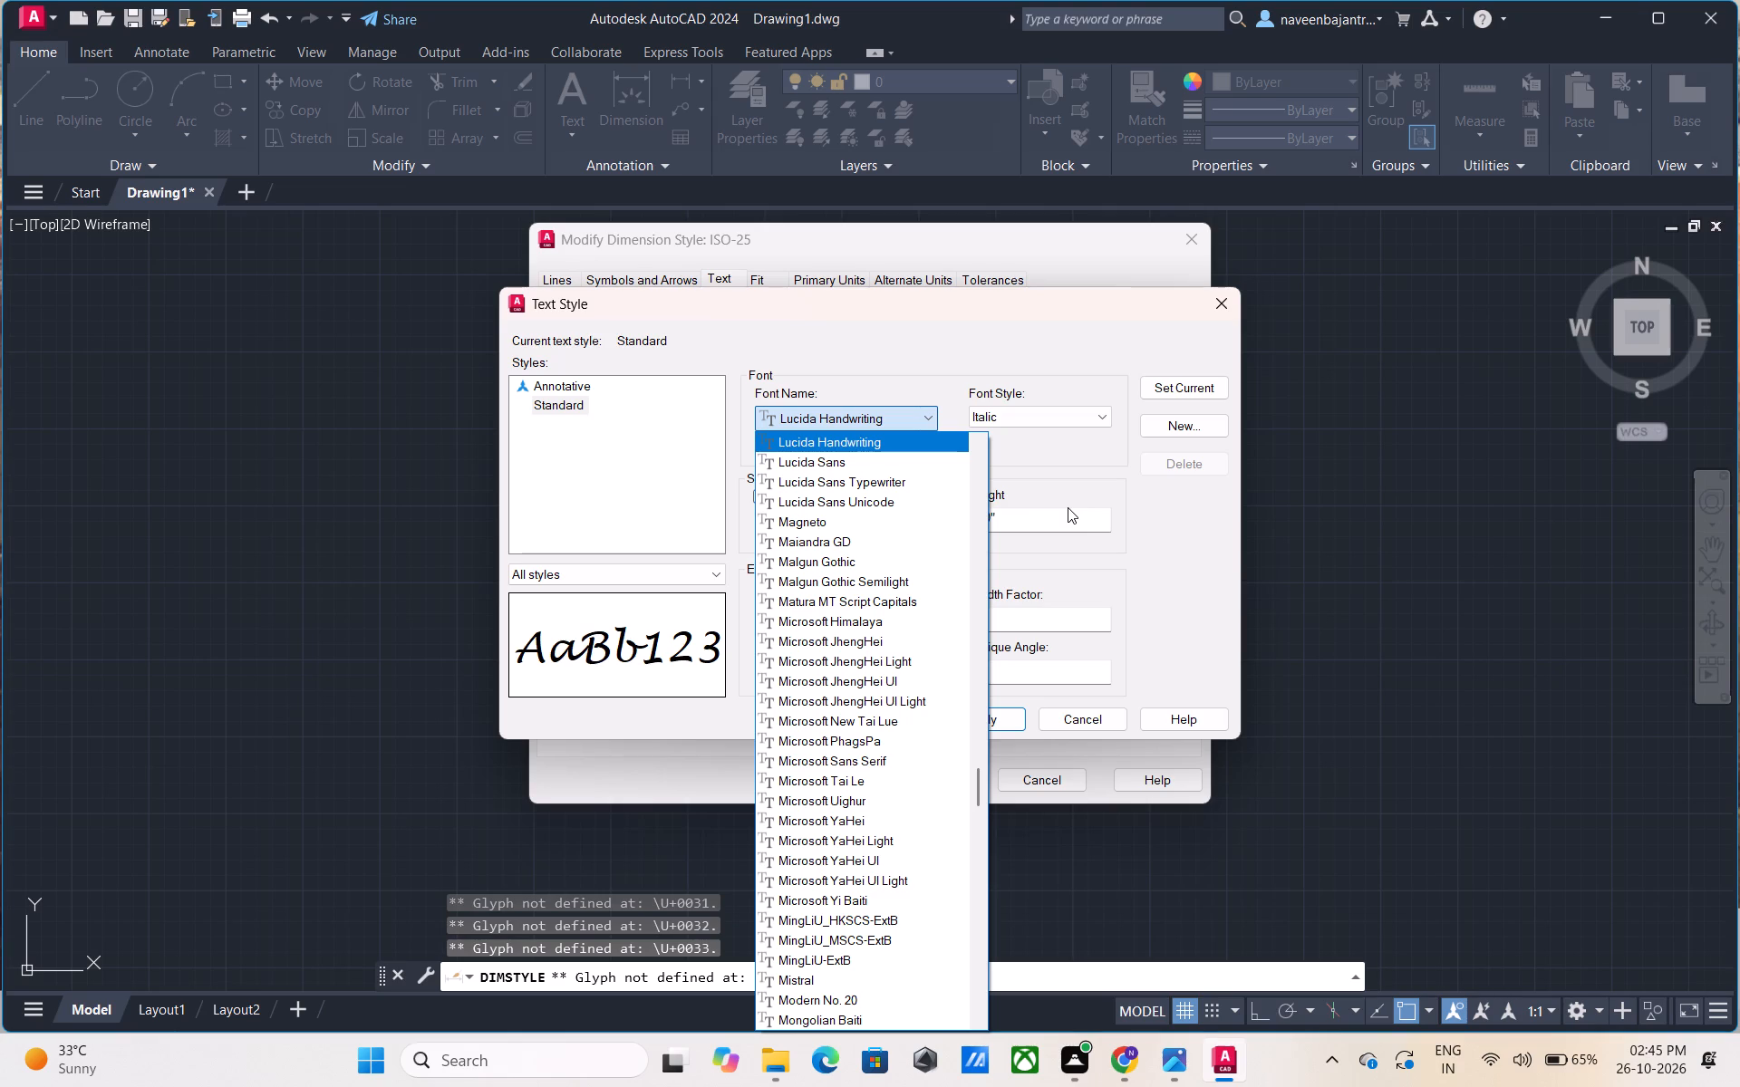
{"action": "key", "text": "Down"}
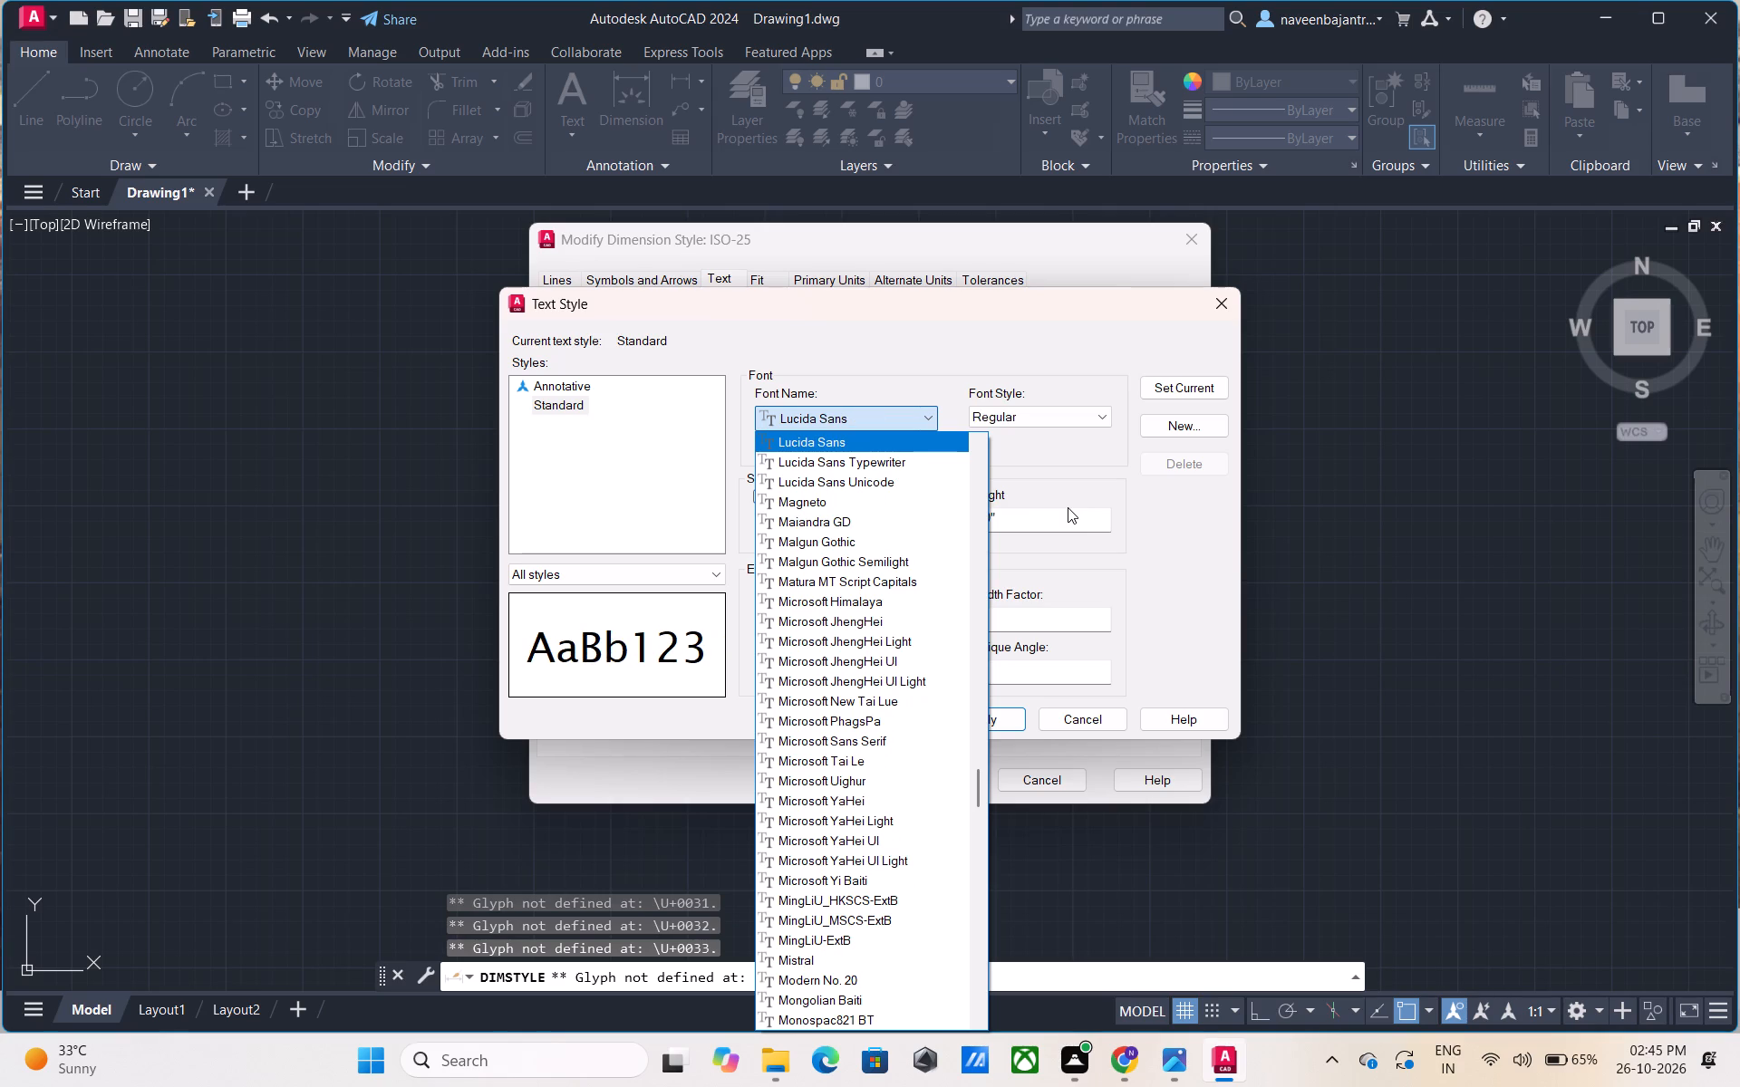
{"action": "key", "text": "Down"}
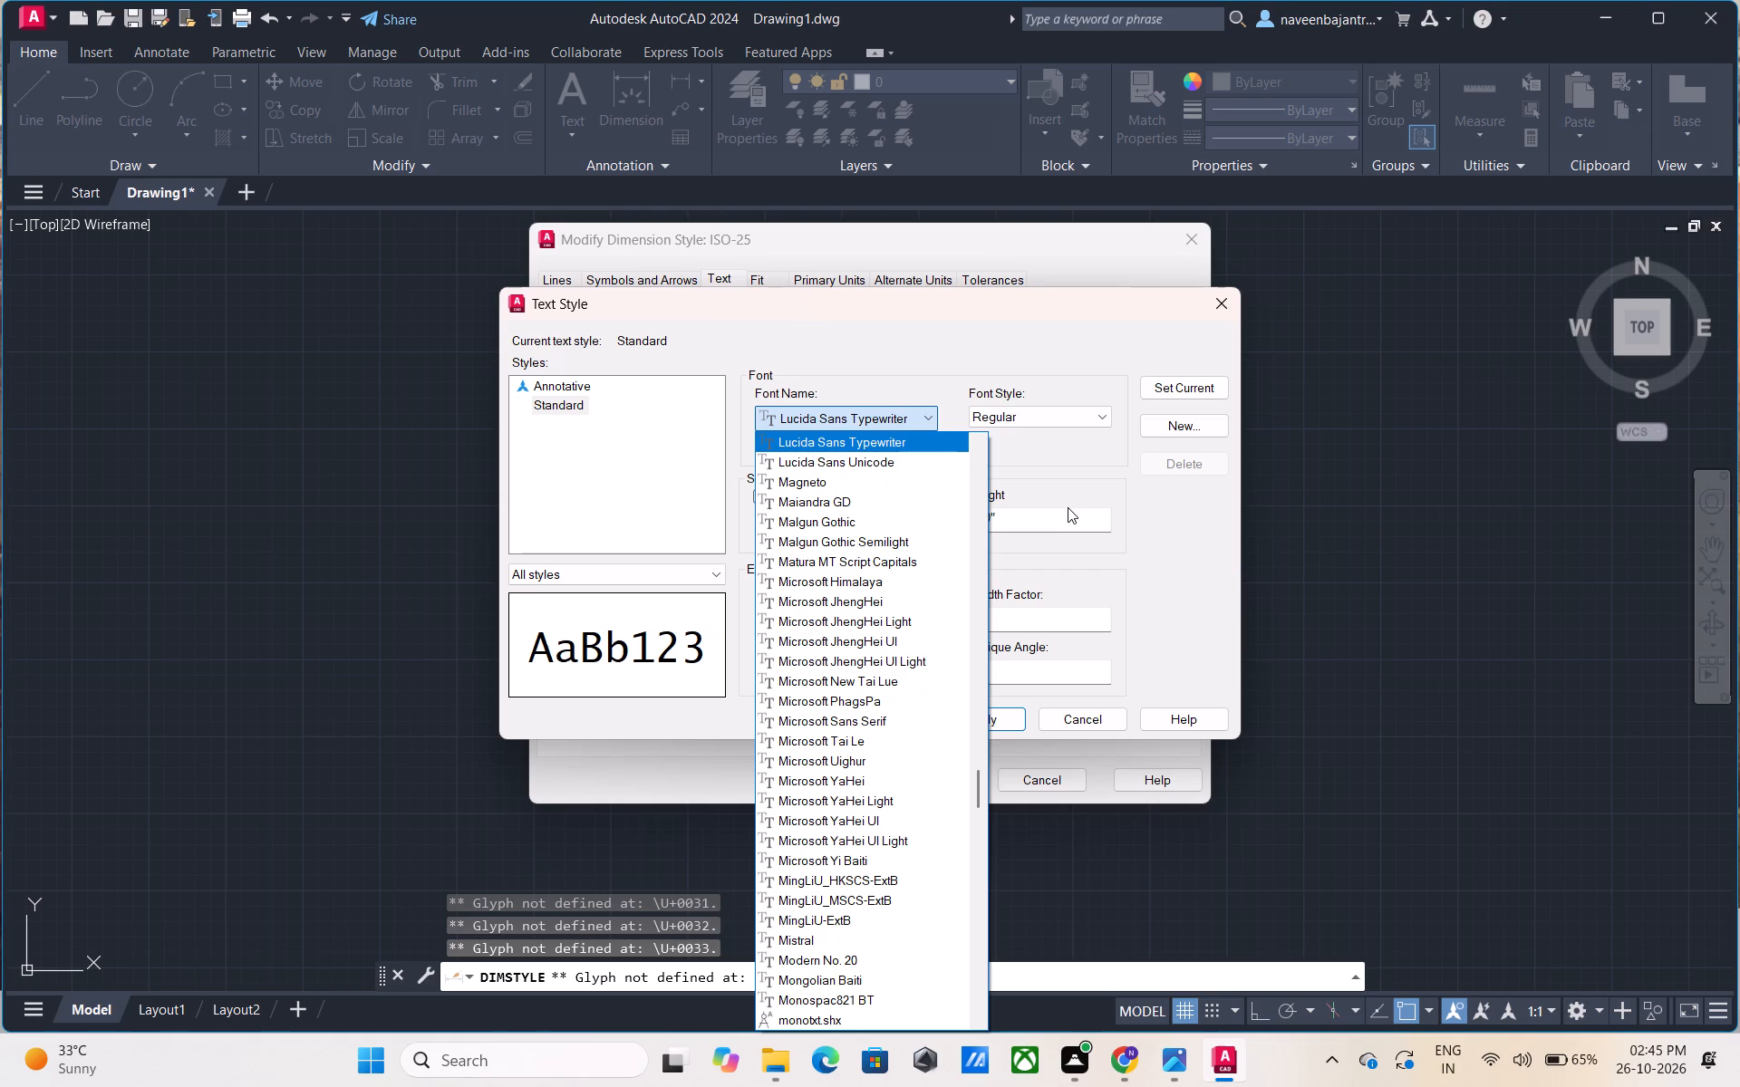
{"action": "key", "text": "Down"}
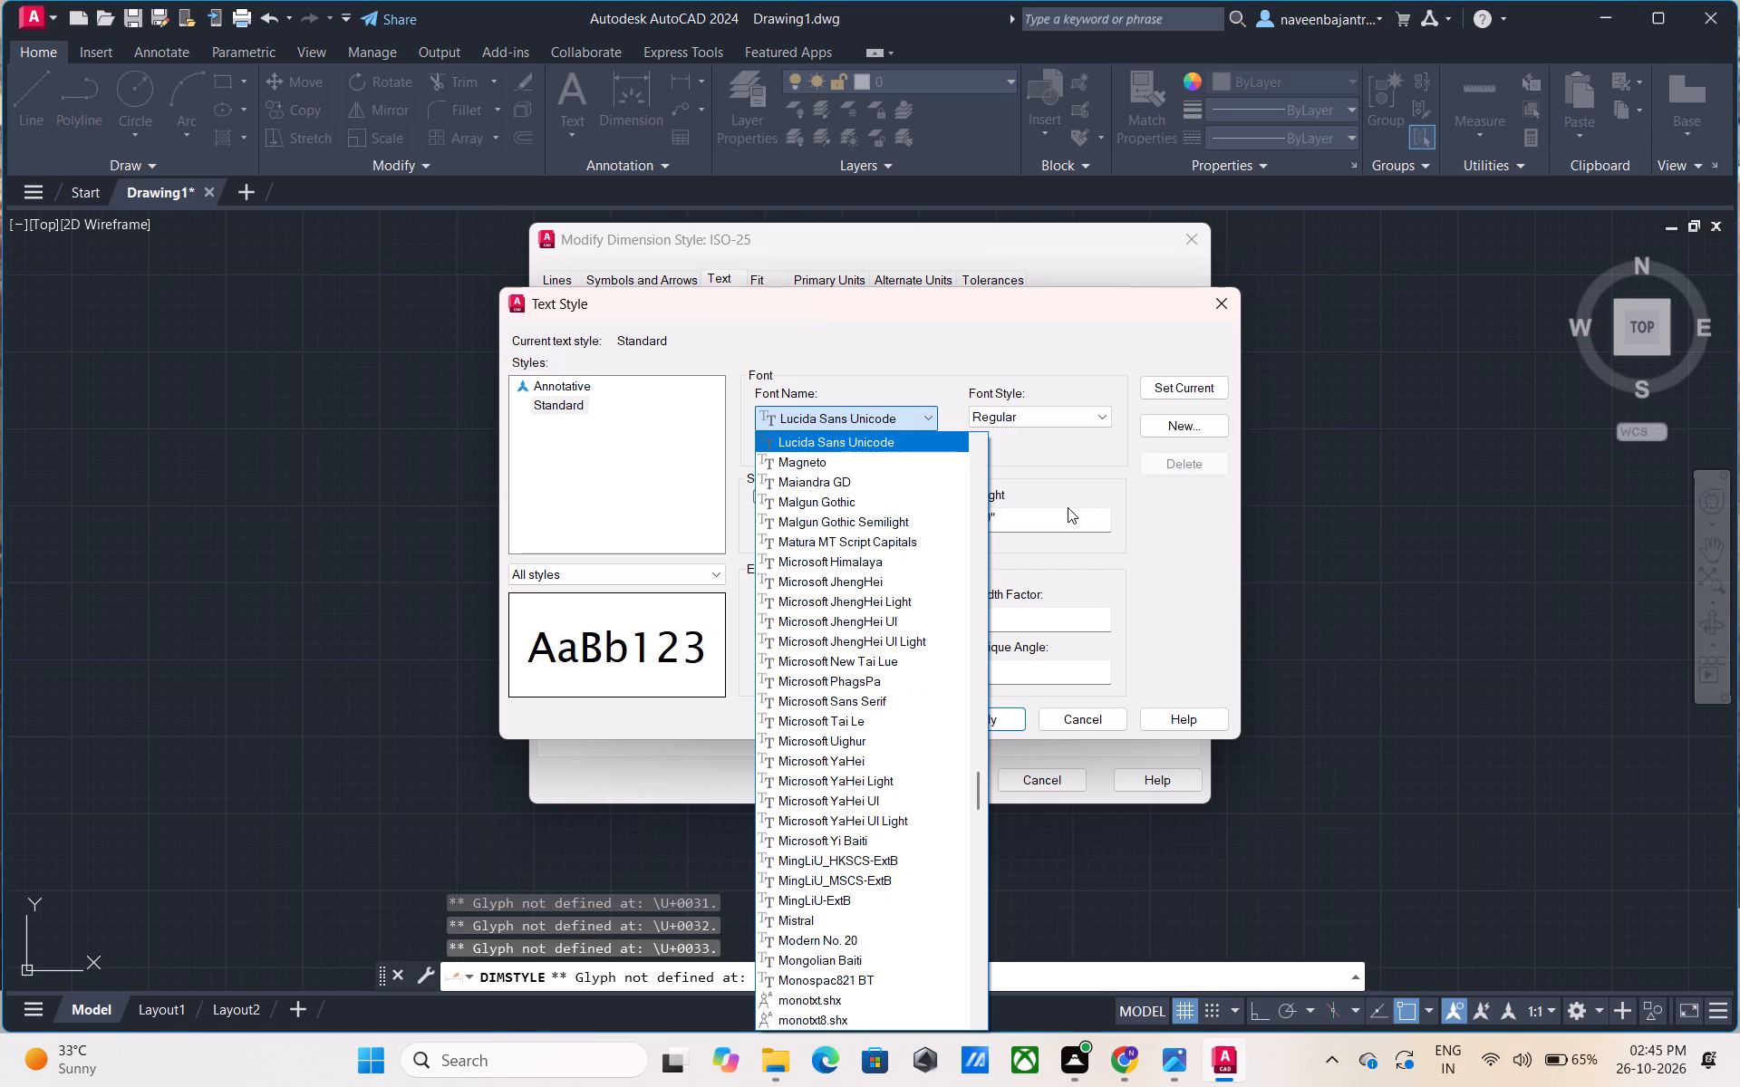
{"action": "key", "text": "Down"}
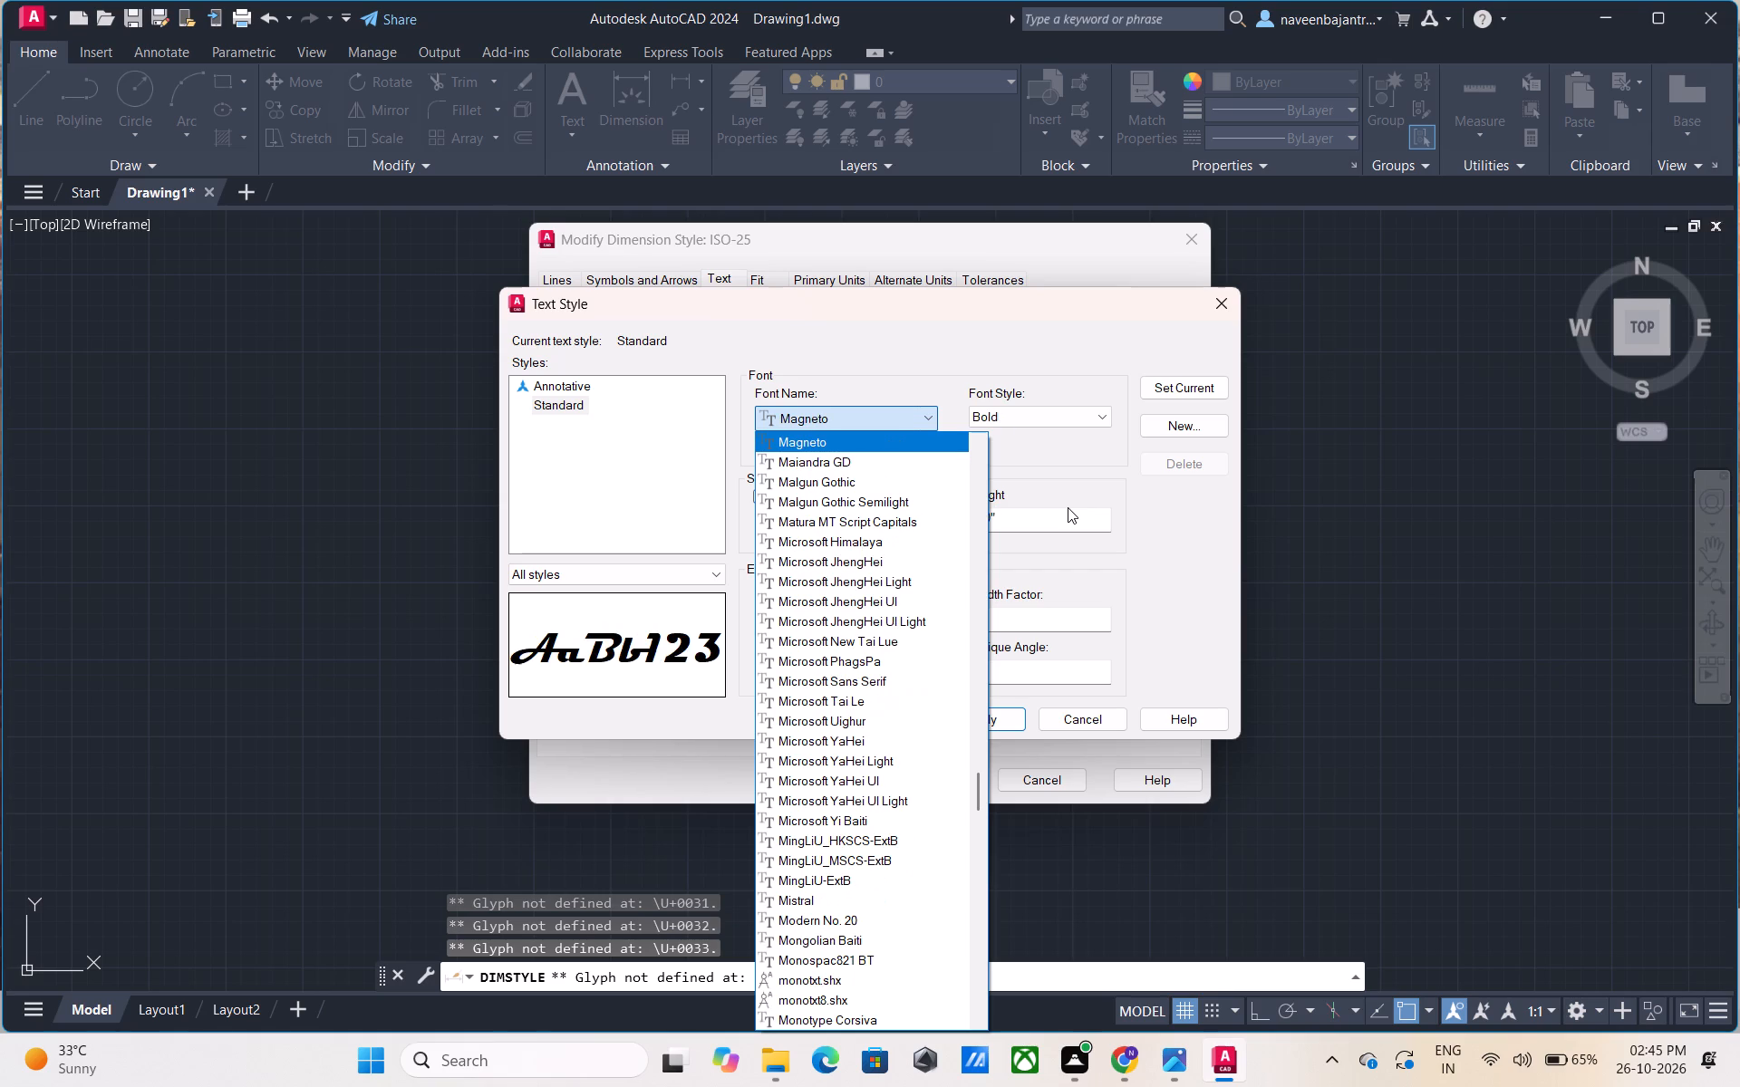
{"action": "key", "text": "Down"}
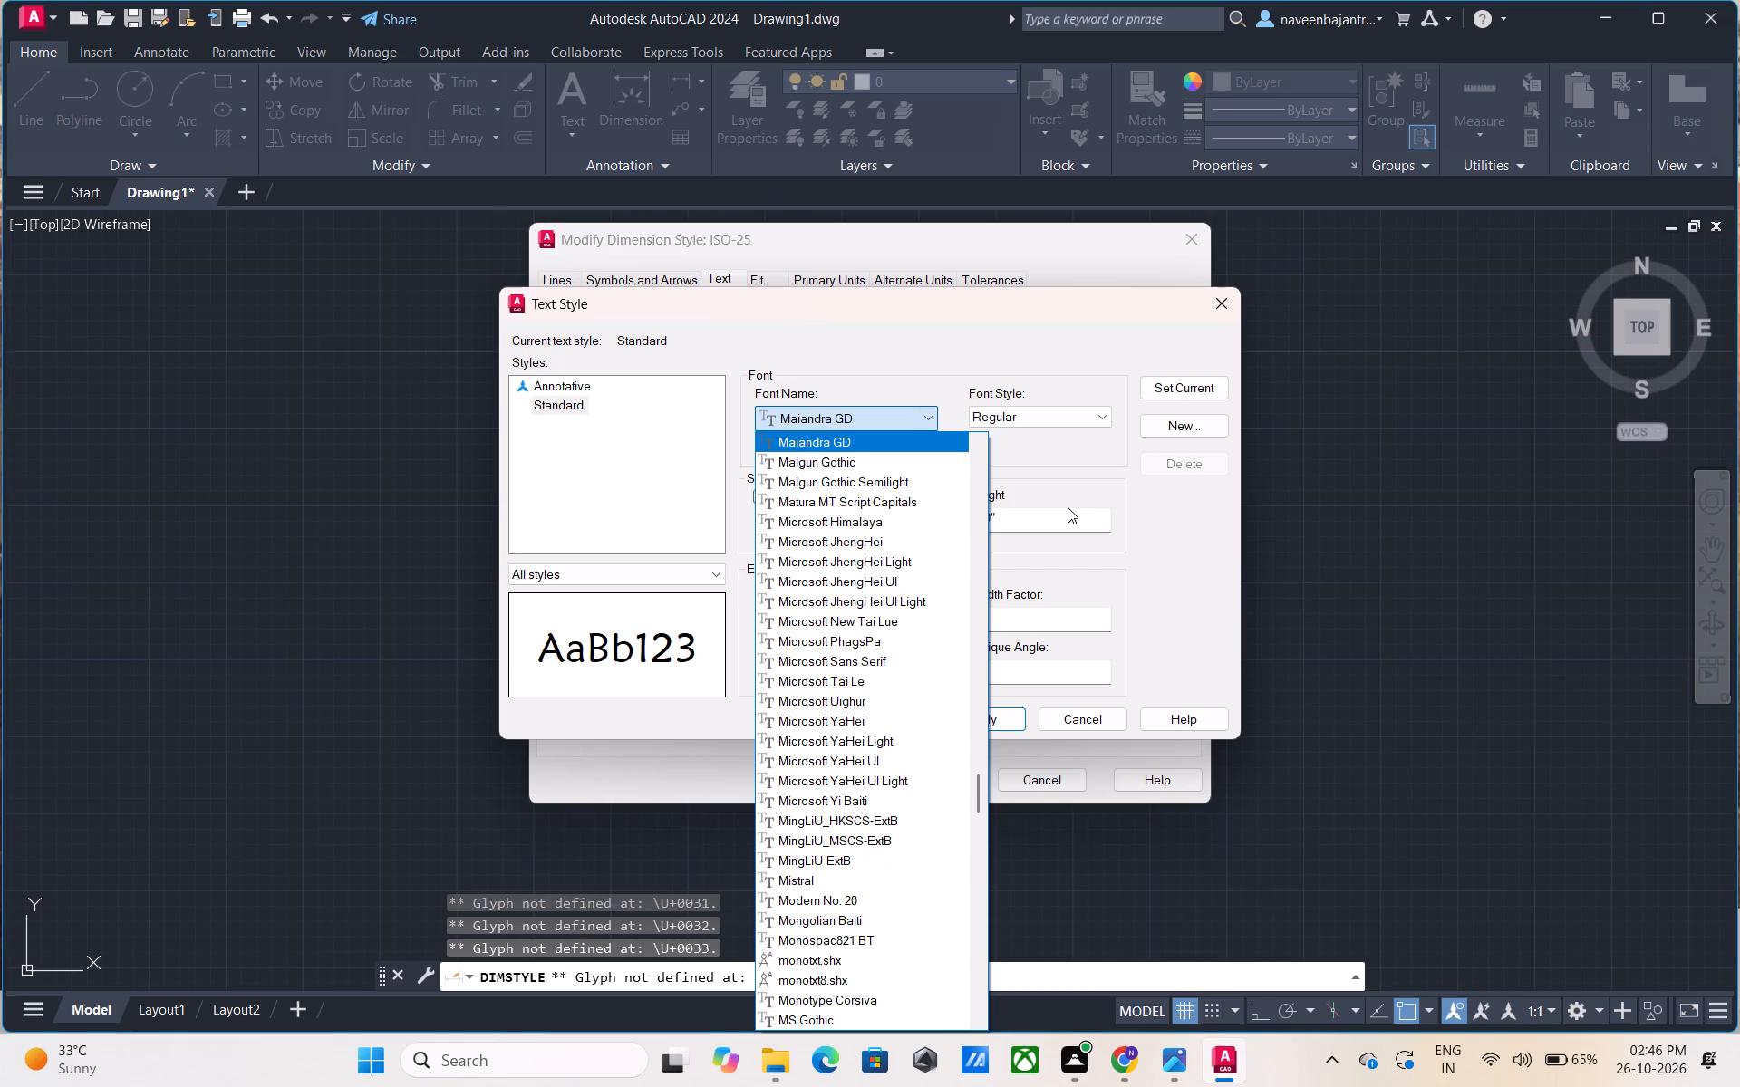
{"action": "key", "text": "Down"}
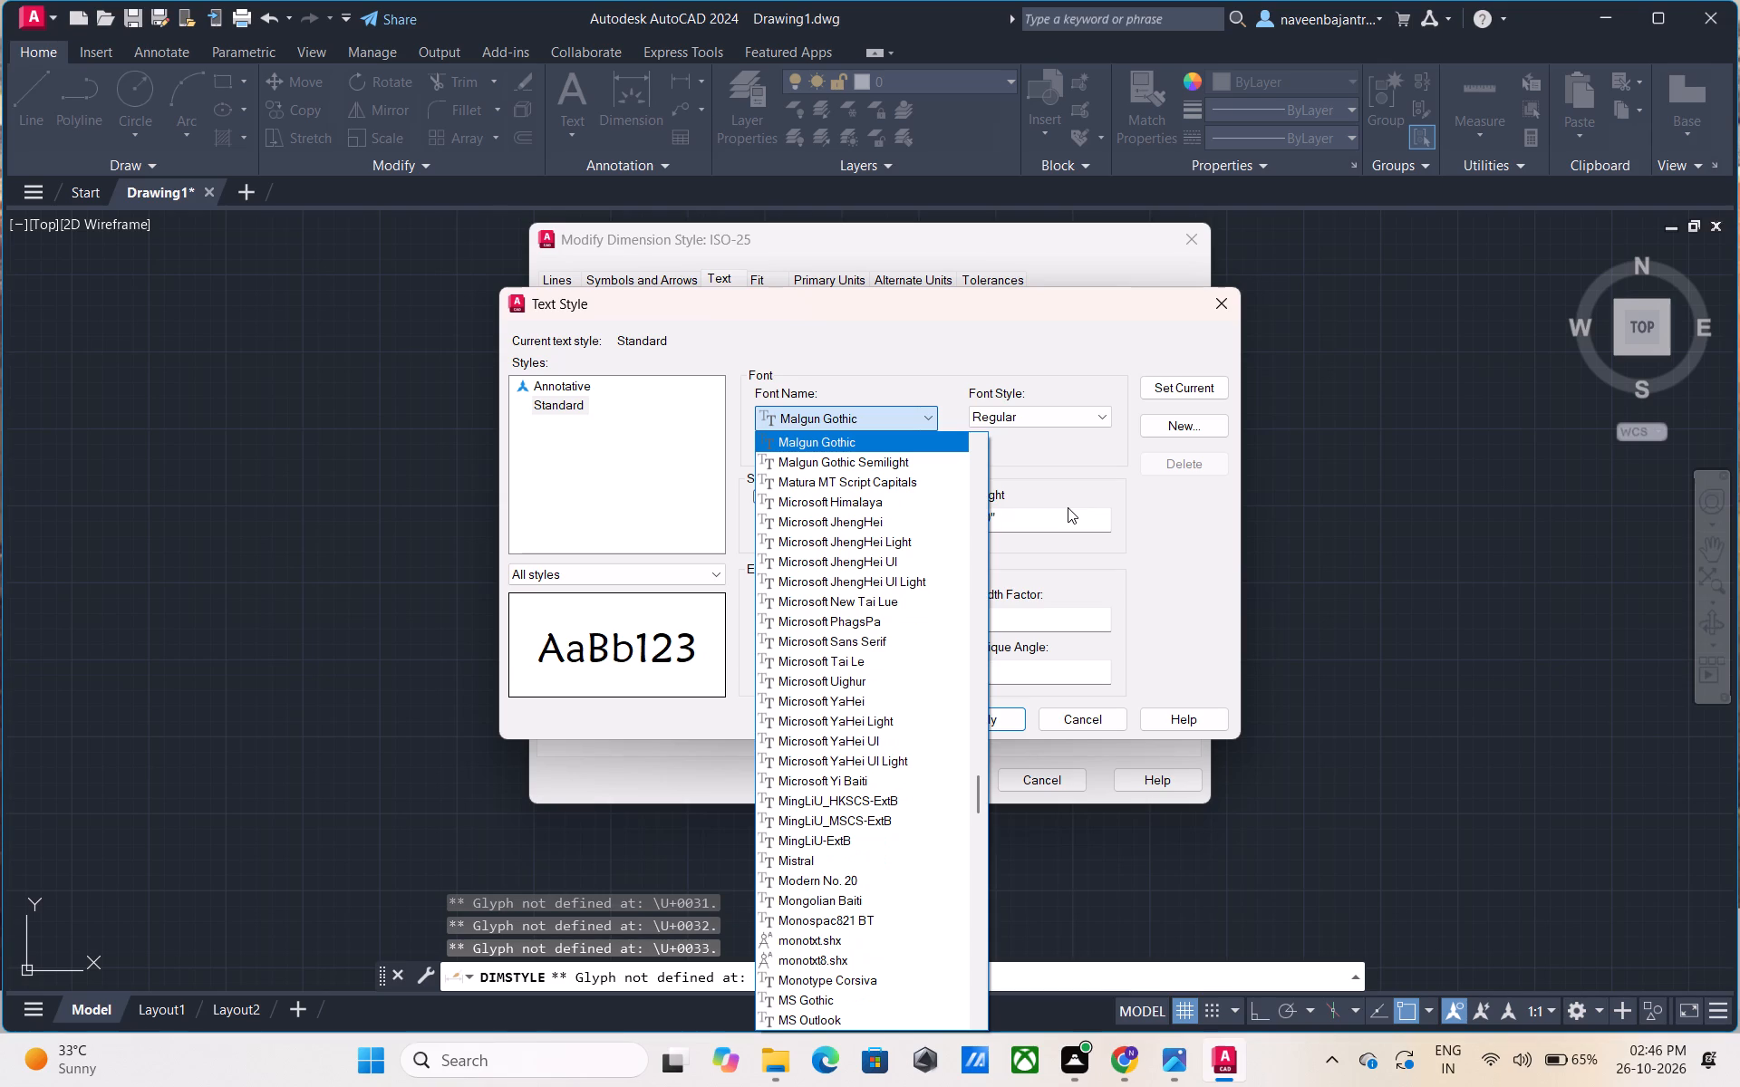
{"action": "key", "text": "Down"}
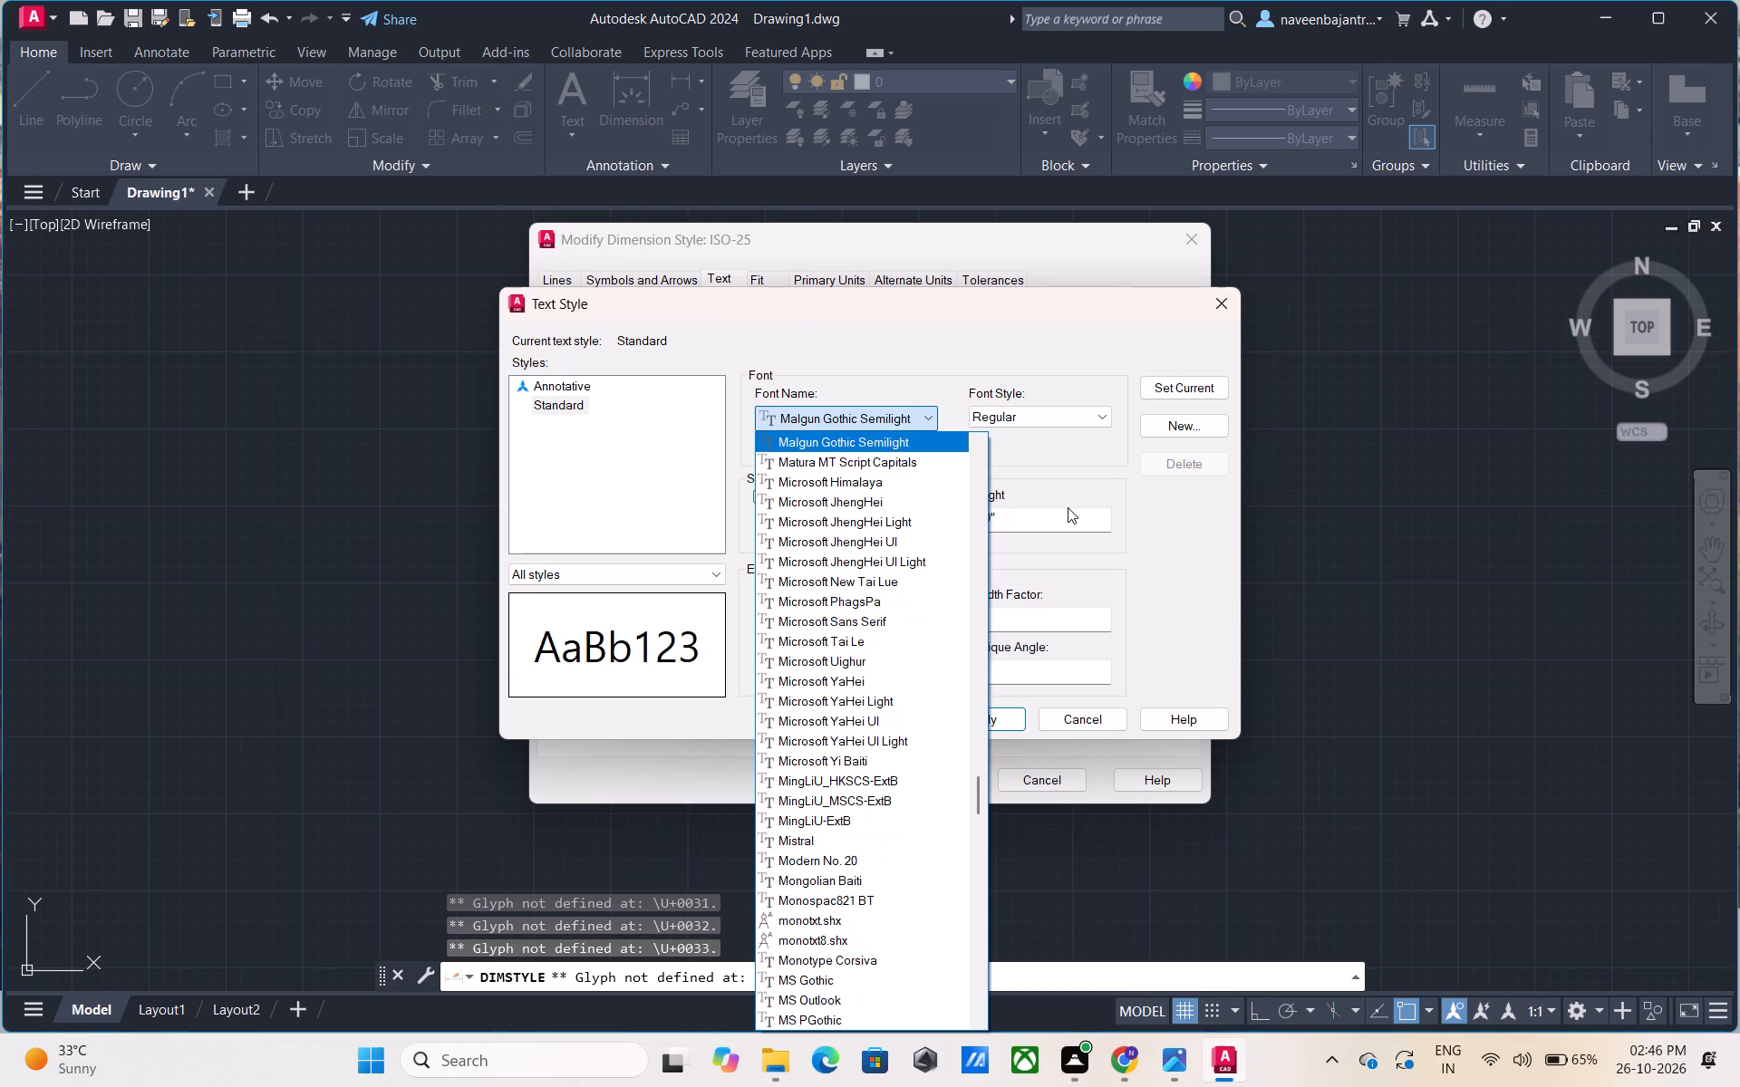
{"action": "key", "text": "Down"}
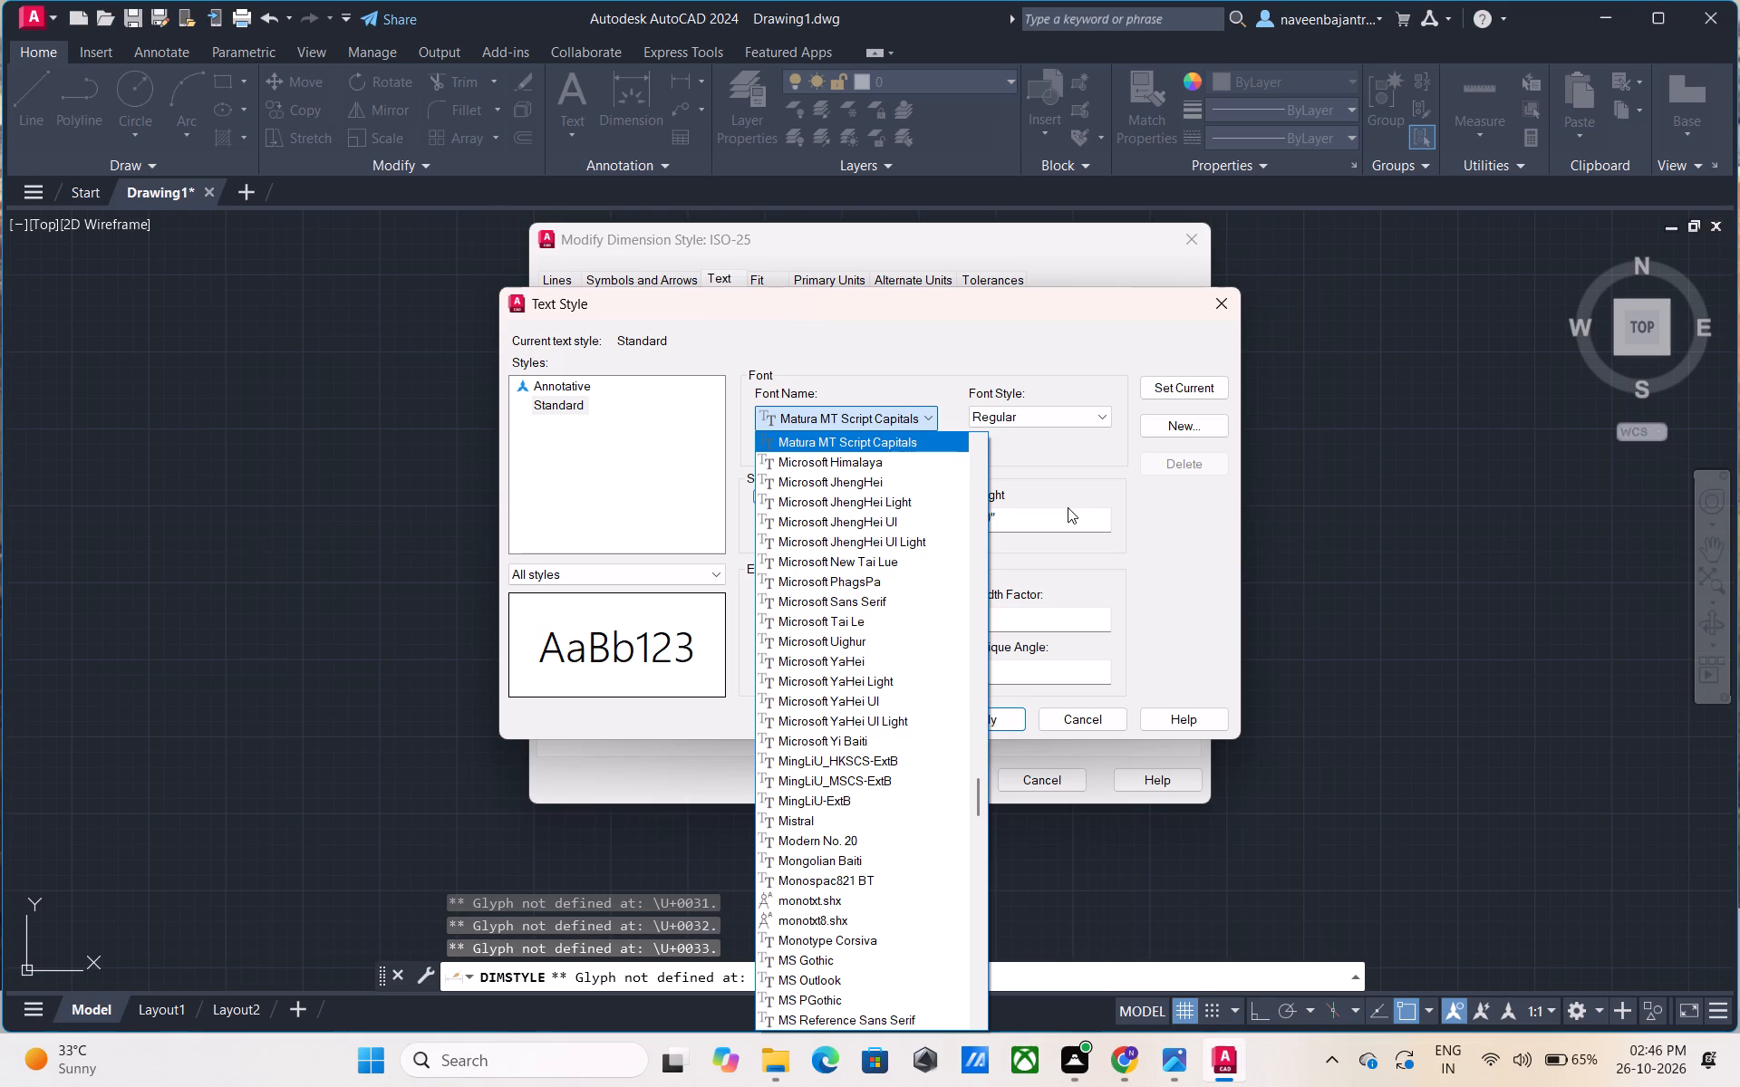
Preview fonts for the Standard text style one by one, going forward from Microsoft Himalaya to Microsoft Yi Baiti.
{"action": "key", "text": "Down"}
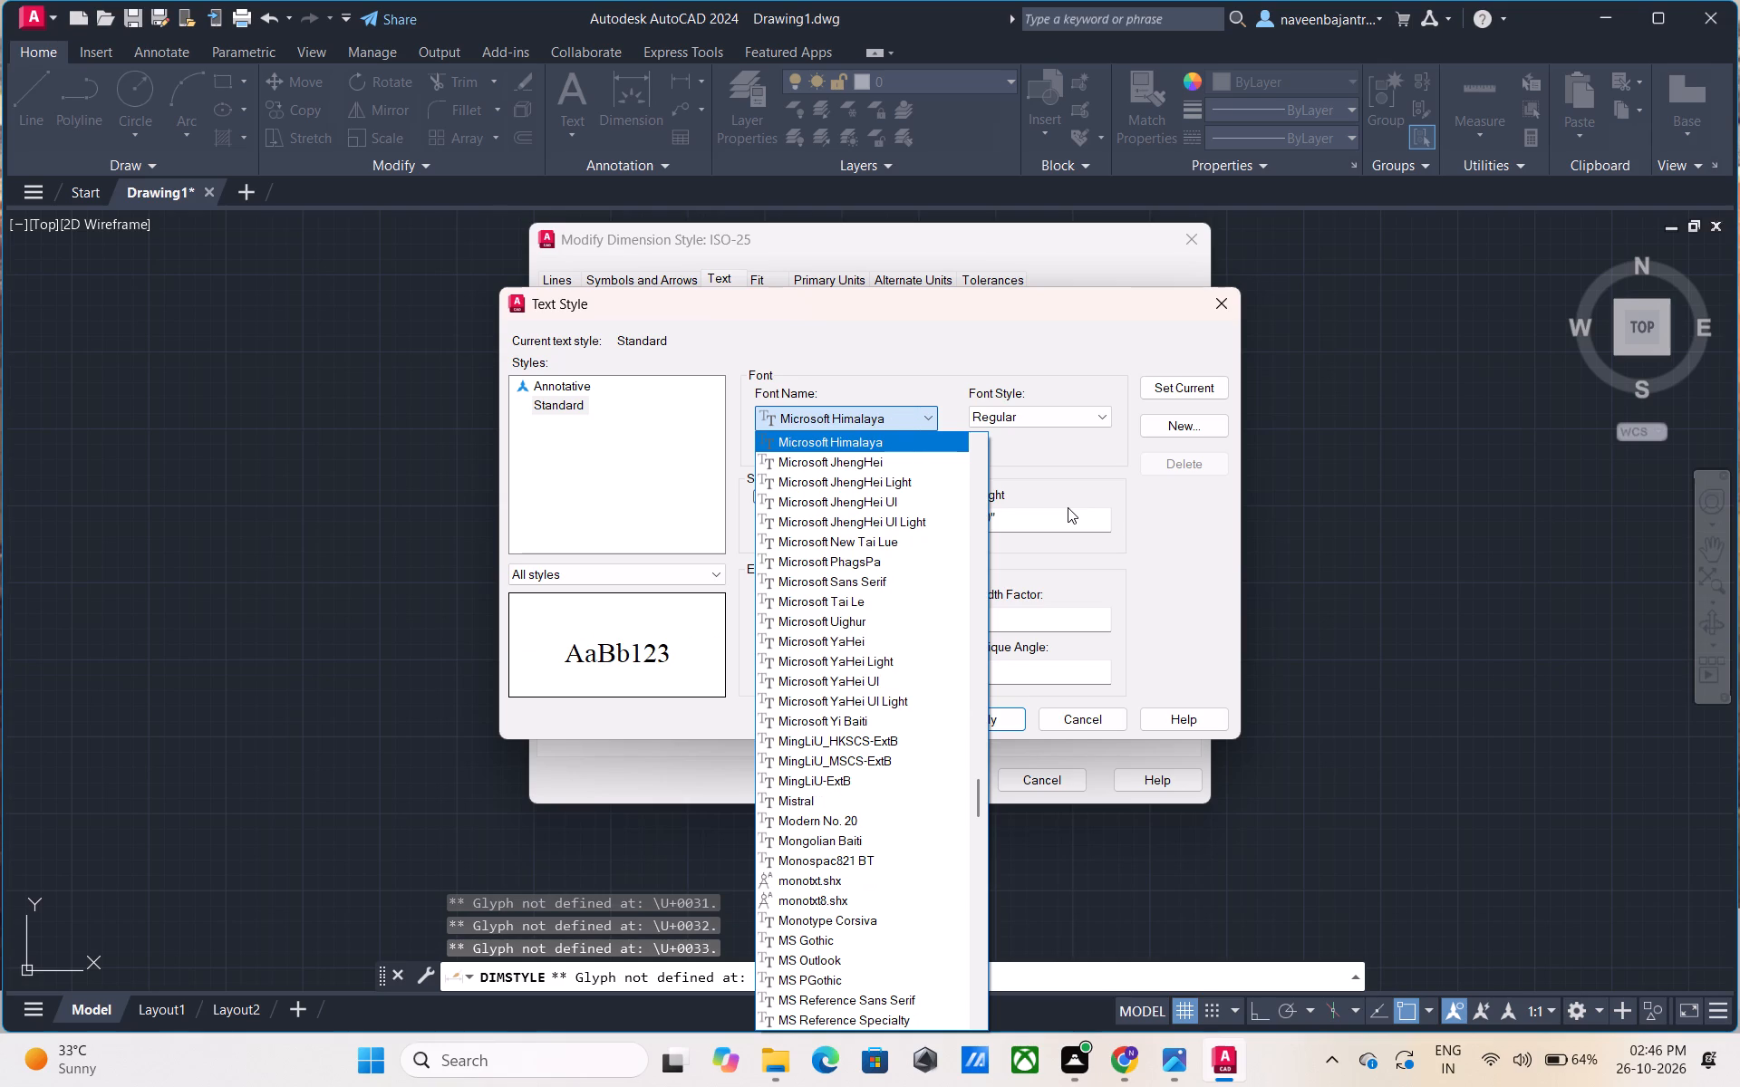
{"action": "key", "text": "Down"}
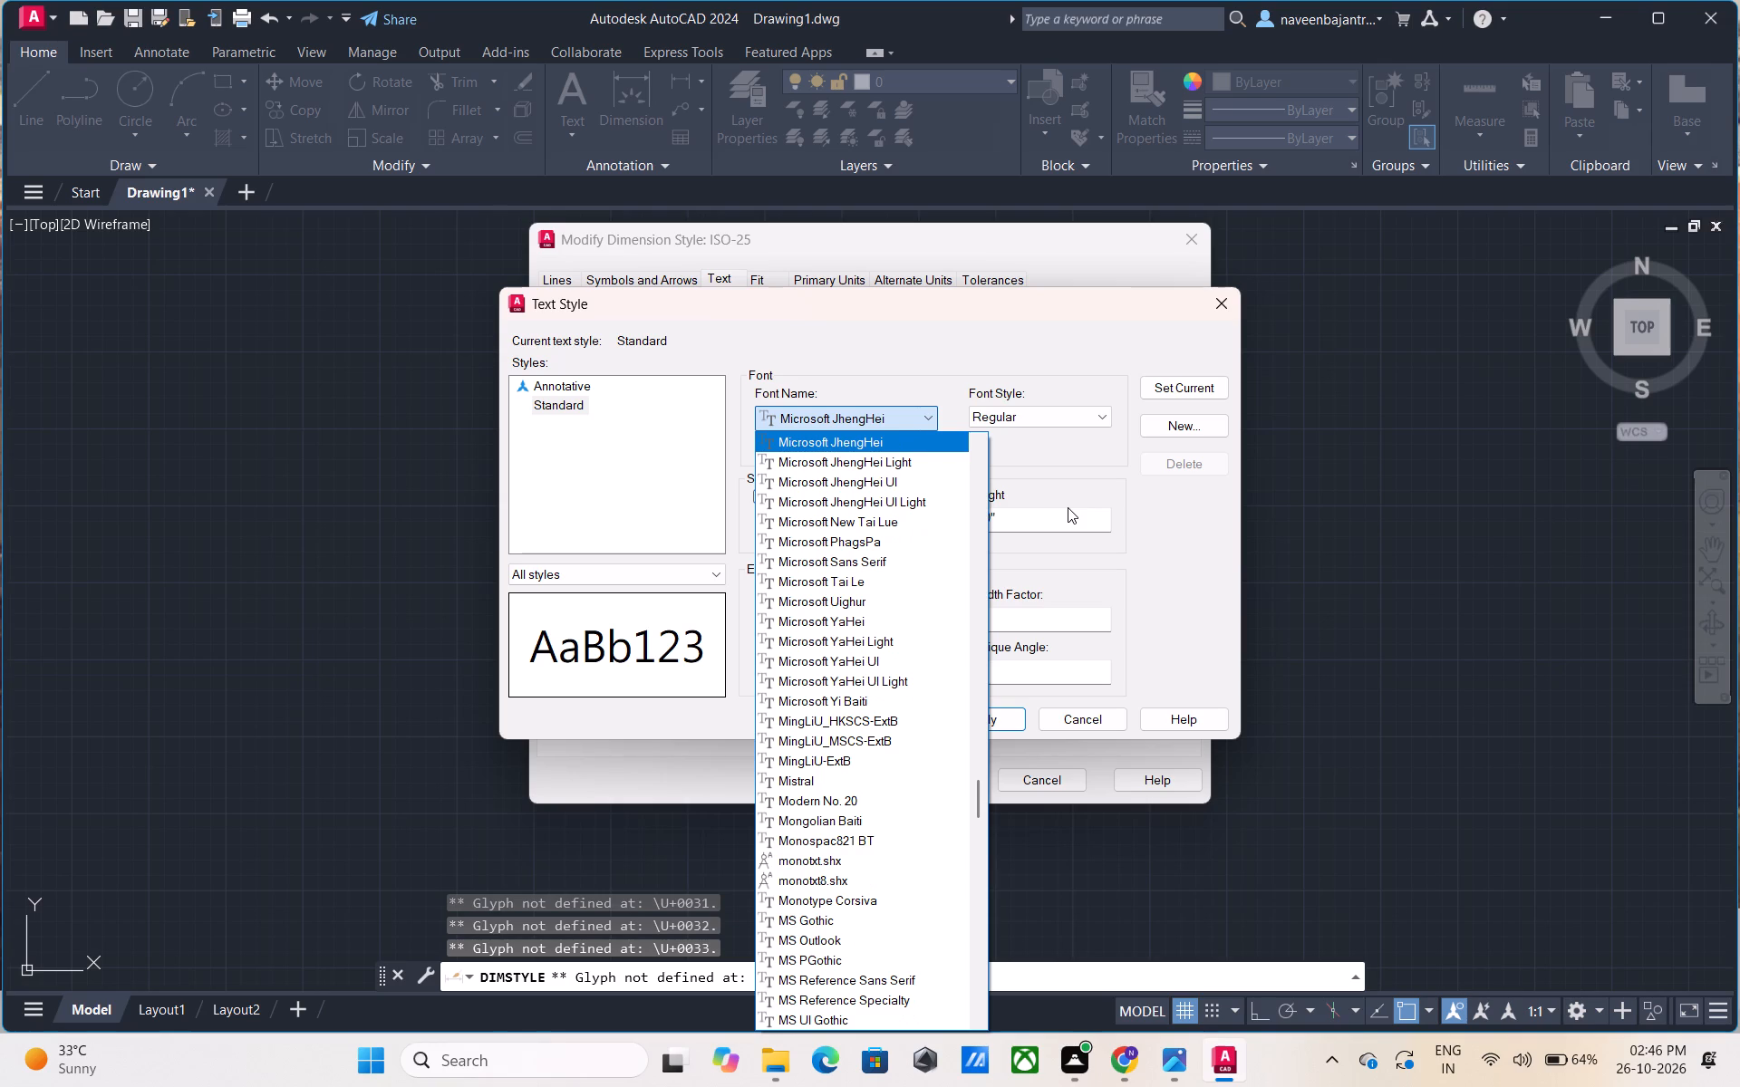
{"action": "key", "text": "Down"}
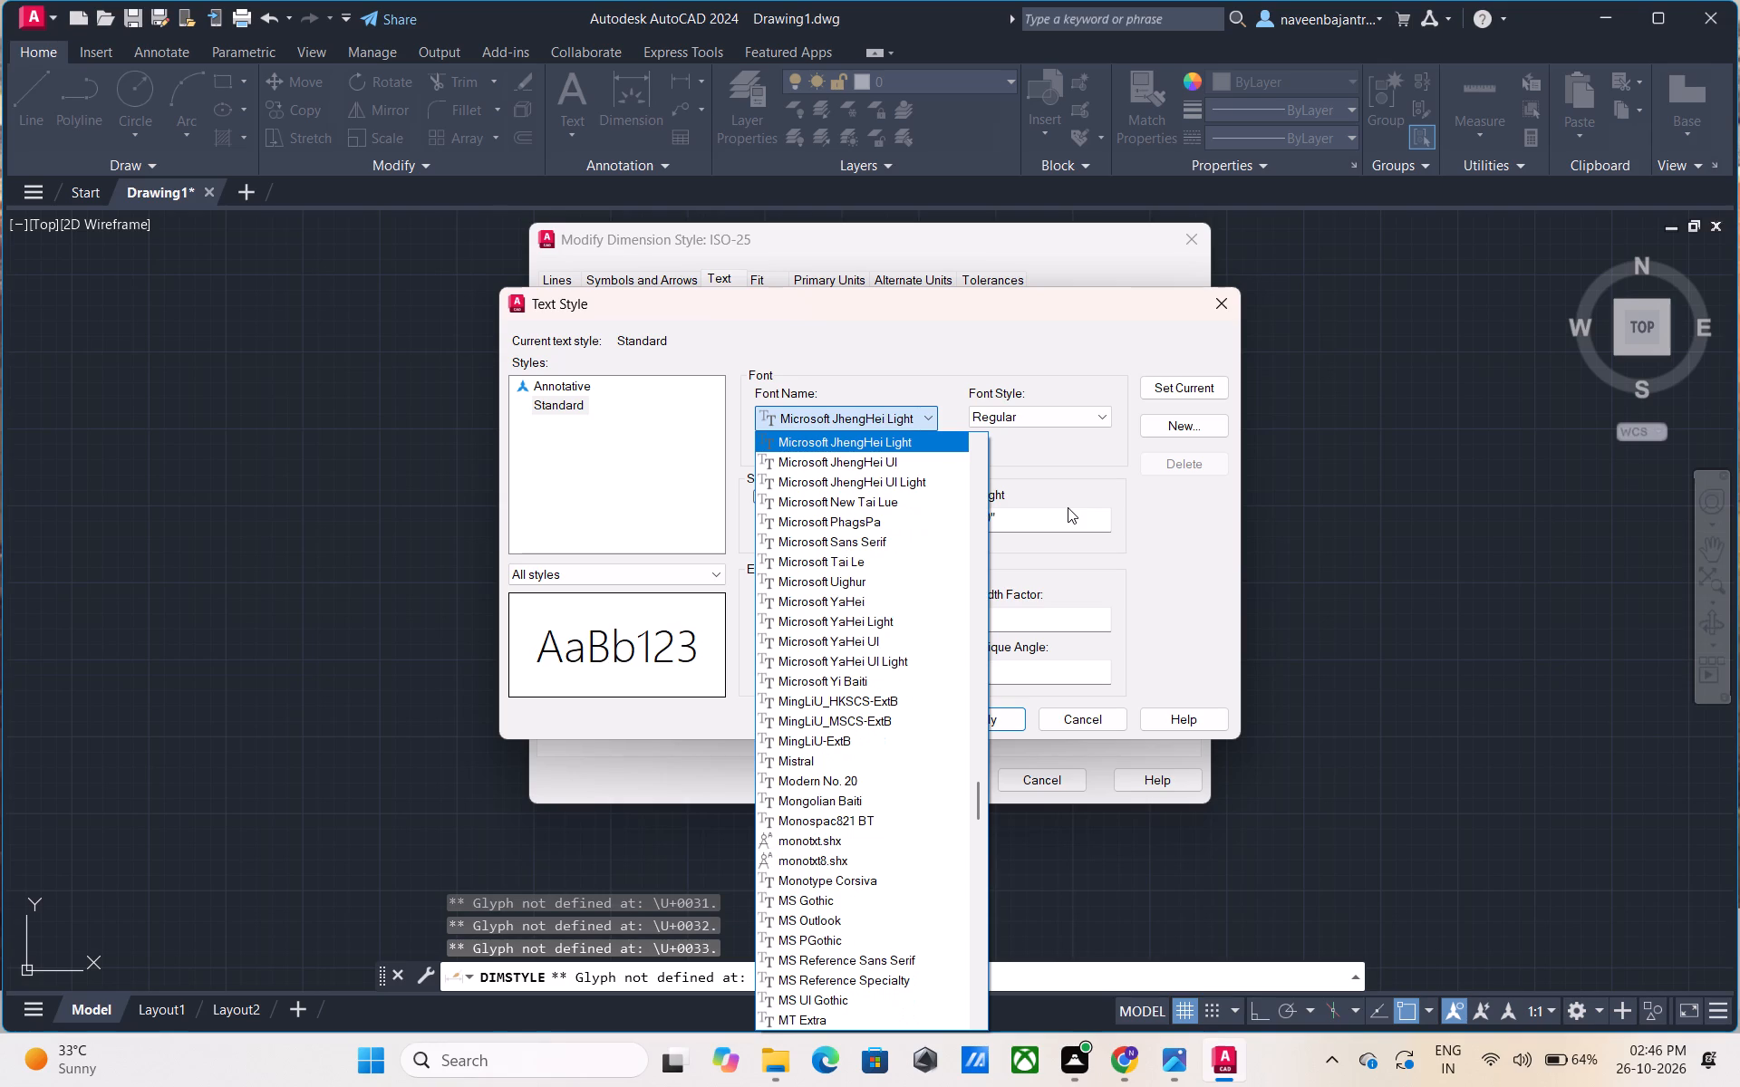
{"action": "key", "text": "Down"}
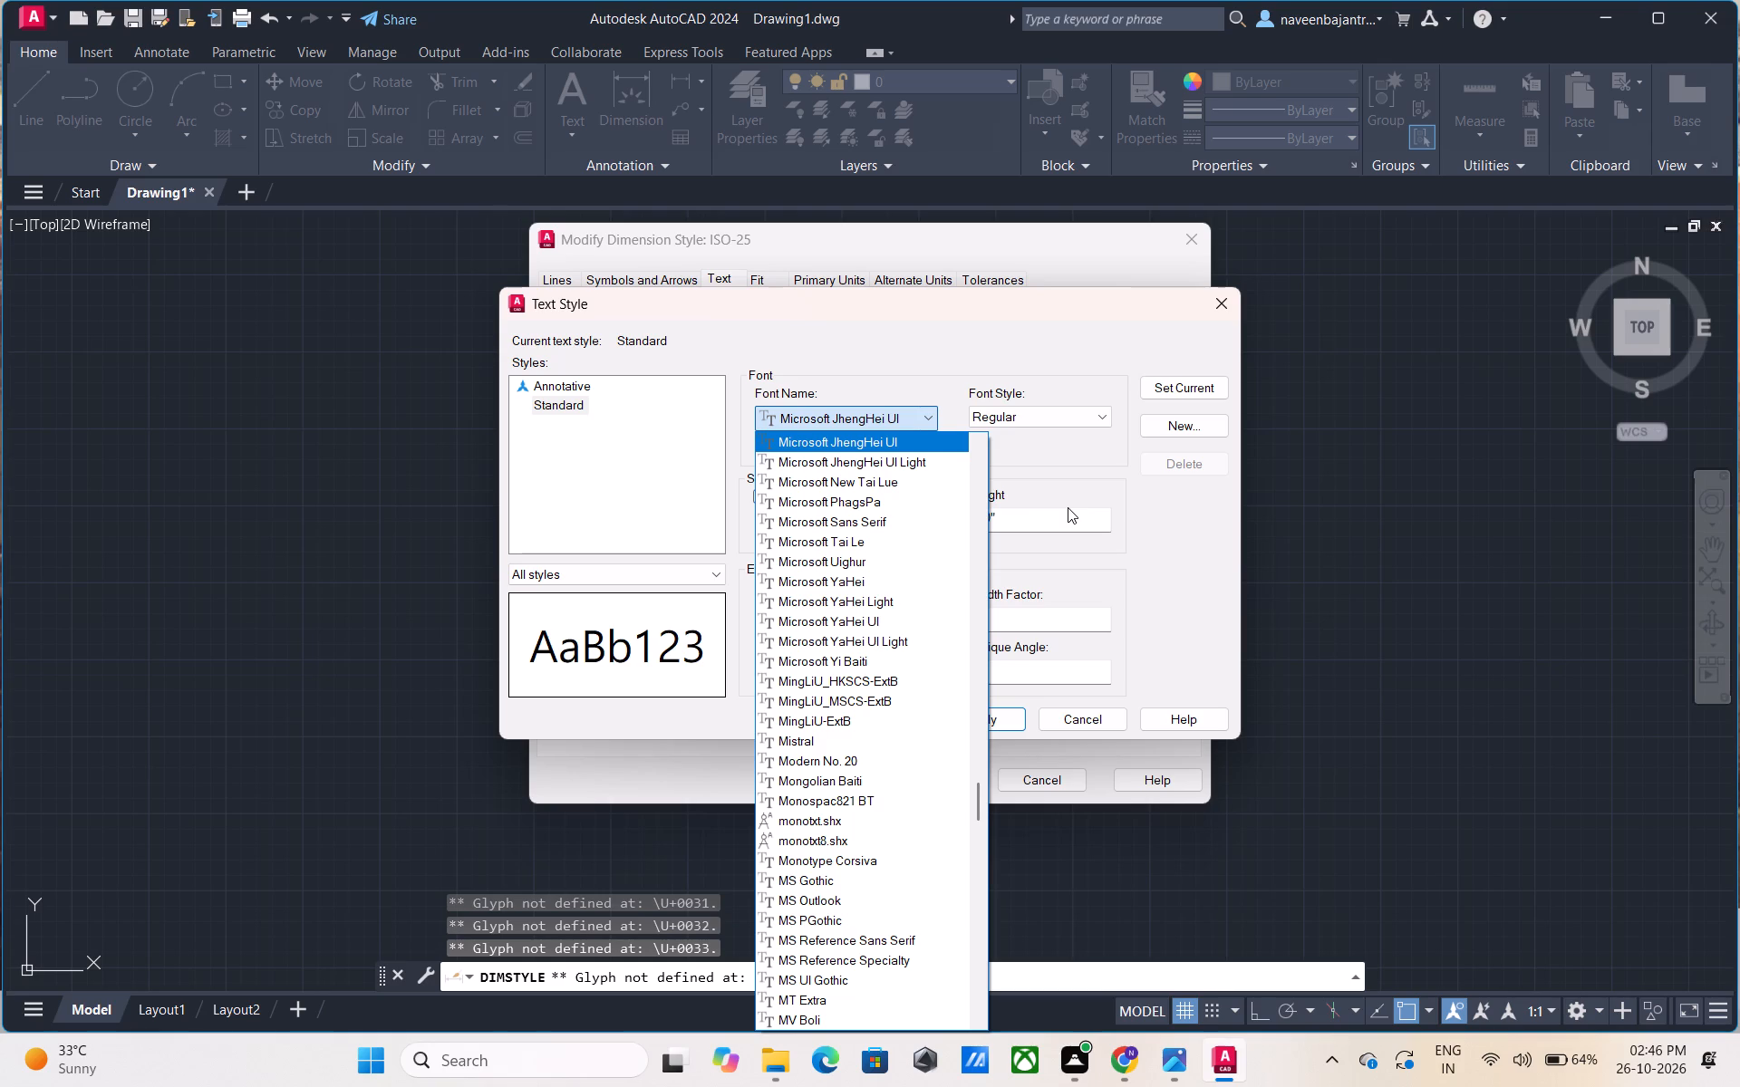
{"action": "key", "text": "Down"}
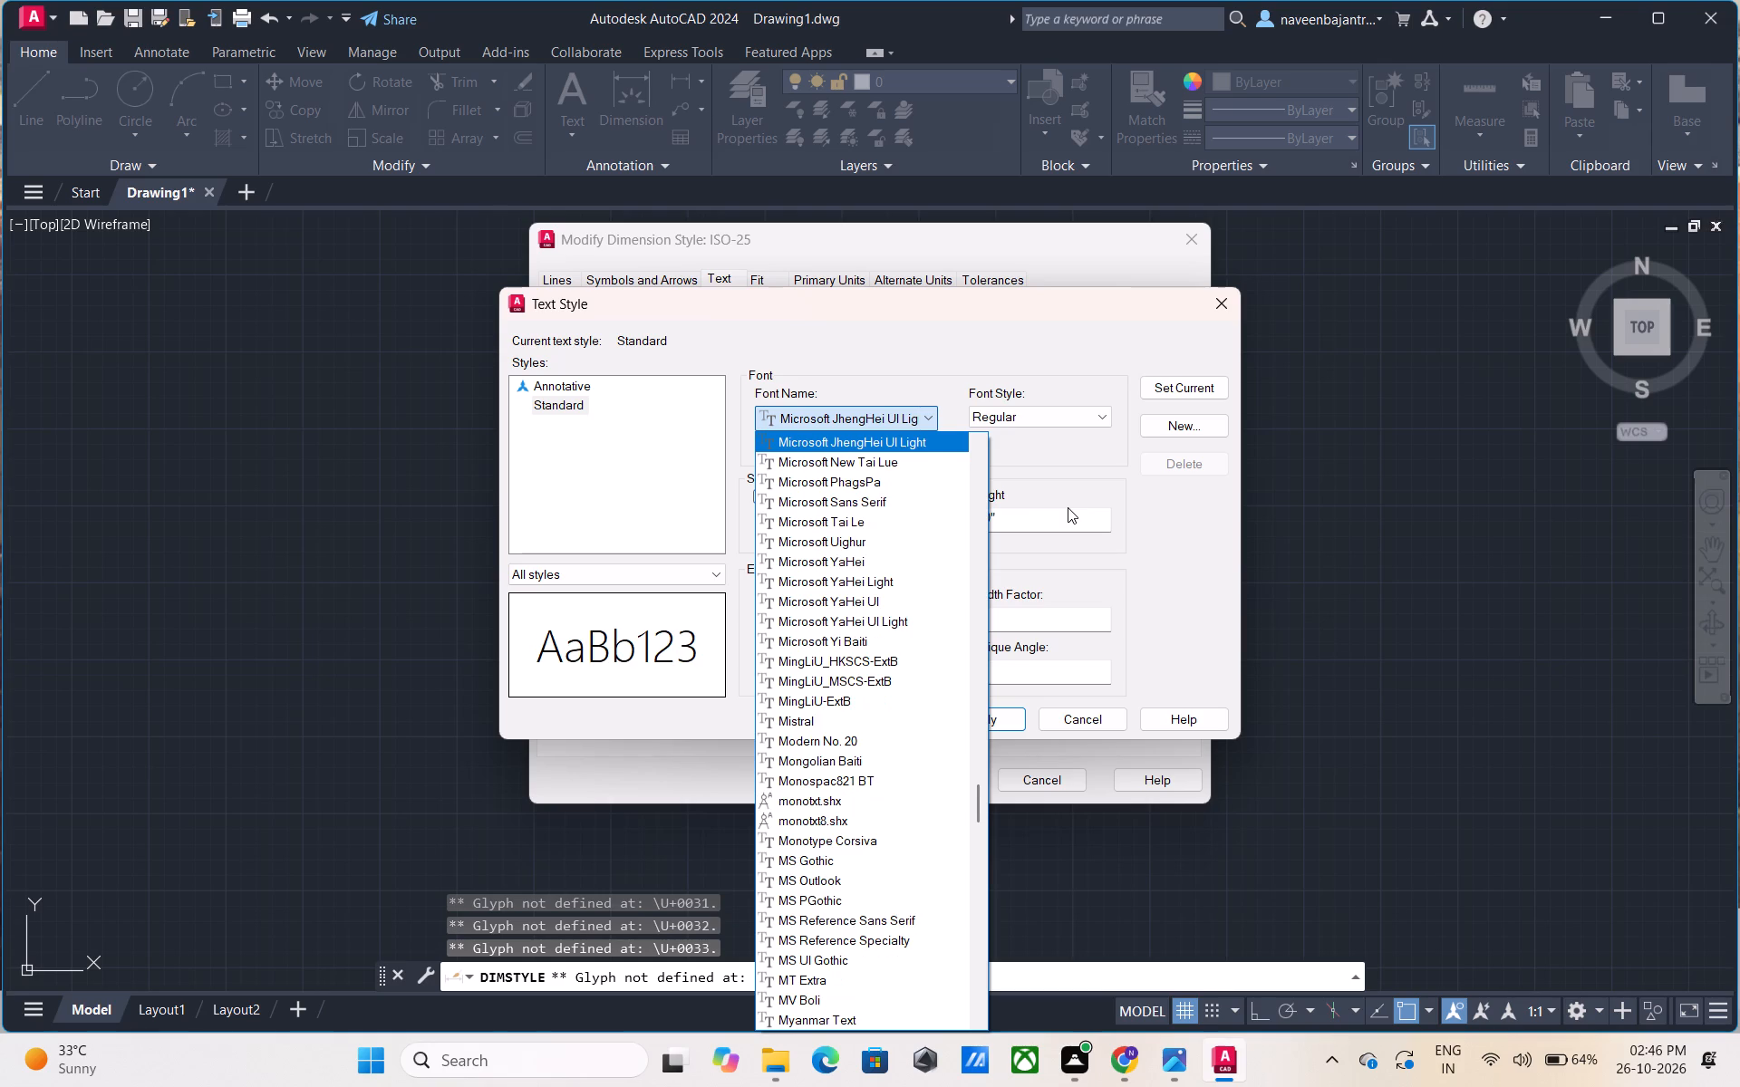
{"action": "key", "text": "Down"}
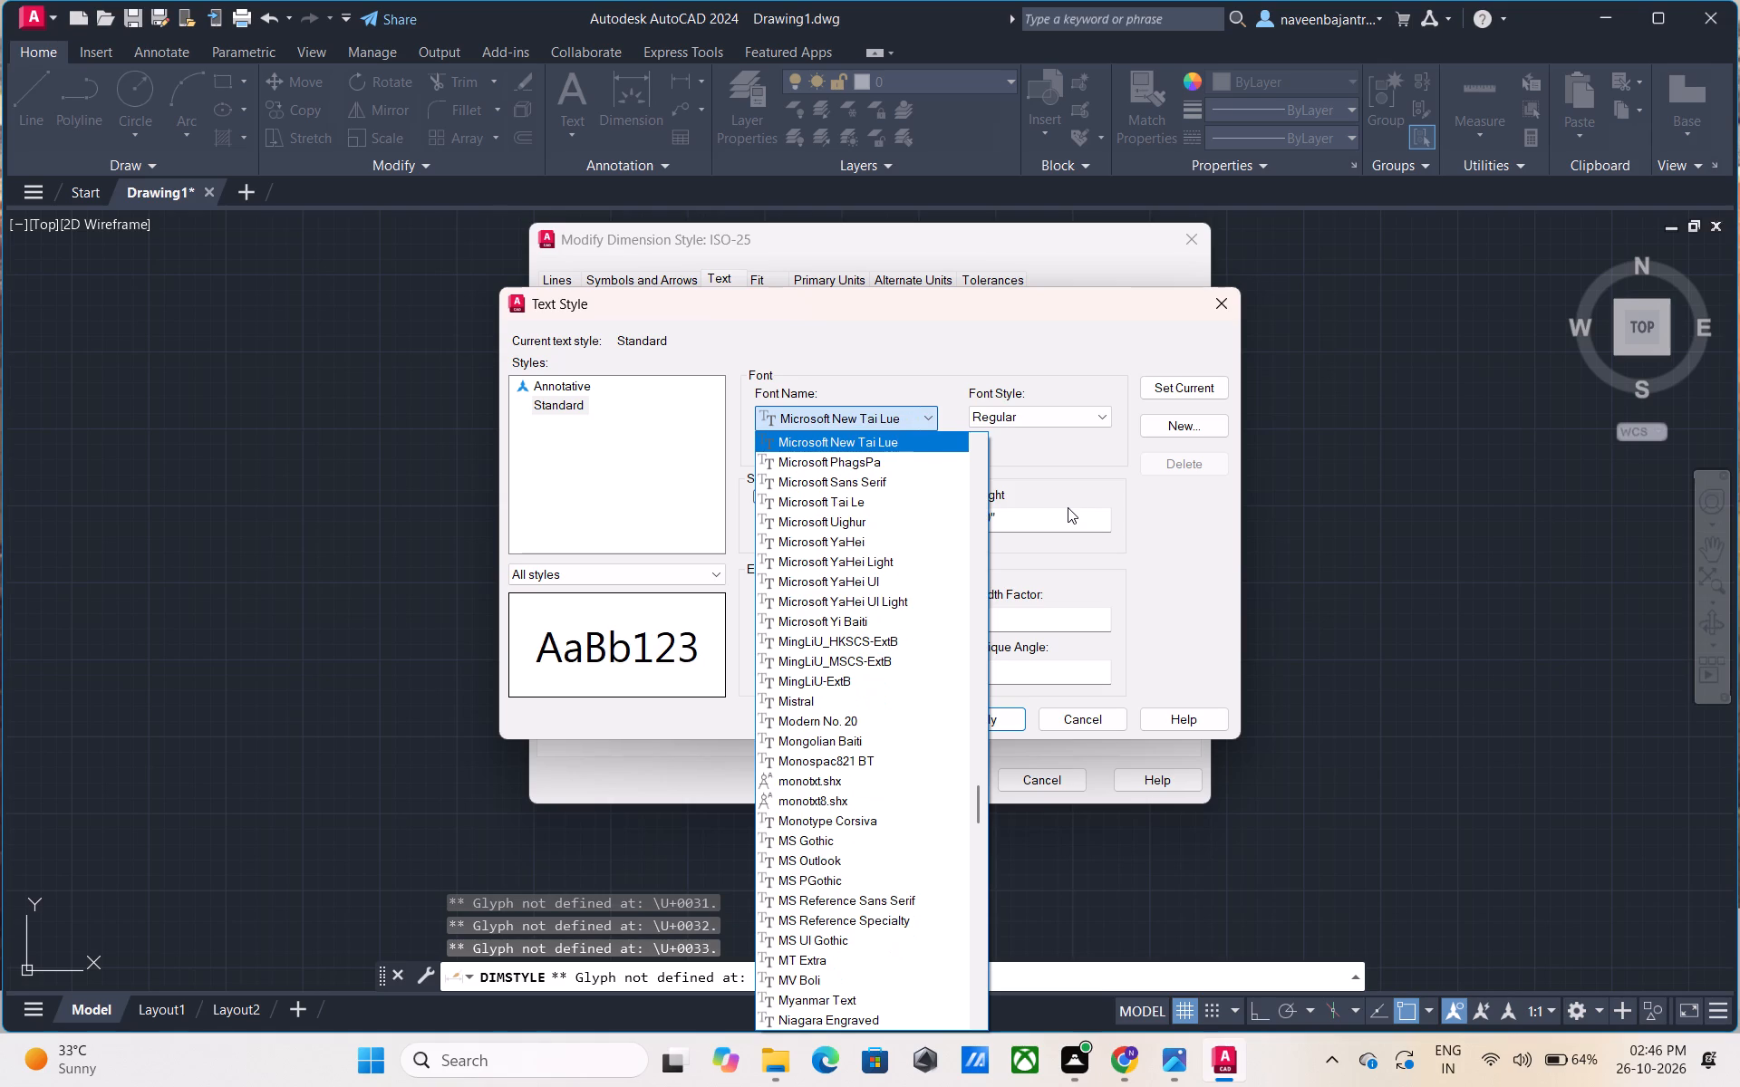
{"action": "key", "text": "Down"}
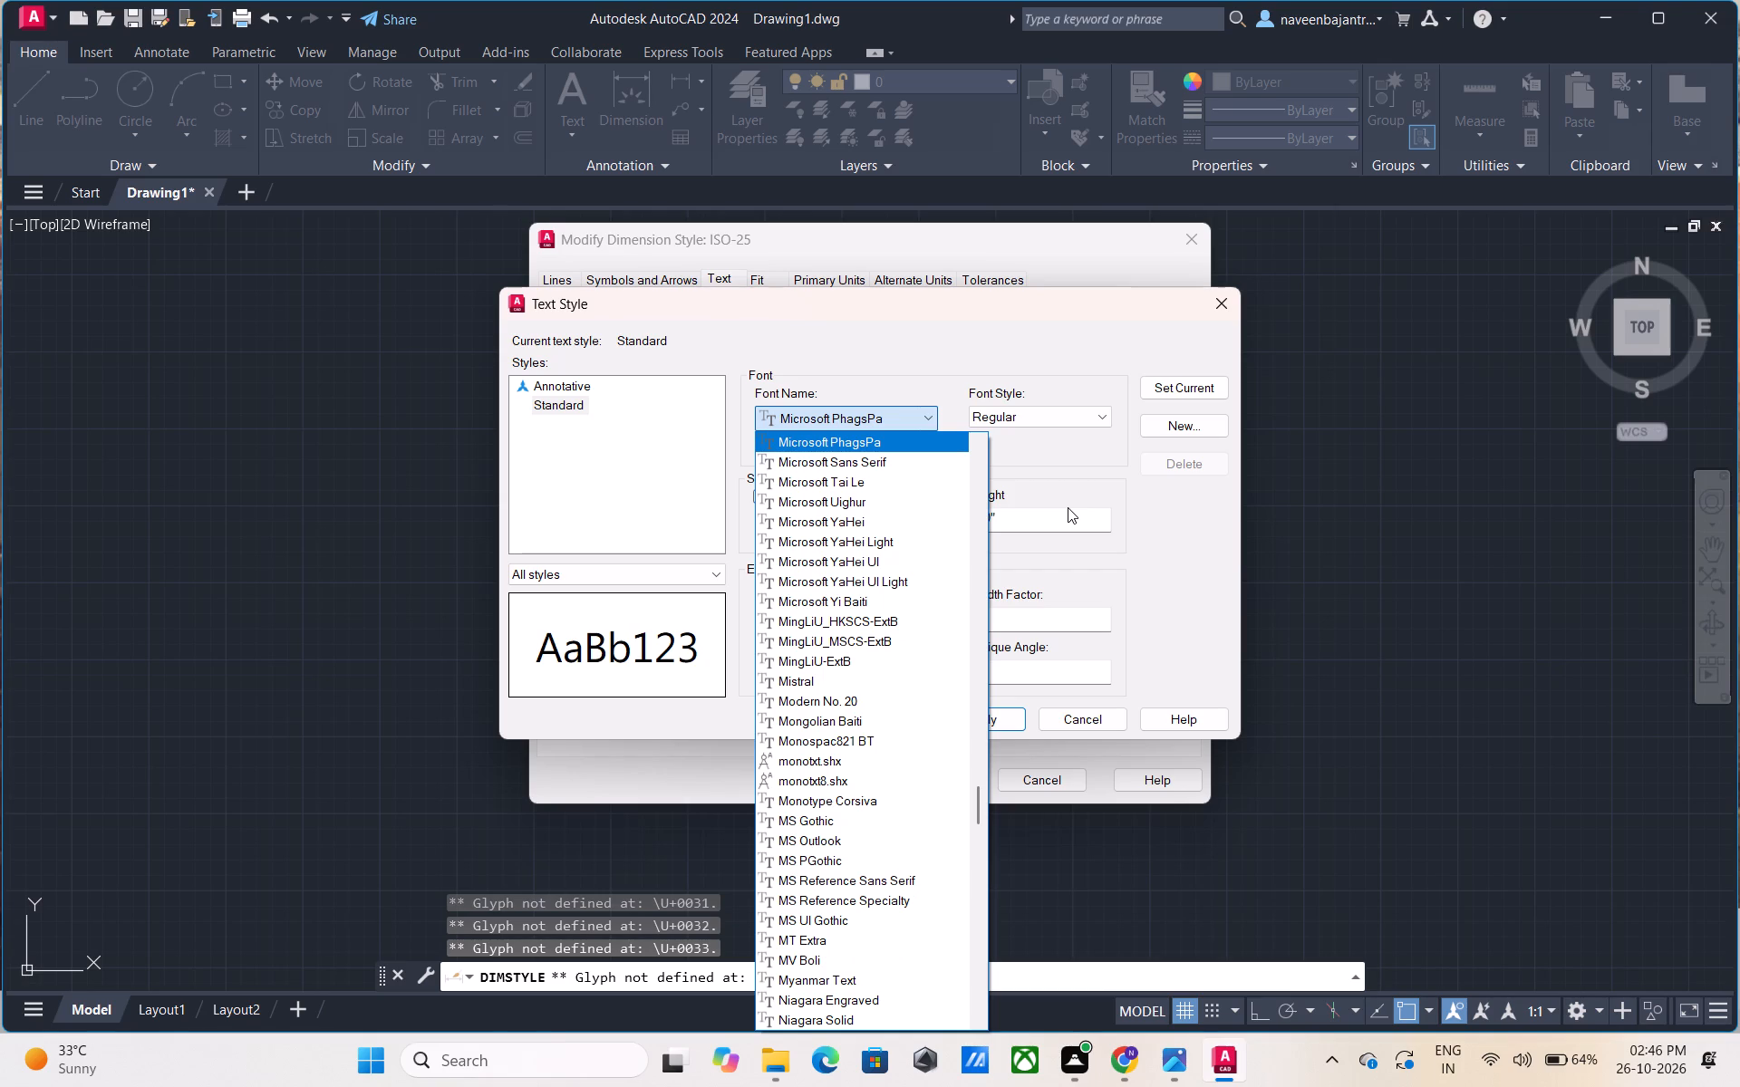
{"action": "key", "text": "Down"}
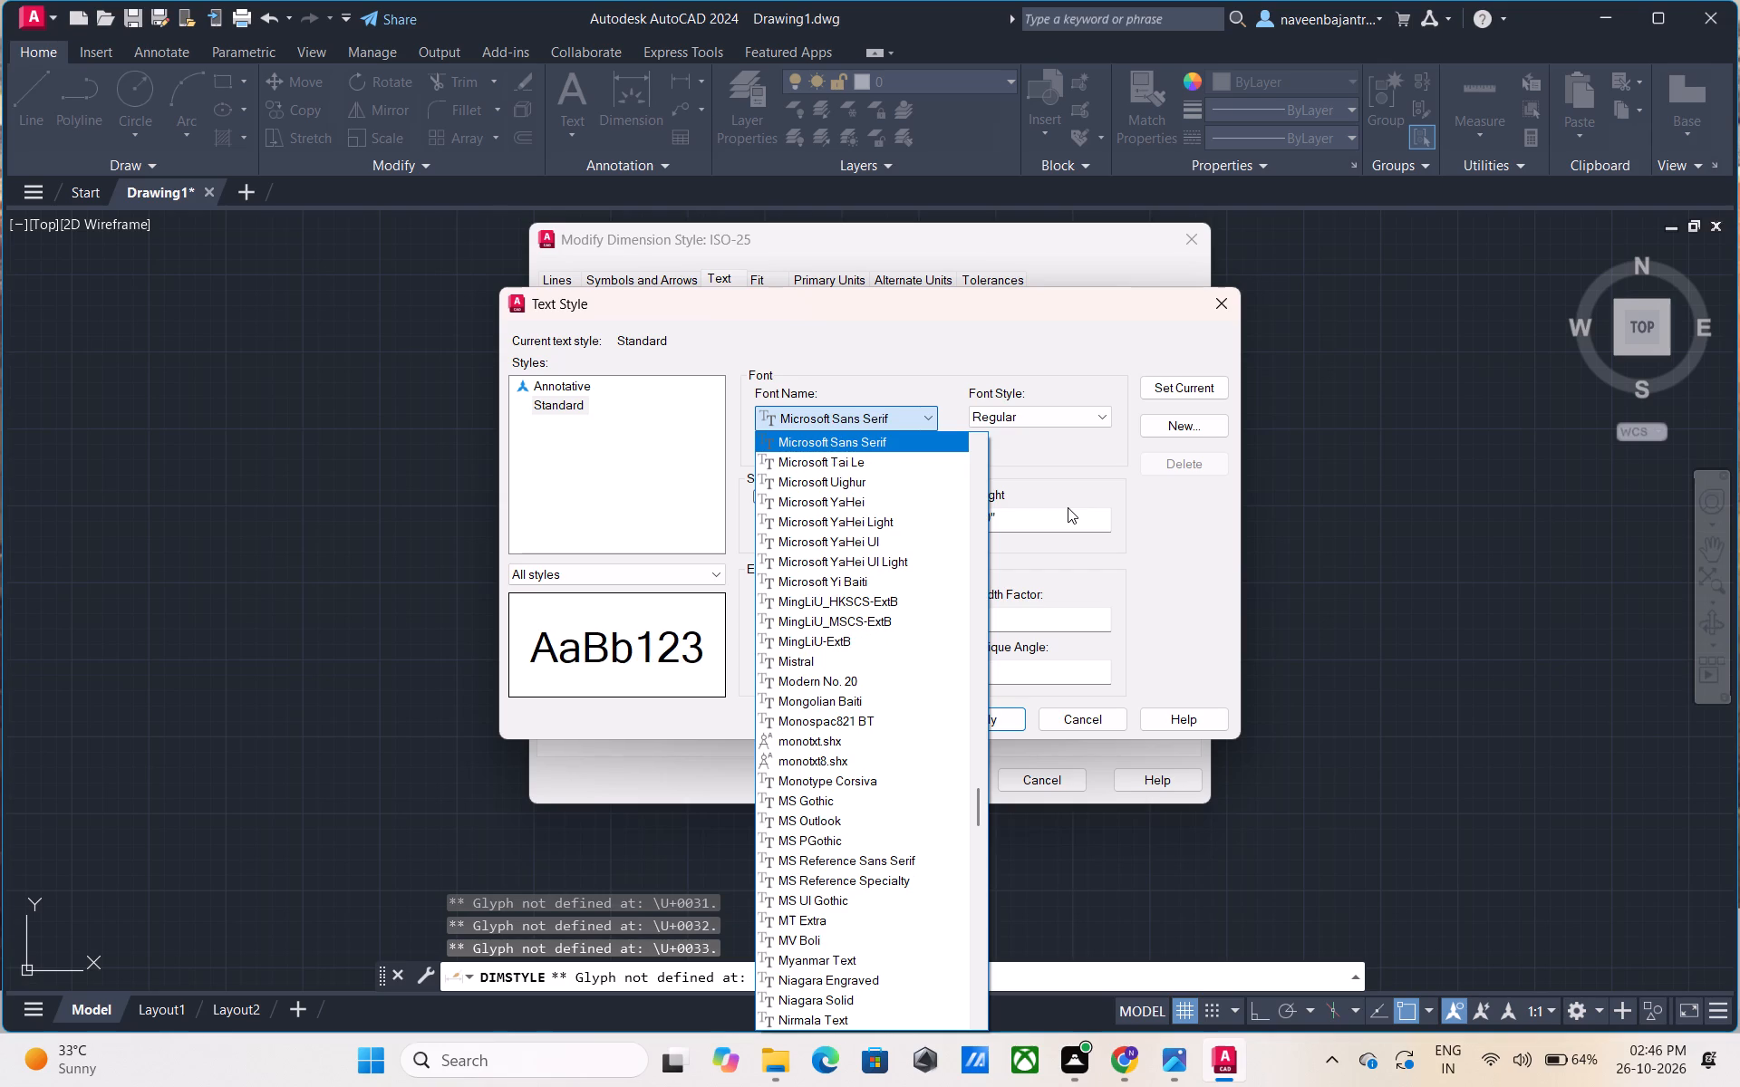
{"action": "key", "text": "Down"}
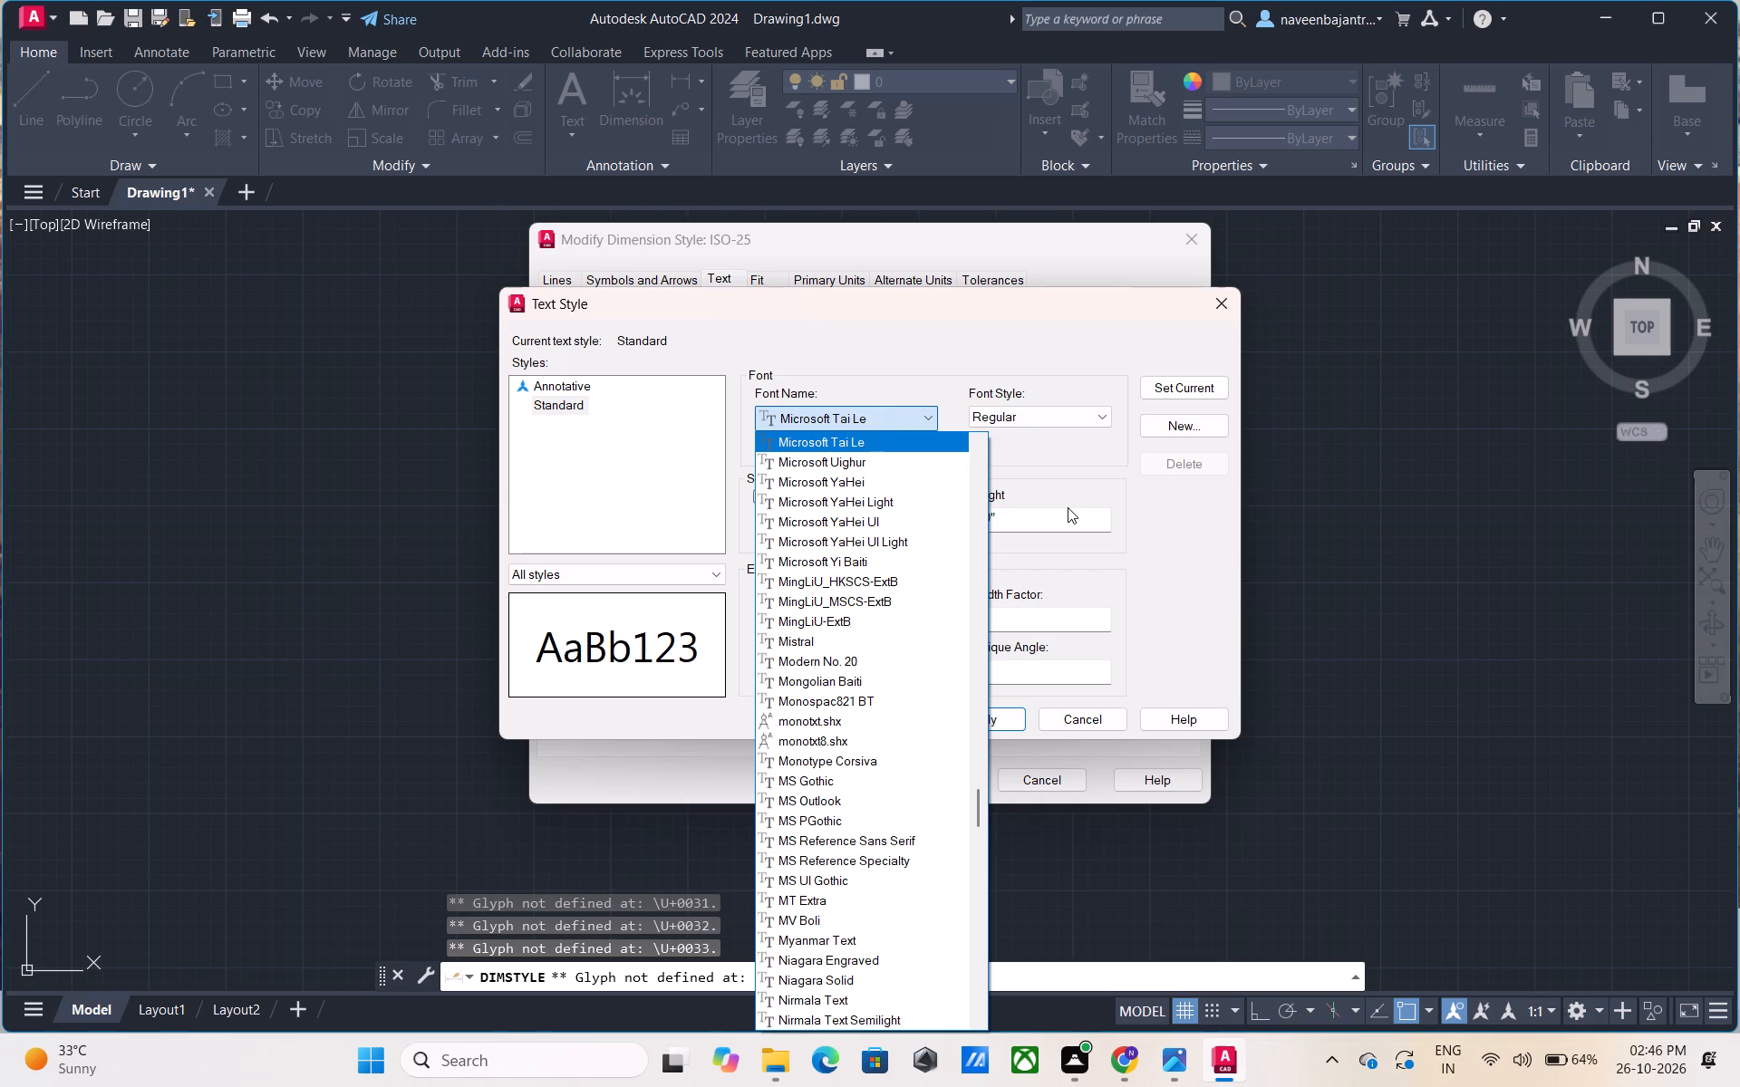
{"action": "key", "text": "Down"}
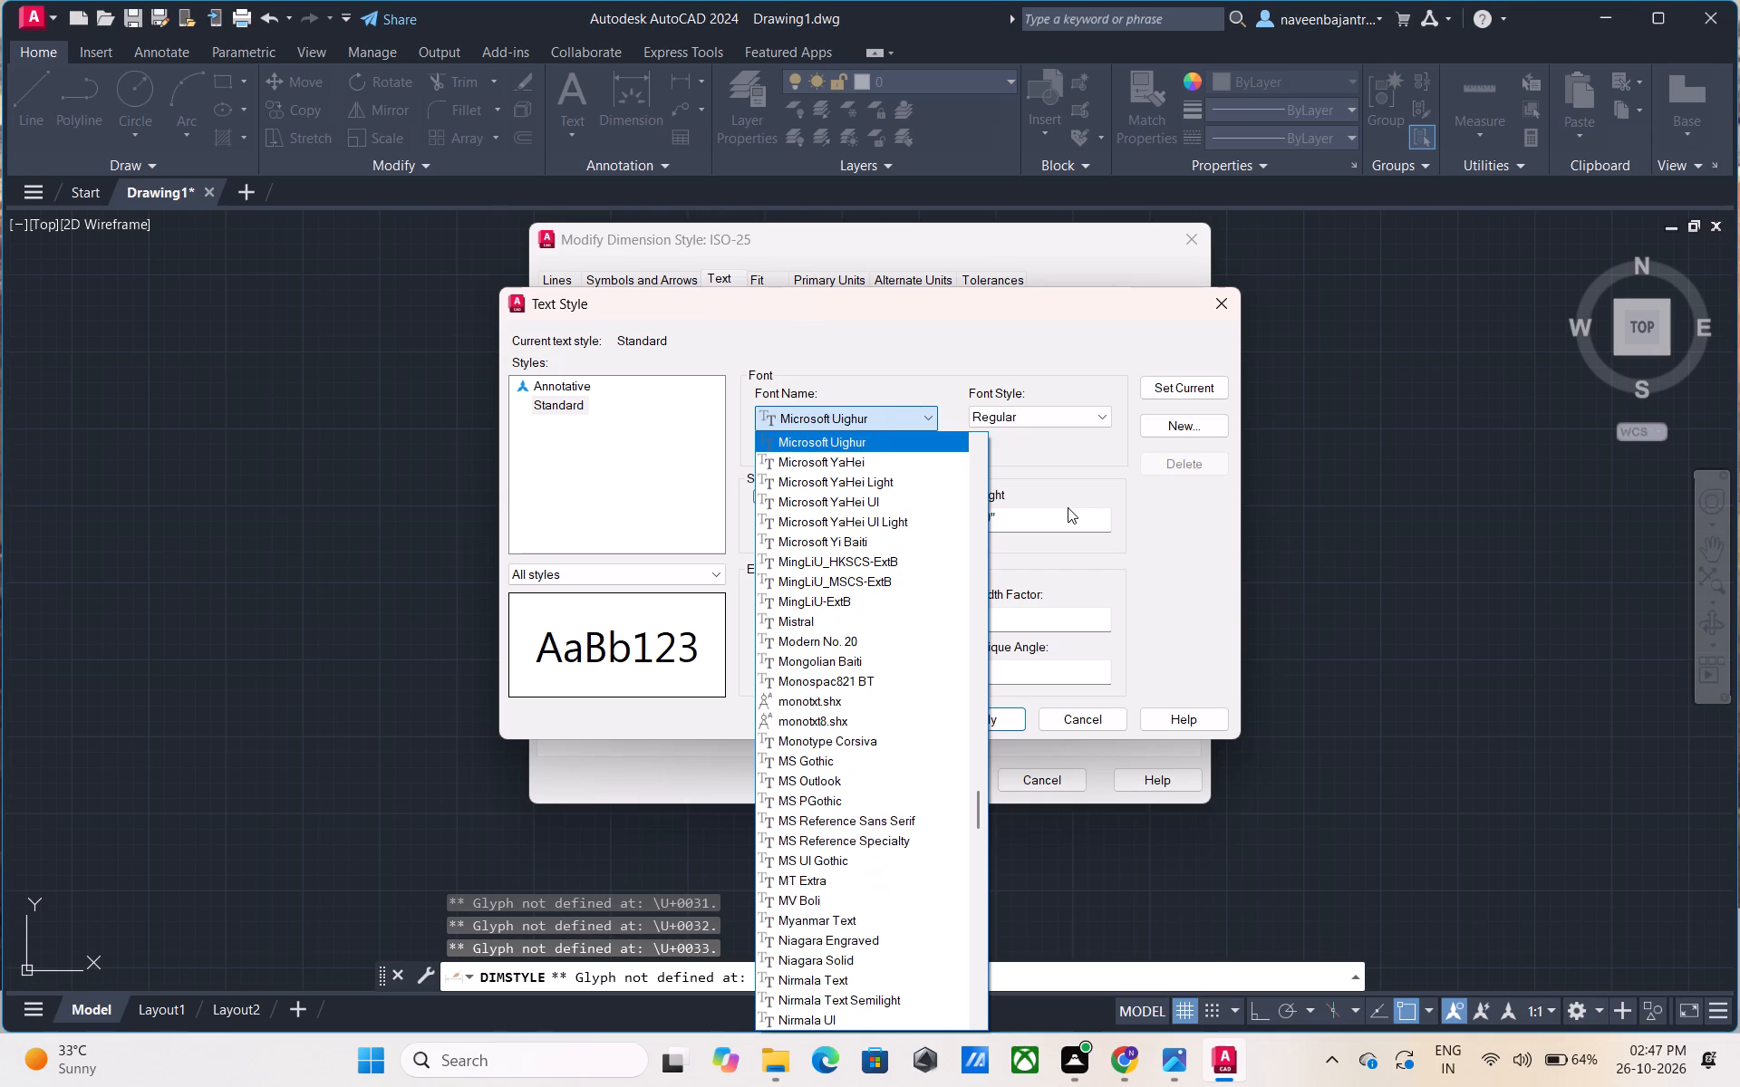
{"action": "key", "text": "Down"}
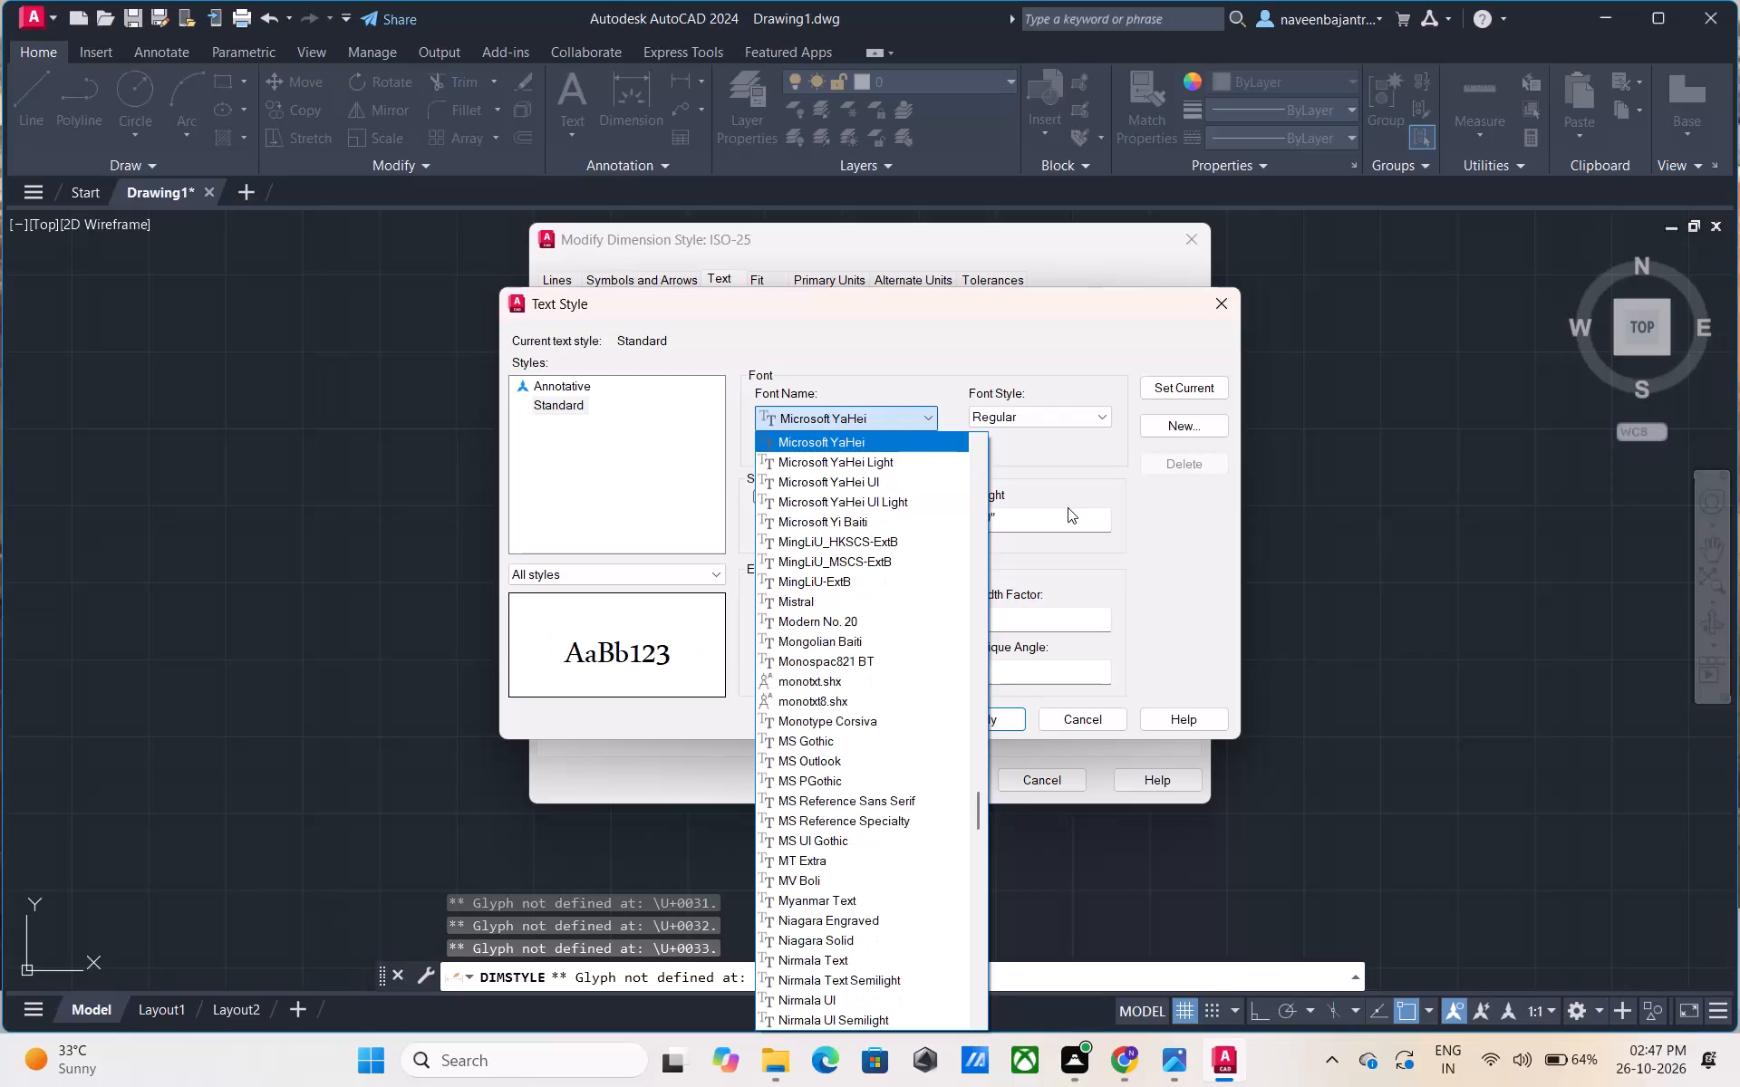
{"action": "key", "text": "Down"}
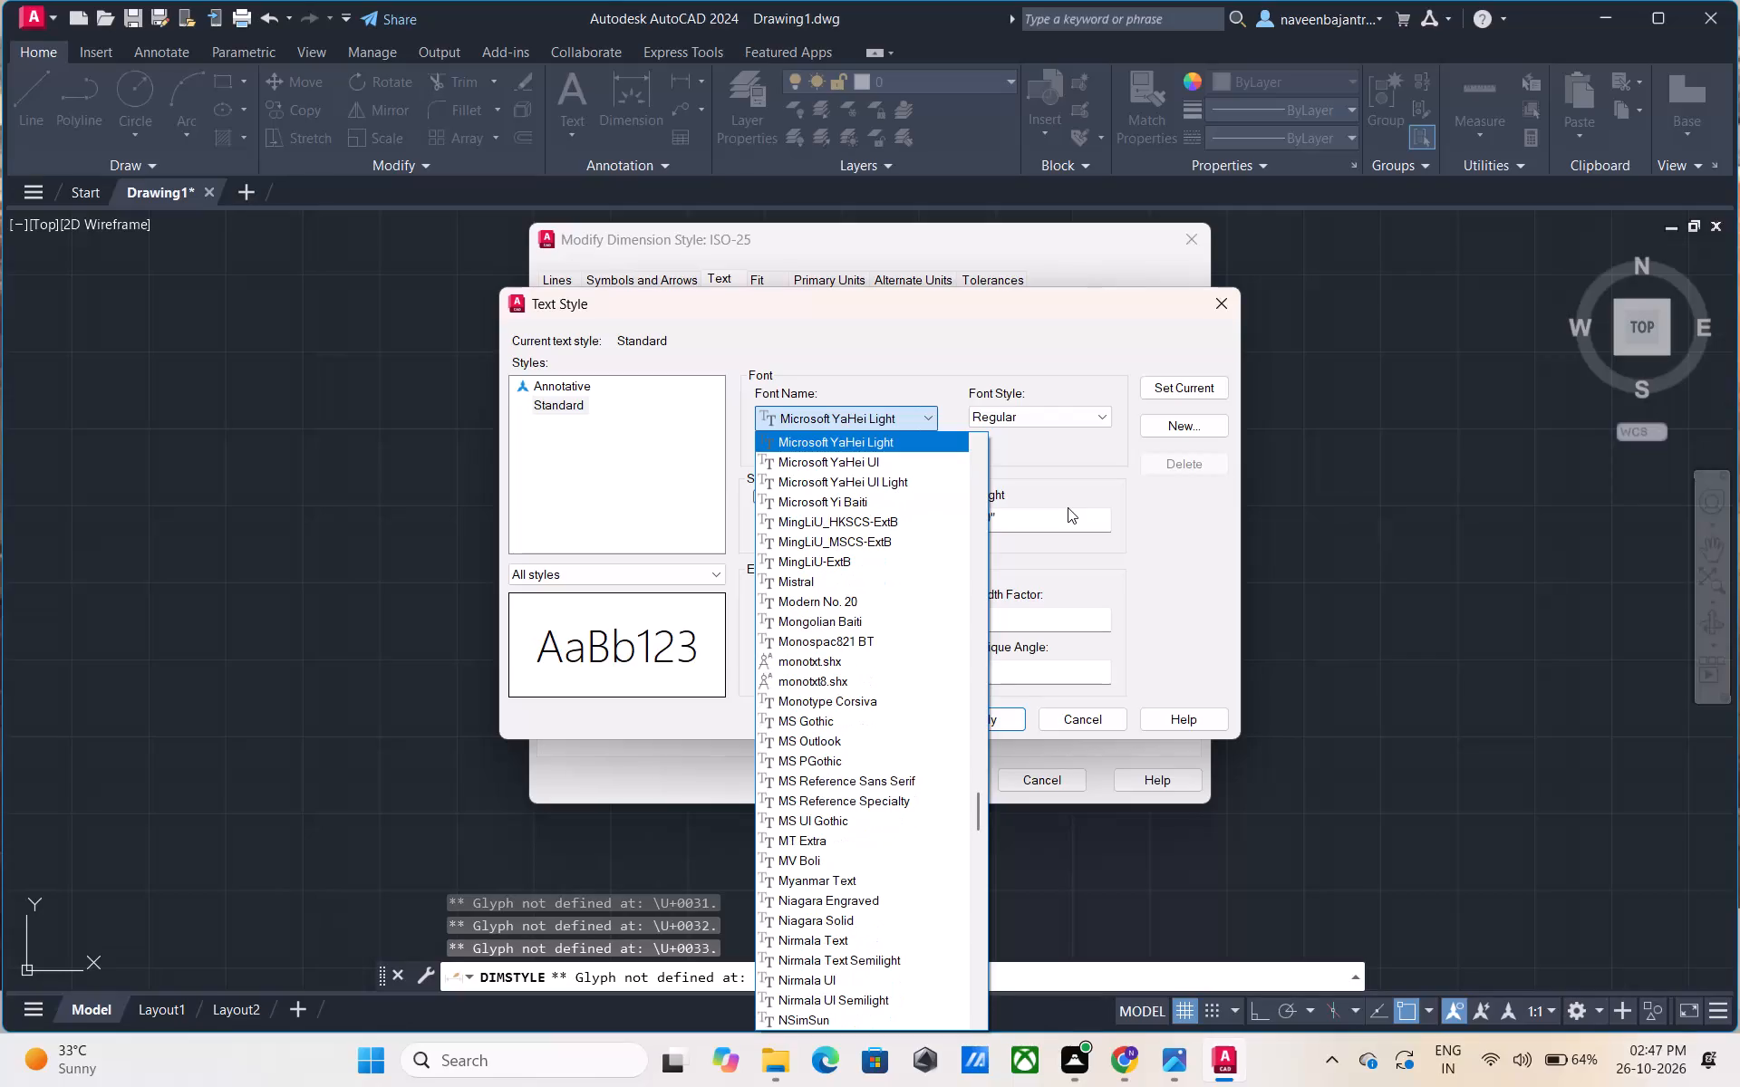
{"action": "key", "text": "Down"}
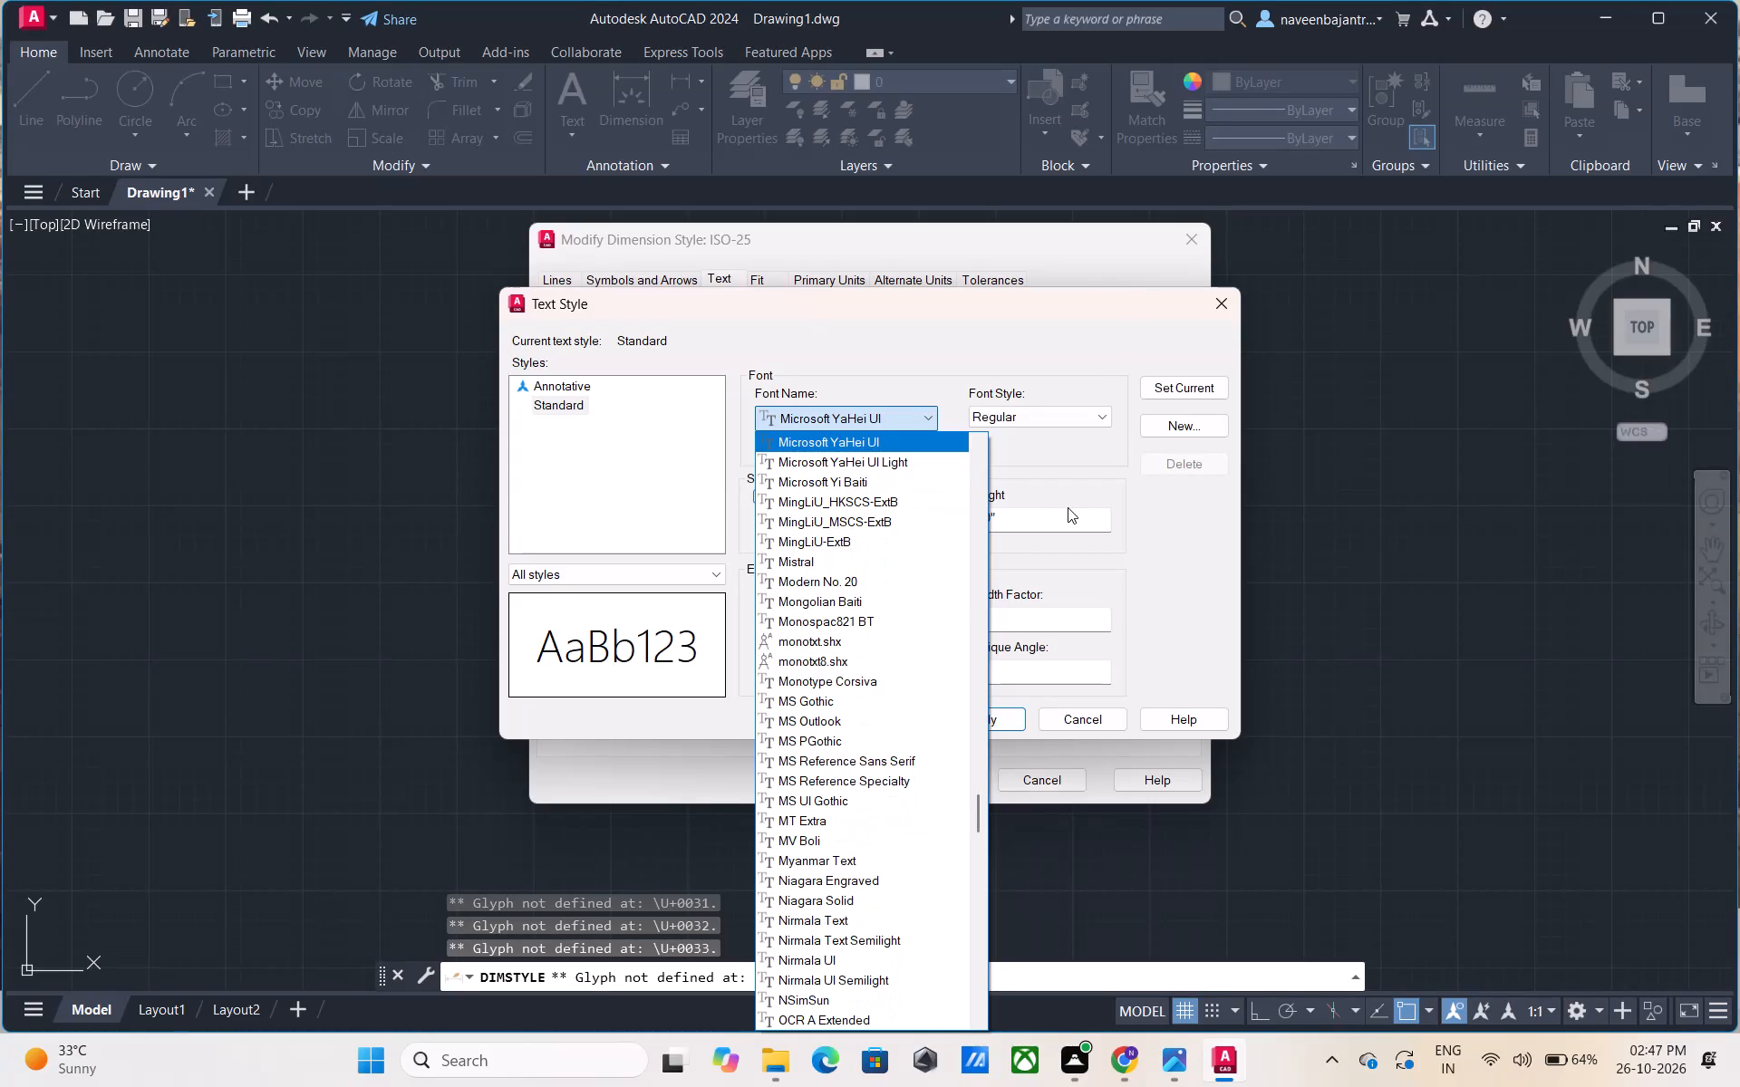
{"action": "key", "text": "Down"}
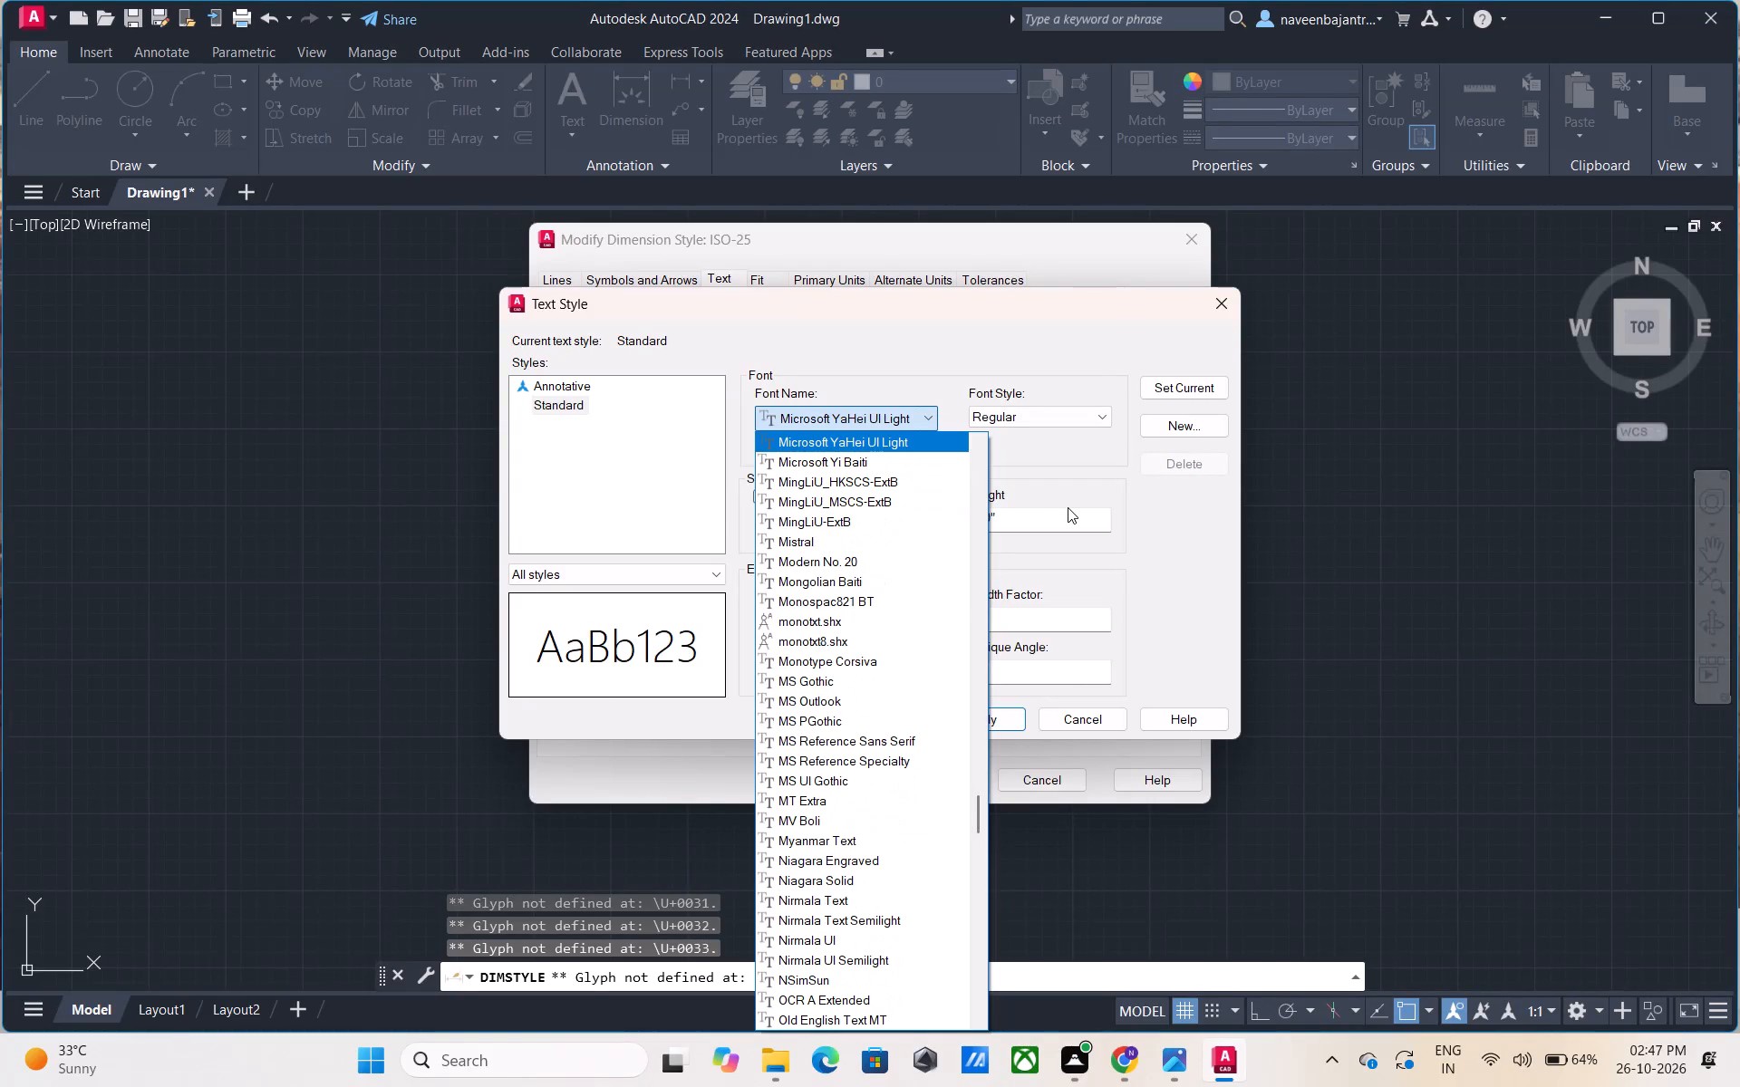
{"action": "key", "text": "Down"}
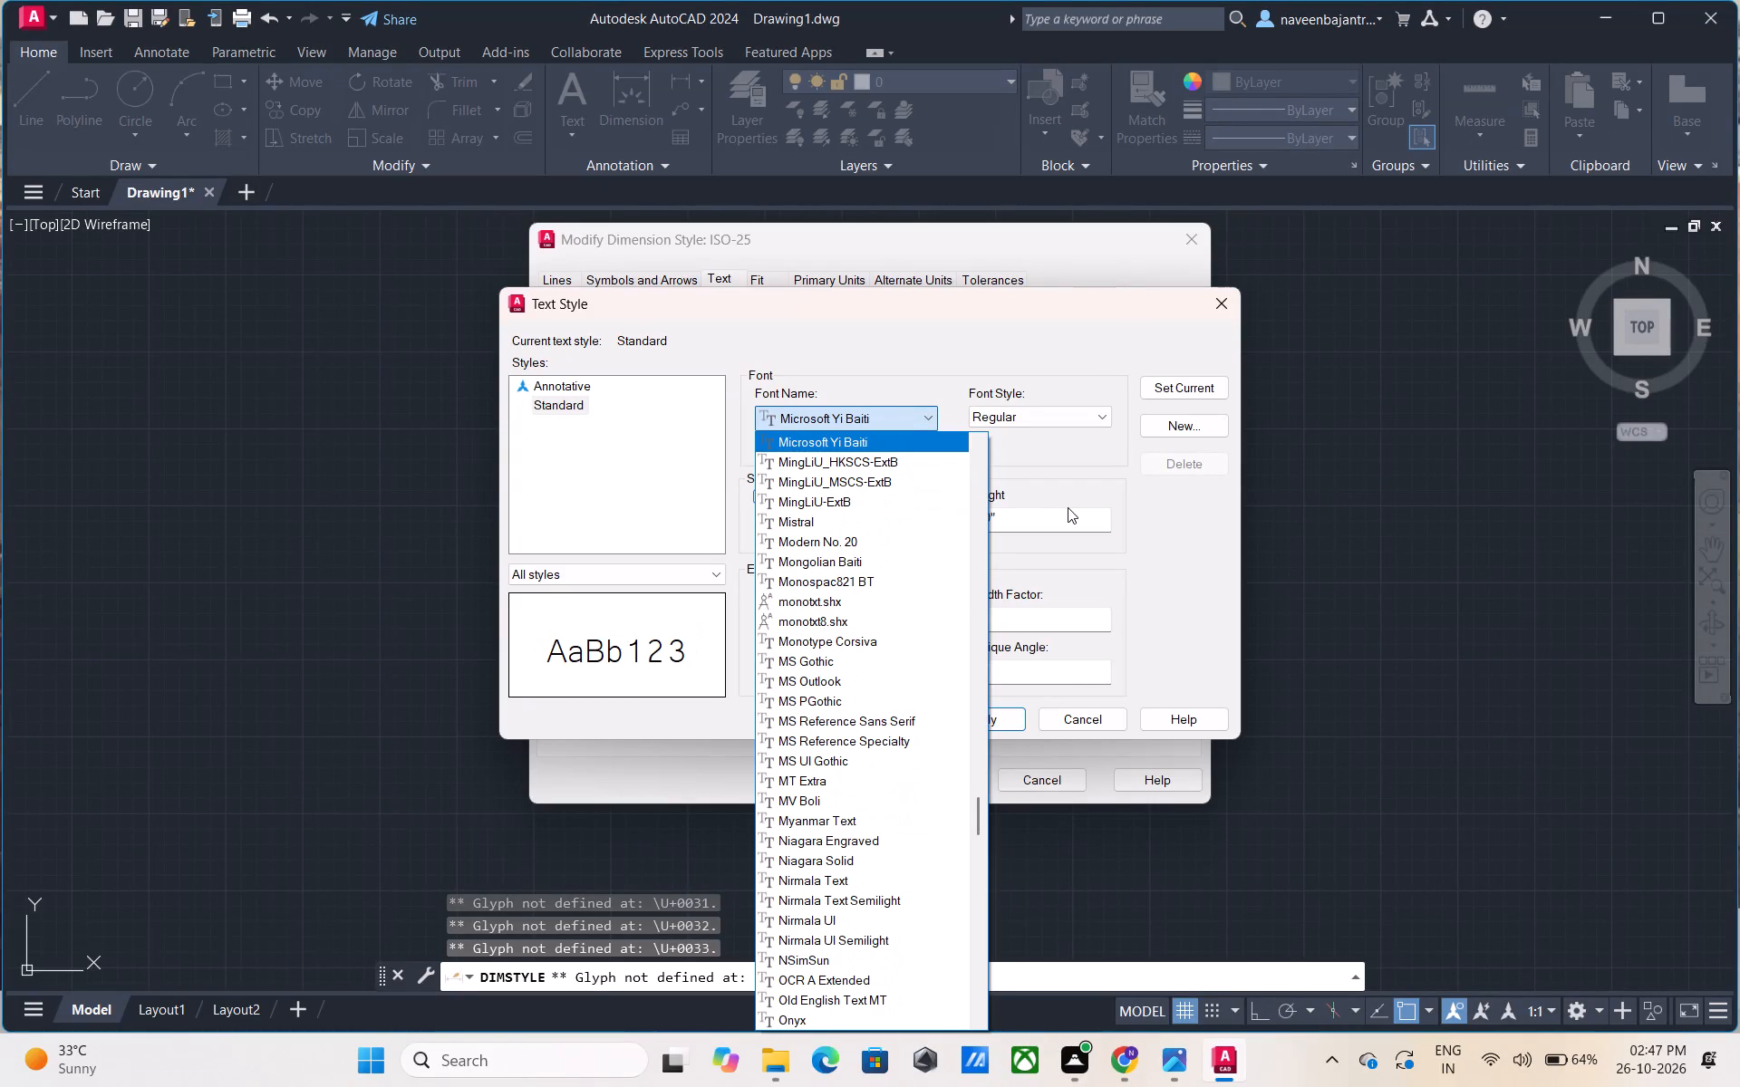
Preview fonts for the Standard text style one by one, going forward from MingLiU_HKSCS-ExtB to Myanmar Text.
{"action": "key", "text": "Down"}
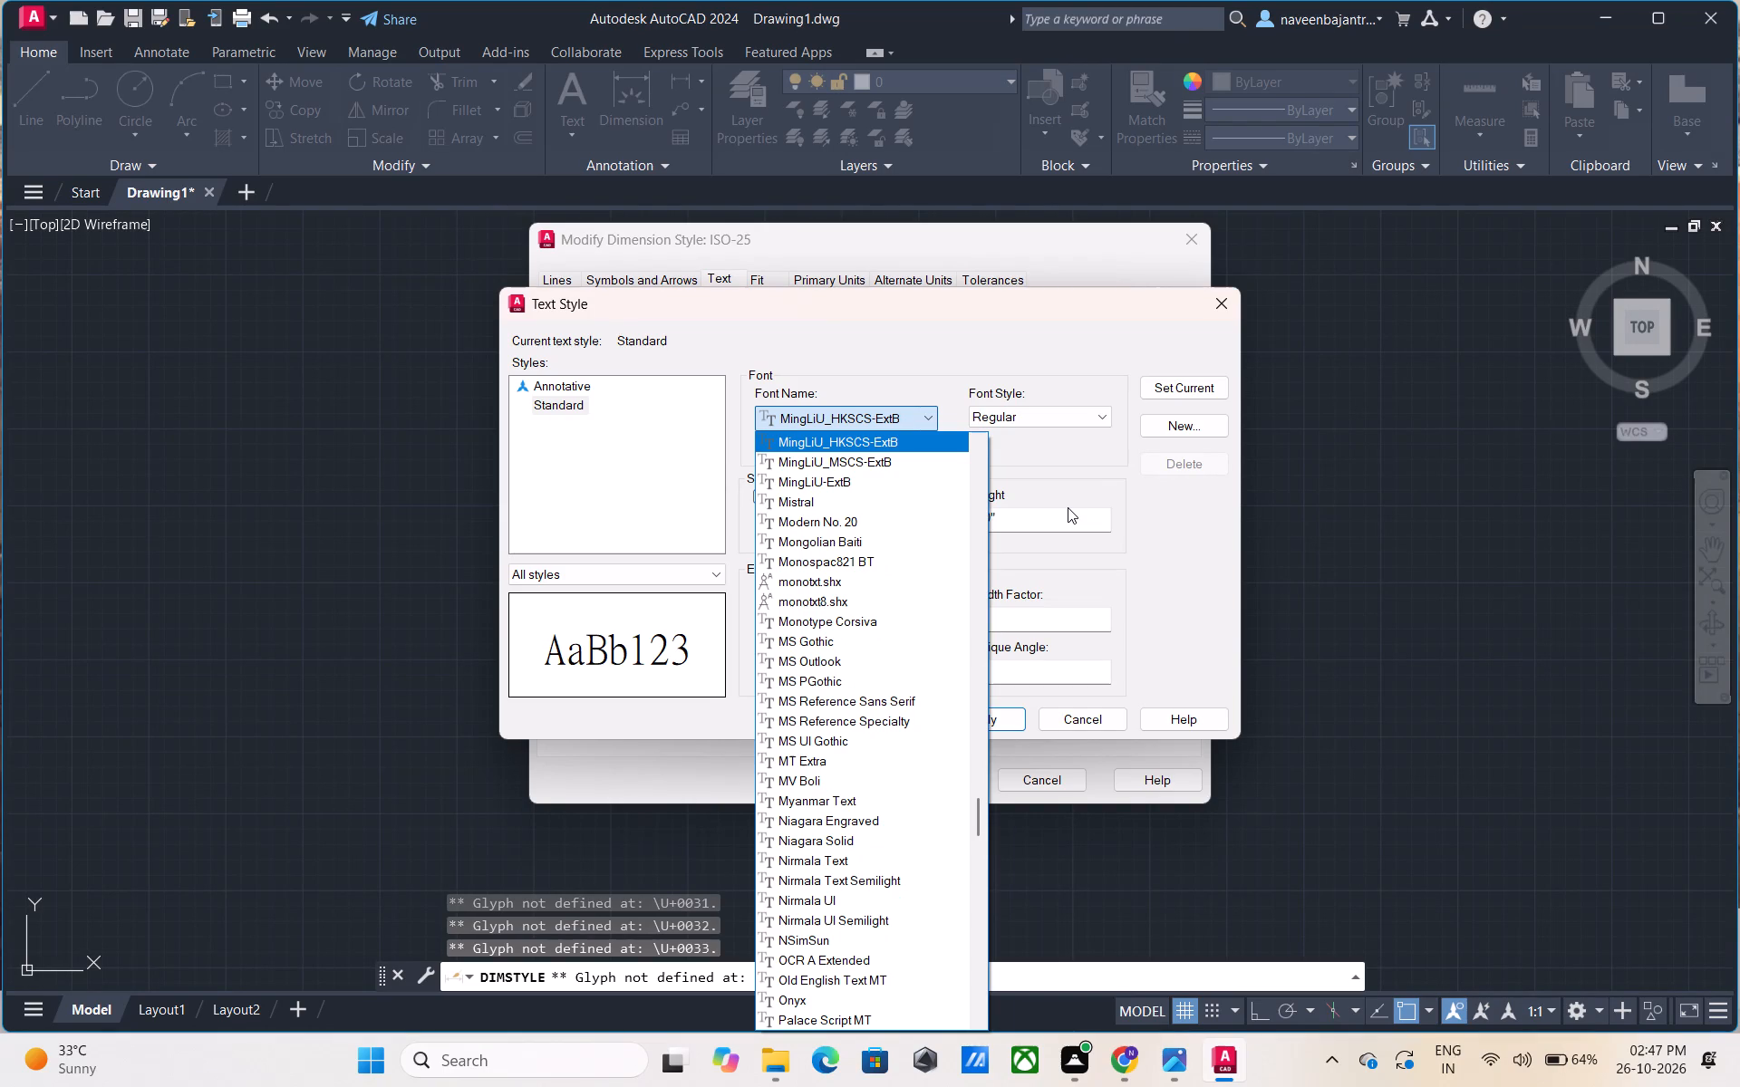
{"action": "key", "text": "Down"}
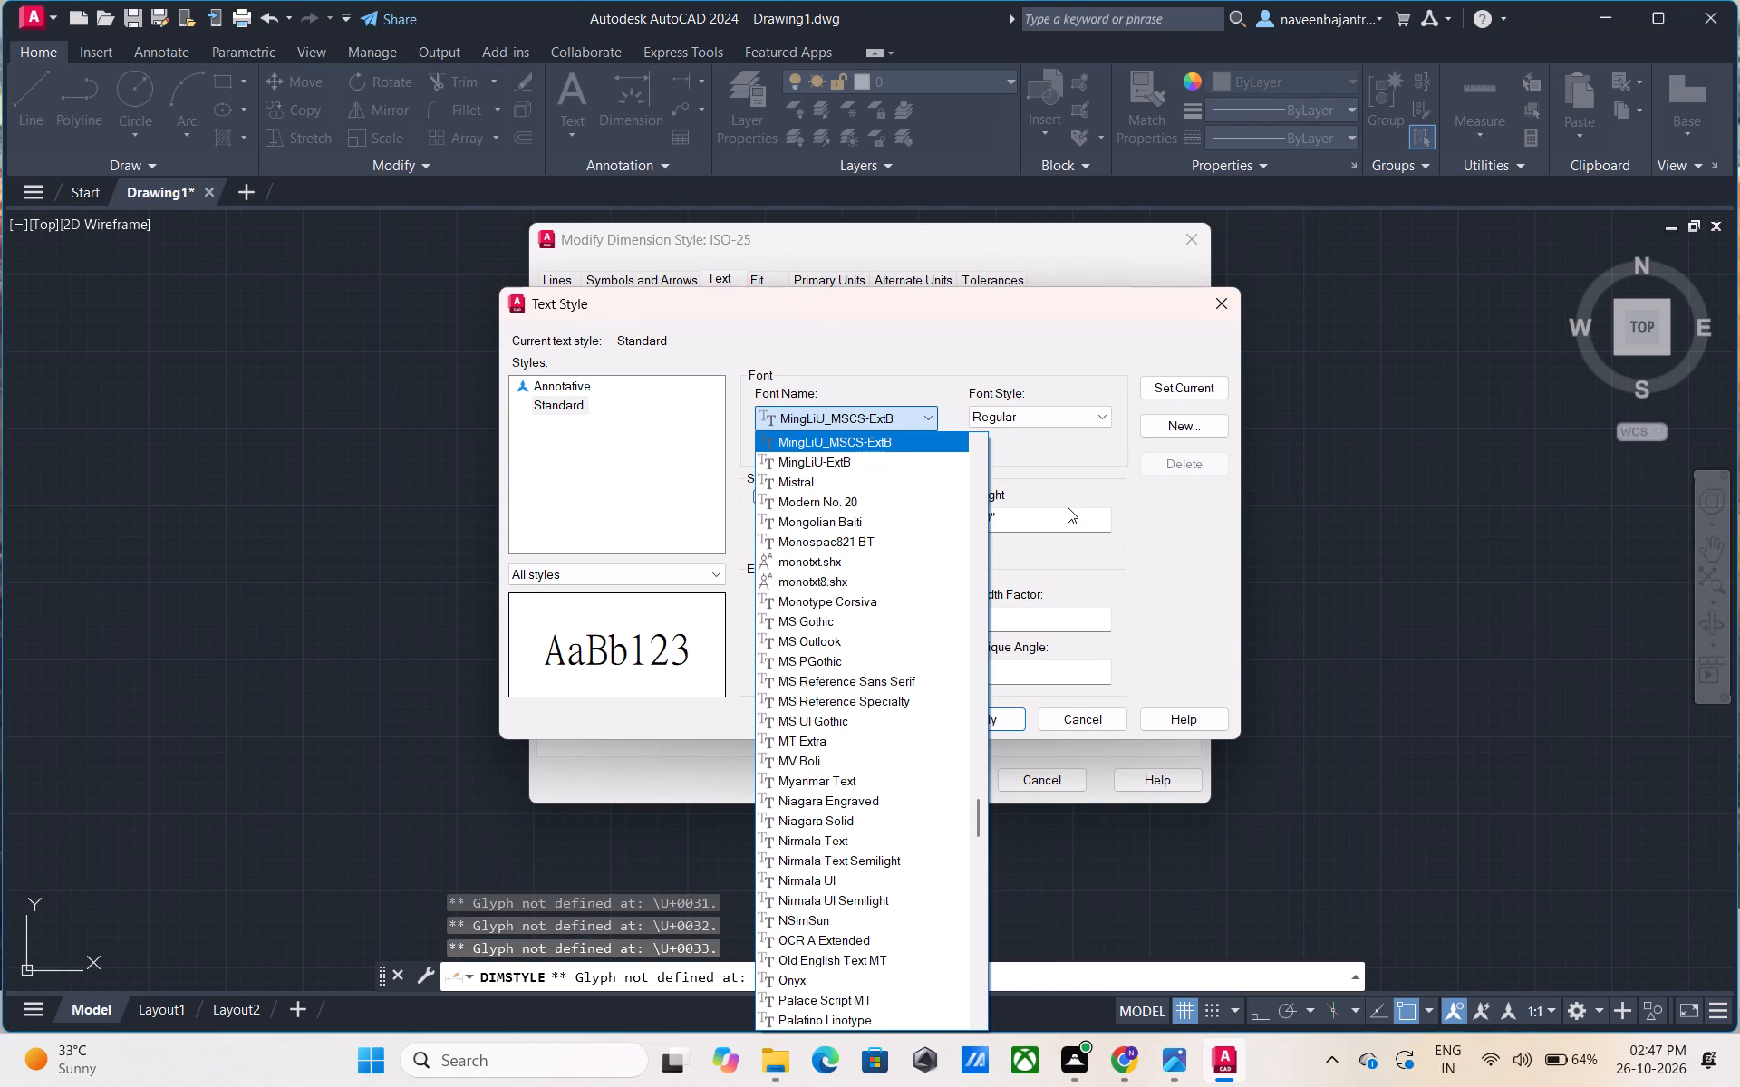
{"action": "key", "text": "Down"}
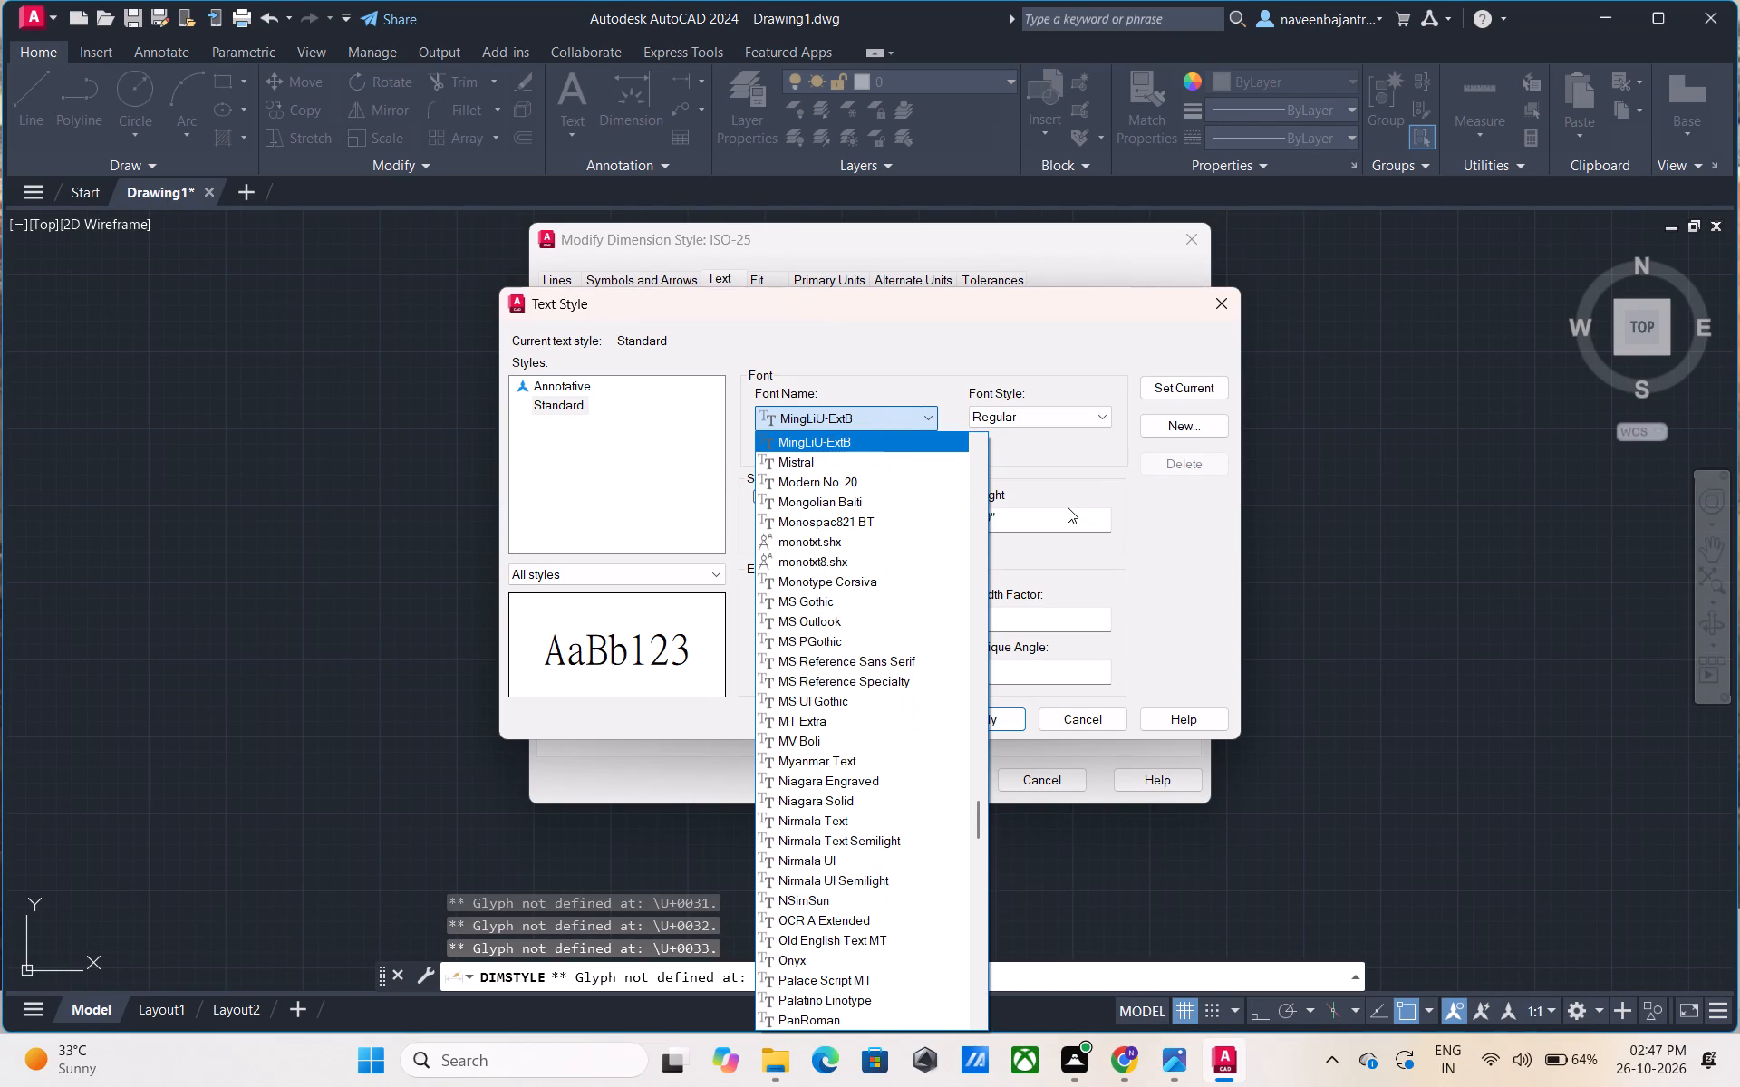
{"action": "key", "text": "Down"}
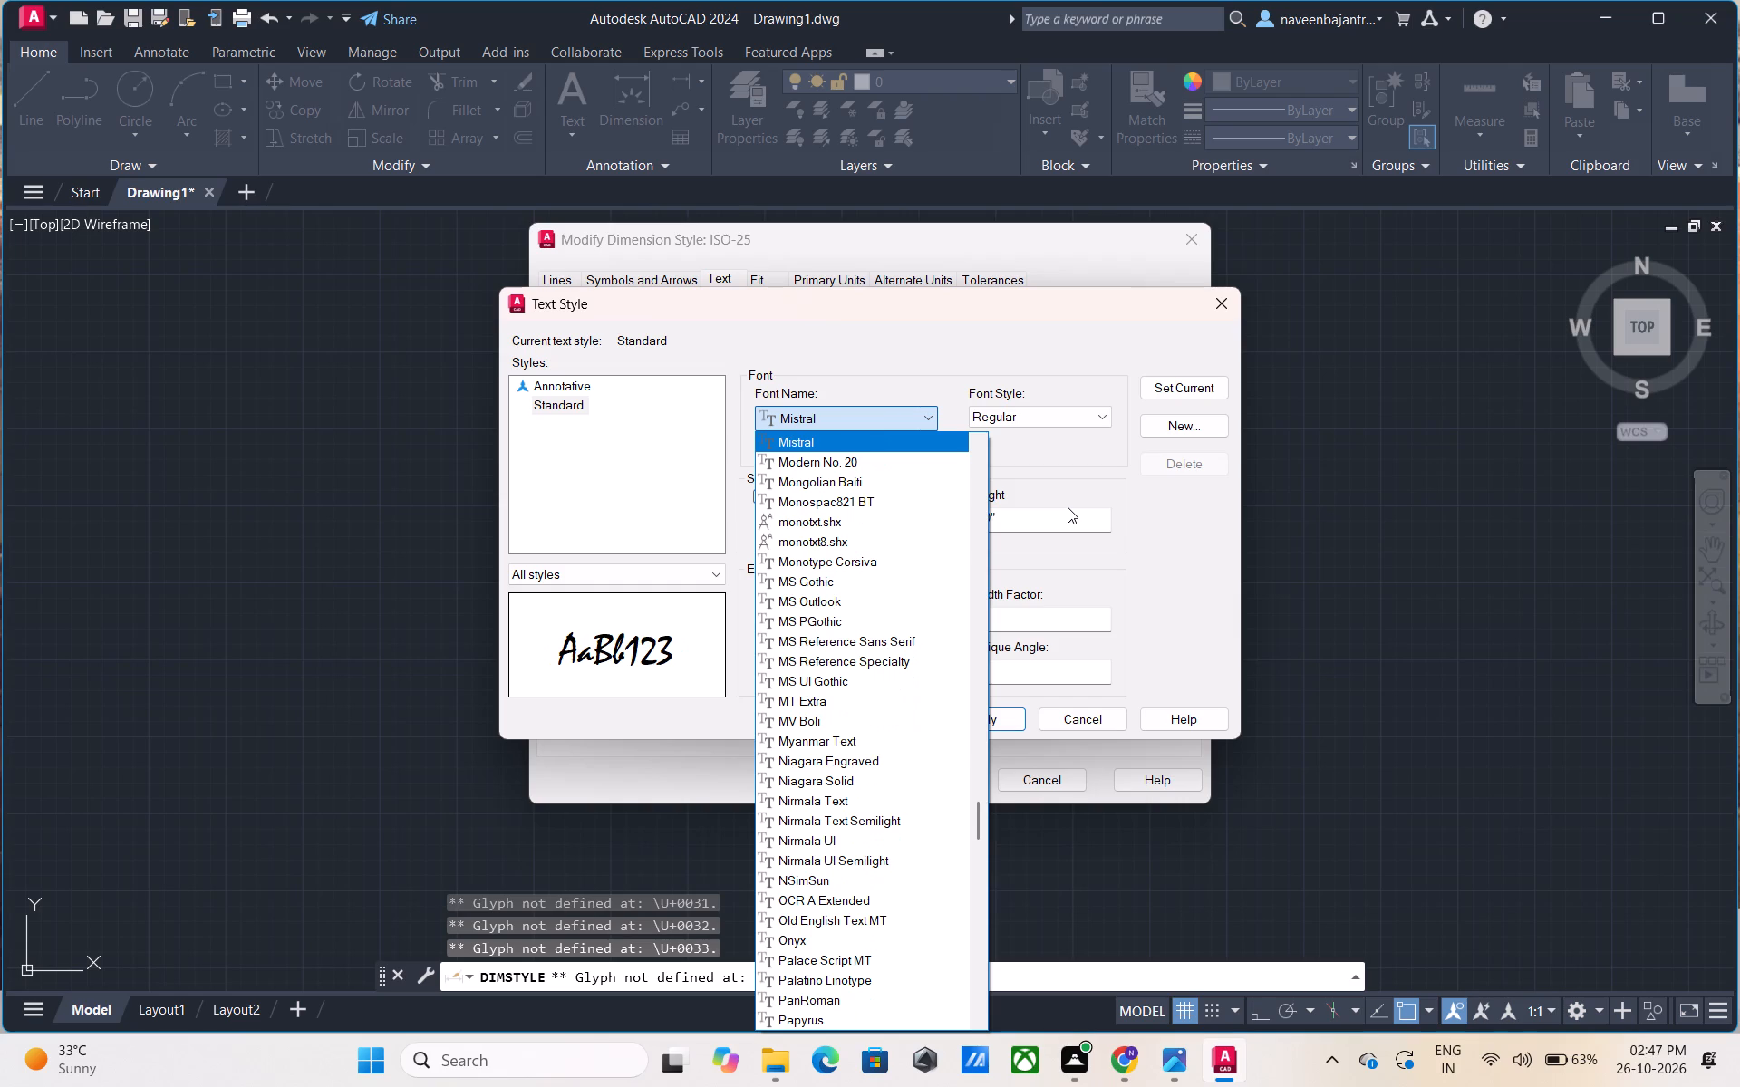
{"action": "key", "text": "Down"}
{"action": "key", "text": "Down"}
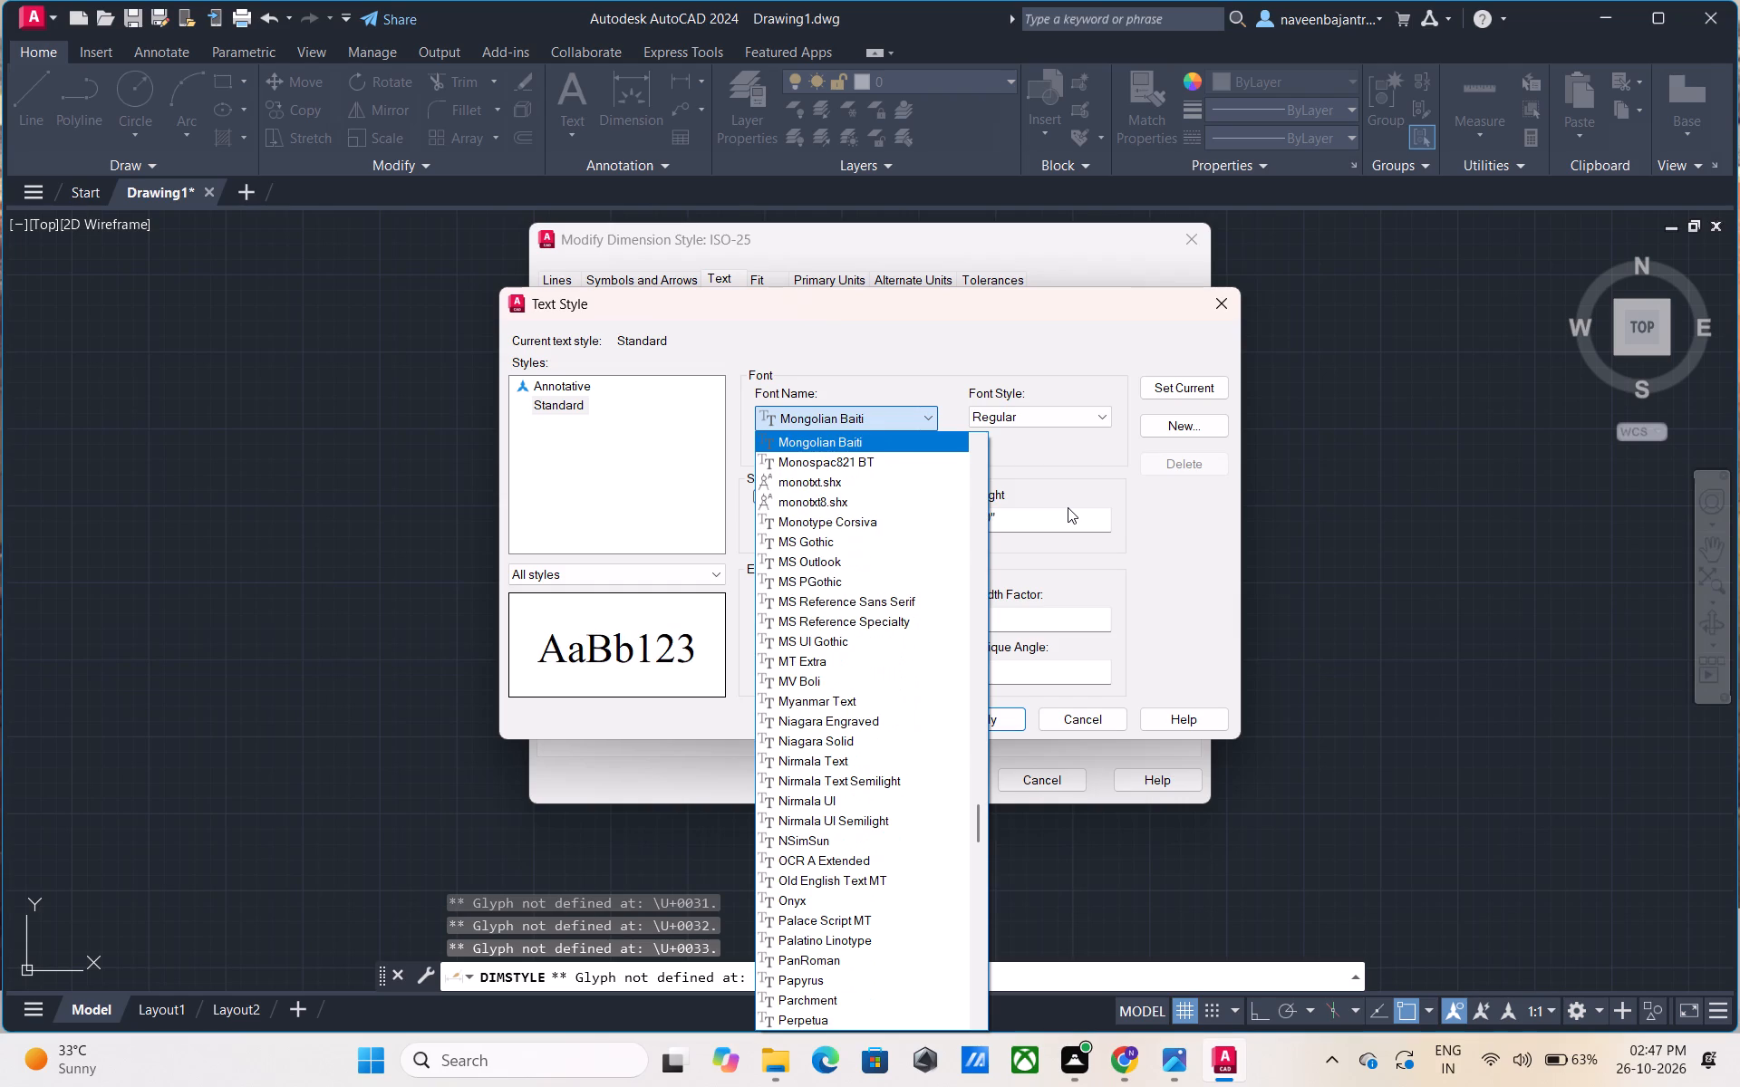
{"action": "key", "text": "Down"}
{"action": "key", "text": "Down"}
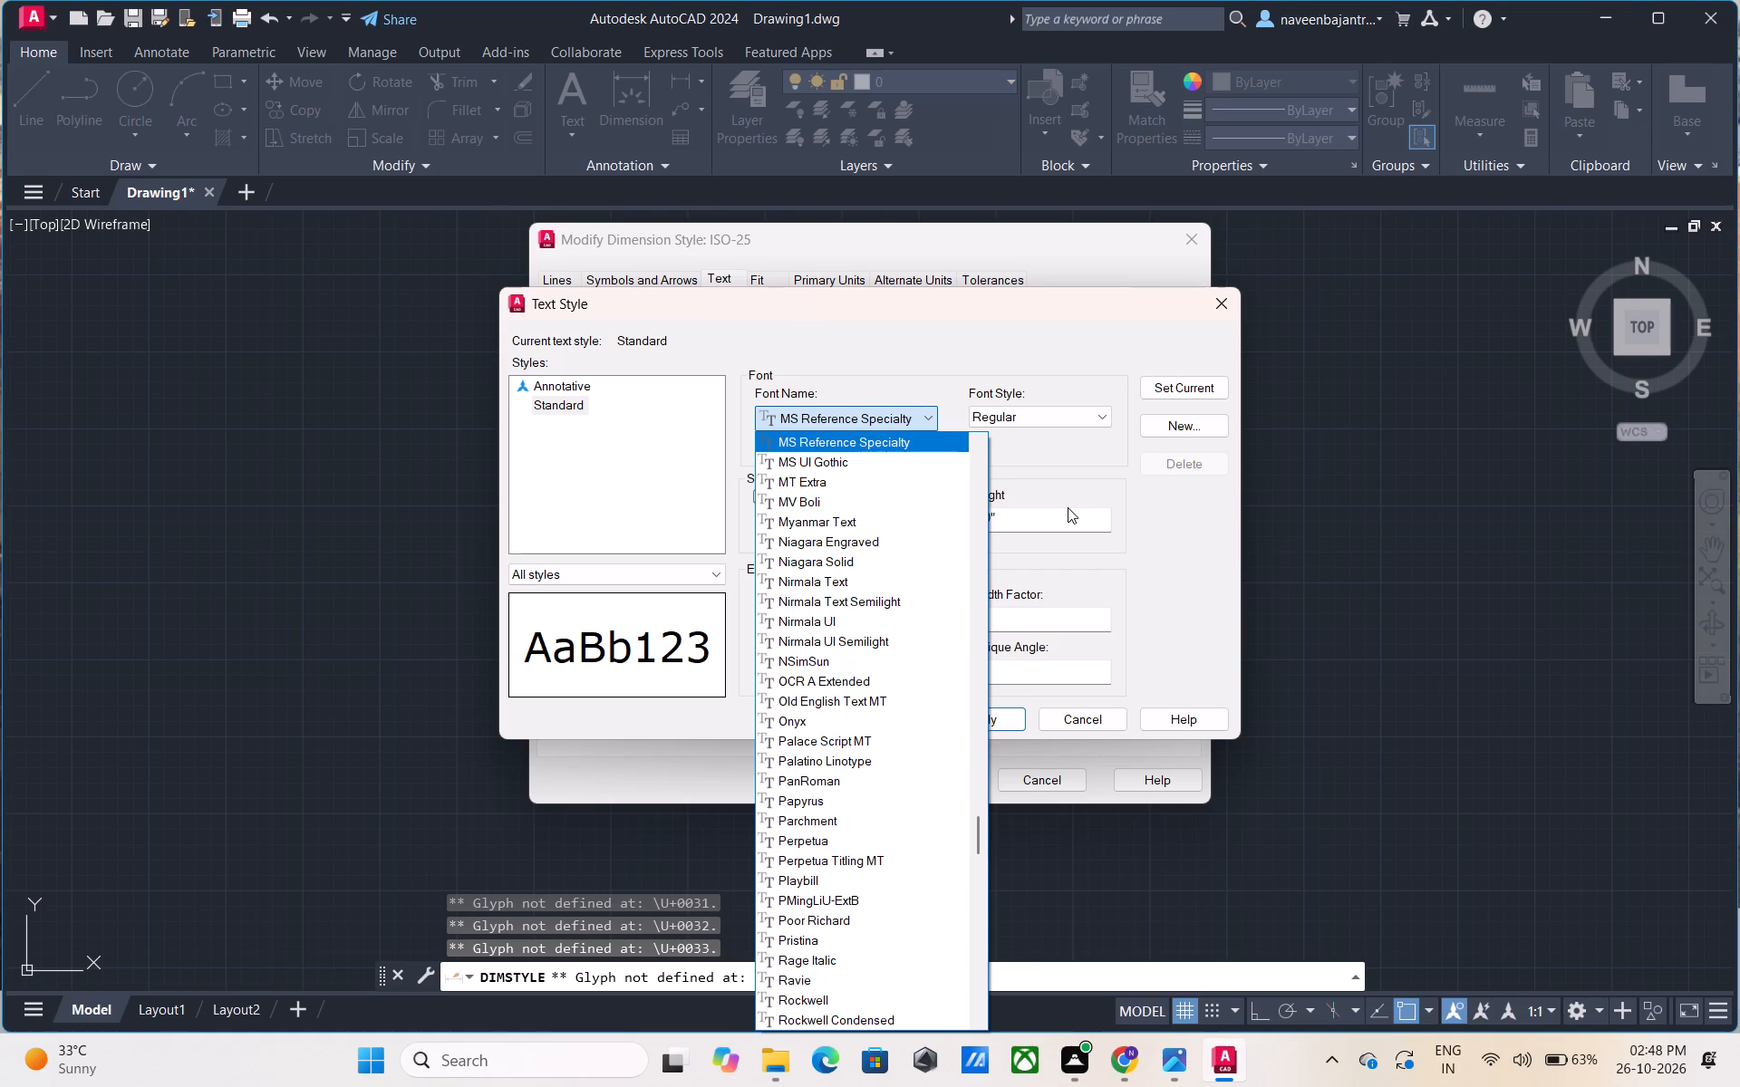
{"action": "key", "text": "Down"}
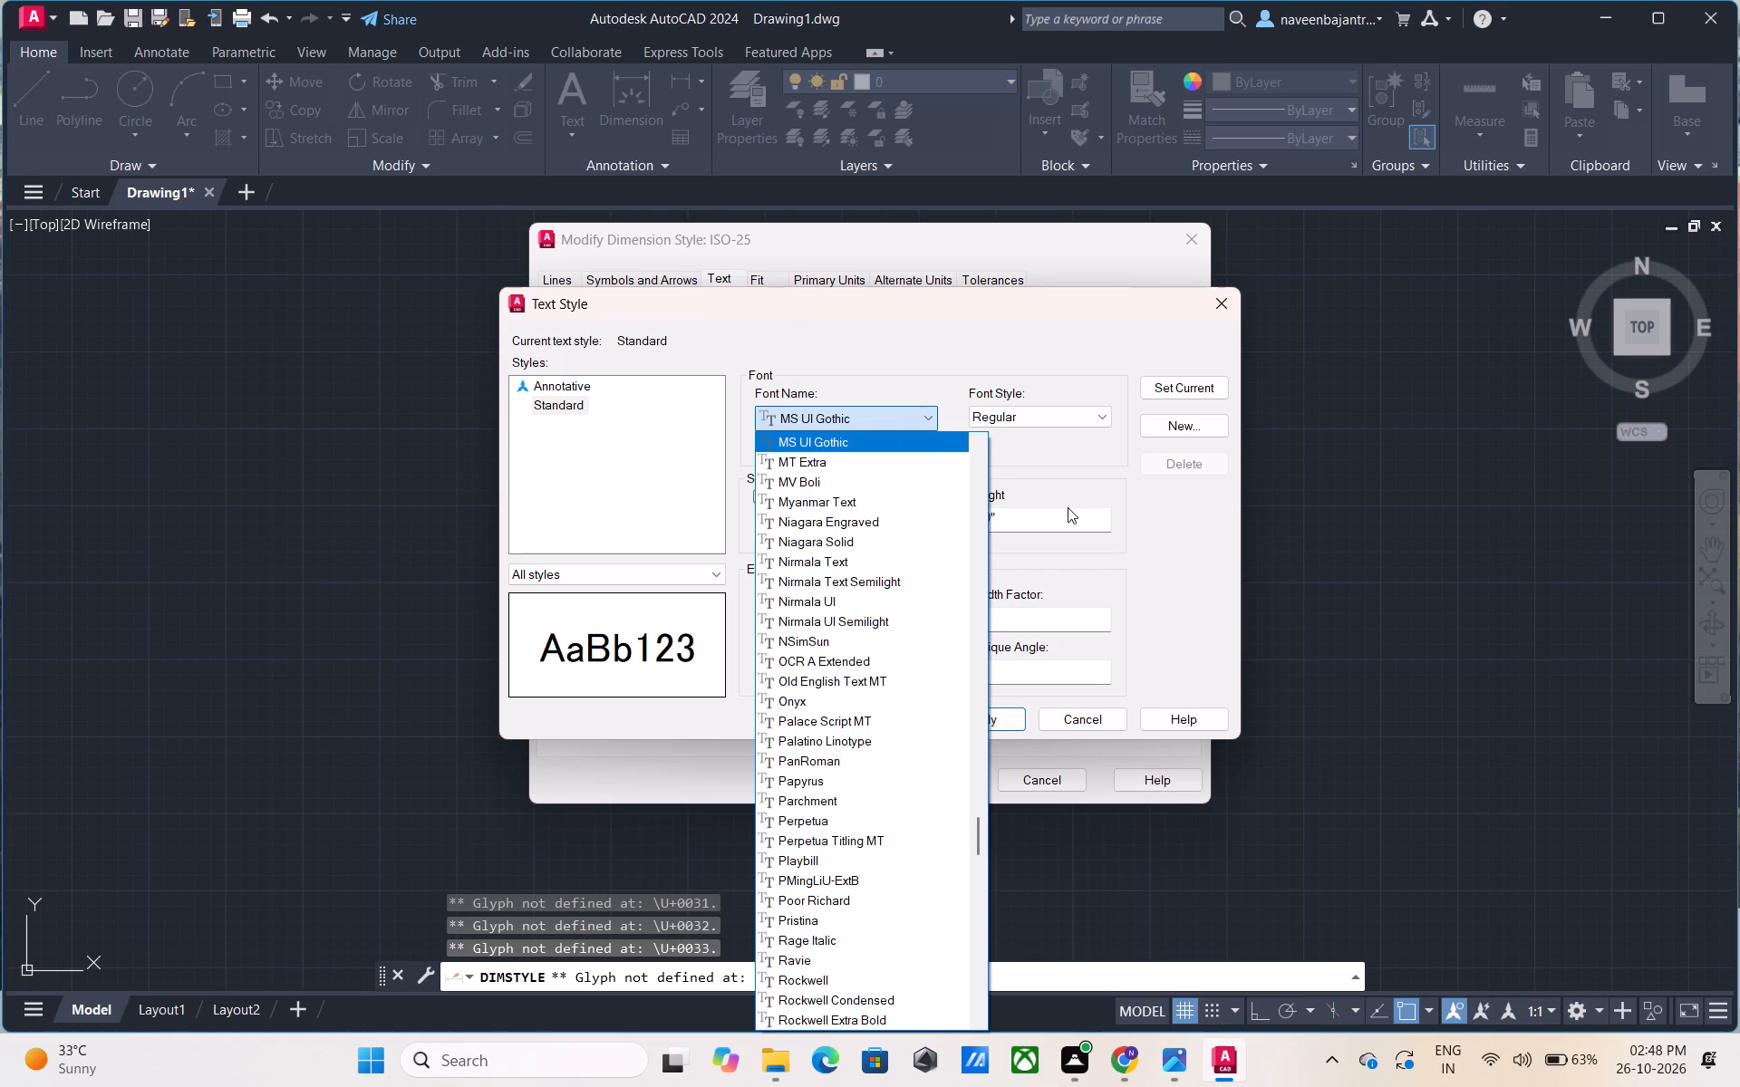
{"action": "key", "text": "Down"}
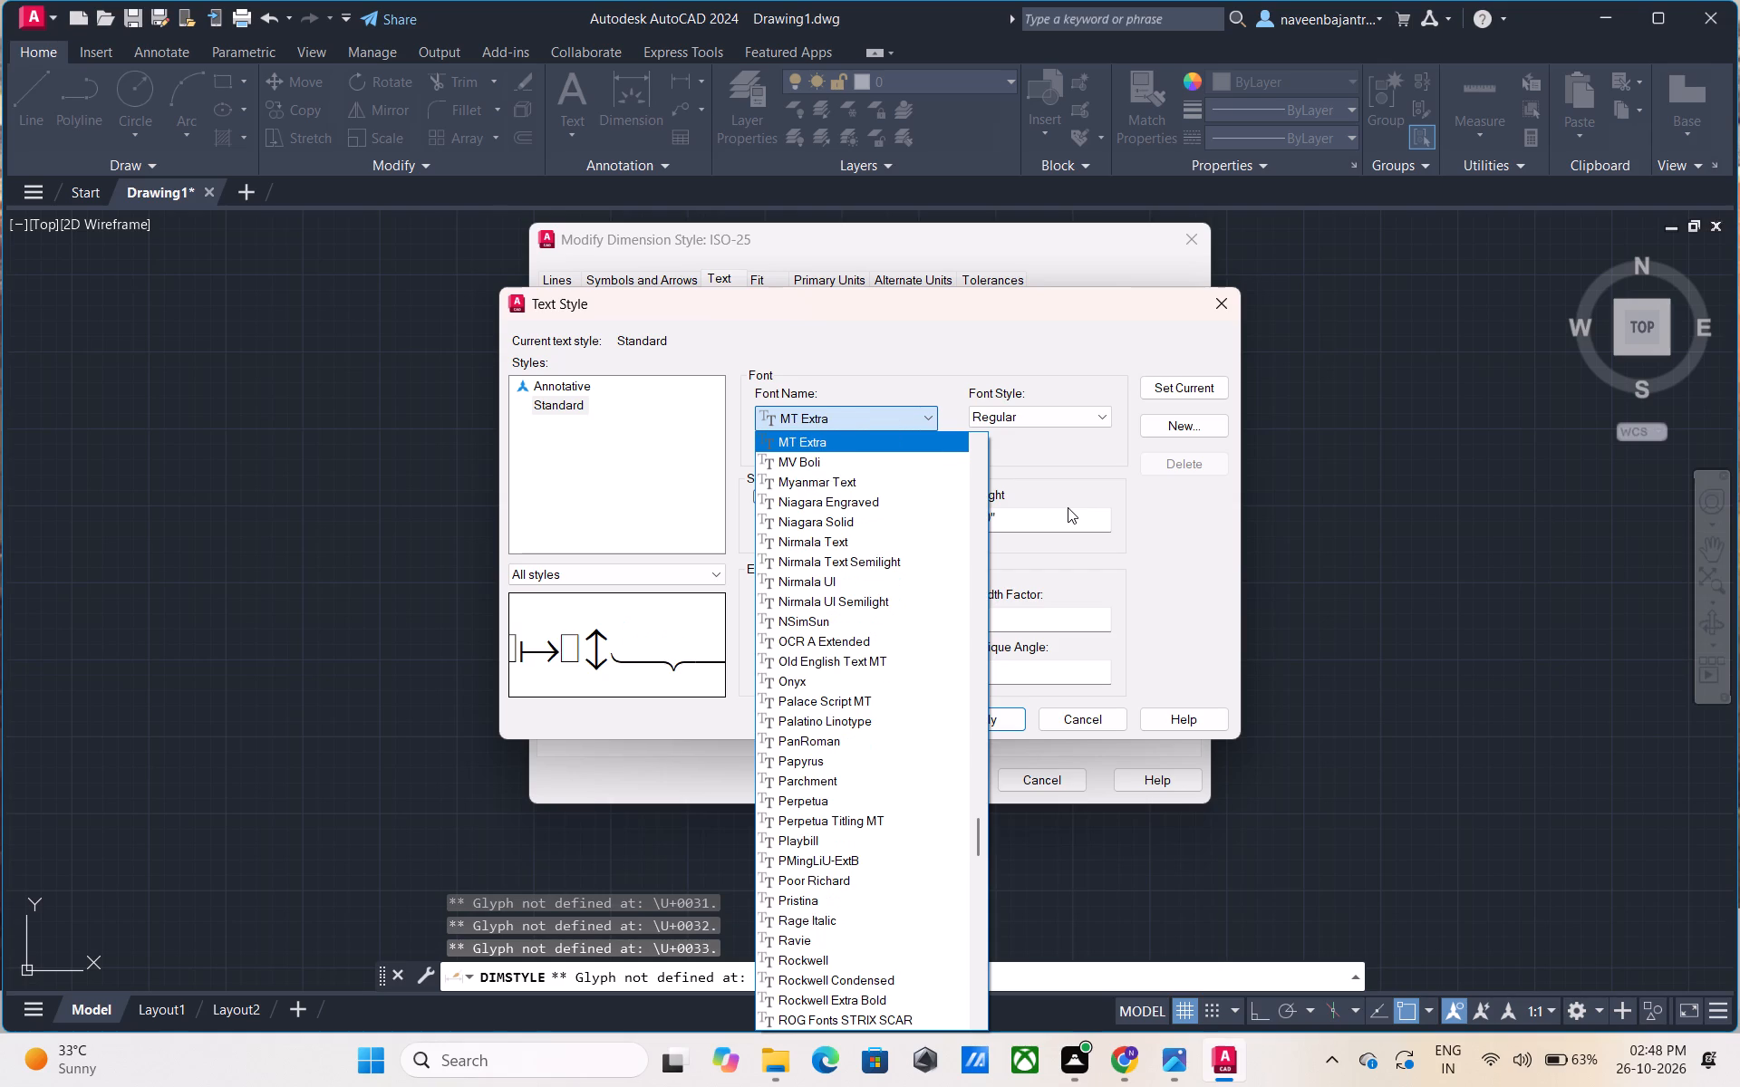
{"action": "key", "text": "Down"}
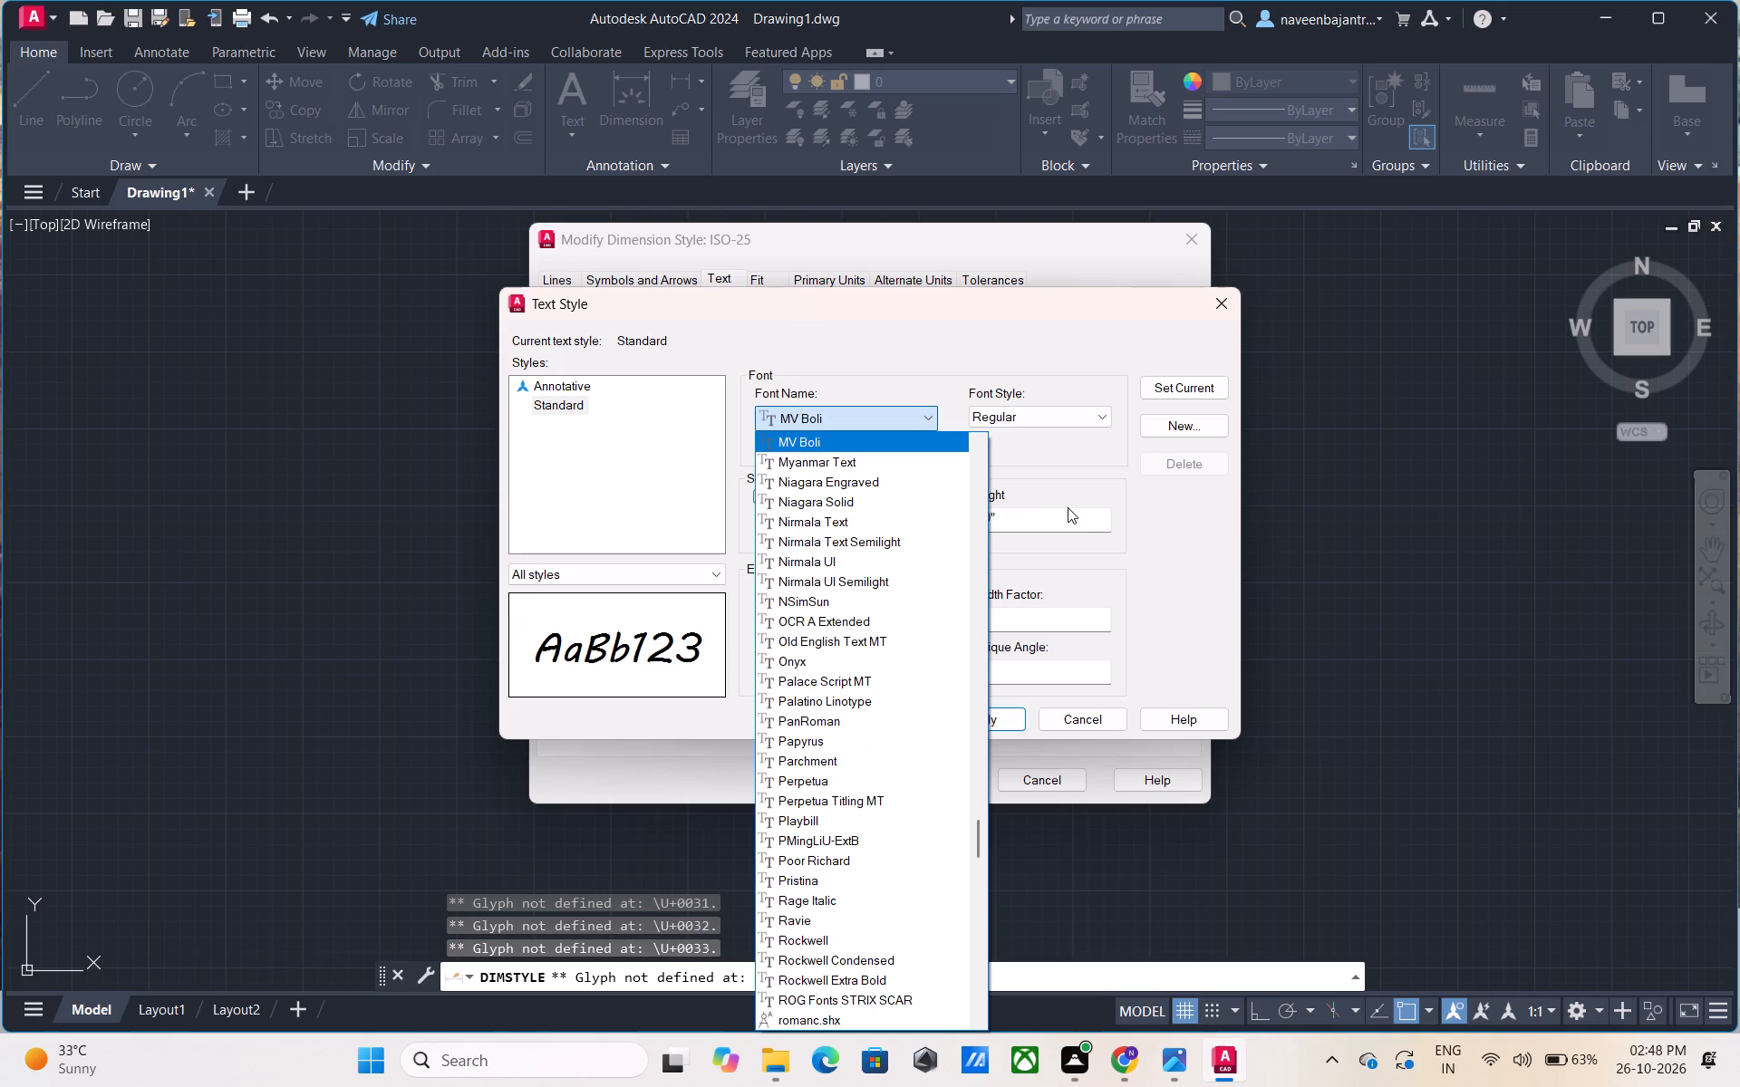
{"action": "key", "text": "Down"}
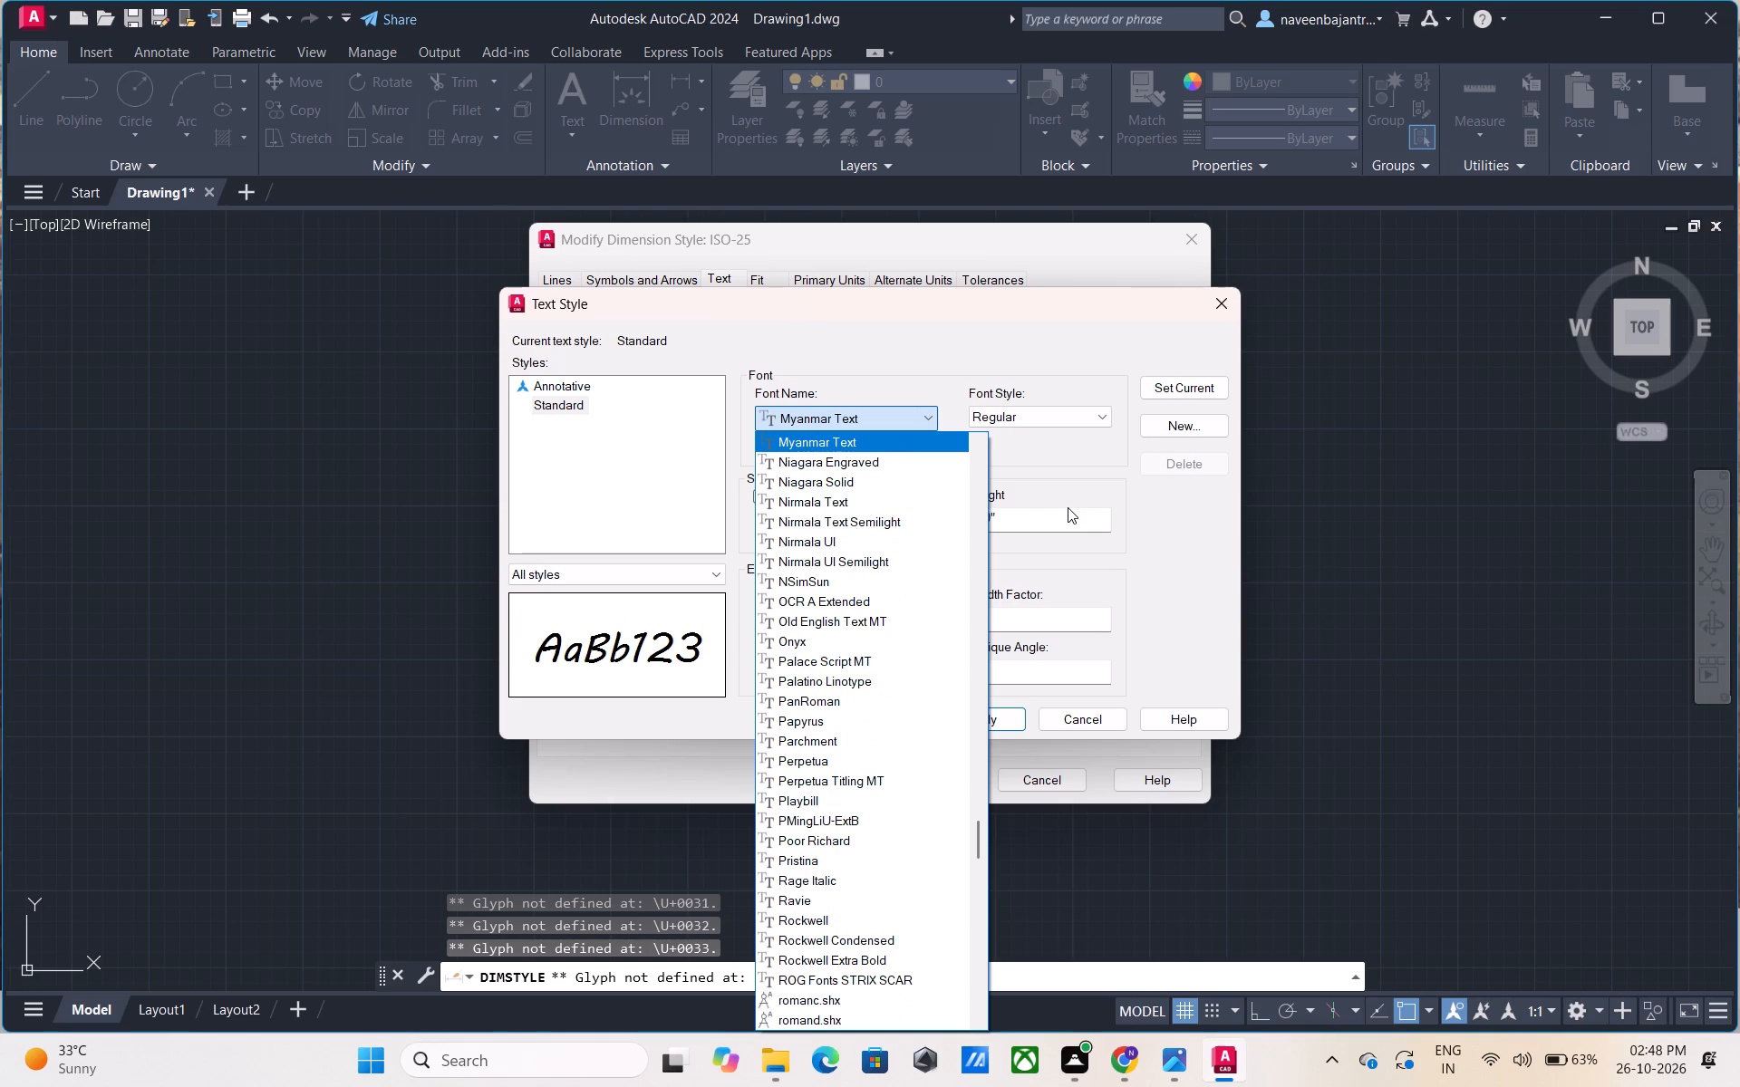
Preview fonts for the Standard text style one by one, from Niagara Engraved to Nirmala Text Semilight and from Parchment to Ravie.
{"action": "key", "text": "Down"}
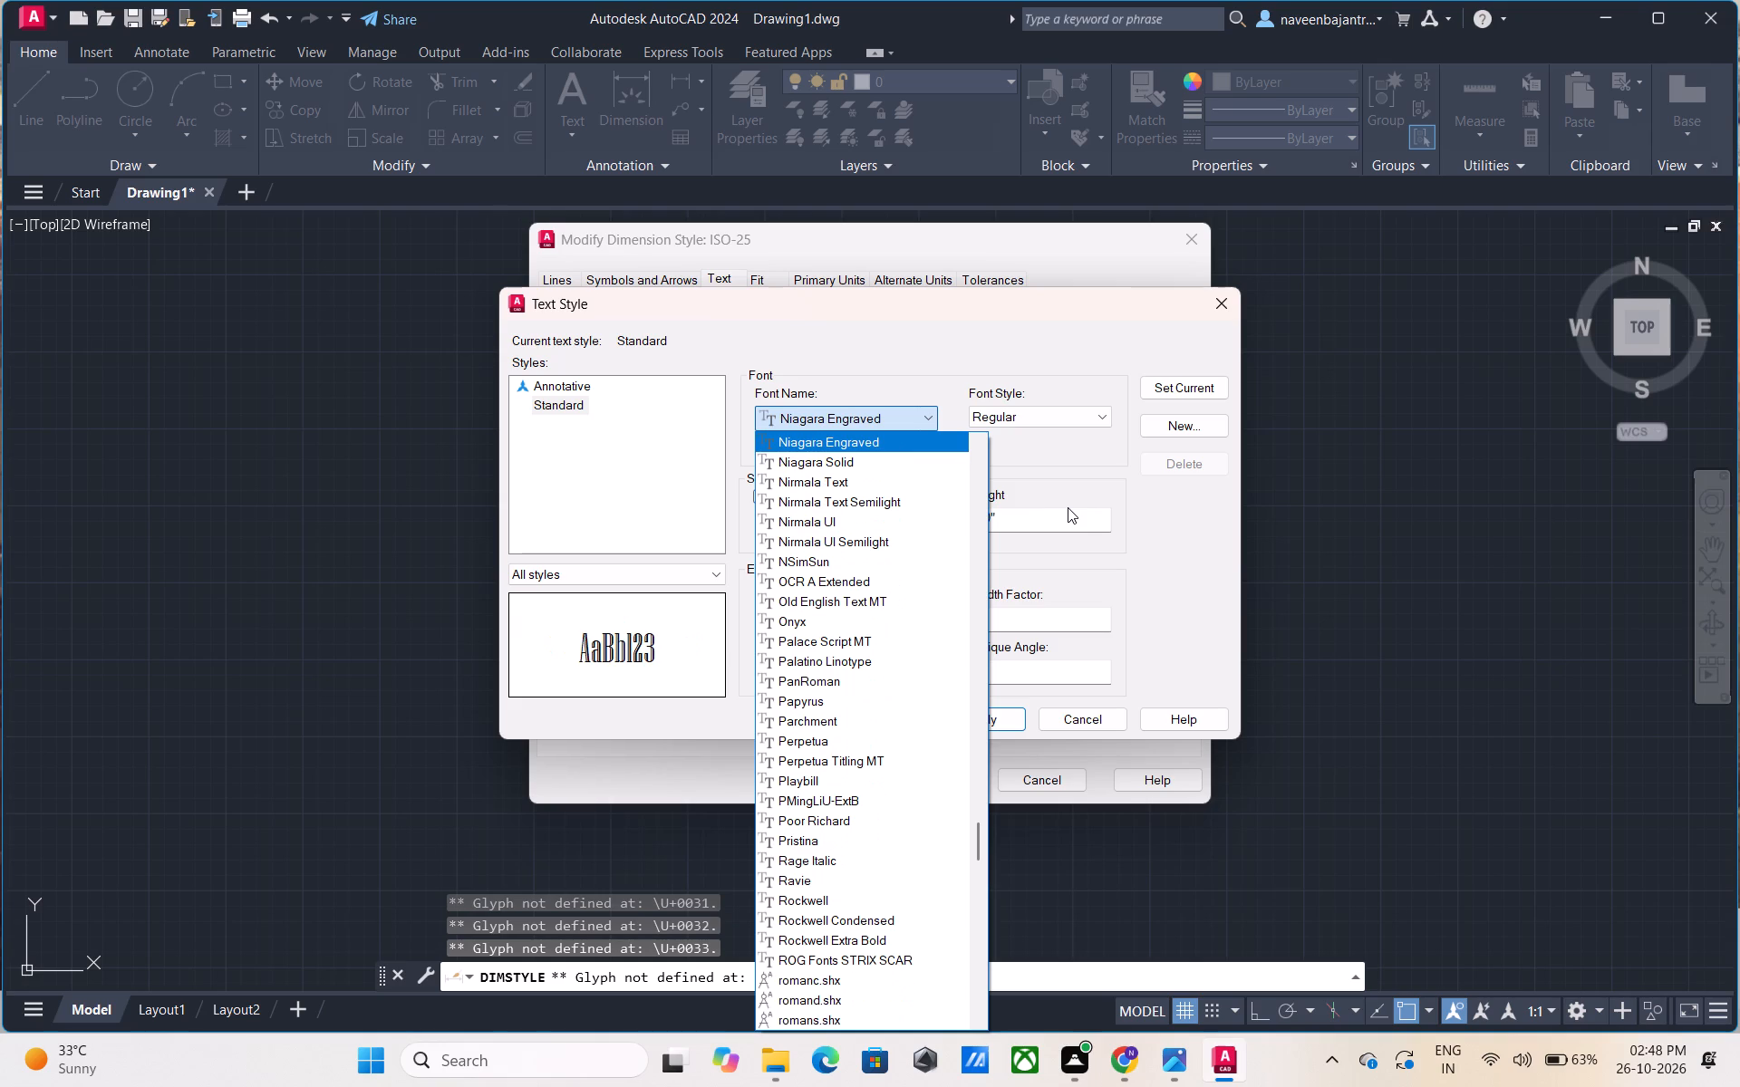
{"action": "key", "text": "Down"}
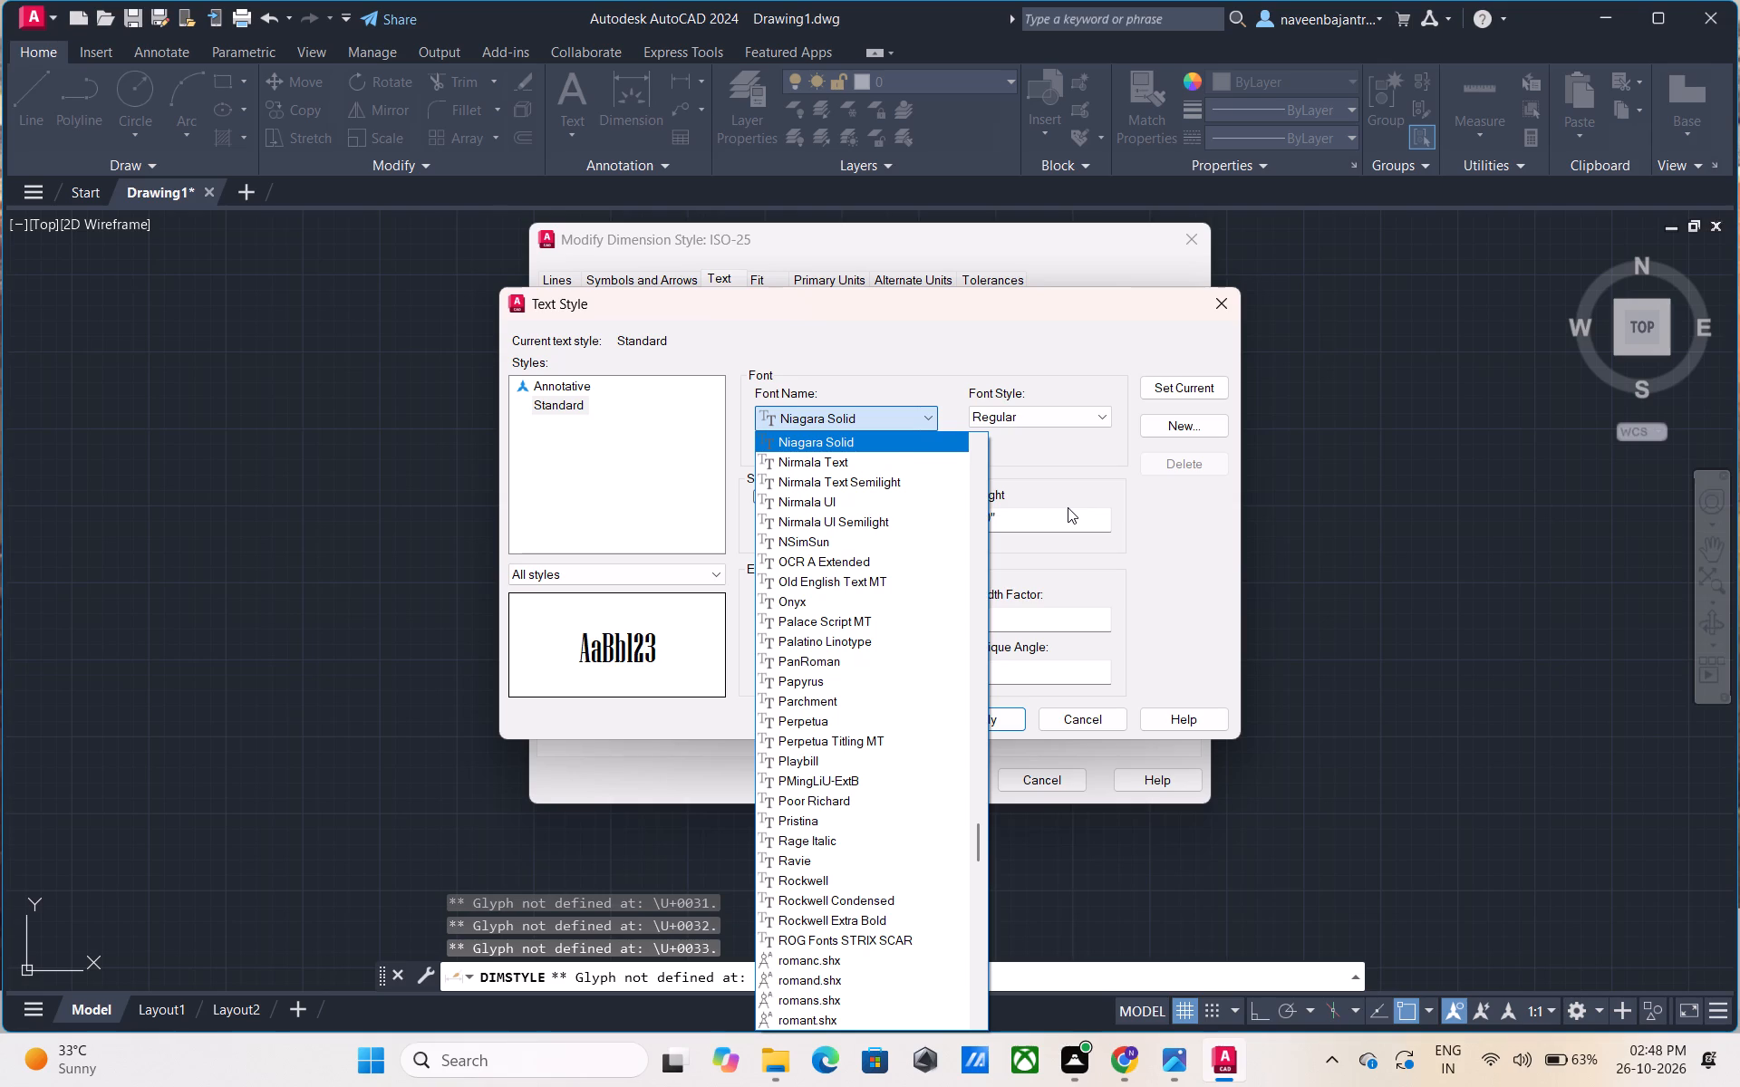
{"action": "key", "text": "Down"}
{"action": "key", "text": "Down"}
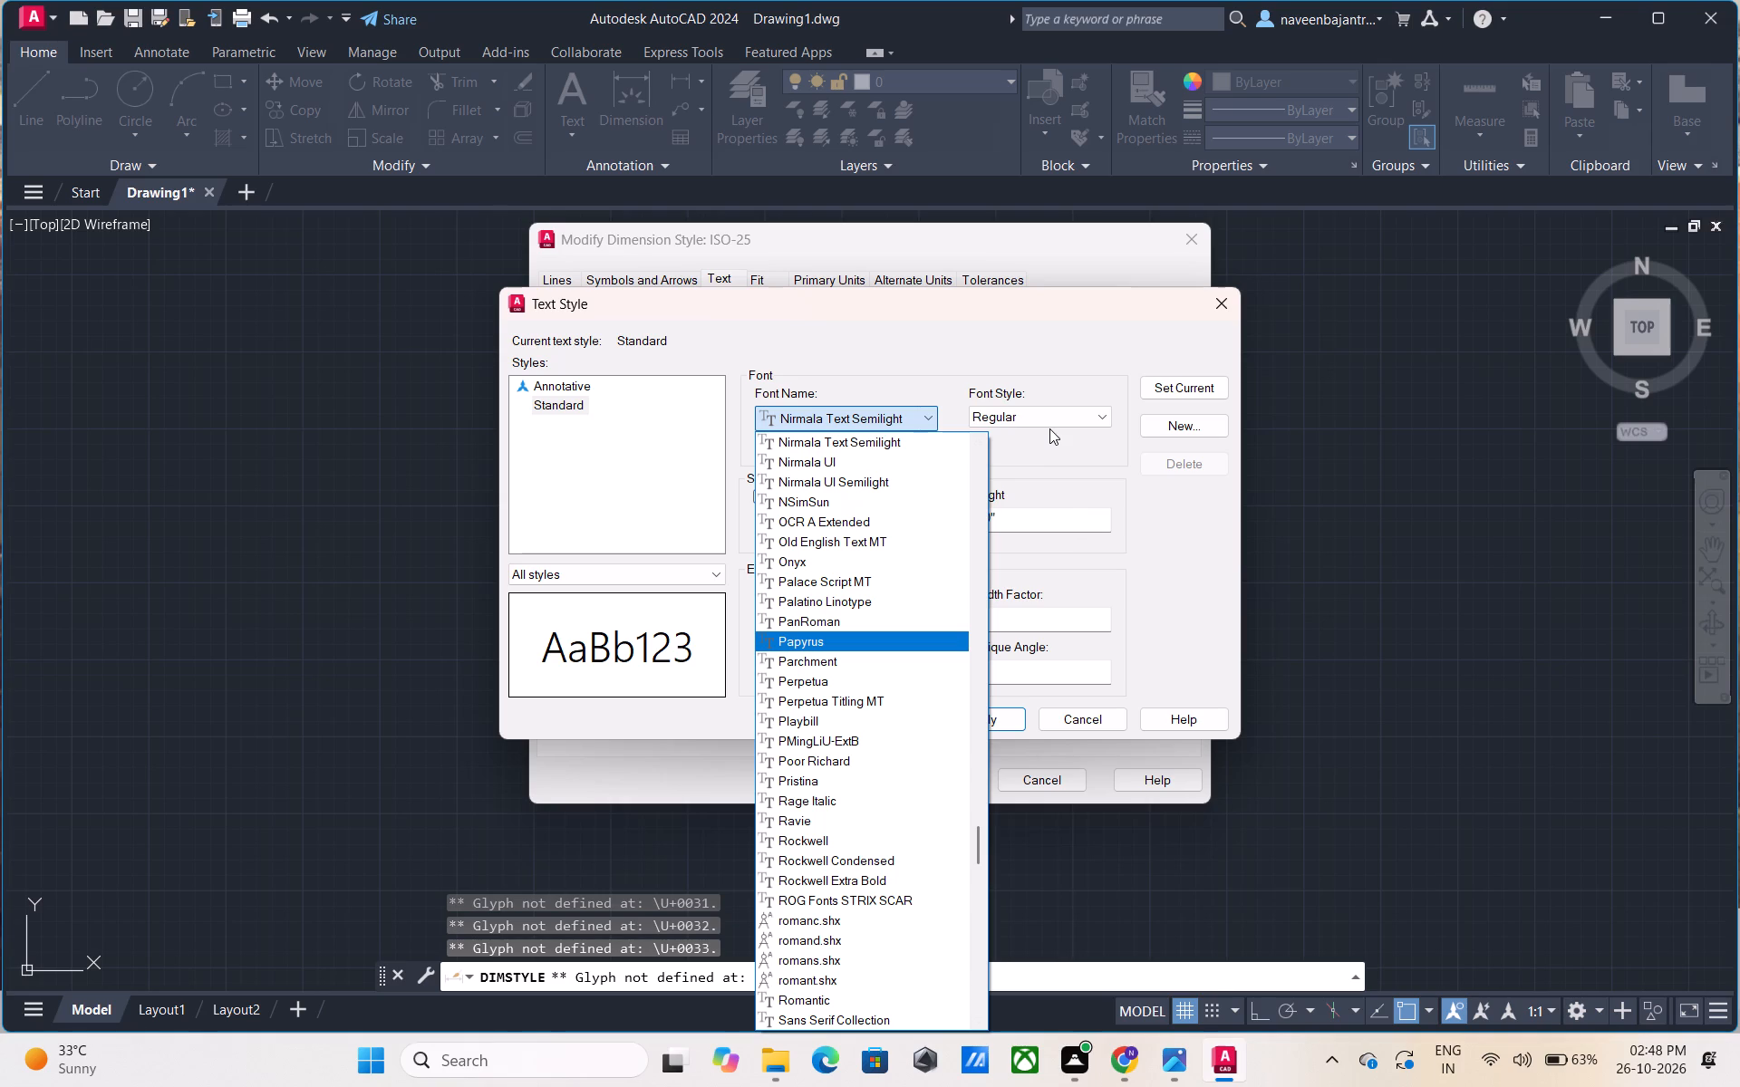
{"action": "key", "text": "Down"}
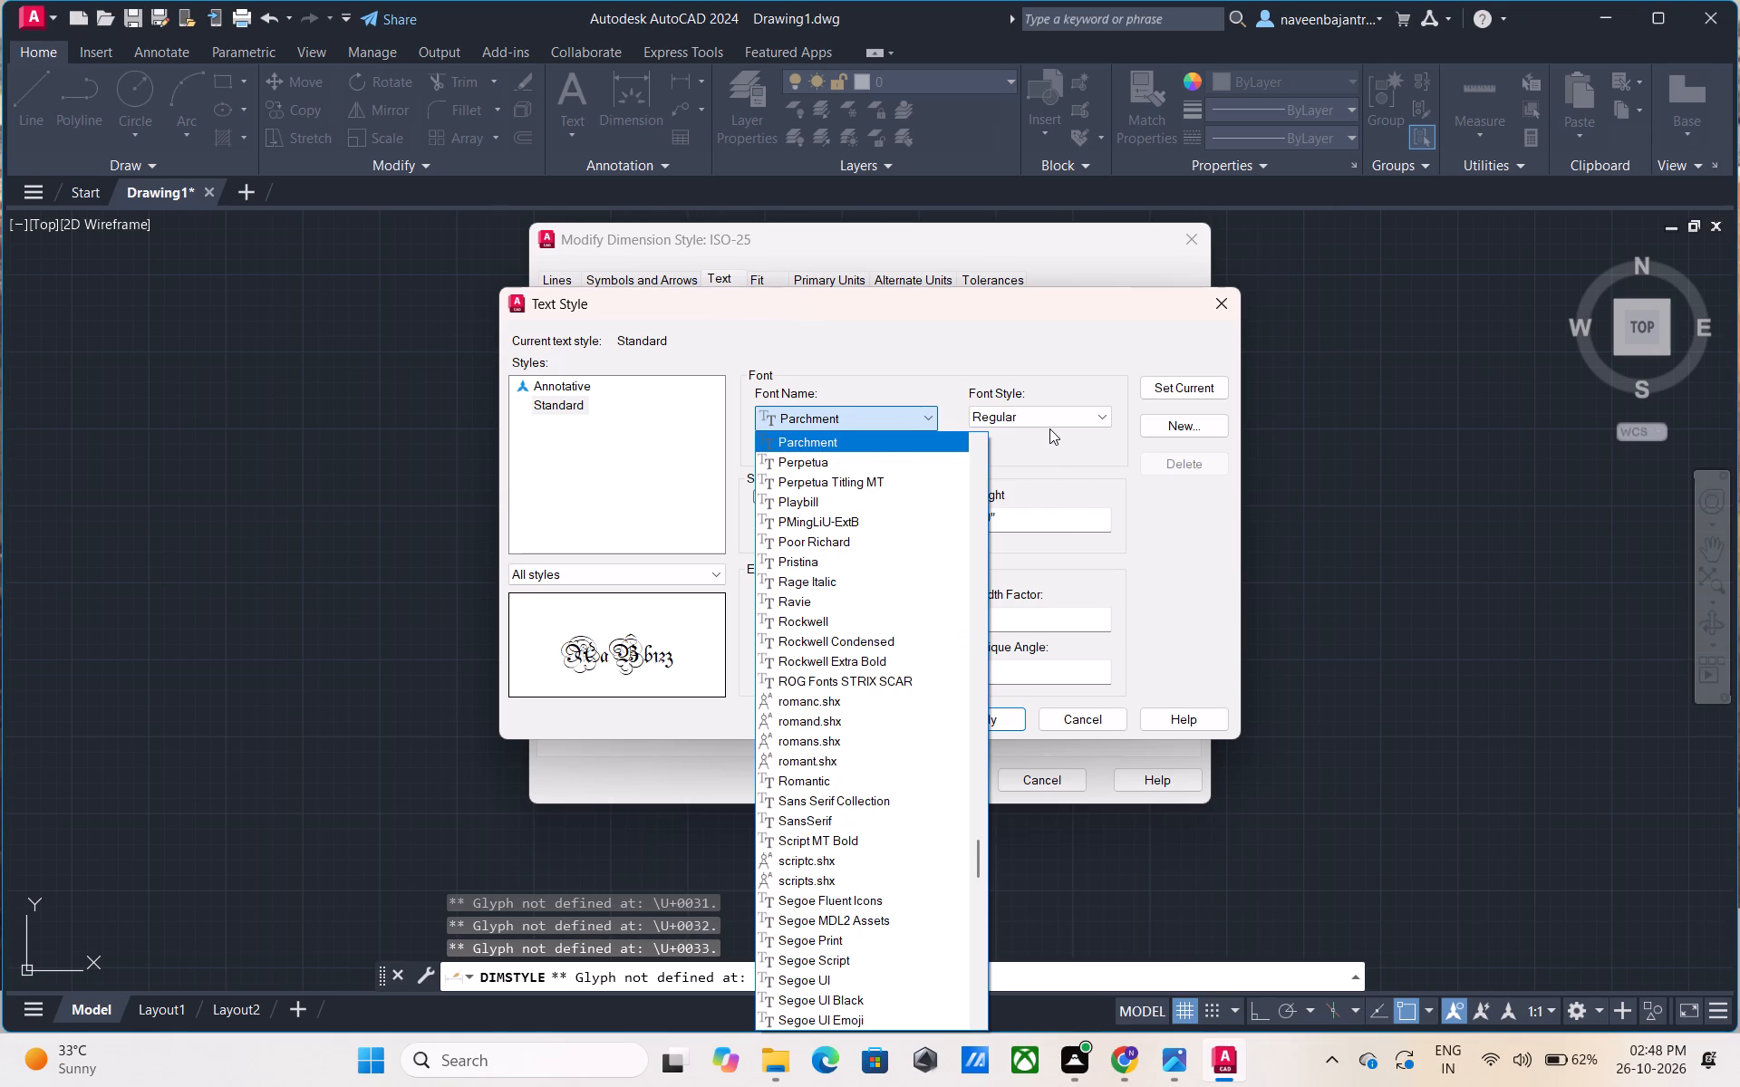
{"action": "key", "text": "Down"}
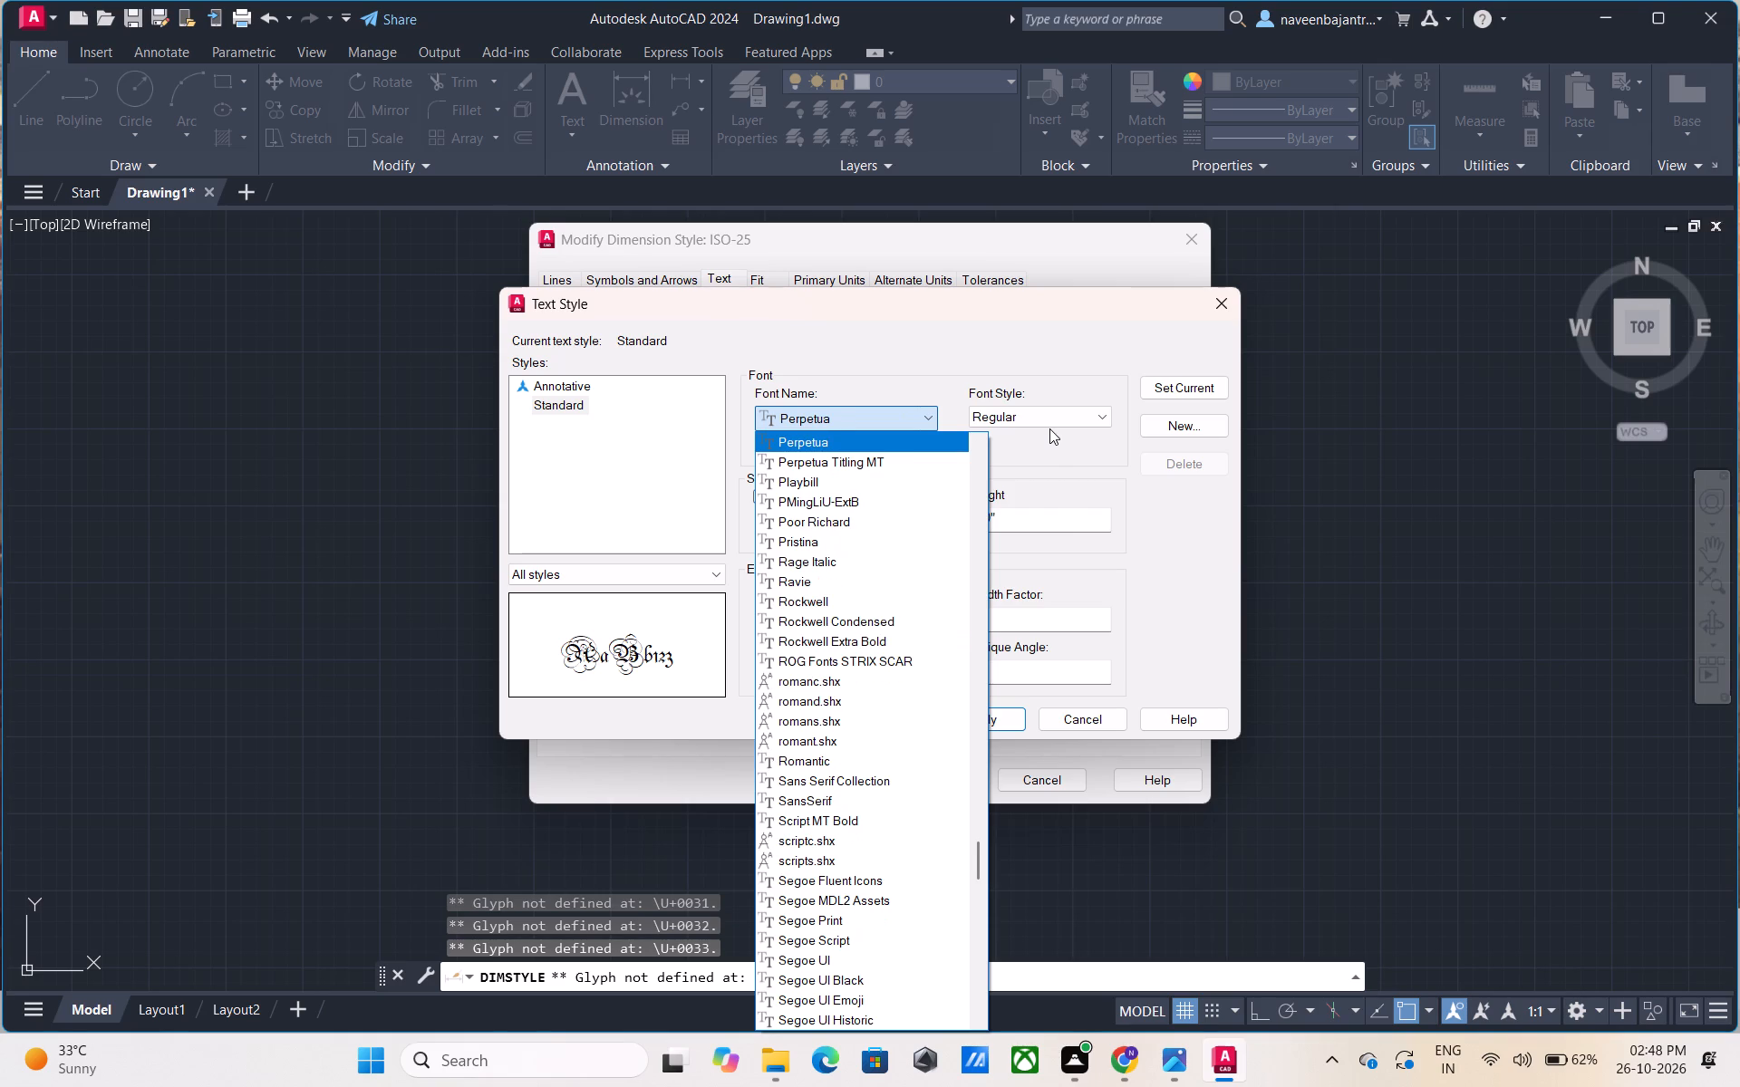
{"action": "key", "text": "Down"}
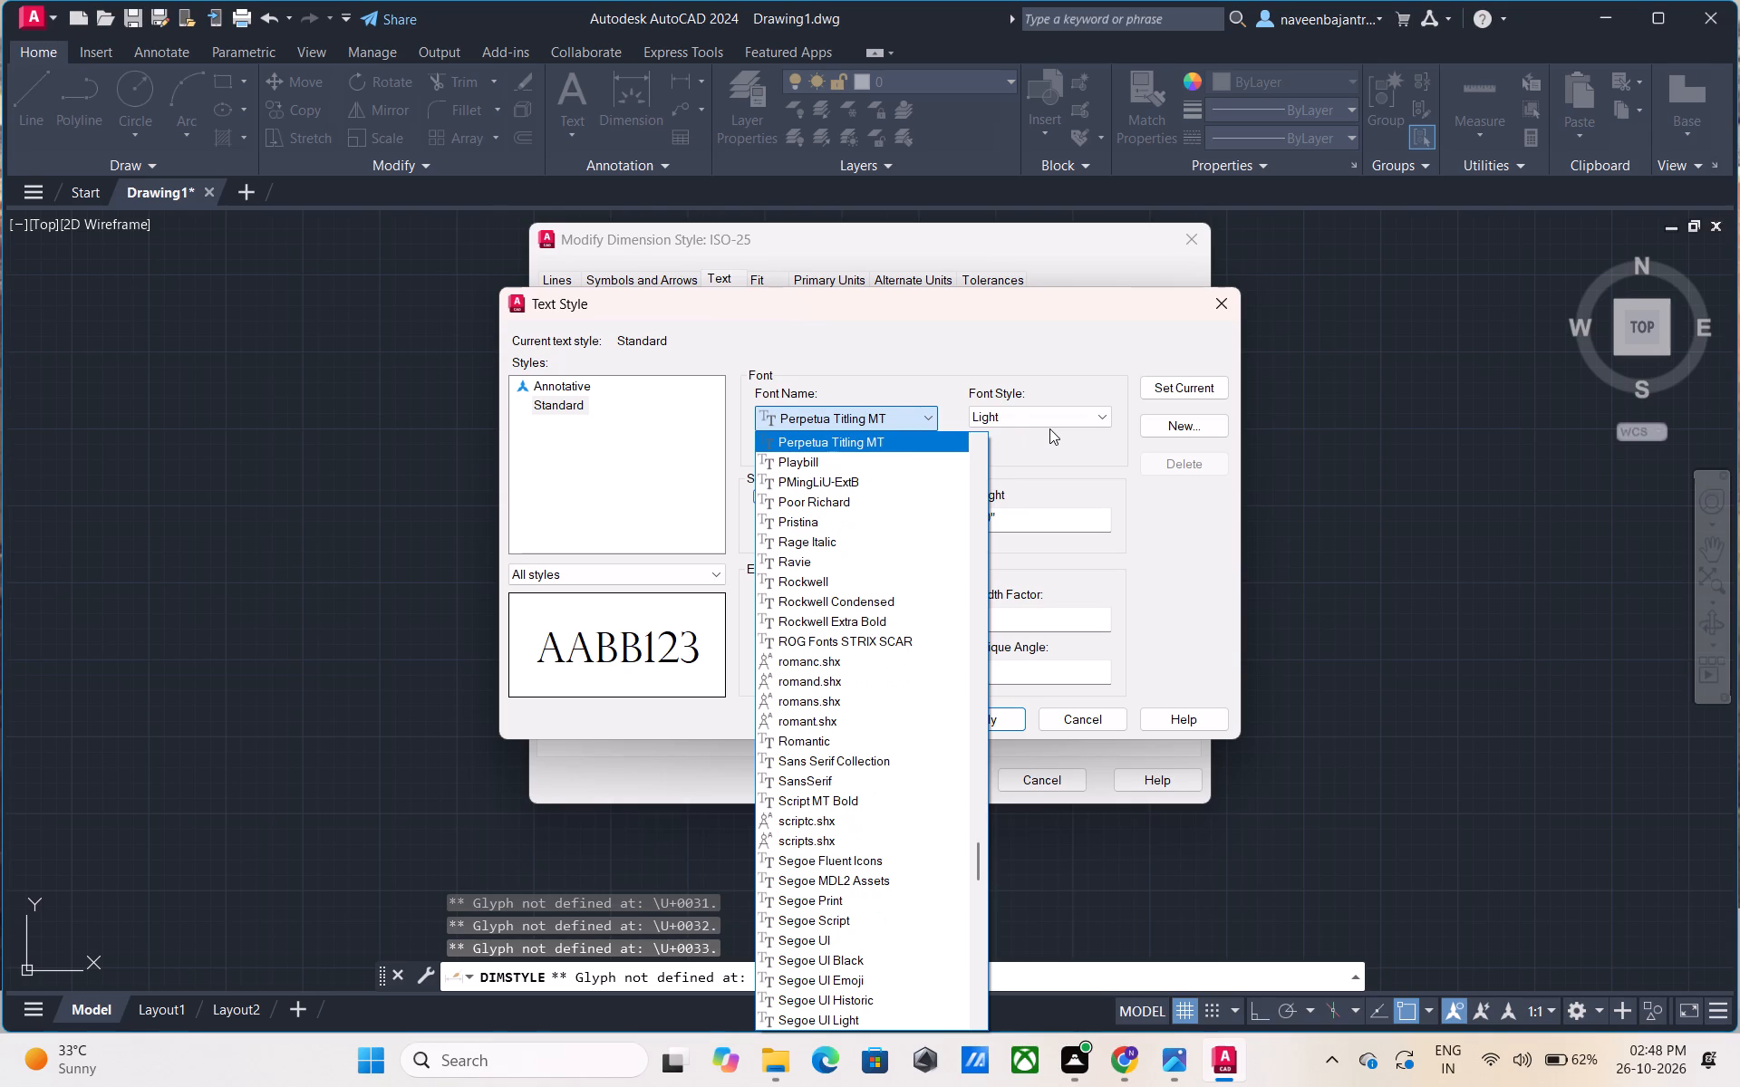
{"action": "key", "text": "Down"}
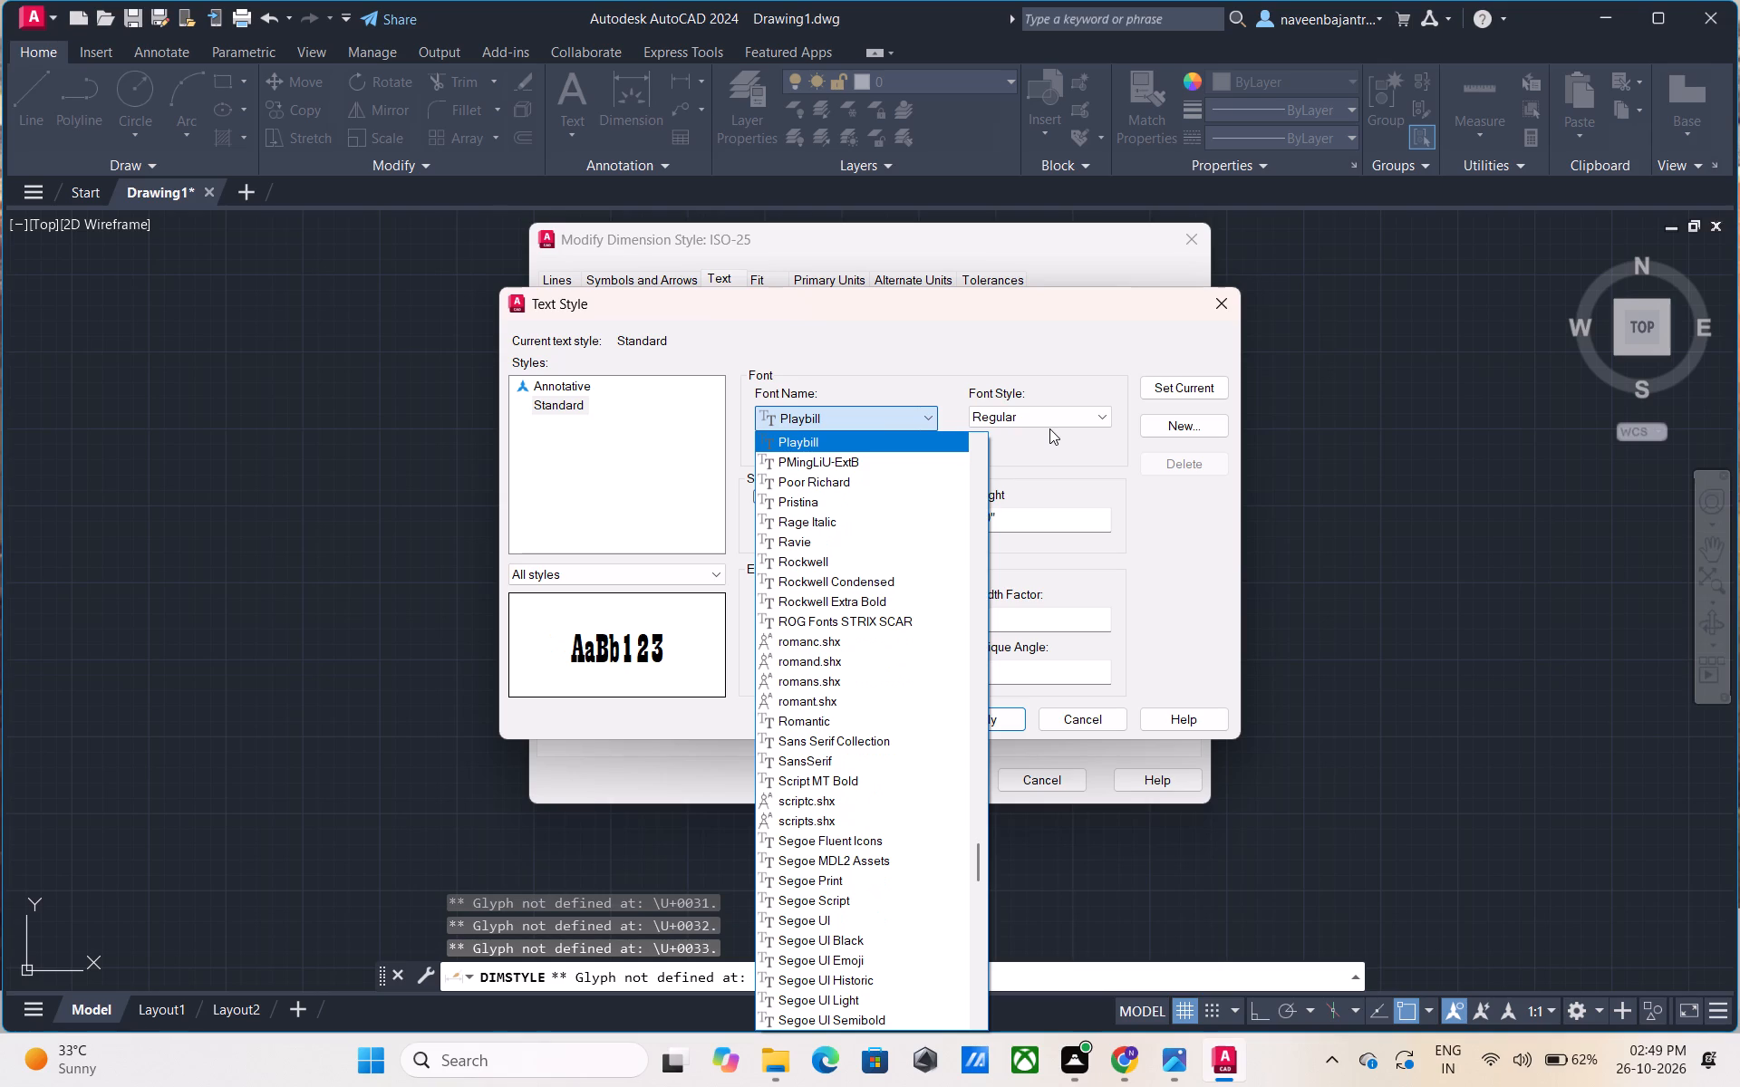
{"action": "key", "text": "Down"}
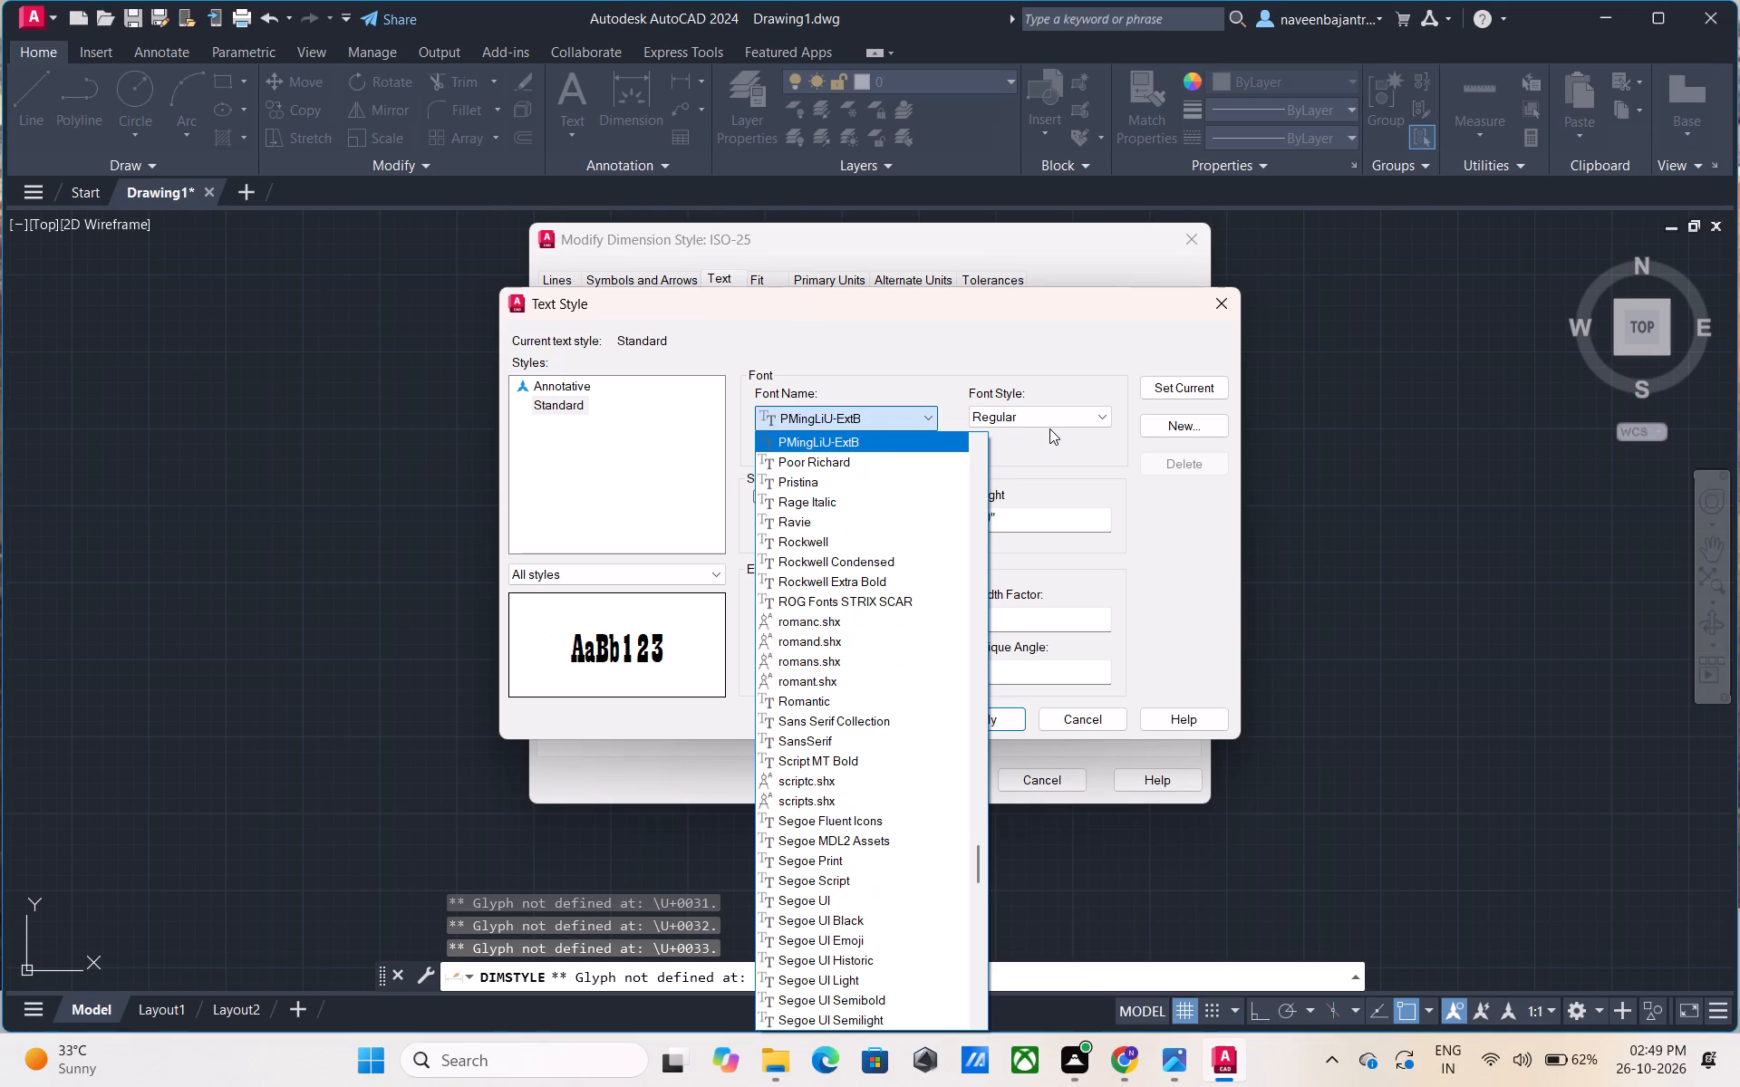
{"action": "key", "text": "Down"}
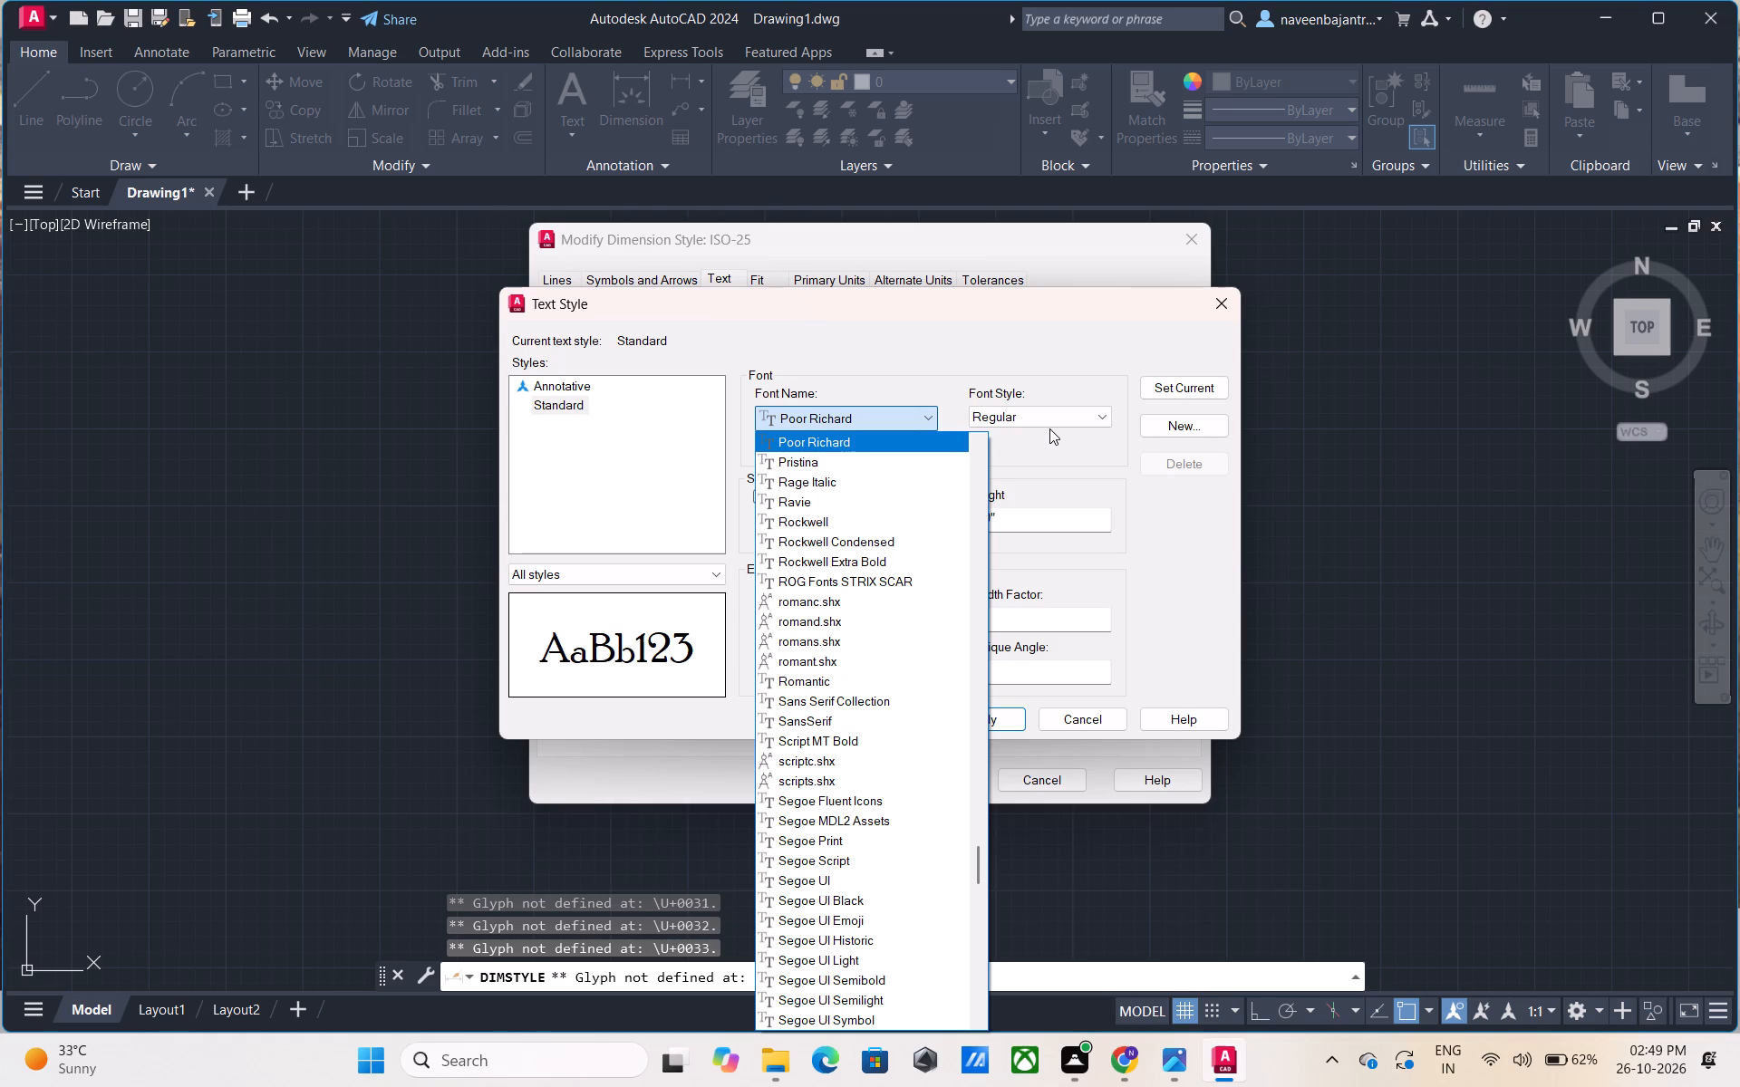
{"action": "key", "text": "Down"}
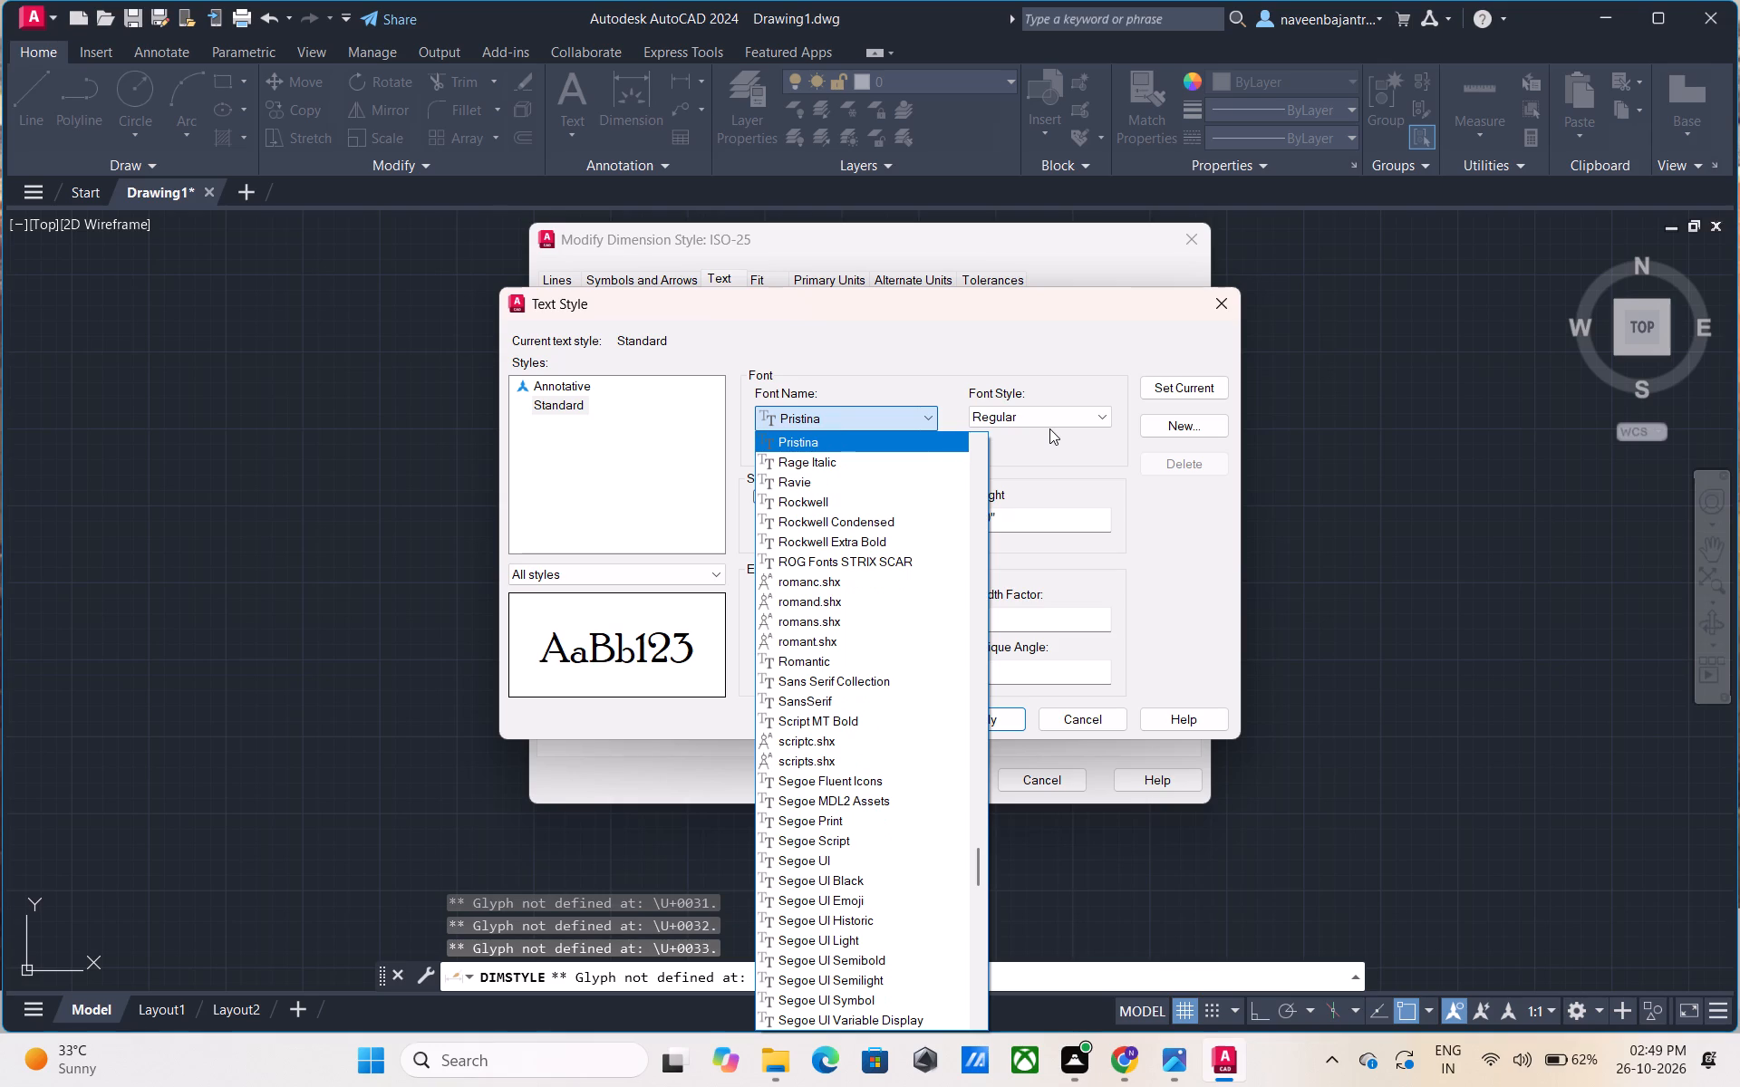
{"action": "key", "text": "Down"}
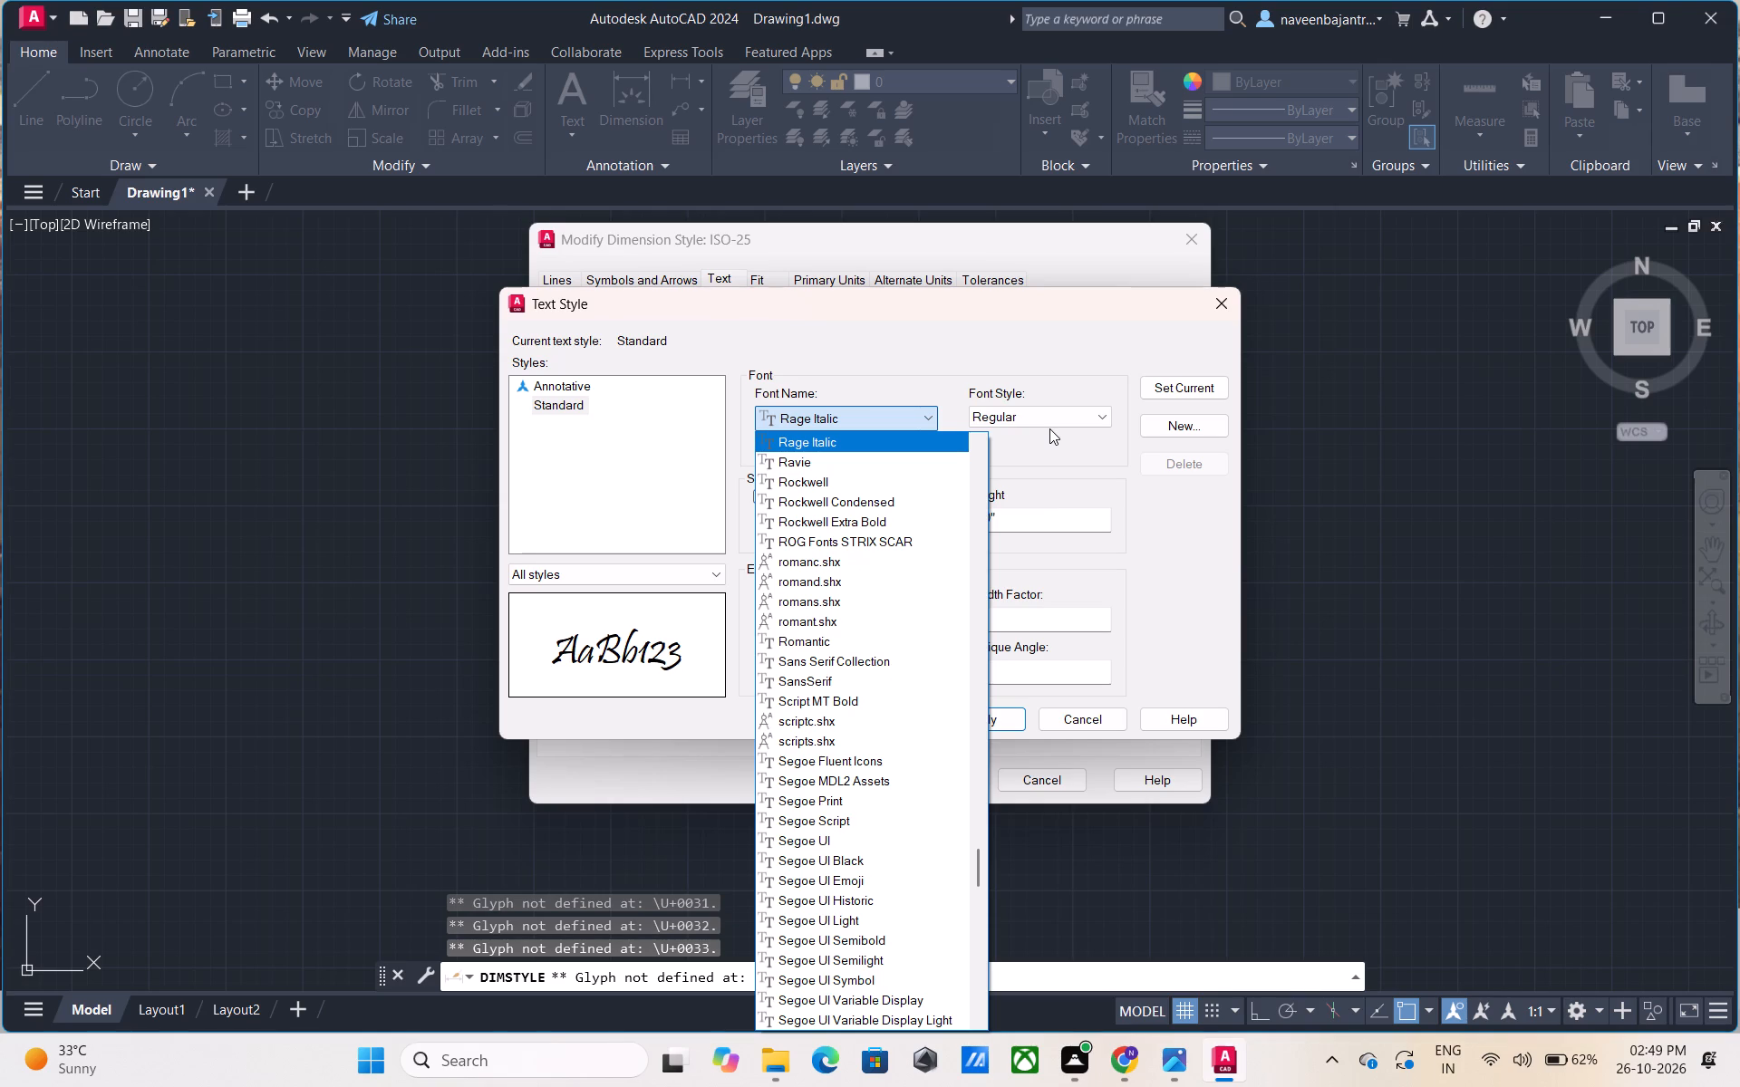
{"action": "key", "text": "Down"}
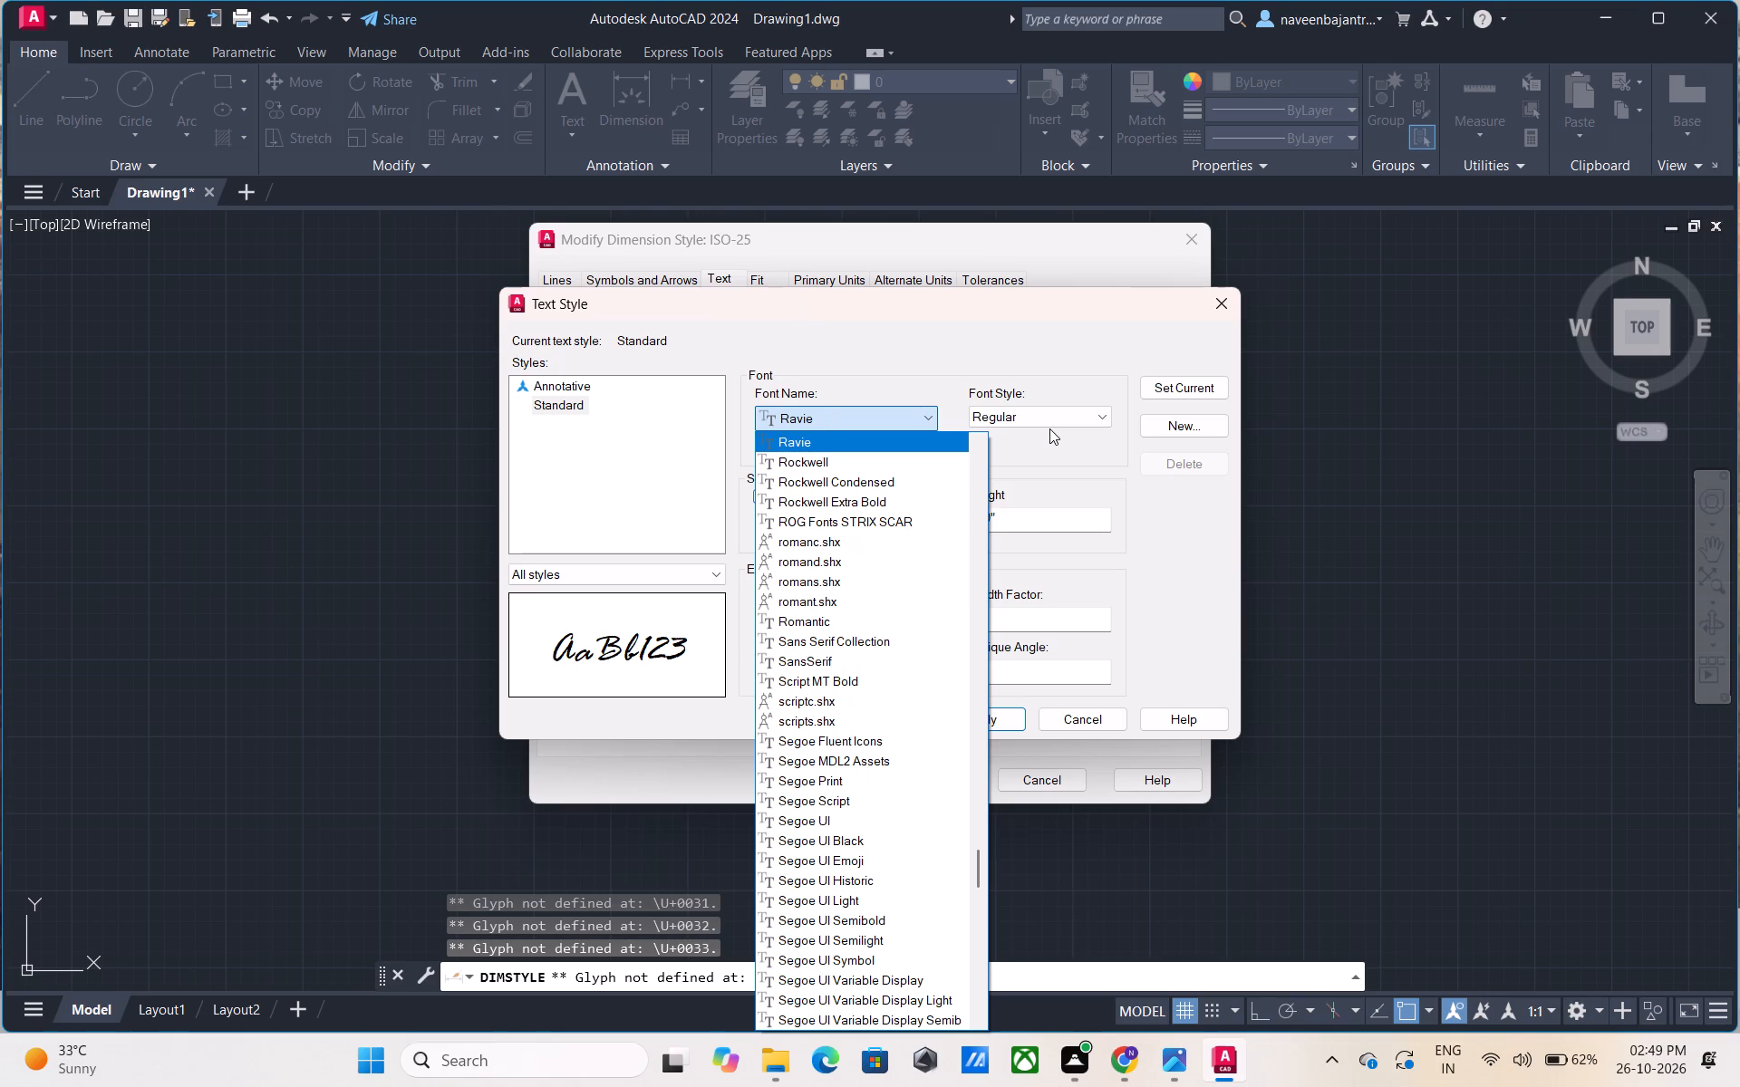
Preview fonts for the Standard text style one by one, going forward from Rockwell to scripts.shx.
{"action": "key", "text": "Down"}
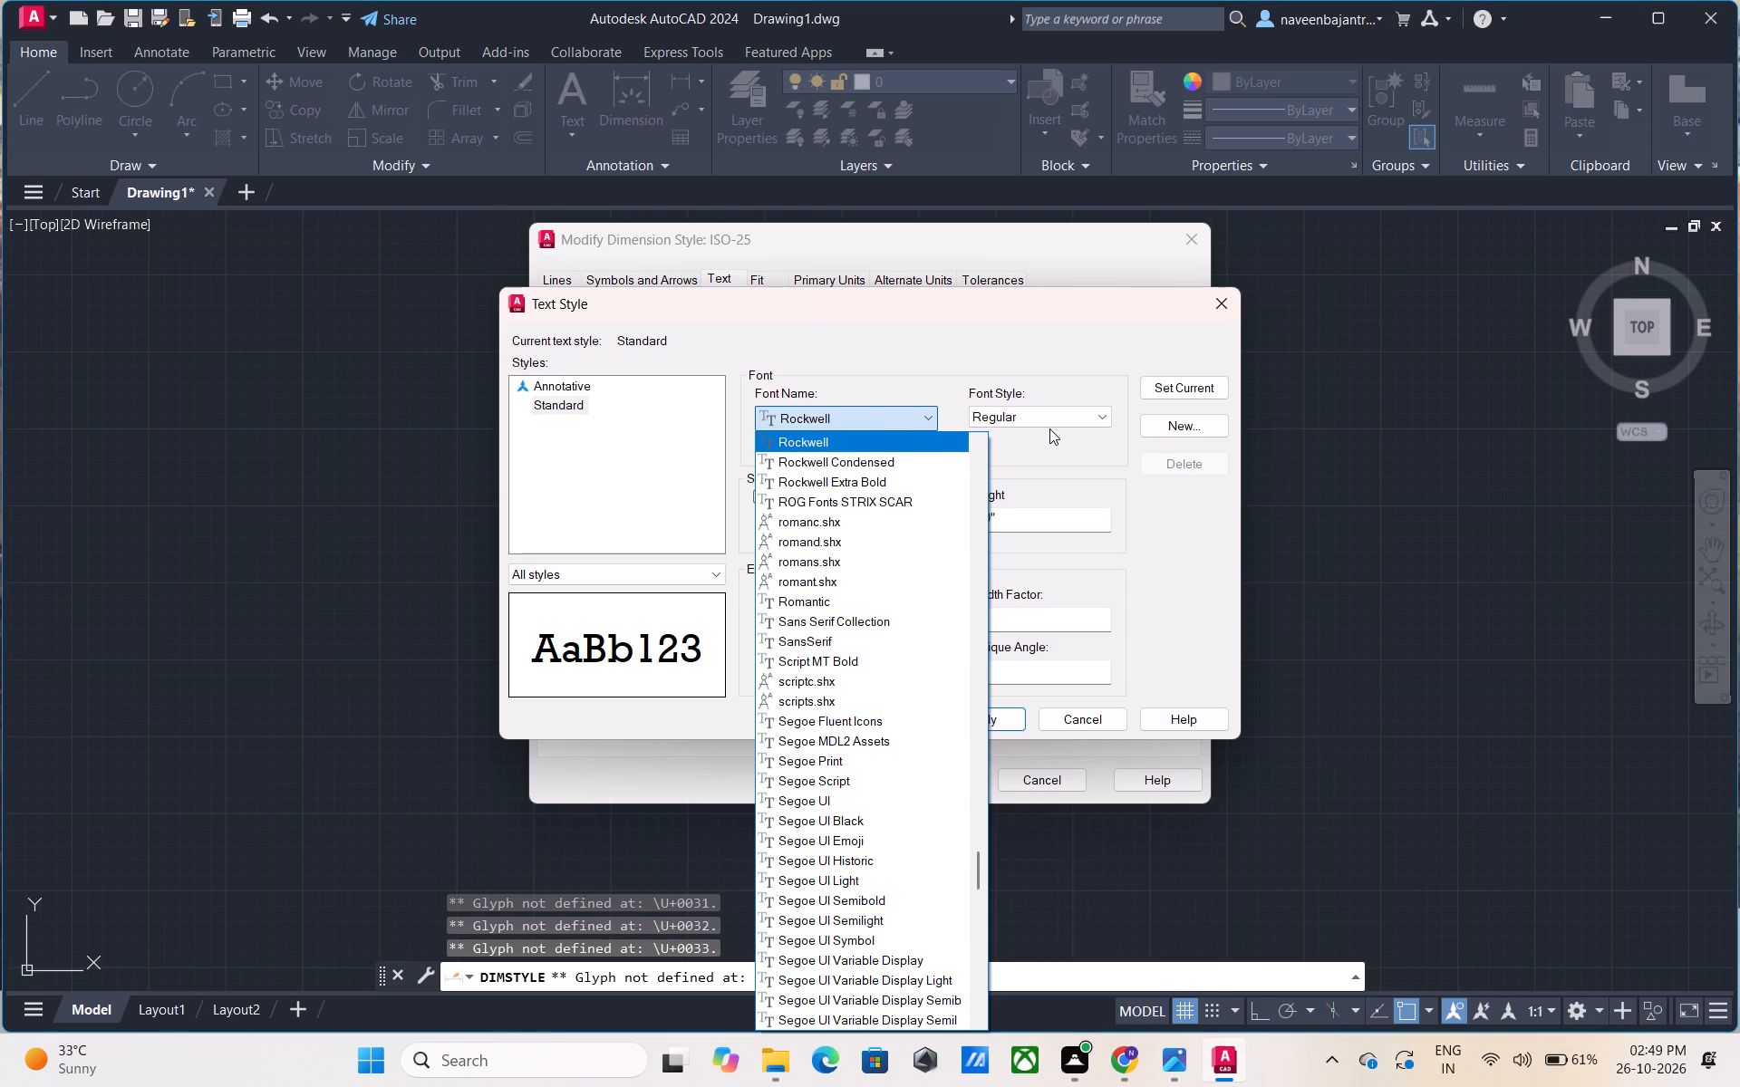
{"action": "key", "text": "Down"}
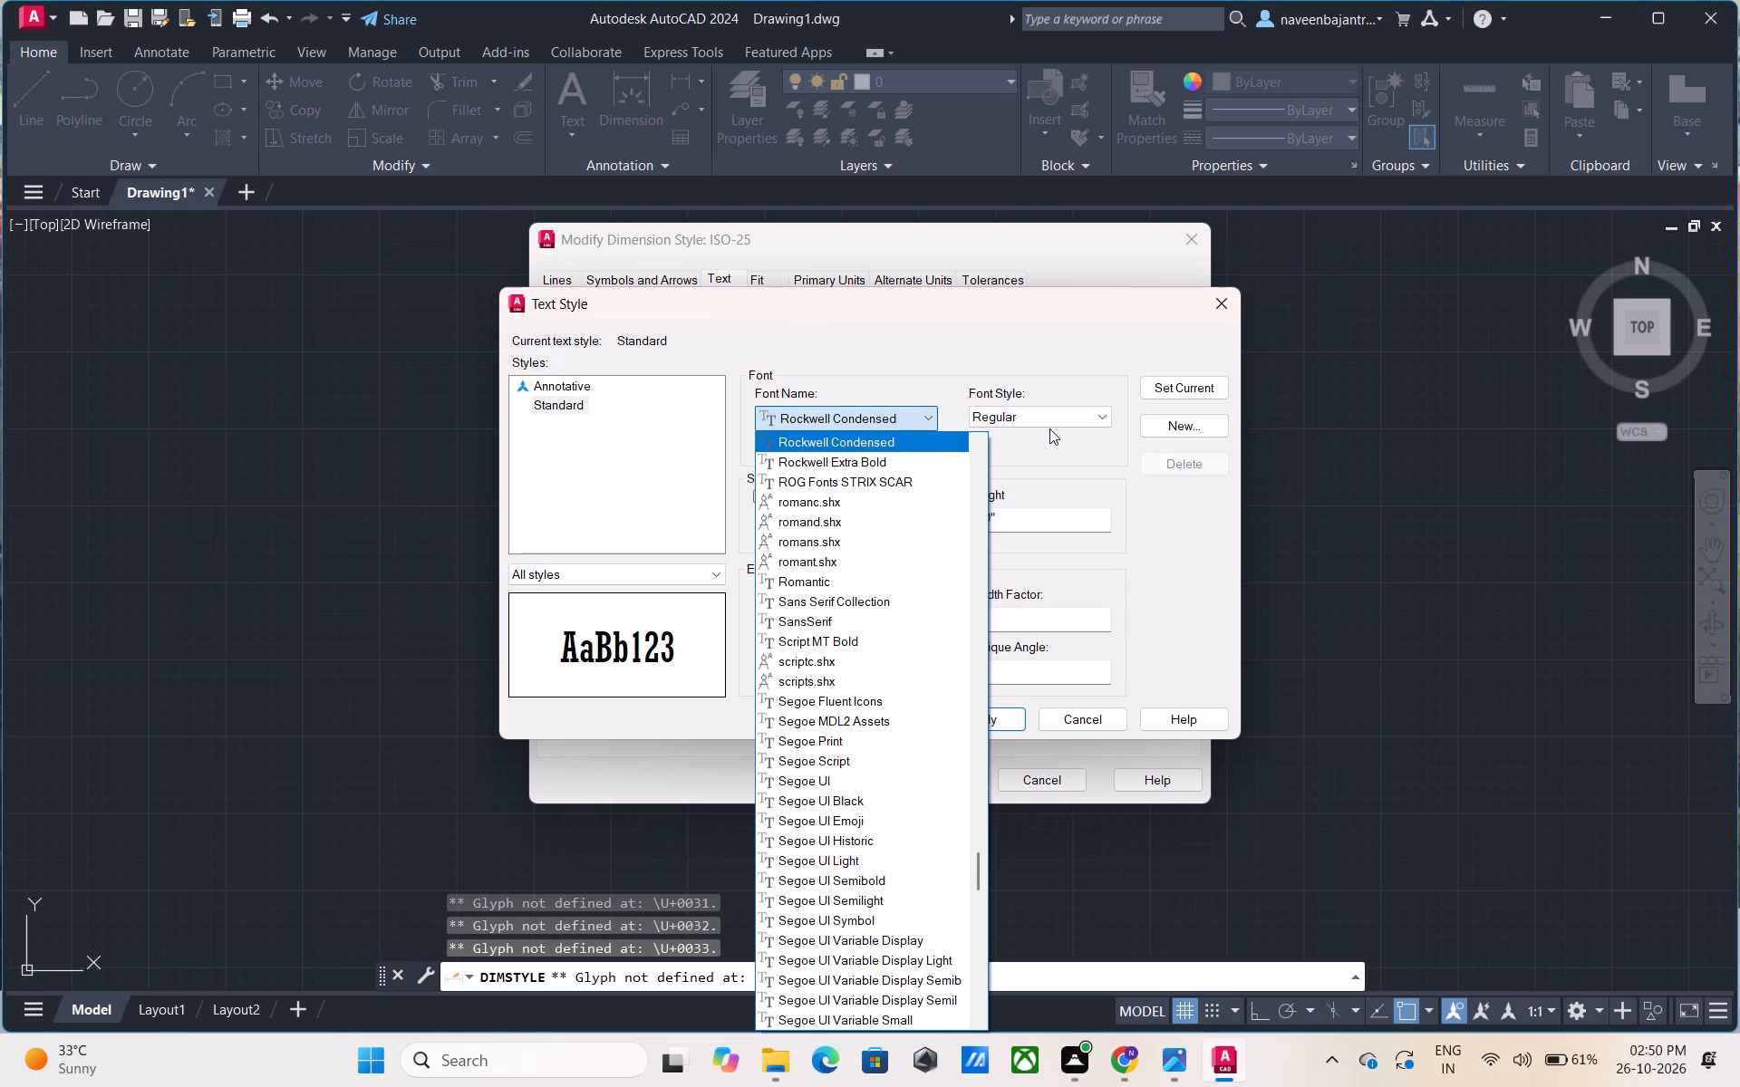
{"action": "key", "text": "Down"}
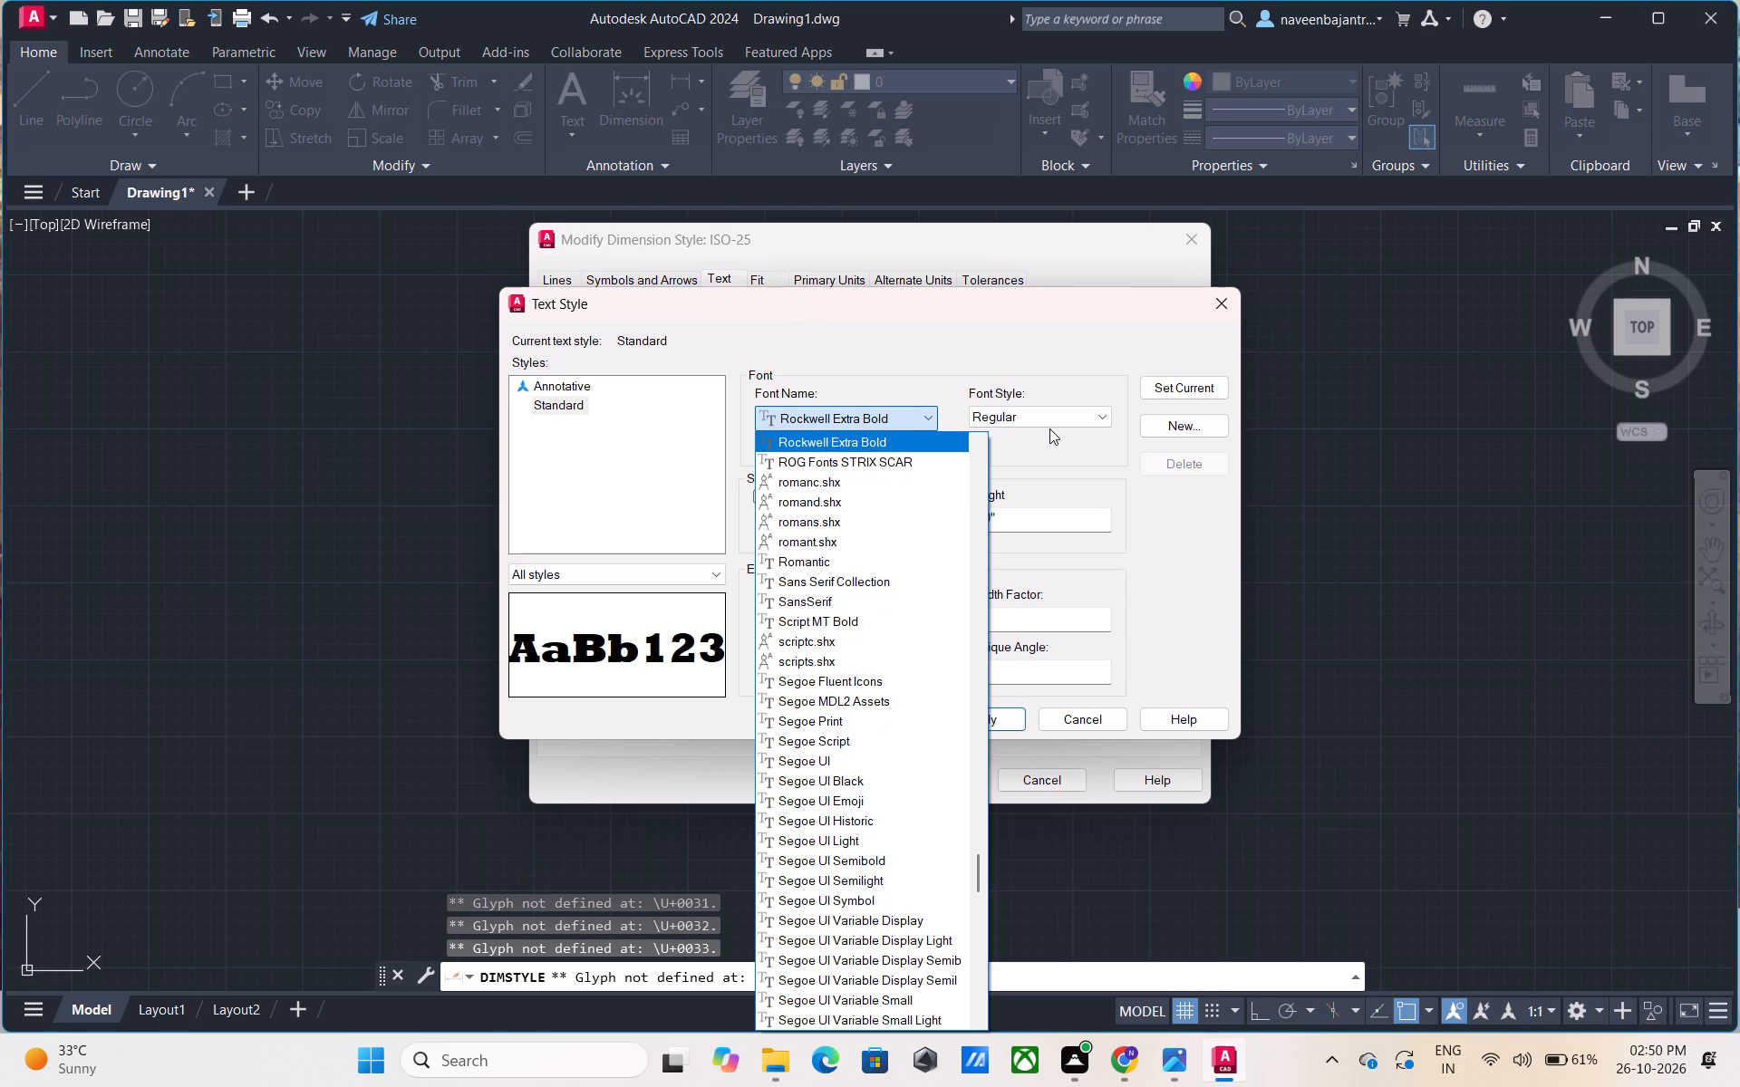
{"action": "key", "text": "Down"}
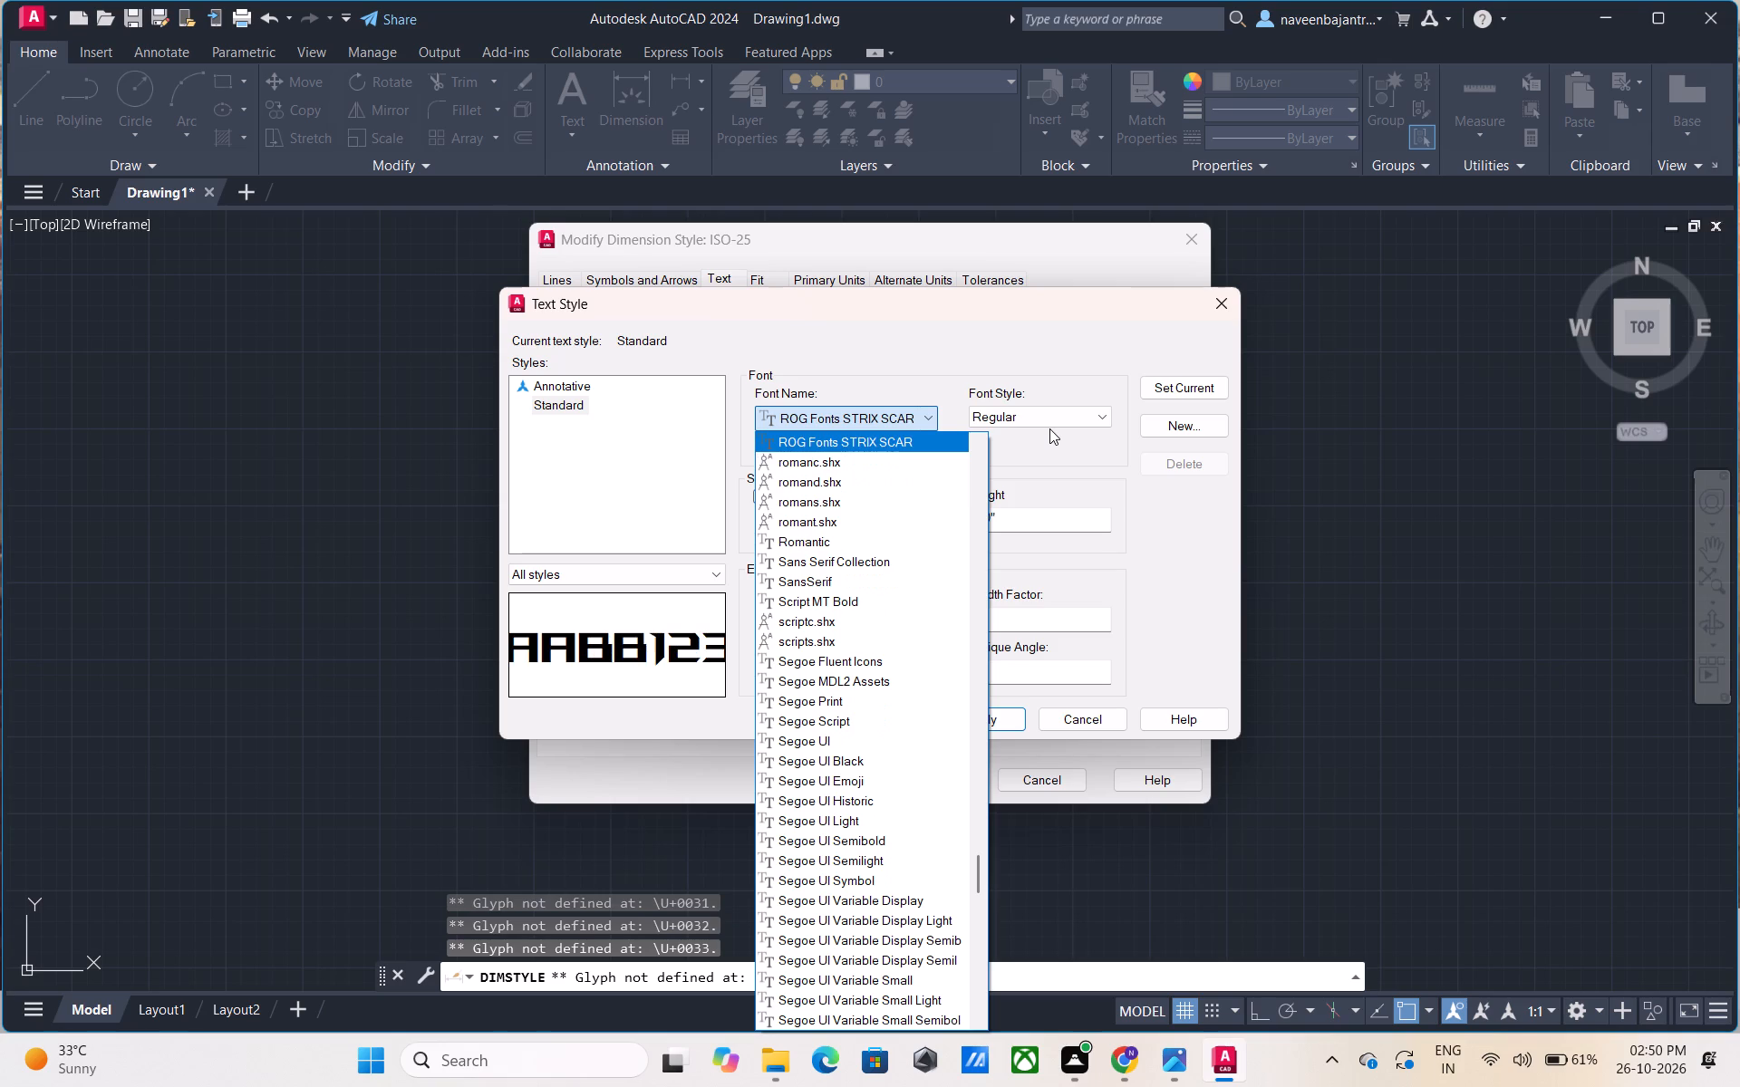
{"action": "key", "text": "Down"}
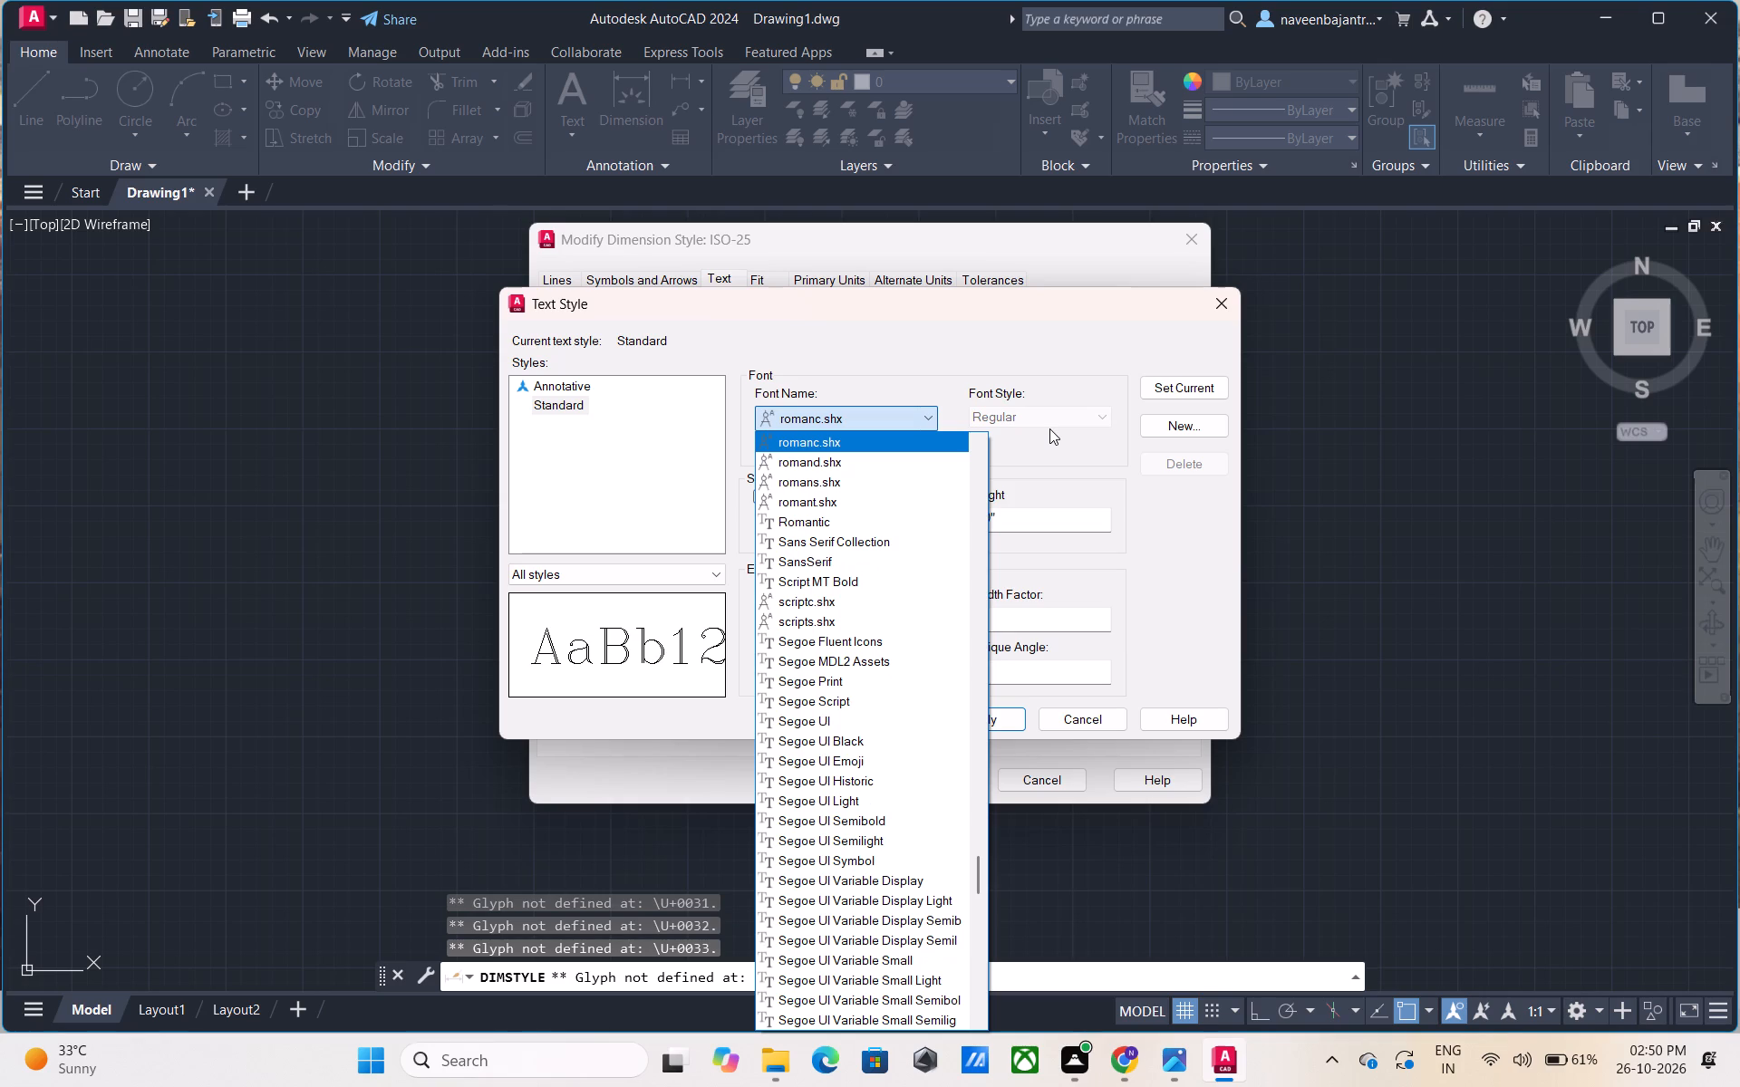
{"action": "key", "text": "Down"}
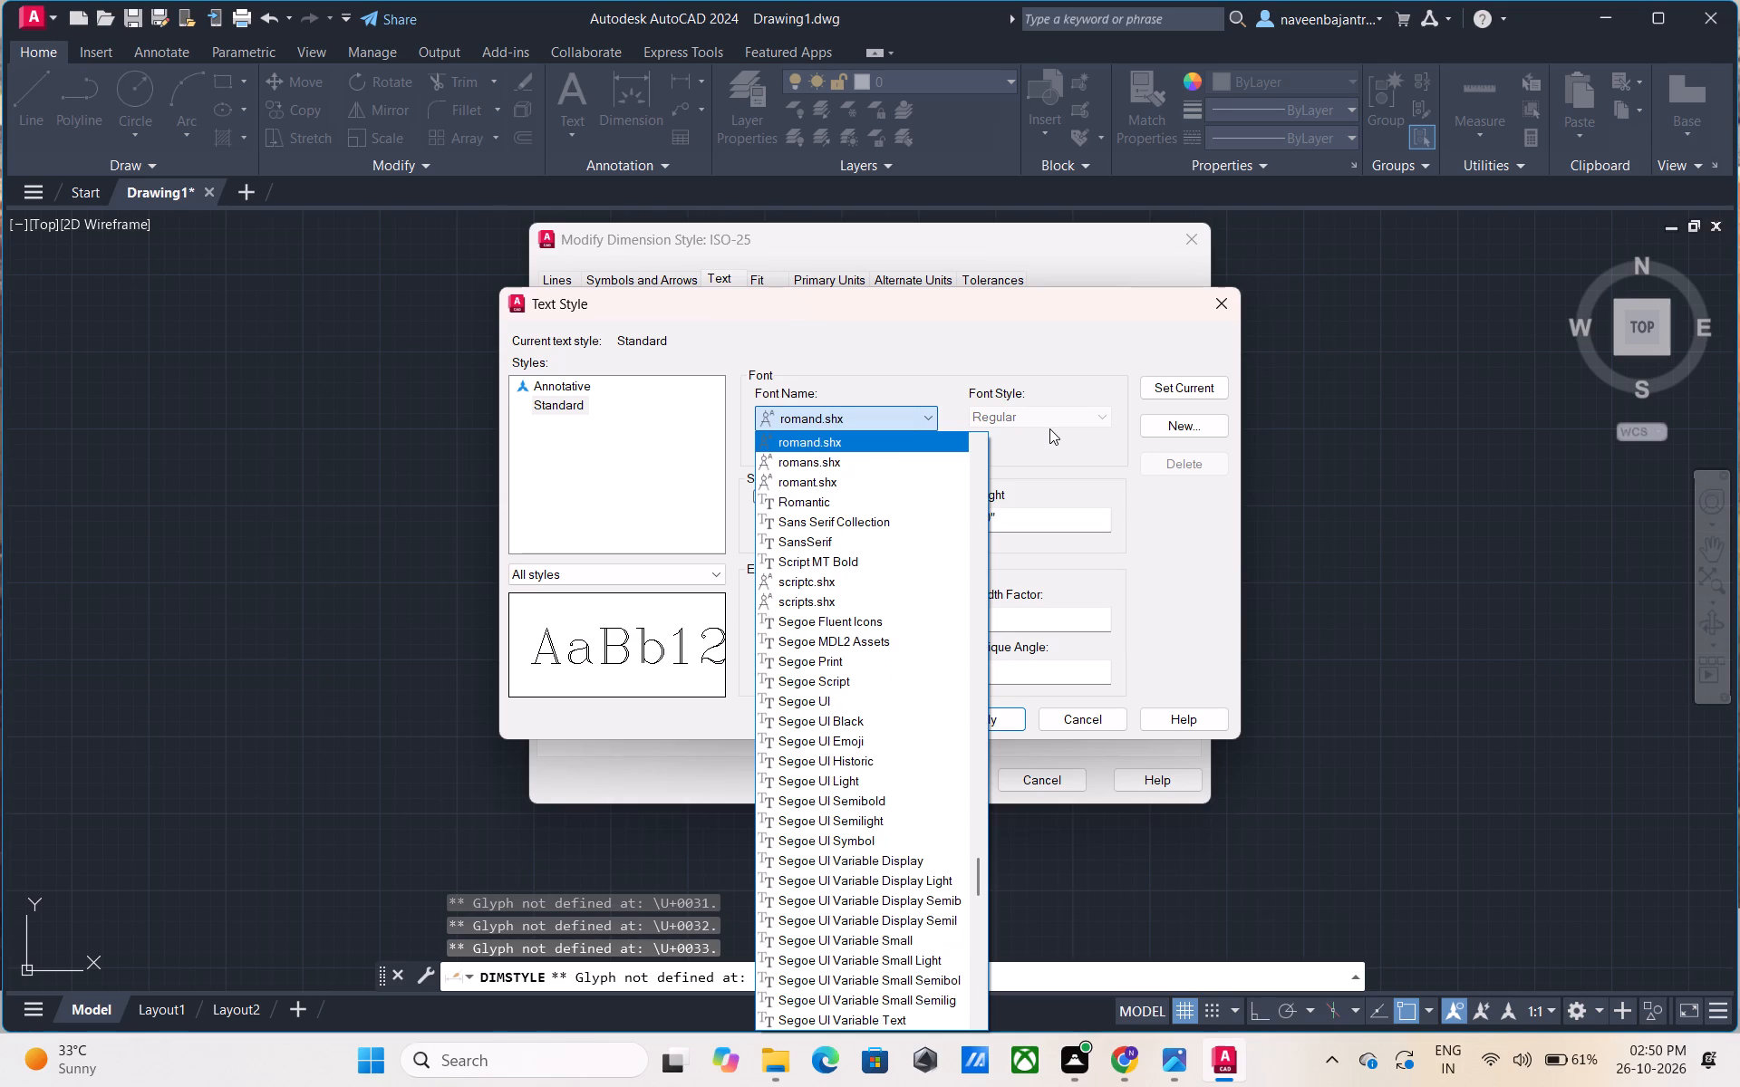
{"action": "key", "text": "Down"}
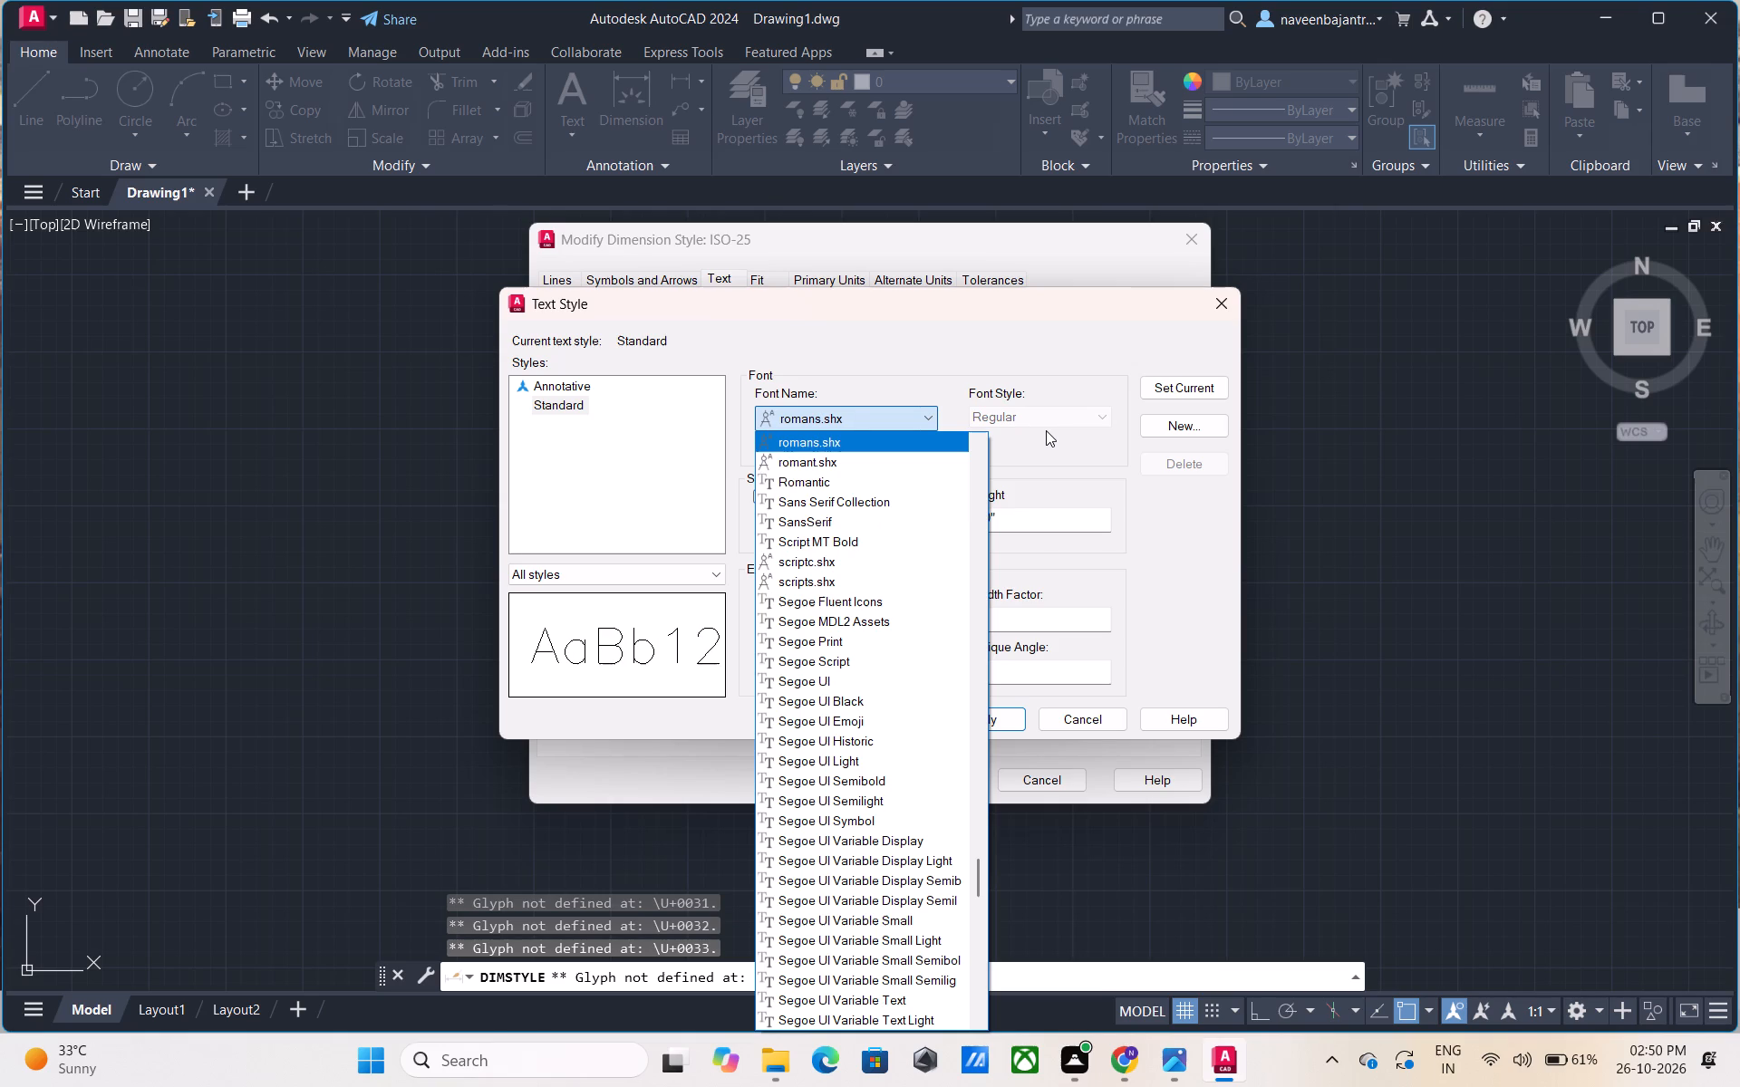
{"action": "key", "text": "Down"}
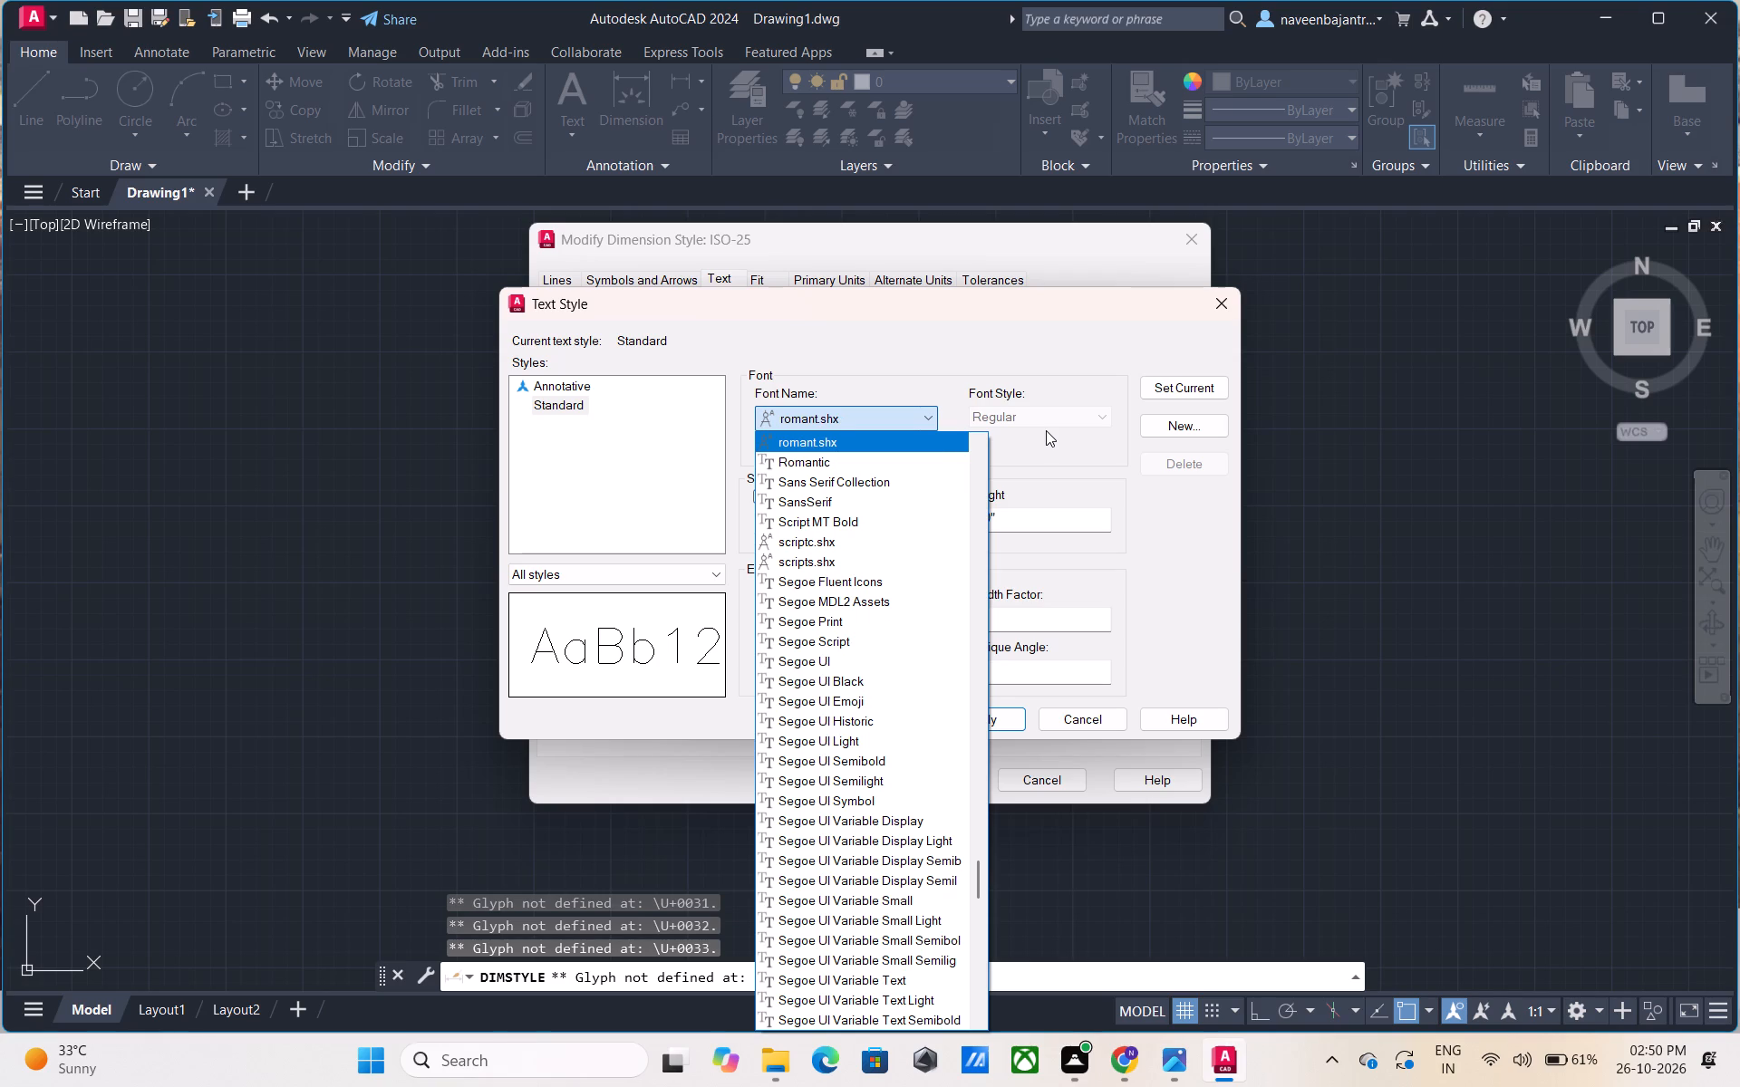
{"action": "key", "text": "Down"}
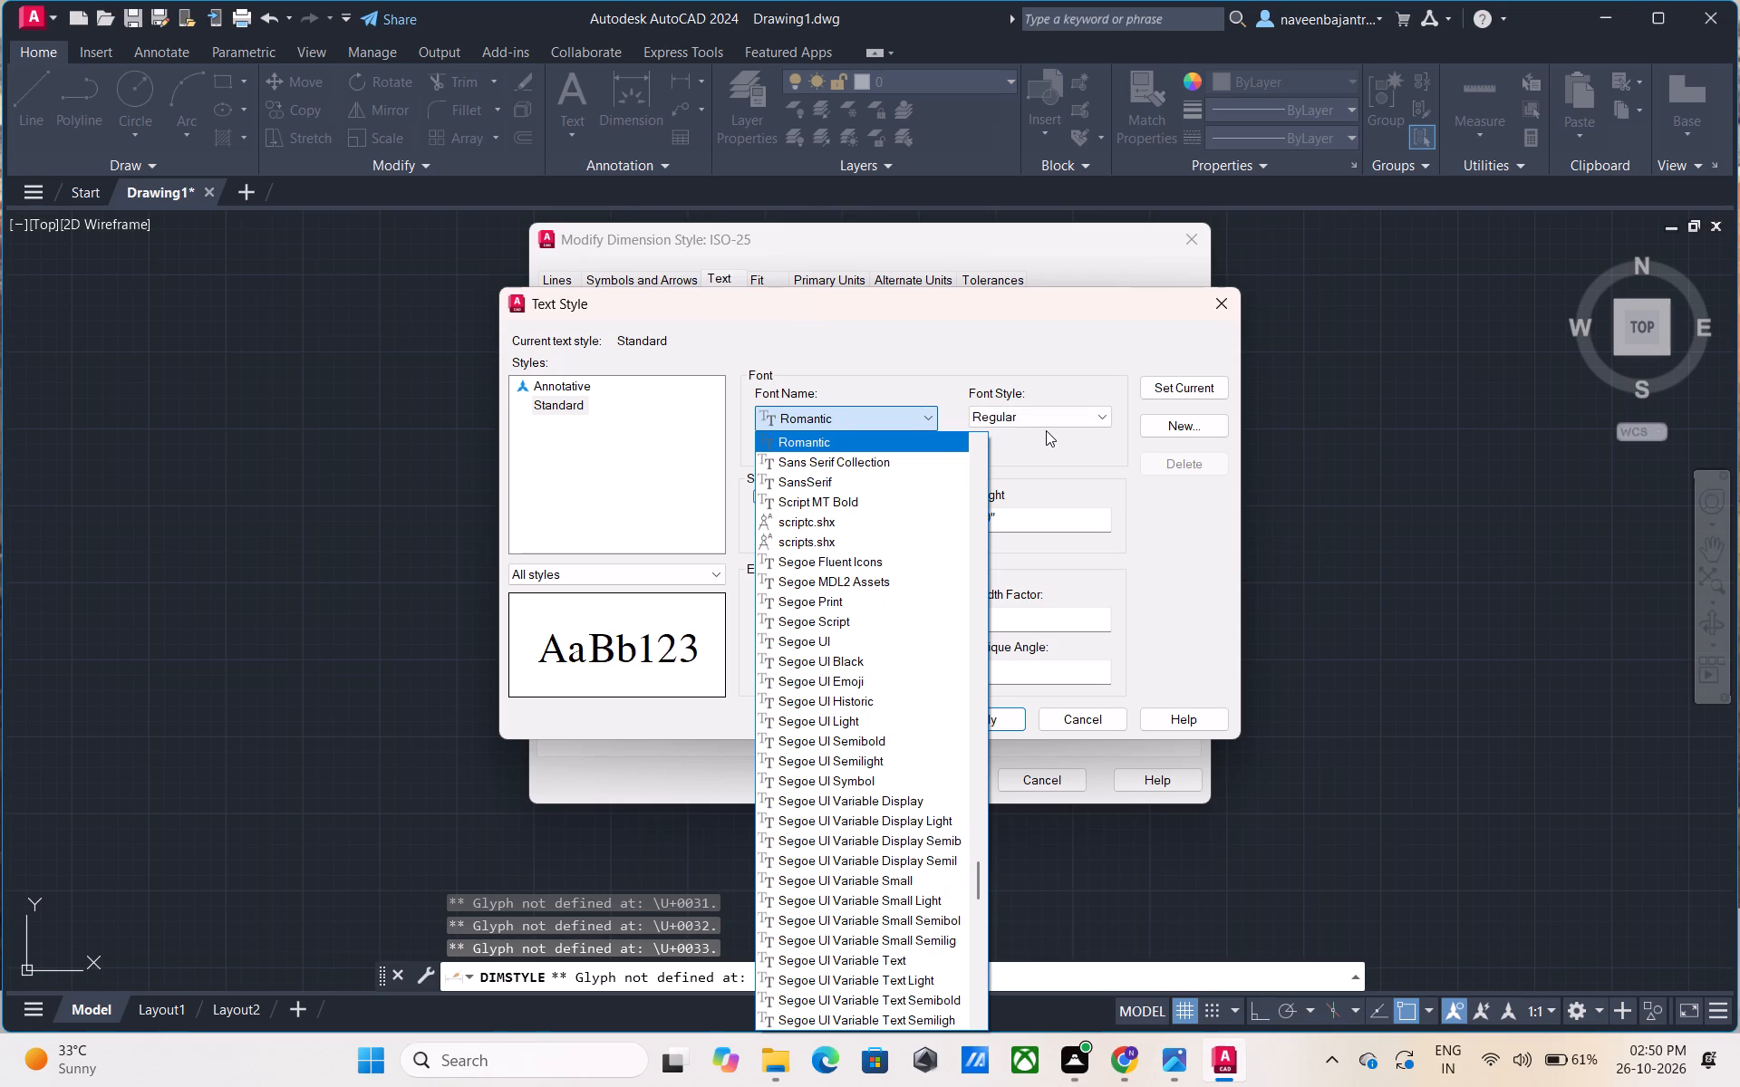
{"action": "key", "text": "Down"}
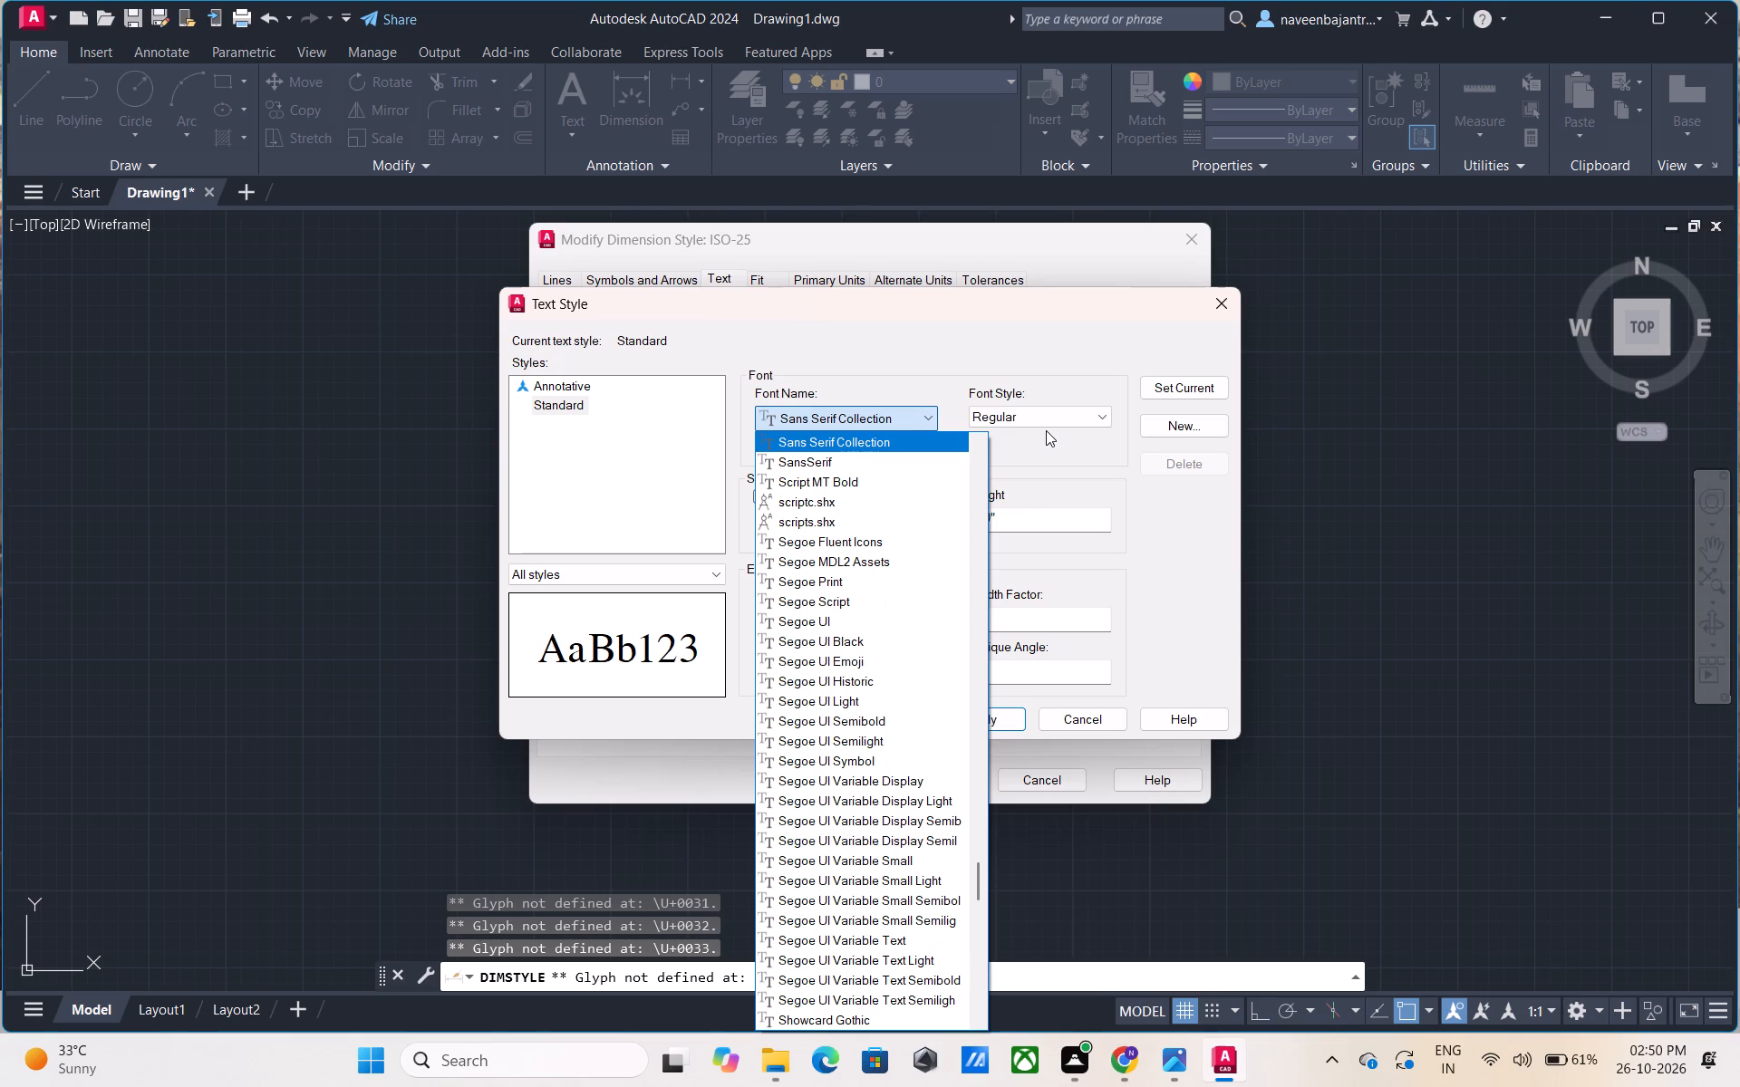
{"action": "key", "text": "Down"}
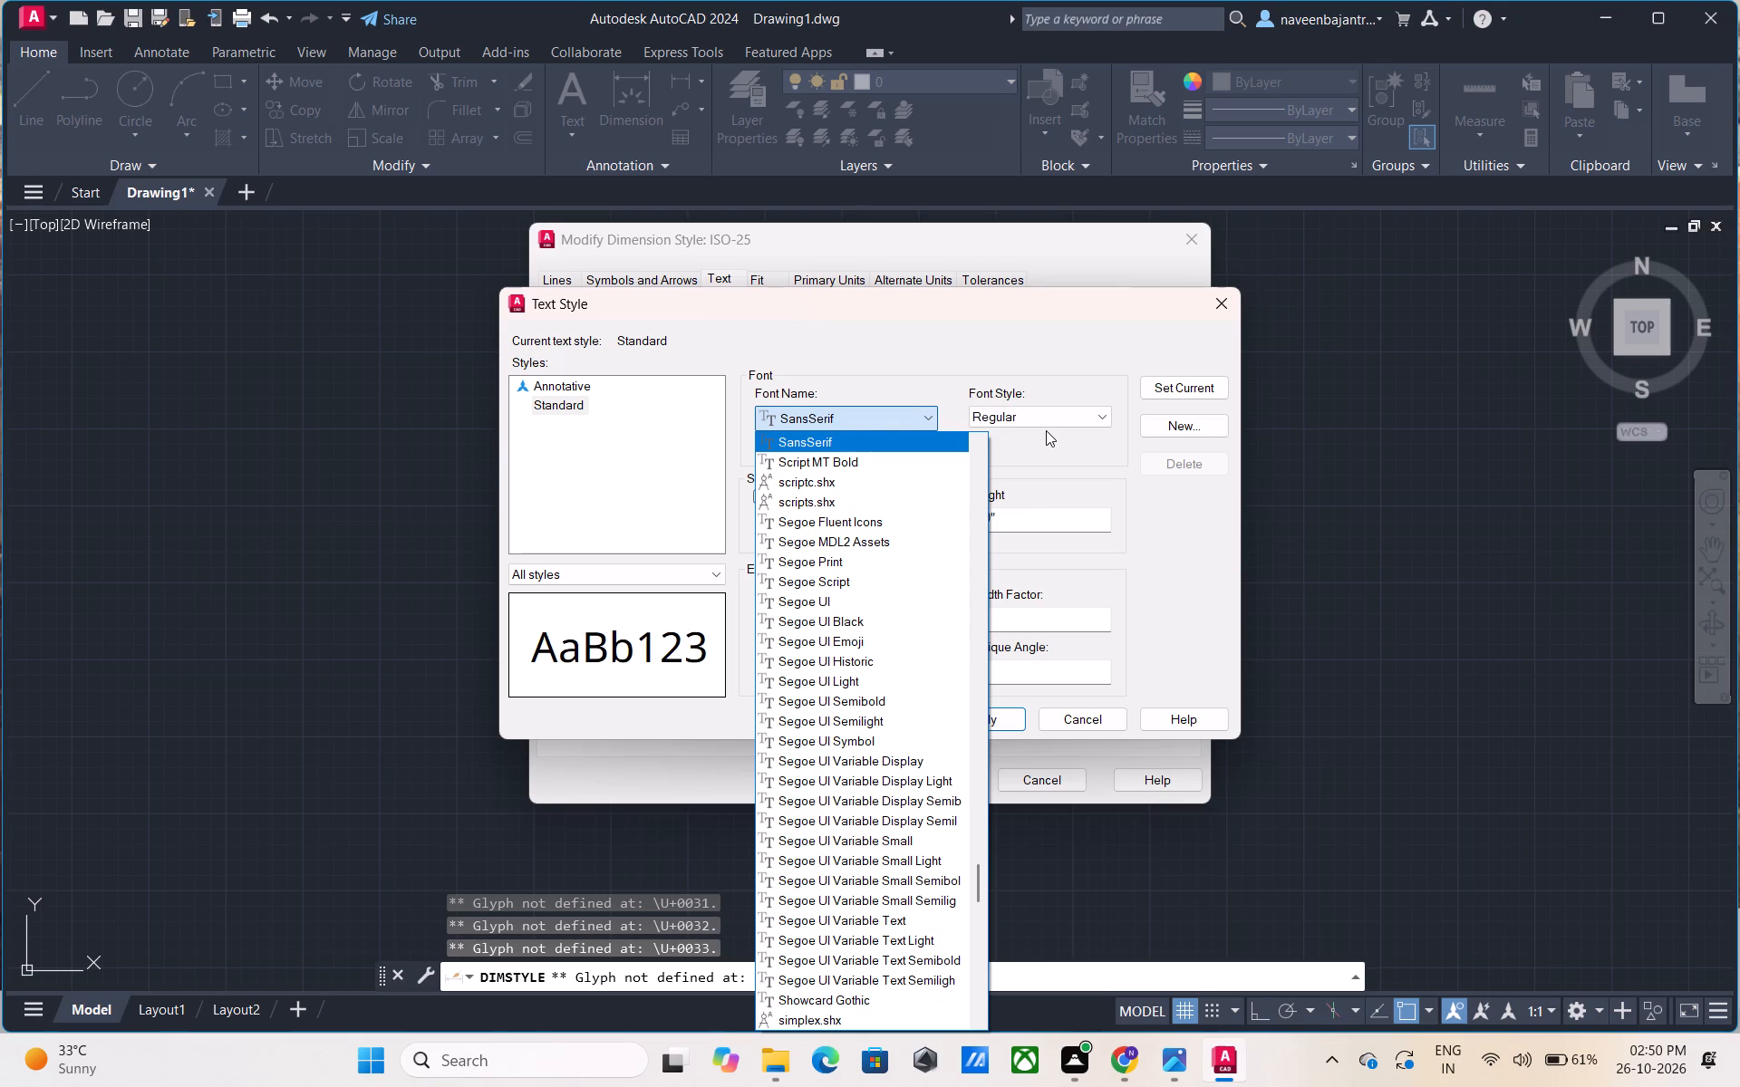
{"action": "key", "text": "Down"}
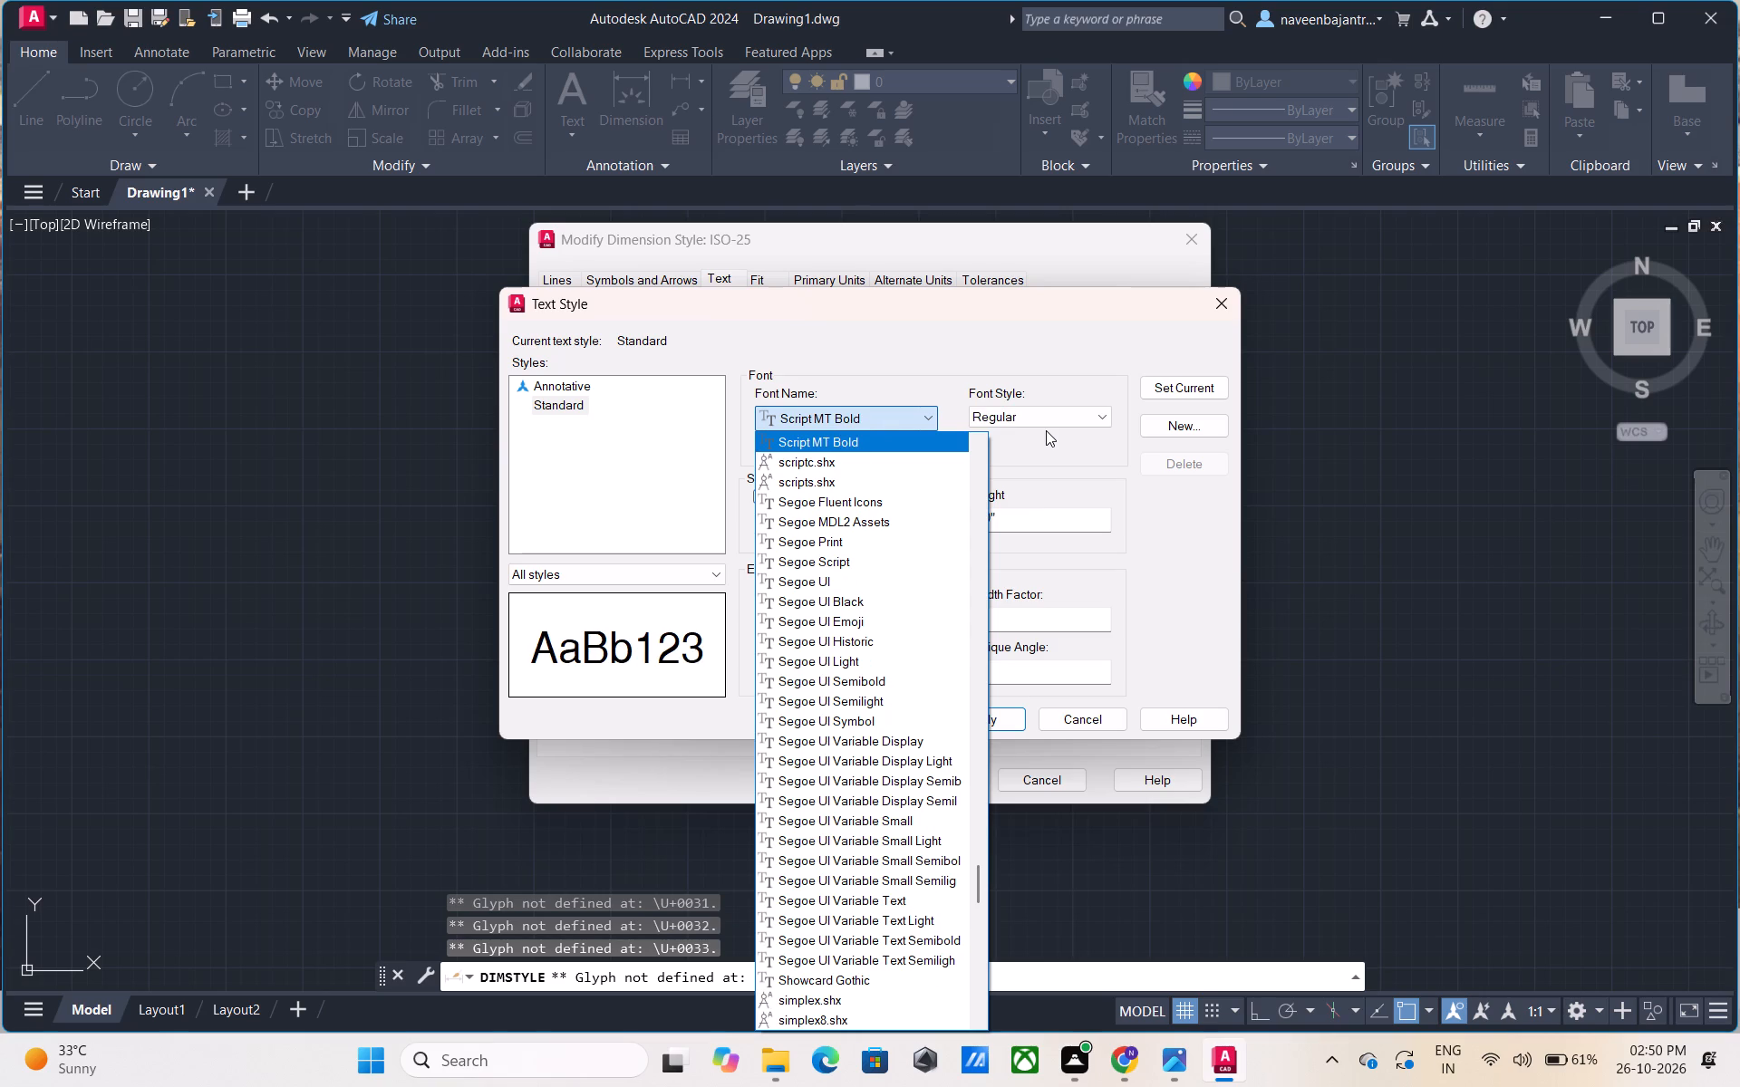
{"action": "key", "text": "Down"}
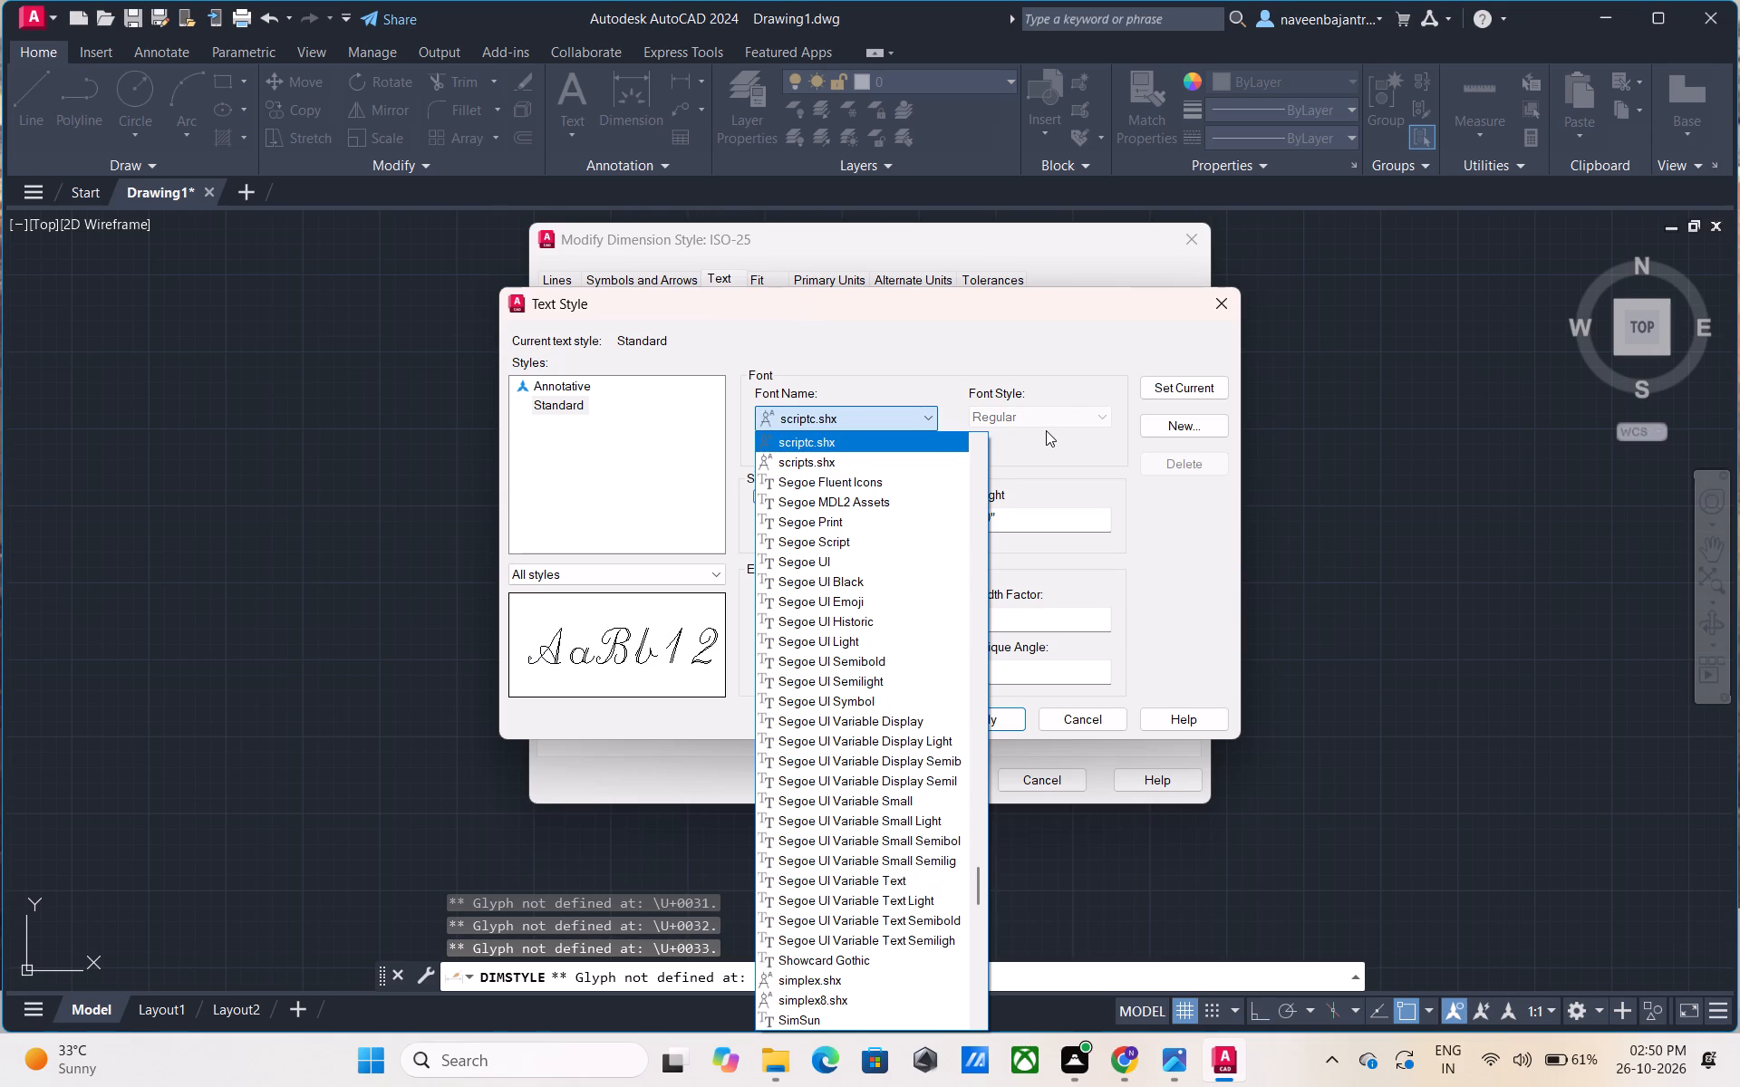
{"action": "key", "text": "Down"}
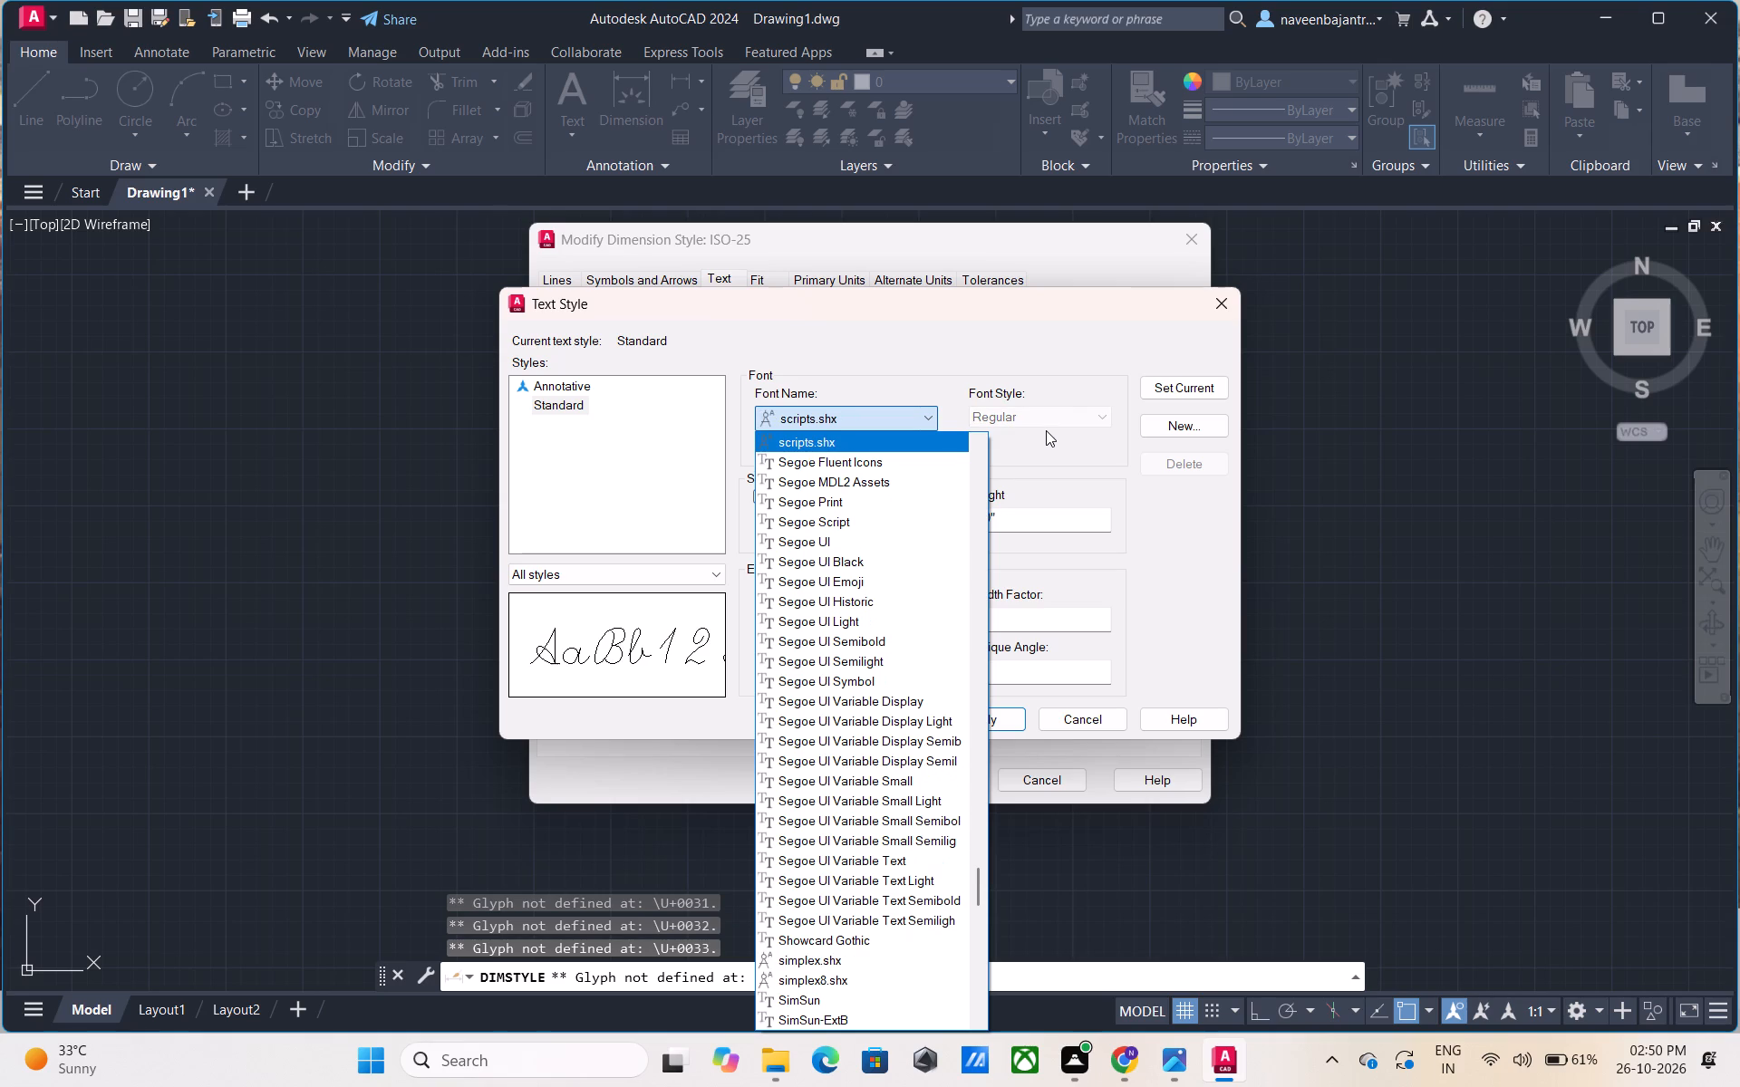
Preview fonts for the Standard text style one by one, going forward from Segoe Fluent Icons to Segoe UI Symbol.
{"action": "key", "text": "Down"}
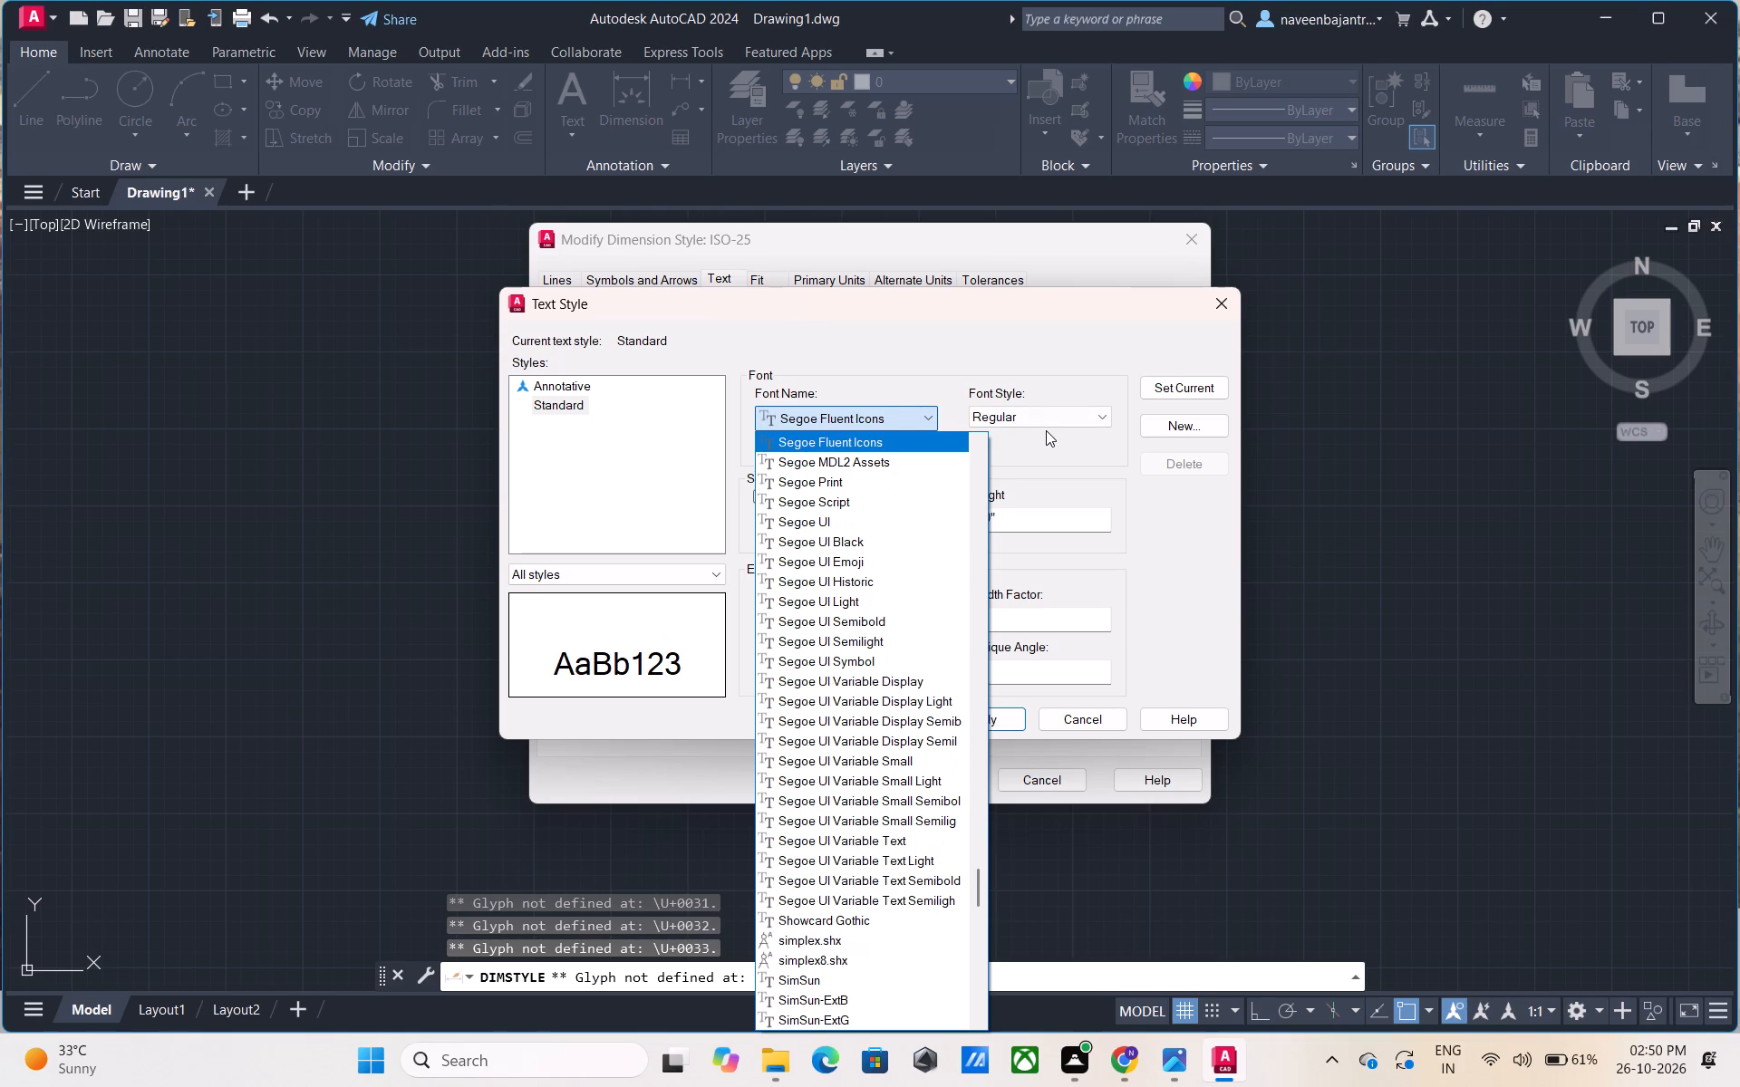
{"action": "key", "text": "Down"}
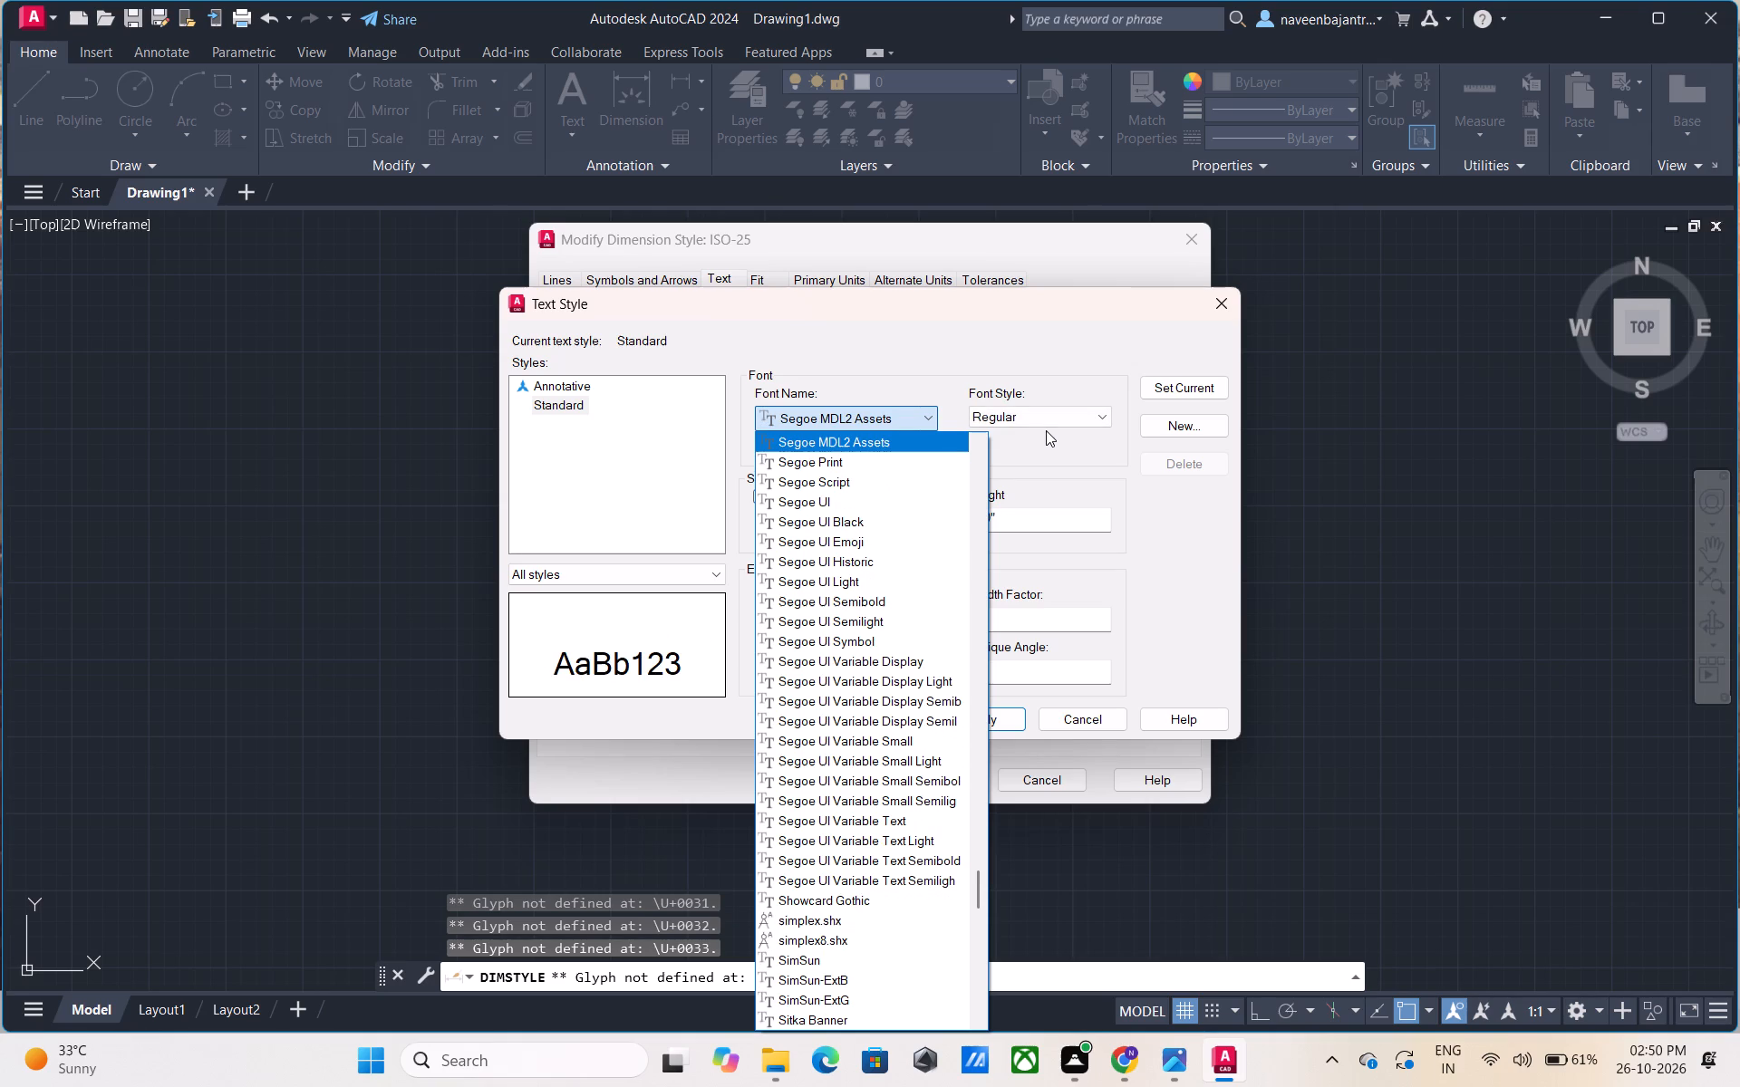
{"action": "key", "text": "Down"}
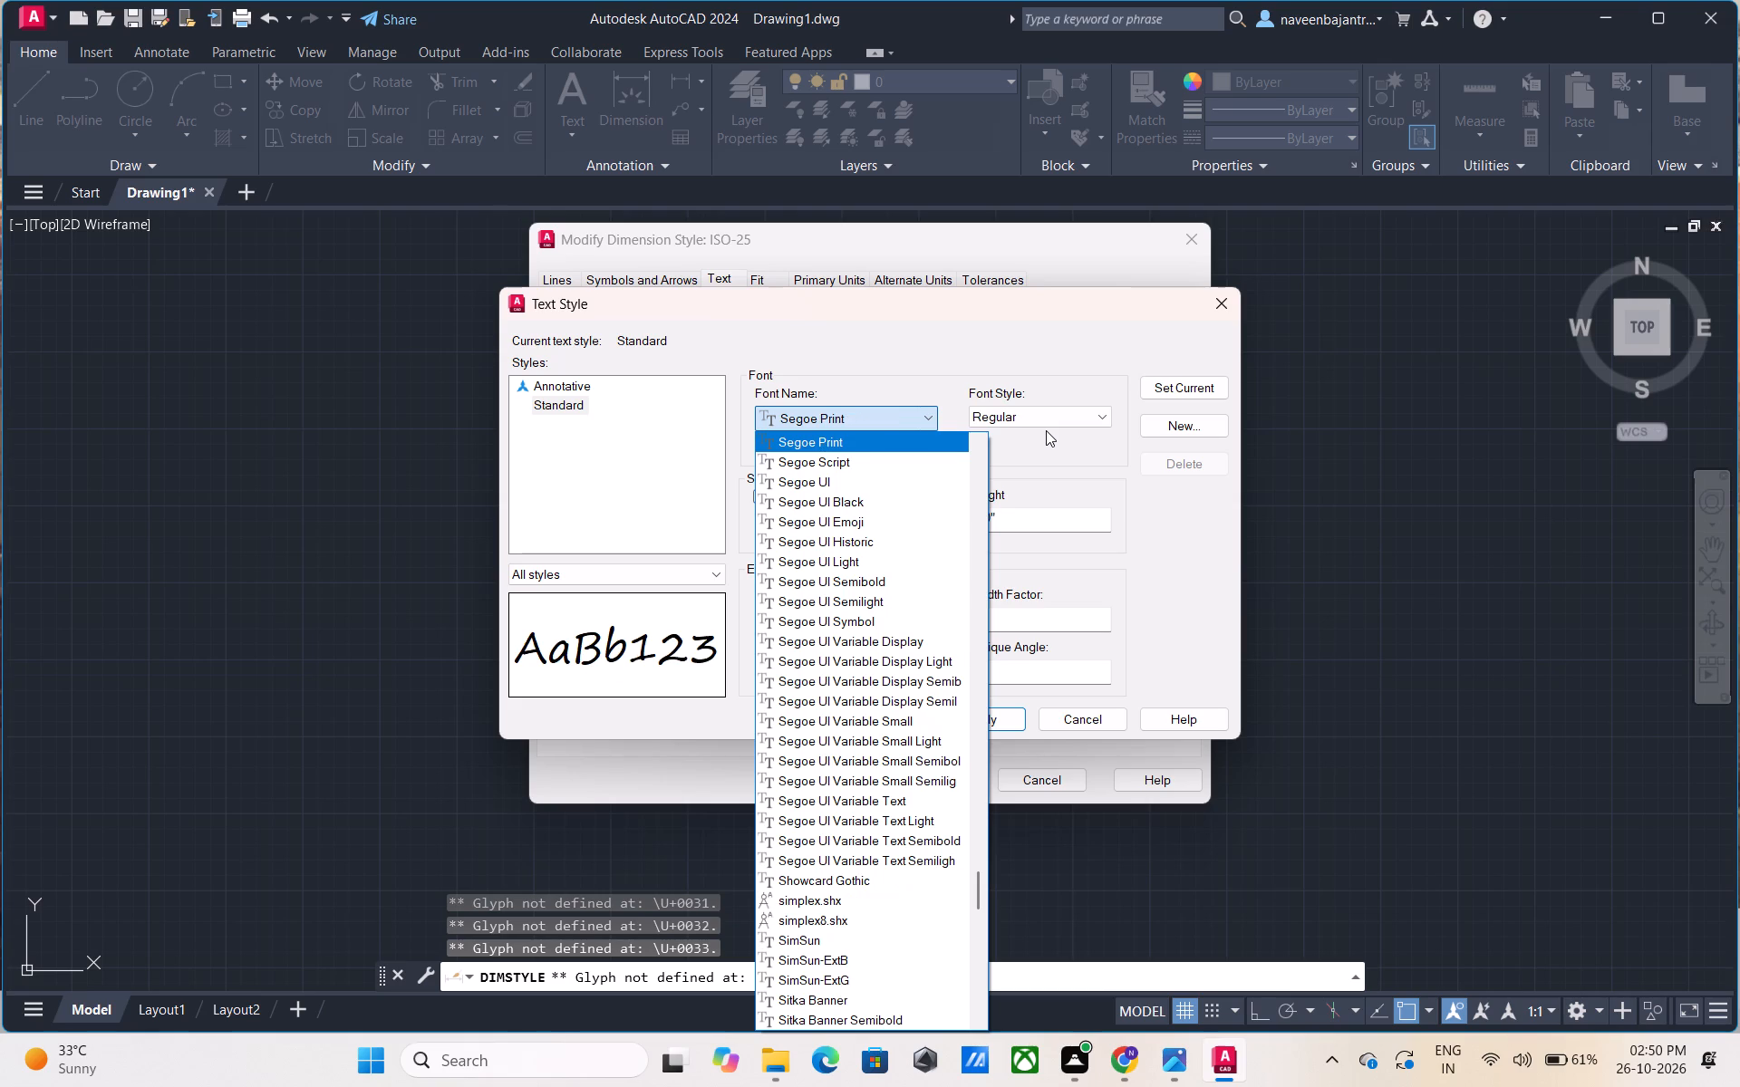
{"action": "key", "text": "Down"}
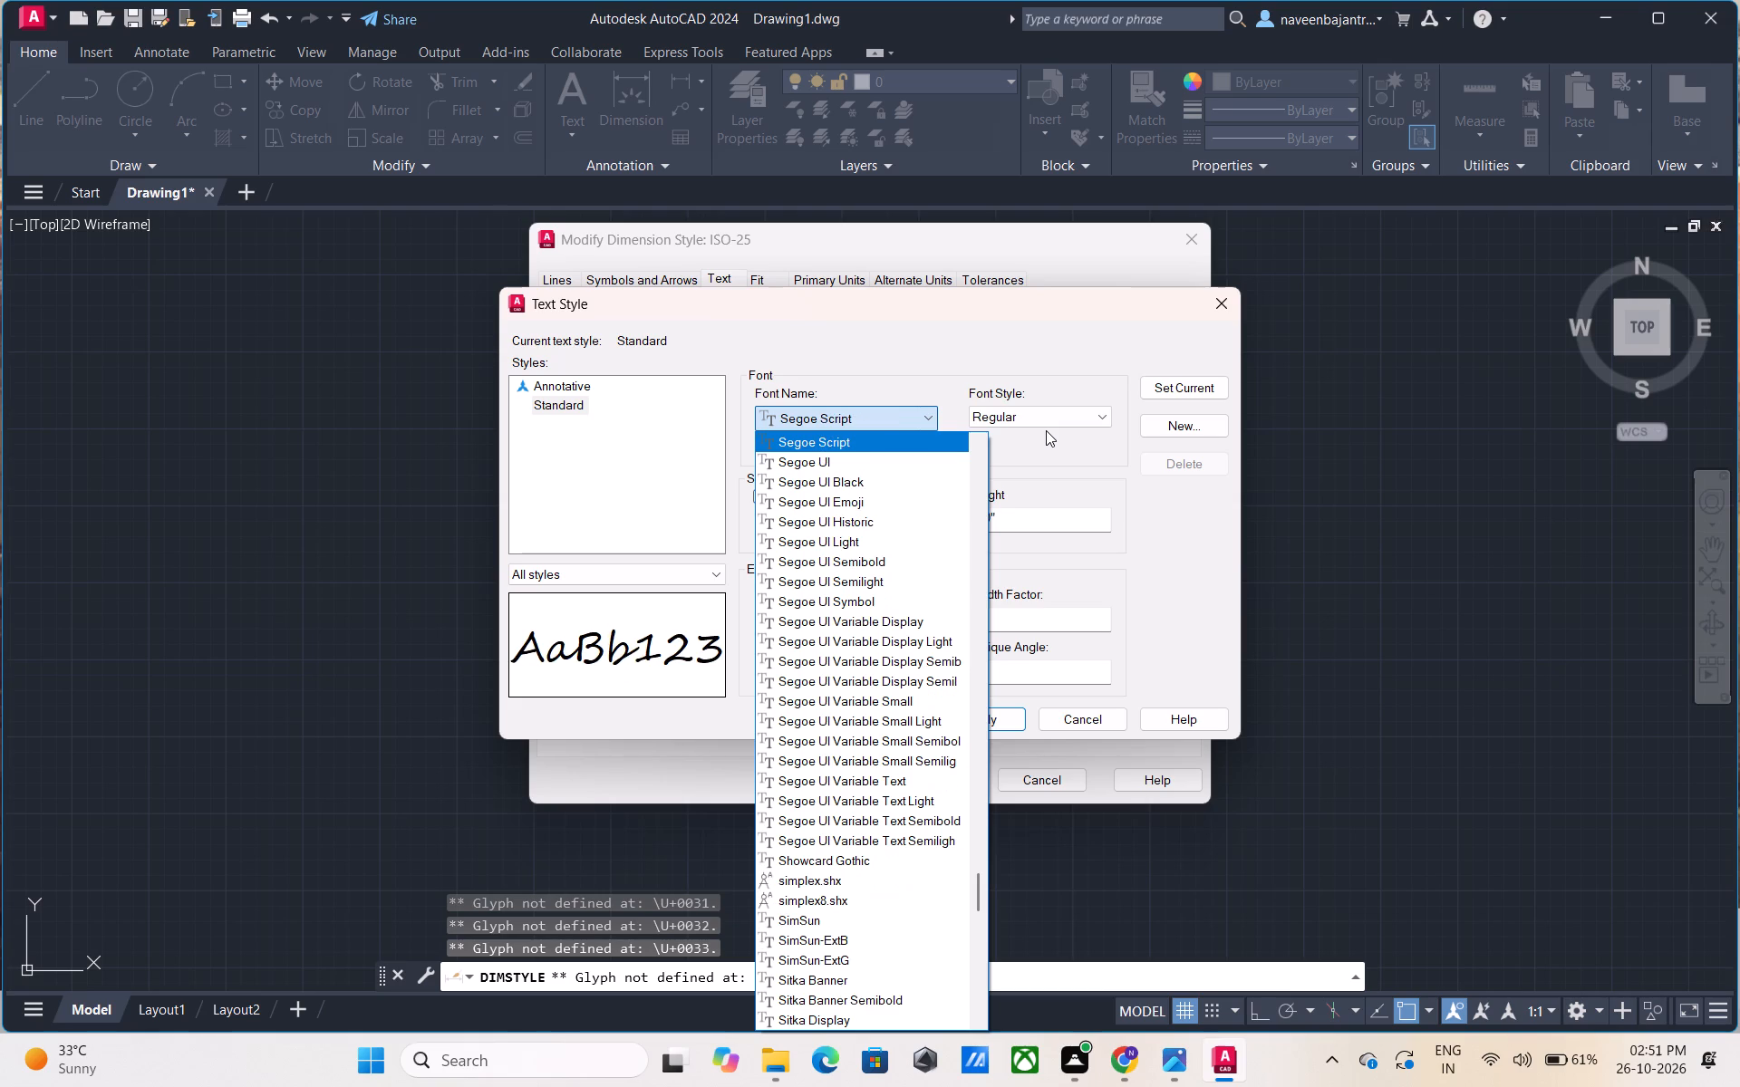
{"action": "key", "text": "Down"}
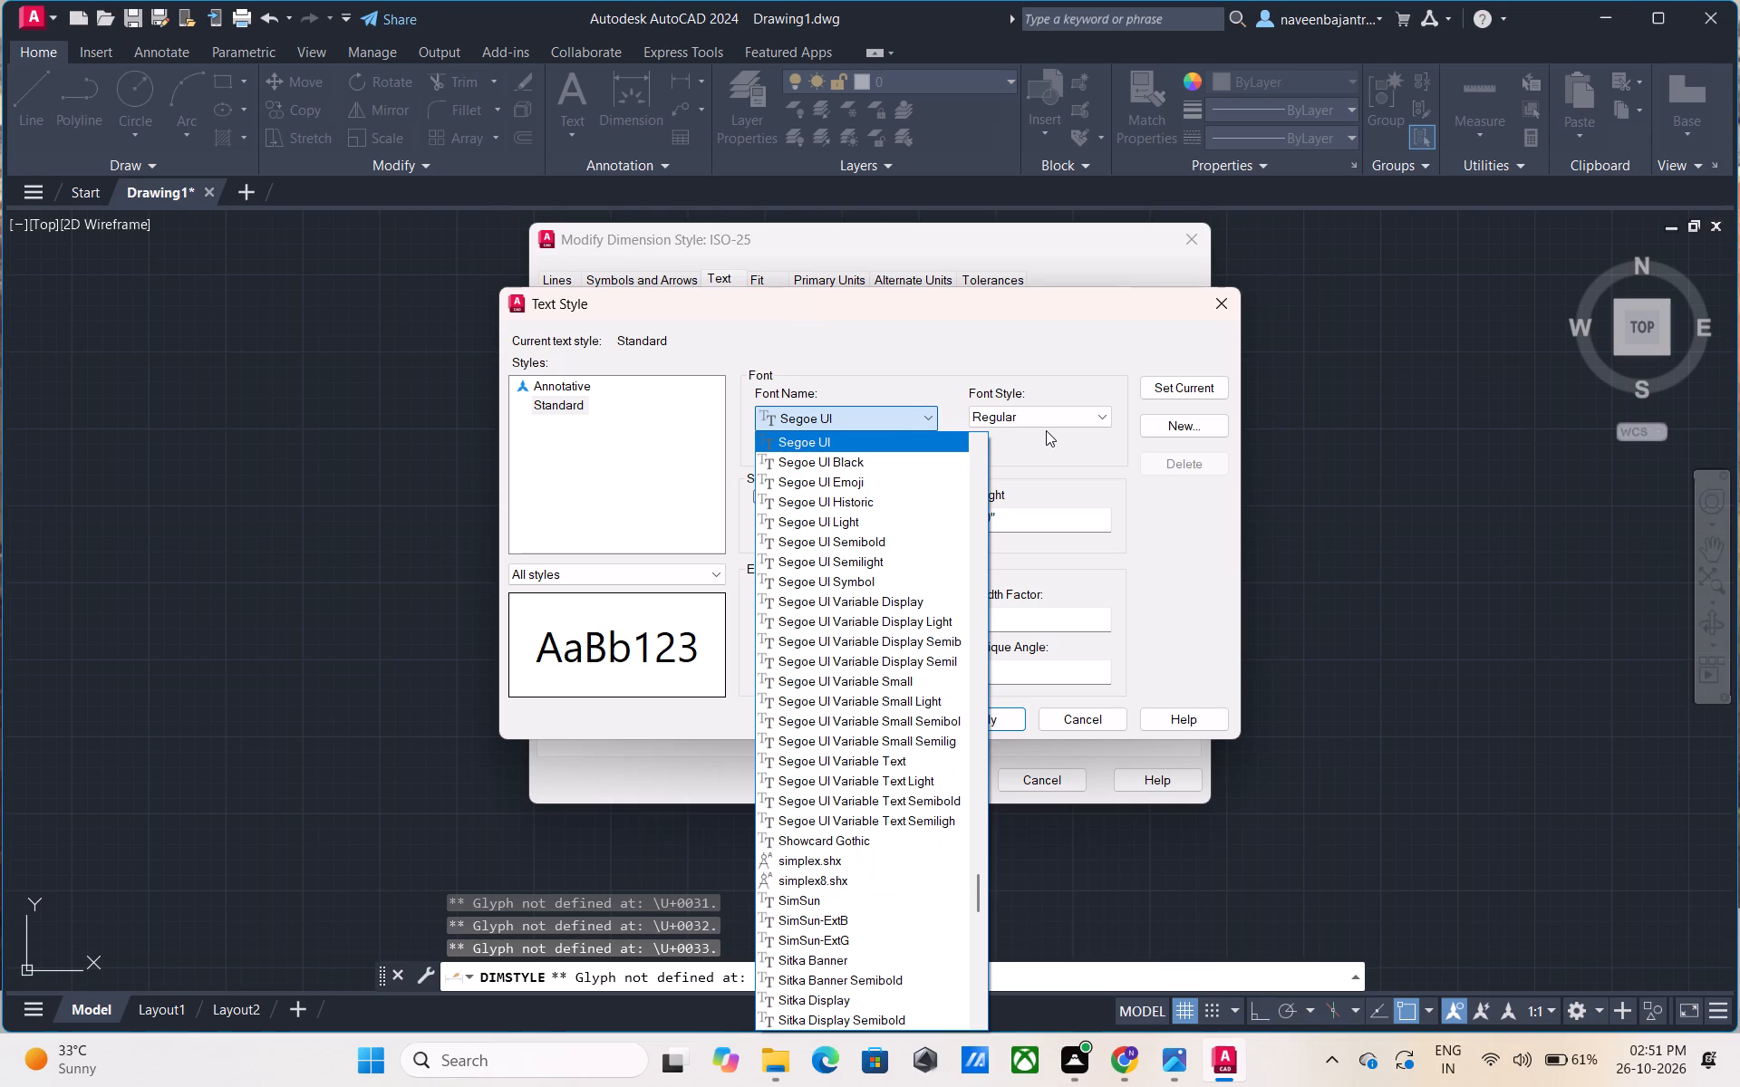
{"action": "key", "text": "Down"}
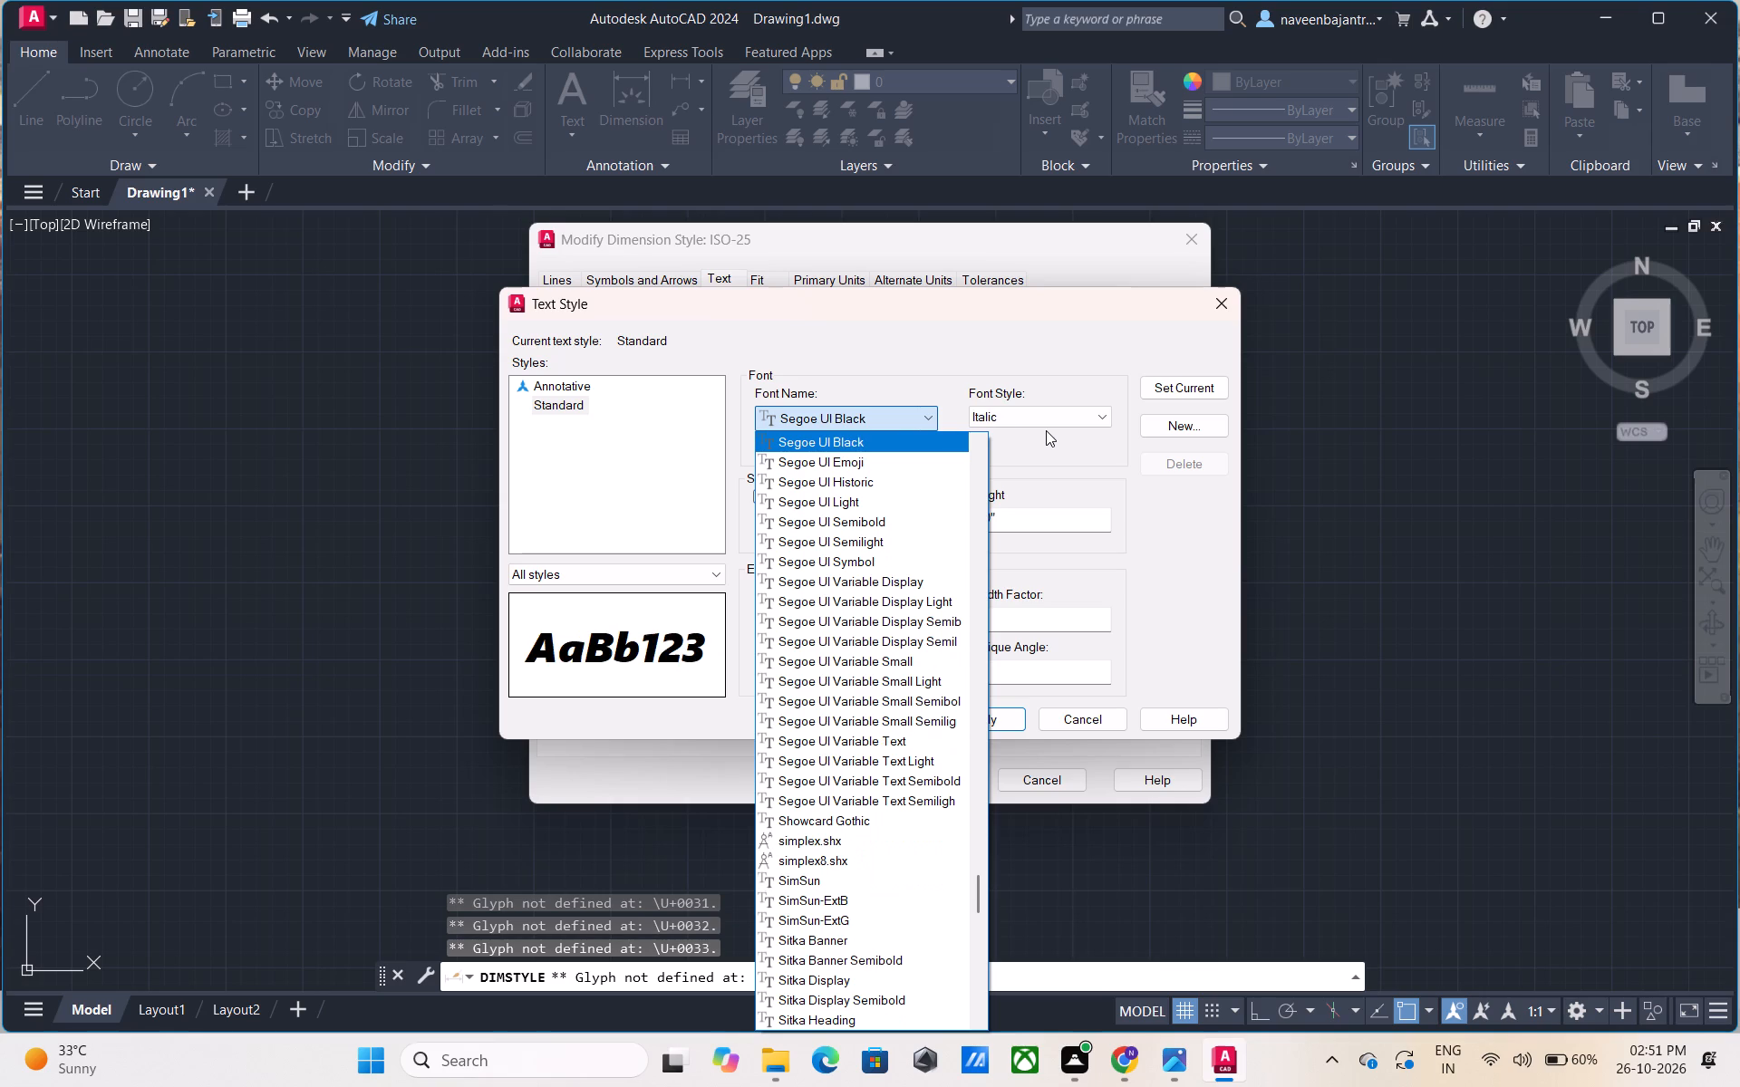
{"action": "key", "text": "Down"}
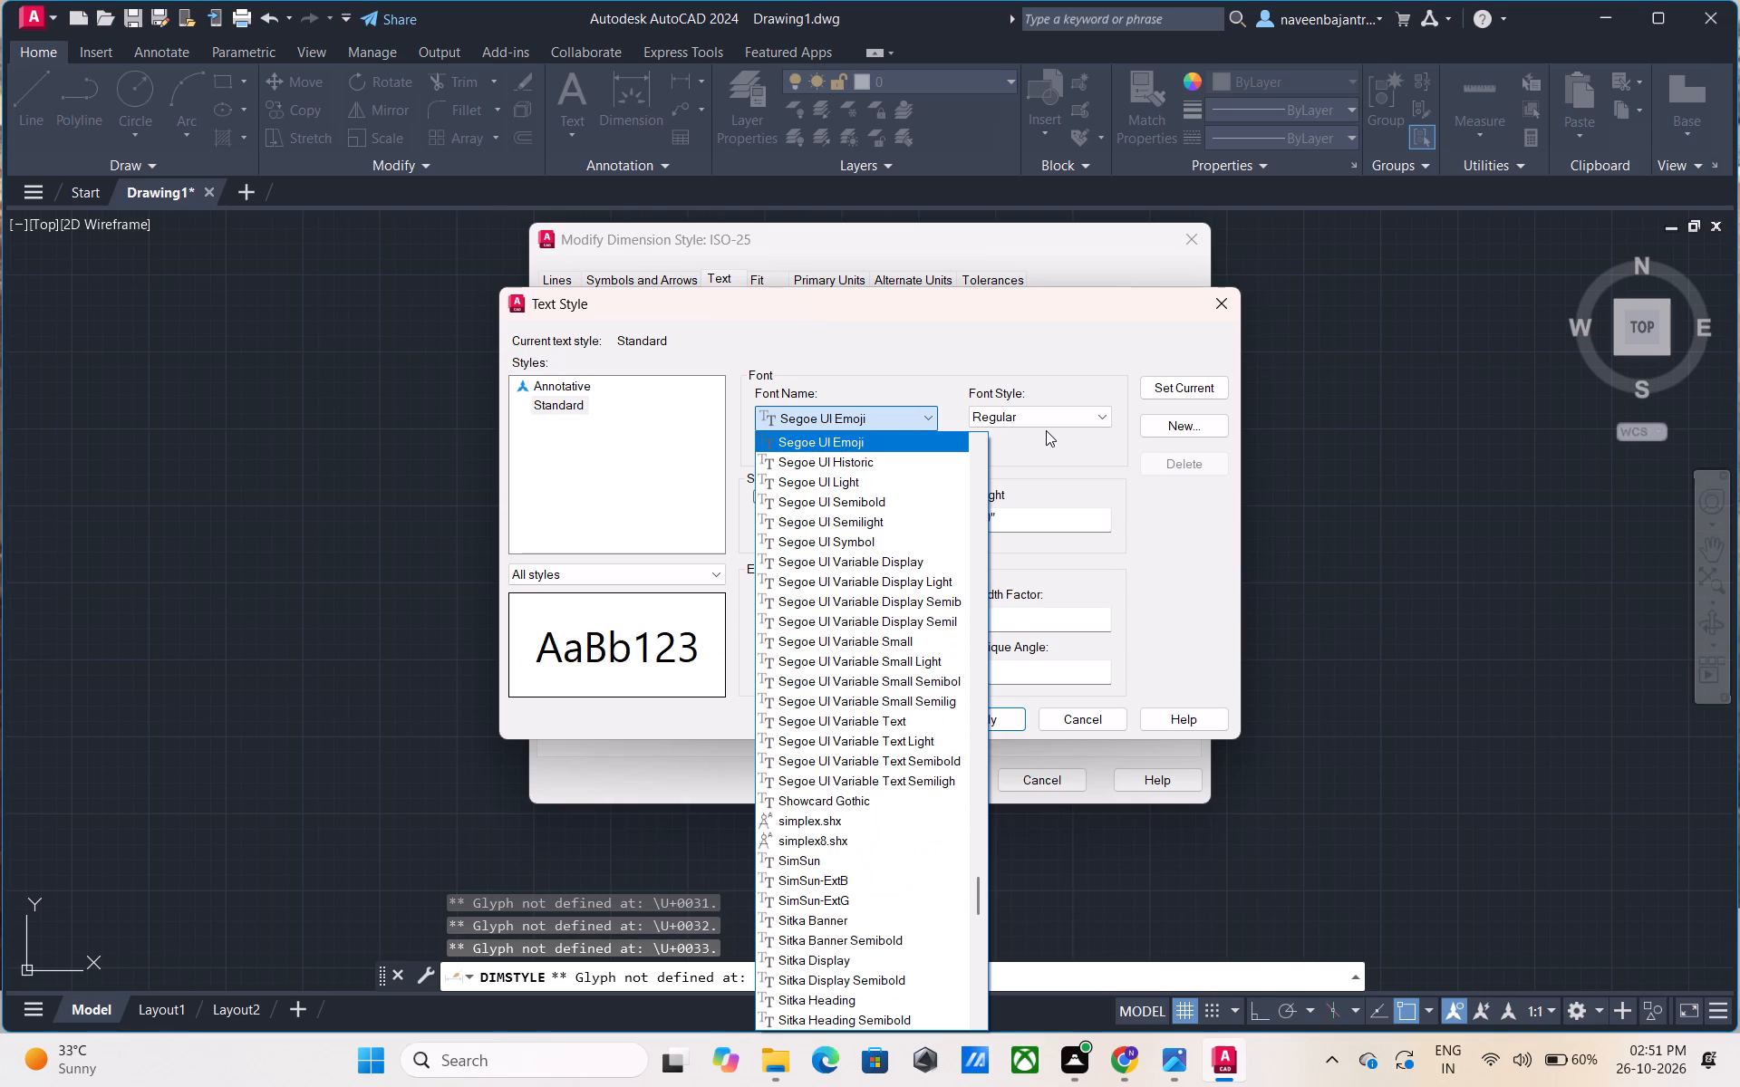
{"action": "key", "text": "Down"}
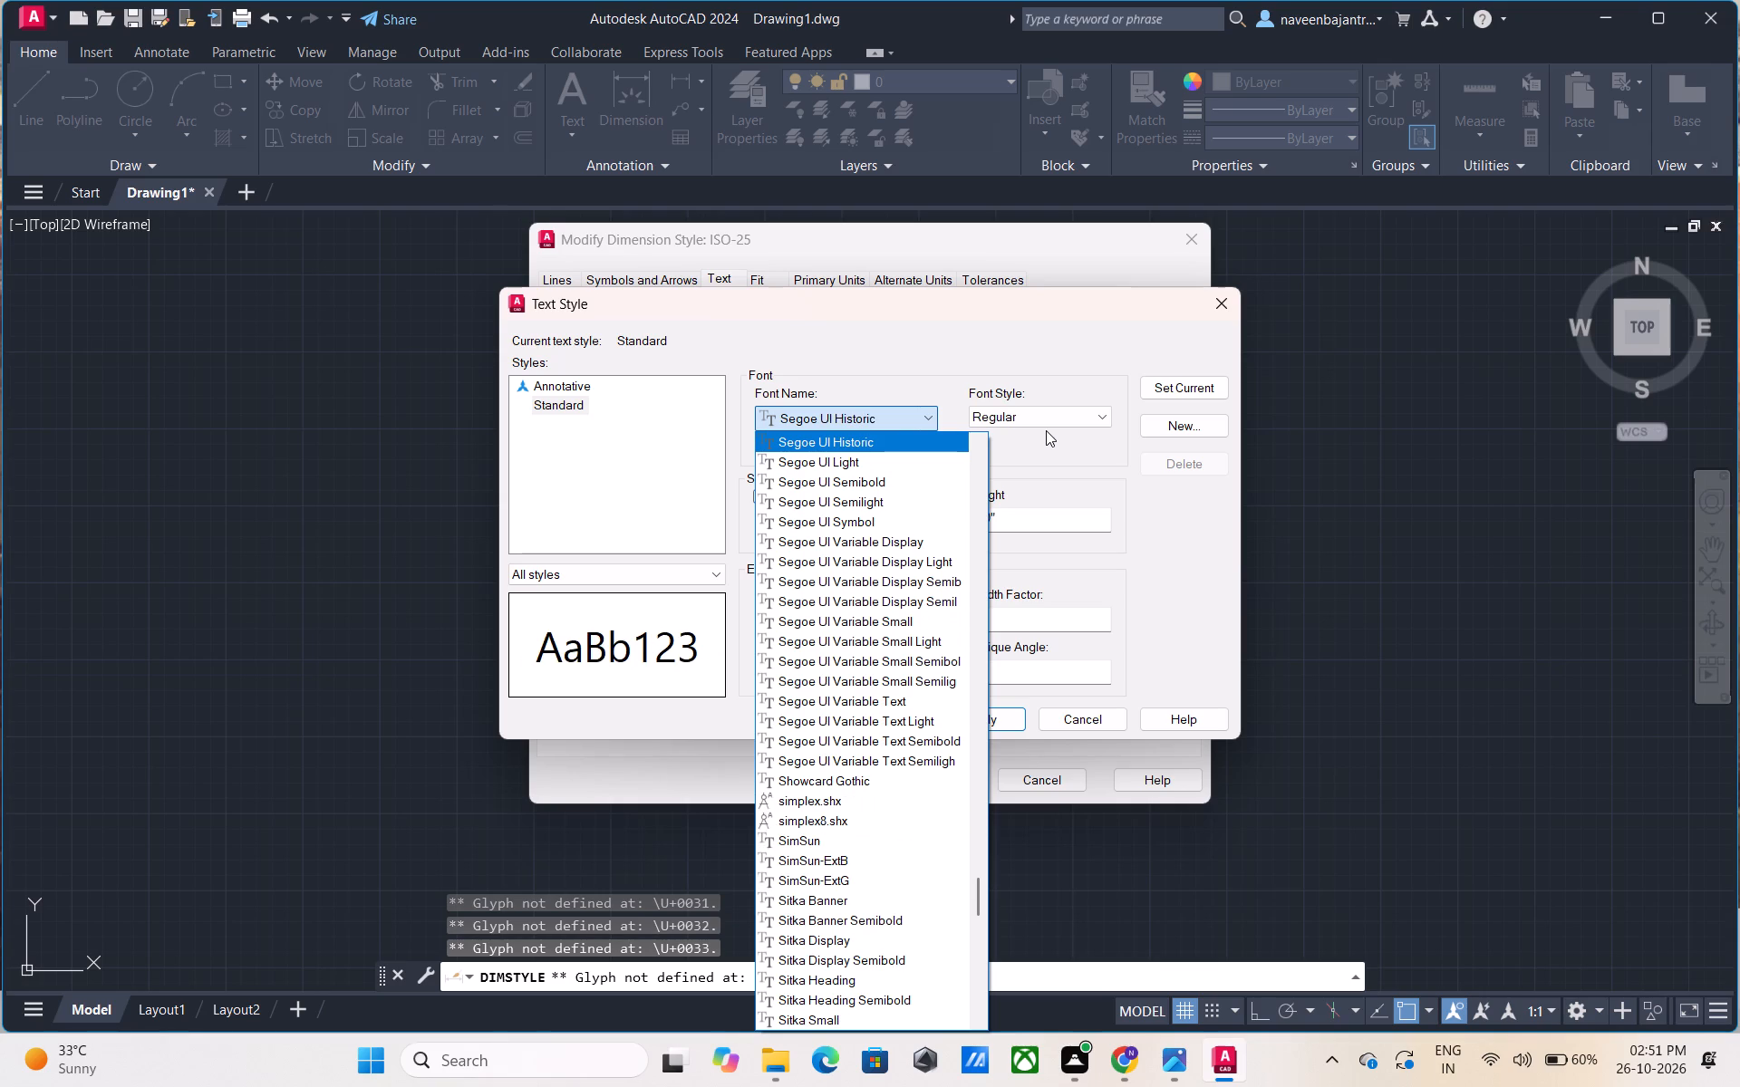
{"action": "key", "text": "Down"}
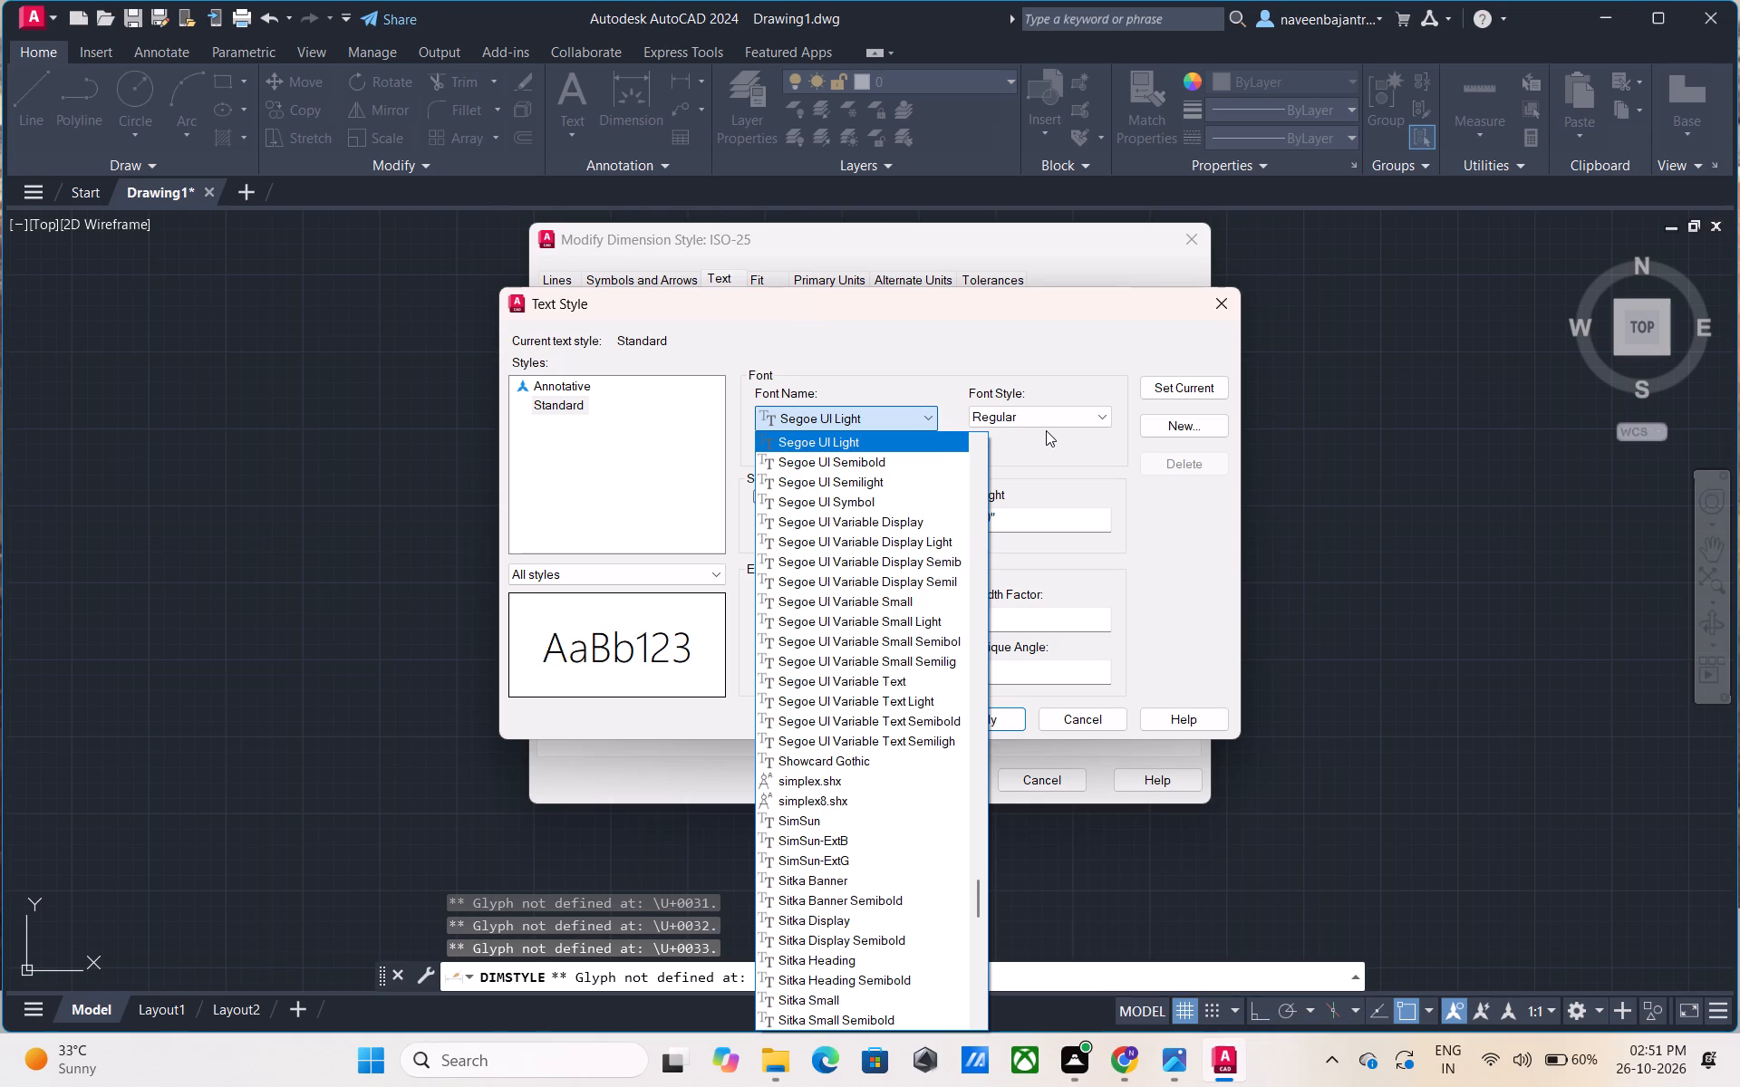
{"action": "key", "text": "Down"}
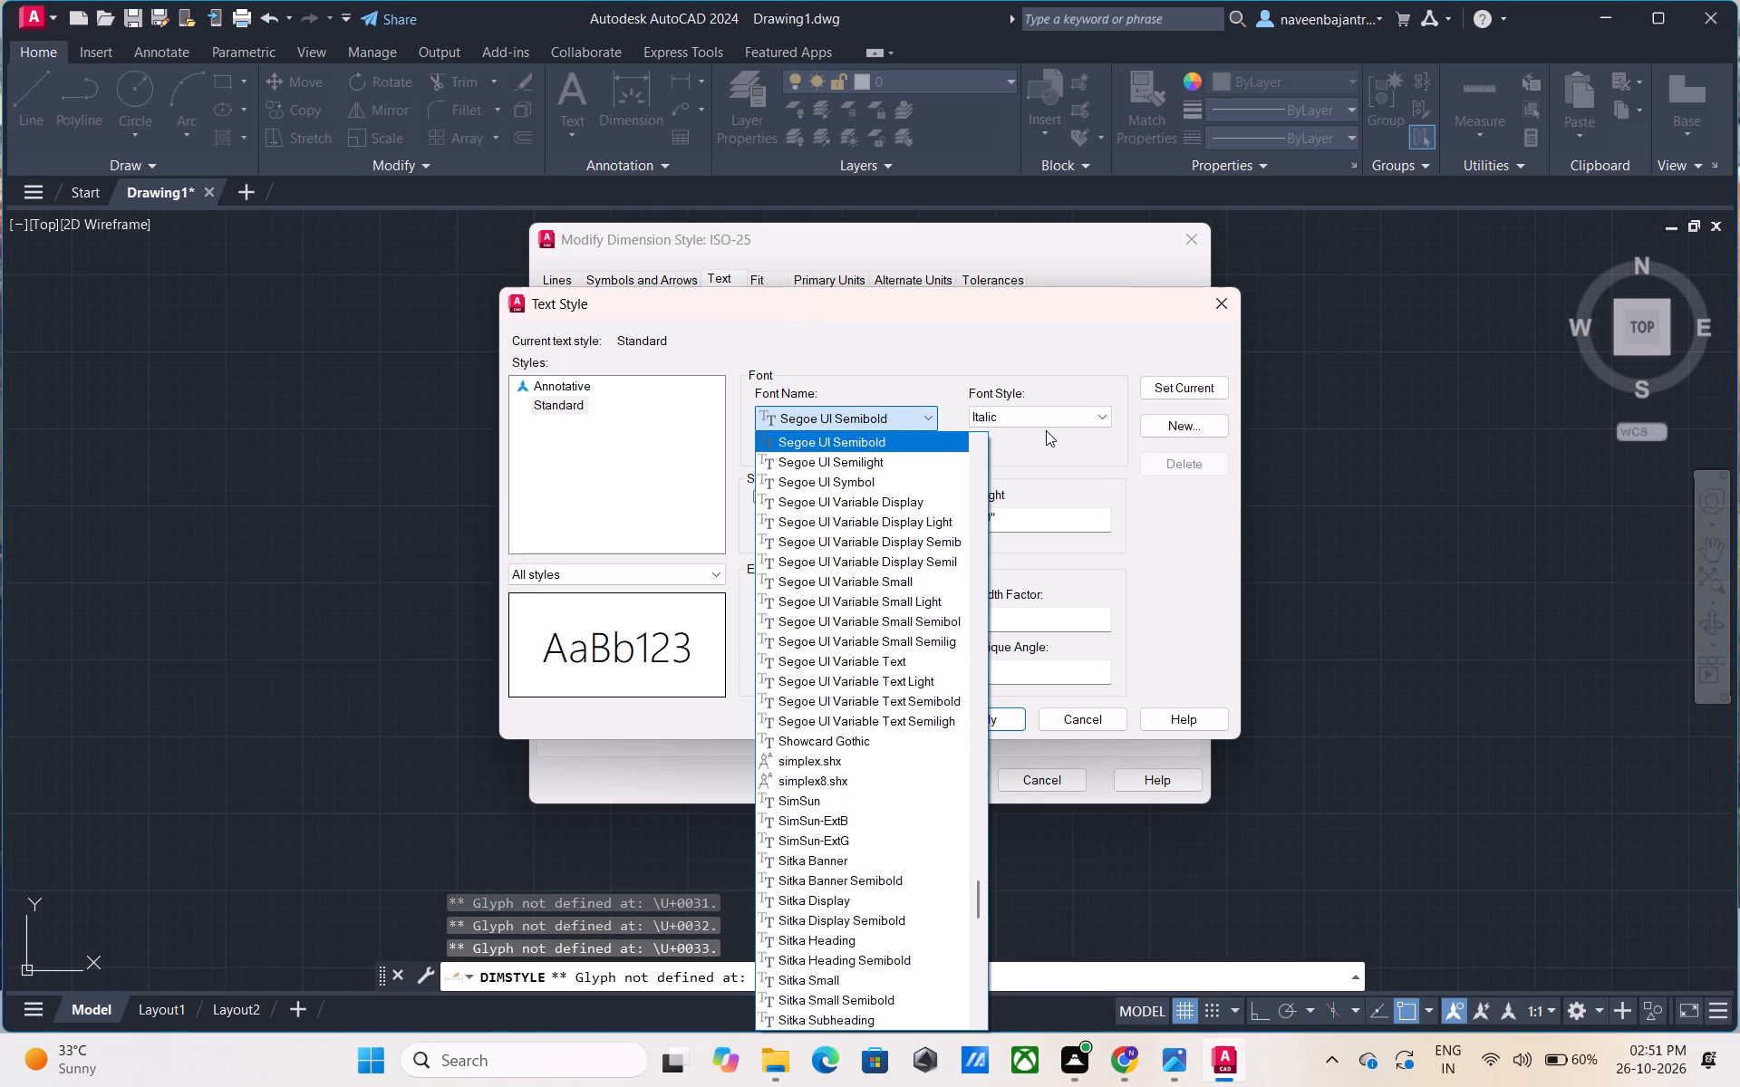
{"action": "key", "text": "Down"}
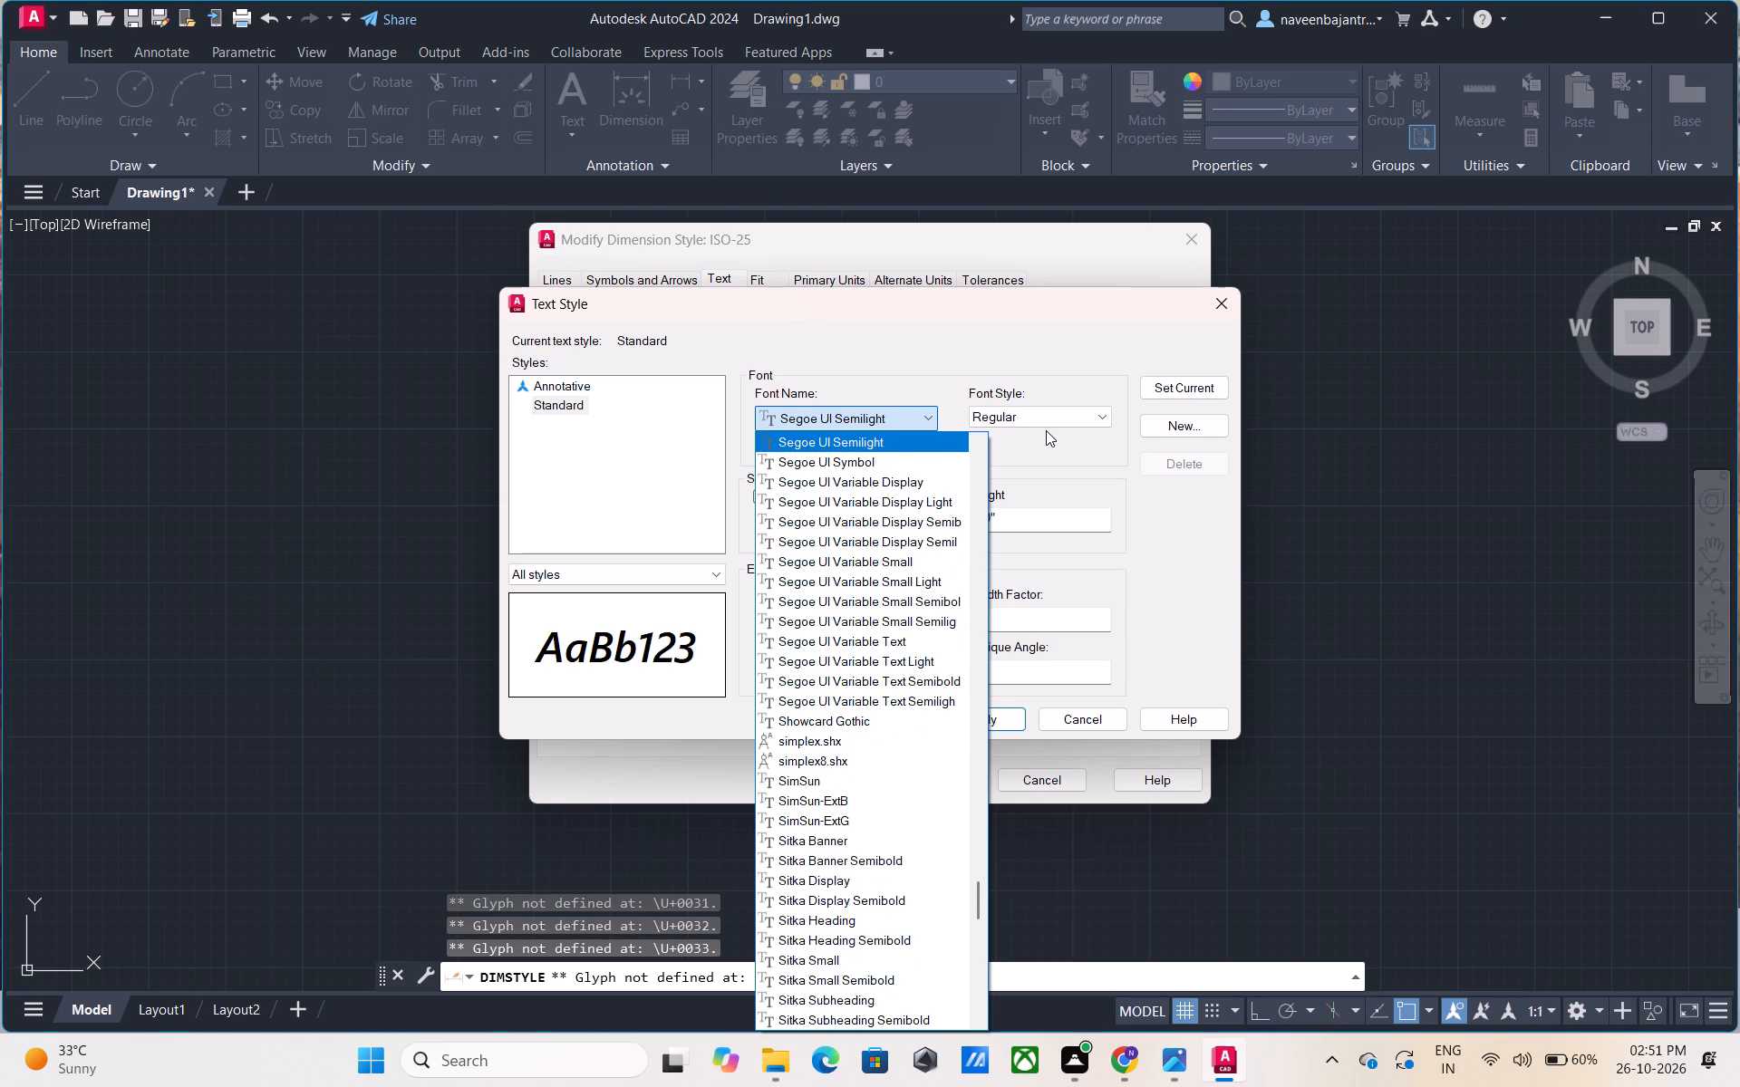
{"action": "key", "text": "Down"}
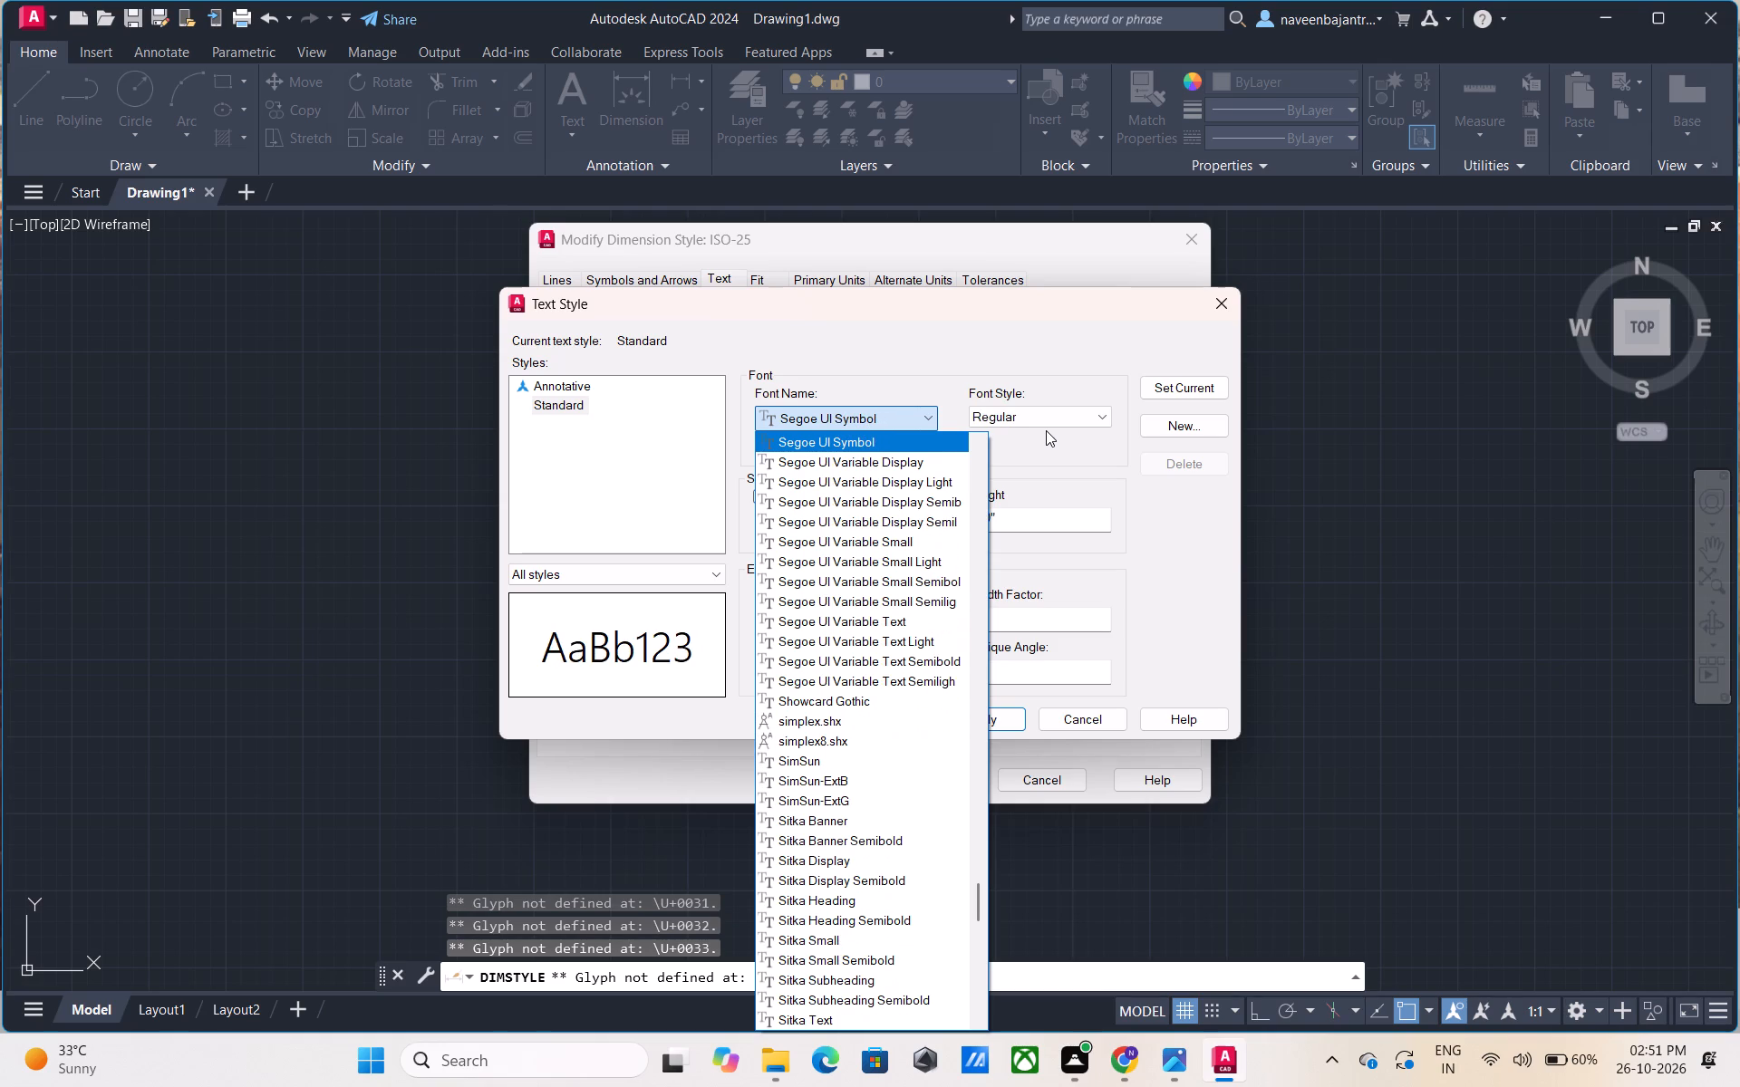
Preview the Segoe UI Variable fonts for the Standard text style one by one, from Display through Small to Text Semilight.
{"action": "key", "text": "Down"}
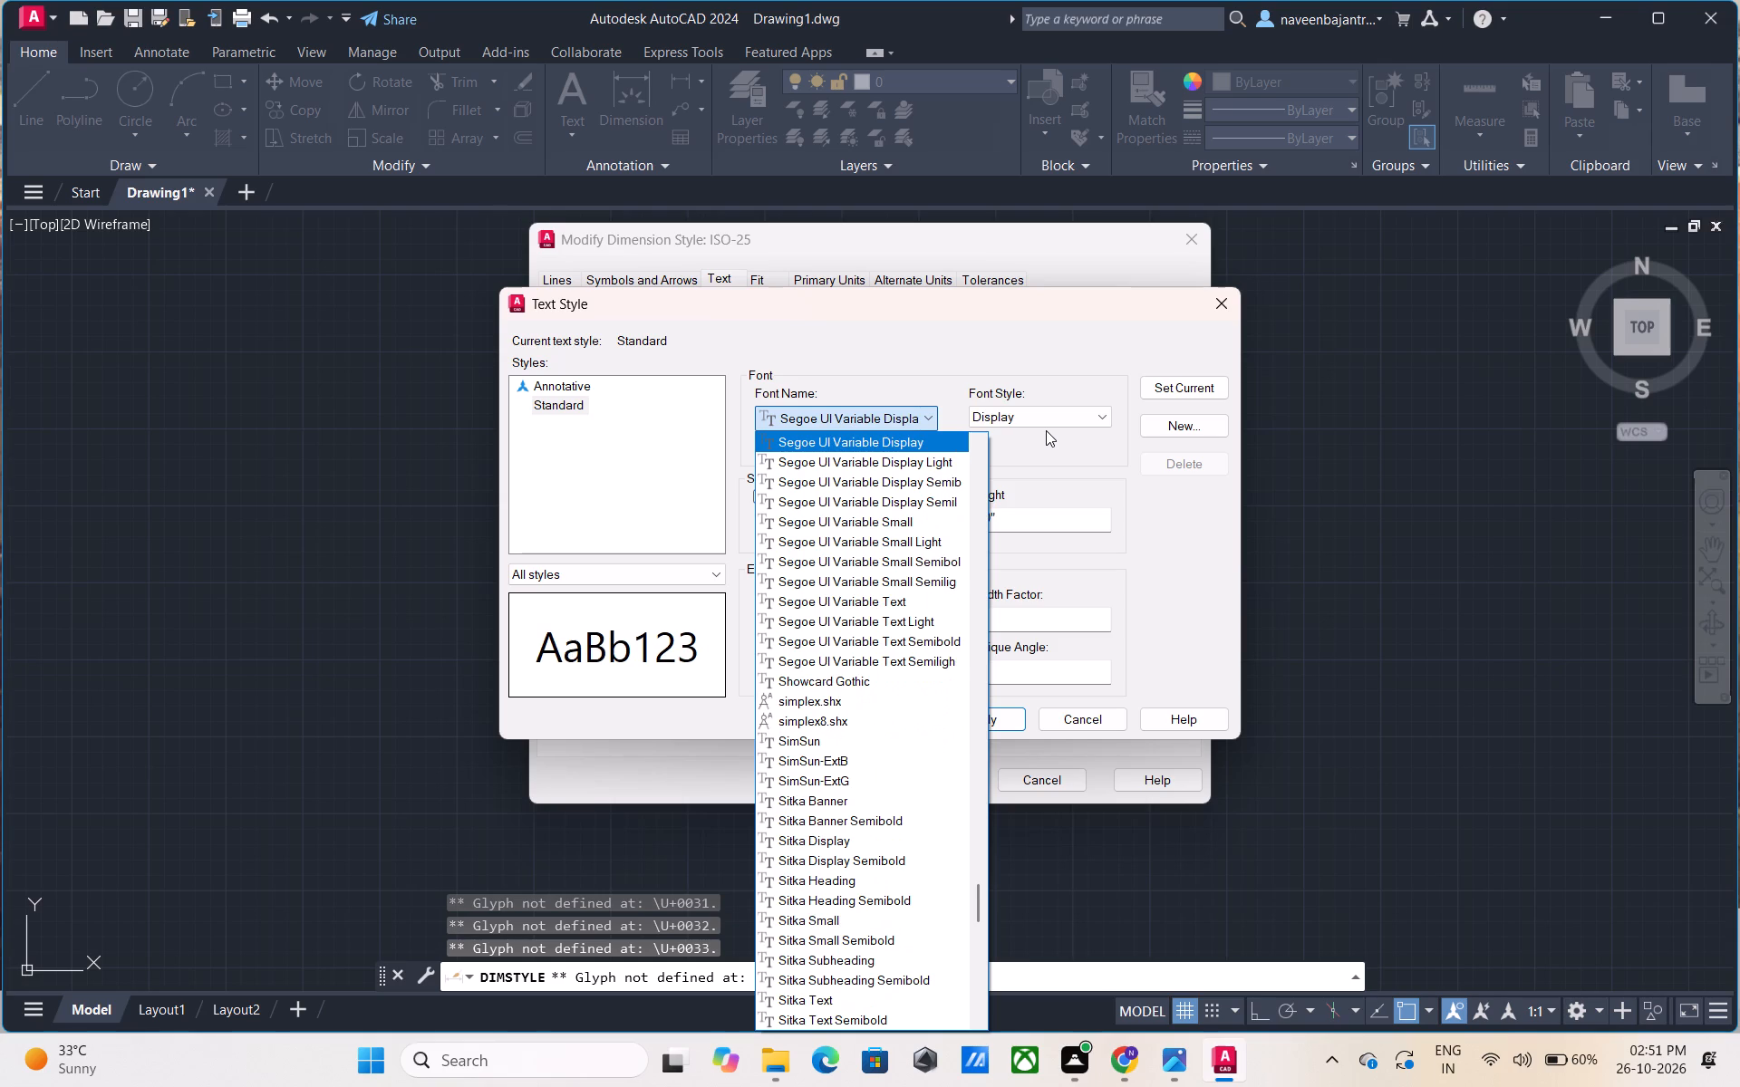
{"action": "key", "text": "Down"}
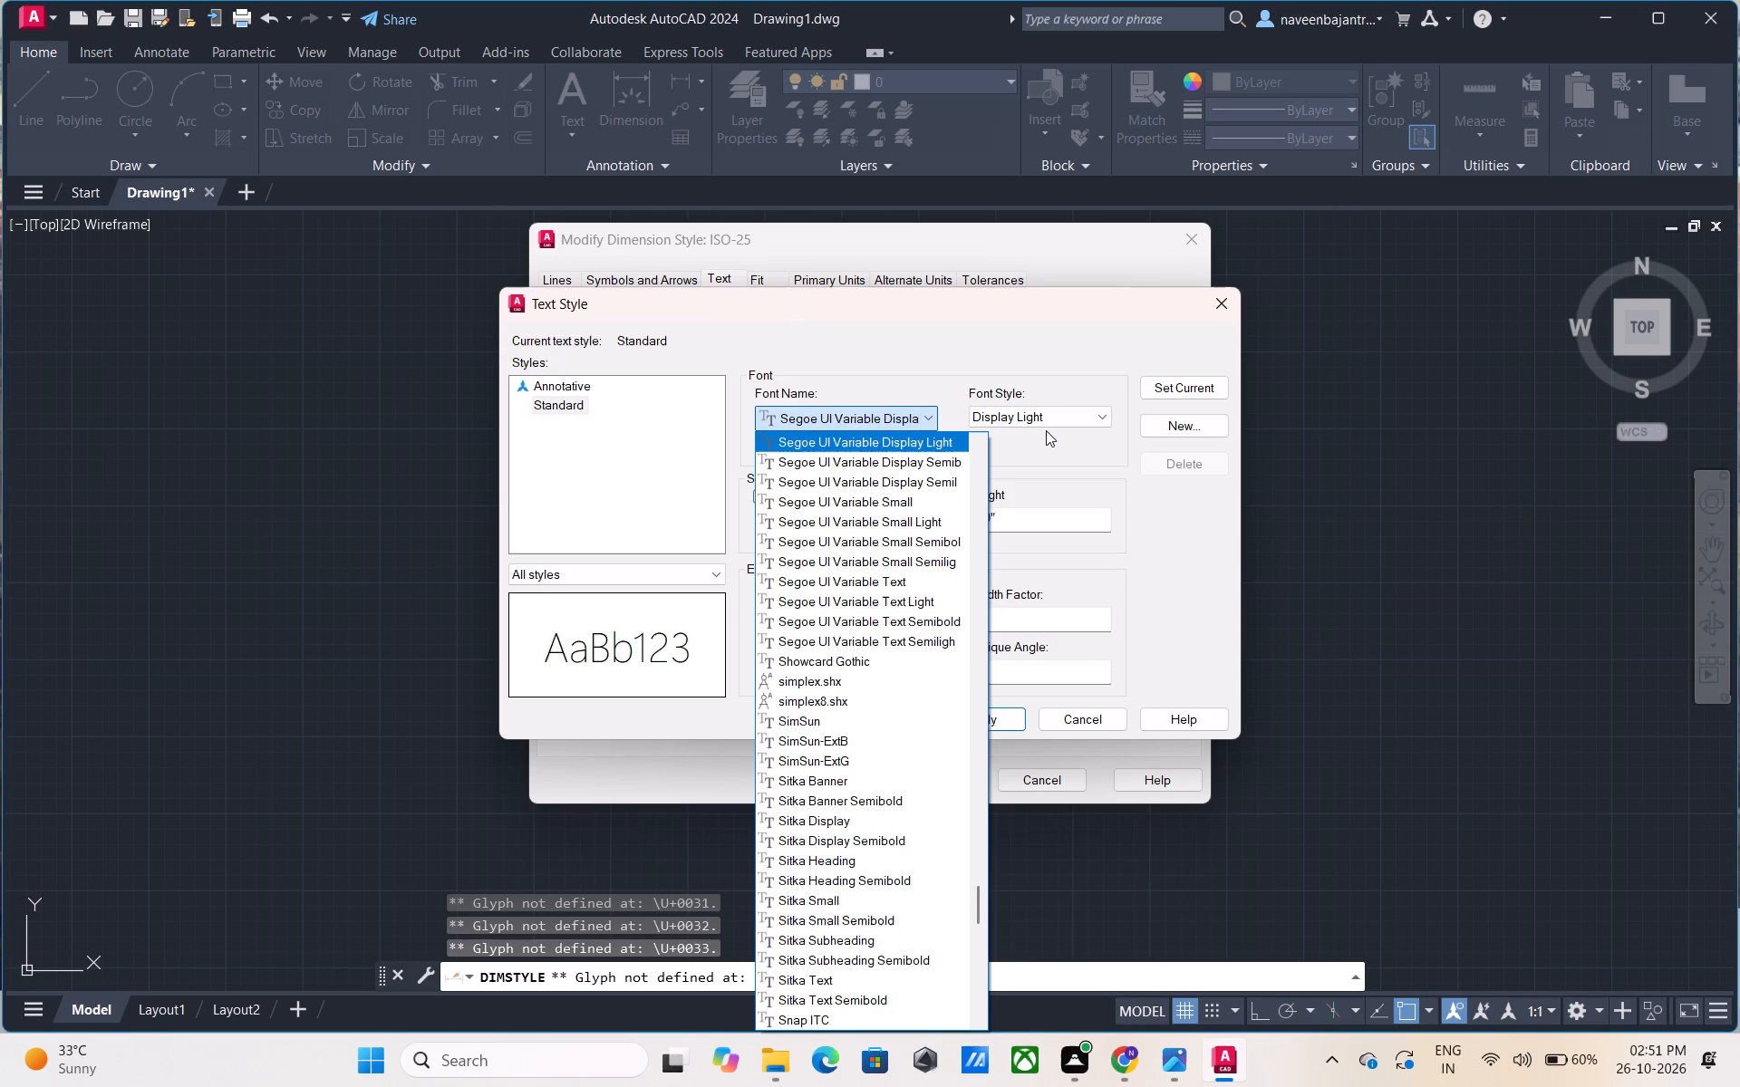
{"action": "key", "text": "Down"}
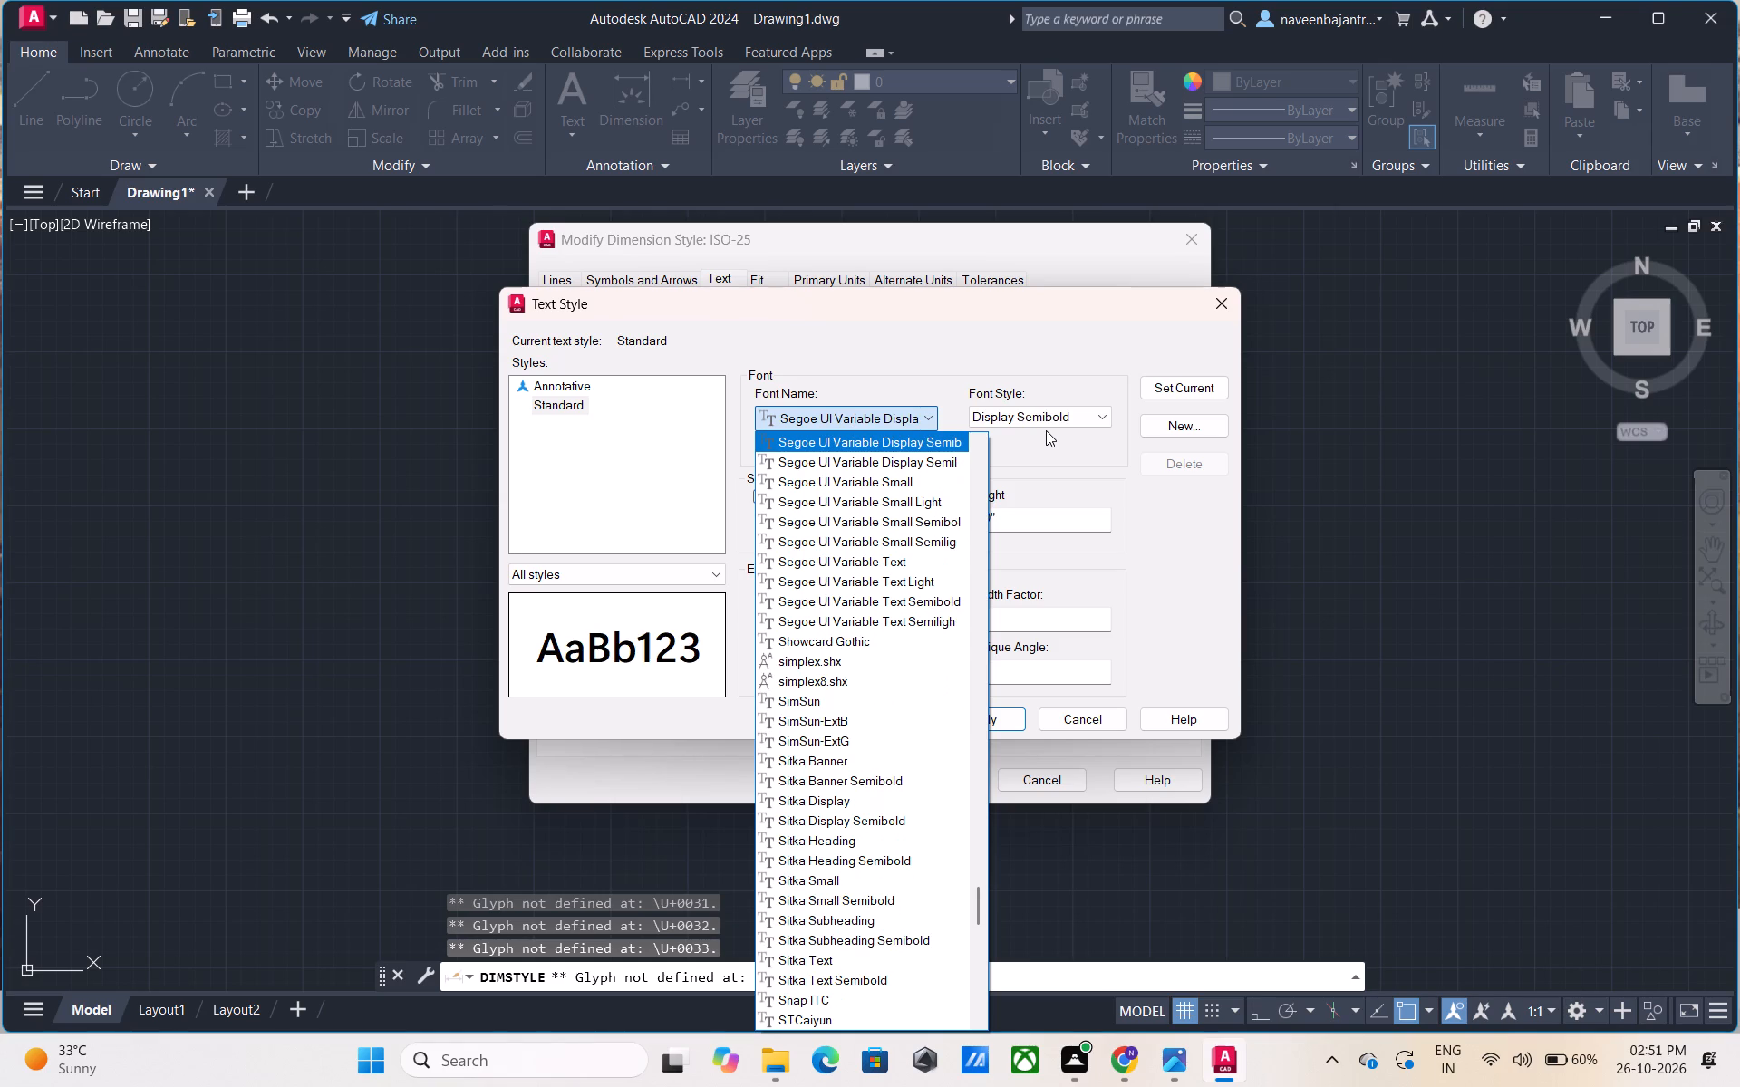
{"action": "key", "text": "Down"}
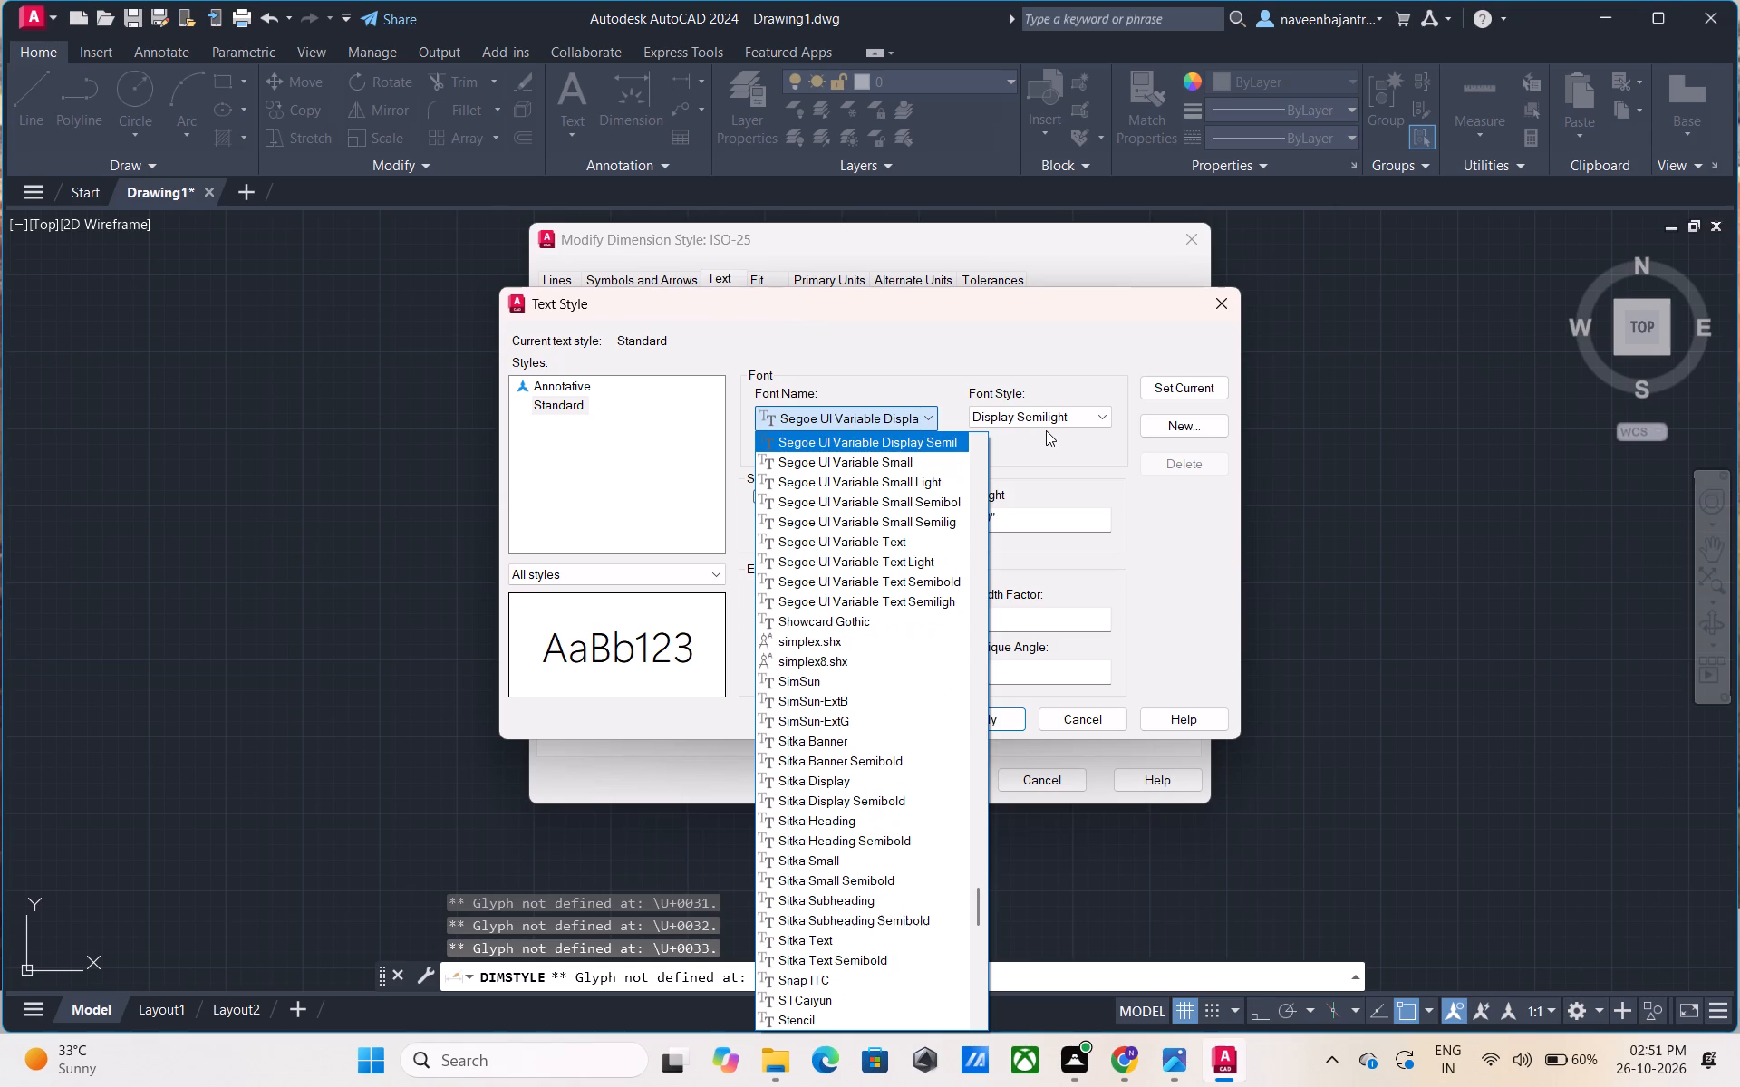
{"action": "key", "text": "Down"}
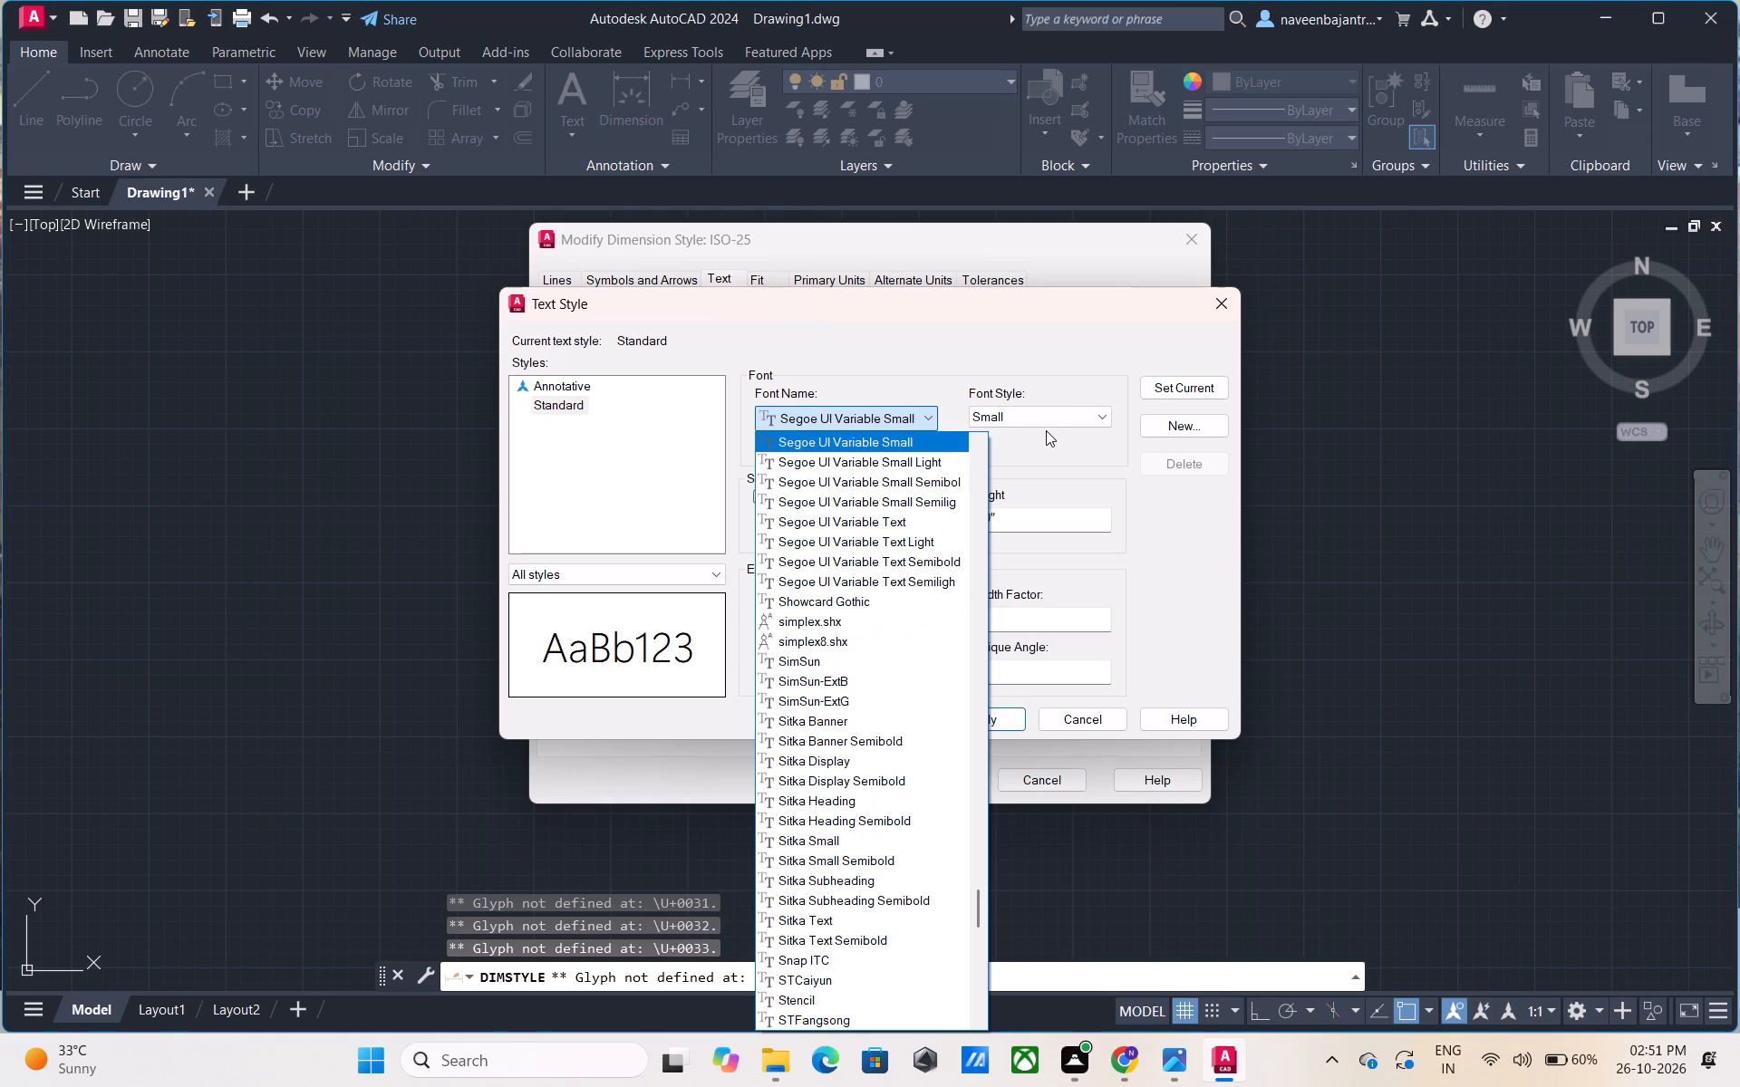
{"action": "key", "text": "Down"}
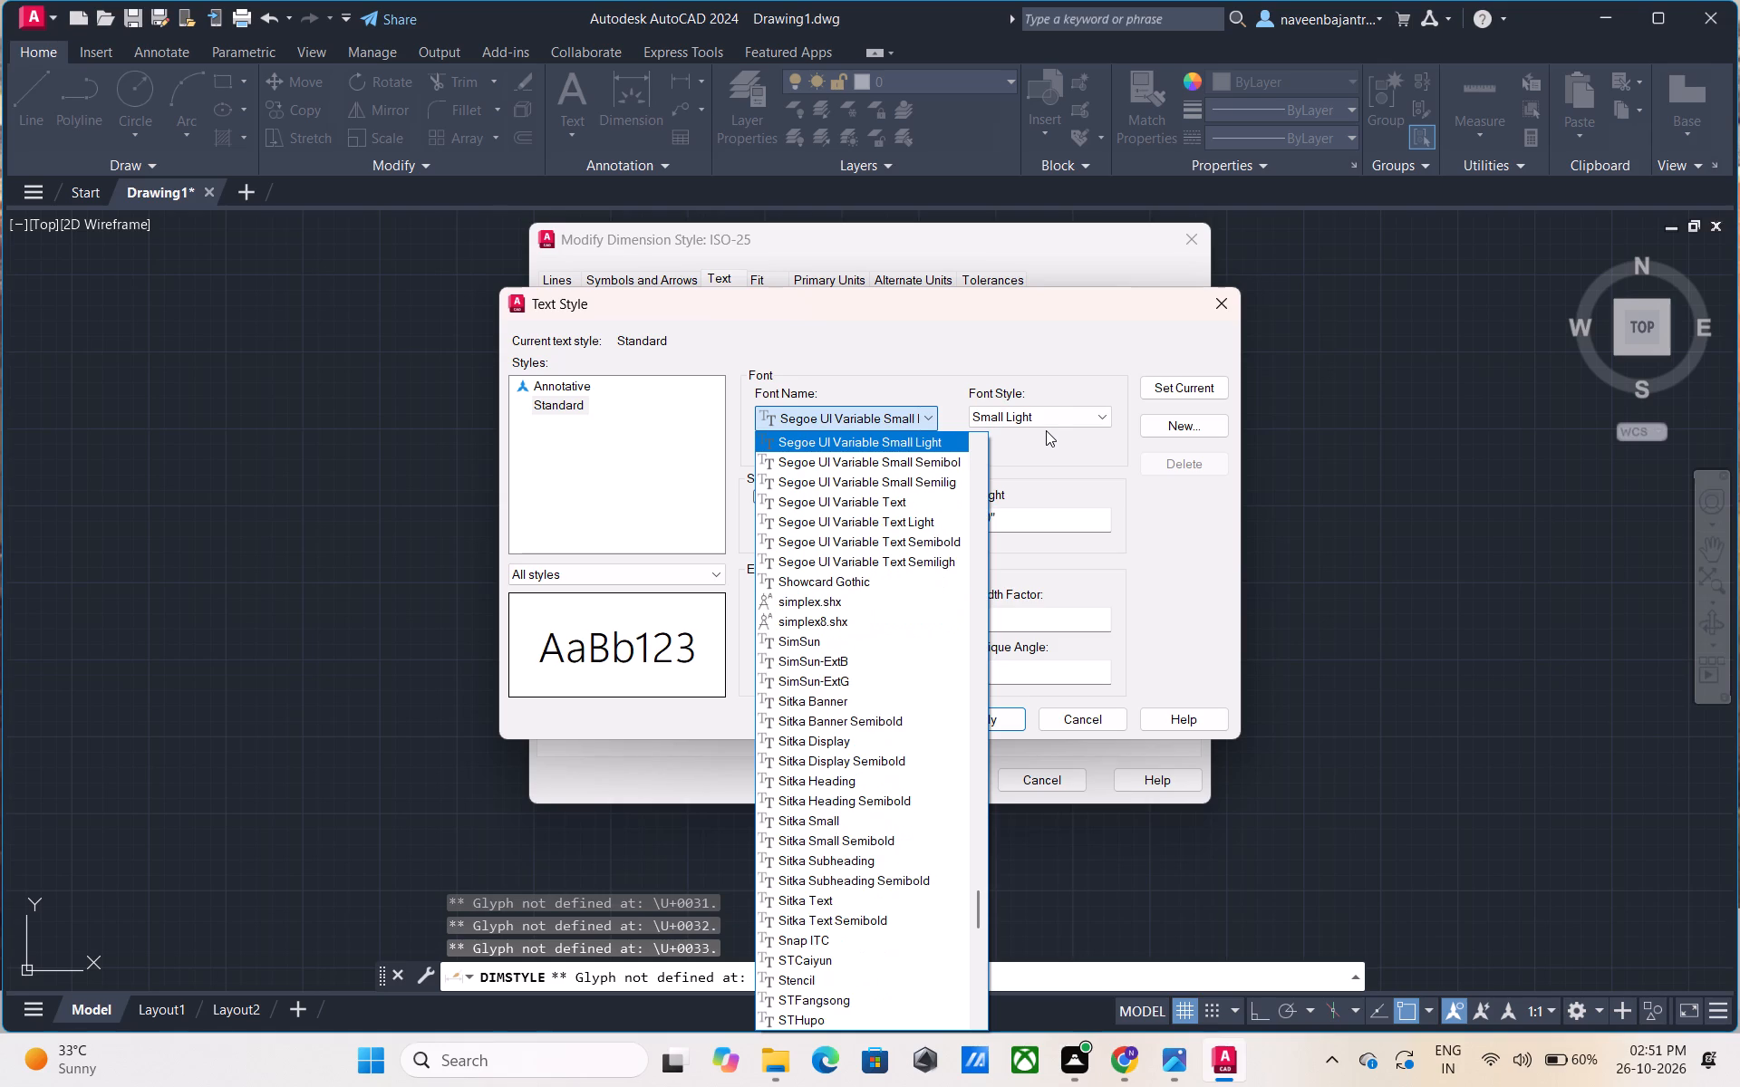
{"action": "key", "text": "Down"}
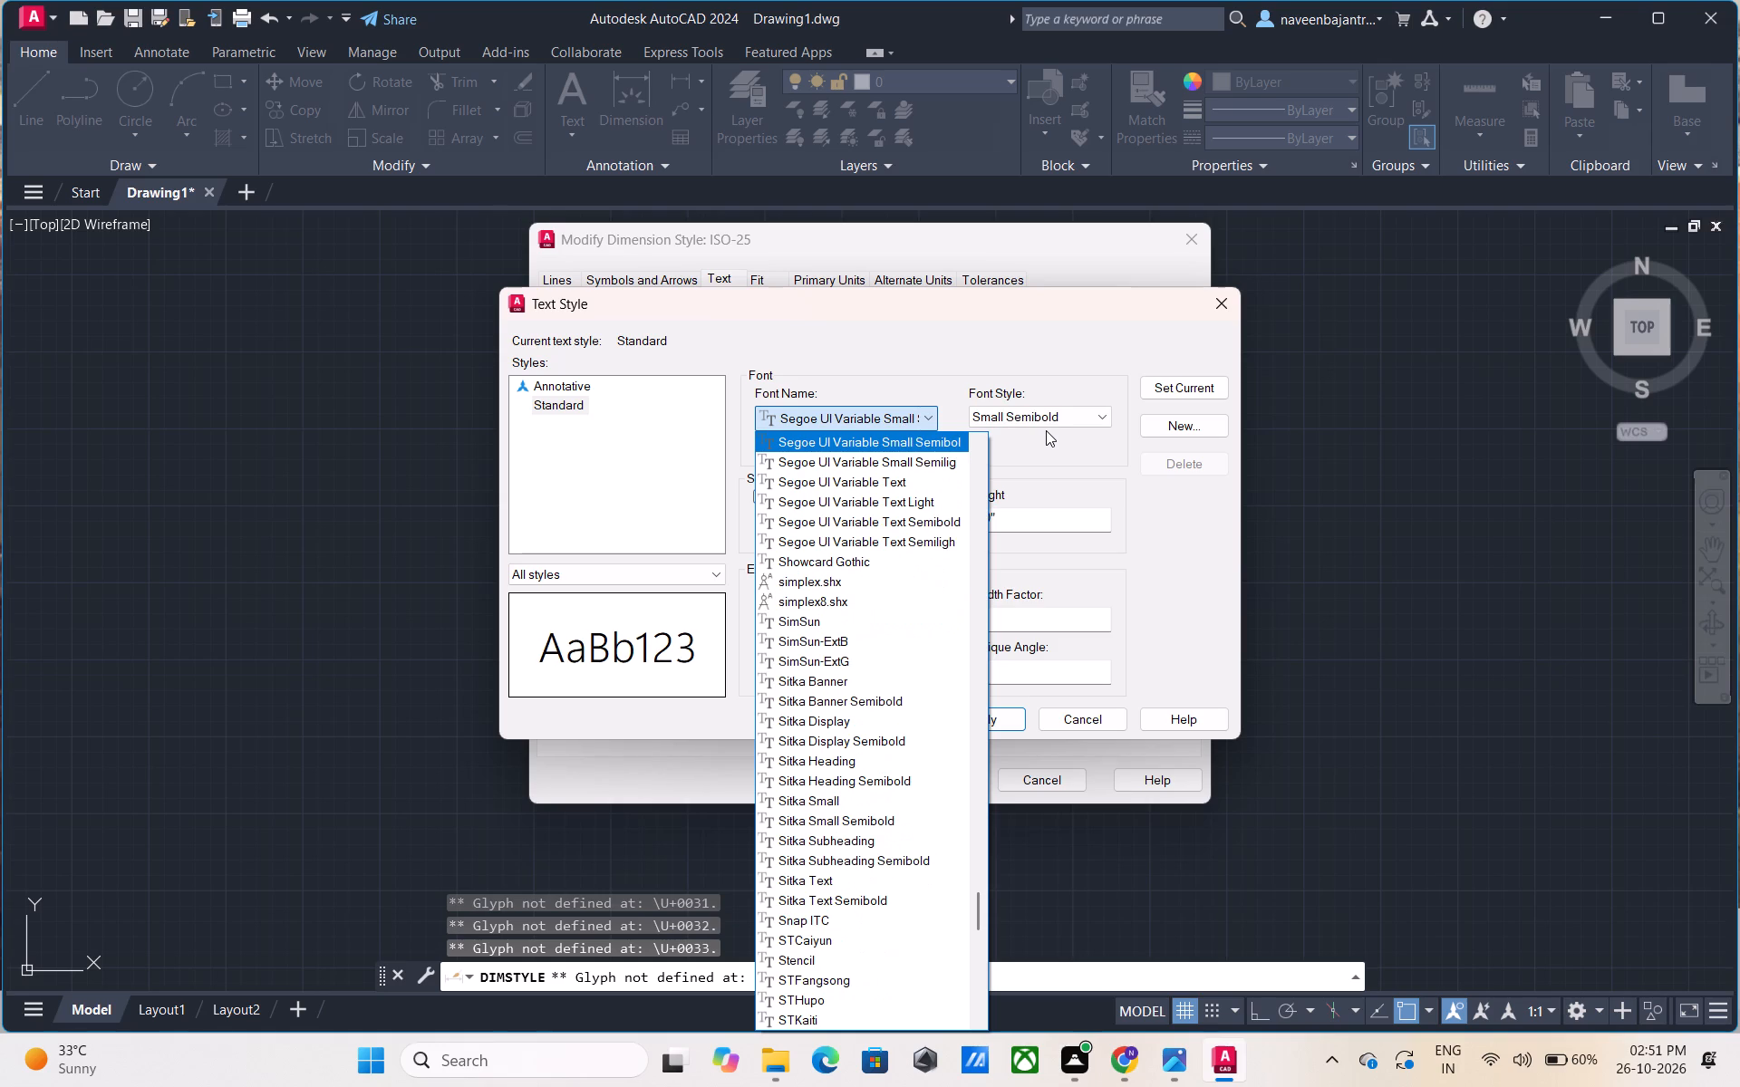
{"action": "key", "text": "Down"}
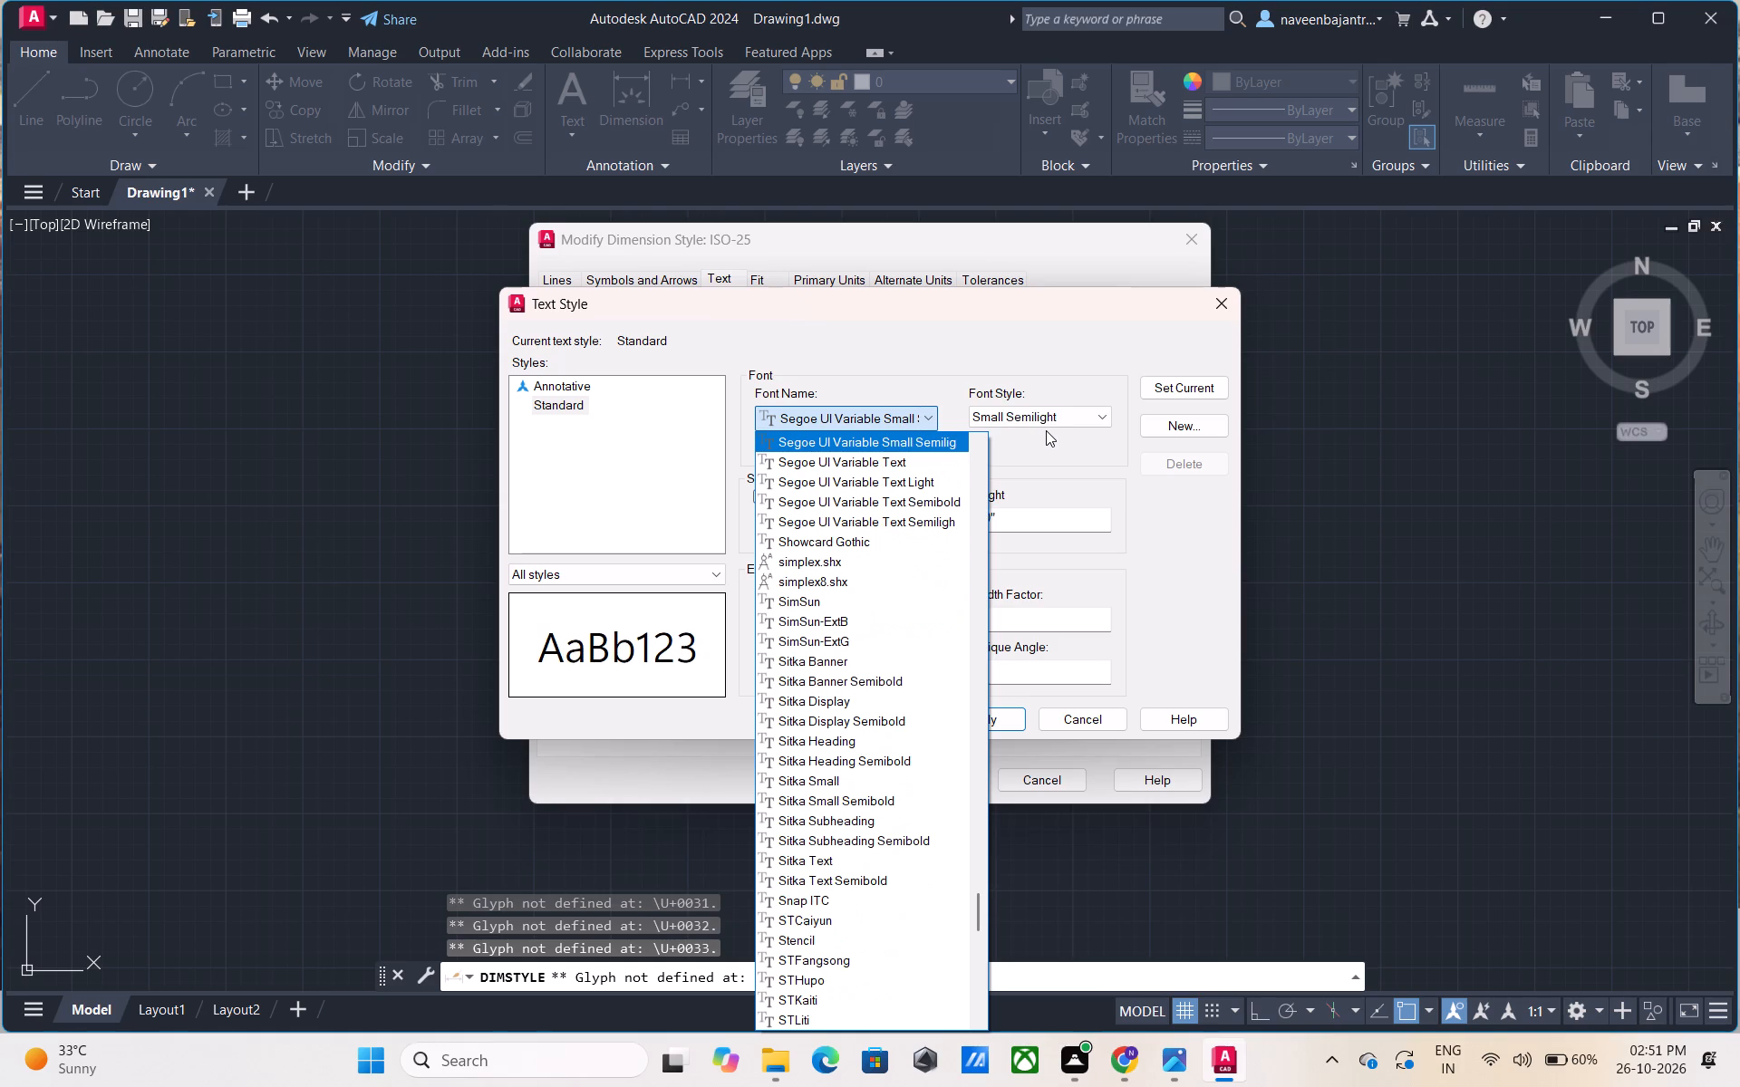
{"action": "key", "text": "Down"}
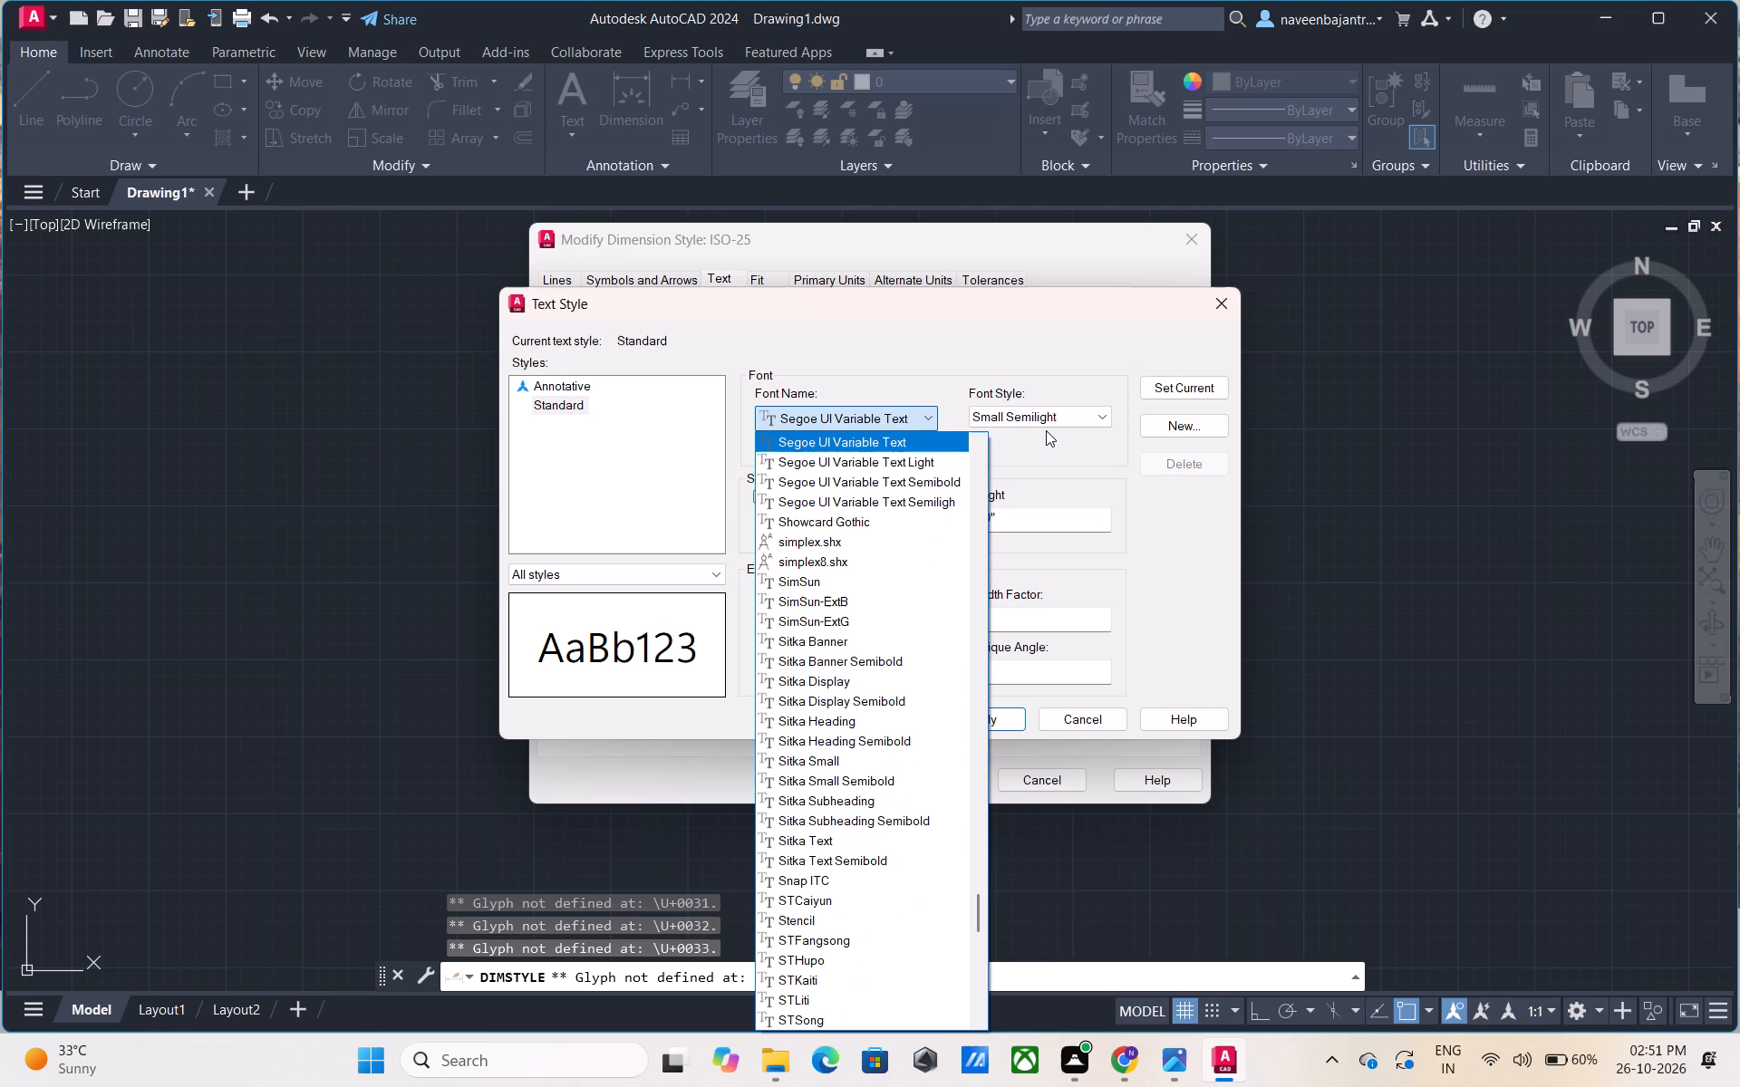
{"action": "key", "text": "Down"}
{"action": "key", "text": "Down"}
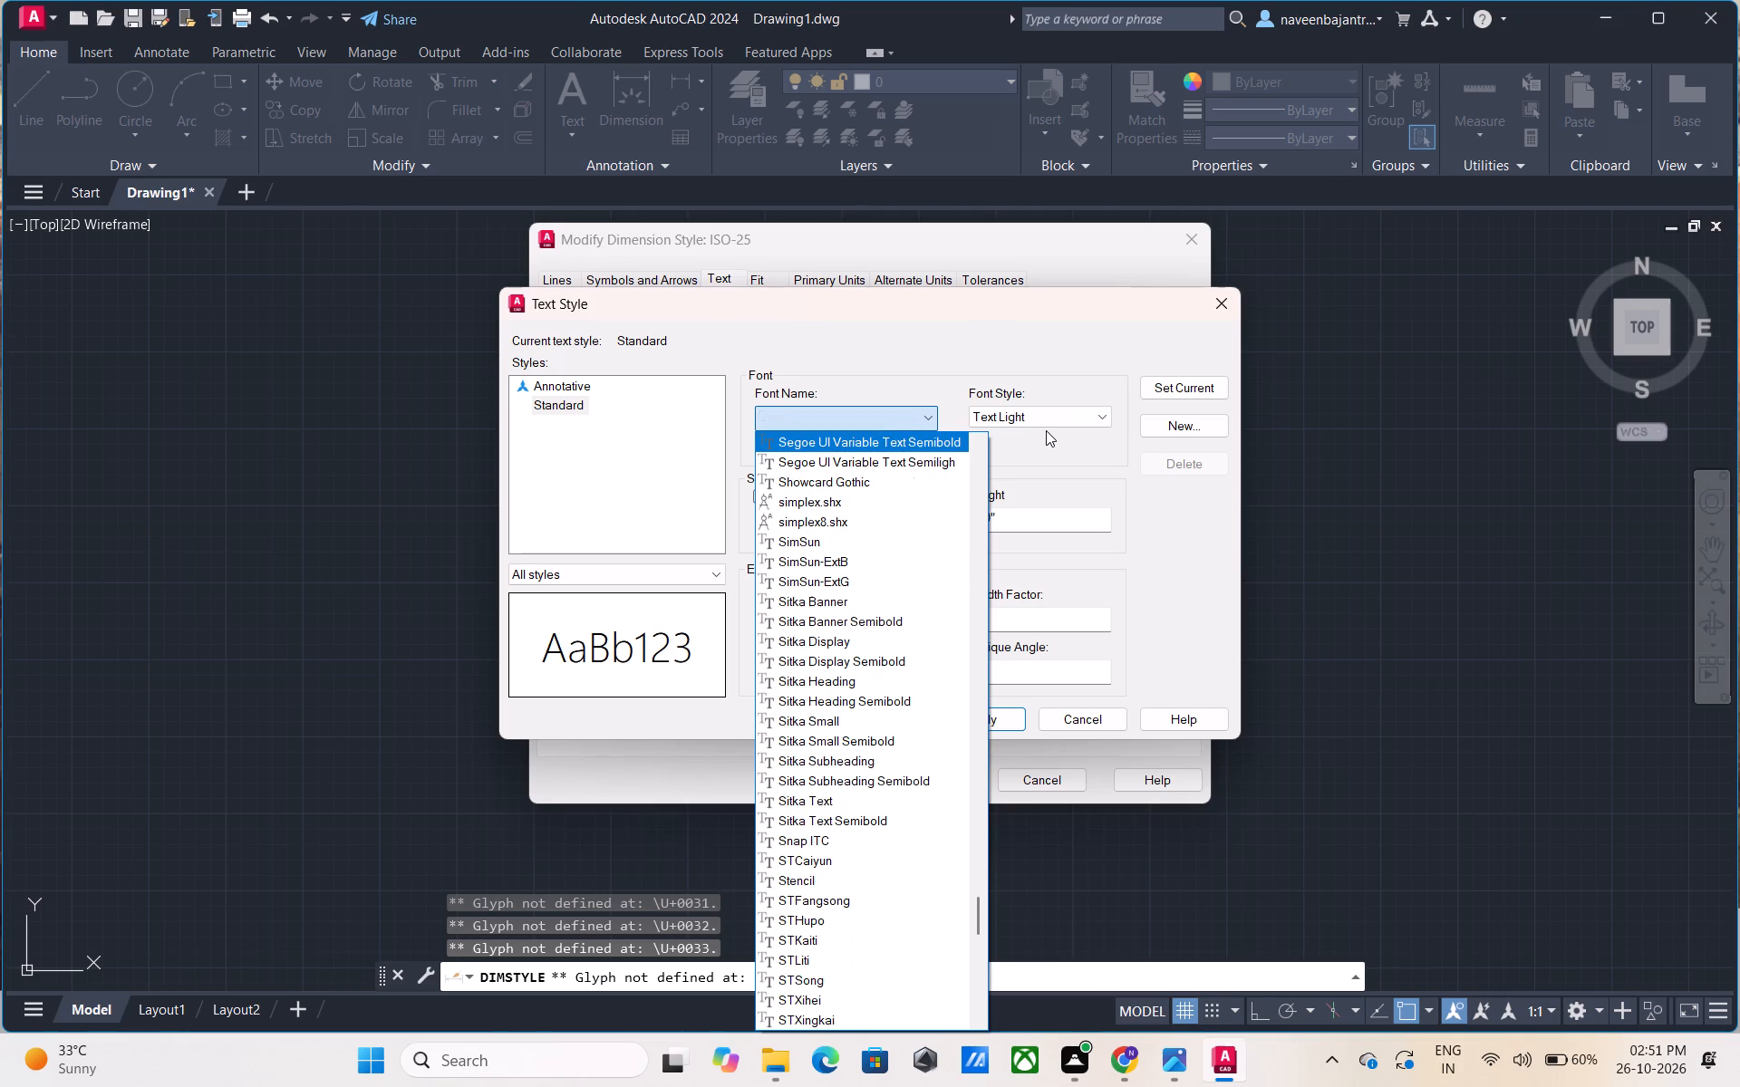
{"action": "key", "text": "Down"}
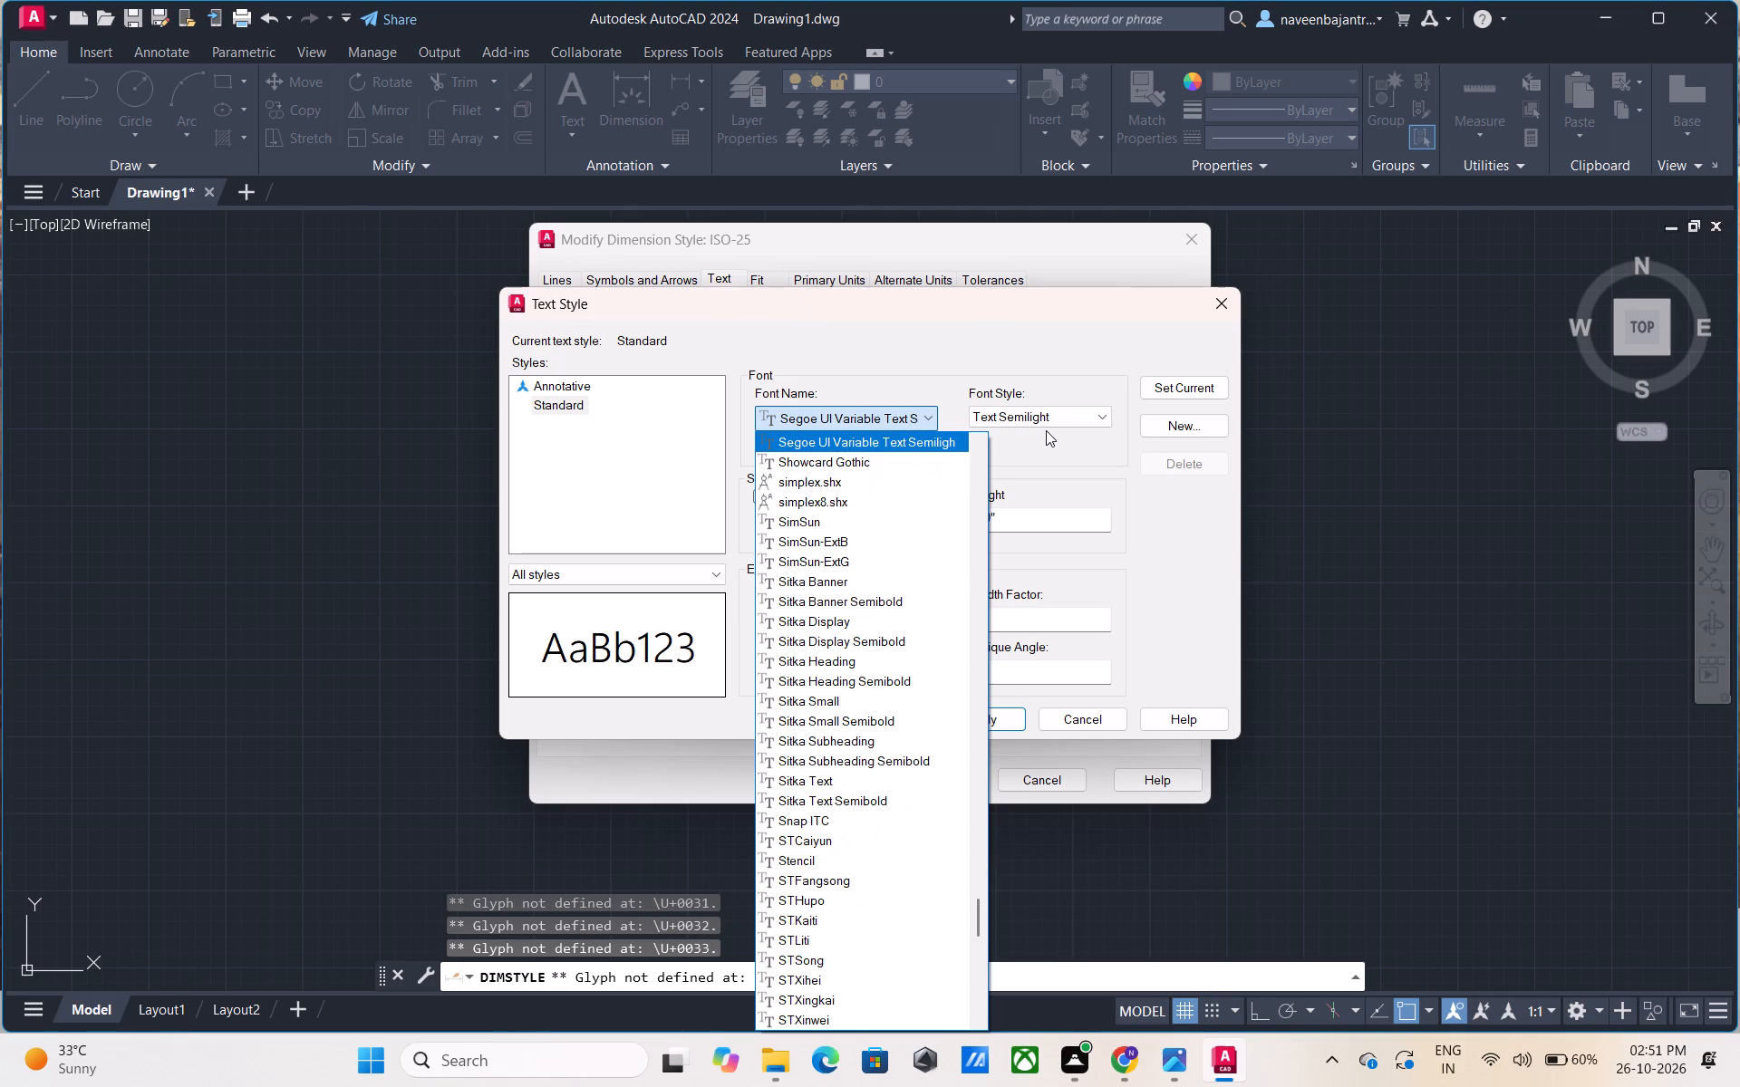
Preview fonts for the Standard text style one by one, going forward from Showcard Gothic to SimSun-ExtG.
{"action": "key", "text": "Down"}
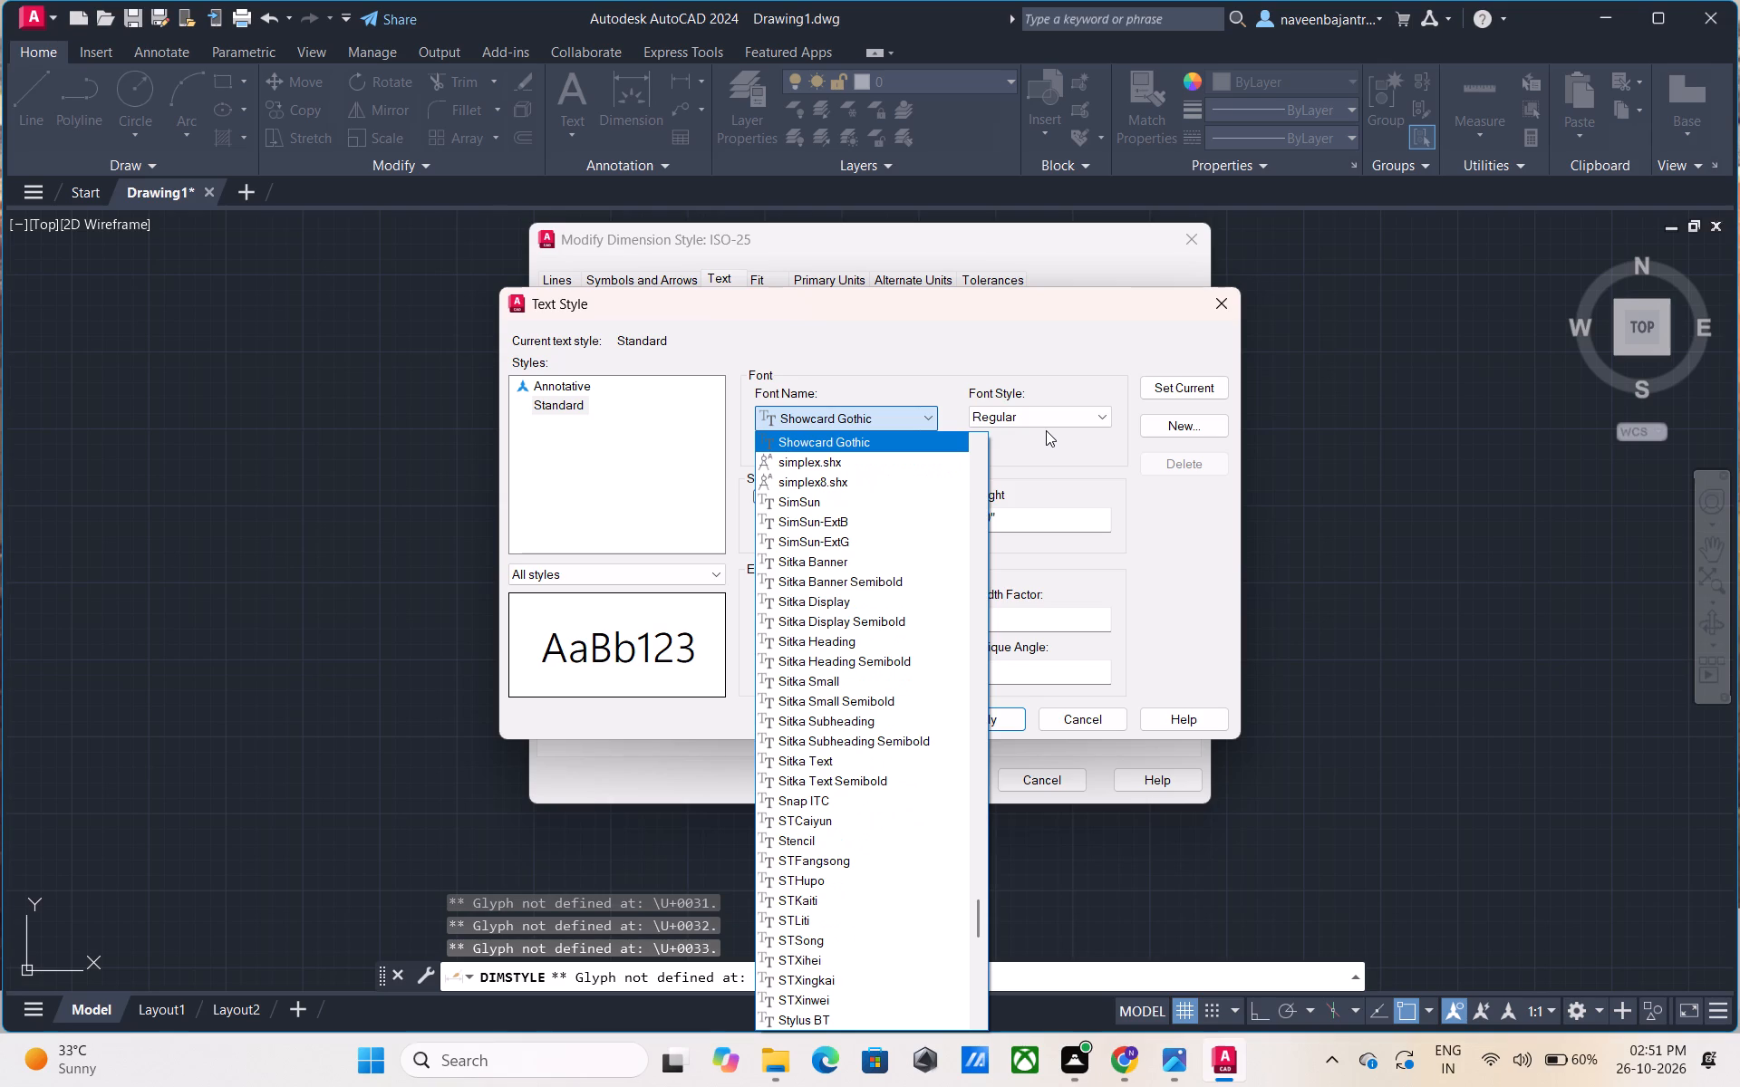
{"action": "key", "text": "Down"}
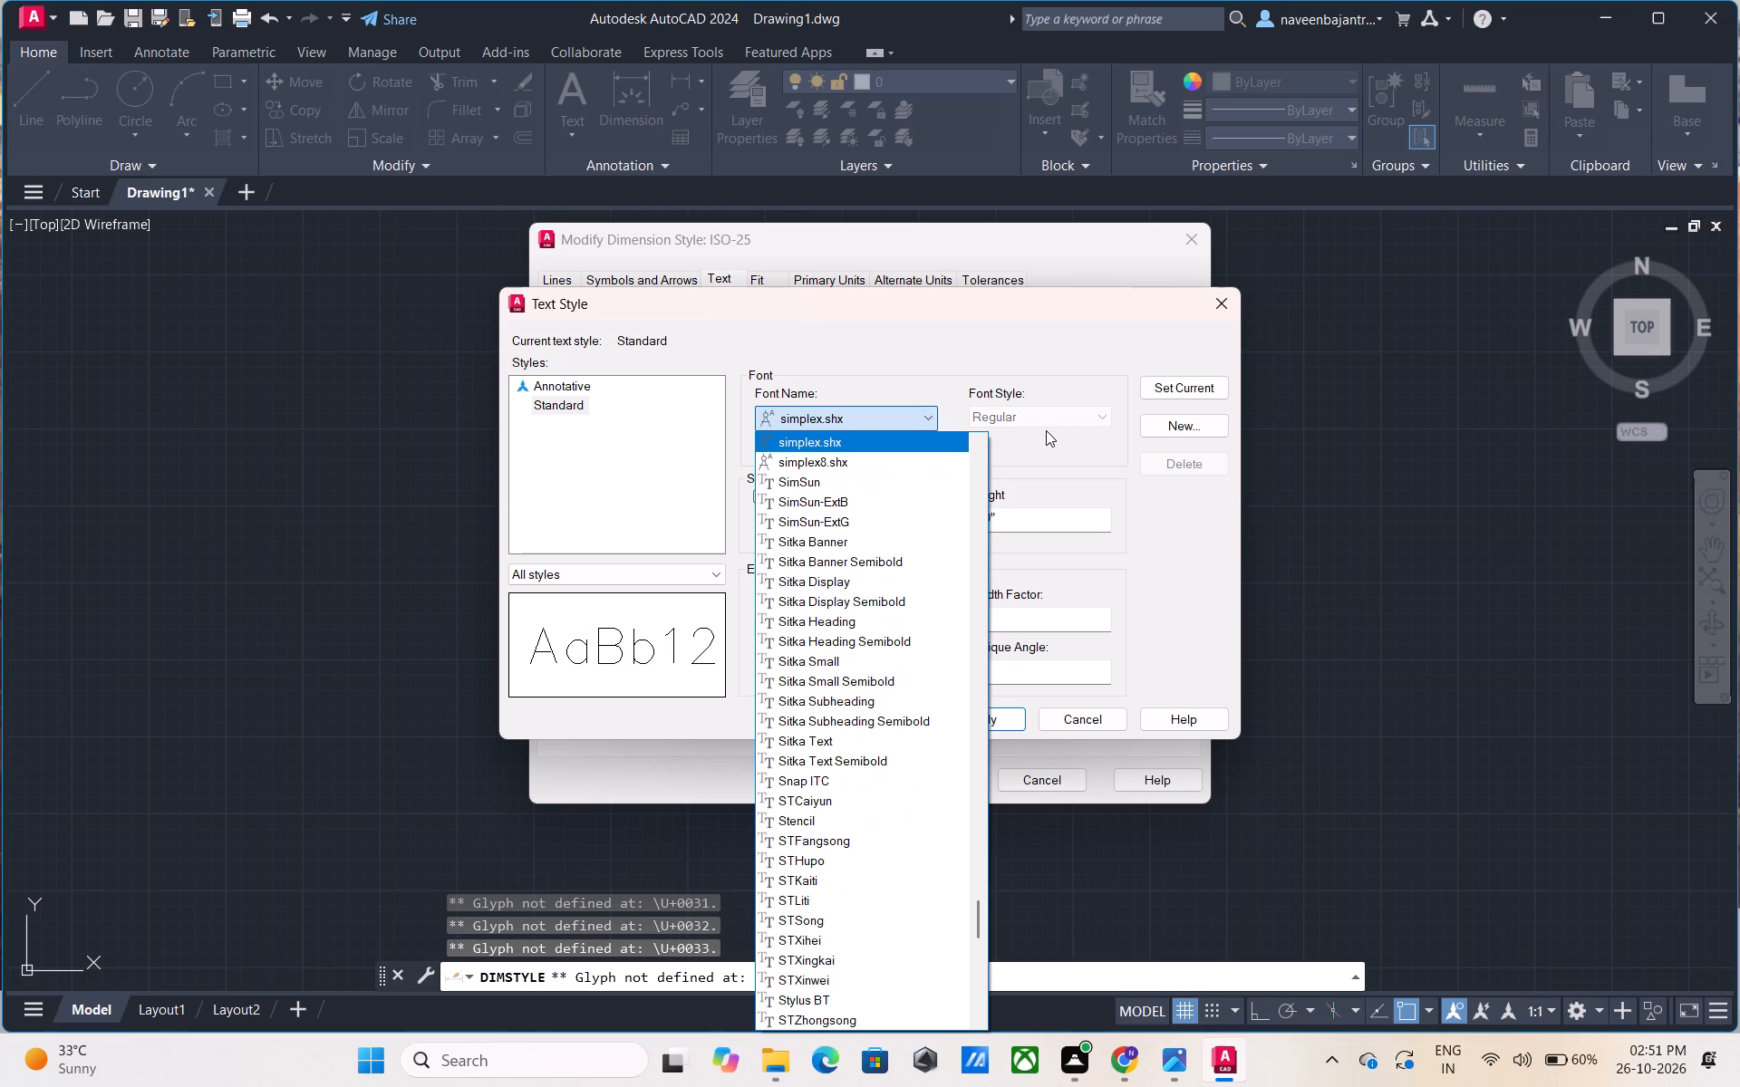
{"action": "key", "text": "Down"}
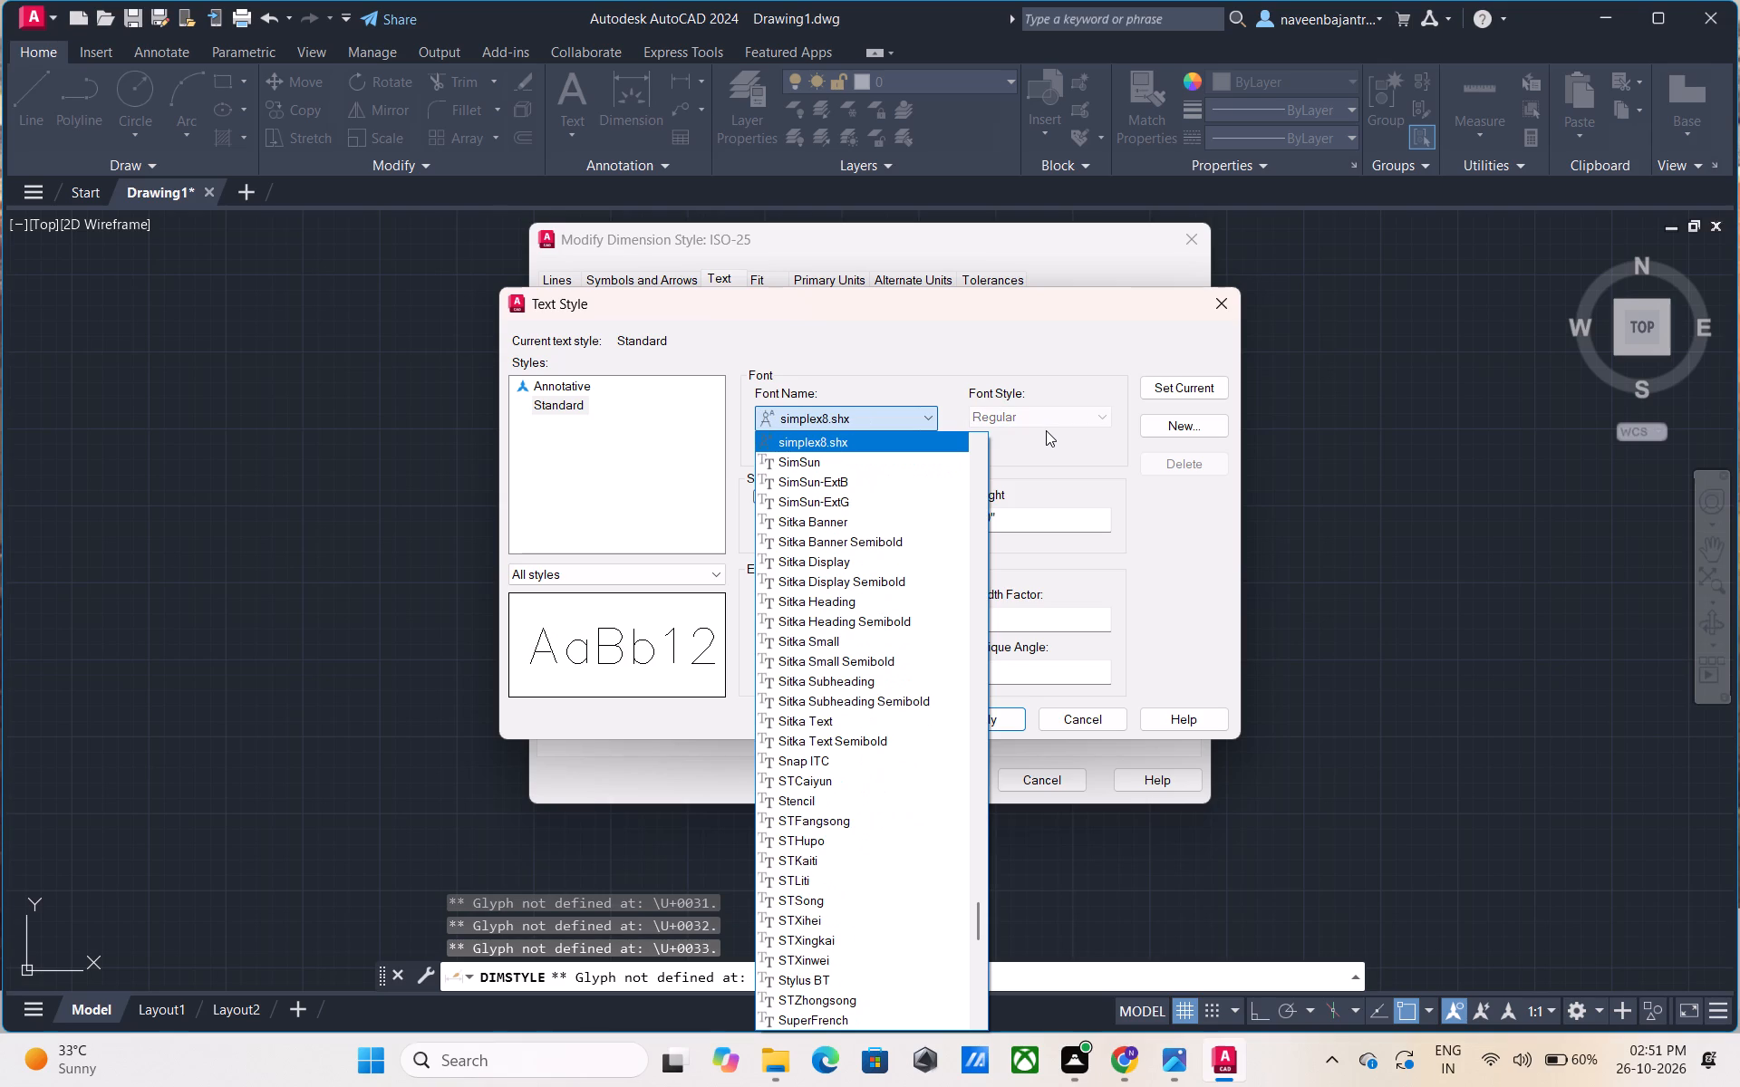
{"action": "key", "text": "Down"}
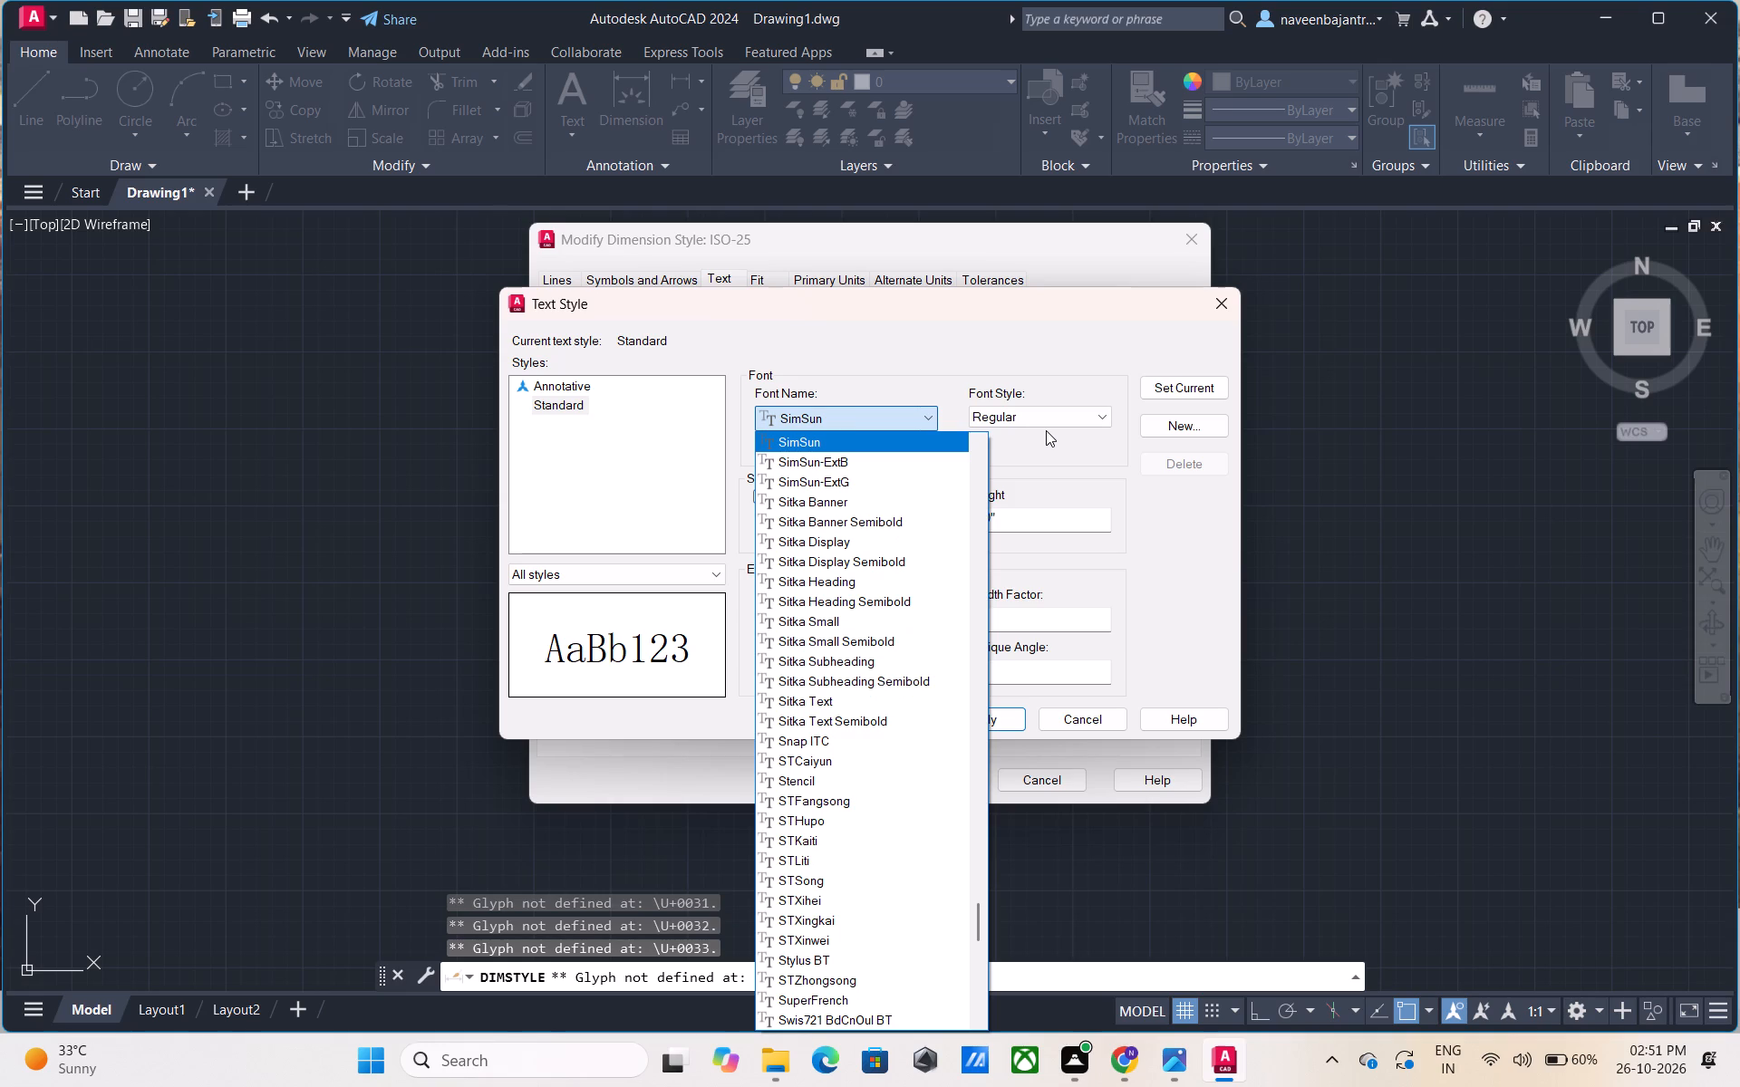
{"action": "key", "text": "Down"}
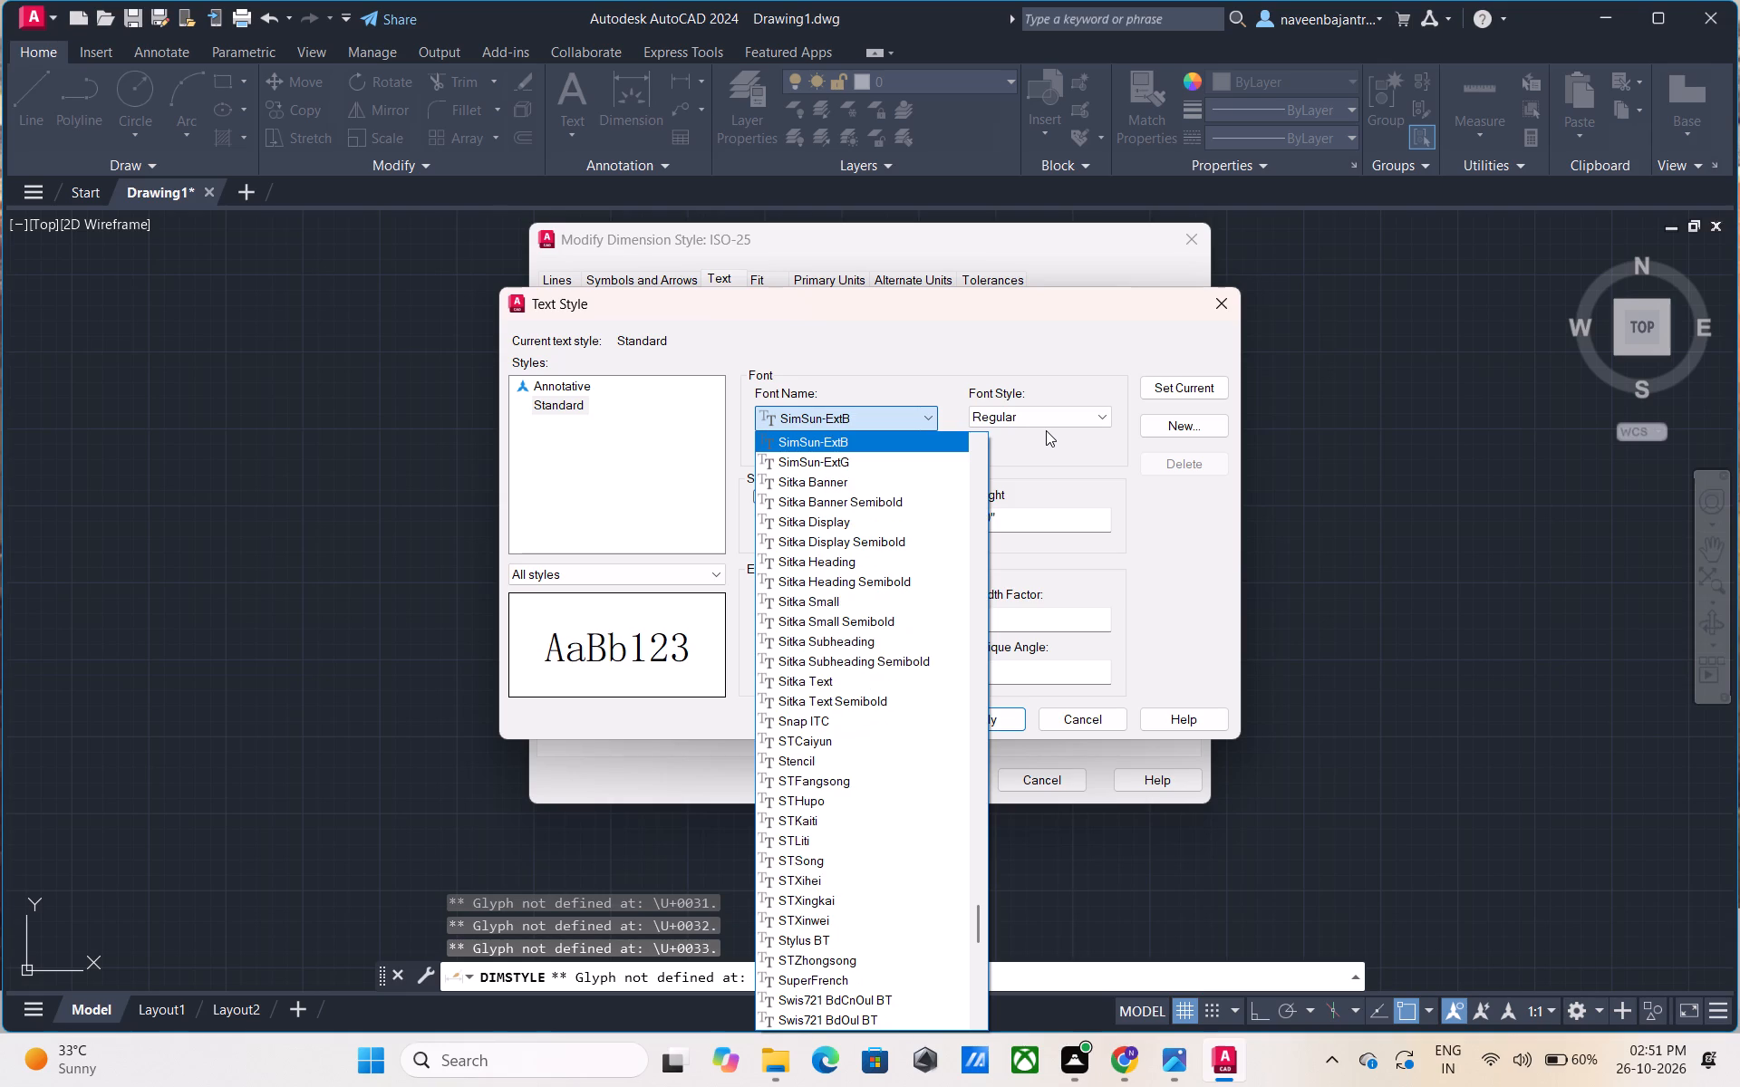
{"action": "key", "text": "Down"}
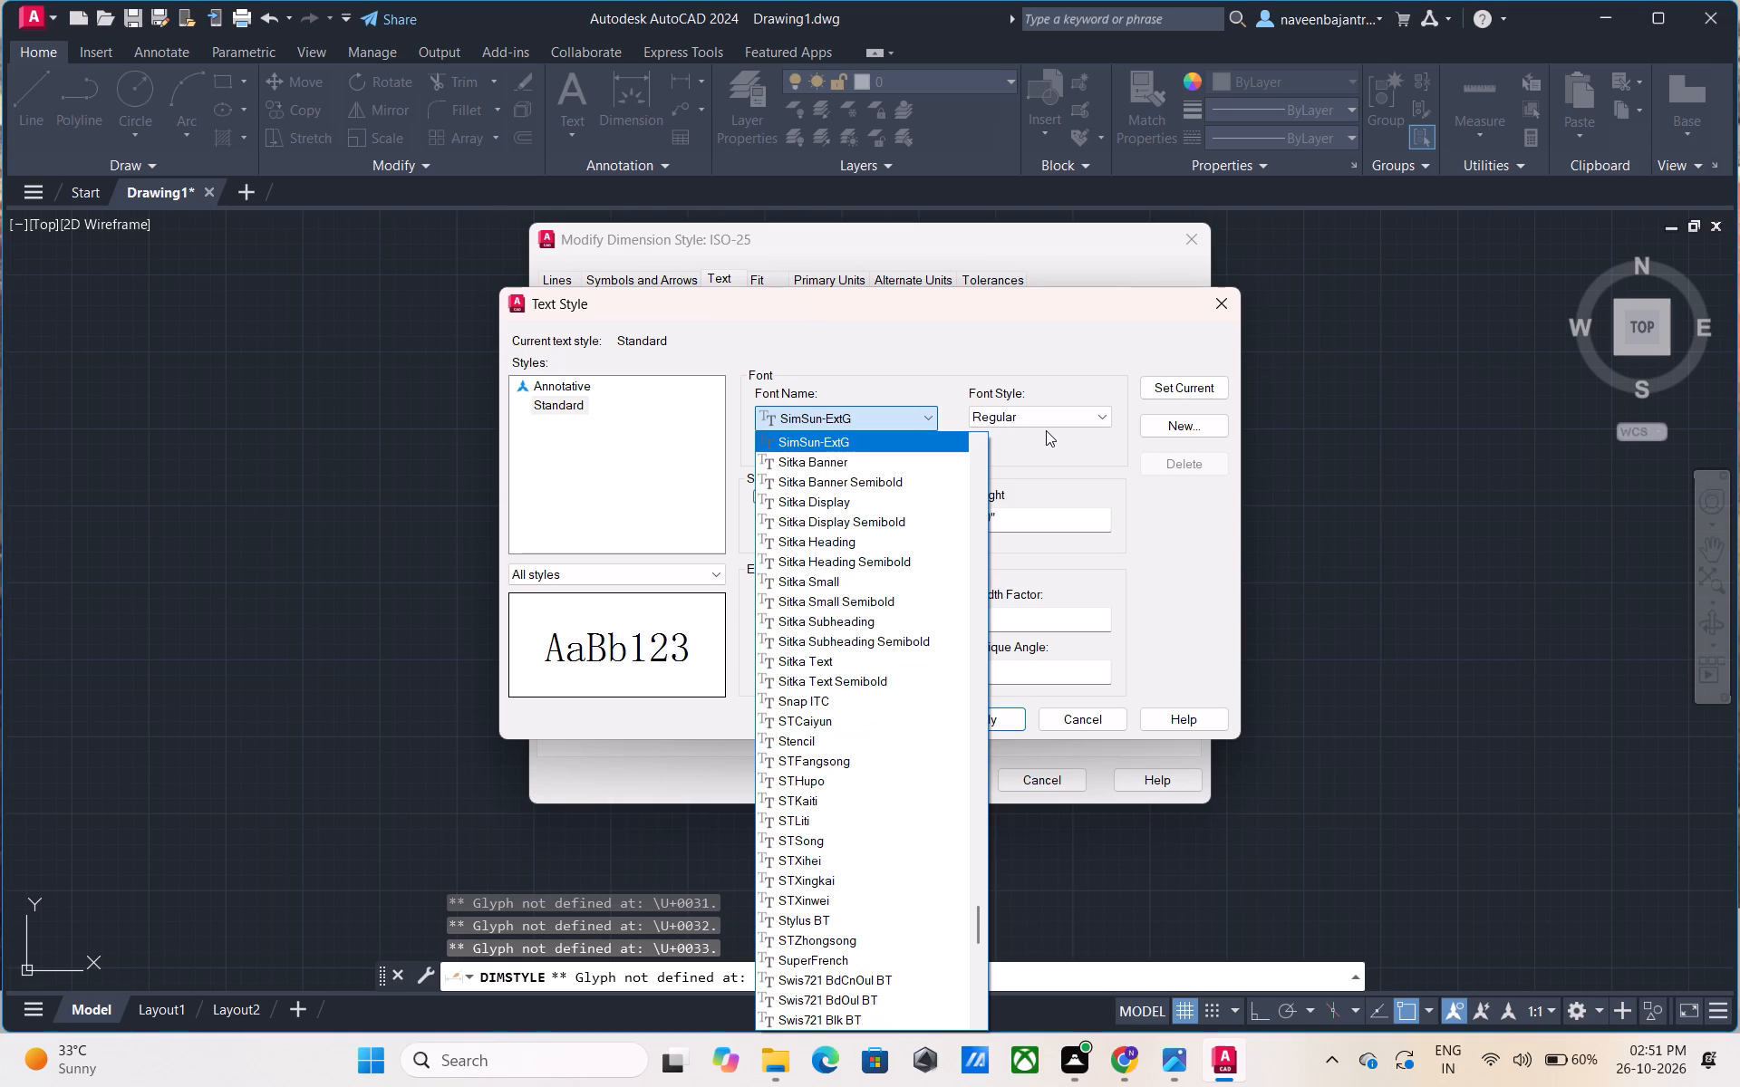
Preview the Sitka fonts for the Standard text style one by one, from Sitka Banner to Sitka Text Semibold.
{"action": "key", "text": "Down"}
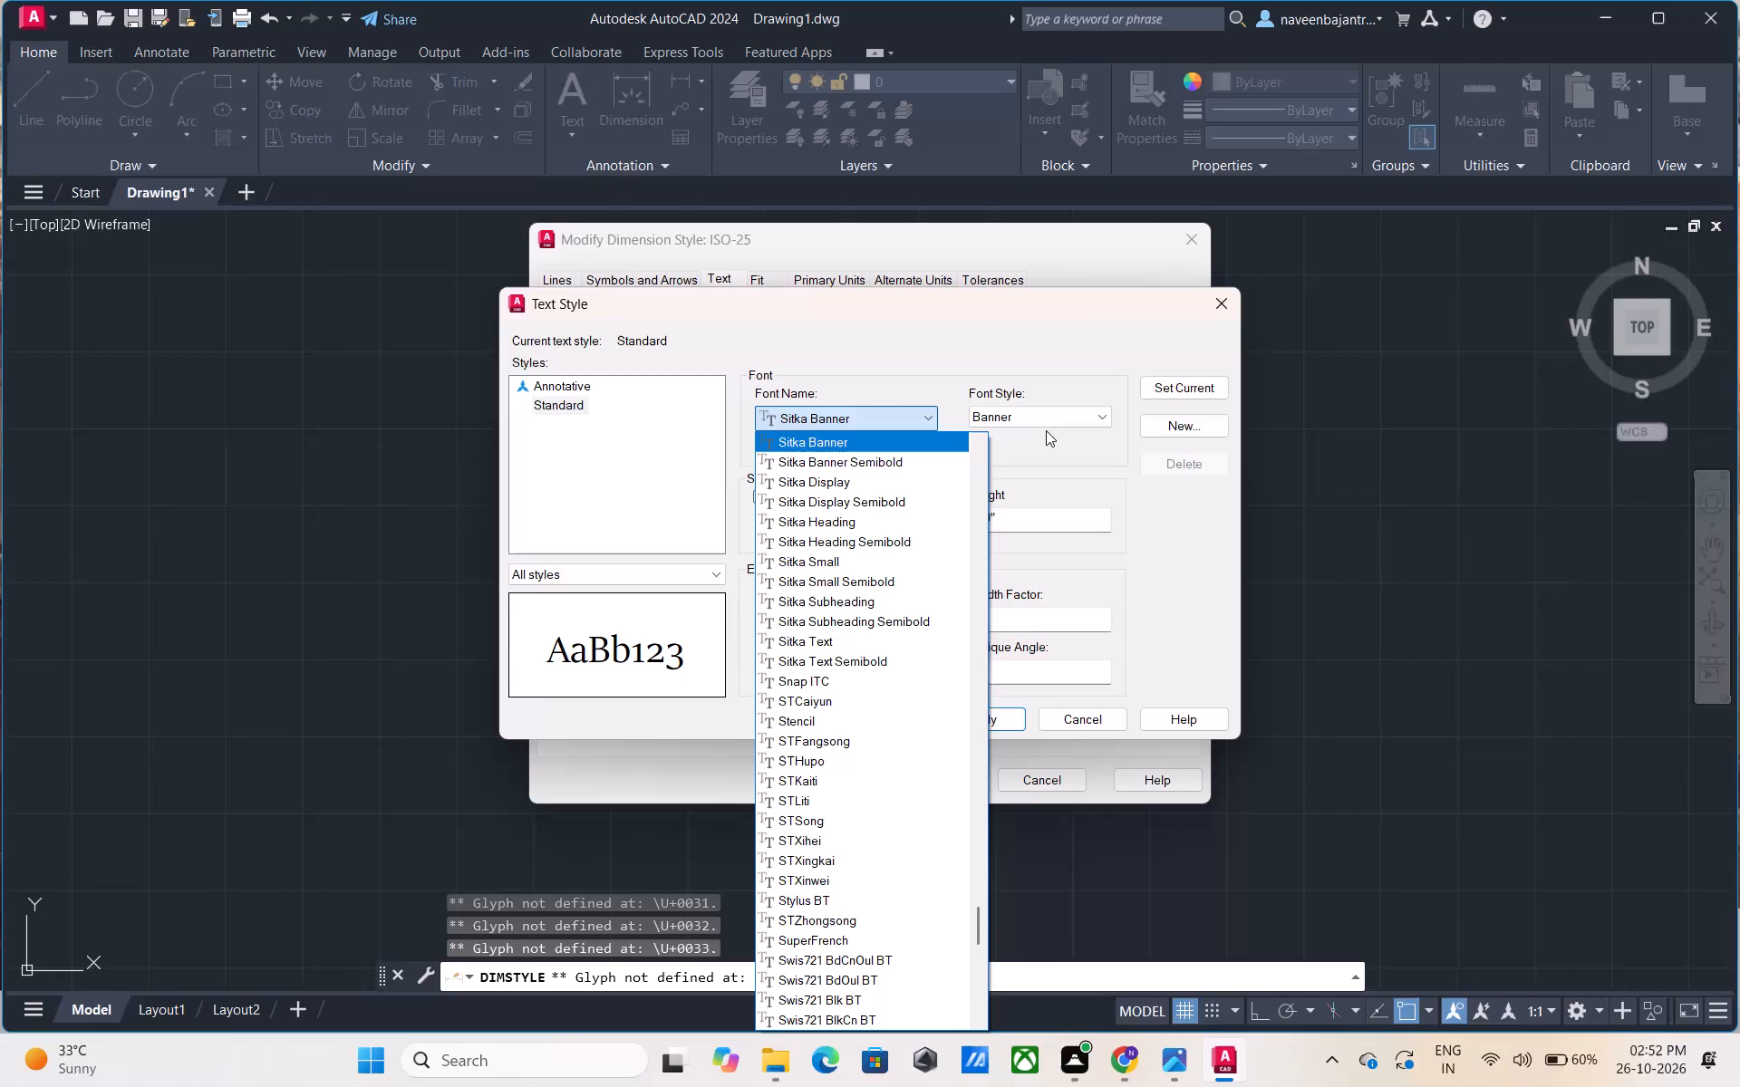
{"action": "key", "text": "Down"}
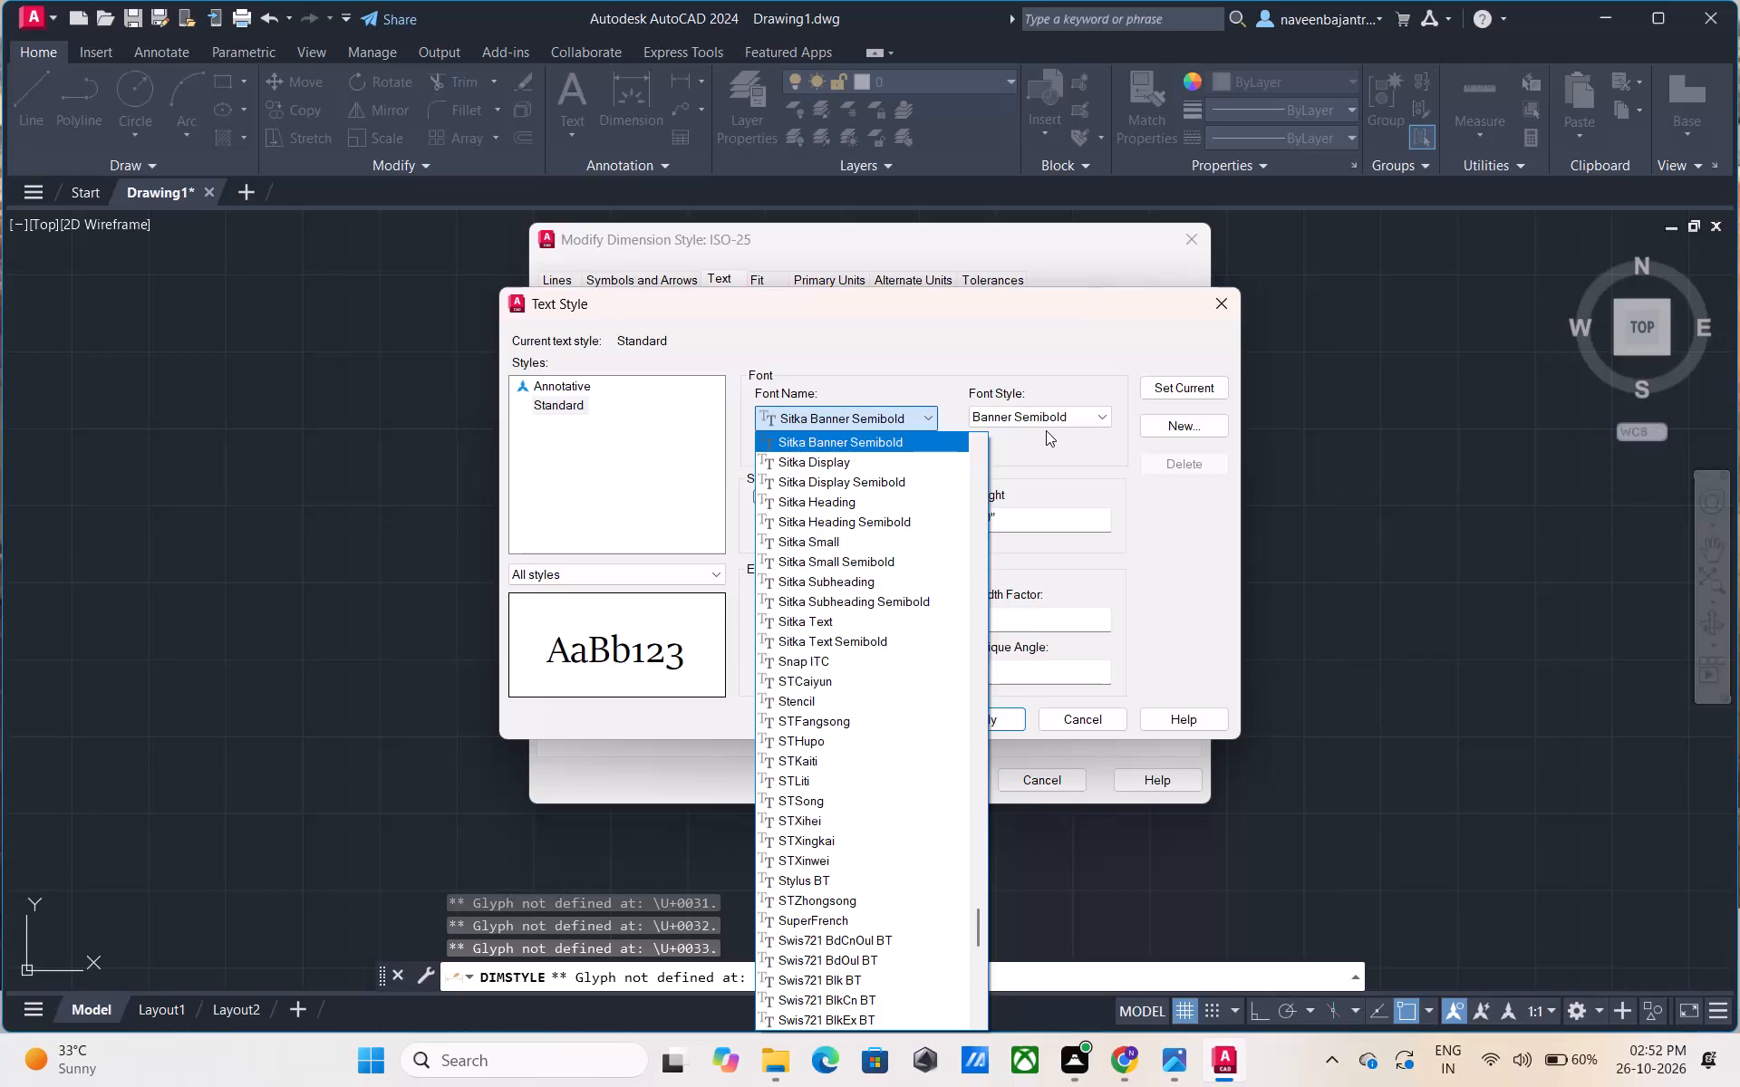
{"action": "key", "text": "Down"}
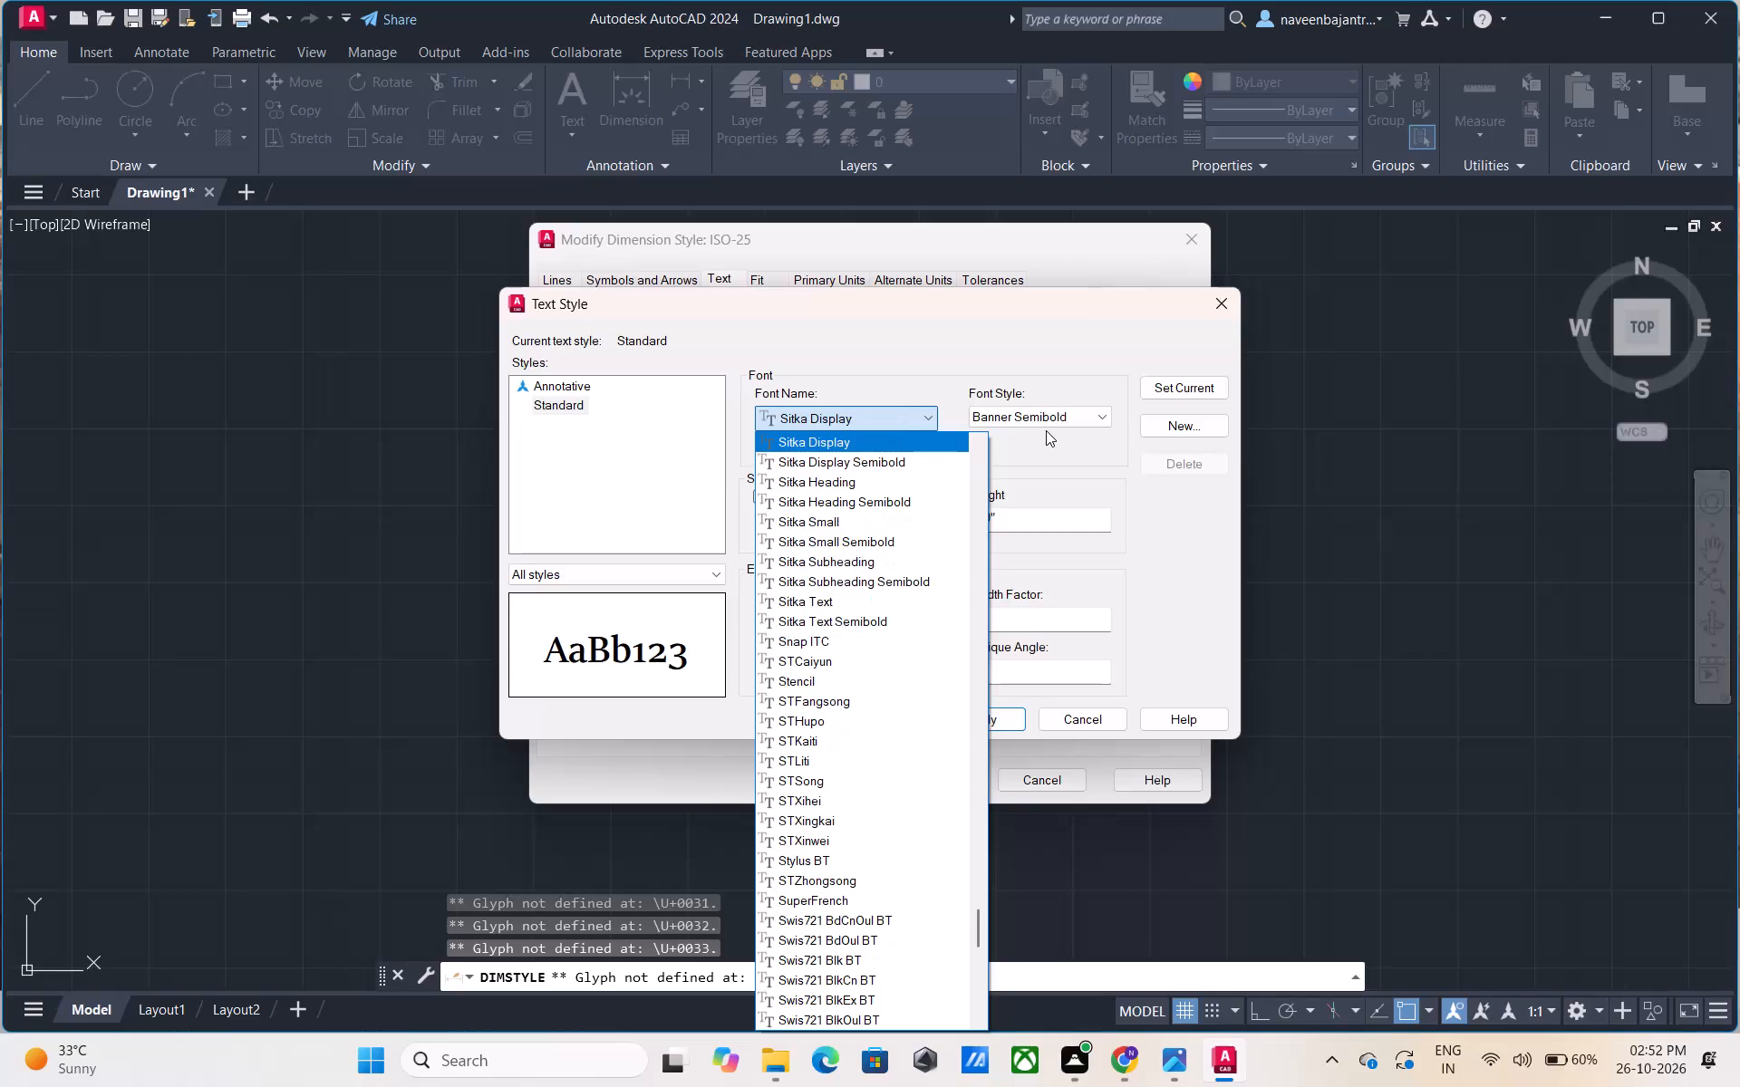
{"action": "key", "text": "Down"}
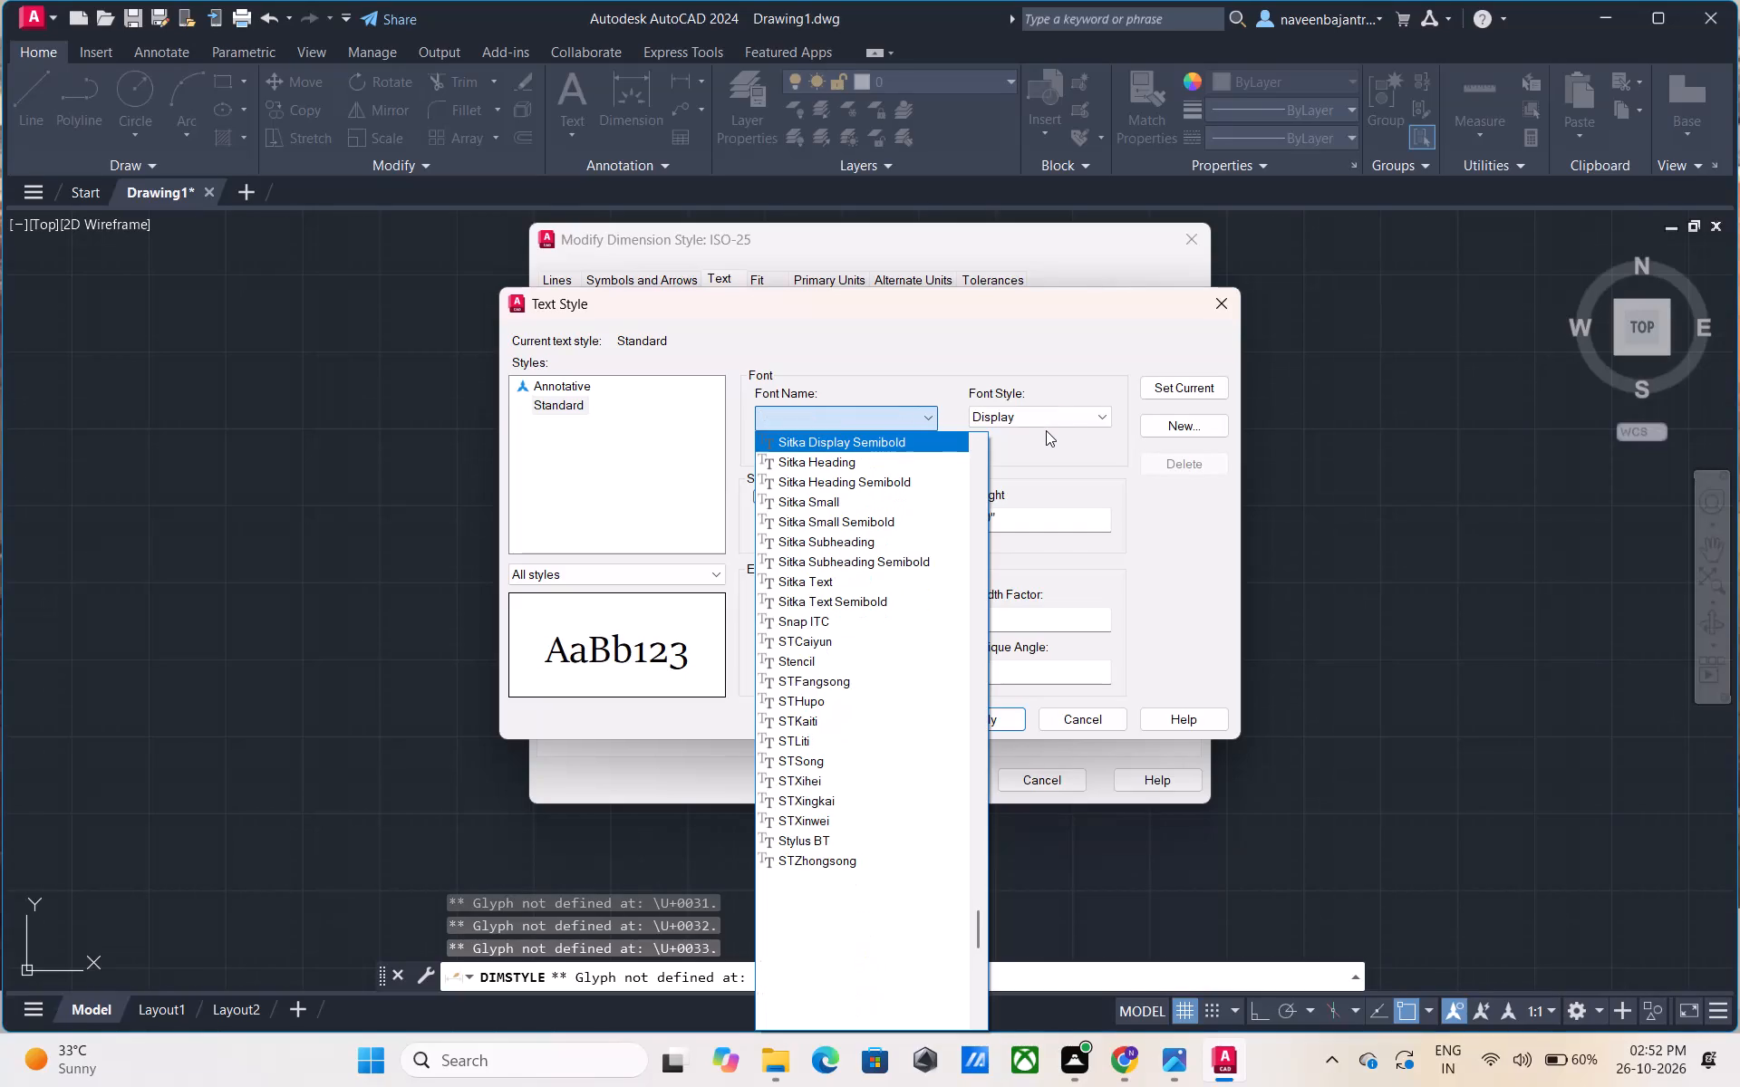
{"action": "key", "text": "Down"}
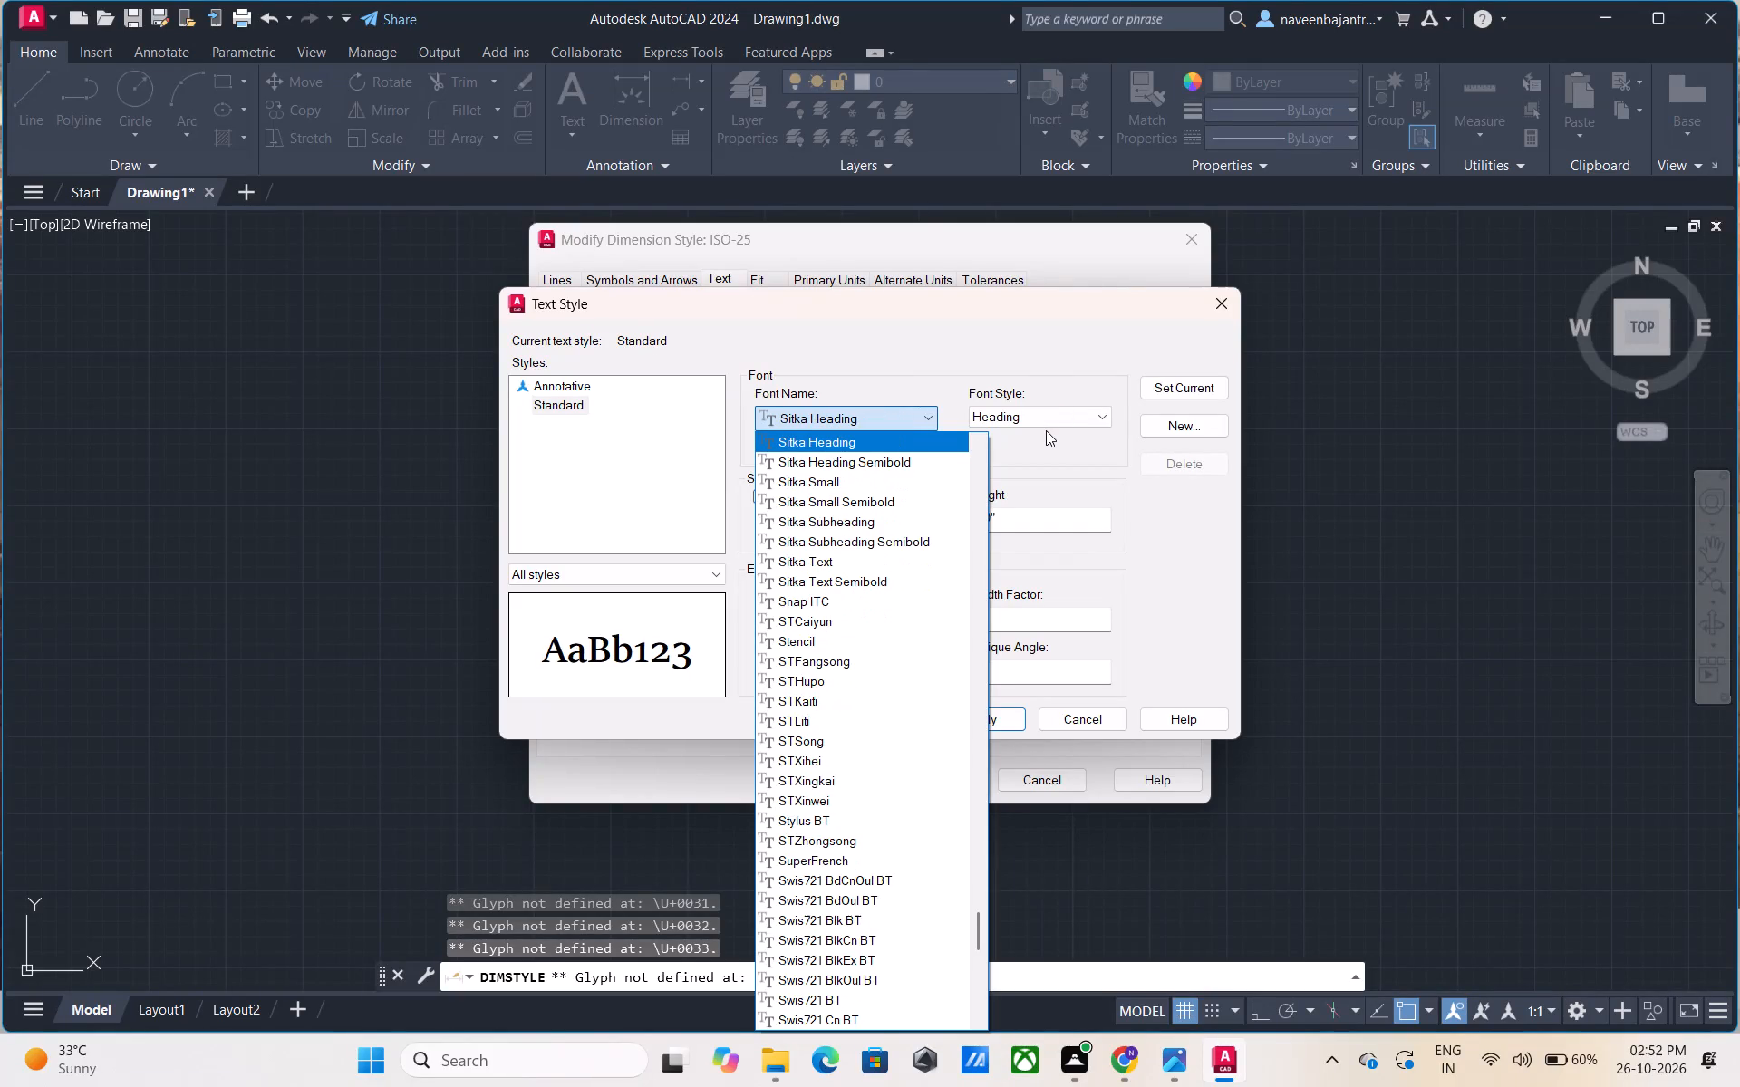
{"action": "key", "text": "Down"}
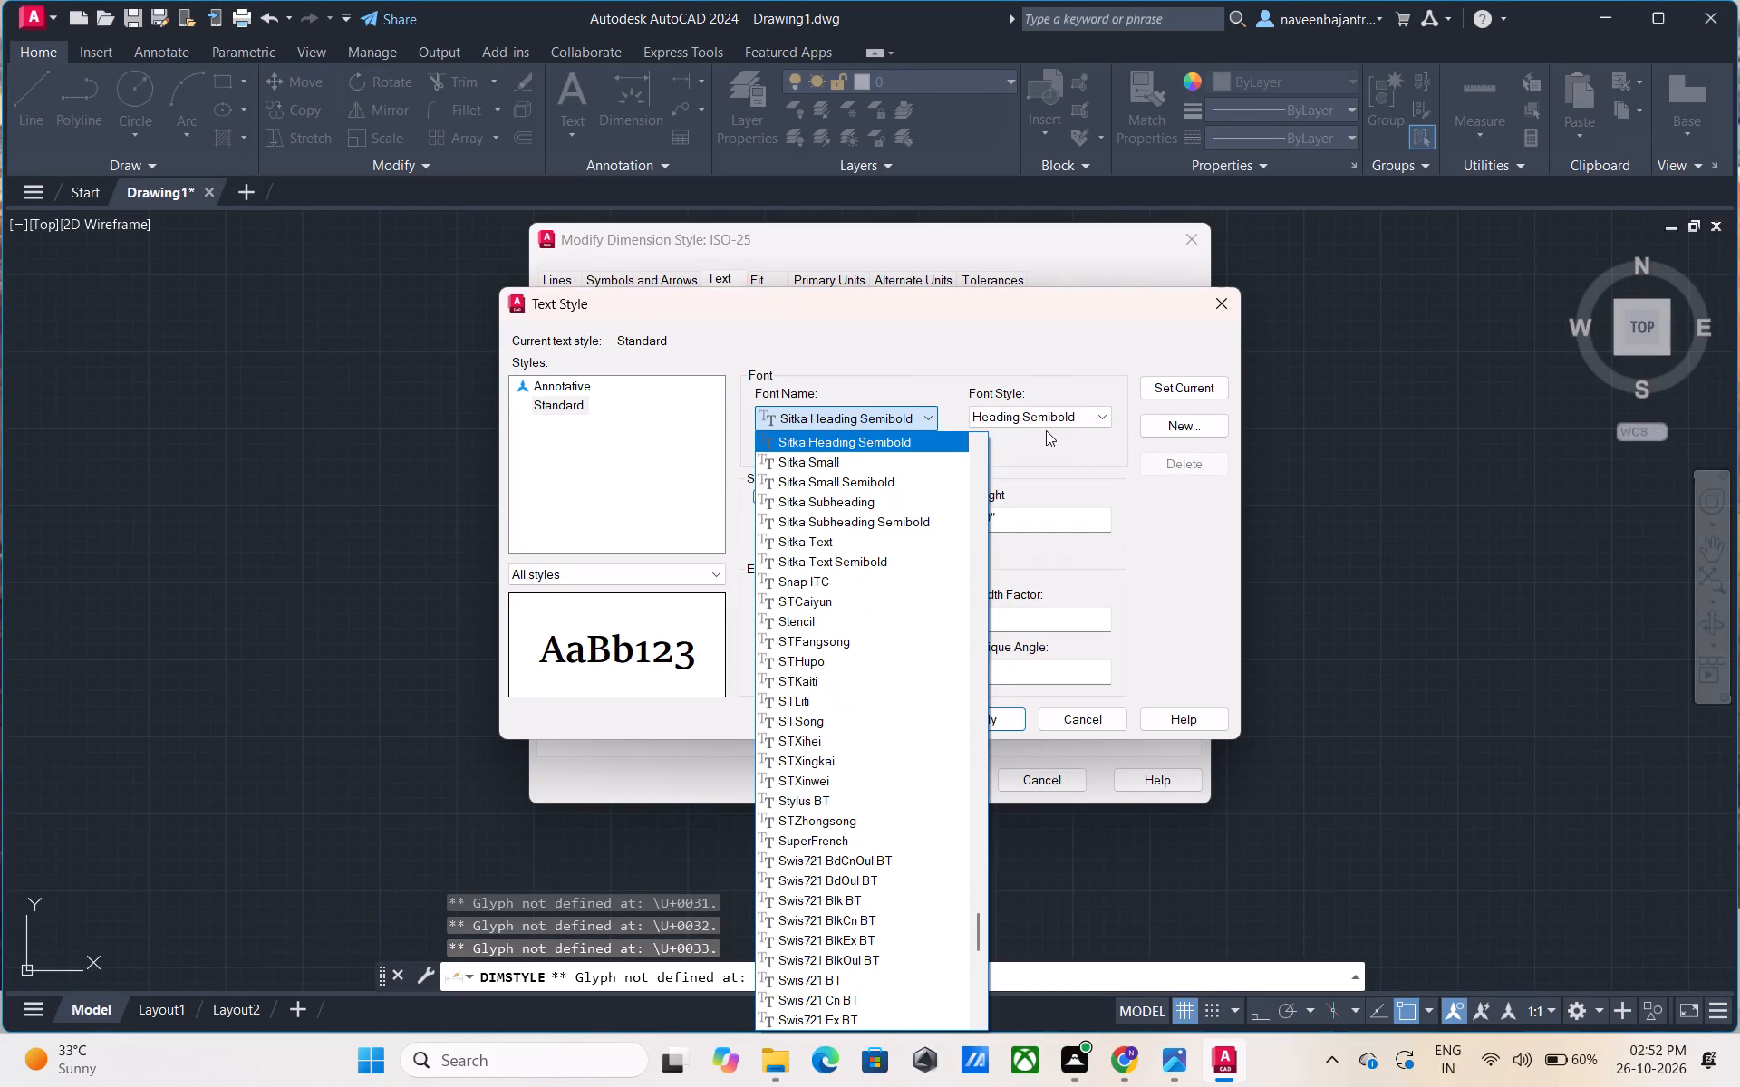
{"action": "key", "text": "Down"}
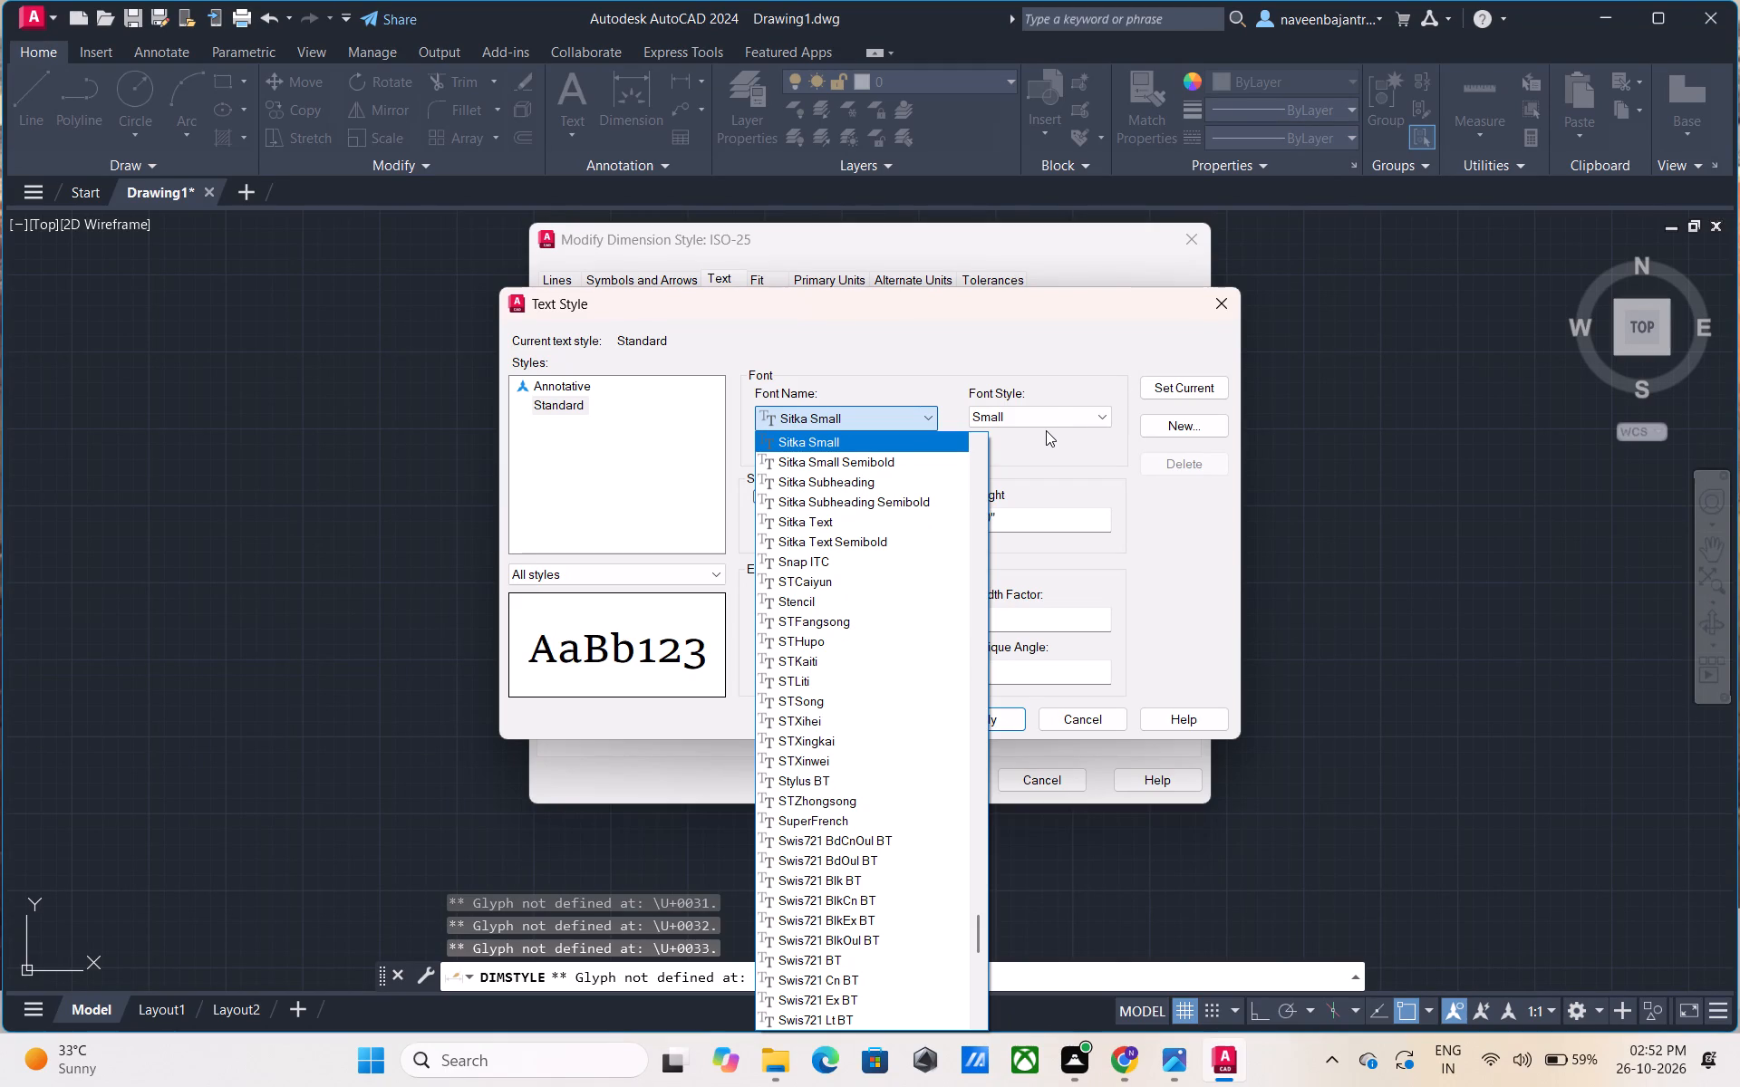
{"action": "key", "text": "Down"}
{"action": "key", "text": "Down"}
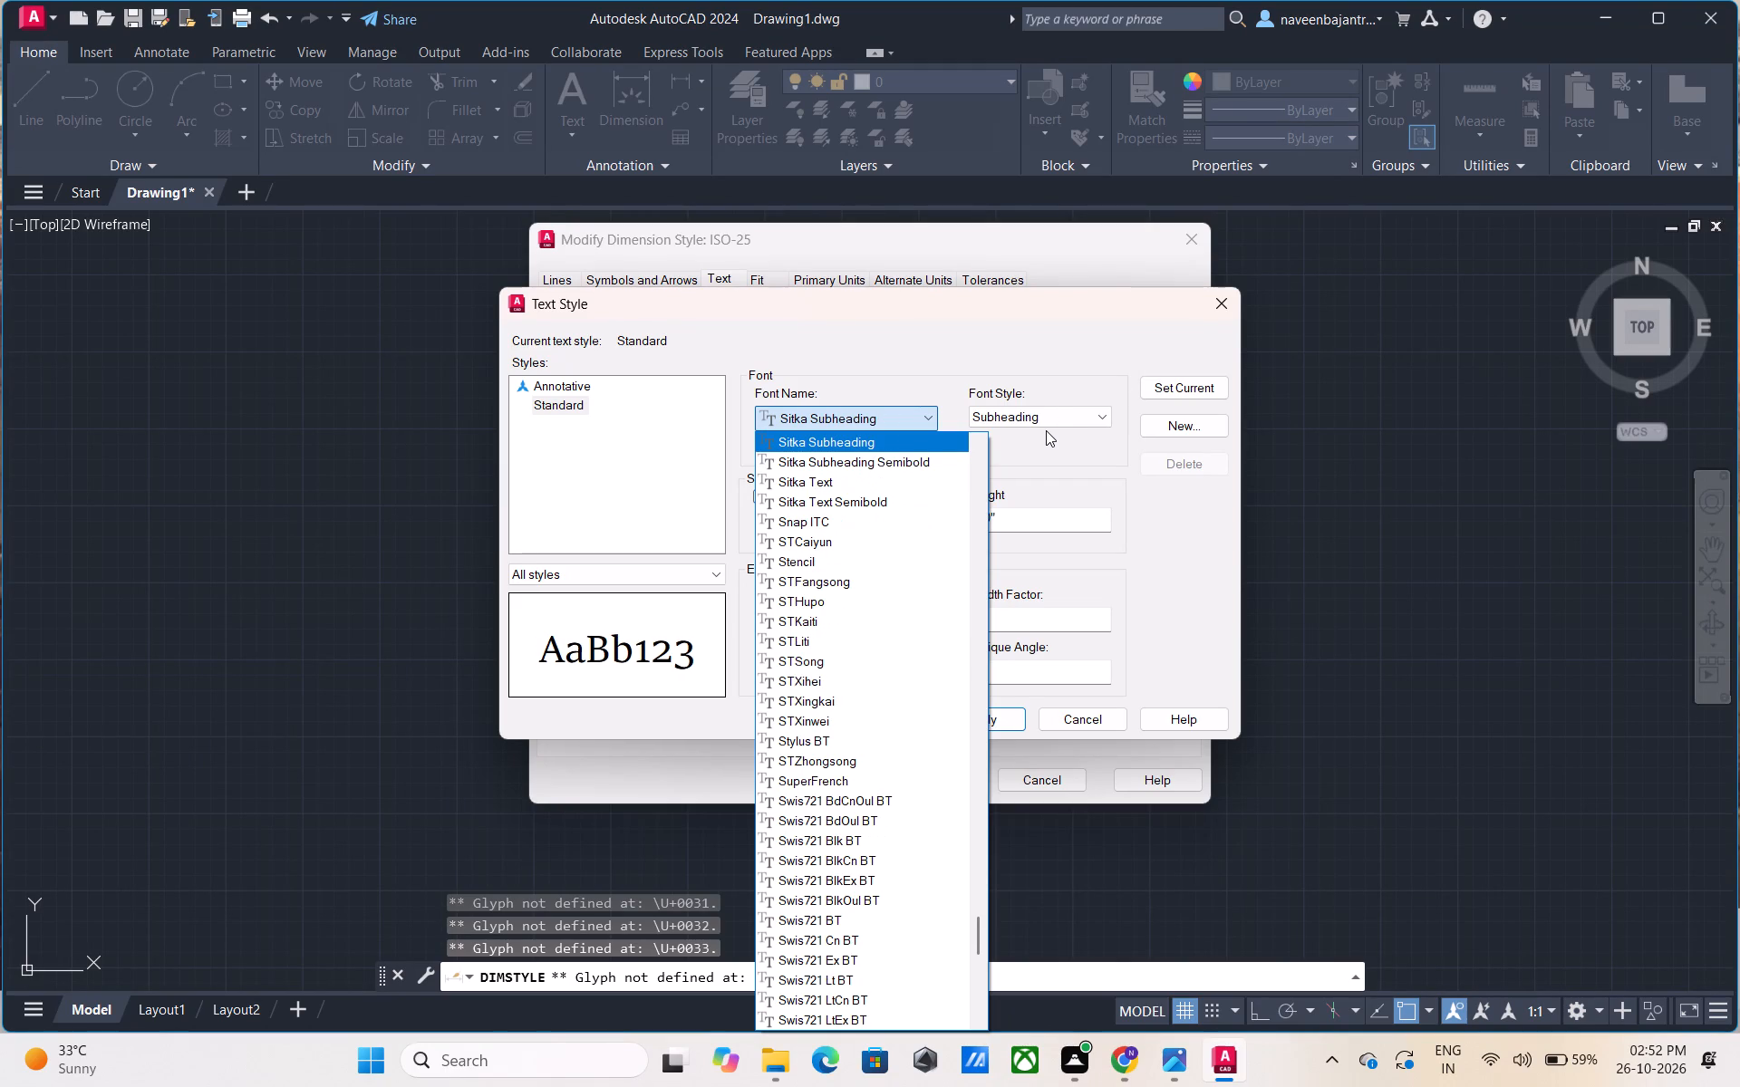
{"action": "key", "text": "Down"}
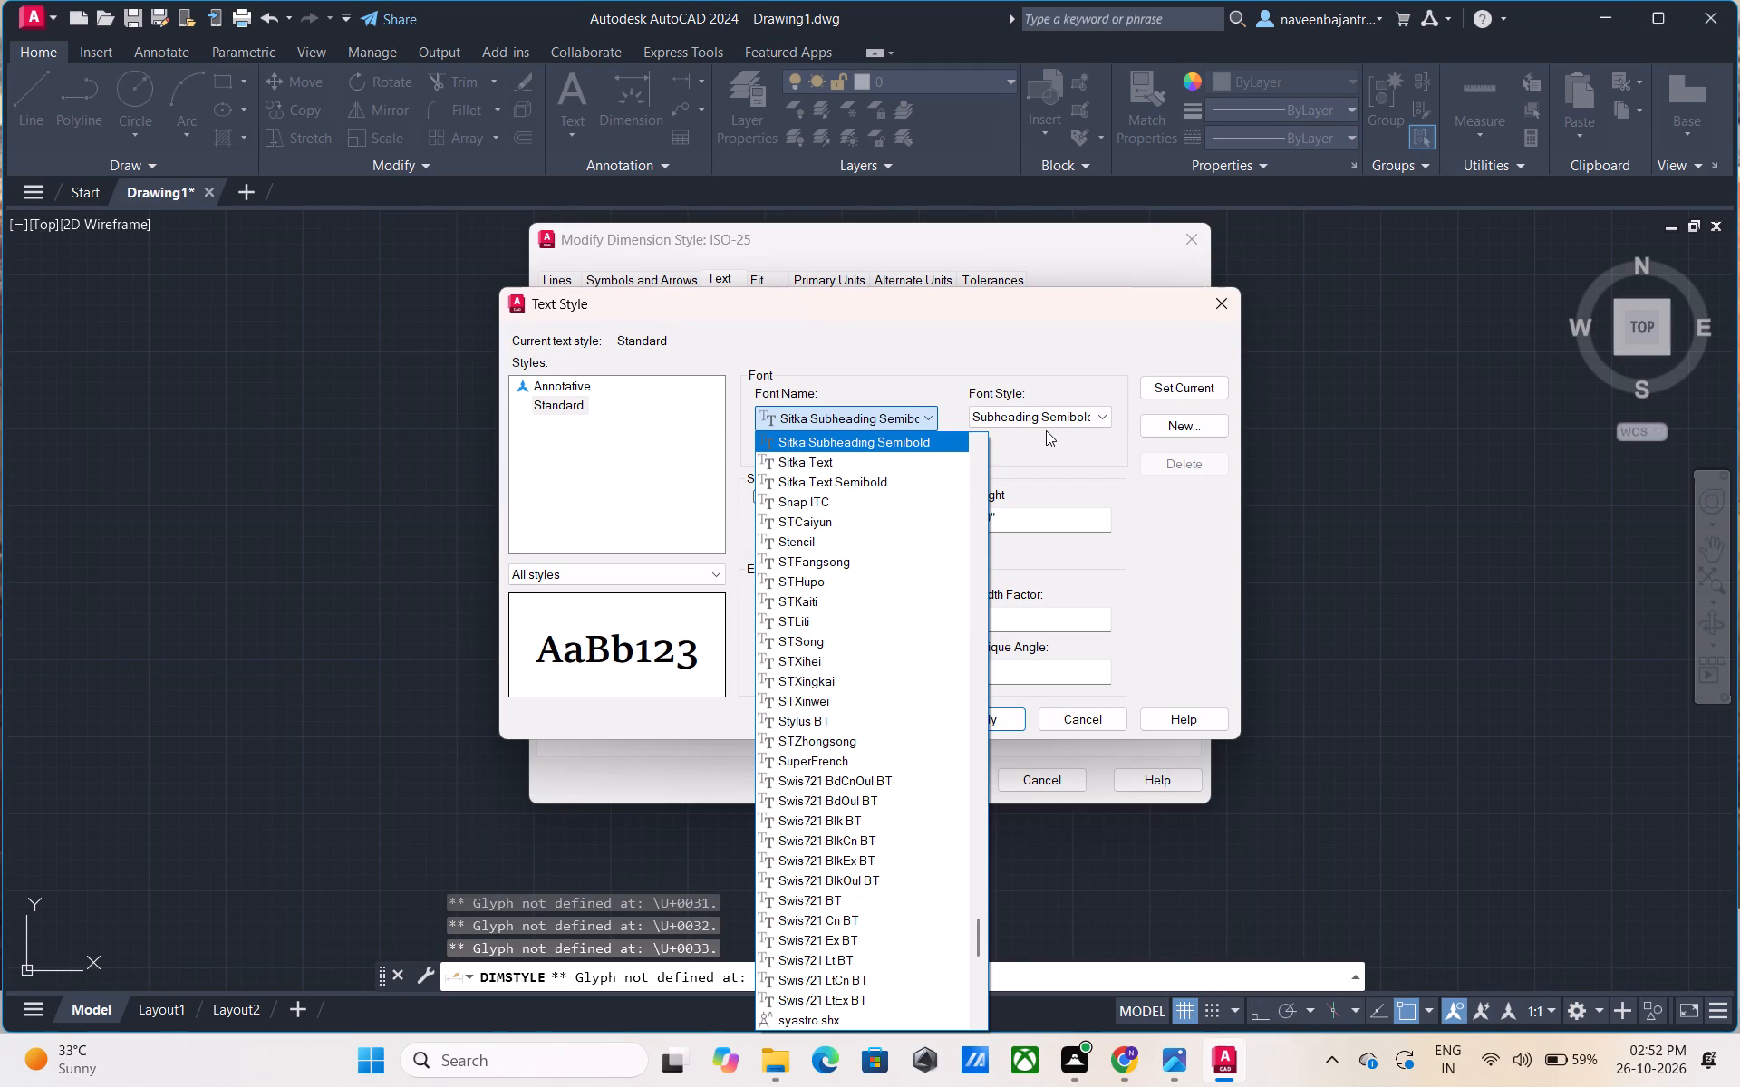
{"action": "key", "text": "Down"}
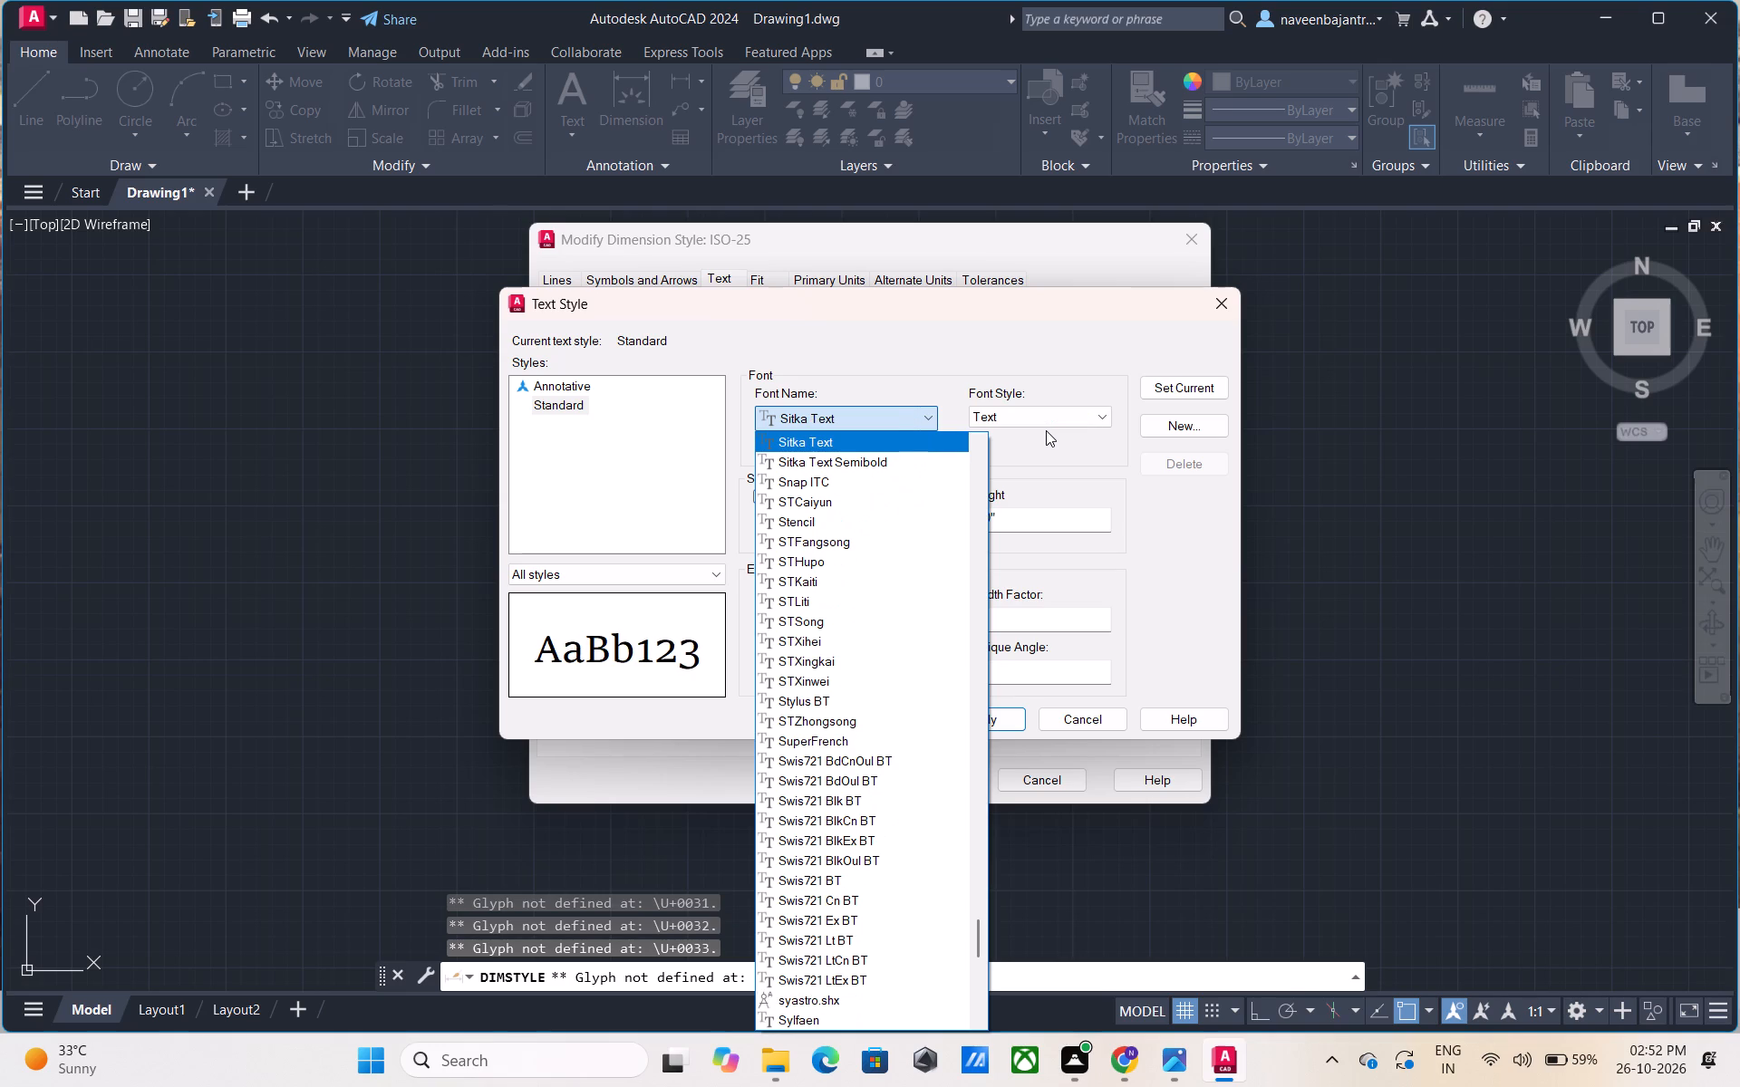
{"action": "key", "text": "Down"}
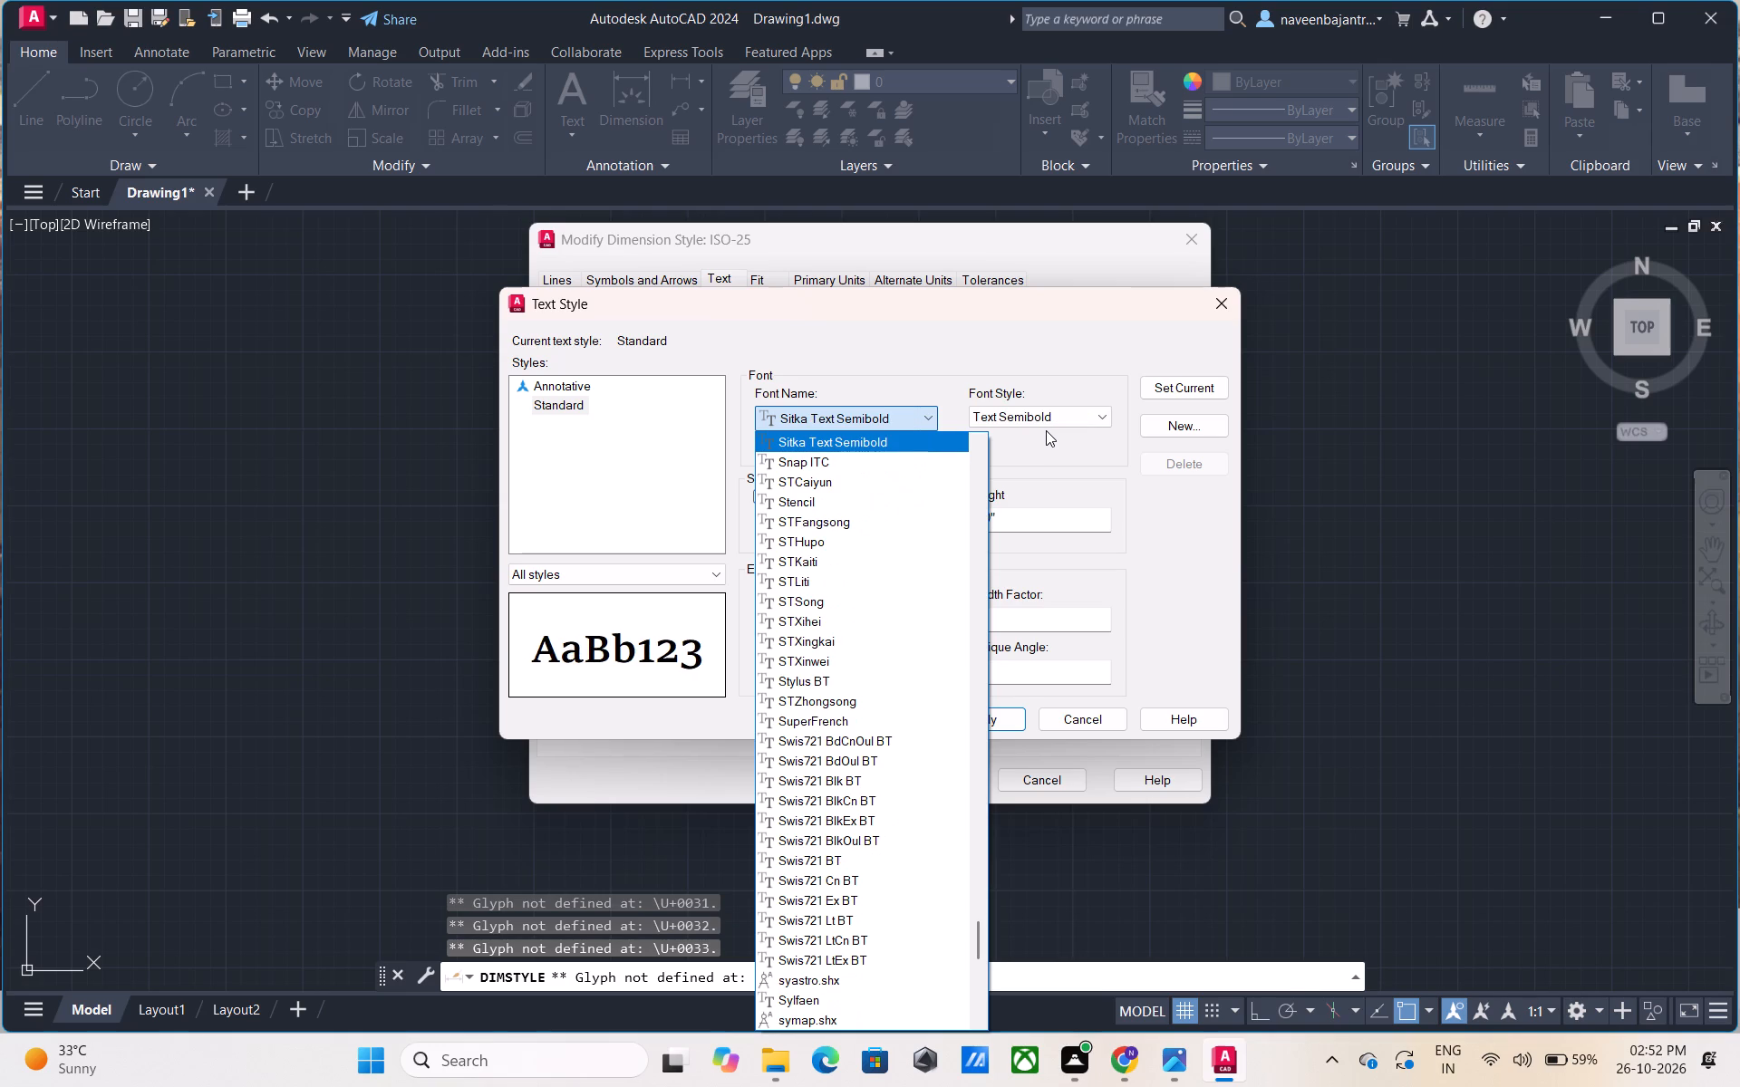
Preview fonts for the Standard text style one by one, going forward from Snap ITC to SuperFrench.
{"action": "key", "text": "Down"}
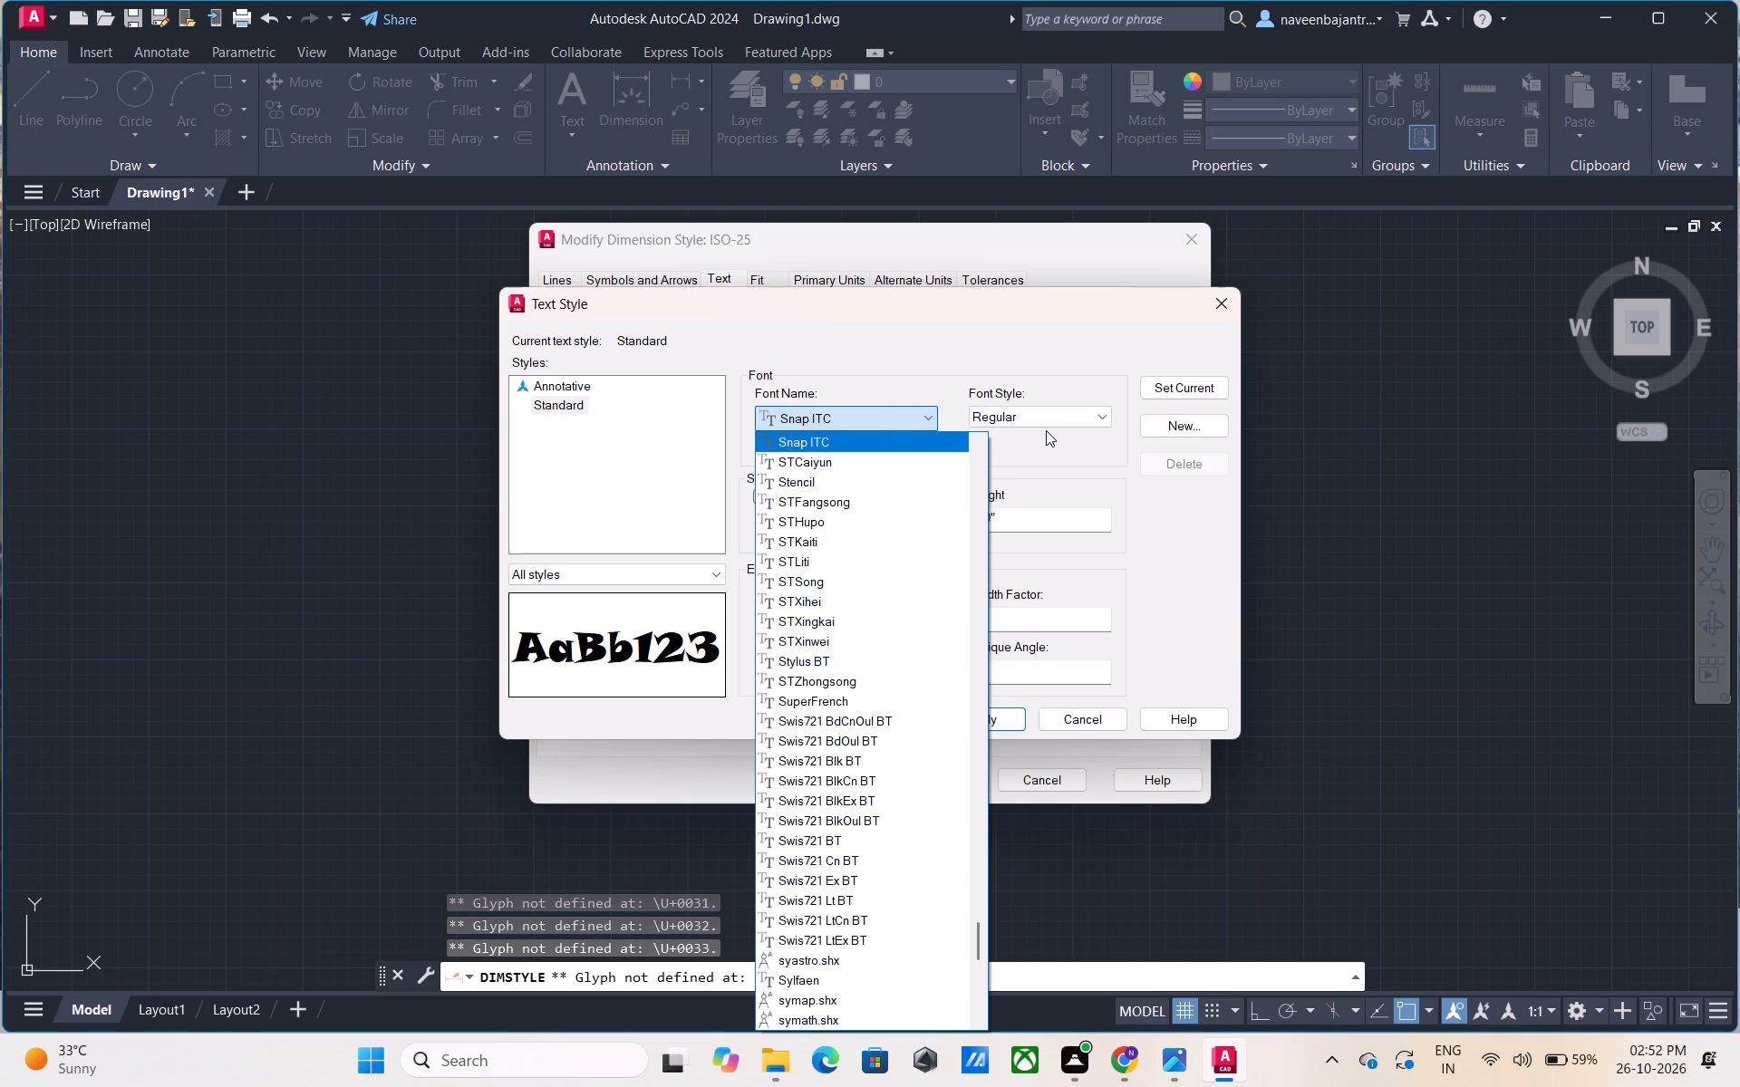
{"action": "key", "text": "Down"}
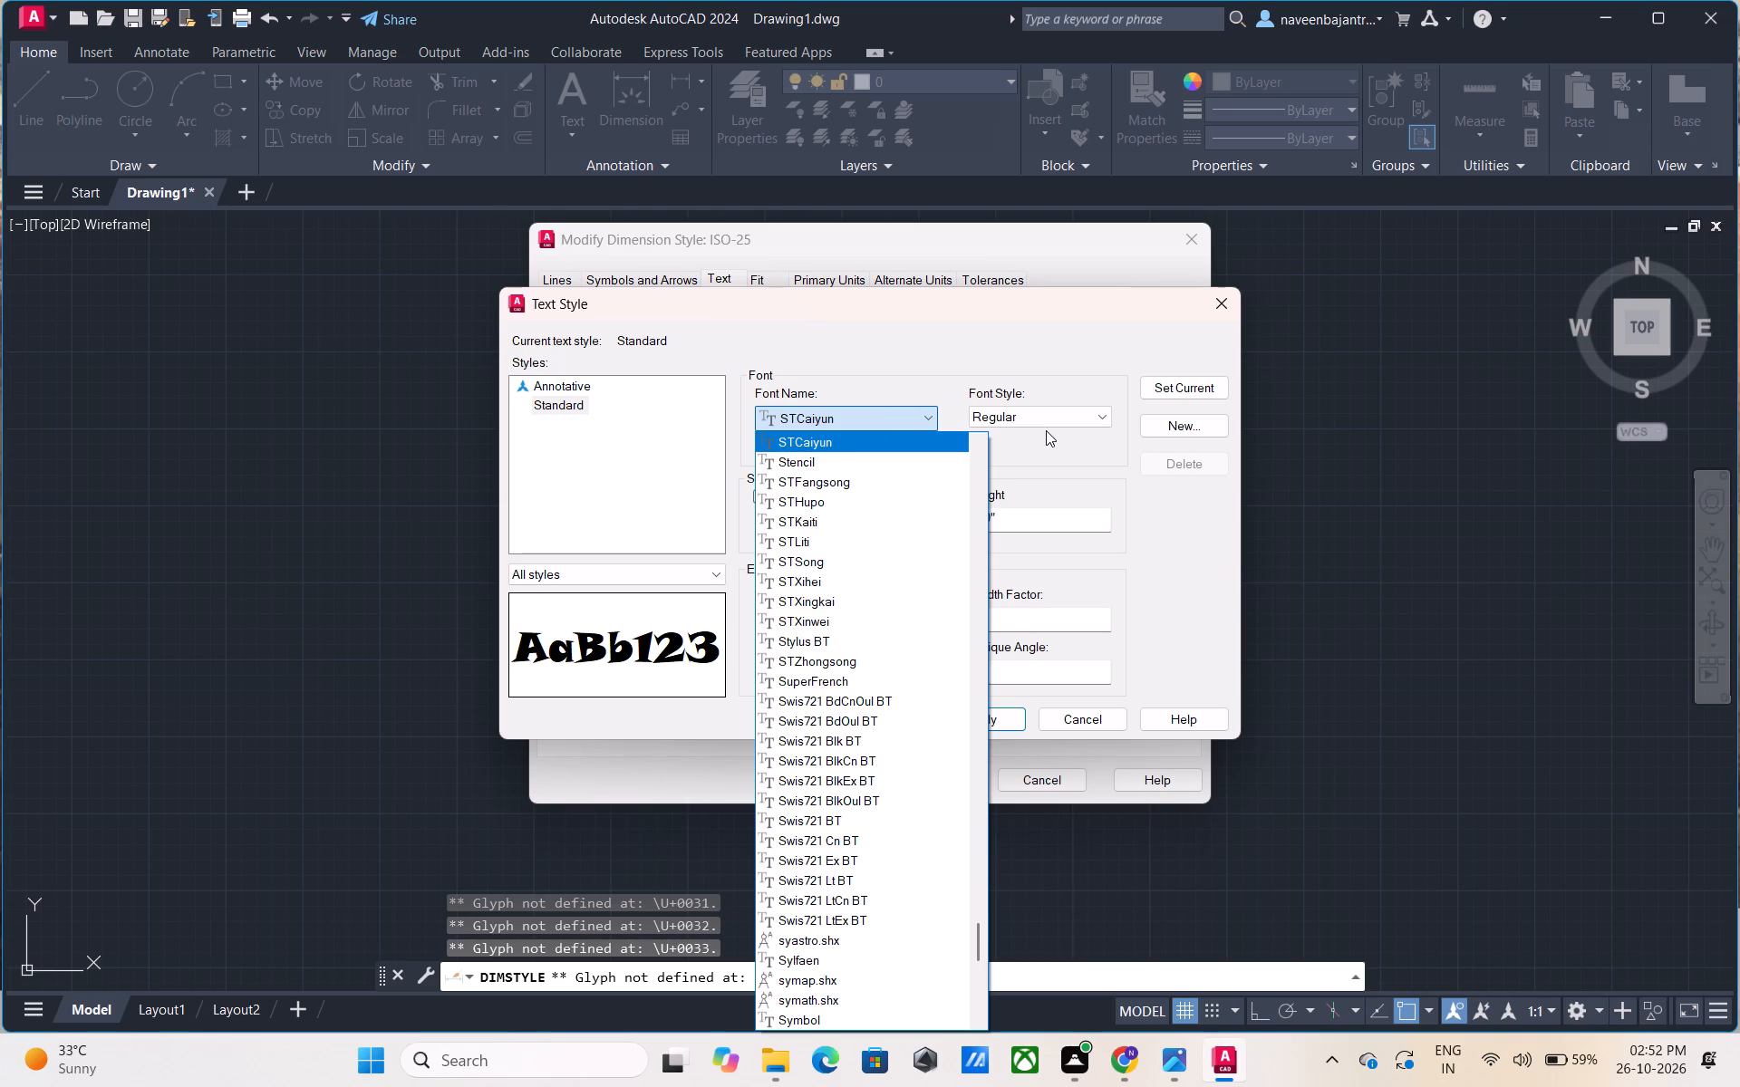
{"action": "key", "text": "Down"}
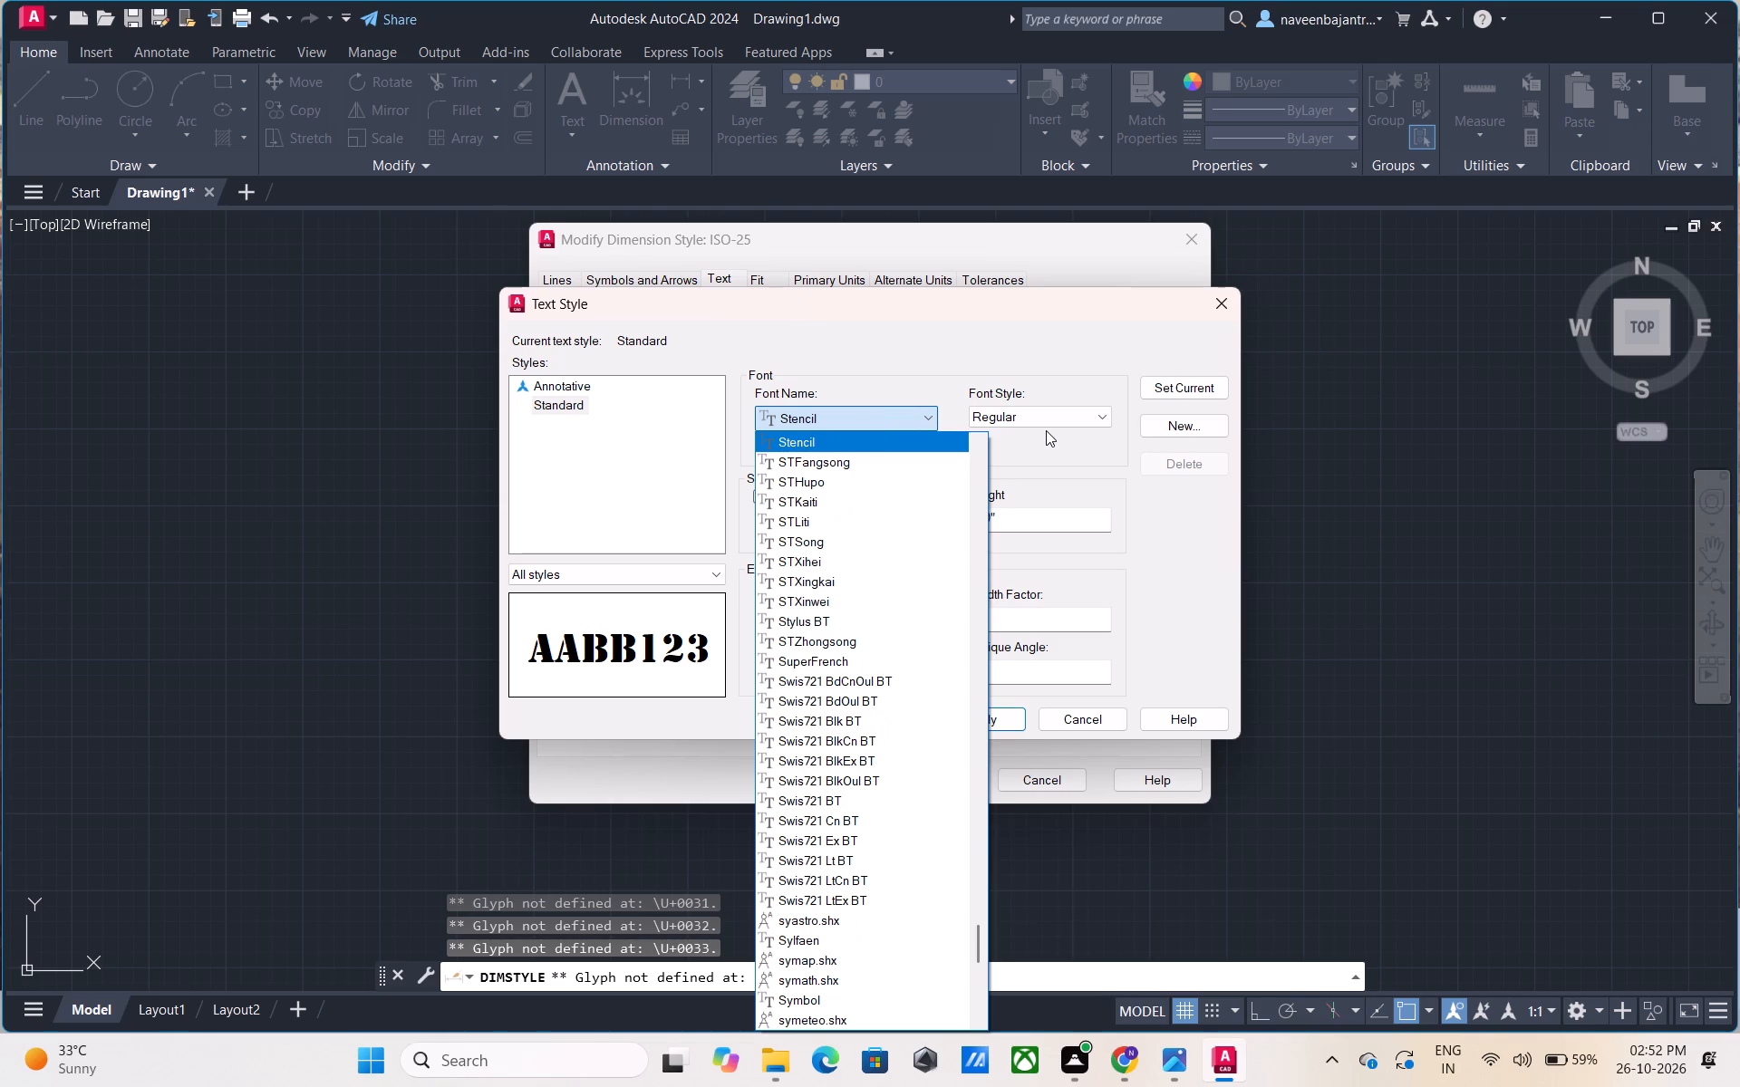
{"action": "key", "text": "Down"}
{"action": "key", "text": "Down"}
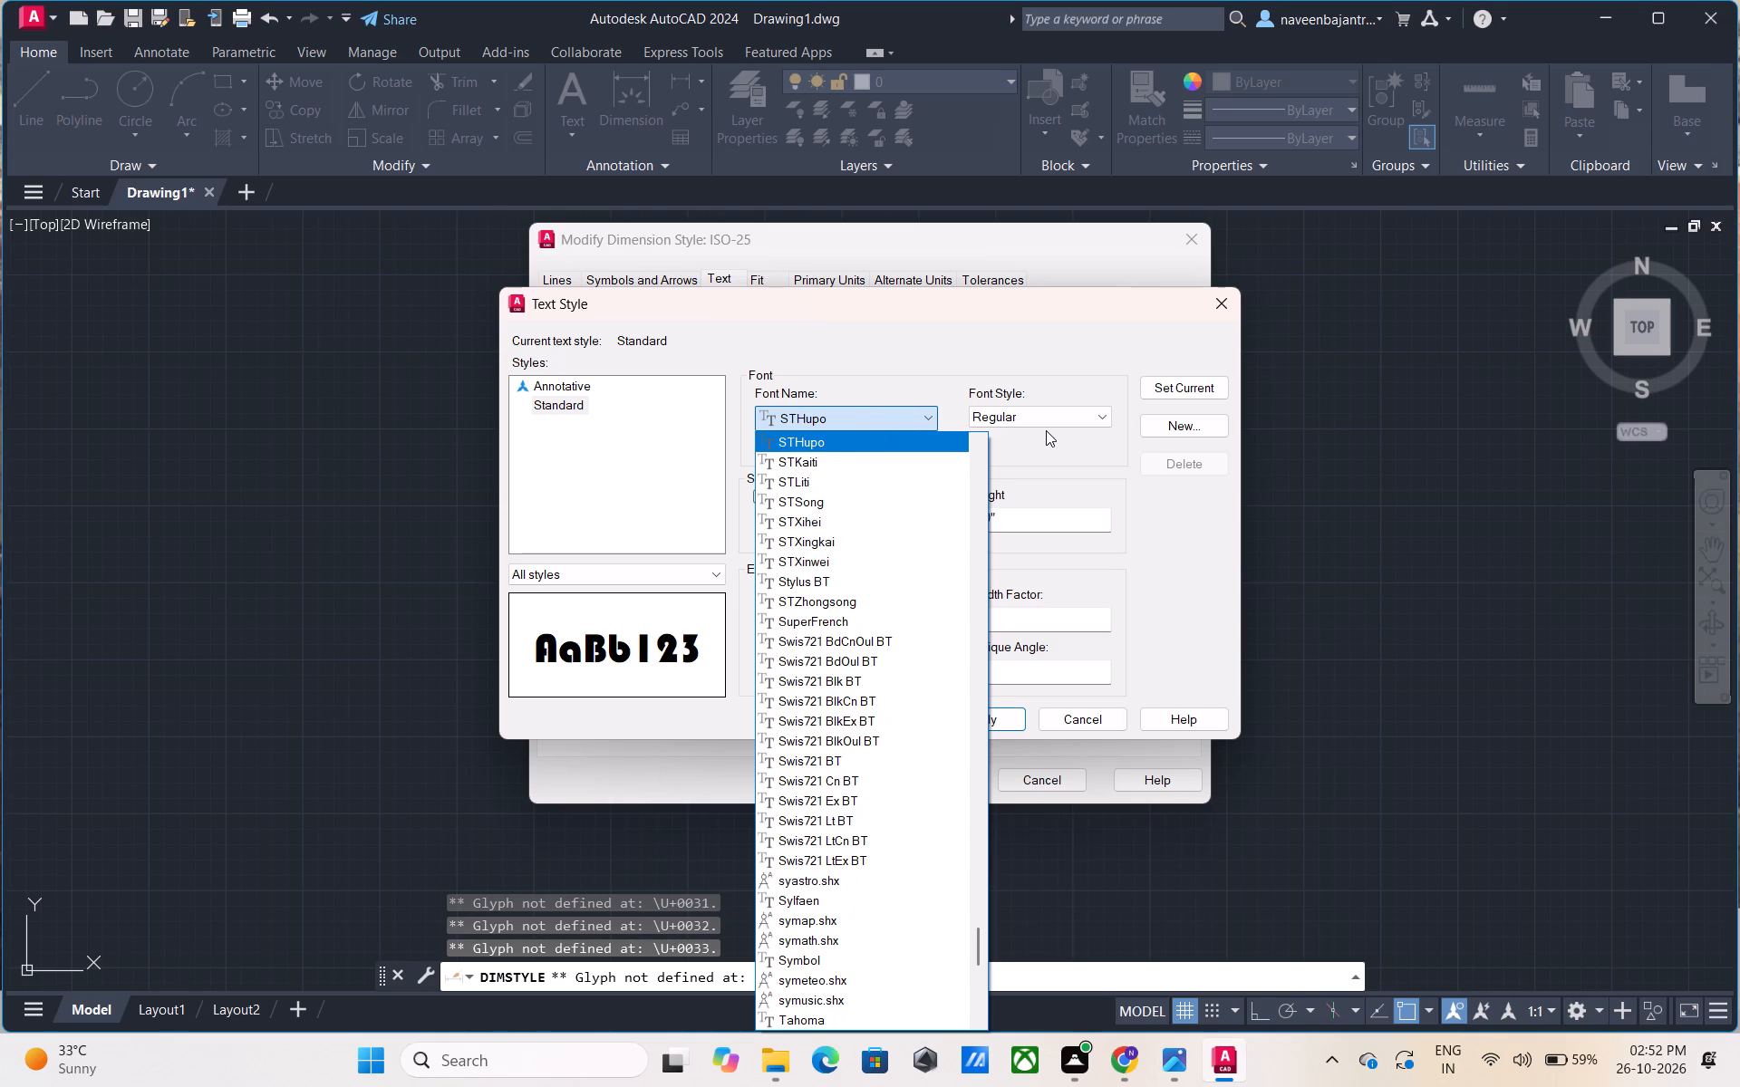
{"action": "key", "text": "Down"}
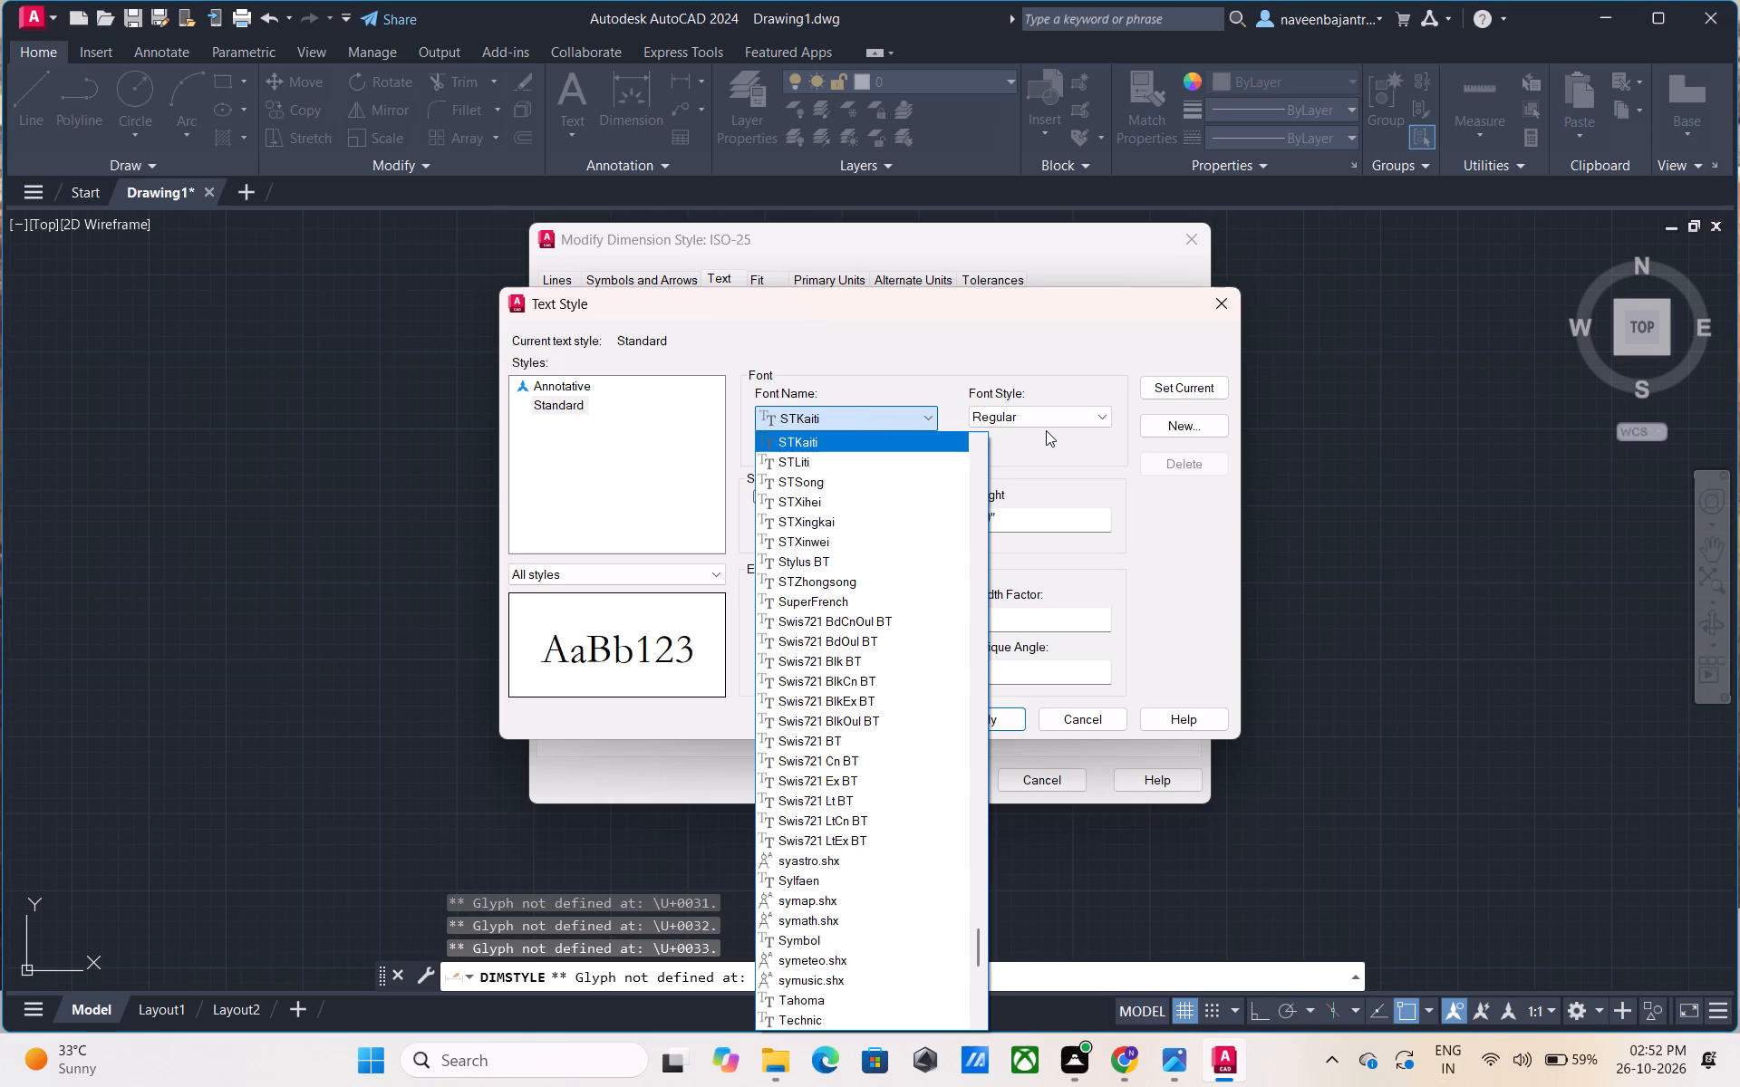
{"action": "key", "text": "Down"}
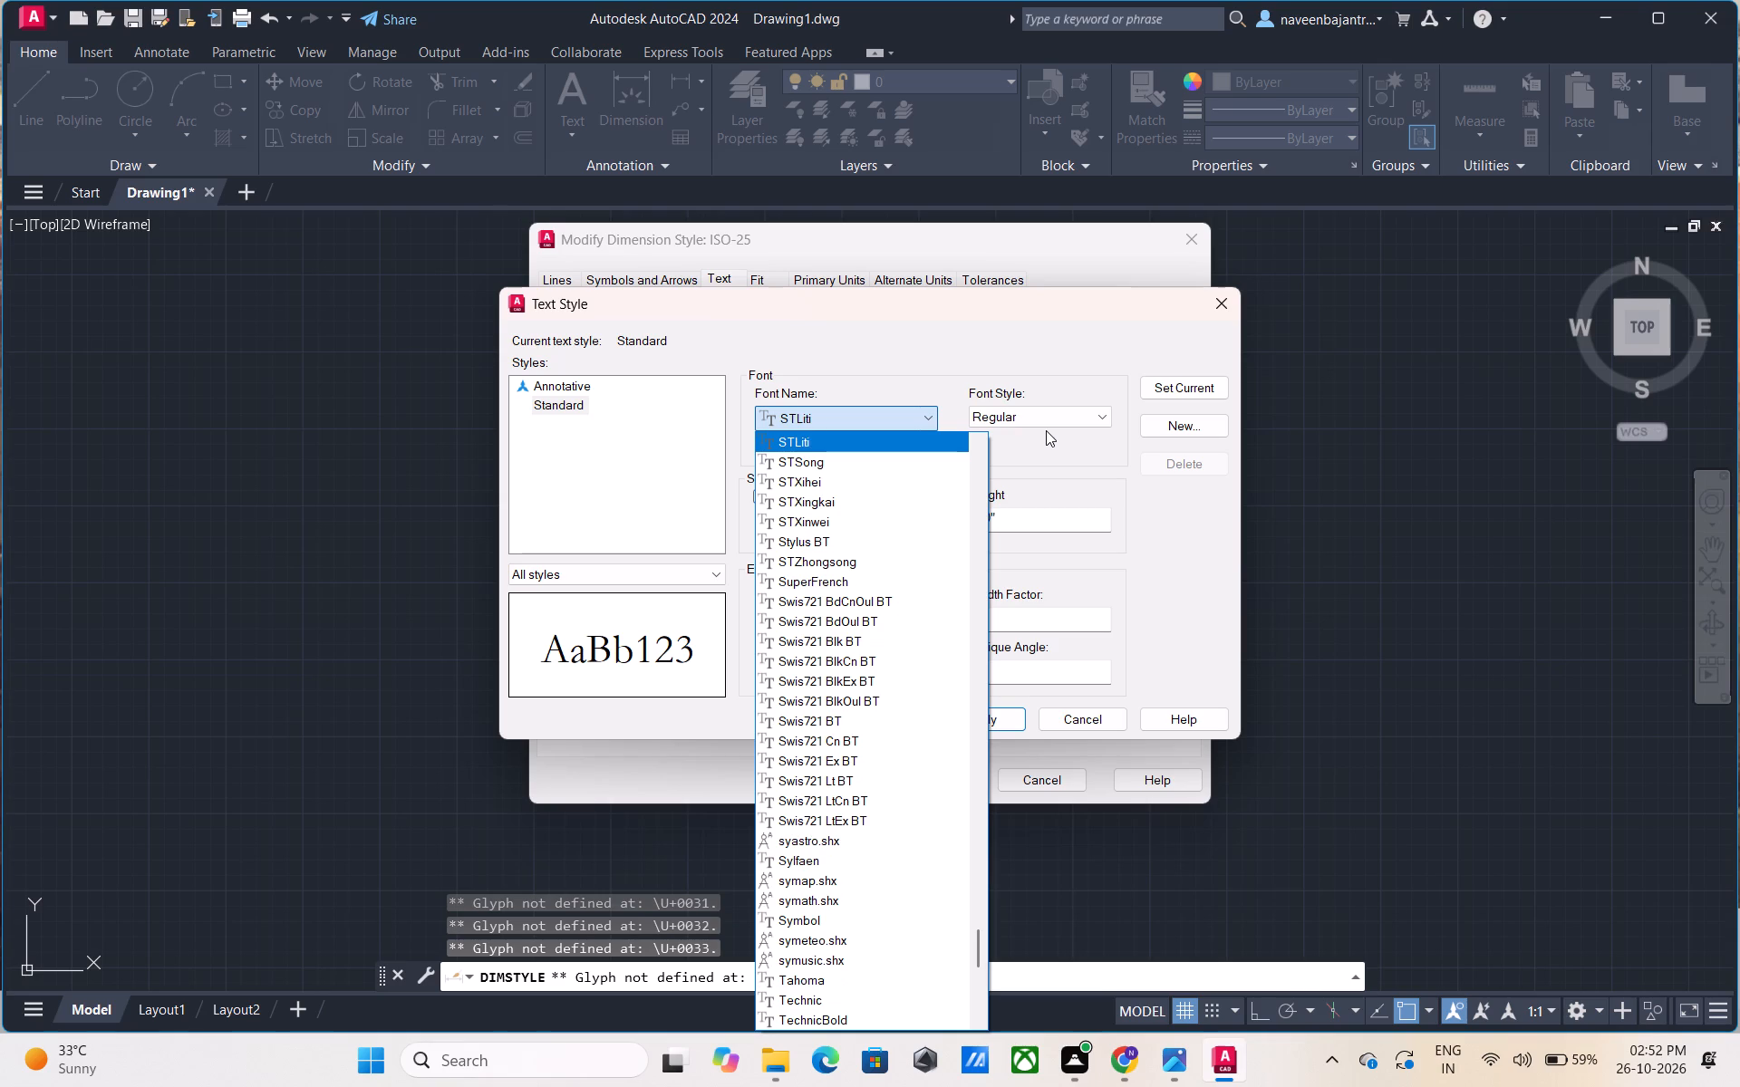
{"action": "key", "text": "Down"}
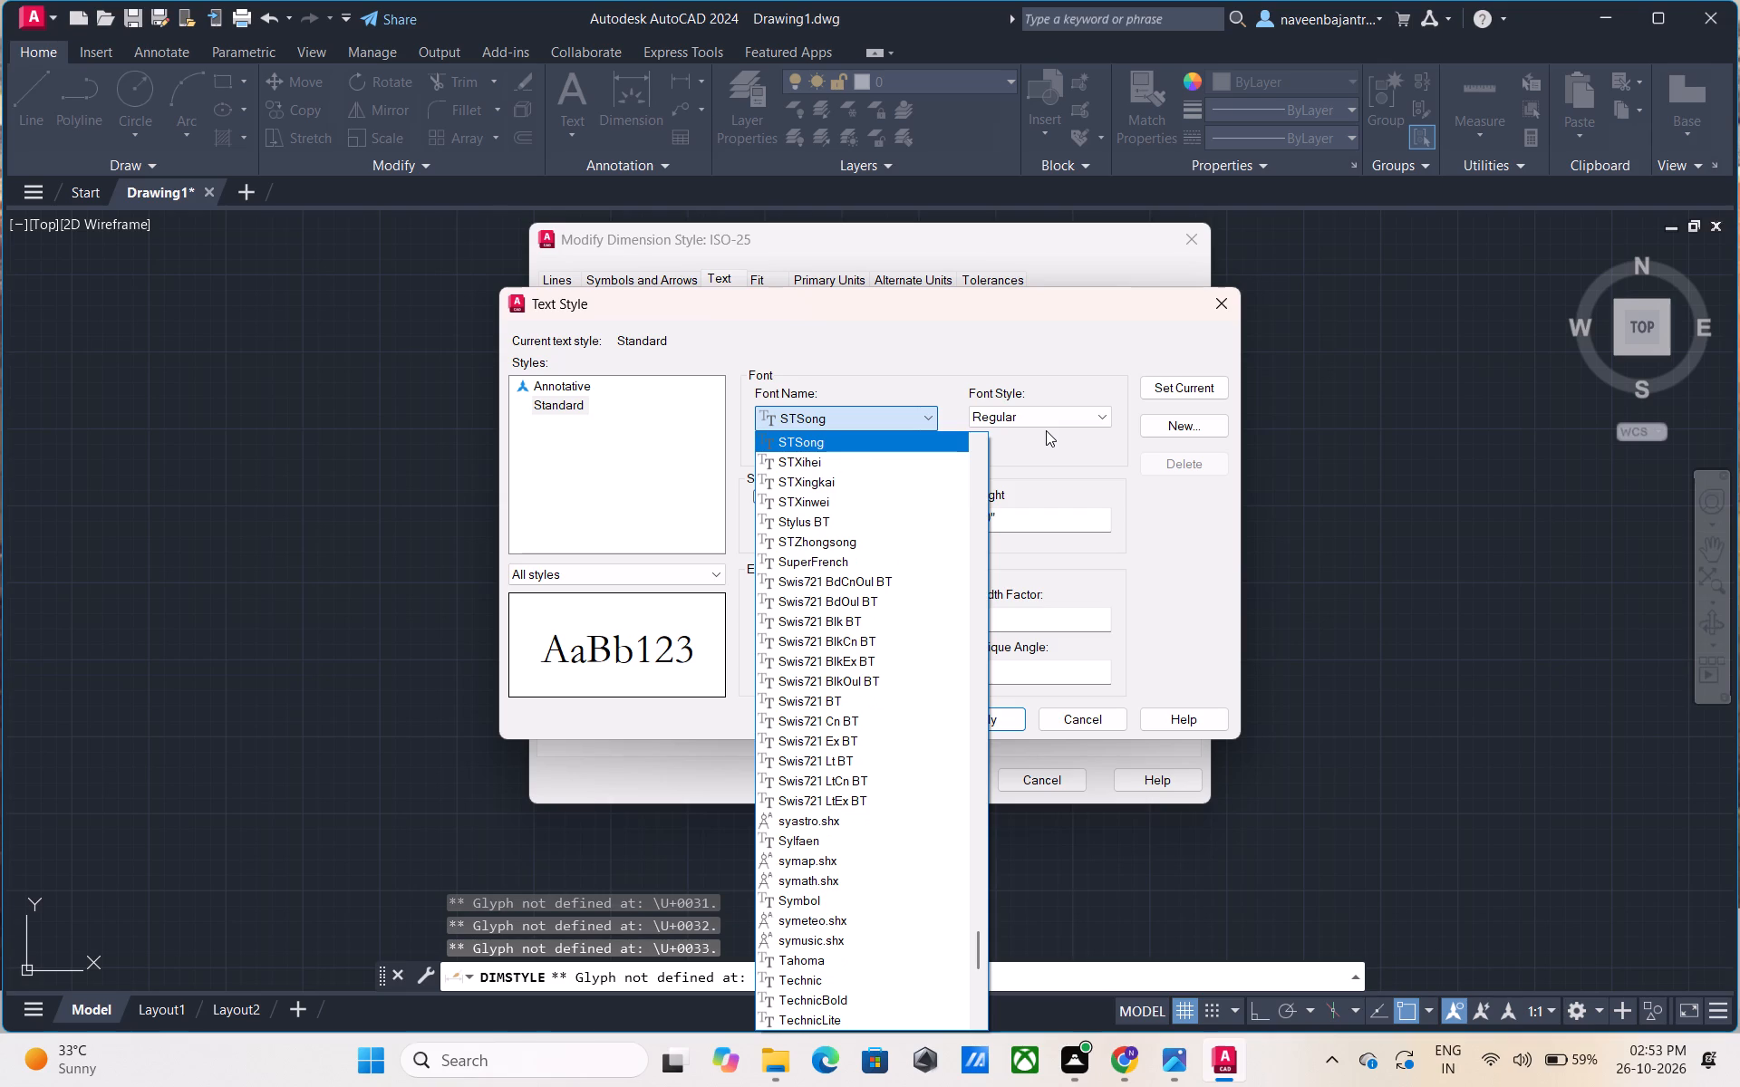
{"action": "key", "text": "Down"}
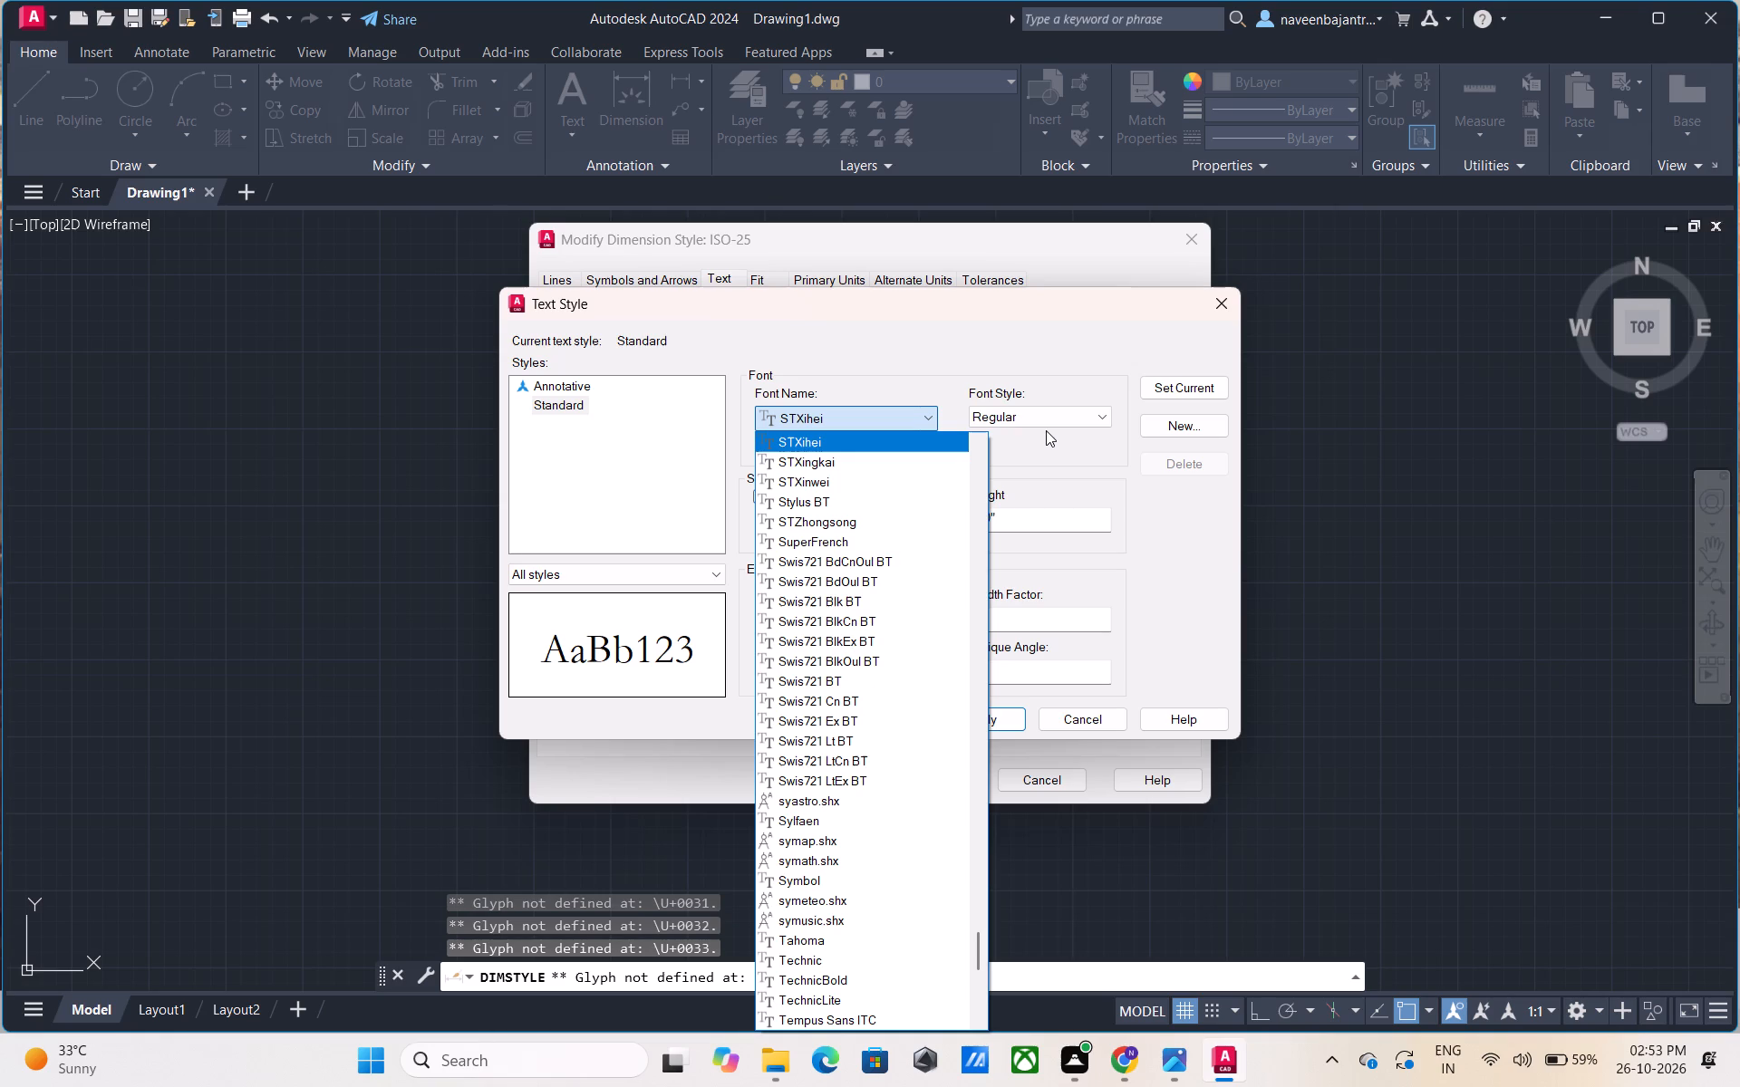
{"action": "key", "text": "Down"}
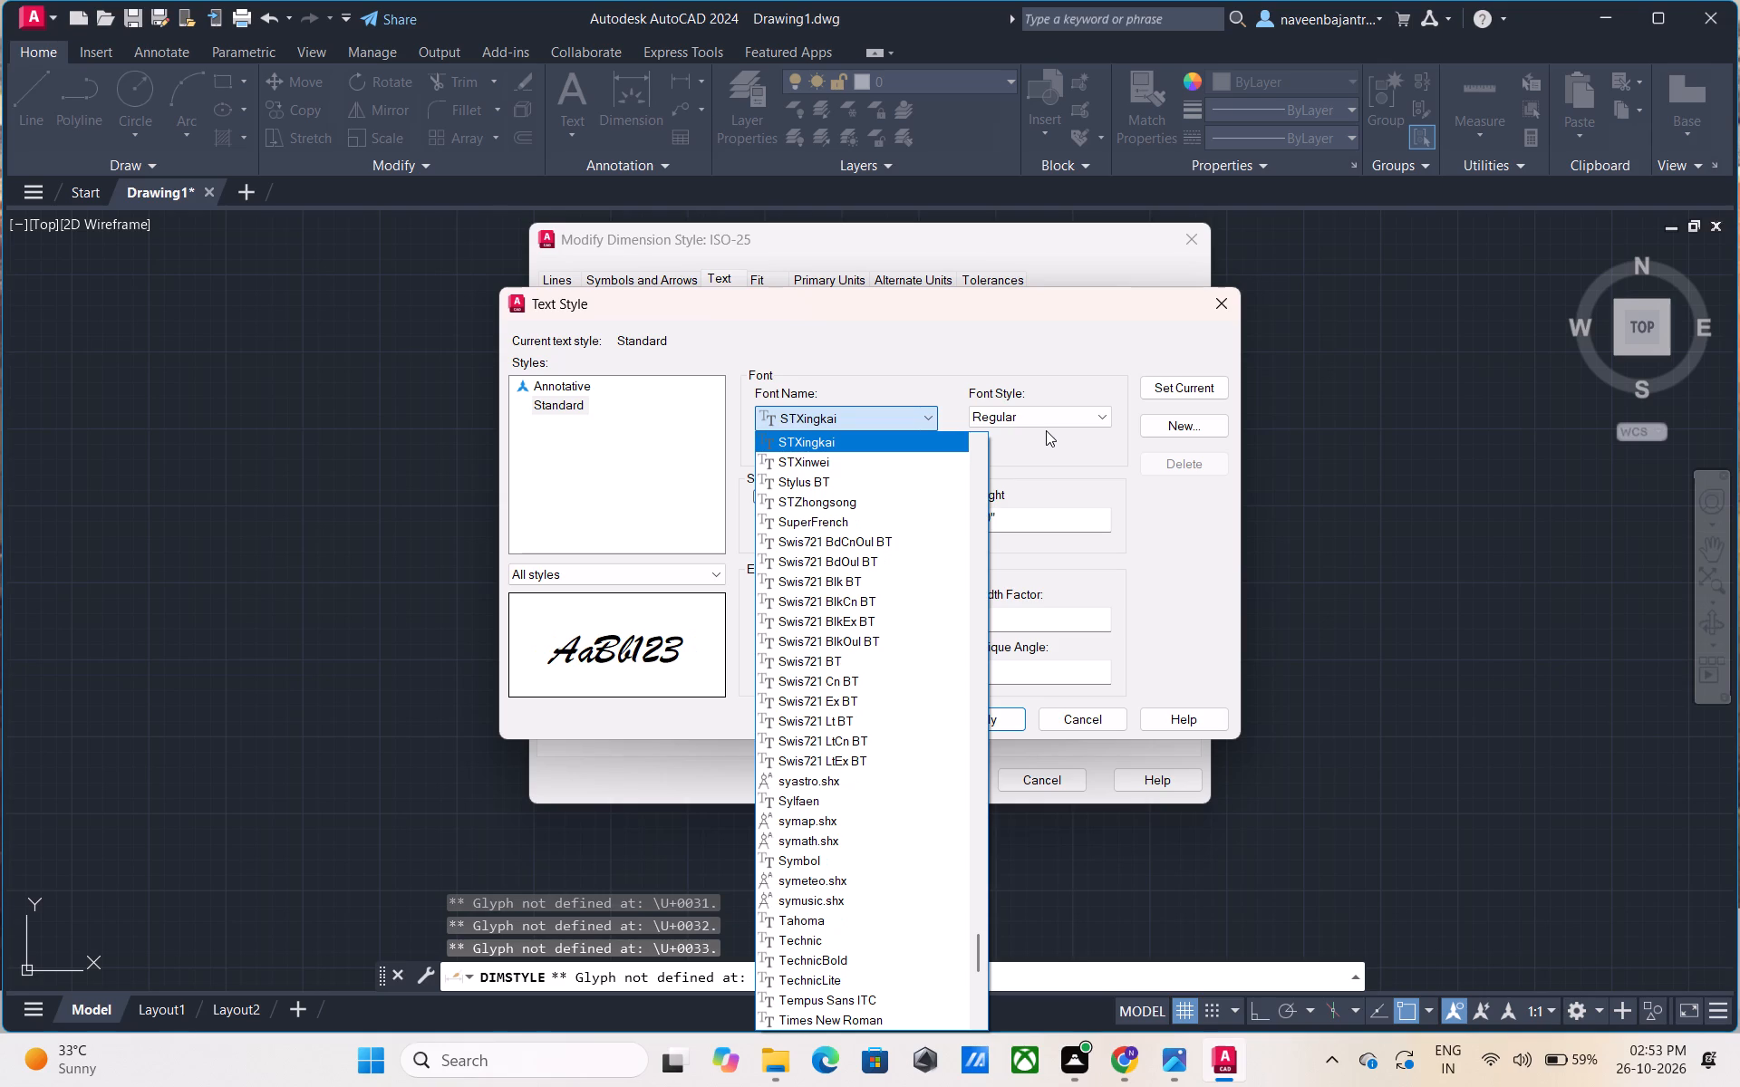
{"action": "key", "text": "Down"}
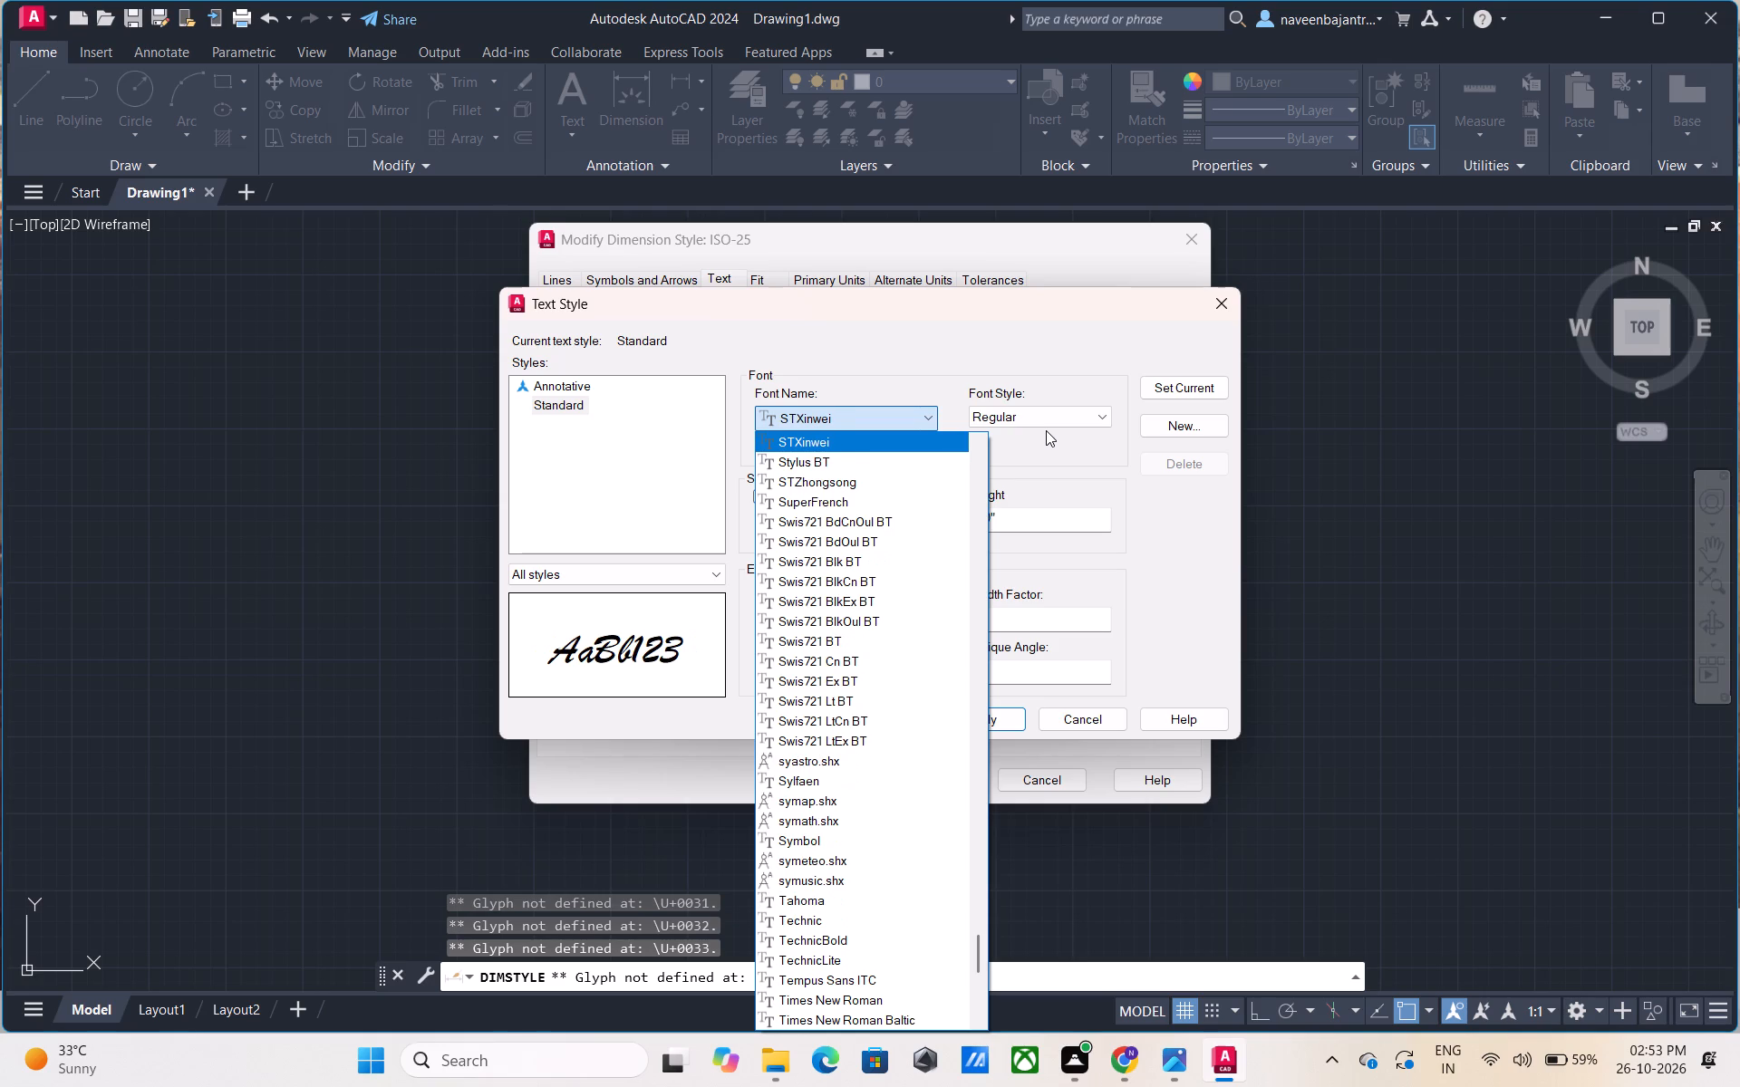
{"action": "key", "text": "Down"}
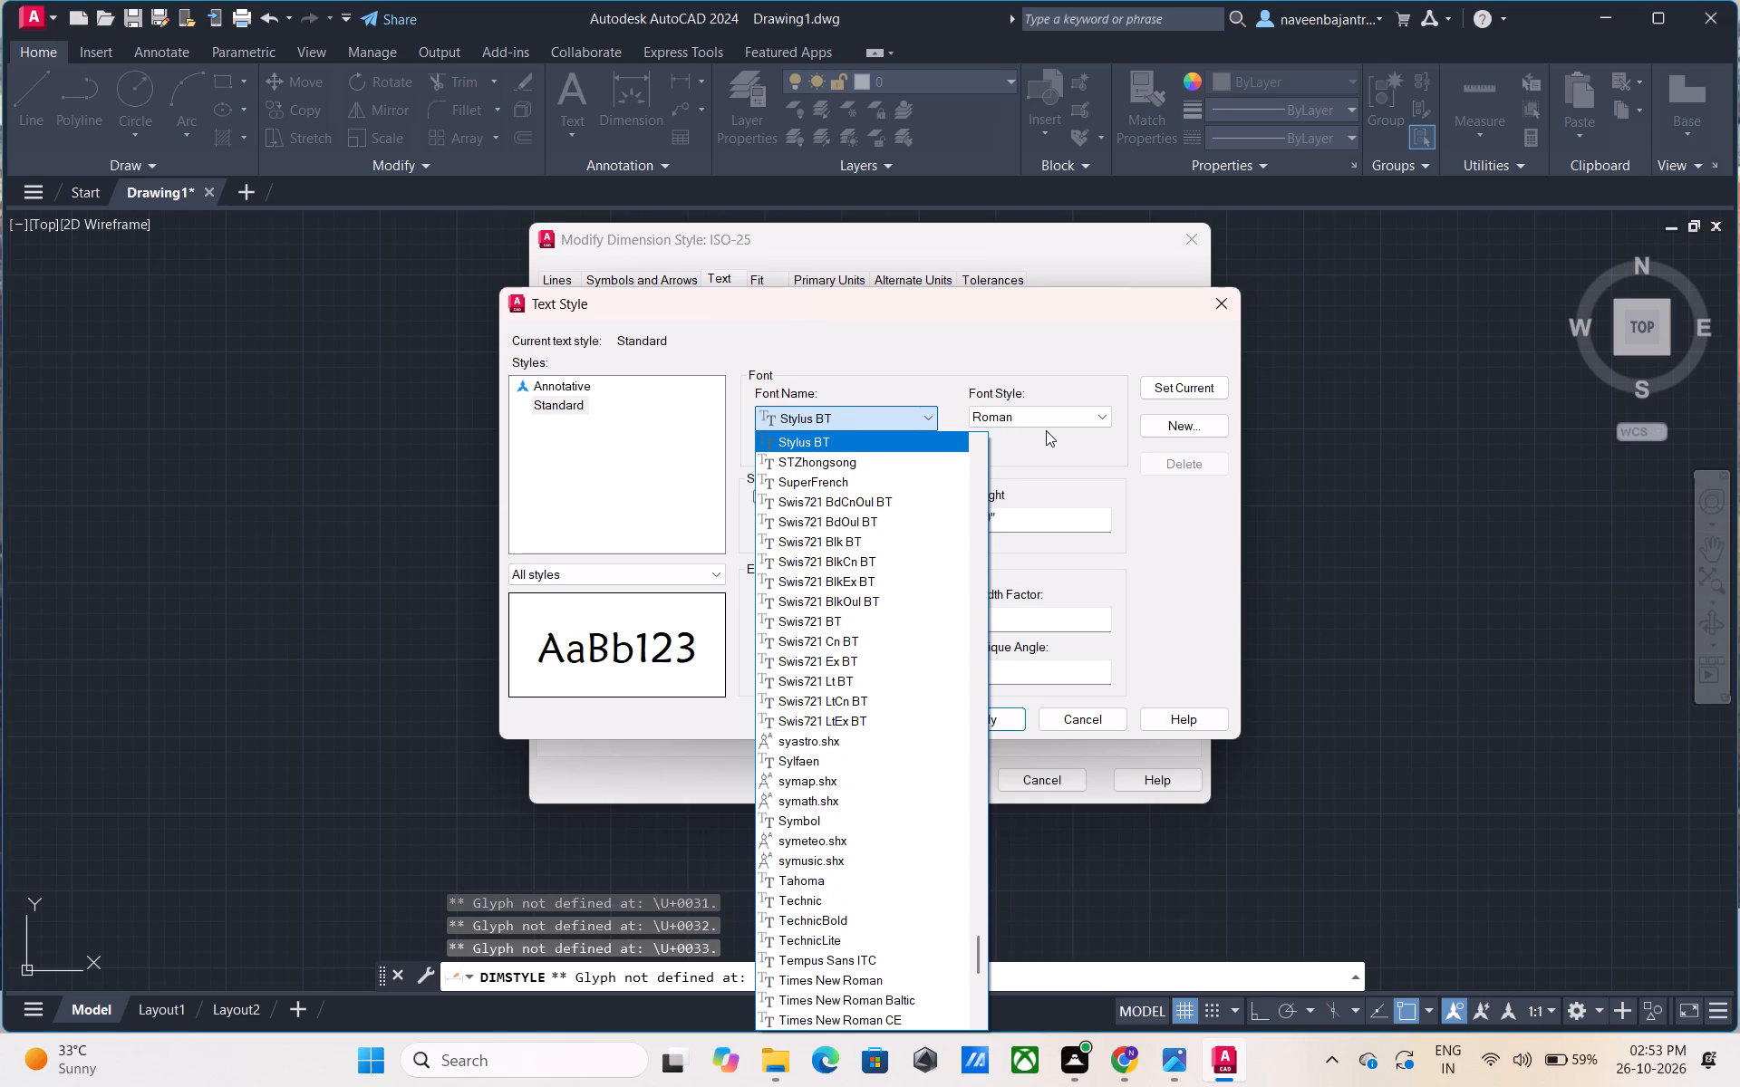
{"action": "key", "text": "Down"}
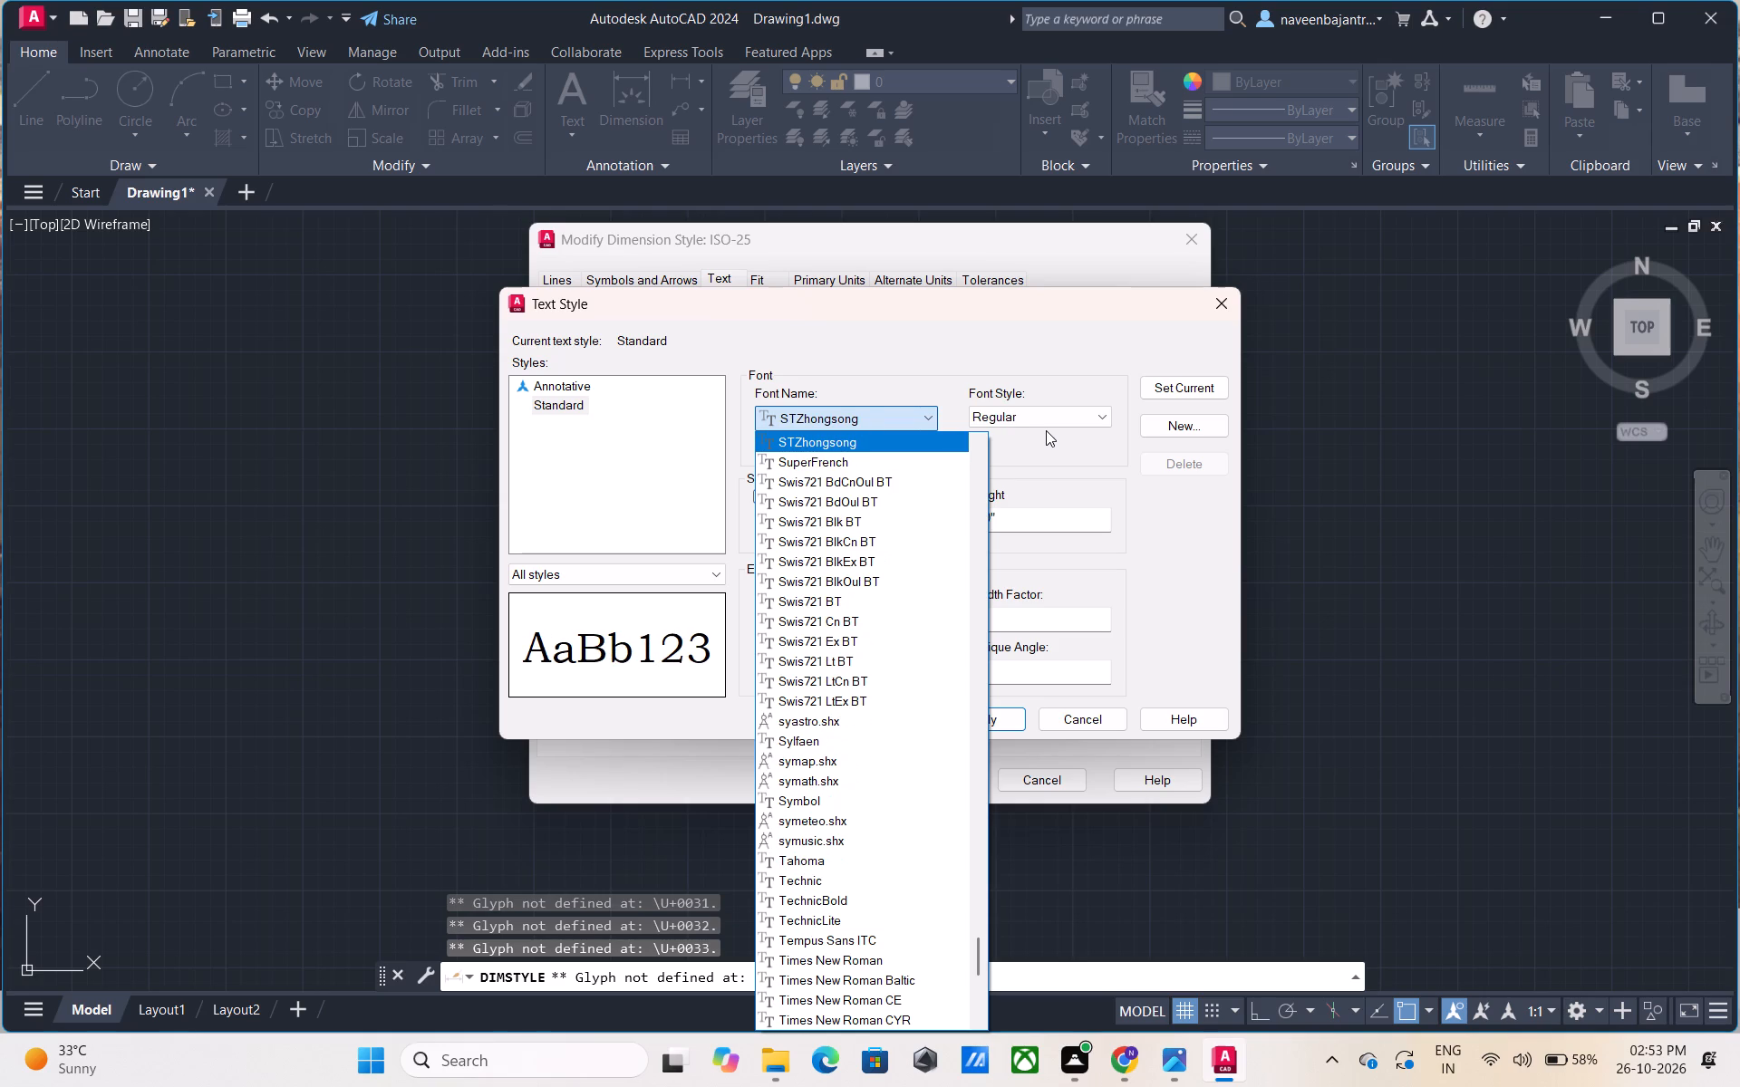
{"action": "key", "text": "Down"}
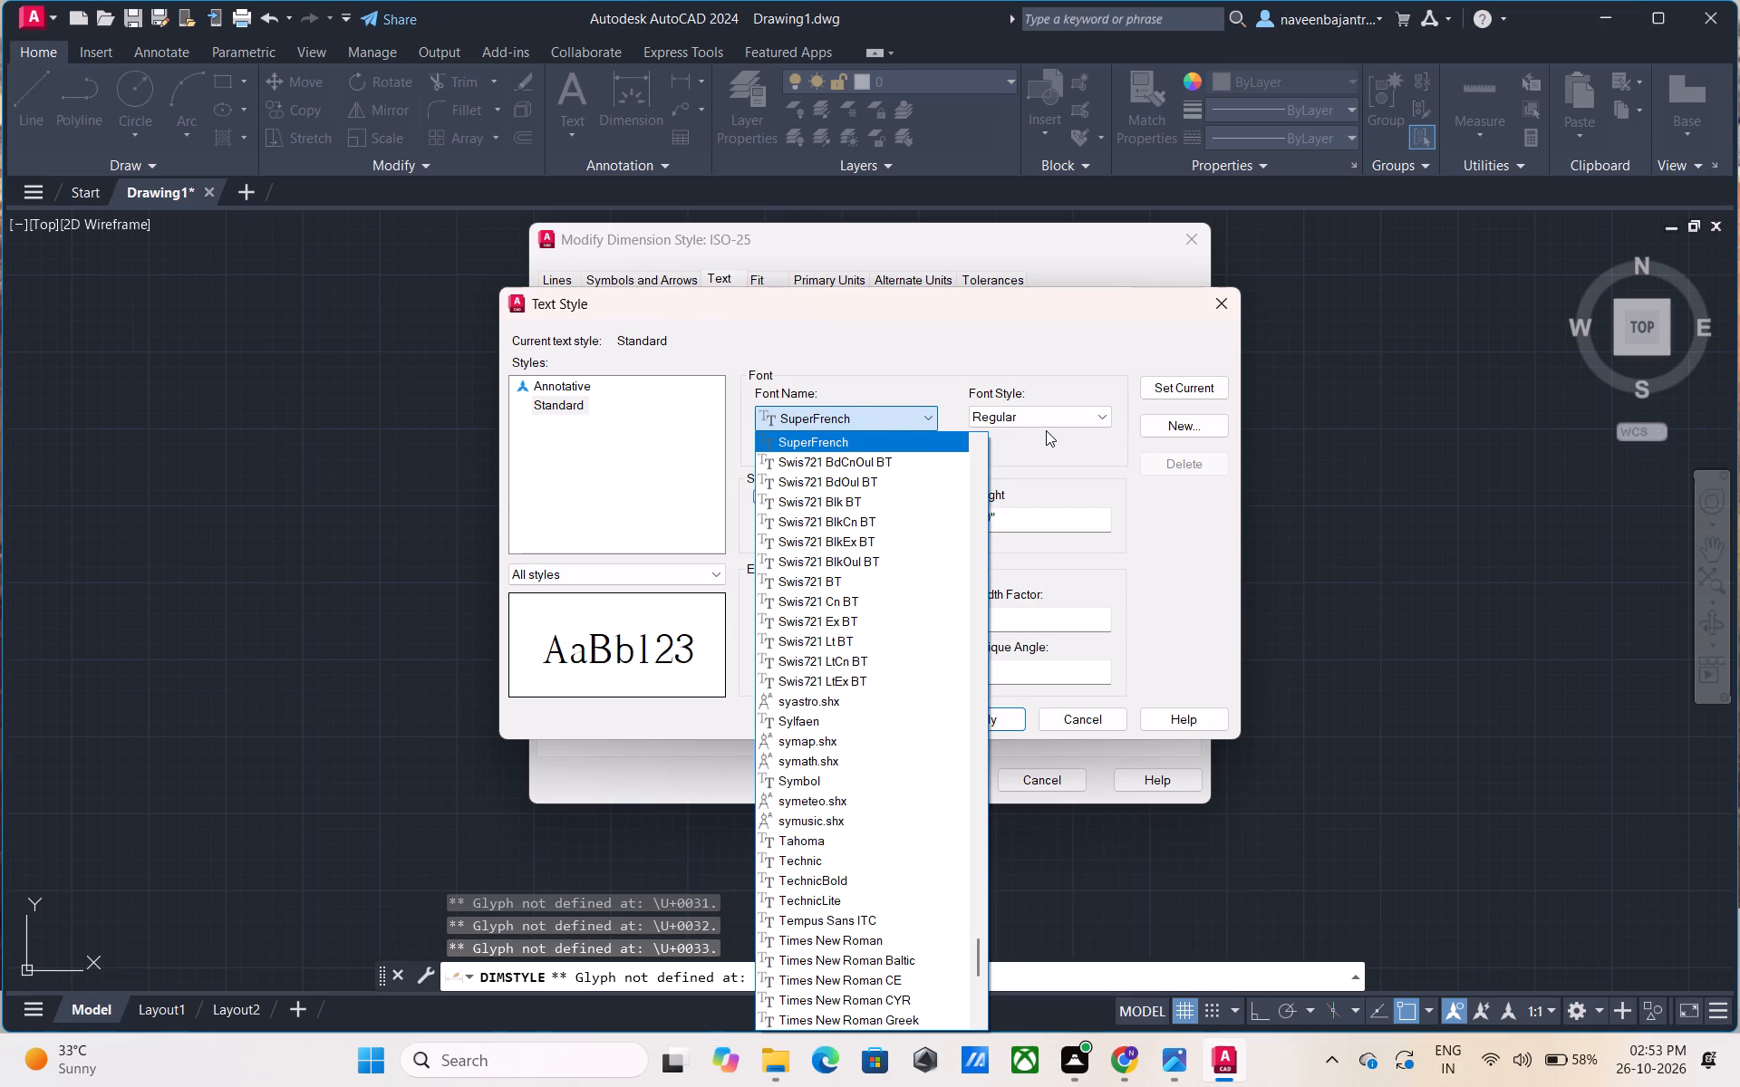
Preview the Swis721 fonts for the Standard text style one by one, from Swis721 BdCnOul BT to Swis721 LtEx BT.
{"action": "key", "text": "Down"}
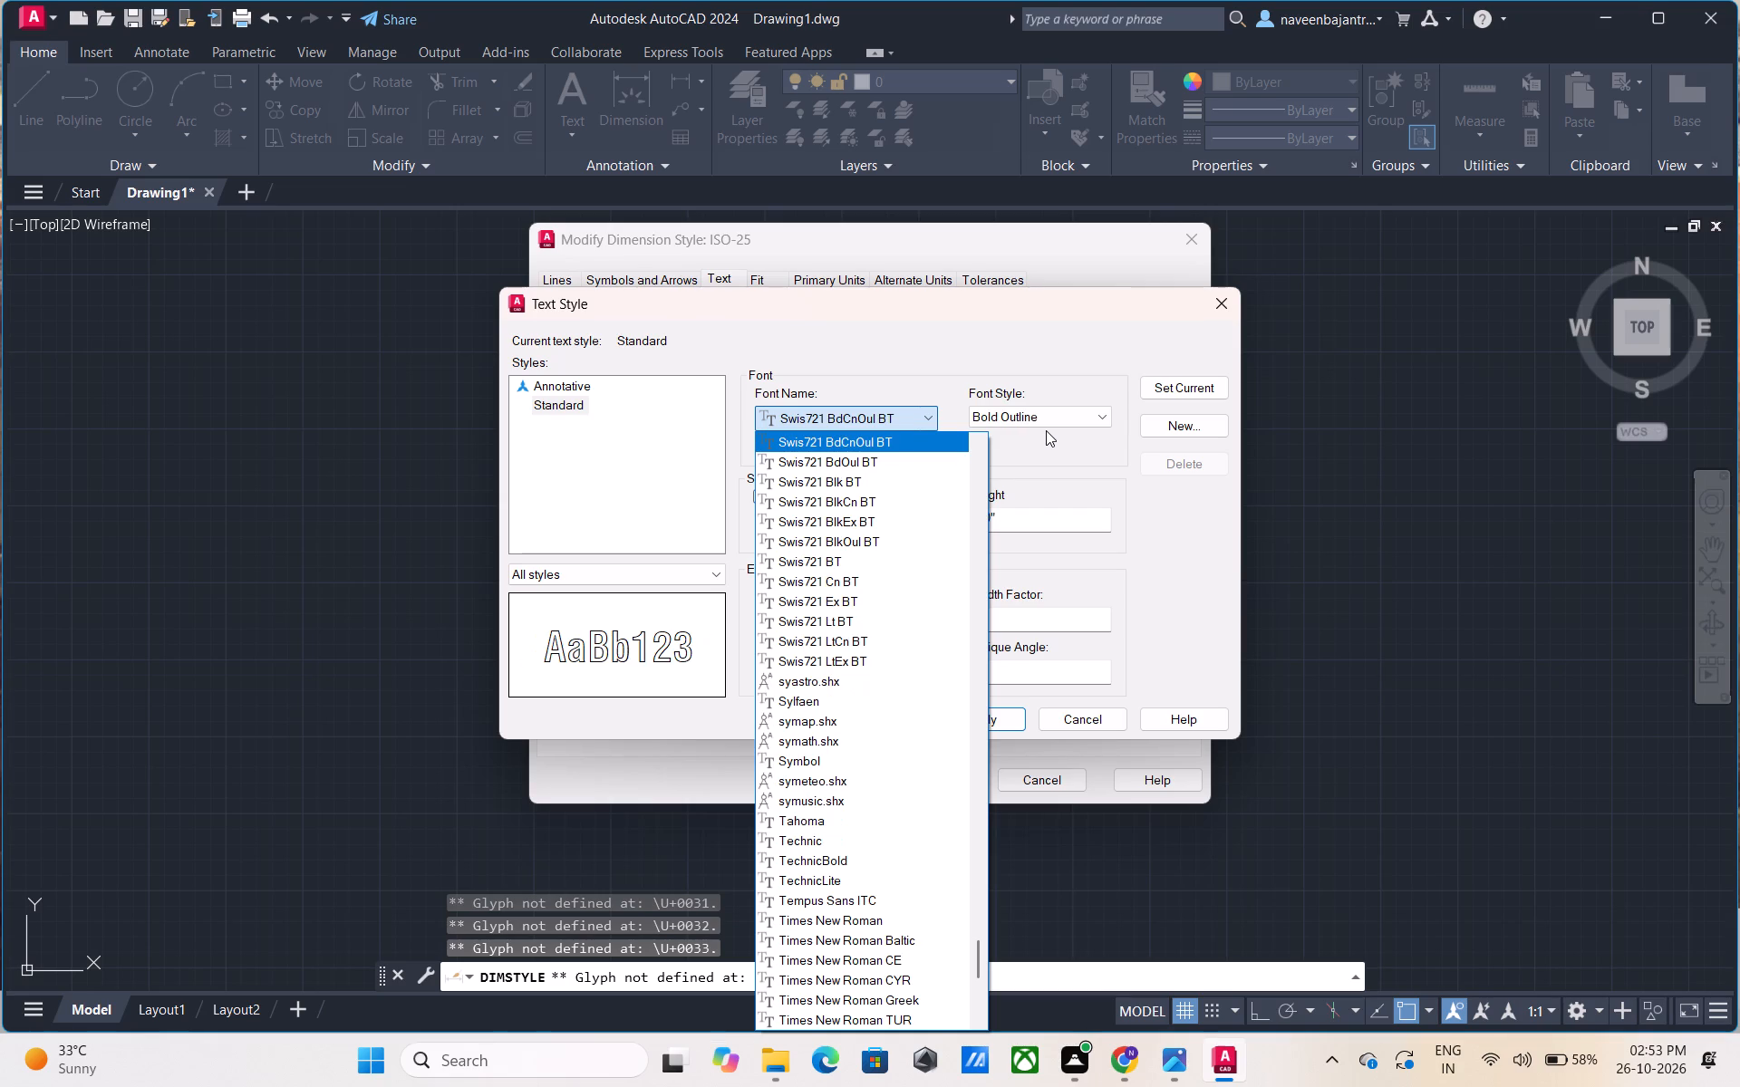
{"action": "key", "text": "Down"}
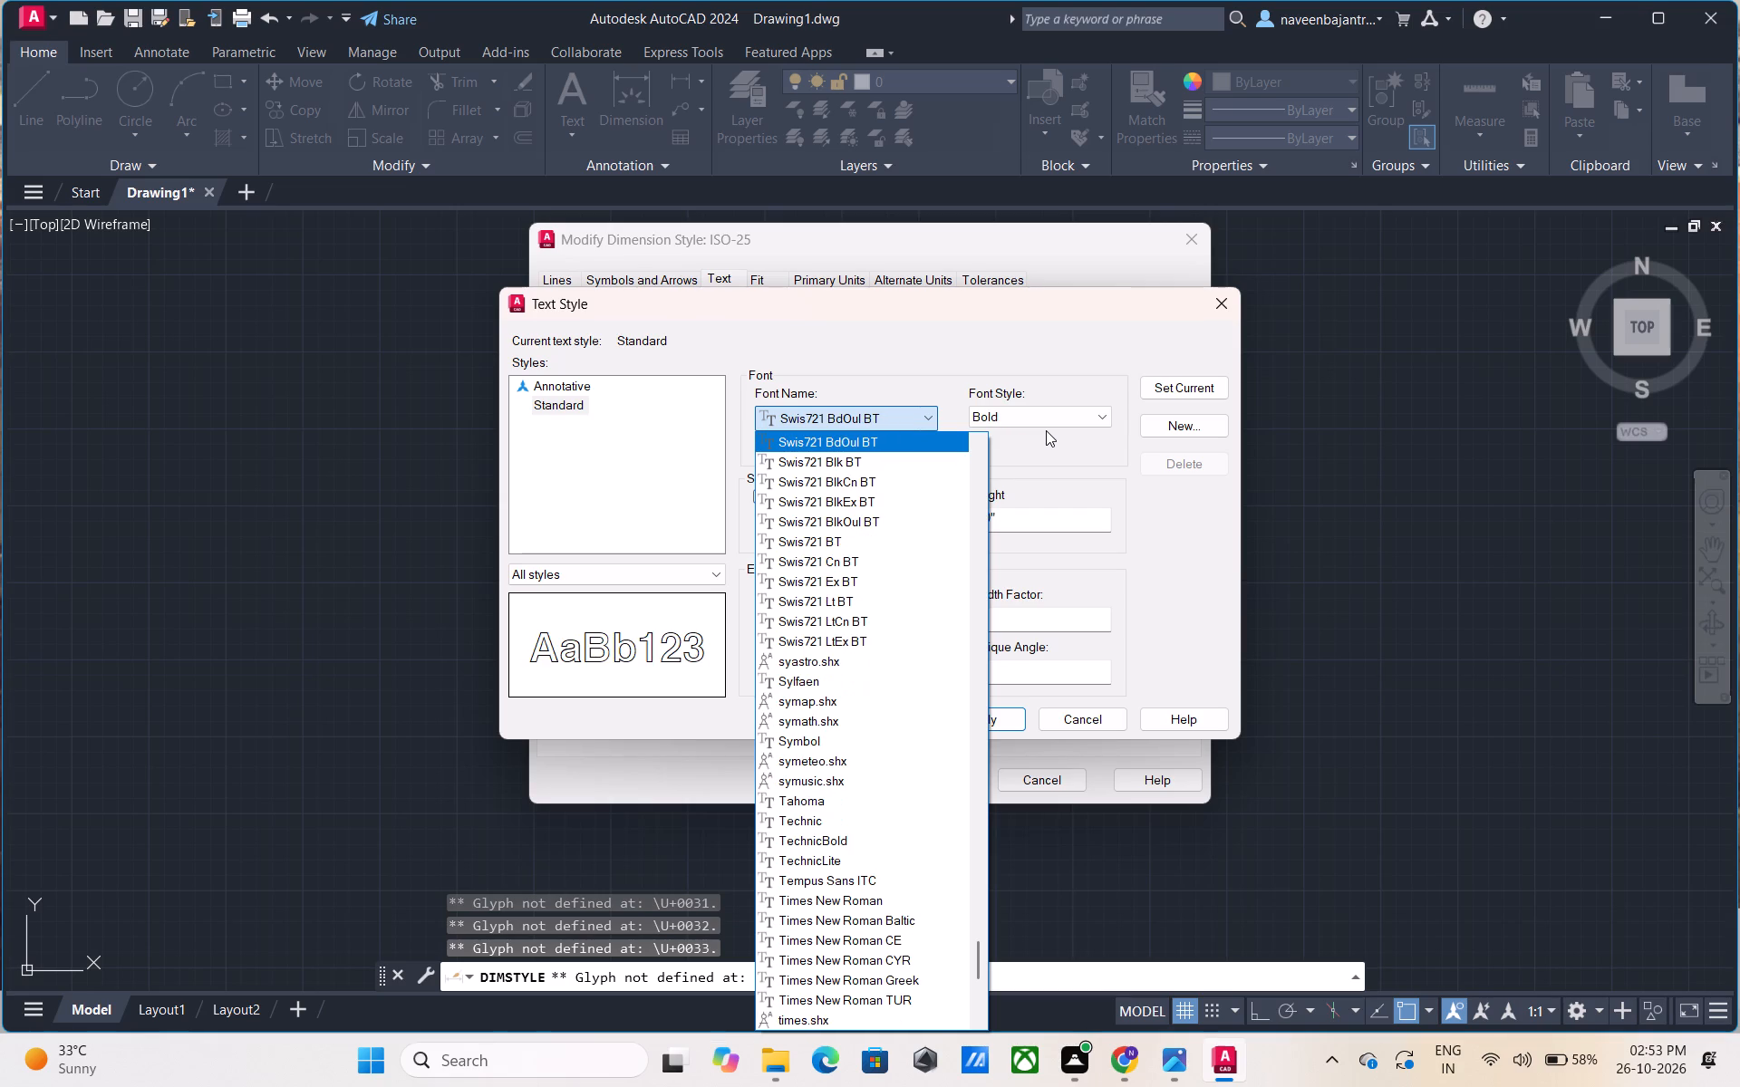
{"action": "key", "text": "Down"}
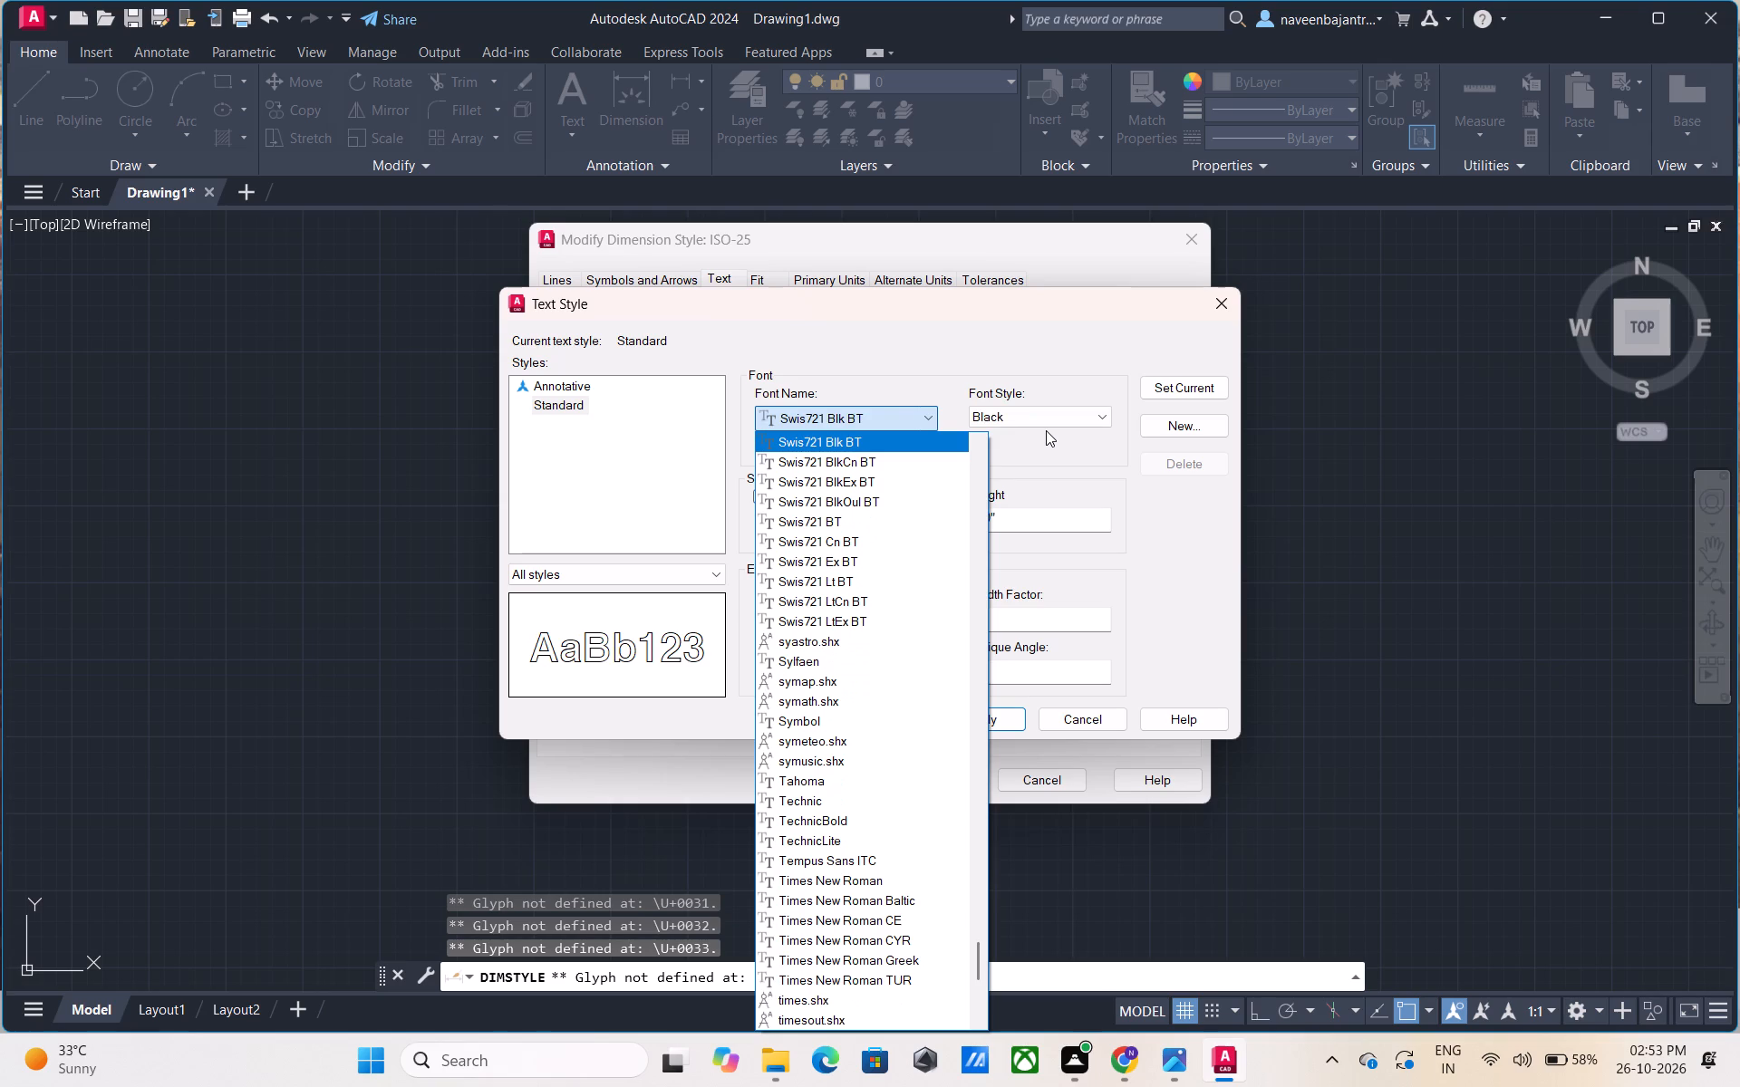
{"action": "key", "text": "Down"}
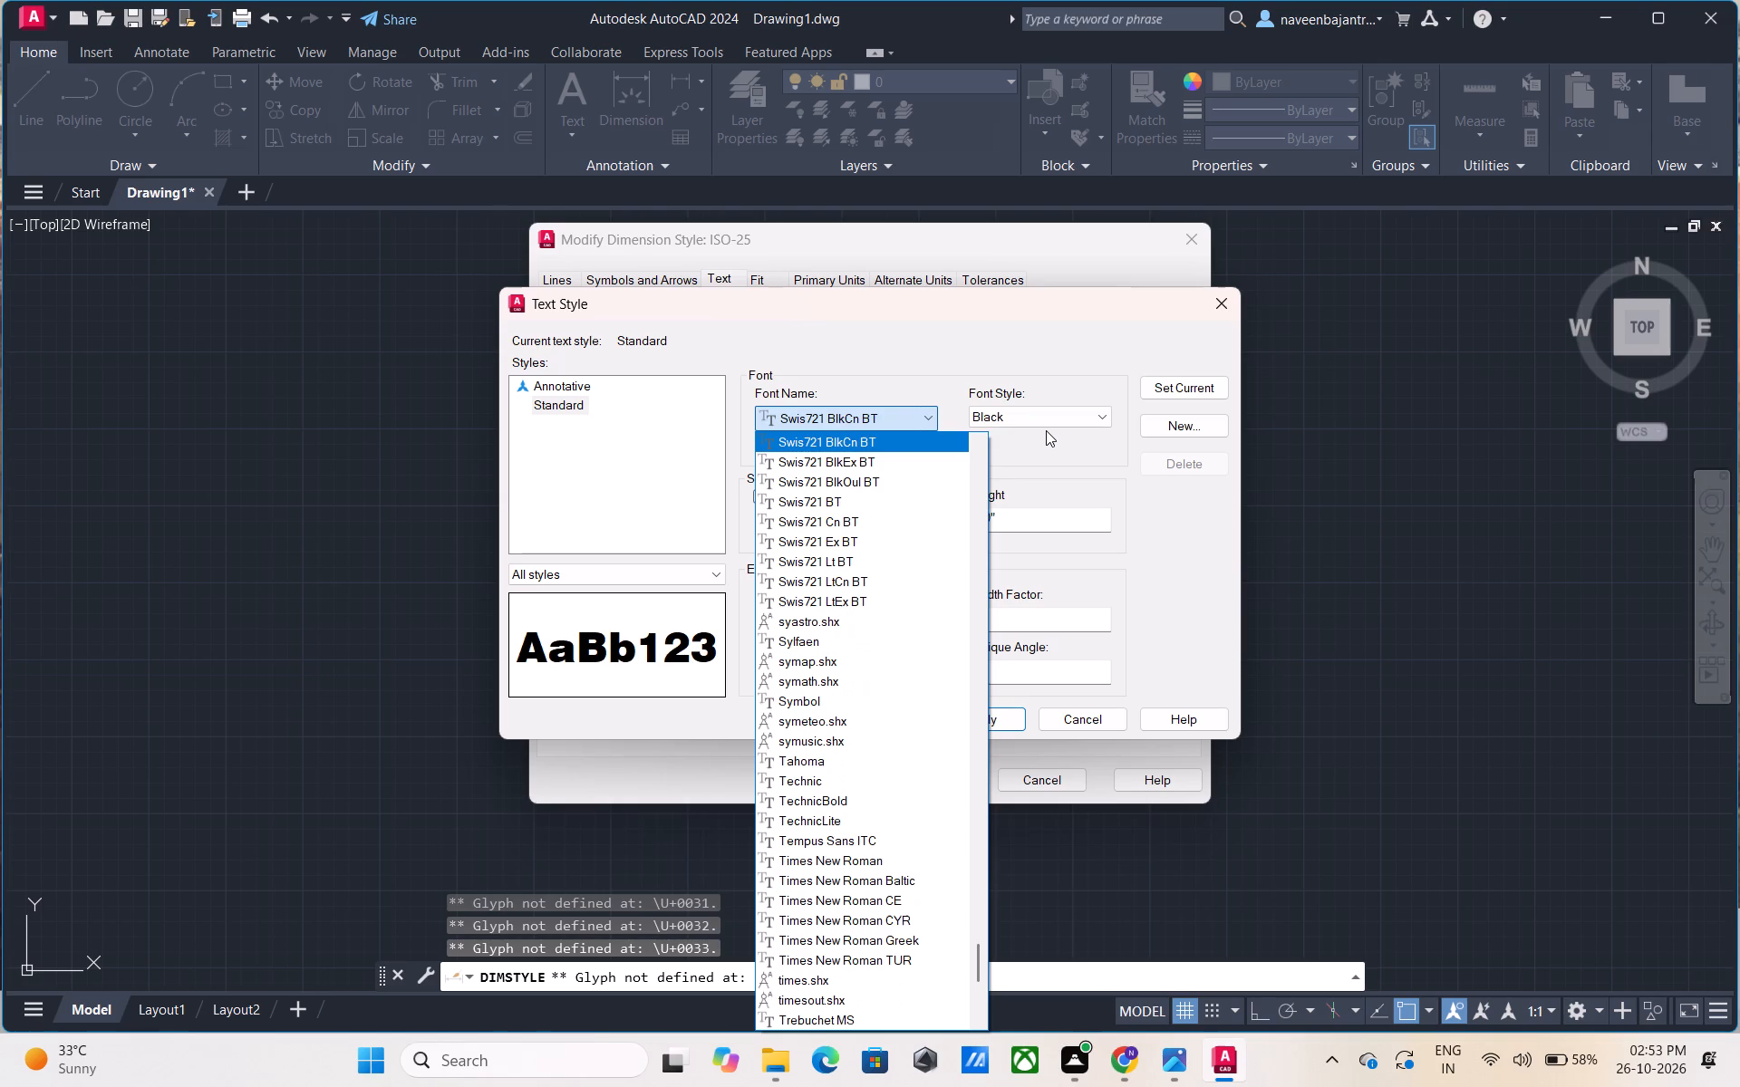
{"action": "key", "text": "Down"}
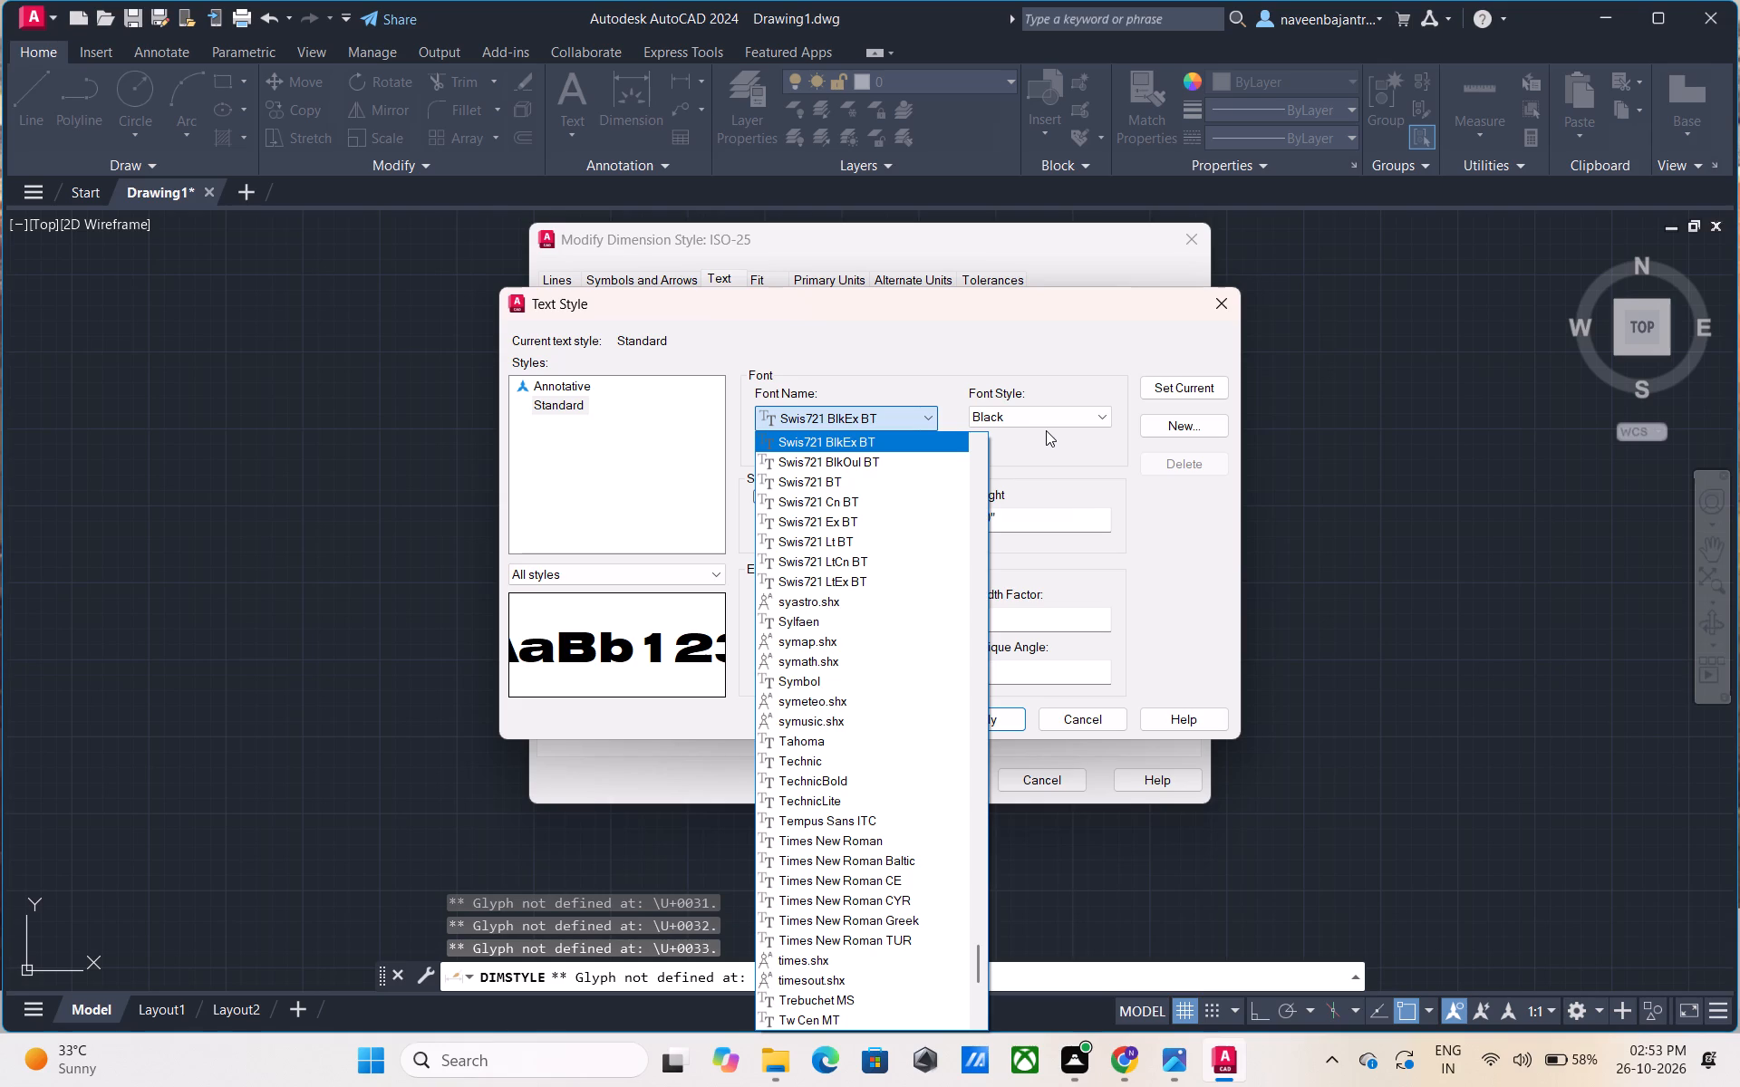
{"action": "key", "text": "Down"}
{"action": "key", "text": "Down"}
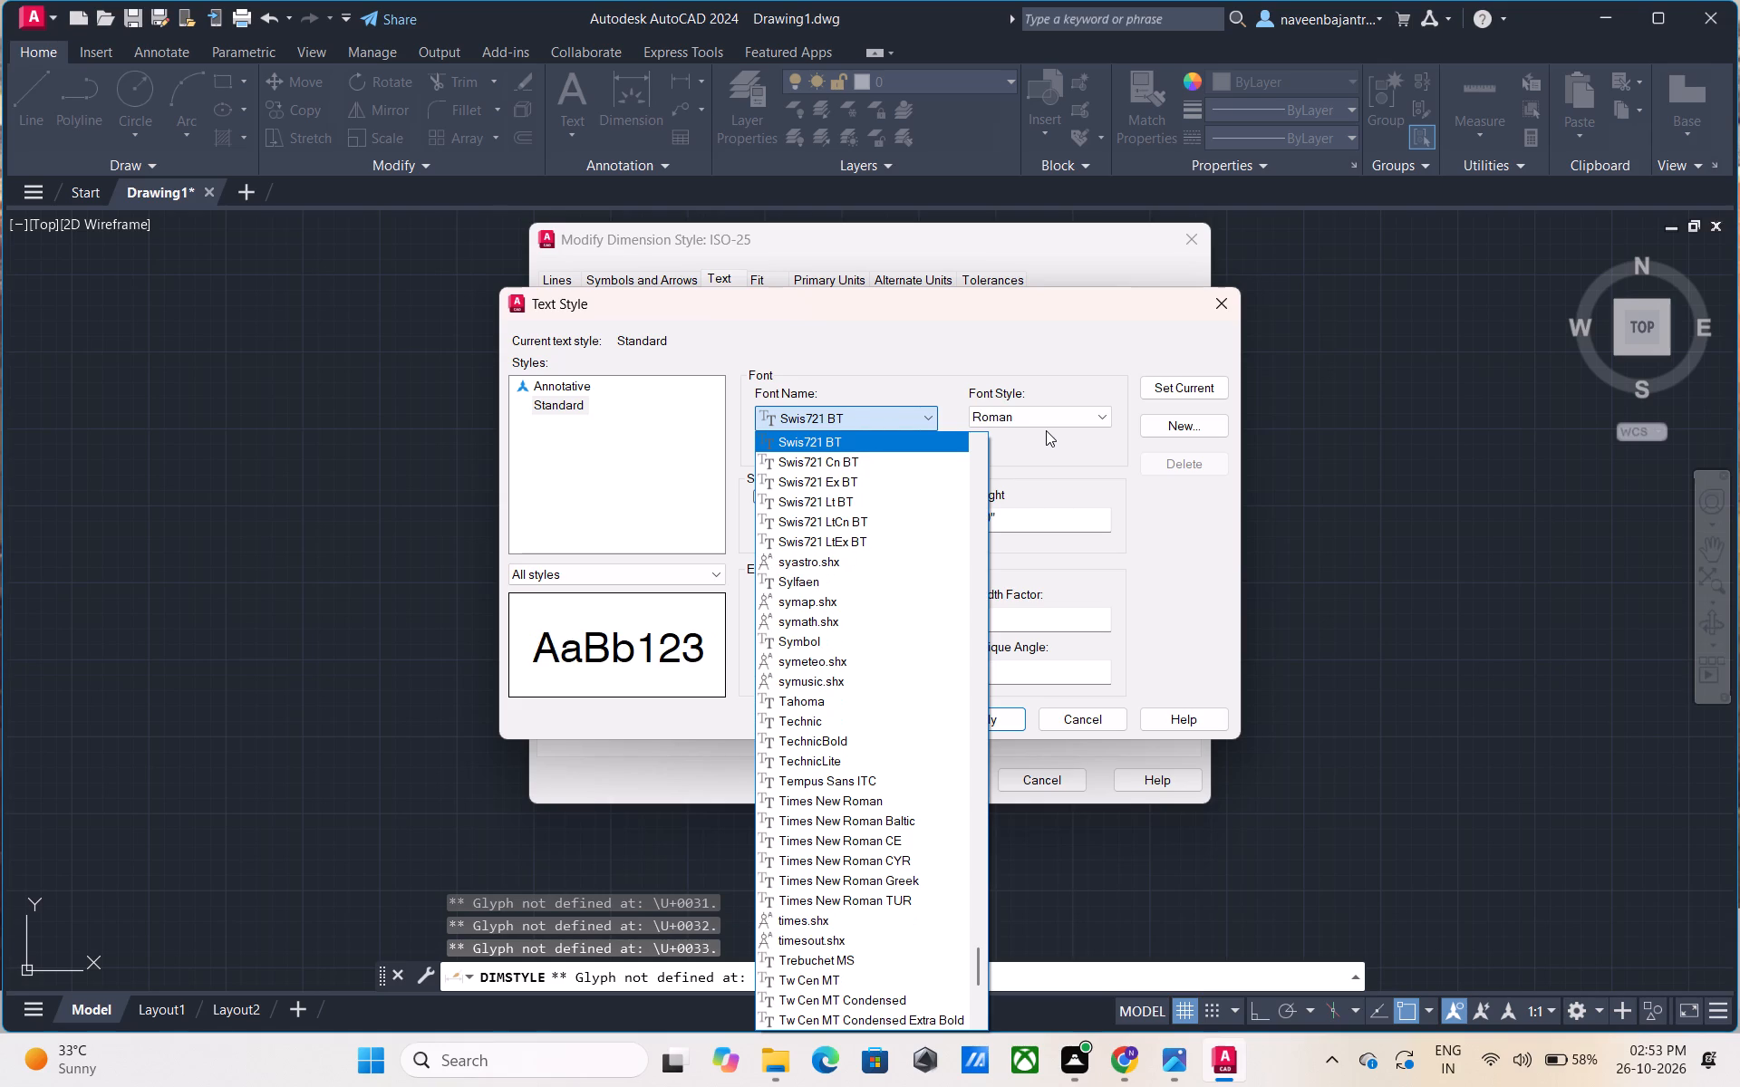
{"action": "key", "text": "Down"}
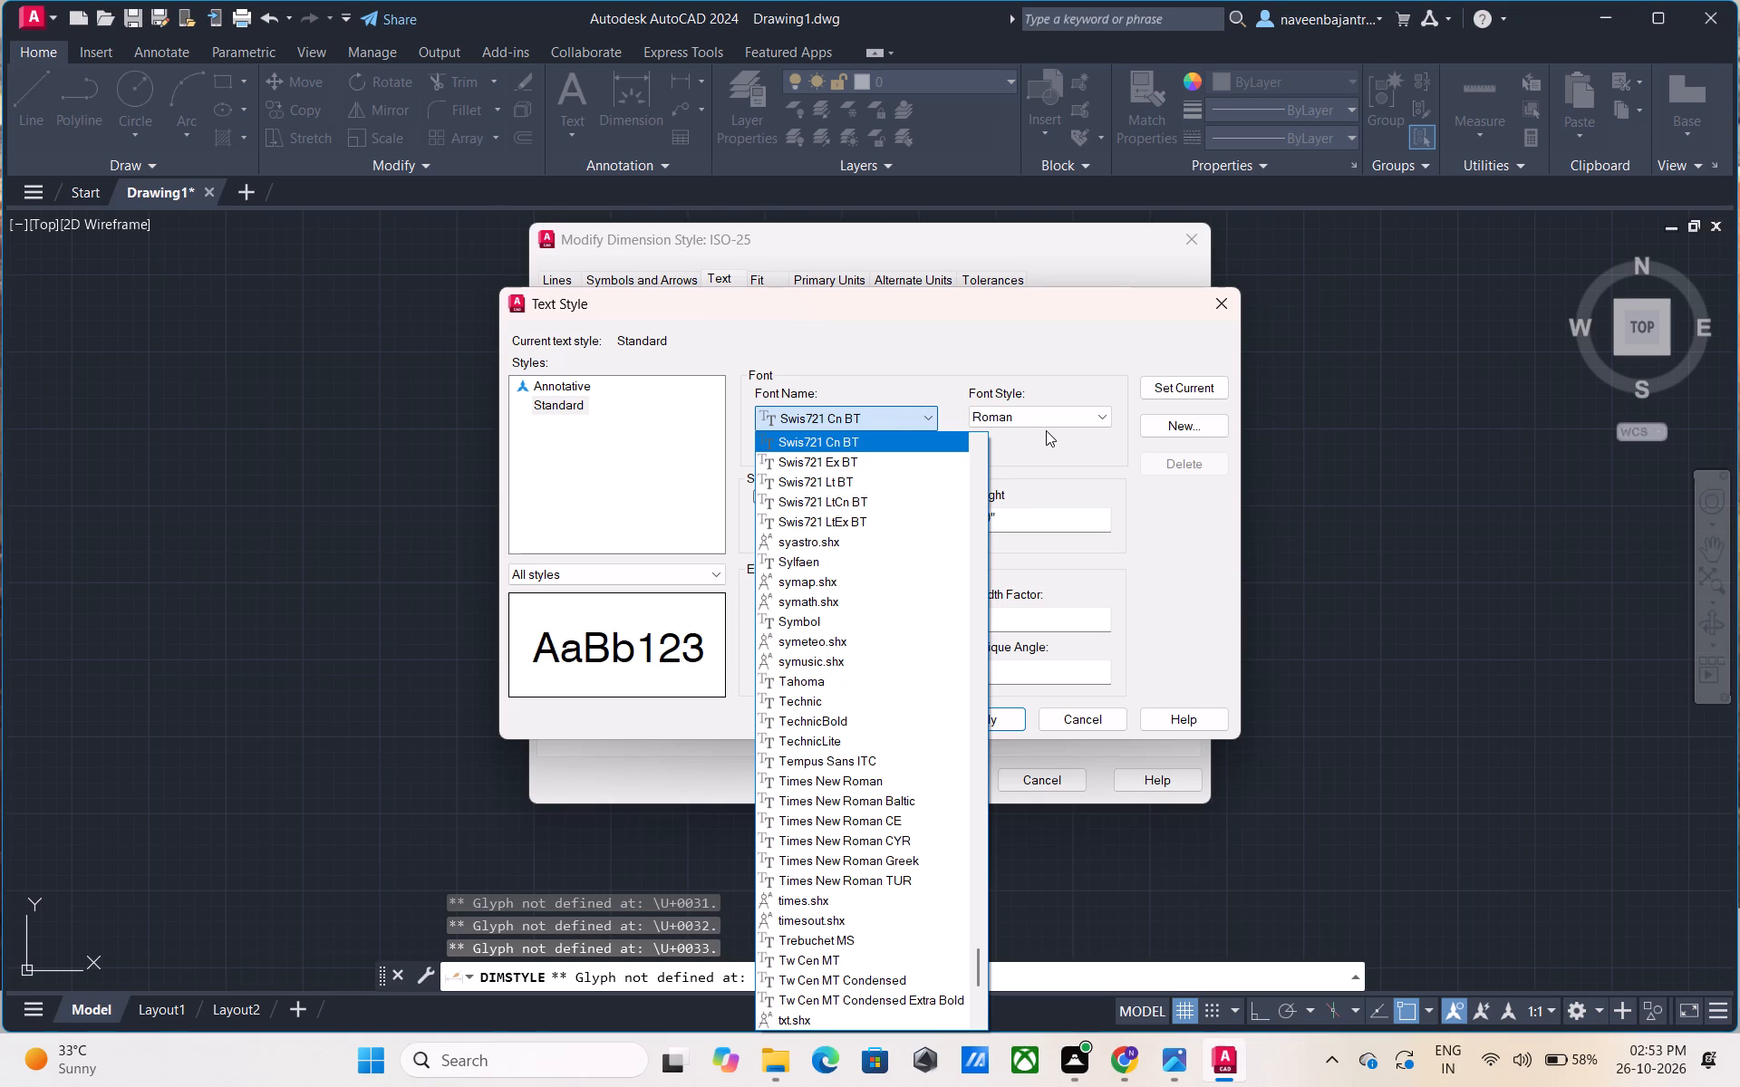
{"action": "key", "text": "Down"}
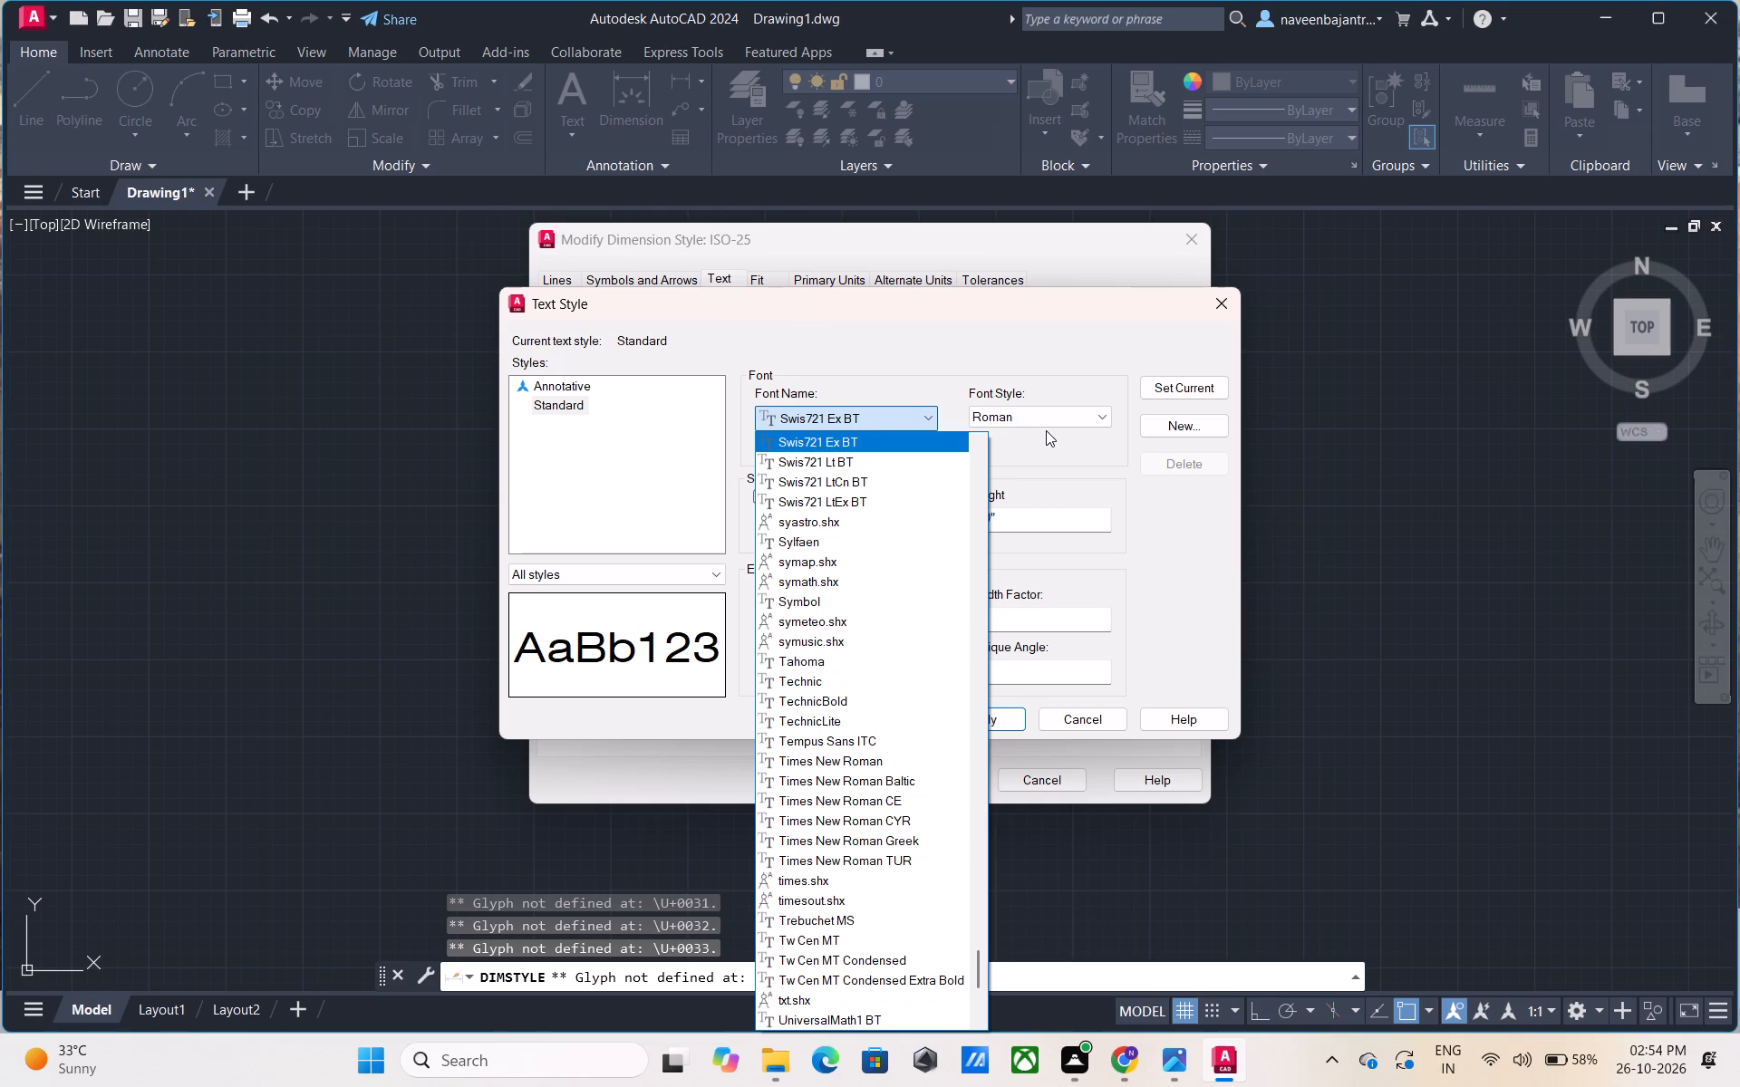
{"action": "key", "text": "Down"}
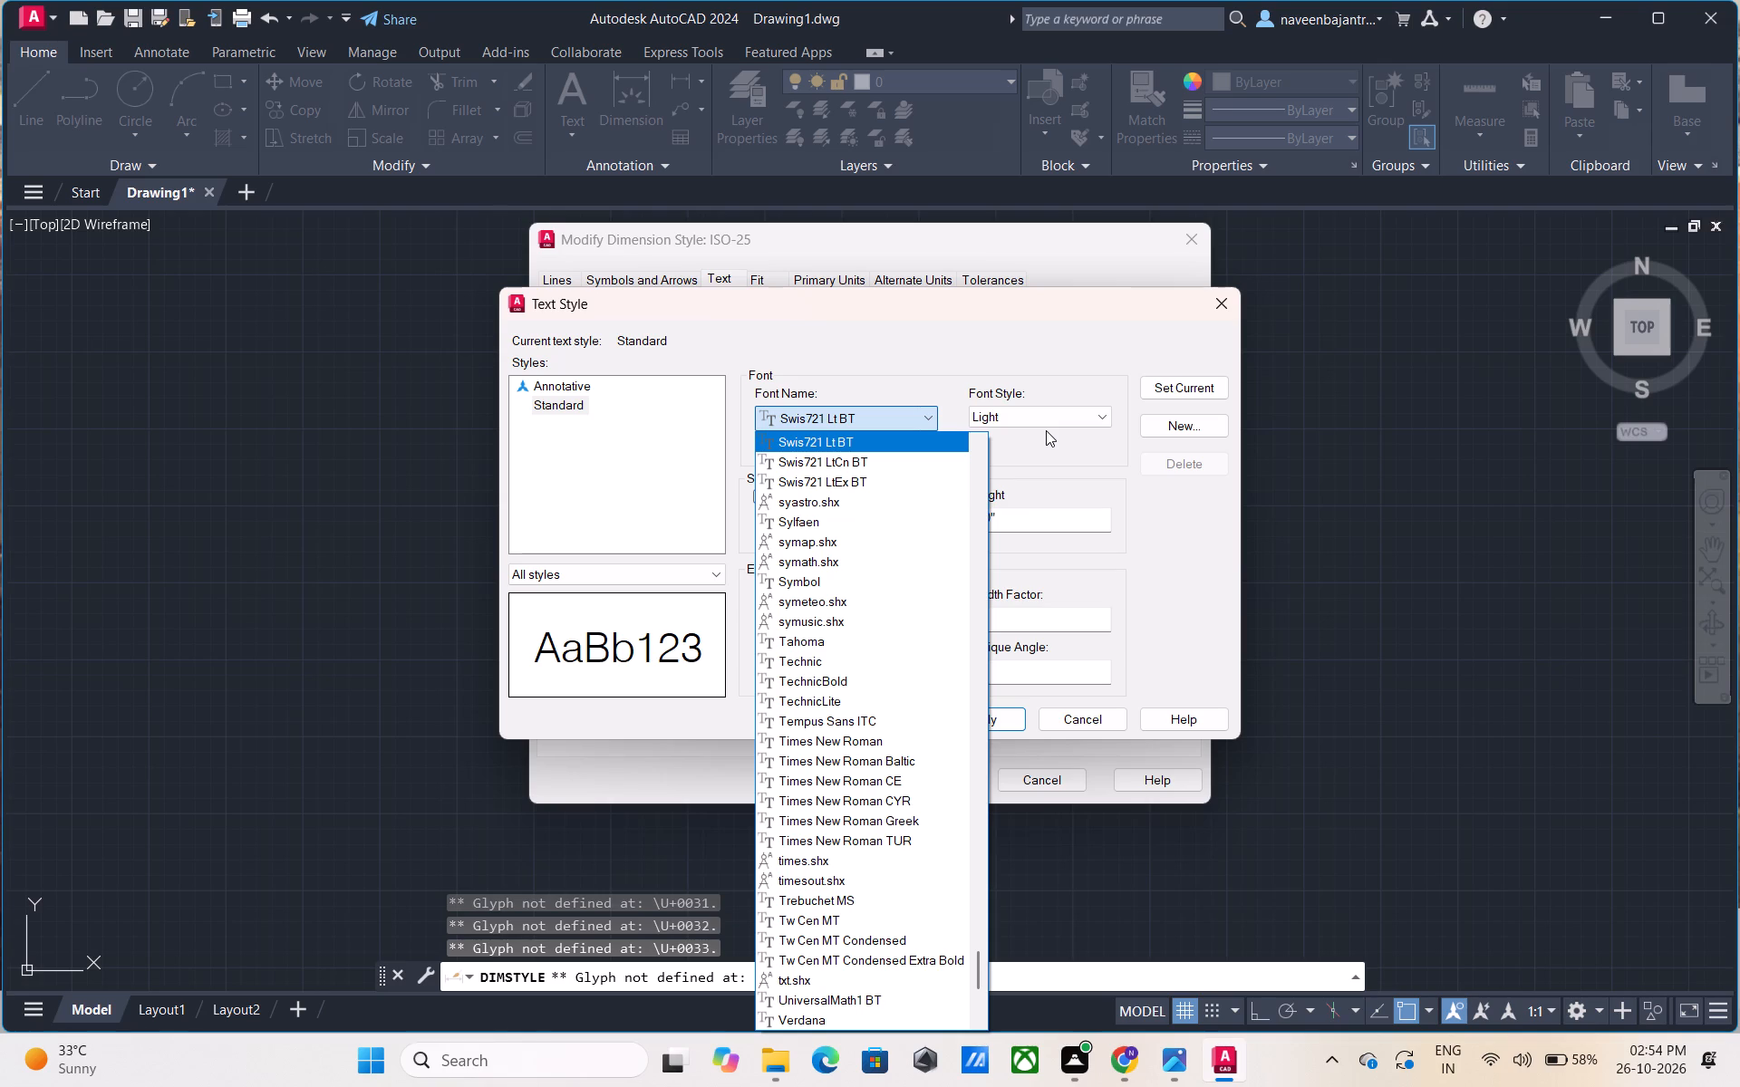
{"action": "key", "text": "Down"}
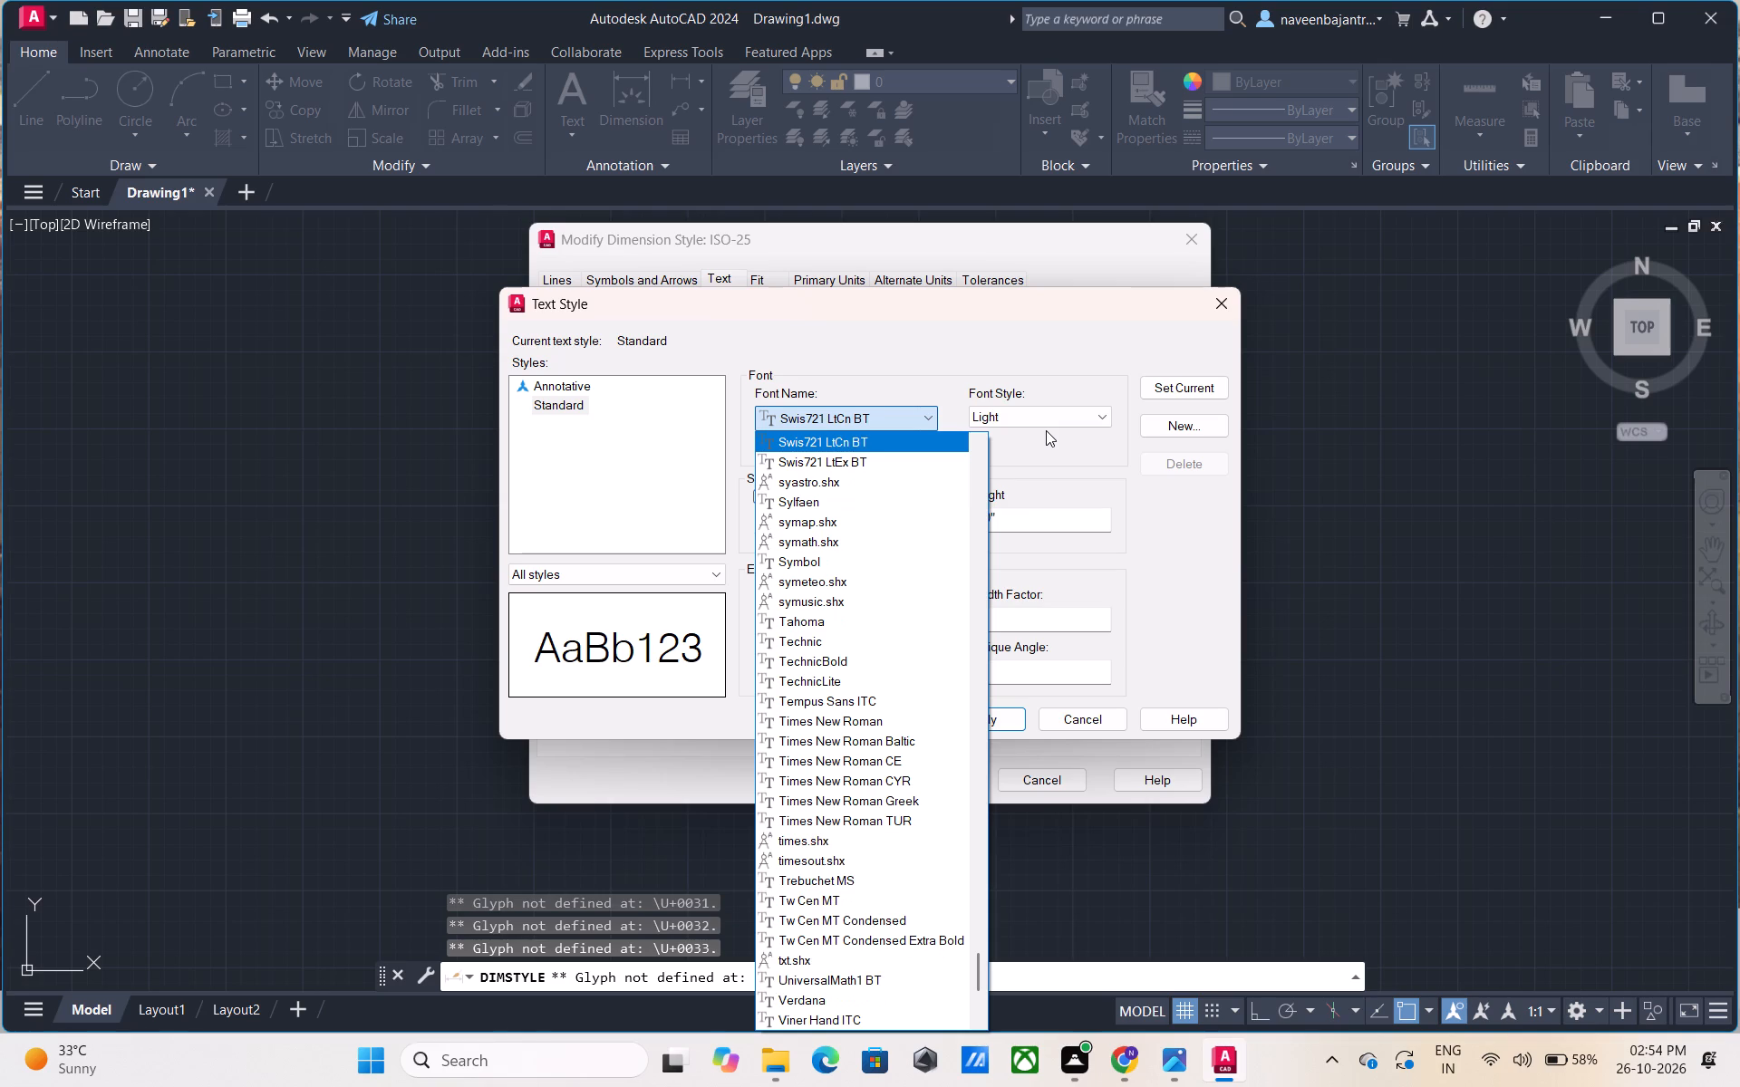
{"action": "key", "text": "Down"}
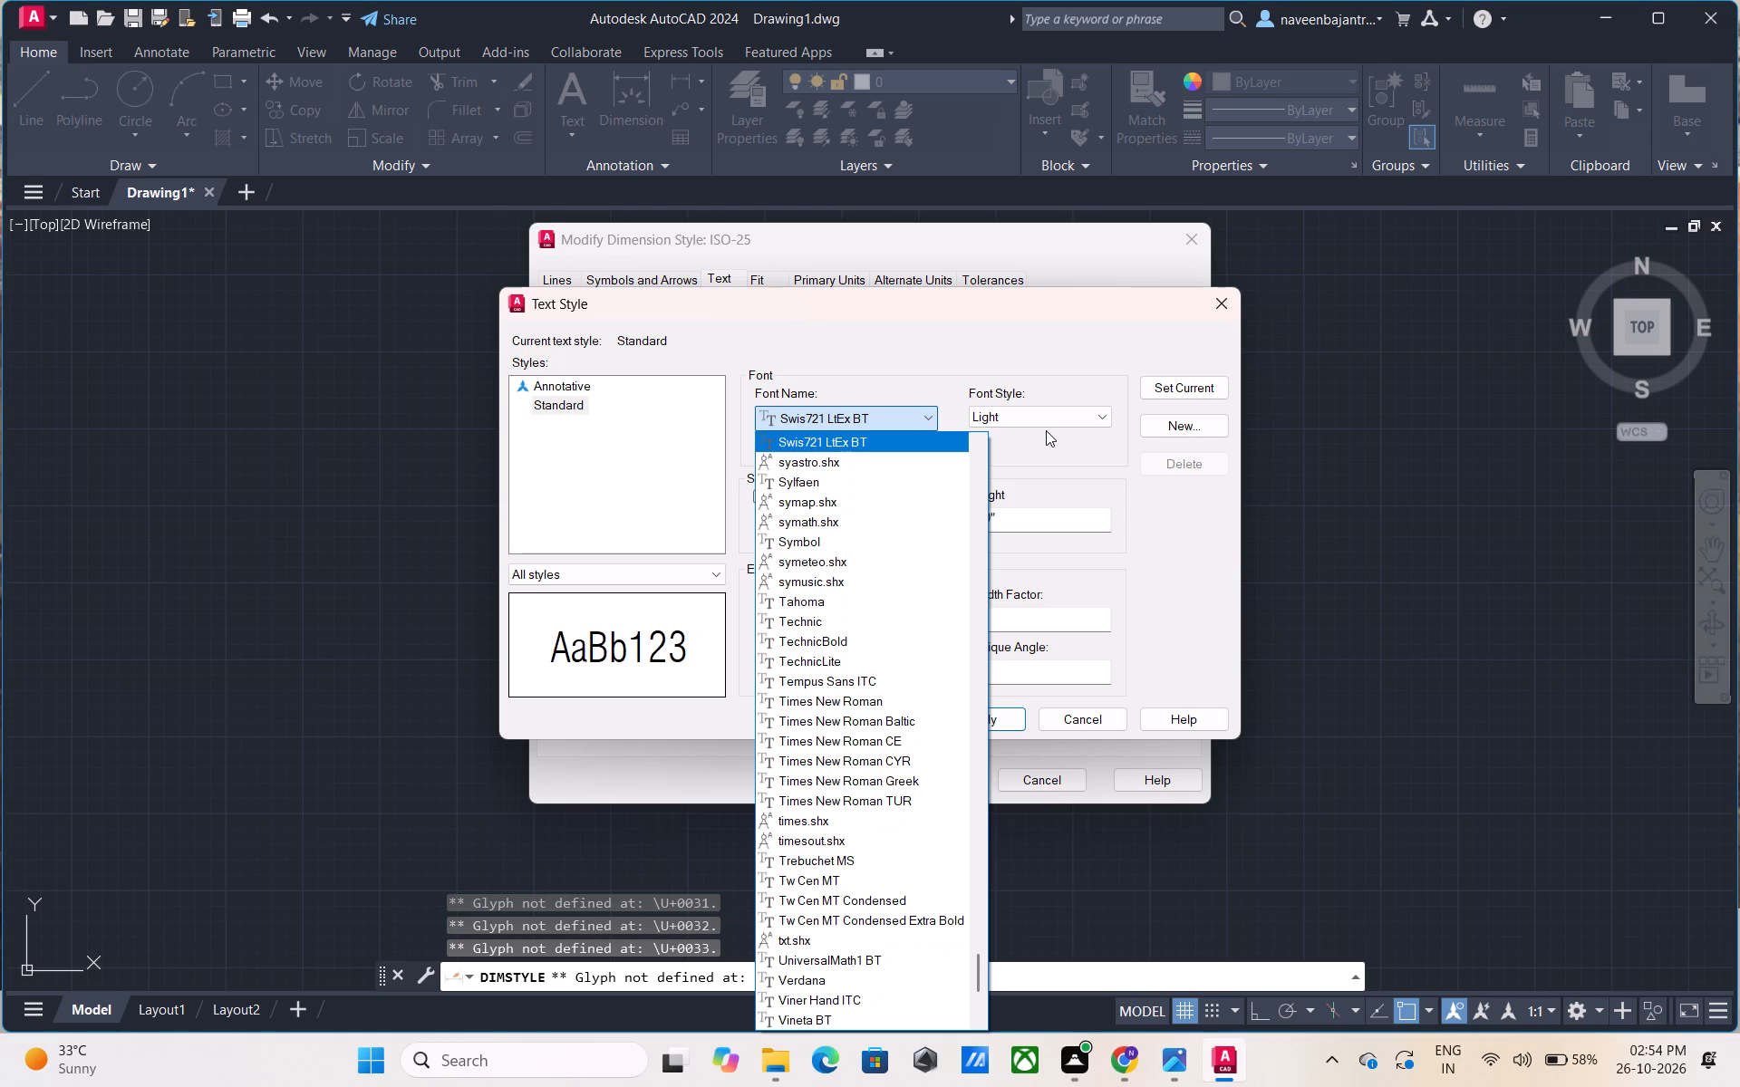
Preview fonts for the Standard text style one by one, going forward from syastro.shx to TechnicLite.
{"action": "key", "text": "Down"}
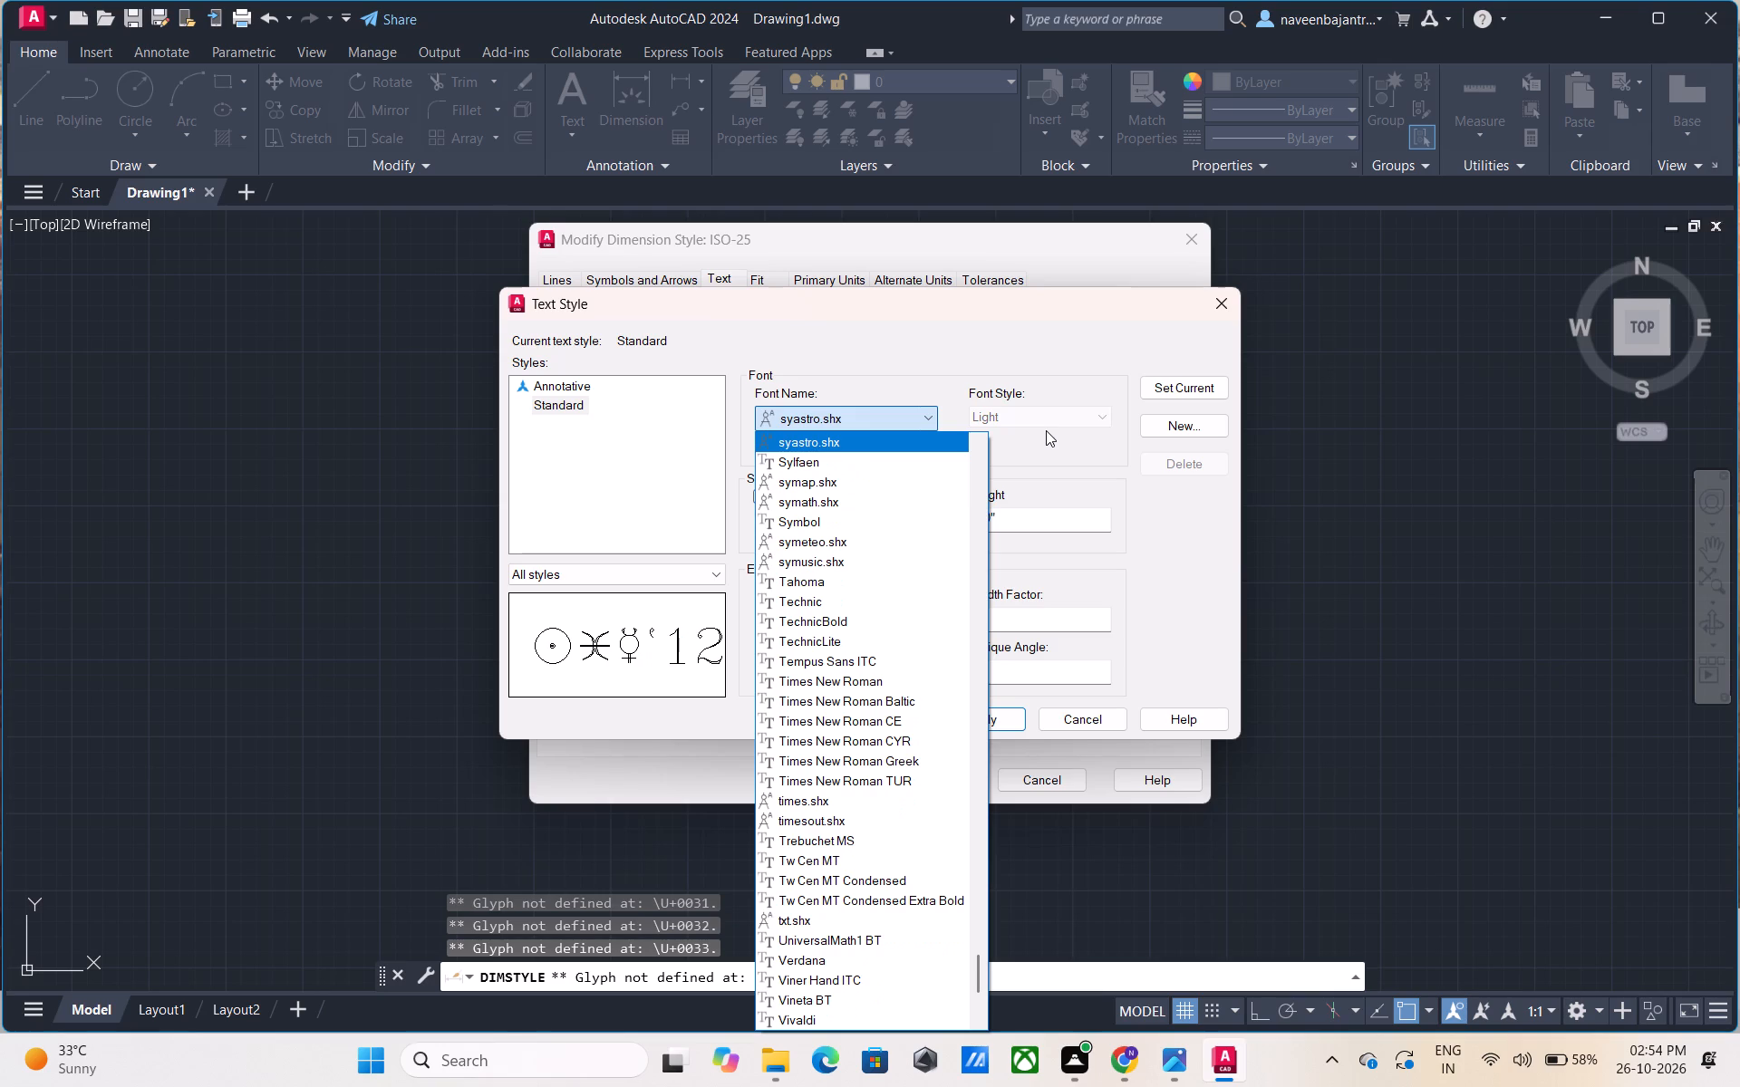
{"action": "key", "text": "Down"}
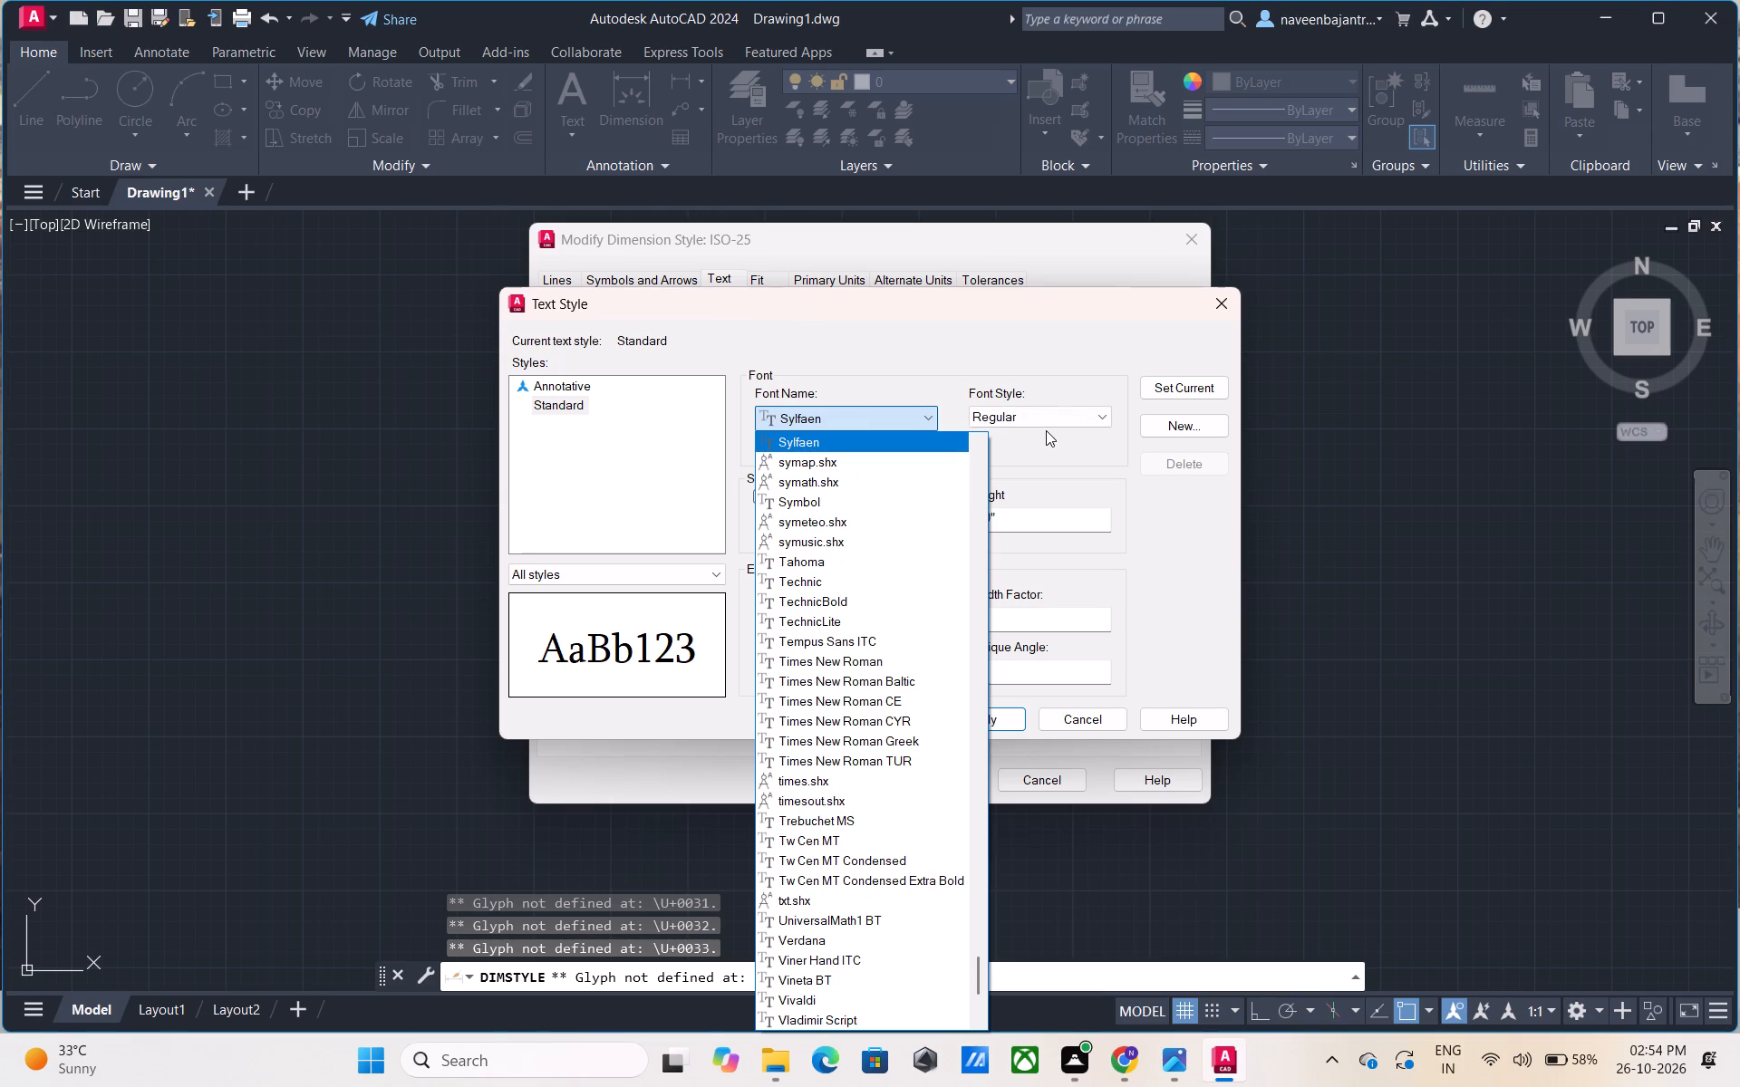
{"action": "key", "text": "Down"}
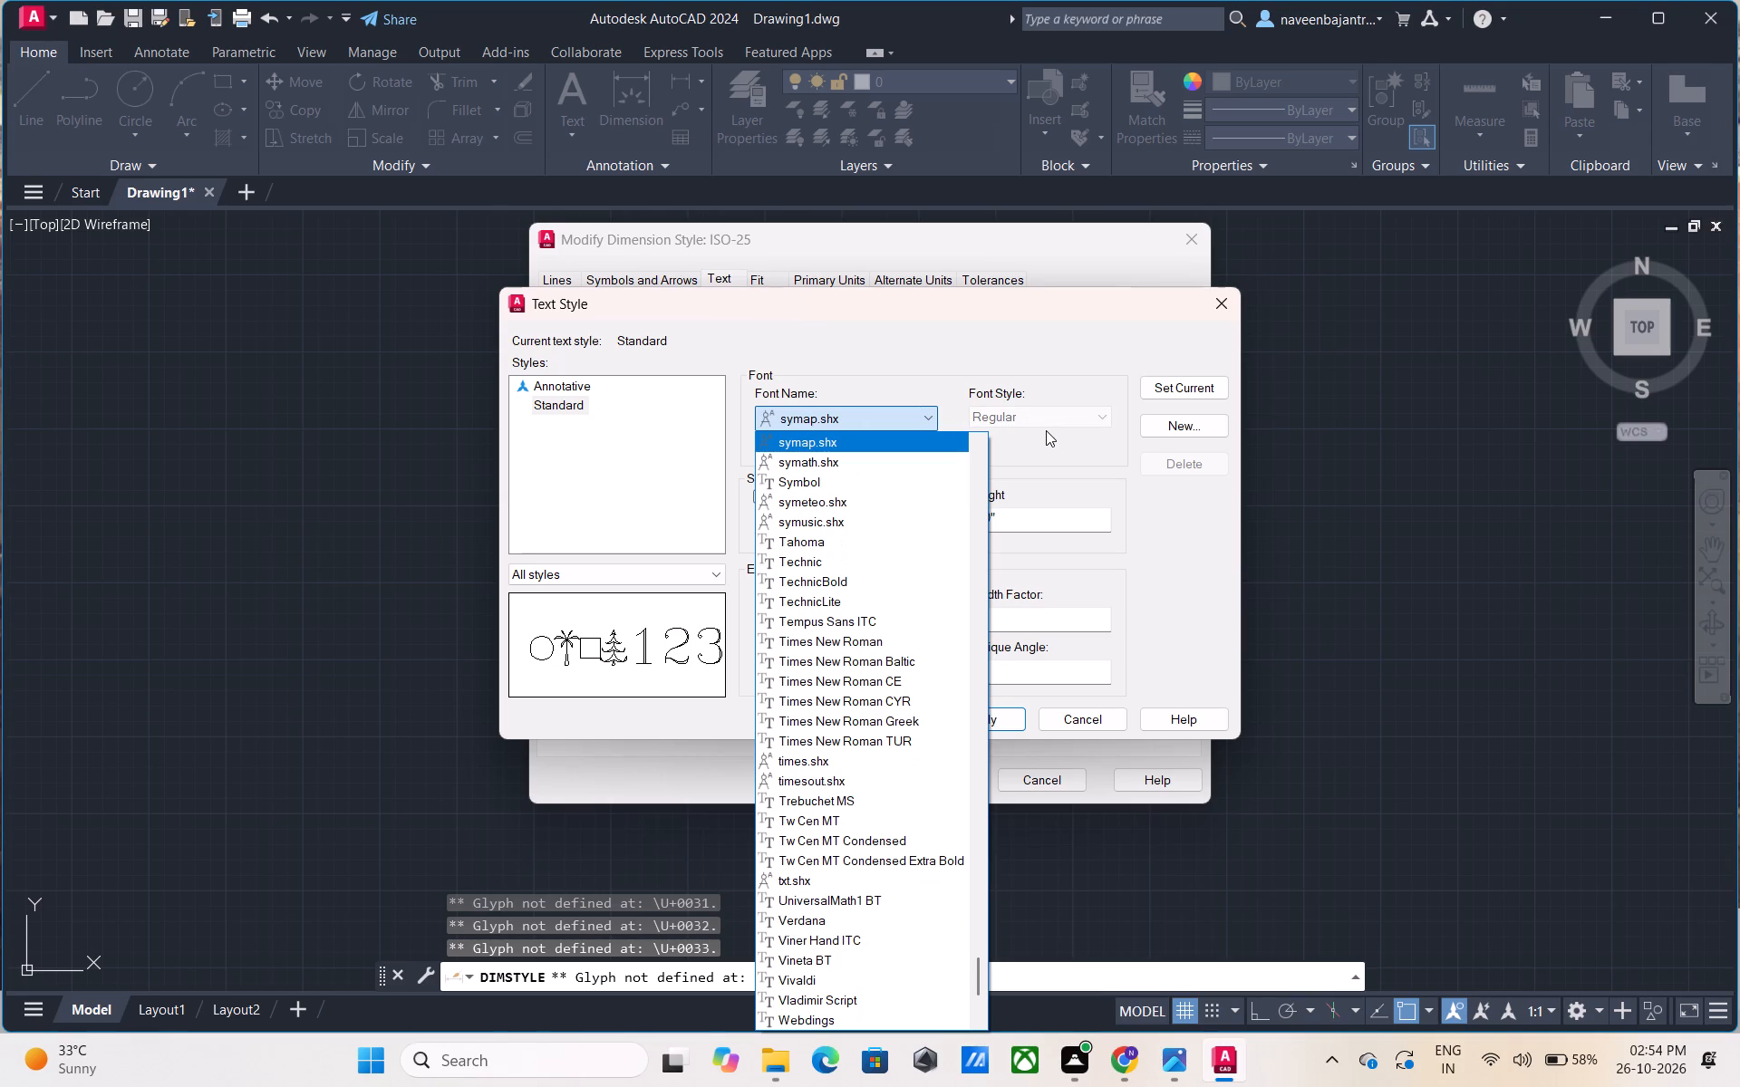
{"action": "key", "text": "Down"}
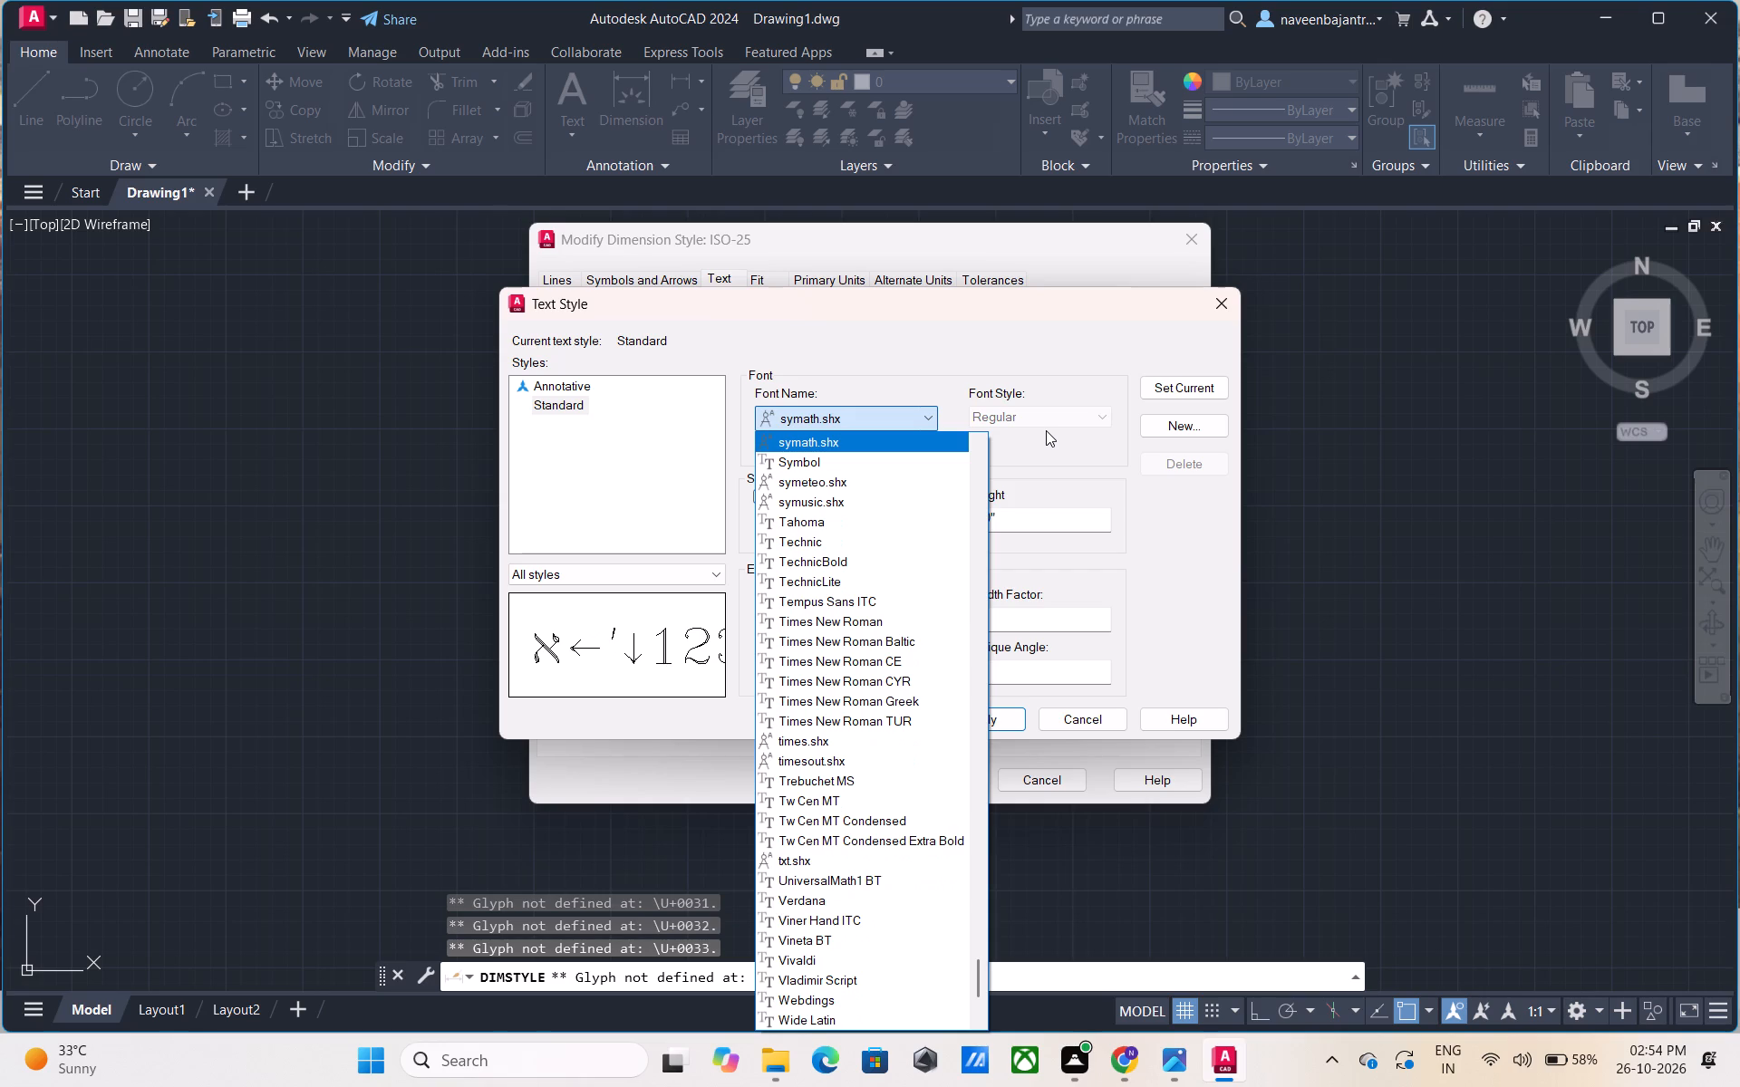
{"action": "key", "text": "Down"}
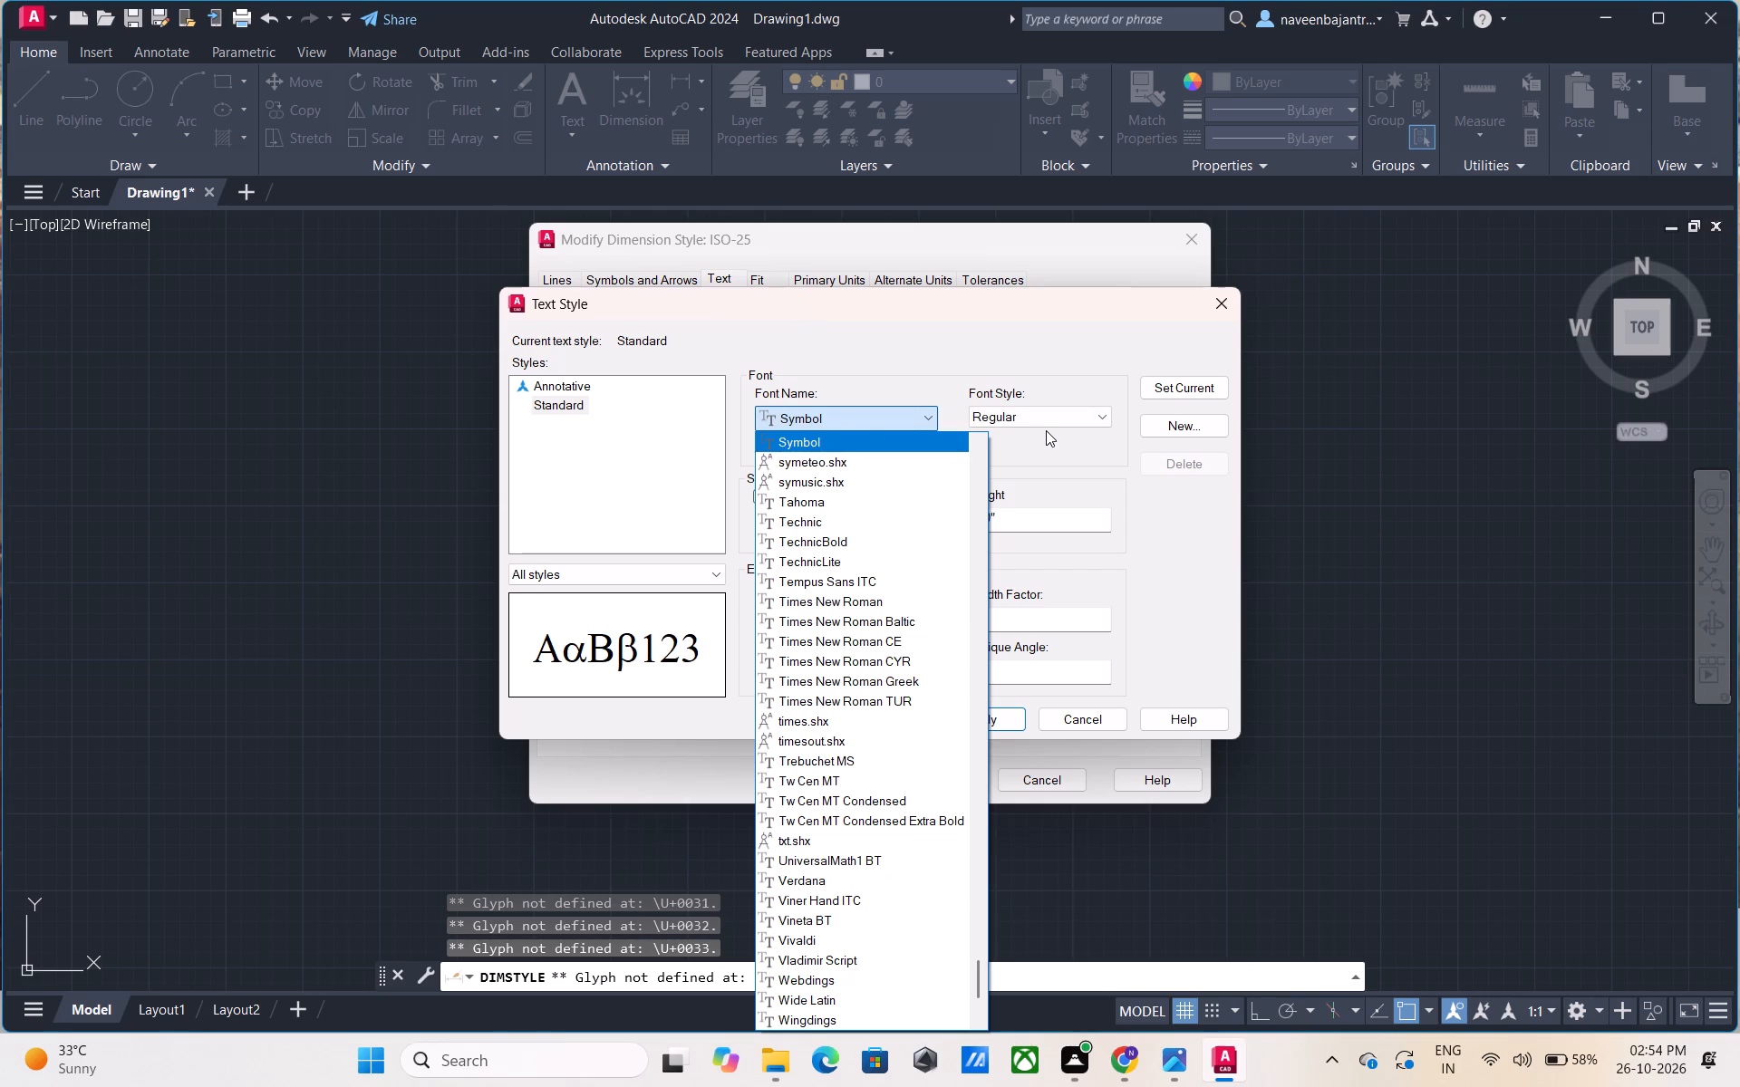
{"action": "key", "text": "Down"}
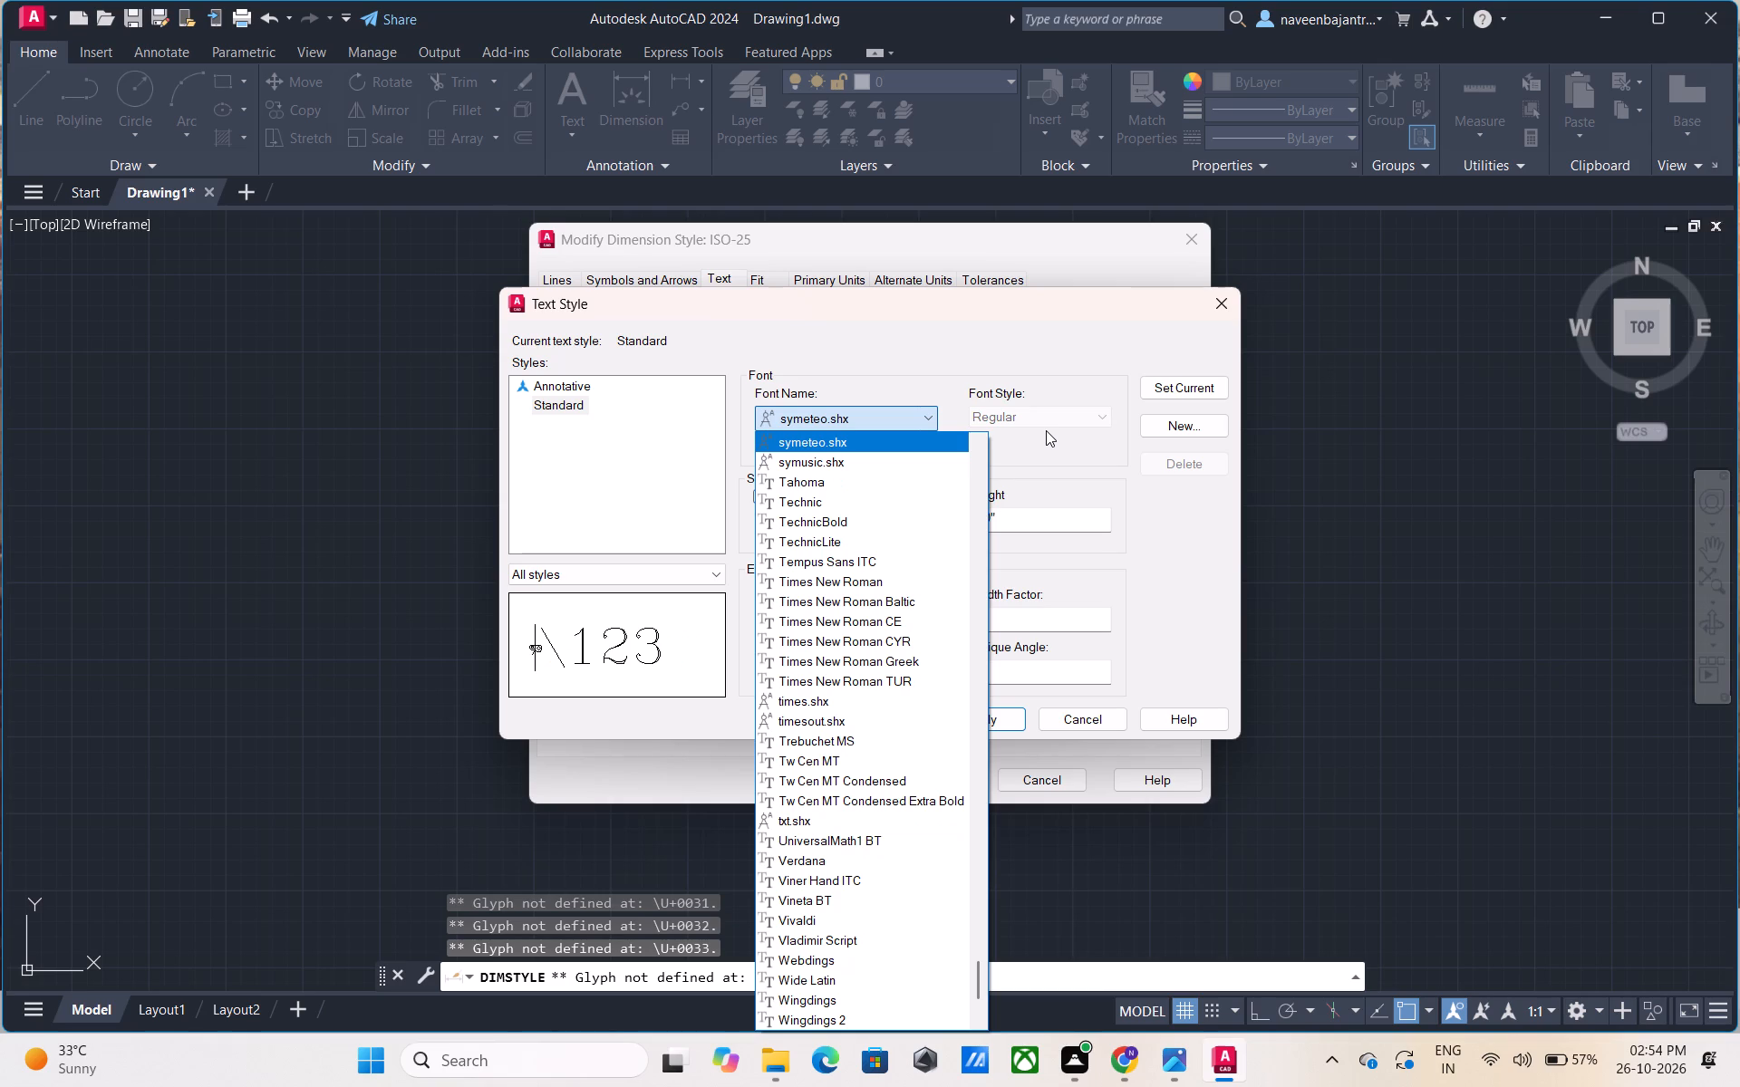
{"action": "key", "text": "Down"}
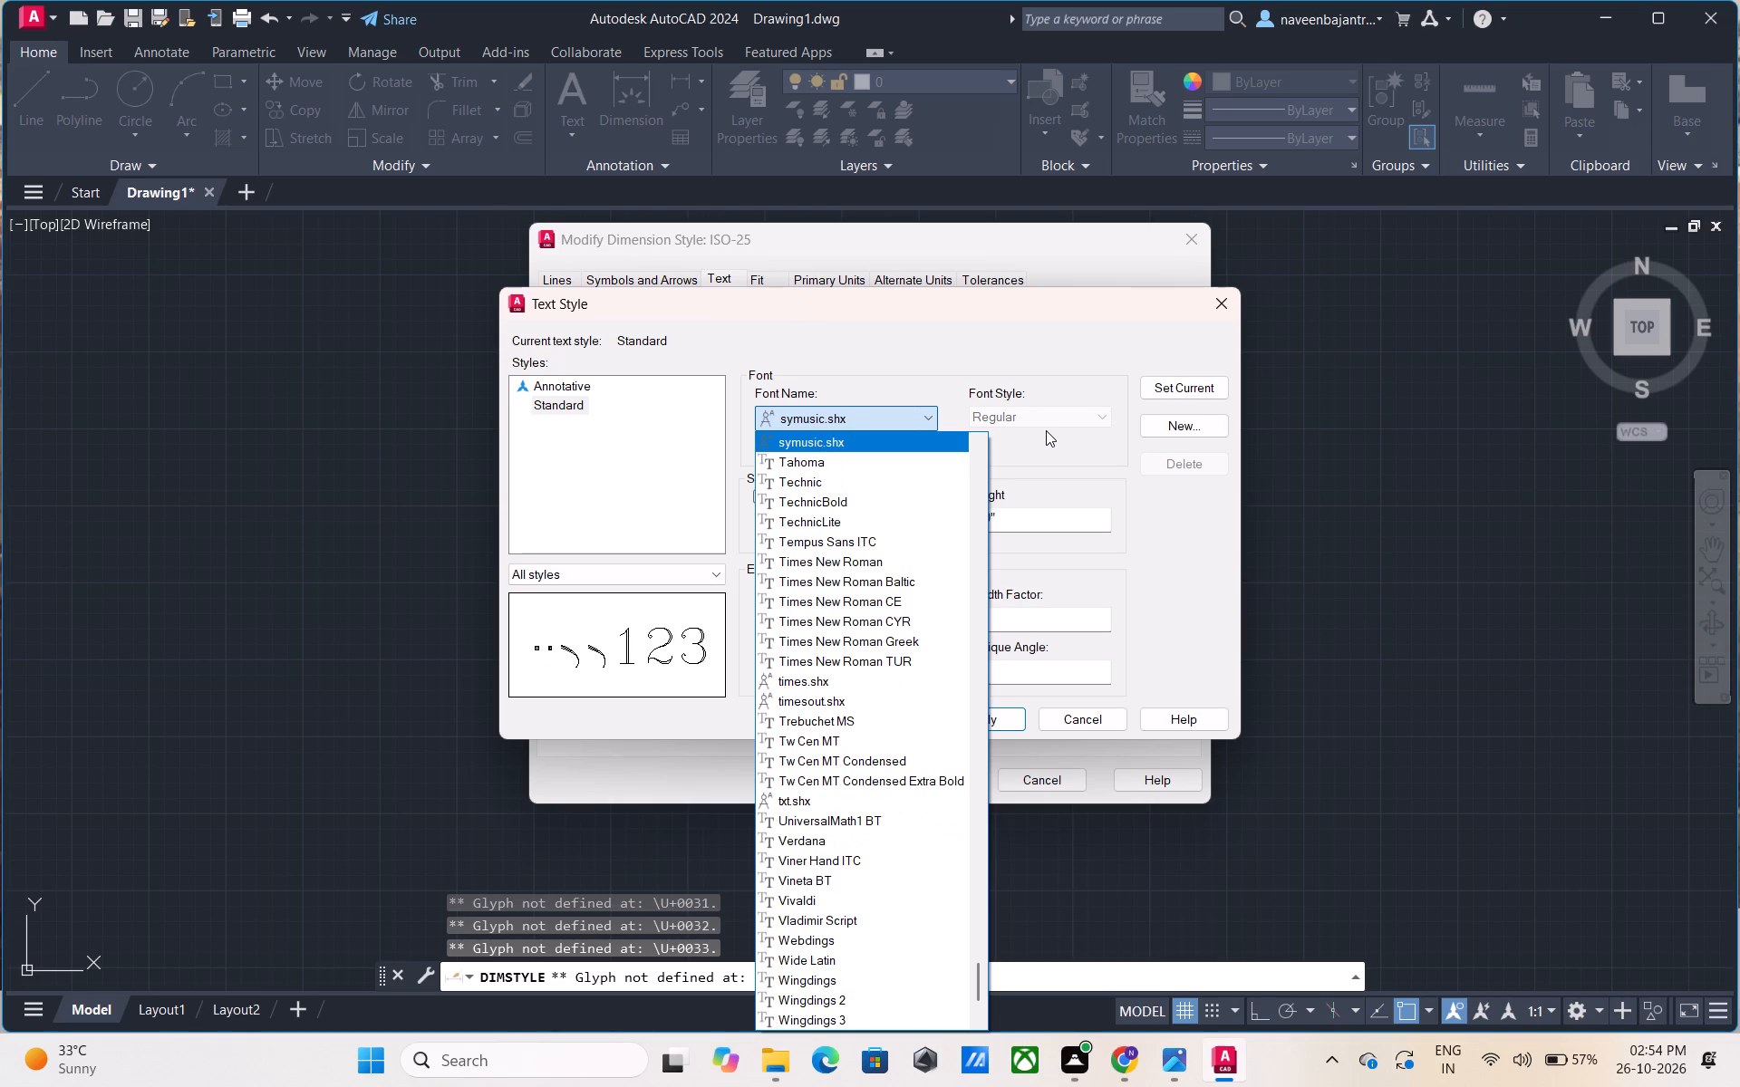
{"action": "key", "text": "Down"}
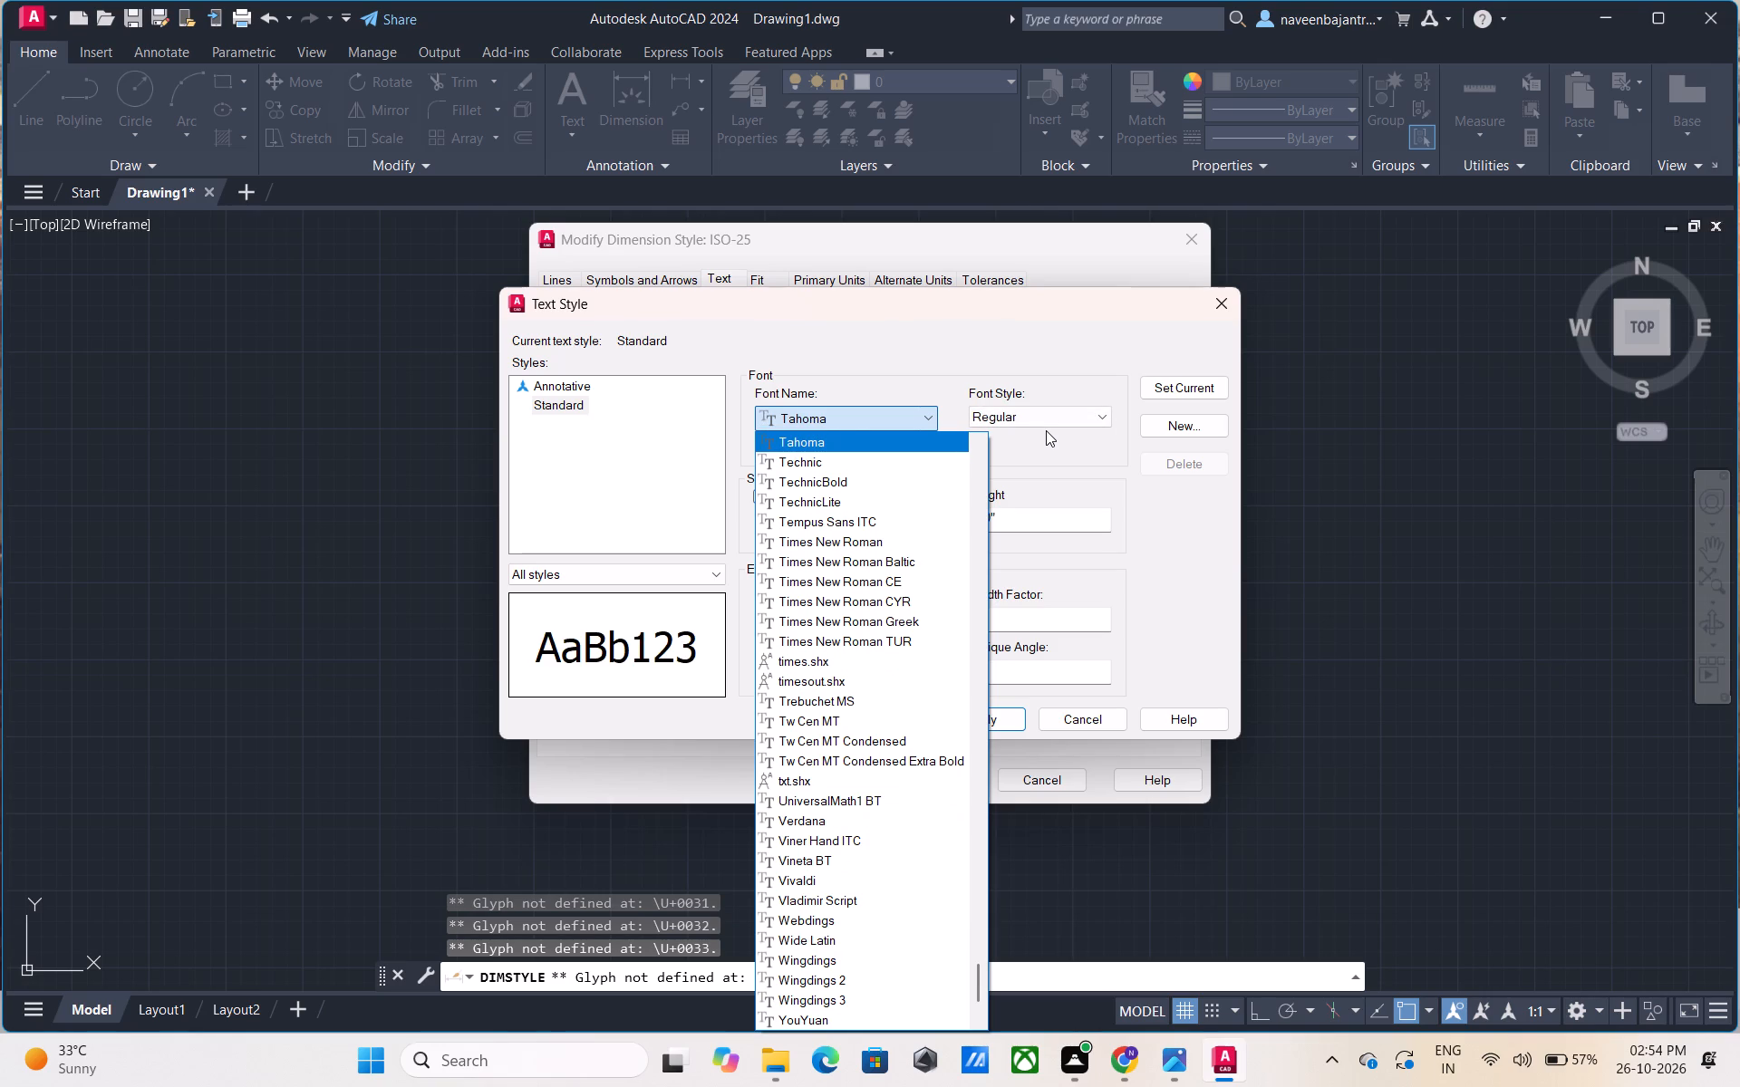
{"action": "key", "text": "Down"}
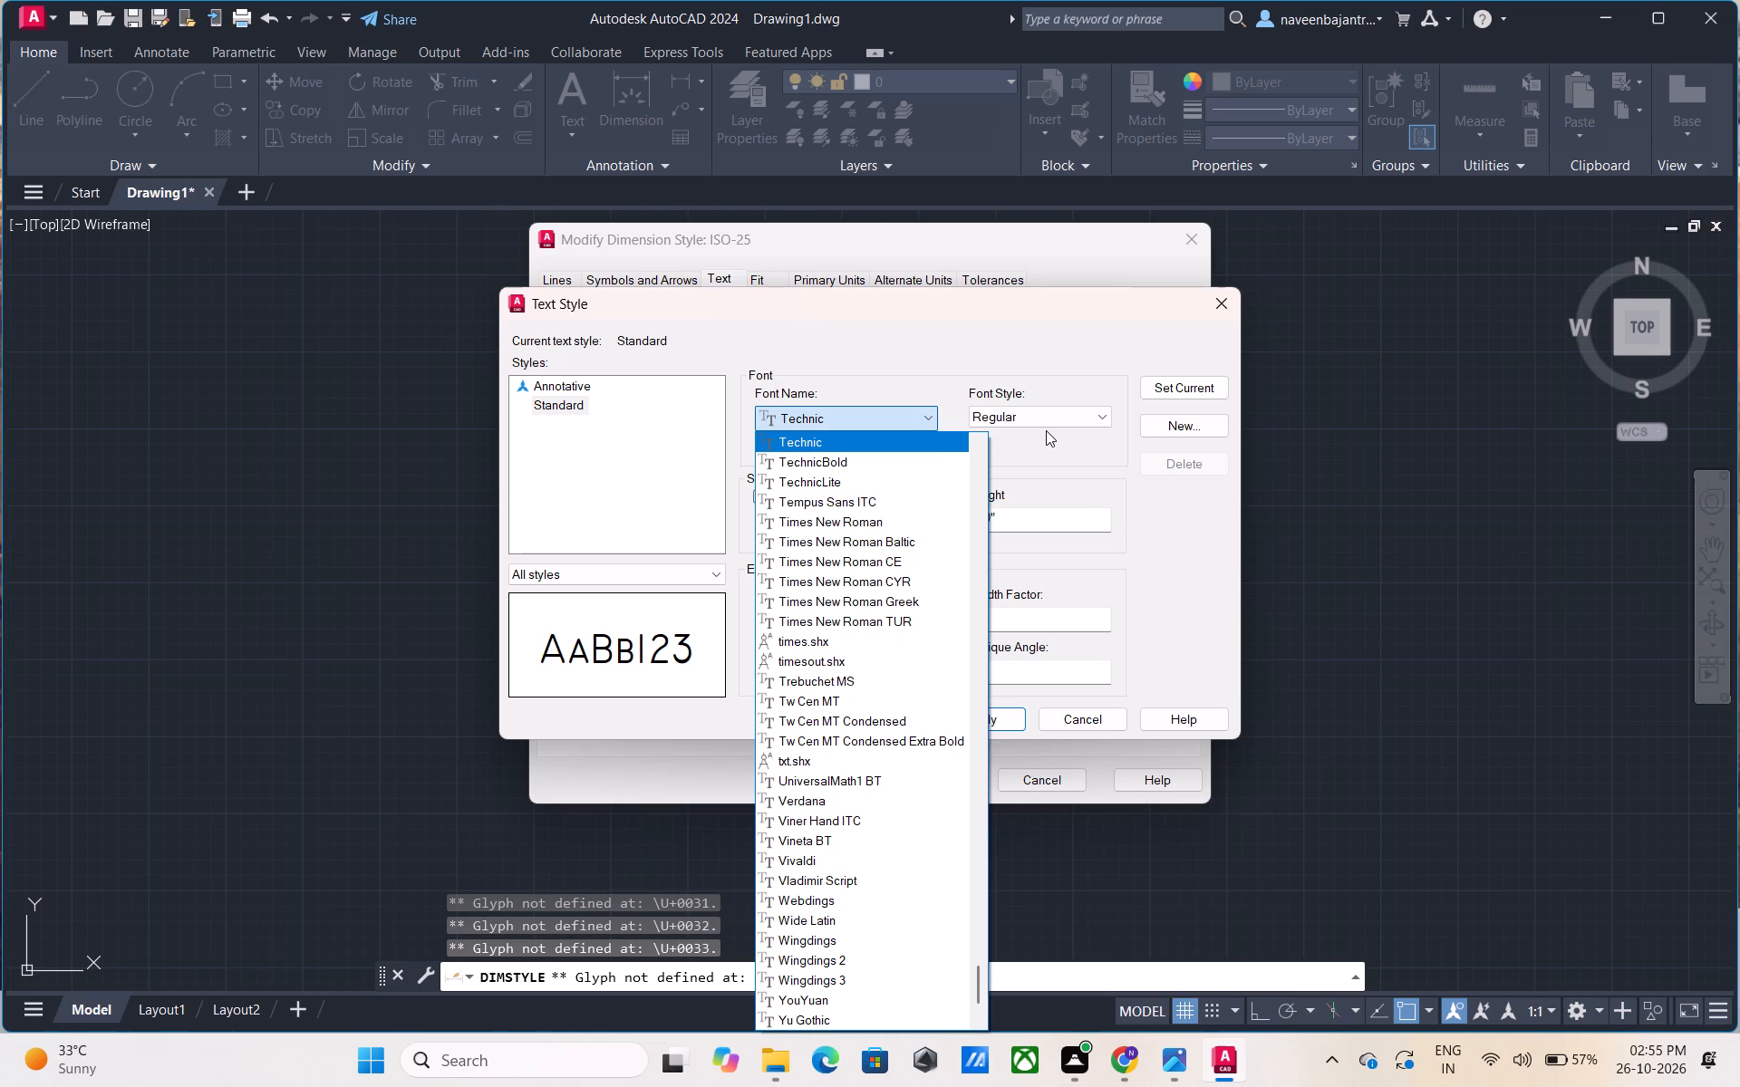
{"action": "key", "text": "Down"}
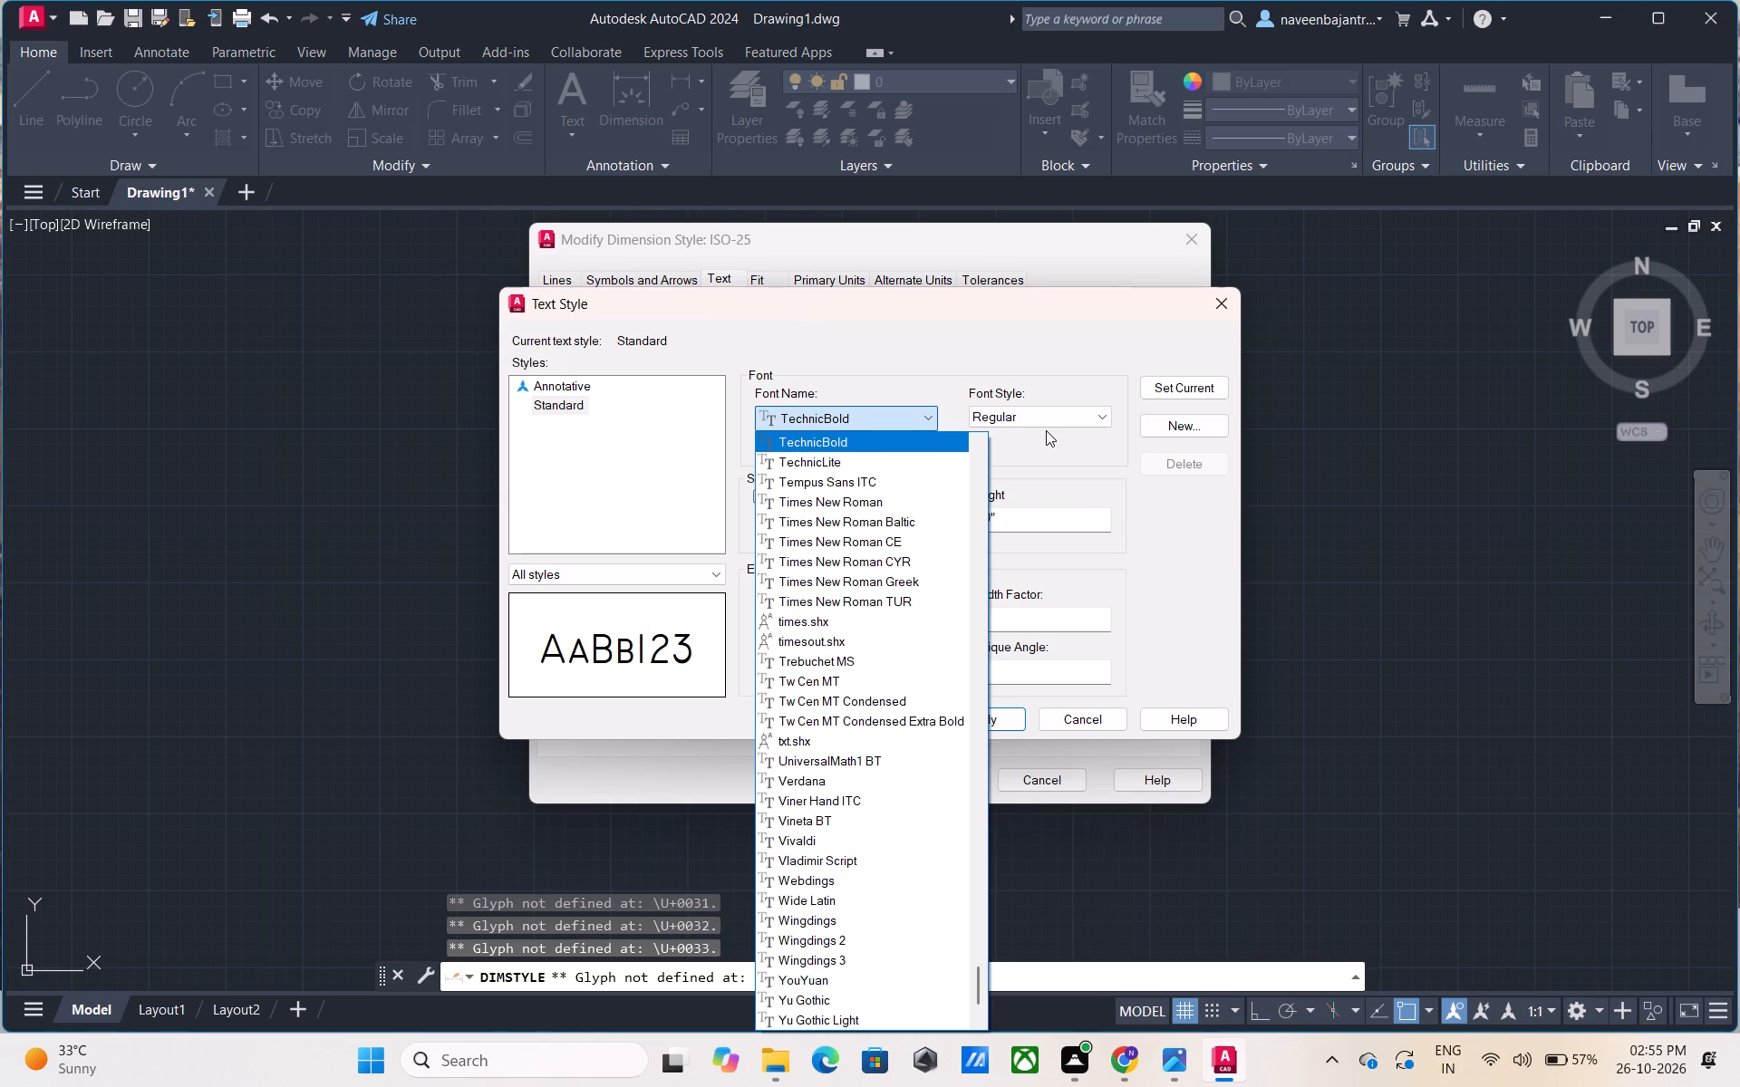
{"action": "key", "text": "Down"}
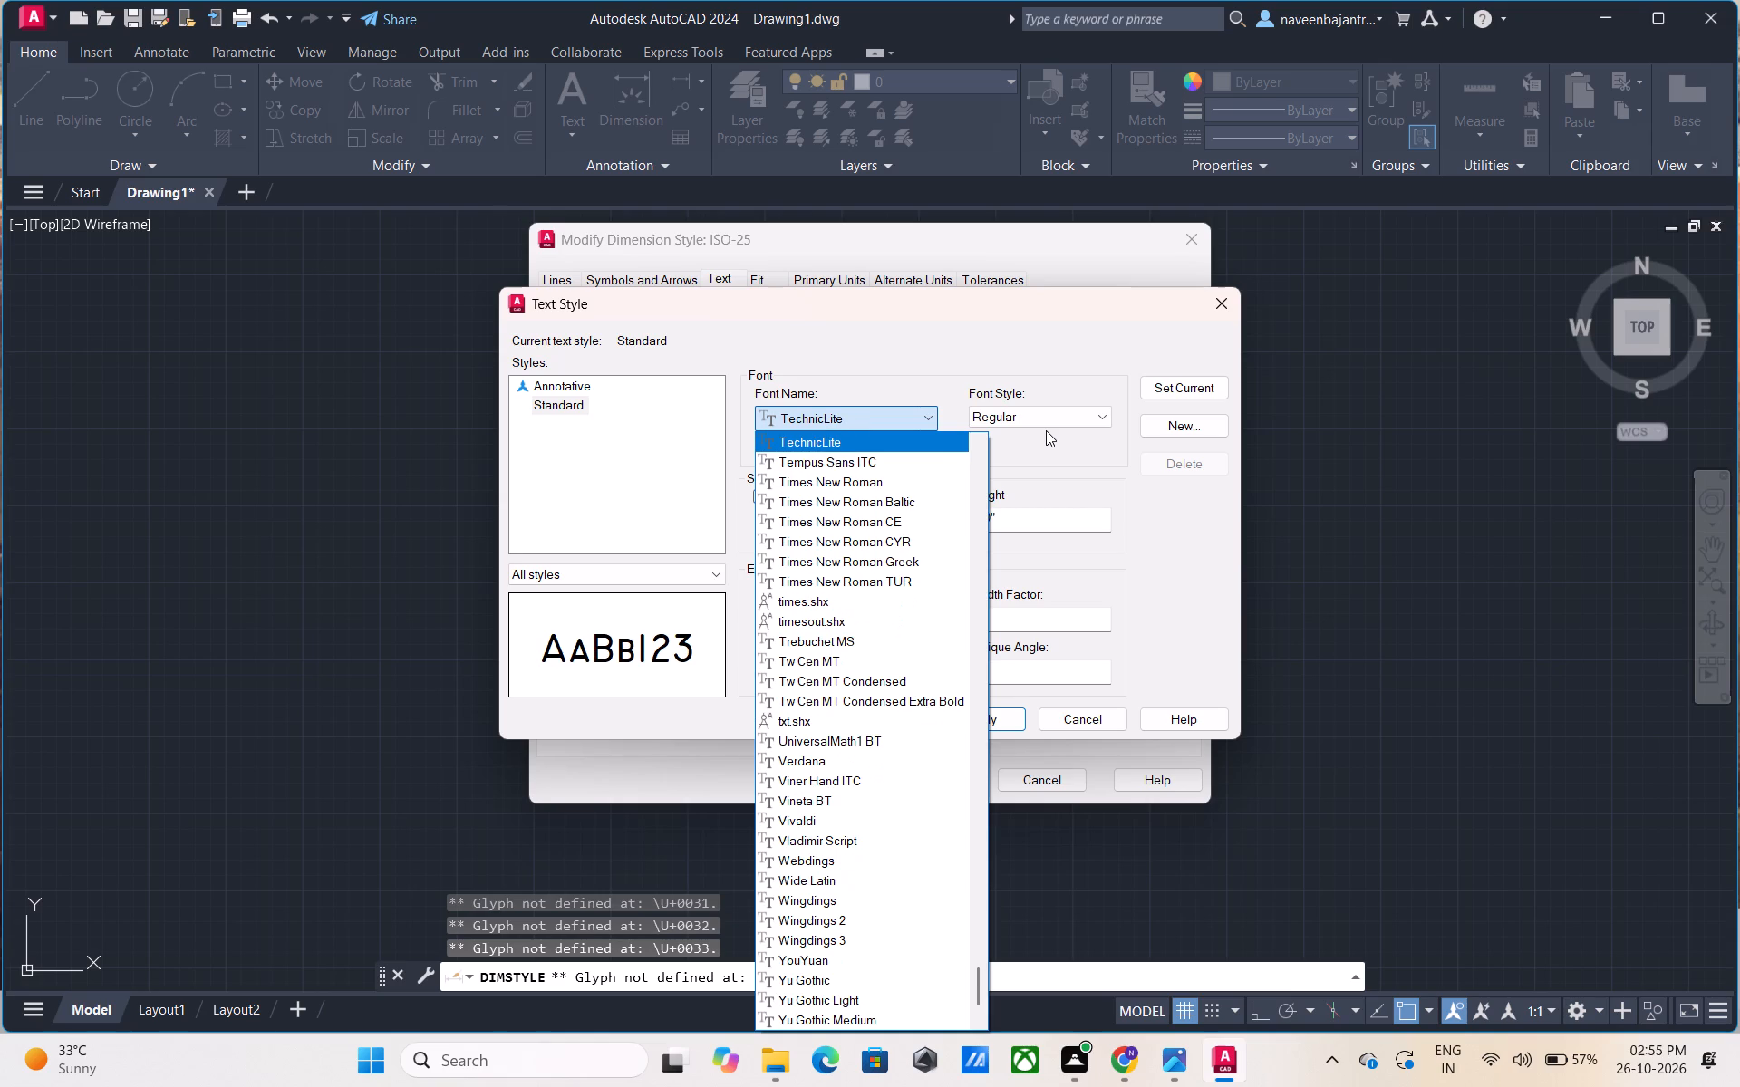
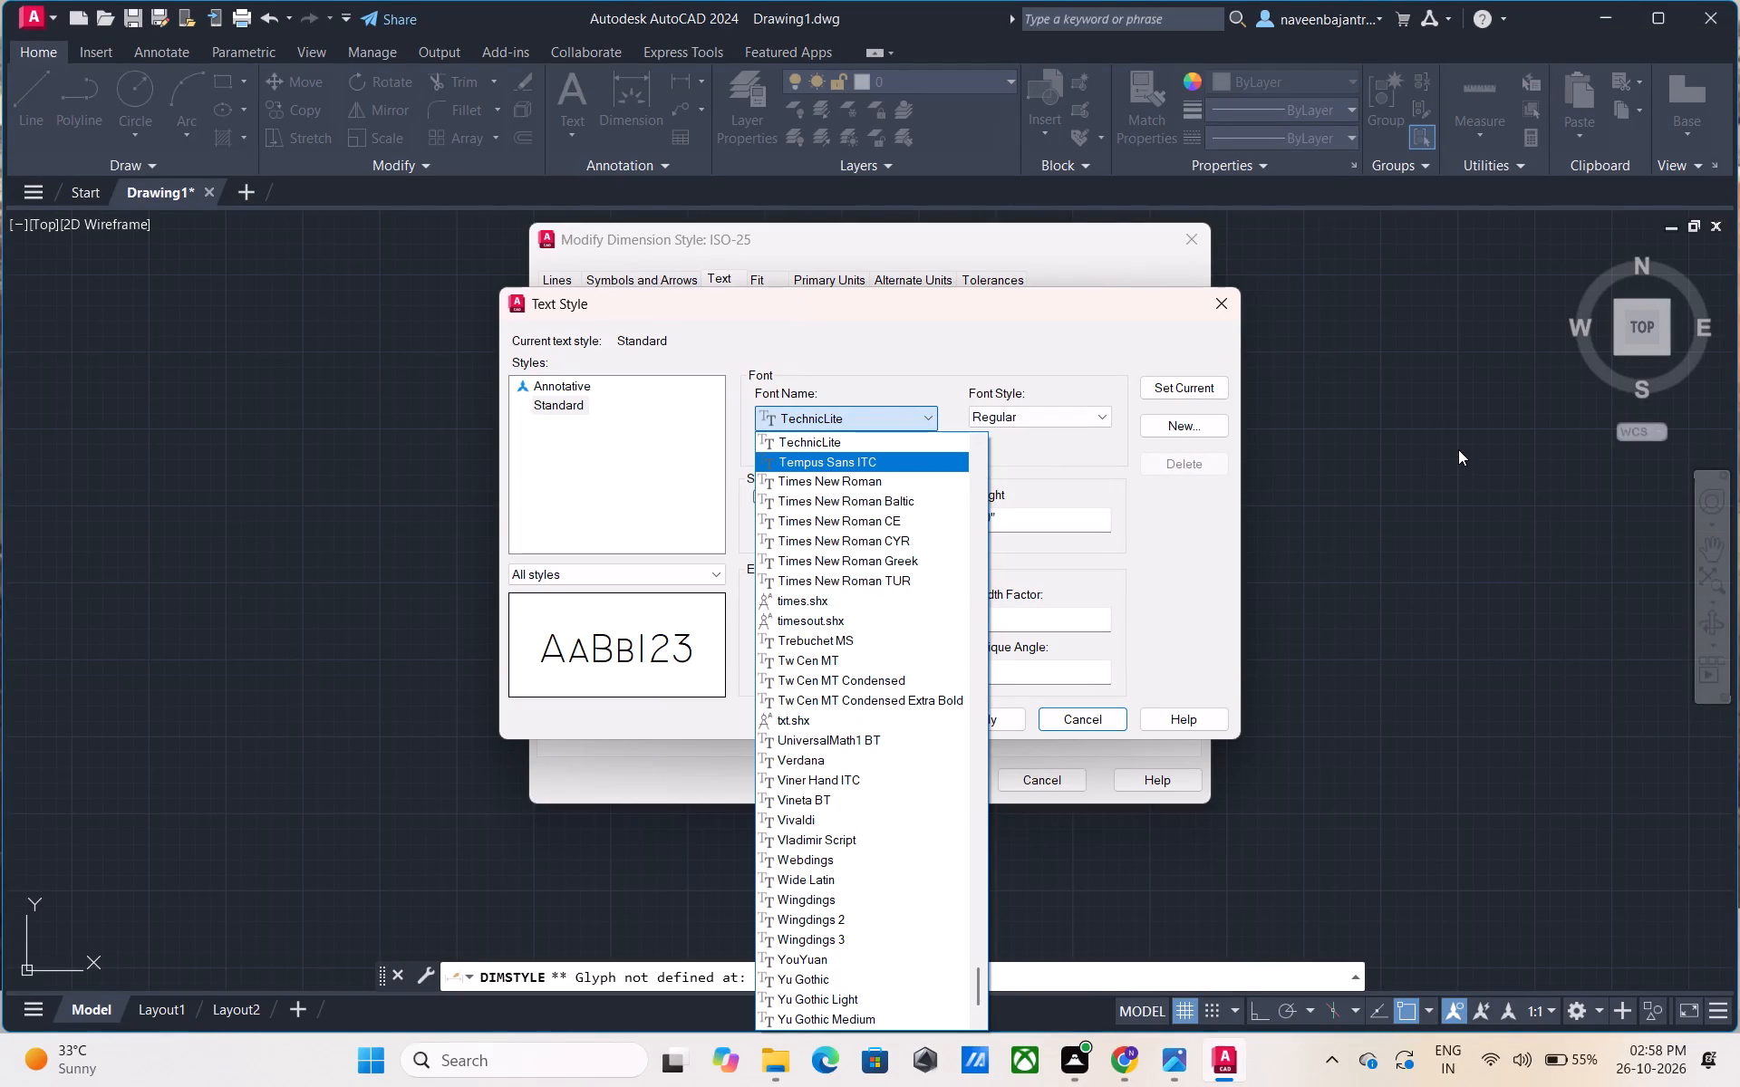
Preview fonts for the Standard text style one by one, going forward from Times New Roman to Trebuchet MS.
{"action": "key", "text": "Down"}
{"action": "key", "text": "Down"}
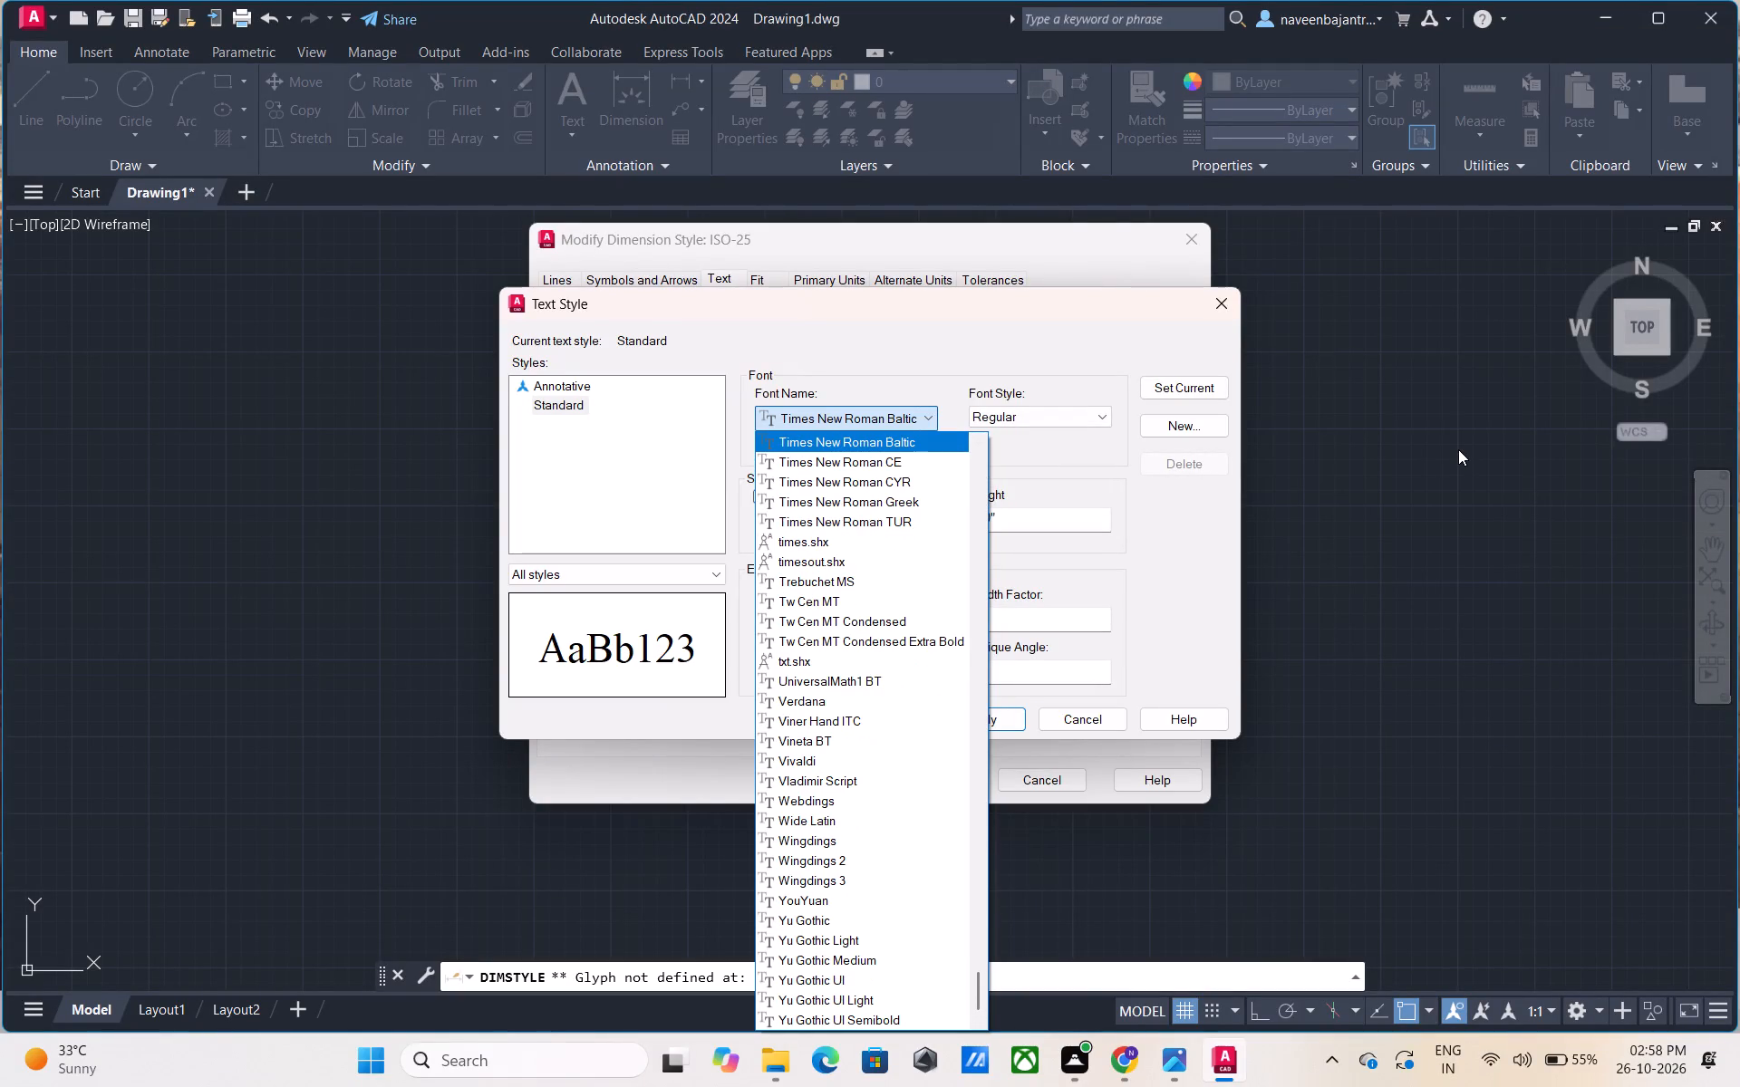
{"action": "key", "text": "Down"}
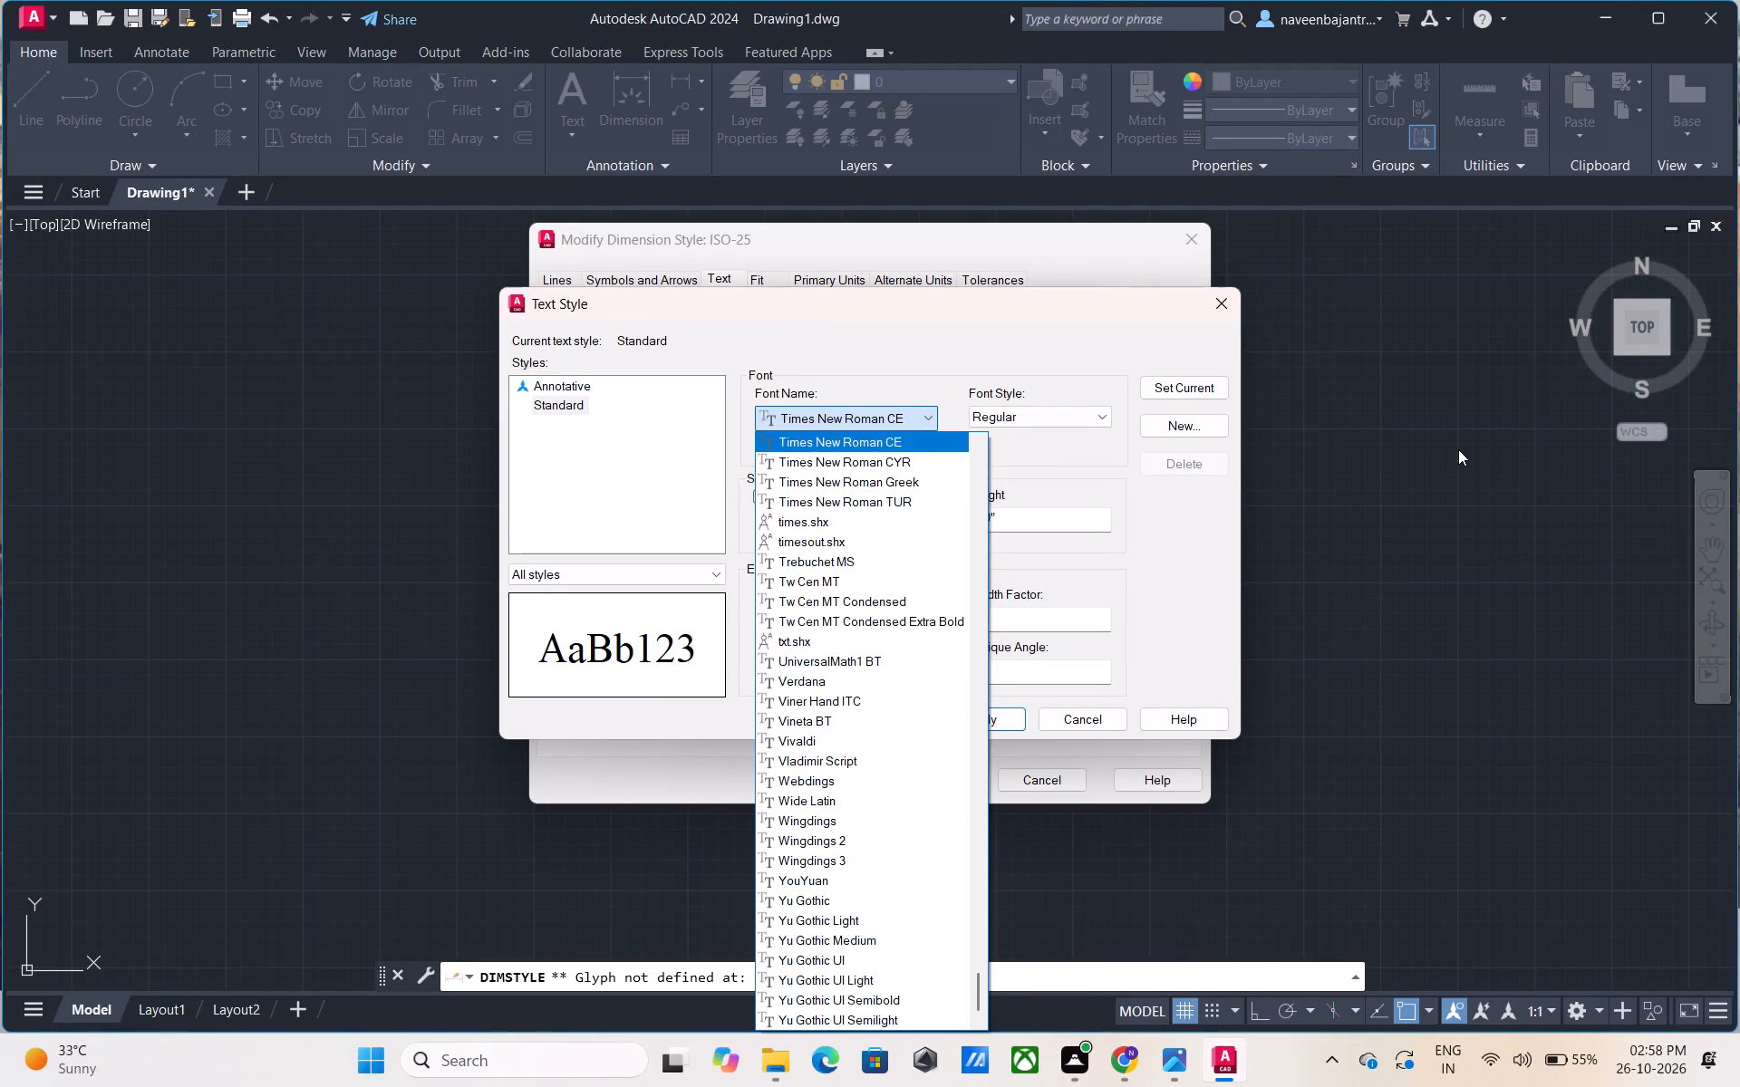
{"action": "key", "text": "Down"}
{"action": "key", "text": "Down"}
{"action": "key", "text": "Down"}
{"action": "key", "text": "Down"}
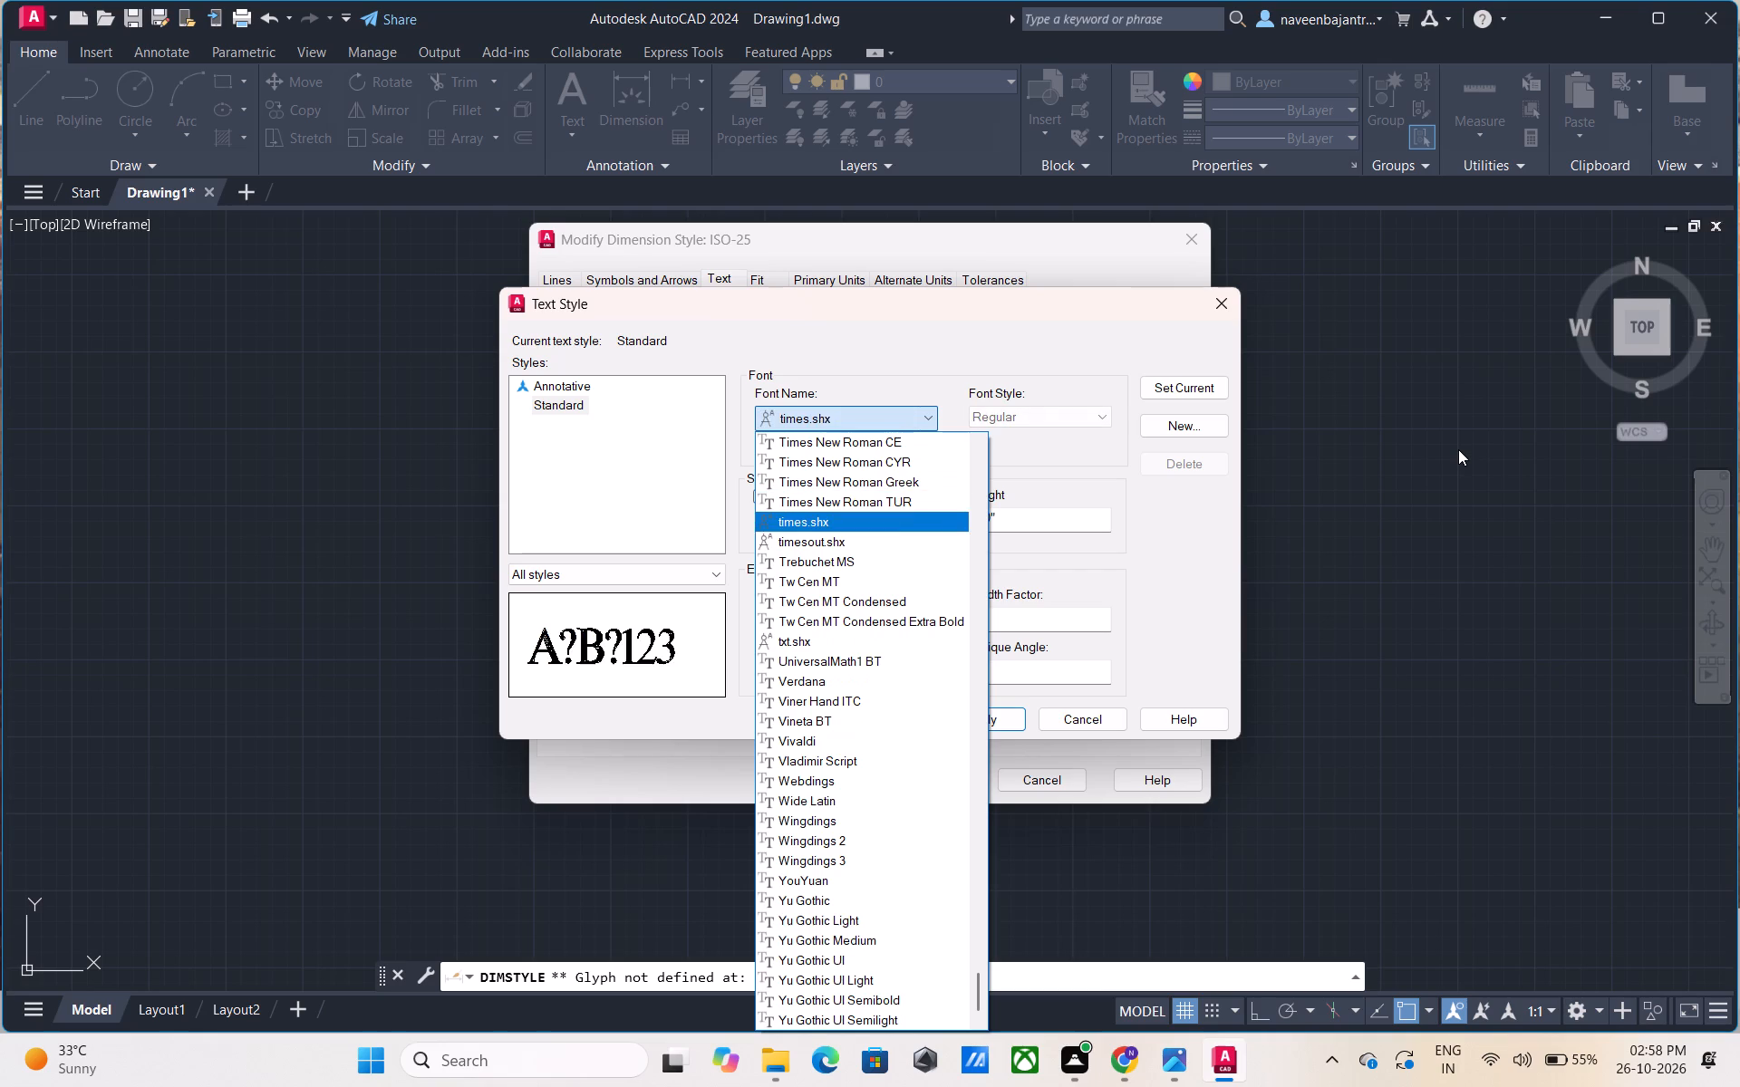
{"action": "key", "text": "Down"}
{"action": "key", "text": "Down"}
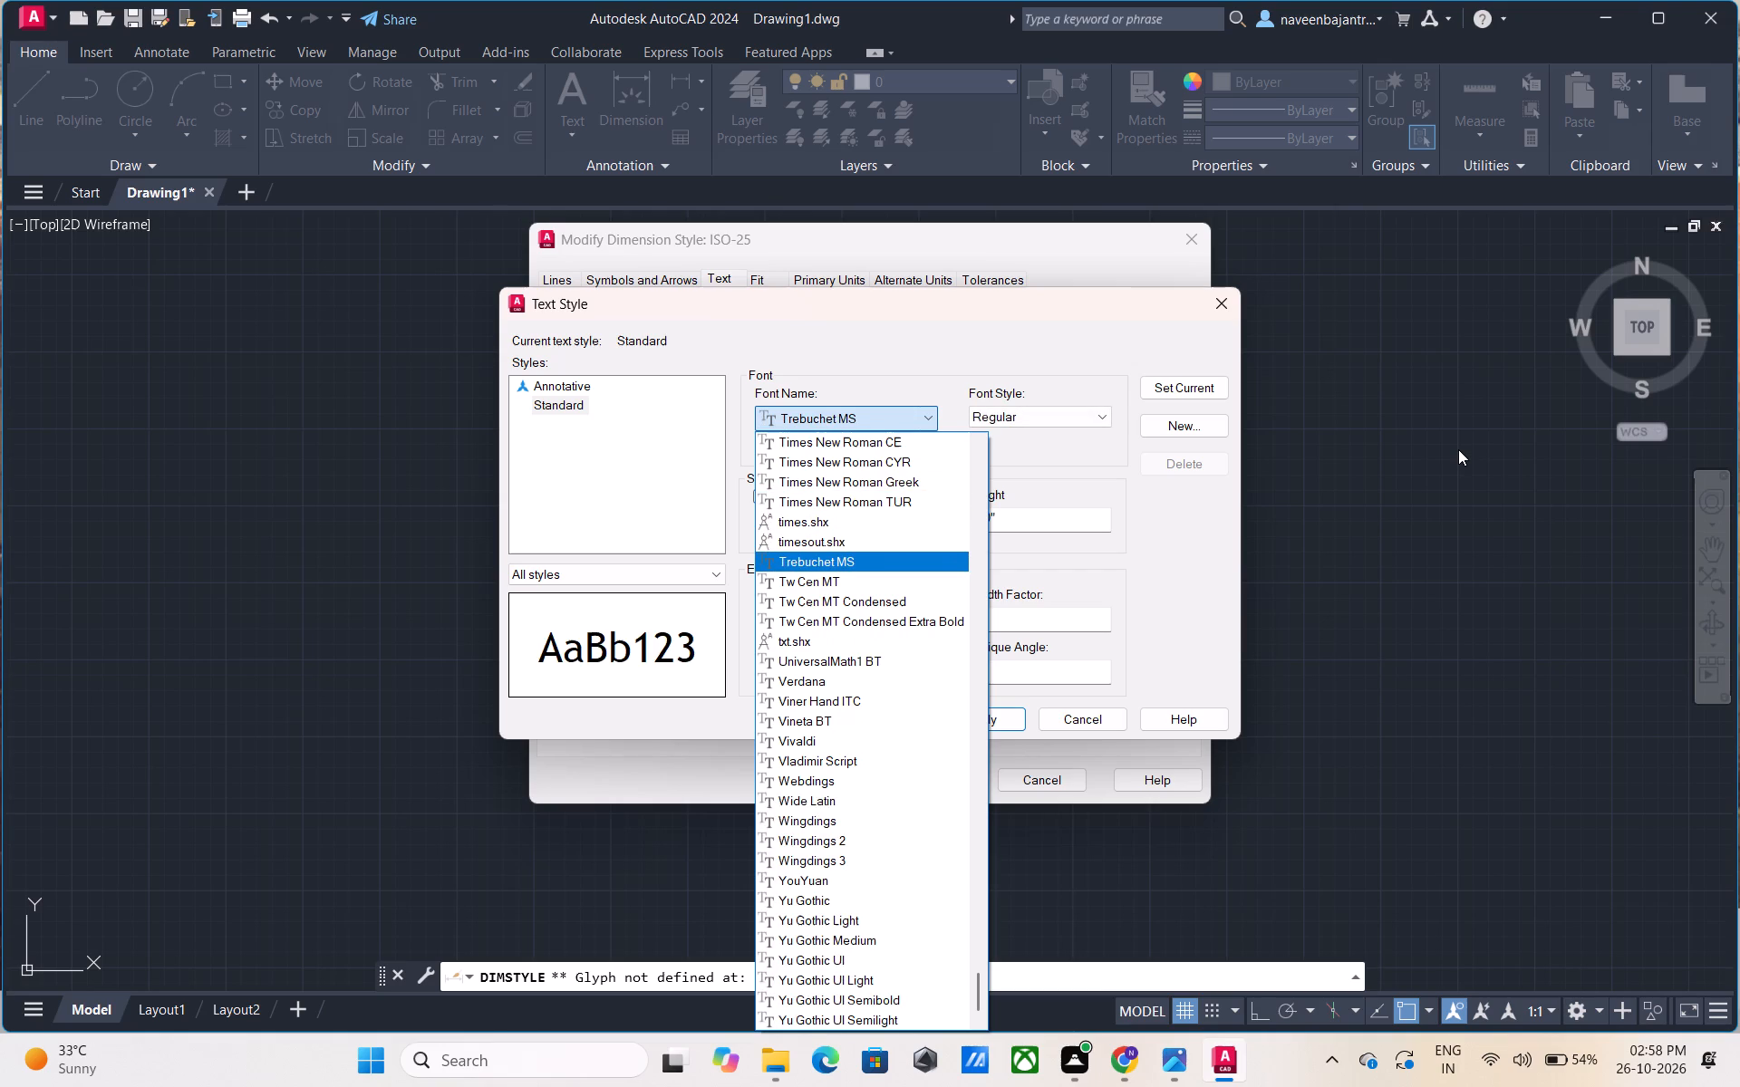
Preview fonts for the Standard text style one by one, going back from timesout.shx to TechnicLite.
{"action": "key", "text": "Up"}
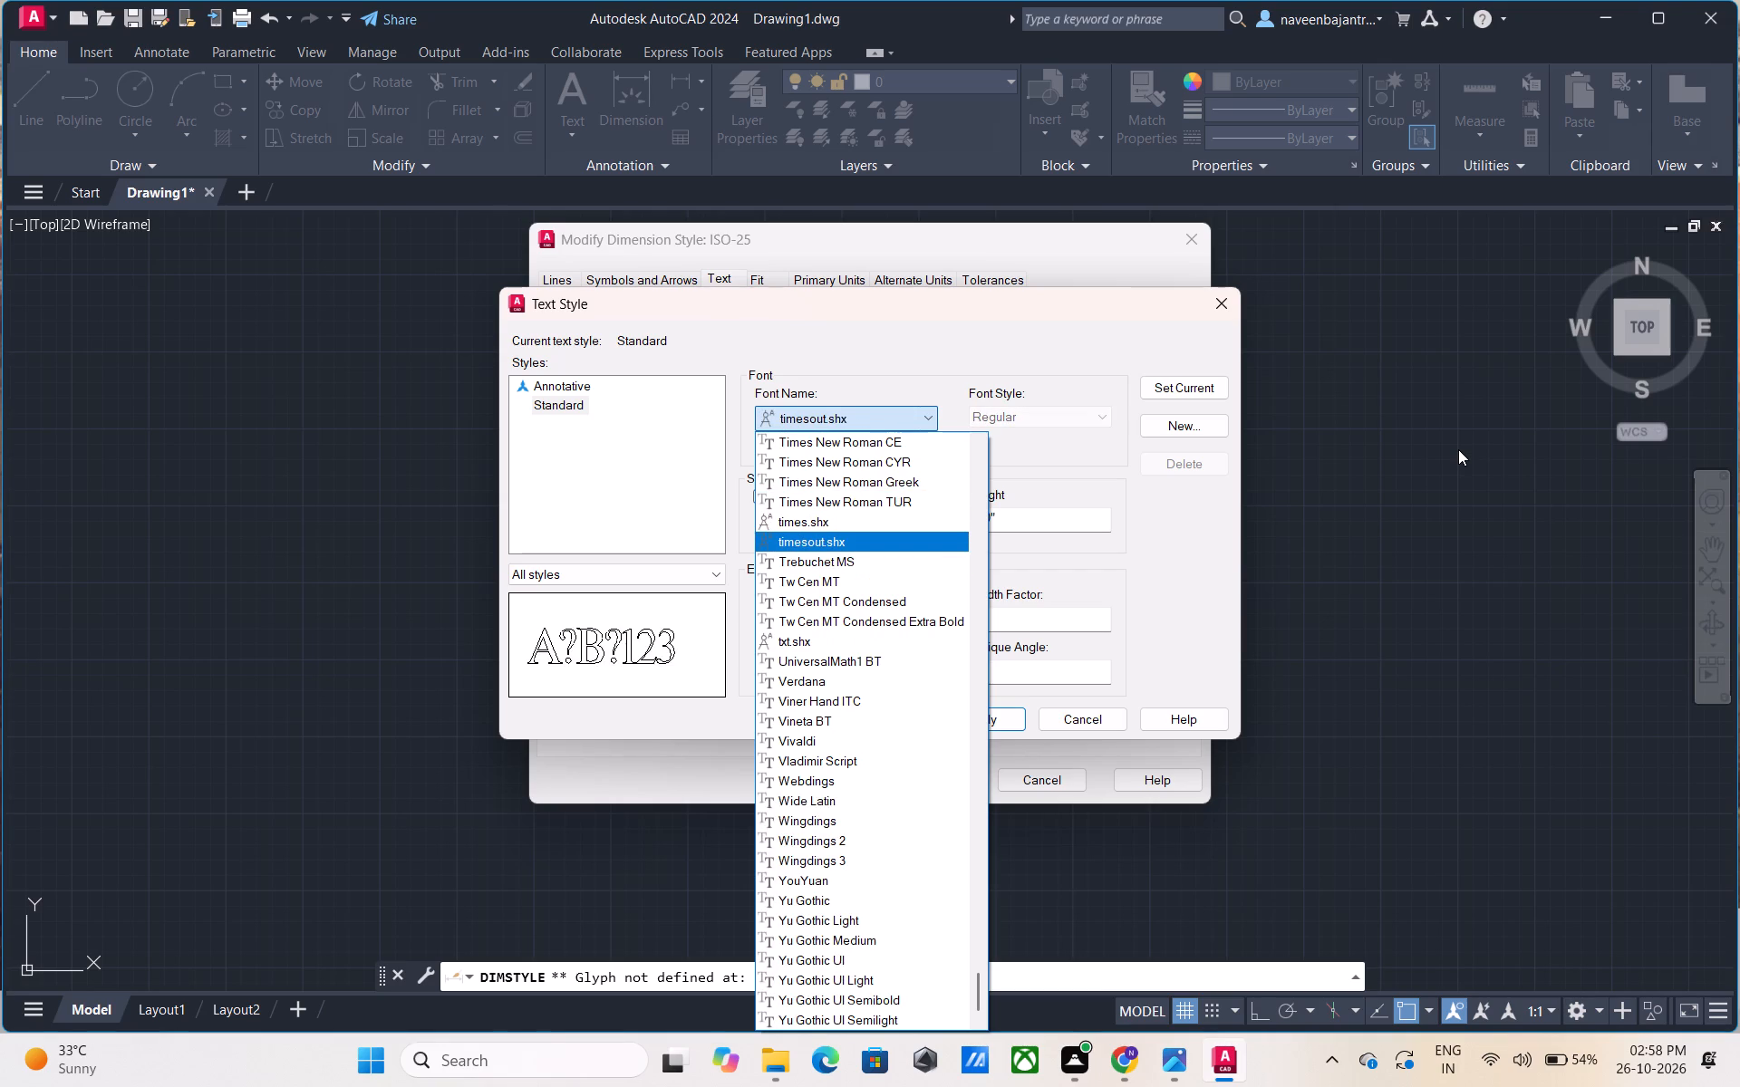
{"action": "key", "text": "Up"}
{"action": "key", "text": "Up"}
{"action": "key", "text": "Up"}
{"action": "key", "text": "Up"}
{"action": "key", "text": "Up"}
{"action": "key", "text": "Up"}
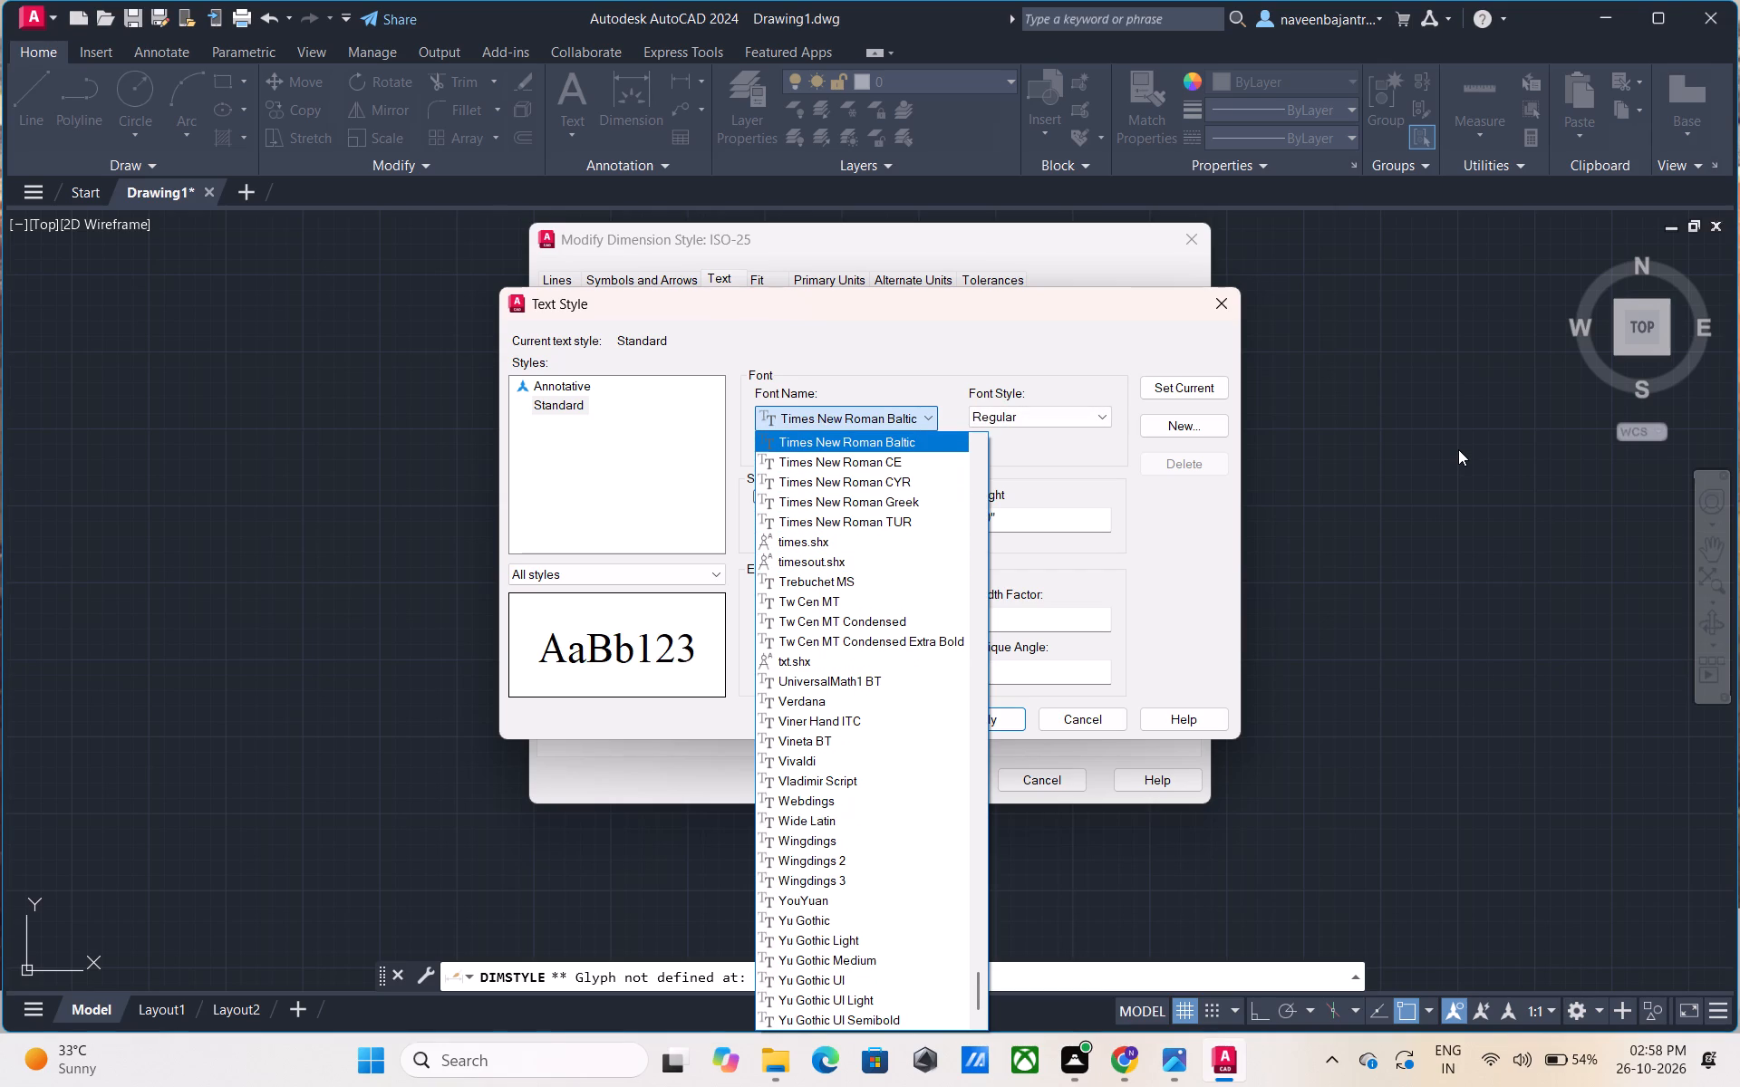
{"action": "key", "text": "Up"}
{"action": "key", "text": "Up"}
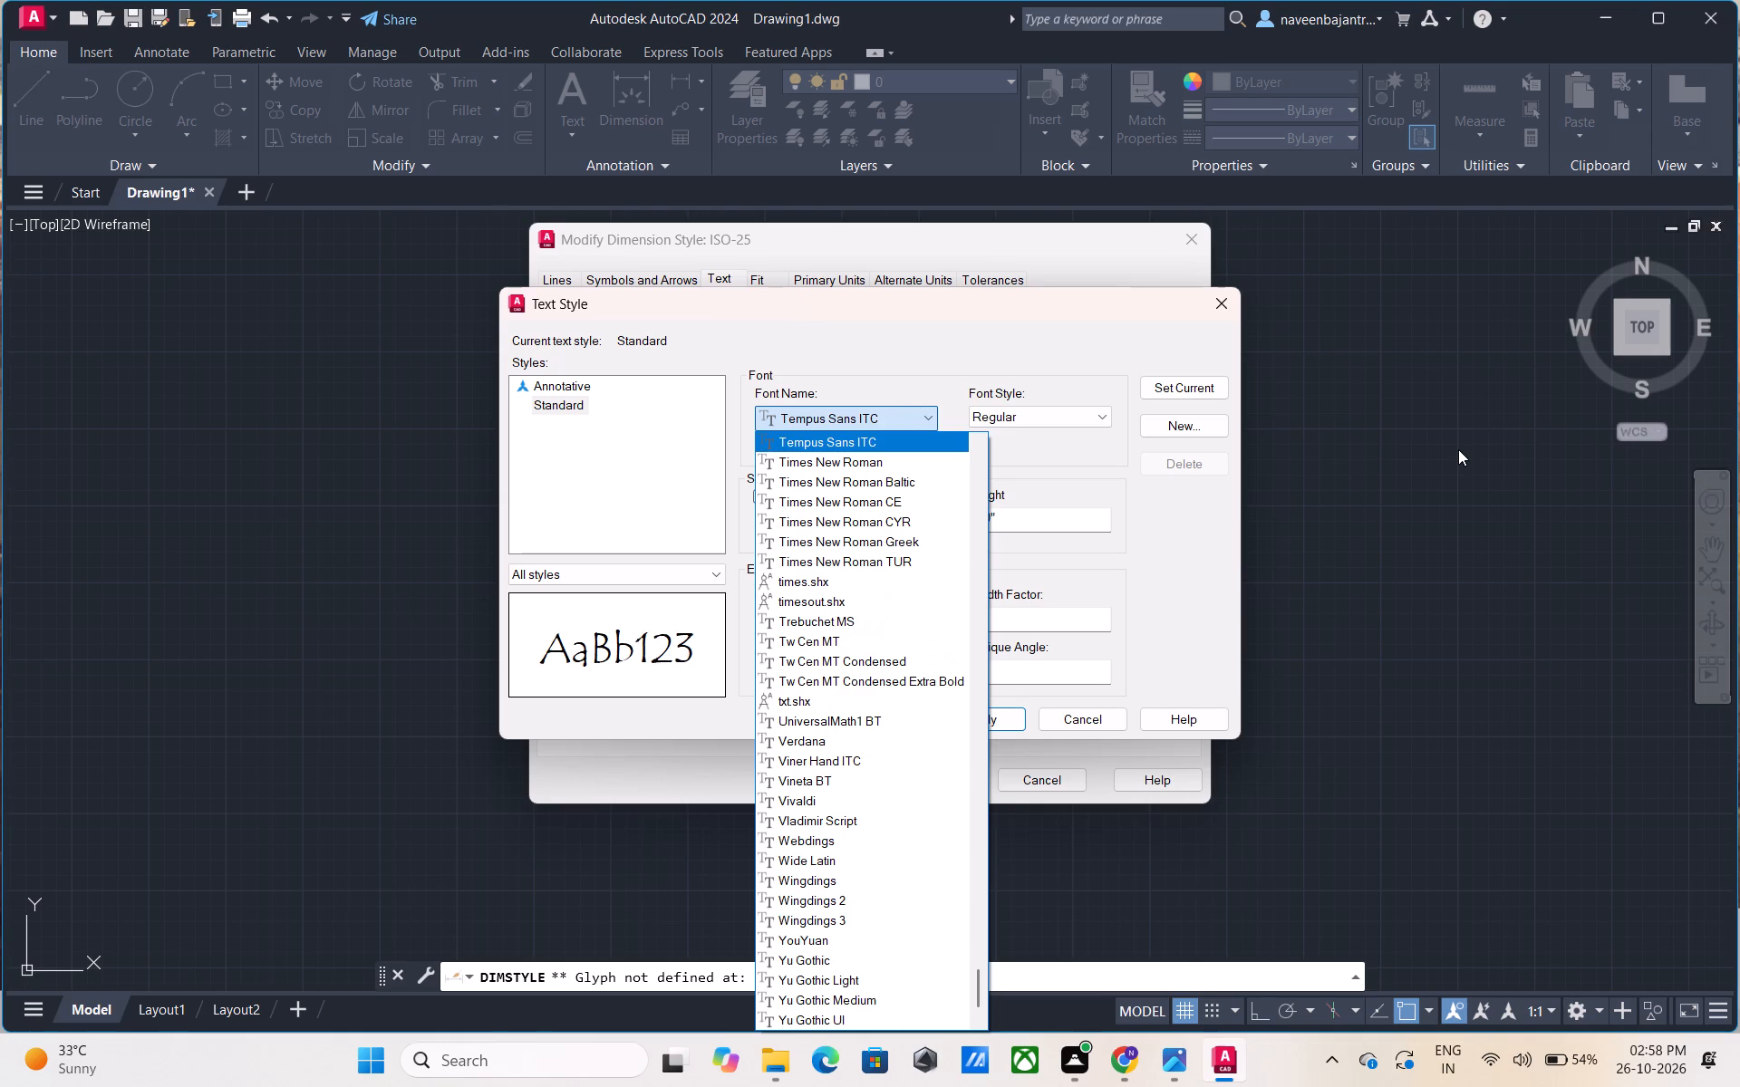
{"action": "key", "text": "Up"}
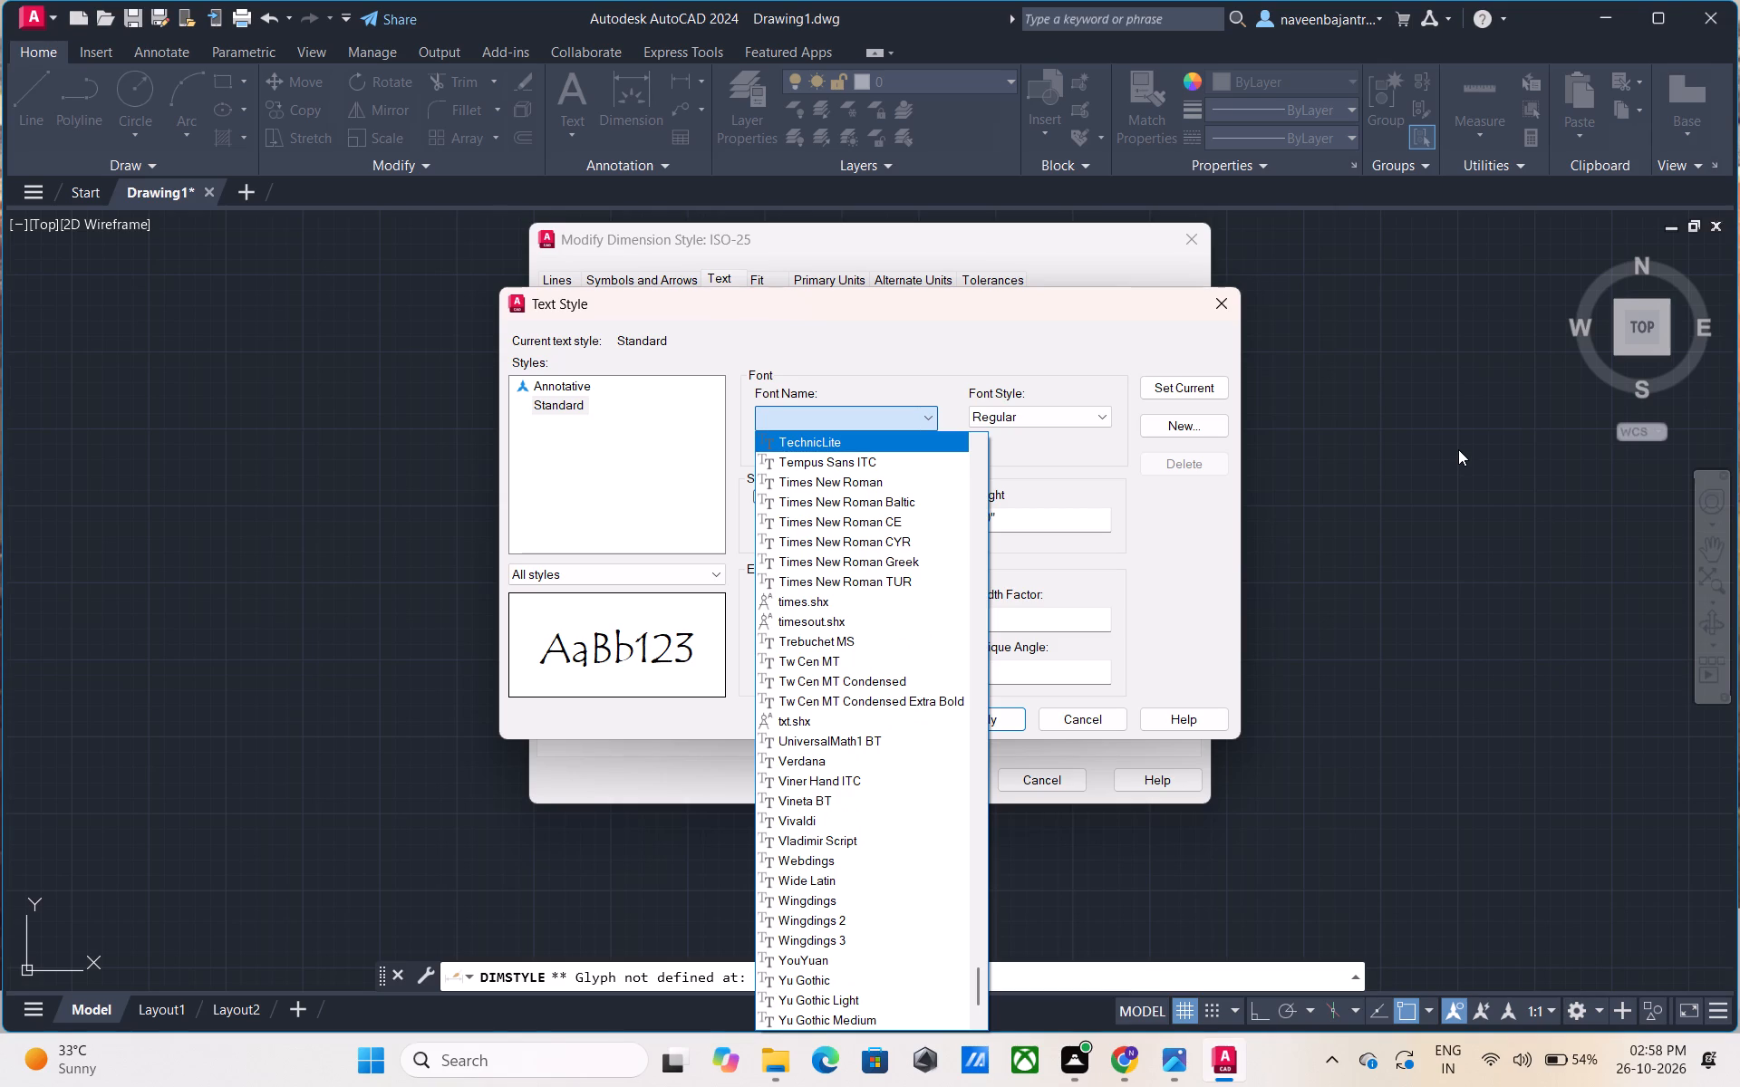
Preview fonts for the Standard text style one by one, going back from TechnicBold to syastro.shx.
{"action": "key", "text": "Up"}
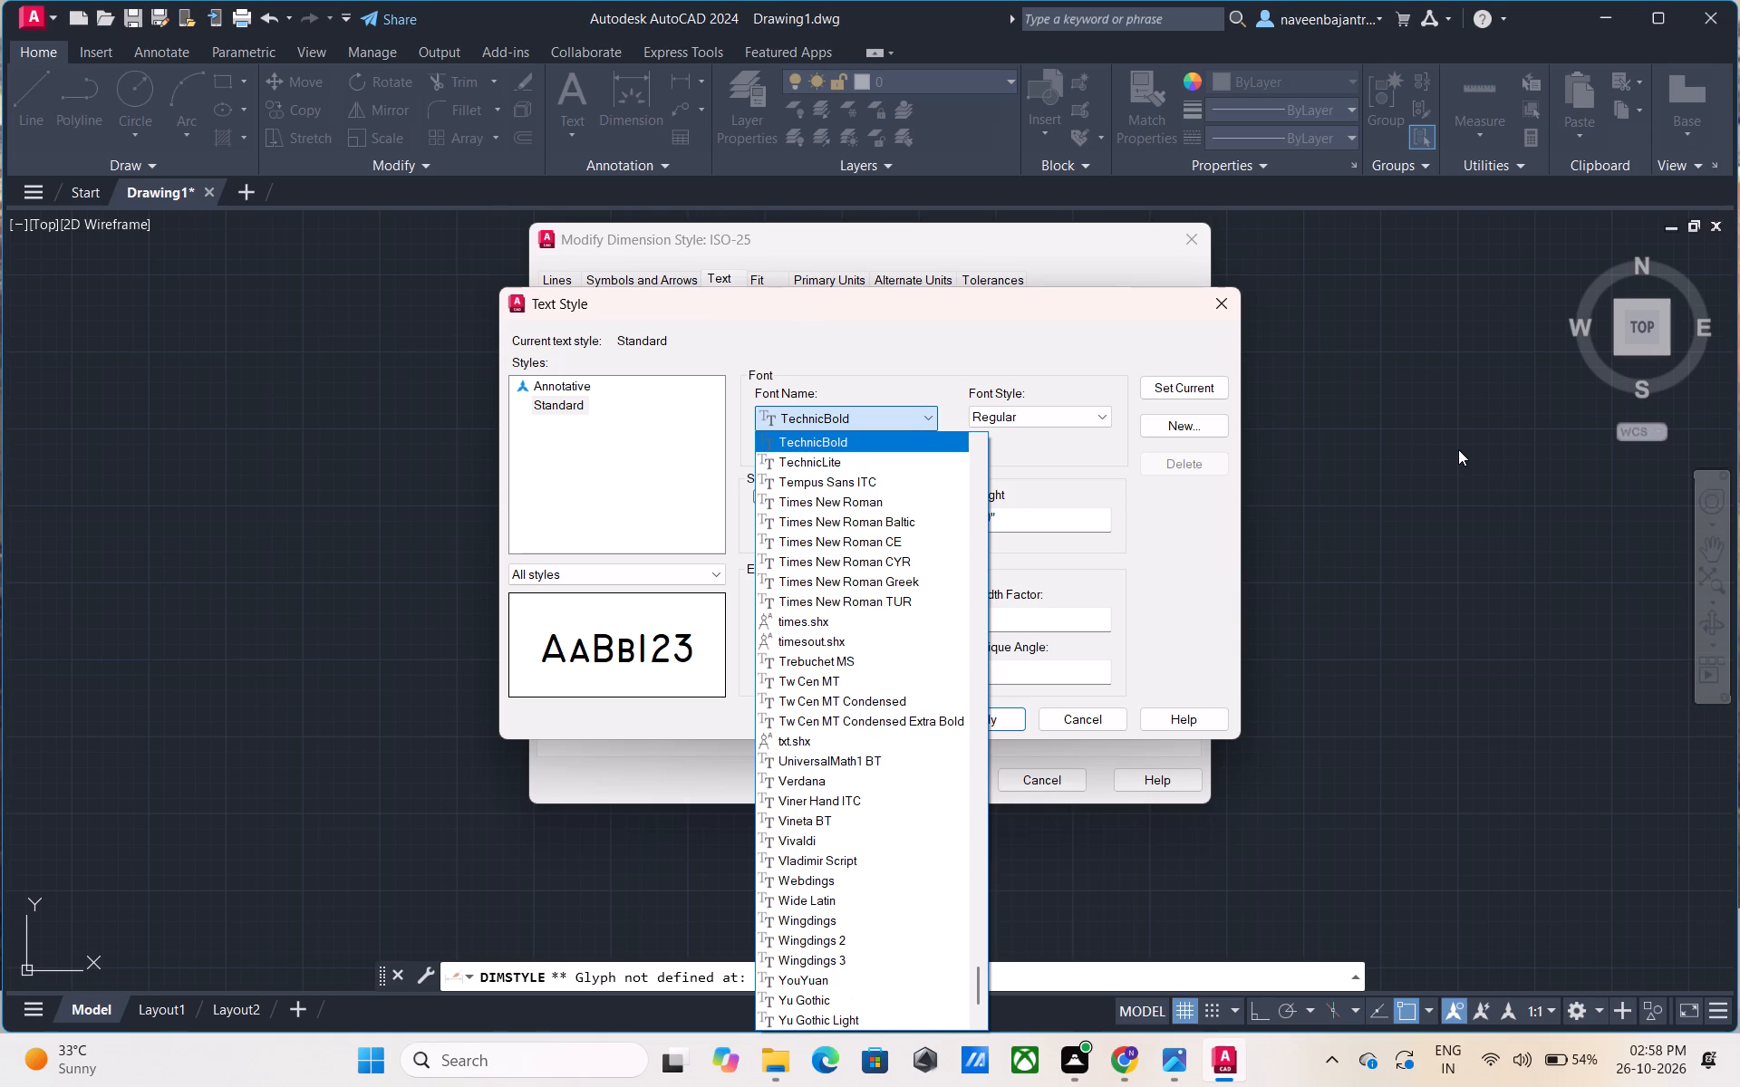
{"action": "key", "text": "Up"}
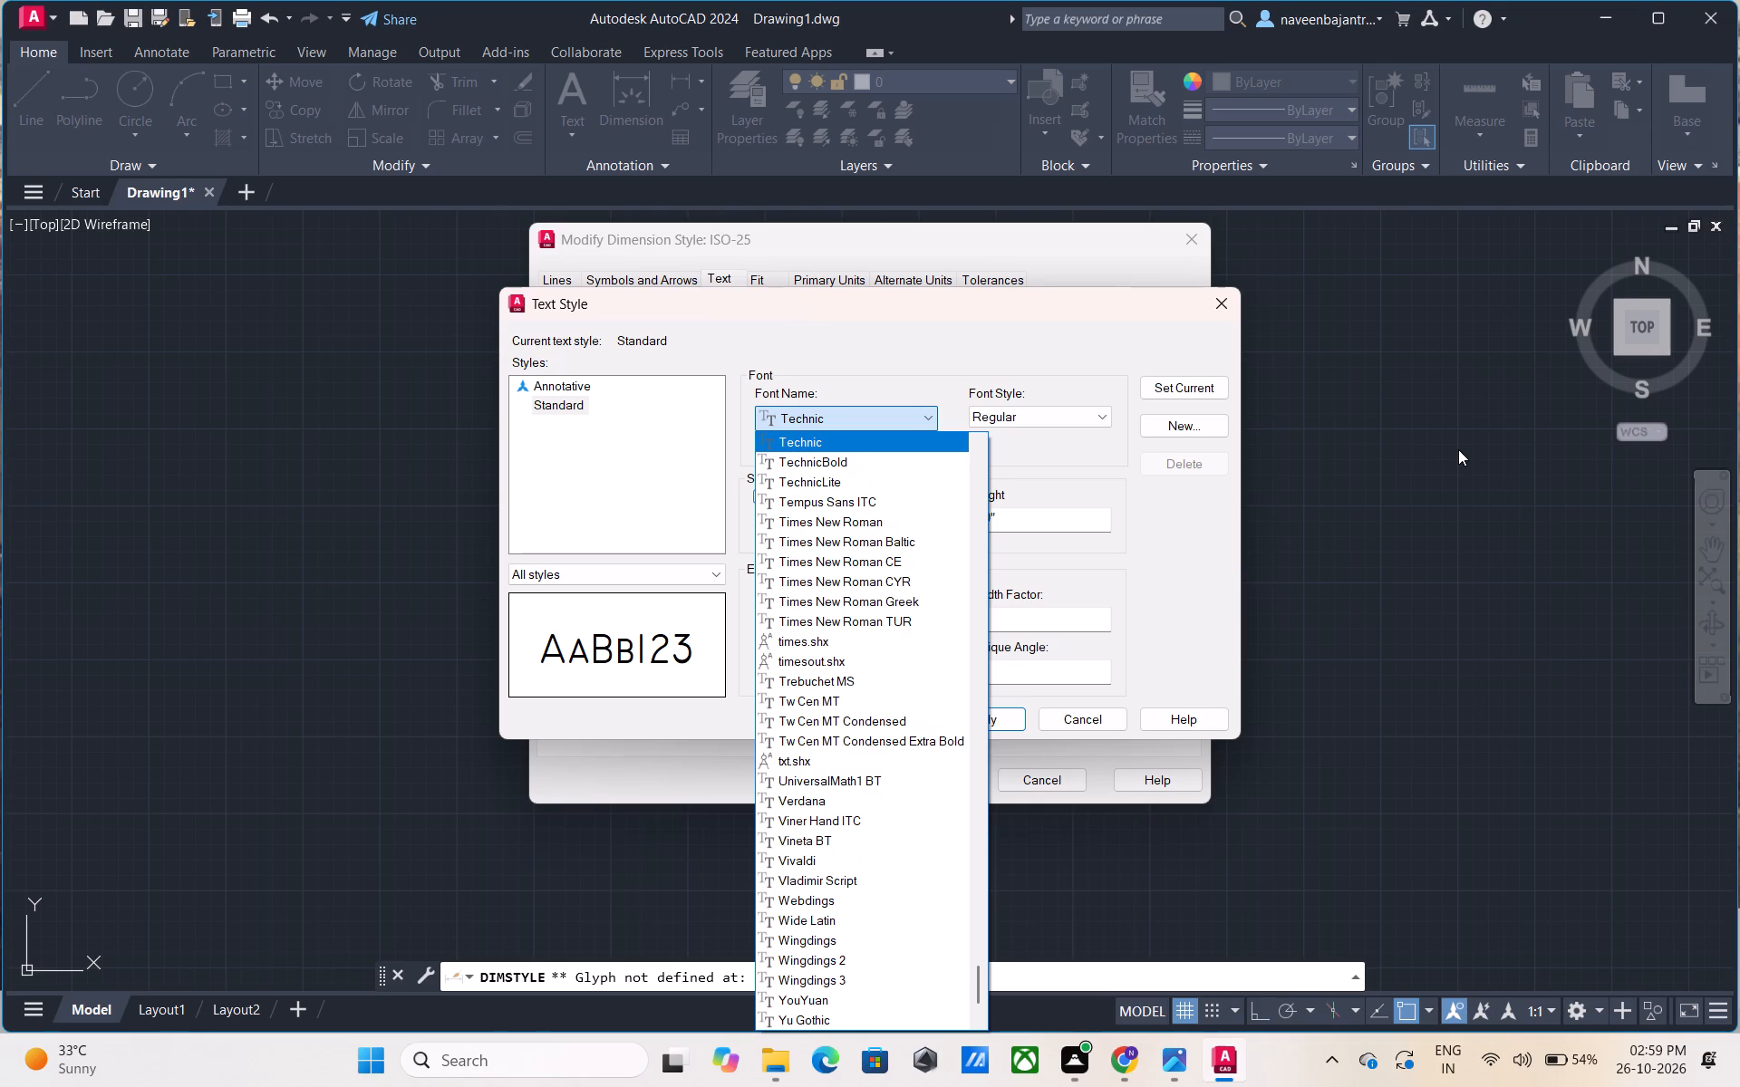
{"action": "key", "text": "Up"}
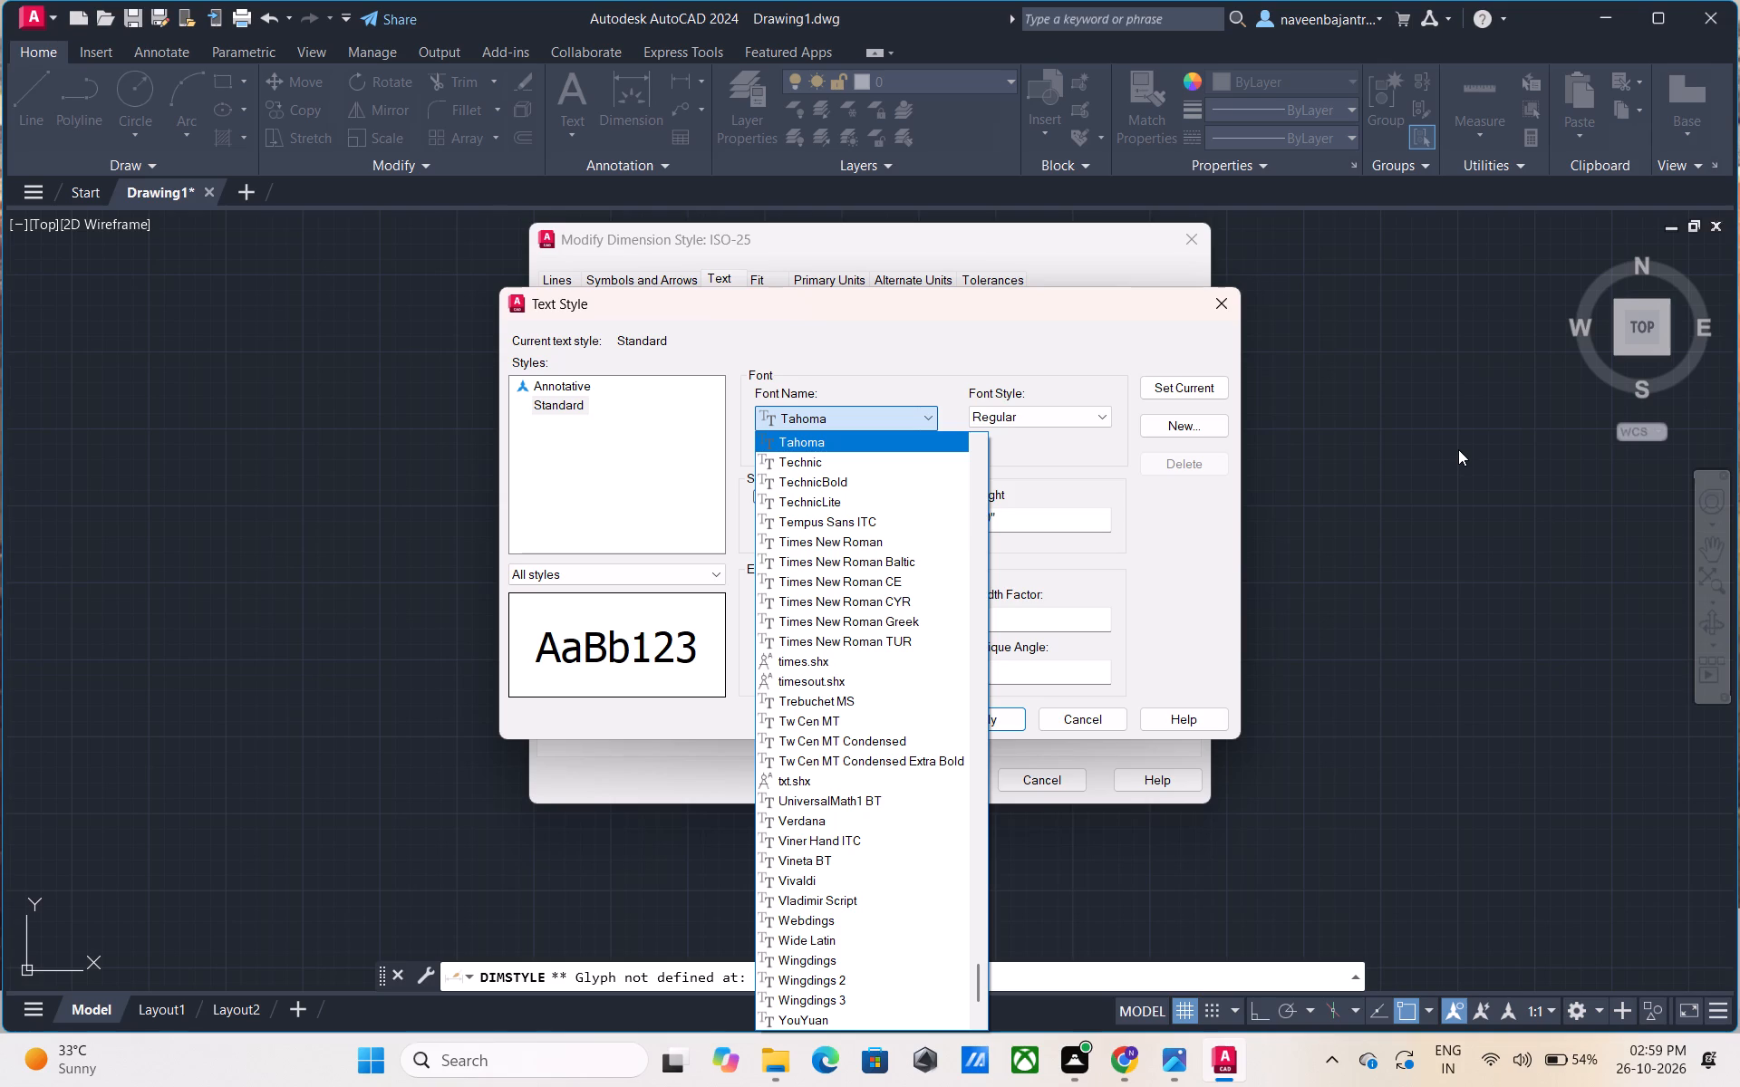
{"action": "key", "text": "Up"}
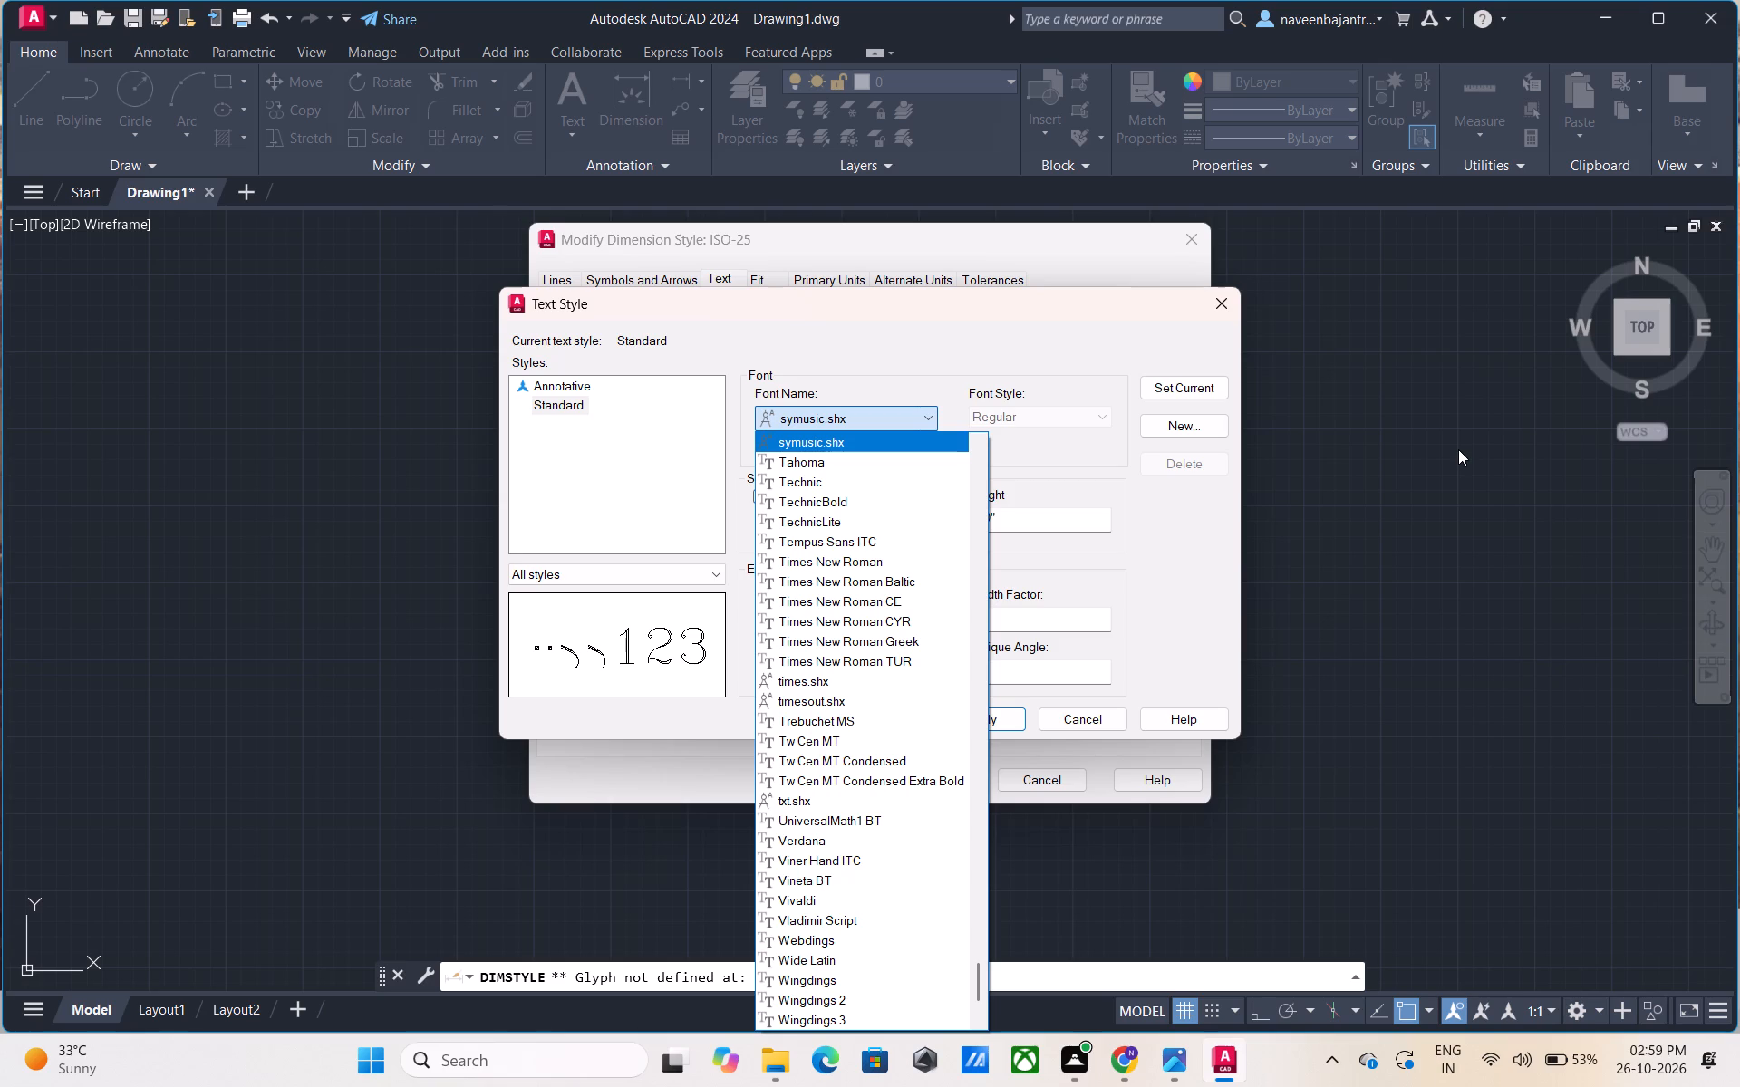
{"action": "key", "text": "Up"}
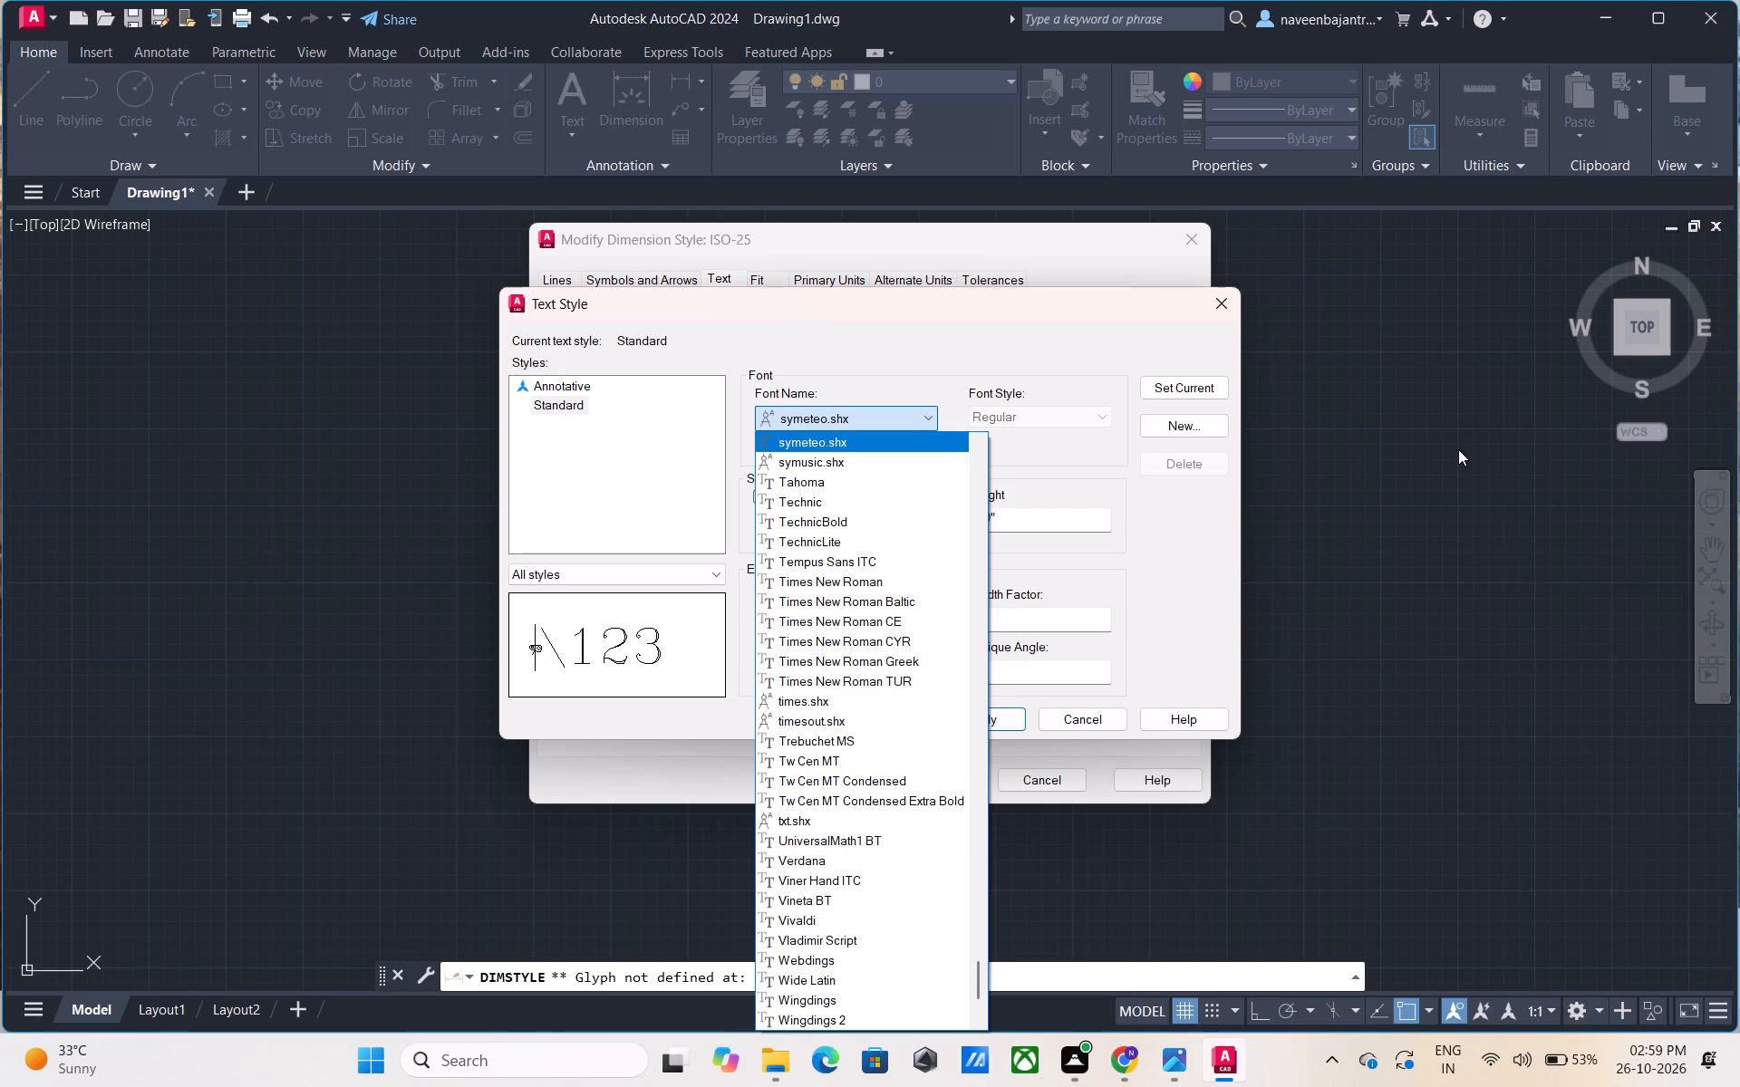
{"action": "key", "text": "Up"}
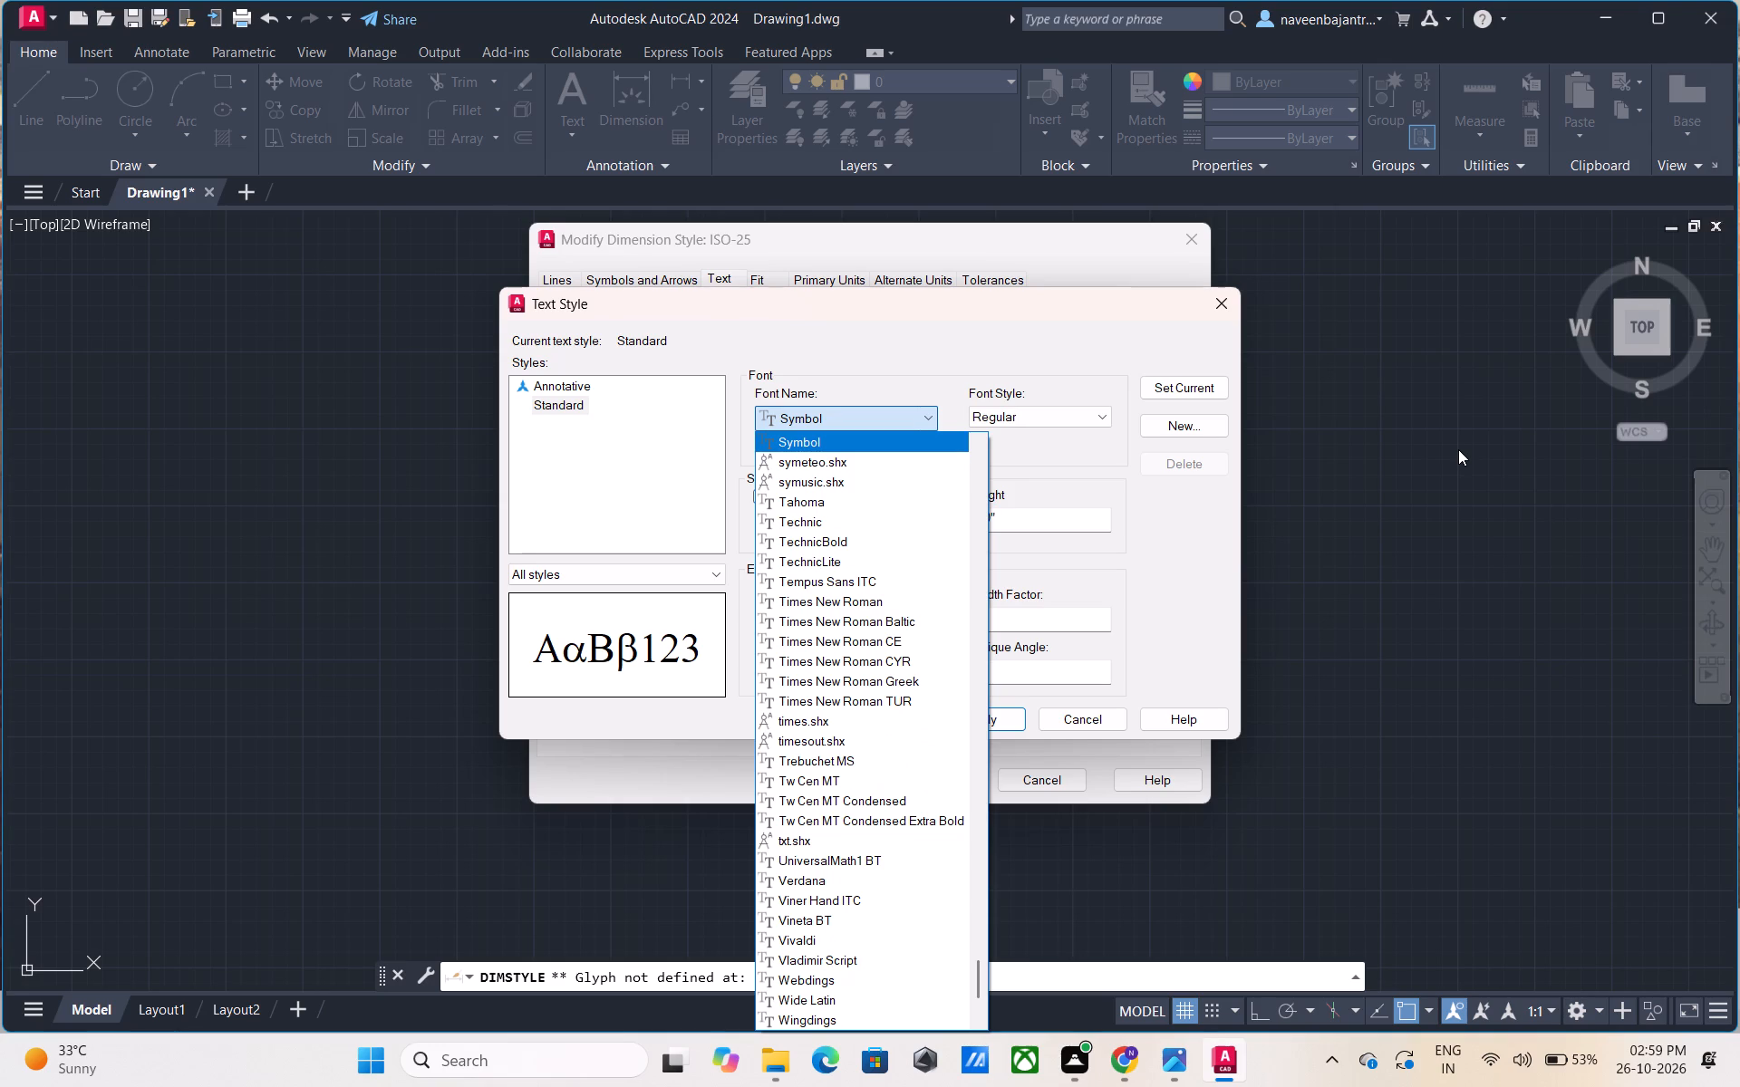
{"action": "key", "text": "Up"}
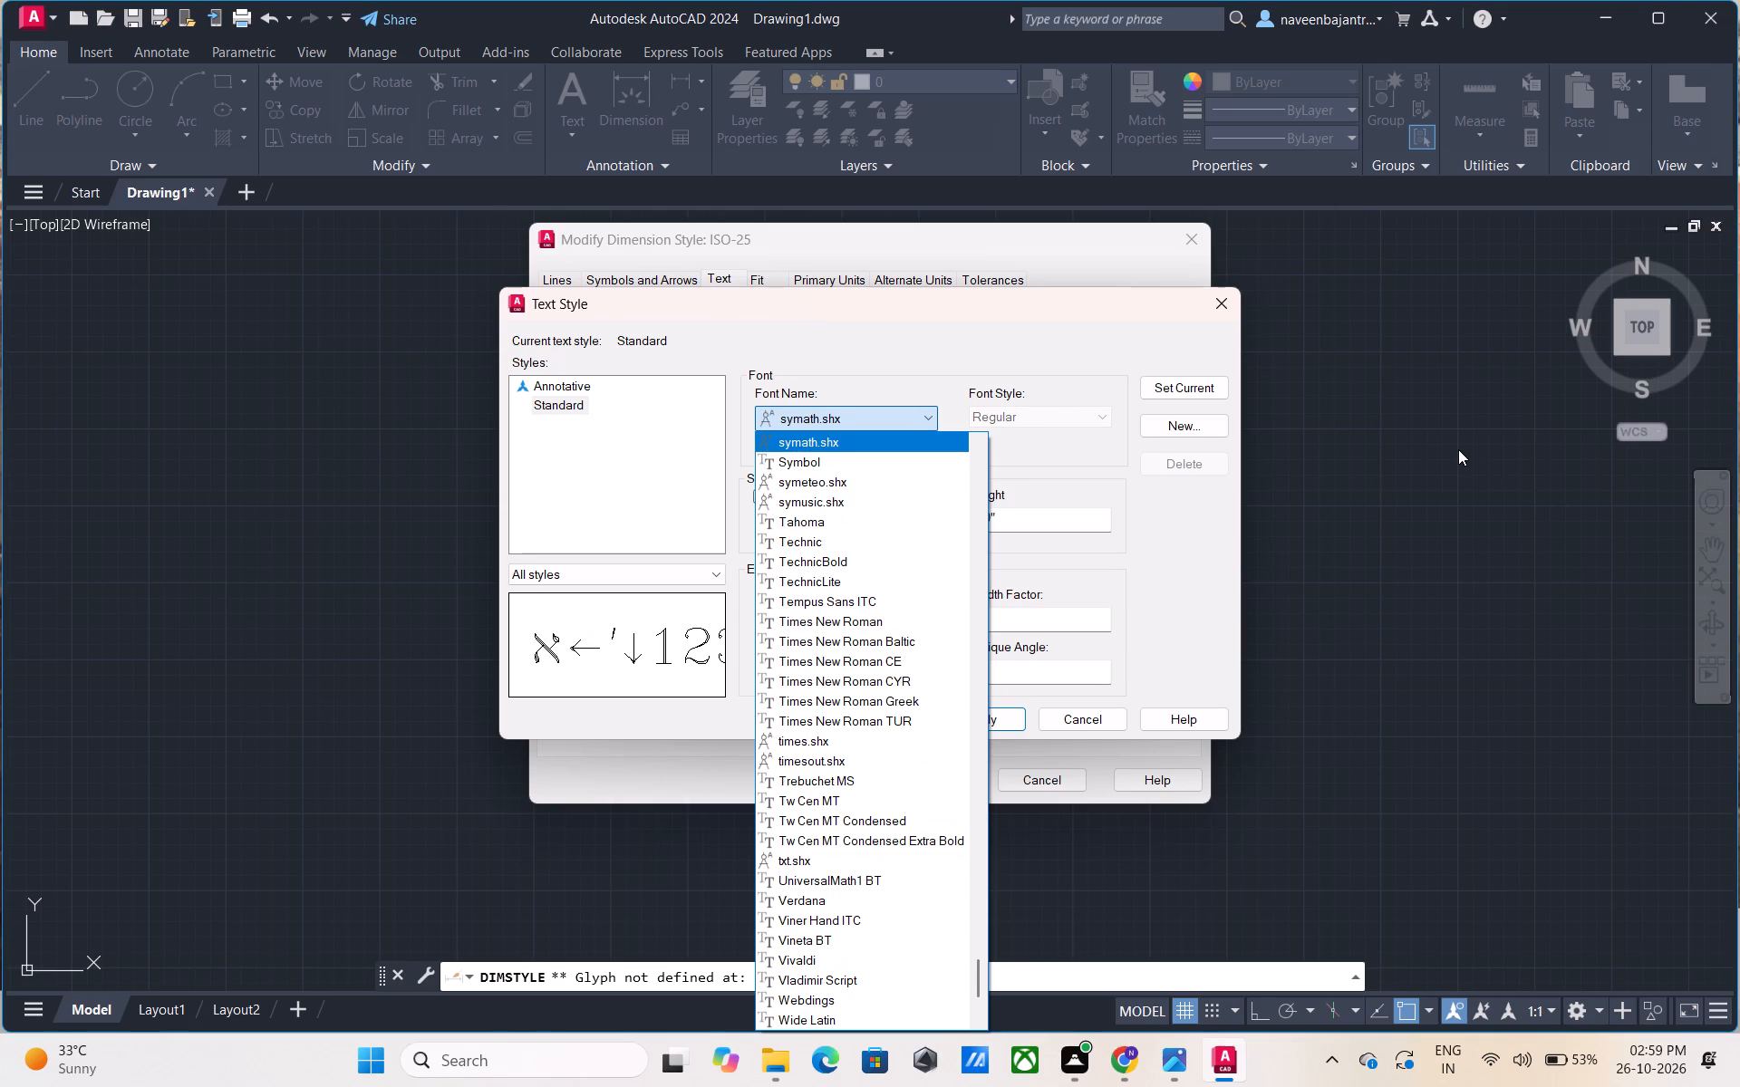
{"action": "key", "text": "Up"}
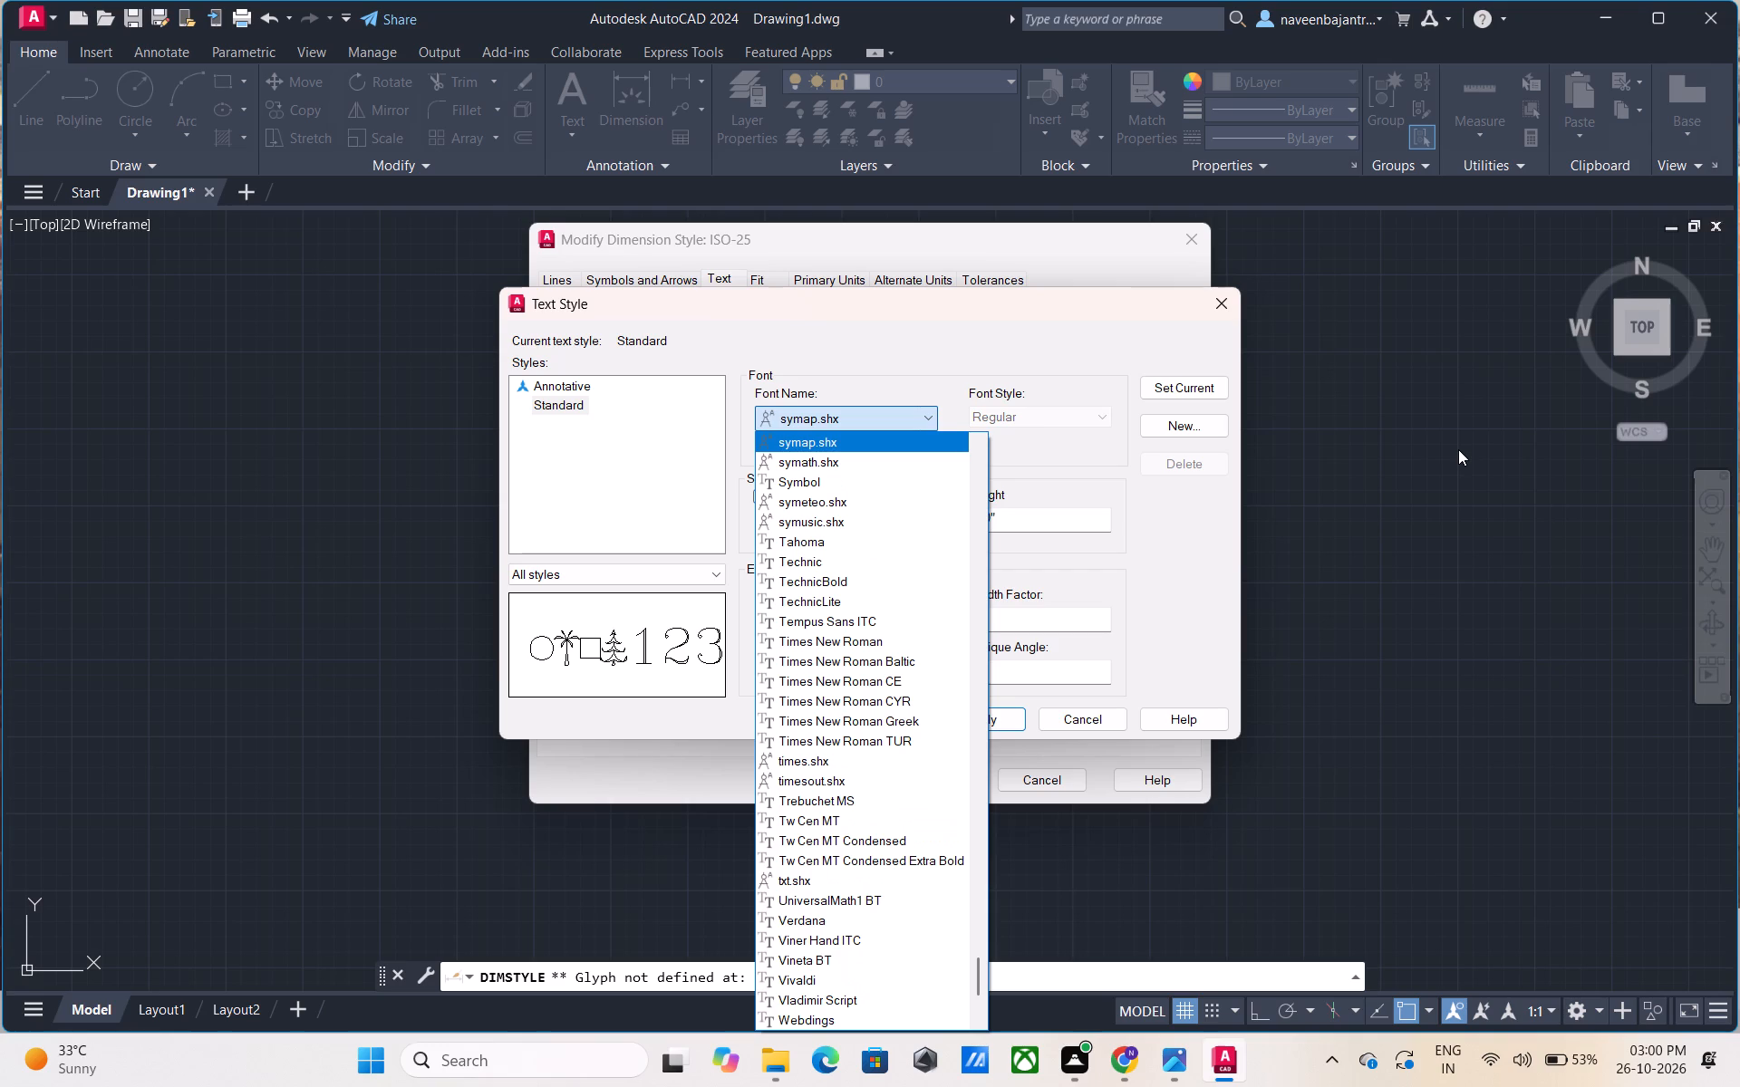
{"action": "key", "text": "Up"}
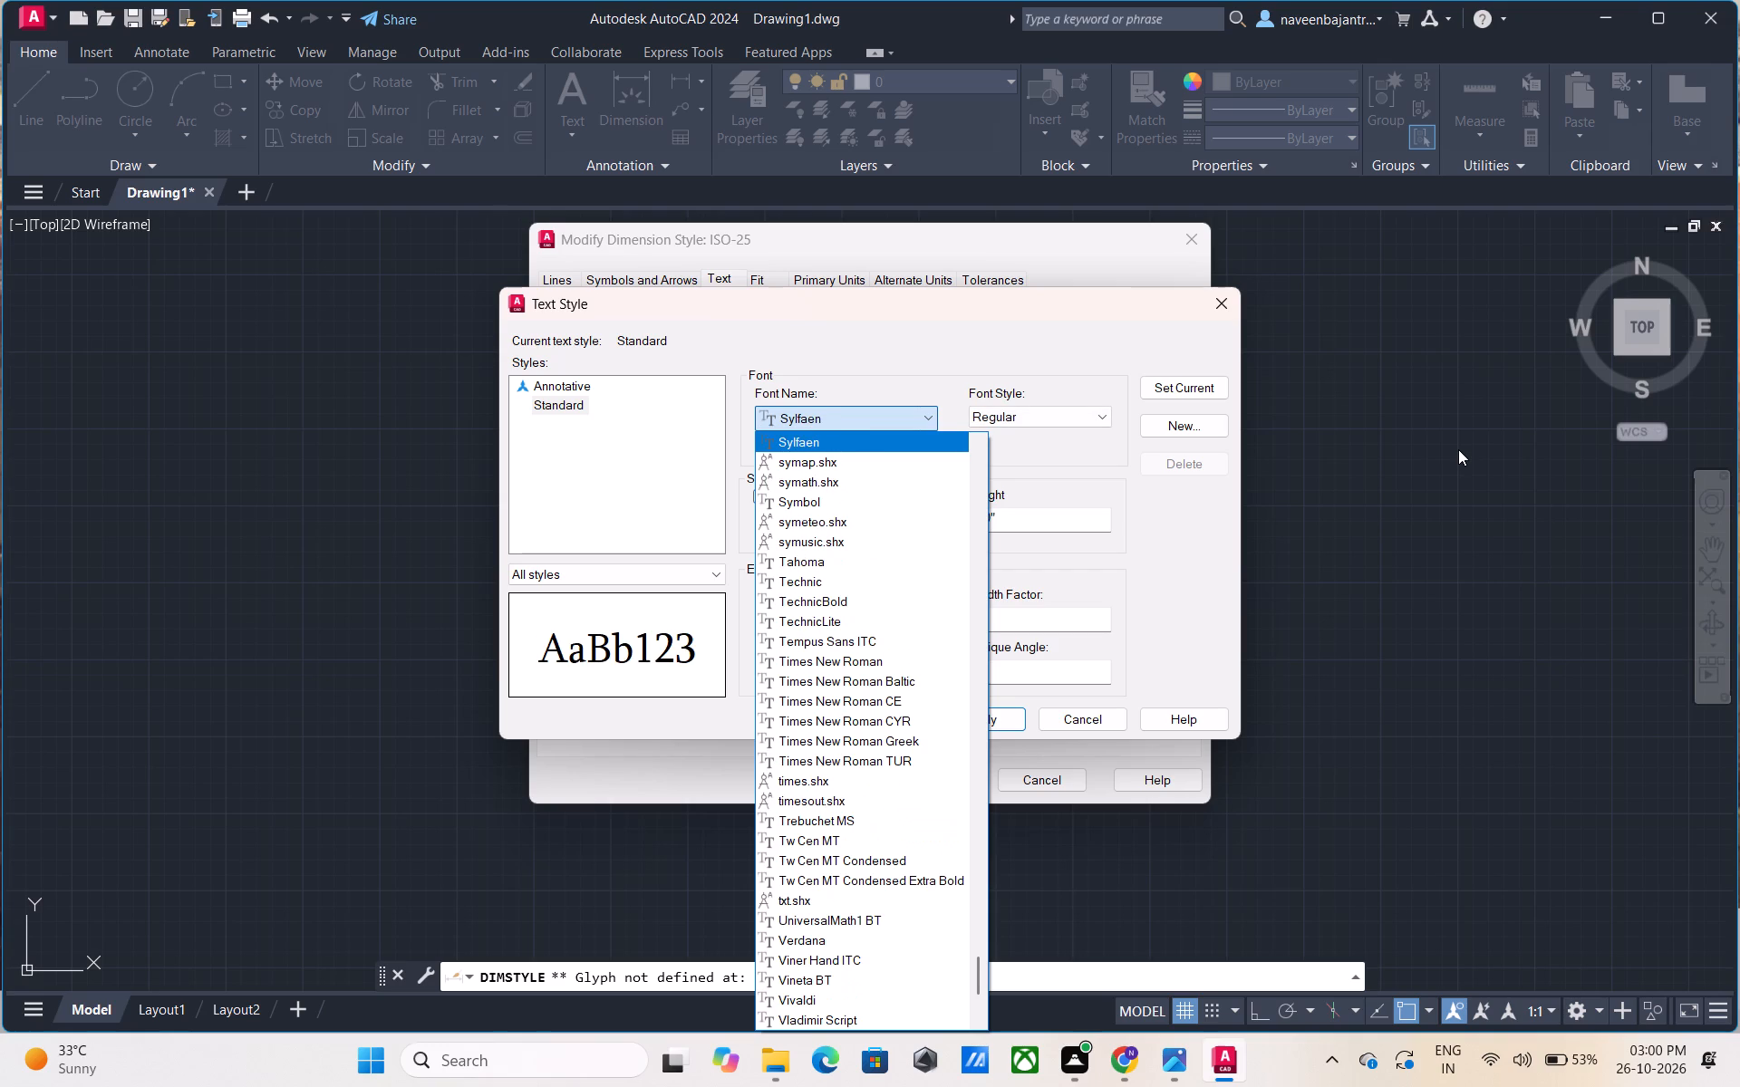
{"action": "key", "text": "Up"}
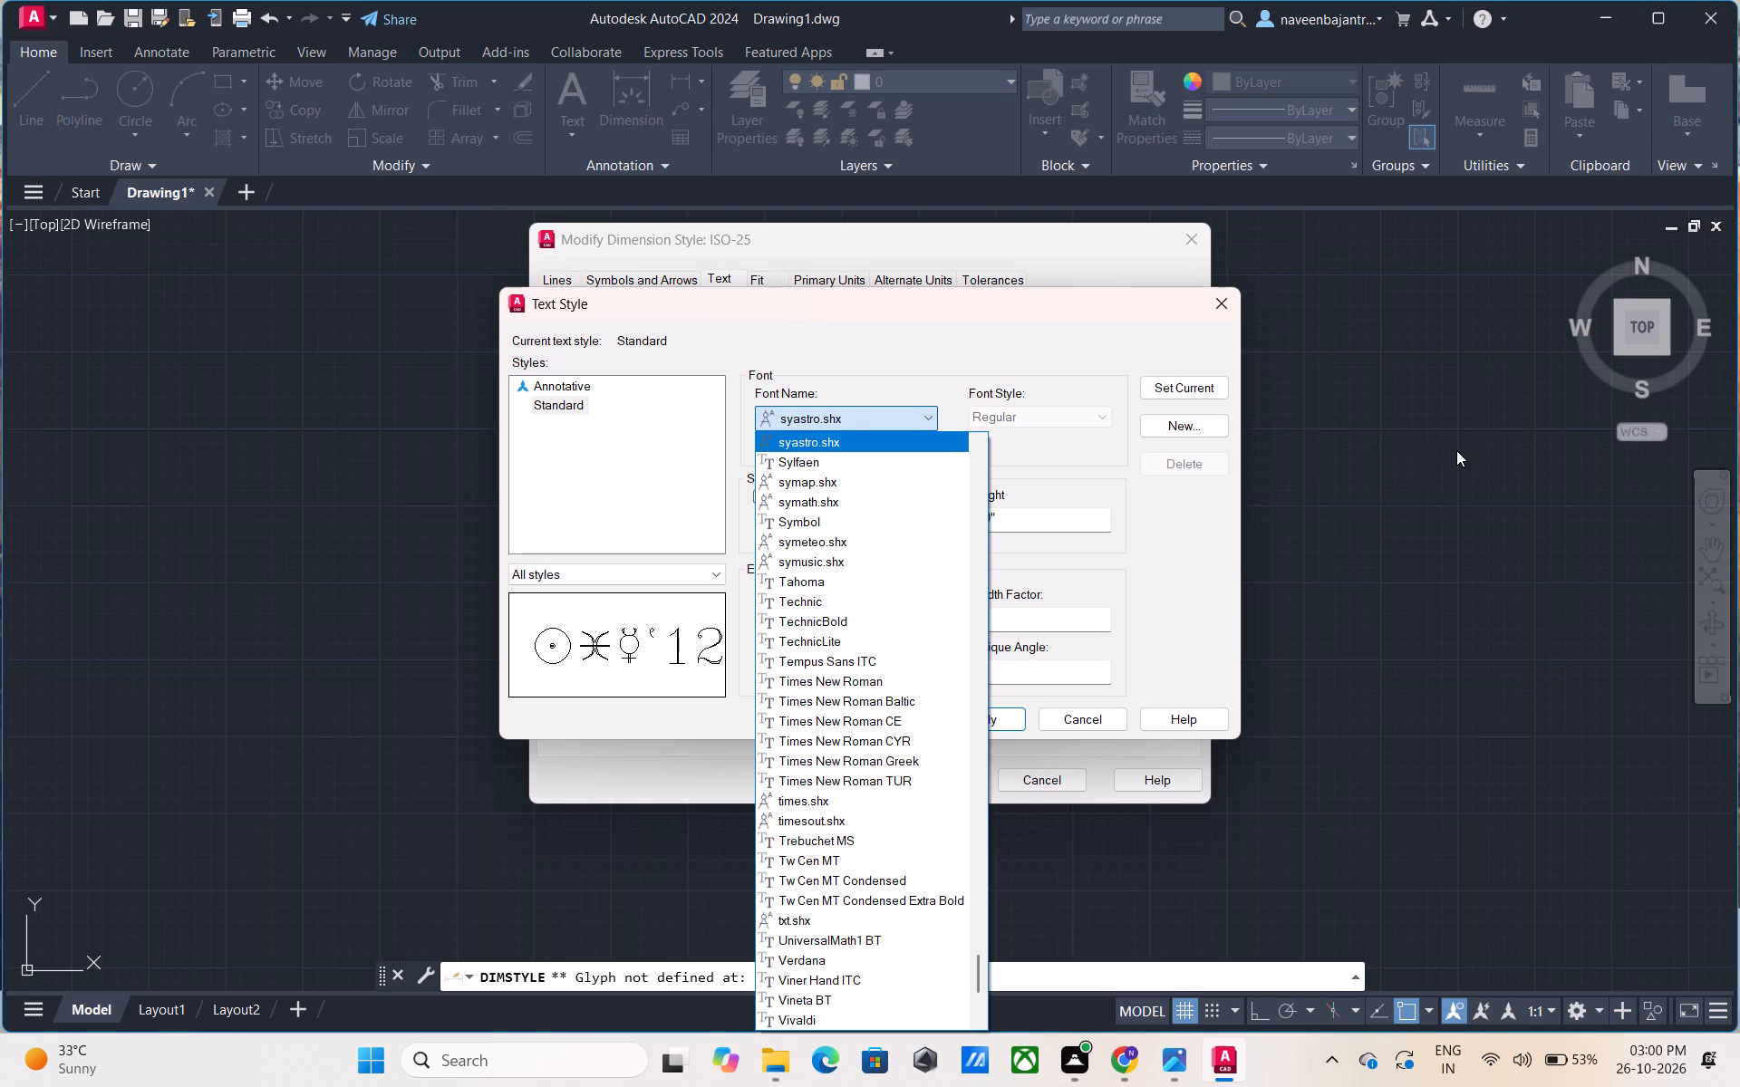
Preview the Swis721 fonts for the Standard text style one by one, going back from Swis721 LtEx BT to Swis721 BdCnOul BT.
{"action": "key", "text": "Up"}
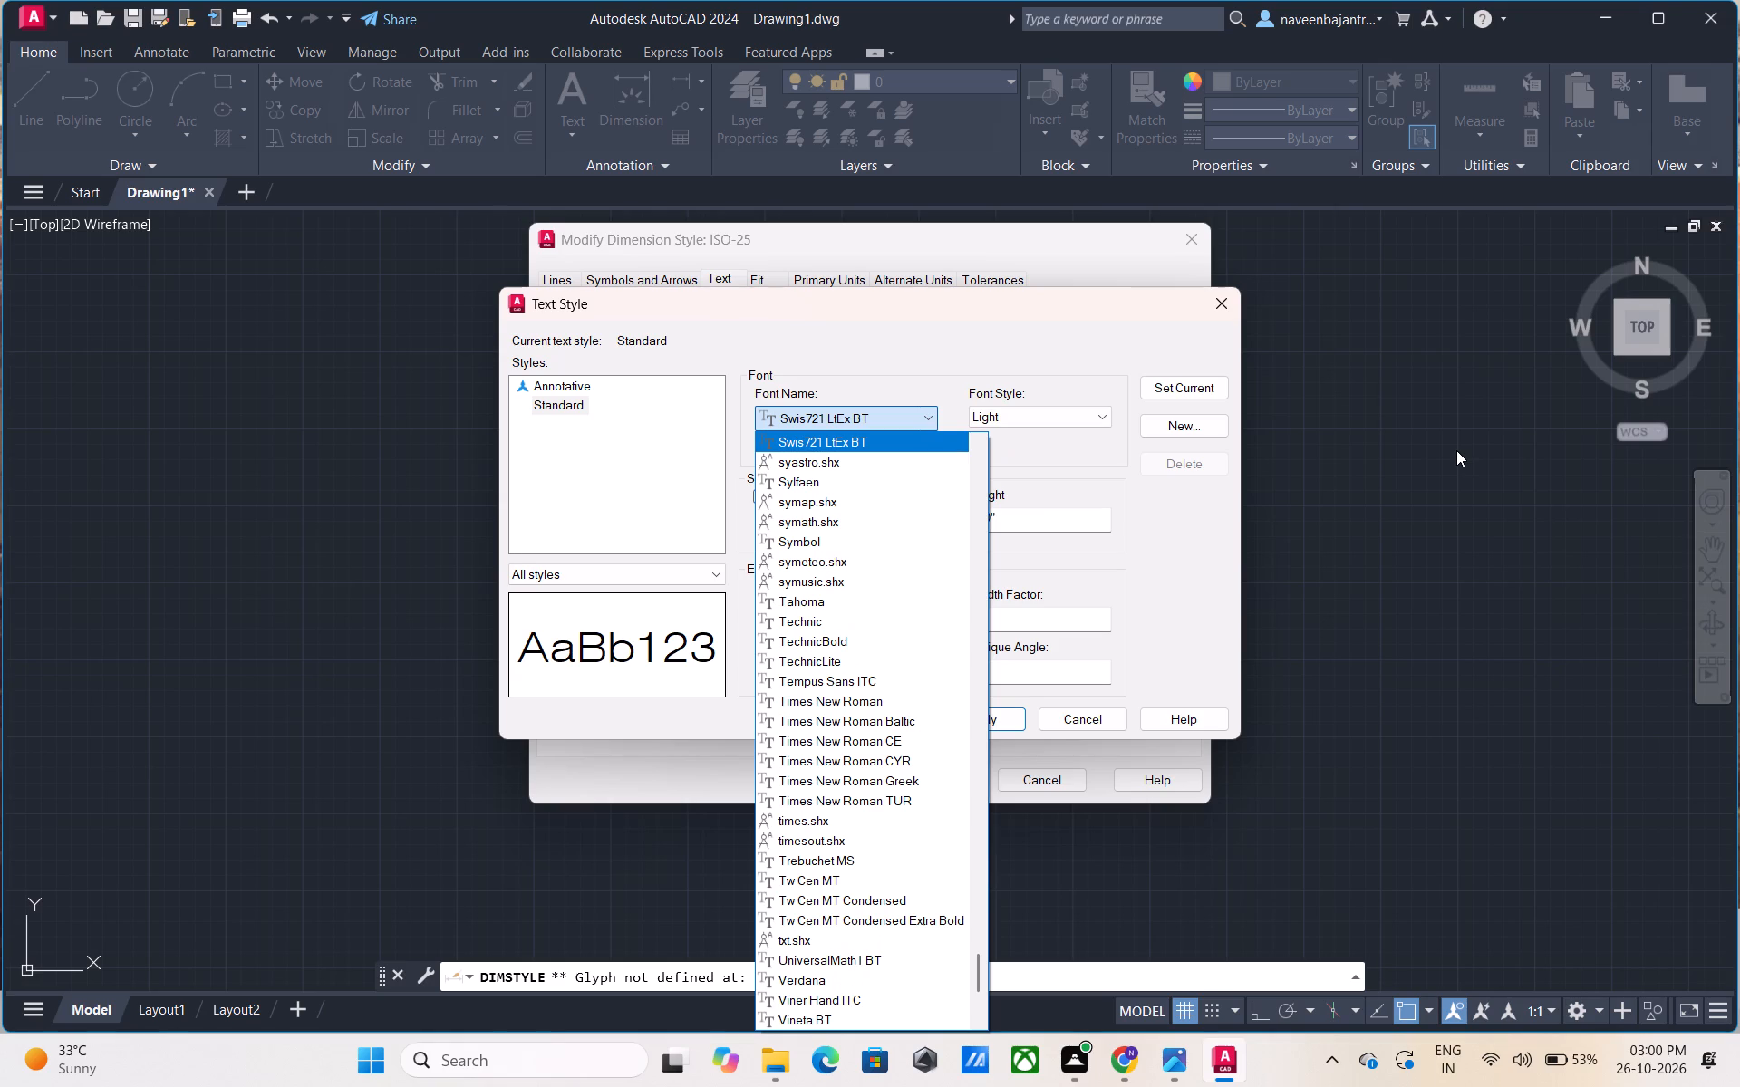
{"action": "key", "text": "Up"}
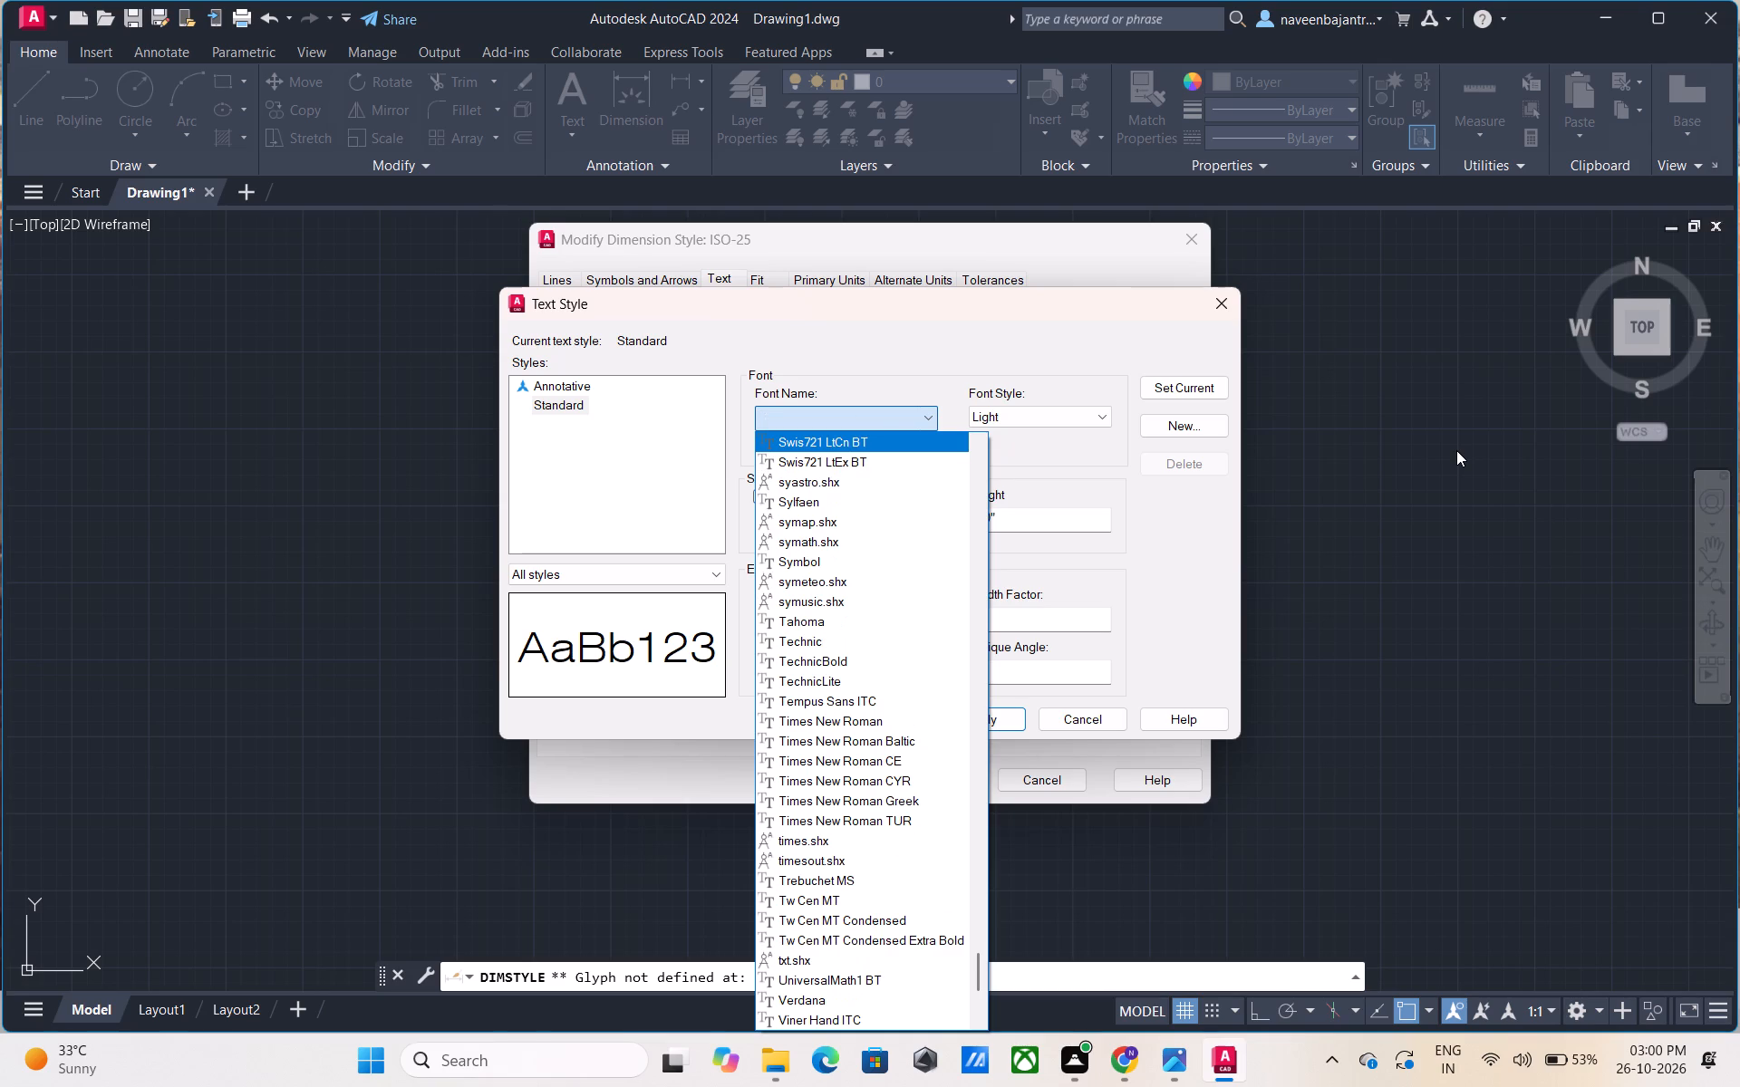
{"action": "key", "text": "Up"}
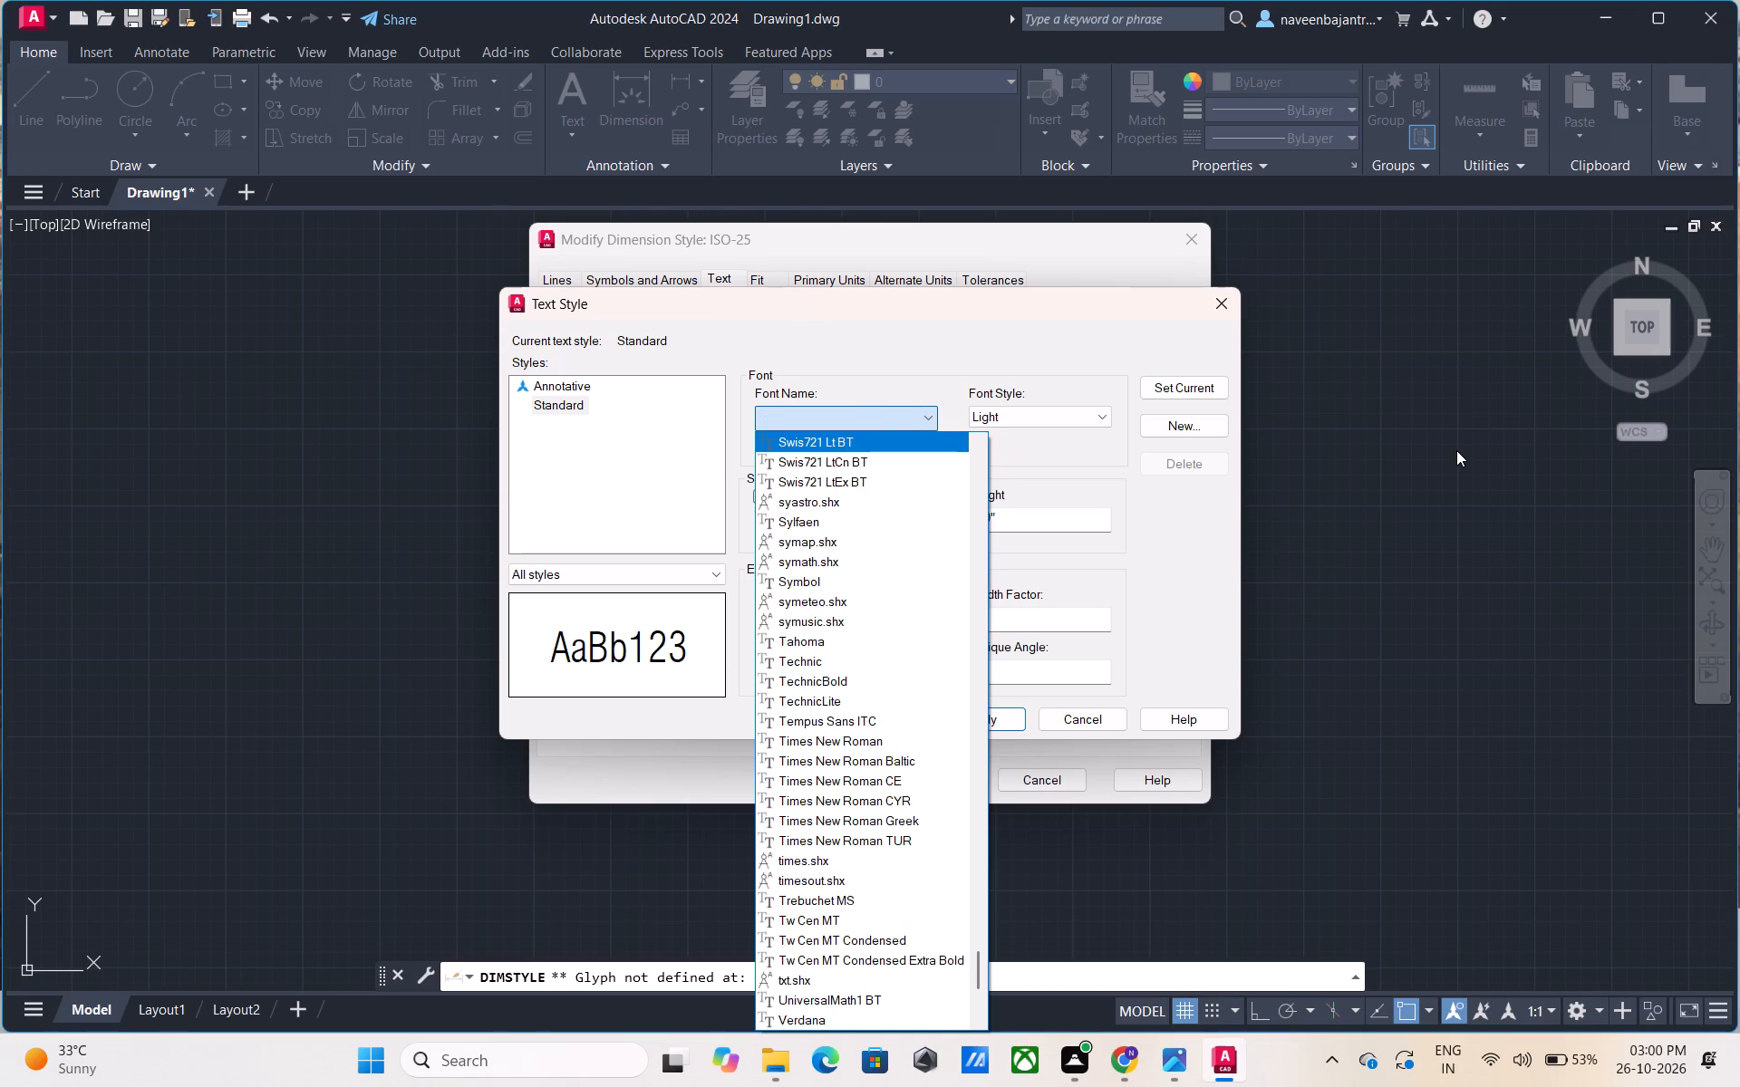
{"action": "key", "text": "Up"}
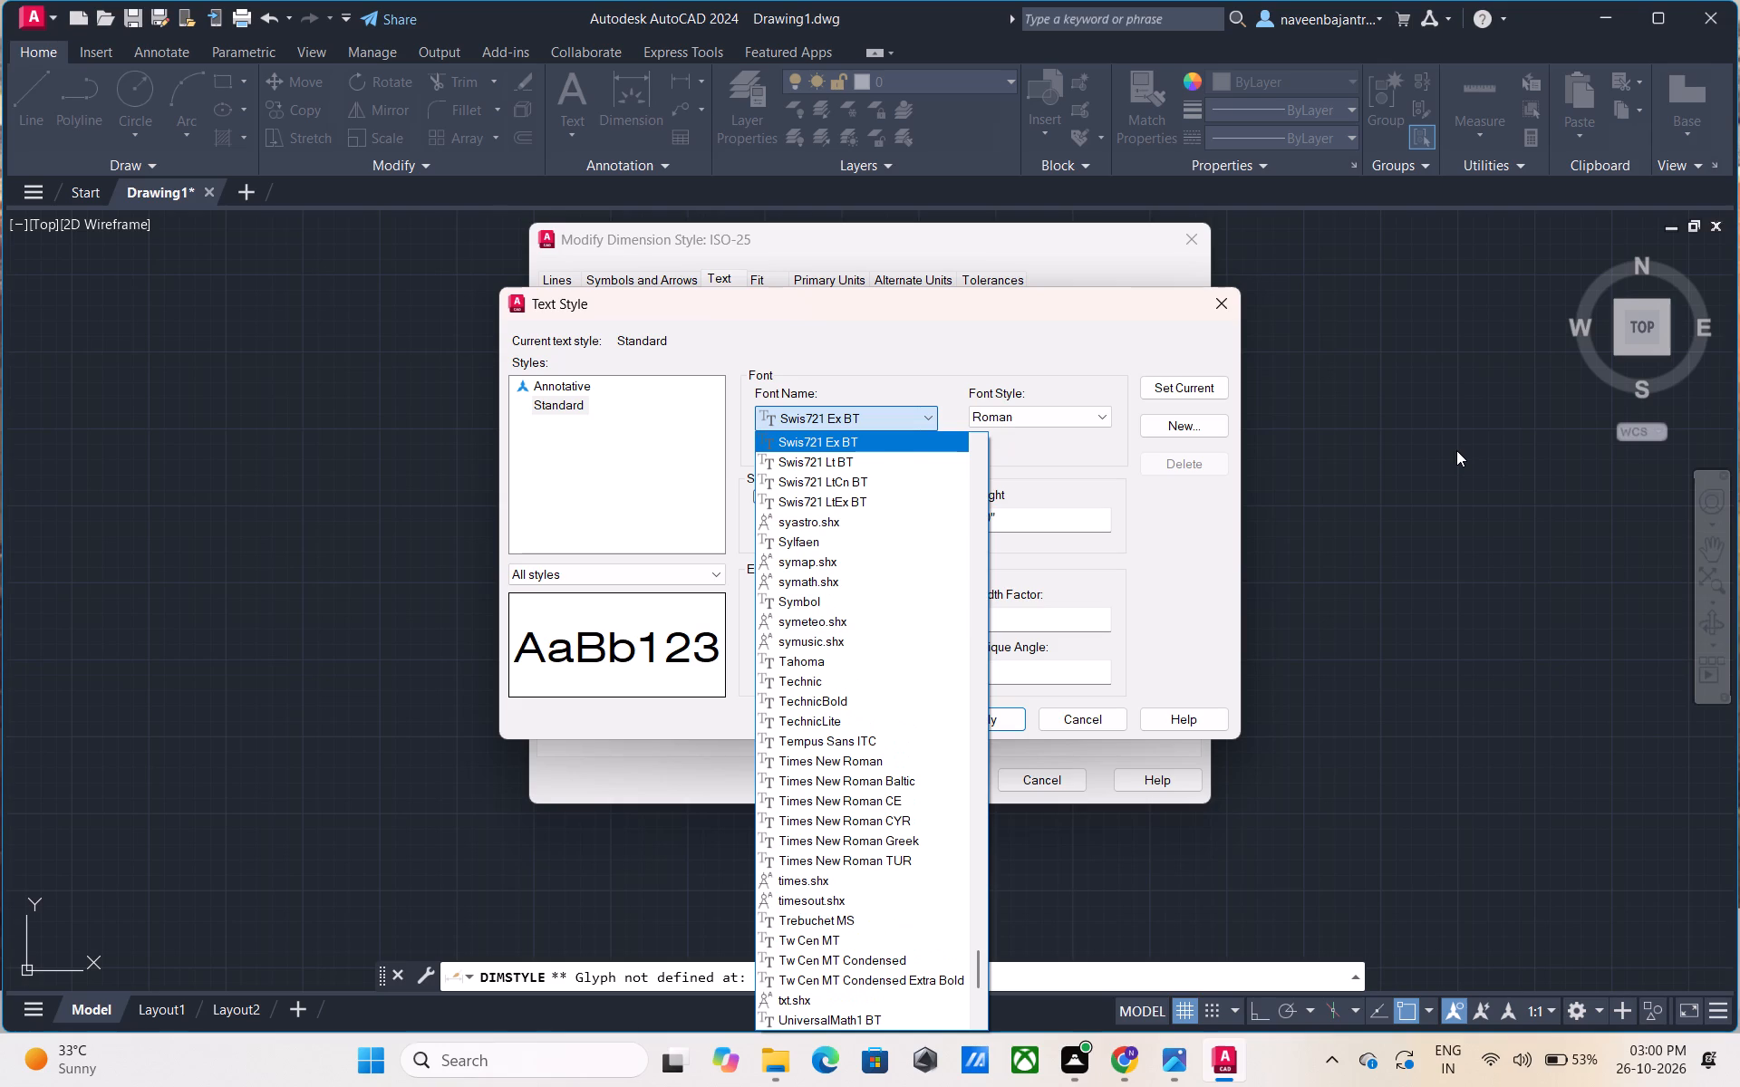
{"action": "key", "text": "Up"}
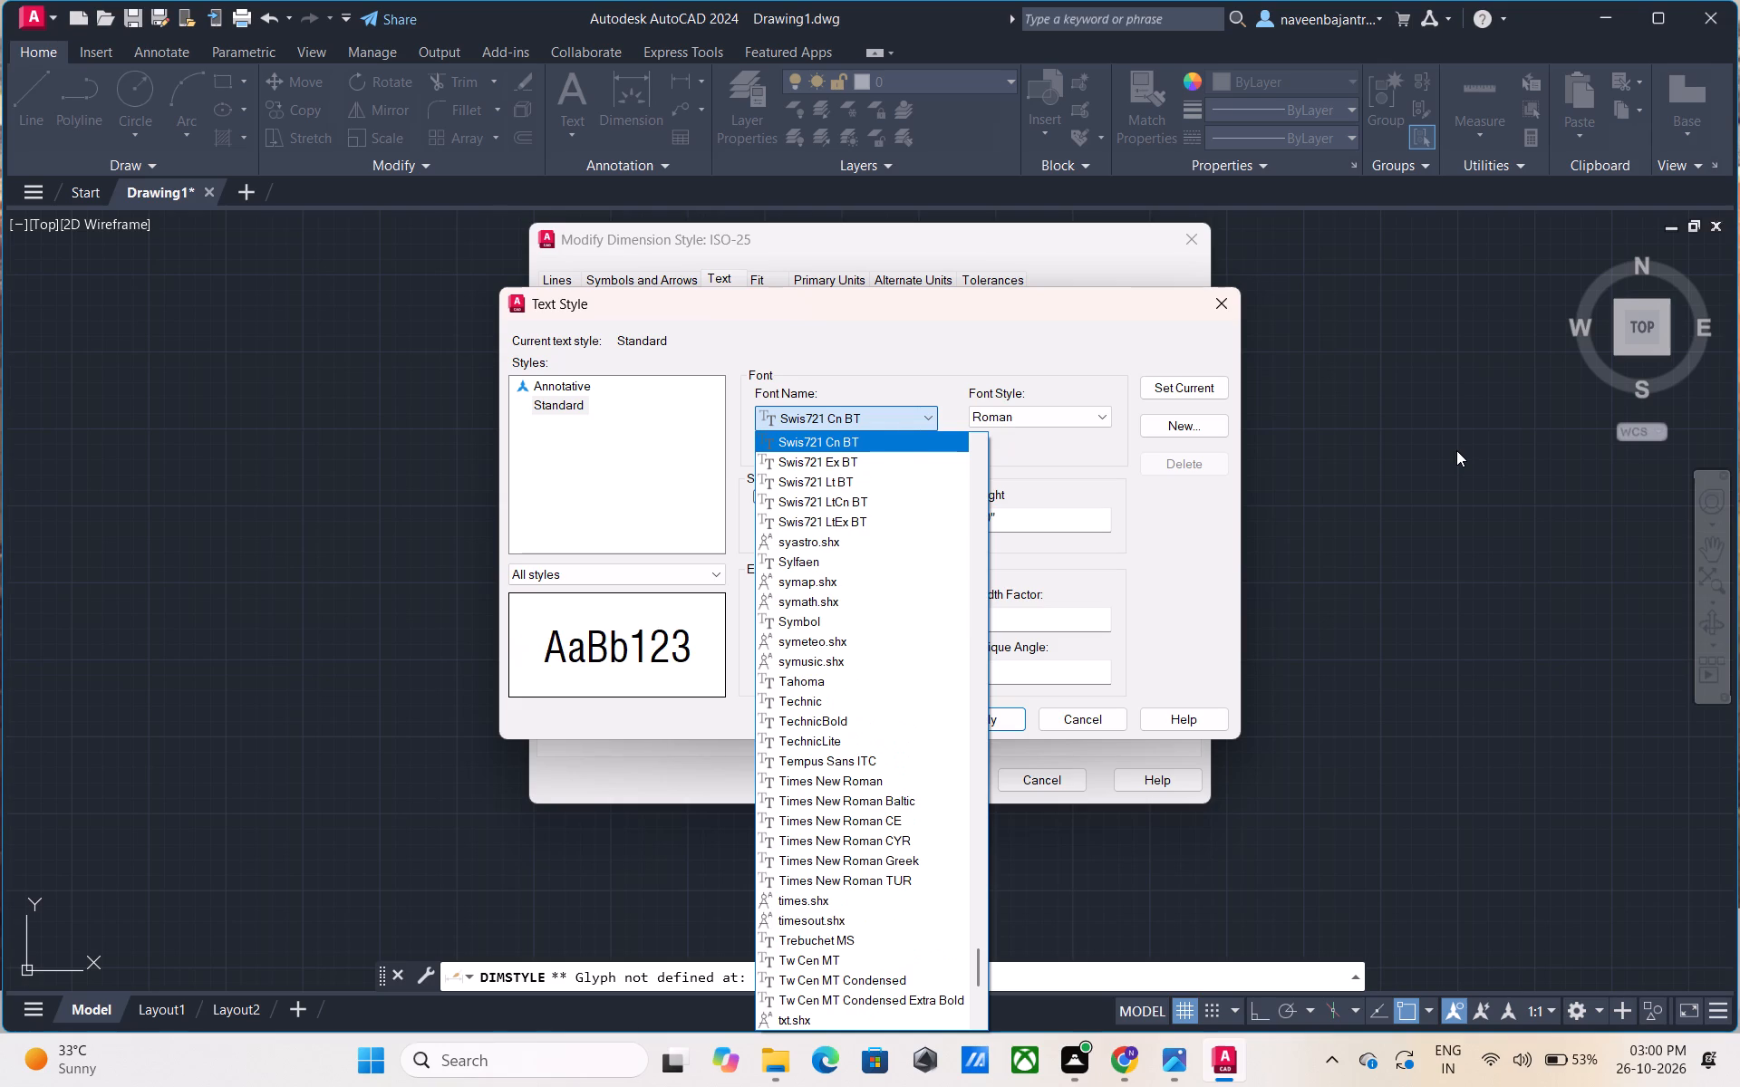
{"action": "key", "text": "Up"}
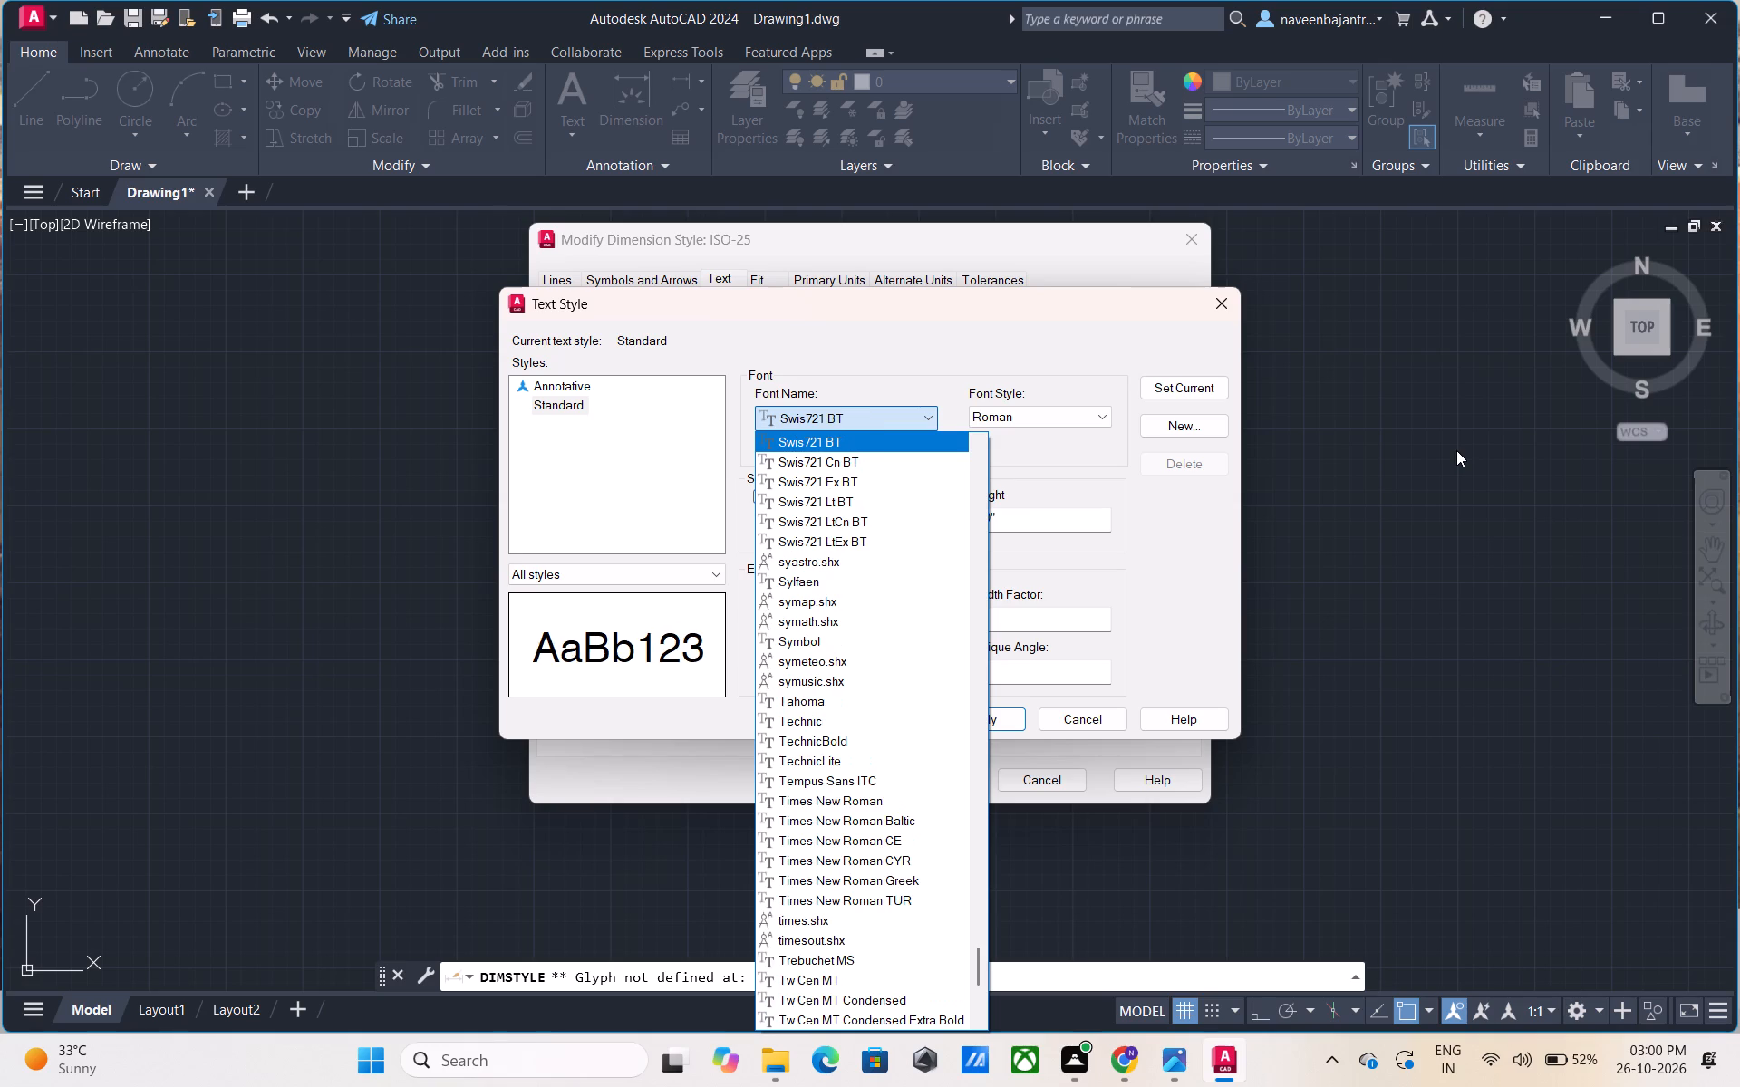
{"action": "key", "text": "Up"}
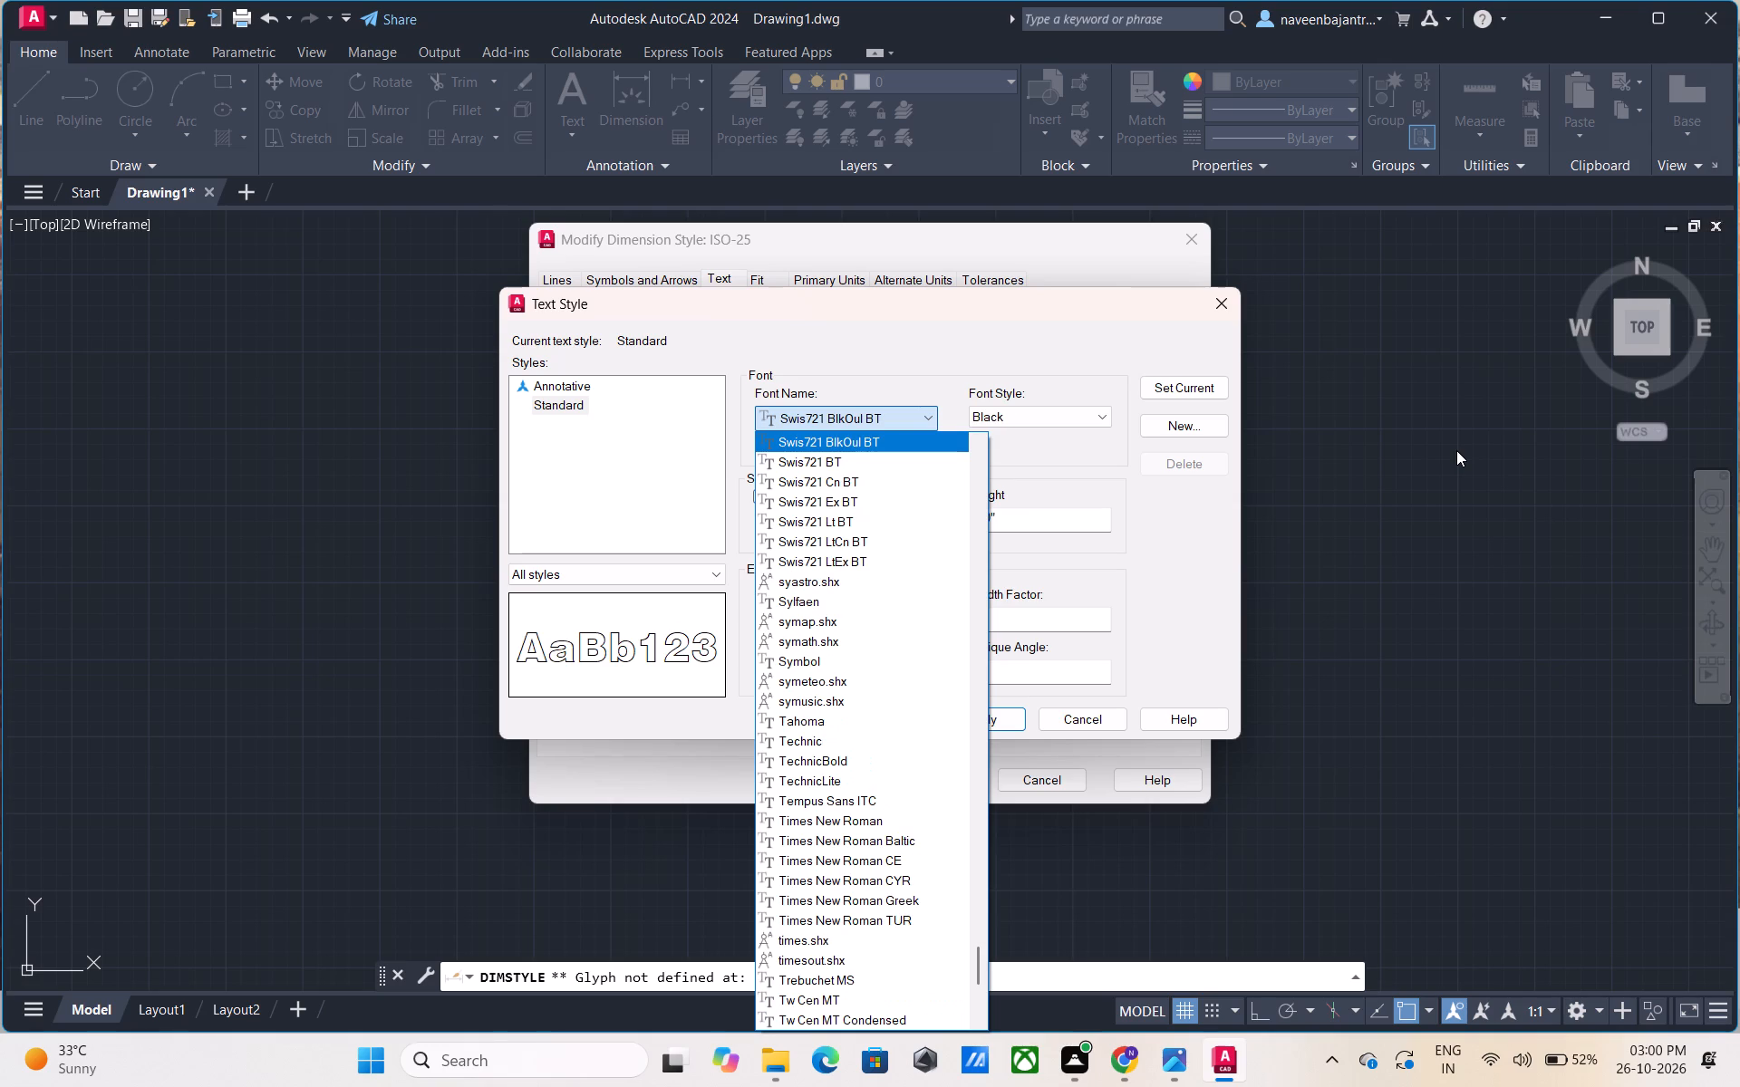
{"action": "key", "text": "Up"}
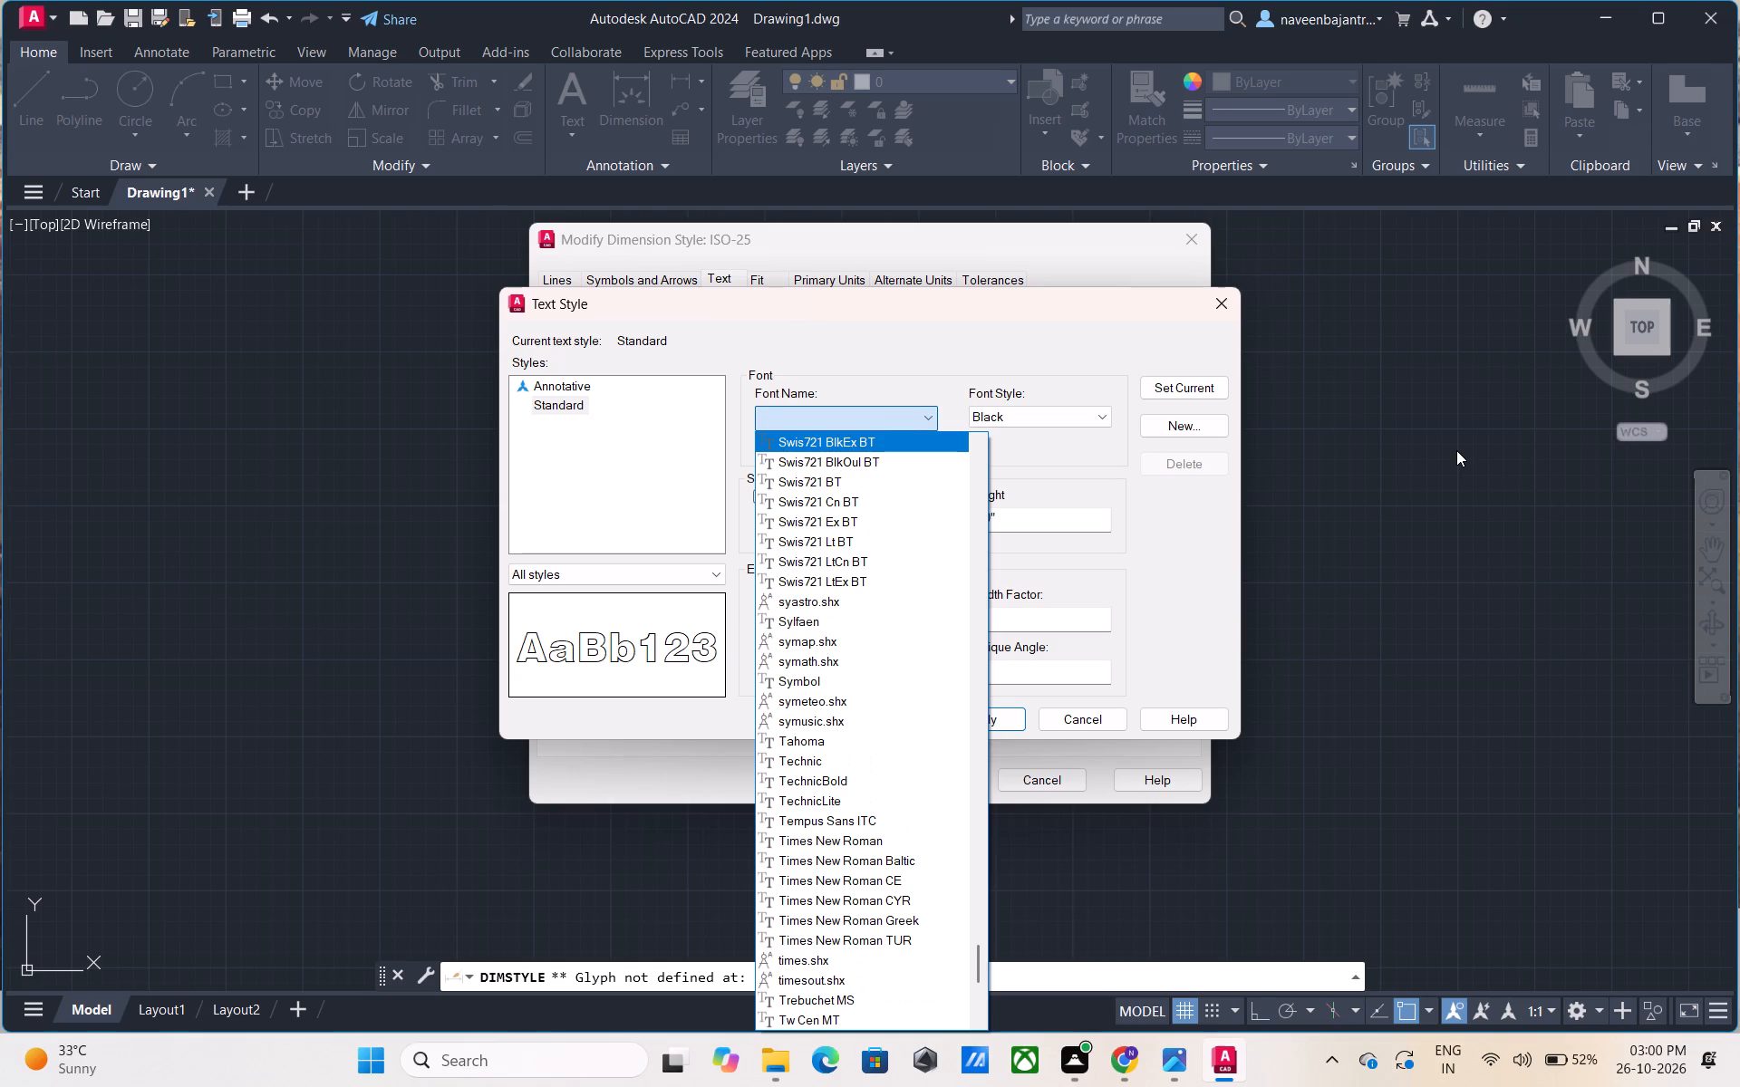
{"action": "key", "text": "Up"}
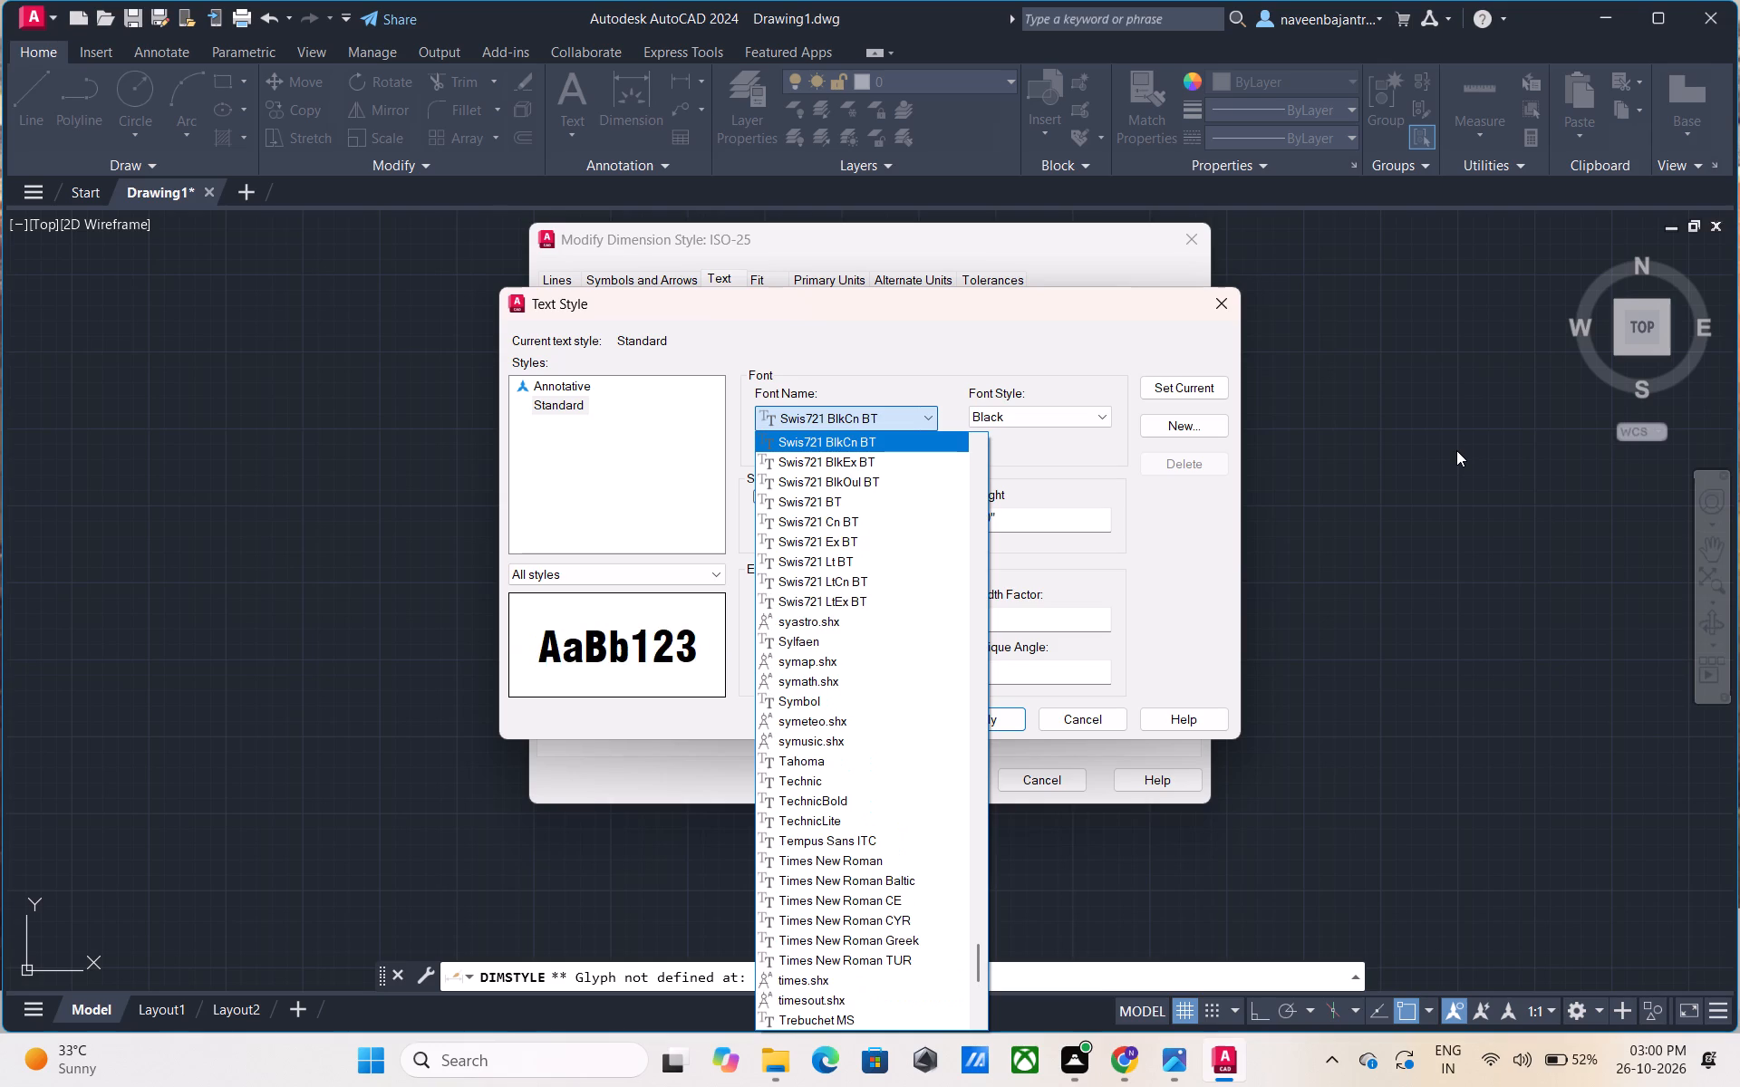
{"action": "key", "text": "Up"}
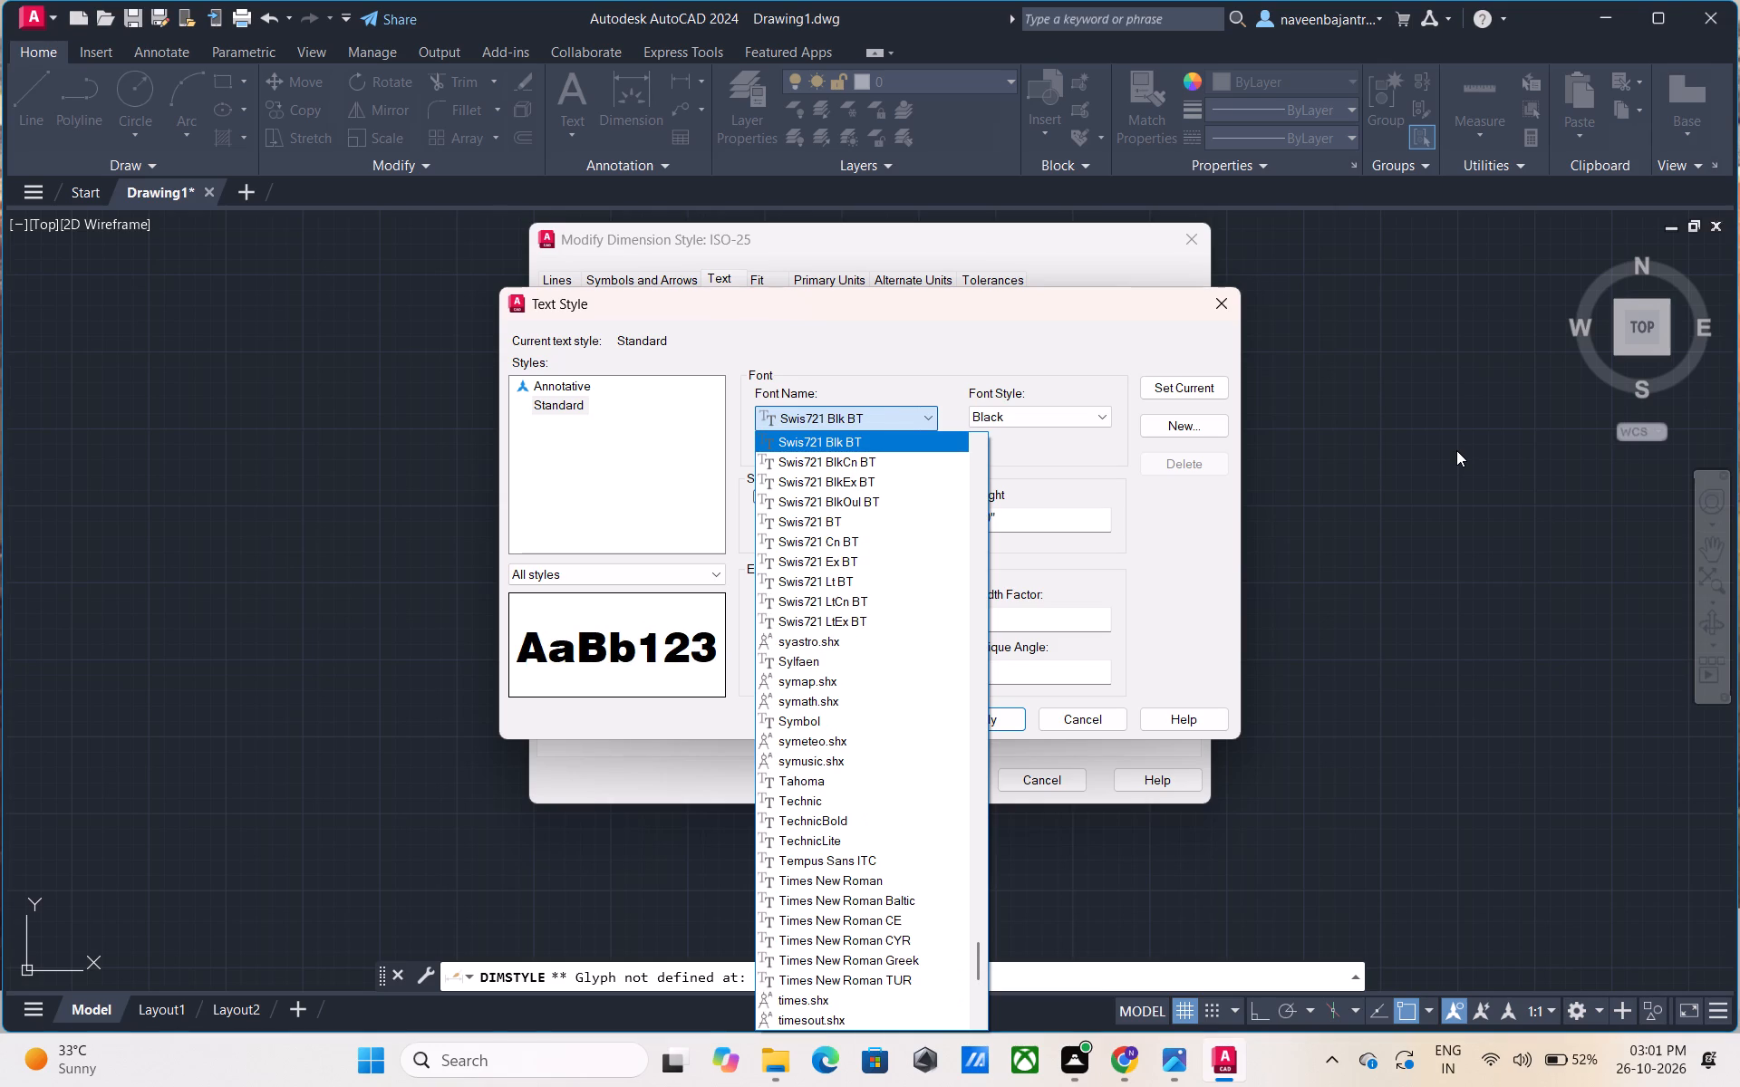
{"action": "key", "text": "Up"}
{"action": "key", "text": "Up"}
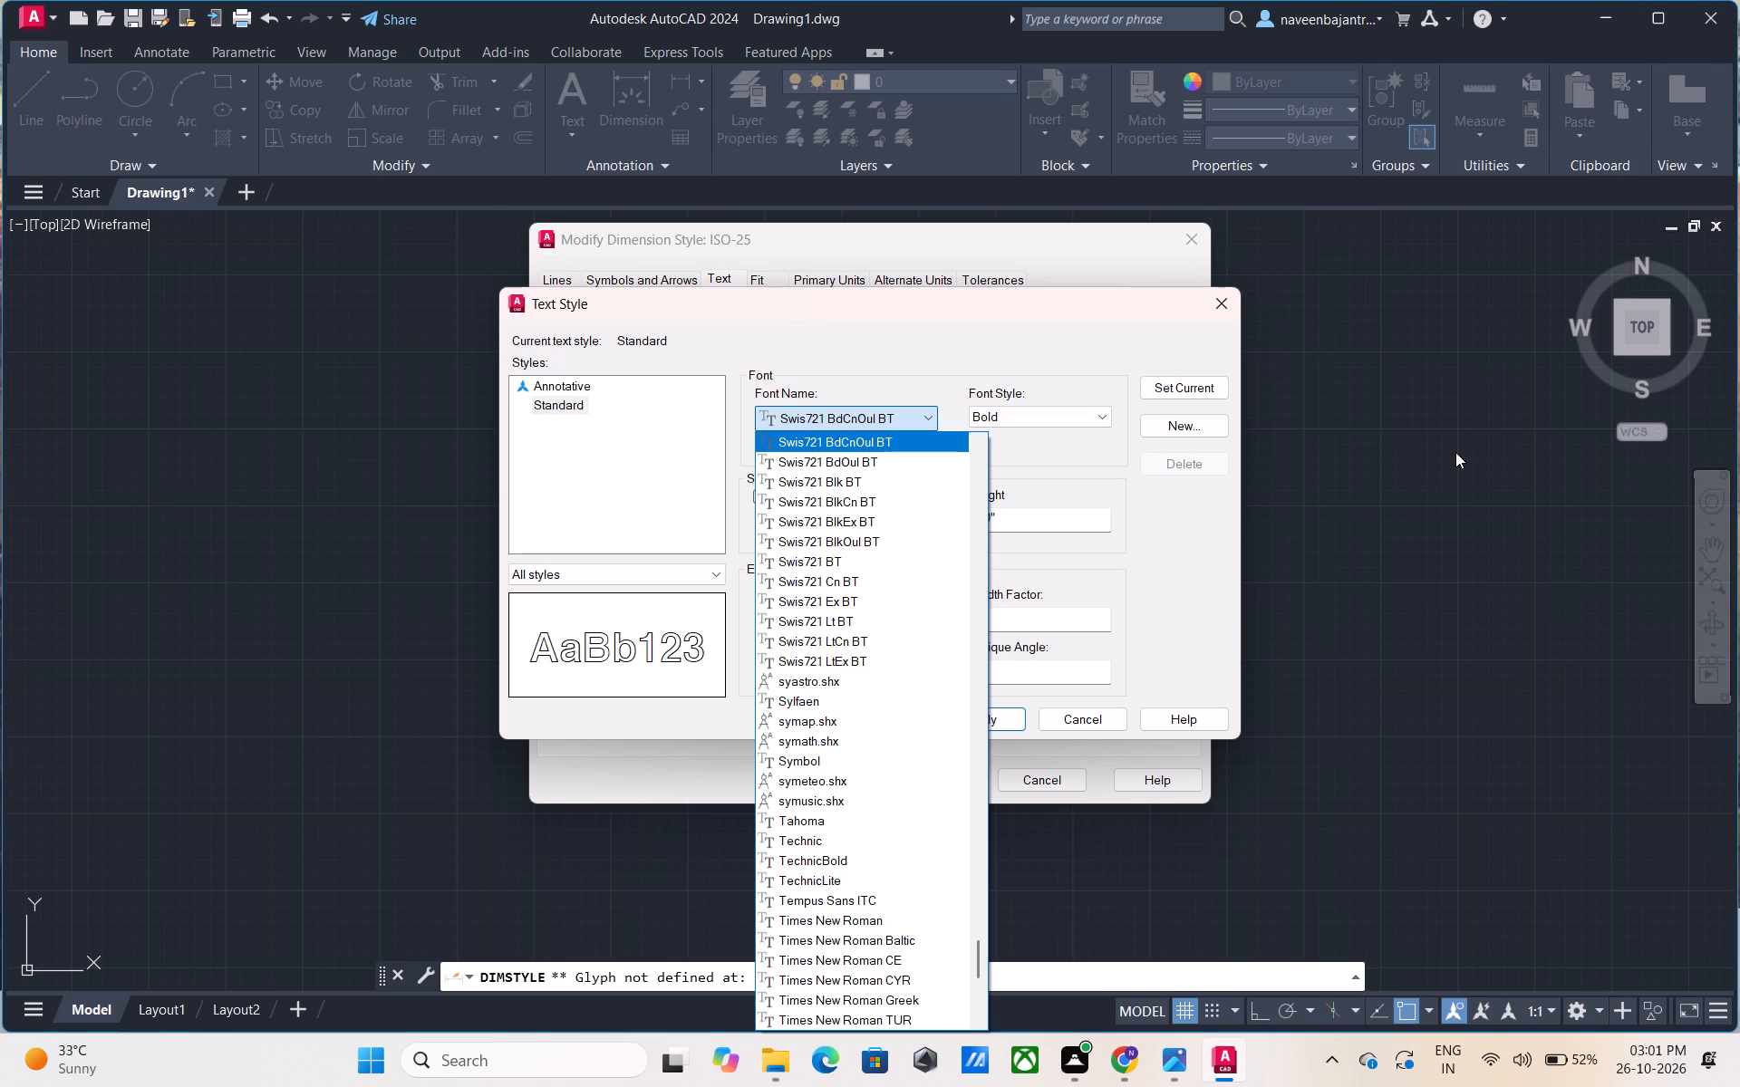
Preview the Swis721 fonts for the Standard text style one by one, going forward from Swis721 BdOul BT to Swis721 LtEx BT.
{"action": "key", "text": "Down"}
{"action": "key", "text": "Down"}
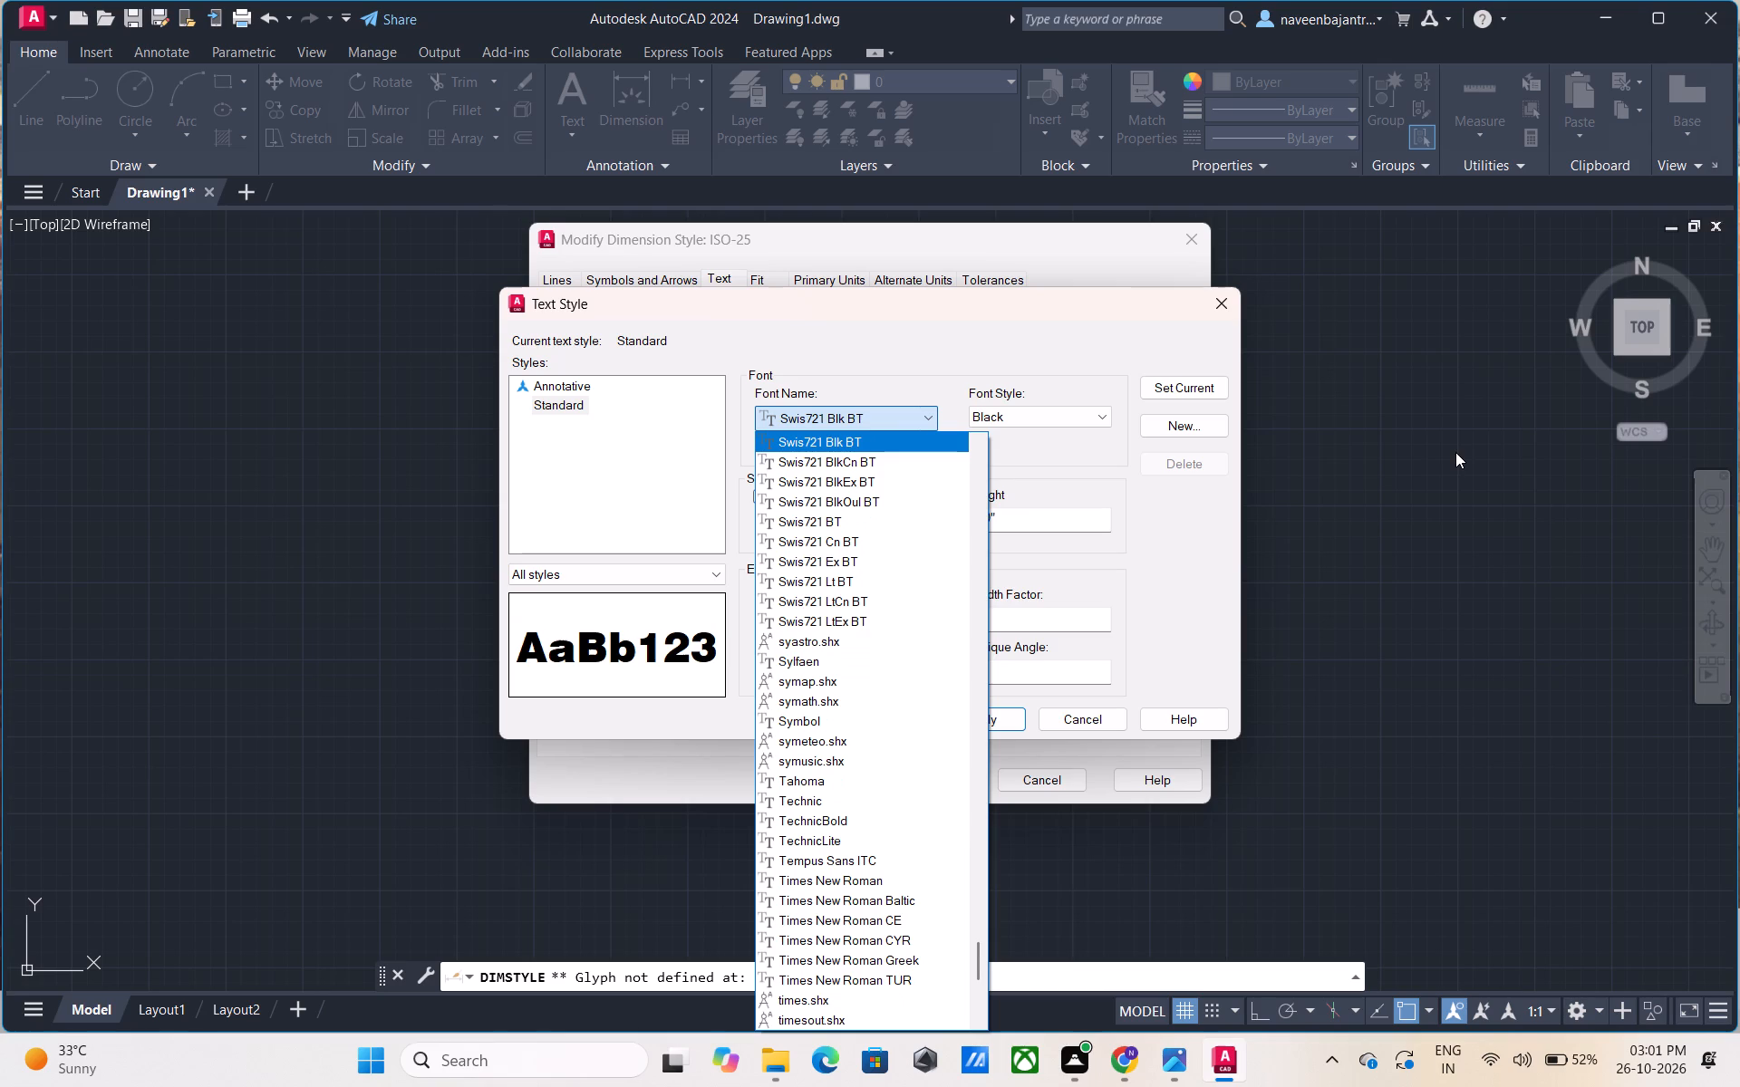
{"action": "key", "text": "Down"}
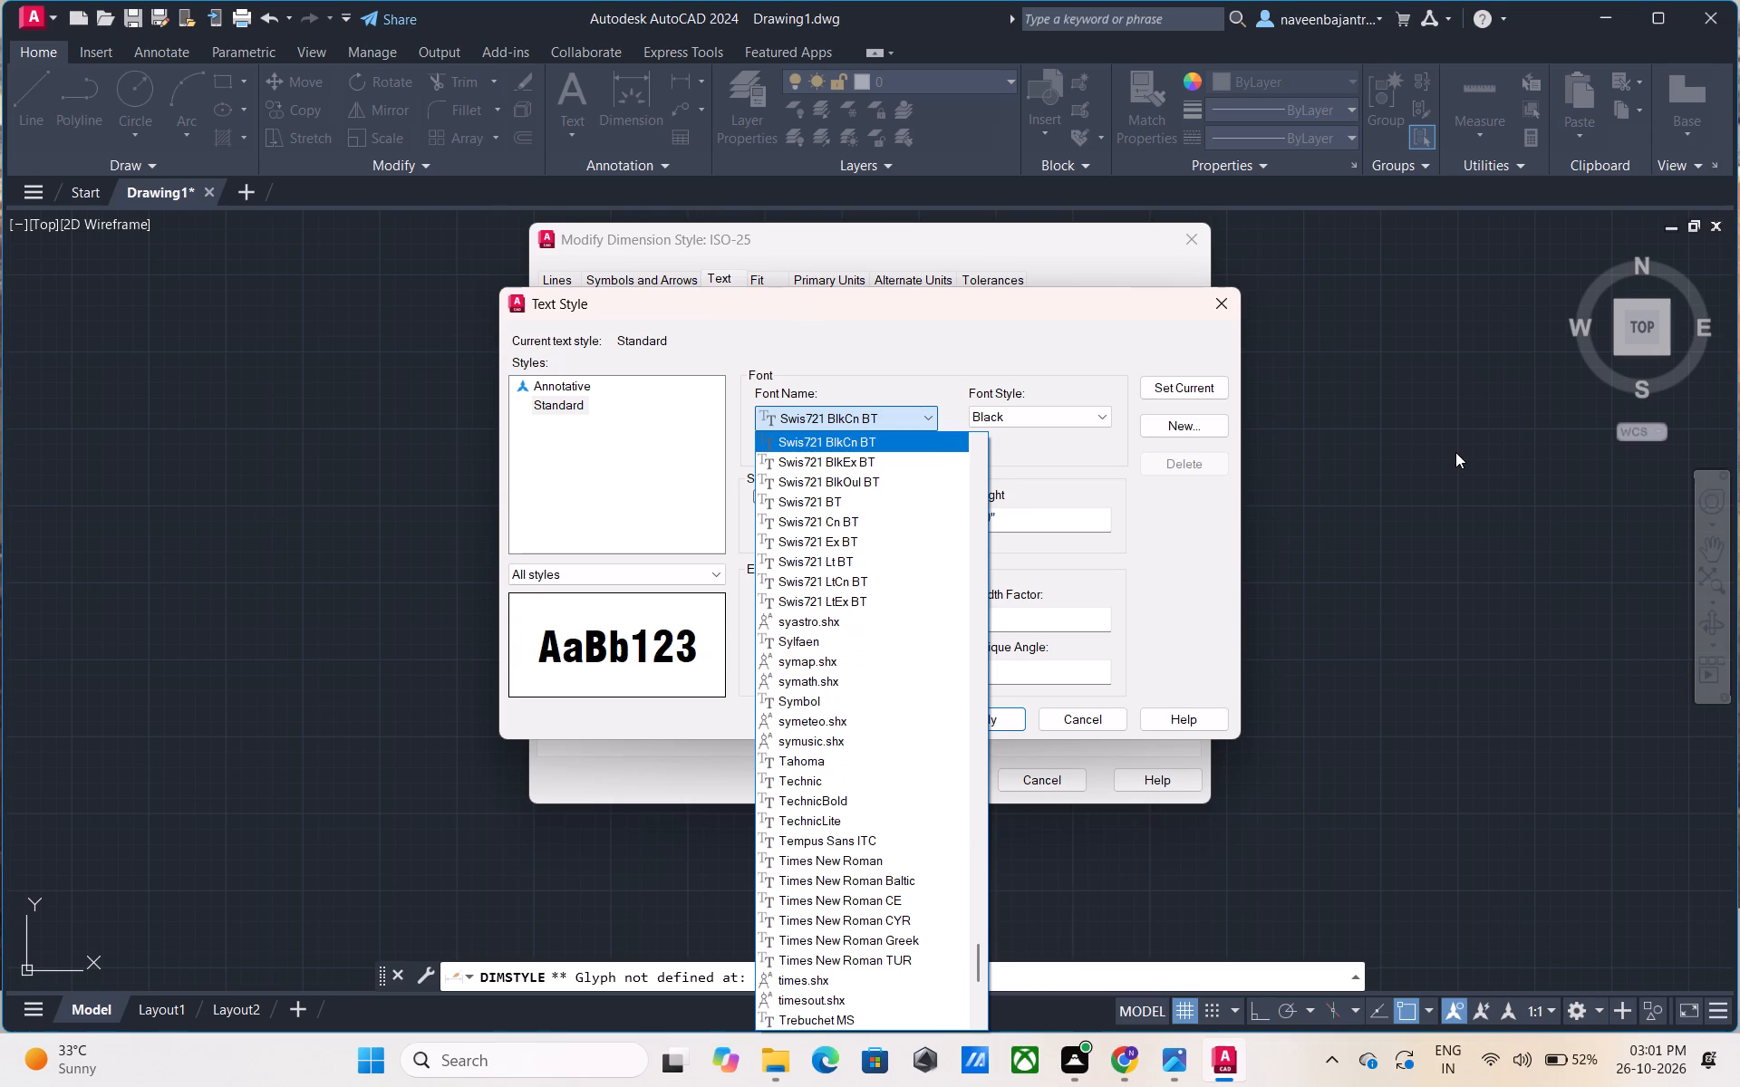
{"action": "key", "text": "Down"}
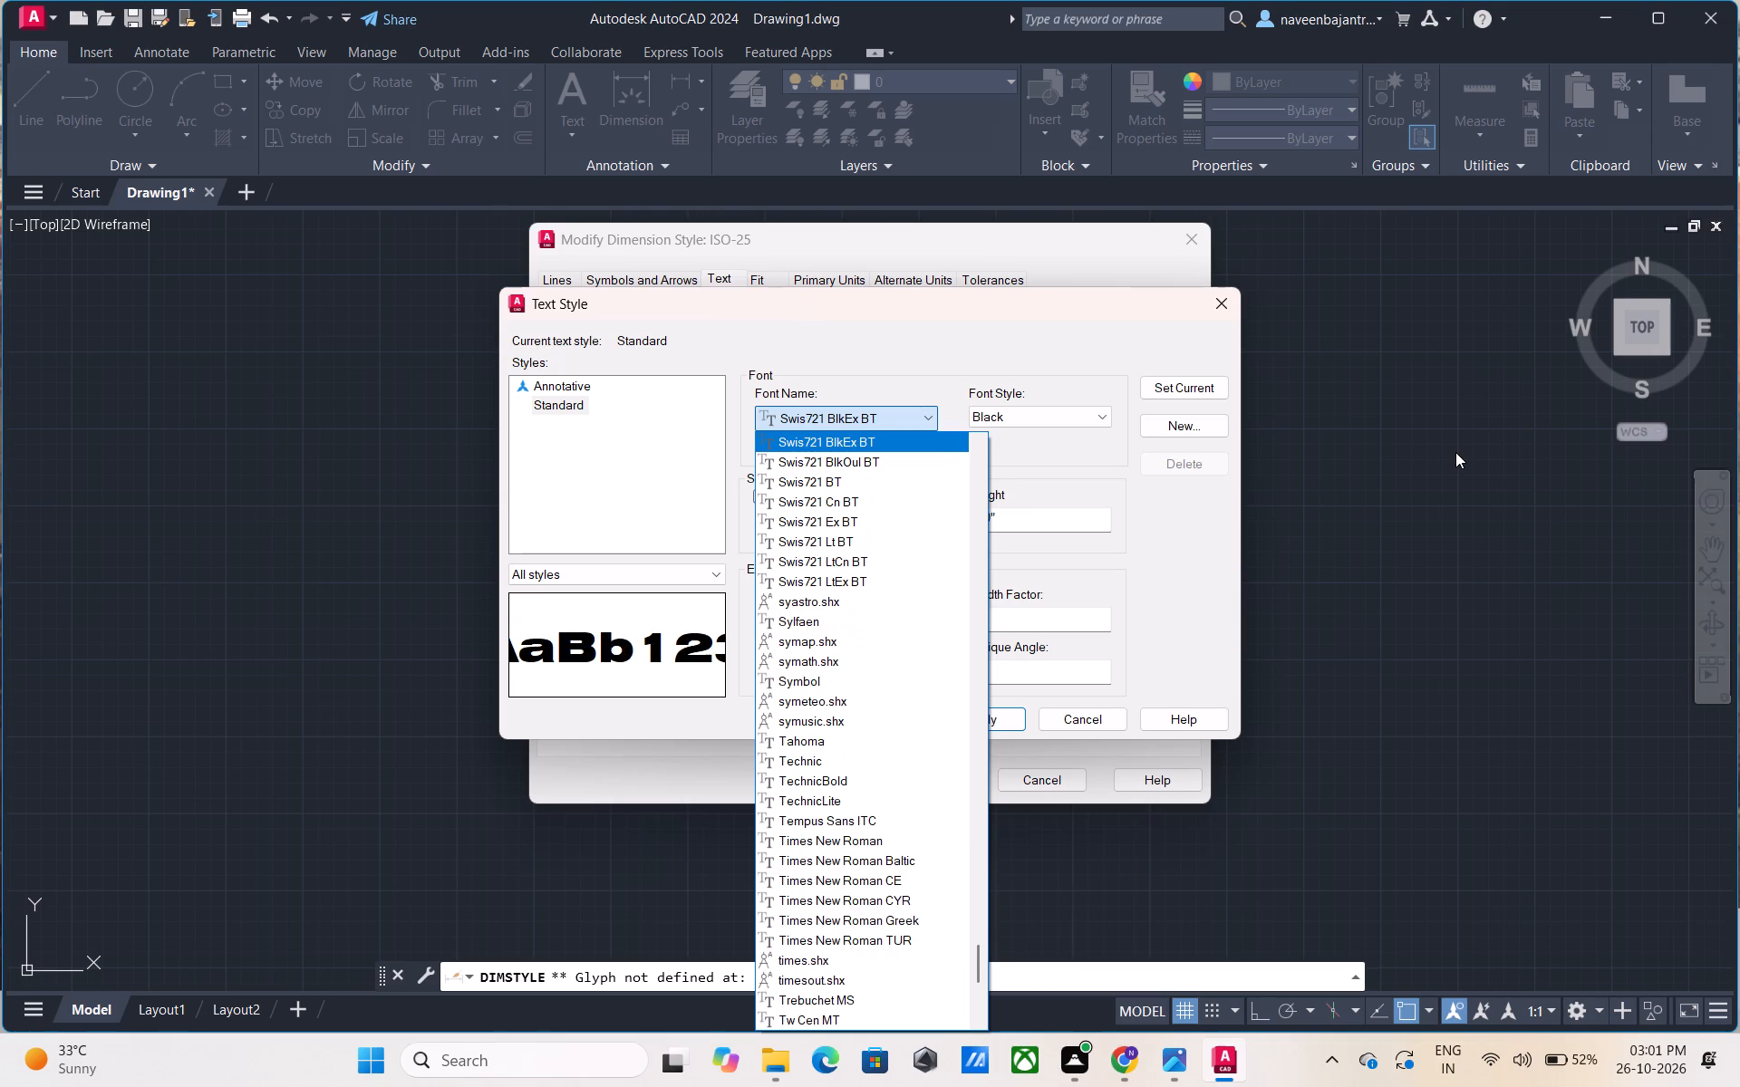
{"action": "key", "text": "Down"}
{"action": "key", "text": "Down"}
{"action": "key", "text": "Down"}
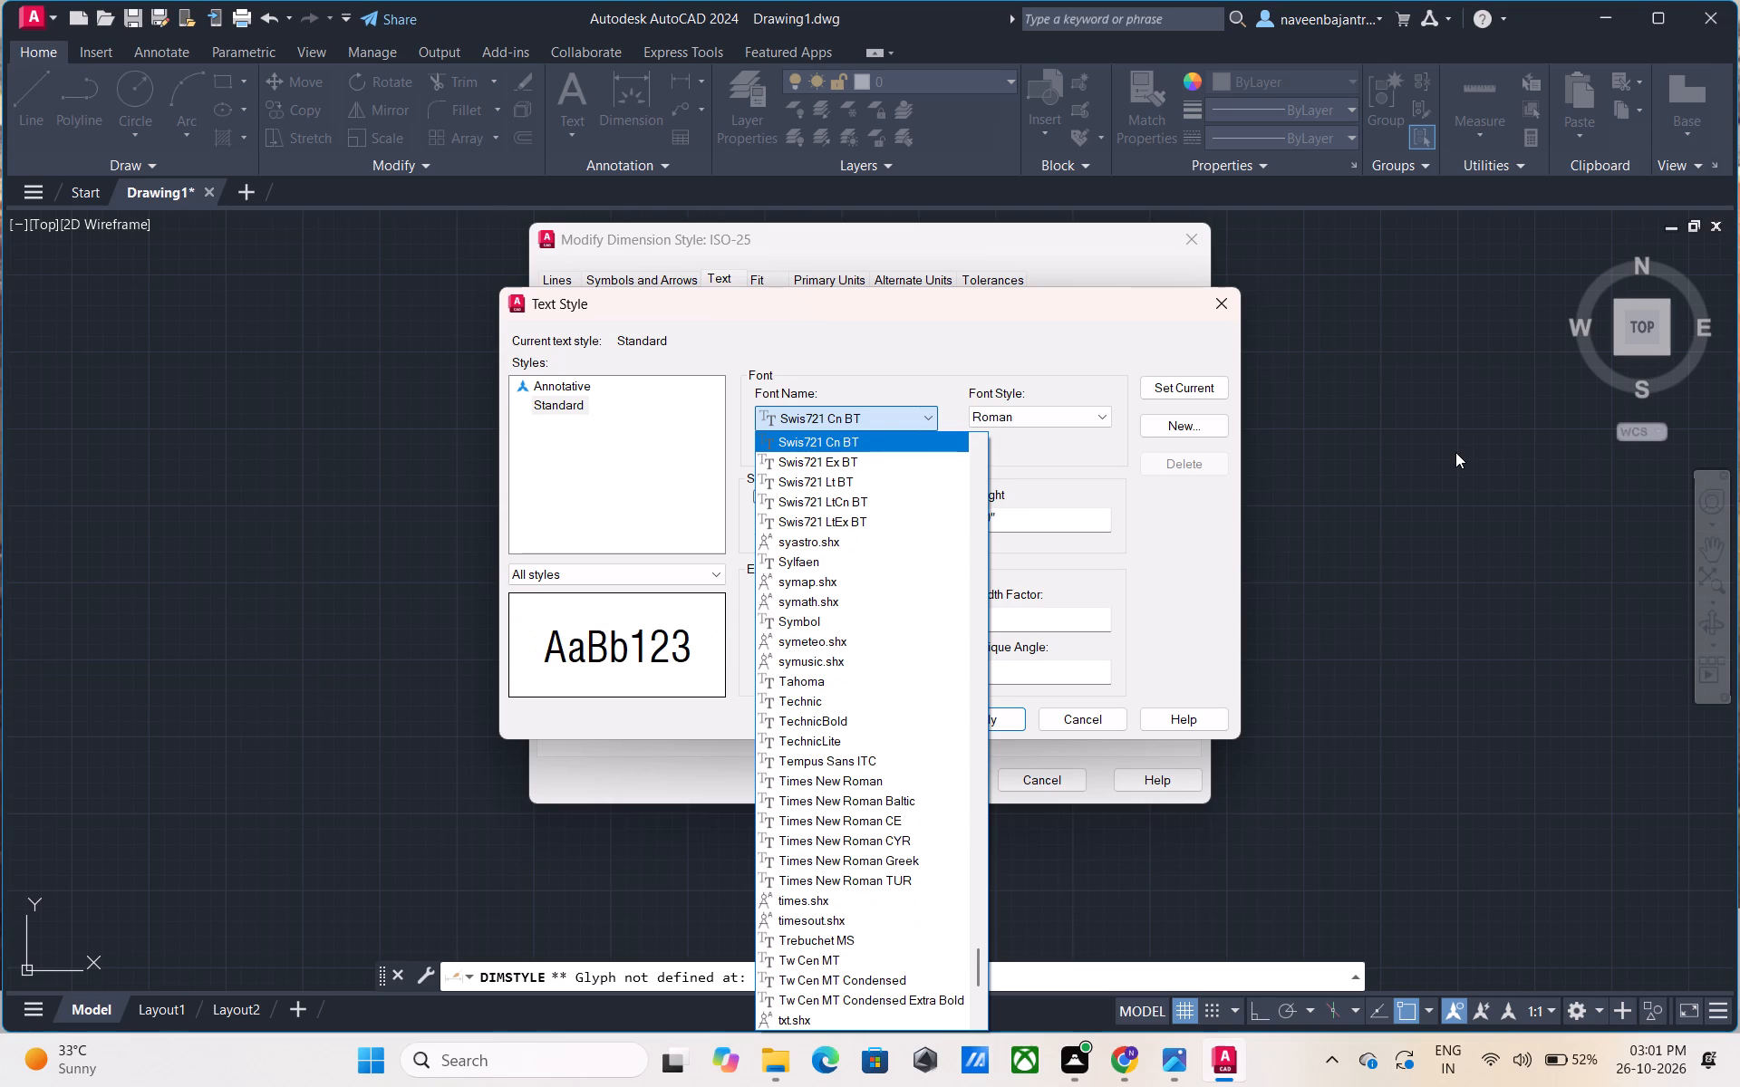
{"action": "key", "text": "Down"}
{"action": "key", "text": "Down"}
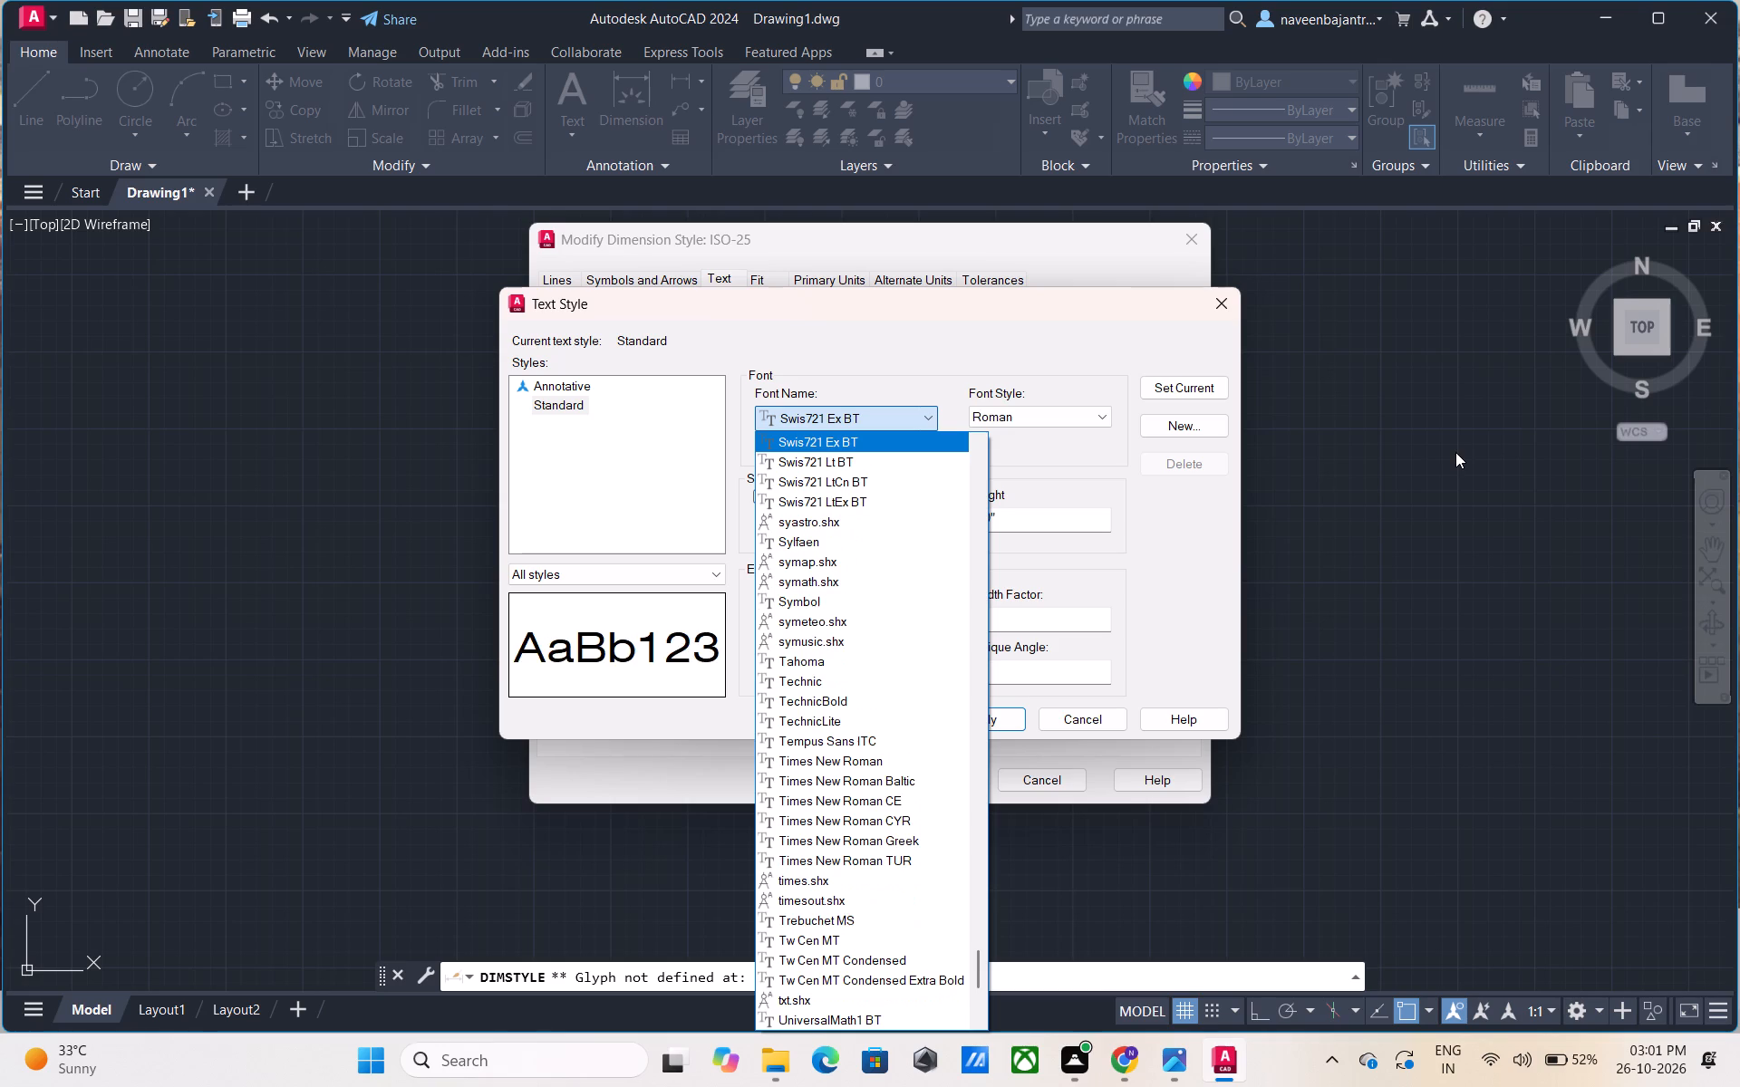
{"action": "key", "text": "Down"}
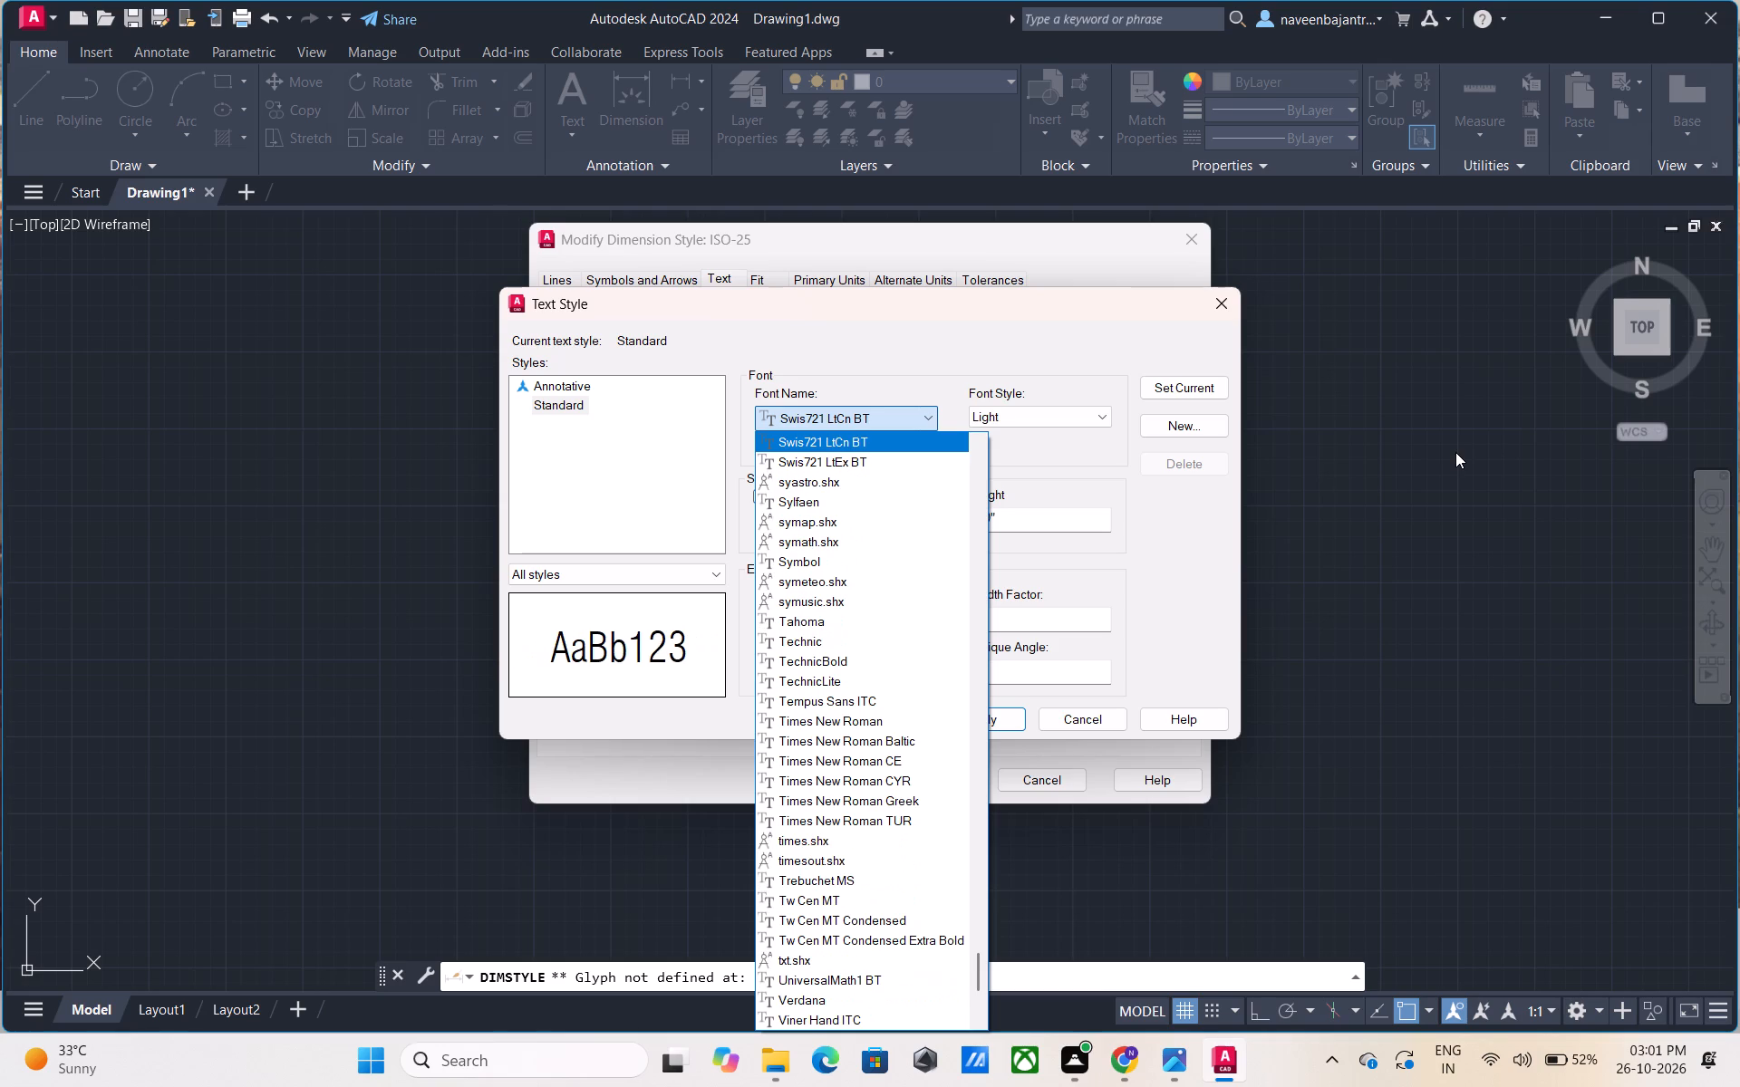
{"action": "key", "text": "Down"}
Preview fonts for the Standard text style one by one, going forward from syastro.shx to Times New Roman Baltic.
{"action": "key", "text": "Down"}
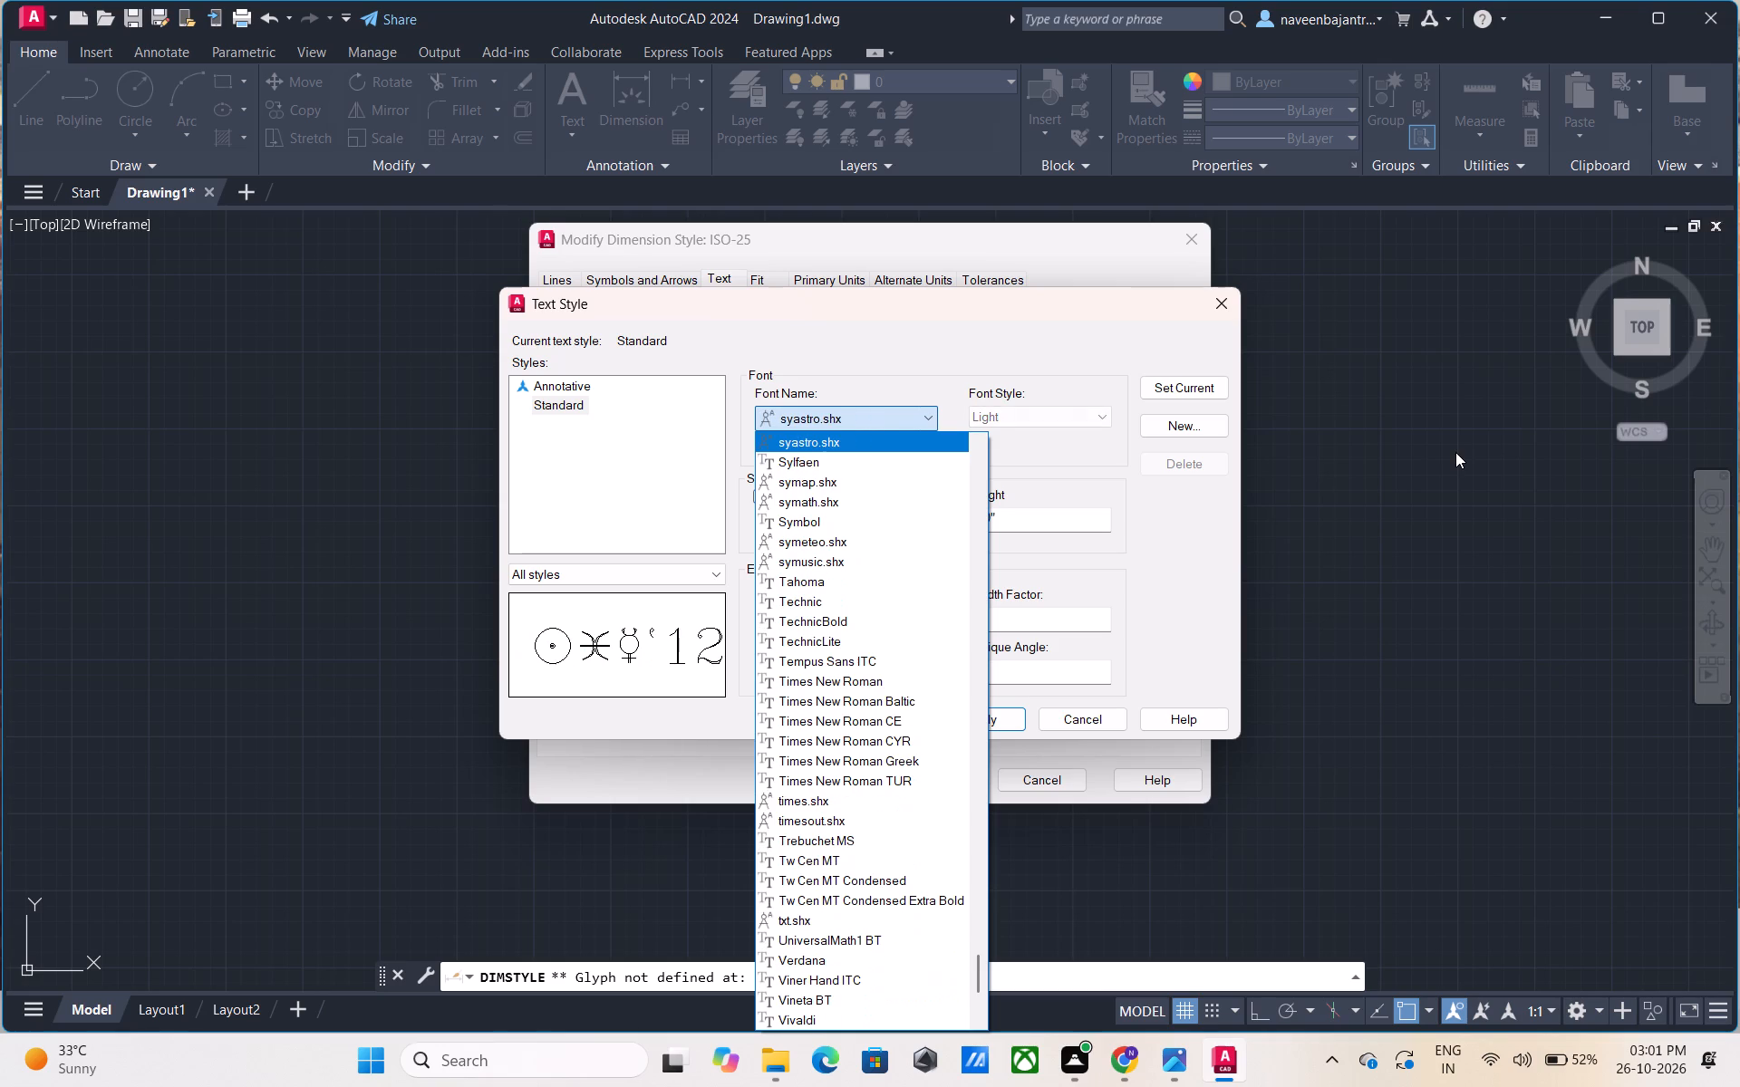
{"action": "key", "text": "Down"}
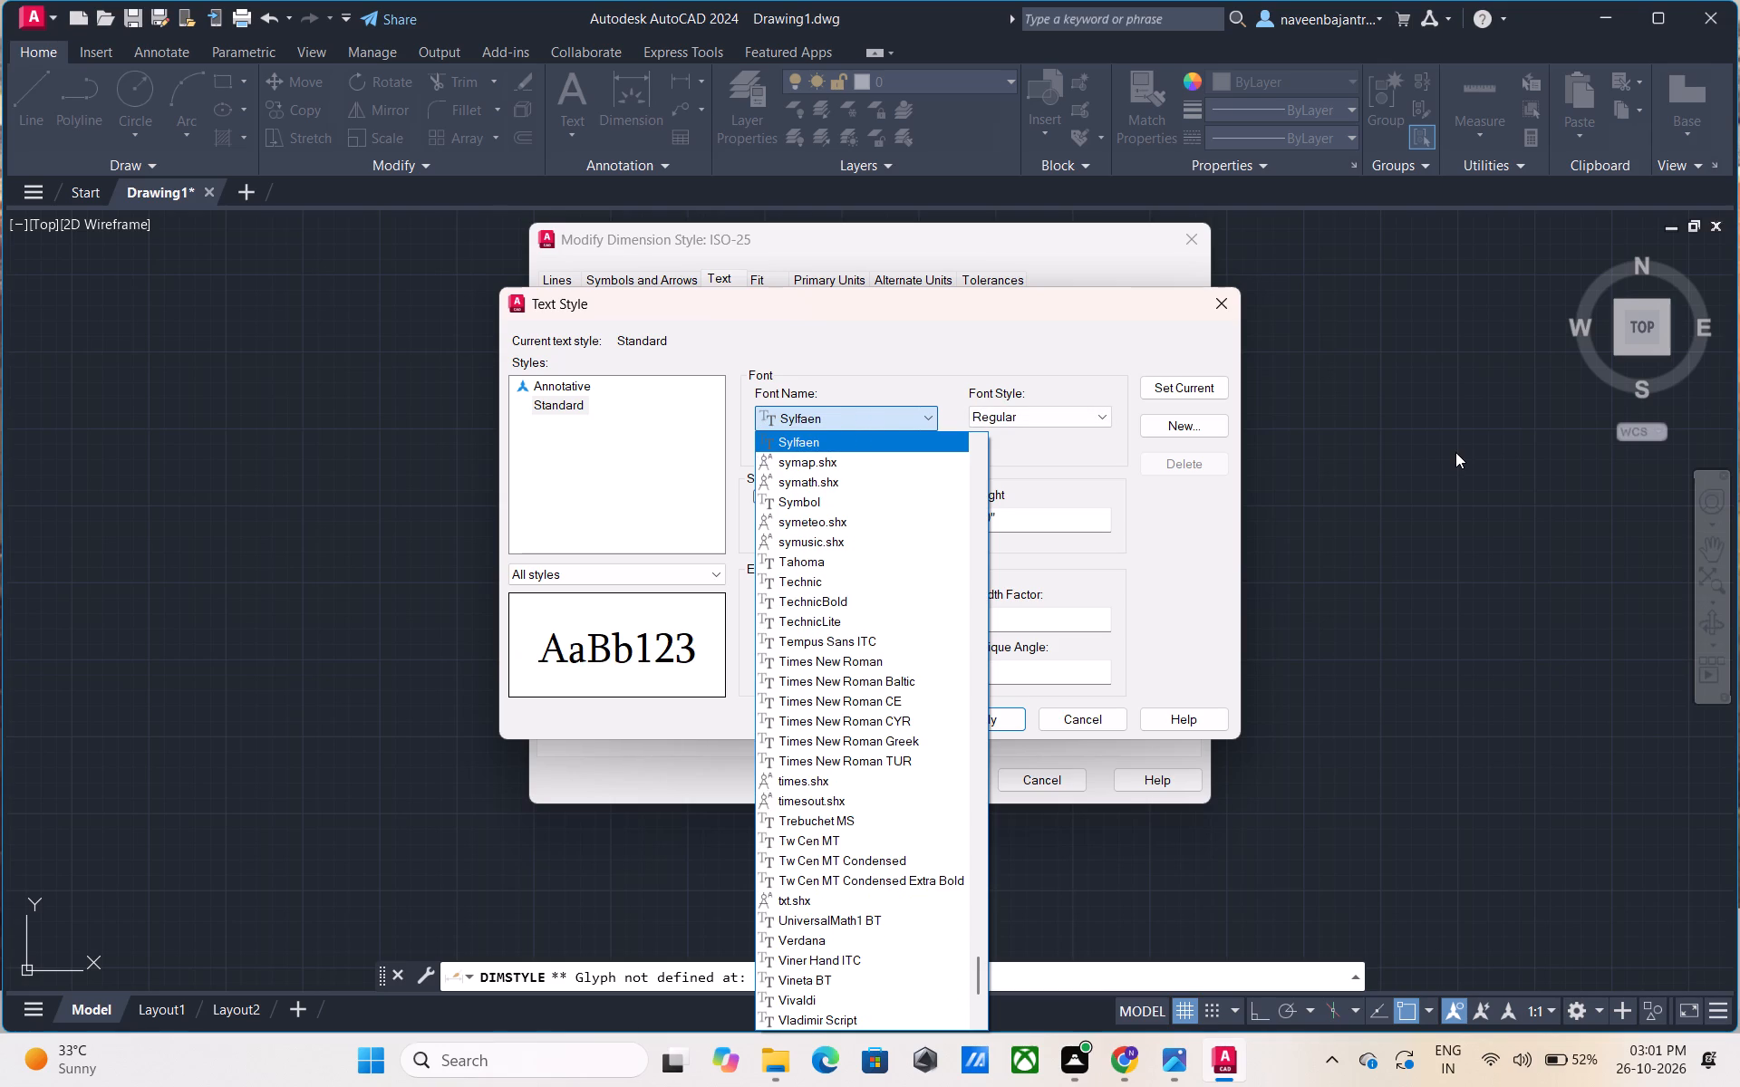
{"action": "key", "text": "Down"}
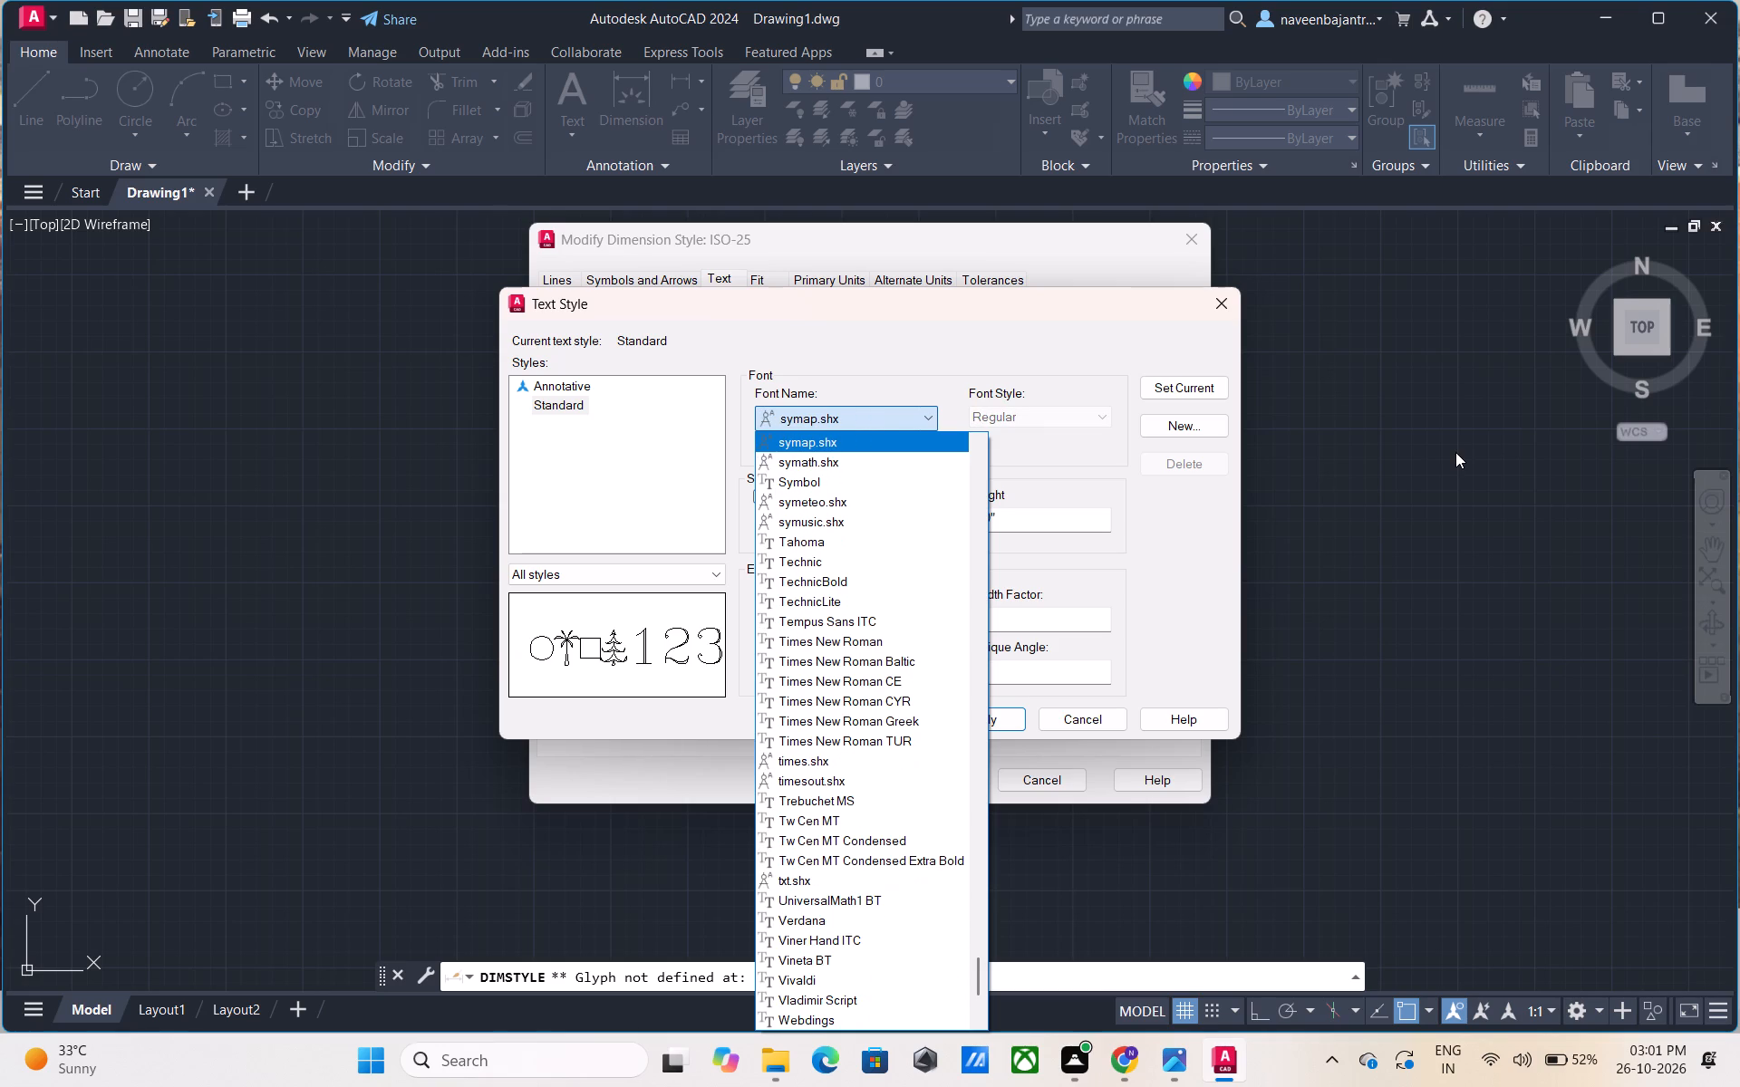
{"action": "key", "text": "Down"}
{"action": "key", "text": "Down"}
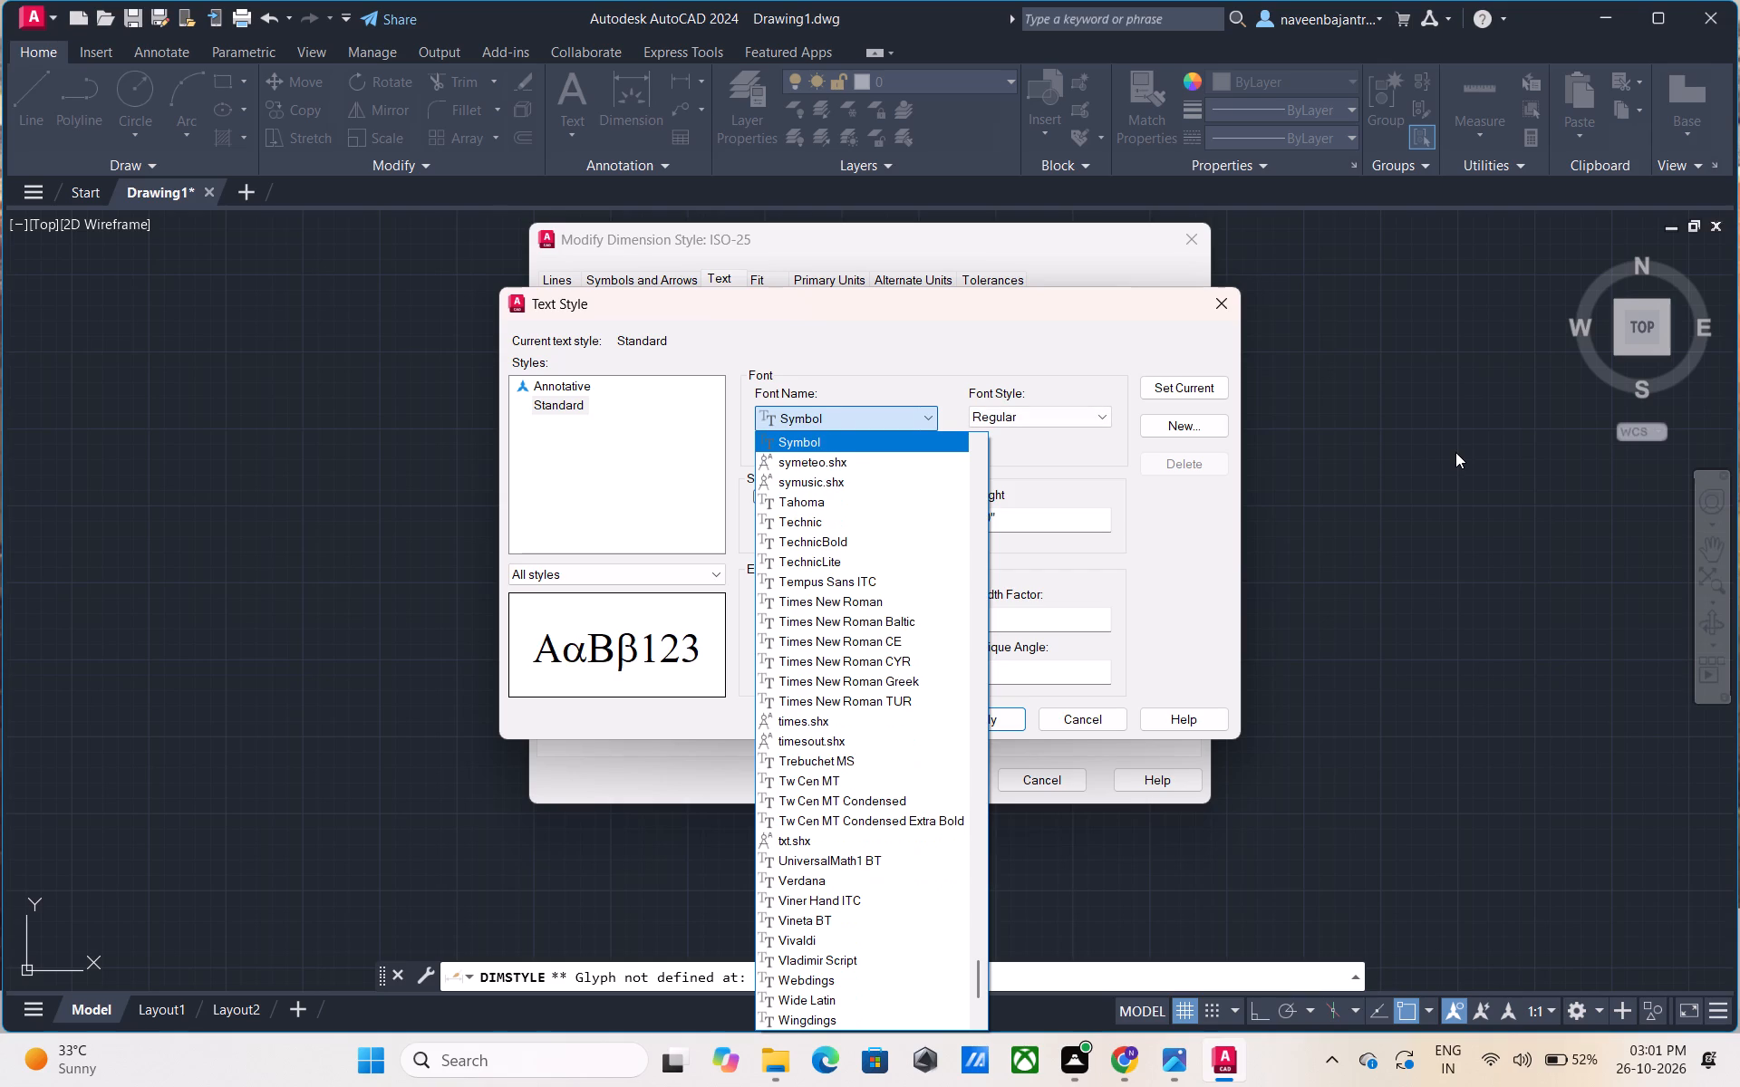
{"action": "key", "text": "Down"}
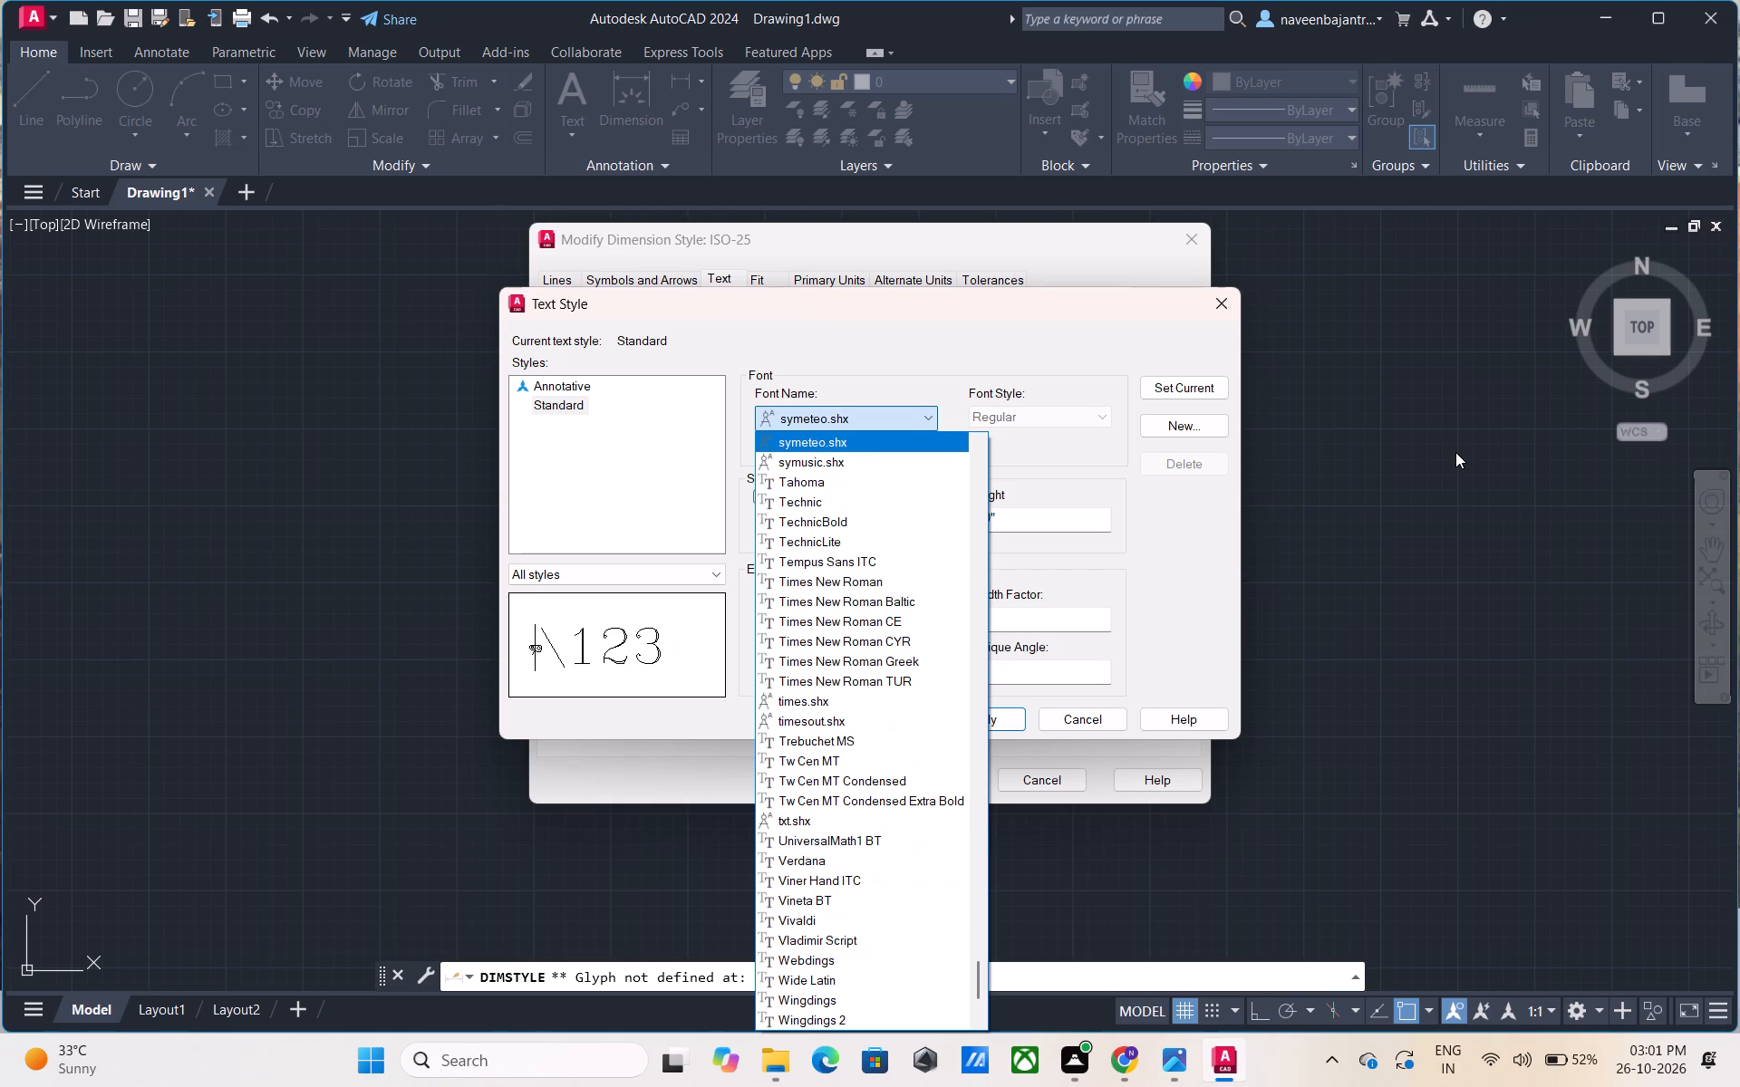
{"action": "key", "text": "Down"}
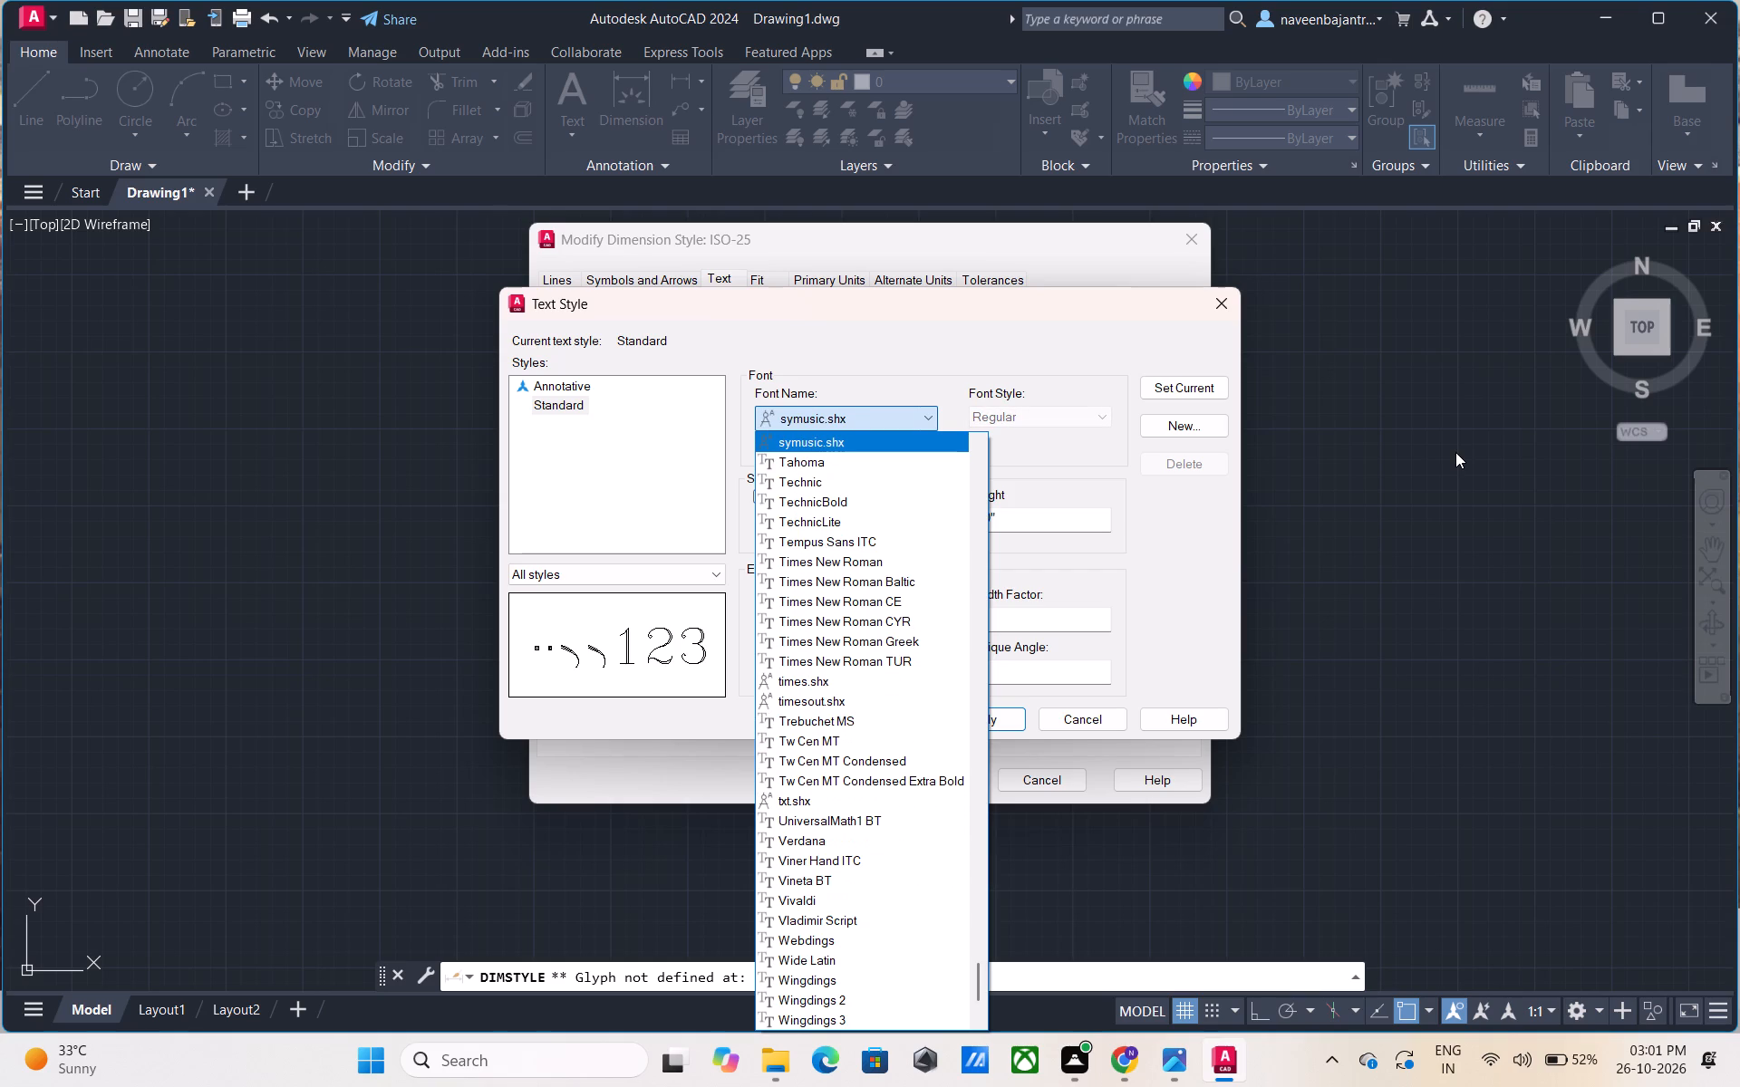
{"action": "key", "text": "Down"}
{"action": "key", "text": "Down"}
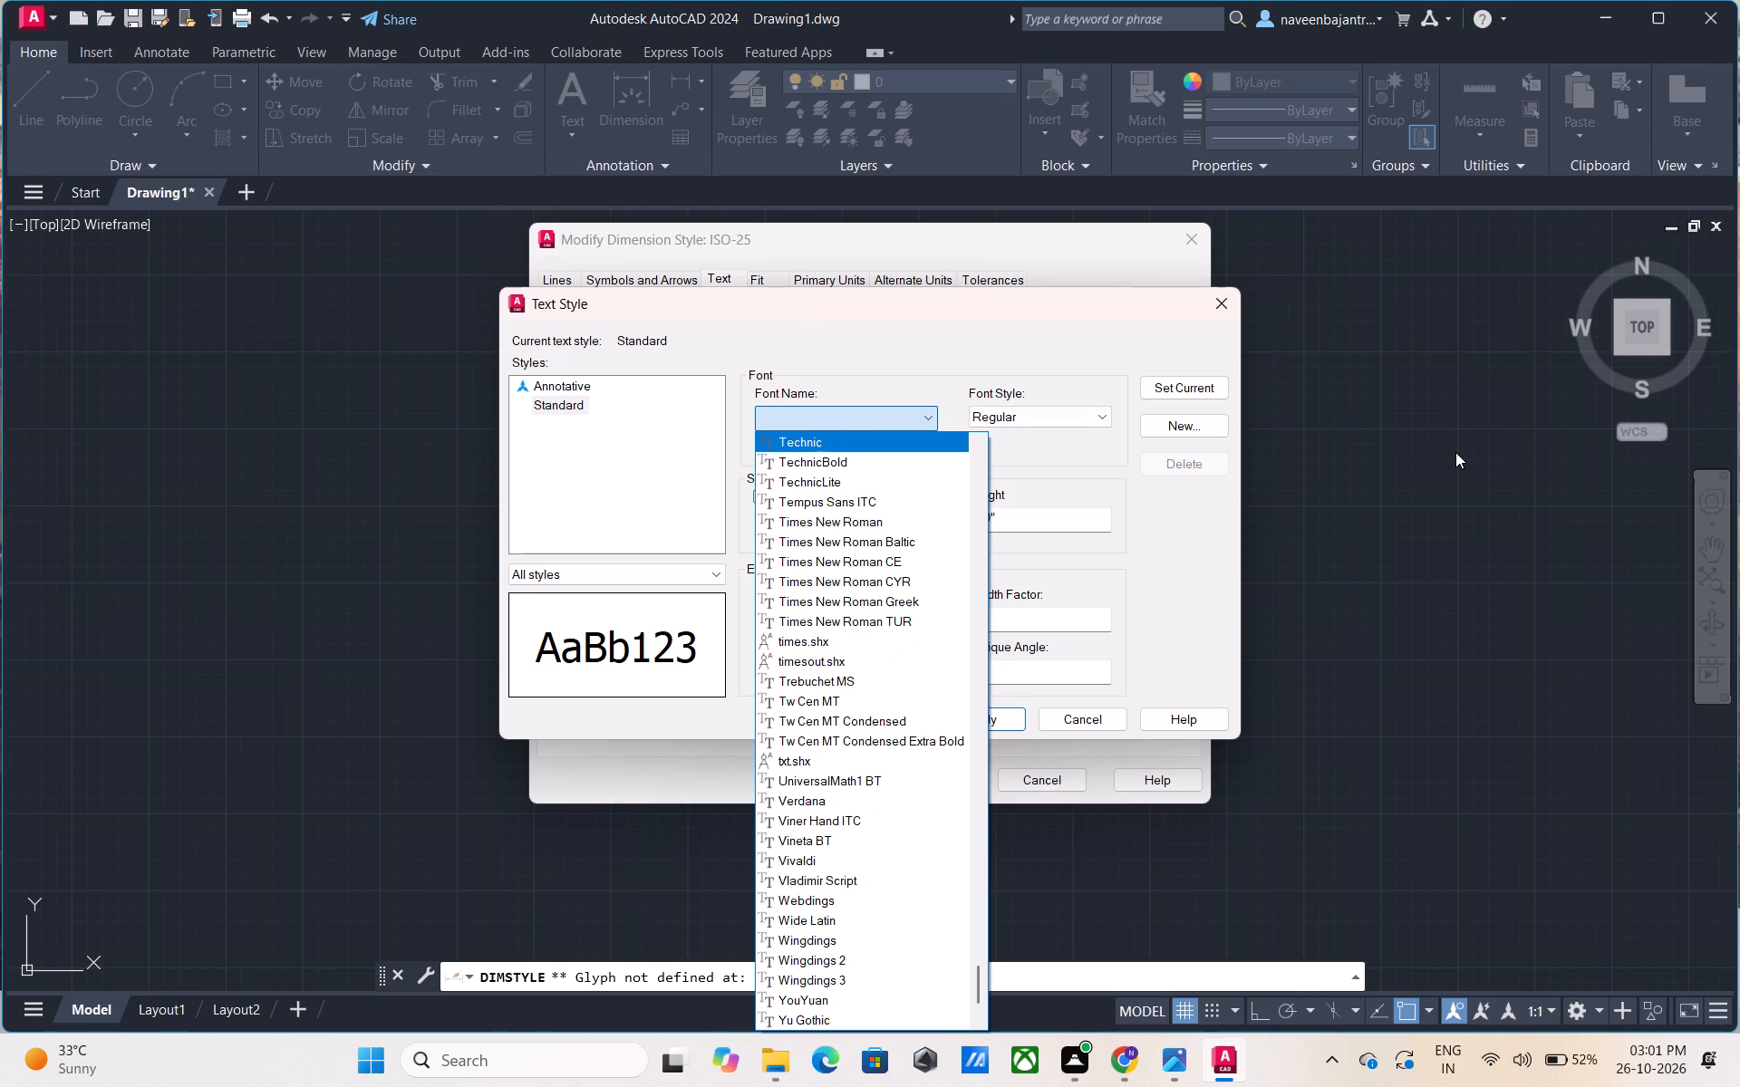
{"action": "key", "text": "Down"}
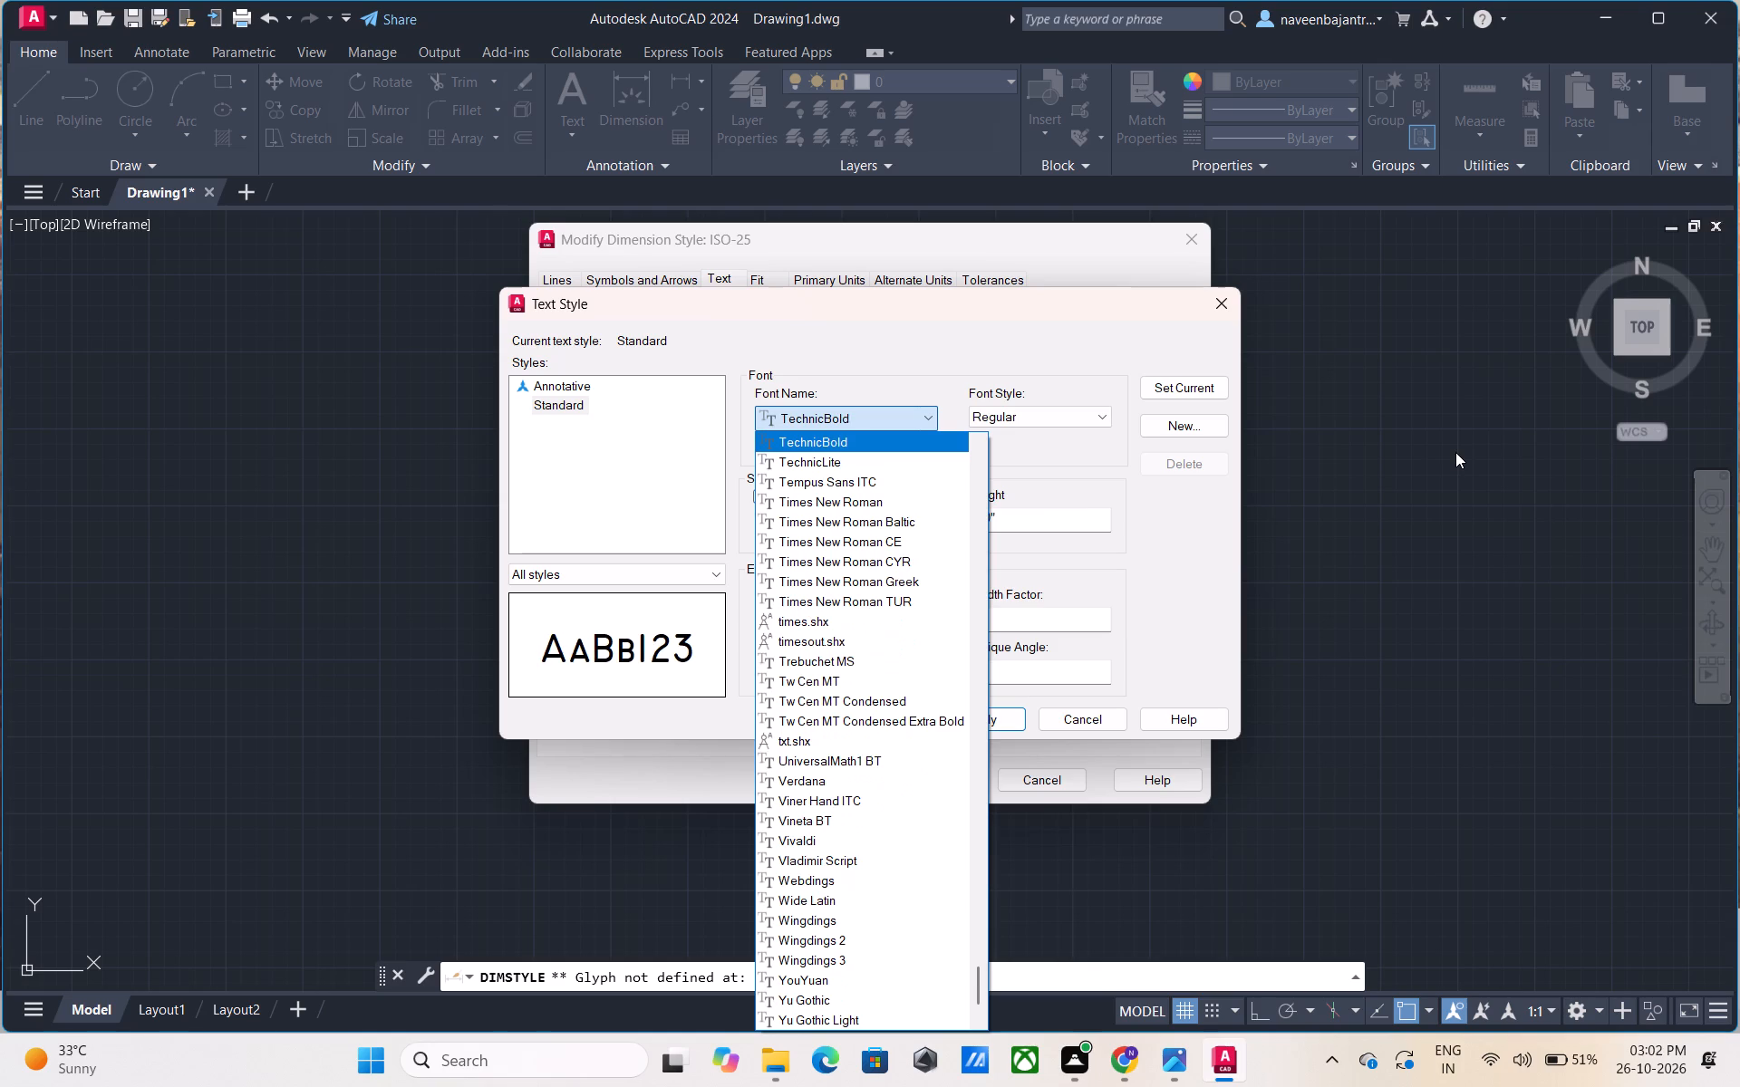
{"action": "key", "text": "Down"}
{"action": "key", "text": "Down"}
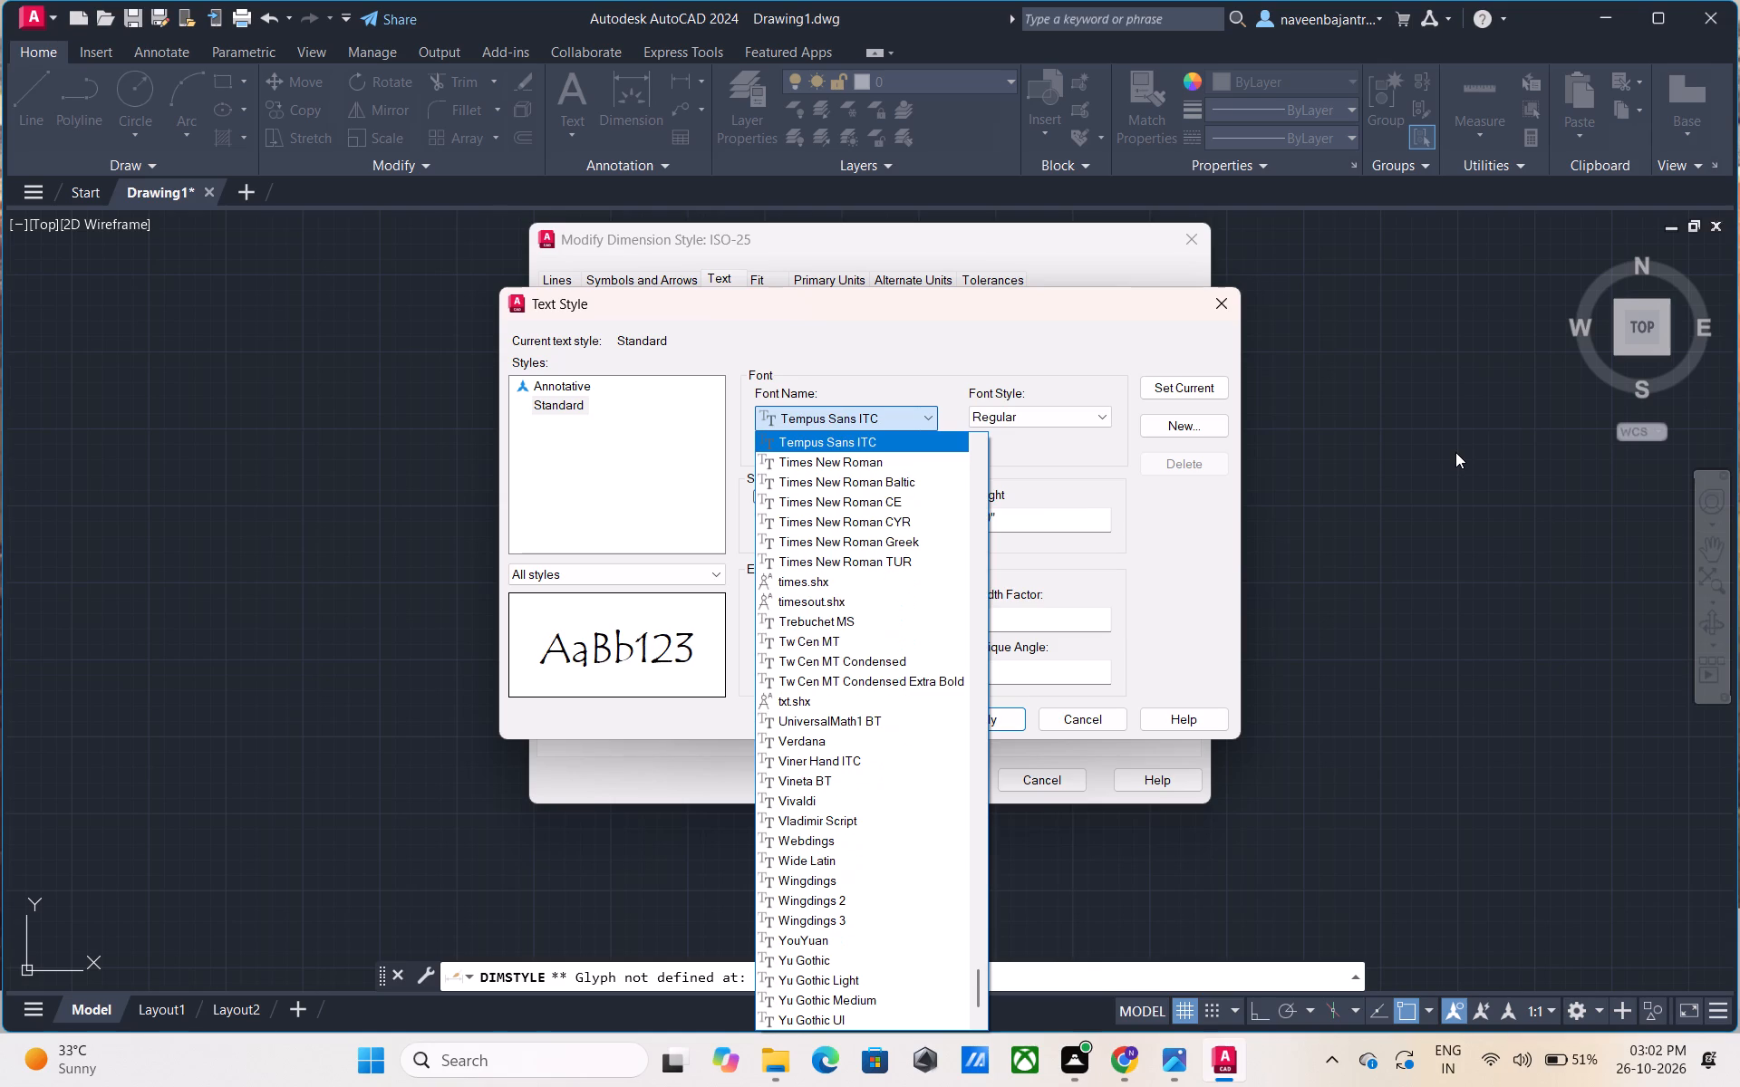
{"action": "key", "text": "Down"}
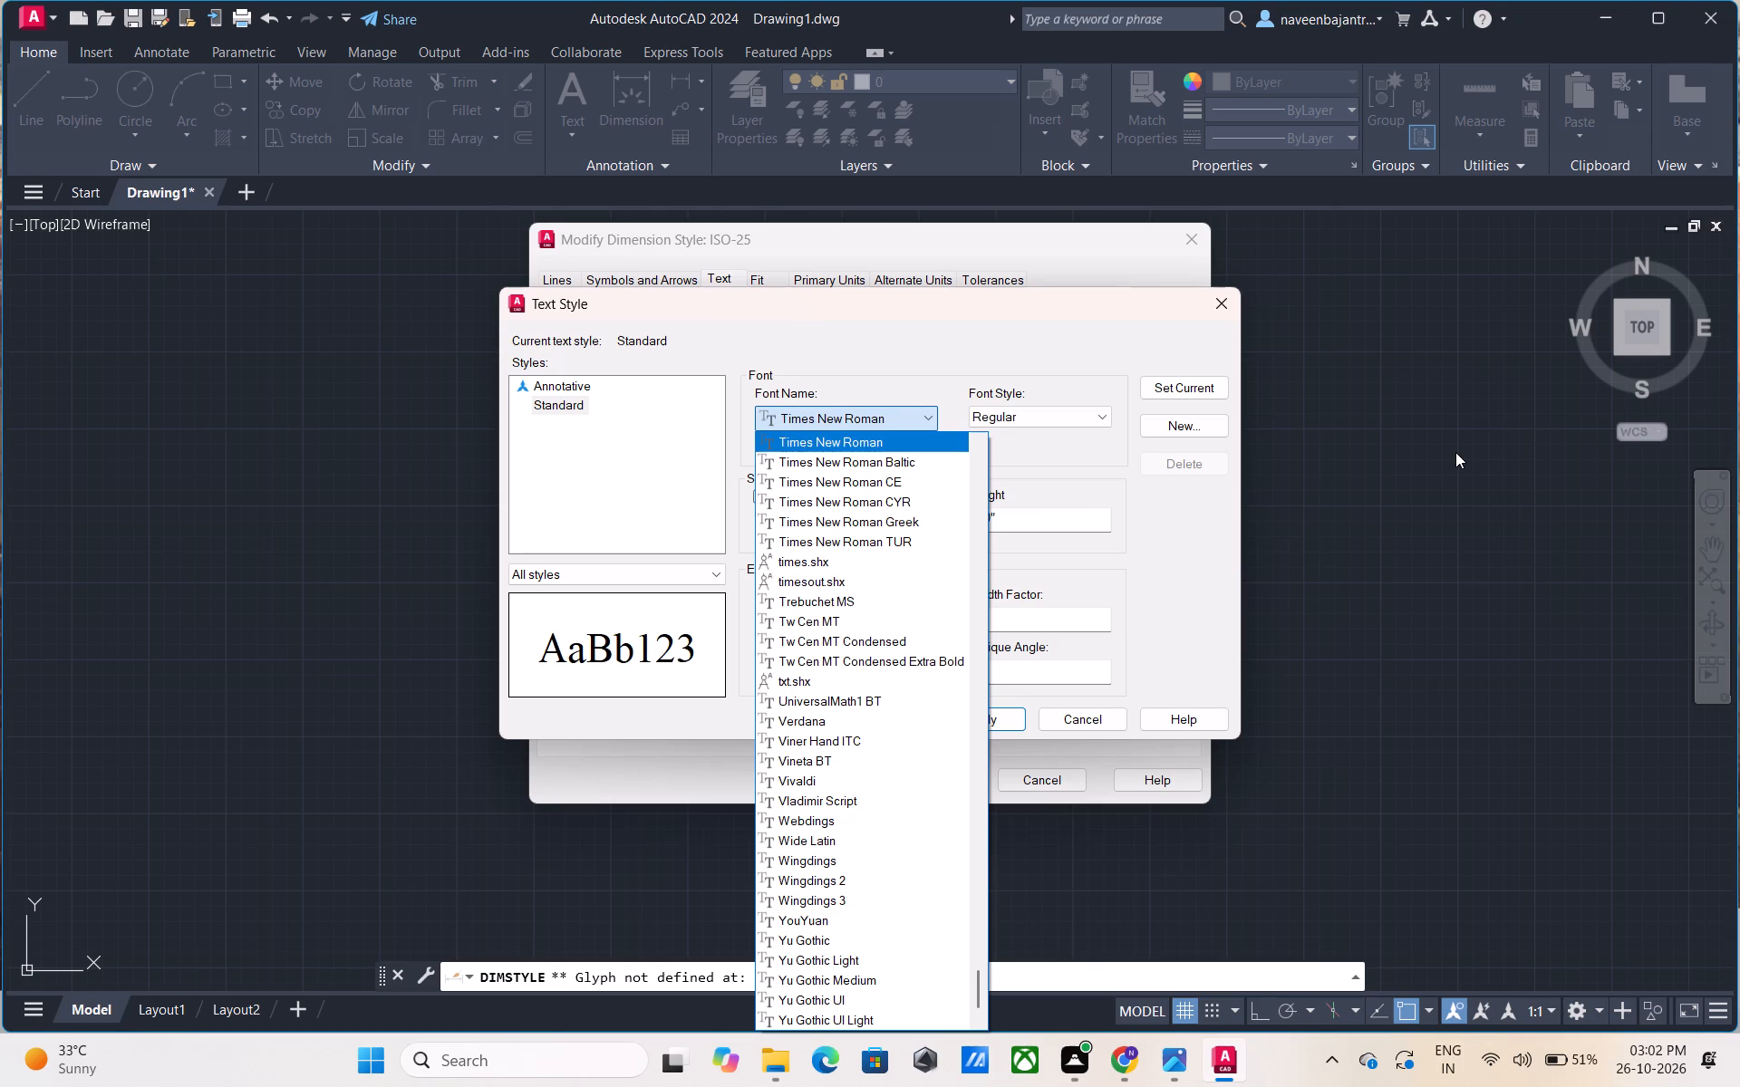
{"action": "key", "text": "Down"}
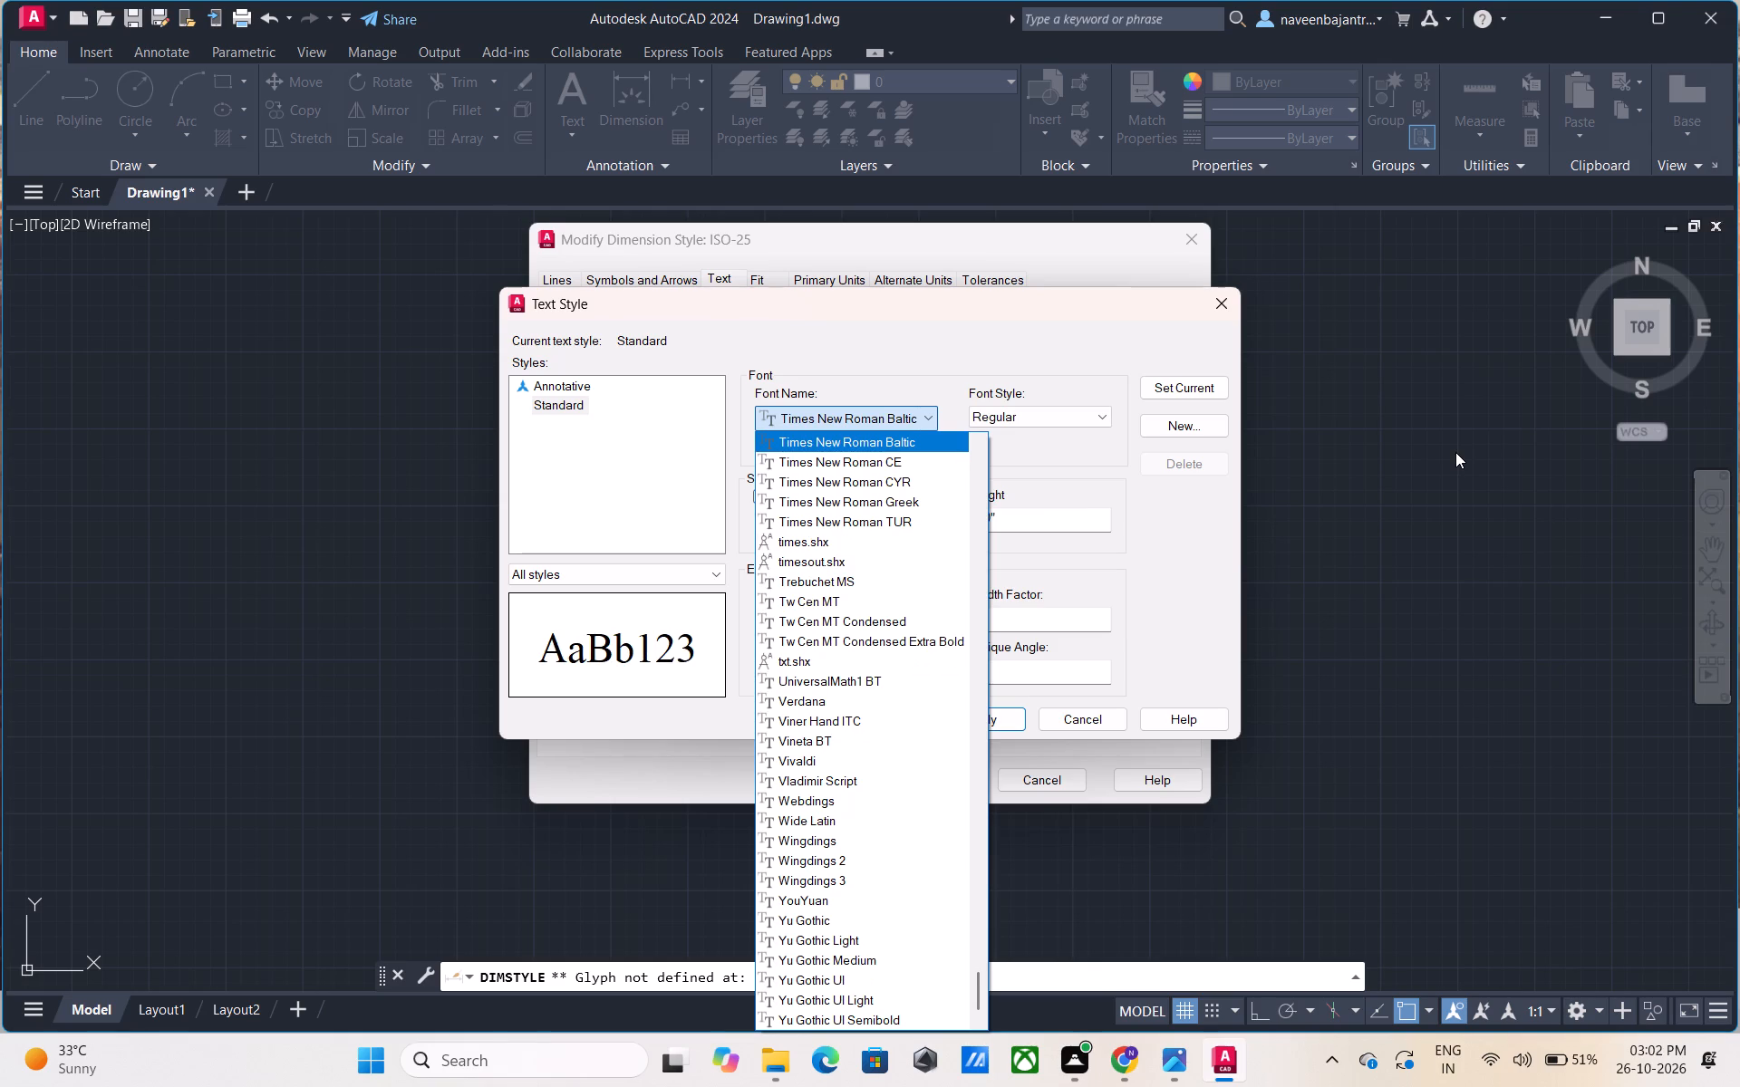
Preview fonts for the Standard text style one by one, going back from Times New Roman to syastro.shx.
{"action": "key", "text": "Up"}
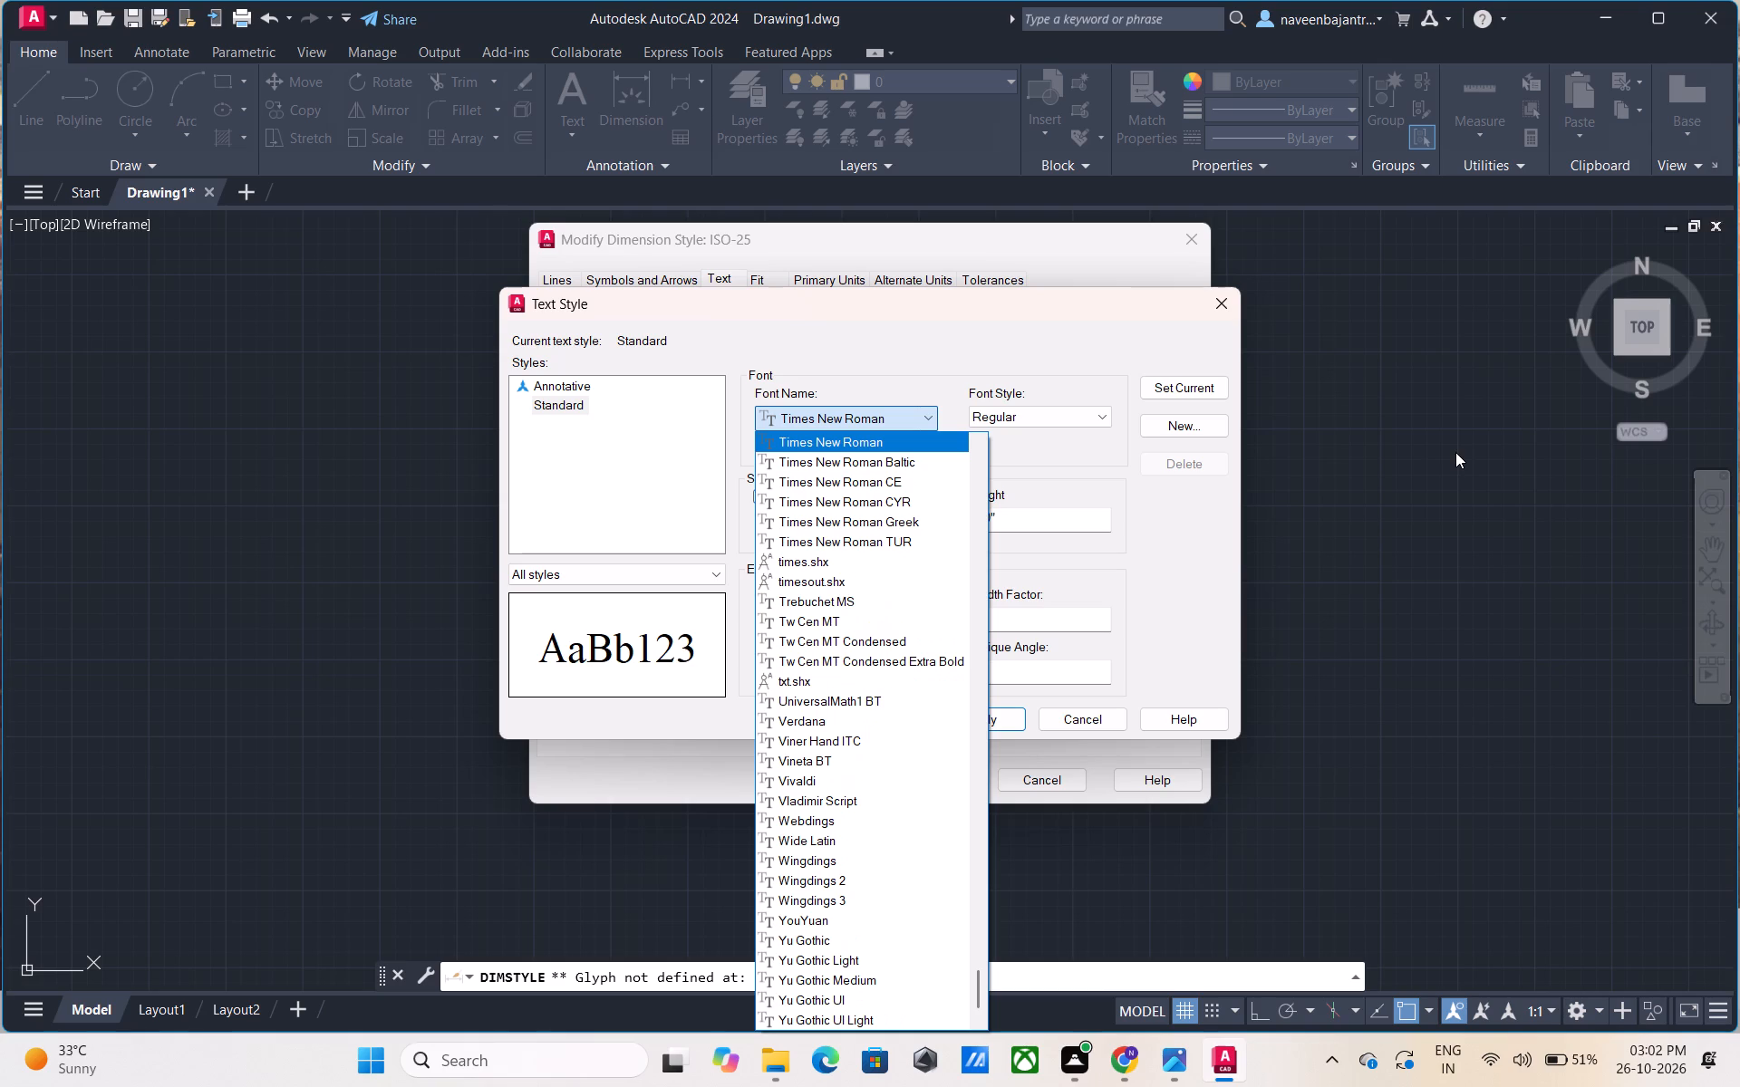
{"action": "key", "text": "Up"}
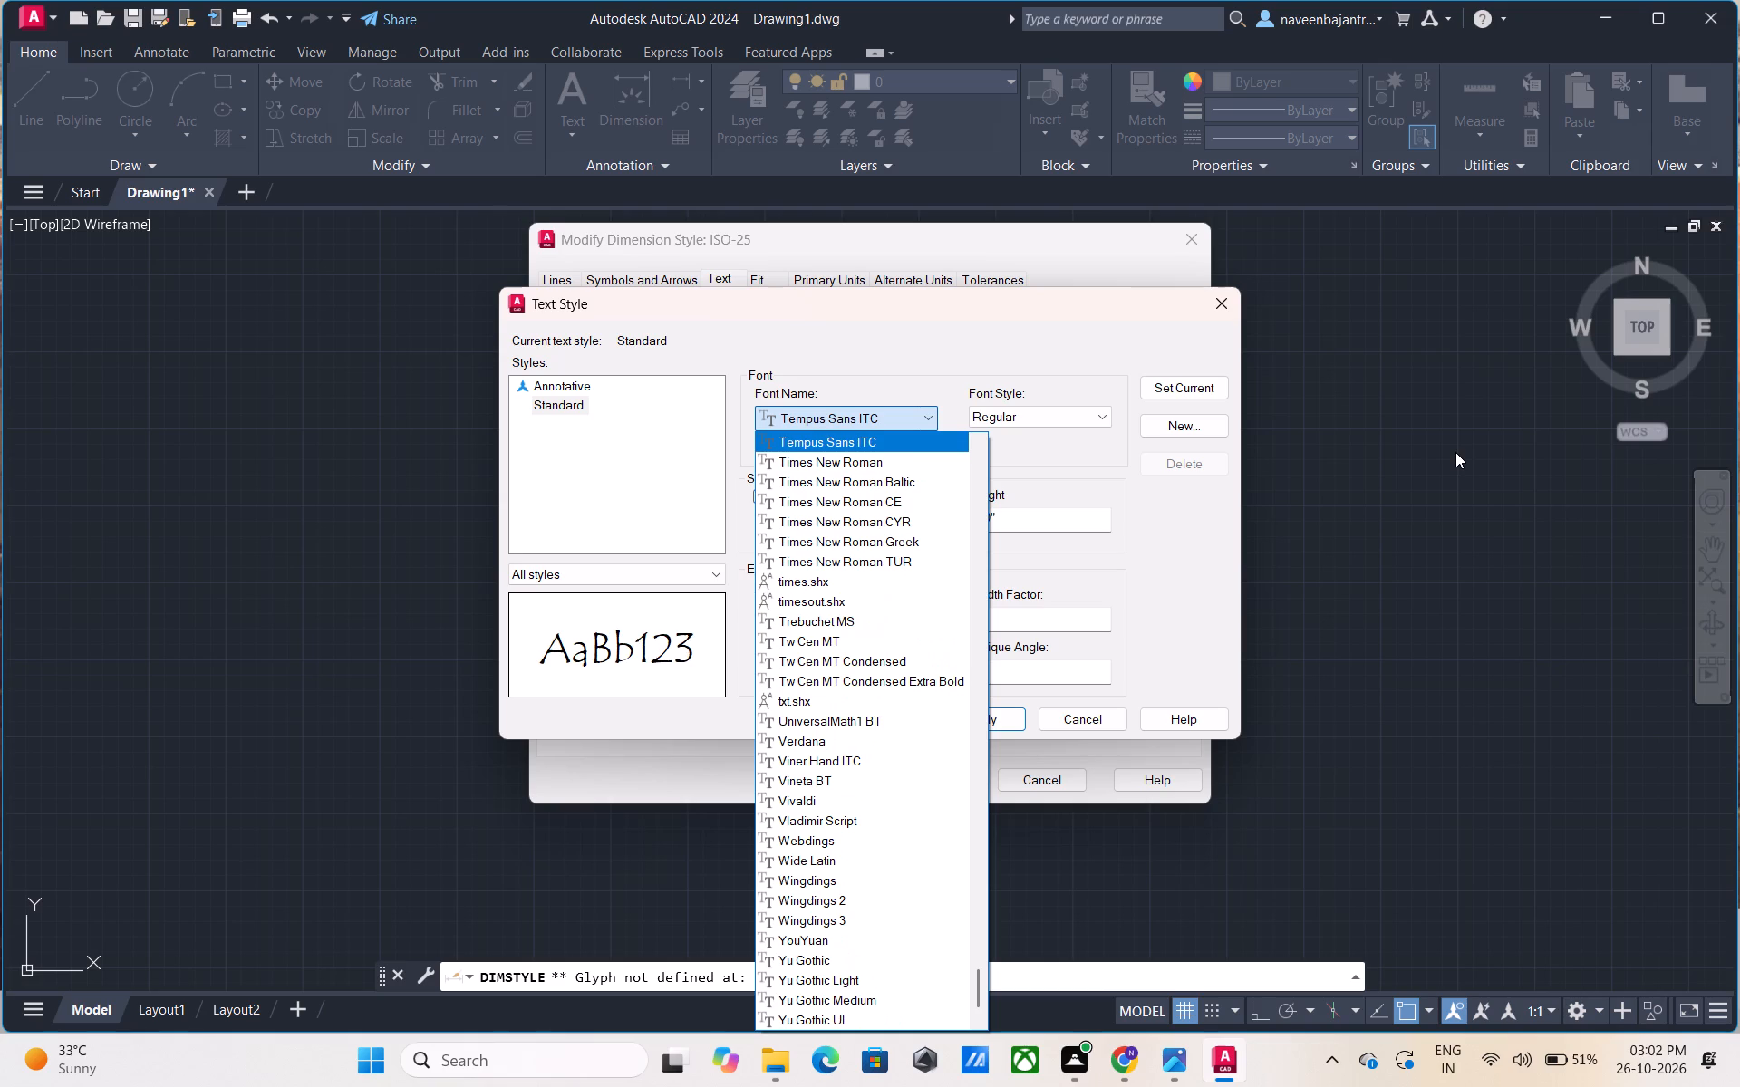
{"action": "key", "text": "Up"}
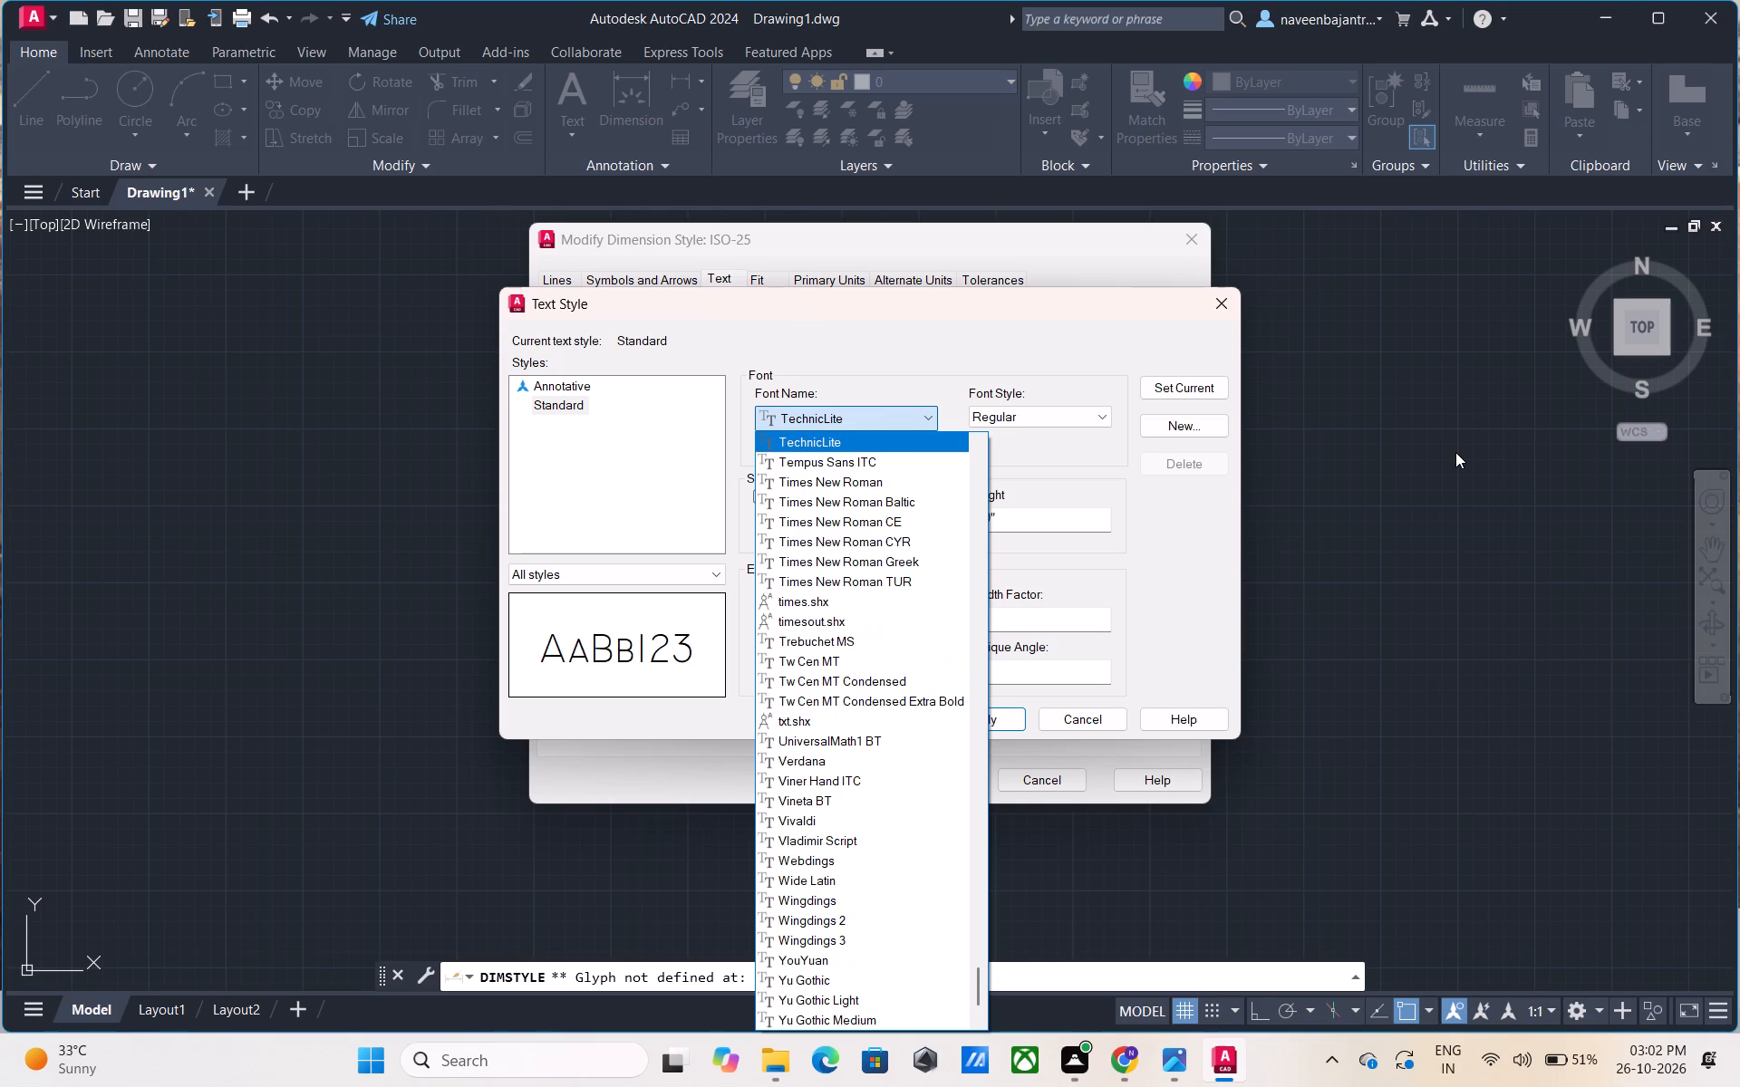
{"action": "key", "text": "Up"}
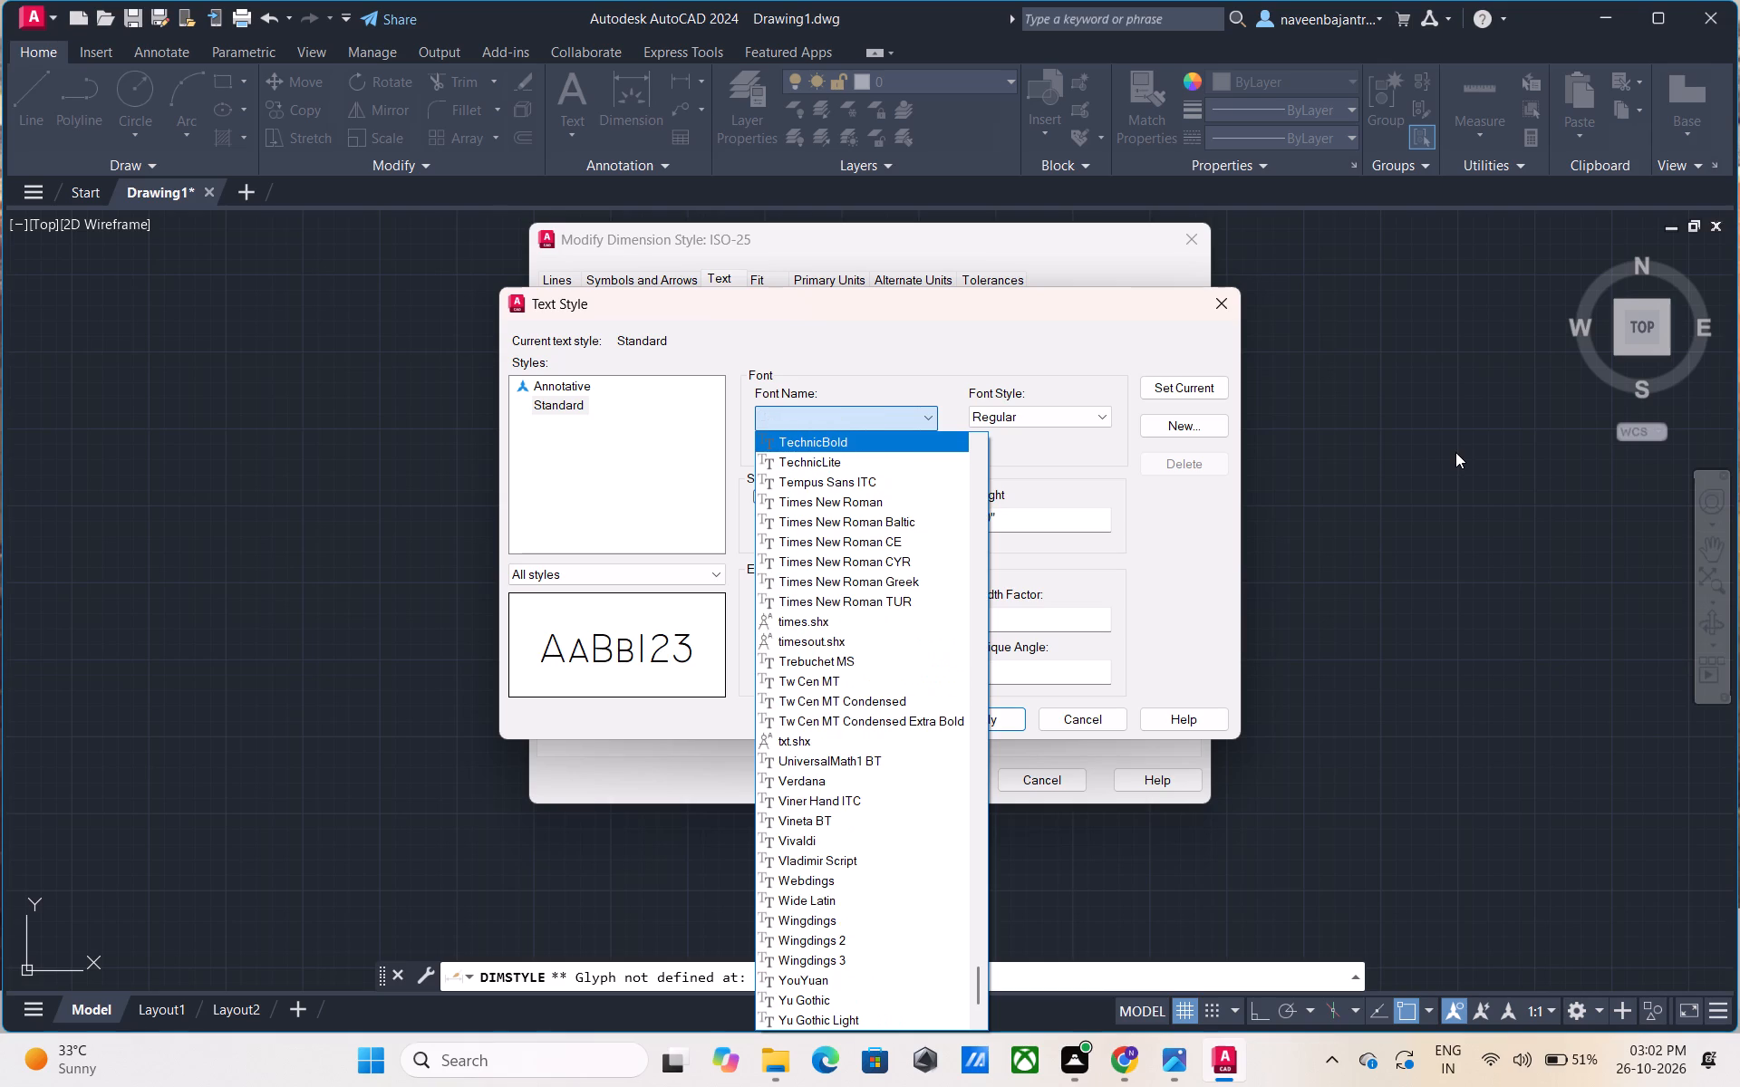
{"action": "key", "text": "Up"}
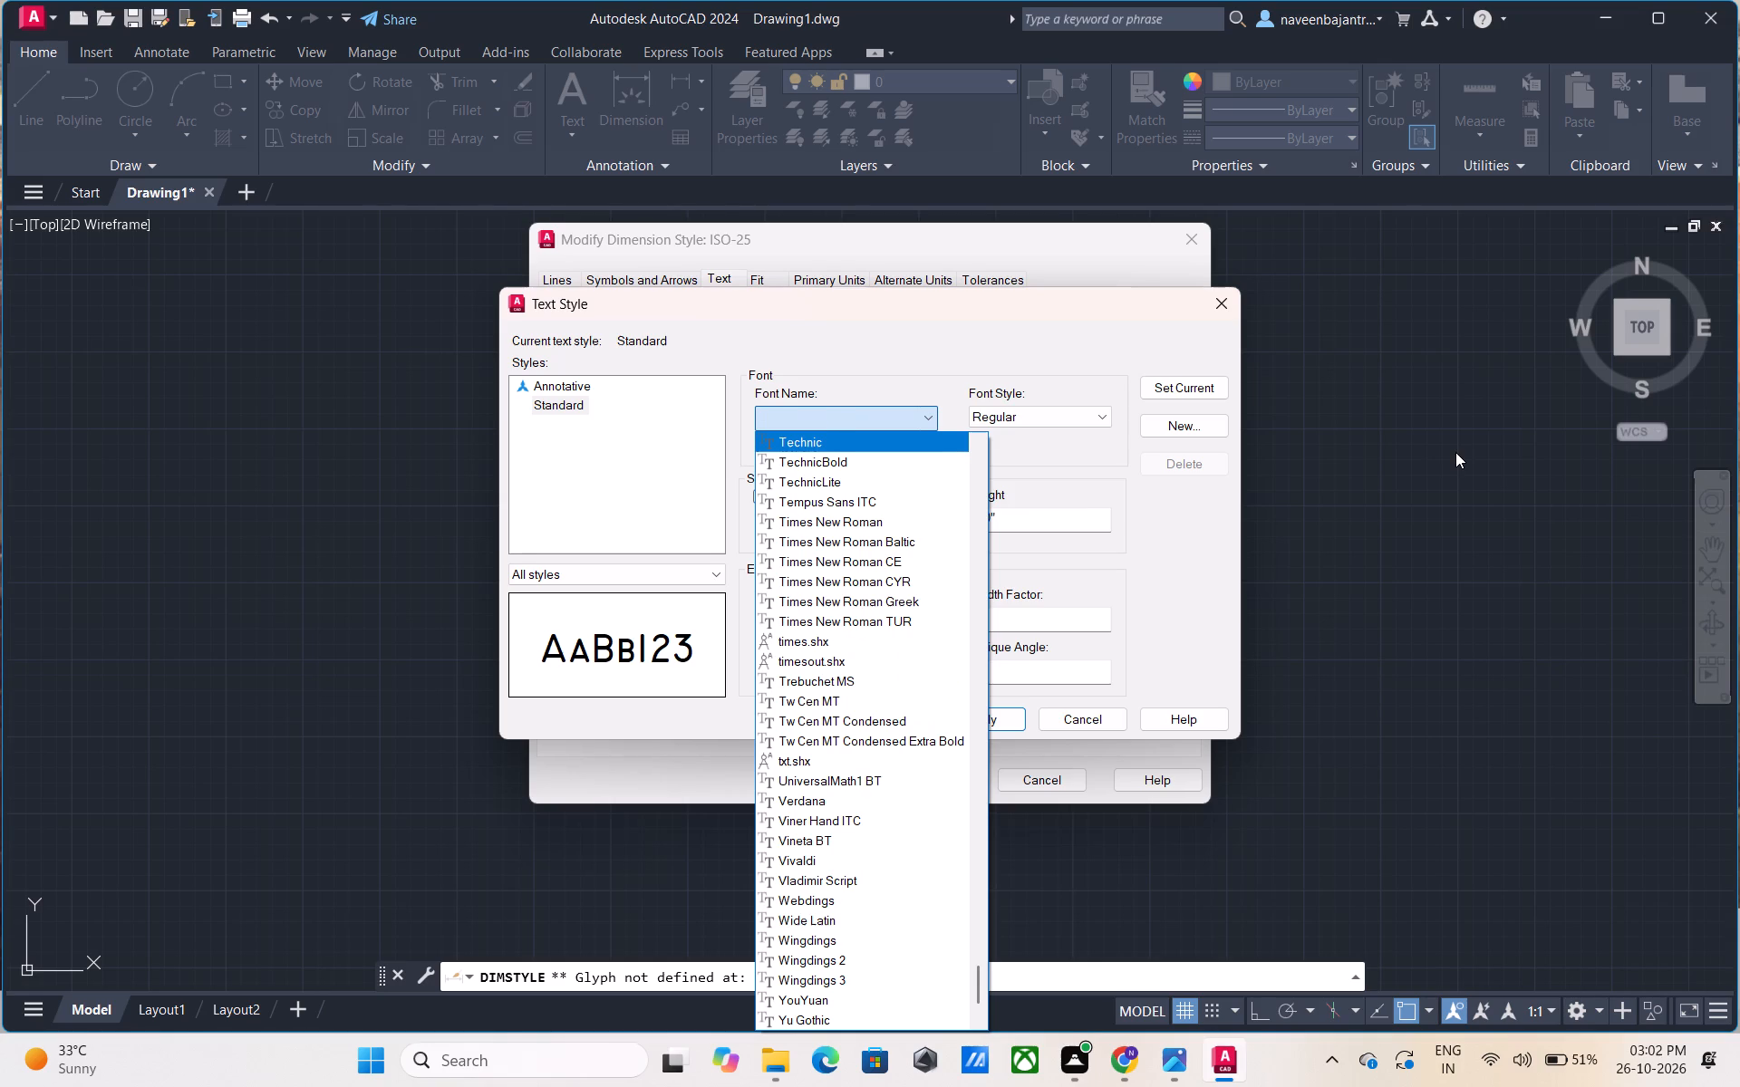
{"action": "key", "text": "Up"}
{"action": "key", "text": "Up"}
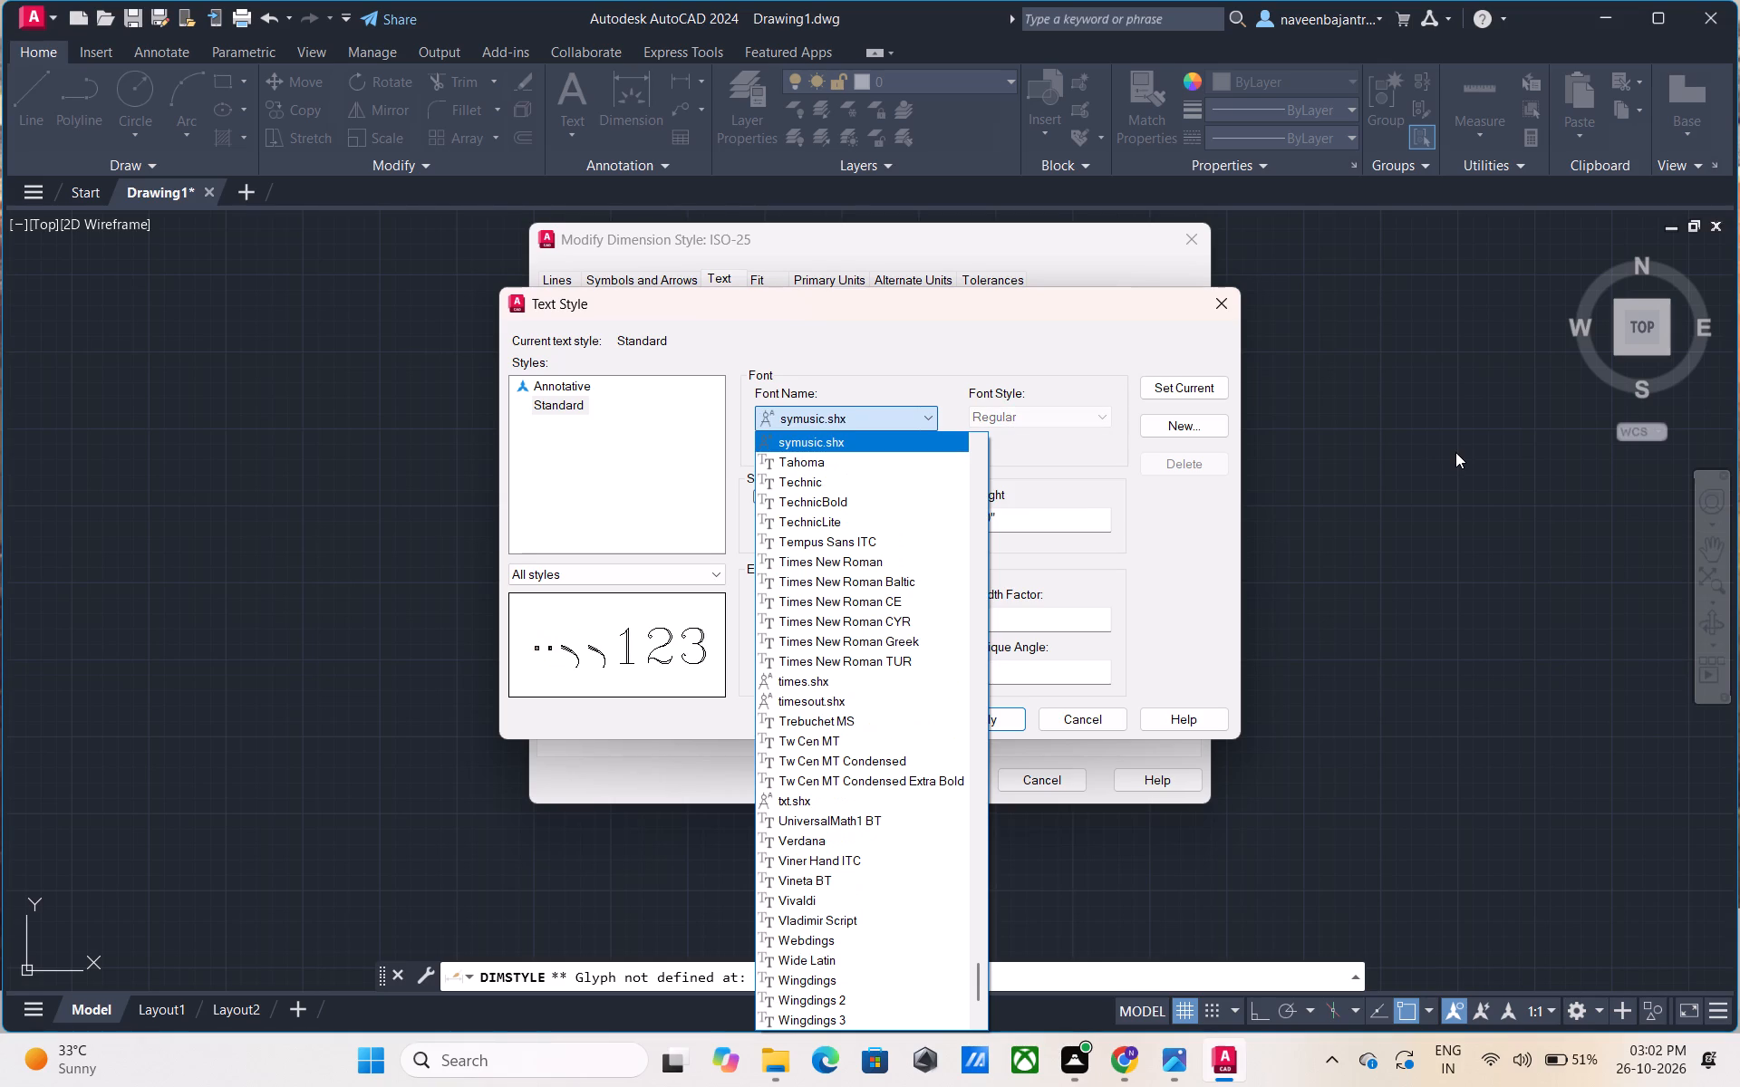
{"action": "key", "text": "Up"}
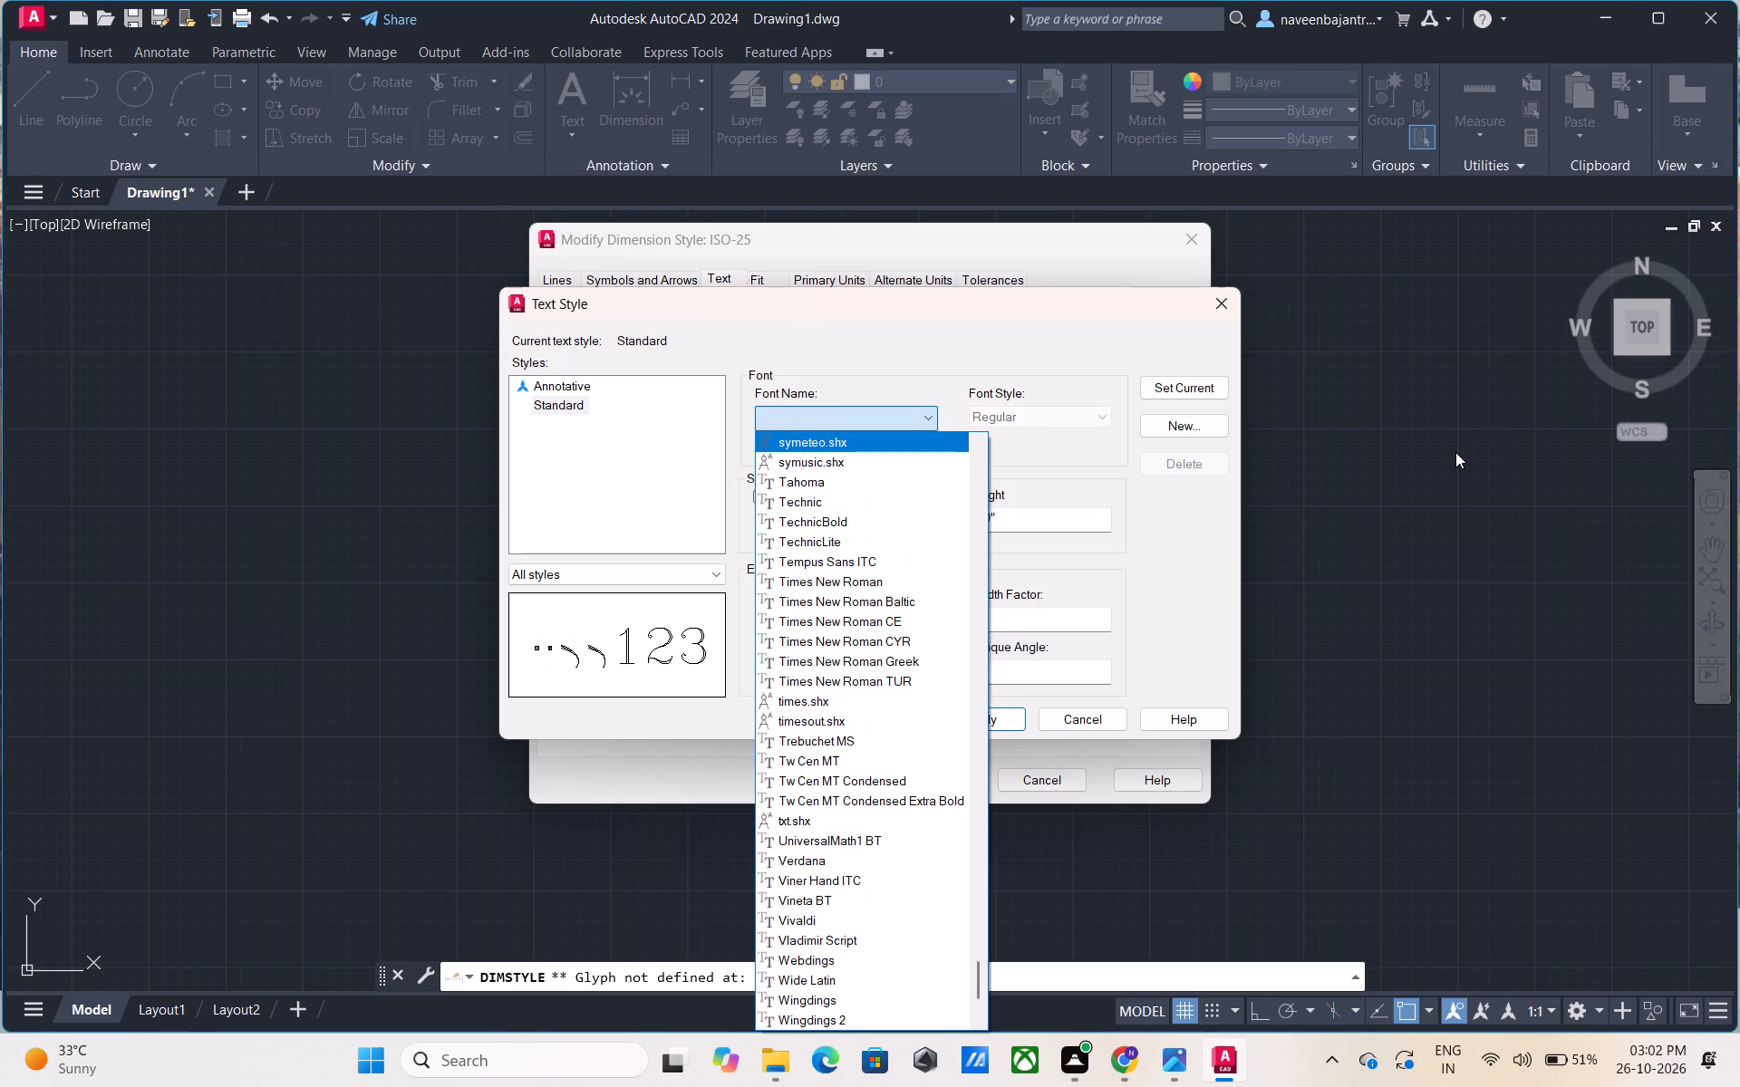
{"action": "key", "text": "Up"}
{"action": "key", "text": "Up"}
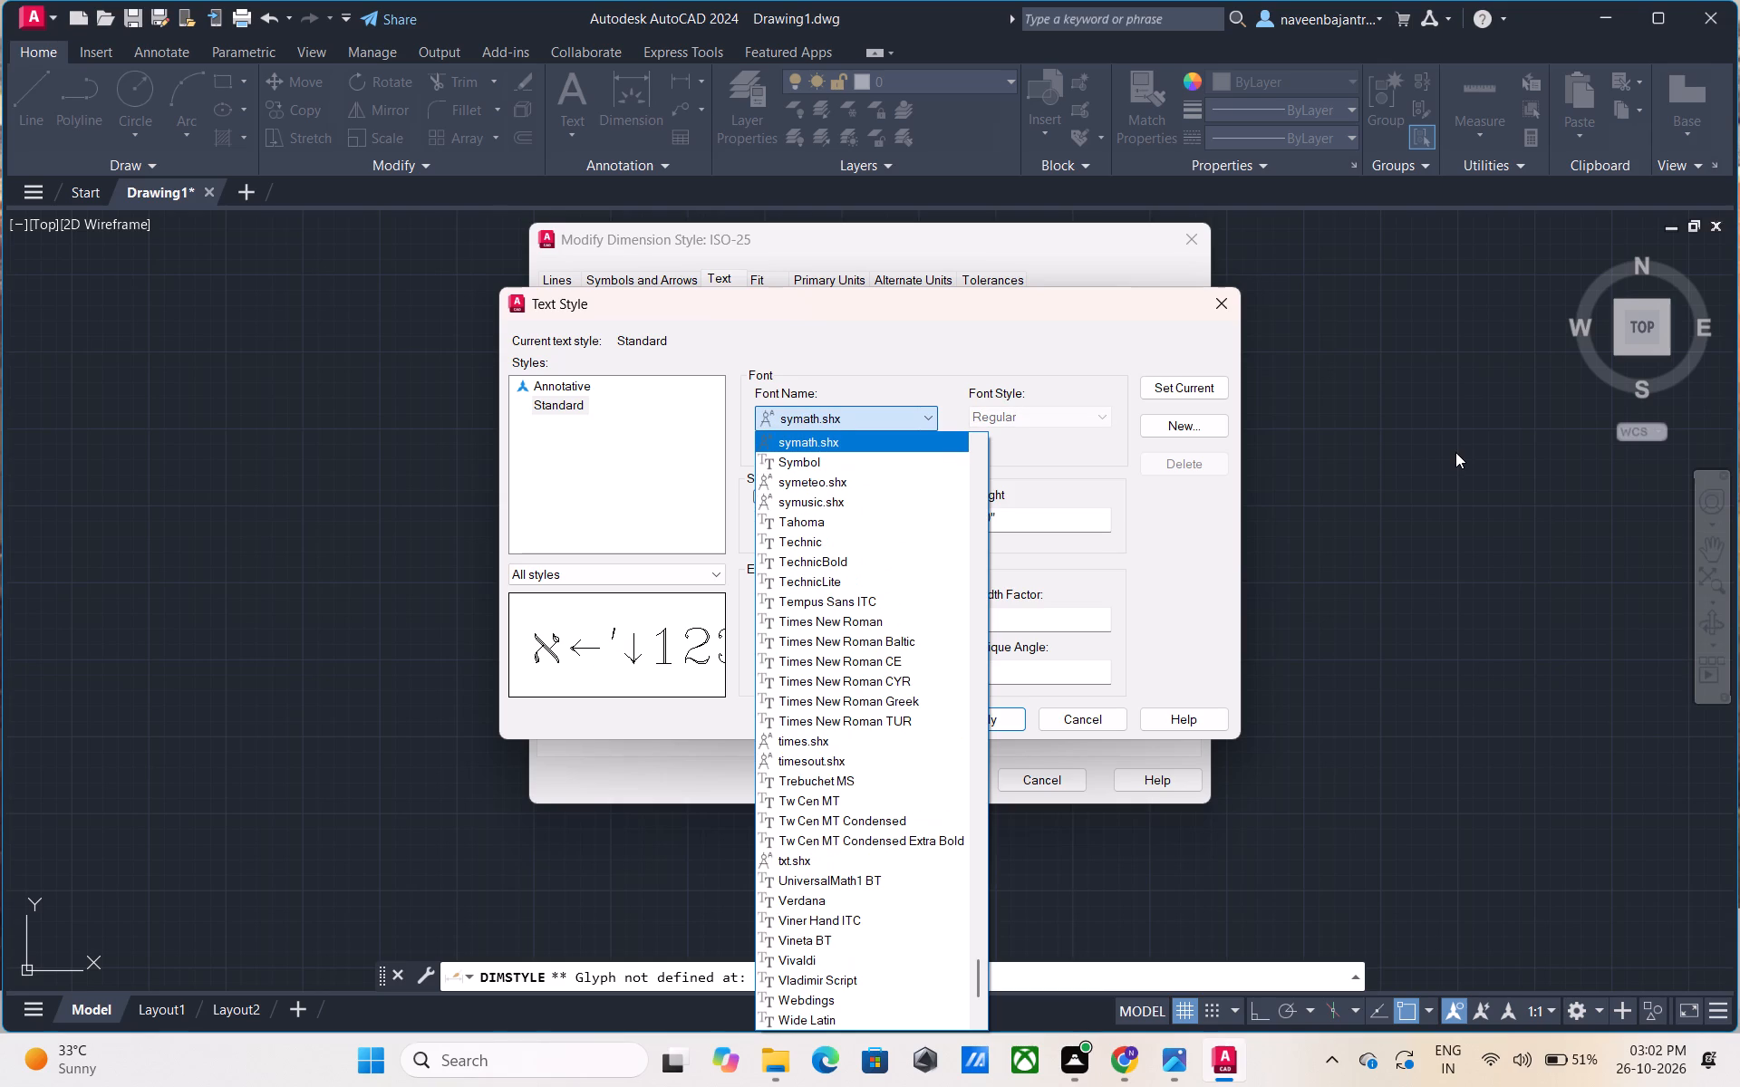
{"action": "key", "text": "Up"}
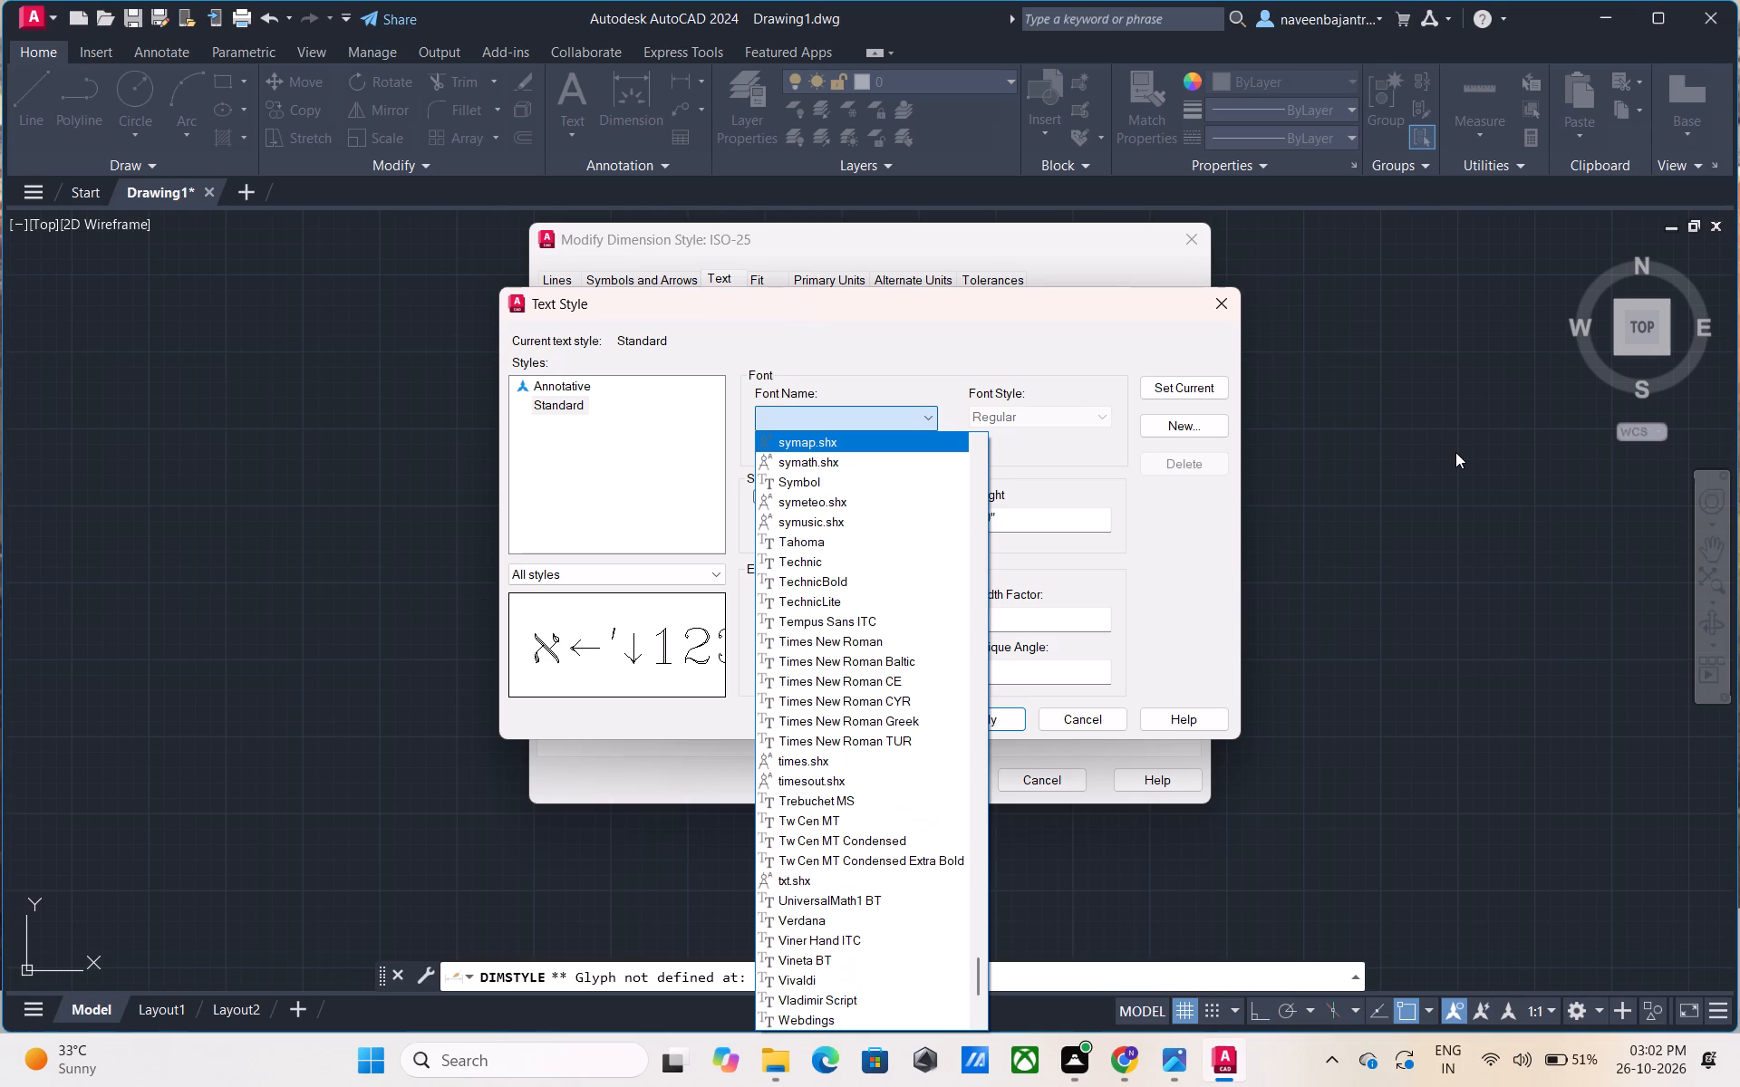
{"action": "key", "text": "Up"}
{"action": "key", "text": "Up"}
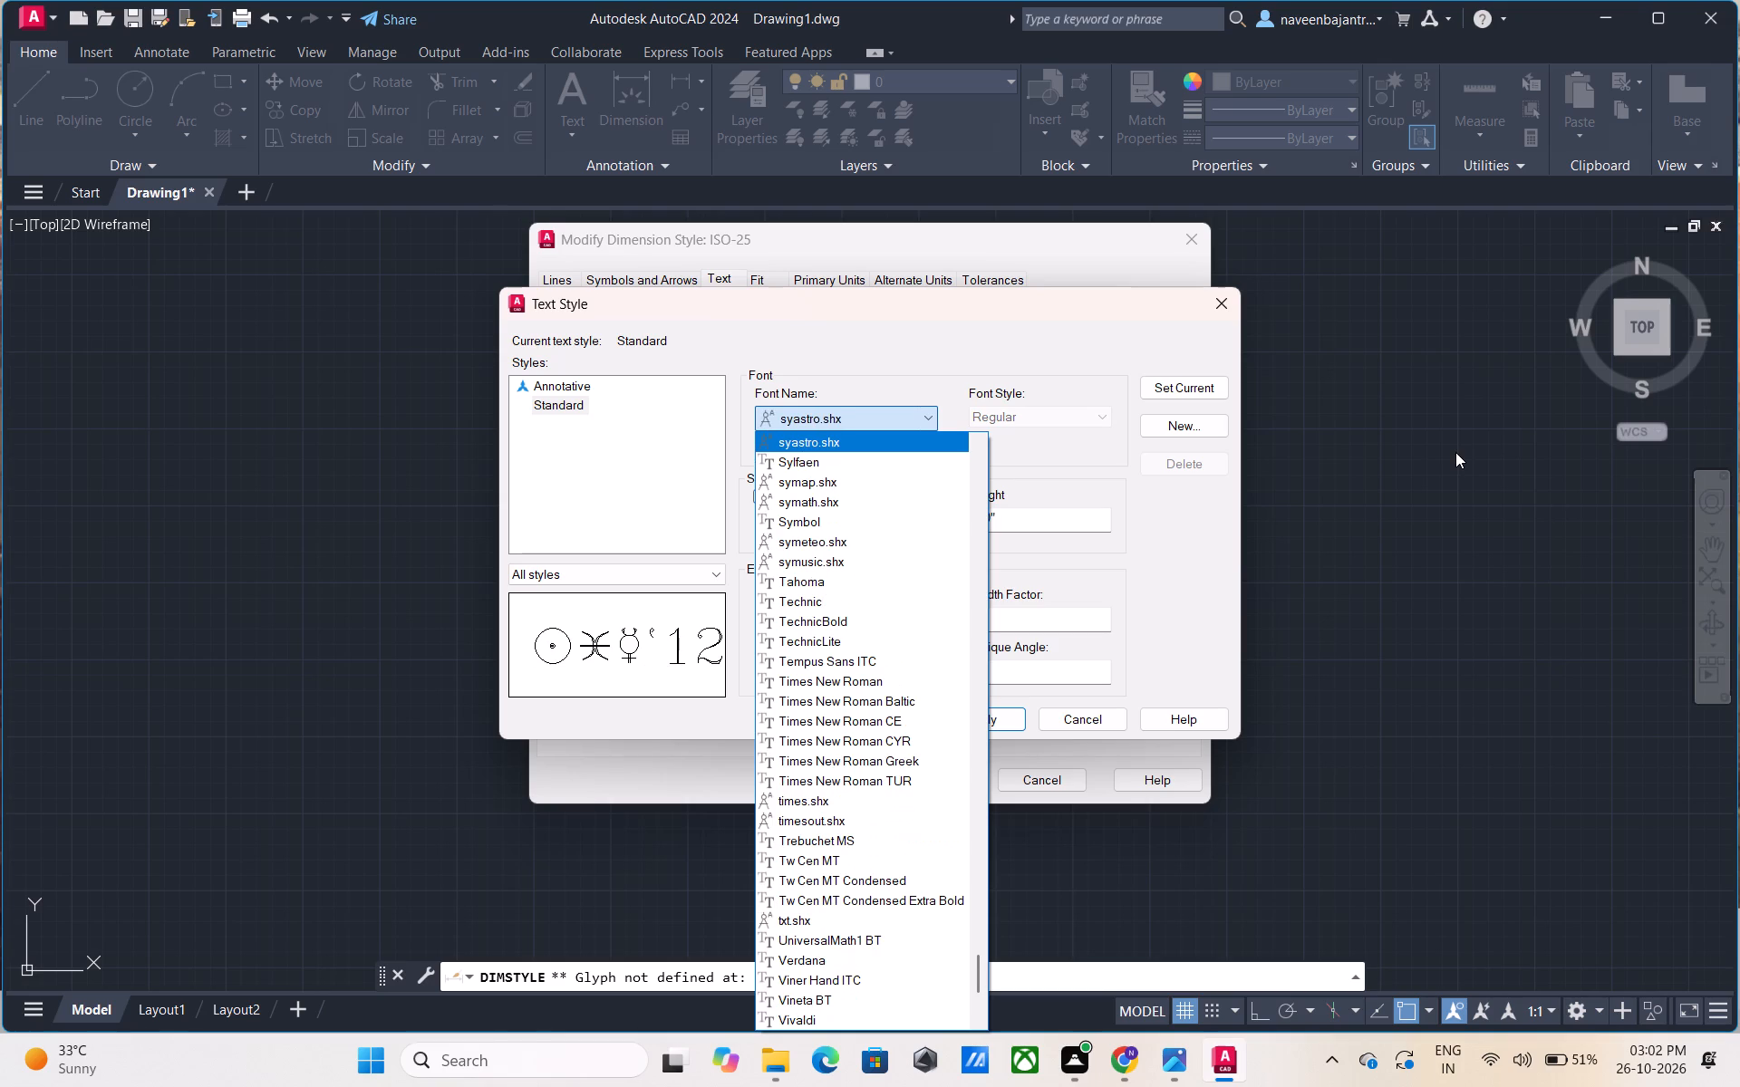
Preview the Swis721 fonts for the Standard text style one by one, going back from Swis721 LtEx BT to Swis721 BlkEx BT.
{"action": "key", "text": "Up"}
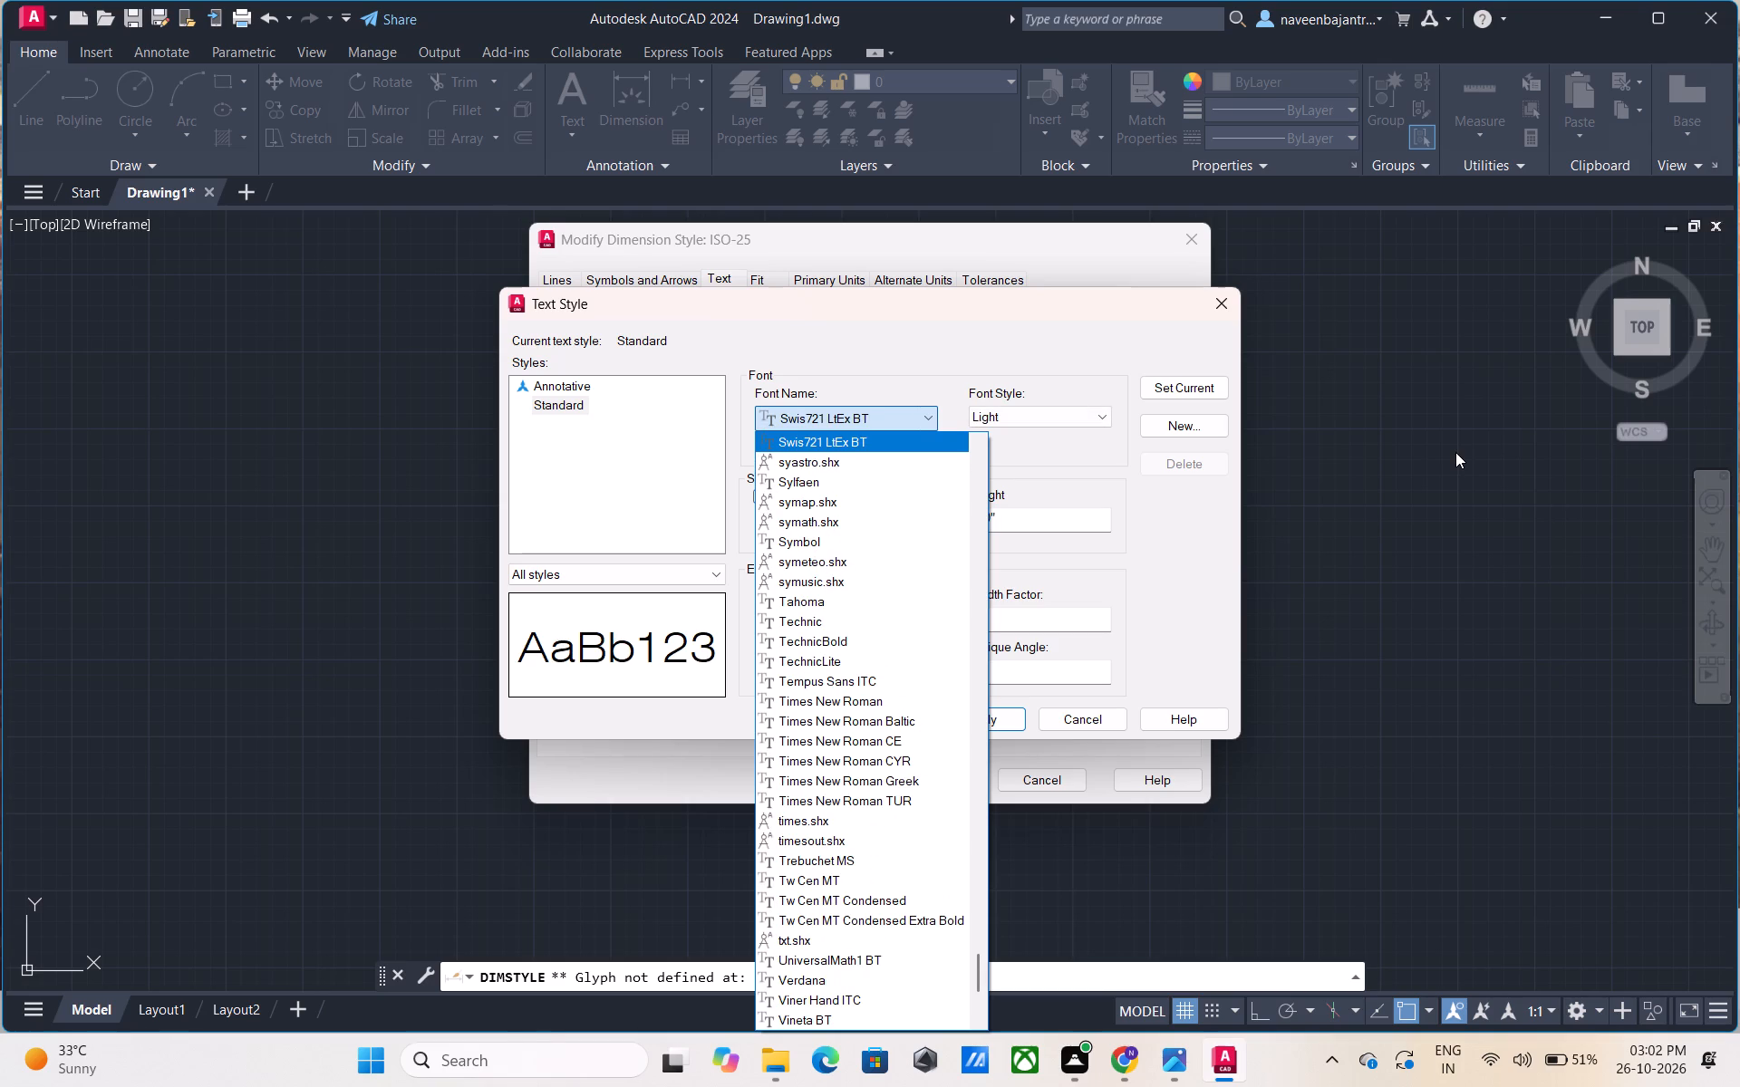
{"action": "key", "text": "Up"}
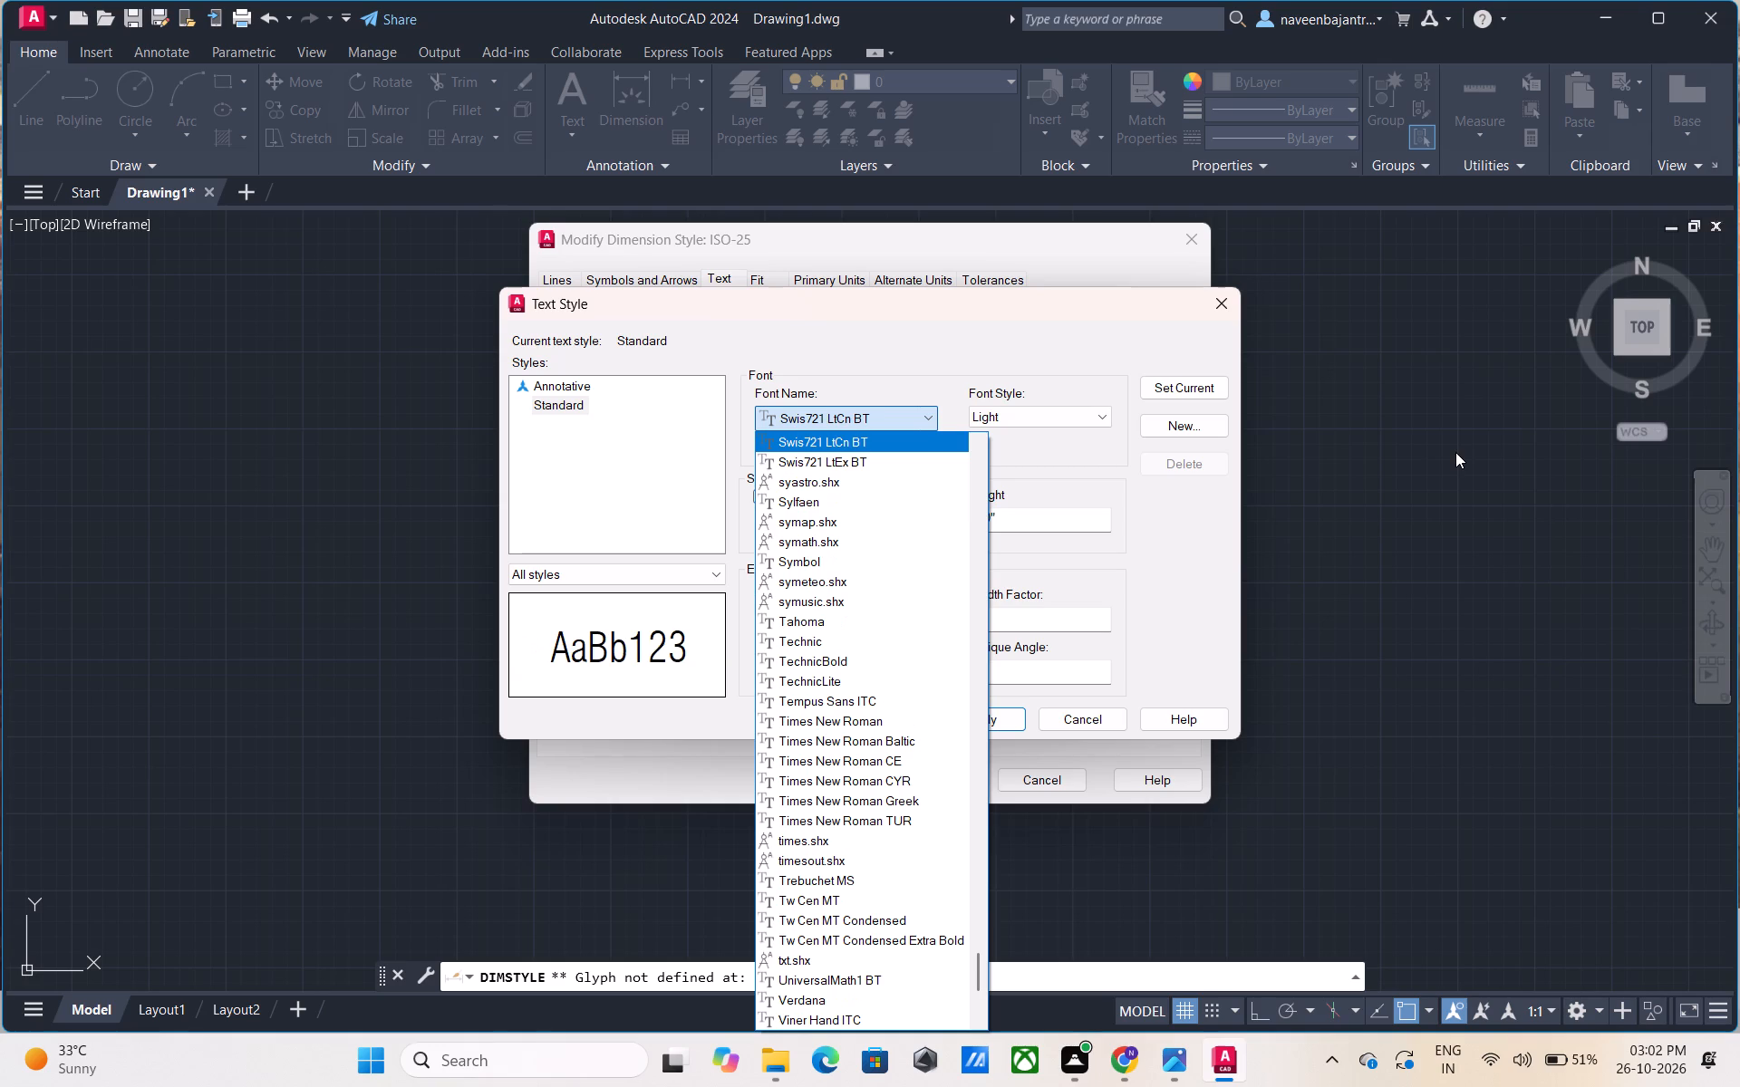
{"action": "key", "text": "Up"}
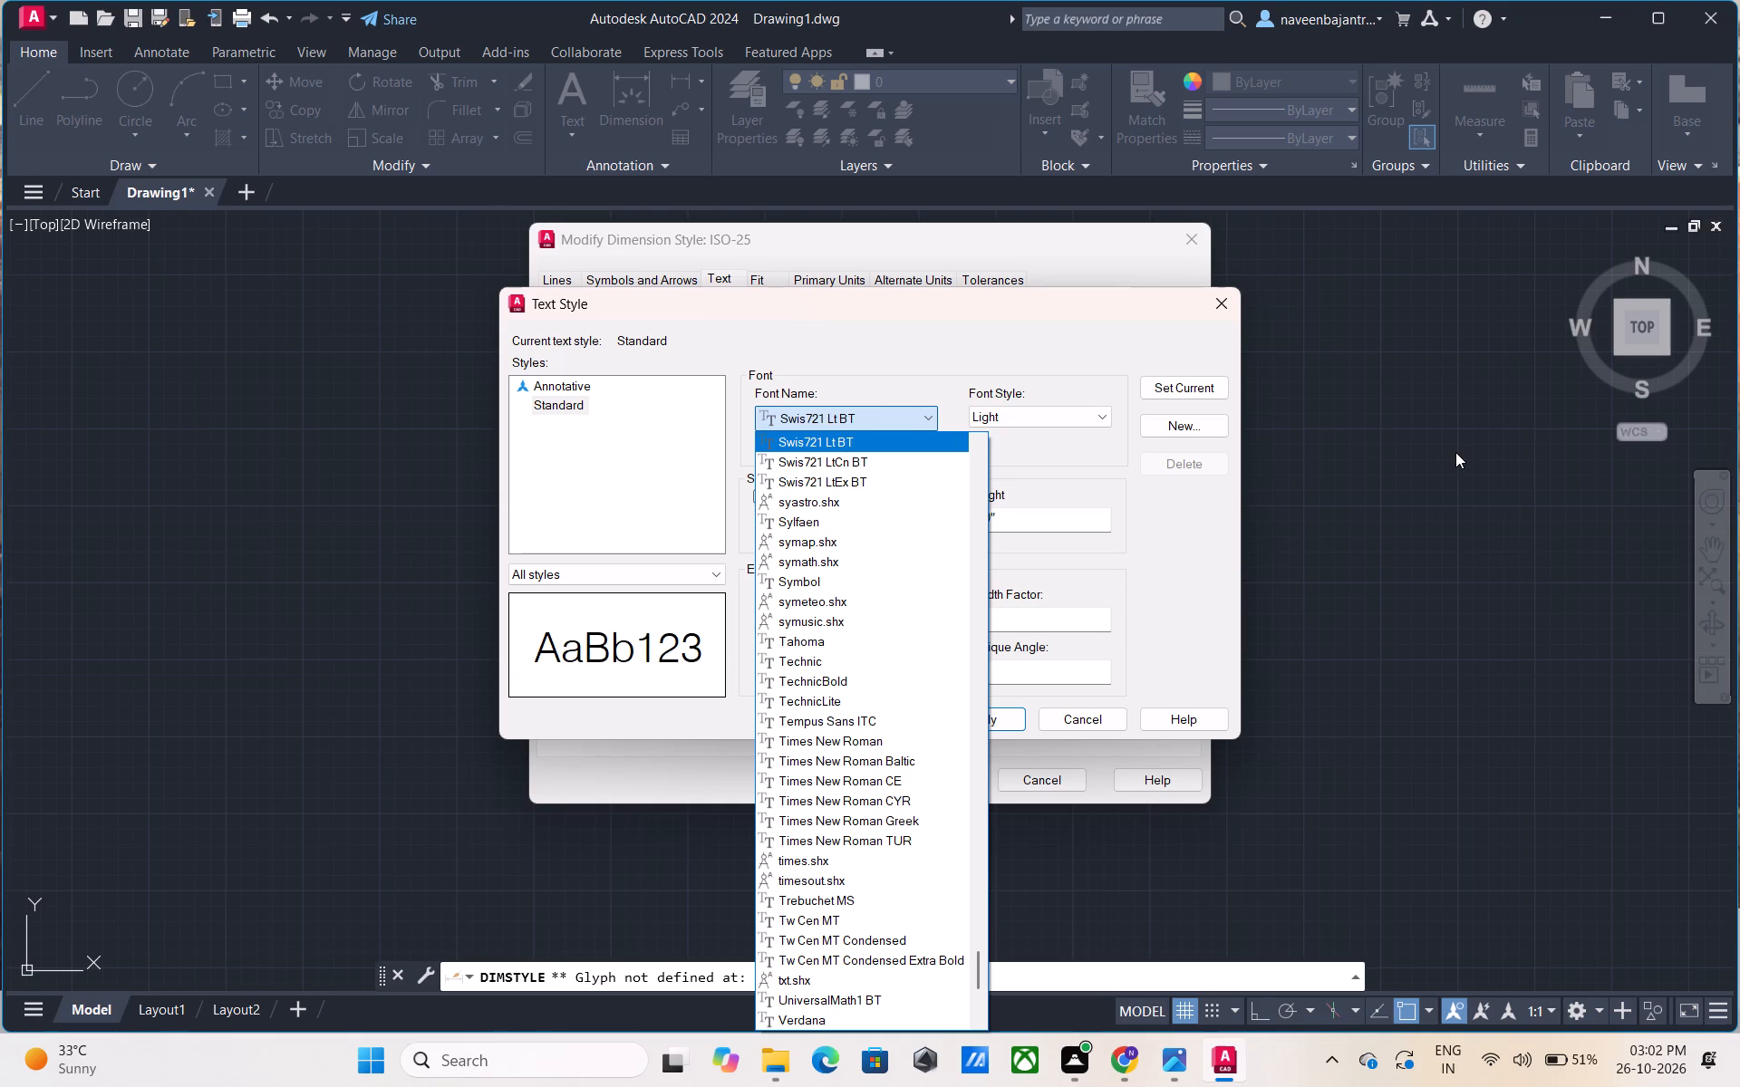
{"action": "key", "text": "Up"}
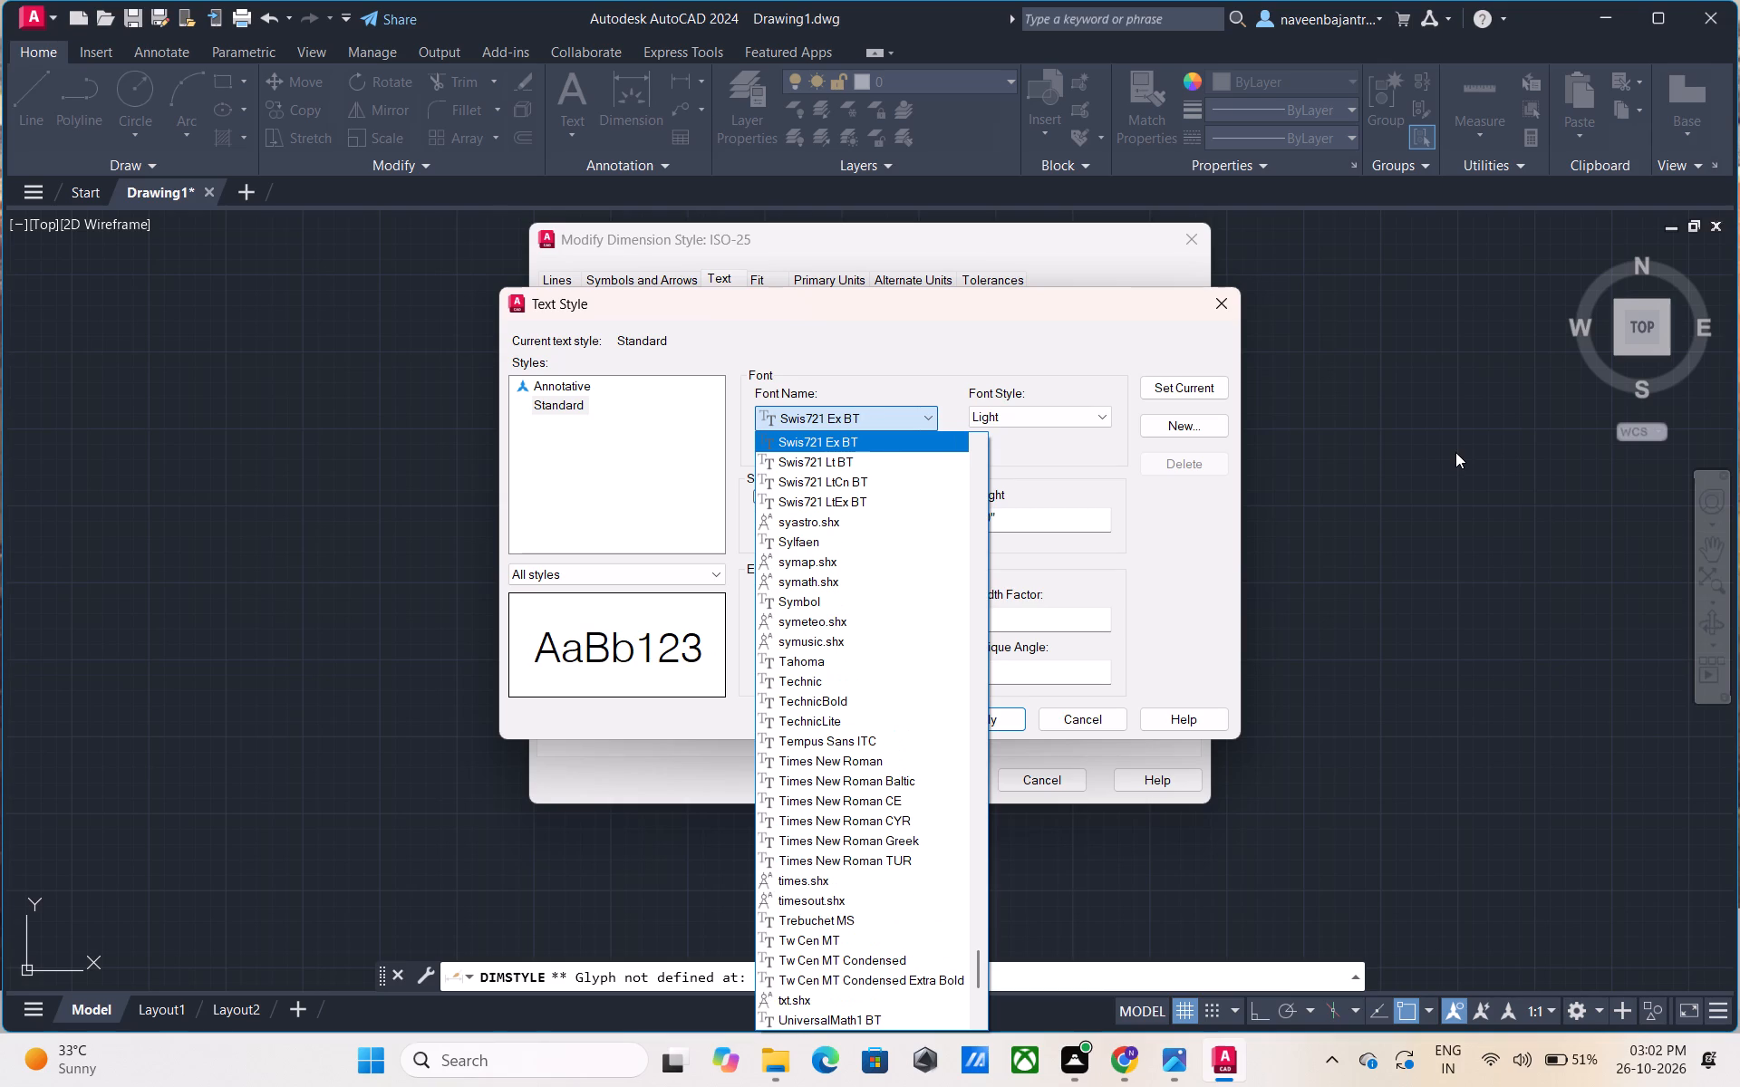
{"action": "key", "text": "Up"}
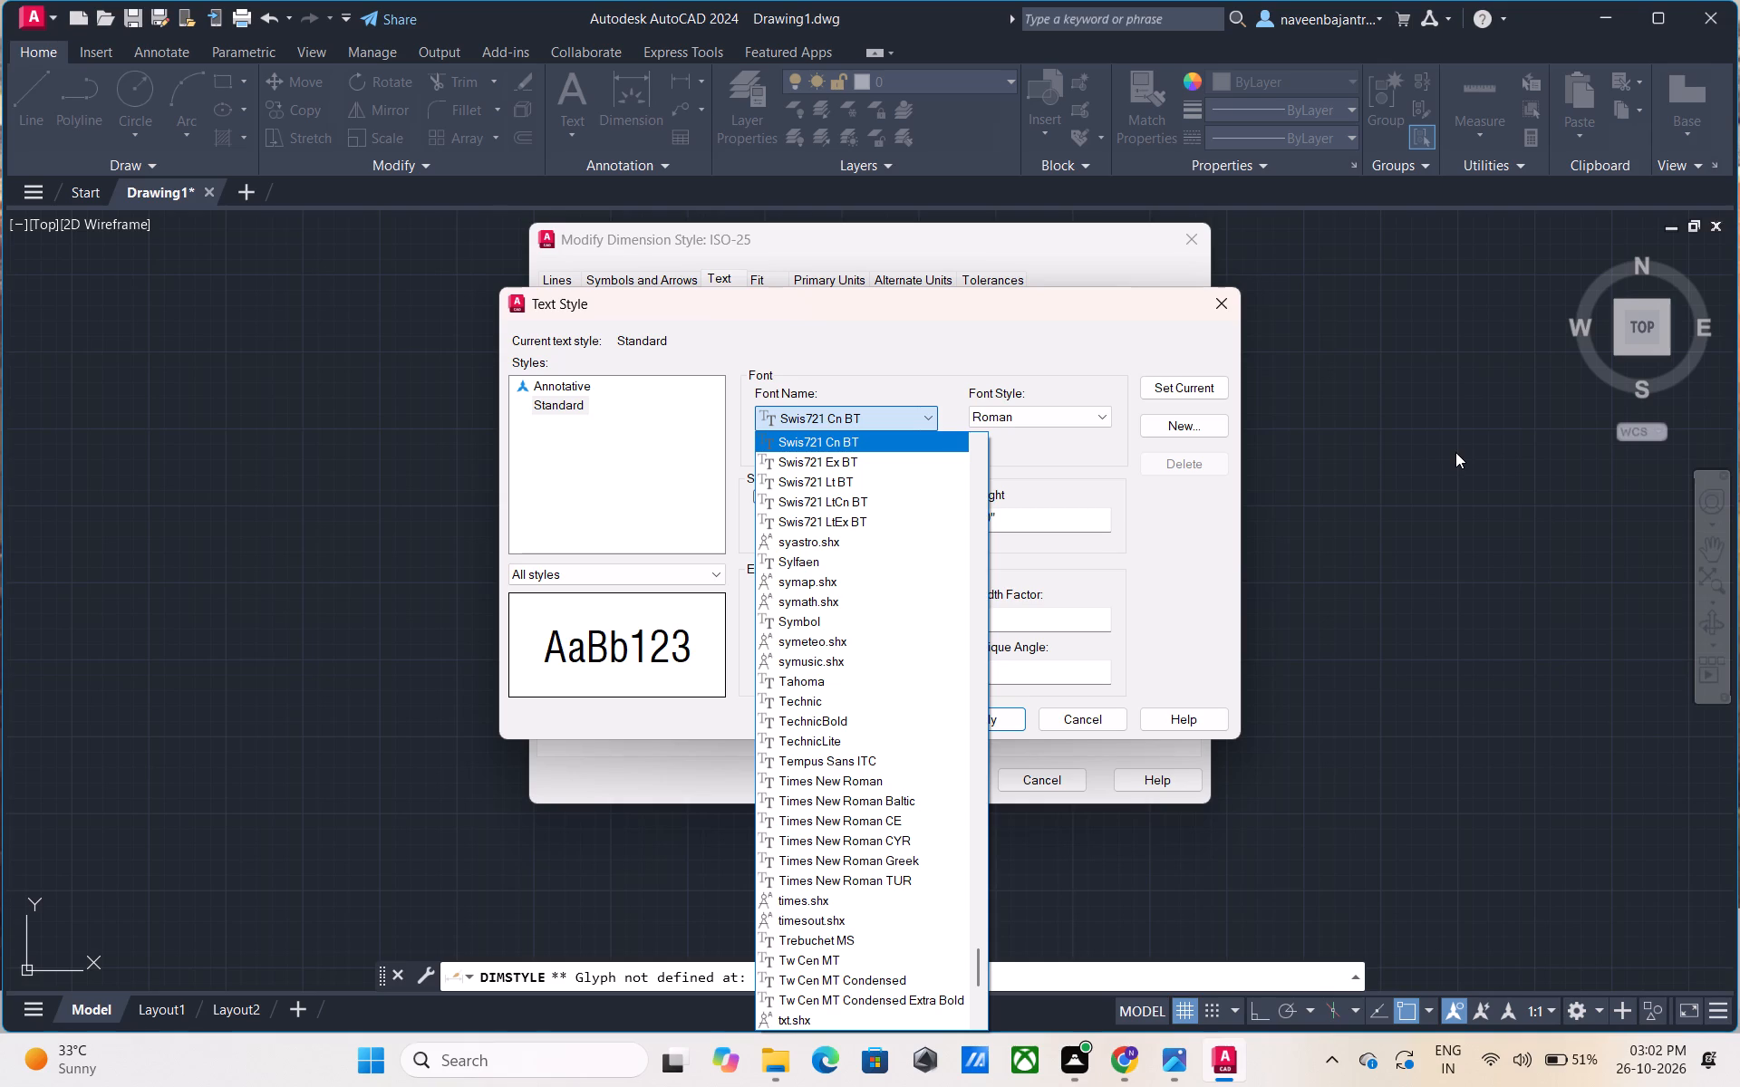
{"action": "key", "text": "Up"}
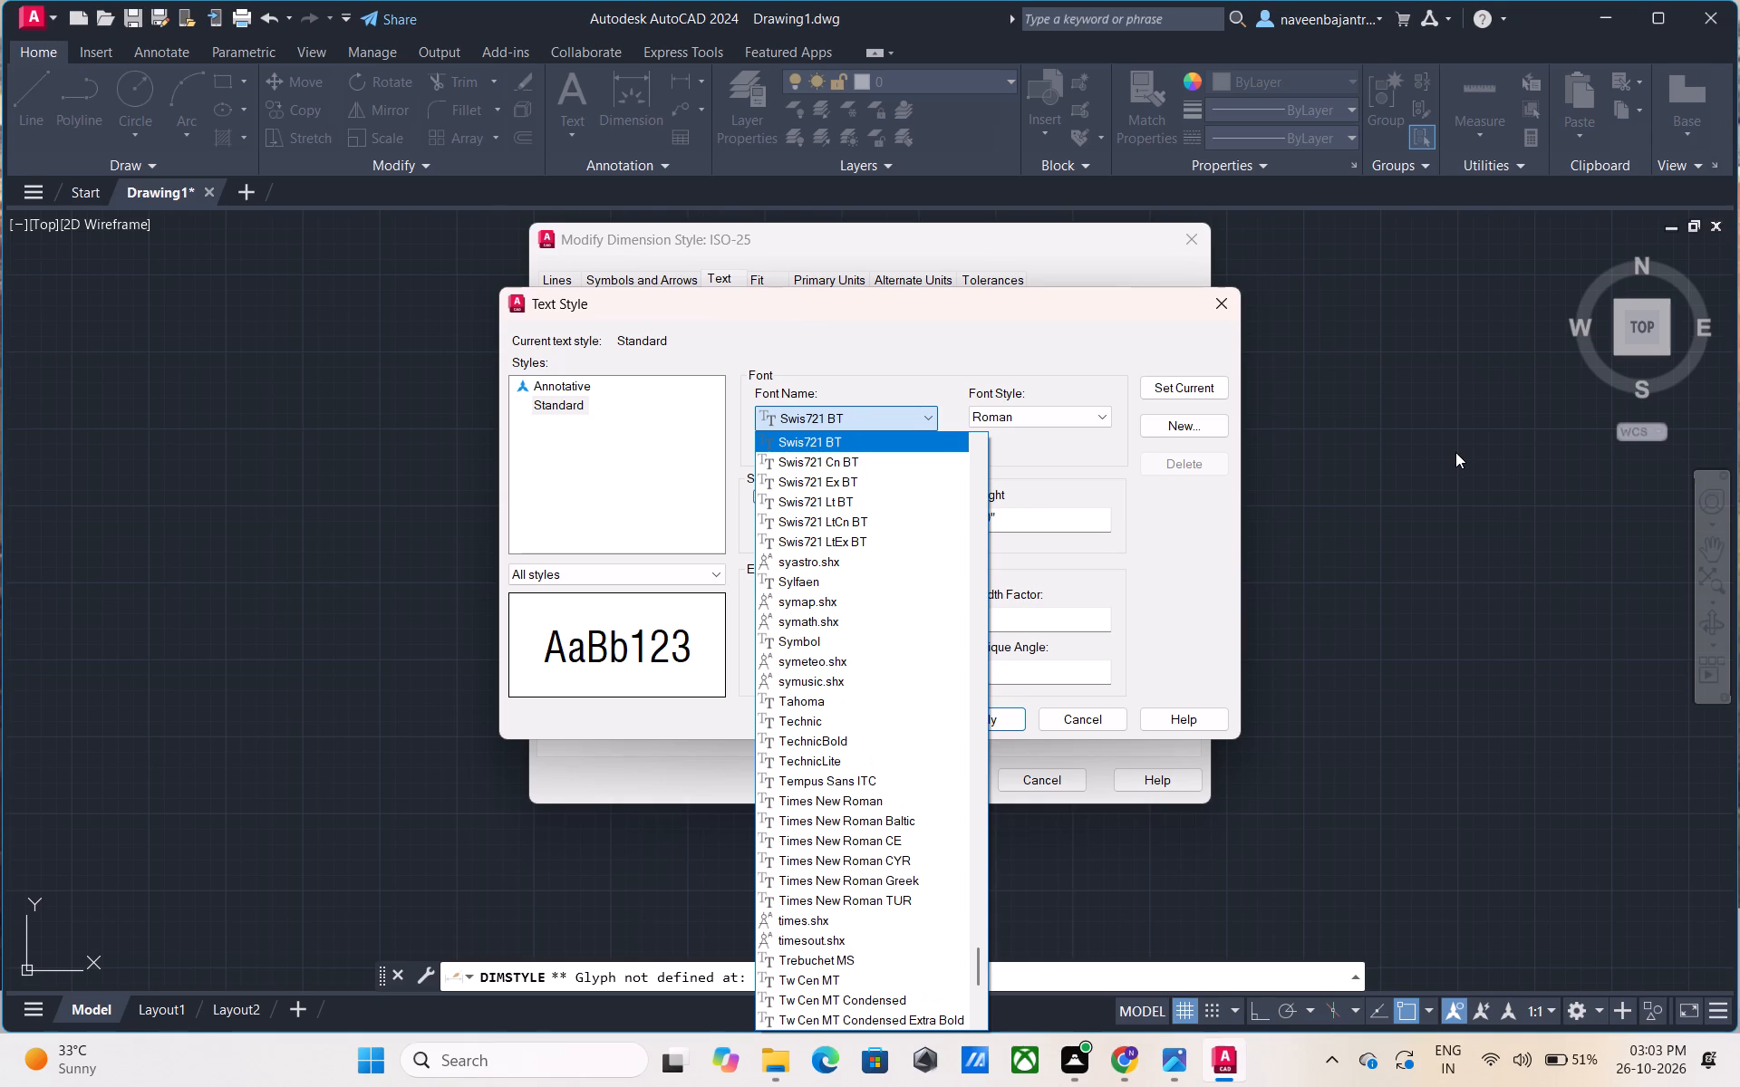
{"action": "key", "text": "Up"}
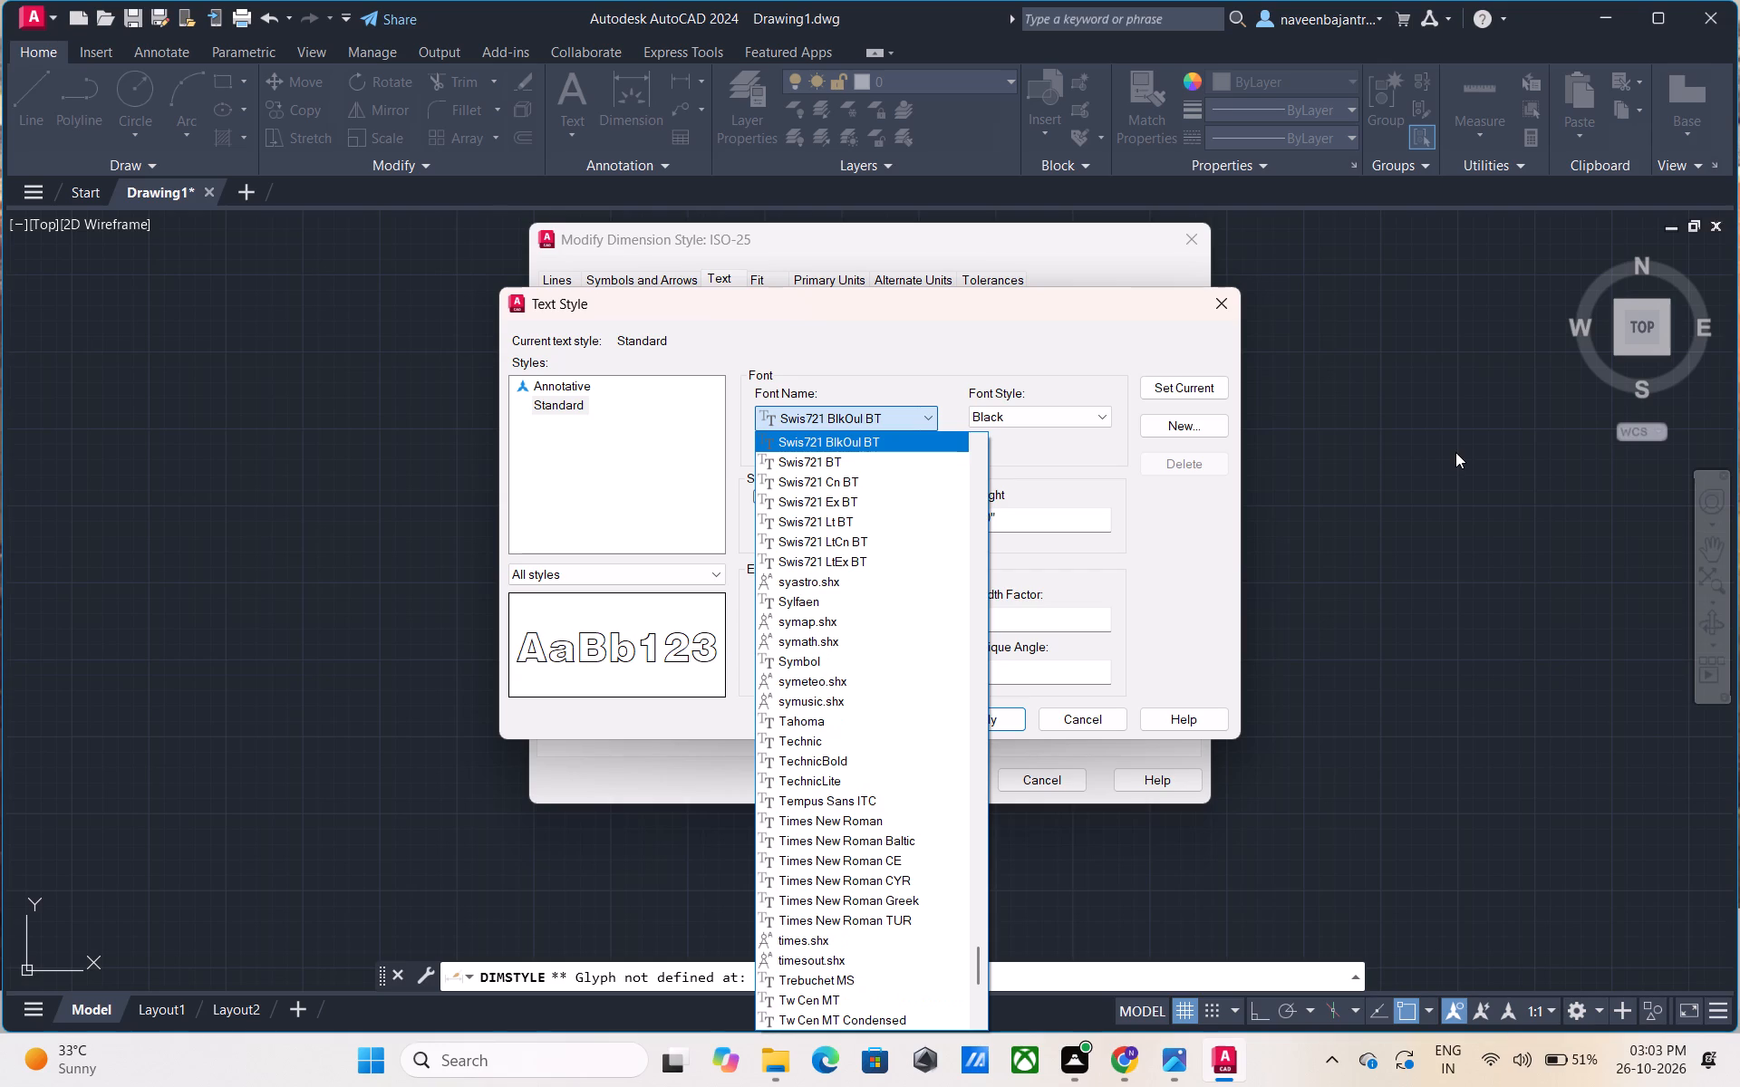
{"action": "key", "text": "Up"}
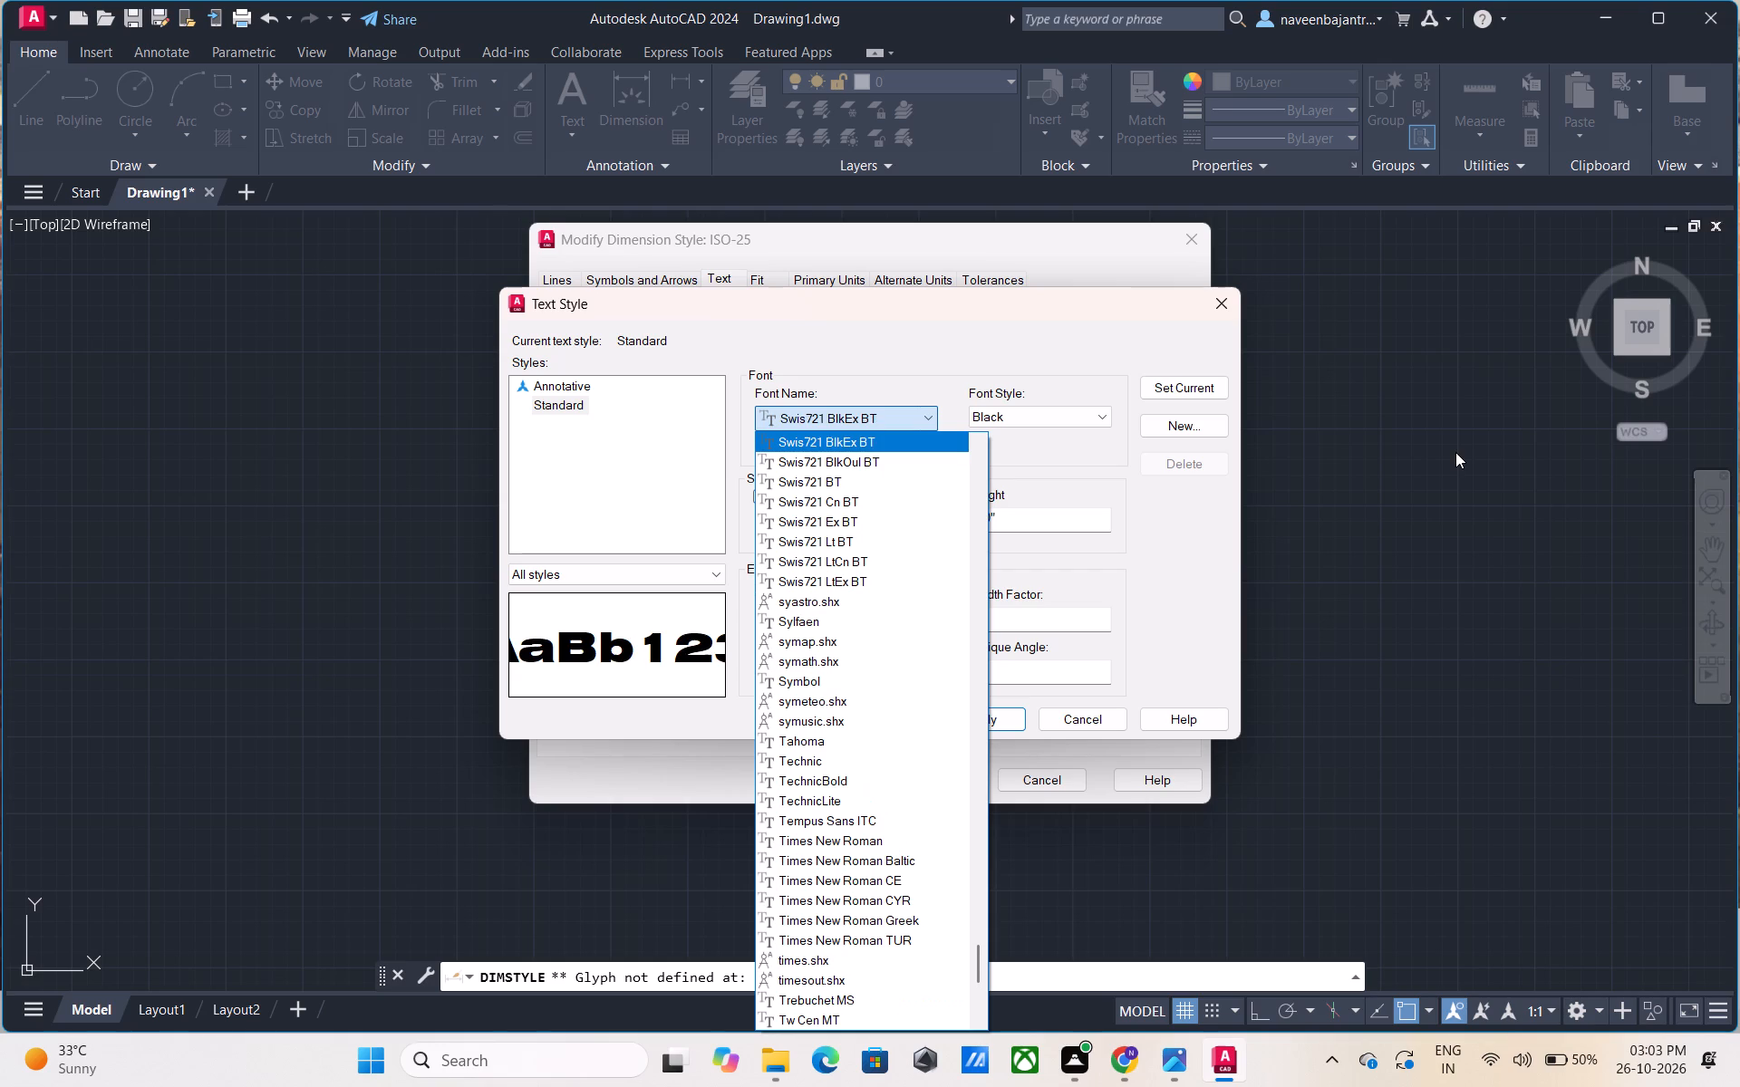
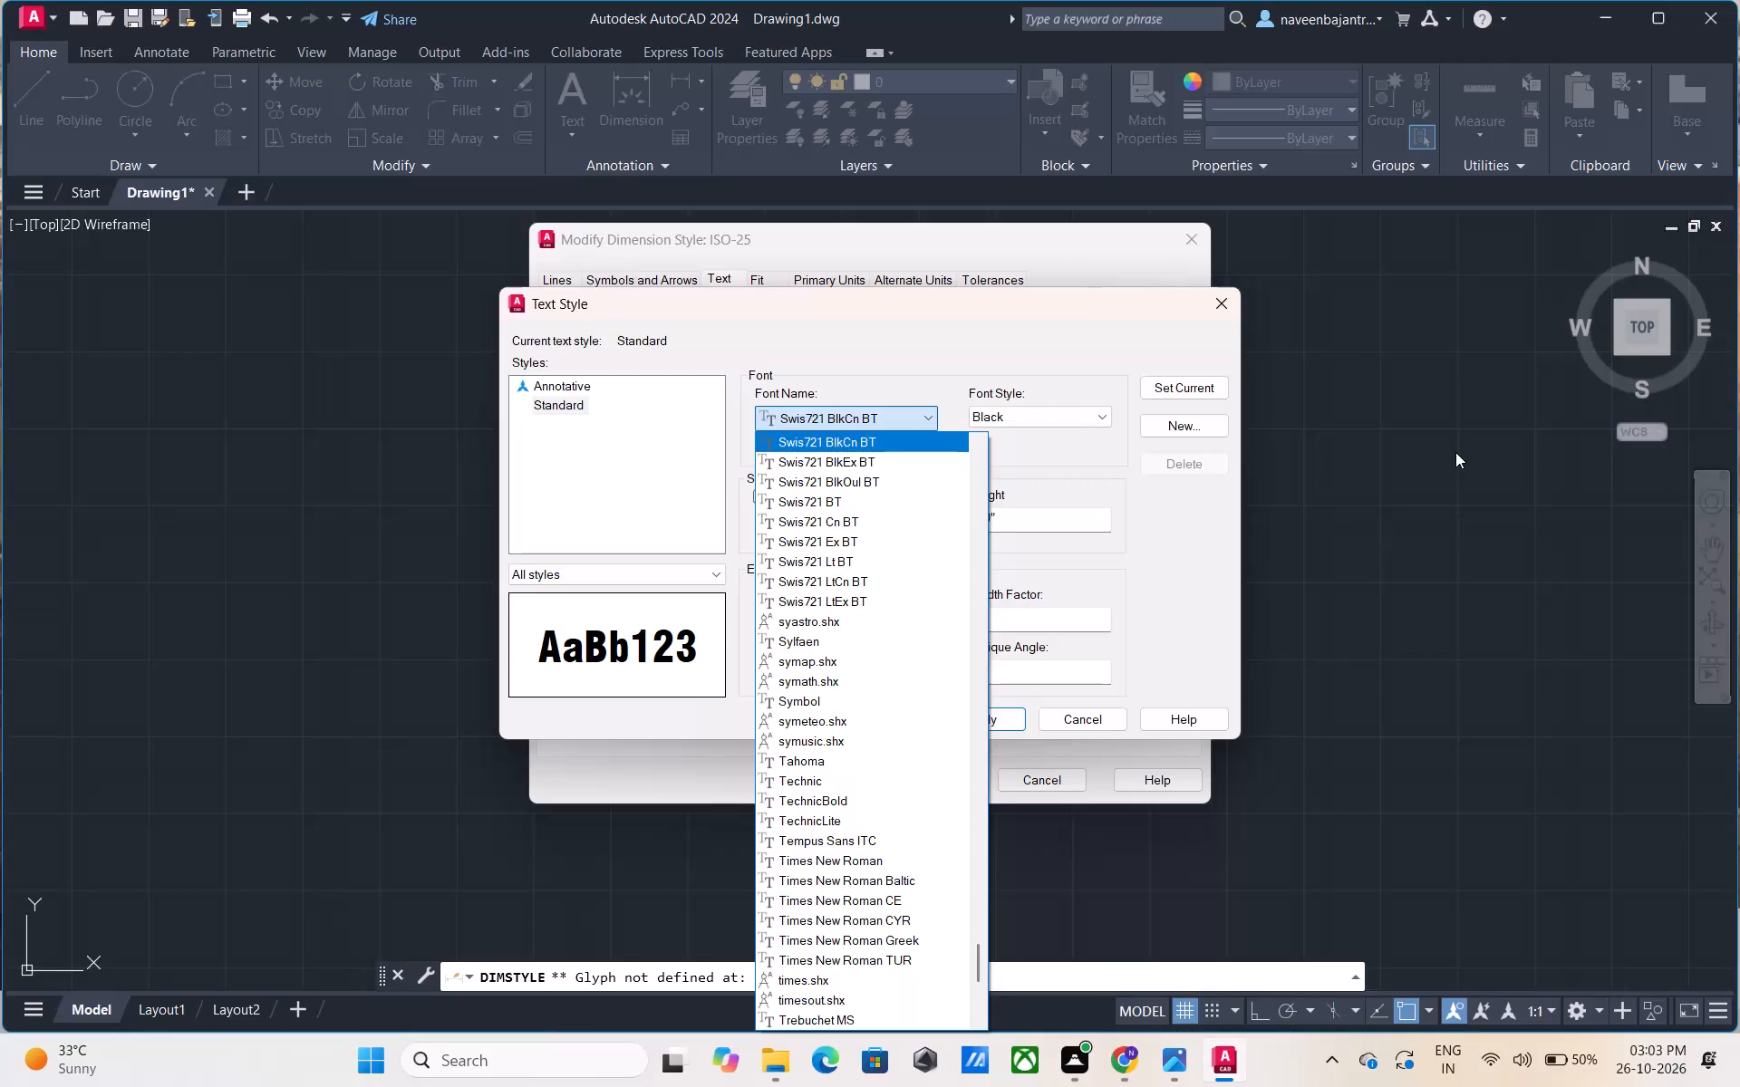
Preview fonts for the Standard text style one by one, going back from Swis721 Blk BT to STXihei.
{"action": "key", "text": "Up"}
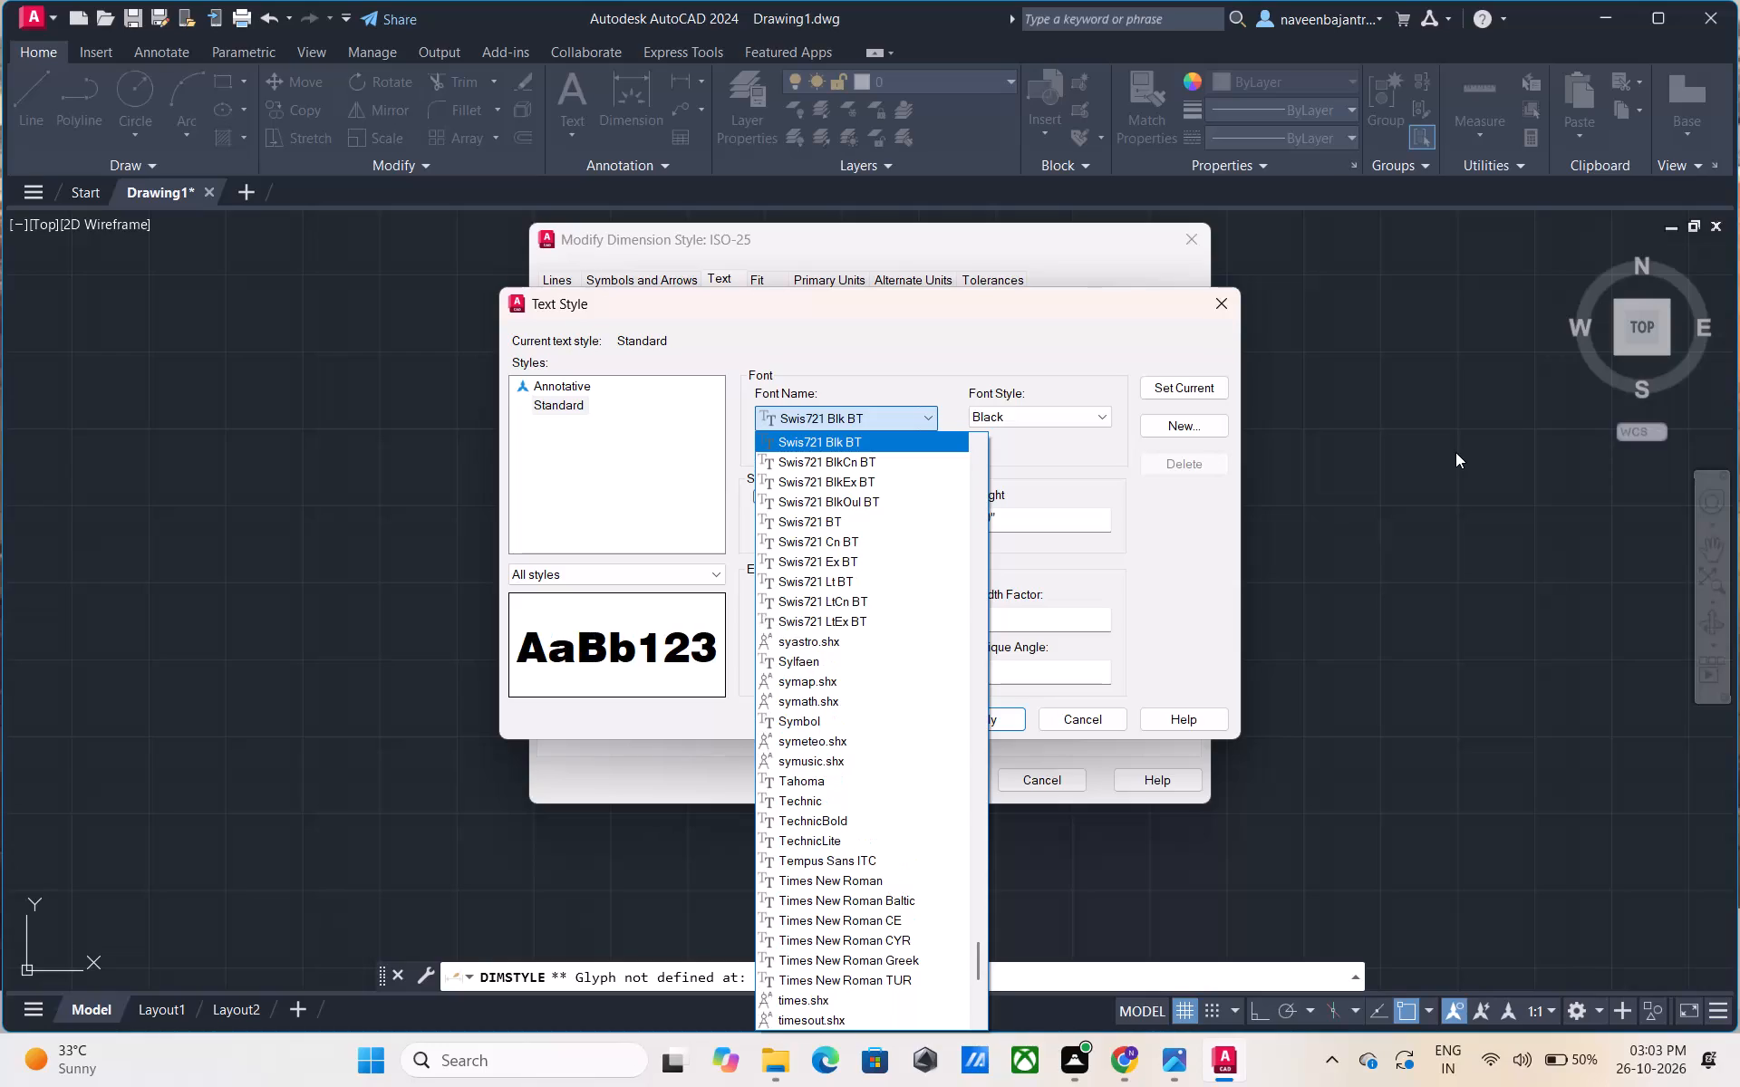
{"action": "key", "text": "Up"}
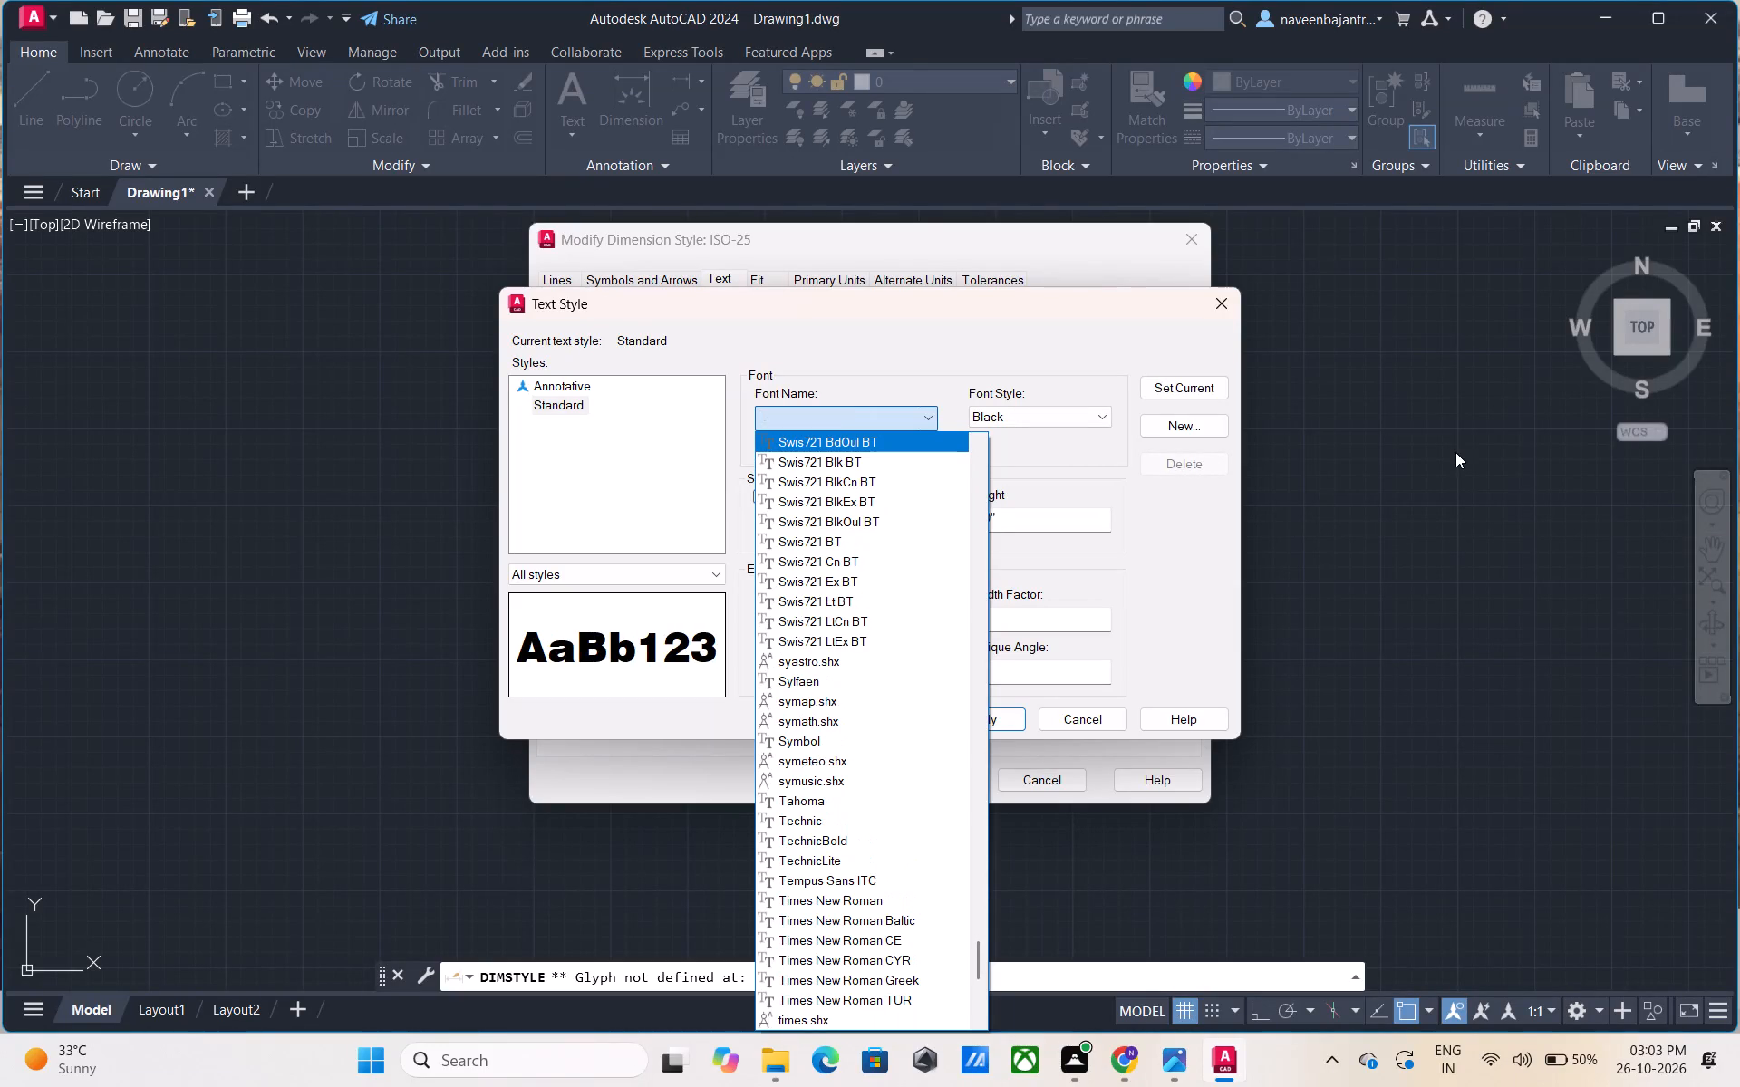
{"action": "key", "text": "Up"}
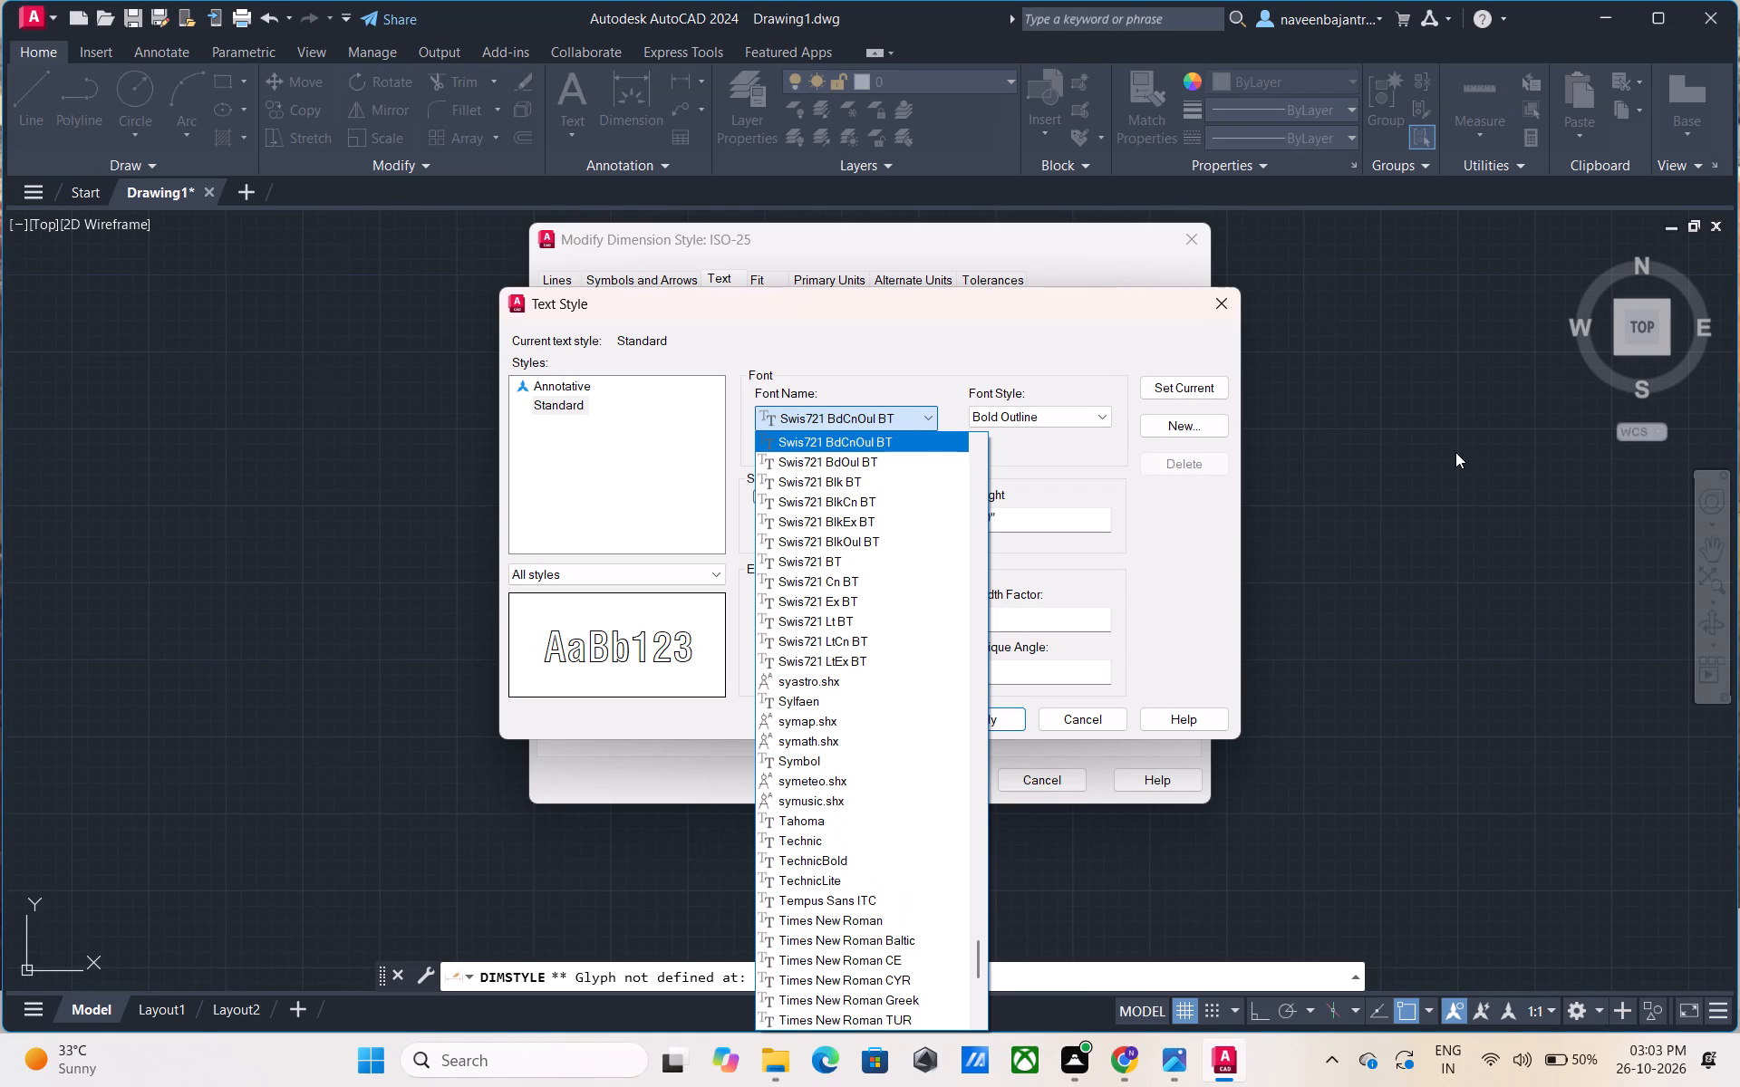
{"action": "key", "text": "Up"}
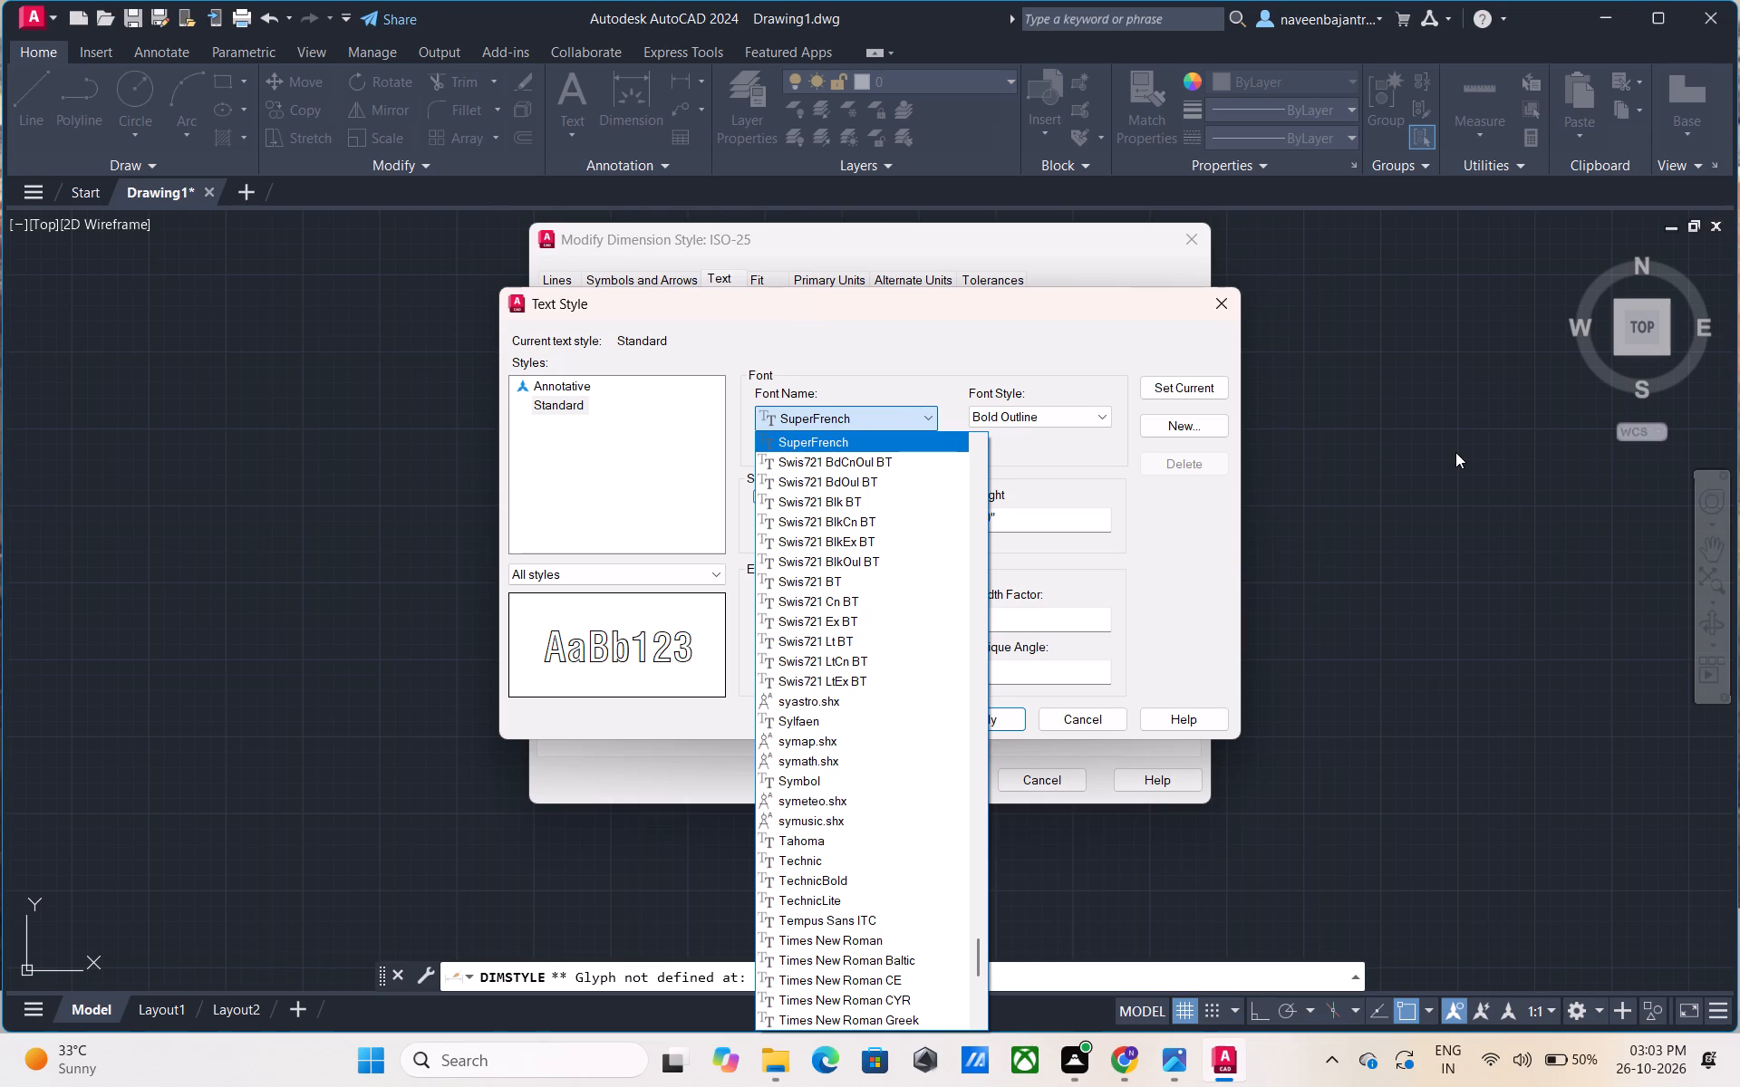
{"action": "key", "text": "Up"}
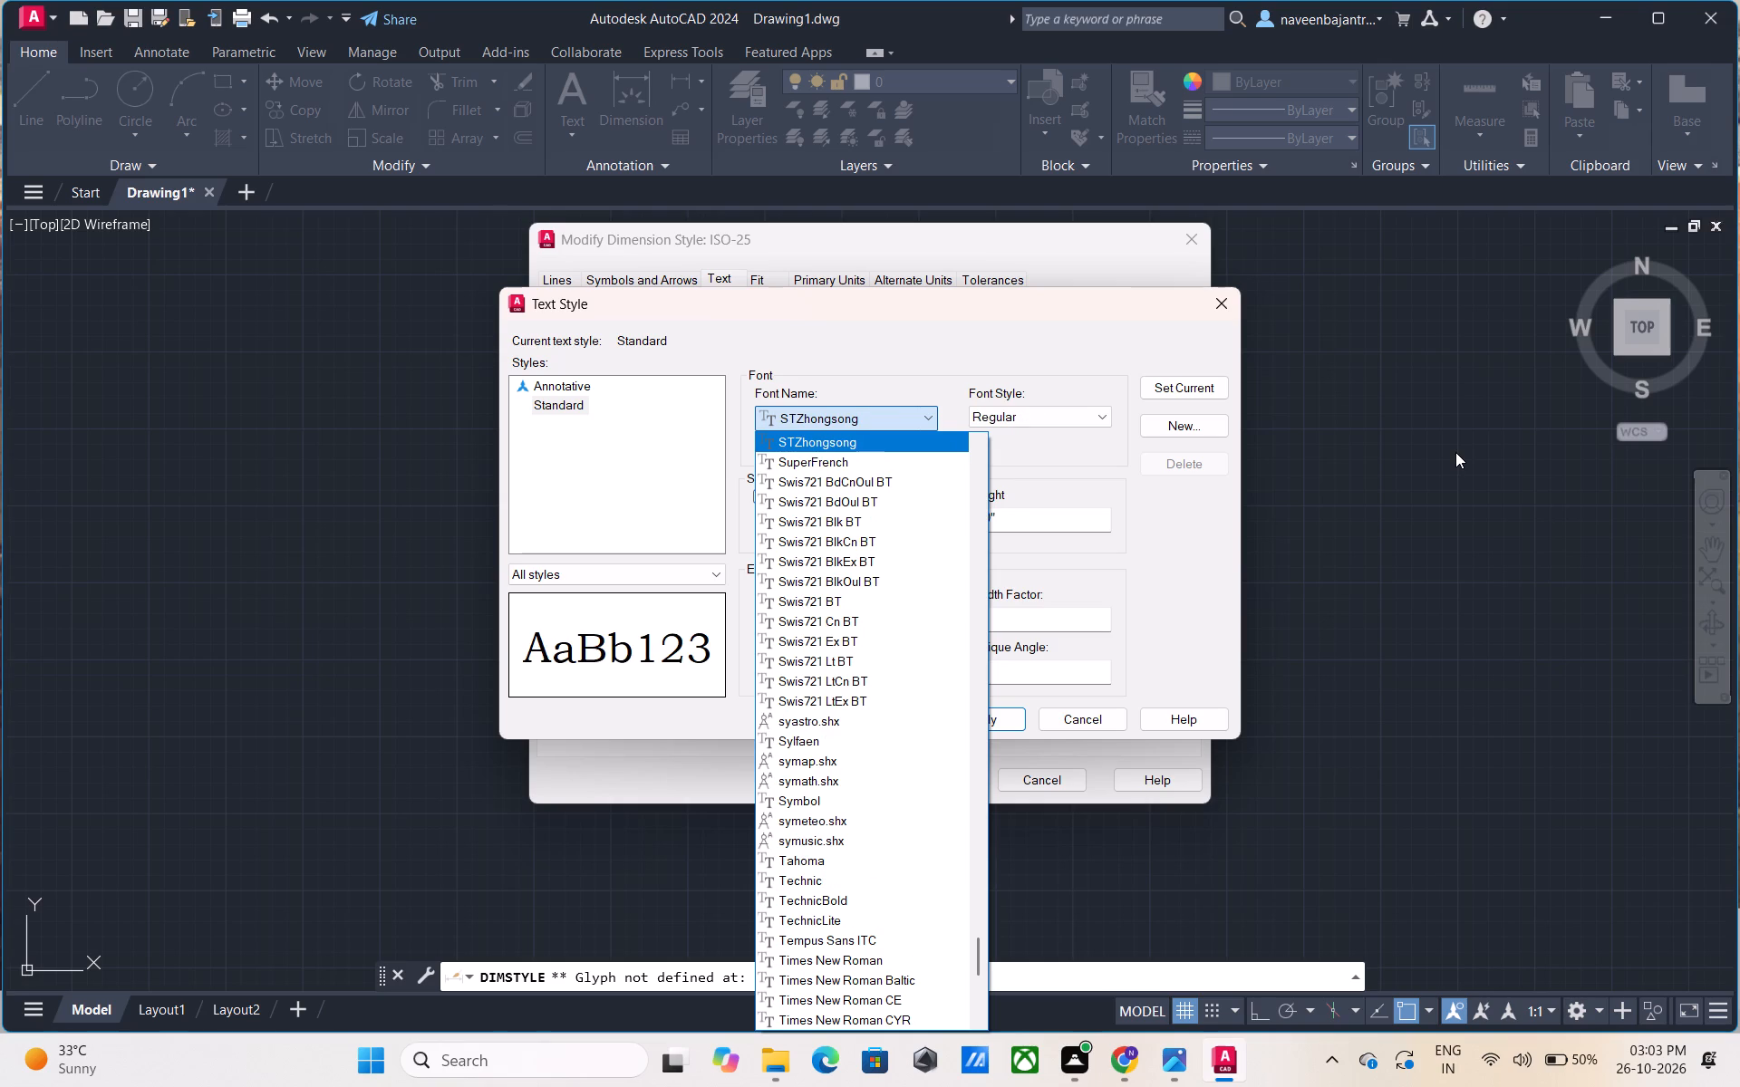
{"action": "key", "text": "Up"}
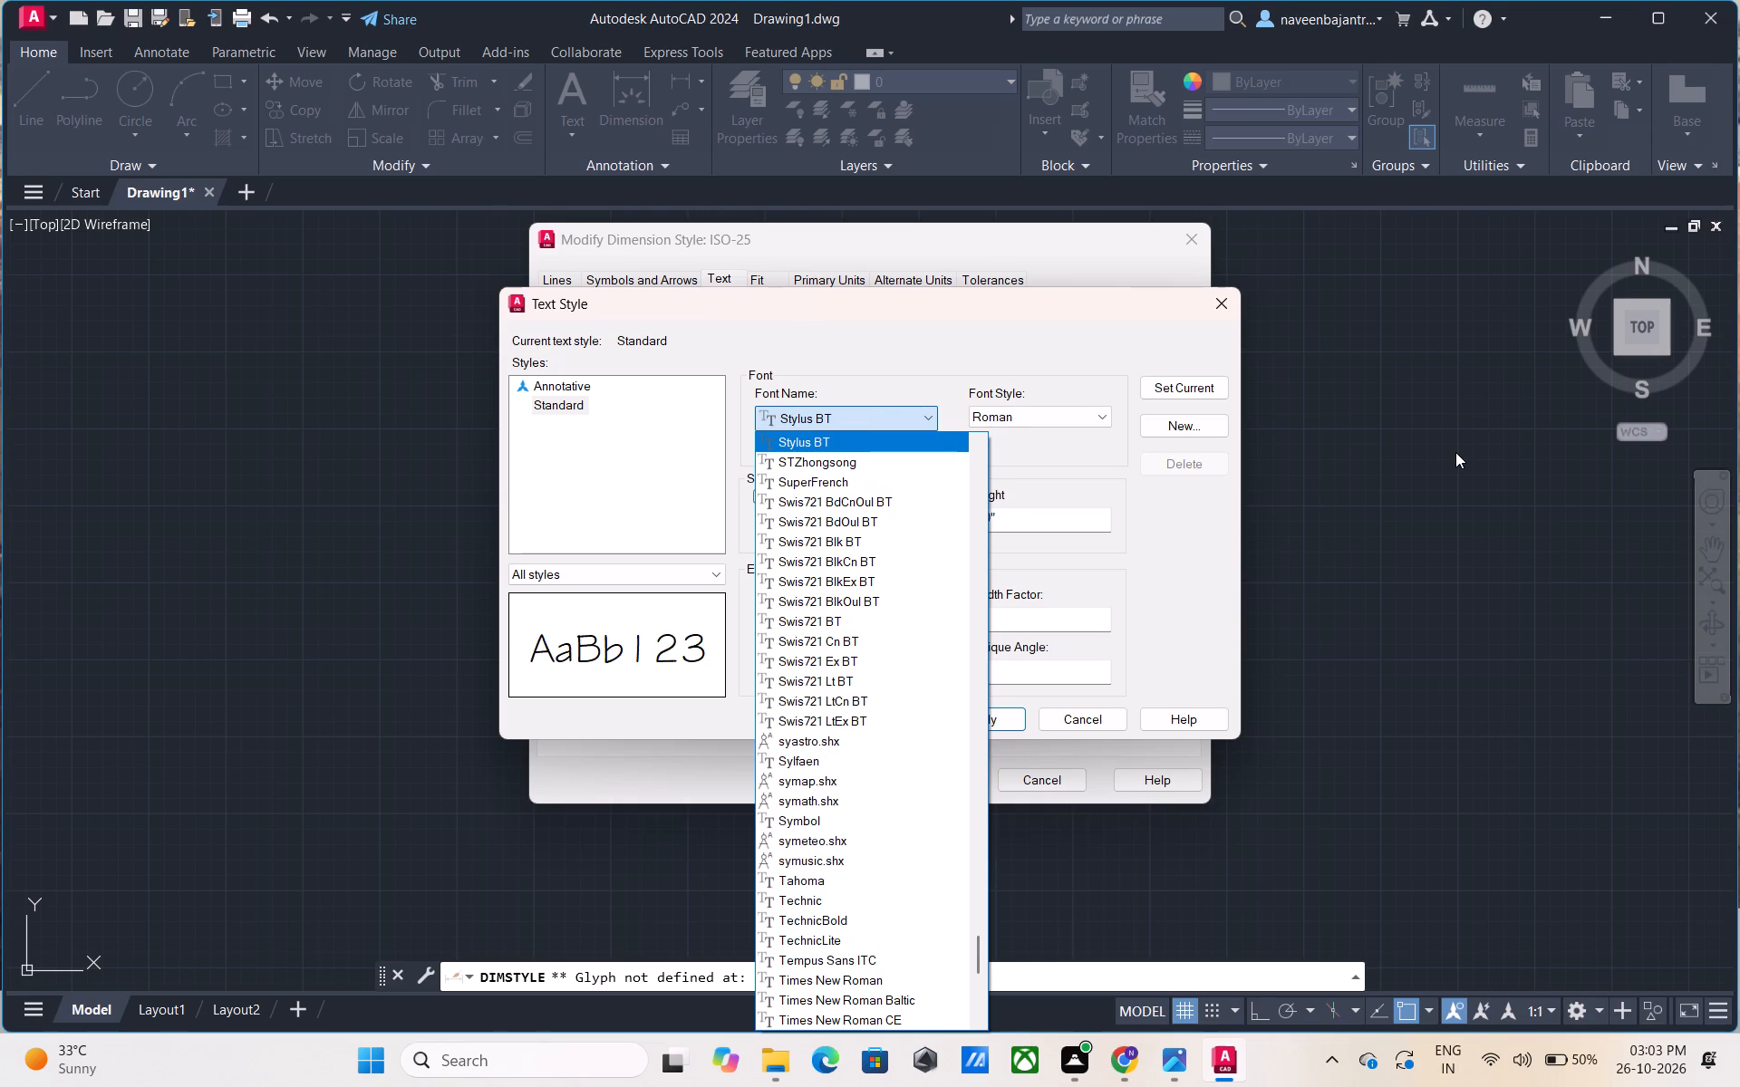
{"action": "key", "text": "Up"}
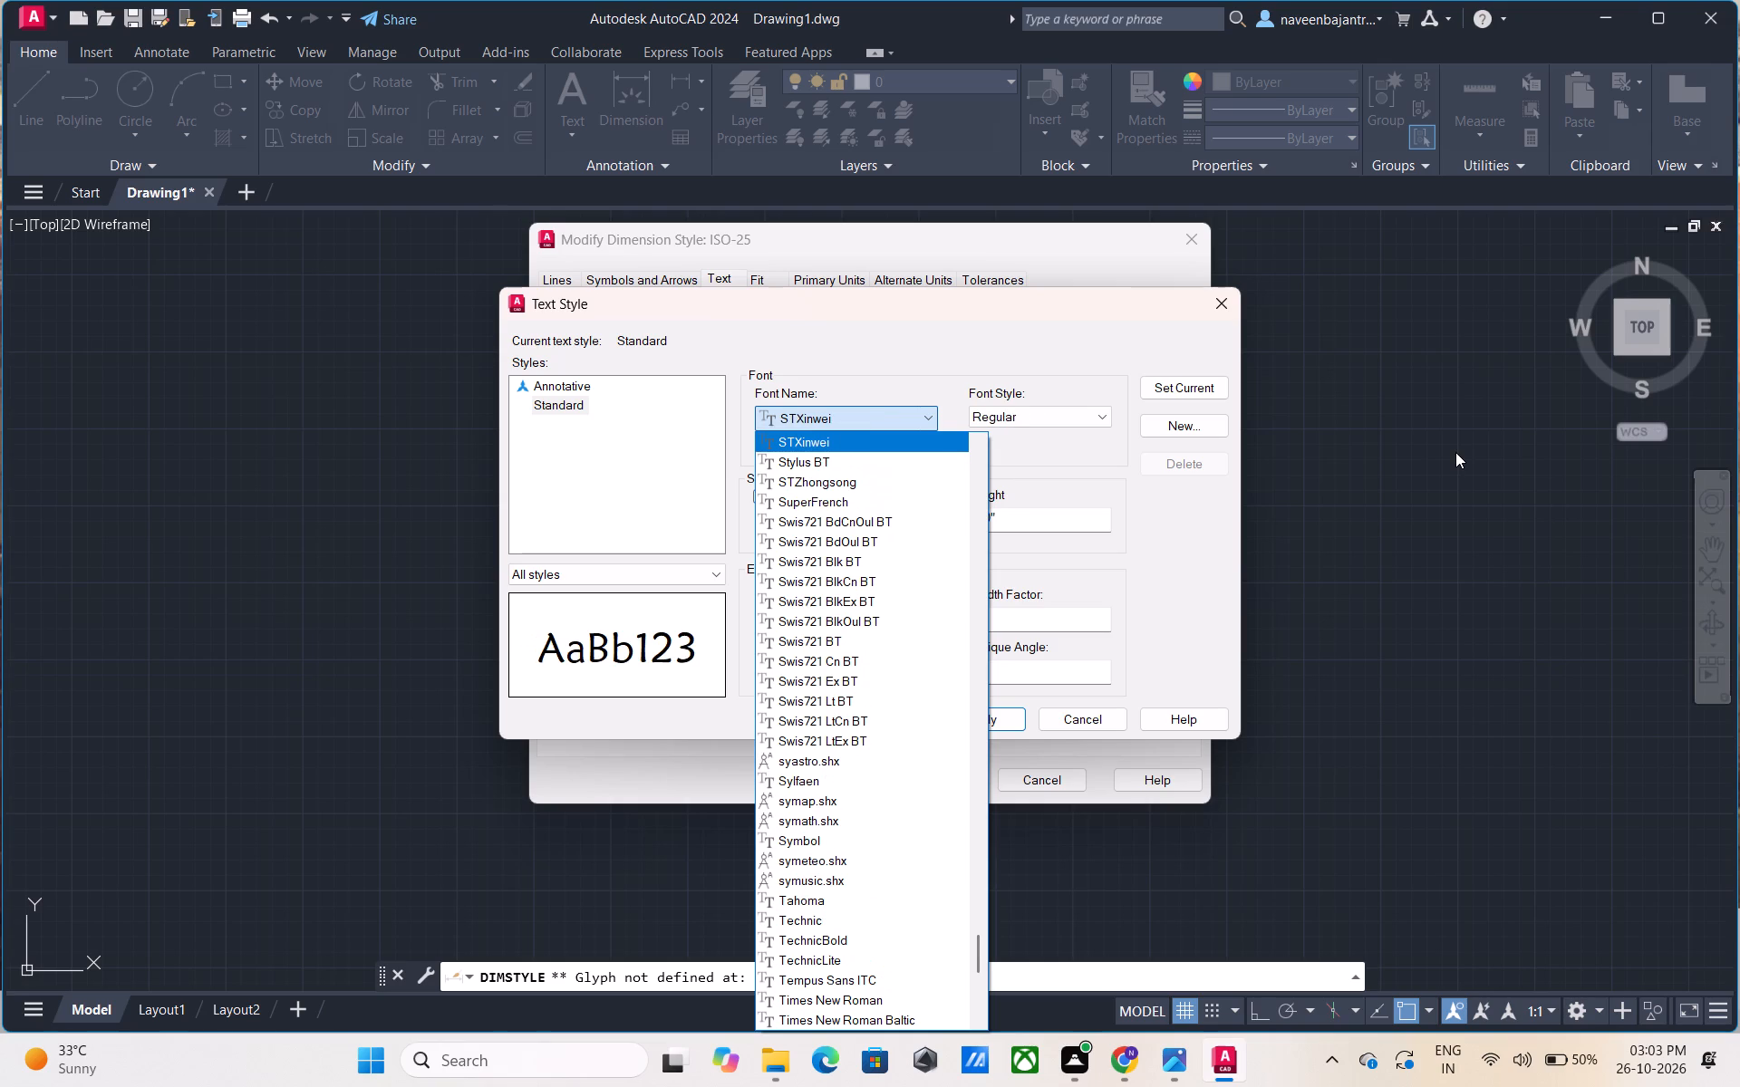
{"action": "key", "text": "Up"}
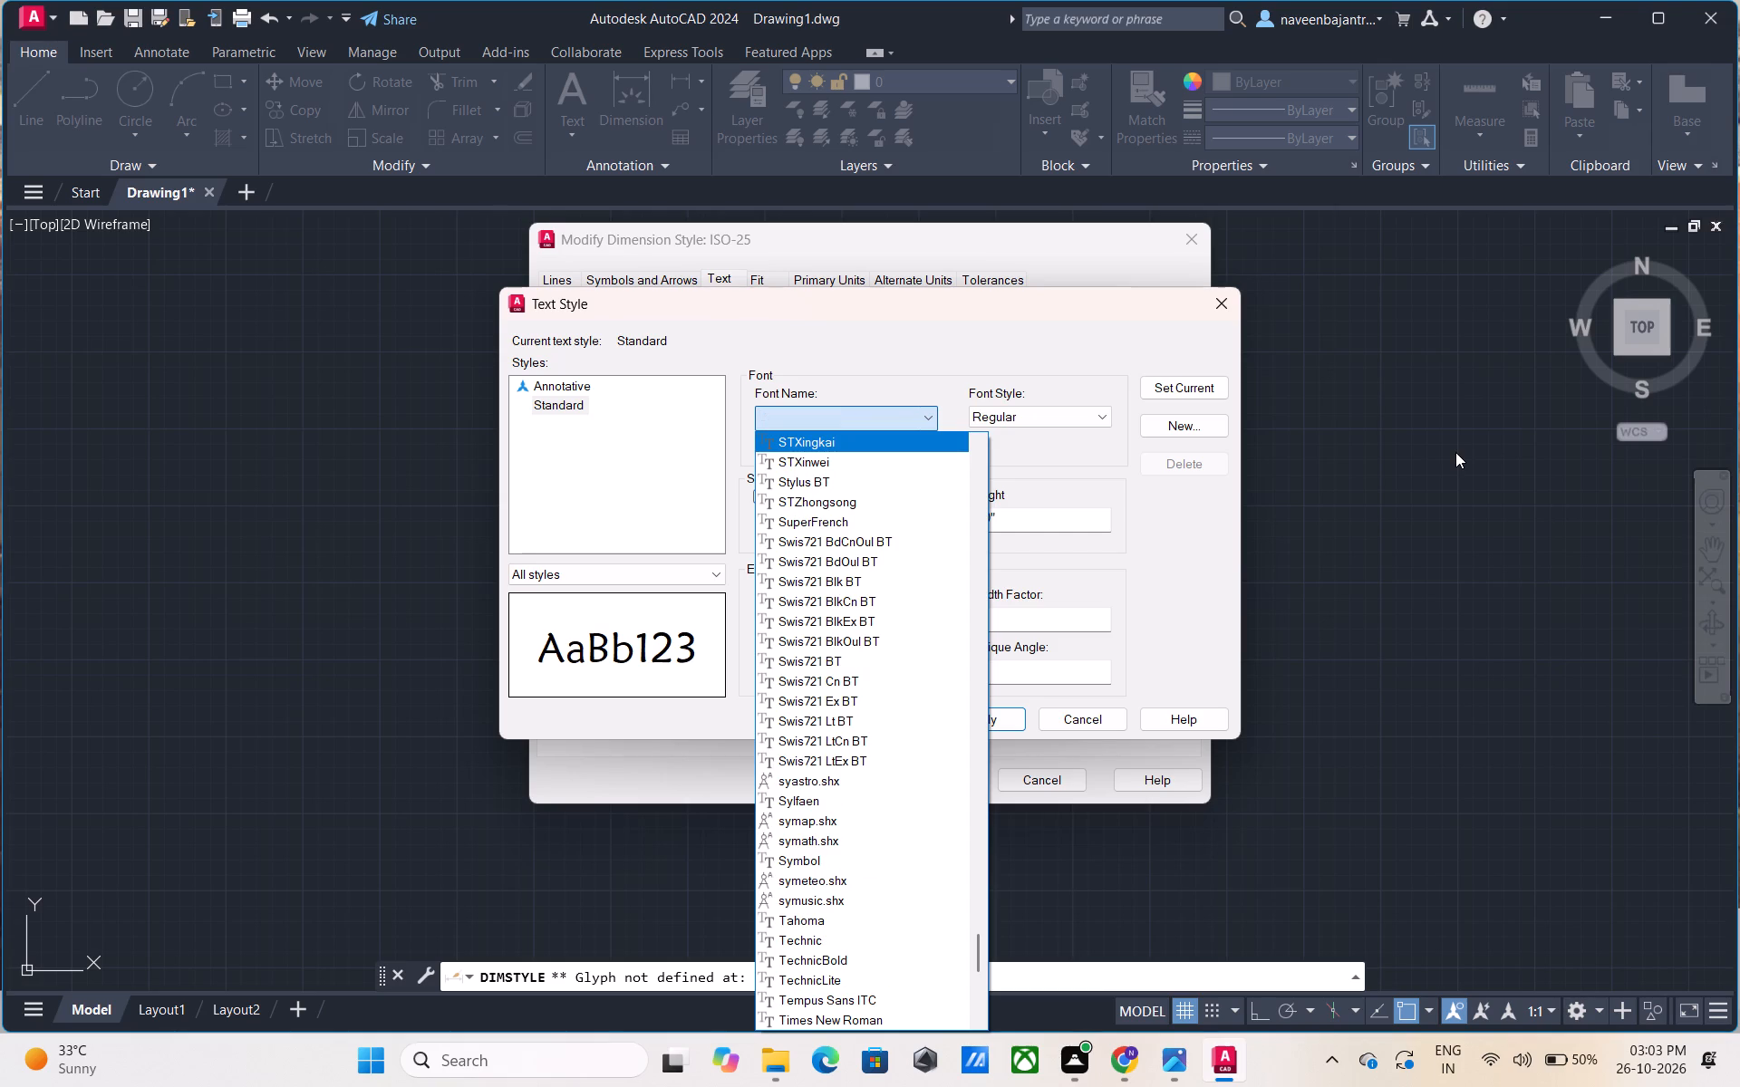
{"action": "key", "text": "Up"}
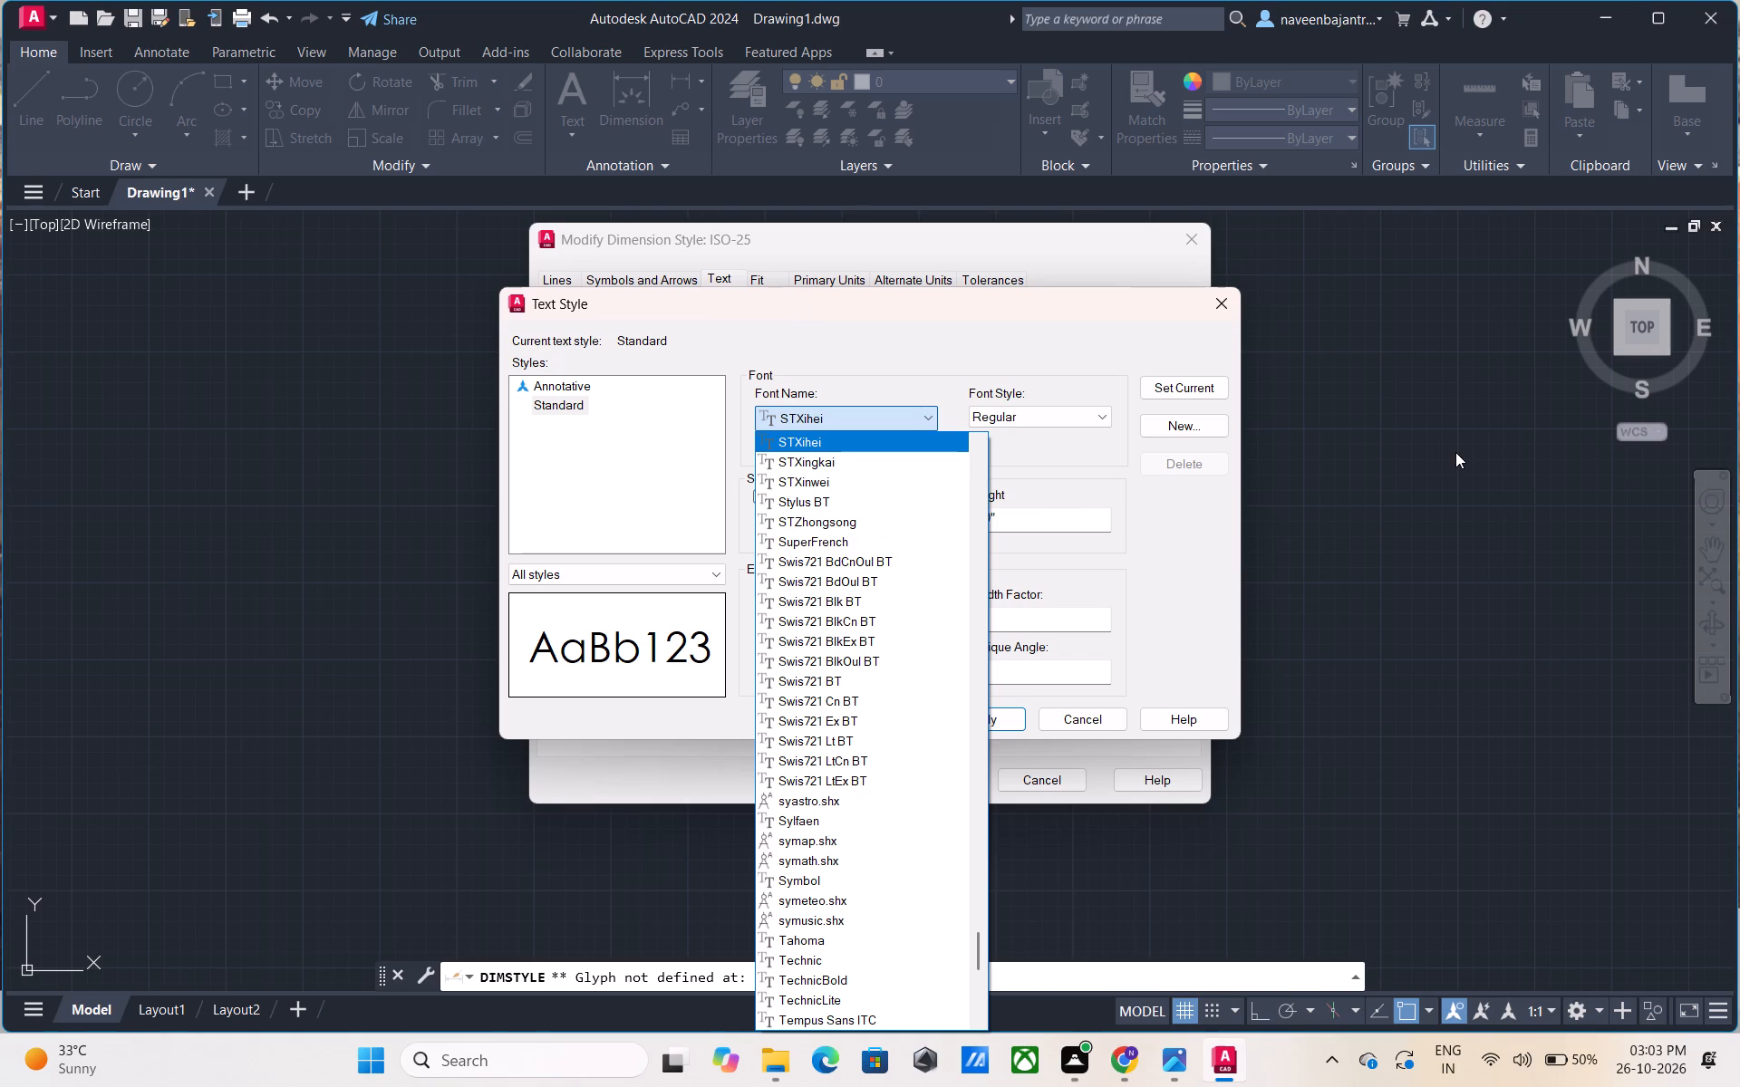
Preview fonts for the Standard text style one by one, going back from STSong to Snap ITC.
{"action": "key", "text": "Up"}
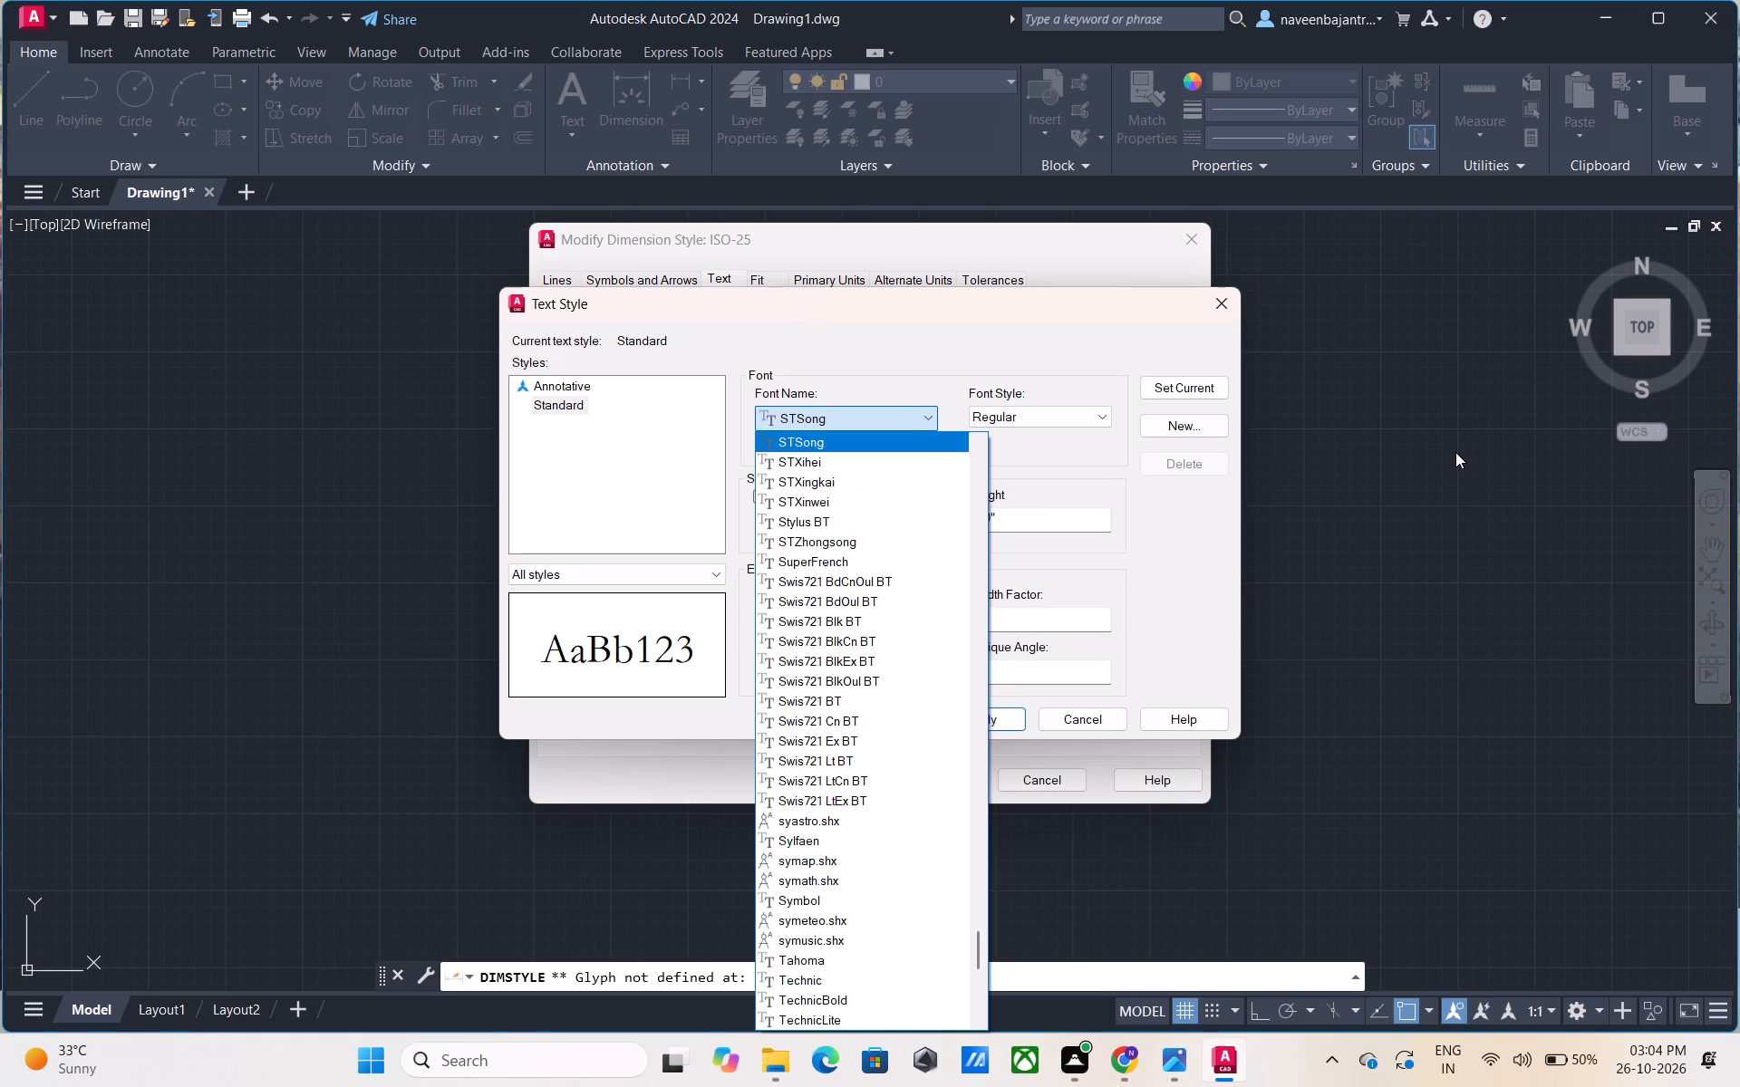
{"action": "key", "text": "Up"}
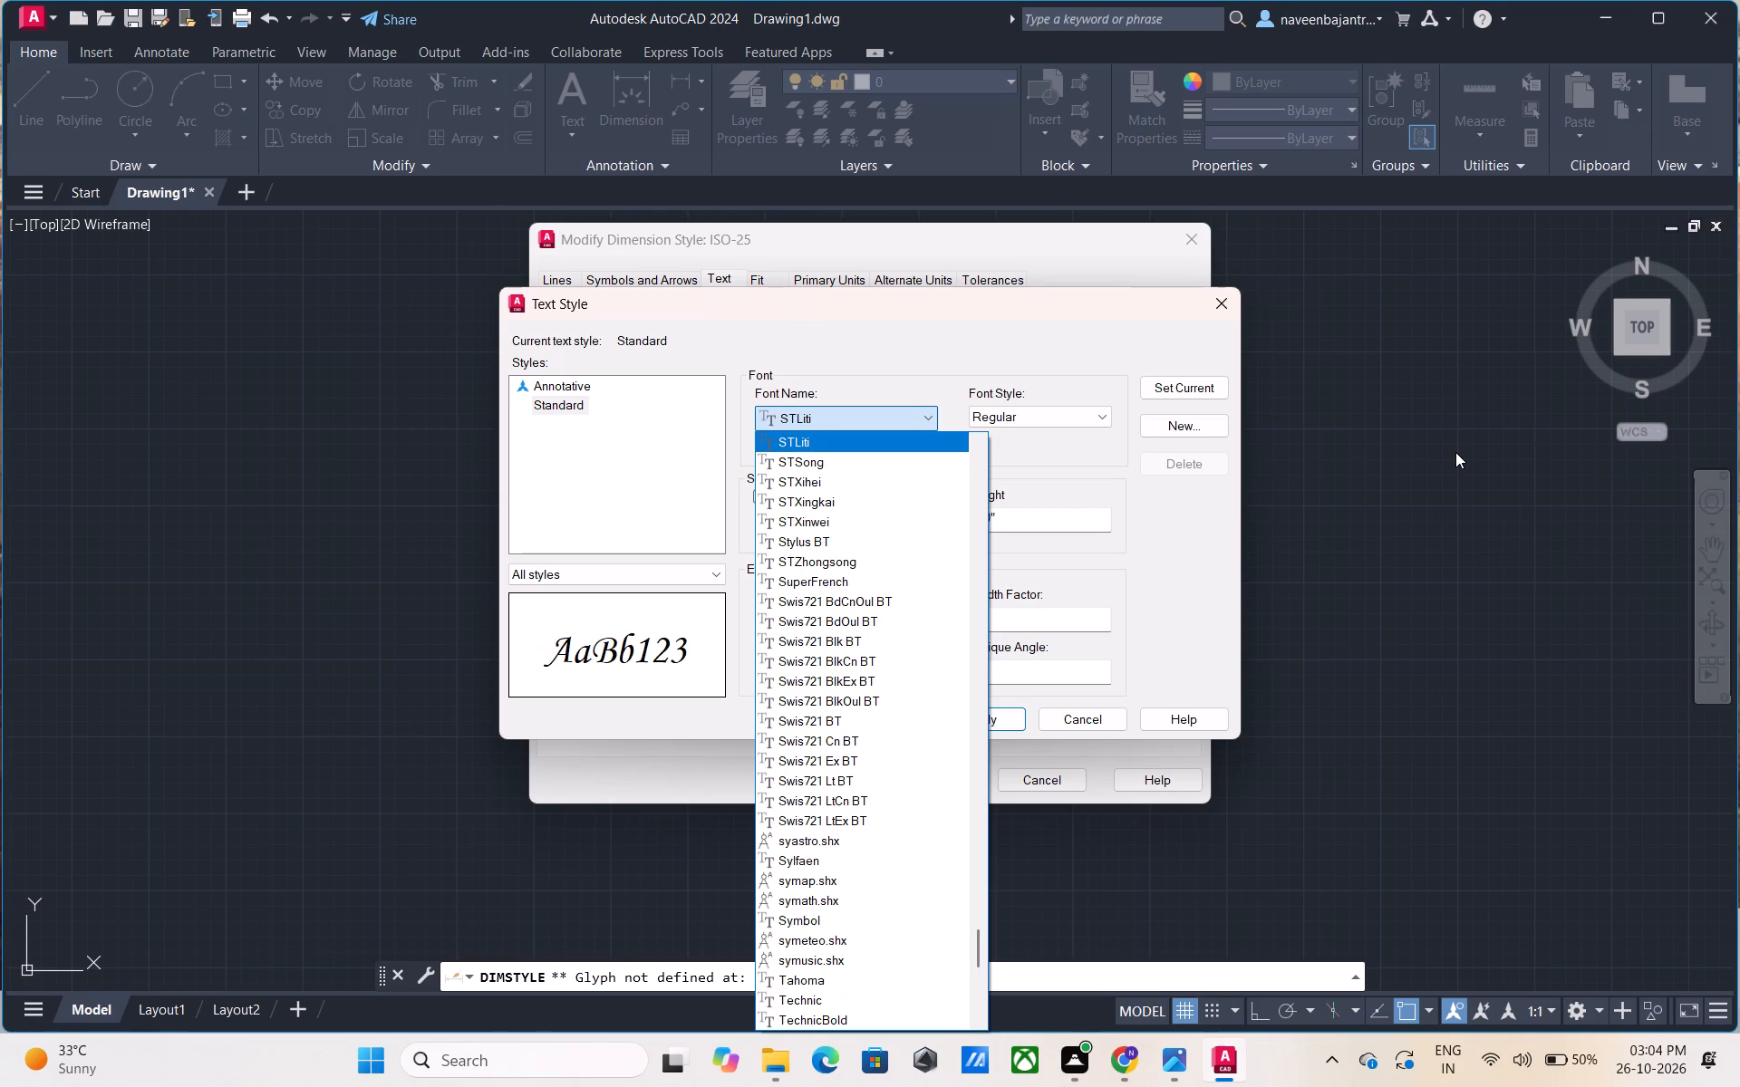
{"action": "key", "text": "Up"}
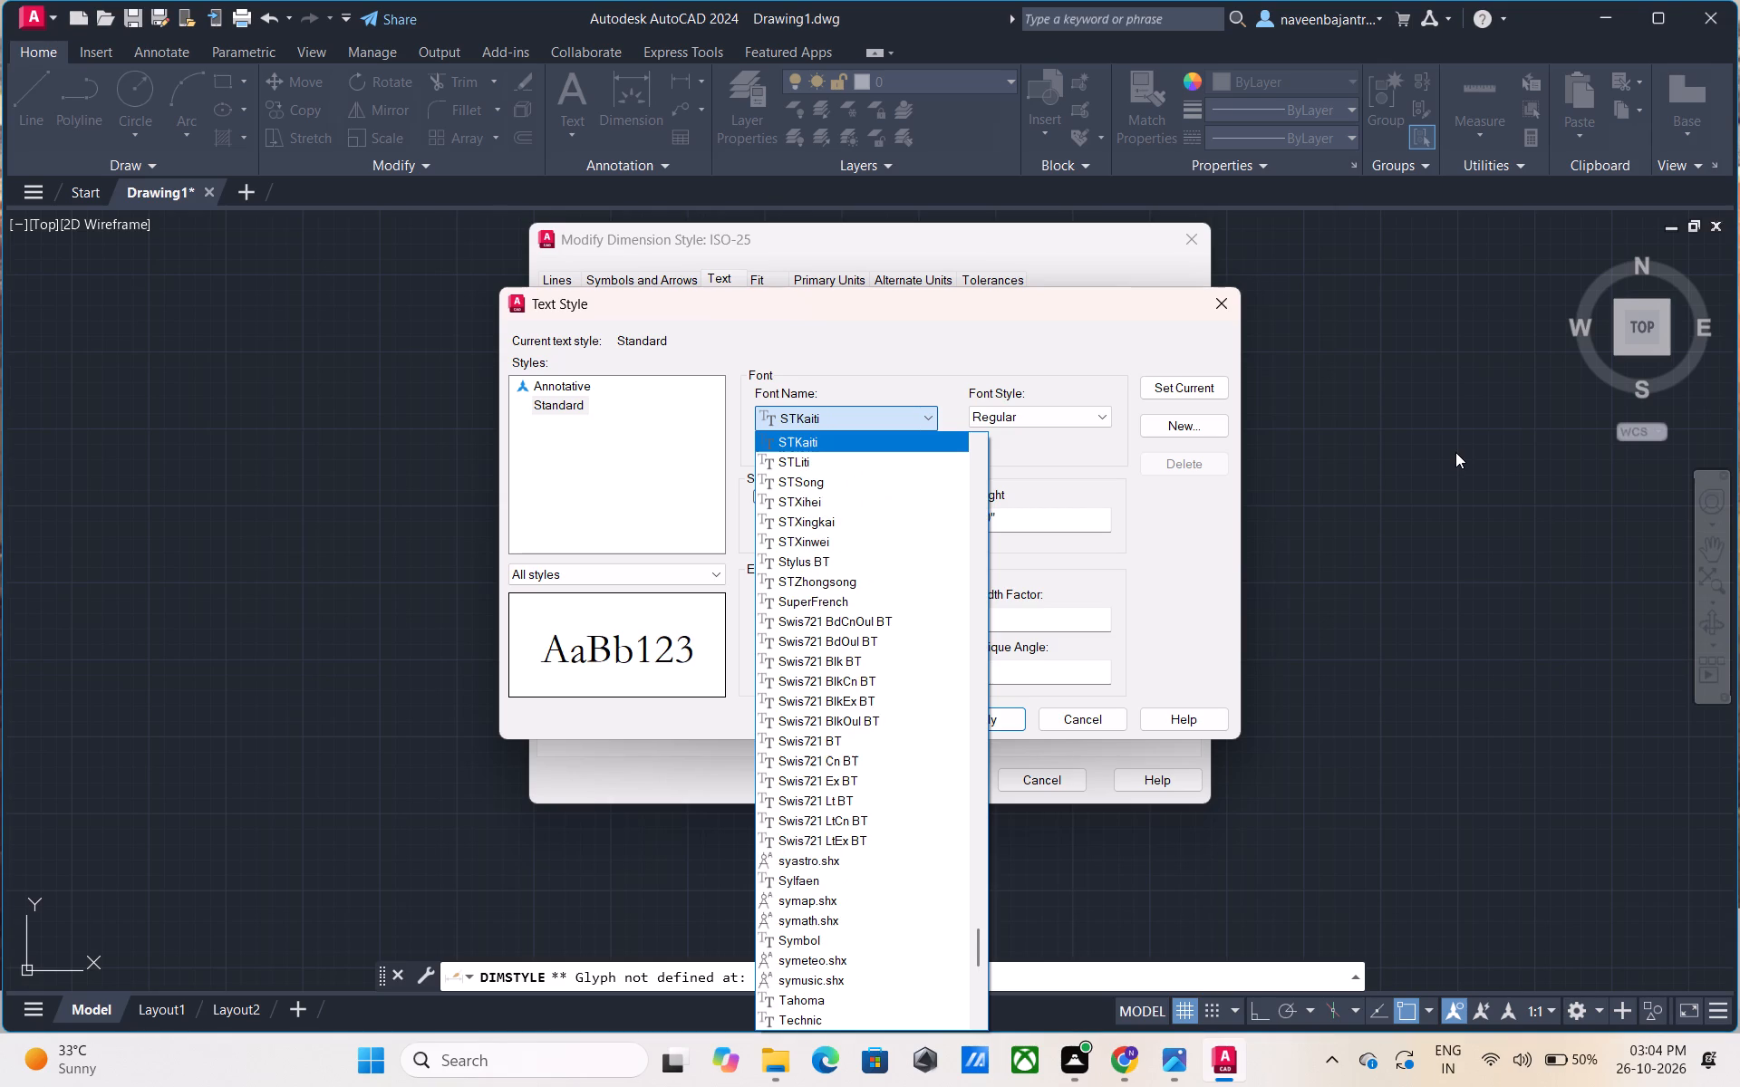
{"action": "key", "text": "Up"}
{"action": "key", "text": "Up"}
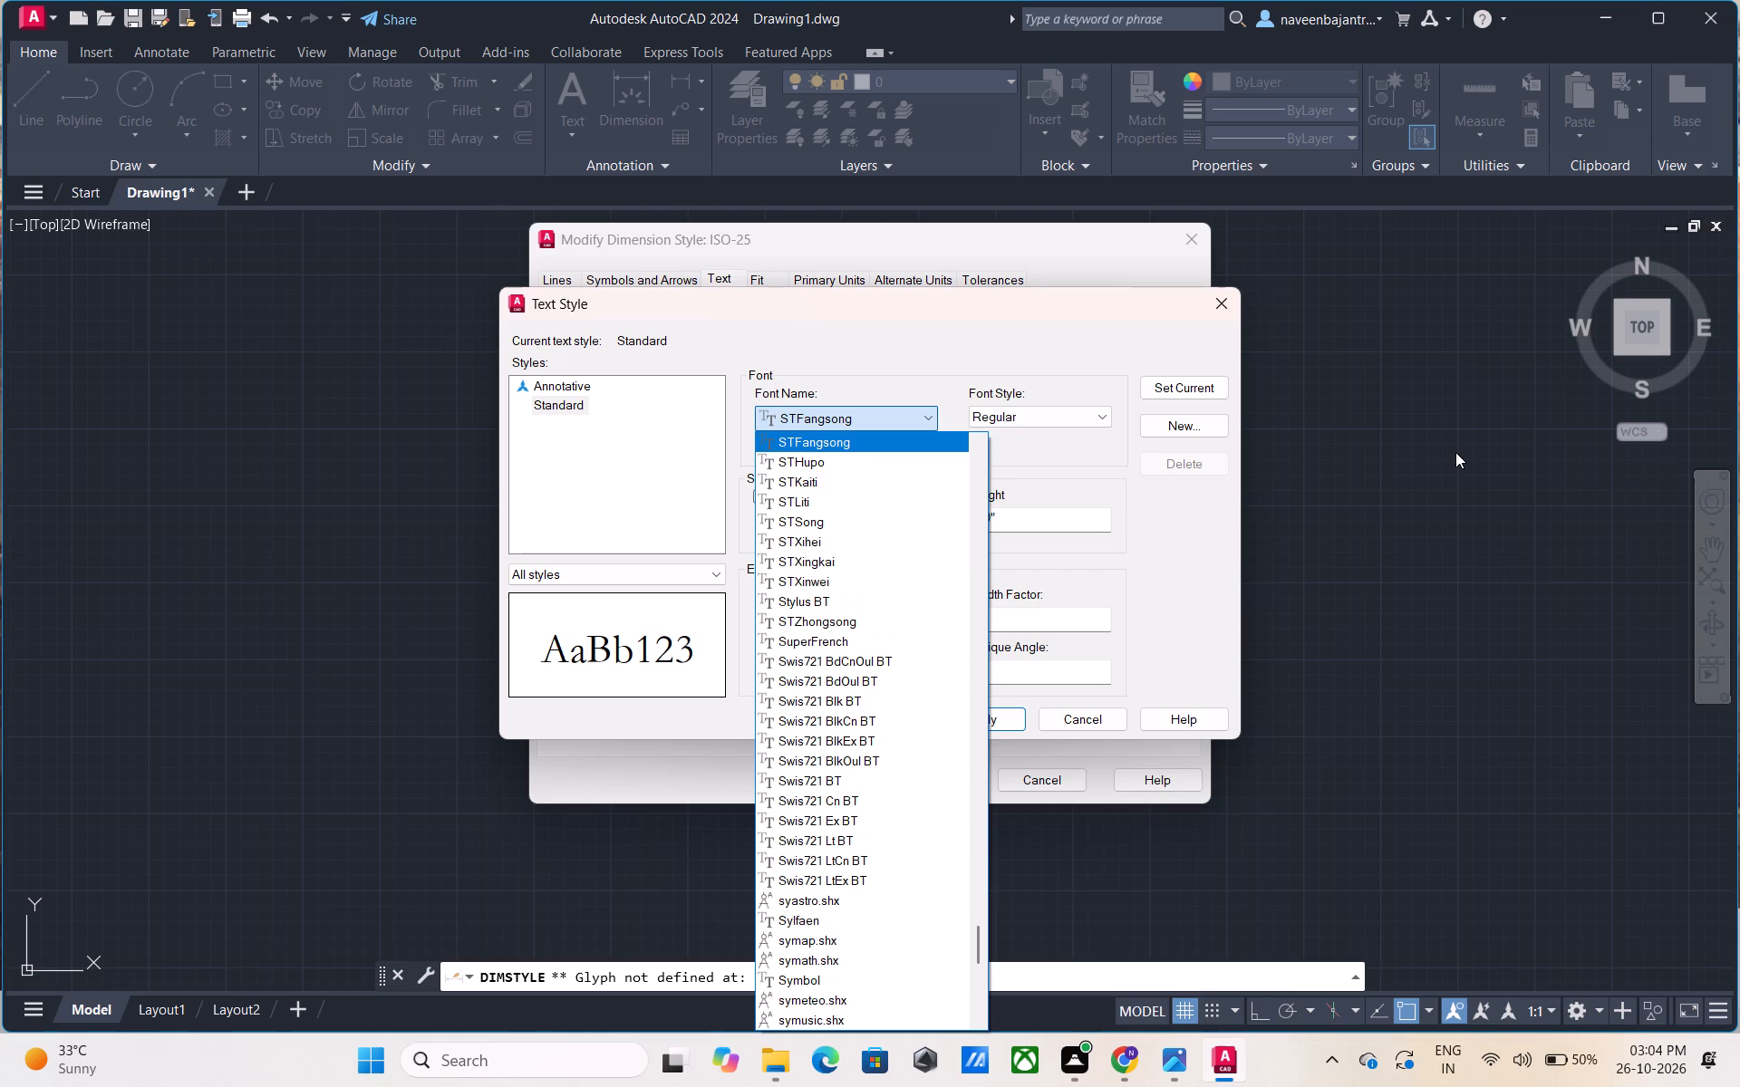
{"action": "key", "text": "Up"}
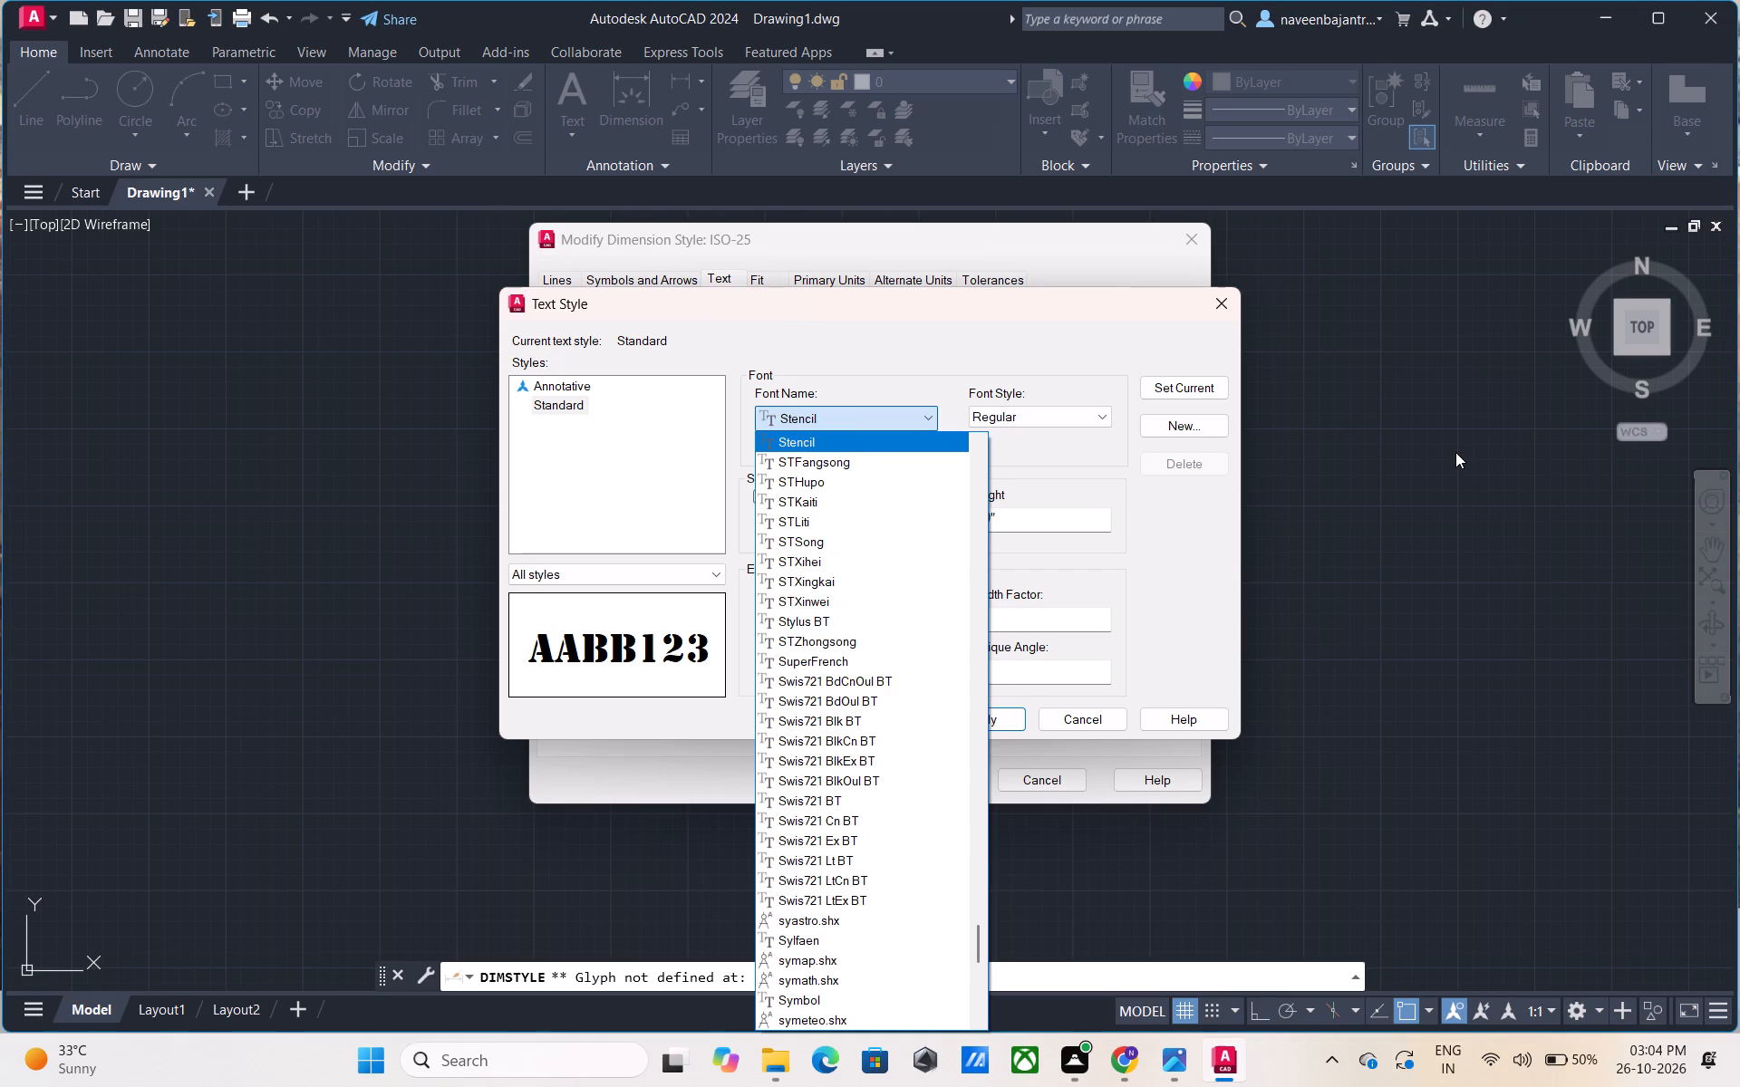
{"action": "key", "text": "Up"}
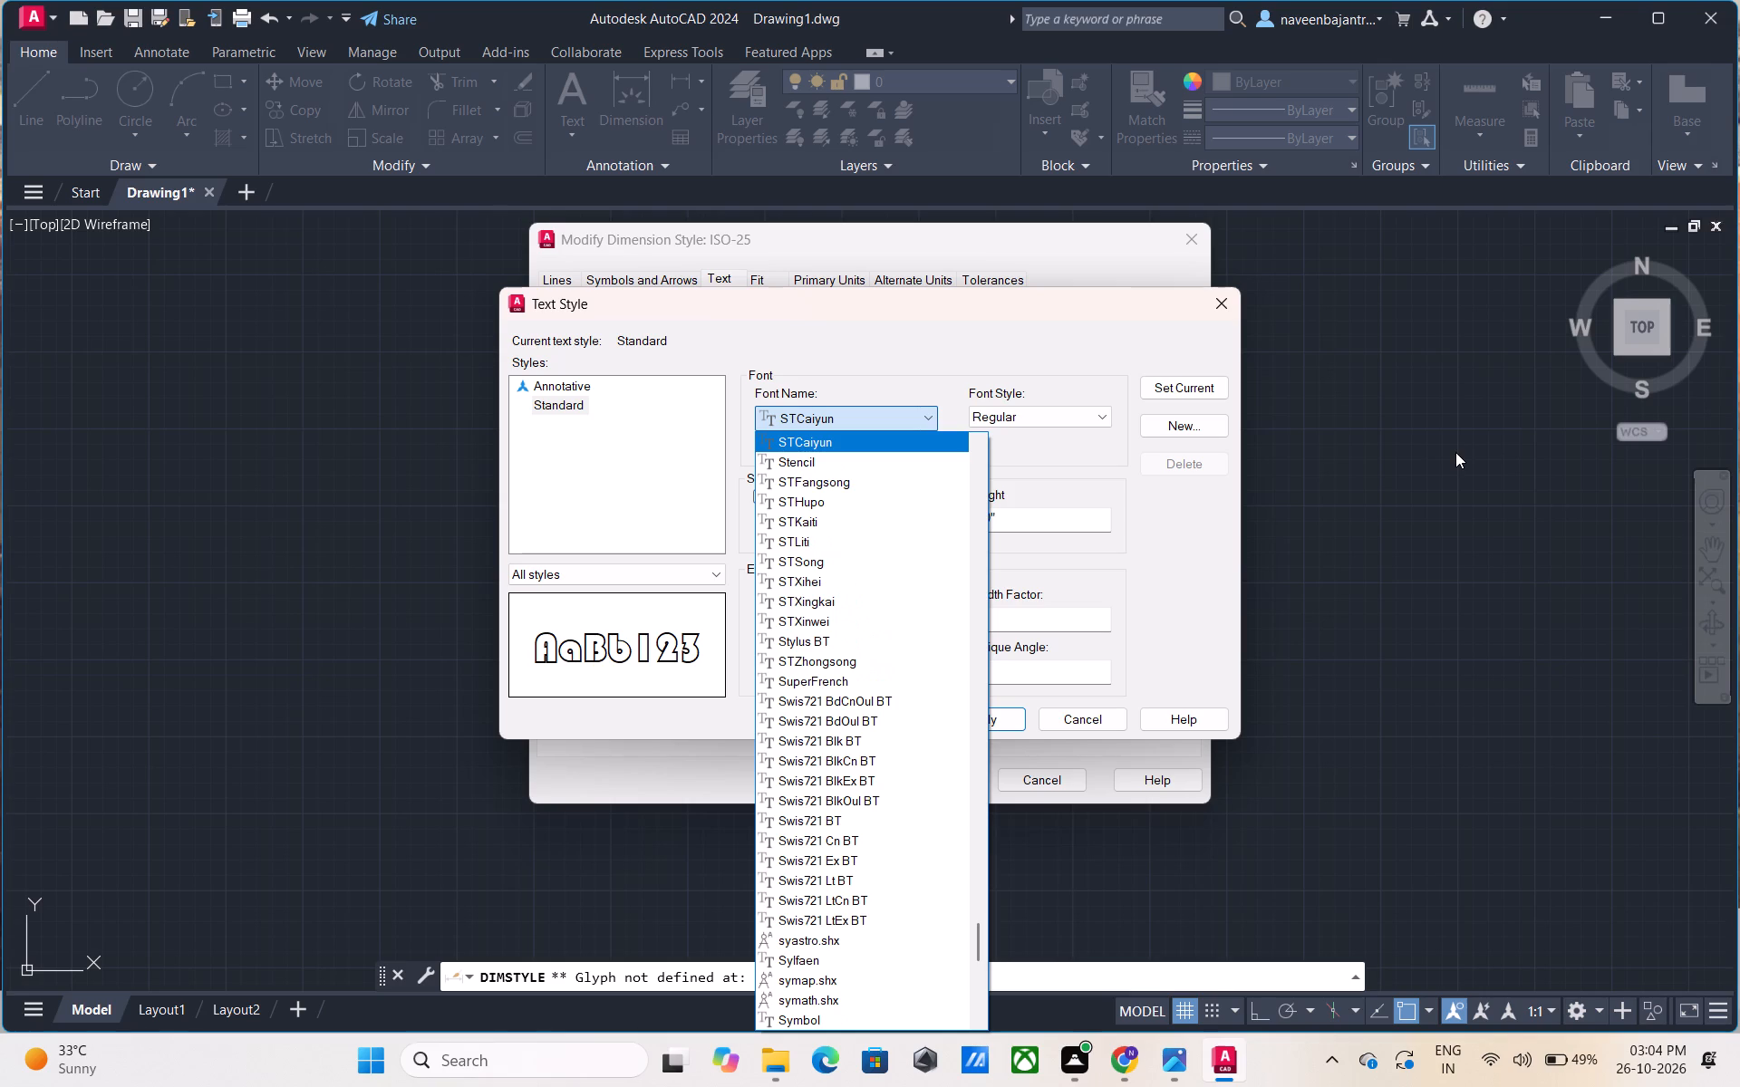
{"action": "key", "text": "Up"}
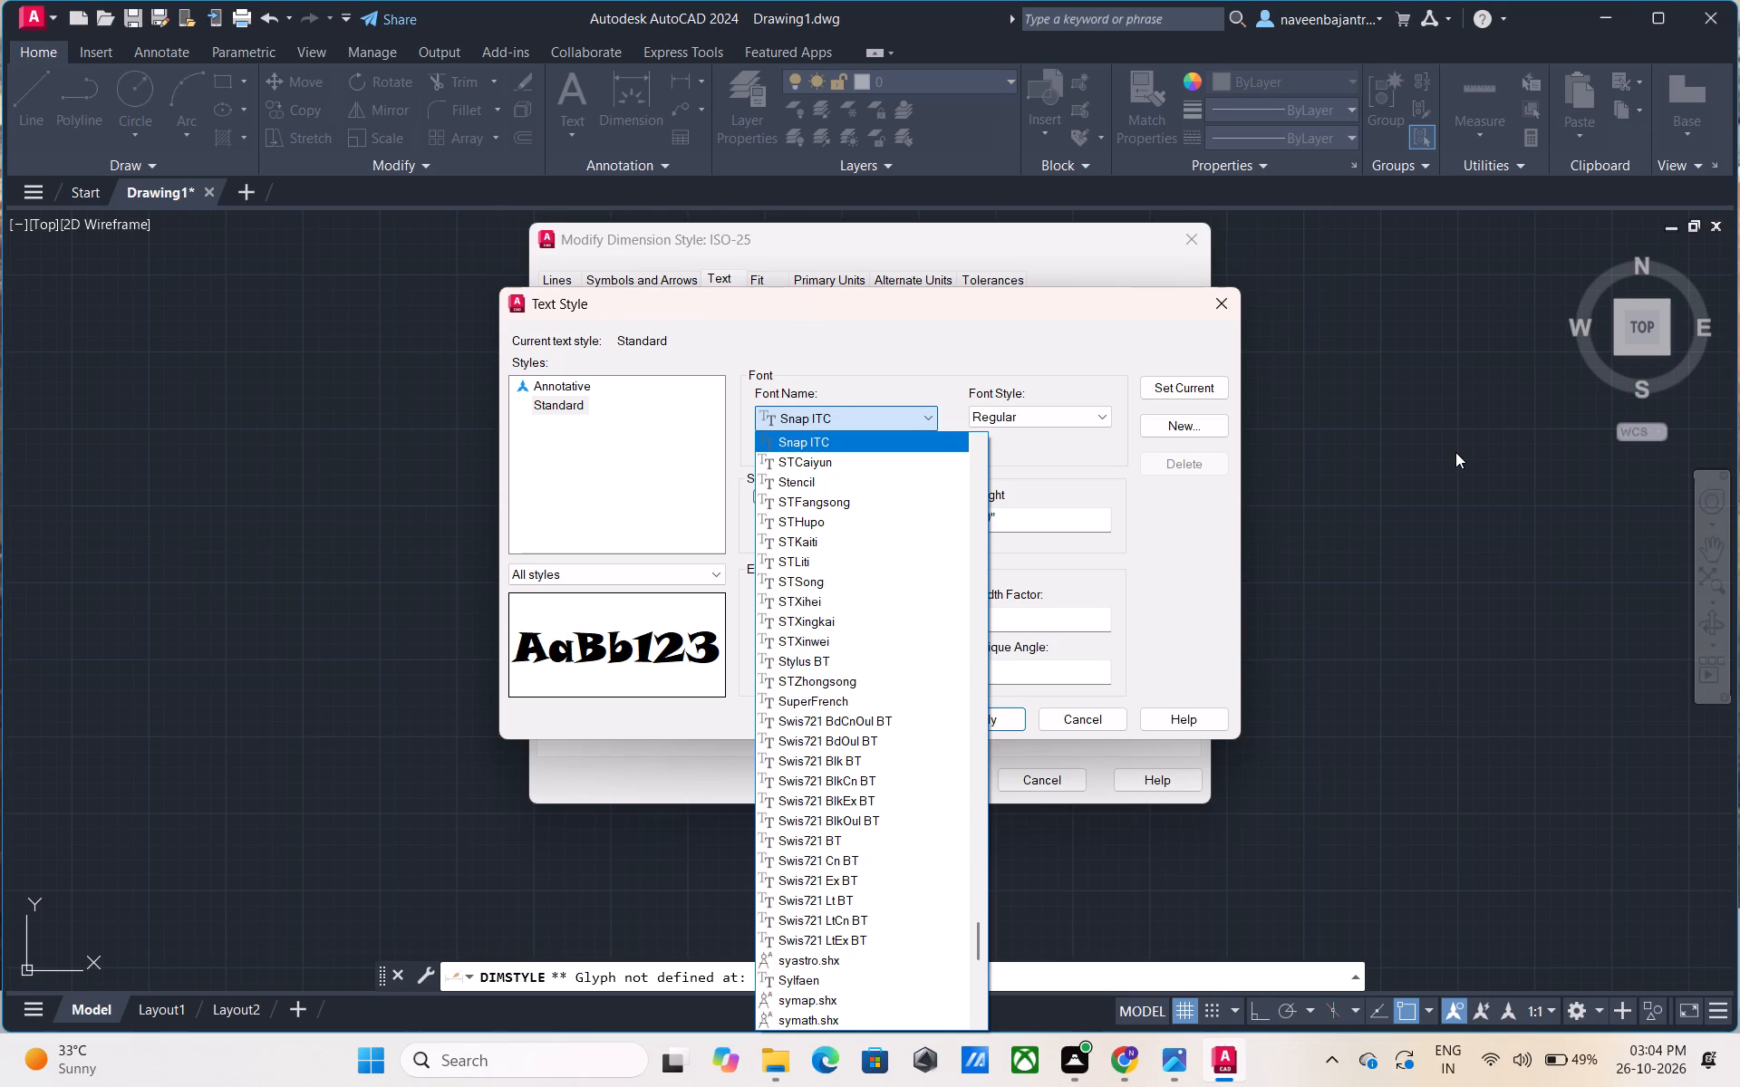
Preview the Sitka fonts for the Standard text style one by one, going back from Sitka Text Semibold to Sitka Display Semibold.
{"action": "key", "text": "Up"}
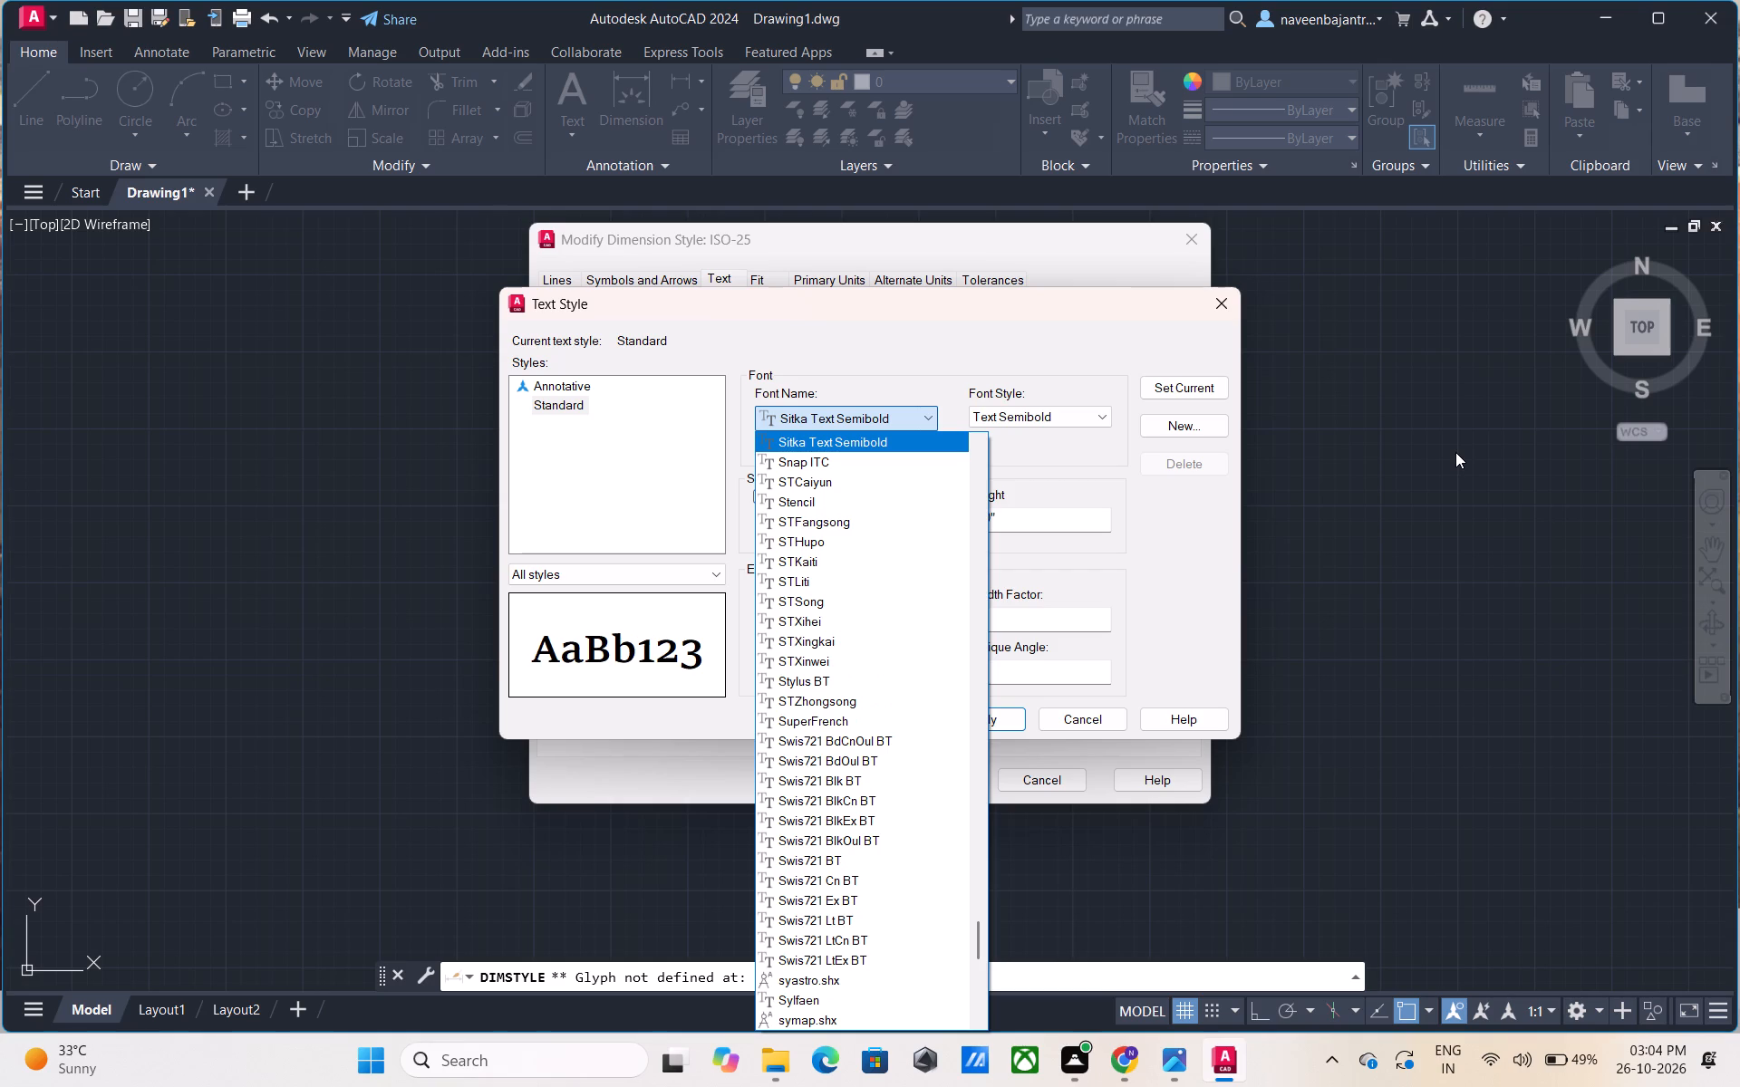
{"action": "key", "text": "Up"}
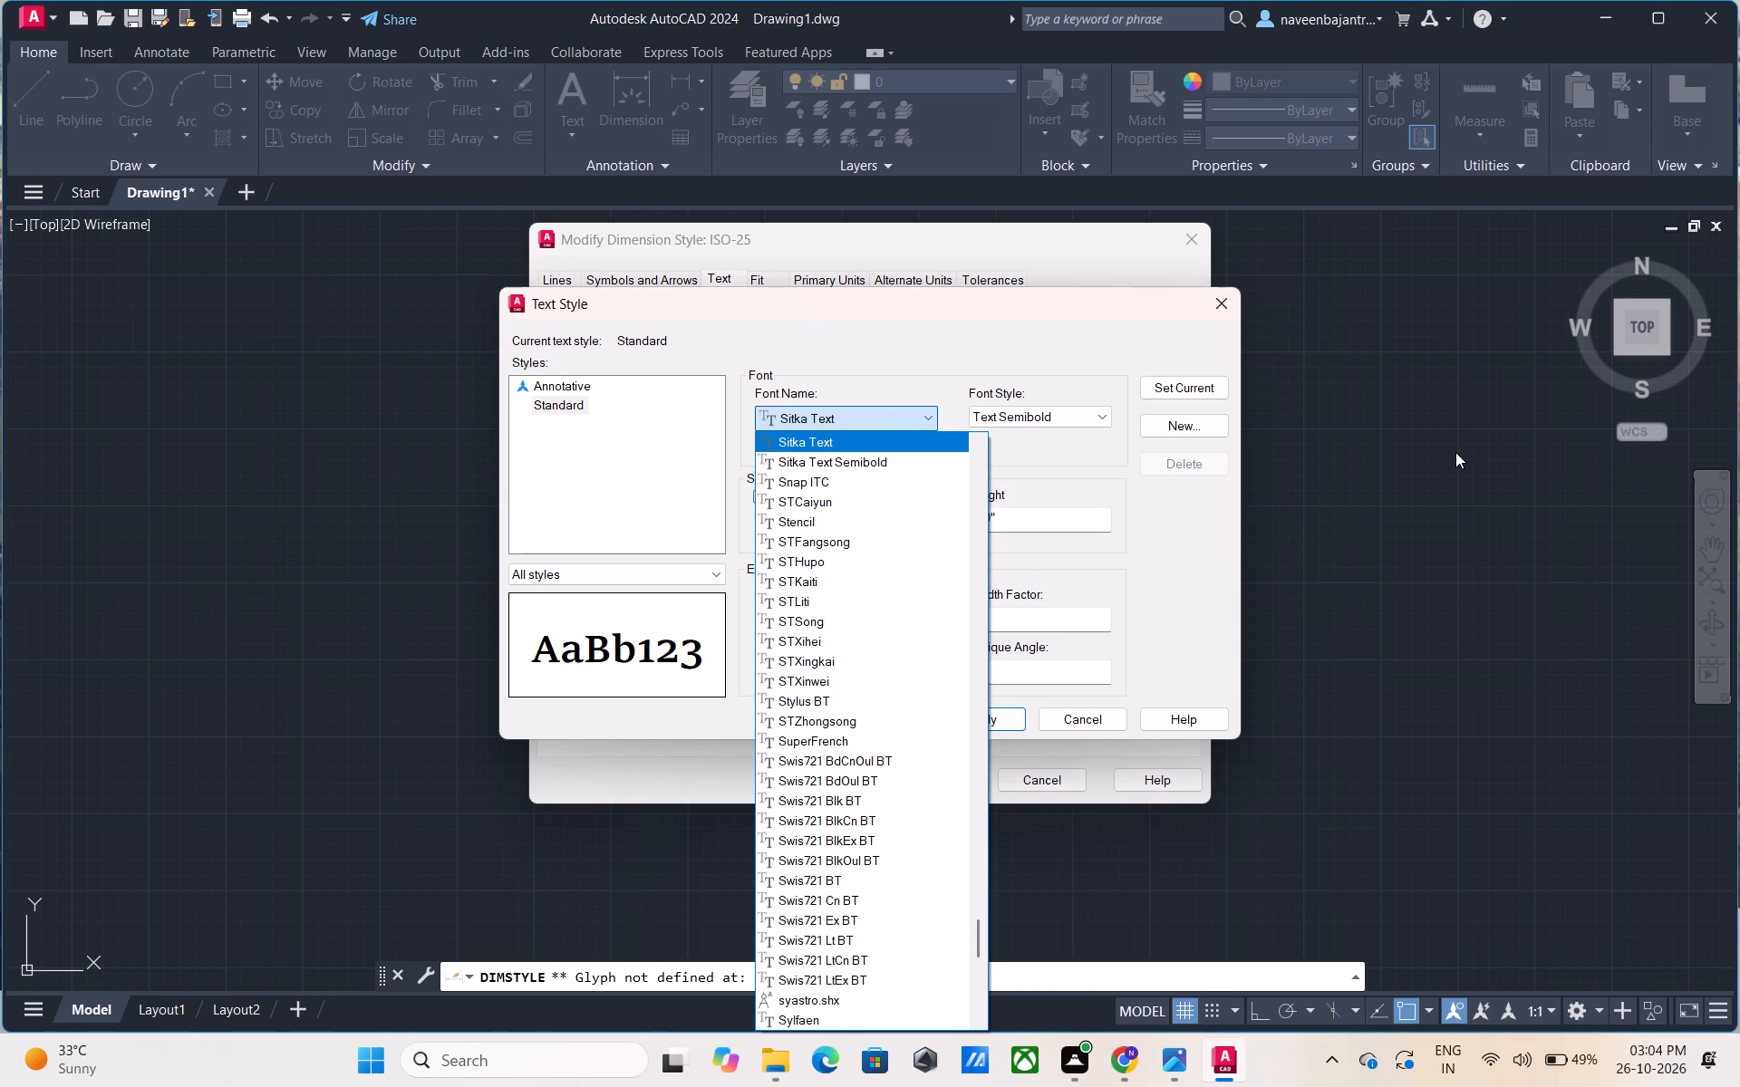
{"action": "key", "text": "Up"}
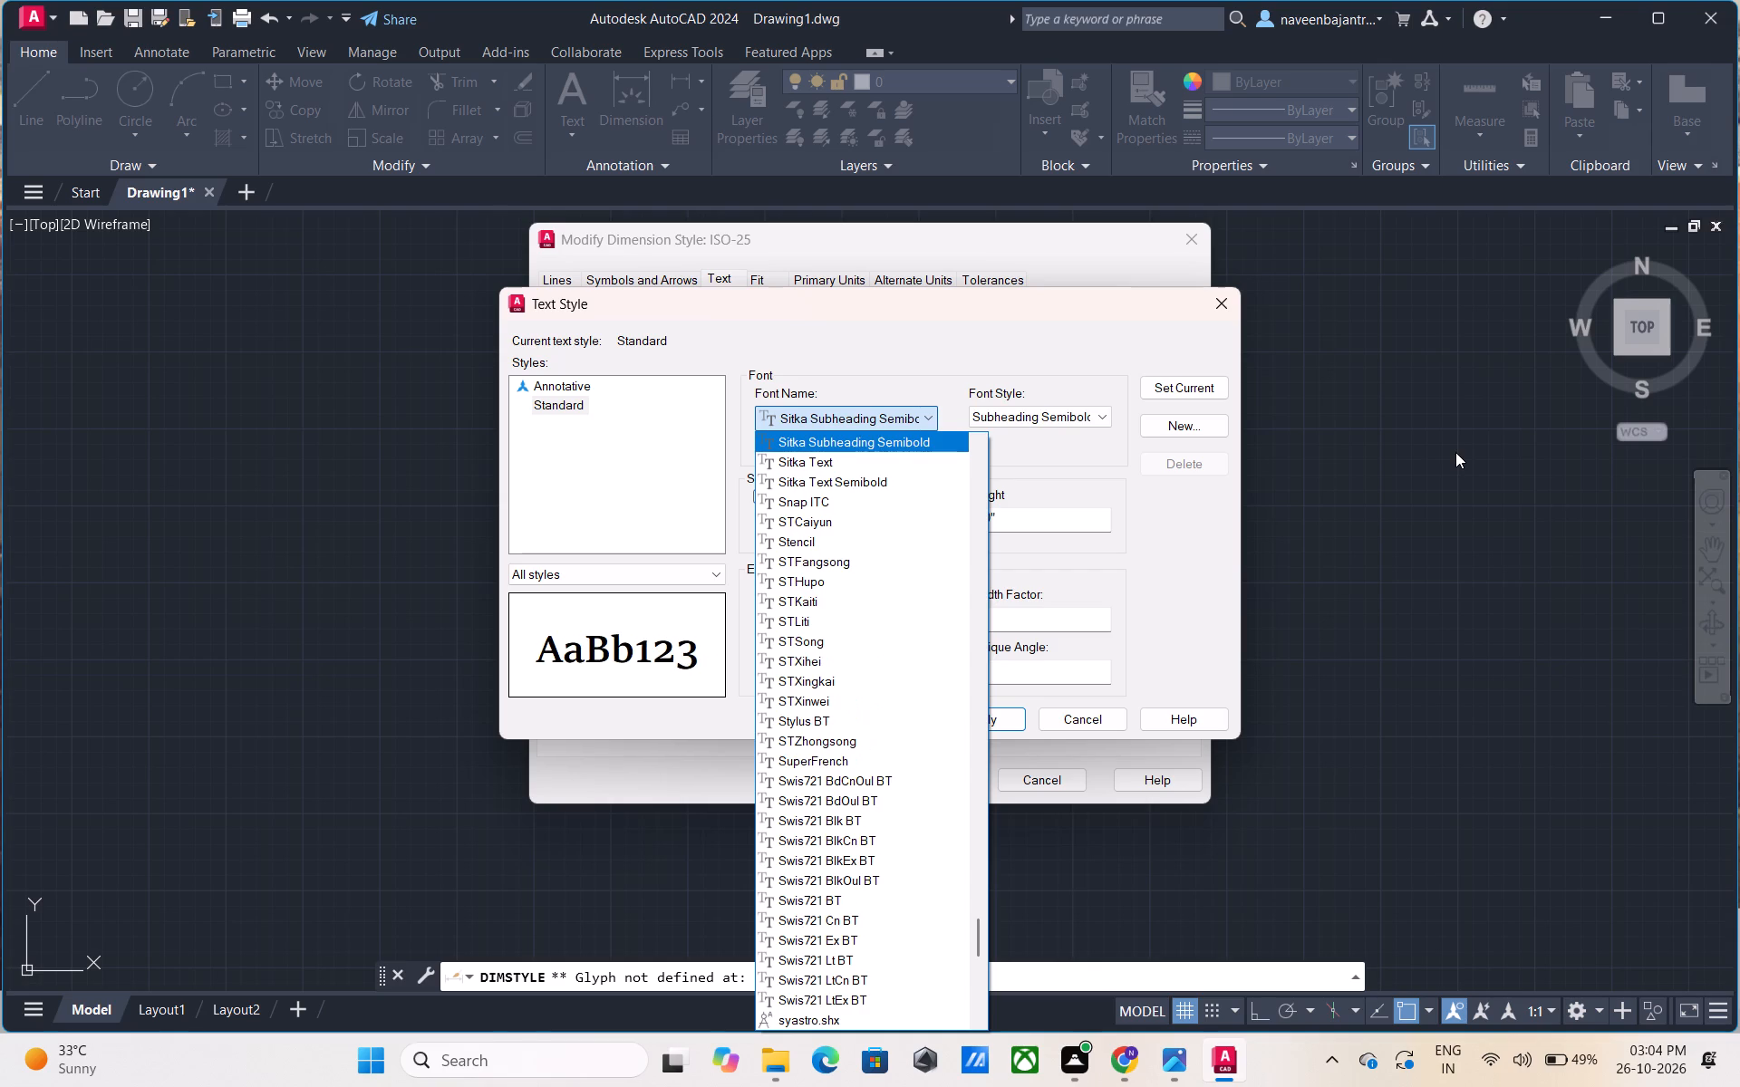
{"action": "key", "text": "Up"}
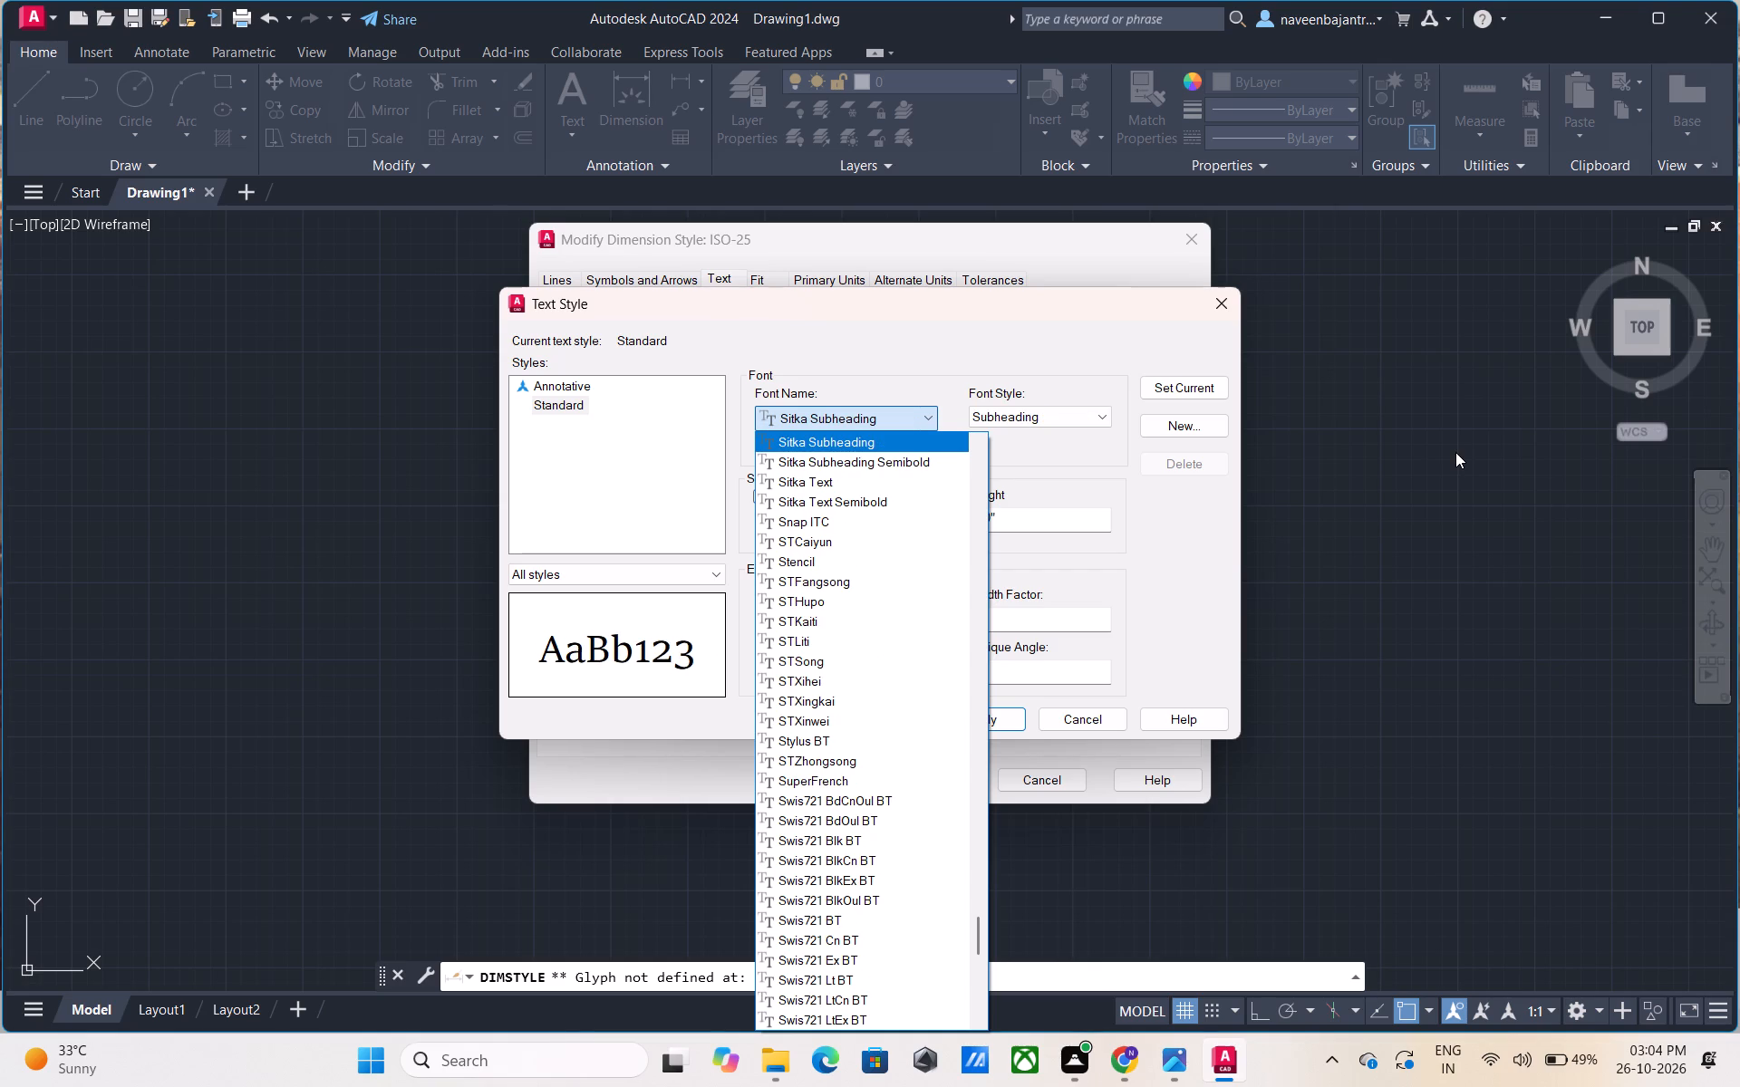
{"action": "key", "text": "Up"}
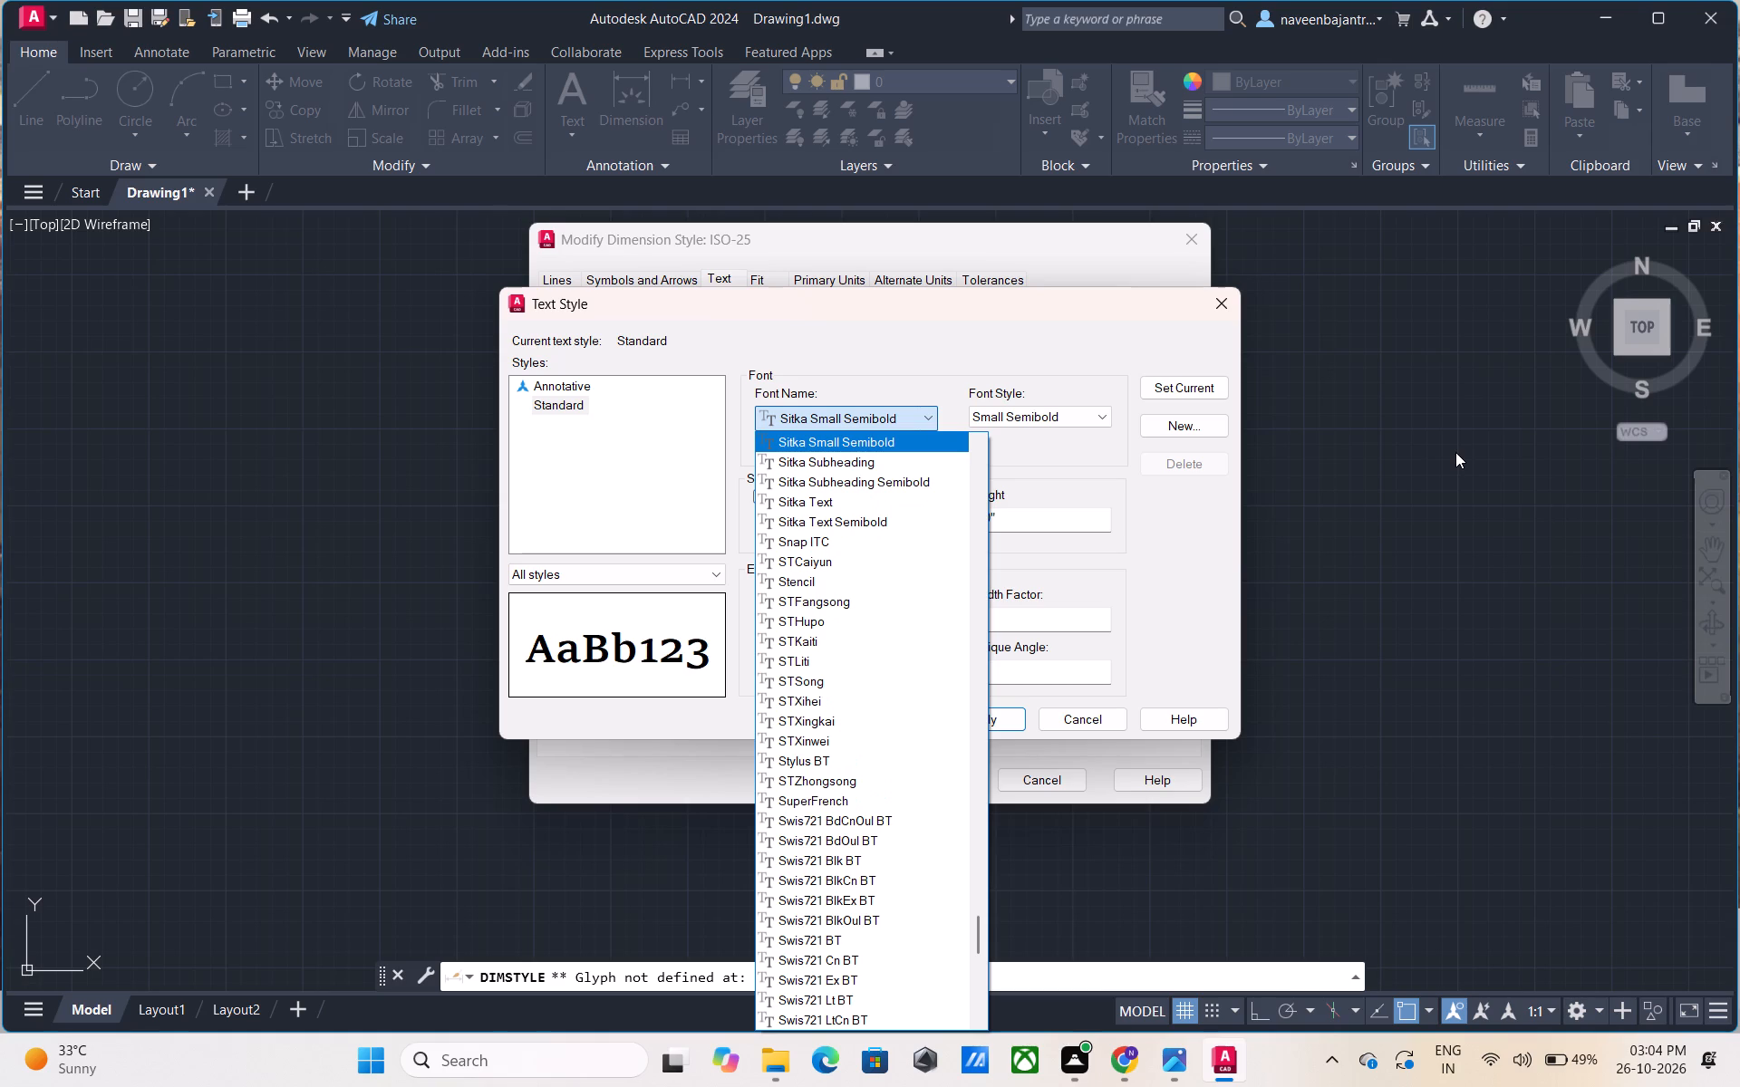
{"action": "key", "text": "Up"}
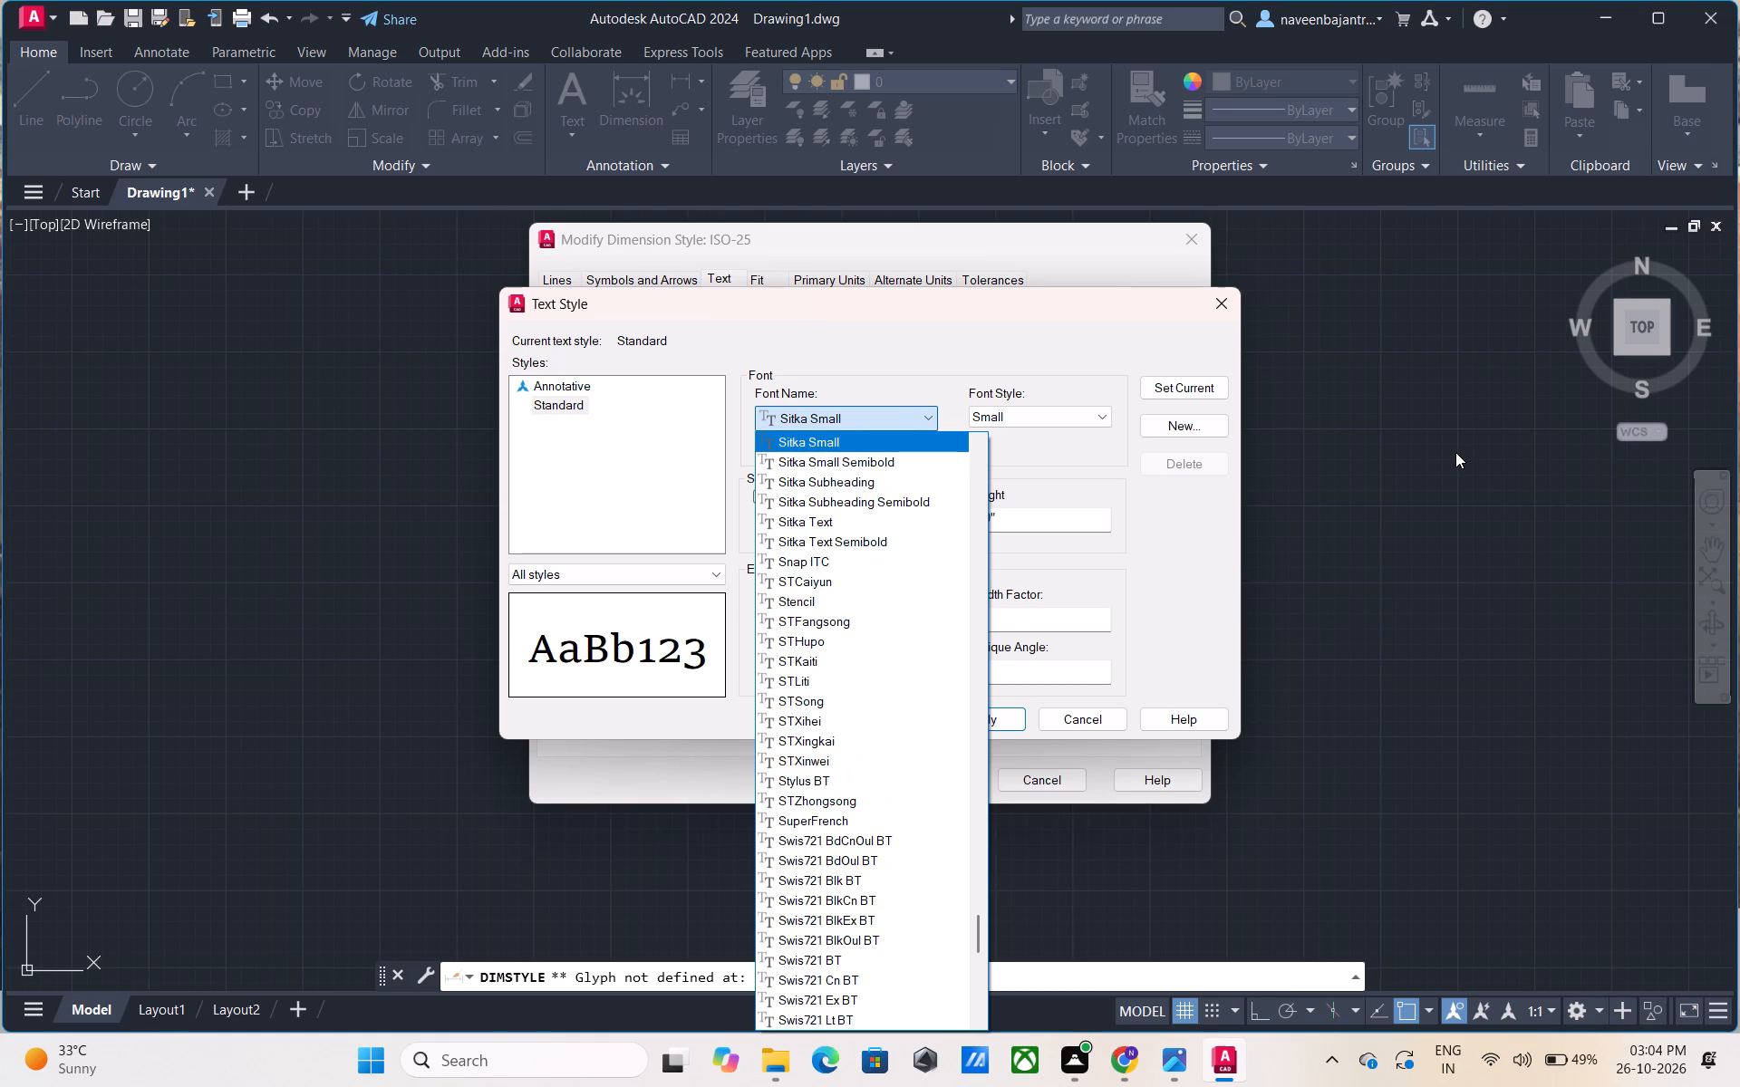
{"action": "key", "text": "Up"}
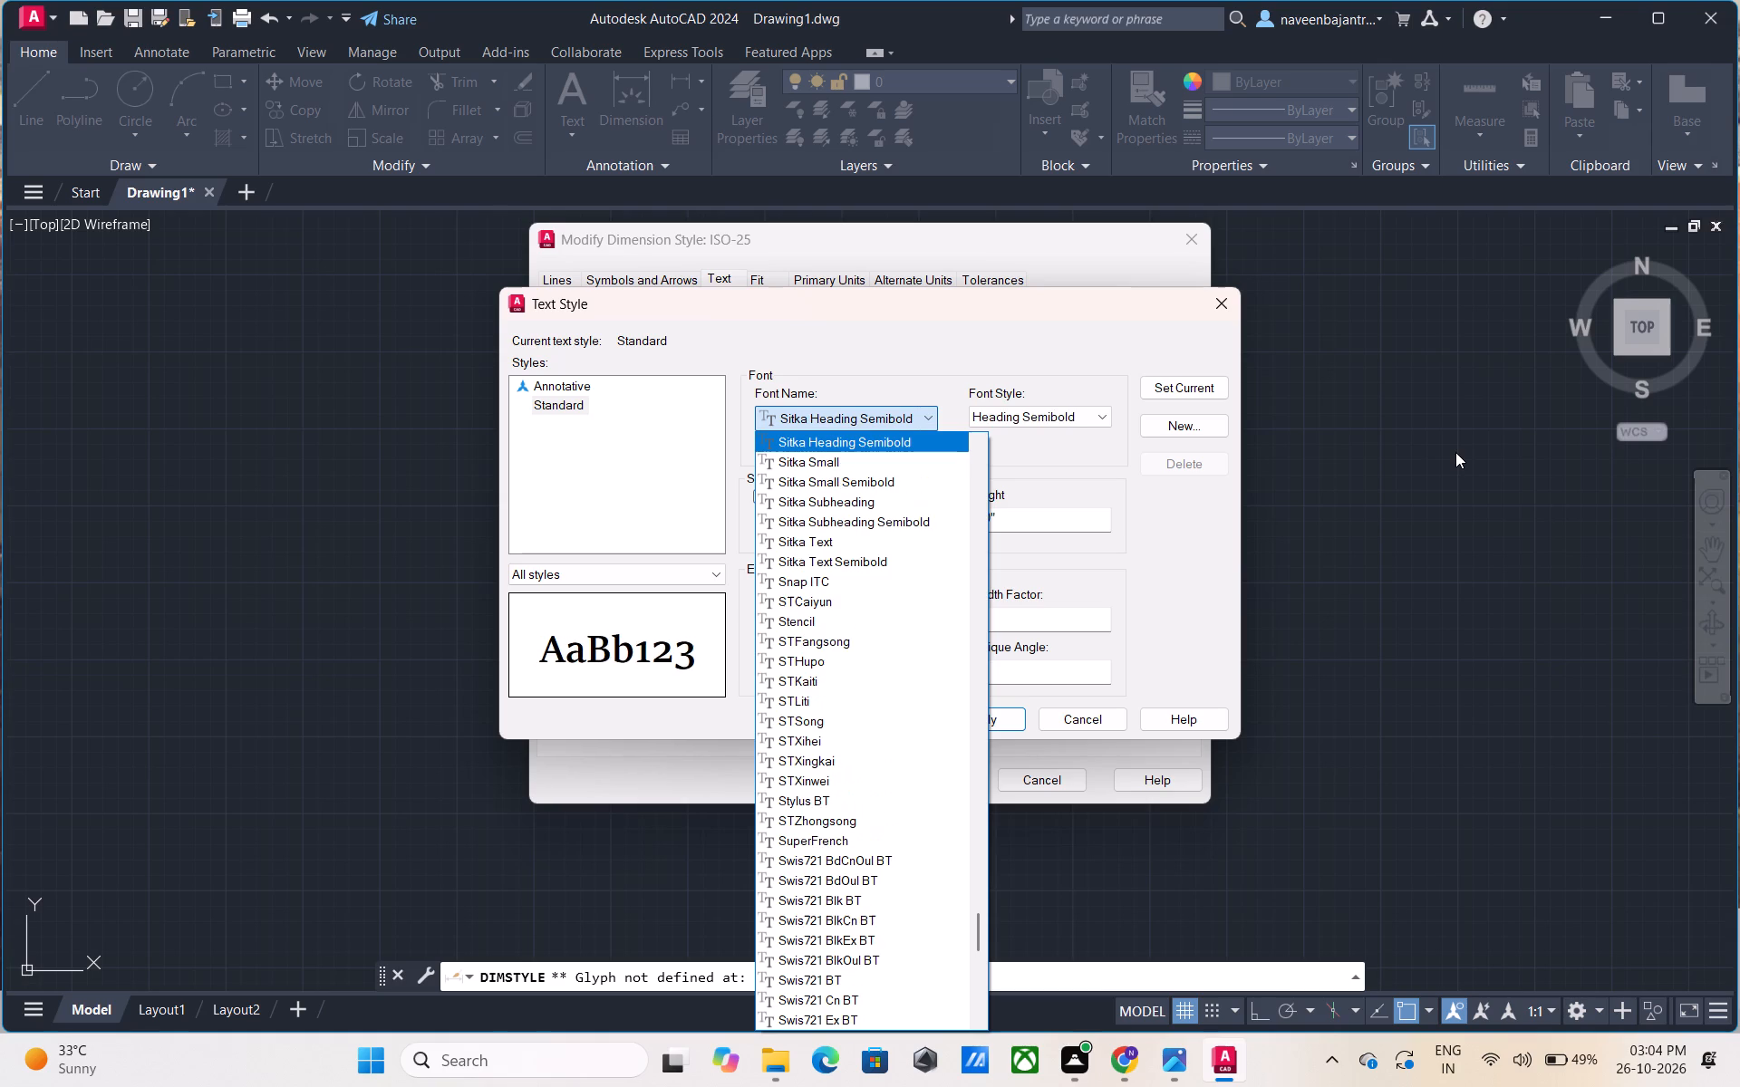
{"action": "key", "text": "Up"}
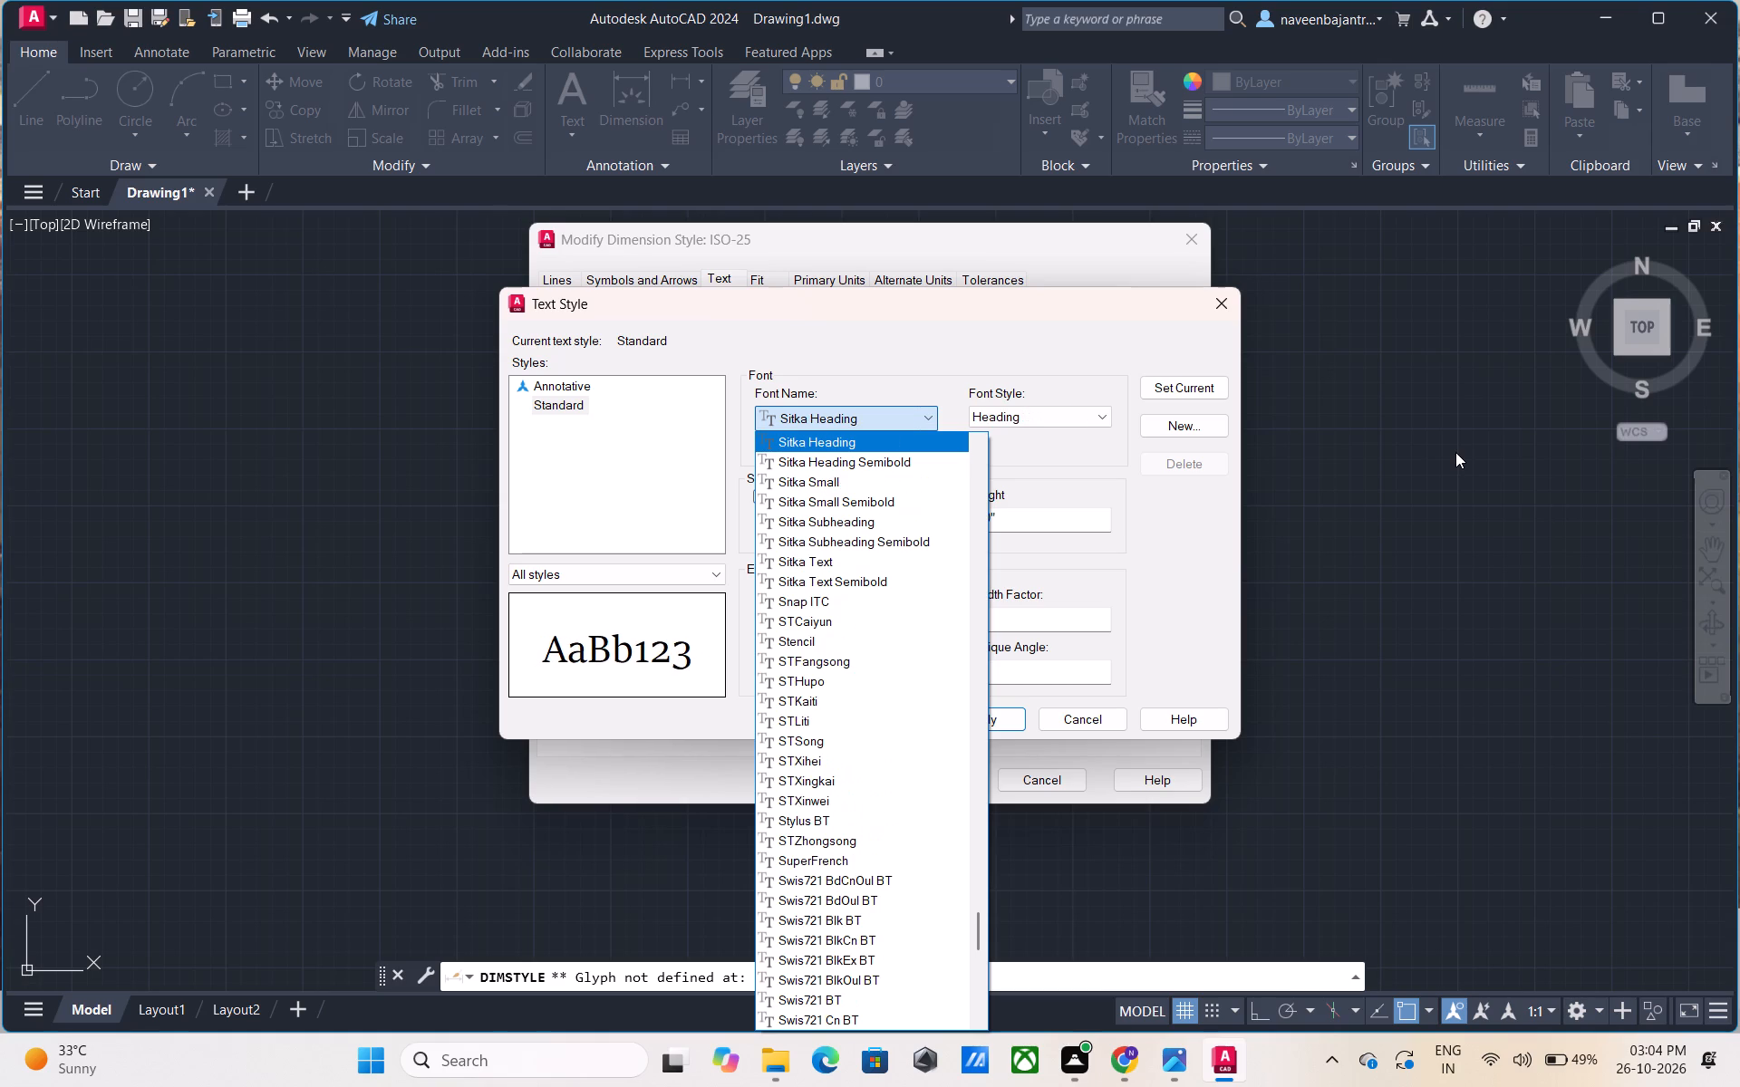
{"action": "key", "text": "Up"}
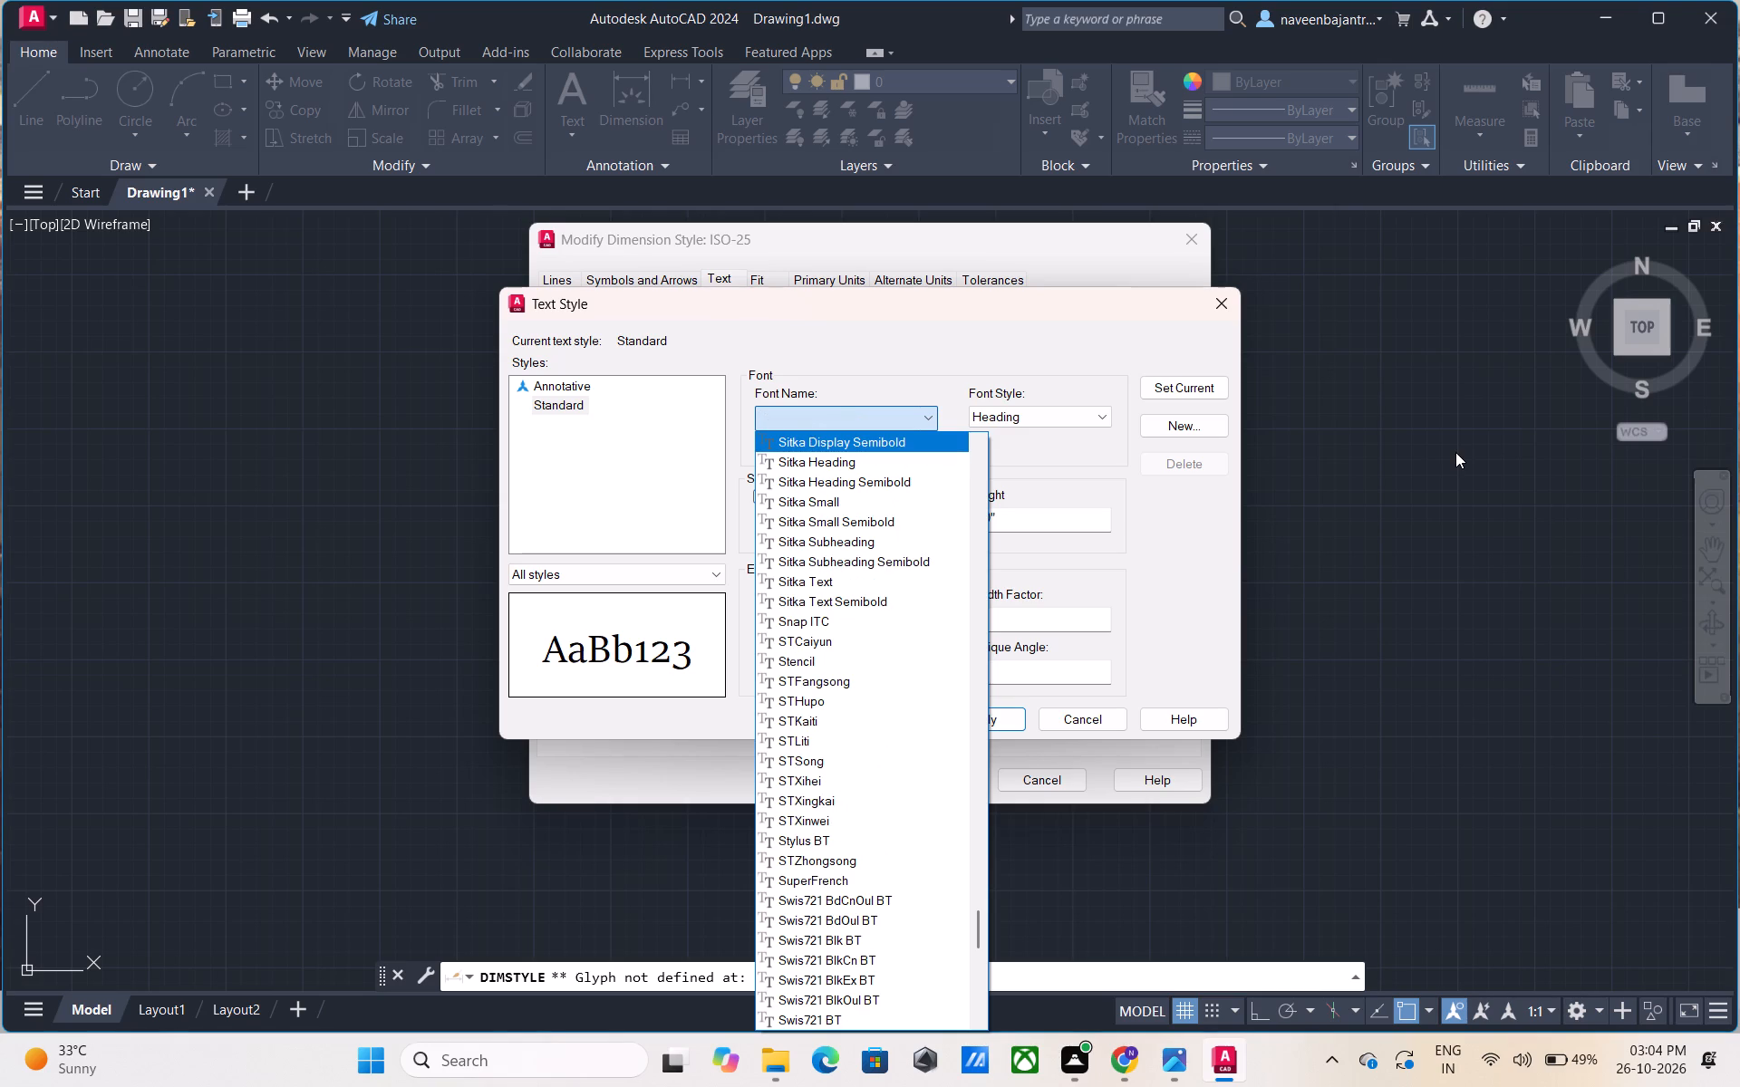
Preview fonts for the Standard text style one by one, going back from STSong to Snap ITC.
{"action": "key", "text": "Up"}
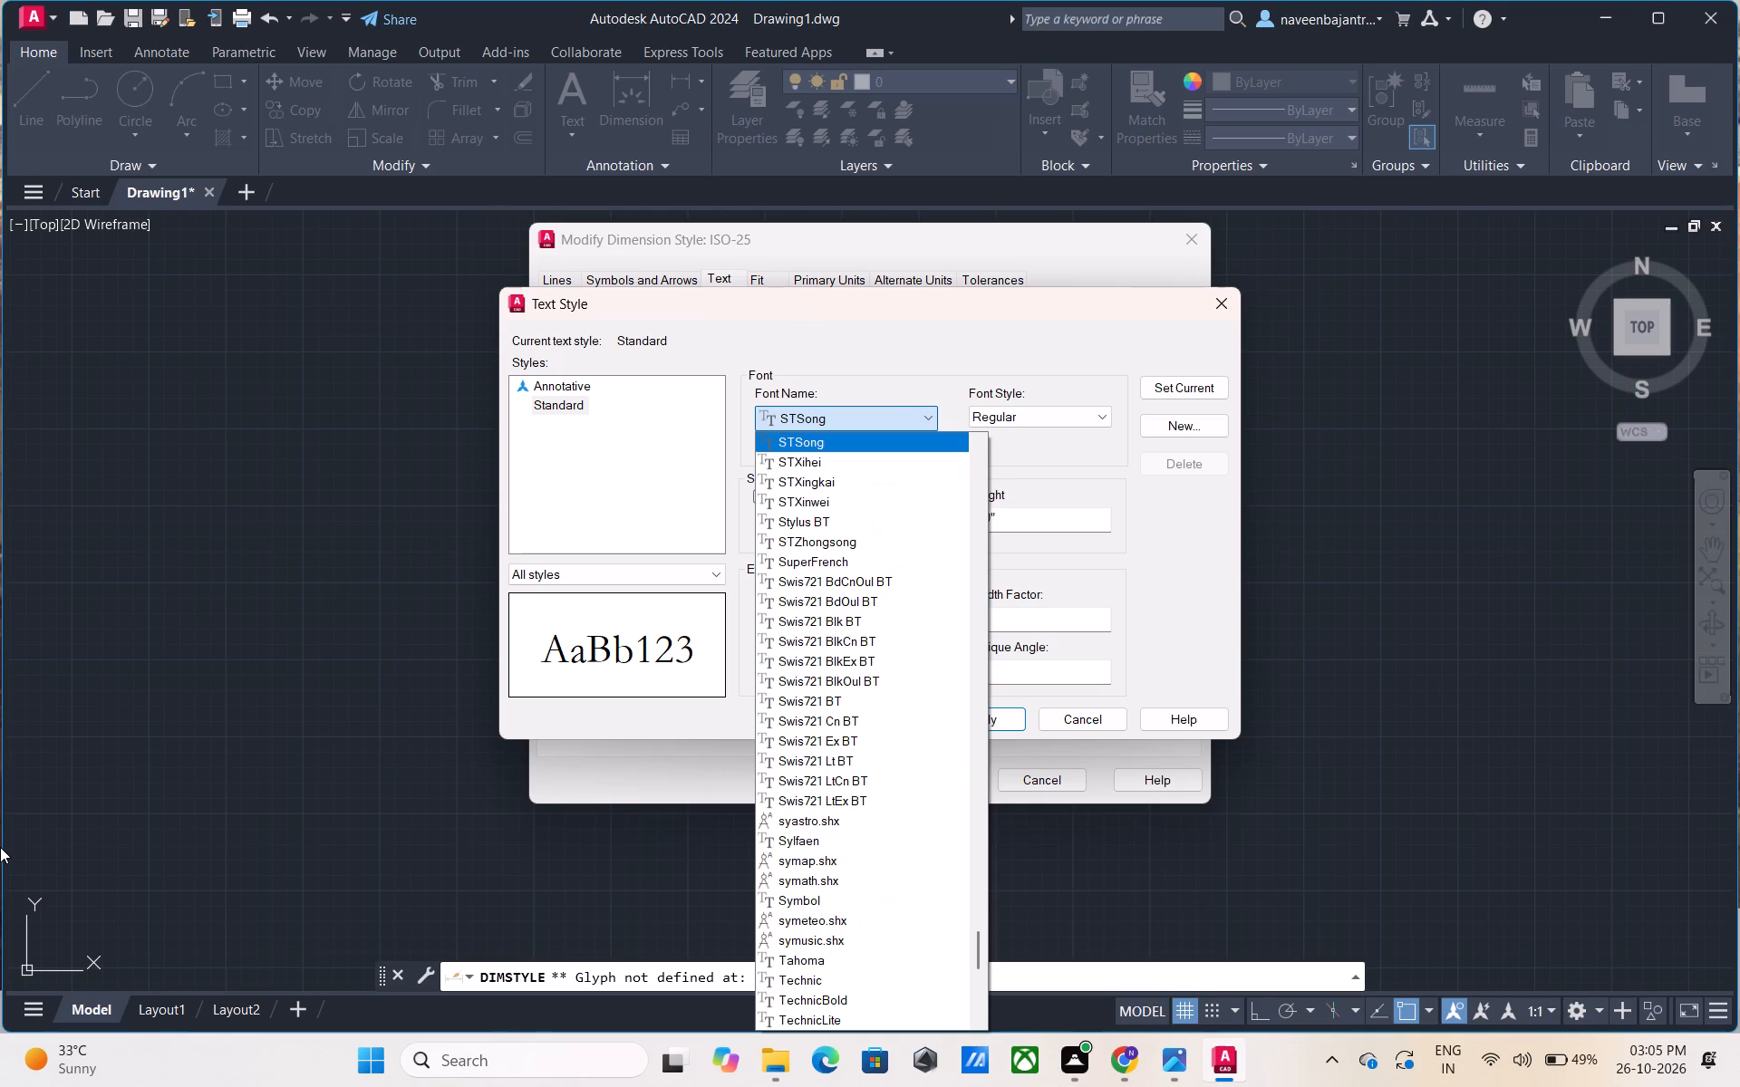
{"action": "key", "text": "Up"}
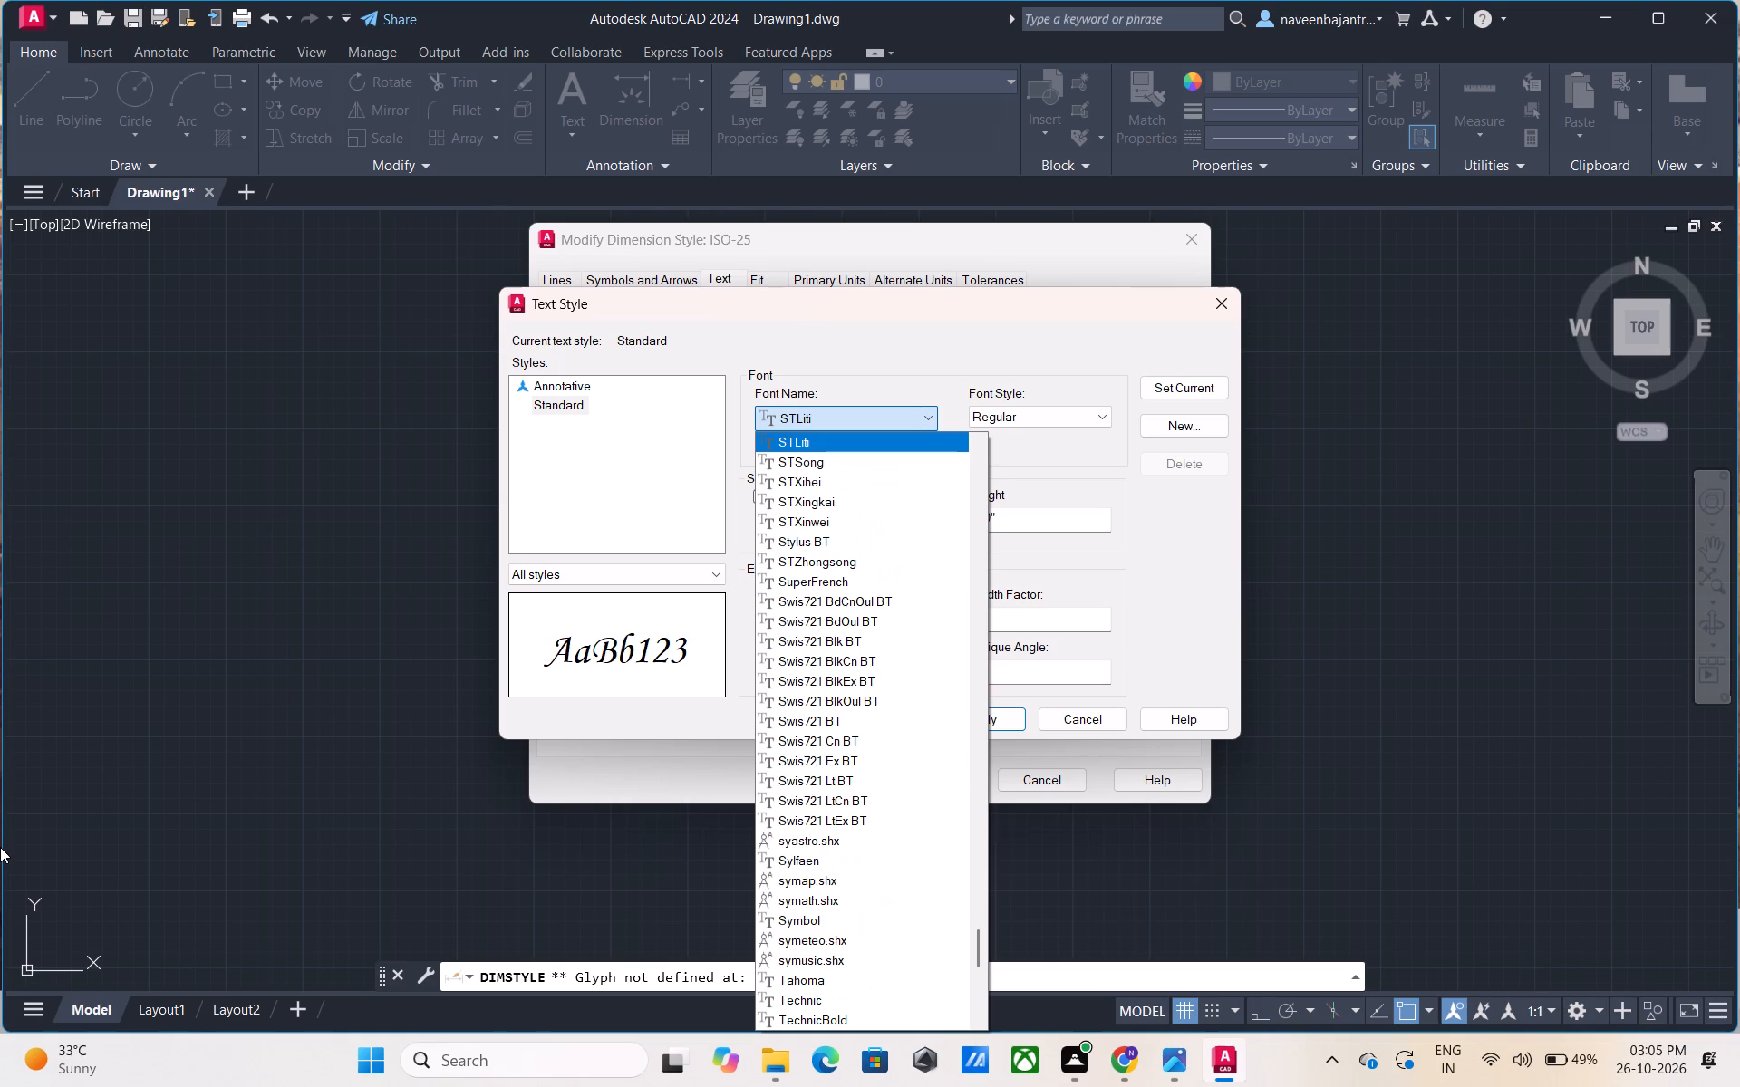
{"action": "key", "text": "Up"}
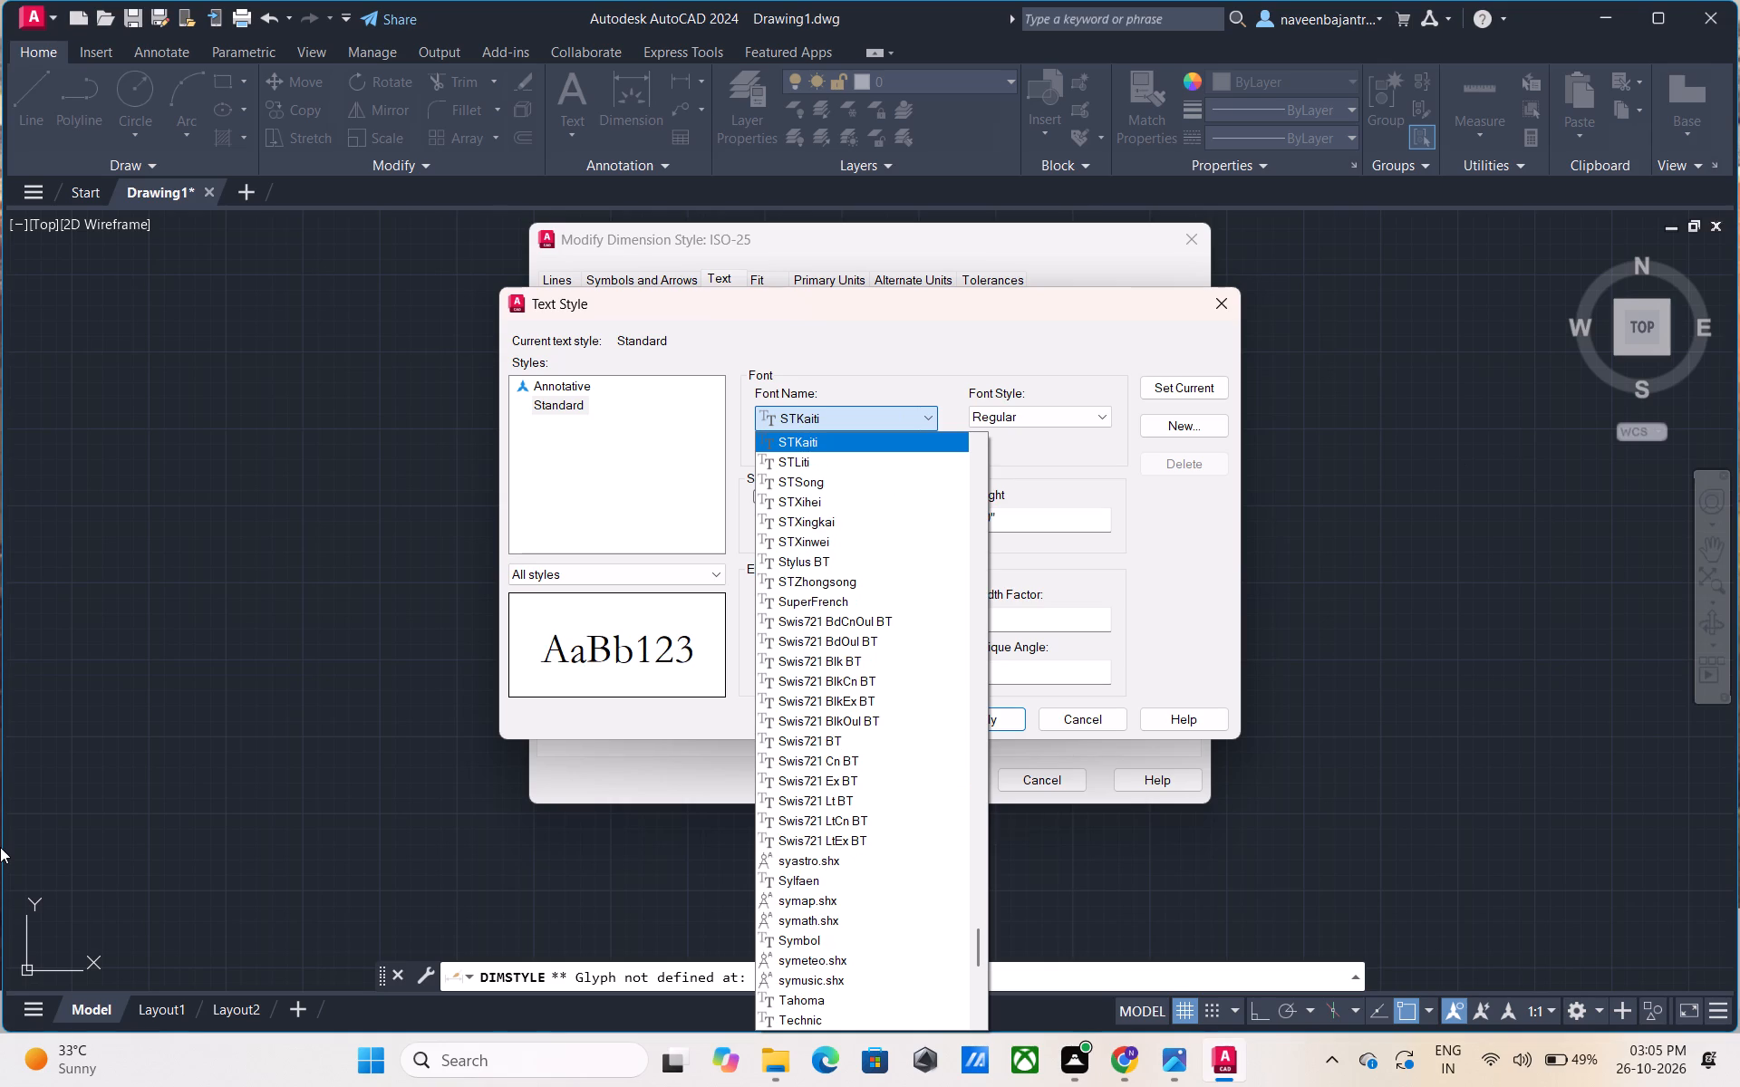
{"action": "key", "text": "Up"}
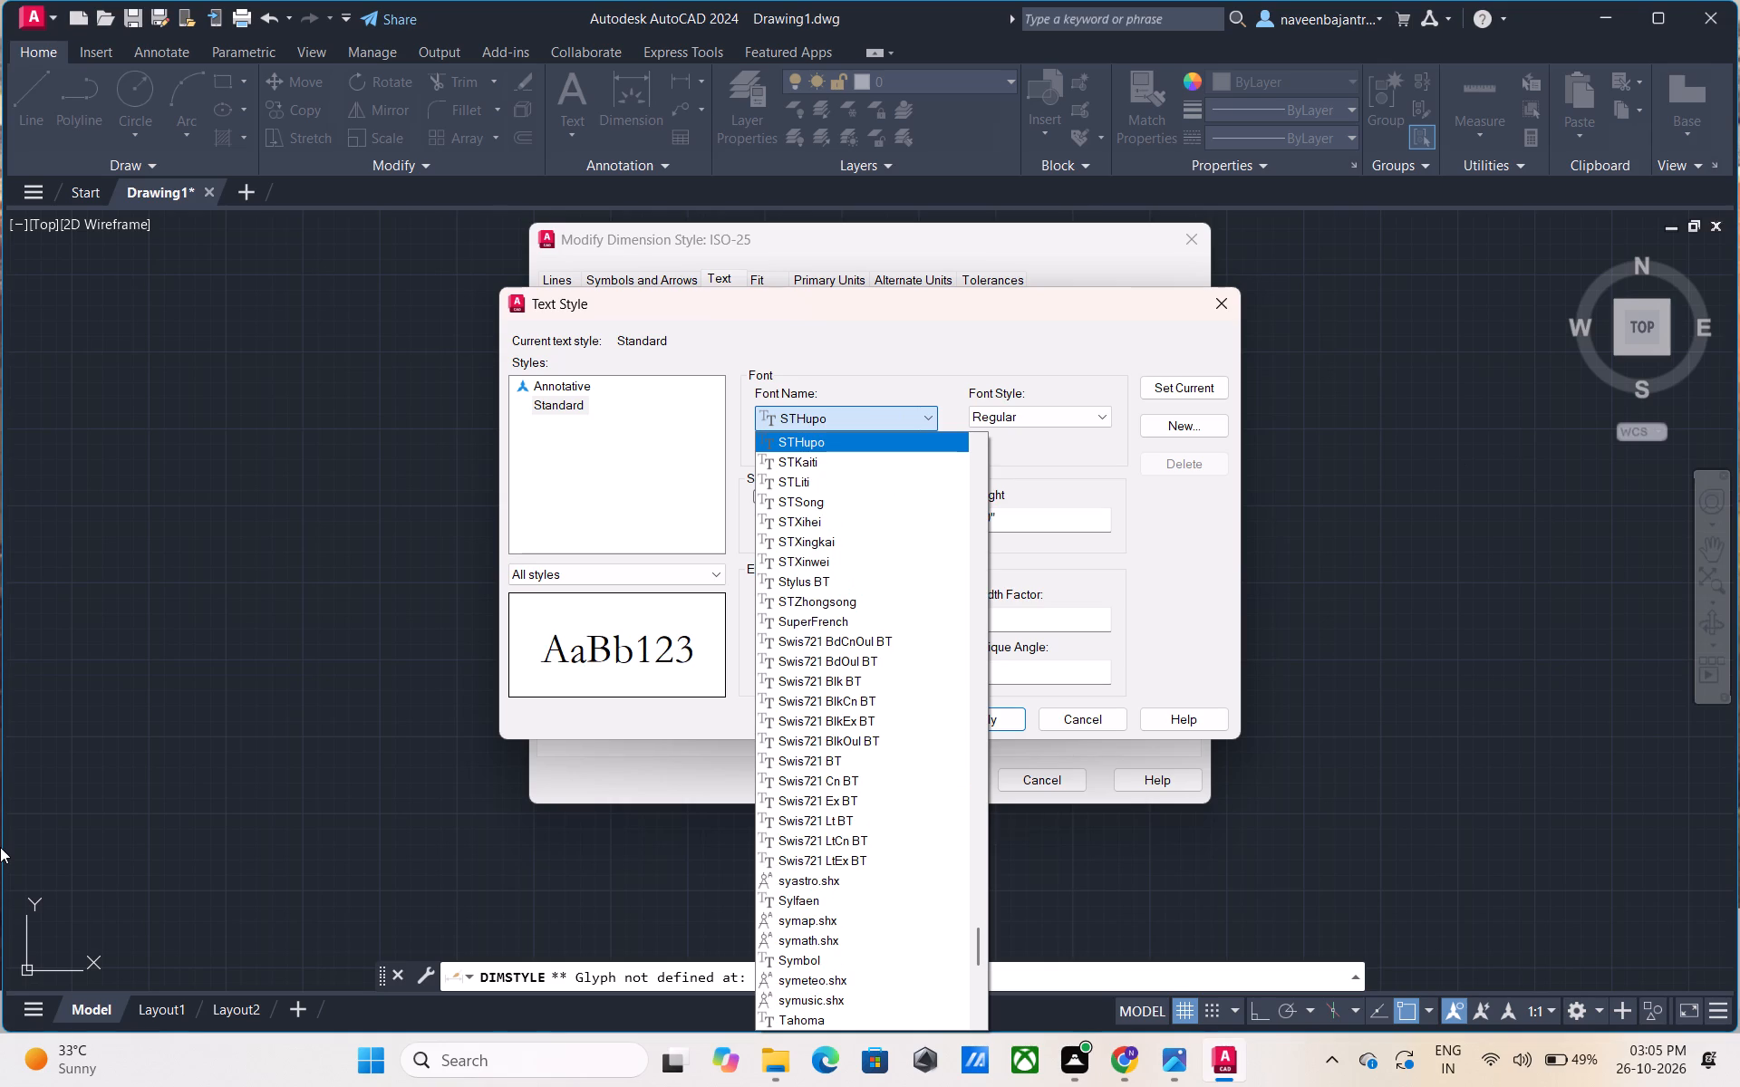
{"action": "key", "text": "Up"}
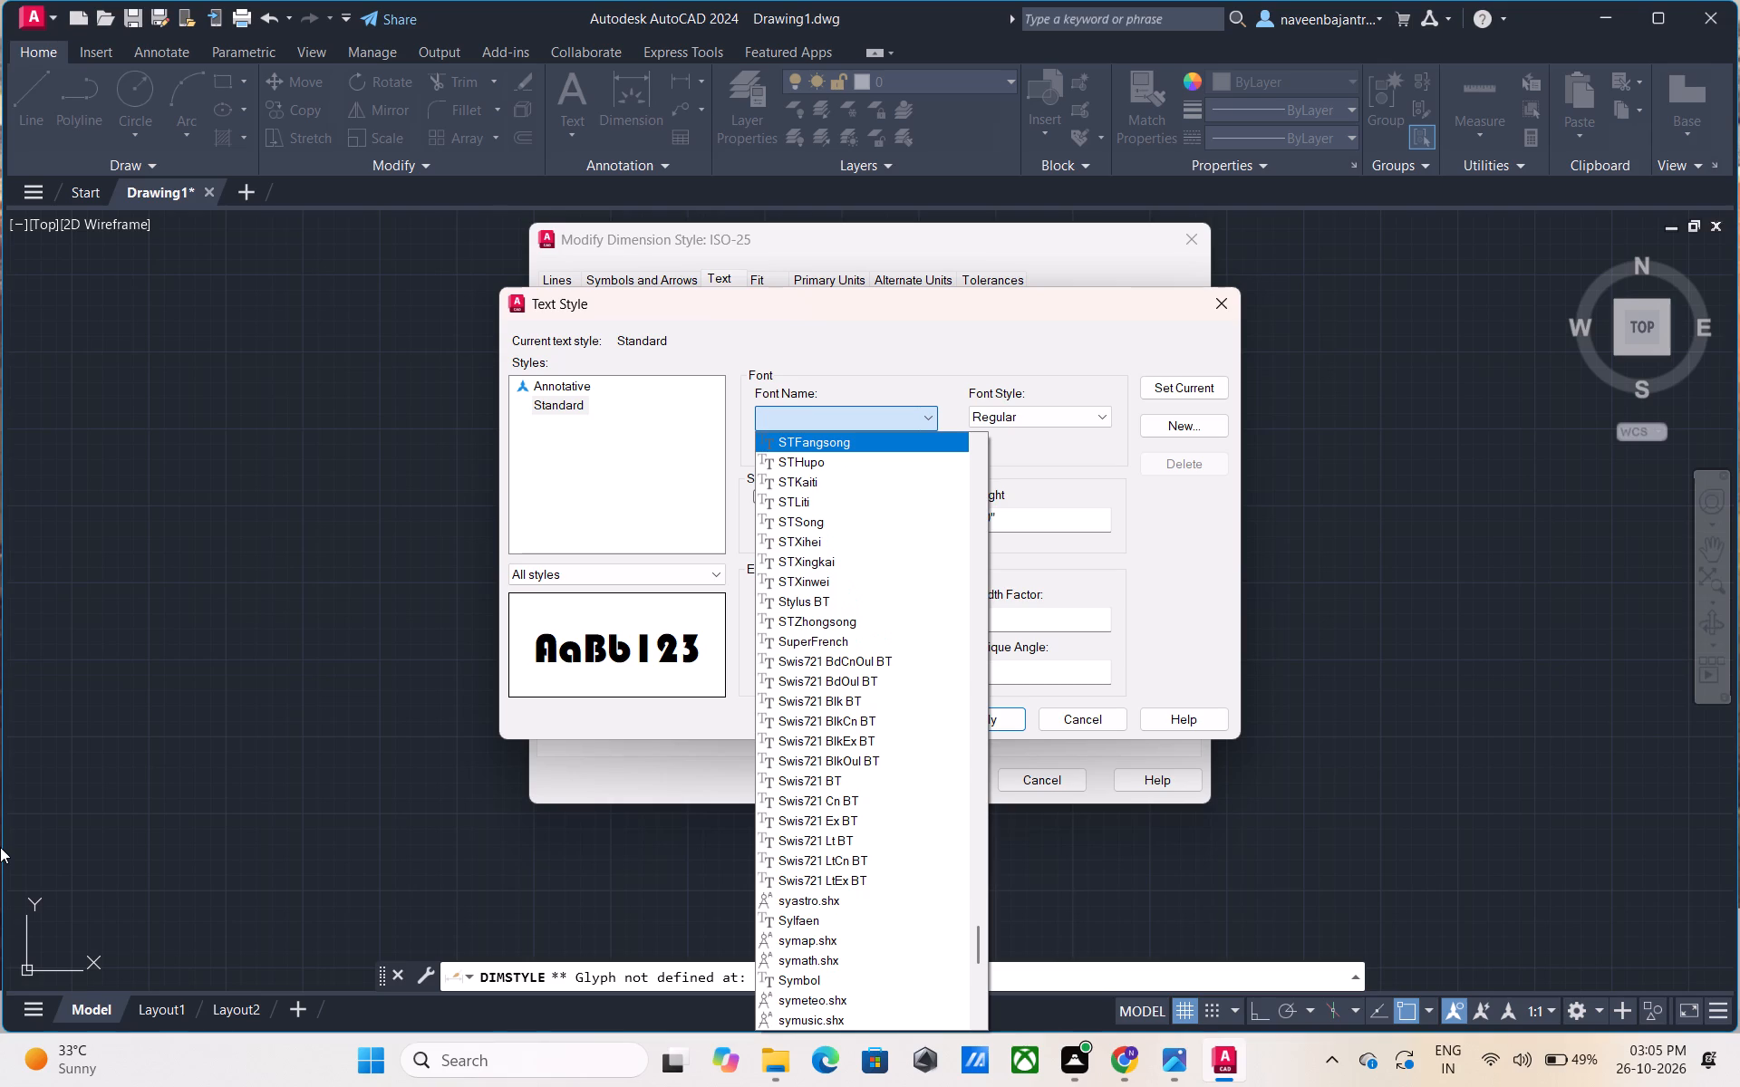
{"action": "key", "text": "Up"}
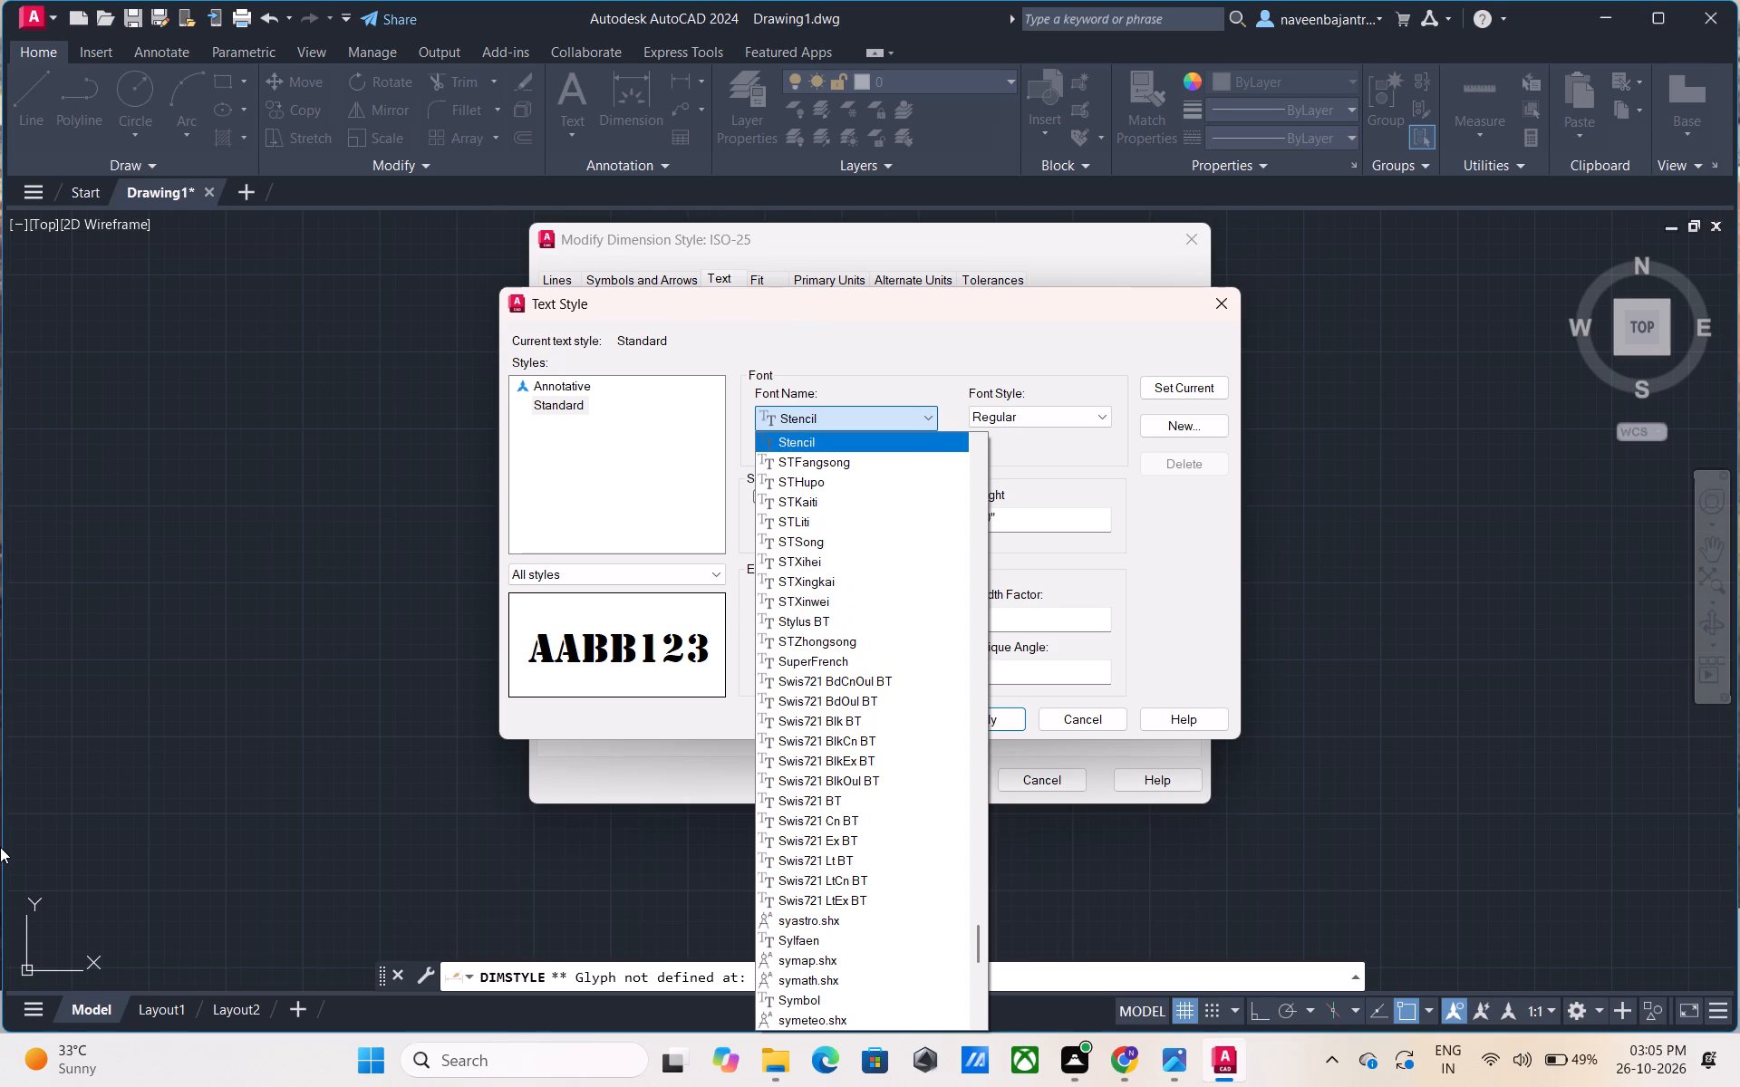
{"action": "key", "text": "Up"}
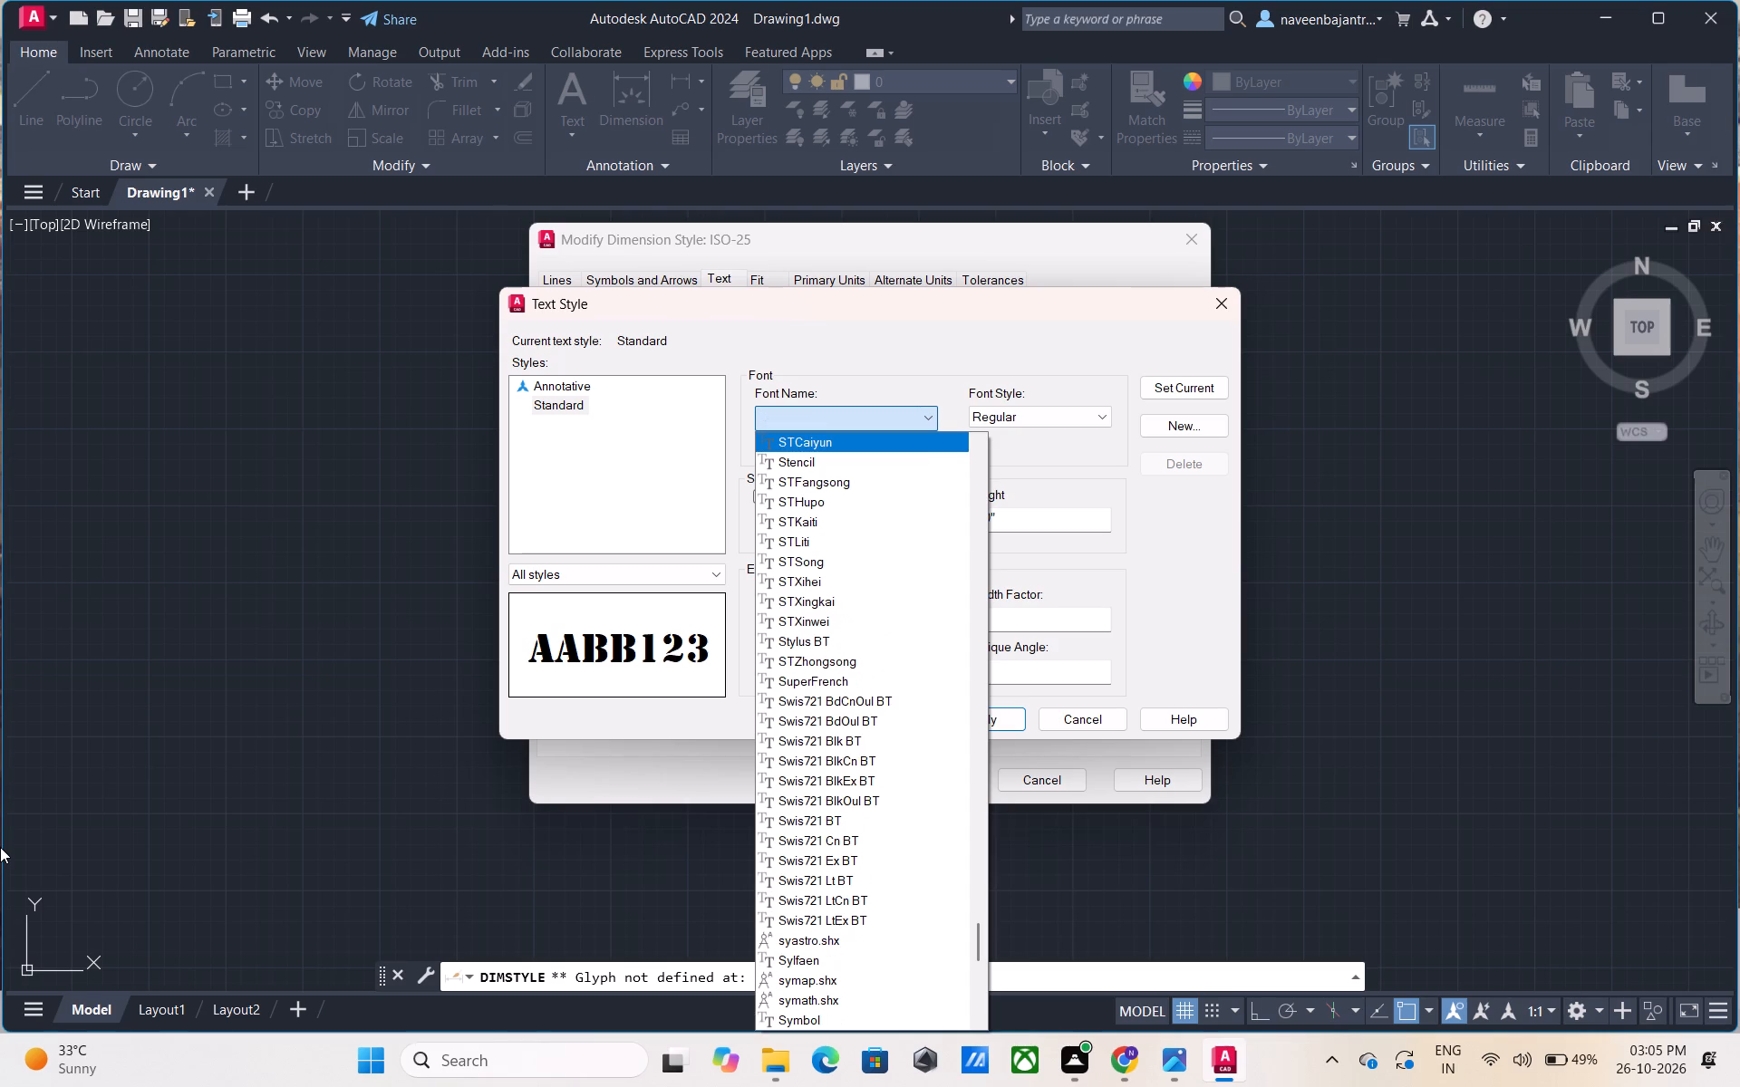
{"action": "key", "text": "Up"}
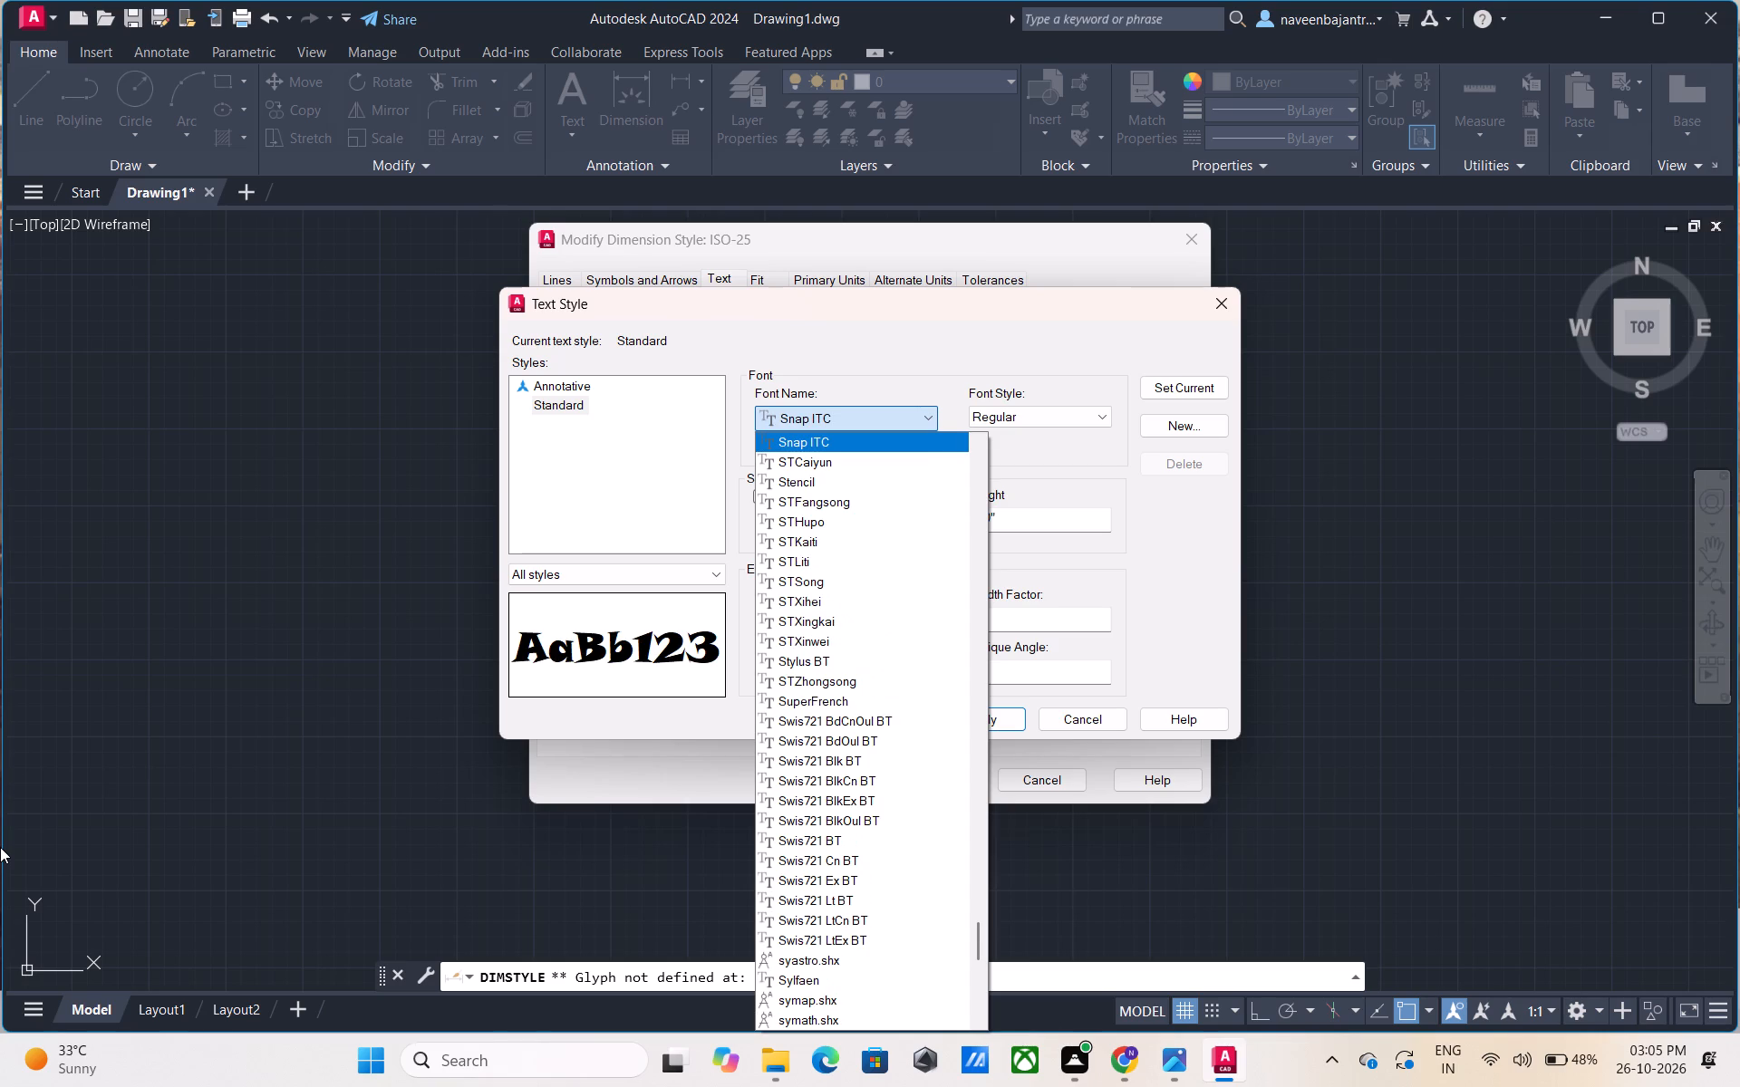
Preview the Sitka fonts for the Standard text style one by one, going back from Sitka Text Semibold to Sitka Banner.
{"action": "key", "text": "Up"}
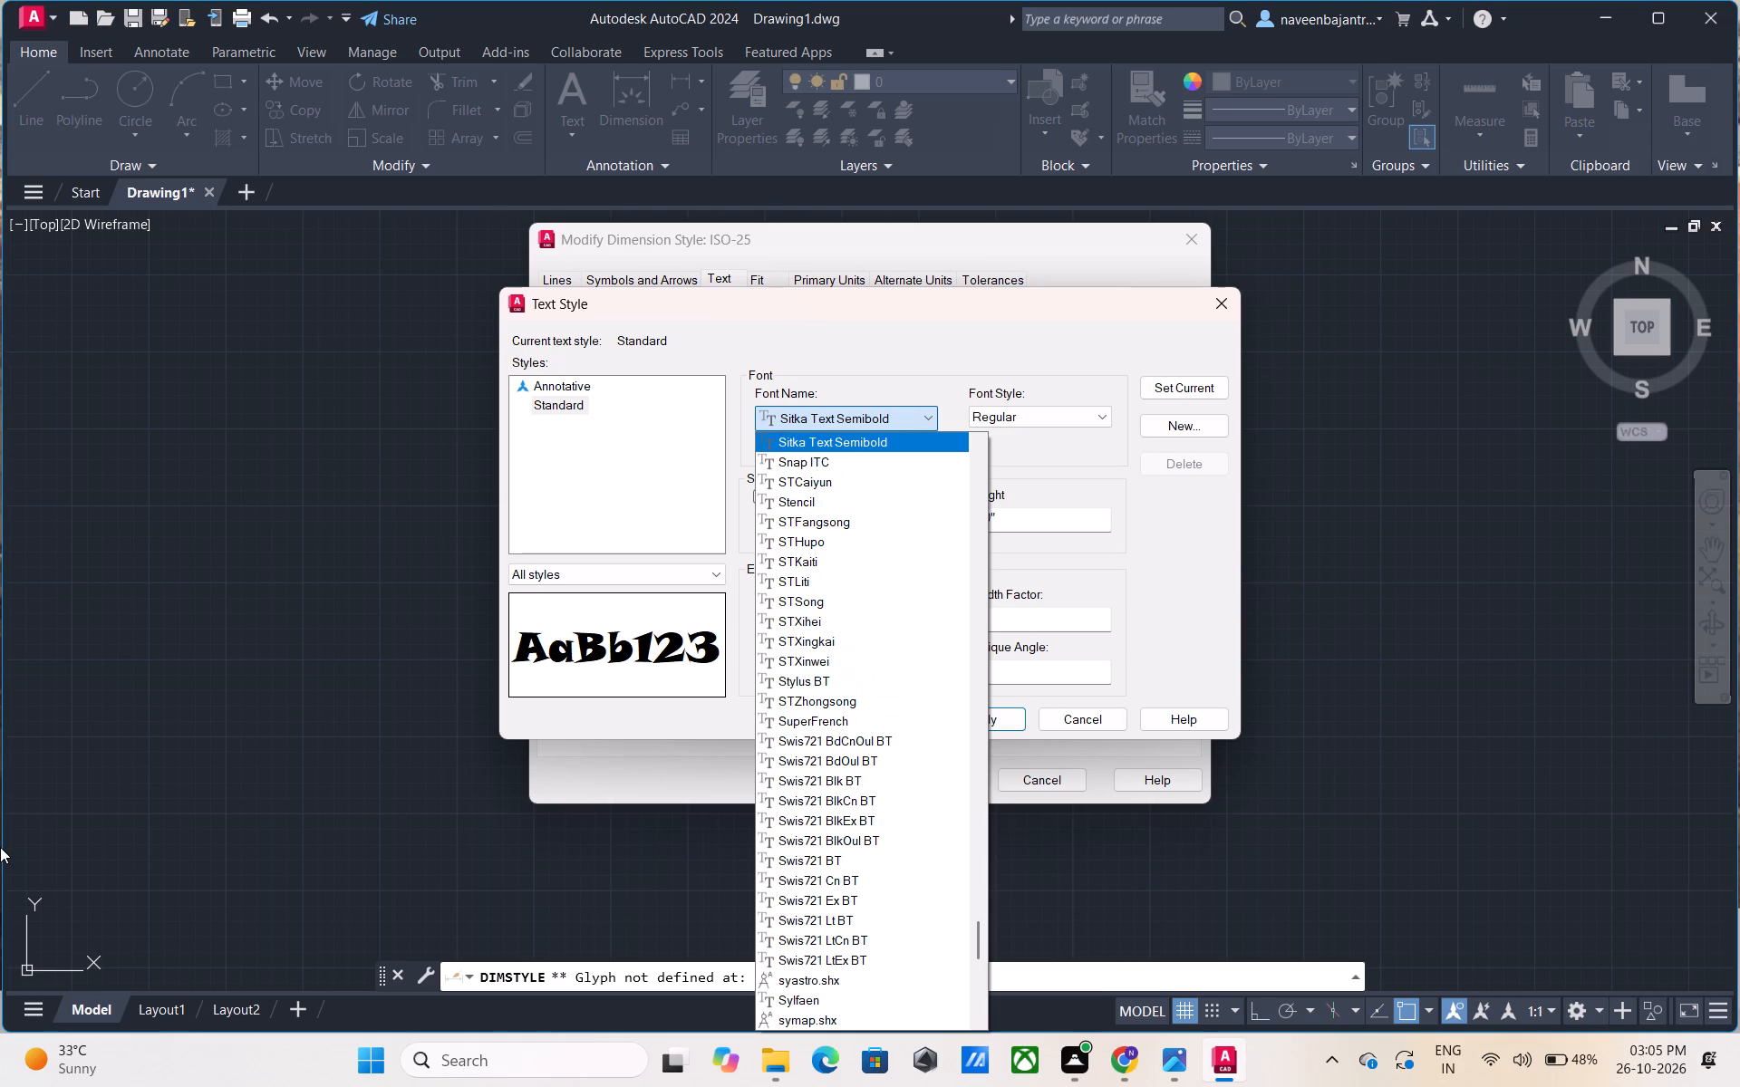
{"action": "key", "text": "Up"}
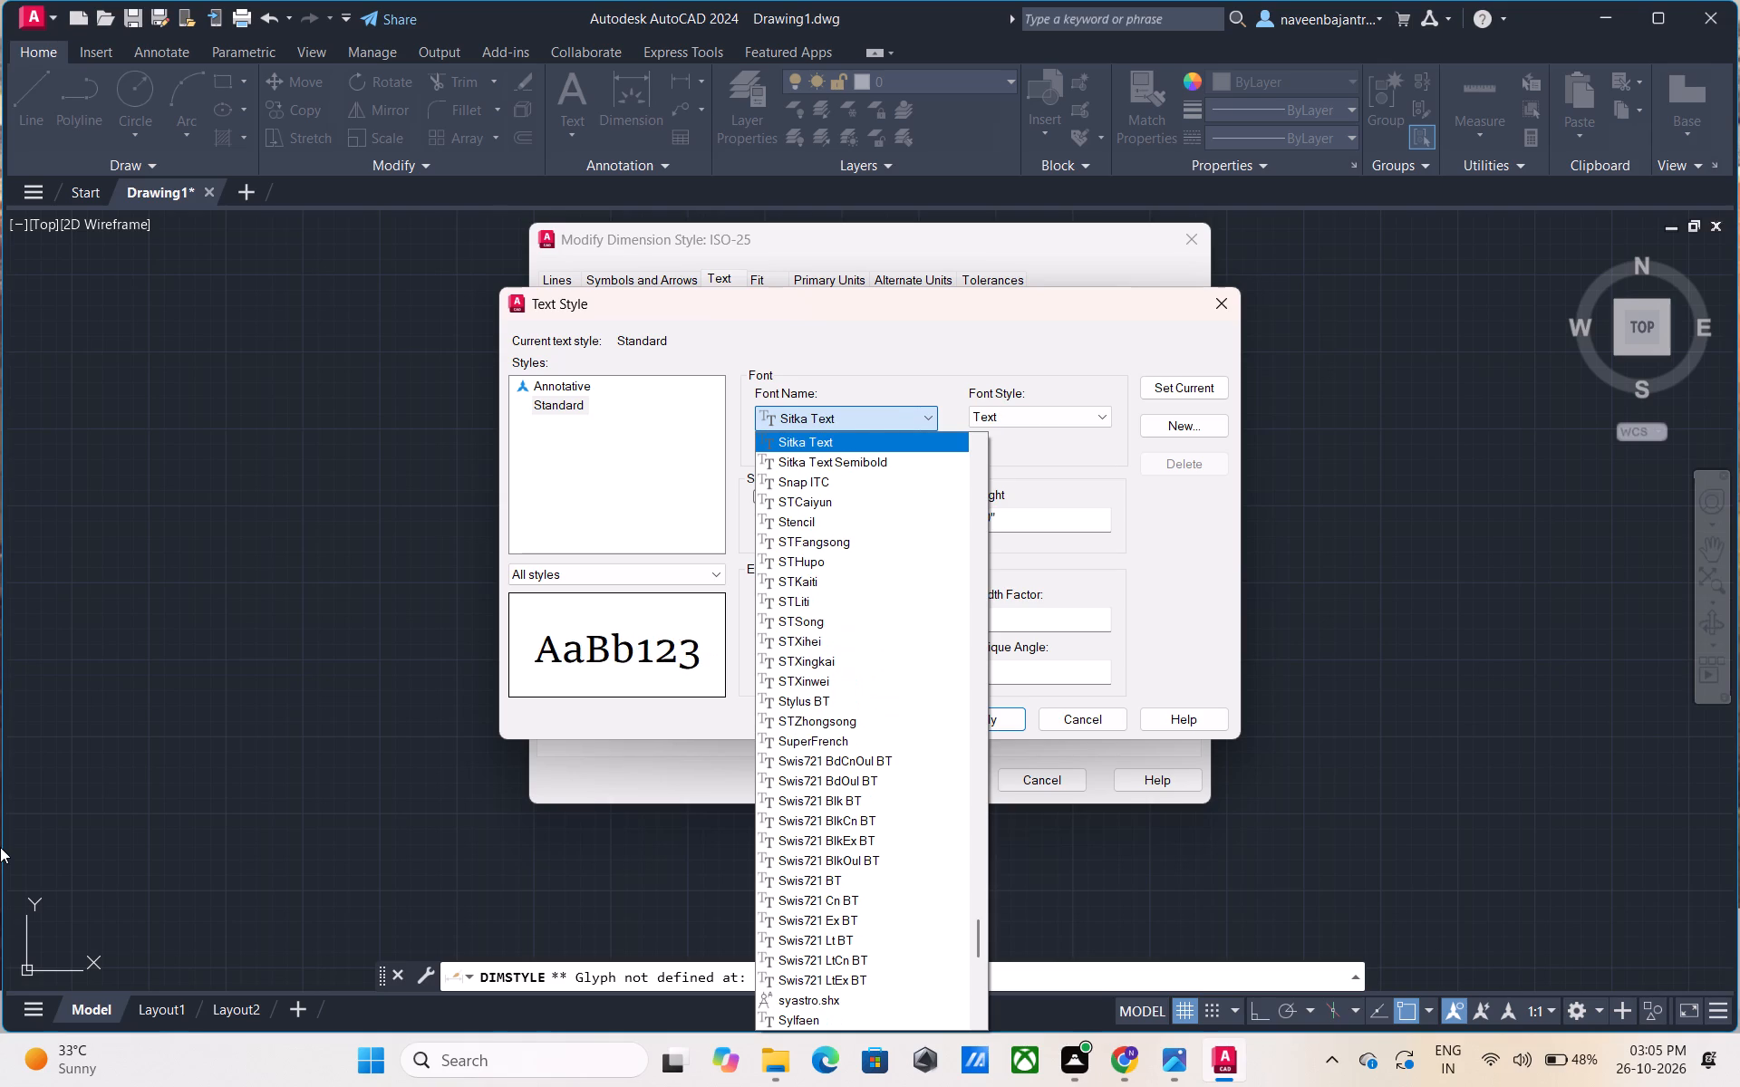
{"action": "key", "text": "Up"}
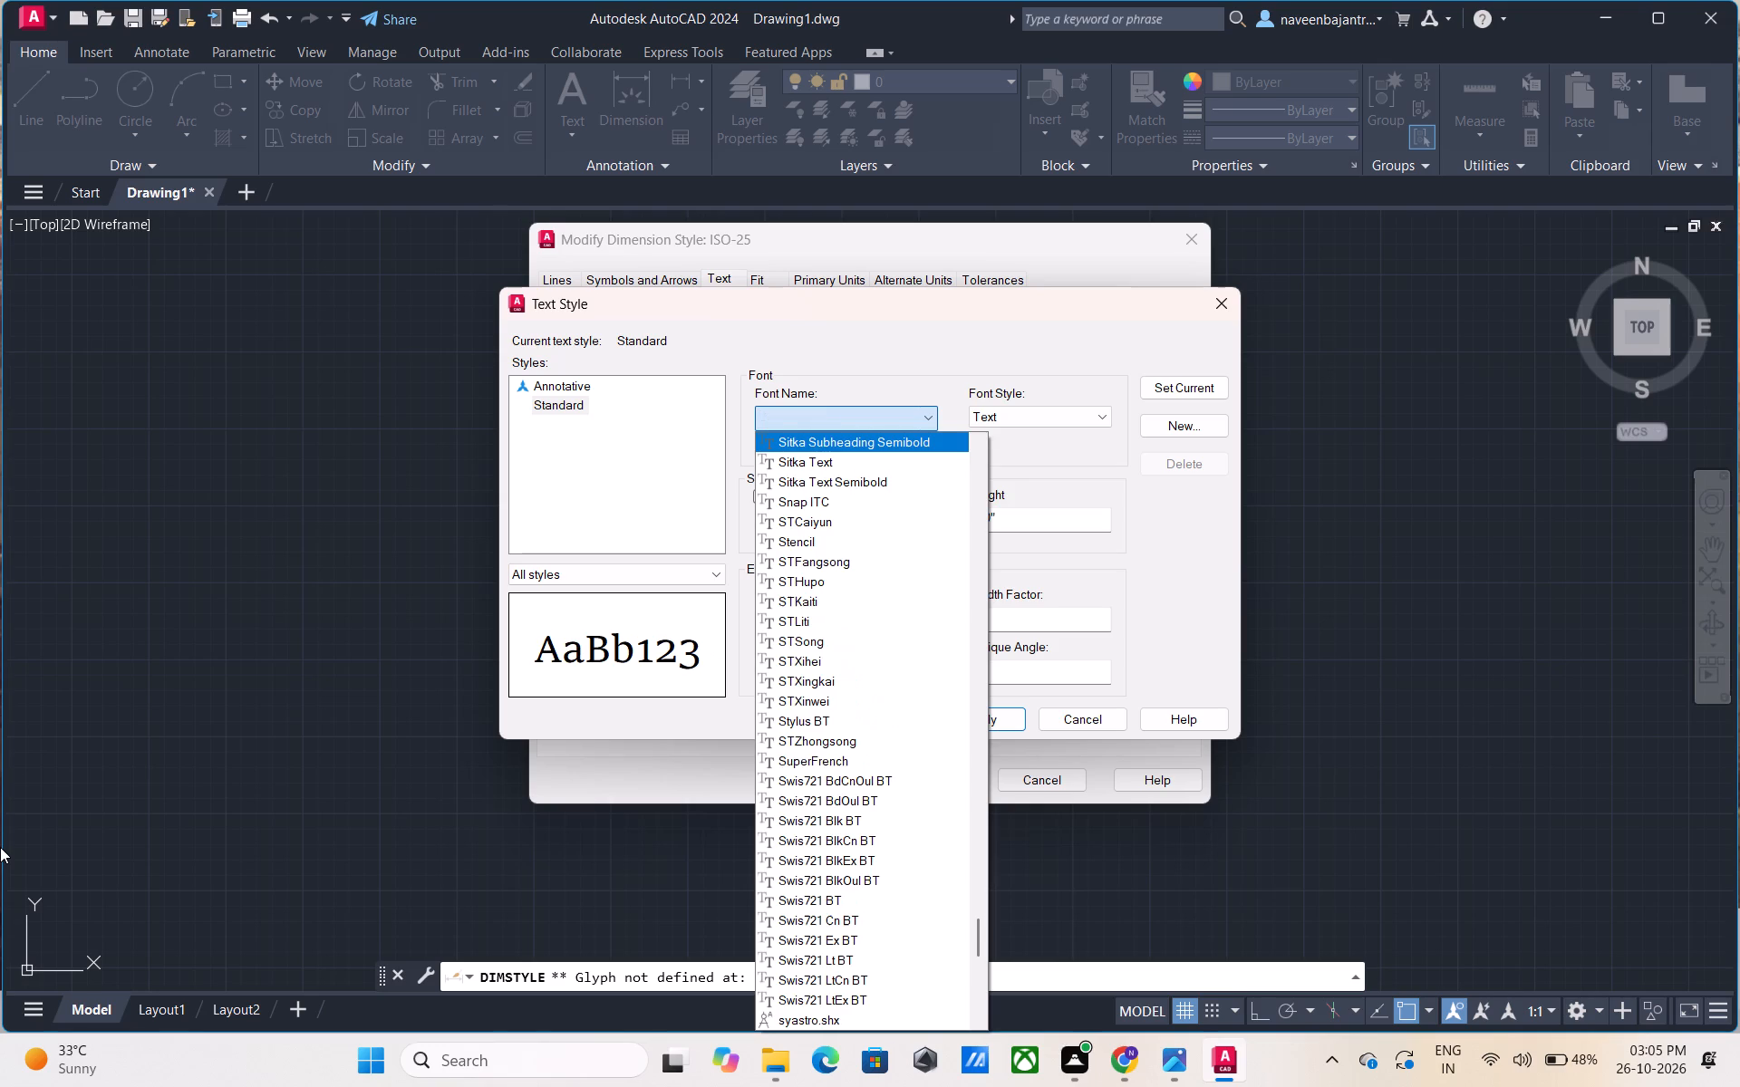
{"action": "key", "text": "Up"}
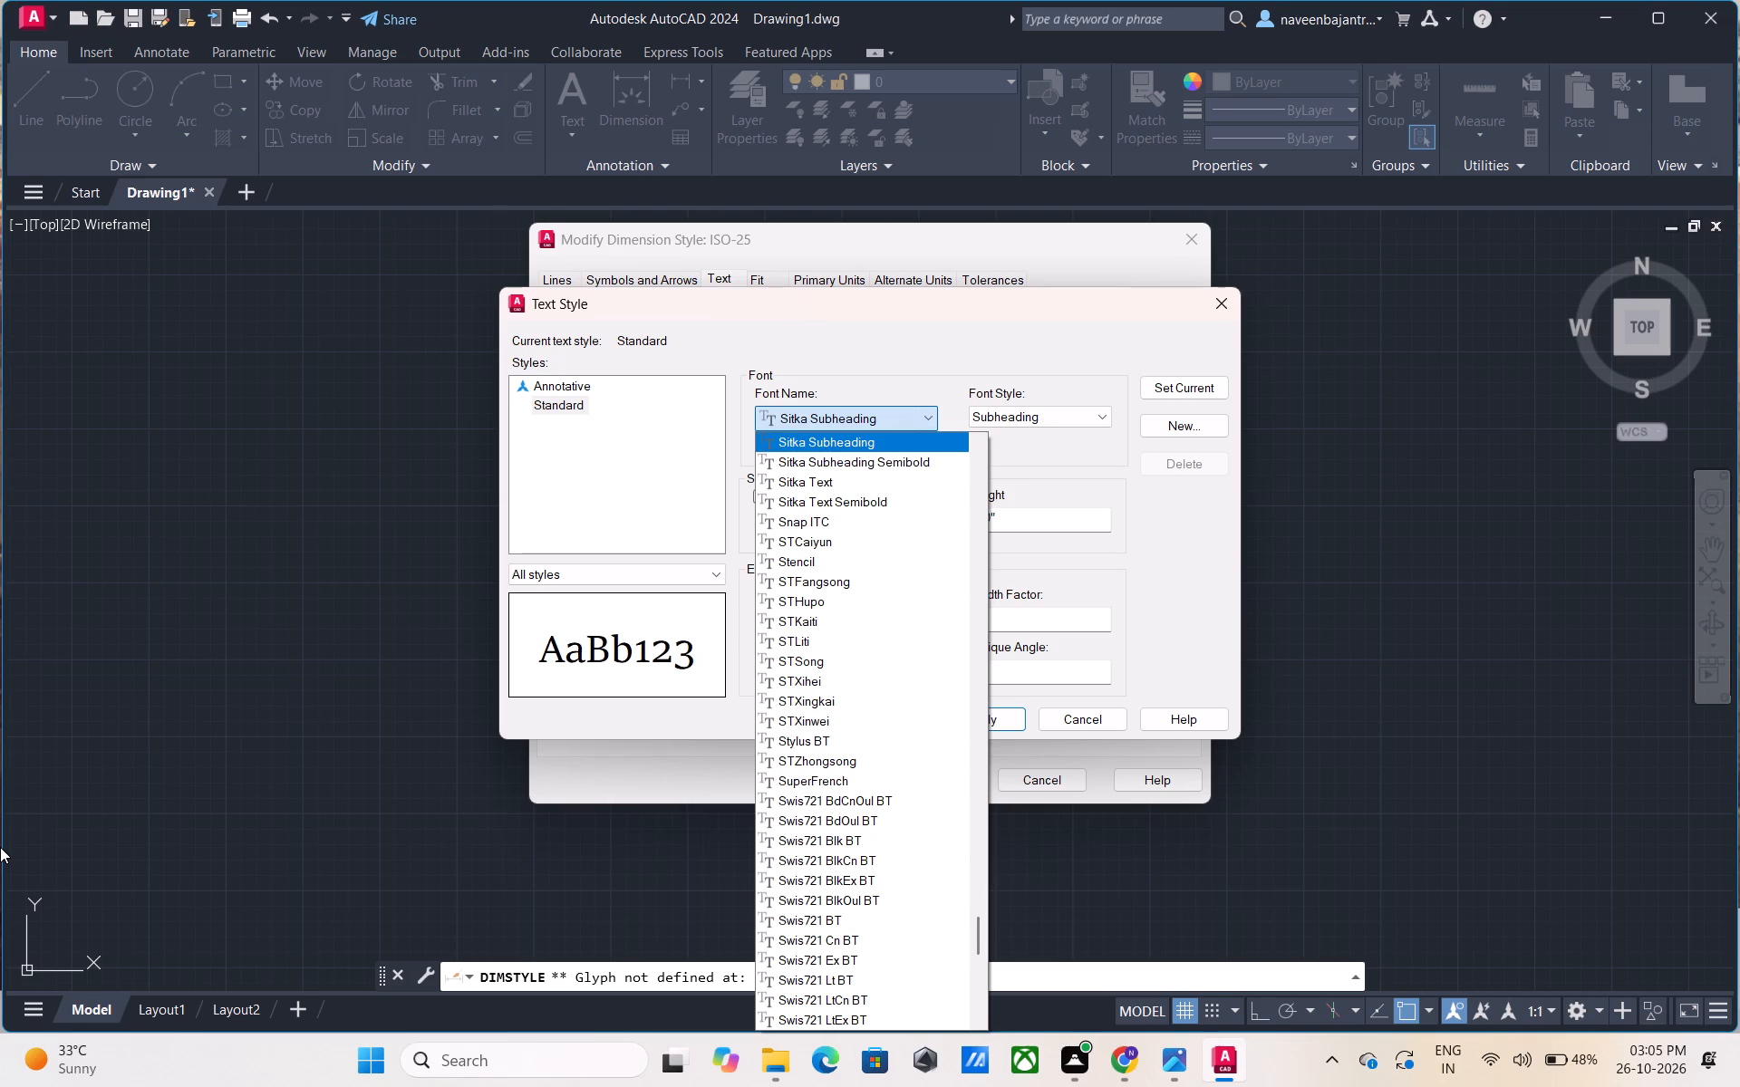
{"action": "key", "text": "Up"}
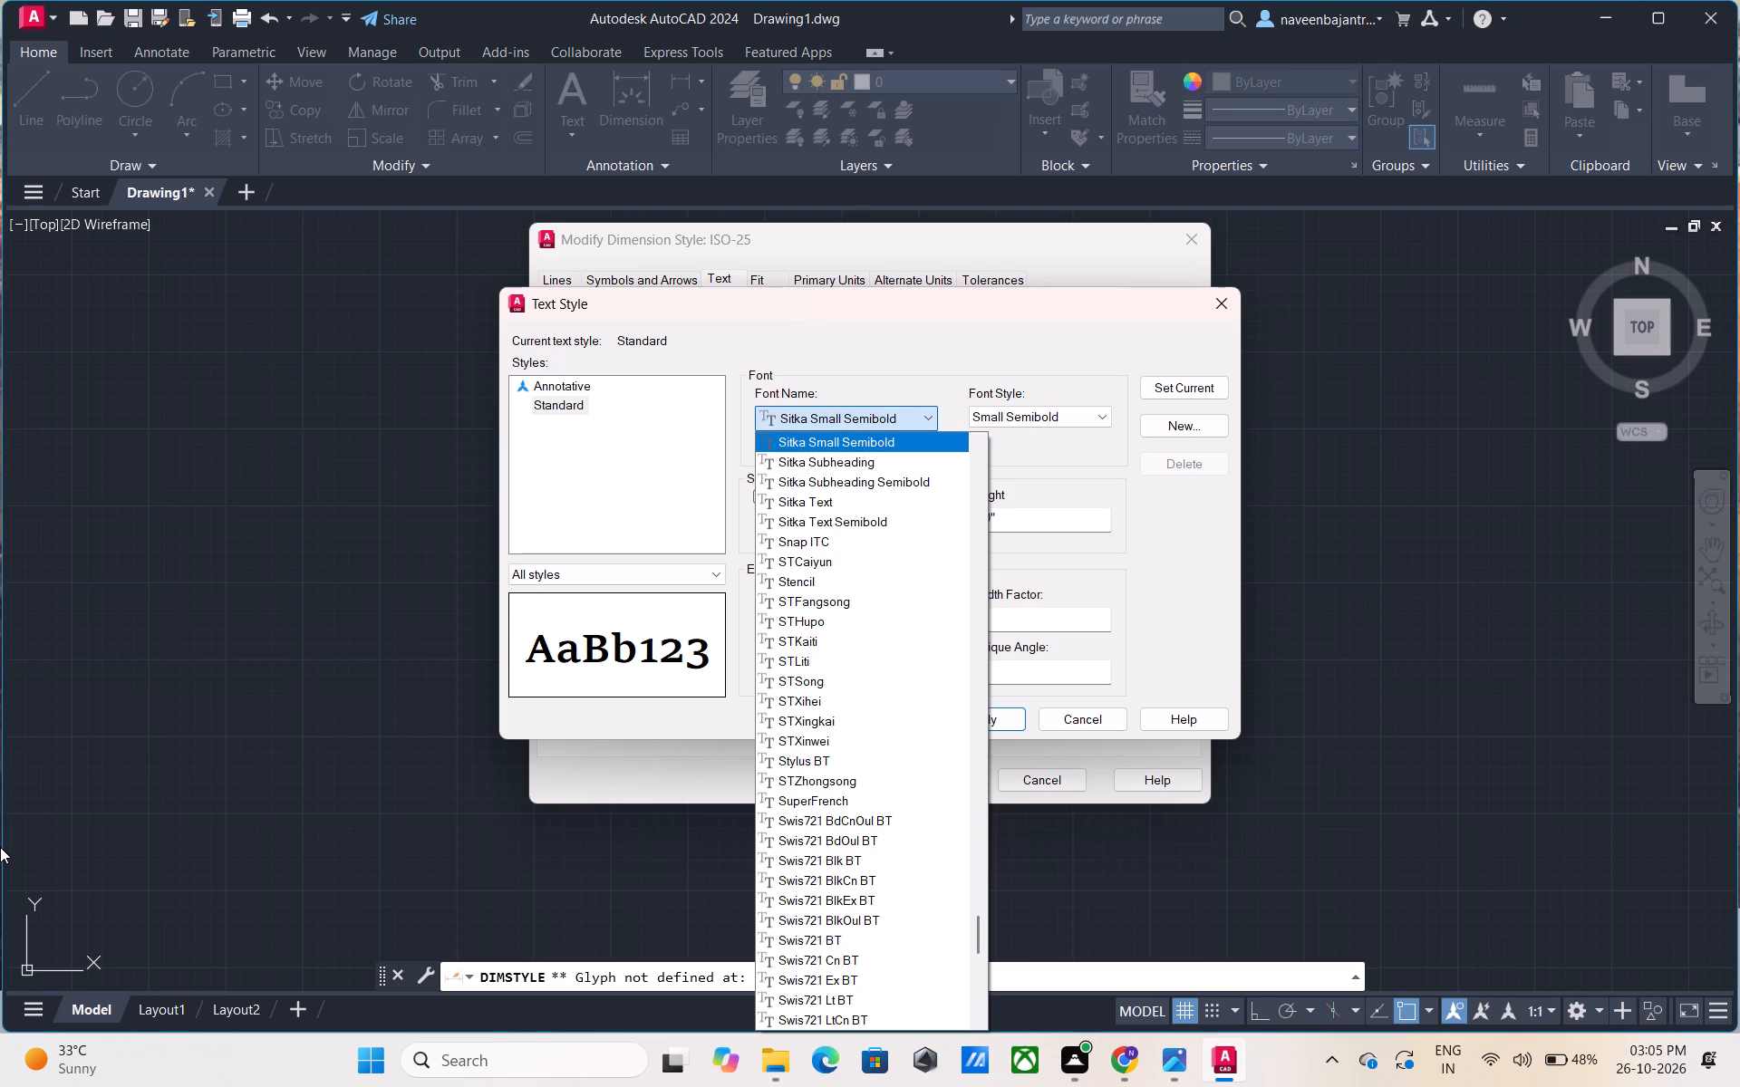
{"action": "key", "text": "Up"}
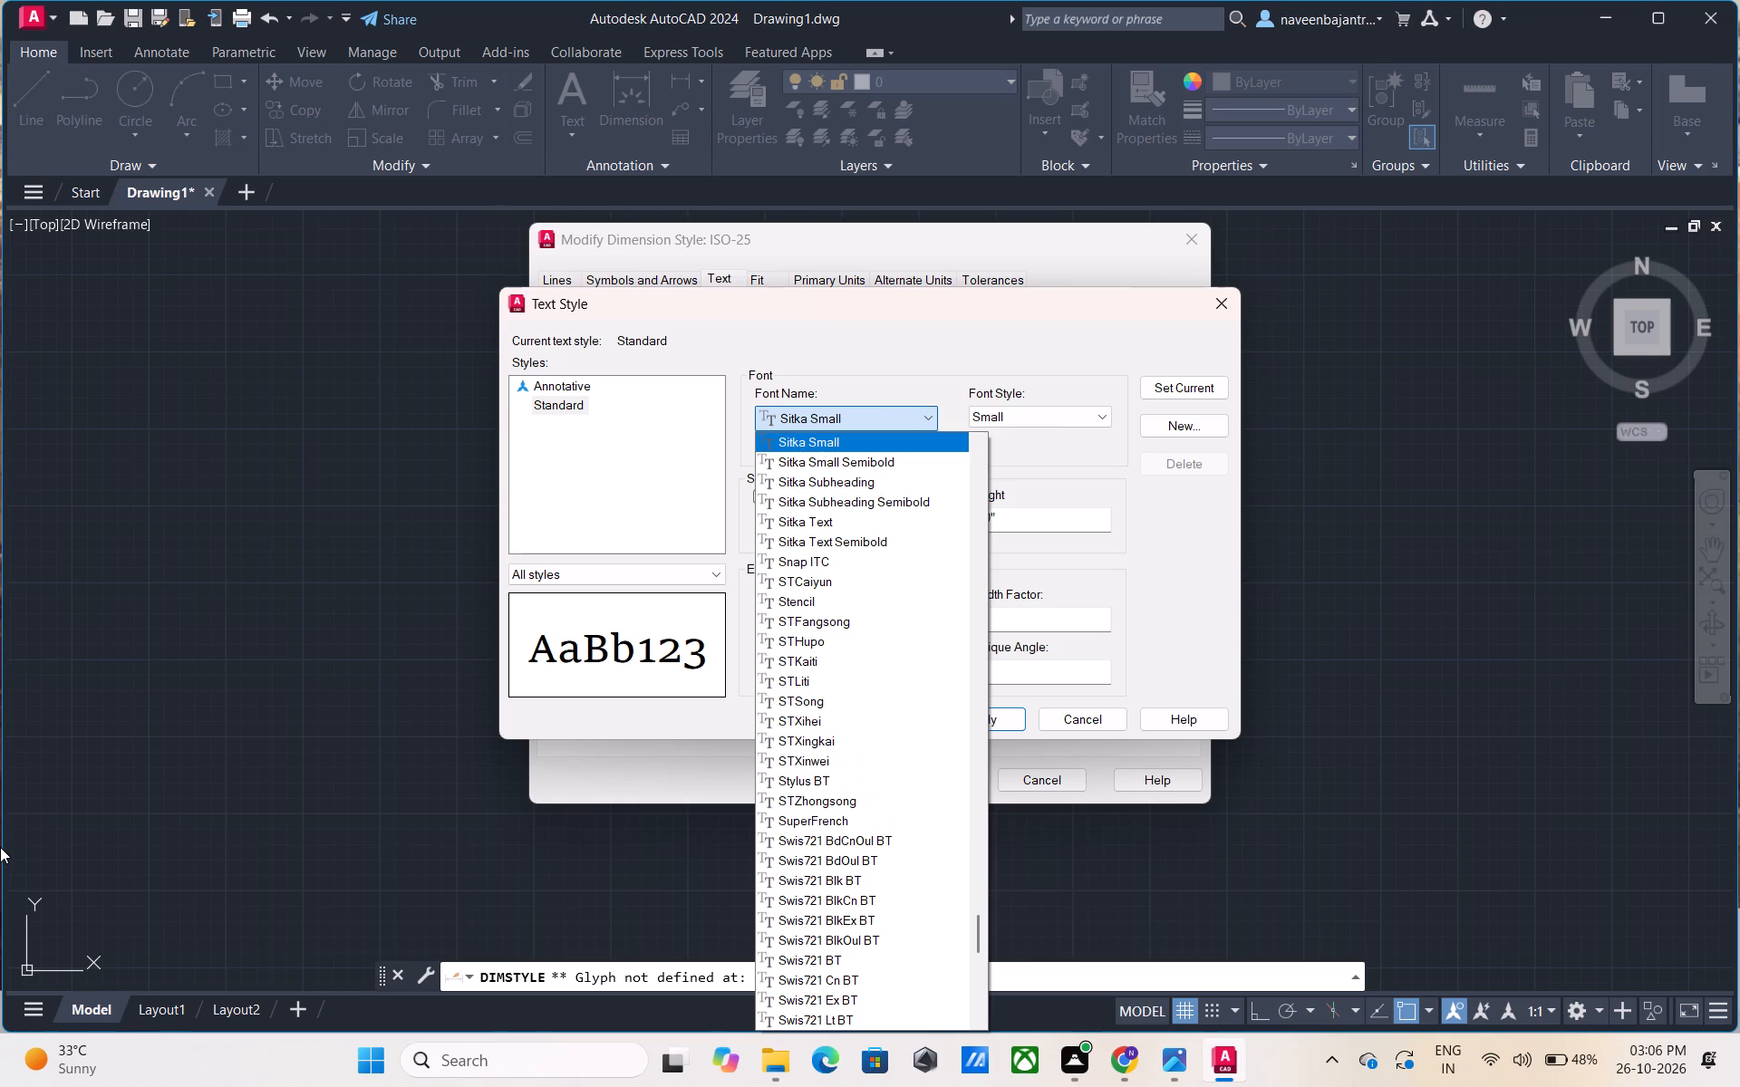
{"action": "key", "text": "Up"}
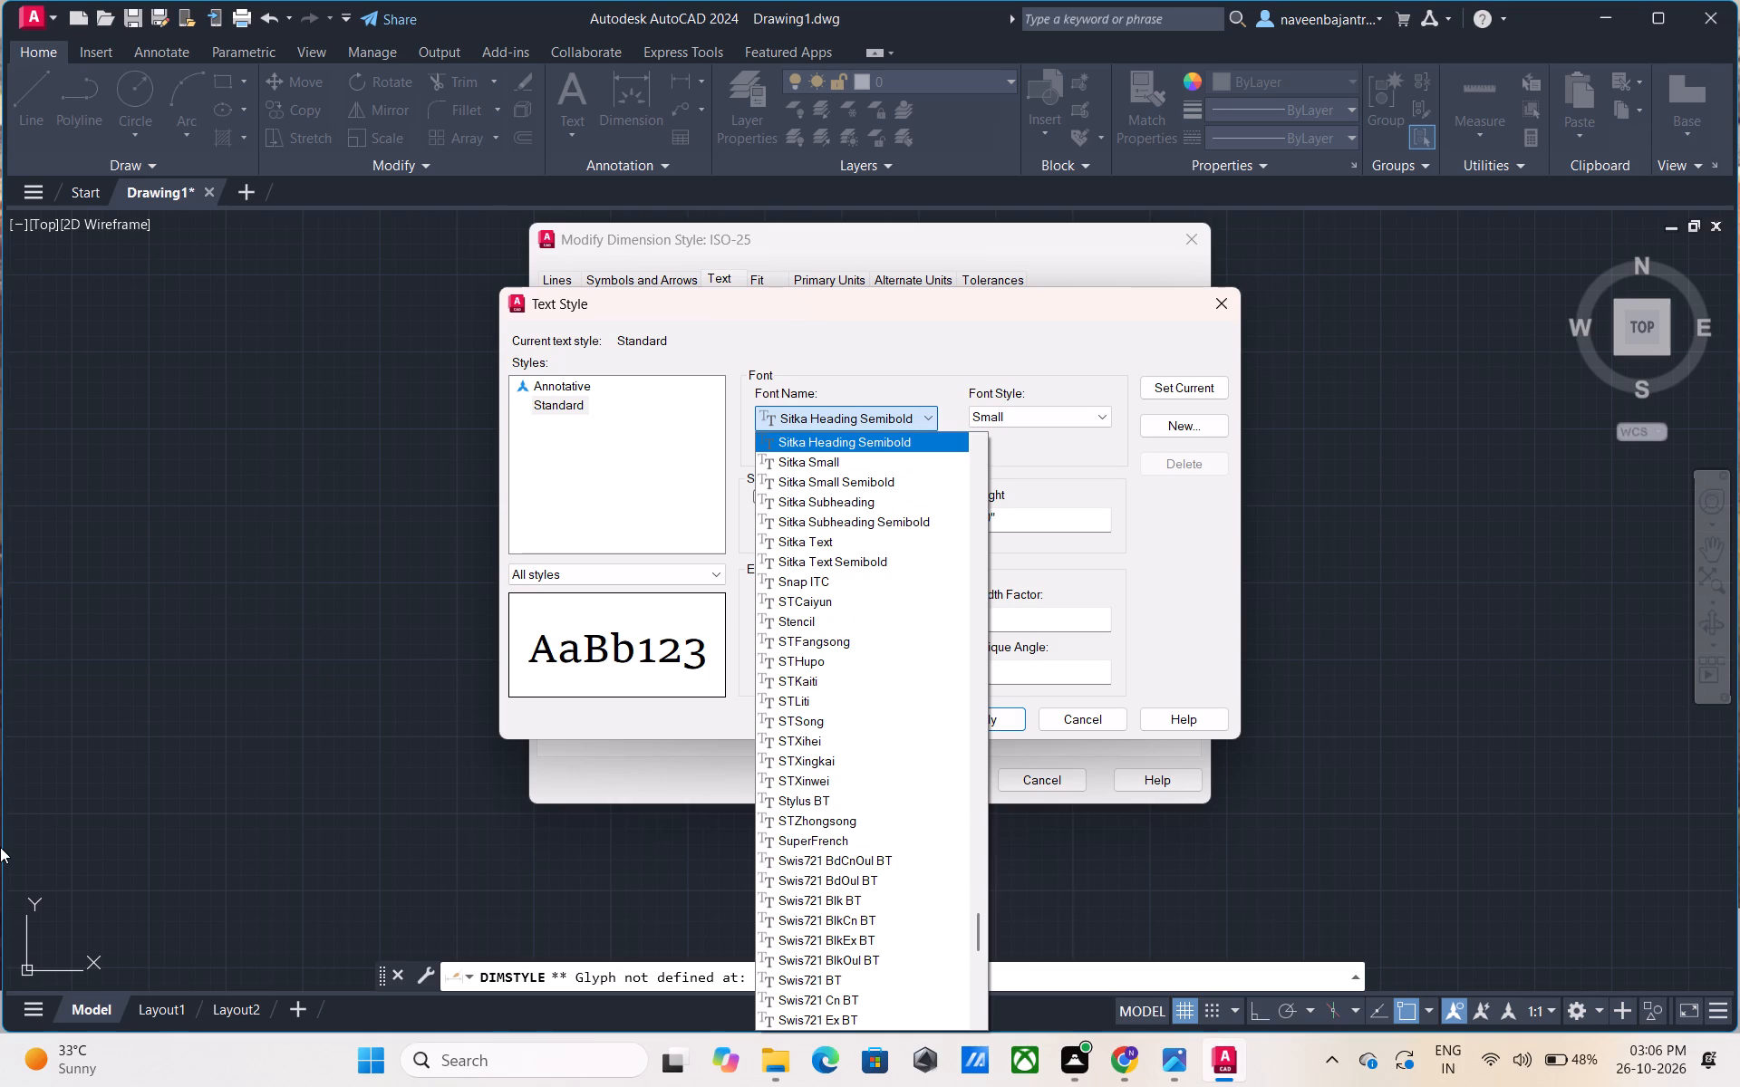
{"action": "key", "text": "Up"}
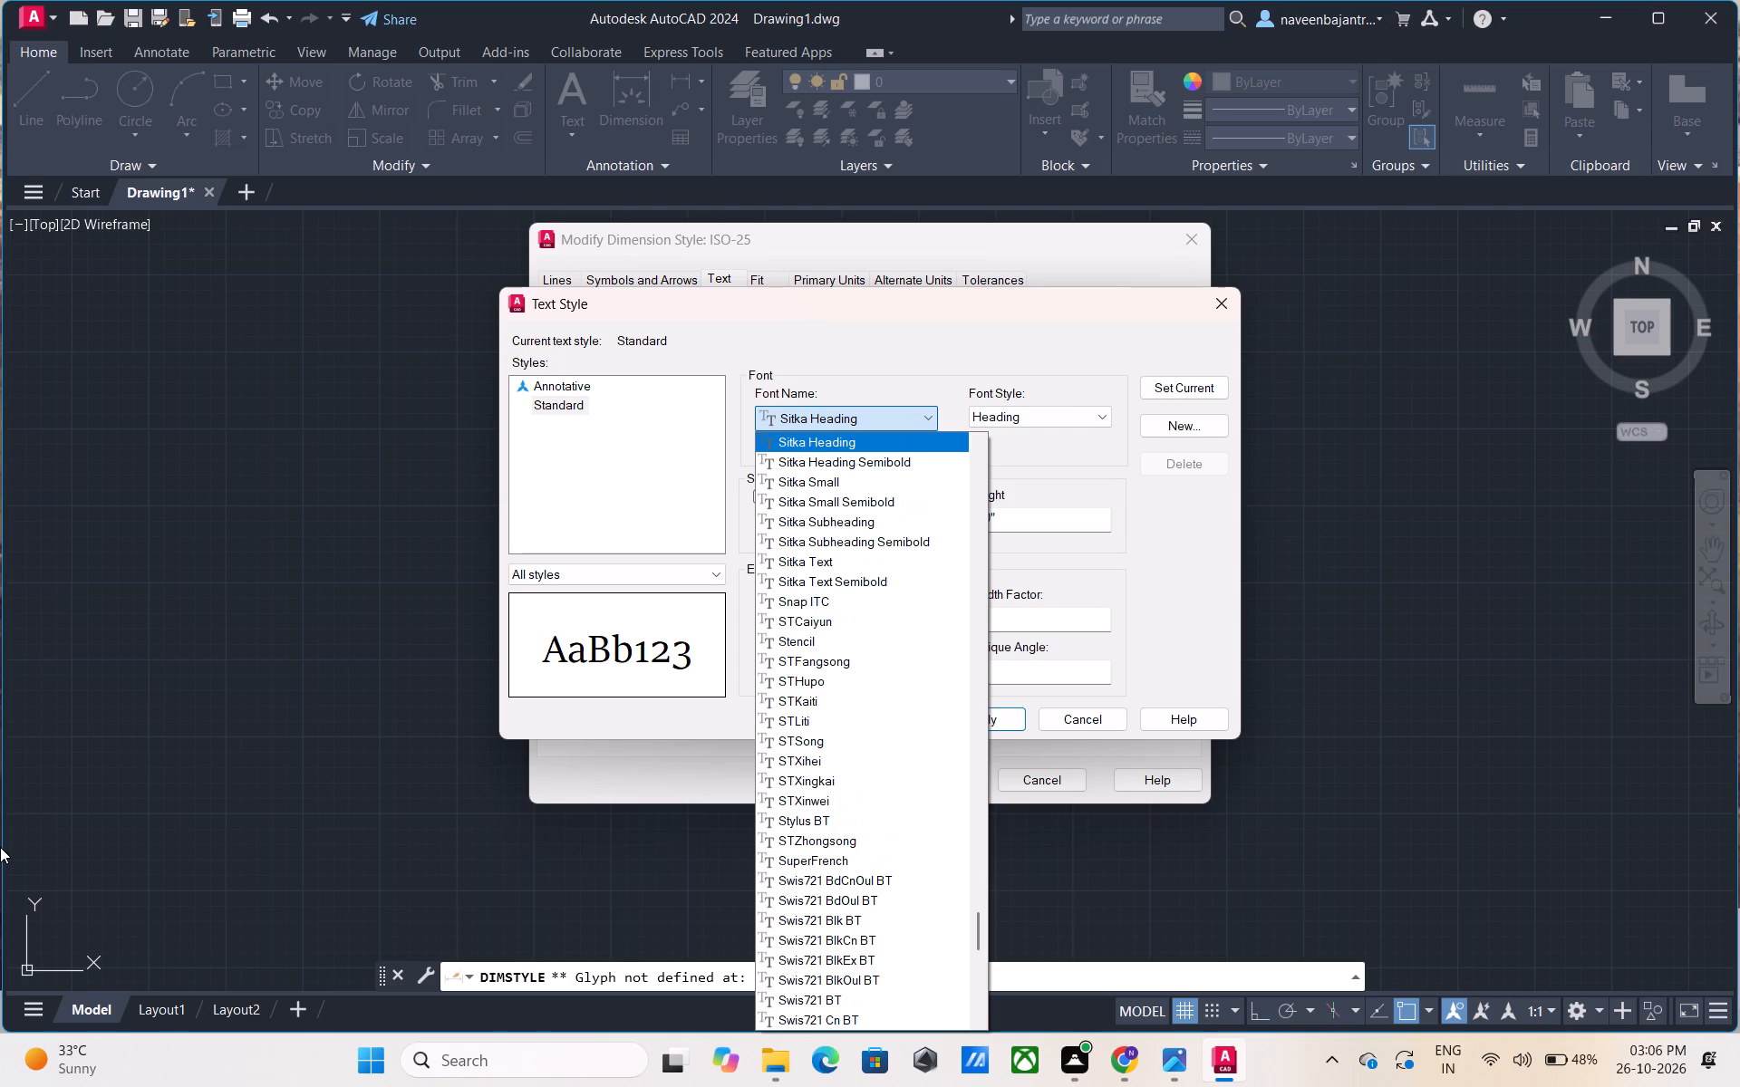
{"action": "key", "text": "Up"}
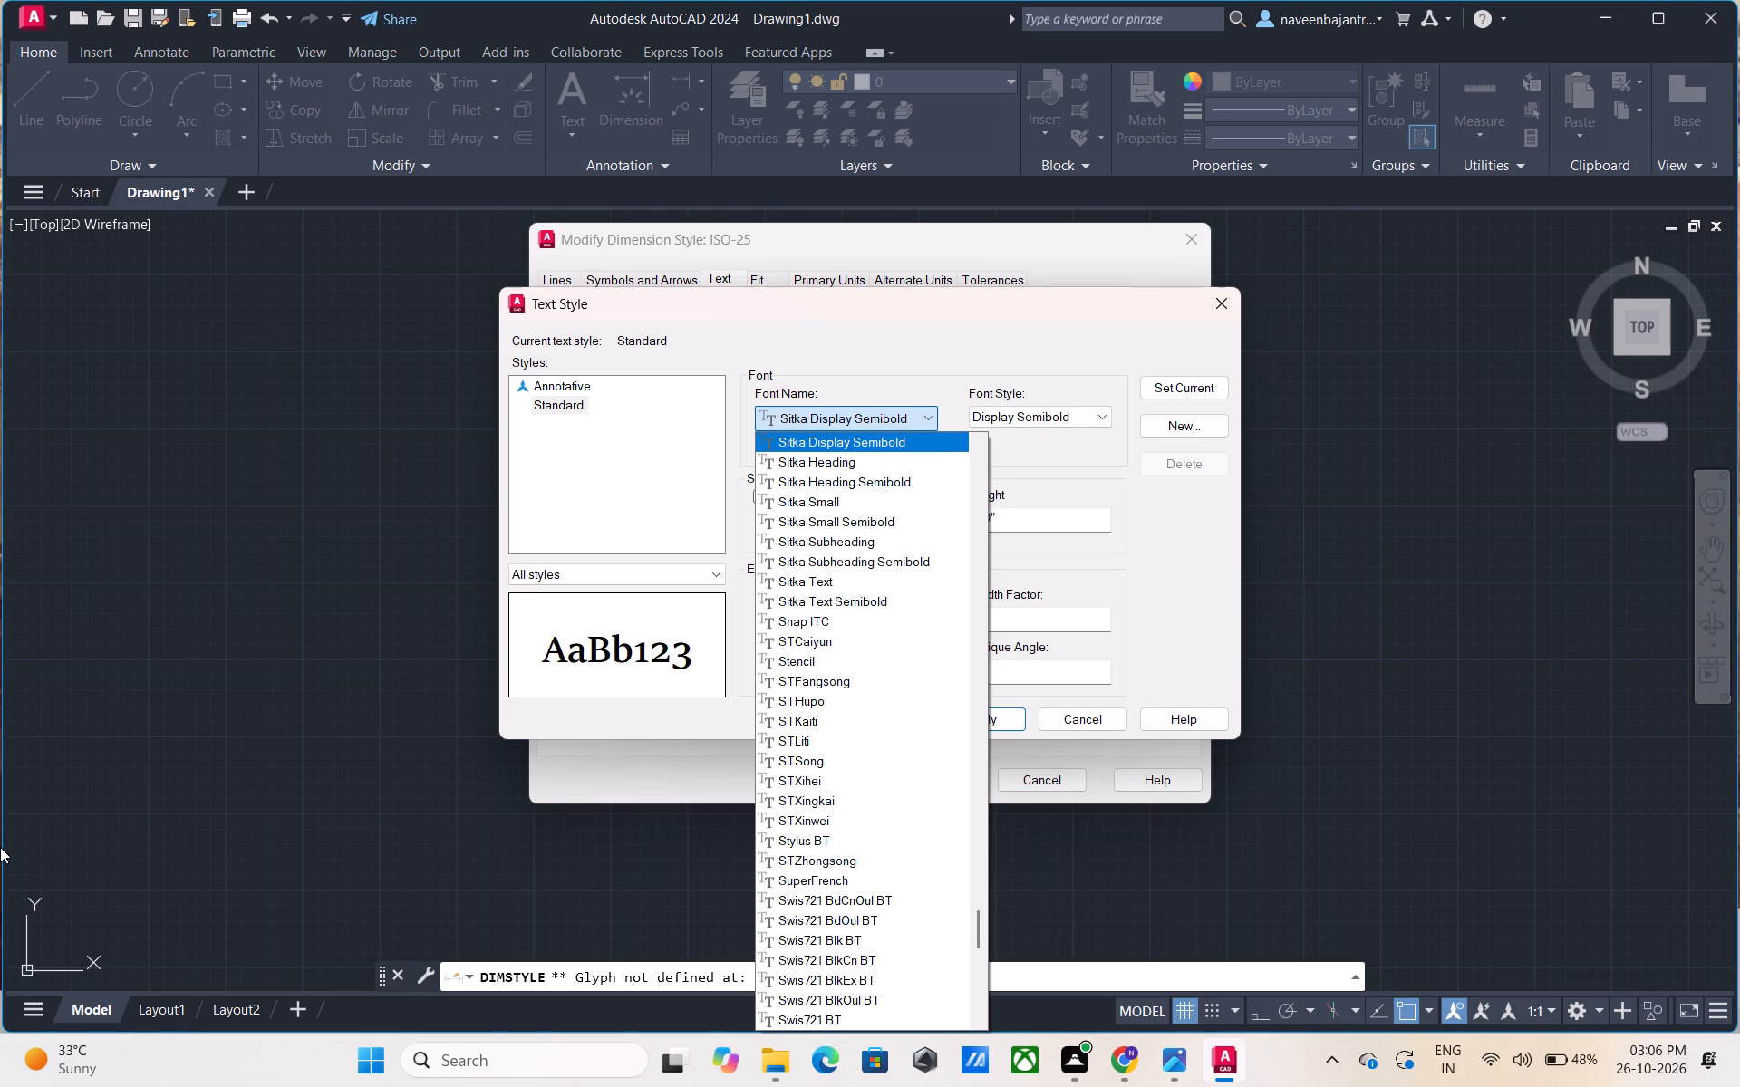
{"action": "key", "text": "Up"}
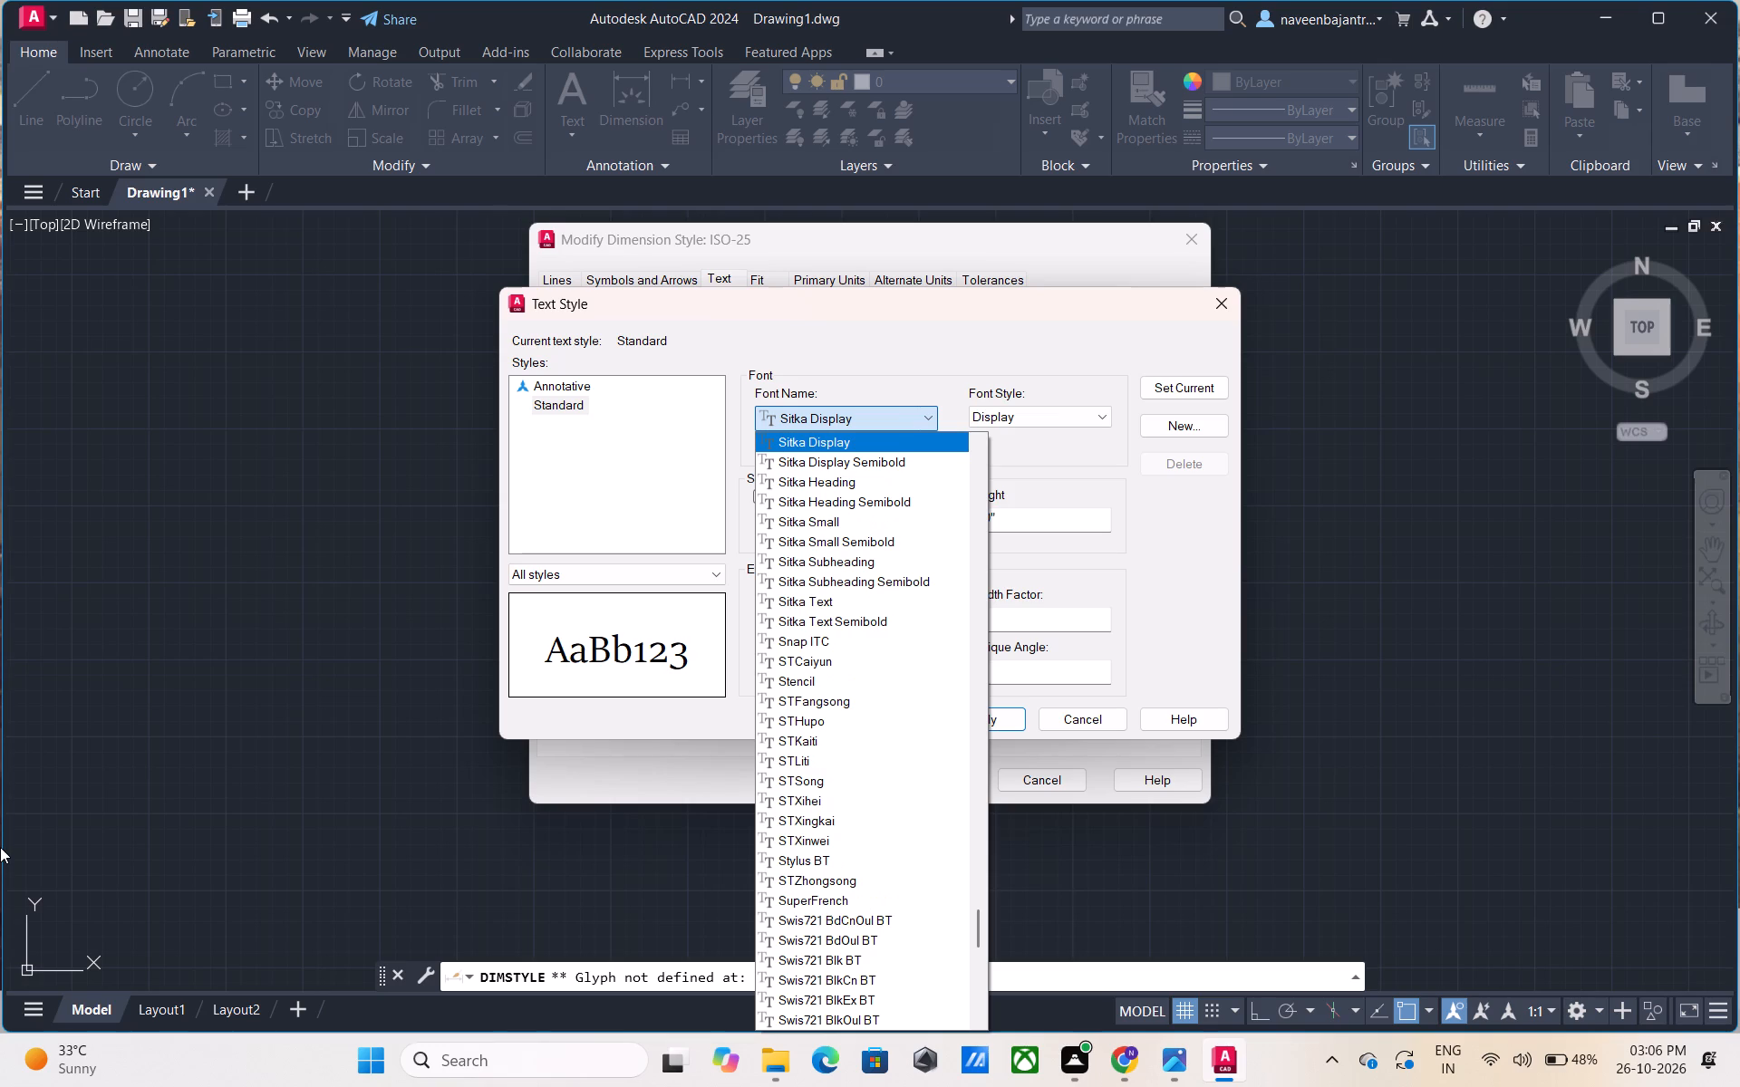
{"action": "key", "text": "Up"}
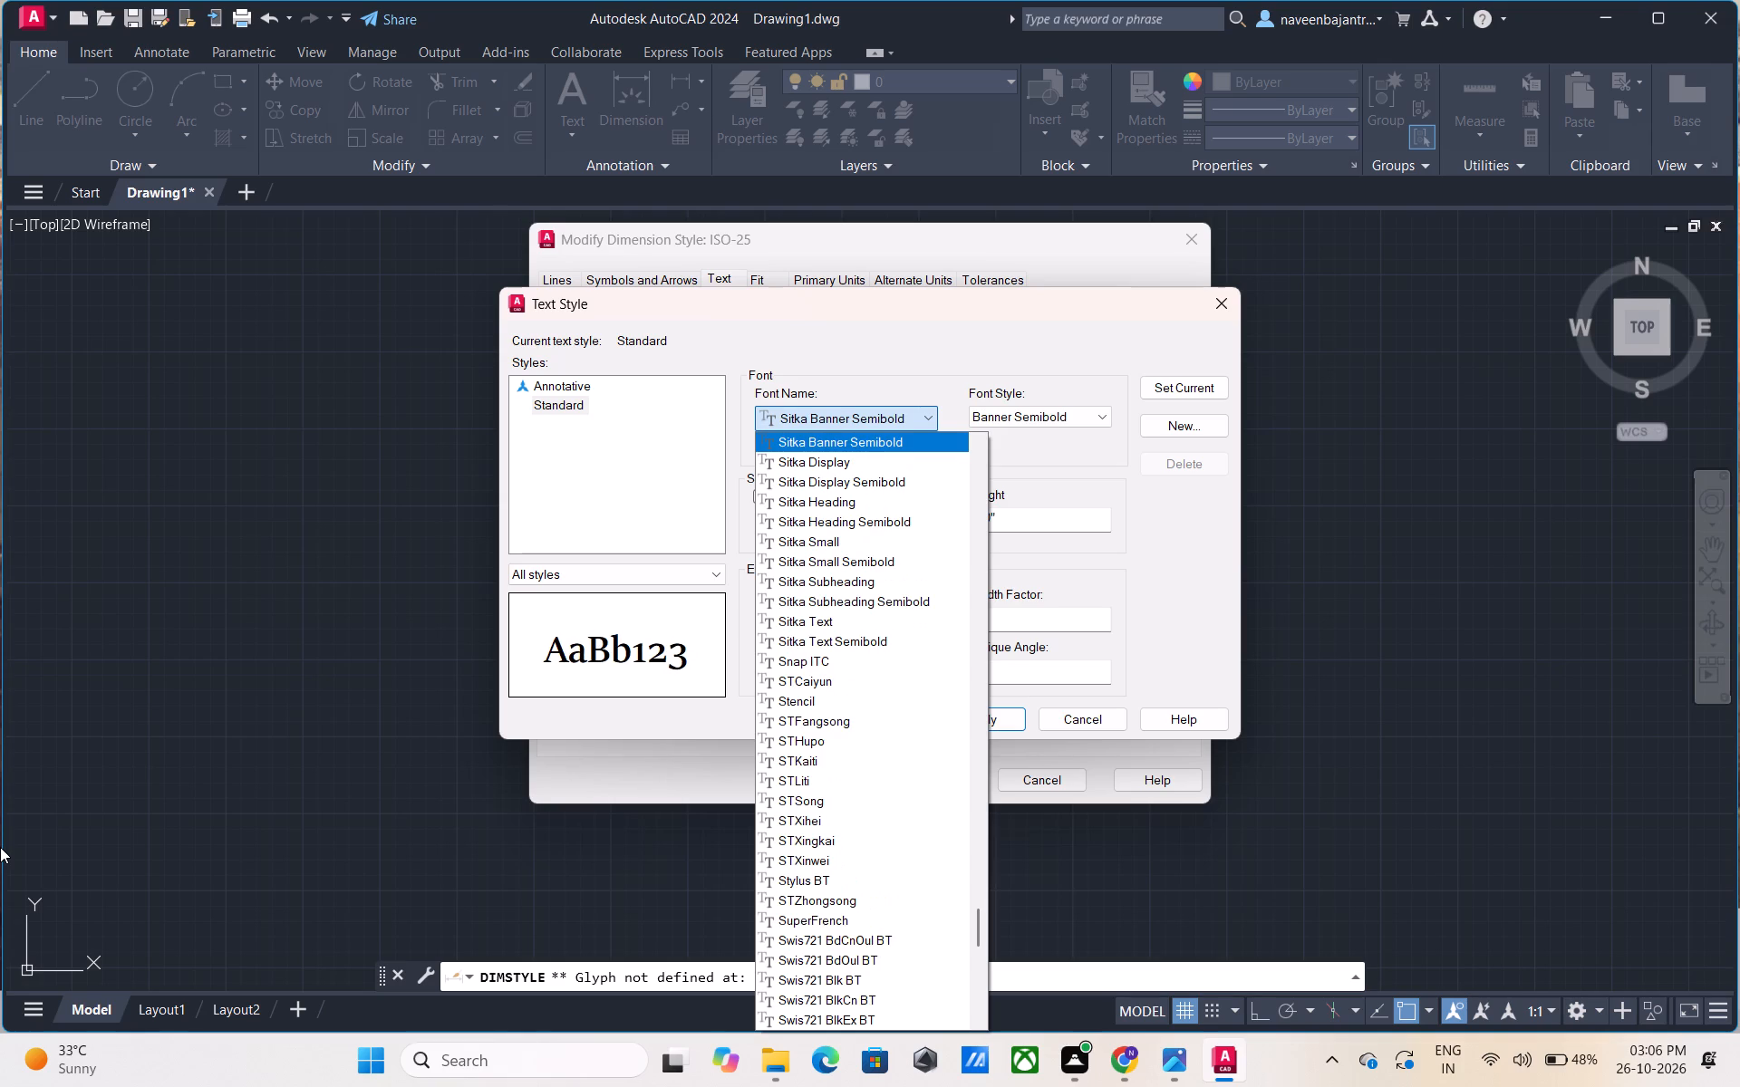
{"action": "key", "text": "Up"}
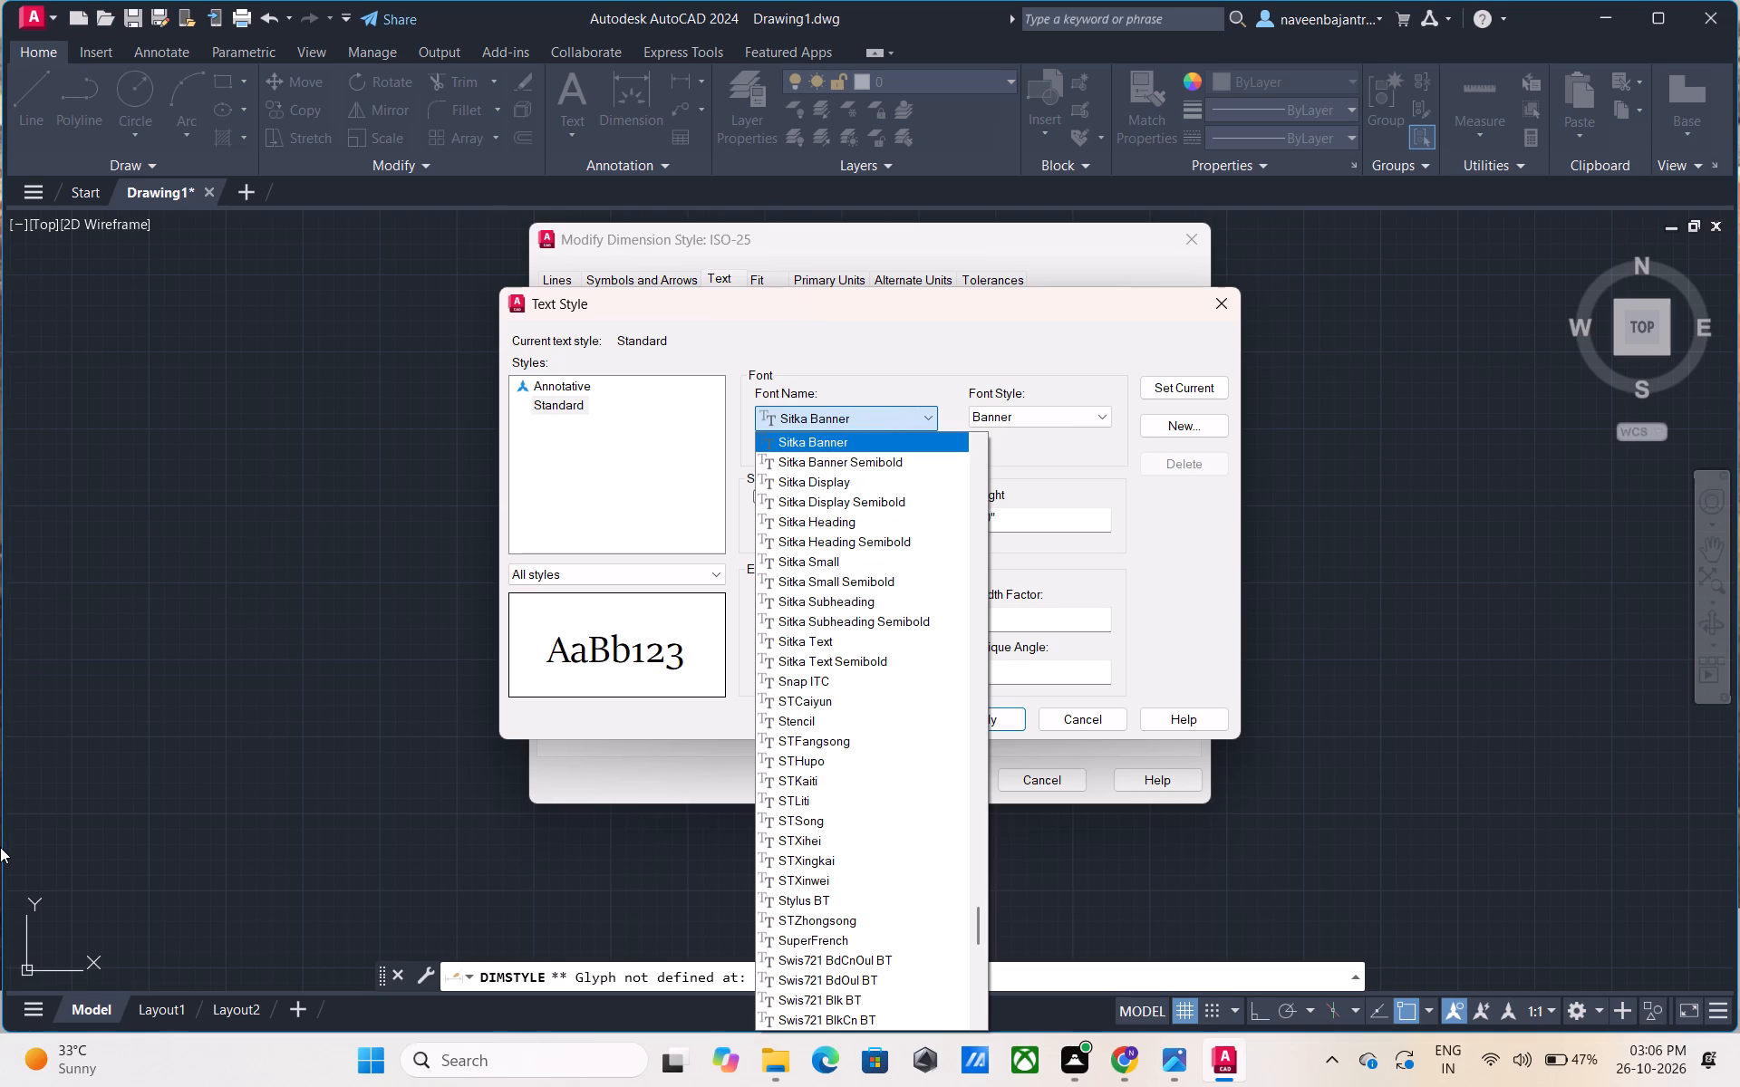
Preview fonts for the Standard text style one by one, going back from SimSun-ExtG to Segoe UI Variable Text.
{"action": "key", "text": "Up"}
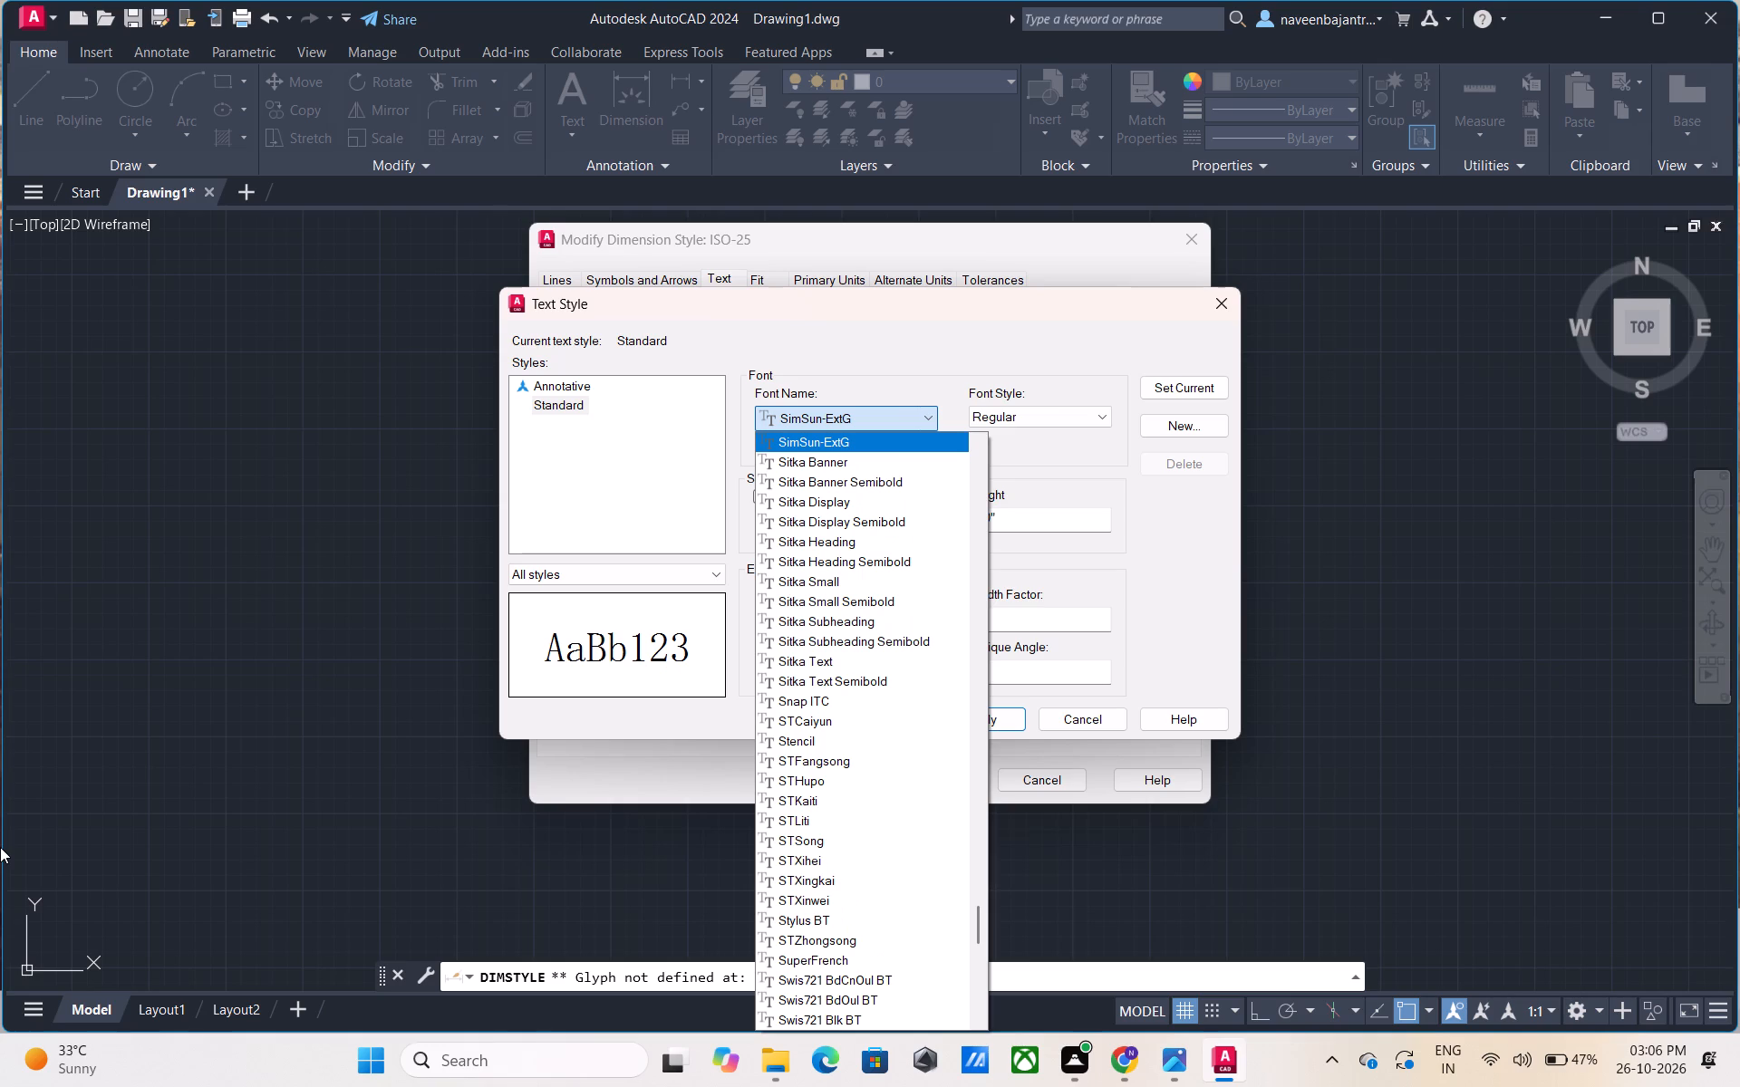
{"action": "key", "text": "Up"}
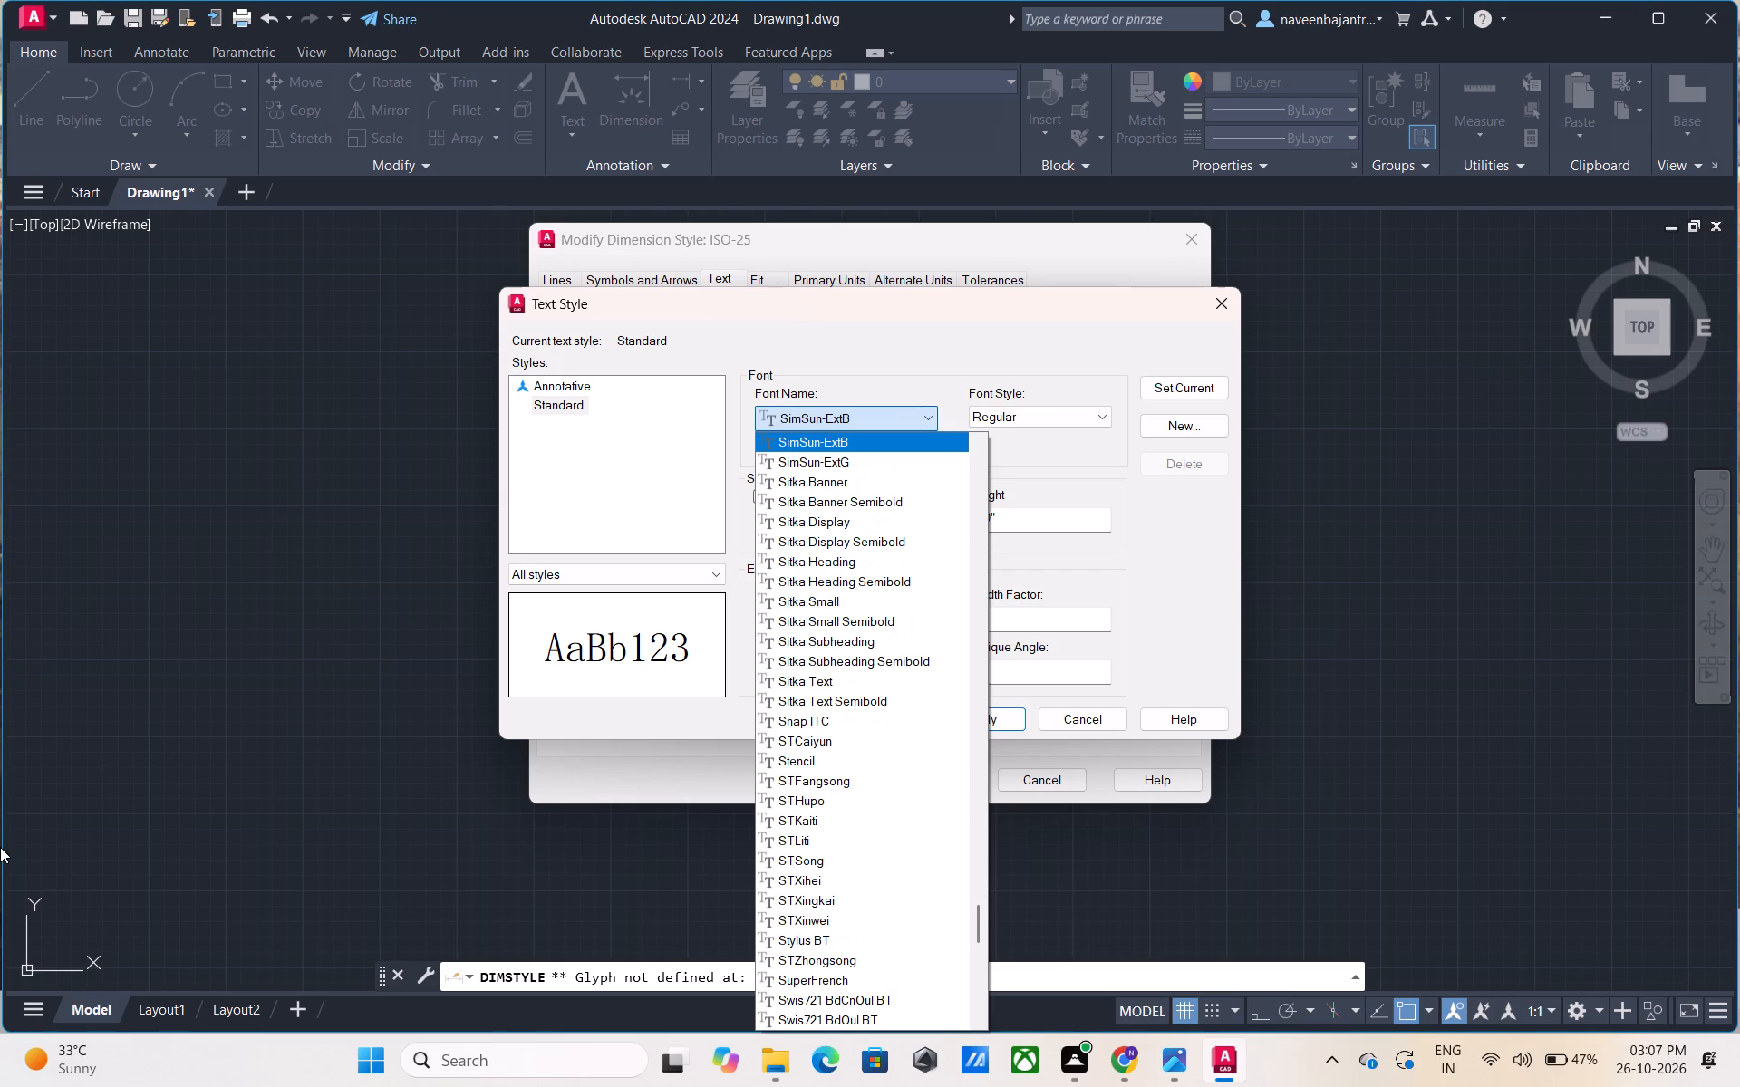
{"action": "key", "text": "Up"}
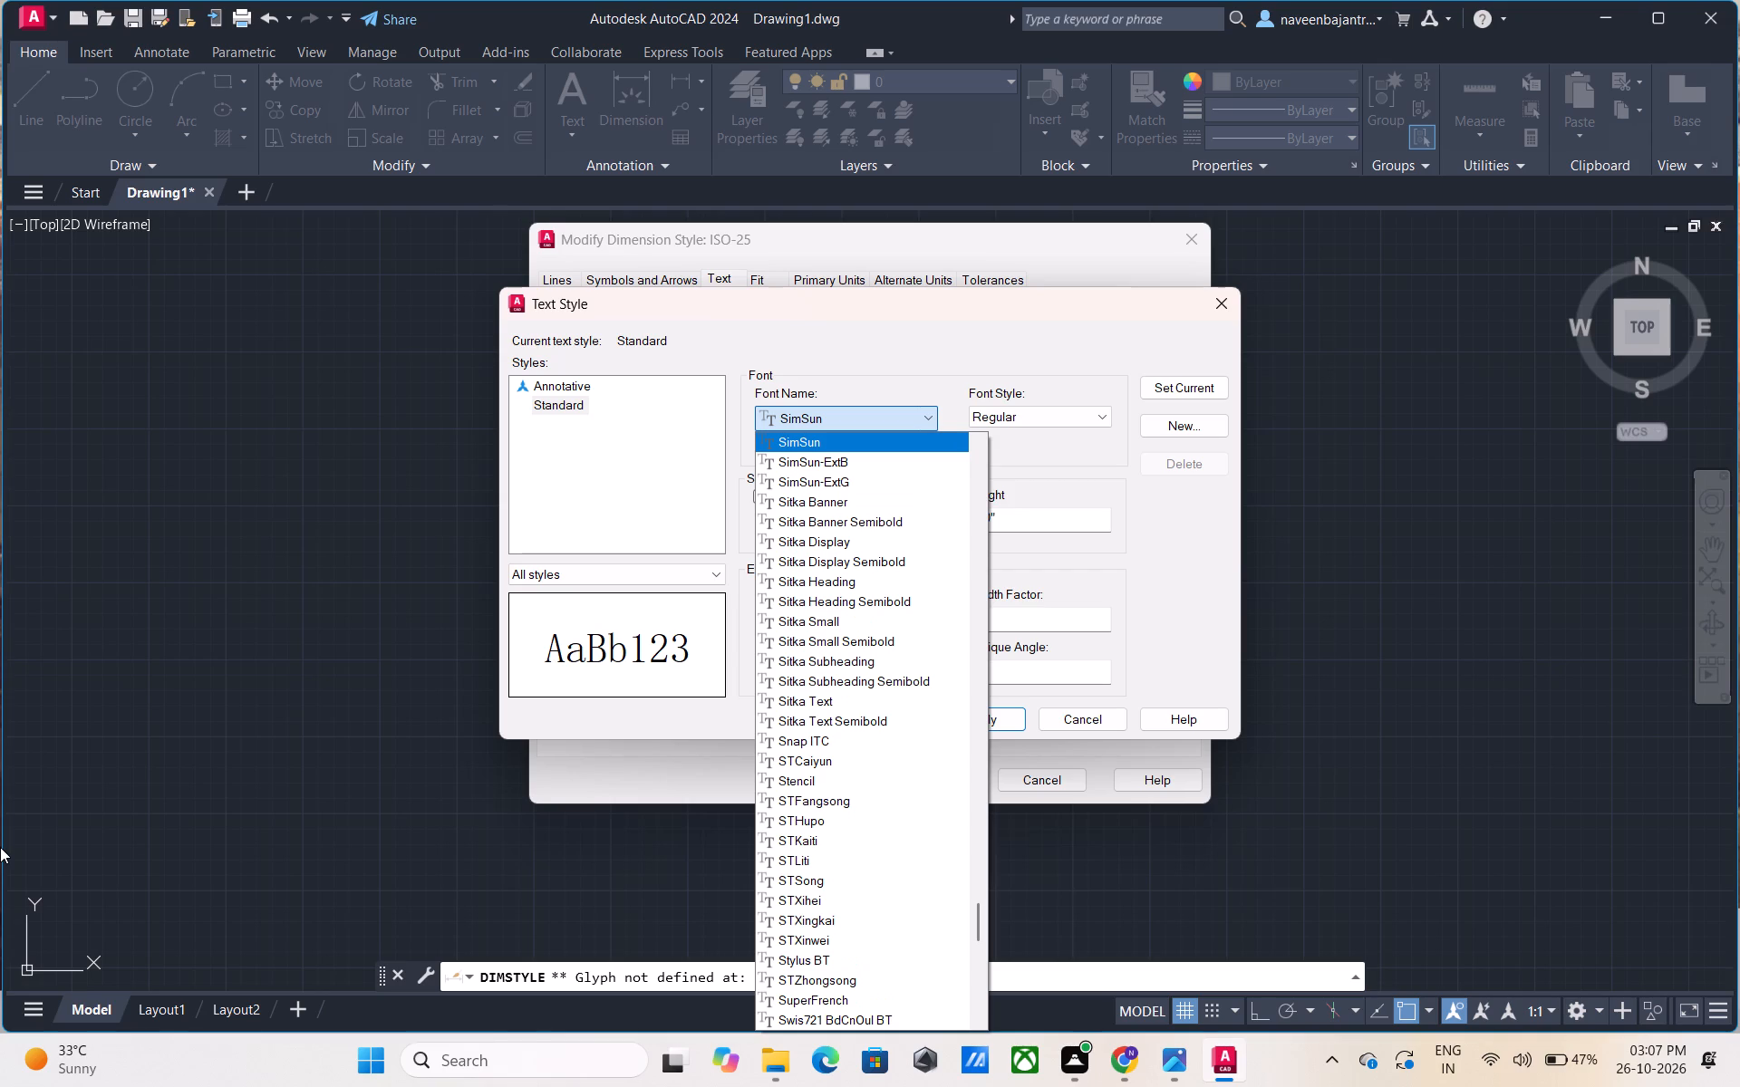
{"action": "key", "text": "Up"}
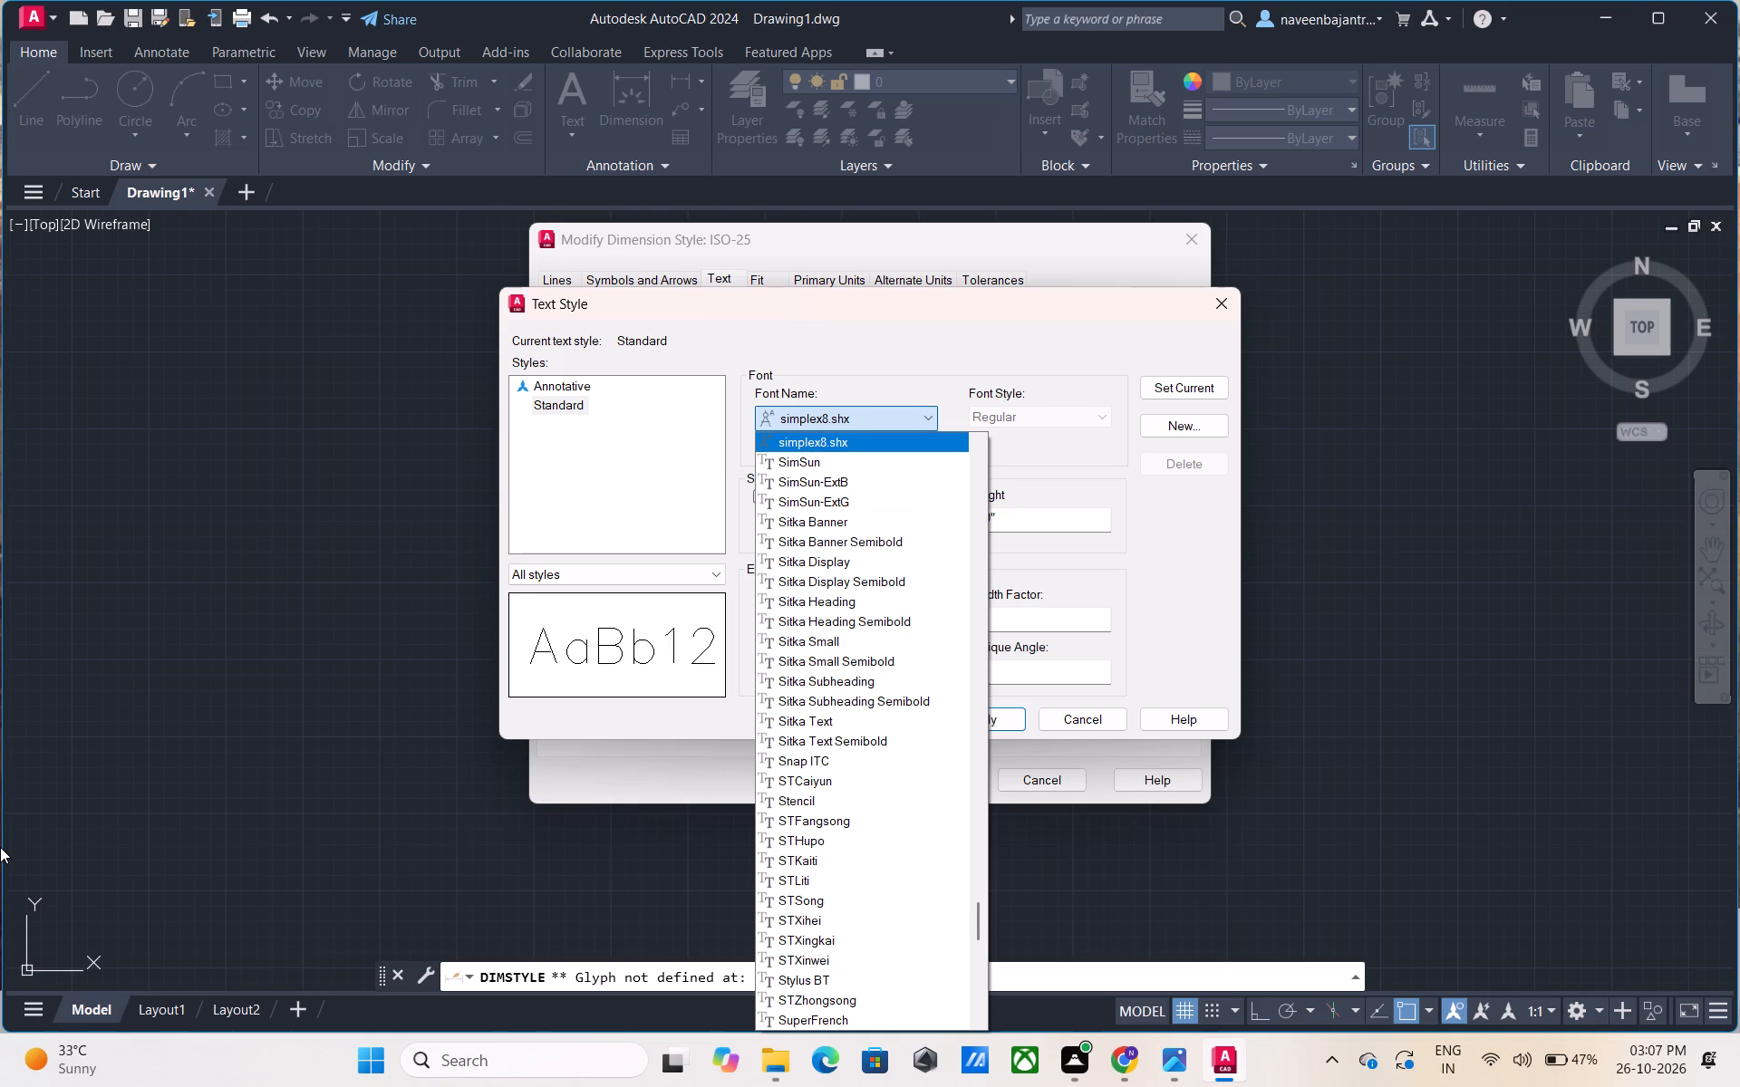
{"action": "key", "text": "Up"}
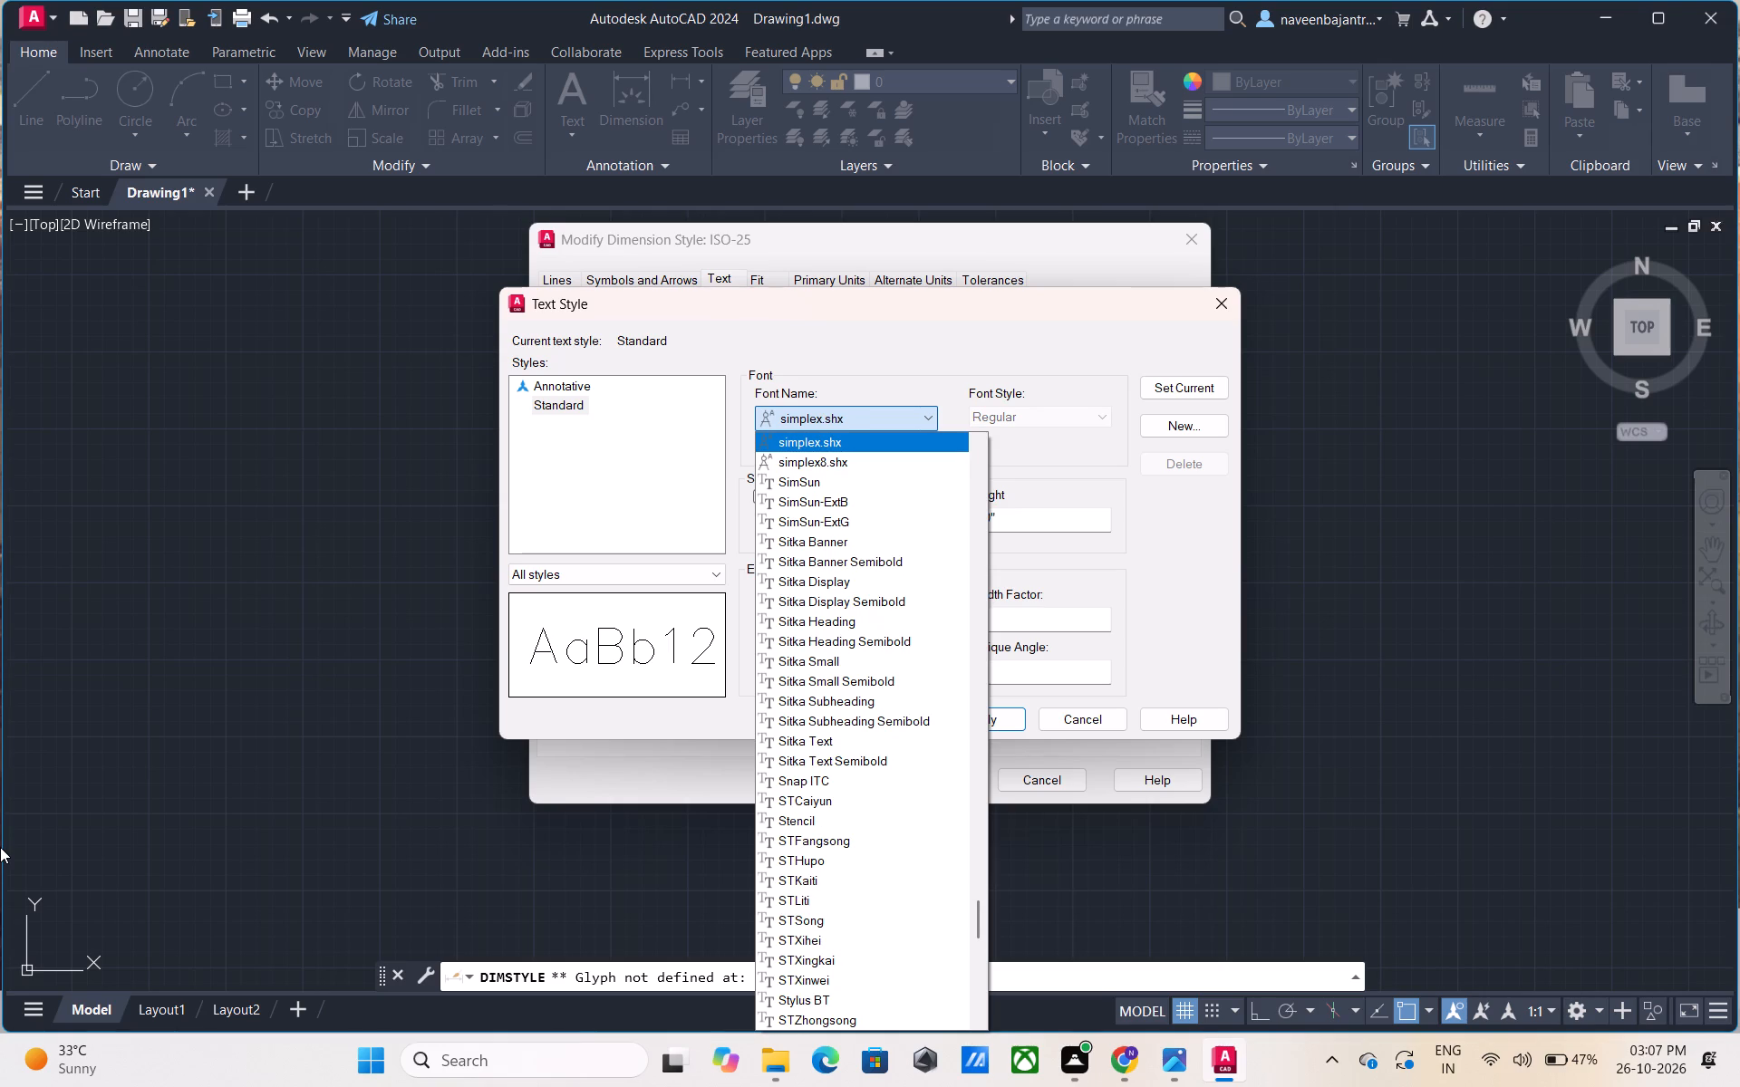
{"action": "key", "text": "Up"}
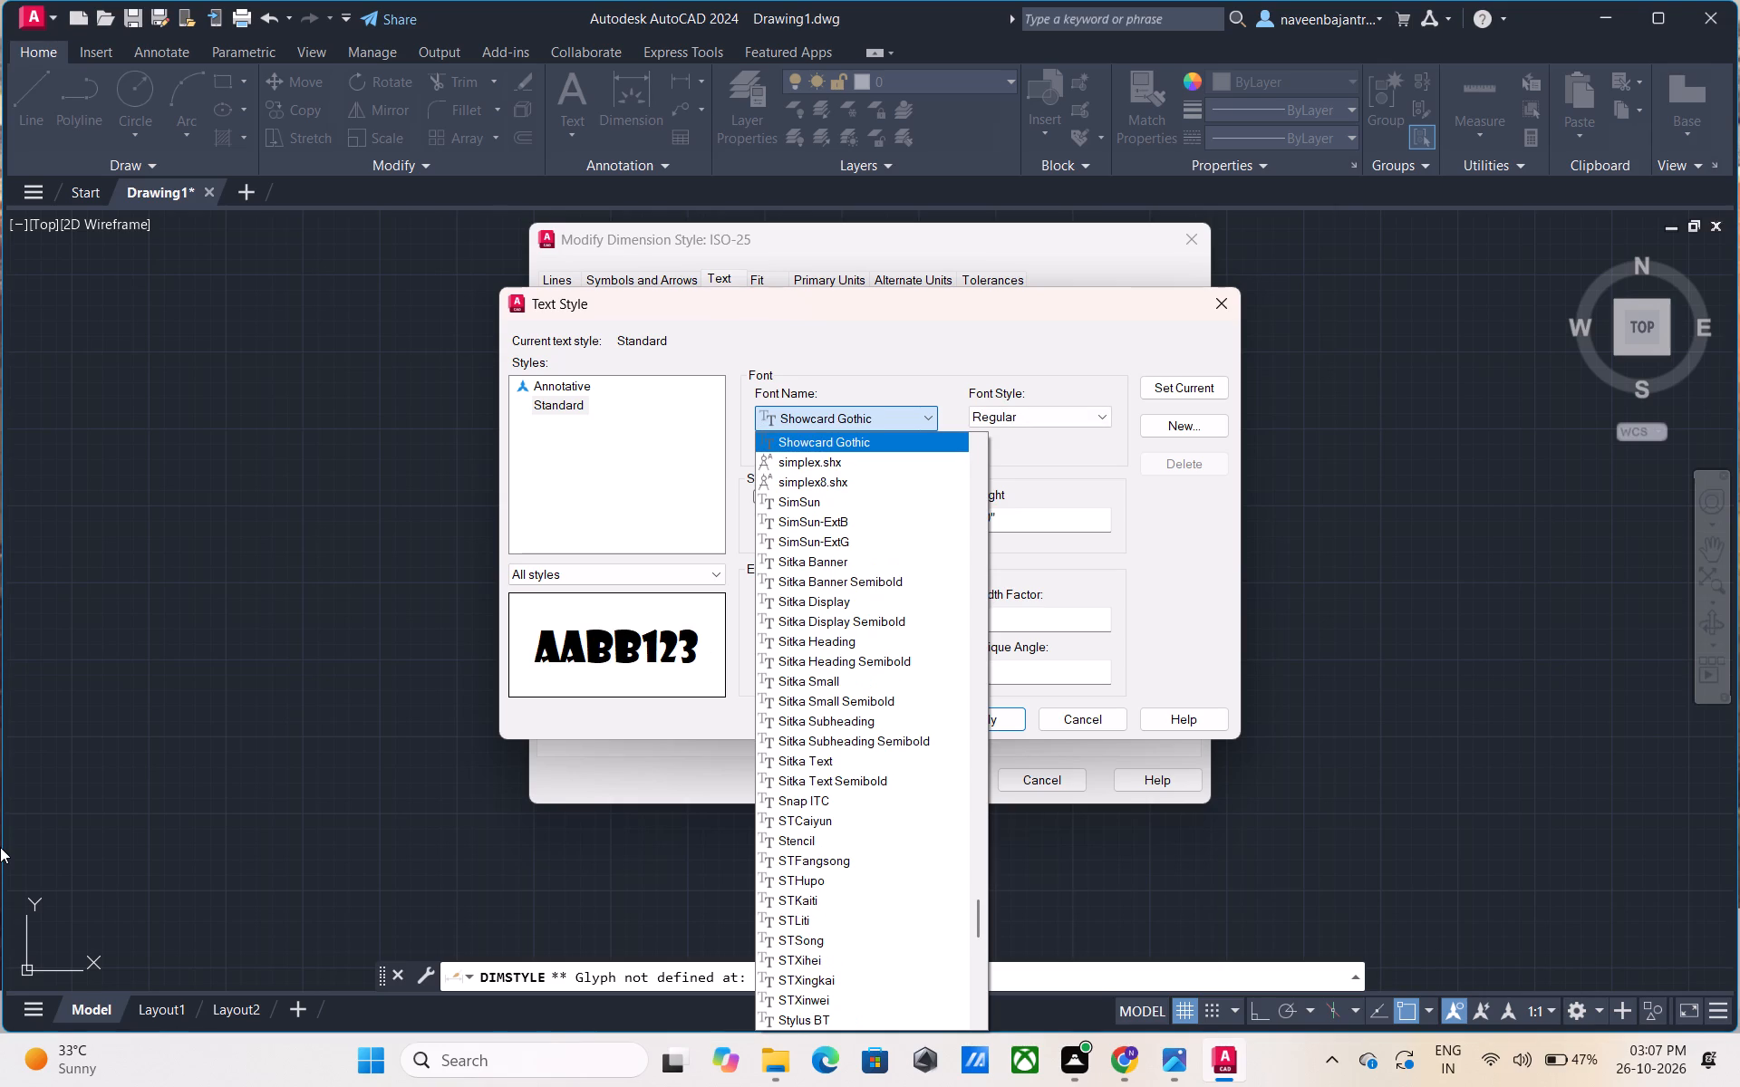
{"action": "key", "text": "Up"}
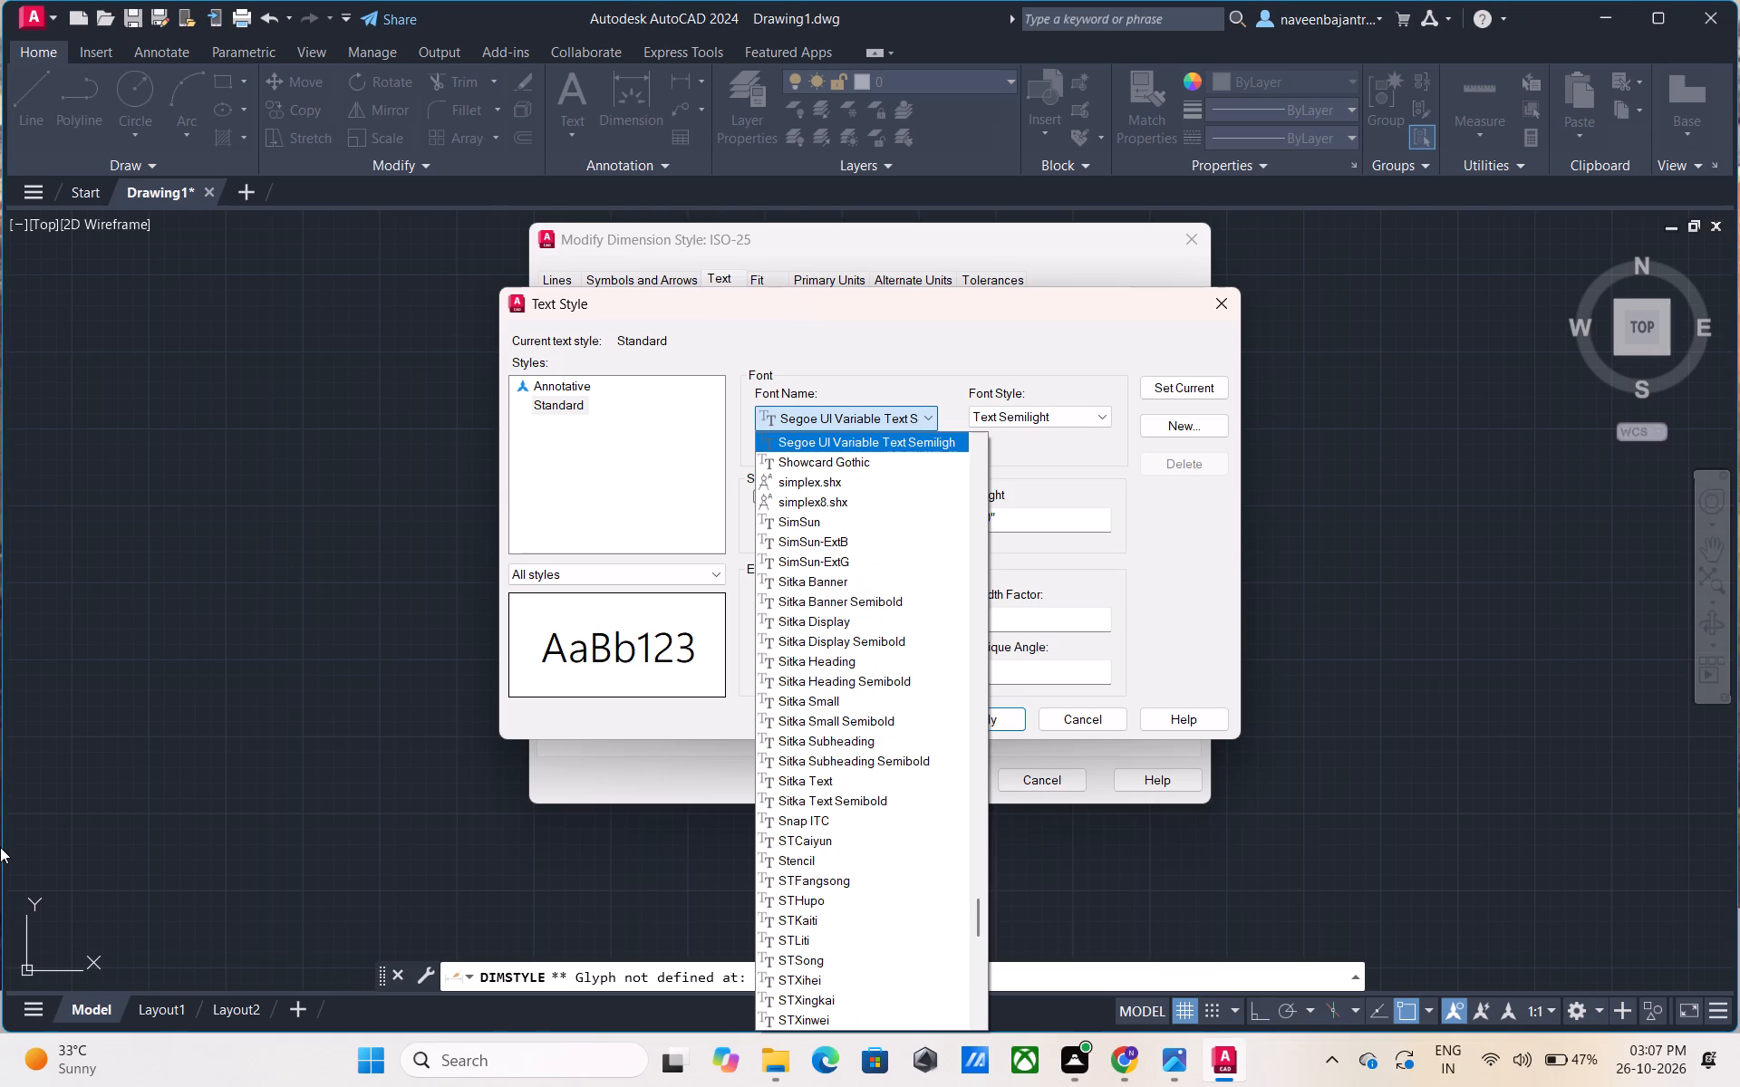
{"action": "key", "text": "Up"}
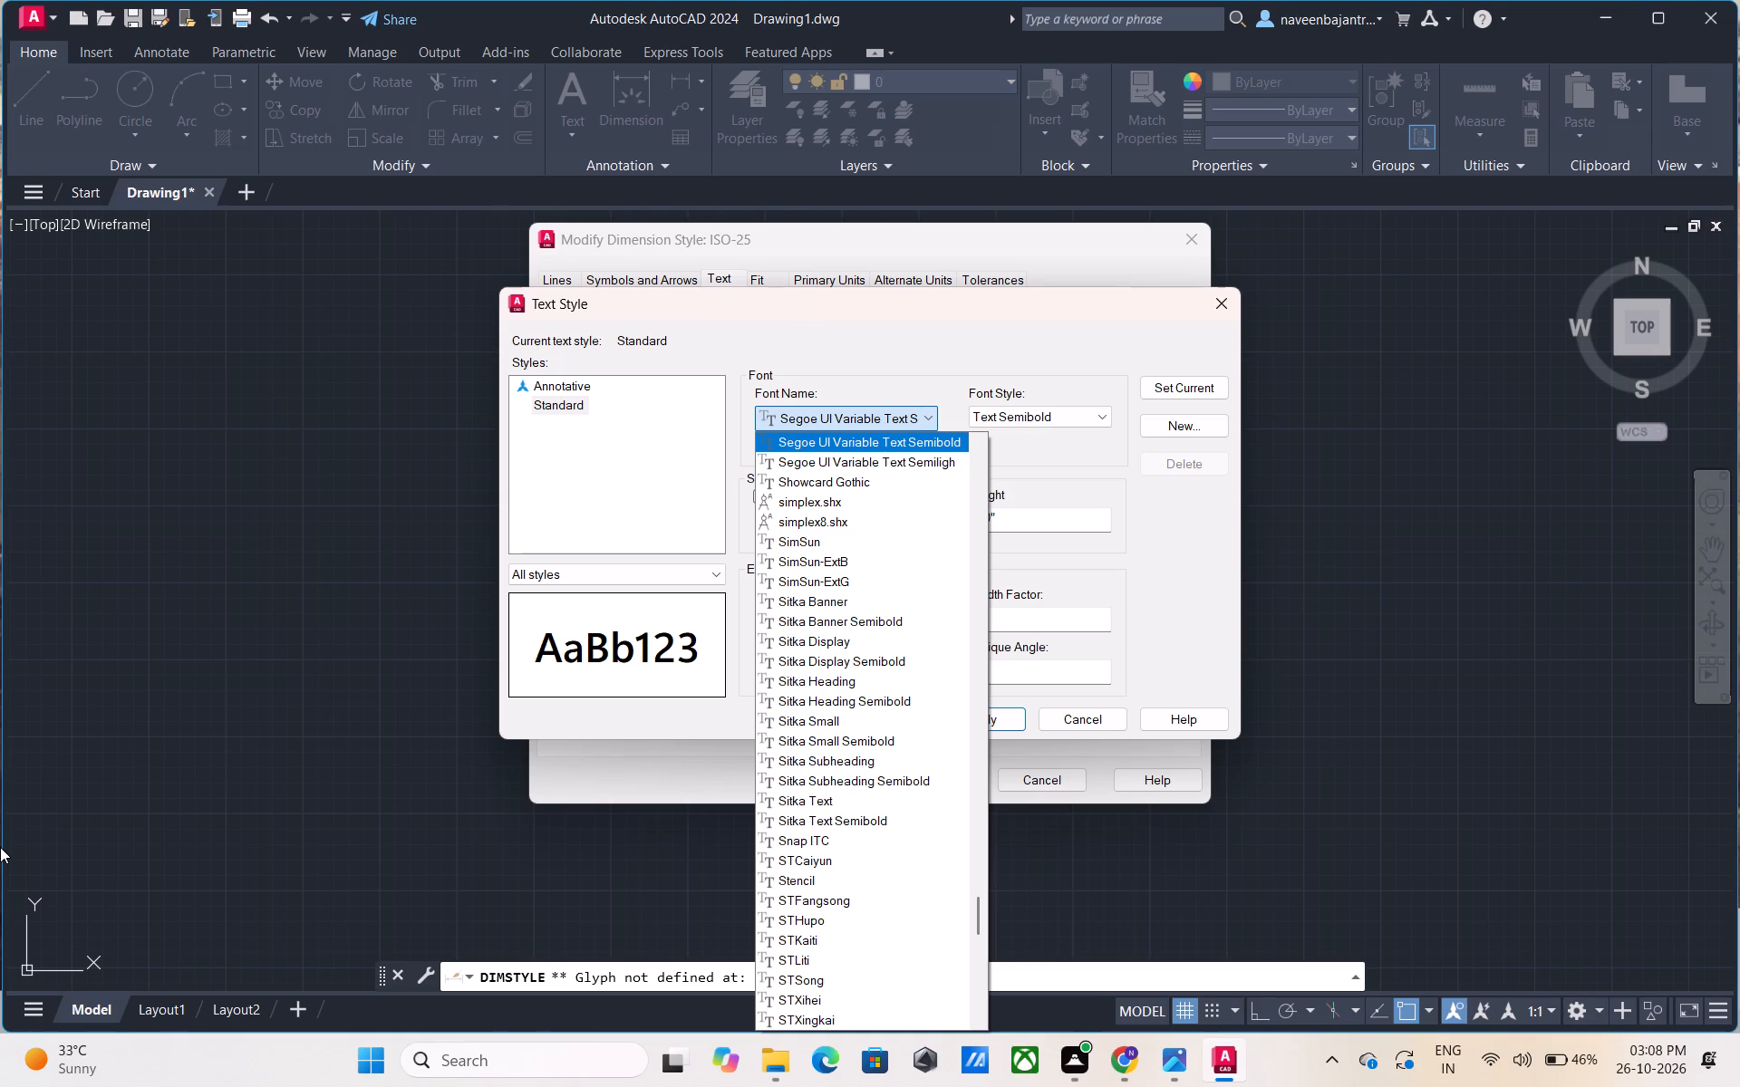
{"action": "key", "text": "Up"}
{"action": "key", "text": "Up"}
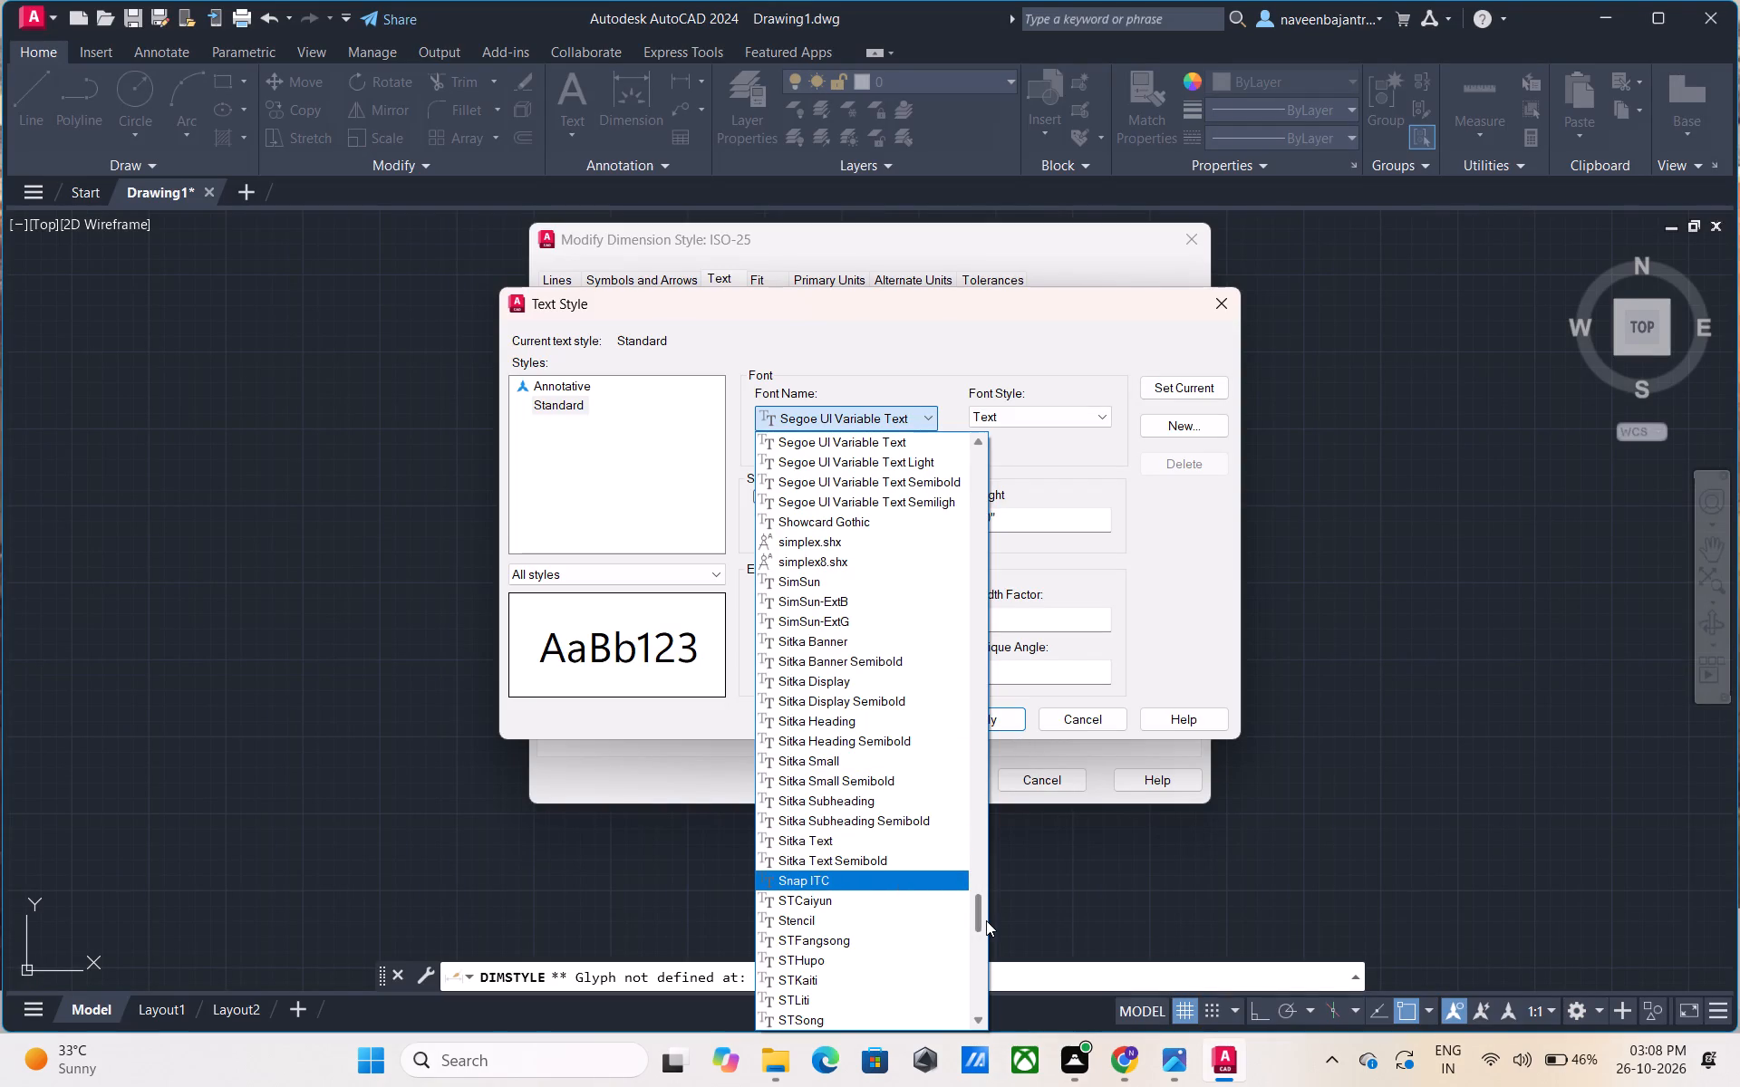
Choose Sitka Text Semibold as the font of the Standard text style.
{"action": "left_click", "coordinate": [904, 865]}
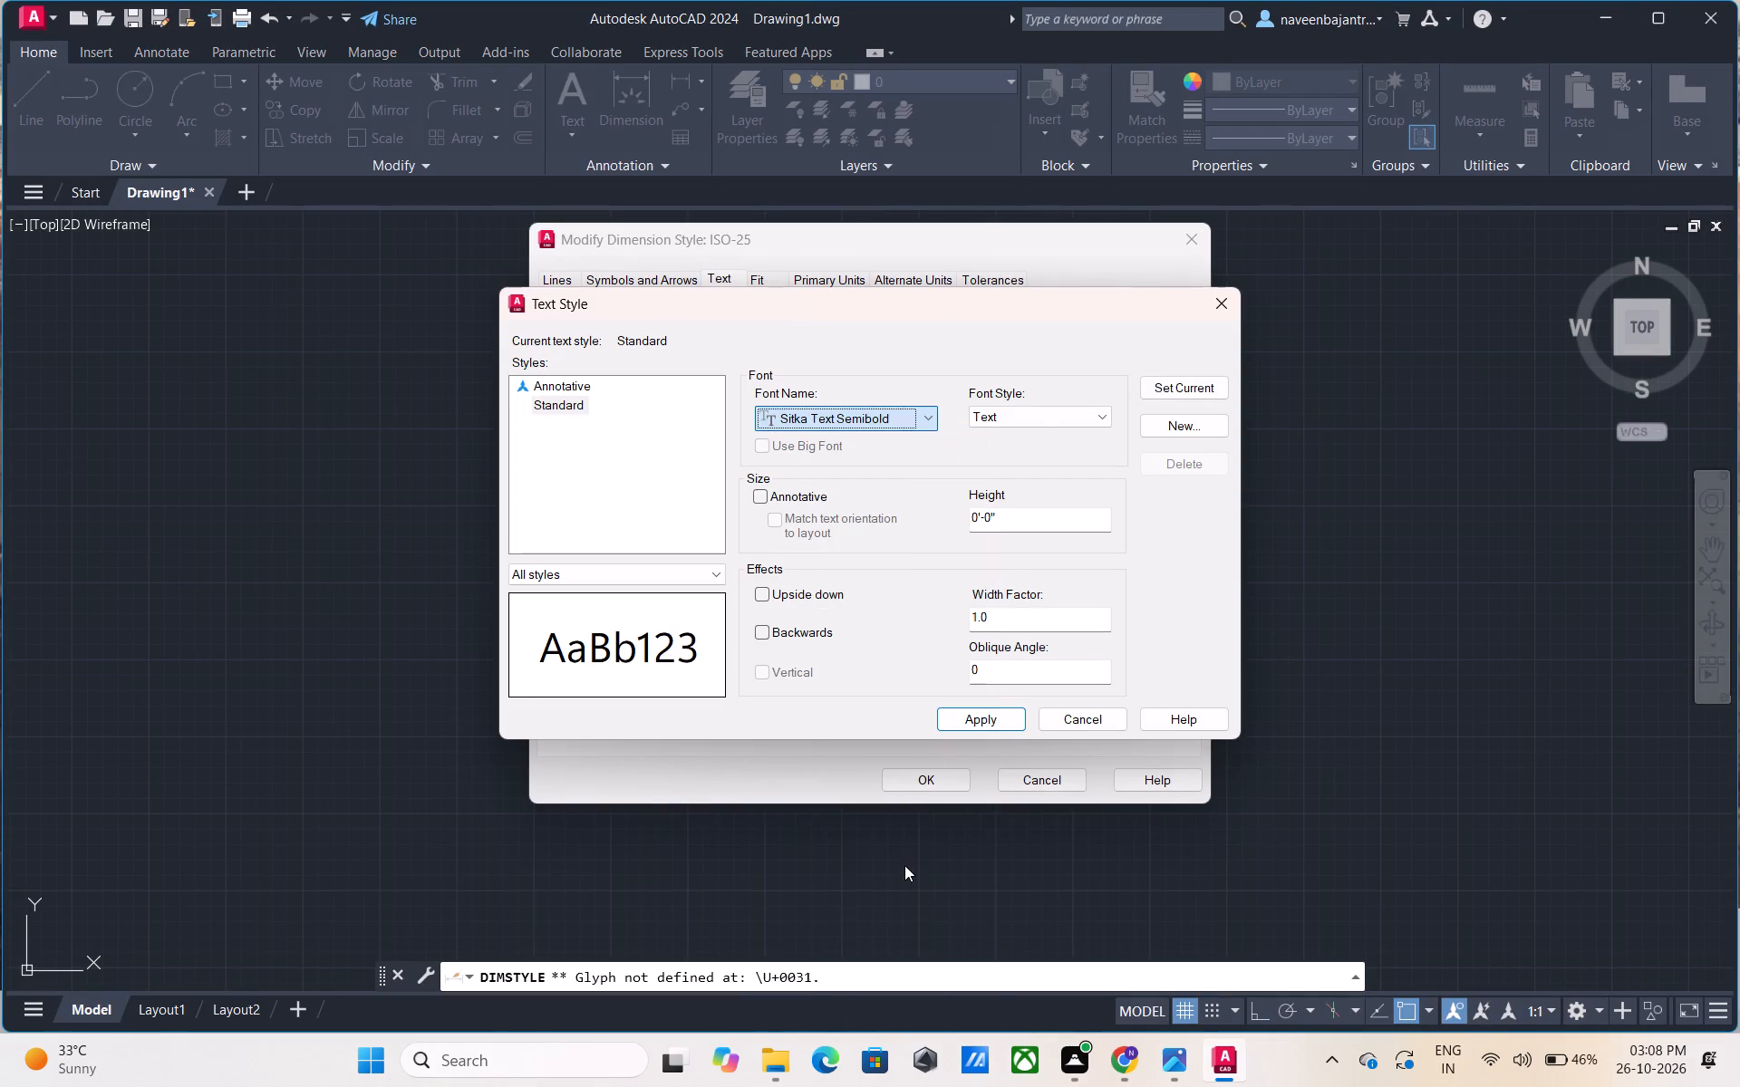
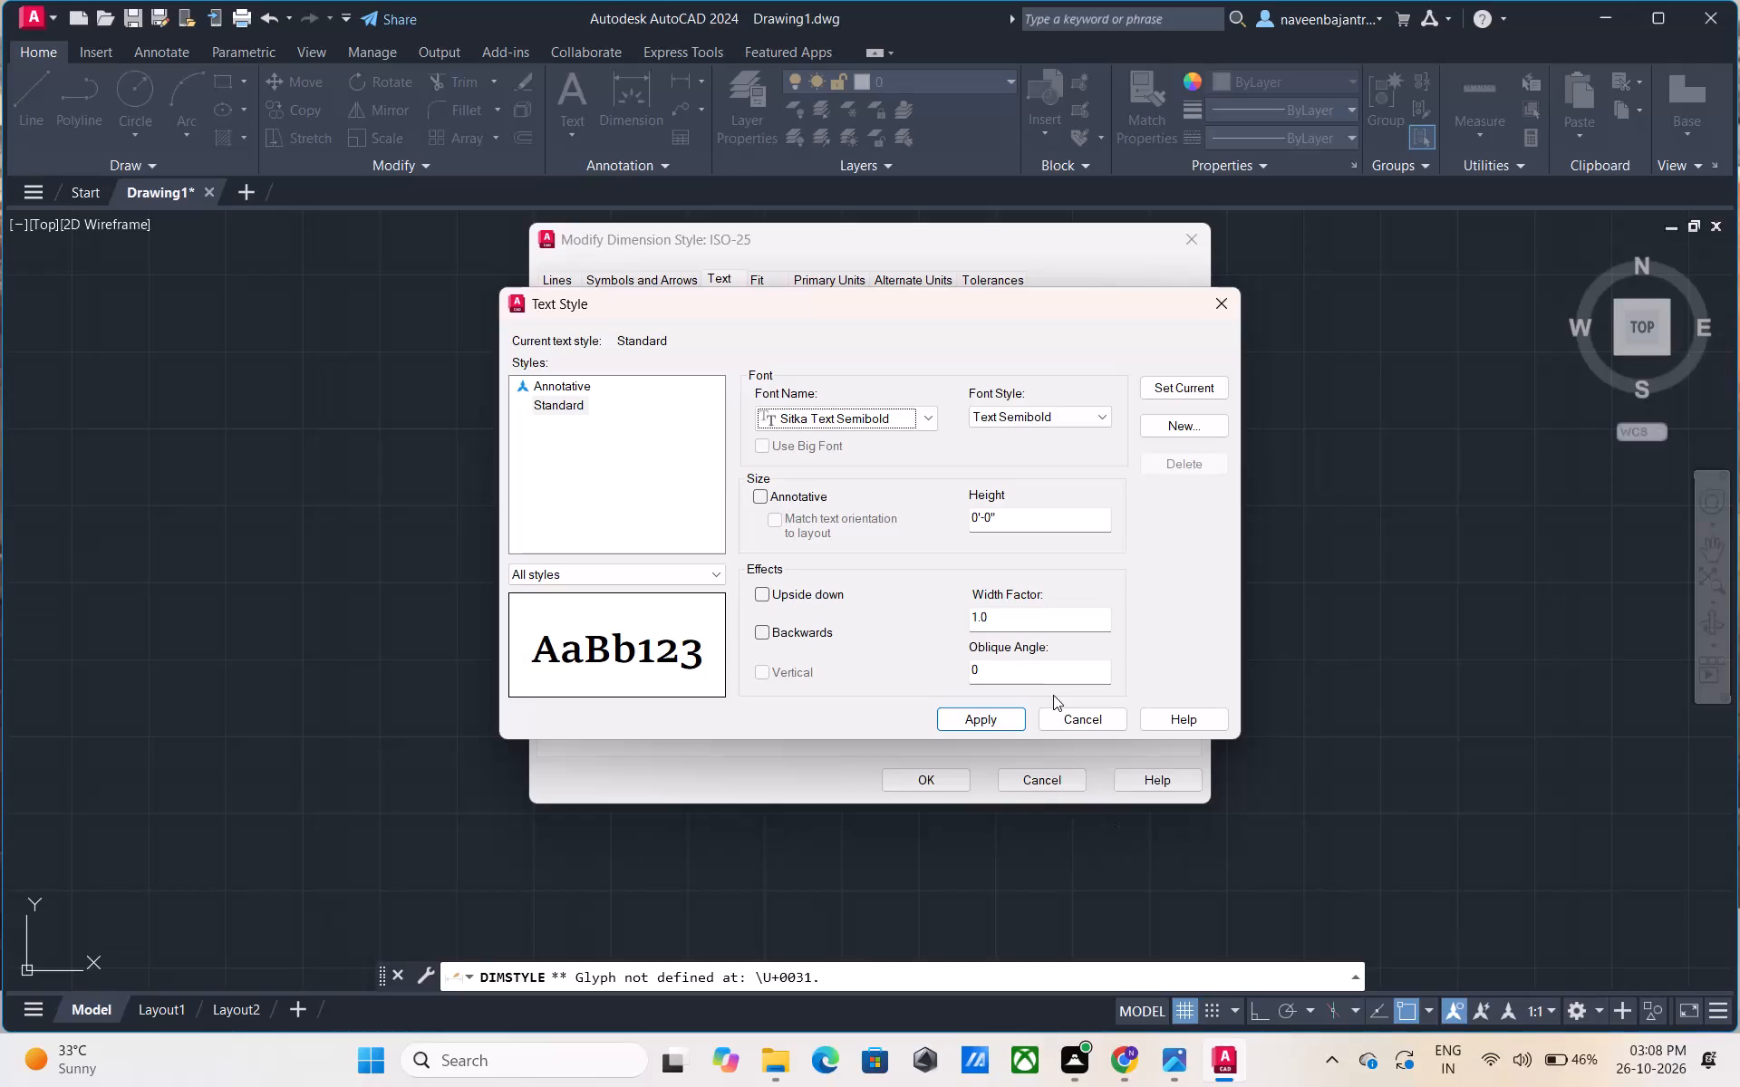
Set the font of the Standard text style to Times New Roman and apply it, closing the text style settings.
{"action": "left_click", "coordinate": [924, 425]}
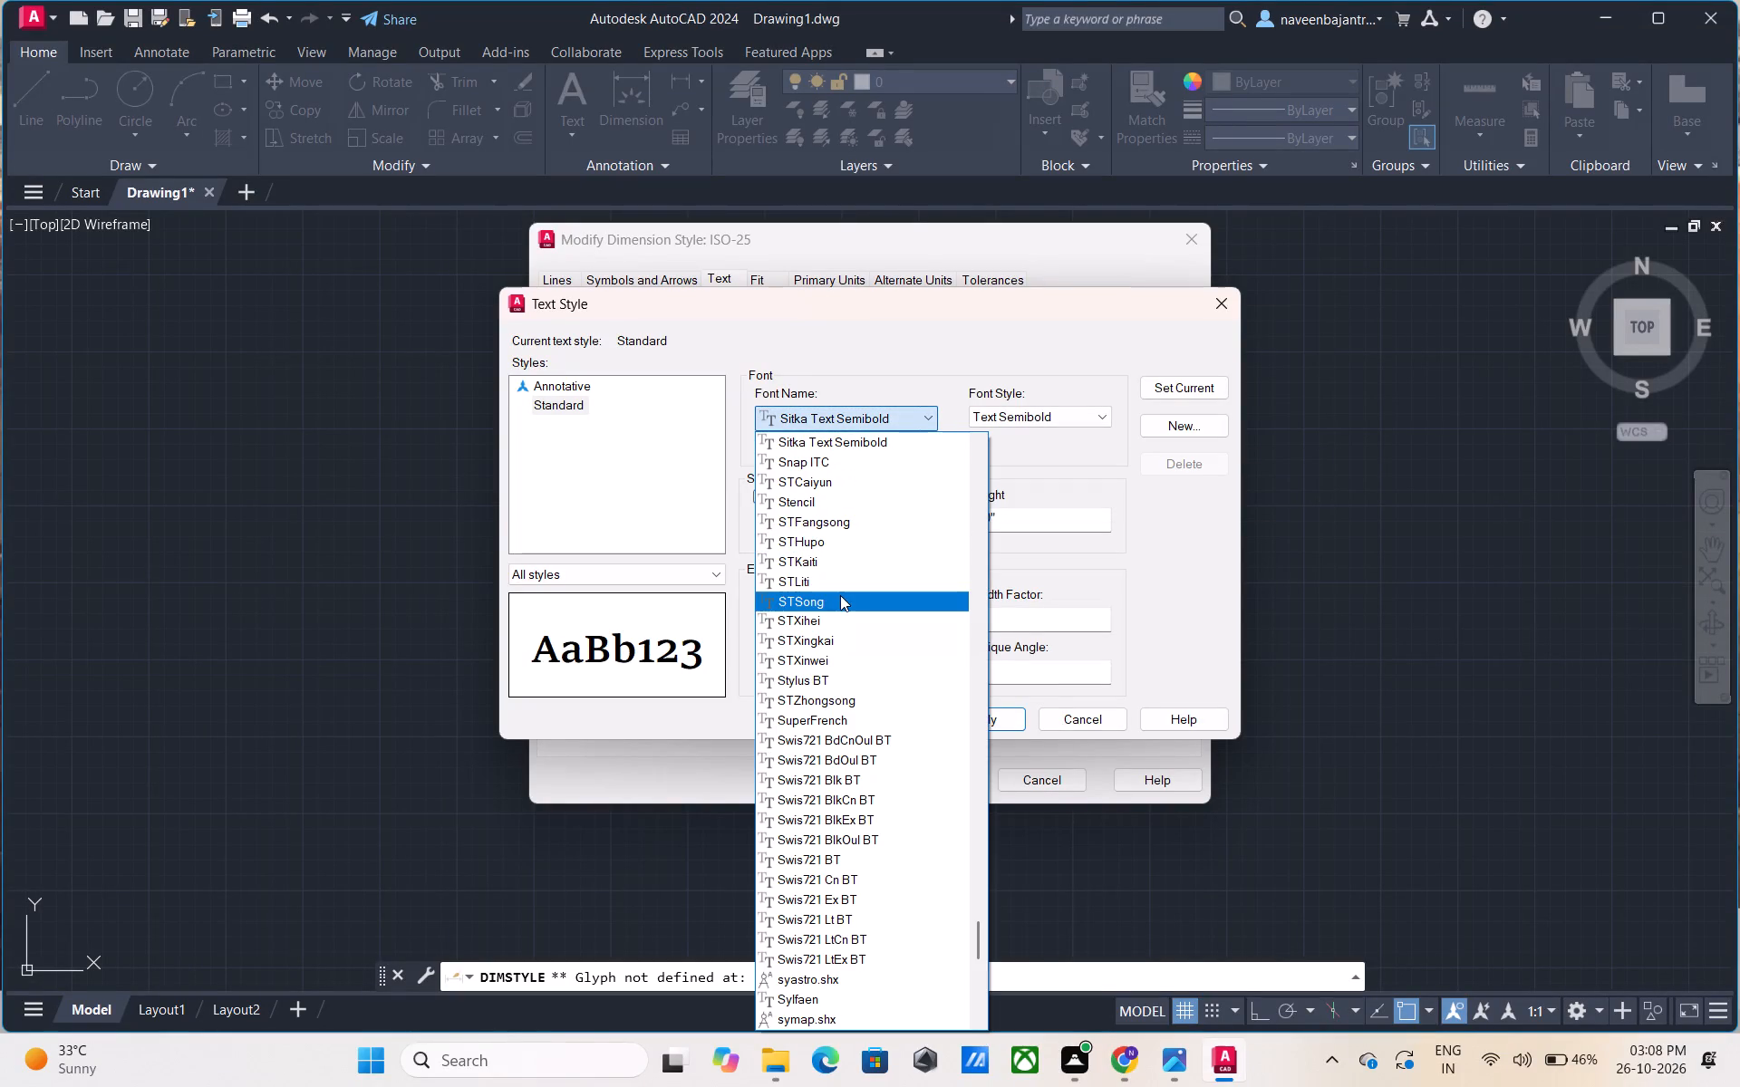
{"action": "scroll", "coordinate": [840, 595], "scroll_direction": "up", "scroll_amount": 14}
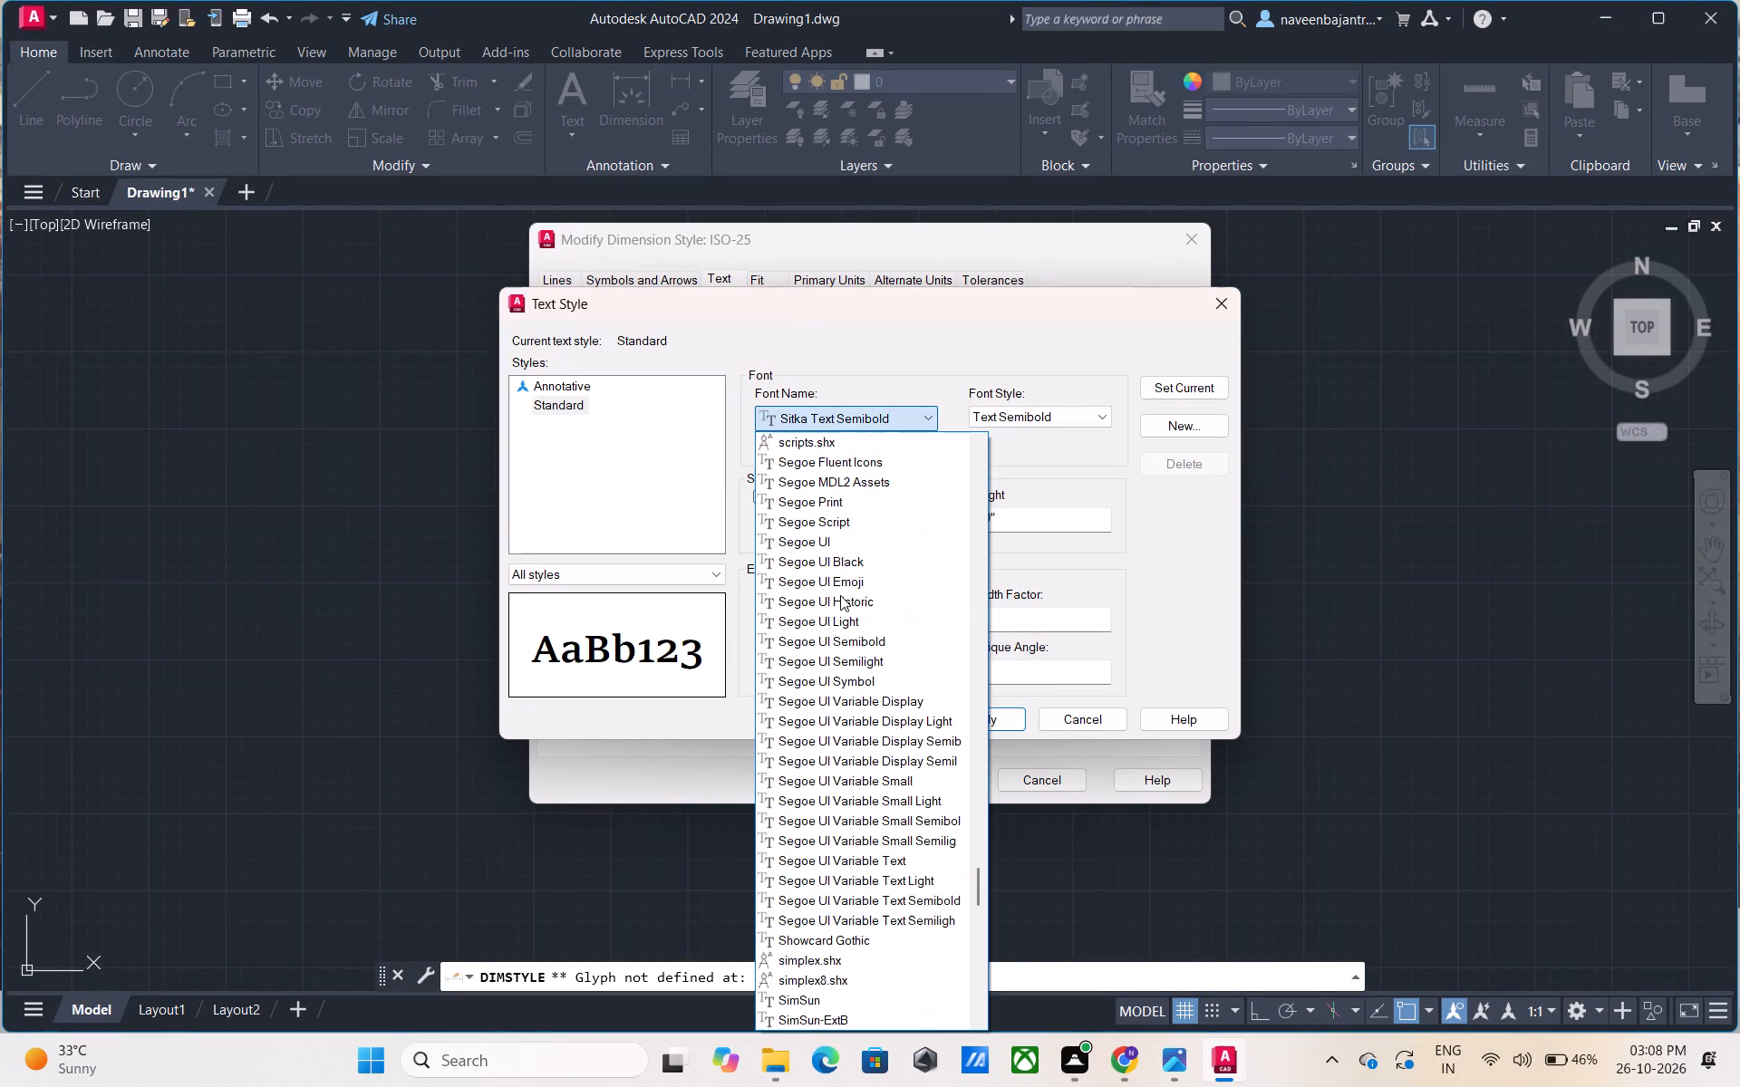
{"action": "scroll", "coordinate": [840, 595], "scroll_direction": "up", "scroll_amount": 12}
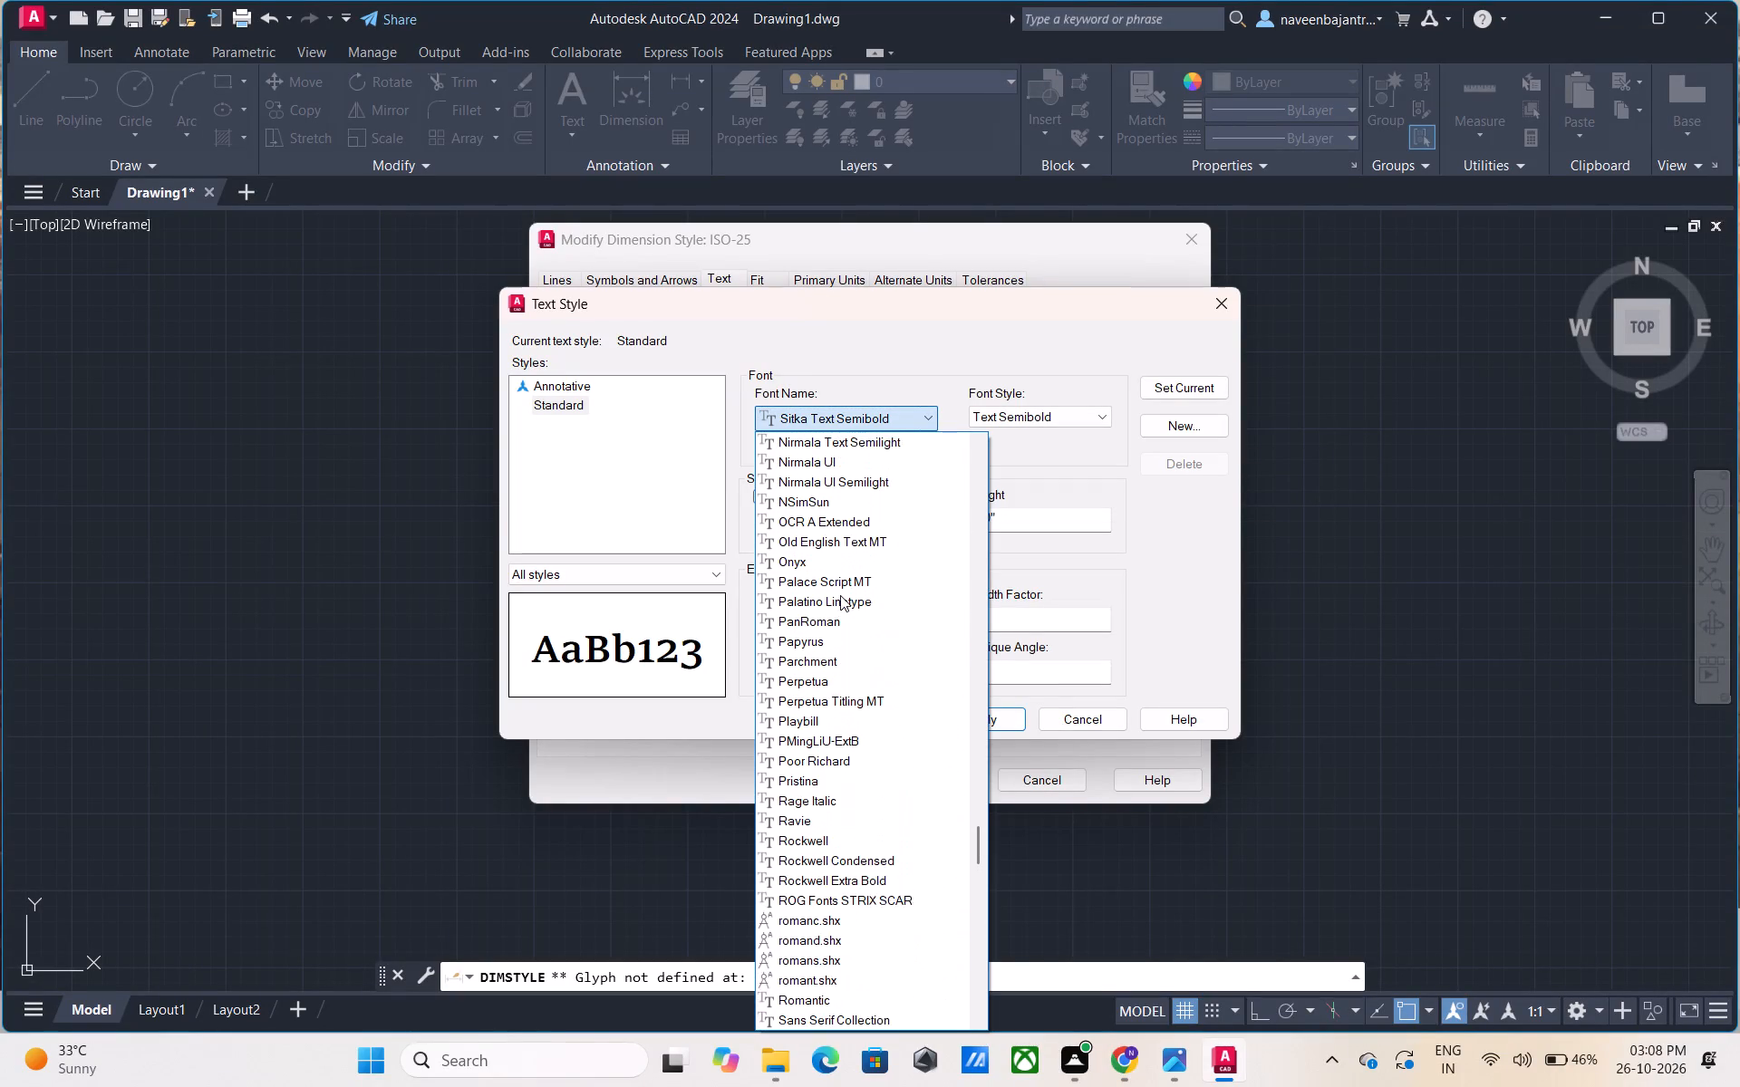
{"action": "scroll", "coordinate": [840, 595], "scroll_direction": "up", "scroll_amount": 1}
{"action": "scroll", "coordinate": [840, 595], "scroll_direction": "down", "scroll_amount": 11}
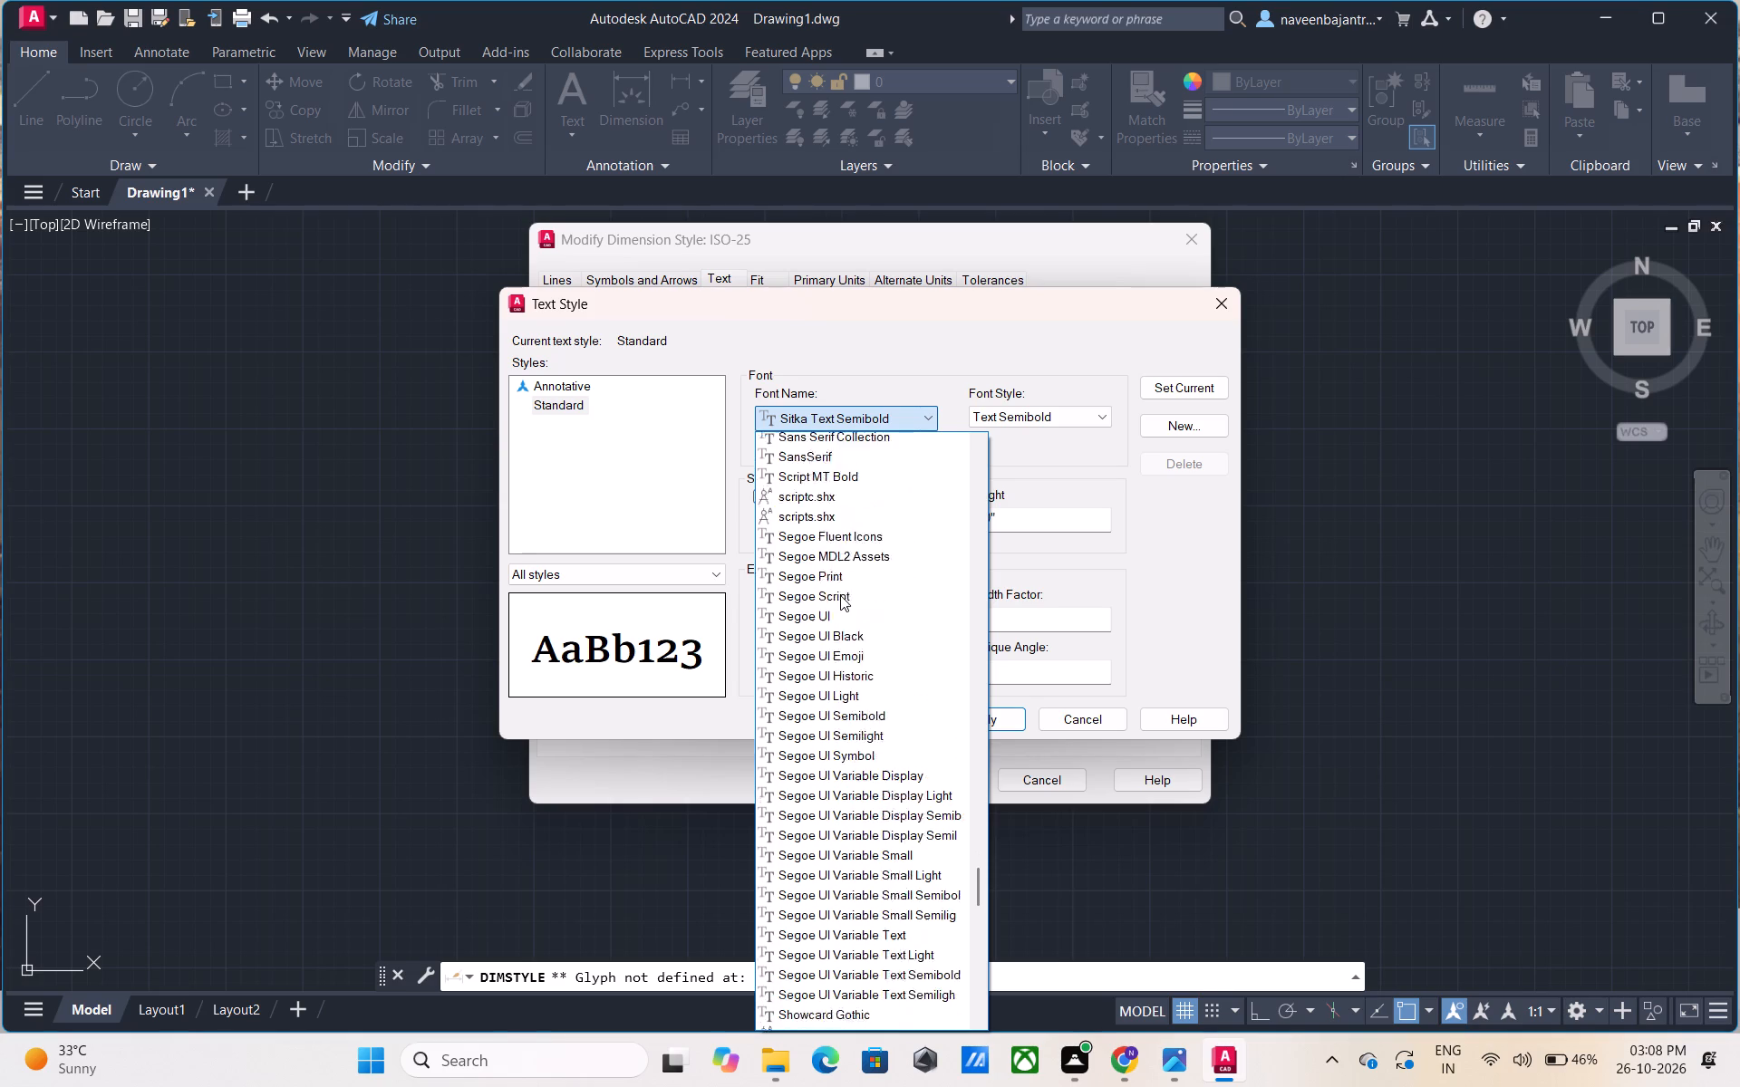
{"action": "scroll", "coordinate": [840, 595], "scroll_direction": "down", "scroll_amount": 2}
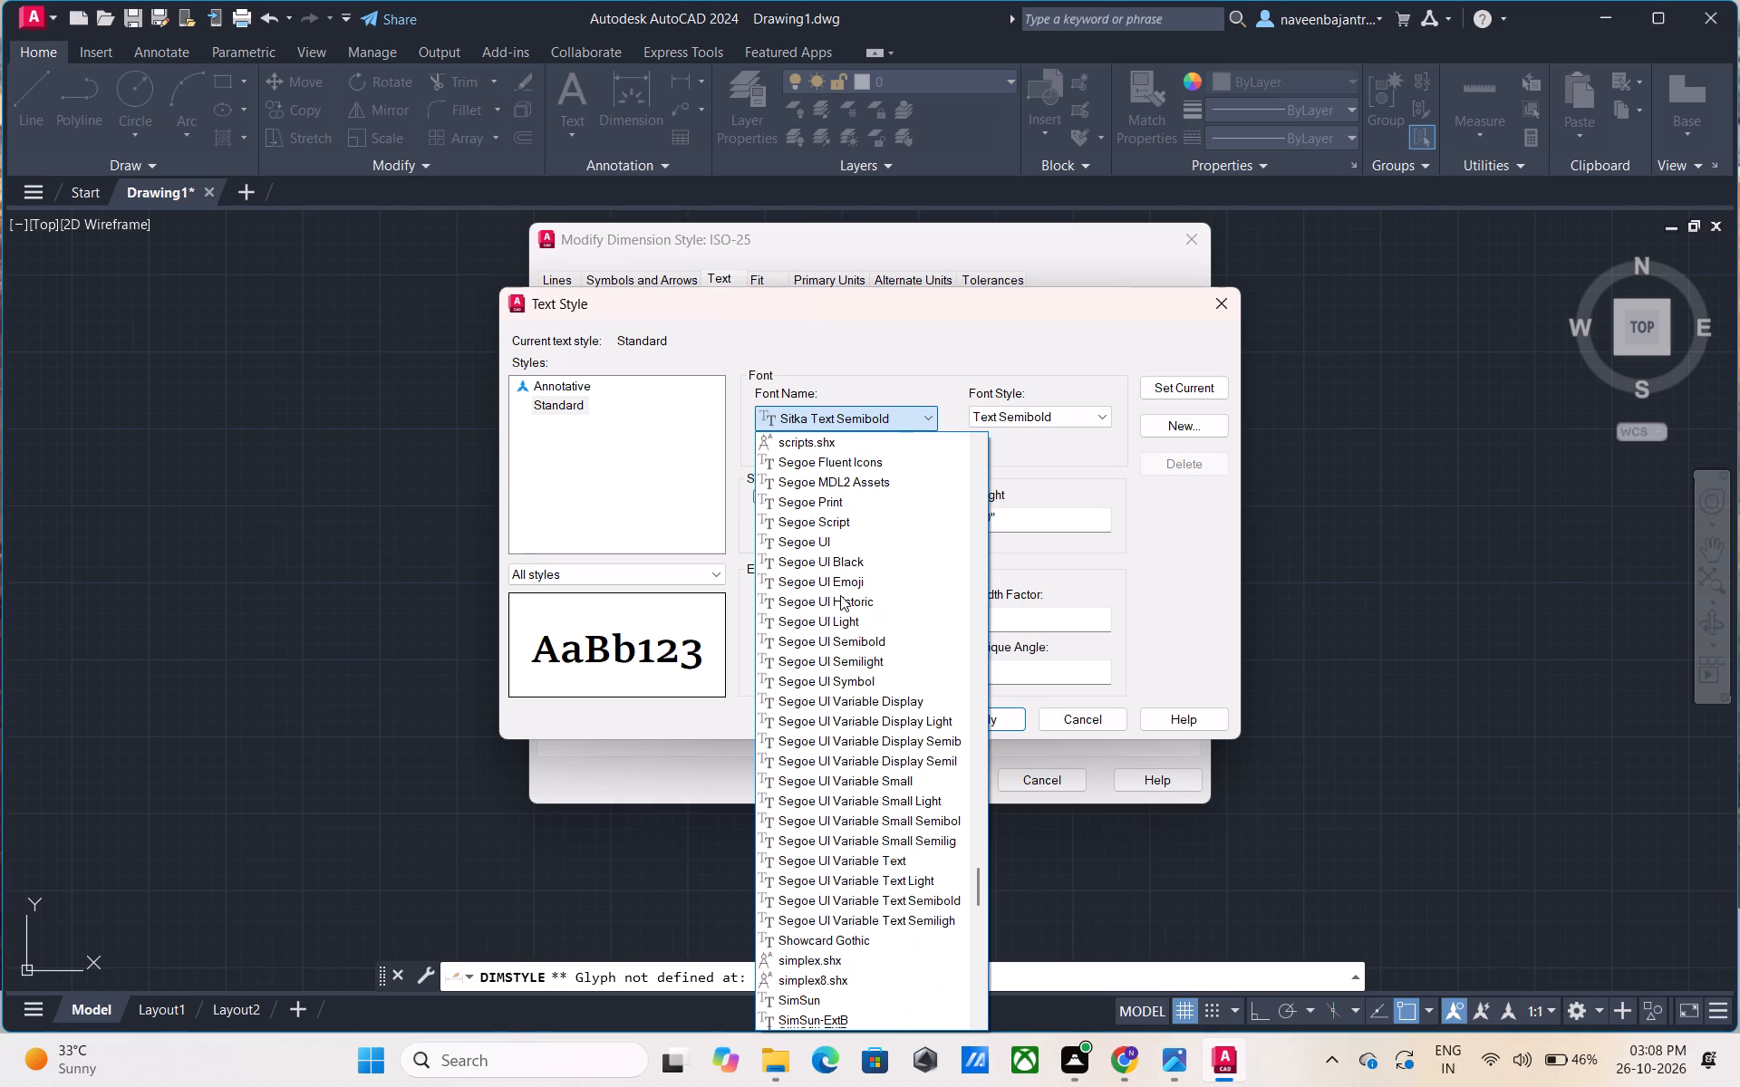
{"action": "scroll", "coordinate": [840, 595], "scroll_direction": "down", "scroll_amount": 4}
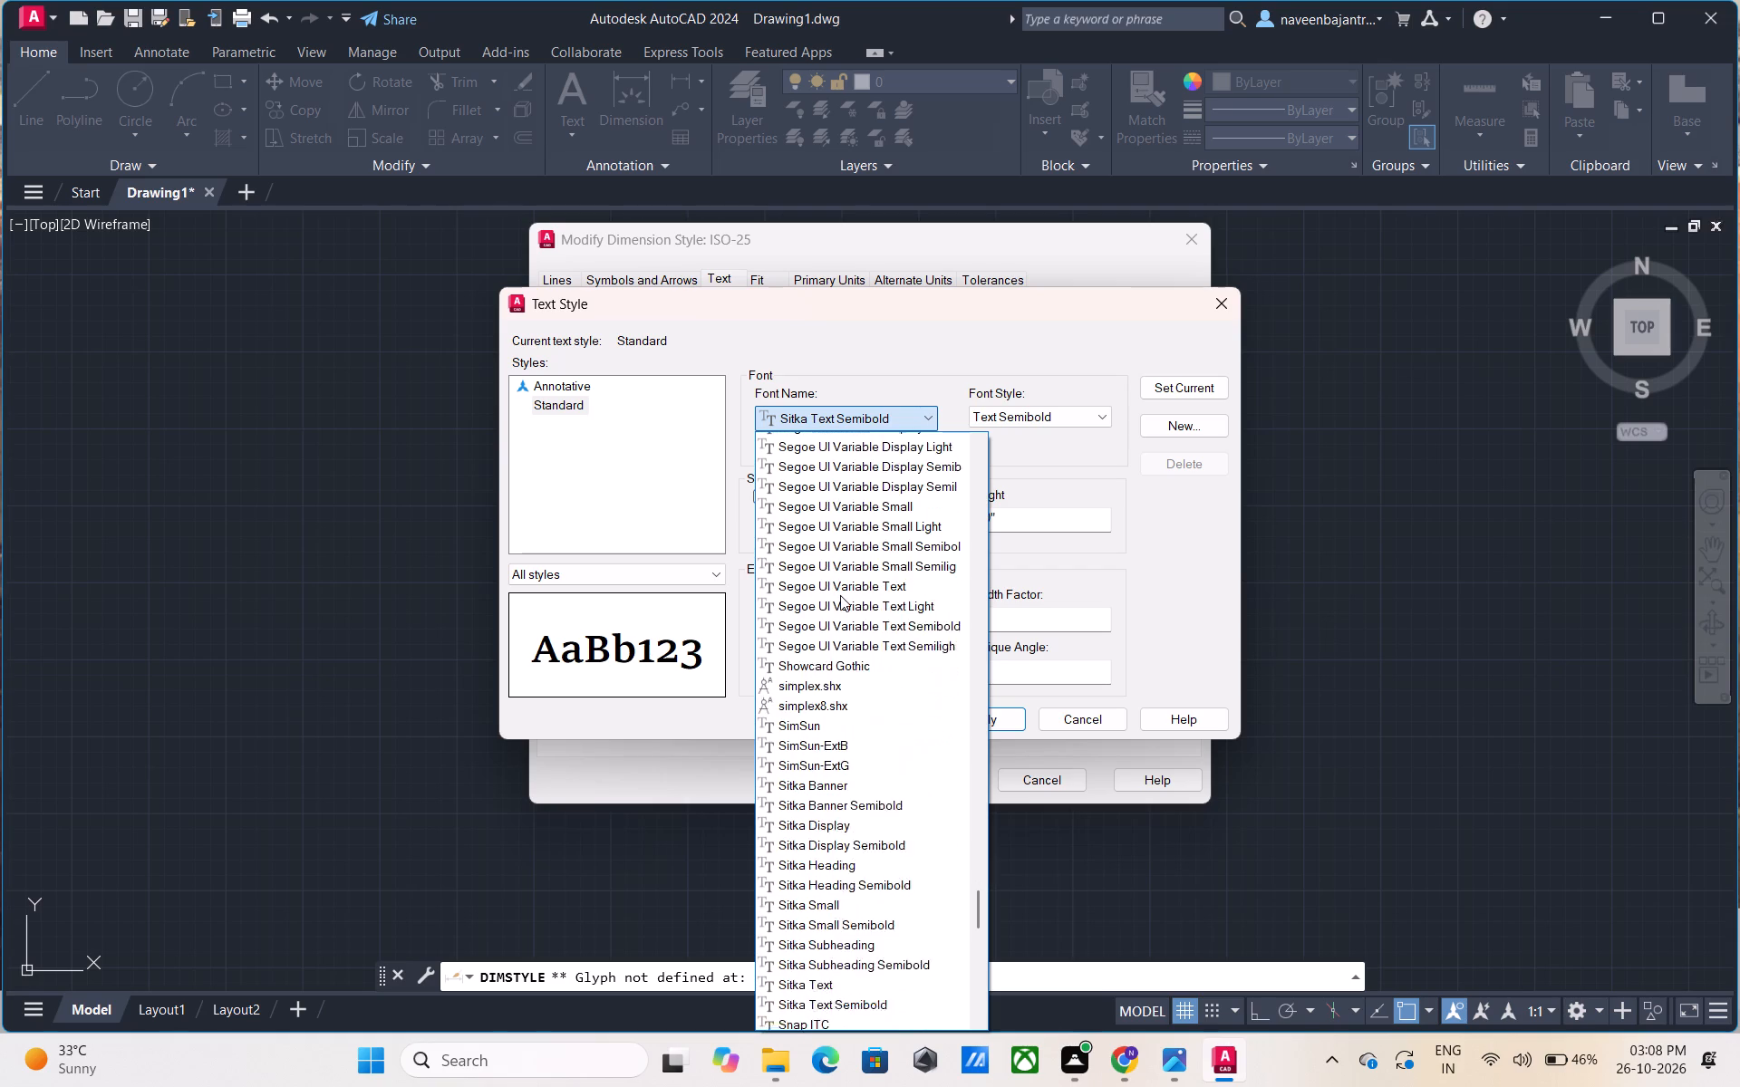
{"action": "scroll", "coordinate": [840, 595], "scroll_direction": "down", "scroll_amount": 9}
{"action": "scroll", "coordinate": [840, 595], "scroll_direction": "up", "scroll_amount": 1}
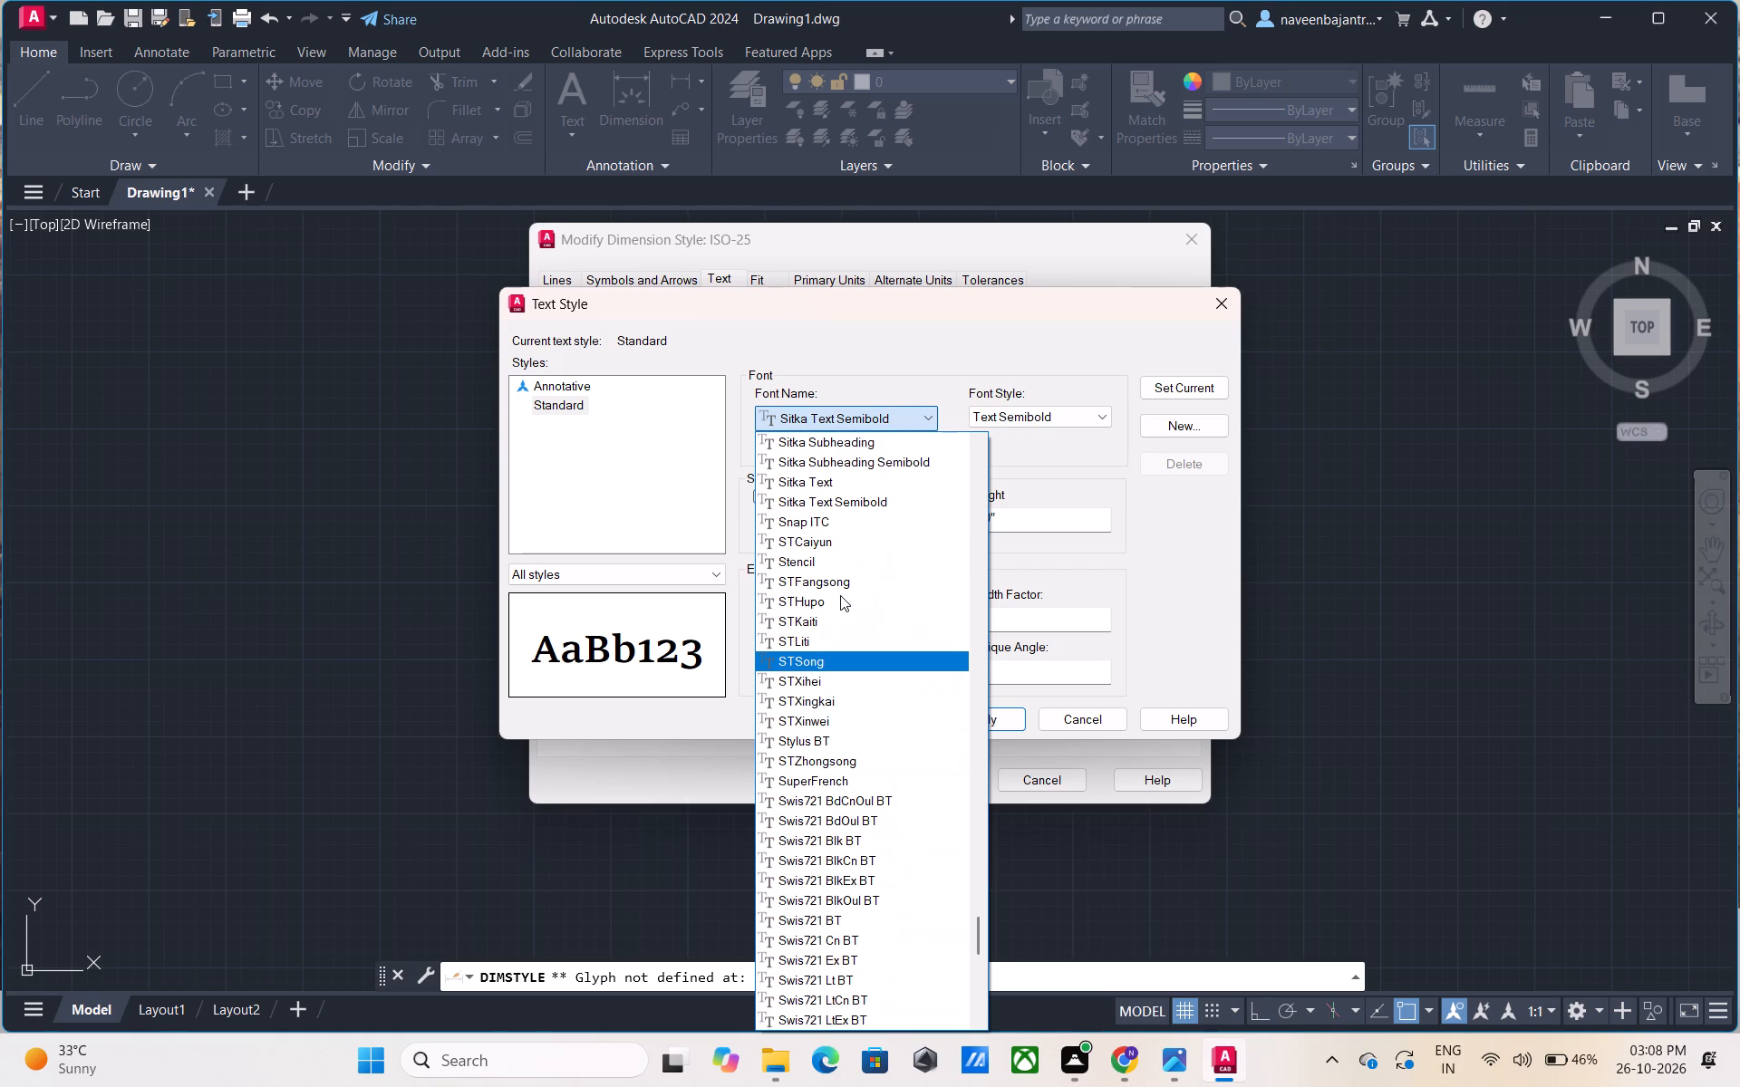
{"action": "scroll", "coordinate": [840, 595], "scroll_direction": "down", "scroll_amount": 7}
{"action": "scroll", "coordinate": [840, 595], "scroll_direction": "up", "scroll_amount": 1}
{"action": "scroll", "coordinate": [840, 595], "scroll_direction": "down", "scroll_amount": 2}
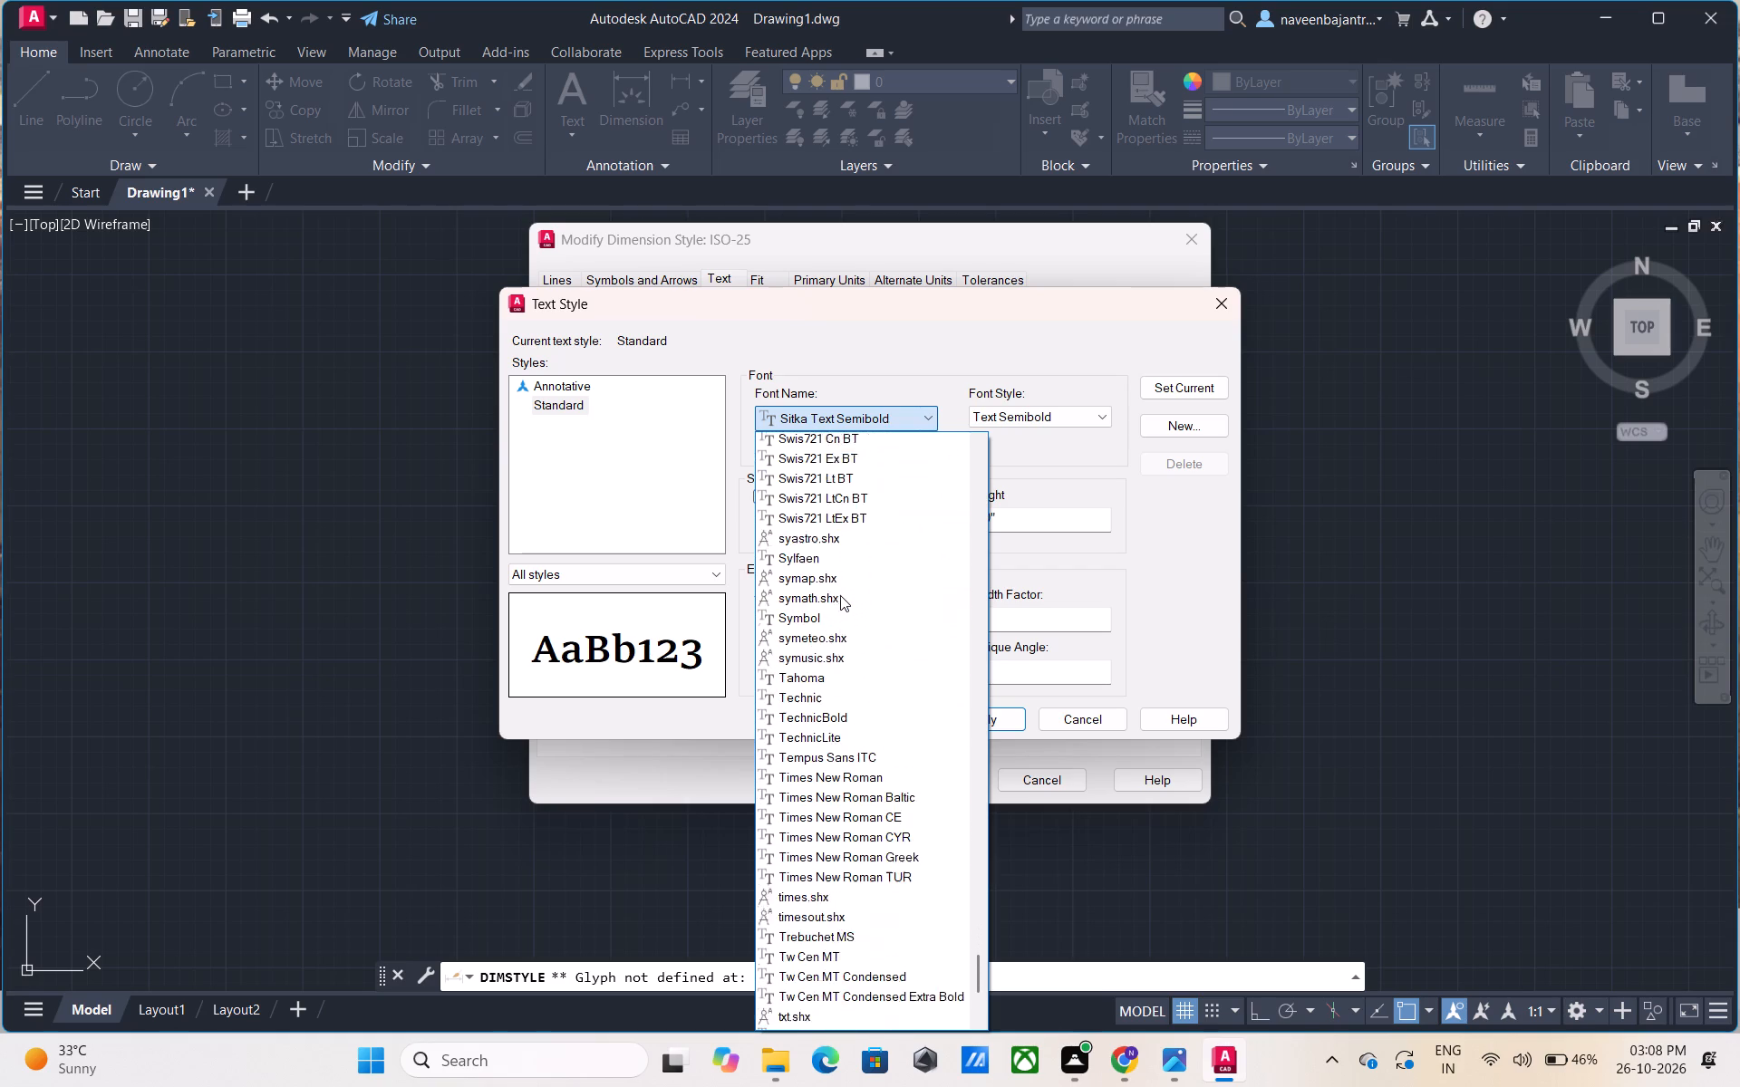
{"action": "scroll", "coordinate": [840, 595], "scroll_direction": "down", "scroll_amount": 2}
{"action": "scroll", "coordinate": [840, 595], "scroll_direction": "up", "scroll_amount": 1}
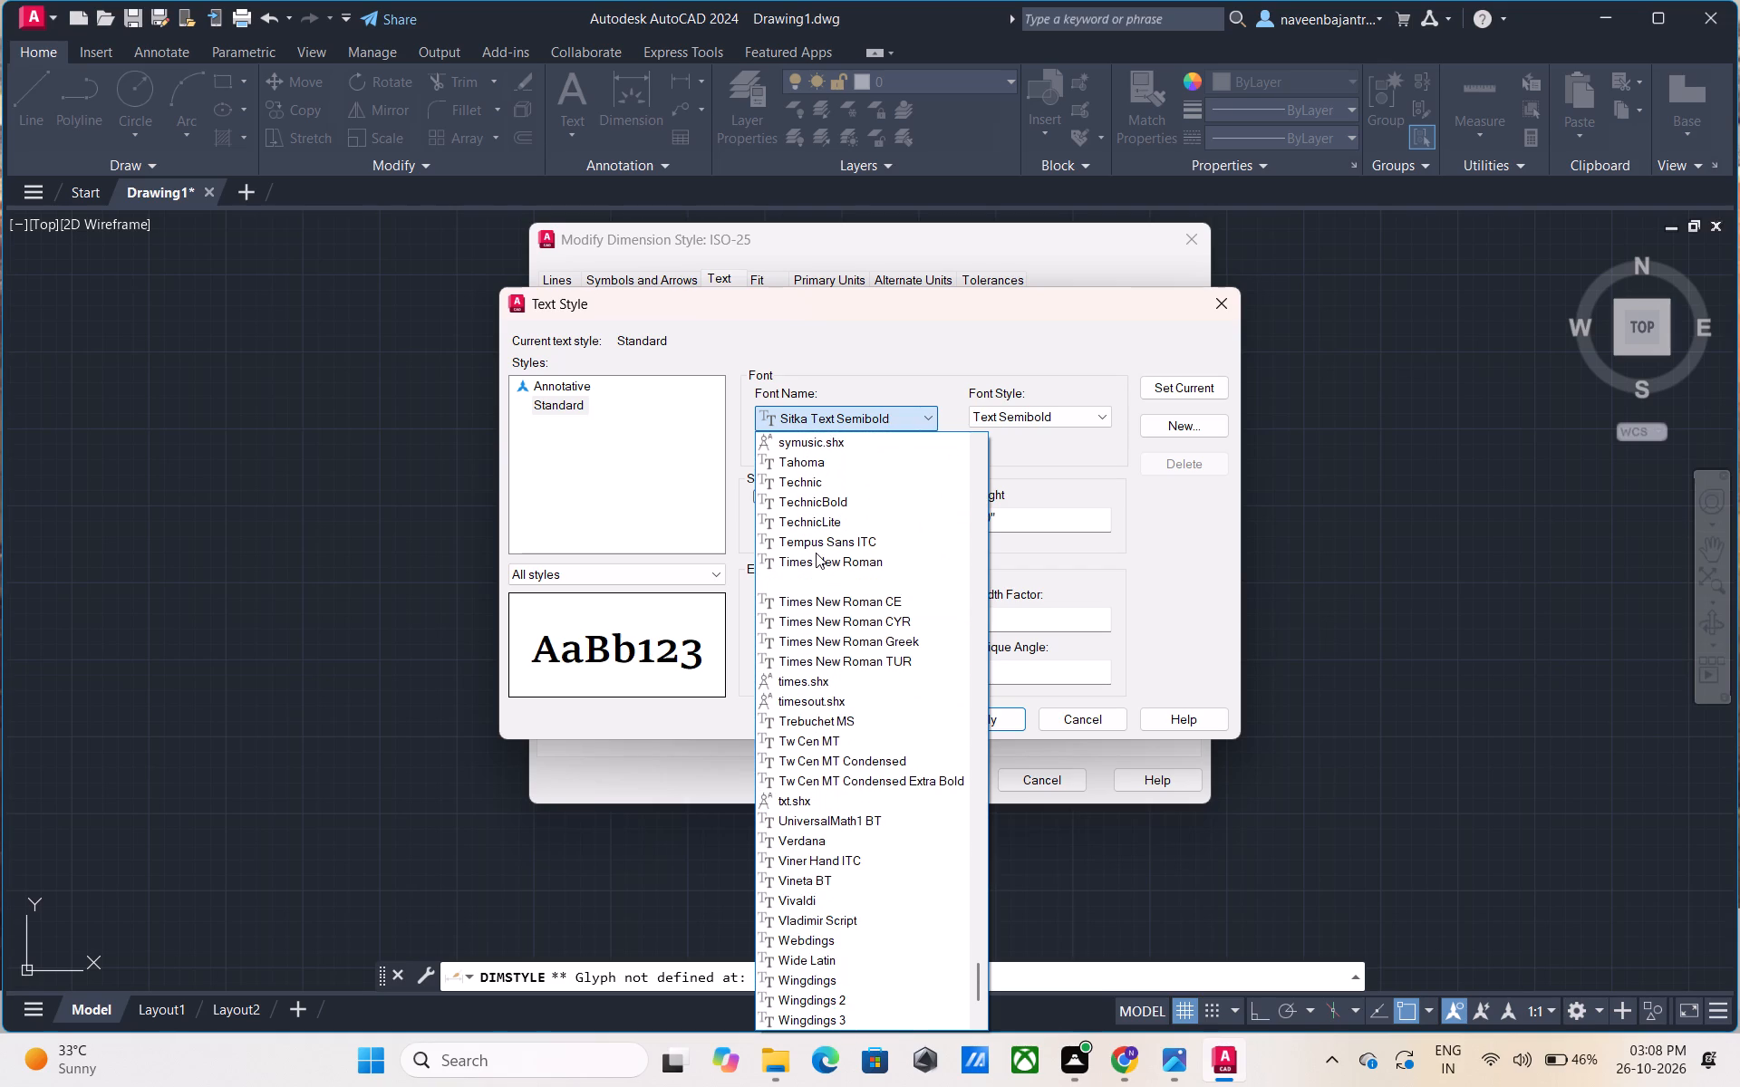
{"action": "left_click", "coordinate": [816, 553]}
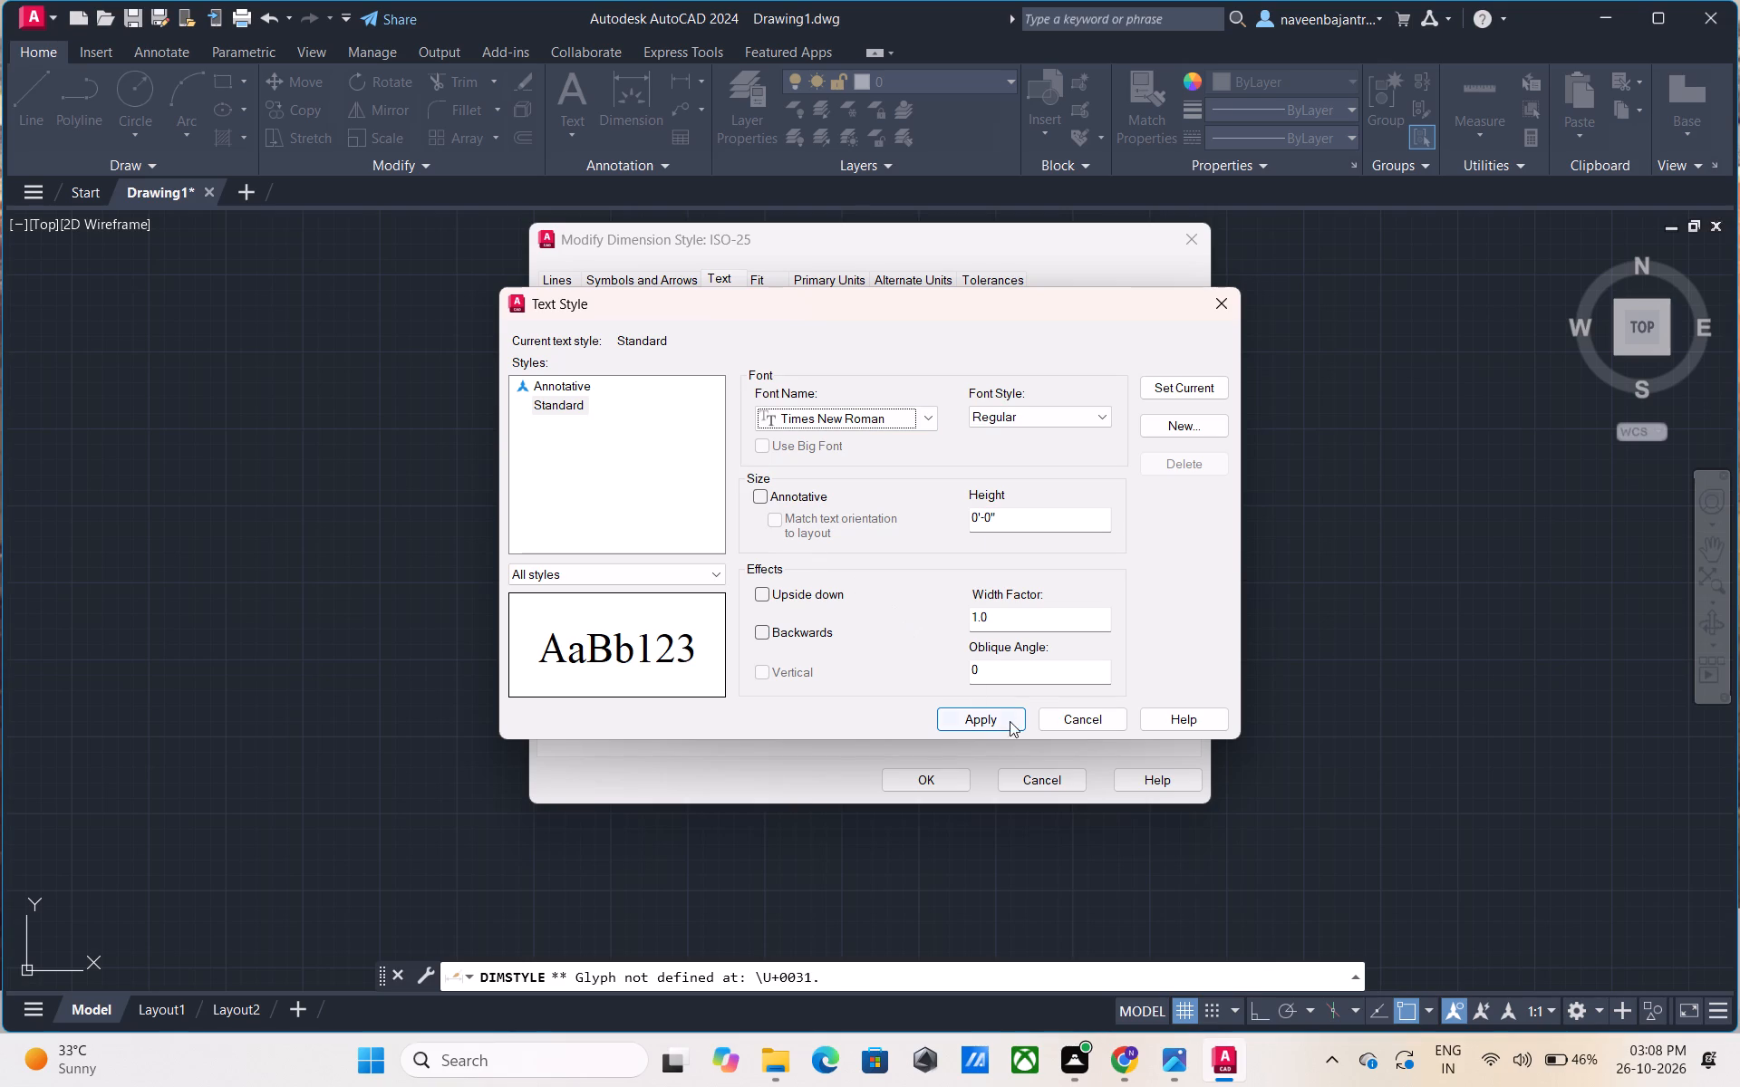
{"action": "left_click", "coordinate": [987, 719]}
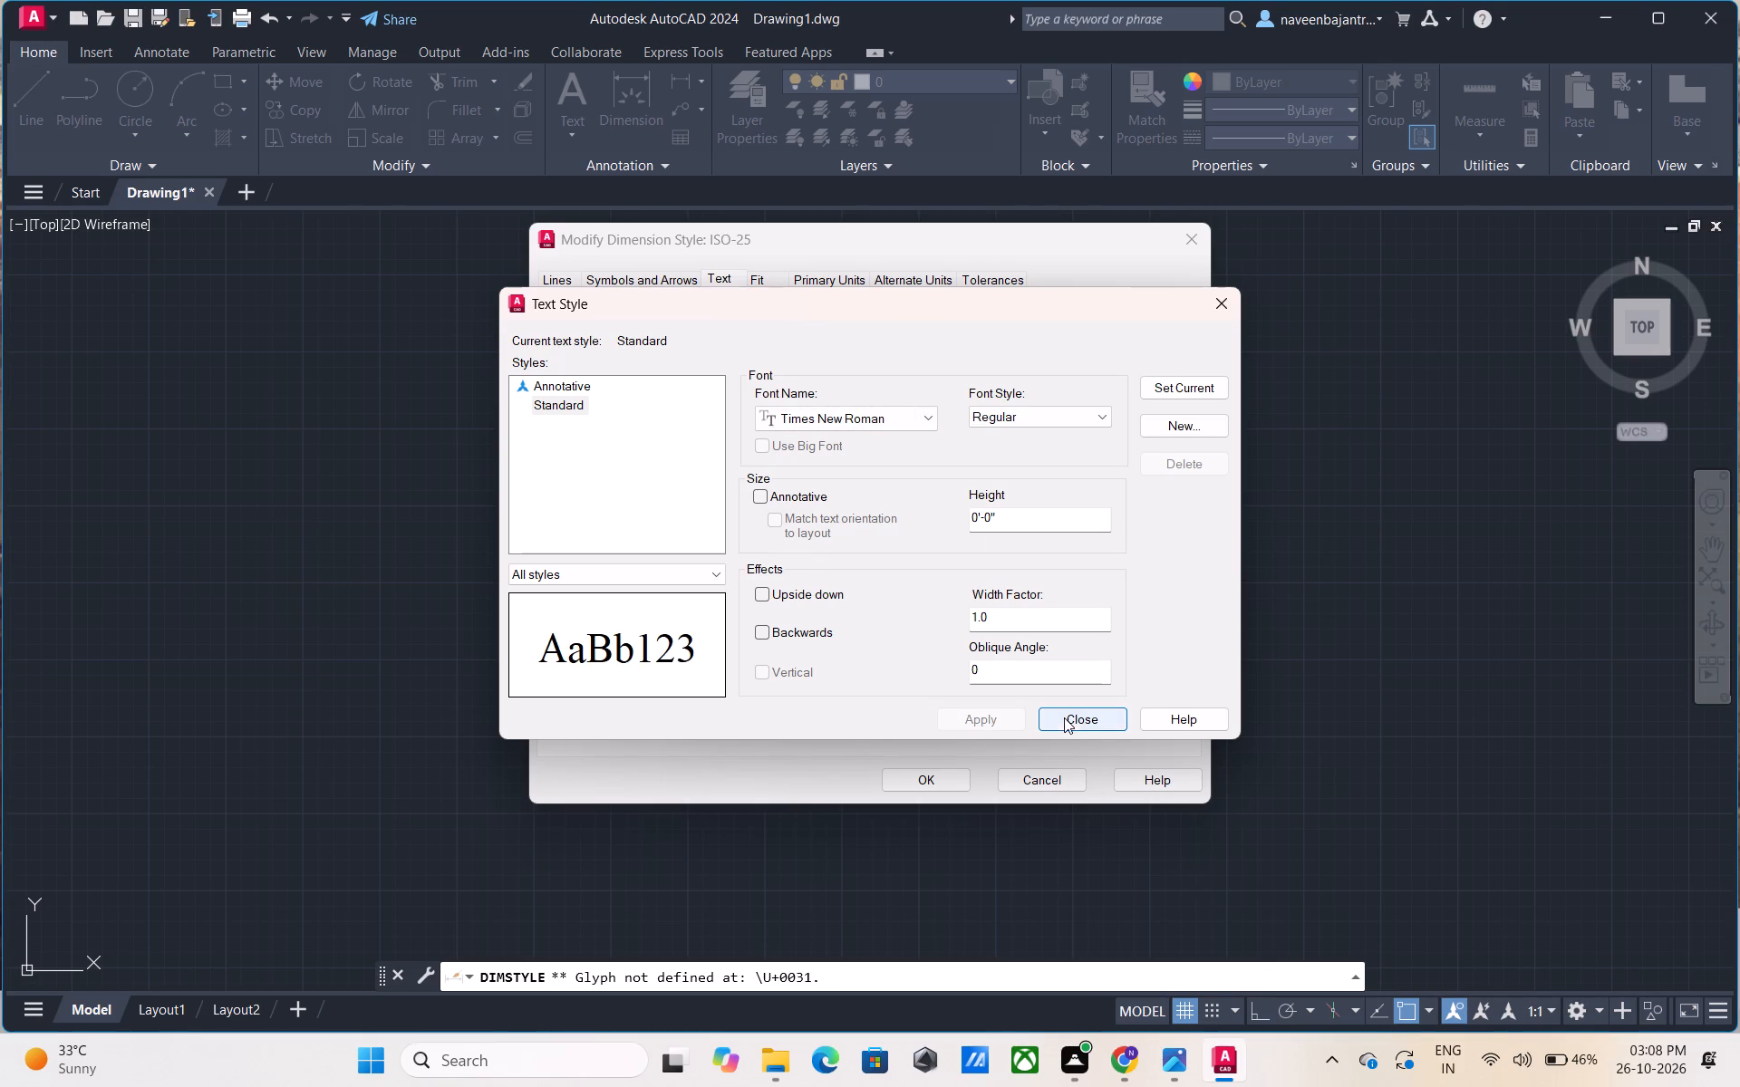
{"action": "left_click", "coordinate": [1067, 720]}
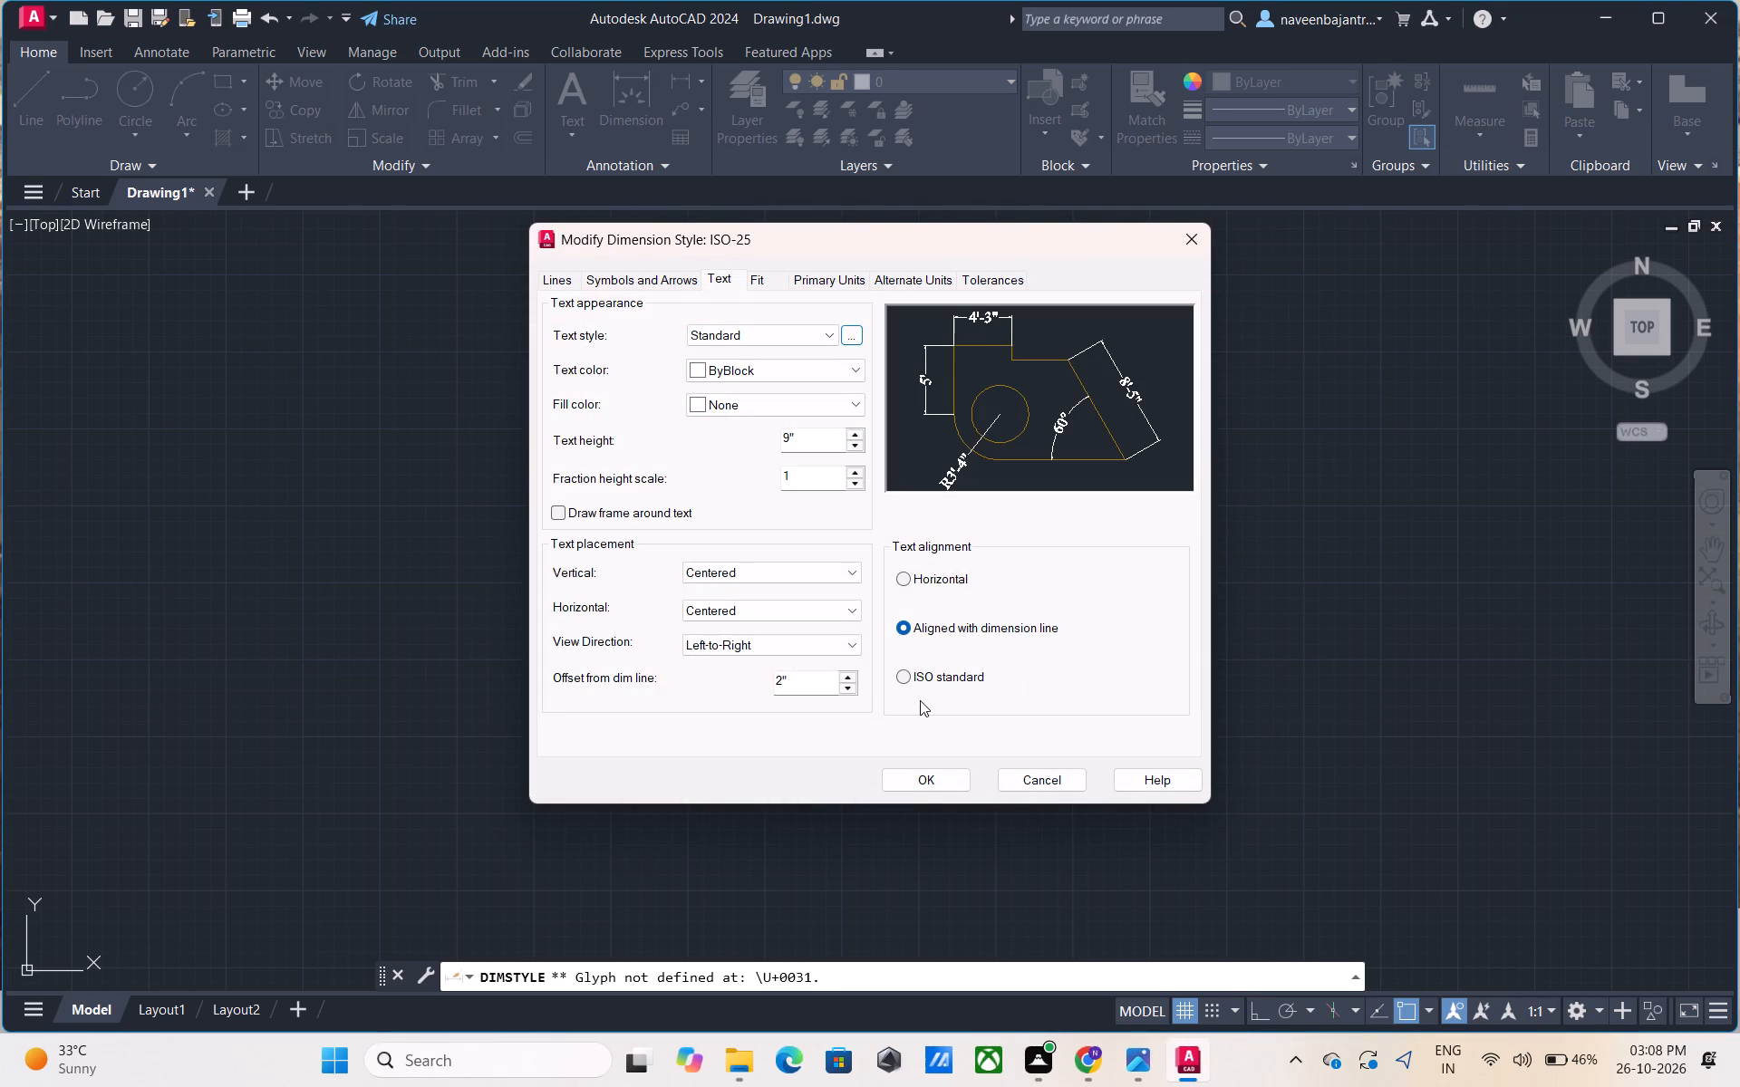
Accept the ISO-25 dimension style changes and set ISO-25 as the current dimension style.
{"action": "left_click", "coordinate": [920, 783]}
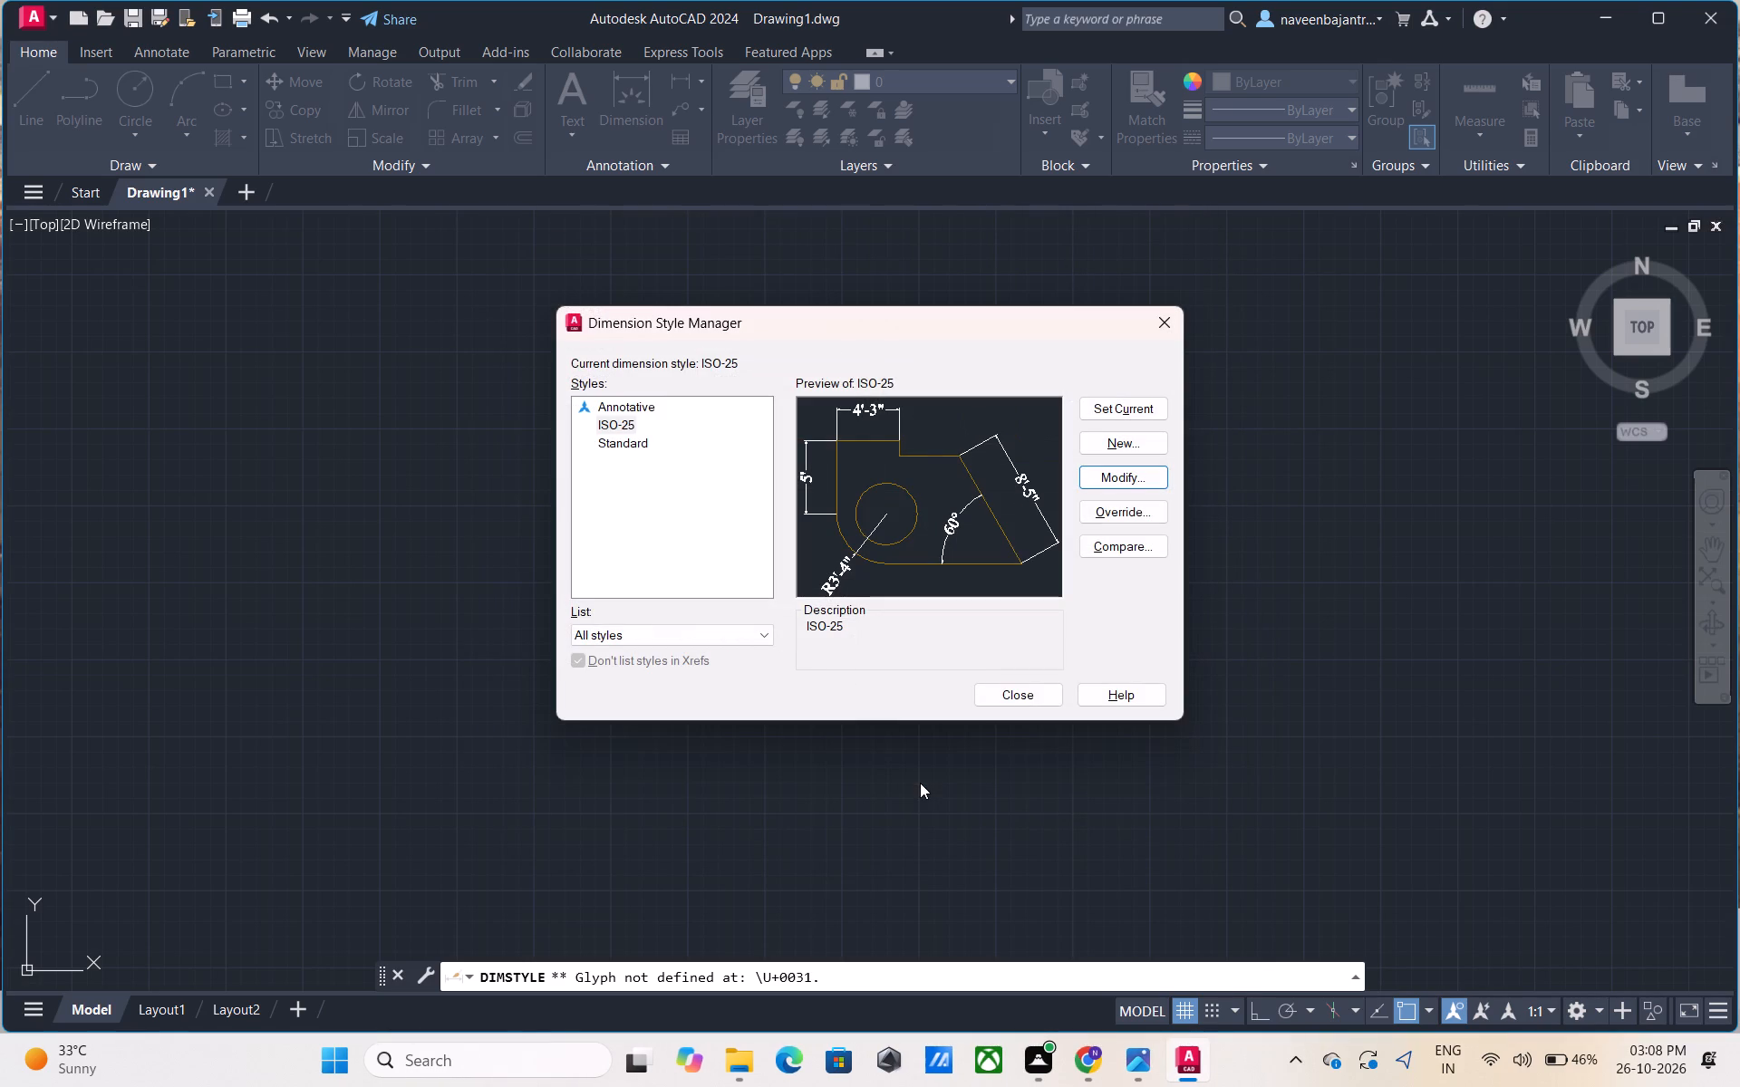
{"action": "left_click", "coordinate": [1124, 401]}
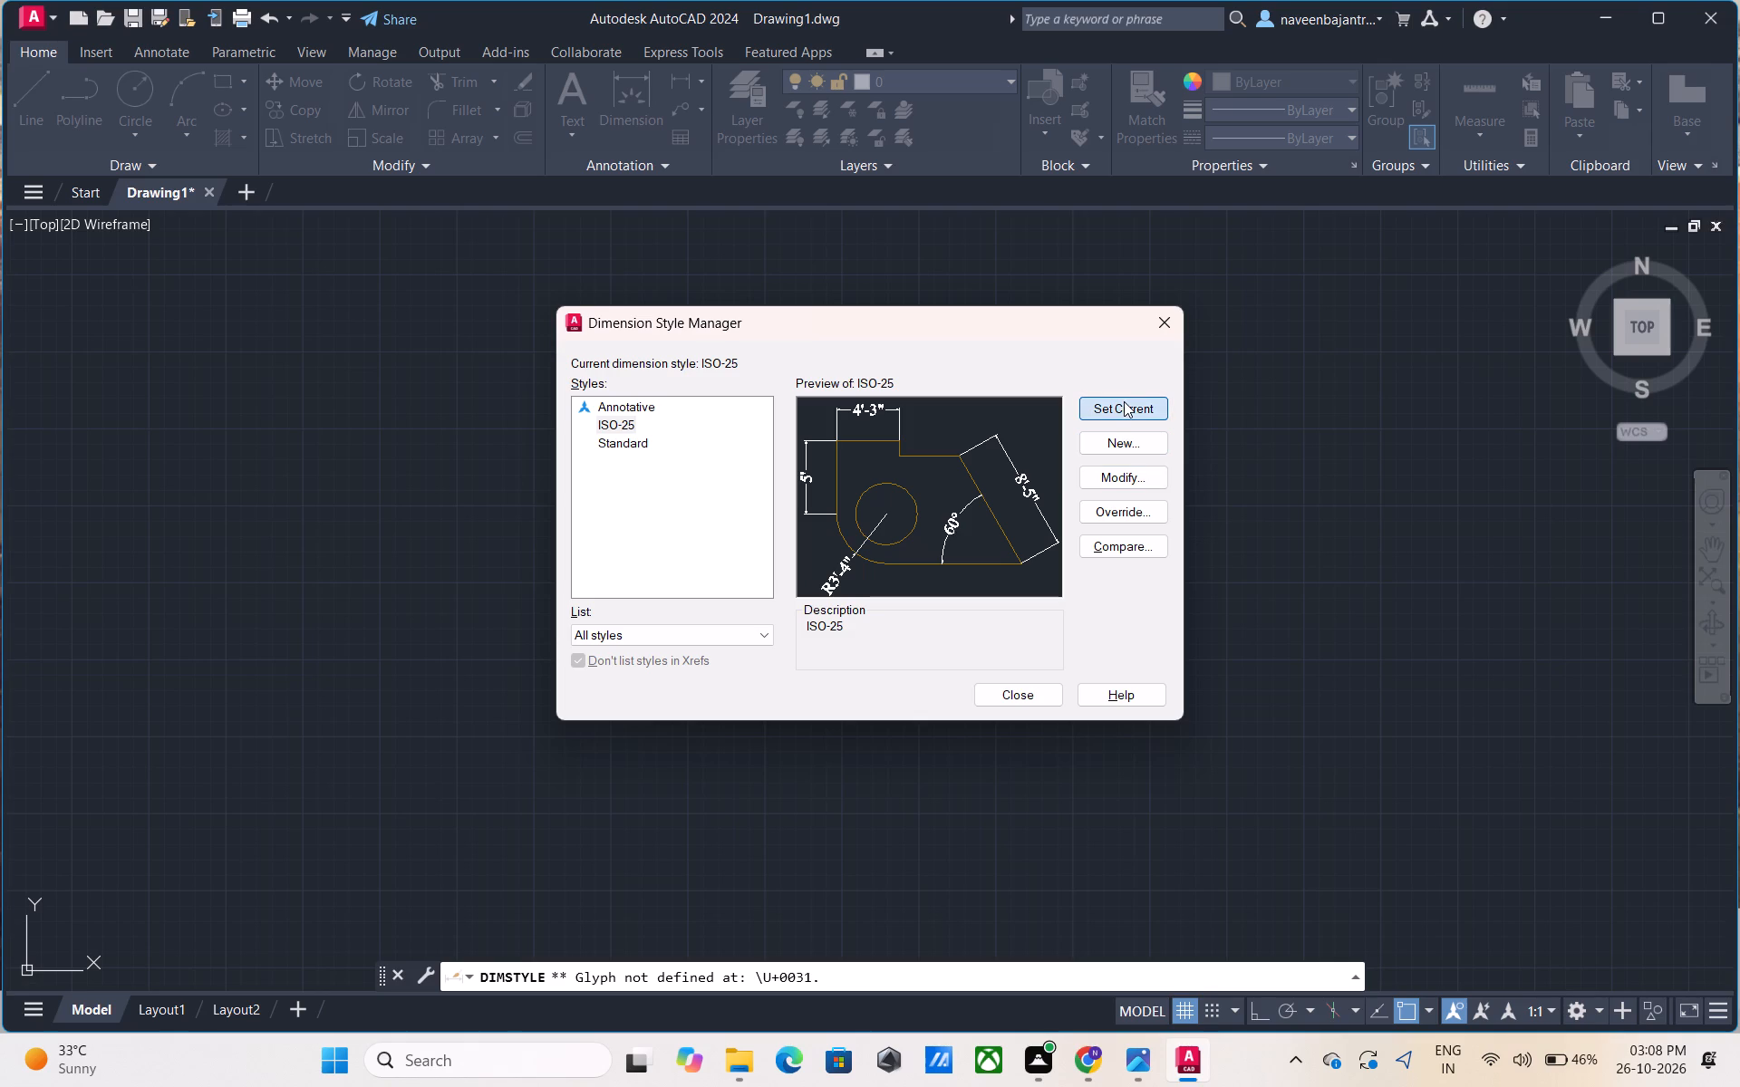
{"action": "left_click", "coordinate": [1007, 688]}
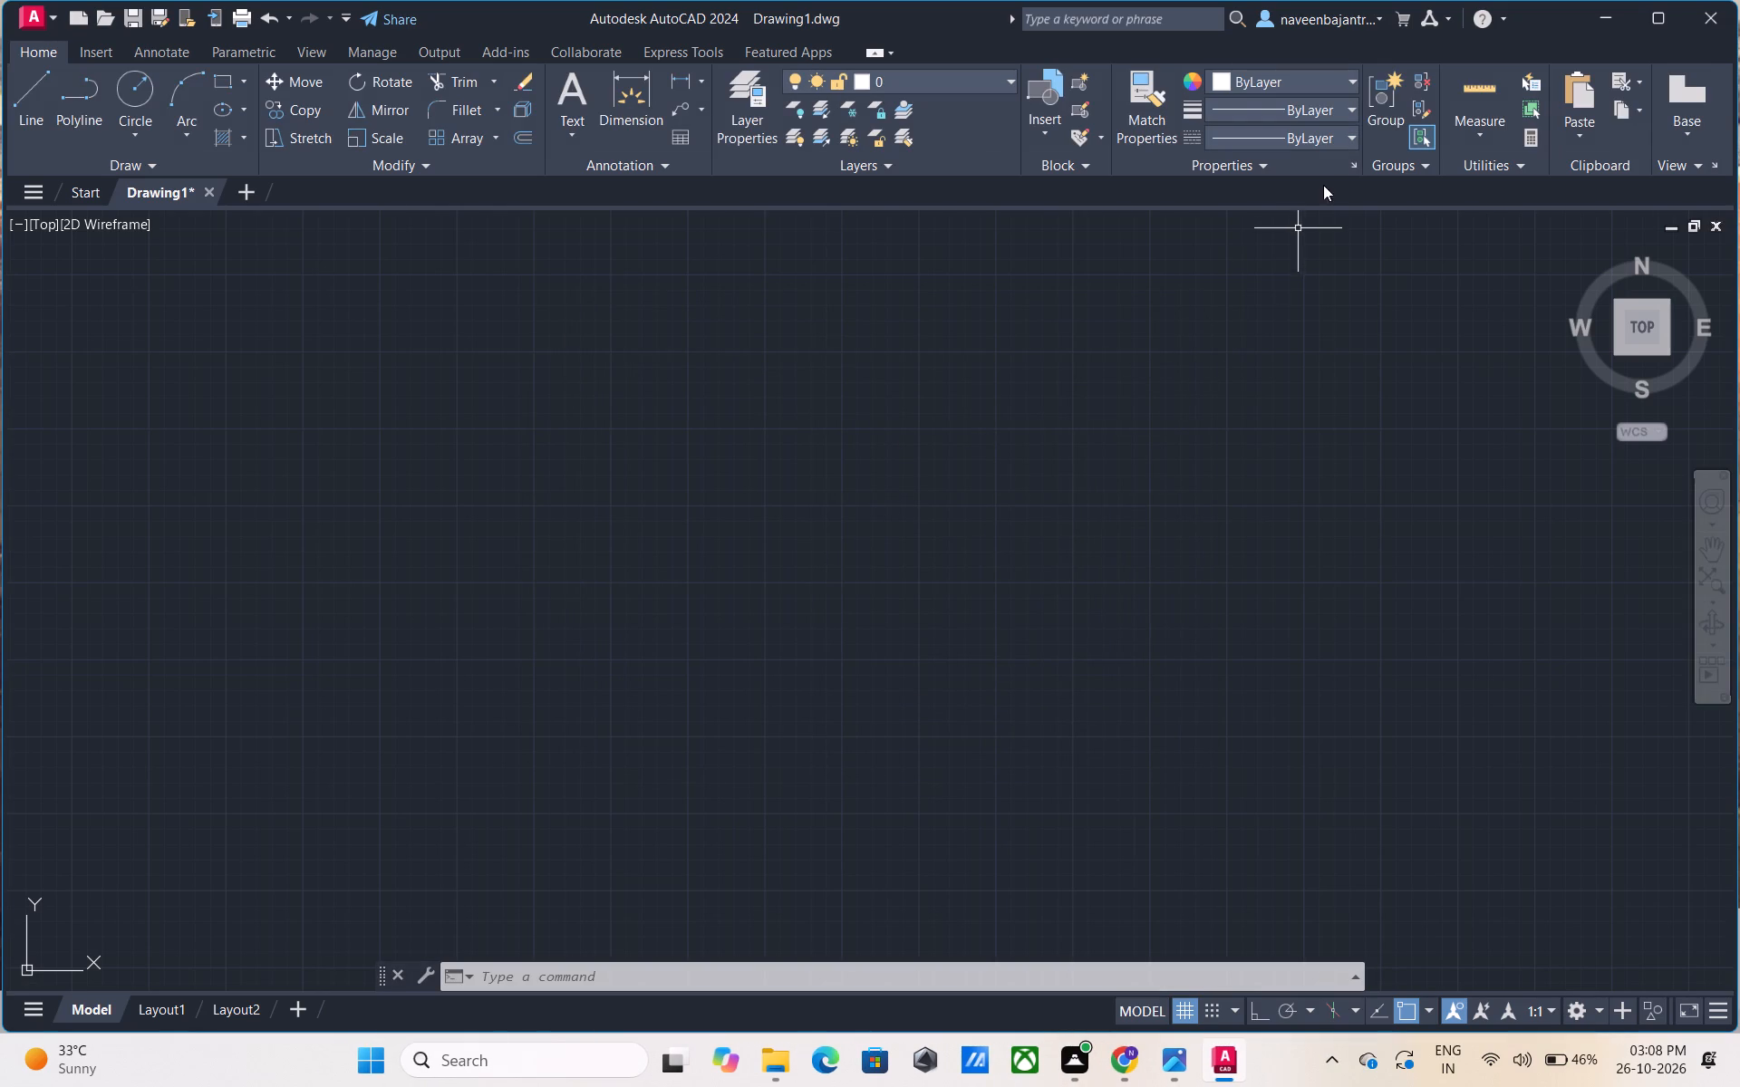
Browse the DIC COLOR GUIDE(R) color book for the current object color, previewing DIC 1 through DIC 10.
{"action": "left_click", "coordinate": [1348, 85]}
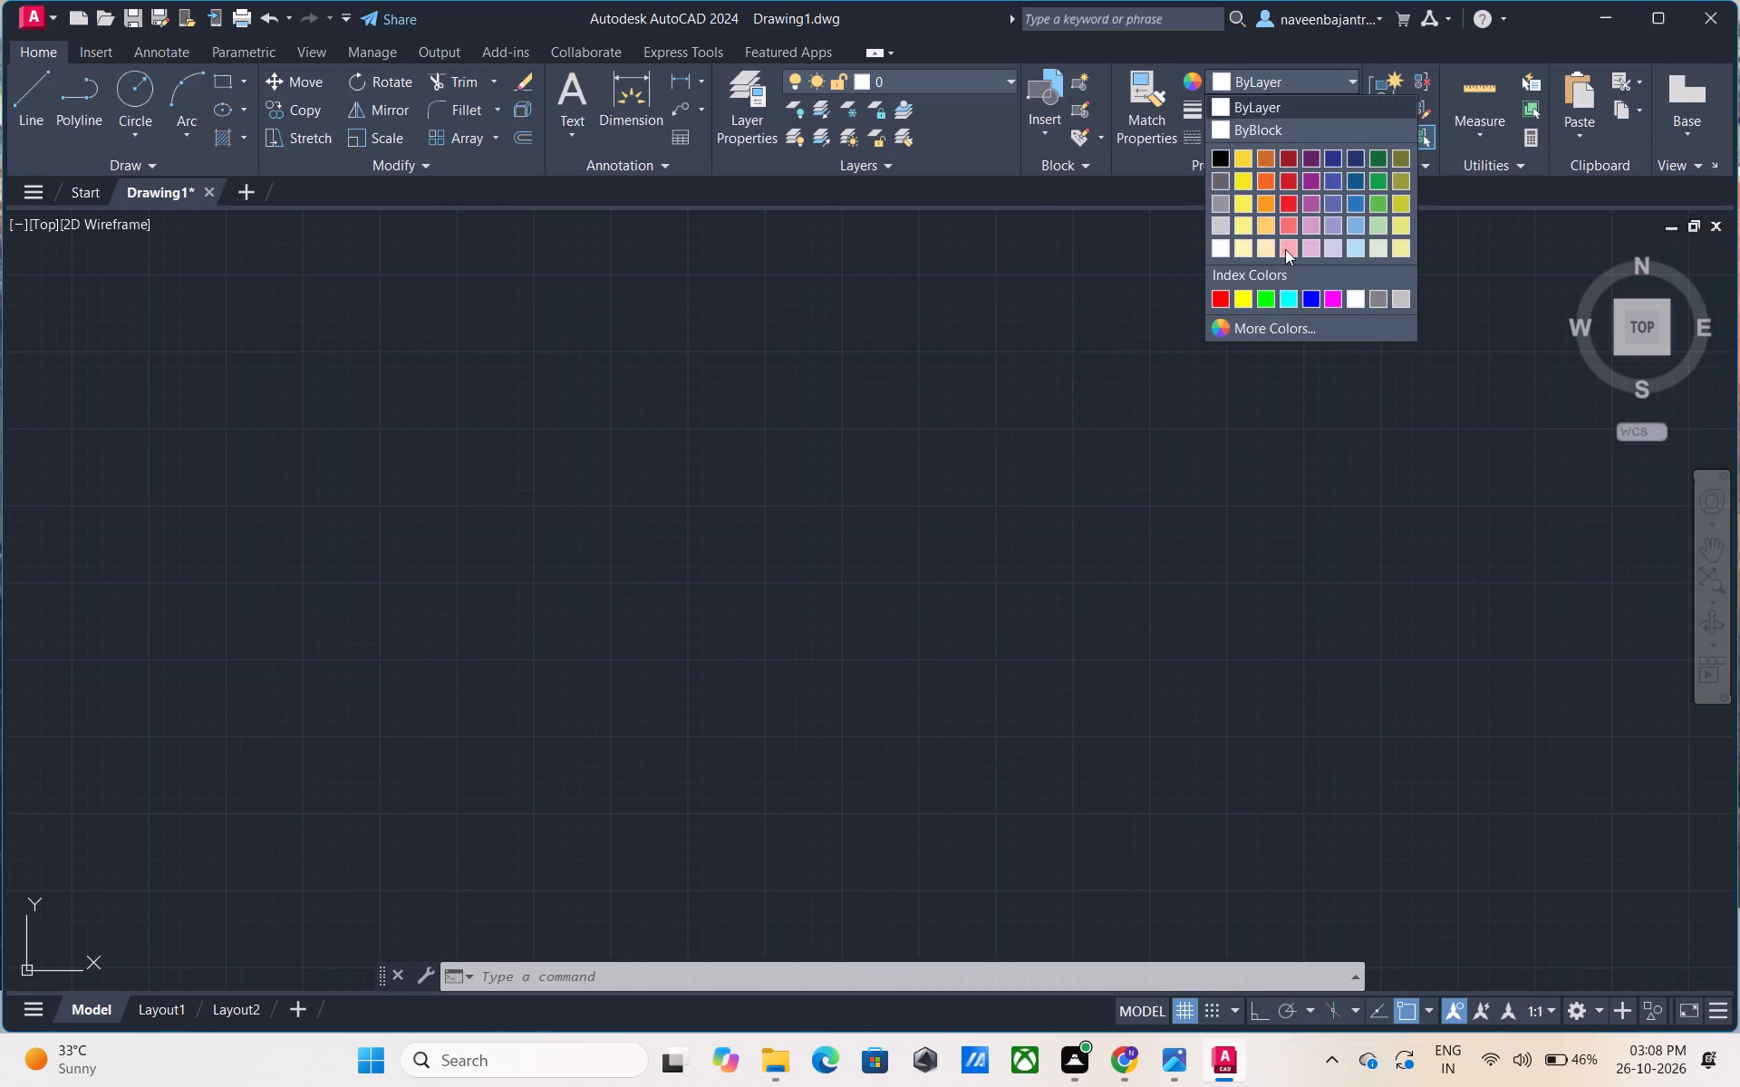
{"action": "left_click", "coordinate": [1261, 319]}
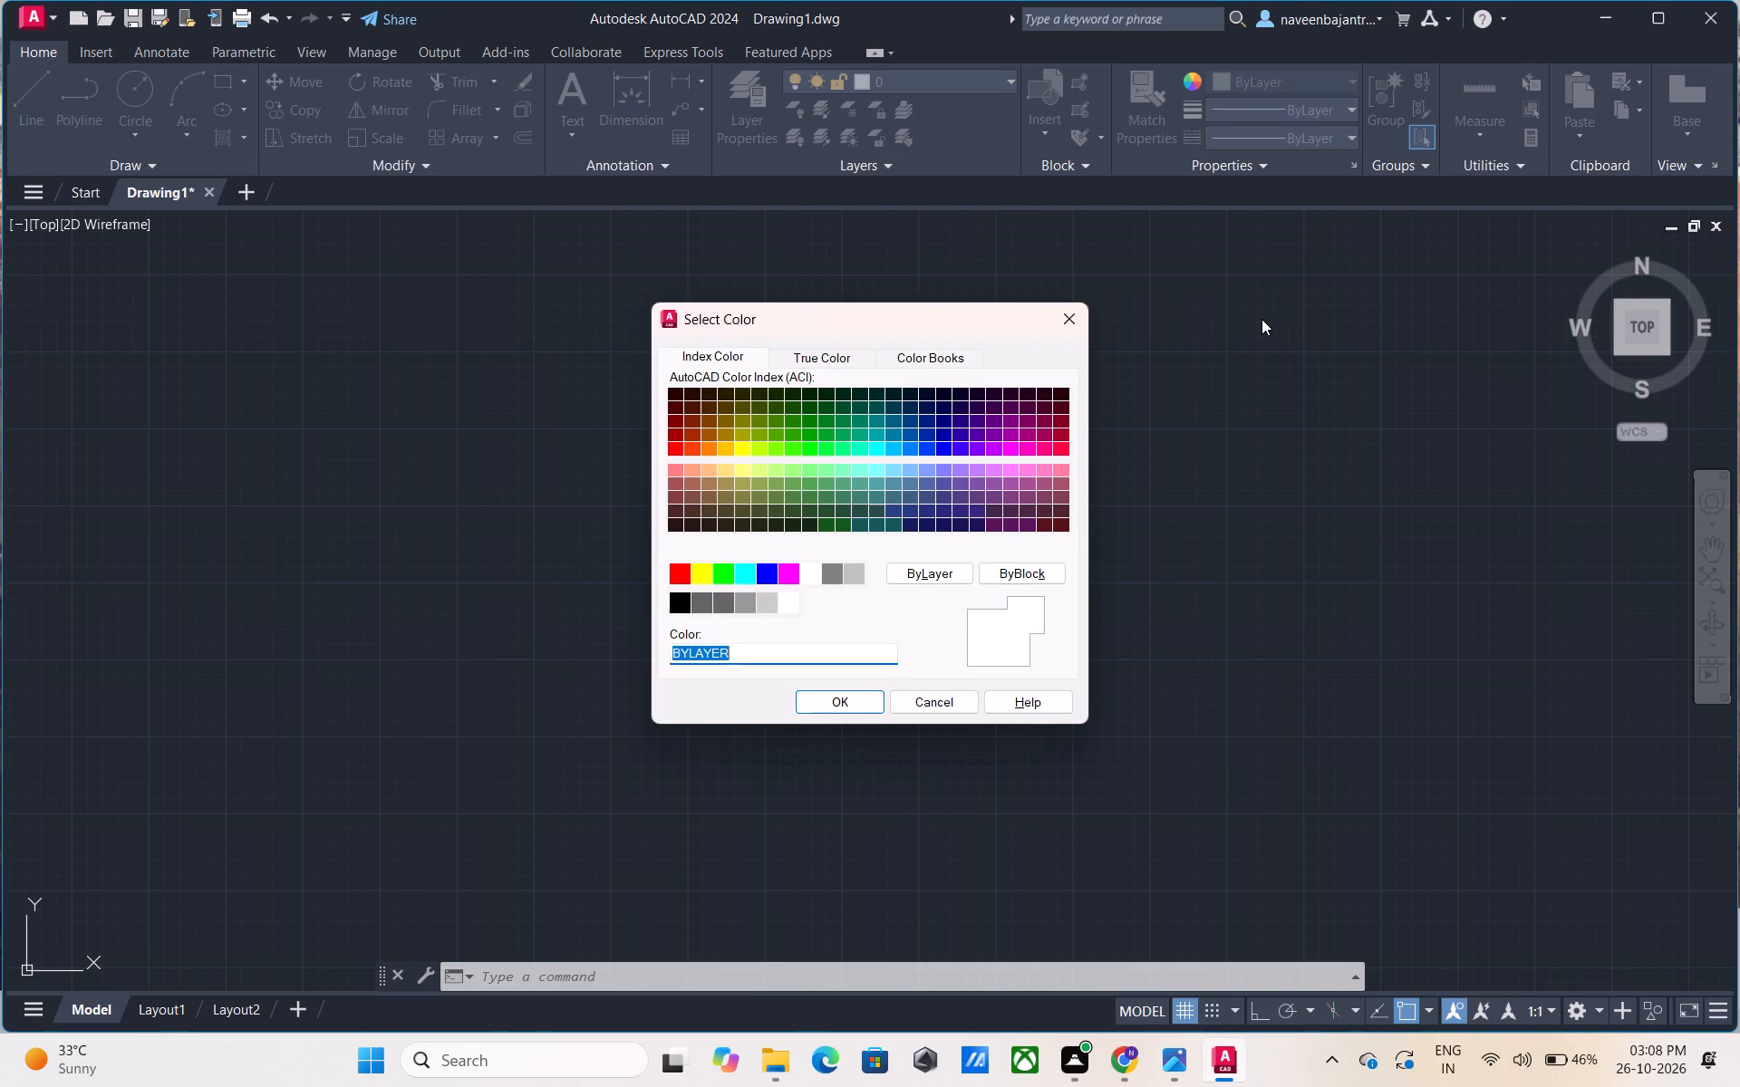
{"action": "left_click", "coordinate": [927, 361]}
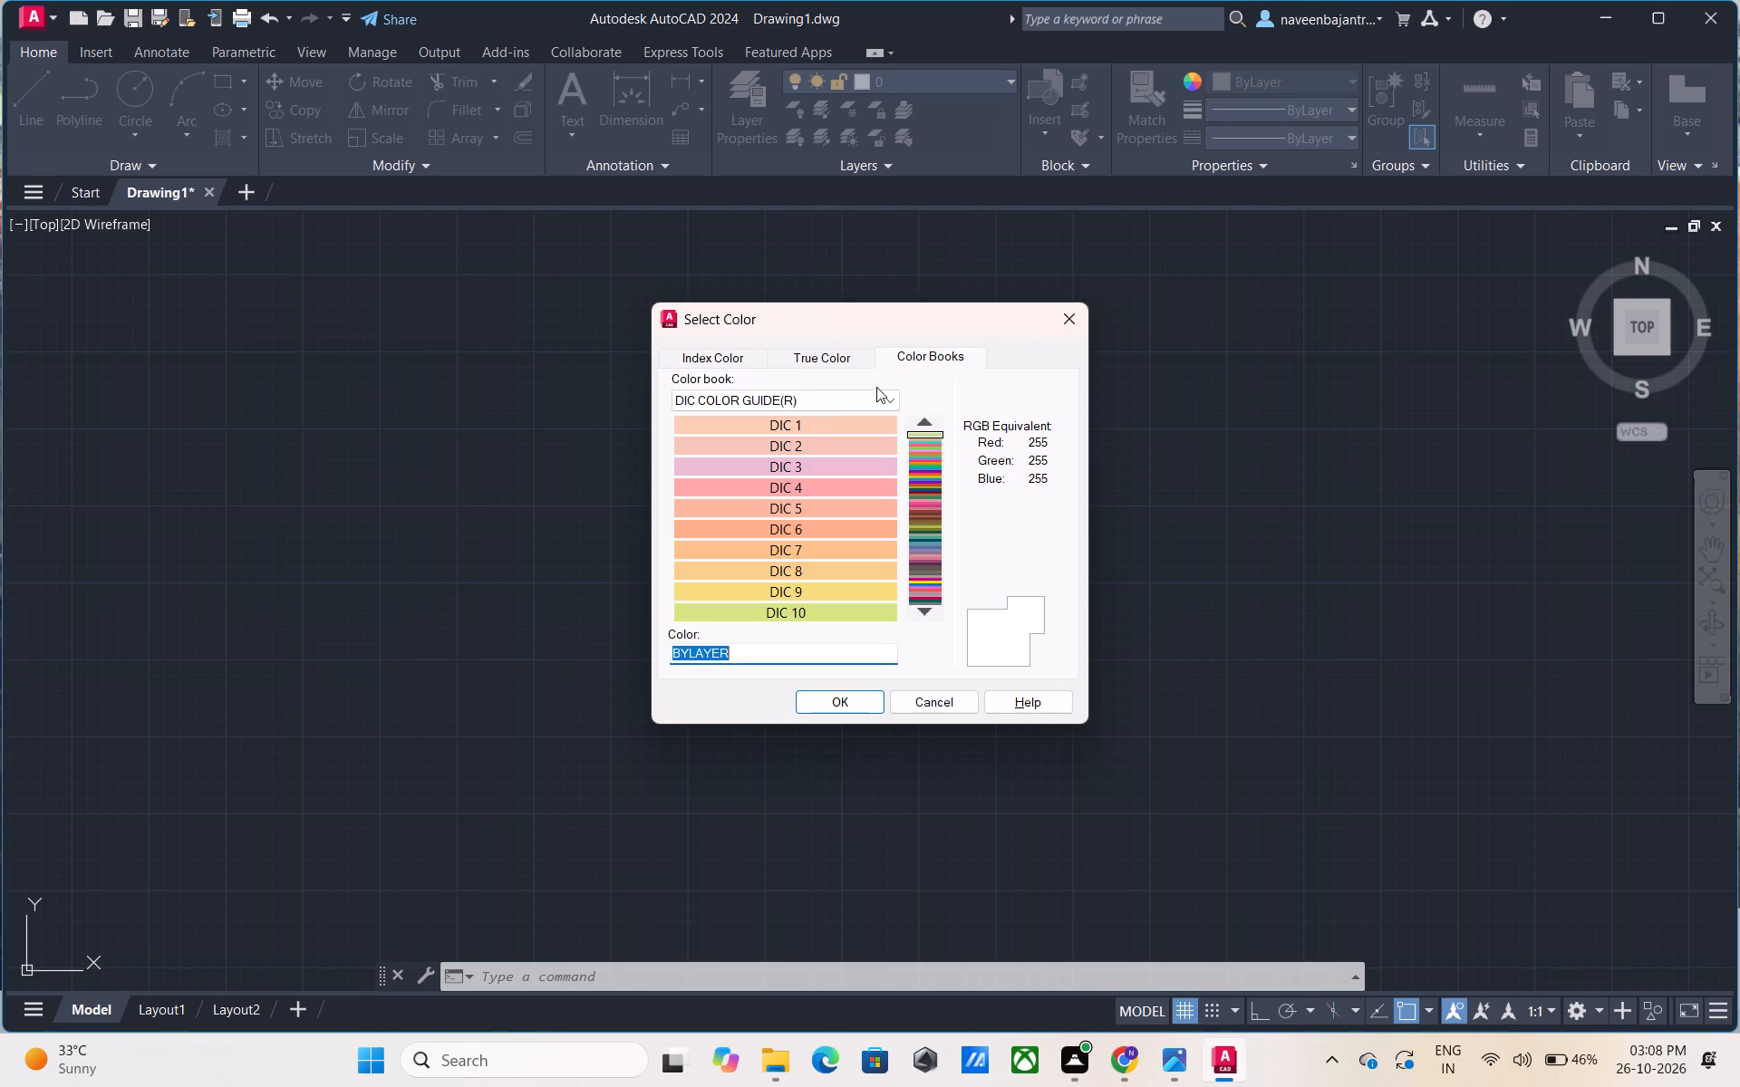
{"action": "left_click", "coordinate": [813, 425]}
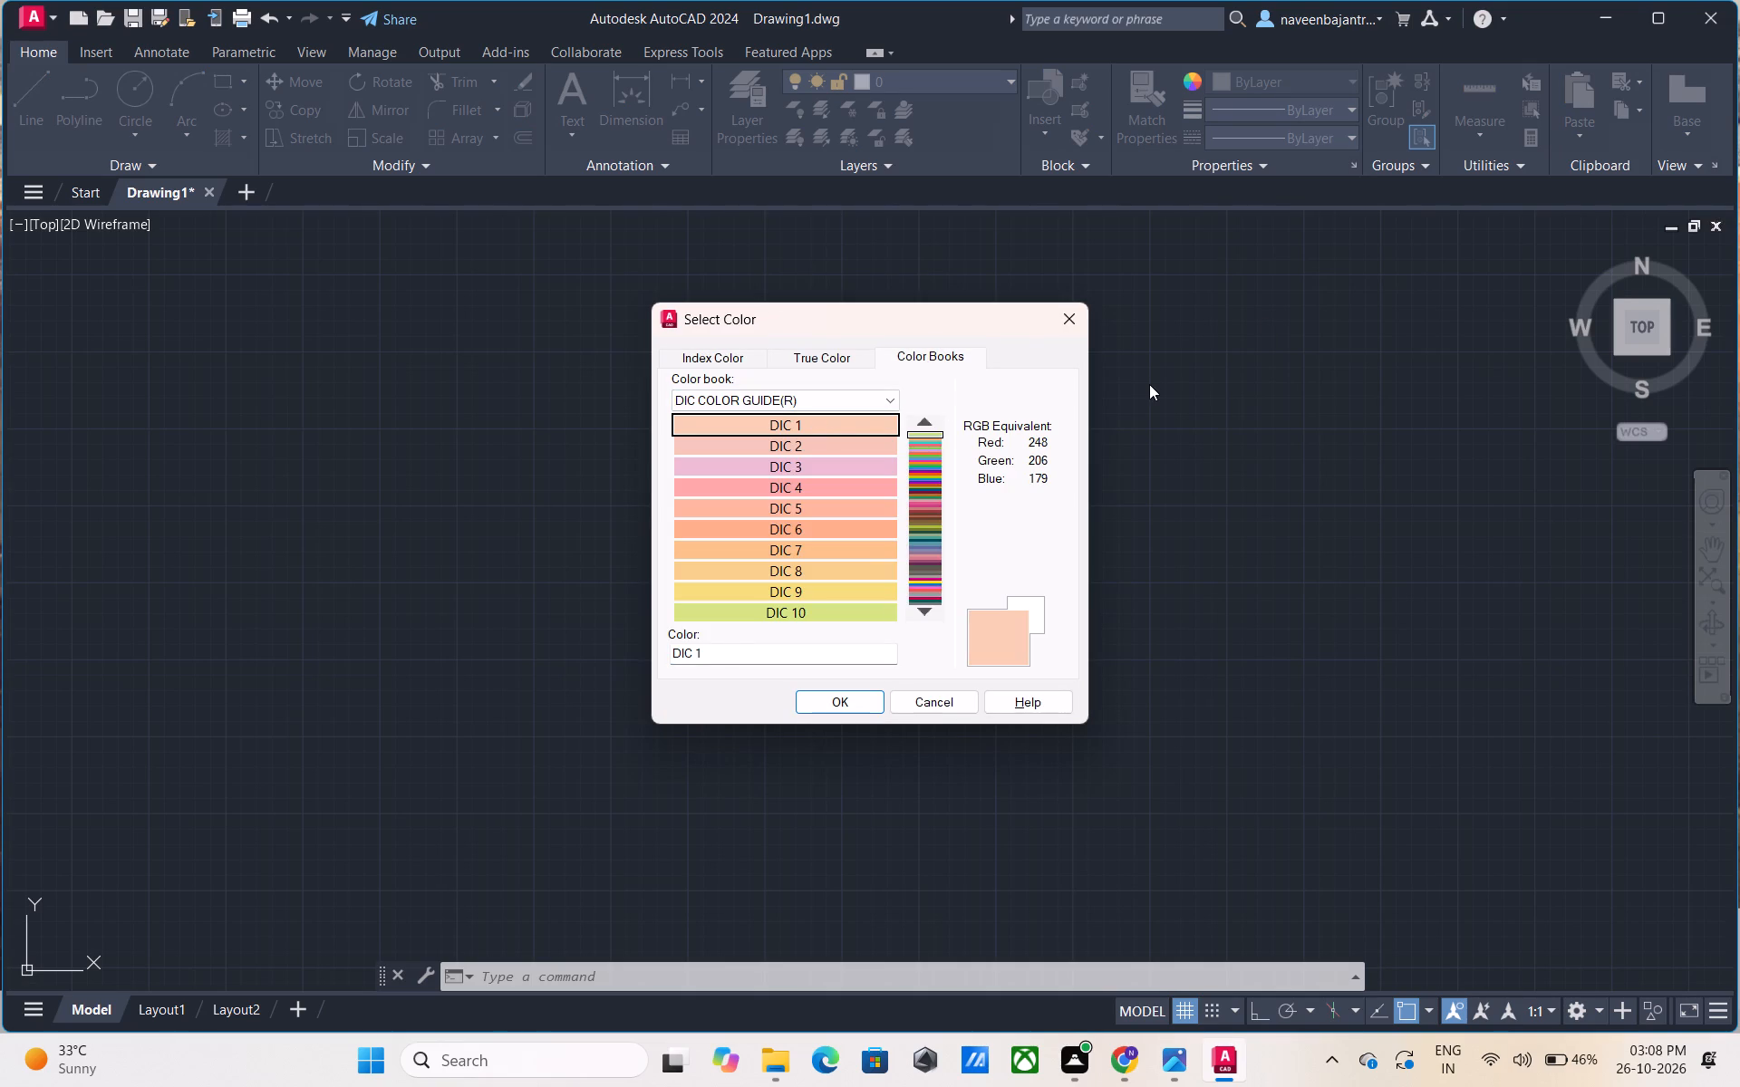
{"action": "key", "text": "Down"}
{"action": "key", "text": "Down"}
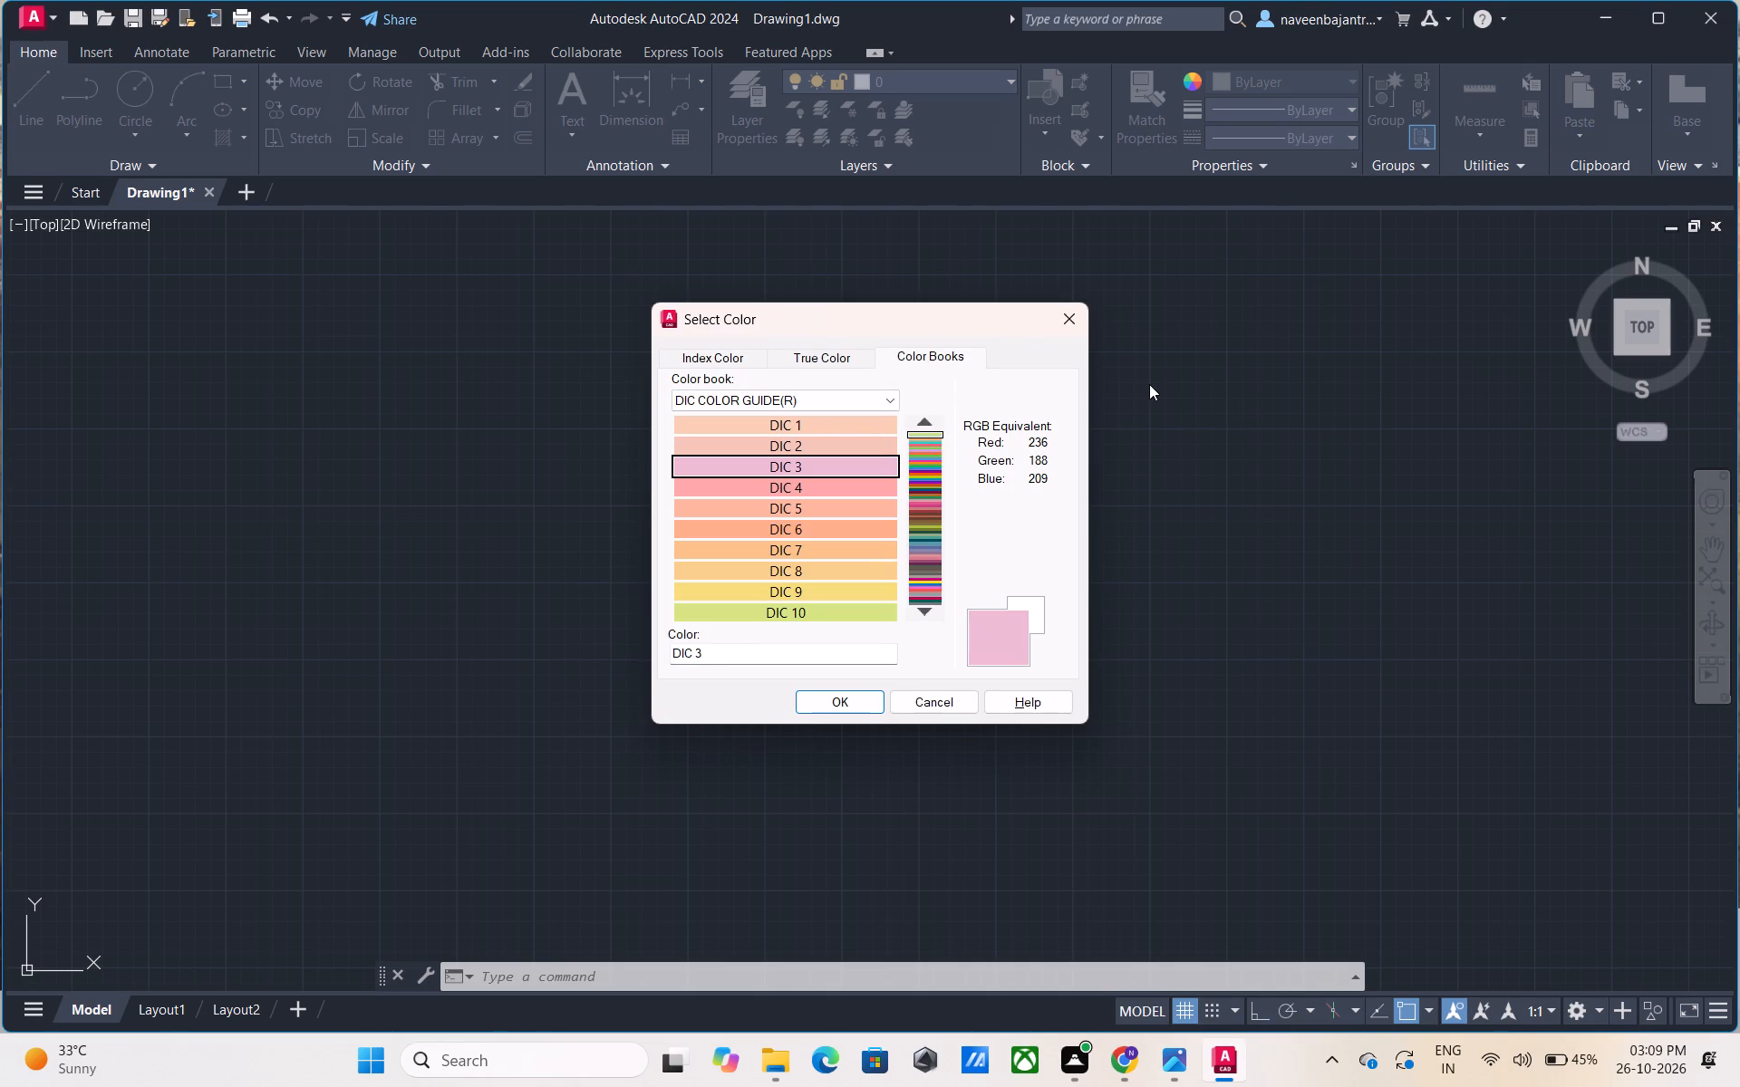
{"action": "key", "text": "Down"}
{"action": "key", "text": "Down"}
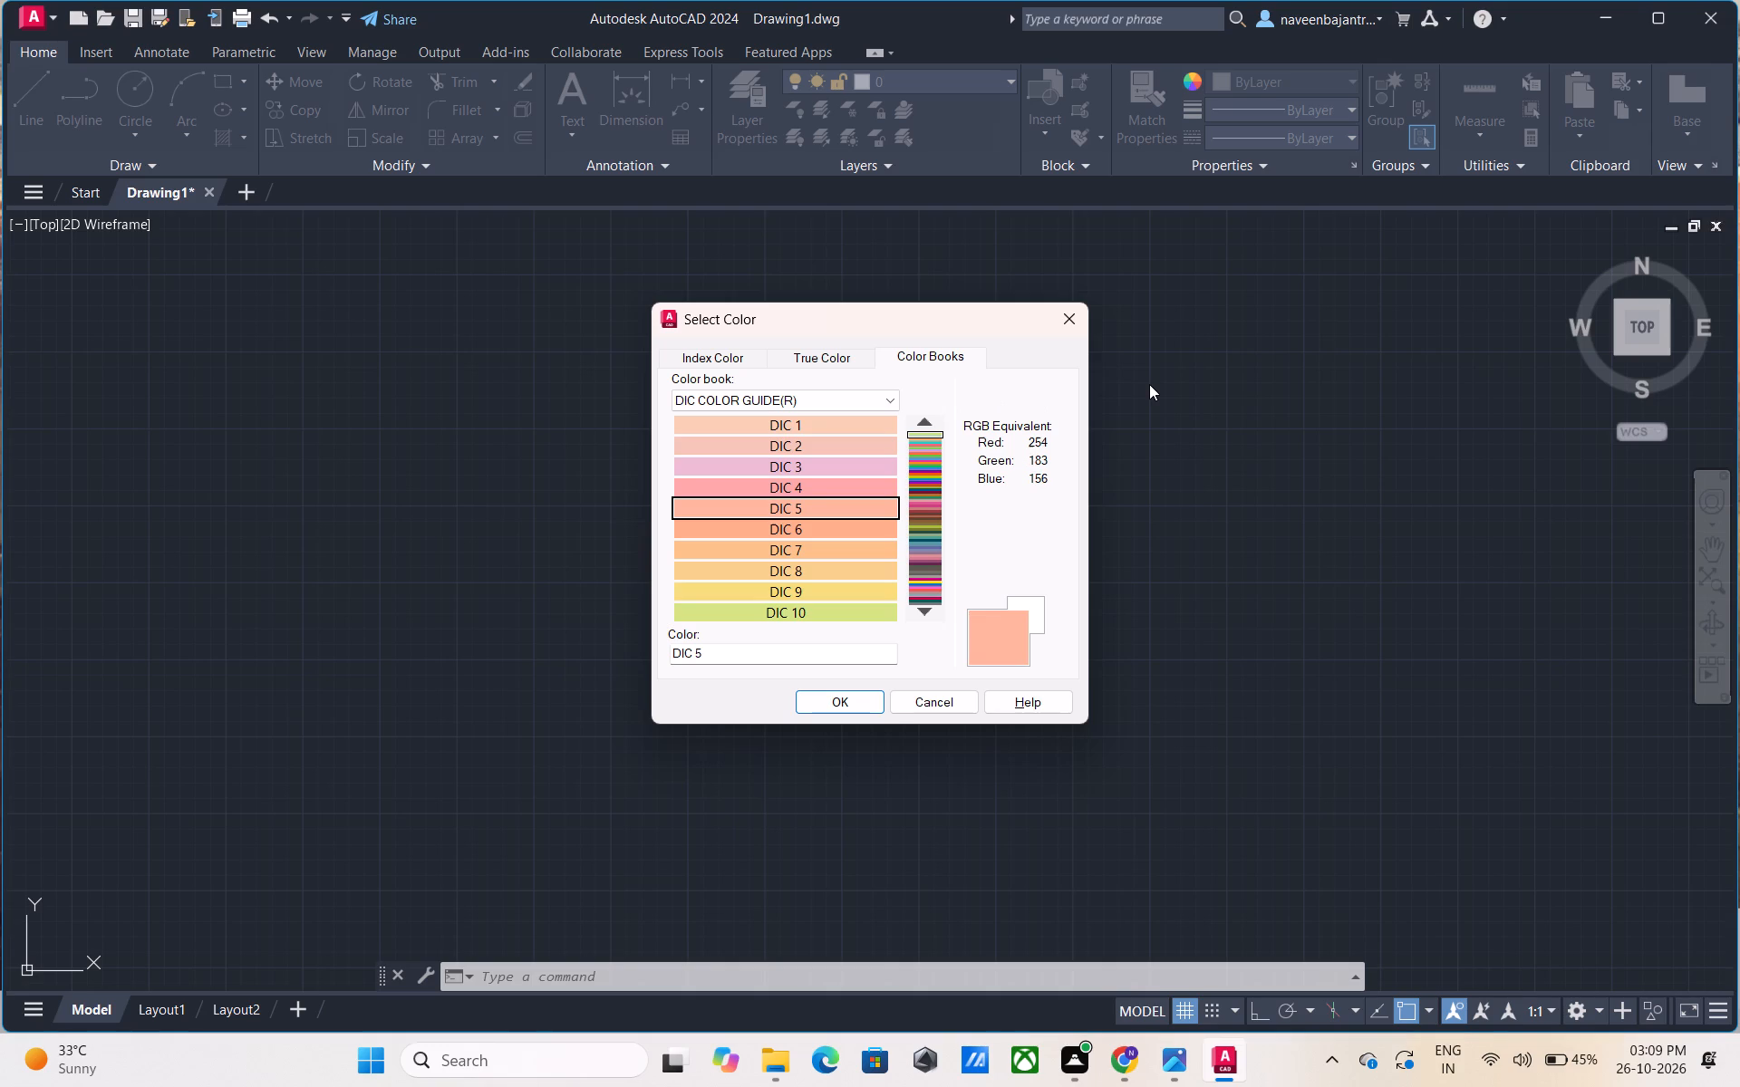
{"action": "key", "text": "Down"}
{"action": "key", "text": "Down"}
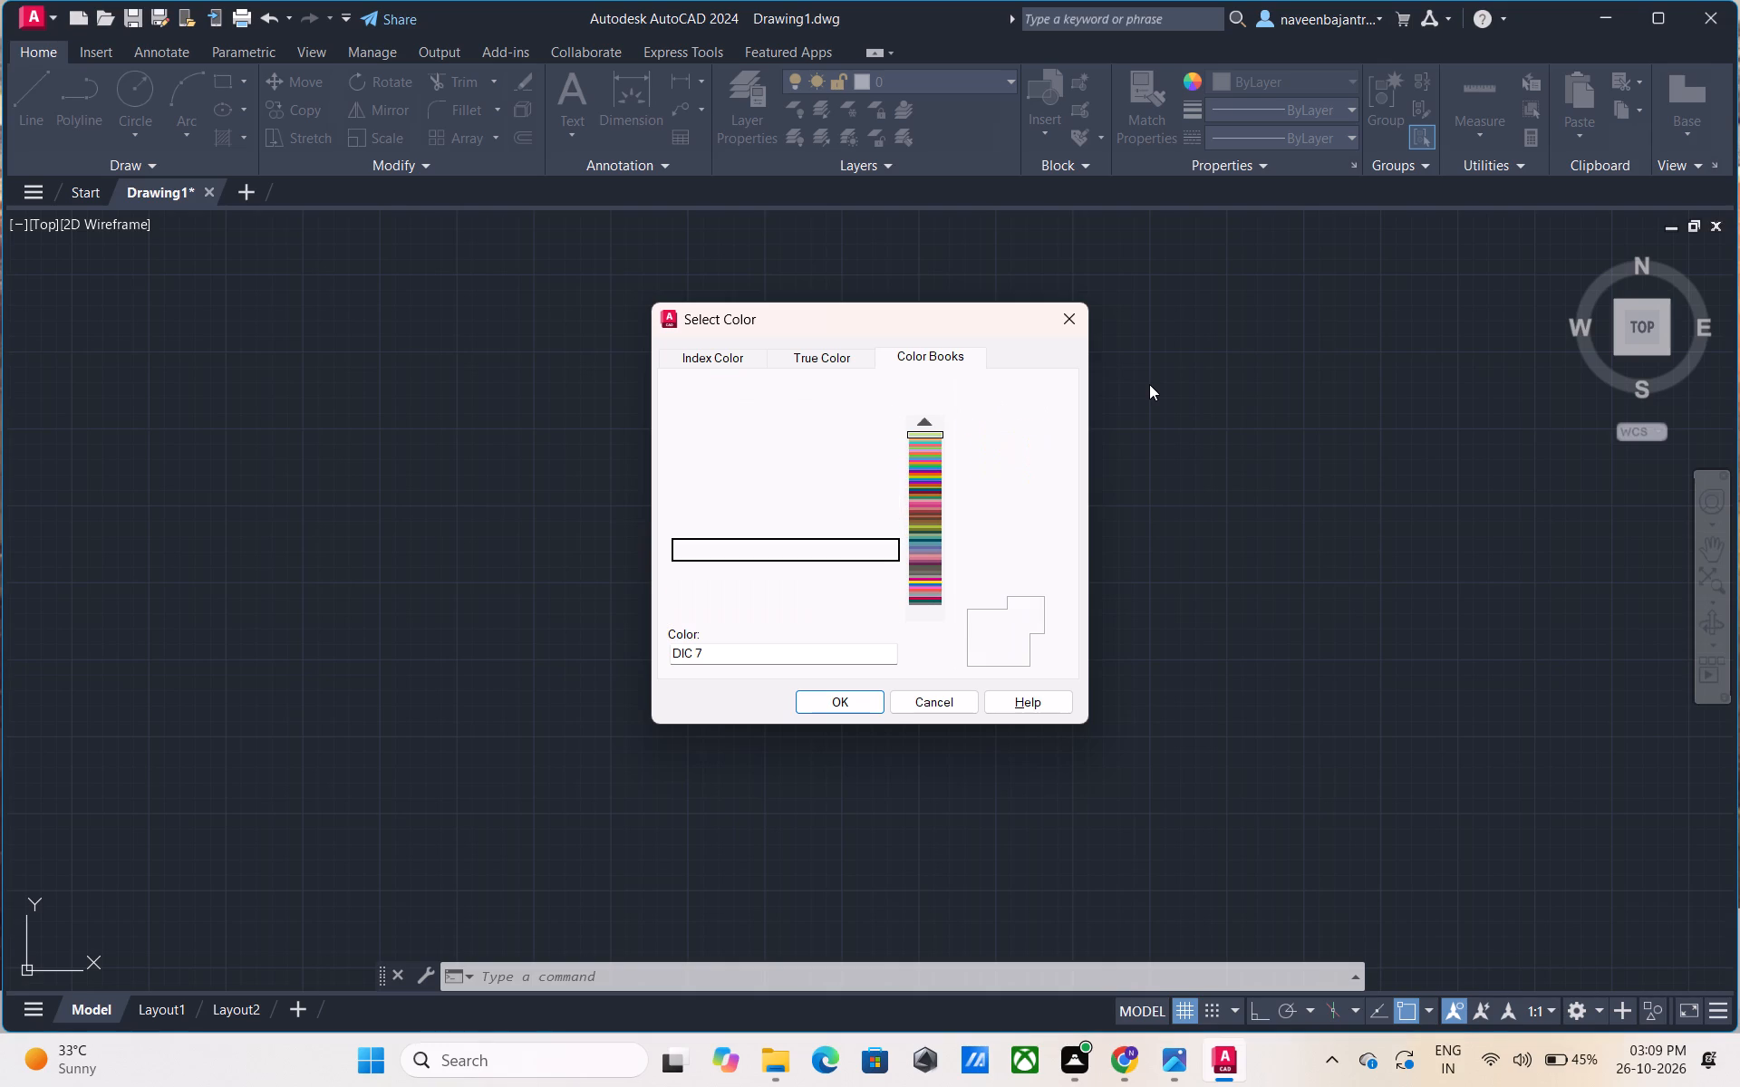
{"action": "key", "text": "Down"}
{"action": "key", "text": "Down"}
{"action": "key", "text": "Down"}
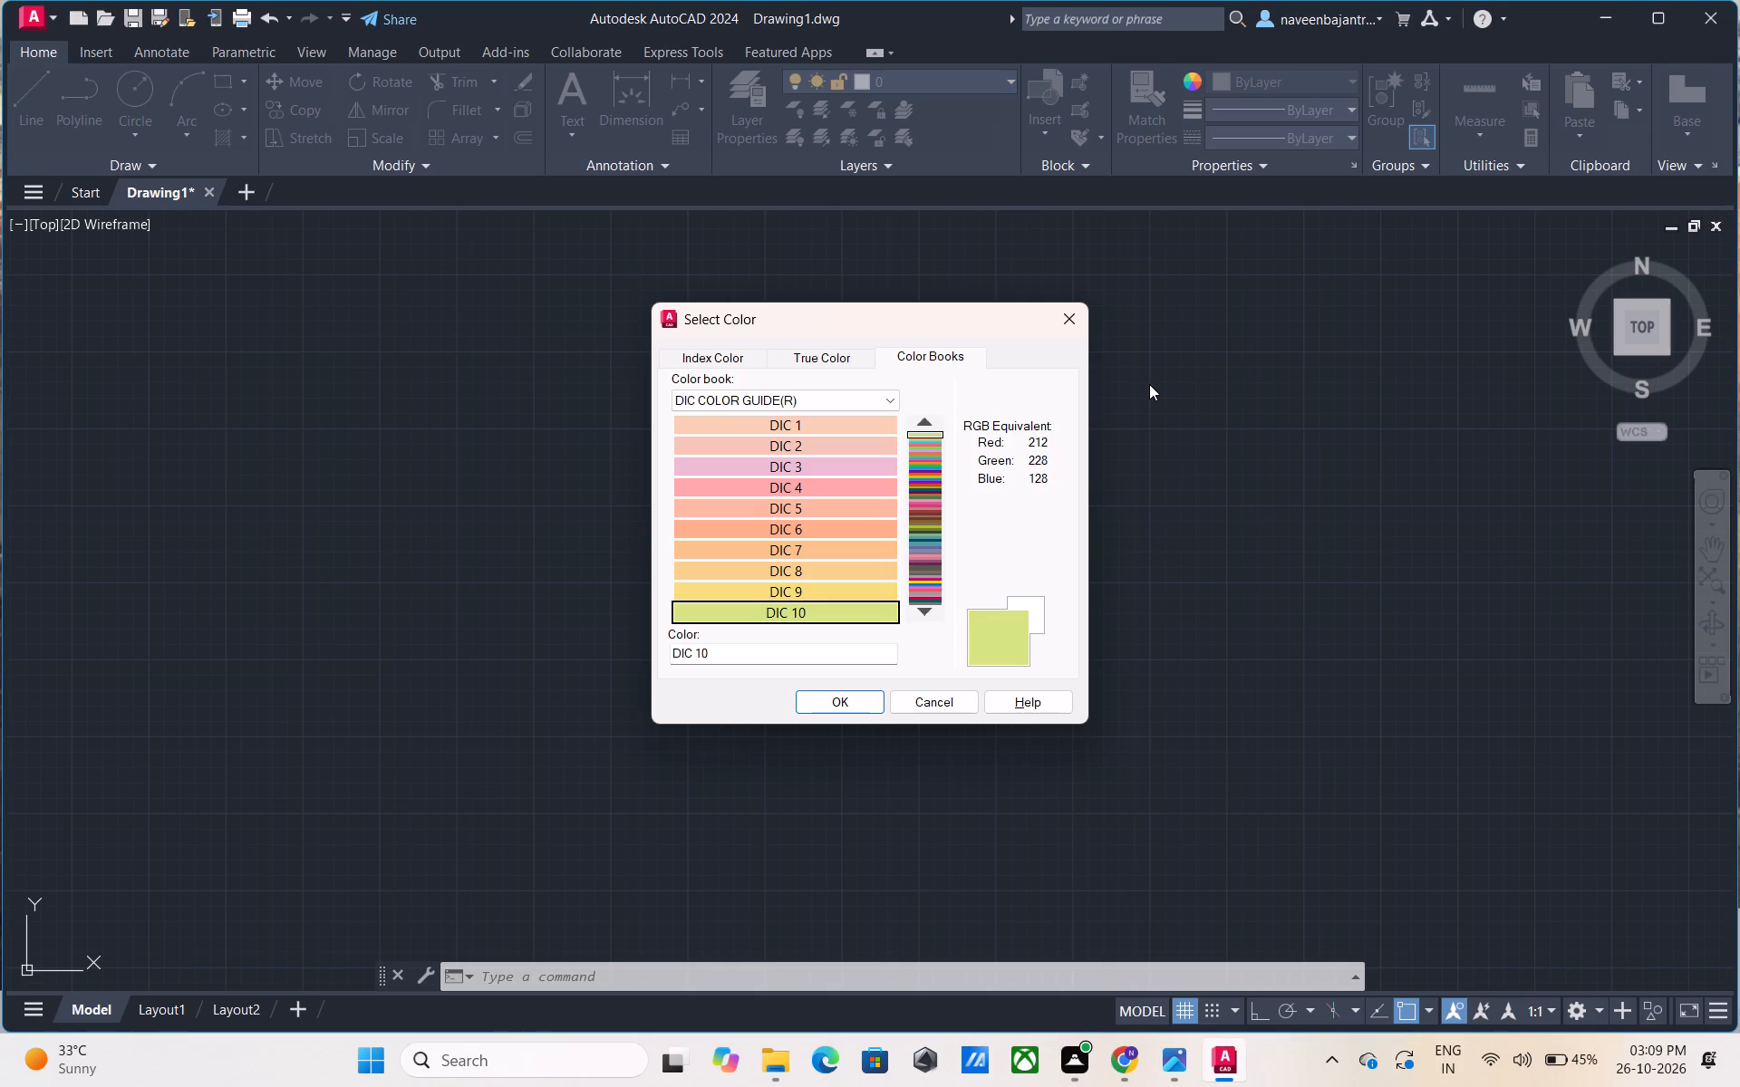
Preview the colors DIC 11 through DIC 20 one by one in the DIC COLOR GUIDE(R) color book.
{"action": "key", "text": "Down"}
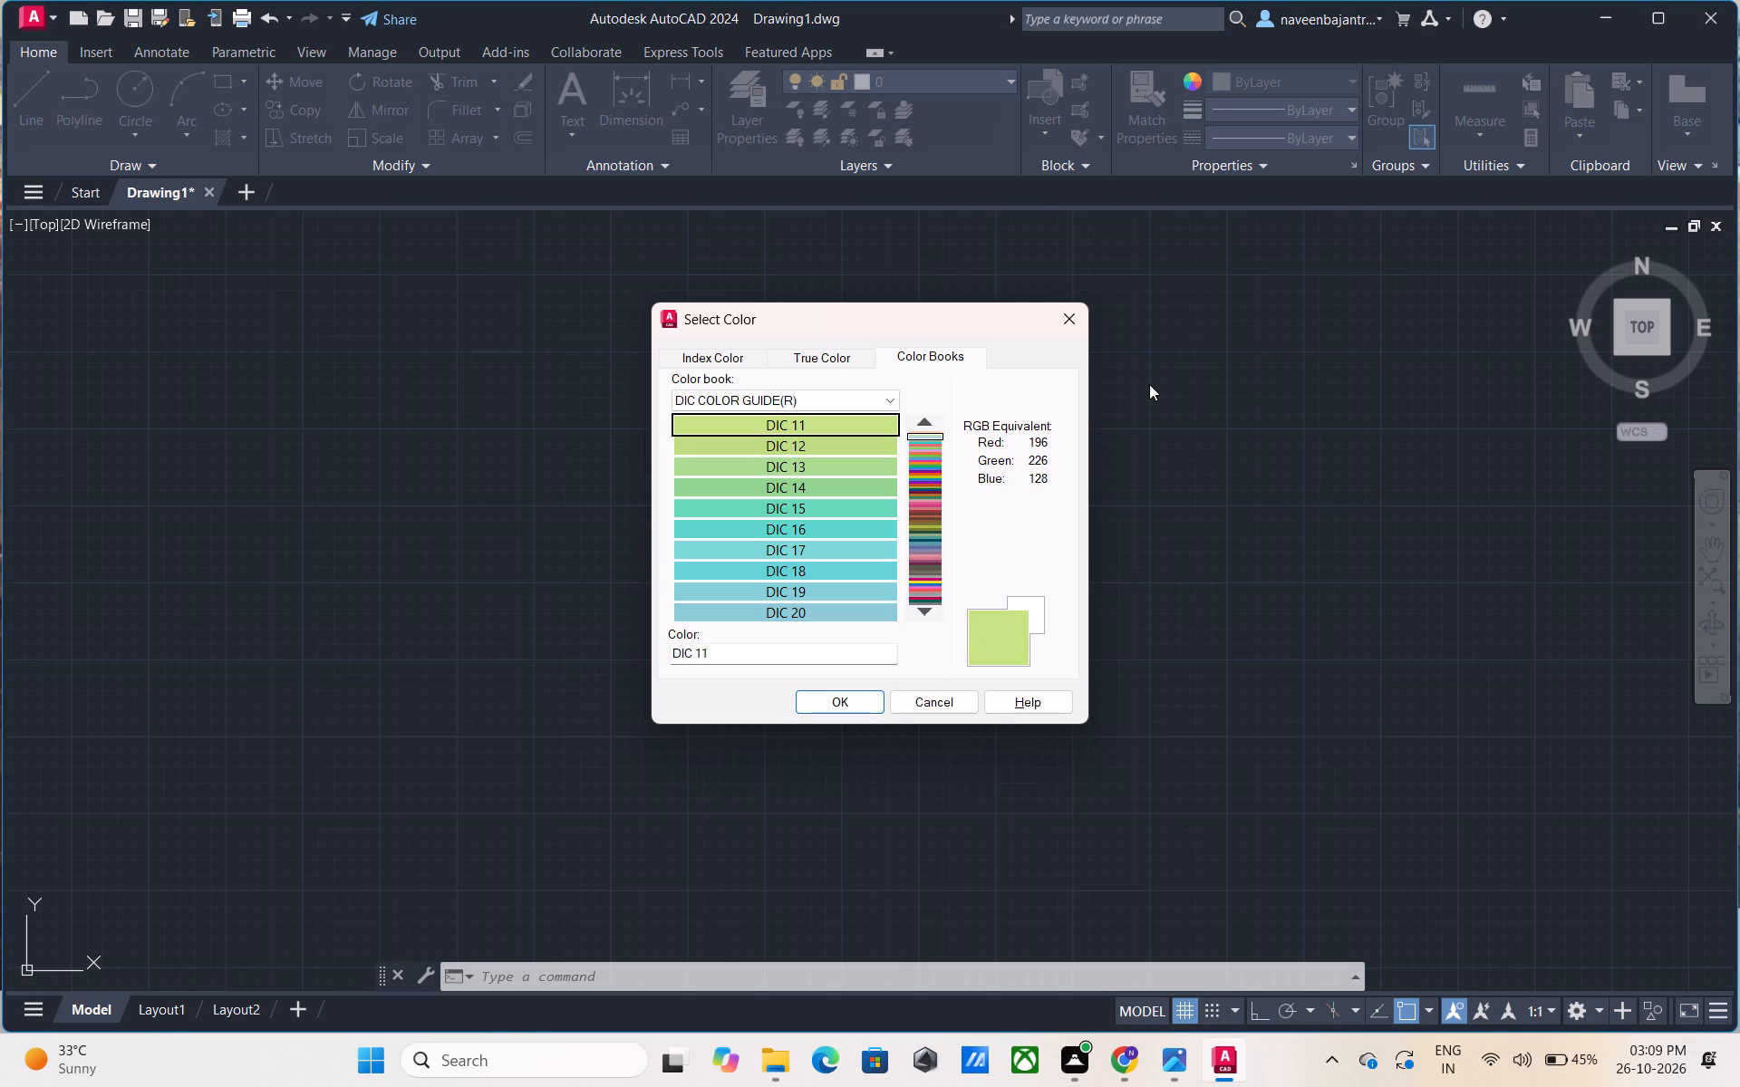
{"action": "key", "text": "Down"}
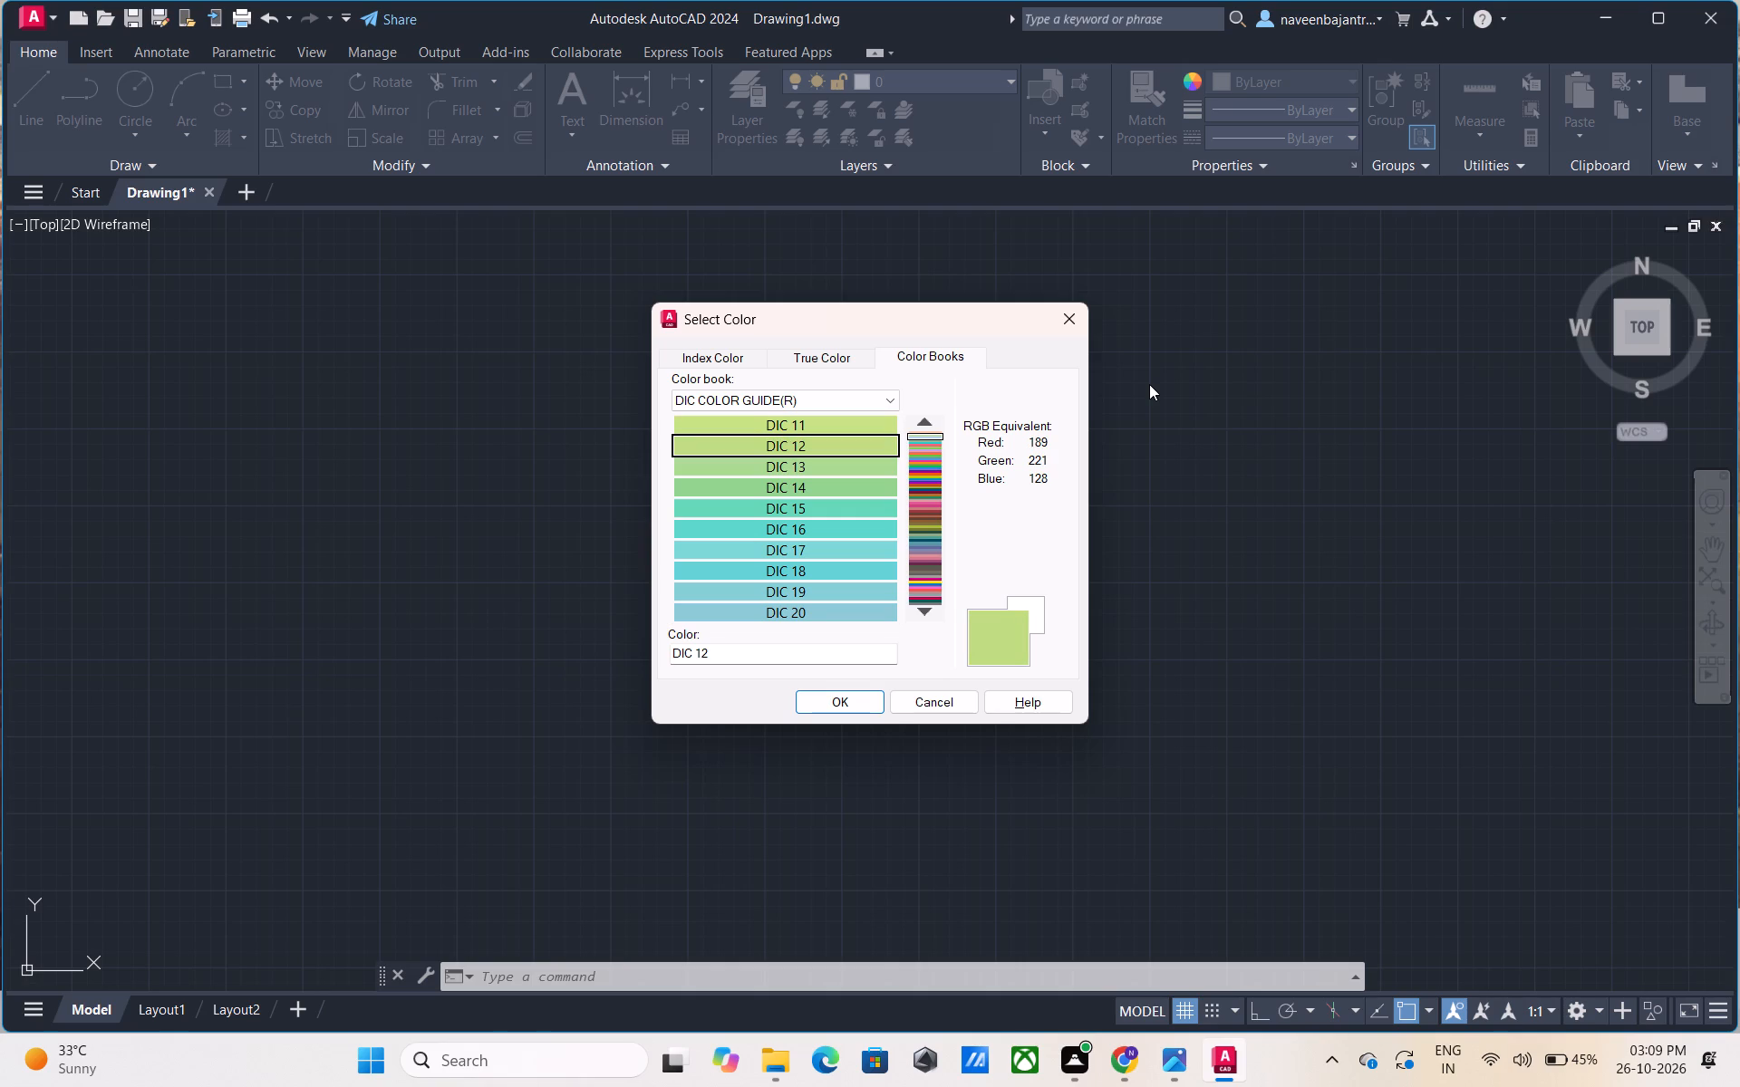
{"action": "key", "text": "Down"}
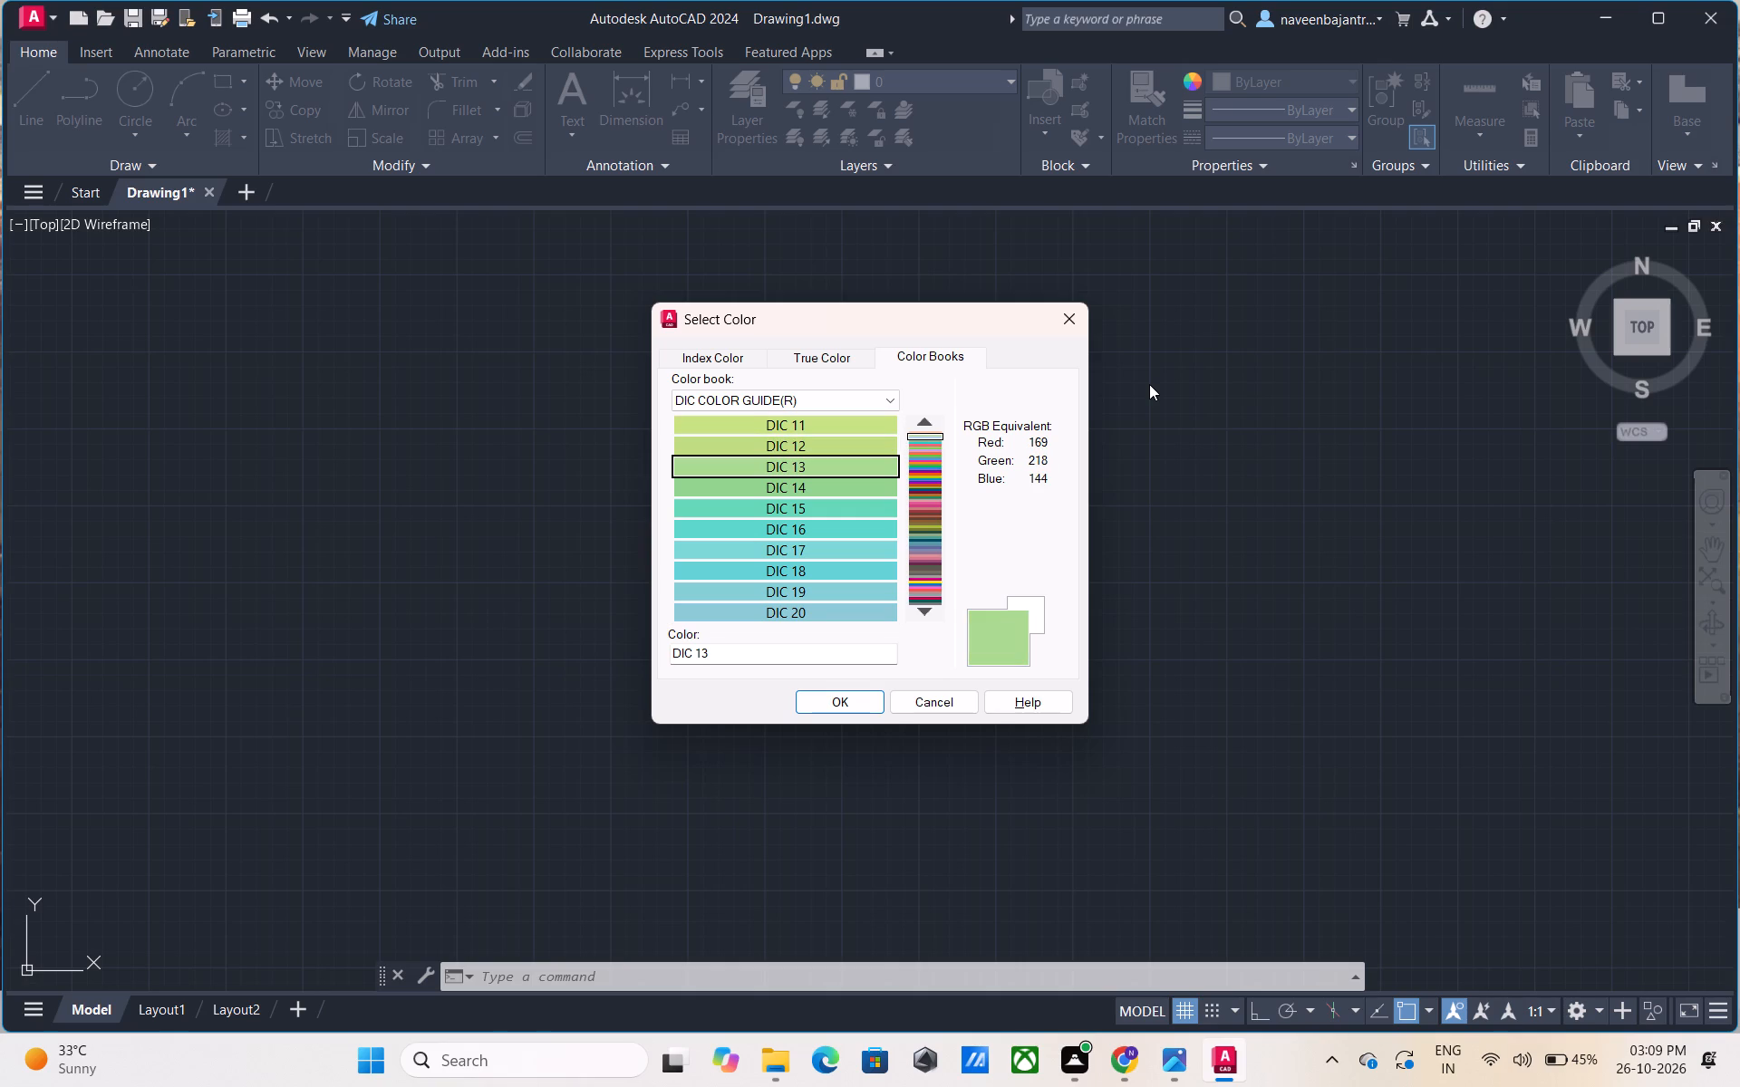
{"action": "key", "text": "Down"}
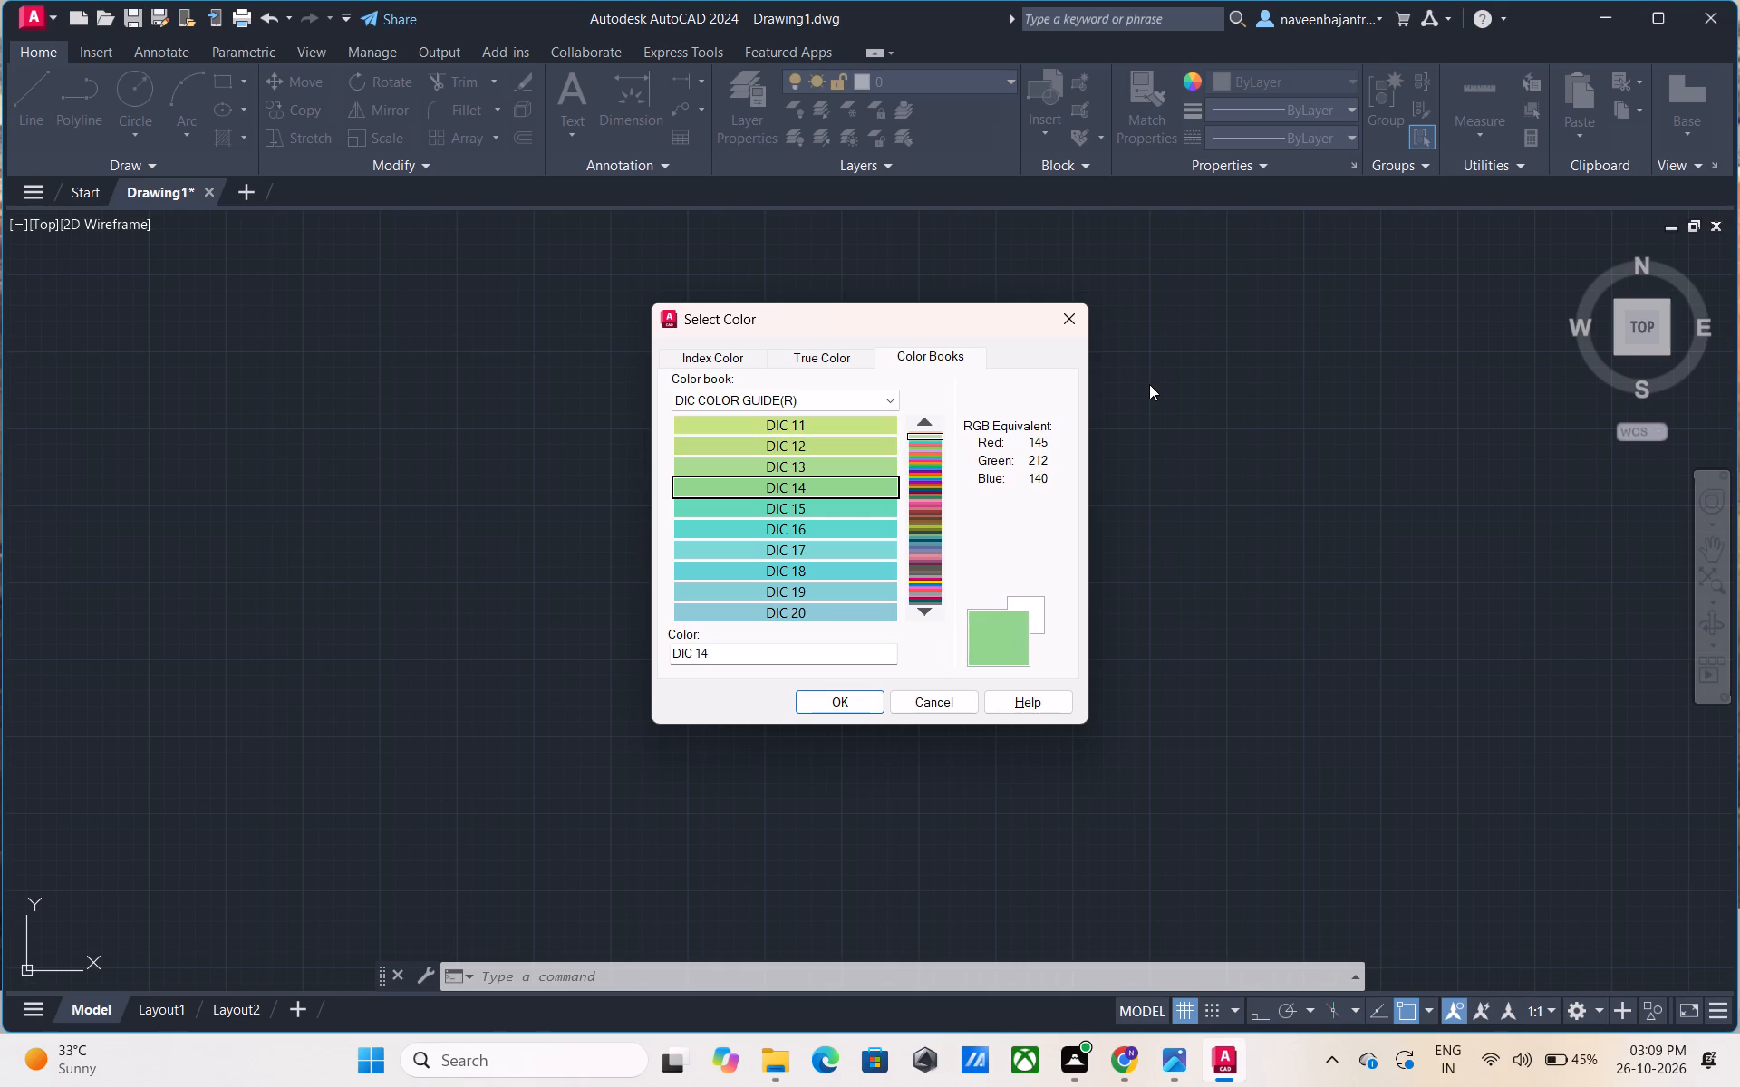
{"action": "key", "text": "Down"}
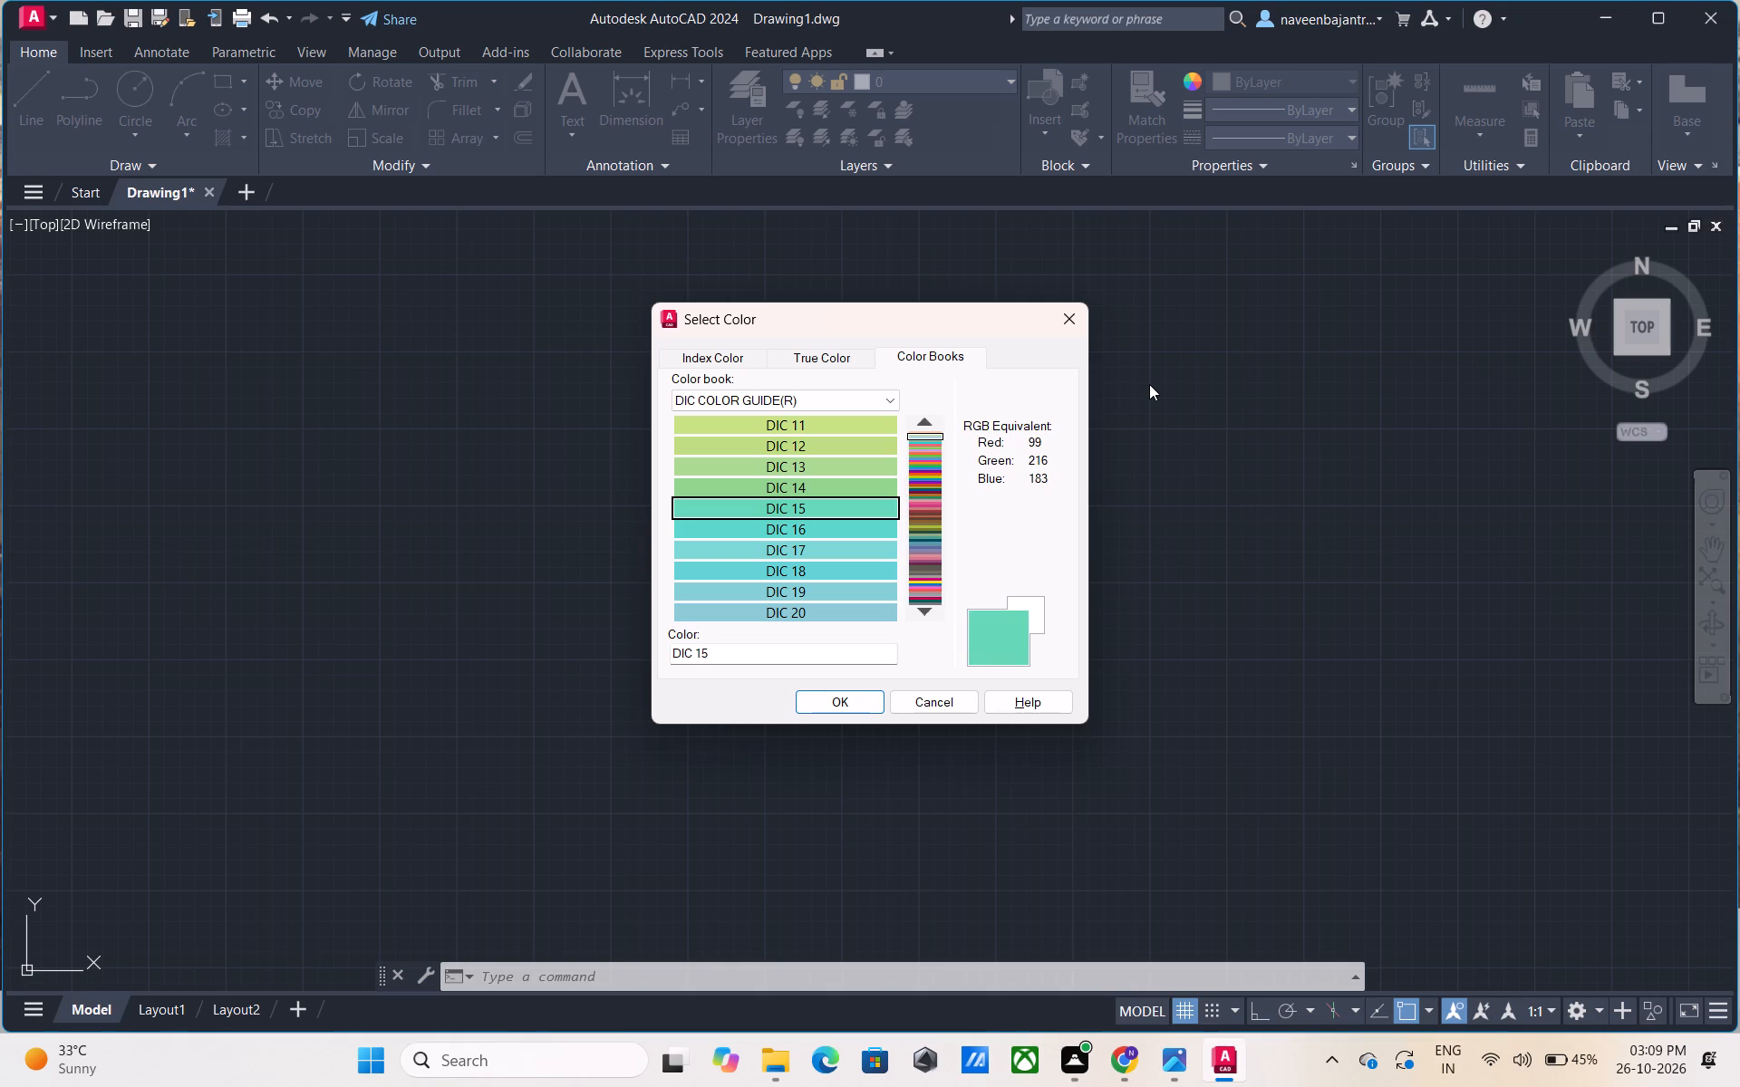
{"action": "key", "text": "Down"}
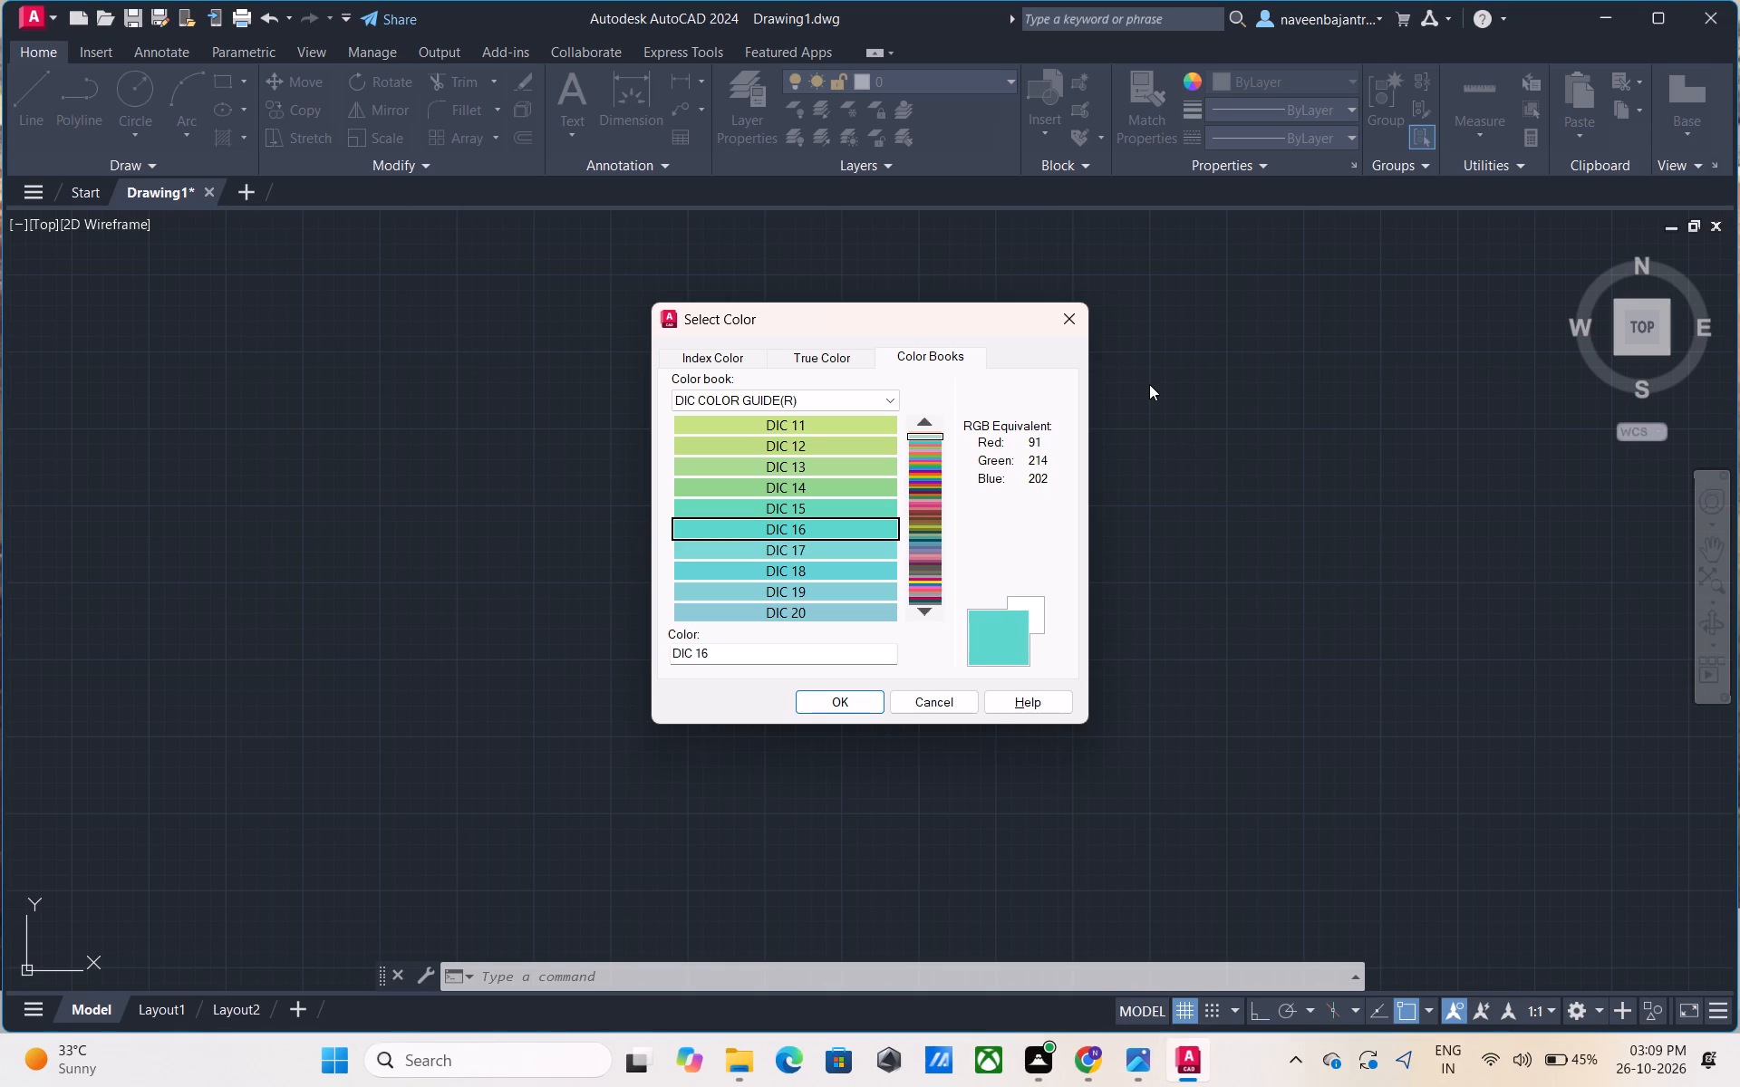
{"action": "key", "text": "Down"}
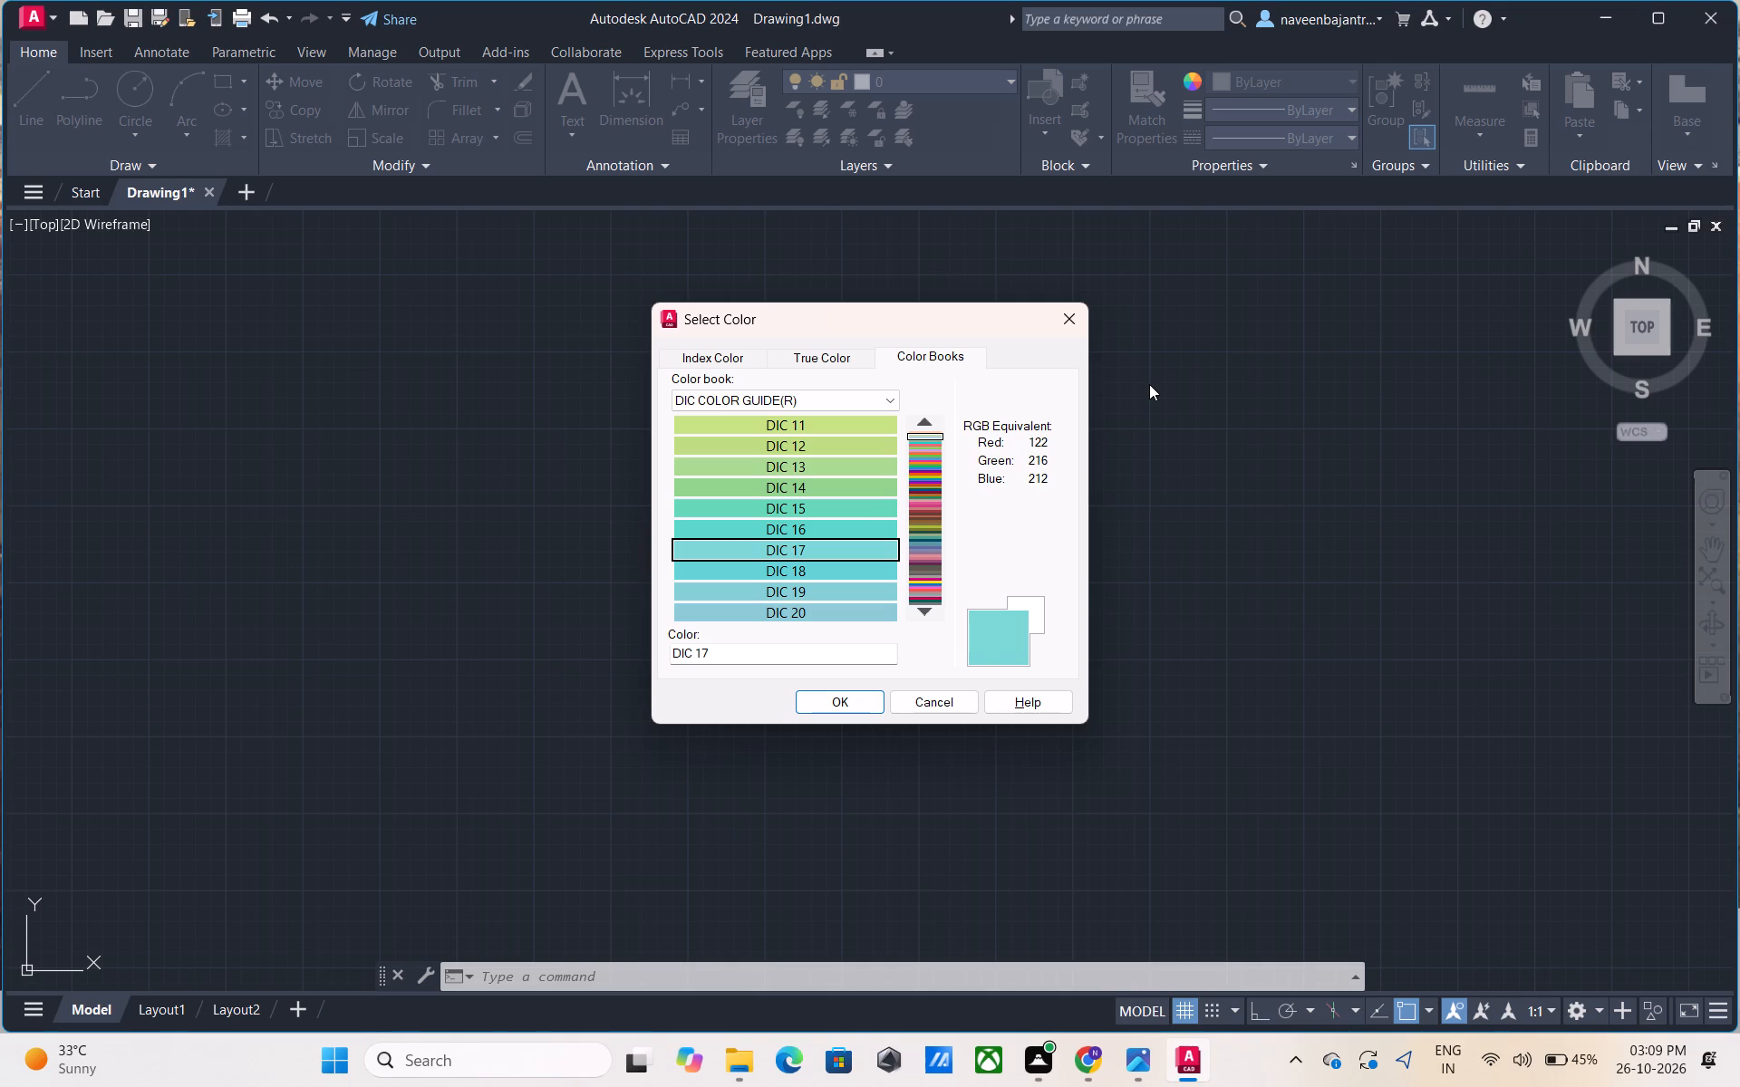
{"action": "key", "text": "Down"}
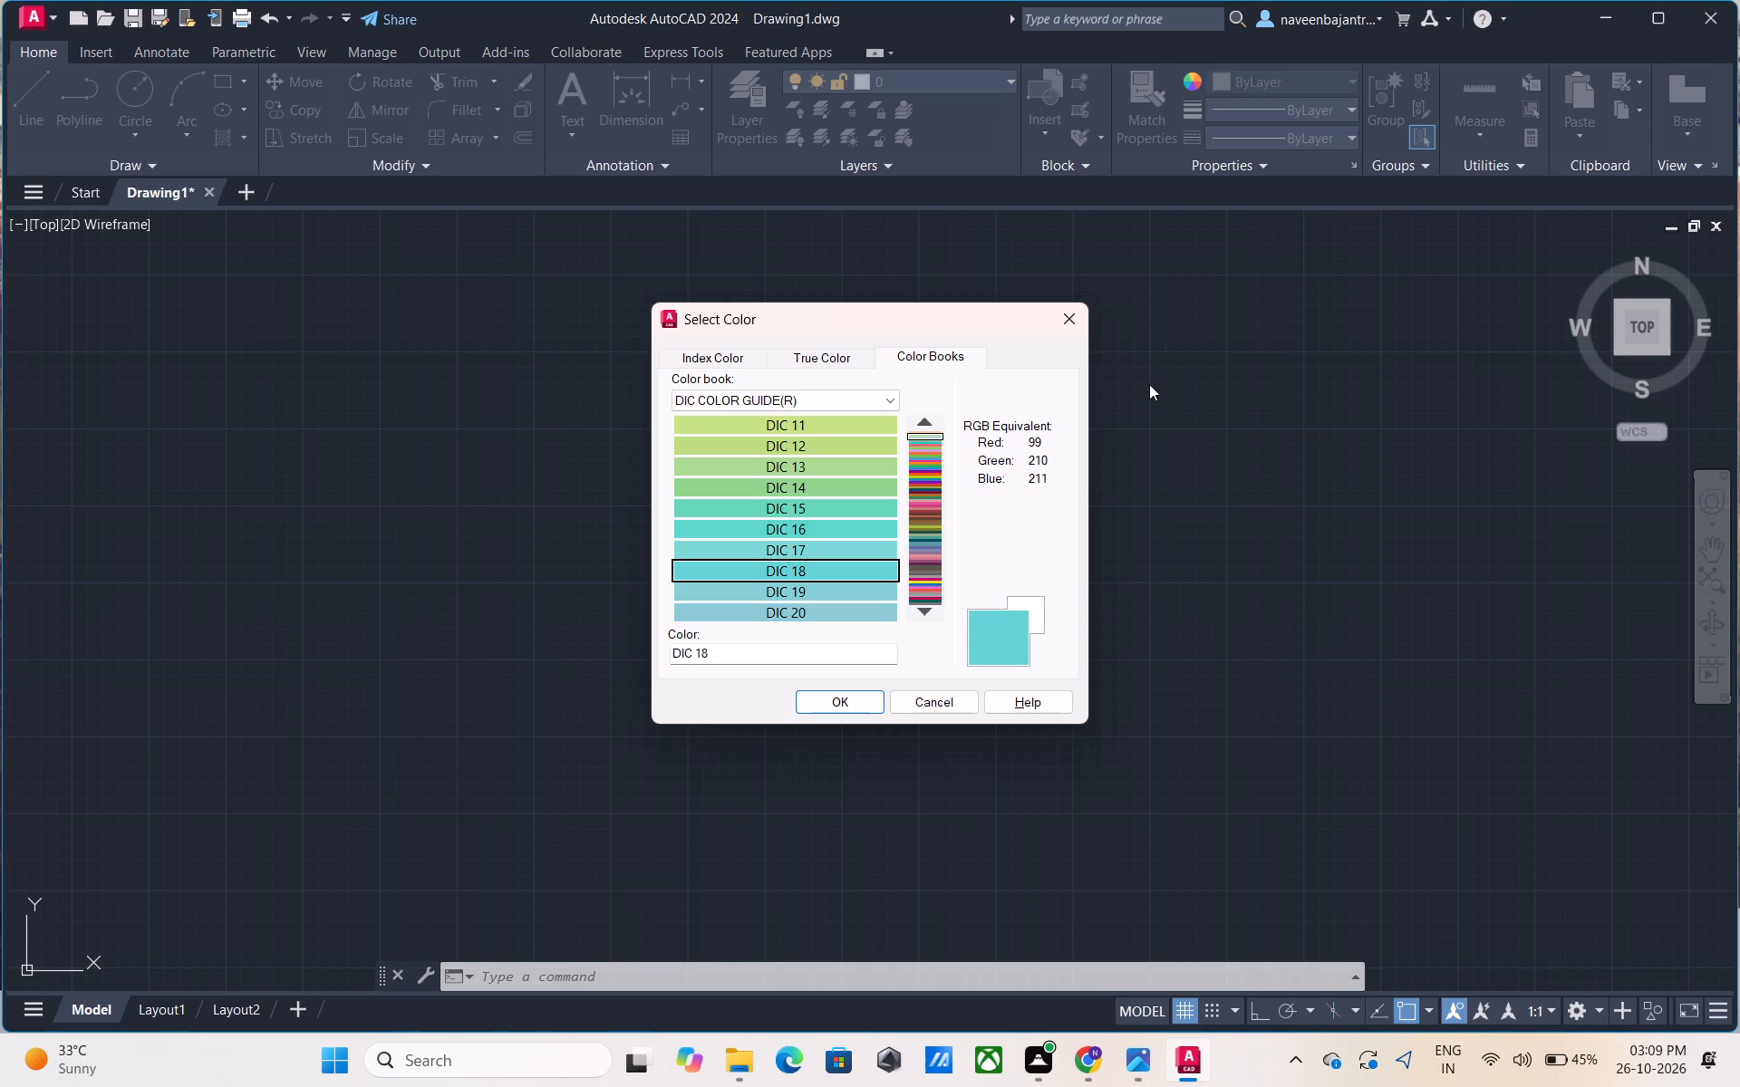
{"action": "key", "text": "Down"}
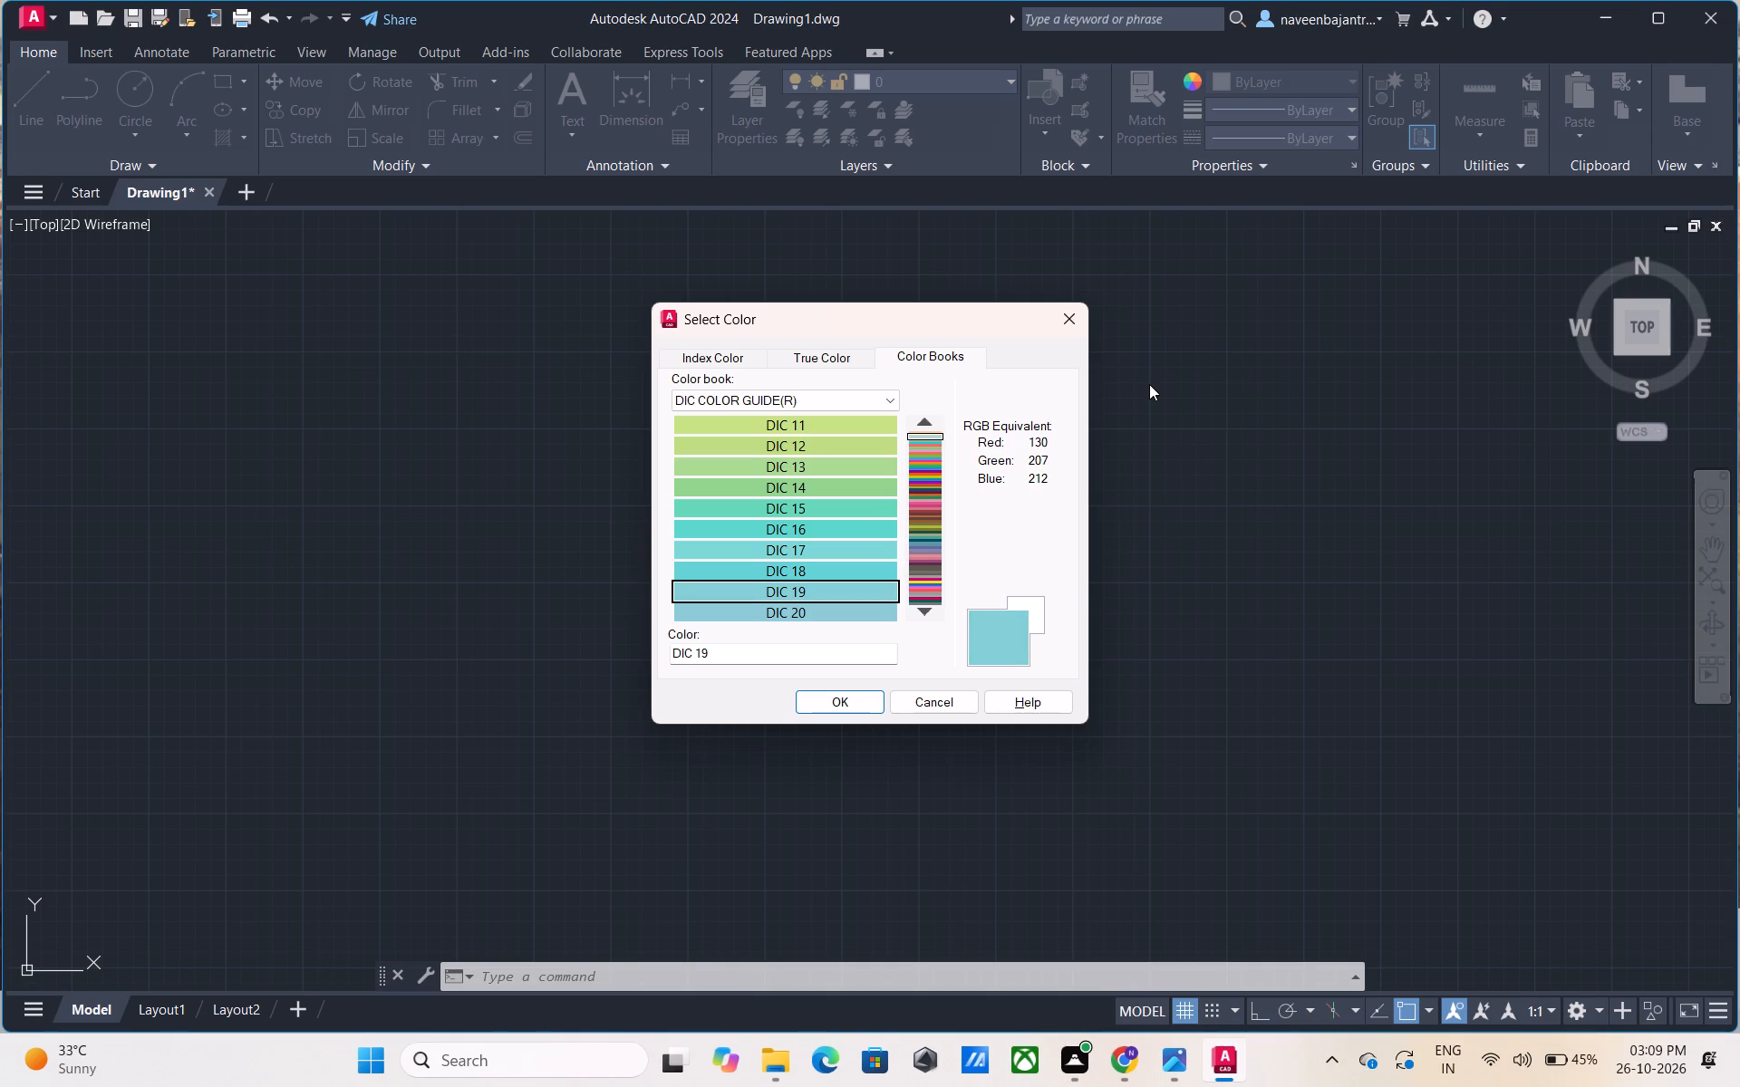
{"action": "key", "text": "Down"}
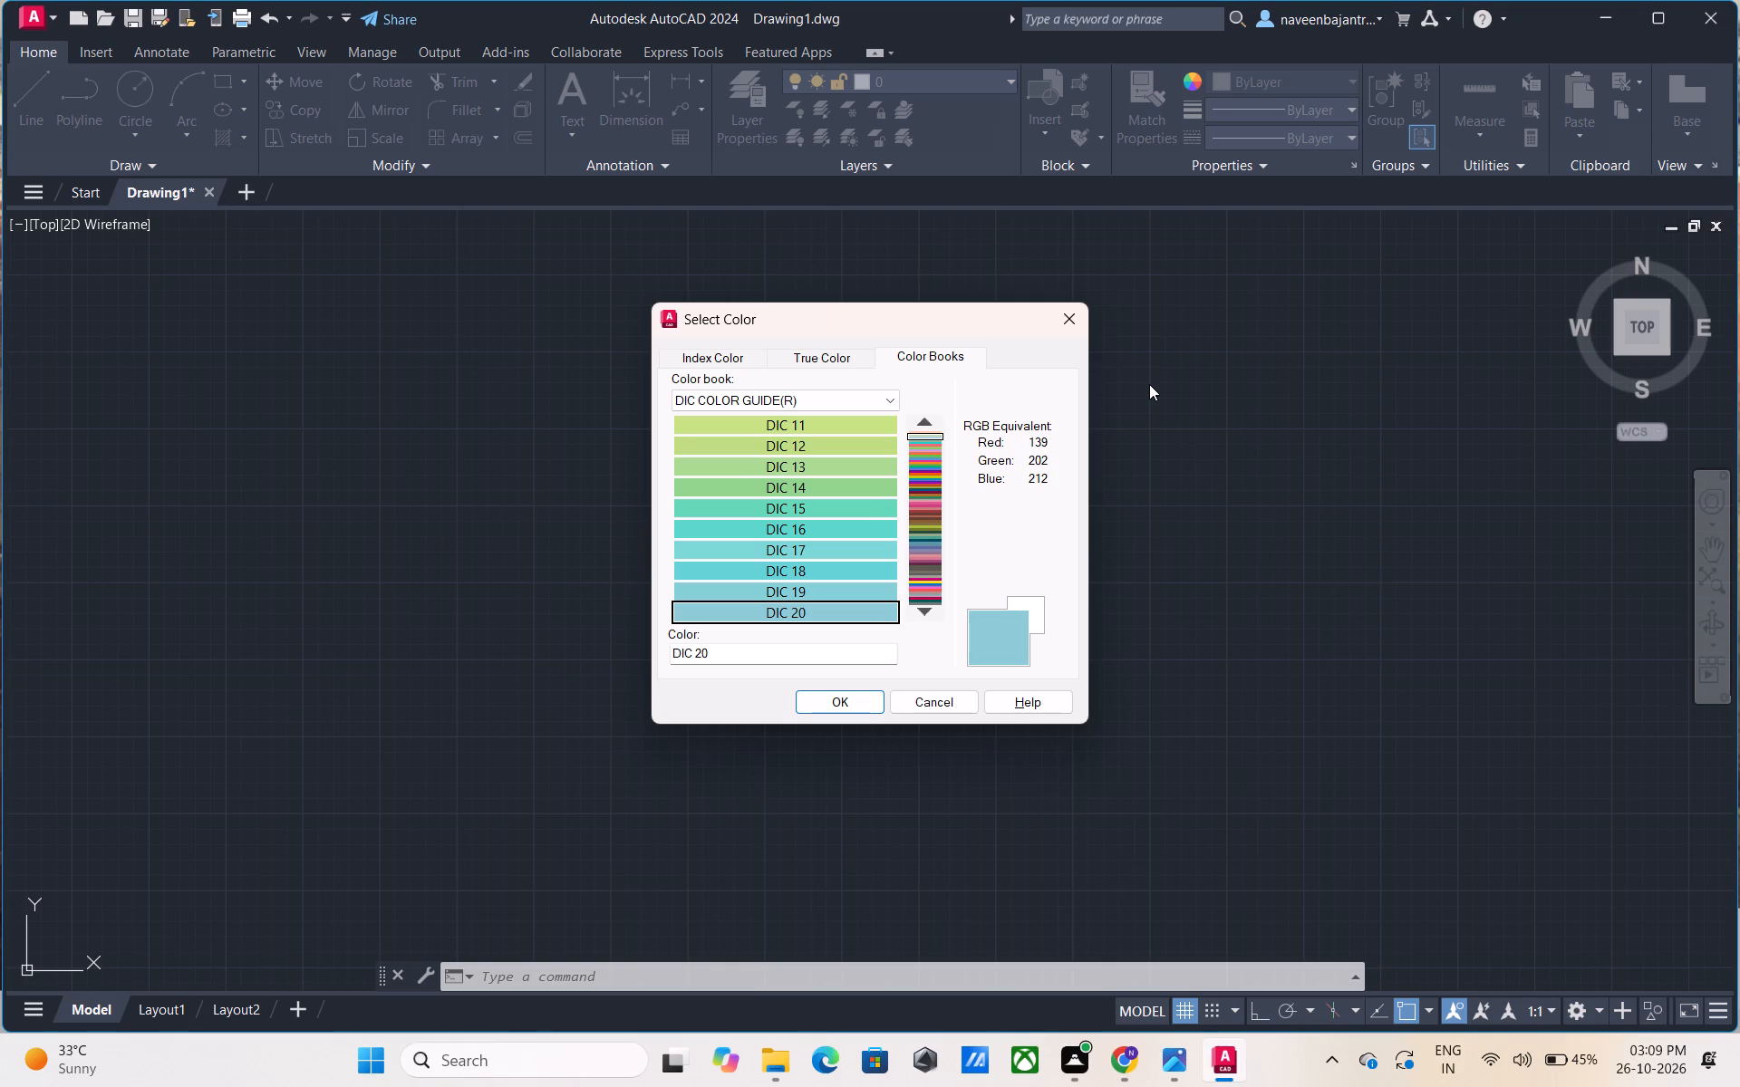
Preview the colors DIC 21 through DIC 30 one by one in the DIC COLOR GUIDE(R) color book.
{"action": "key", "text": "Down"}
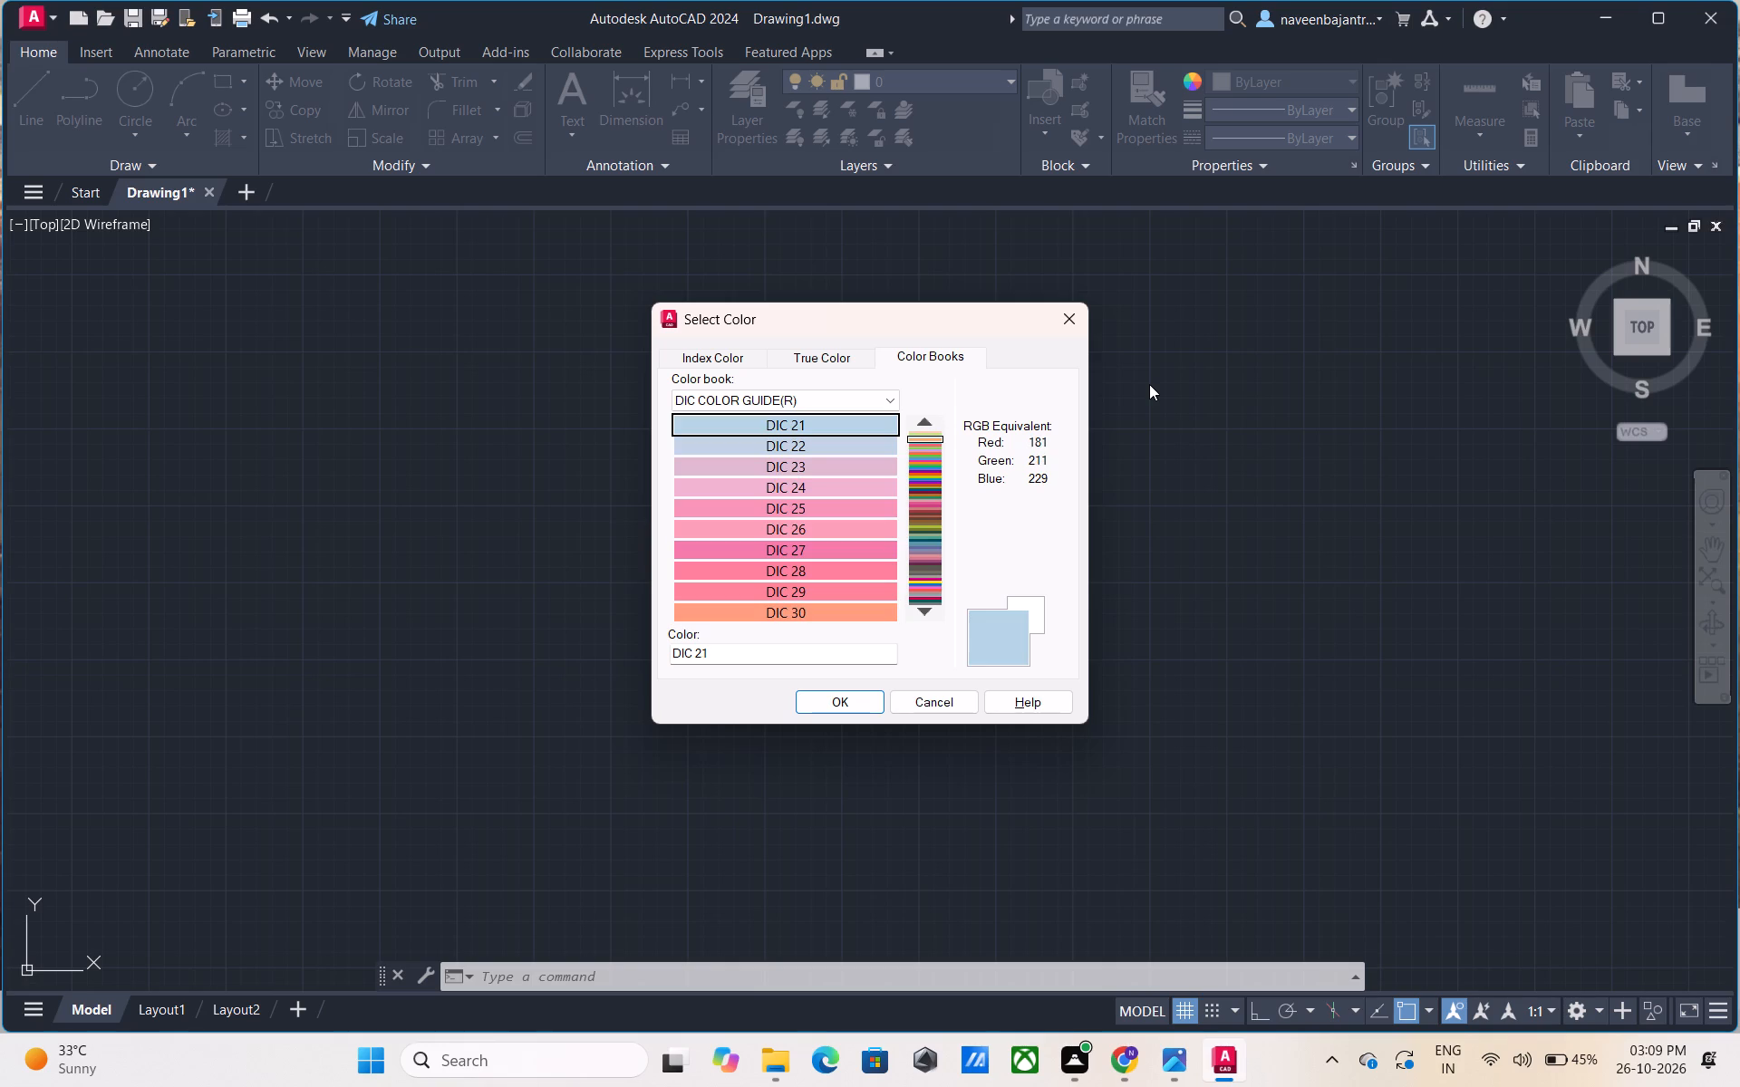
{"action": "key", "text": "Down"}
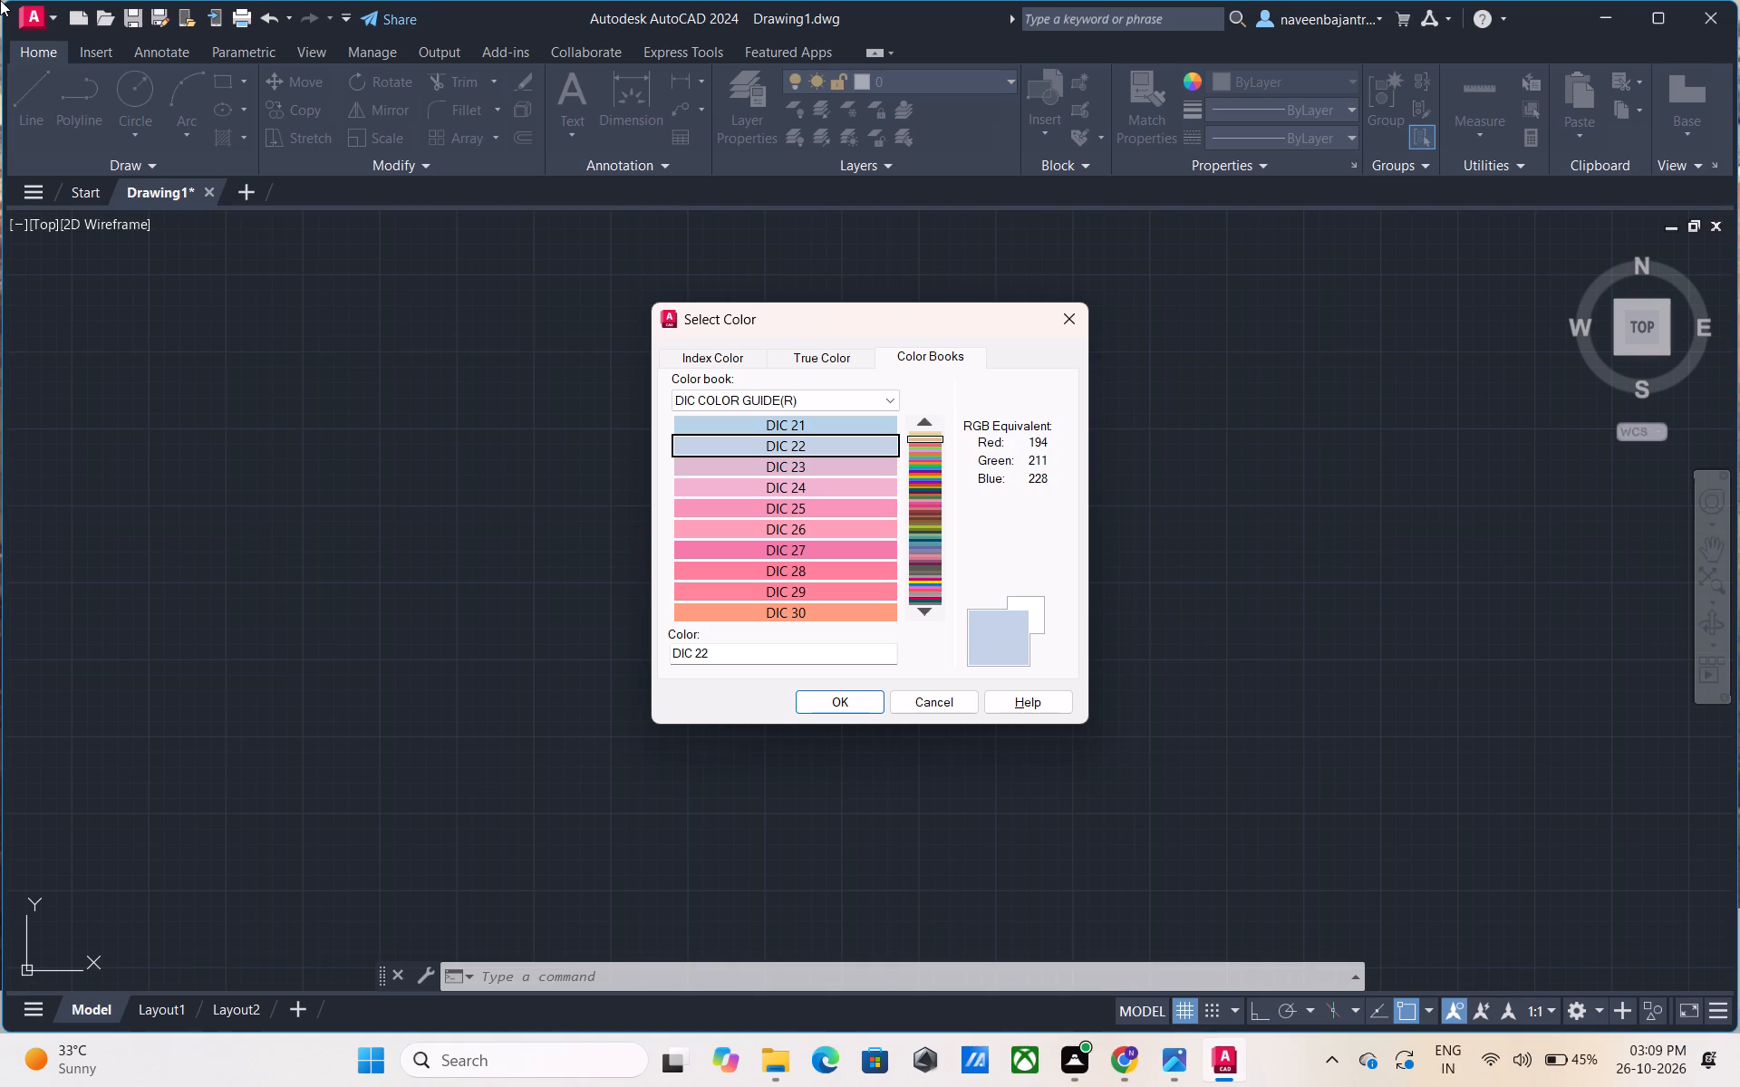
{"action": "key", "text": "Down"}
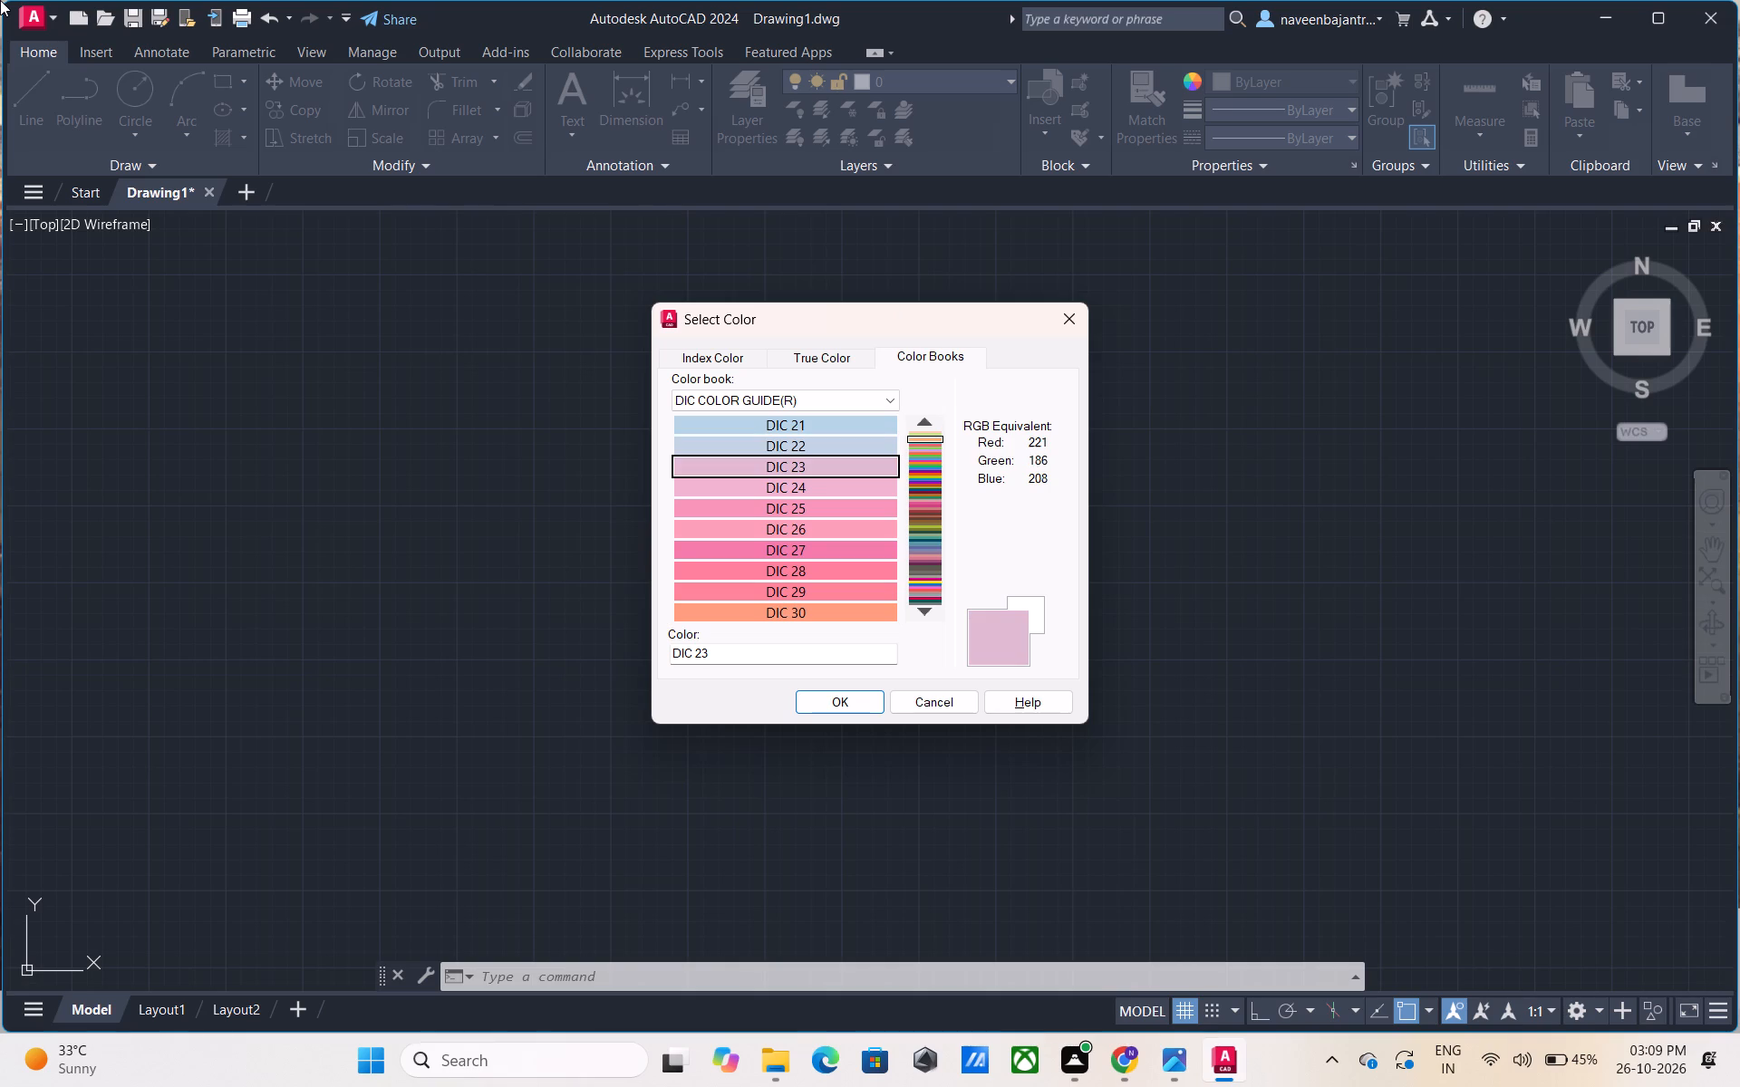
{"action": "key", "text": "Down"}
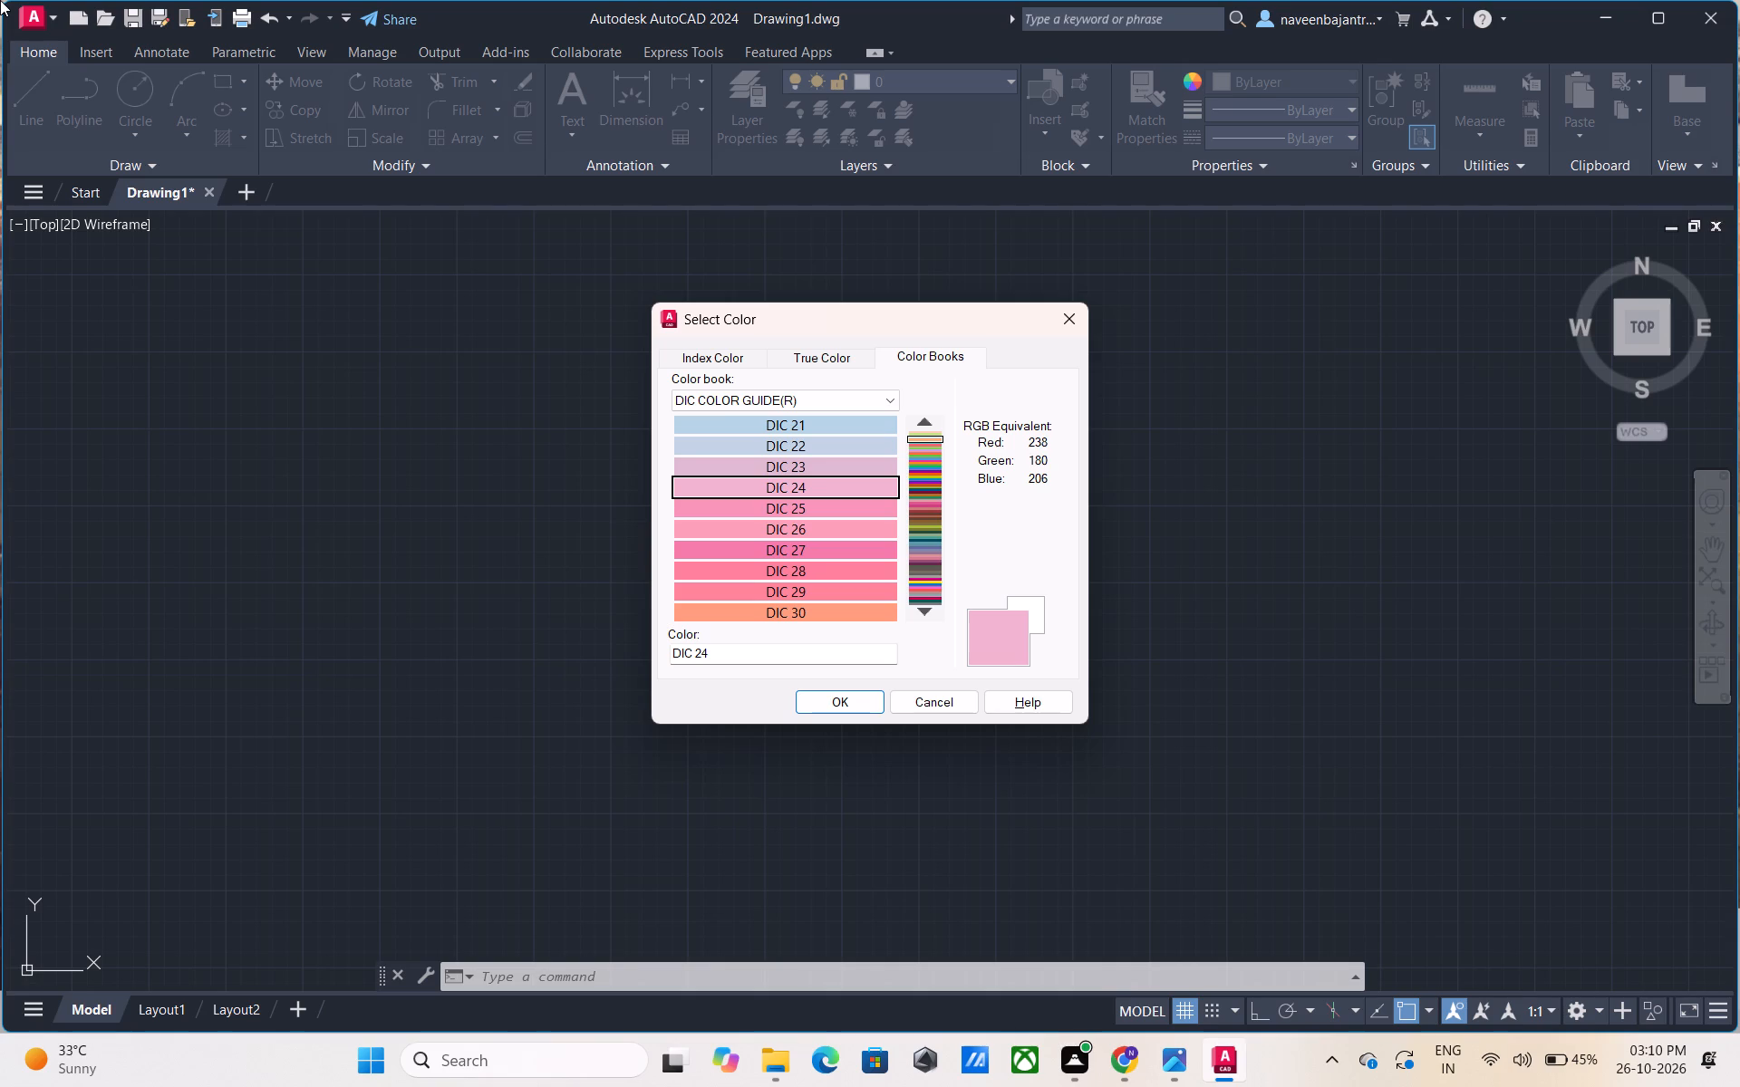
{"action": "key", "text": "Down"}
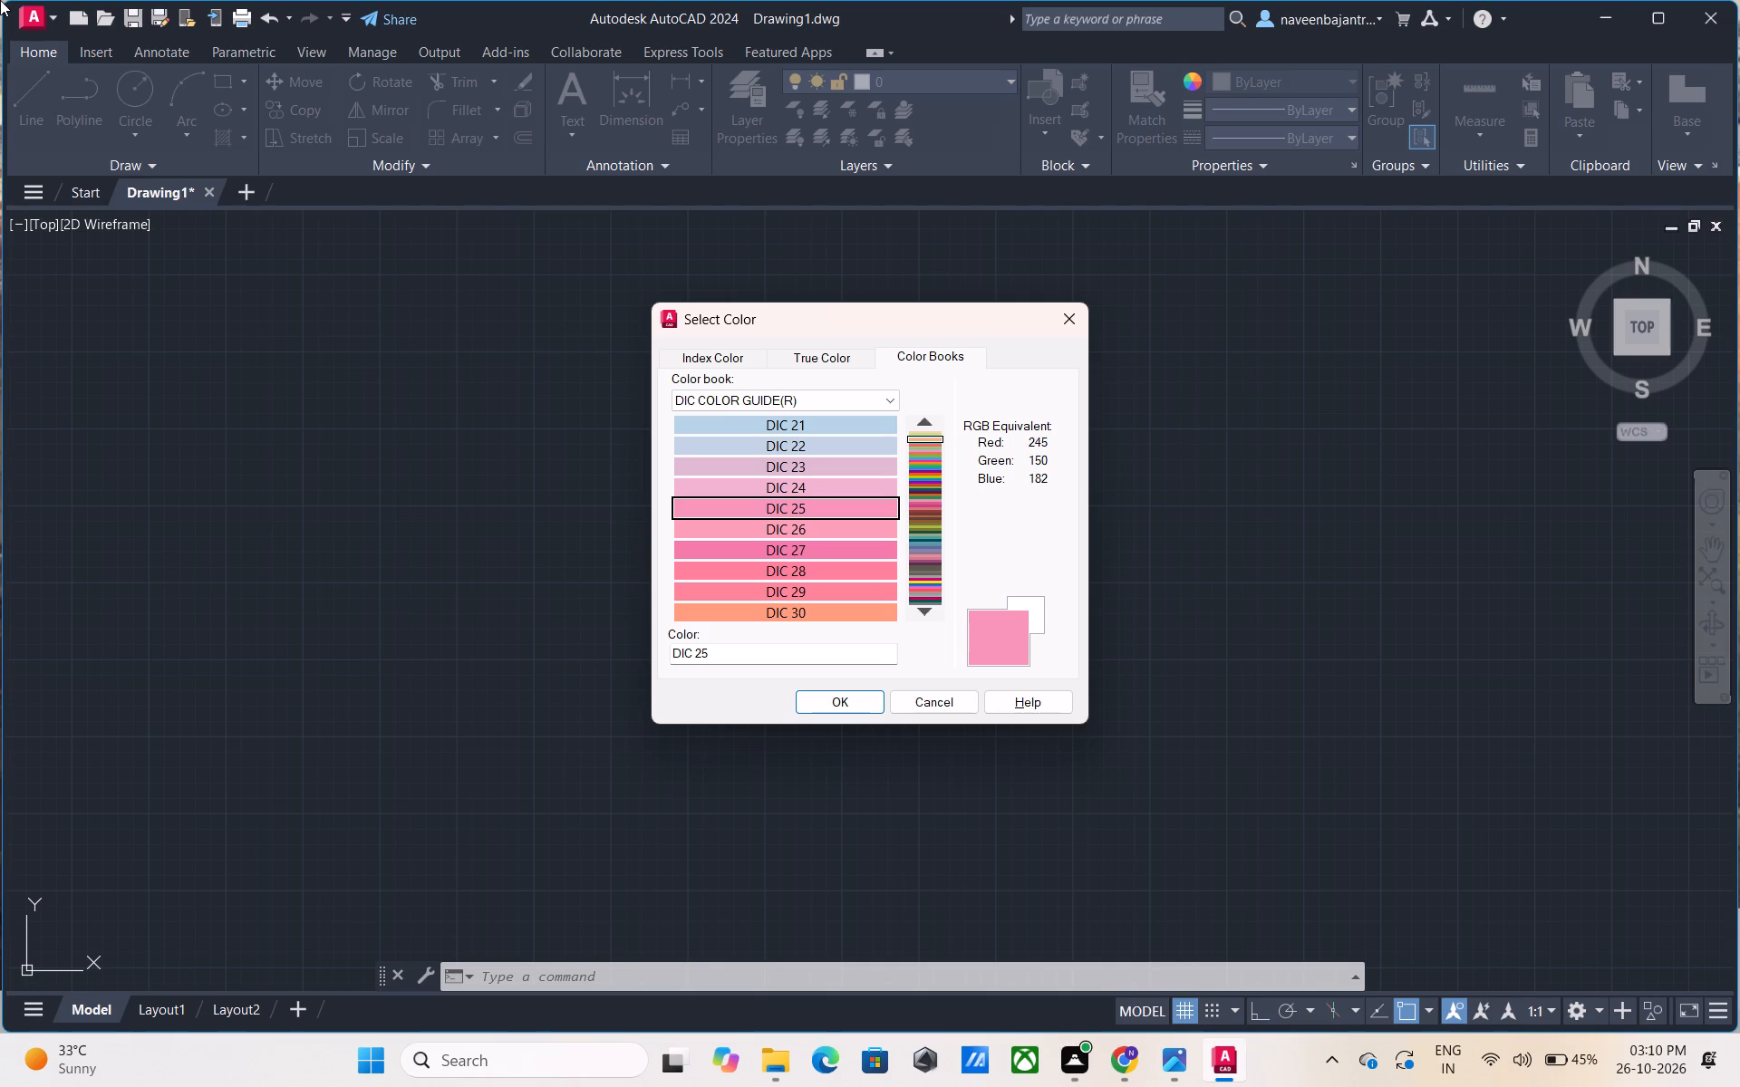
{"action": "key", "text": "Down"}
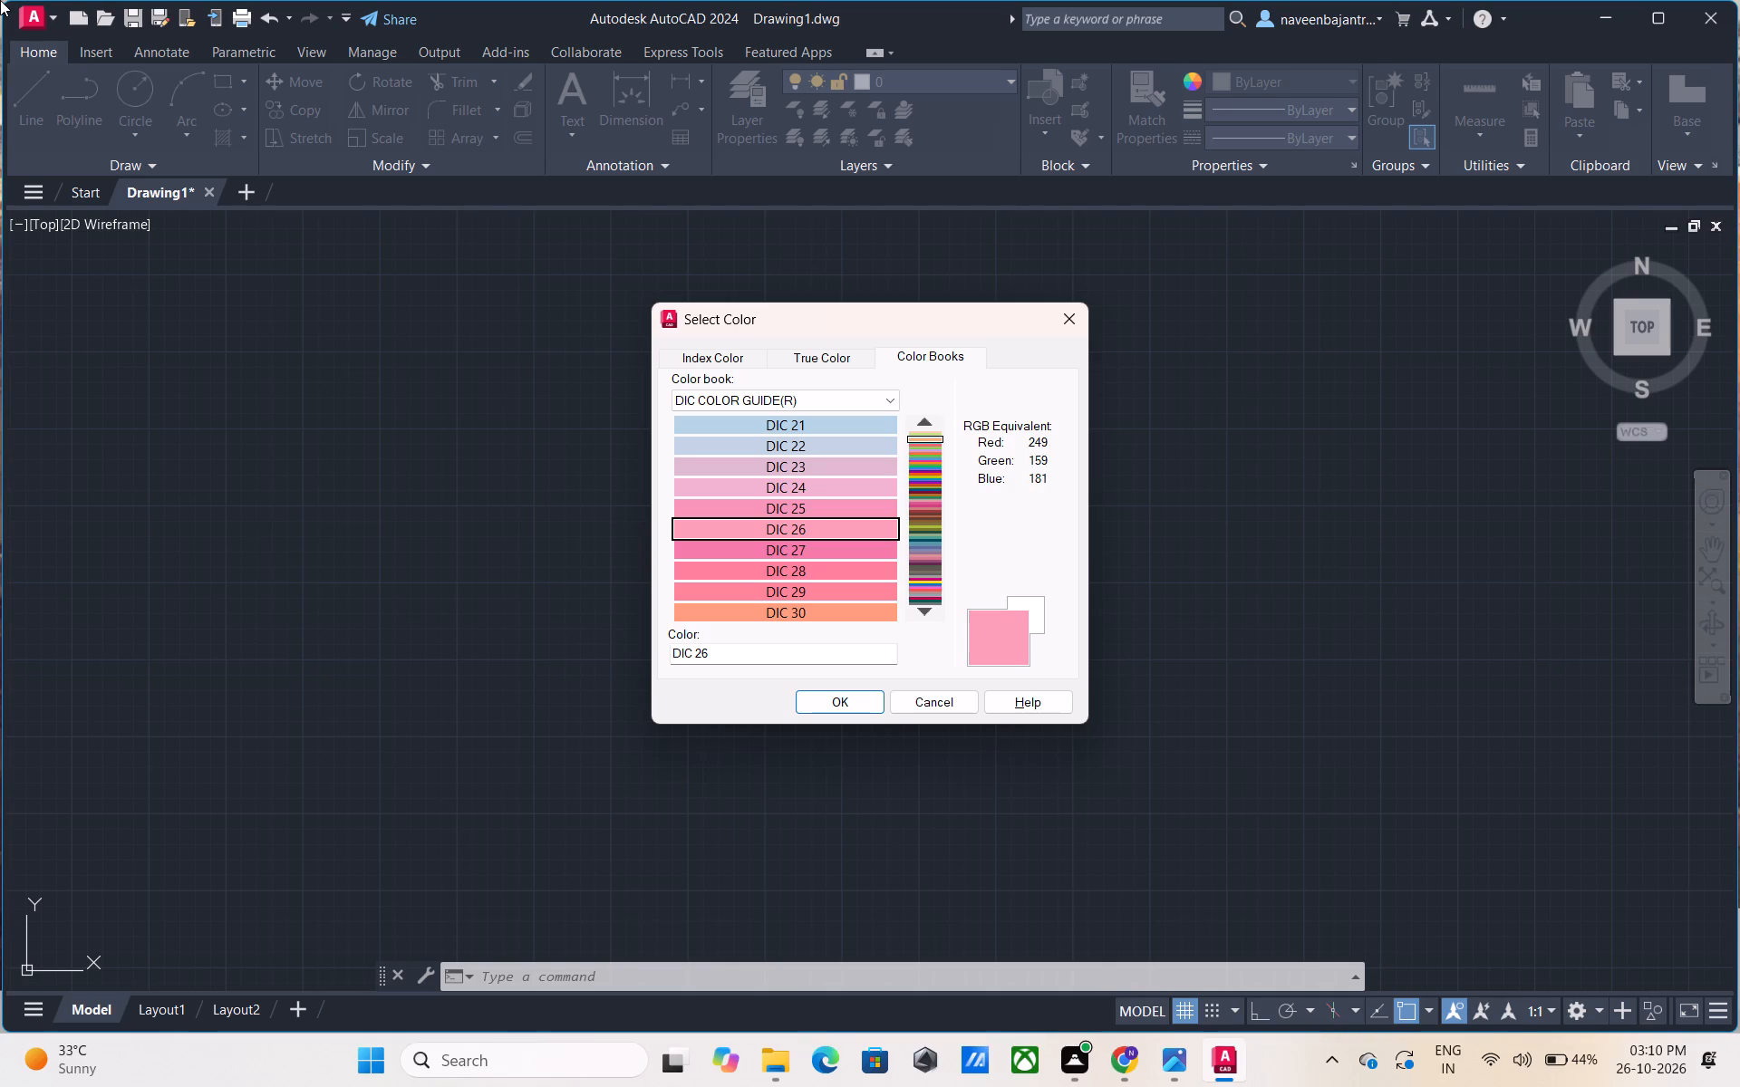
{"action": "key", "text": "Down"}
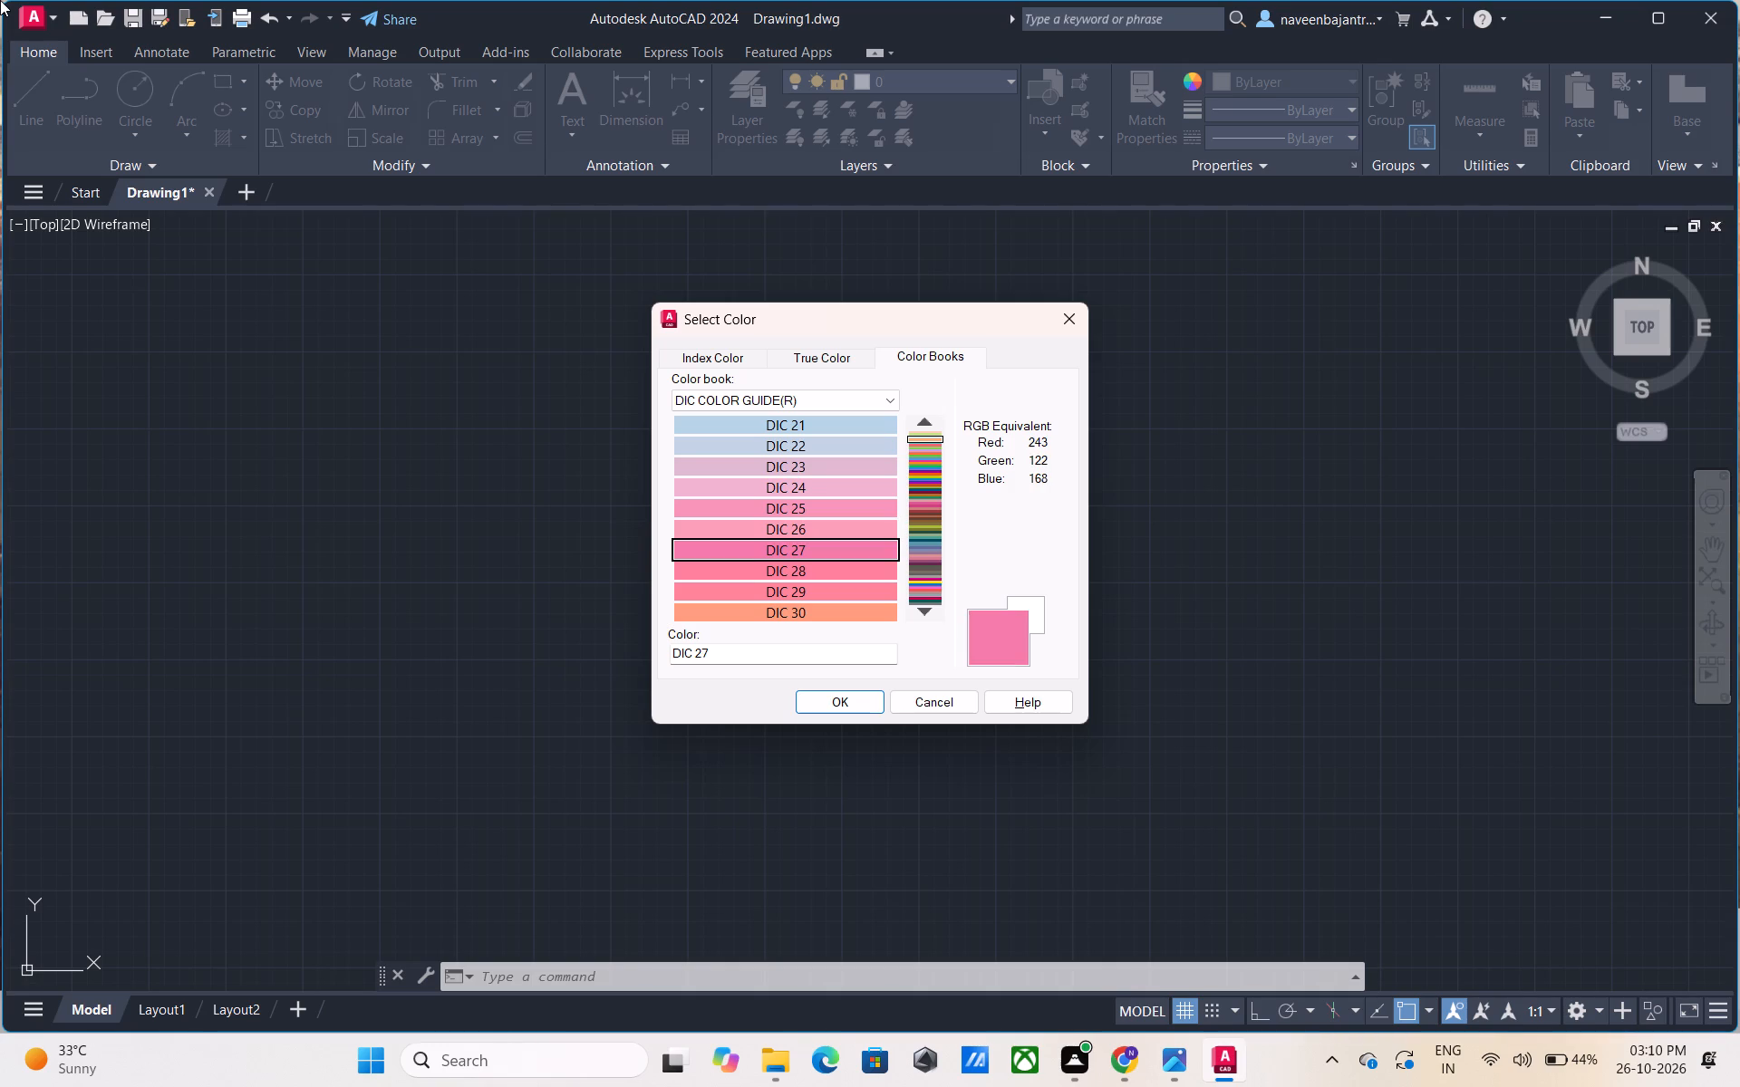
{"action": "key", "text": "Down"}
{"action": "key", "text": "Down"}
{"action": "key", "text": "Down"}
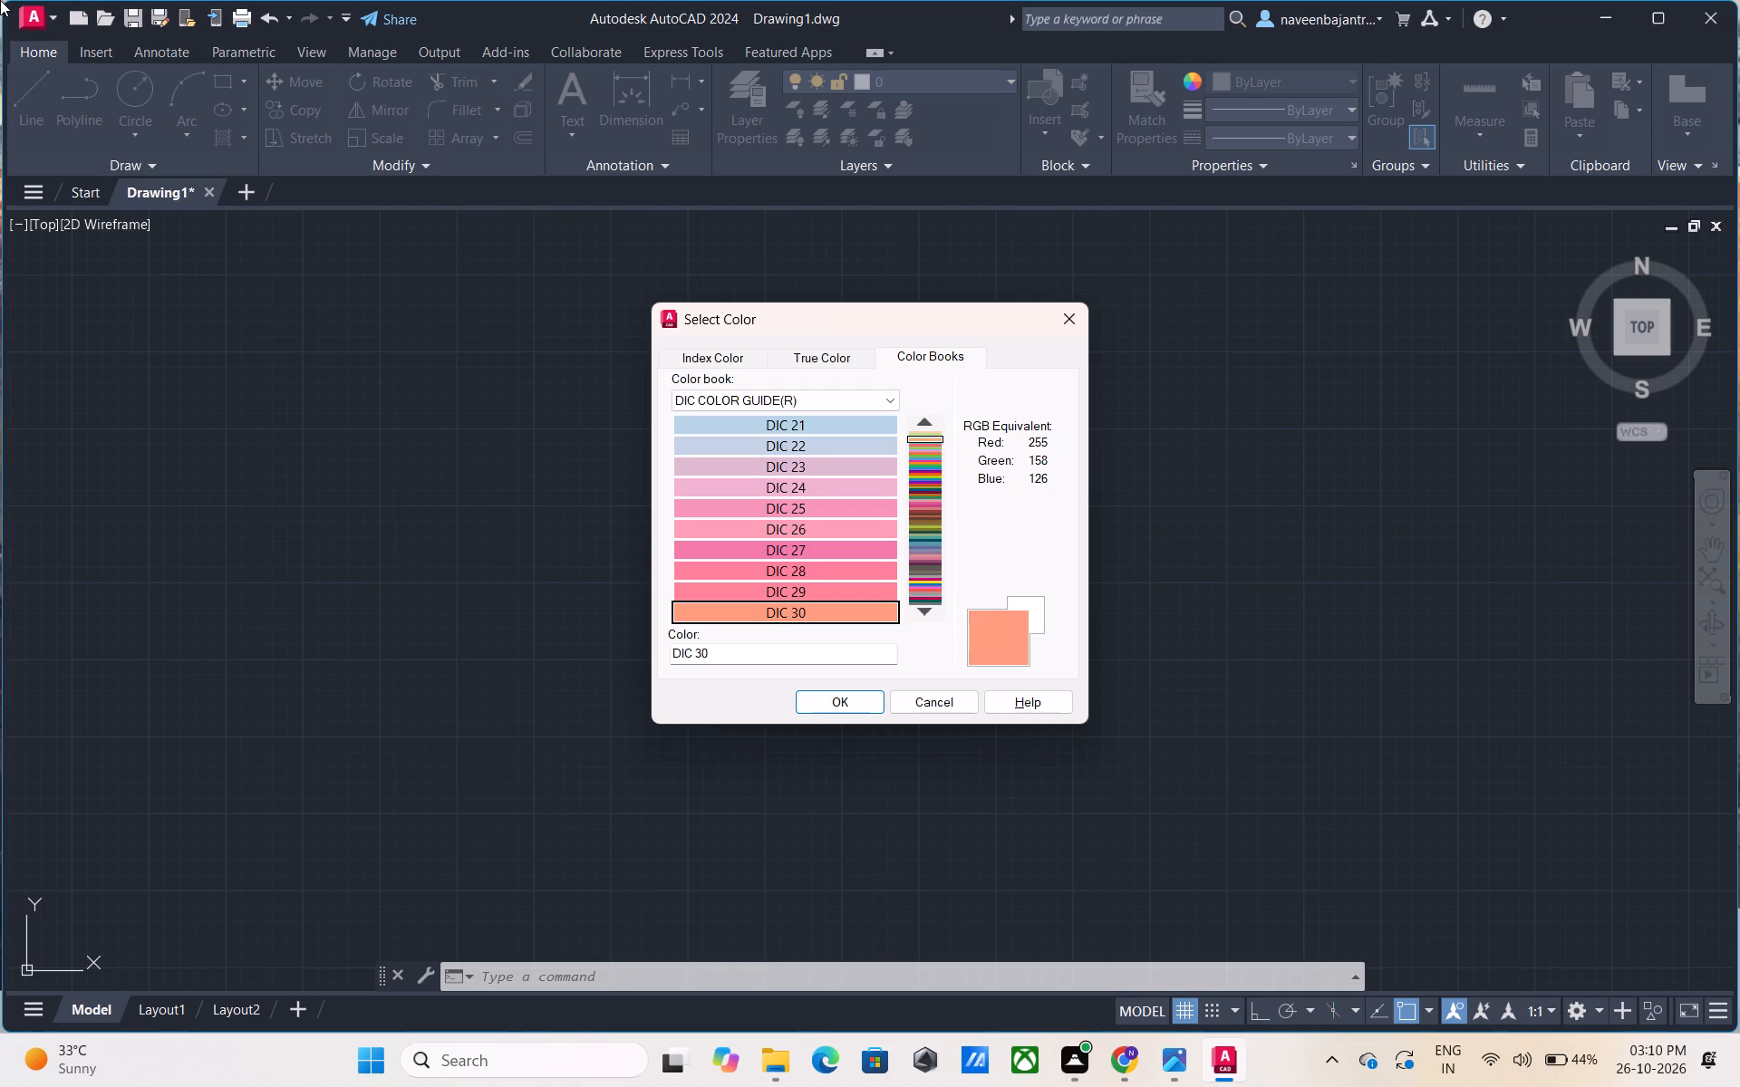
Preview the colors DIC 31 through DIC 40 one by one in the DIC COLOR GUIDE(R) color book.
{"action": "key", "text": "Down"}
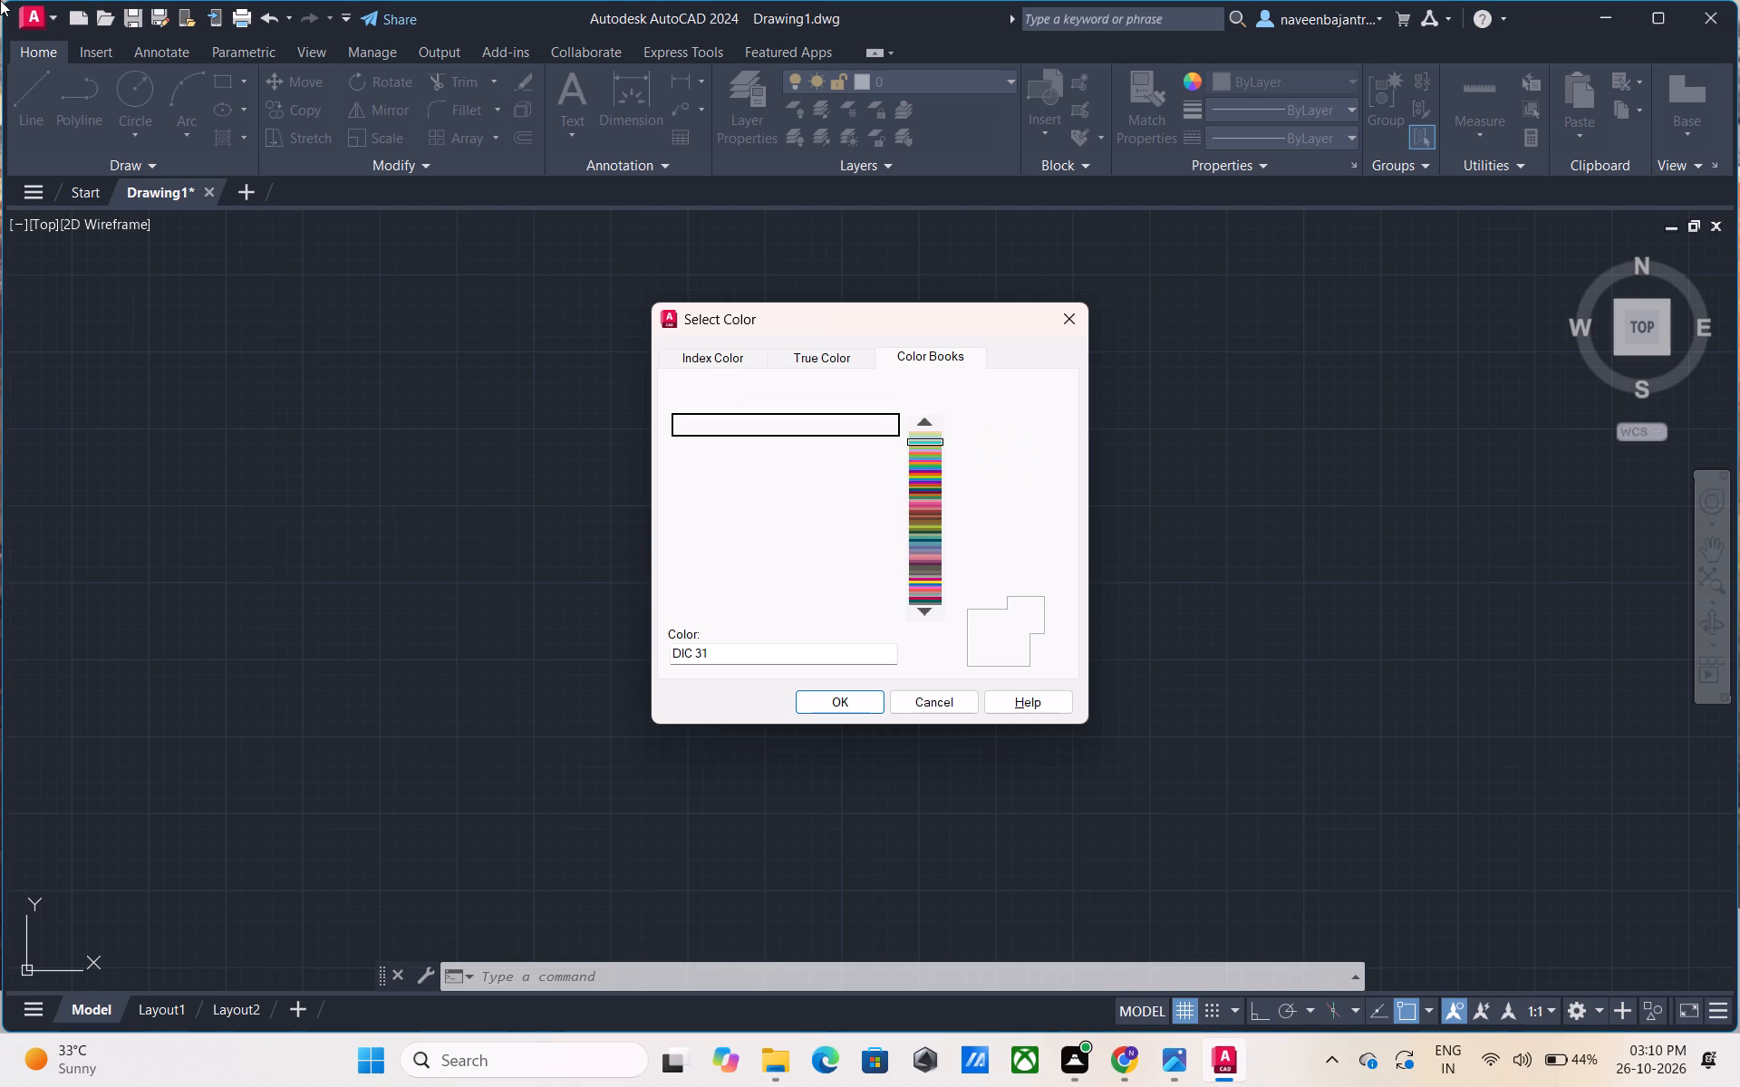
{"action": "key", "text": "Down"}
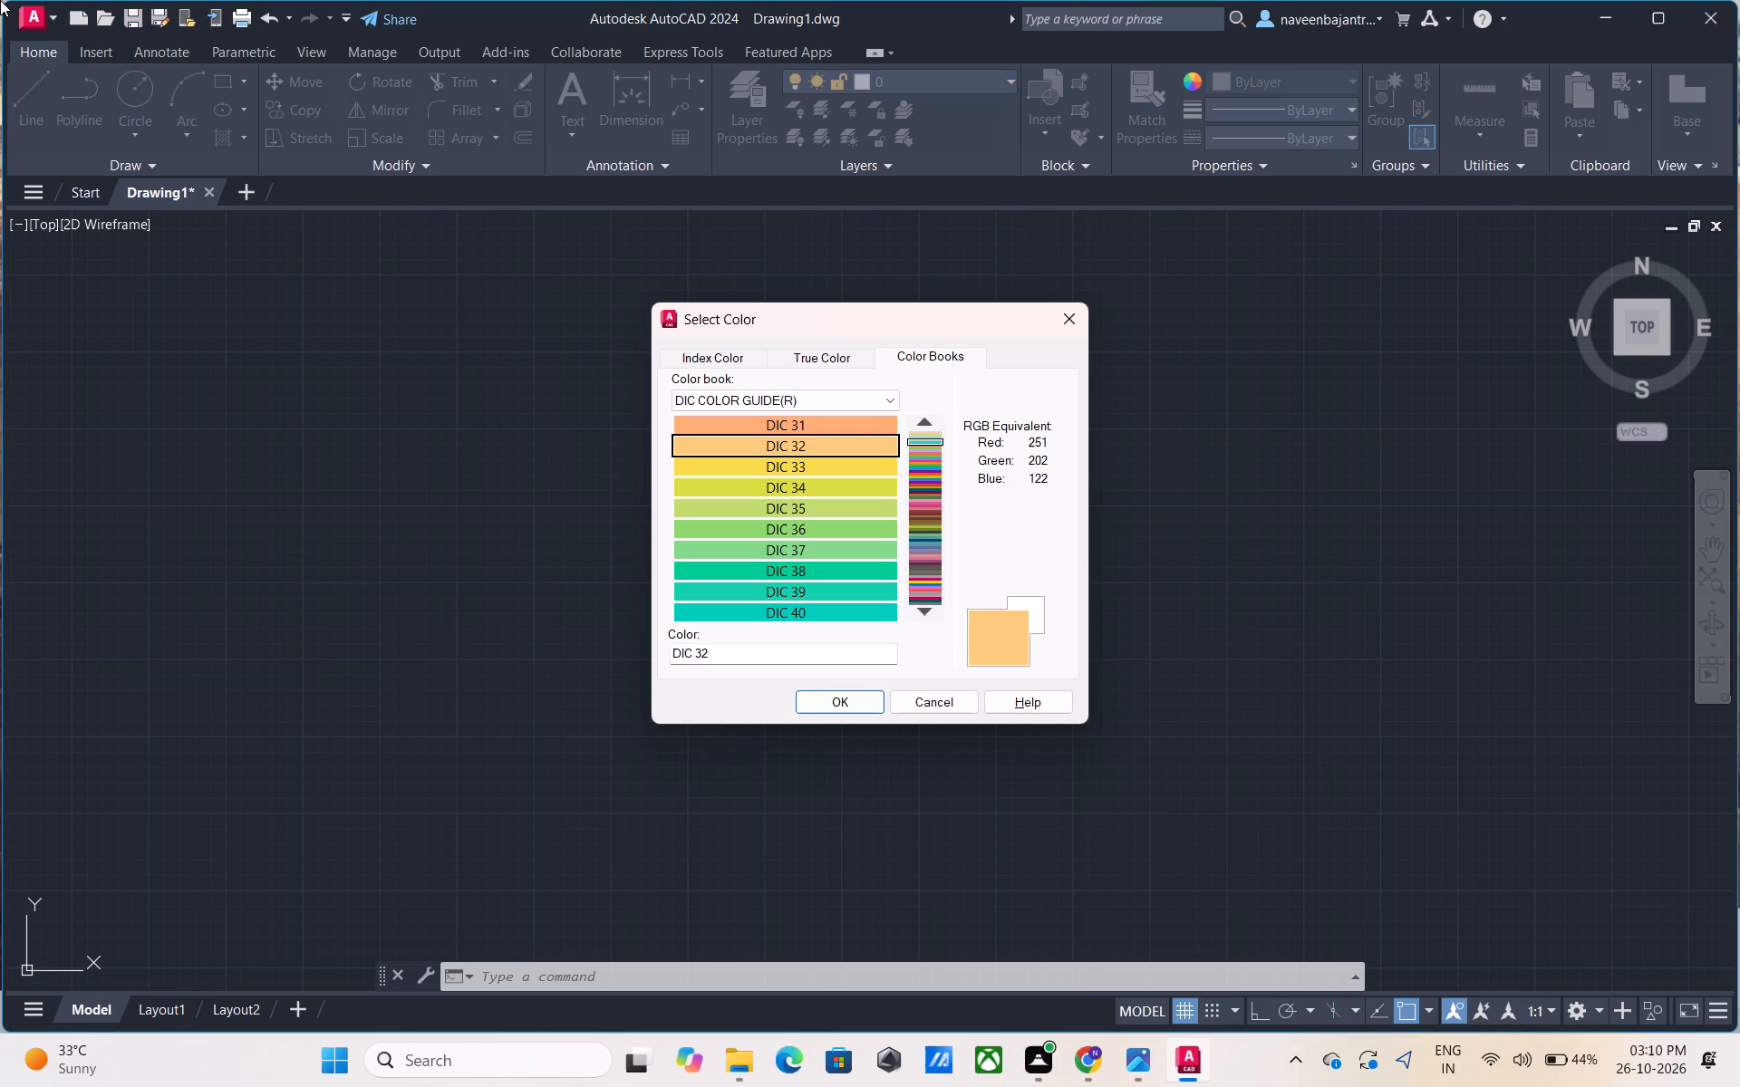
{"action": "key", "text": "Down"}
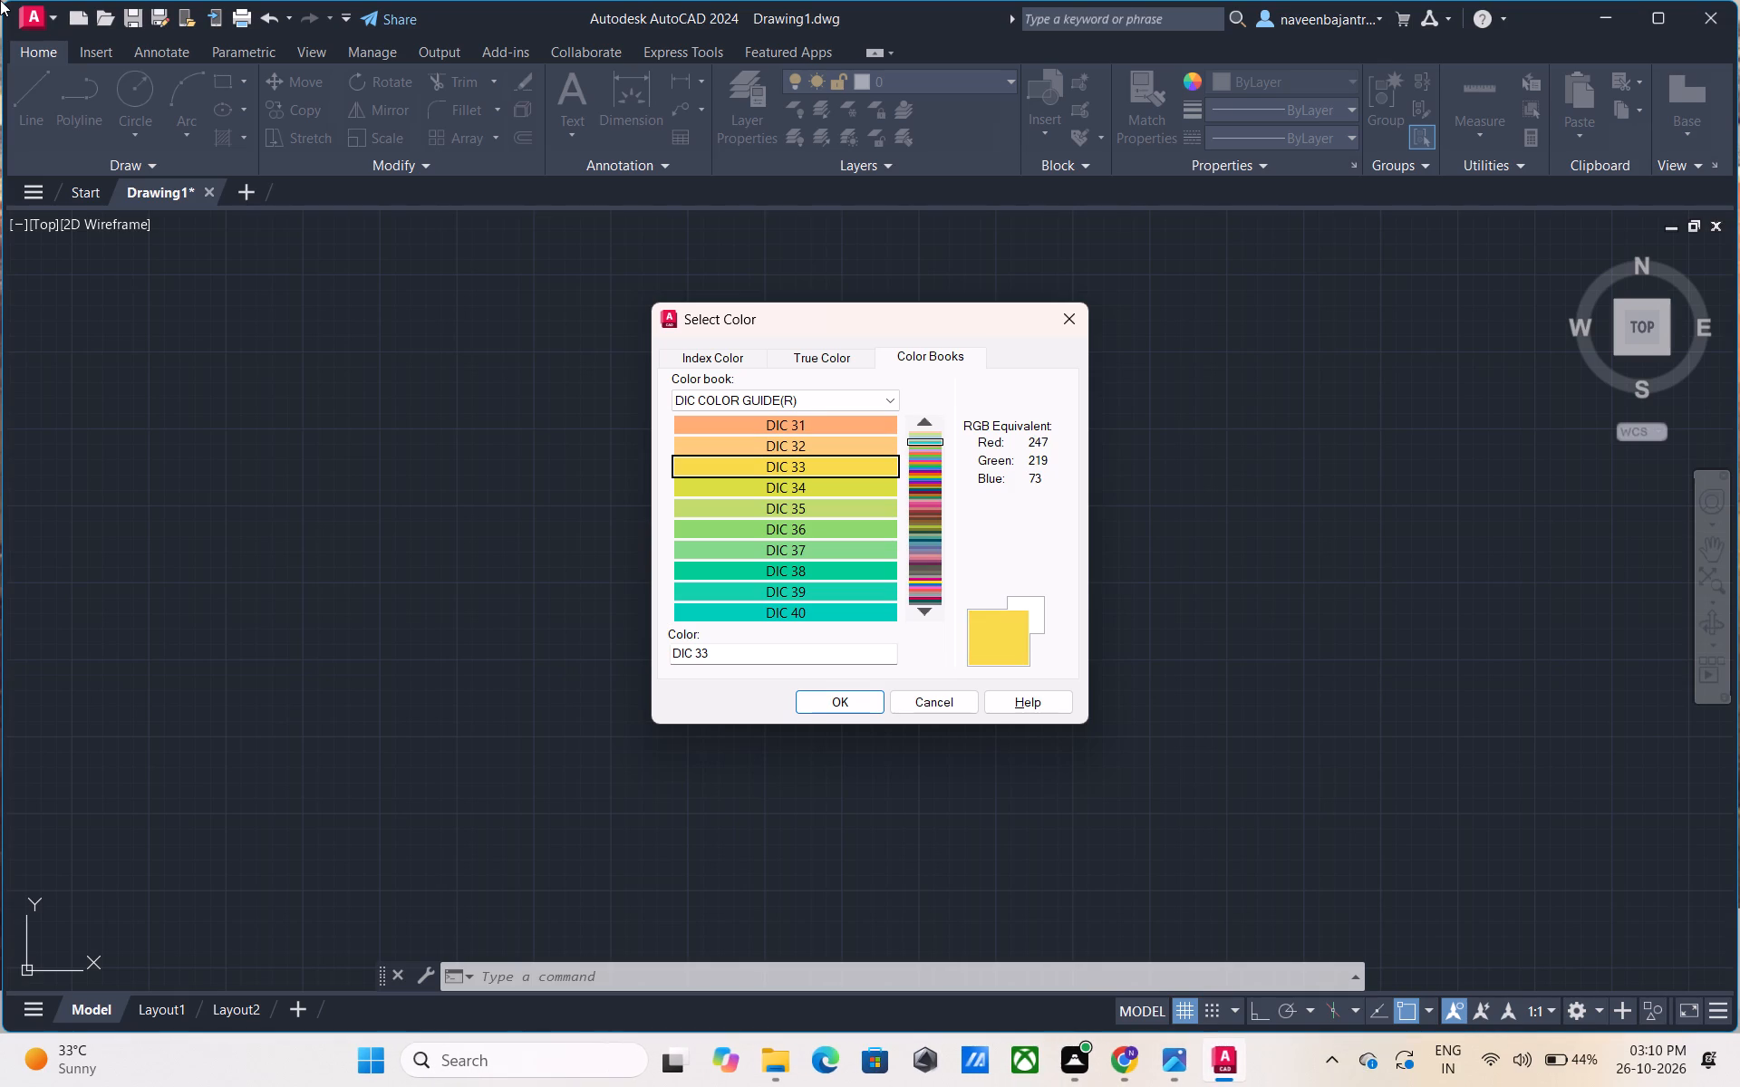
{"action": "key", "text": "Down"}
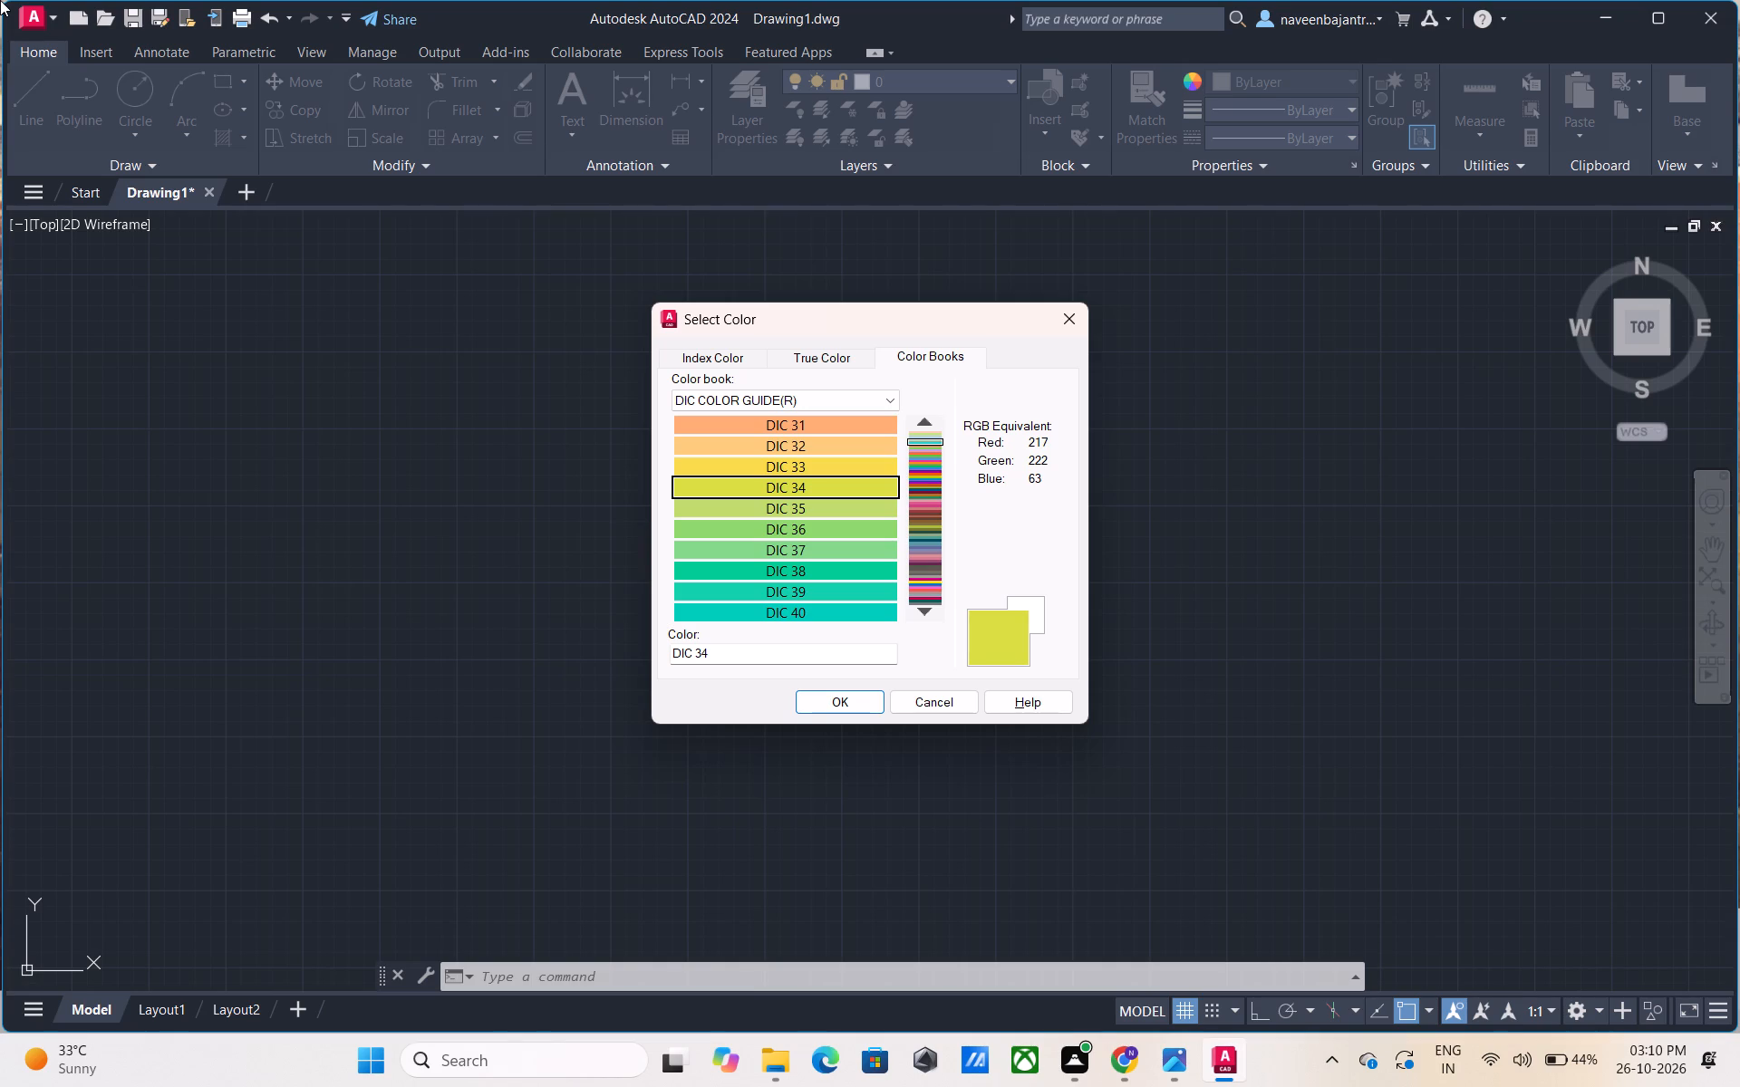
{"action": "key", "text": "Down"}
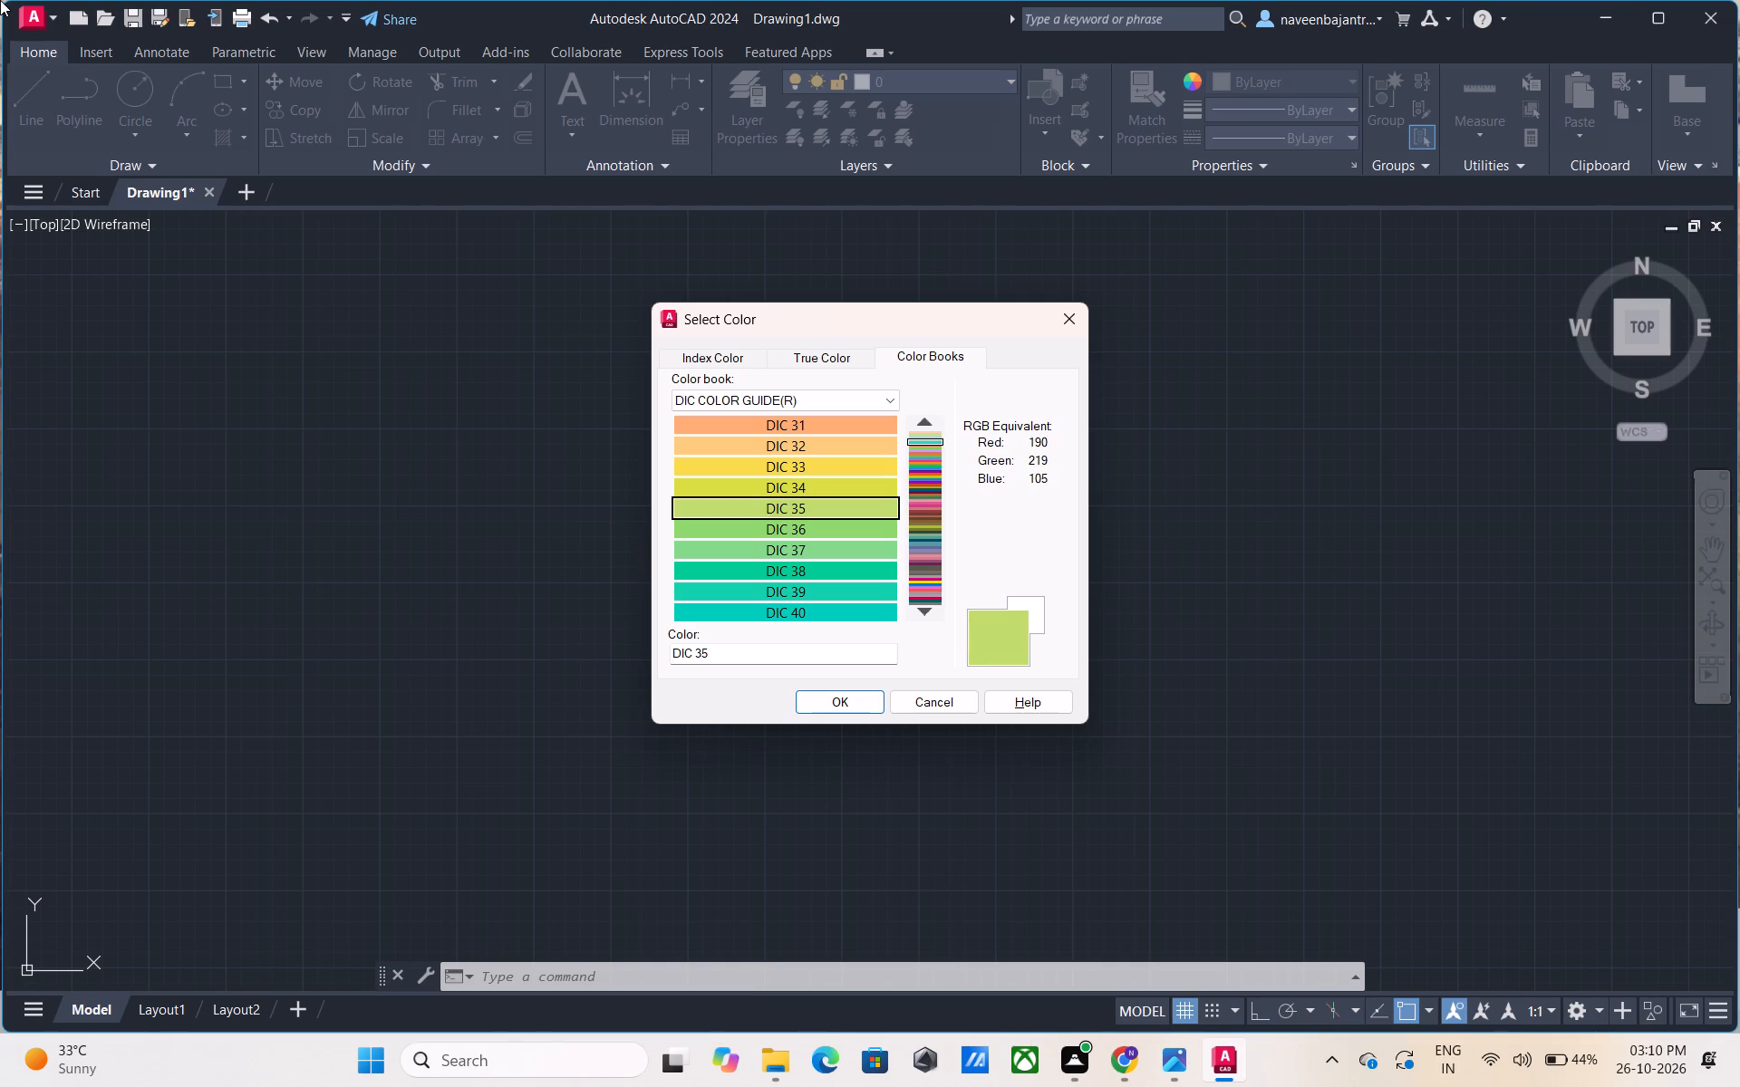
{"action": "key", "text": "Down"}
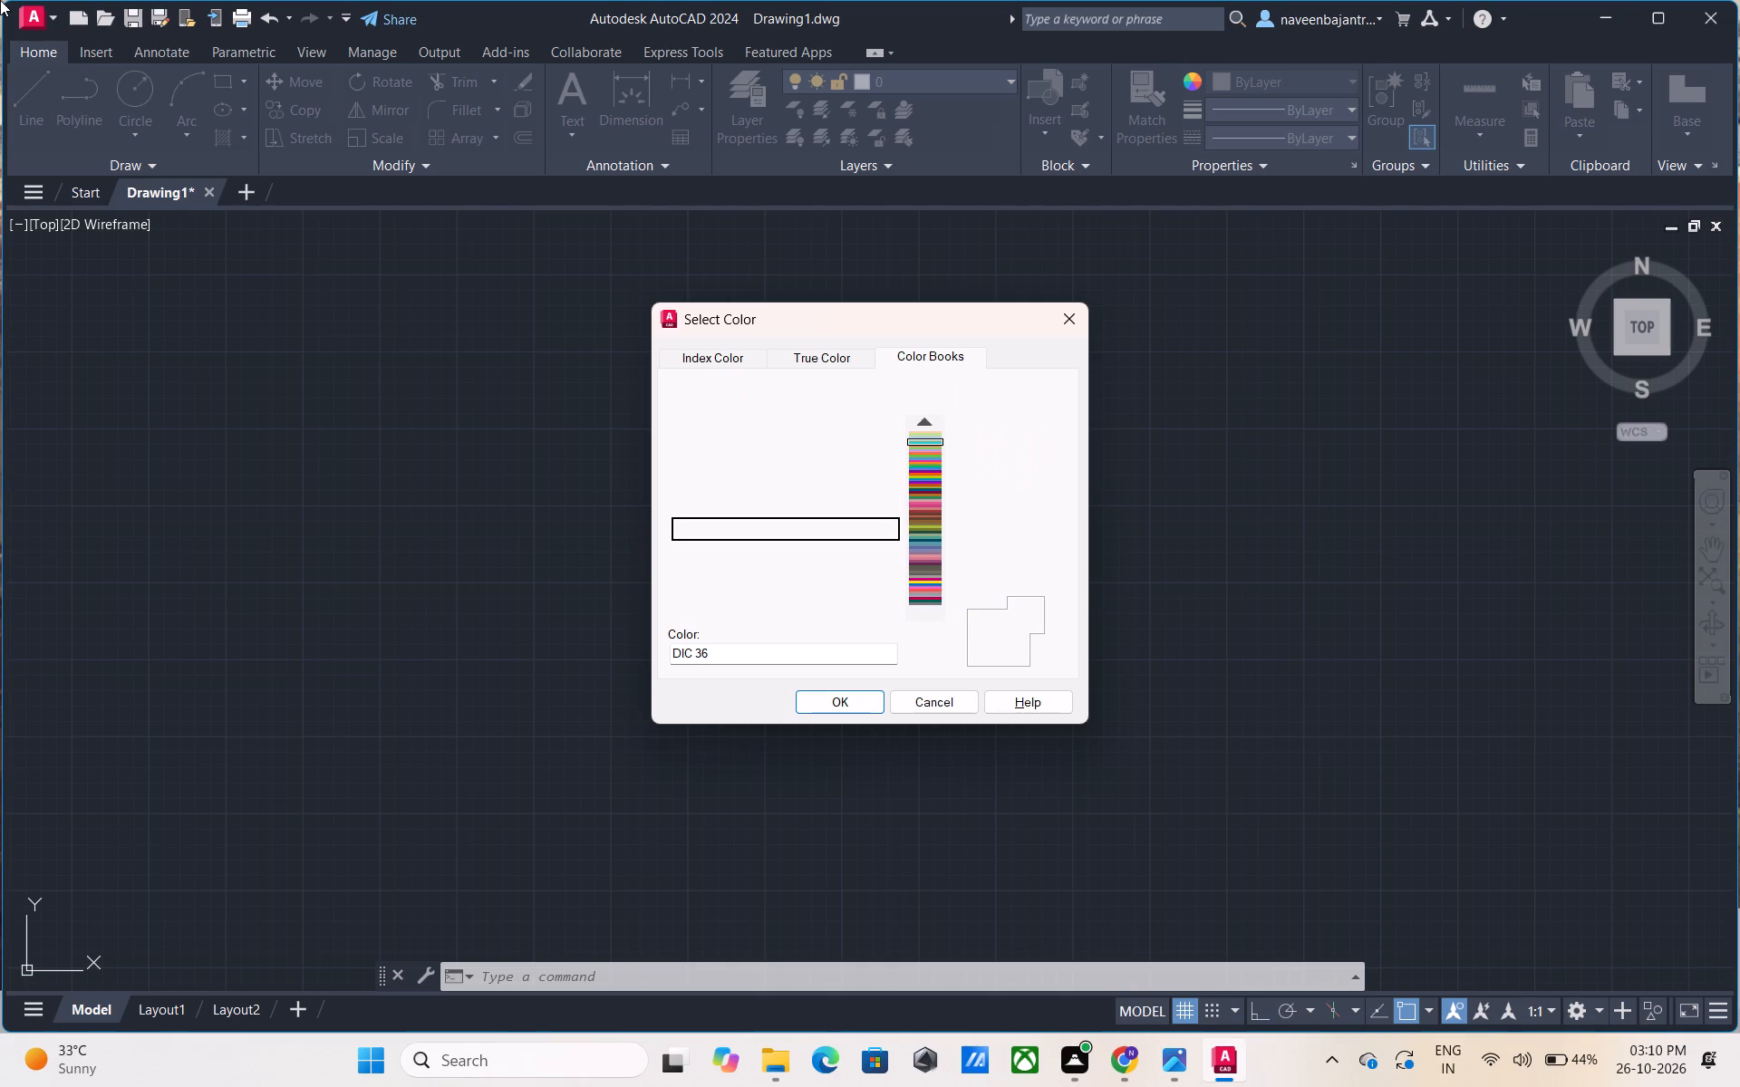
{"action": "key", "text": "Down"}
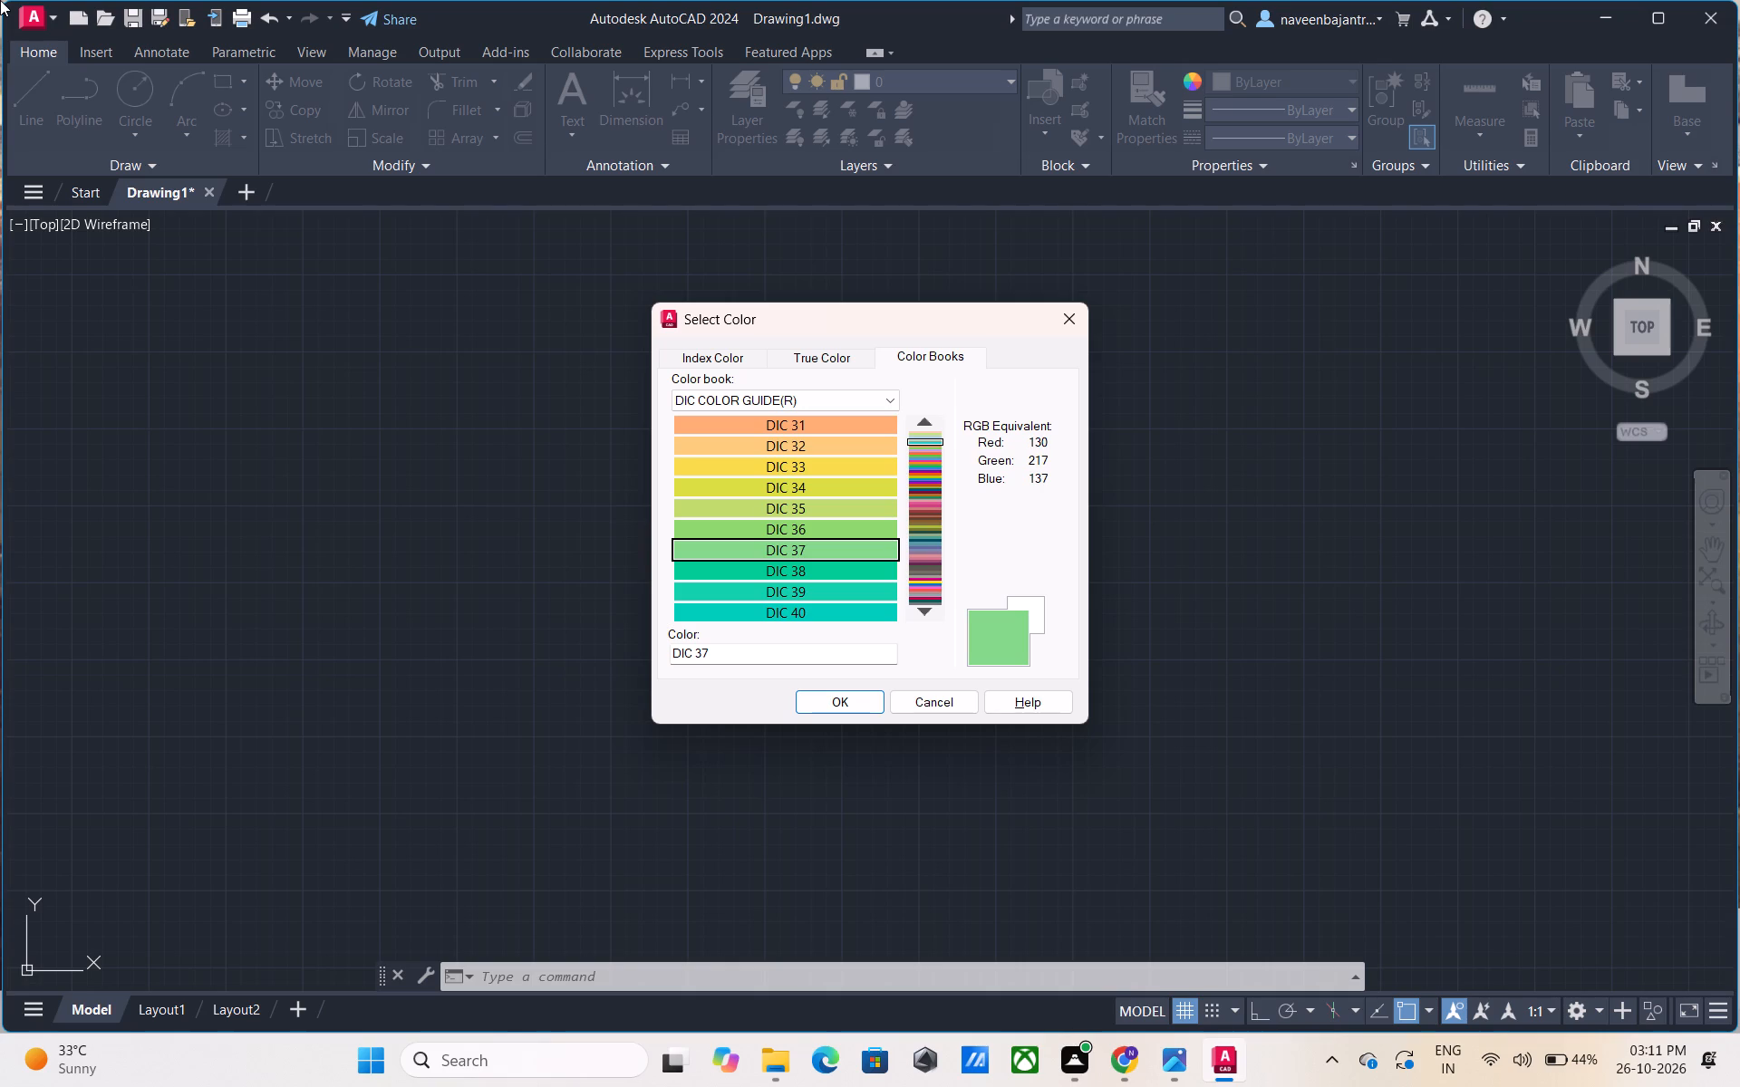
{"action": "key", "text": "Down"}
{"action": "key", "text": "Down"}
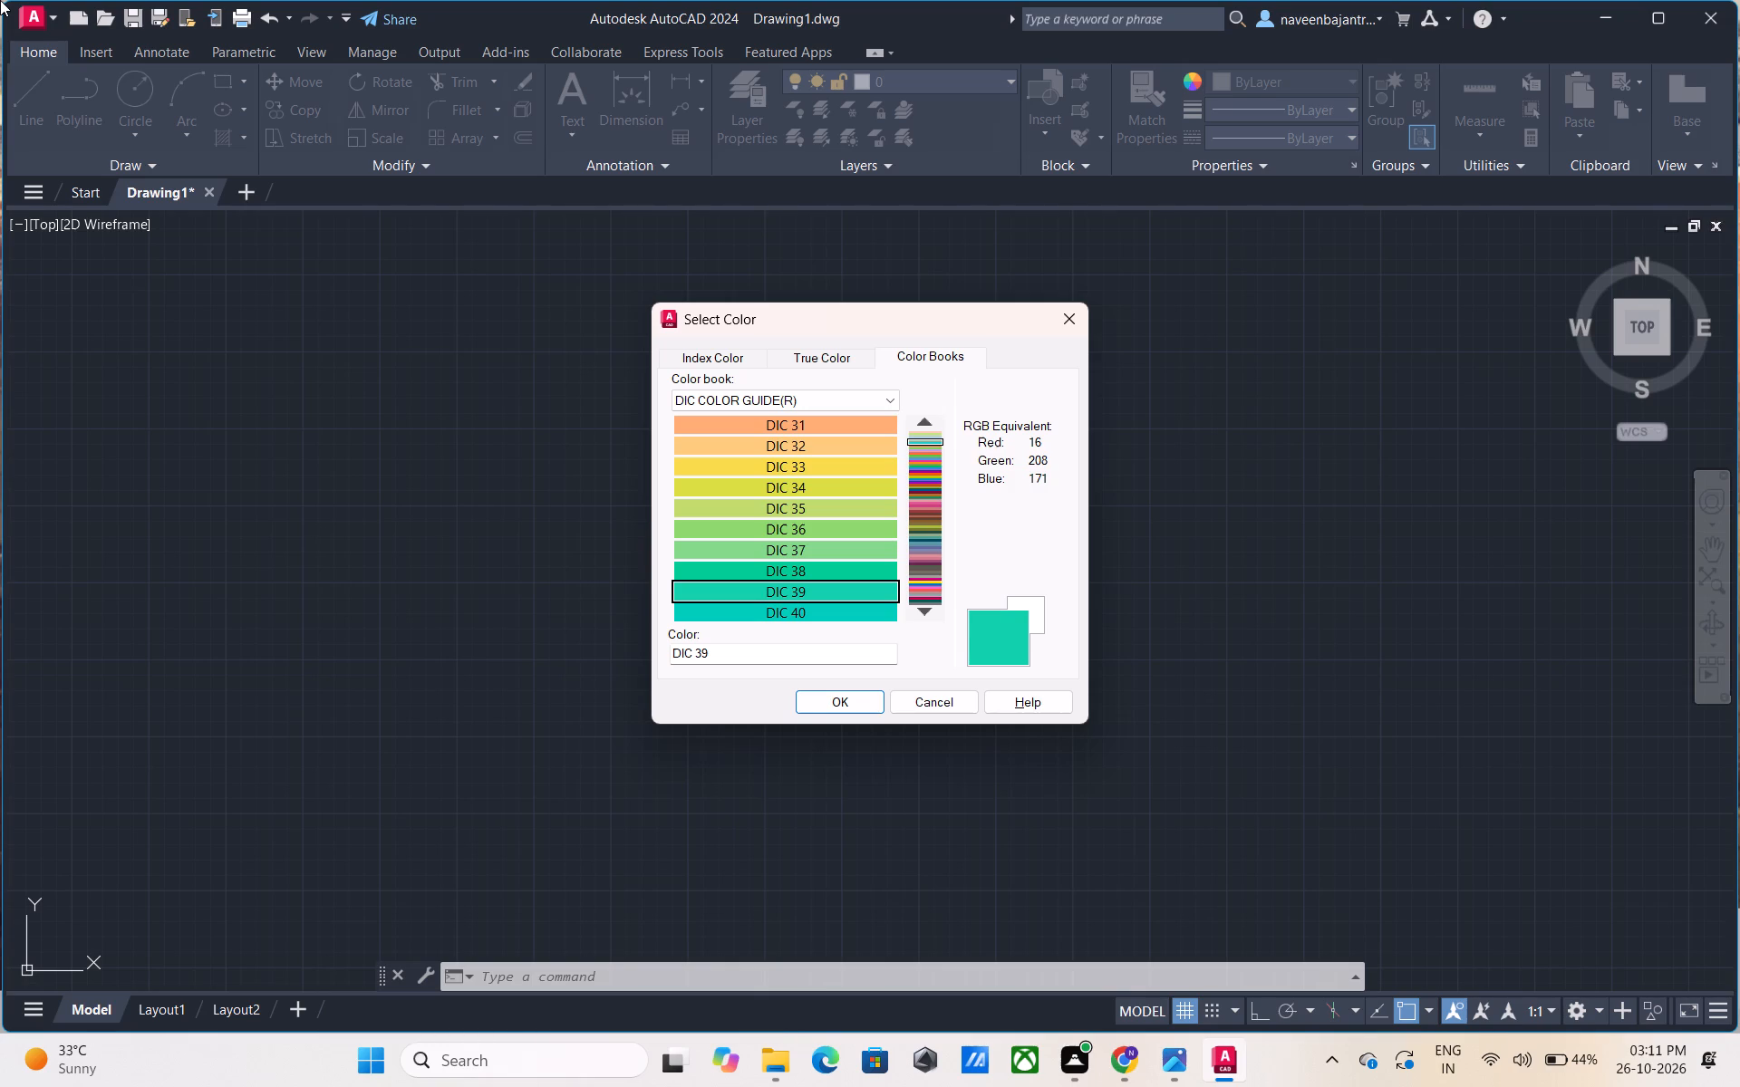
{"action": "key", "text": "Down"}
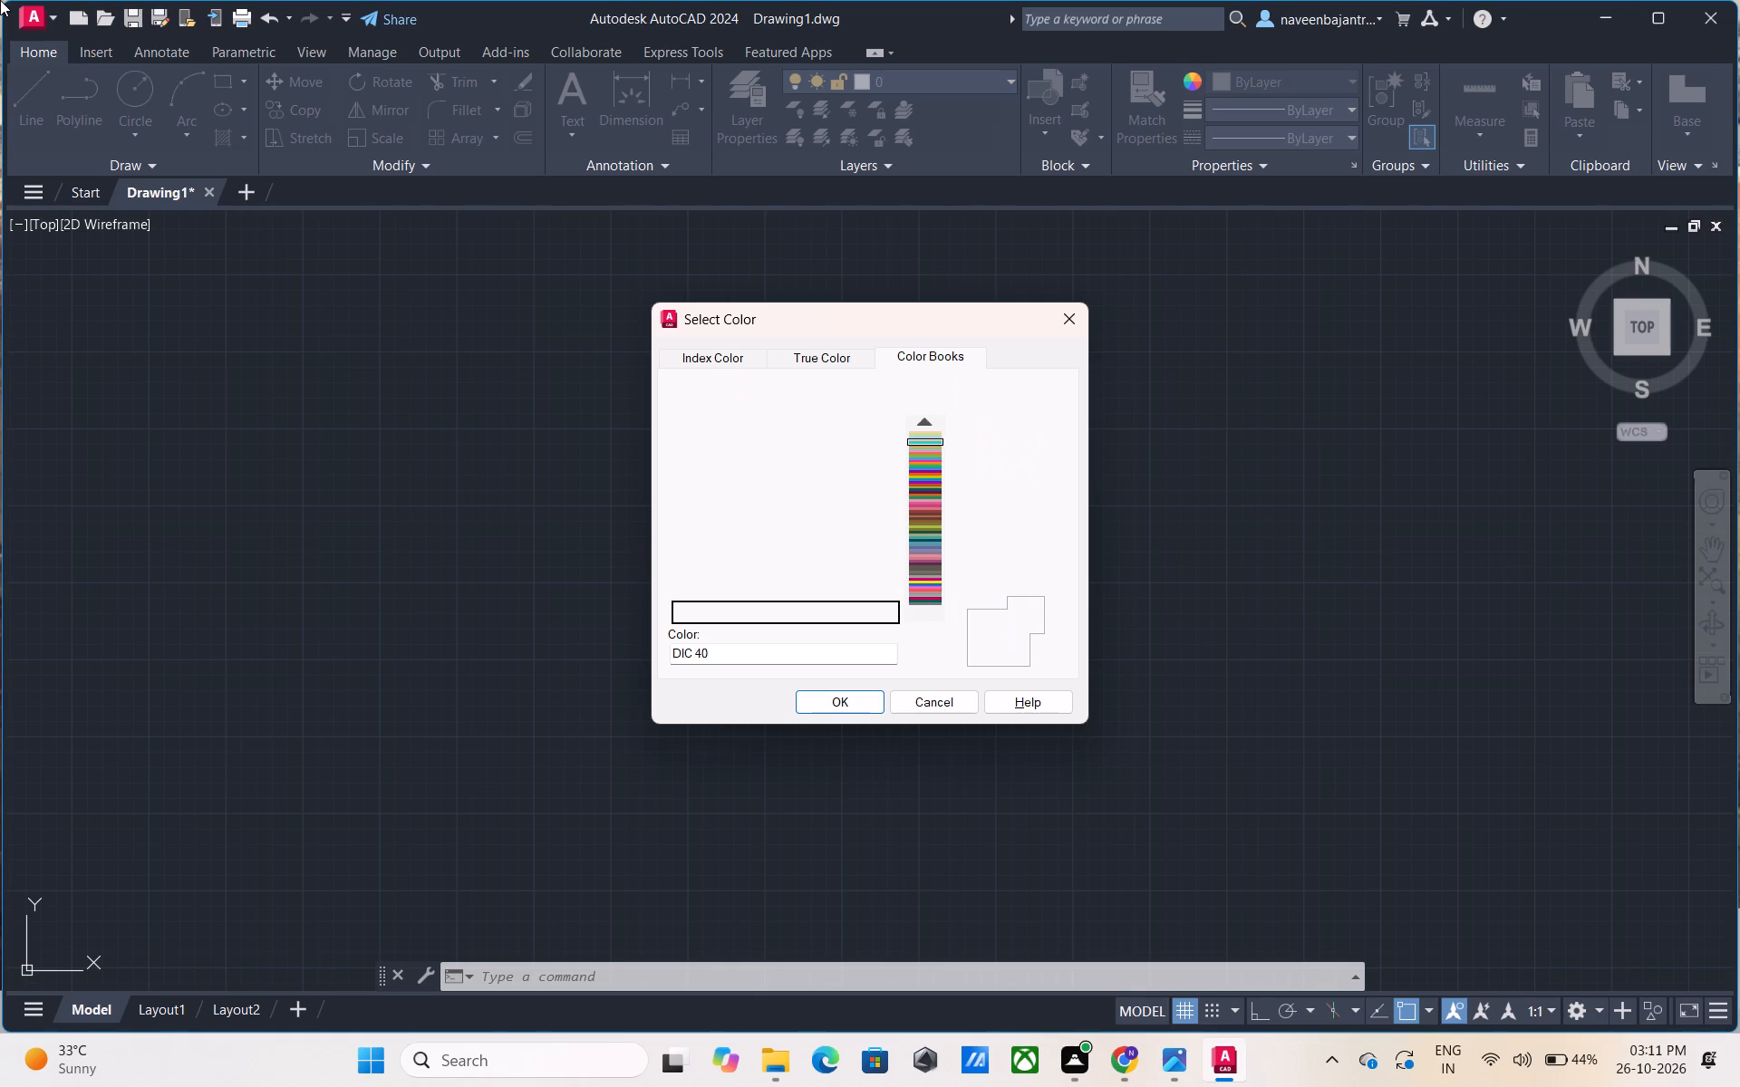
Preview the colors DIC 41 through DIC 50 one by one in the DIC COLOR GUIDE(R) color book.
{"action": "key", "text": "Down"}
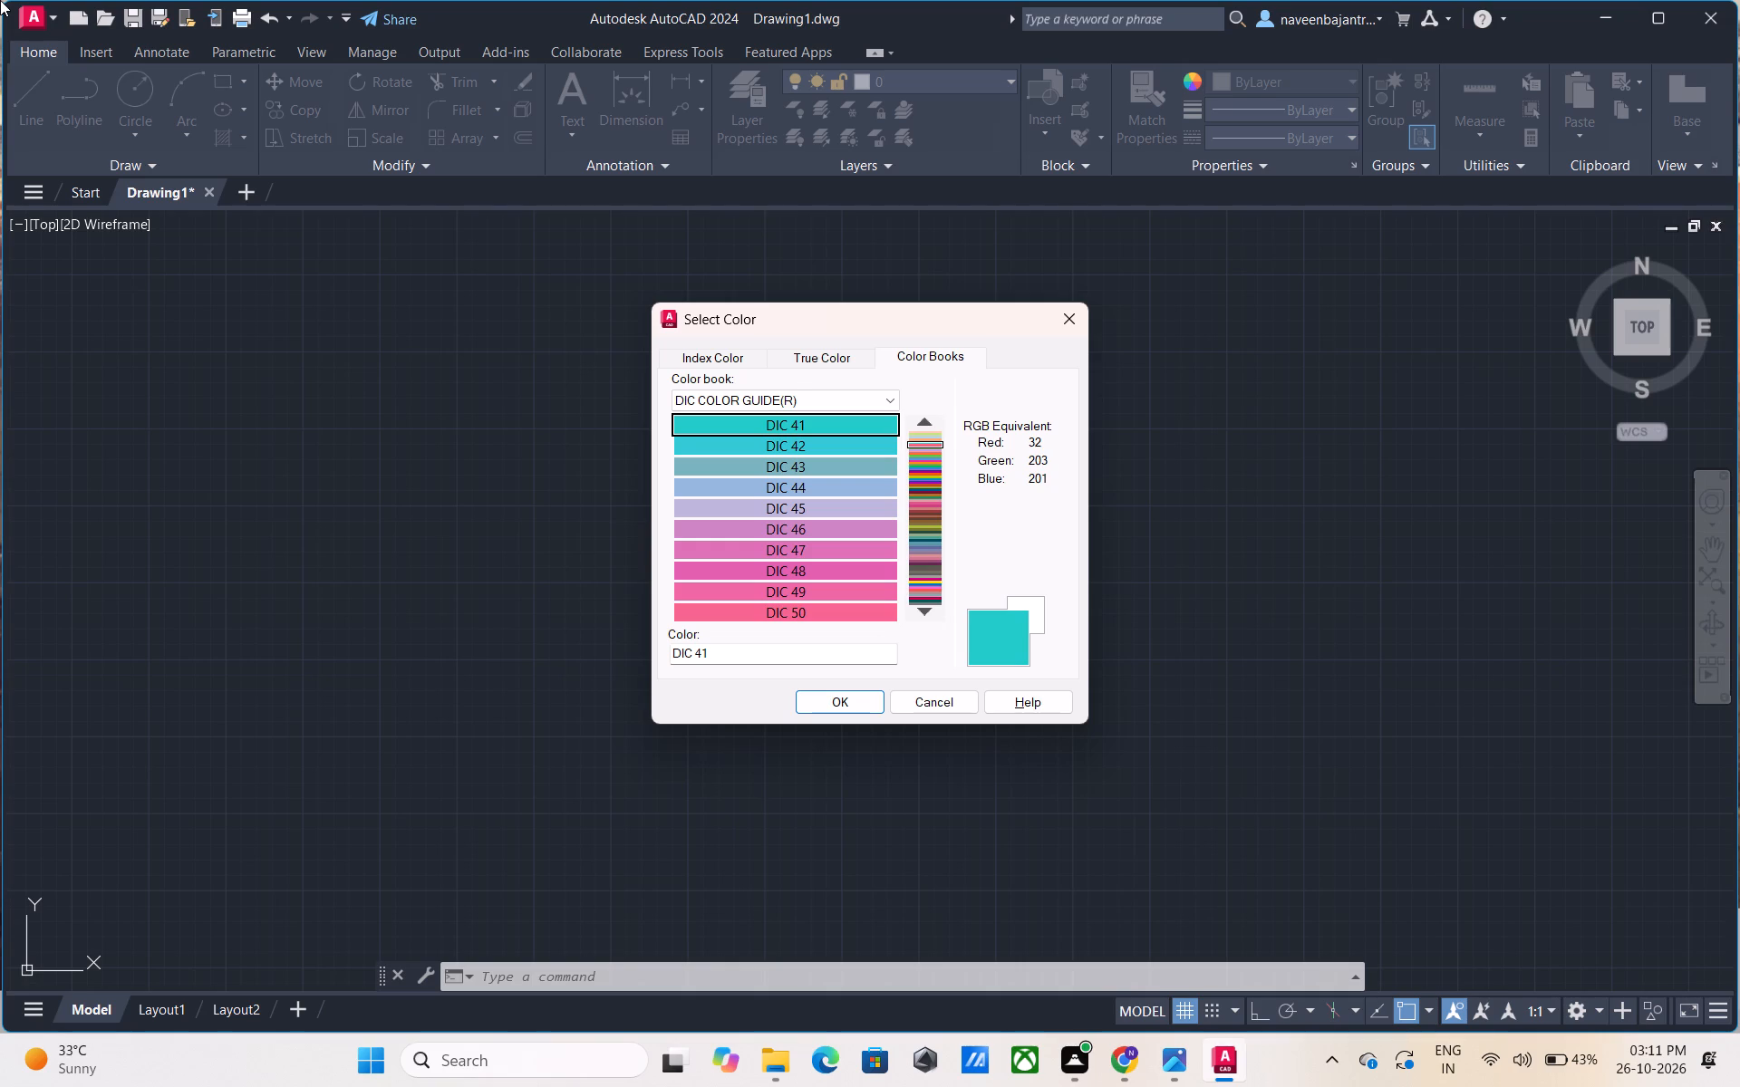
{"action": "key", "text": "Down"}
{"action": "key", "text": "Down"}
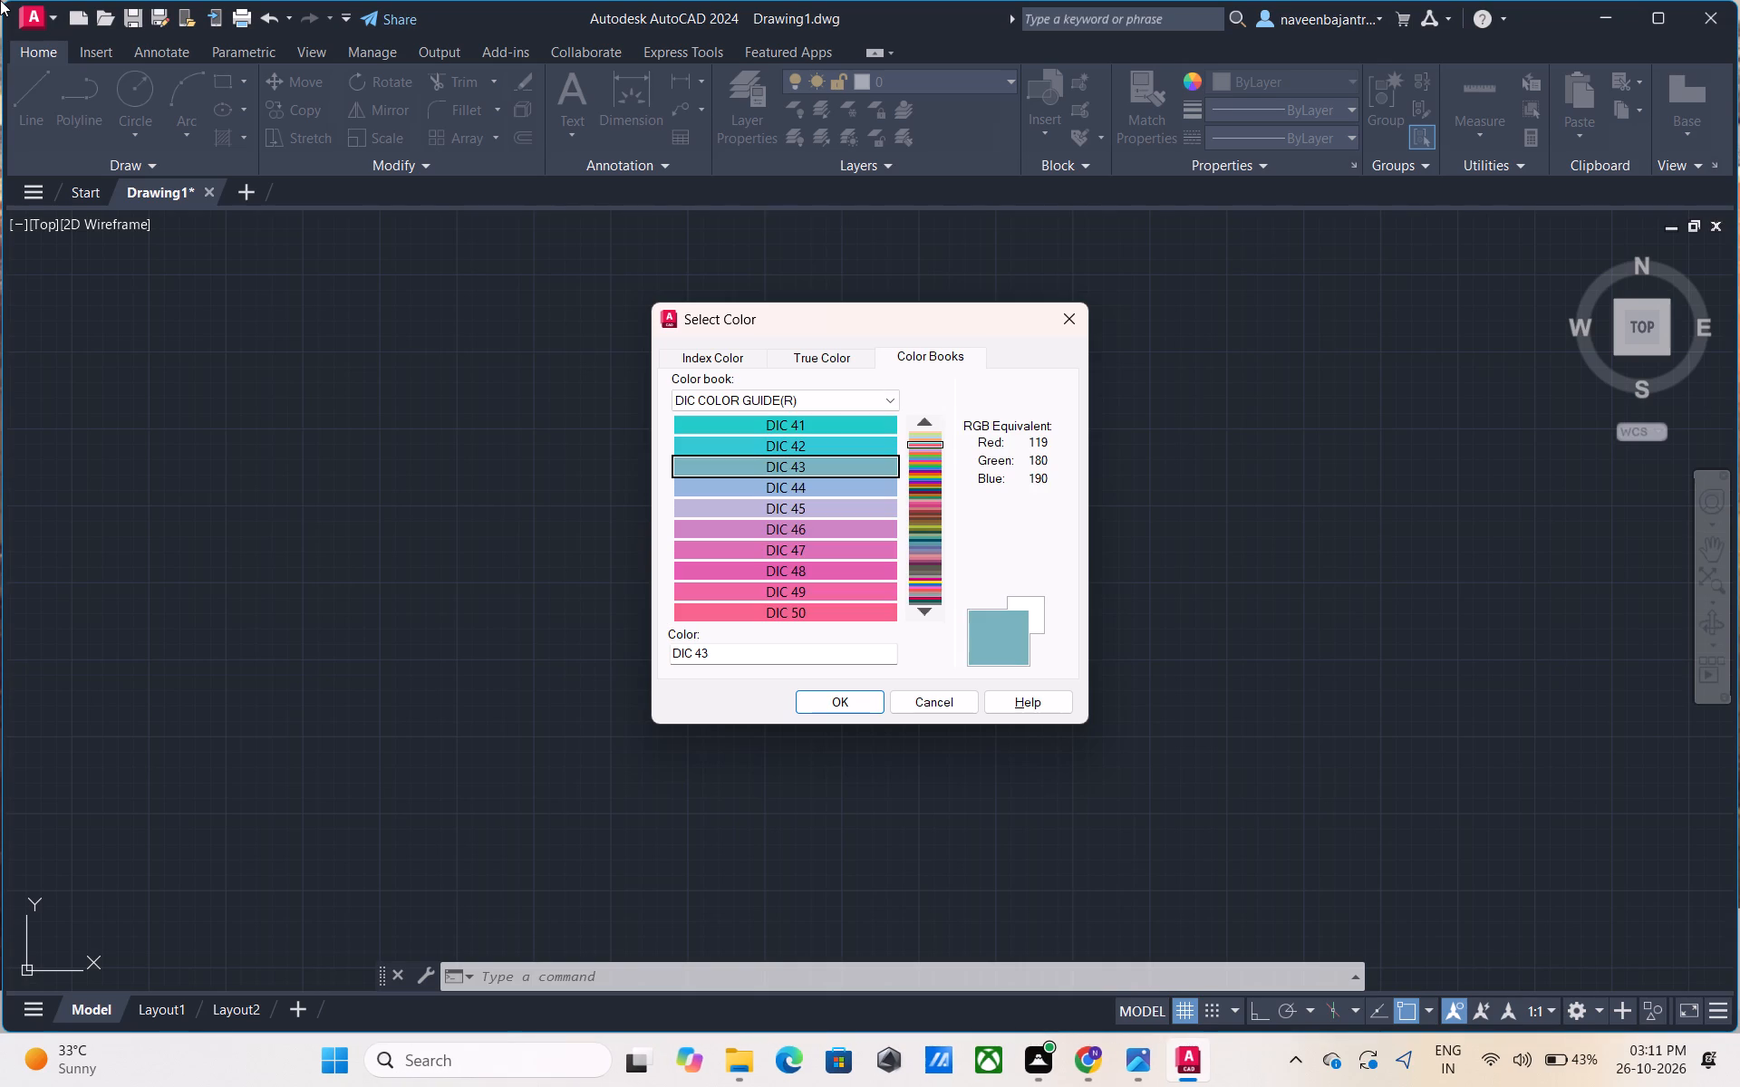
{"action": "key", "text": "Down"}
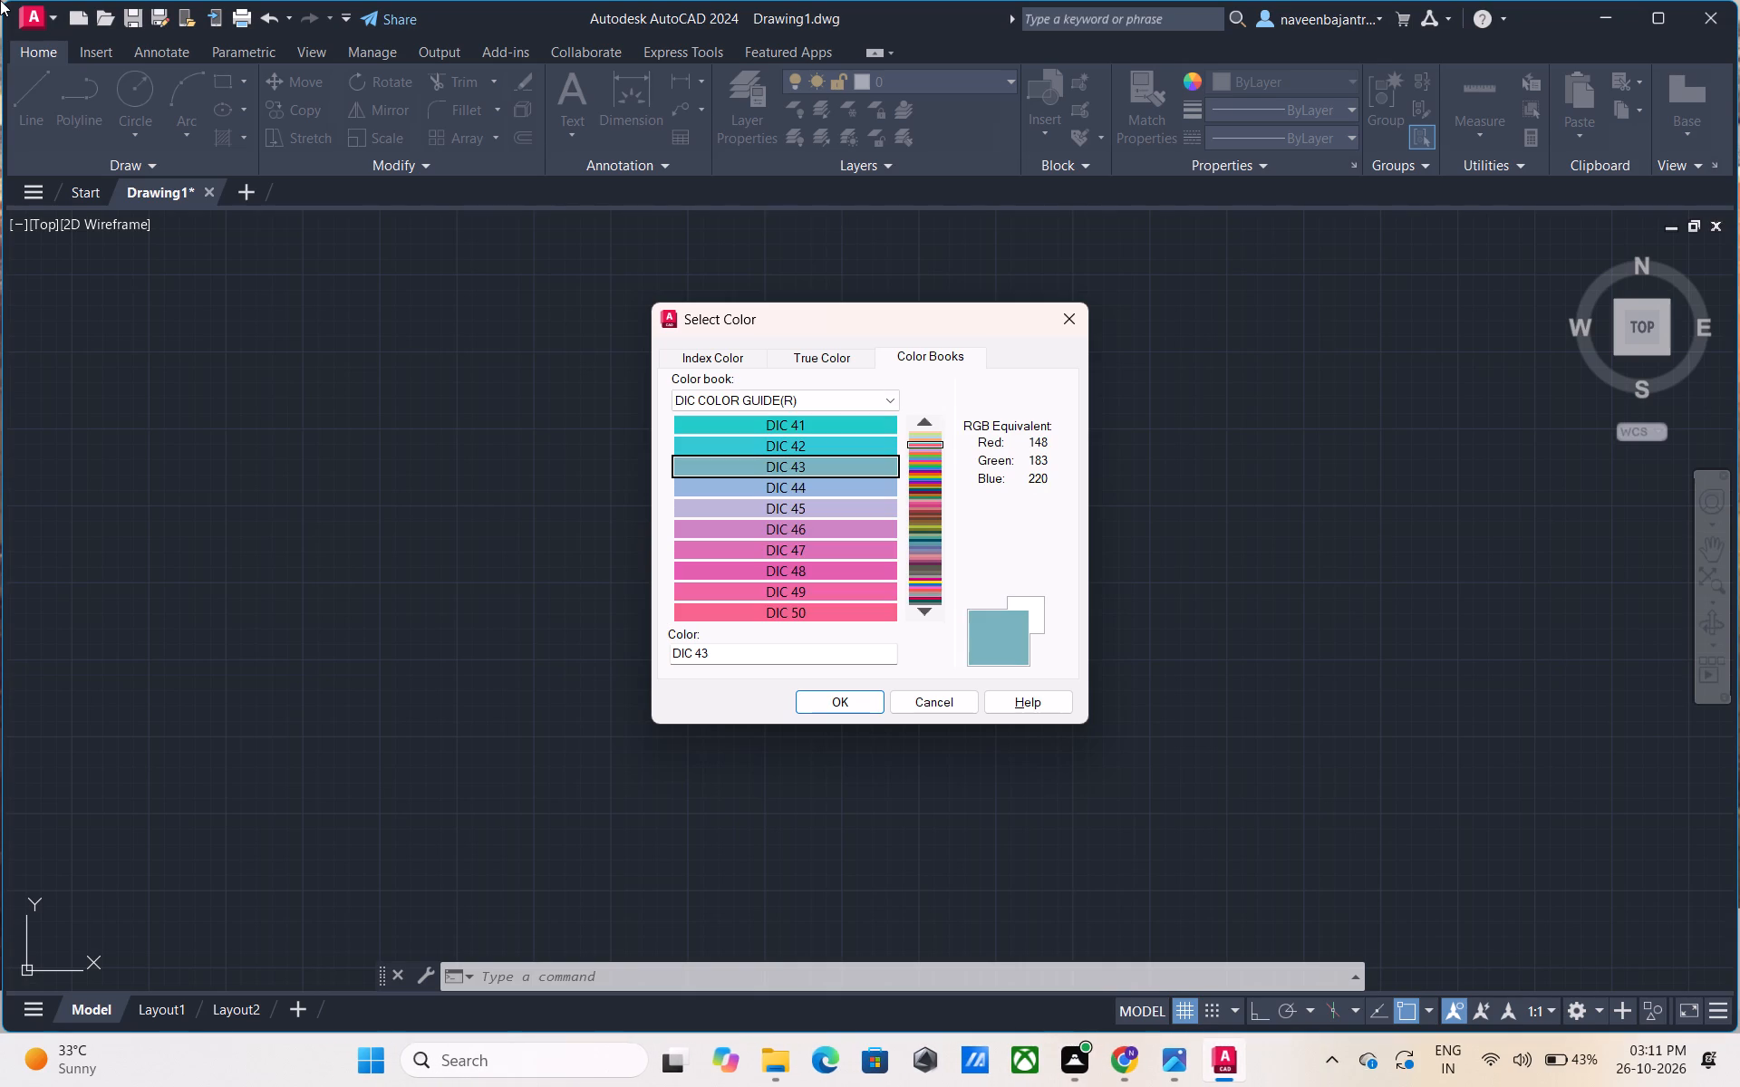
{"action": "key", "text": "Down"}
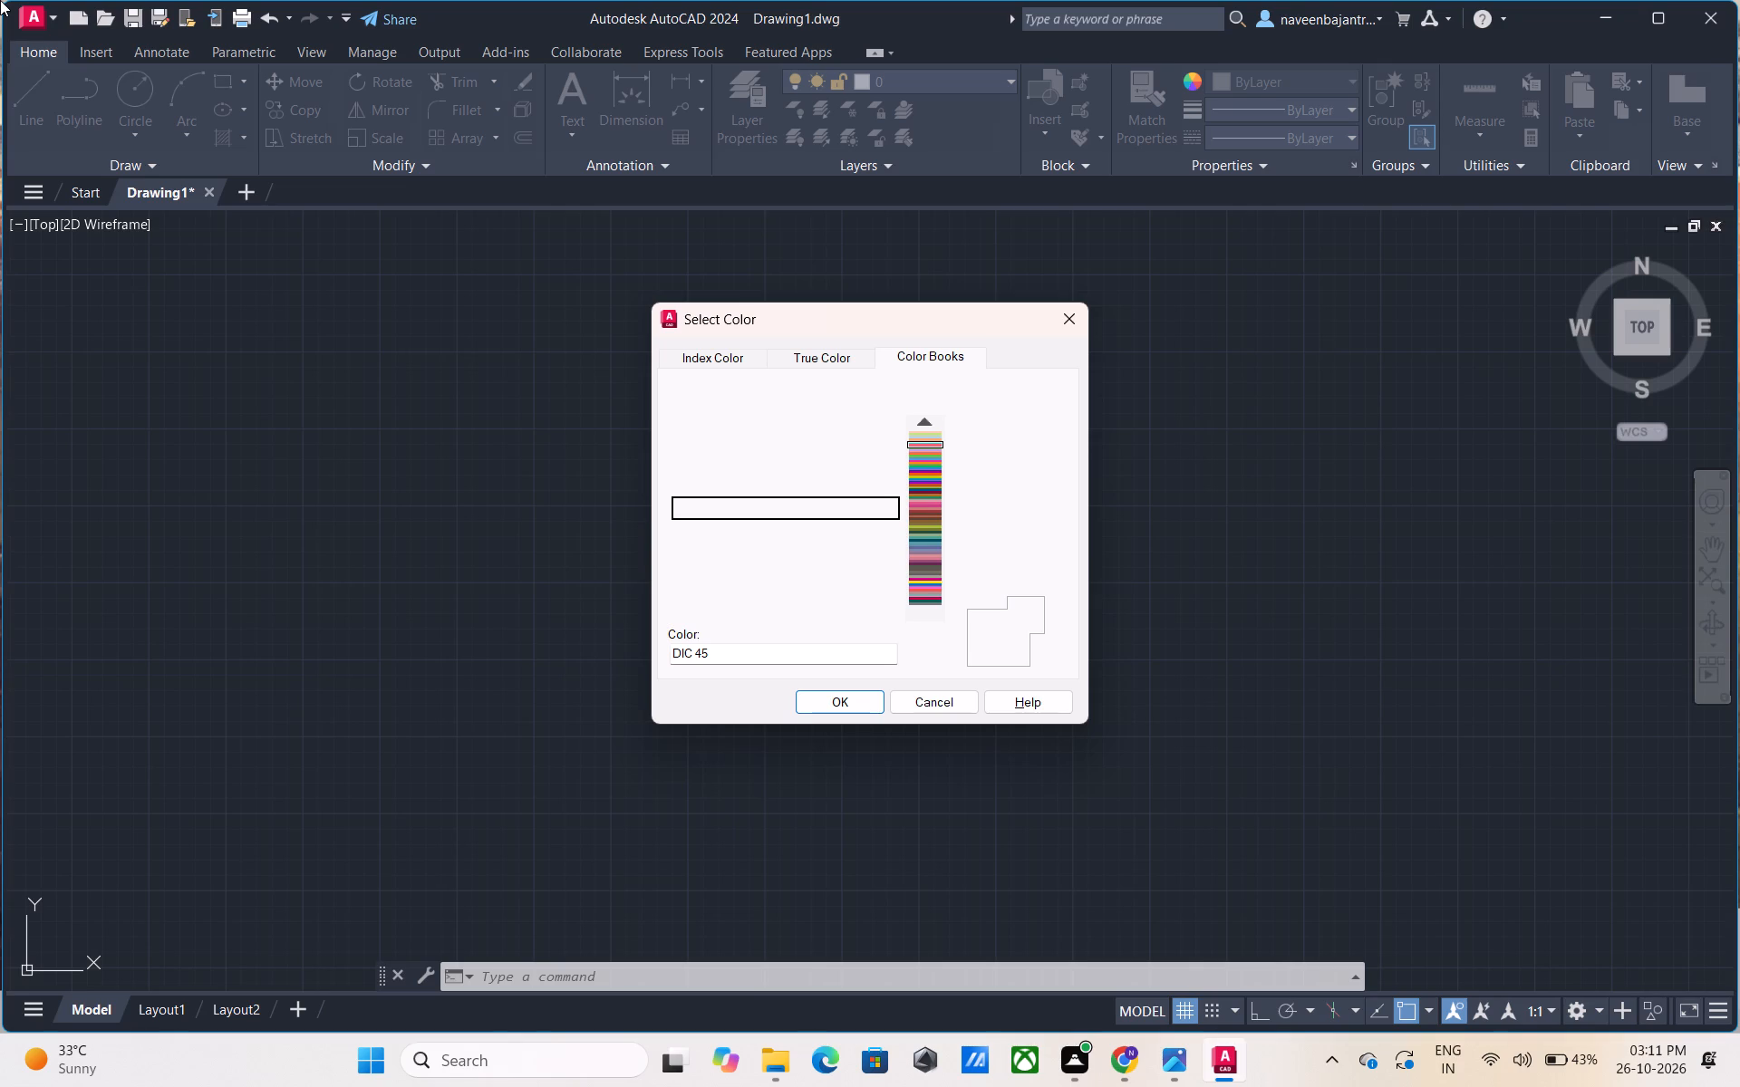
{"action": "key", "text": "Down"}
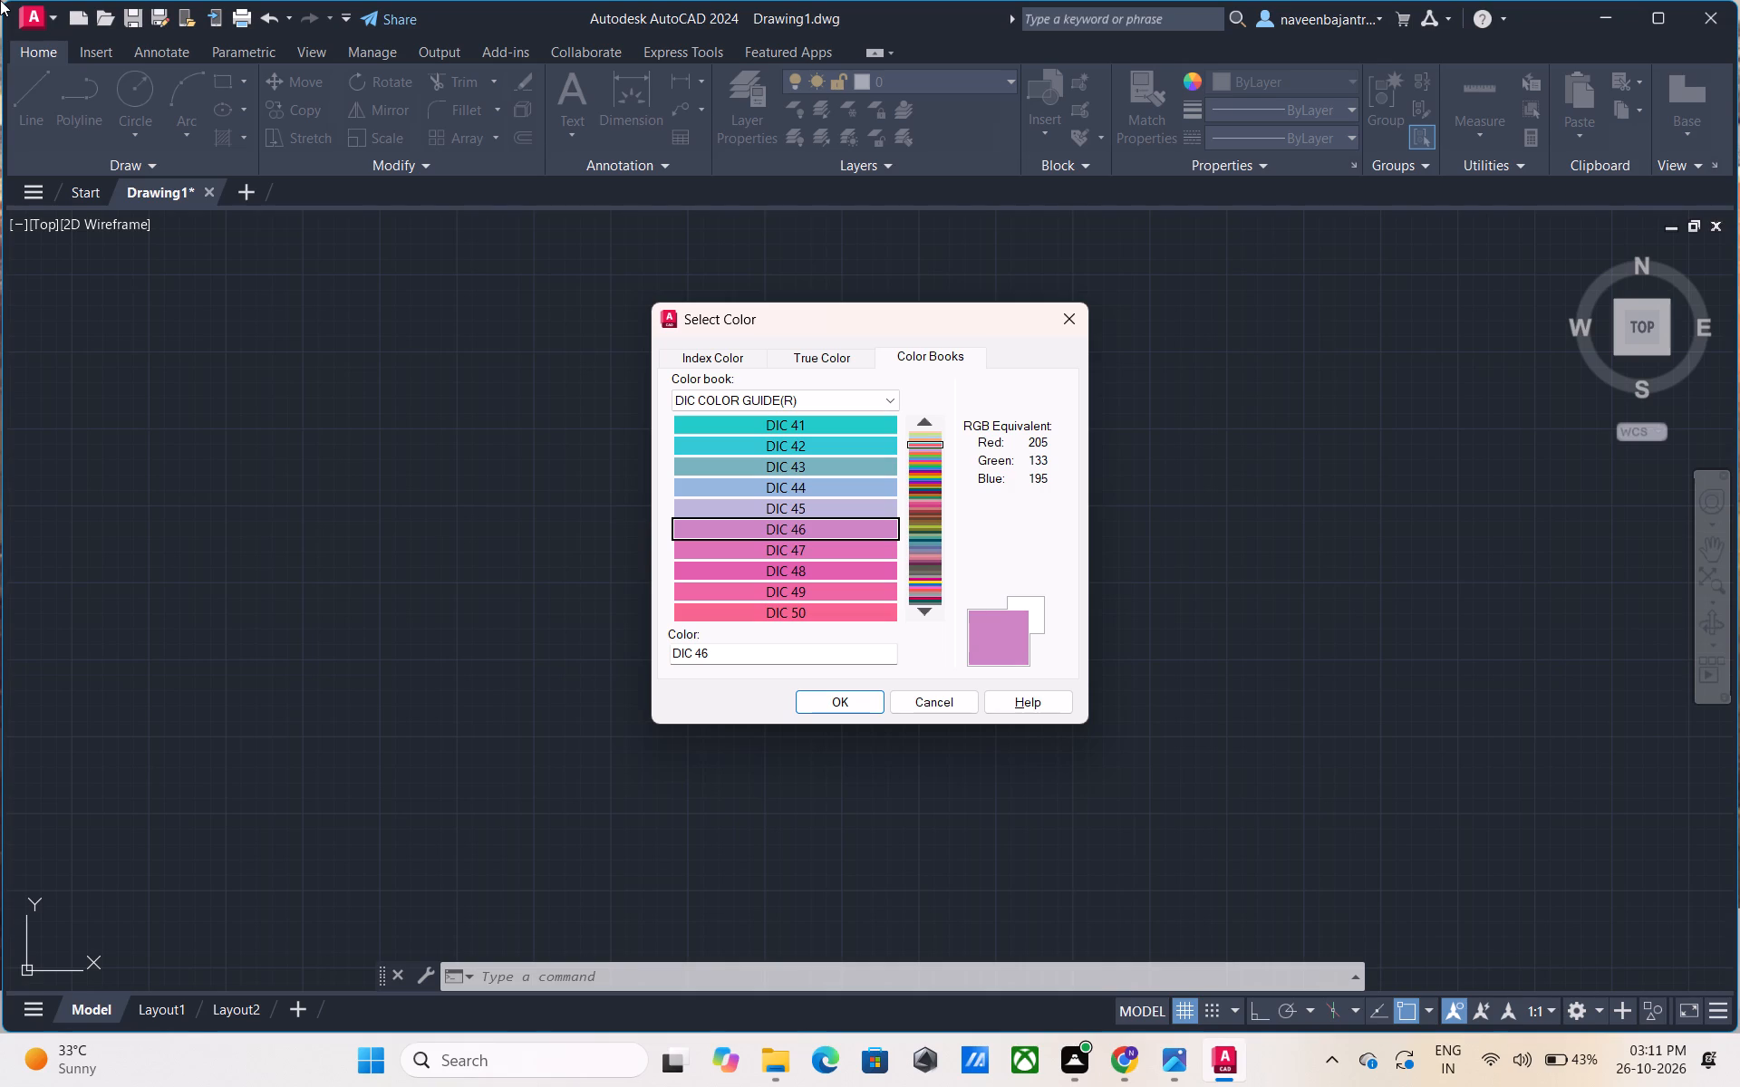
{"action": "key", "text": "Down"}
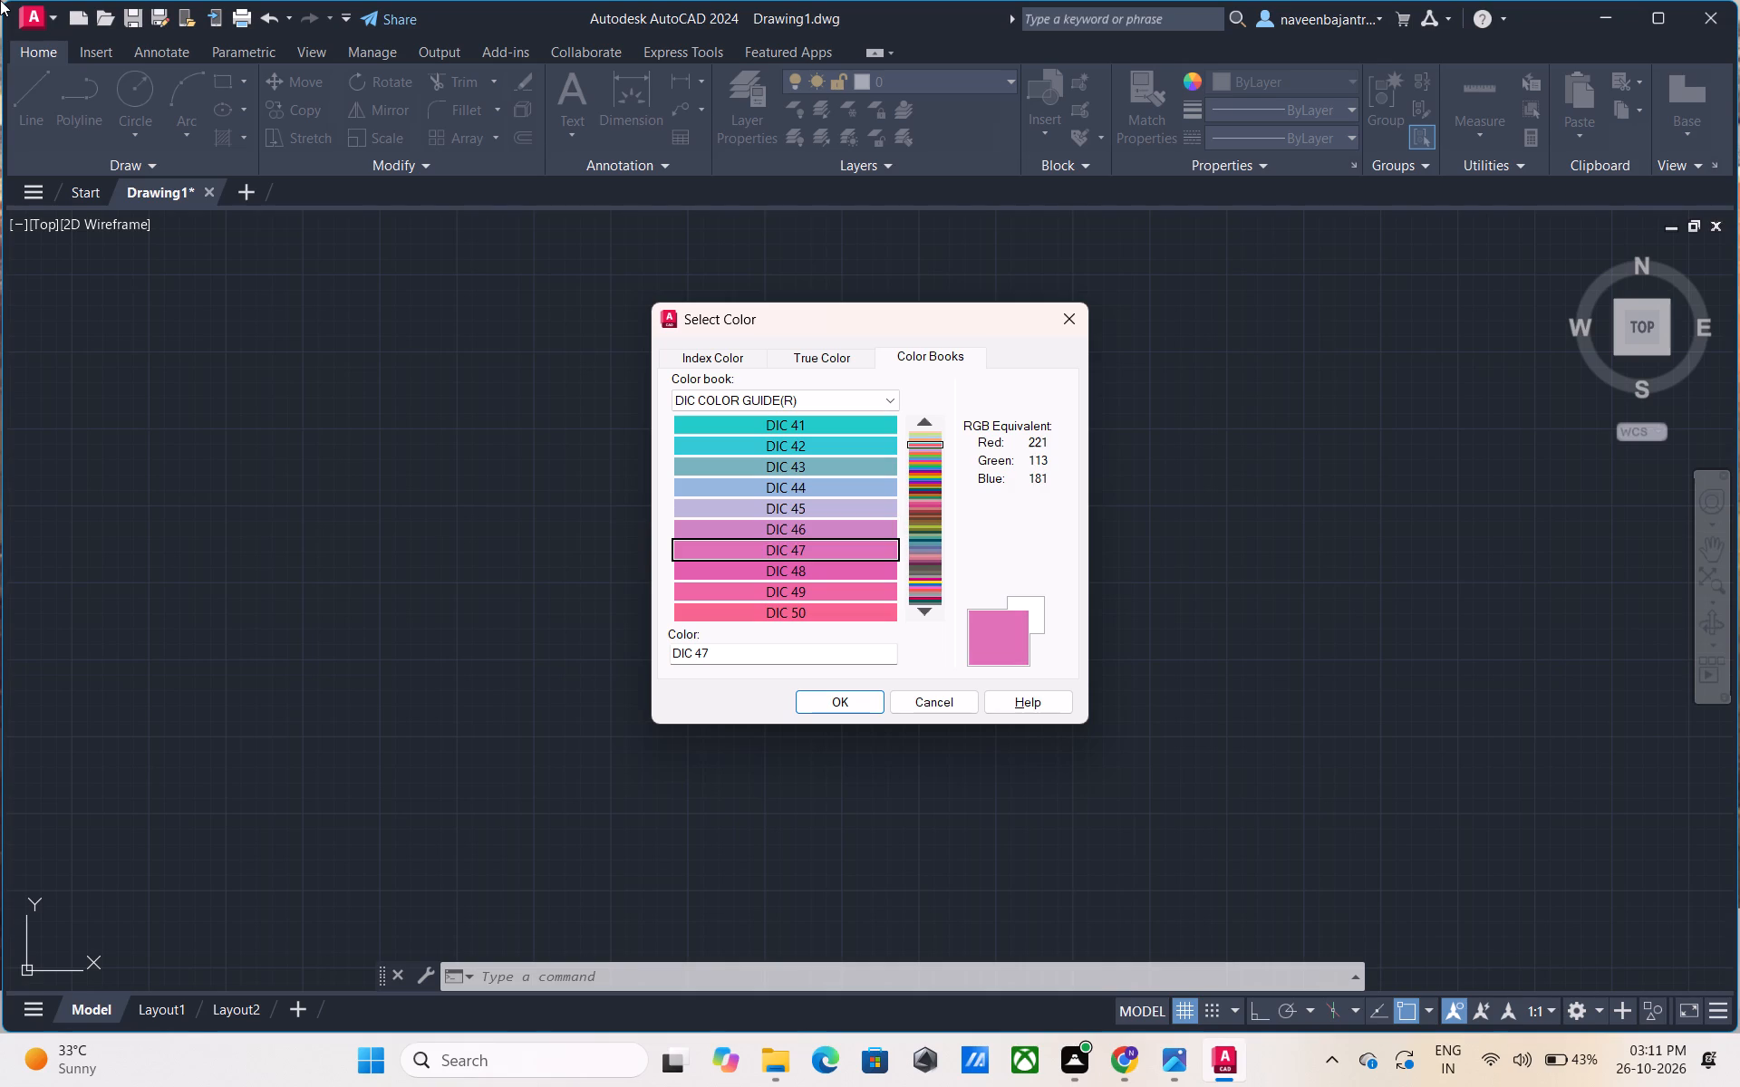
{"action": "key", "text": "Down"}
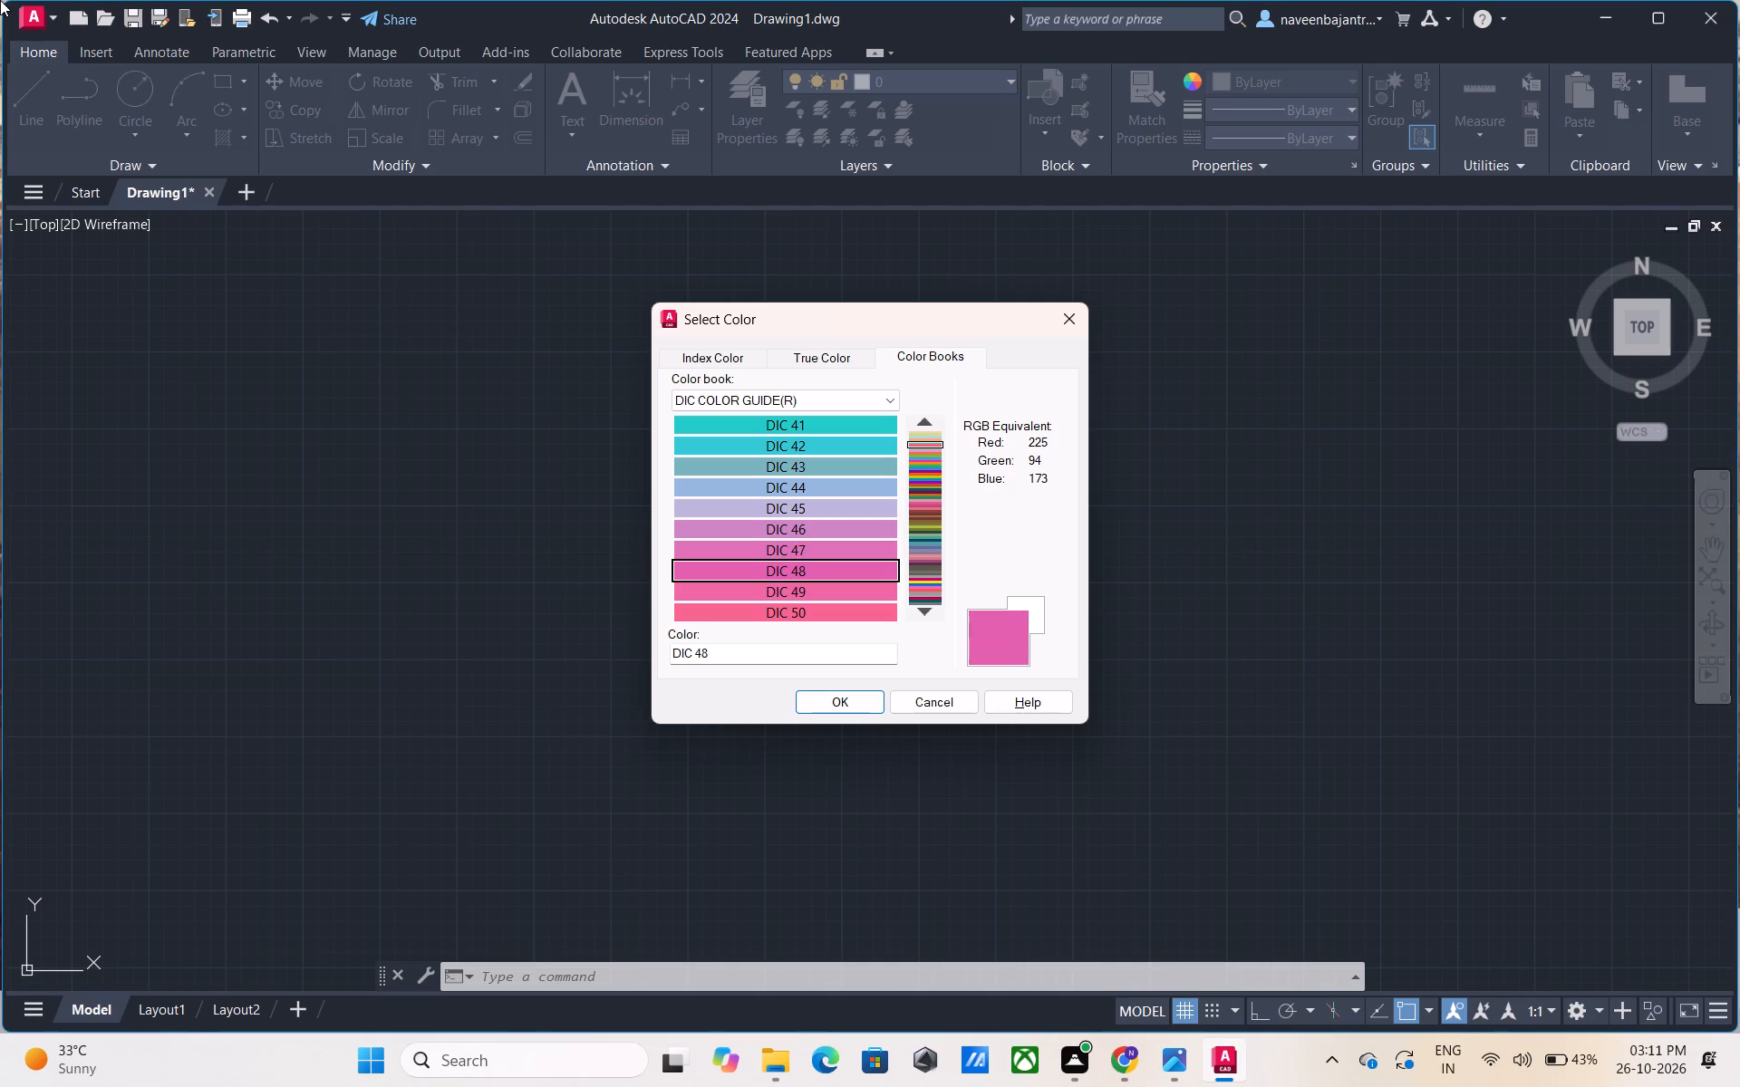
{"action": "key", "text": "Down"}
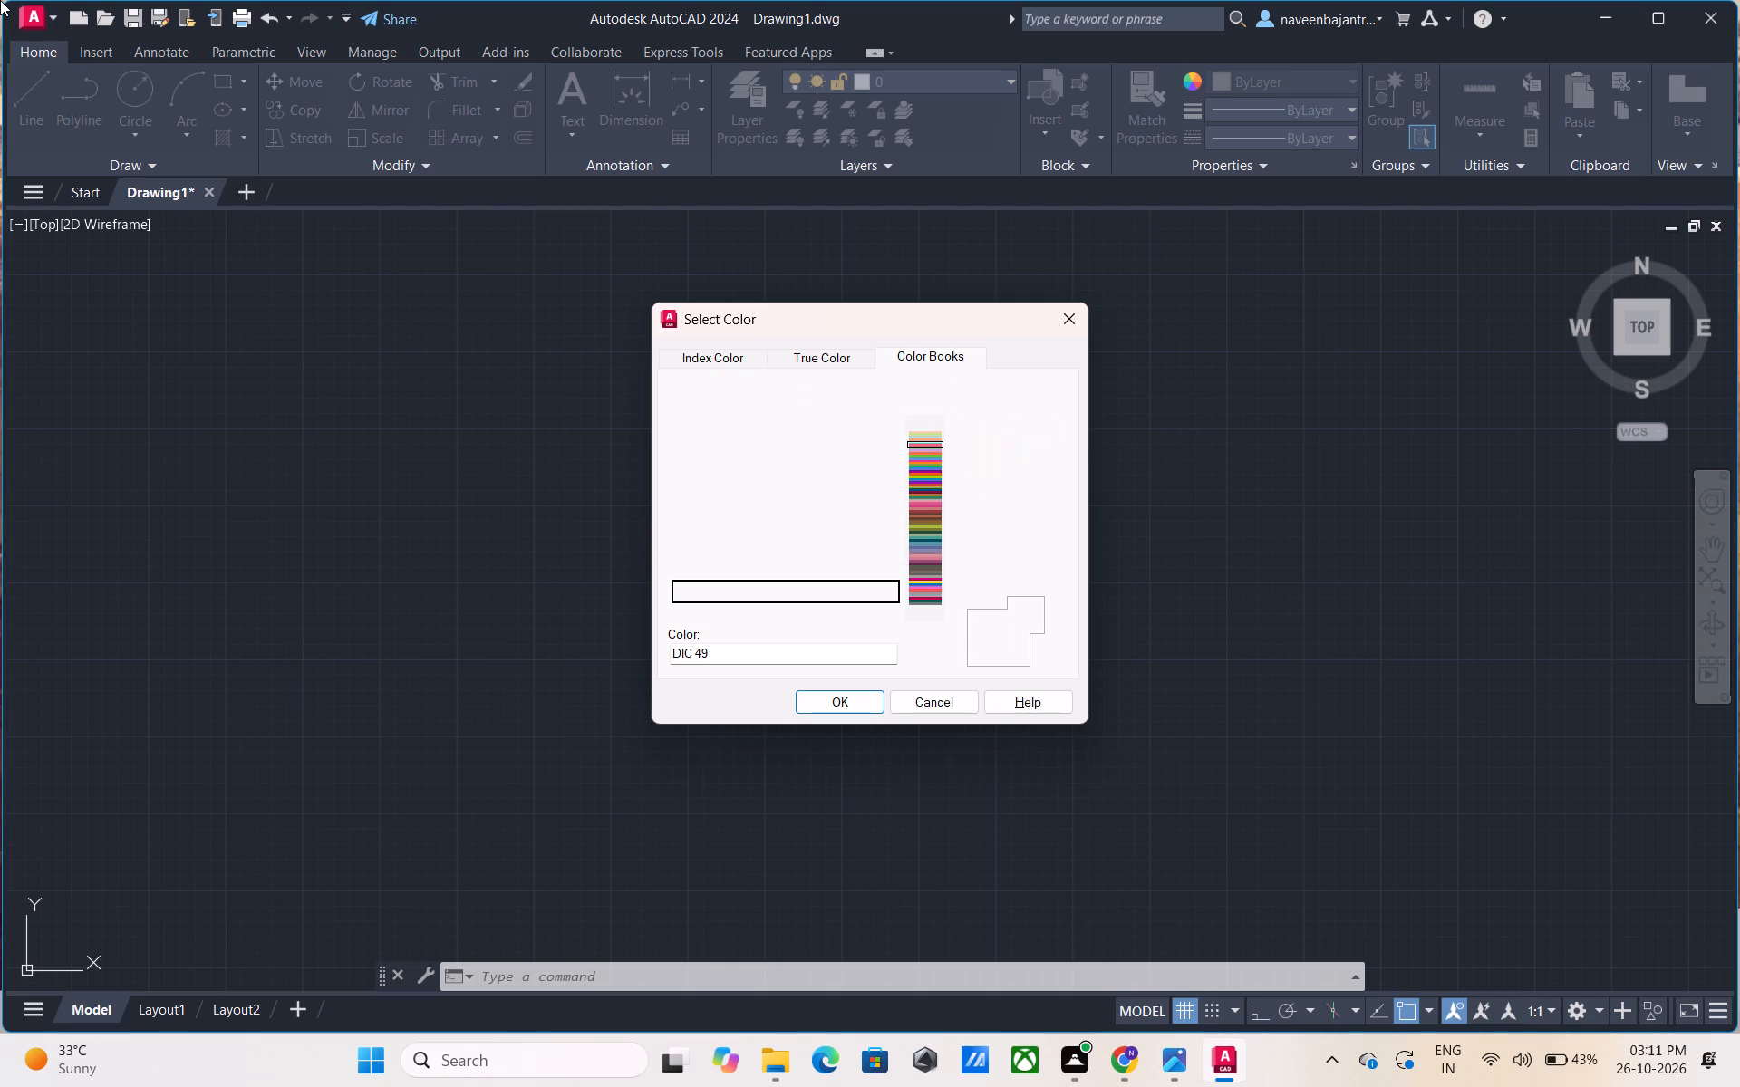
{"action": "key", "text": "Down"}
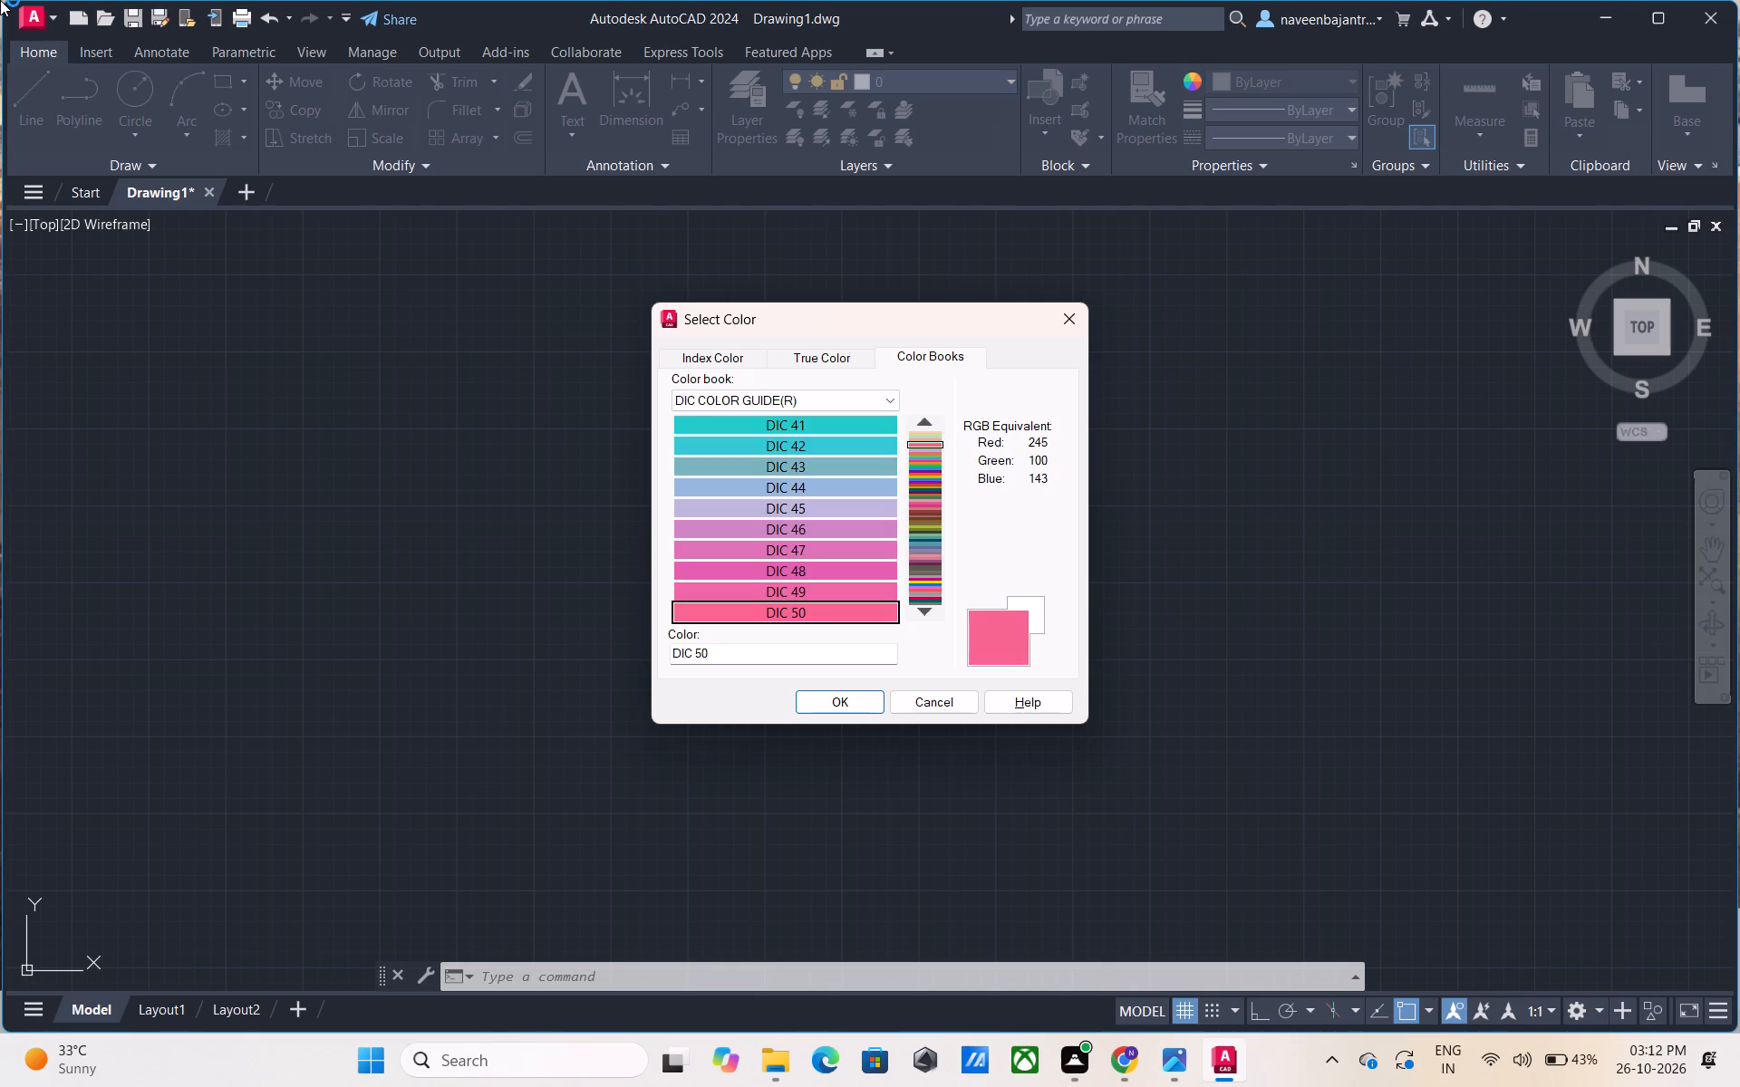
Preview the colors DIC 51 through DIC 60 one by one in the DIC COLOR GUIDE(R) color book.
{"action": "key", "text": "Down"}
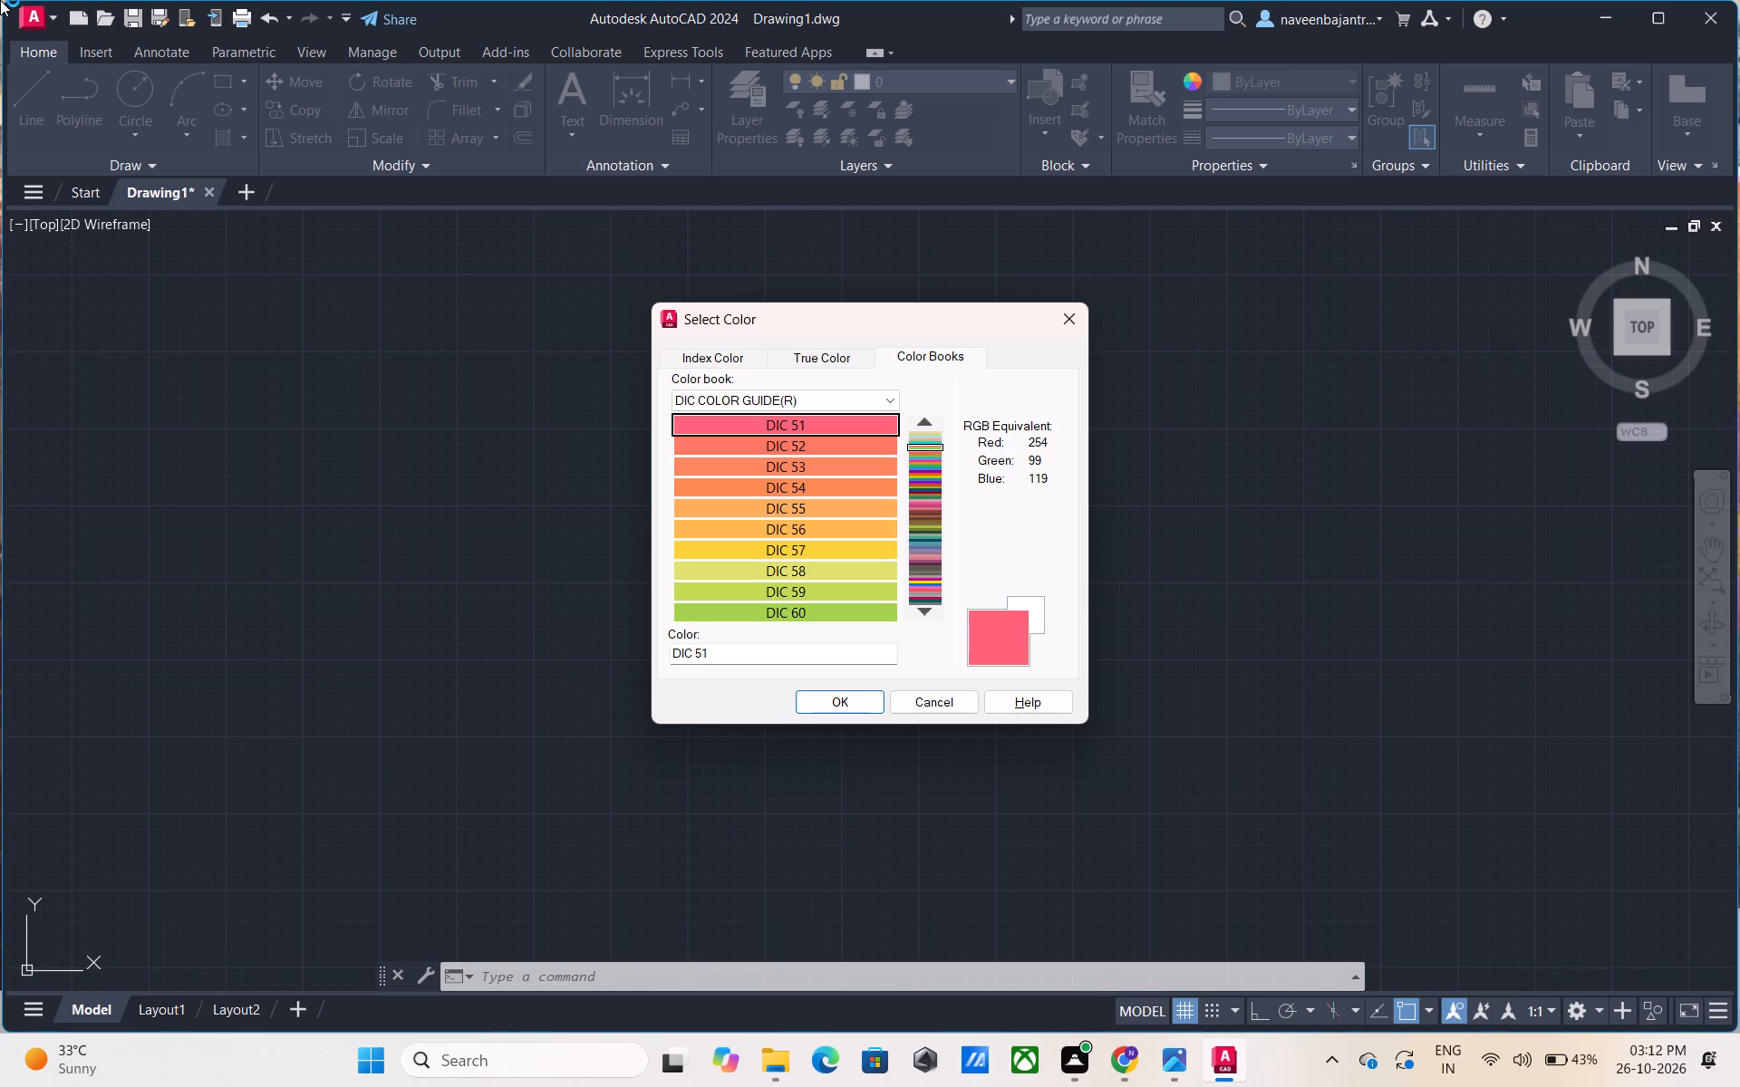
{"action": "key", "text": "Down"}
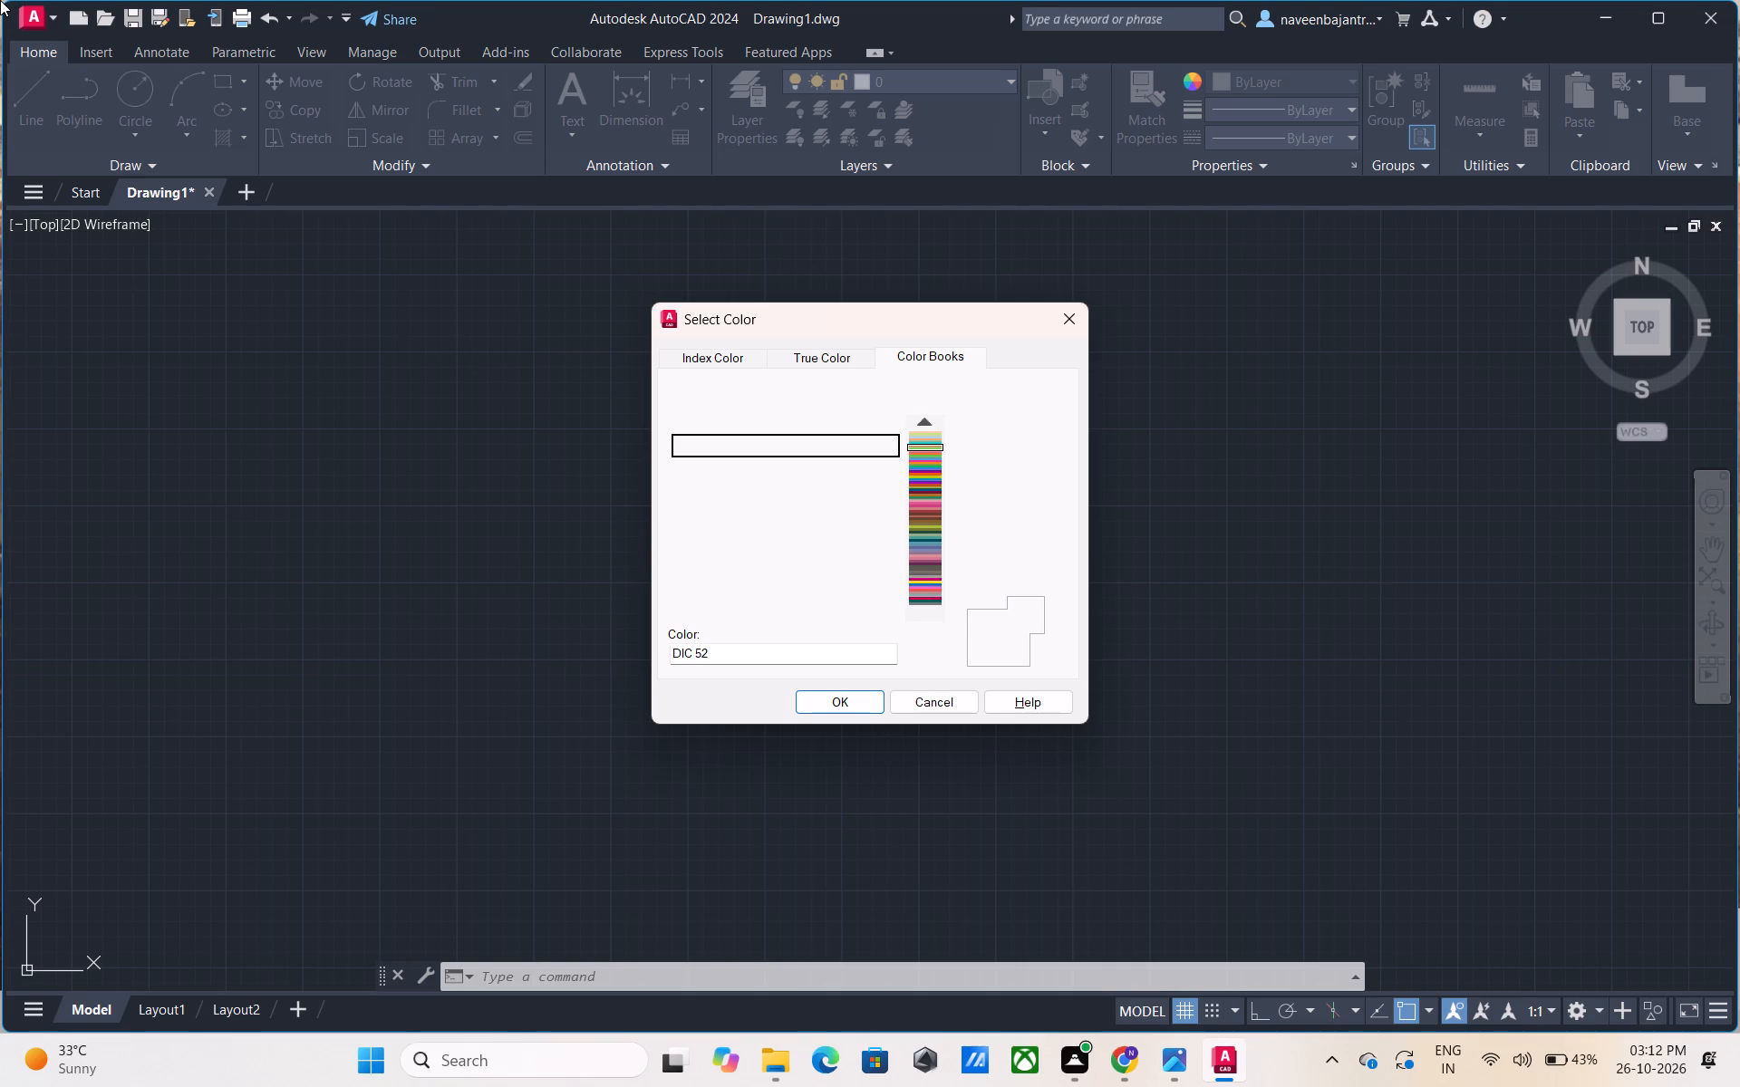
{"action": "key", "text": "Down"}
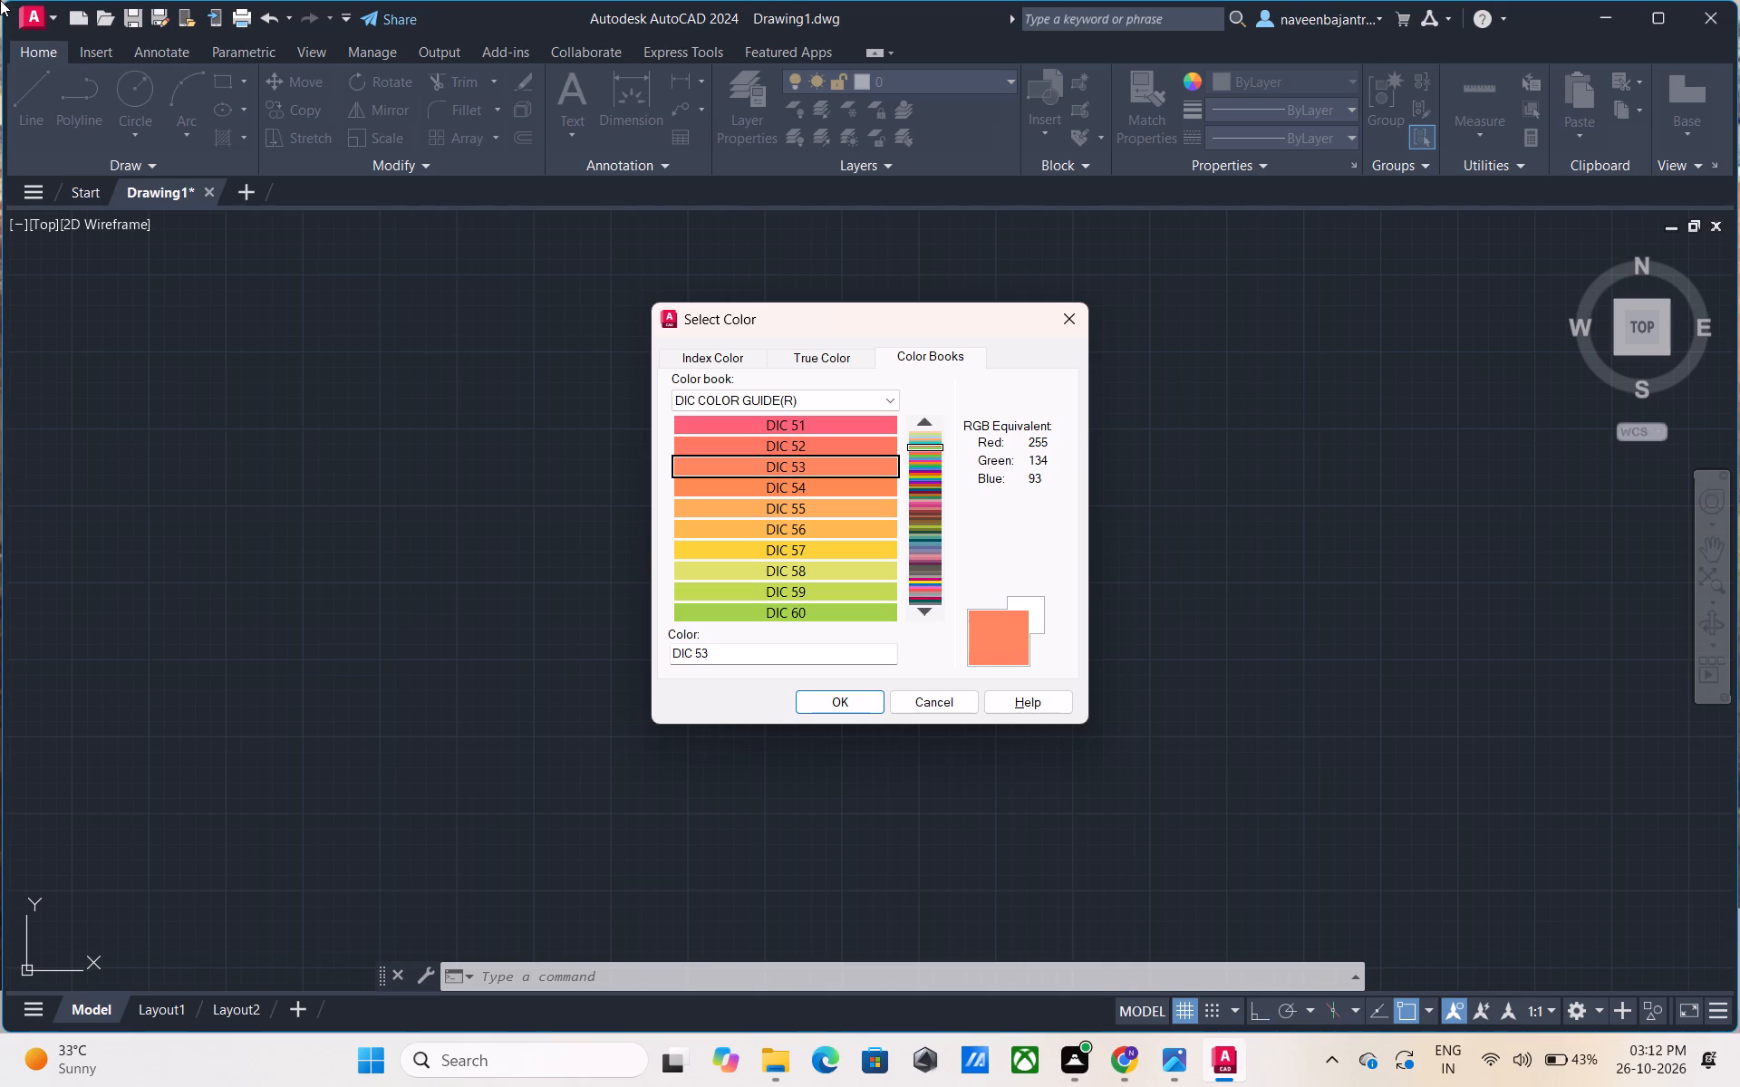
{"action": "key", "text": "Down"}
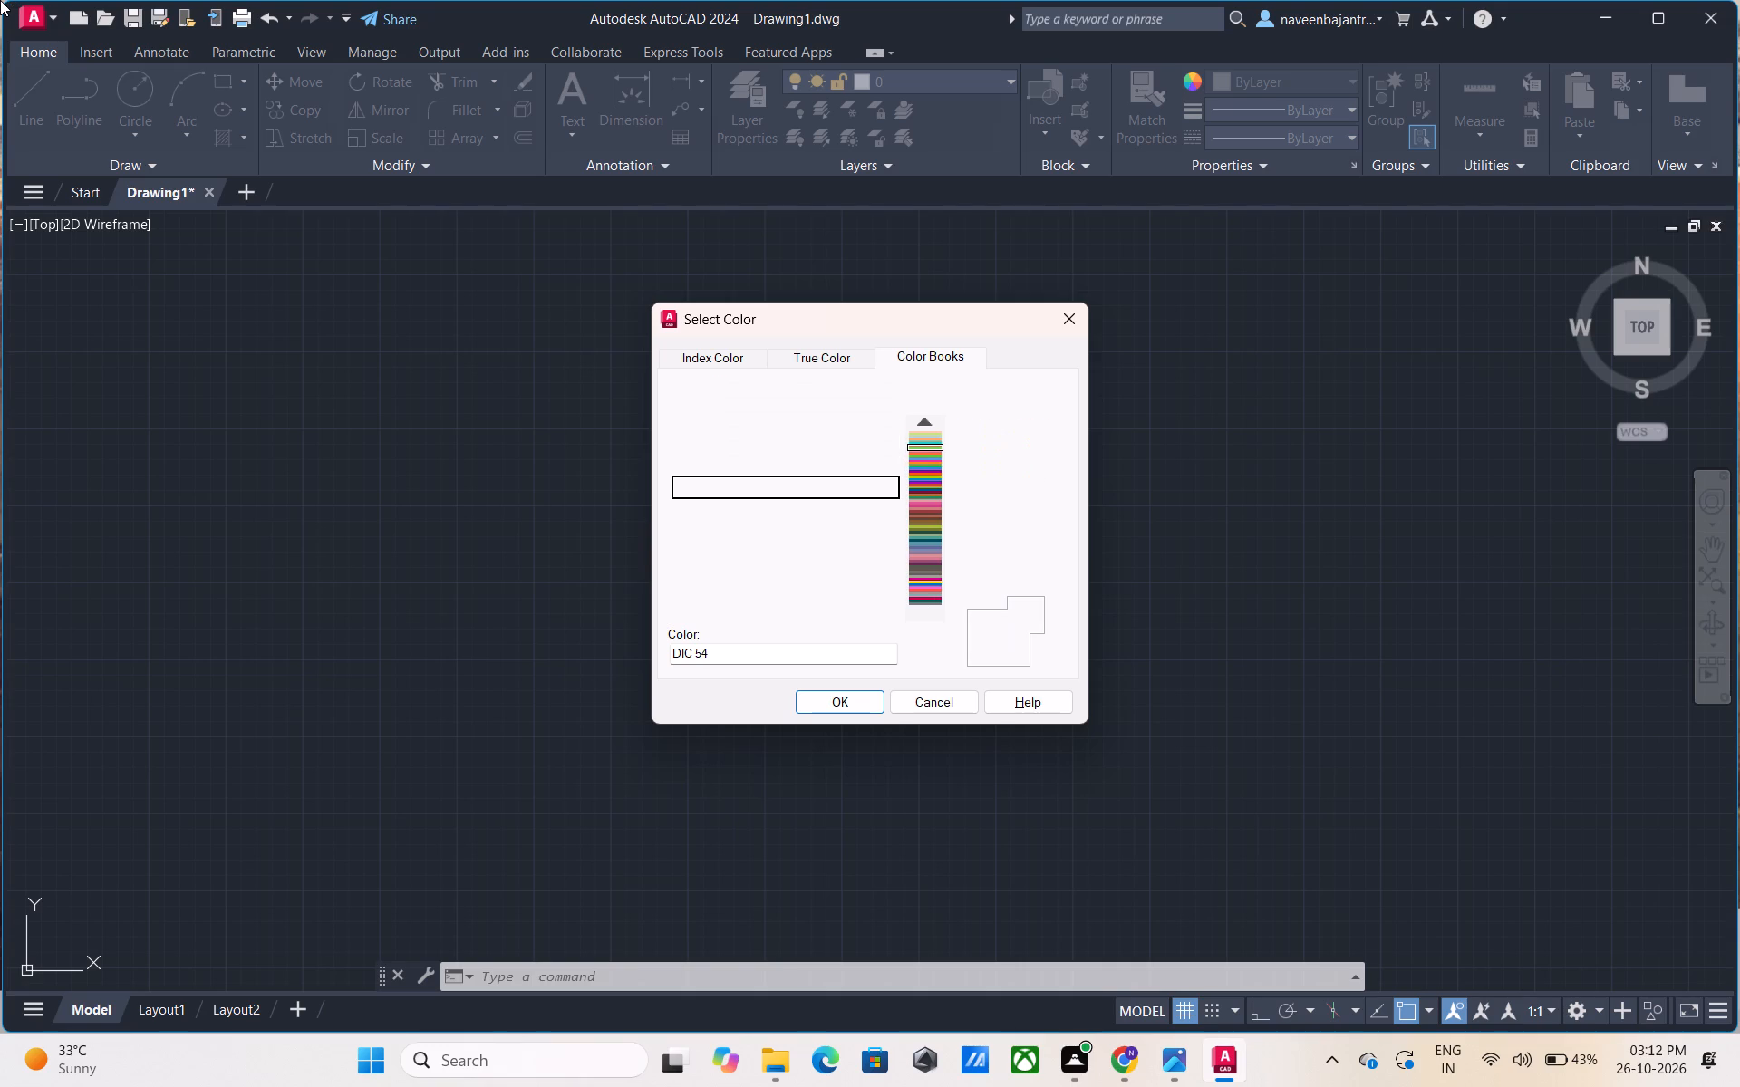
{"action": "key", "text": "Down"}
{"action": "key", "text": "Down"}
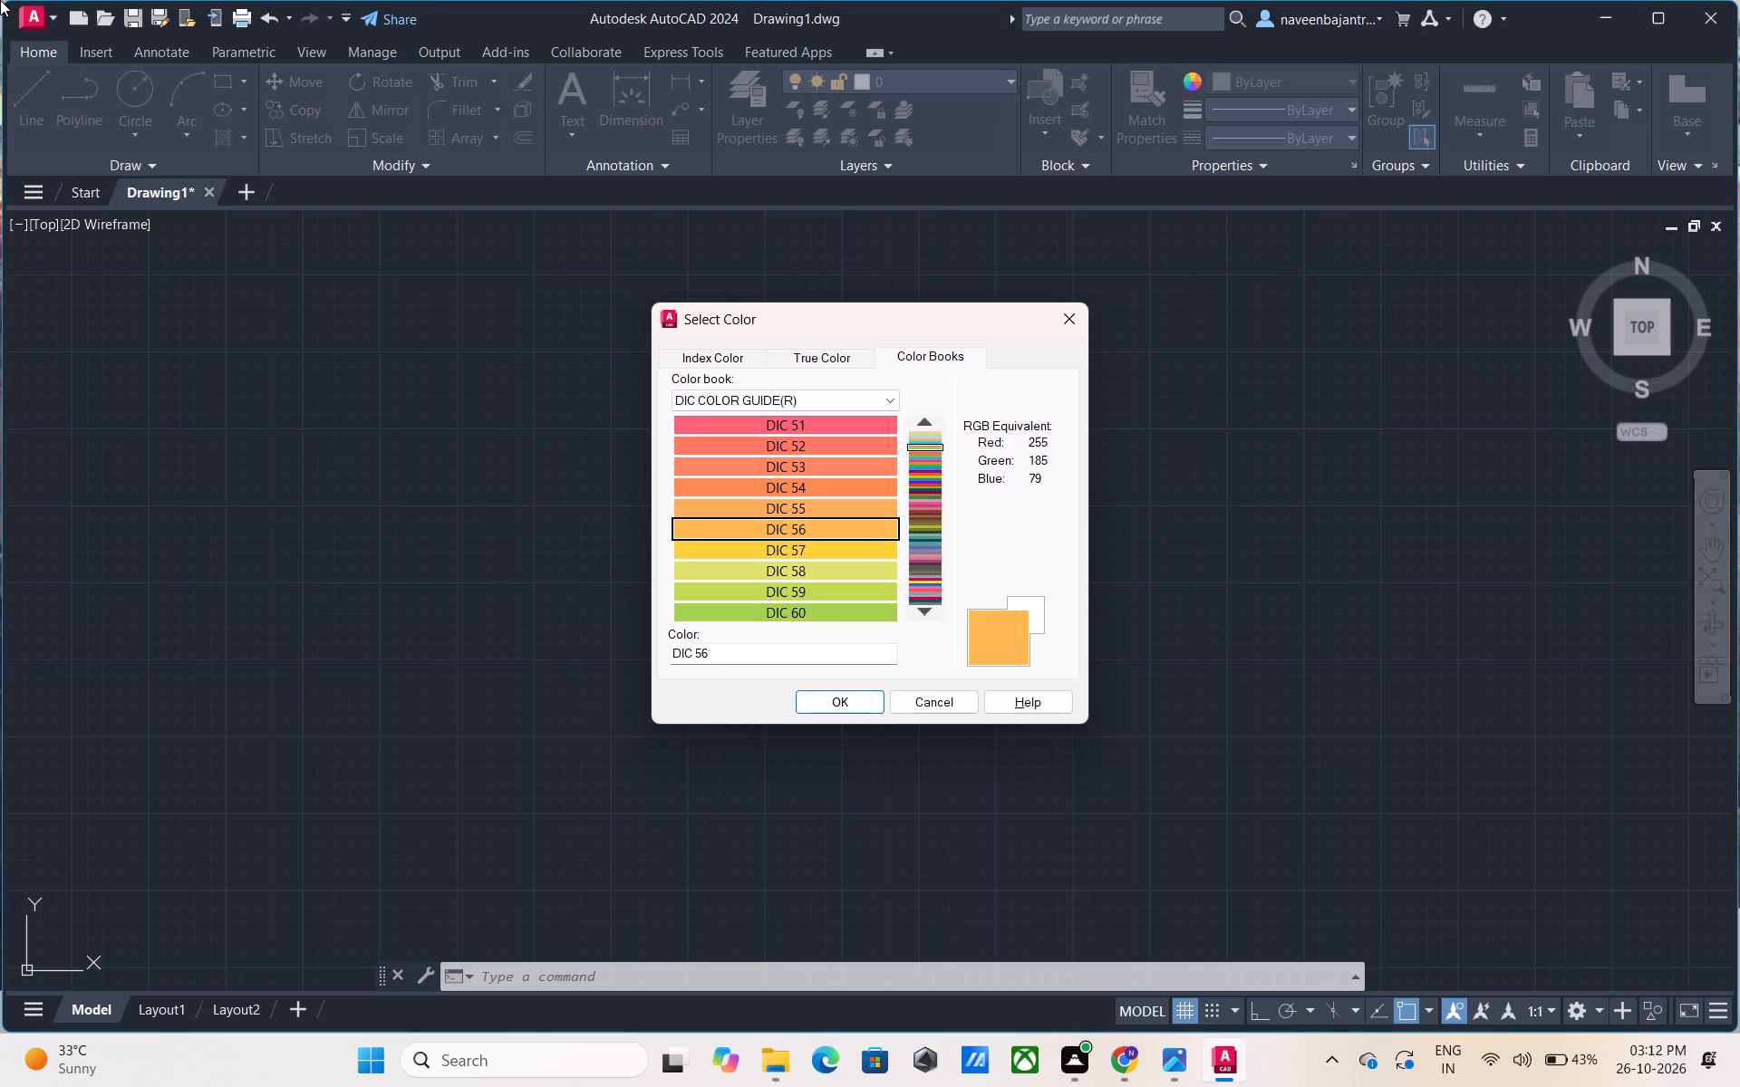
{"action": "key", "text": "Down"}
{"action": "key", "text": "Down"}
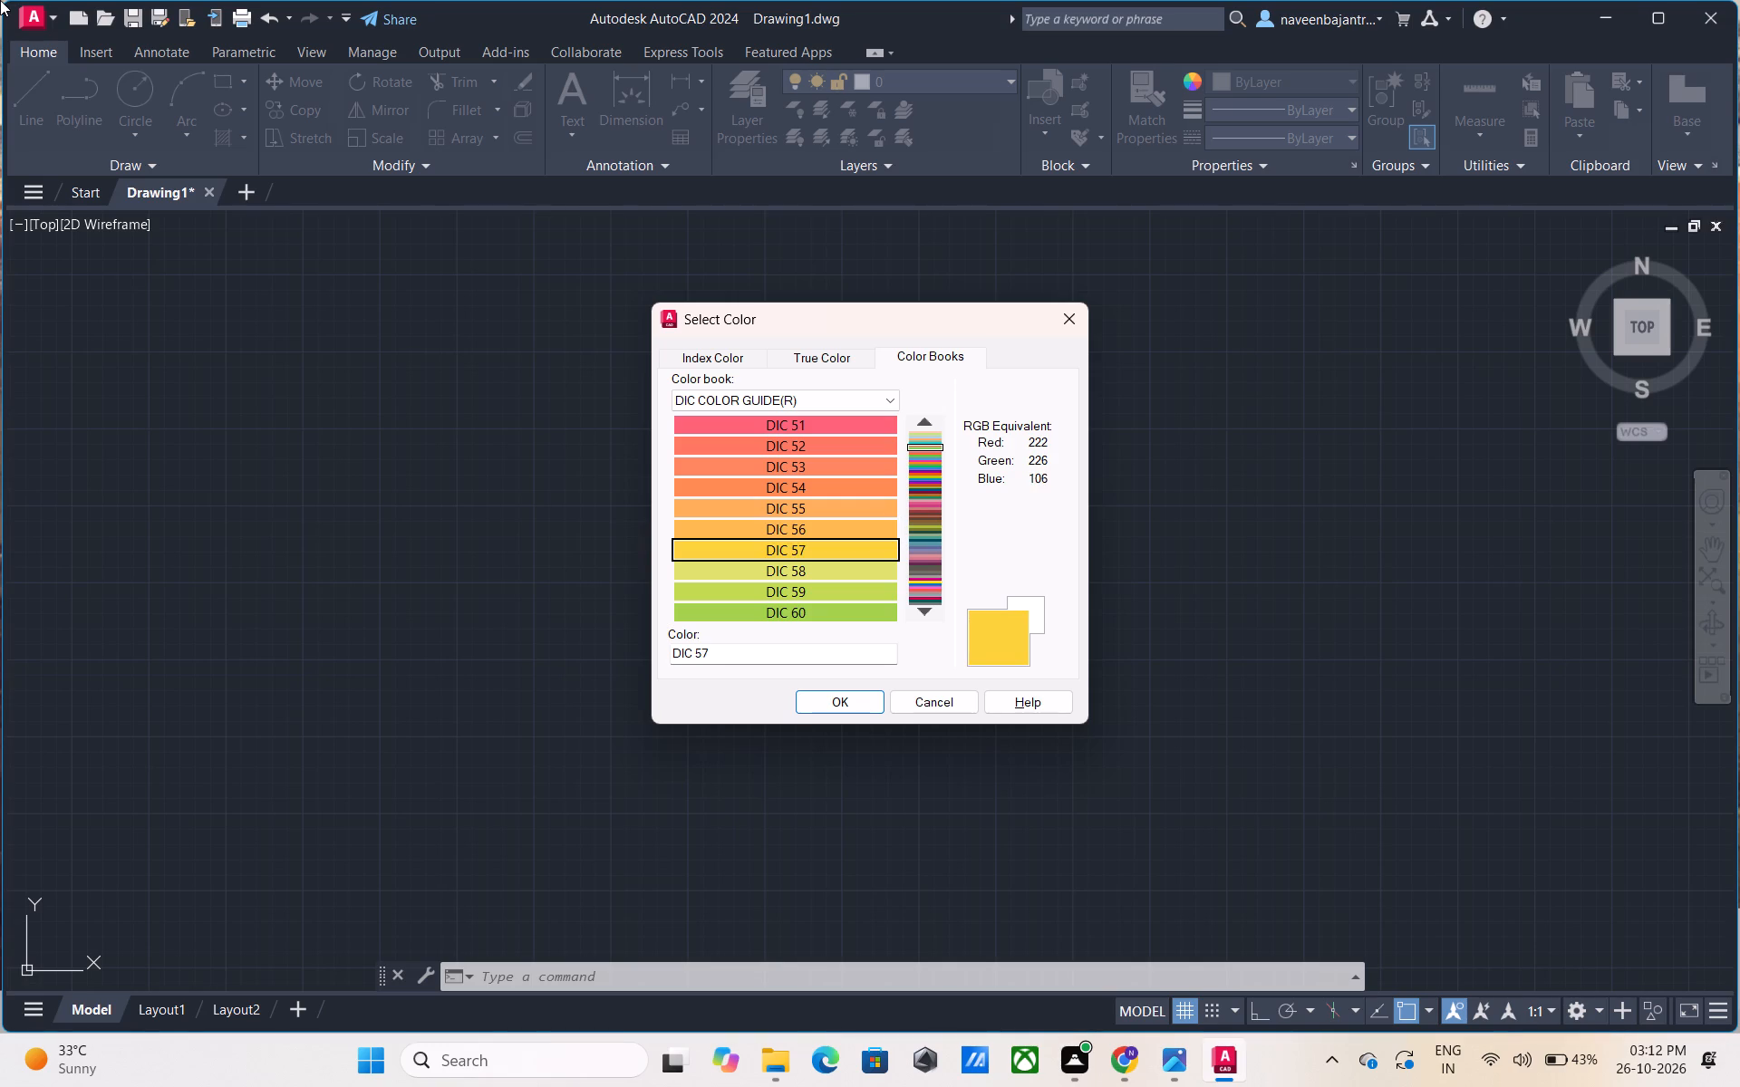
{"action": "key", "text": "Down"}
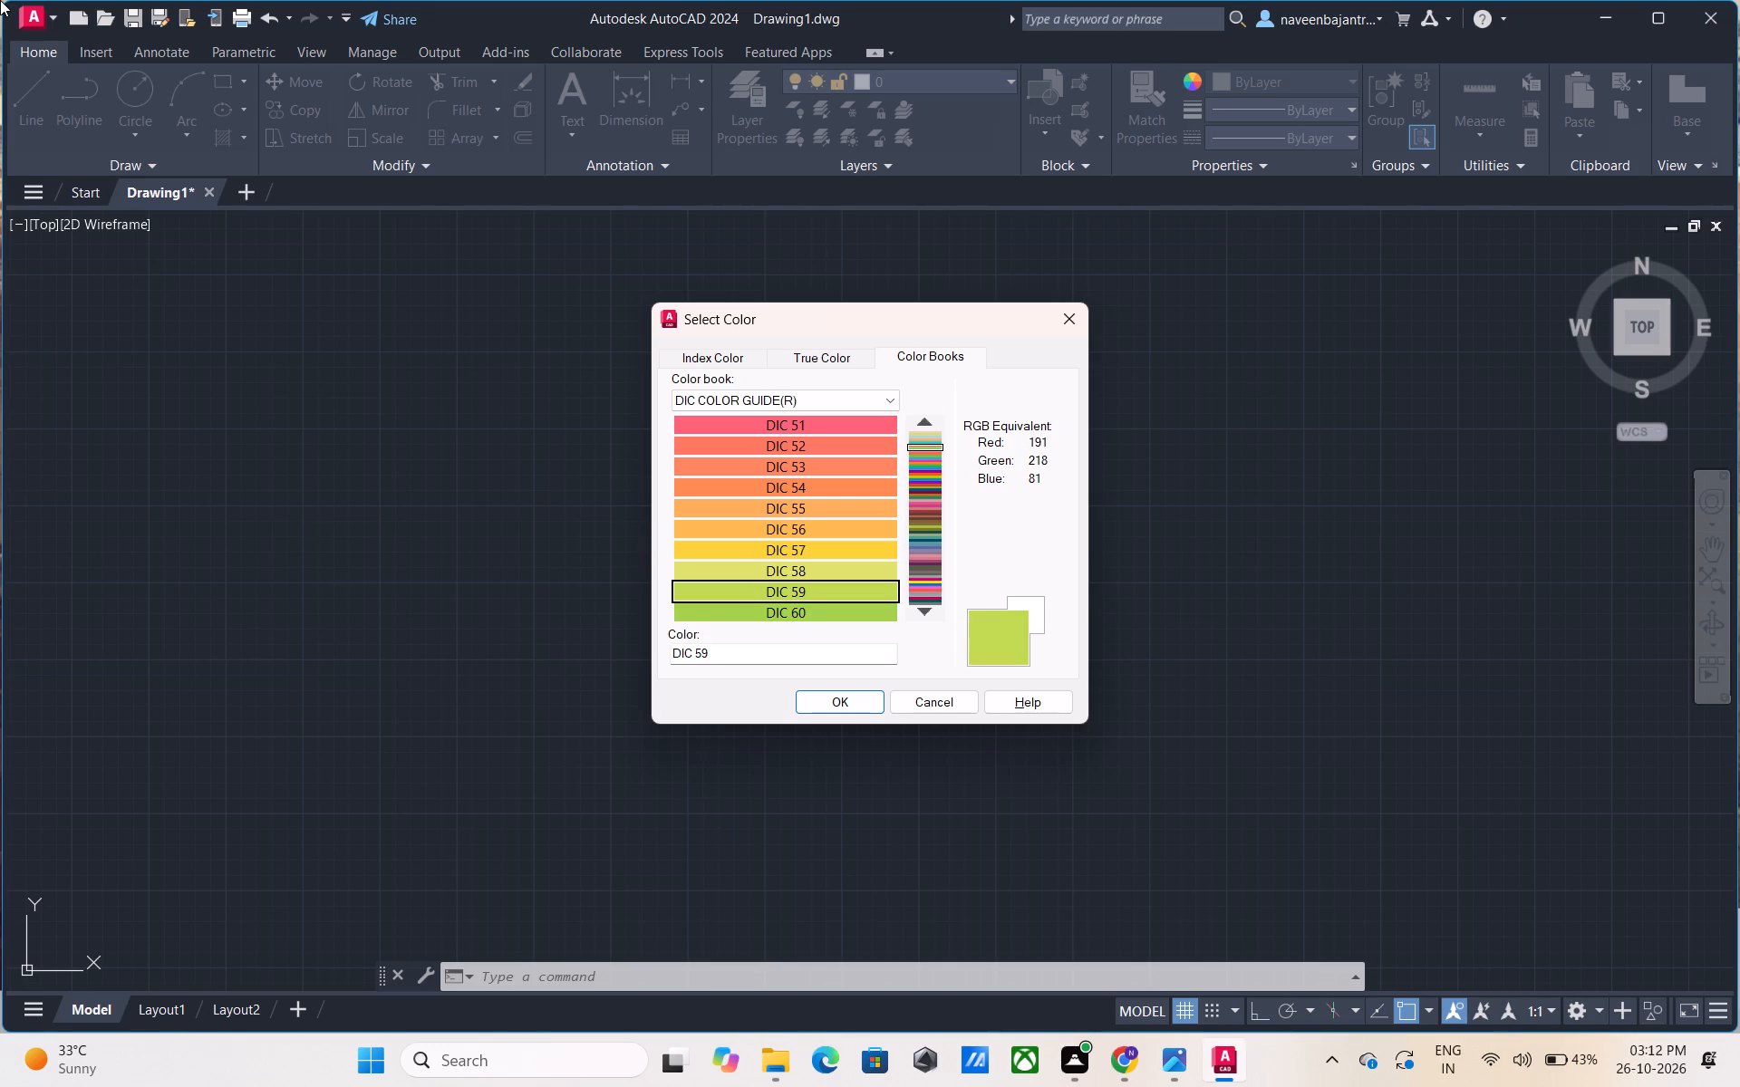
{"action": "key", "text": "Down"}
Preview the colors DIC 61 through DIC 70 one by one in the DIC COLOR GUIDE(R) color book.
{"action": "key", "text": "Down"}
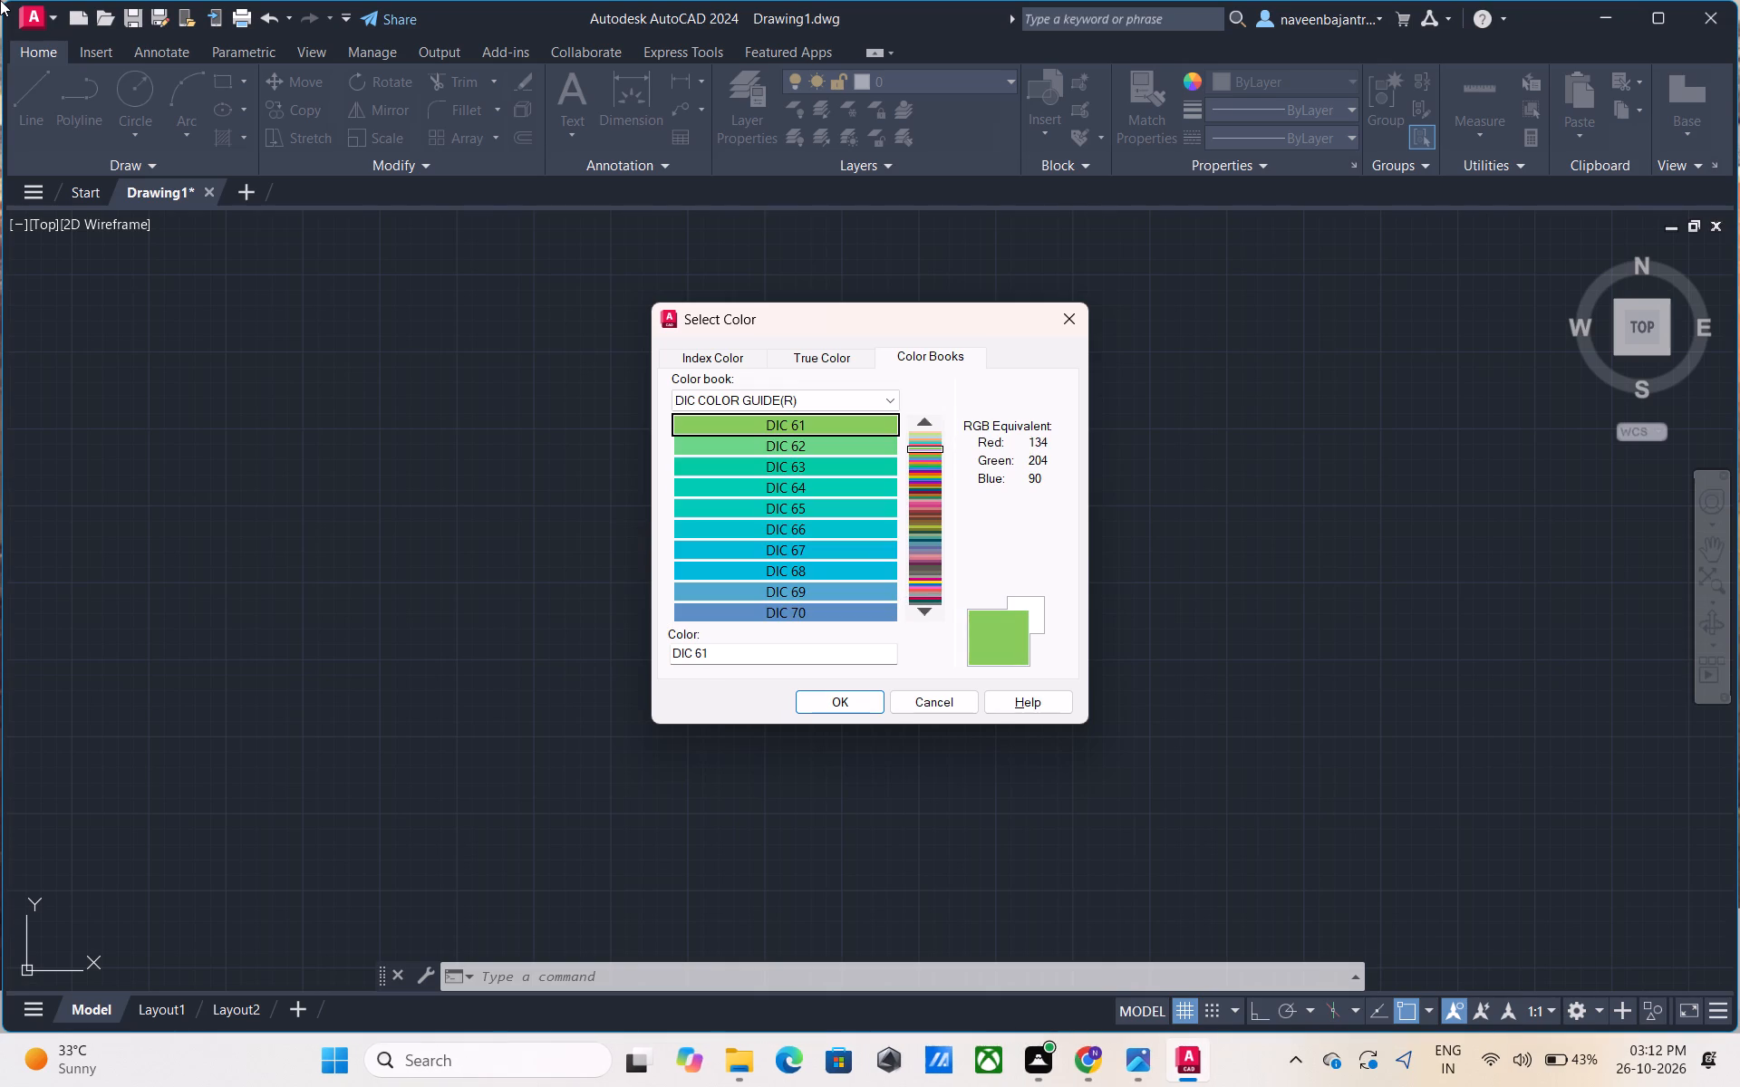
{"action": "key", "text": "Down"}
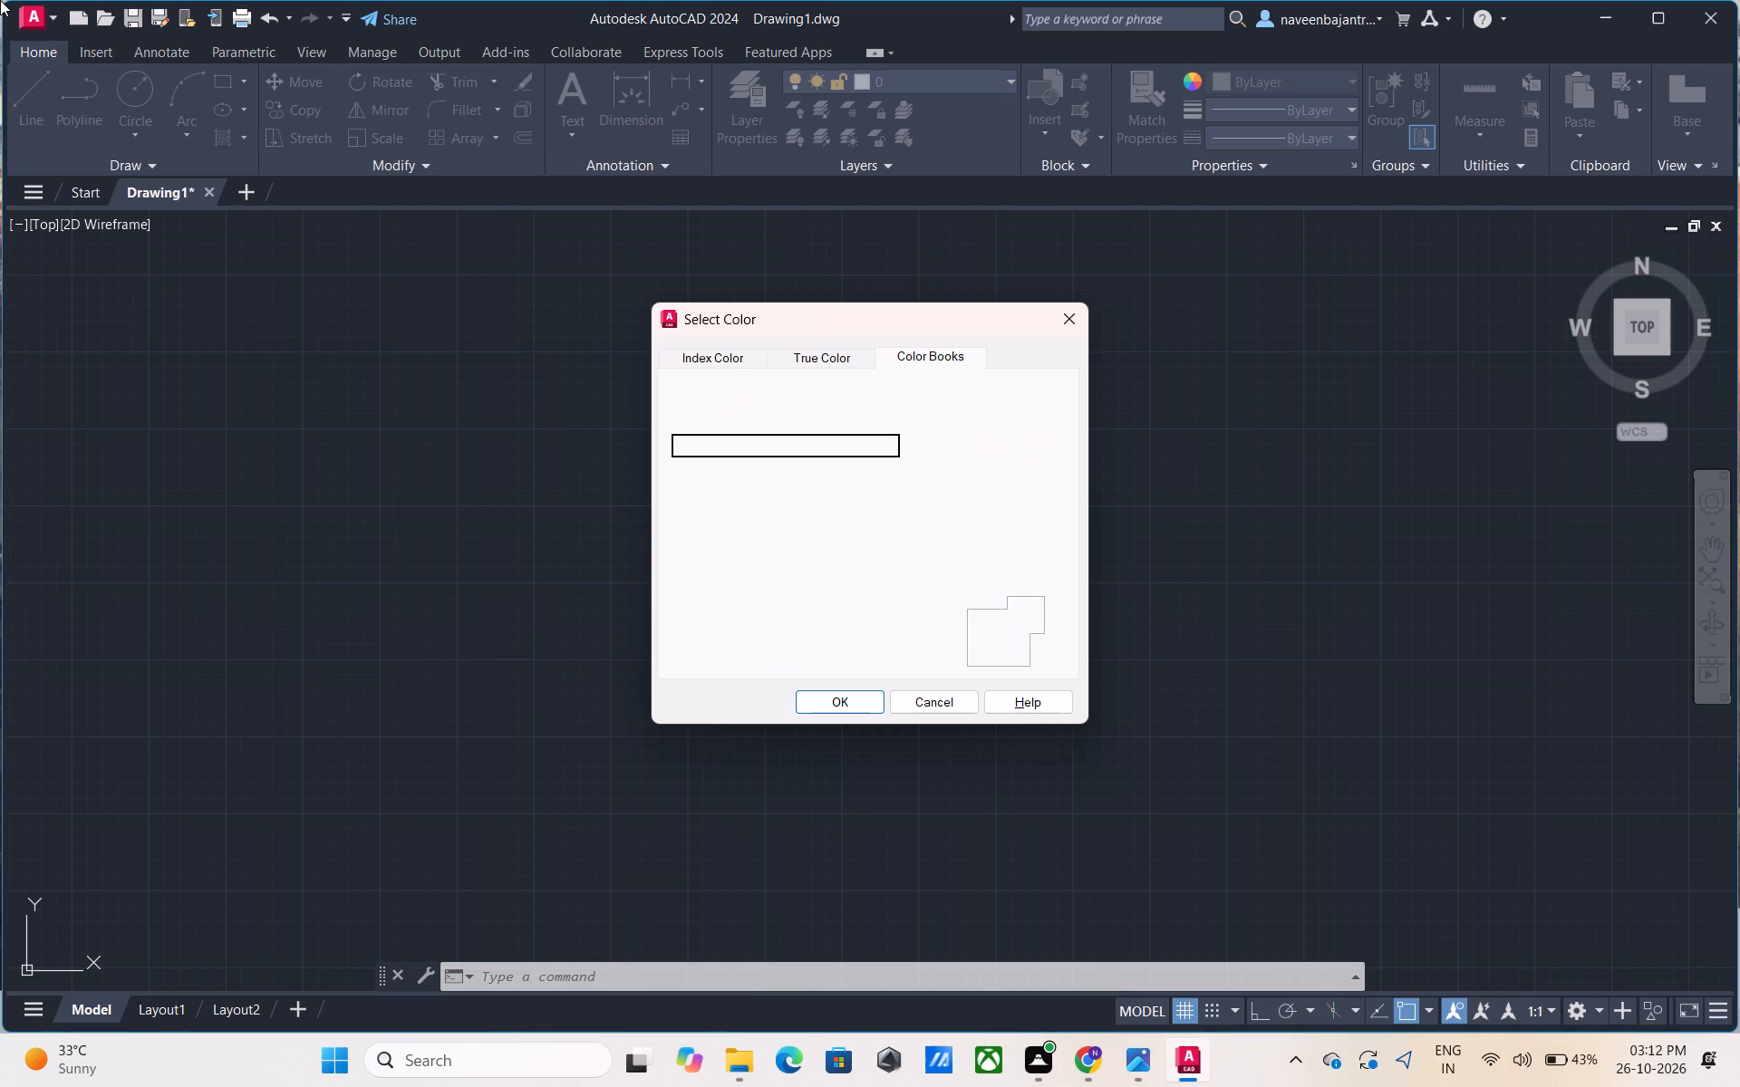
{"action": "key", "text": "Down"}
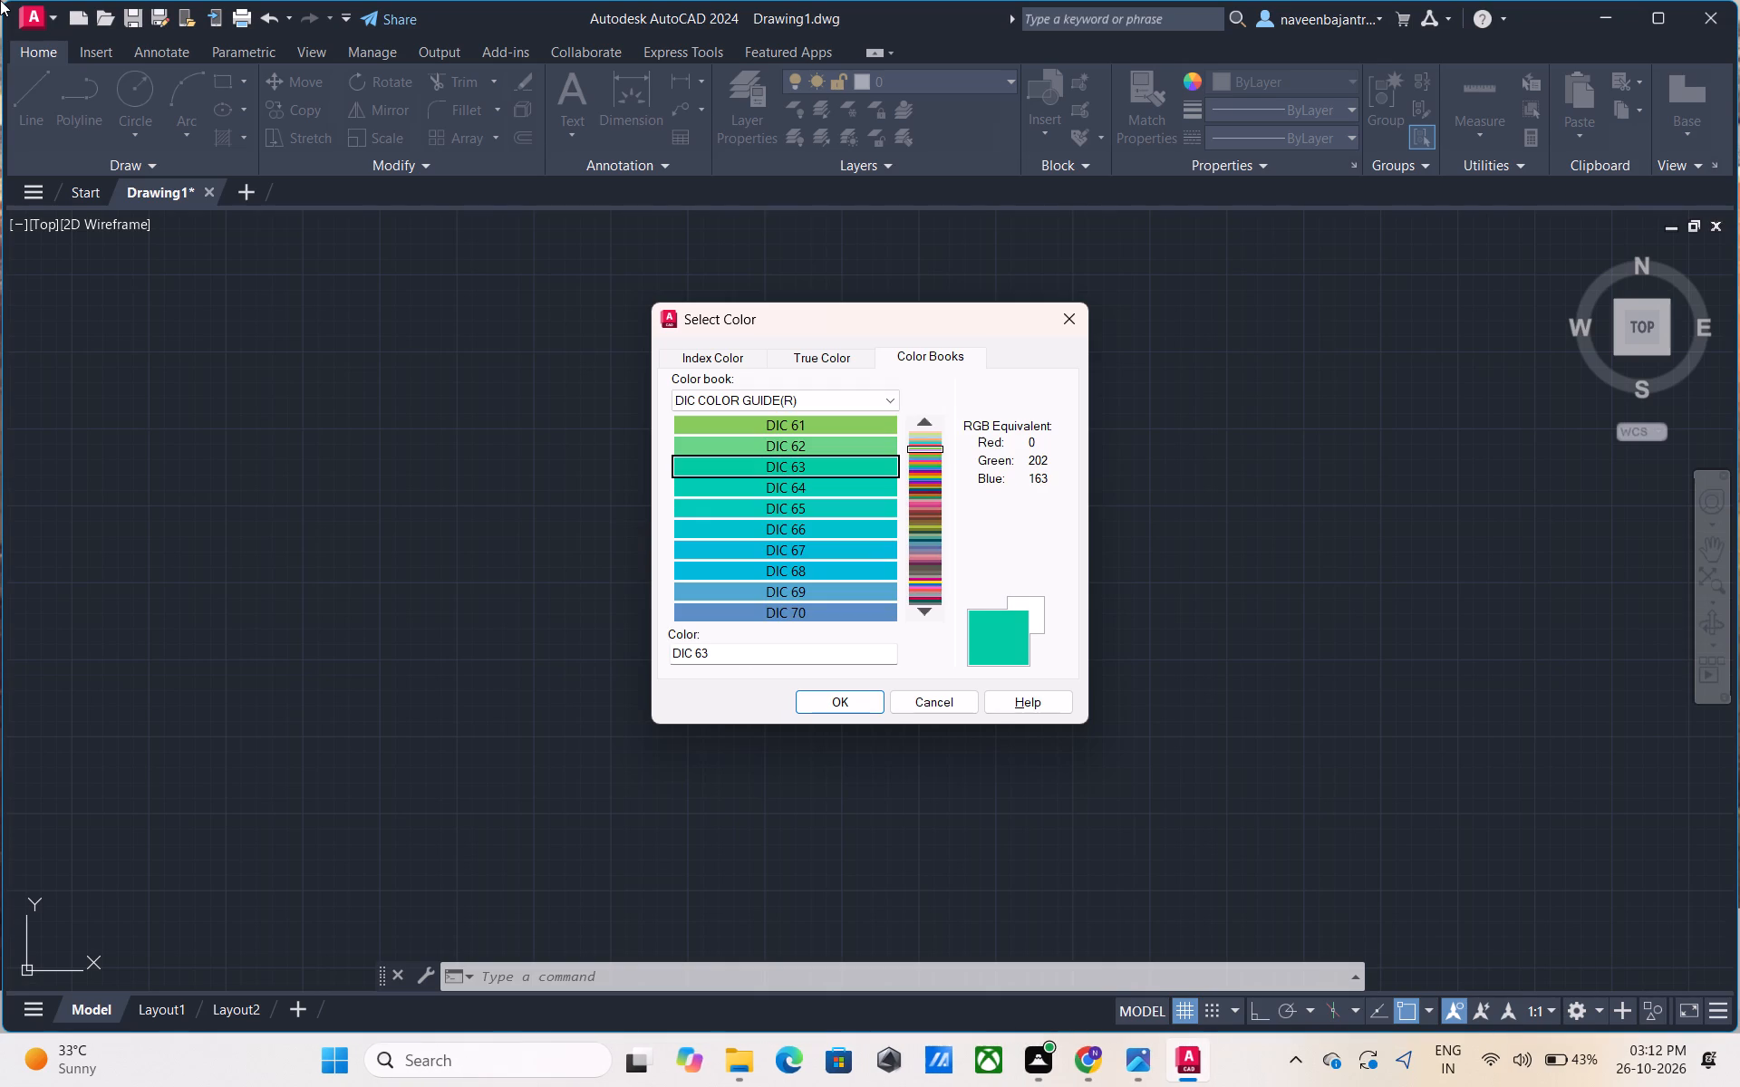
{"action": "key", "text": "Down"}
{"action": "key", "text": "Down"}
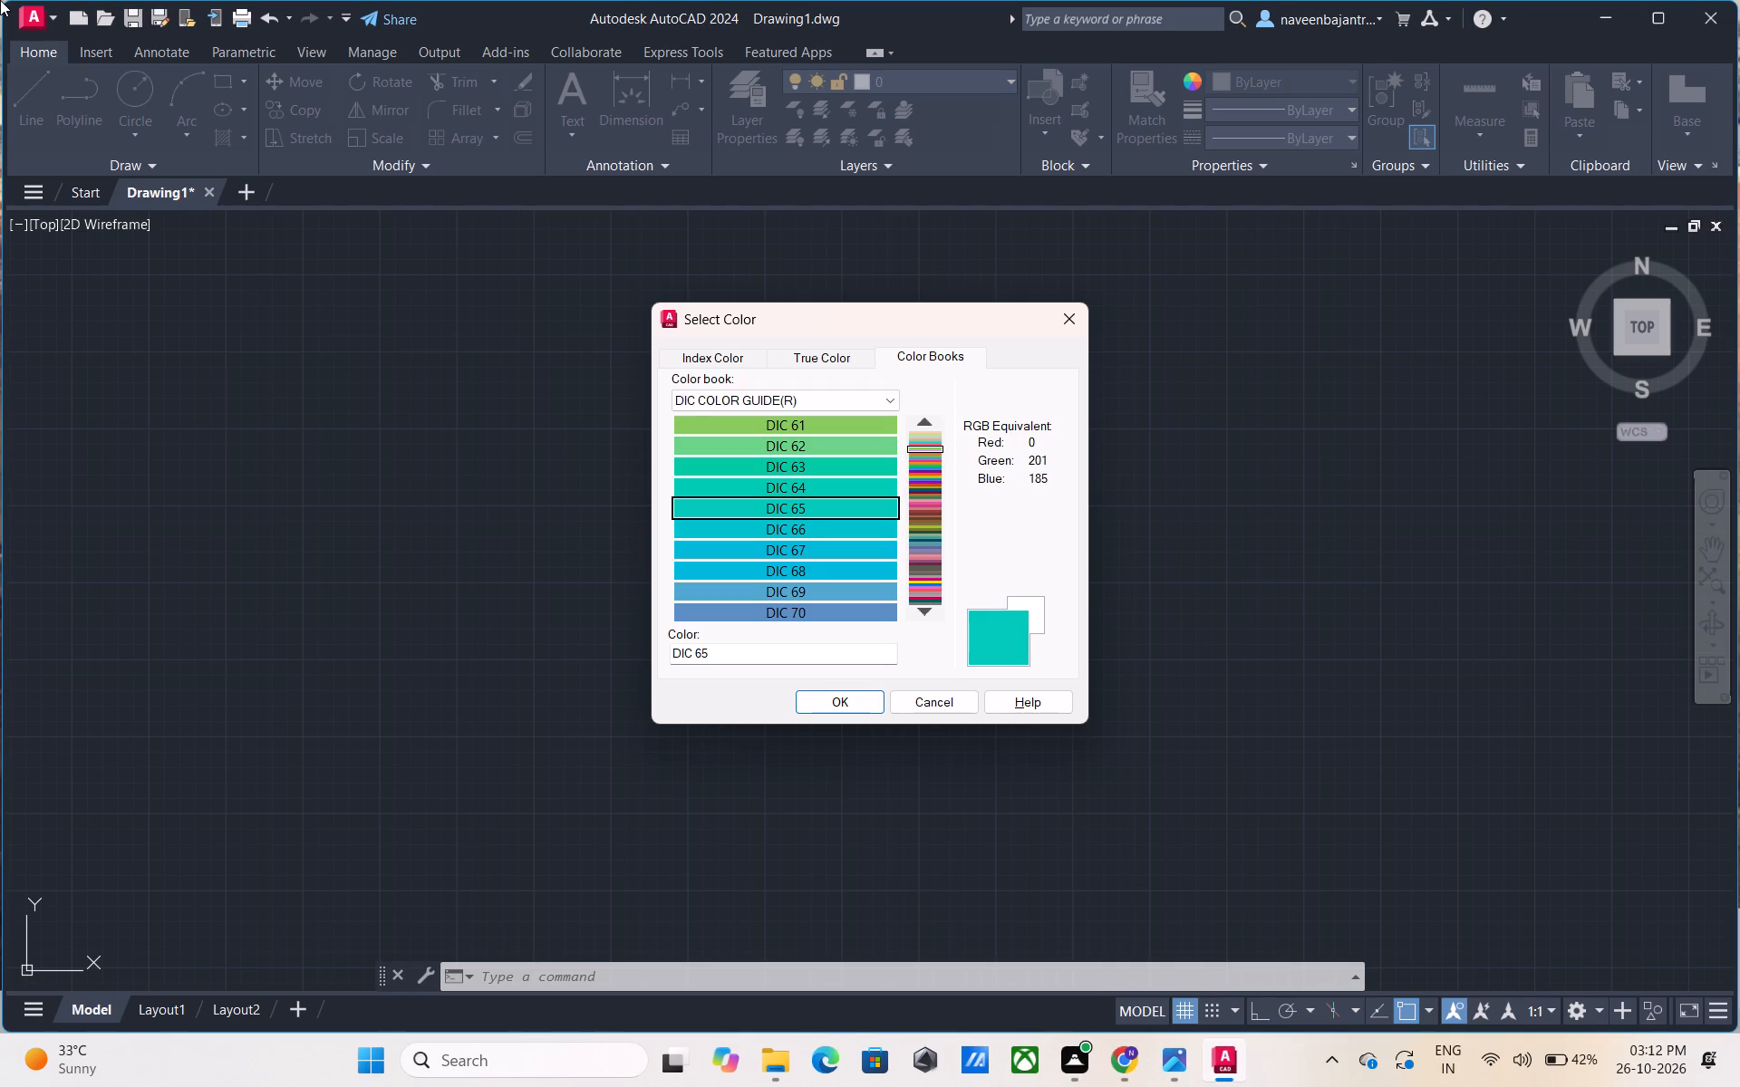
{"action": "key", "text": "Down"}
{"action": "key", "text": "Down"}
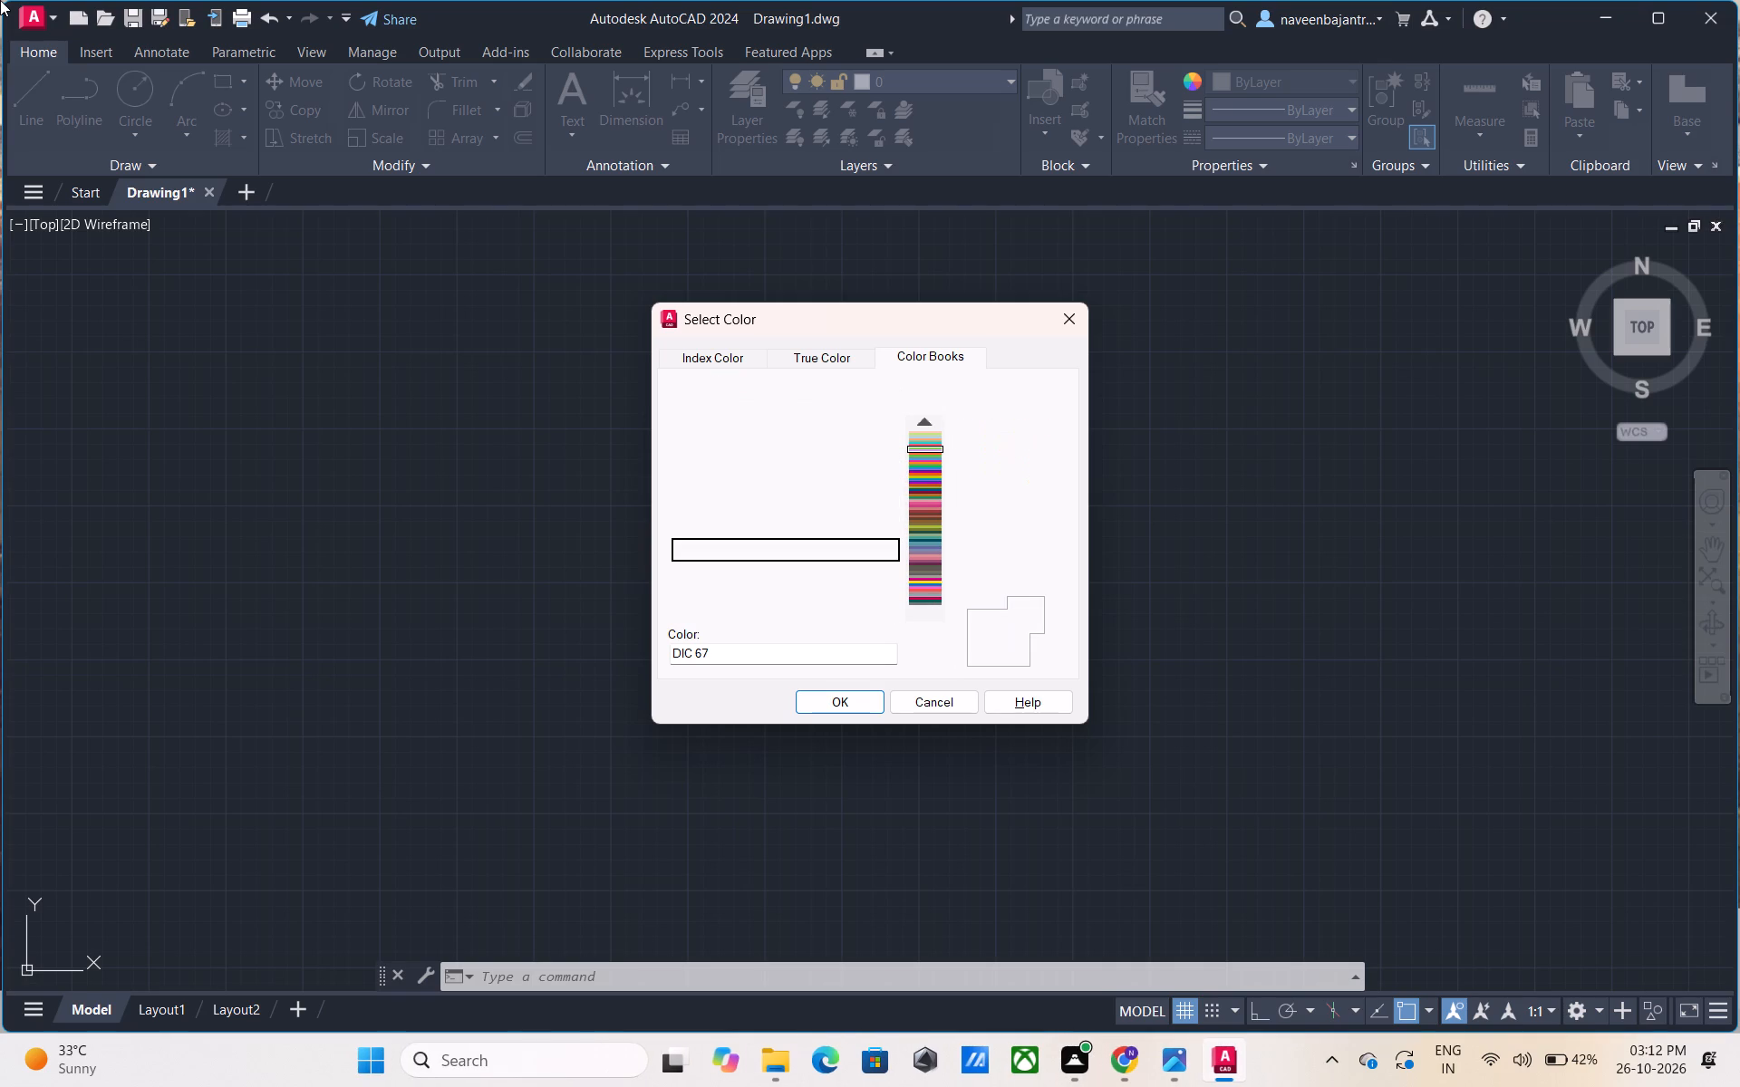
{"action": "key", "text": "Down"}
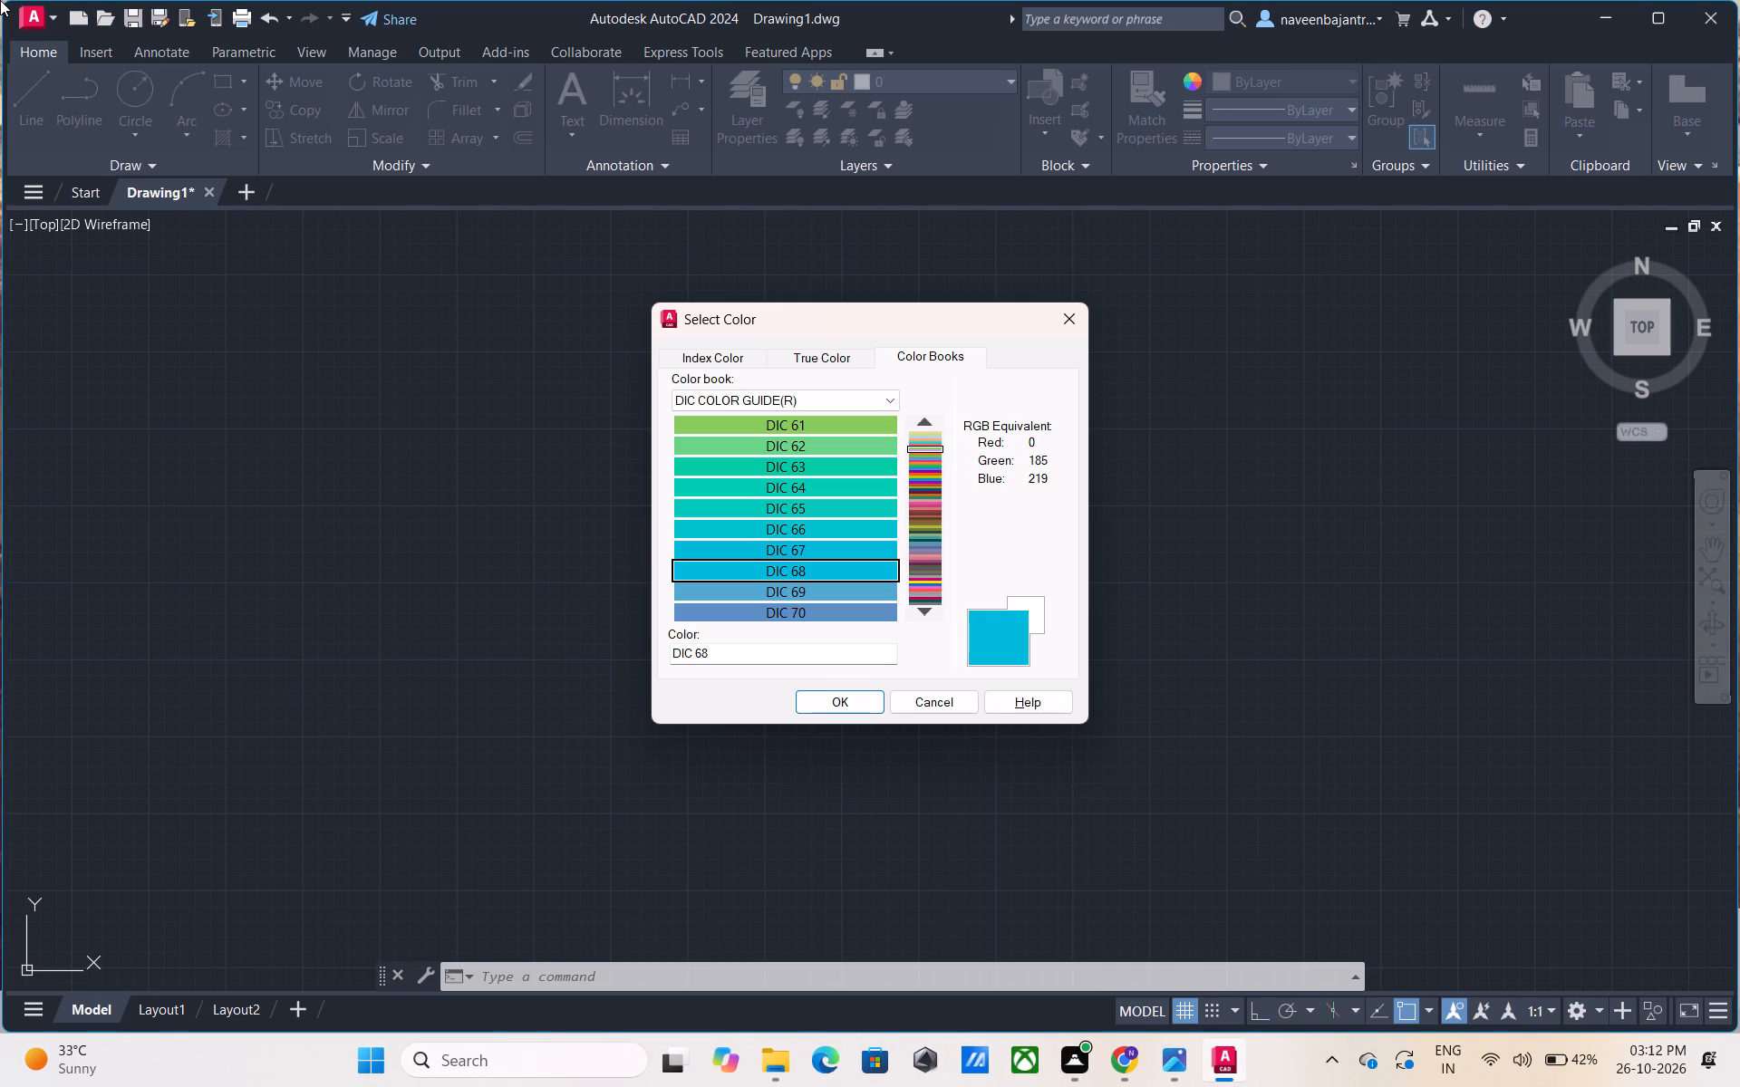
{"action": "key", "text": "Down"}
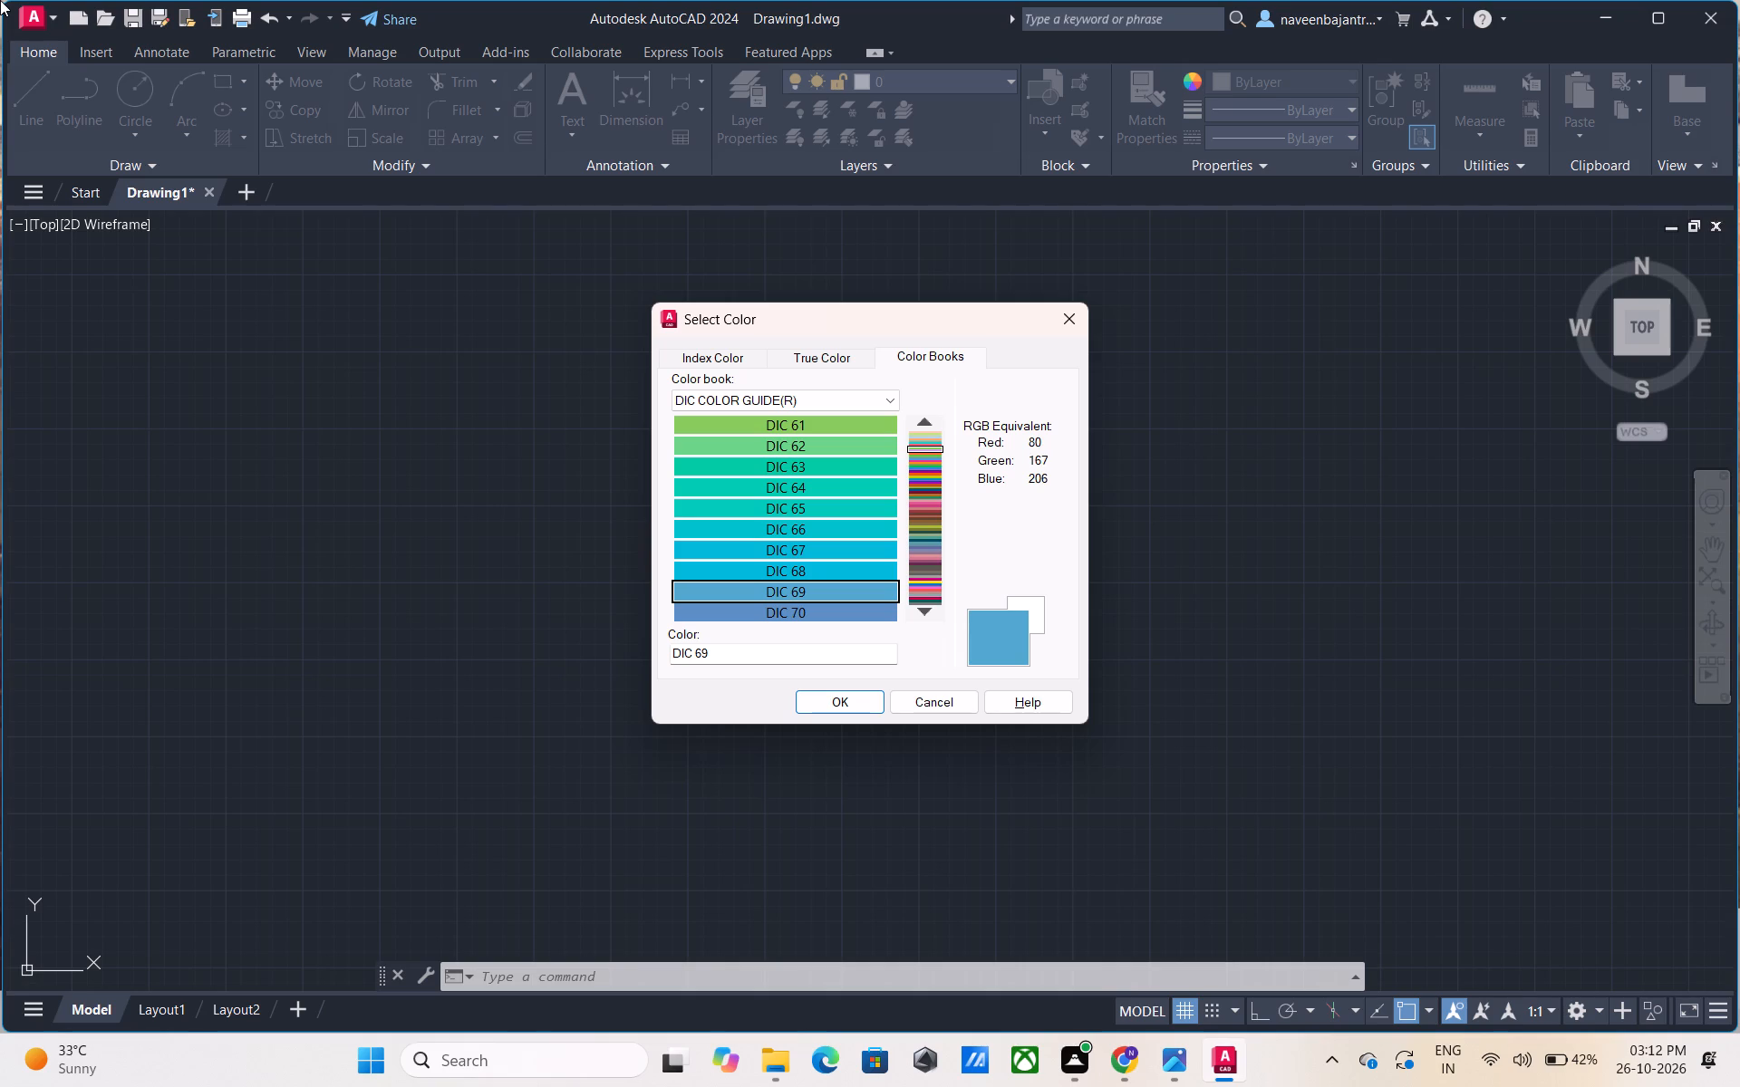
{"action": "key", "text": "Down"}
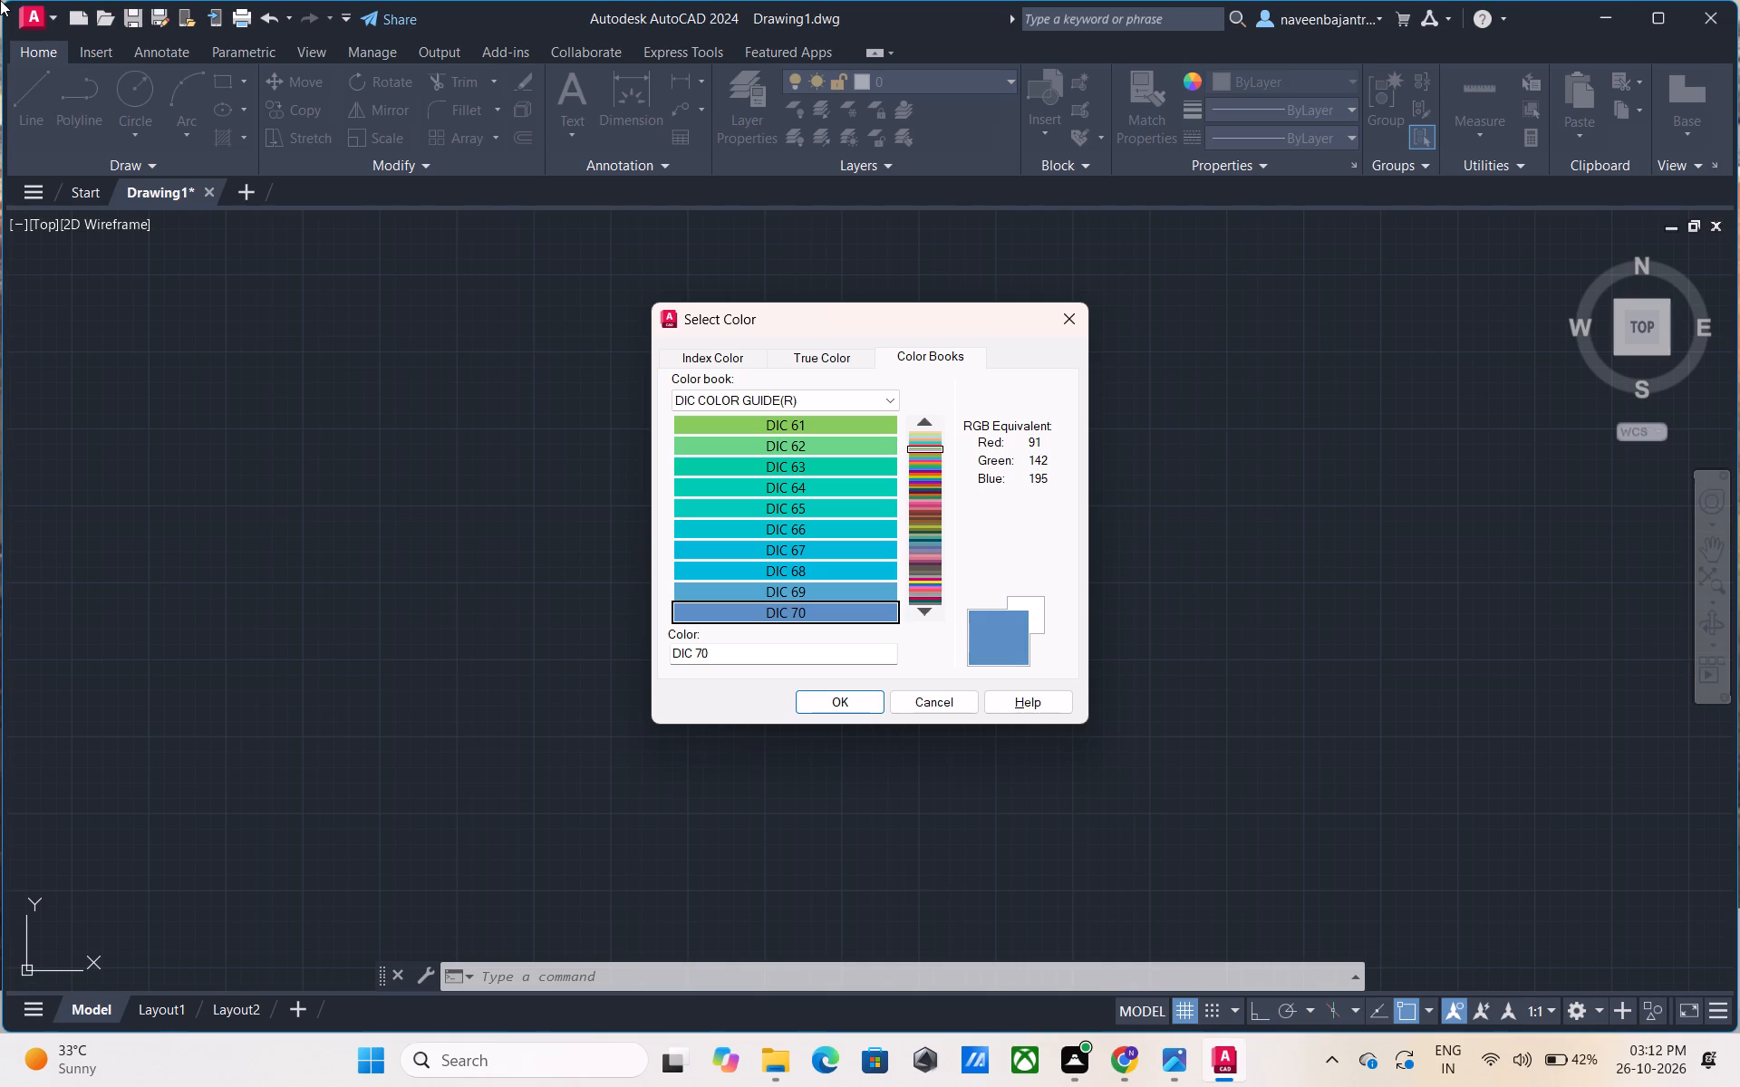
Preview the colors DIC 71 through DIC 80 one by one in the DIC COLOR GUIDE(R) color book.
{"action": "key", "text": "Down"}
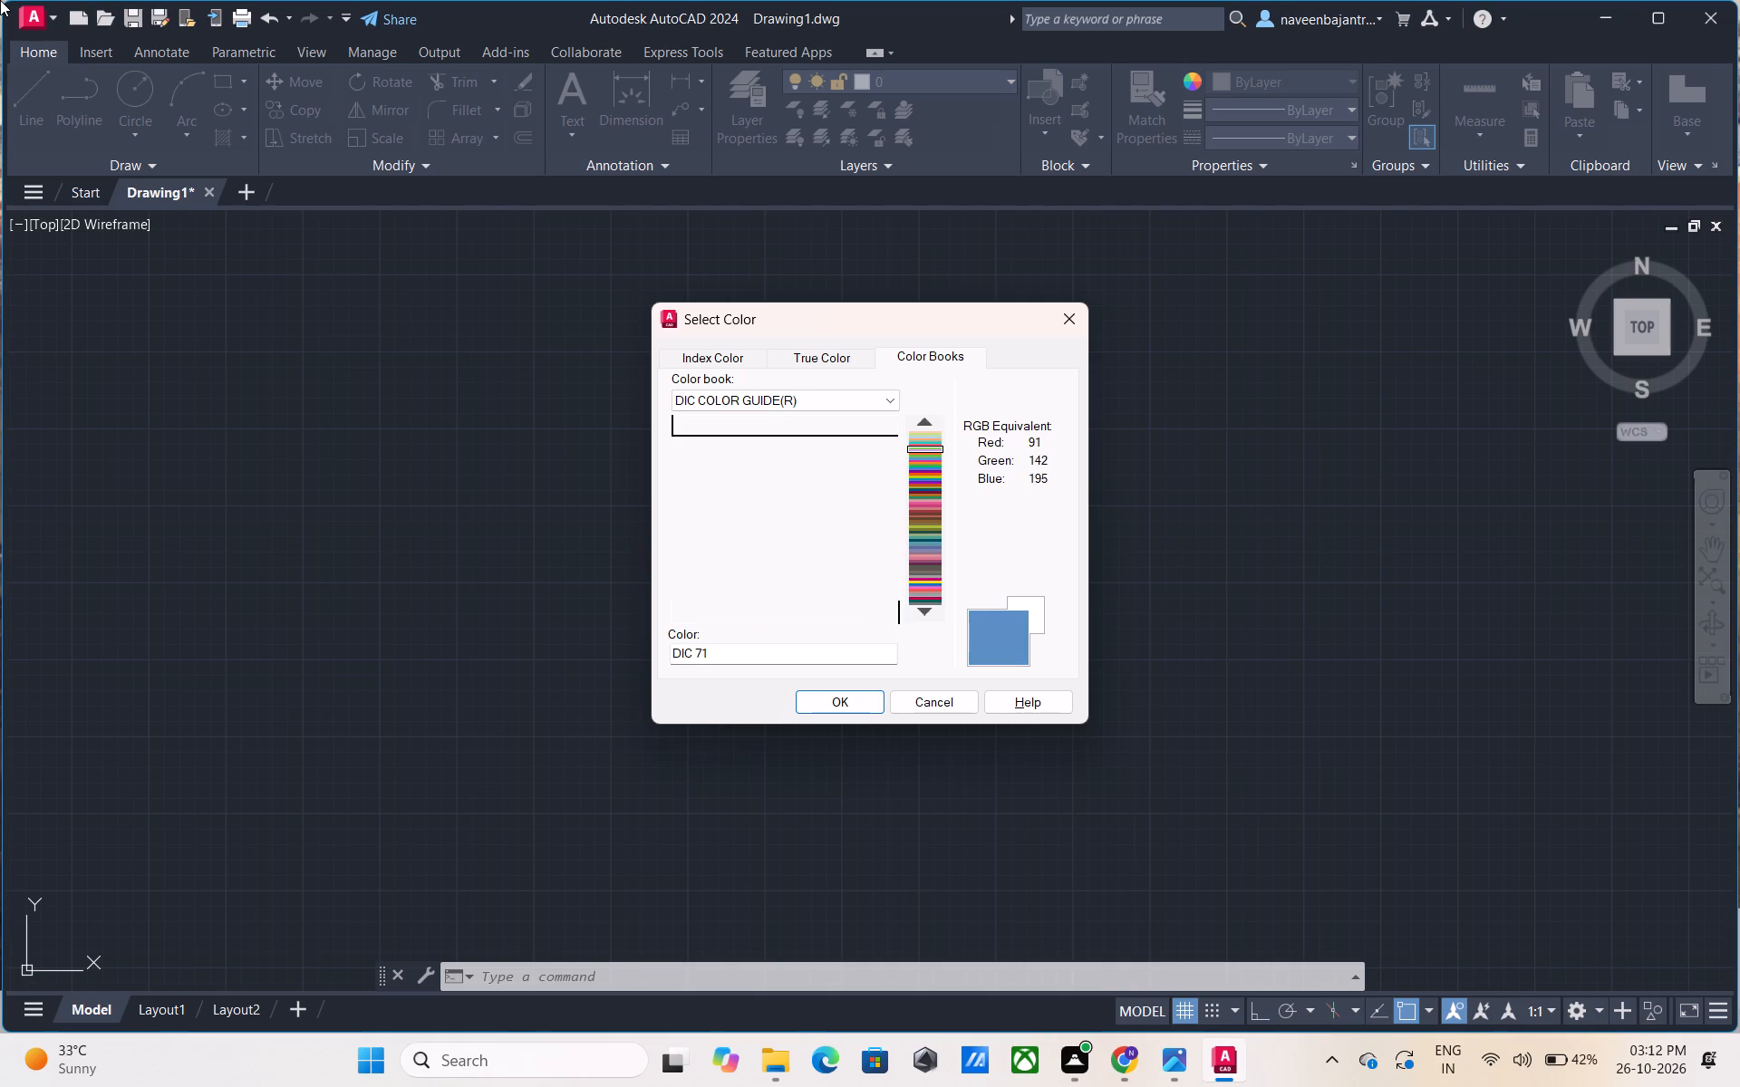
{"action": "key", "text": "Down"}
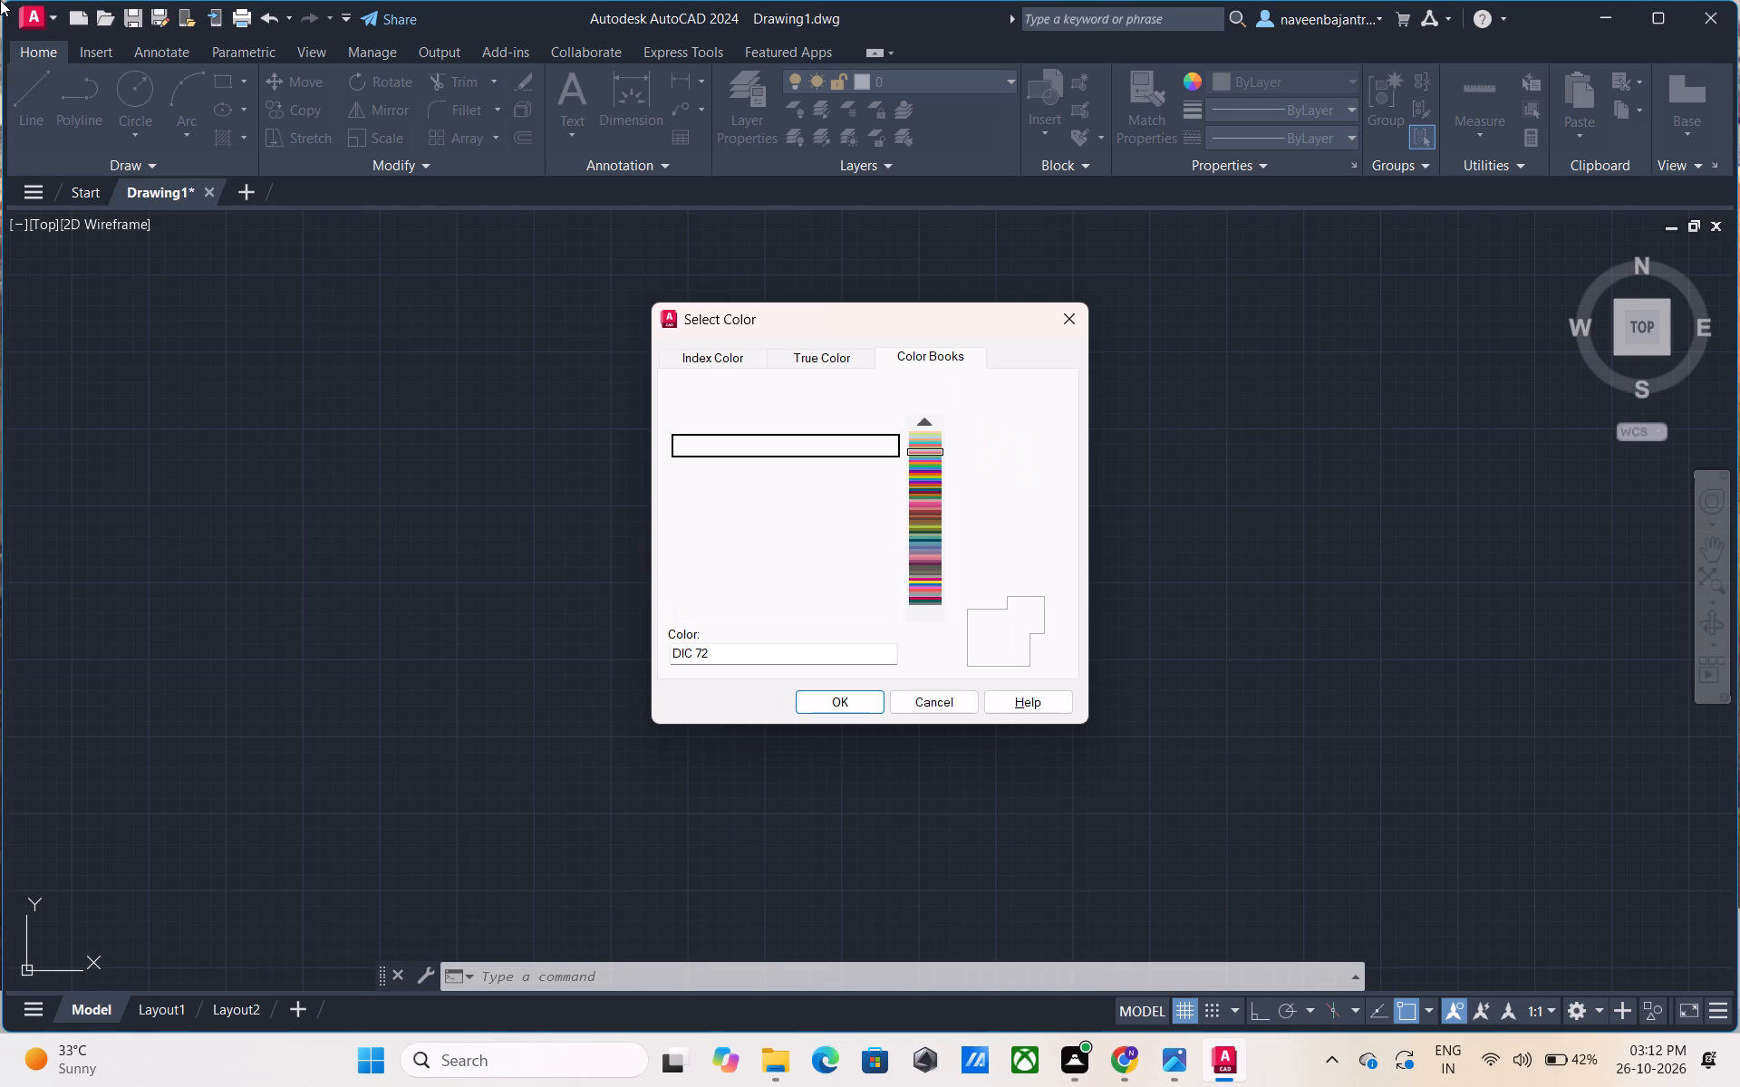
{"action": "key", "text": "Down"}
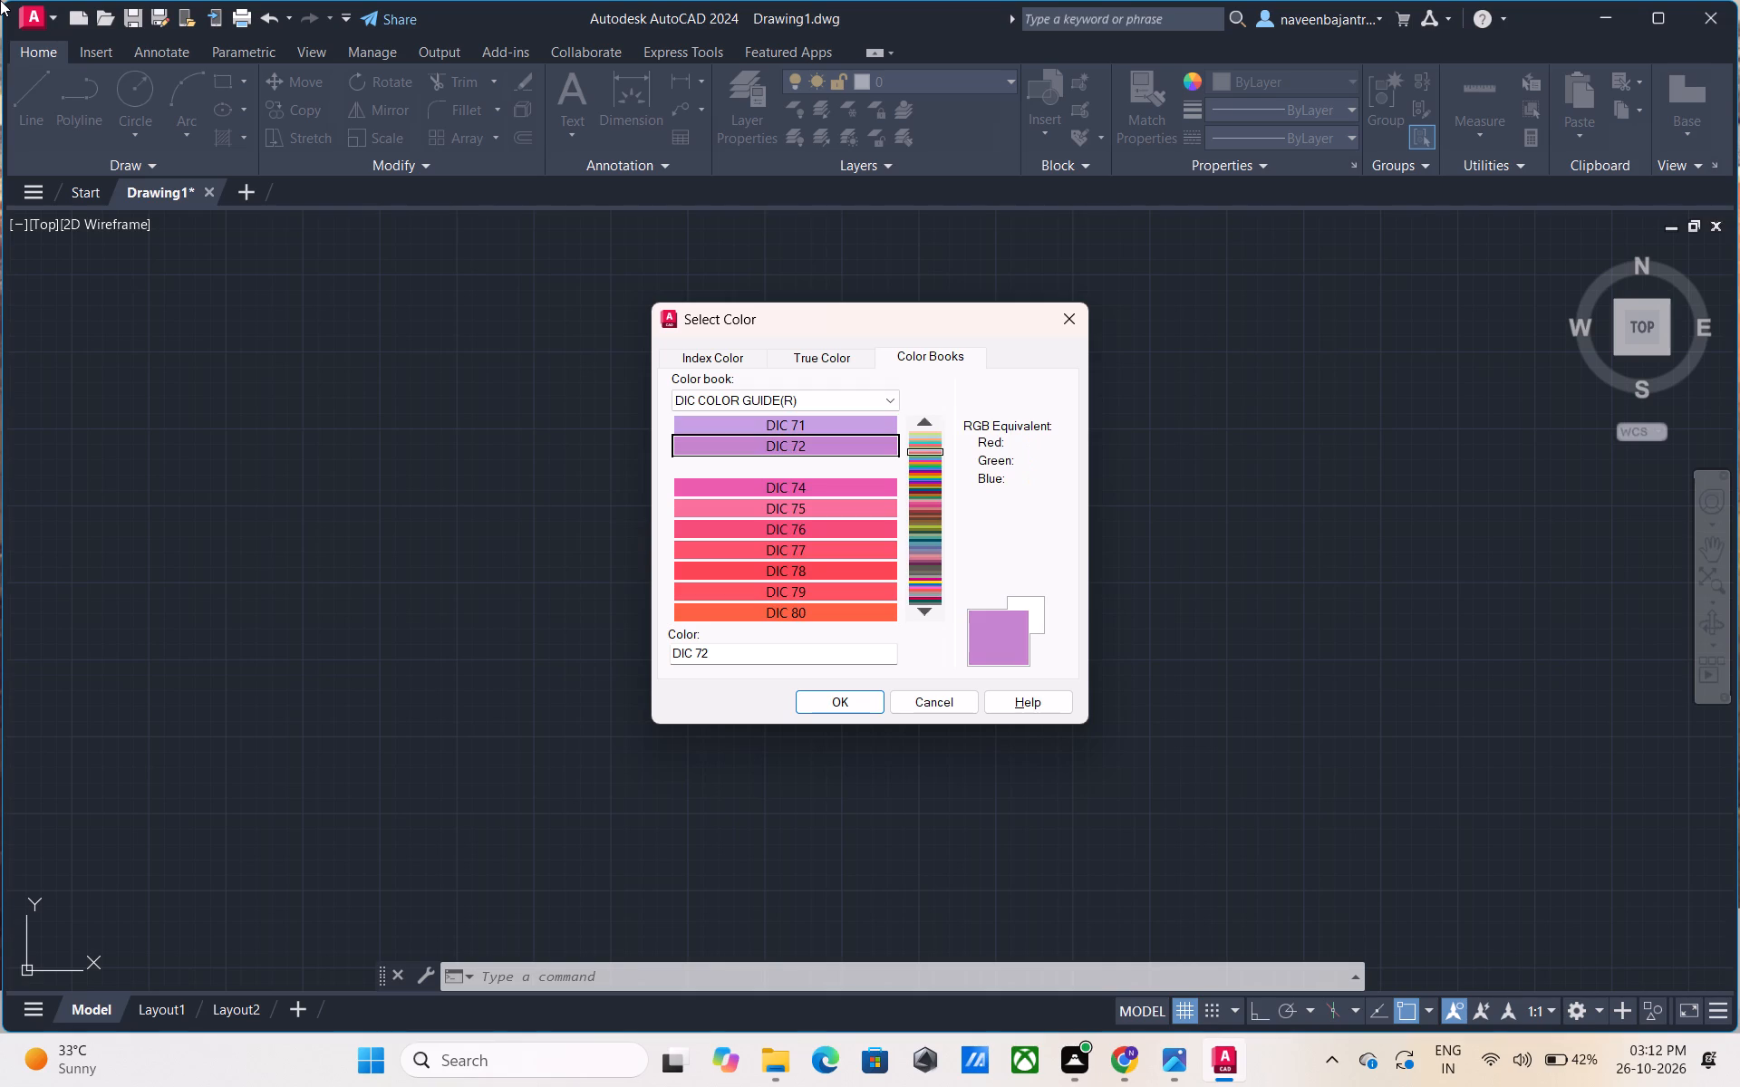
{"action": "key", "text": "Down"}
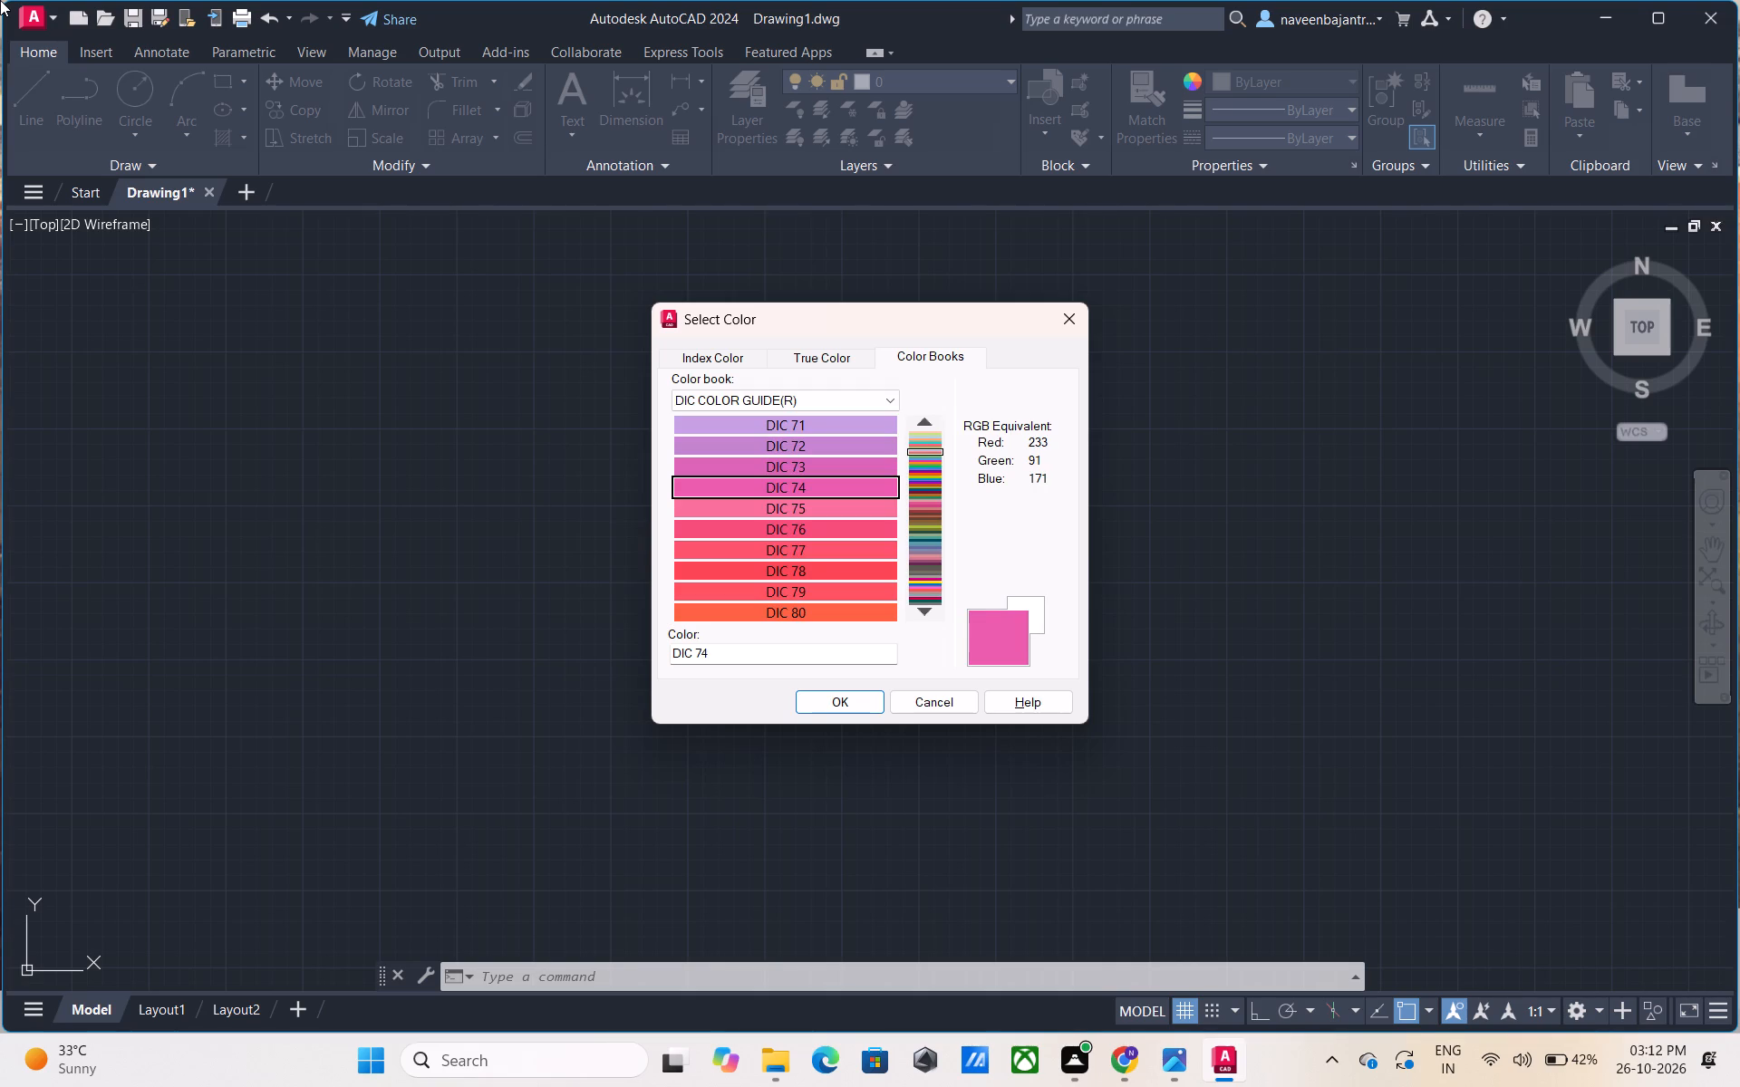
{"action": "key", "text": "Down"}
{"action": "key", "text": "Down"}
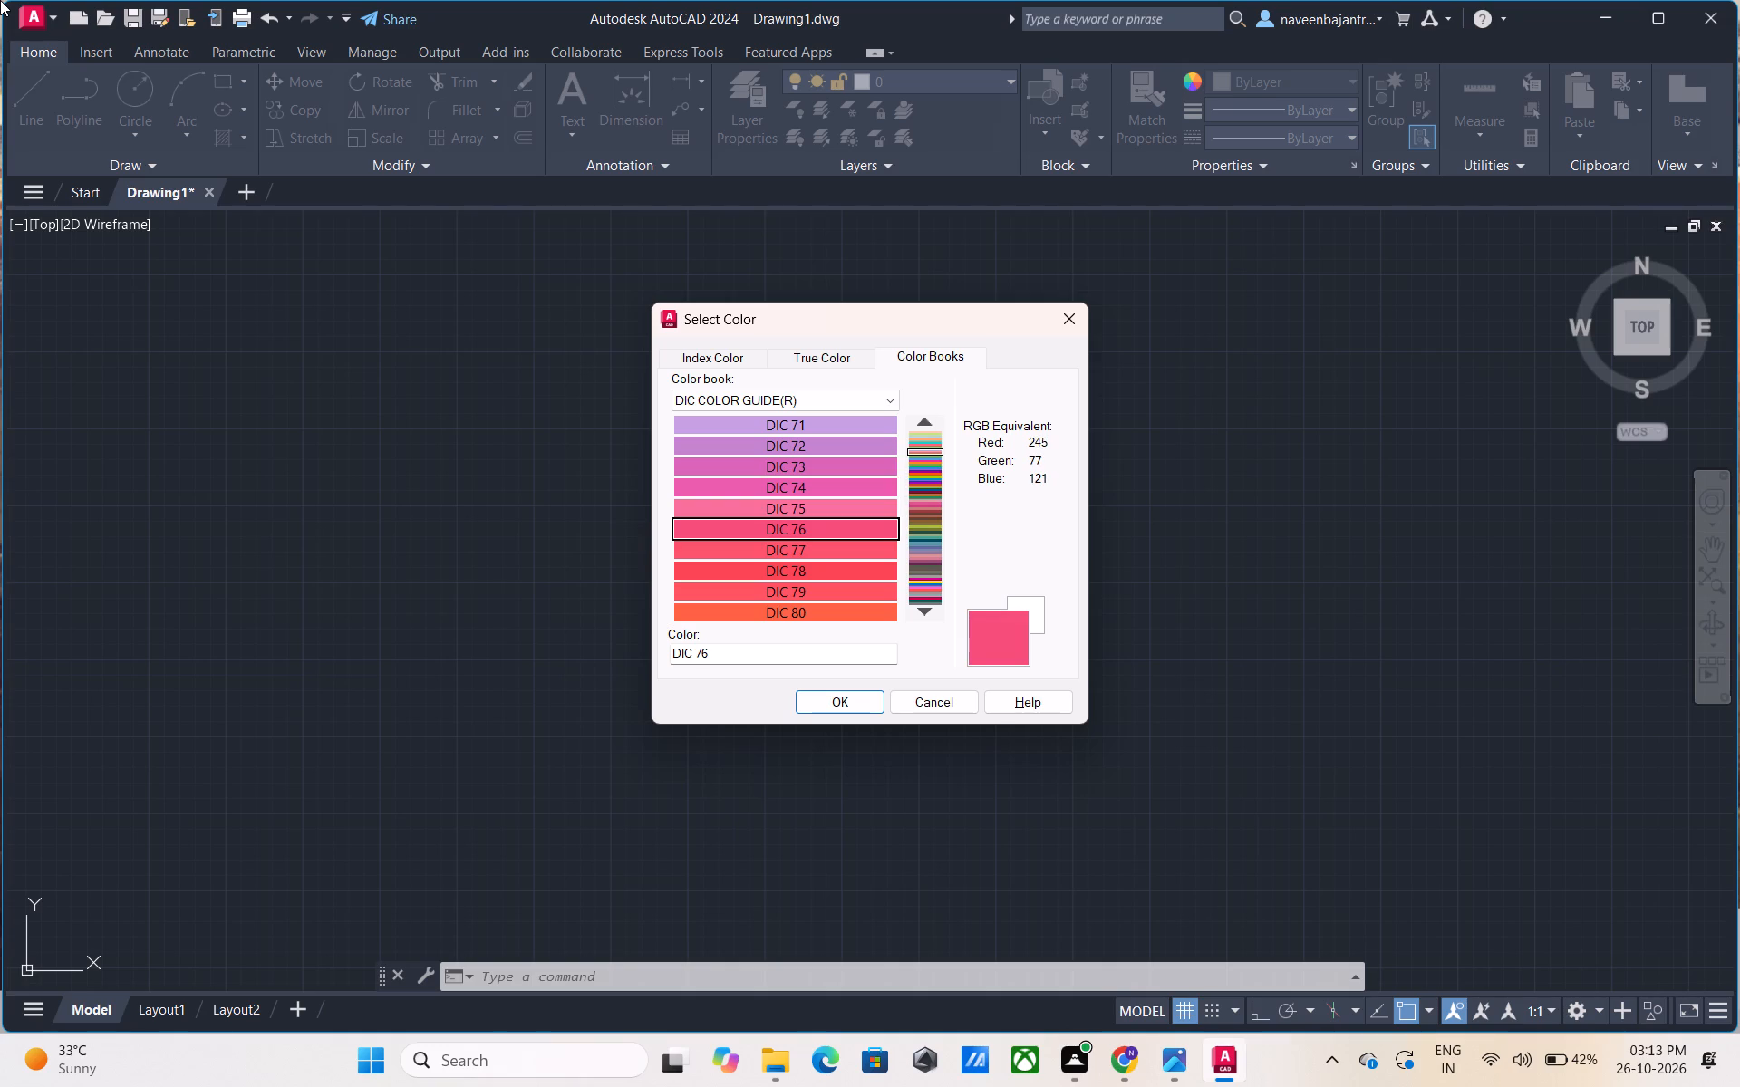
{"action": "key", "text": "Down"}
{"action": "key", "text": "Down"}
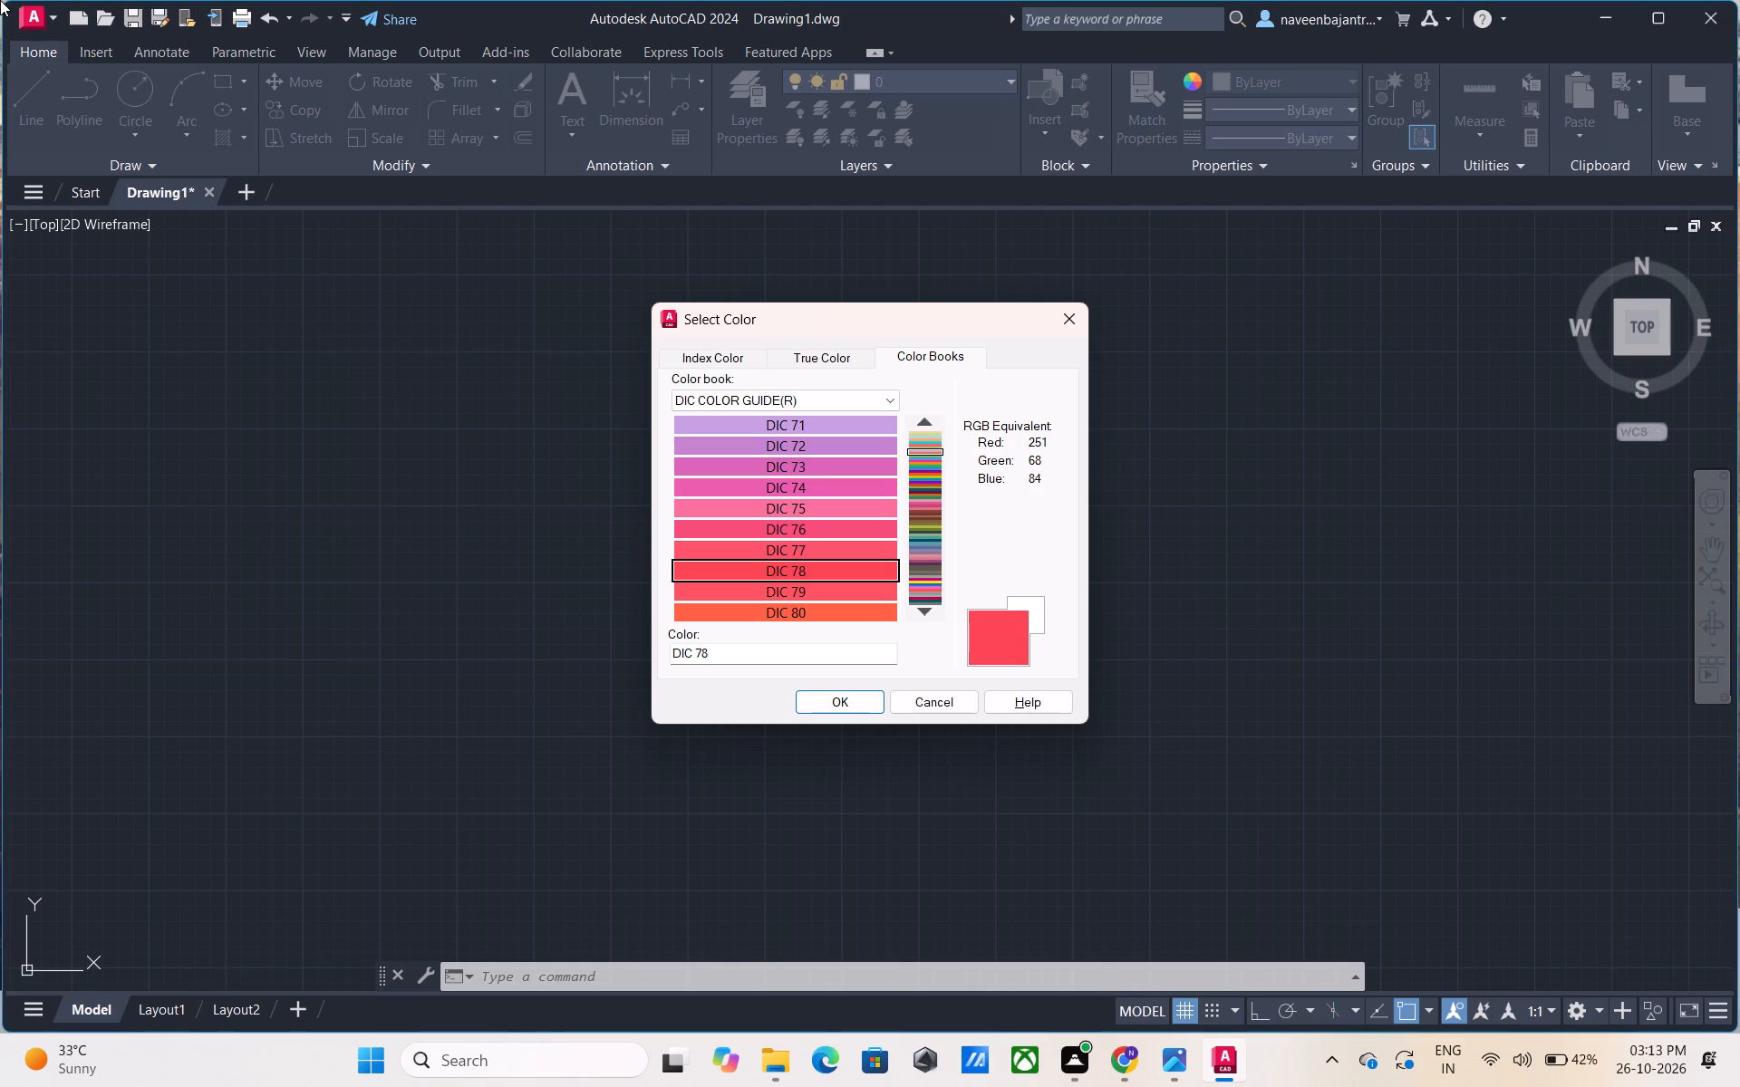
{"action": "key", "text": "Down"}
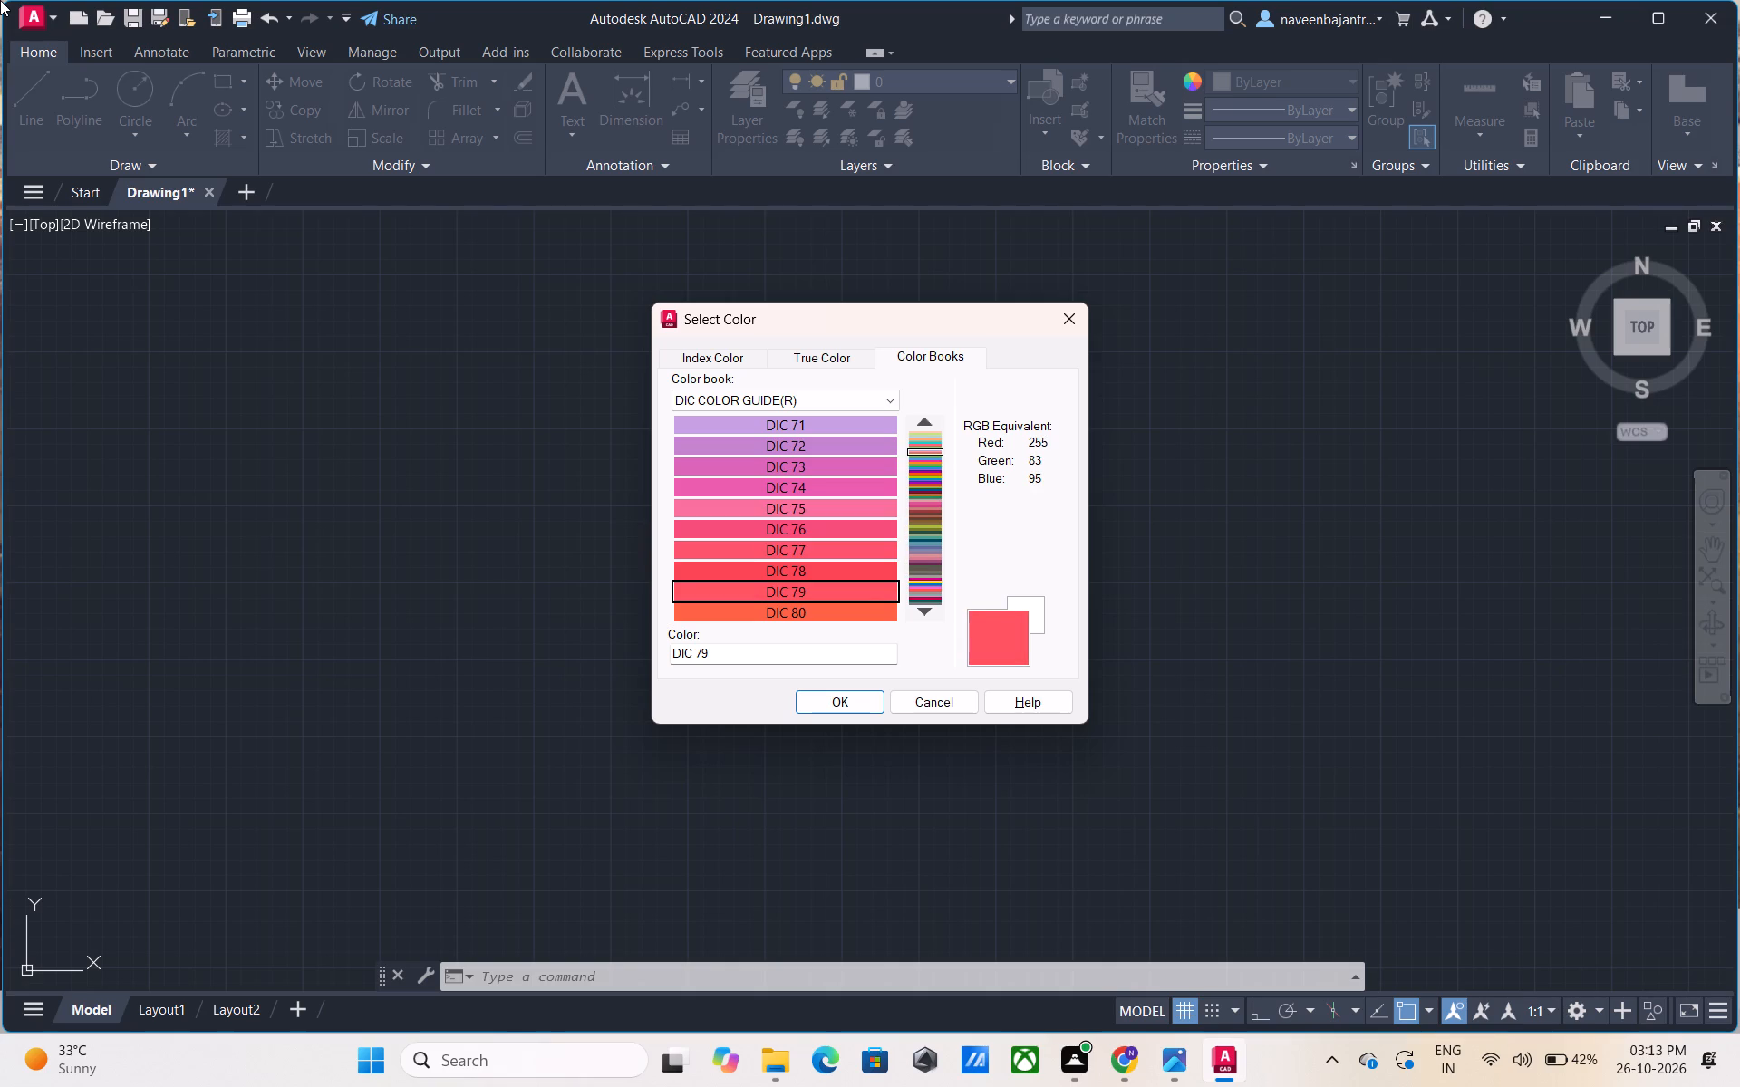
{"action": "key", "text": "Down"}
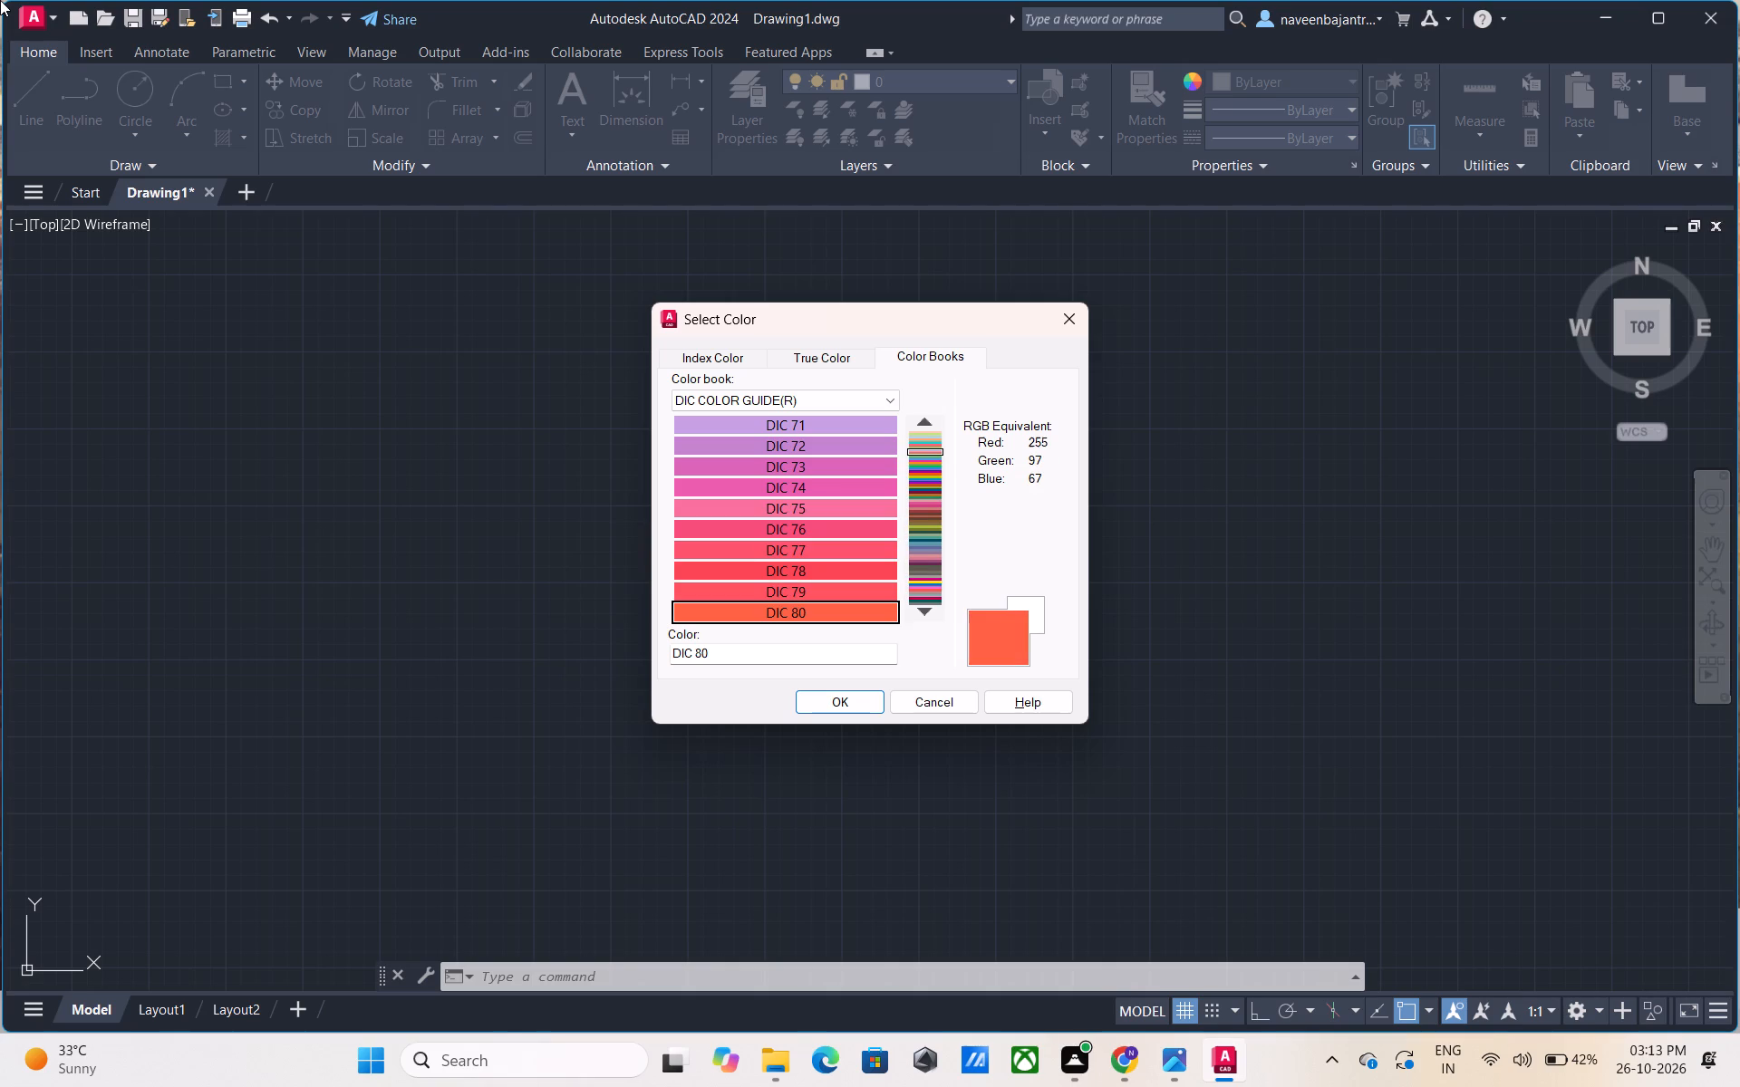
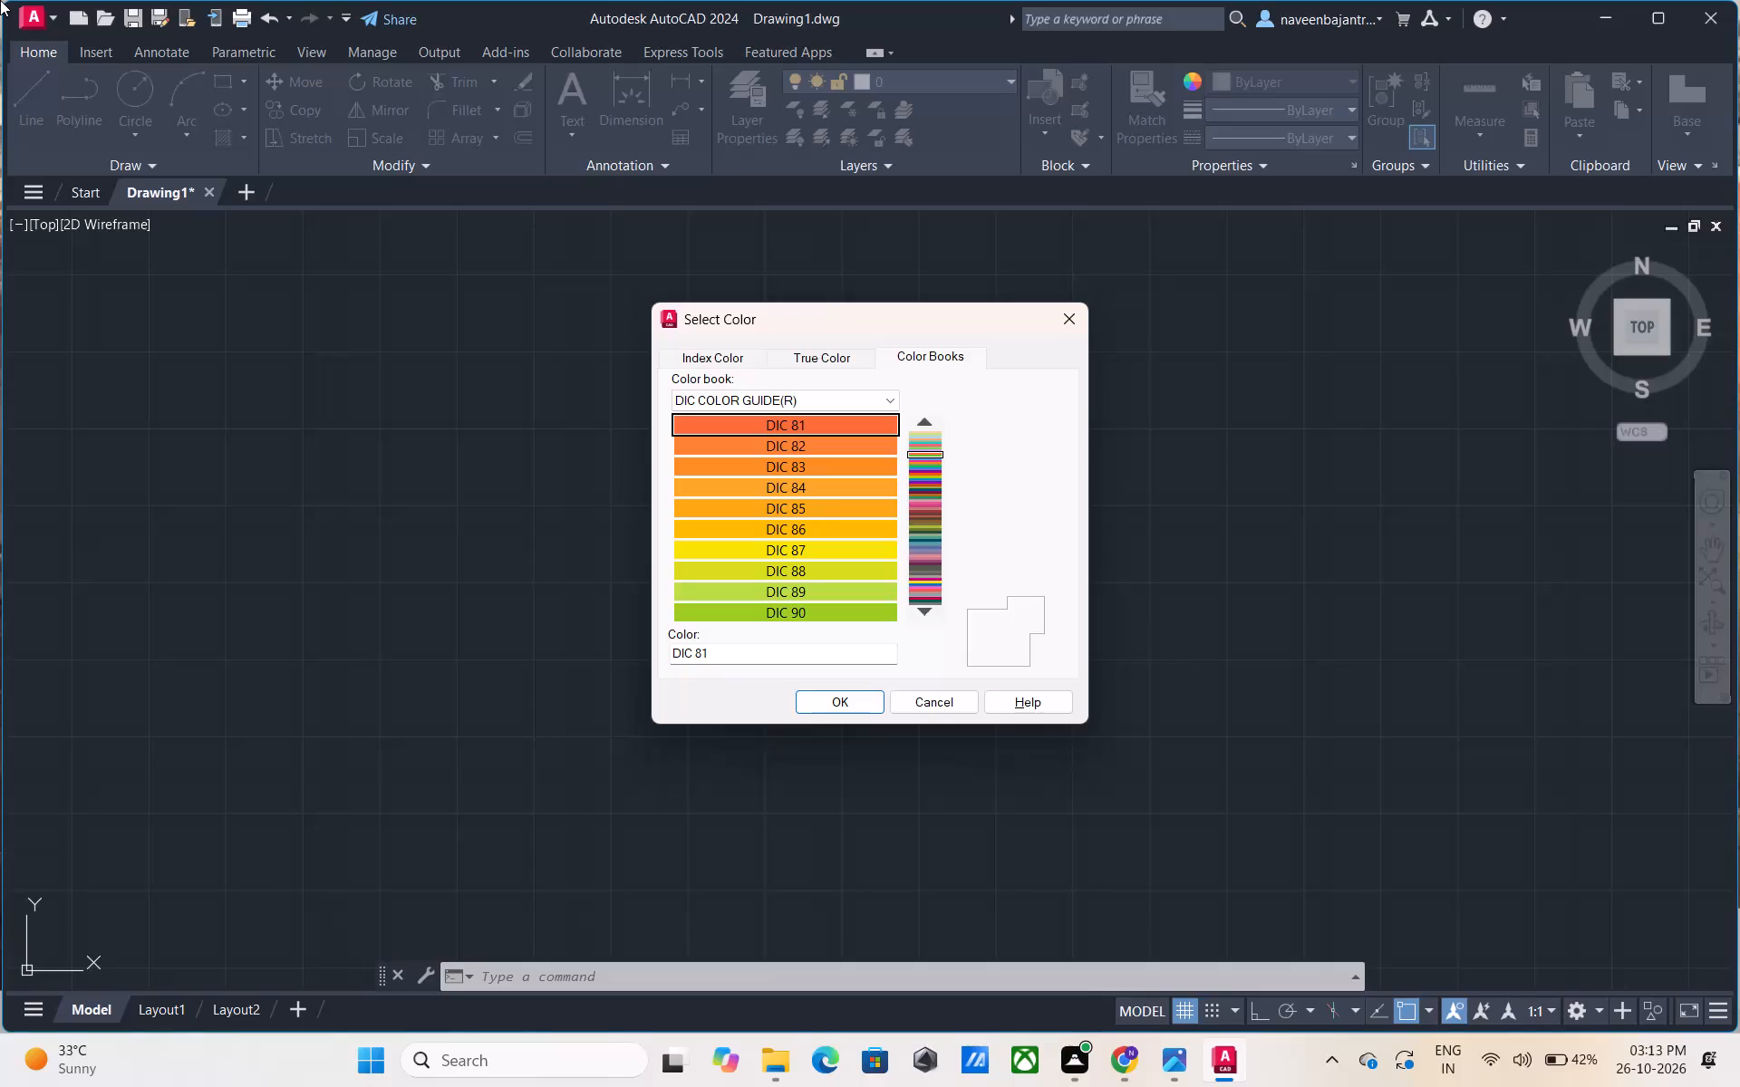
Preview the DIC COLOR GUIDE(R) color book swatches one by one from DIC 82 through DIC 90.
{"action": "key", "text": "Down"}
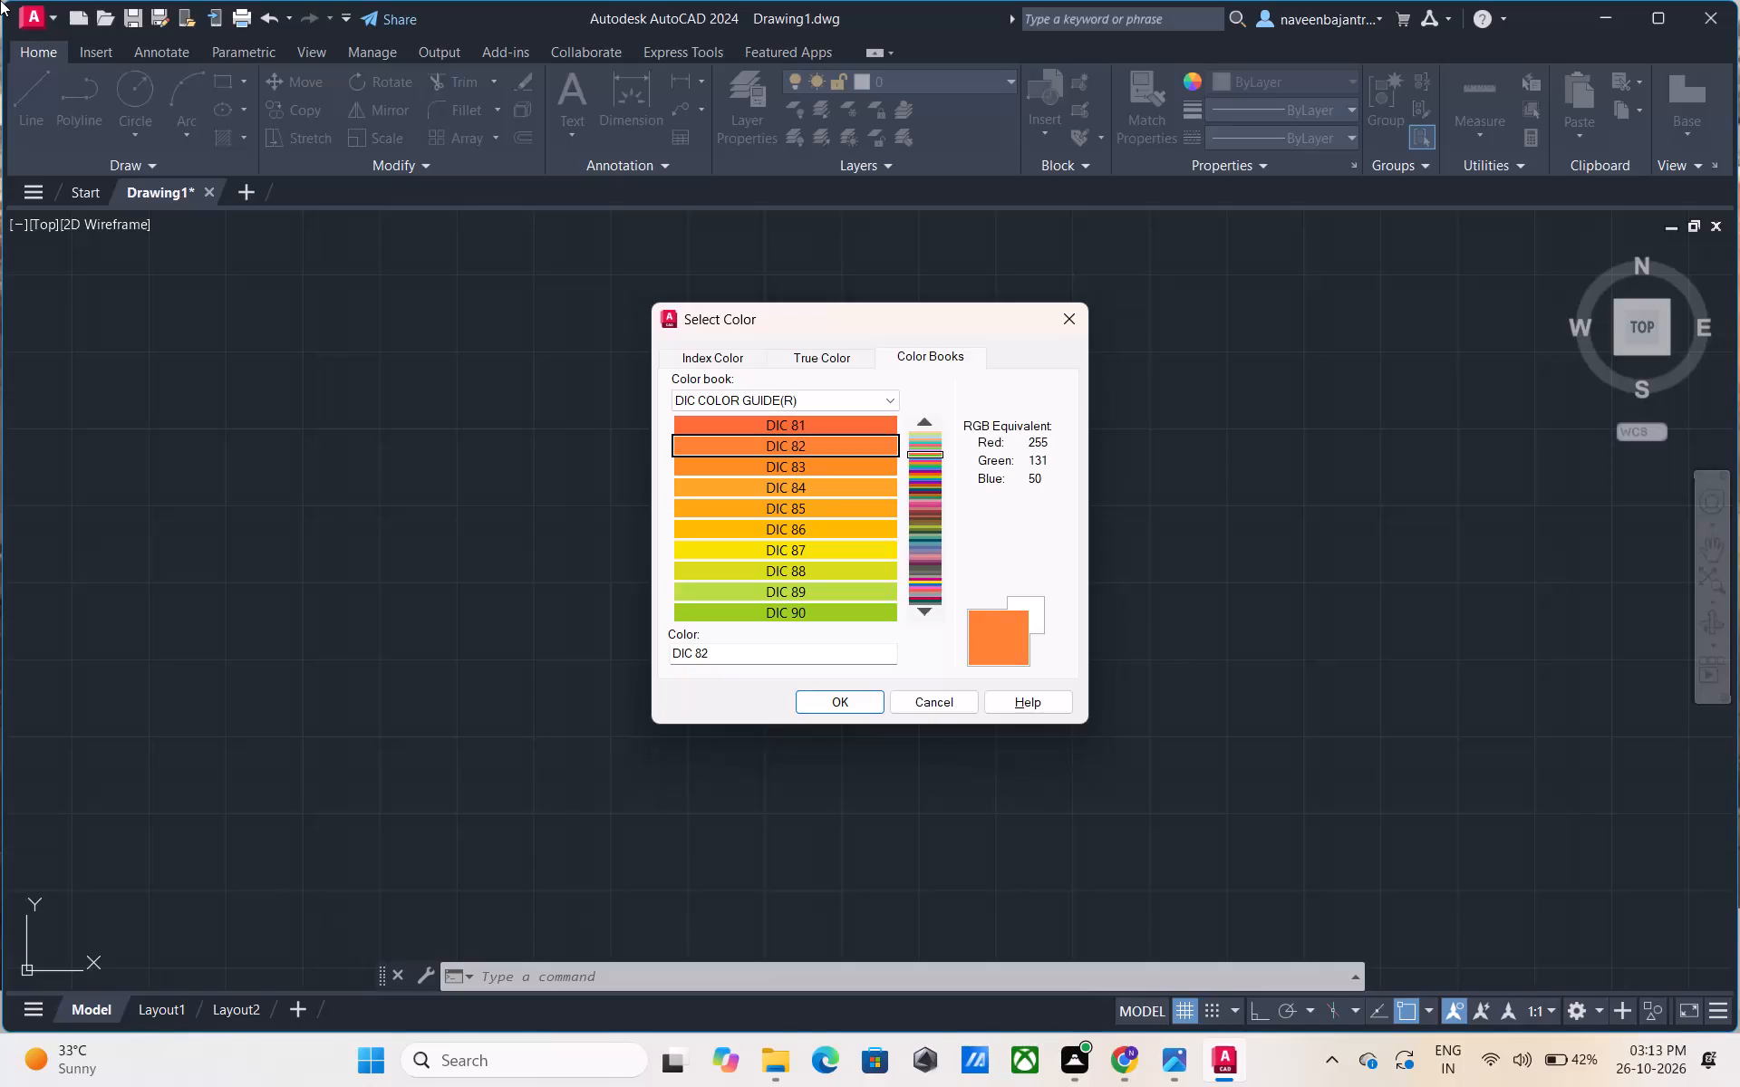
{"action": "key", "text": "Down"}
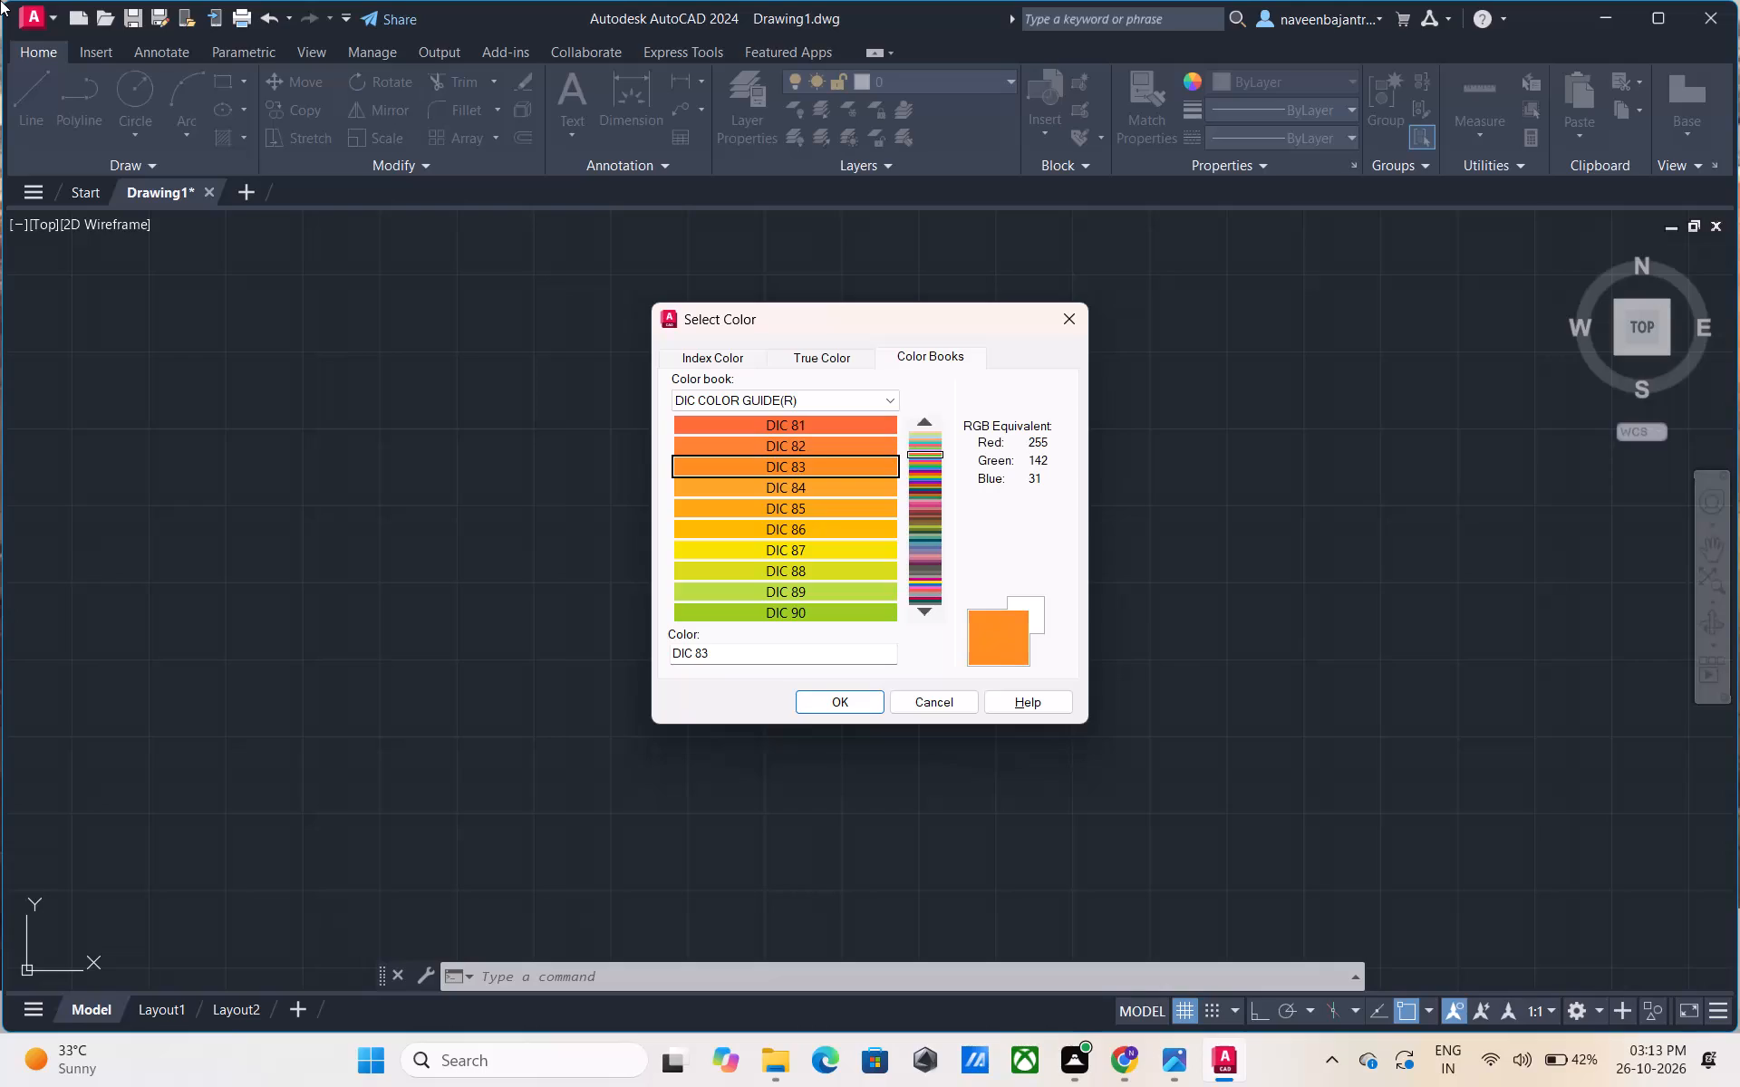
{"action": "key", "text": "Down"}
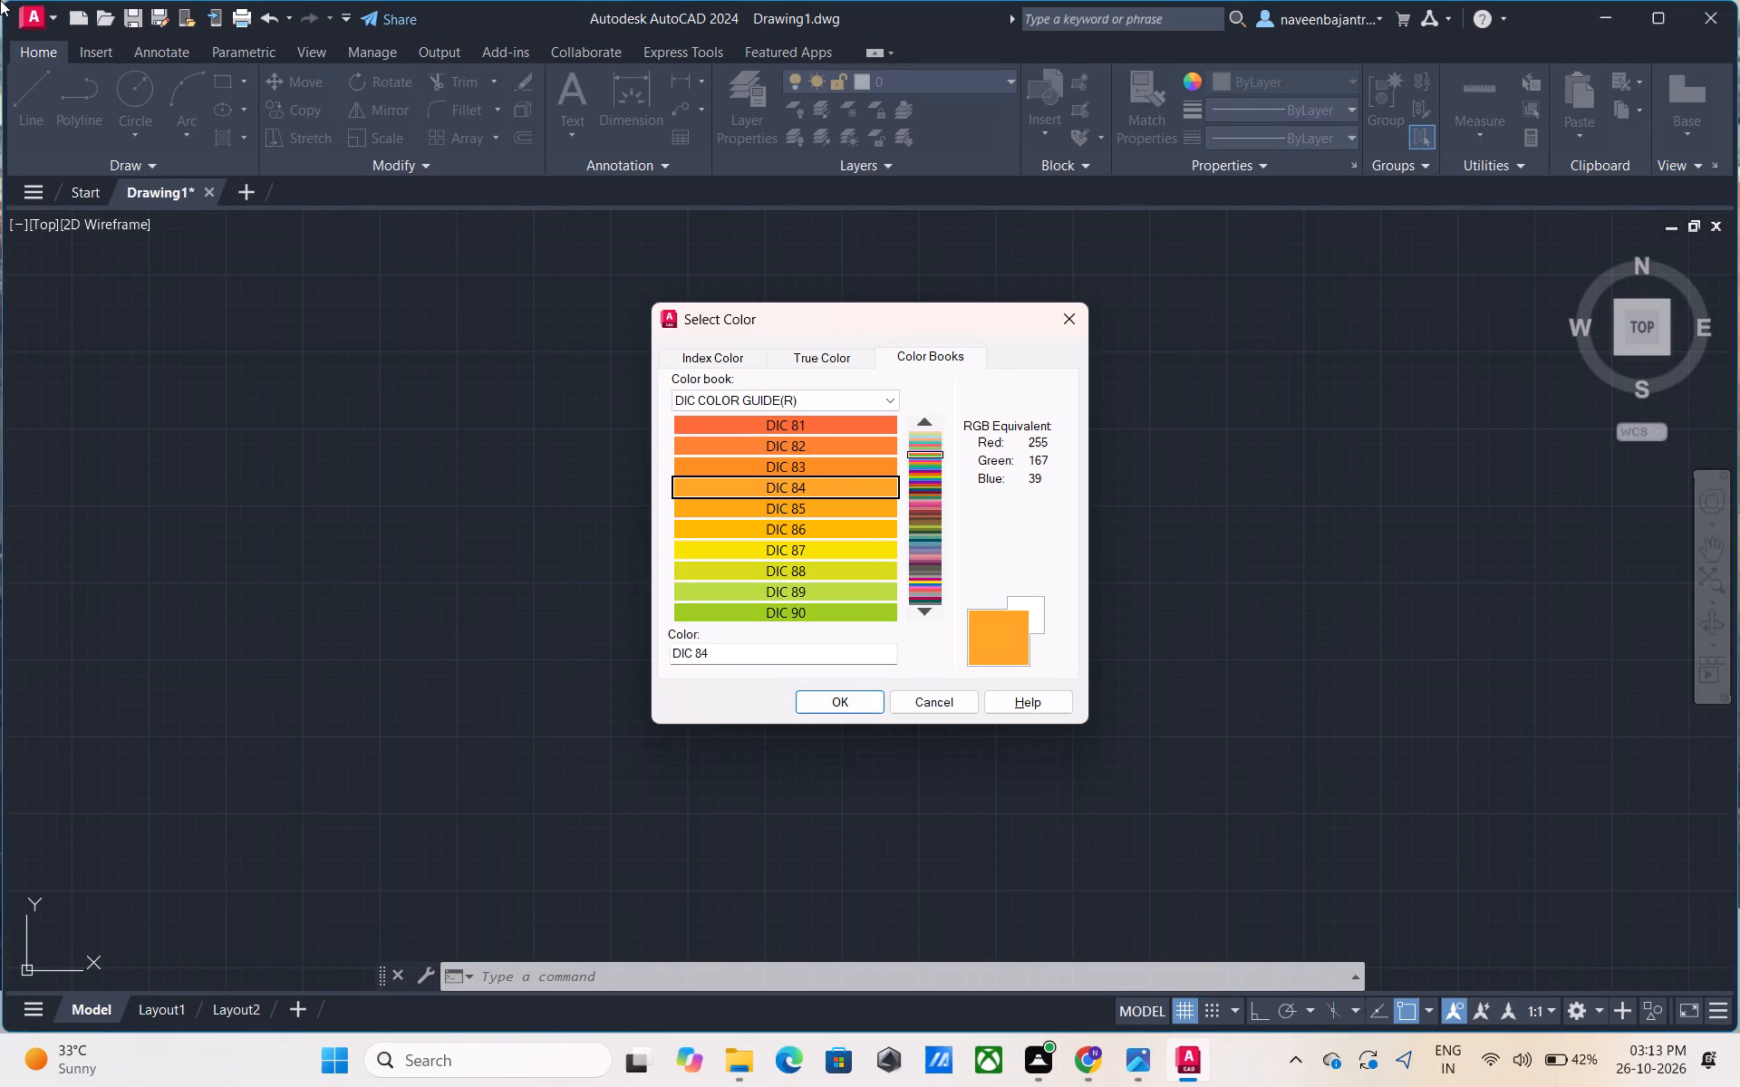
{"action": "key", "text": "Down"}
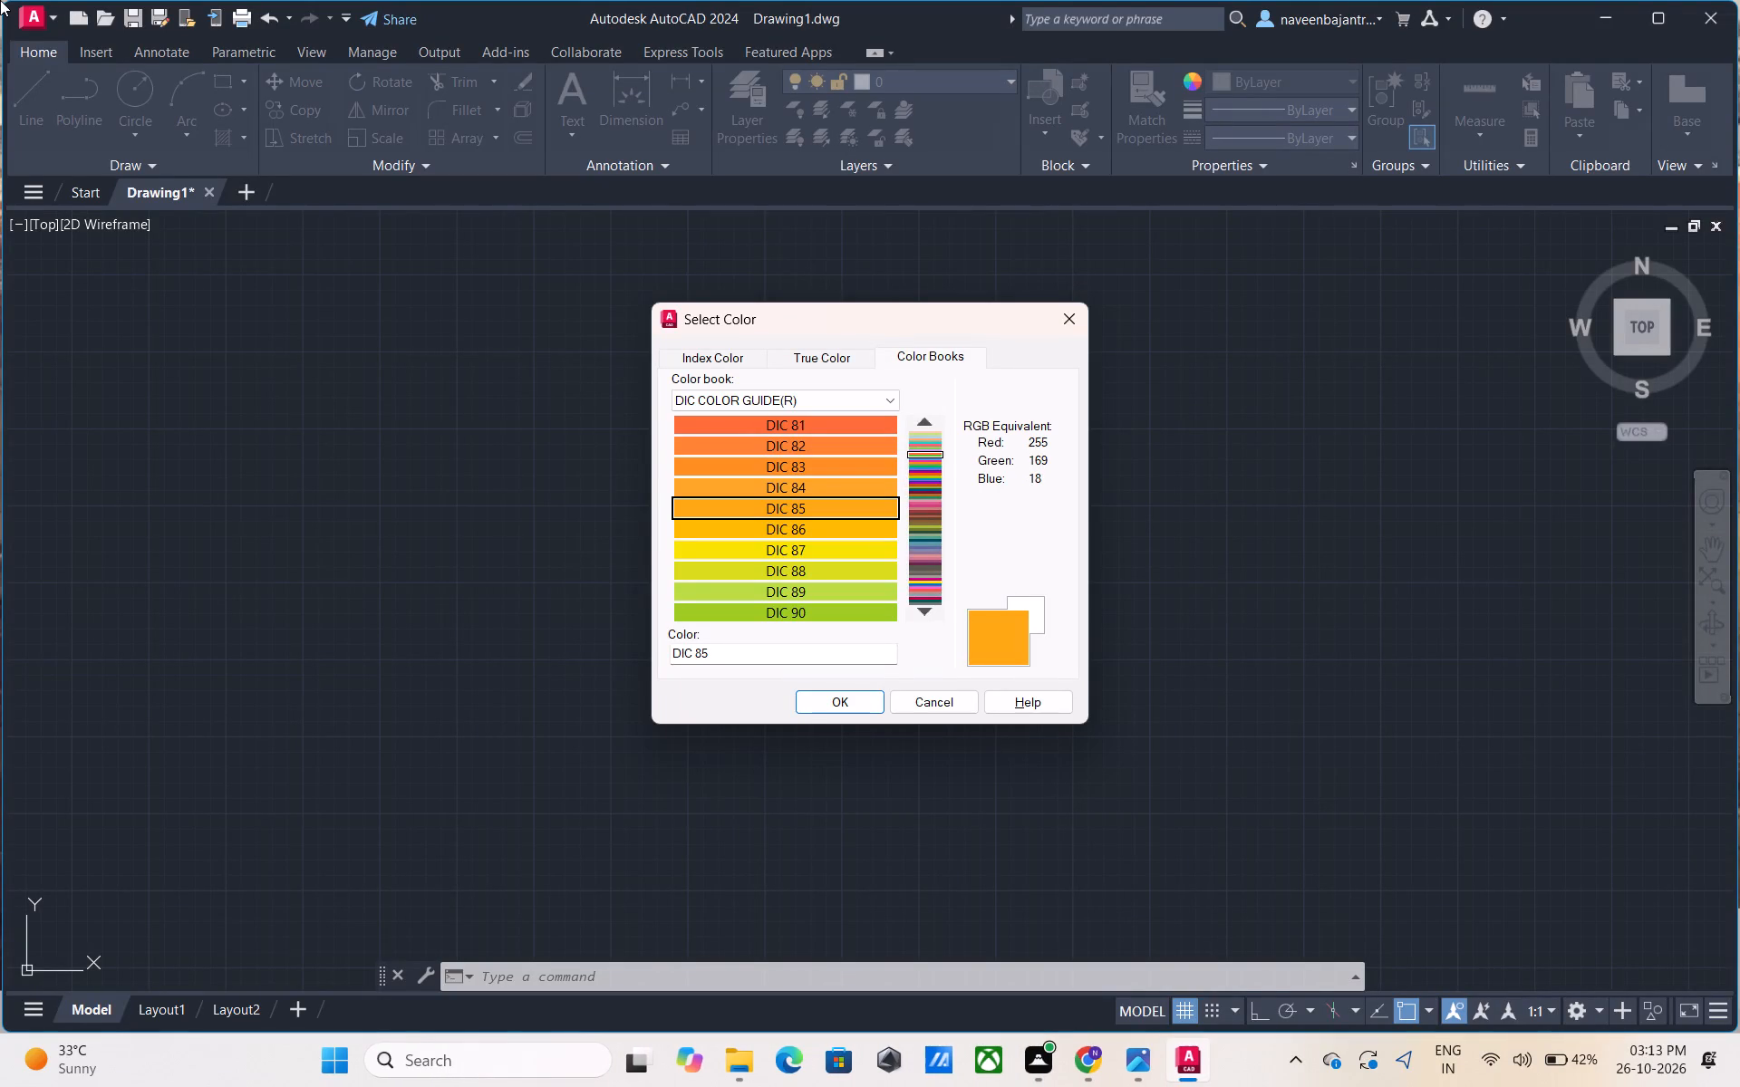
{"action": "key", "text": "Down"}
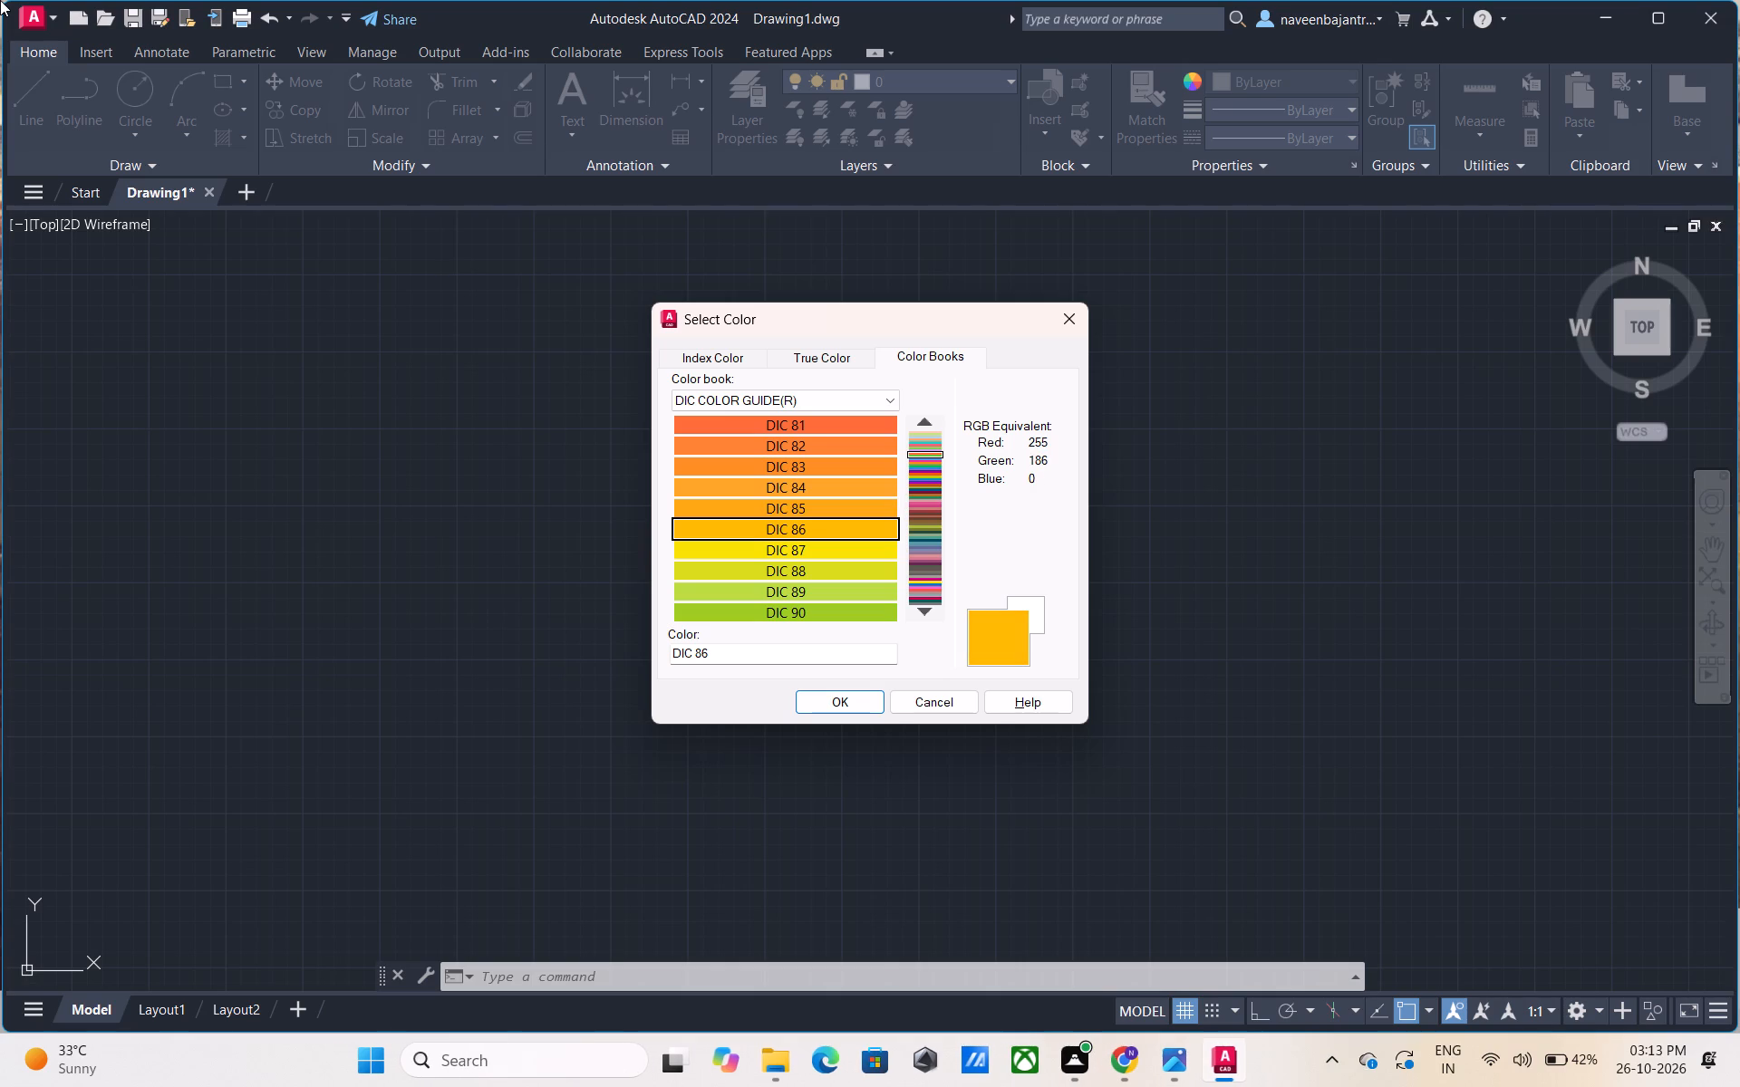
{"action": "key", "text": "Down"}
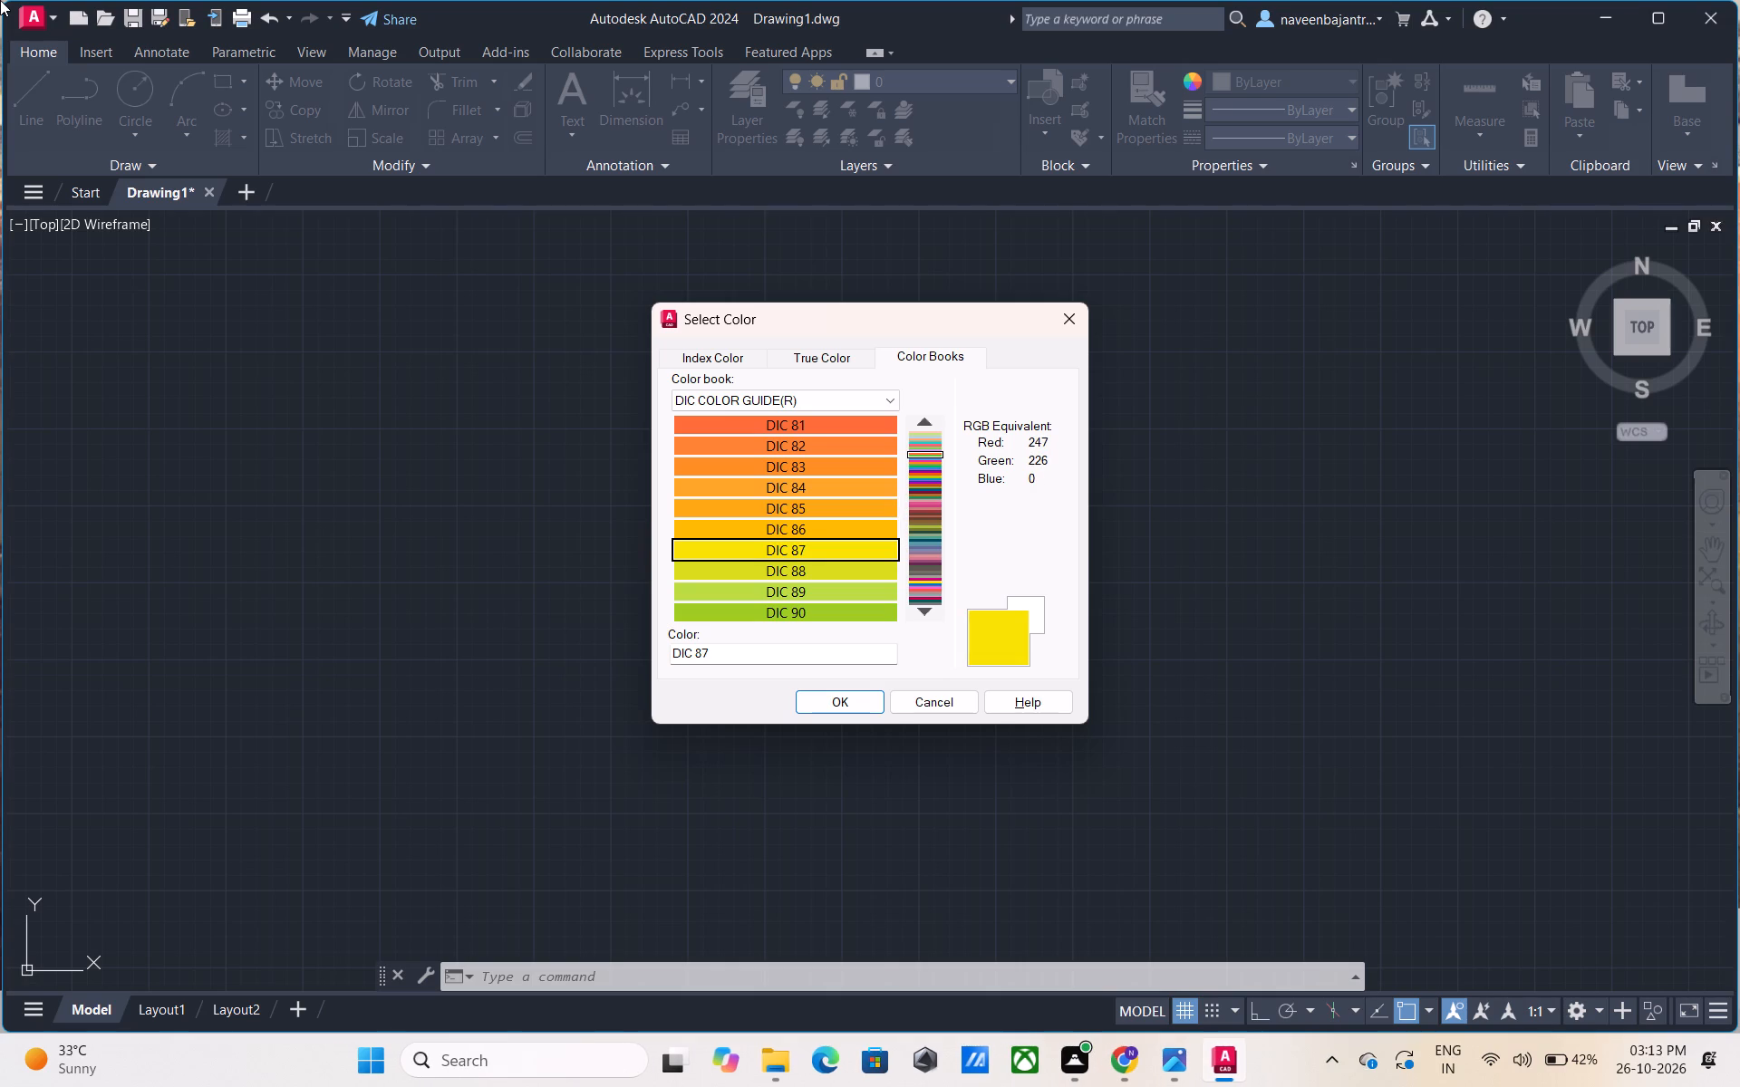
{"action": "key", "text": "Down"}
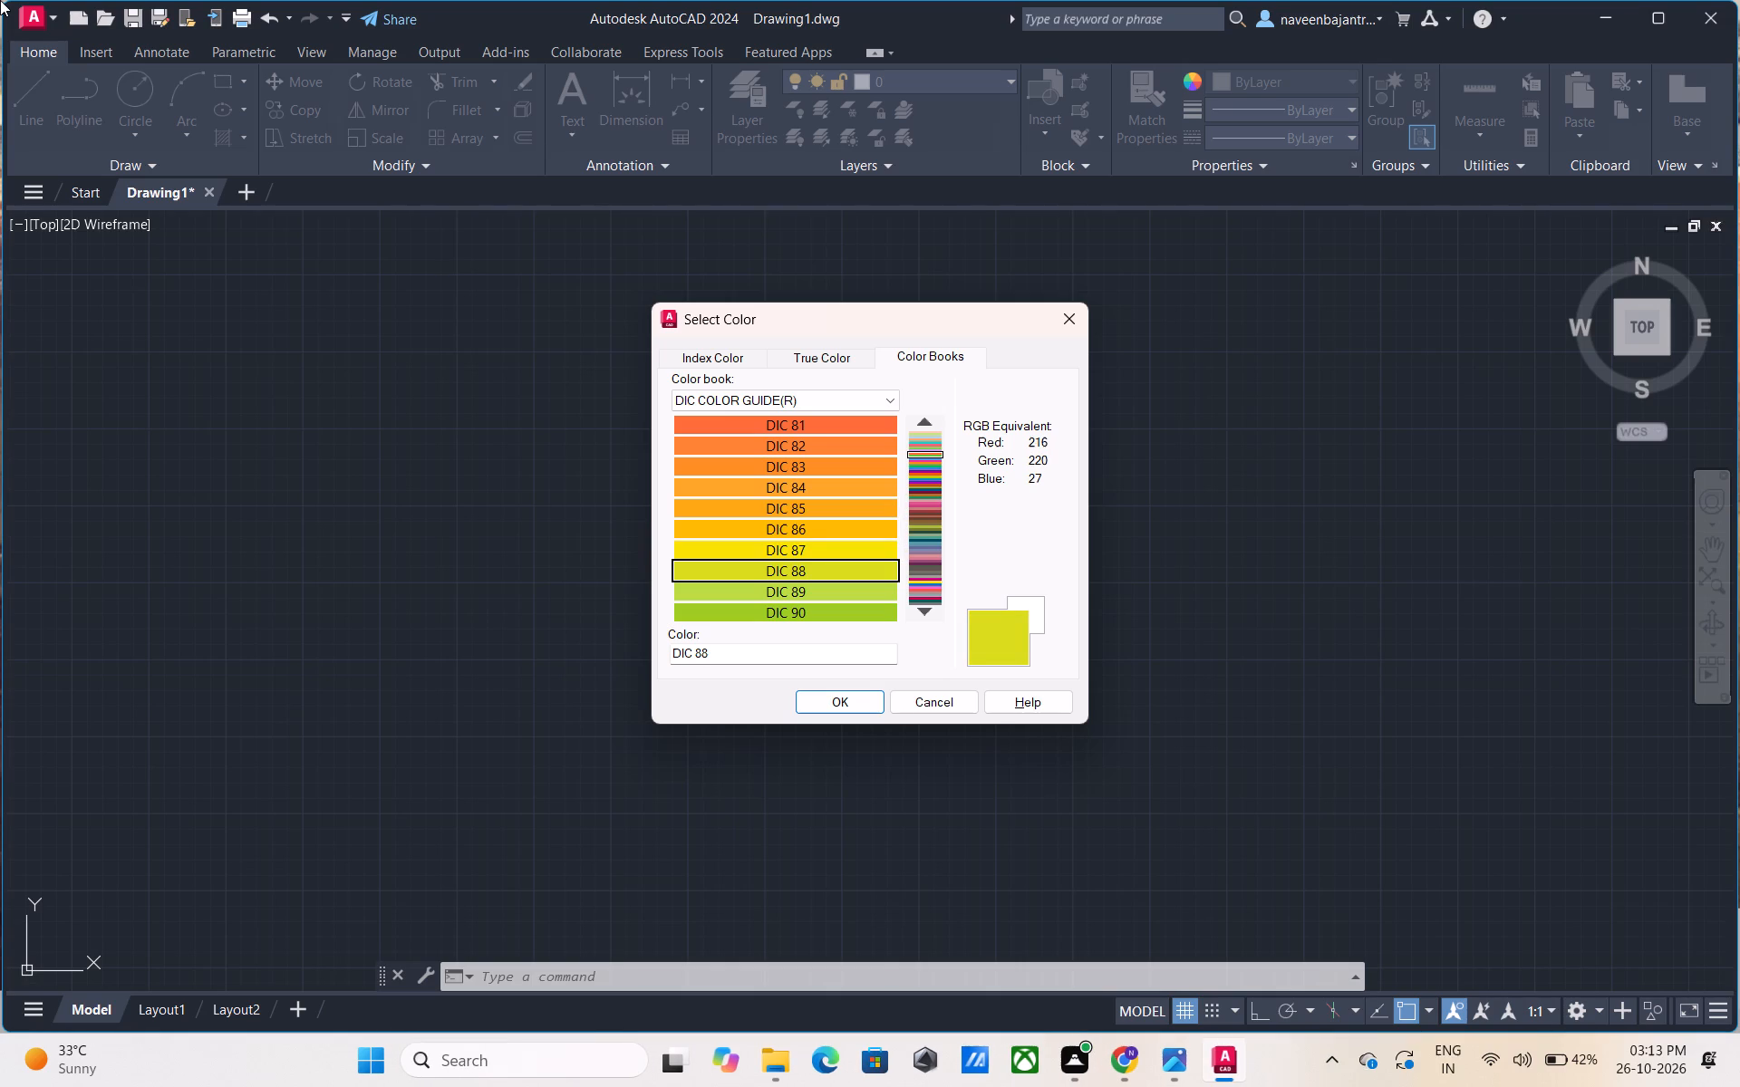
{"action": "key", "text": "Down"}
{"action": "key", "text": "Down"}
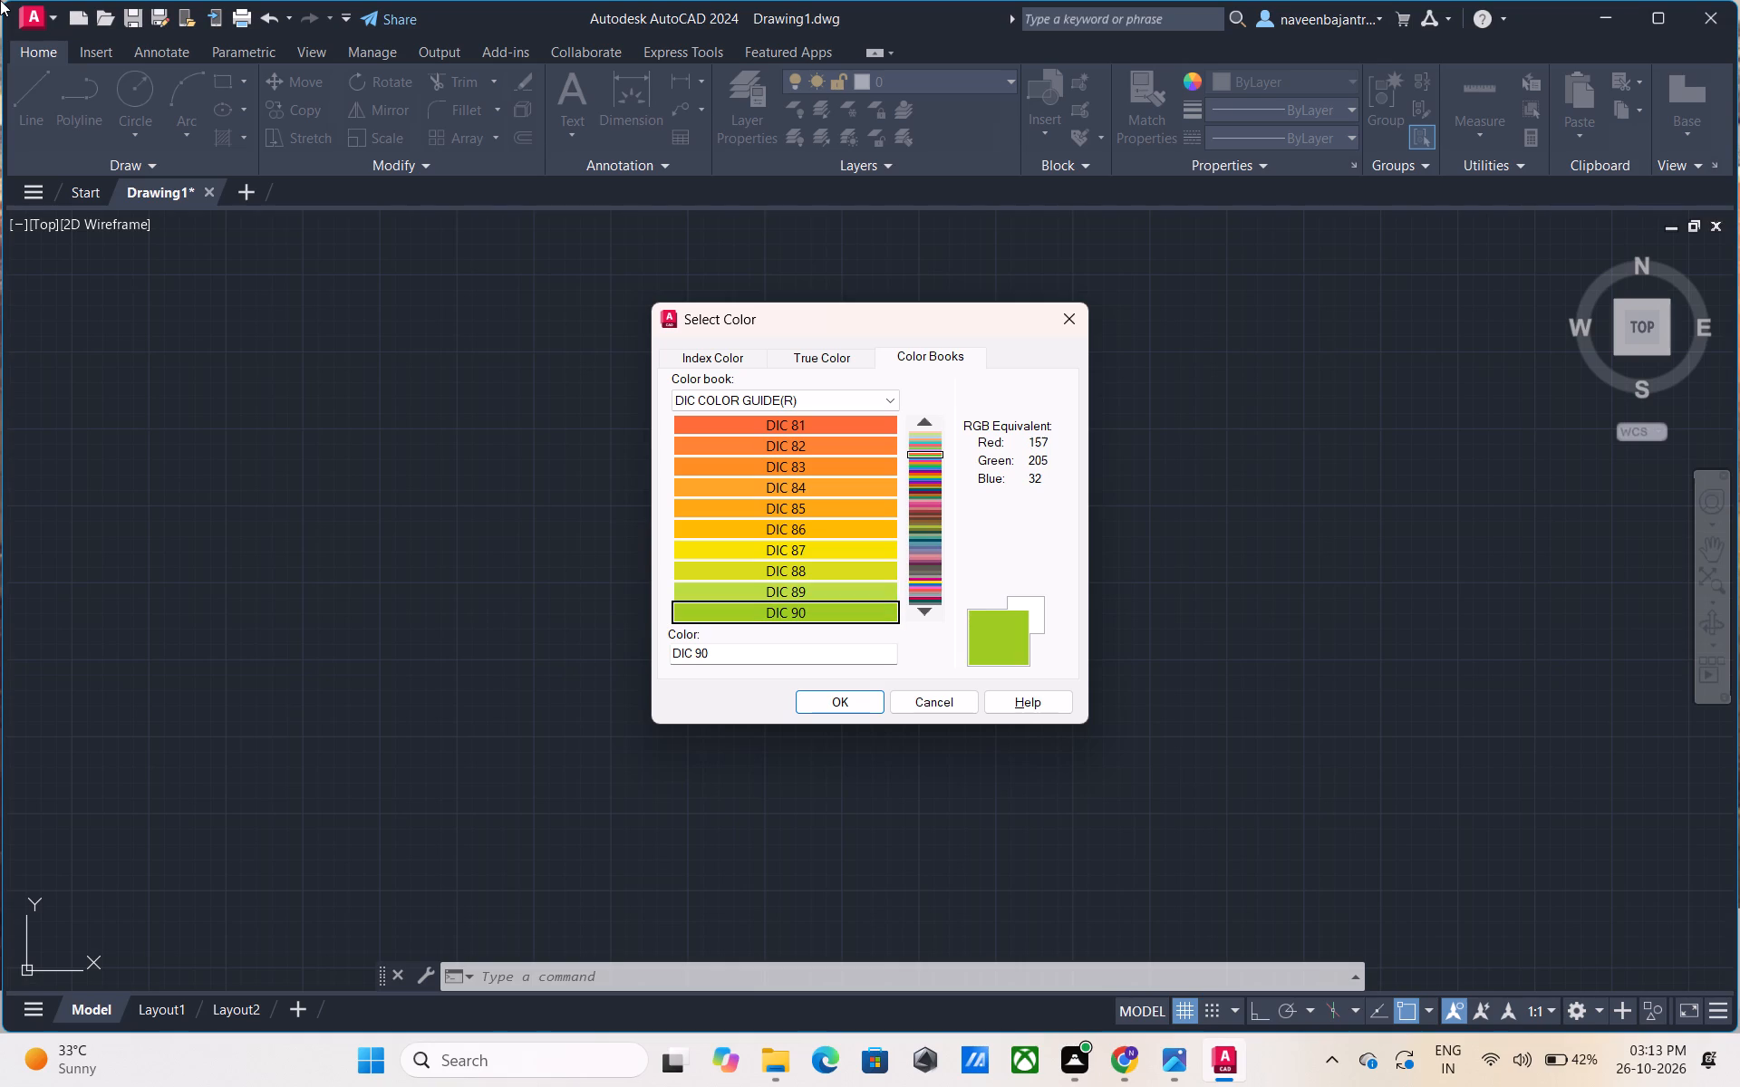
Examine the green-to-blue swatches DIC 91 through DIC 100 in the DIC color book.
{"action": "key", "text": "Down"}
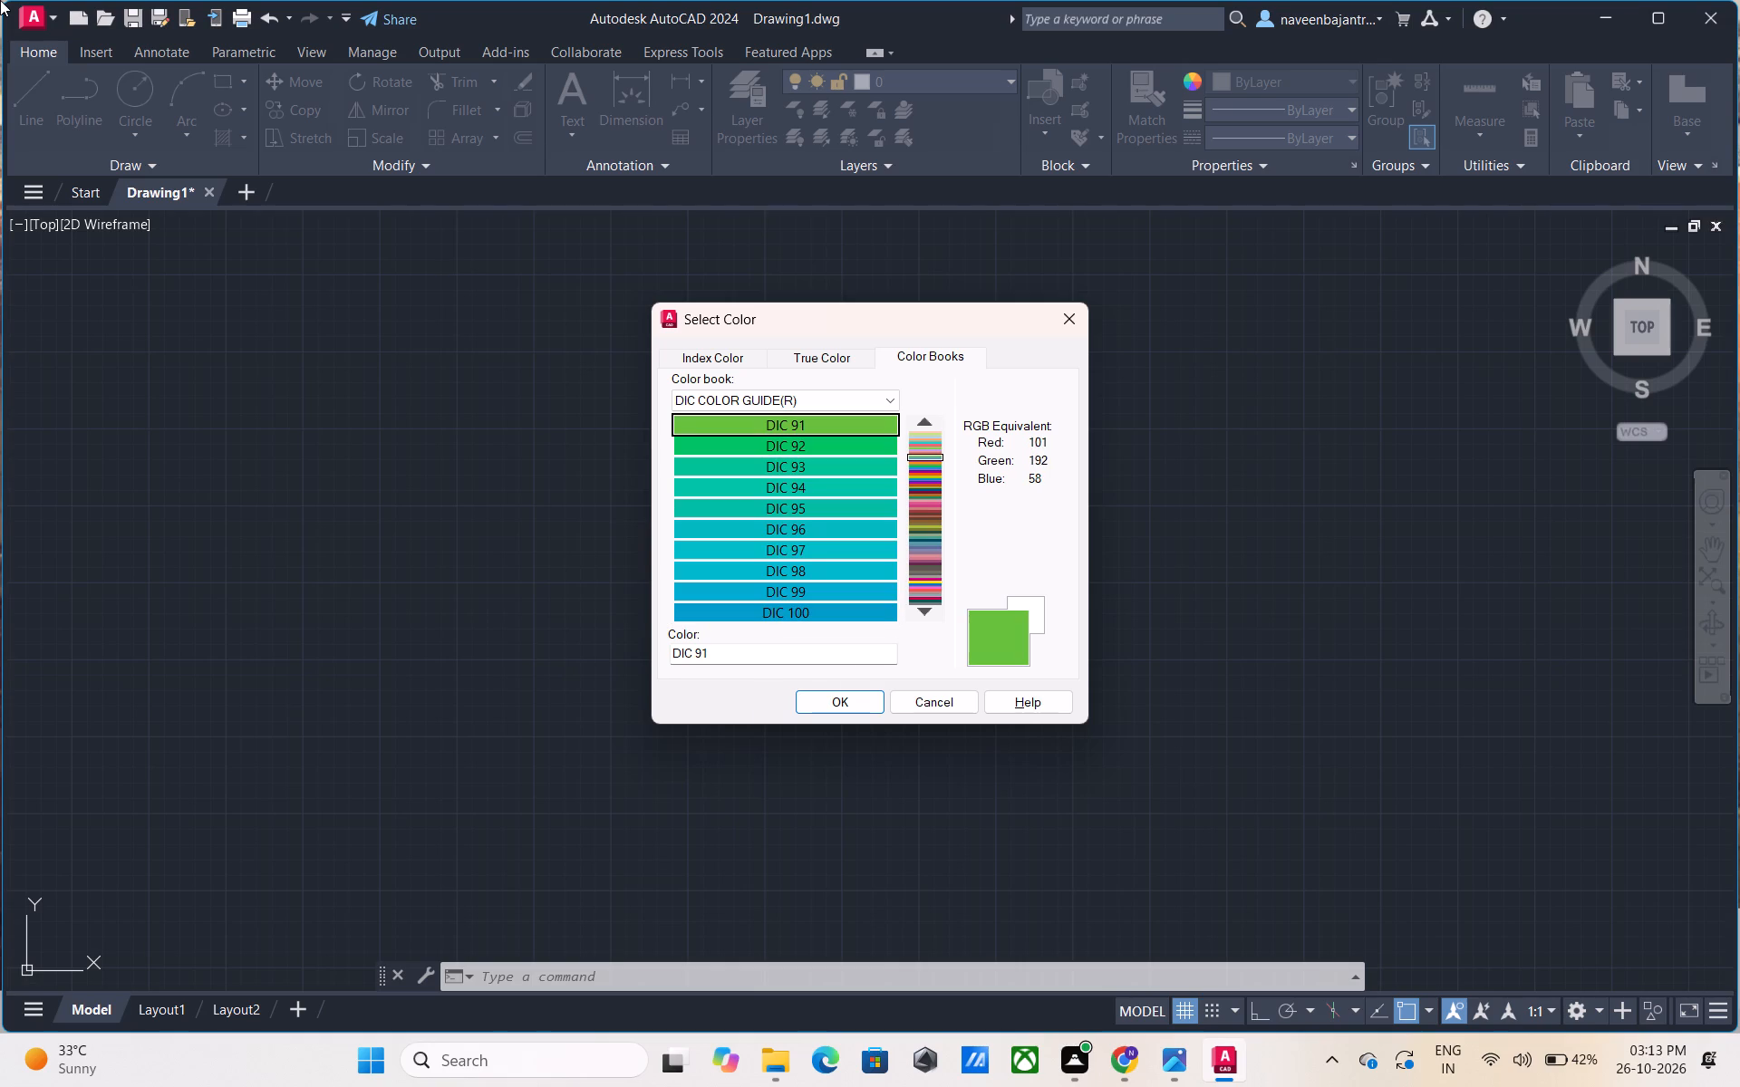
{"action": "key", "text": "Down"}
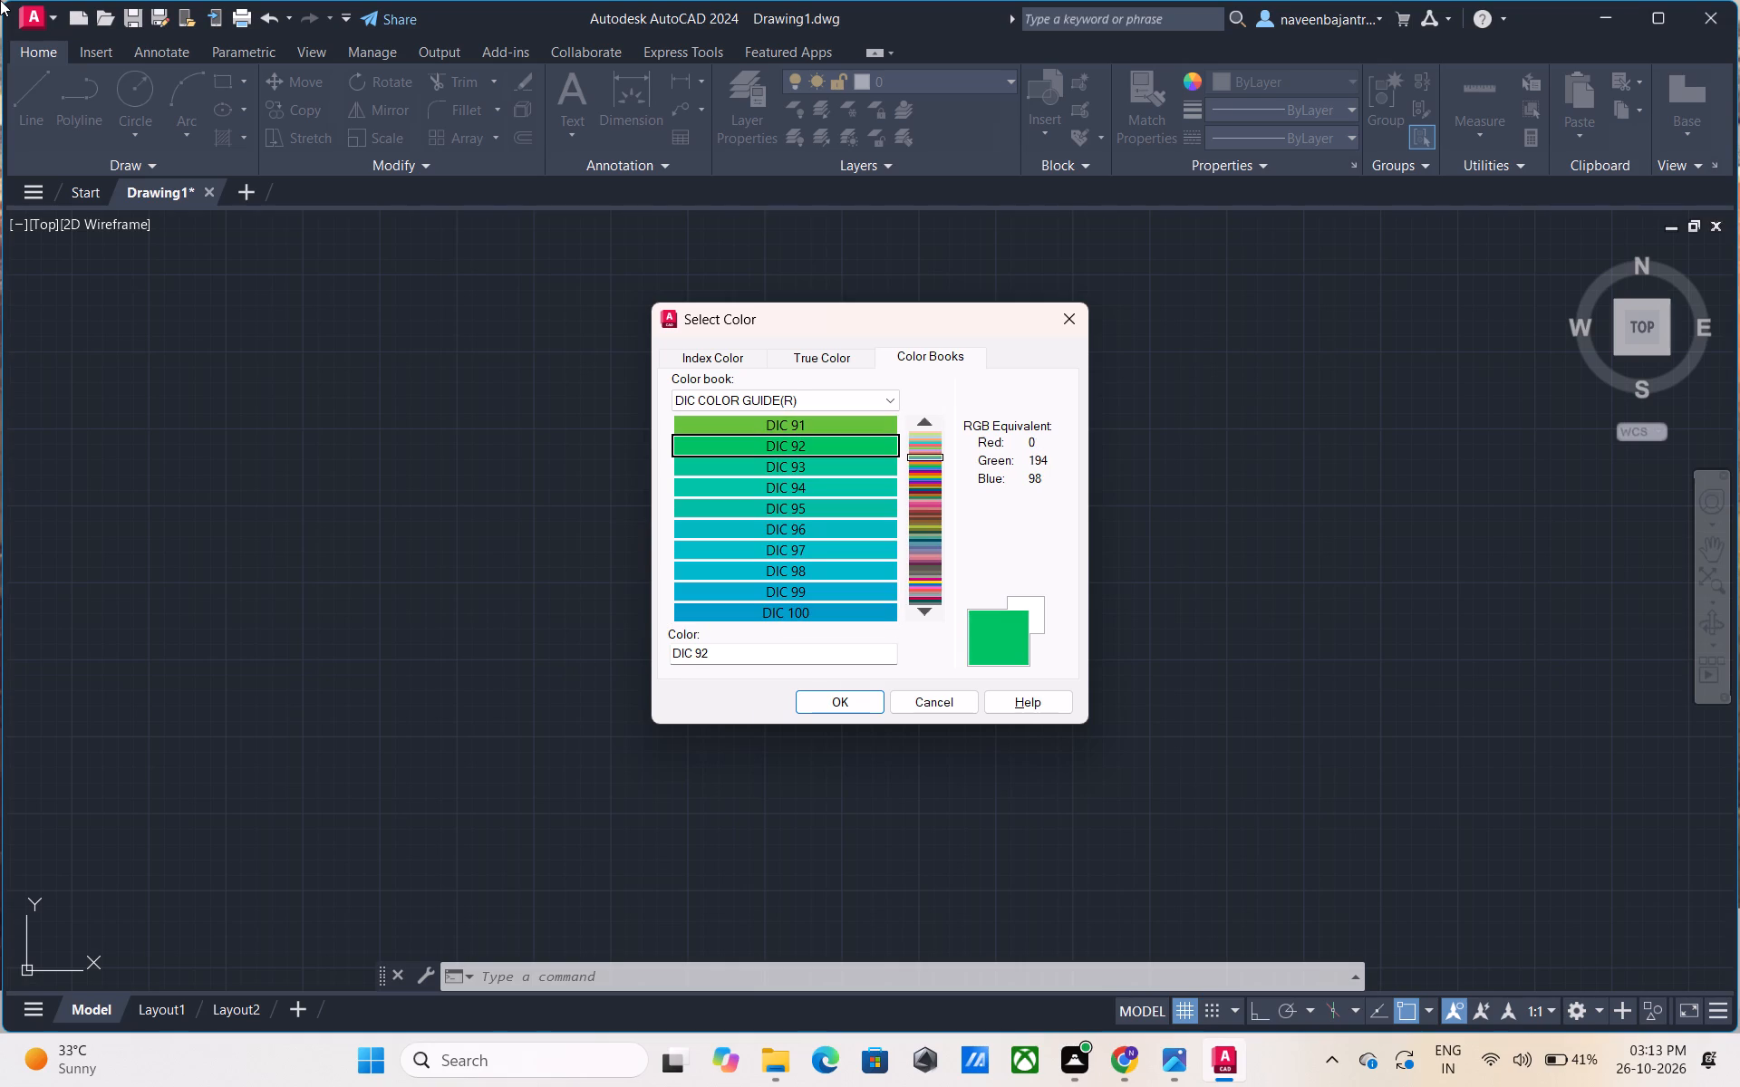
{"action": "key", "text": "Down"}
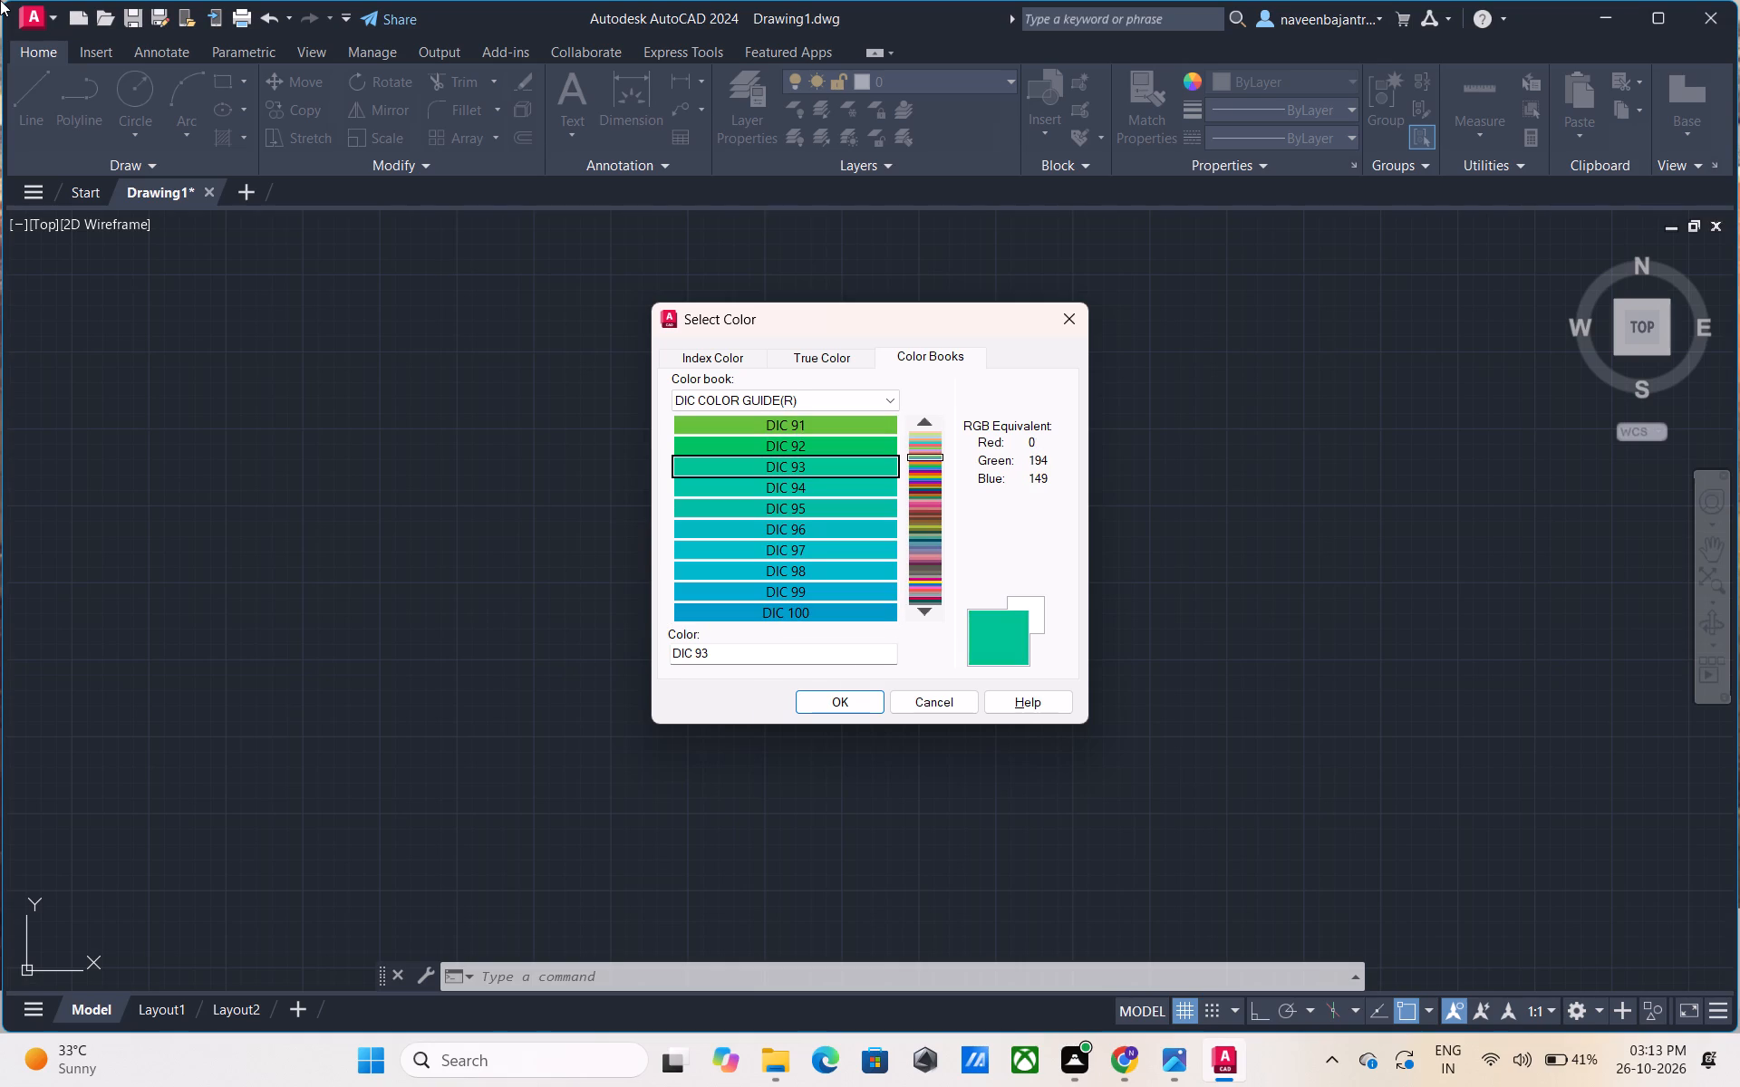
{"action": "key", "text": "Down"}
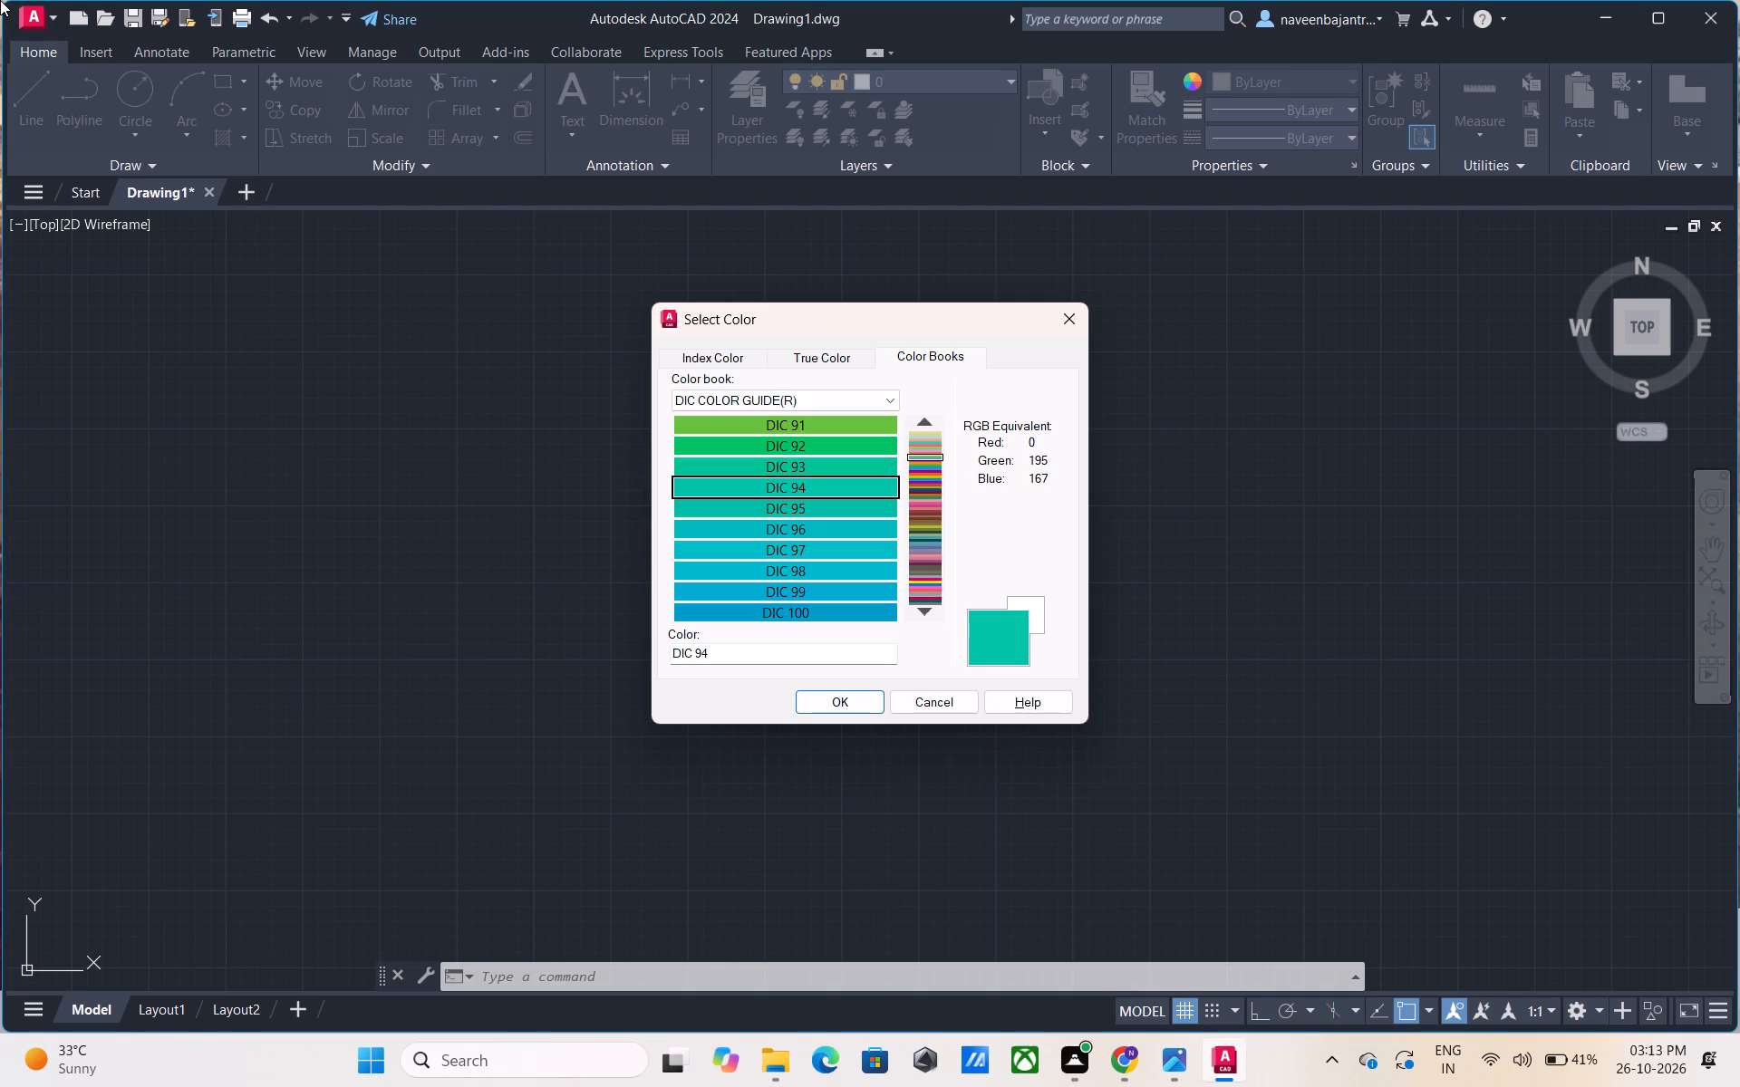
{"action": "key", "text": "Down"}
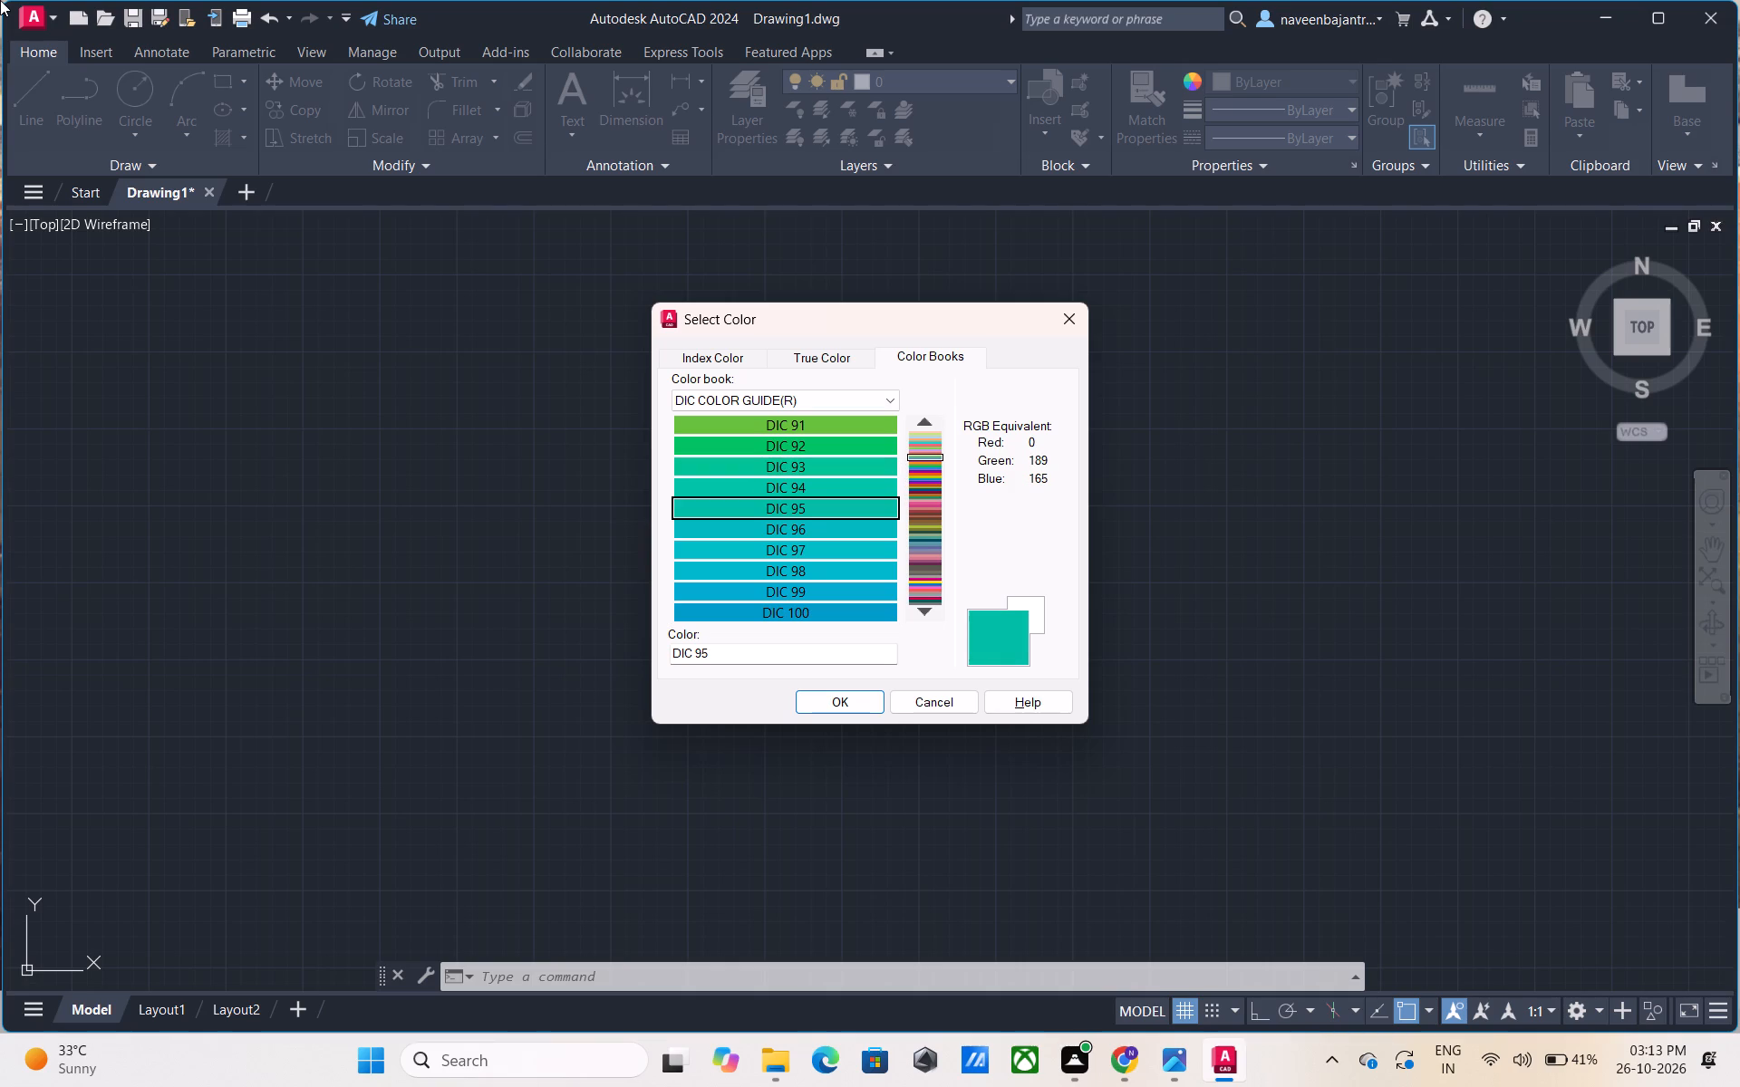
{"action": "key", "text": "Down"}
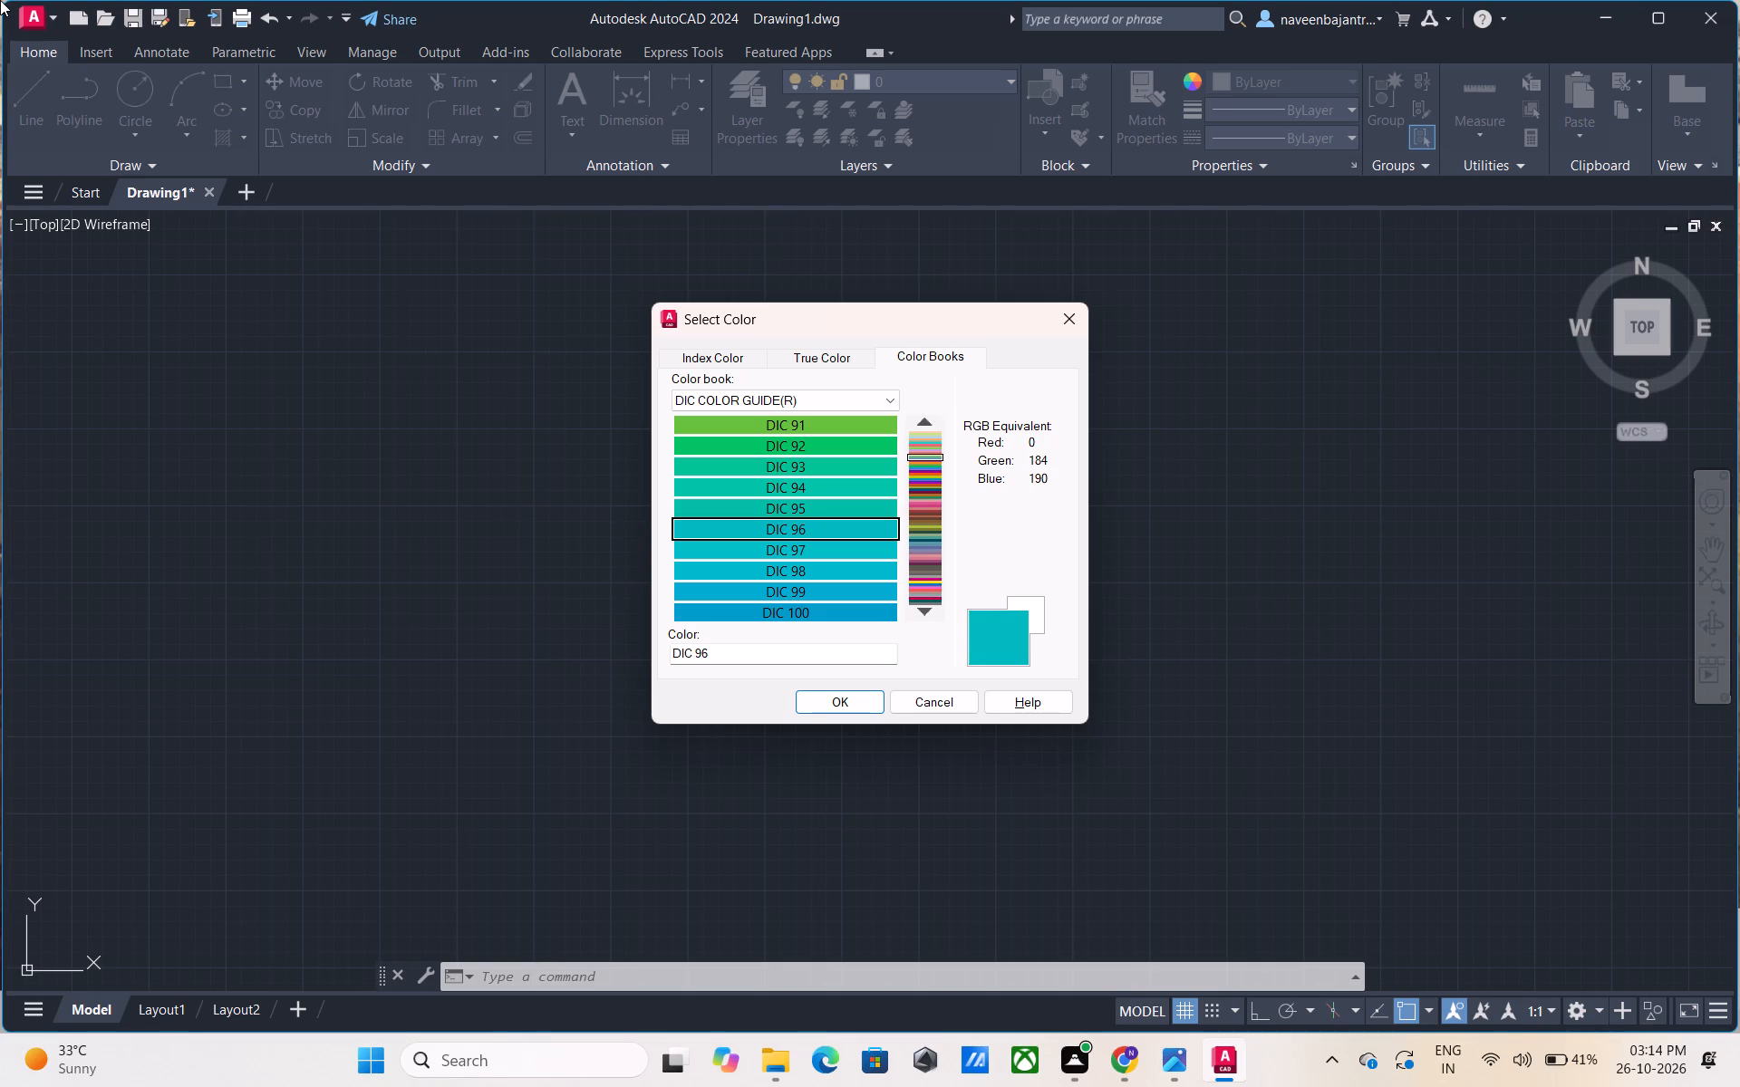
{"action": "key", "text": "Down"}
{"action": "key", "text": "Down"}
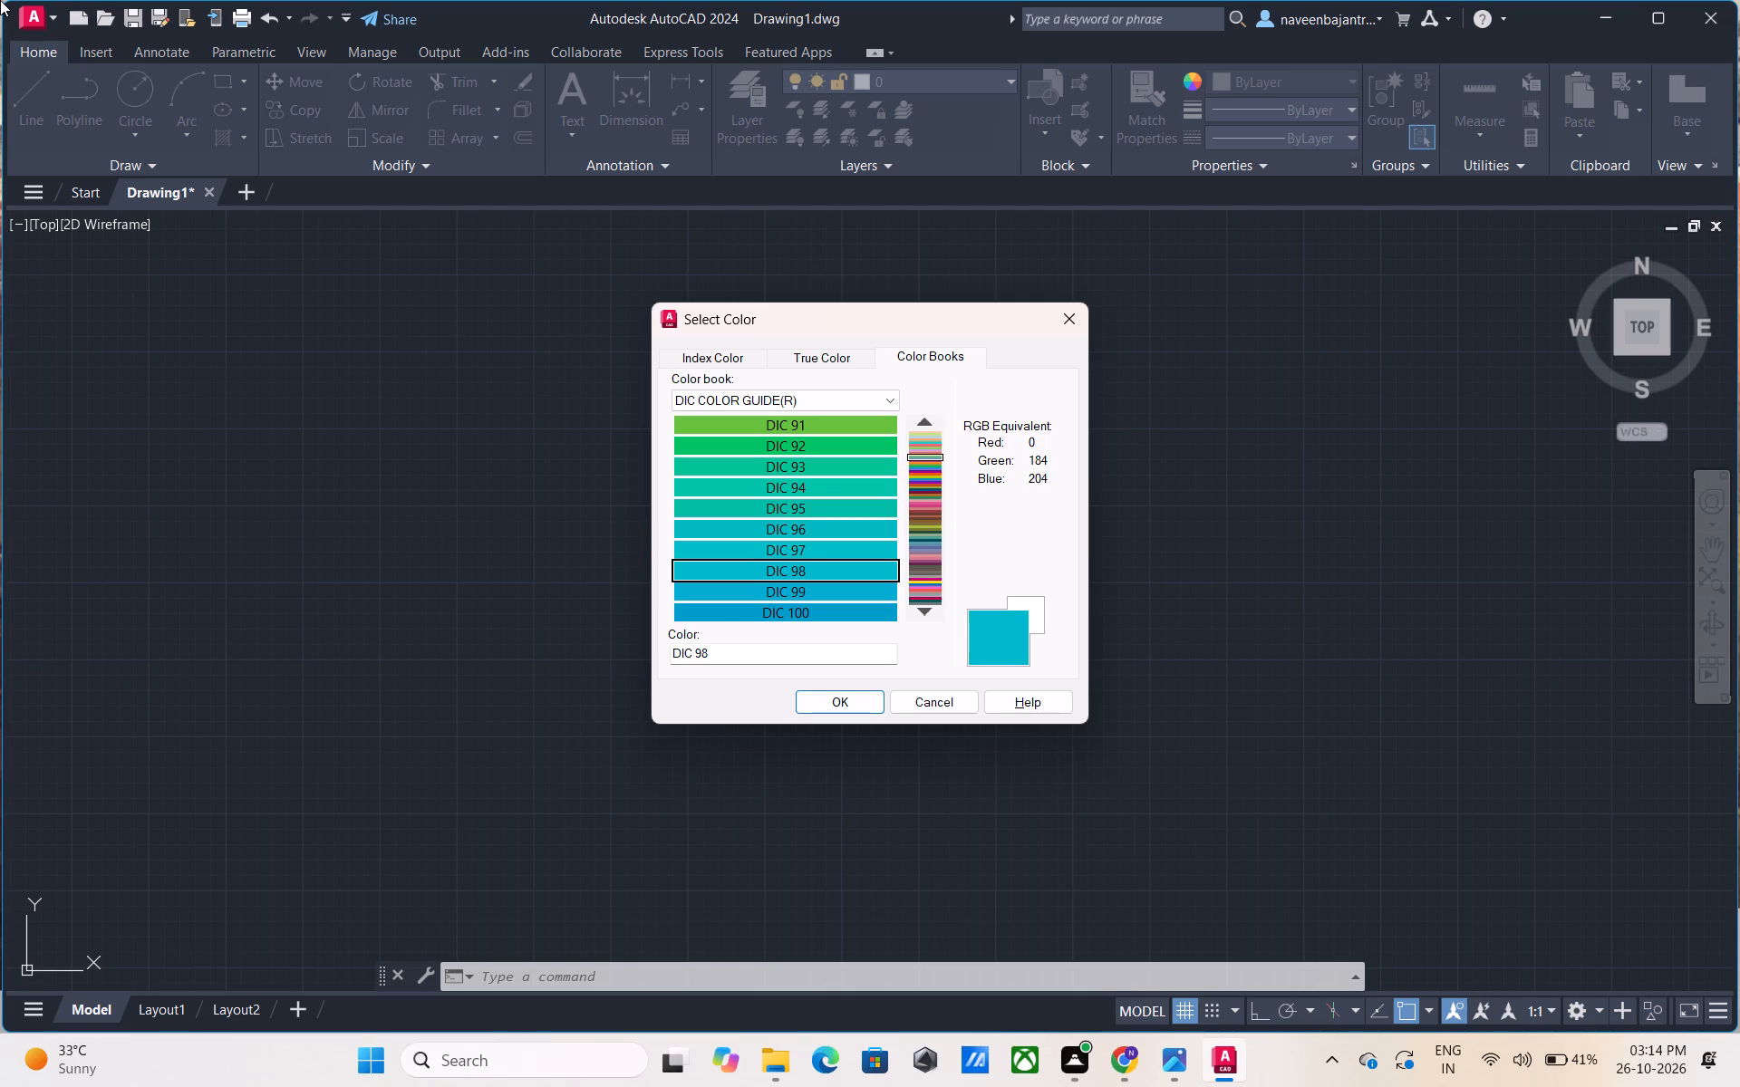
{"action": "key", "text": "Down"}
{"action": "key", "text": "Down"}
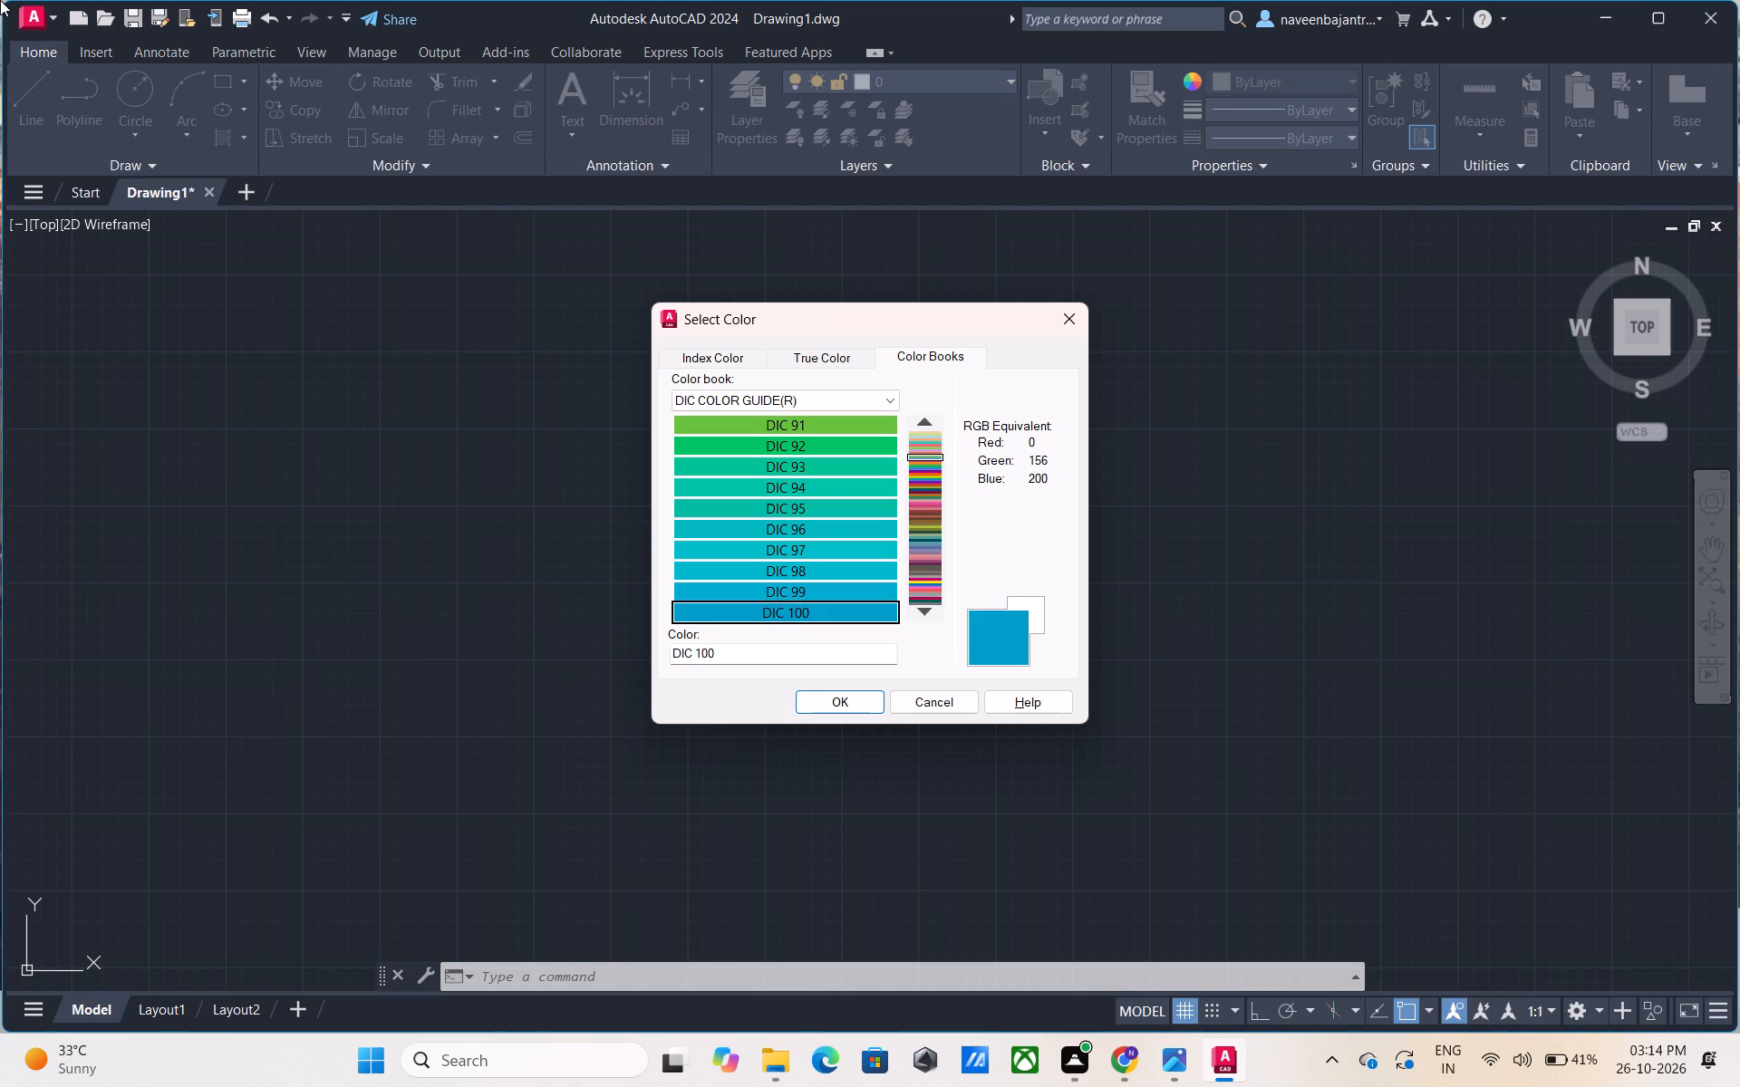
Examine the blue-to-magenta swatches DIC 101 through DIC 110 in the DIC color book.
{"action": "key", "text": "Down"}
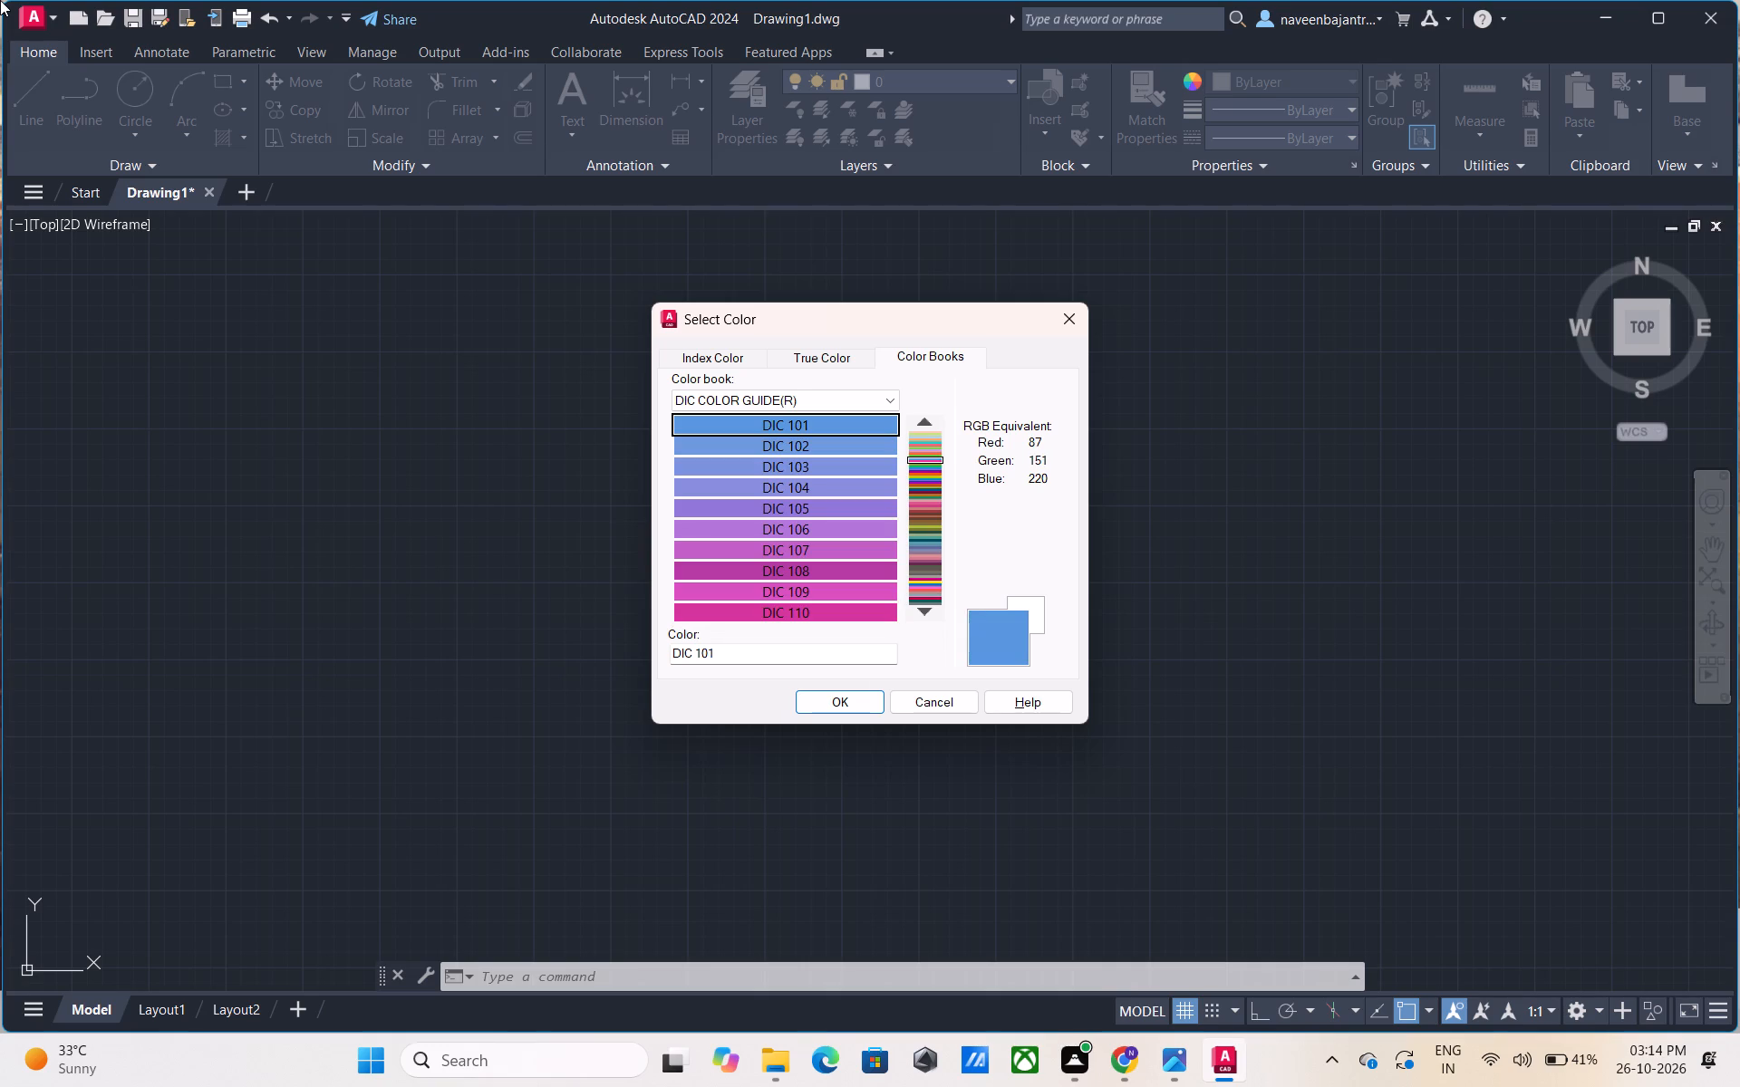
{"action": "key", "text": "Down"}
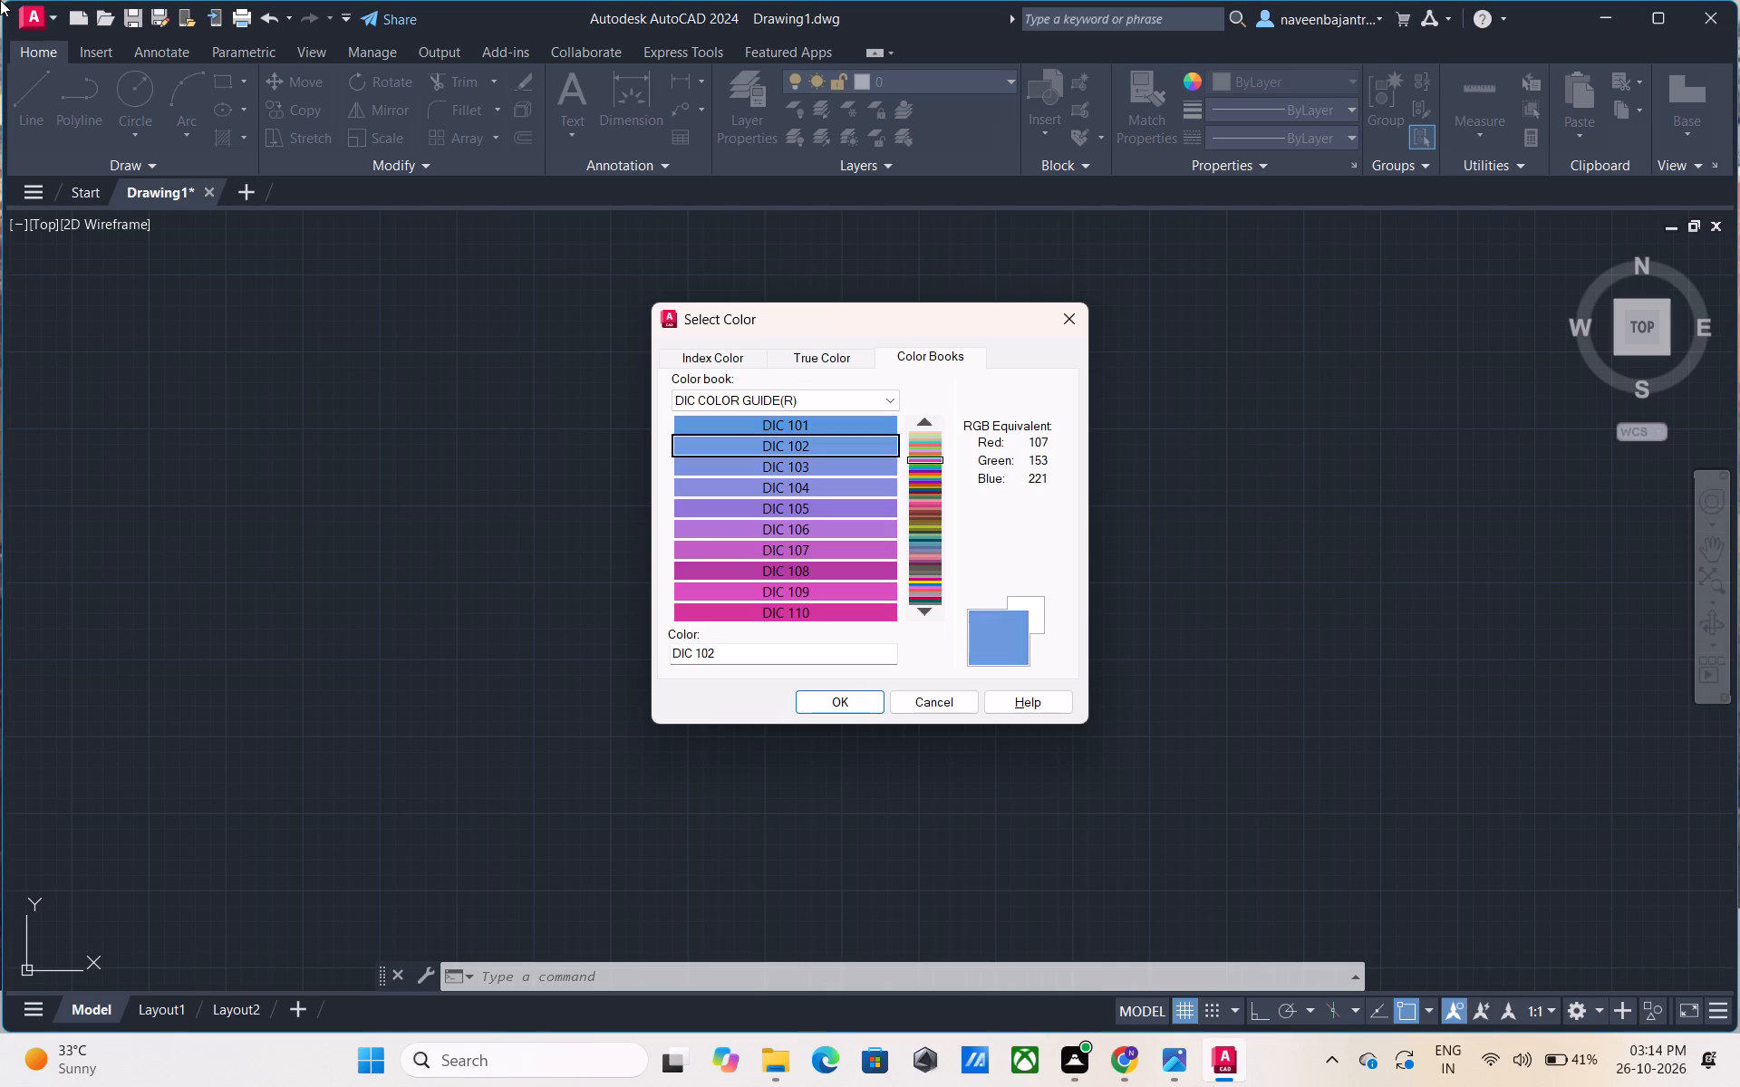
{"action": "key", "text": "Down"}
{"action": "key", "text": "Down"}
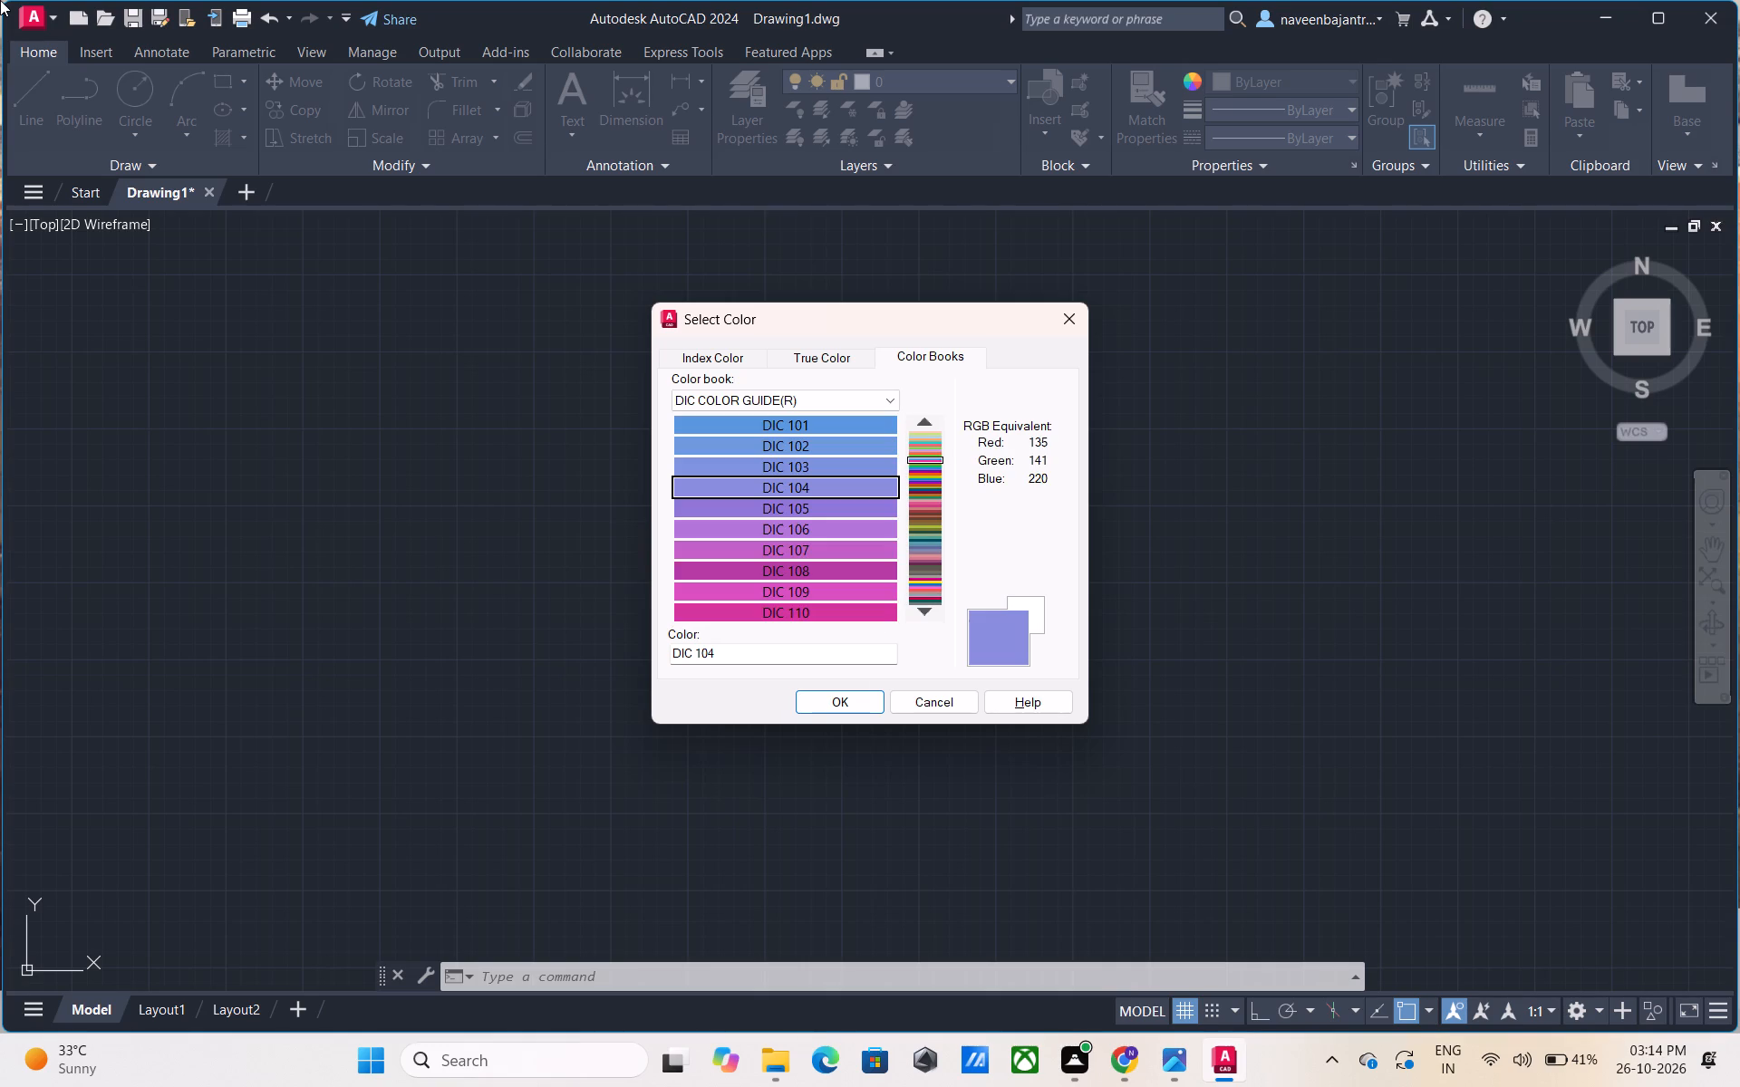
{"action": "key", "text": "Down"}
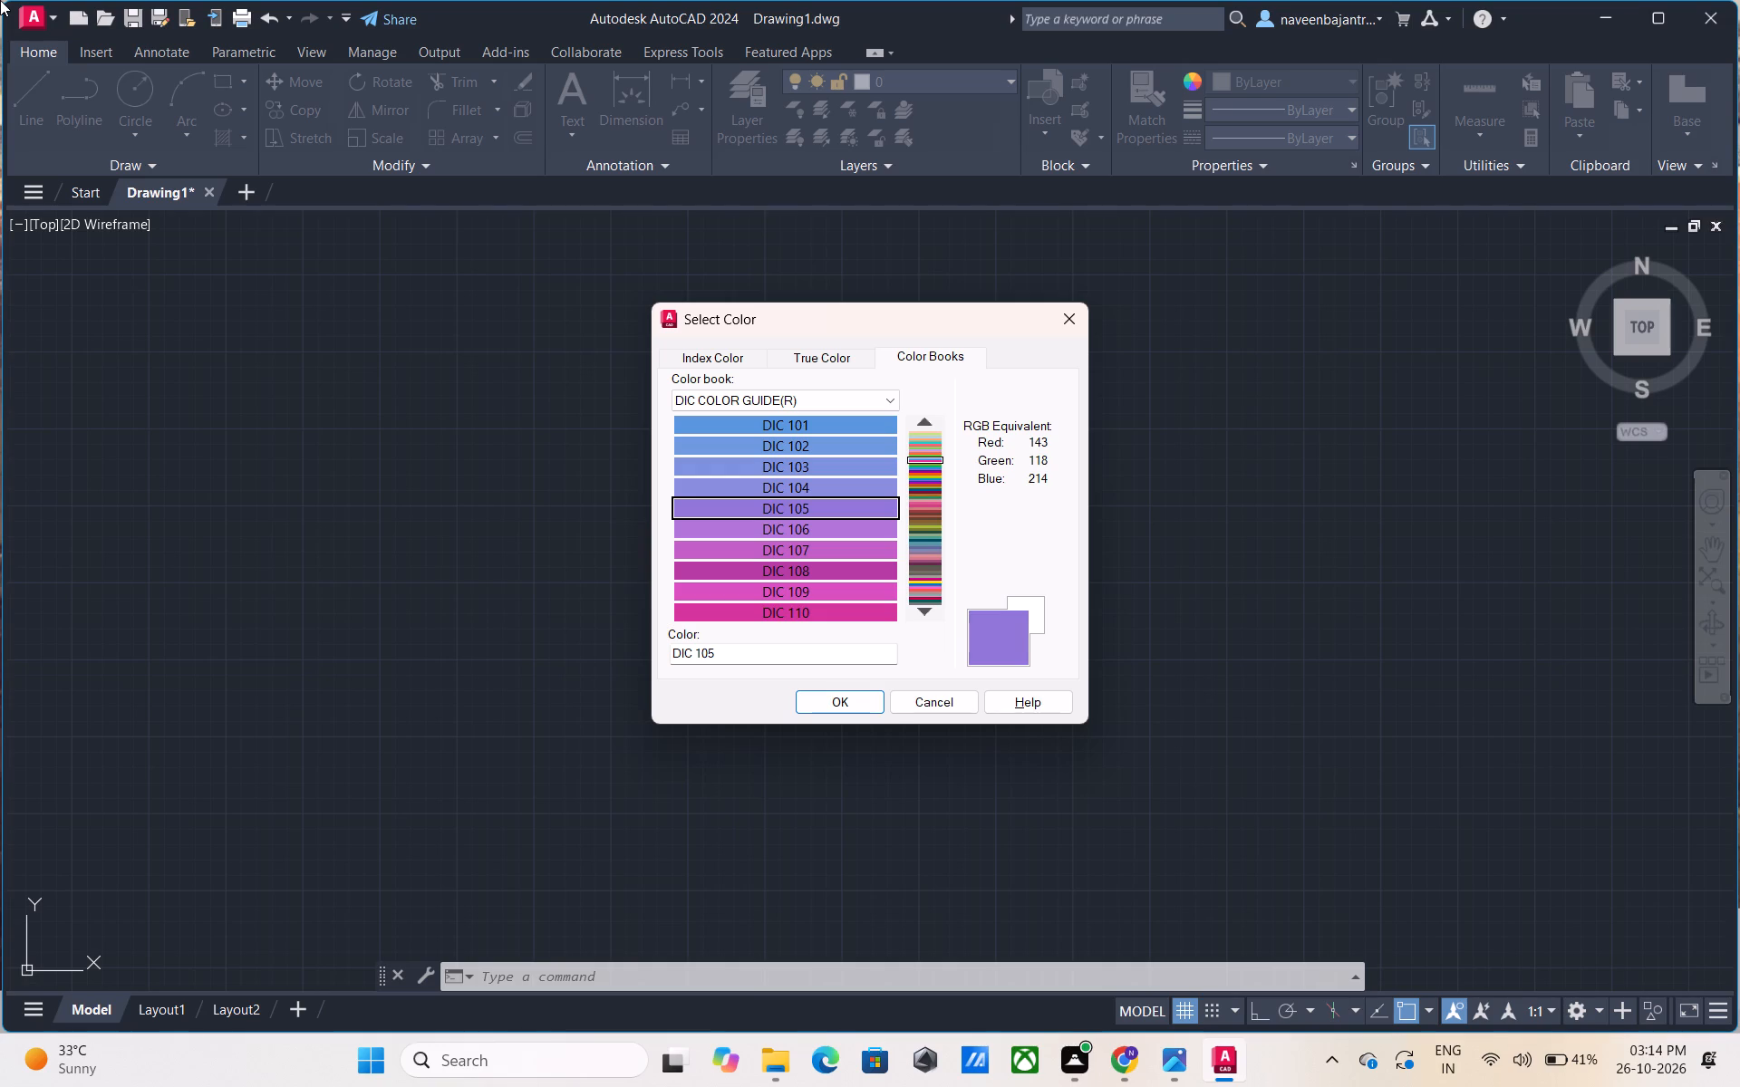
{"action": "key", "text": "Down"}
{"action": "key", "text": "Down"}
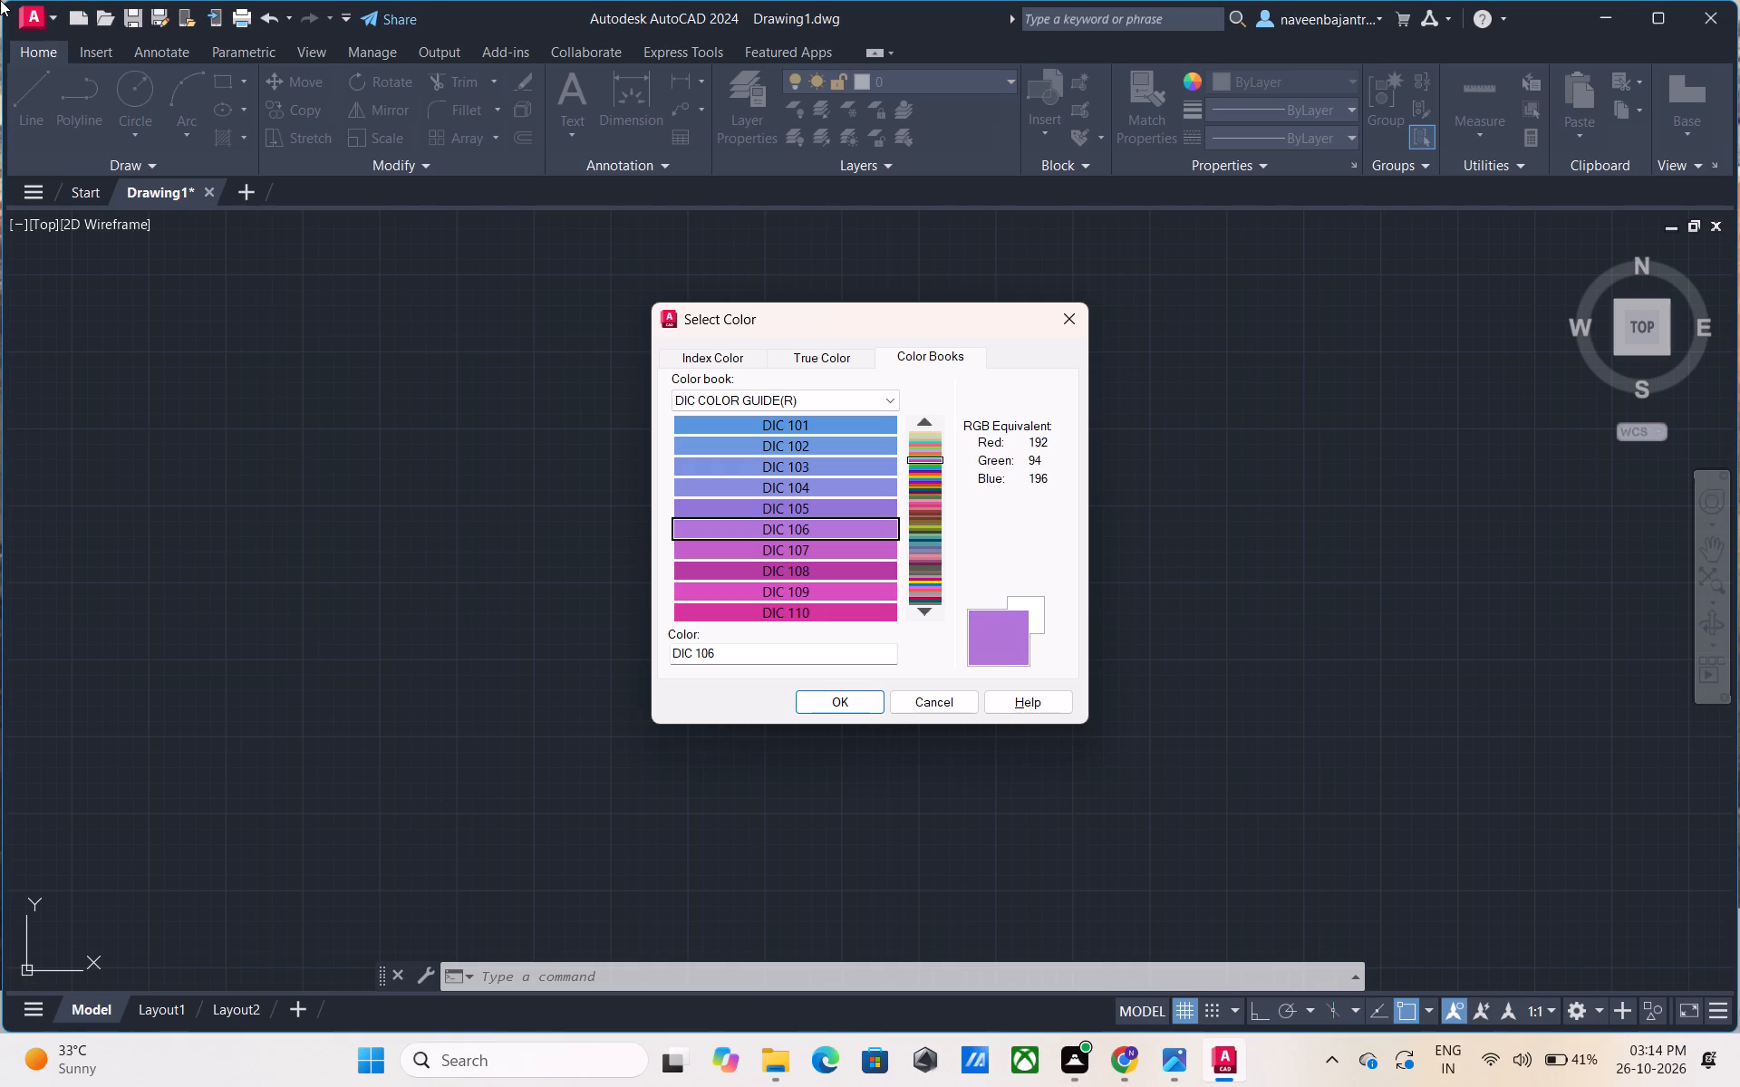
{"action": "key", "text": "Down"}
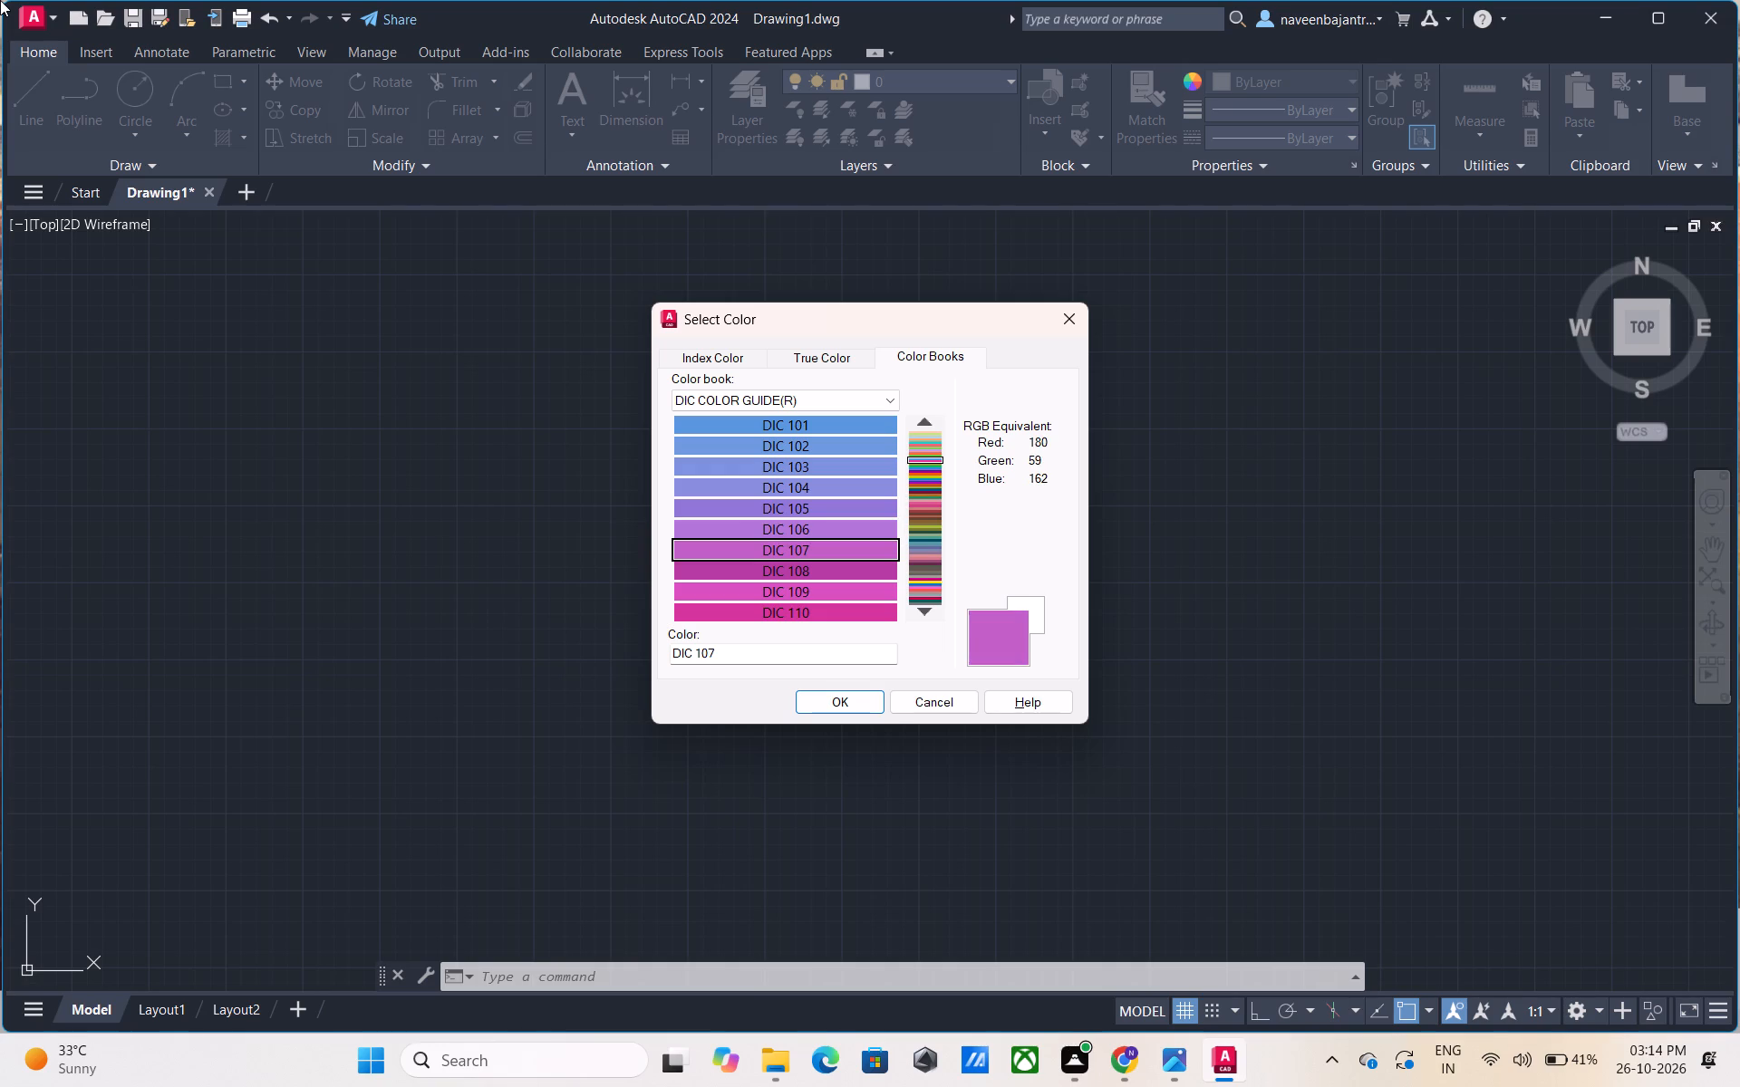
{"action": "key", "text": "Down"}
{"action": "key", "text": "Down"}
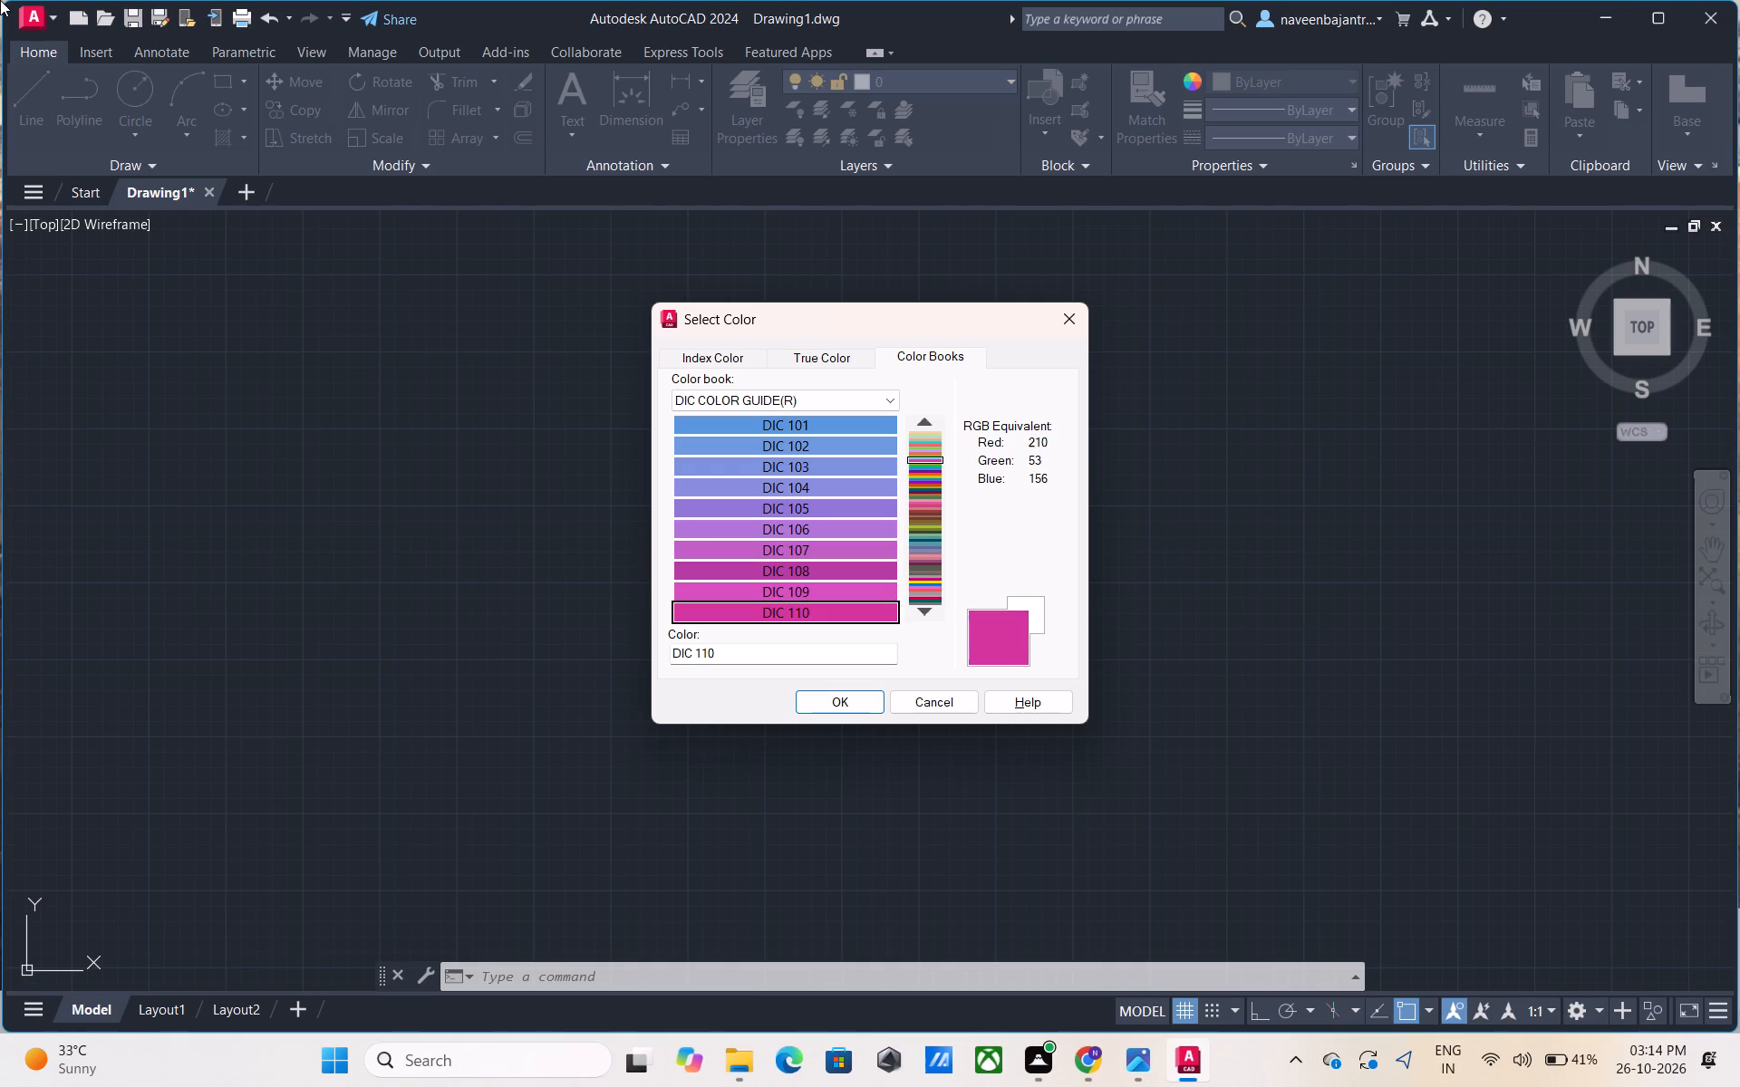
Examine the pink-to-orange swatches DIC 111 through DIC 120 in the DIC color book.
{"action": "key", "text": "Down"}
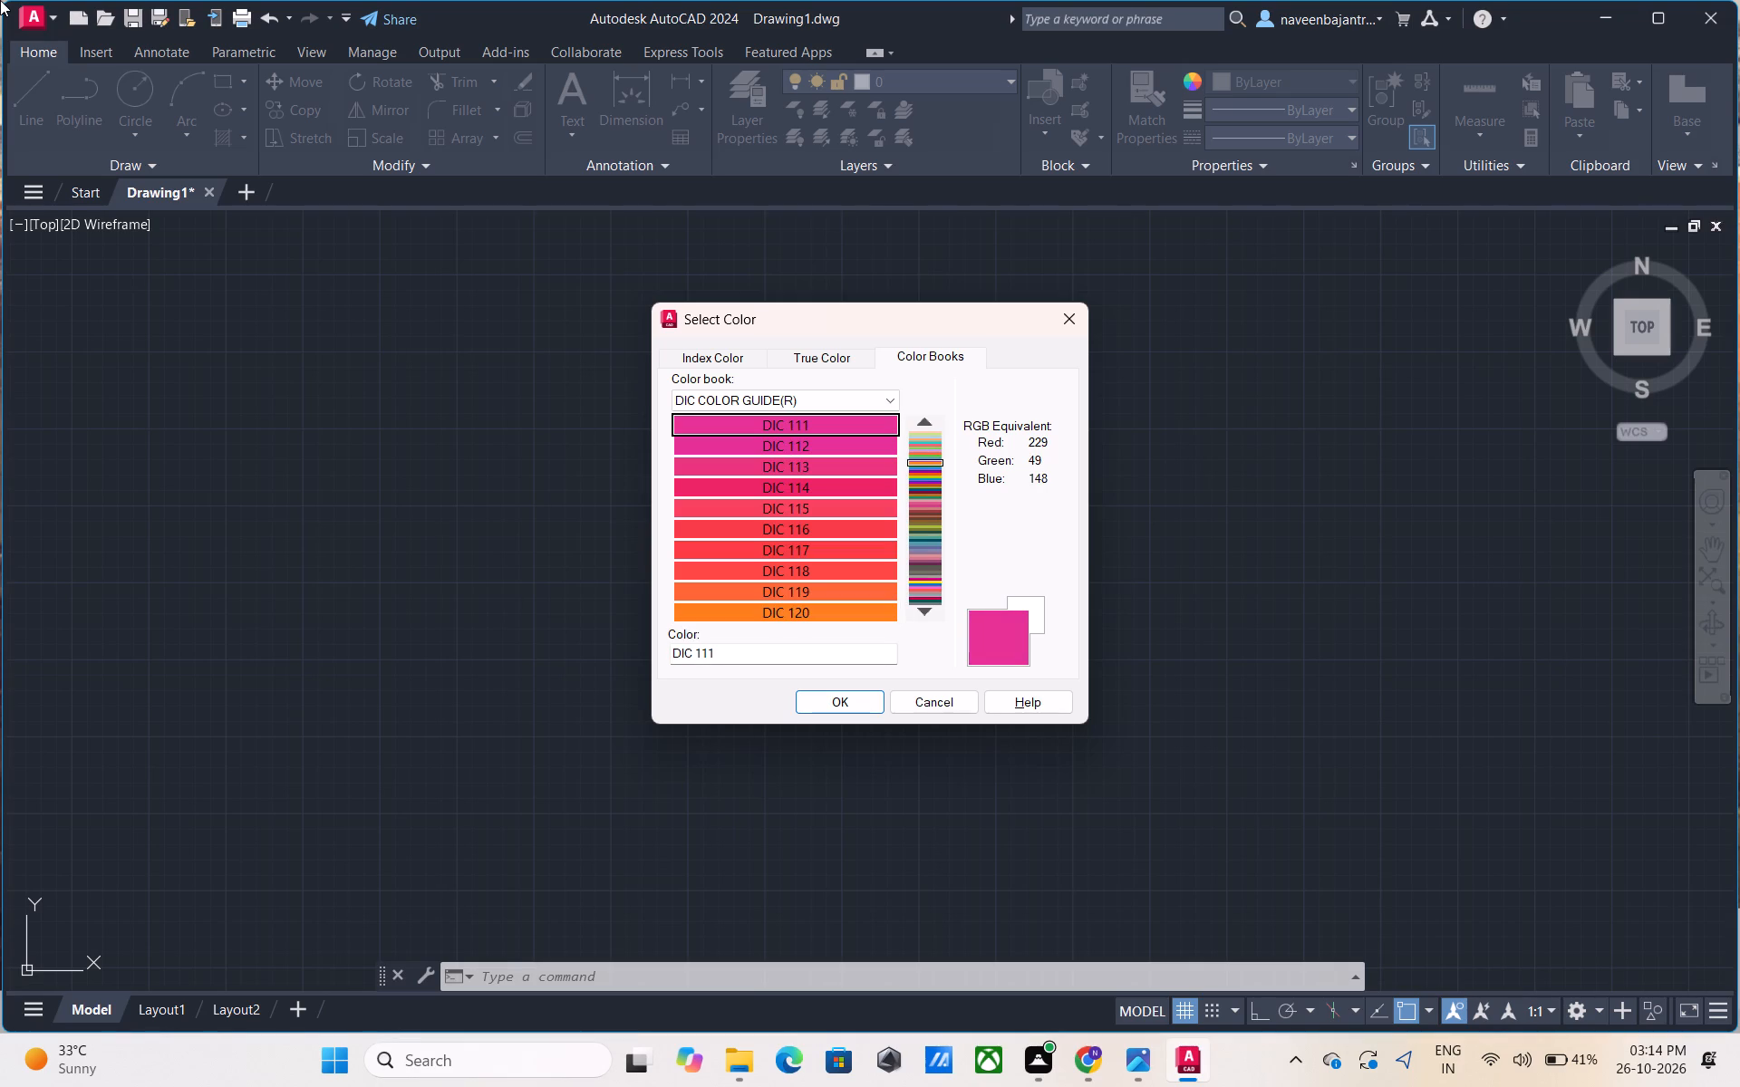
{"action": "key", "text": "Down"}
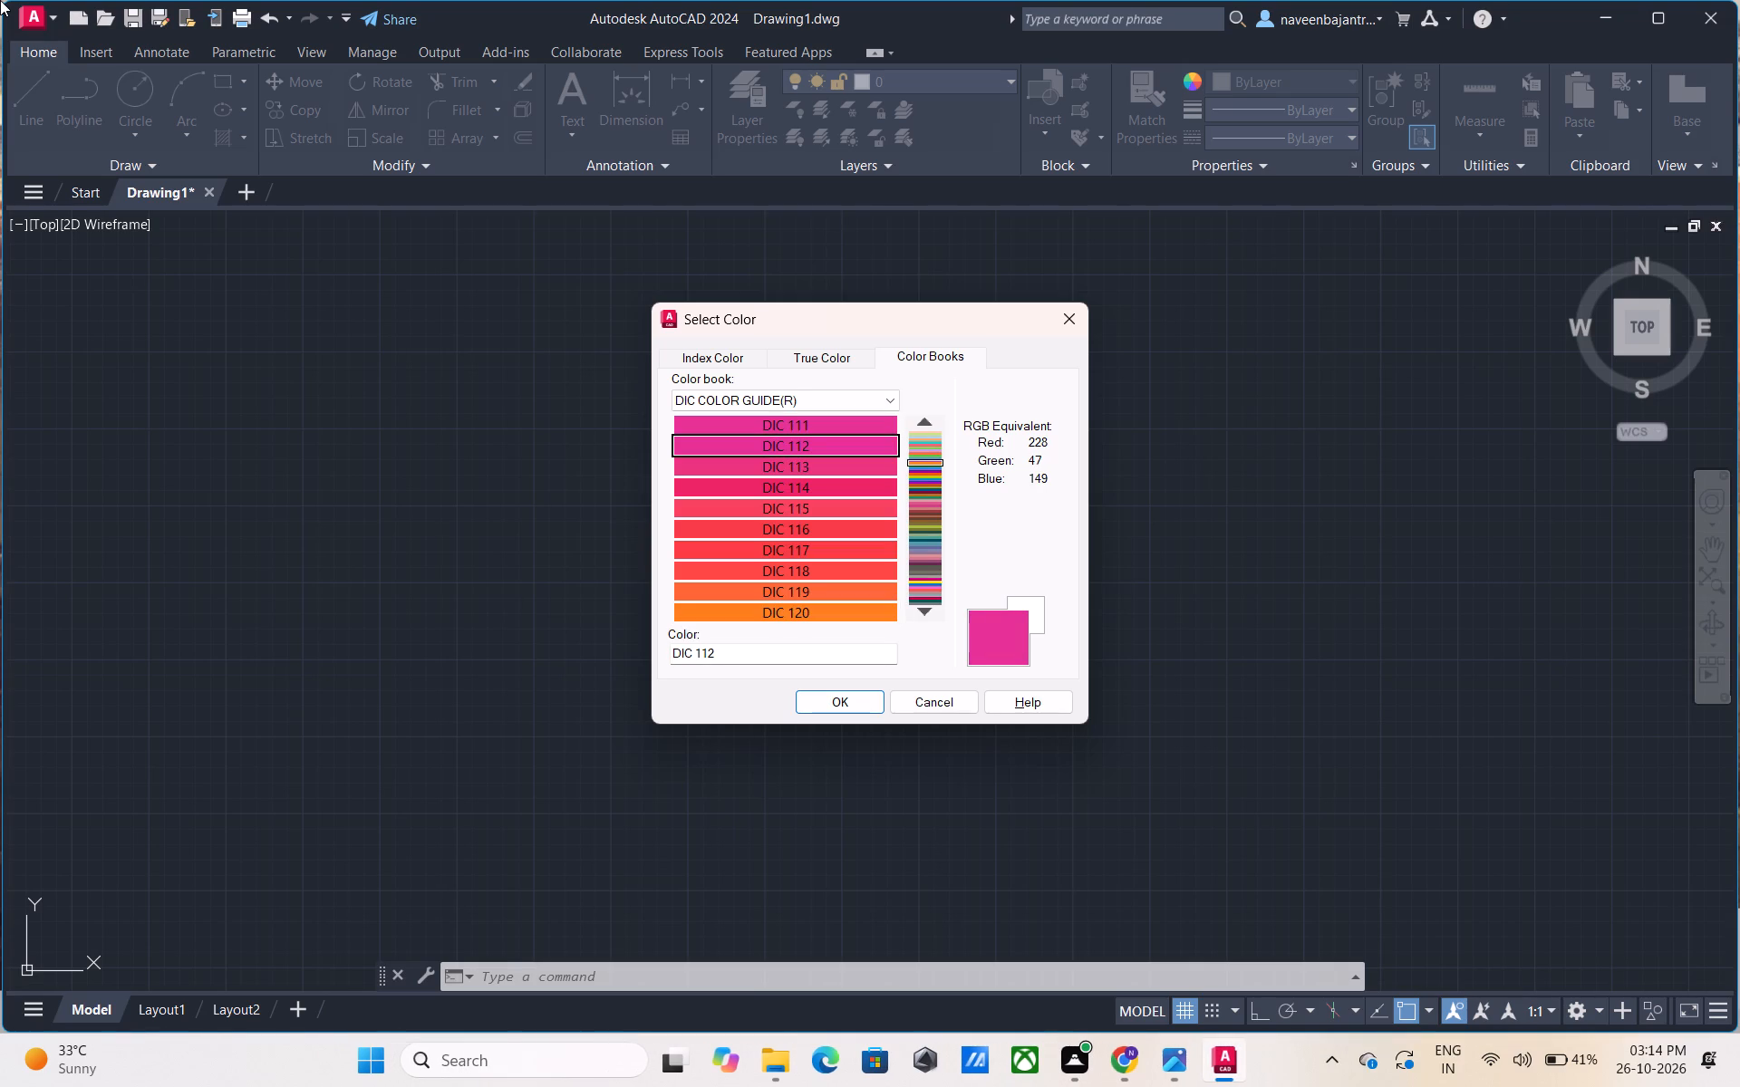
{"action": "key", "text": "Down"}
{"action": "left_click_drag", "start_coordinate": [0, 0], "coordinate": [0, 82]}
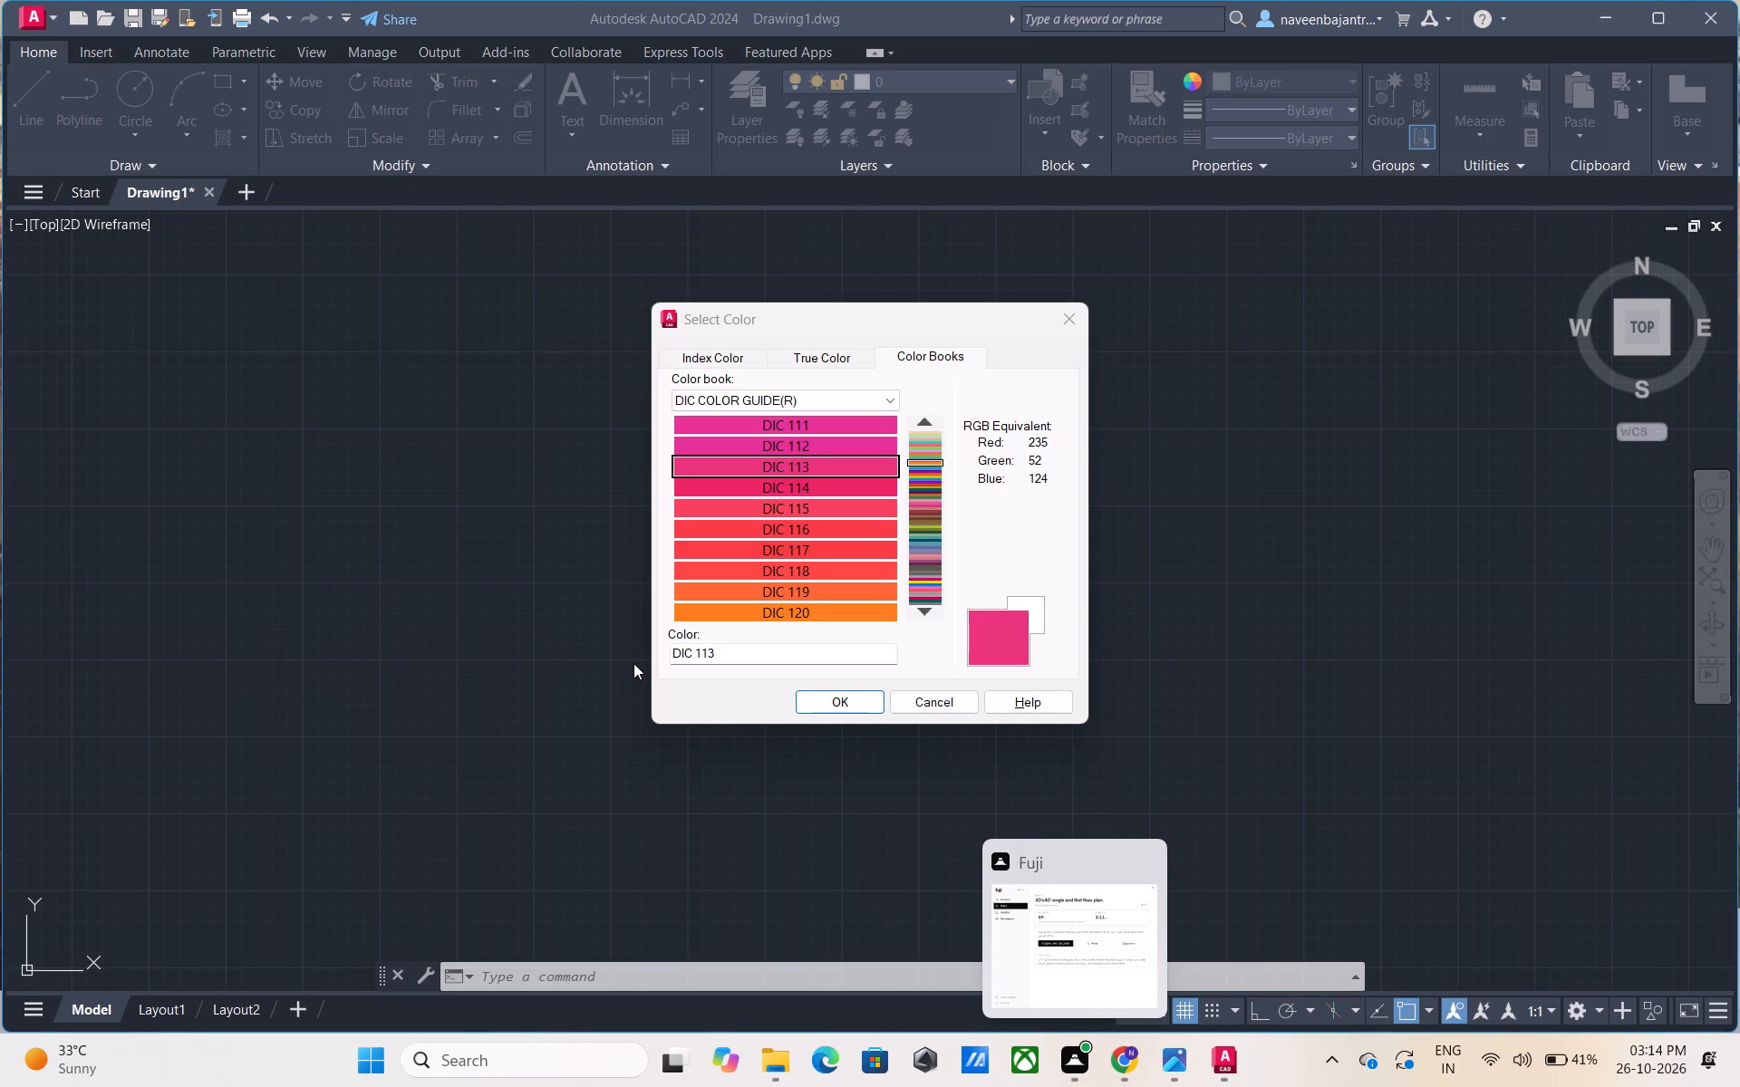
{"action": "key", "text": "Down"}
{"action": "key", "text": "Down"}
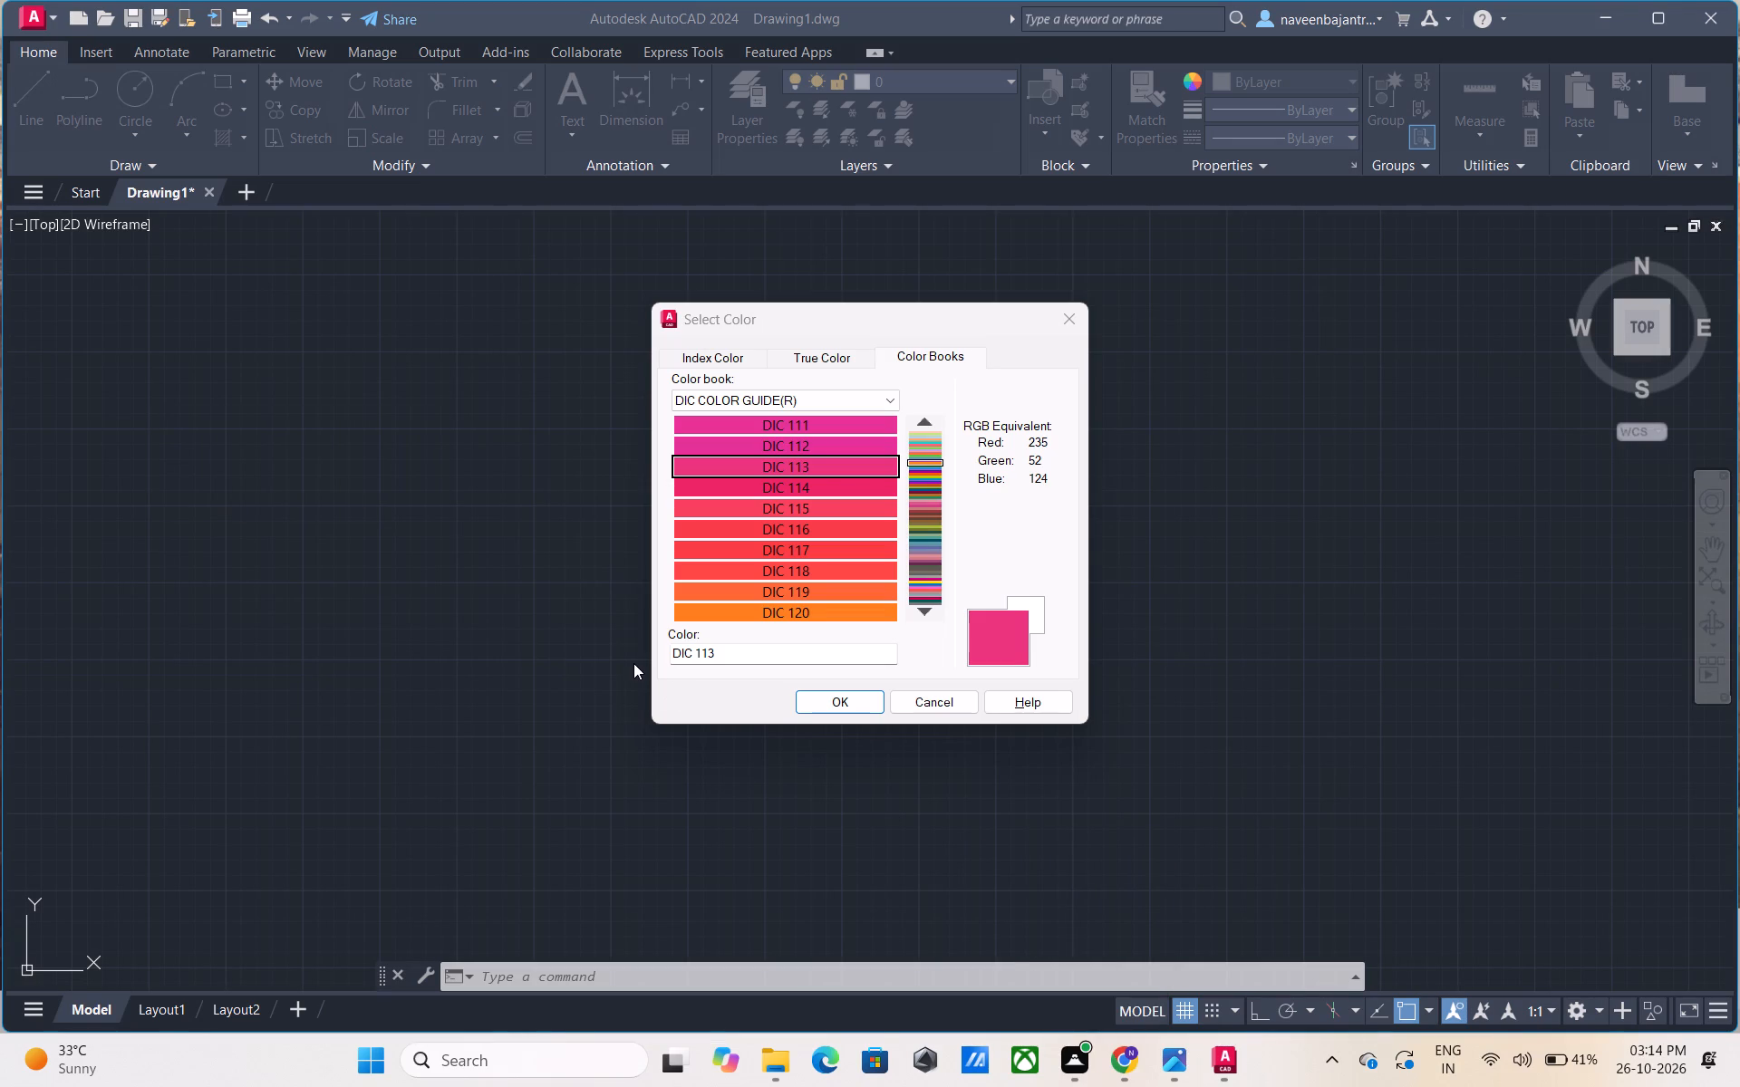
{"action": "key", "text": "Down"}
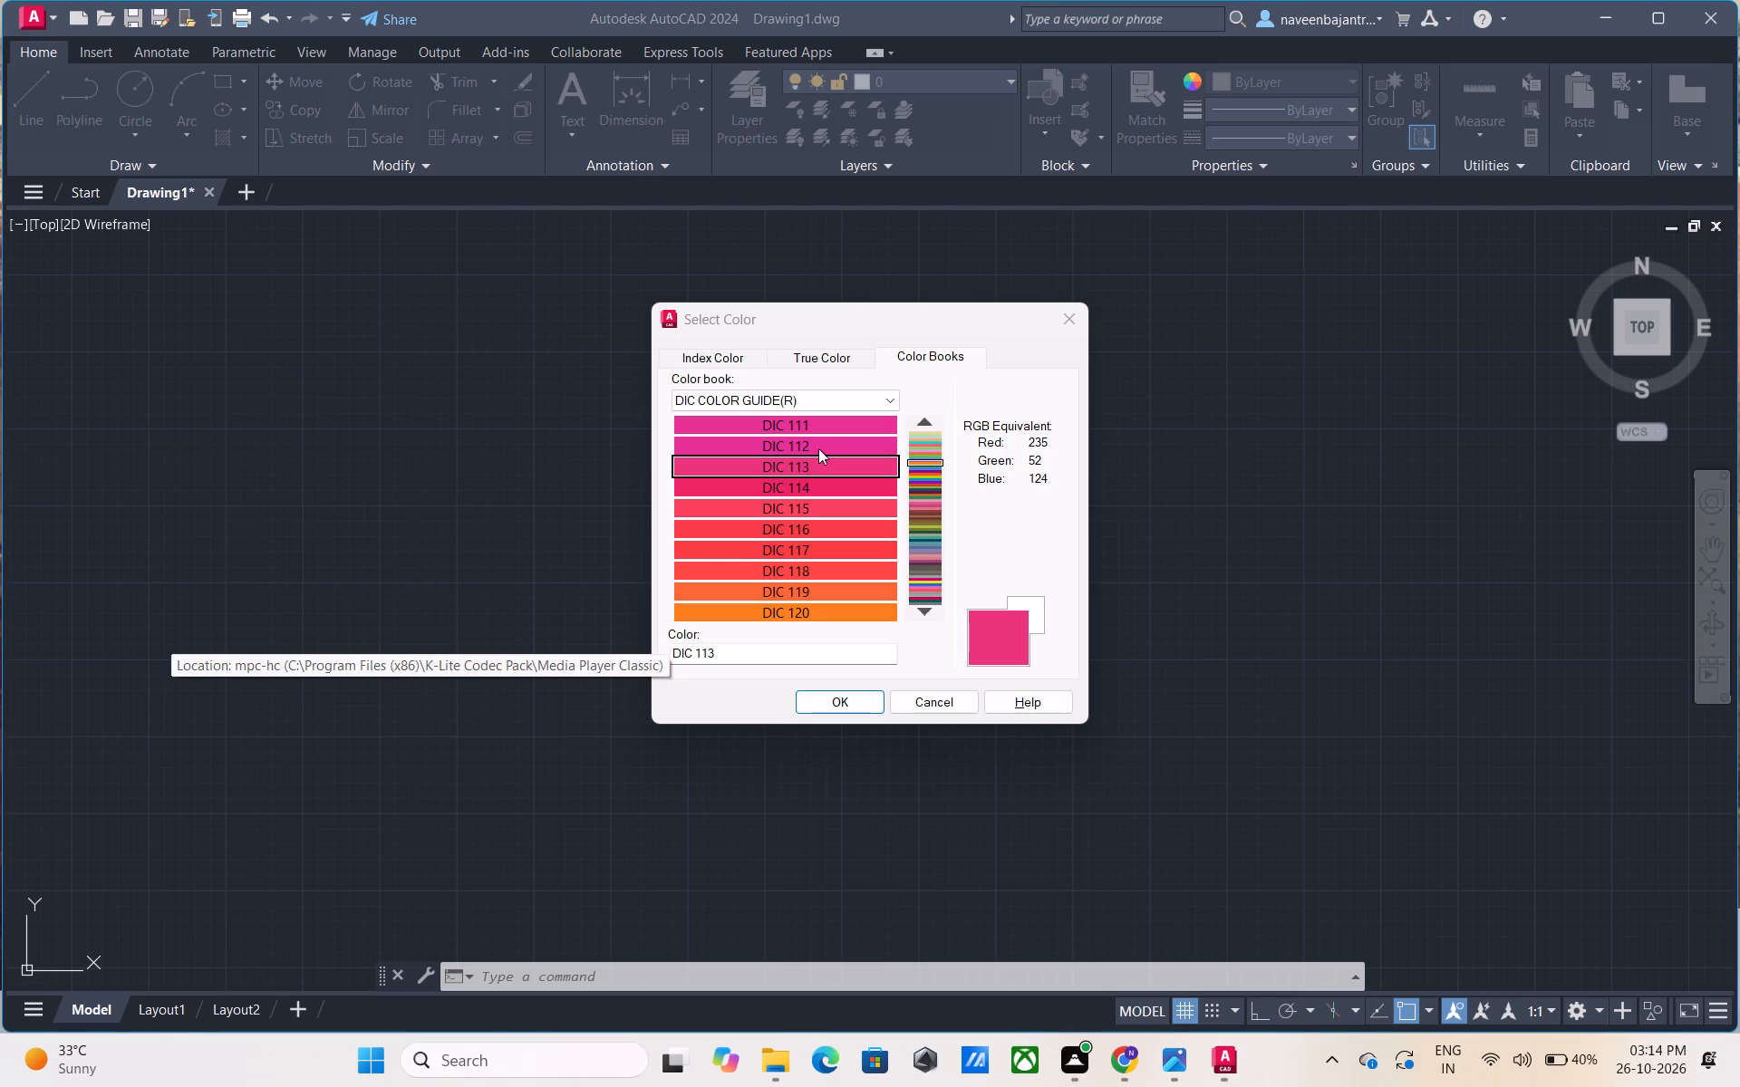
{"action": "left_click", "coordinate": [796, 484]}
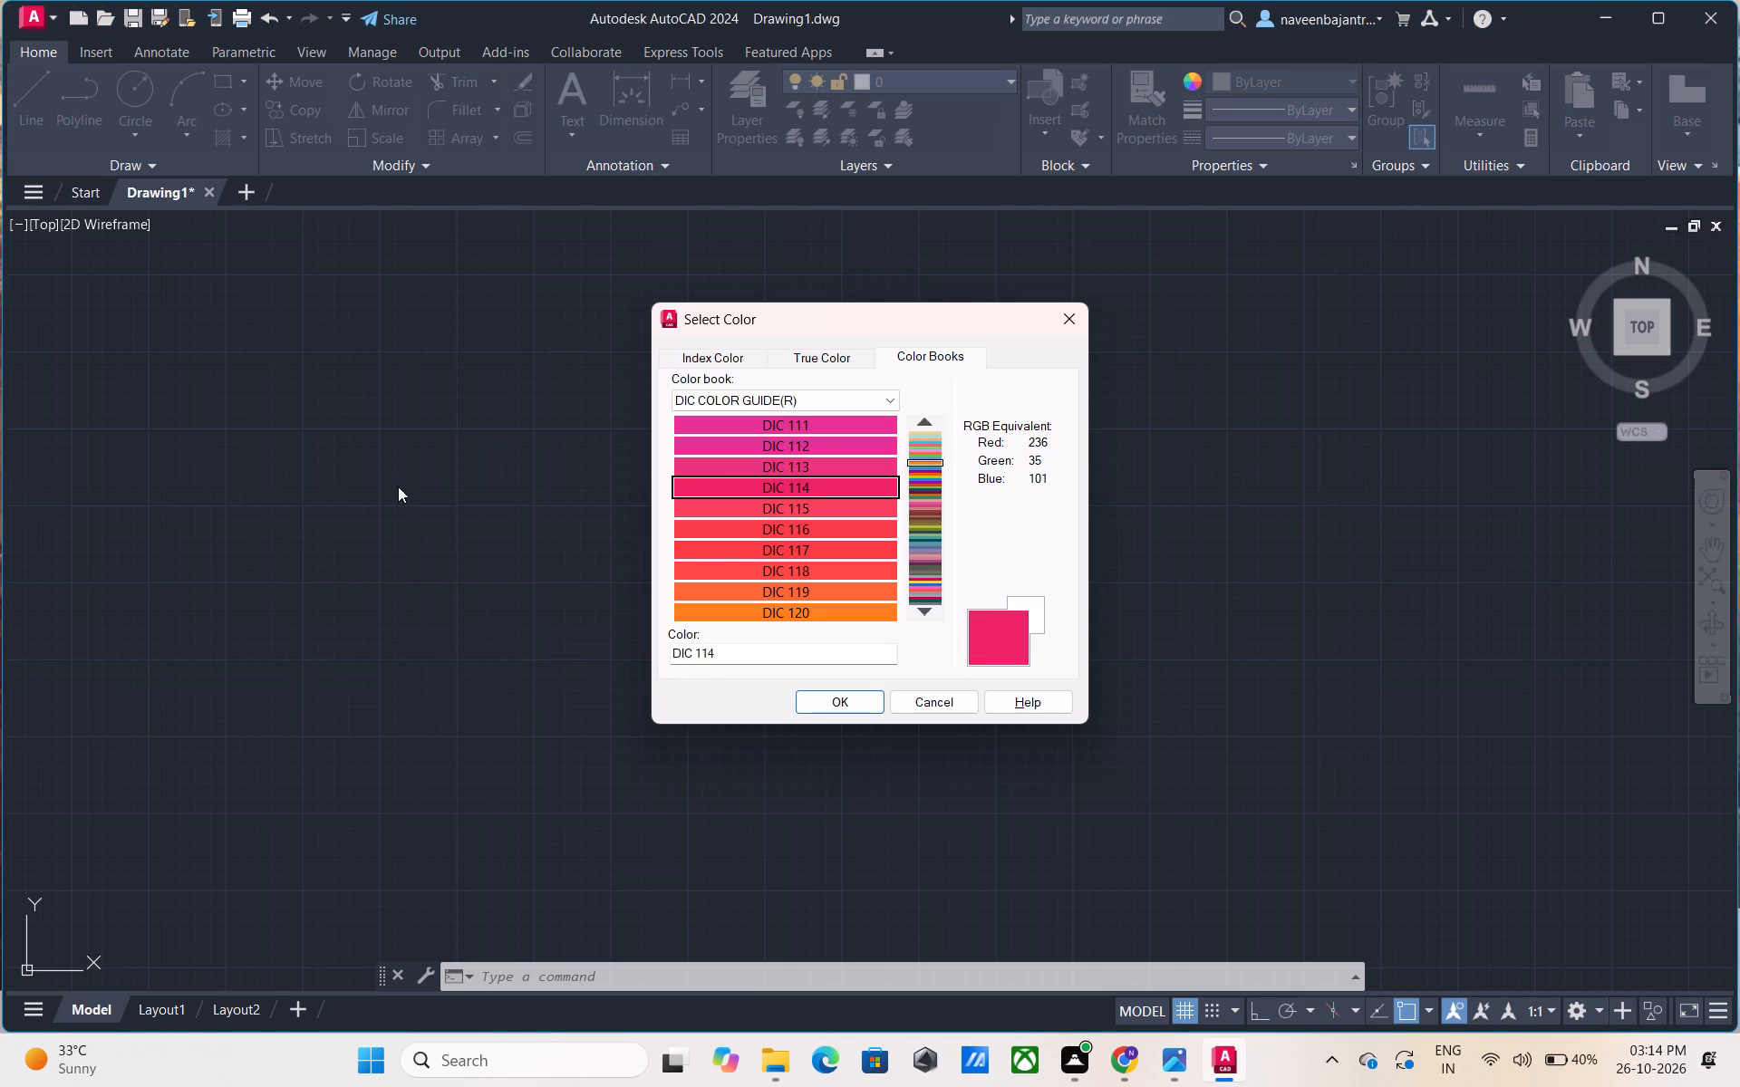
{"action": "key", "text": "Down"}
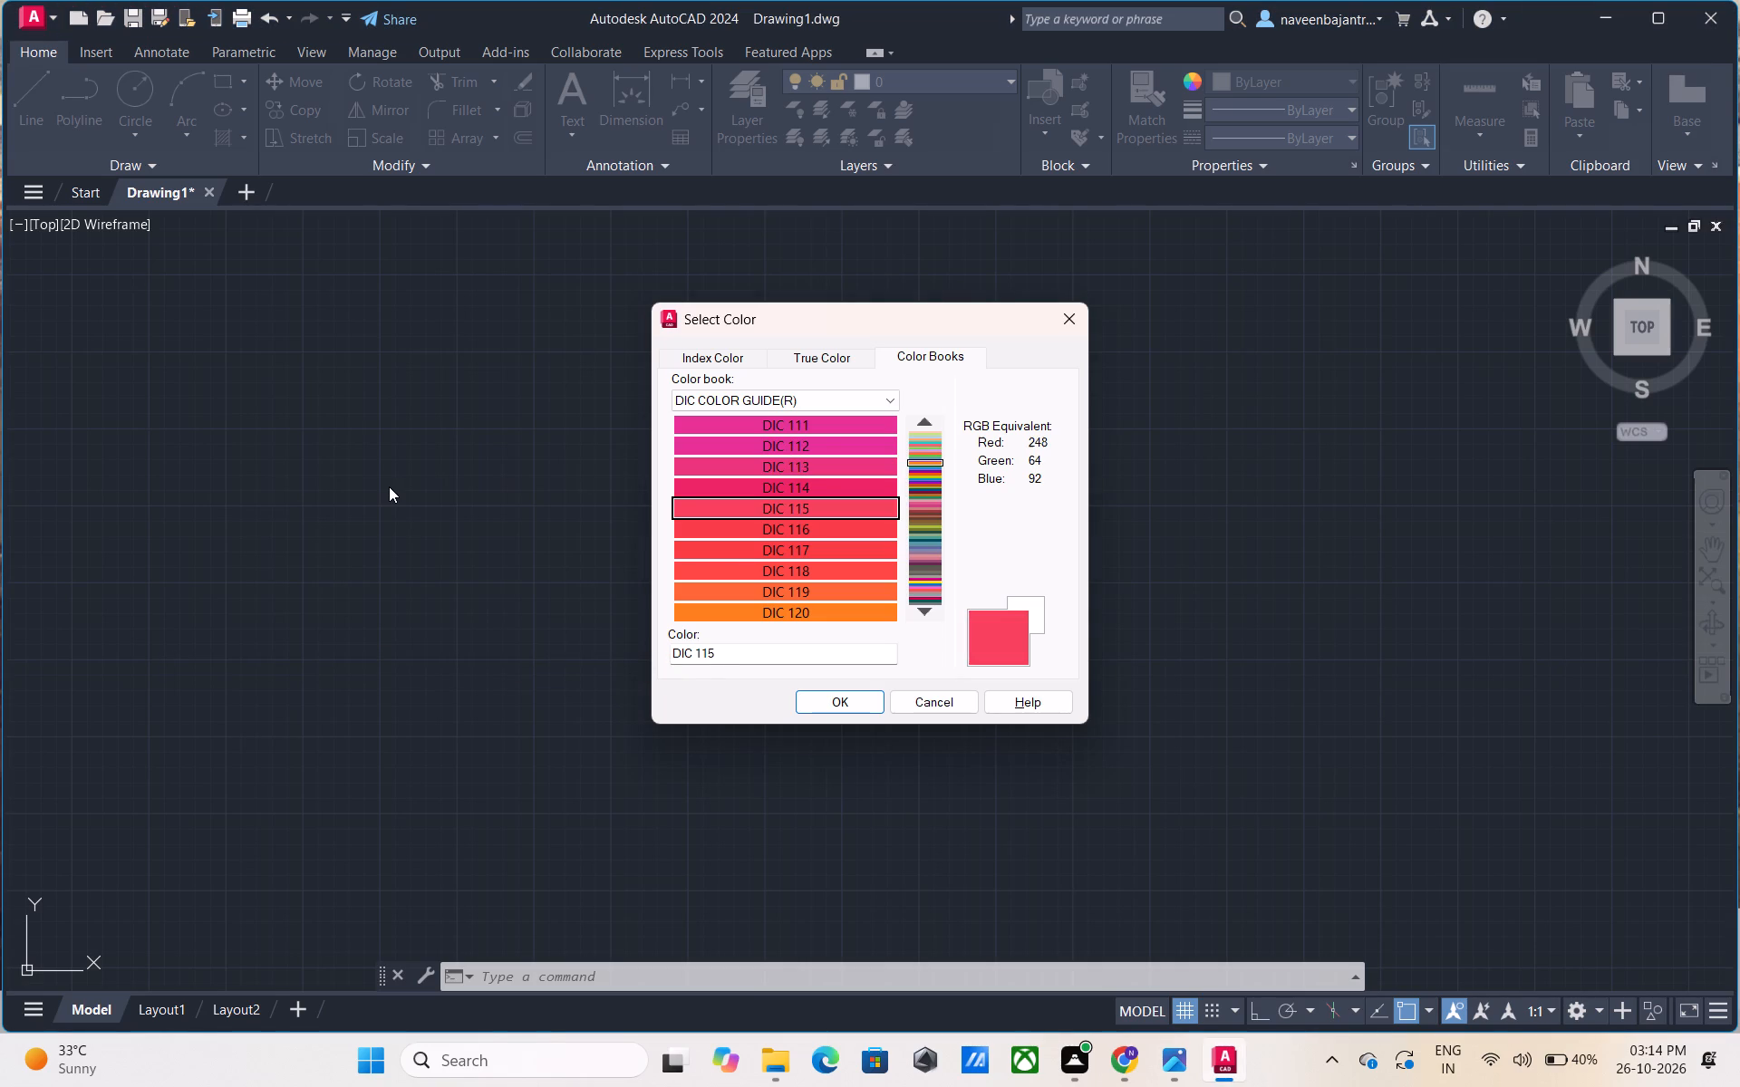
{"action": "key", "text": "Down"}
{"action": "key", "text": "Down"}
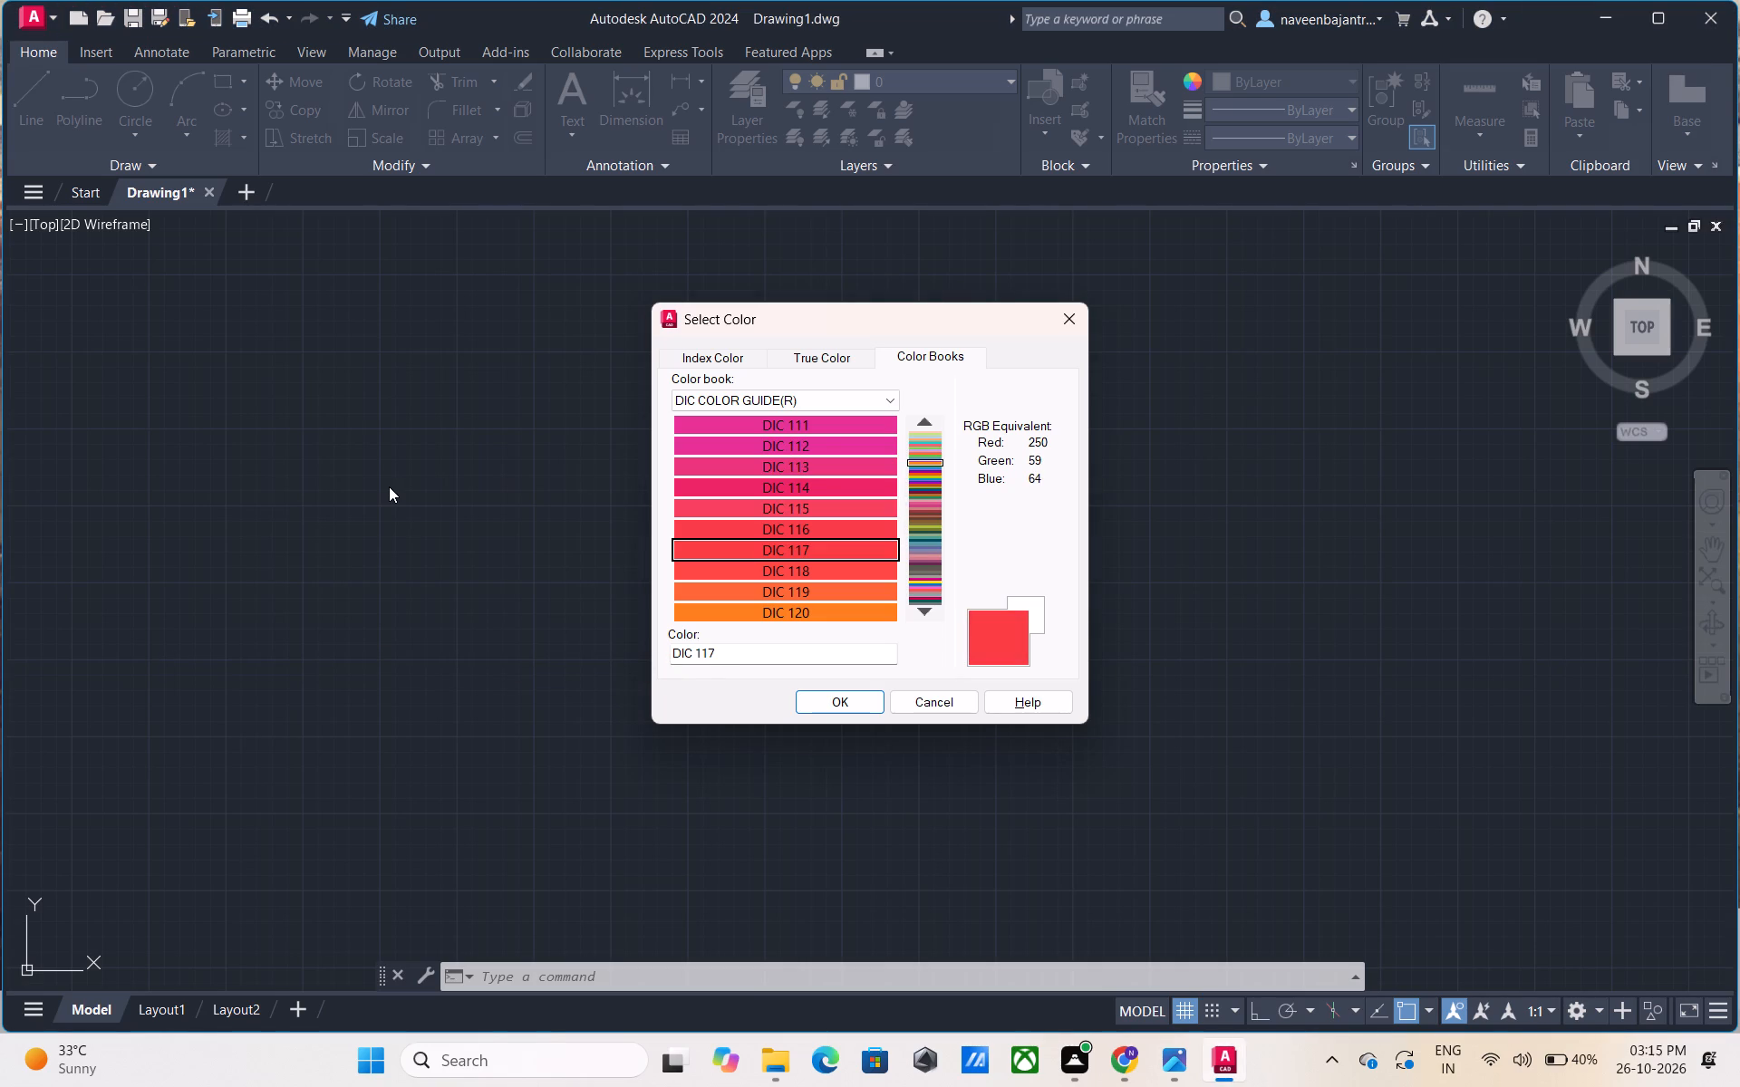
{"action": "key", "text": "Down"}
{"action": "key", "text": "Down"}
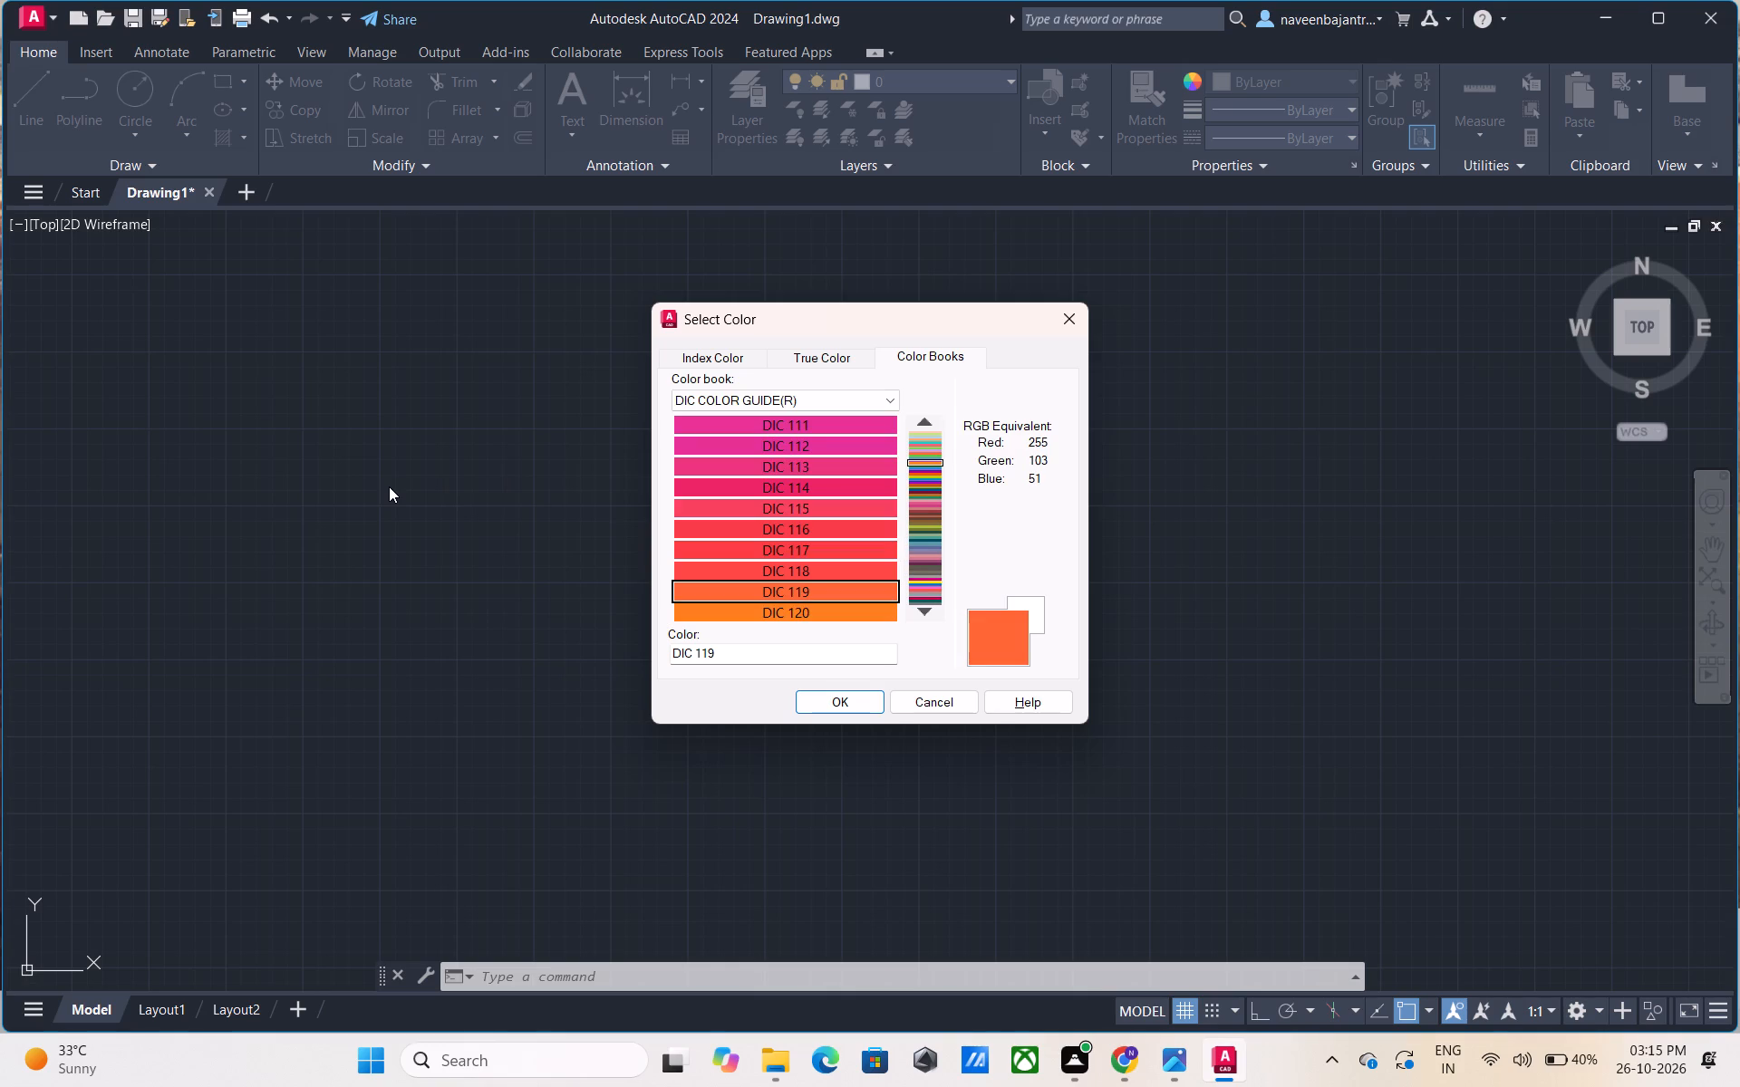
{"action": "key", "text": "Down"}
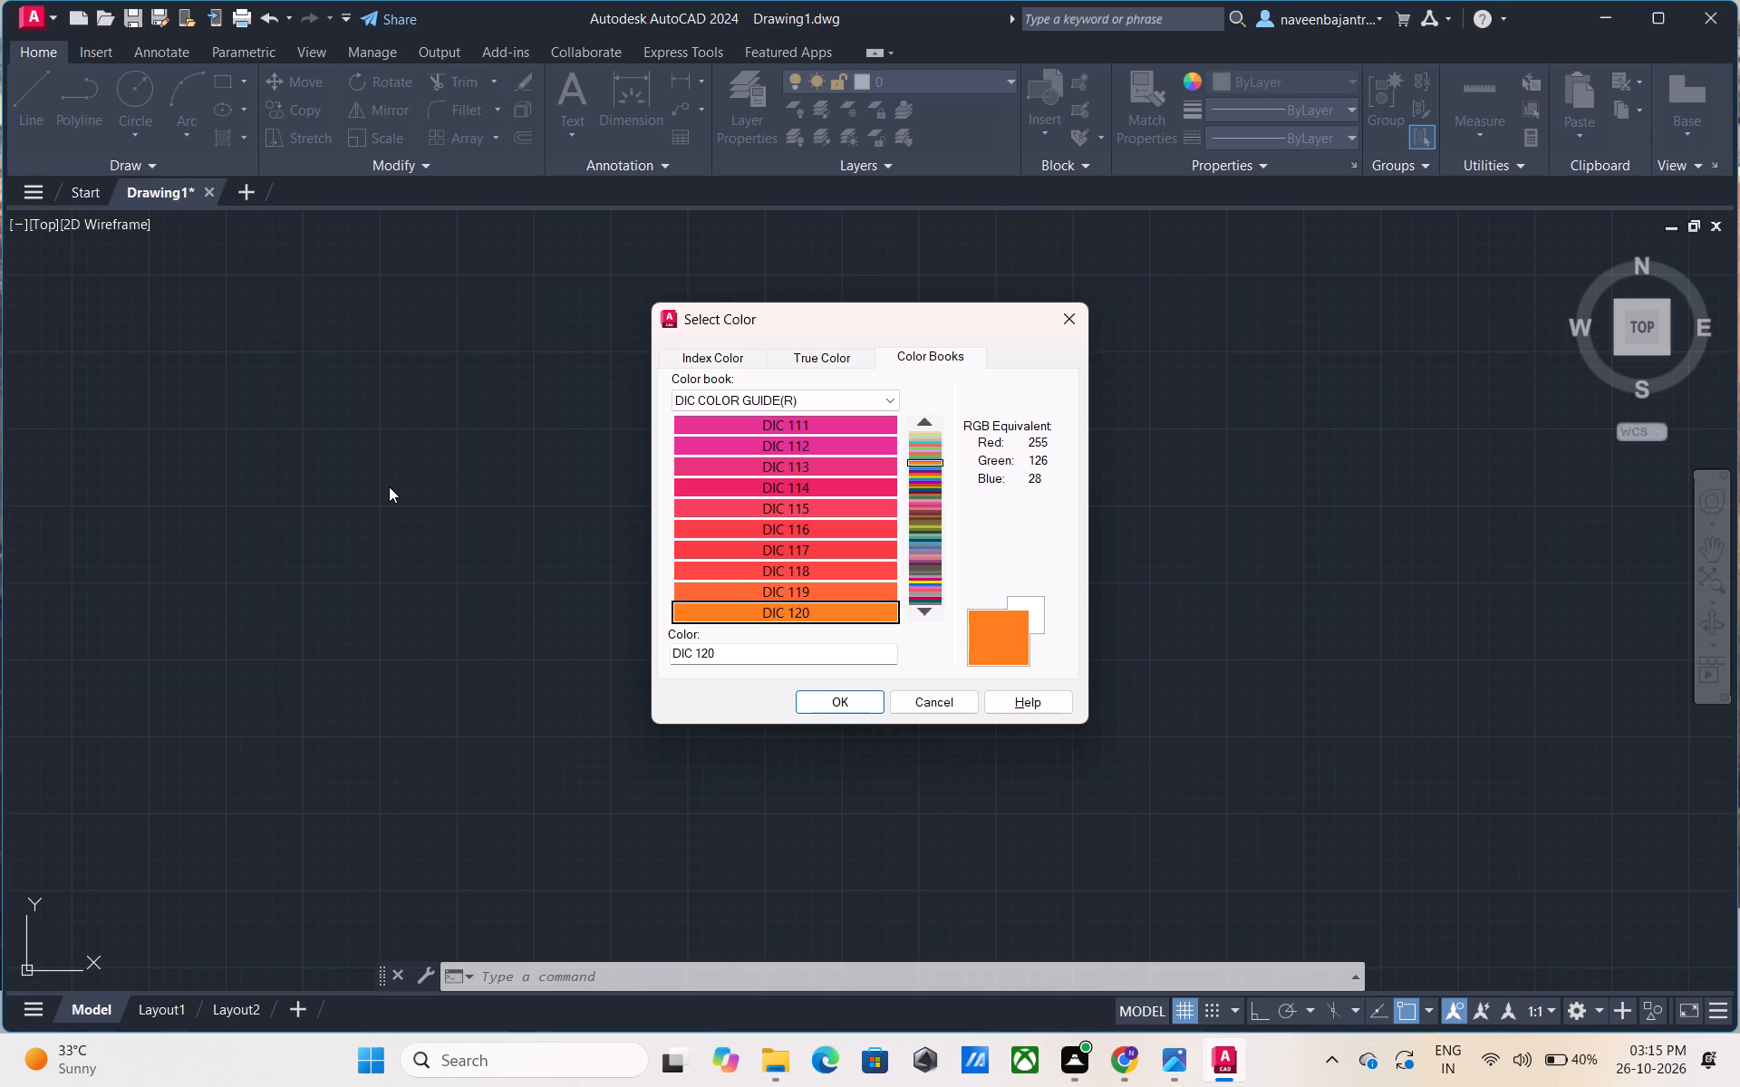
Examine the orange-to-green swatches DIC 121 through DIC 130 in the DIC color book.
{"action": "key", "text": "Down"}
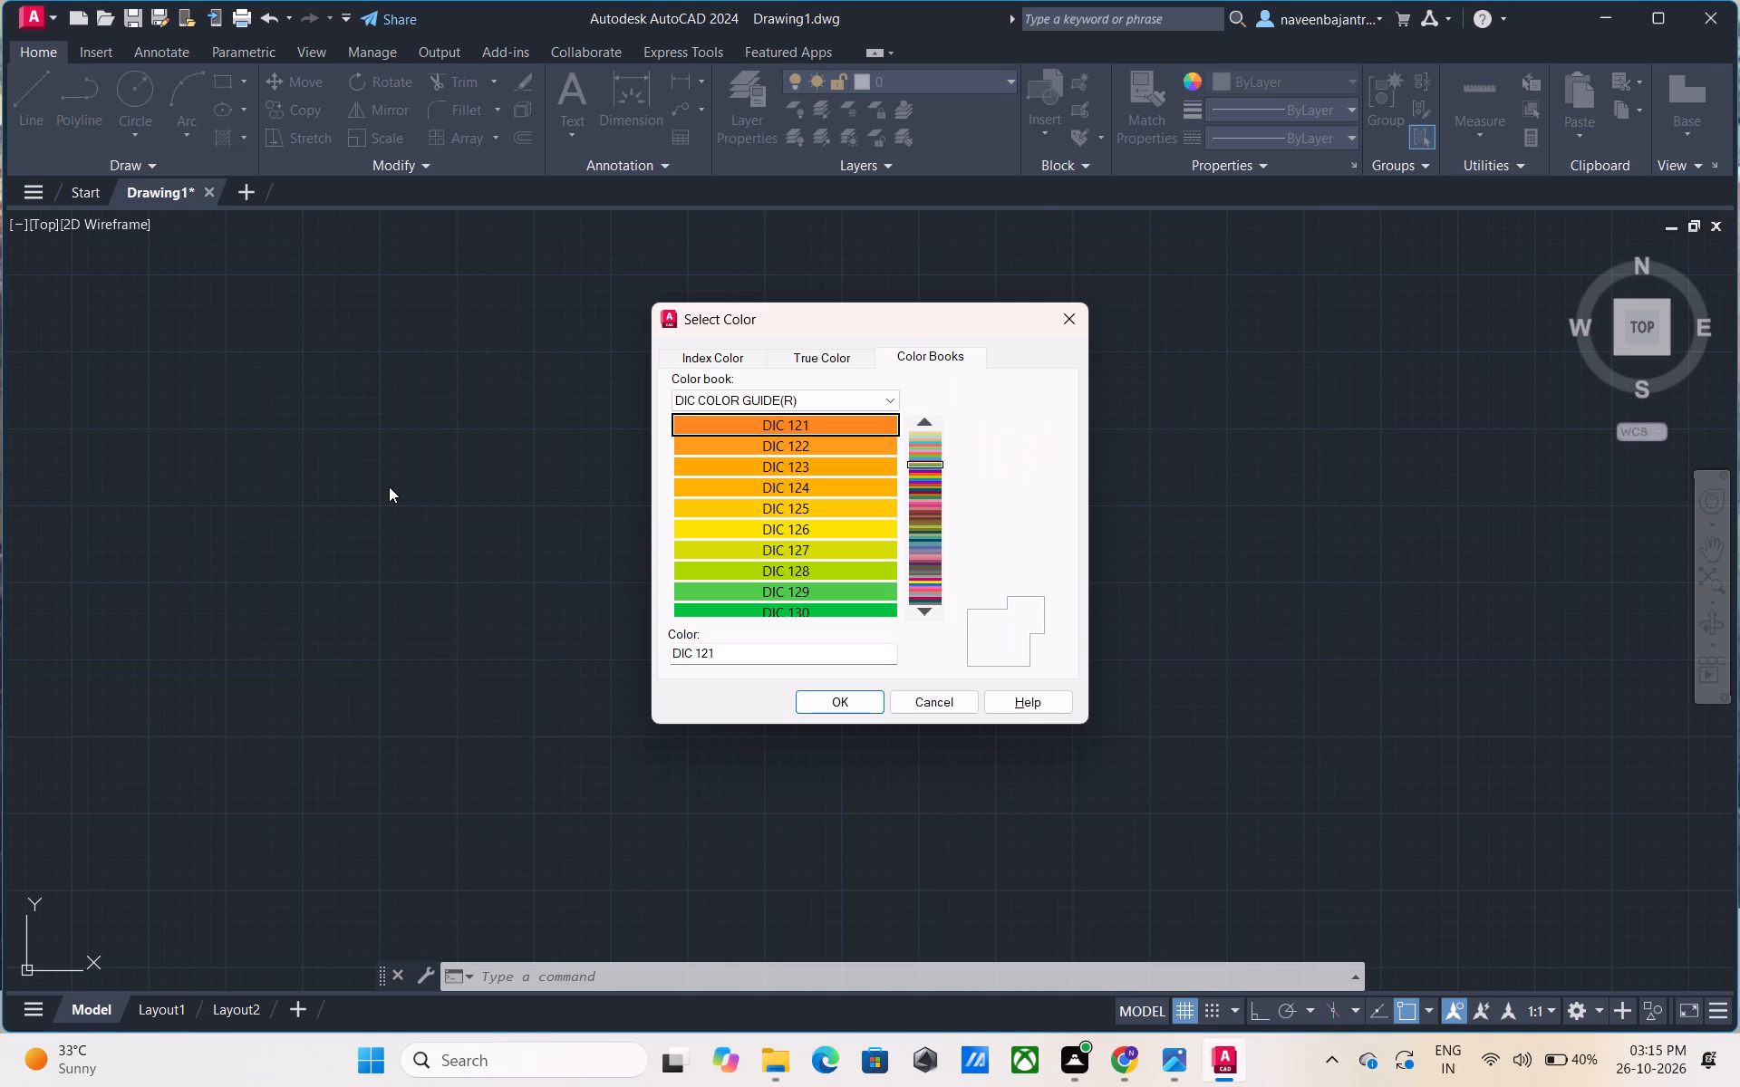
{"action": "key", "text": "Down"}
{"action": "key", "text": "Down"}
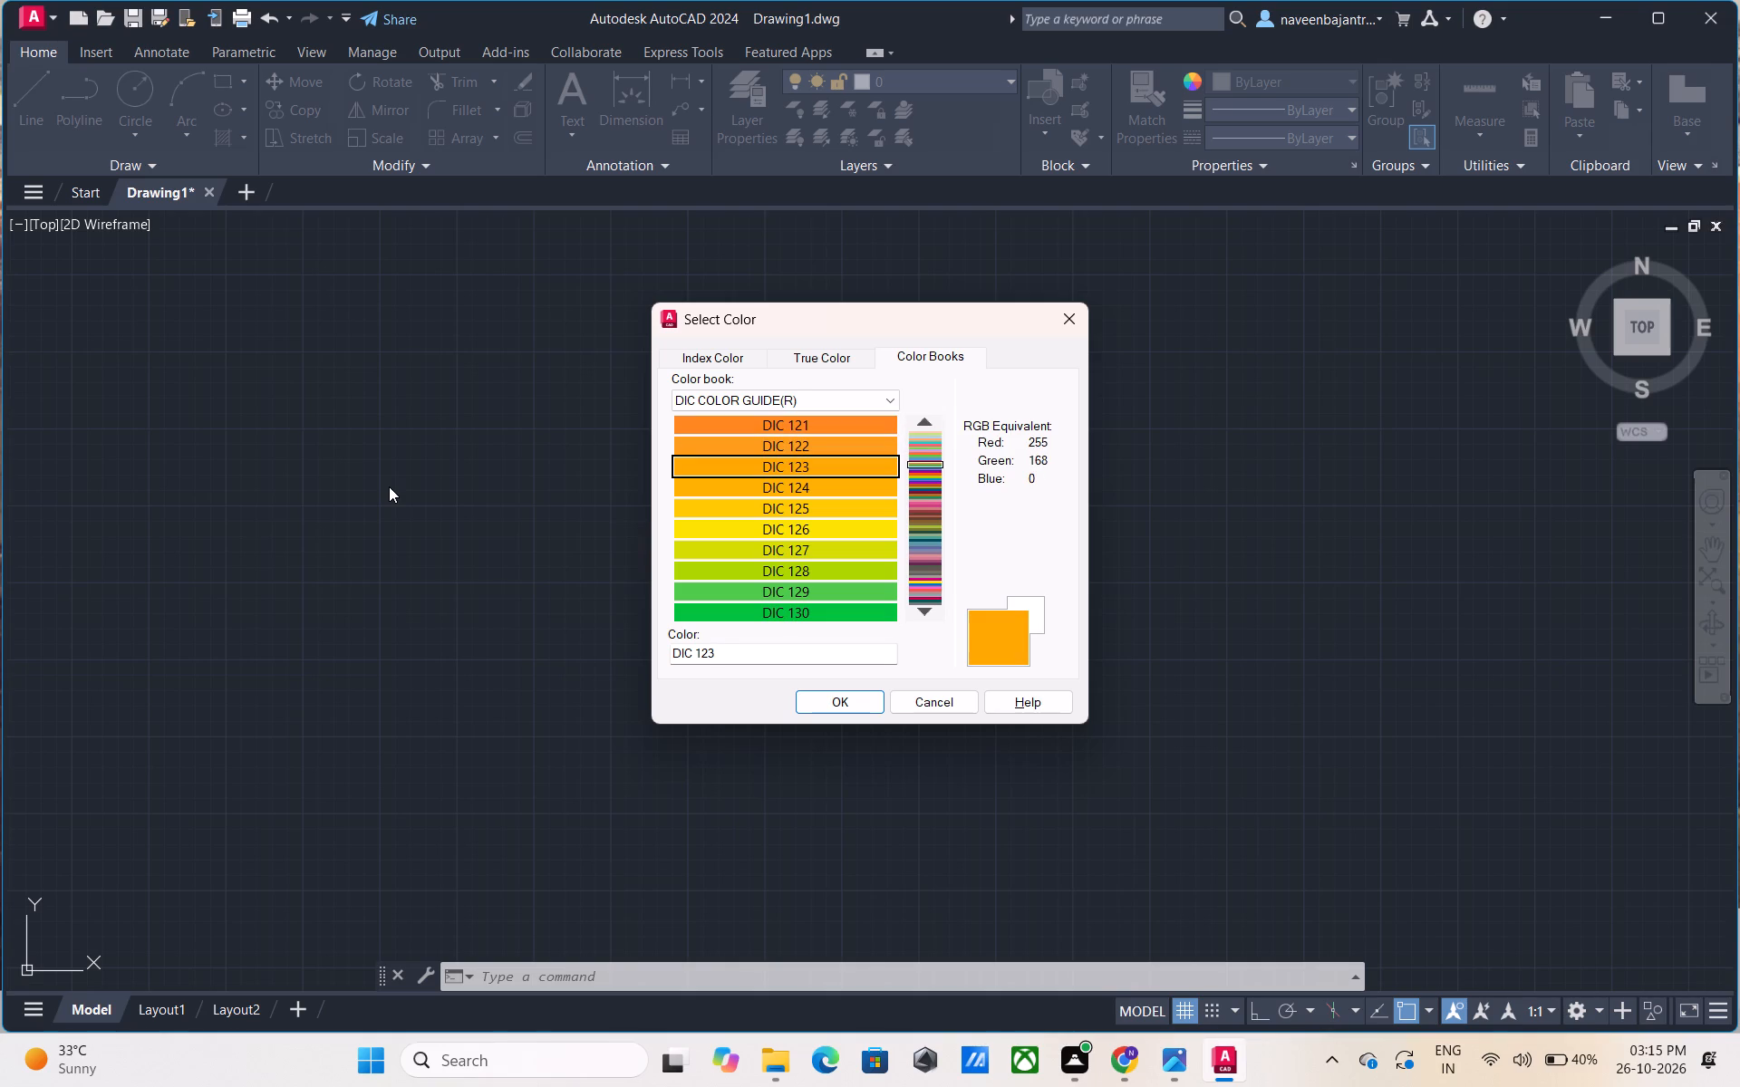
{"action": "key", "text": "Down"}
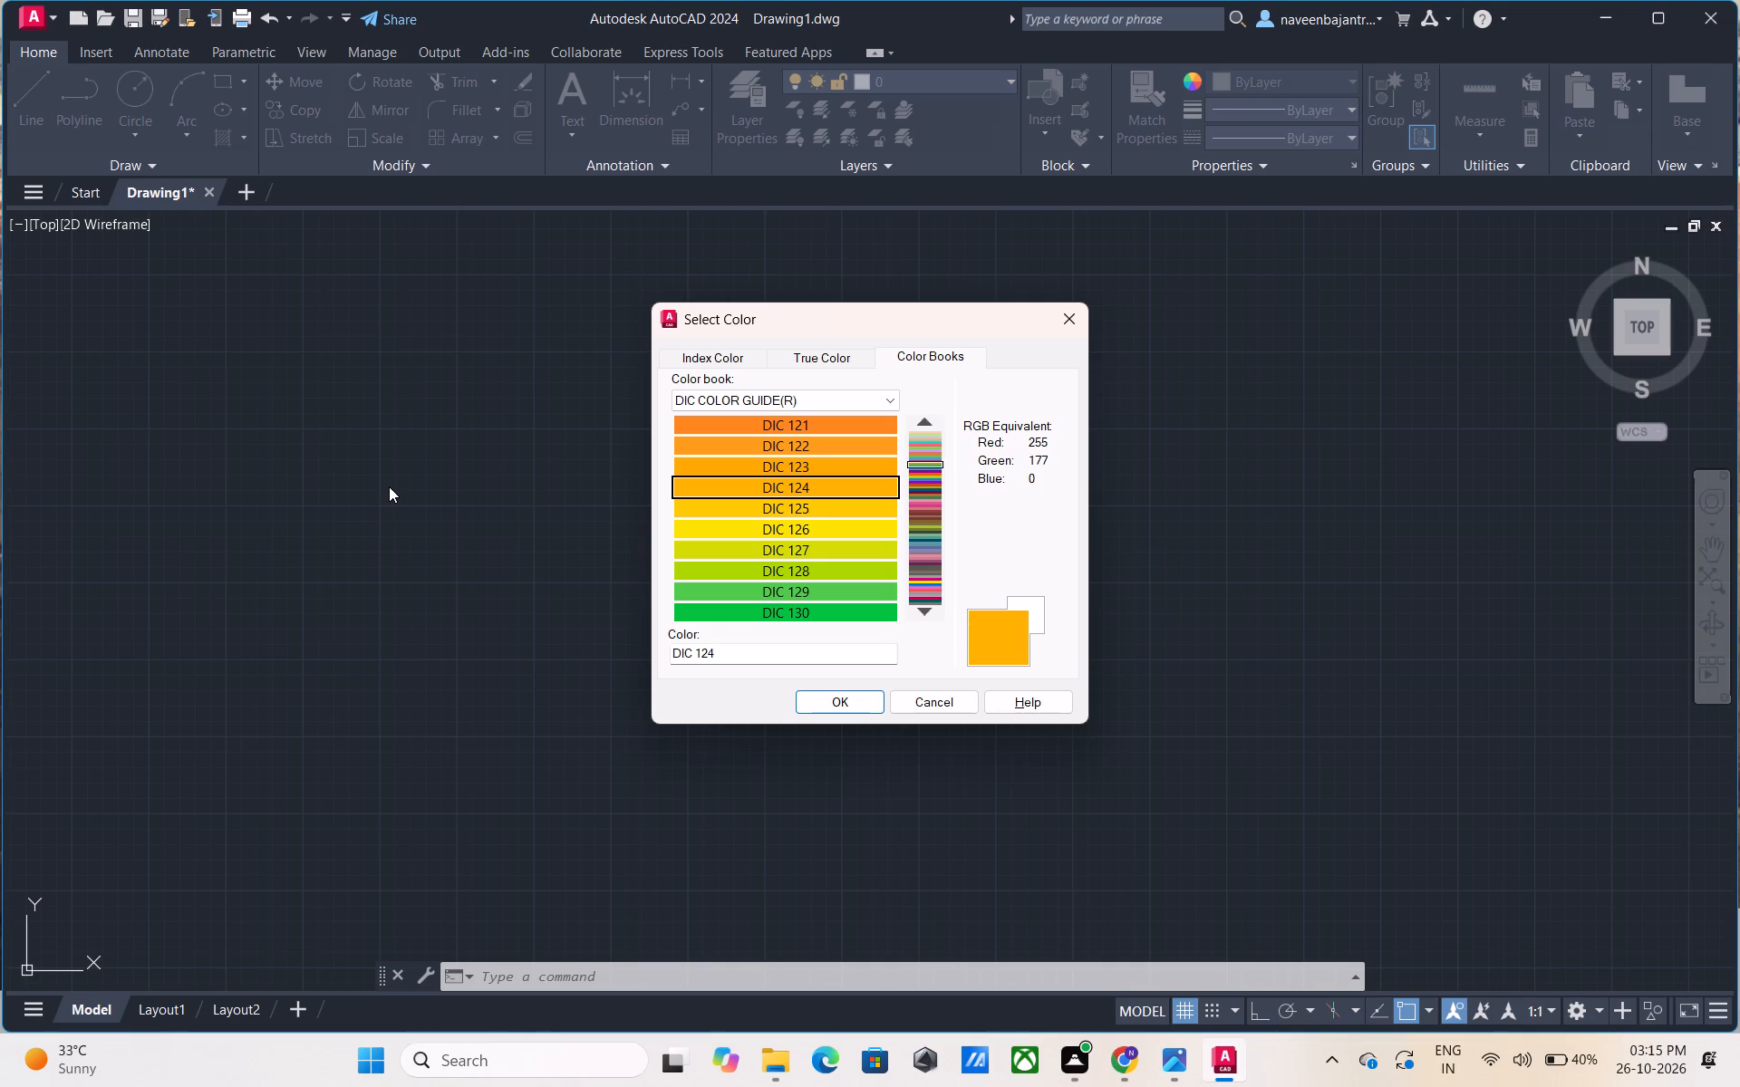
{"action": "key", "text": "Down"}
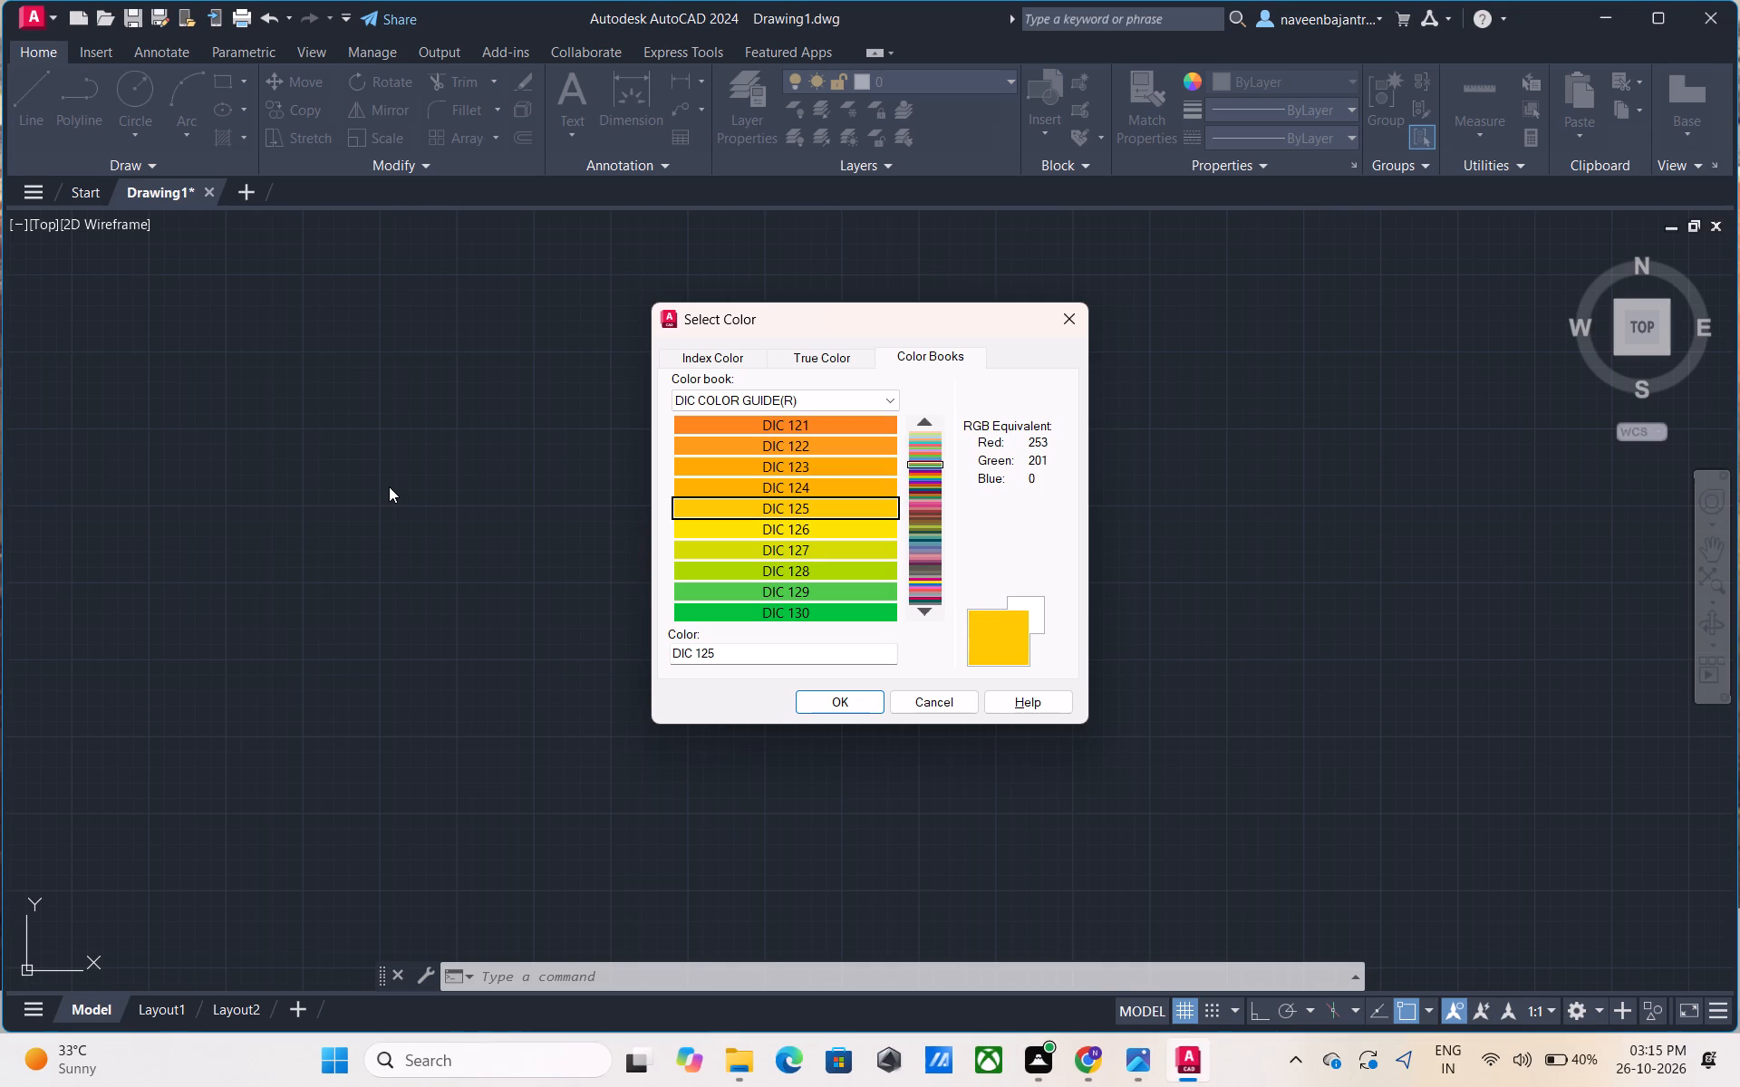
{"action": "key", "text": "Down"}
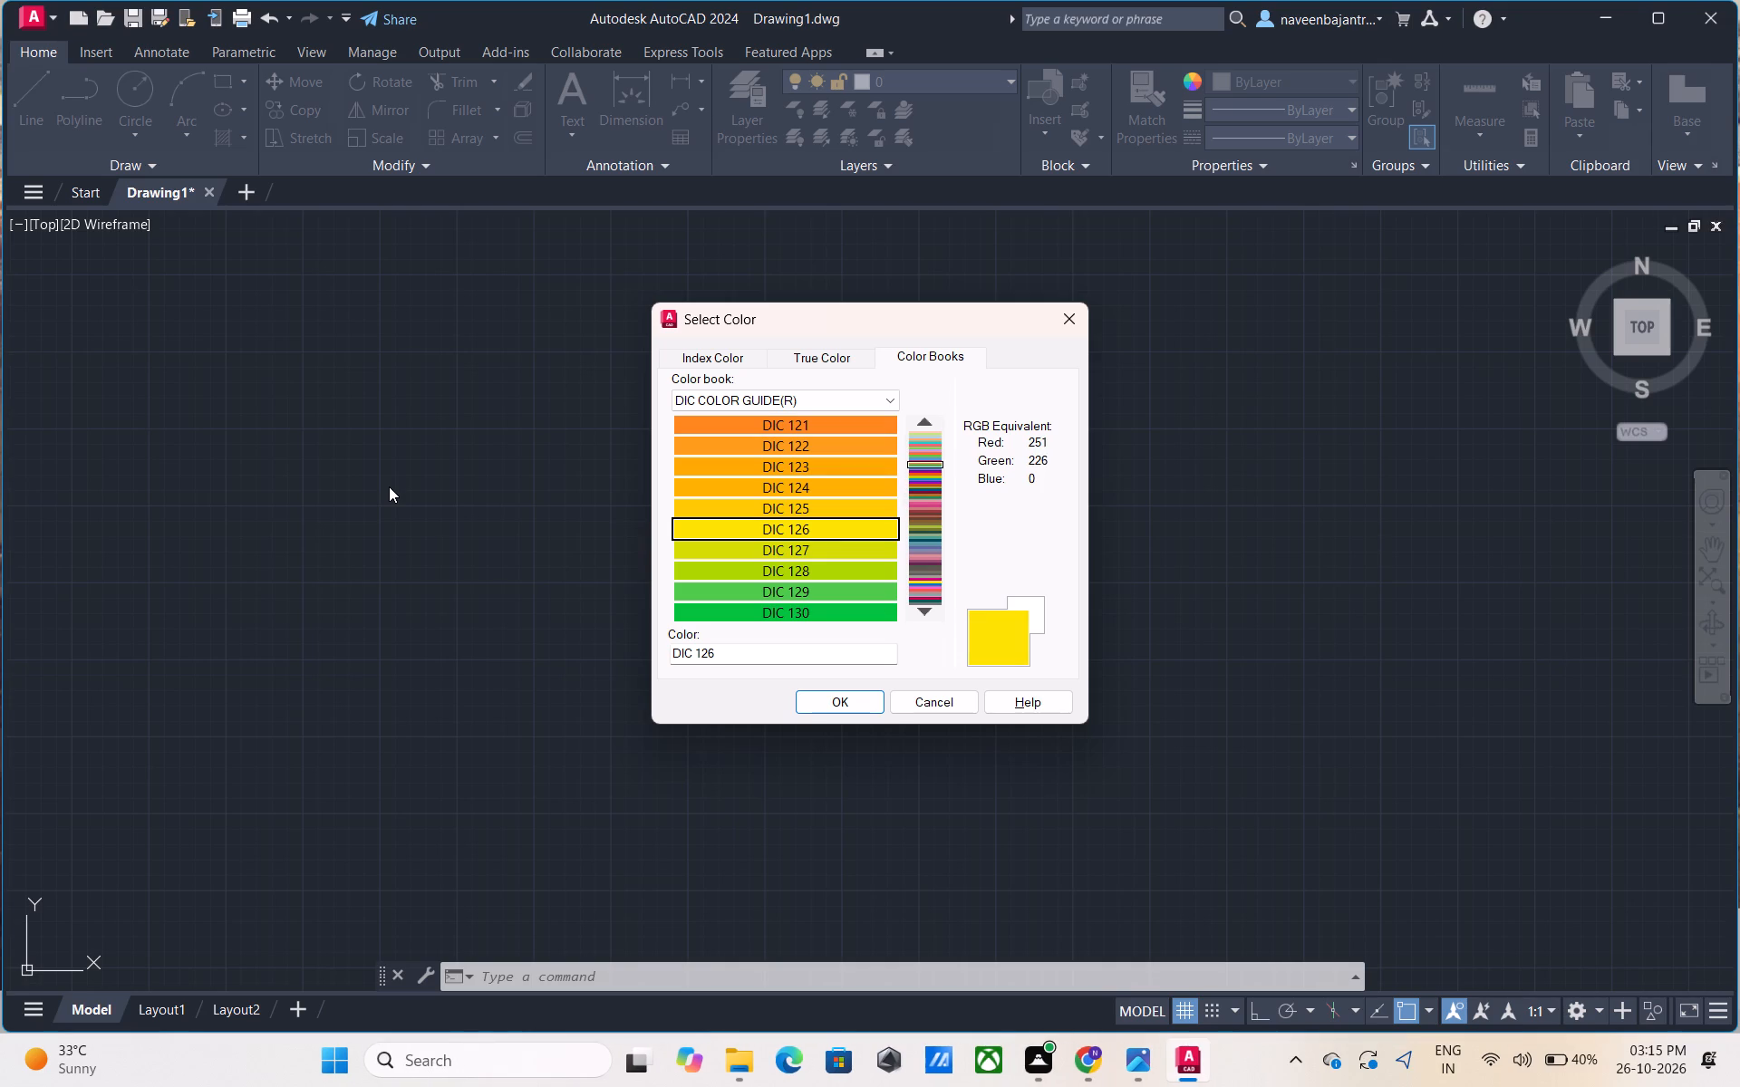
{"action": "key", "text": "Down"}
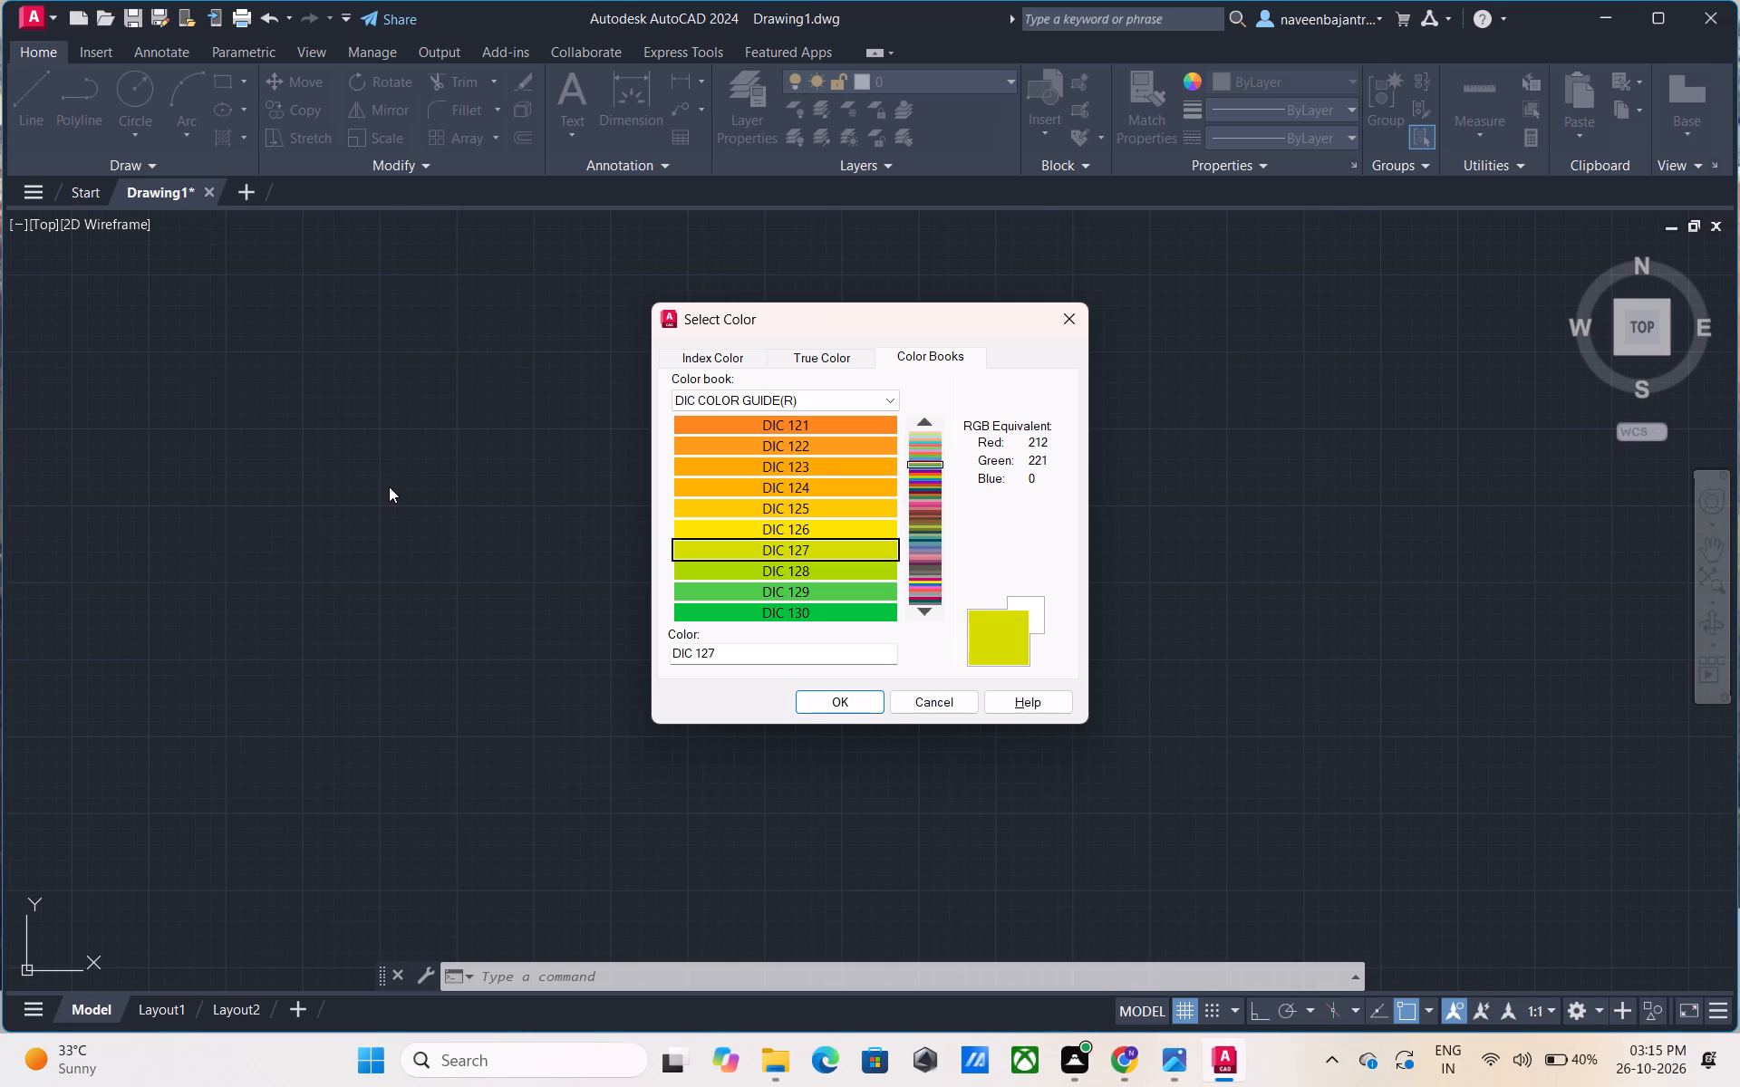
{"action": "key", "text": "Down"}
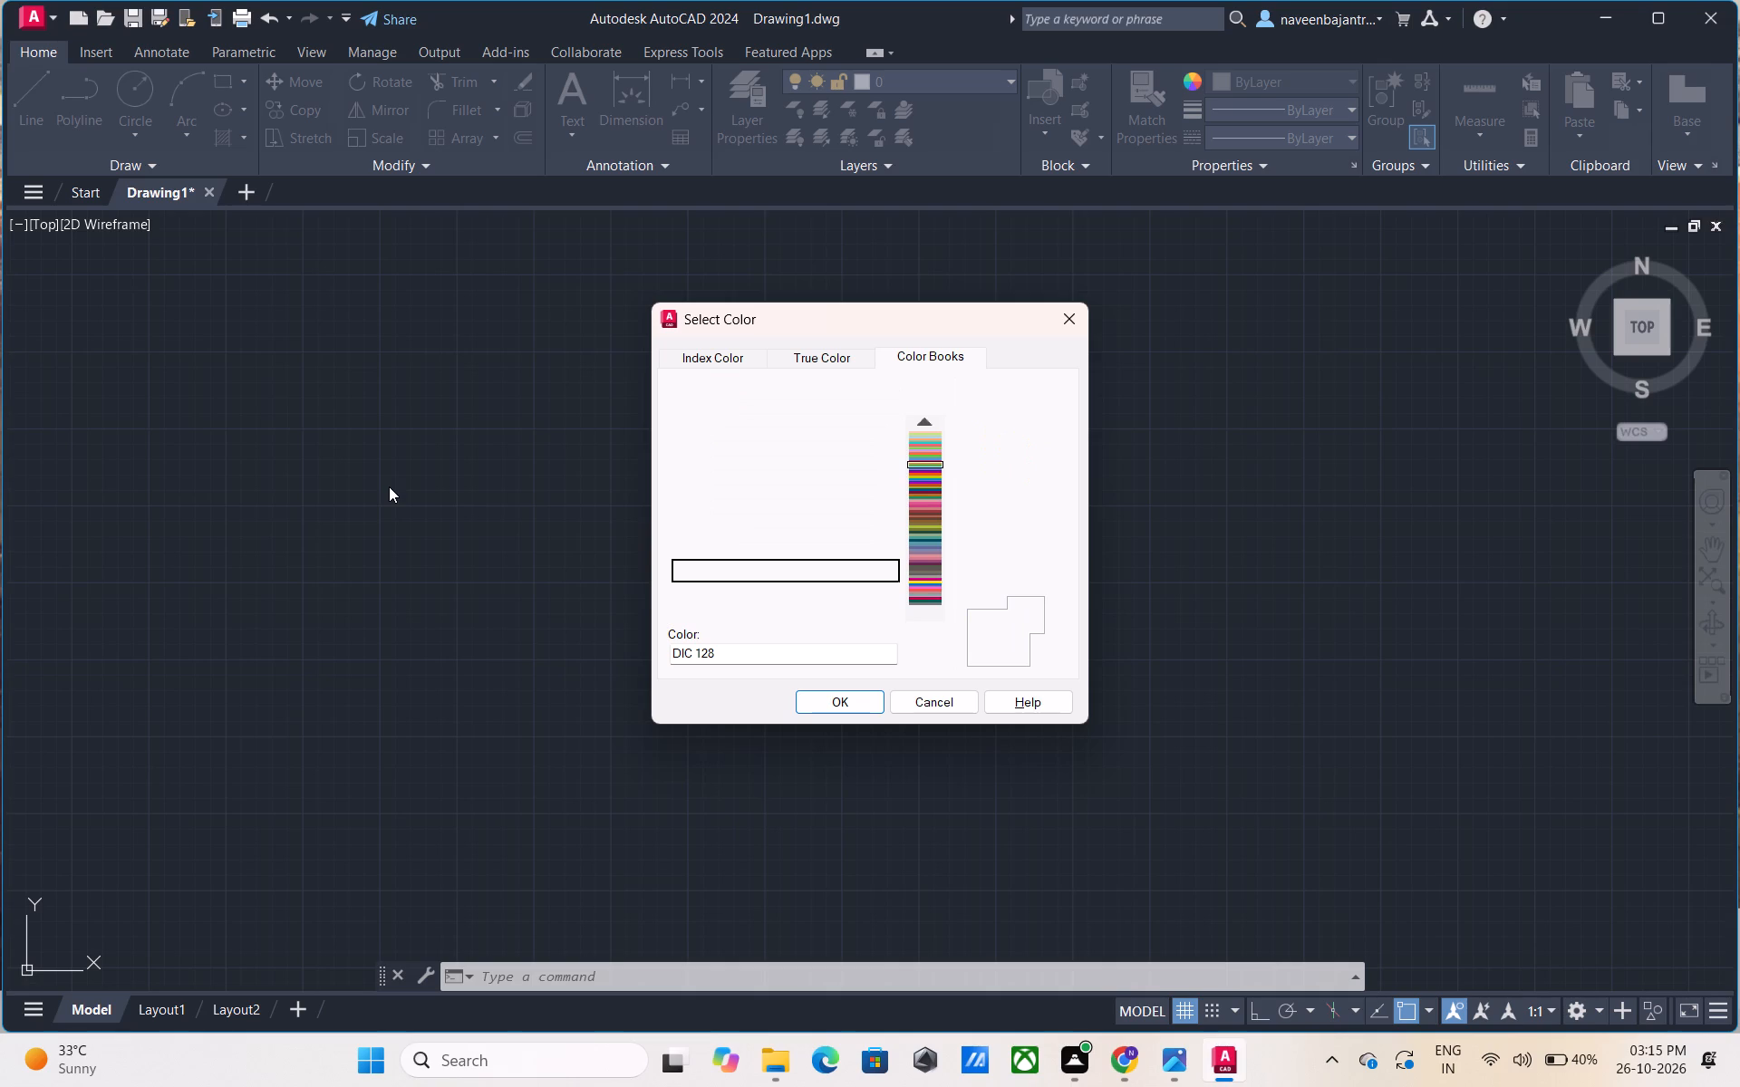
{"action": "key", "text": "Down"}
{"action": "key", "text": "Down"}
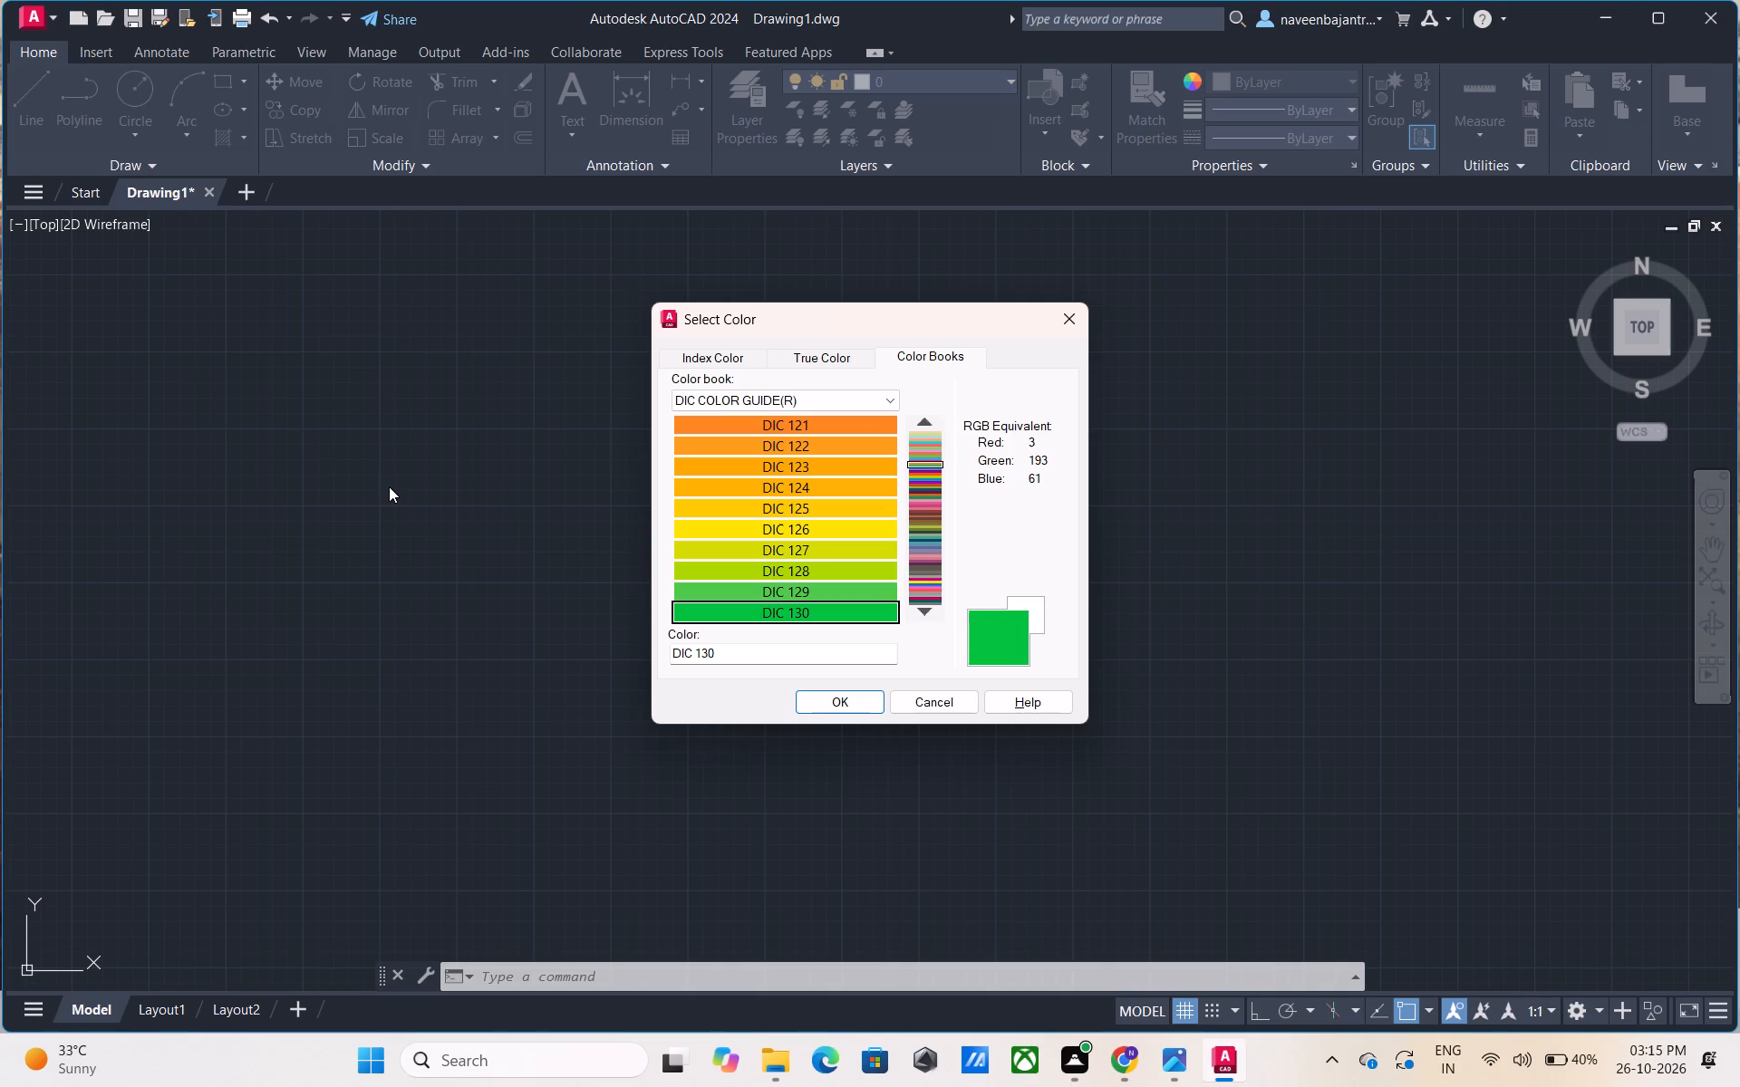
Examine the green-to-blue swatches DIC 131 through DIC 140 in the DIC color book.
{"action": "key", "text": "Down"}
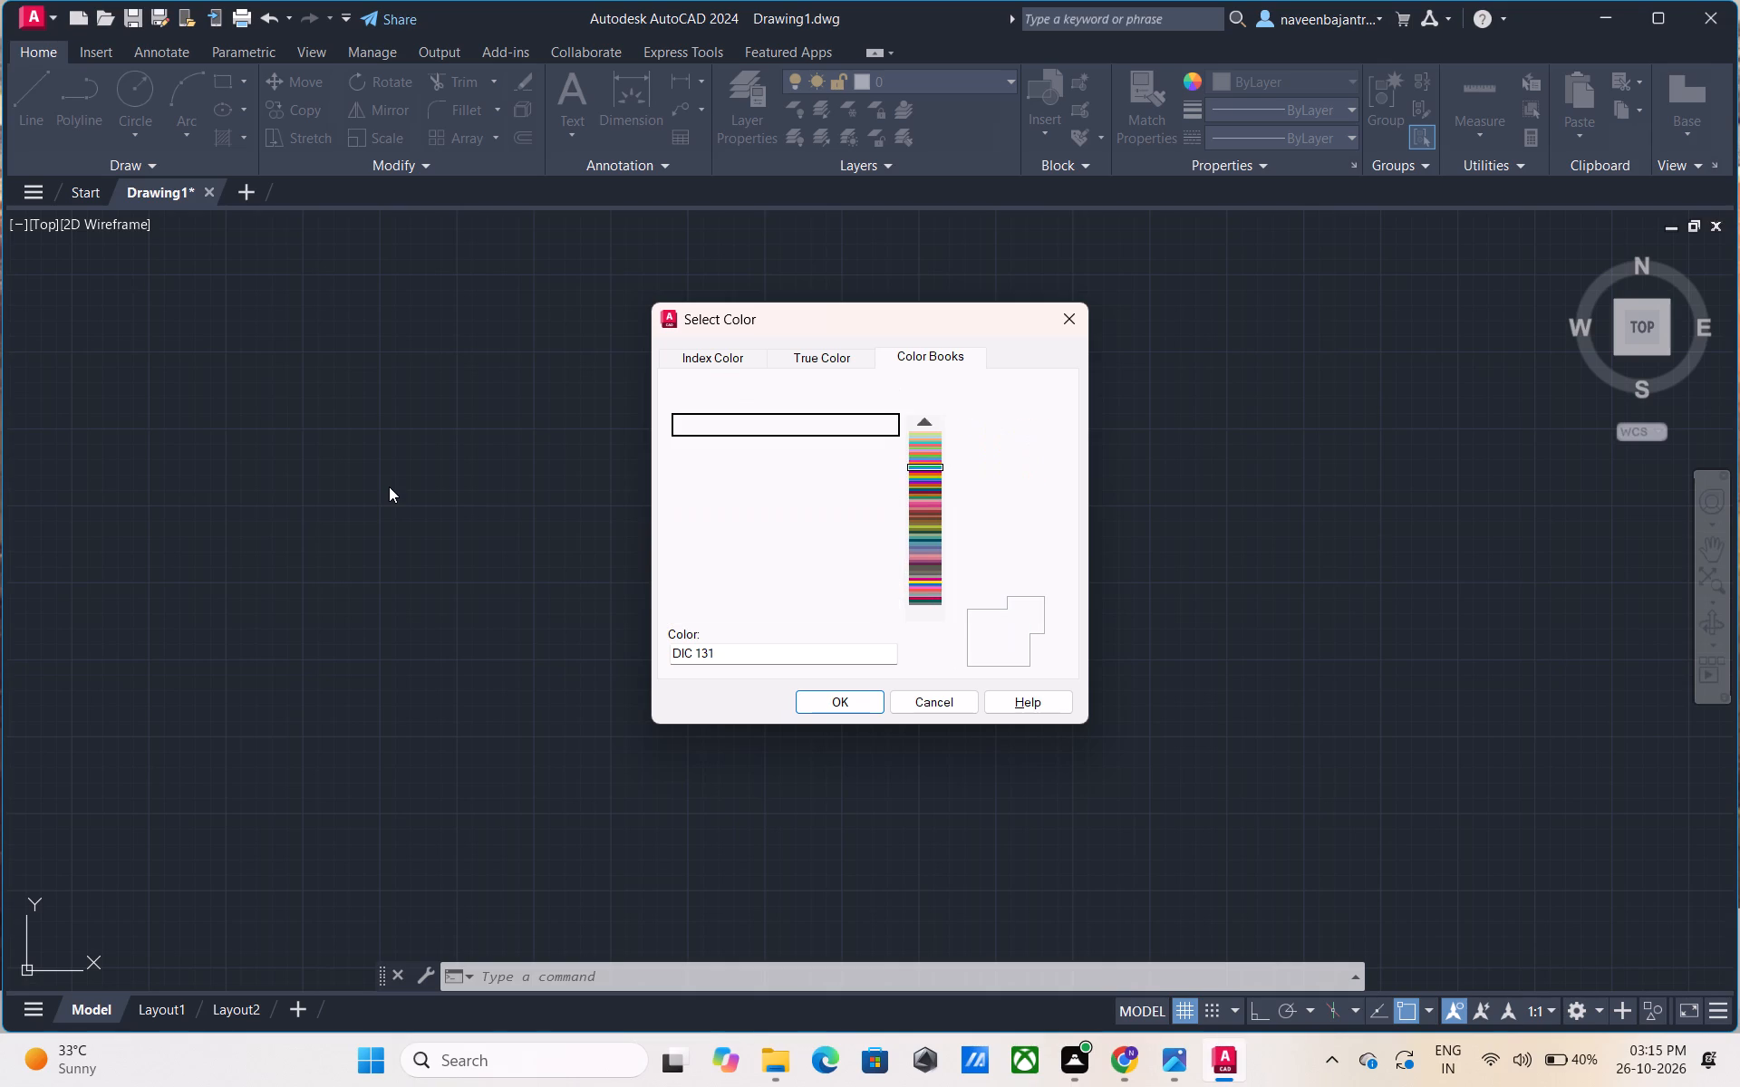
{"action": "key", "text": "Down"}
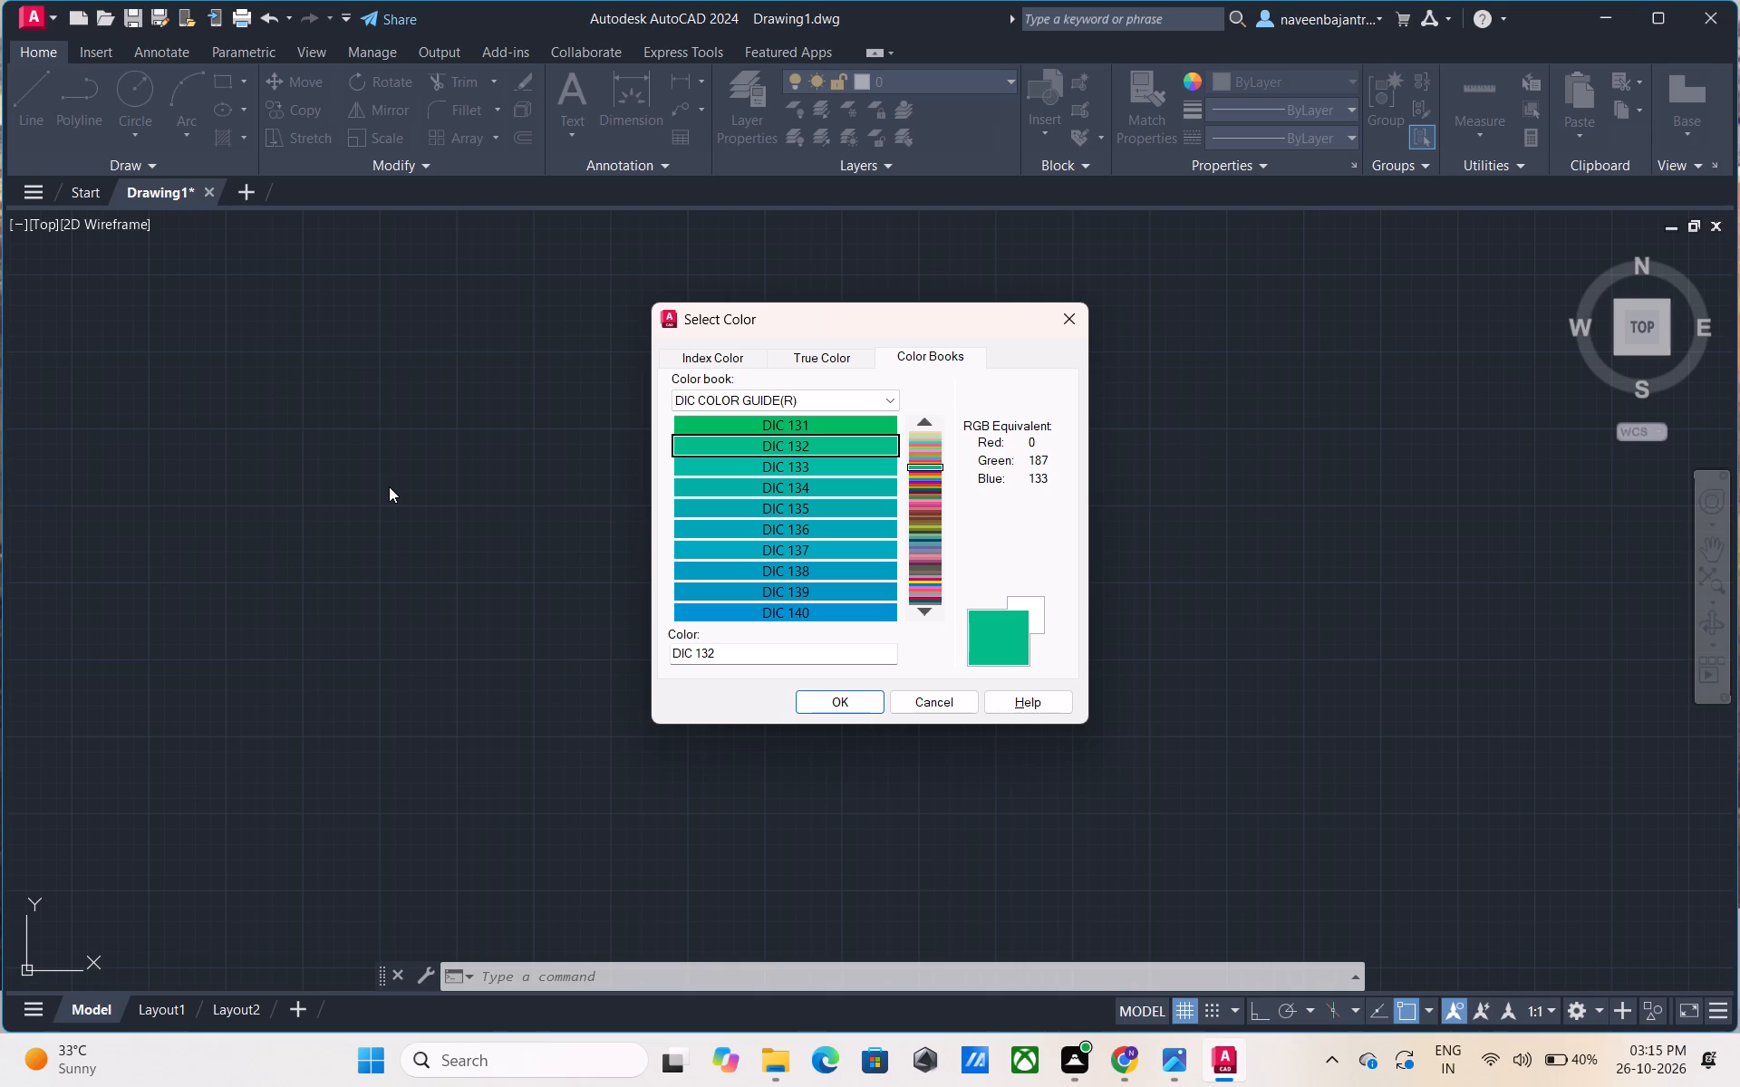
{"action": "key", "text": "Down"}
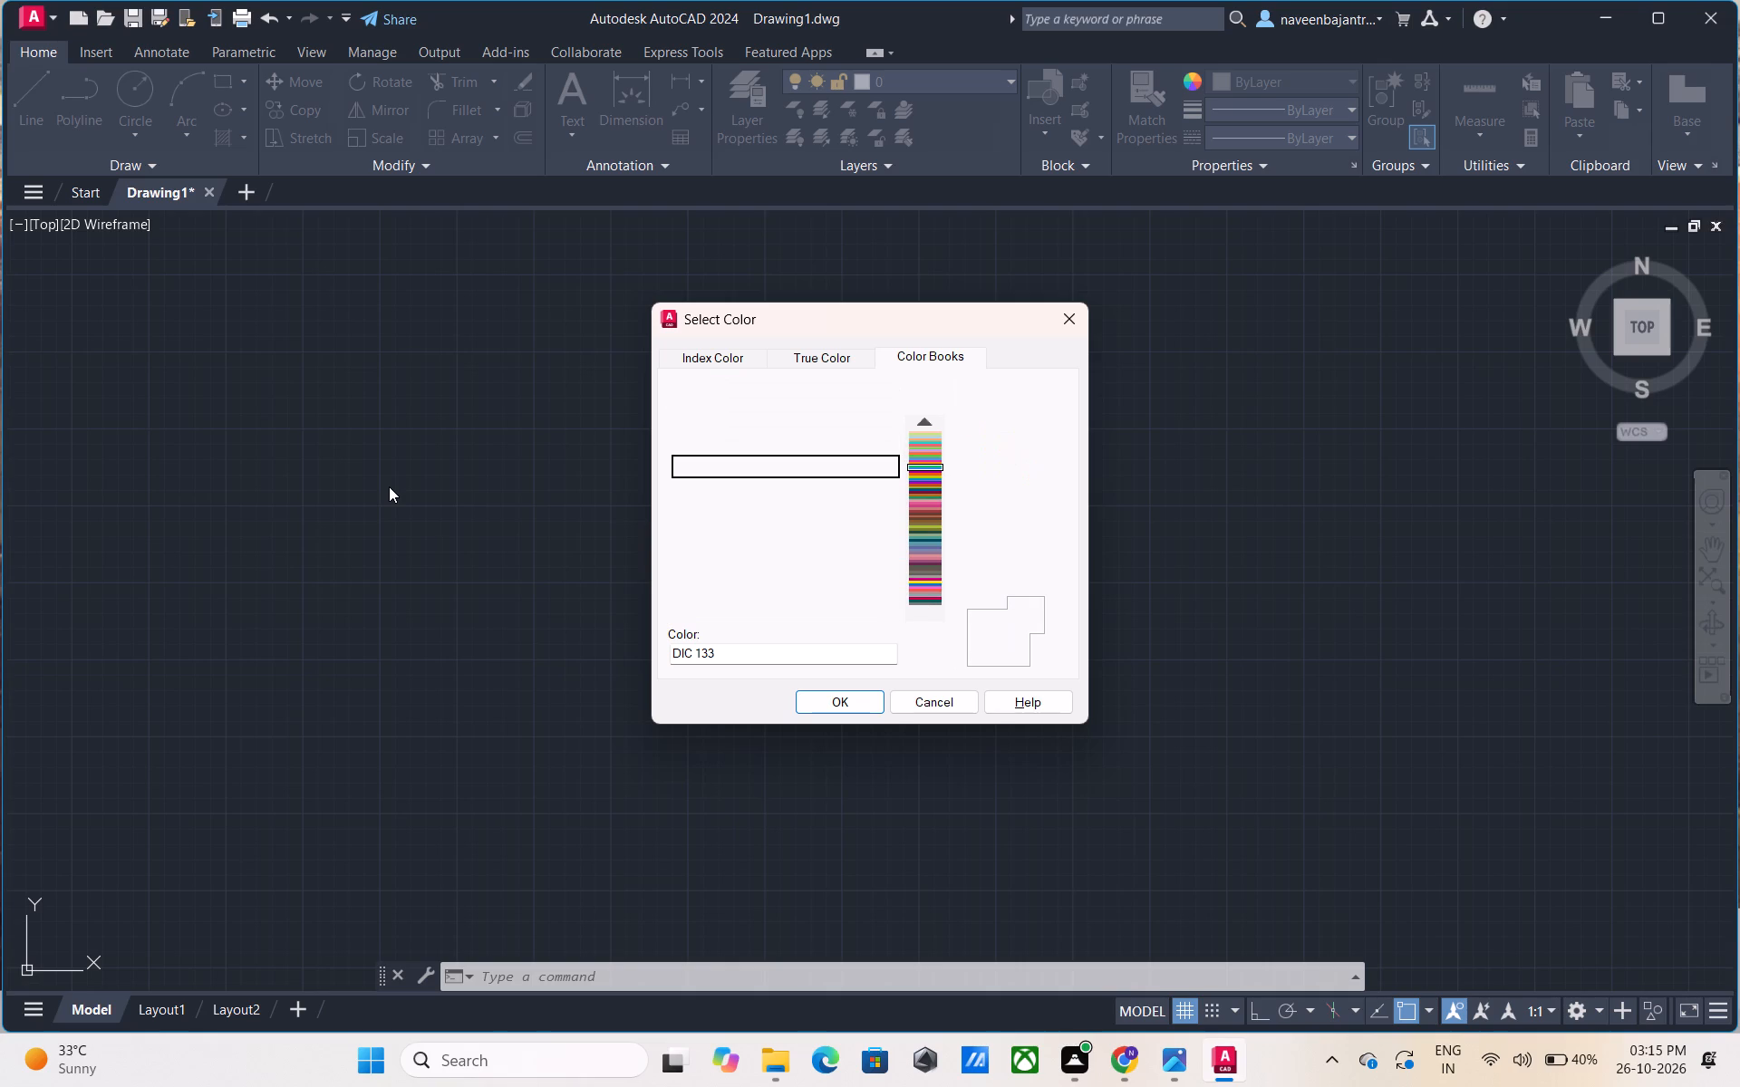
{"action": "key", "text": "Down"}
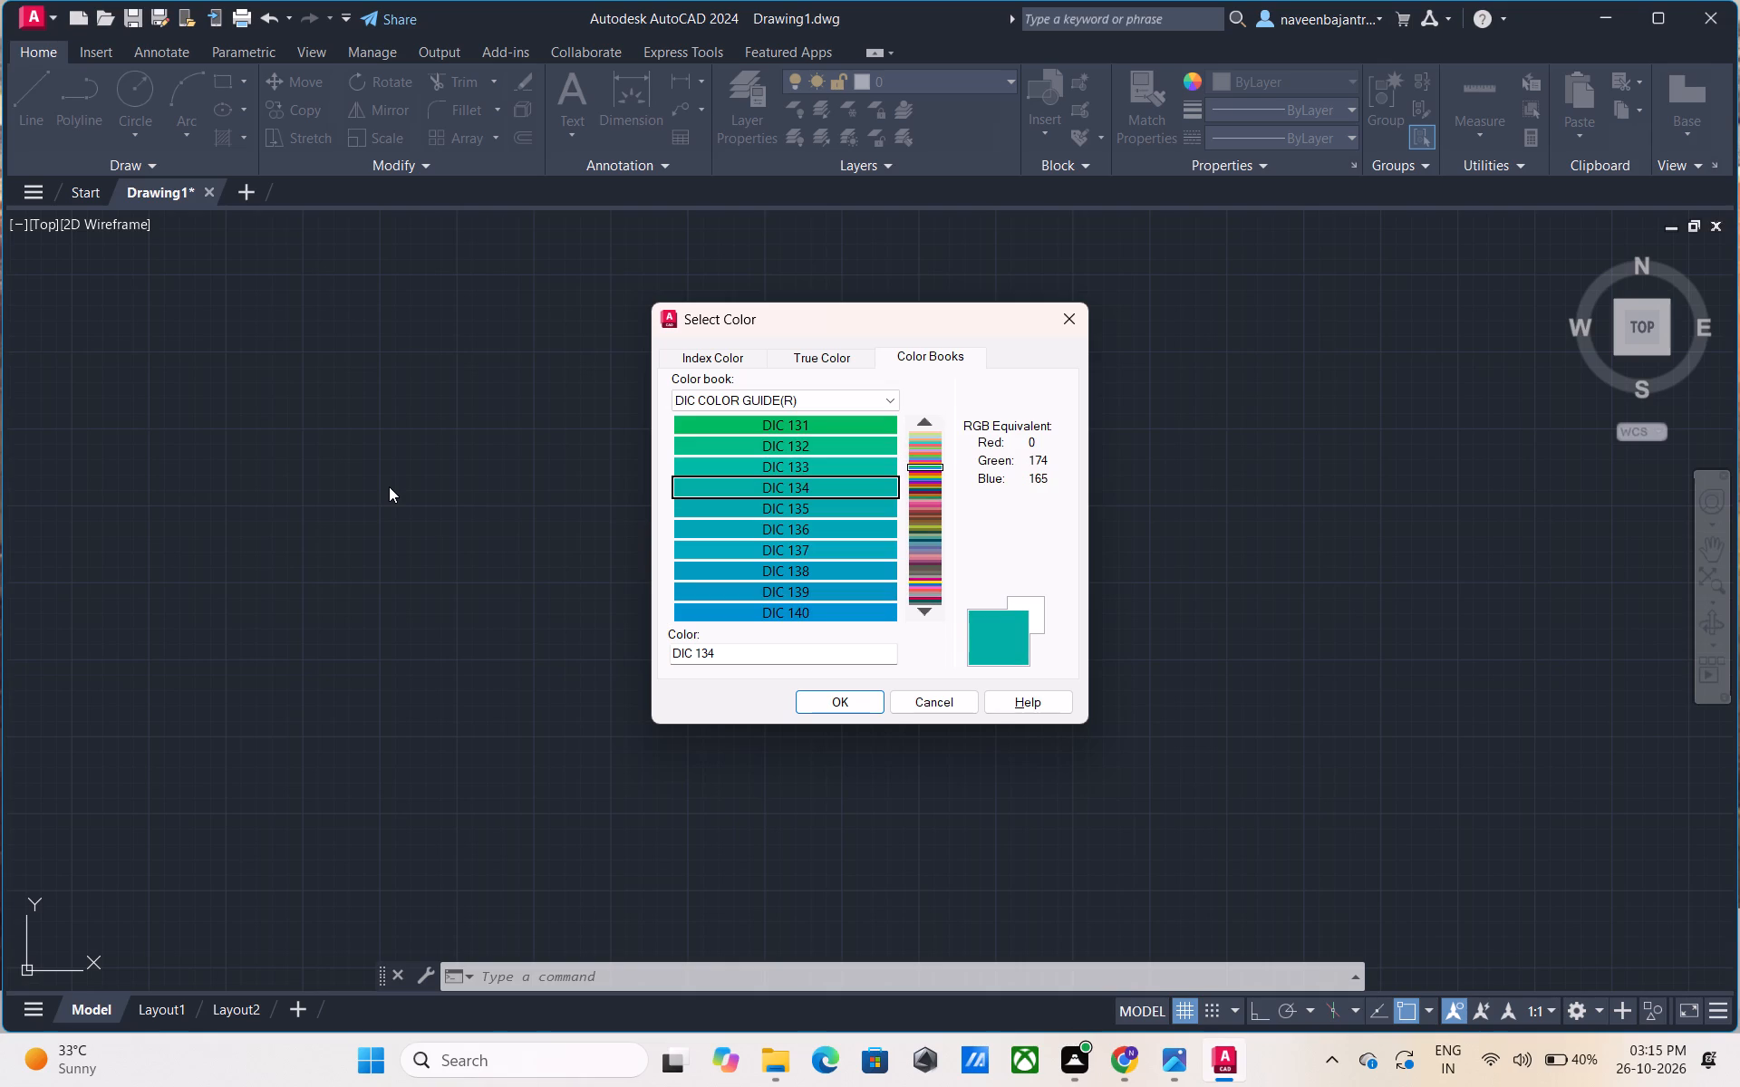
{"action": "key", "text": "Down"}
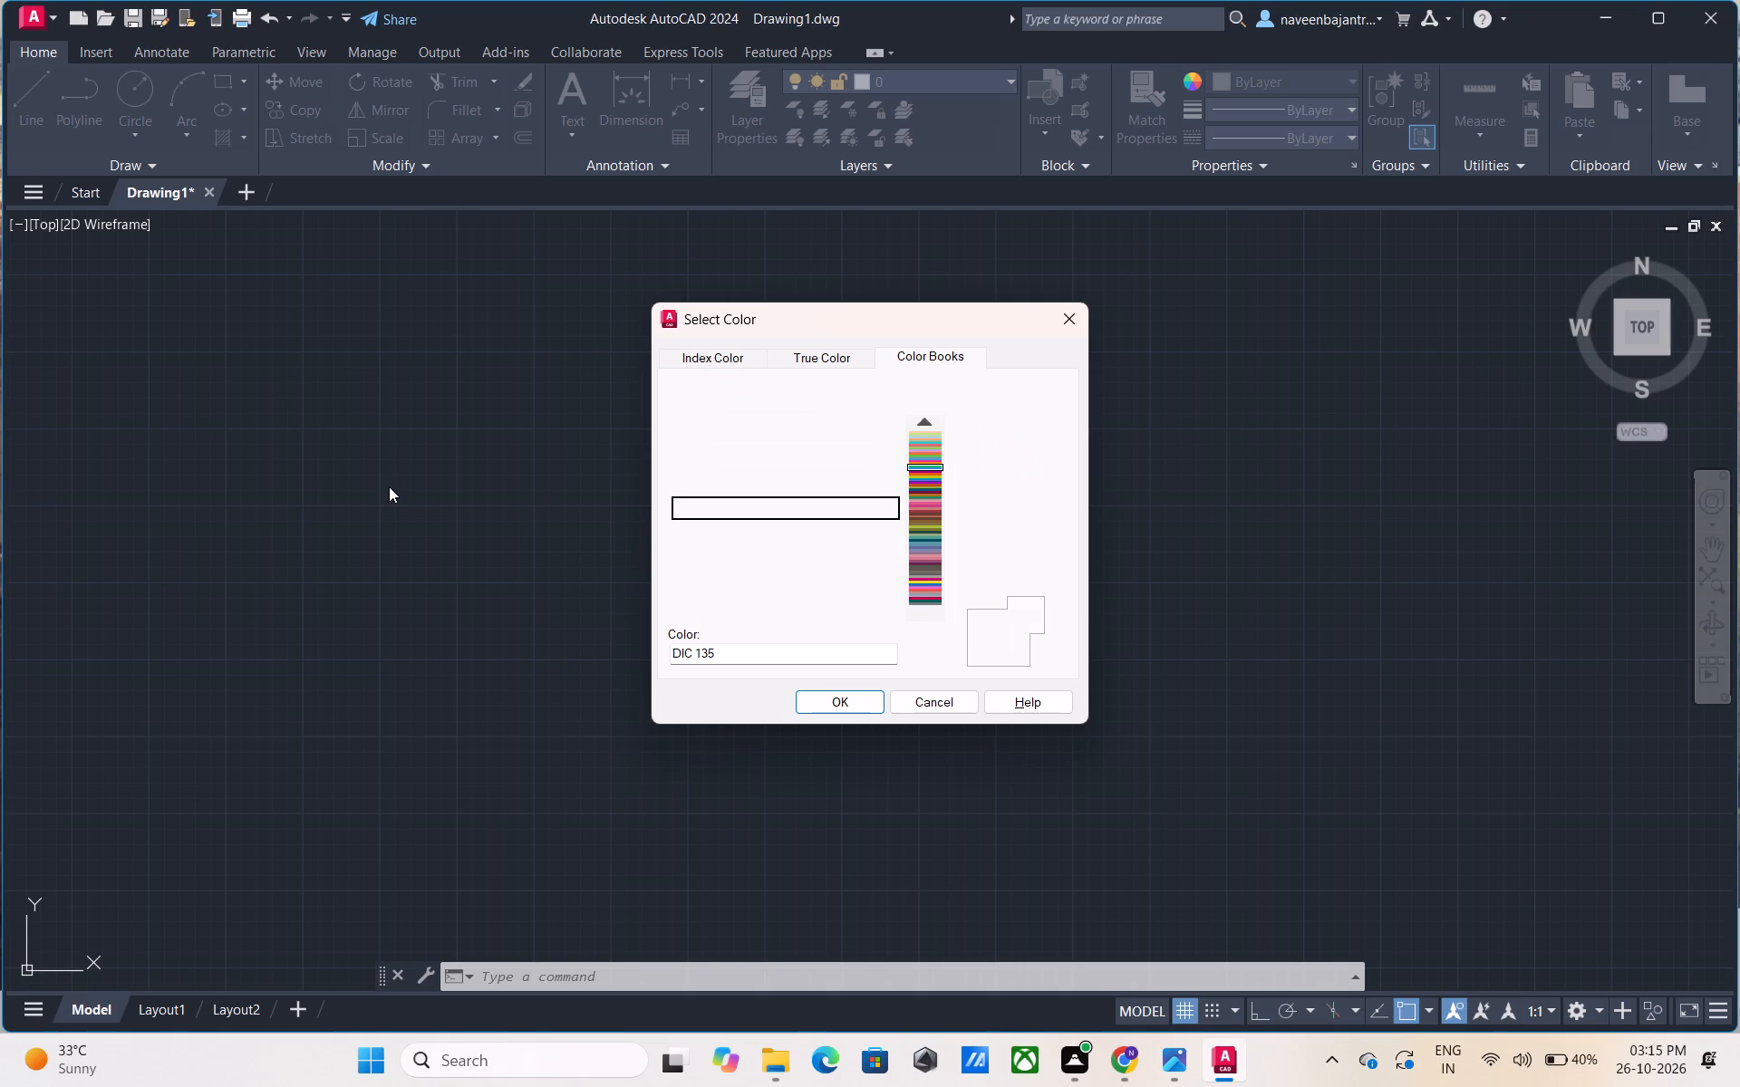
{"action": "key", "text": "Down"}
{"action": "key", "text": "Down"}
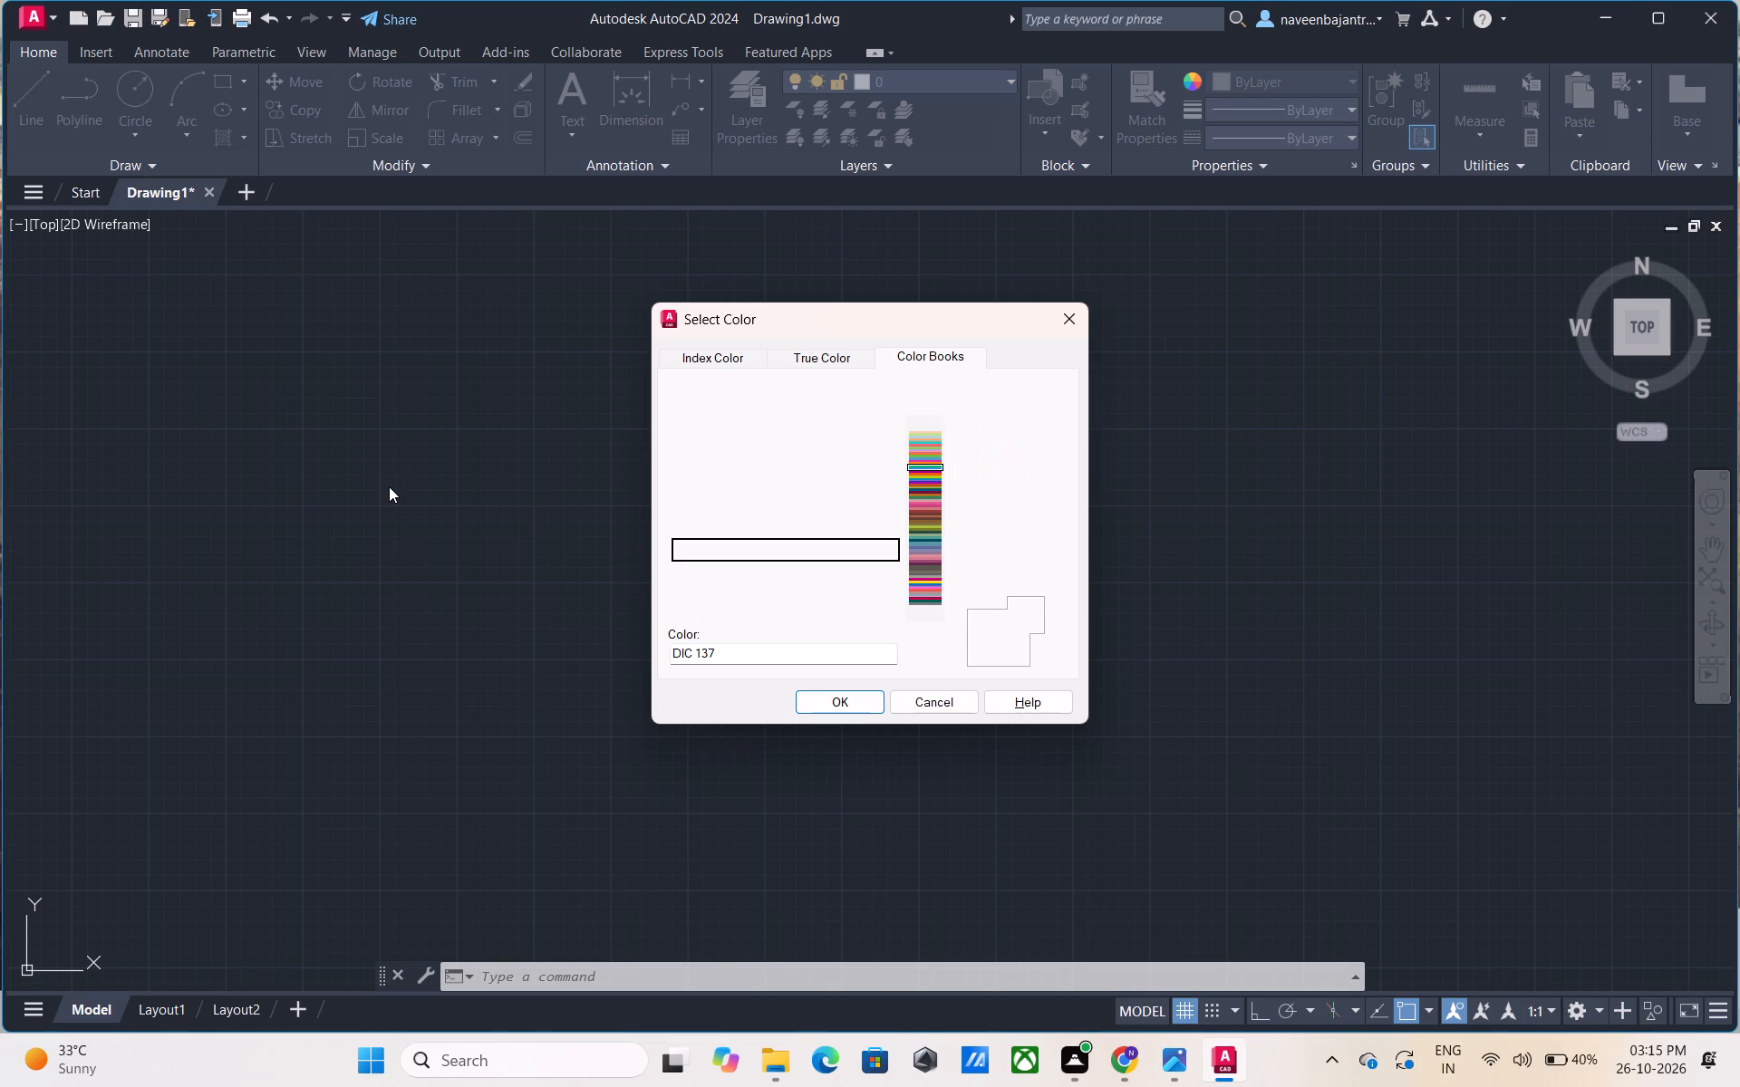
{"action": "key", "text": "Down"}
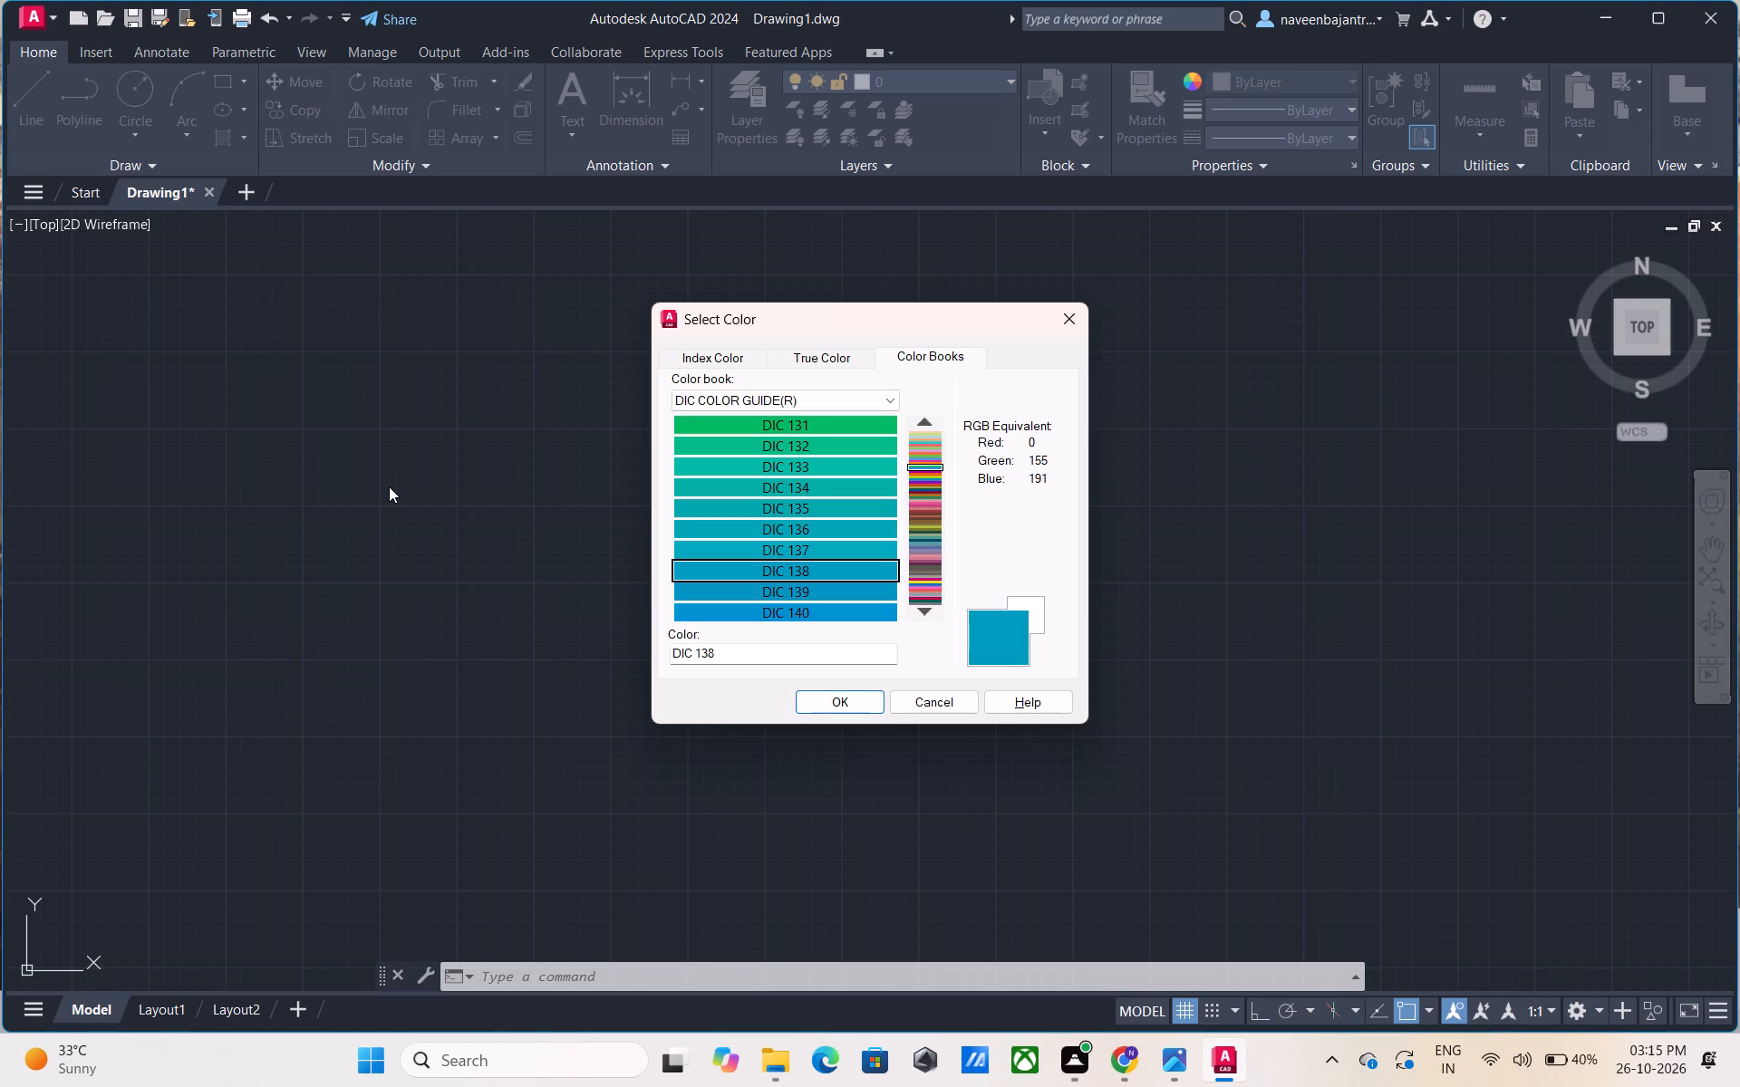
{"action": "key", "text": "Down"}
{"action": "key", "text": "Down"}
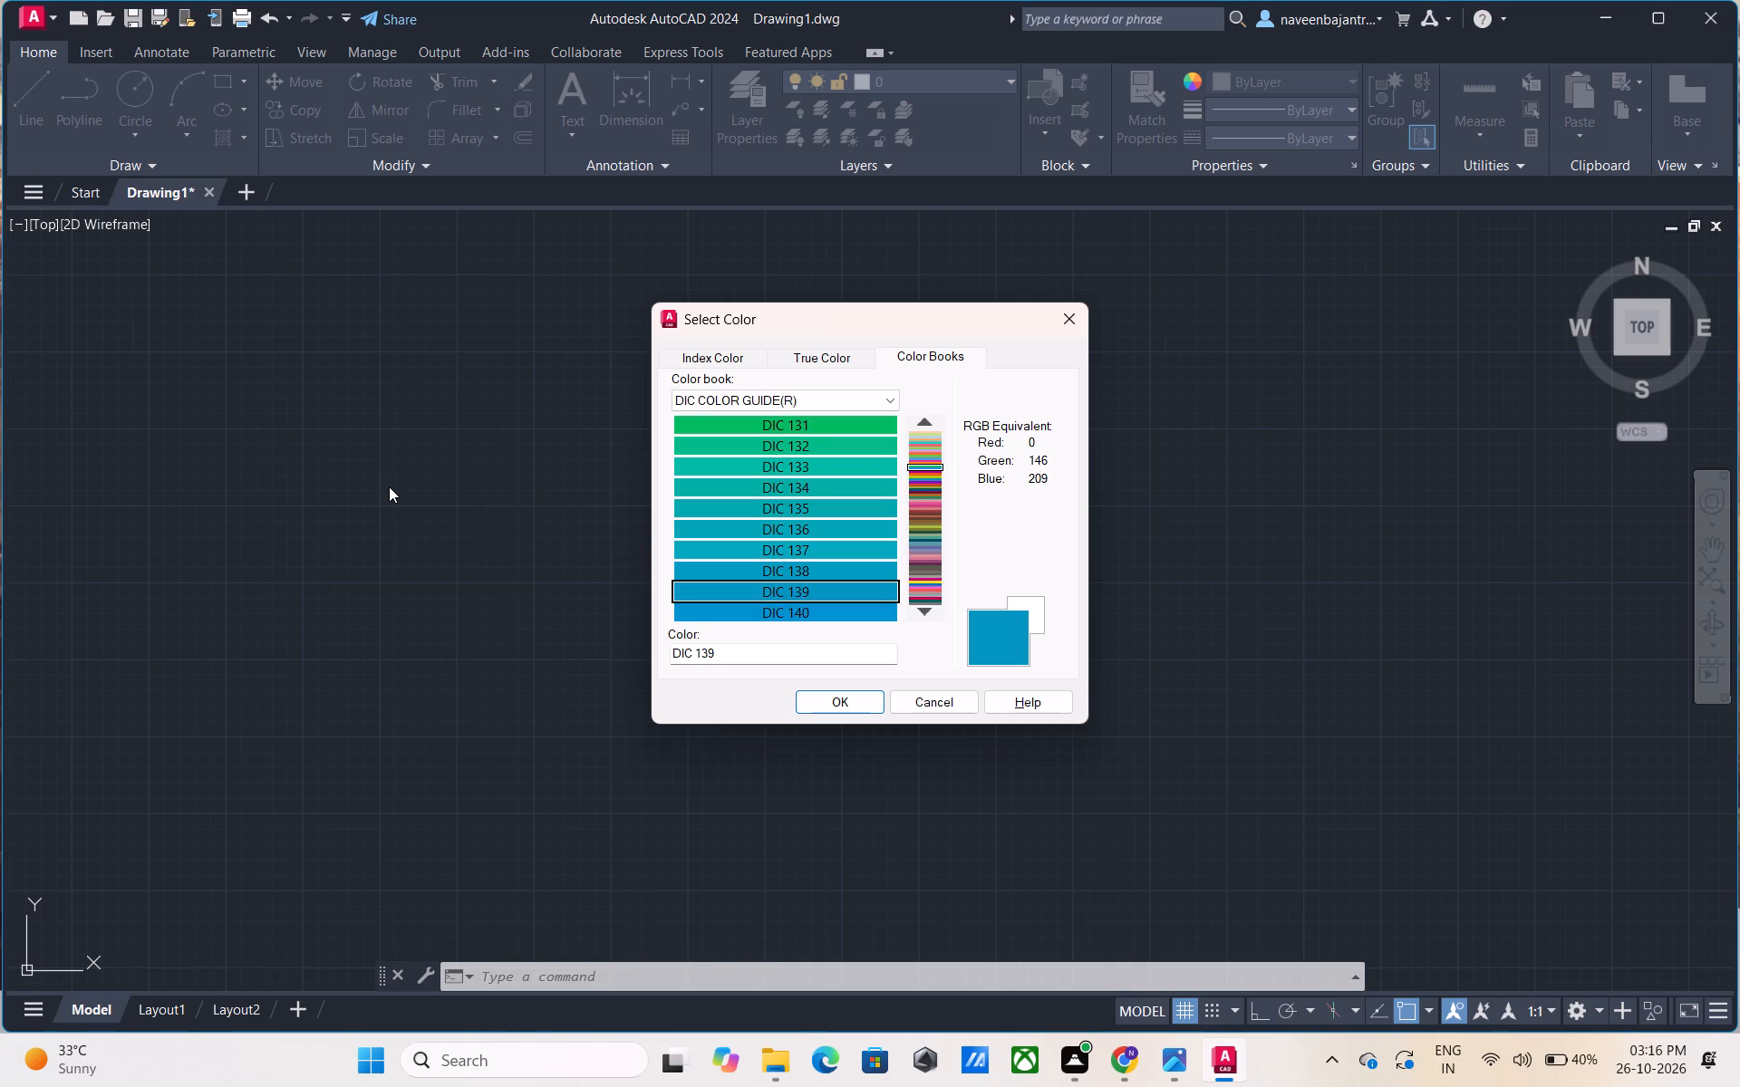
Examine the blue-to-purple swatches DIC 141 through DIC 150 in the DIC color book.
{"action": "key", "text": "Down"}
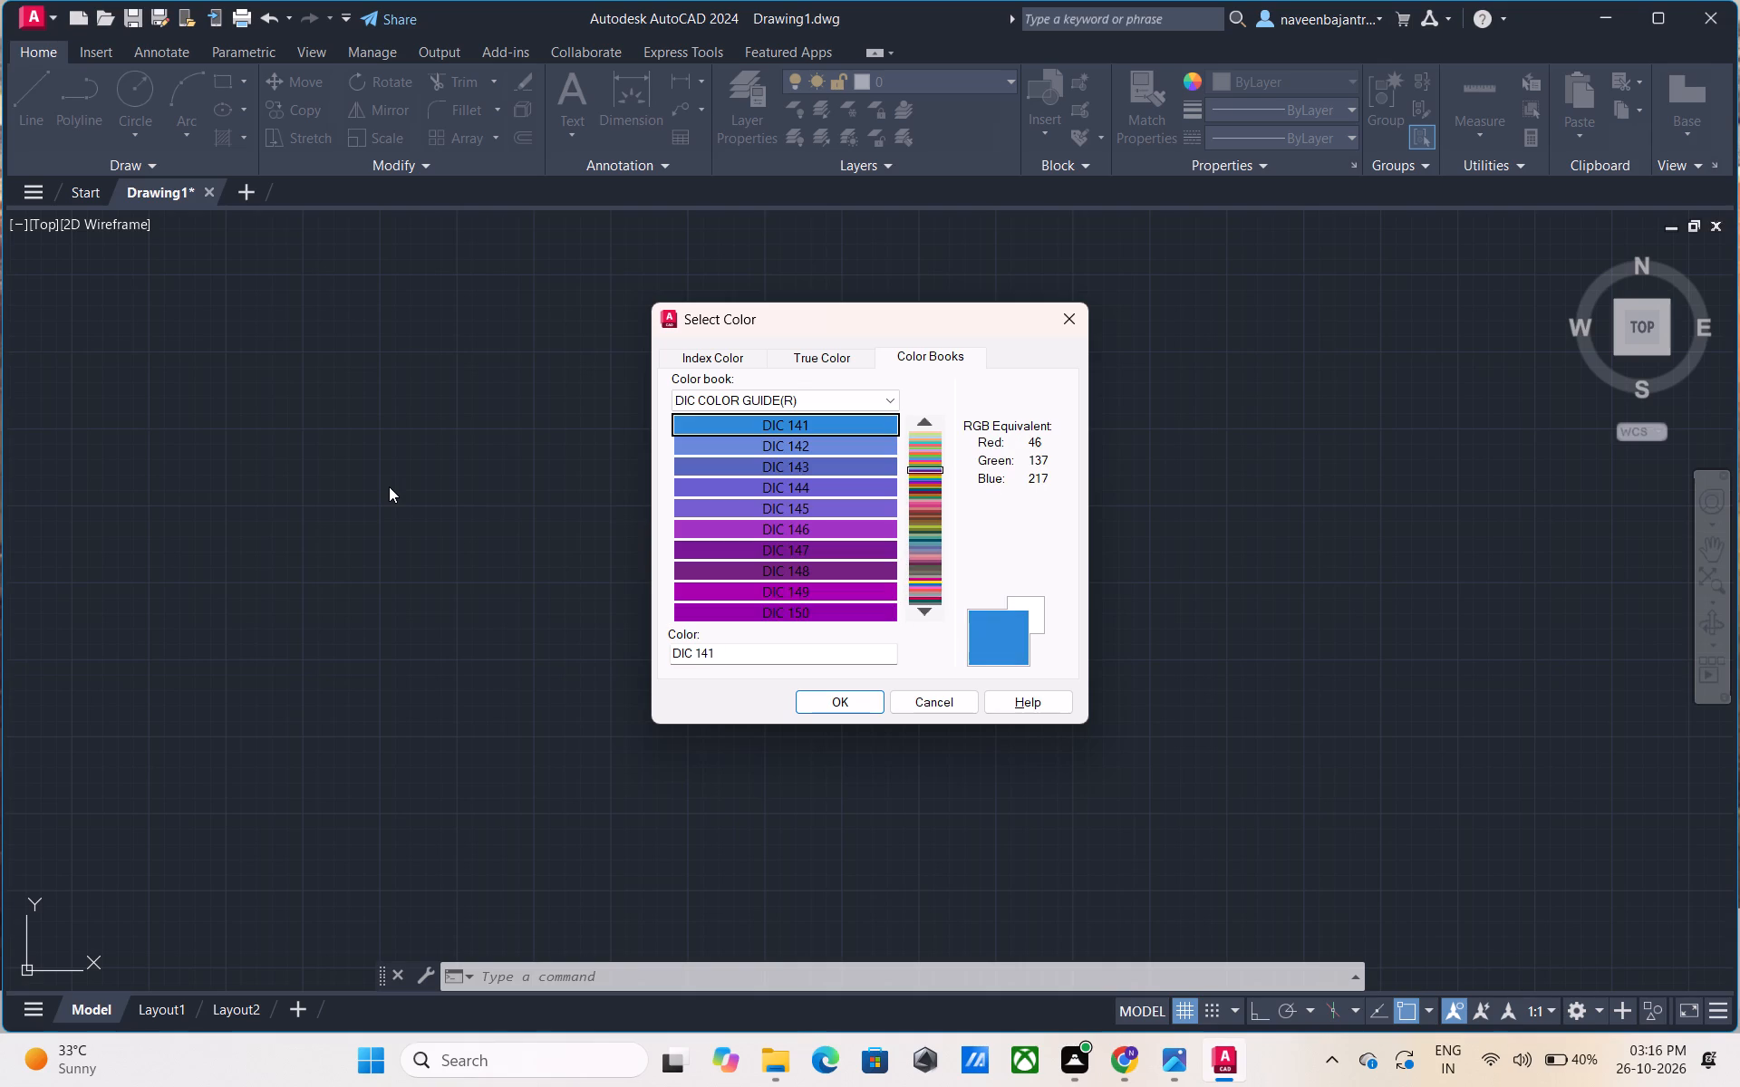
{"action": "key", "text": "Down"}
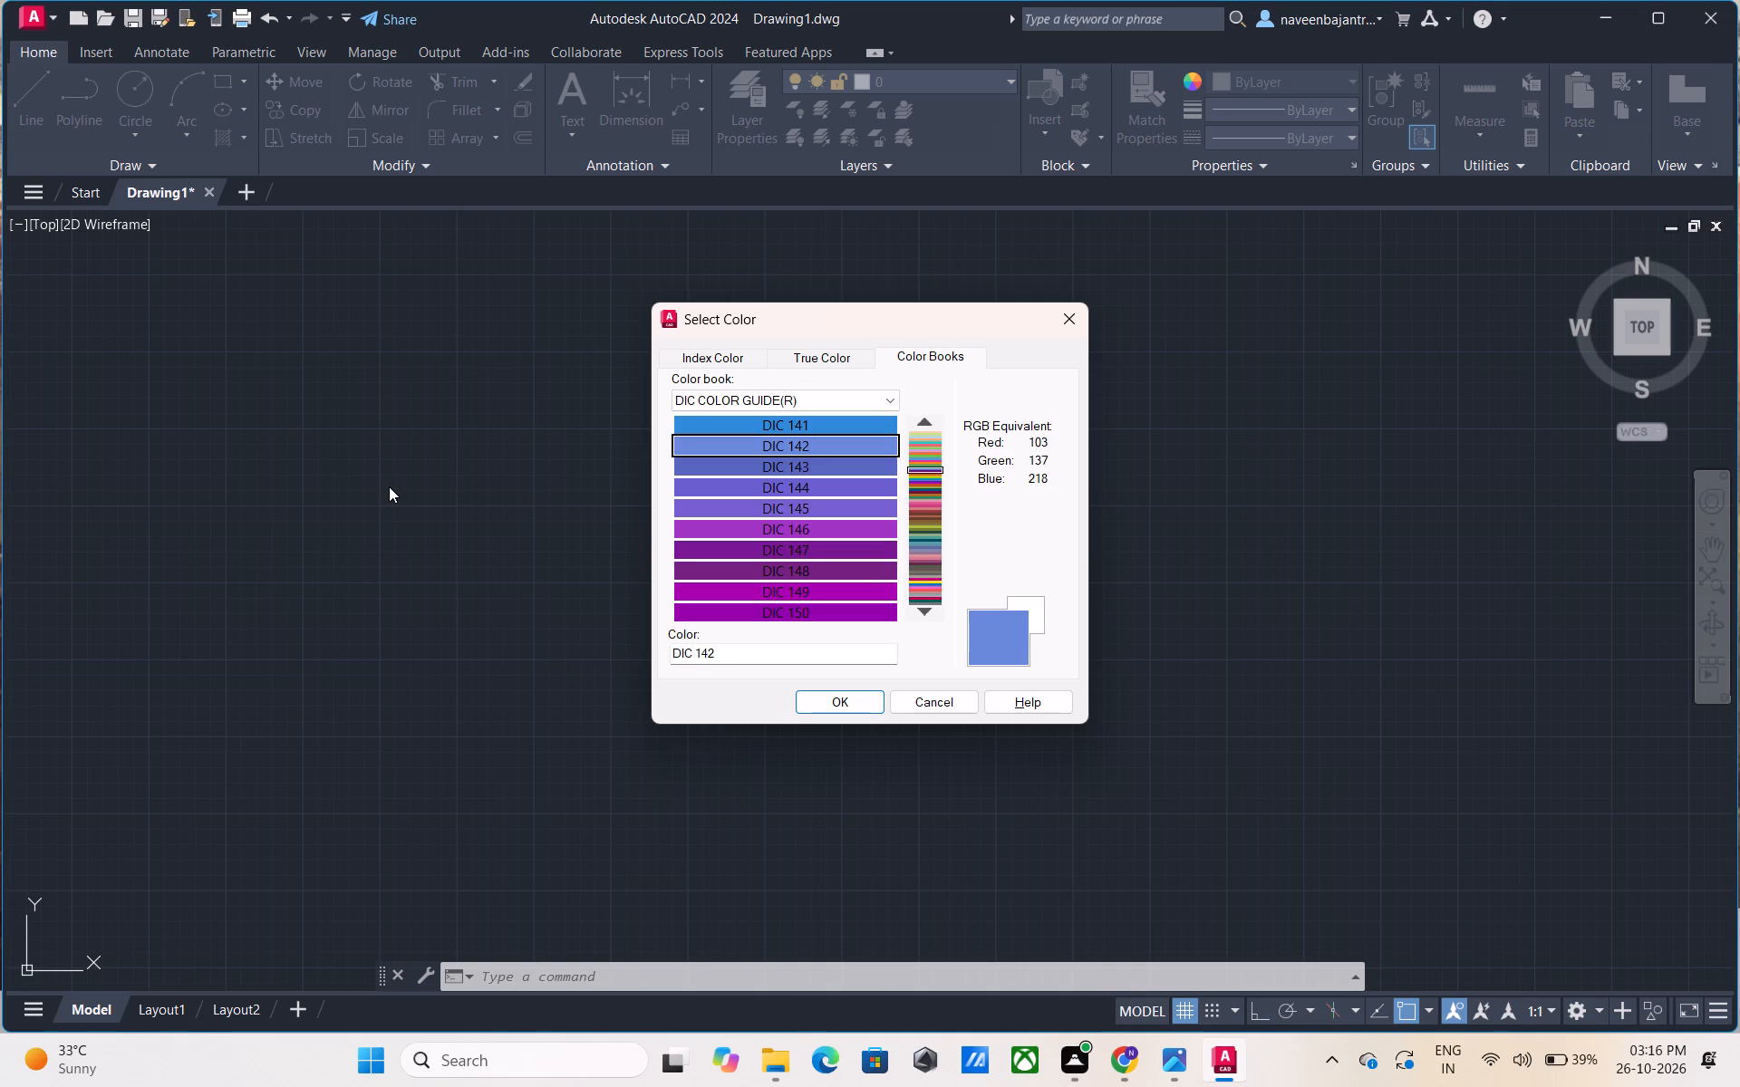
{"action": "key", "text": "Down"}
{"action": "key", "text": "Down"}
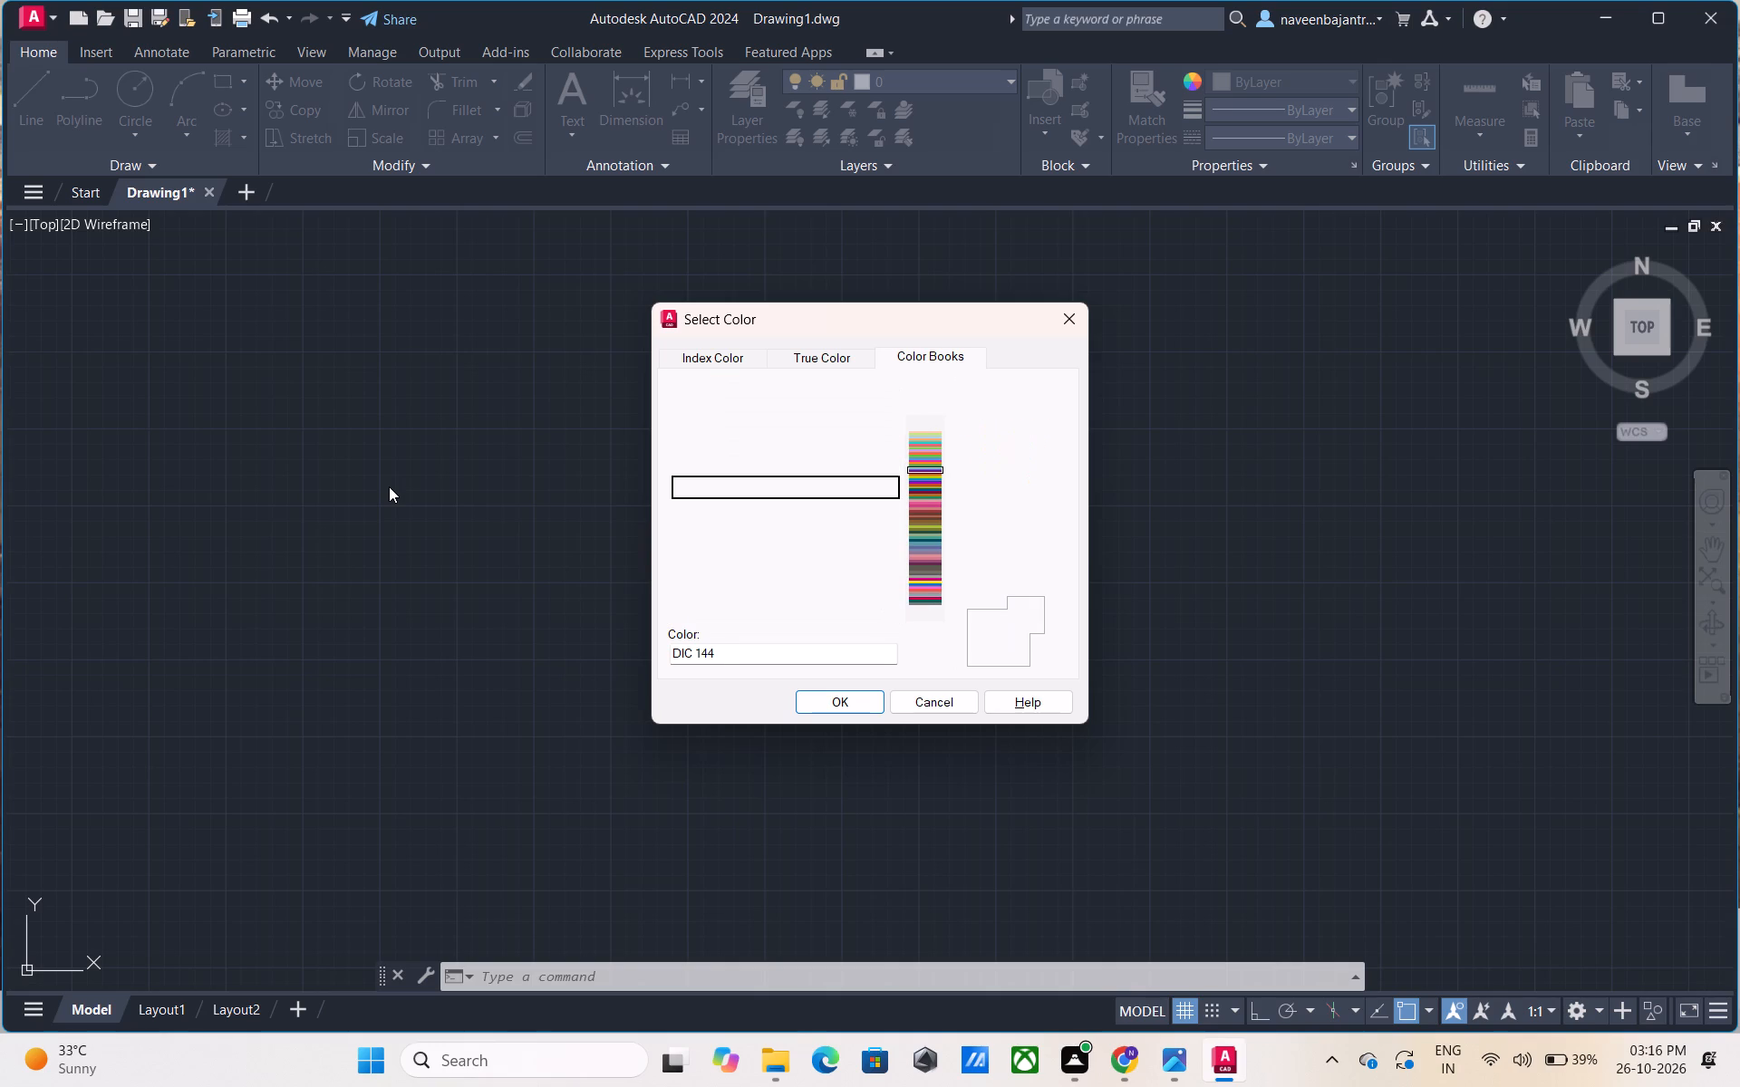
{"action": "key", "text": "Down"}
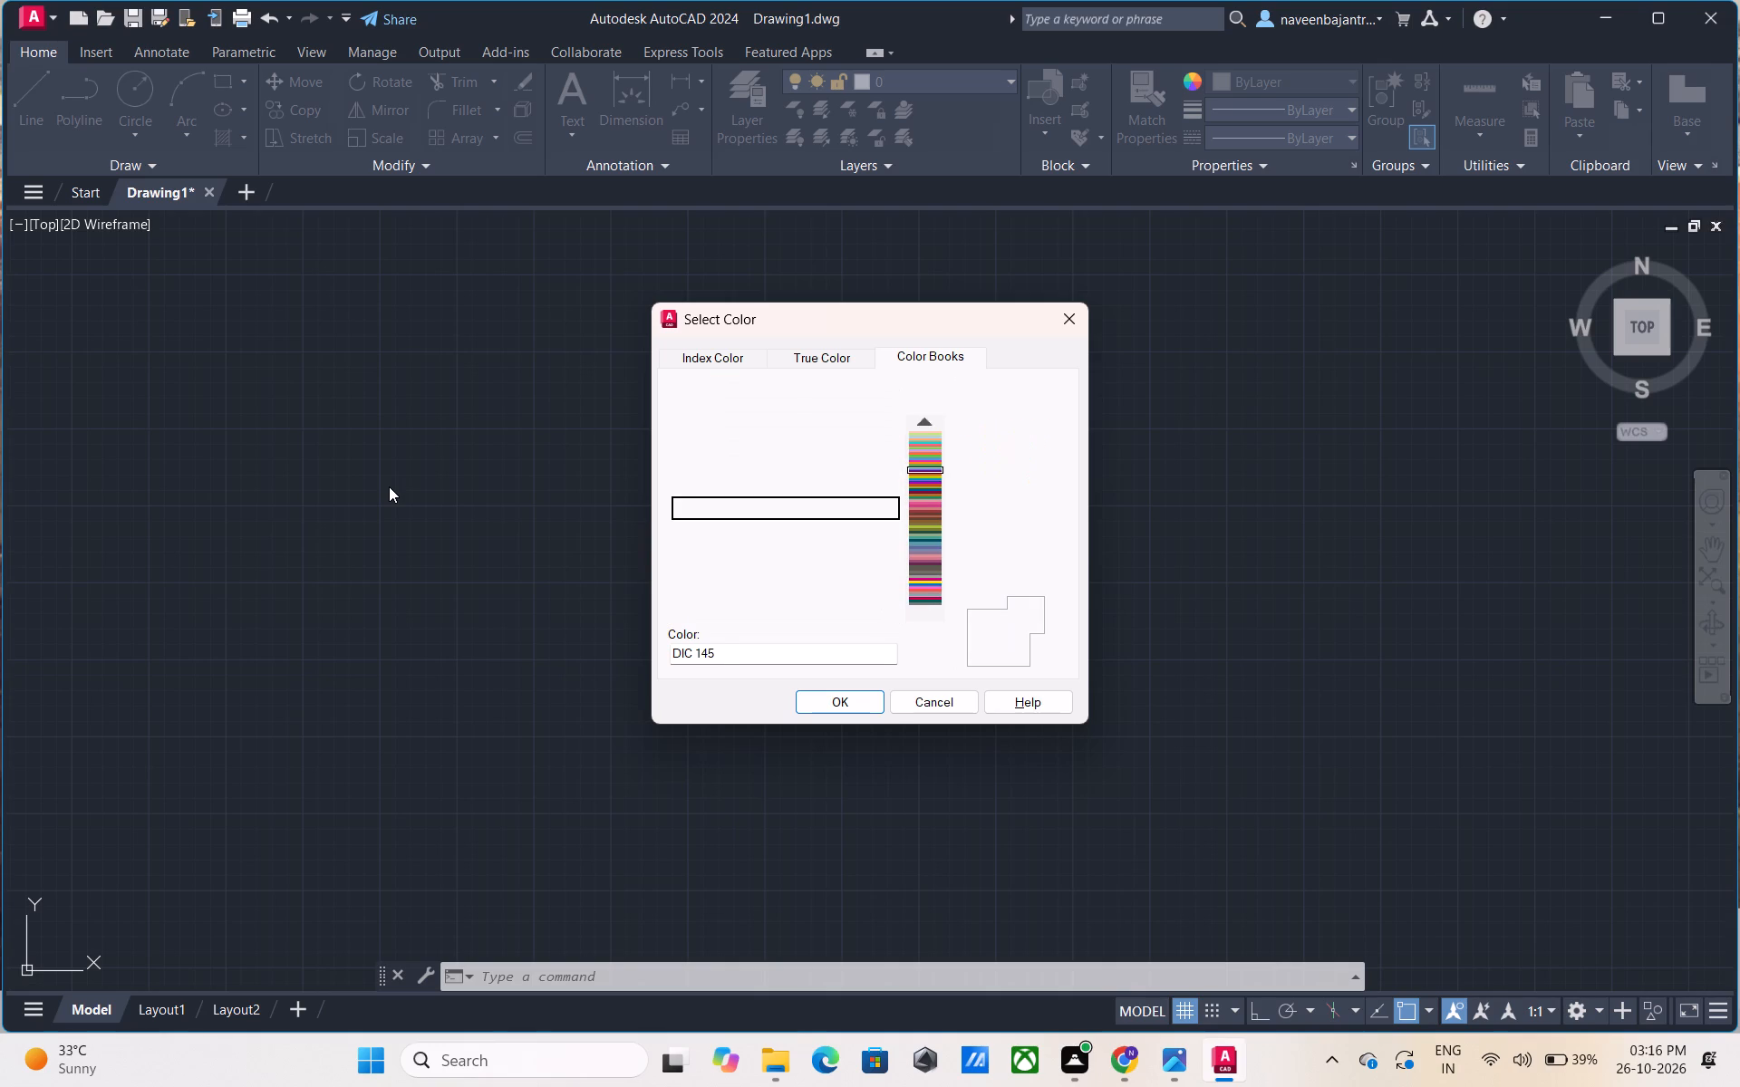
{"action": "key", "text": "Down"}
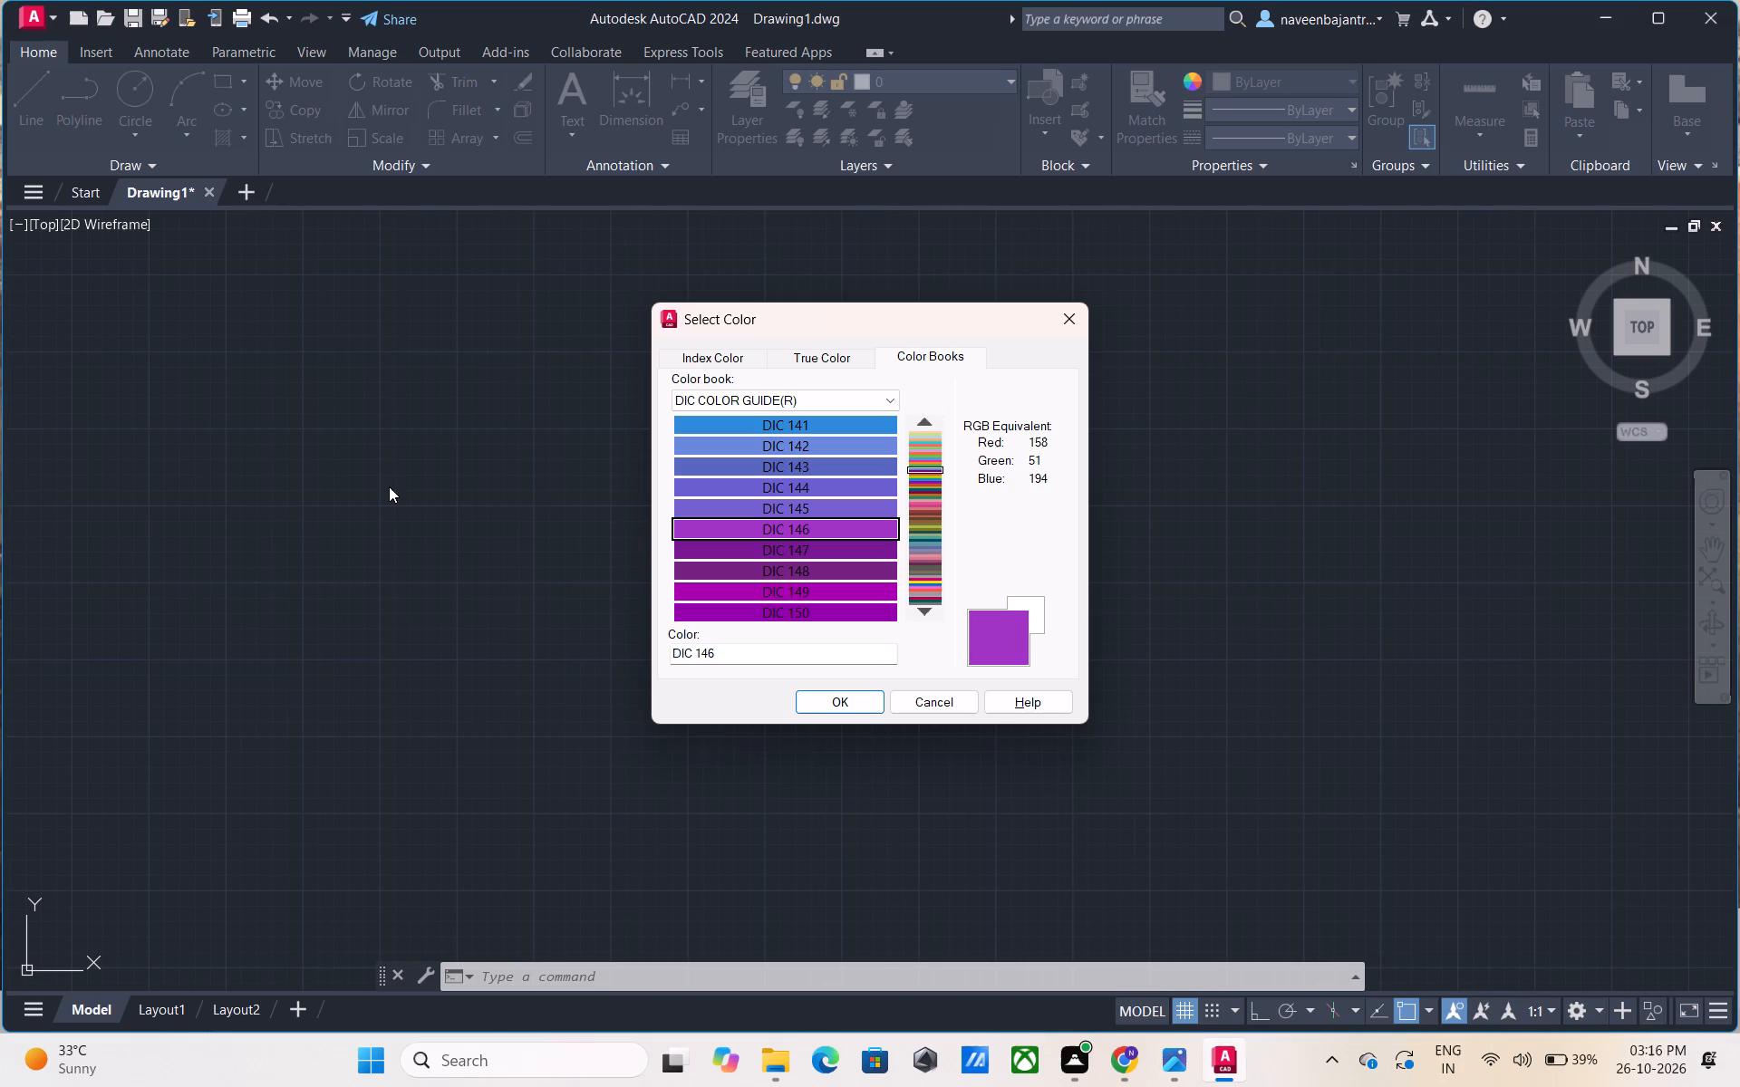
{"action": "key", "text": "Down"}
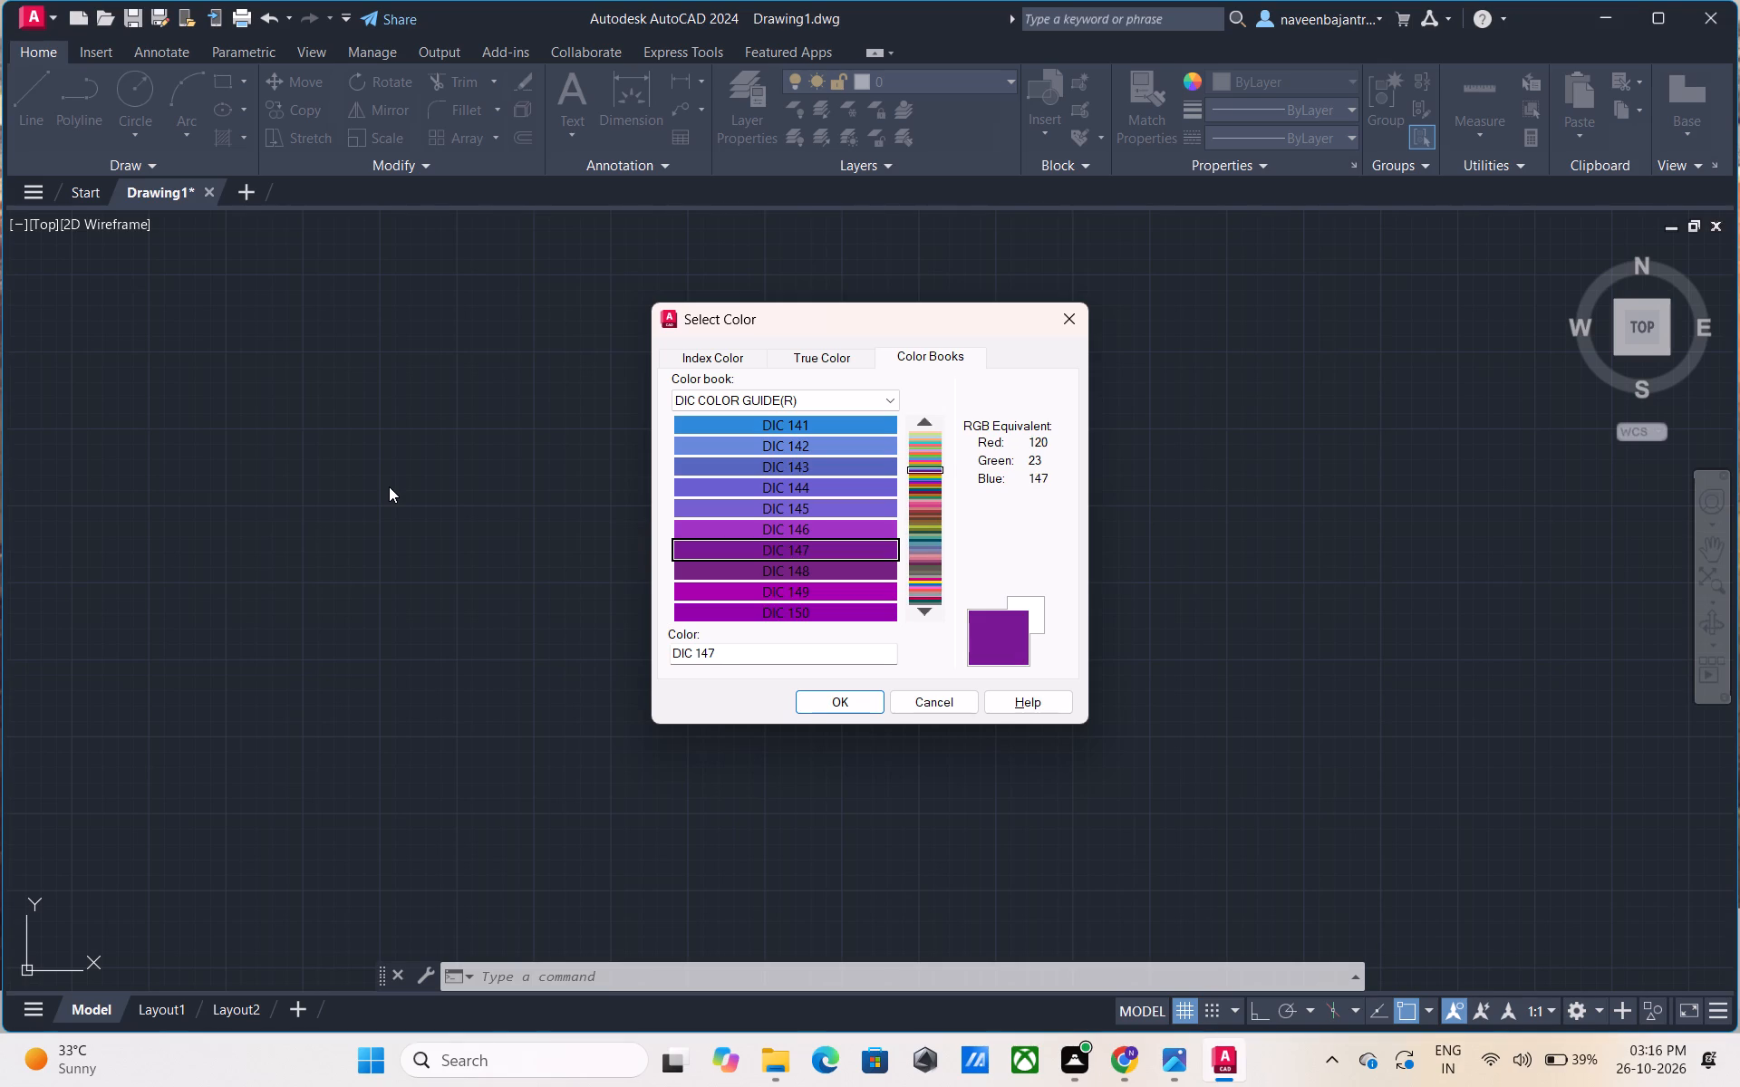
{"action": "key", "text": "Down"}
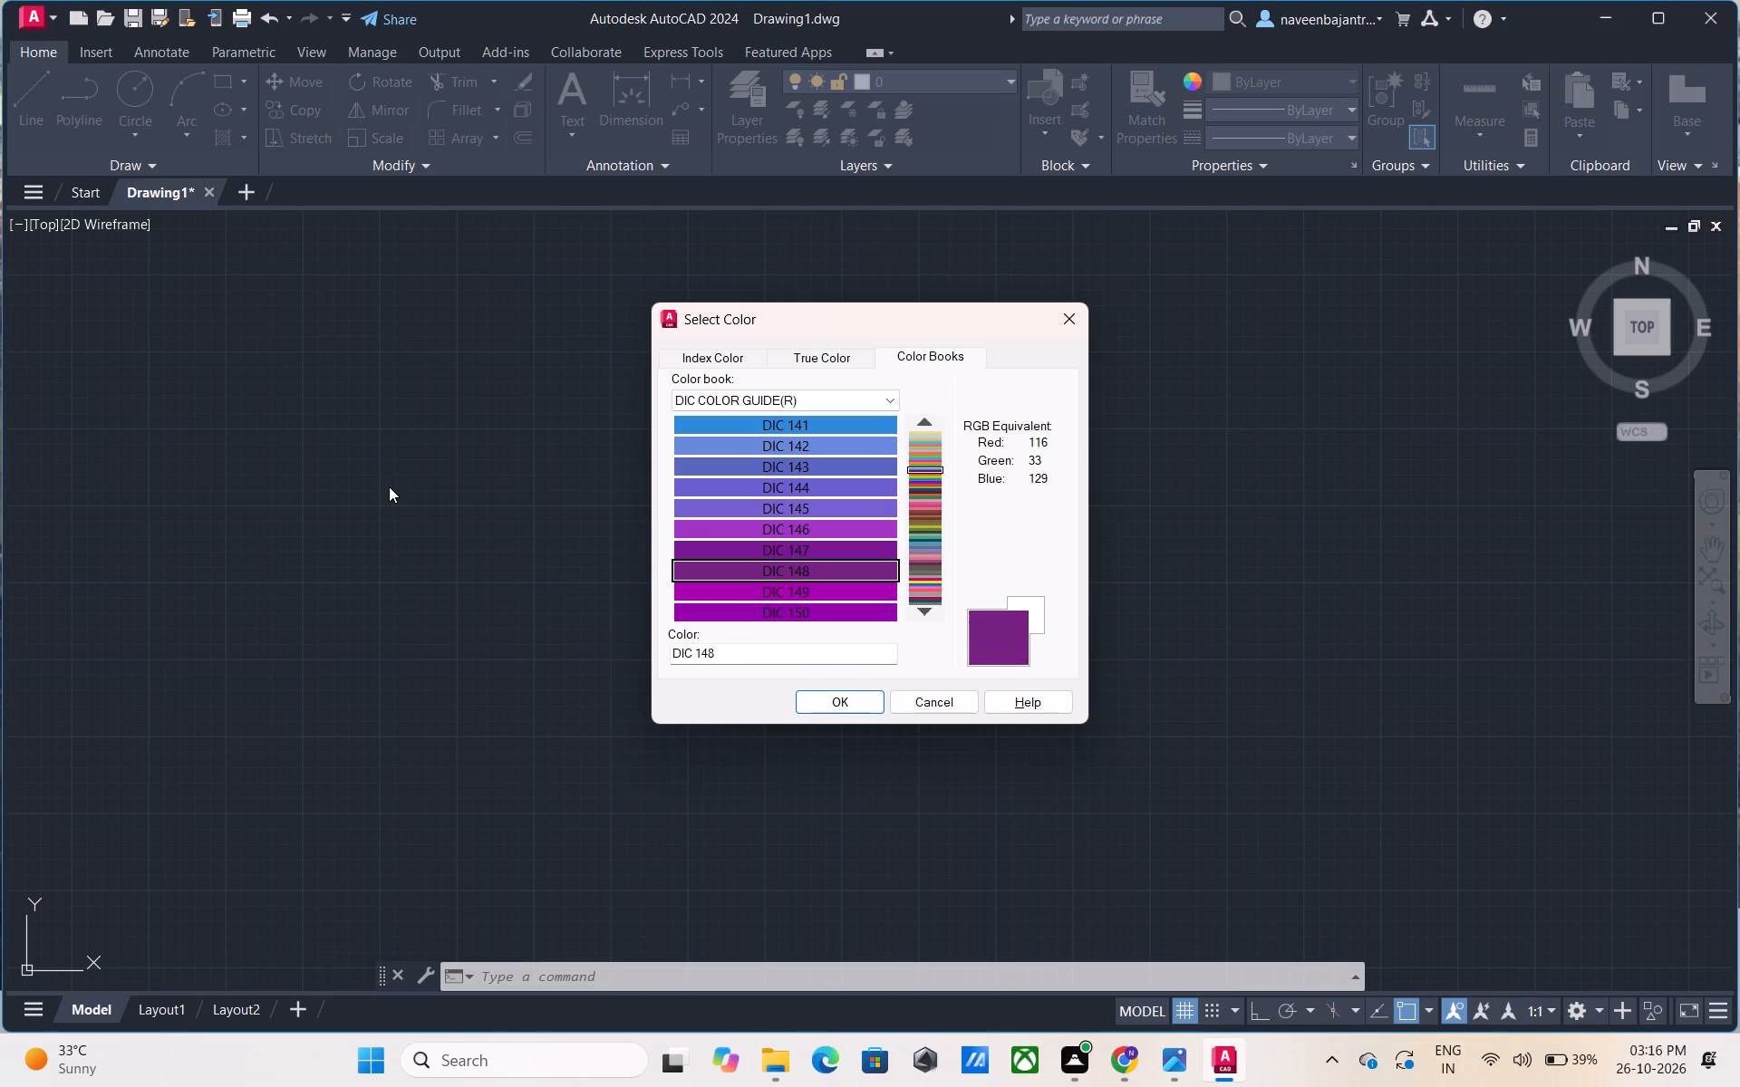
{"action": "key", "text": "Down"}
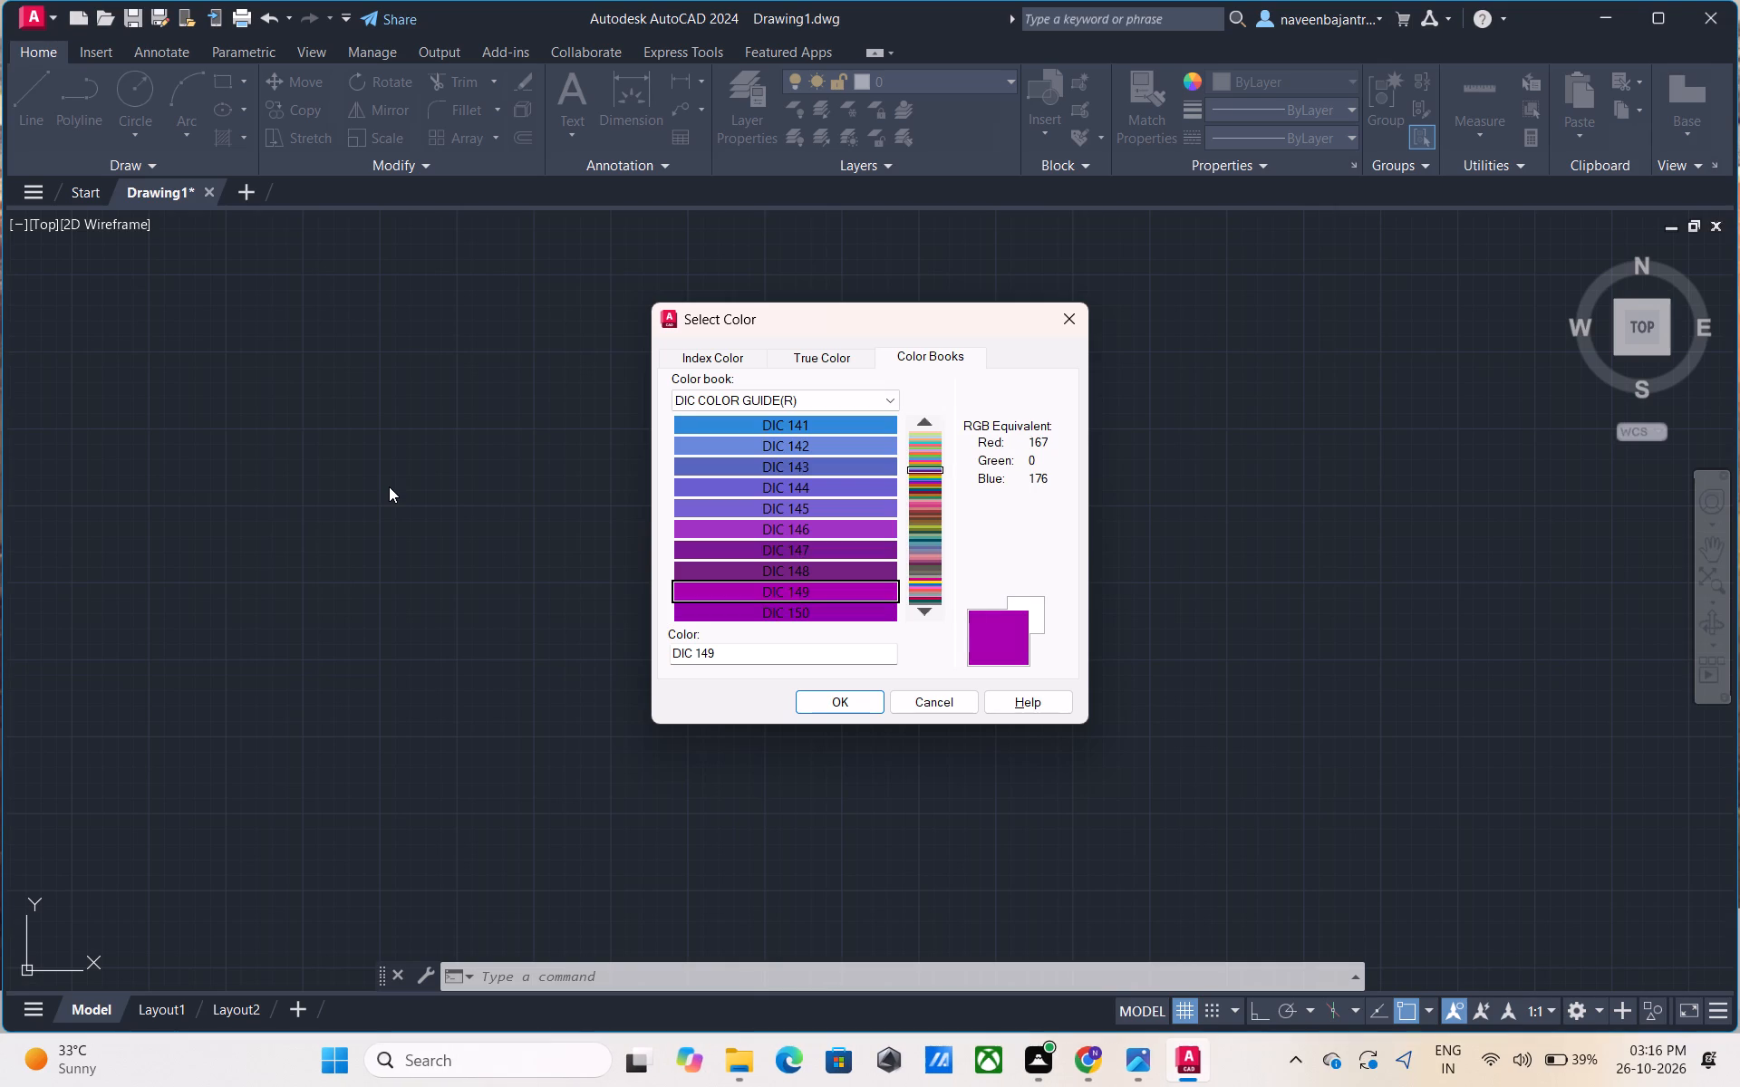
{"action": "key", "text": "Down"}
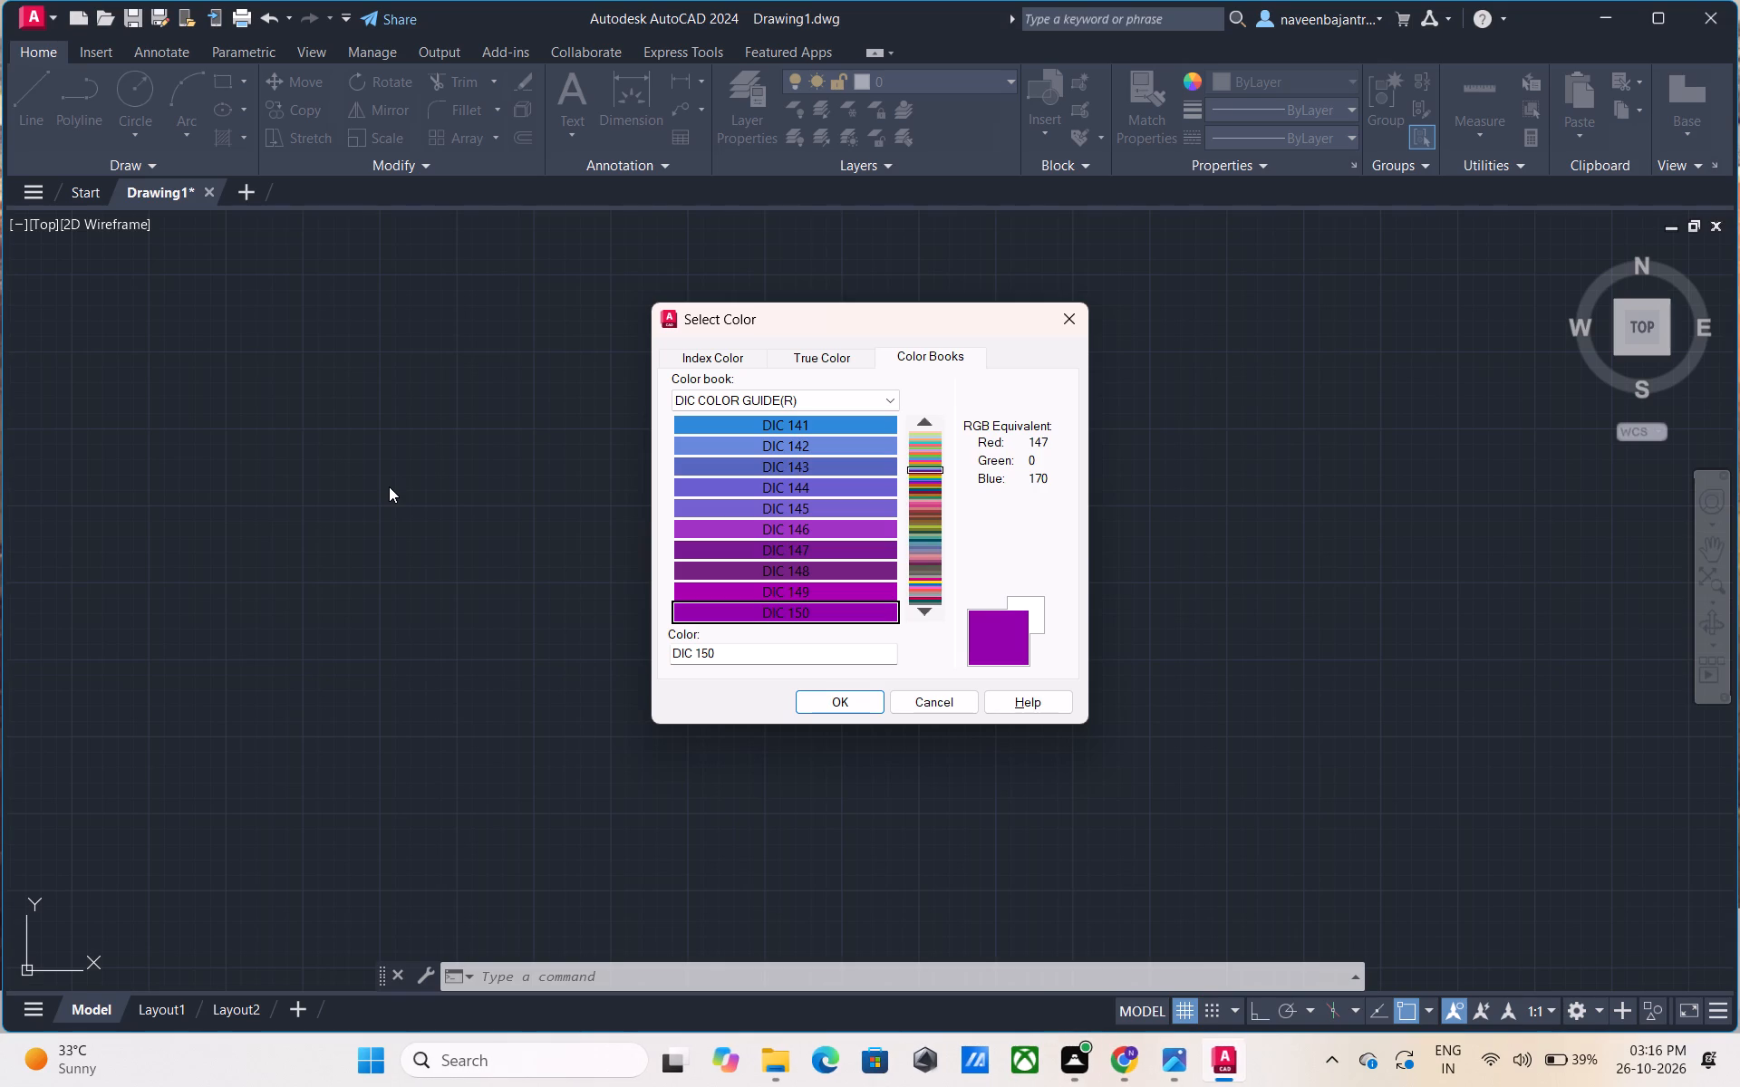
Examine the purple-to-red swatches DIC 150B through DIC 159 in the DIC color book.
{"action": "key", "text": "Down"}
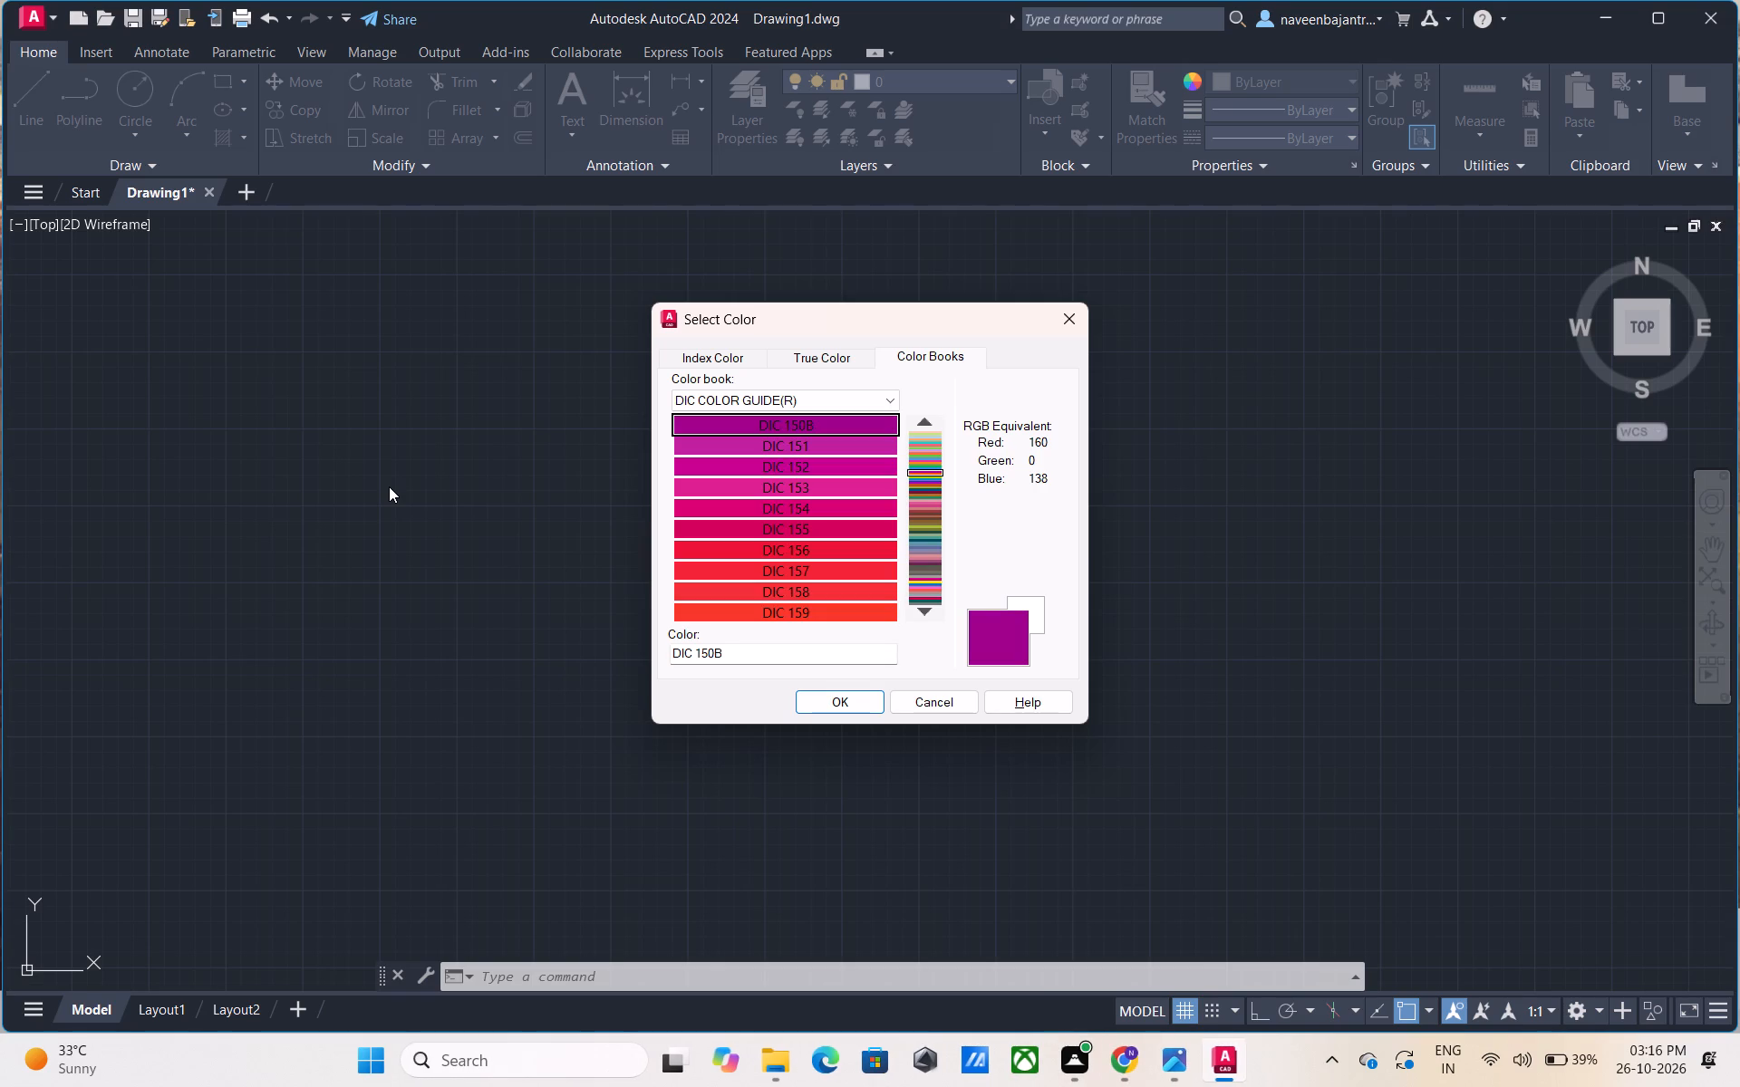
{"action": "key", "text": "Down"}
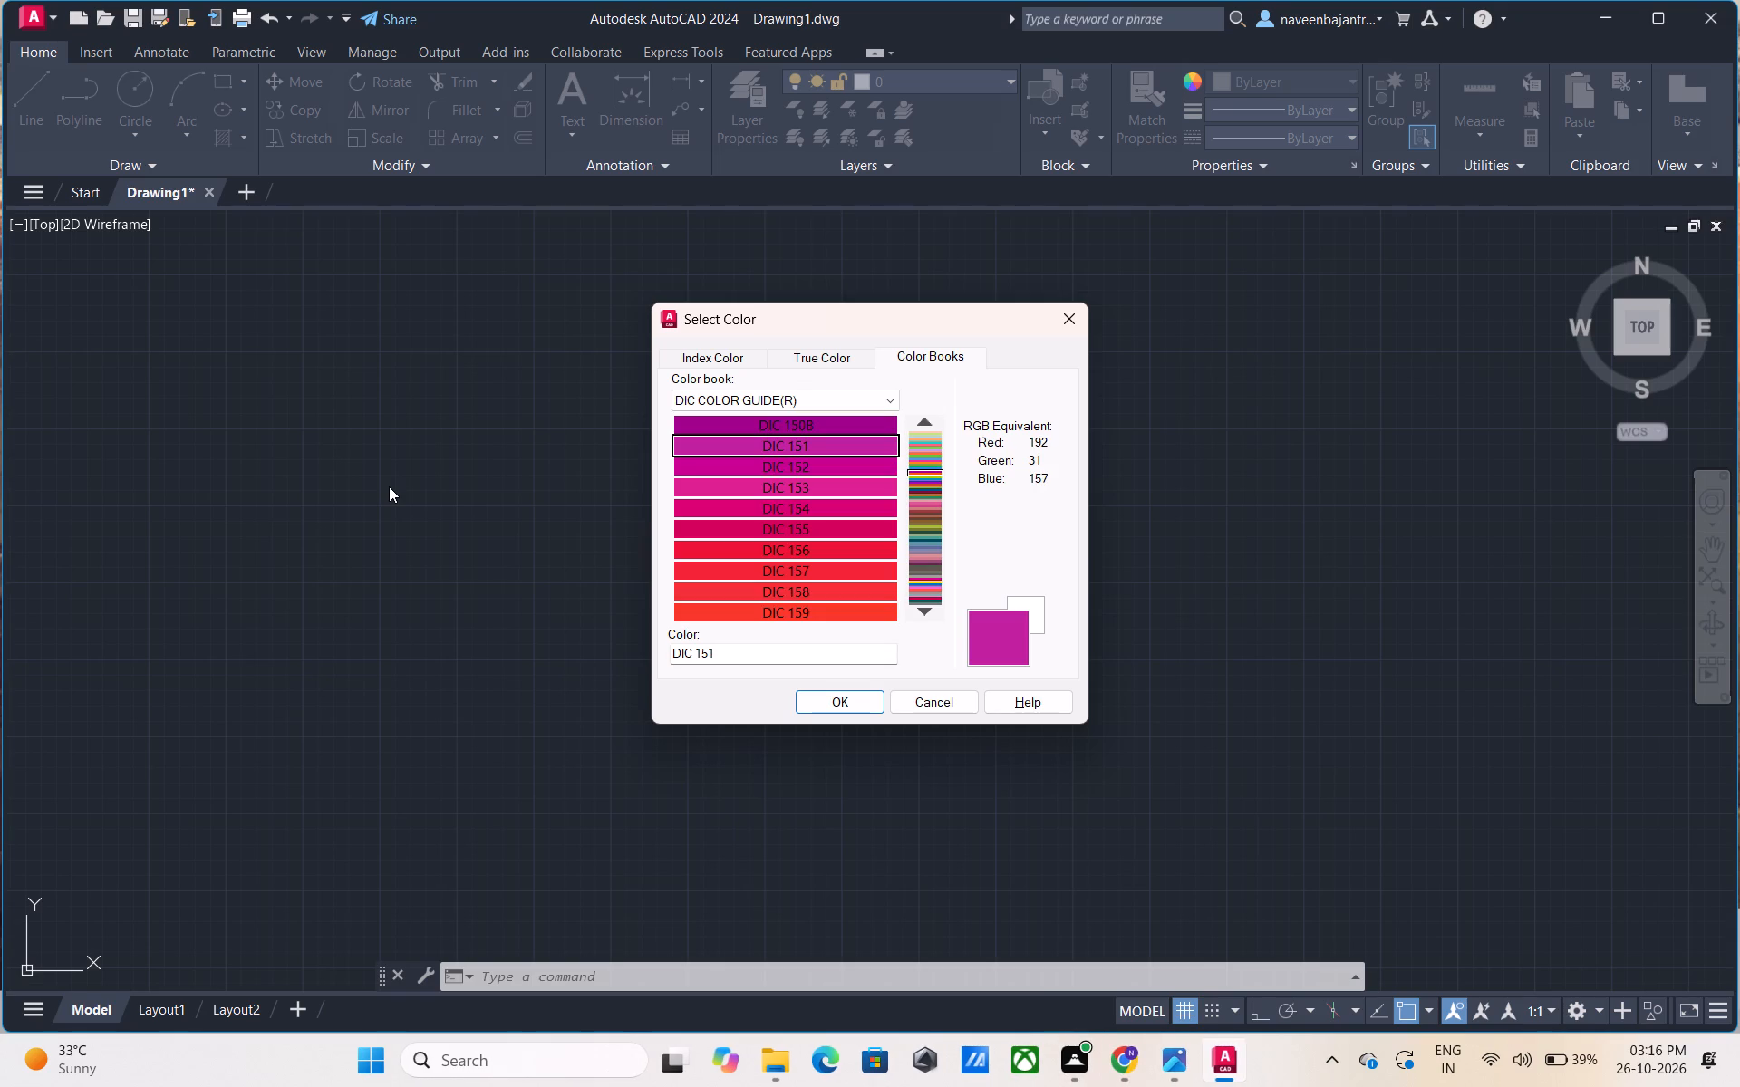
{"action": "key", "text": "Down"}
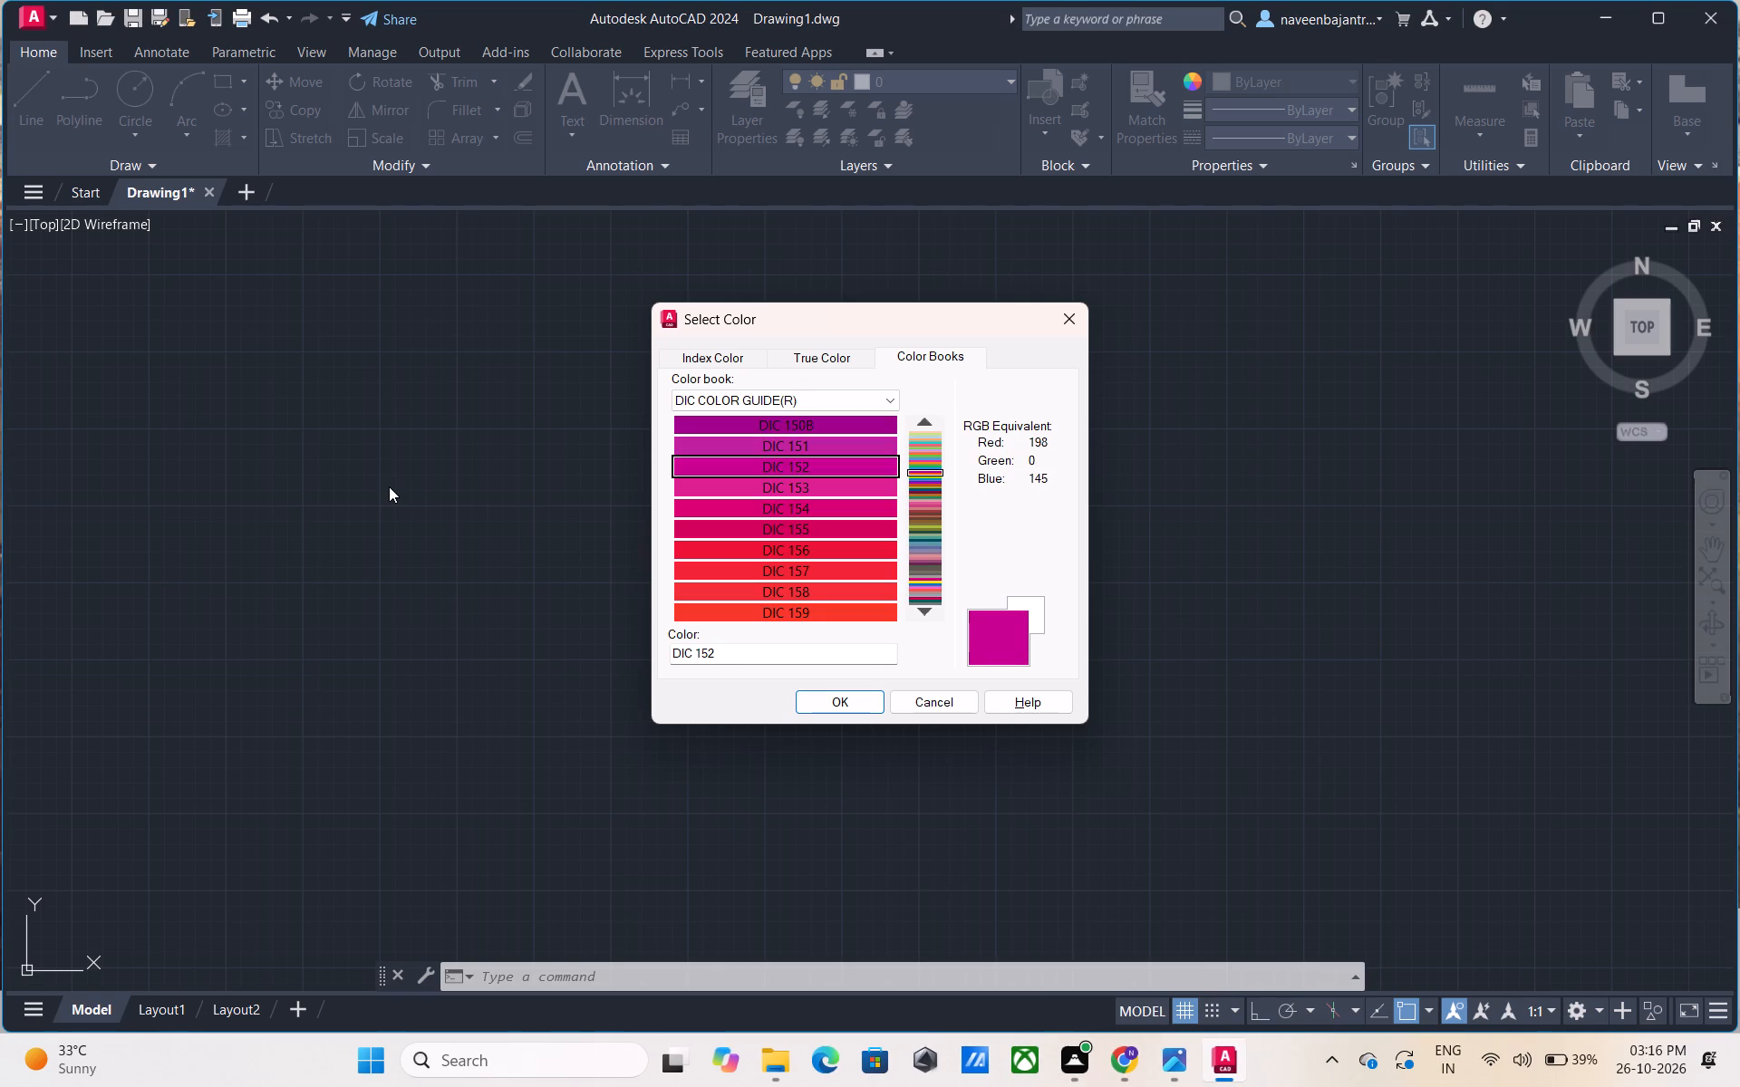
{"action": "key", "text": "Down"}
{"action": "key", "text": "Down"}
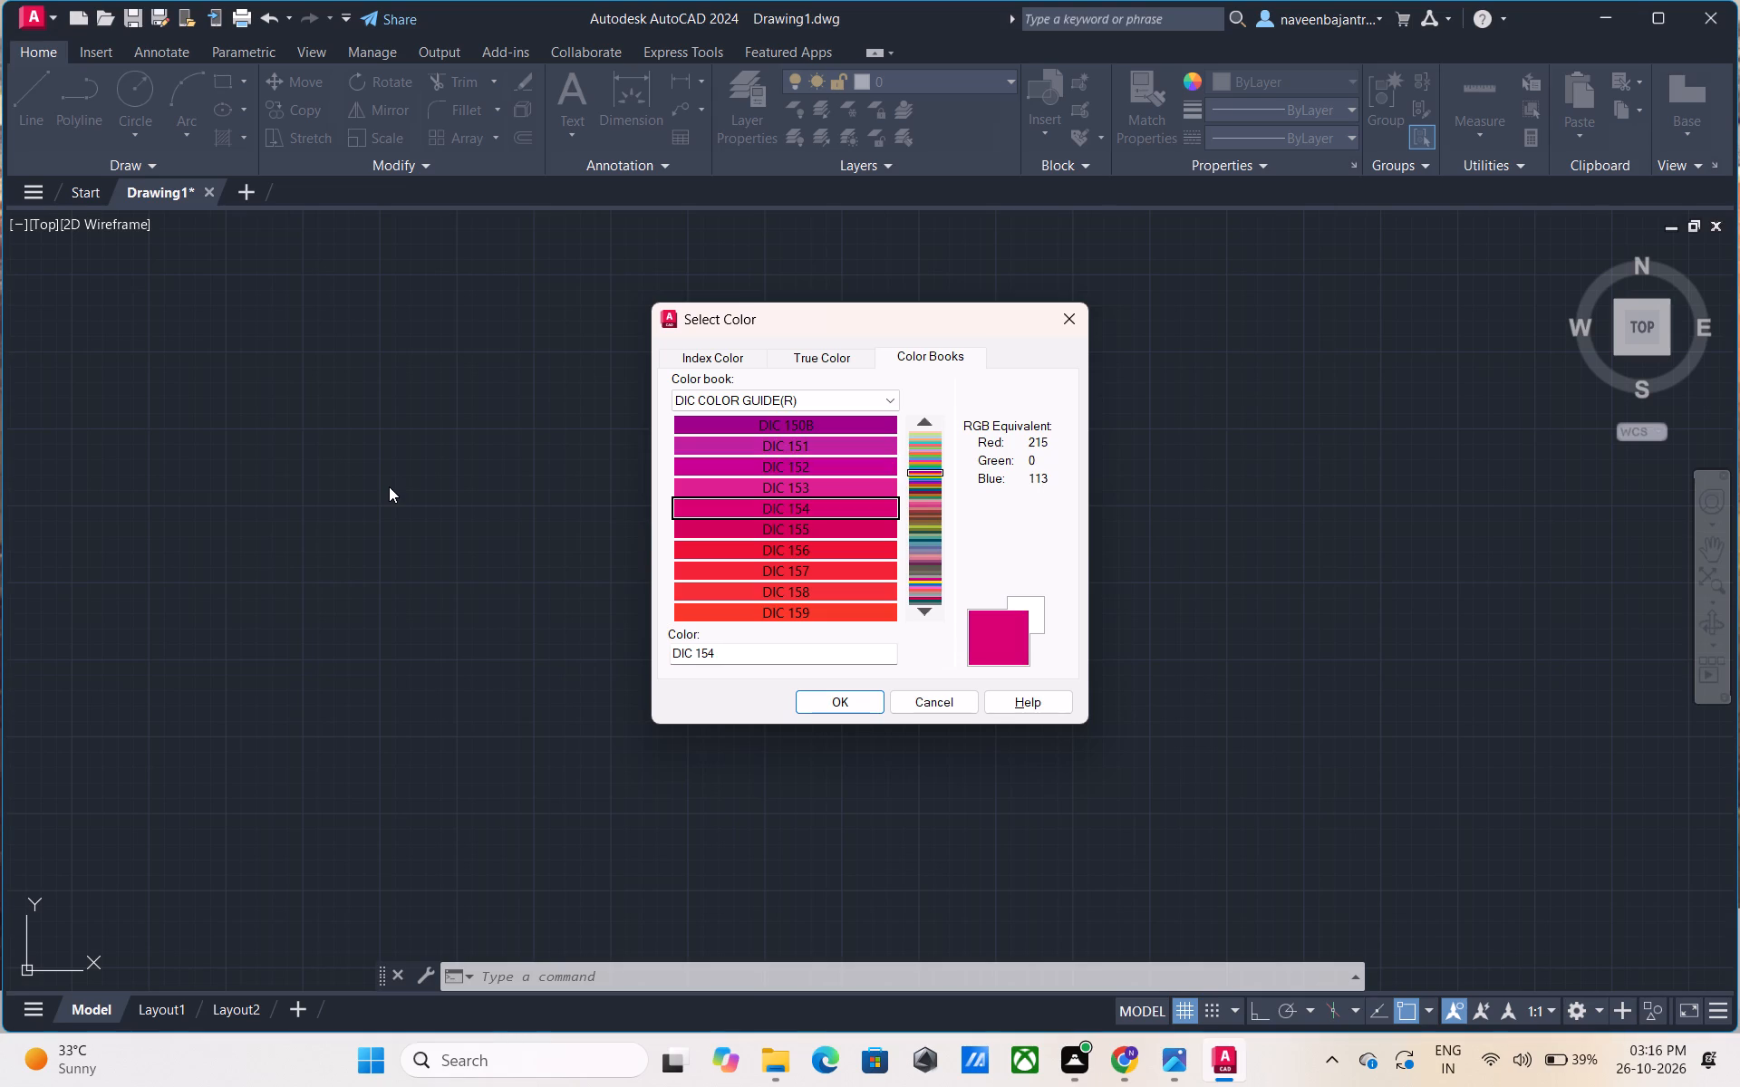
{"action": "key", "text": "Down"}
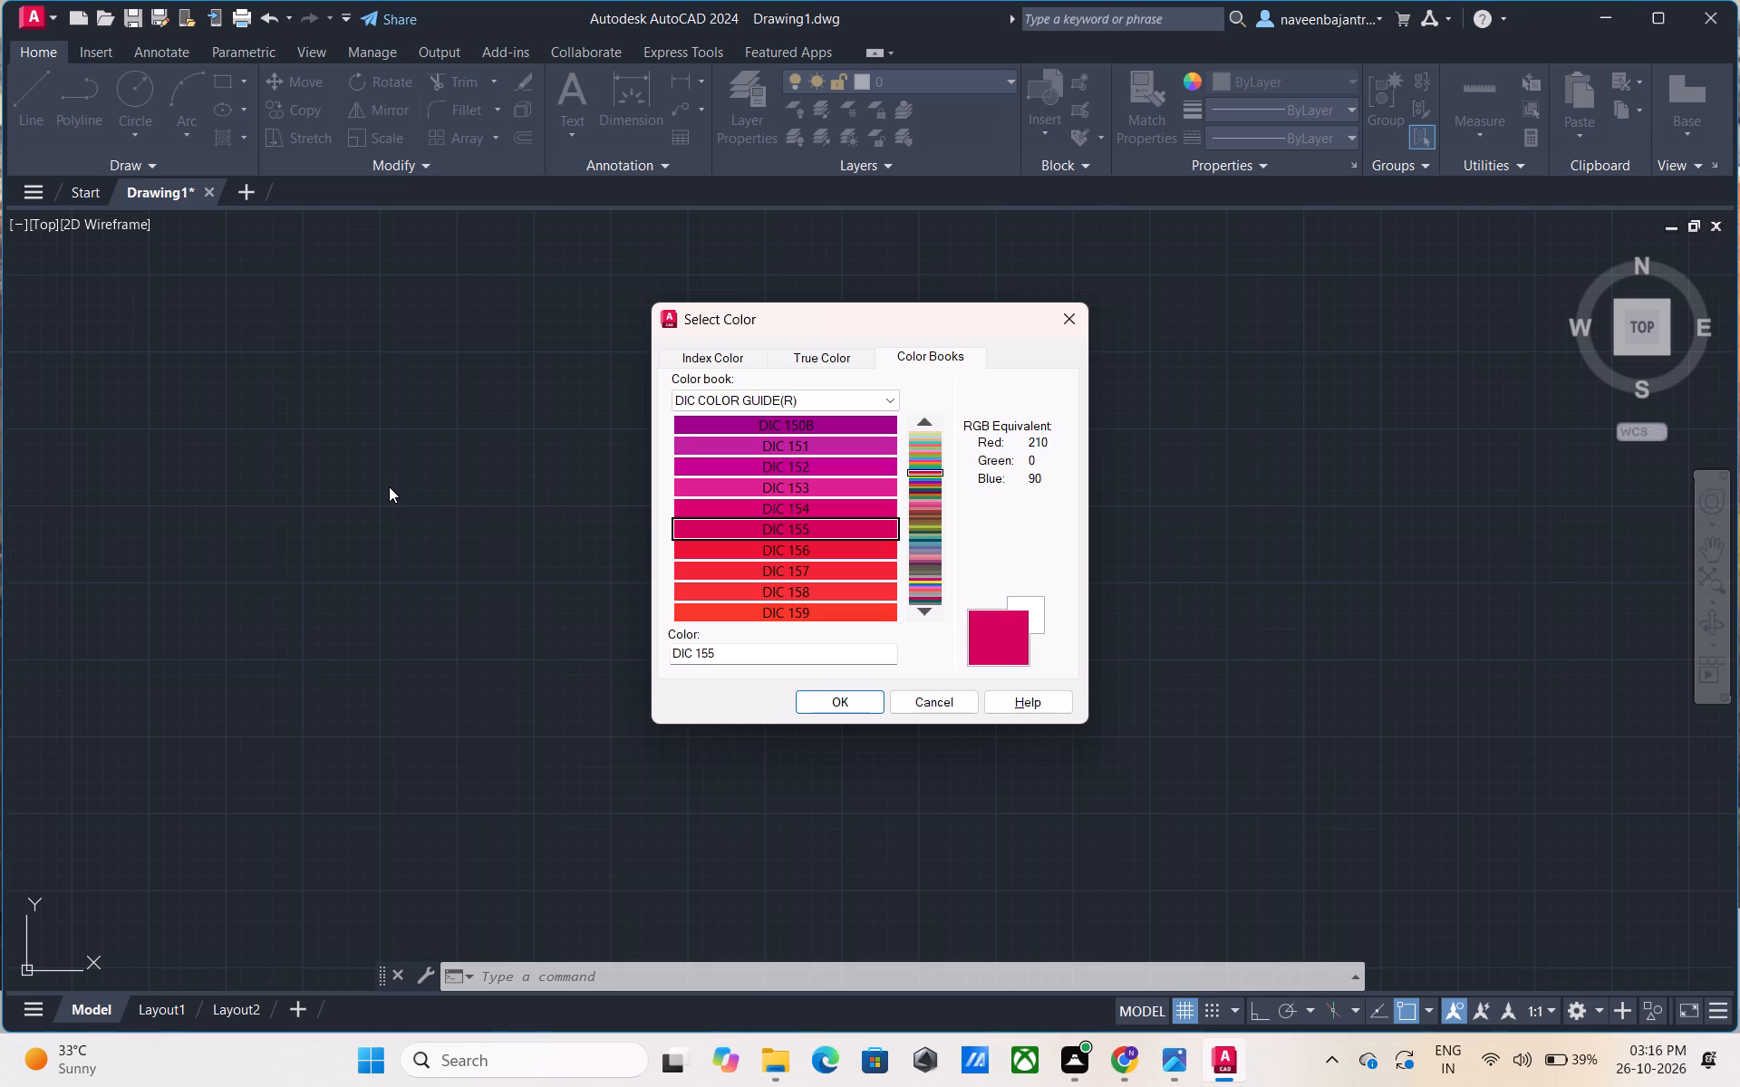
{"action": "key", "text": "Down"}
{"action": "key", "text": "Down"}
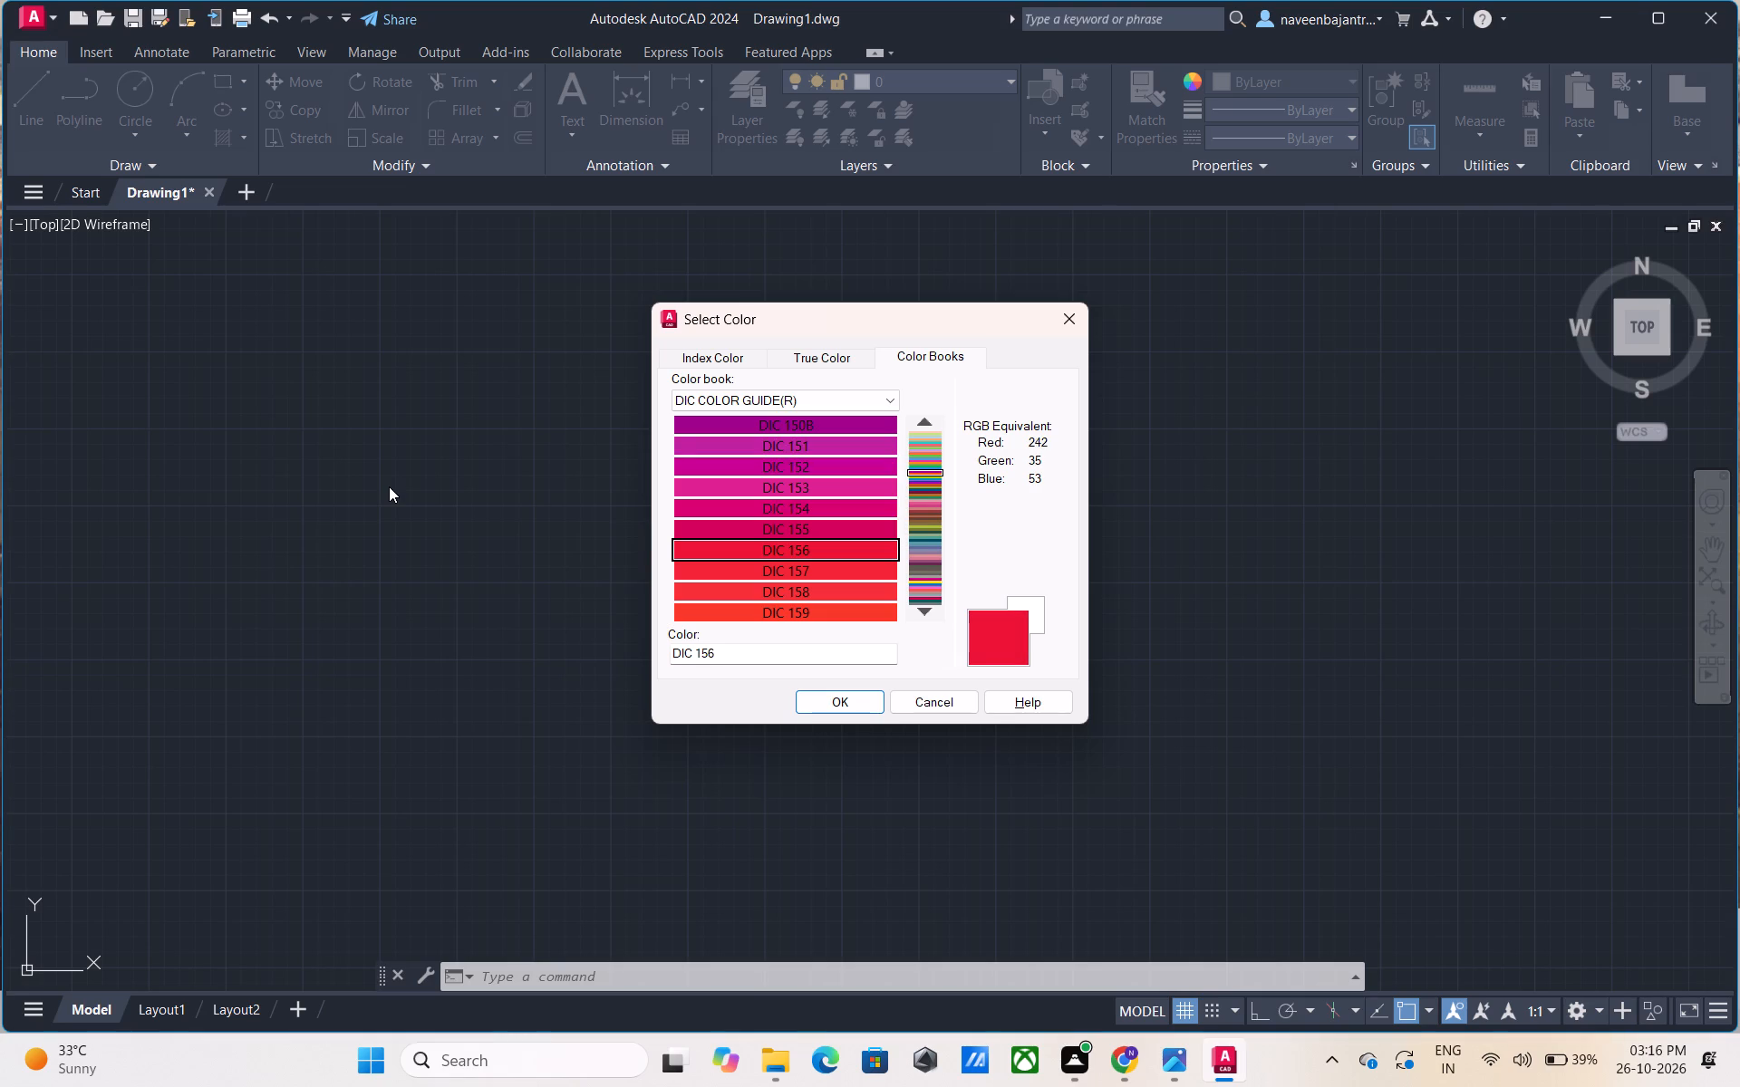
{"action": "key", "text": "Down"}
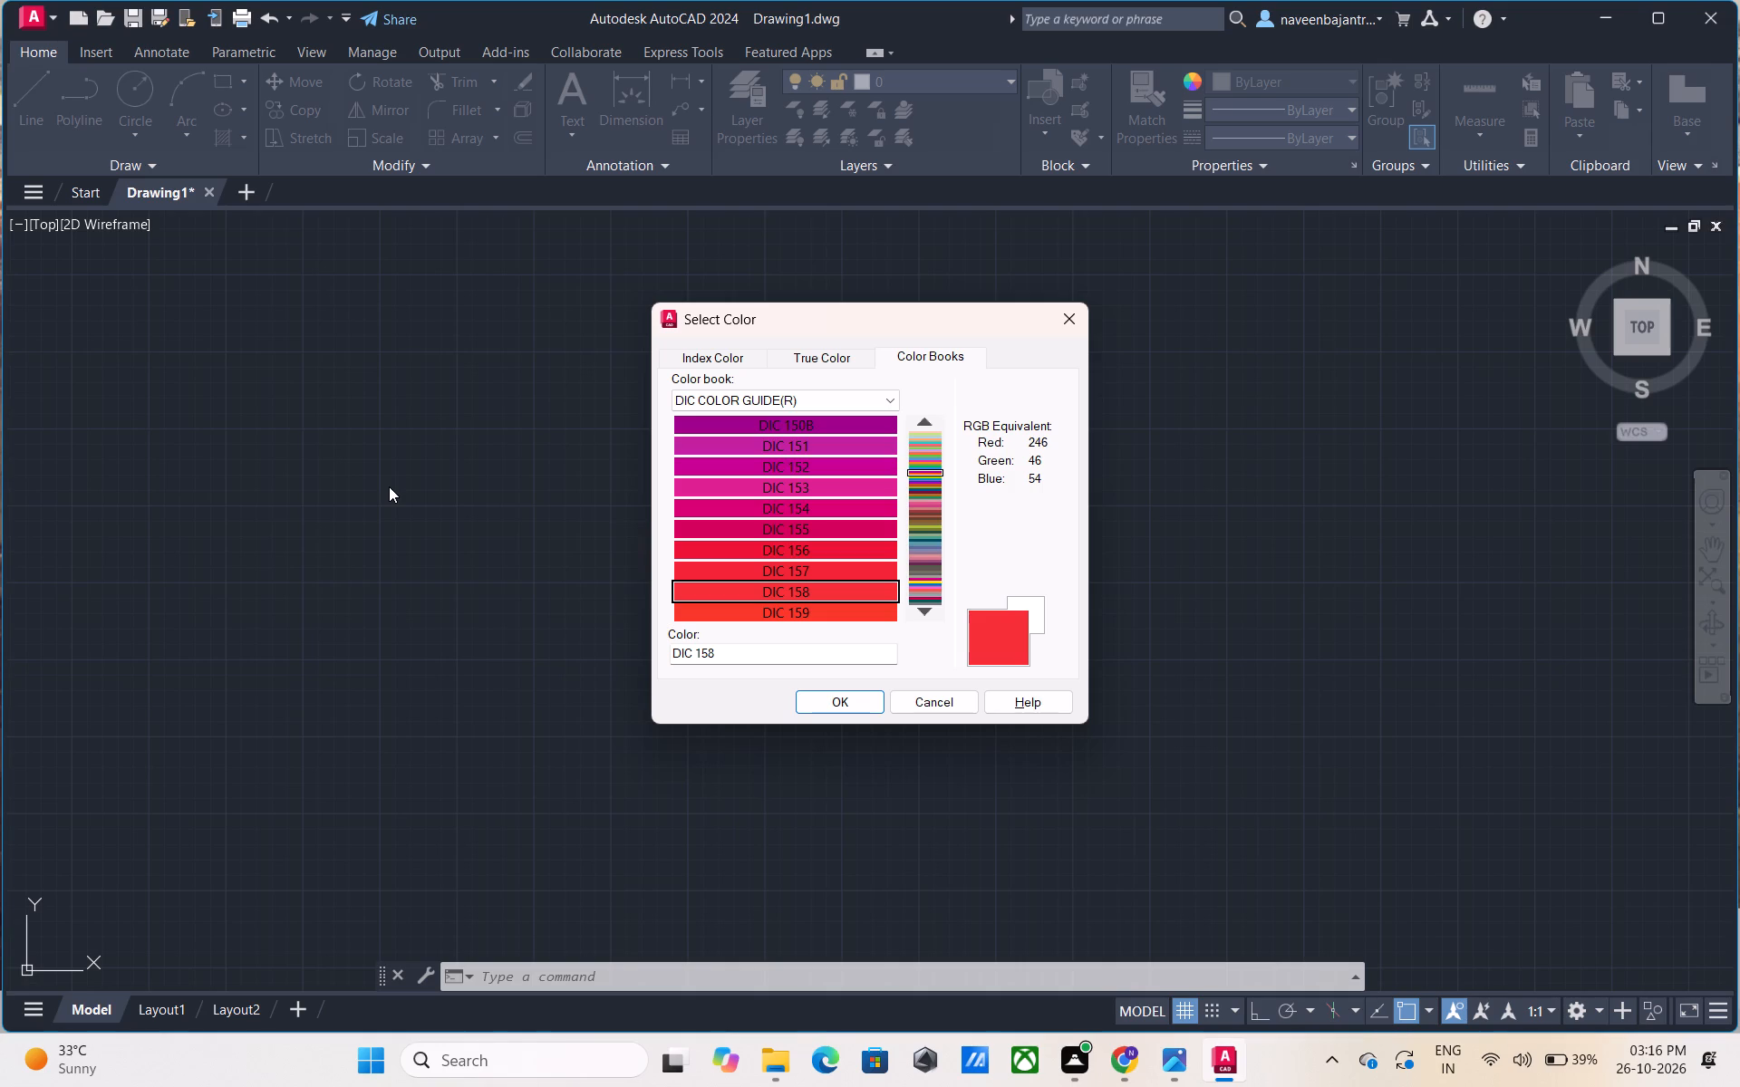
{"action": "key", "text": "Down"}
Examine the orange-to-yellow-green swatches DIC 160 through DIC 169 in the DIC color book.
{"action": "key", "text": "Down"}
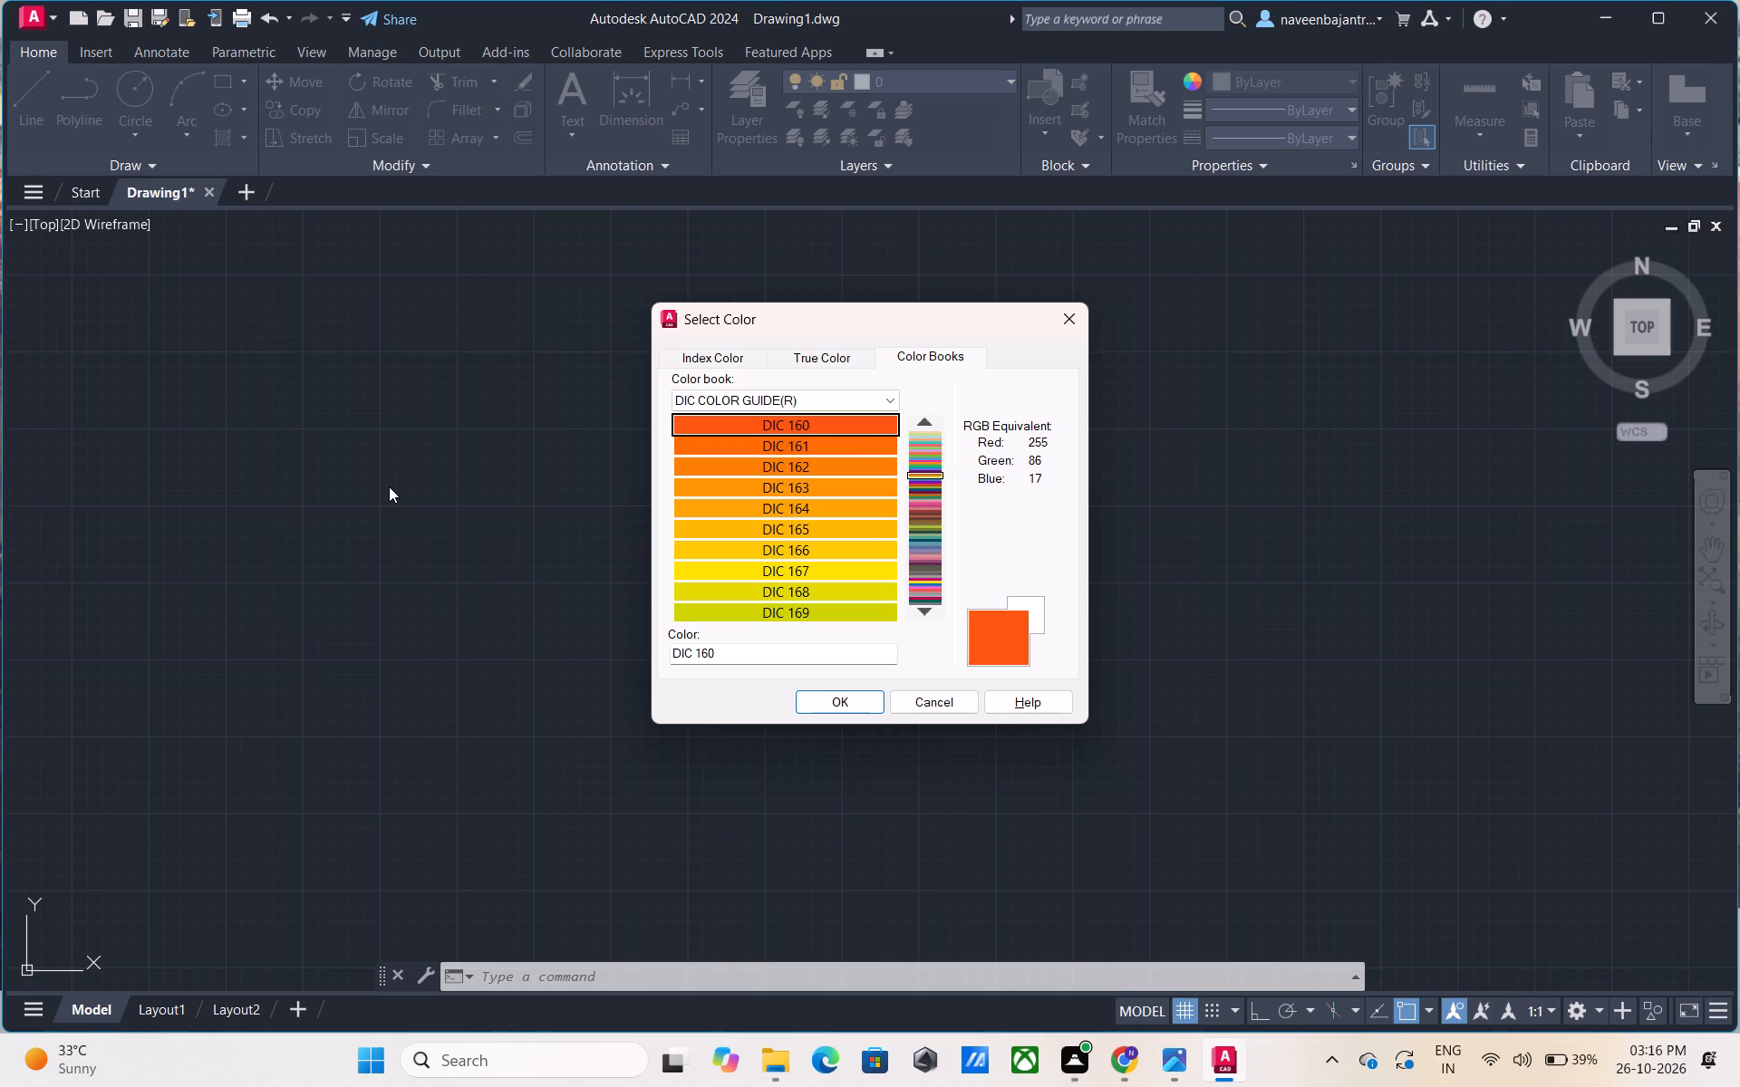
{"action": "key", "text": "Down"}
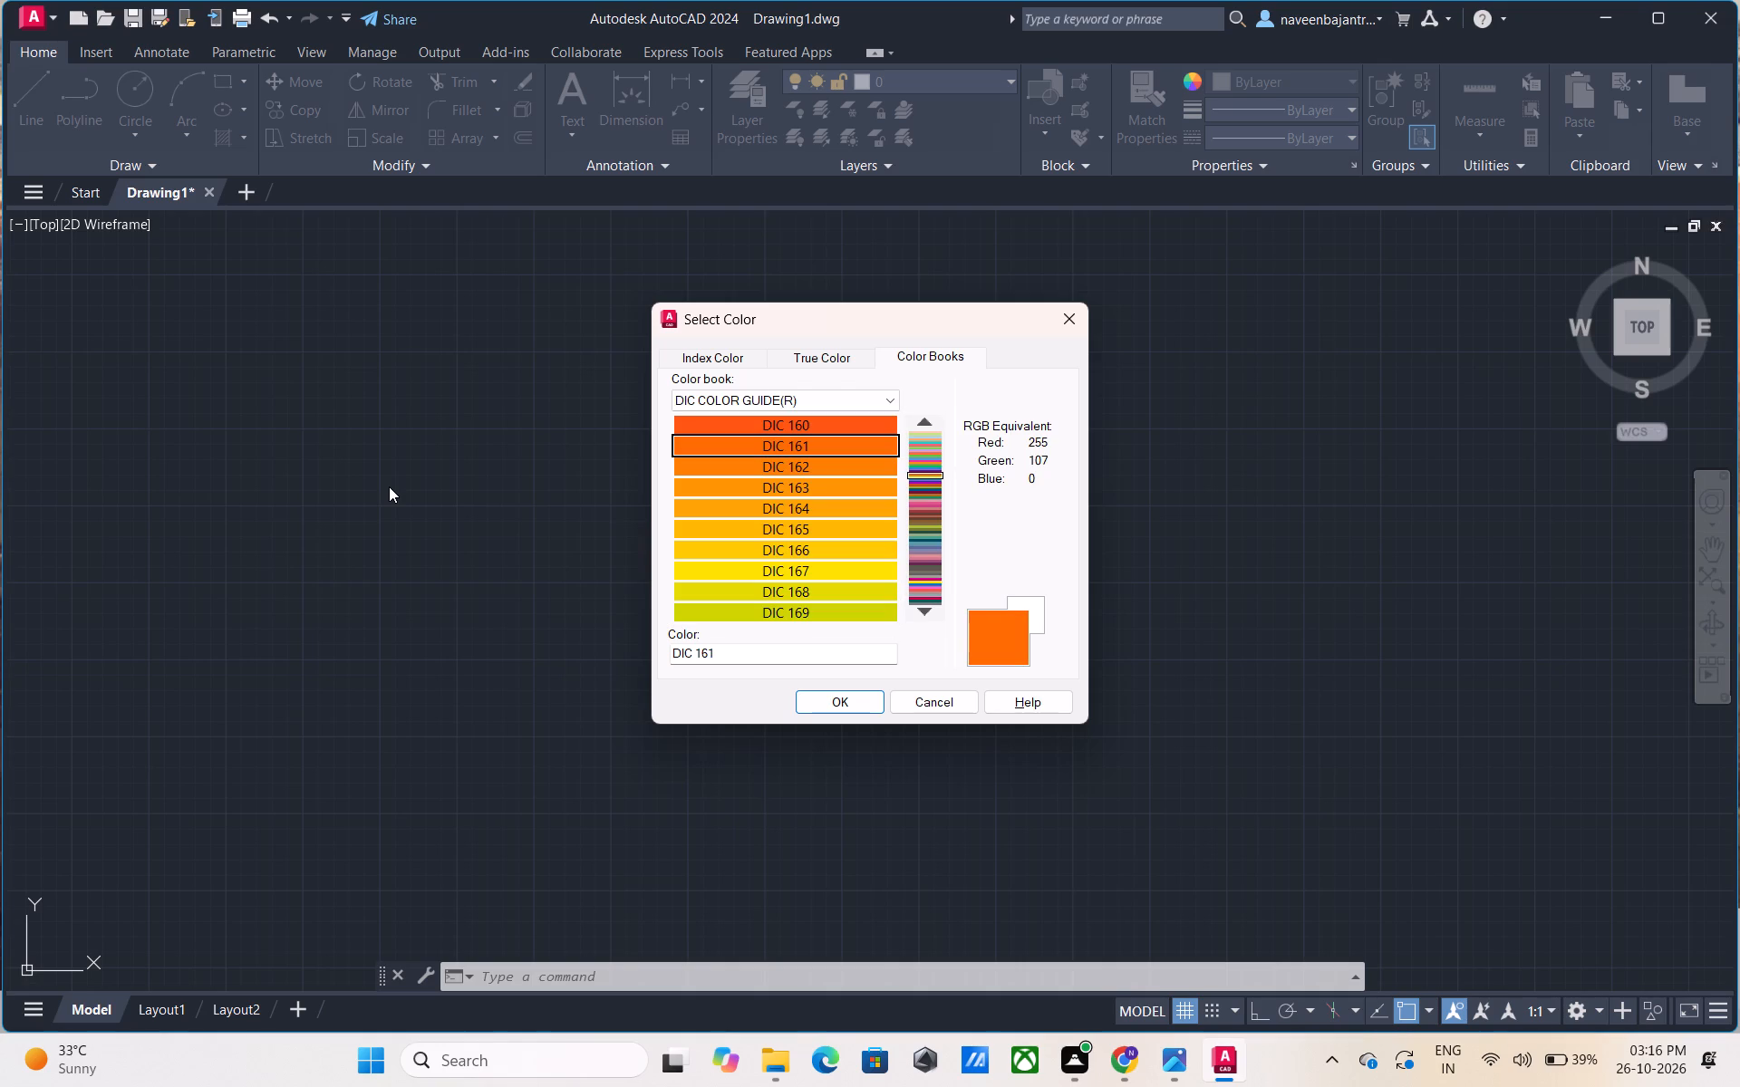
{"action": "key", "text": "Down"}
{"action": "key", "text": "Down"}
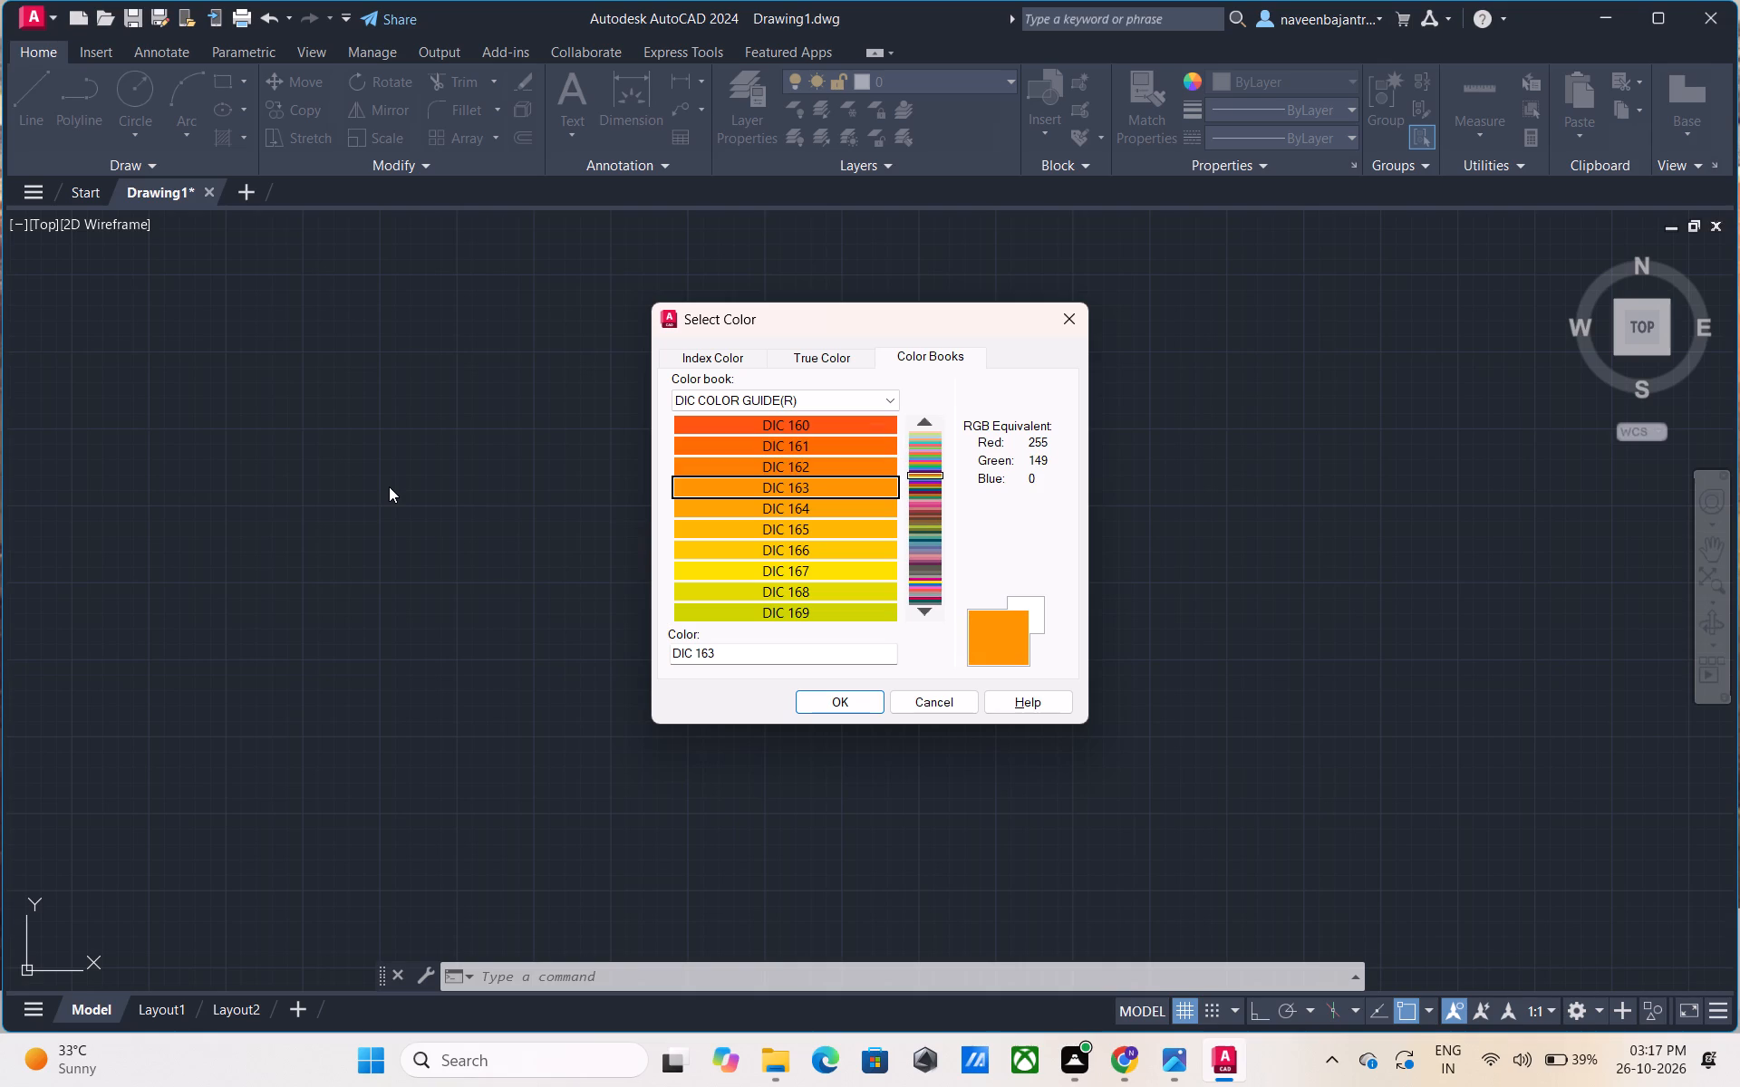
{"action": "key", "text": "Down"}
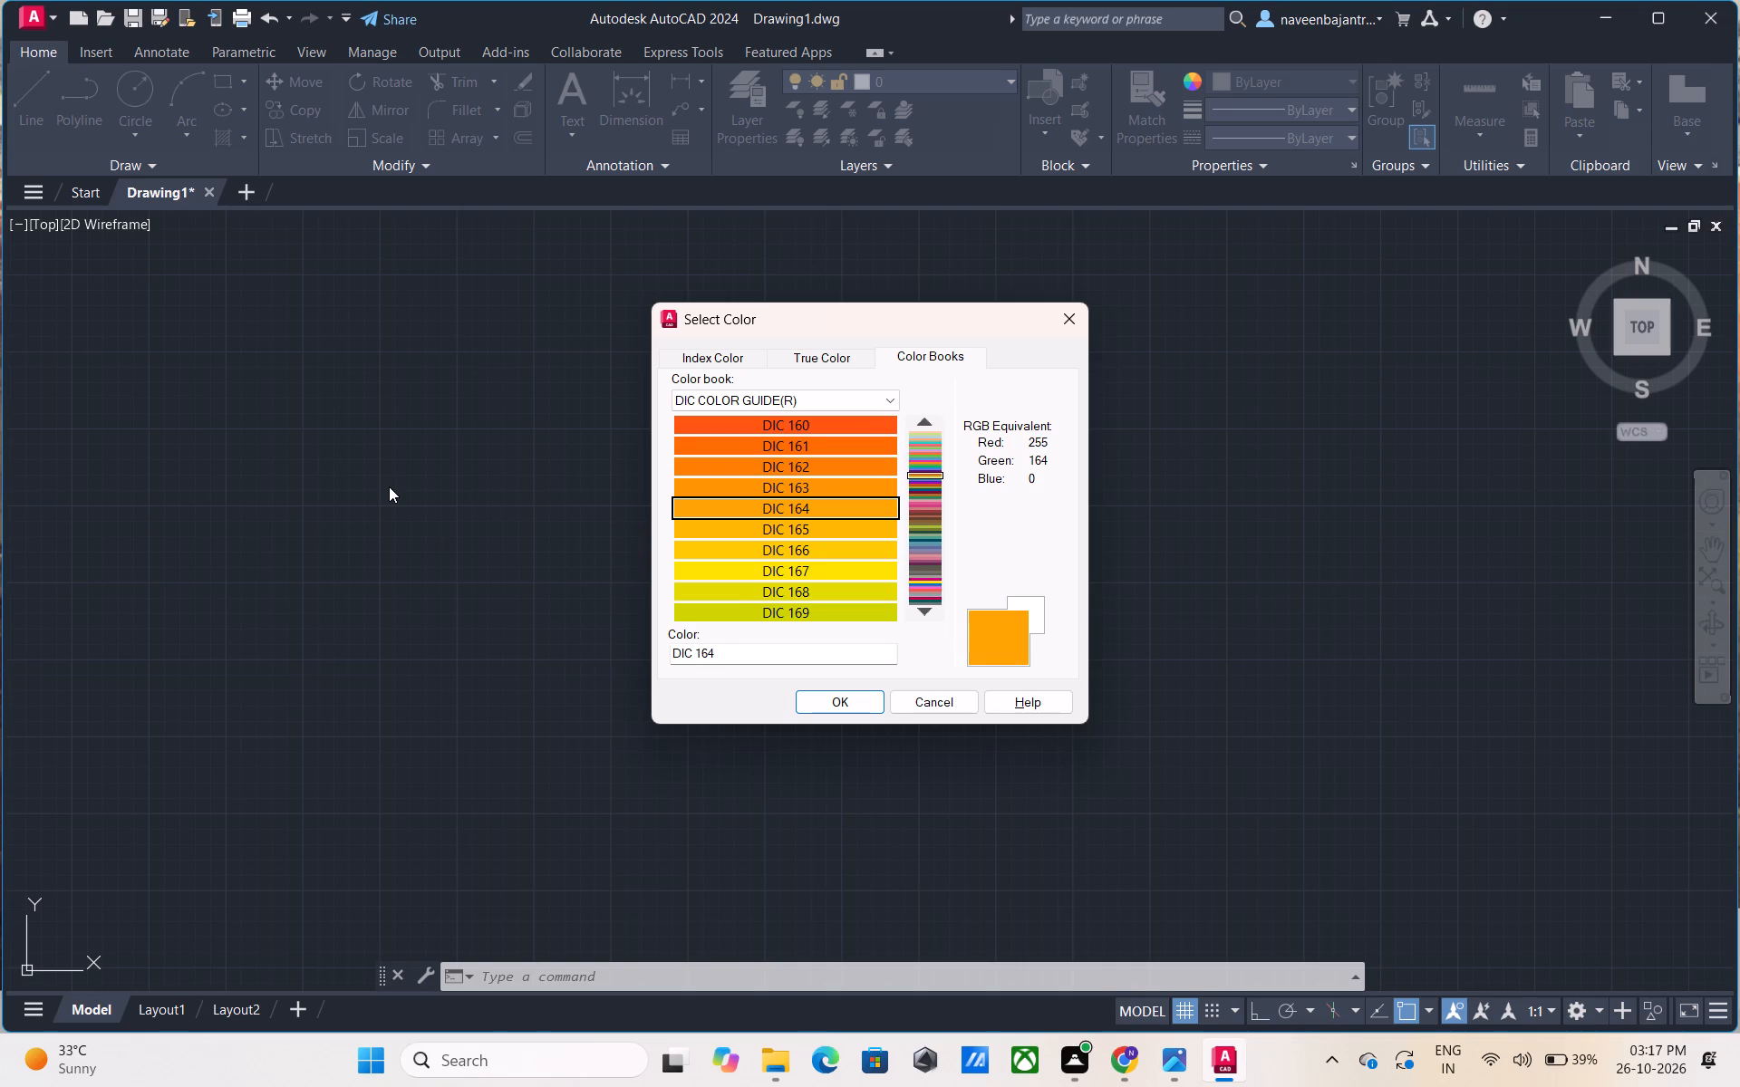
{"action": "key", "text": "Down"}
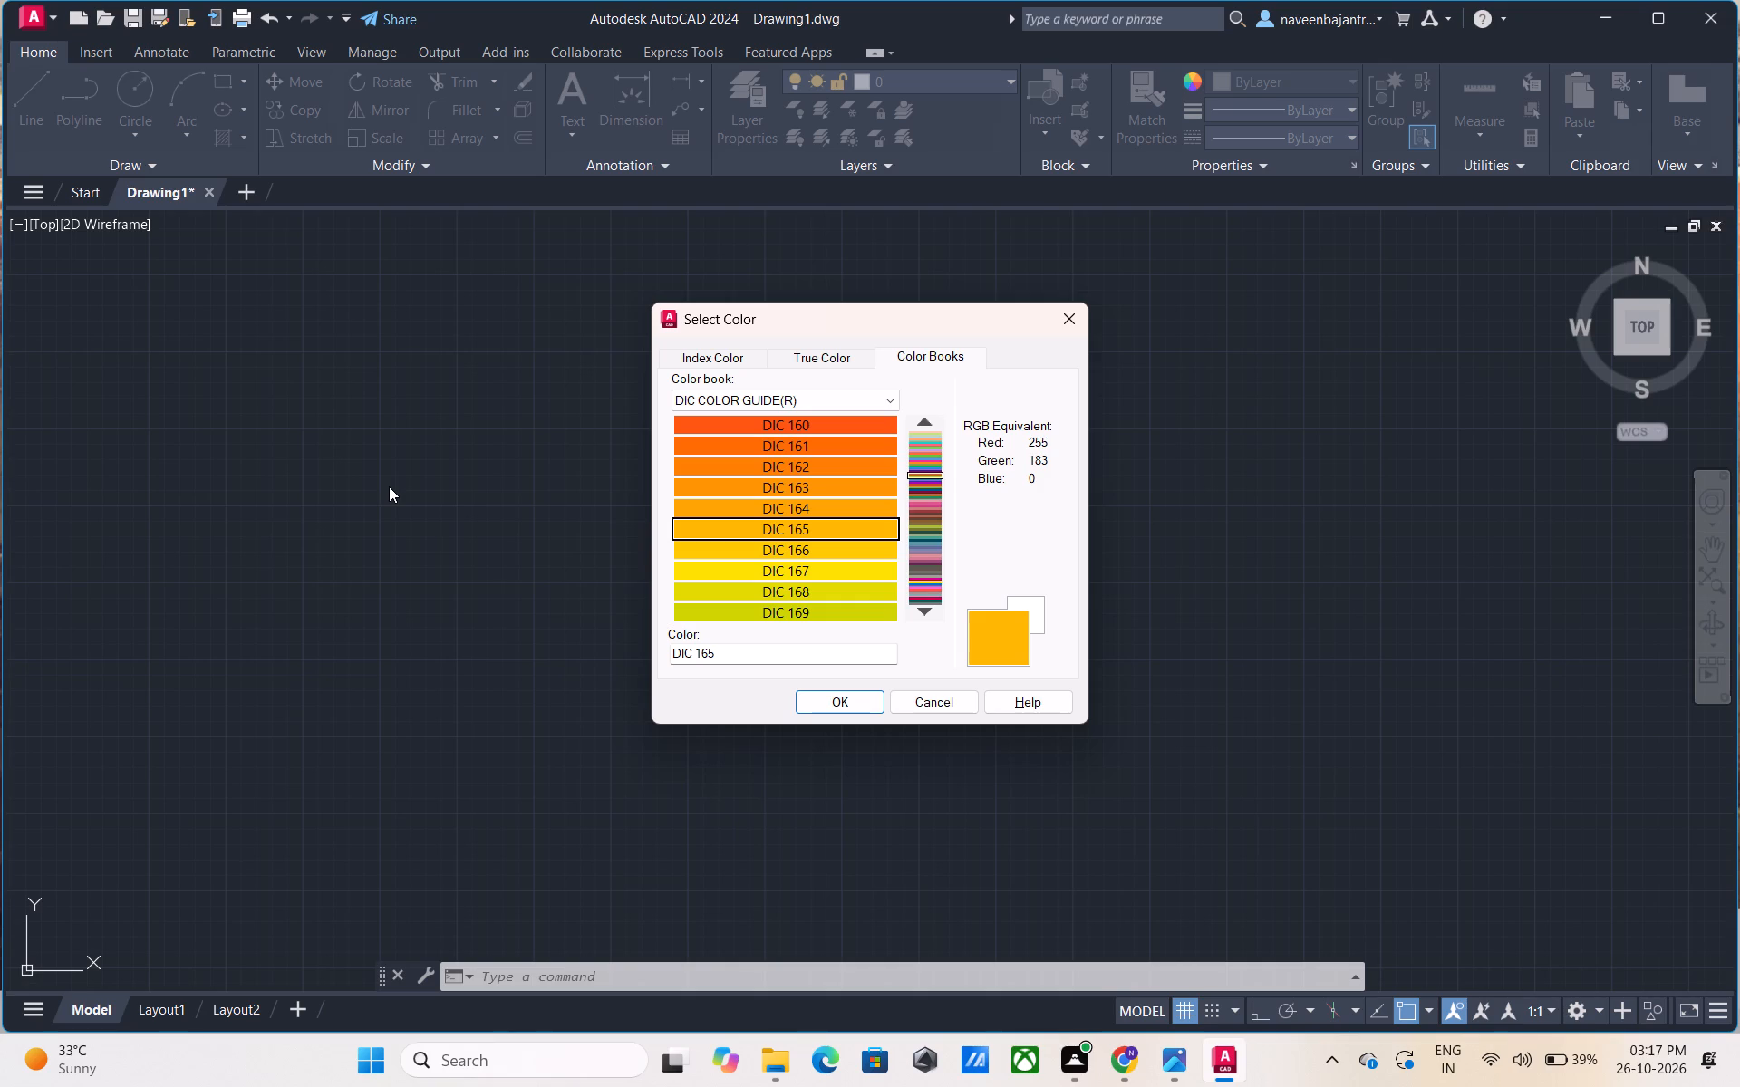
{"action": "key", "text": "Down"}
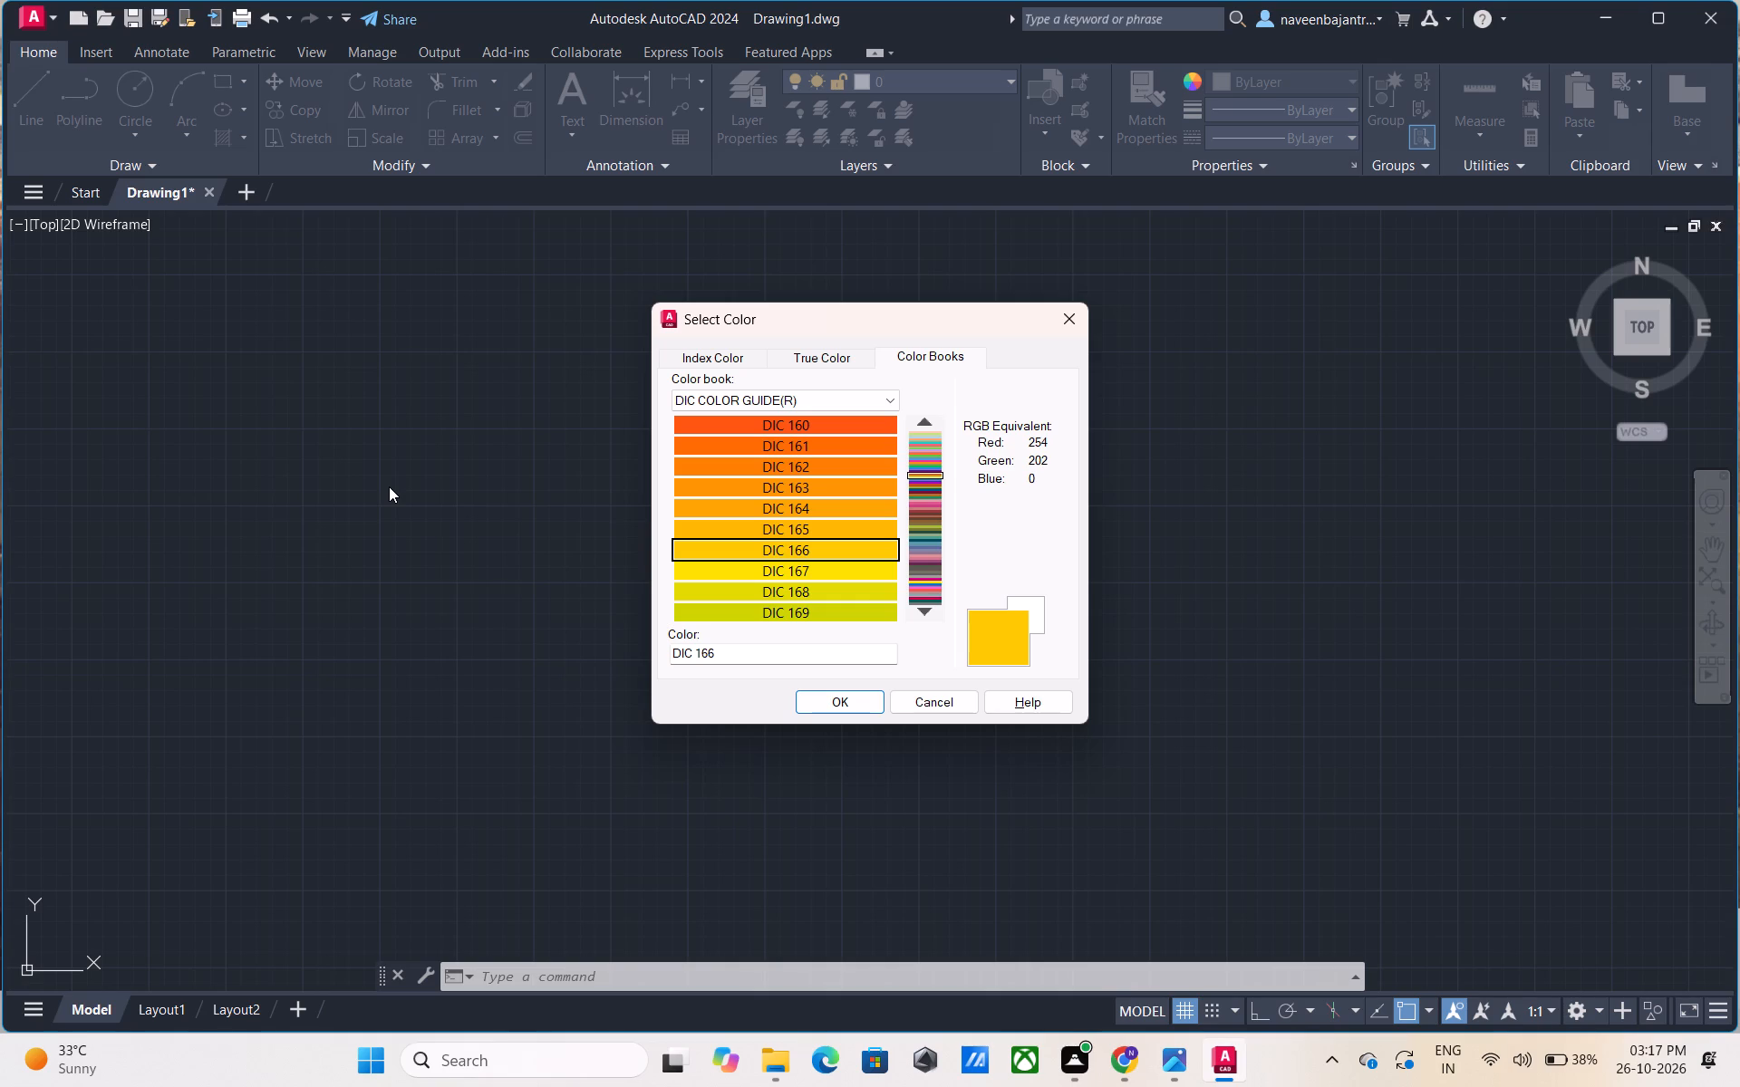
{"action": "key", "text": "Down"}
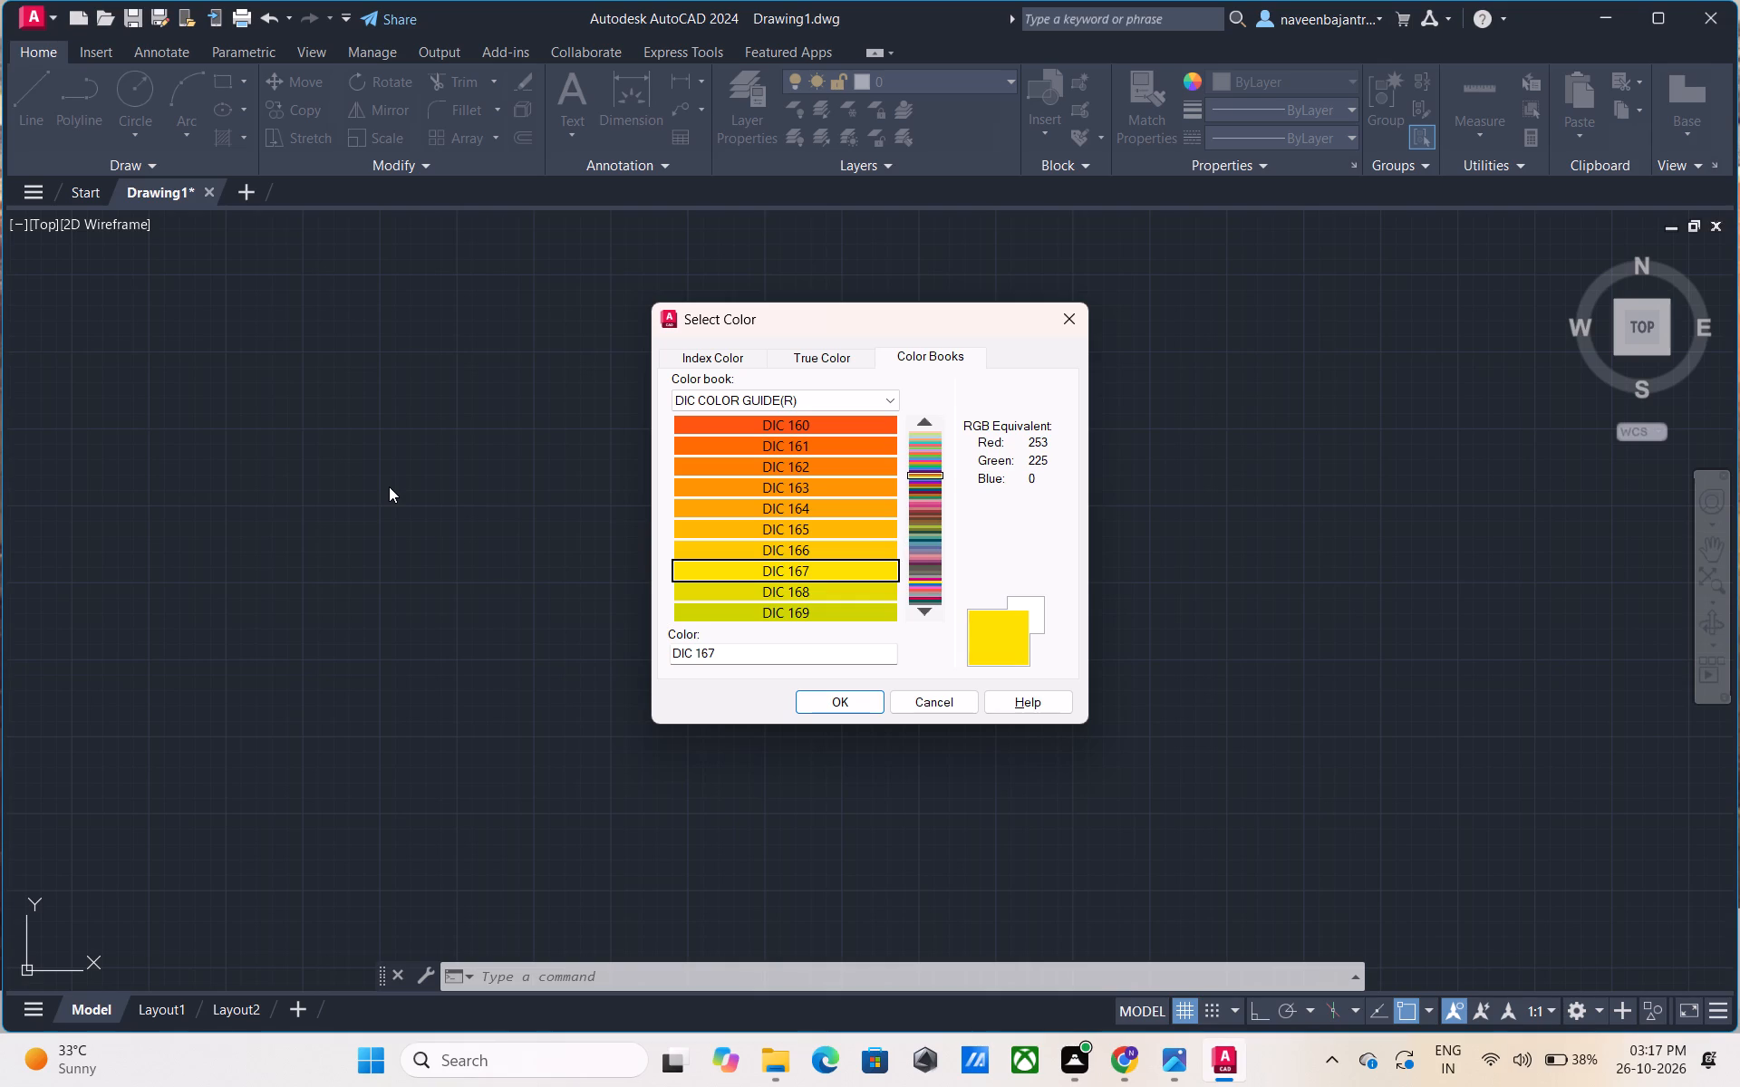
{"action": "key", "text": "Down"}
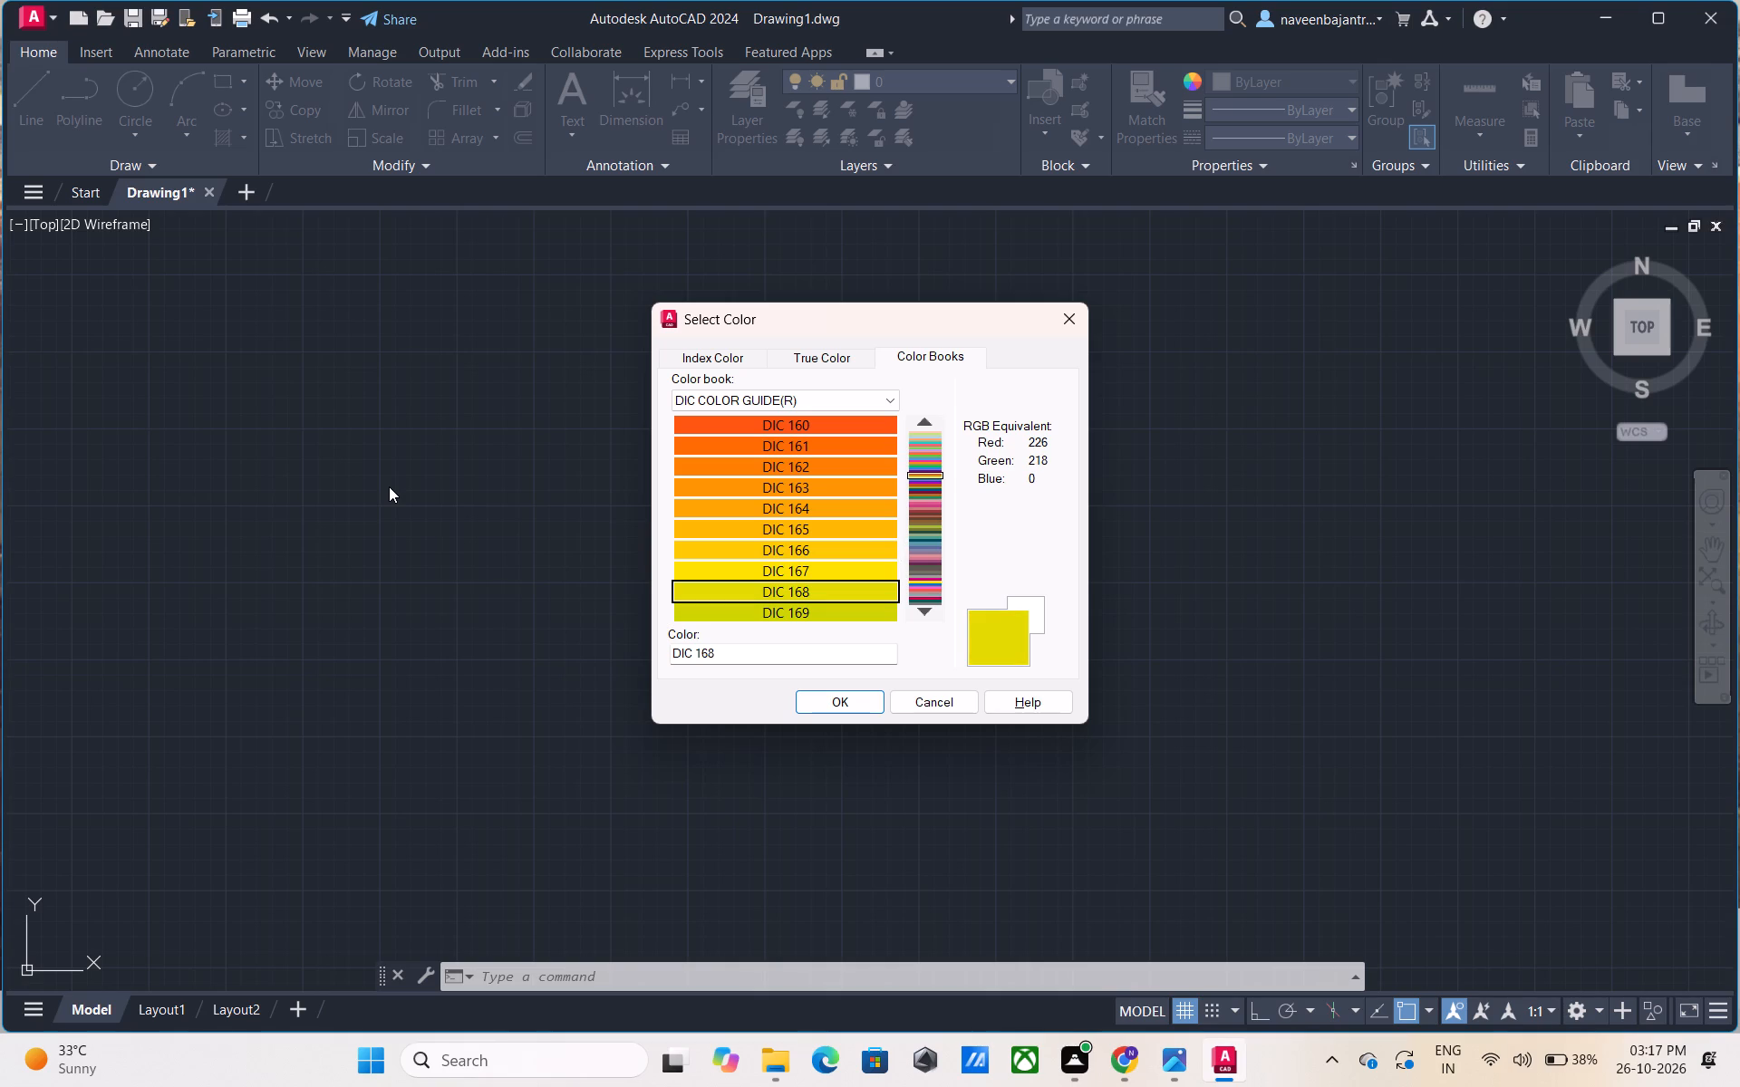
{"action": "key", "text": "Down"}
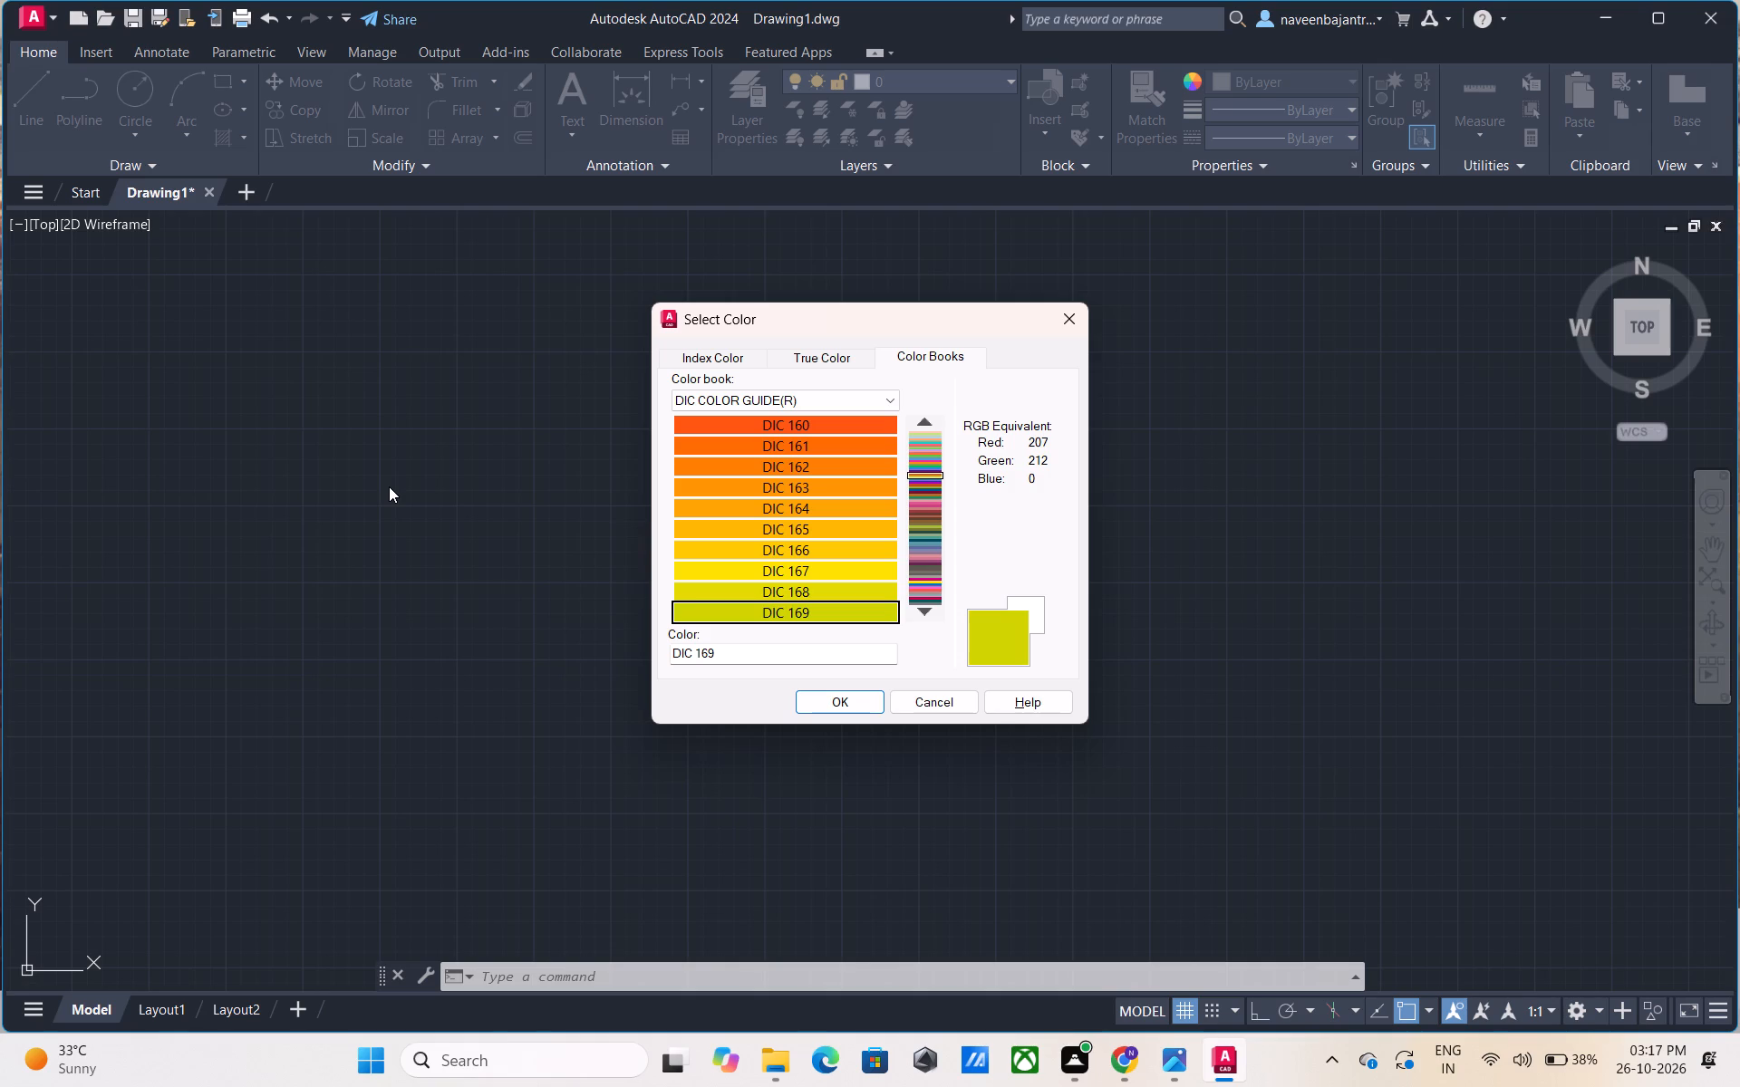
Examine the green-to-blue swatches DIC 170 through DIC 179 in the DIC color book.
{"action": "key", "text": "Down"}
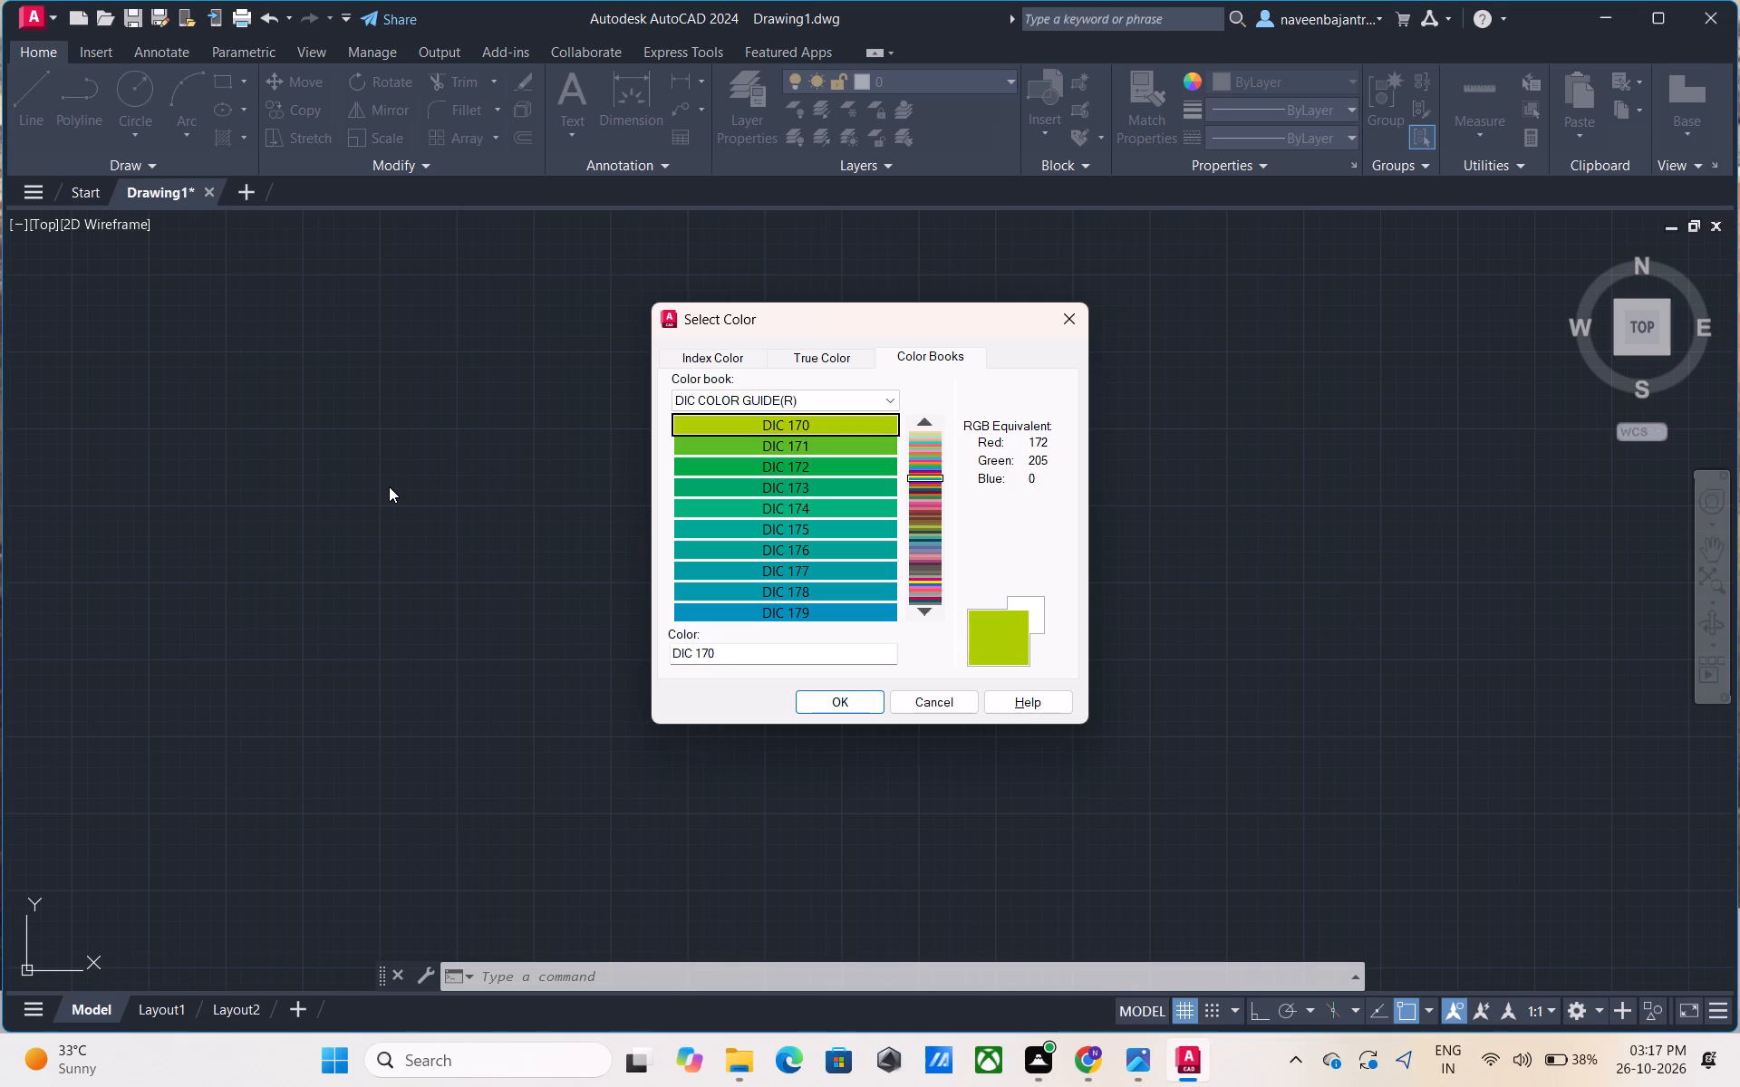
{"action": "key", "text": "Down"}
{"action": "key", "text": "Down"}
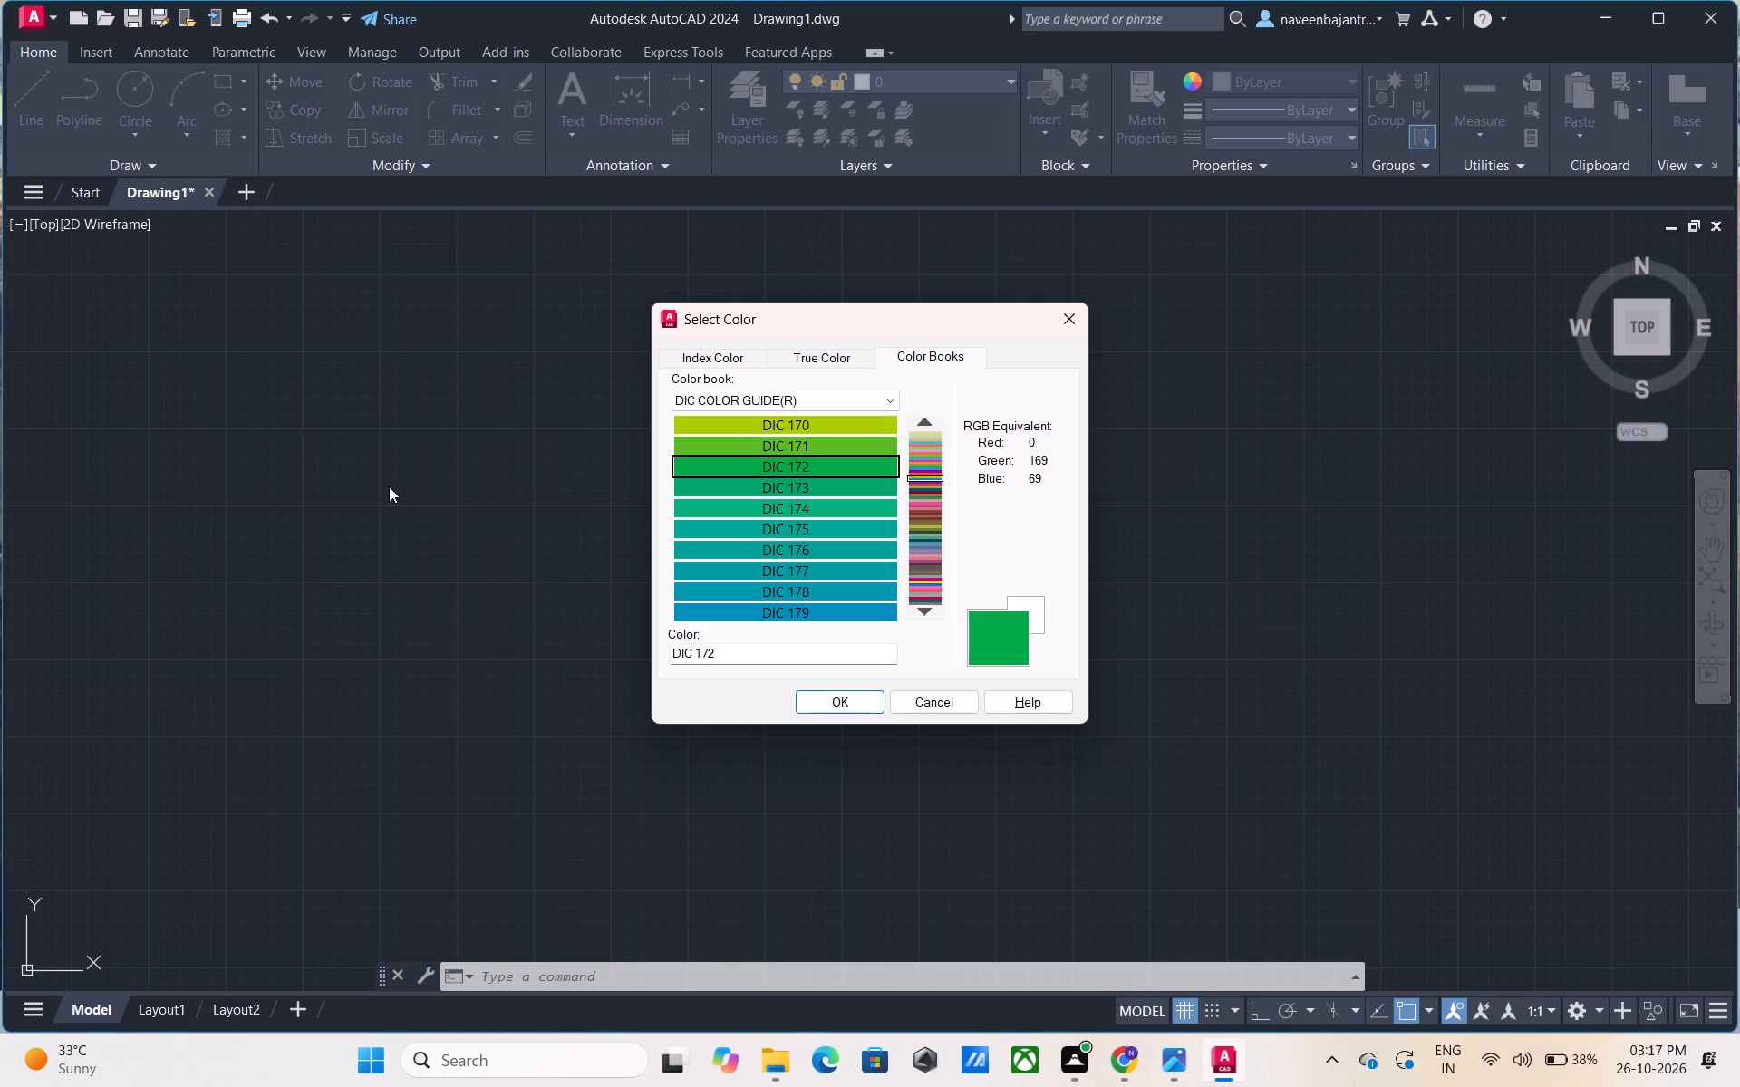
{"action": "key", "text": "Down"}
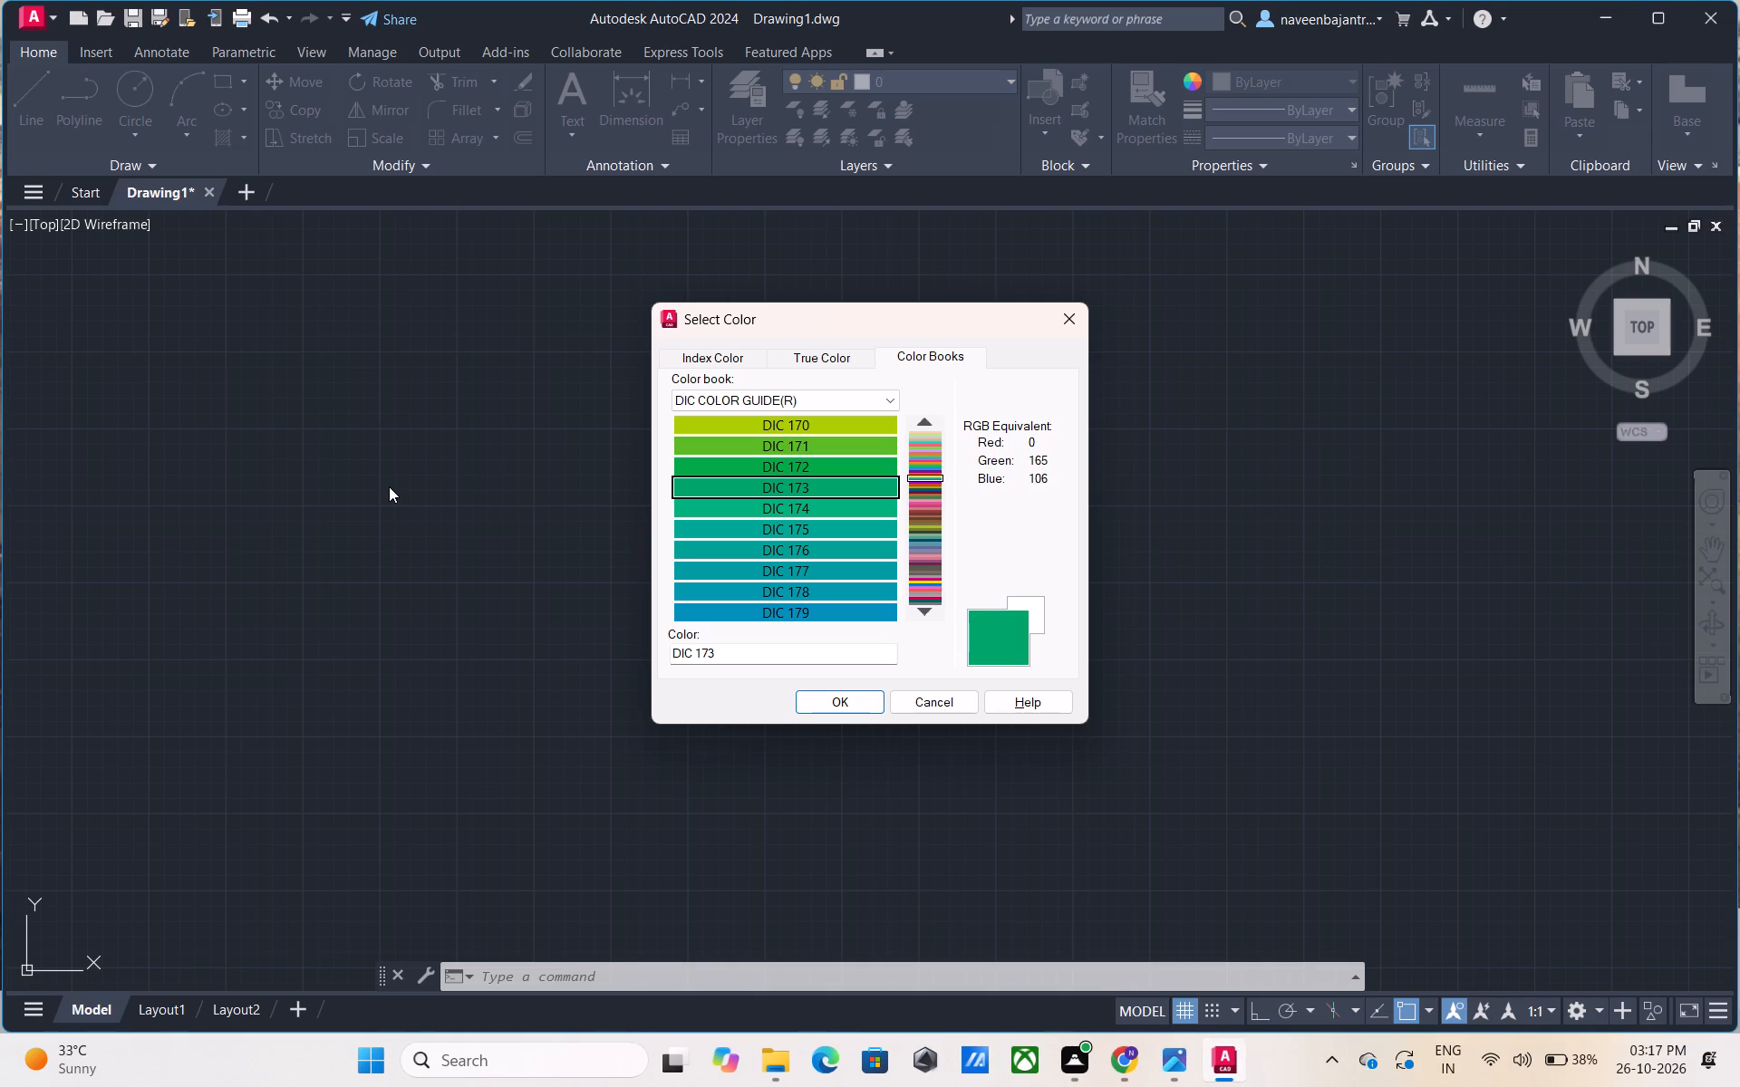
{"action": "key", "text": "Down"}
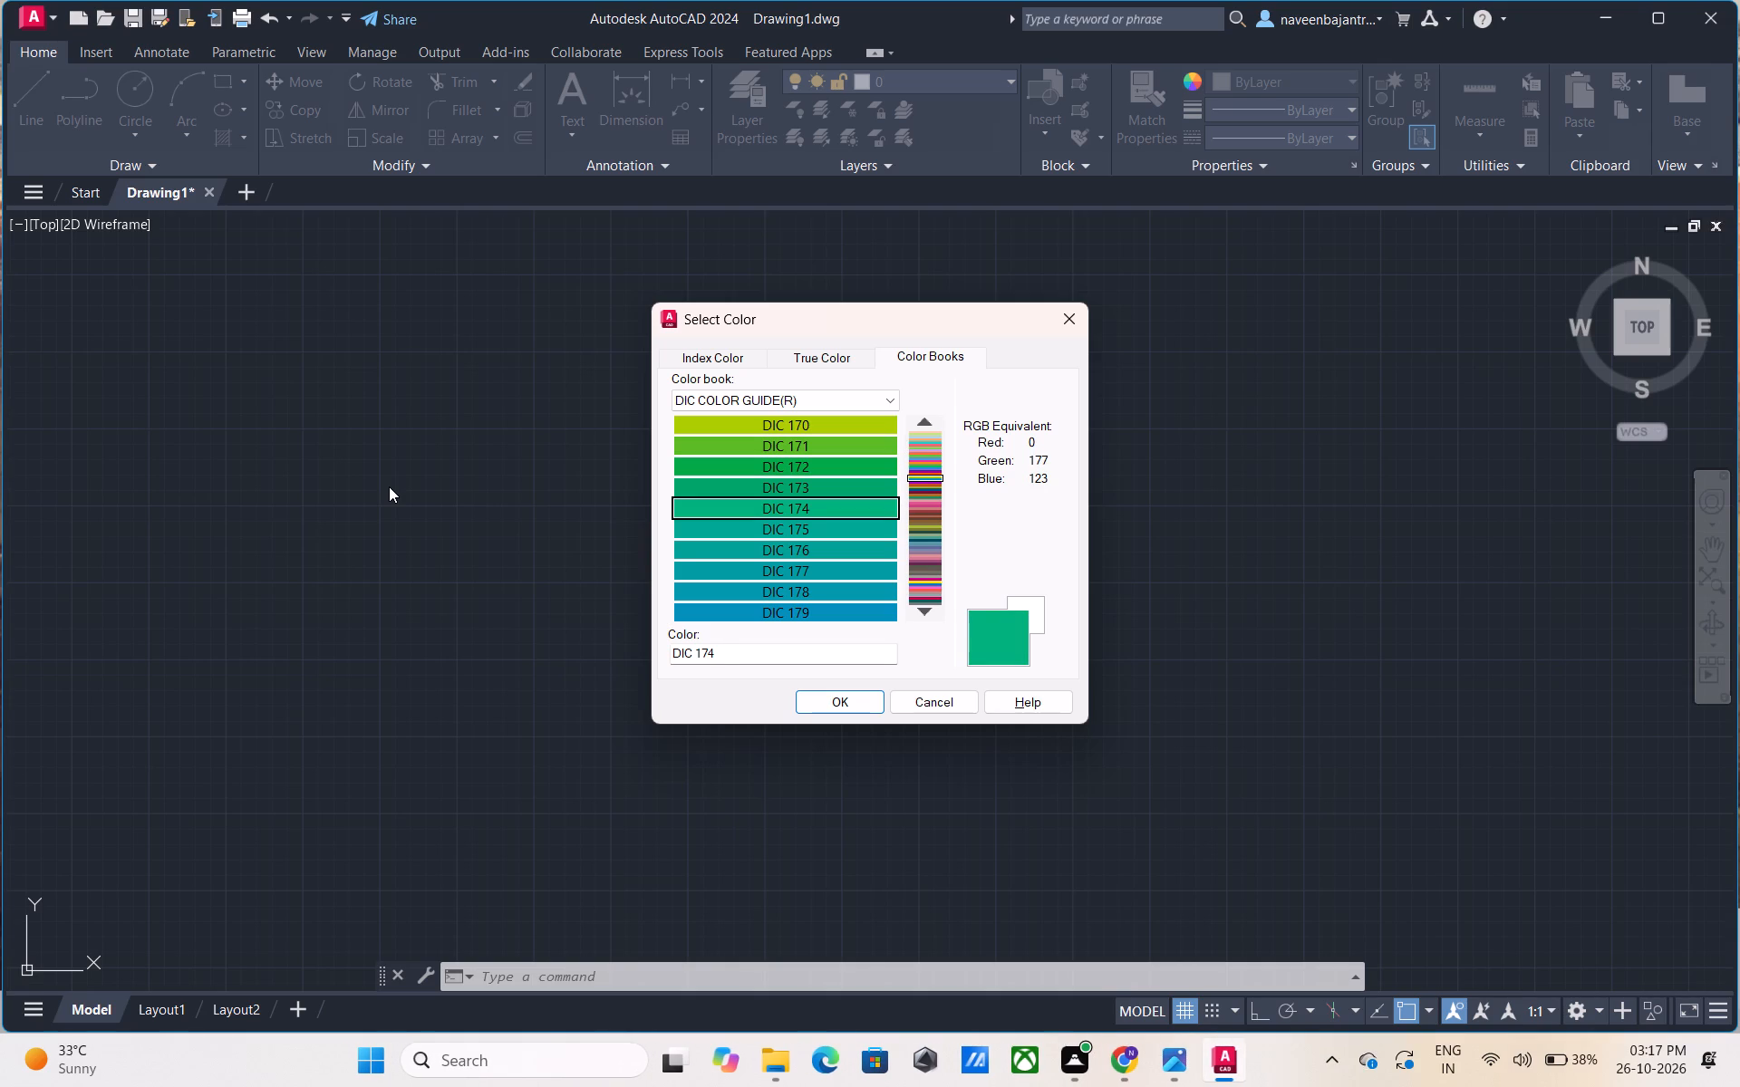
{"action": "key", "text": "Down"}
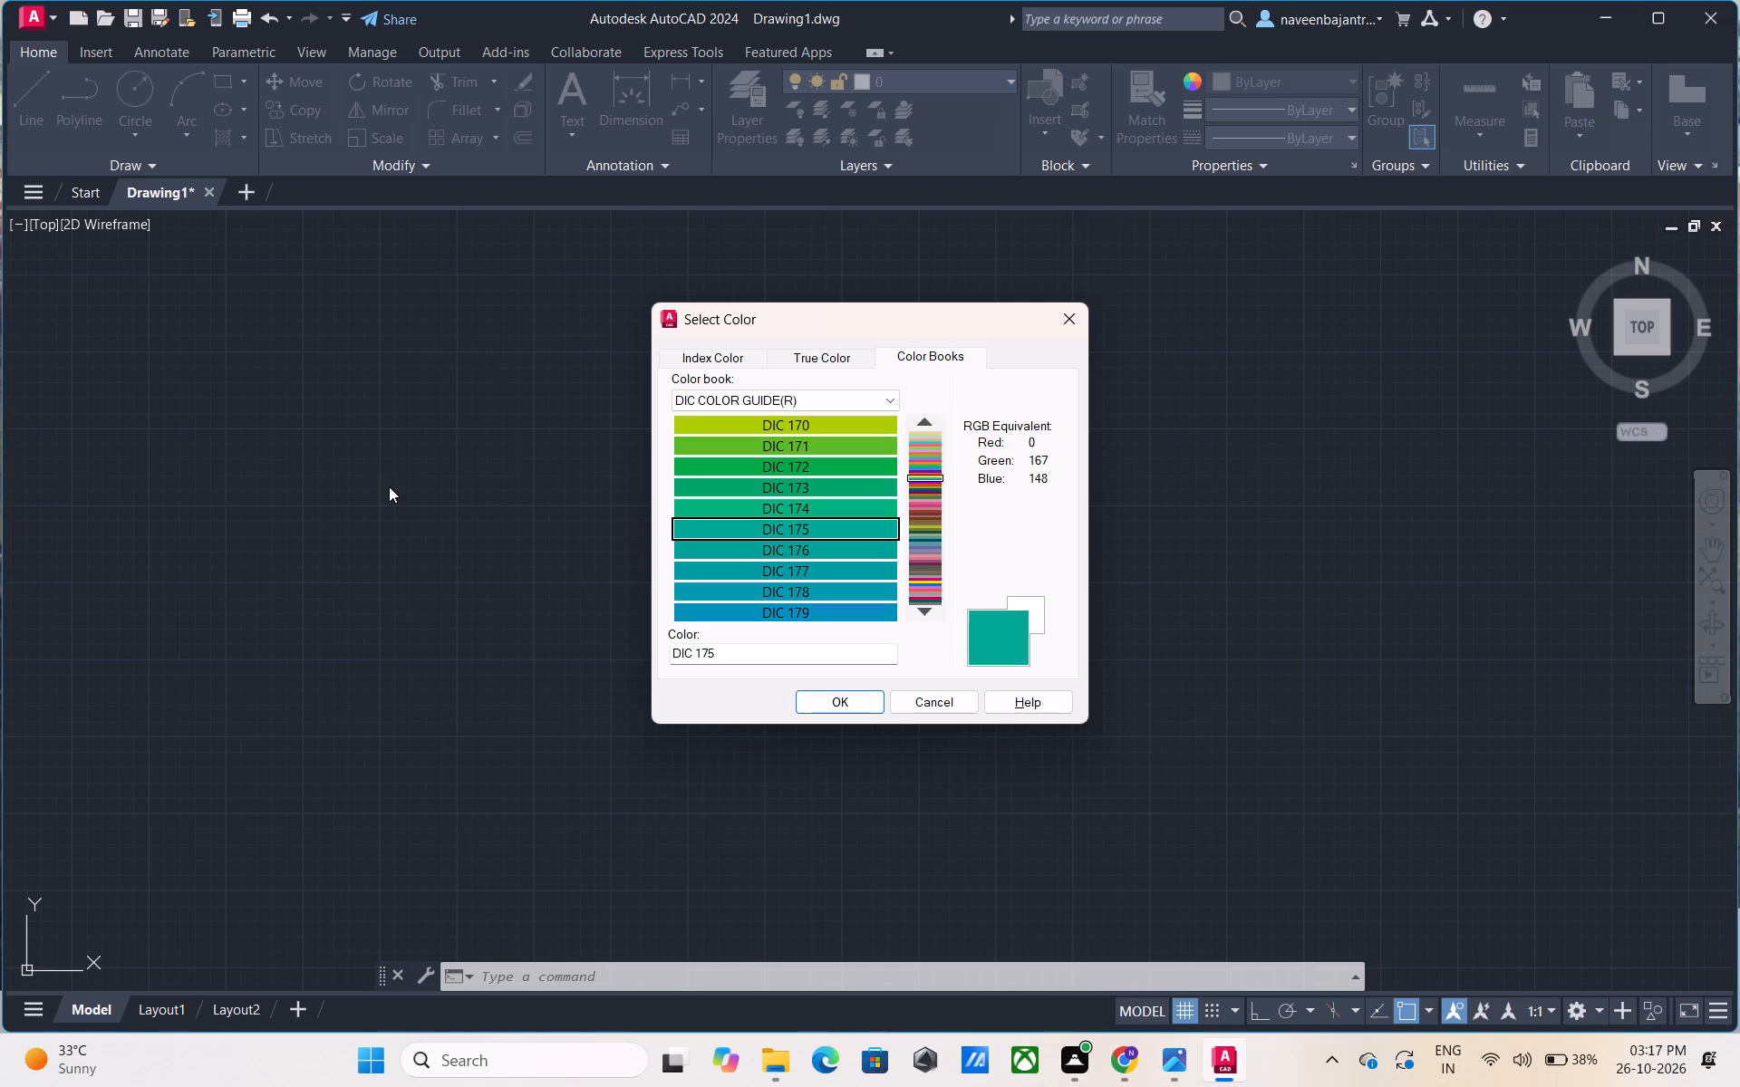
{"action": "key", "text": "Down"}
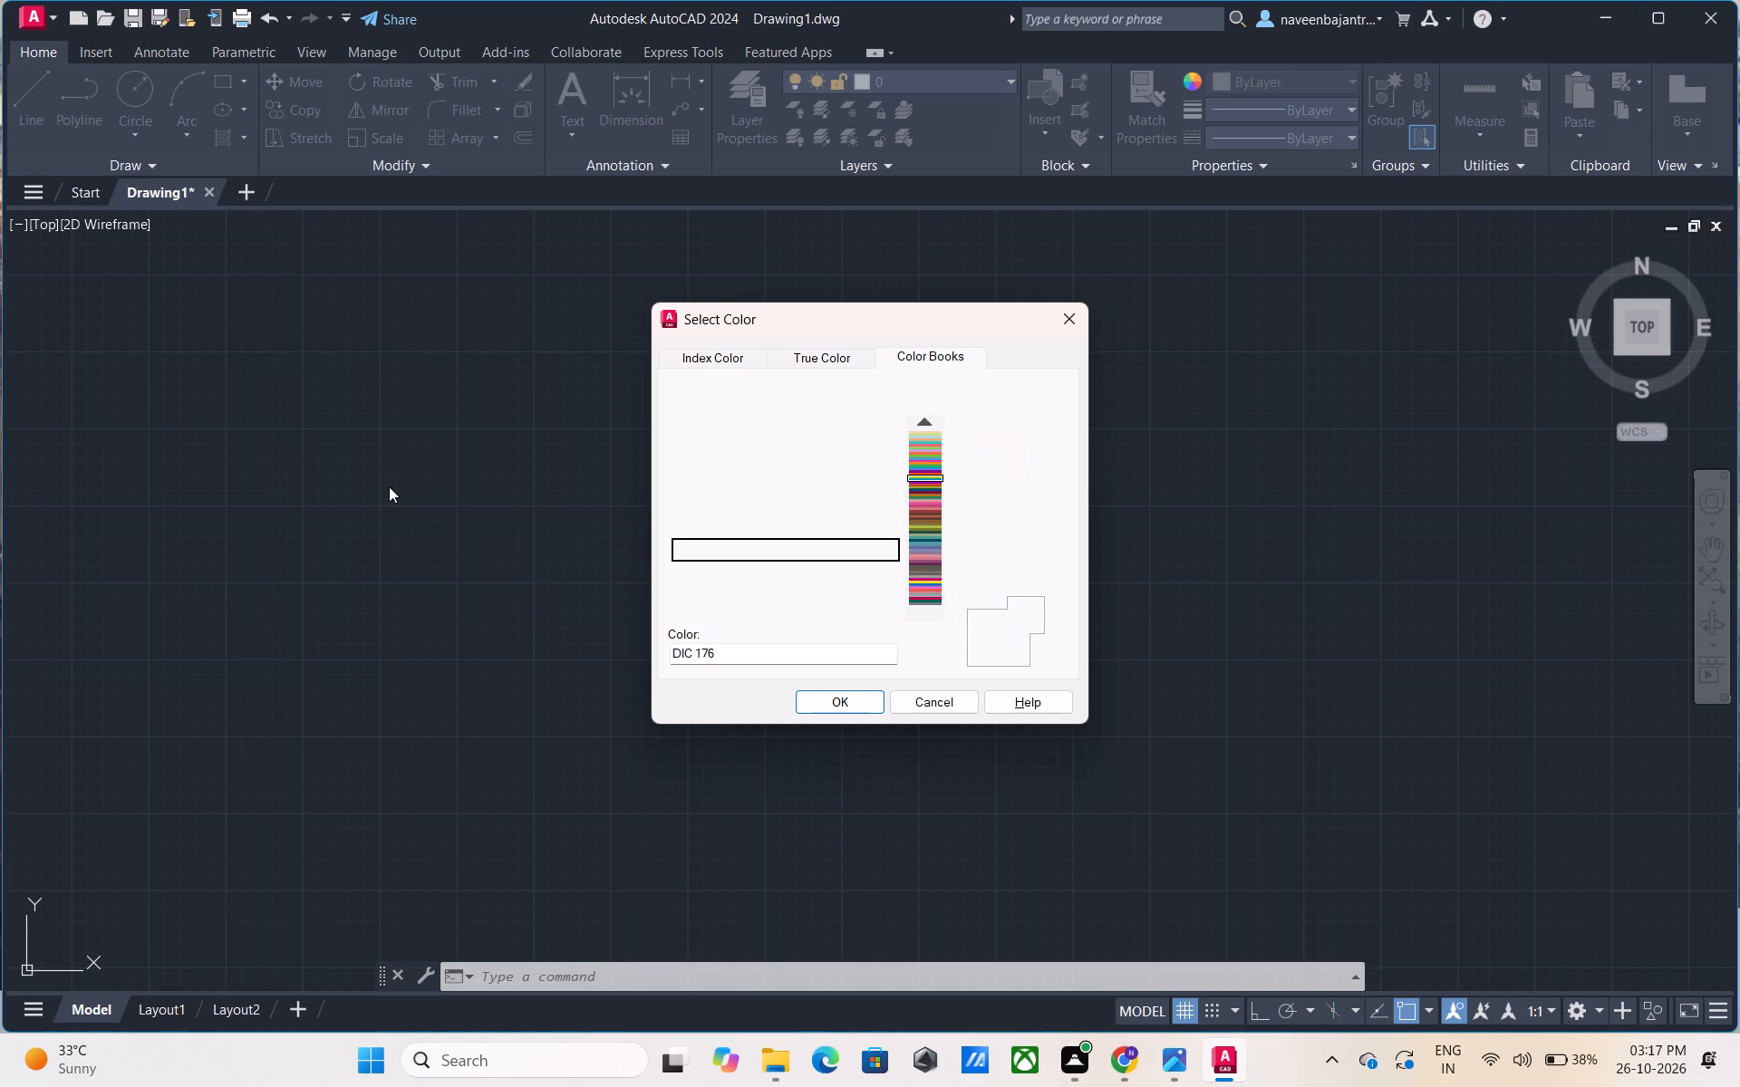
{"action": "key", "text": "Down"}
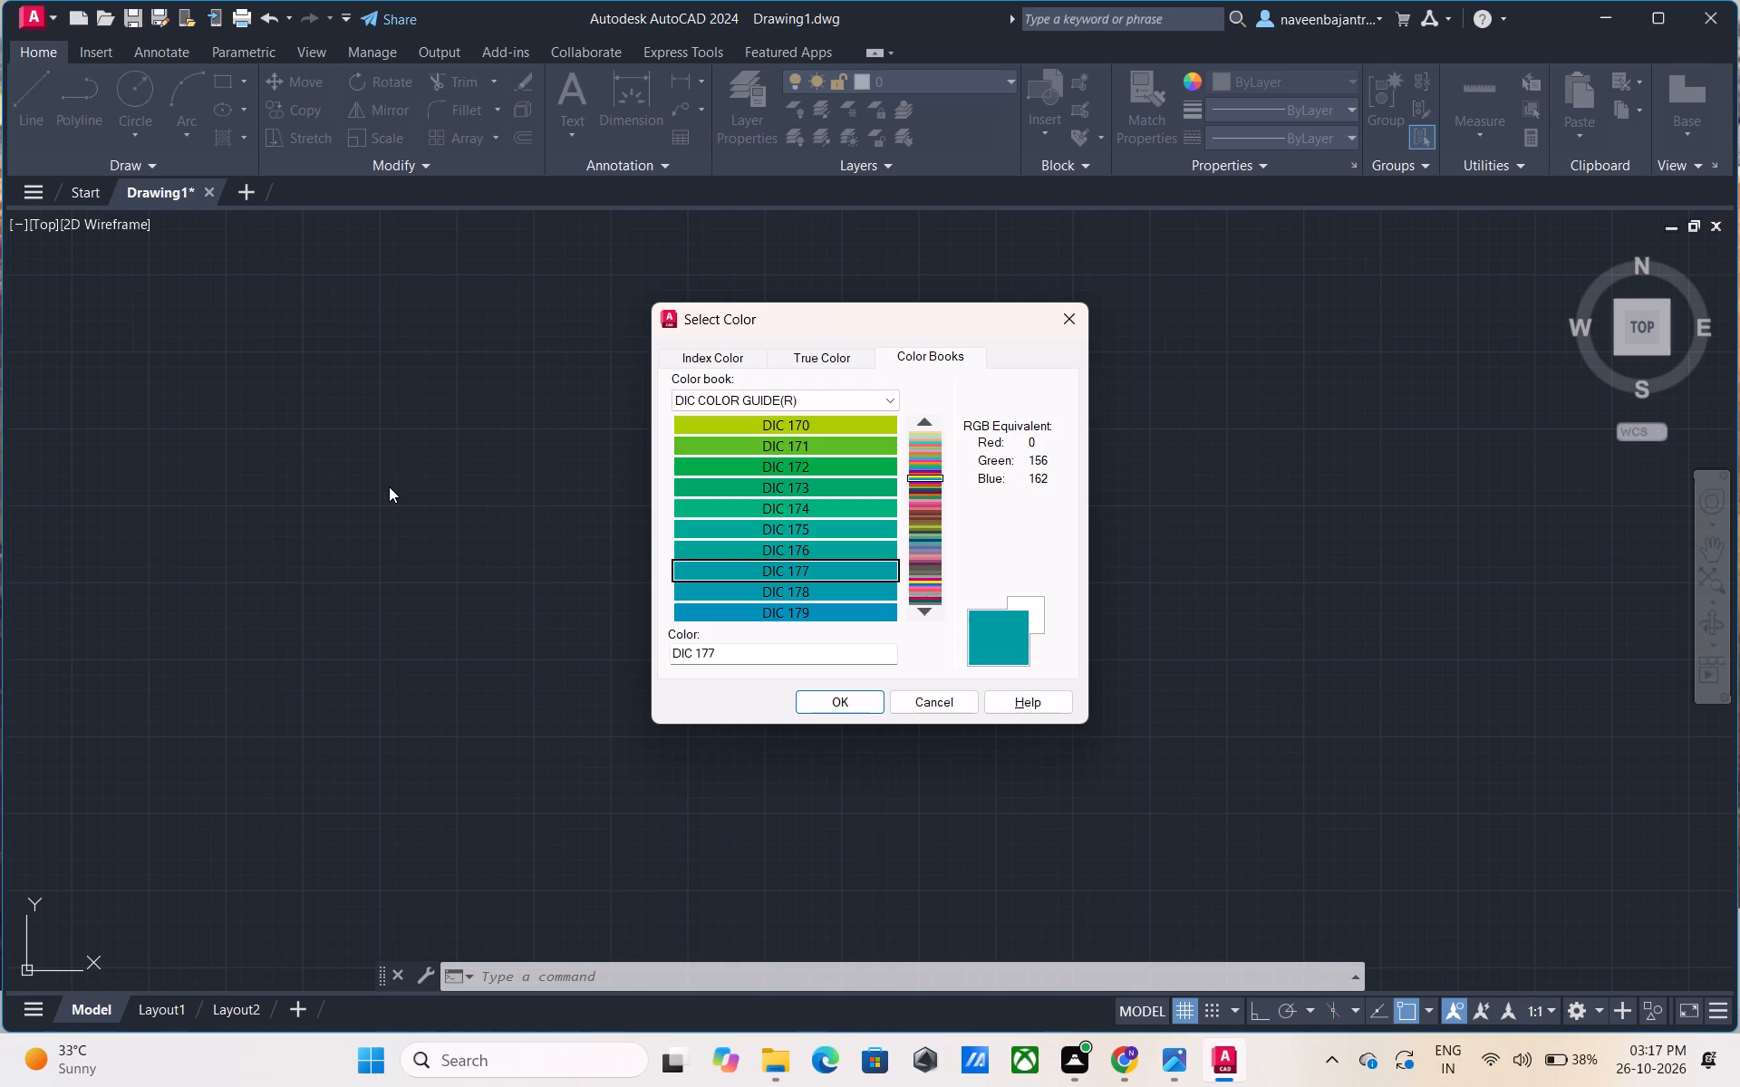
{"action": "key", "text": "Down"}
{"action": "key", "text": "Down"}
Examine the blue-to-purple swatches DIC 180 through DIC 189 in the DIC color book.
{"action": "key", "text": "Down"}
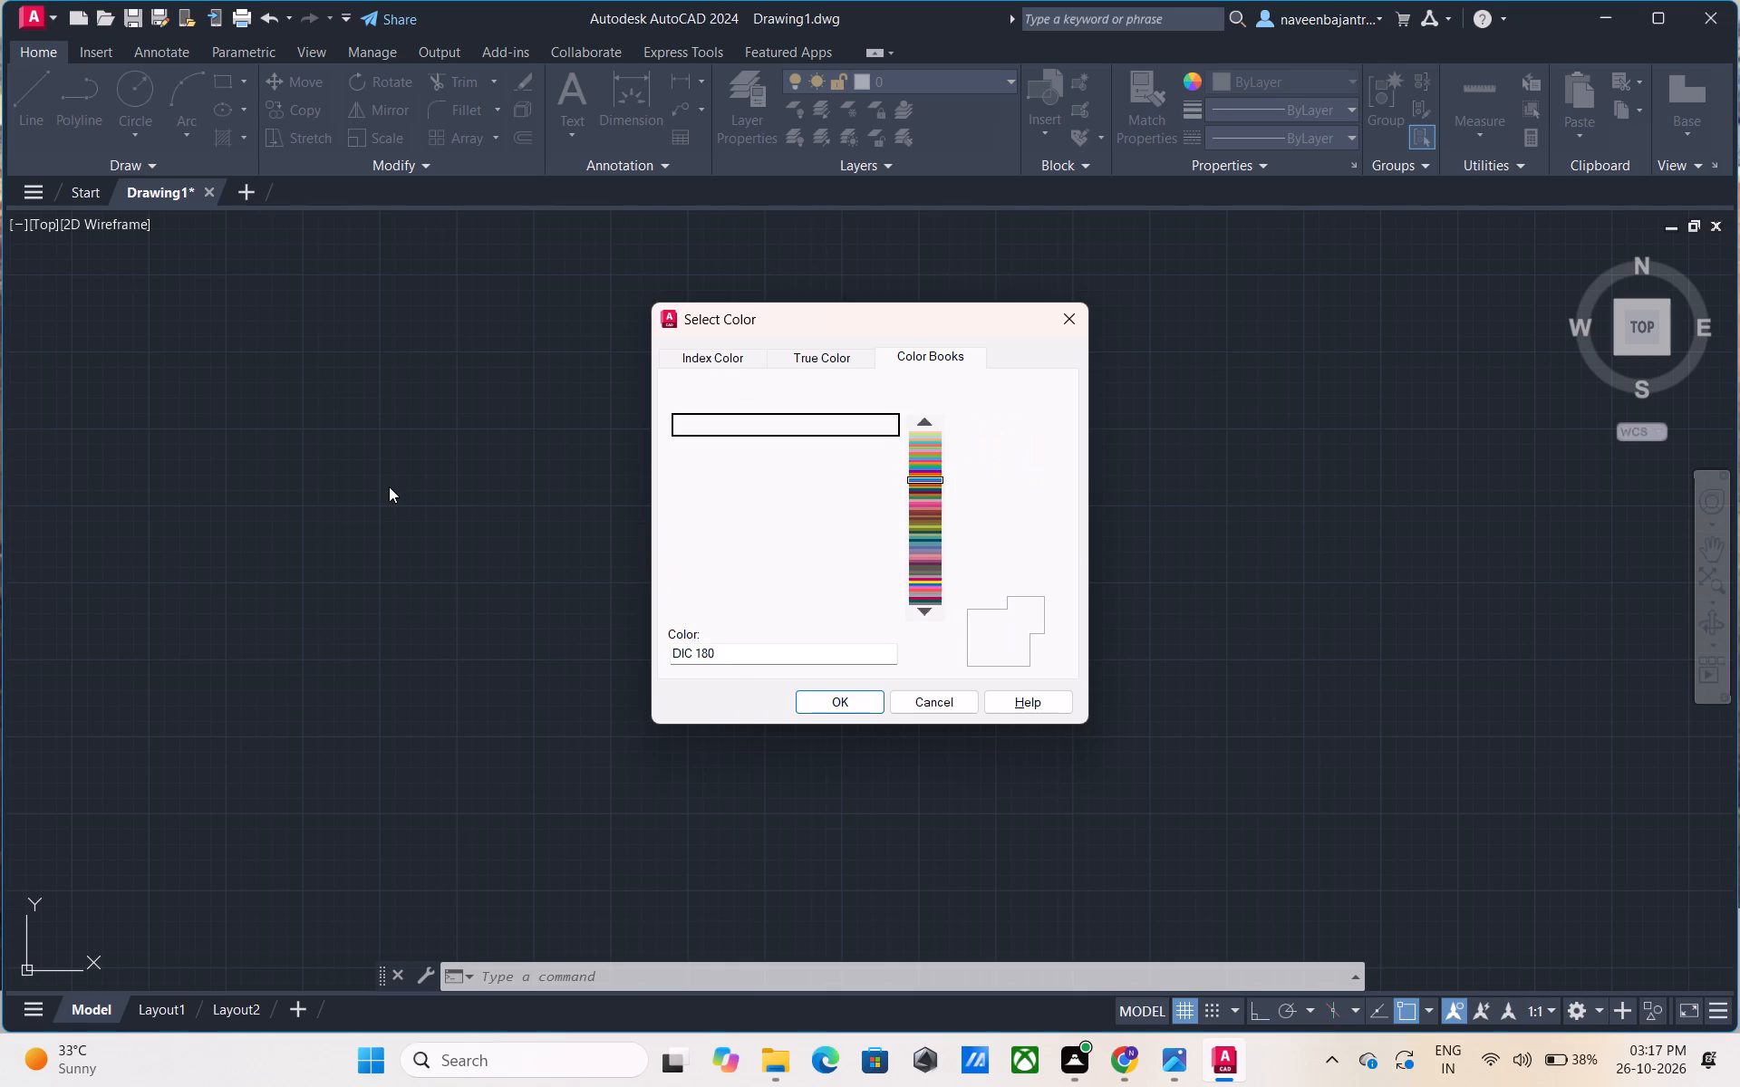
{"action": "key", "text": "Down"}
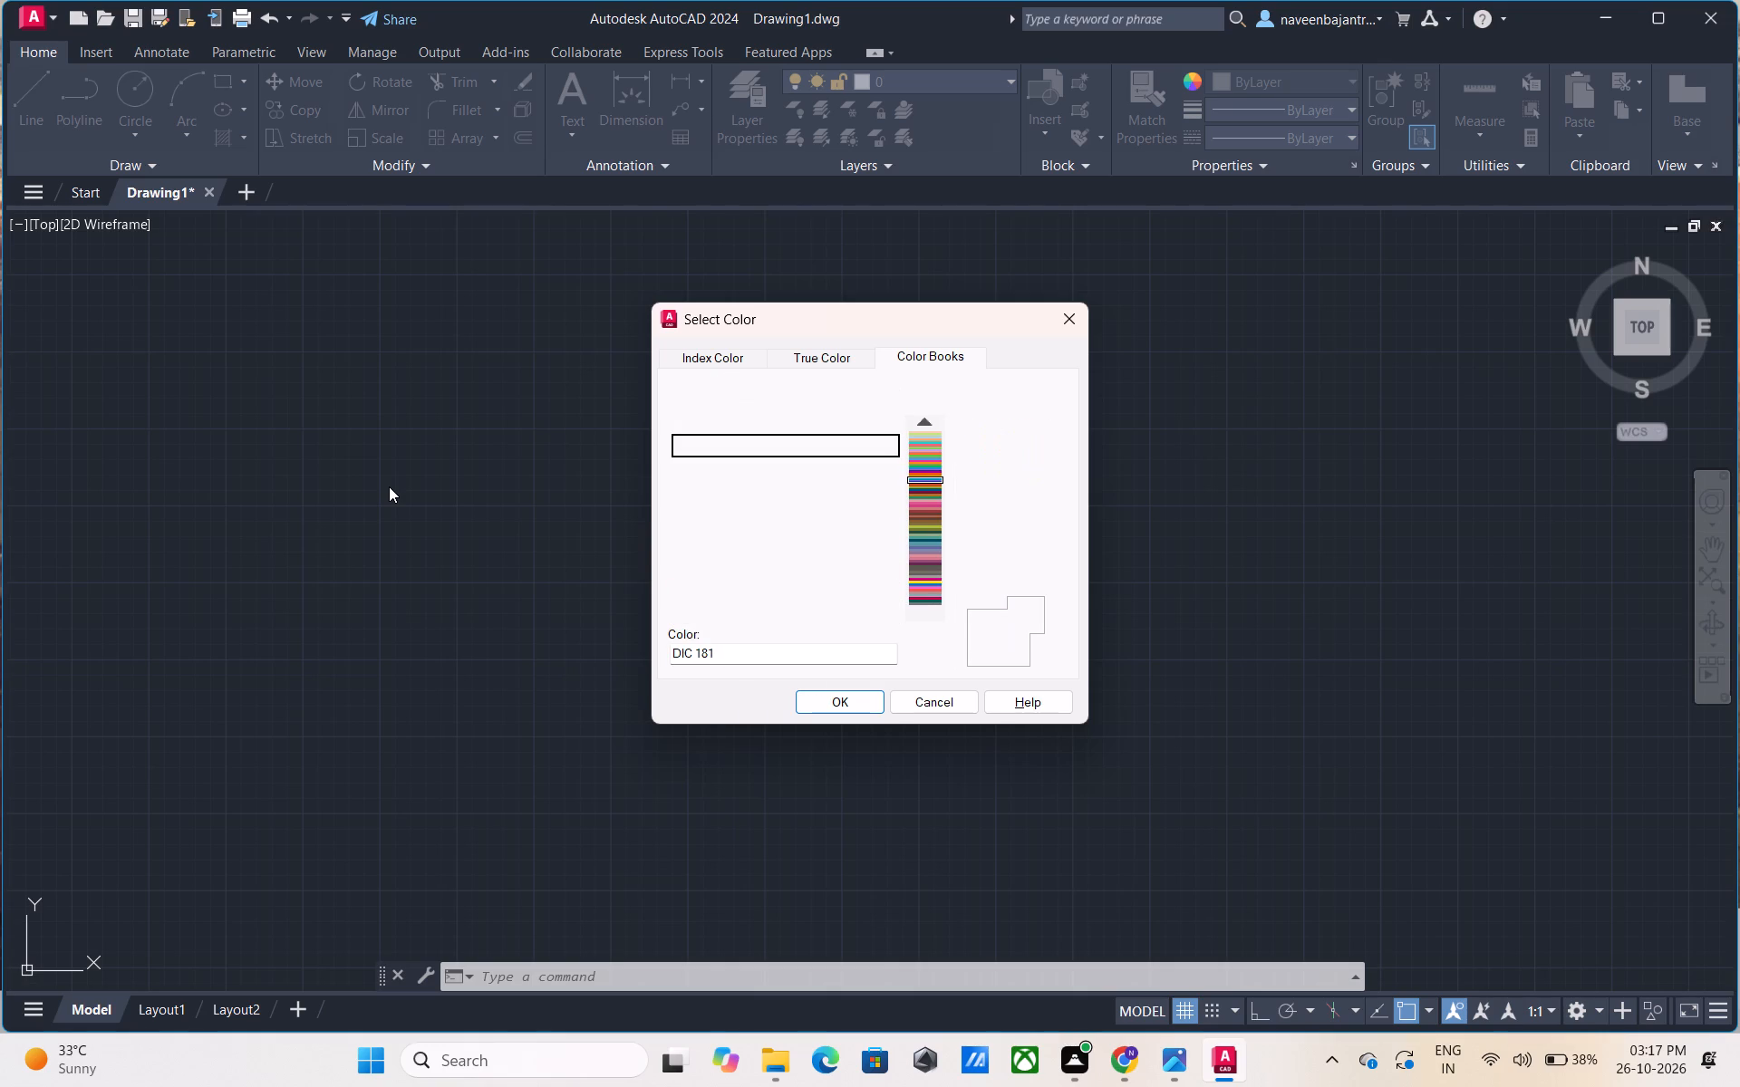
{"action": "key", "text": "Down"}
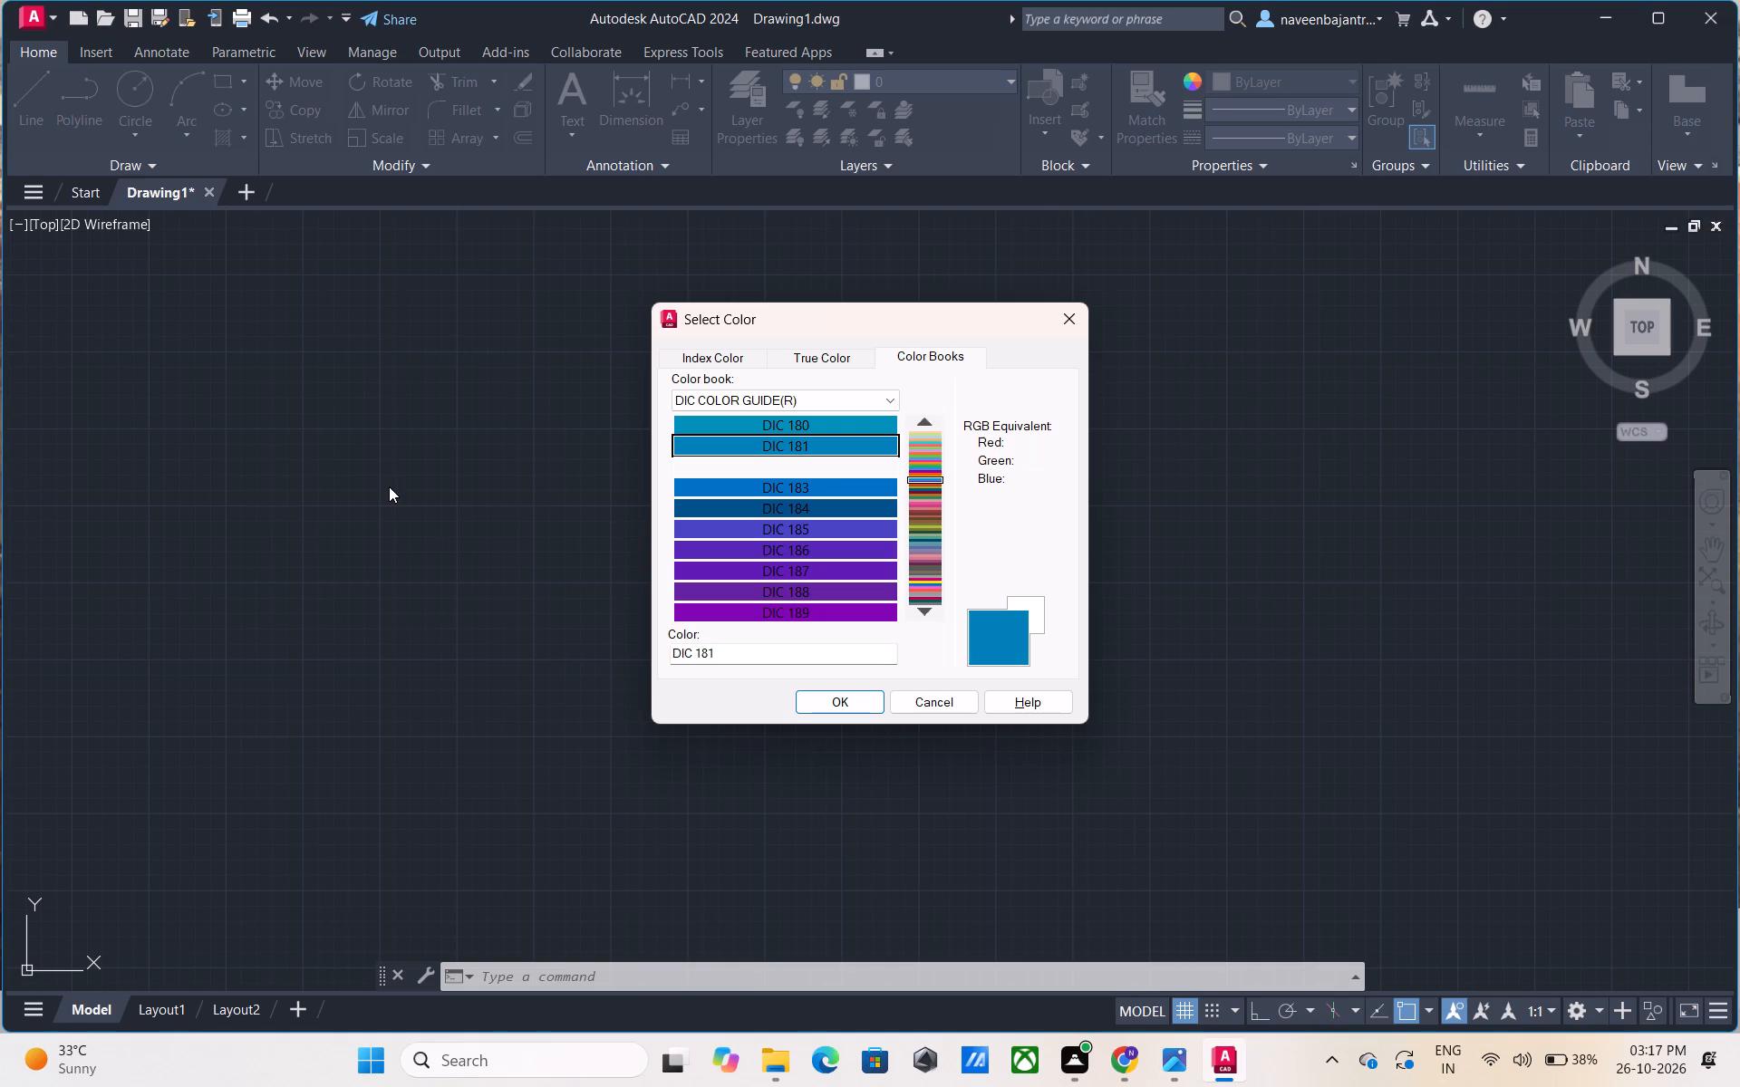
{"action": "key", "text": "Down"}
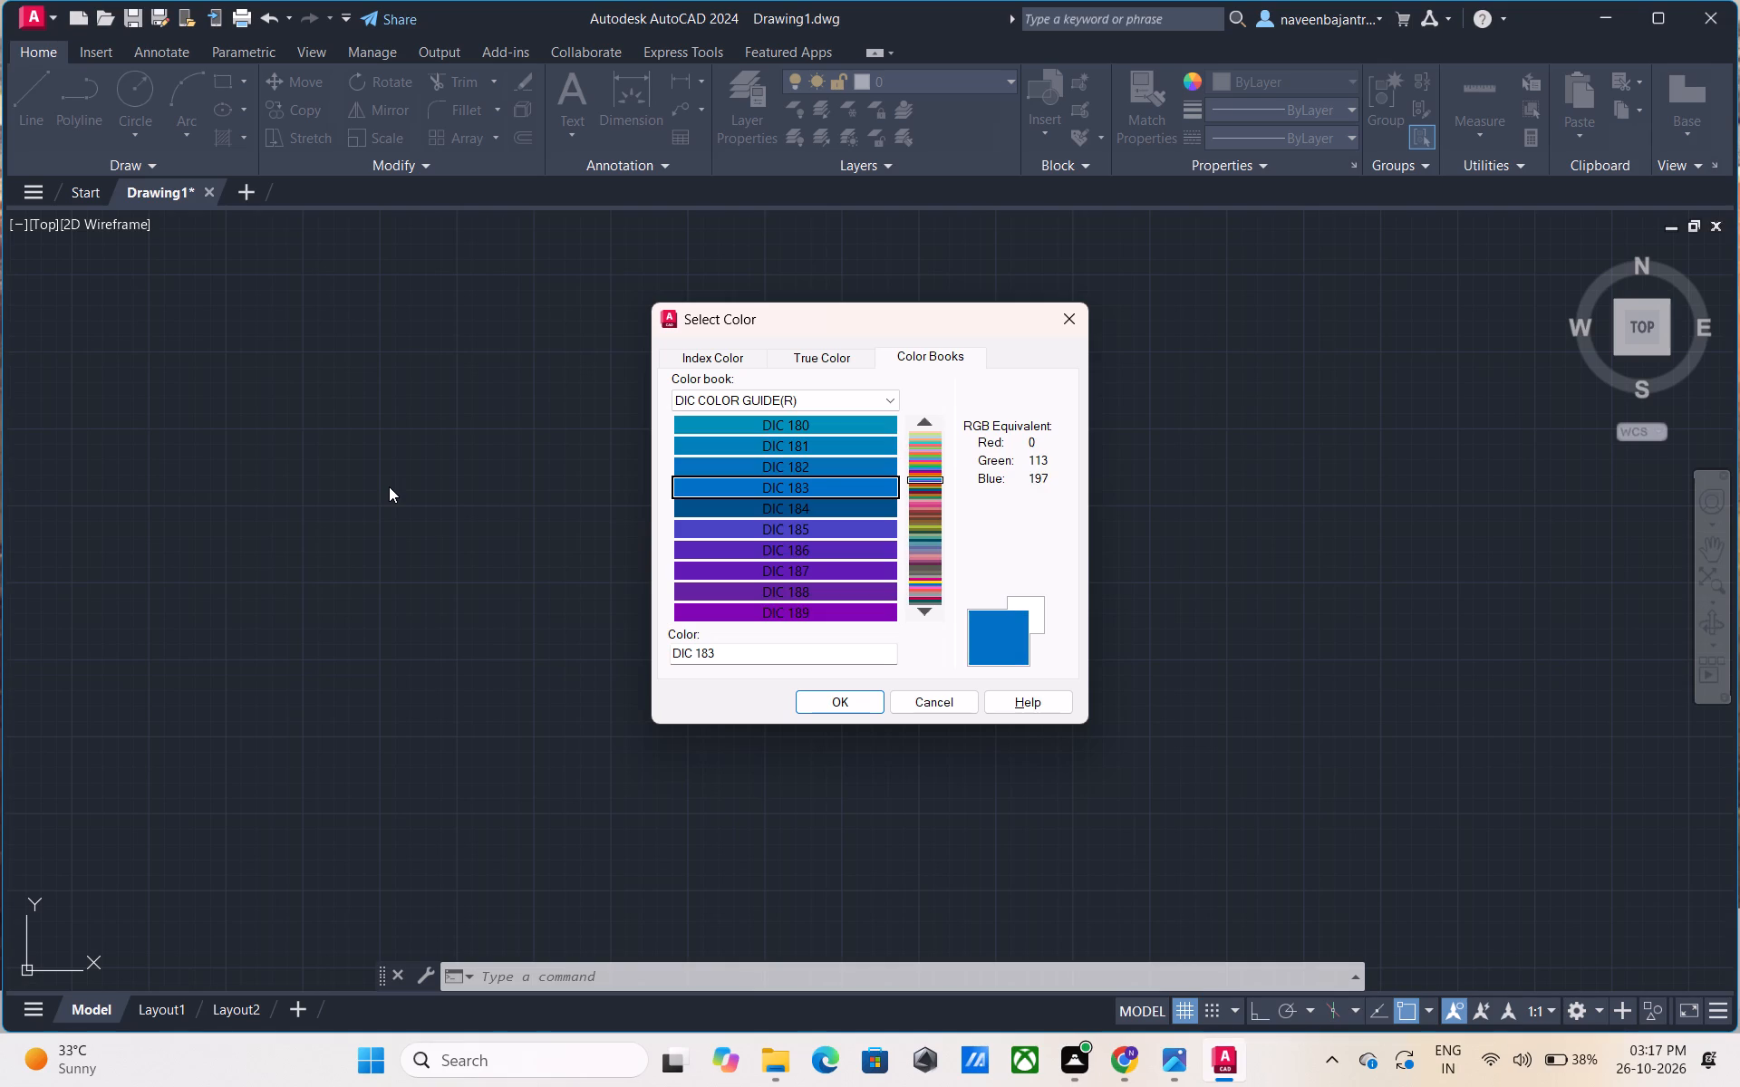
{"action": "key", "text": "Down"}
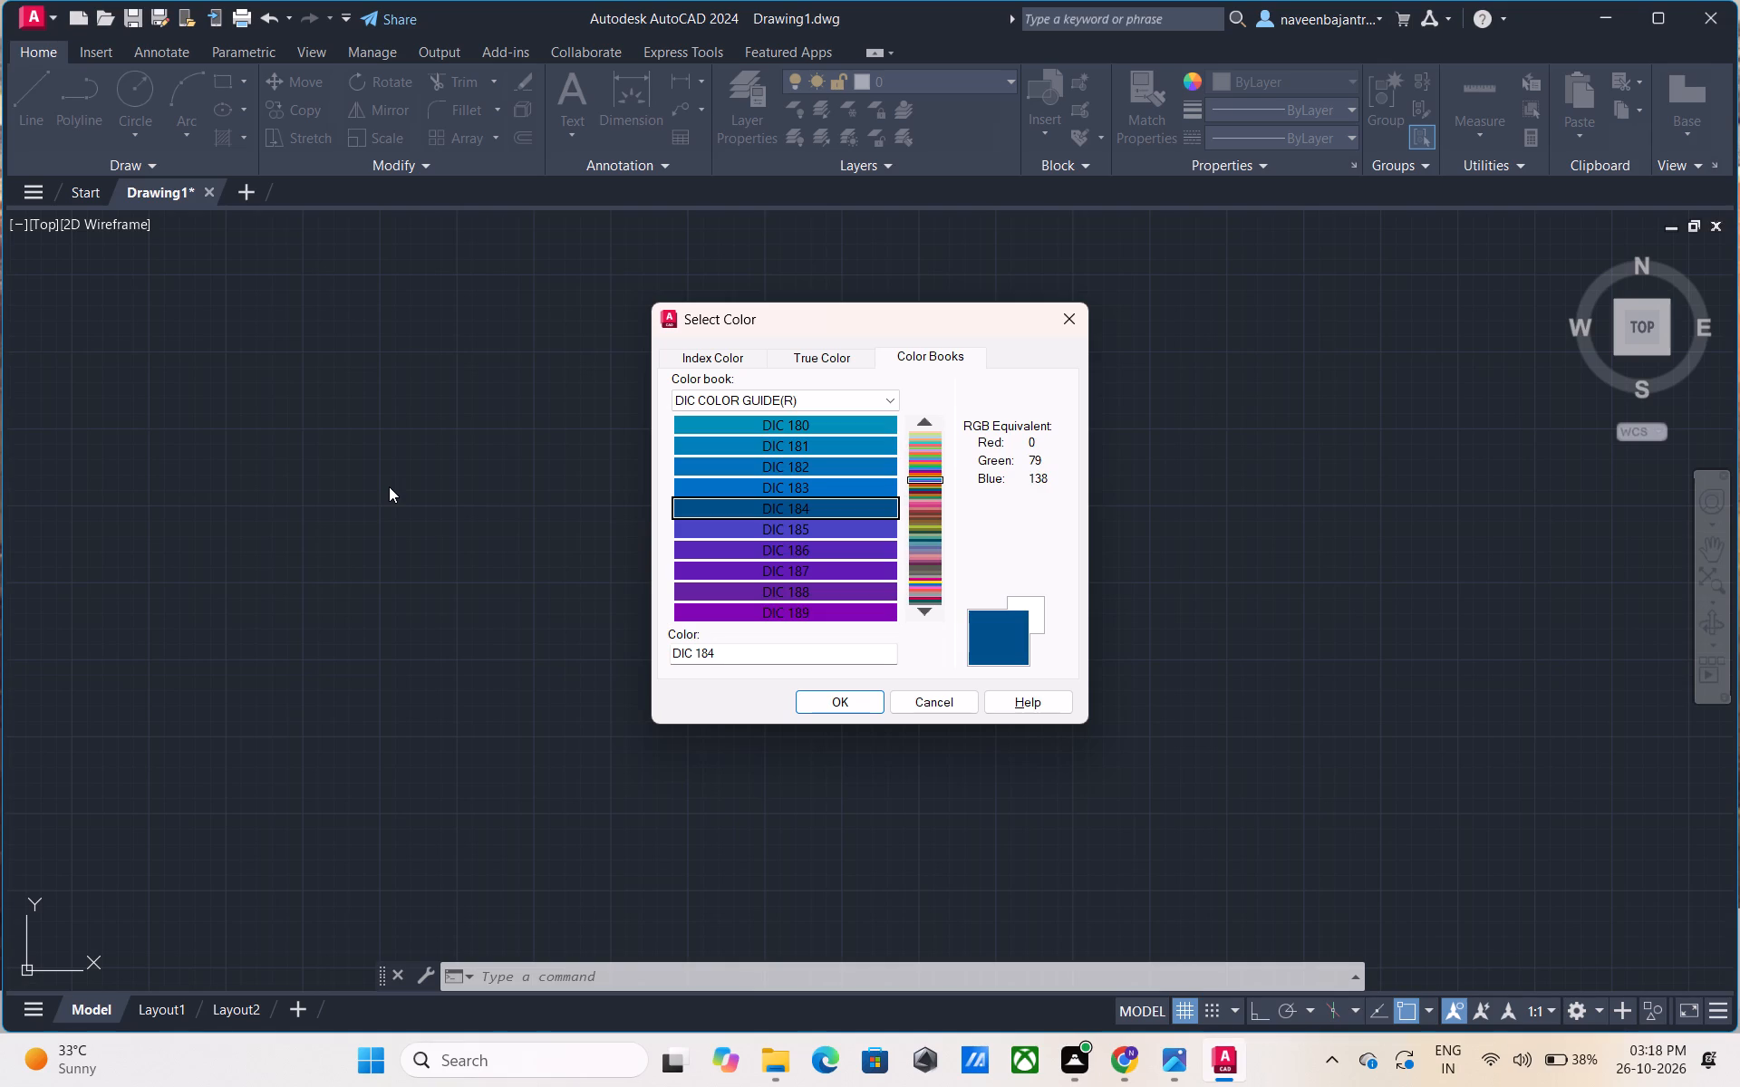
{"action": "key", "text": "Down"}
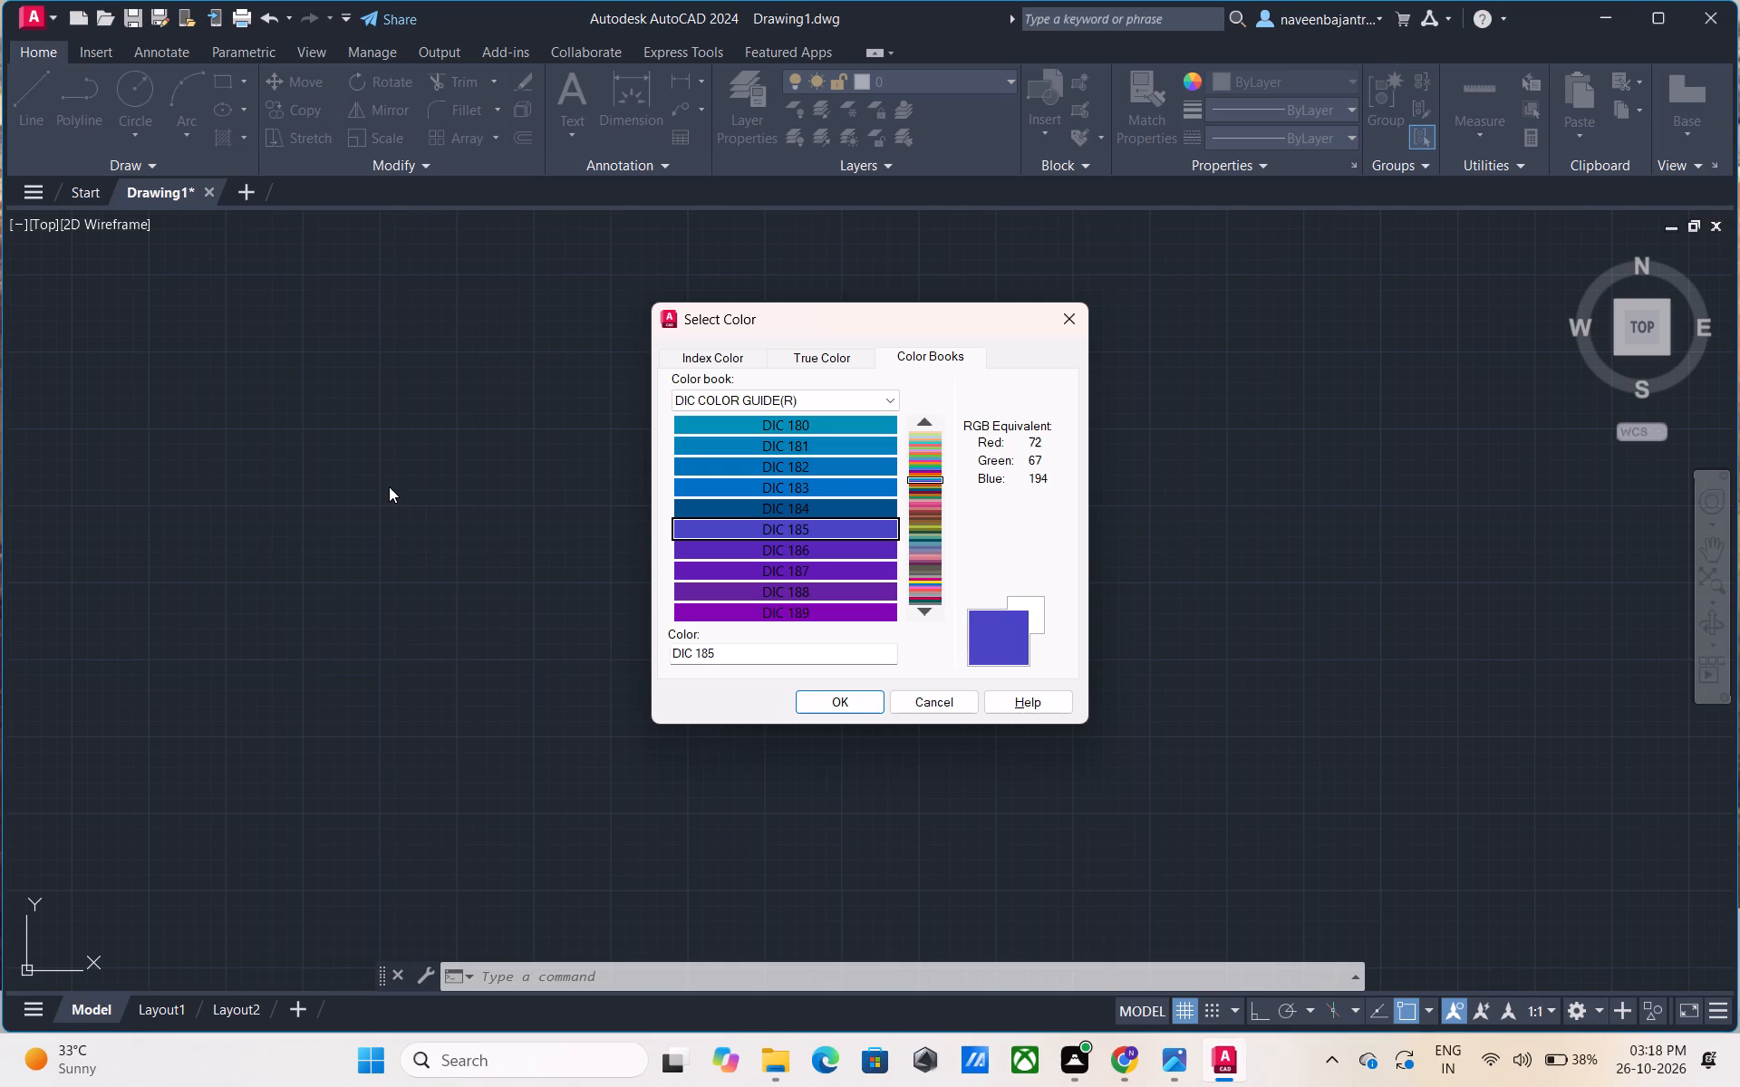
{"action": "key", "text": "Down"}
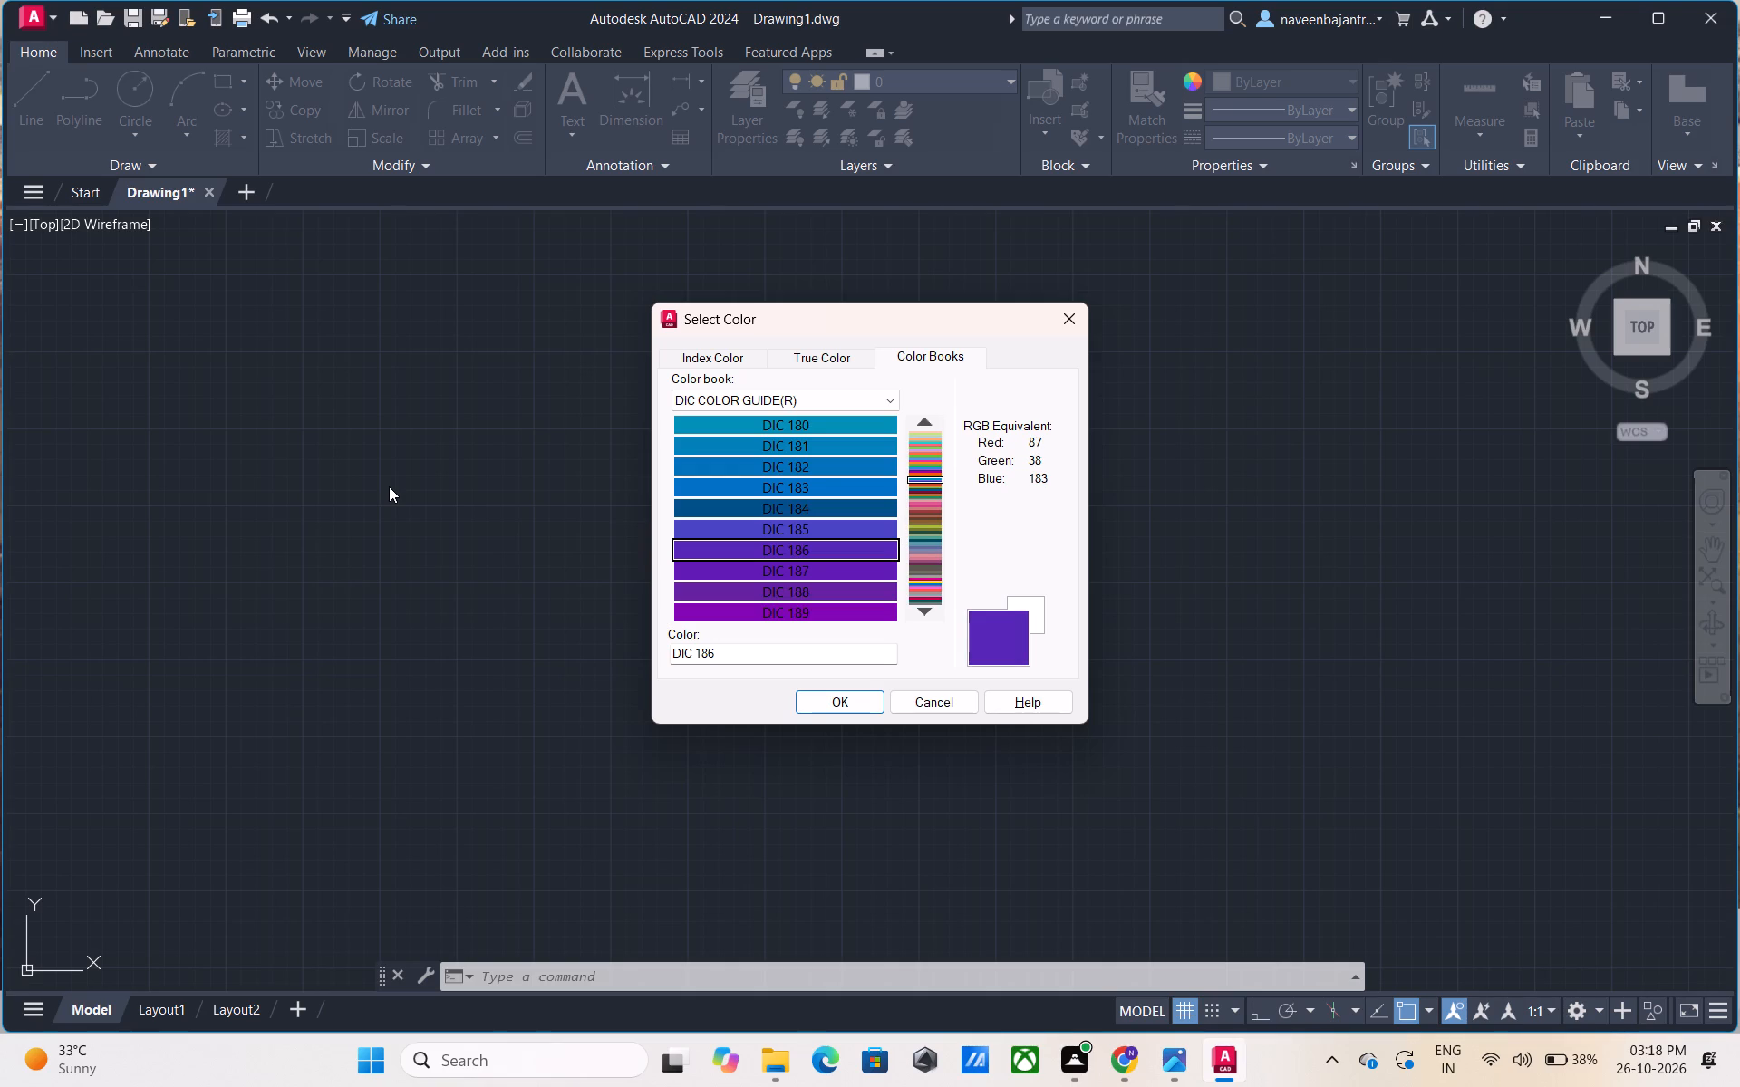
{"action": "key", "text": "Down"}
{"action": "key", "text": "Down"}
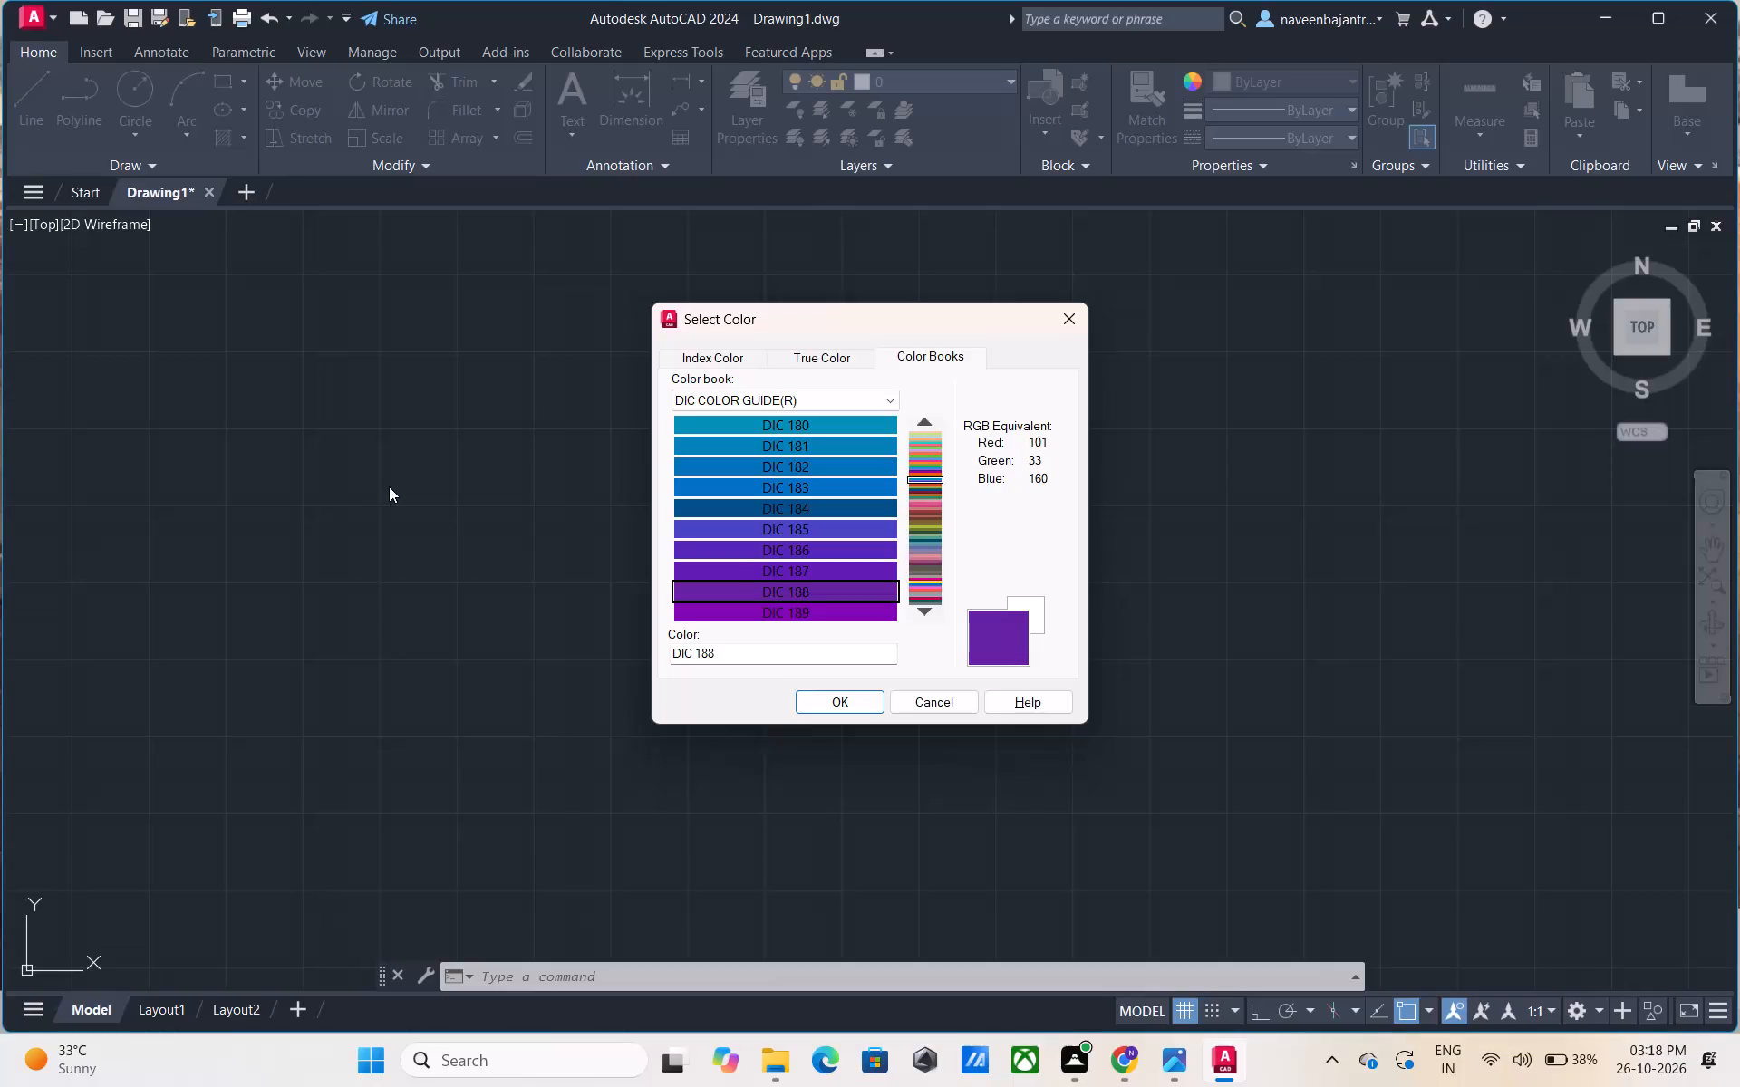
{"action": "key", "text": "Down"}
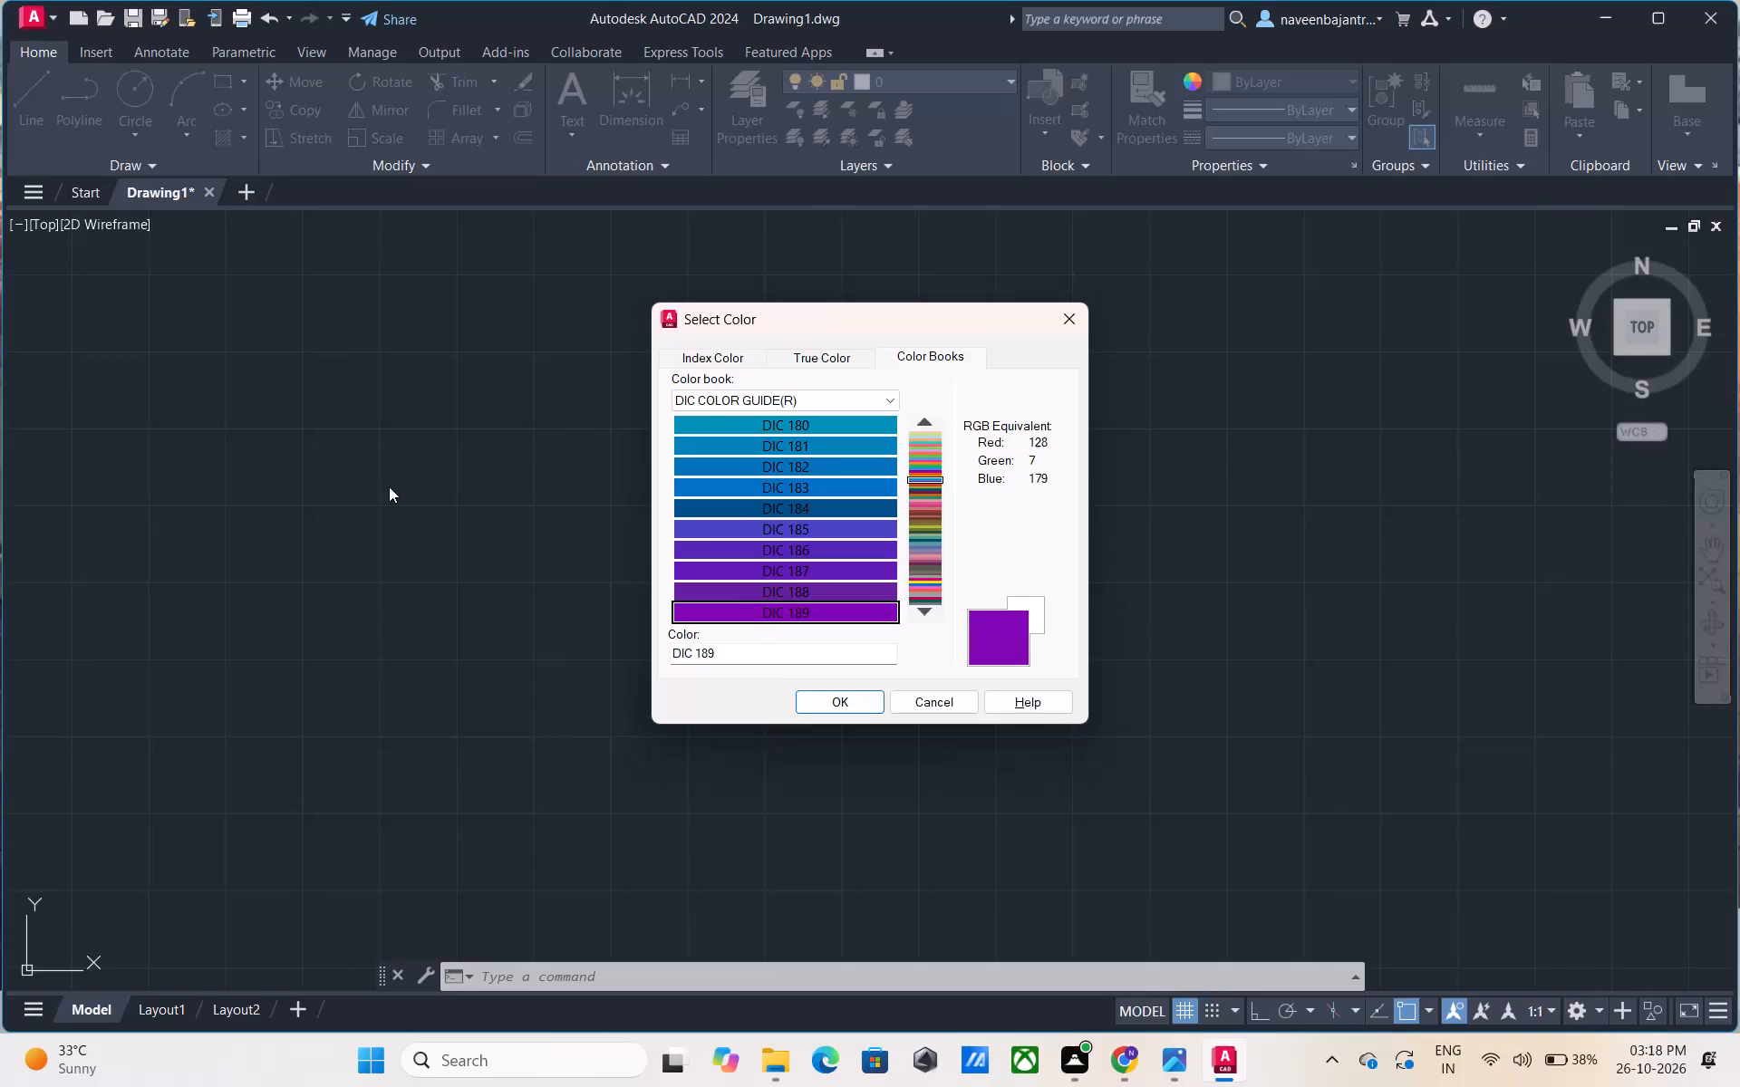
Examine the purple-to-red swatches DIC 190 through DIC 199 in the DIC color book.
{"action": "key", "text": "Down"}
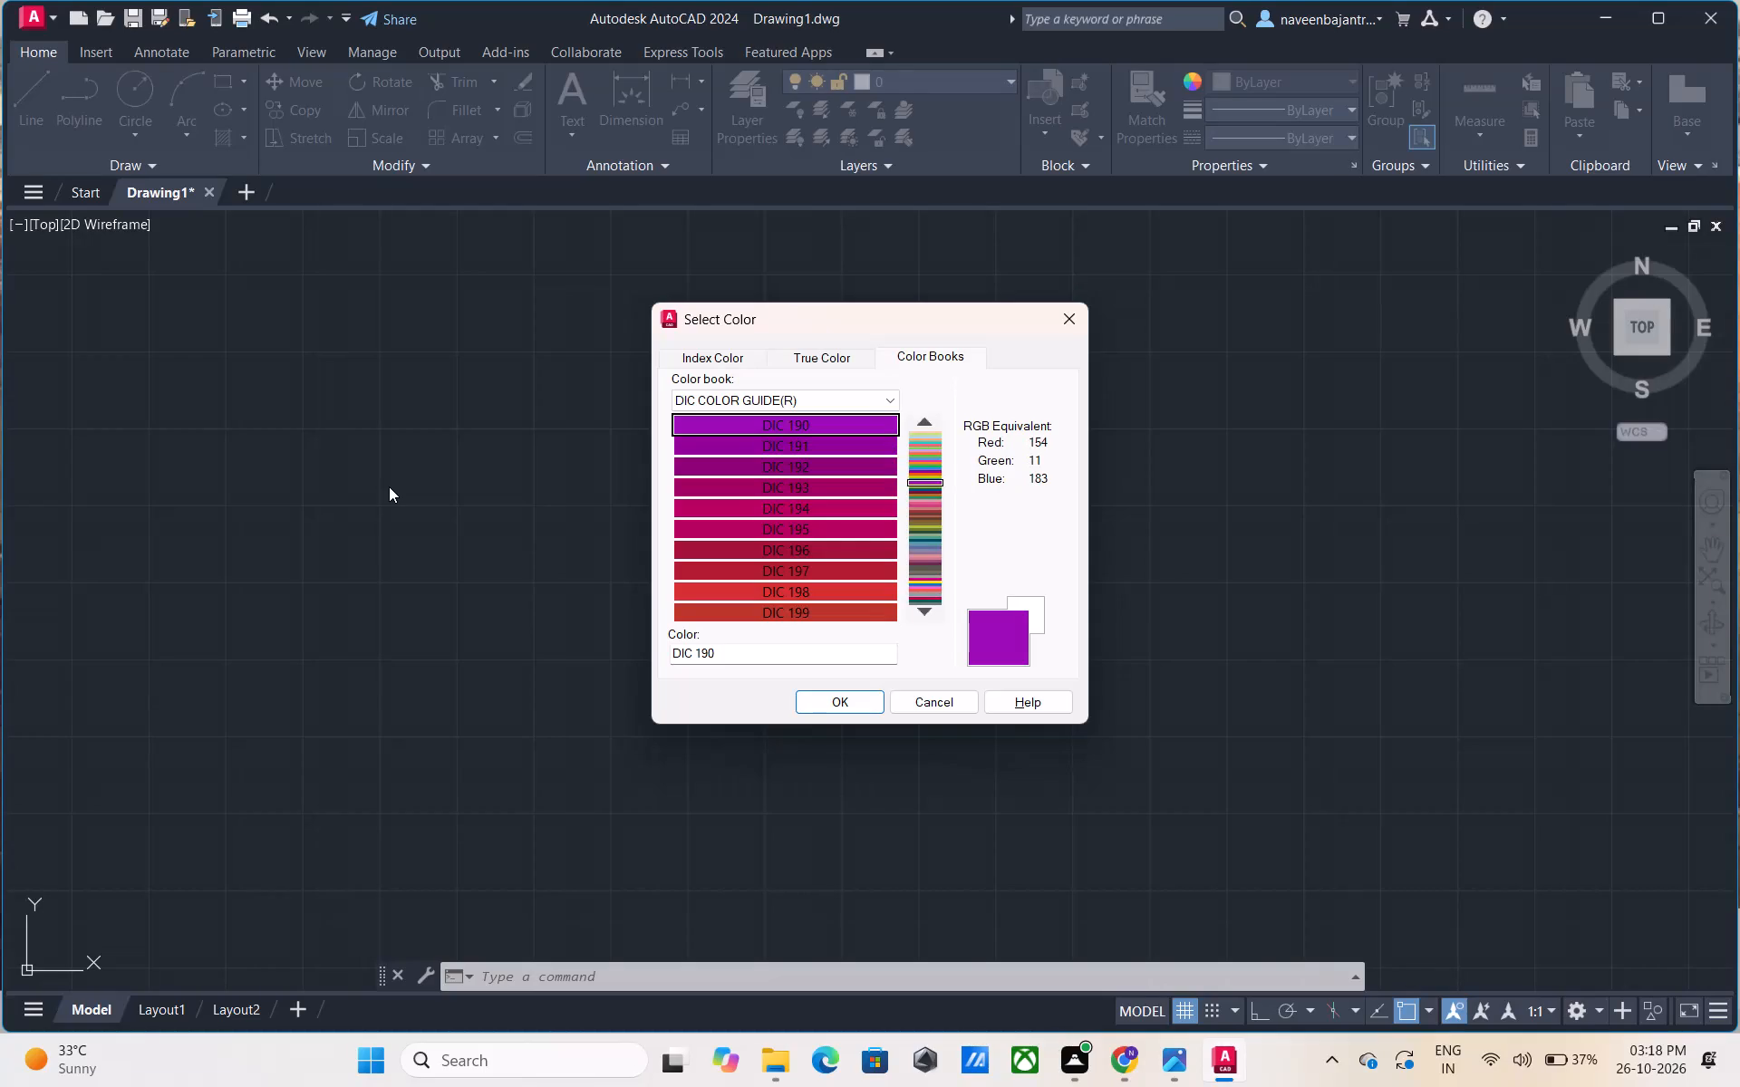
{"action": "key", "text": "Down"}
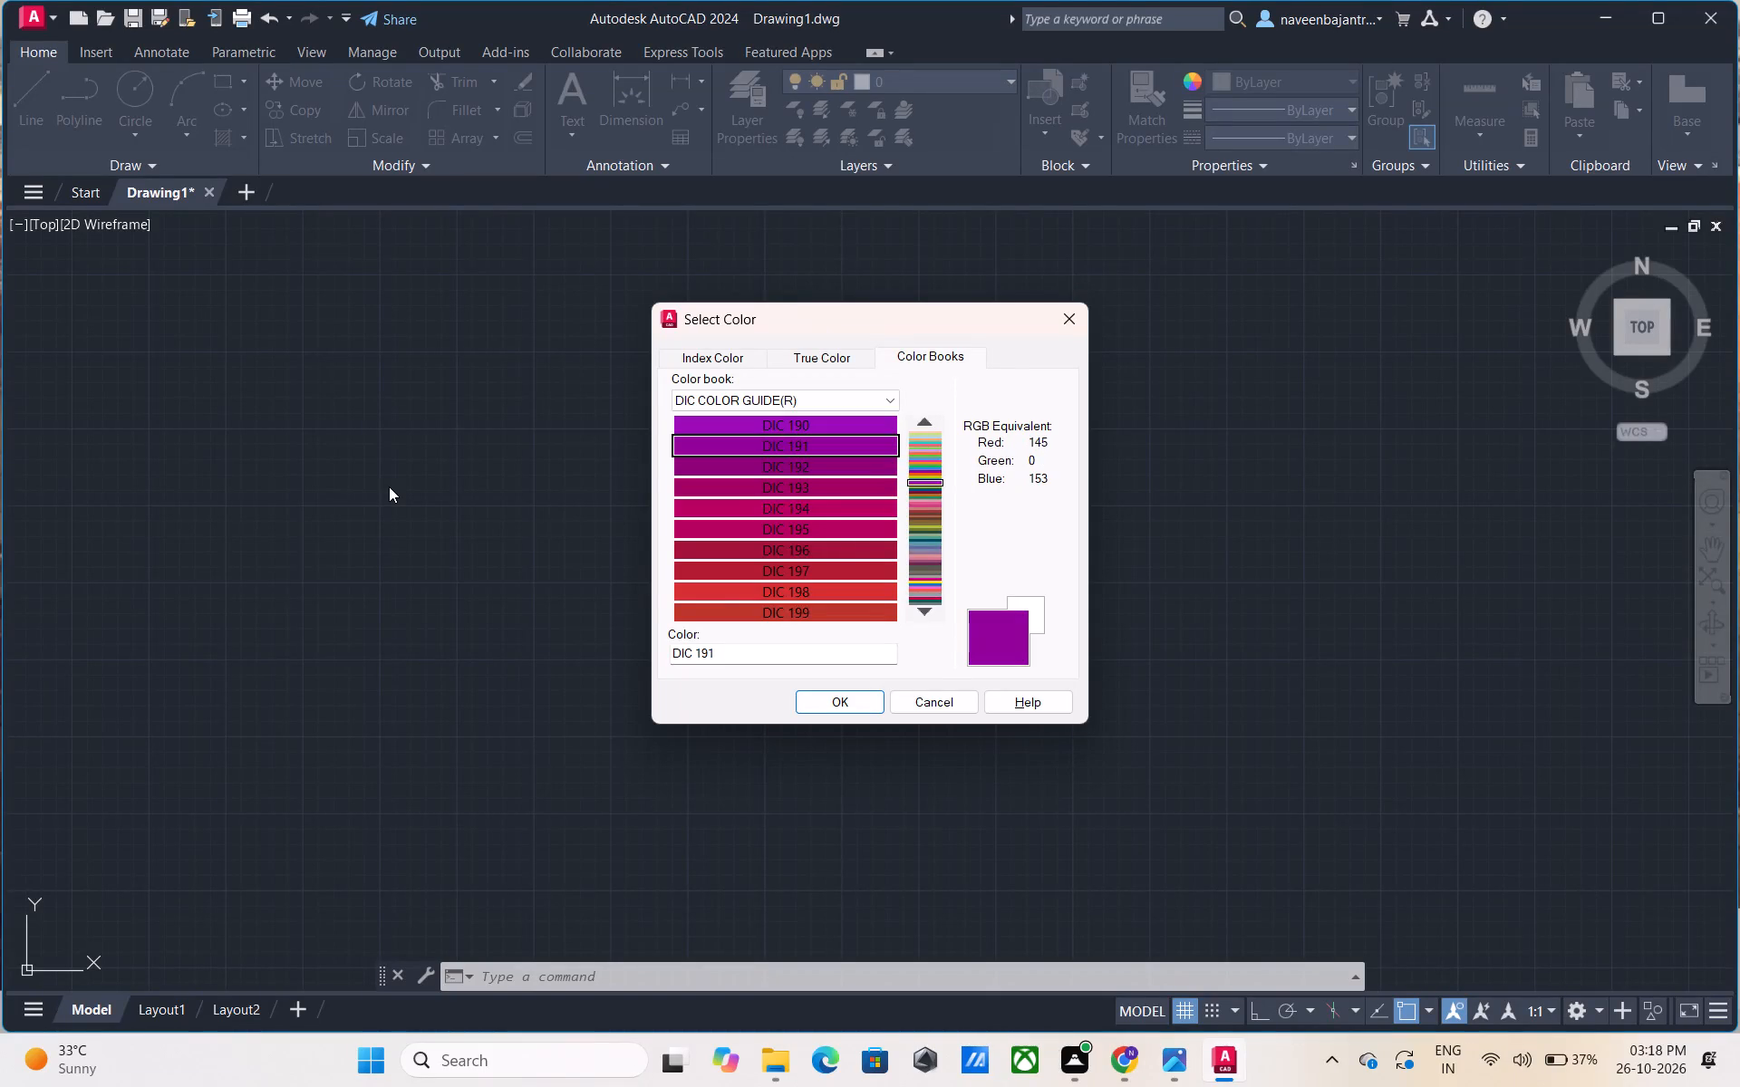
{"action": "key", "text": "Down"}
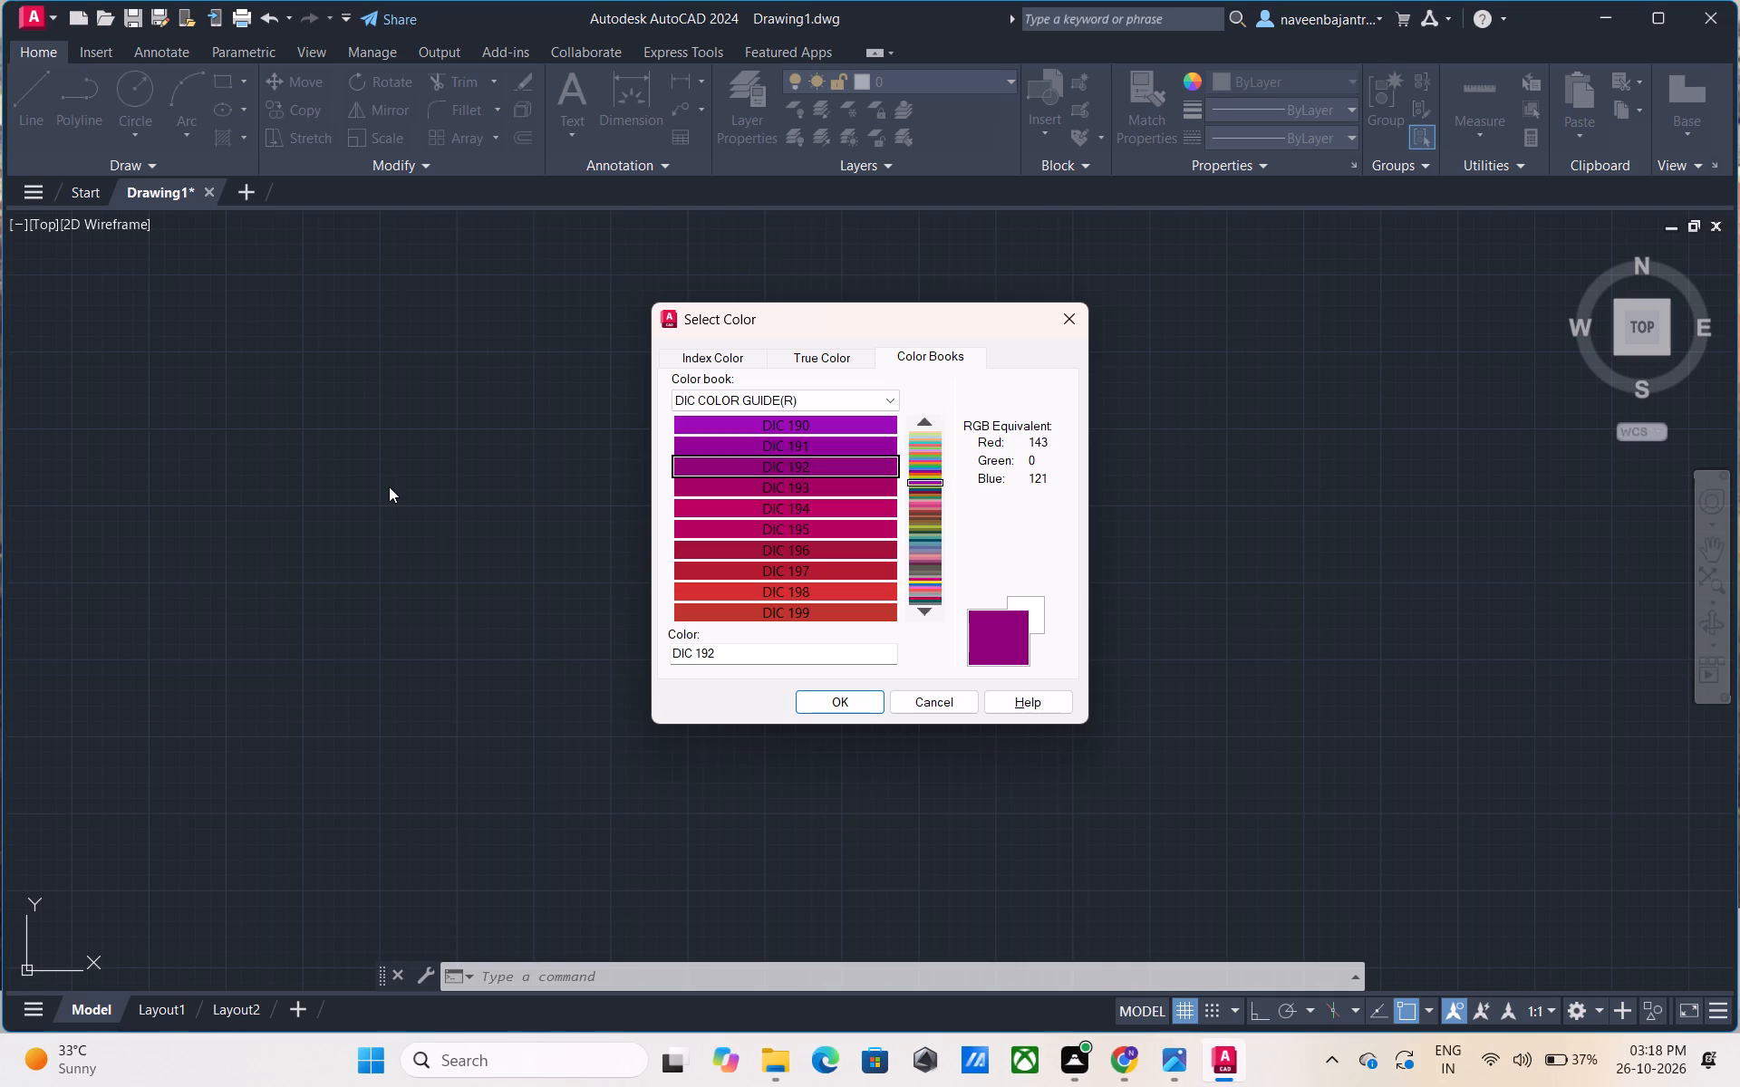
{"action": "key", "text": "Down"}
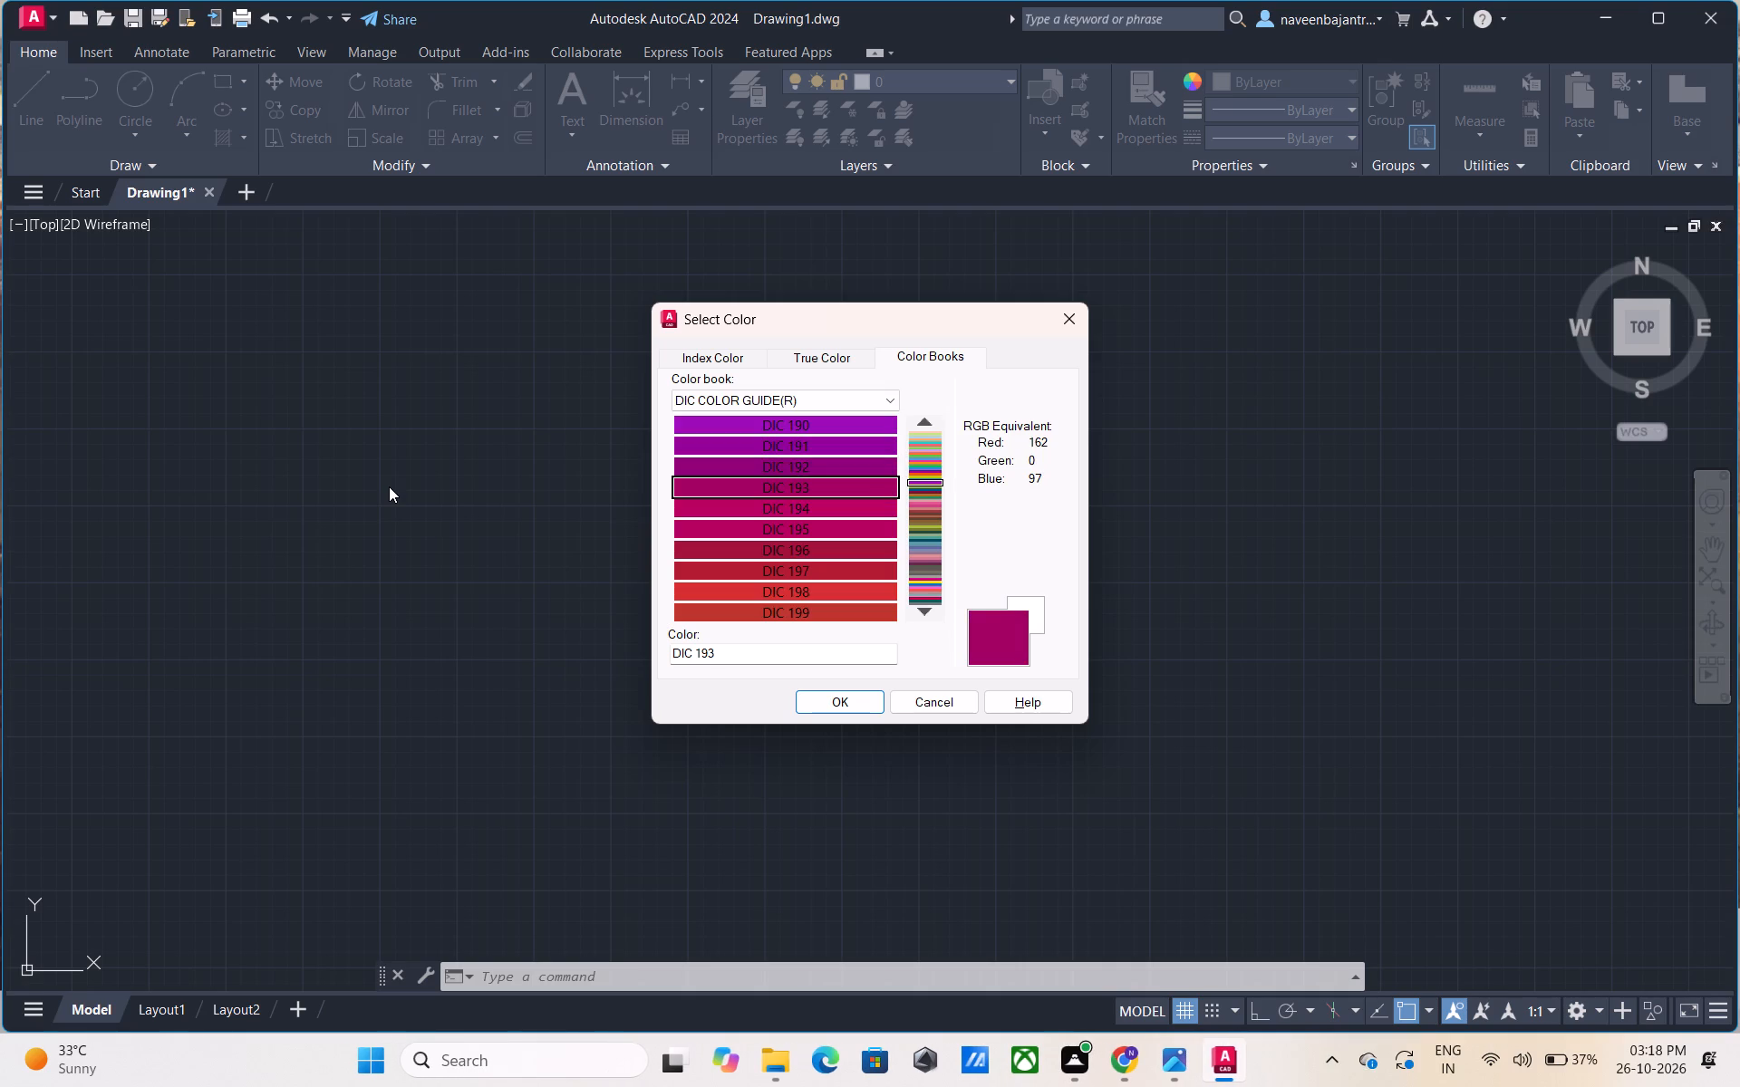
{"action": "key", "text": "Down"}
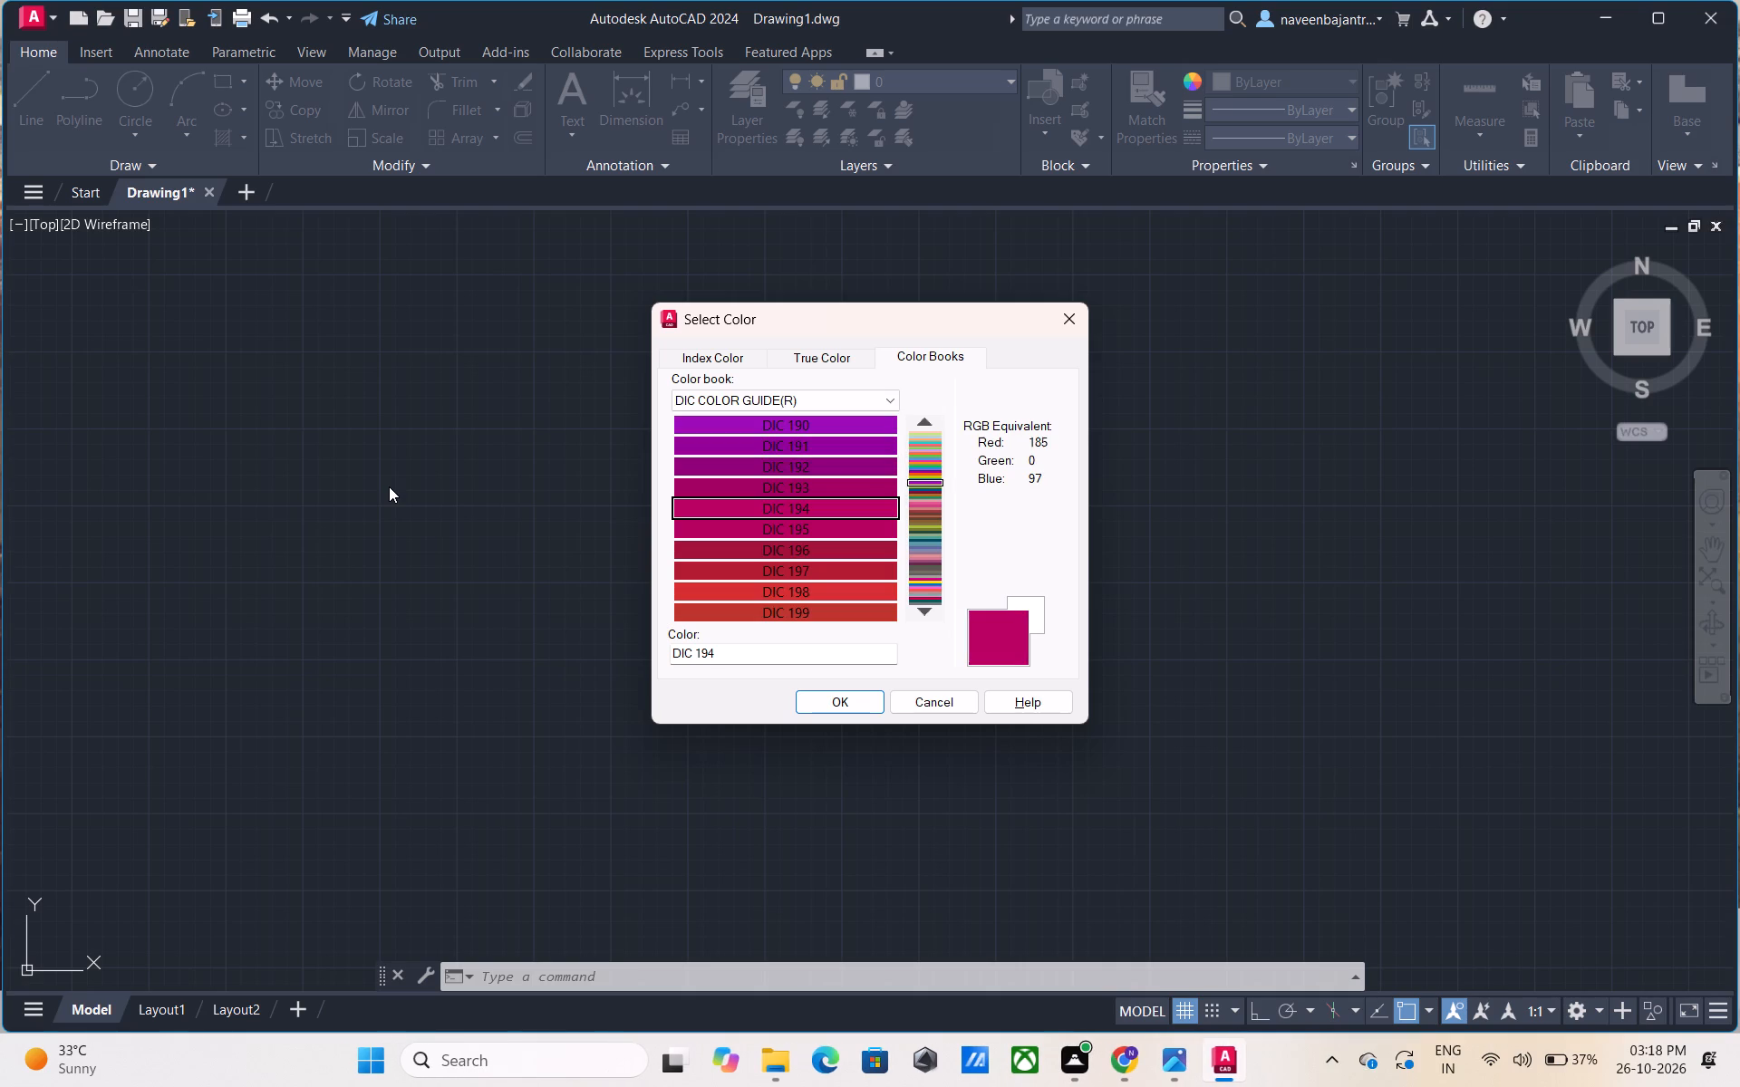
{"action": "key", "text": "Down"}
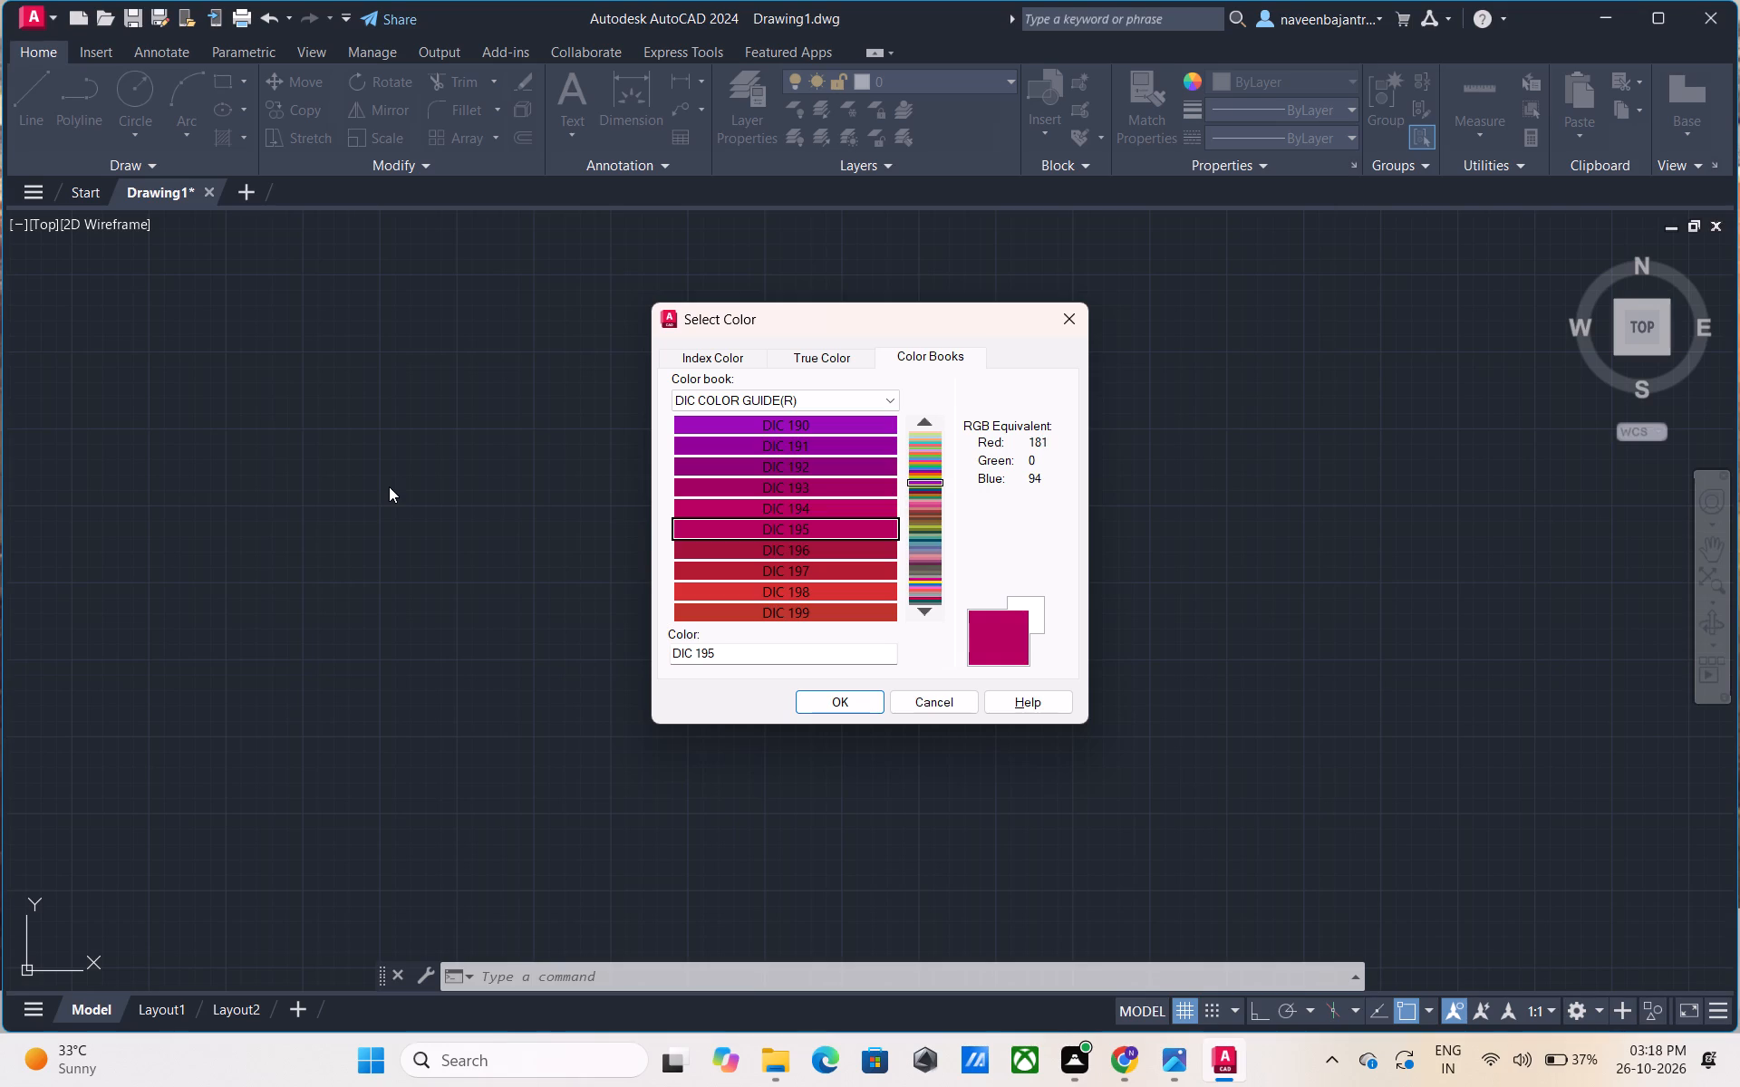
{"action": "key", "text": "Down"}
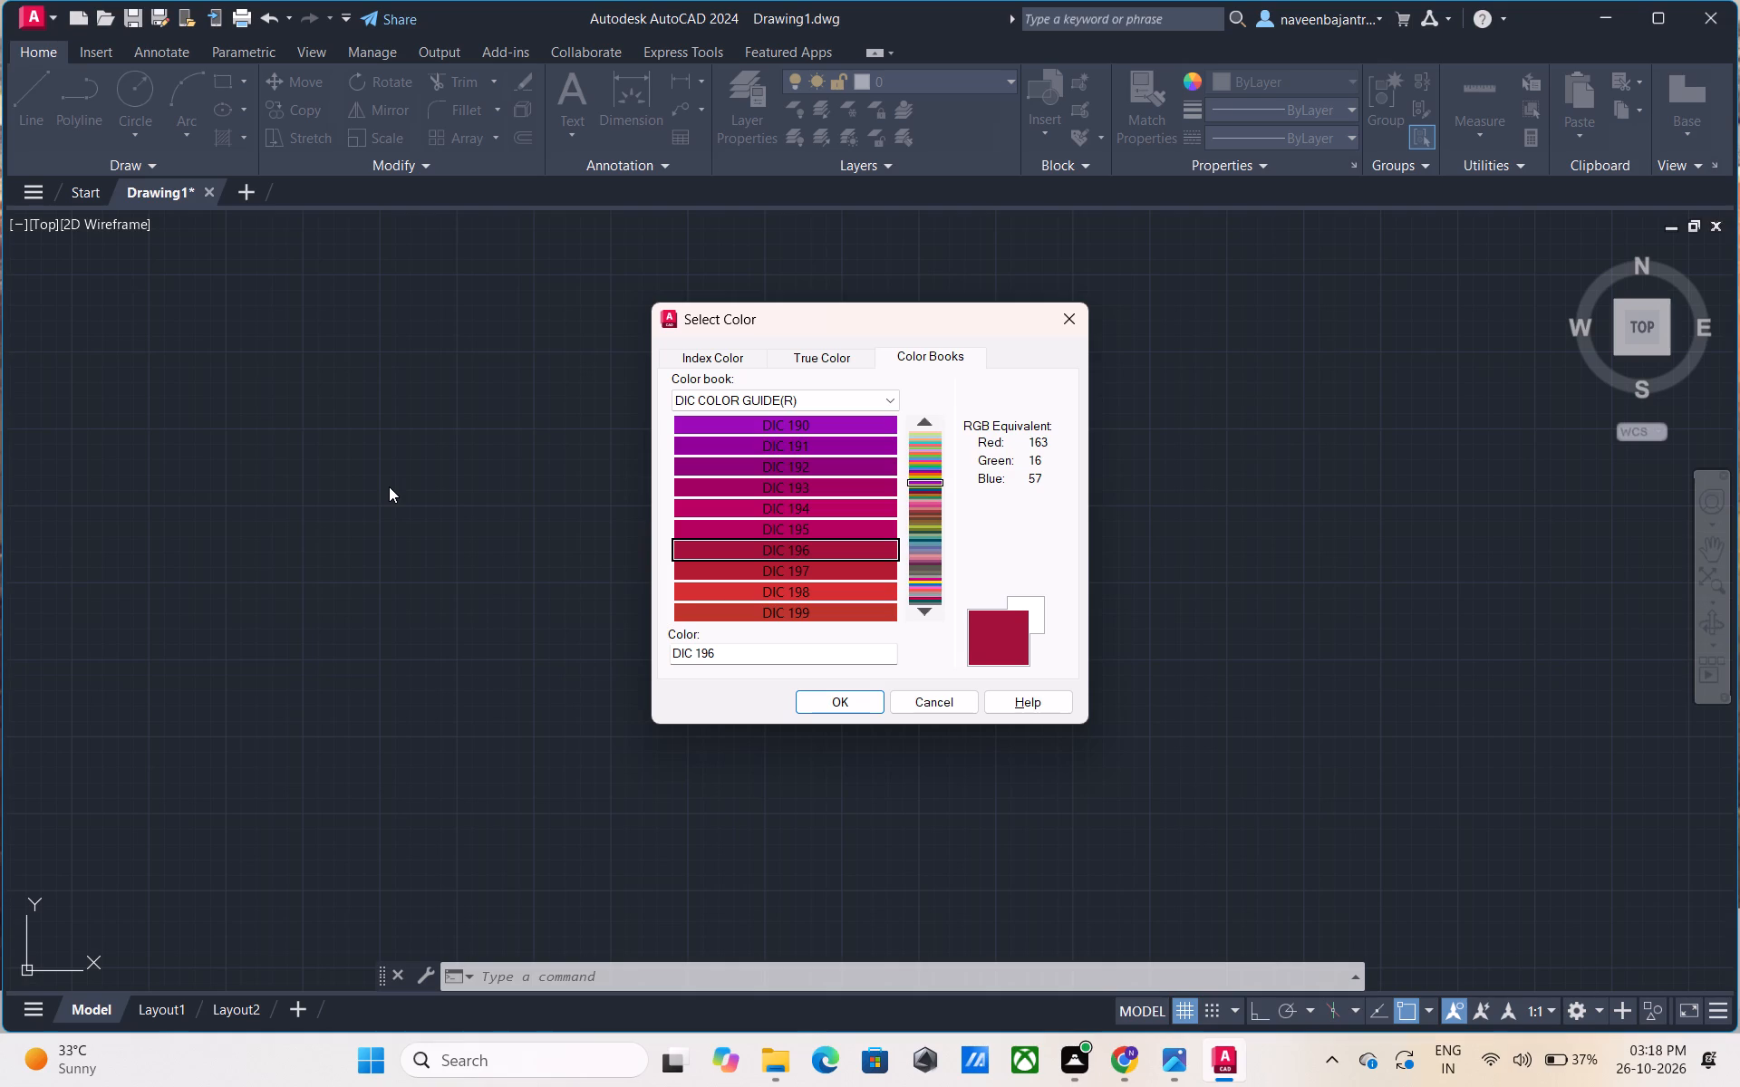
{"action": "key", "text": "Down"}
{"action": "key", "text": "Down"}
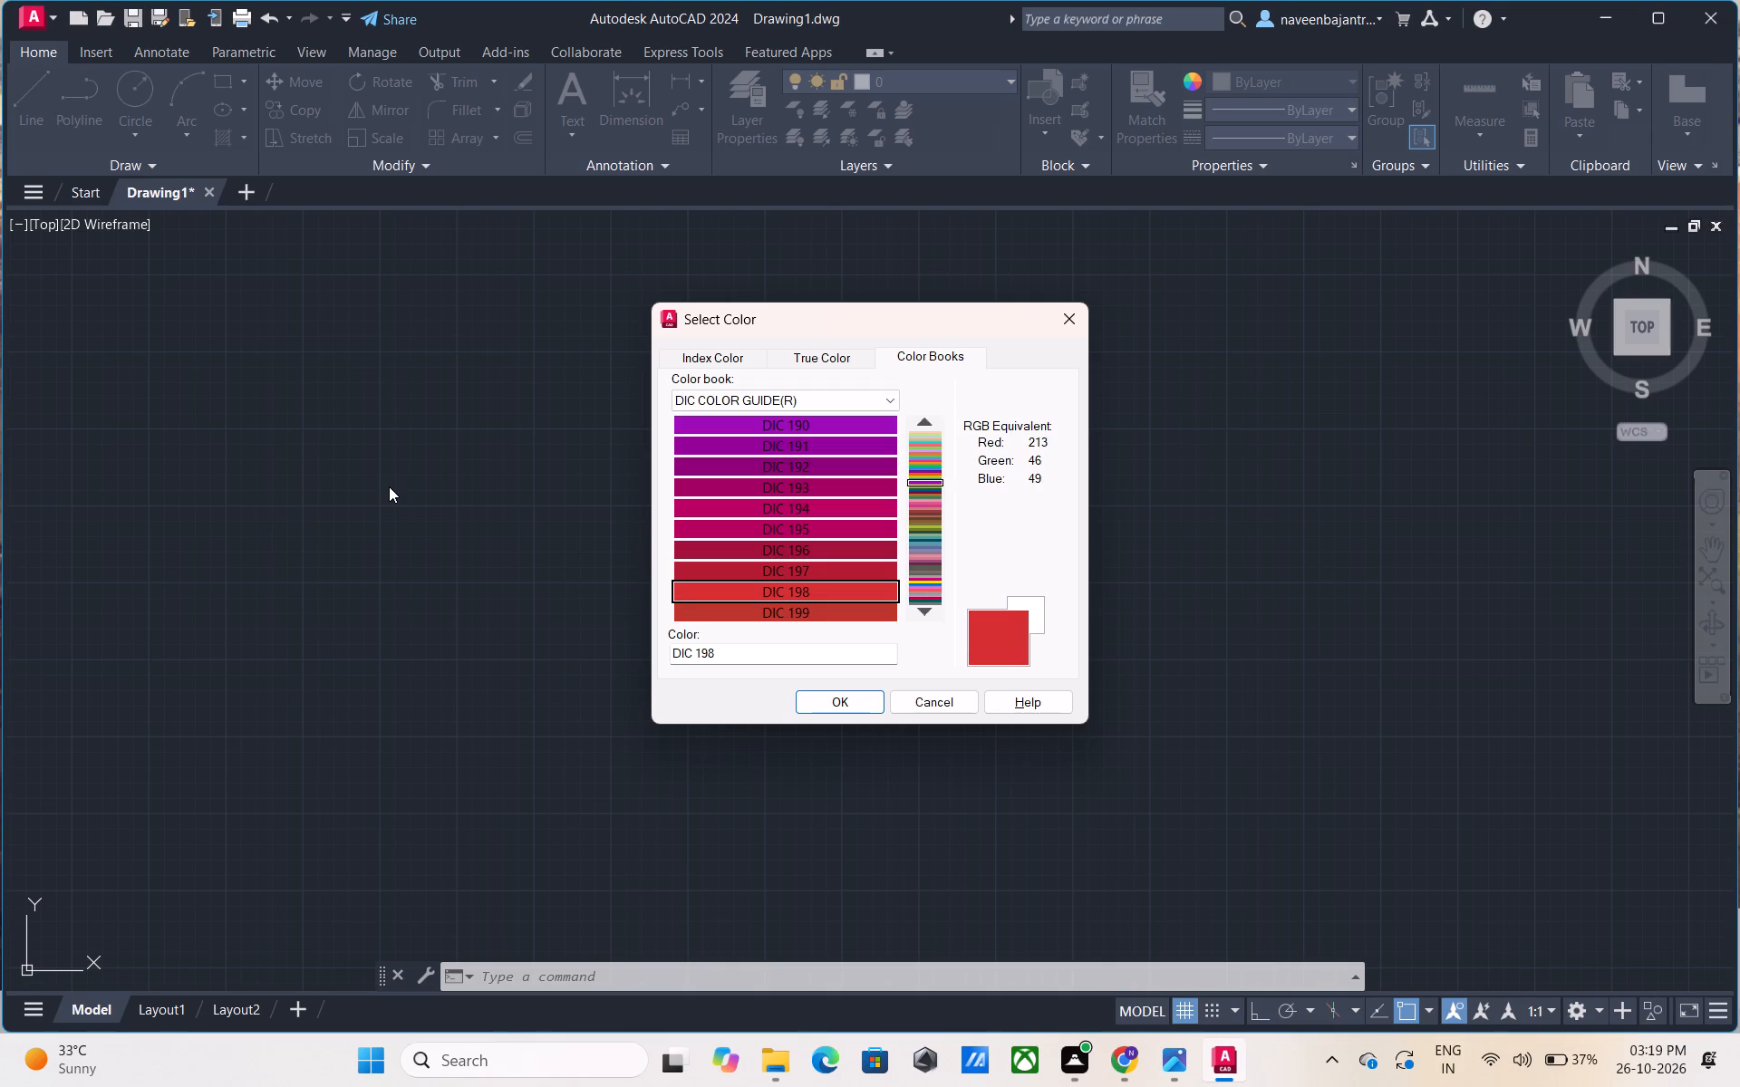
{"action": "key", "text": "Down"}
Examine the red-orange-to-olive-yellow swatches DIC 200 through DIC 209 in the DIC color book.
{"action": "key", "text": "Down"}
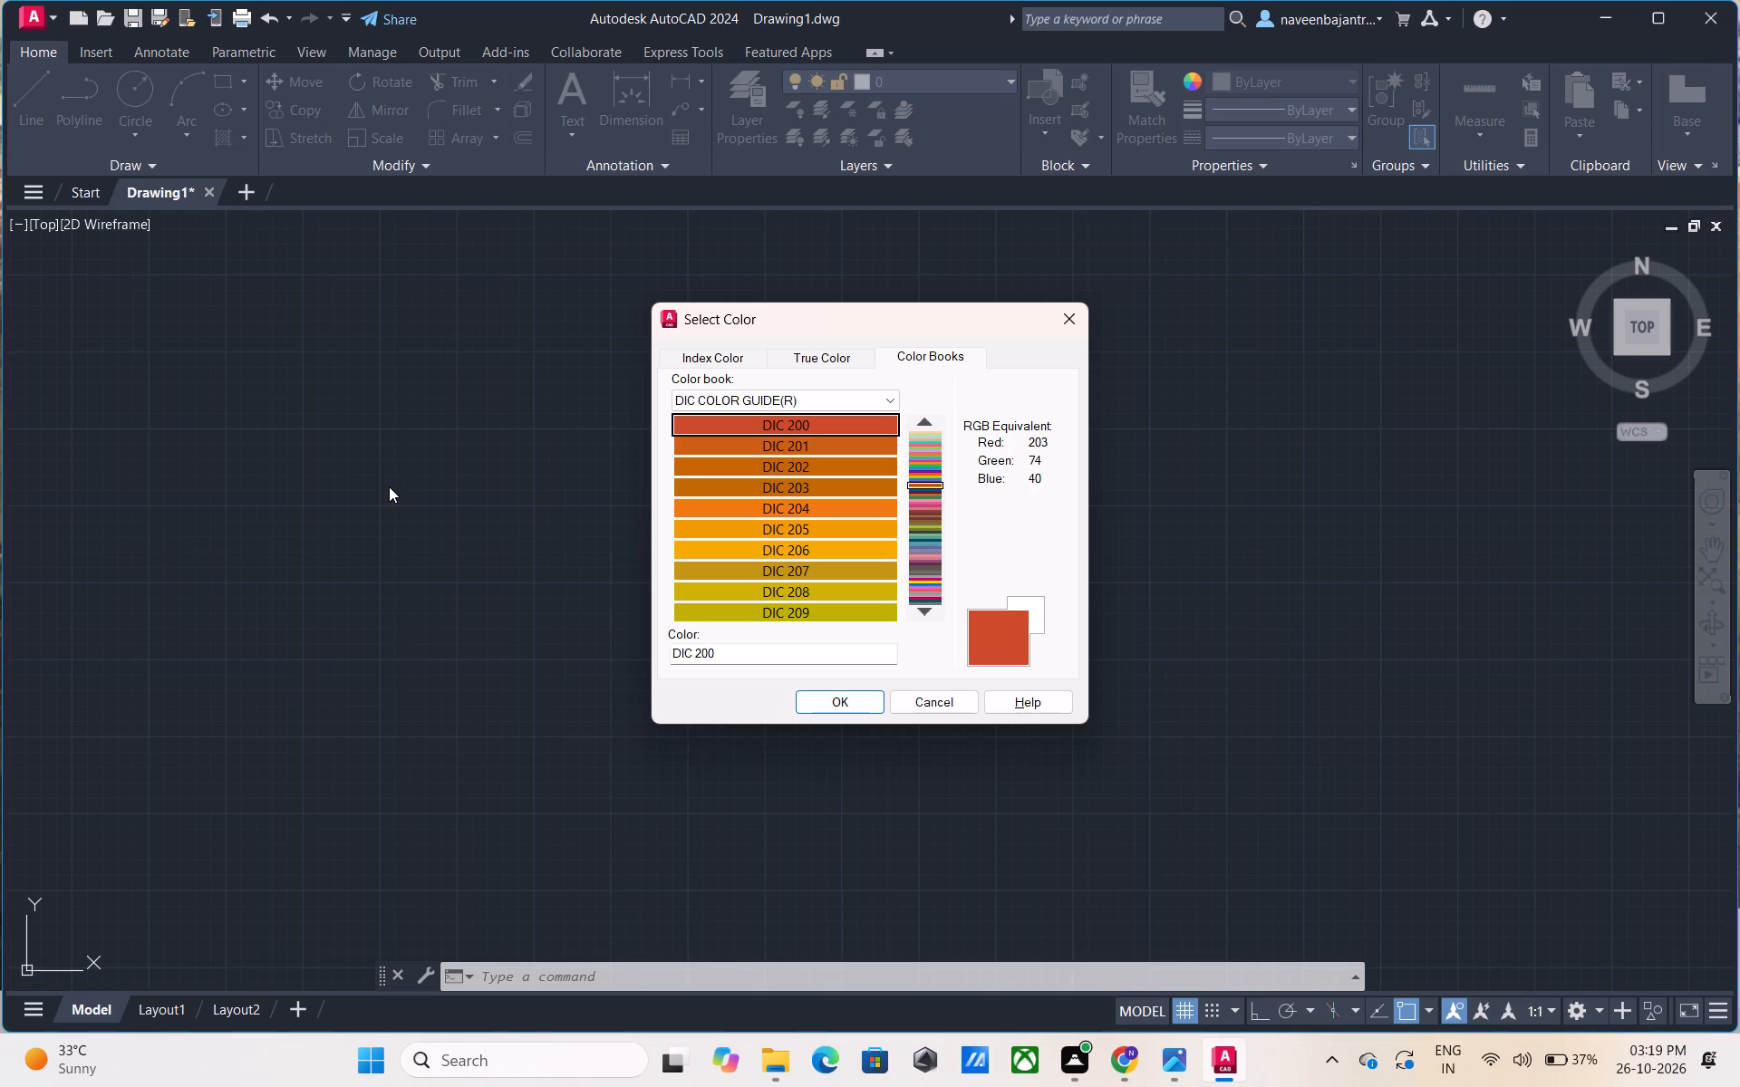
{"action": "key", "text": "Down"}
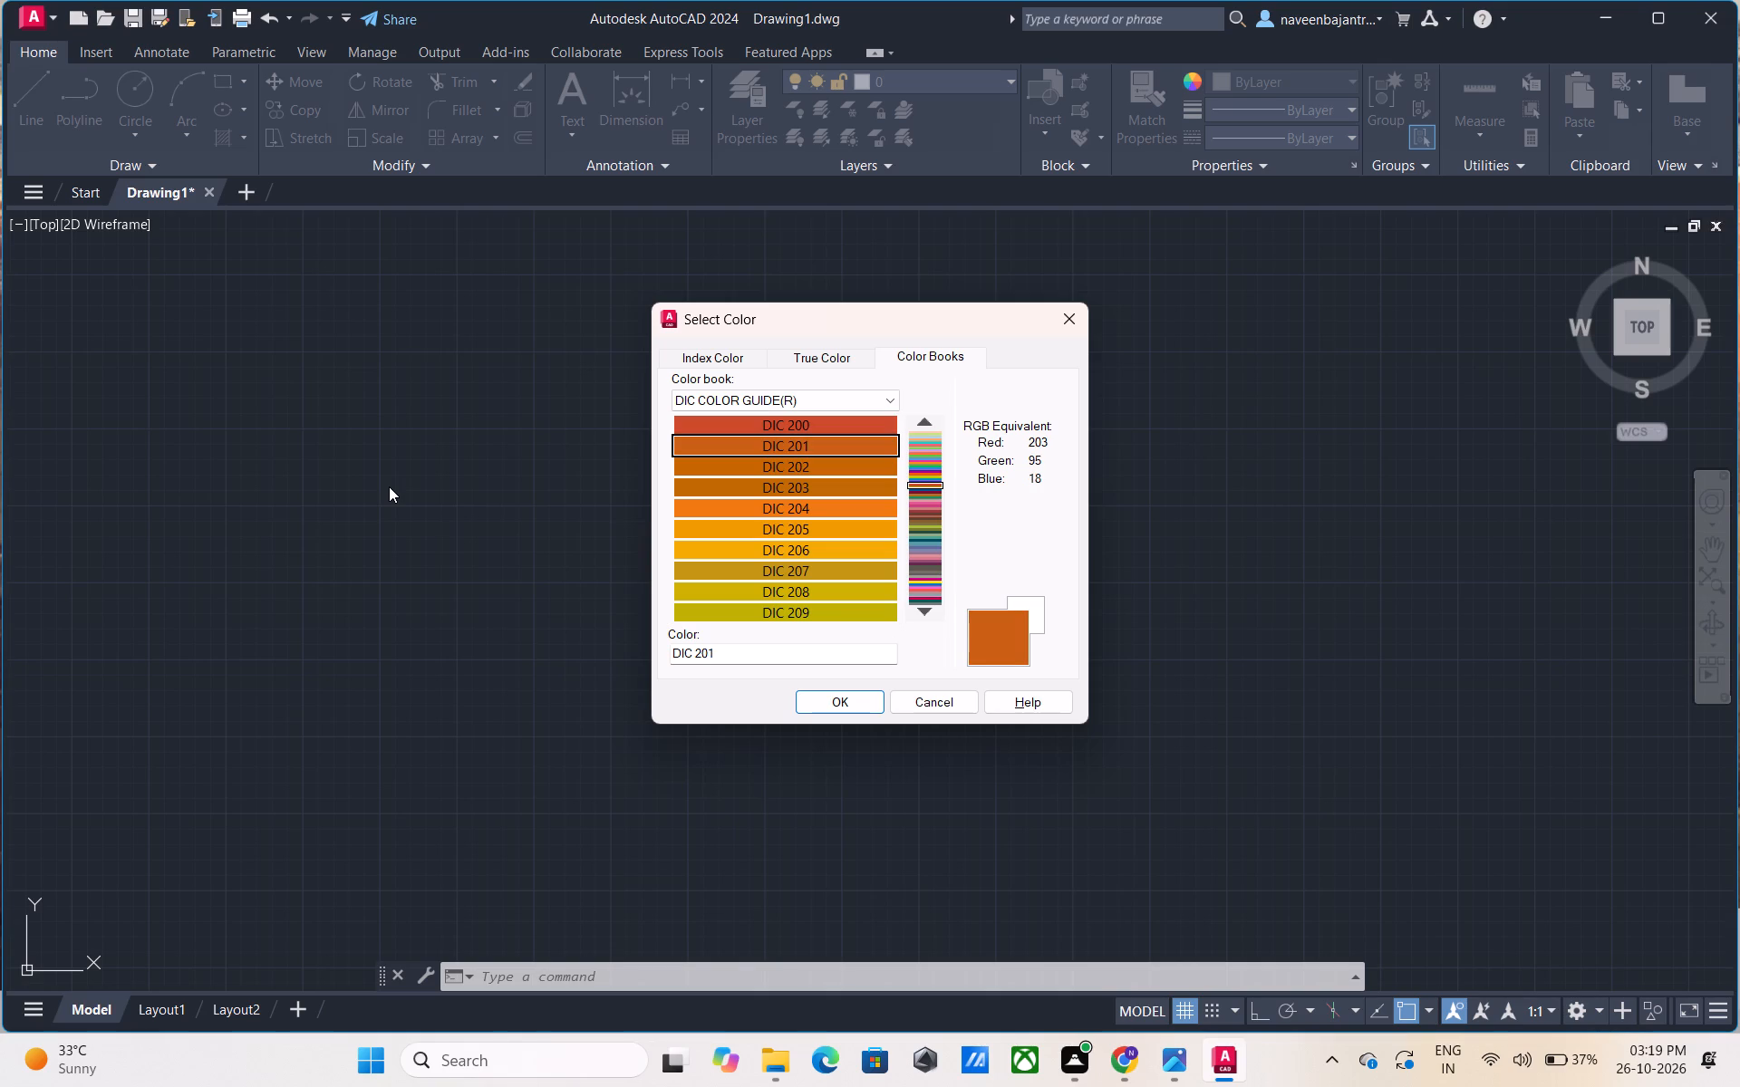
{"action": "key", "text": "Down"}
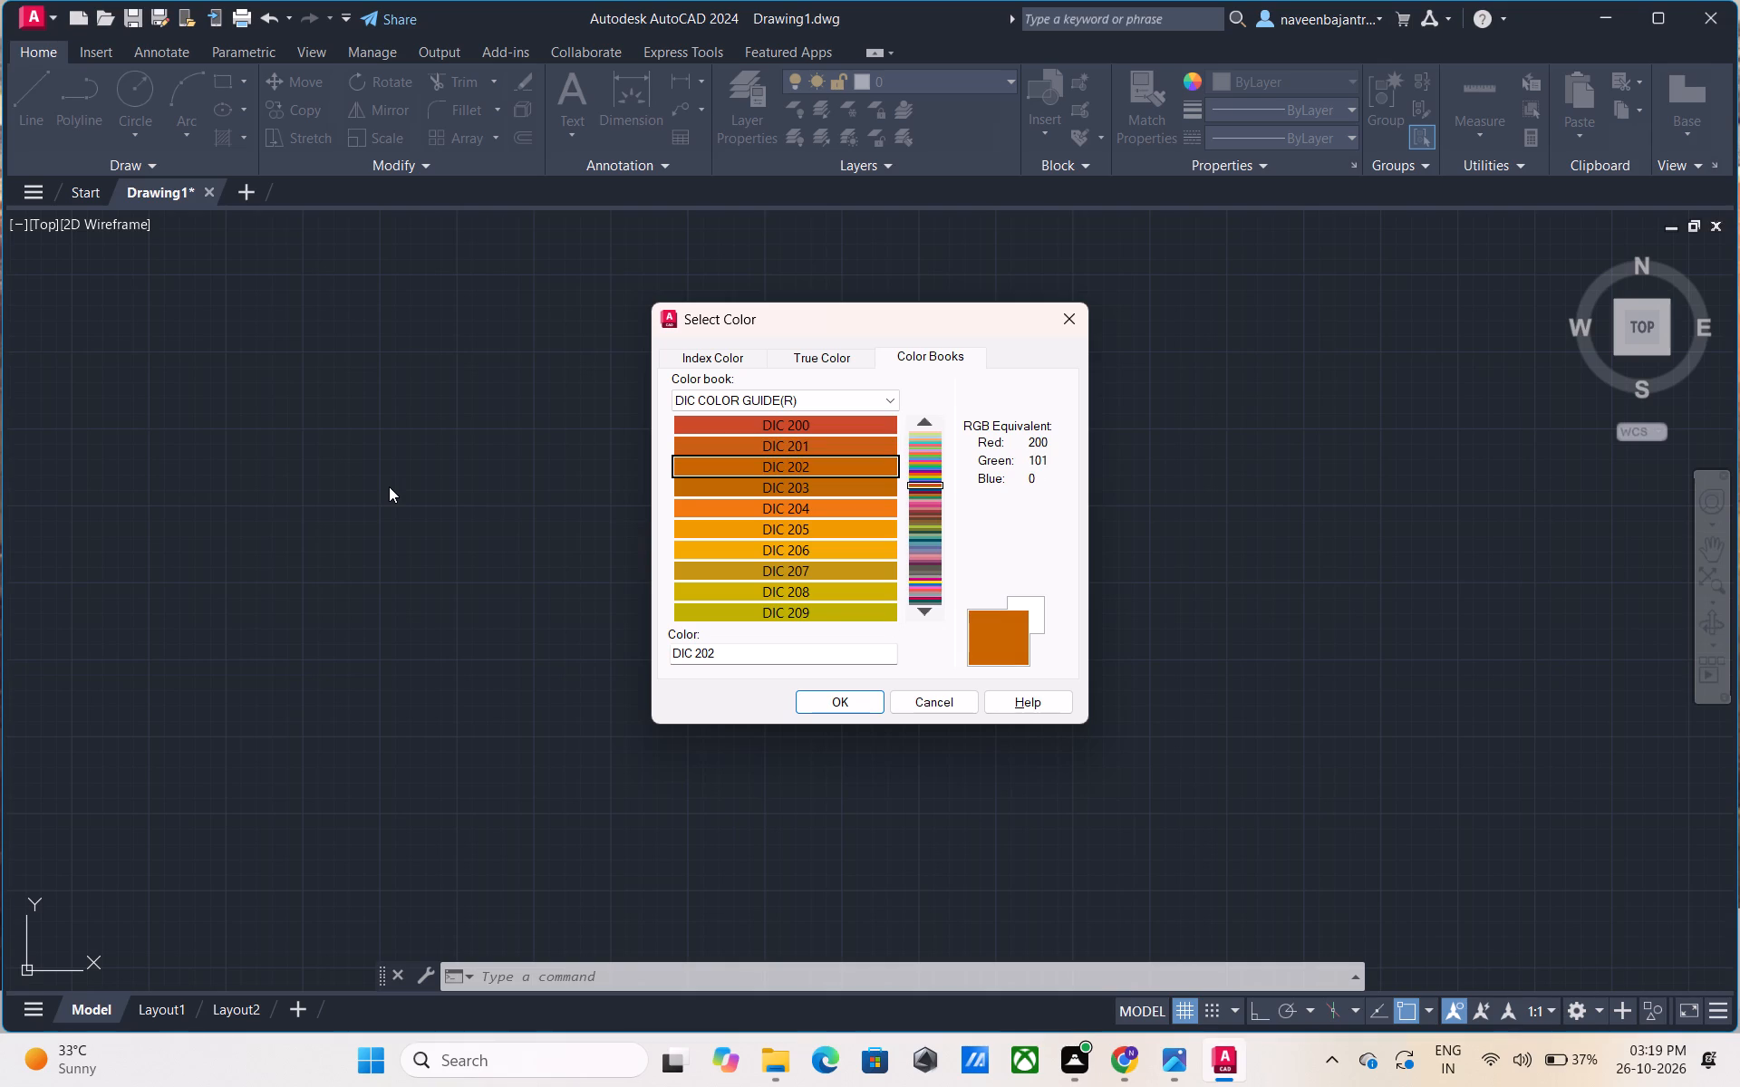
{"action": "key", "text": "Down"}
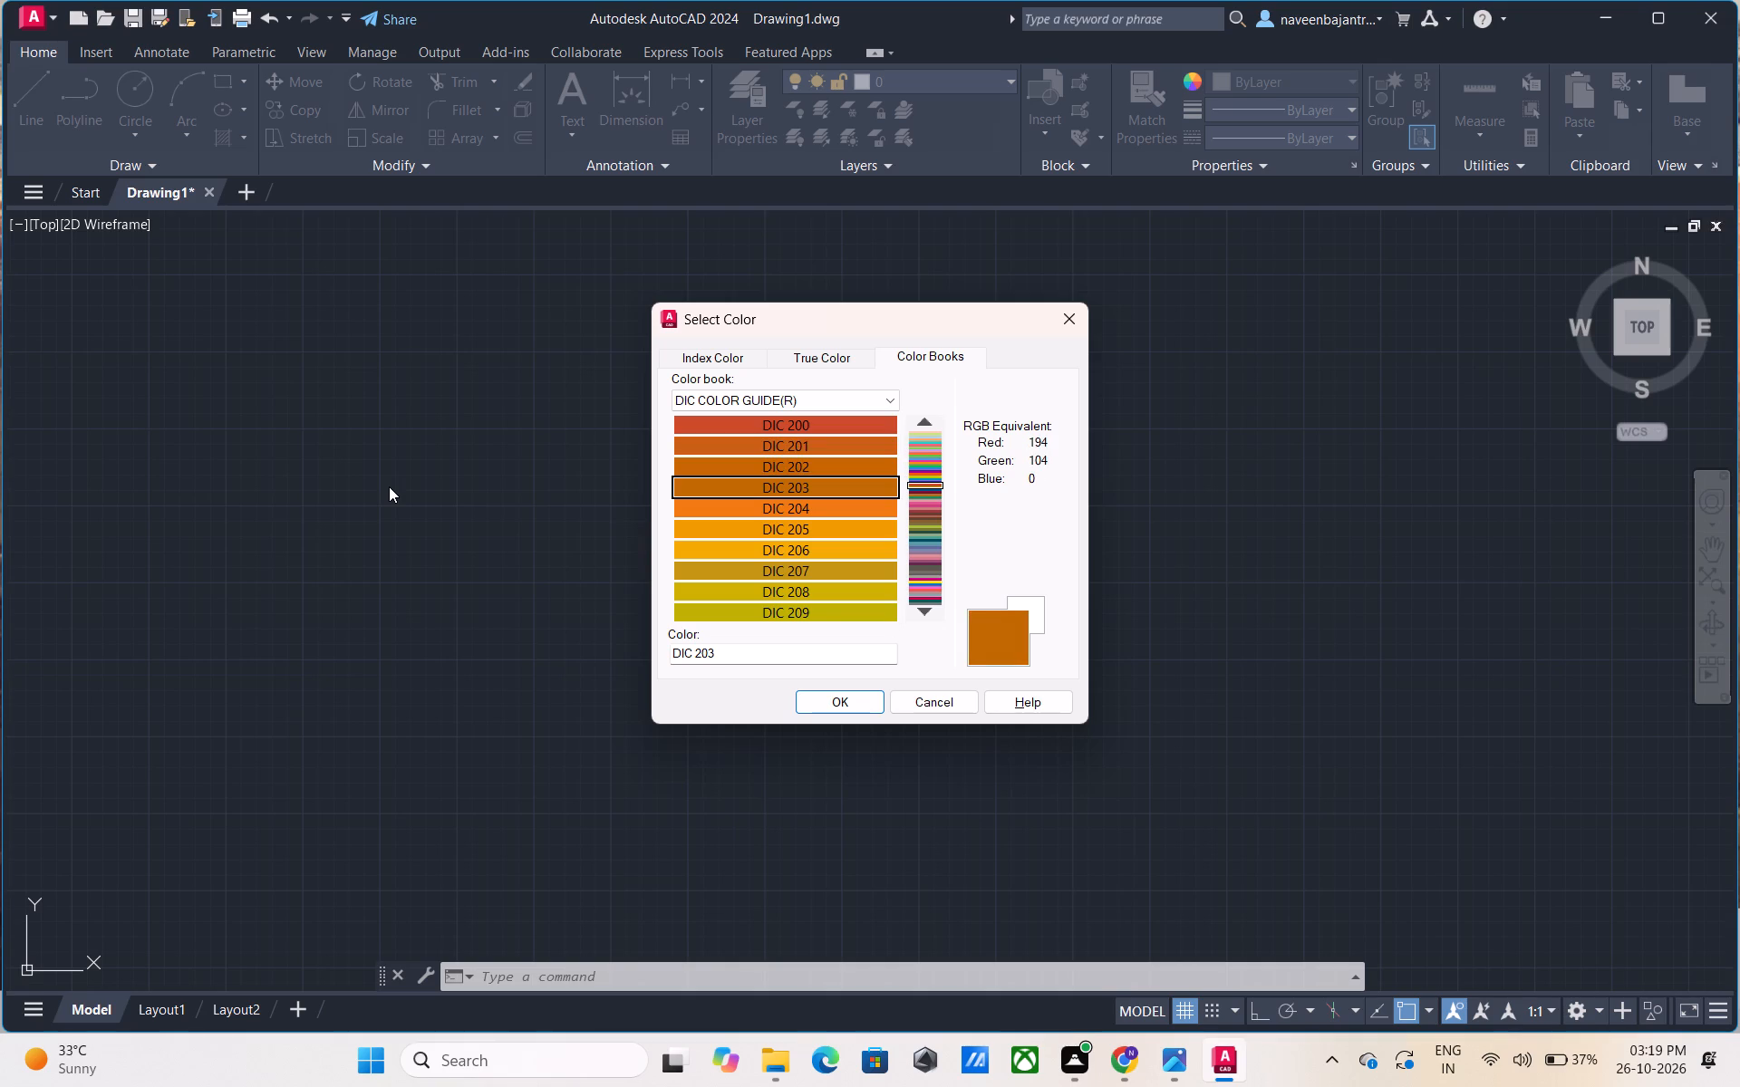
{"action": "key", "text": "Down"}
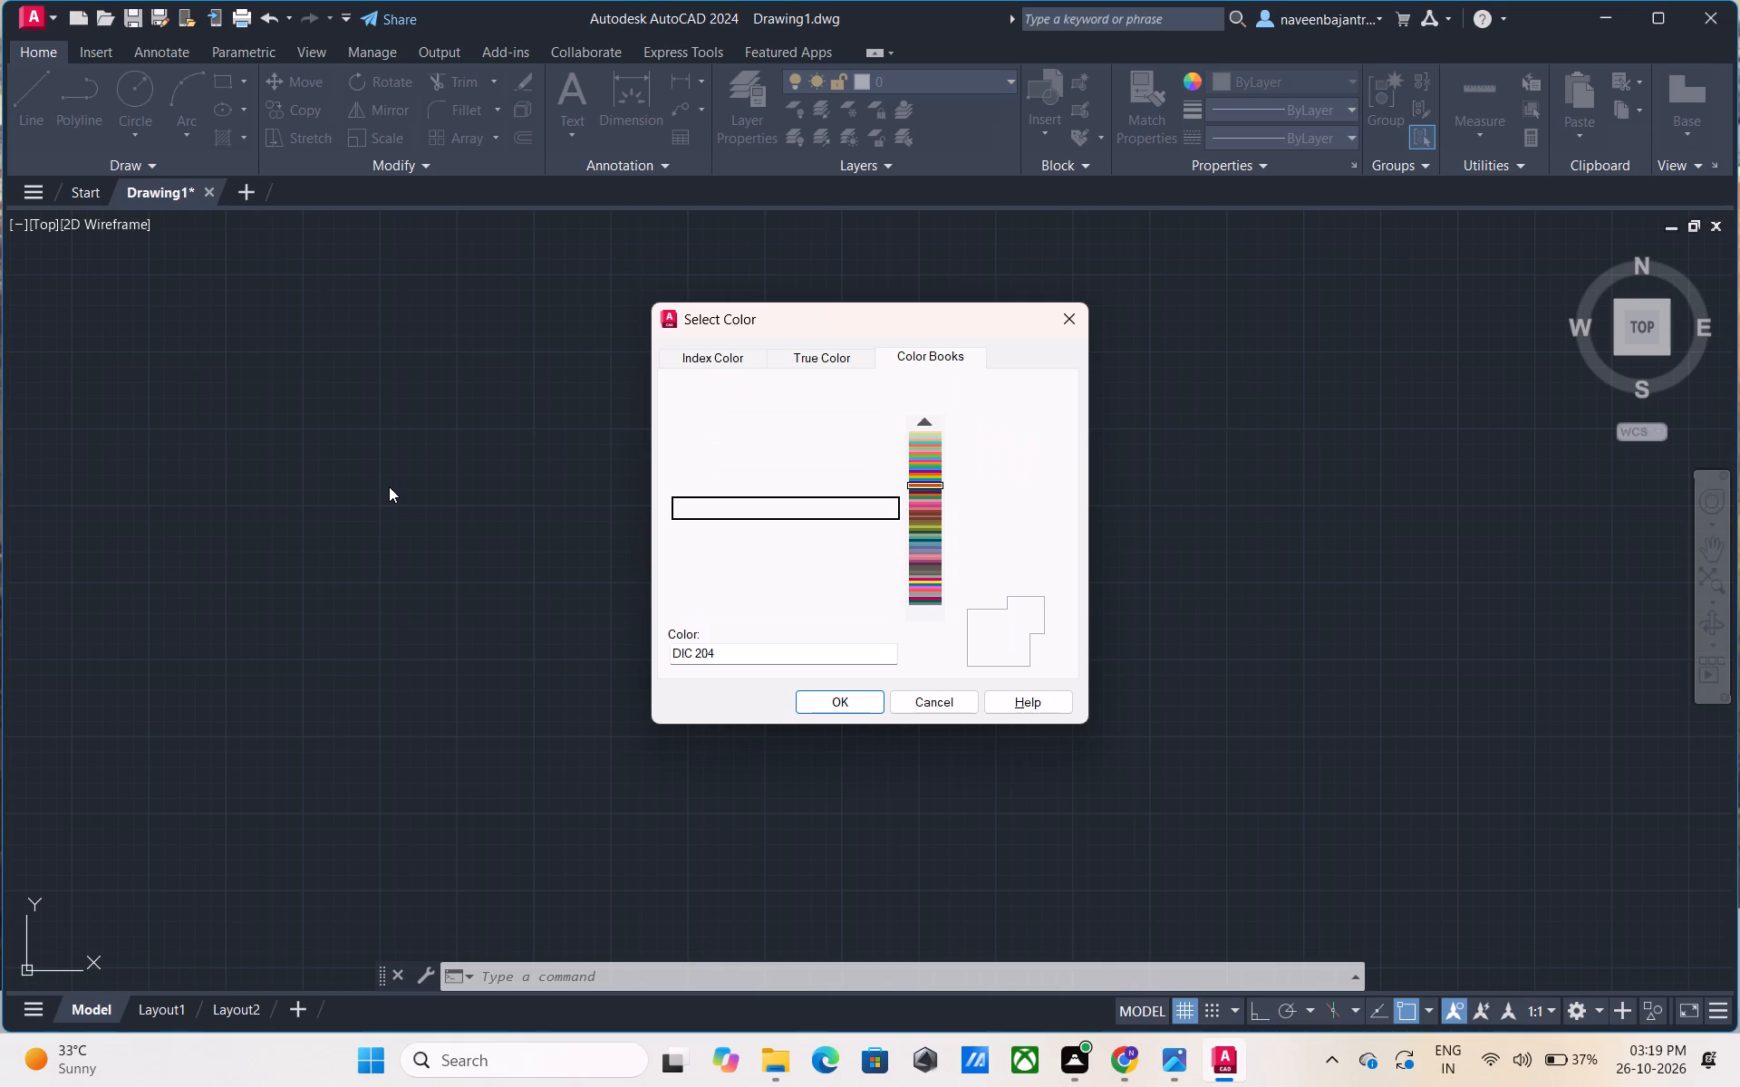
{"action": "key", "text": "Down"}
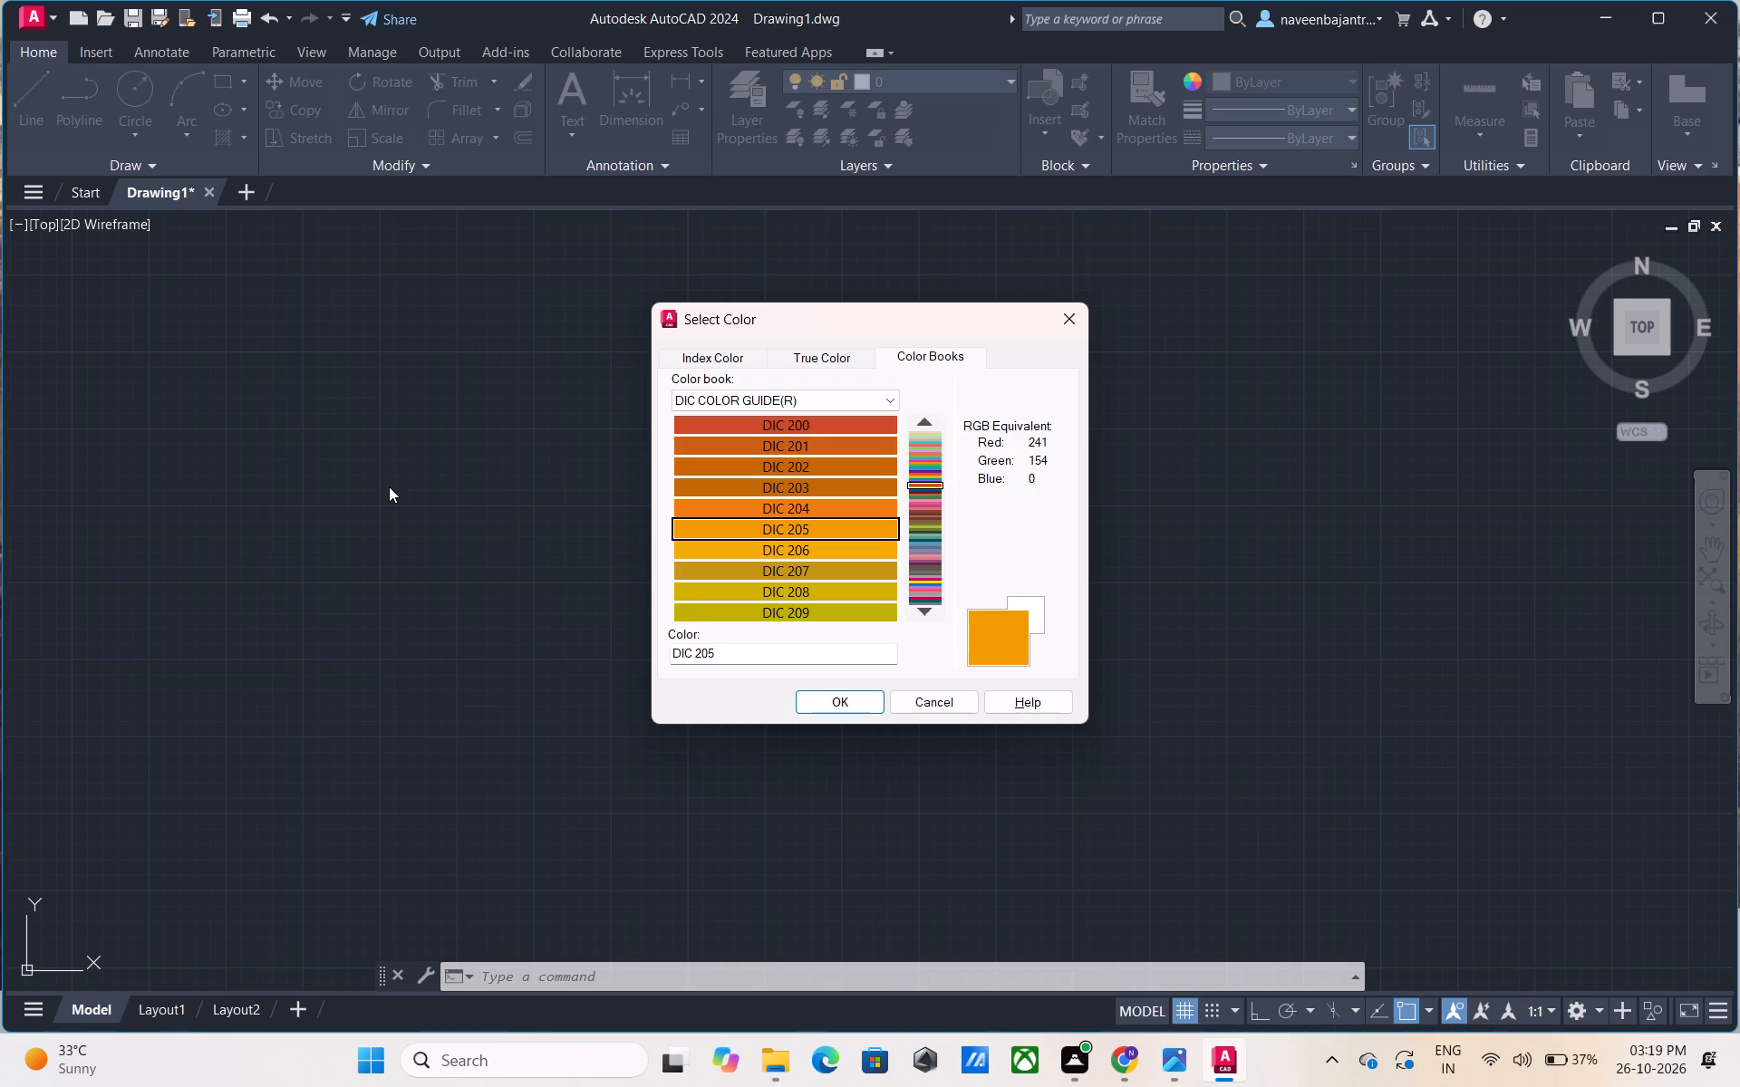
{"action": "key", "text": "Down"}
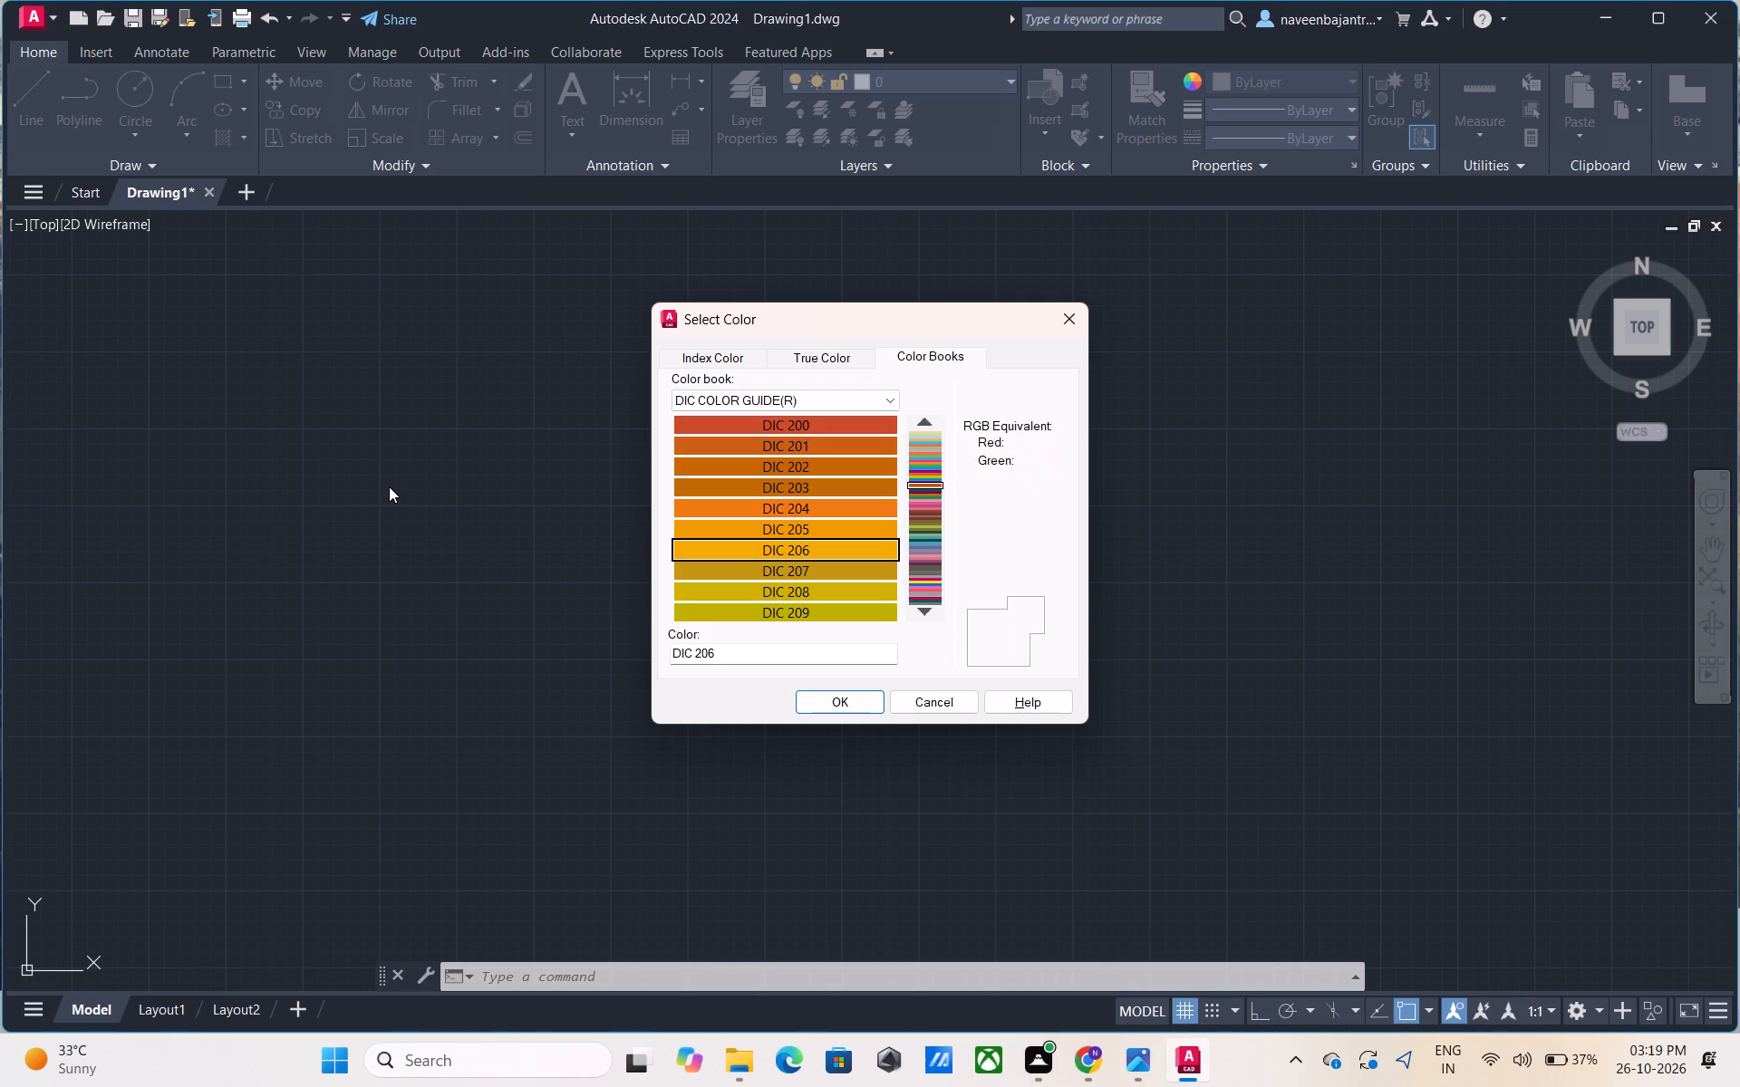
{"action": "key", "text": "Down"}
{"action": "key", "text": "Down"}
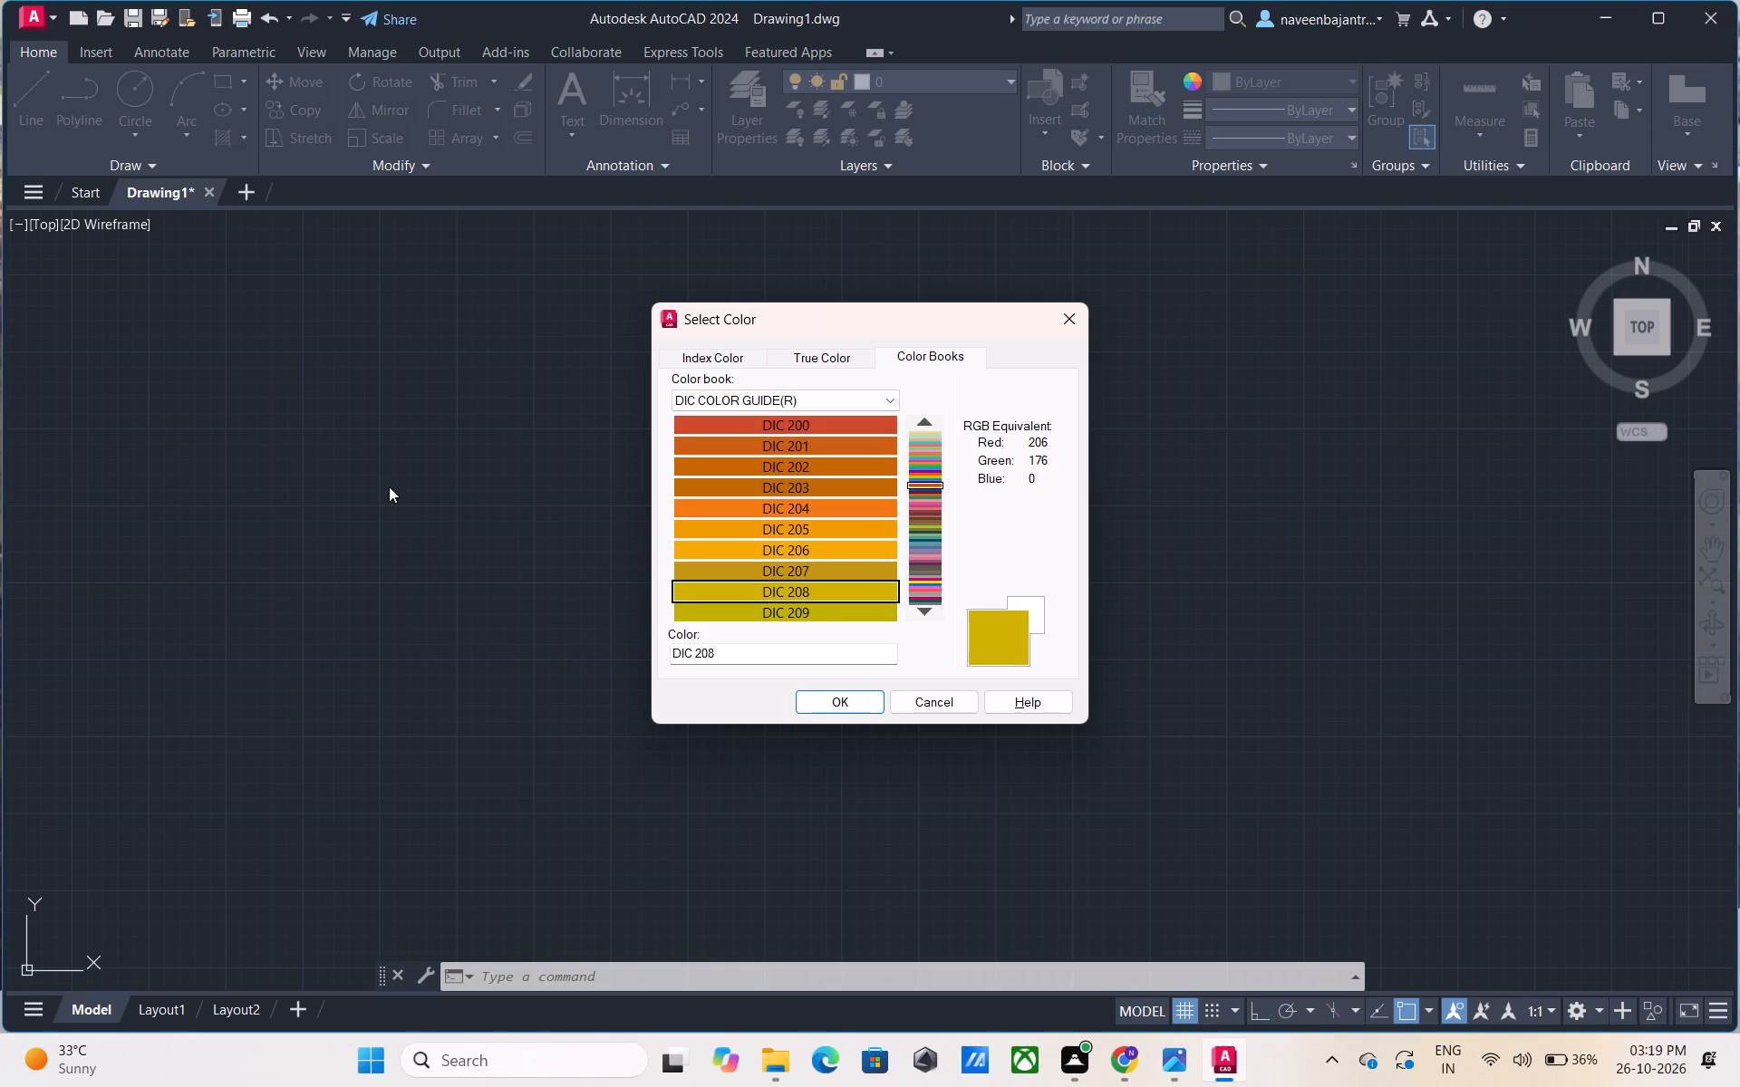
{"action": "key", "text": "Down"}
Examine the olive-green-to-teal swatches DIC 210 through DIC 219 in the DIC color book.
{"action": "key", "text": "Down"}
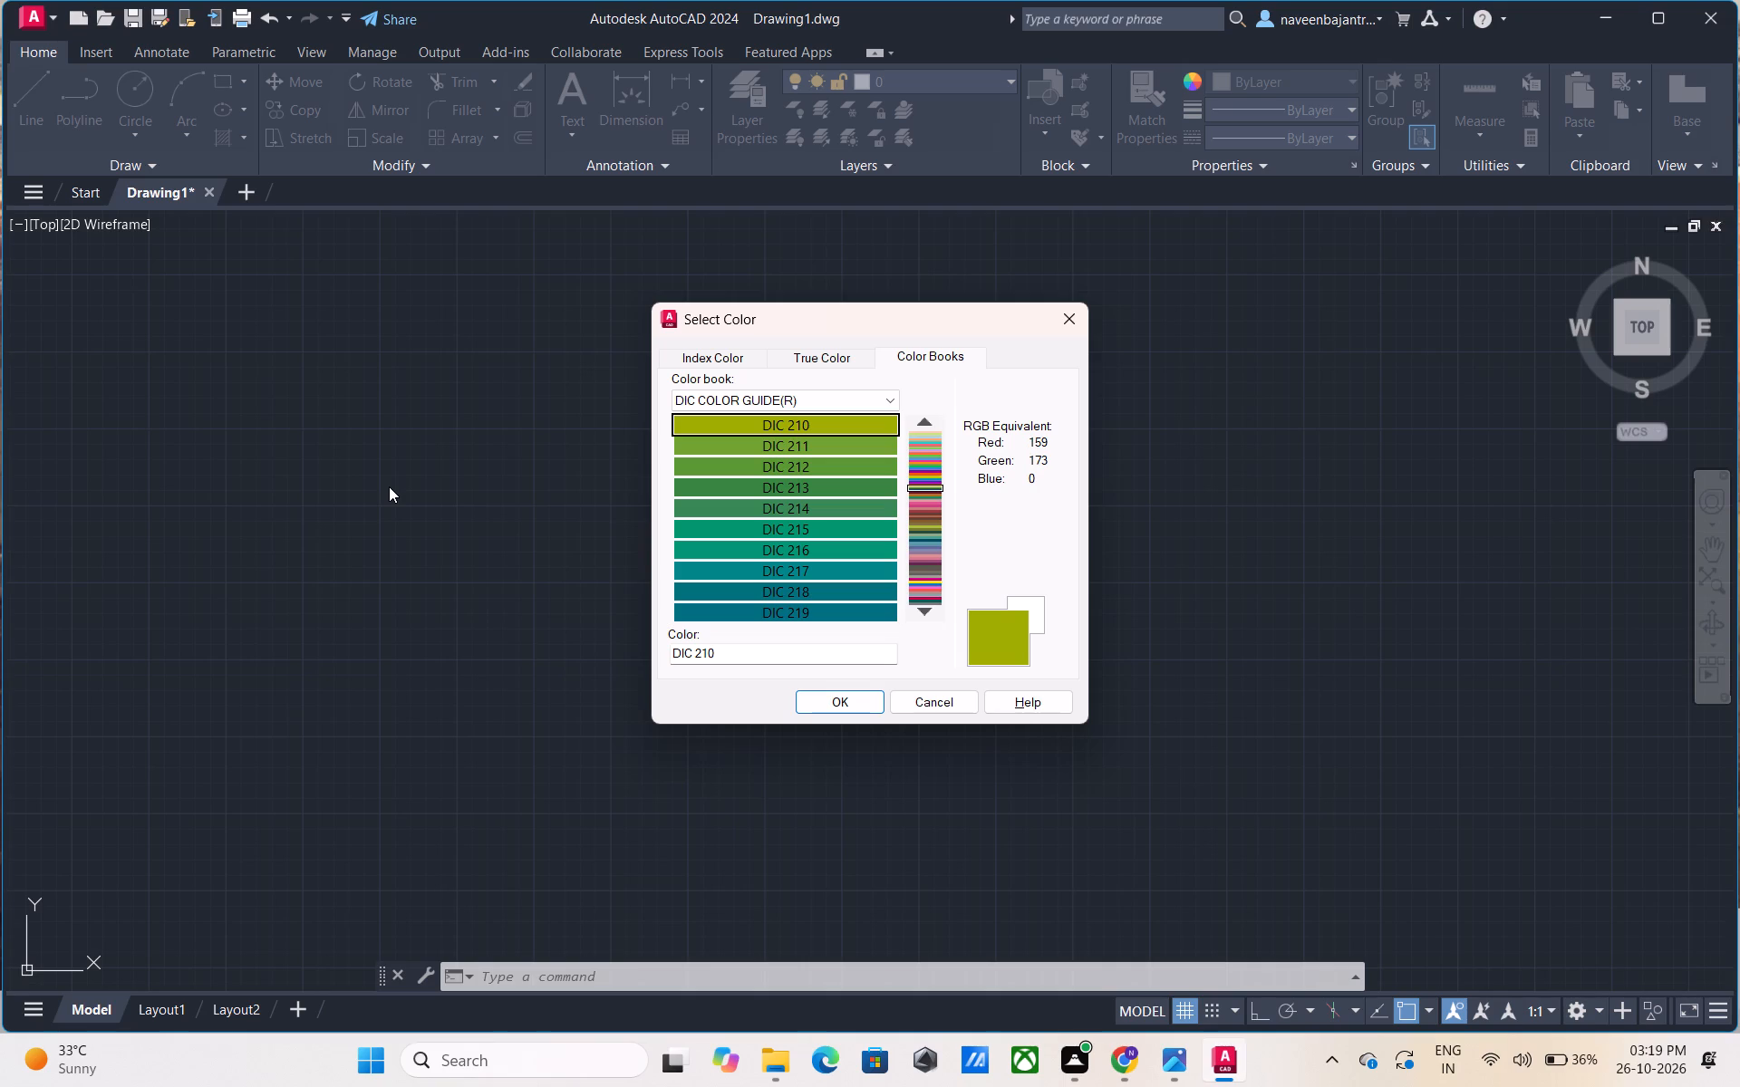
{"action": "key", "text": "Down"}
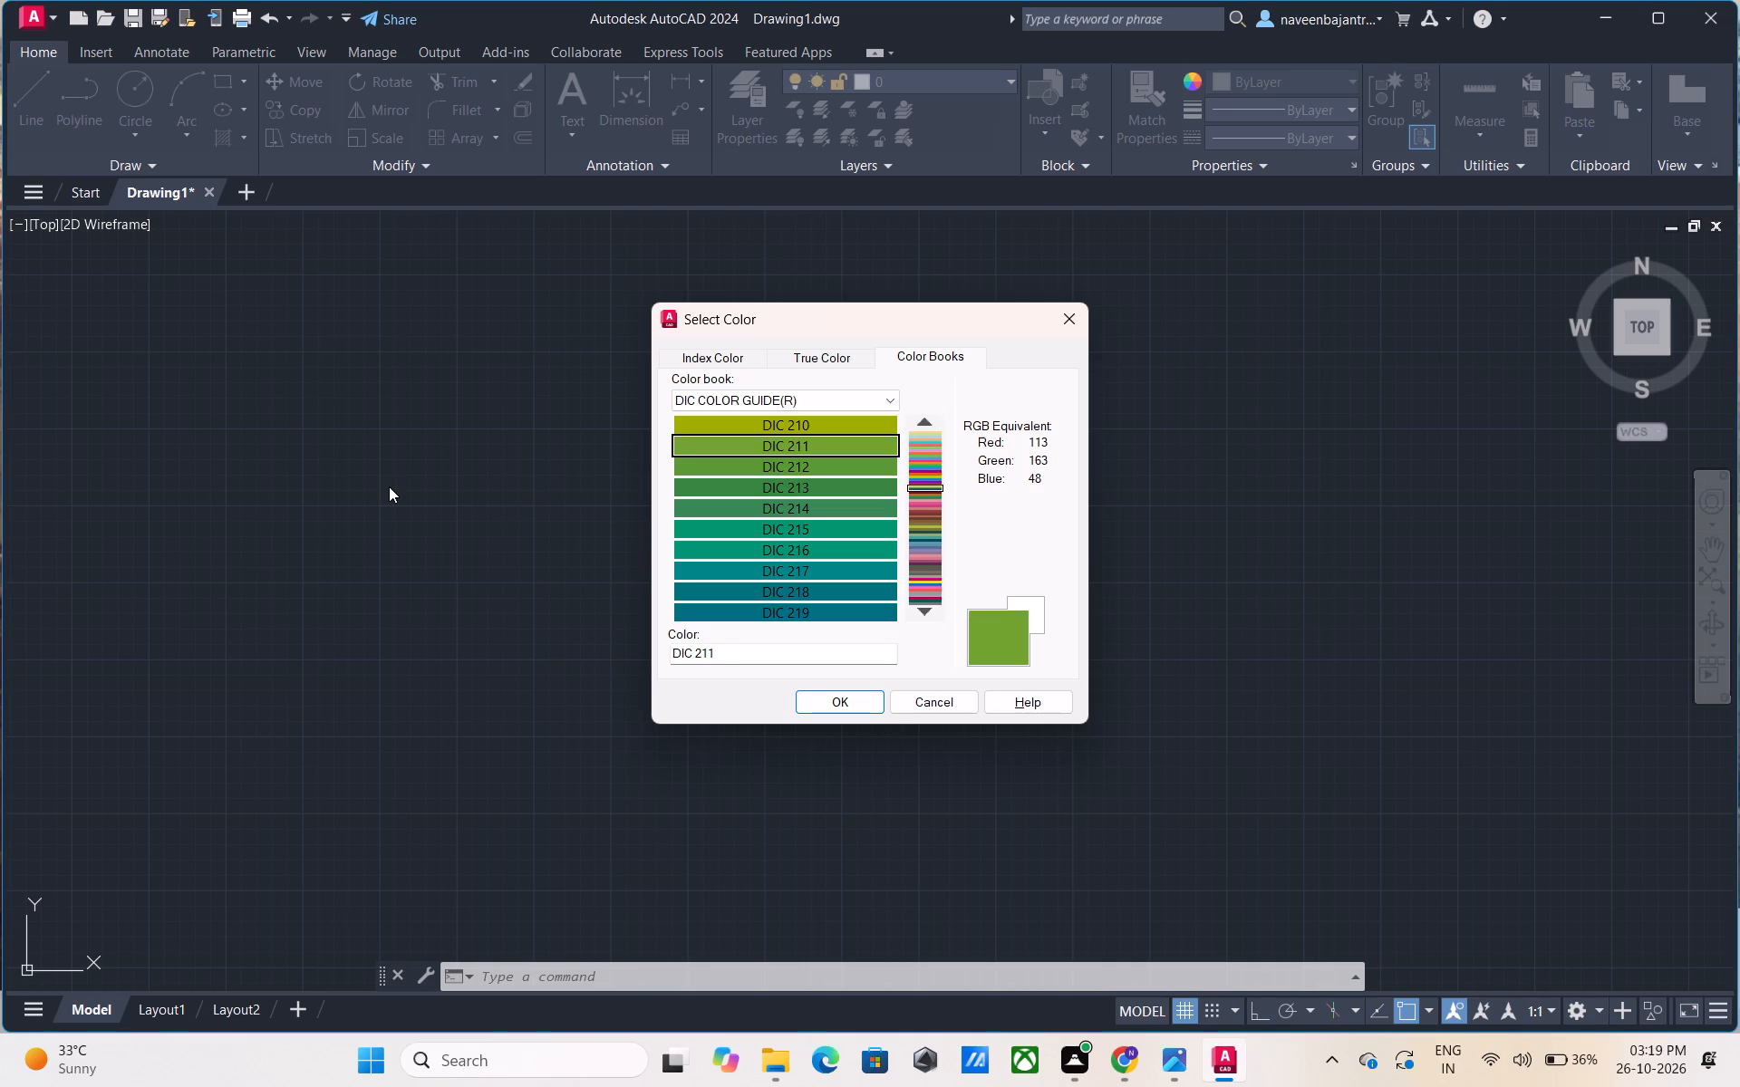
{"action": "key", "text": "Down"}
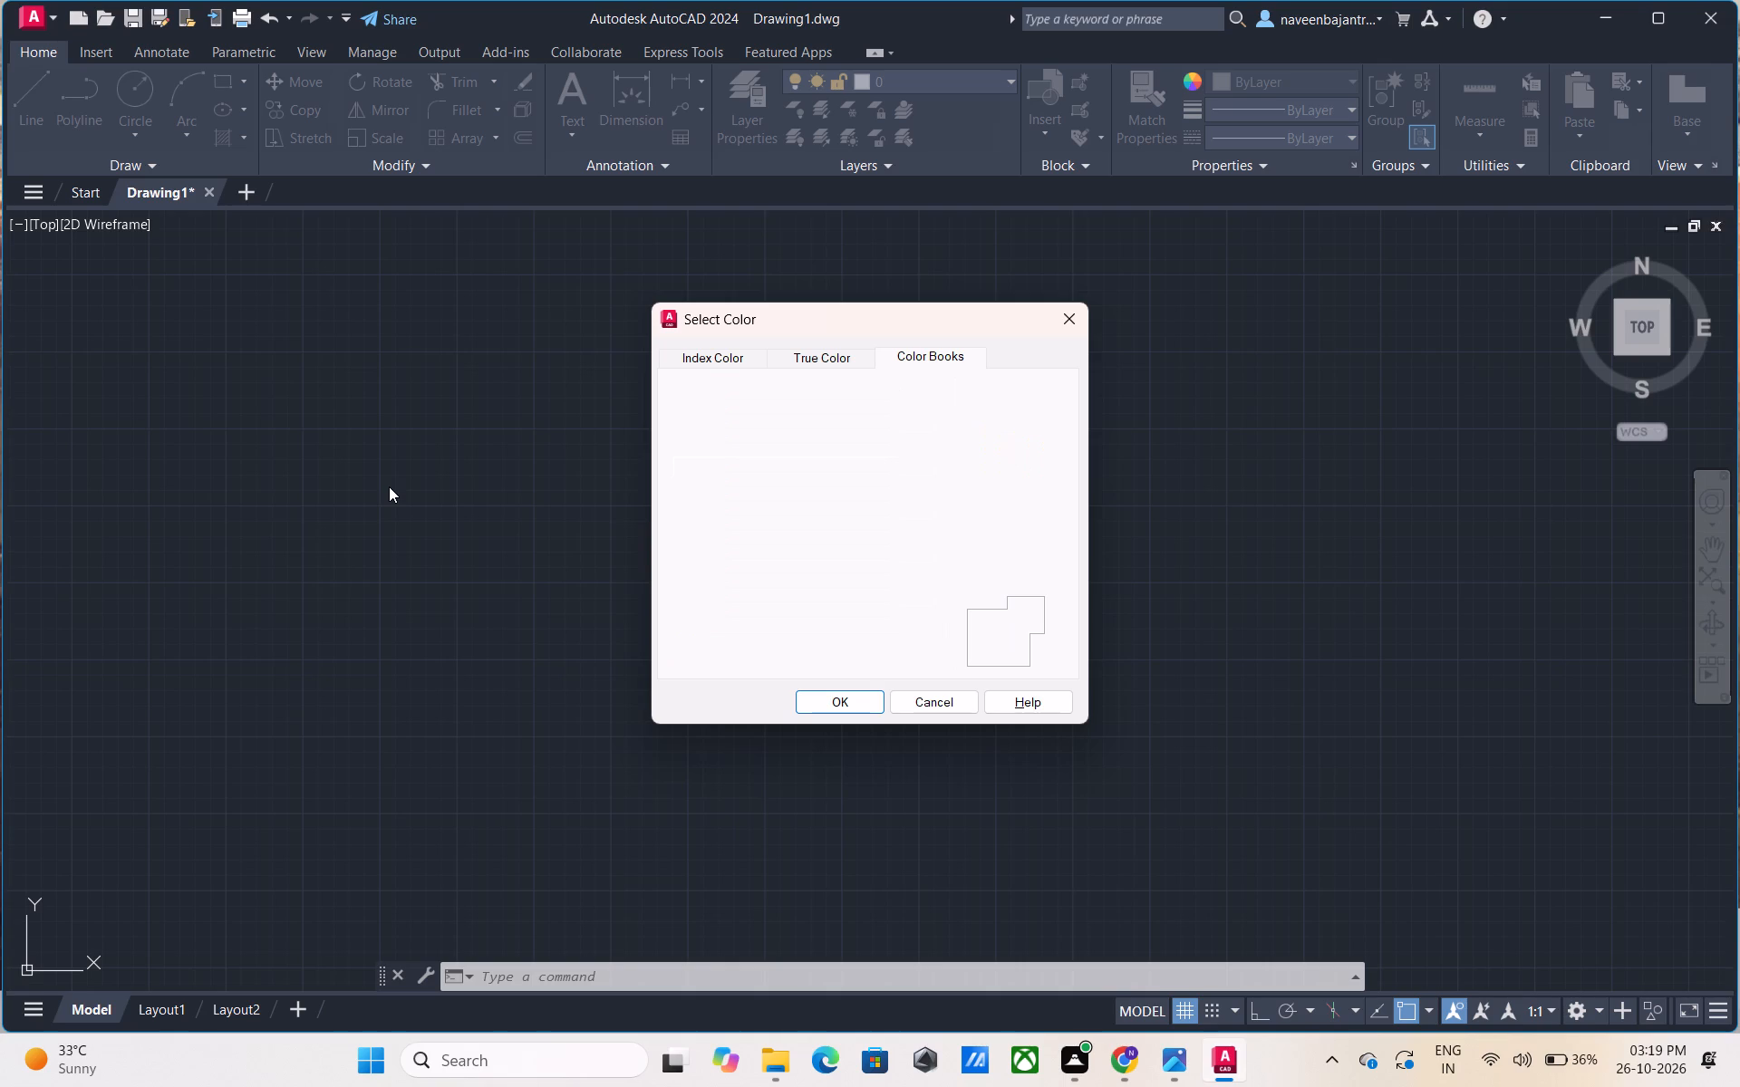
{"action": "key", "text": "Down"}
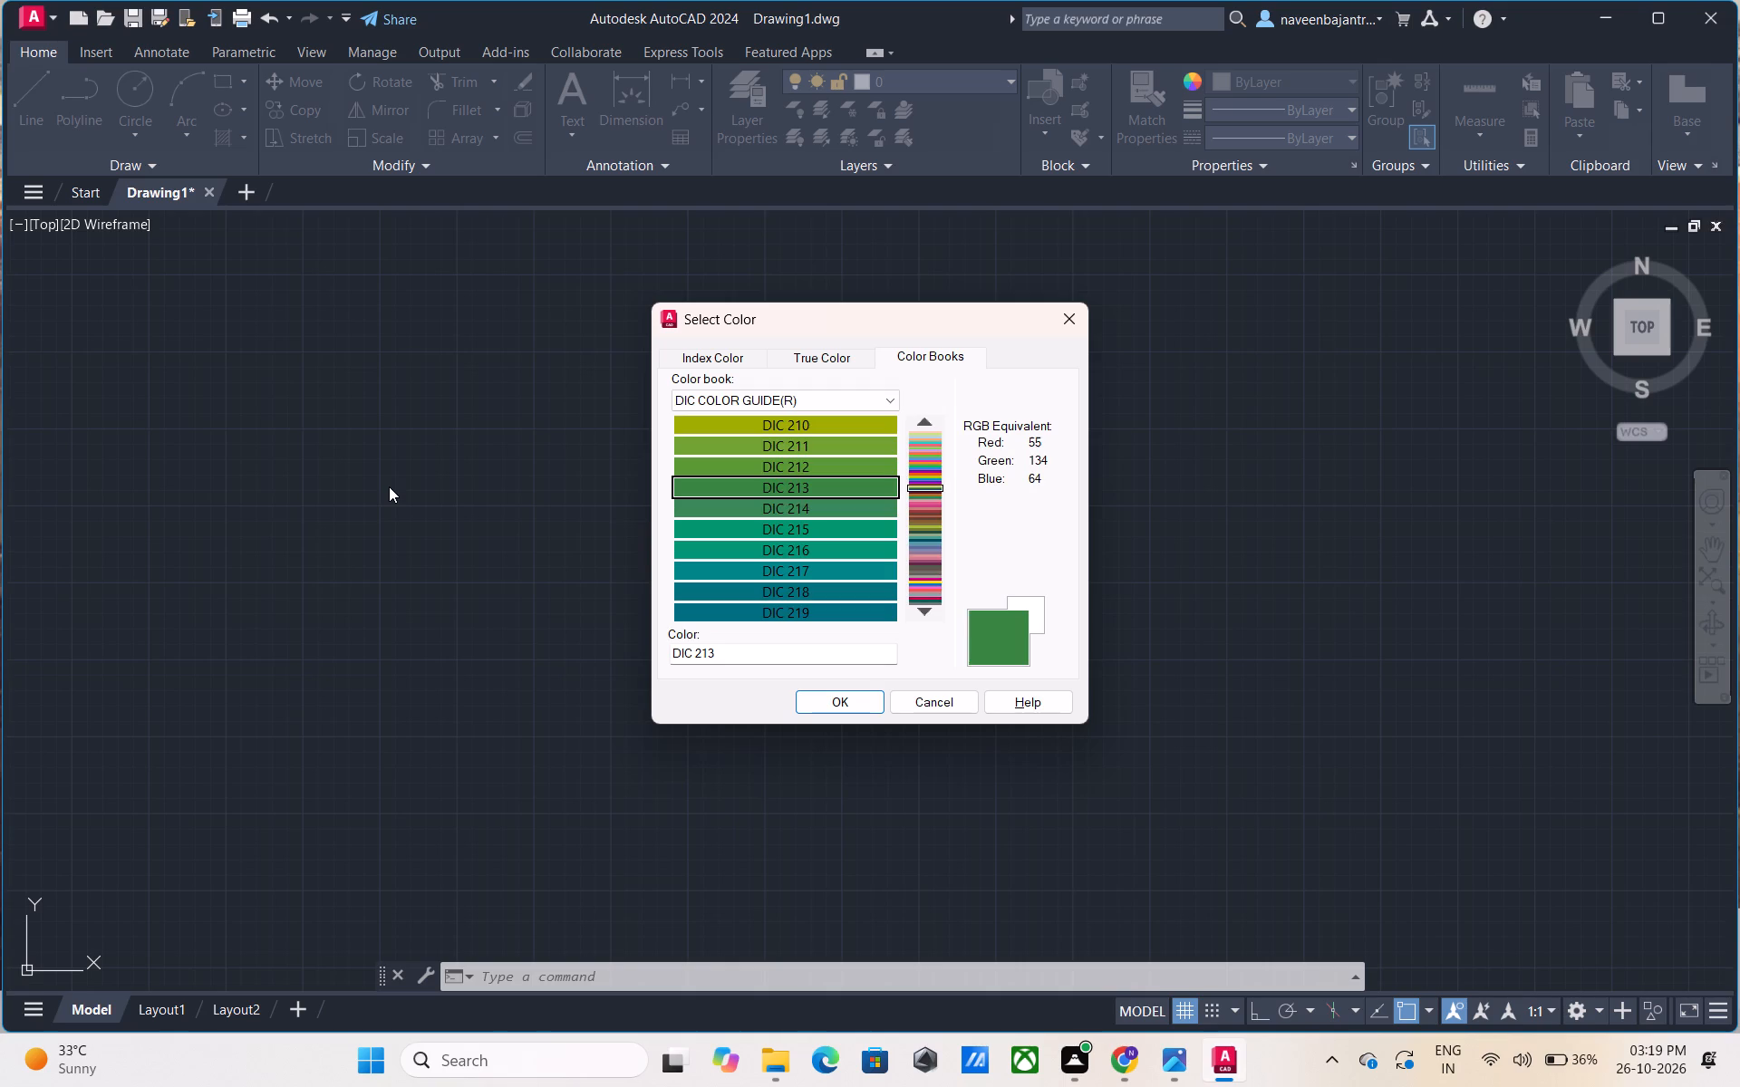
{"action": "key", "text": "Down"}
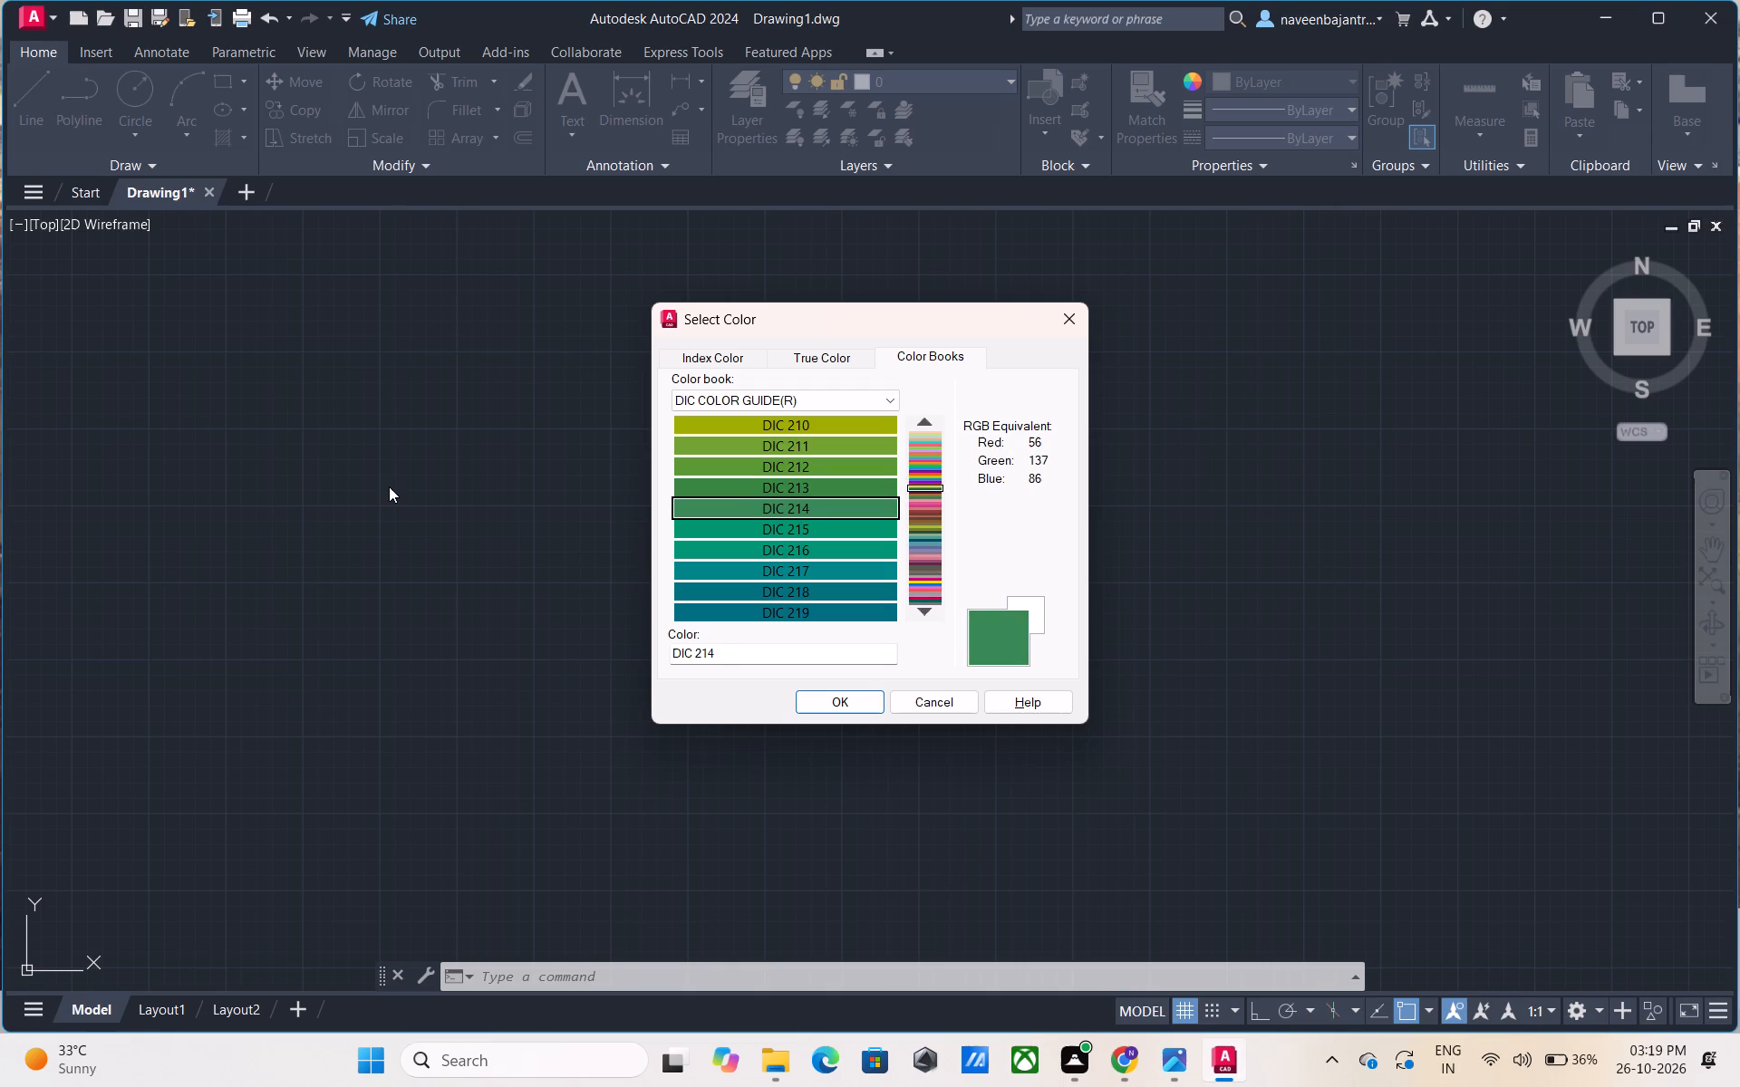
{"action": "key", "text": "Down"}
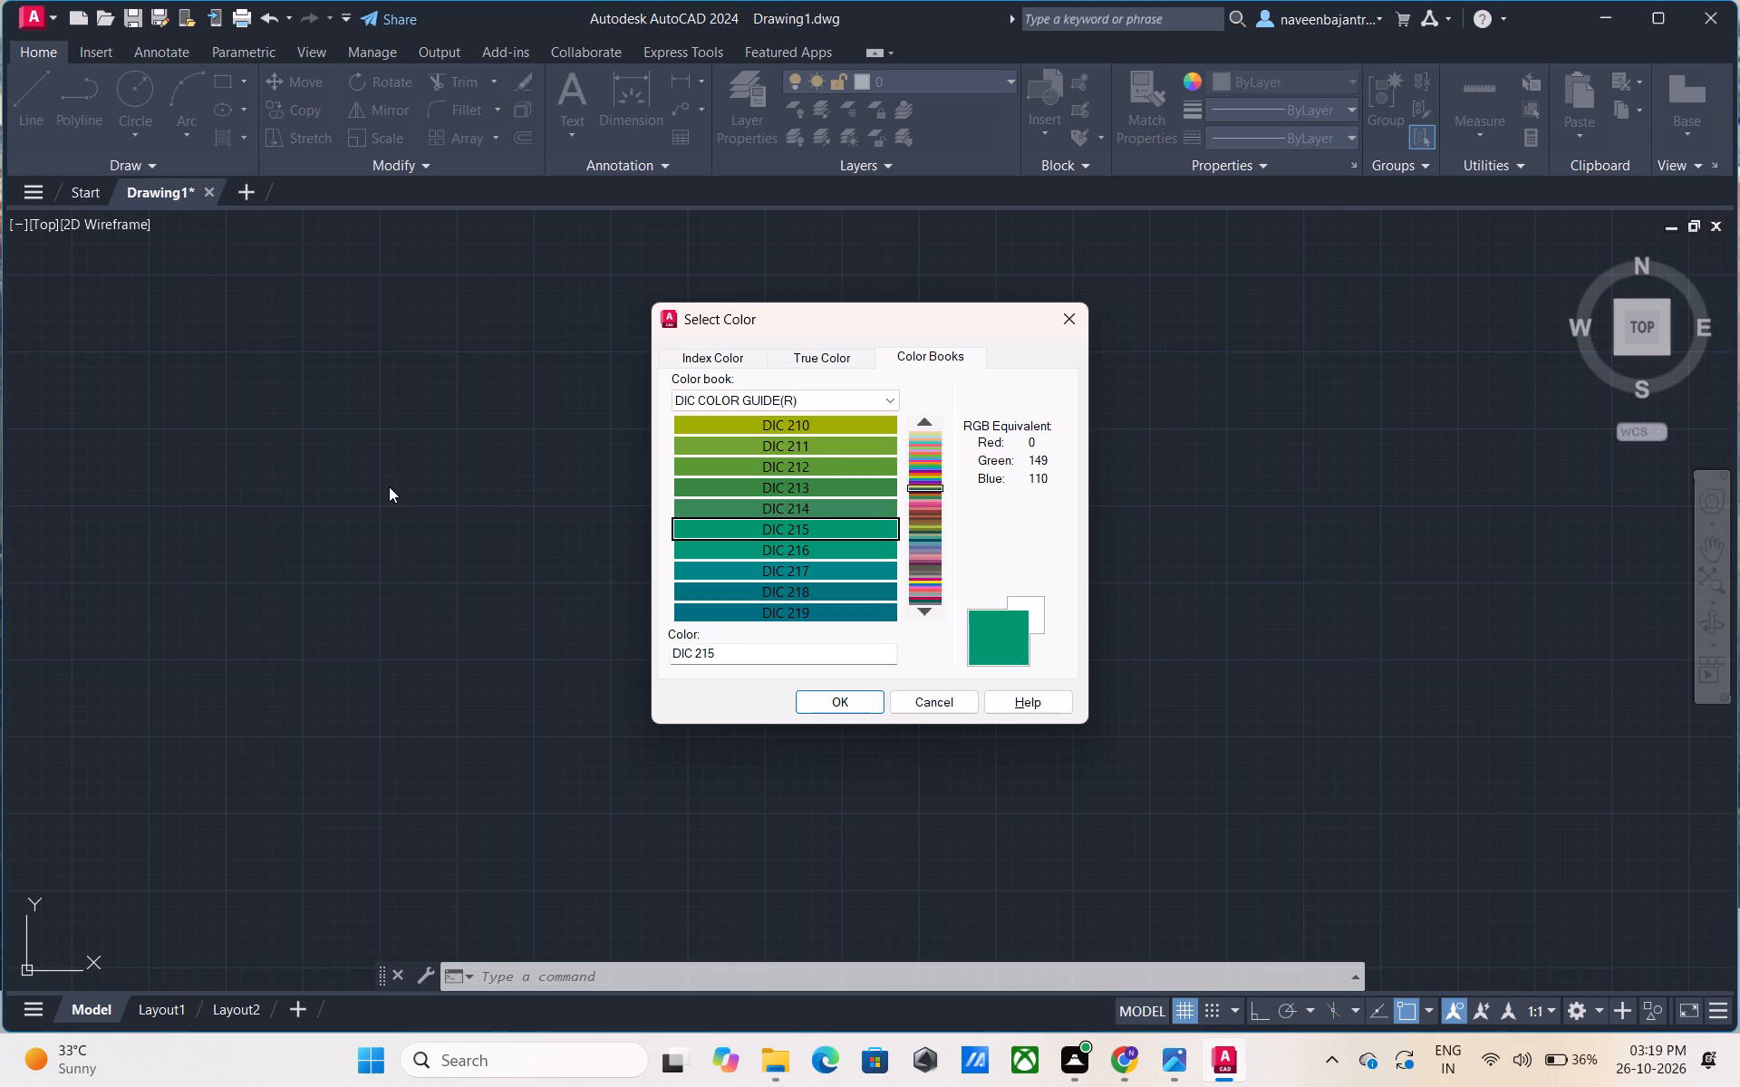
{"action": "key", "text": "Down"}
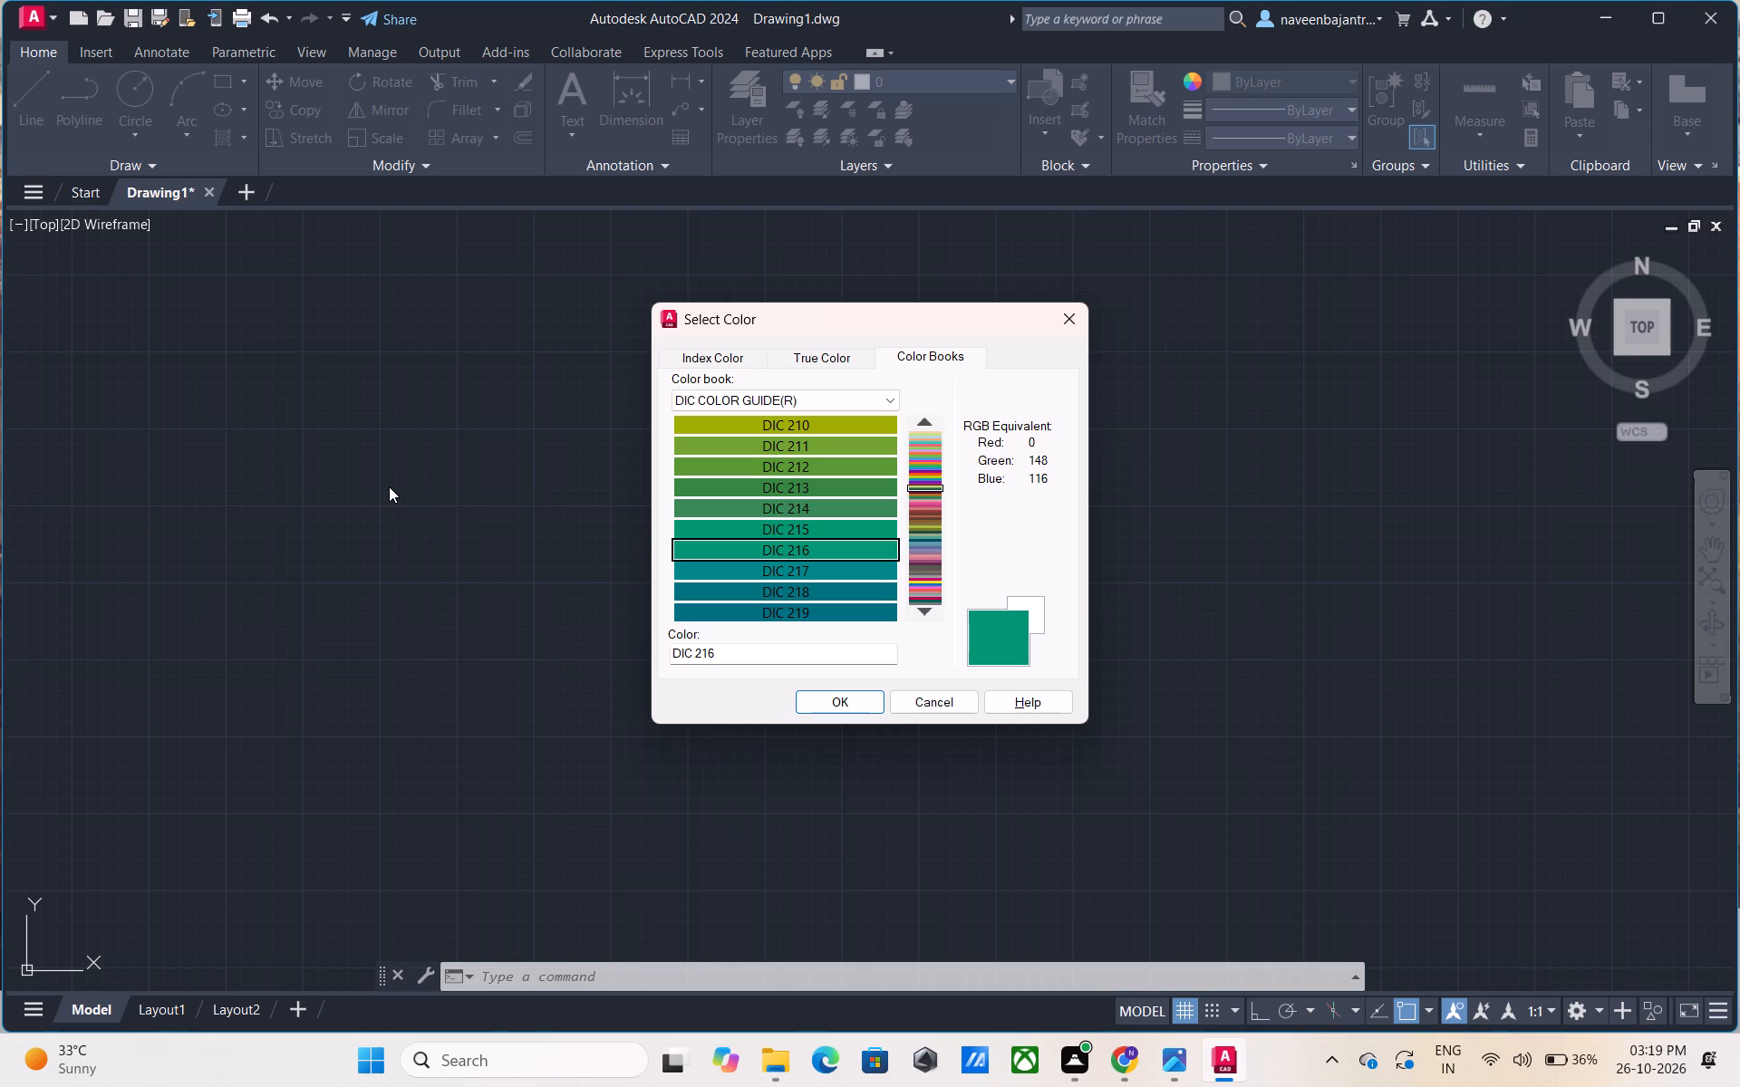
{"action": "key", "text": "Down"}
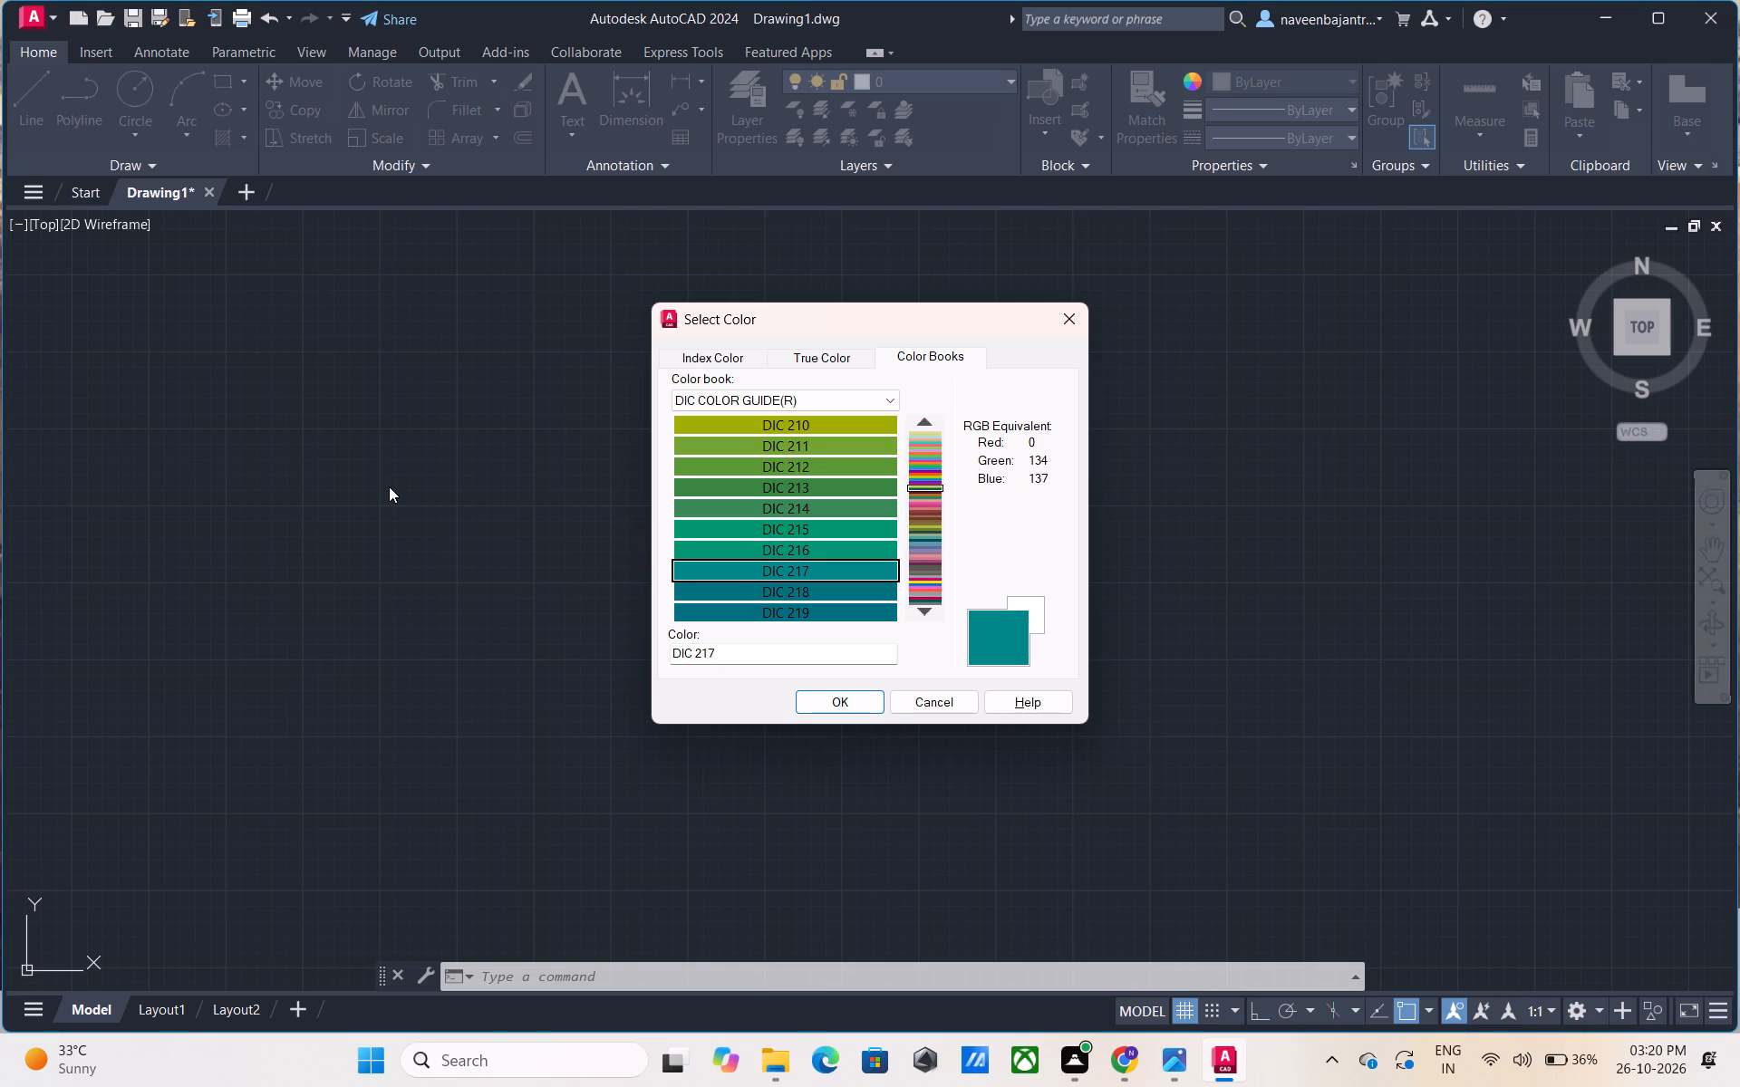
{"action": "key", "text": "Down"}
{"action": "key", "text": "Down"}
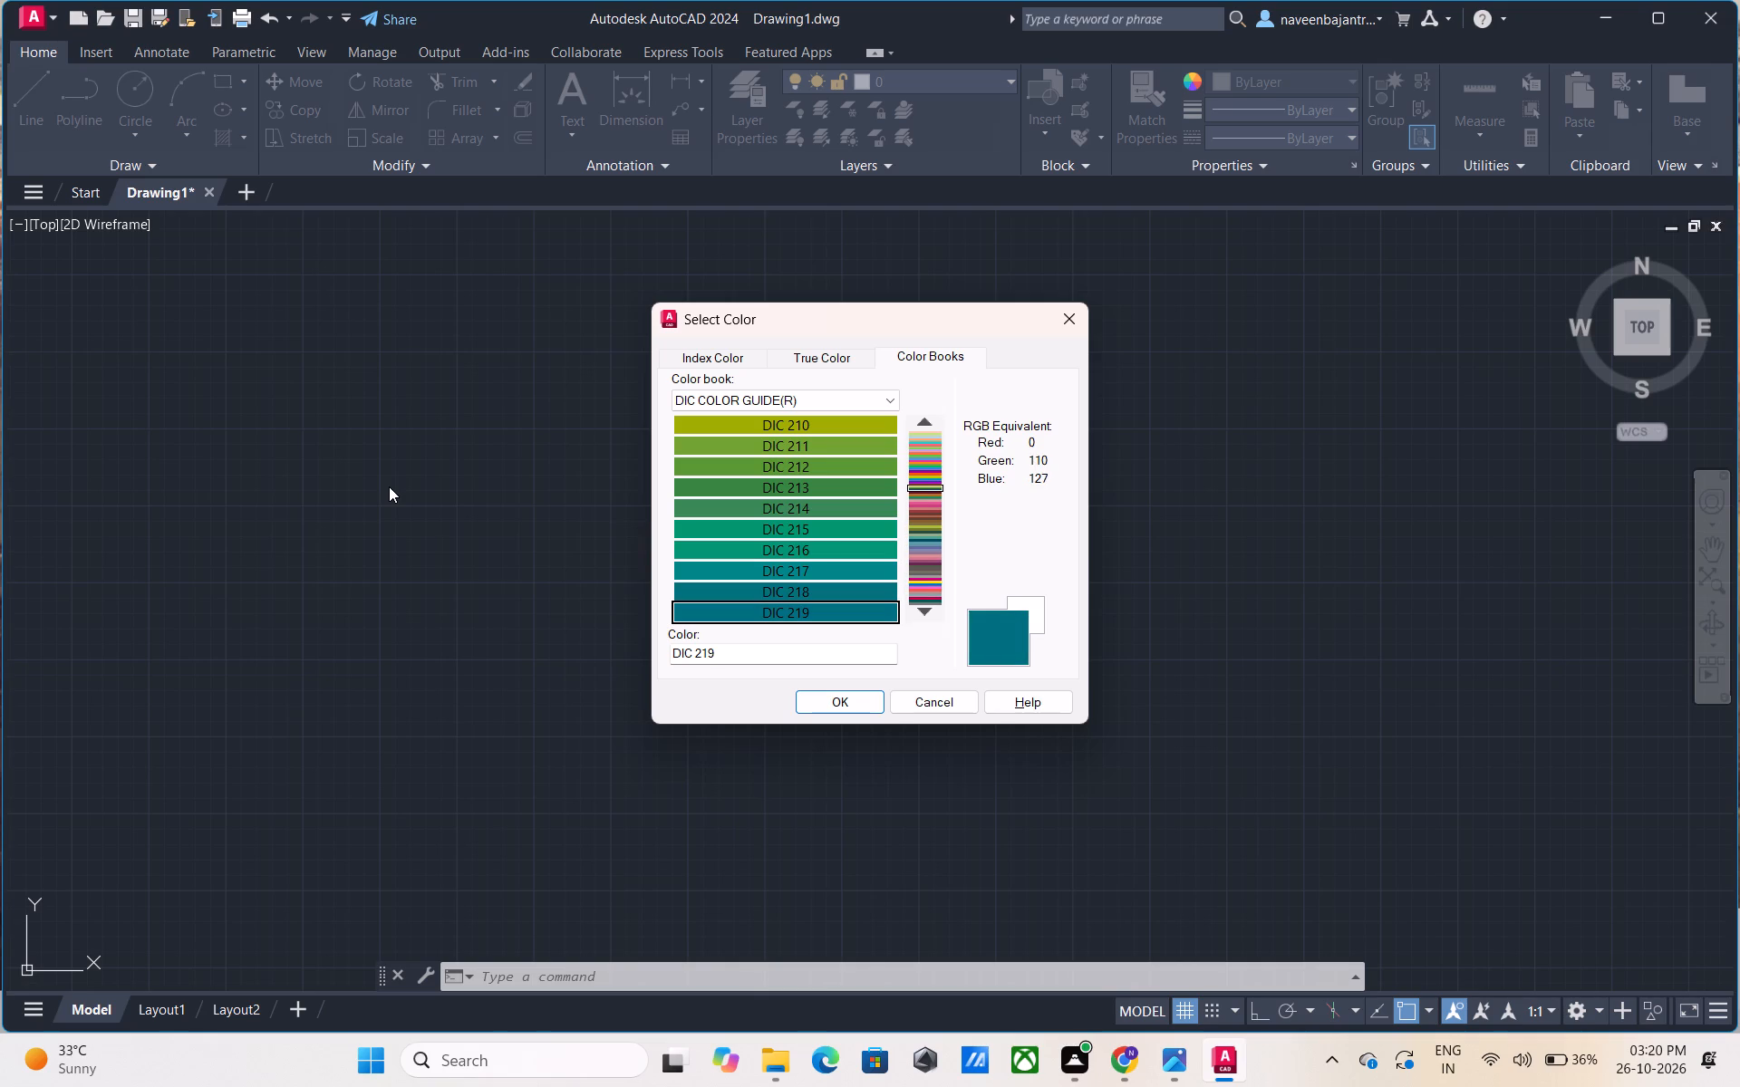
Examine the blue-to-purple swatches DIC 220 through DIC 229 in the DIC color book.
{"action": "key", "text": "Down"}
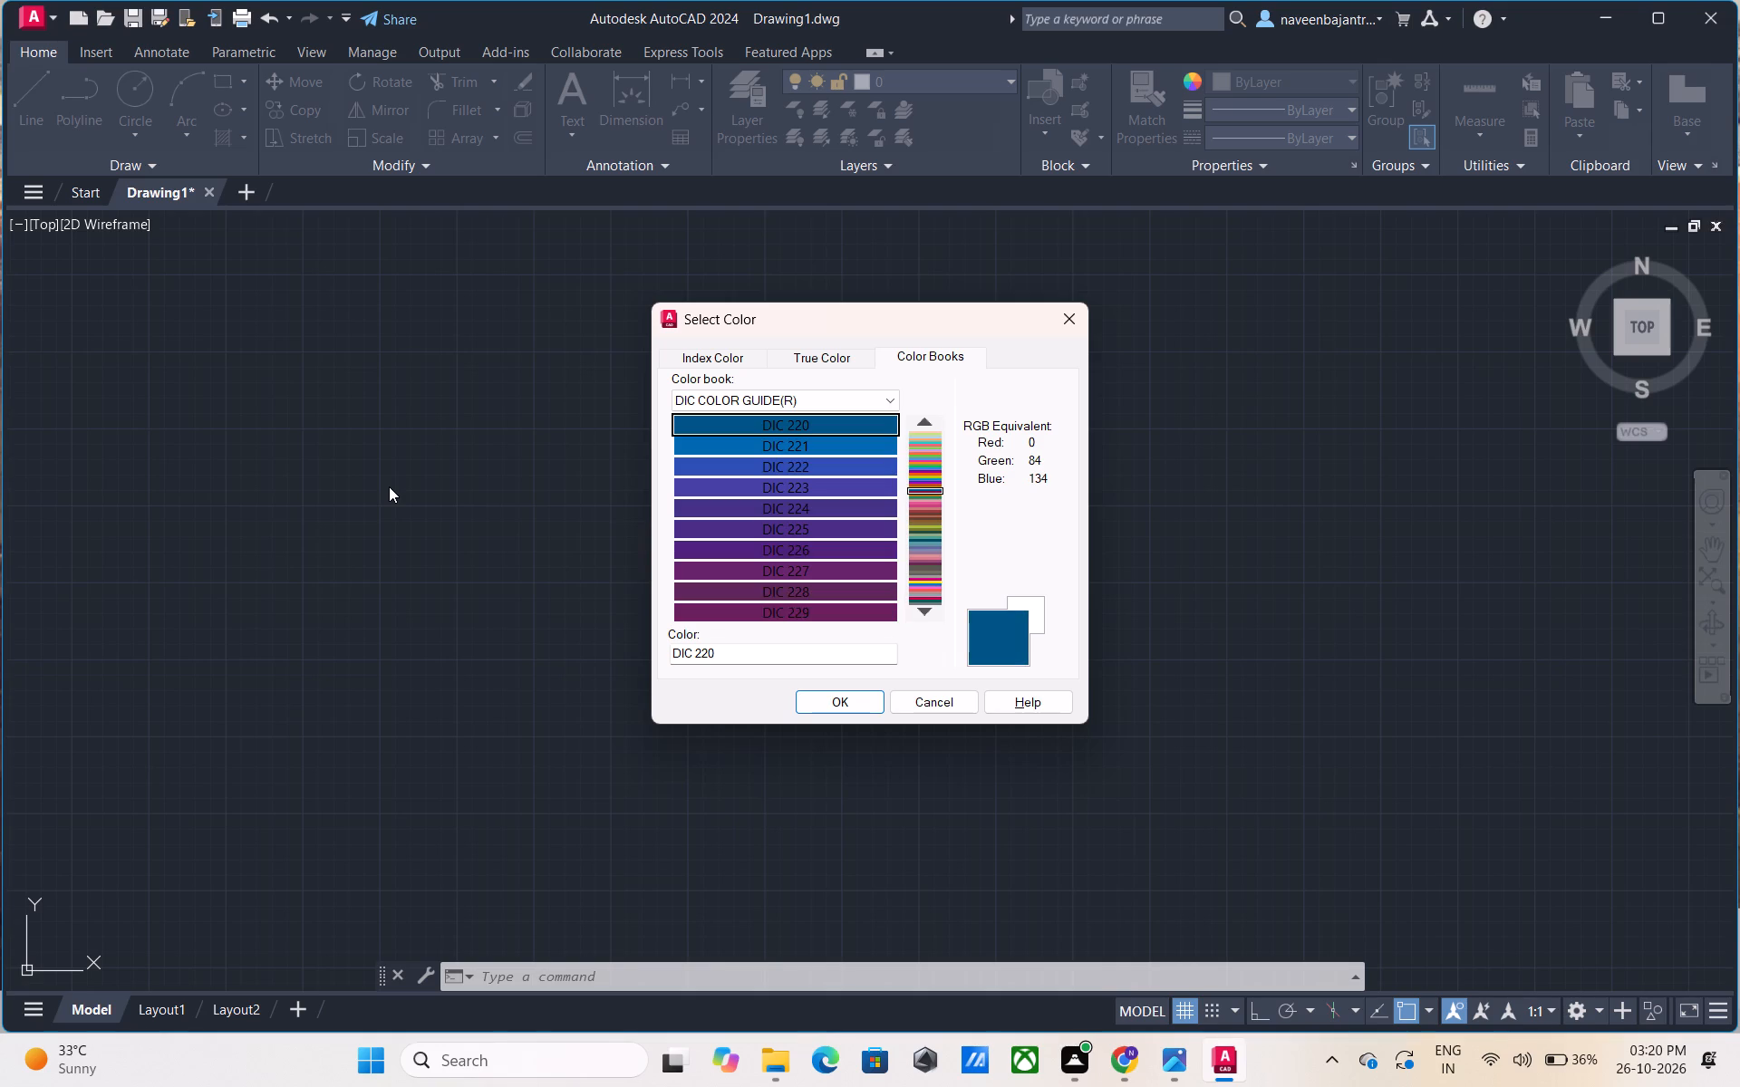
{"action": "key", "text": "Down"}
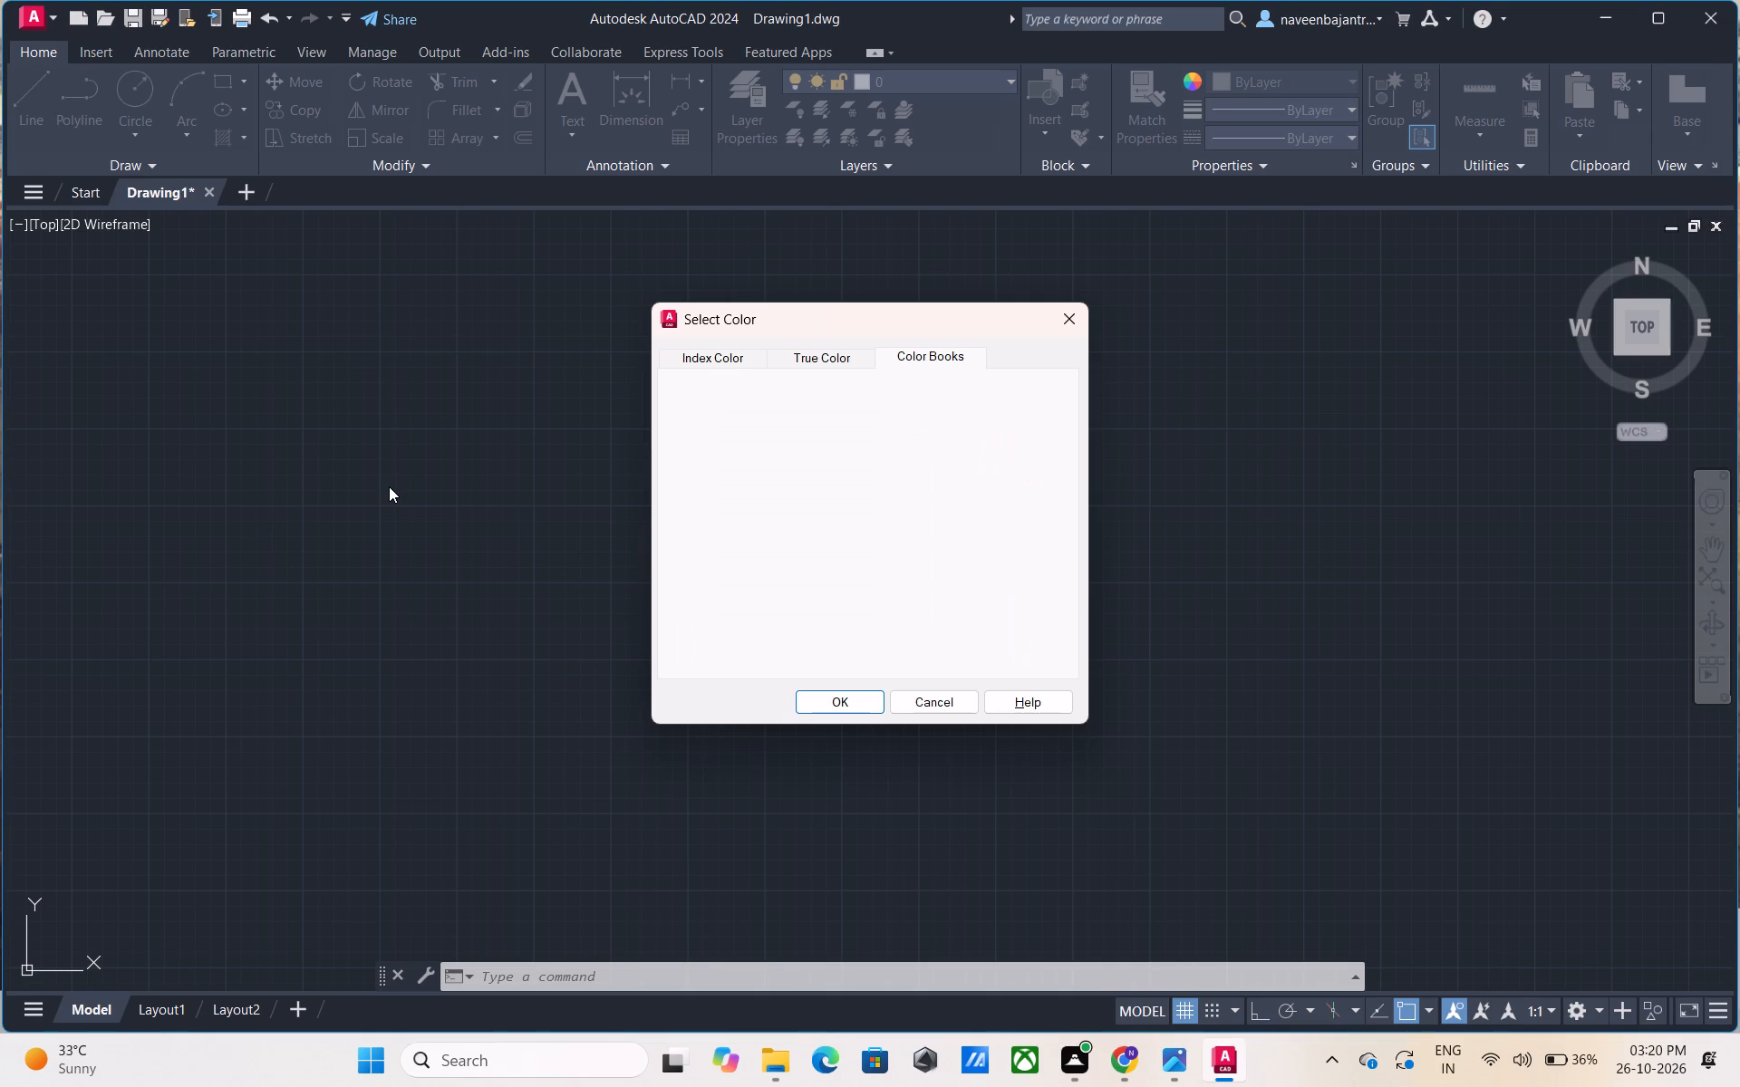
{"action": "key", "text": "Down"}
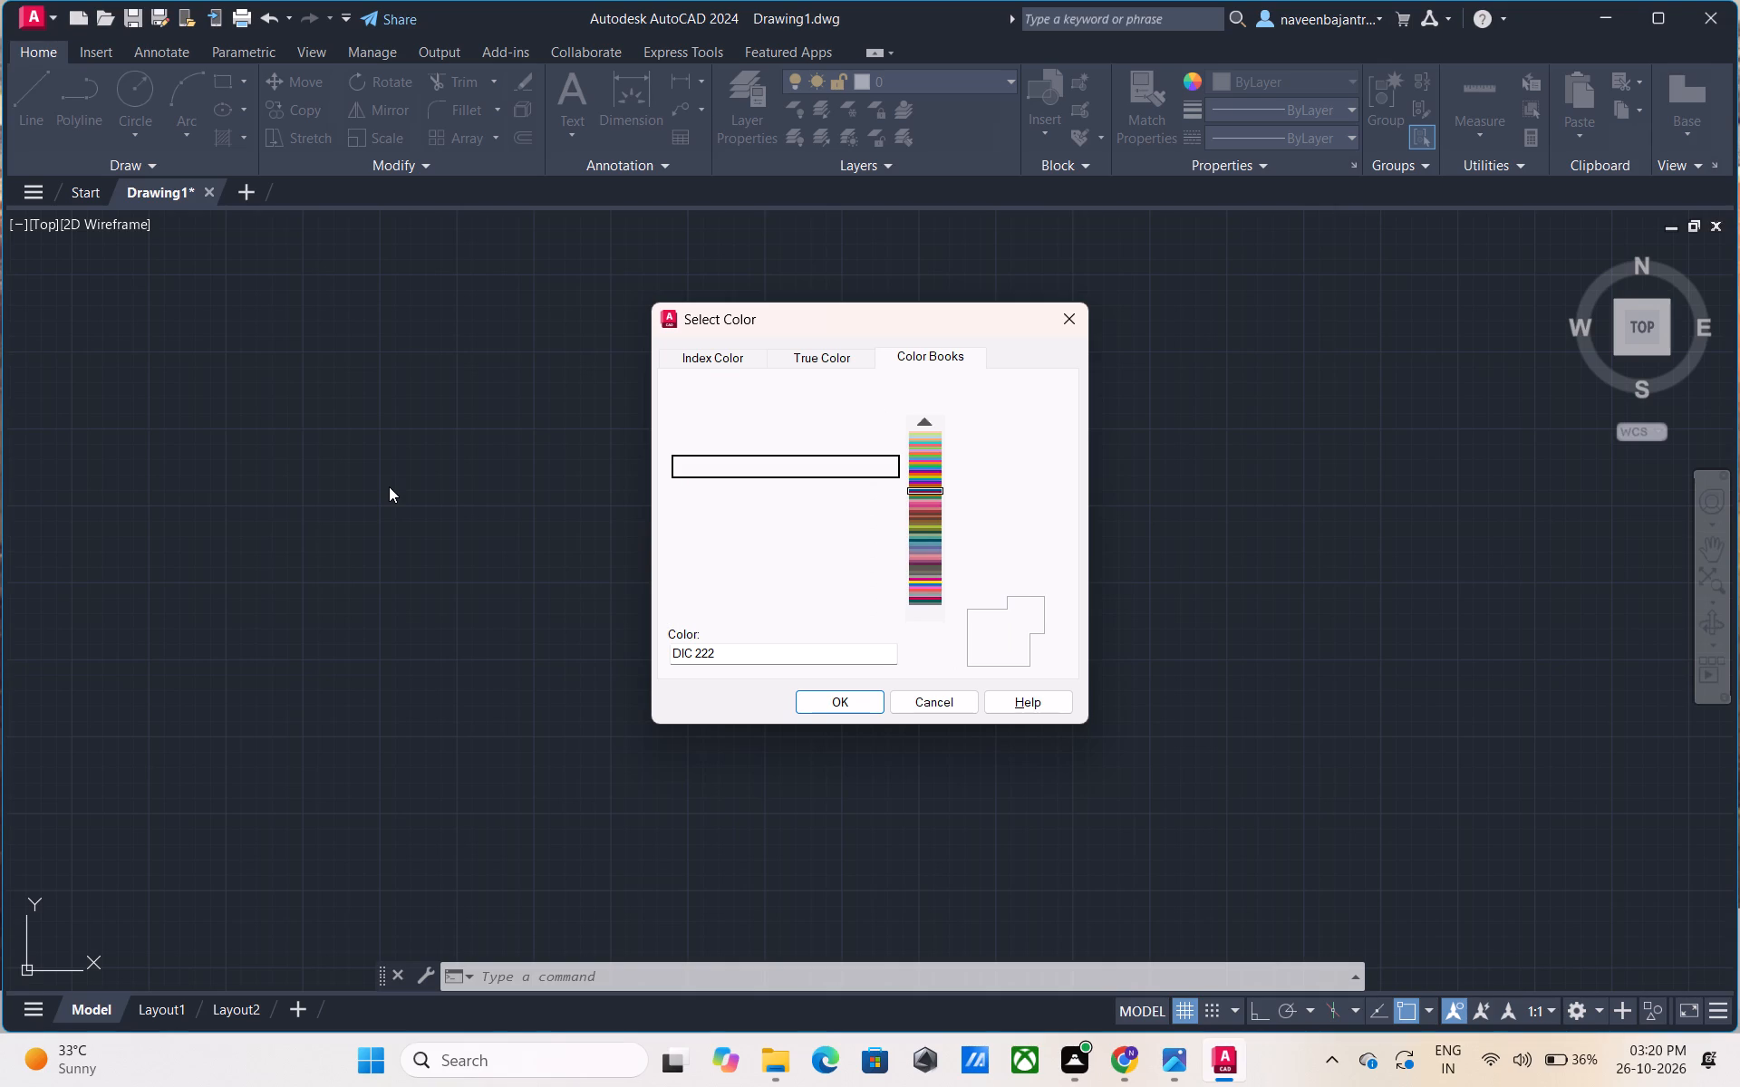
{"action": "key", "text": "Down"}
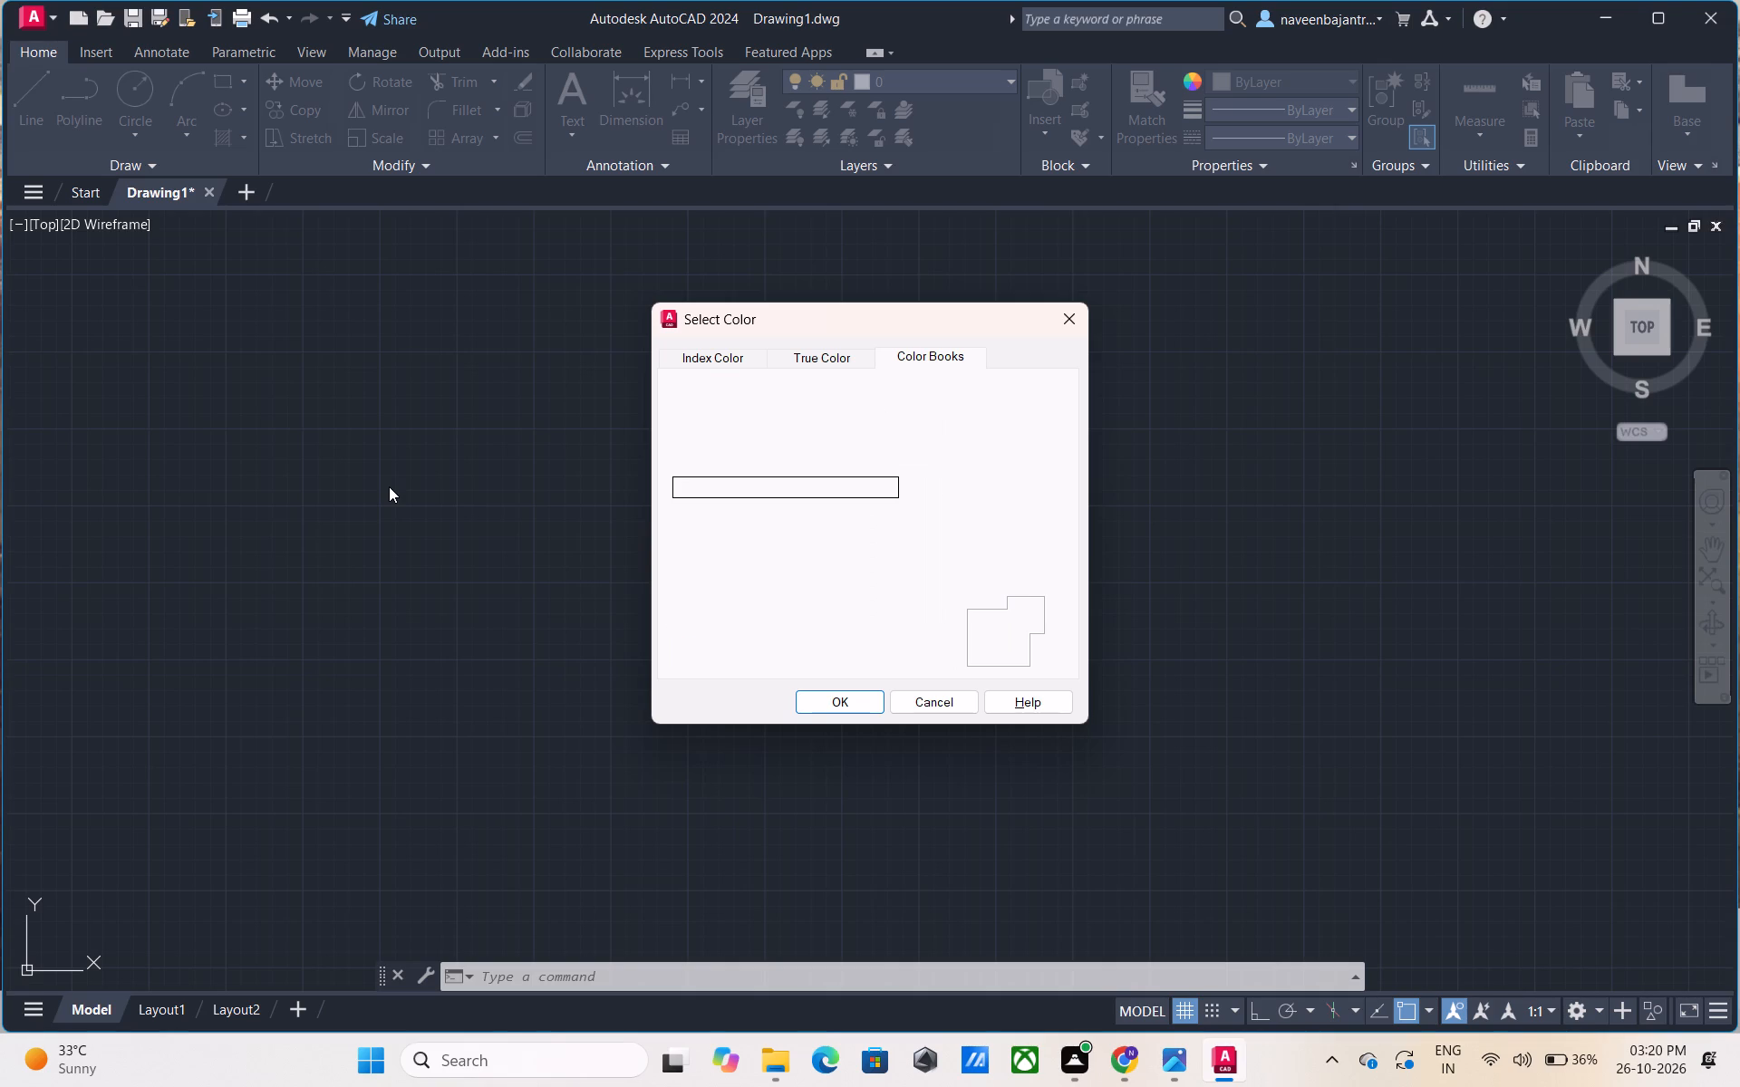
{"action": "key", "text": "Down"}
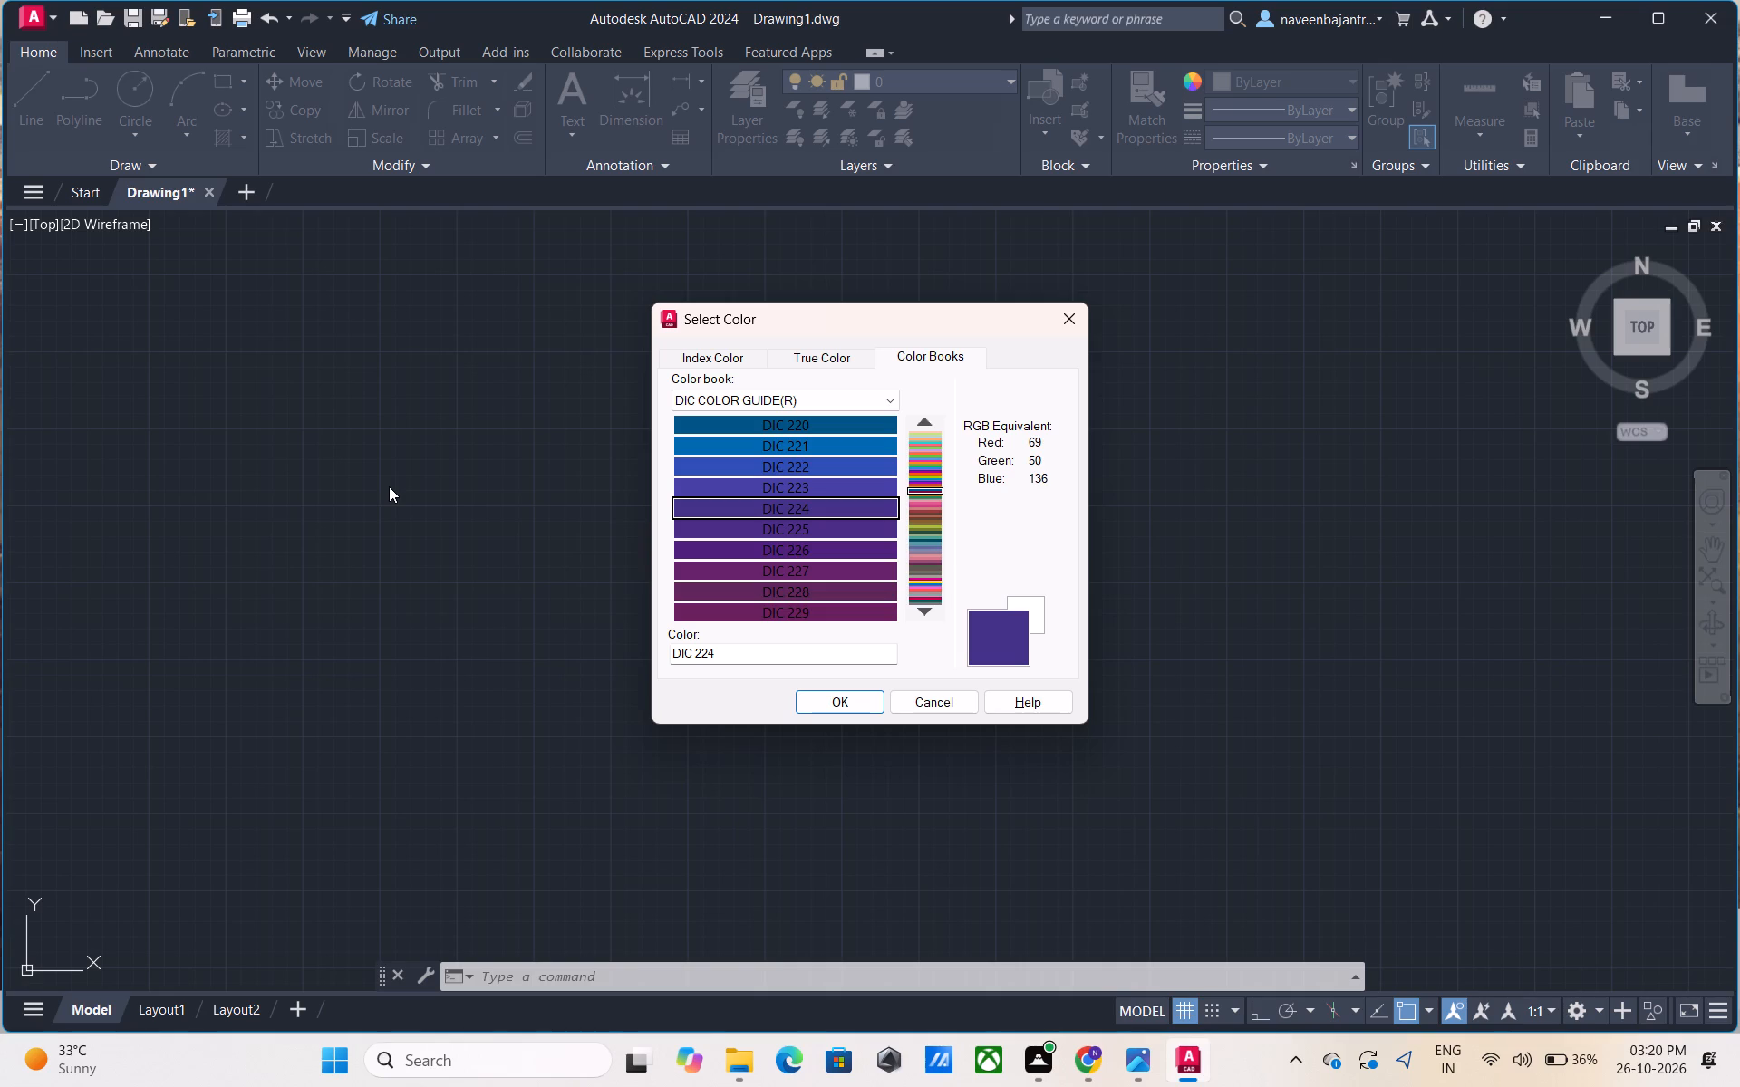
{"action": "key", "text": "Down"}
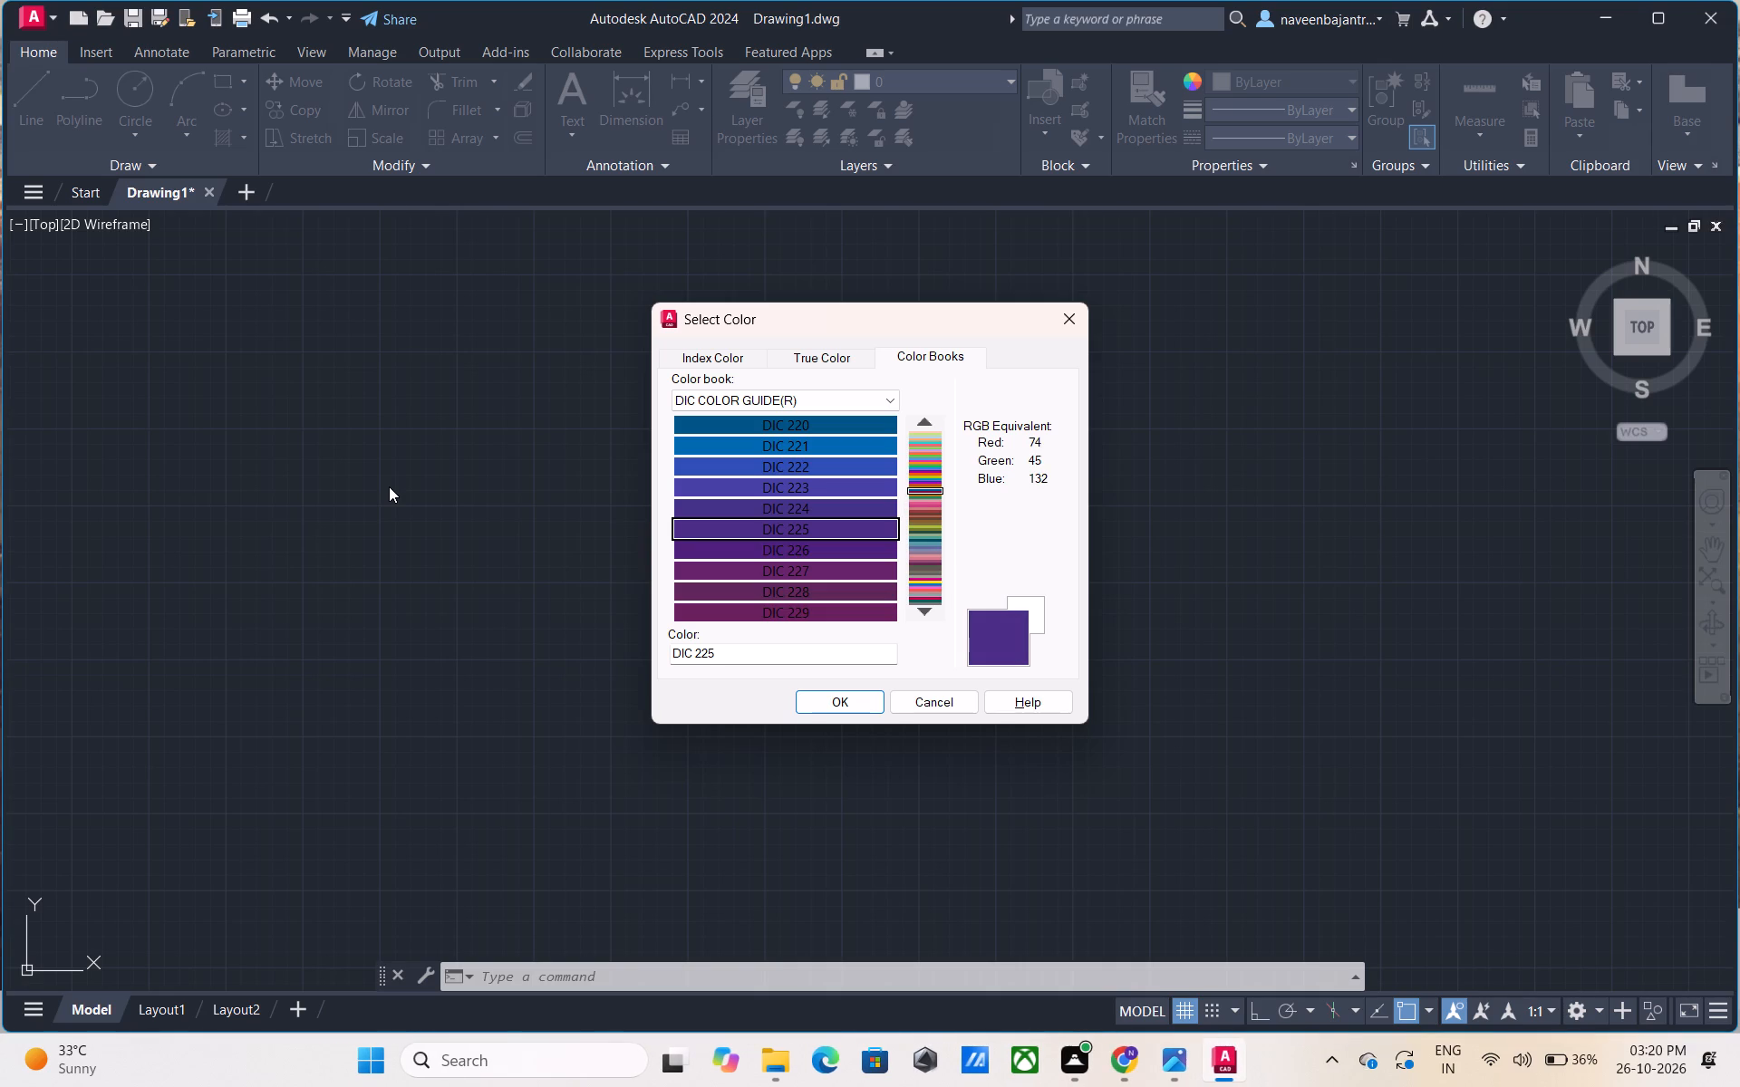
{"action": "key", "text": "Down"}
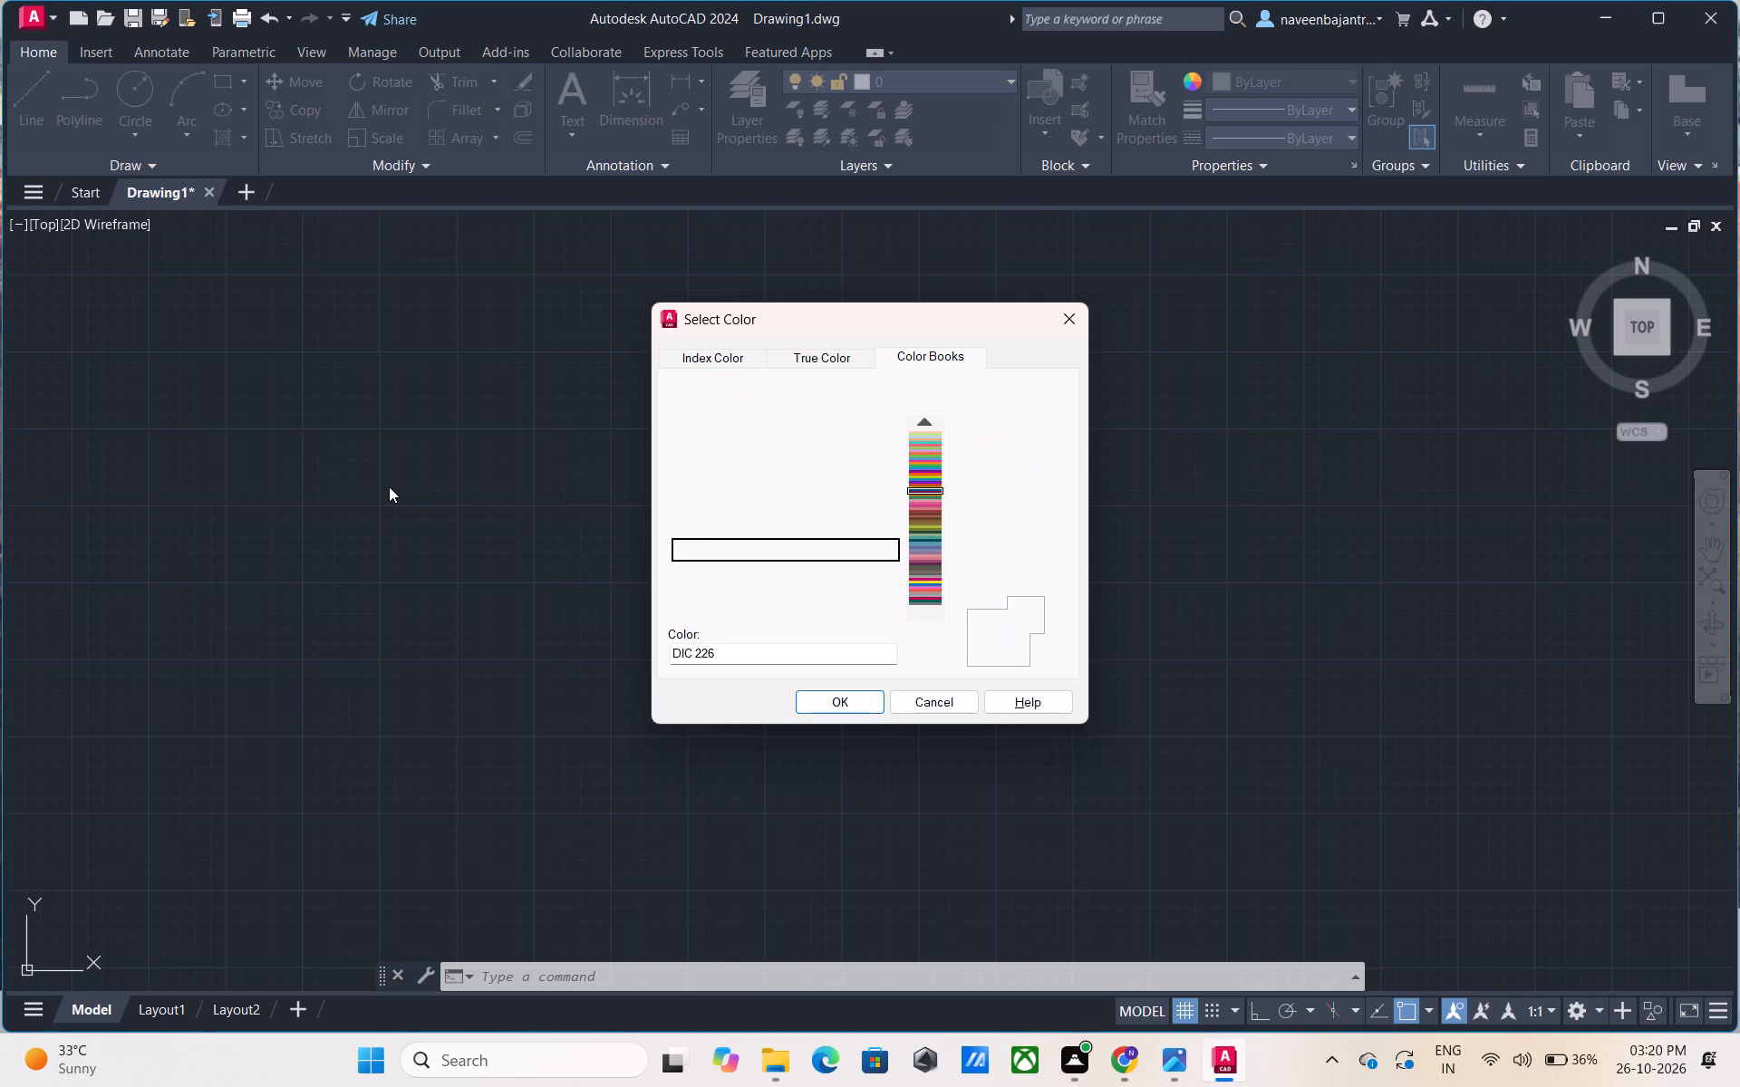
{"action": "key", "text": "Down"}
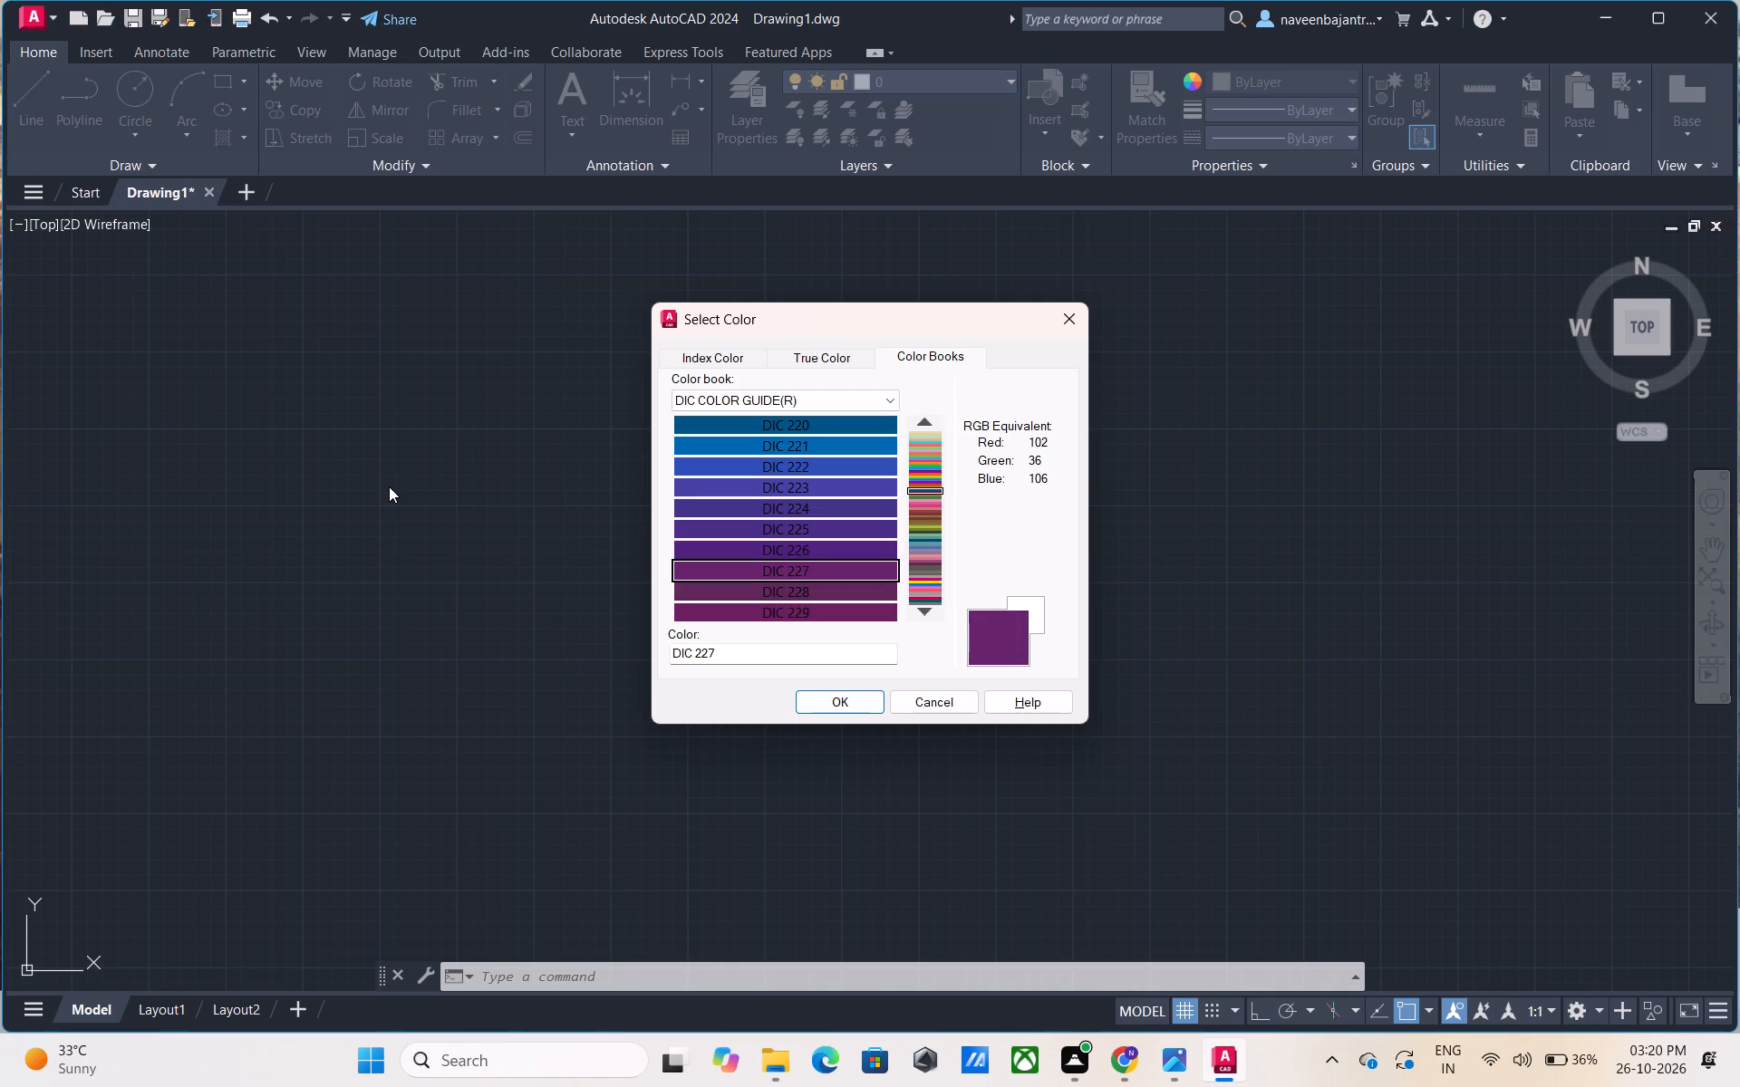
{"action": "key", "text": "Down"}
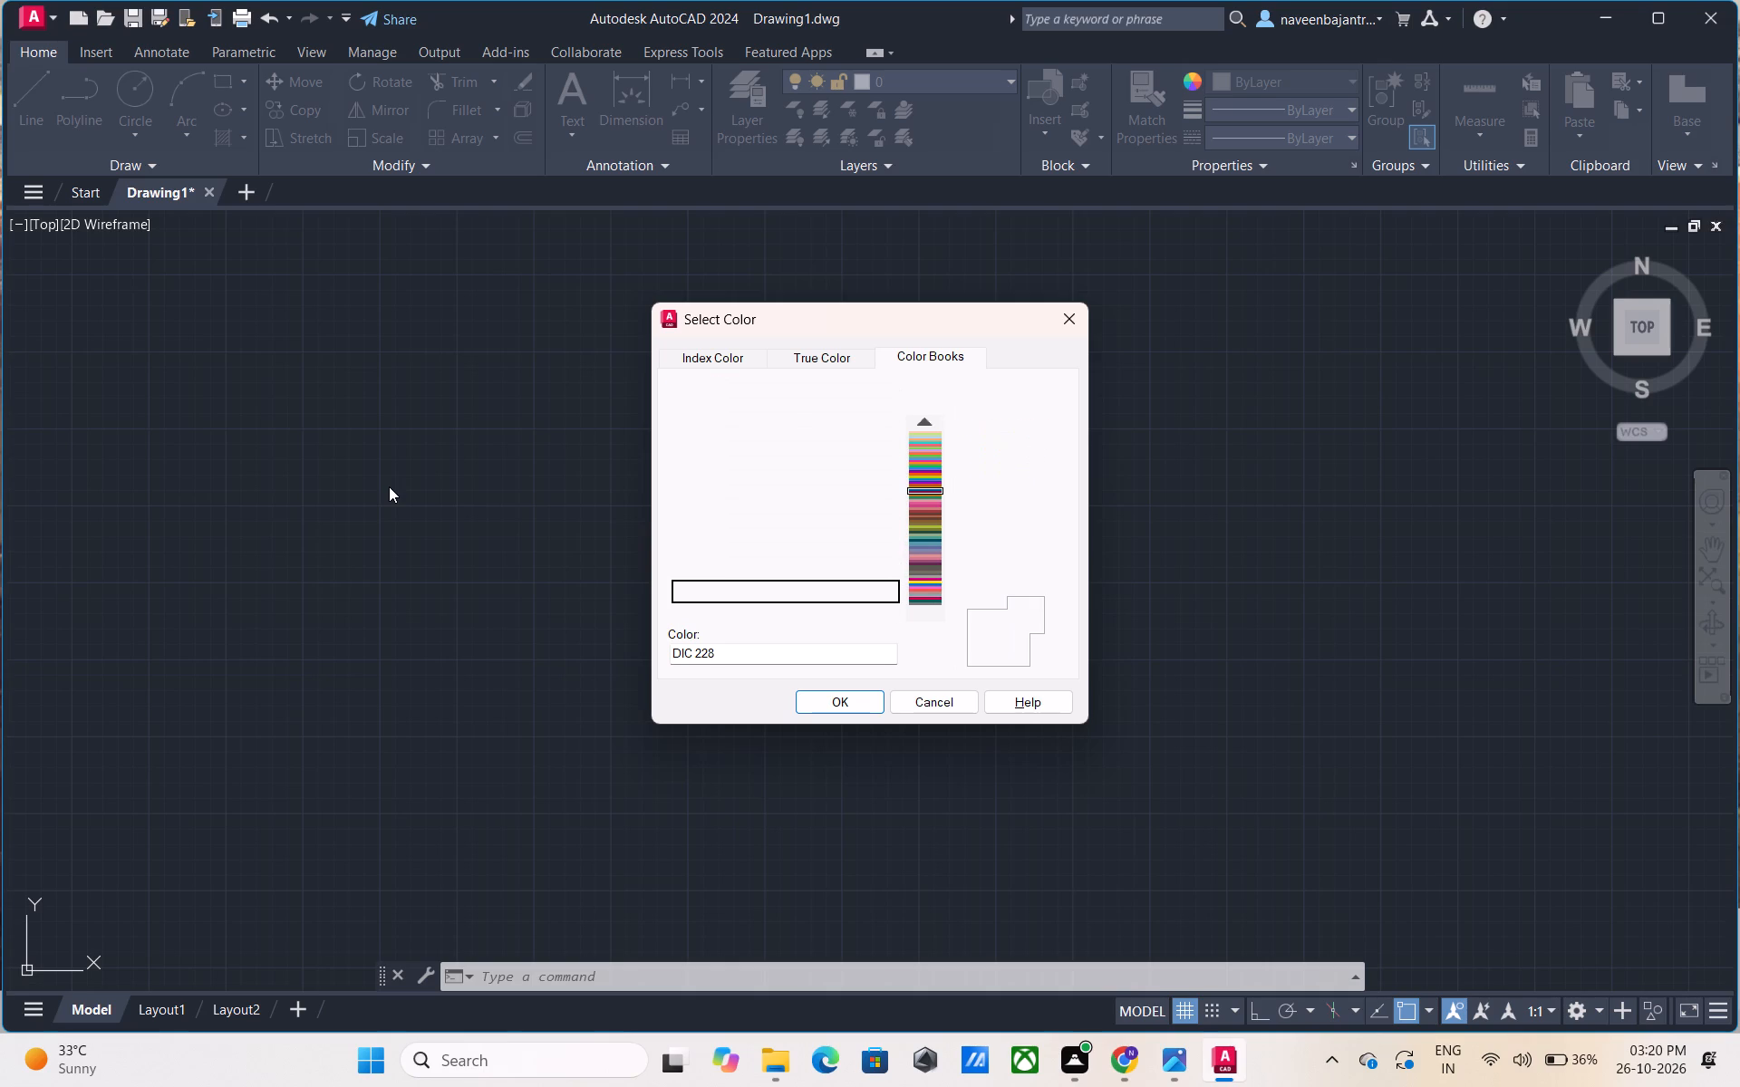
{"action": "key", "text": "Down"}
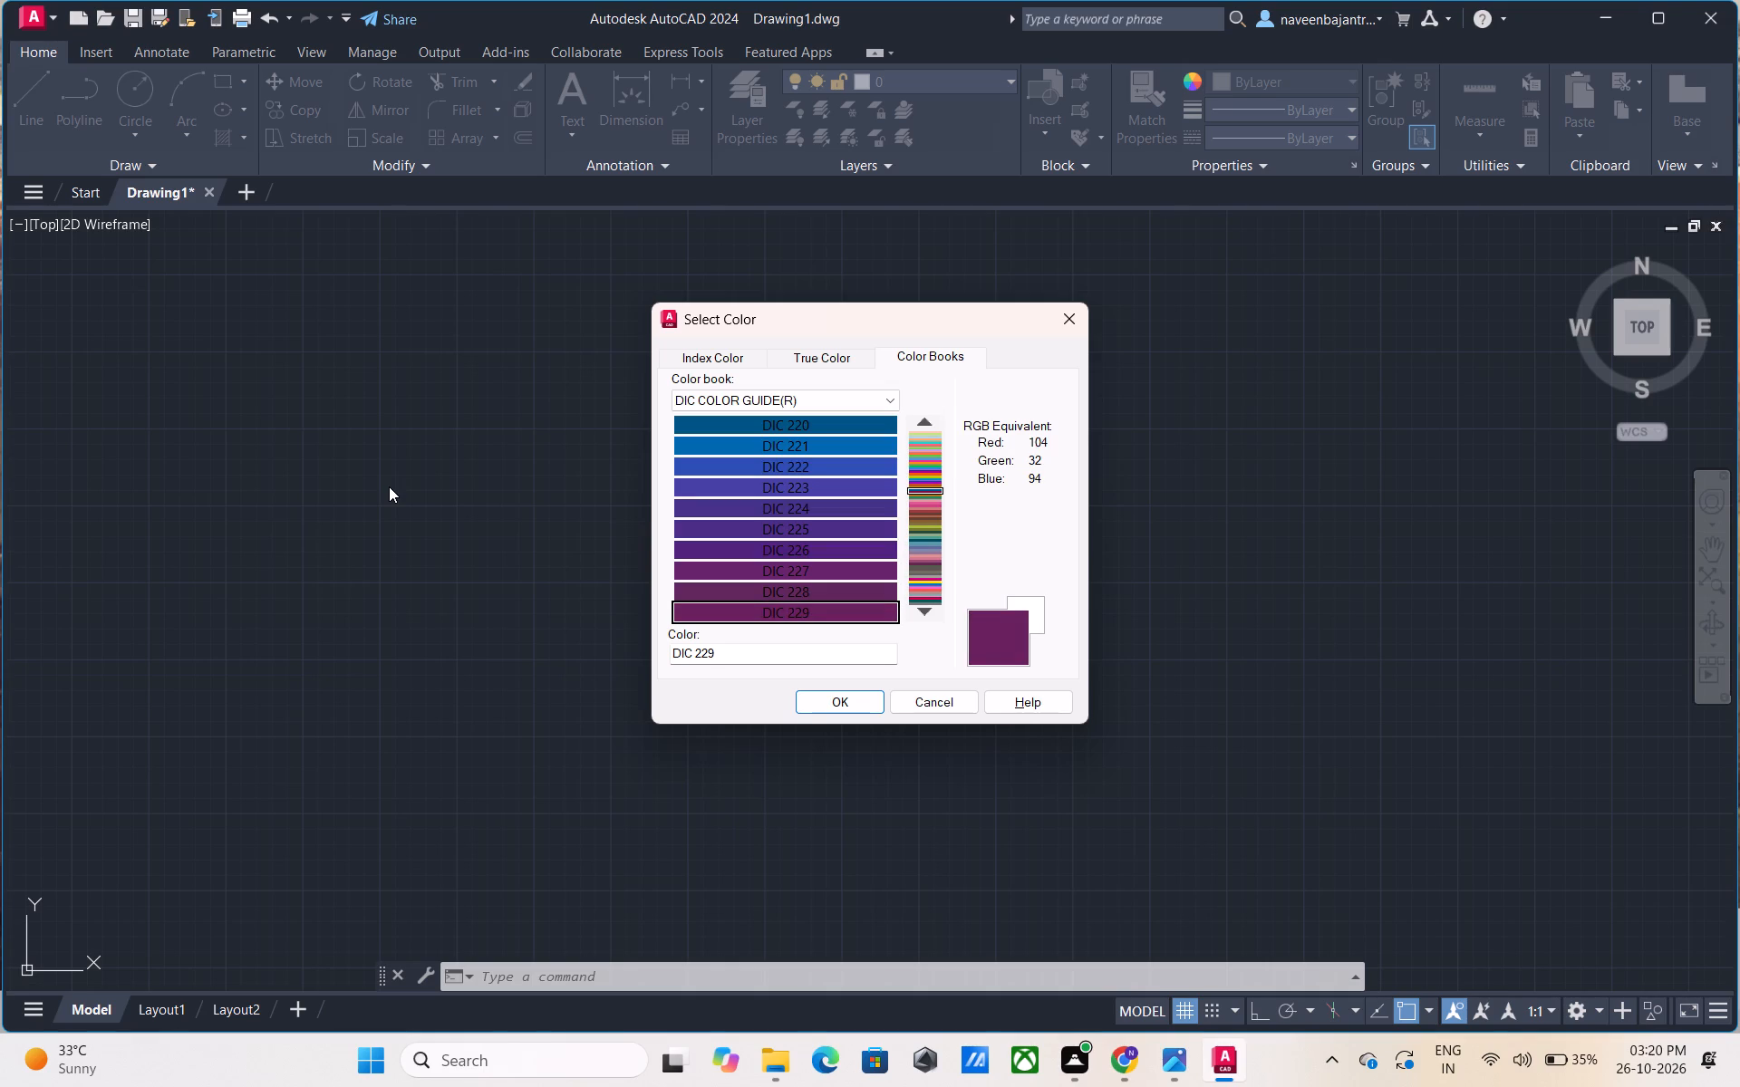
Examine the maroon-to-orange-brown swatches DIC 230 through DIC 239 in the DIC color book.
{"action": "key", "text": "Down"}
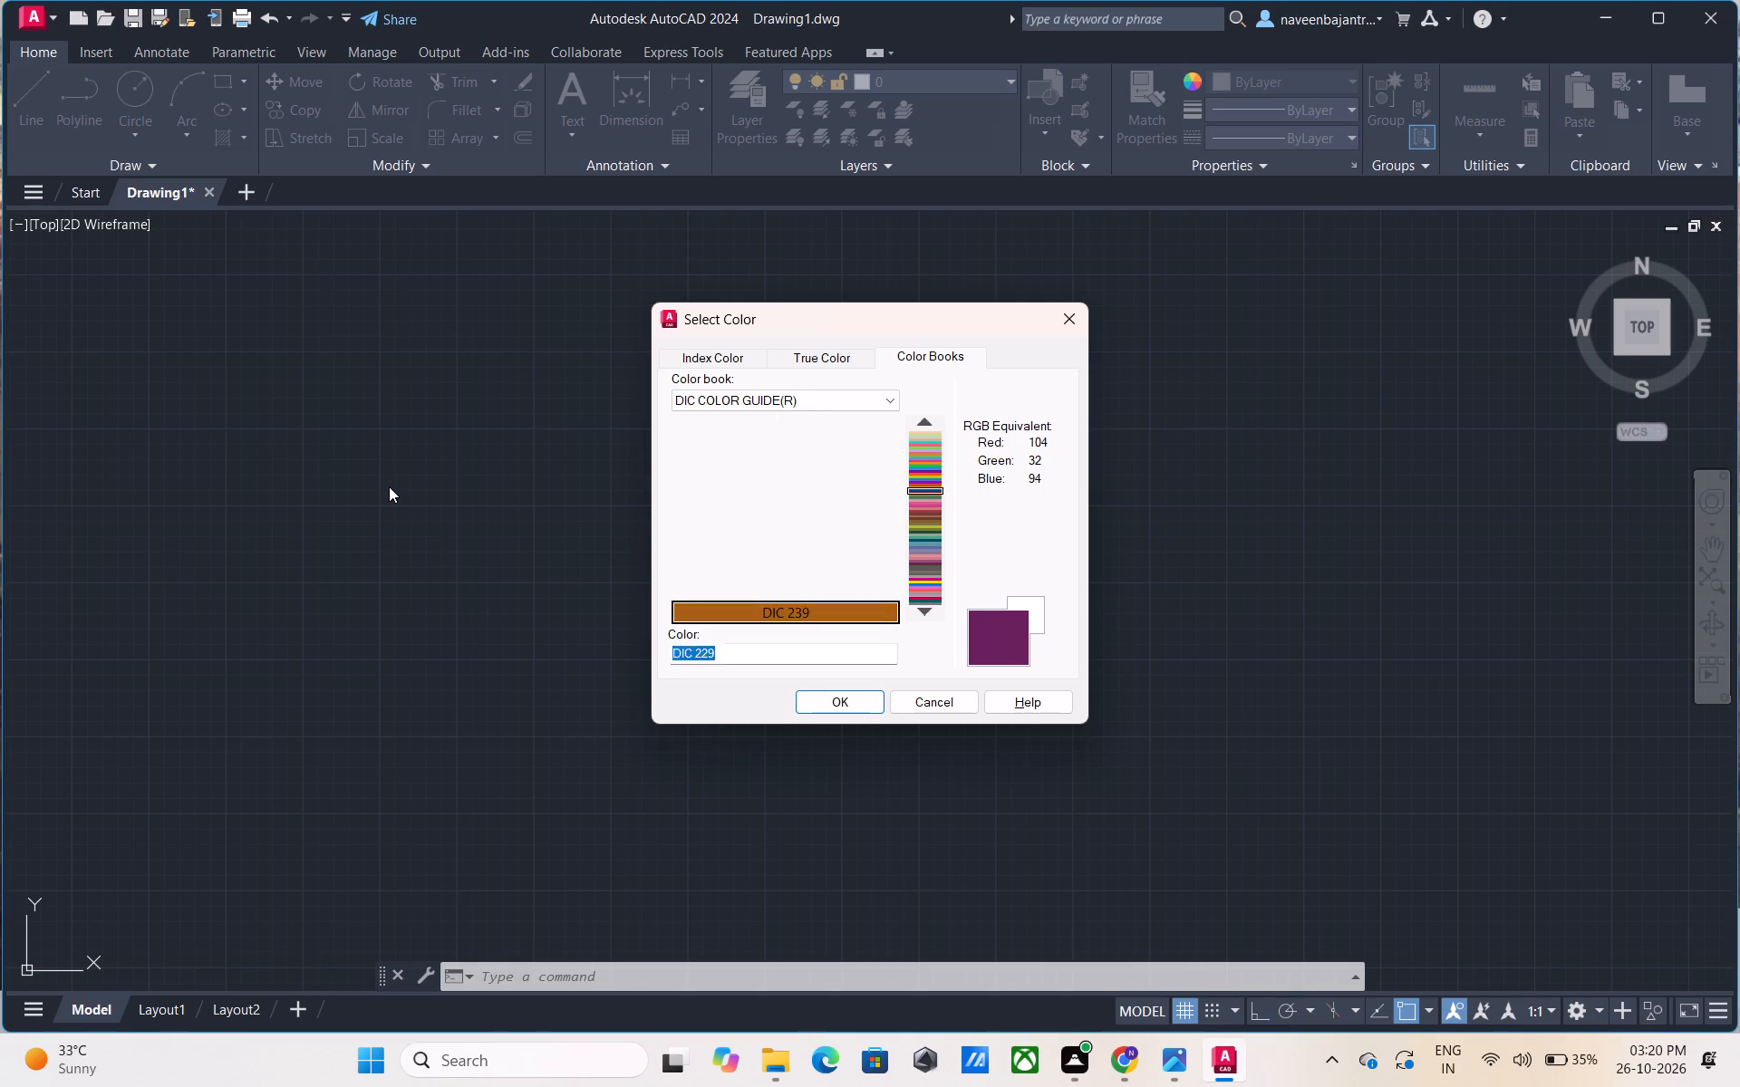
{"action": "key", "text": "Down"}
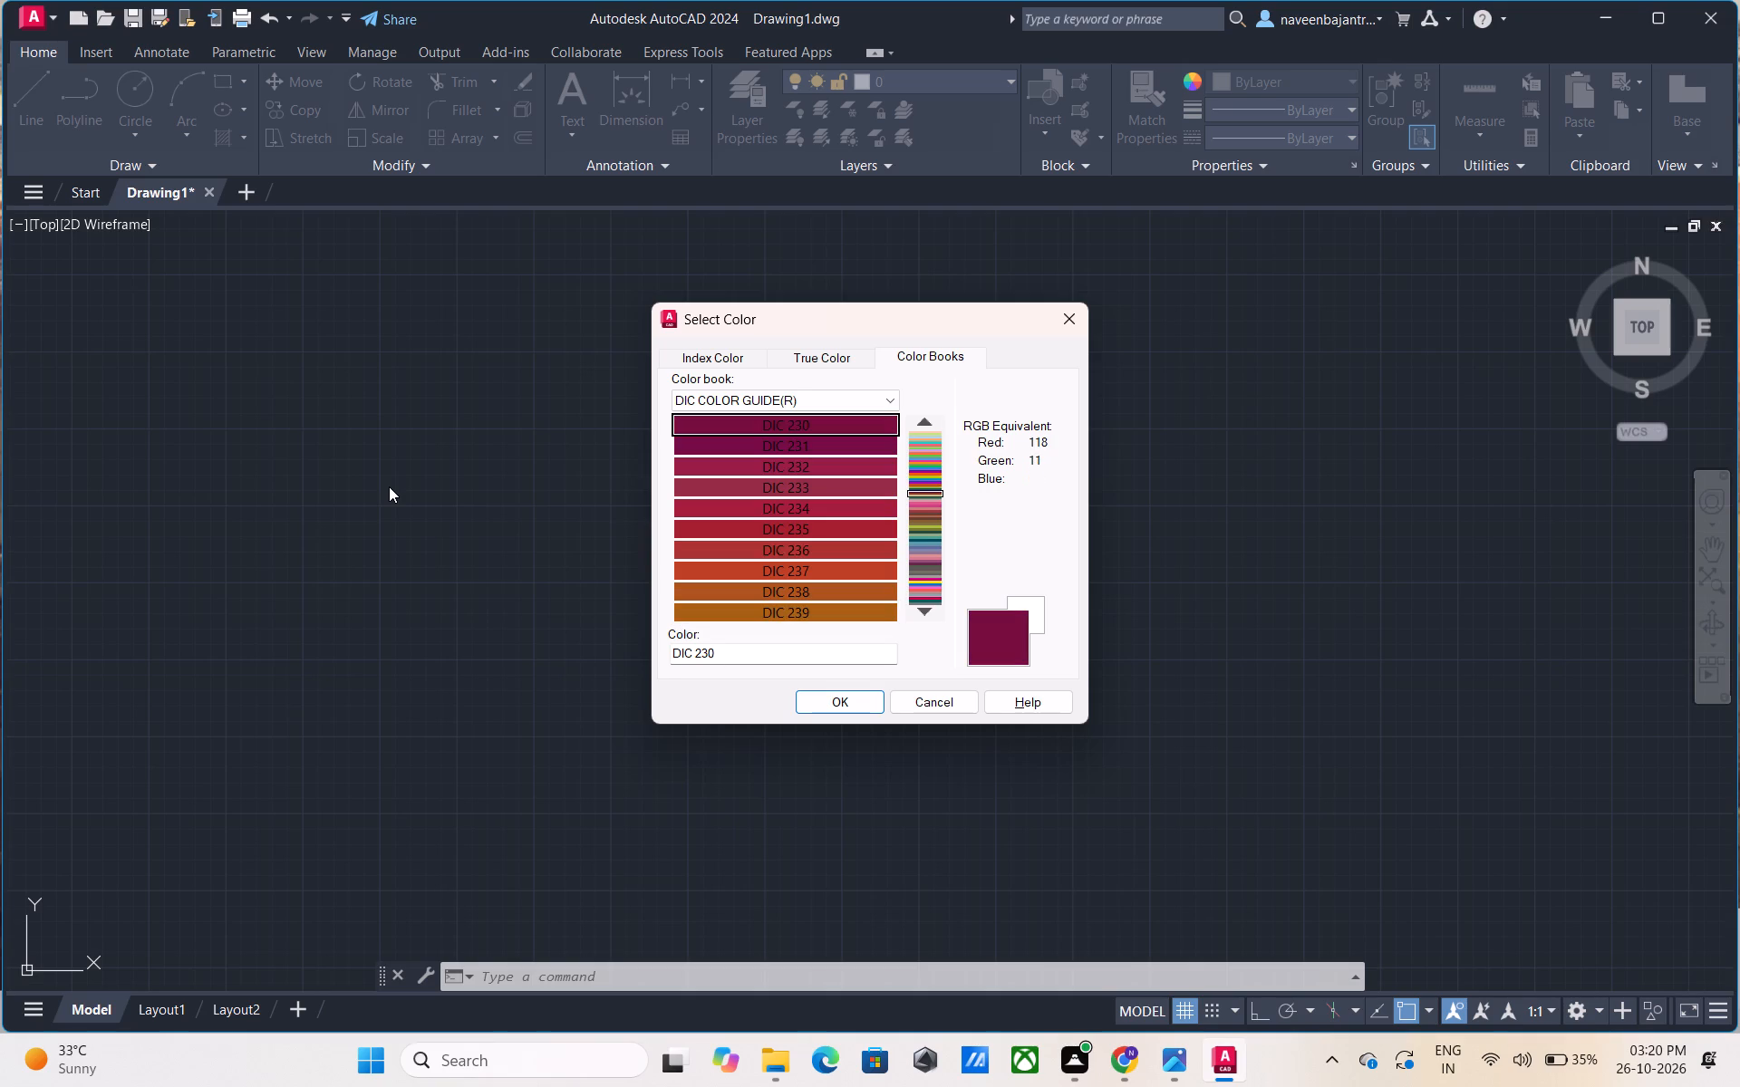
{"action": "key", "text": "Down"}
{"action": "key", "text": "Down"}
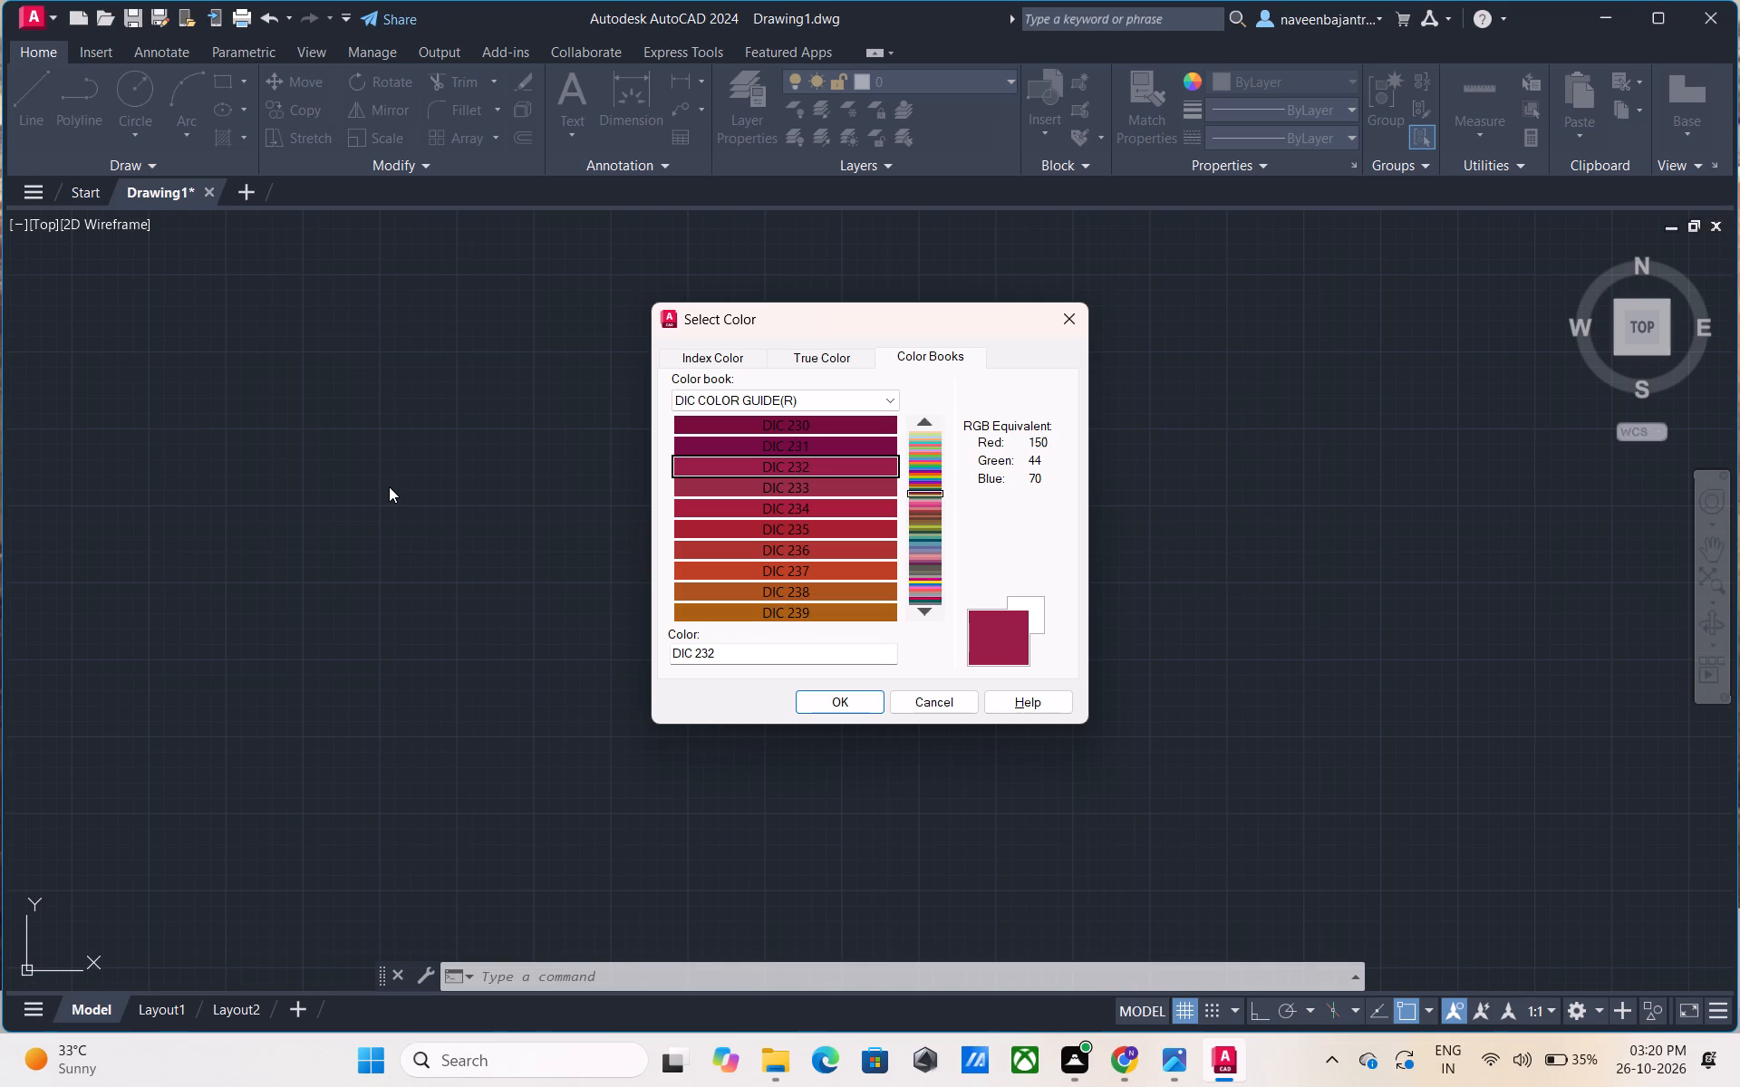
{"action": "key", "text": "Down"}
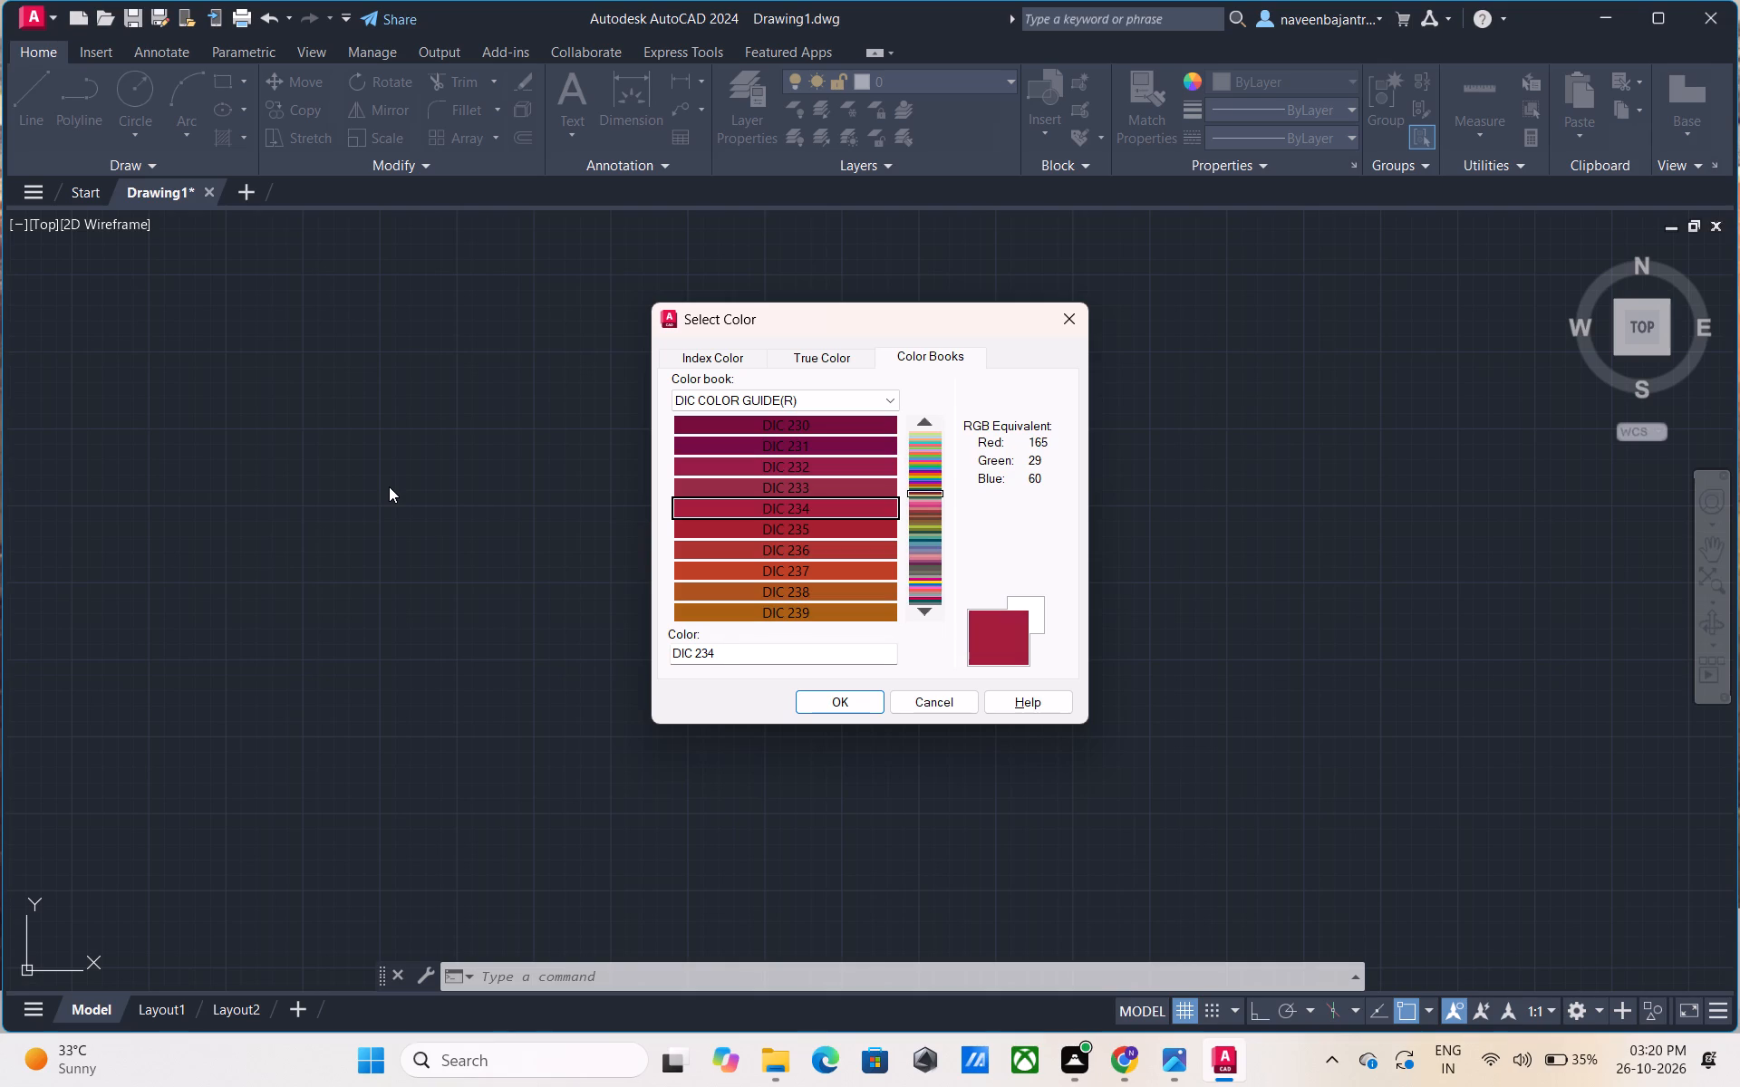
{"action": "key", "text": "Down"}
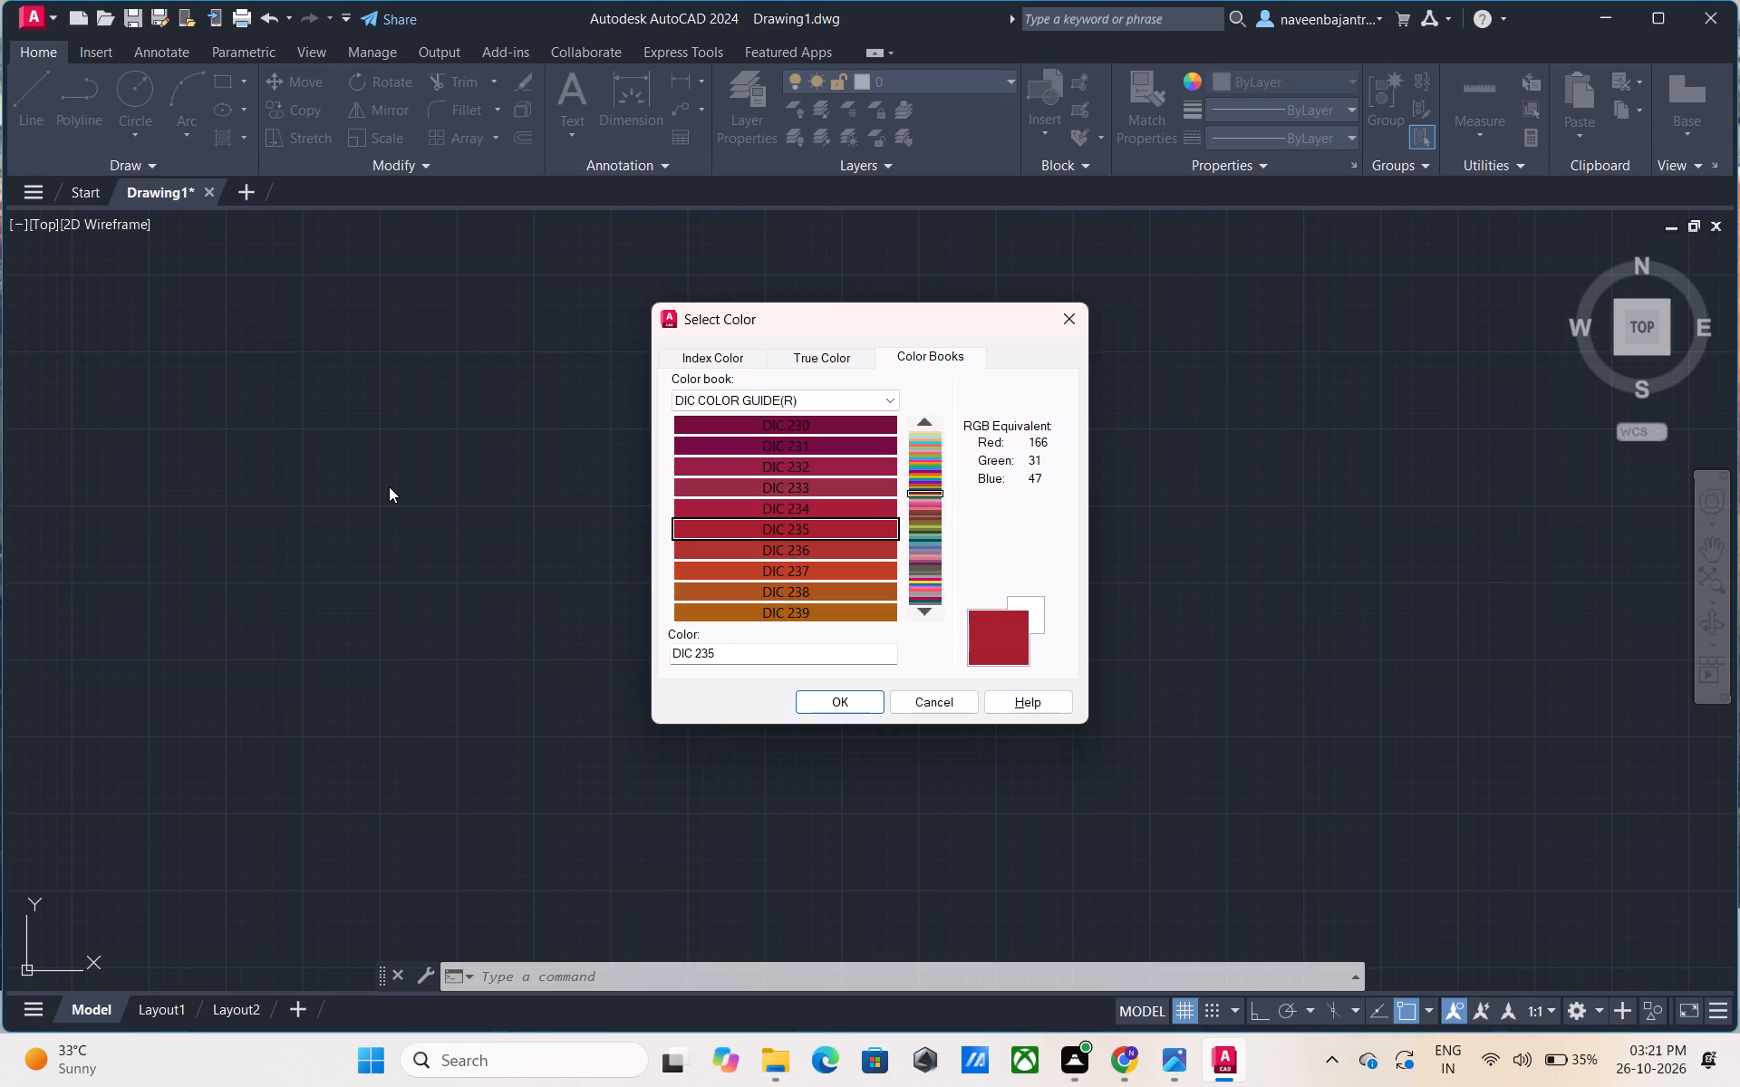
{"action": "key", "text": "Down"}
{"action": "key", "text": "Down"}
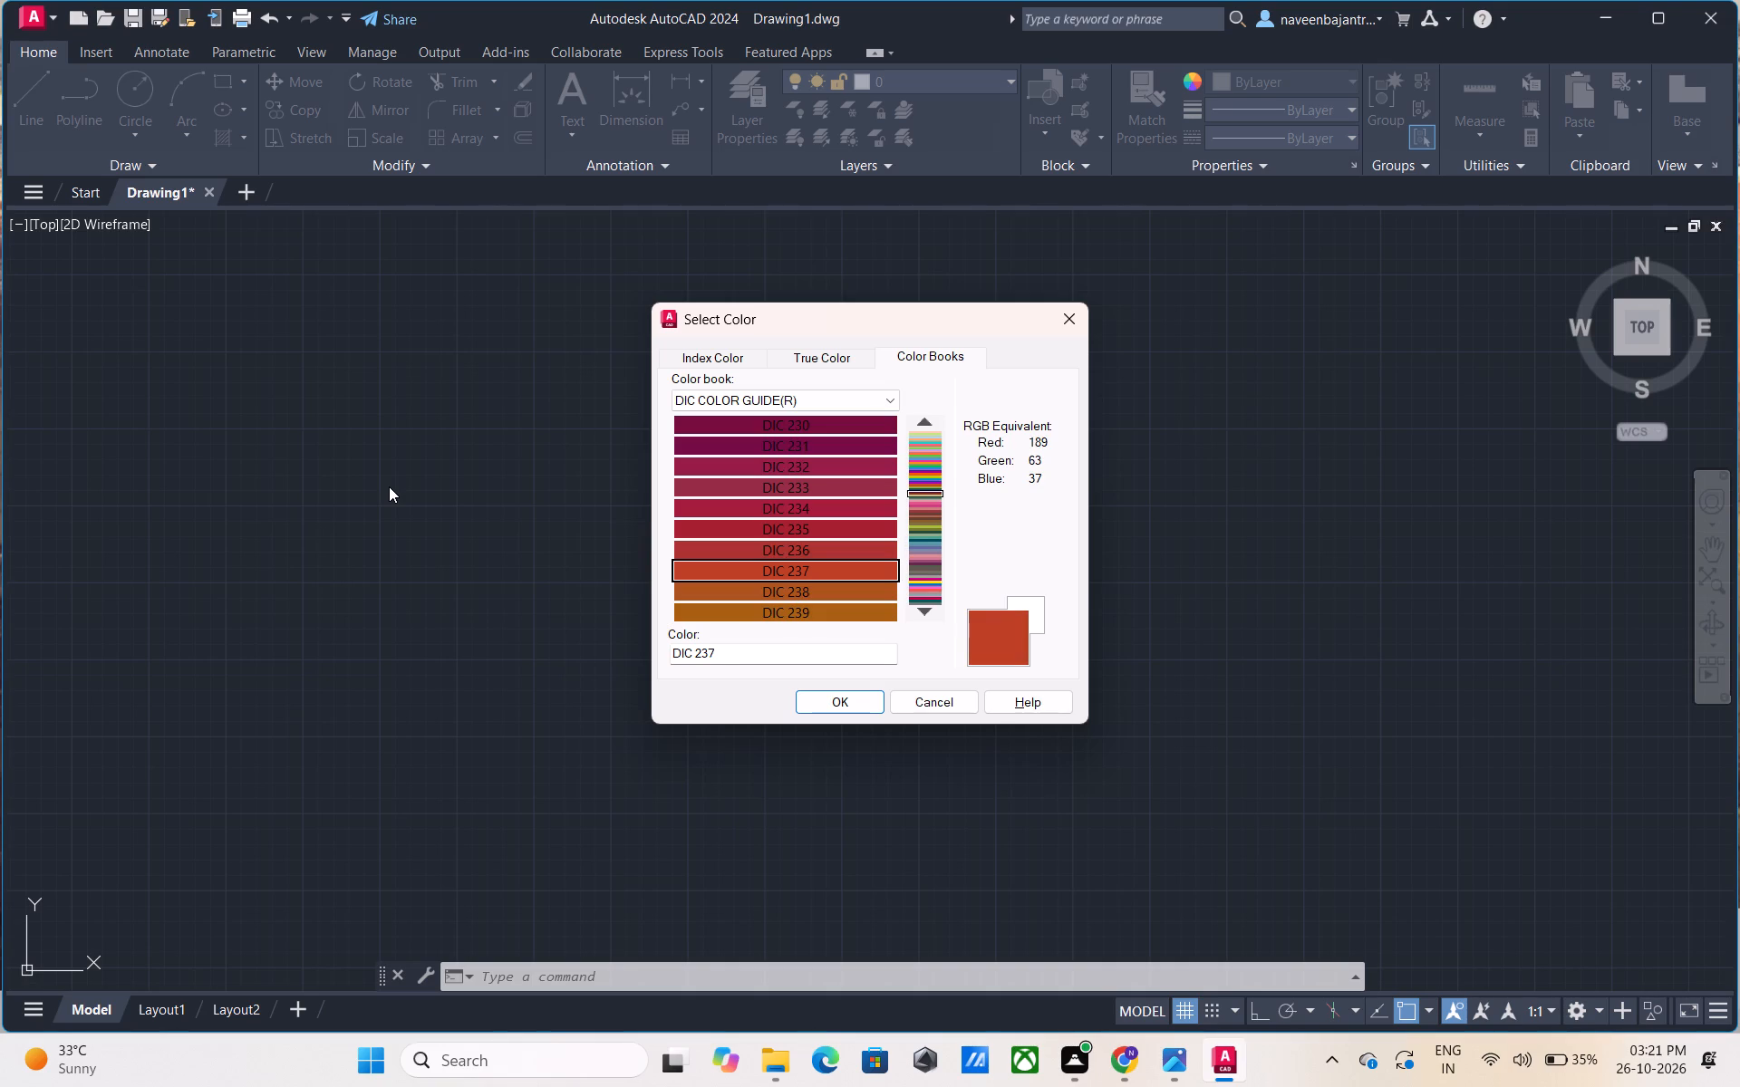
{"action": "key", "text": "Down"}
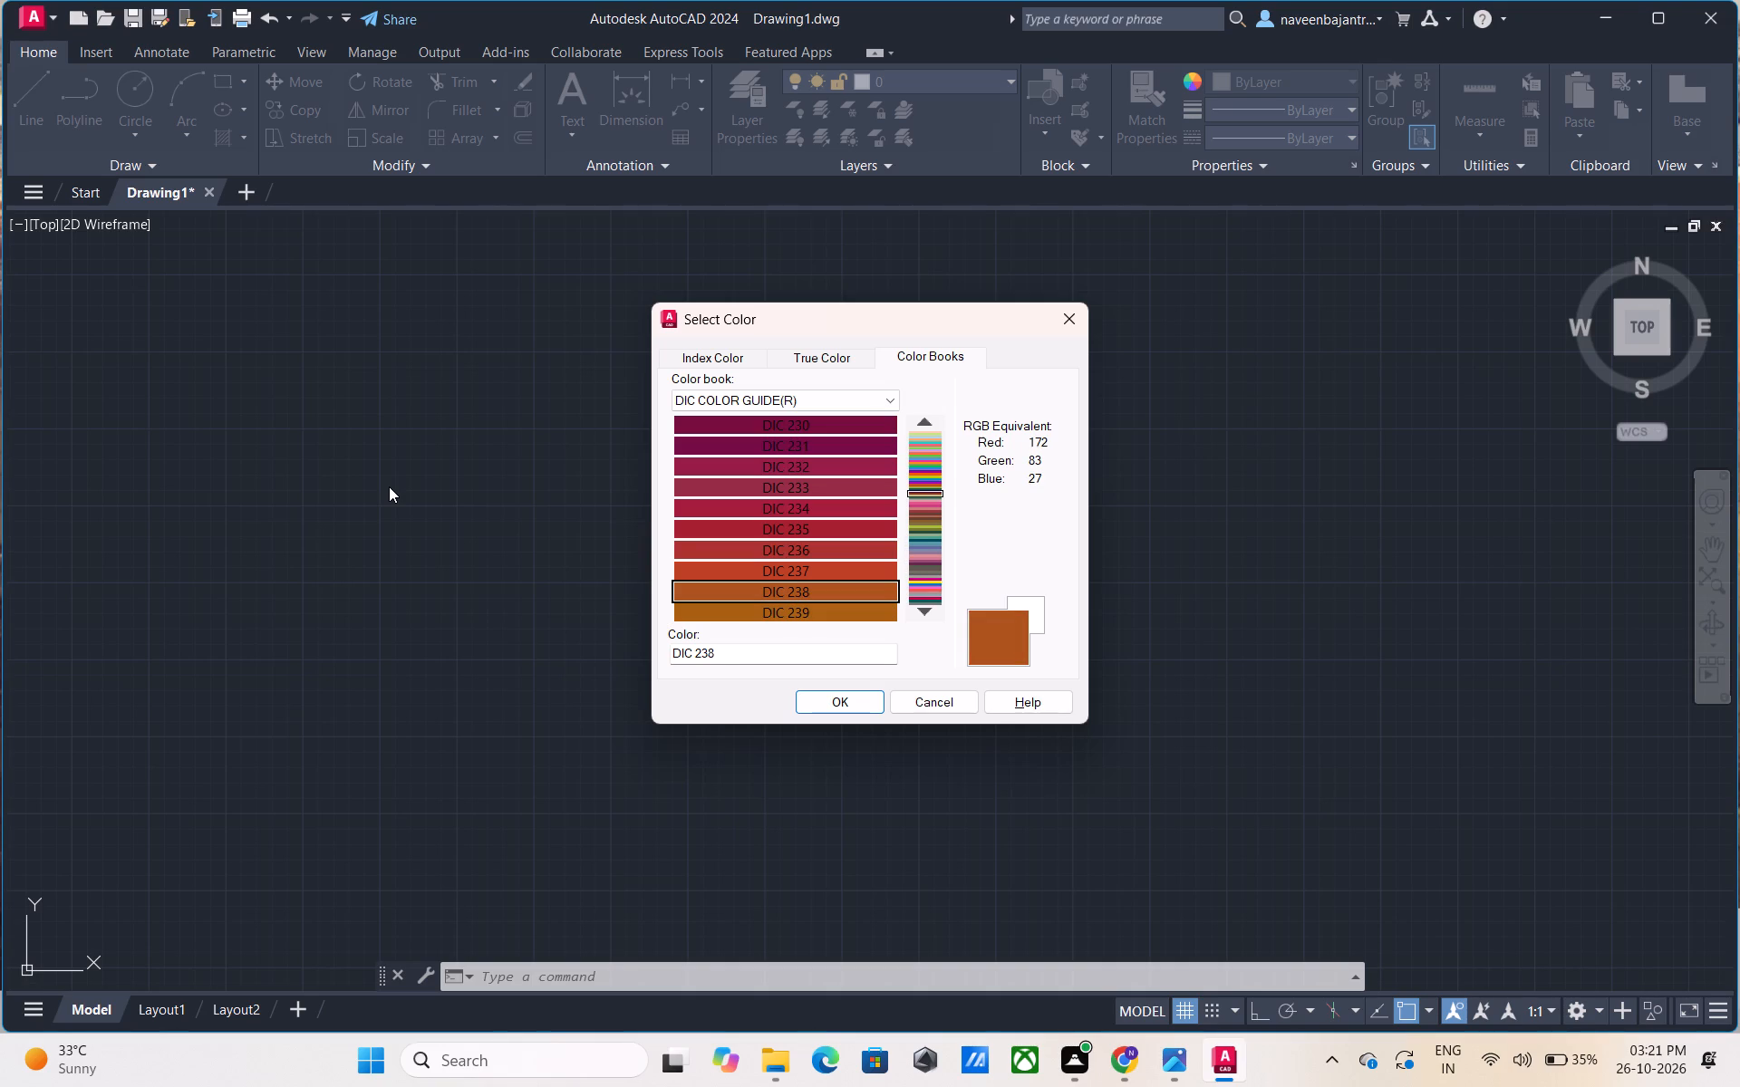
{"action": "key", "text": "Down"}
Examine the ochre-to-green swatches DIC 240 through DIC 249 in the DIC color book.
{"action": "key", "text": "Down"}
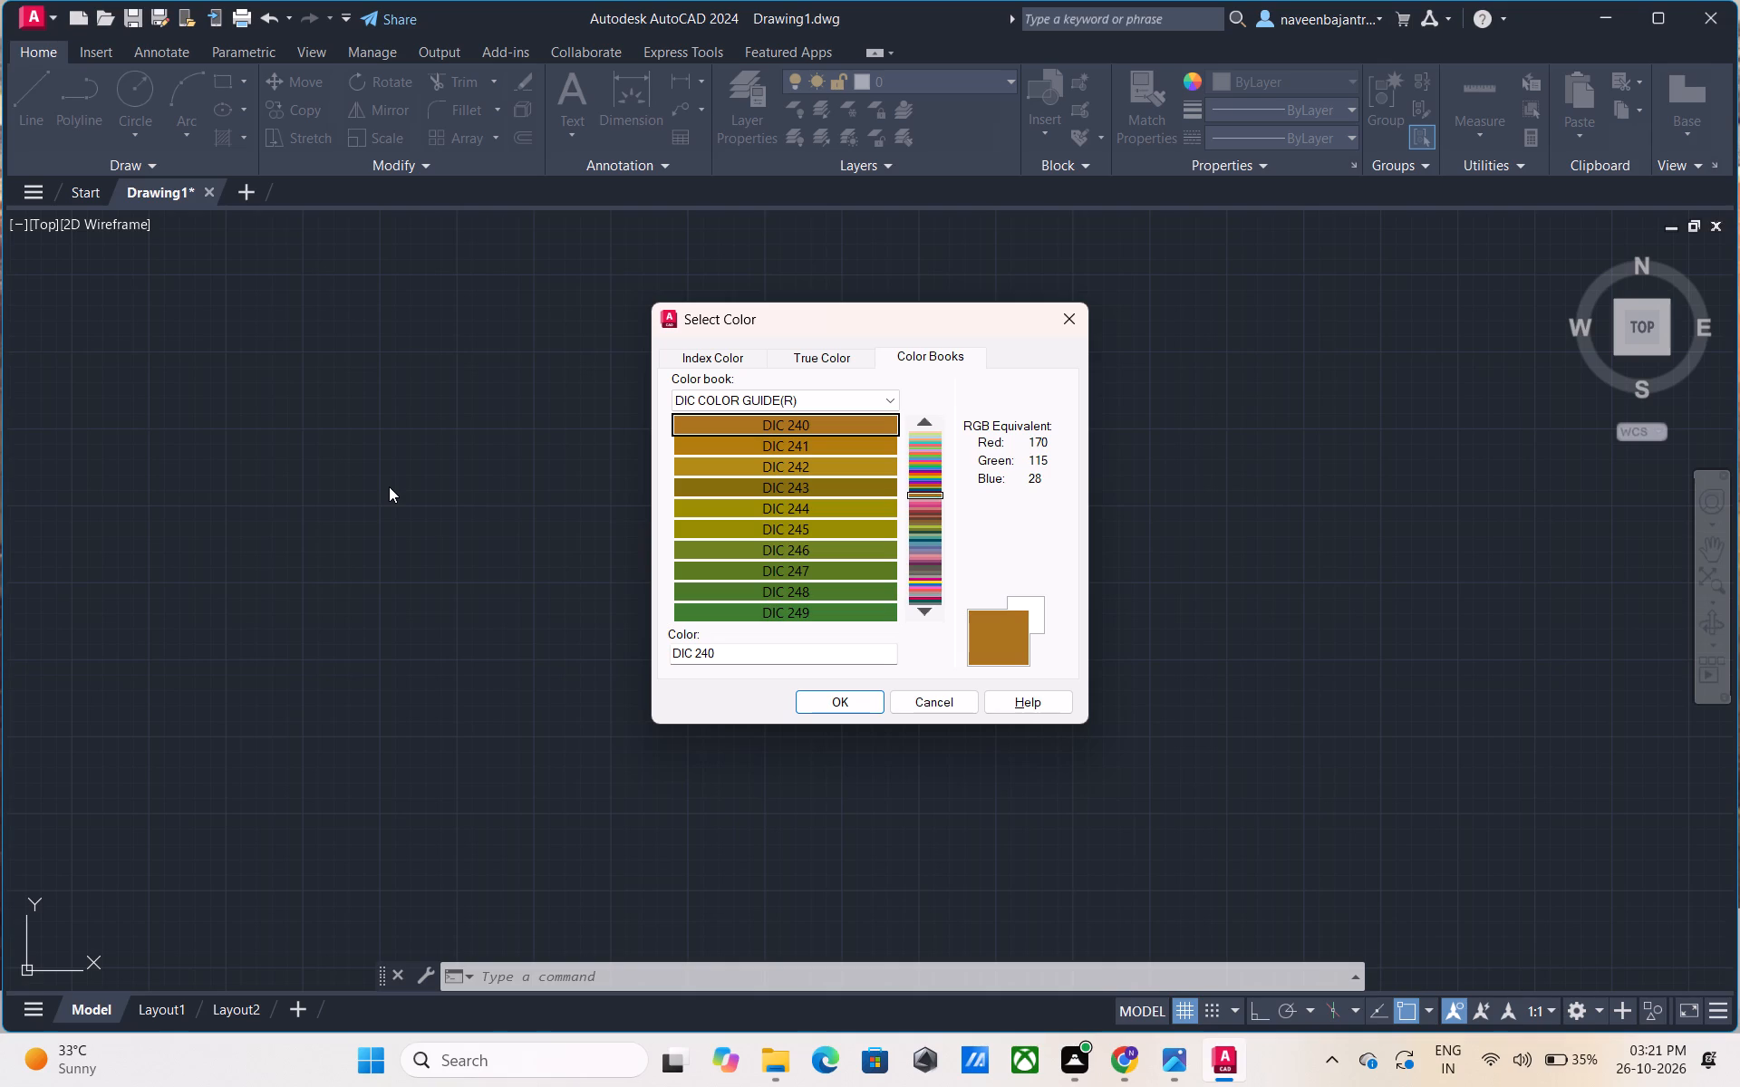
{"action": "key", "text": "Down"}
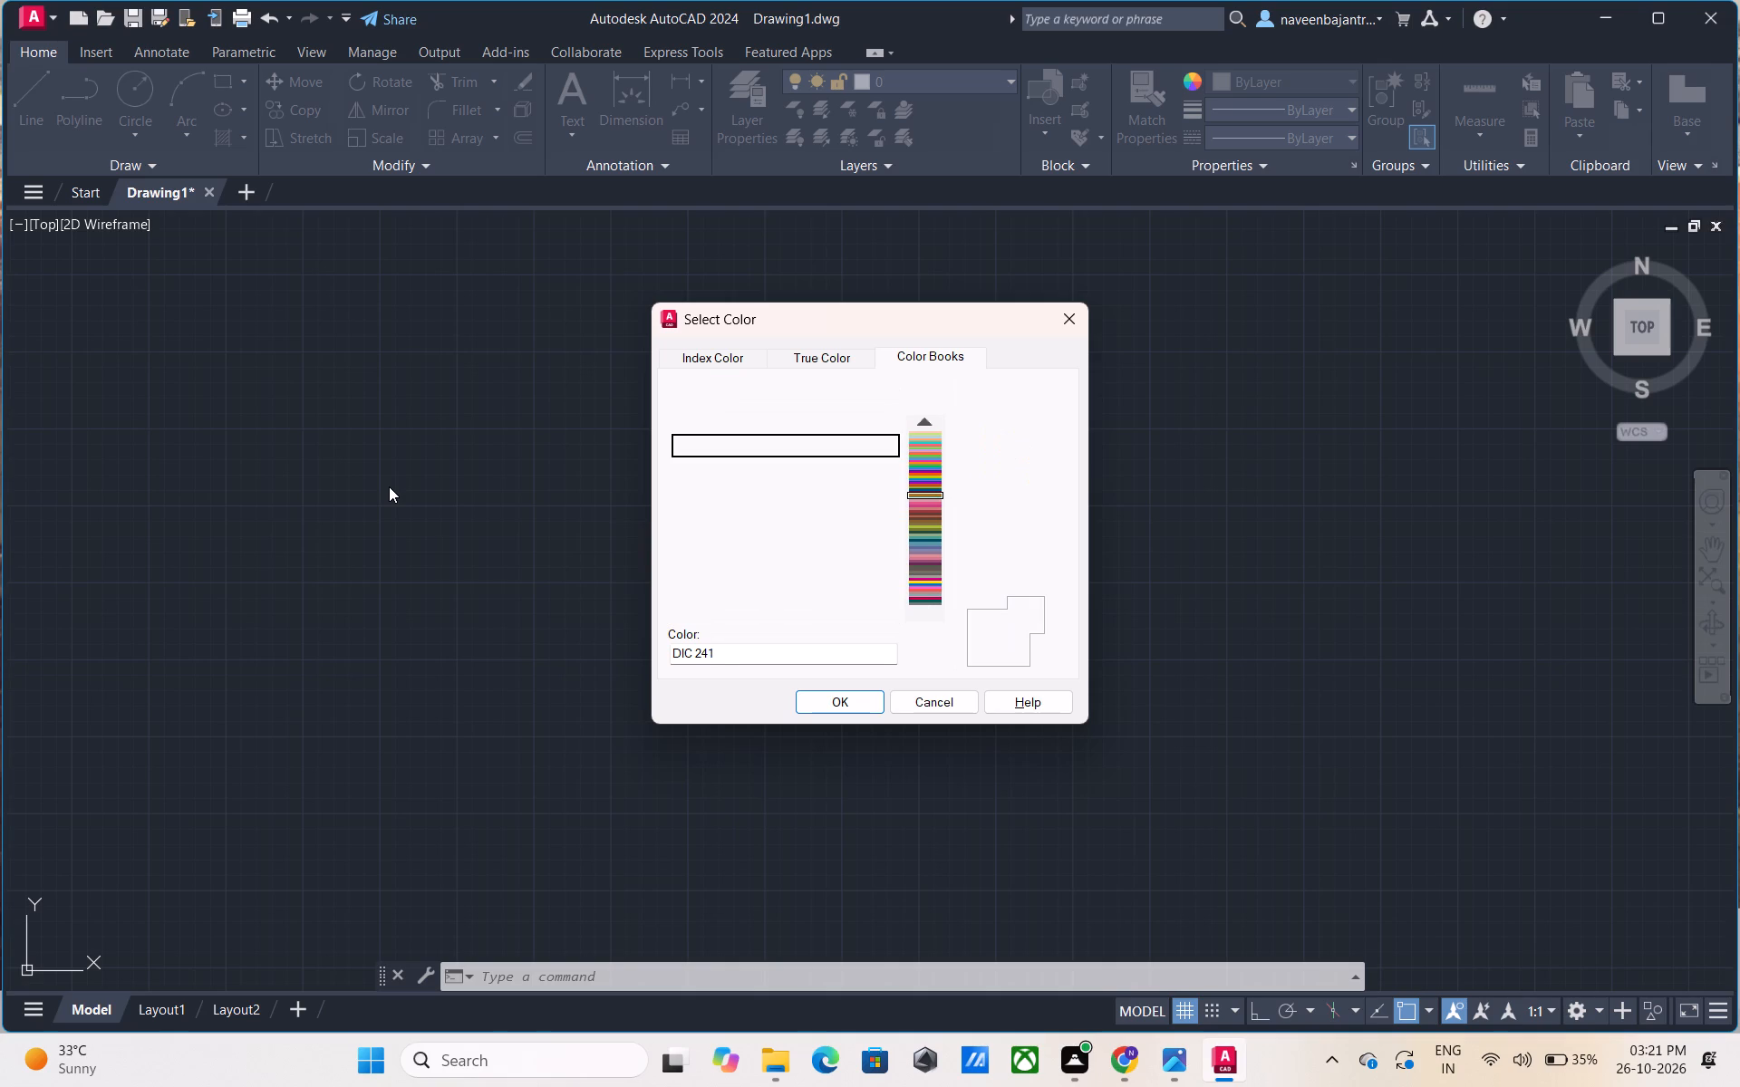
{"action": "key", "text": "Down"}
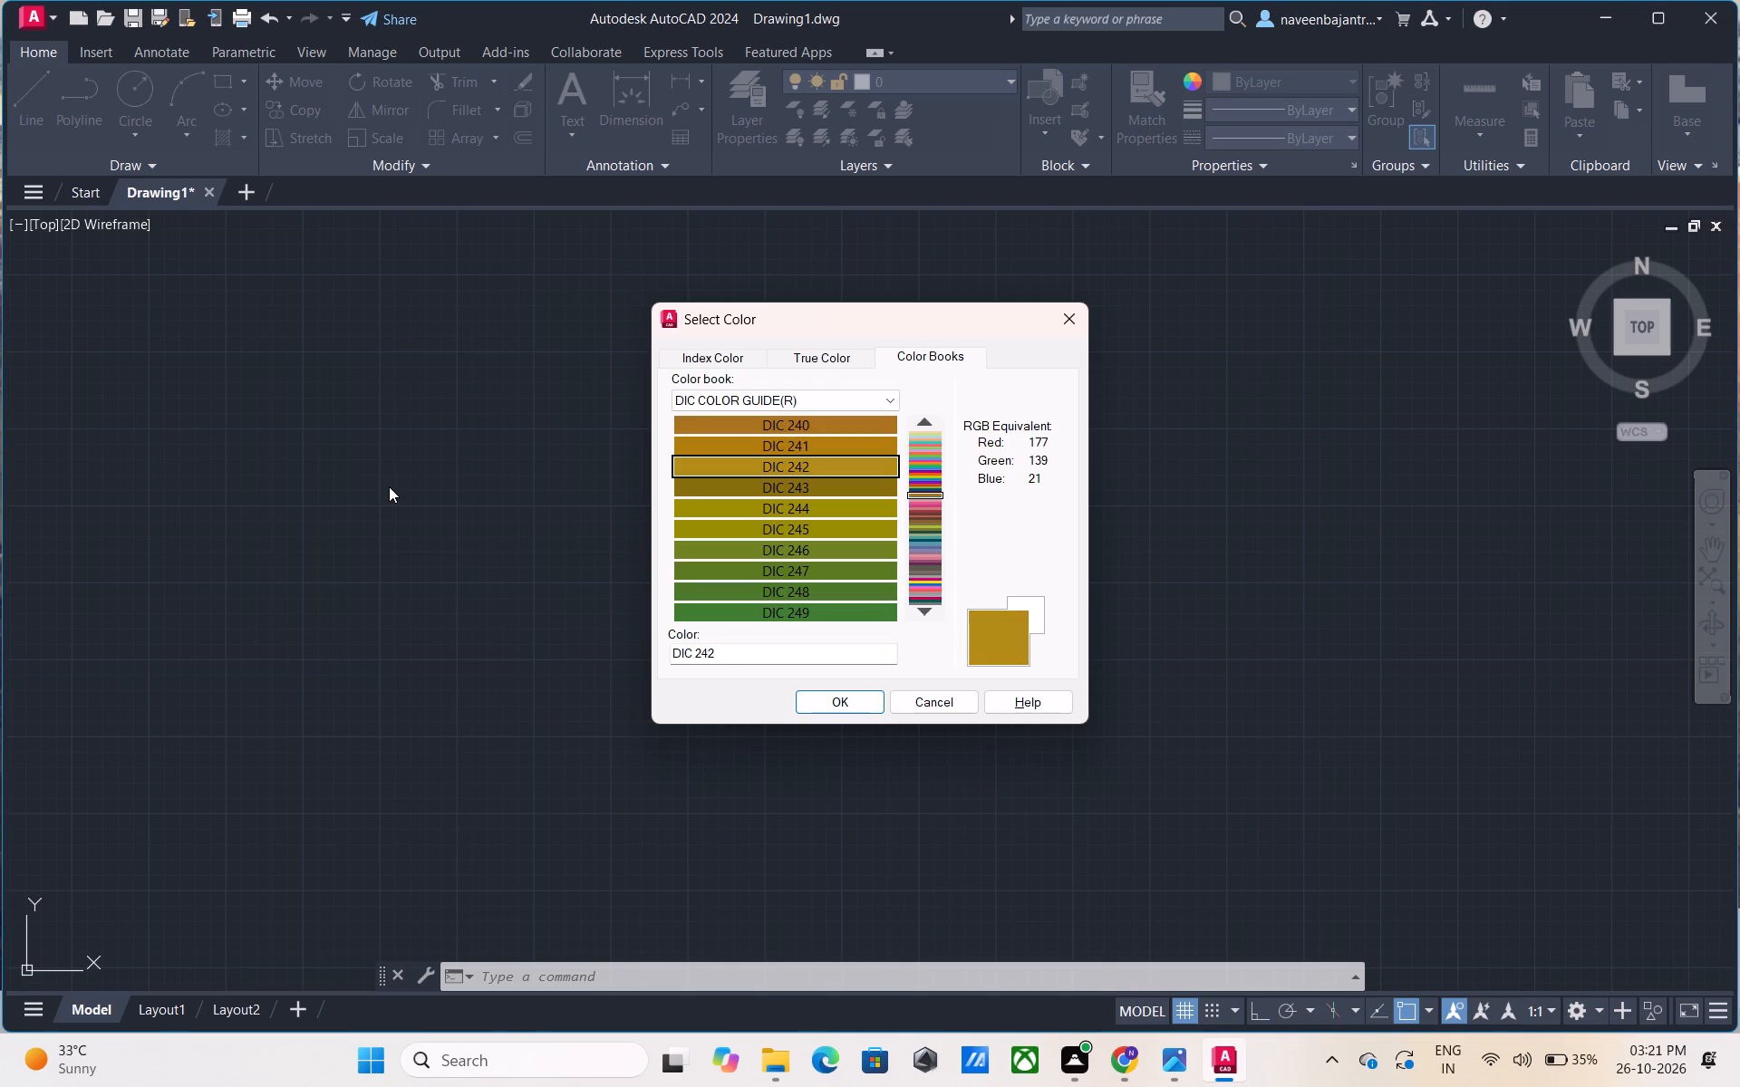
{"action": "key", "text": "Down"}
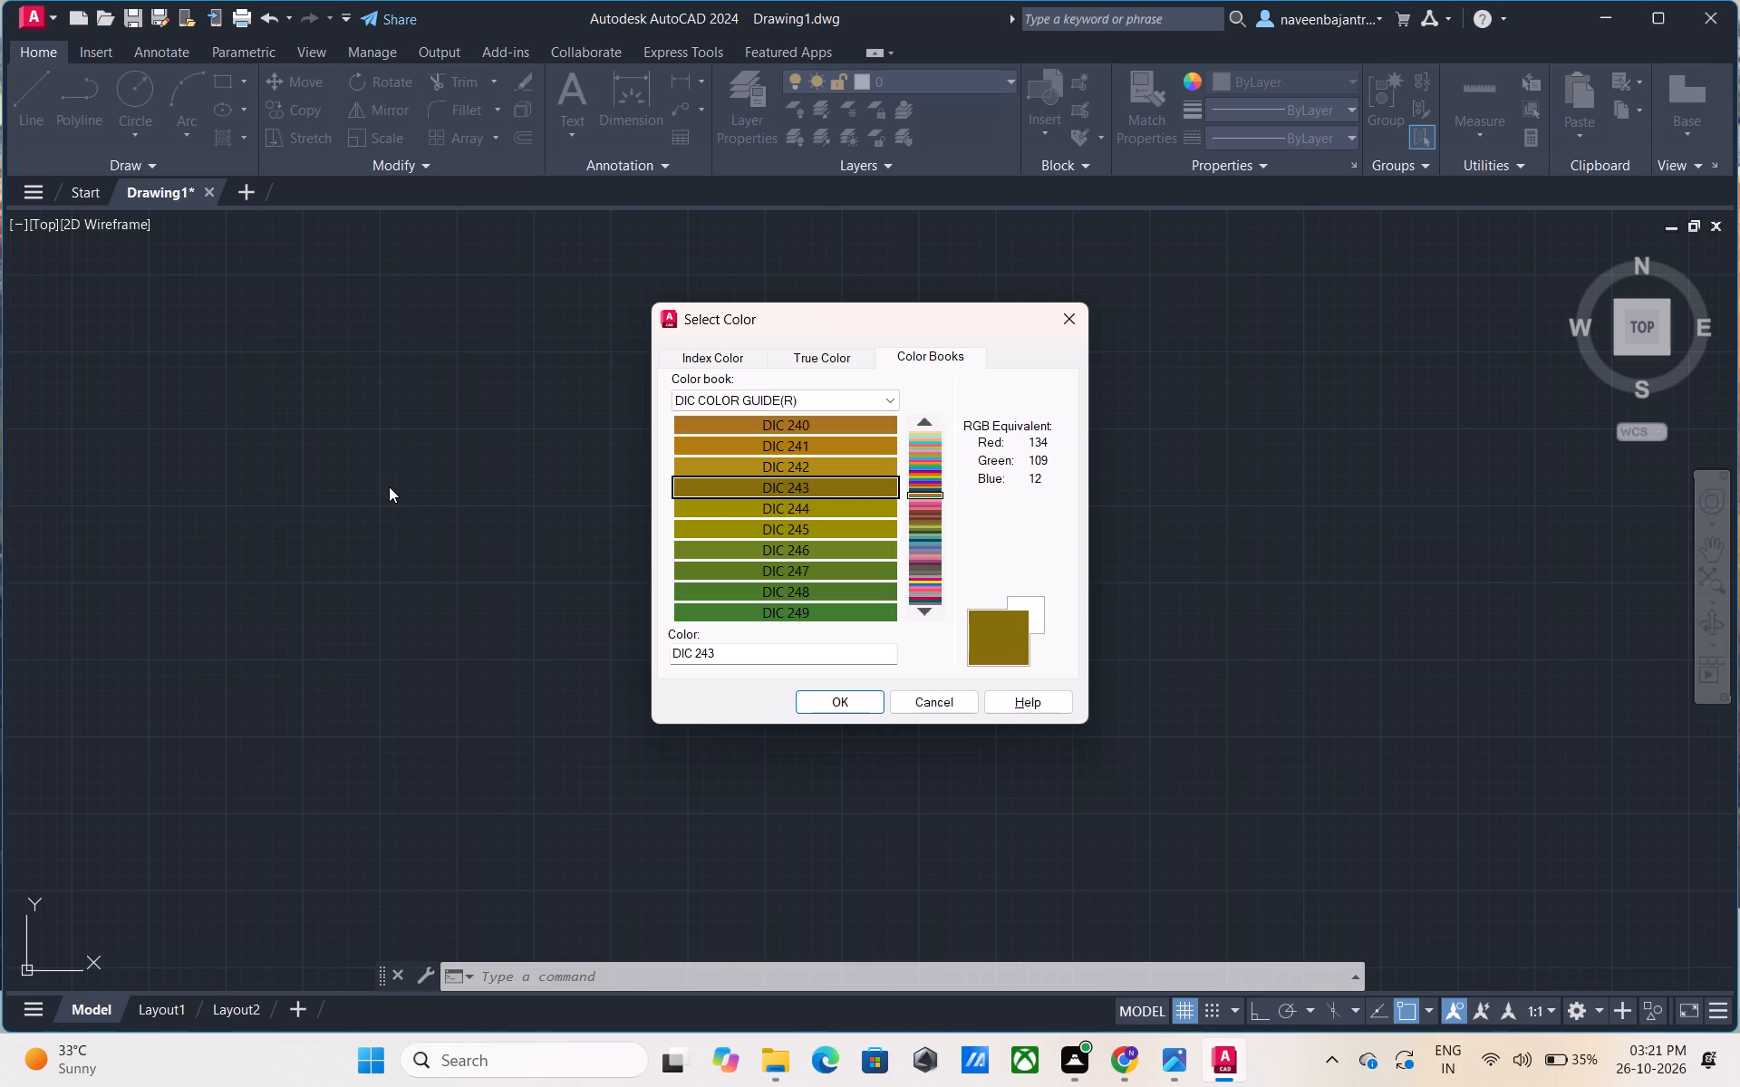
{"action": "key", "text": "Down"}
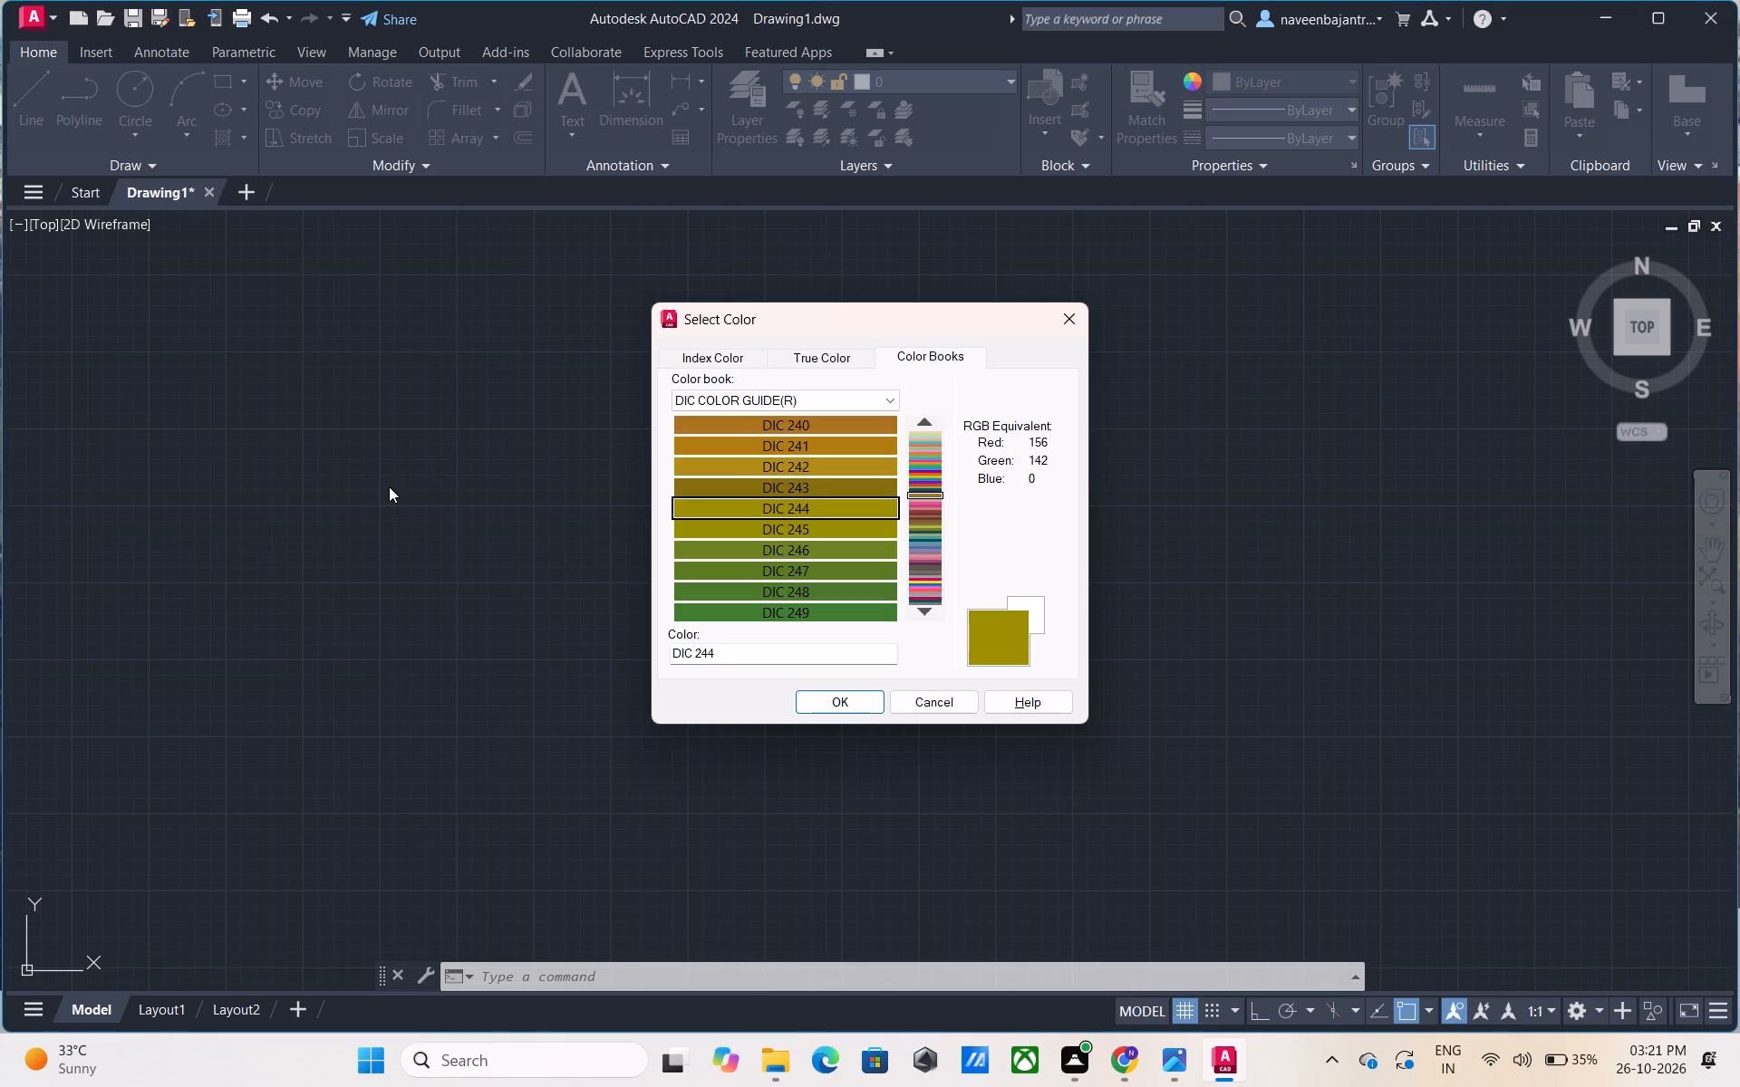
{"action": "key", "text": "Down"}
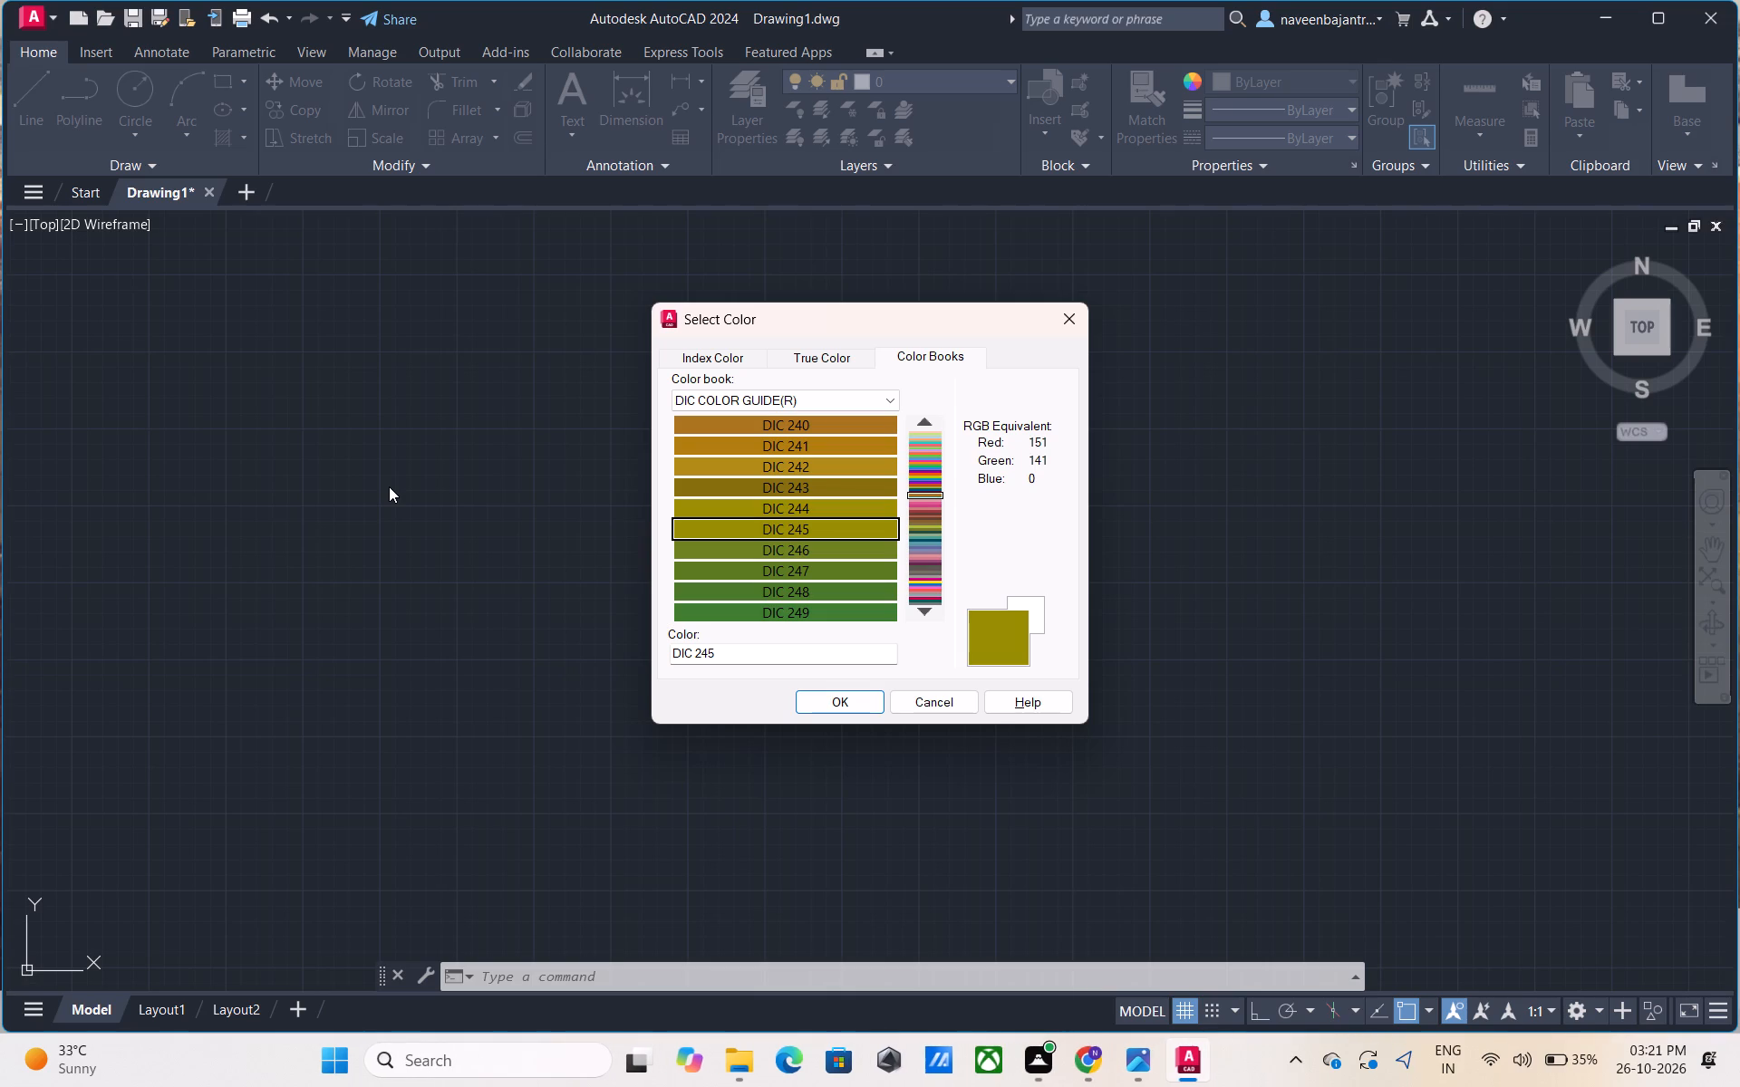
{"action": "key", "text": "Down"}
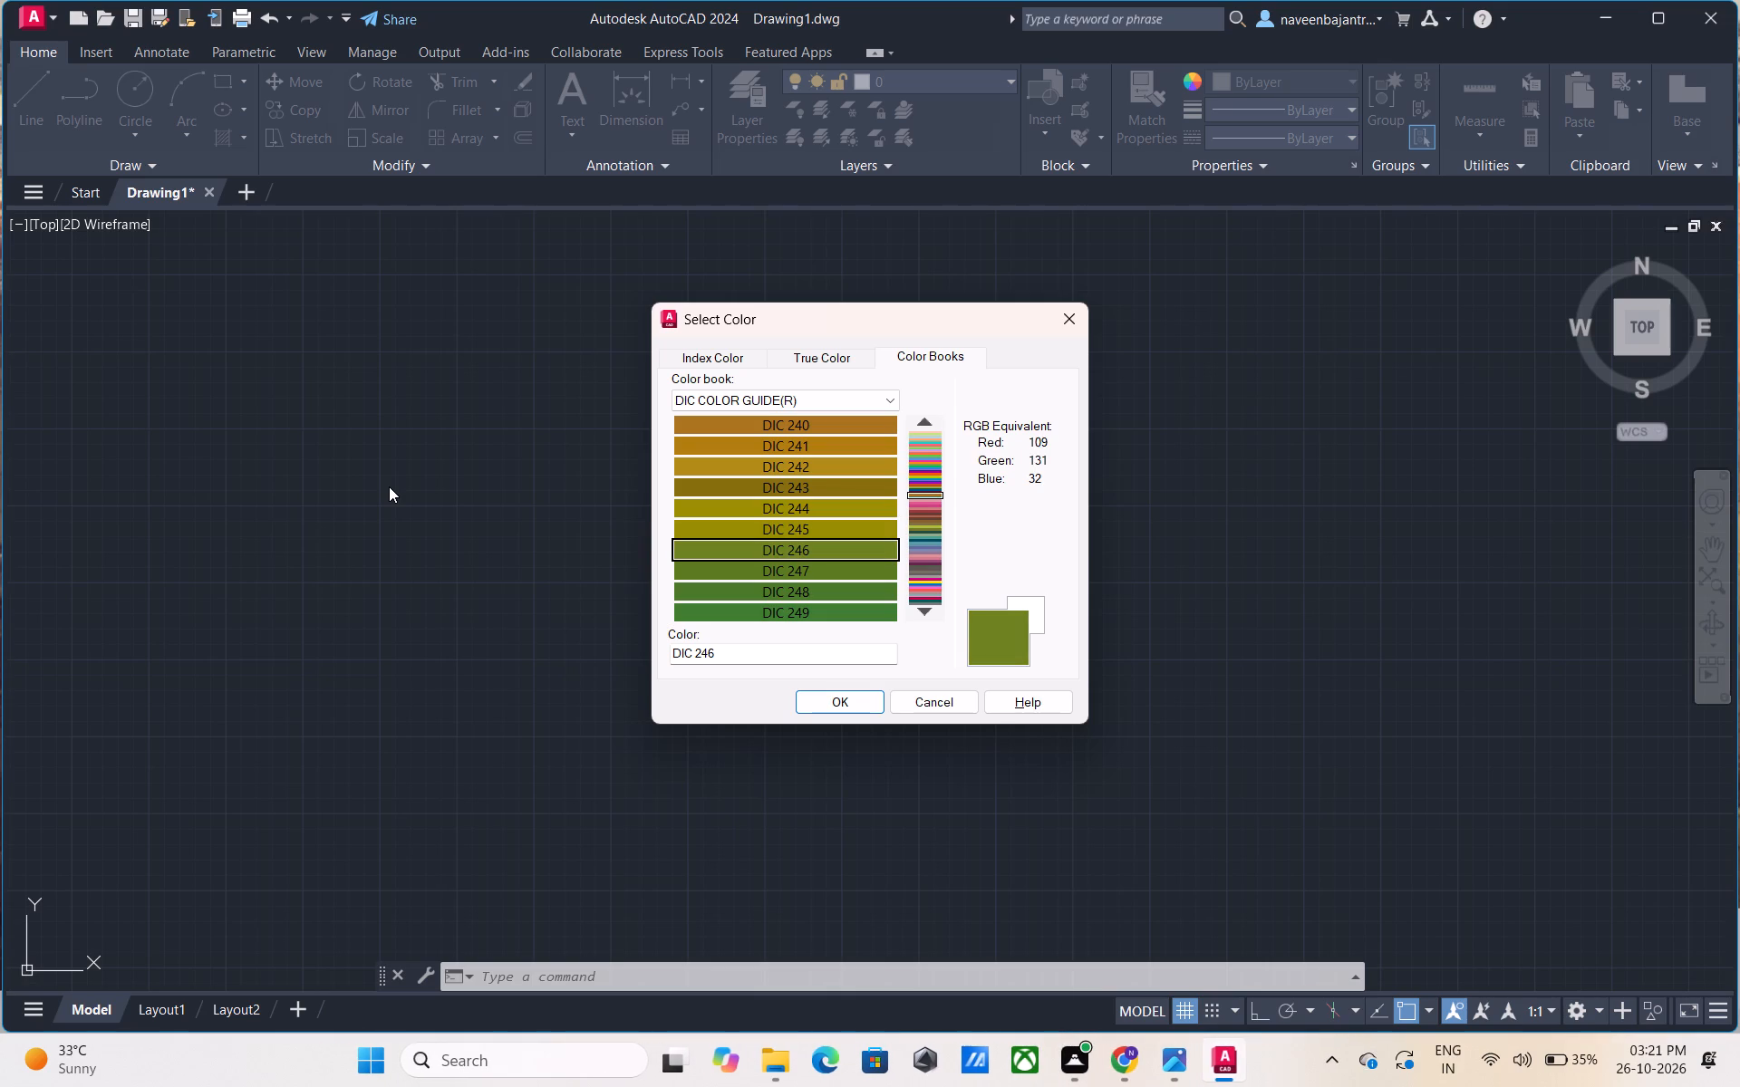
{"action": "key", "text": "Down"}
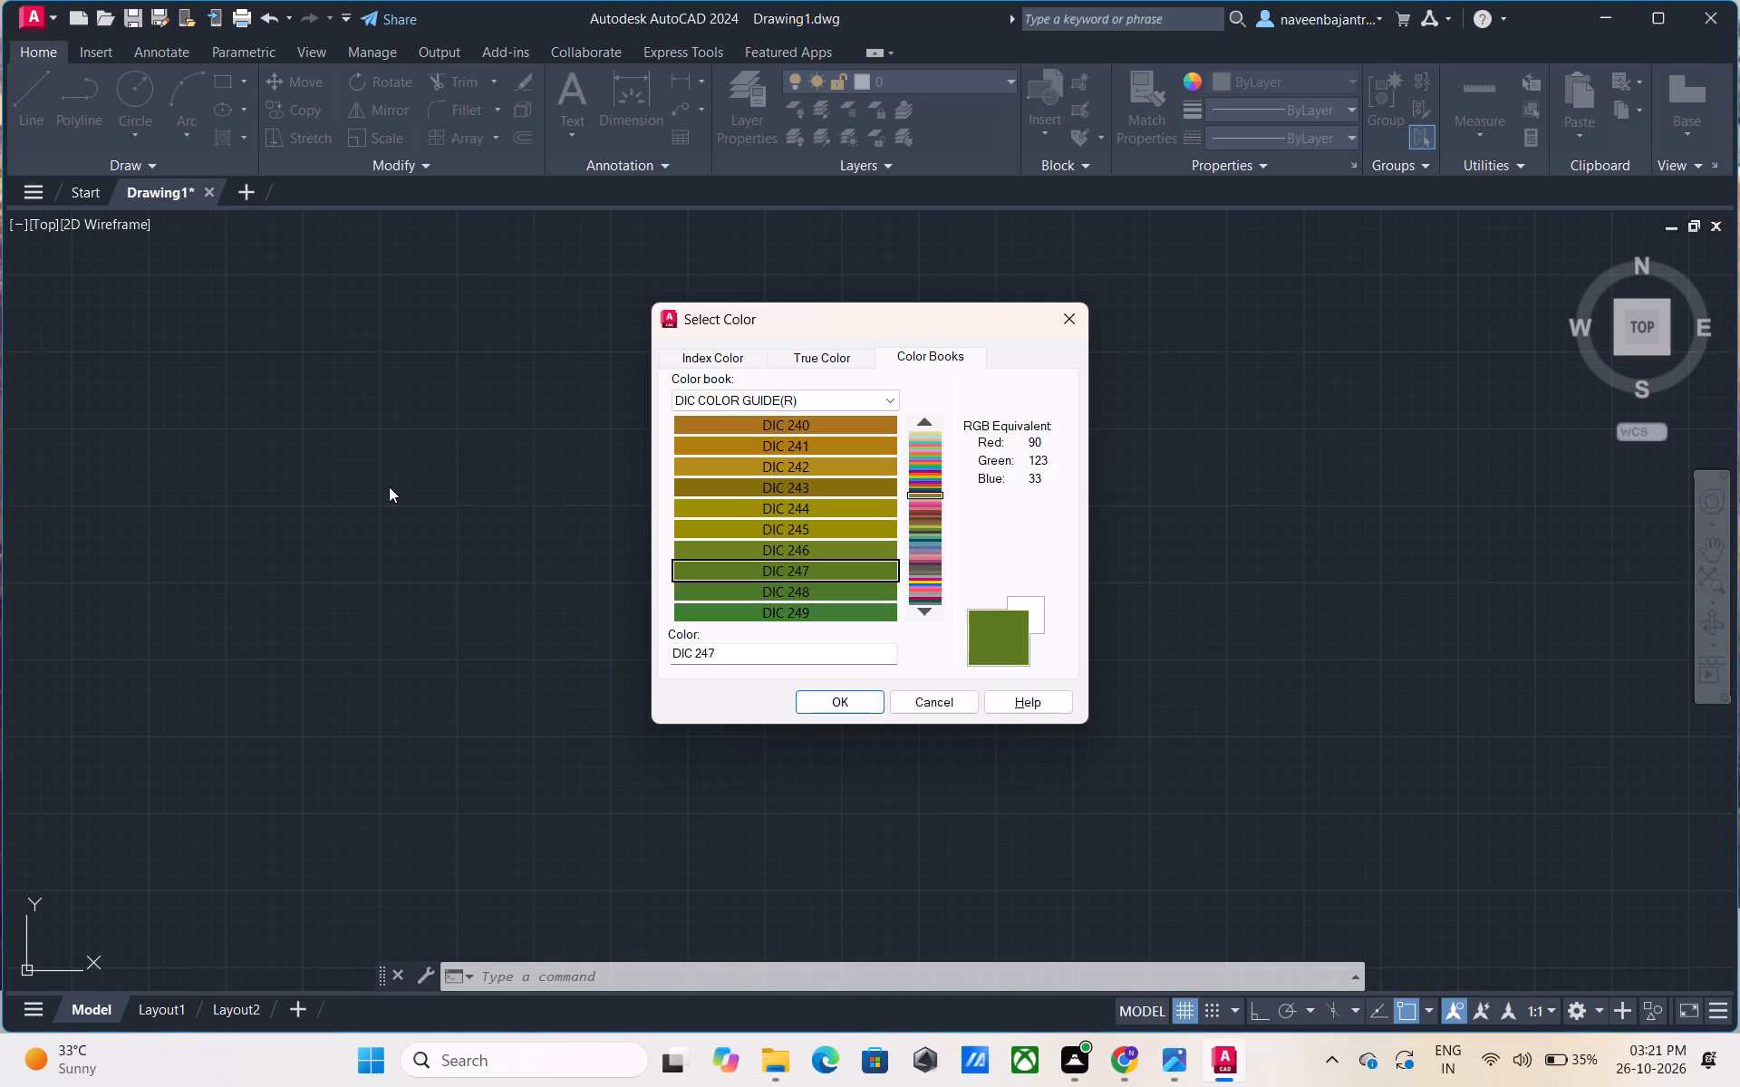
{"action": "key", "text": "Down"}
{"action": "key", "text": "Down"}
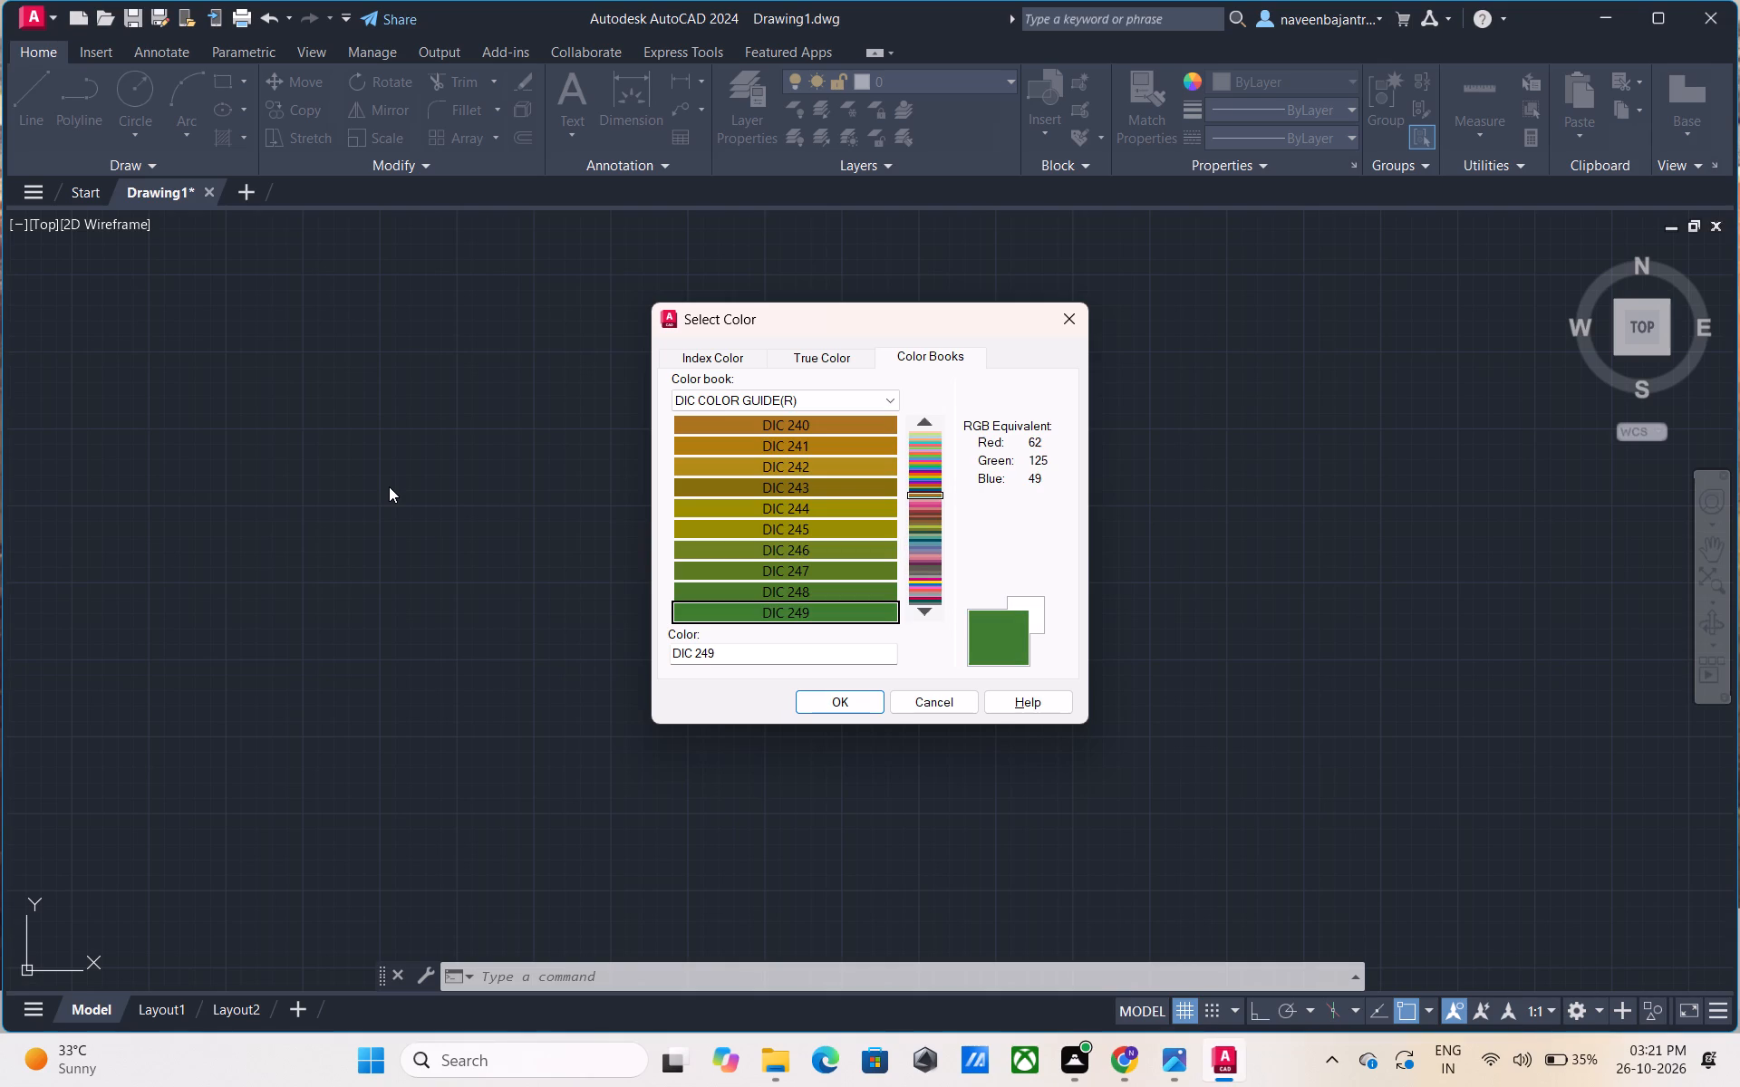
Examine the green, teal, navy and pink swatches DIC 250 through DIC 259 in the DIC color book.
{"action": "key", "text": "Down"}
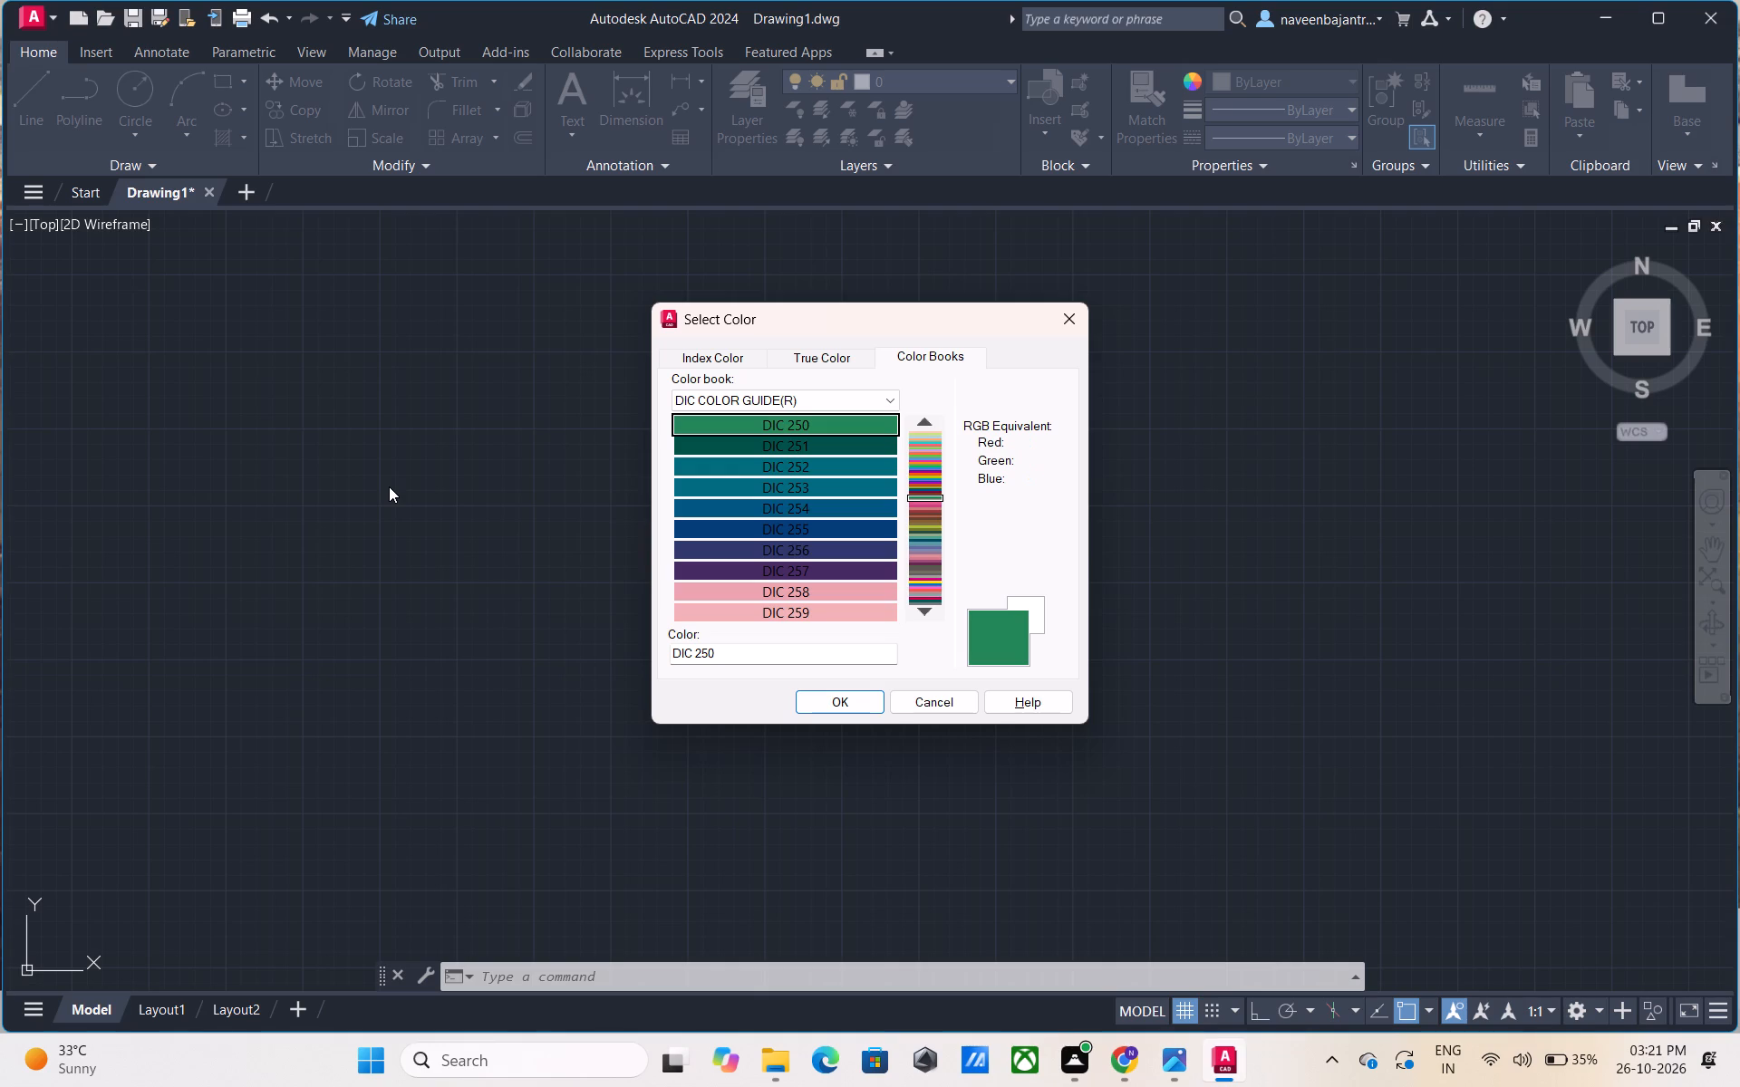
{"action": "key", "text": "Down"}
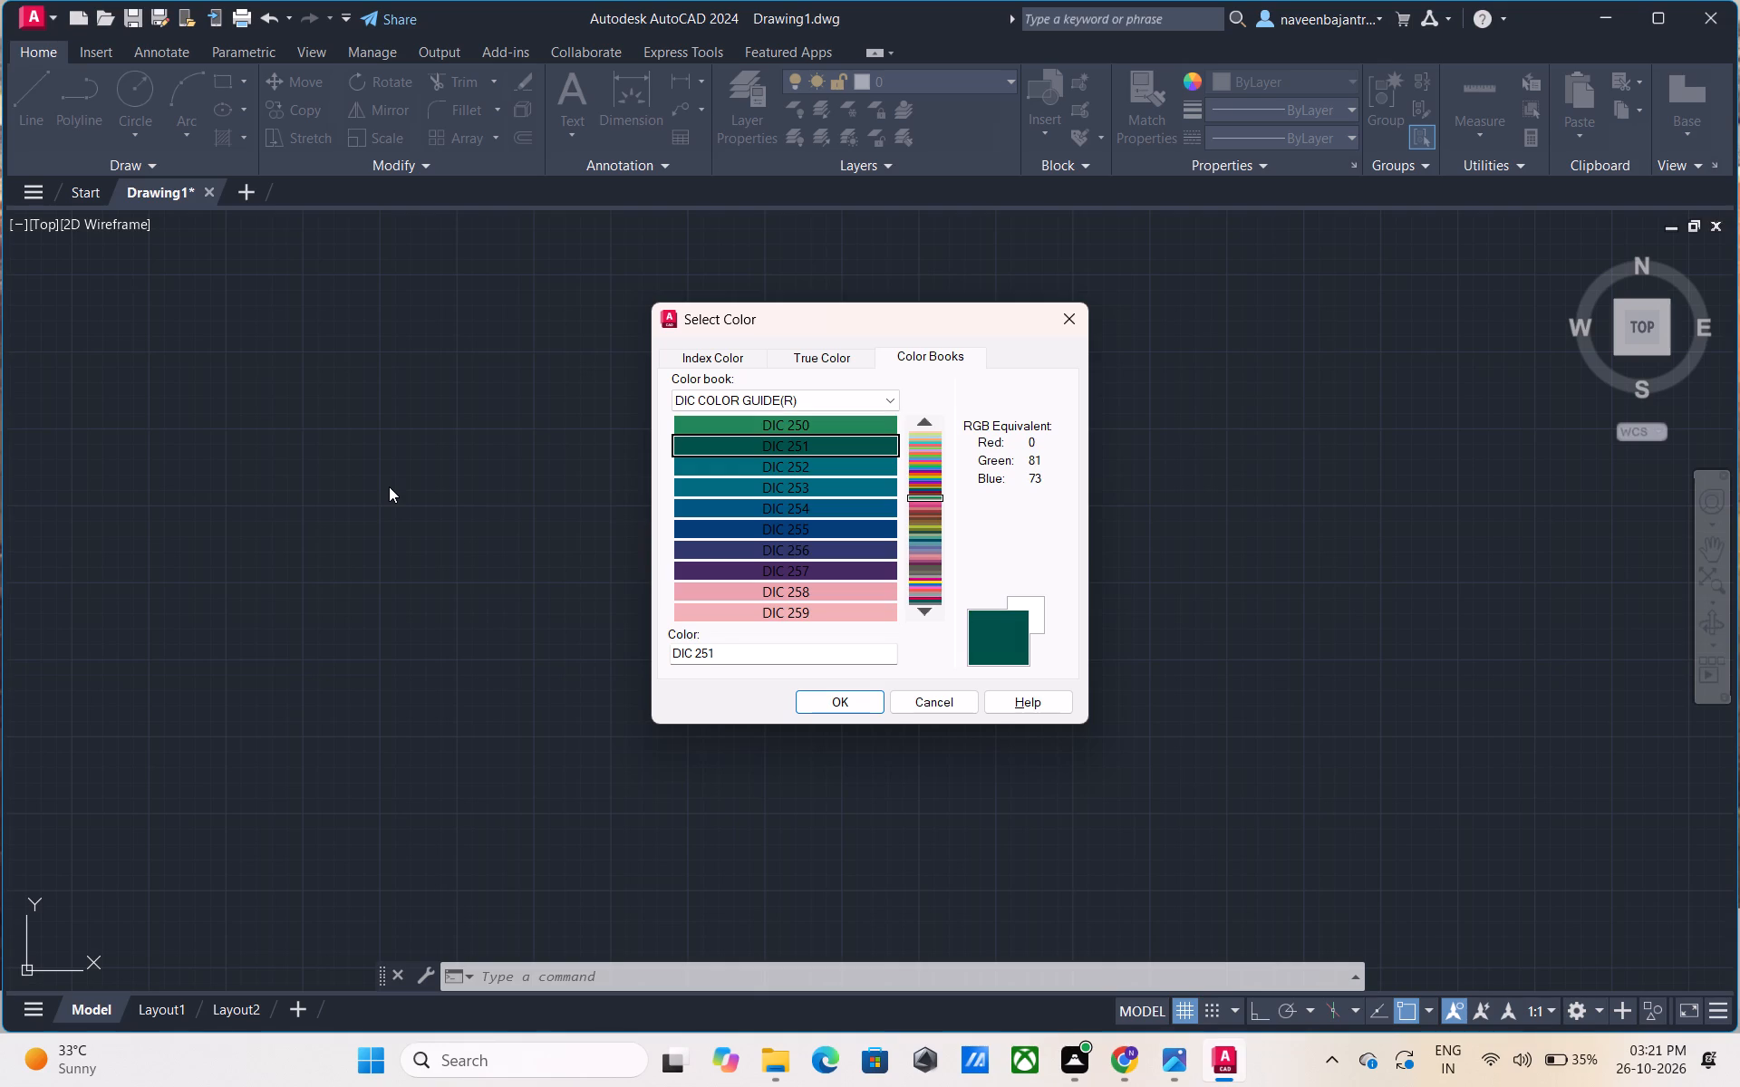
{"action": "key", "text": "Down"}
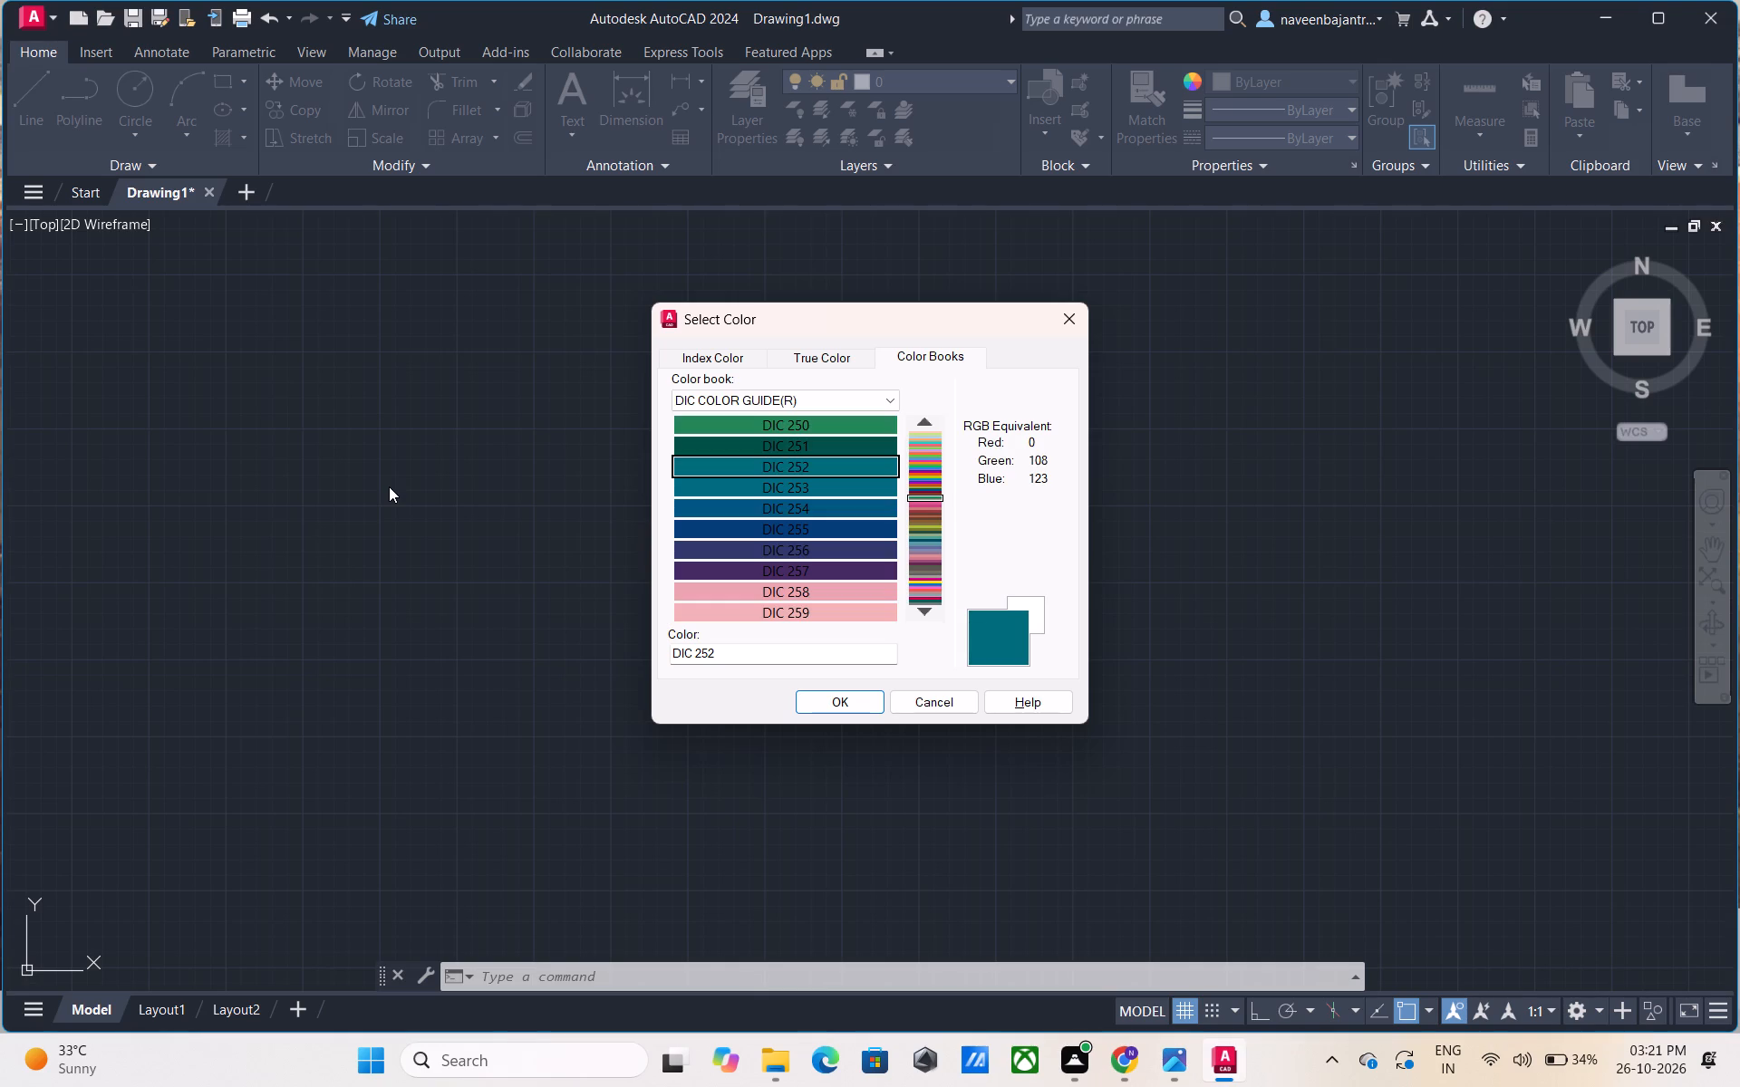
{"action": "key", "text": "Down"}
{"action": "key", "text": "Down"}
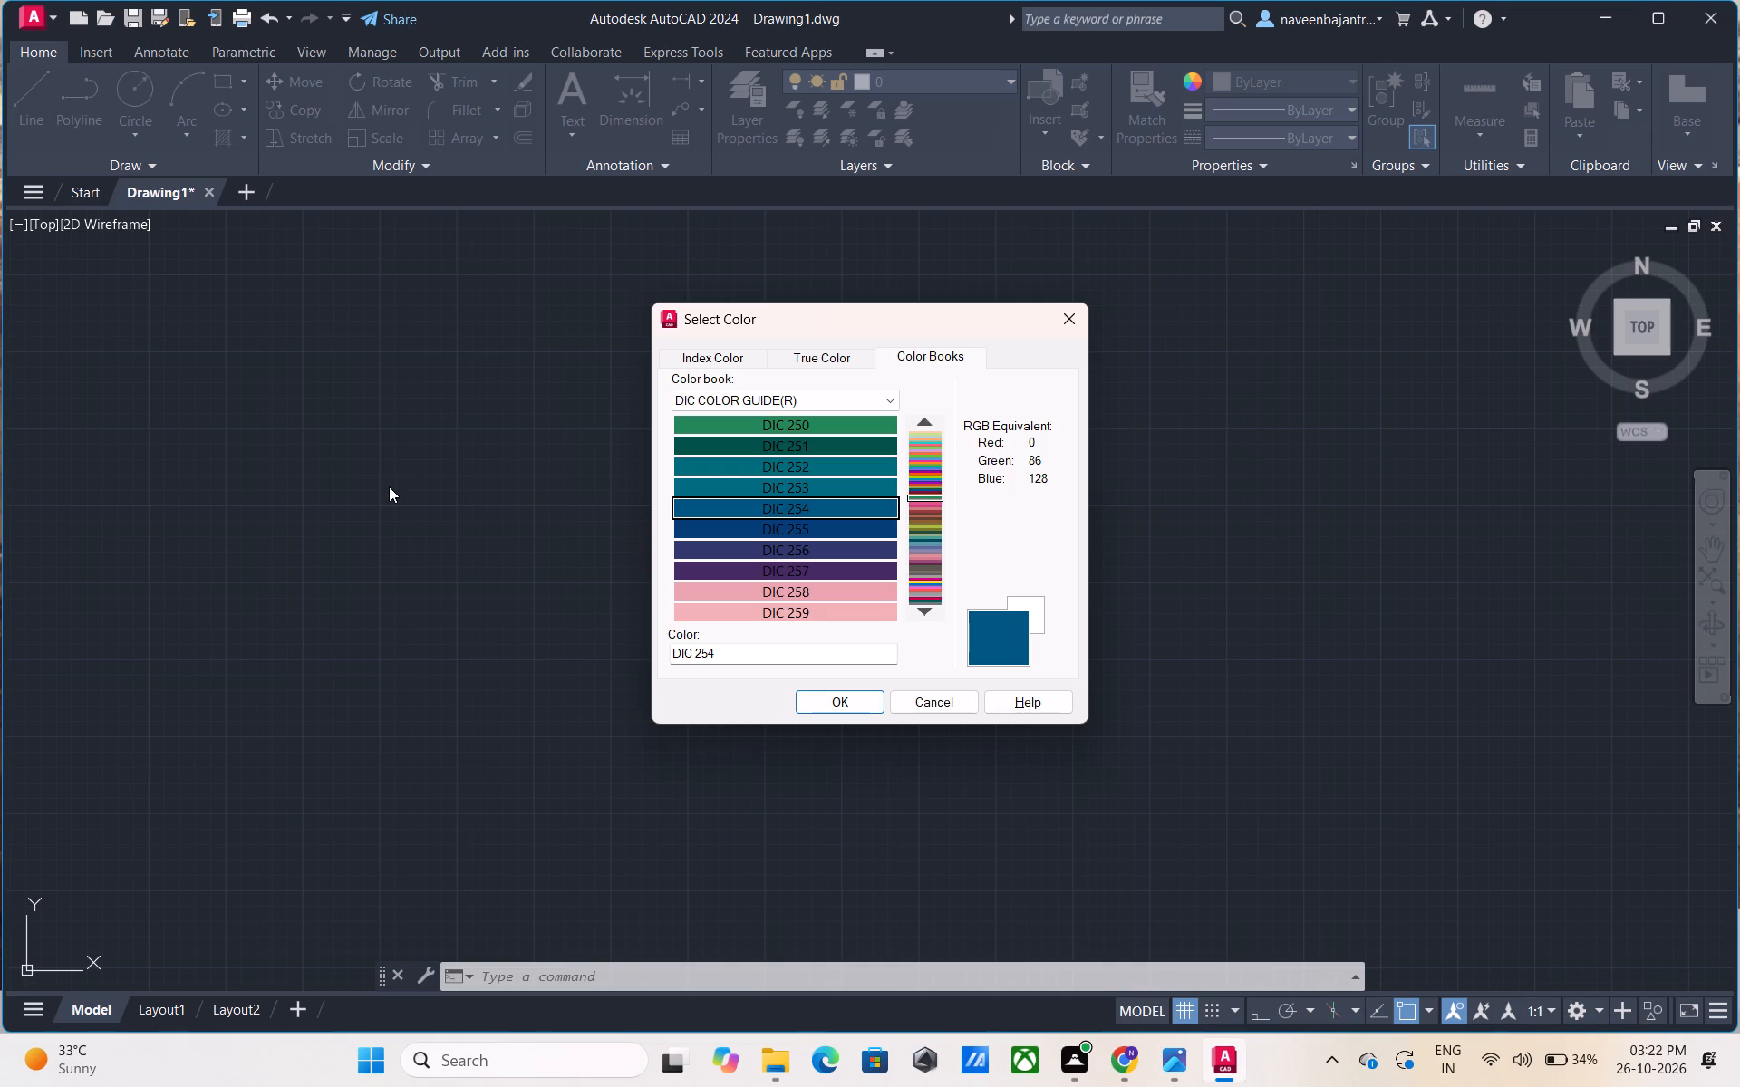
{"action": "key", "text": "Down"}
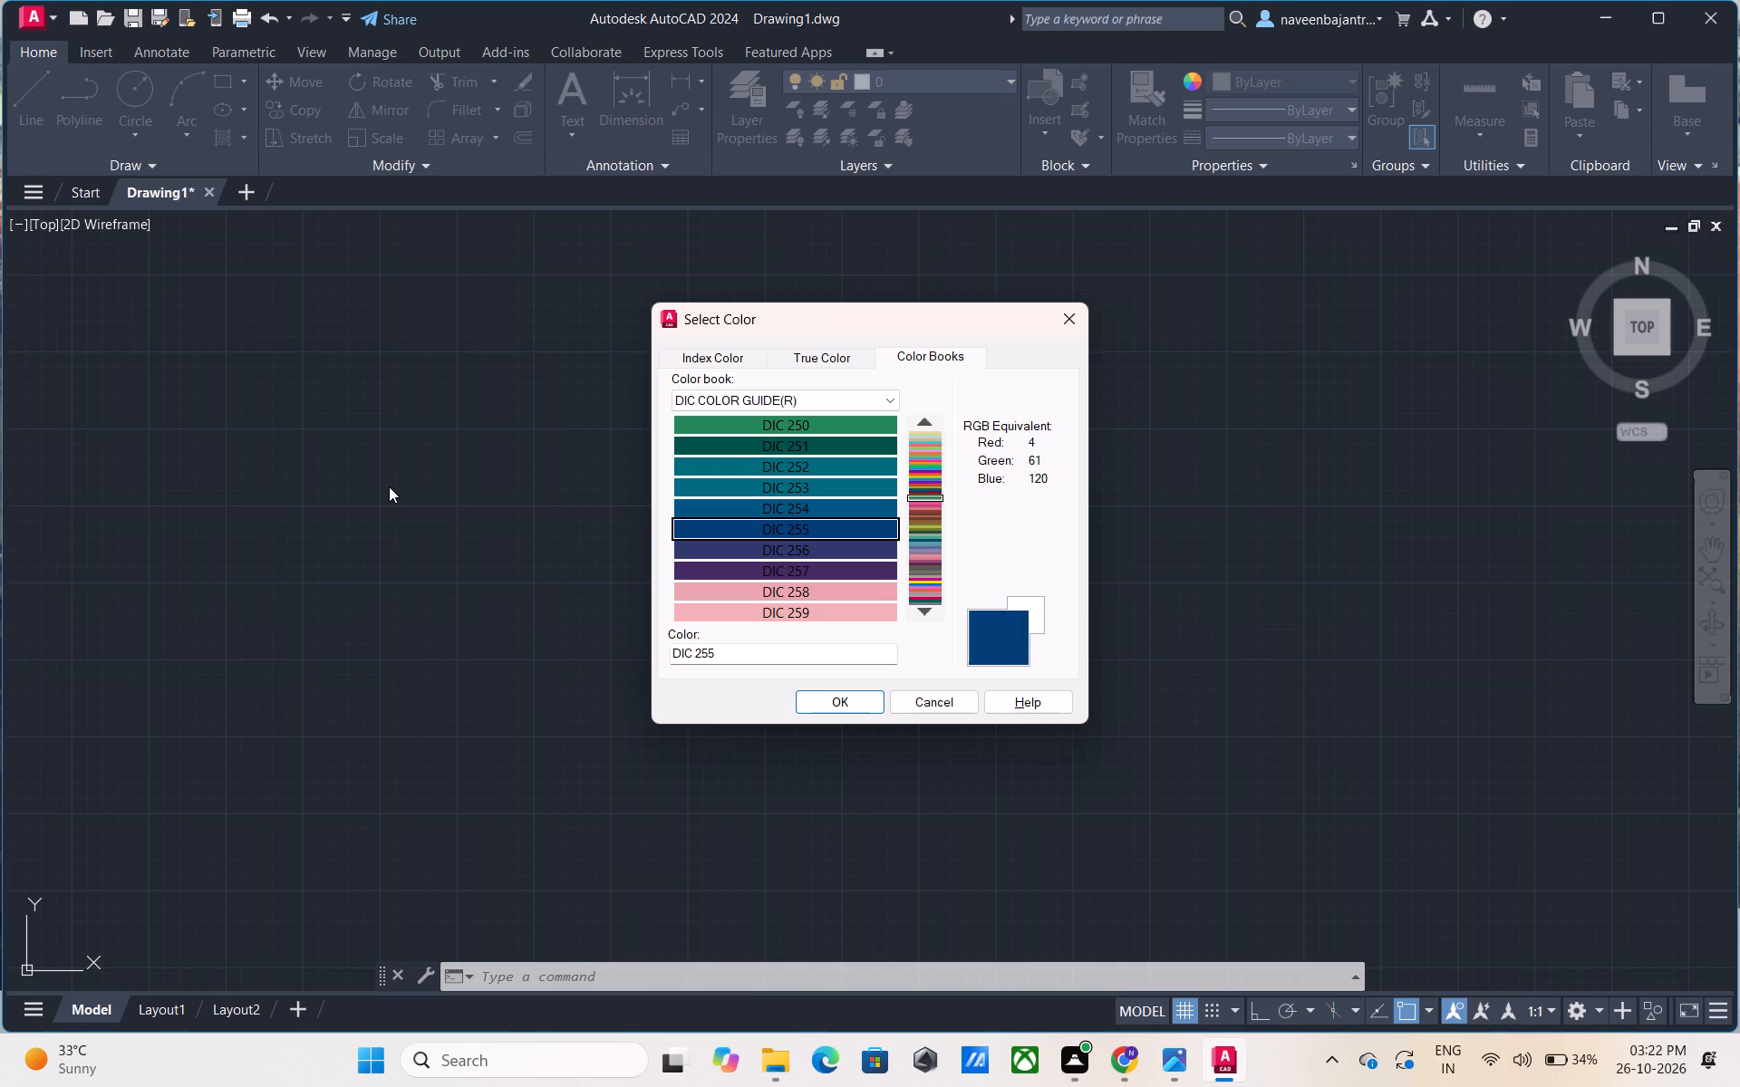
{"action": "key", "text": "Down"}
{"action": "key", "text": "Down"}
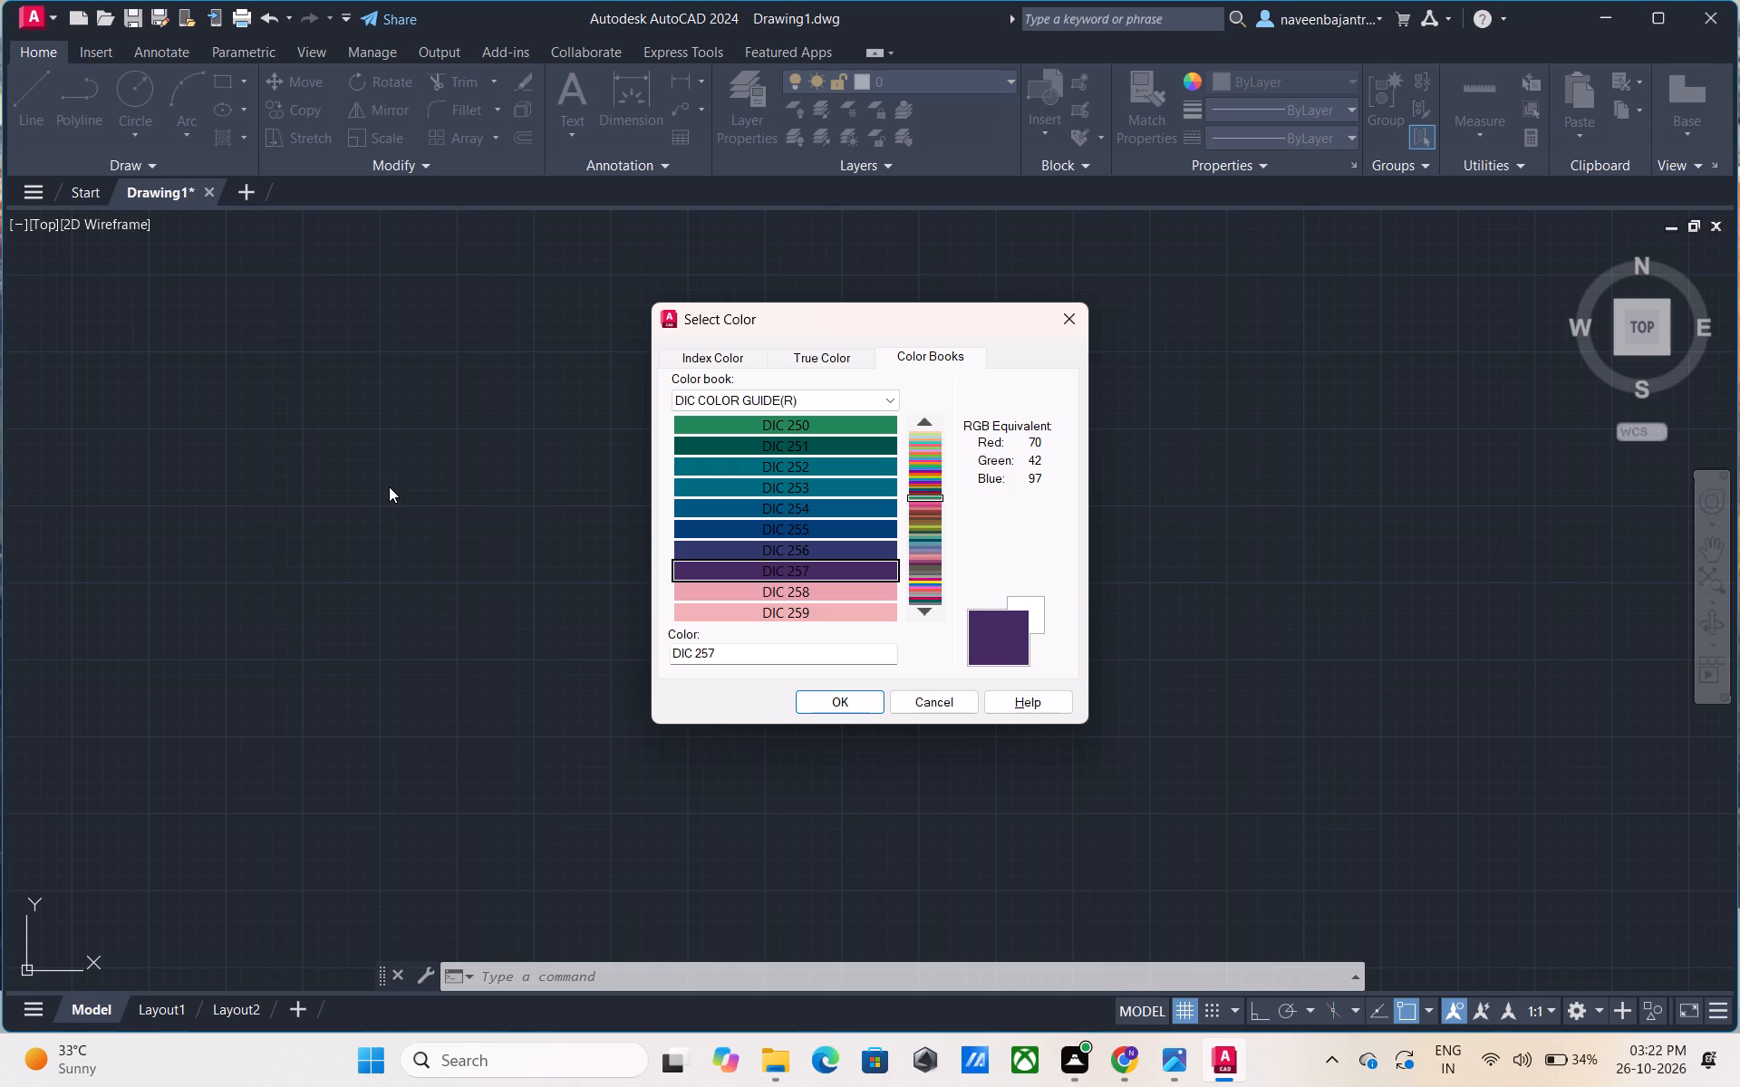
{"action": "key", "text": "Down"}
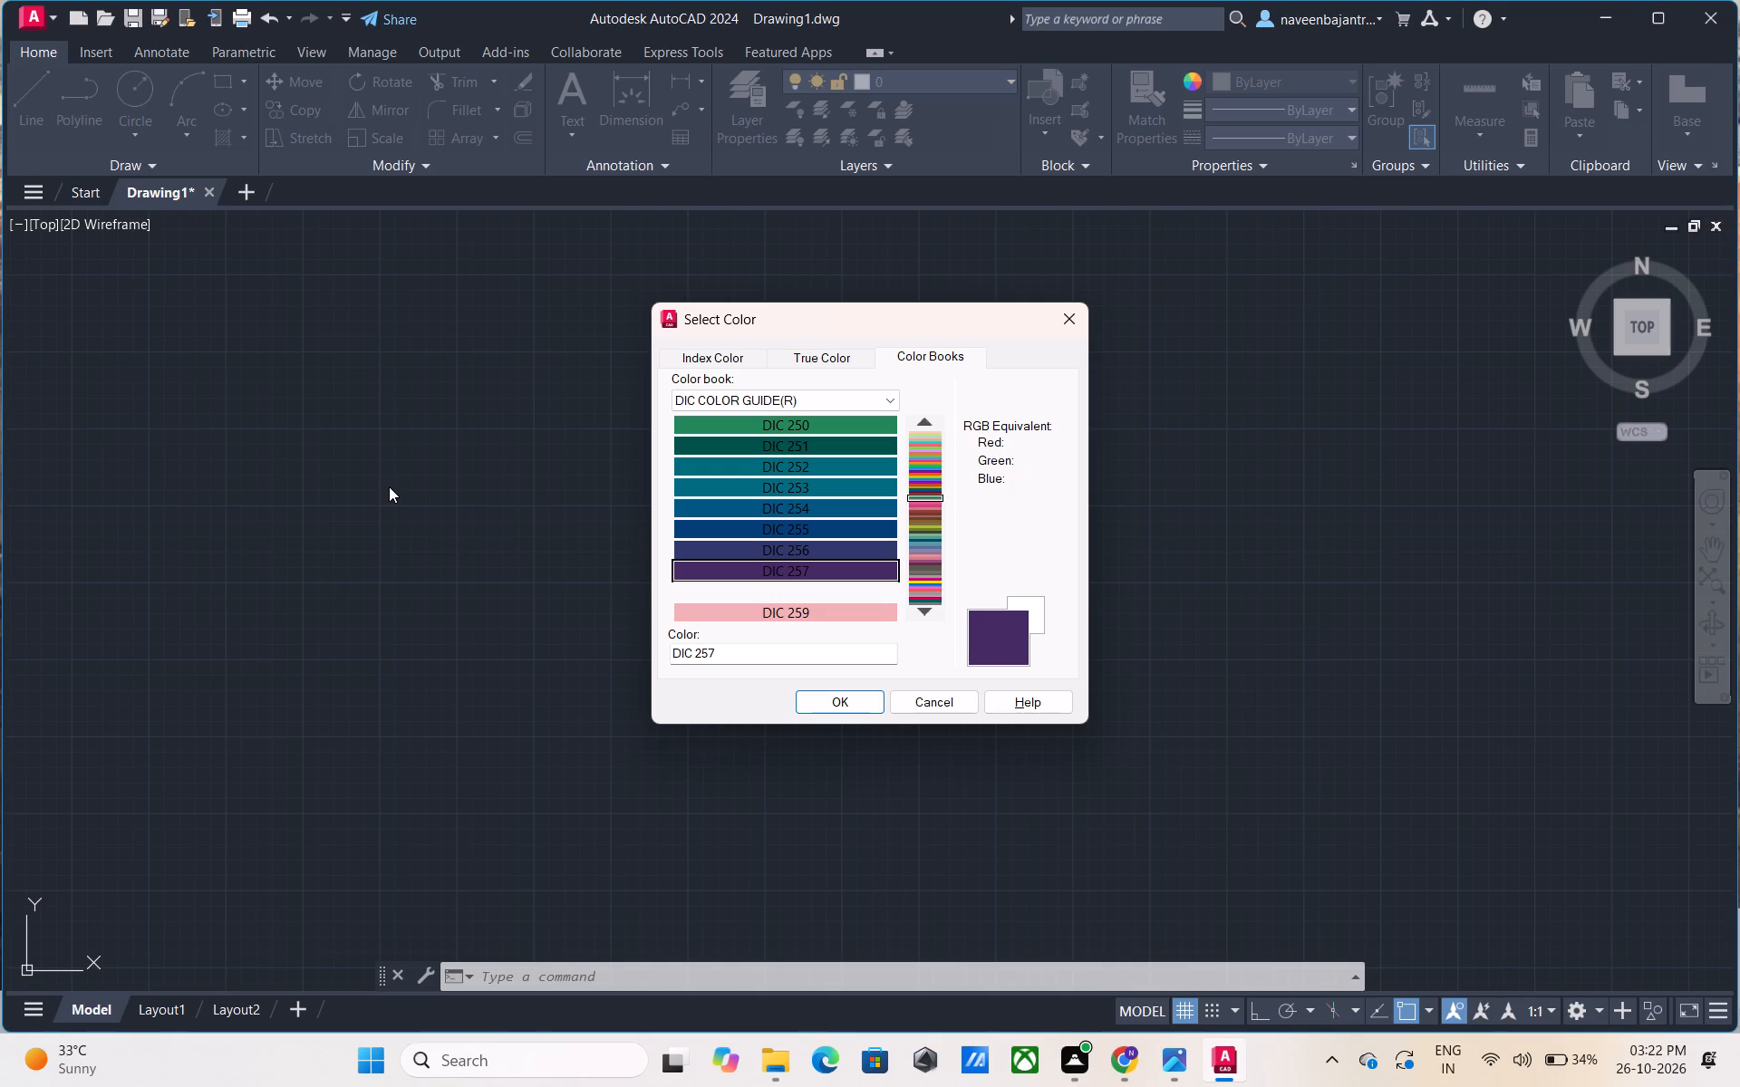
{"action": "key", "text": "Down"}
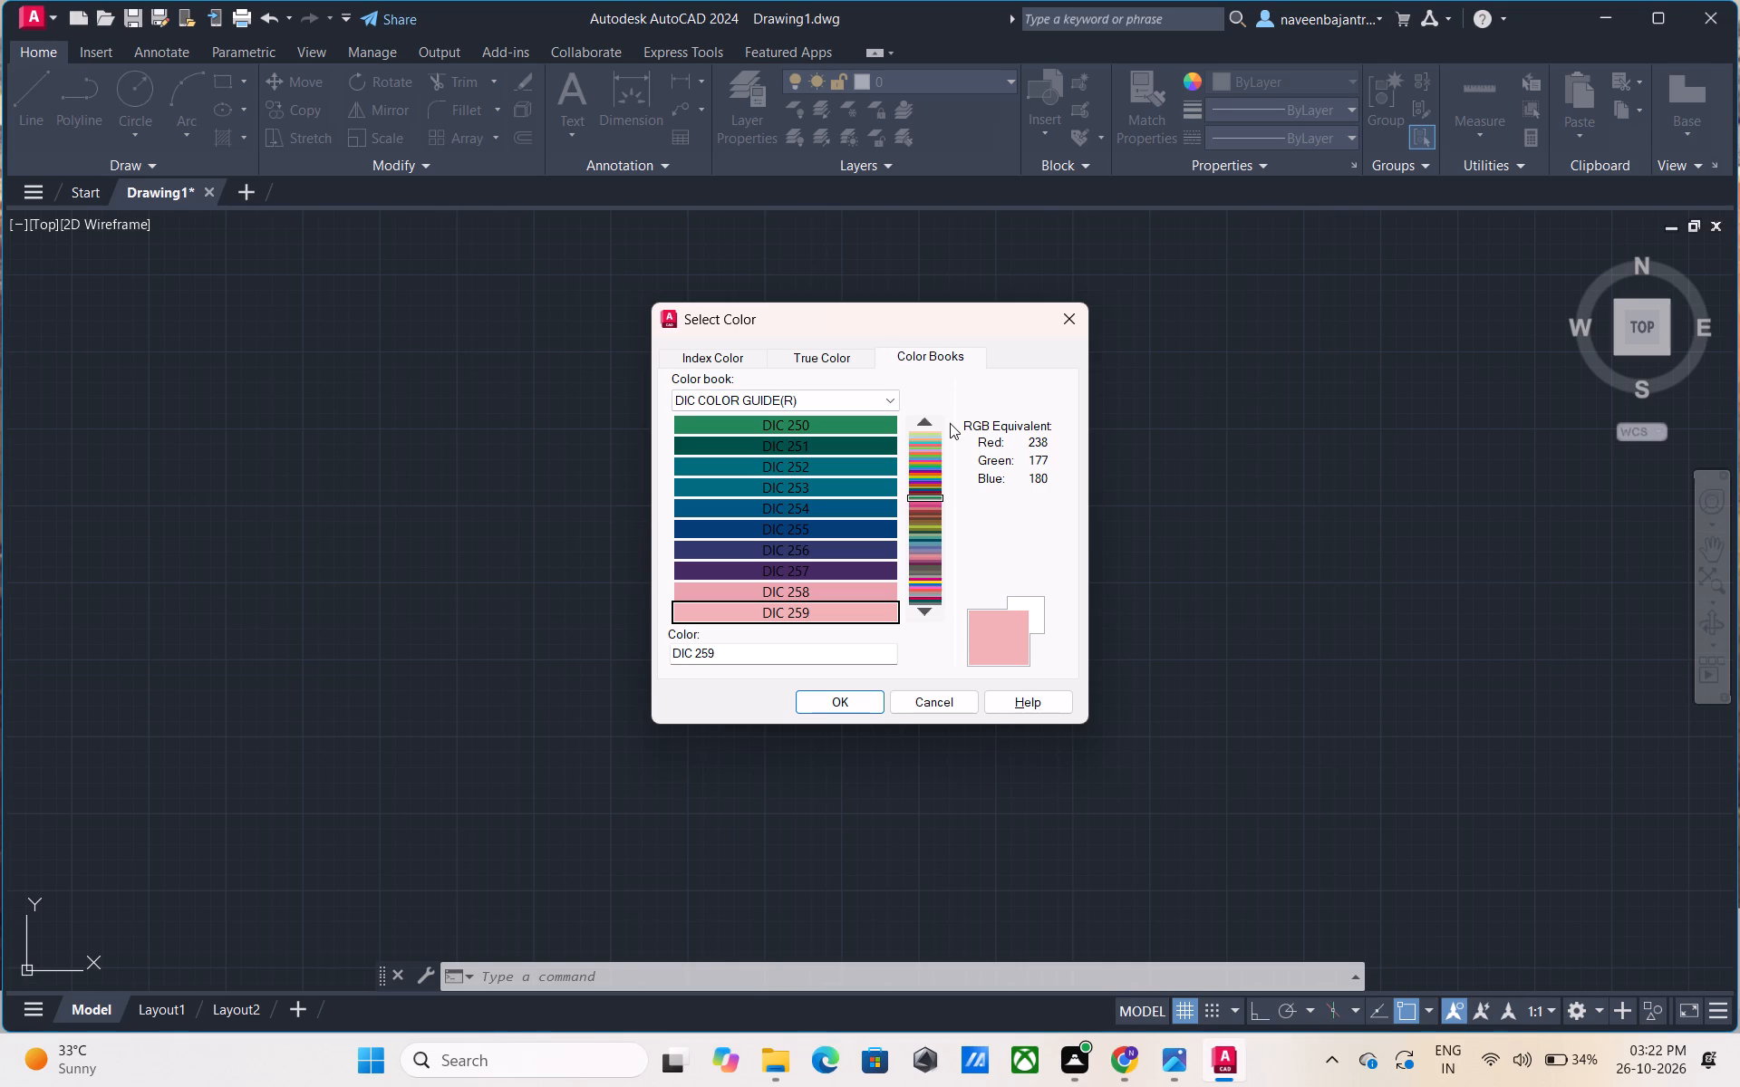
Set the current object color to the purple swatch DIC 227 from the DIC COLOR GUIDE(R) book.
{"action": "left_click", "coordinate": [940, 476]}
{"action": "left_click", "coordinate": [933, 490]}
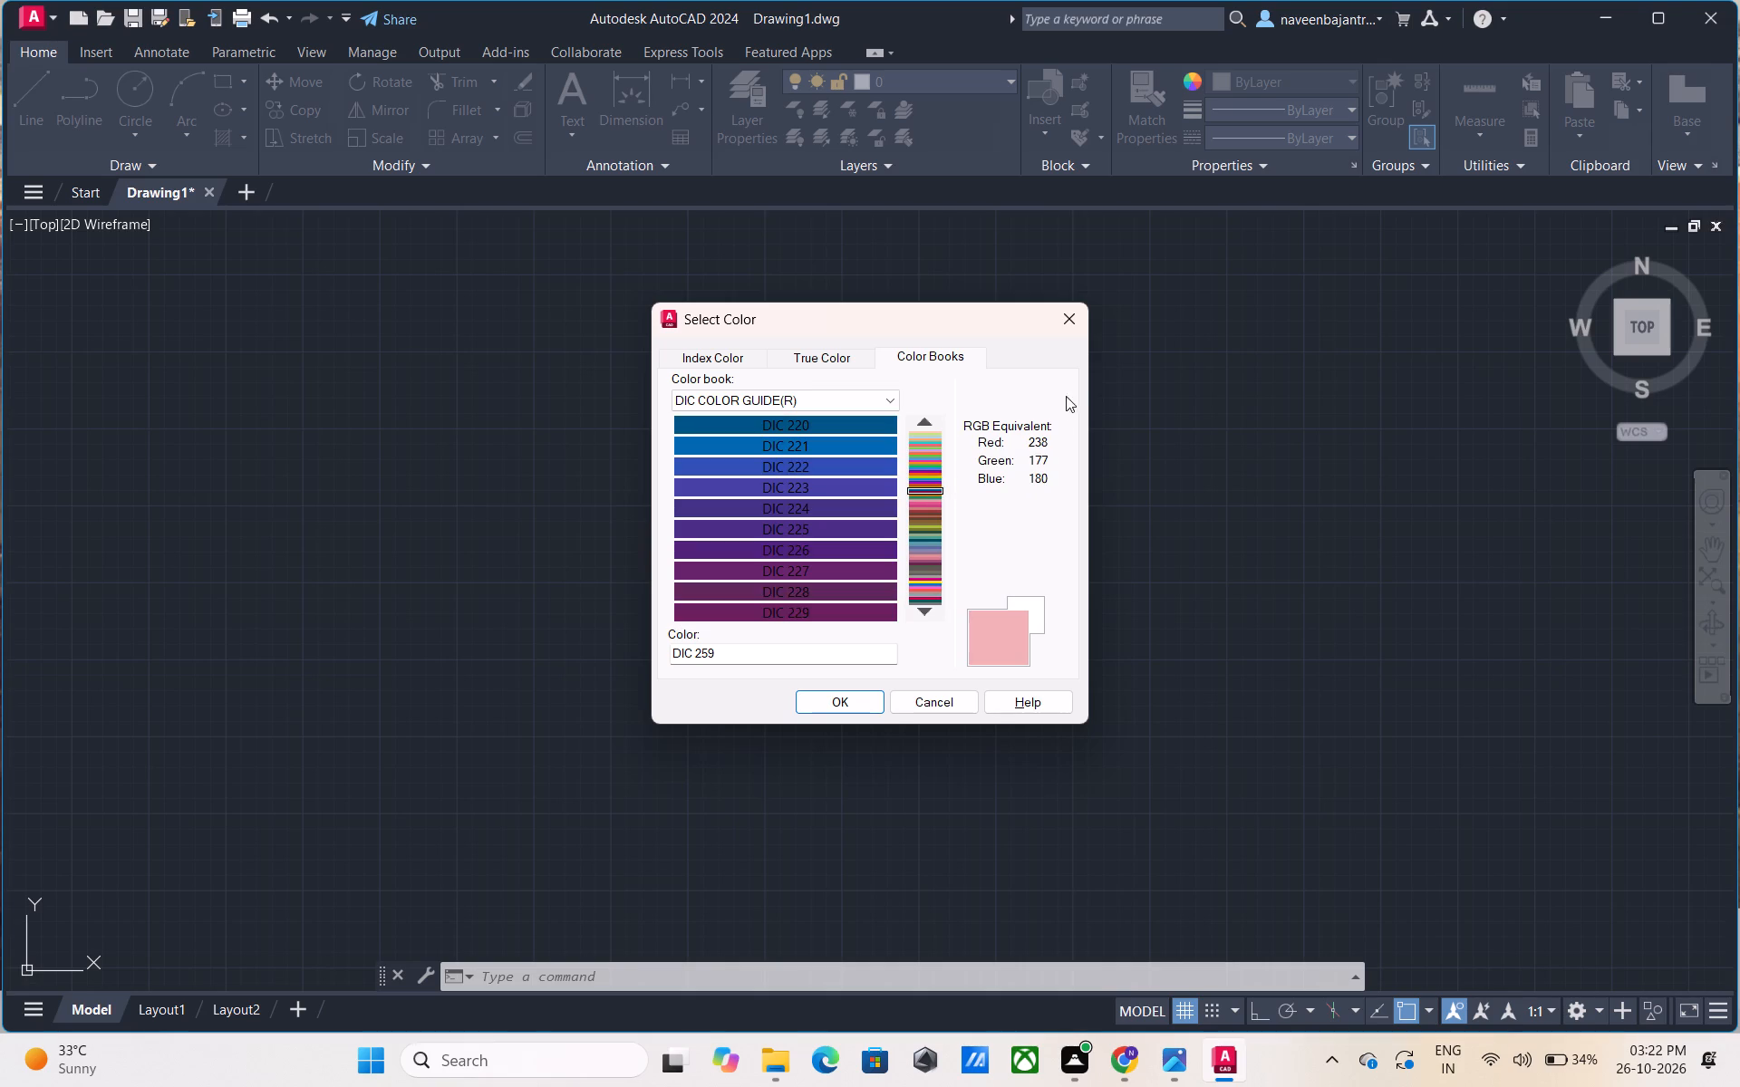
{"action": "left_click", "coordinate": [837, 572]}
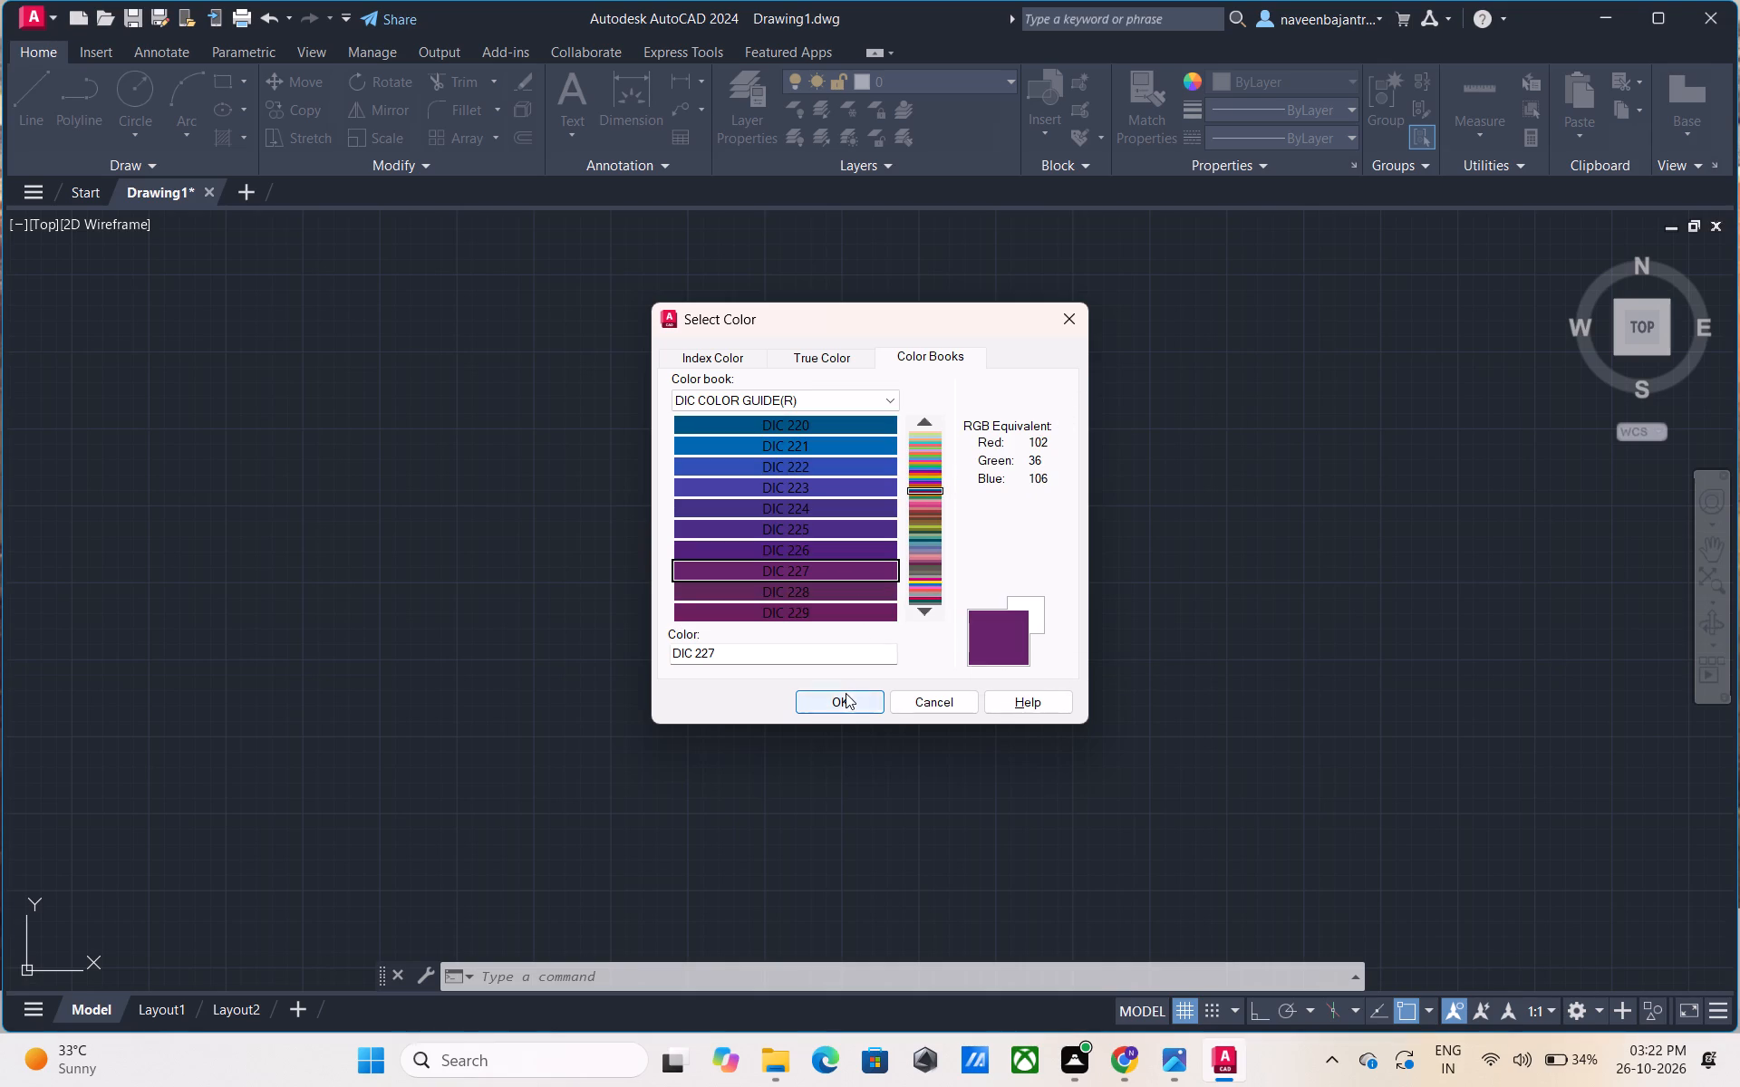
{"action": "left_click", "coordinate": [846, 693]}
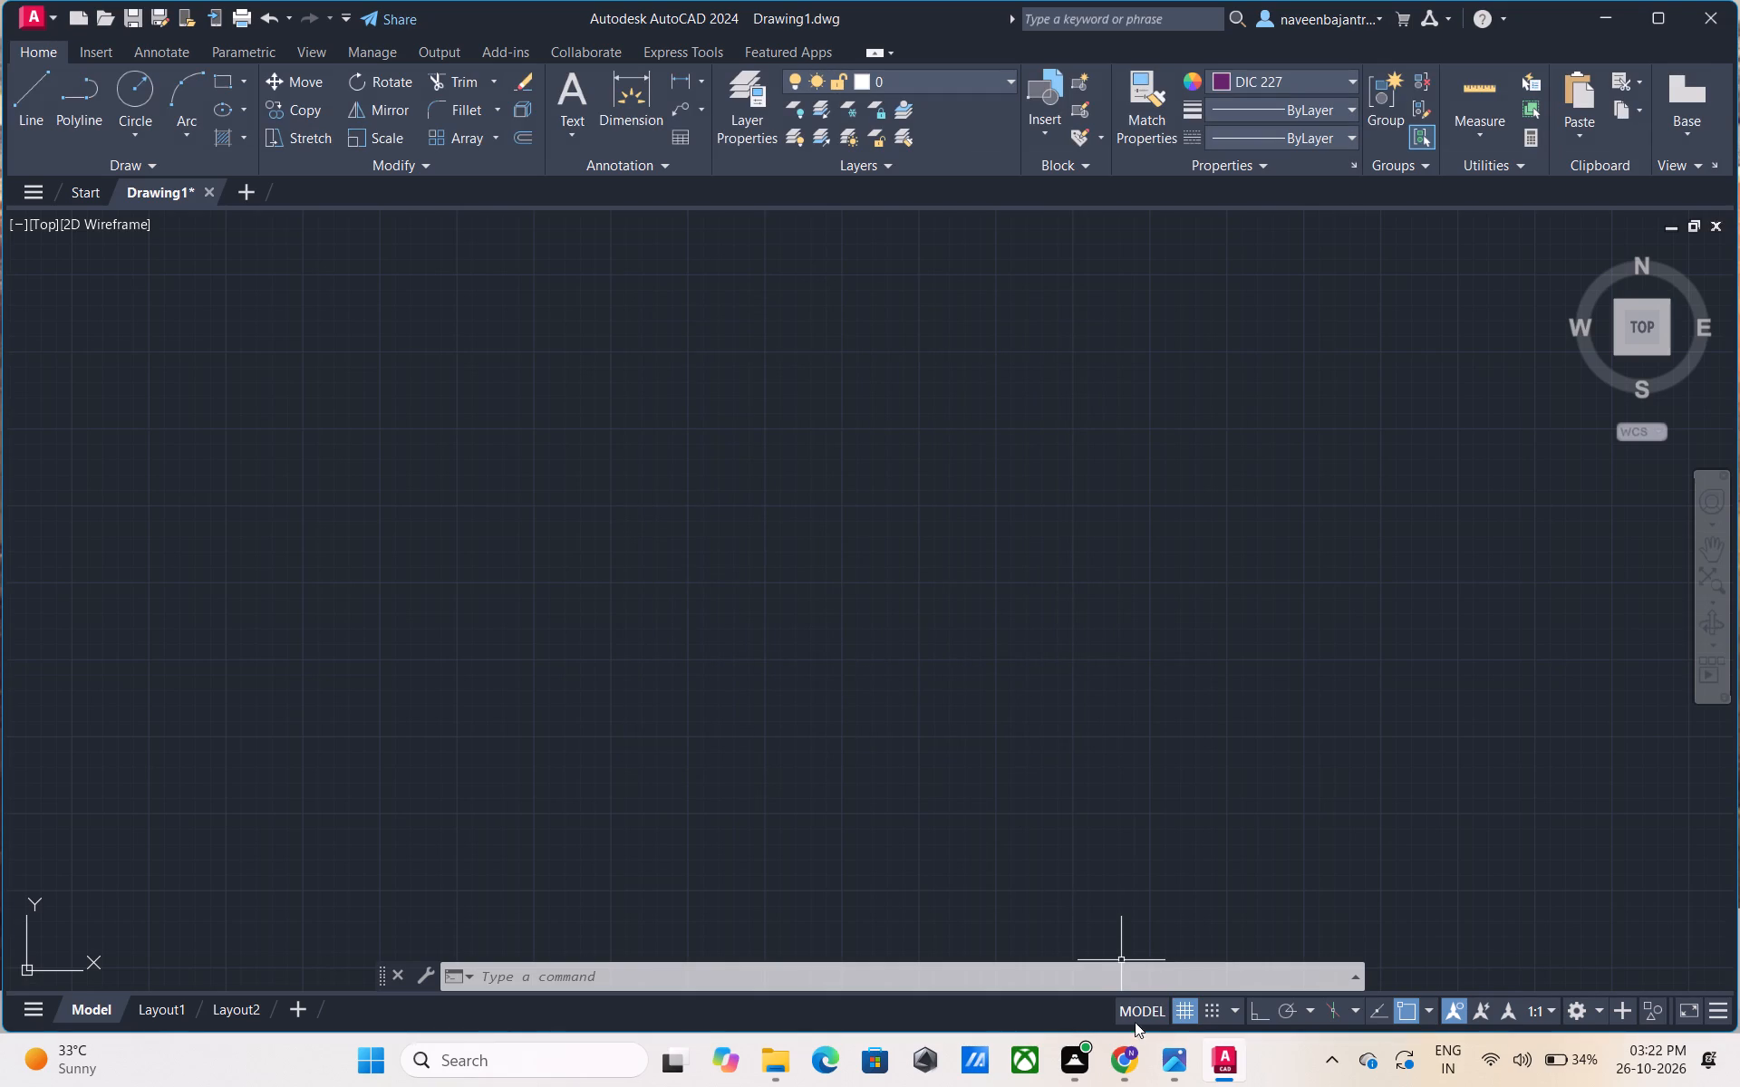
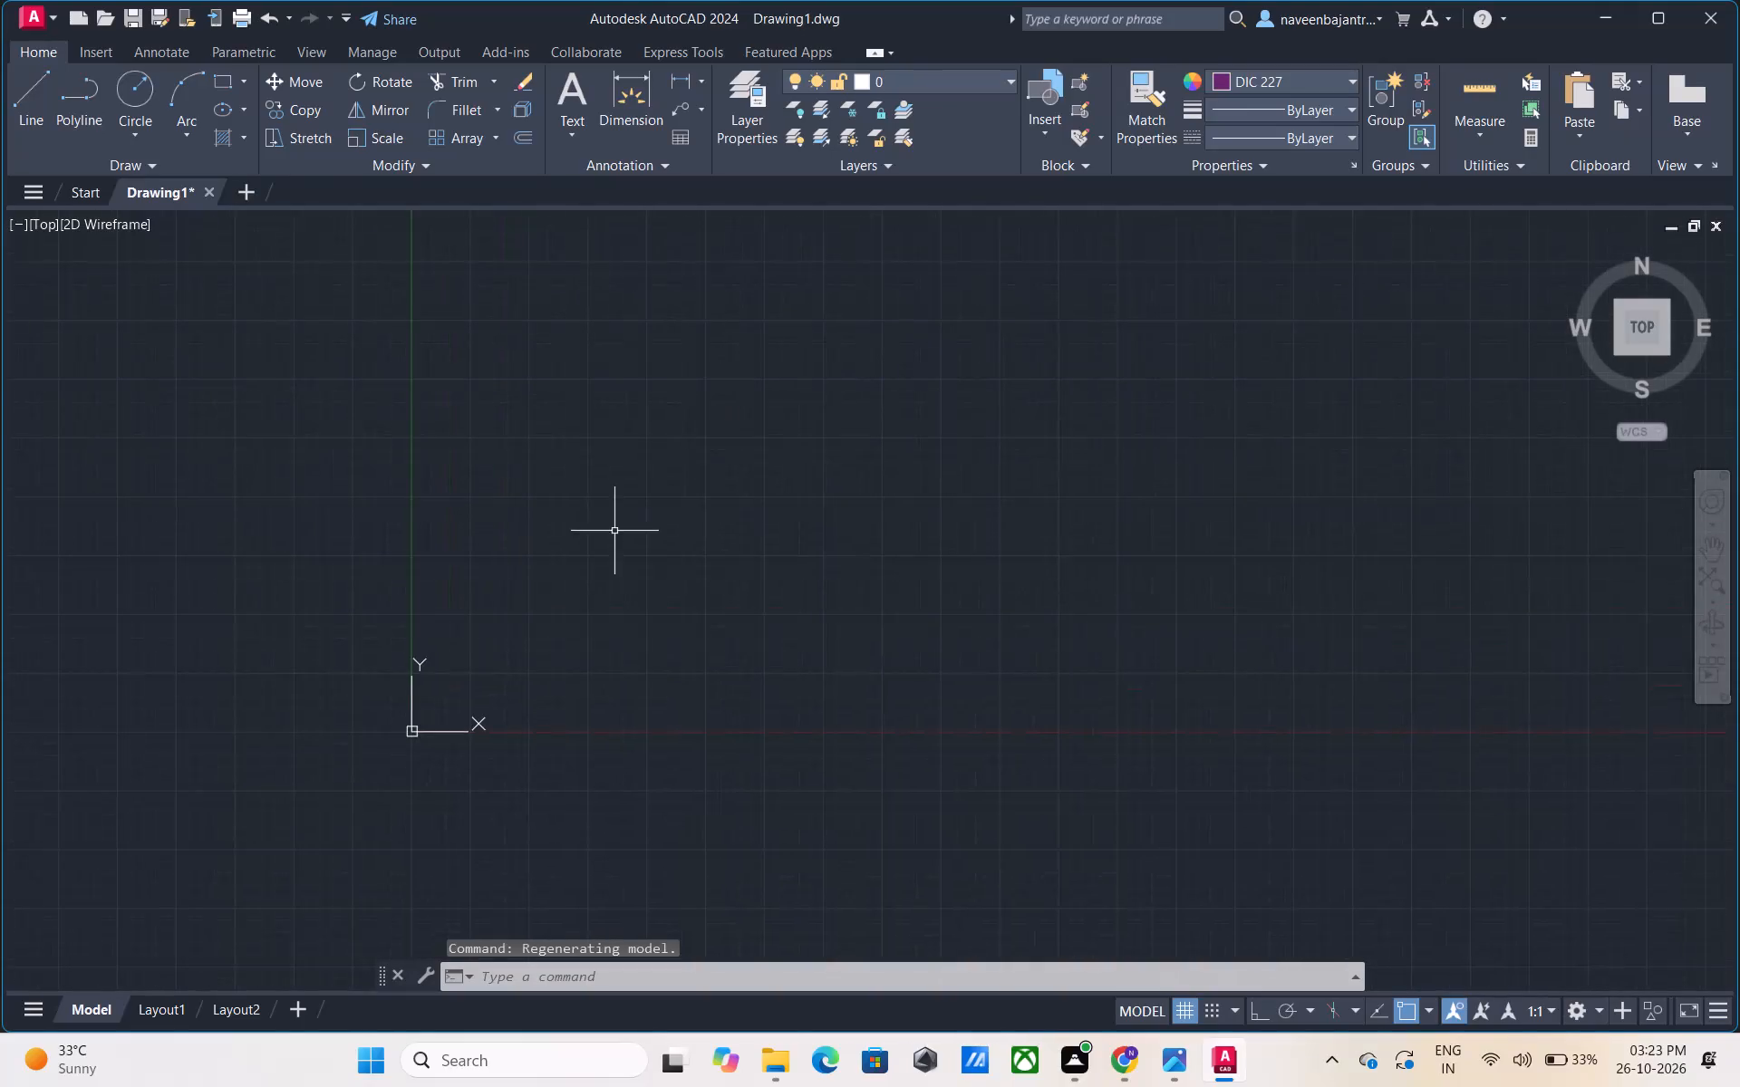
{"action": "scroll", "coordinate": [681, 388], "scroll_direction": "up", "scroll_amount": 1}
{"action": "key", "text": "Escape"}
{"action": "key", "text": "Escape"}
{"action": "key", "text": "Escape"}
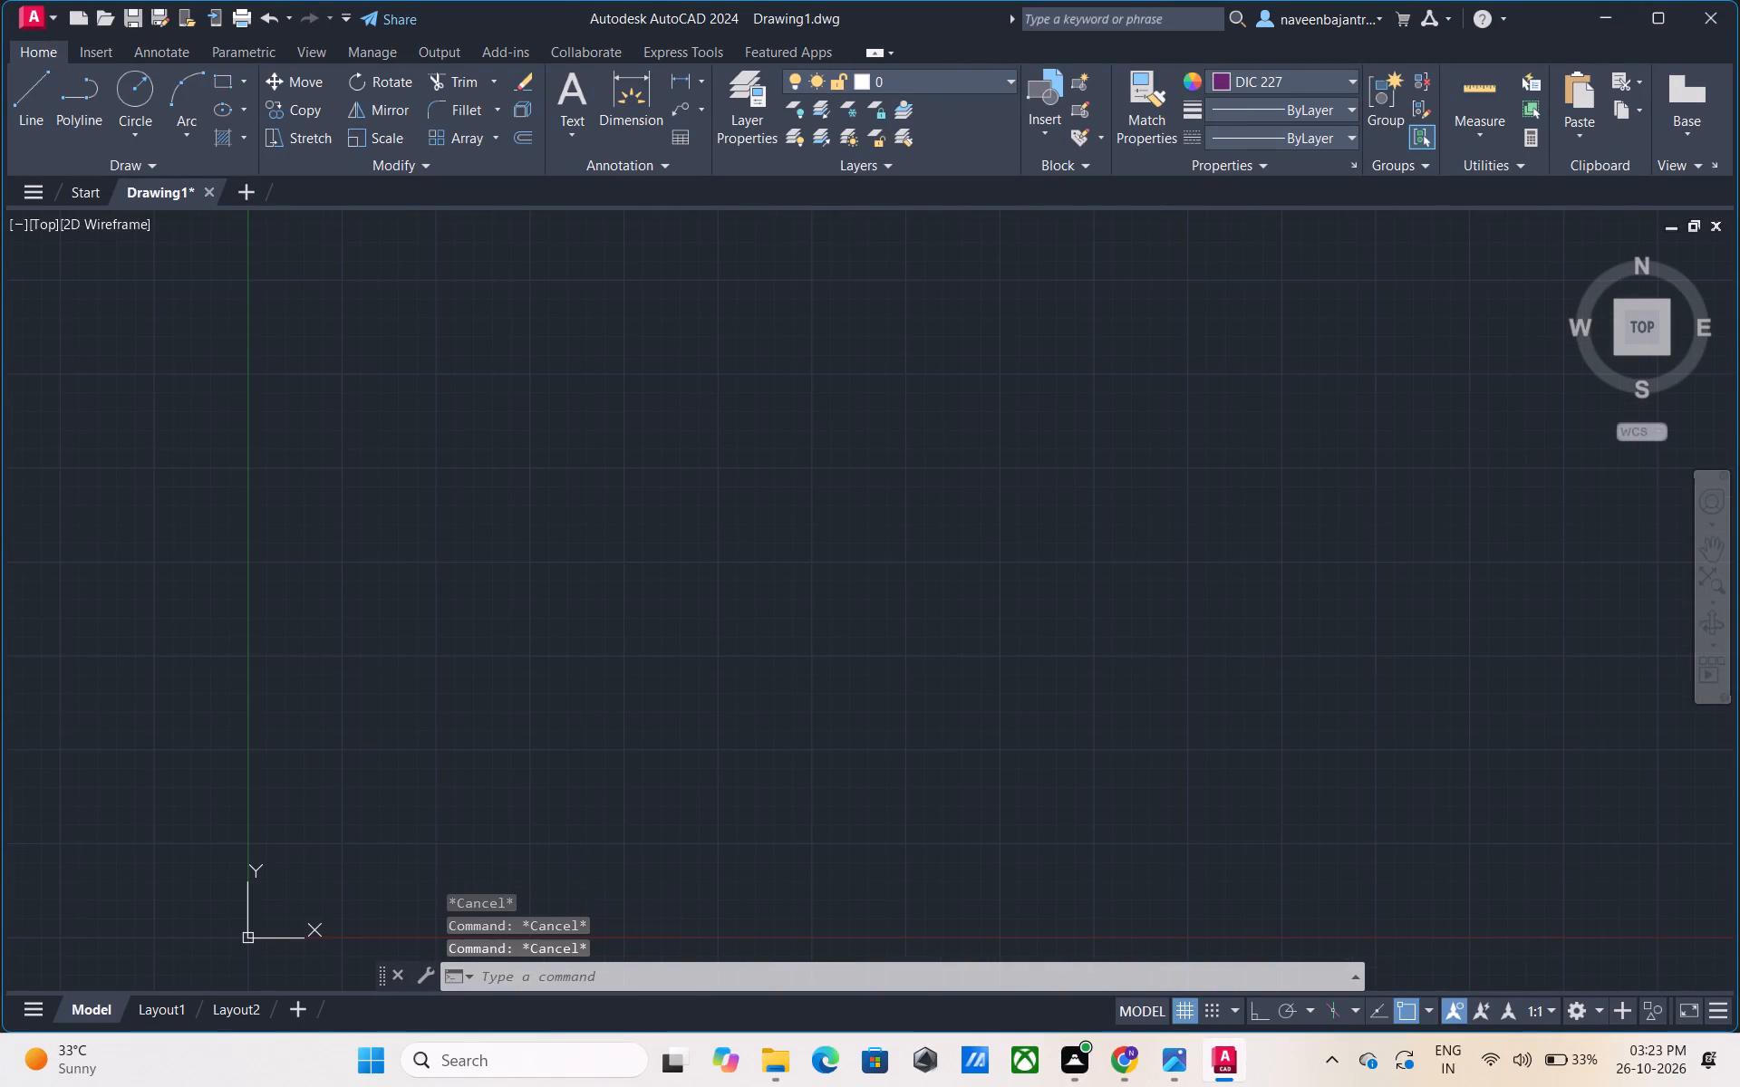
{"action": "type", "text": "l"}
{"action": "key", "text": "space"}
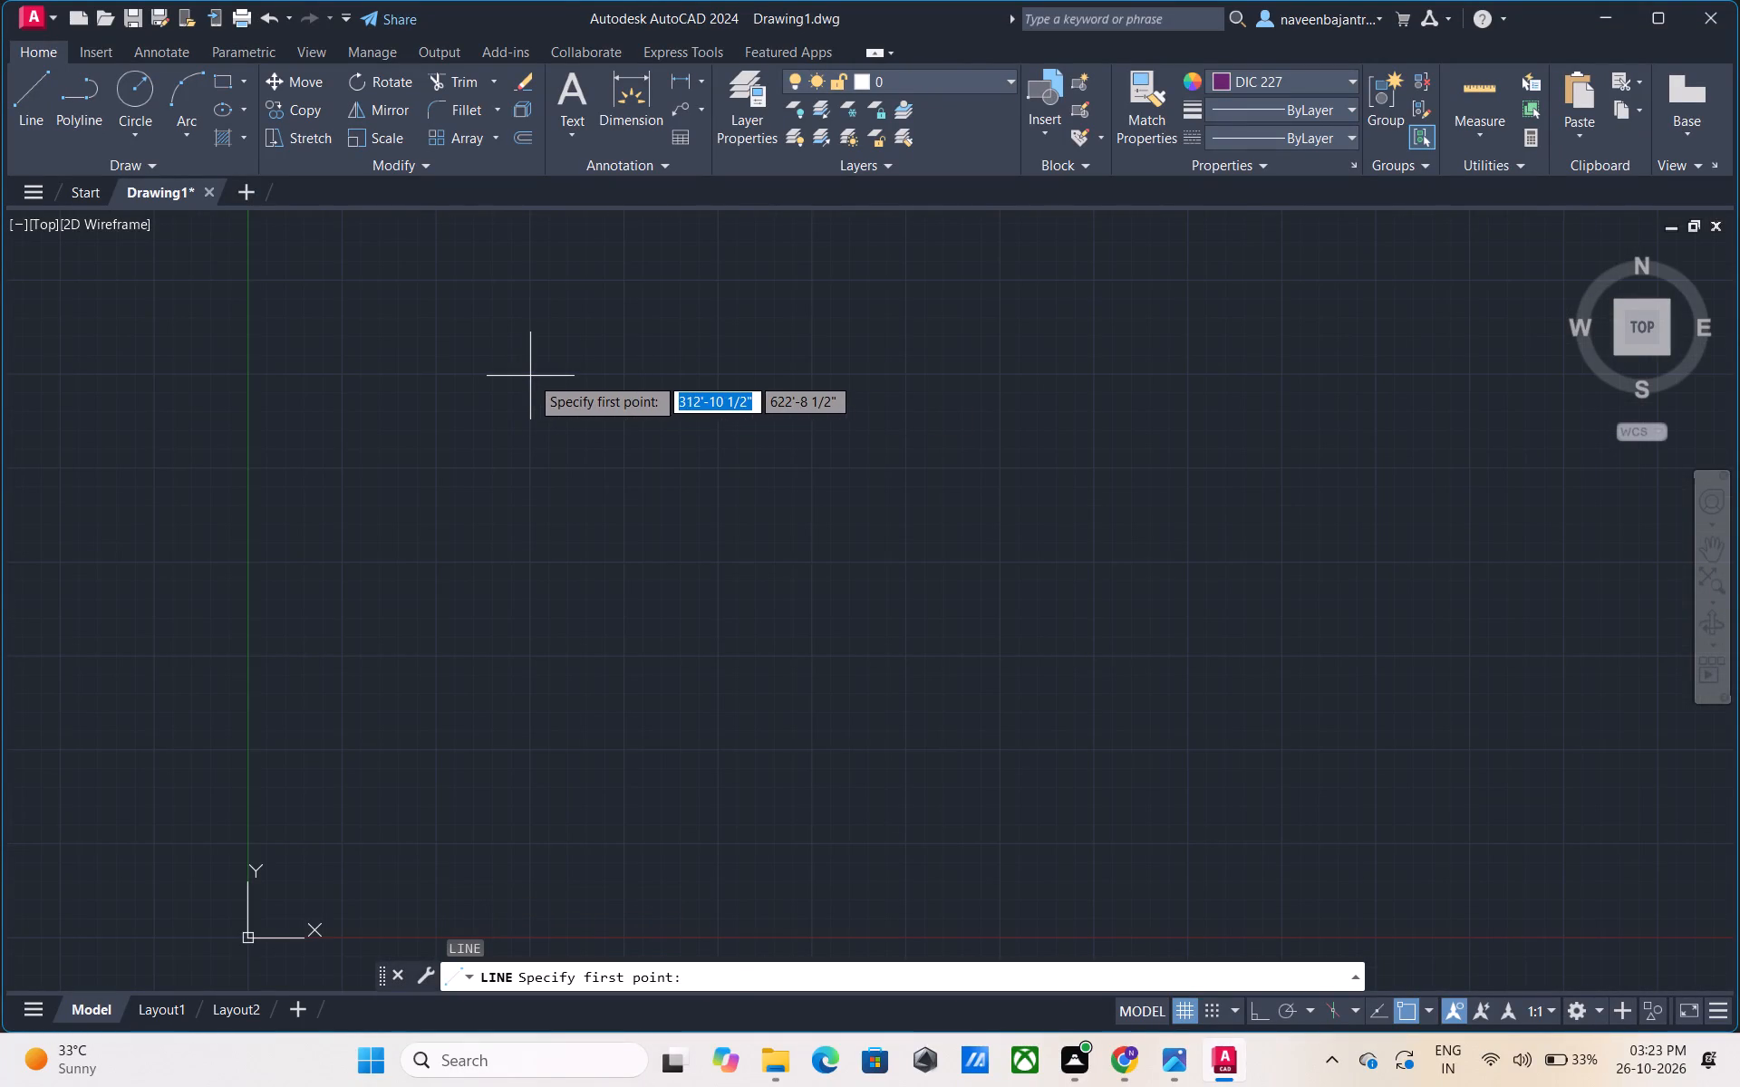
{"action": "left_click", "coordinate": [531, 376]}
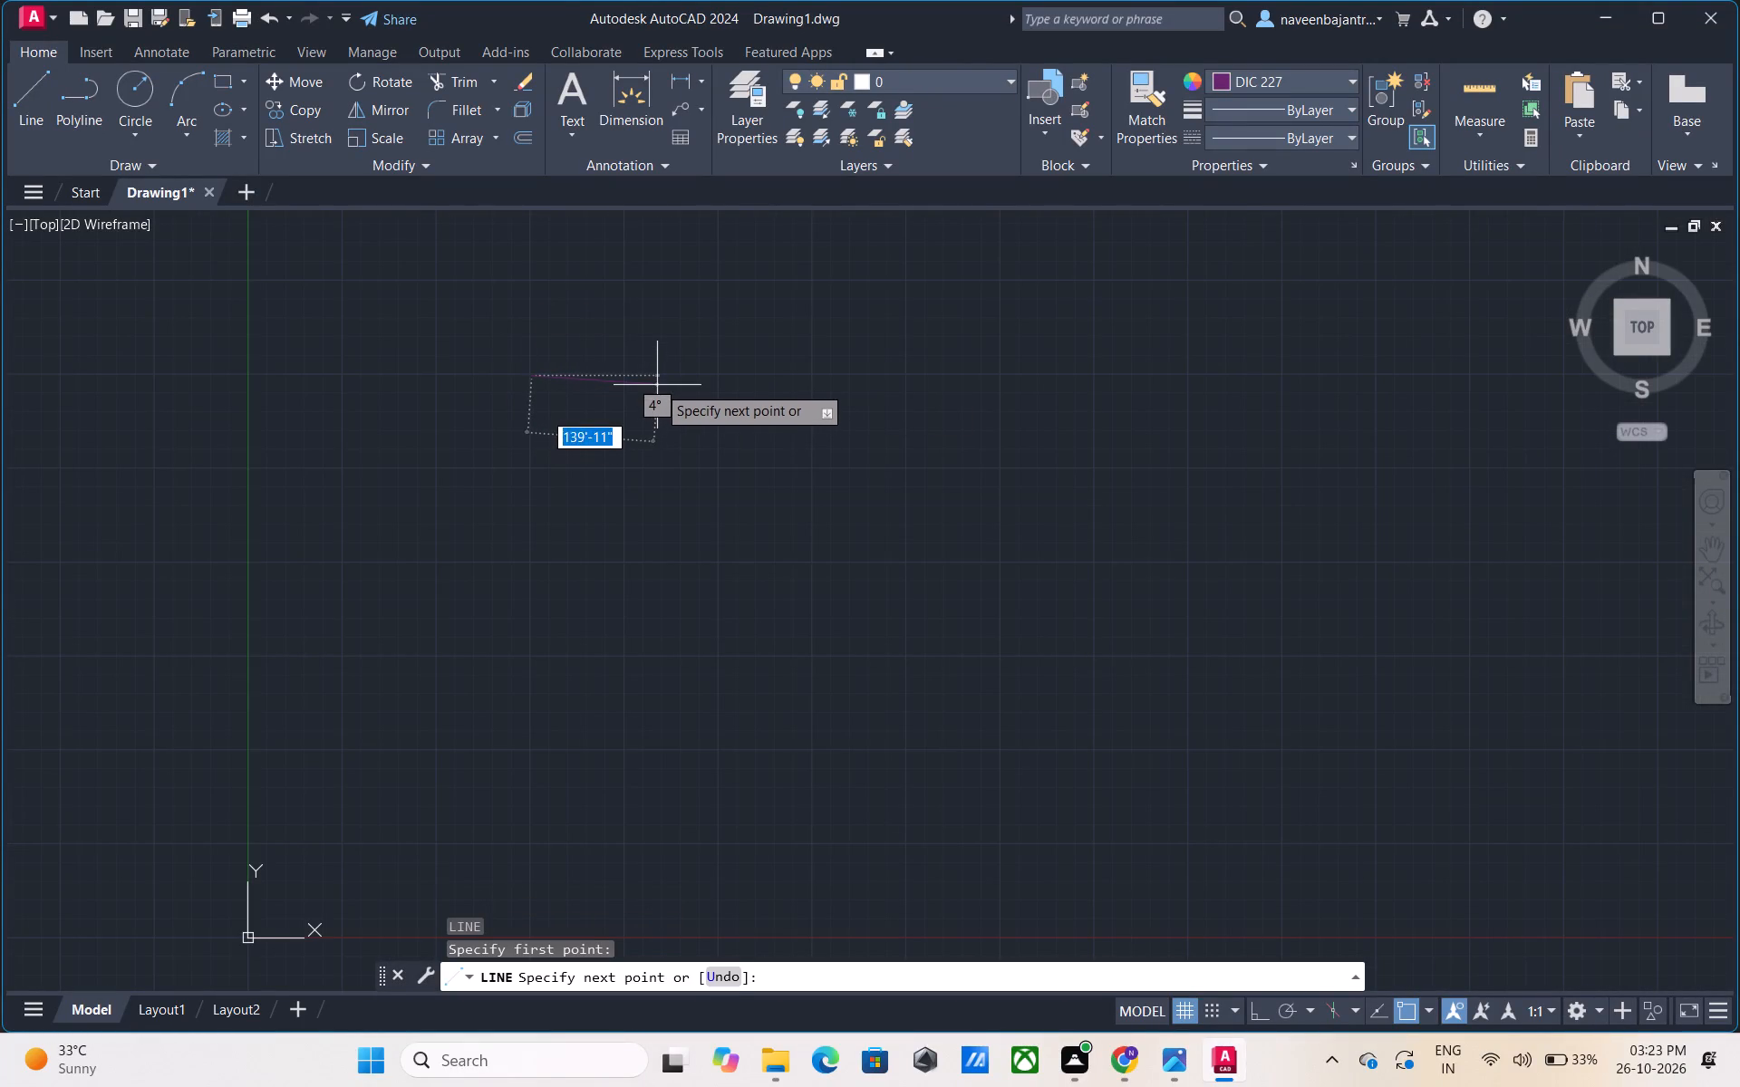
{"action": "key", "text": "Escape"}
Turn on Ortho mode.
{"action": "key", "text": "F8"}
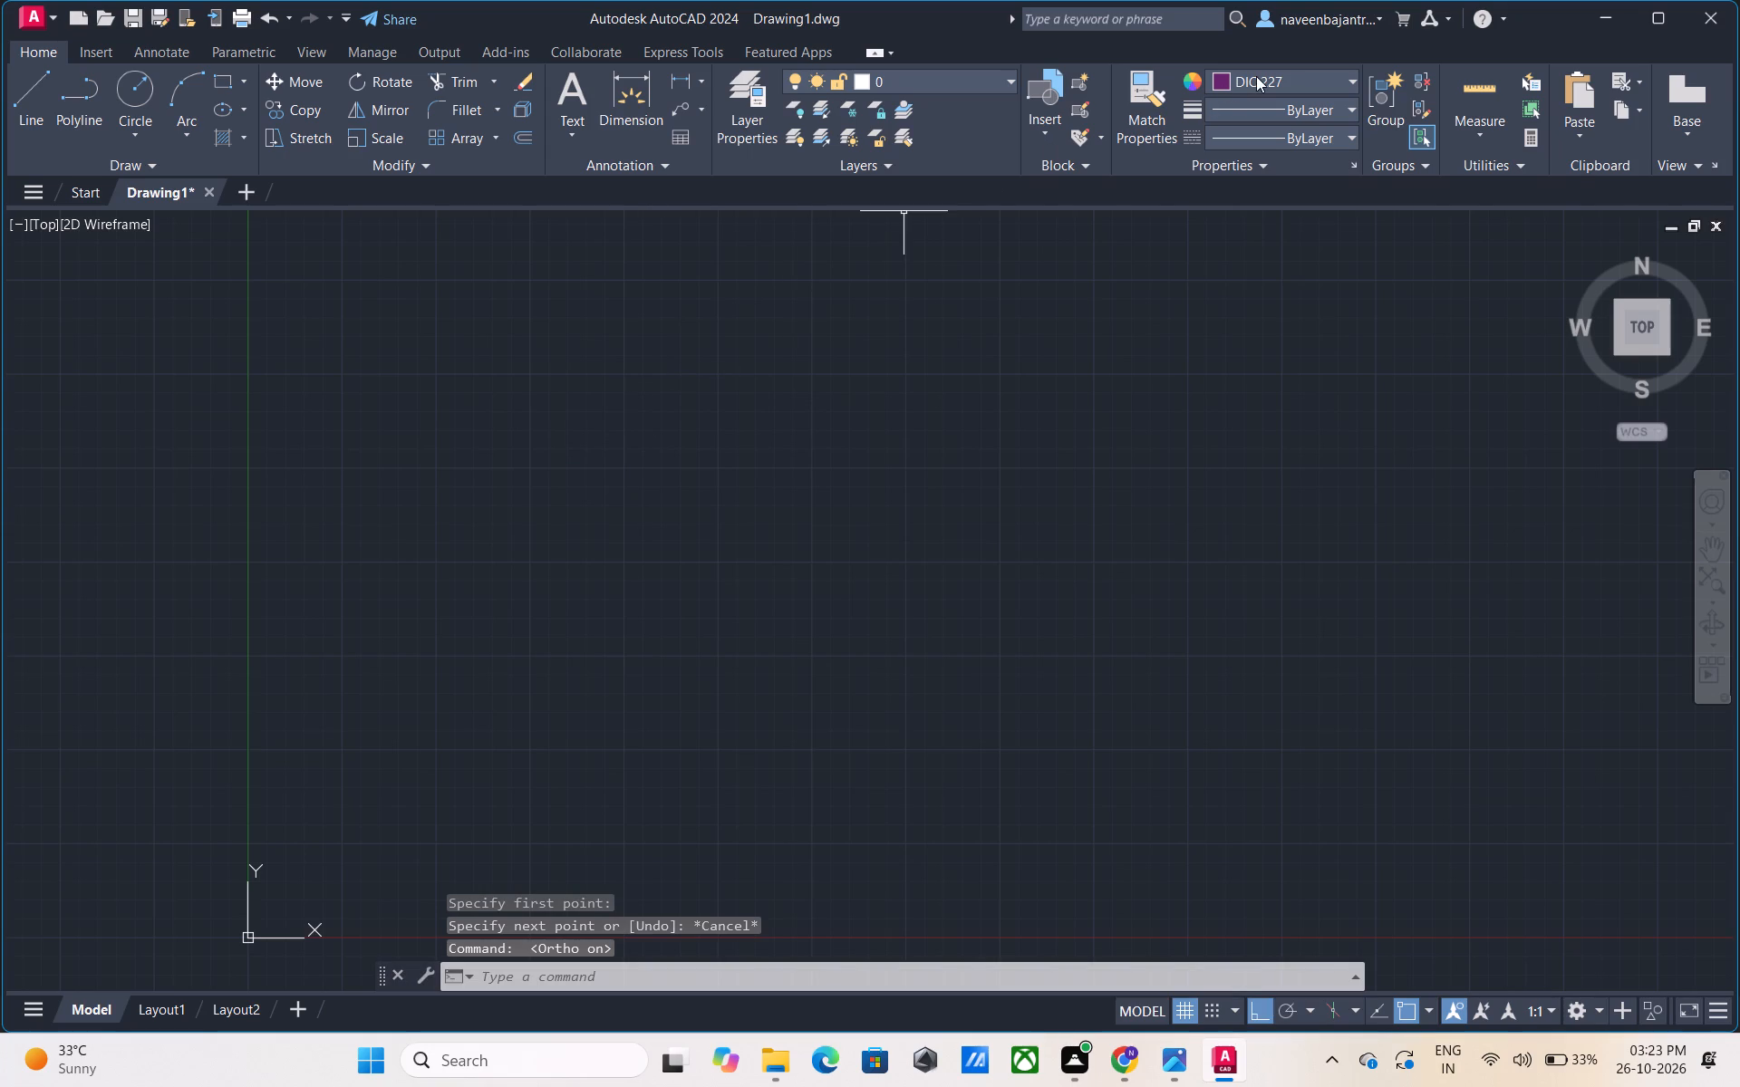
Set the current object color to ByLayer.
{"action": "left_click", "coordinate": [1256, 76]}
{"action": "left_click", "coordinate": [1242, 115]}
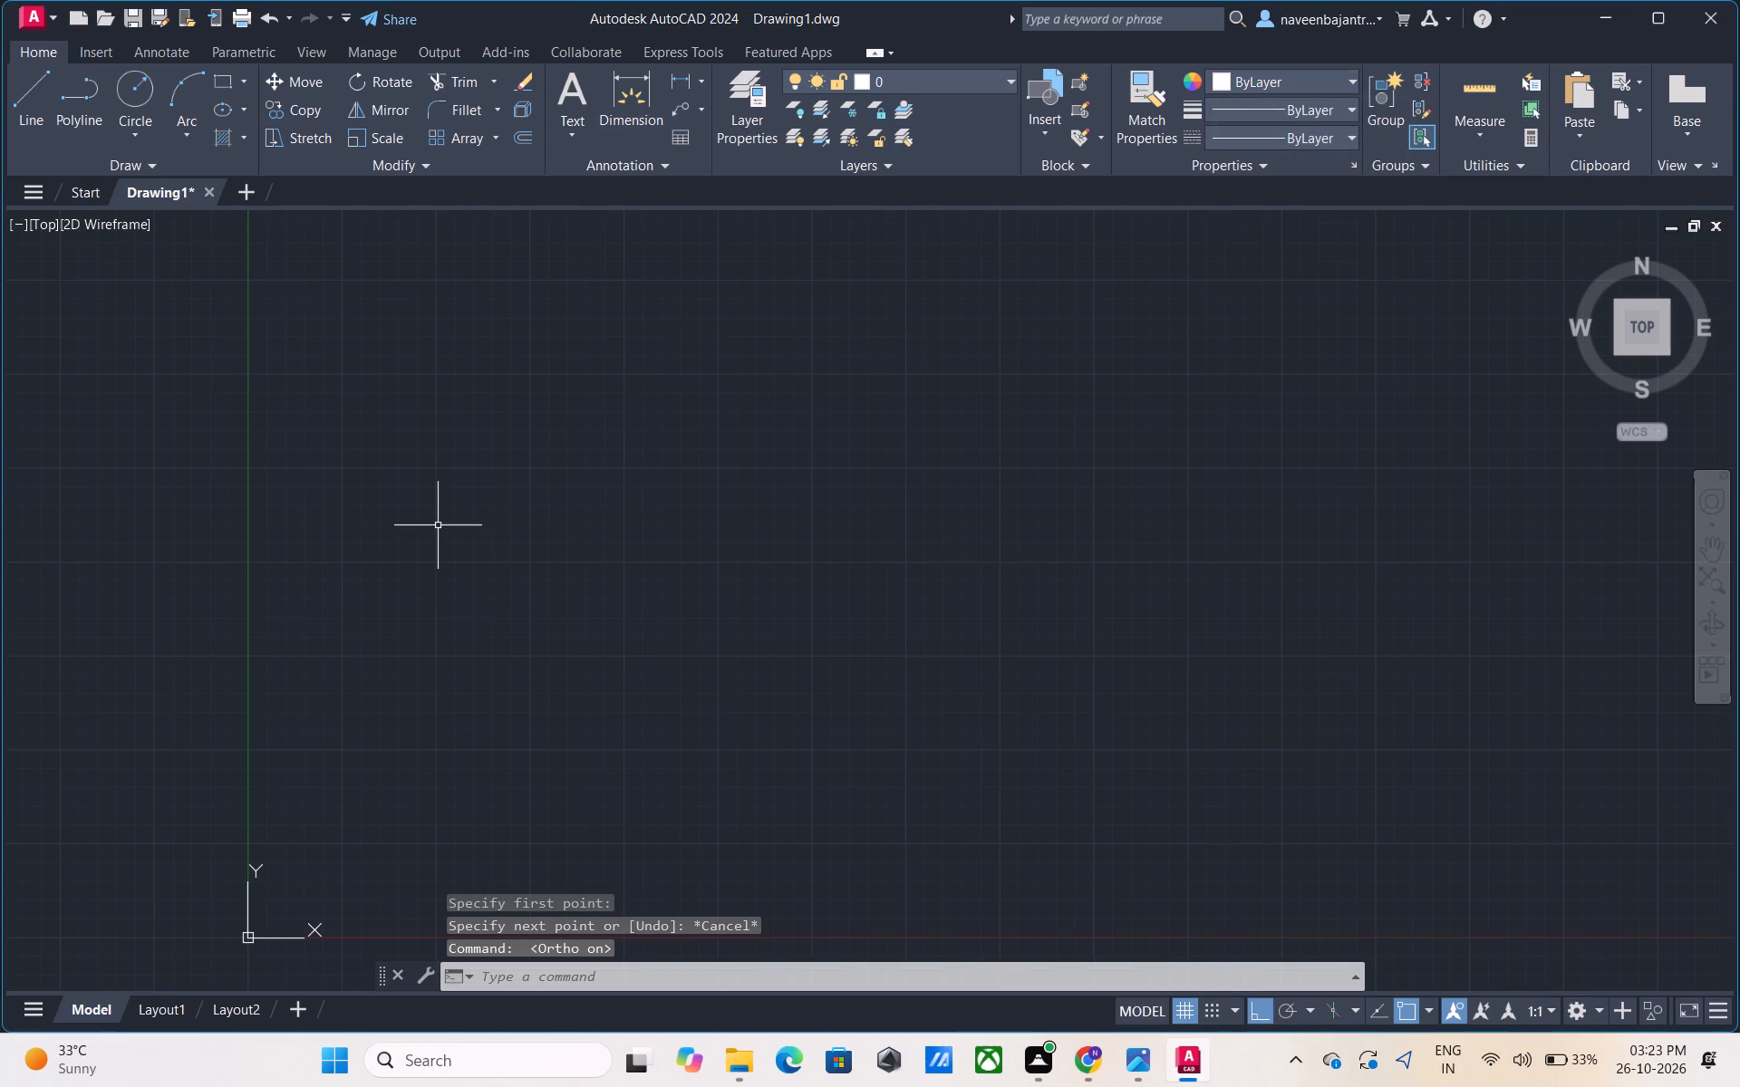
Draw a closed rectangle 30' wide and 40' high from four connected lines in the open drawing area.
{"action": "key", "text": "Escape"}
{"action": "key", "text": "l"}
{"action": "key", "text": "space"}
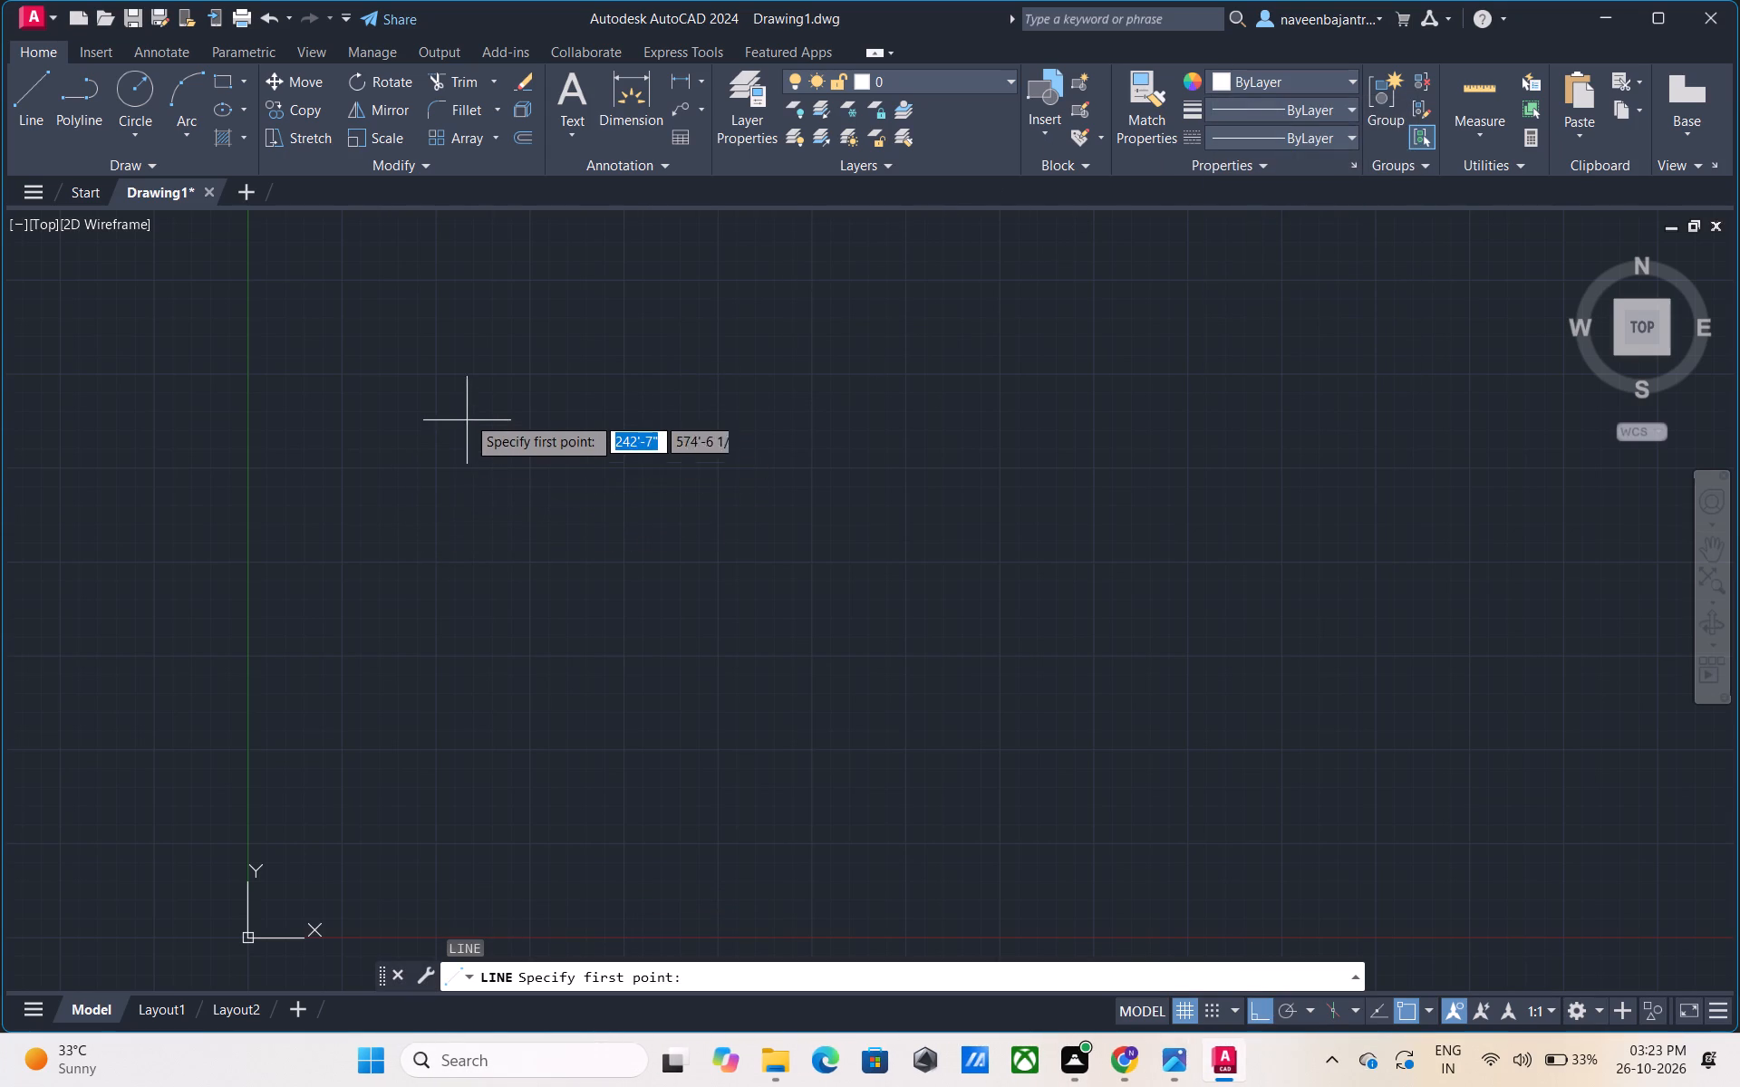
{"action": "left_click", "coordinate": [437, 372]}
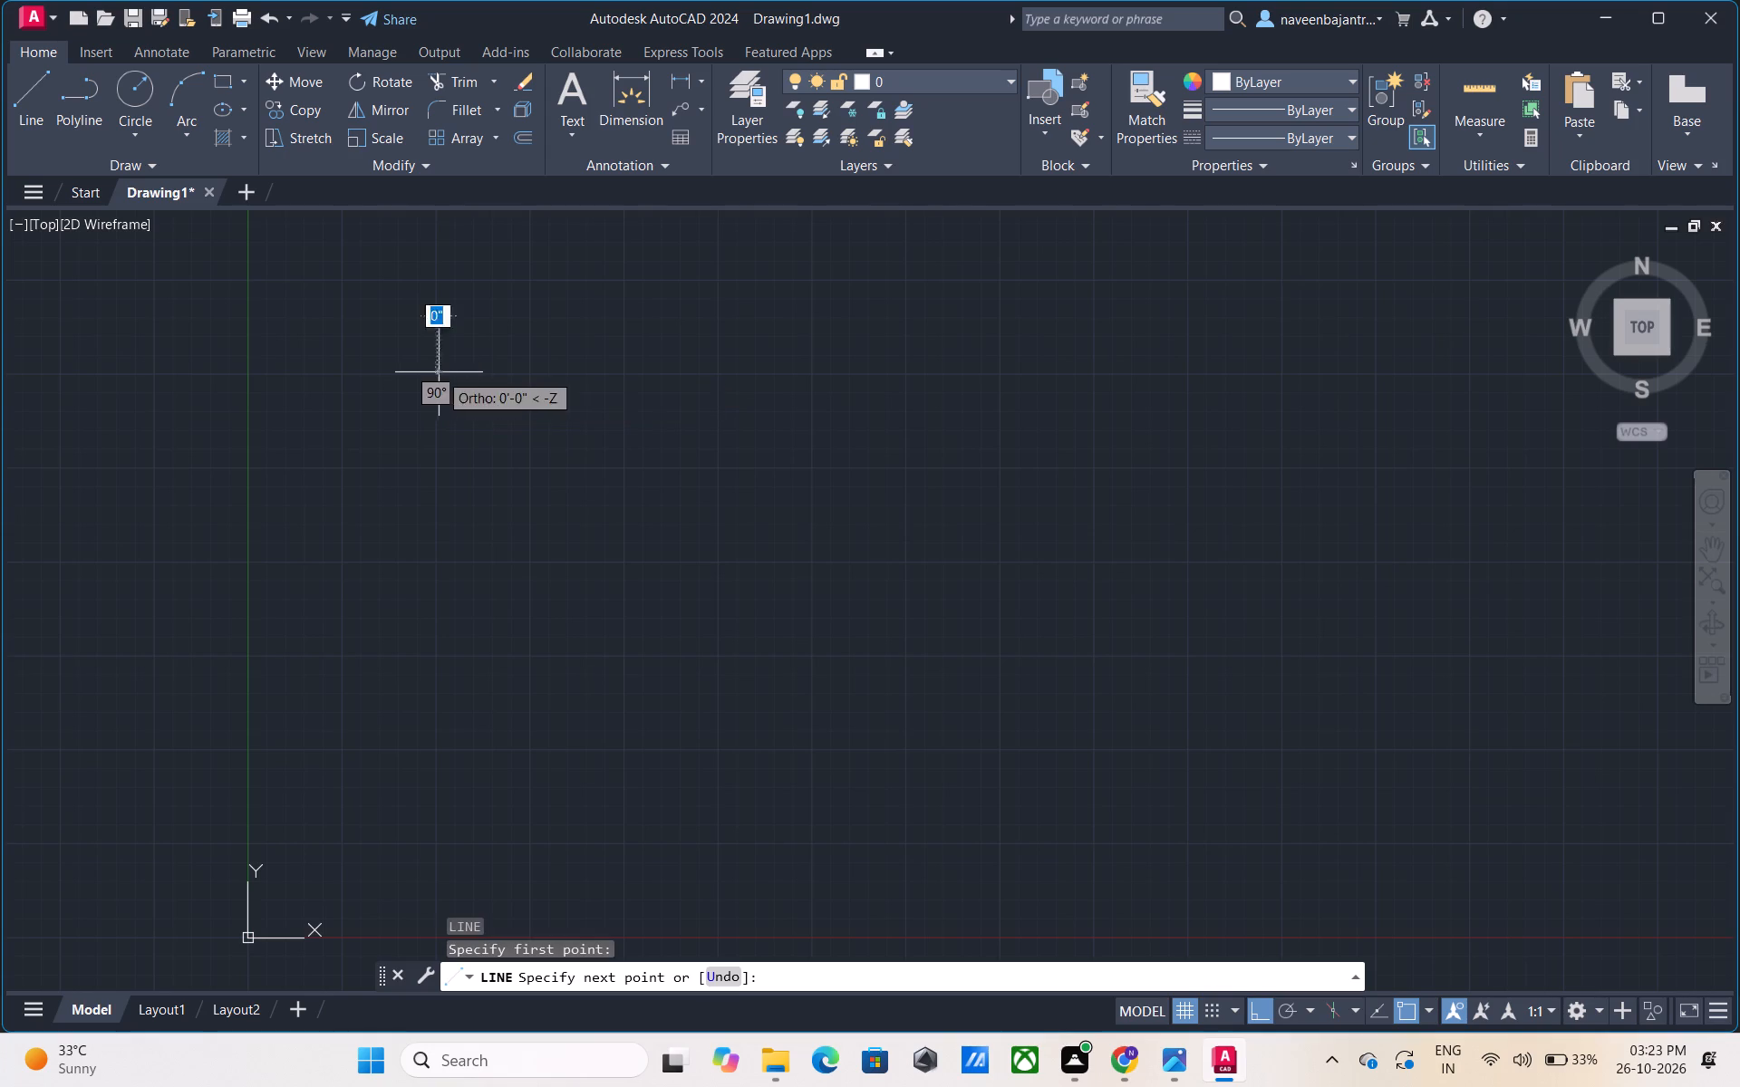
{"action": "type", "text": "30'"}
{"action": "key", "text": "Return"}
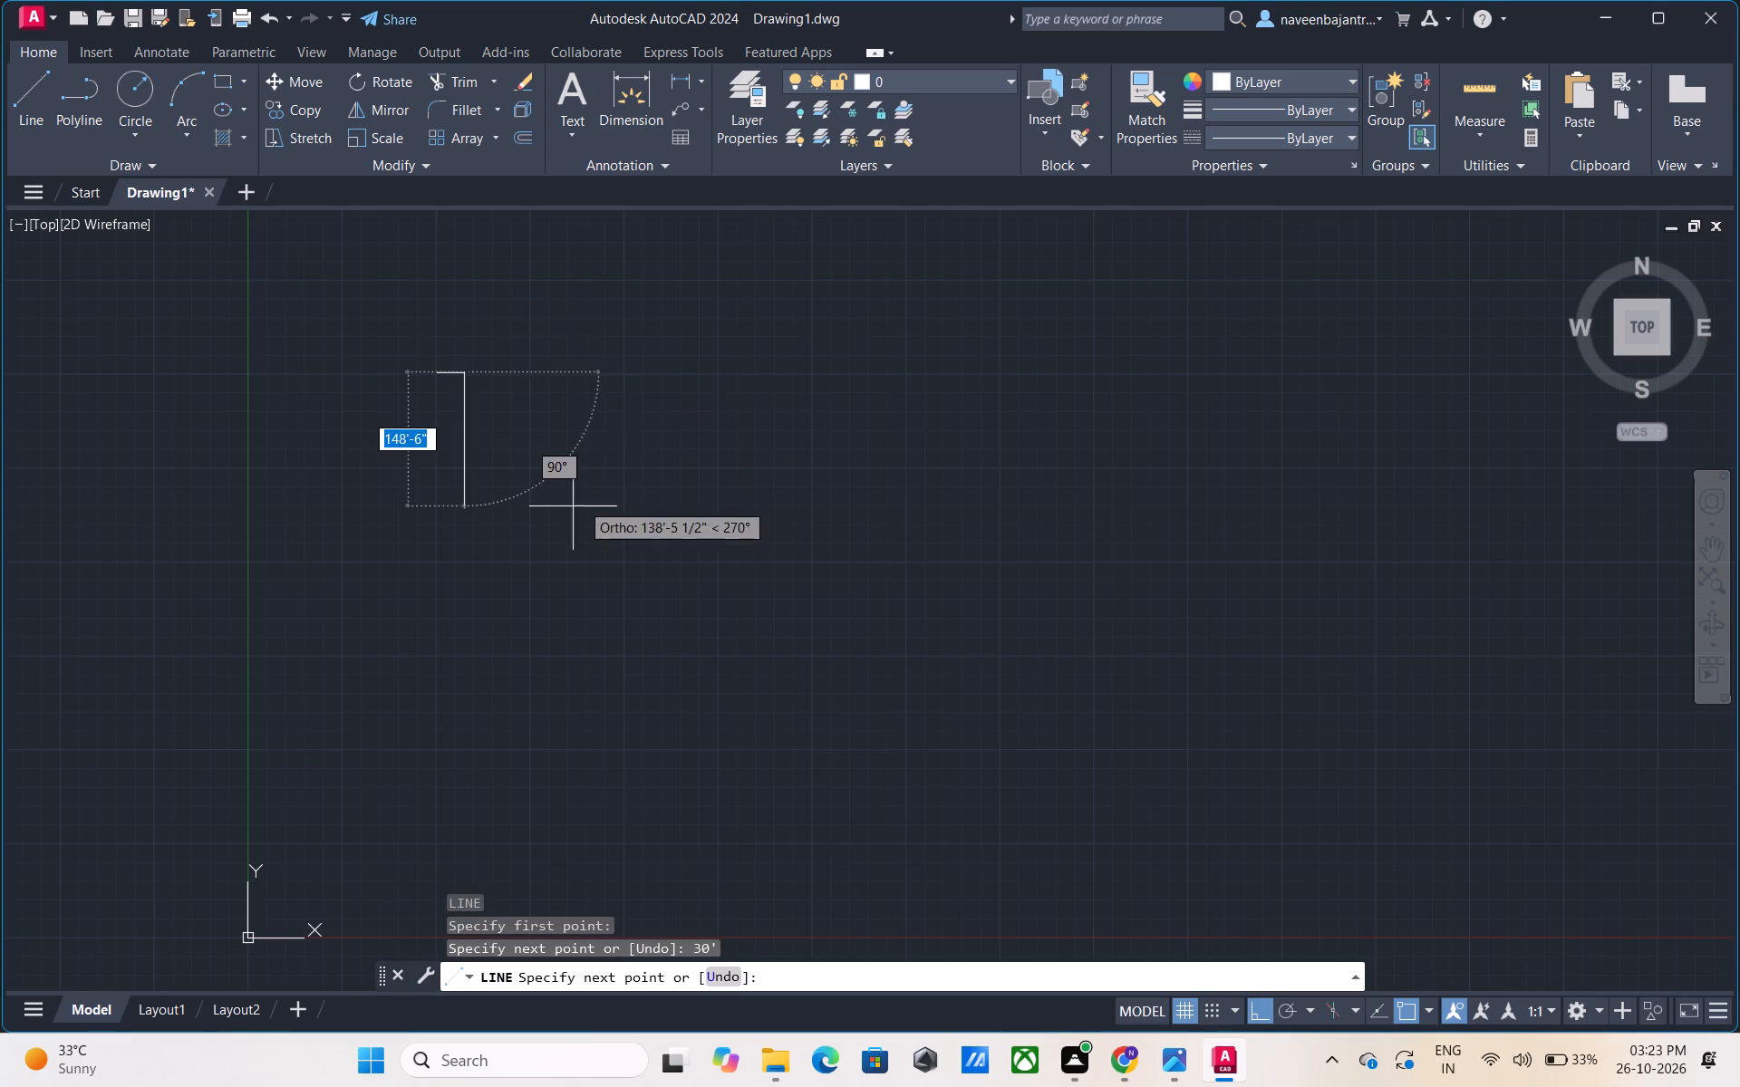
{"action": "type", "text": "40'"}
{"action": "key", "text": "Return"}
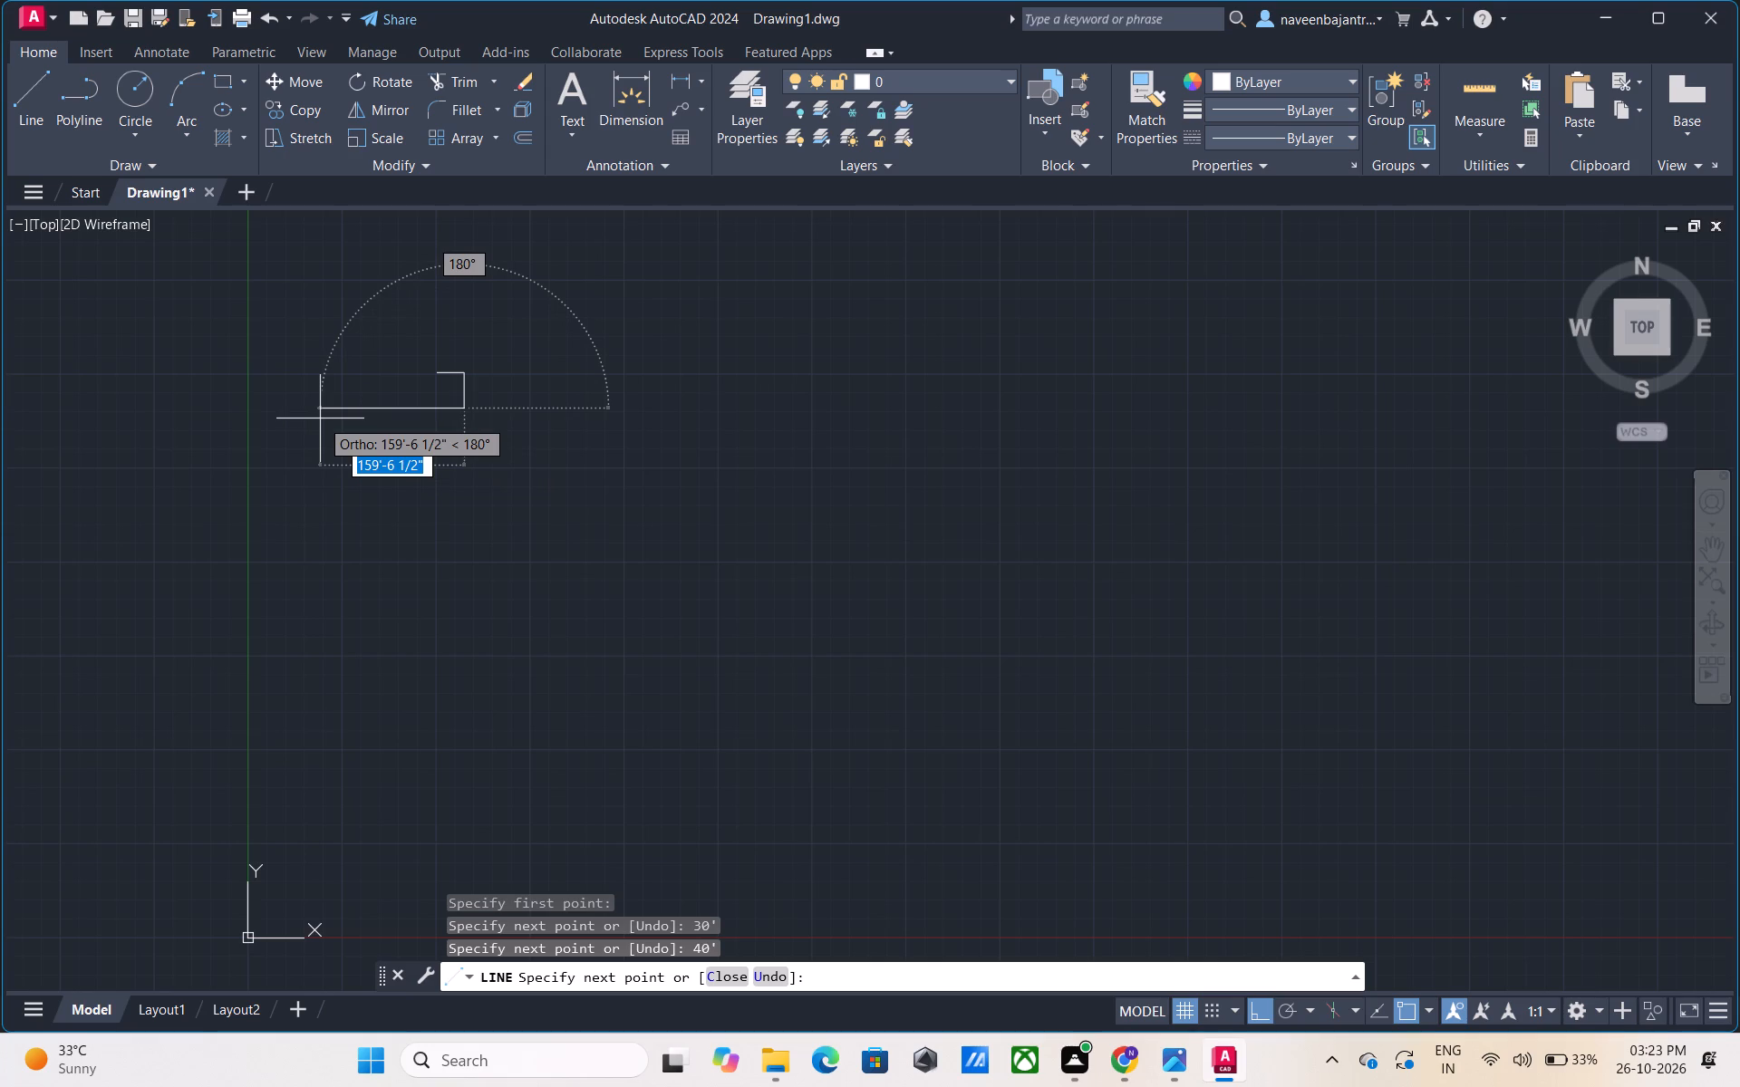
{"action": "type", "text": "30'"}
{"action": "key", "text": "Return"}
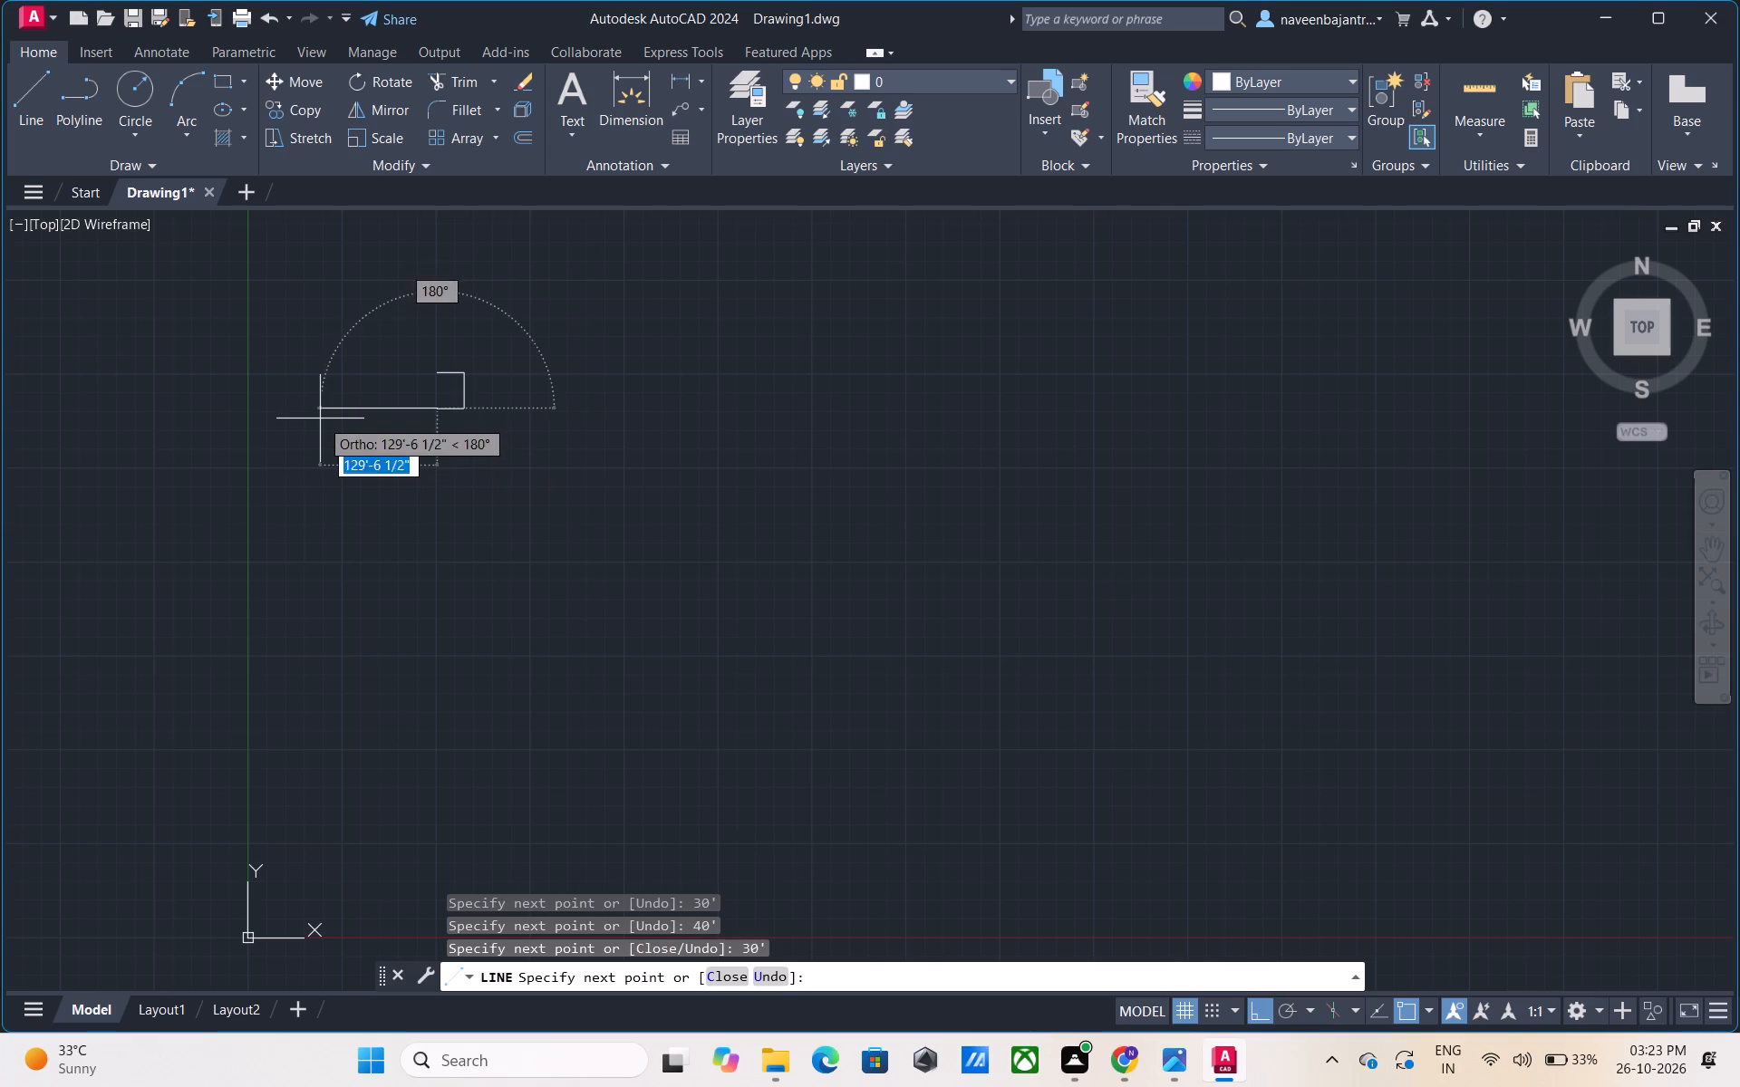
{"action": "key", "text": "4"}
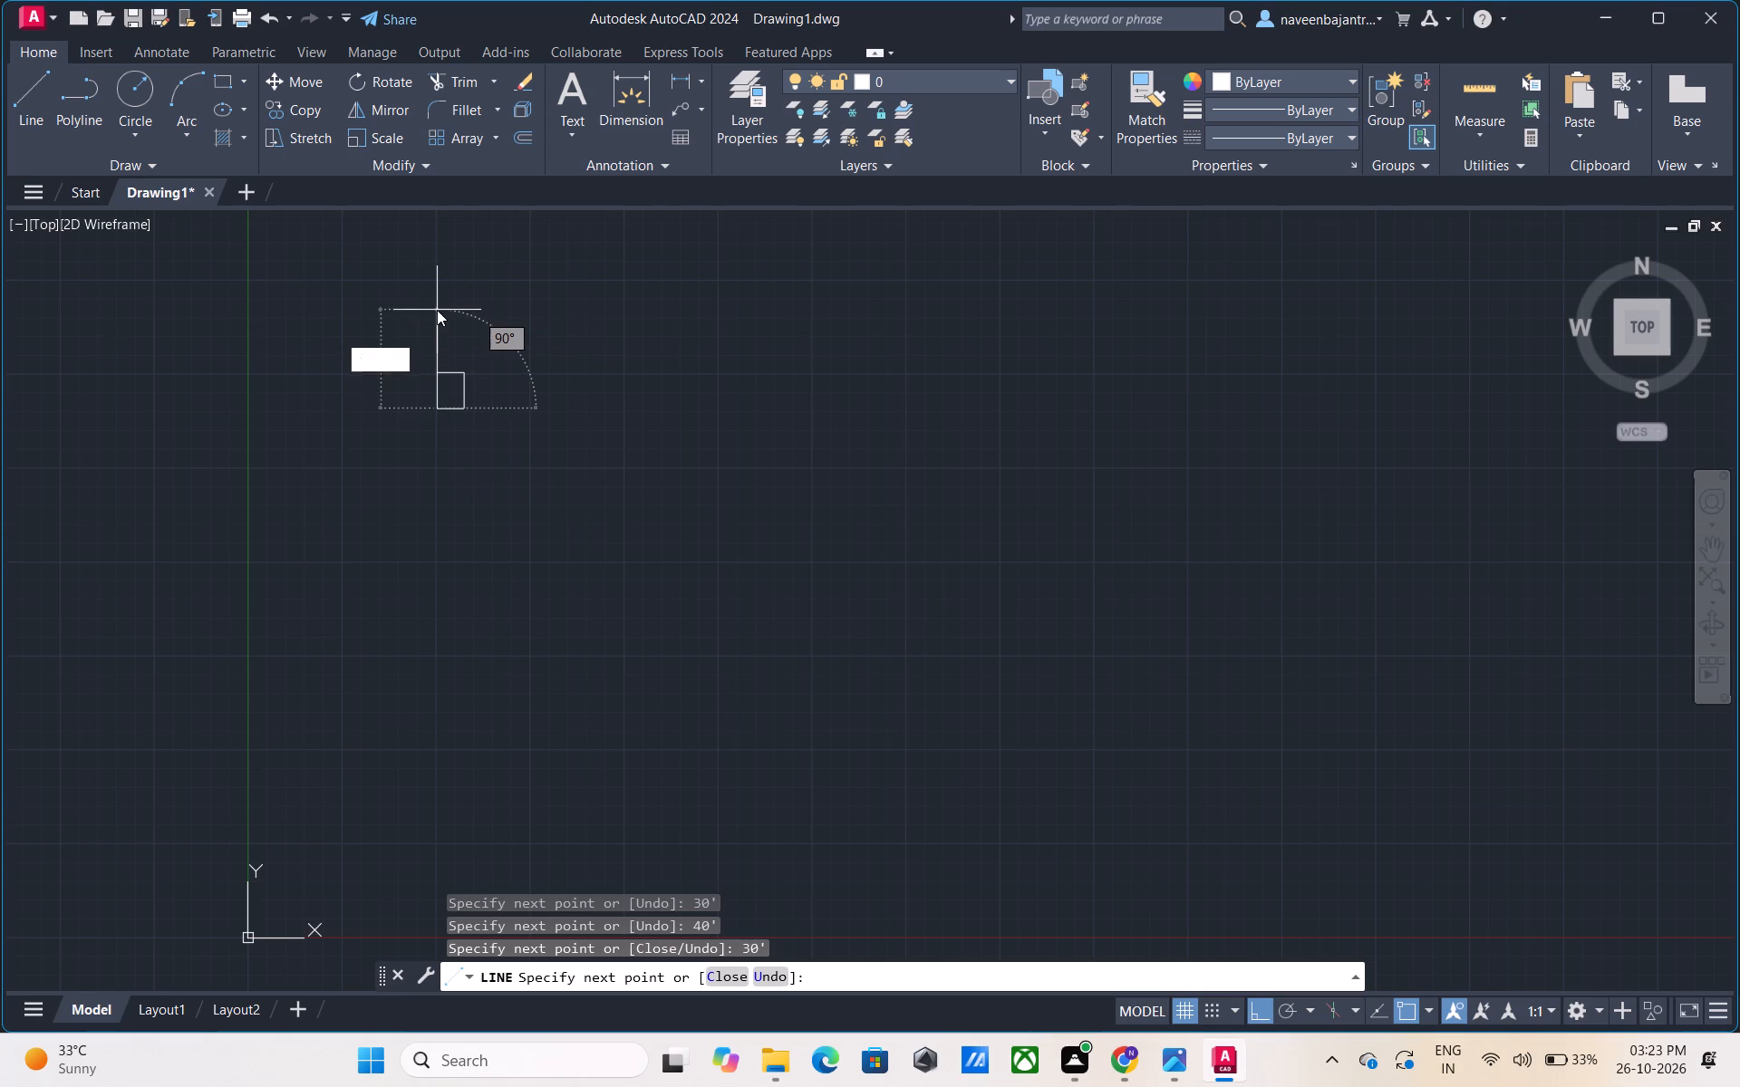
{"action": "type", "text": "0'"}
{"action": "key", "text": "Return"}
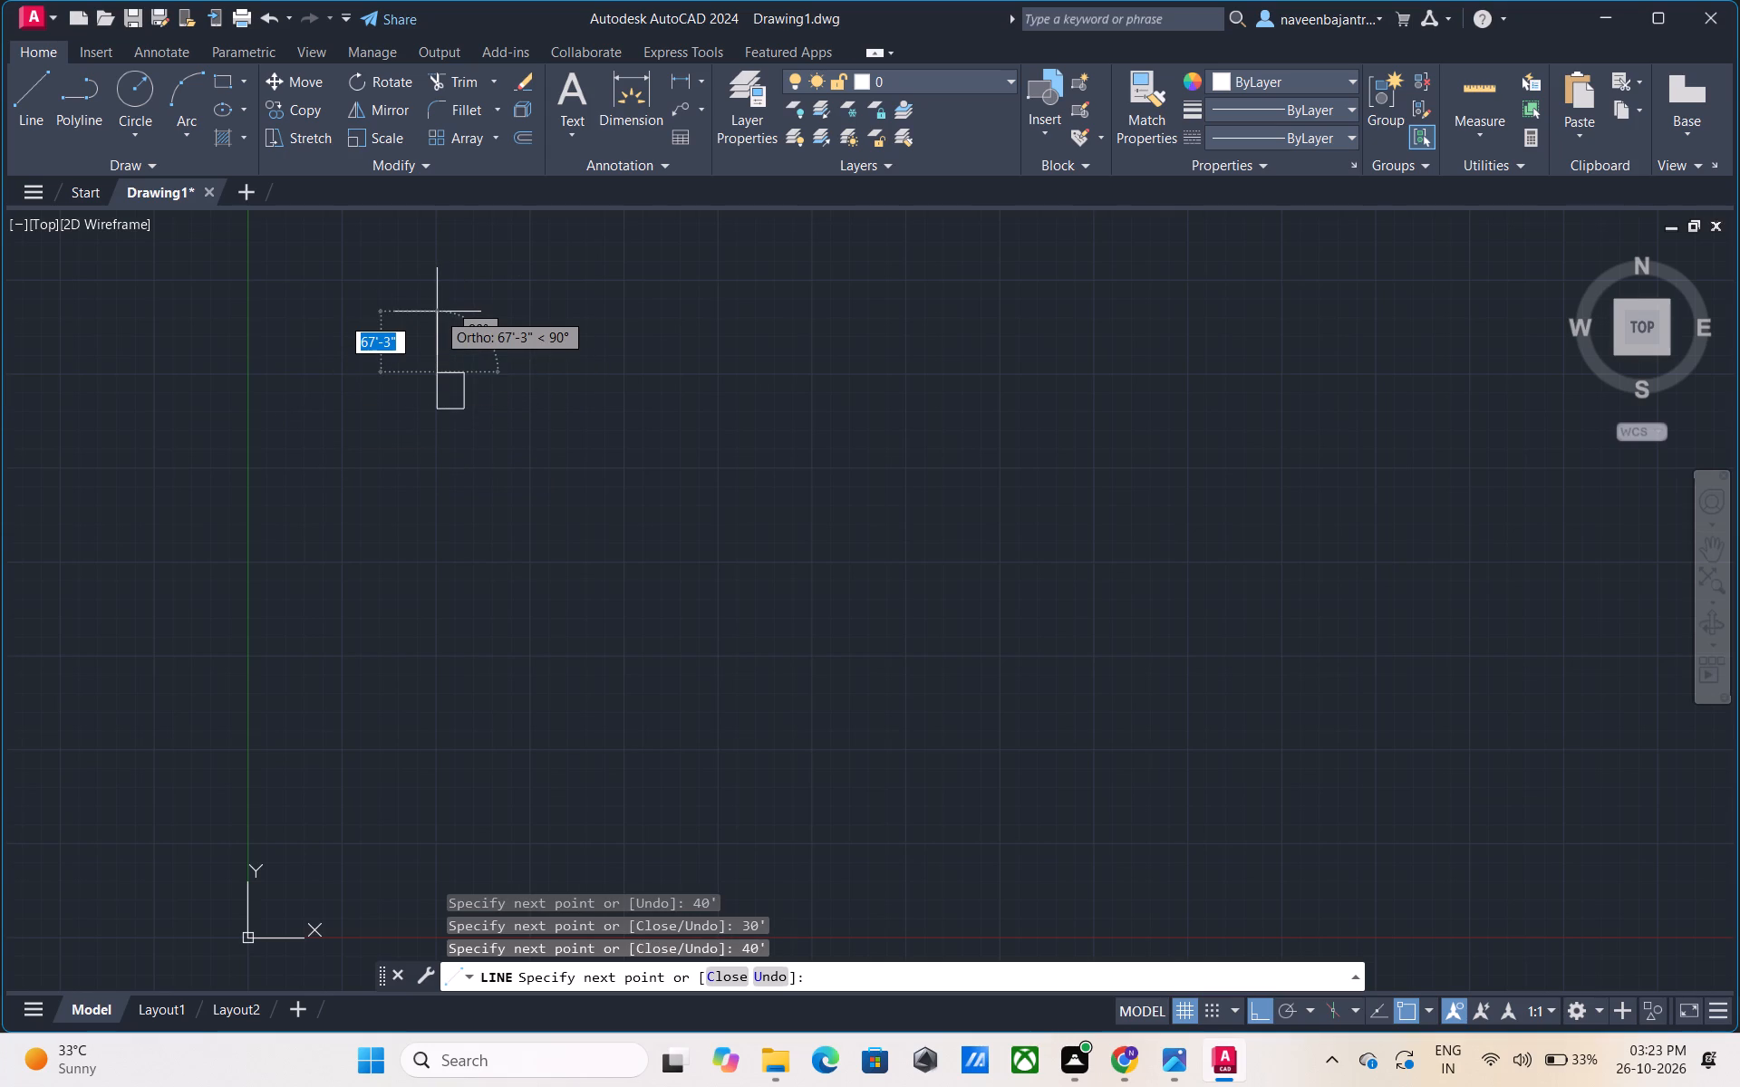
{"action": "key", "text": "Escape"}
Offset all four sides of the 30' by 40' rectangle inward by 9" to form the outer walls.
{"action": "scroll", "coordinate": [430, 338], "scroll_direction": "up", "scroll_amount": 1}
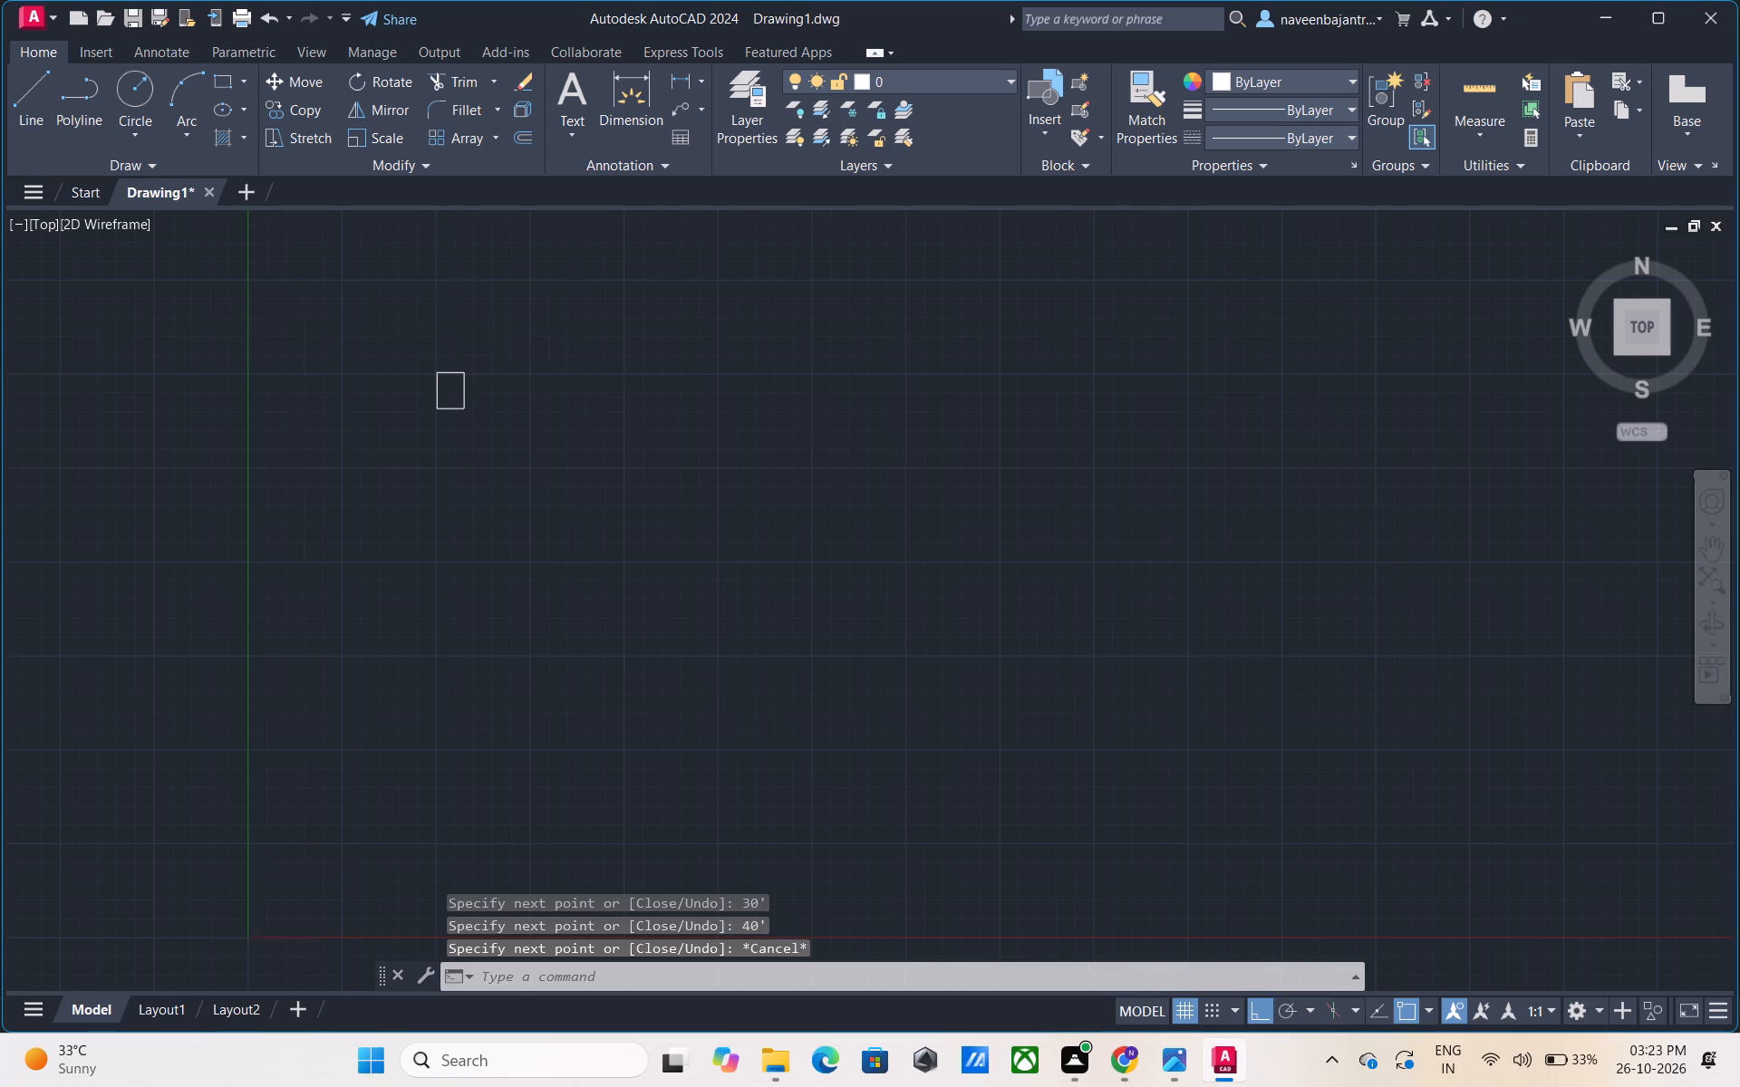
{"action": "scroll", "coordinate": [430, 338], "scroll_direction": "up", "scroll_amount": 3}
{"action": "middle_click_drag", "start_coordinate": [490, 612], "coordinate": [519, 408]}
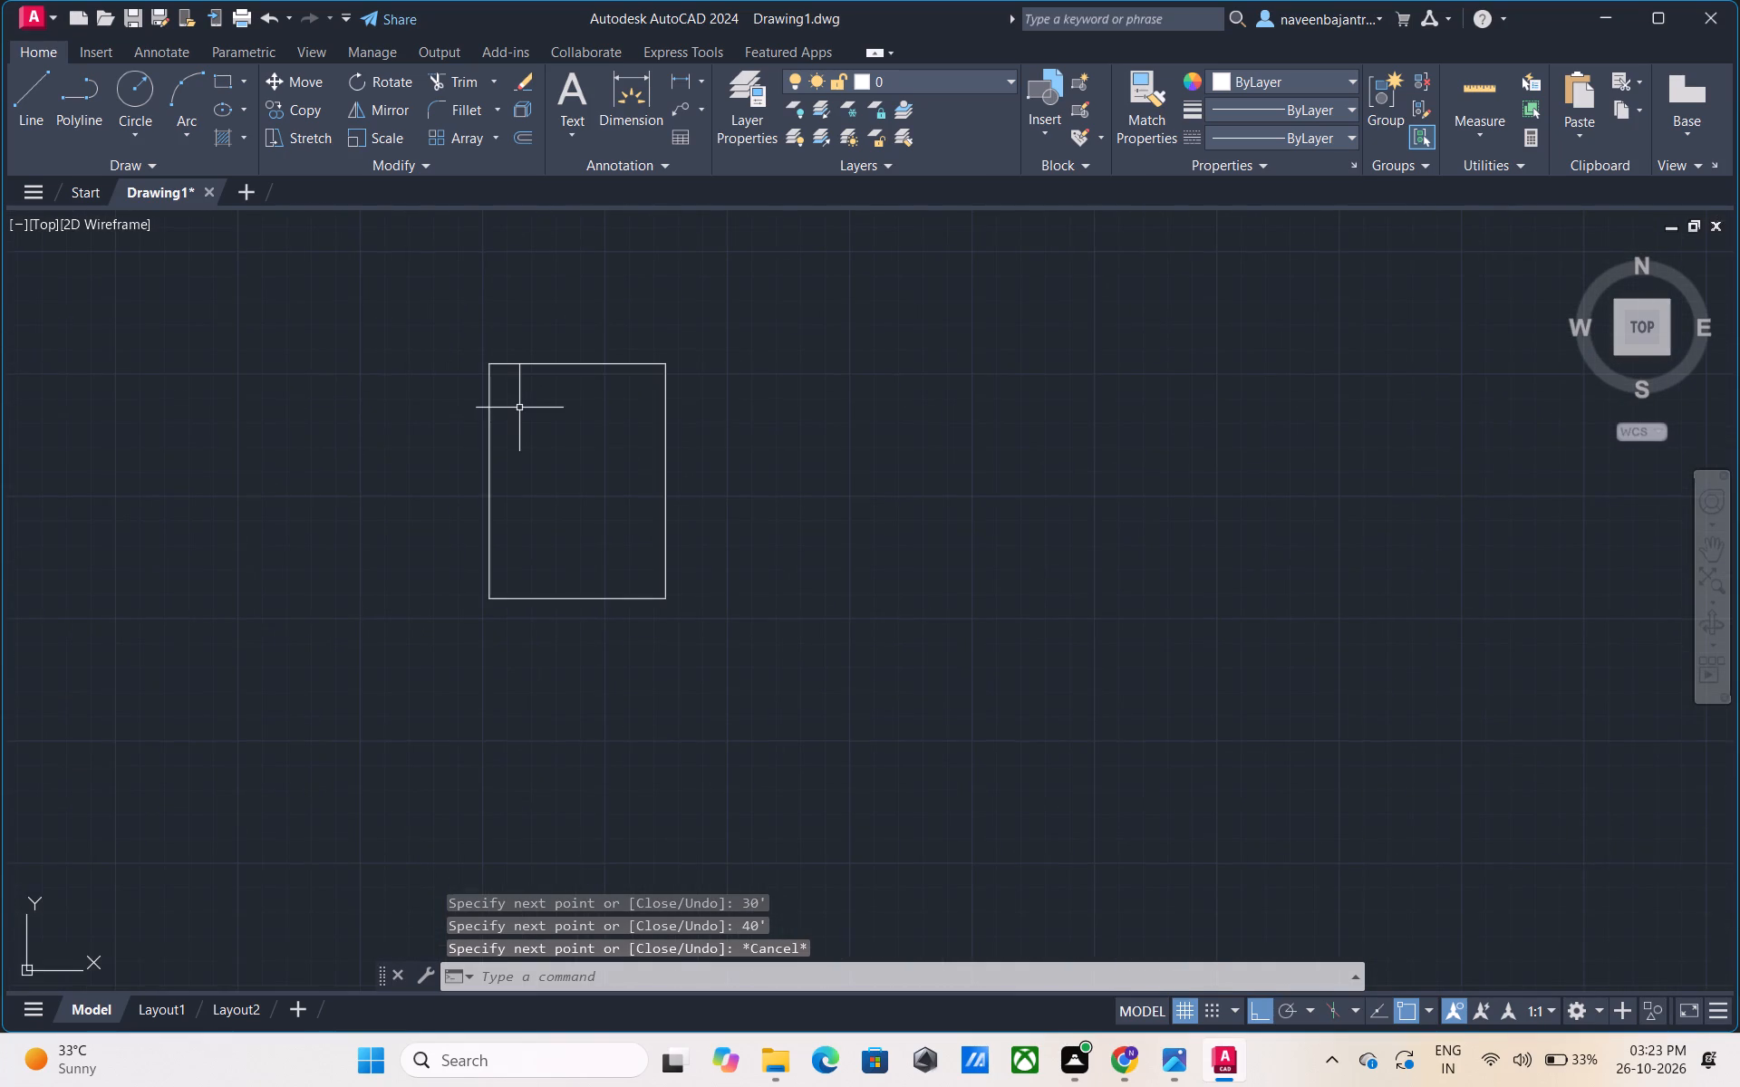
{"action": "scroll", "coordinate": [519, 408], "scroll_direction": "up", "scroll_amount": 2}
{"action": "scroll", "coordinate": [546, 409], "scroll_direction": "down", "scroll_amount": 1}
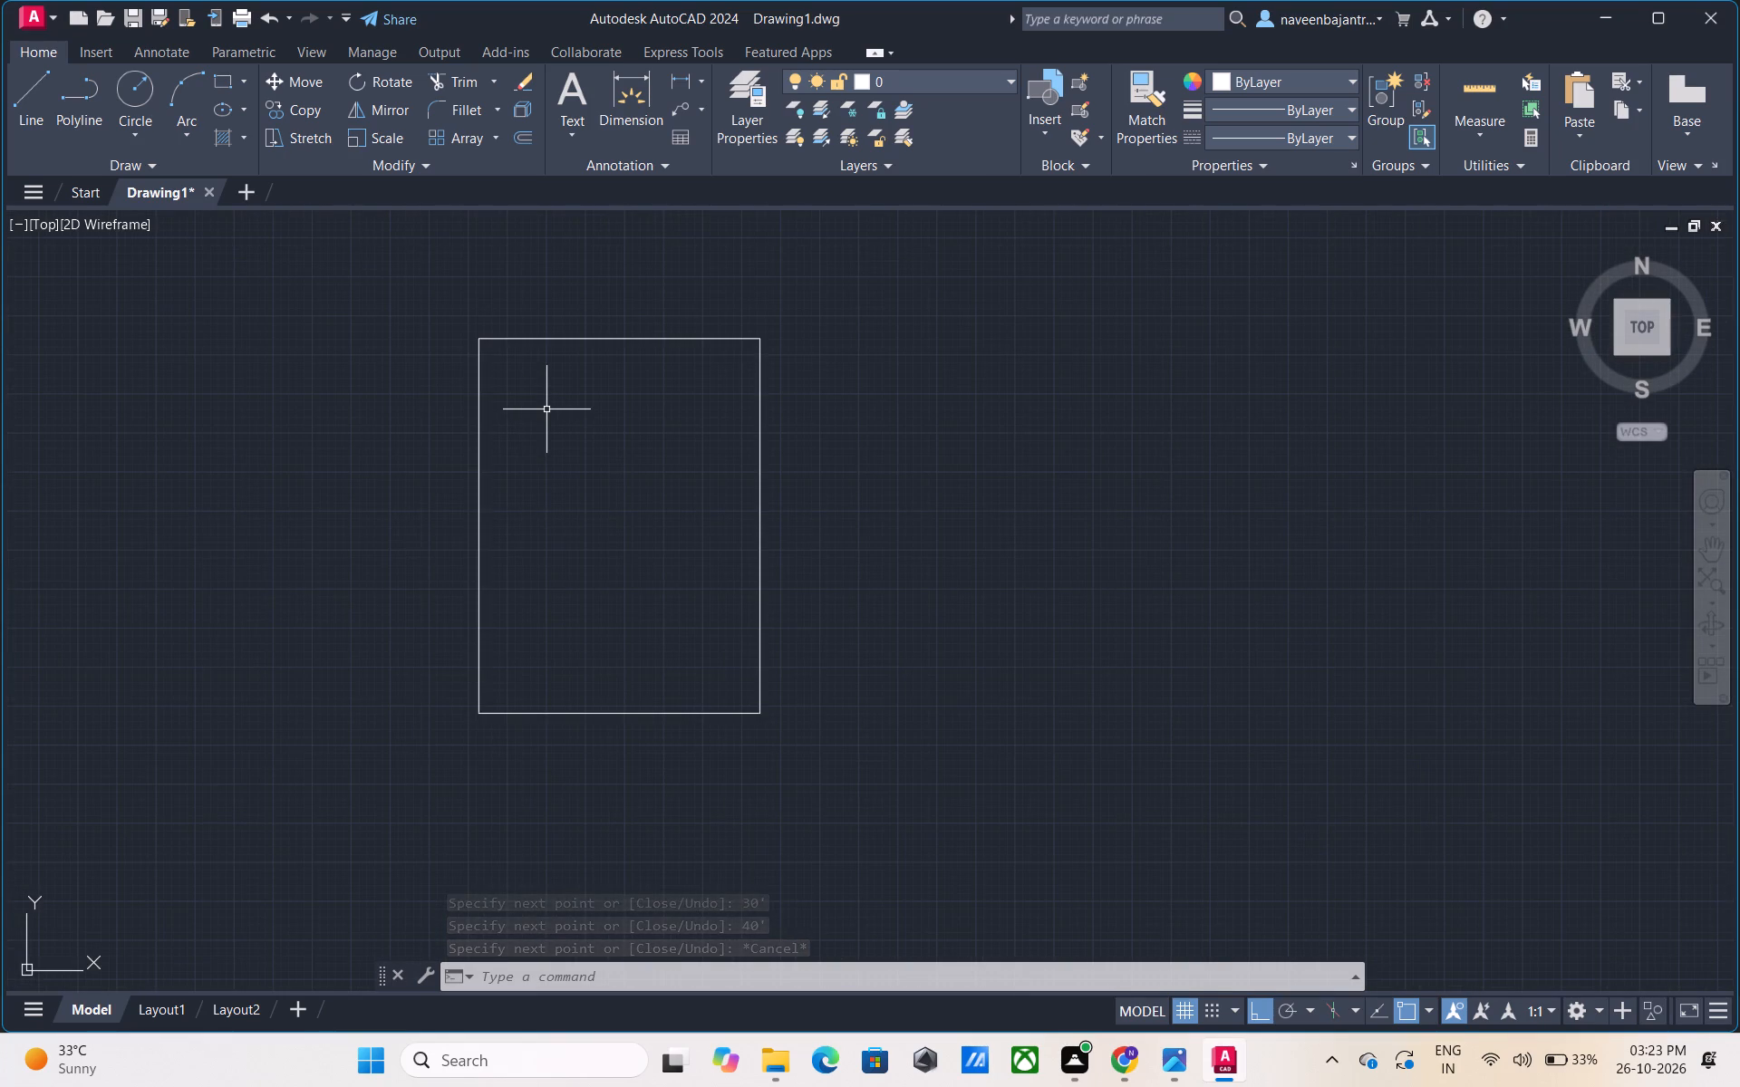
{"action": "middle_click_drag", "start_coordinate": [546, 409], "coordinate": [541, 421]}
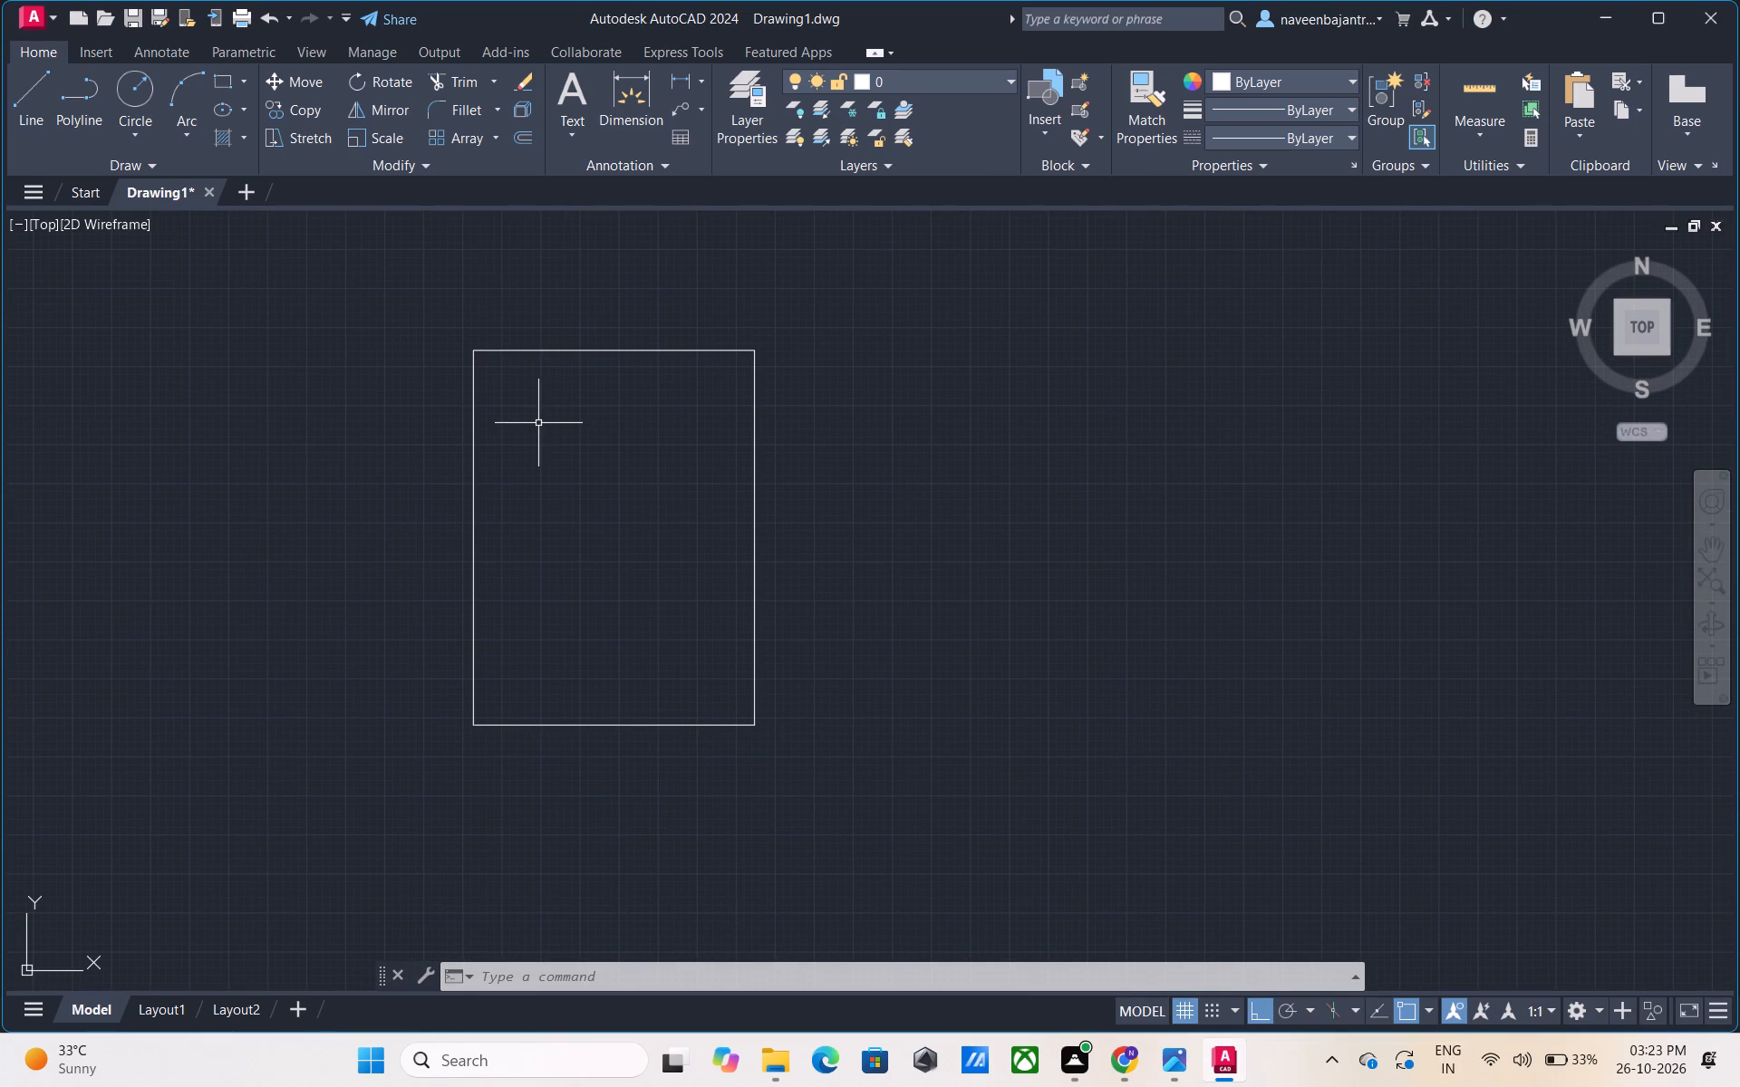
{"action": "key", "text": "Escape"}
{"action": "key", "text": "Escape"}
{"action": "type", "text": "o"}
{"action": "key", "text": "space"}
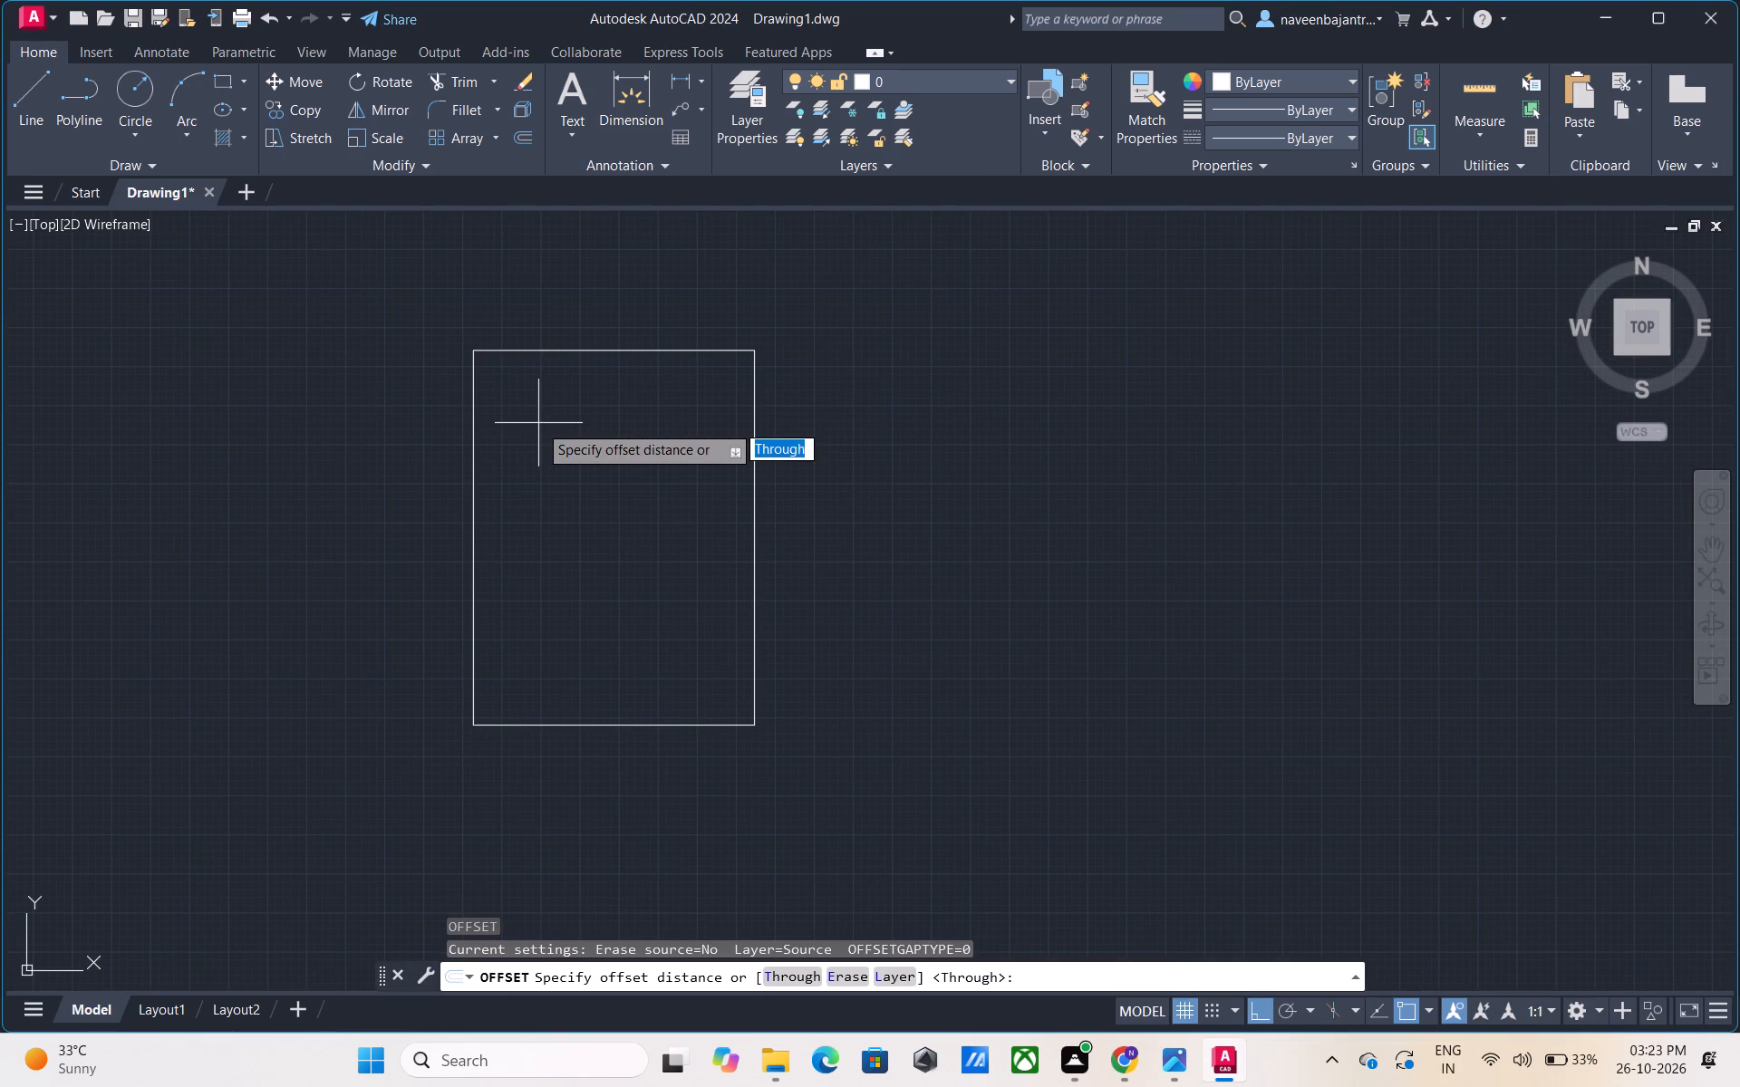
{"action": "key", "text": "9"}
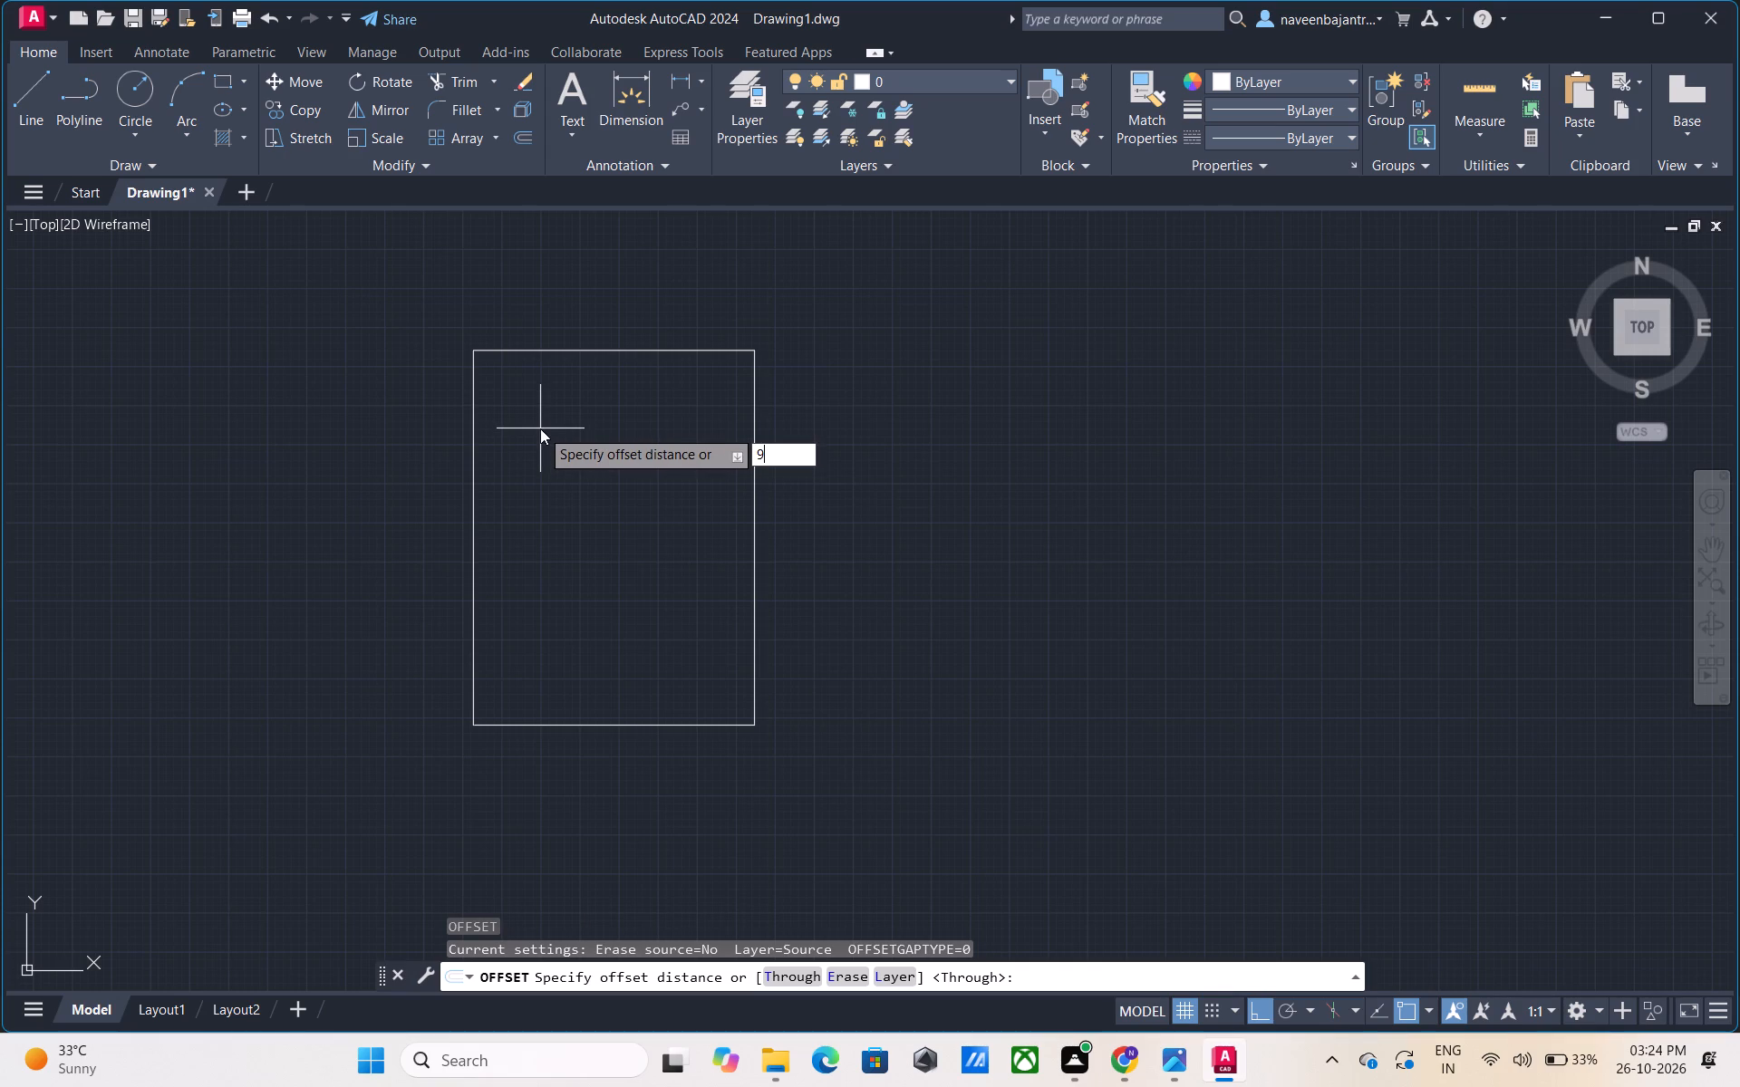
{"action": "key", "text": "shift+quotedbl"}
{"action": "key", "text": "Return"}
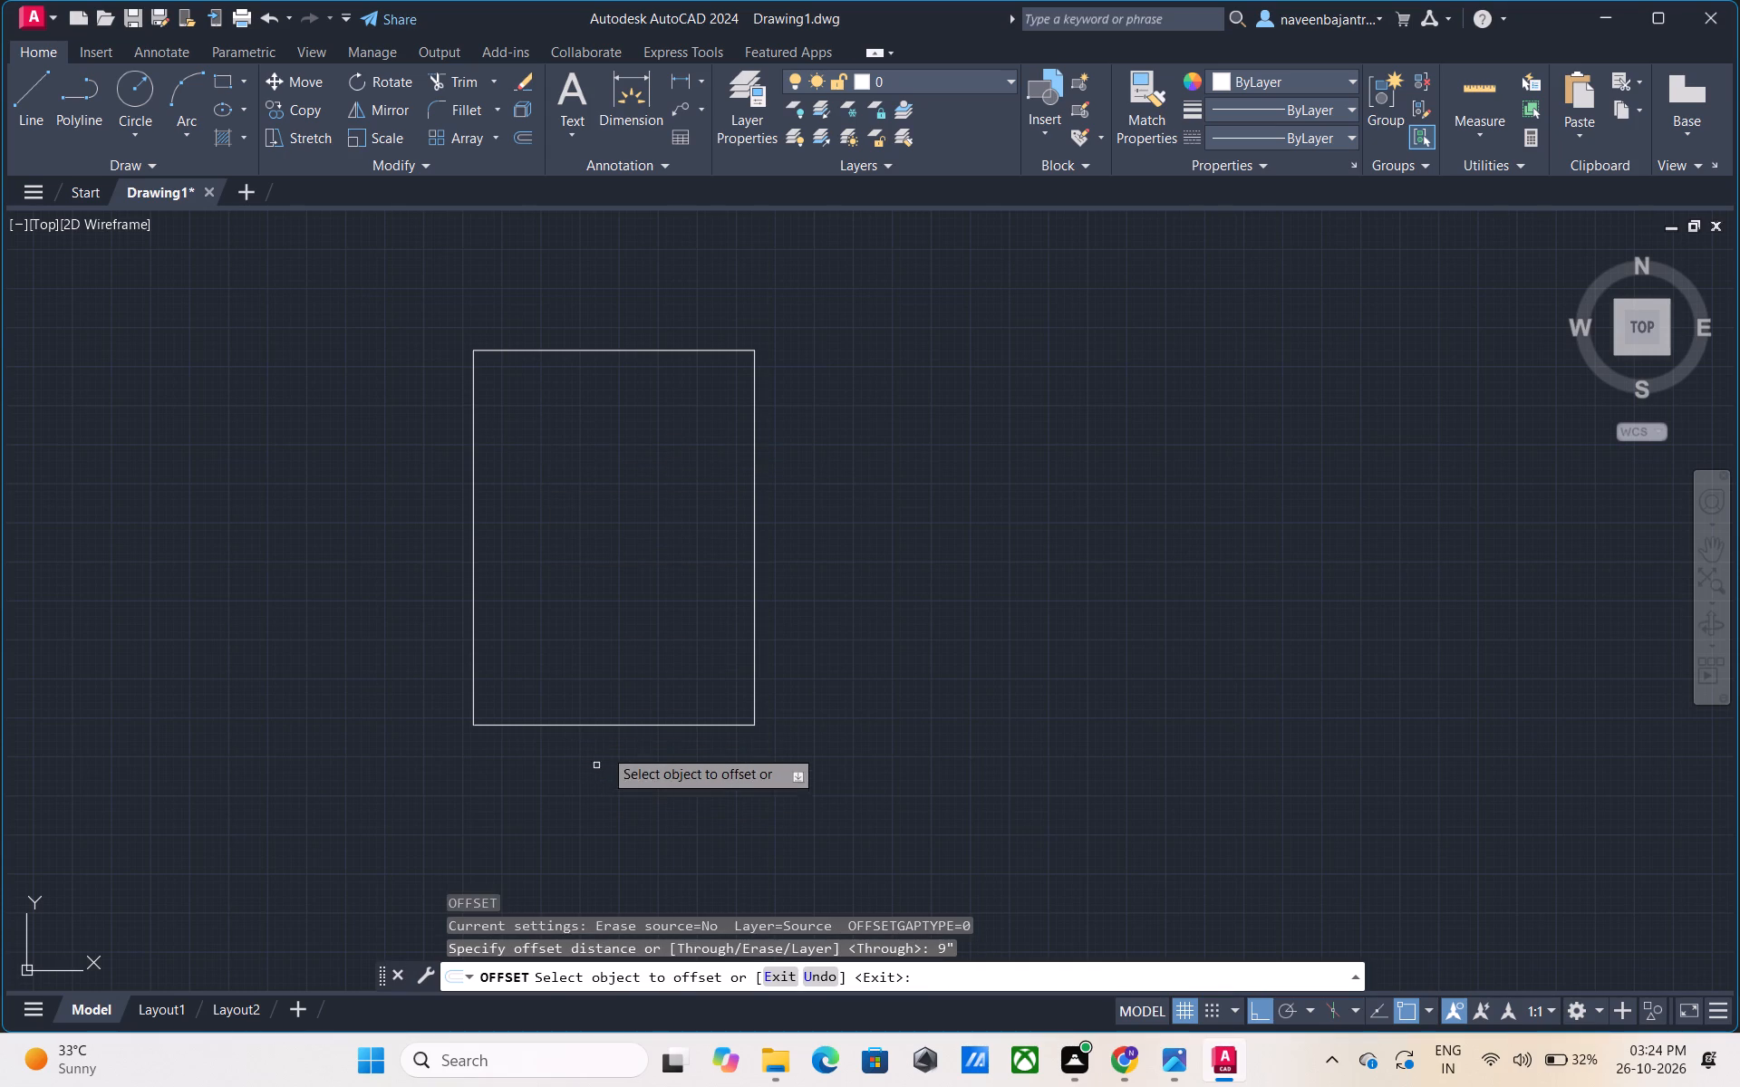
{"action": "left_click", "coordinate": [622, 726]}
{"action": "left_click", "coordinate": [635, 660]}
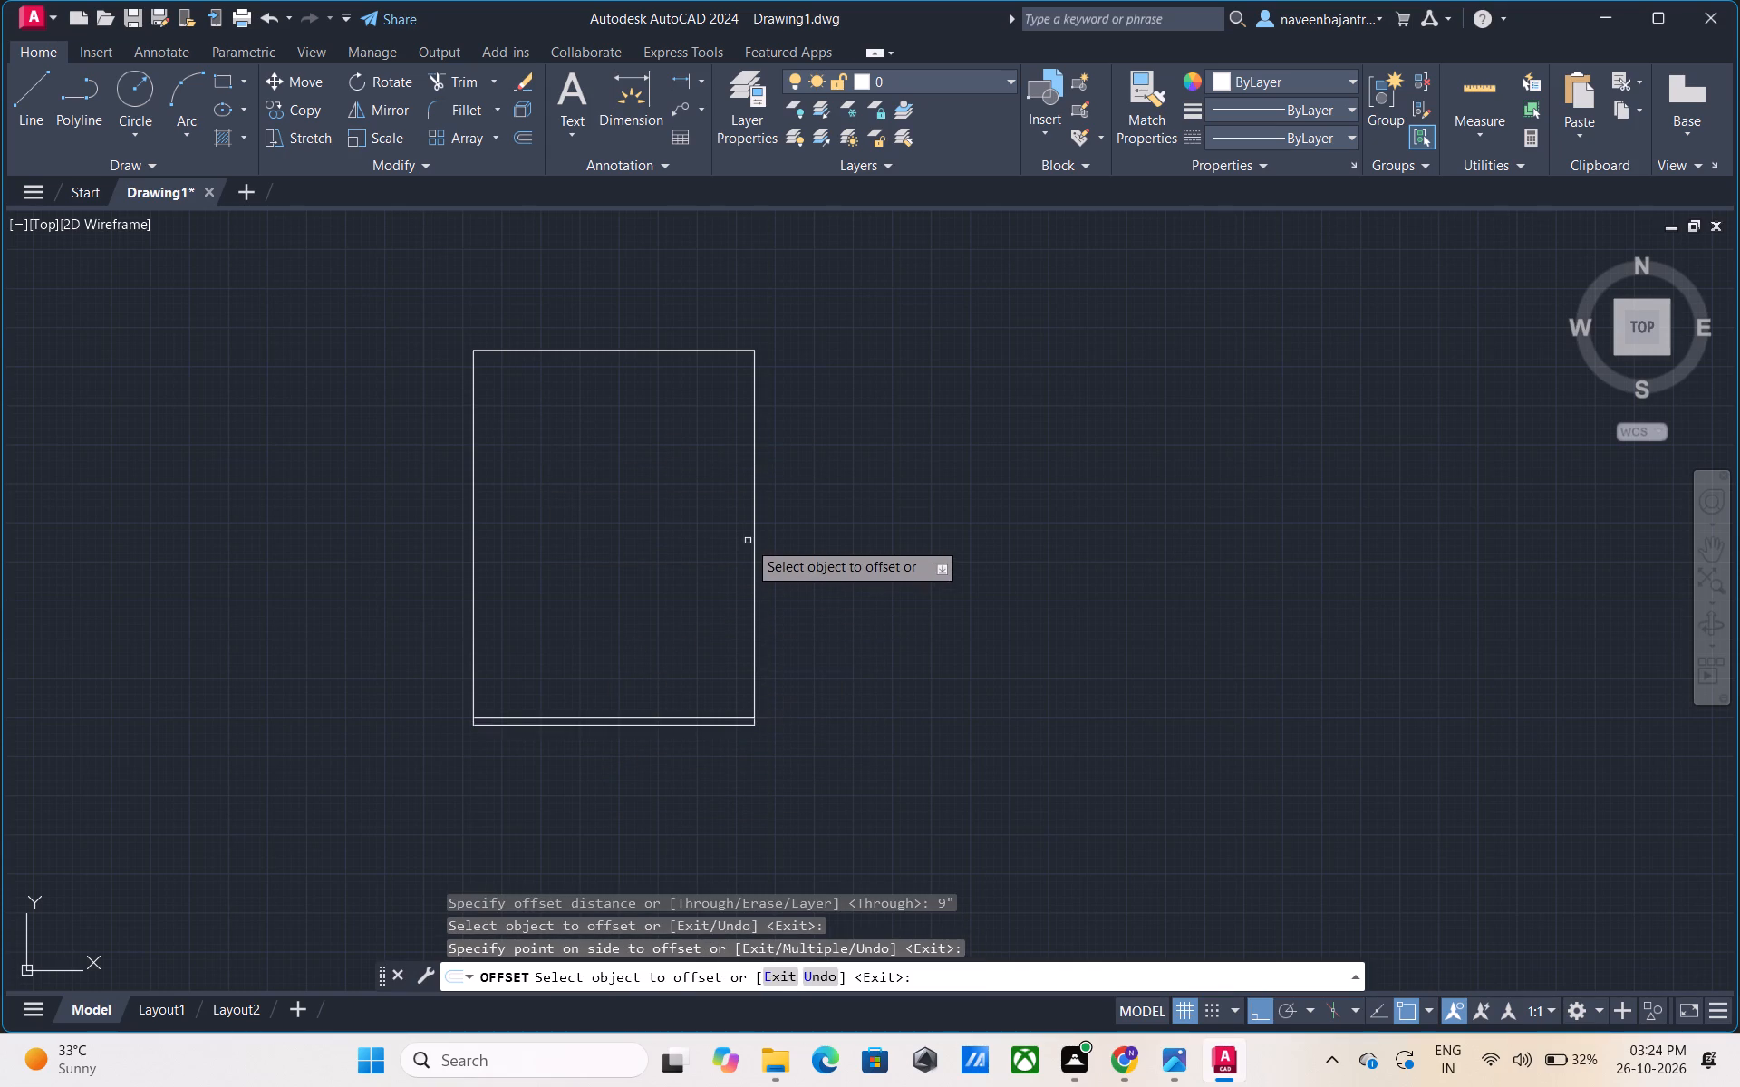
{"action": "left_click", "coordinate": [755, 528]}
{"action": "left_click", "coordinate": [638, 528]}
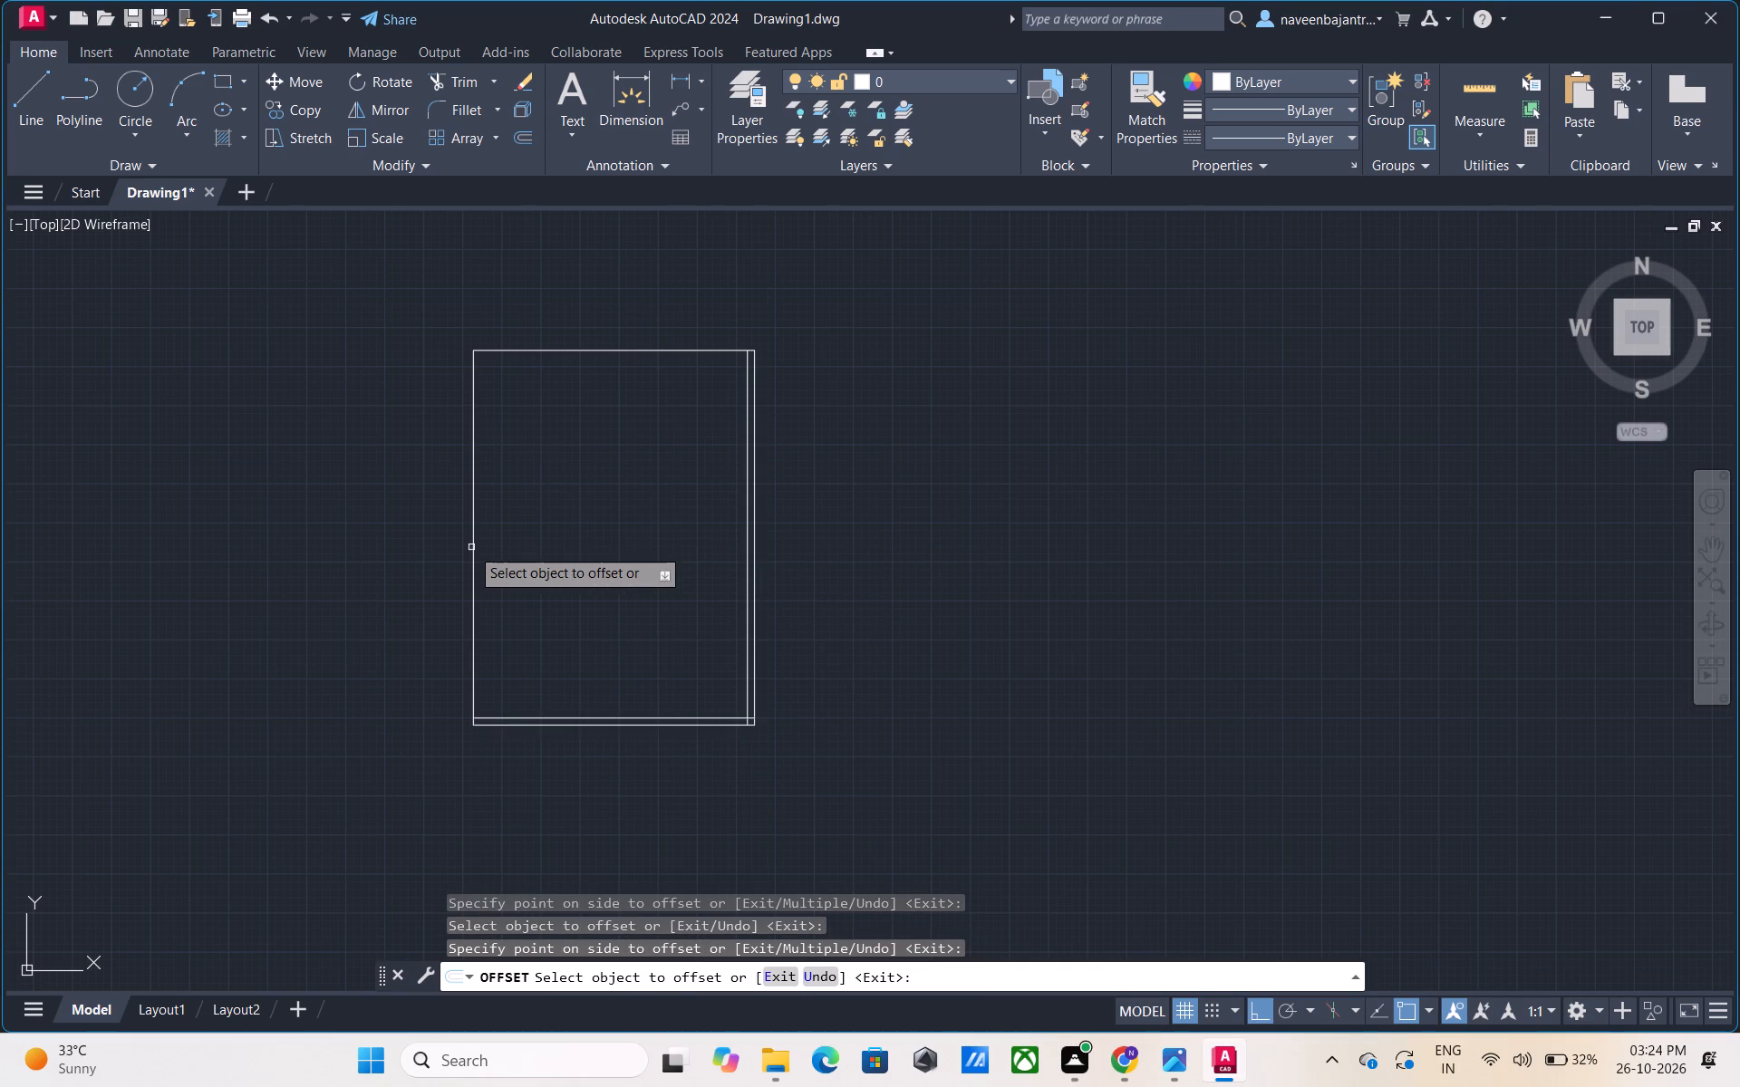
{"action": "left_click", "coordinate": [476, 547]}
{"action": "left_click", "coordinate": [523, 539]}
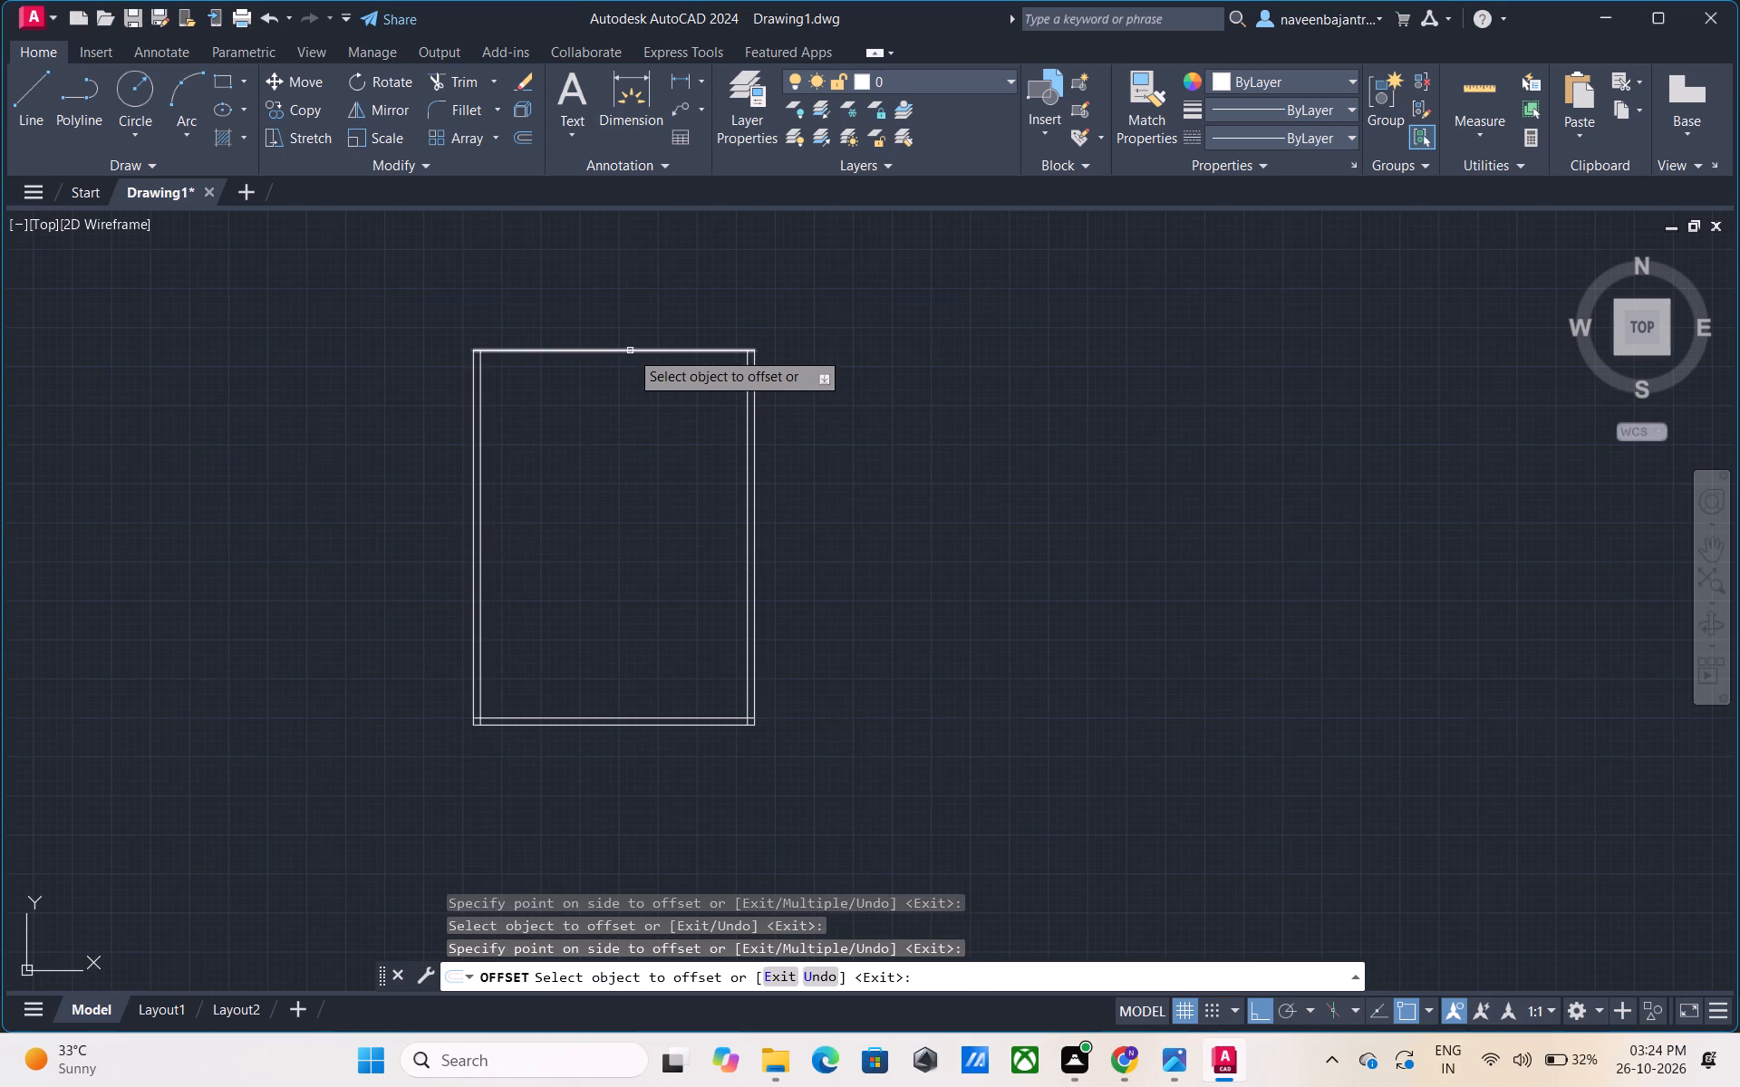
{"action": "left_click", "coordinate": [630, 351]}
{"action": "left_click_drag", "start_coordinate": [623, 382], "coordinate": [626, 397]}
{"action": "key", "text": "Escape"}
{"action": "key", "text": "Escape"}
Trim the overlapping ends of the inner wall lines at the two upper corners of the rectangle.
{"action": "type", "text": "tr"}
{"action": "key", "text": "space"}
{"action": "scroll", "coordinate": [474, 342], "scroll_direction": "down", "scroll_amount": 1}
{"action": "scroll", "coordinate": [474, 342], "scroll_direction": "up", "scroll_amount": 3}
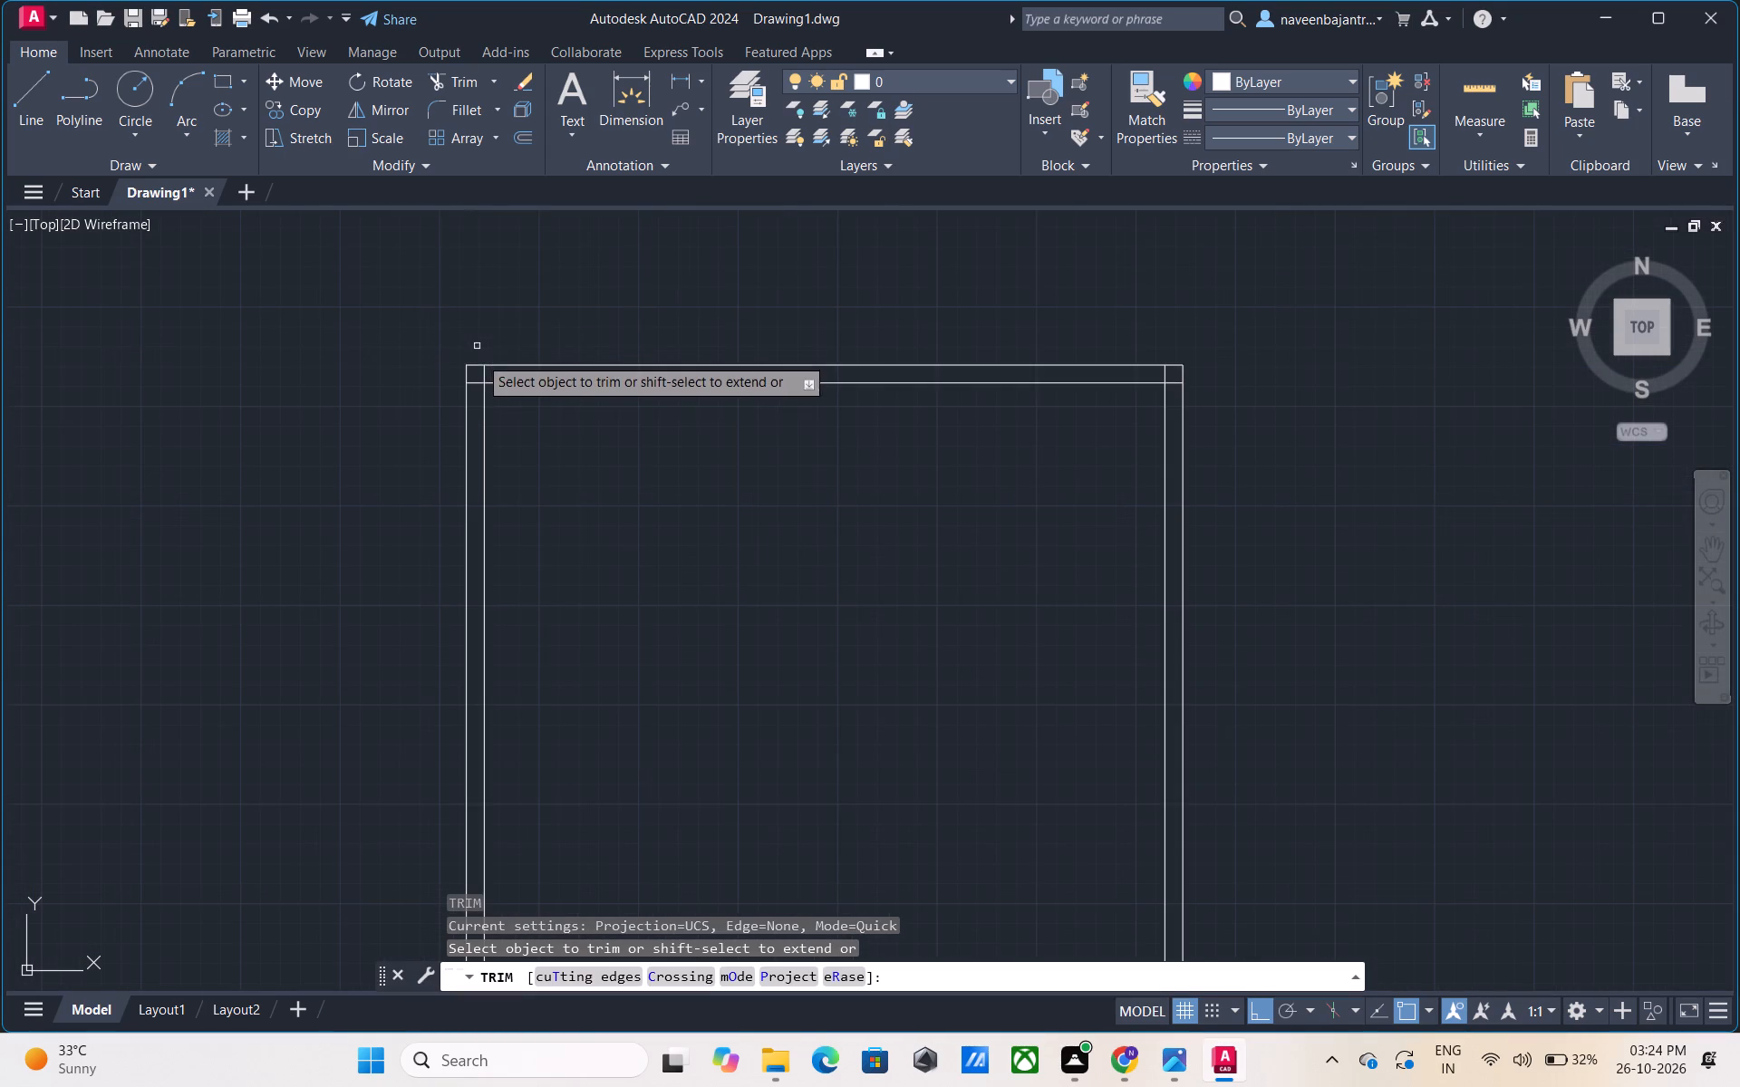
{"action": "left_click", "coordinate": [473, 381]}
{"action": "left_click", "coordinate": [481, 375]}
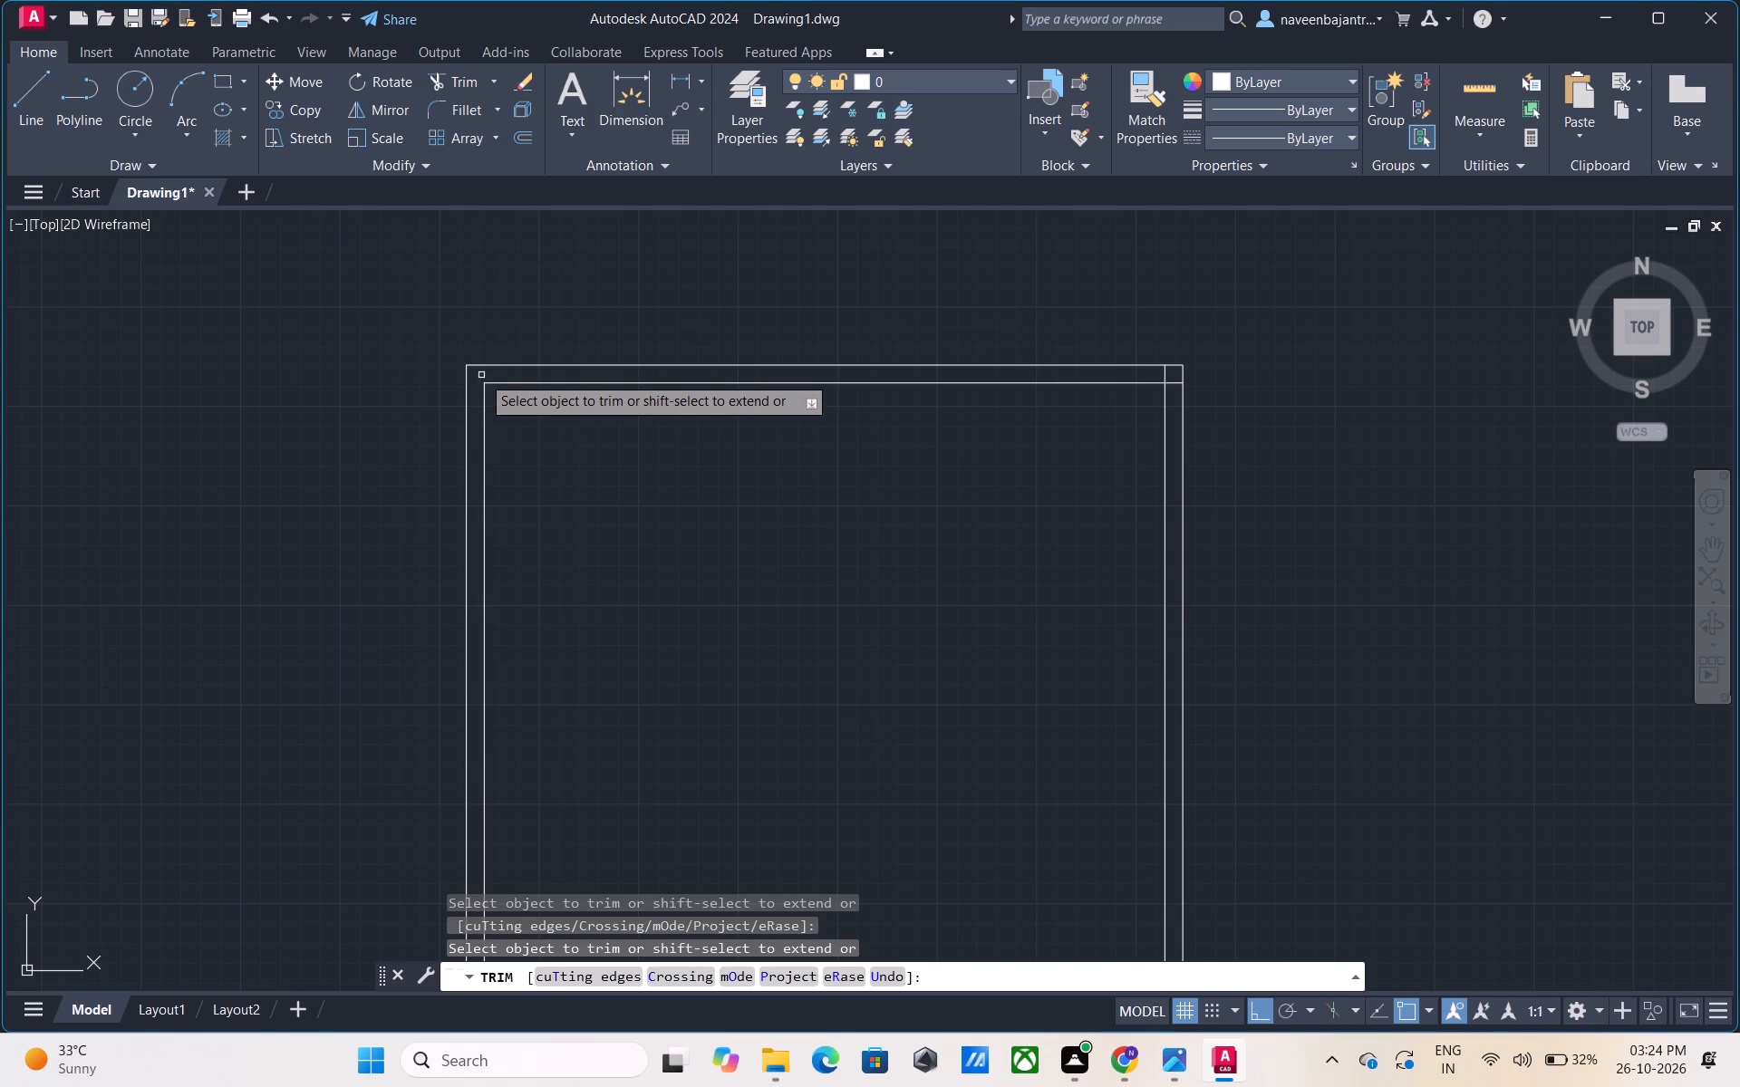
{"action": "left_click", "coordinate": [1163, 377]}
{"action": "left_click", "coordinate": [1170, 383]}
Trim the overlapping ends of the inner wall lines at the two lower corners and finish trimming.
{"action": "scroll", "coordinate": [1170, 384], "scroll_direction": "down", "scroll_amount": 4}
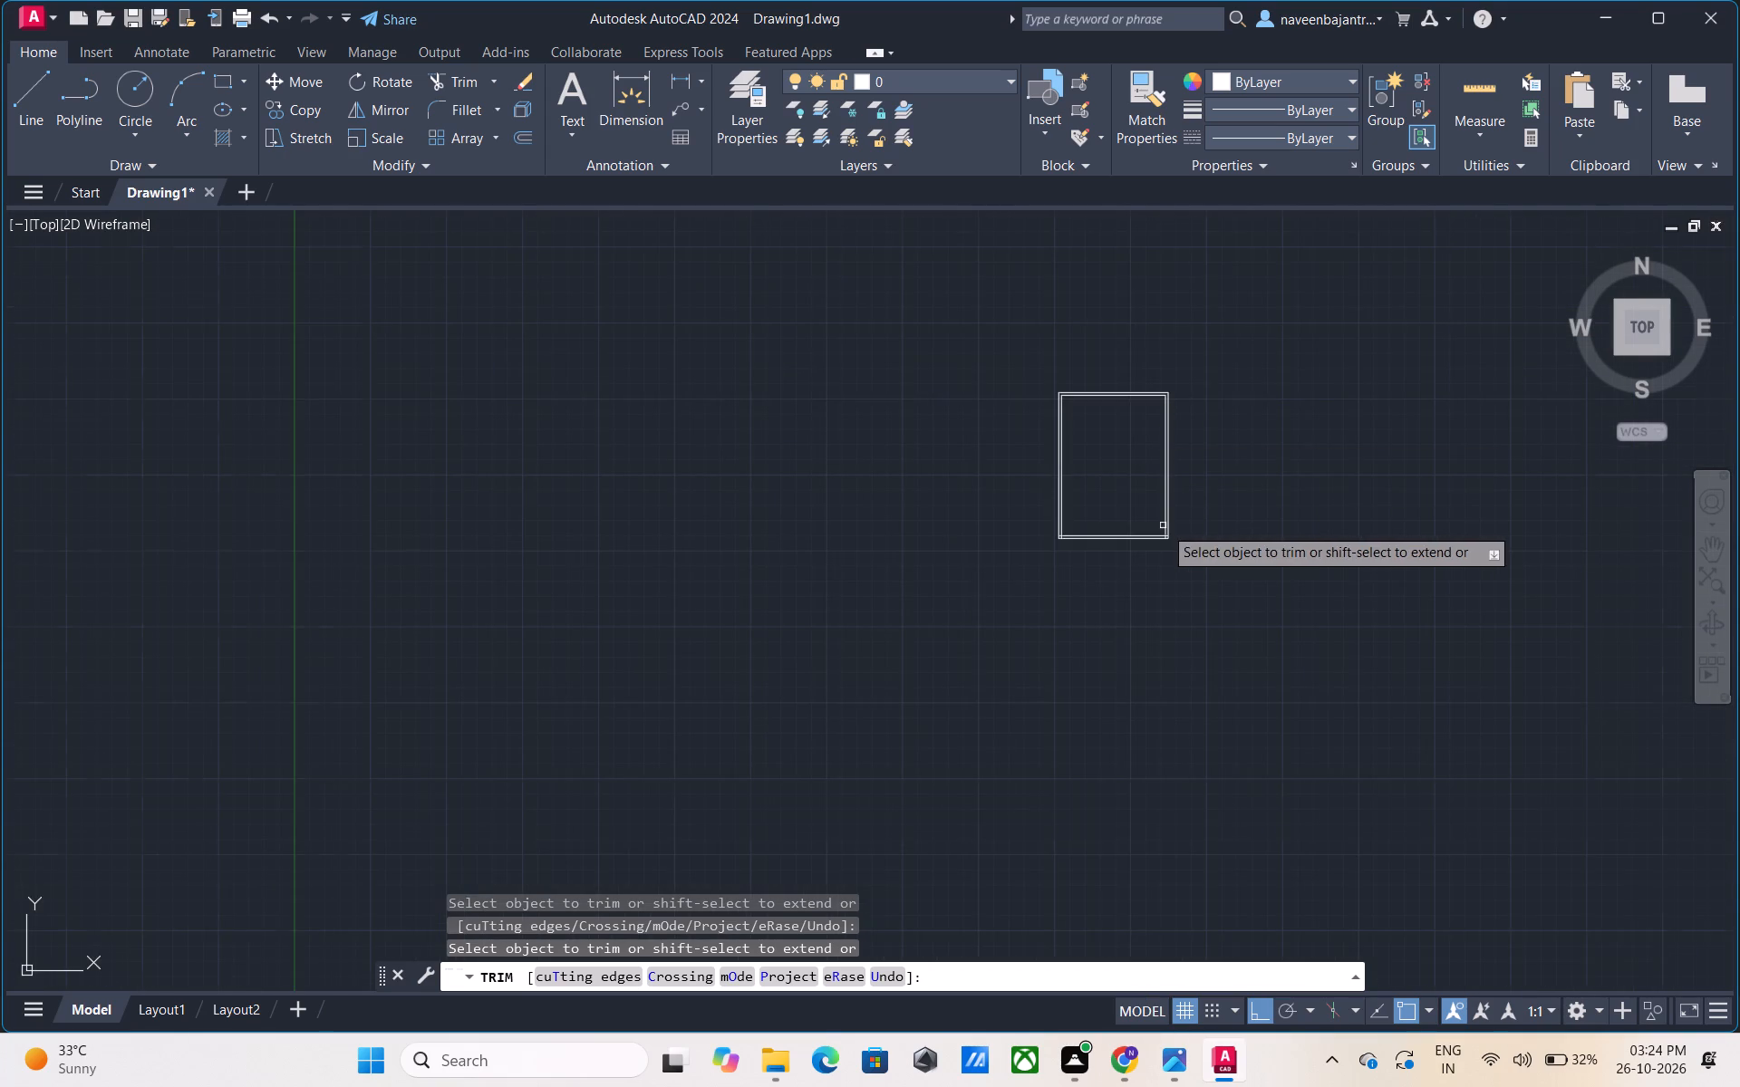
{"action": "scroll", "coordinate": [1174, 540], "scroll_direction": "up", "scroll_amount": 2}
{"action": "scroll", "coordinate": [1174, 540], "scroll_direction": "down", "scroll_amount": 1}
{"action": "scroll", "coordinate": [1174, 540], "scroll_direction": "up", "scroll_amount": 5}
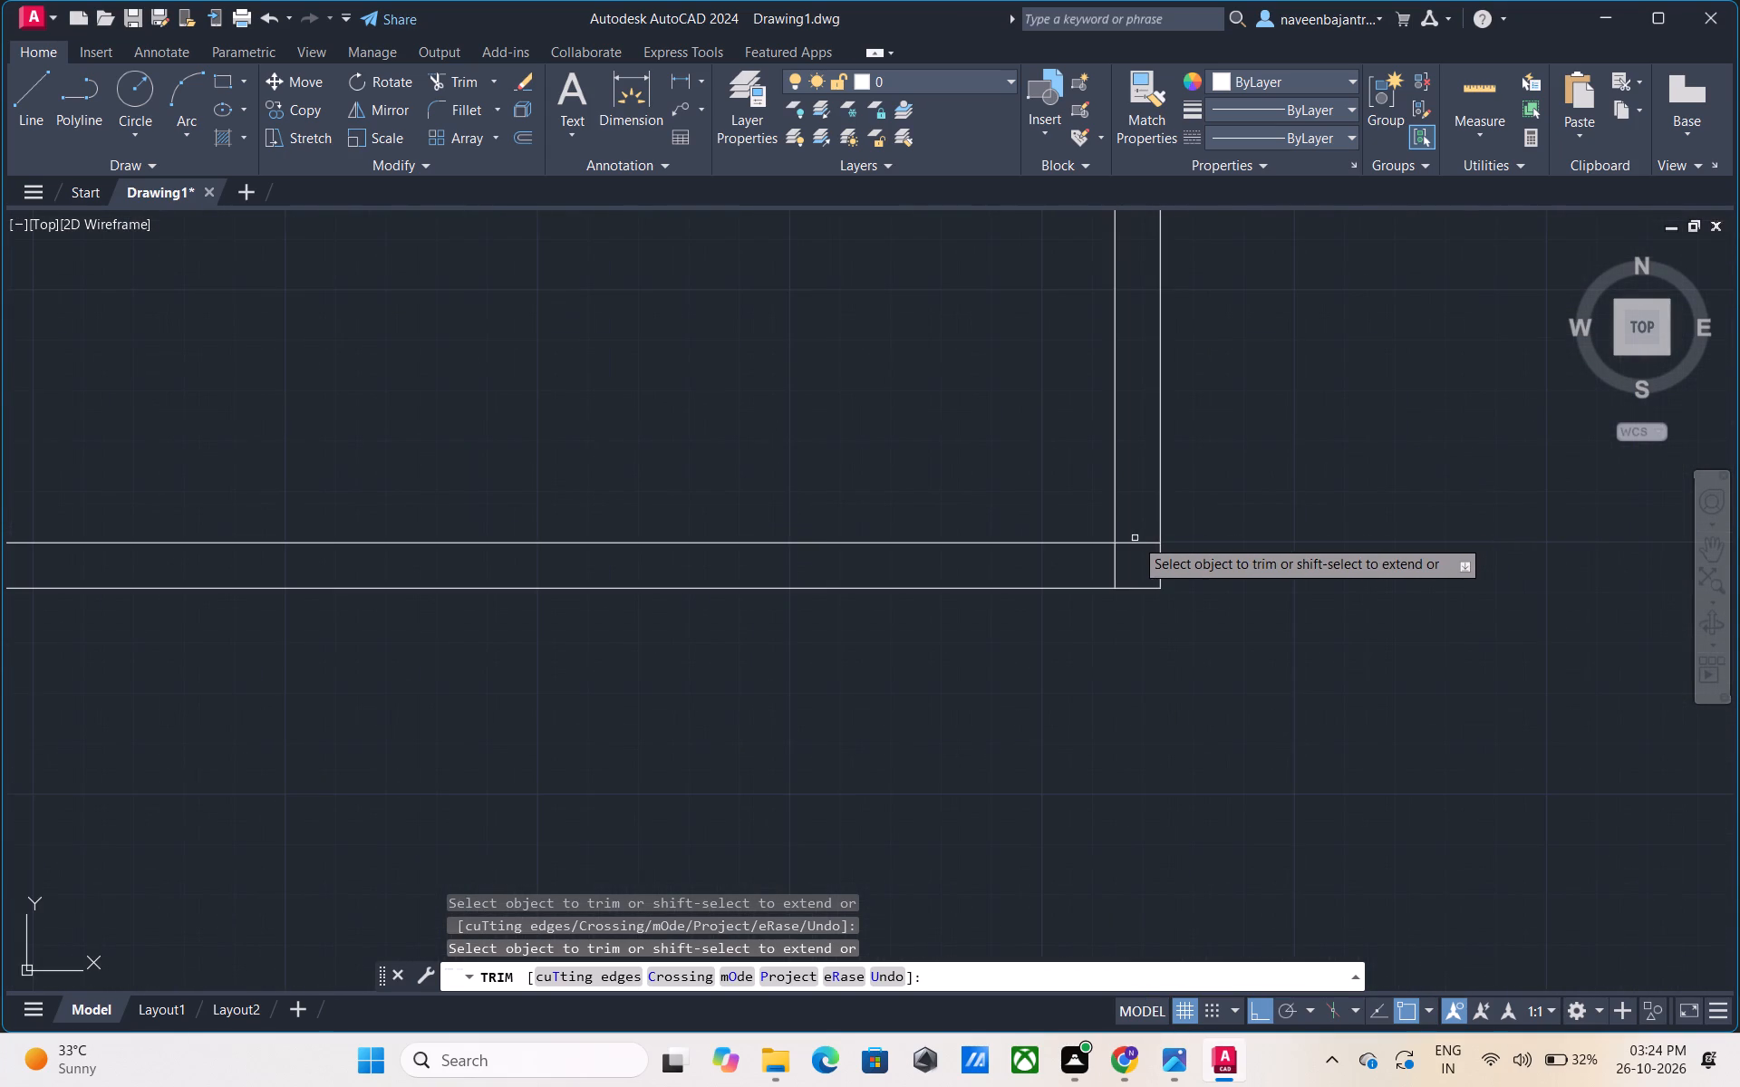
{"action": "left_click", "coordinate": [1135, 540]}
{"action": "left_click", "coordinate": [1117, 563]}
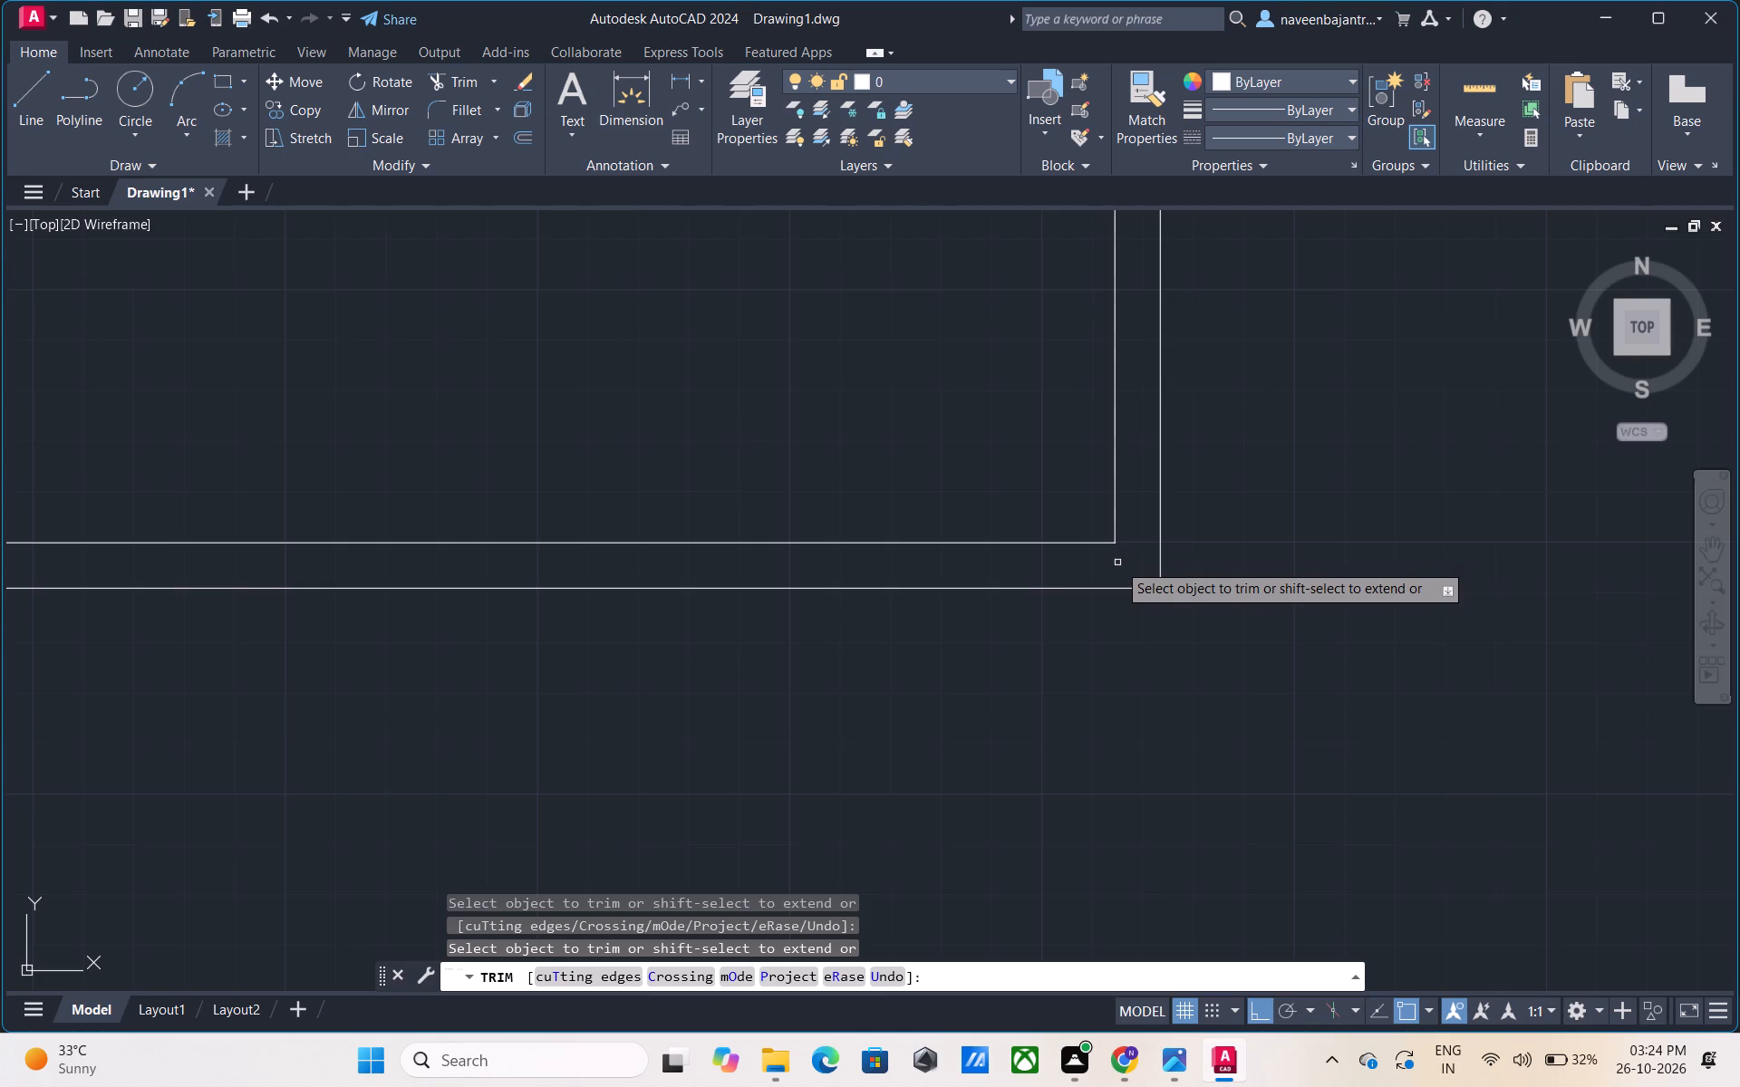
{"action": "scroll", "coordinate": [1117, 563], "scroll_direction": "down", "scroll_amount": 3}
{"action": "scroll", "coordinate": [689, 555], "scroll_direction": "up", "scroll_amount": 3}
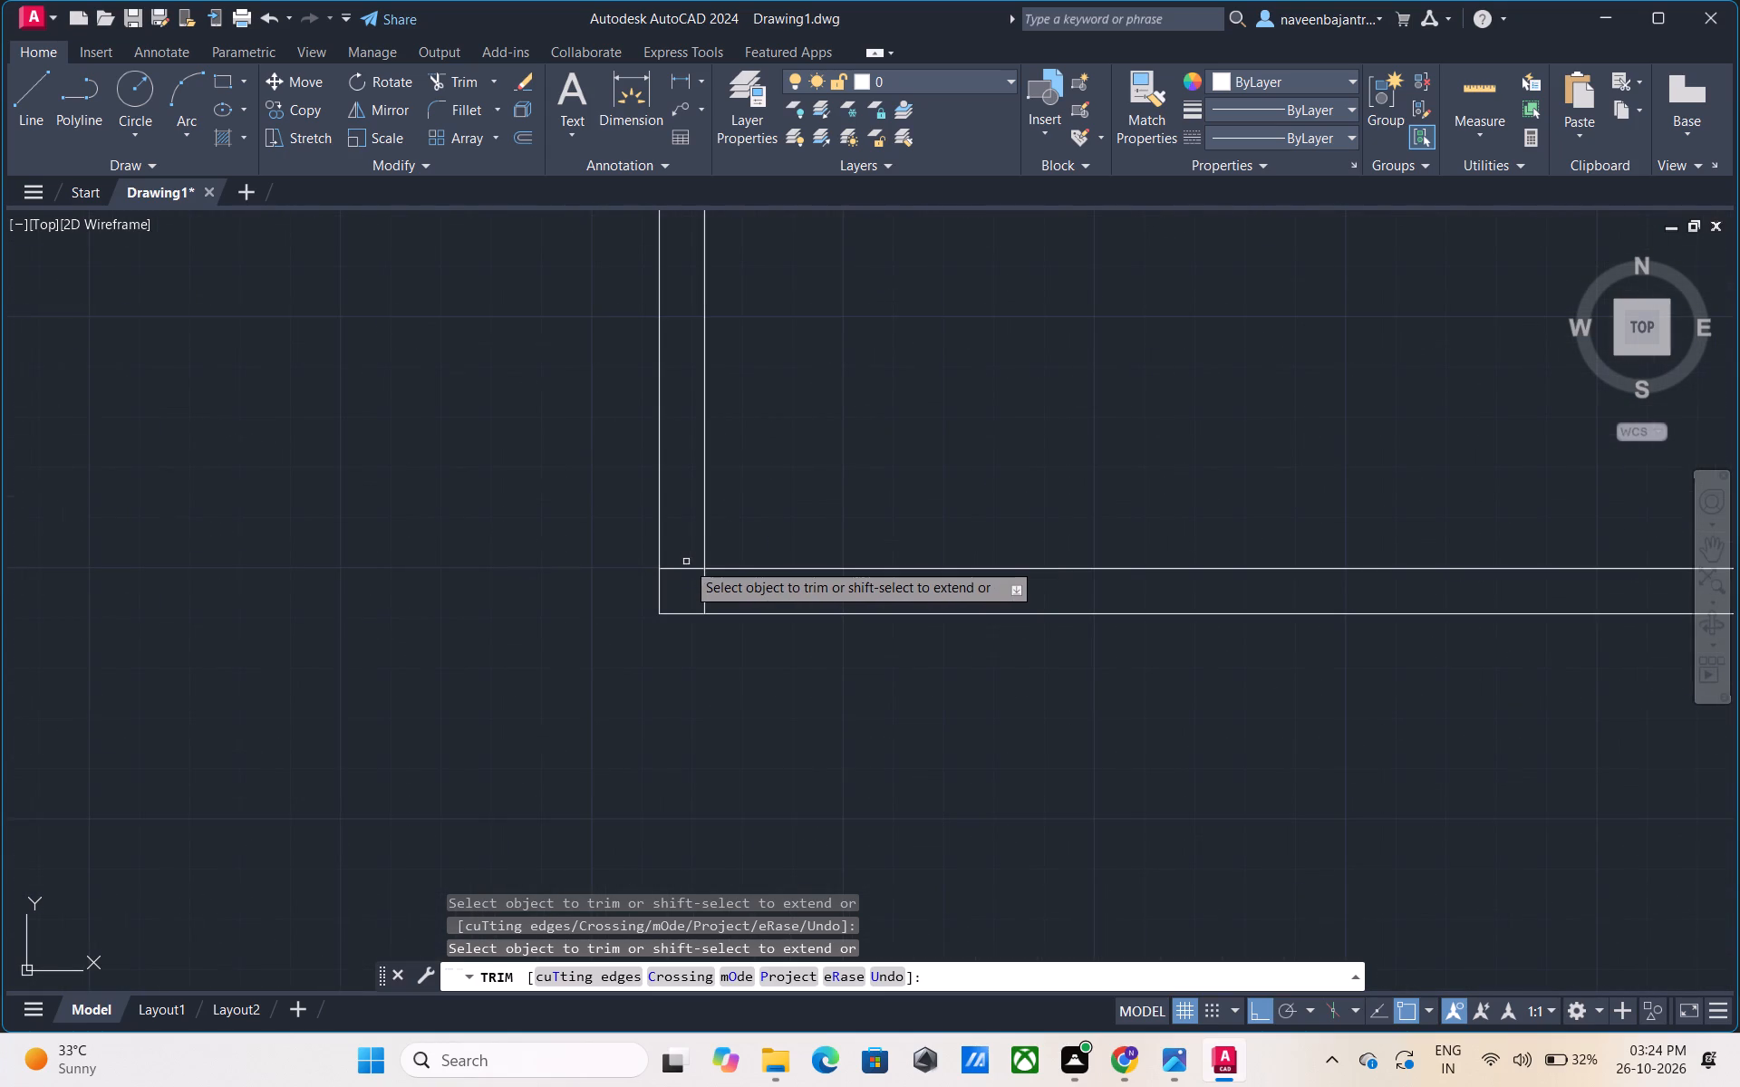
{"action": "left_click", "coordinate": [684, 567]}
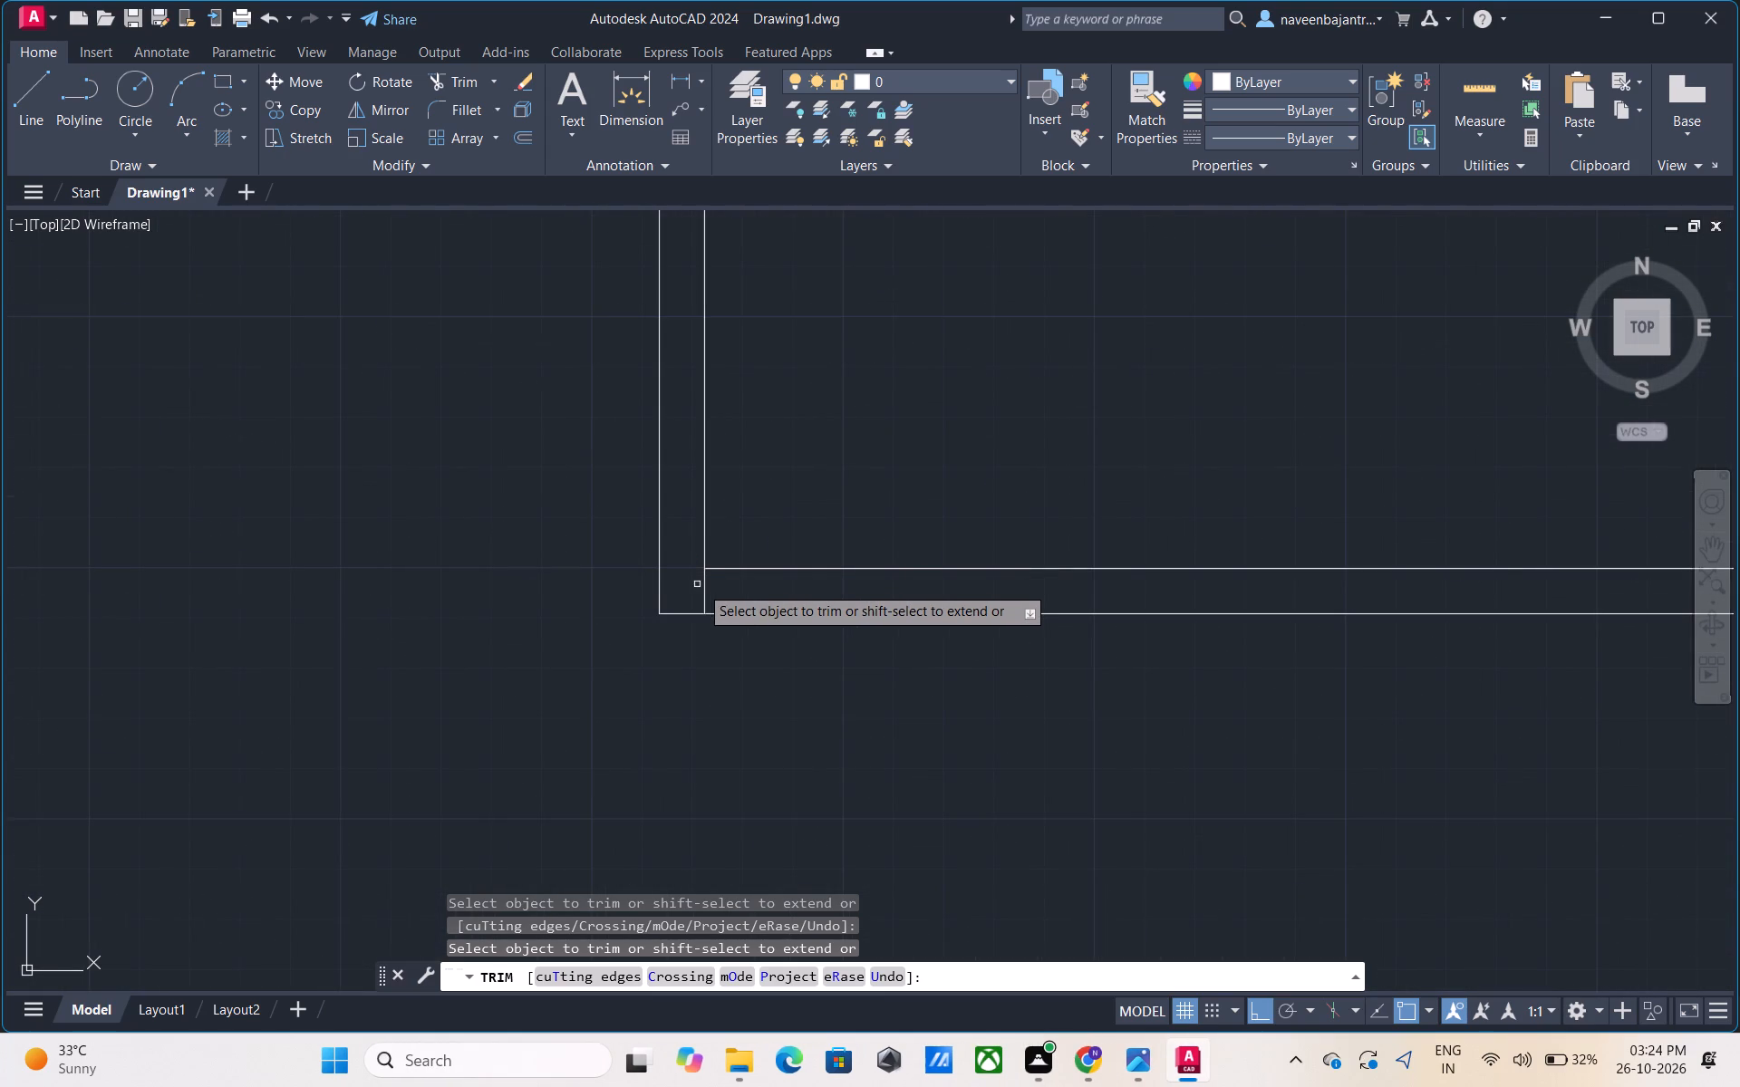
{"action": "left_click", "coordinate": [702, 587]}
{"action": "scroll", "coordinate": [702, 587], "scroll_direction": "down", "scroll_amount": 4}
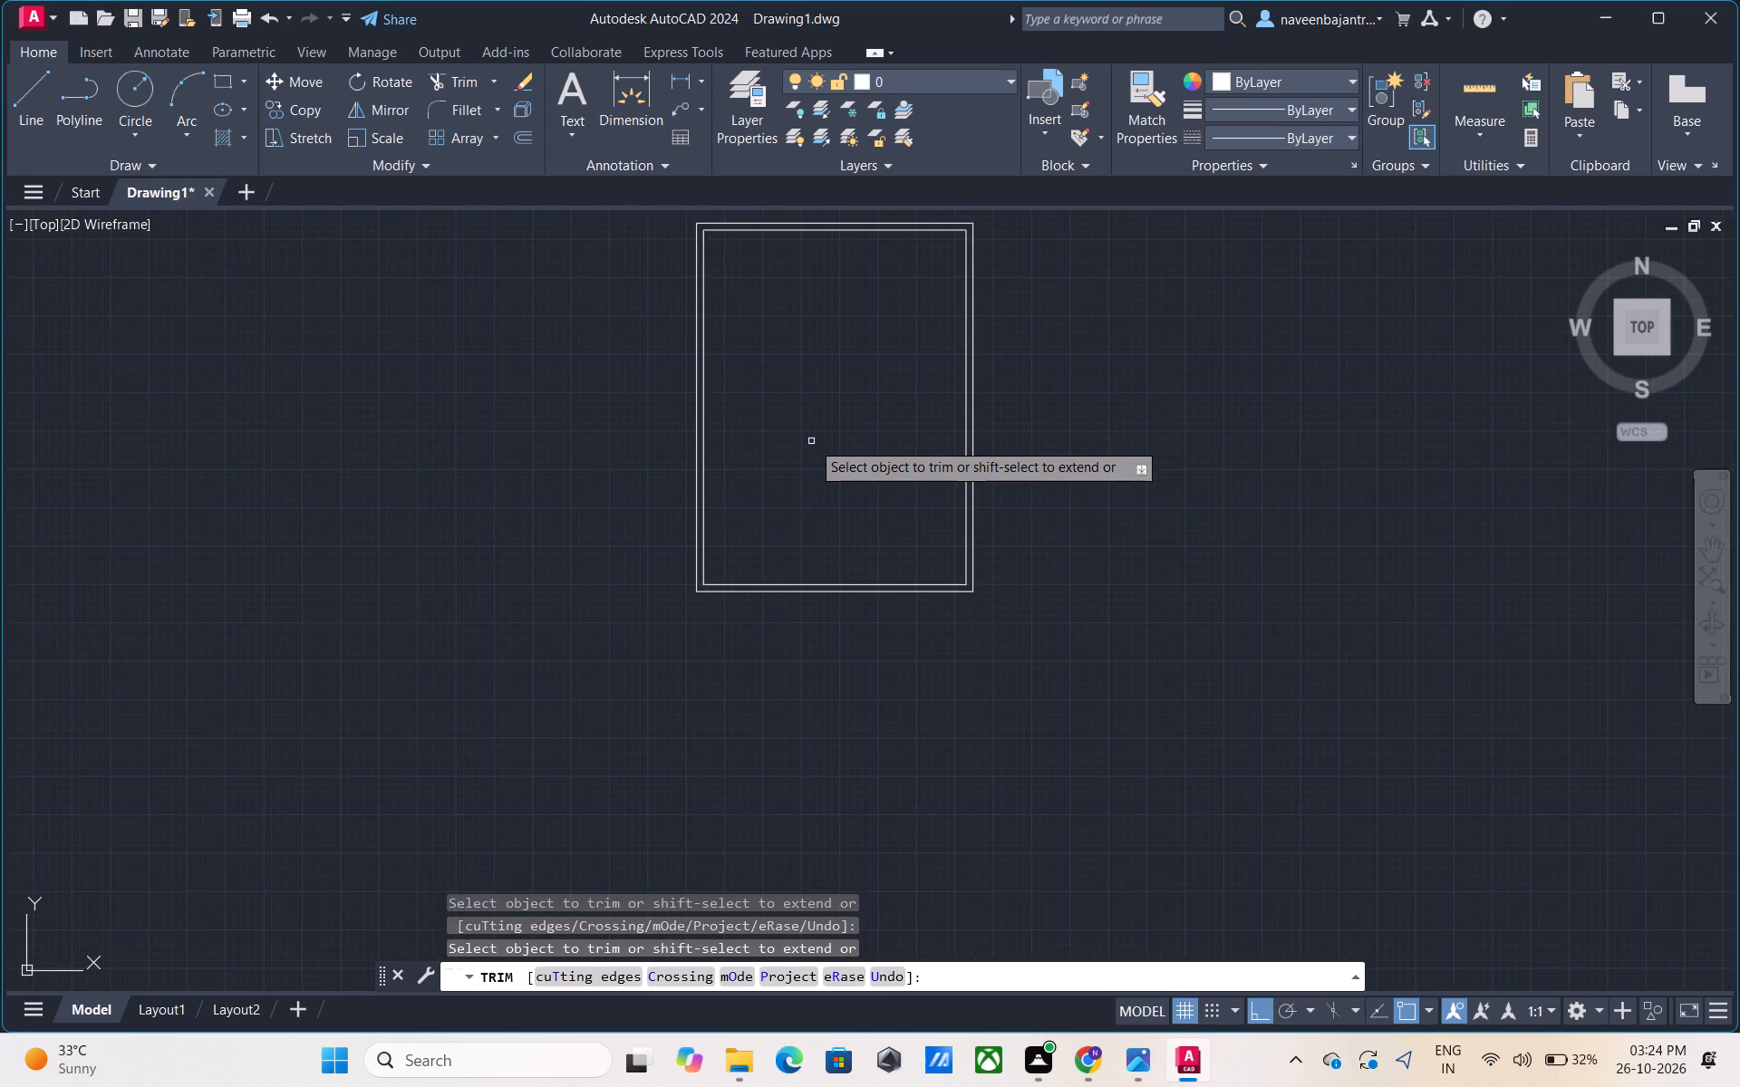
{"action": "middle_click_drag", "start_coordinate": [811, 441], "coordinate": [807, 481]}
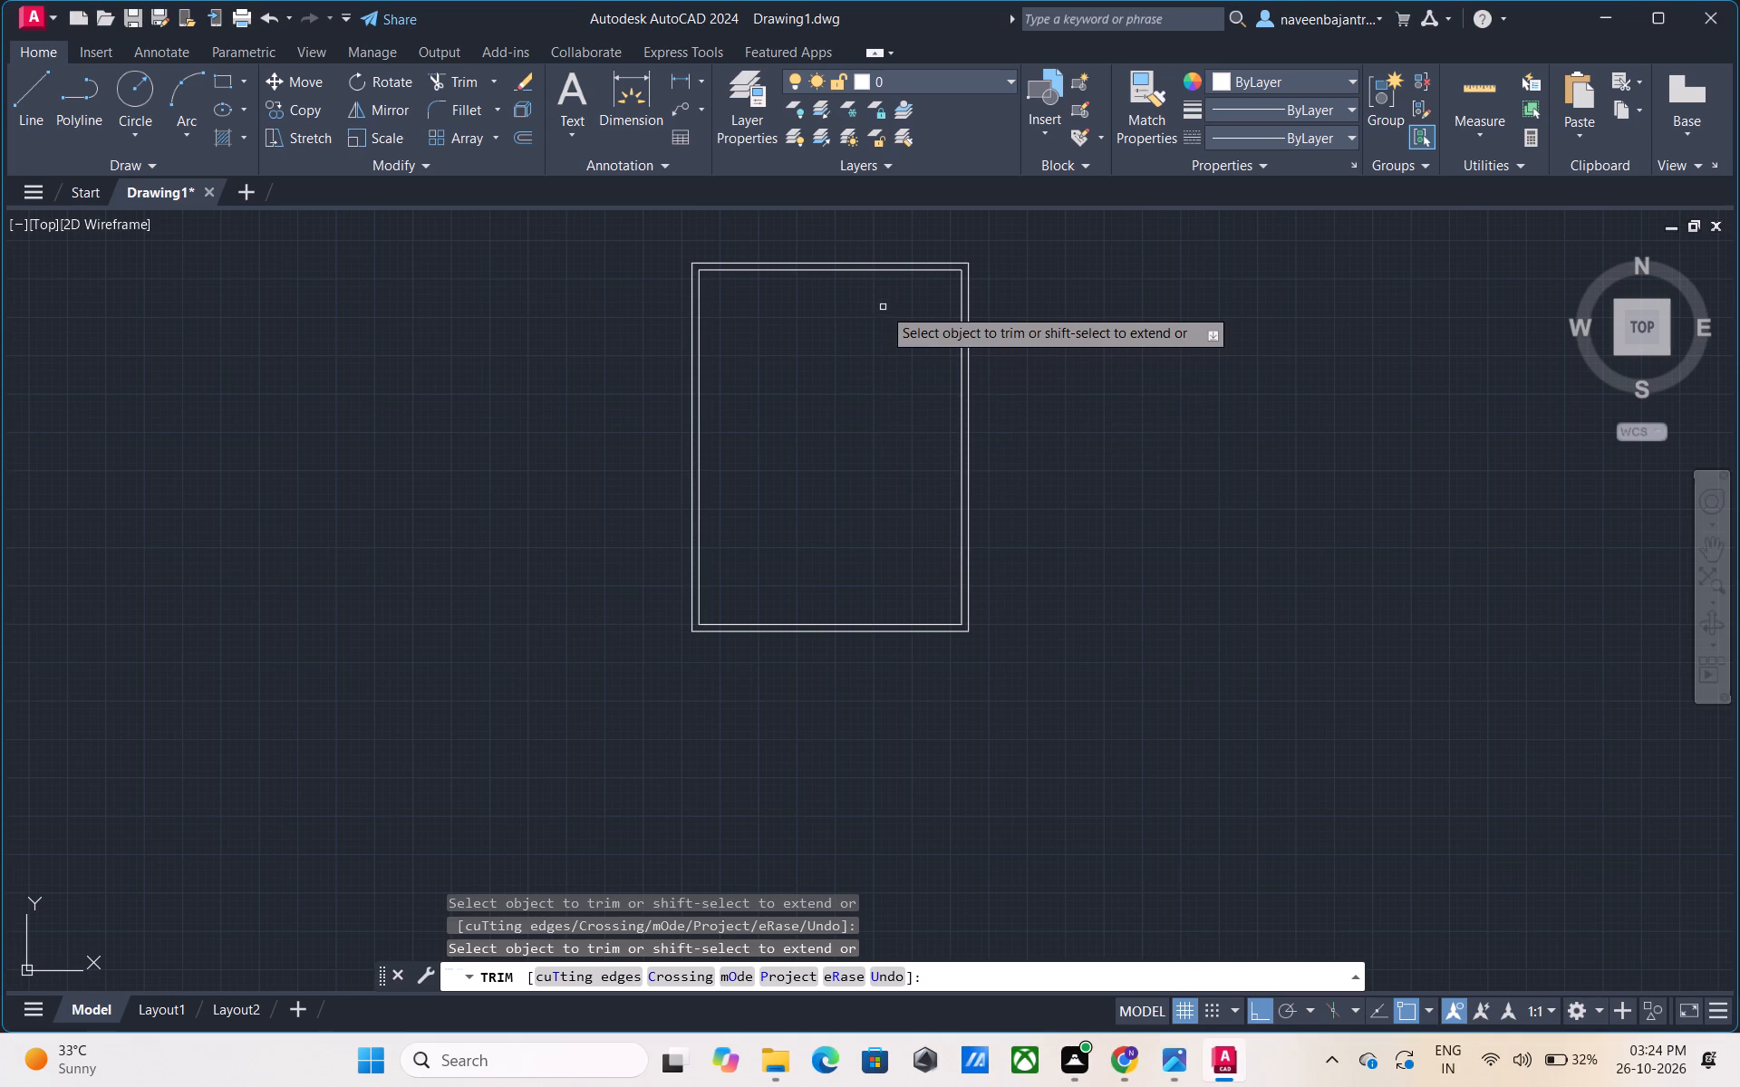
{"action": "middle_click_drag", "start_coordinate": [883, 307], "coordinate": [765, 449]}
{"action": "key", "text": "Escape"}
{"action": "key", "text": "Escape"}
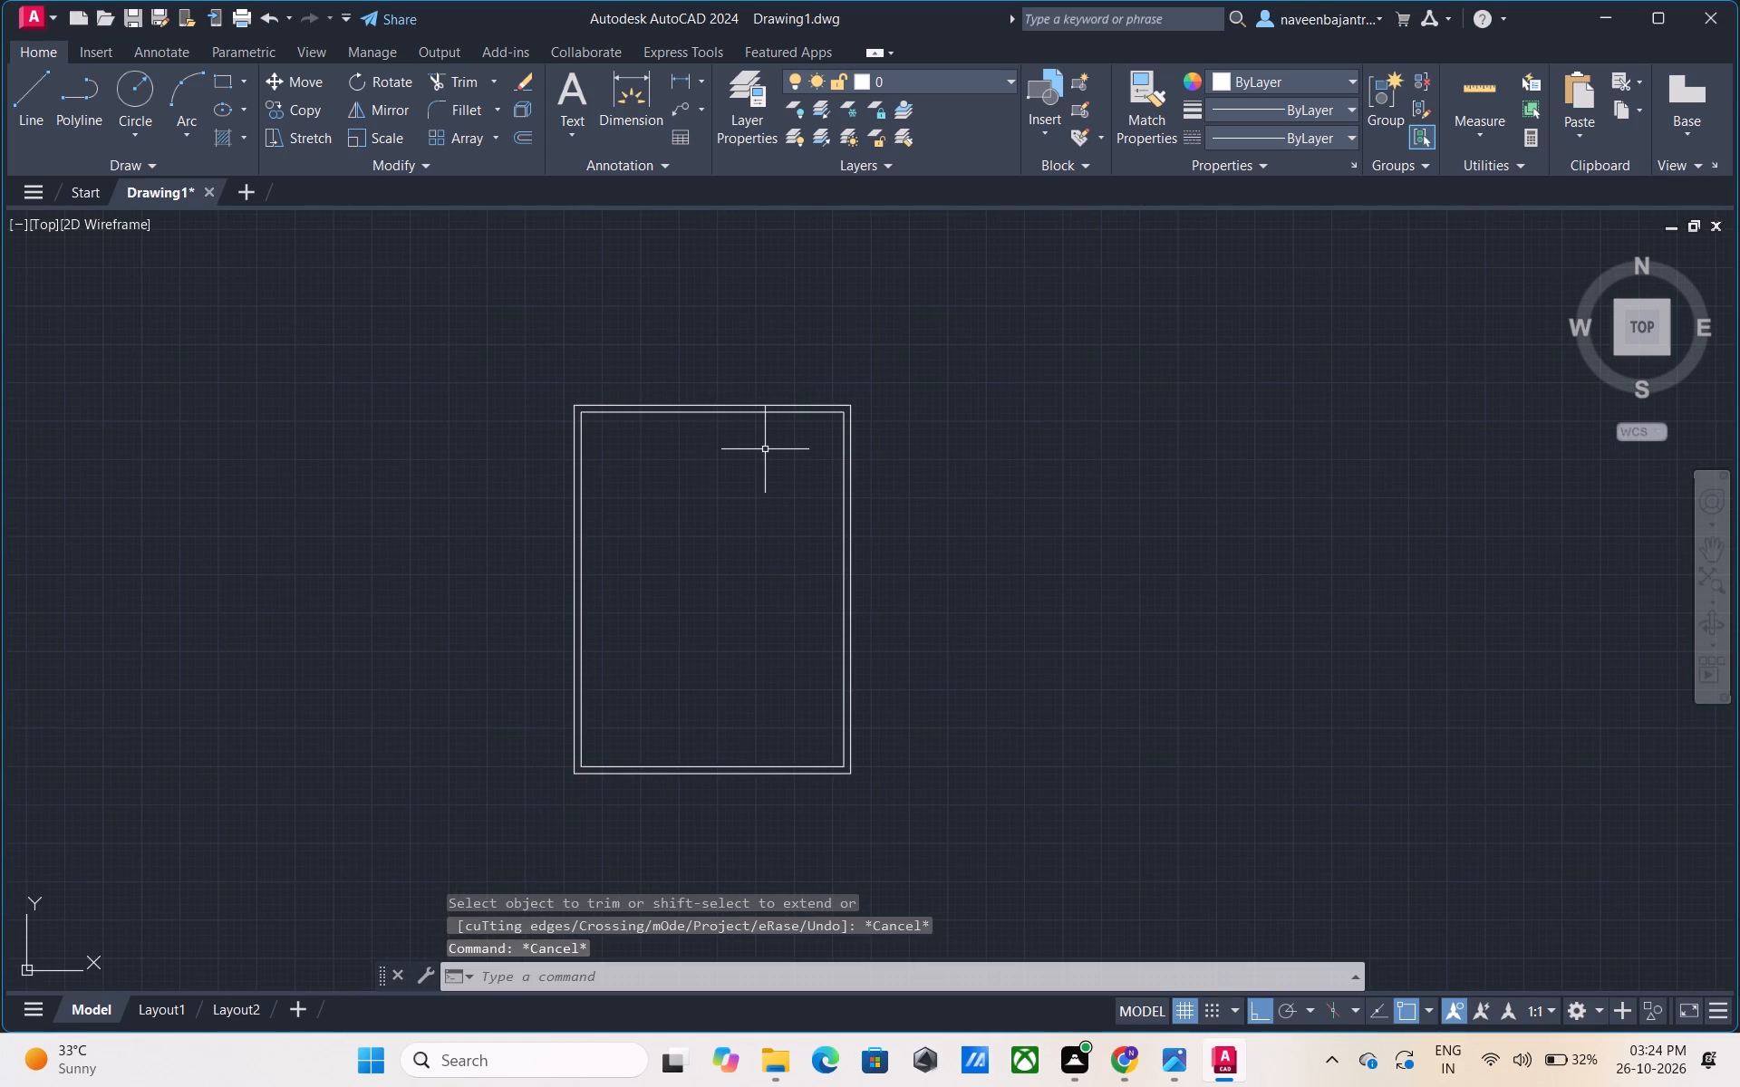
Offset the inner line of the right outer wall 14' into the plan.
{"action": "middle_click_drag", "start_coordinate": [768, 449], "coordinate": [762, 457]}
{"action": "middle_click_drag", "start_coordinate": [762, 457], "coordinate": [755, 470]}
{"action": "key", "text": "Escape"}
{"action": "type", "text": "o 14'"}
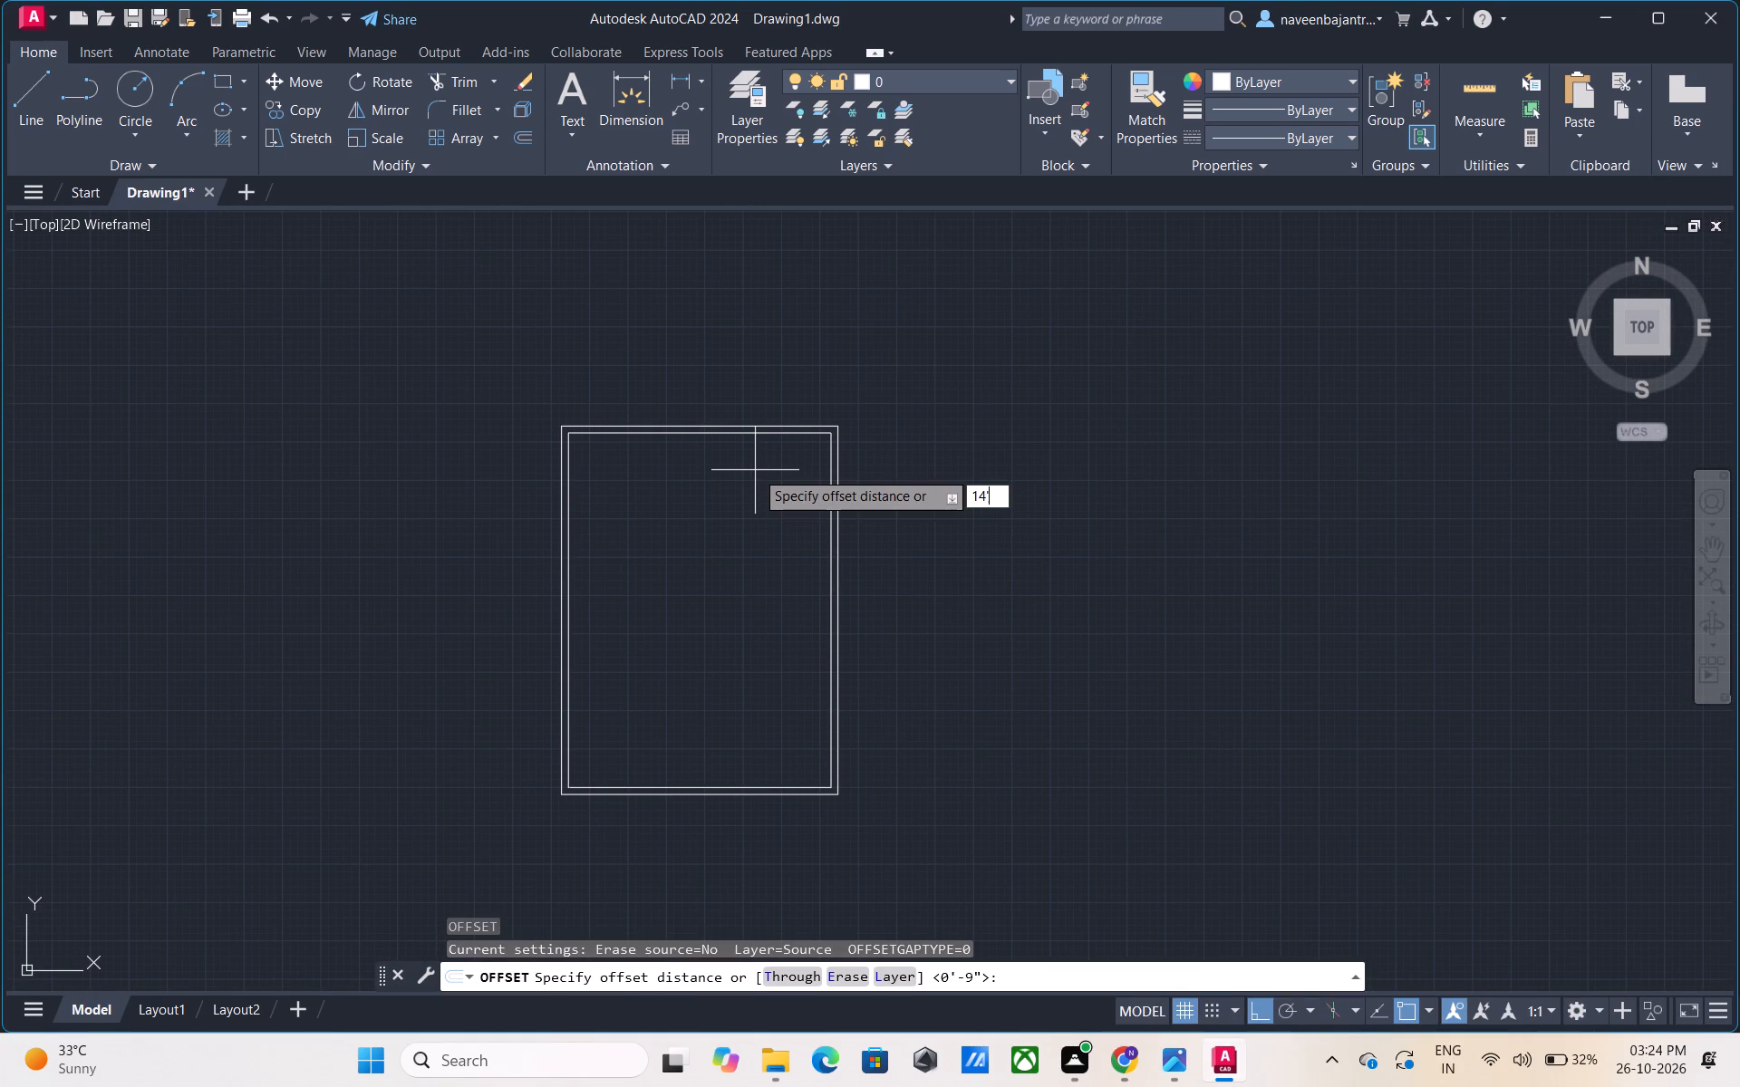
{"action": "key", "text": "Return"}
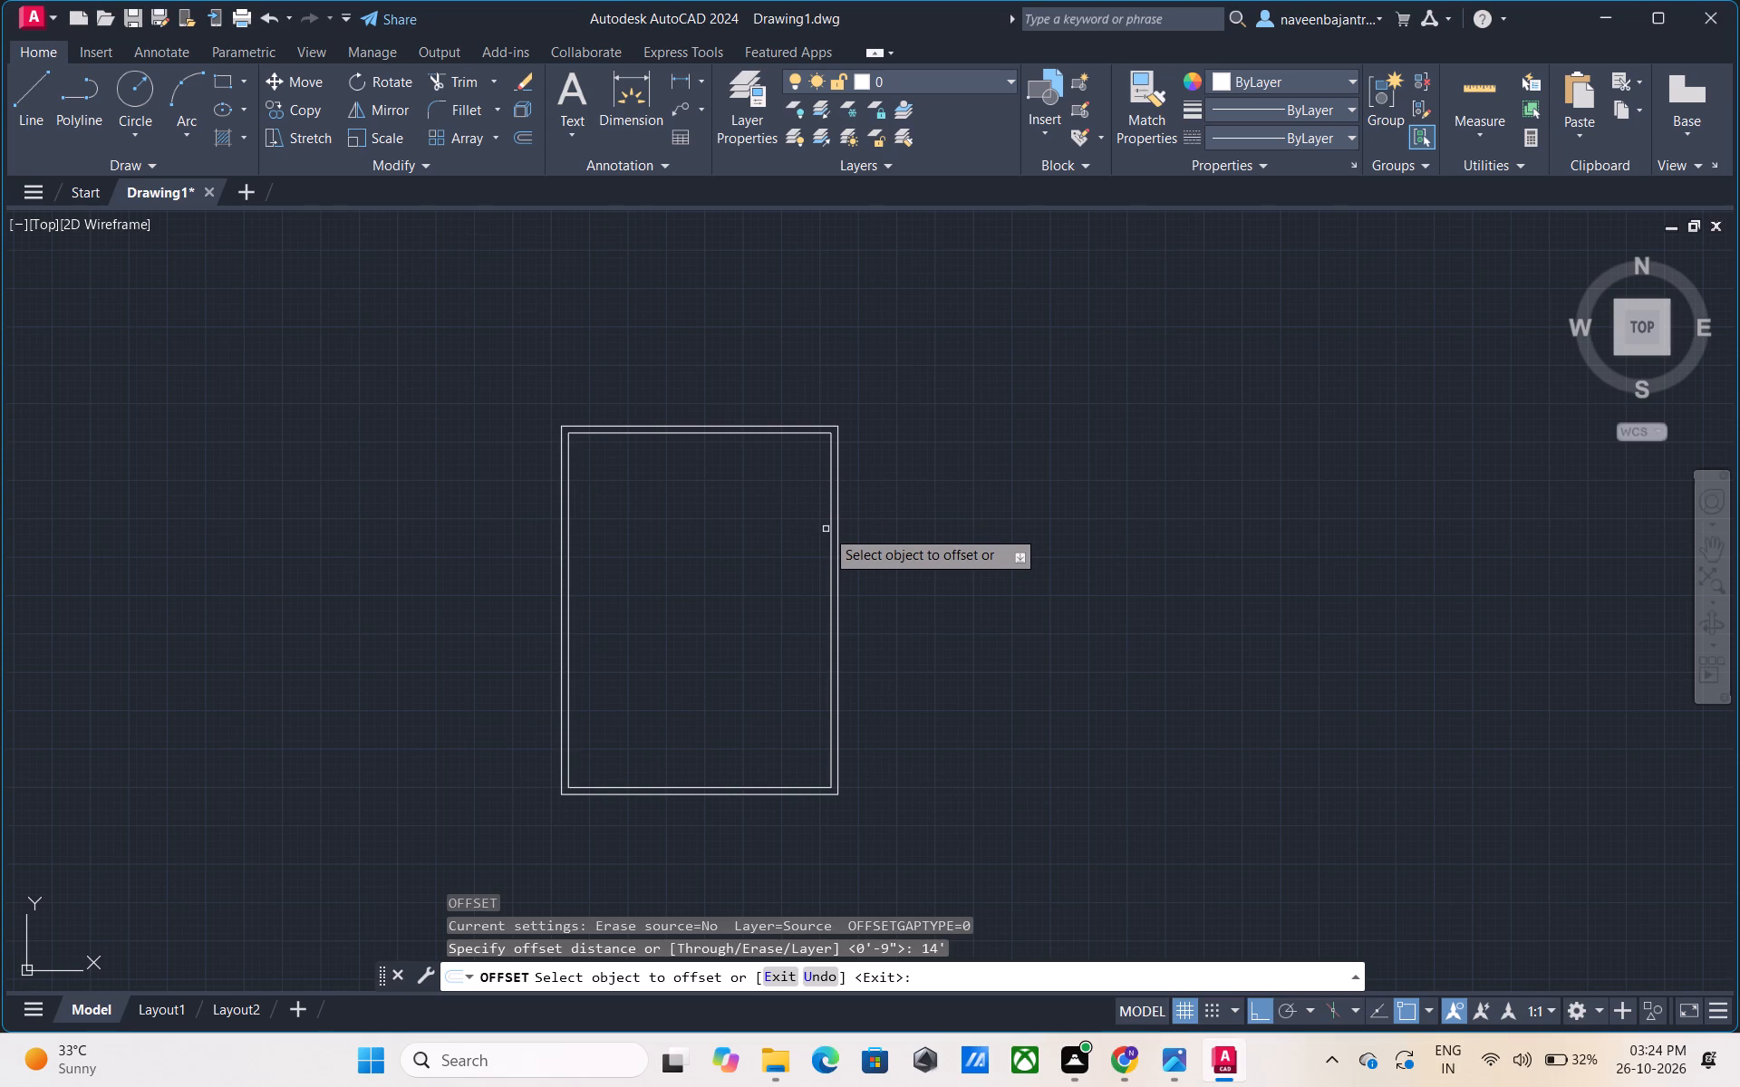
{"action": "left_click", "coordinate": [829, 535]}
{"action": "left_click", "coordinate": [797, 534]}
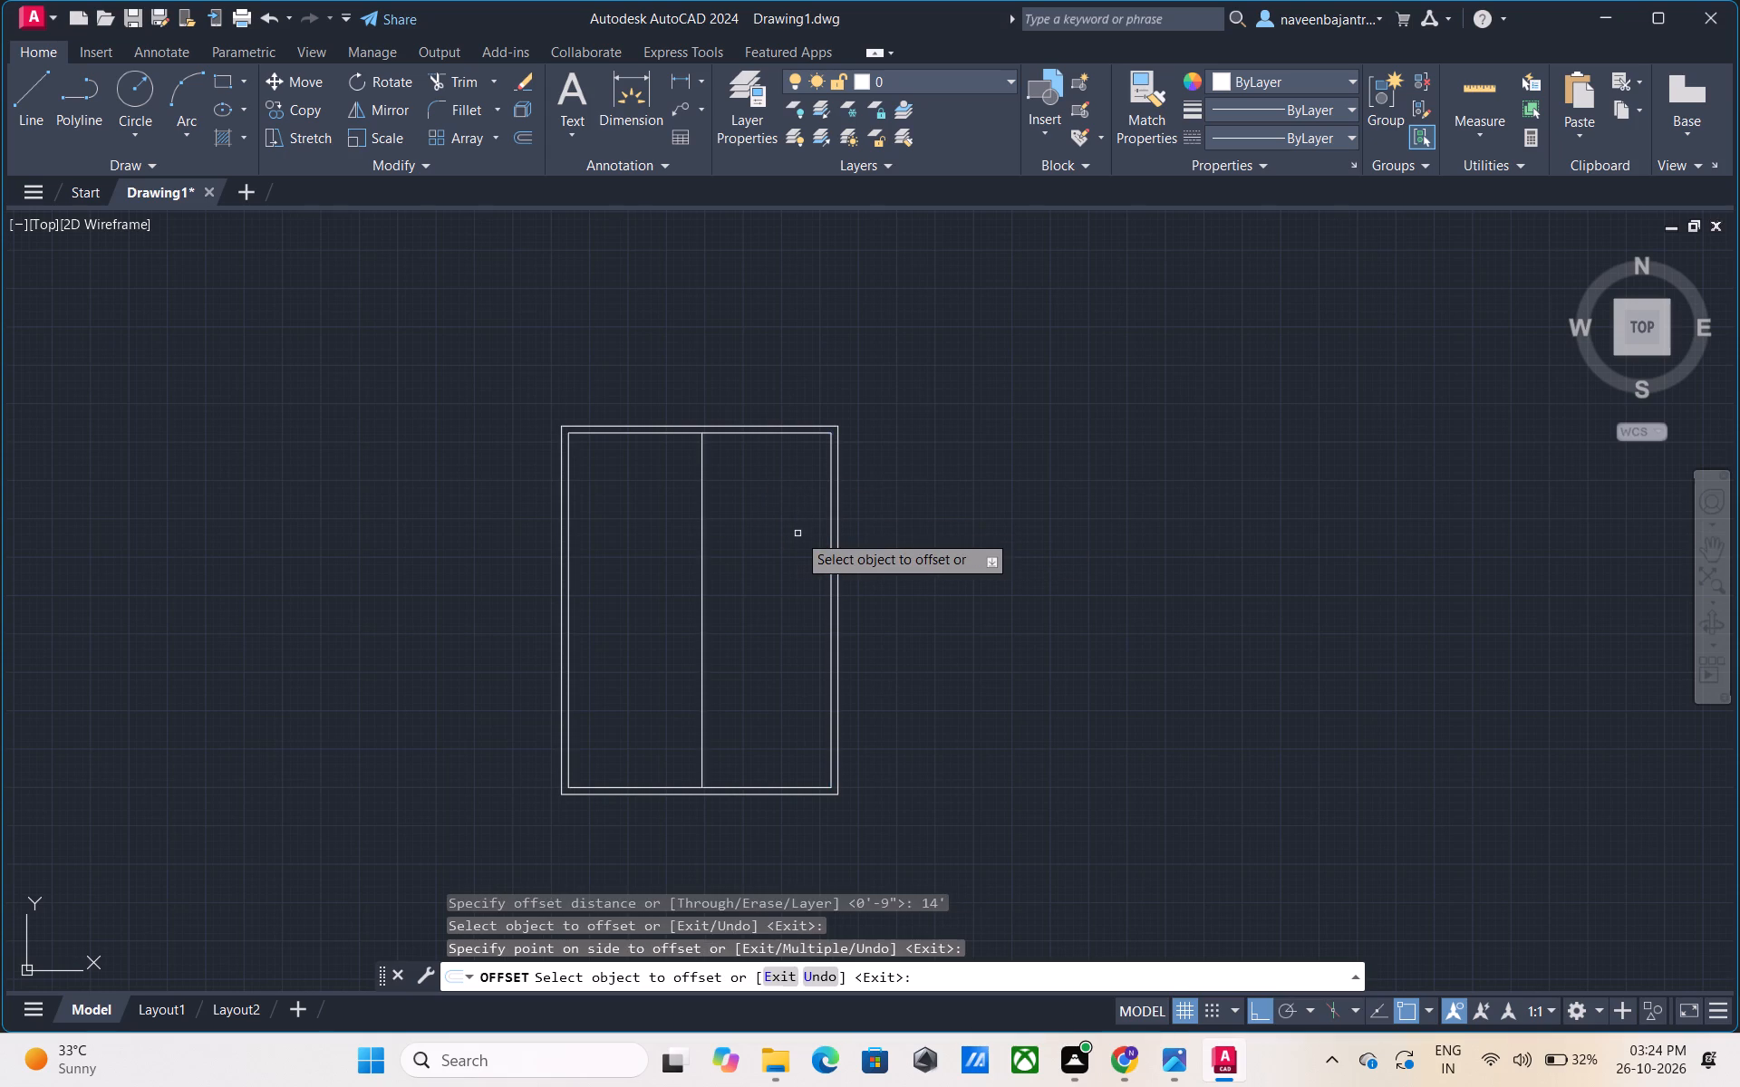
{"action": "key", "text": "Escape"}
{"action": "key", "text": "Escape"}
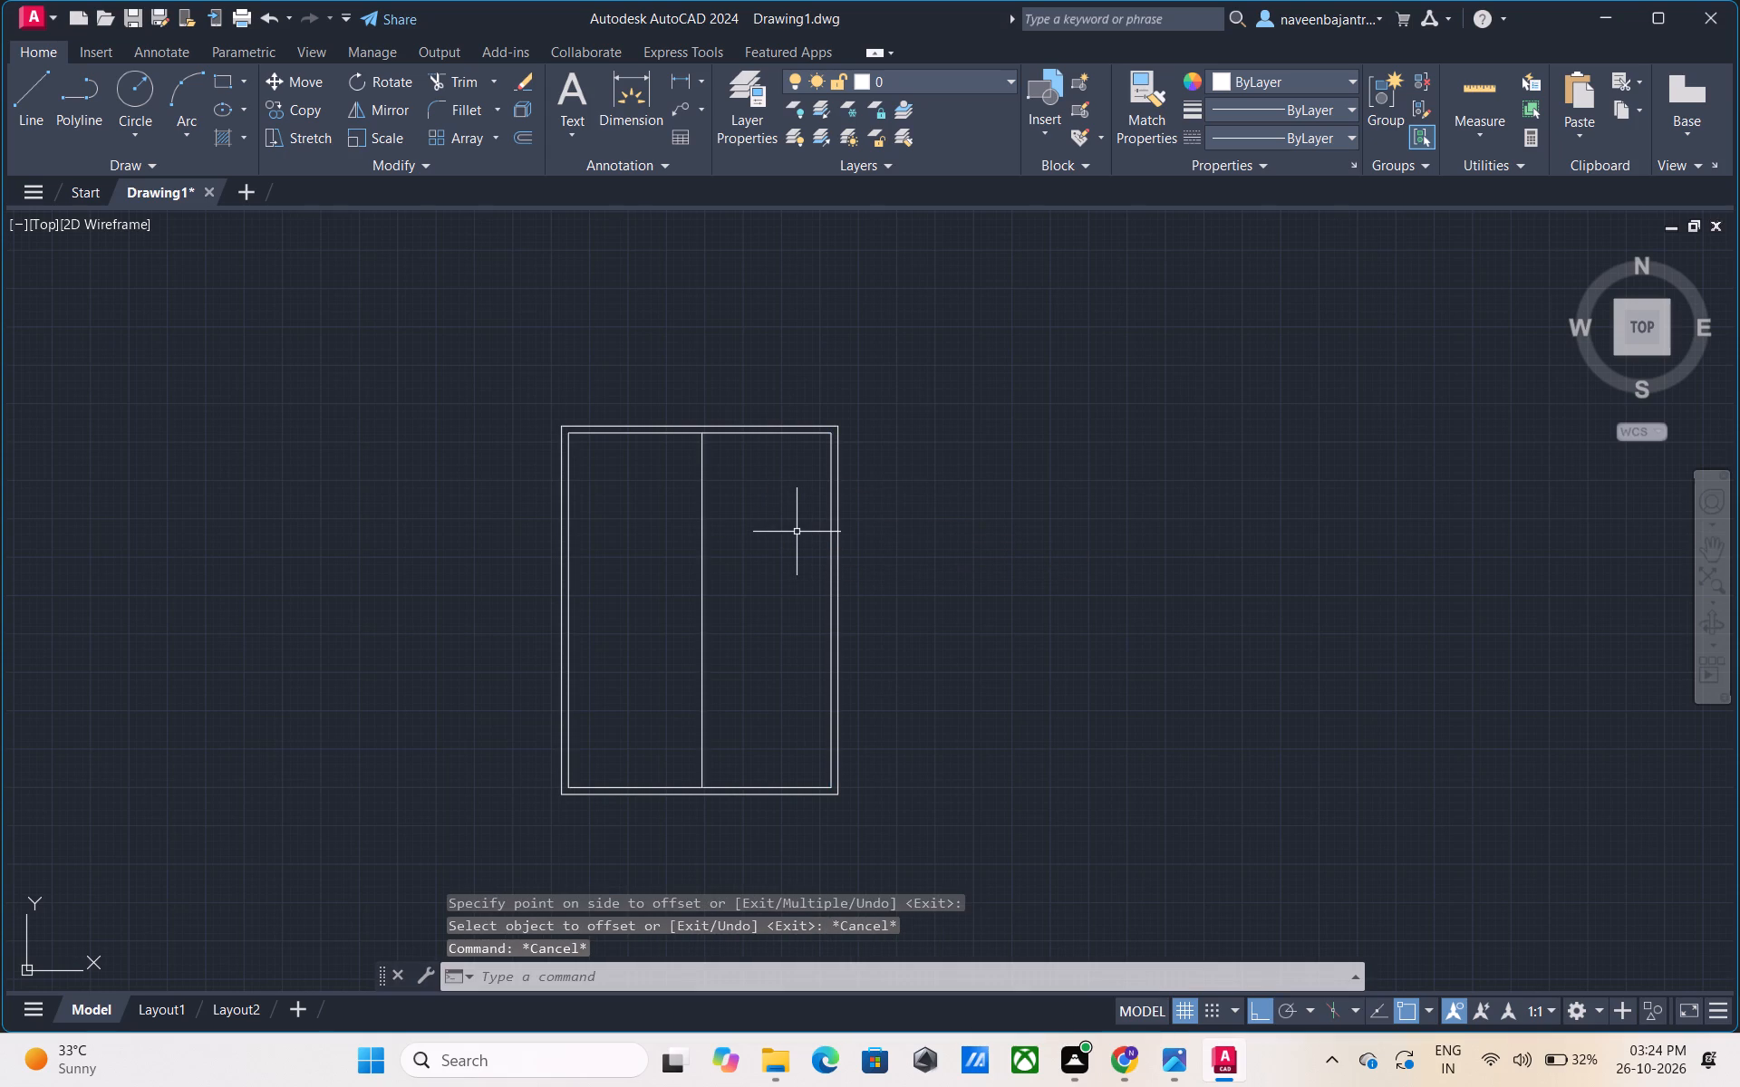
Offset the new vertical interior line 6" to the left to form the partition wall.
{"action": "type", "text": "o"}
{"action": "key", "text": "space"}
{"action": "key", "text": "6"}
{"action": "key", "text": "shift+quotedbl"}
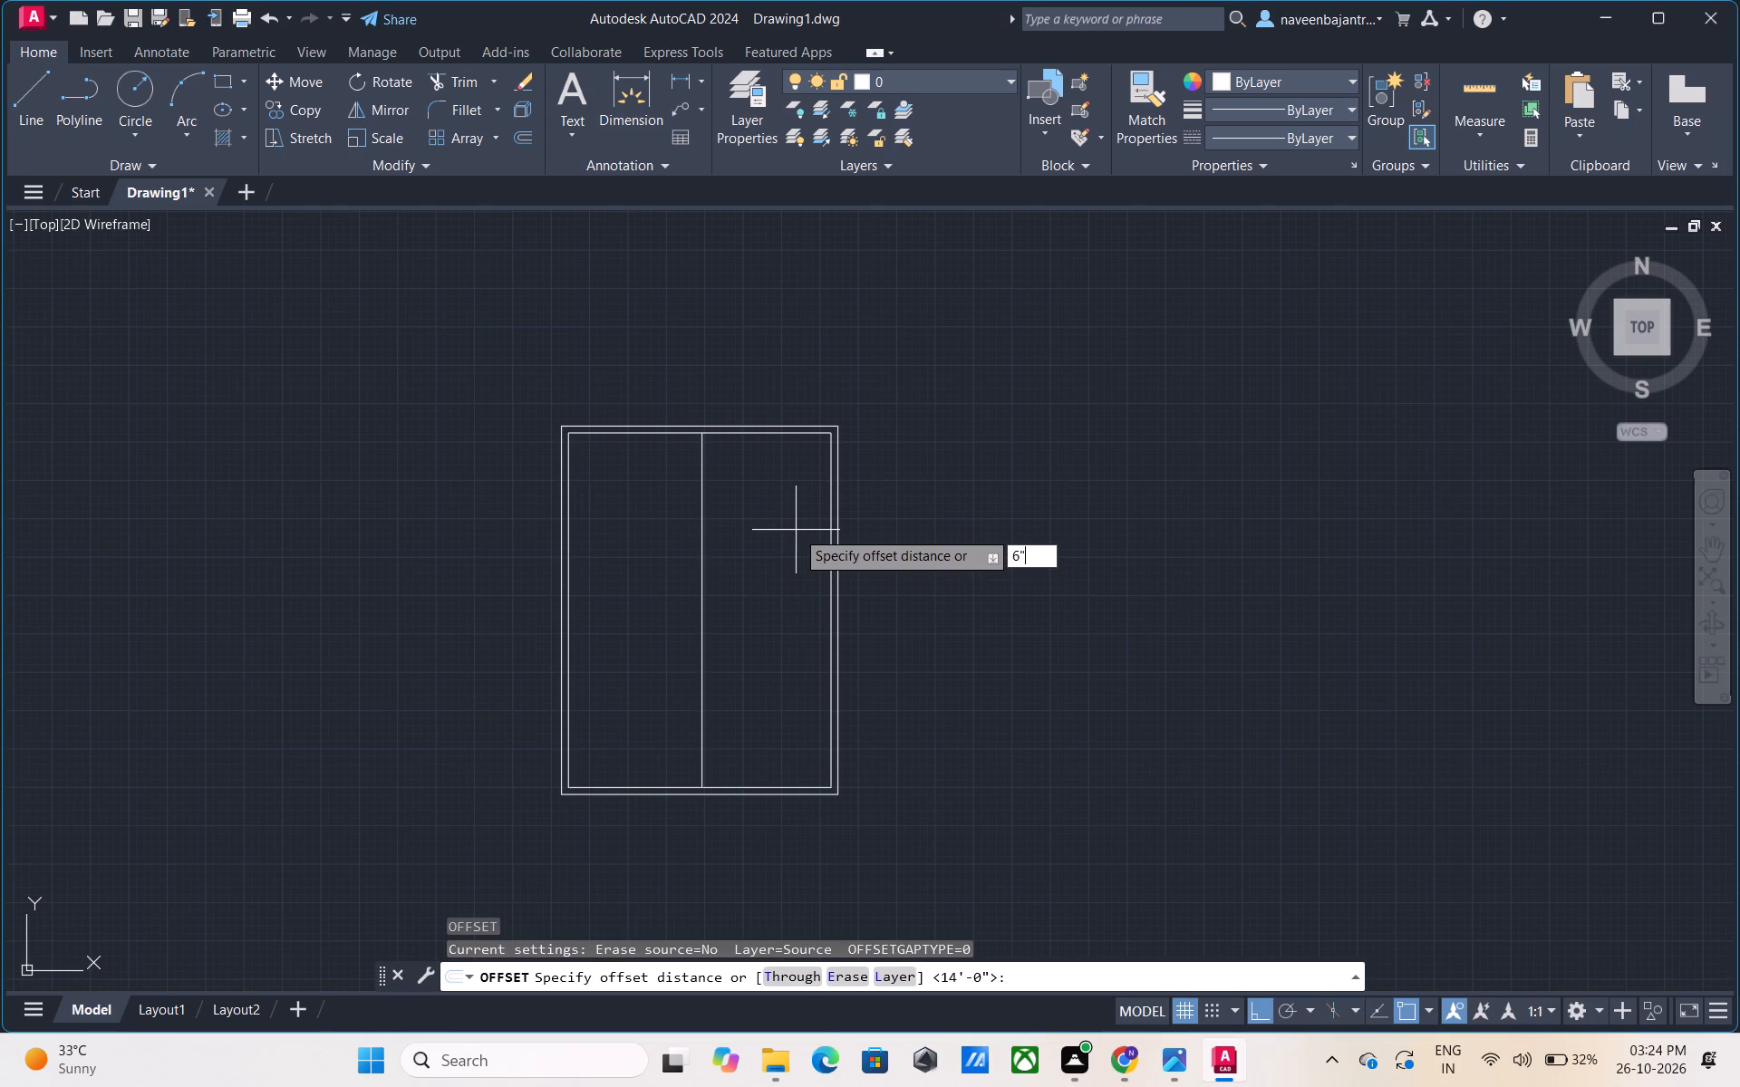
{"action": "key", "text": "Return"}
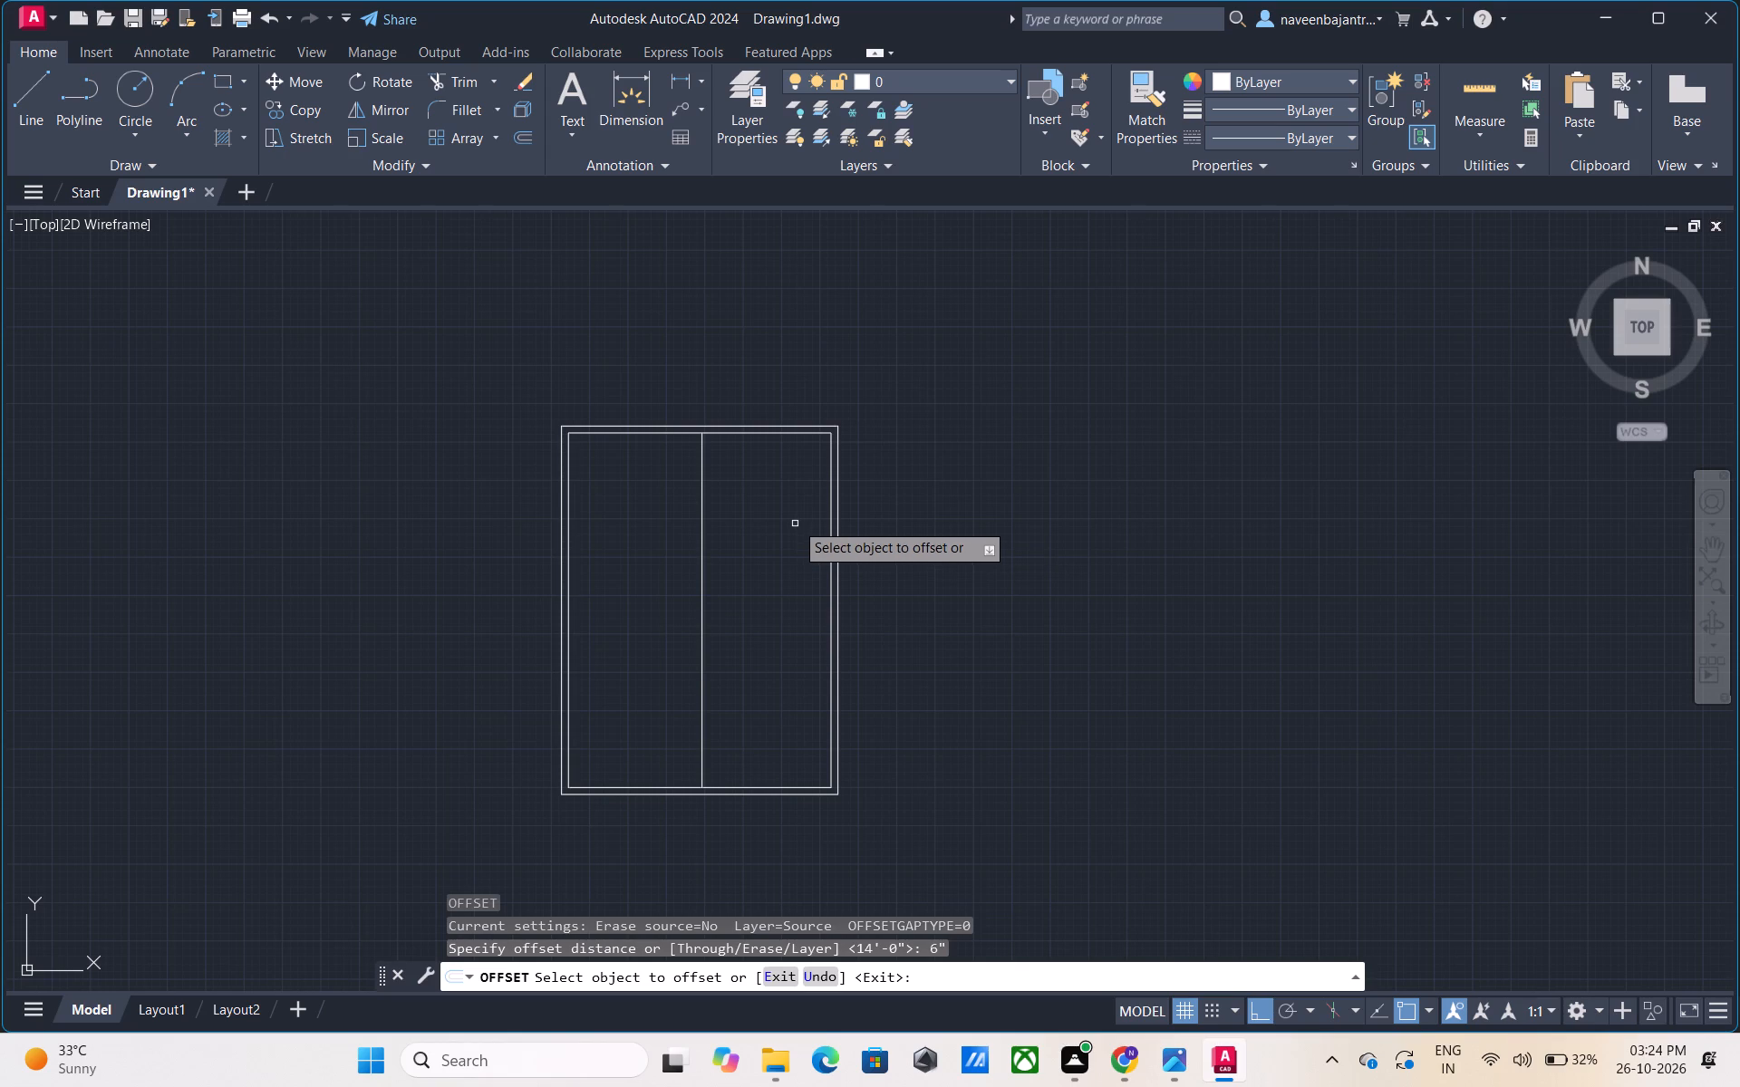
{"action": "left_click", "coordinate": [702, 474]}
{"action": "left_click", "coordinate": [631, 474]}
{"action": "scroll", "coordinate": [675, 434], "scroll_direction": "up", "scroll_amount": 1}
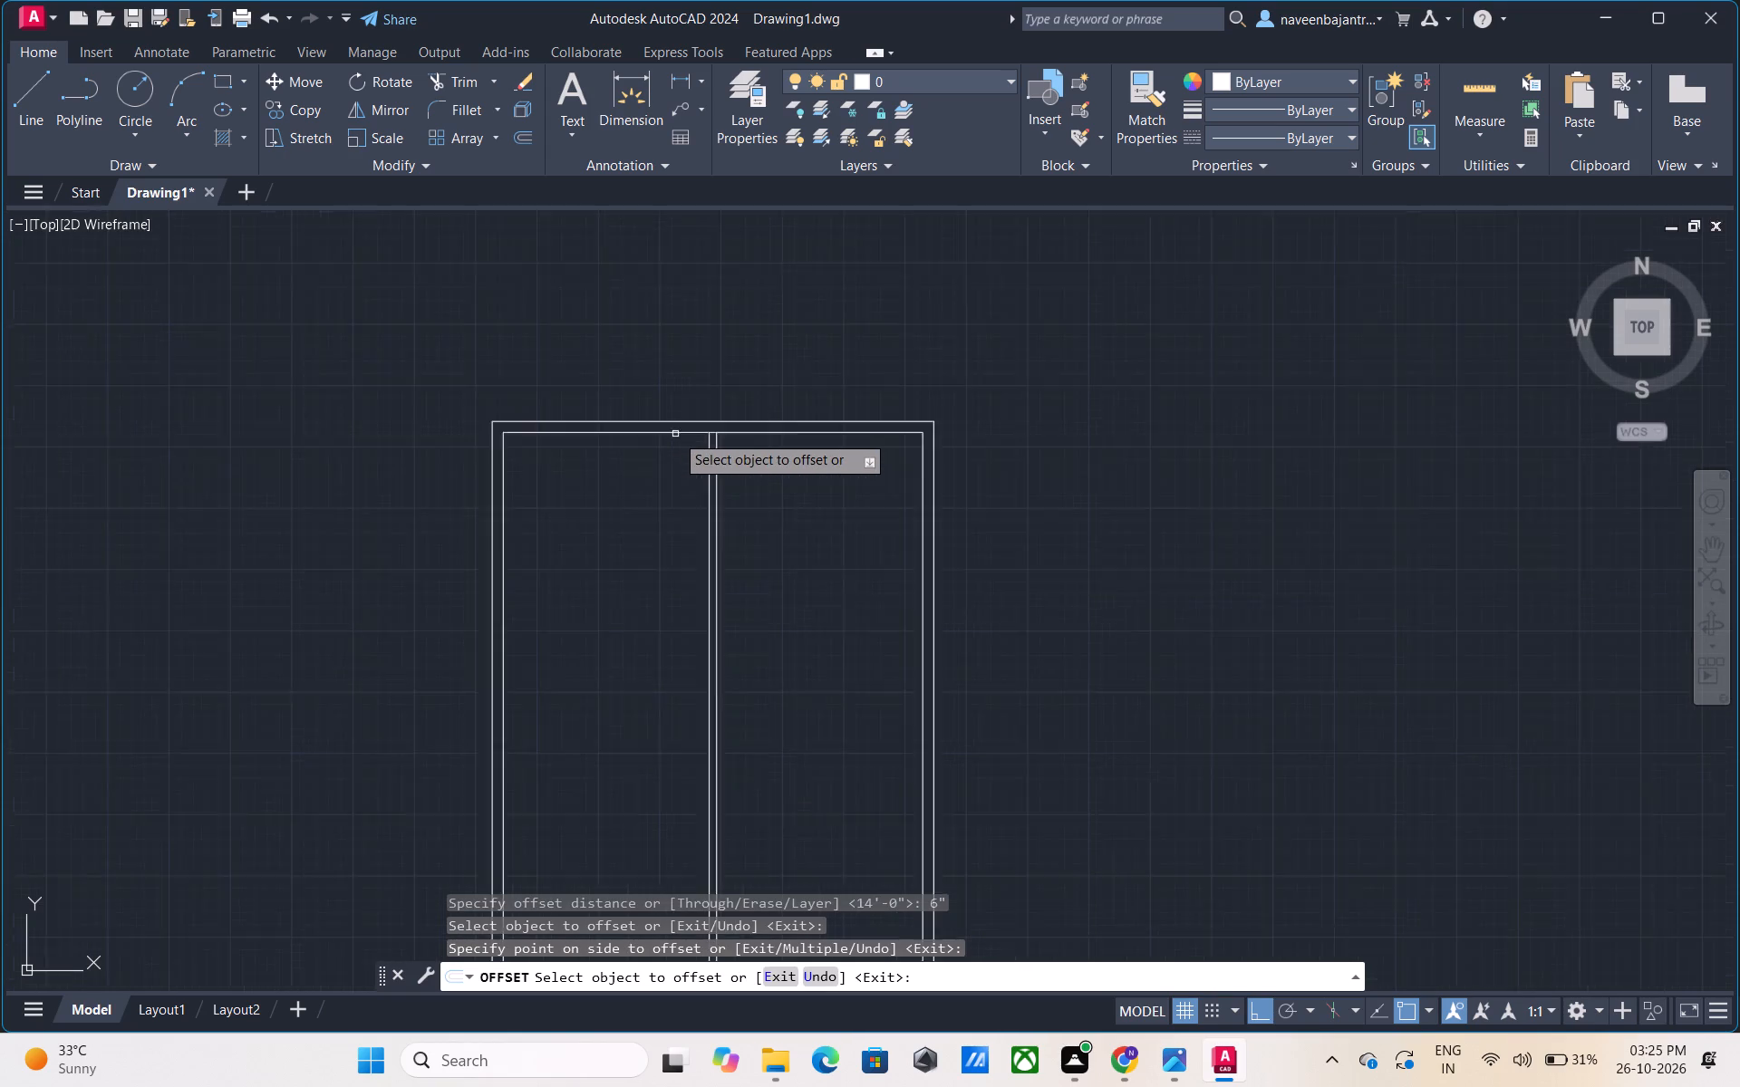
{"action": "scroll", "coordinate": [675, 434], "scroll_direction": "up", "scroll_amount": 2}
{"action": "key", "text": "Escape"}
Trim the top wall's inner line between the two vertical partition lines.
{"action": "type", "text": "tr"}
{"action": "key", "text": "space"}
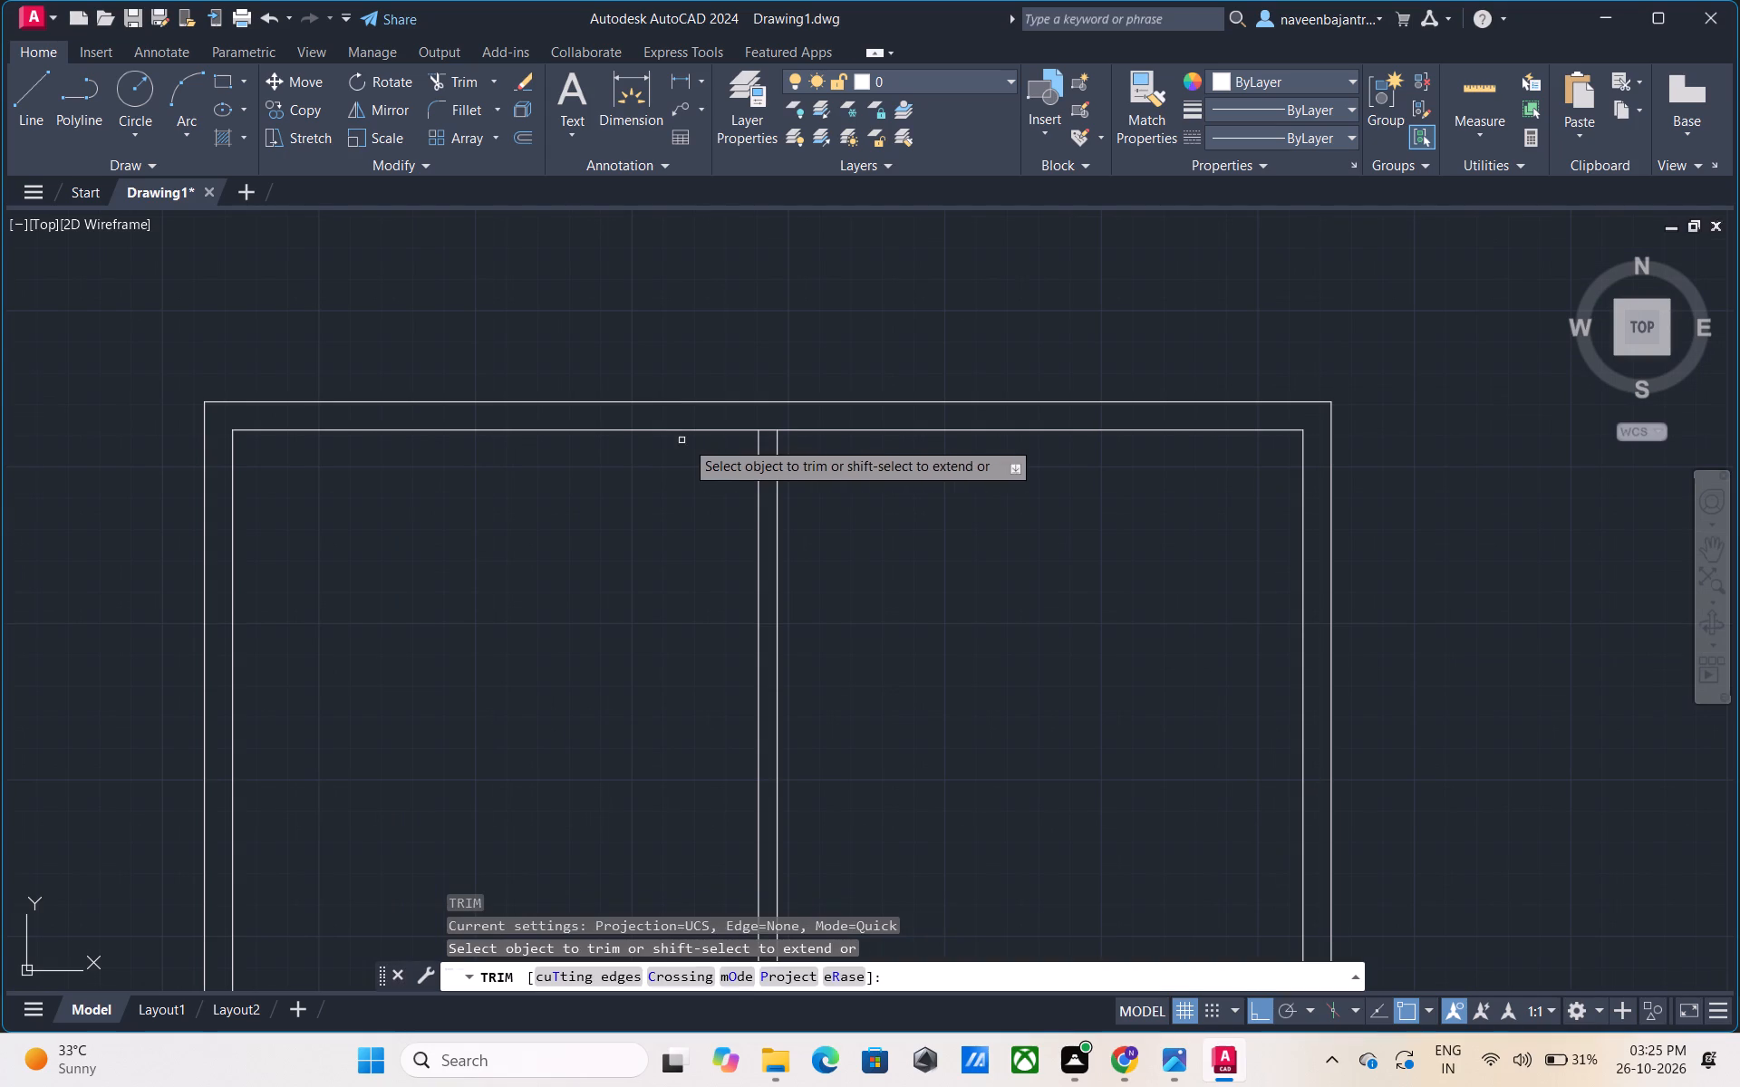
{"action": "left_click", "coordinate": [765, 431]}
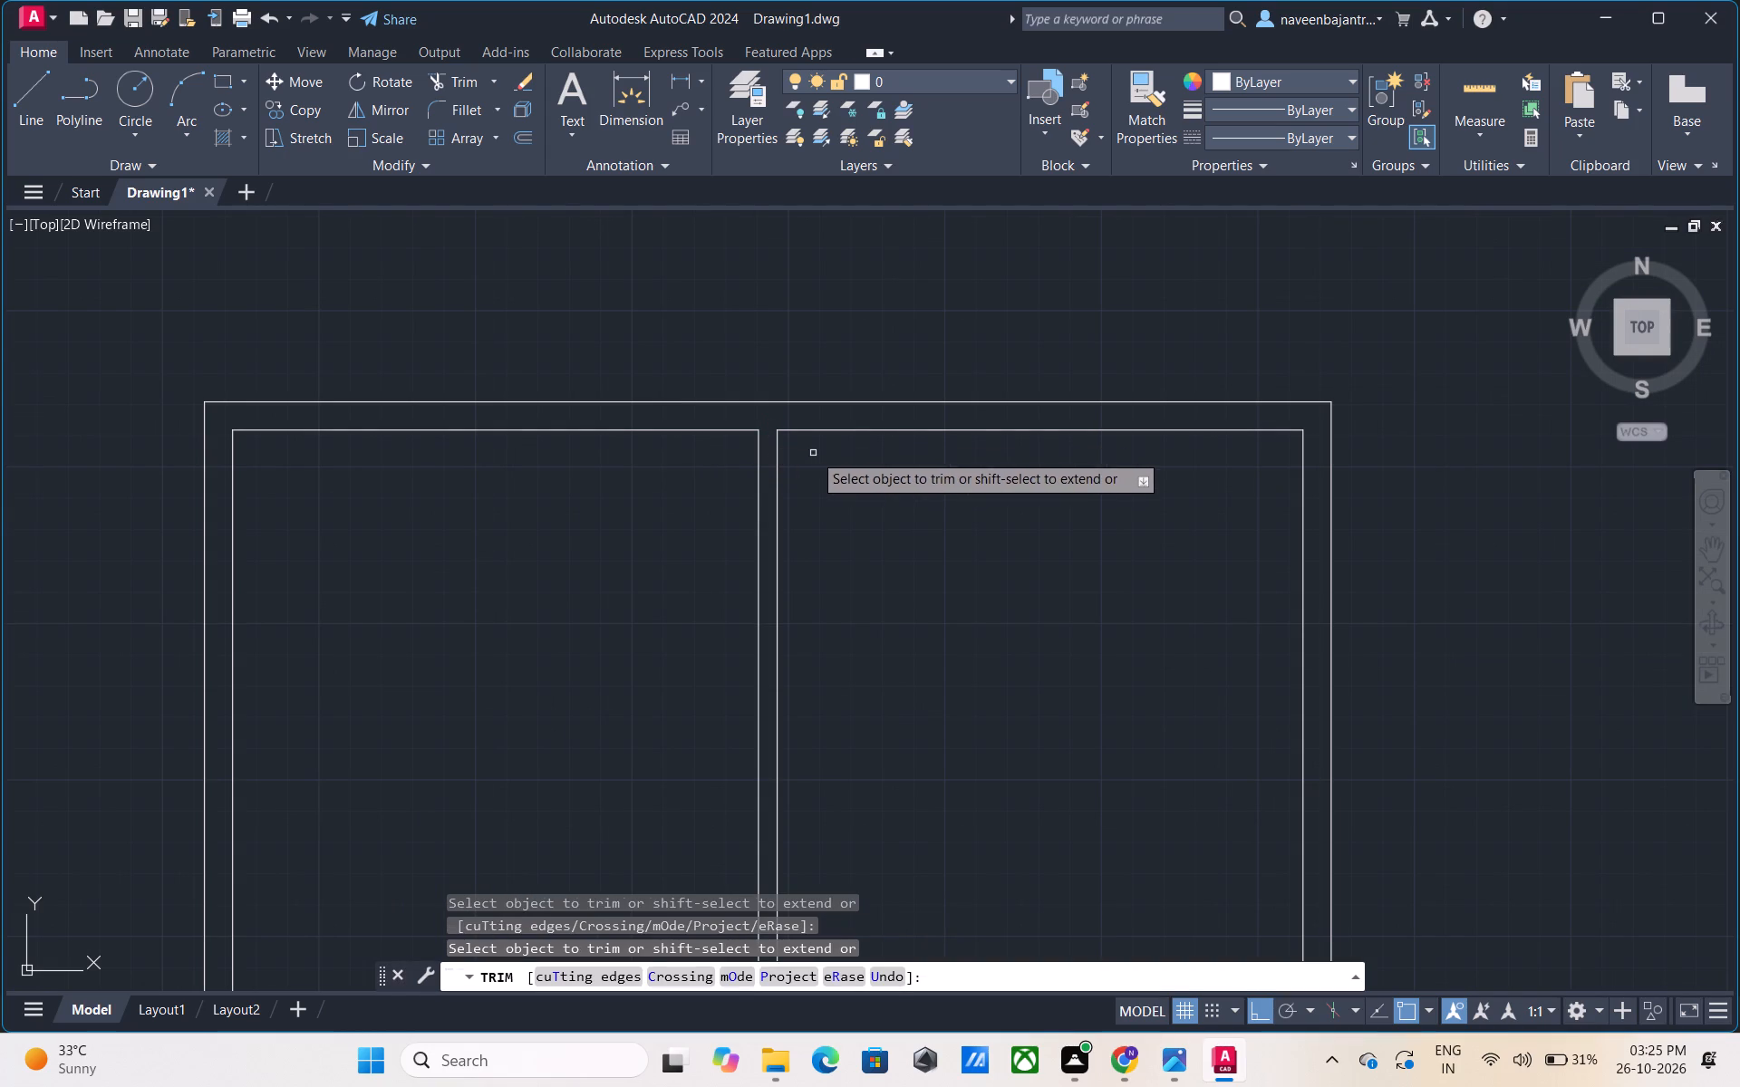
{"action": "key", "text": "Escape"}
Offset the top wall's inner line right of the partition 10' downward.
{"action": "scroll", "coordinate": [820, 460], "scroll_direction": "down", "scroll_amount": 1}
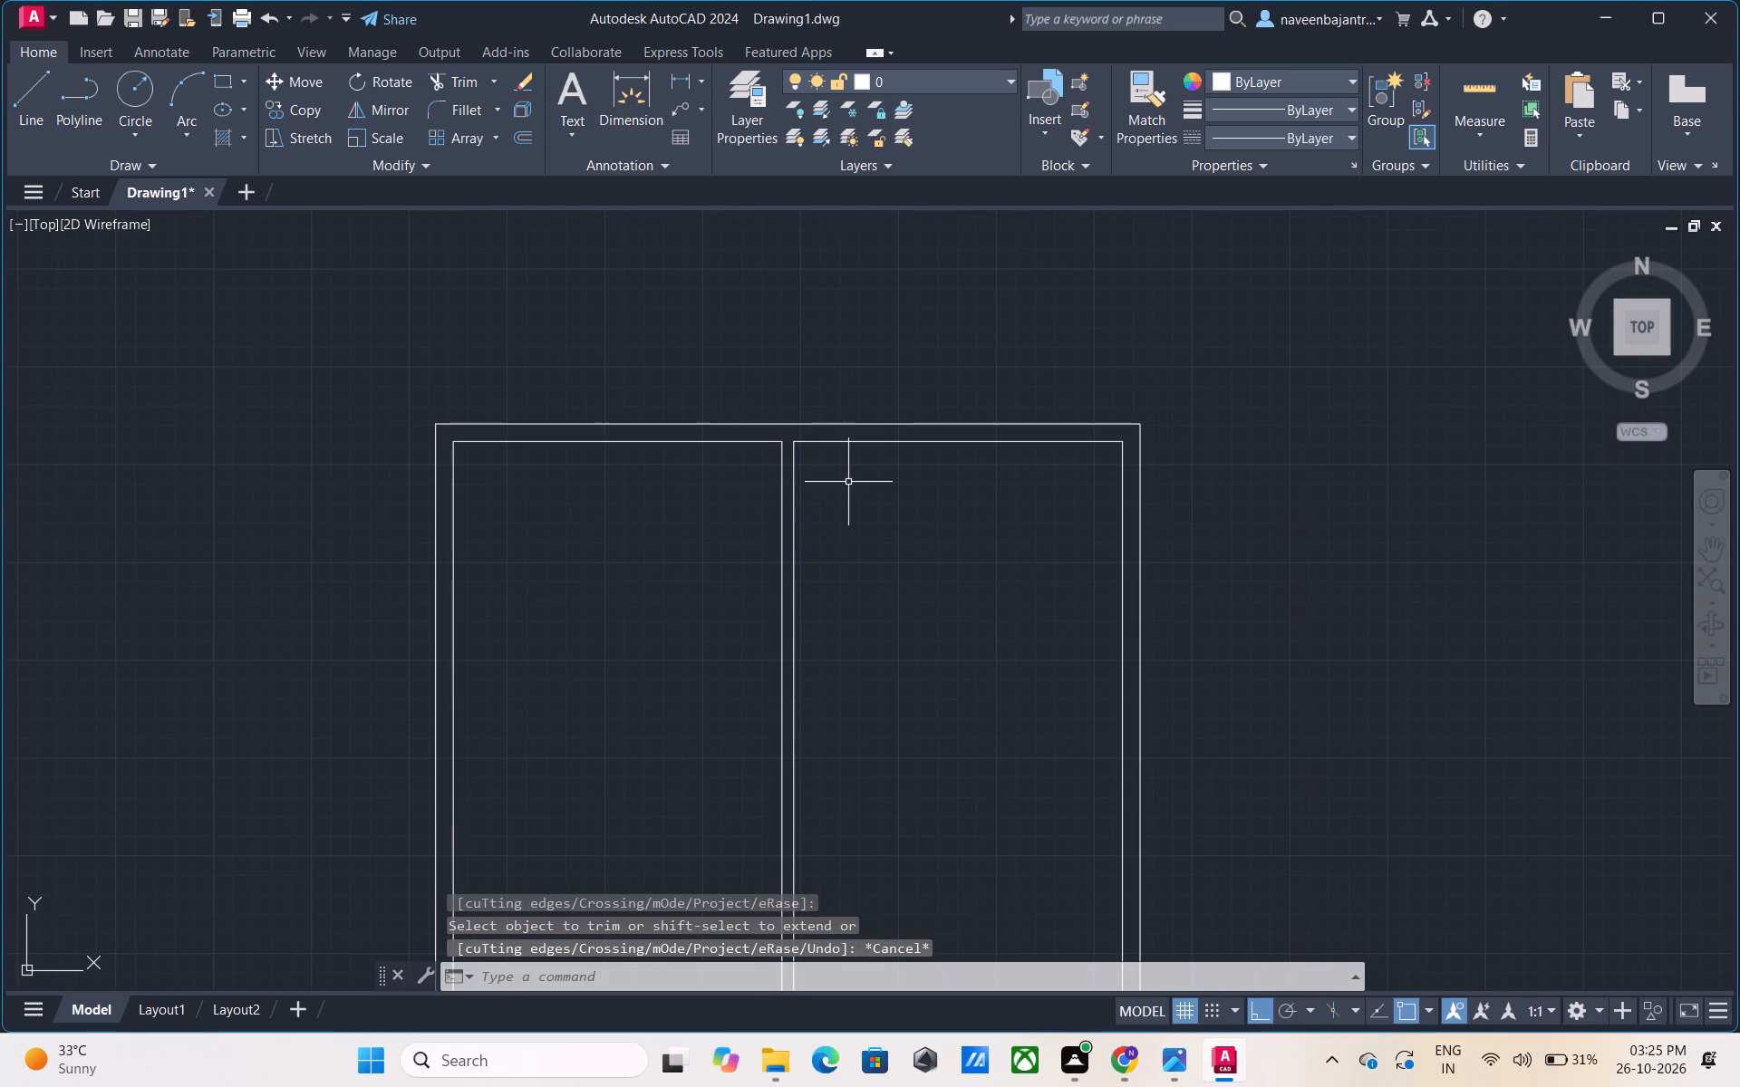
{"action": "middle_click_drag", "start_coordinate": [851, 483], "coordinate": [794, 435]}
{"action": "key", "text": "Escape"}
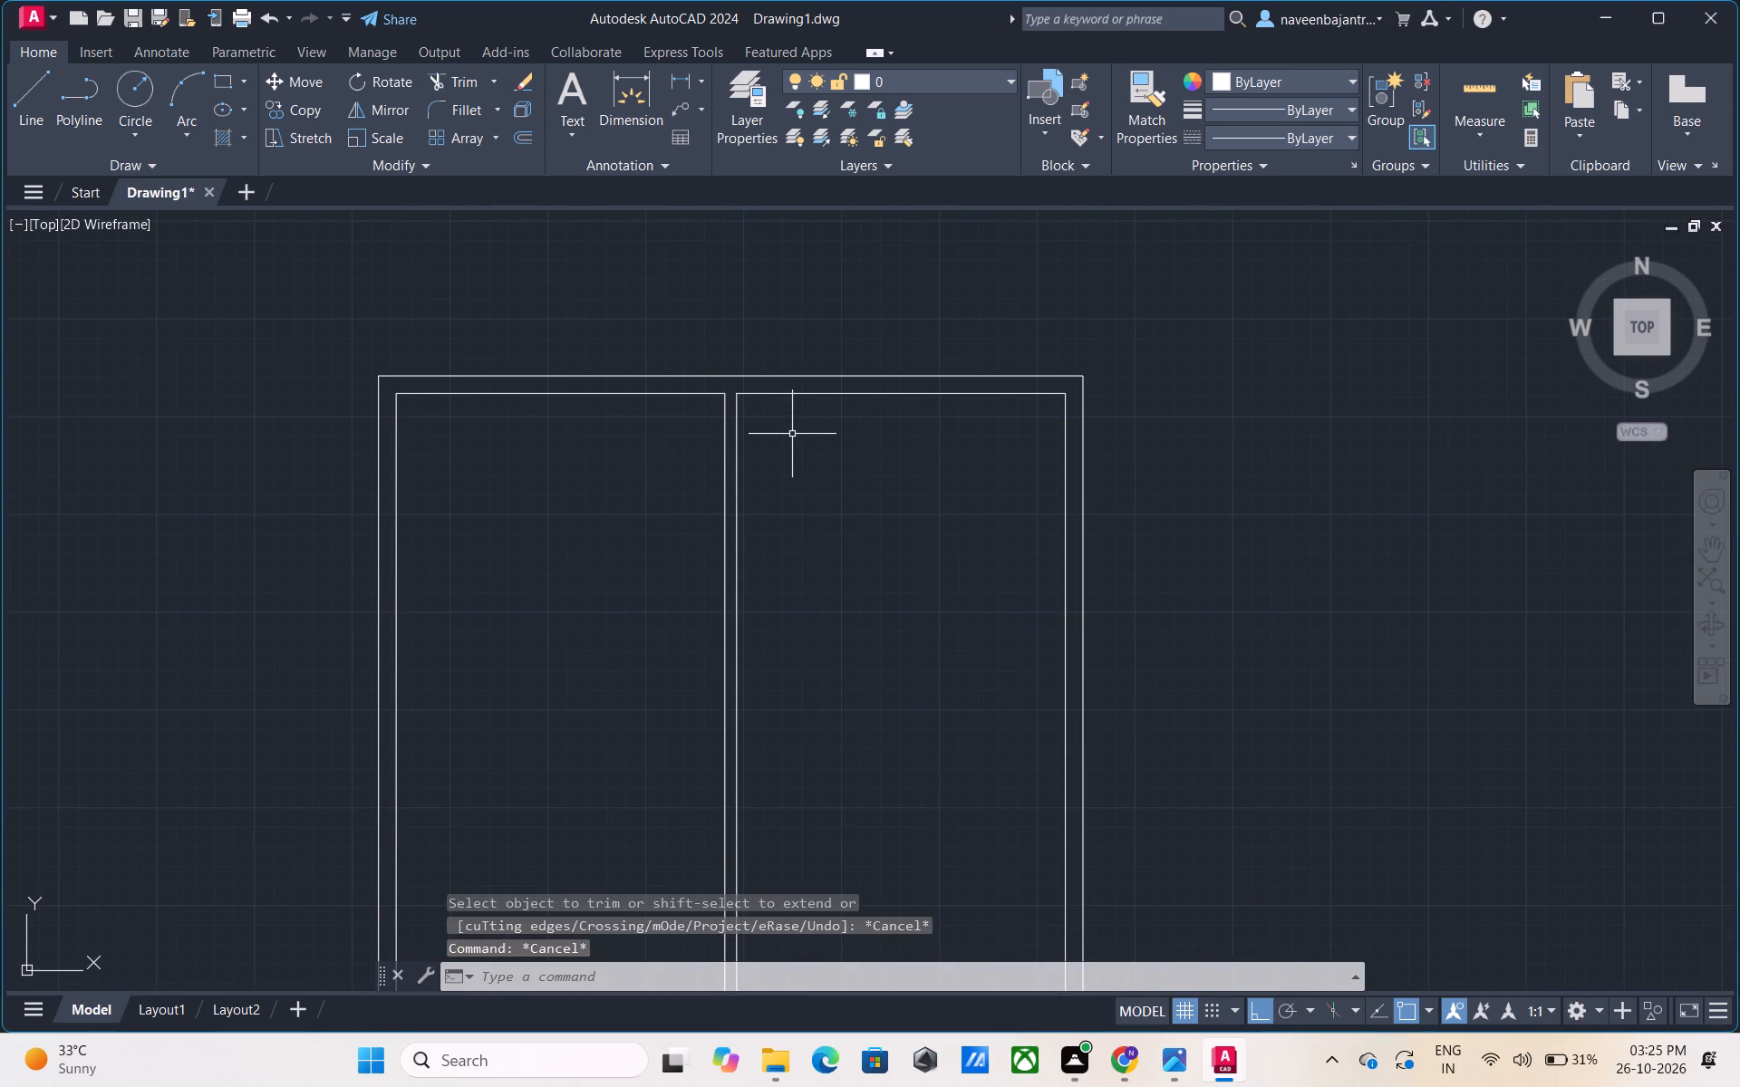
{"action": "type", "text": "o"}
{"action": "key", "text": "space"}
{"action": "type", "text": "10'"}
{"action": "key", "text": "Return"}
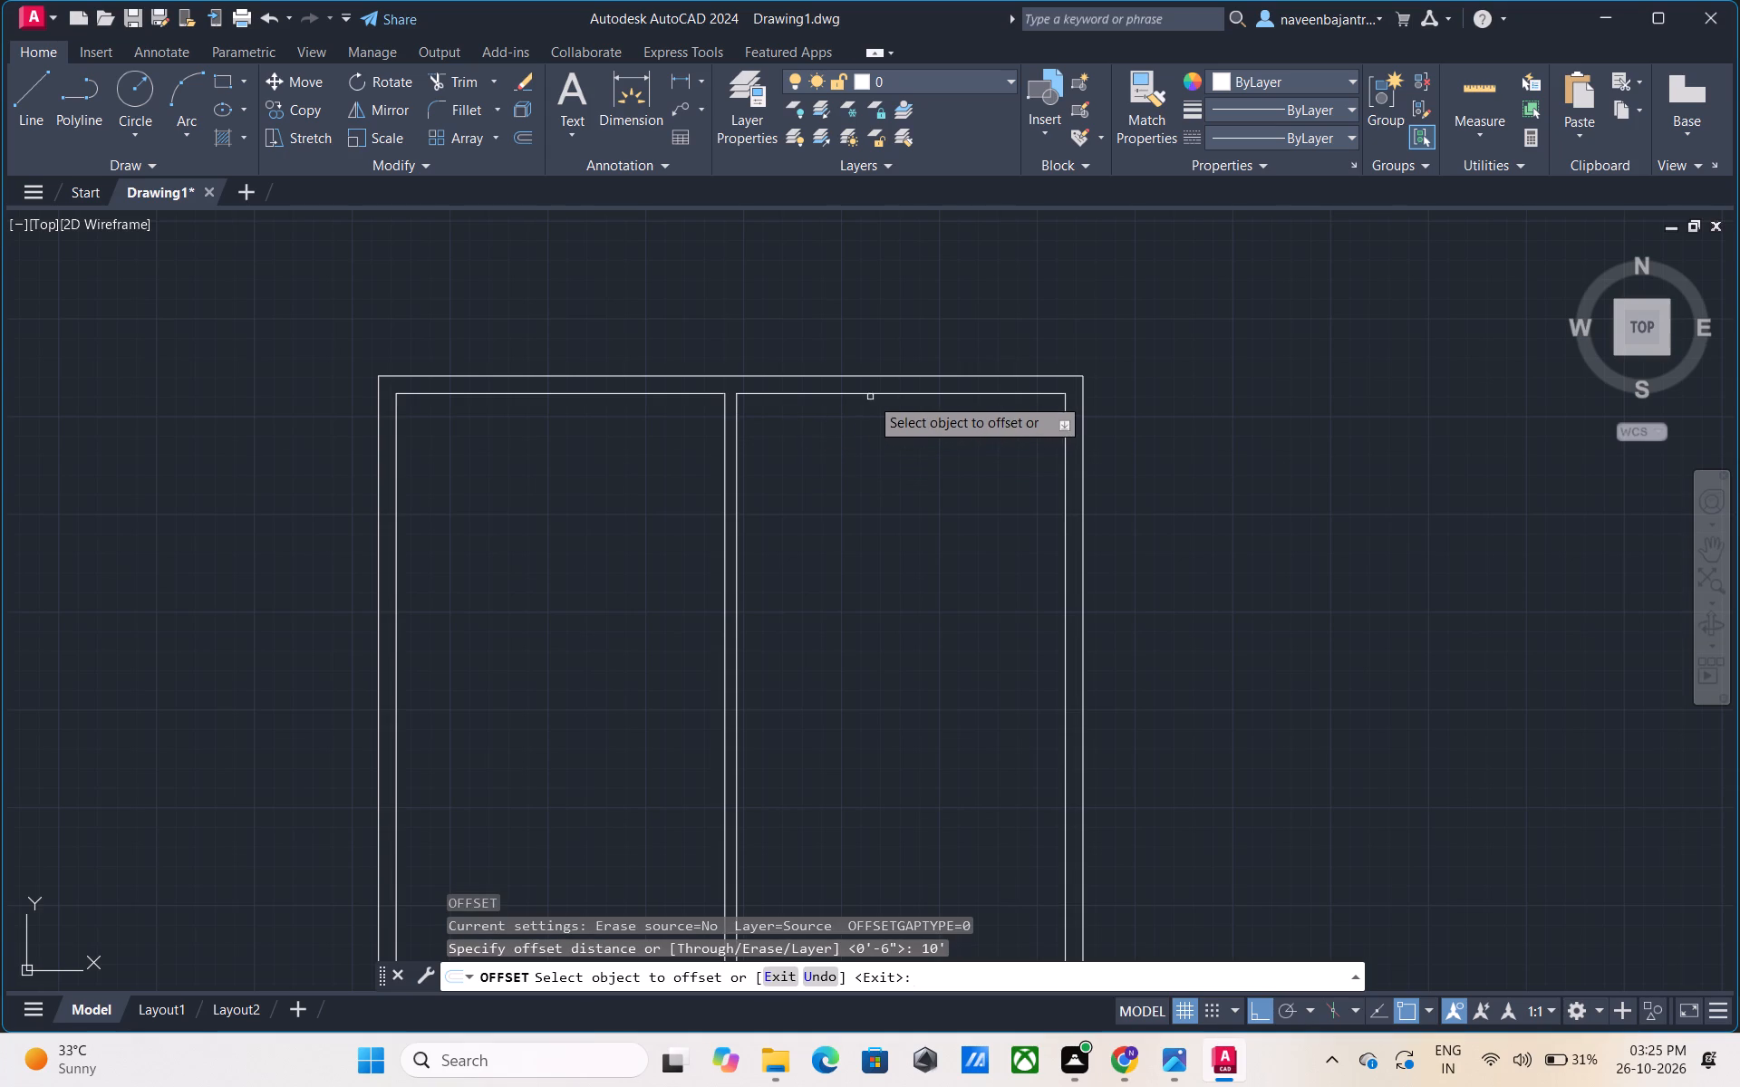
{"action": "left_click", "coordinate": [873, 394]}
{"action": "left_click", "coordinate": [874, 448]}
{"action": "middle_click_drag", "start_coordinate": [870, 450], "coordinate": [826, 408]}
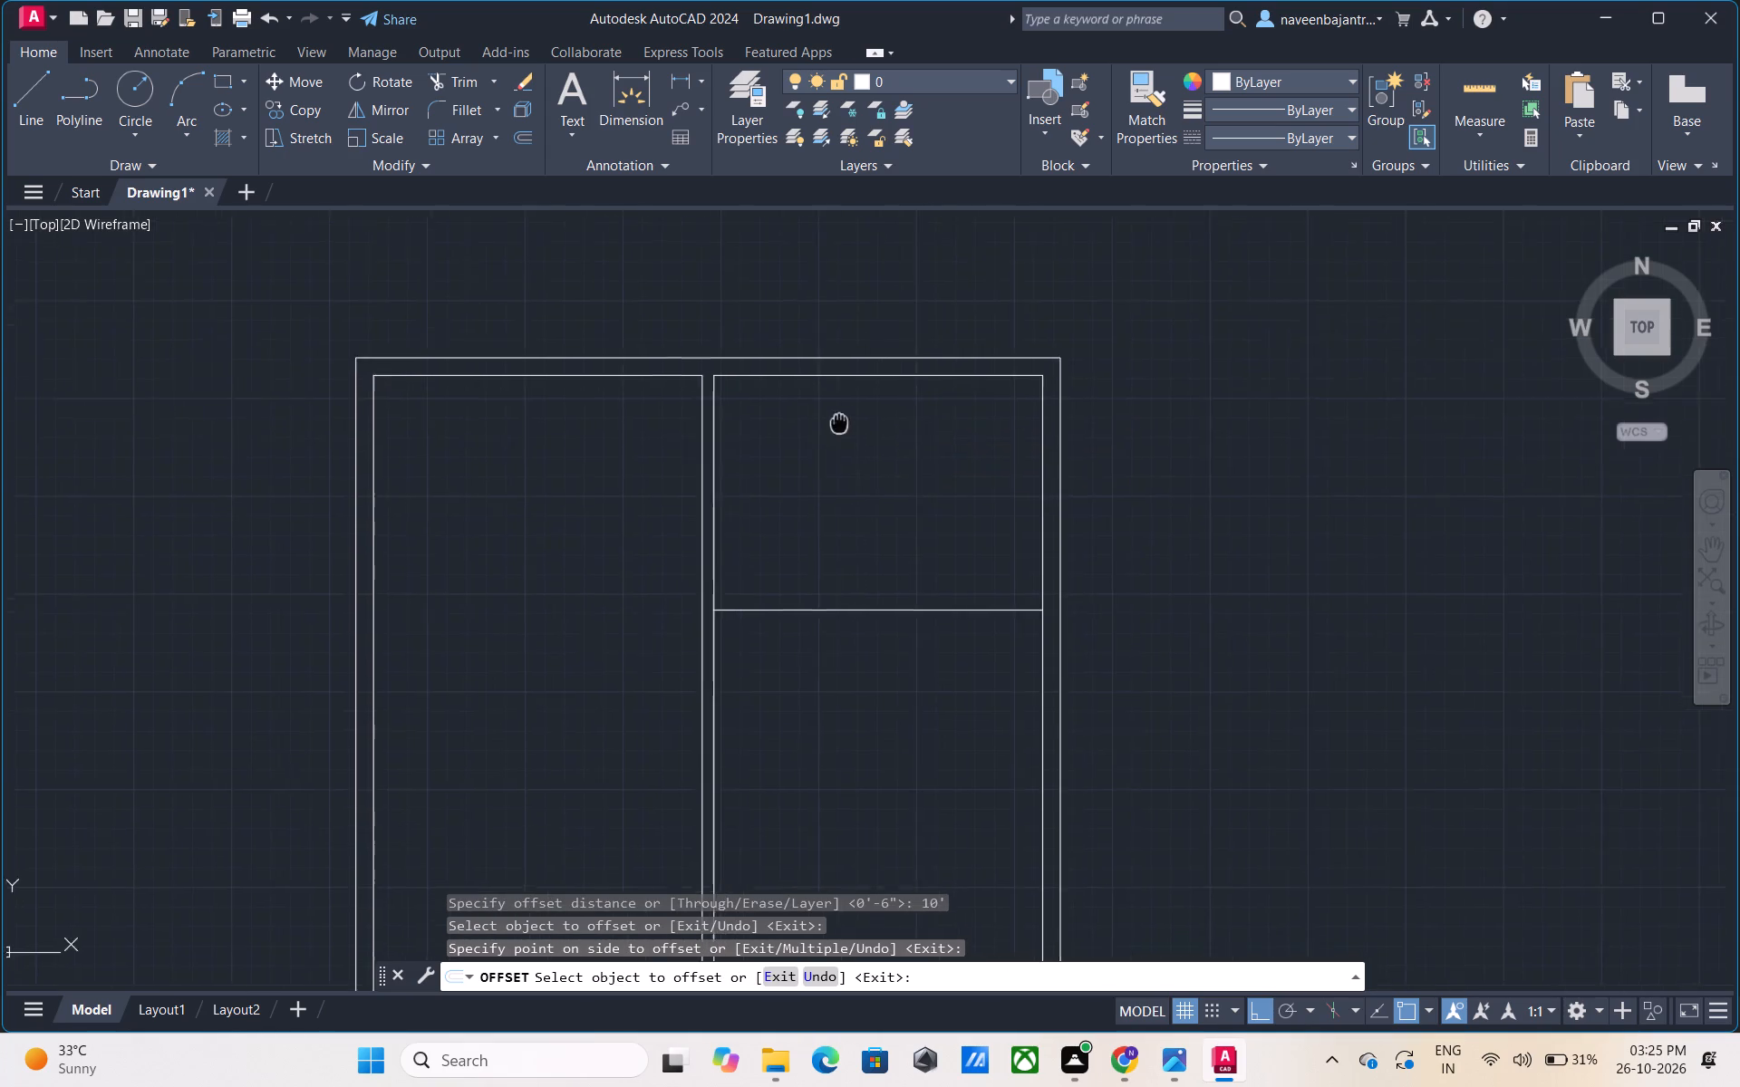
{"action": "middle_click_drag", "start_coordinate": [826, 408], "coordinate": [778, 358]}
{"action": "key", "text": "Escape"}
Offset the new horizontal line 6" downward to form the lower wall of the upper-right room.
{"action": "key", "text": "o"}
{"action": "key", "text": "space"}
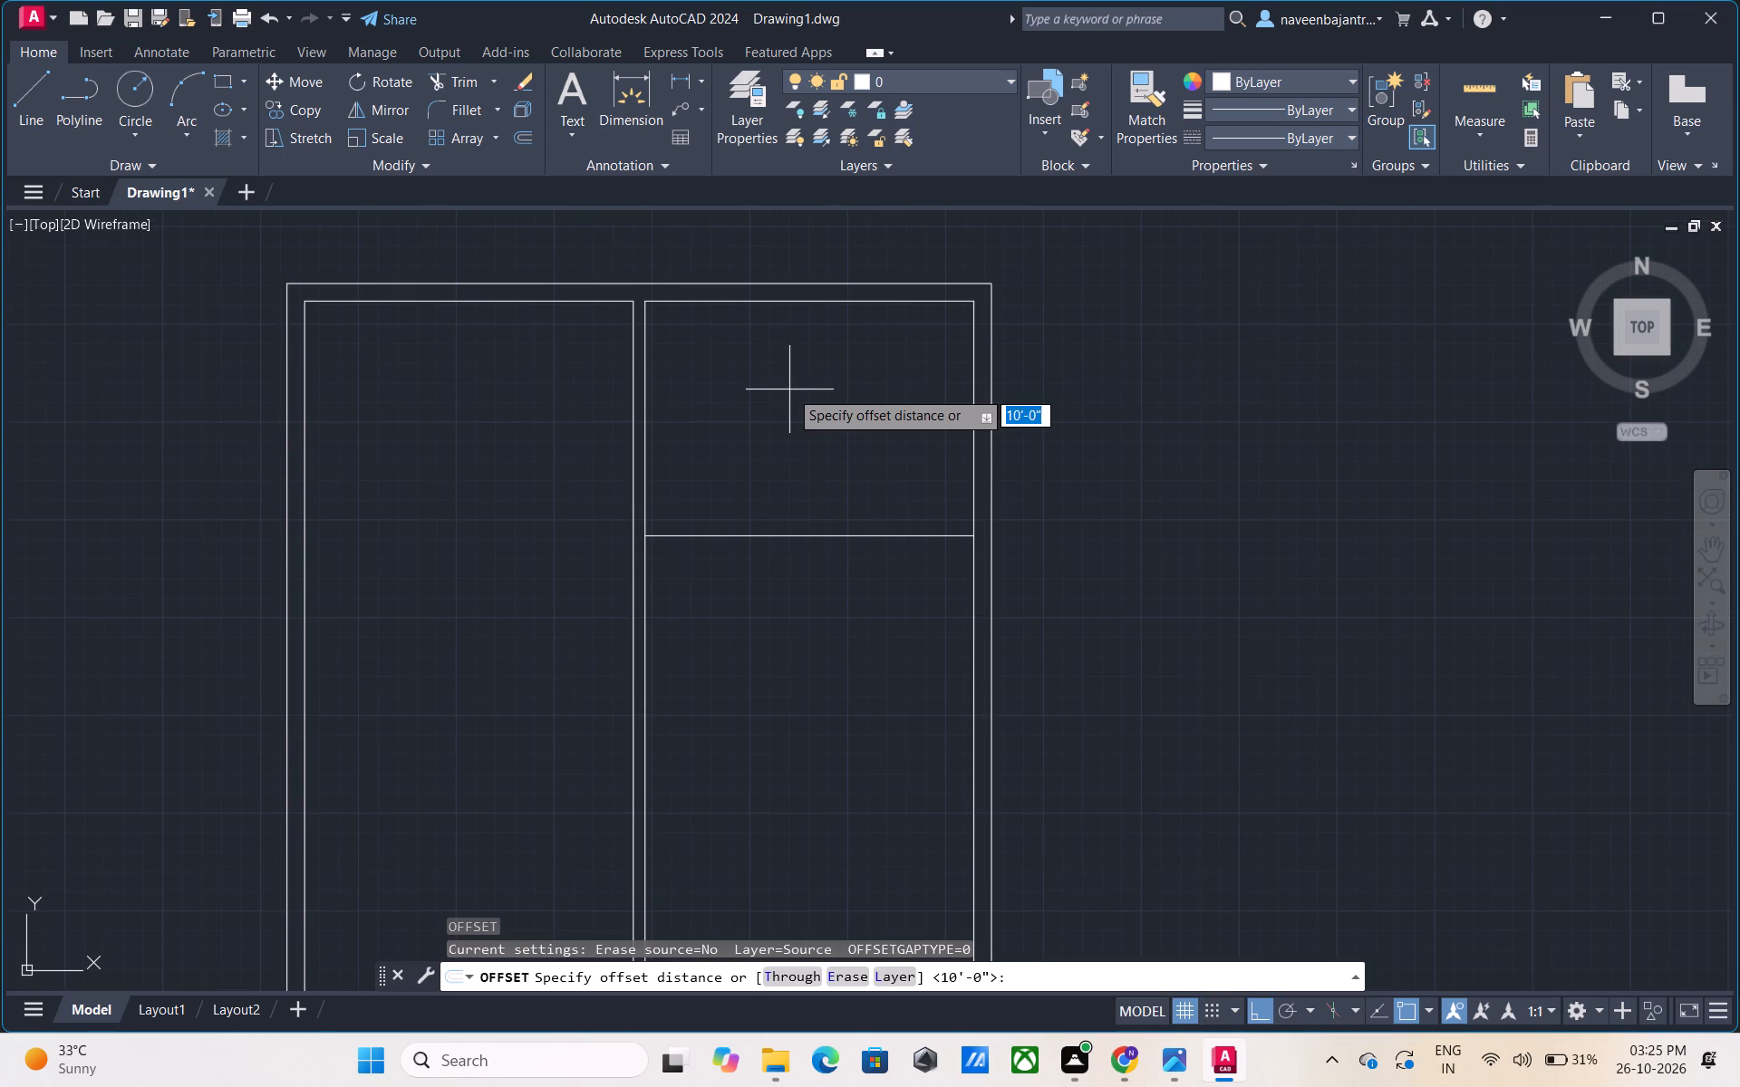
{"action": "type", "text": "6\""}
{"action": "key", "text": "Return"}
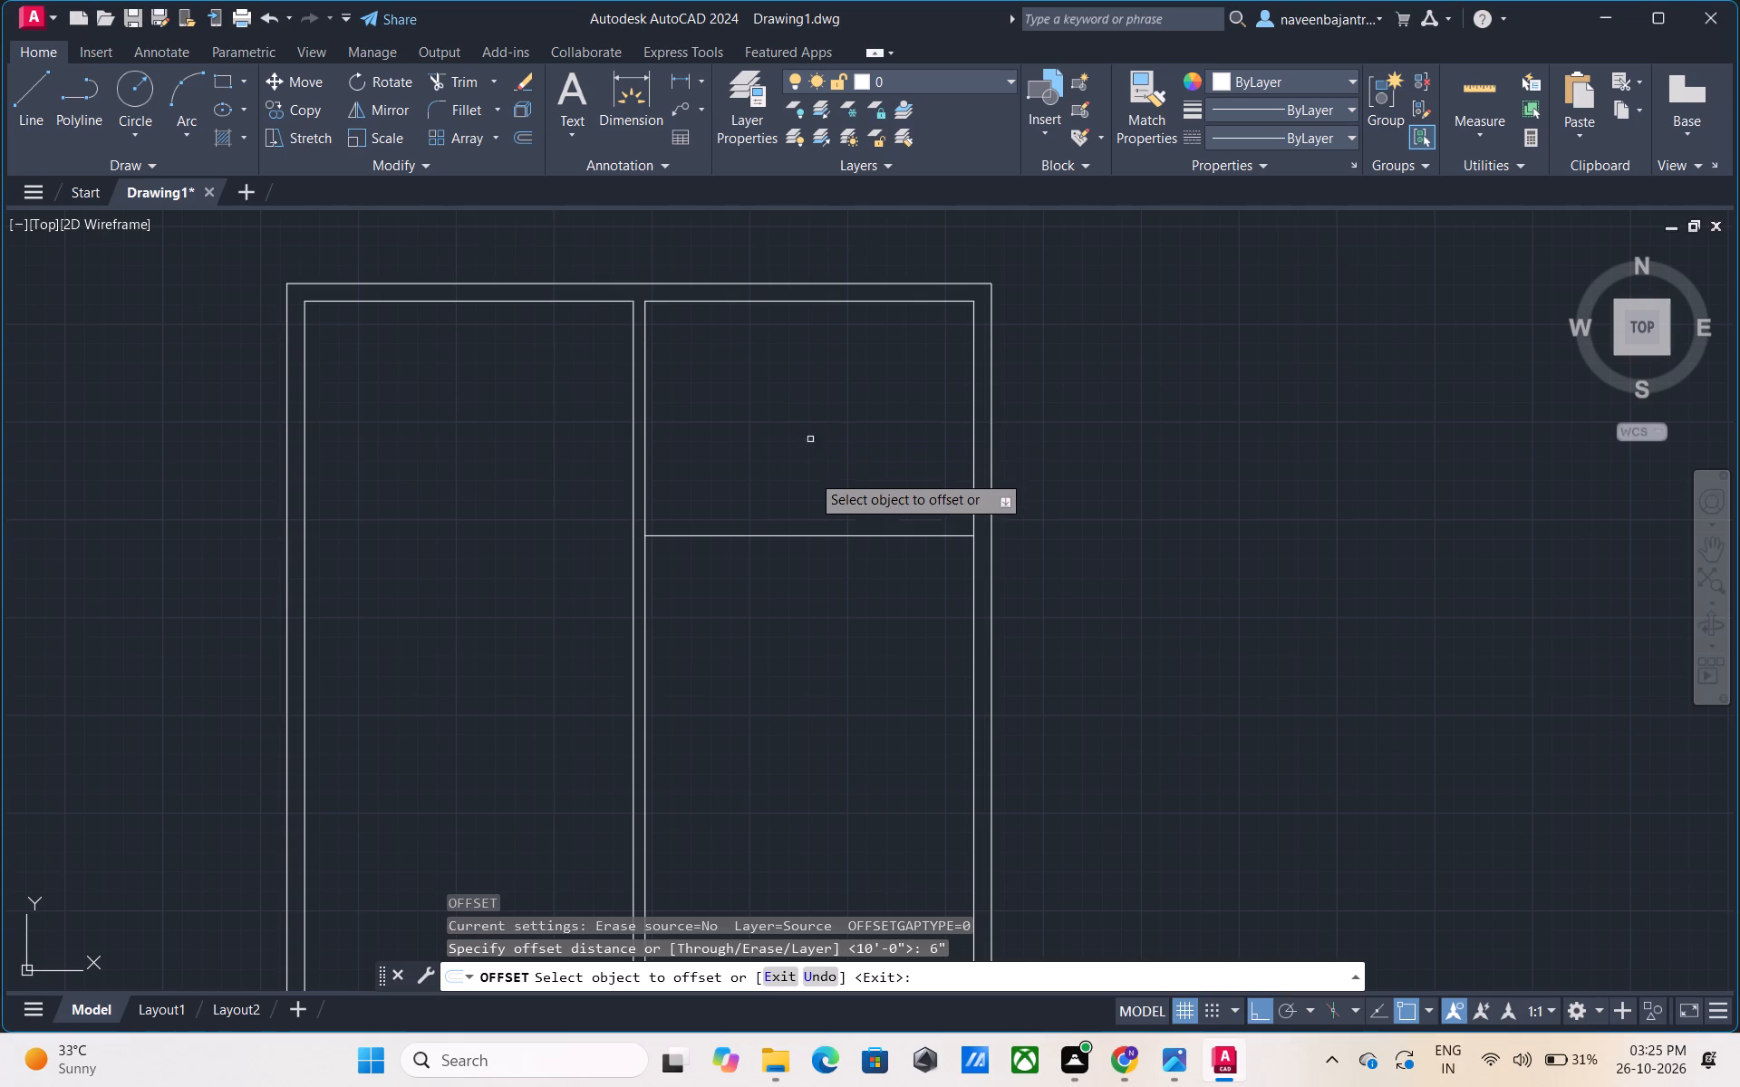
{"action": "left_click_drag", "start_coordinate": [813, 534], "coordinate": [813, 559]}
{"action": "left_click", "coordinate": [813, 581]}
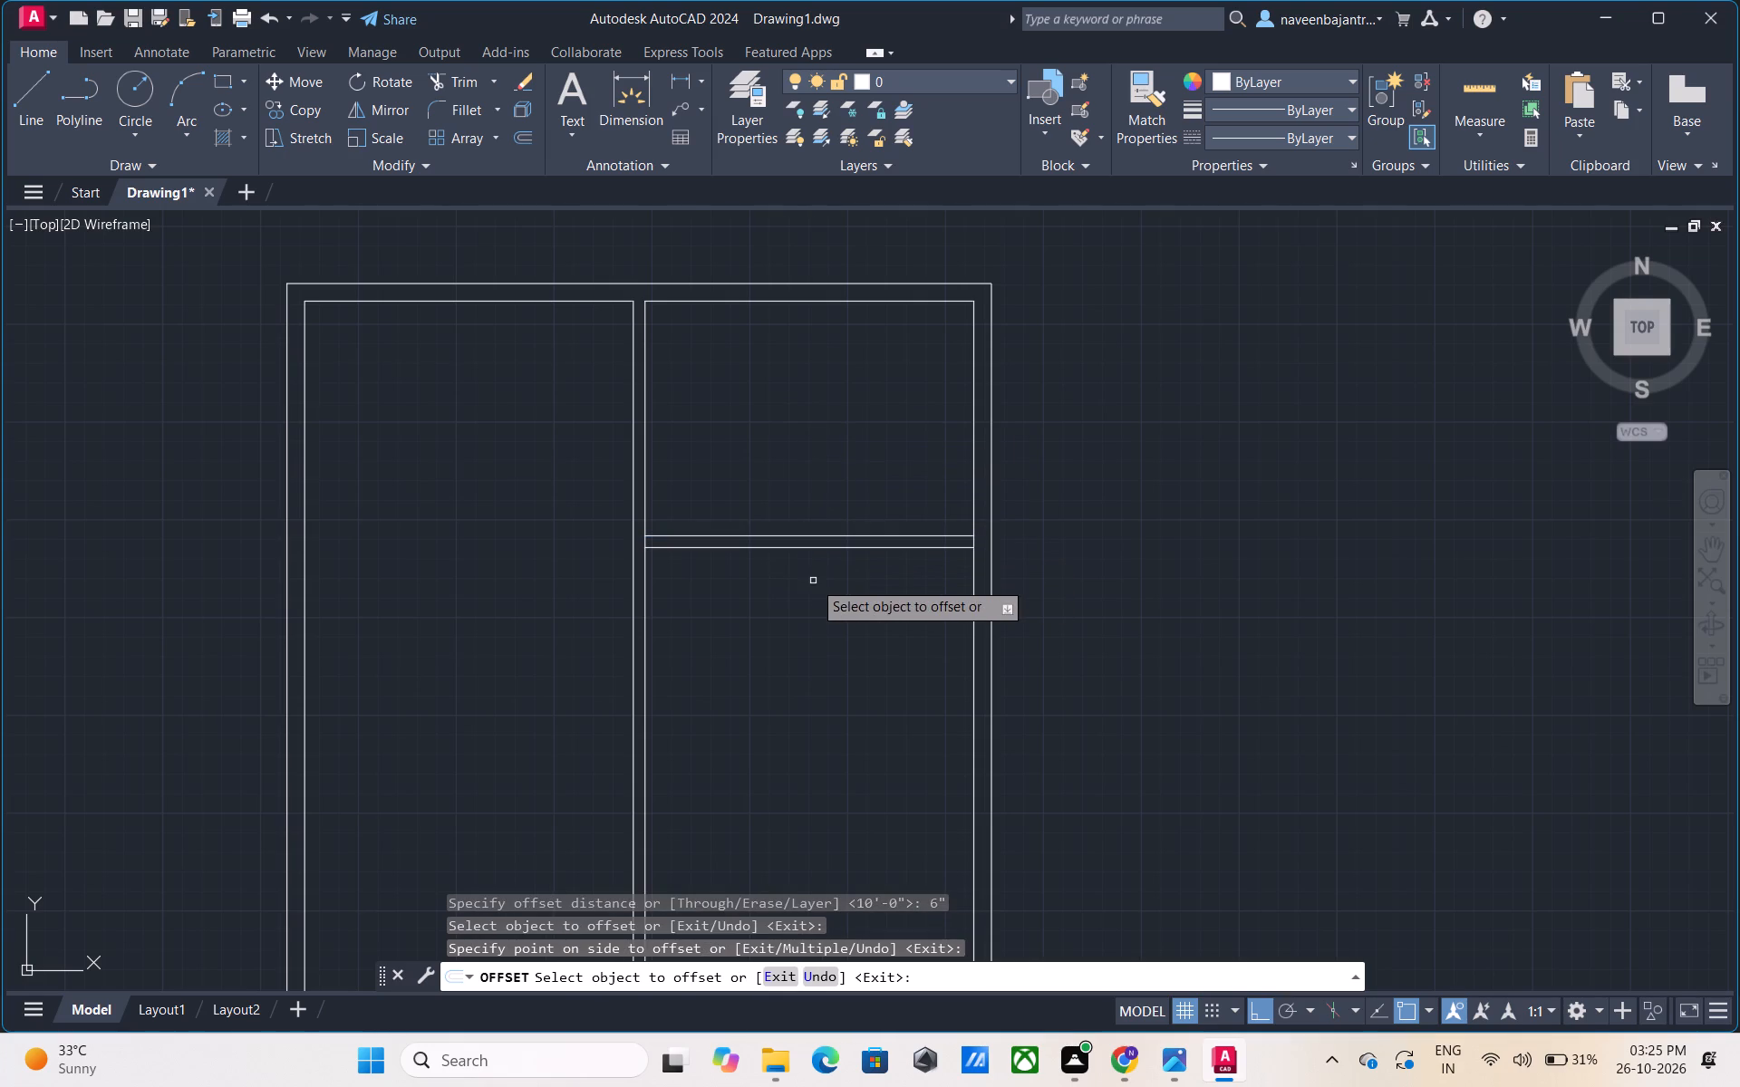
{"action": "key", "text": "Escape"}
Draw a short horizontal line from the left end of the room's lower wall line, leftward across the vertical partition.
{"action": "type", "text": "l"}
{"action": "key", "text": "space"}
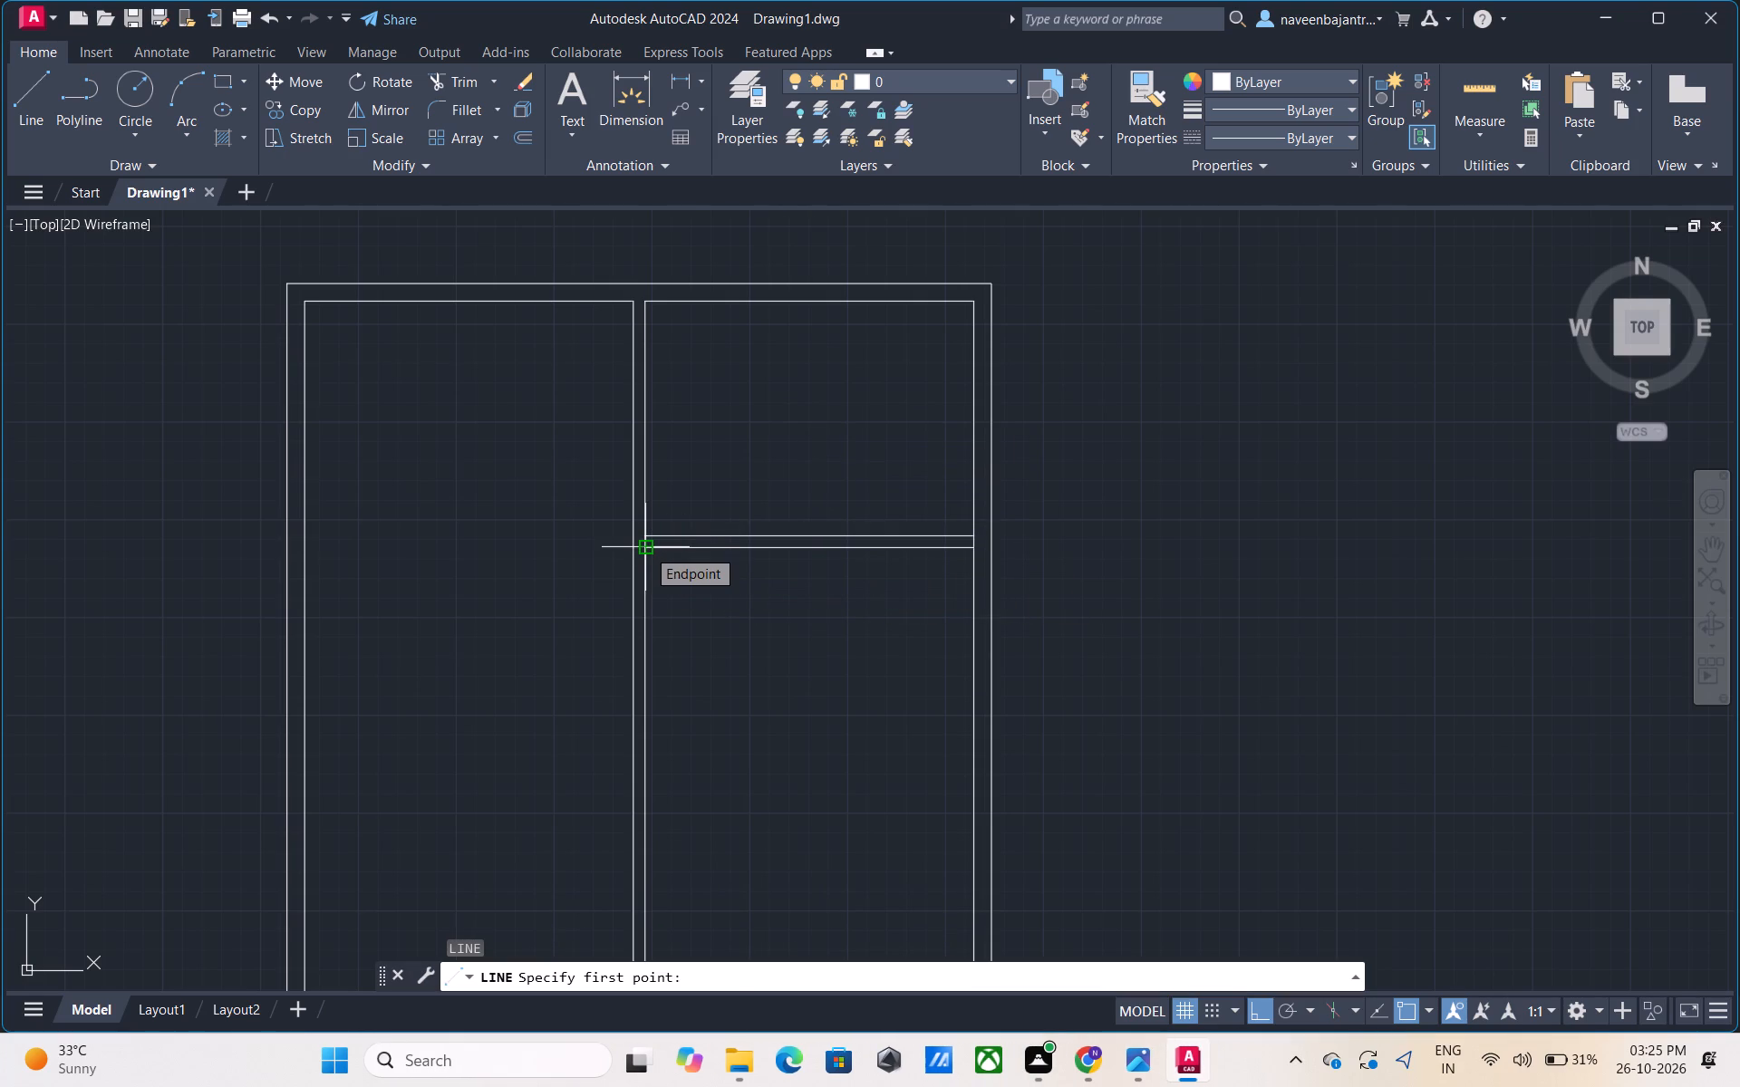
{"action": "left_click", "coordinate": [646, 548]}
{"action": "left_click", "coordinate": [606, 542]}
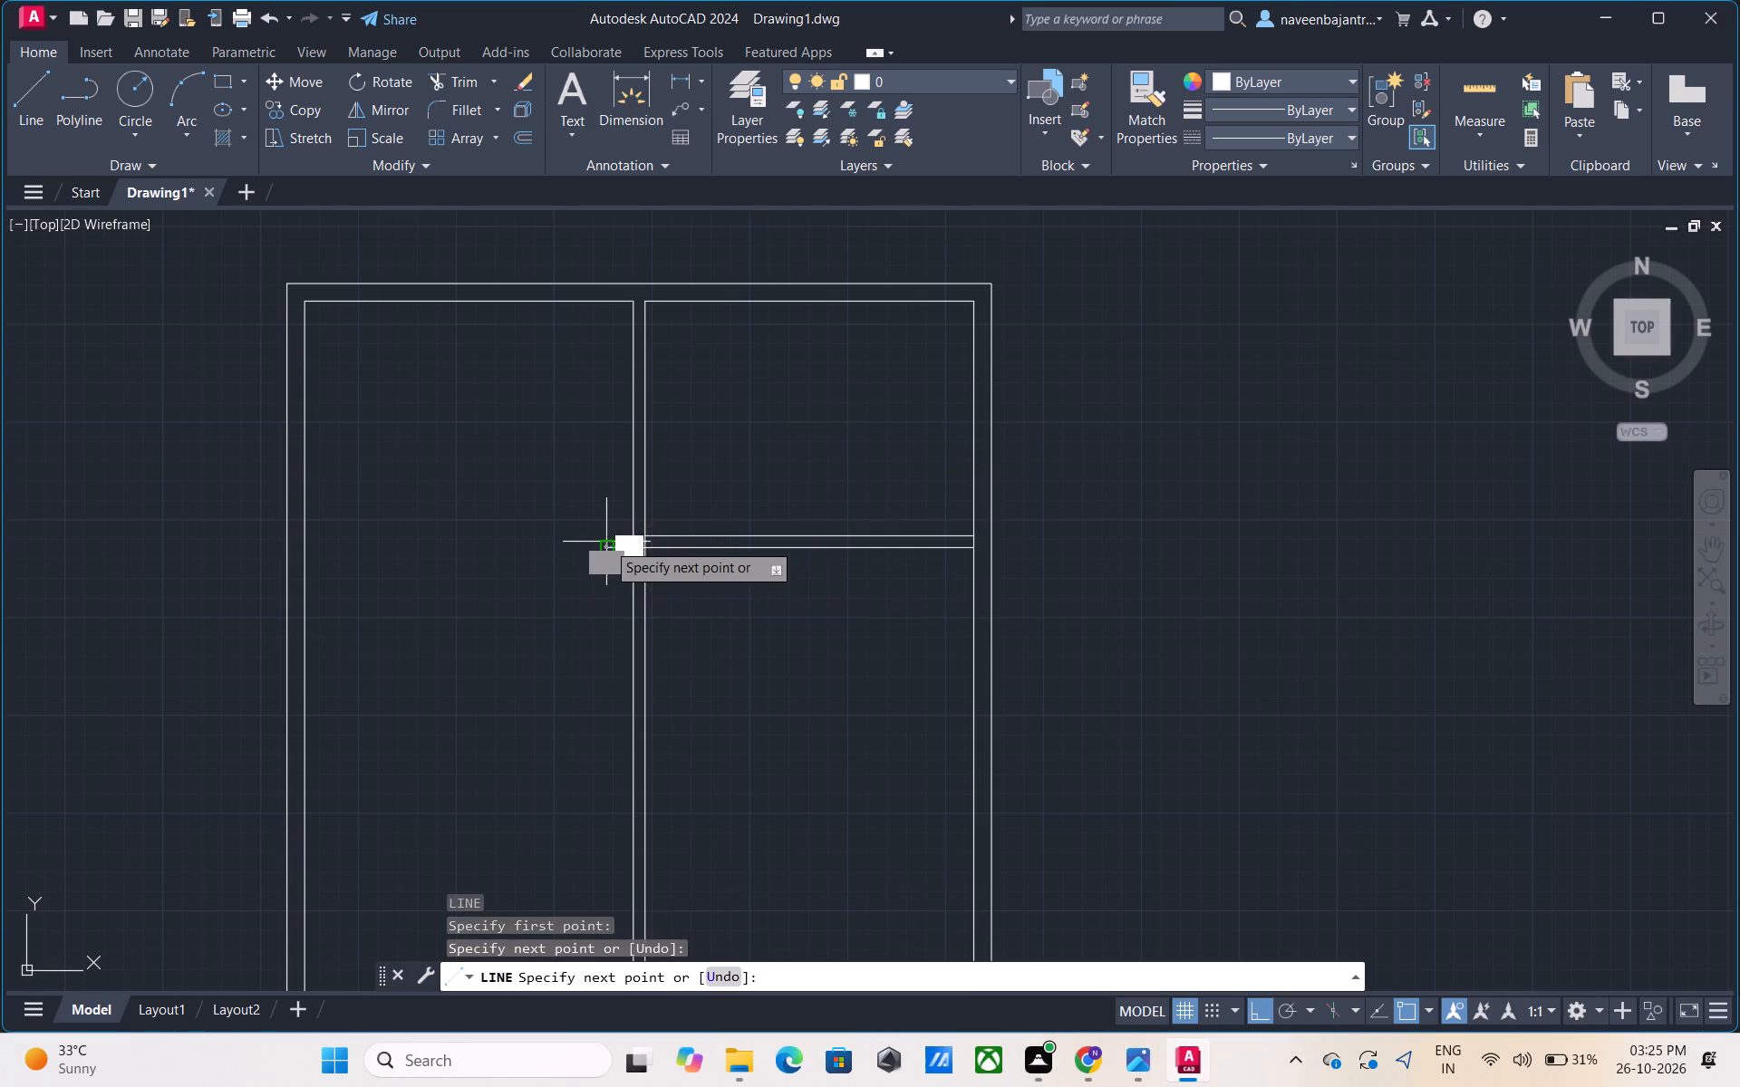
{"action": "key", "text": "Escape"}
Trim the partition lines below the upper-right room, the short line's overhang, and the wall segments at both lower corner junctions.
{"action": "type", "text": "tr"}
{"action": "key", "text": "space"}
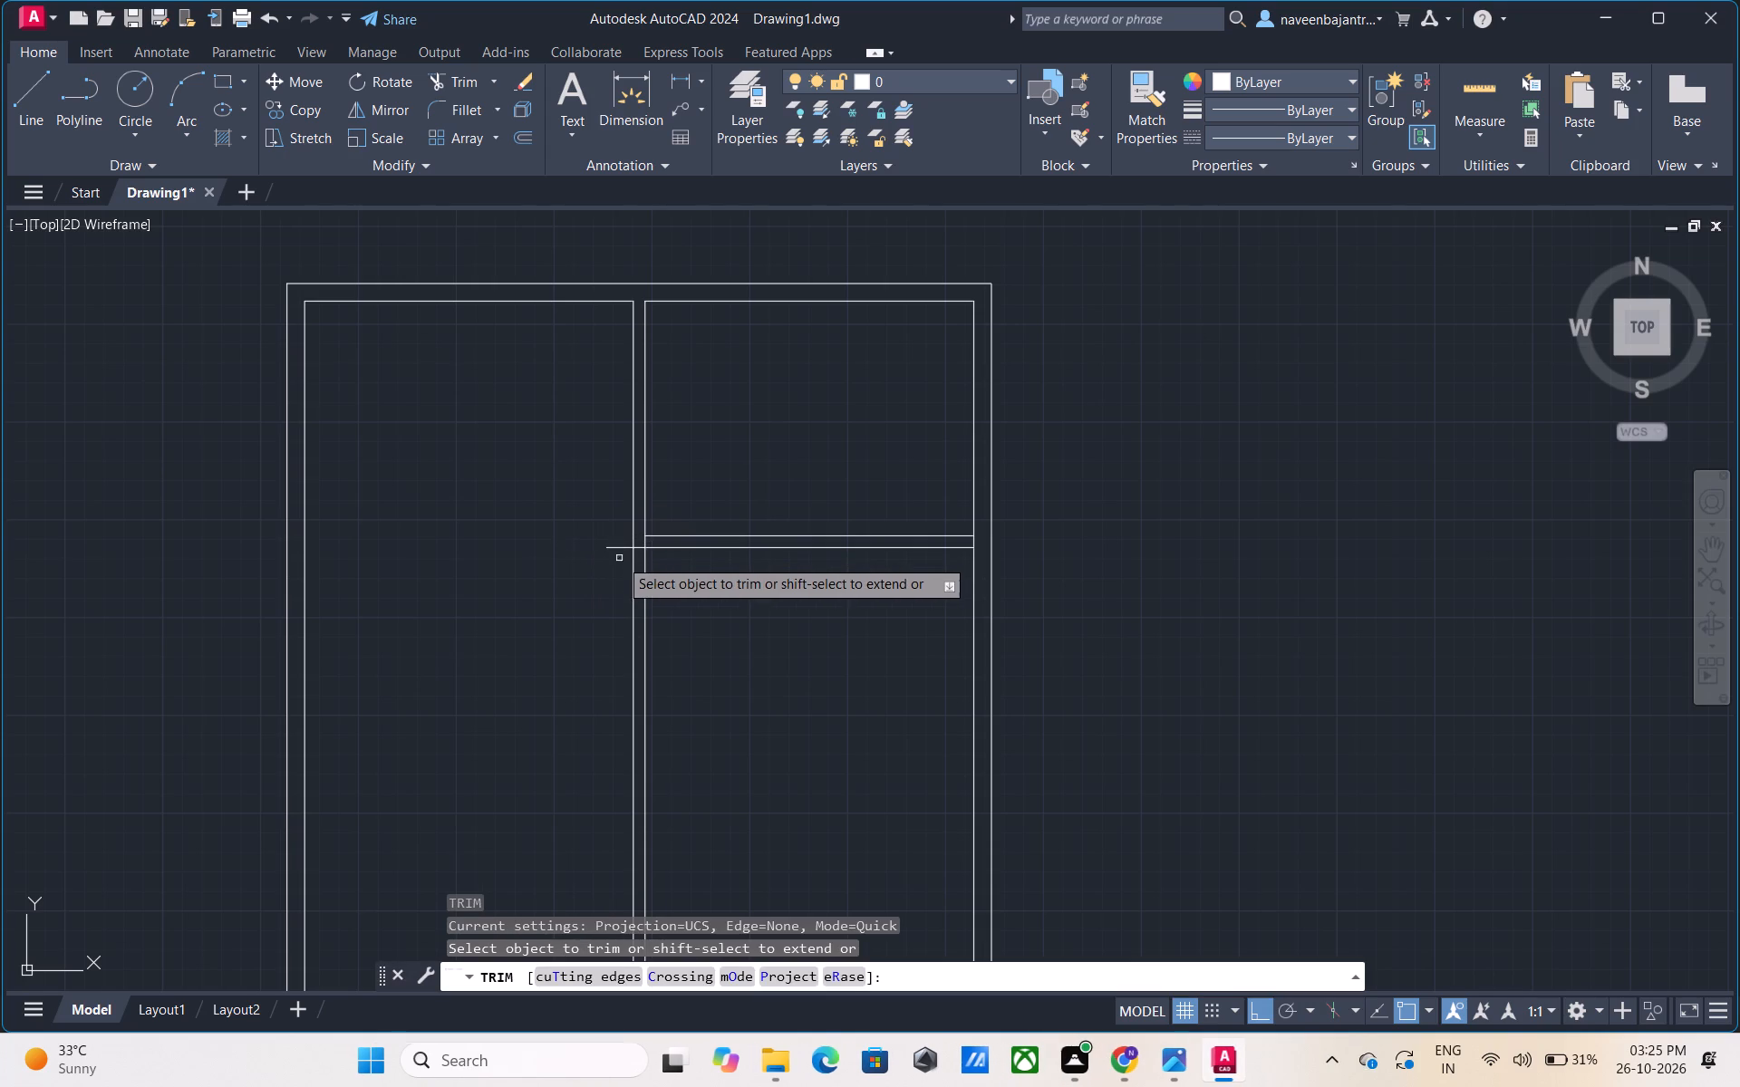
{"action": "left_click", "coordinate": [633, 575]}
{"action": "left_click", "coordinate": [644, 566]}
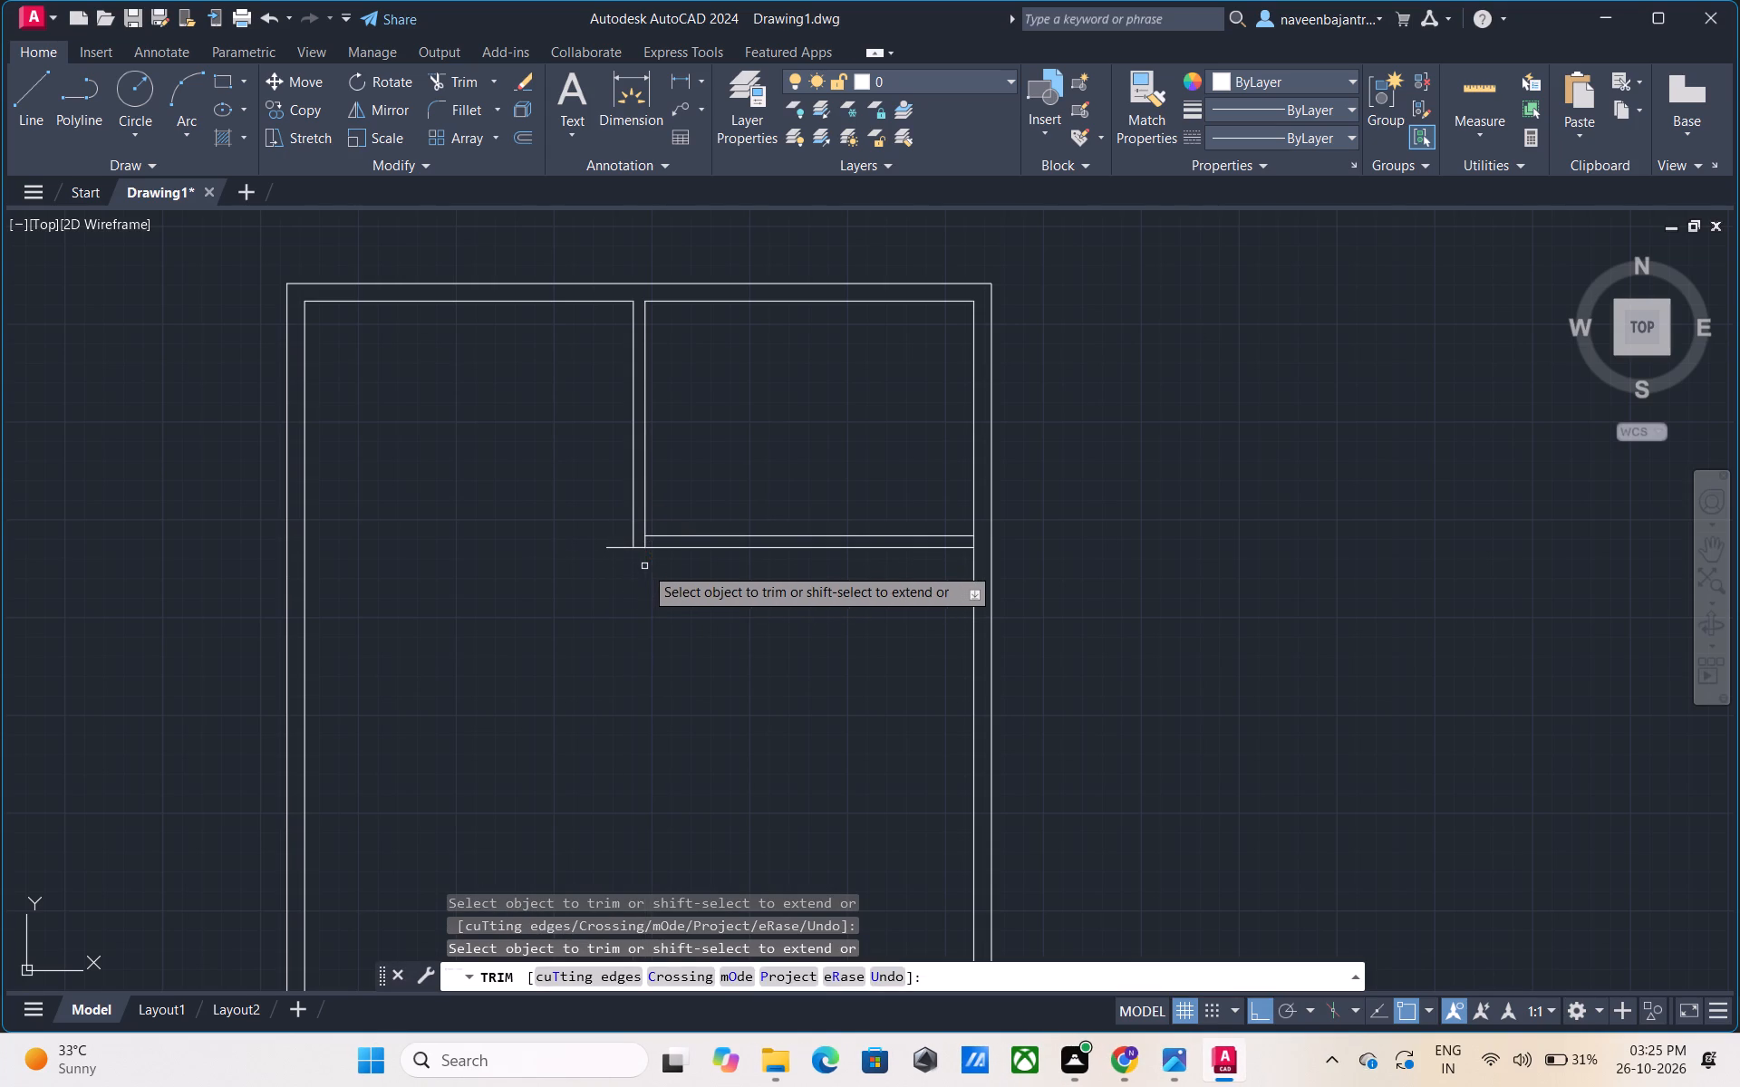
{"action": "left_click", "coordinate": [615, 546]}
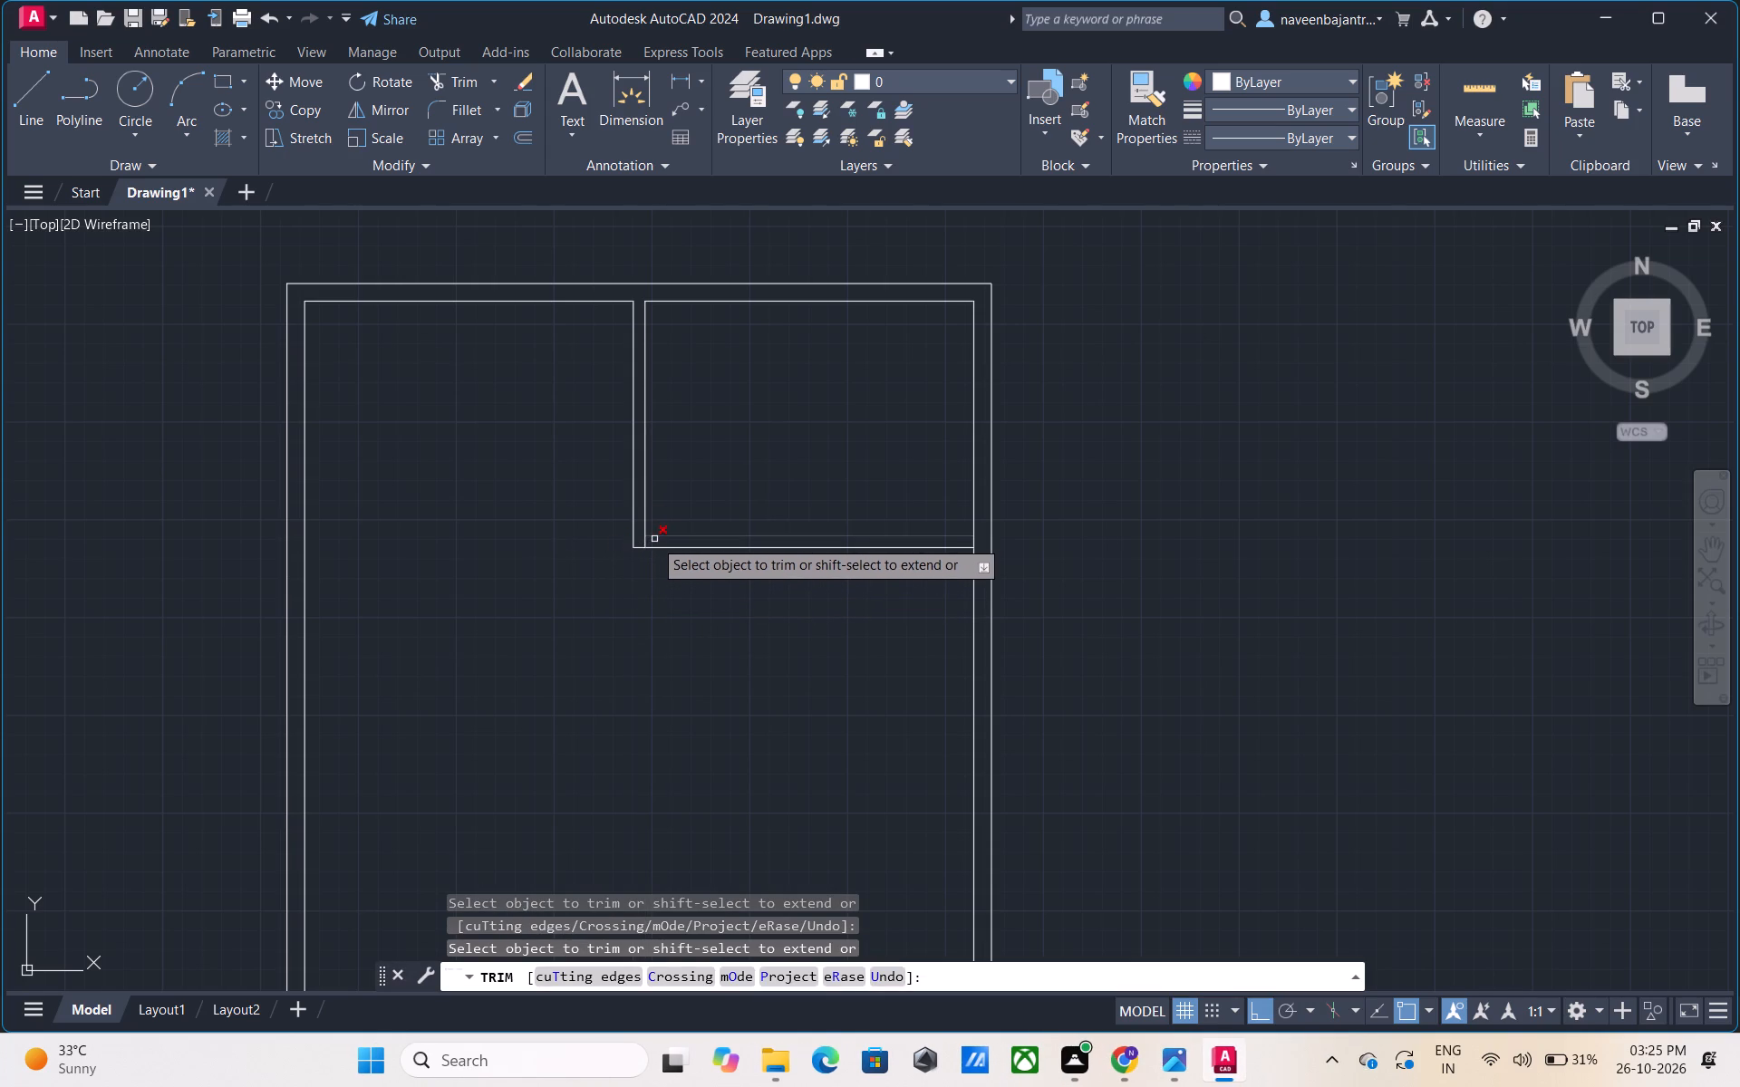
{"action": "left_click", "coordinate": [643, 541]}
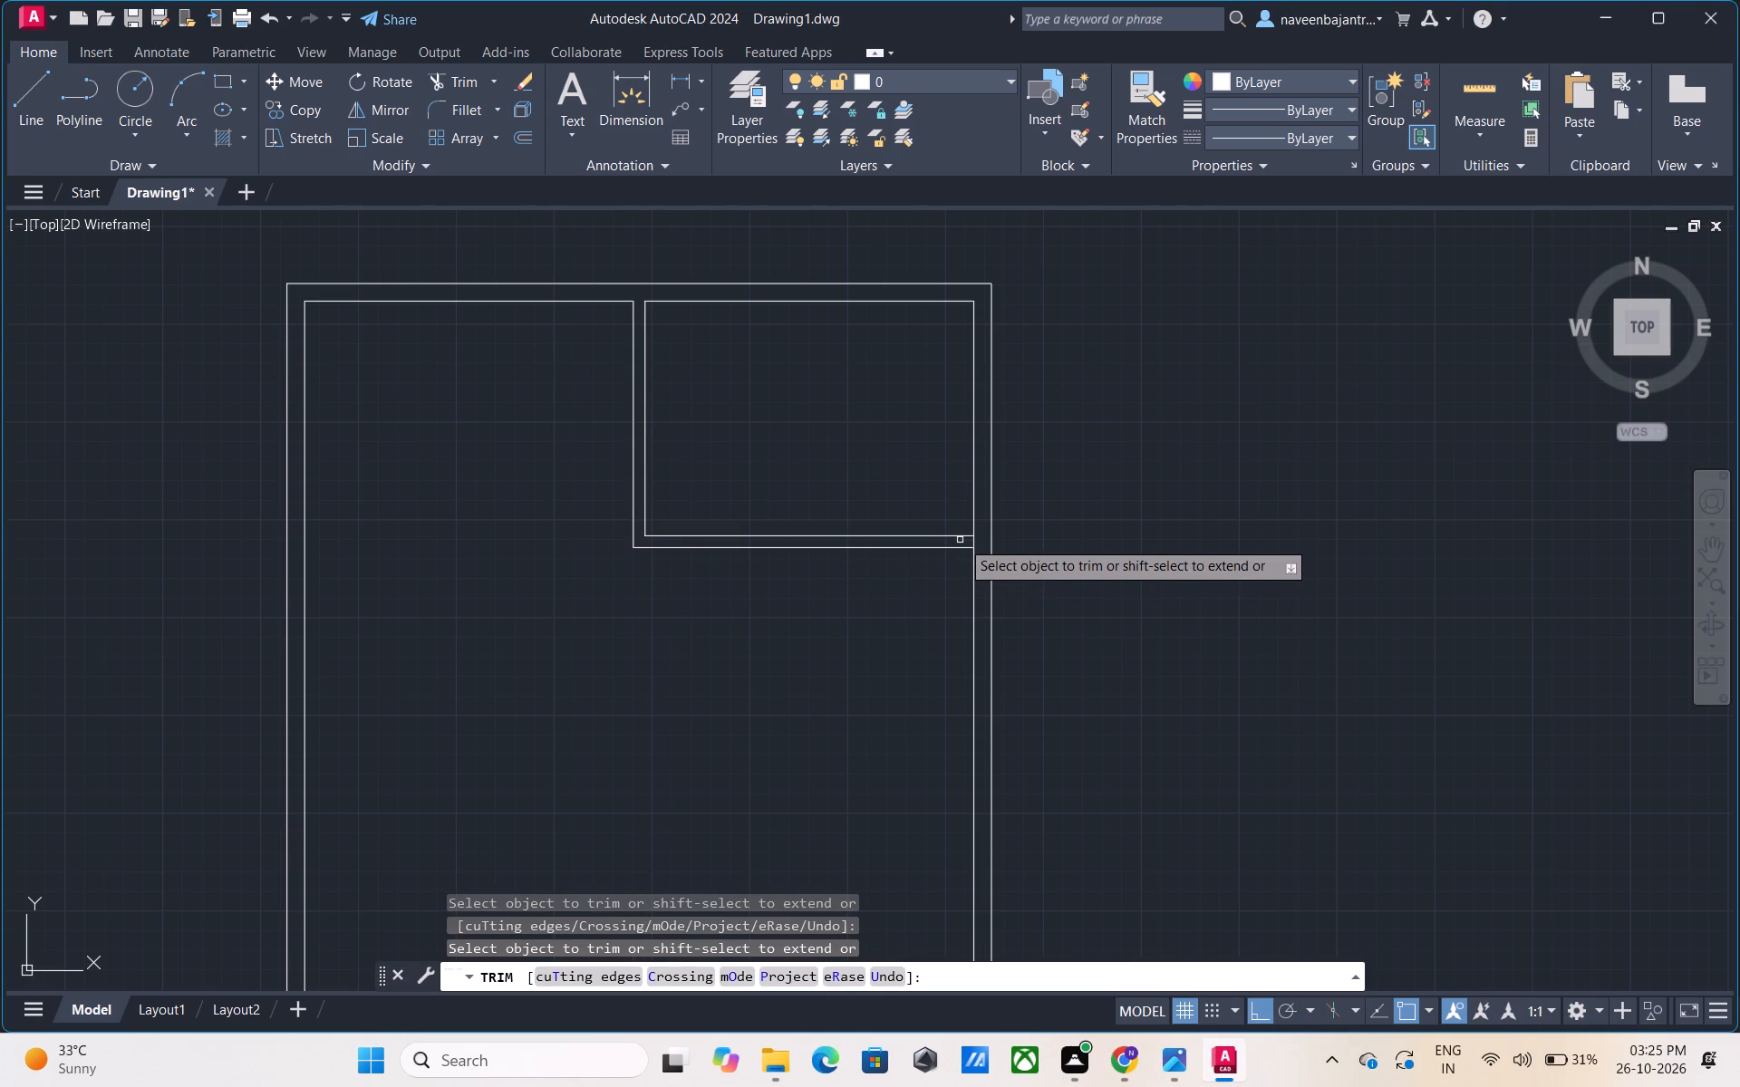
{"action": "left_click", "coordinate": [972, 543]}
{"action": "scroll", "coordinate": [855, 571], "scroll_direction": "down", "scroll_amount": 2}
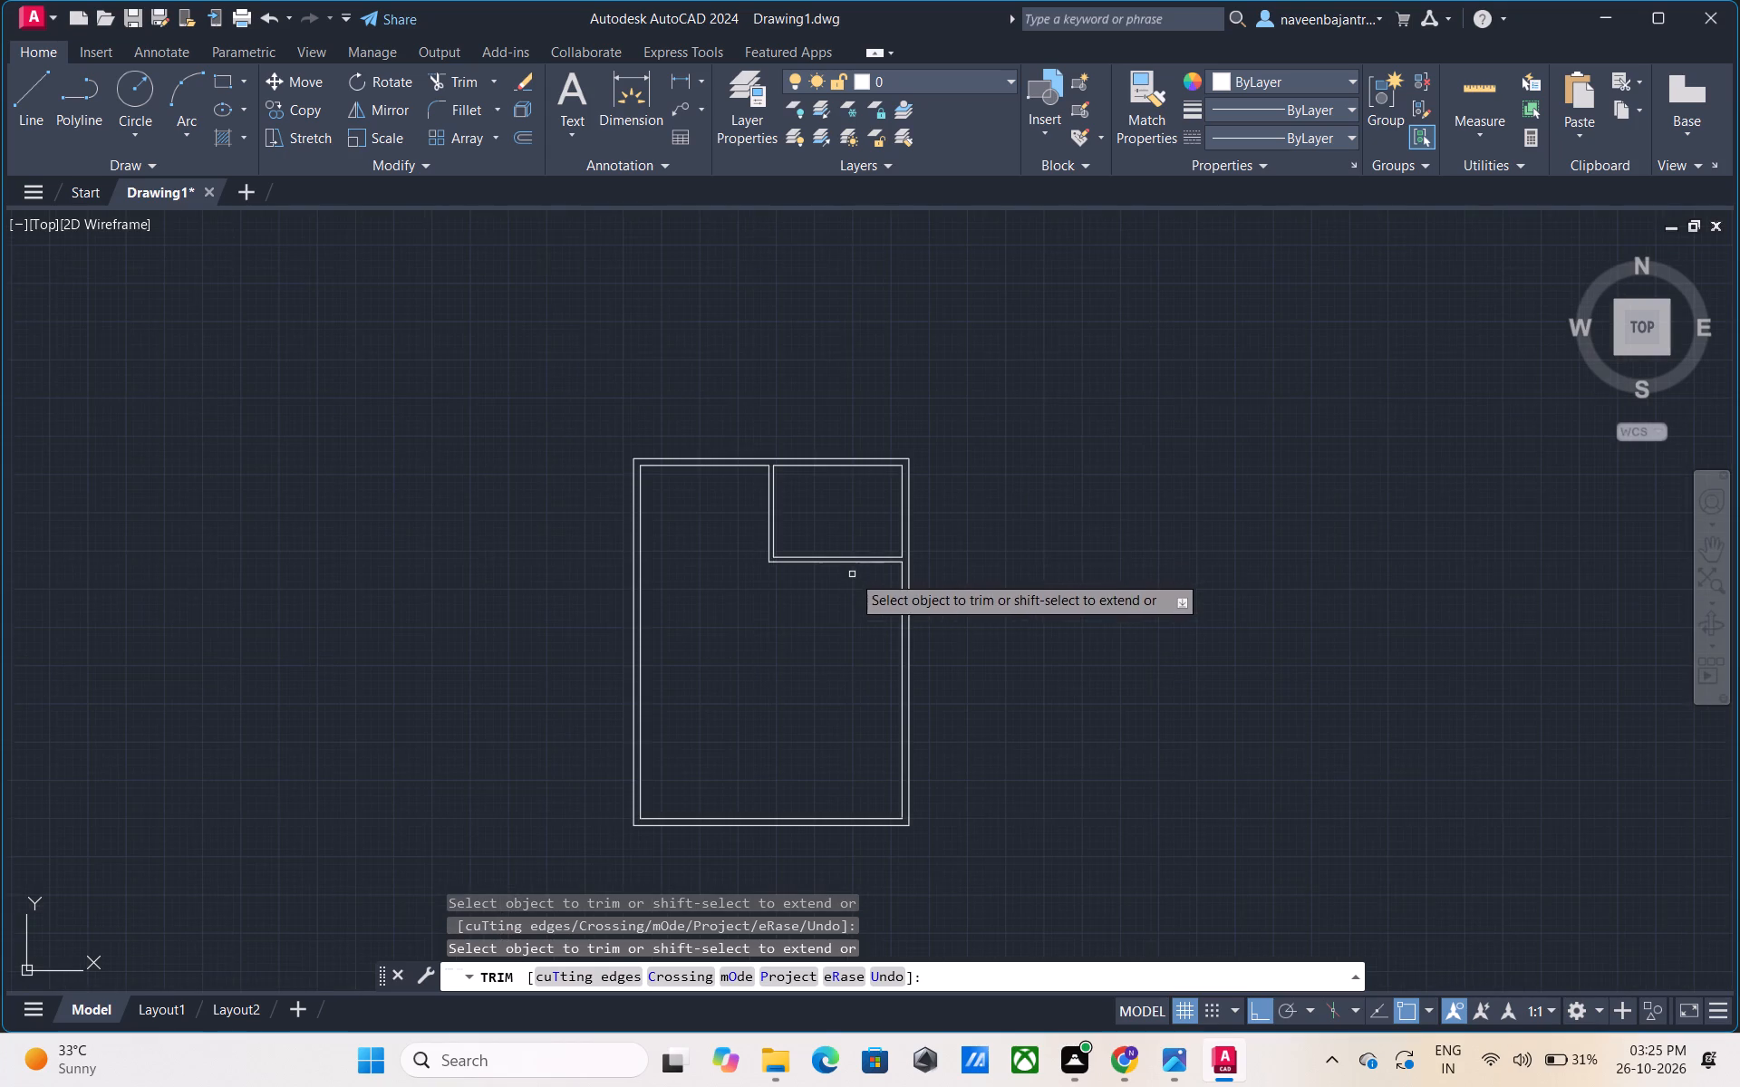
{"action": "middle_click_drag", "start_coordinate": [852, 574], "coordinate": [769, 505]}
{"action": "key", "text": "Escape"}
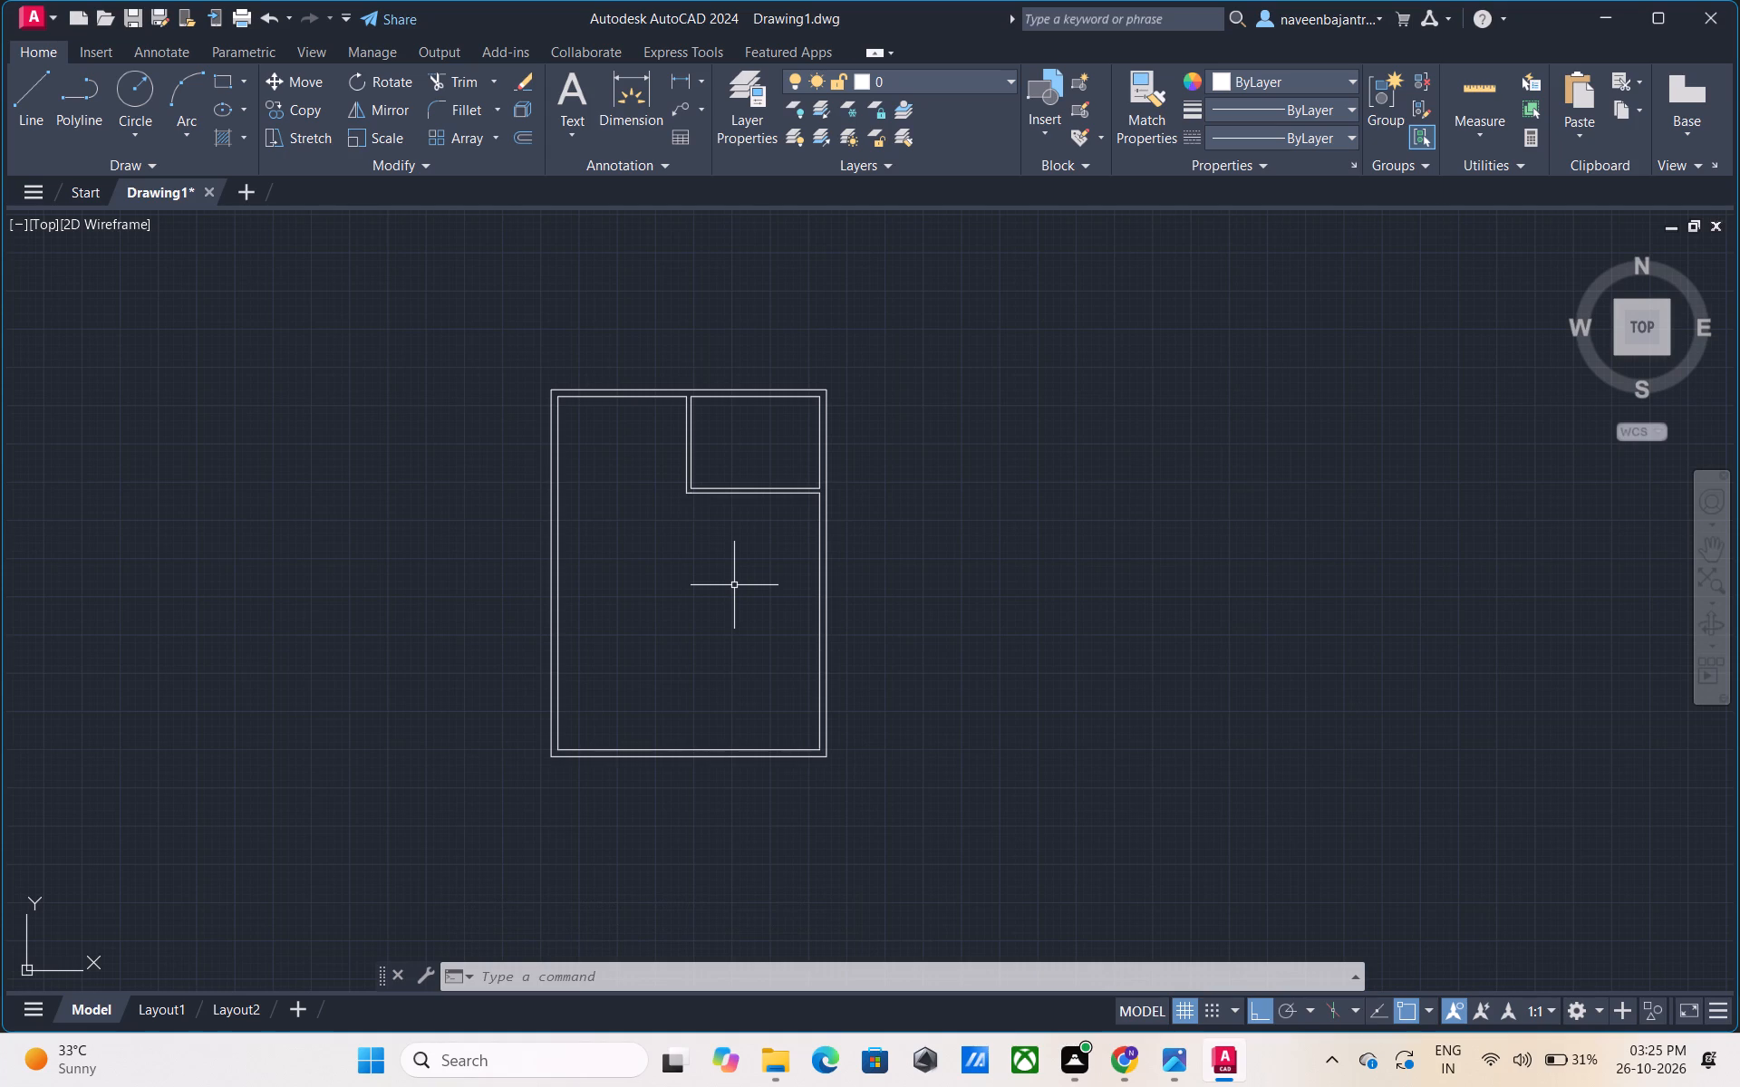
Offset the lower line of the upper-right room's bottom wall 6' downward.
{"action": "scroll", "coordinate": [734, 585], "scroll_direction": "up", "scroll_amount": 1}
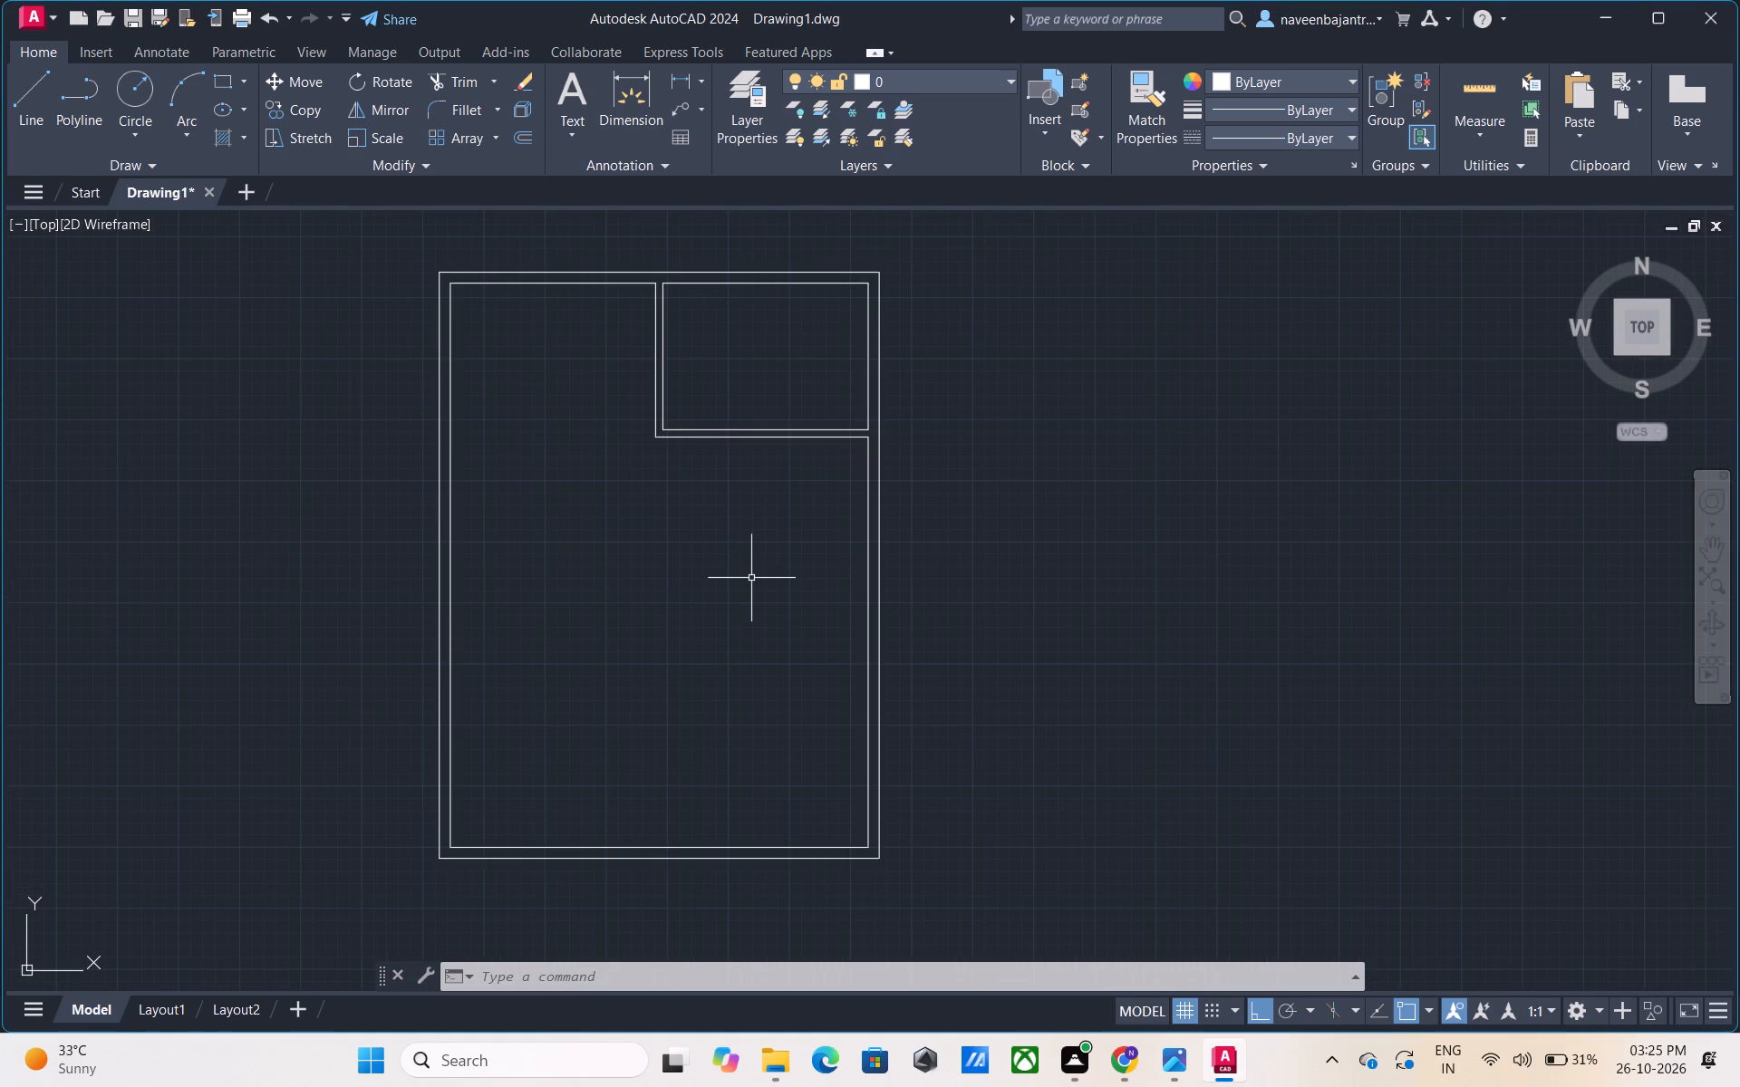
{"action": "scroll", "coordinate": [753, 576], "scroll_direction": "up", "scroll_amount": 1}
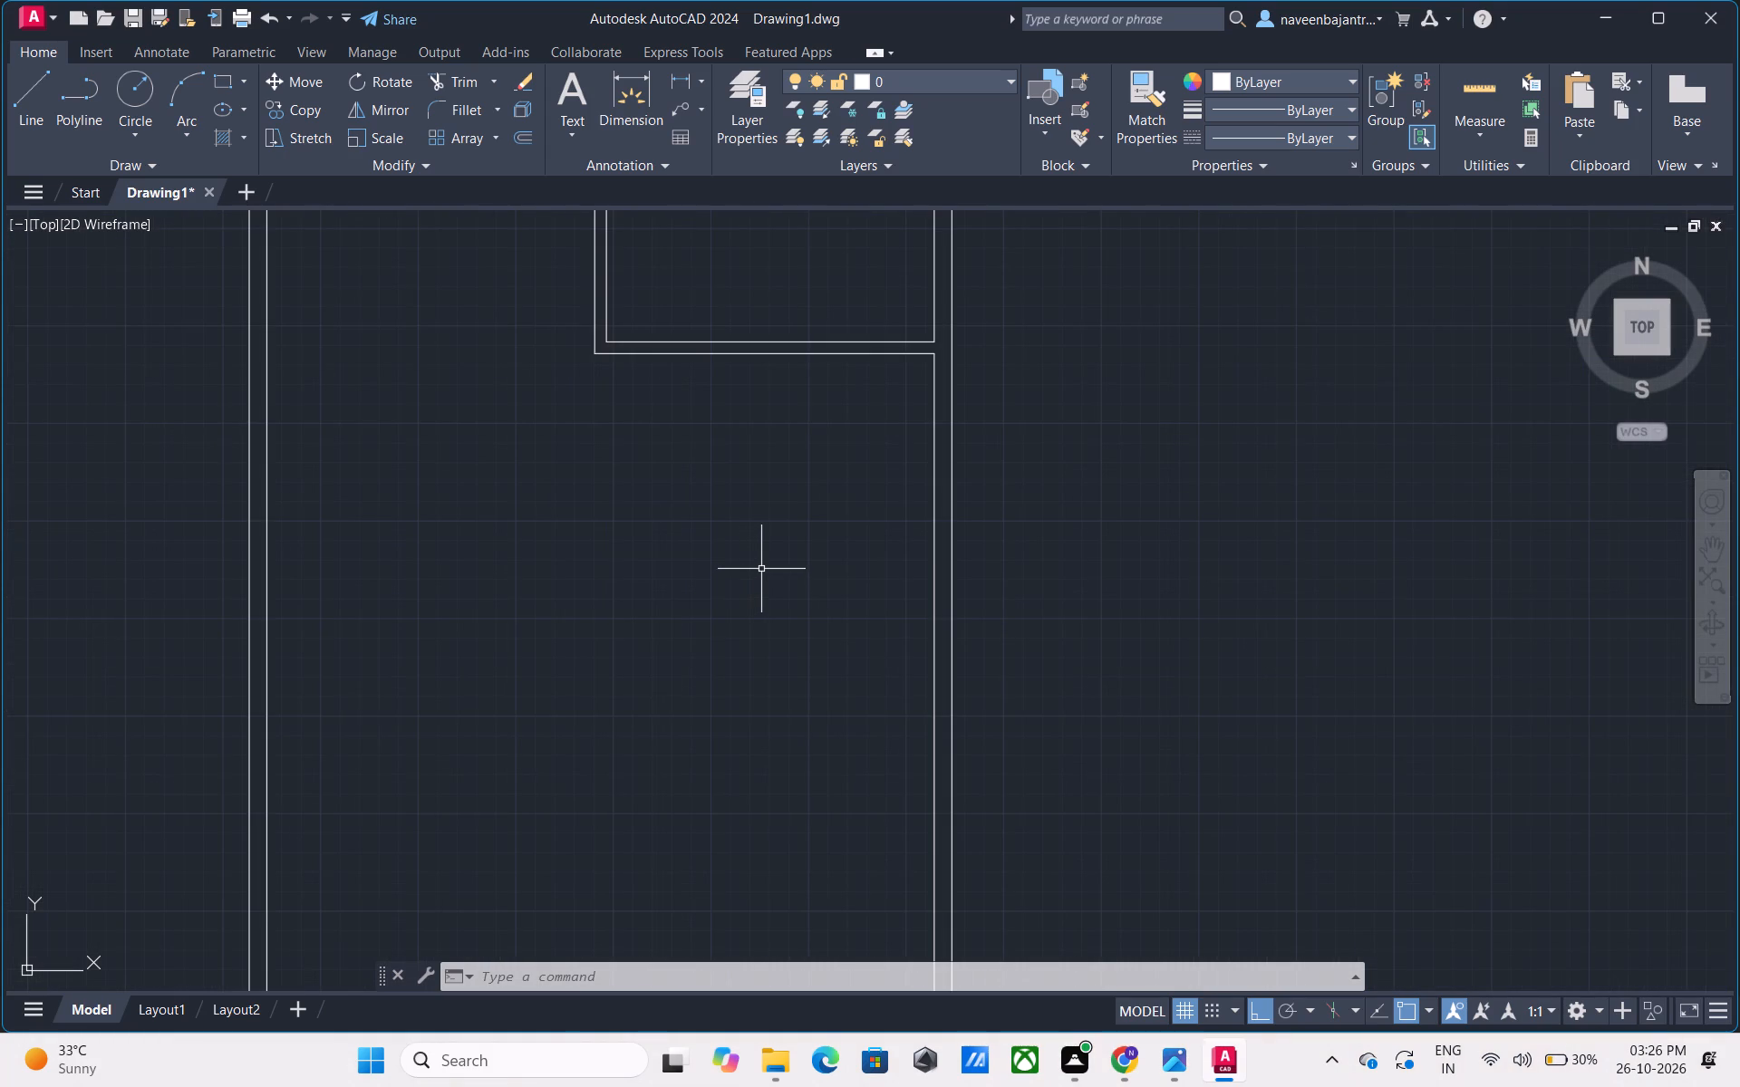
{"action": "middle_click_drag", "start_coordinate": [761, 569], "coordinate": [715, 594]}
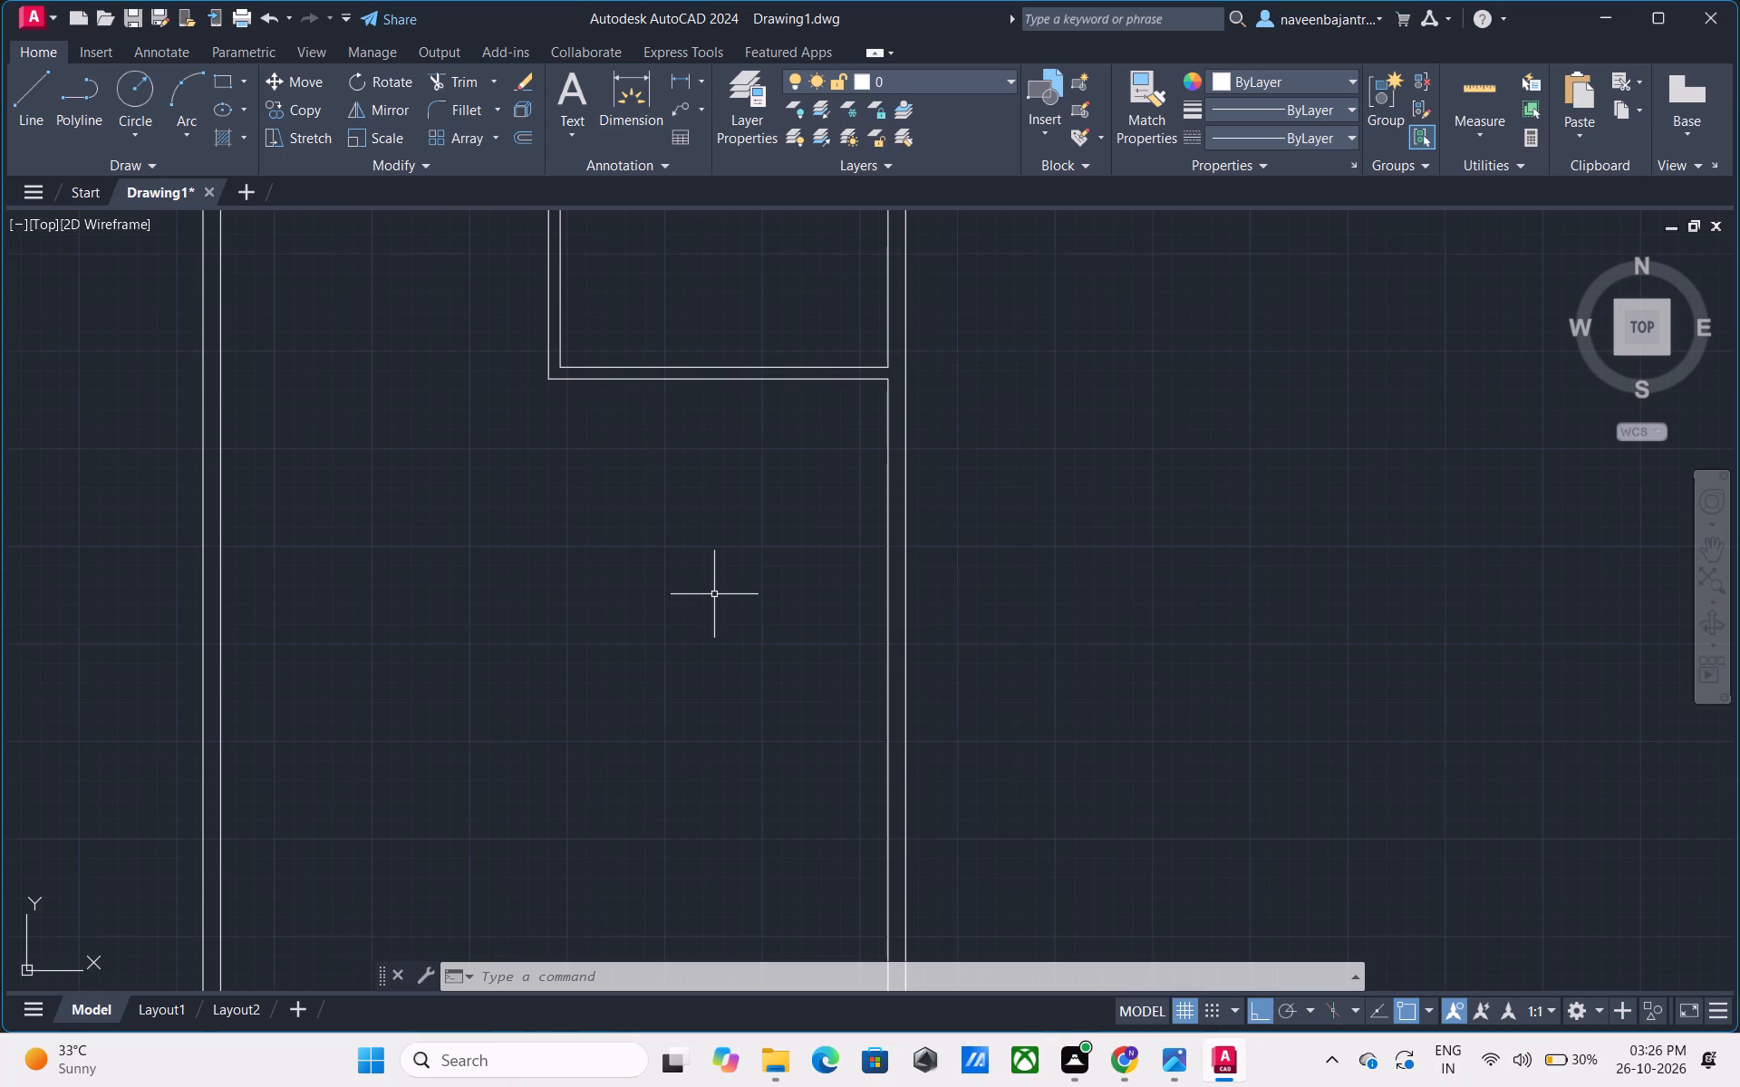
{"action": "key", "text": "Escape"}
{"action": "key", "text": "Escape"}
{"action": "key", "text": "Escape"}
{"action": "key", "text": "Escape"}
{"action": "type", "text": "o"}
{"action": "key", "text": "space"}
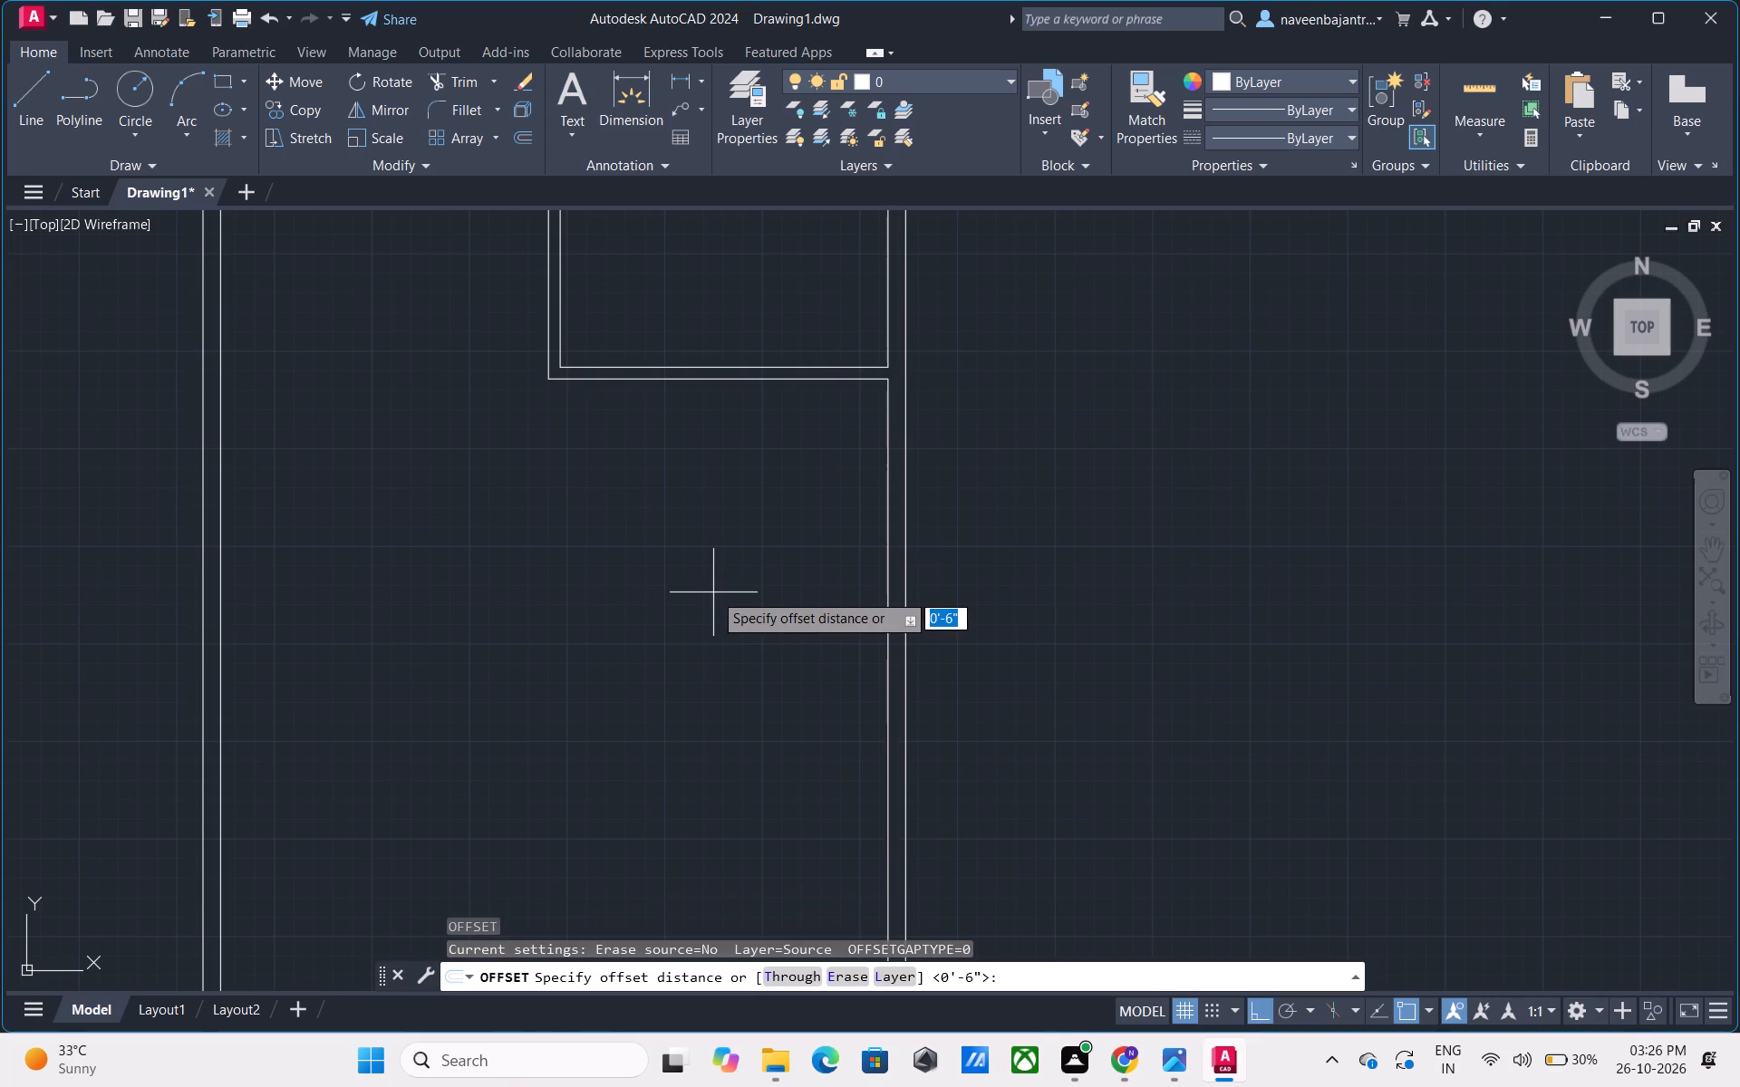
{"action": "key", "text": "6"}
{"action": "key", "text": "apostrophe"}
{"action": "key", "text": "Return"}
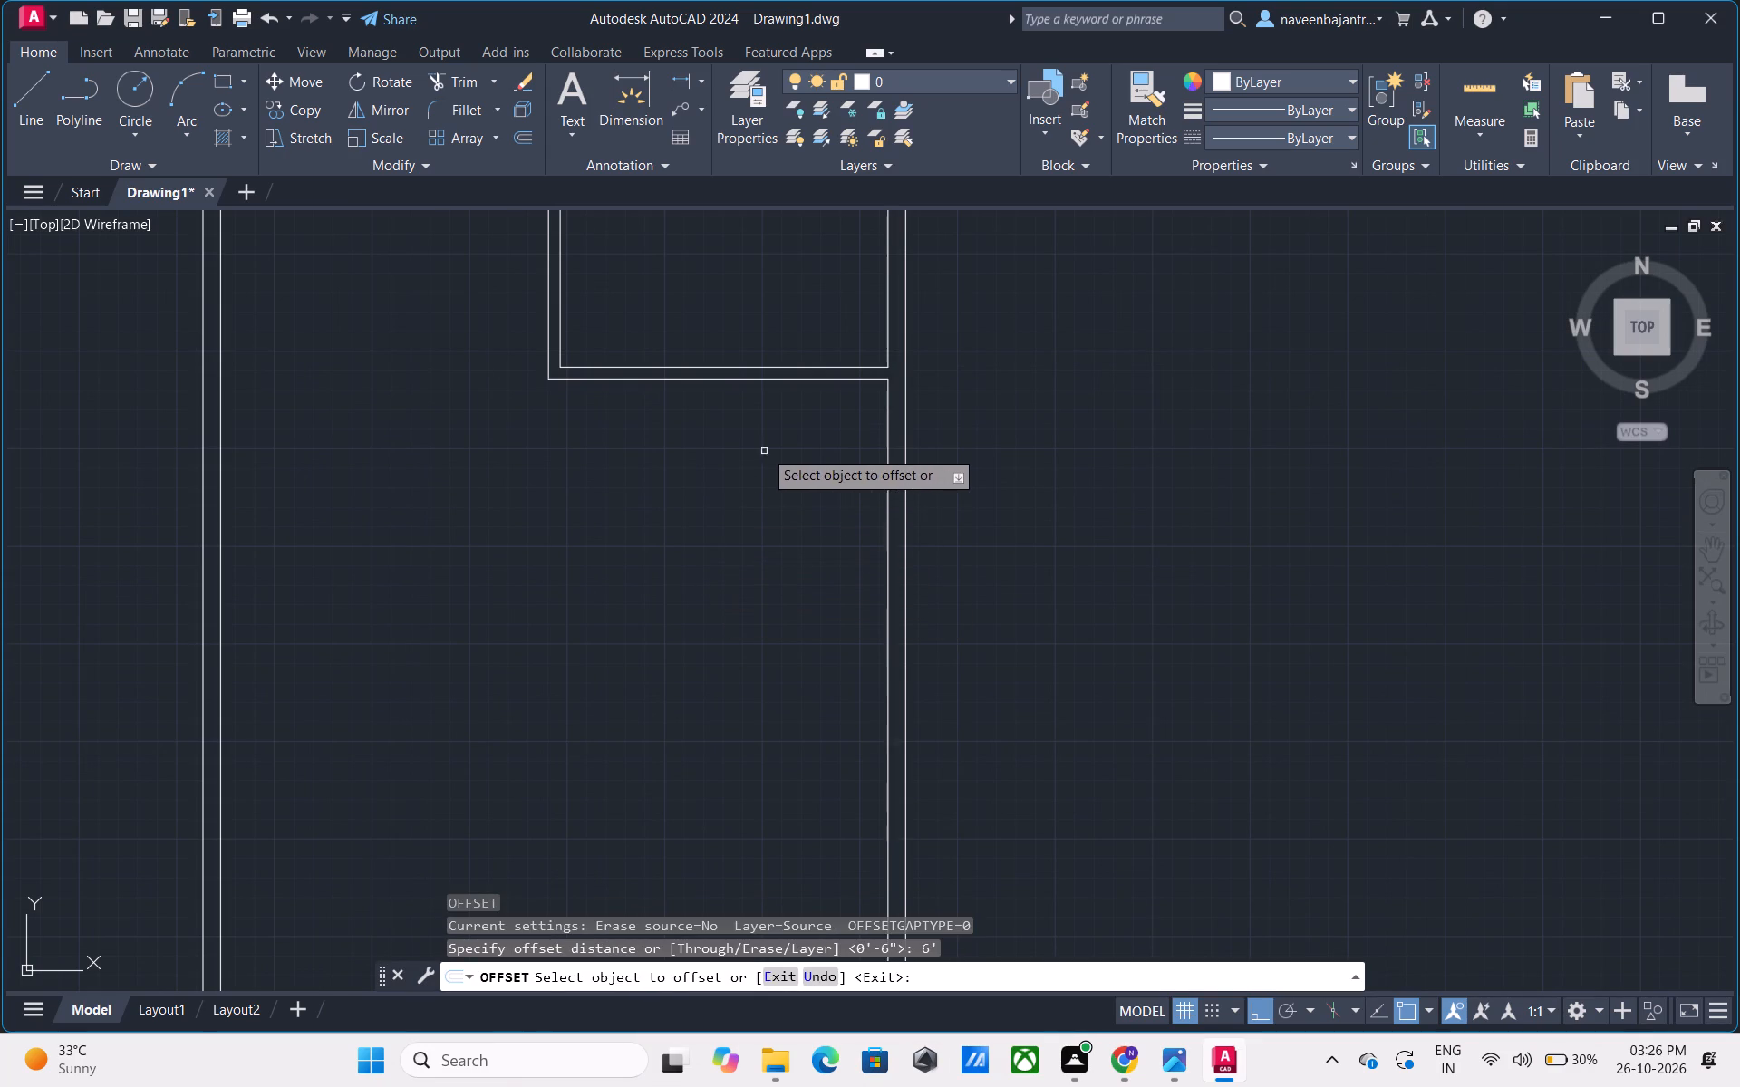
{"action": "left_click", "coordinate": [779, 377]}
{"action": "left_click", "coordinate": [759, 457]}
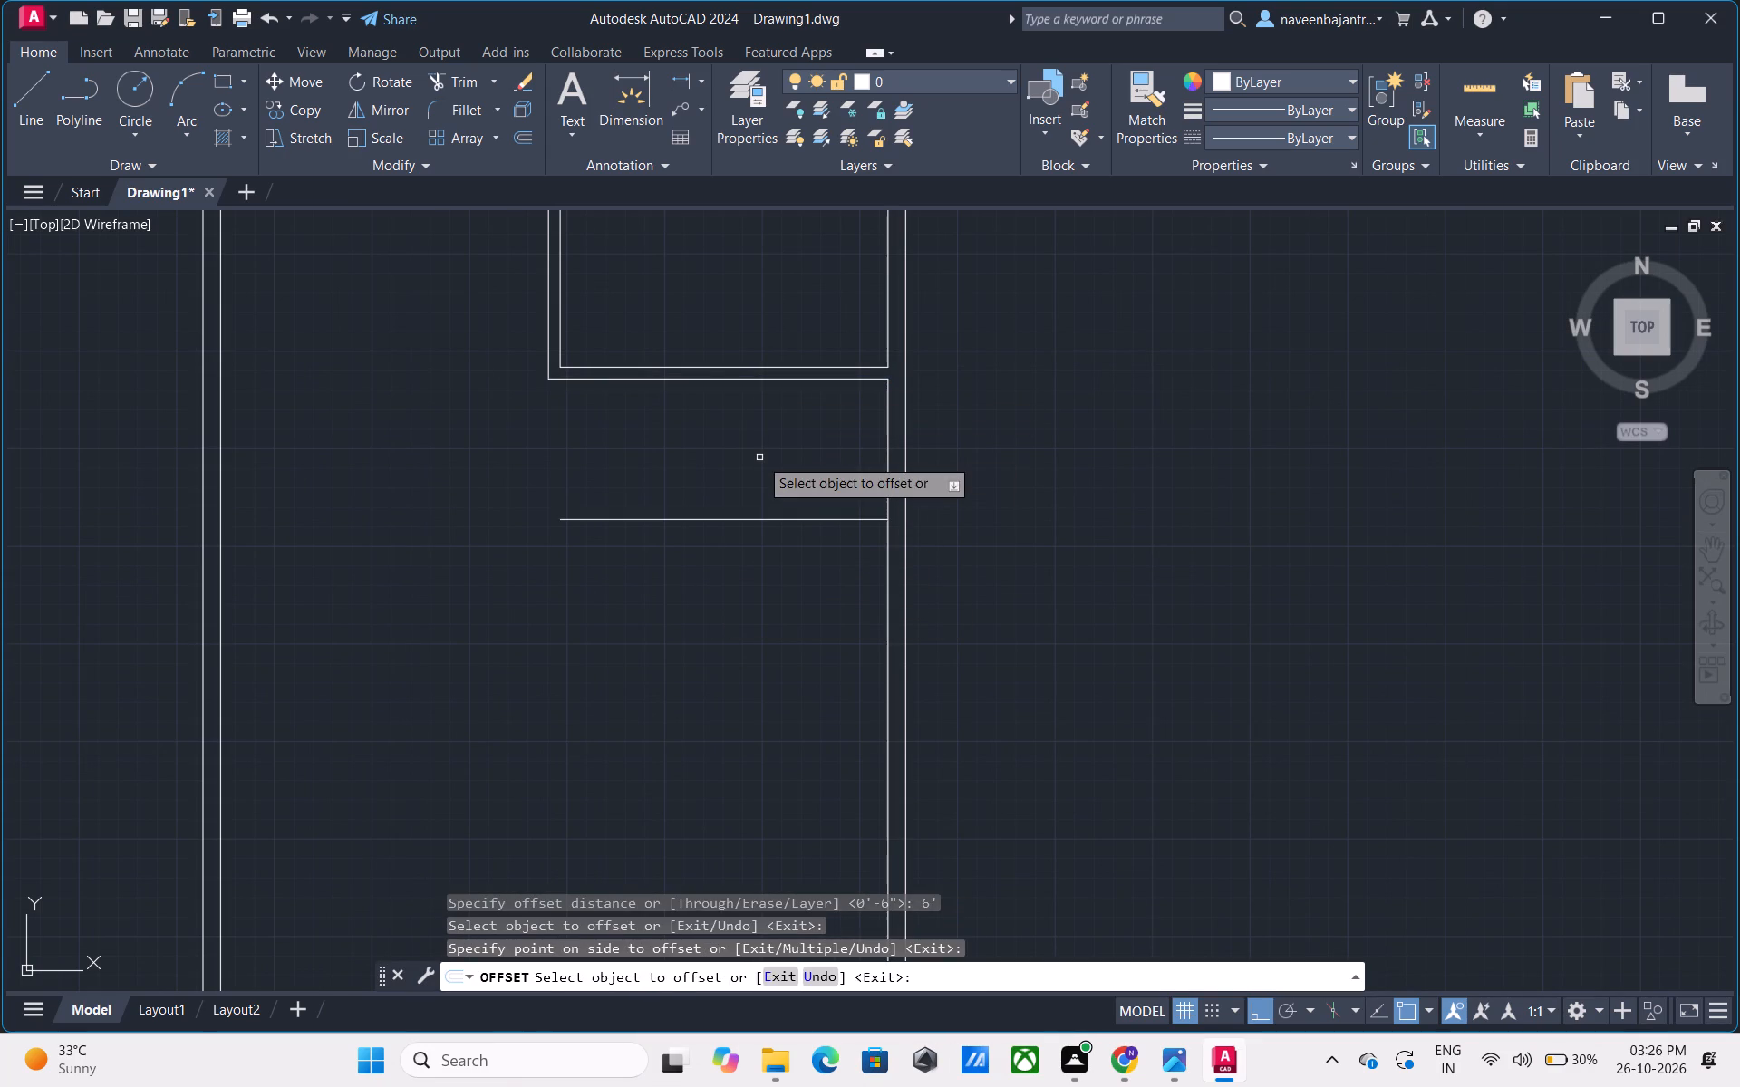
{"action": "key", "text": "Escape"}
Offset the new horizontal line 6" downward to give the second horizontal wall its thickness.
{"action": "type", "text": "o 6"}
{"action": "key", "text": "shift+quotedbl"}
{"action": "key", "text": "Return"}
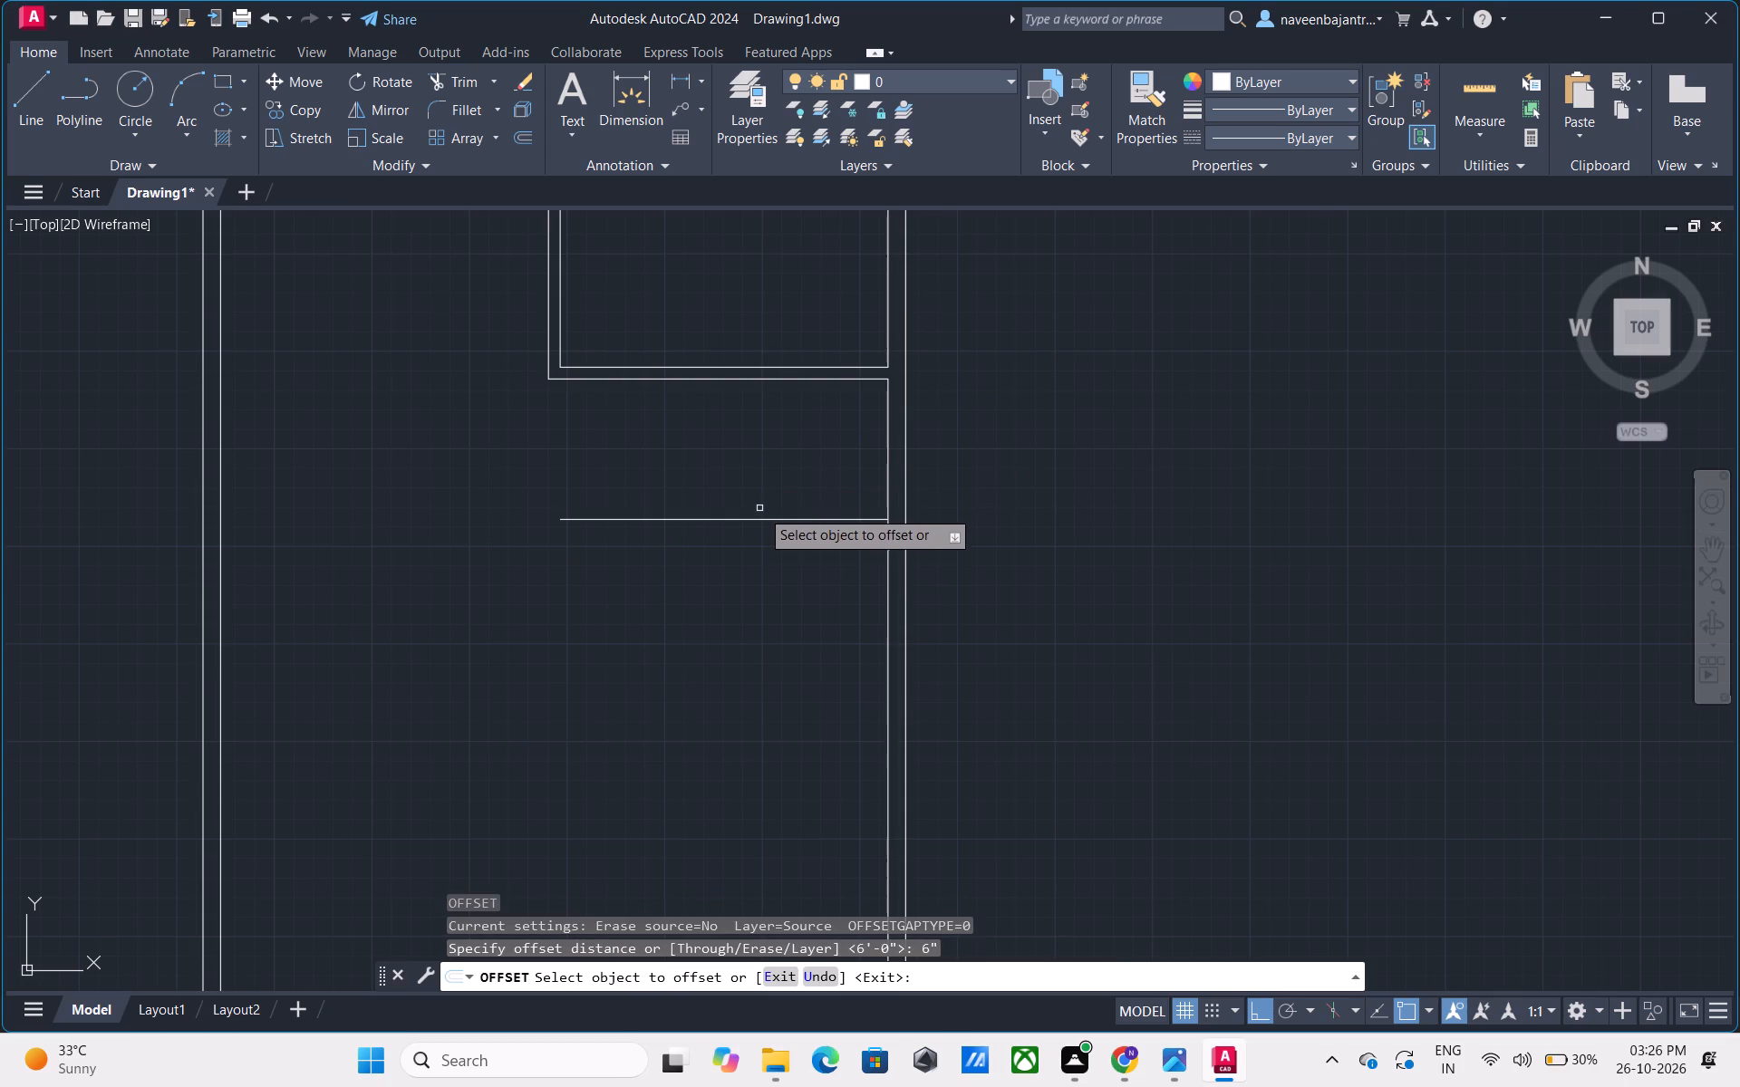
{"action": "left_click_drag", "start_coordinate": [764, 521], "coordinate": [762, 534]}
{"action": "left_click", "coordinate": [736, 580]}
{"action": "key", "text": "Escape"}
{"action": "key", "text": "Escape"}
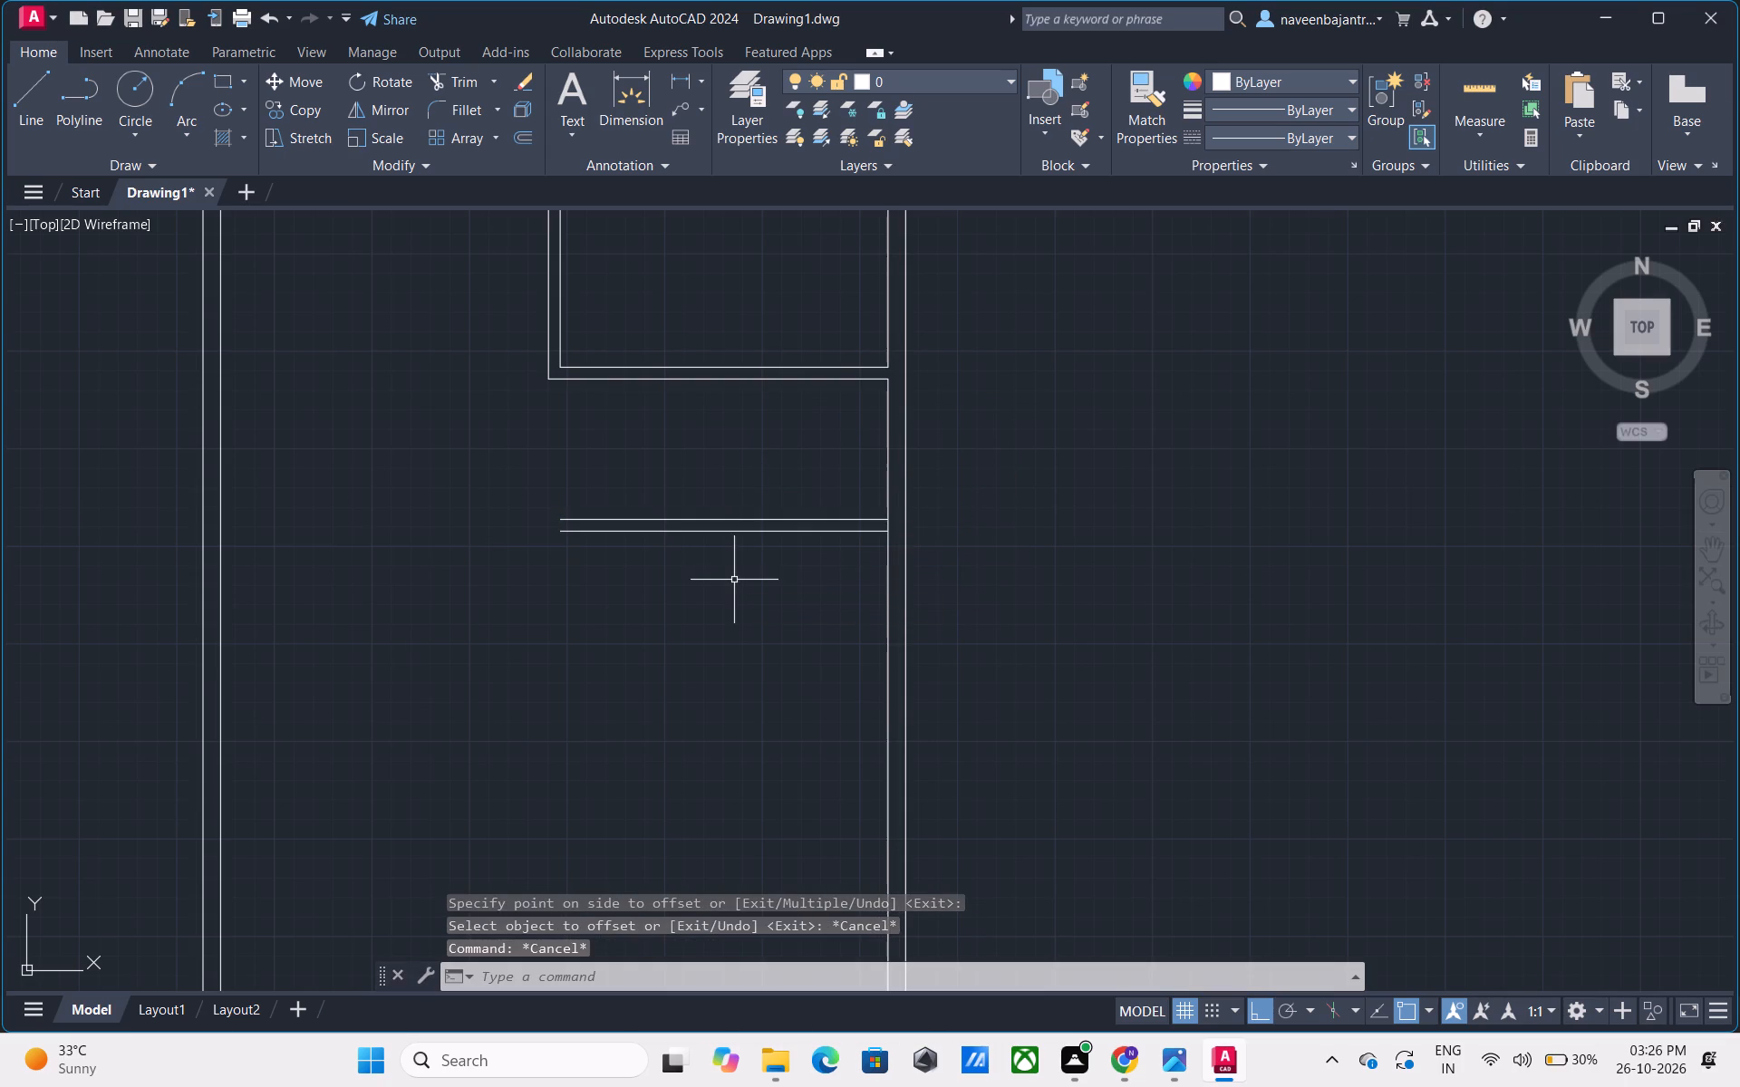
Offset the lower line of the second horizontal wall 6' downward.
{"action": "type", "text": "o"}
{"action": "key", "text": "space"}
{"action": "type", "text": "6'"}
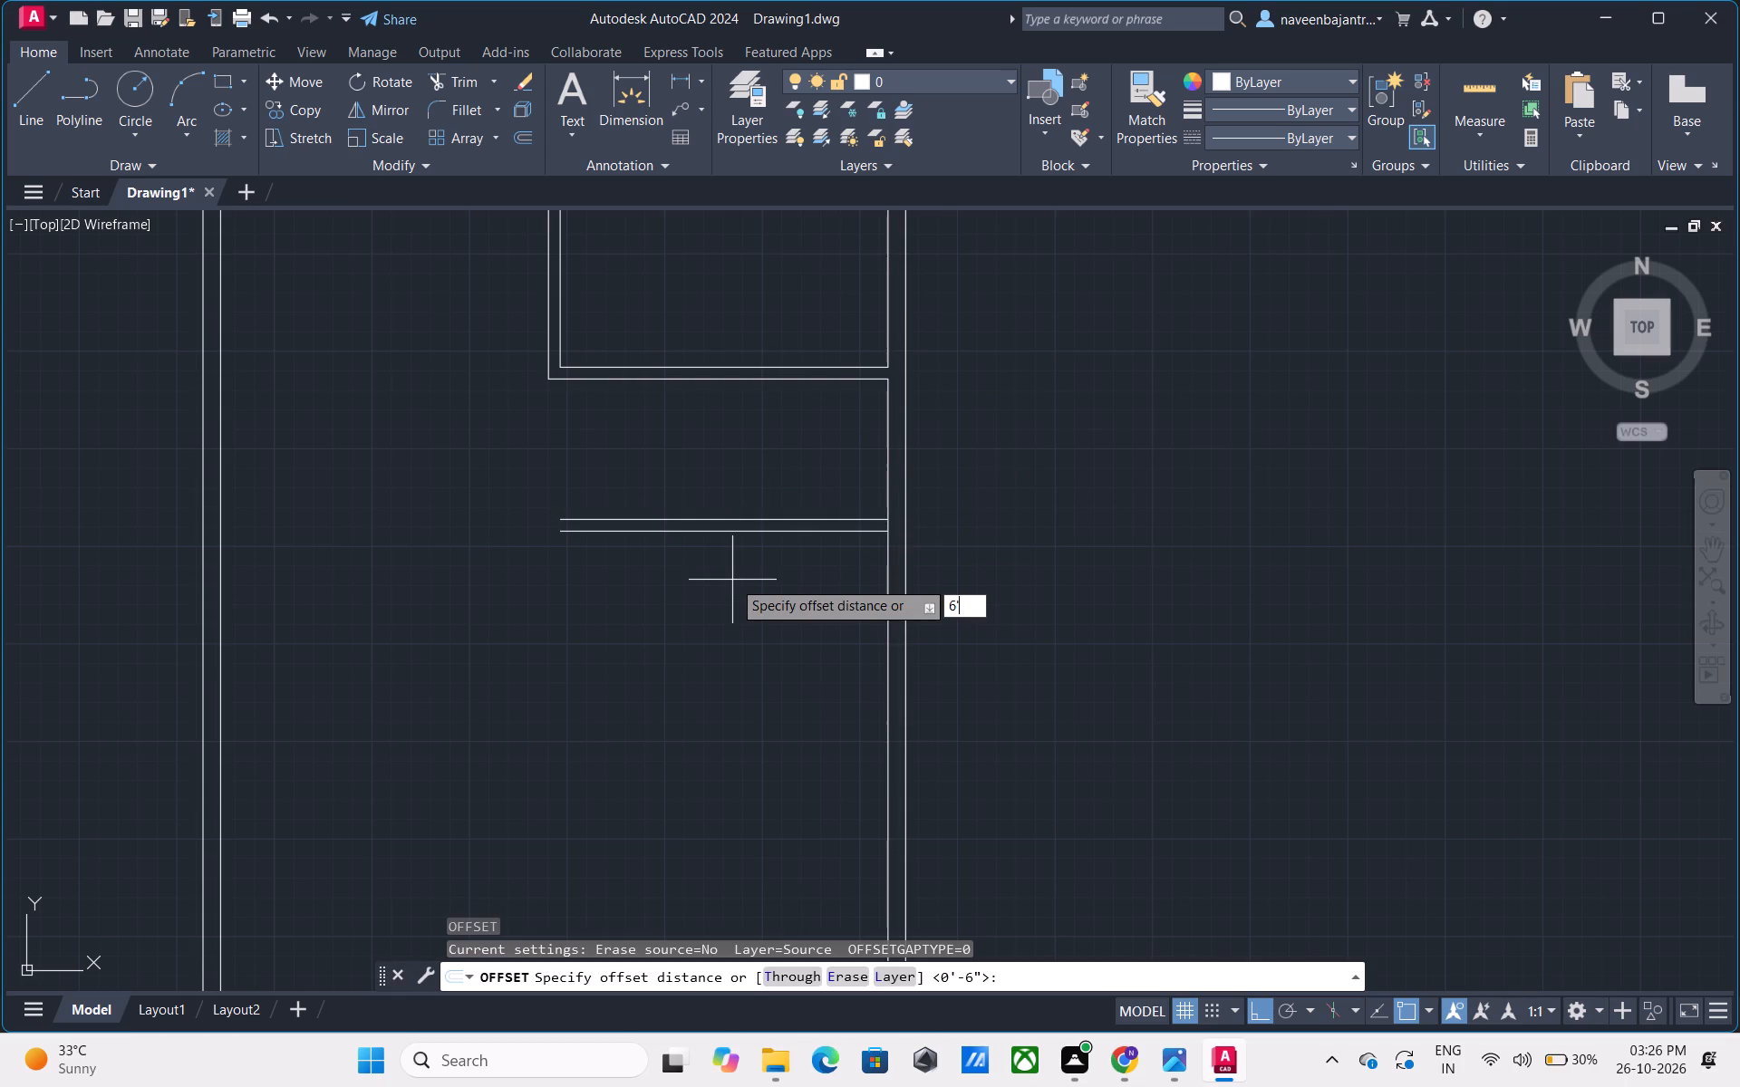
{"action": "key", "text": "Return"}
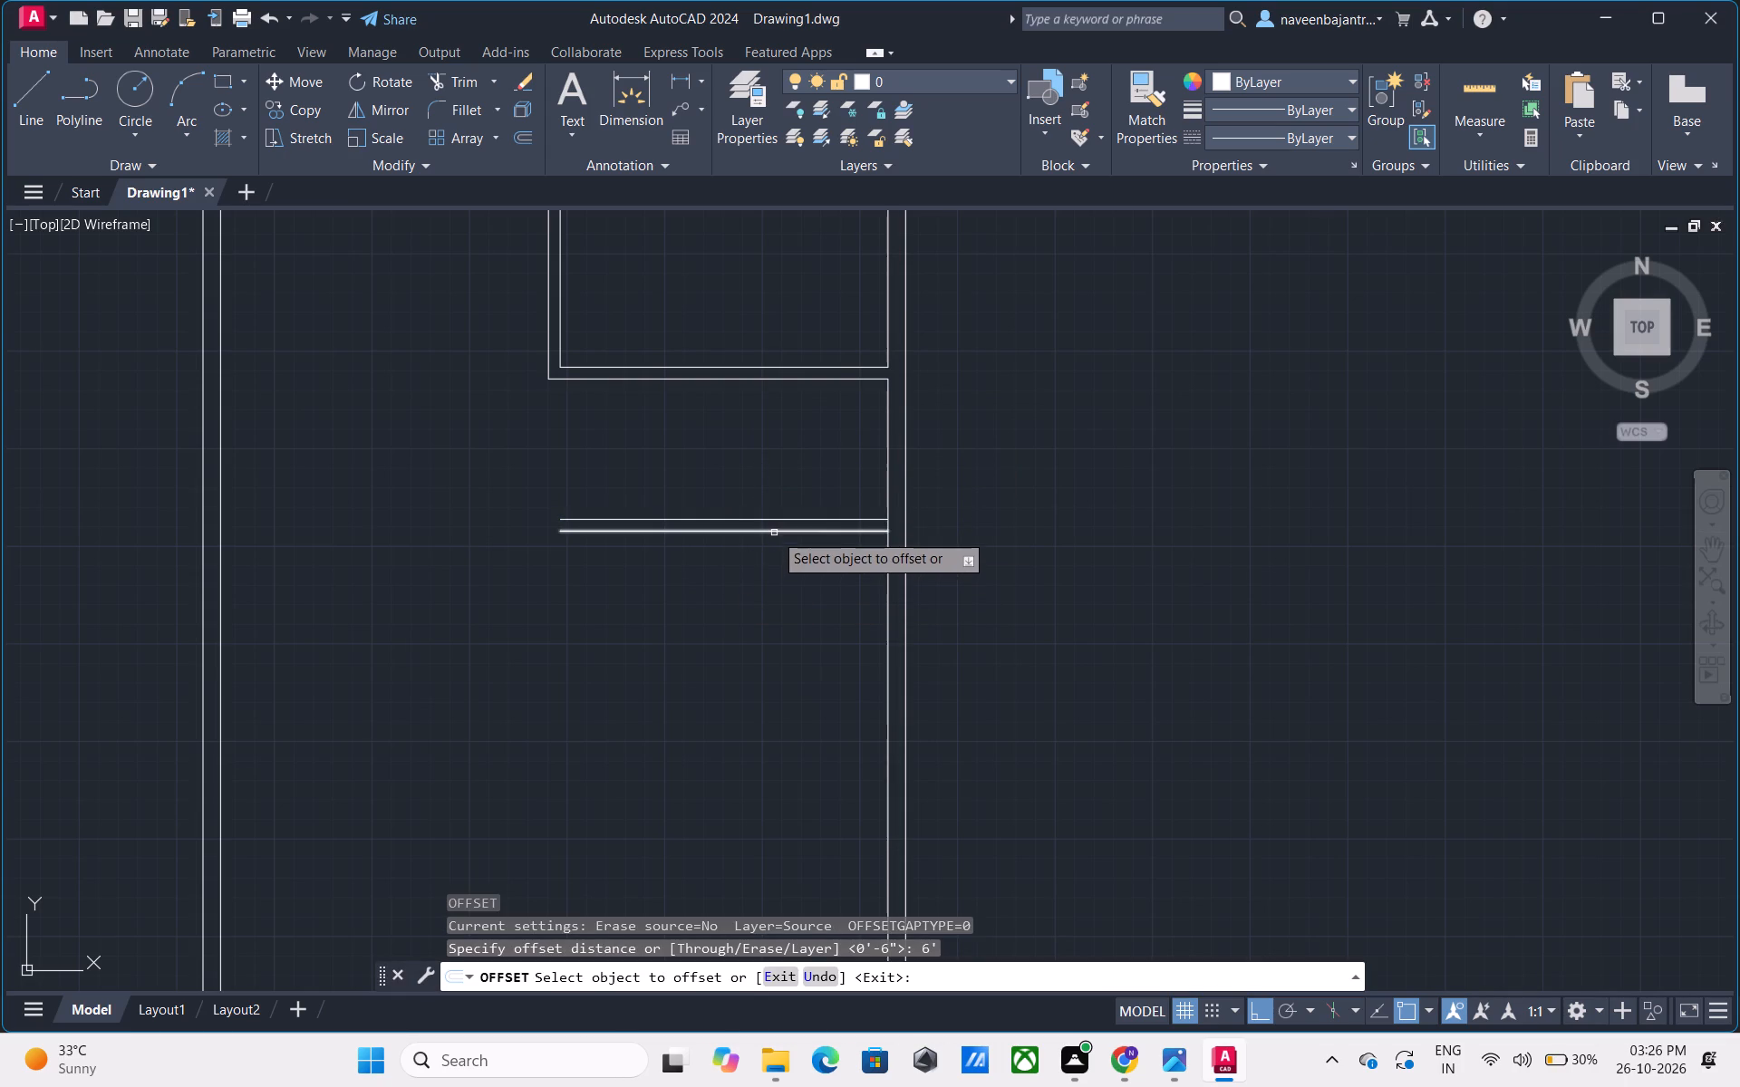
{"action": "left_click", "coordinate": [774, 533]}
{"action": "left_click", "coordinate": [769, 572]}
{"action": "key", "text": "Escape"}
Offset the new horizontal line 6" downward to give the third horizontal wall its thickness.
{"action": "type", "text": "o 6"}
{"action": "key", "text": "shift+quotedbl"}
{"action": "key", "text": "Return"}
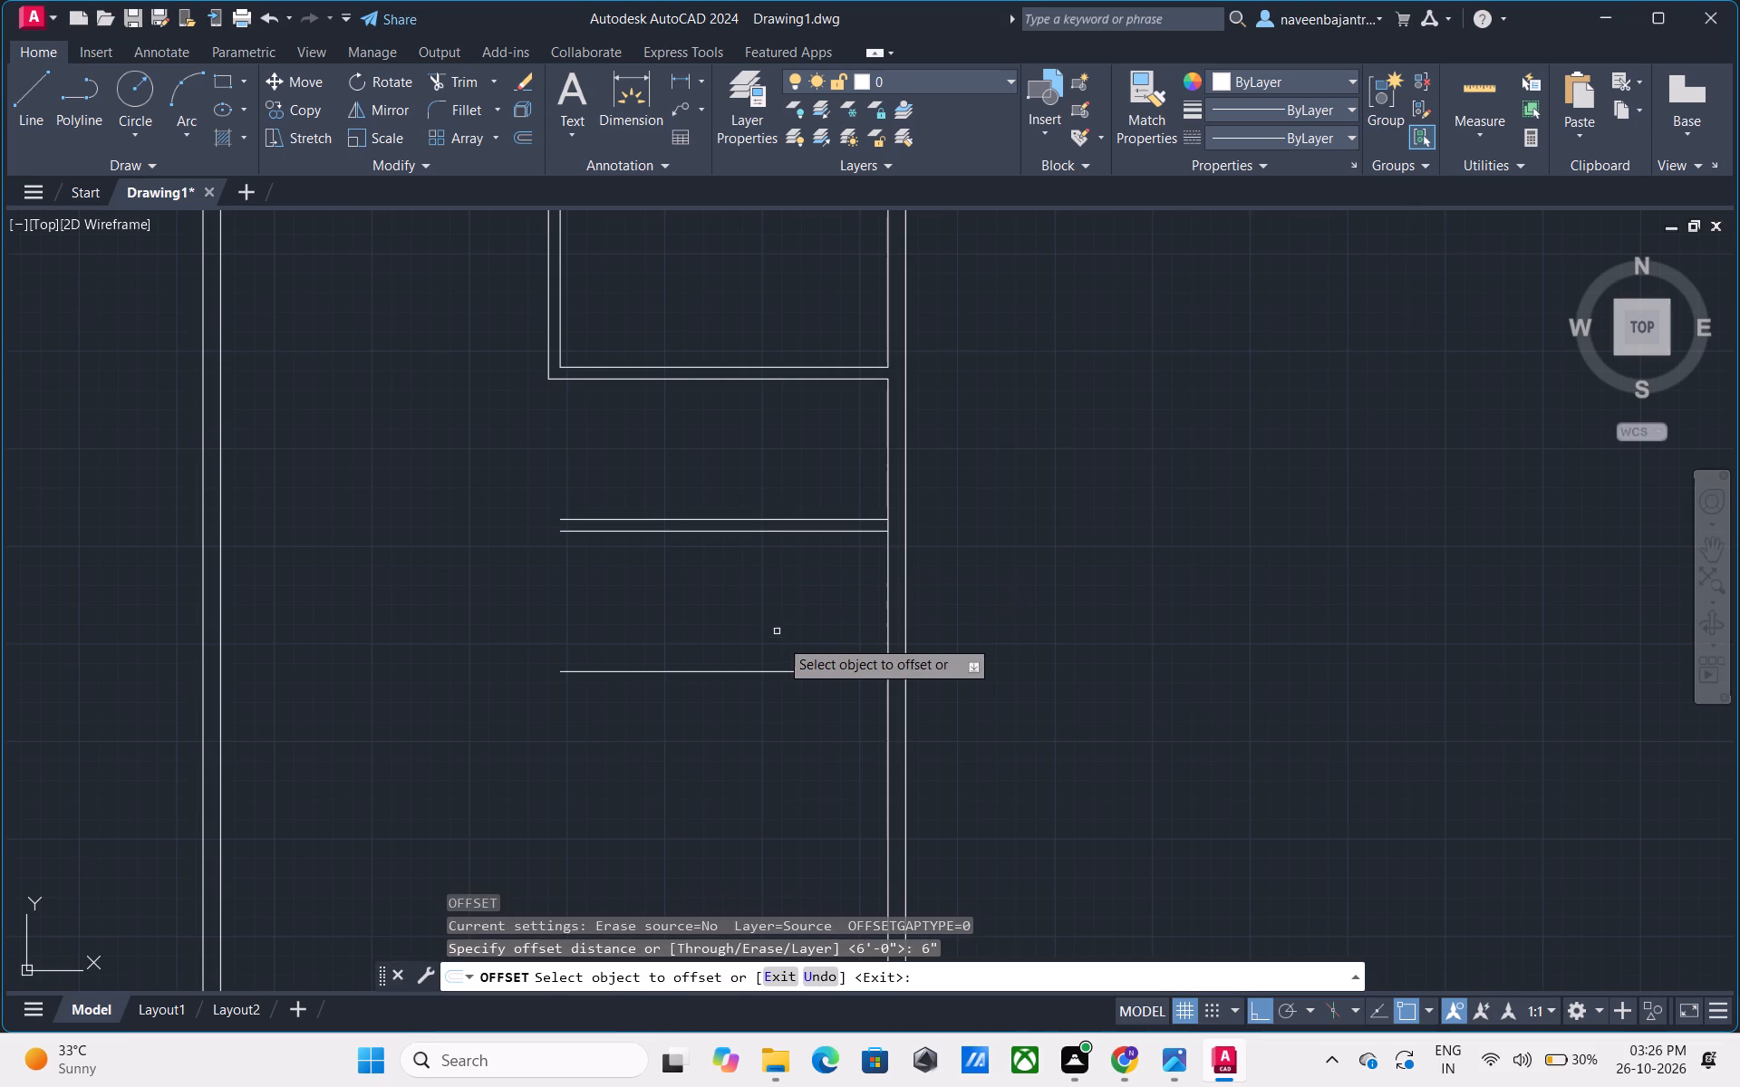
{"action": "left_click", "coordinate": [784, 671]}
{"action": "left_click", "coordinate": [792, 707]}
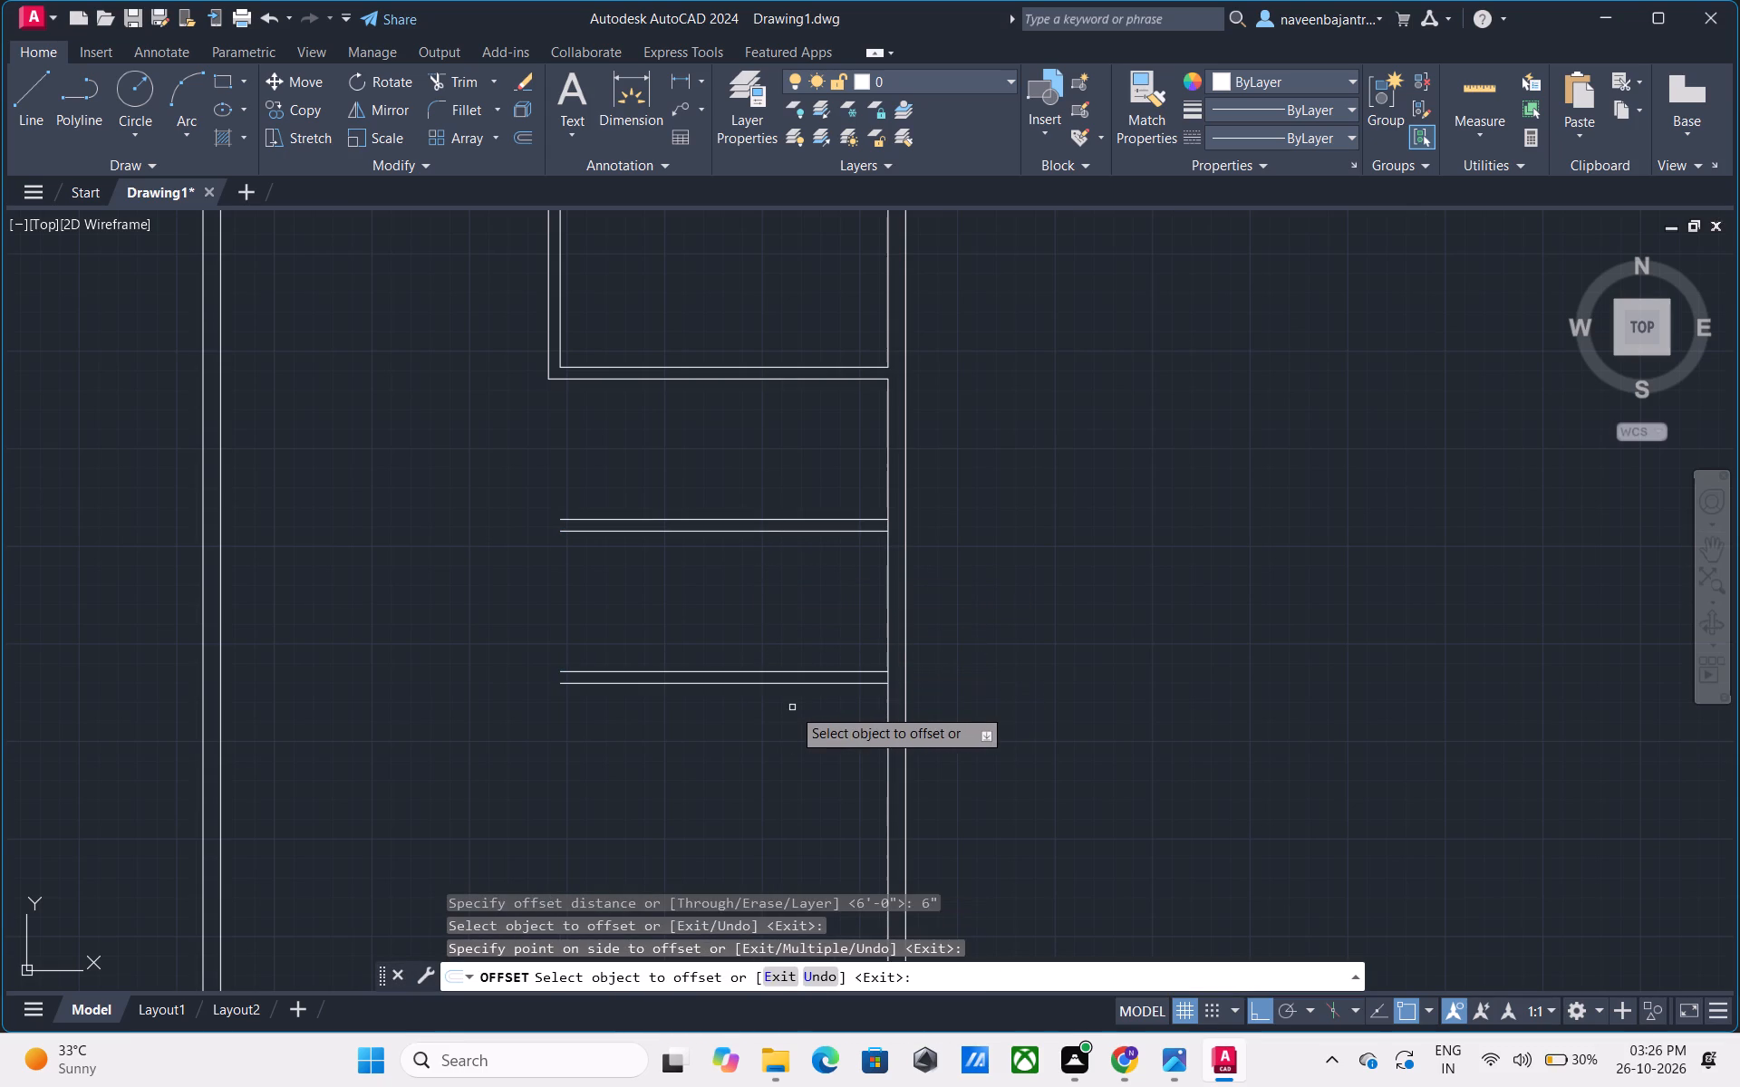
{"action": "key", "text": "Escape"}
Trim the right outer wall's inner line where the second and third horizontal walls meet it.
{"action": "type", "text": "tr"}
{"action": "key", "text": "space"}
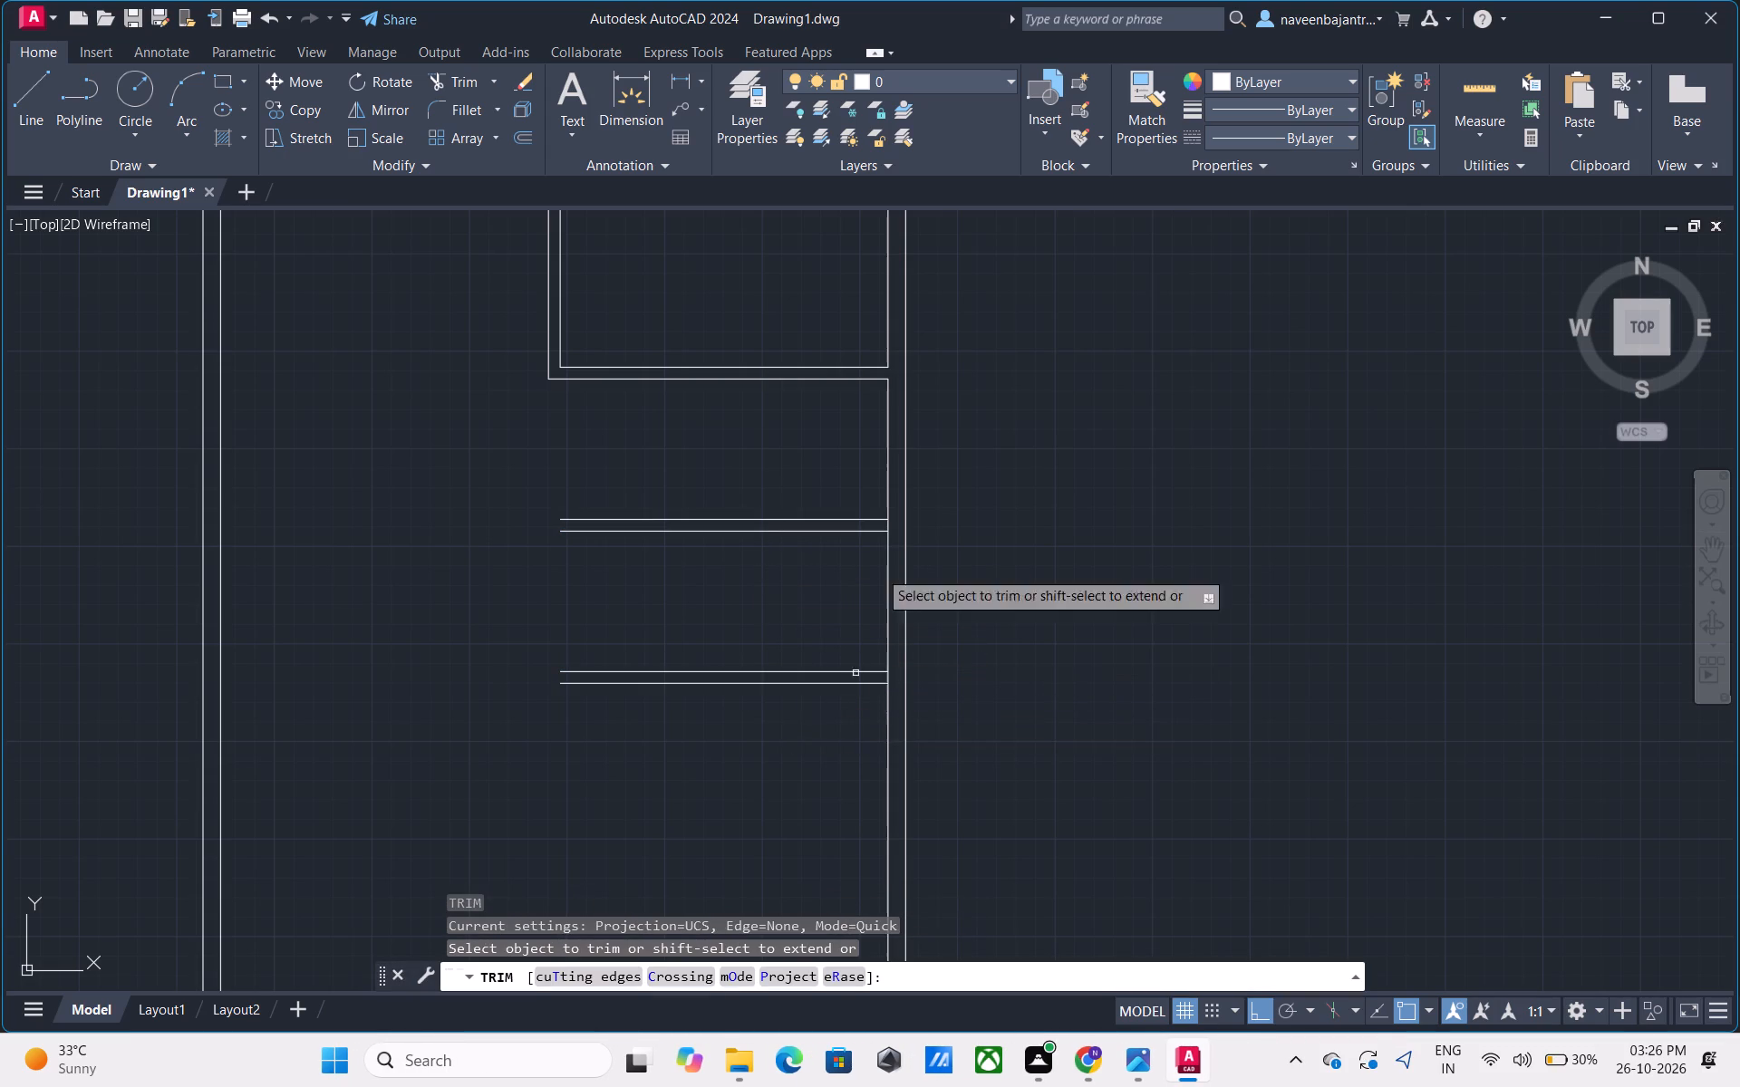
{"action": "left_click", "coordinate": [889, 524]}
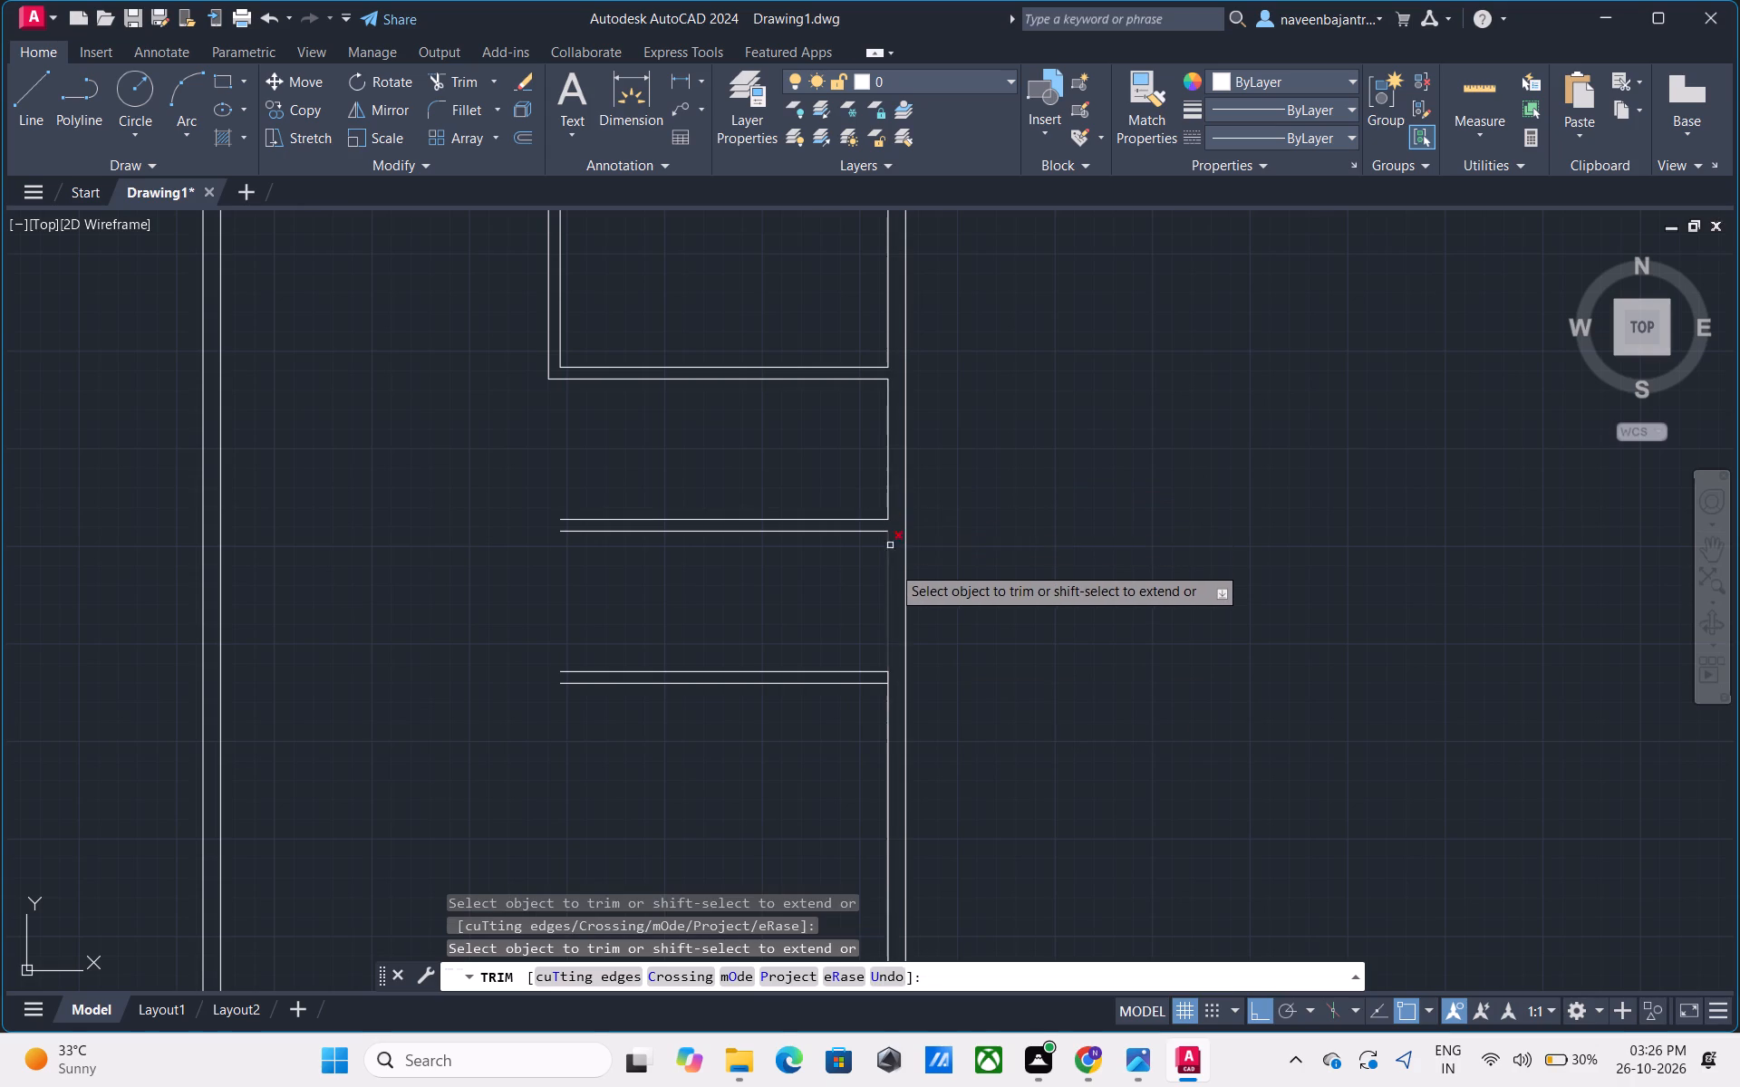
{"action": "left_click", "coordinate": [890, 681]}
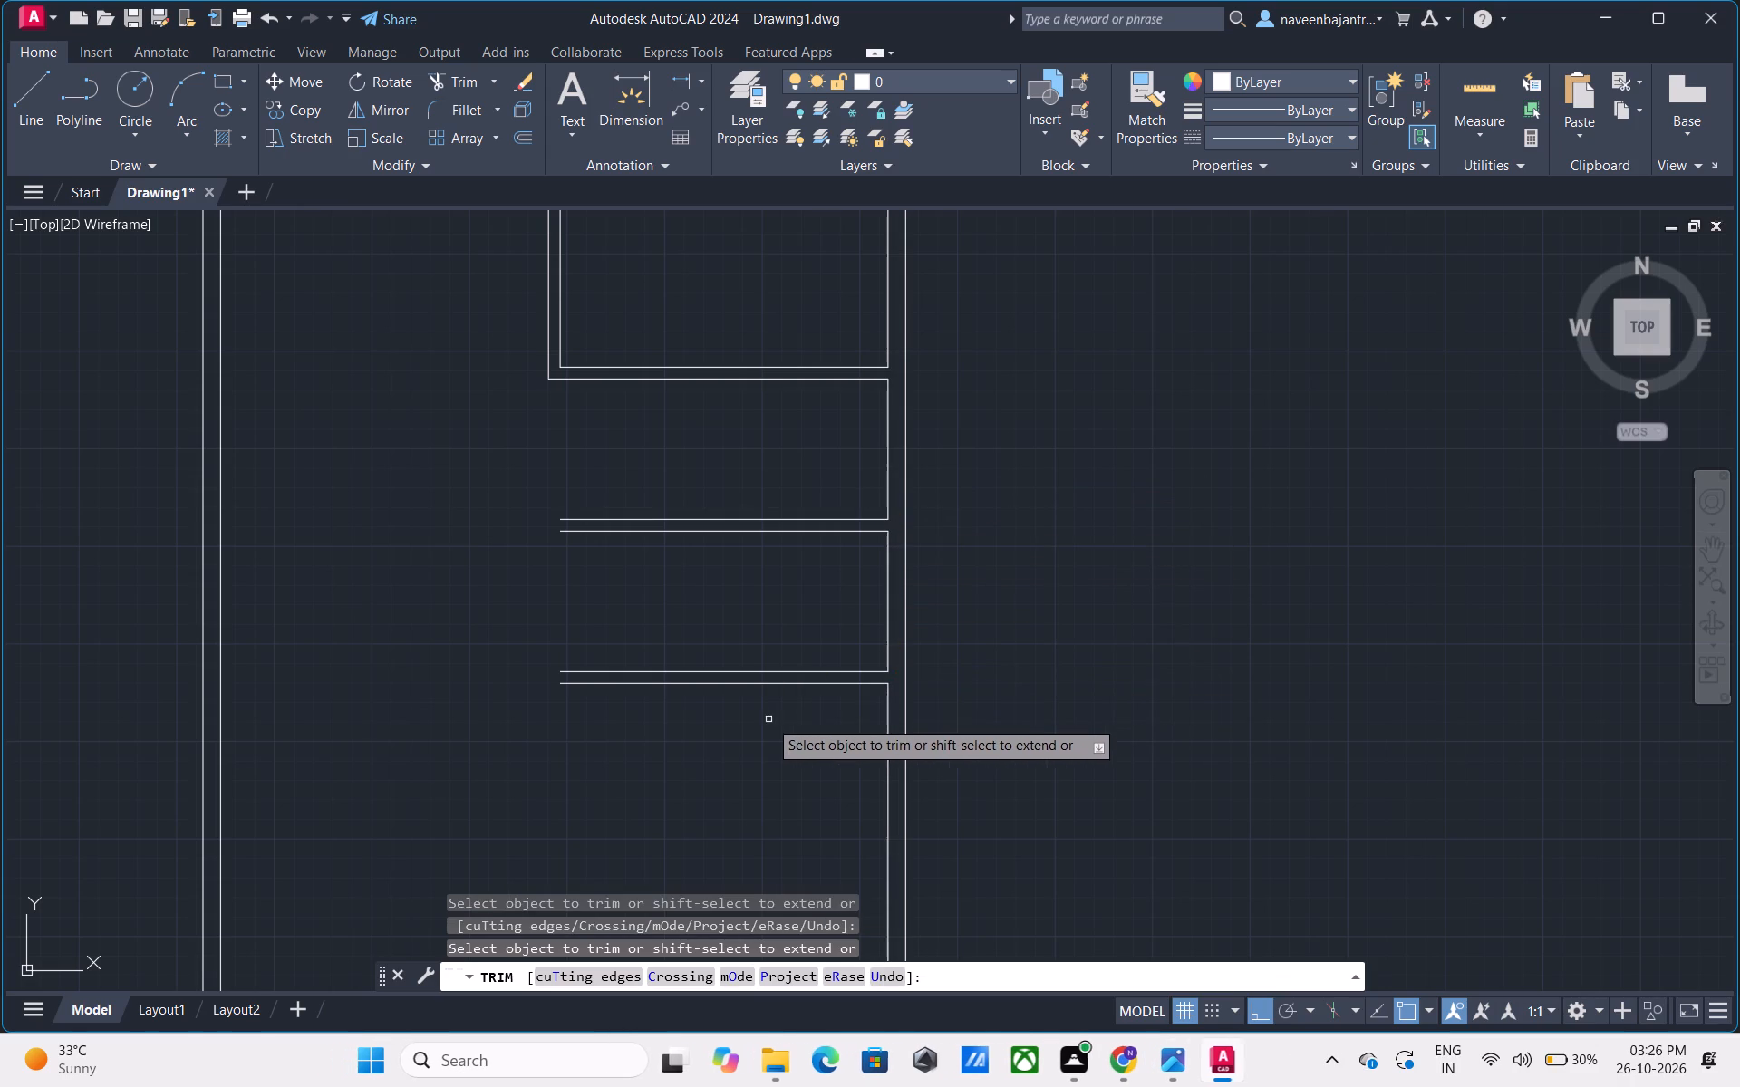
{"action": "key", "text": "Escape"}
{"action": "key", "text": "Escape"}
{"action": "key", "text": "Escape"}
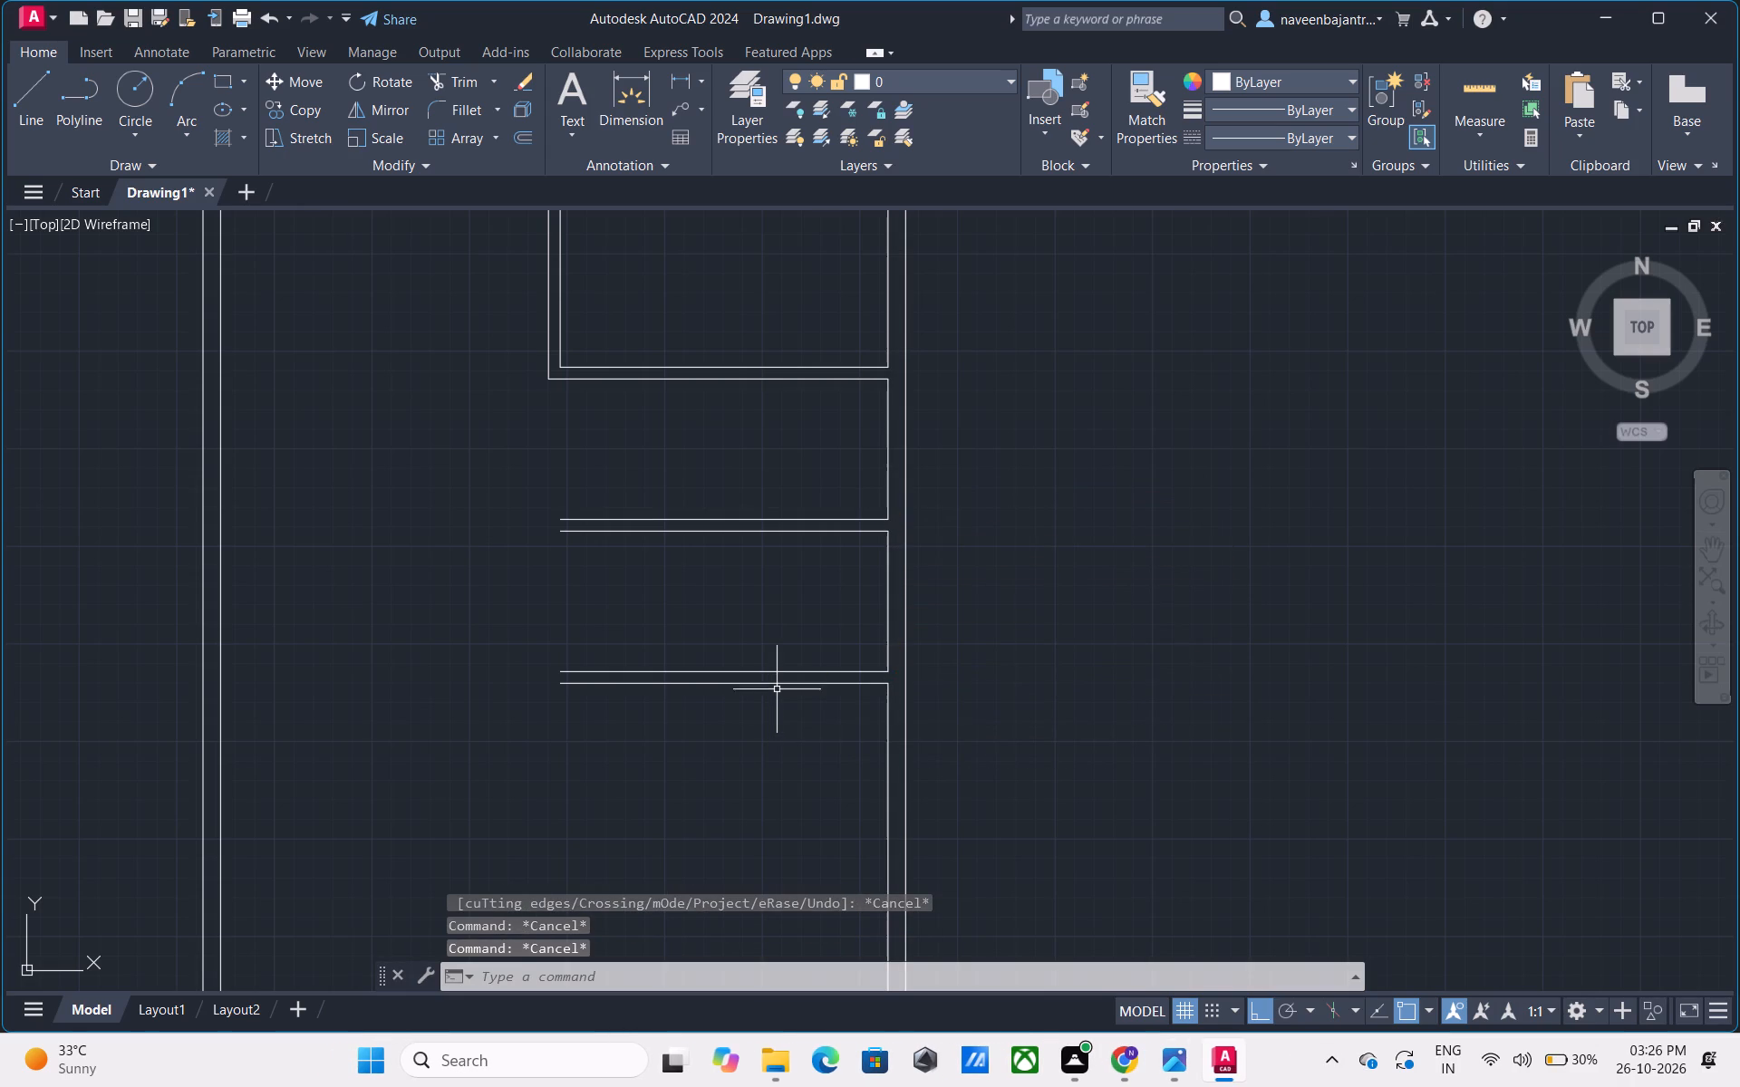
Offset the right outer wall's inner line 6' to the left in both spaces between the horizontal walls.
{"action": "key", "text": "o"}
{"action": "key", "text": "space"}
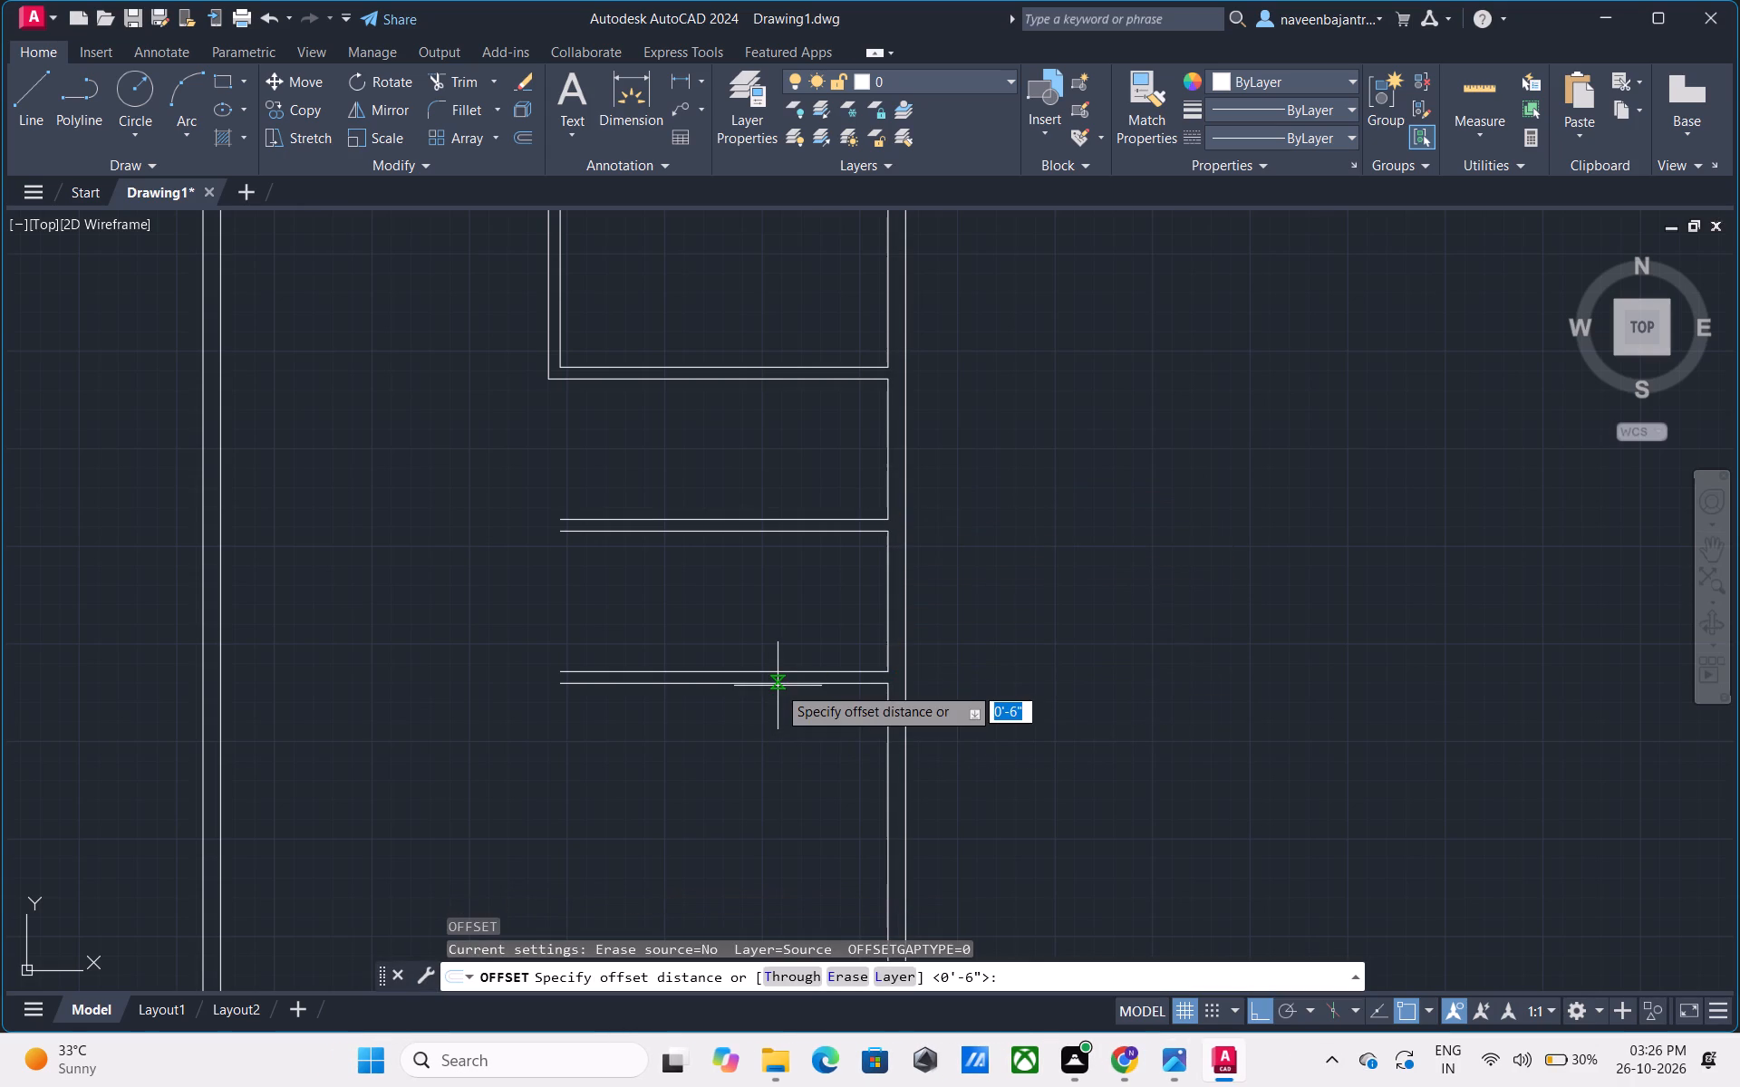
{"action": "key", "text": "6"}
{"action": "key", "text": "apostrophe"}
{"action": "key", "text": "Return"}
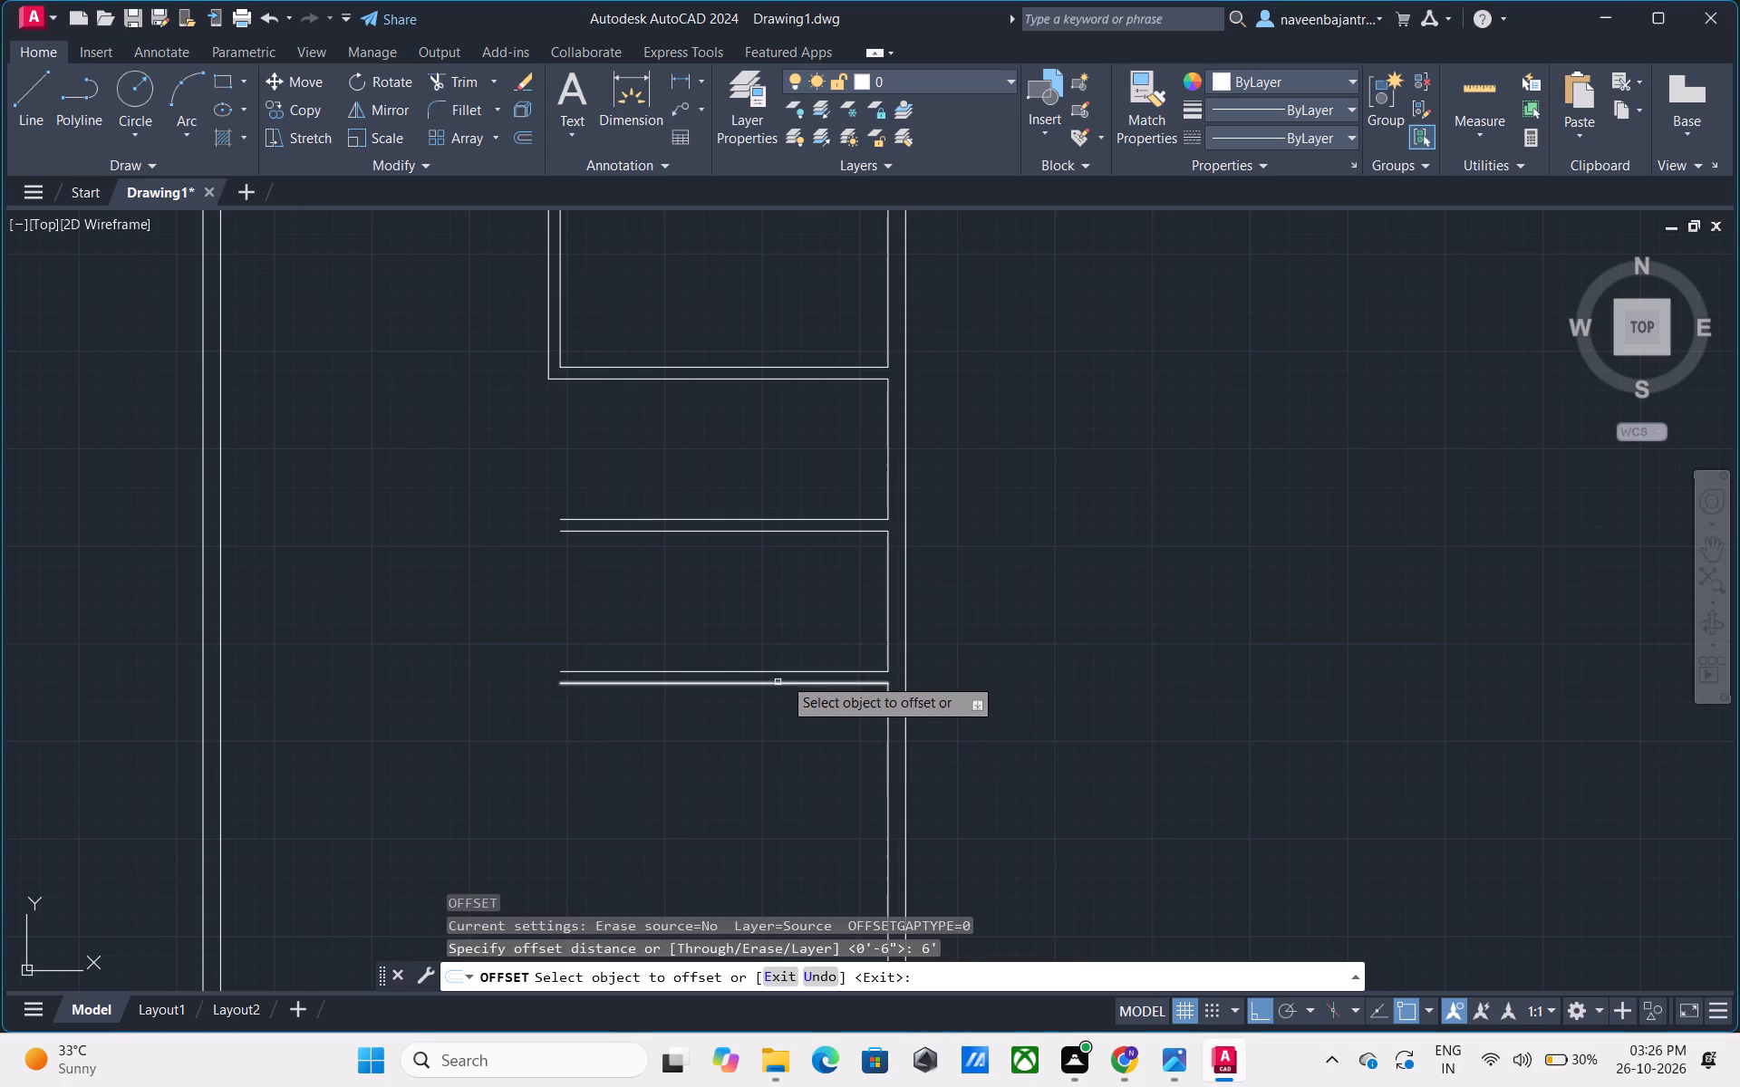
{"action": "left_click", "coordinate": [885, 477]}
{"action": "left_click", "coordinate": [838, 478]}
{"action": "left_click_drag", "start_coordinate": [887, 600], "coordinate": [870, 602]}
{"action": "left_click", "coordinate": [787, 602]}
{"action": "key", "text": "Escape"}
{"action": "key", "text": "Escape"}
Offset both new vertical lines 6" to the left to give the small rooms' side walls their thickness.
{"action": "type", "text": "o 6"}
{"action": "key", "text": "shift+quotedbl"}
{"action": "key", "text": "Return"}
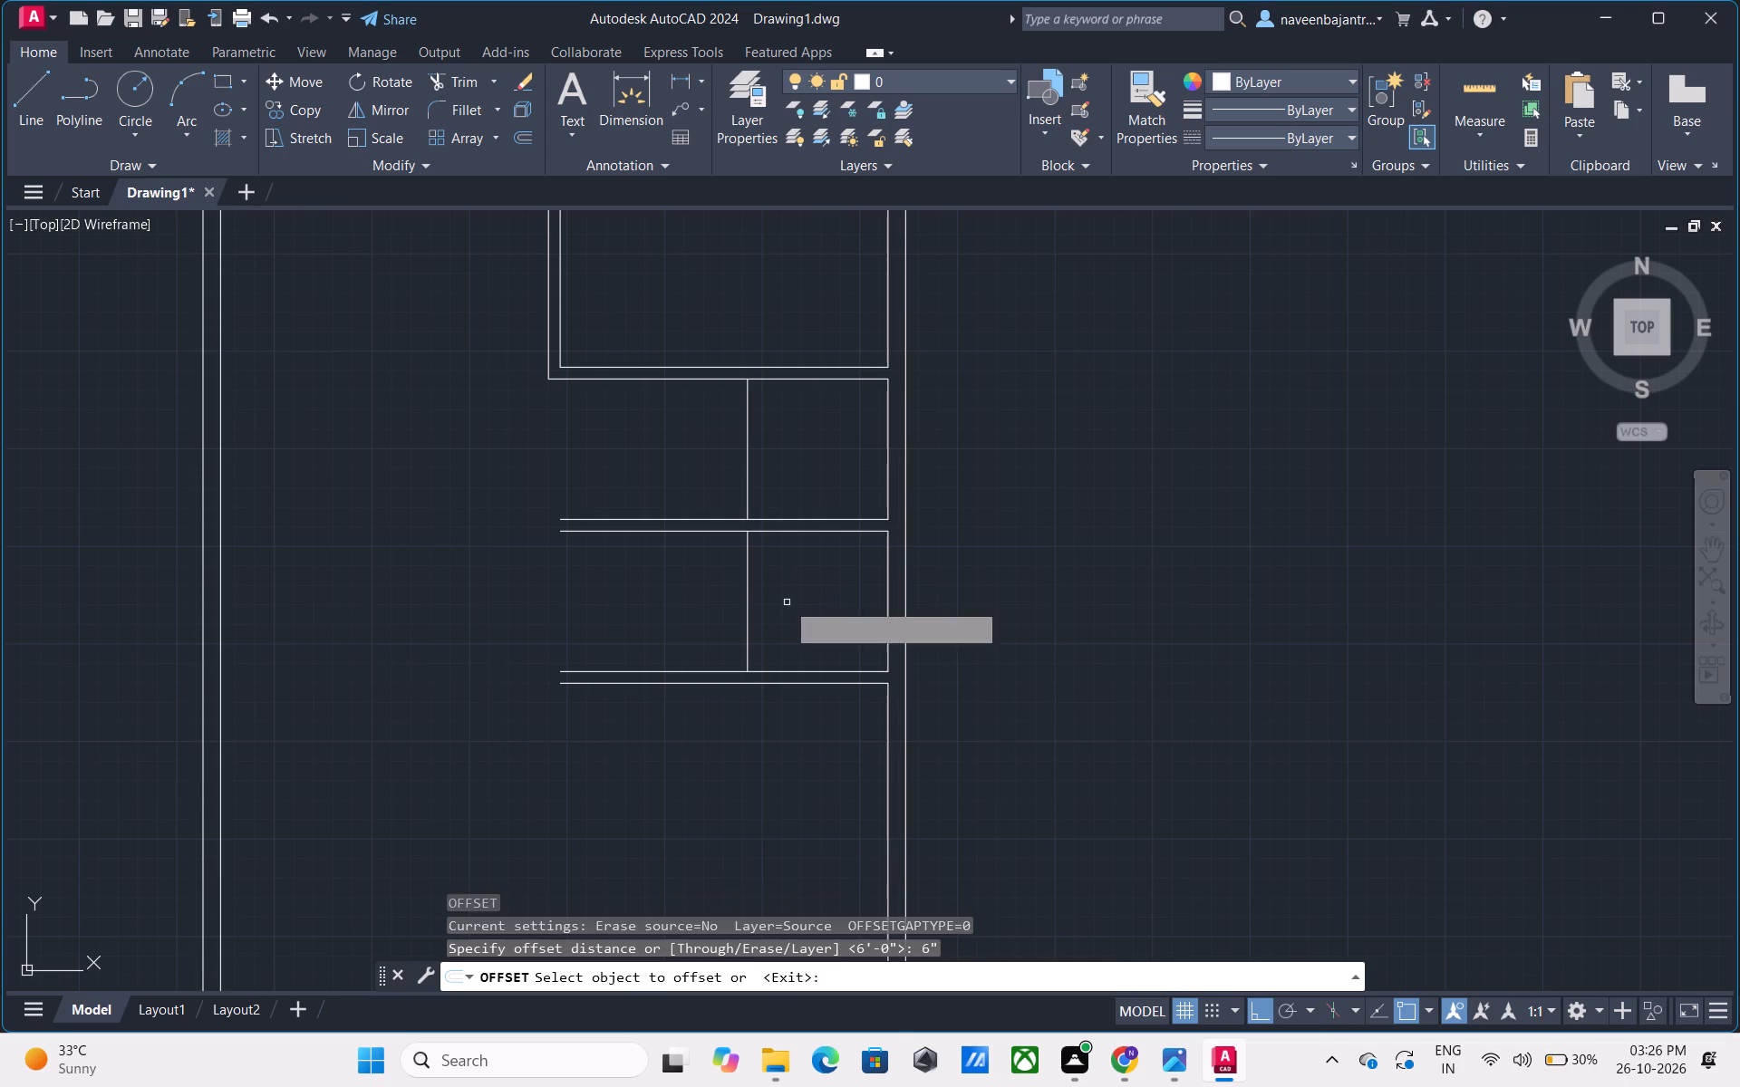
{"action": "left_click", "coordinate": [750, 479]}
{"action": "left_click", "coordinate": [694, 473]}
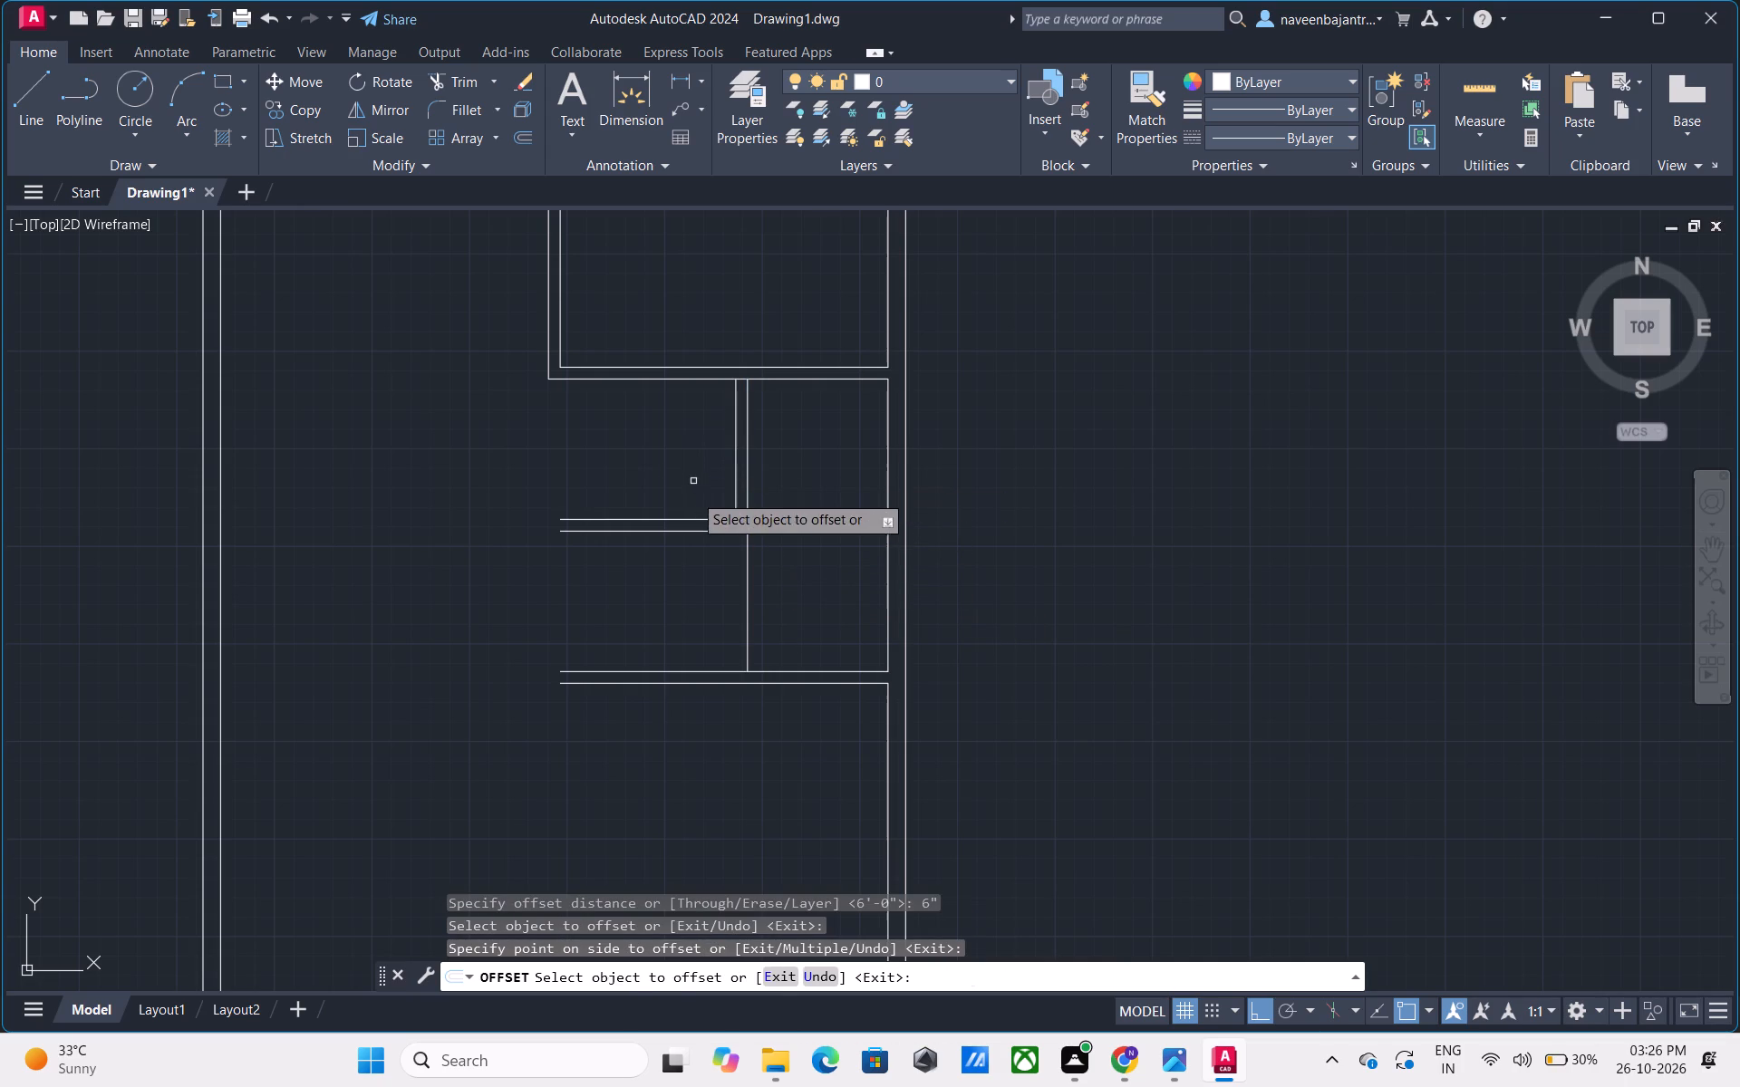
{"action": "left_click", "coordinate": [748, 582]}
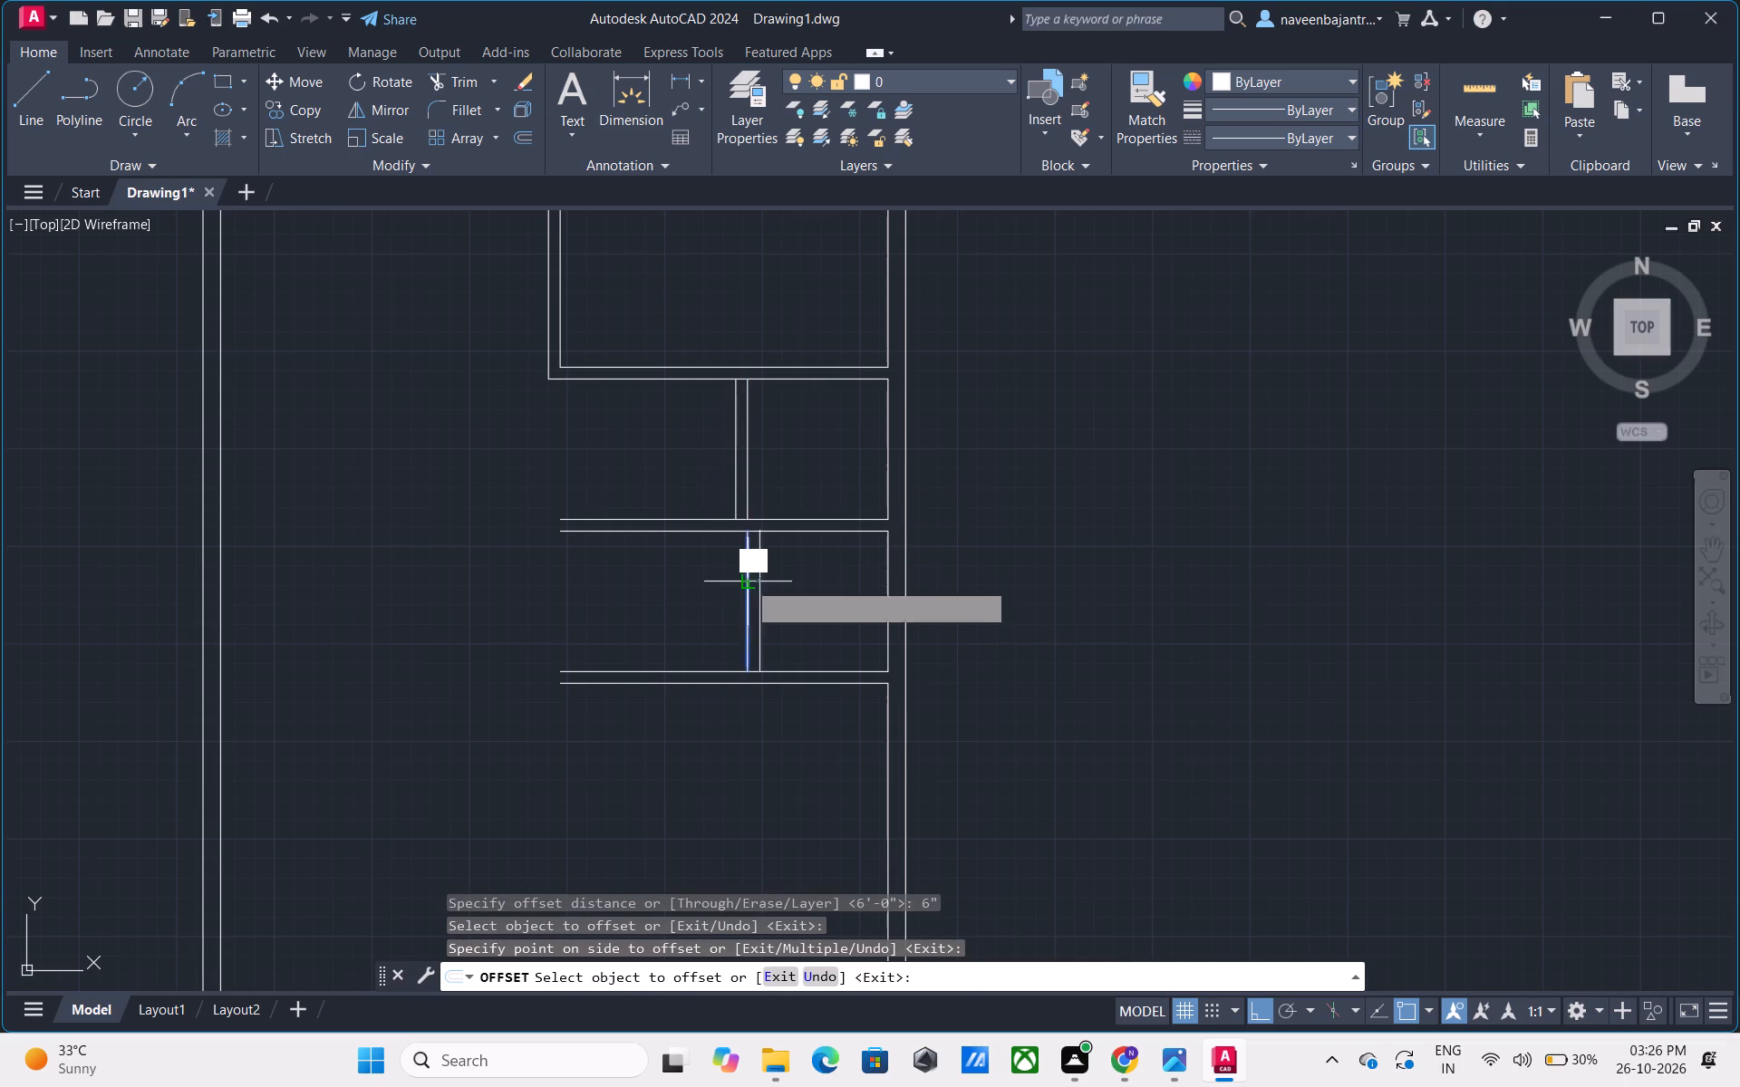
{"action": "left_click", "coordinate": [664, 582]}
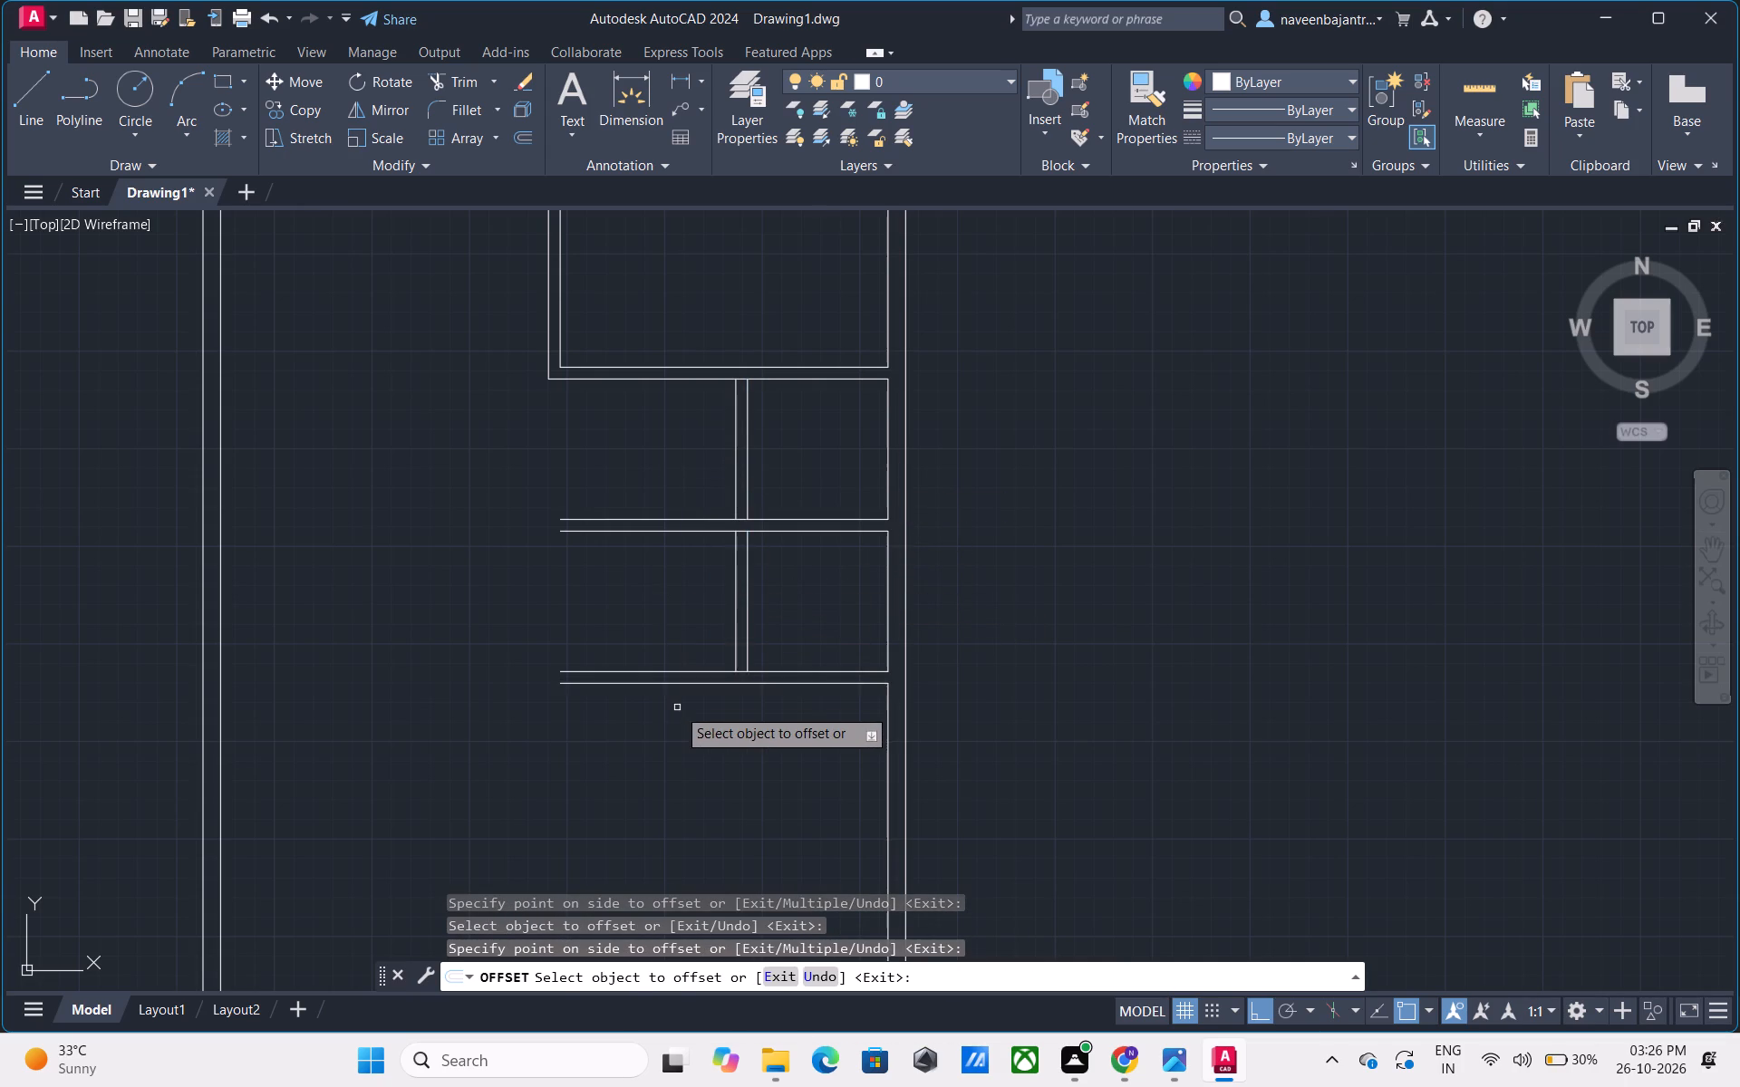
{"action": "scroll", "coordinate": [677, 707], "scroll_direction": "up", "scroll_amount": 1}
{"action": "key", "text": "Escape"}
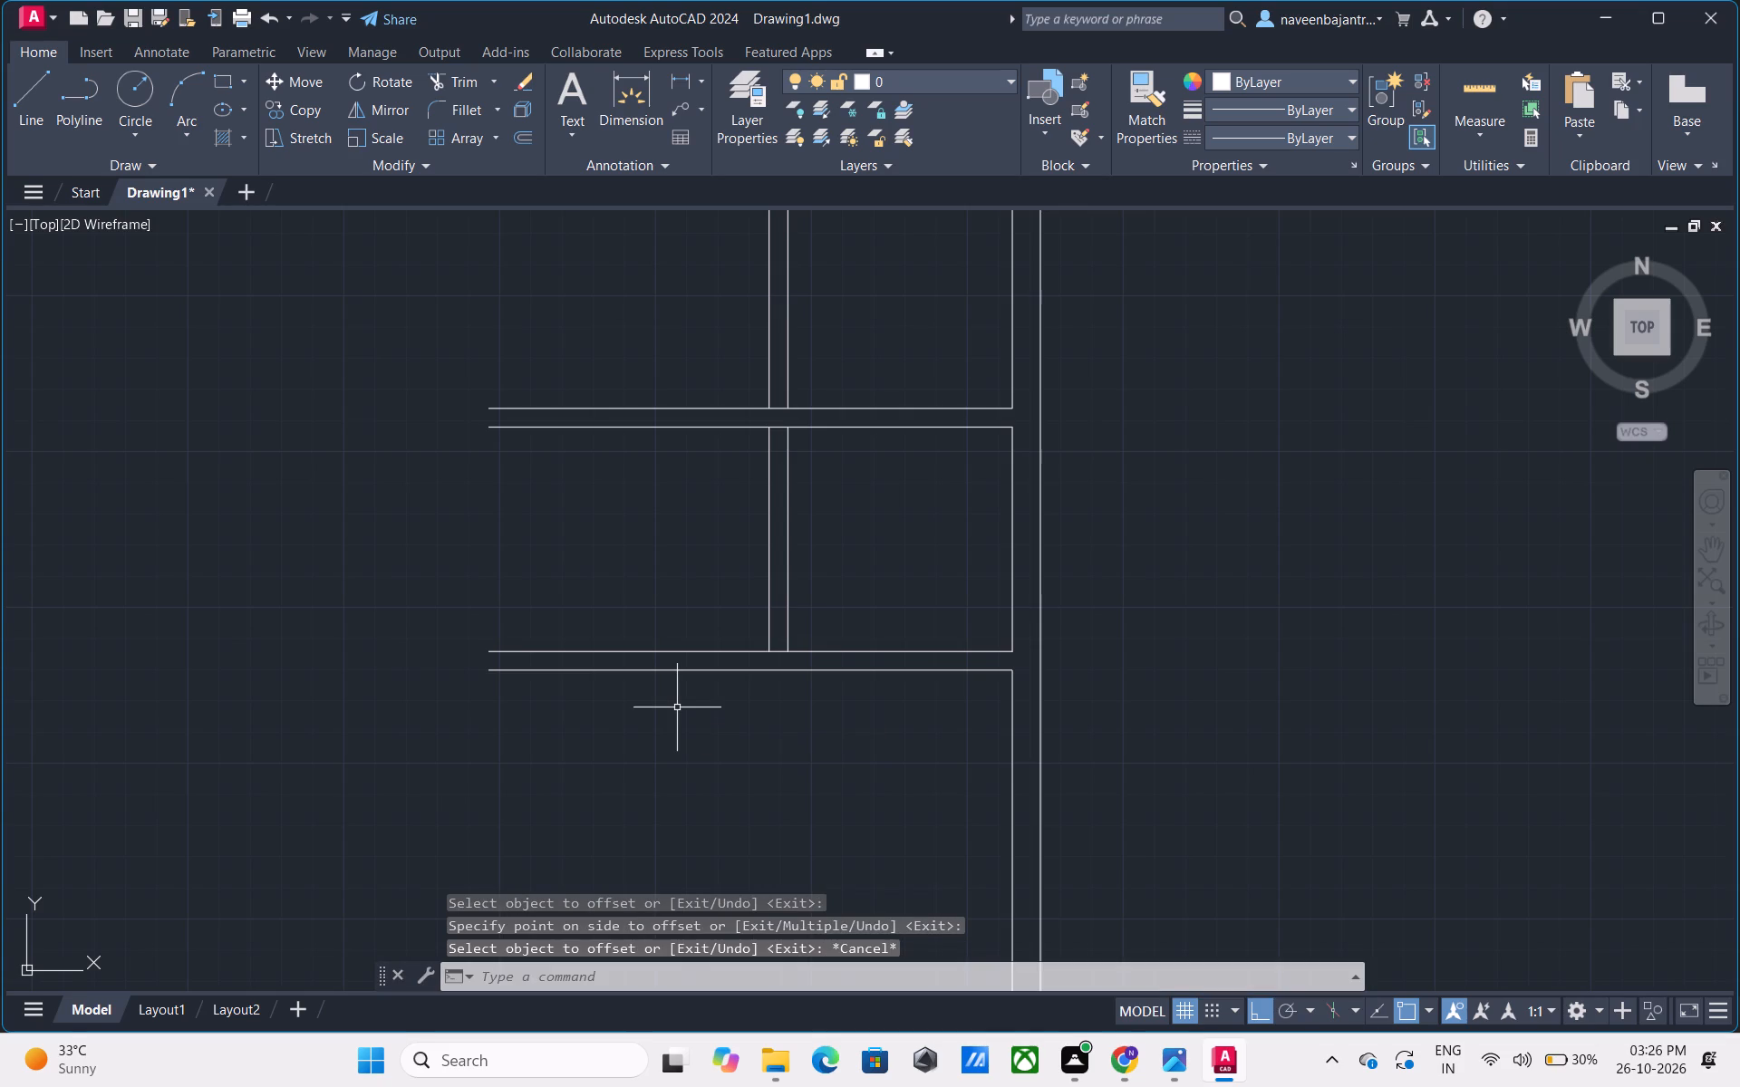
Draw short vertical lines continuing the side wall's left line down across the second and third horizontal walls.
{"action": "type", "text": "l"}
{"action": "key", "text": "space"}
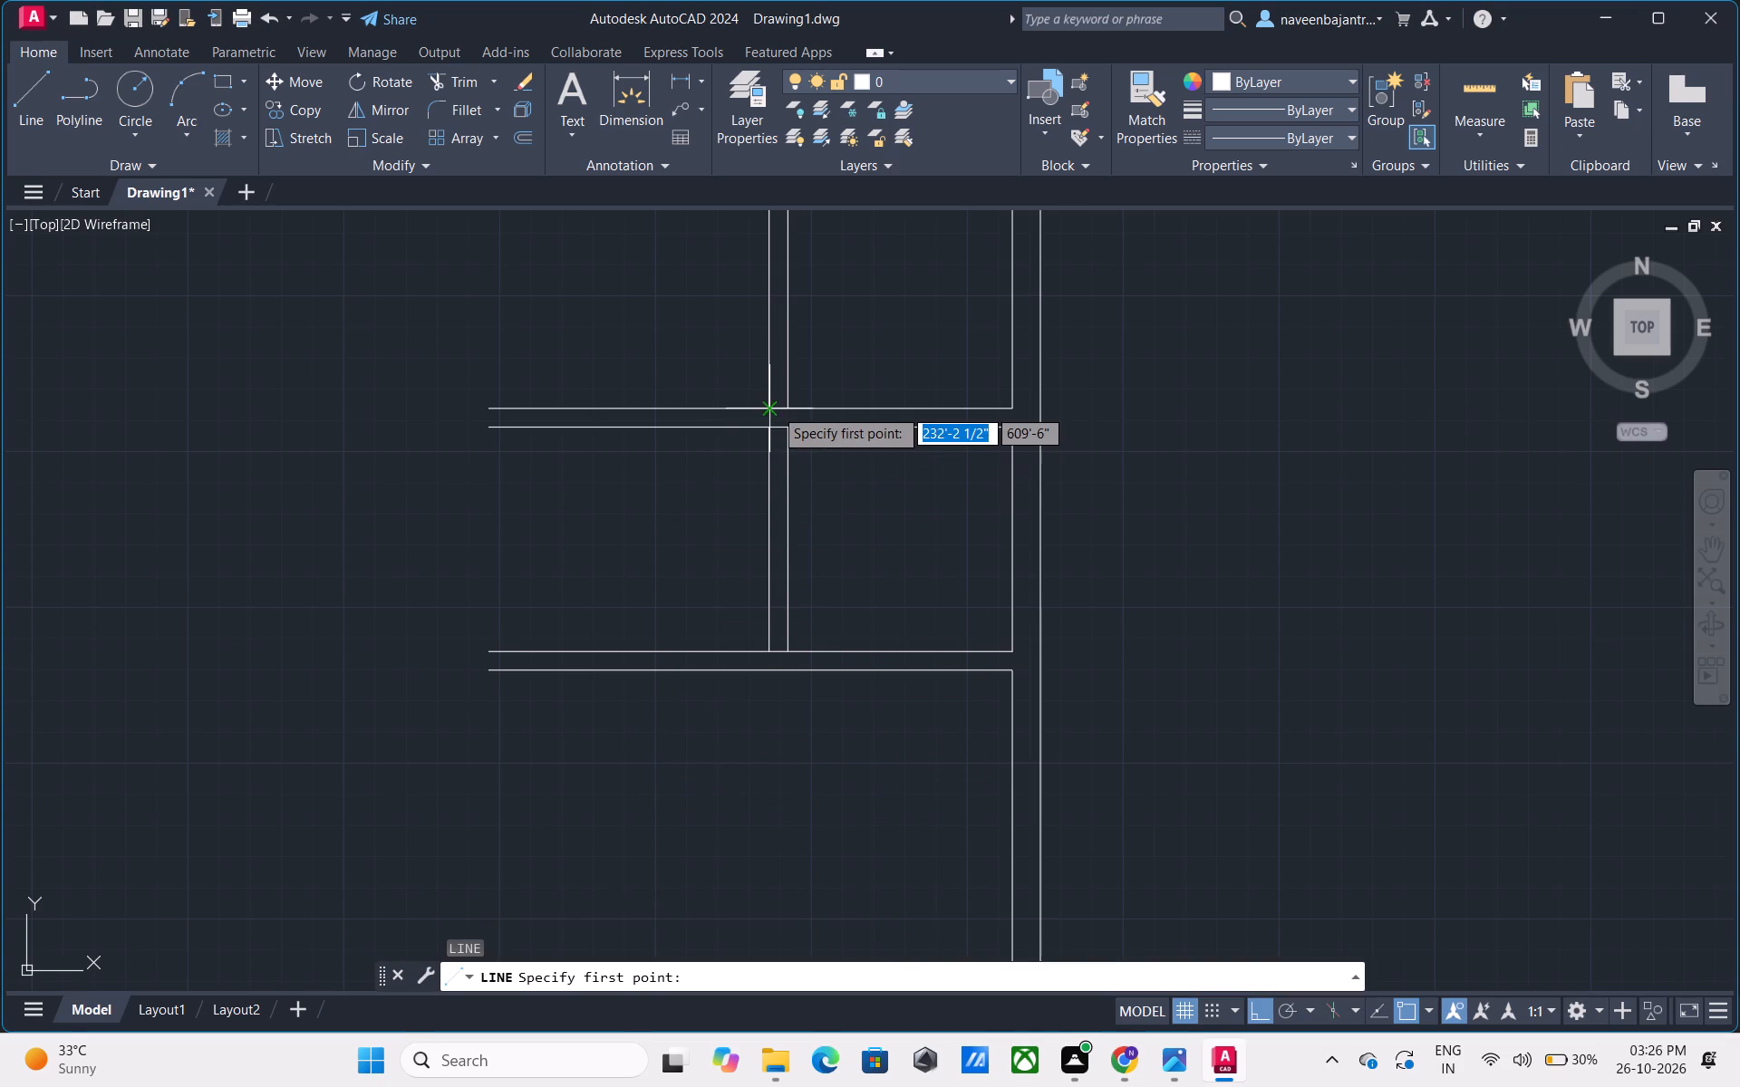
{"action": "left_click", "coordinate": [775, 405]}
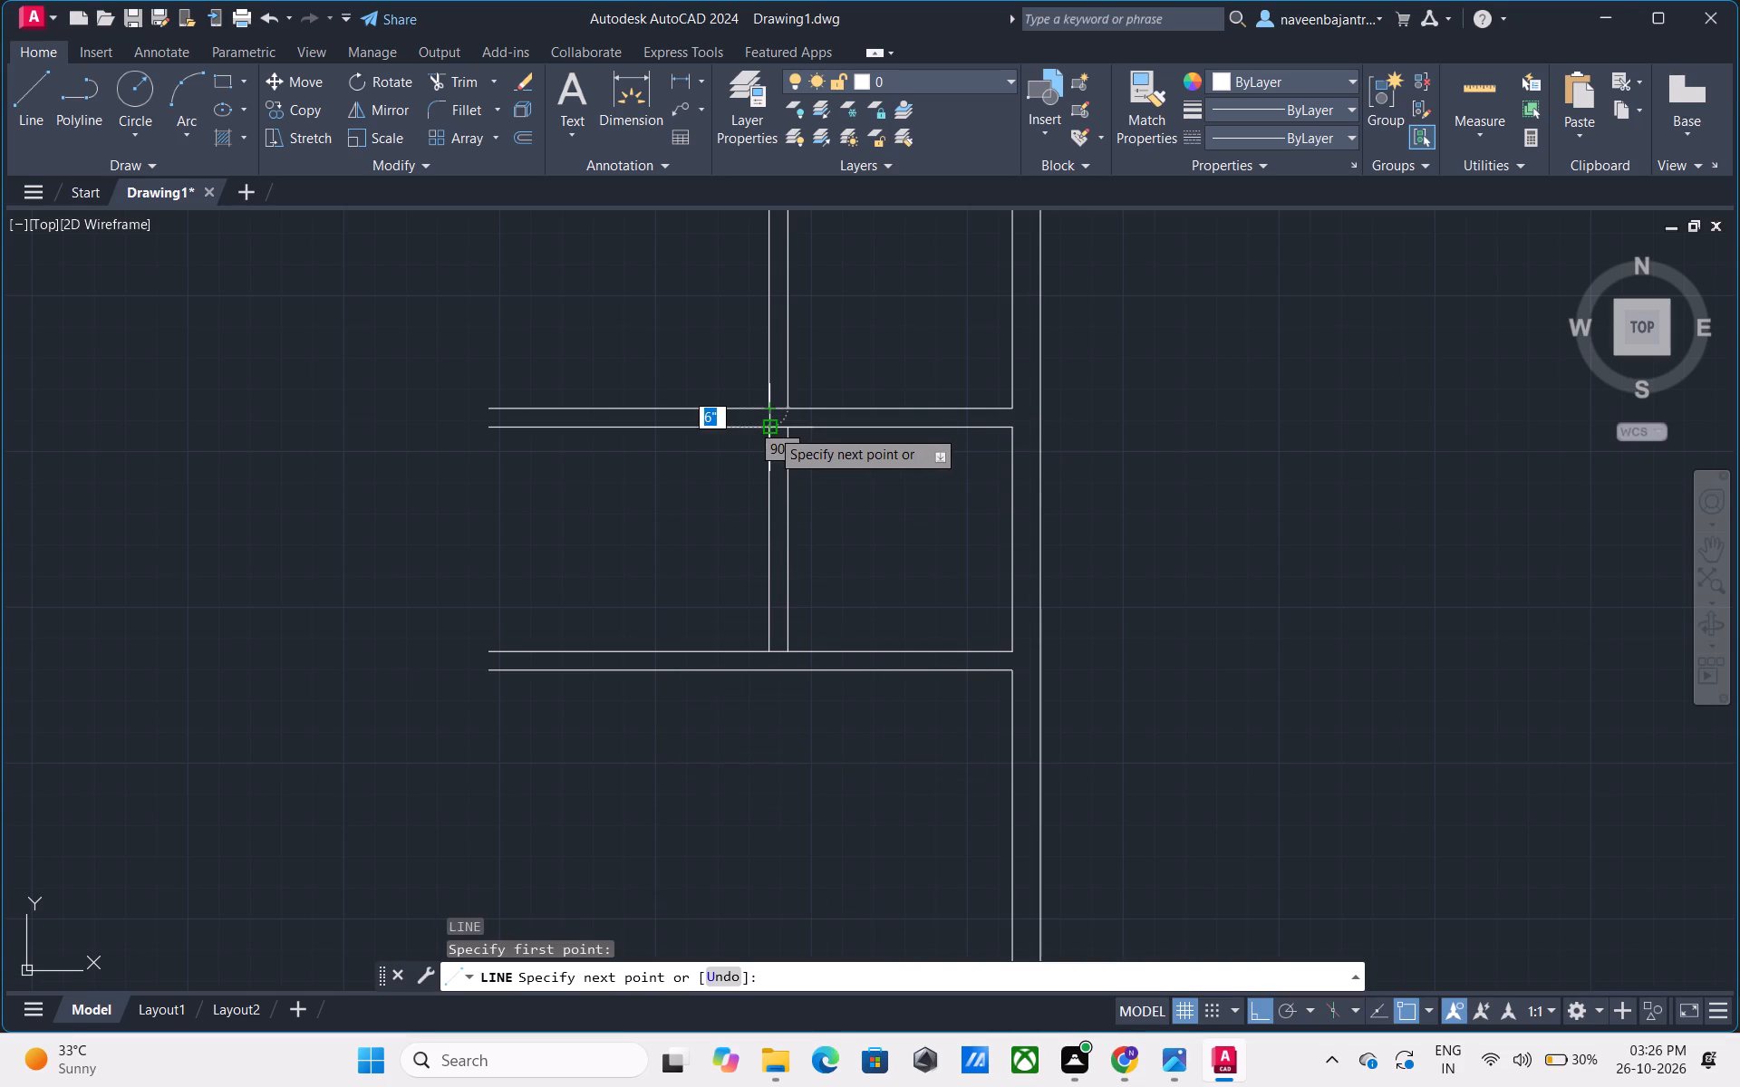
{"action": "left_click", "coordinate": [770, 428]}
{"action": "key", "text": "Escape"}
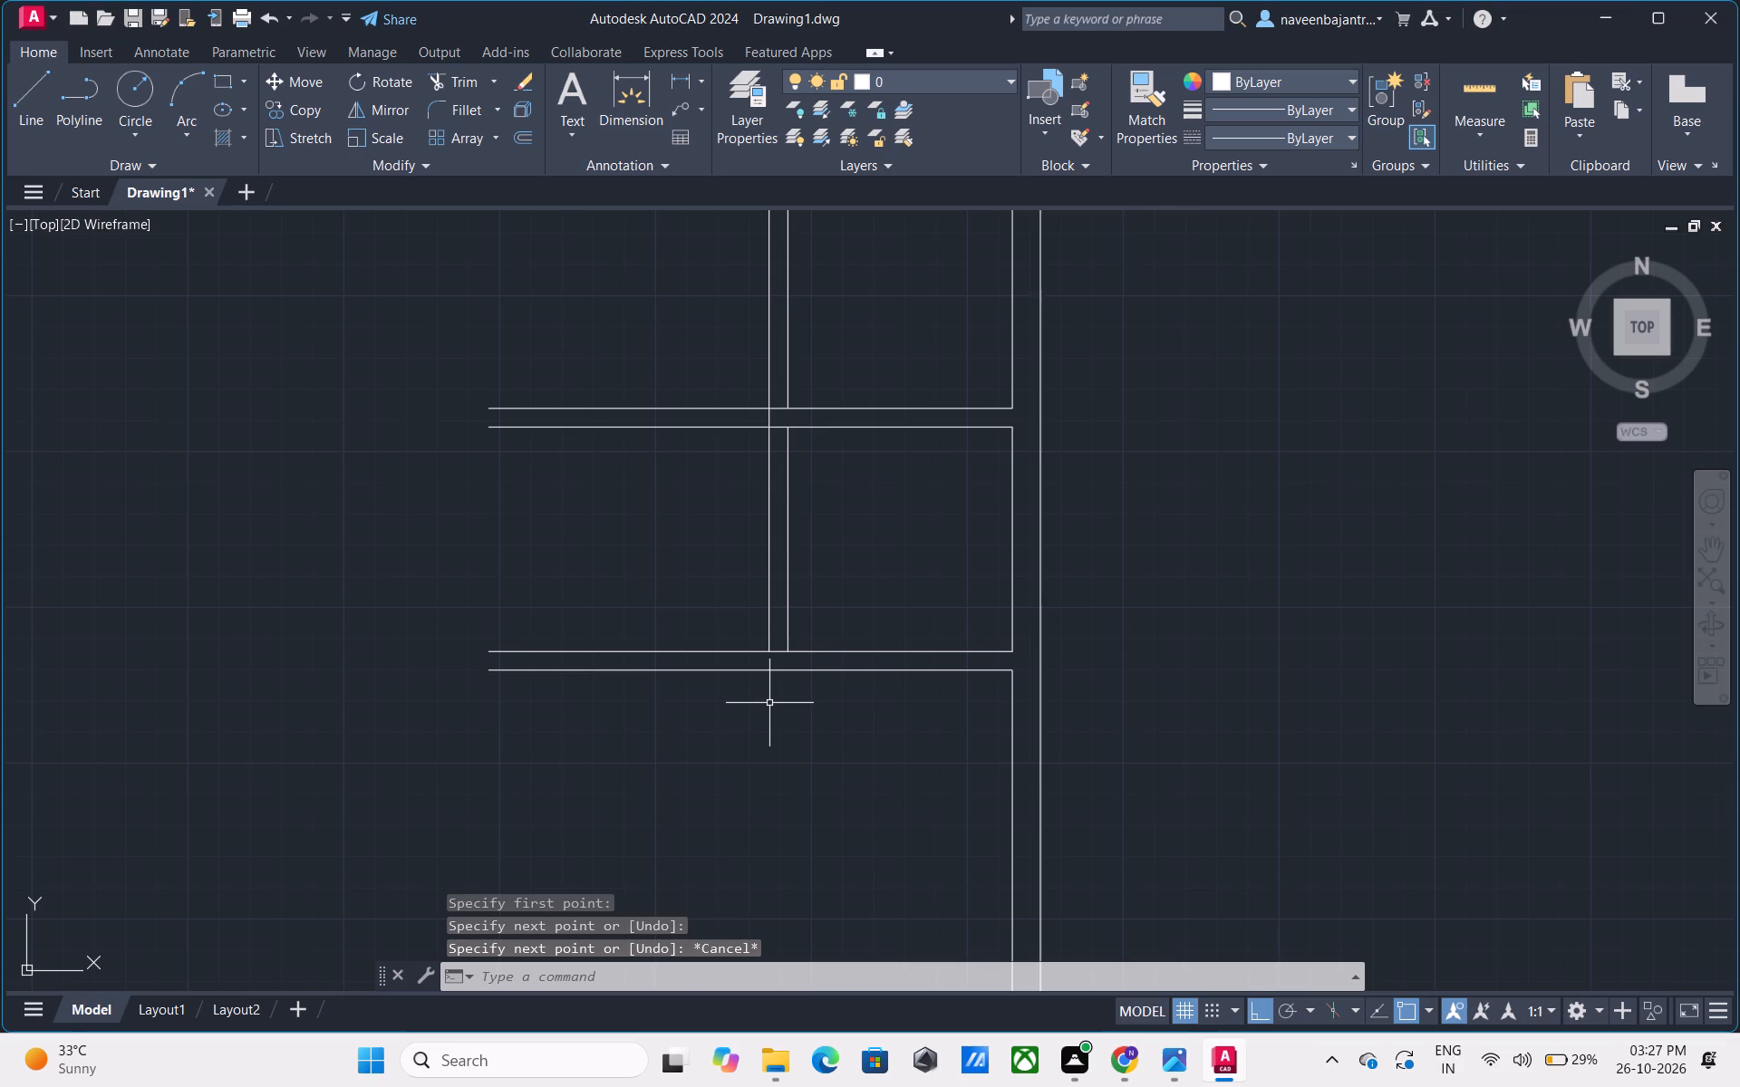
{"action": "key", "text": "Escape"}
{"action": "type", "text": "l"}
{"action": "key", "text": "space"}
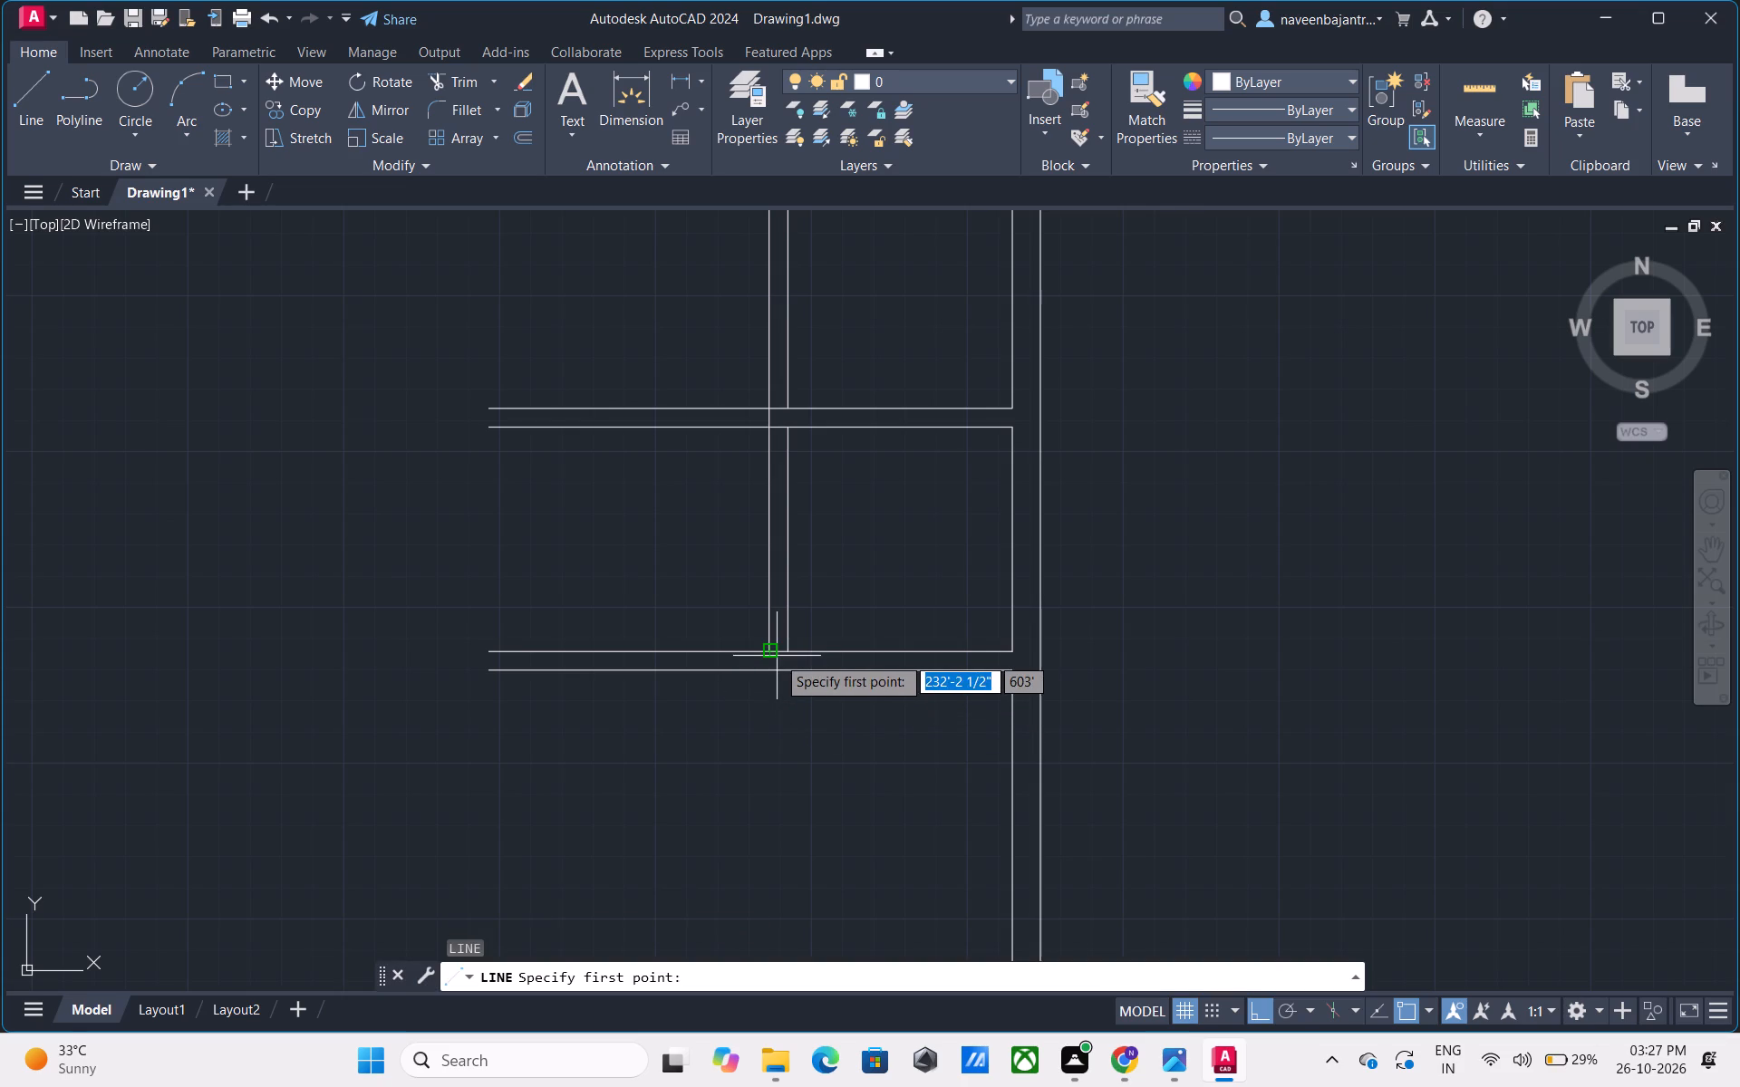
{"action": "left_click", "coordinate": [773, 651]}
{"action": "left_click", "coordinate": [768, 688]}
{"action": "key", "text": "Escape"}
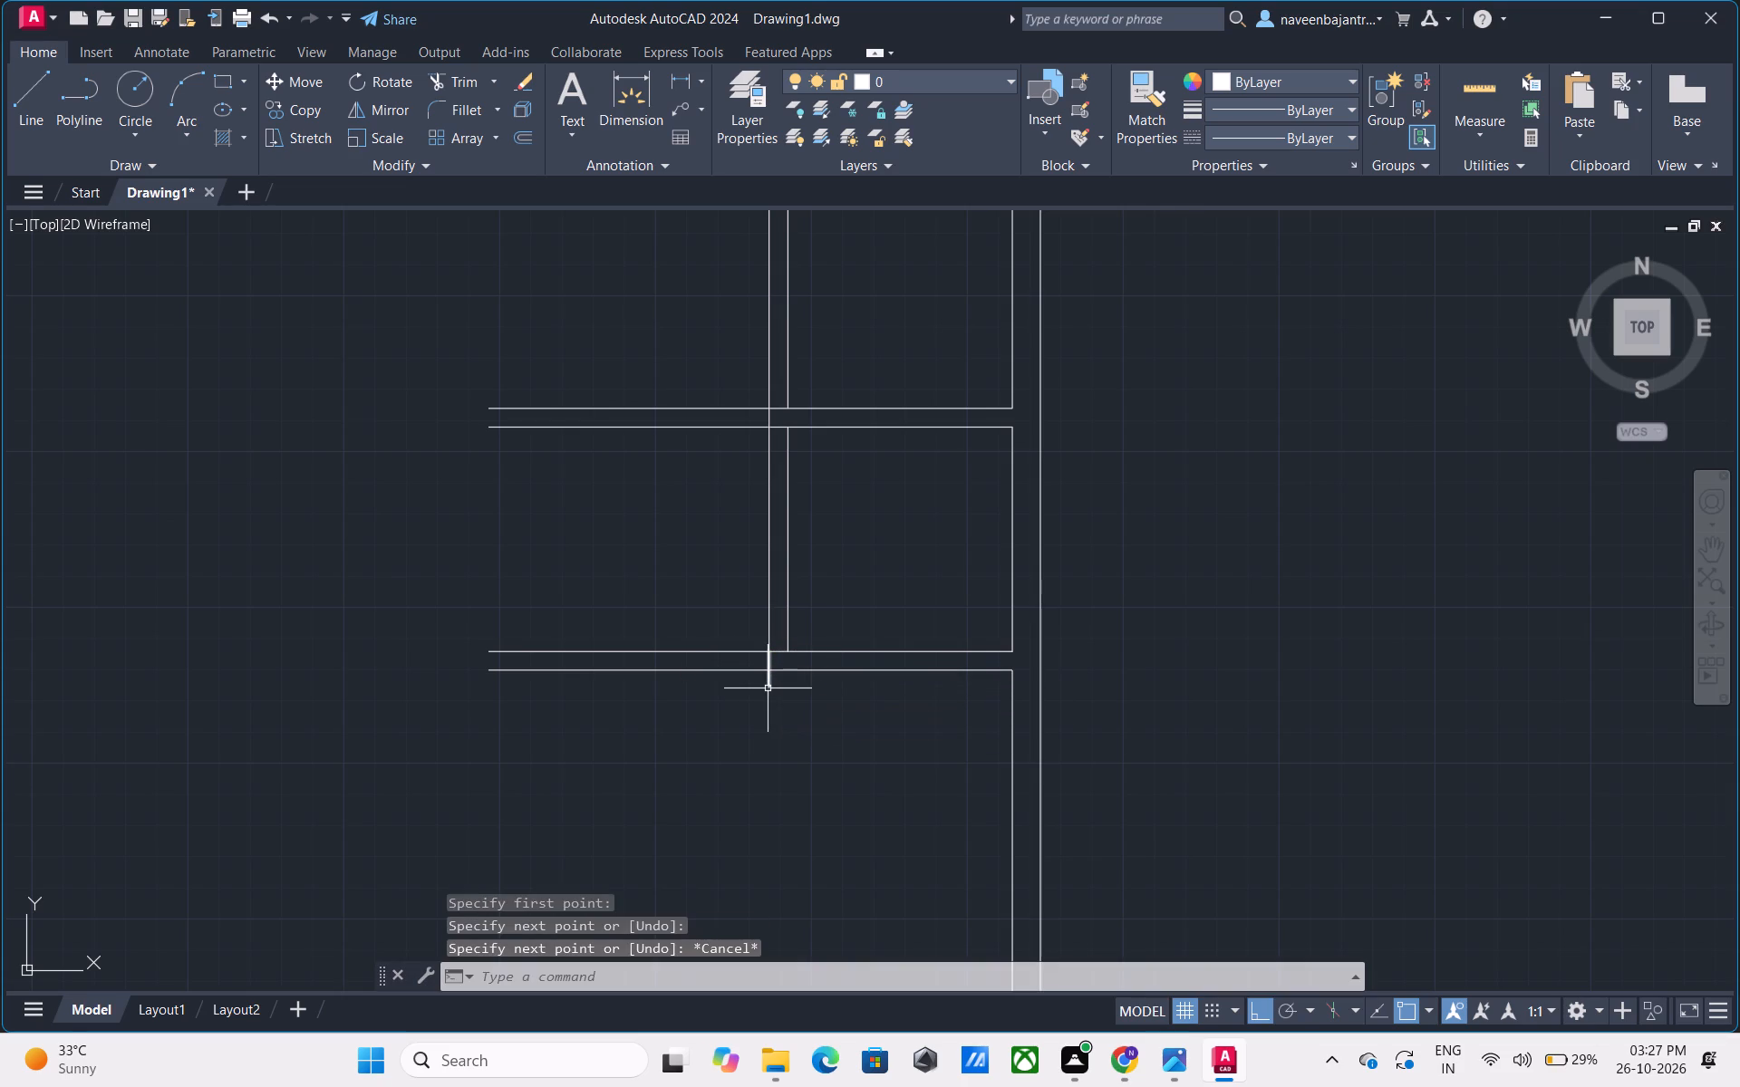
Trim the short line's overhang below the third wall and both horizontal walls' lines left of the side wall.
{"action": "key", "text": "t"}
{"action": "type", "text": "r"}
{"action": "key", "text": "space"}
{"action": "left_click", "coordinate": [767, 678]}
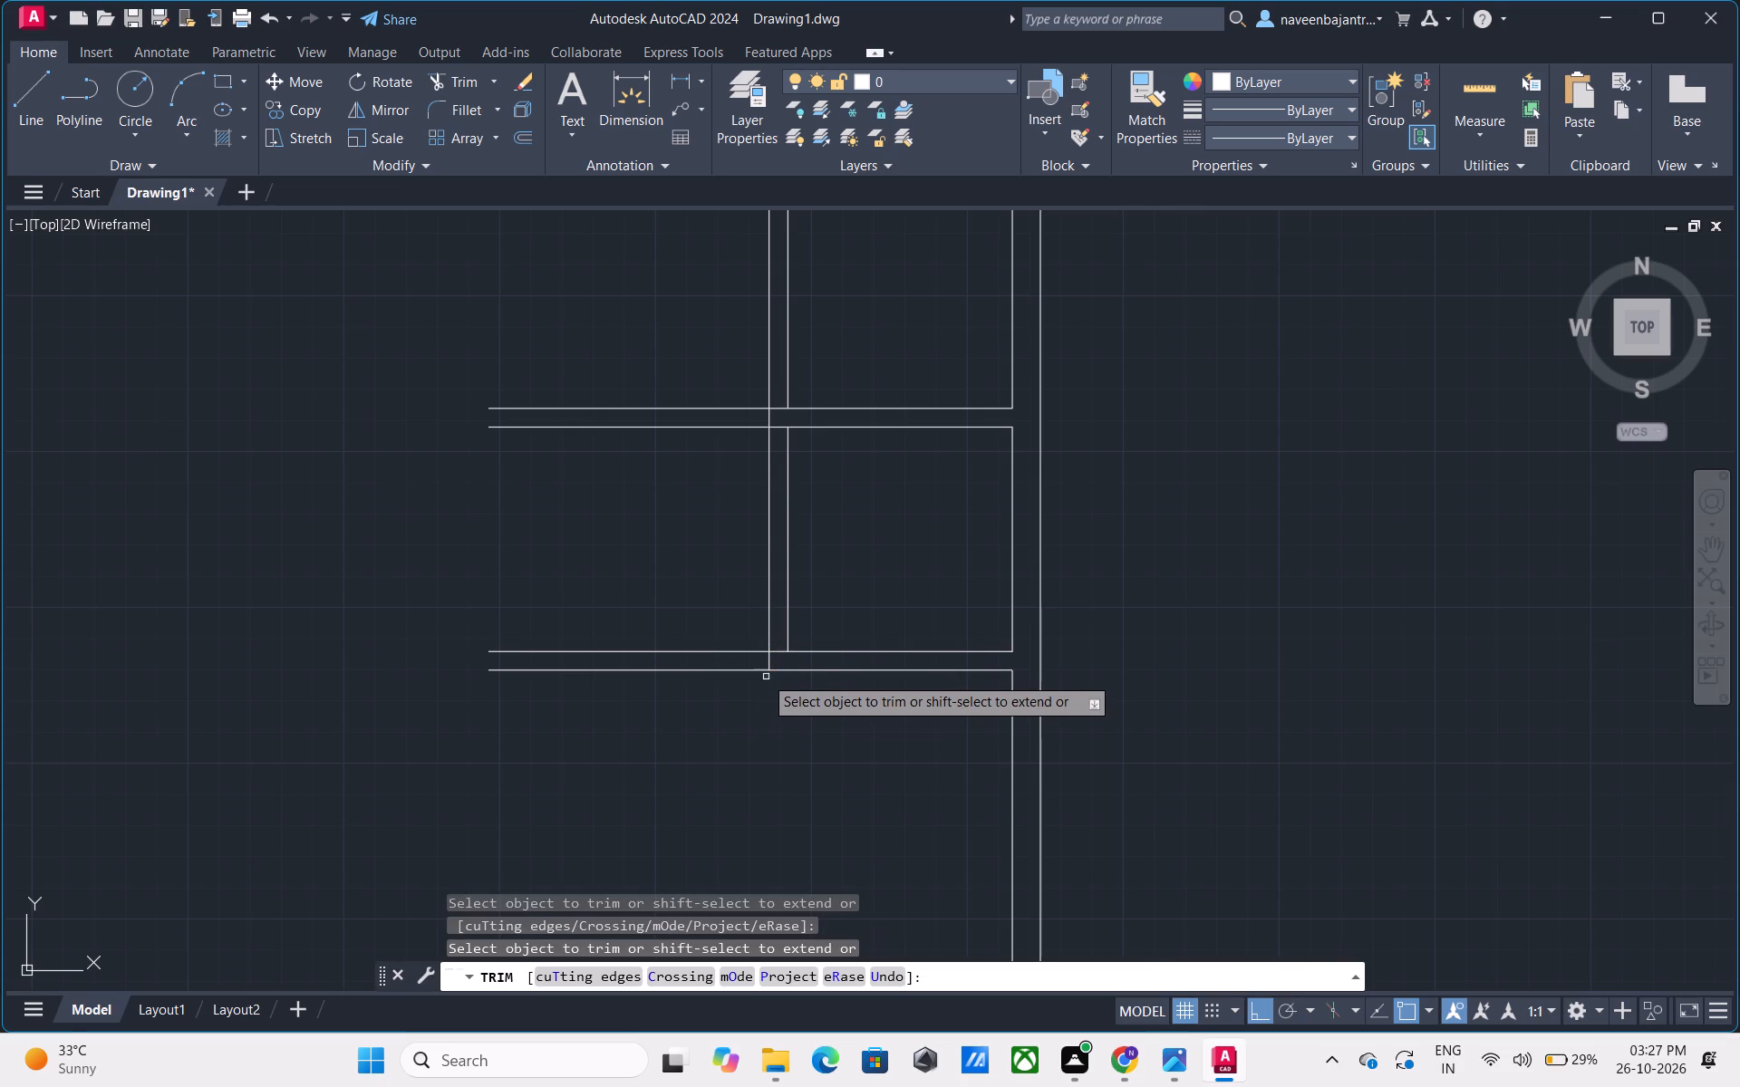
{"action": "left_click", "coordinate": [746, 670]}
{"action": "left_click", "coordinate": [744, 651]}
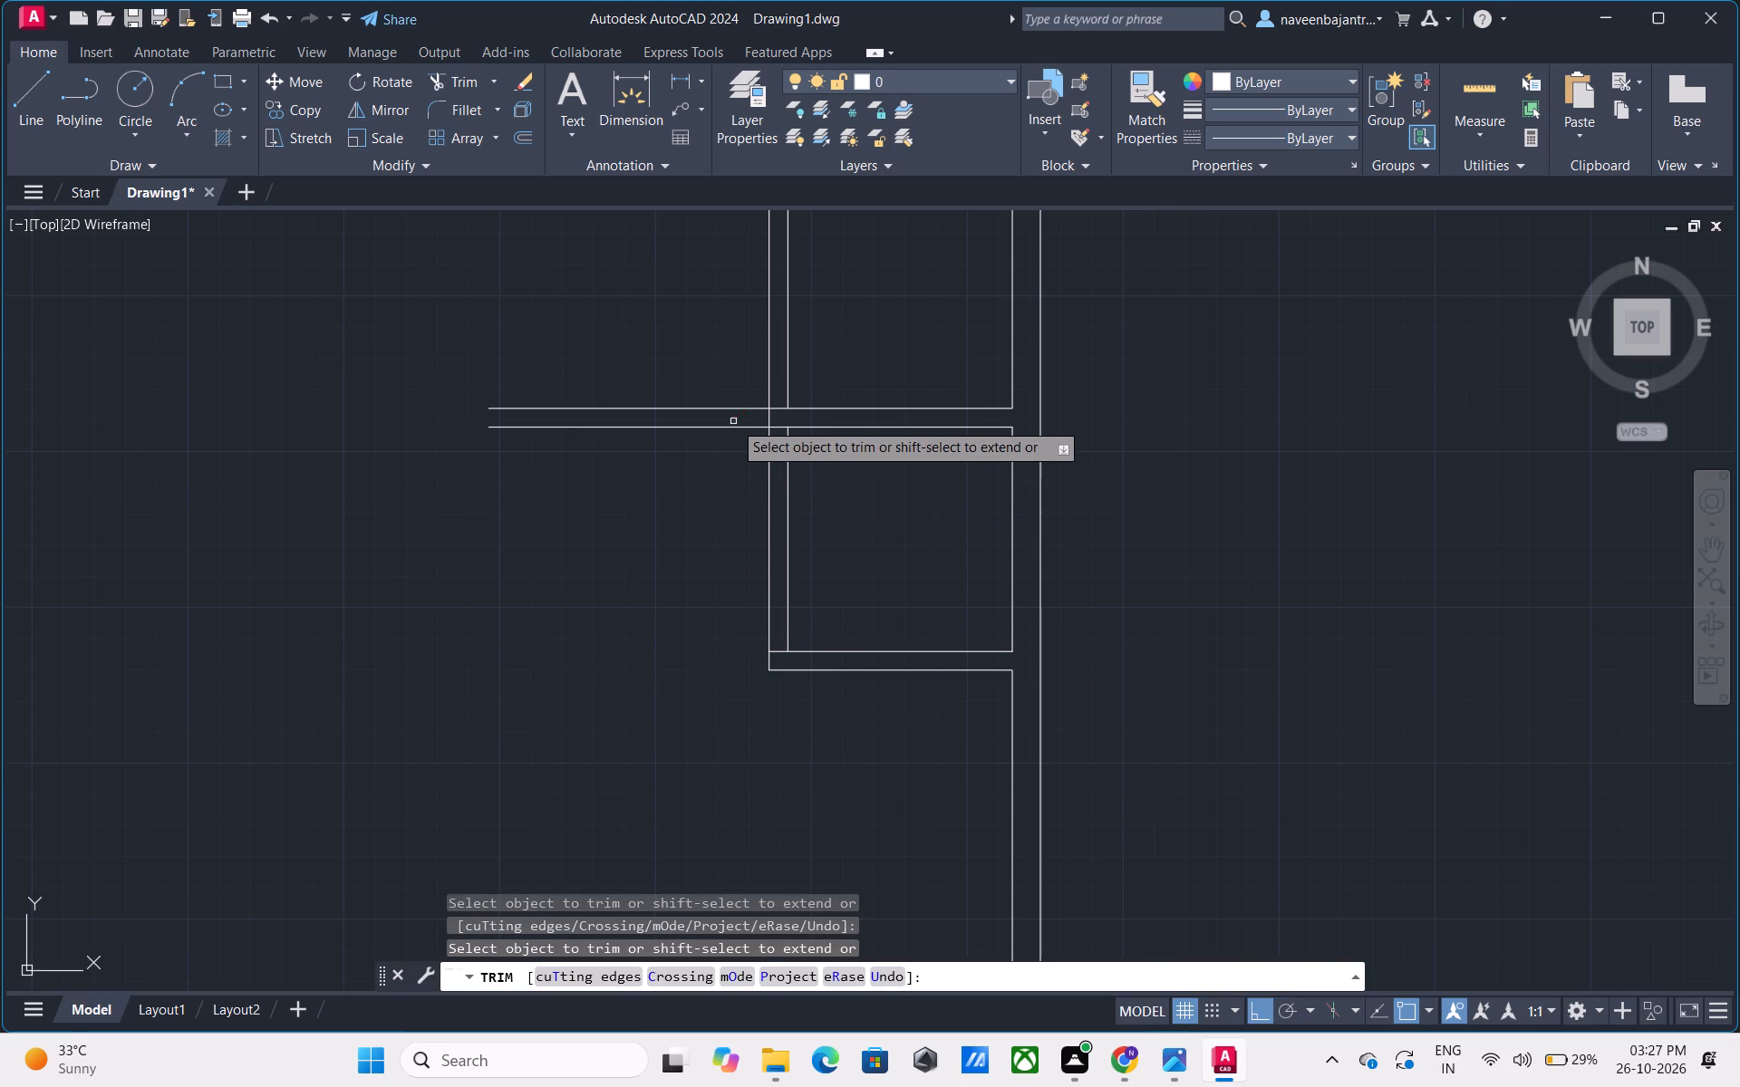
{"action": "left_click", "coordinate": [733, 421]}
{"action": "left_click", "coordinate": [731, 435]}
{"action": "left_click", "coordinate": [739, 406]}
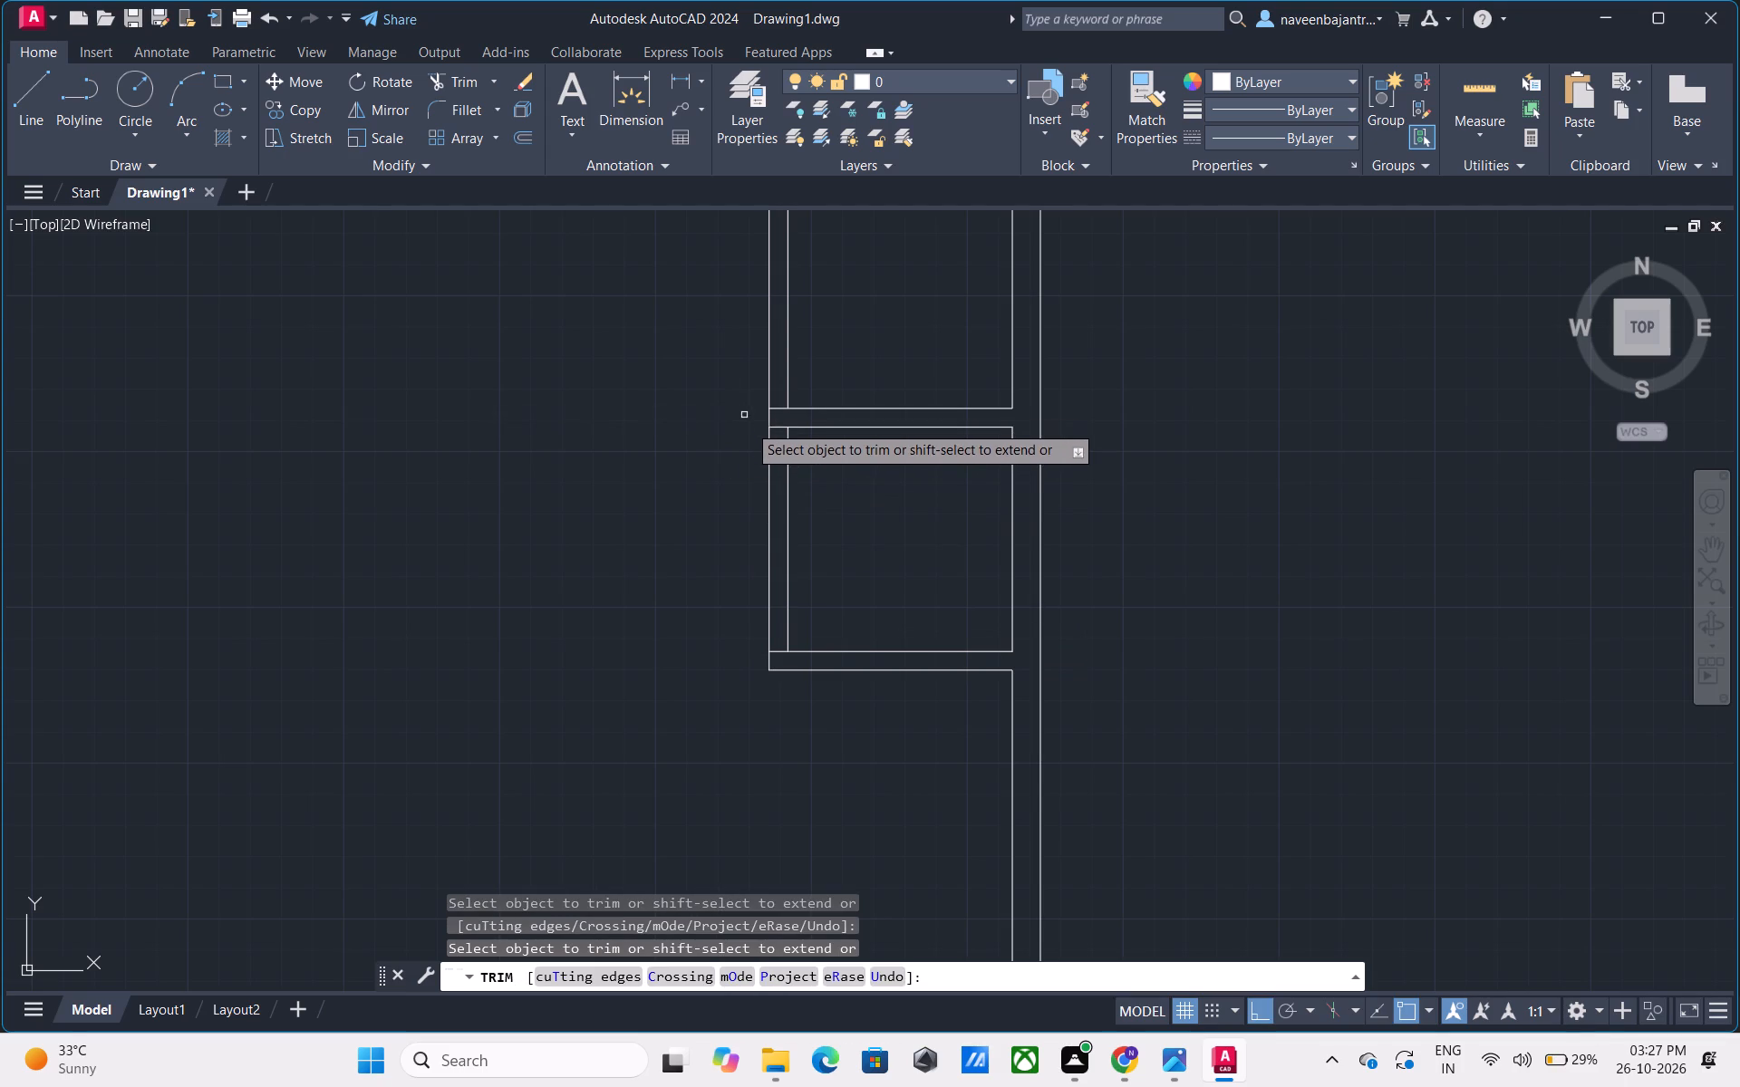
Trim the leftover horizontal segments inside the side wall's thickness at its junctions with all three horizontal walls.
{"action": "left_click", "coordinate": [776, 428]}
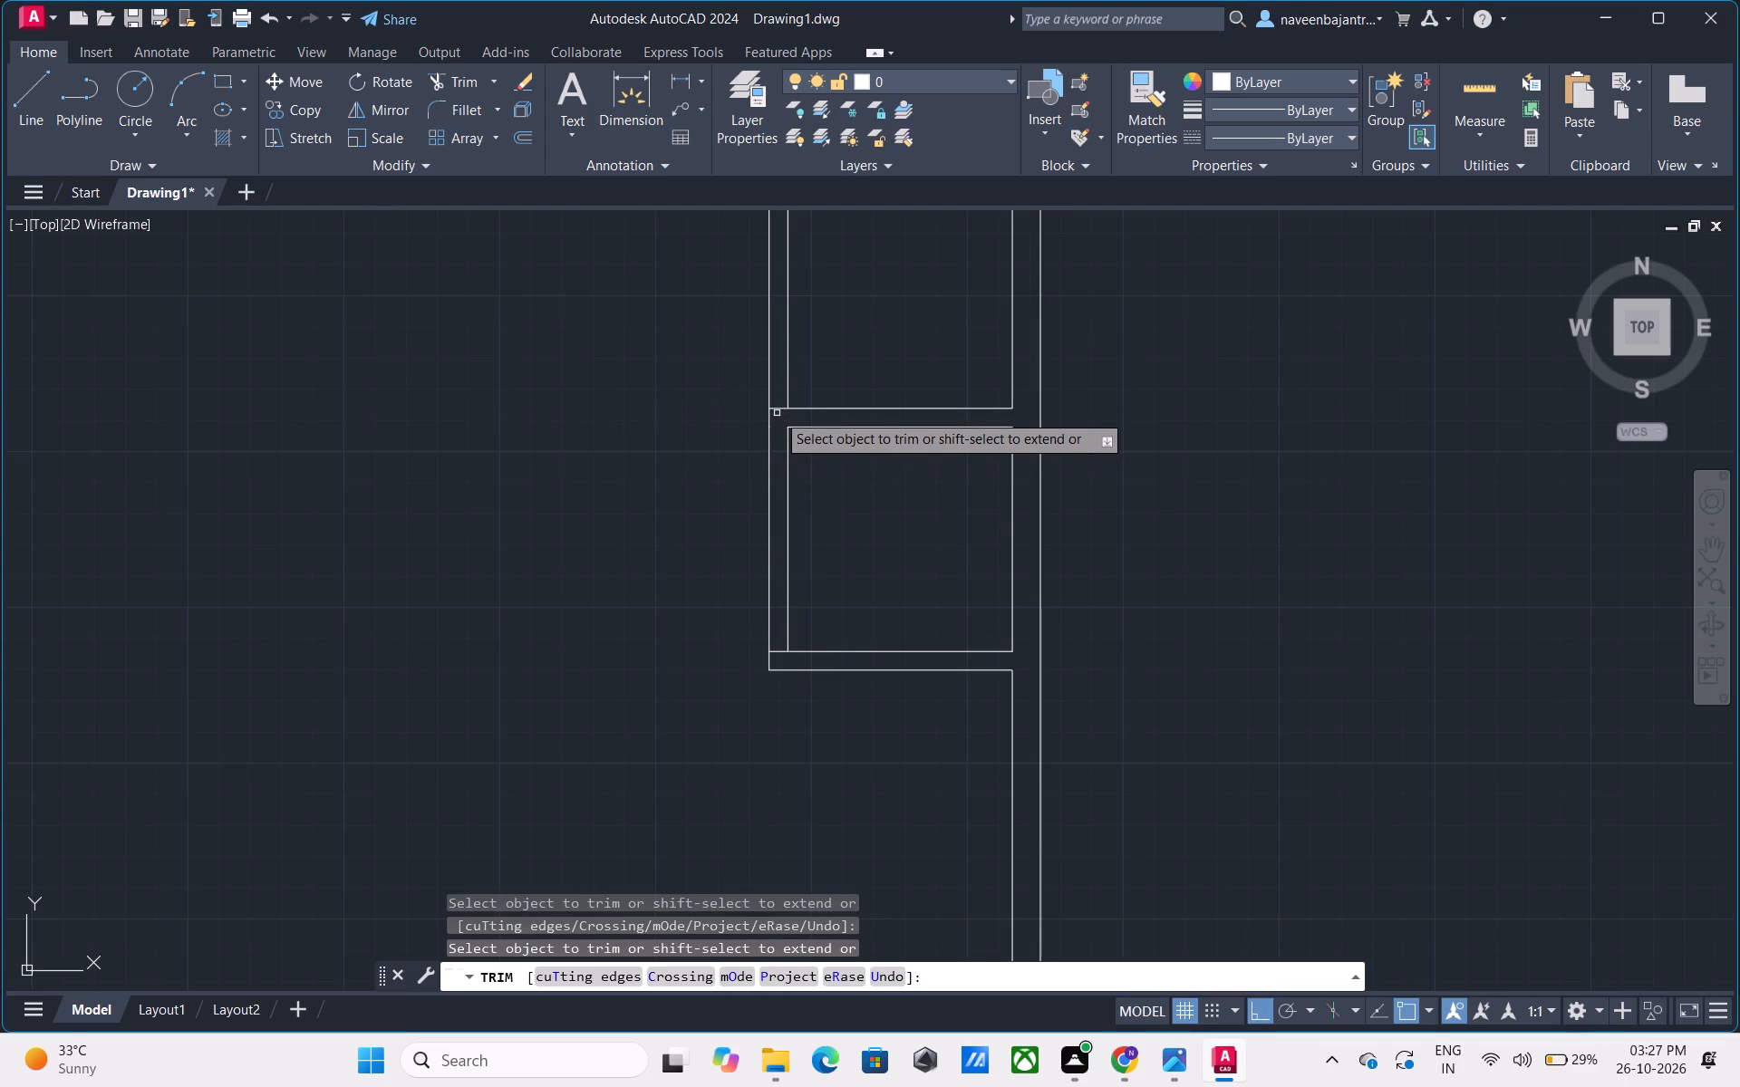
{"action": "left_click", "coordinate": [777, 409]}
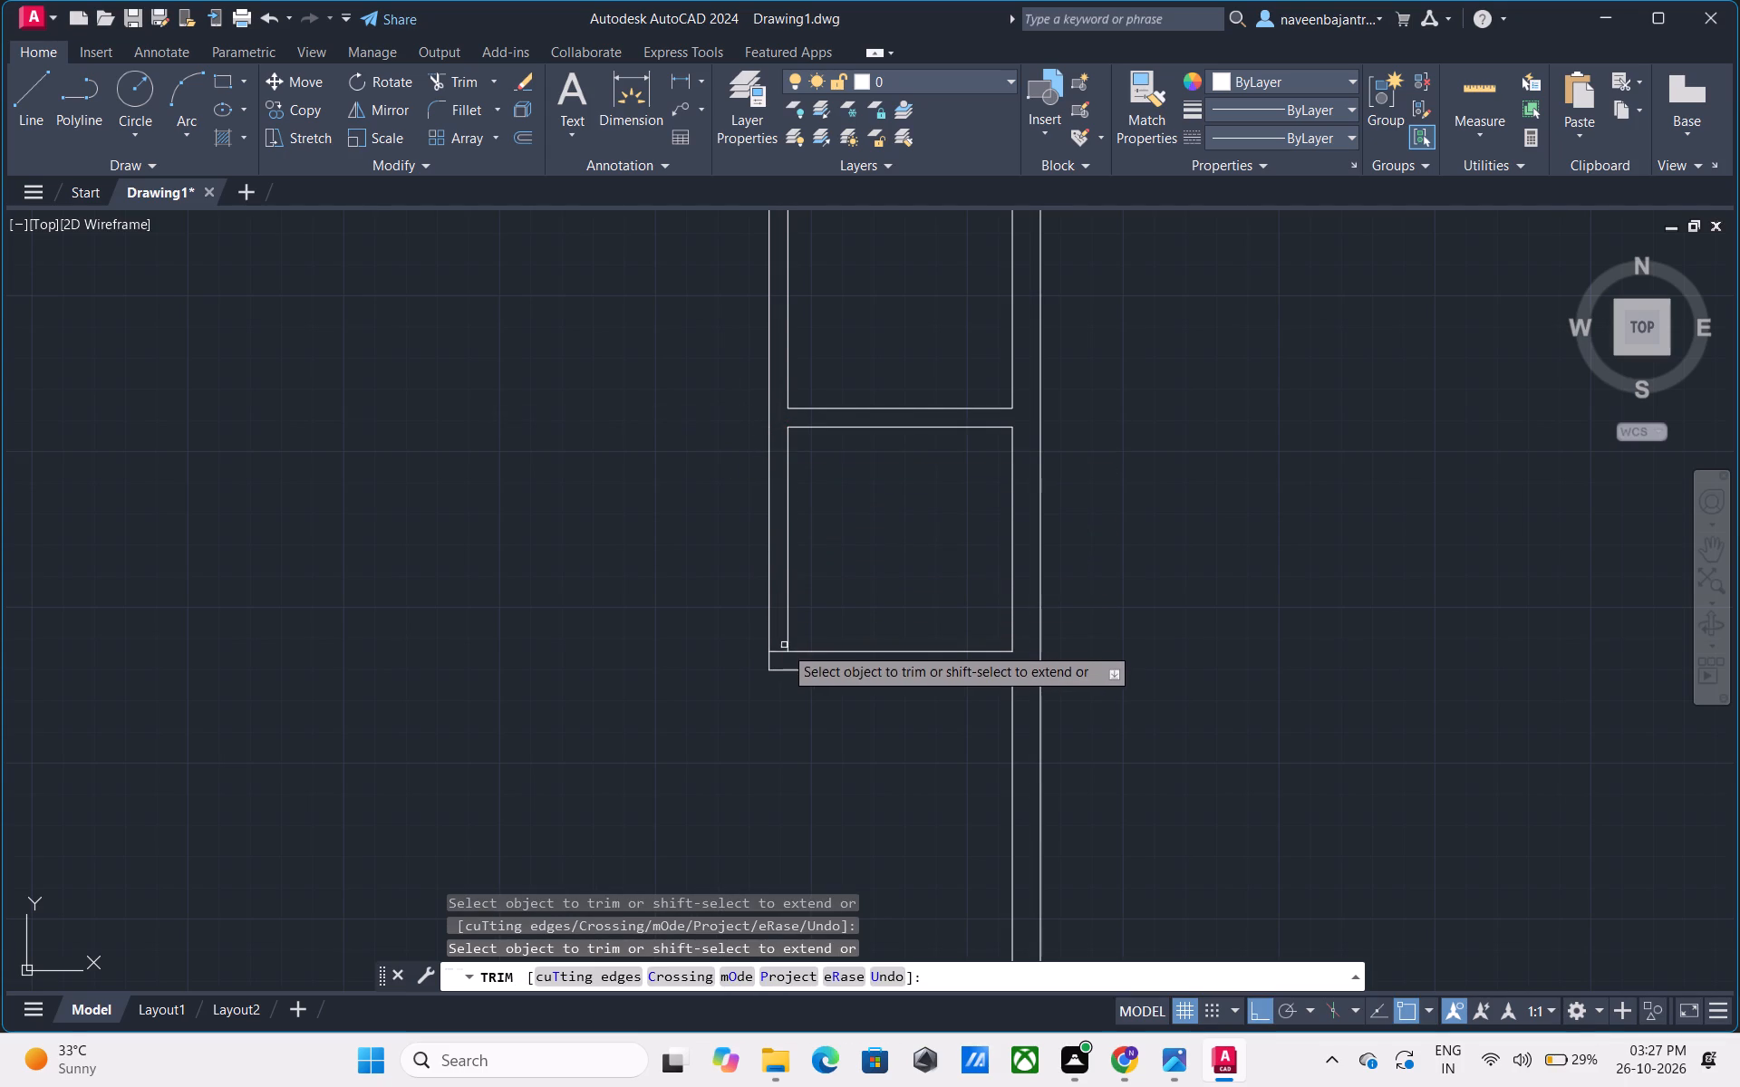
{"action": "left_click", "coordinate": [784, 649]}
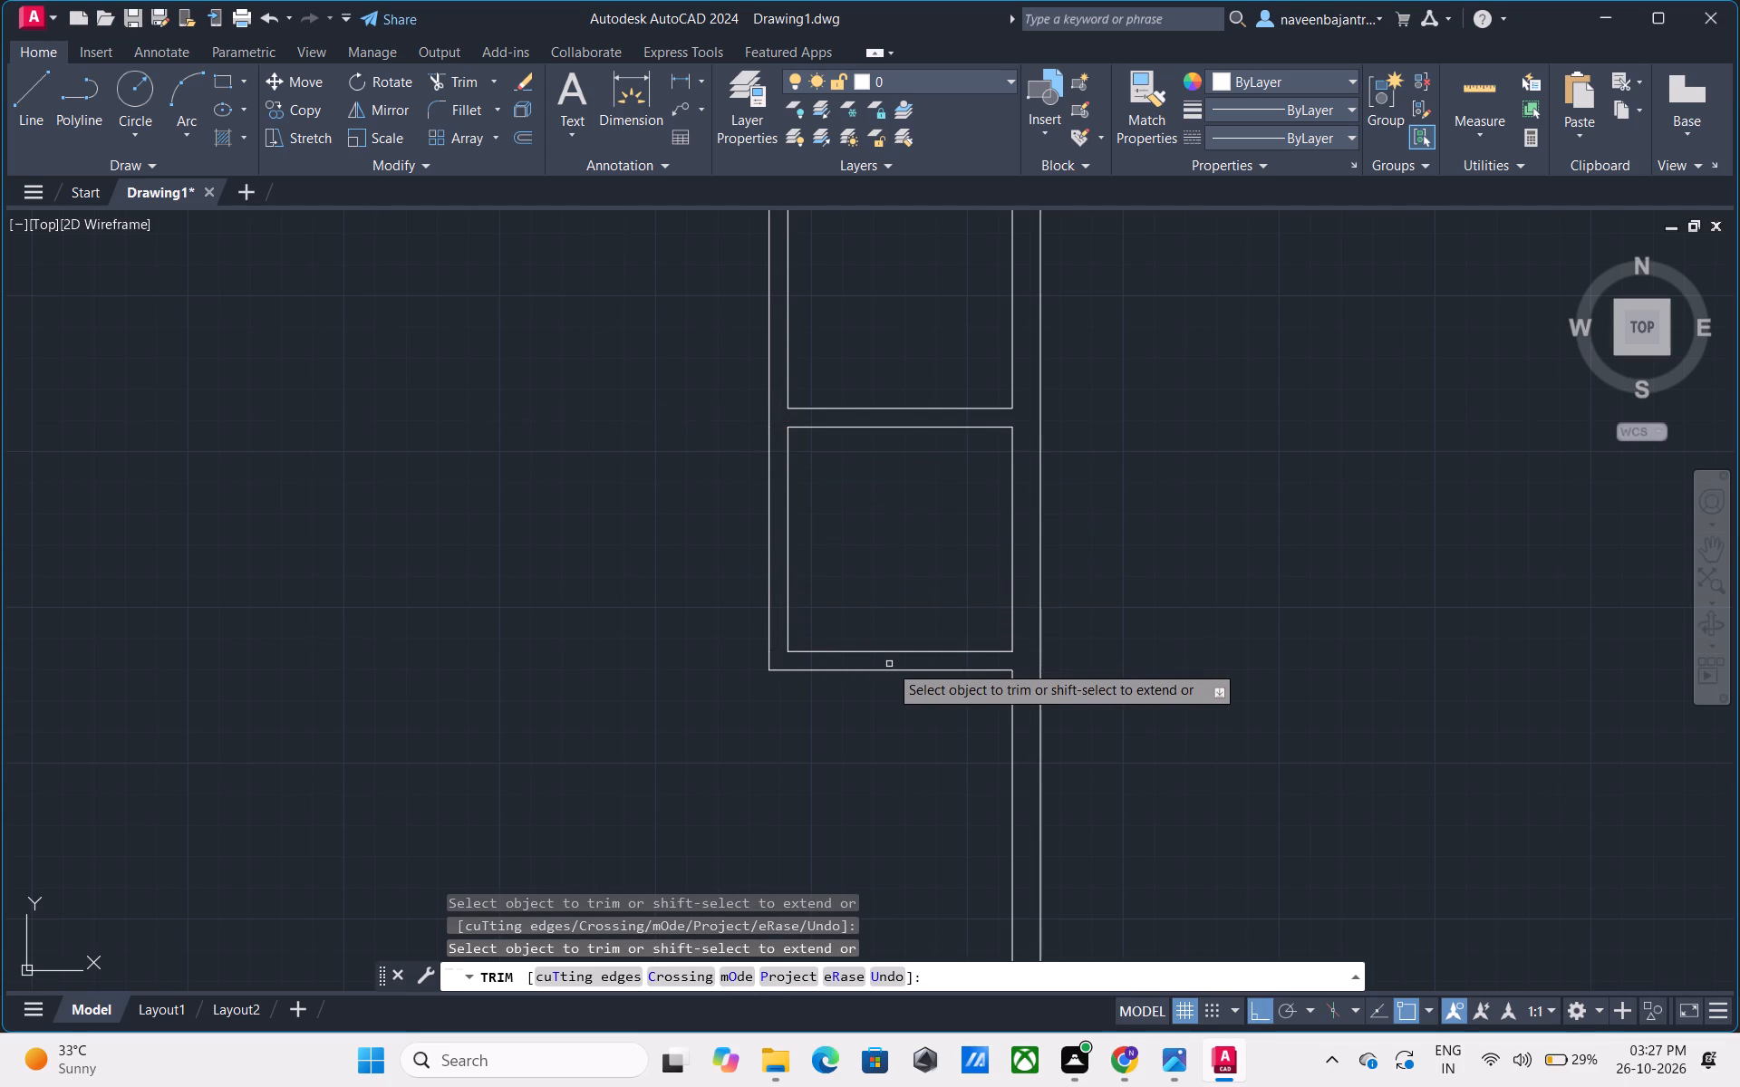
{"action": "scroll", "coordinate": [889, 664], "scroll_direction": "down", "scroll_amount": 1}
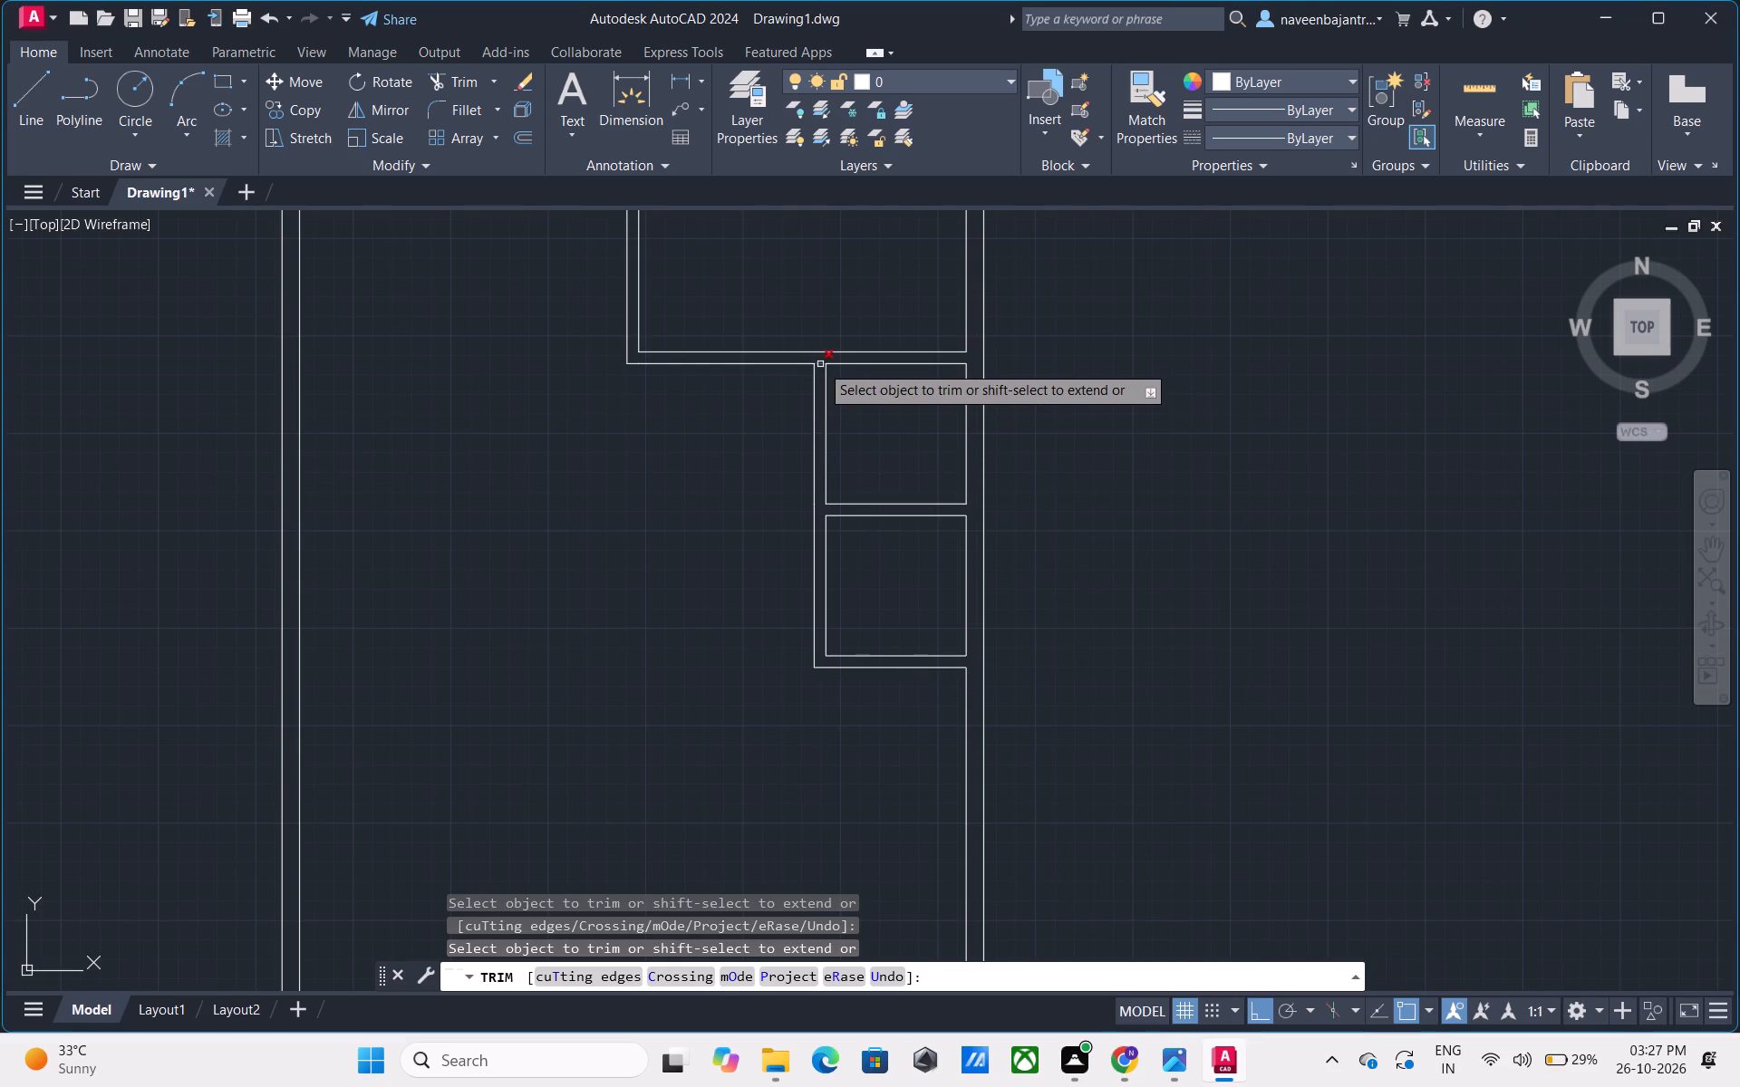
{"action": "left_click", "coordinate": [820, 364]}
{"action": "key", "text": "Escape"}
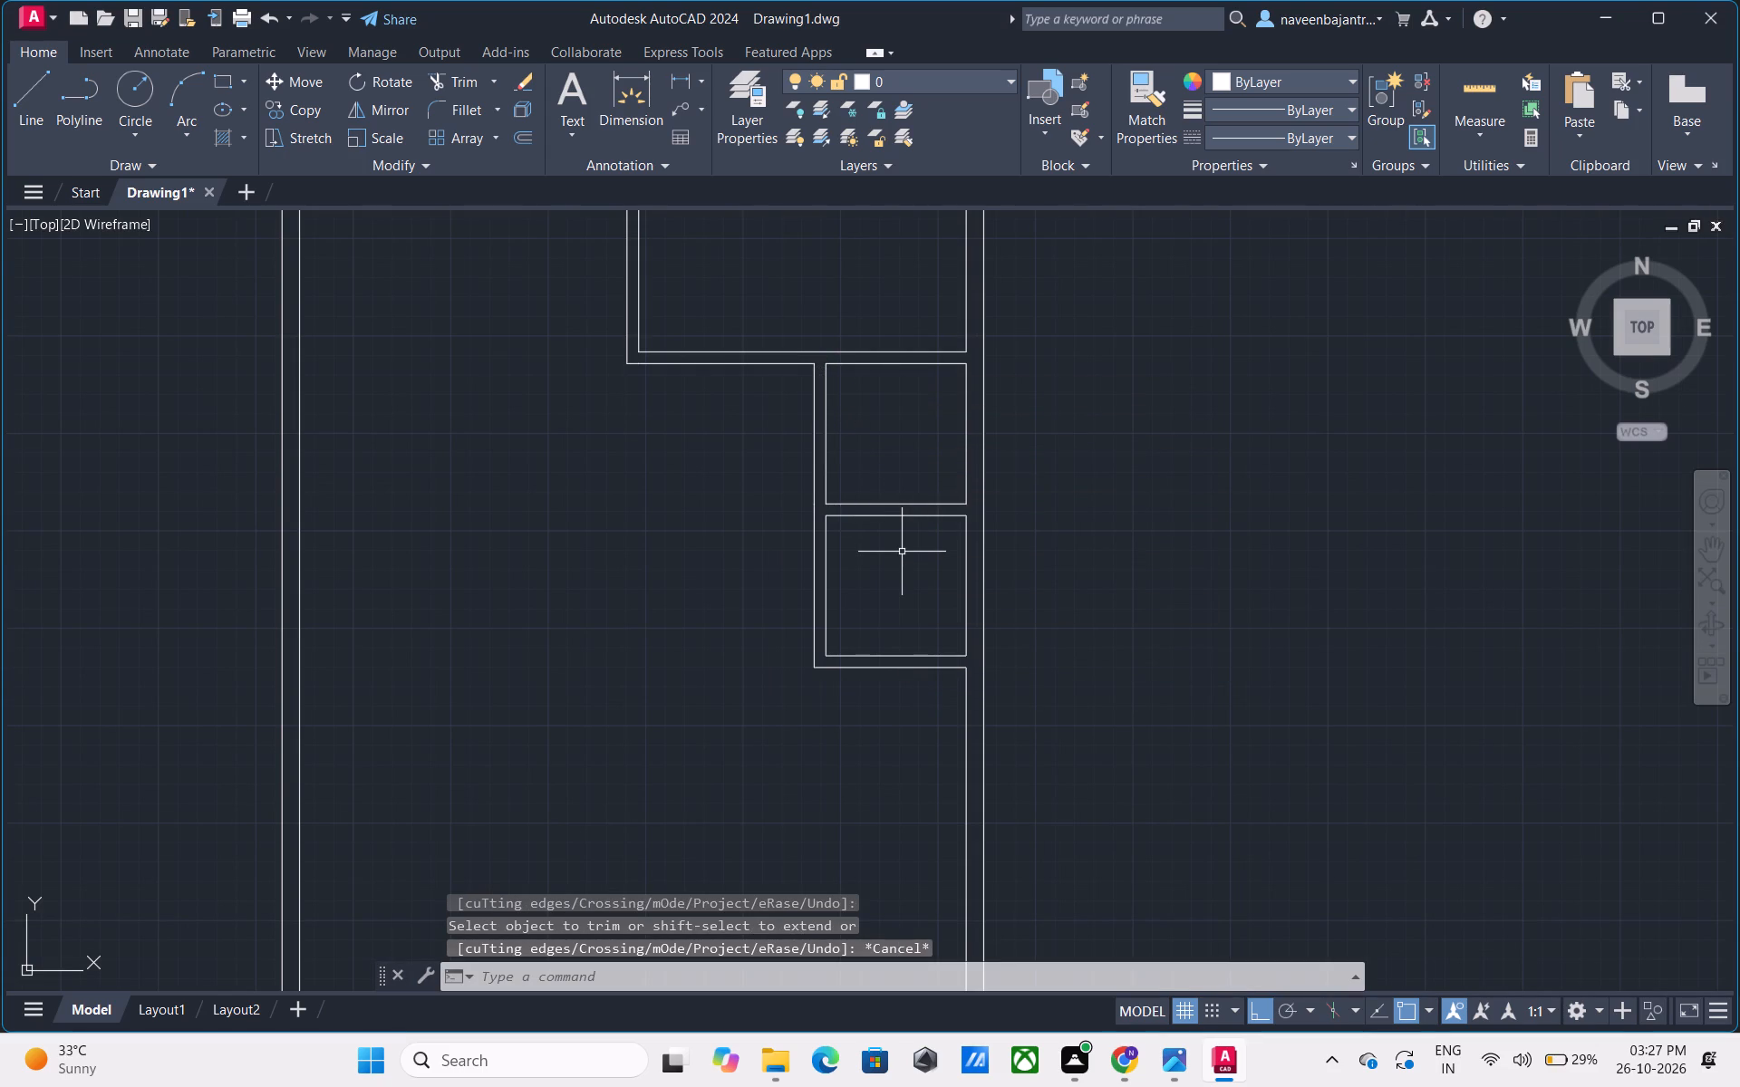
Offset the inner line of the bottom outer wall 6' upward.
{"action": "middle_click_drag", "start_coordinate": [901, 551], "coordinate": [957, 337]}
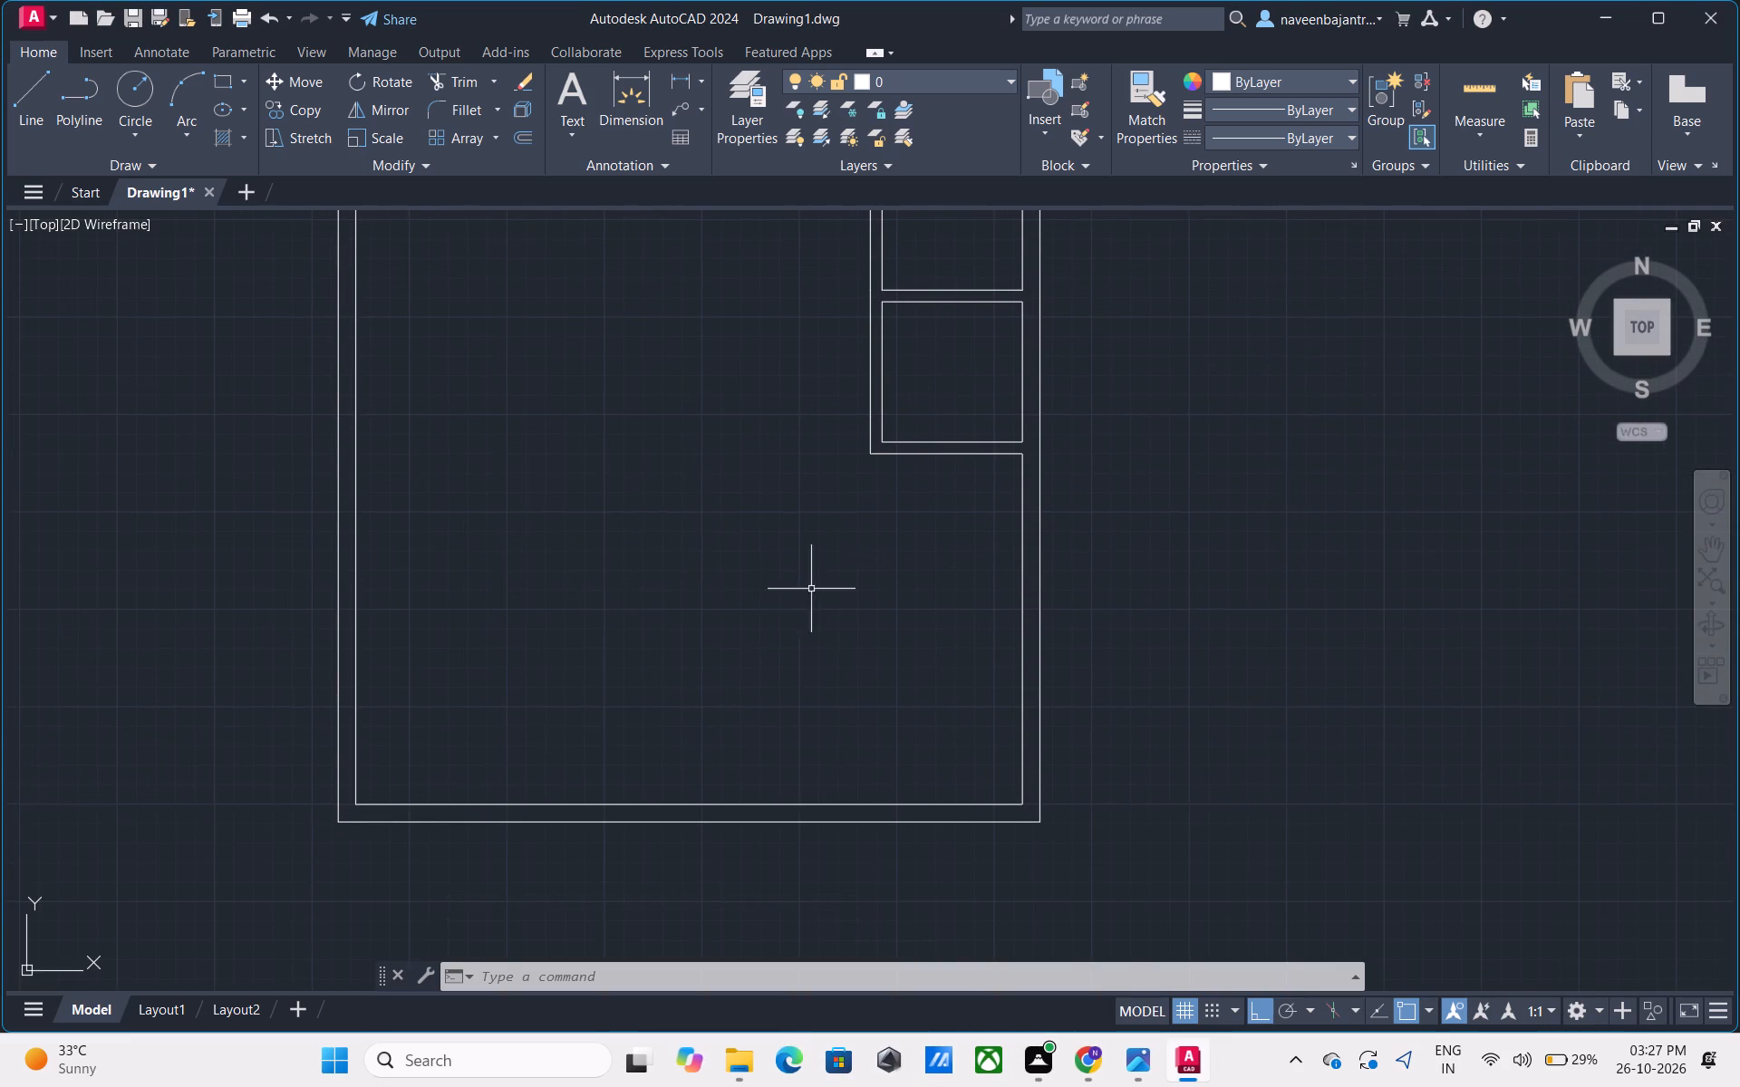
{"action": "middle_click_drag", "start_coordinate": [764, 653], "coordinate": [826, 574]}
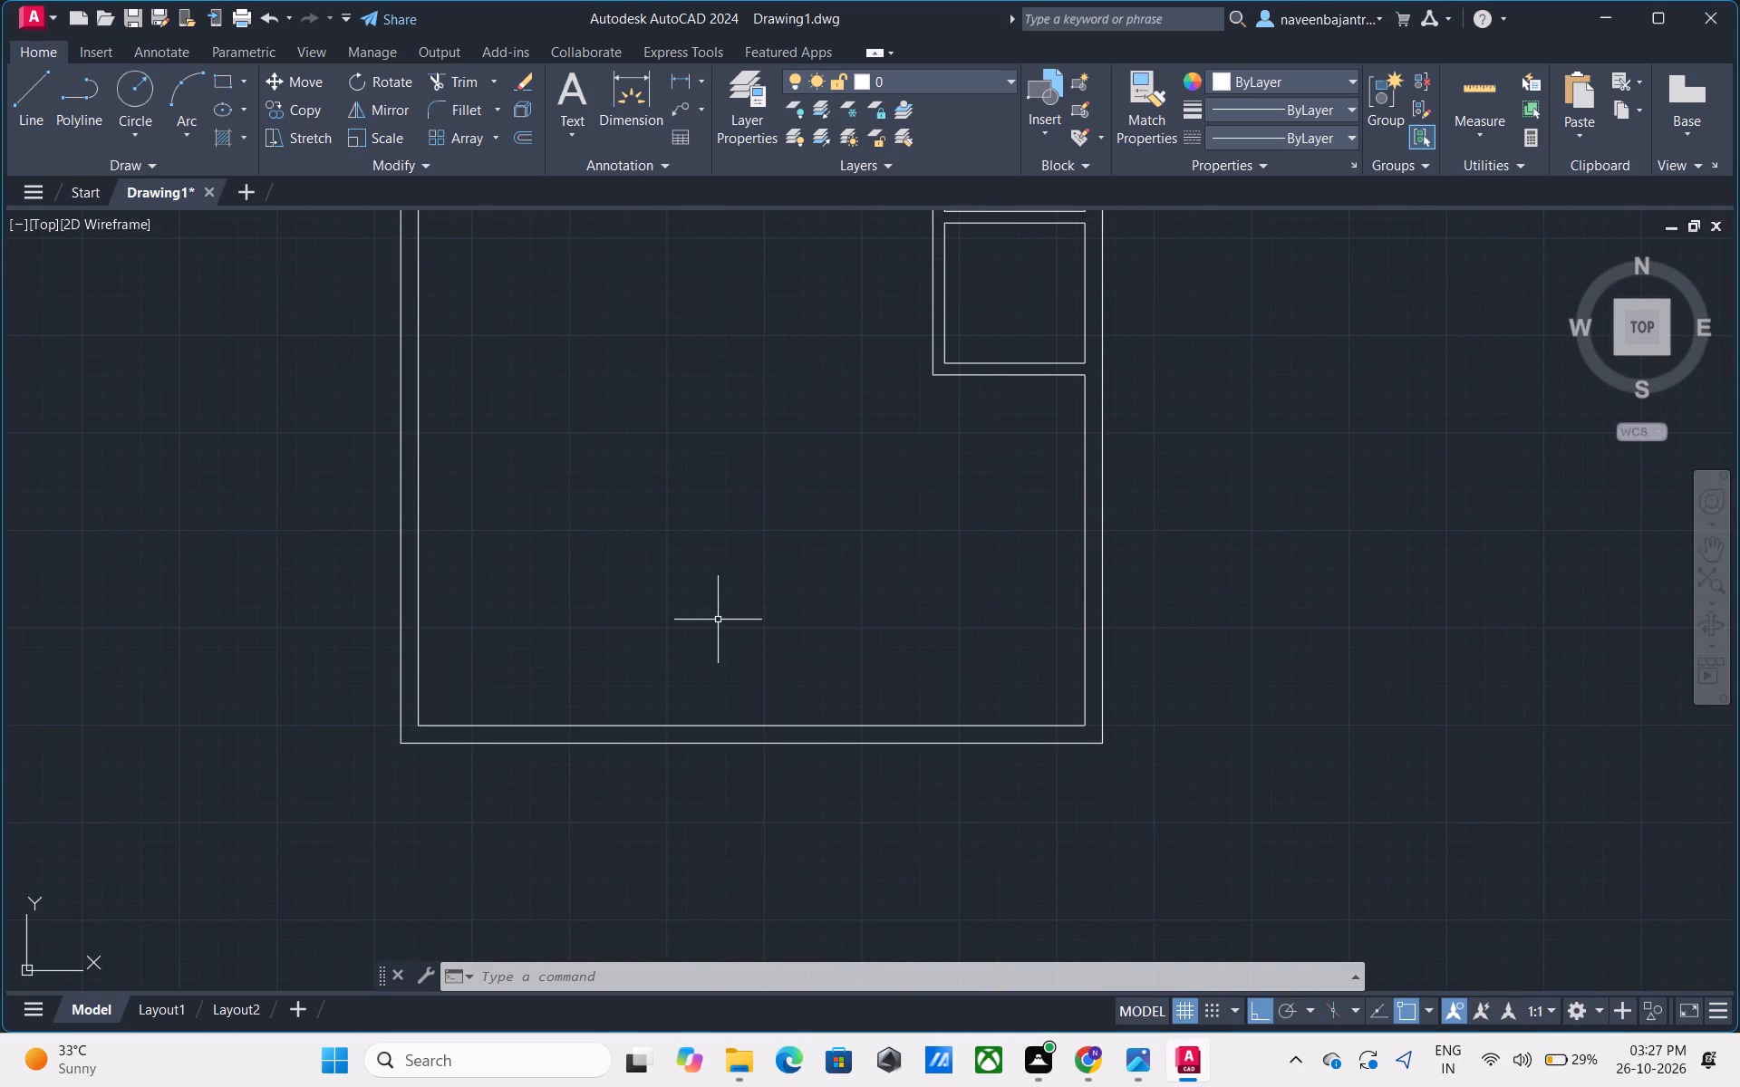
{"action": "key", "text": "Escape"}
{"action": "key", "text": "Escape"}
{"action": "key", "text": "Escape"}
{"action": "key", "text": "Escape"}
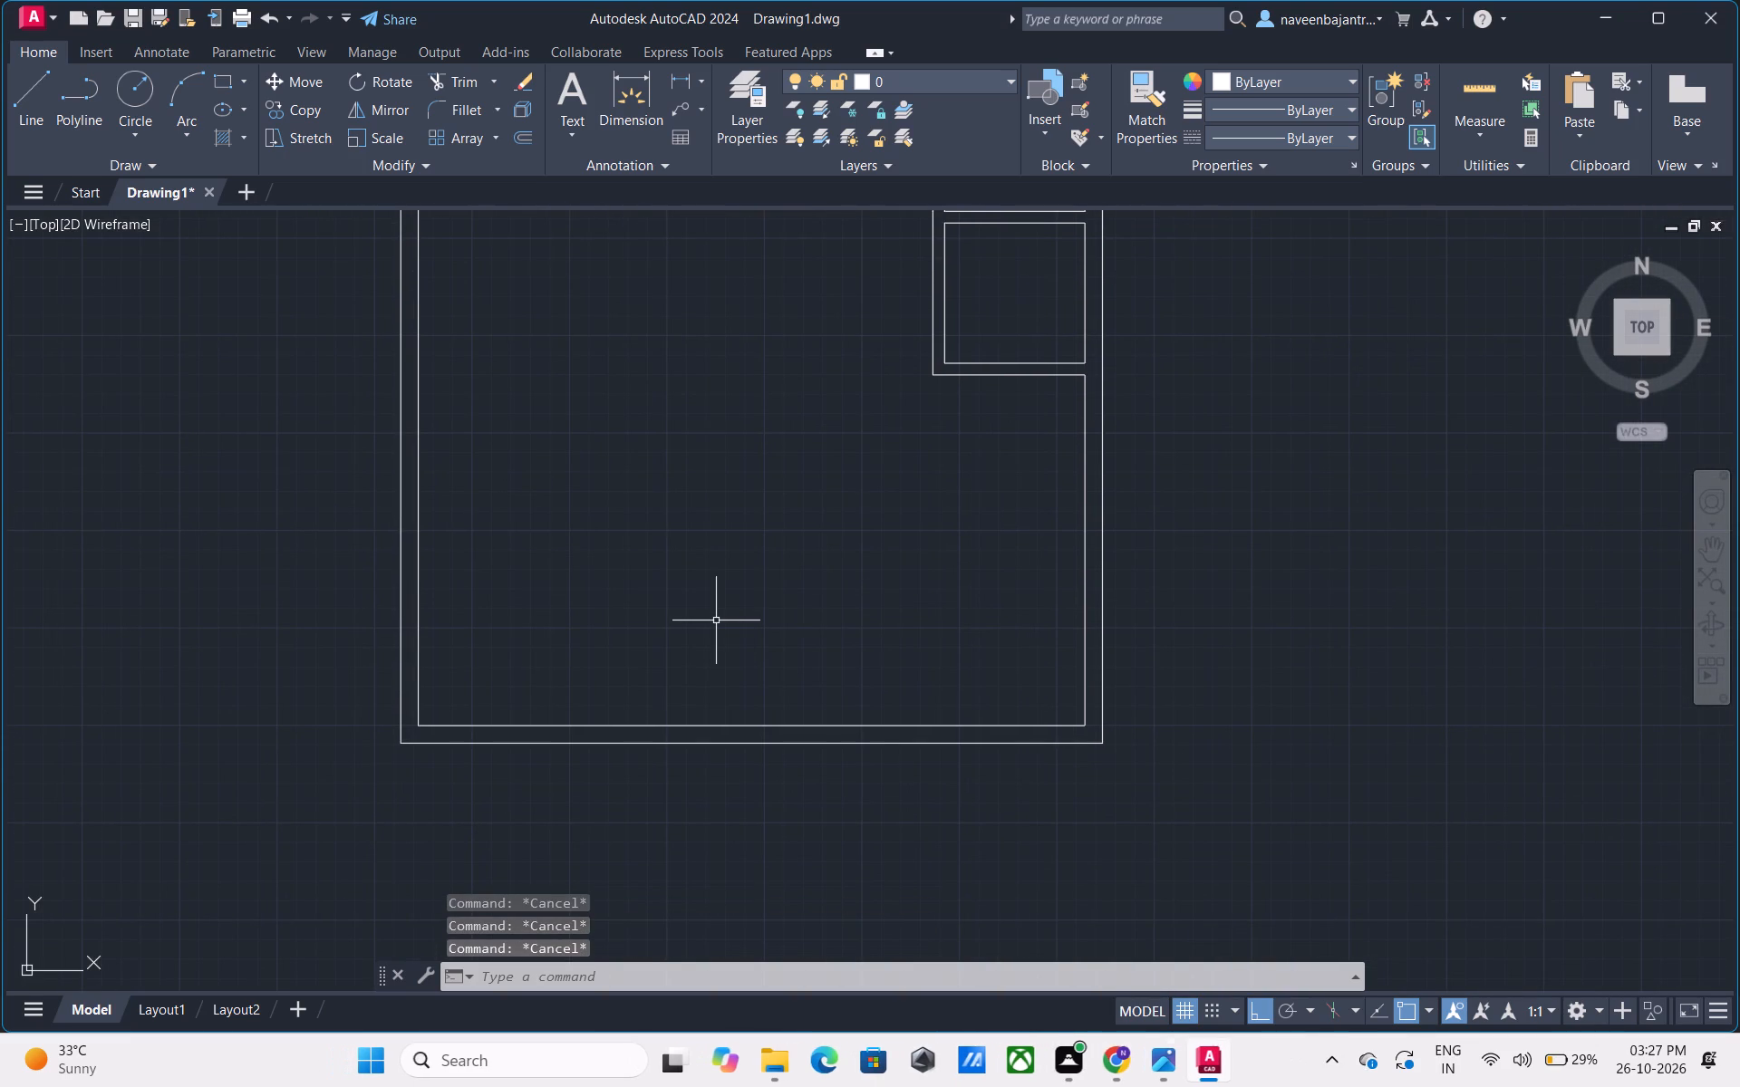
{"action": "type", "text": "o"}
{"action": "key", "text": "space"}
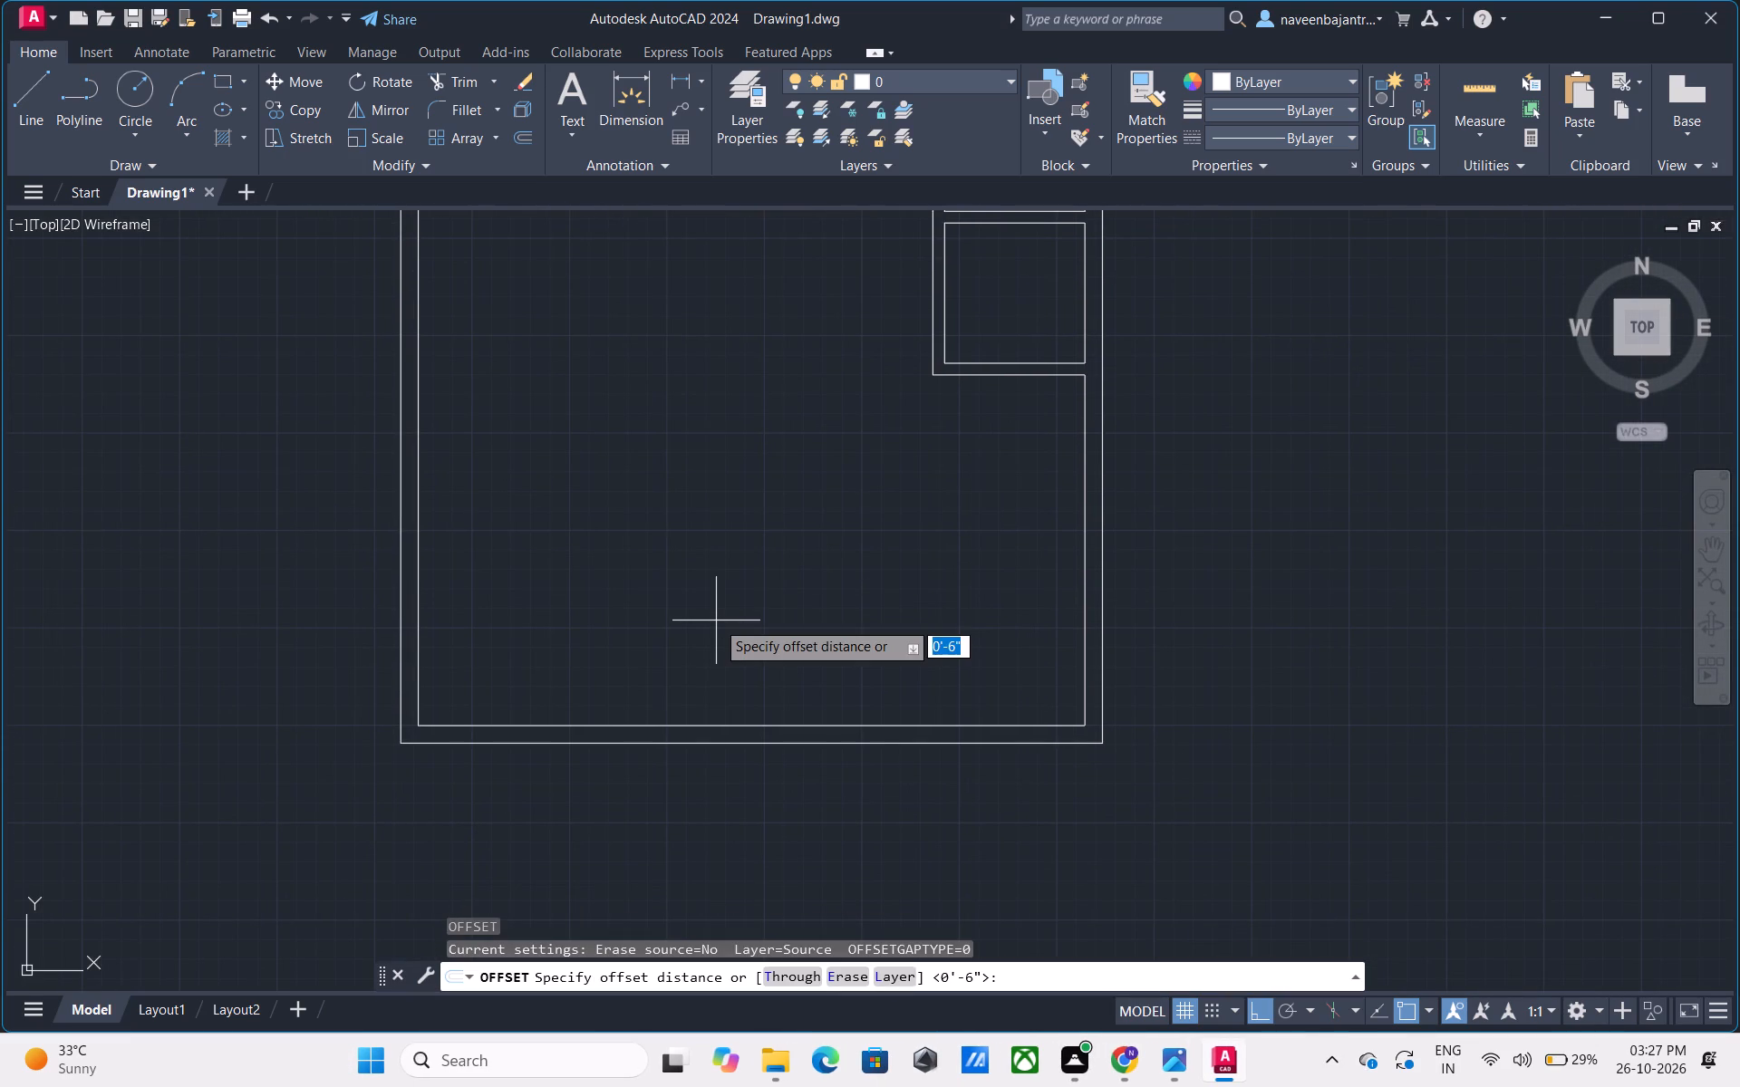
{"action": "key", "text": "6"}
{"action": "key", "text": "apostrophe"}
{"action": "key", "text": "Return"}
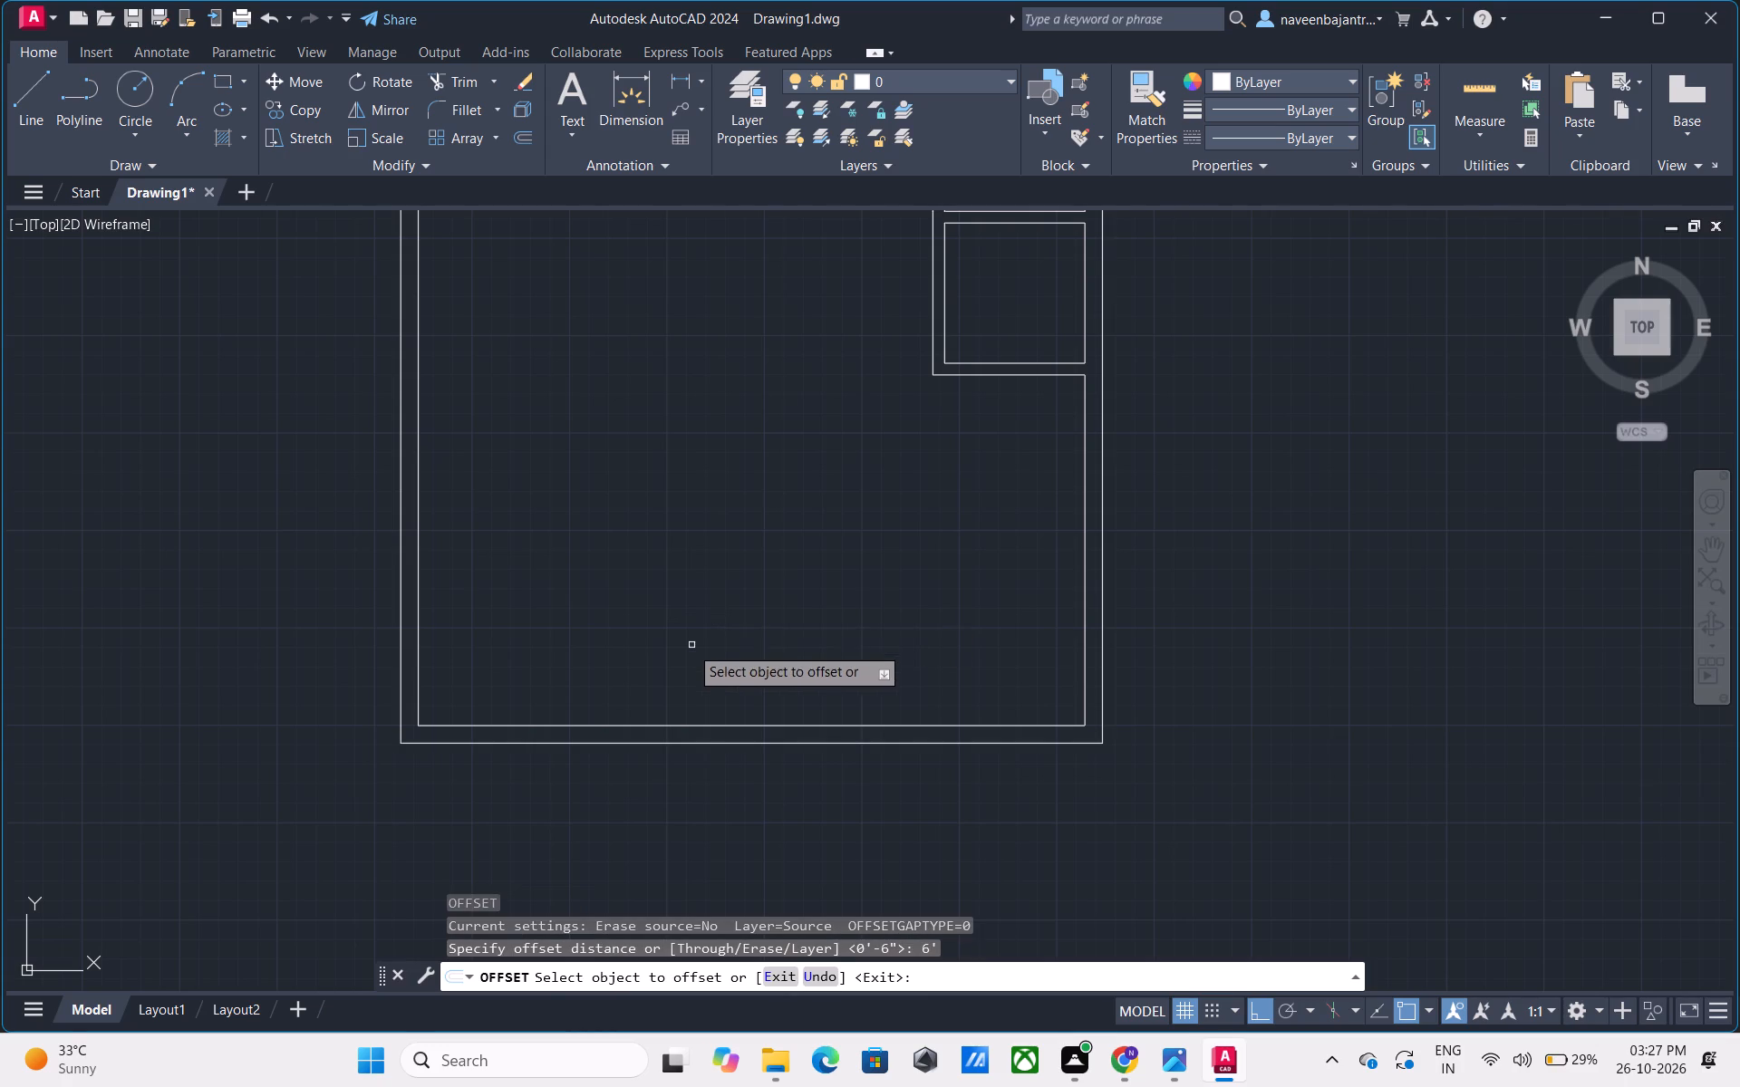
{"action": "left_click", "coordinate": [548, 724]}
{"action": "left_click", "coordinate": [547, 675]}
{"action": "key", "text": "Escape"}
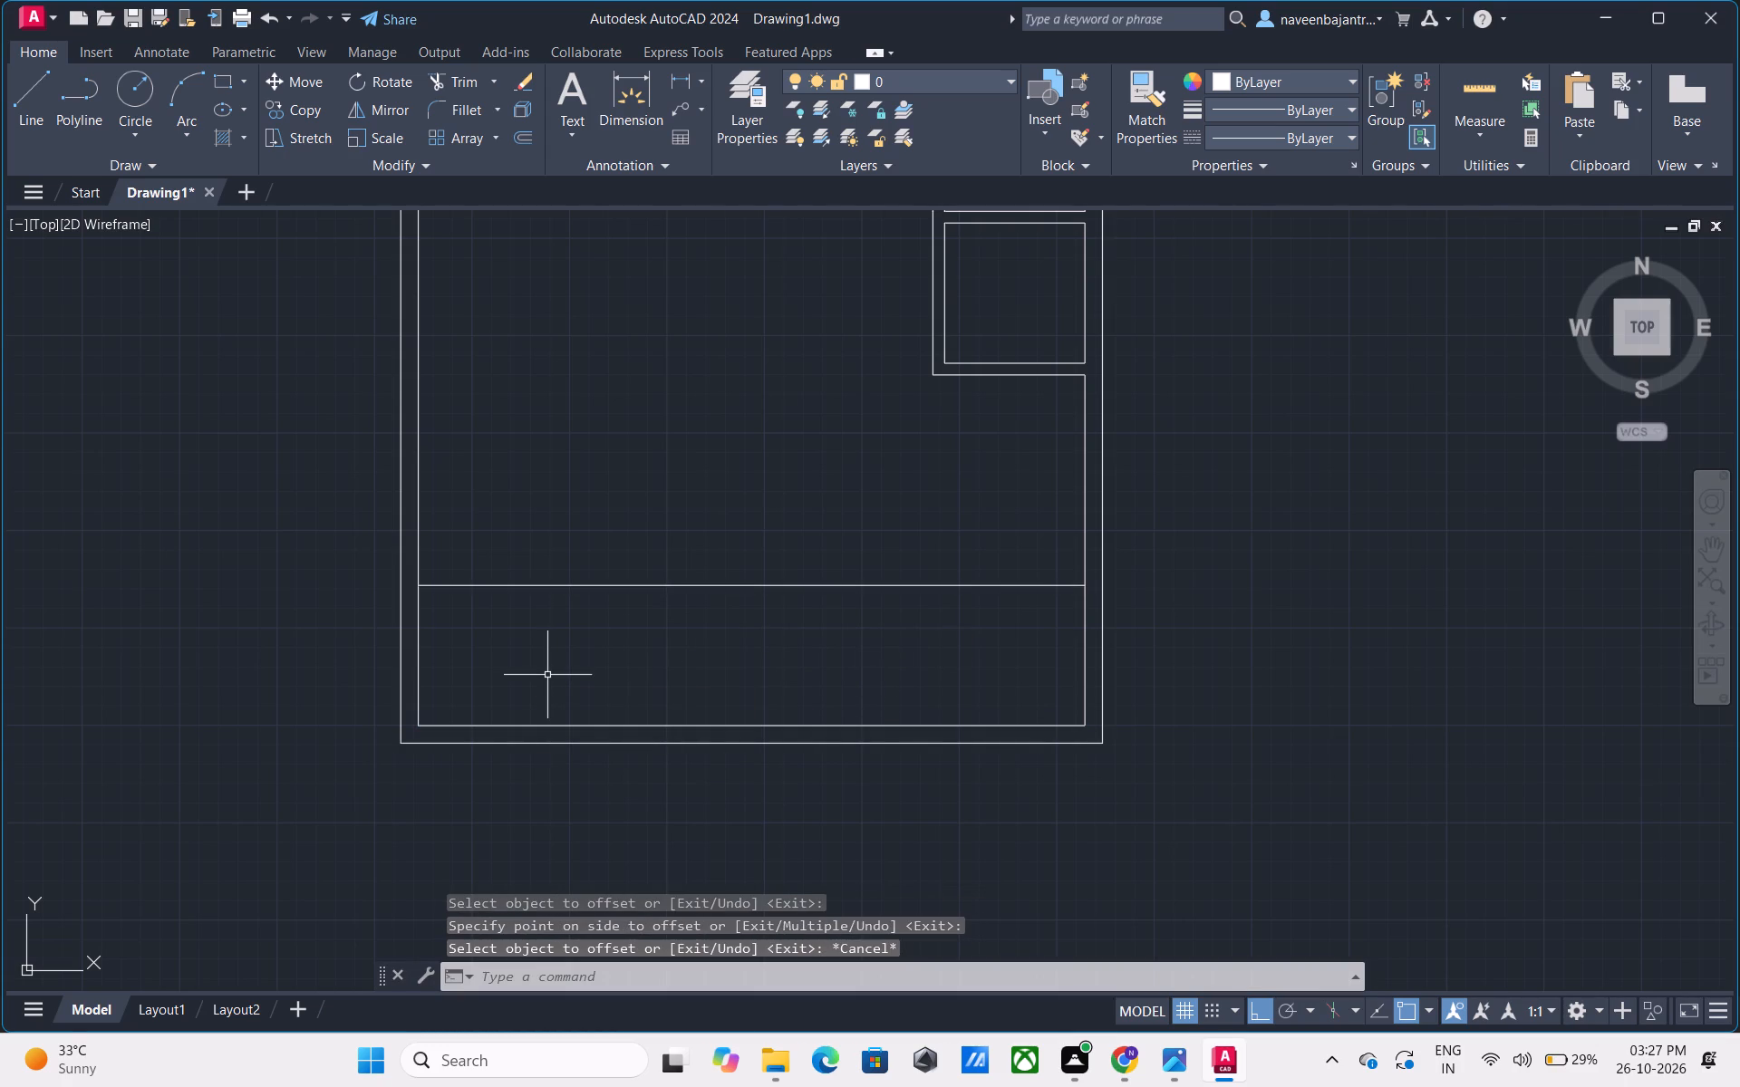
Offset the horizontal line above the bottom outer wall 6" upward to form an interior wall.
{"action": "type", "text": "o 6"}
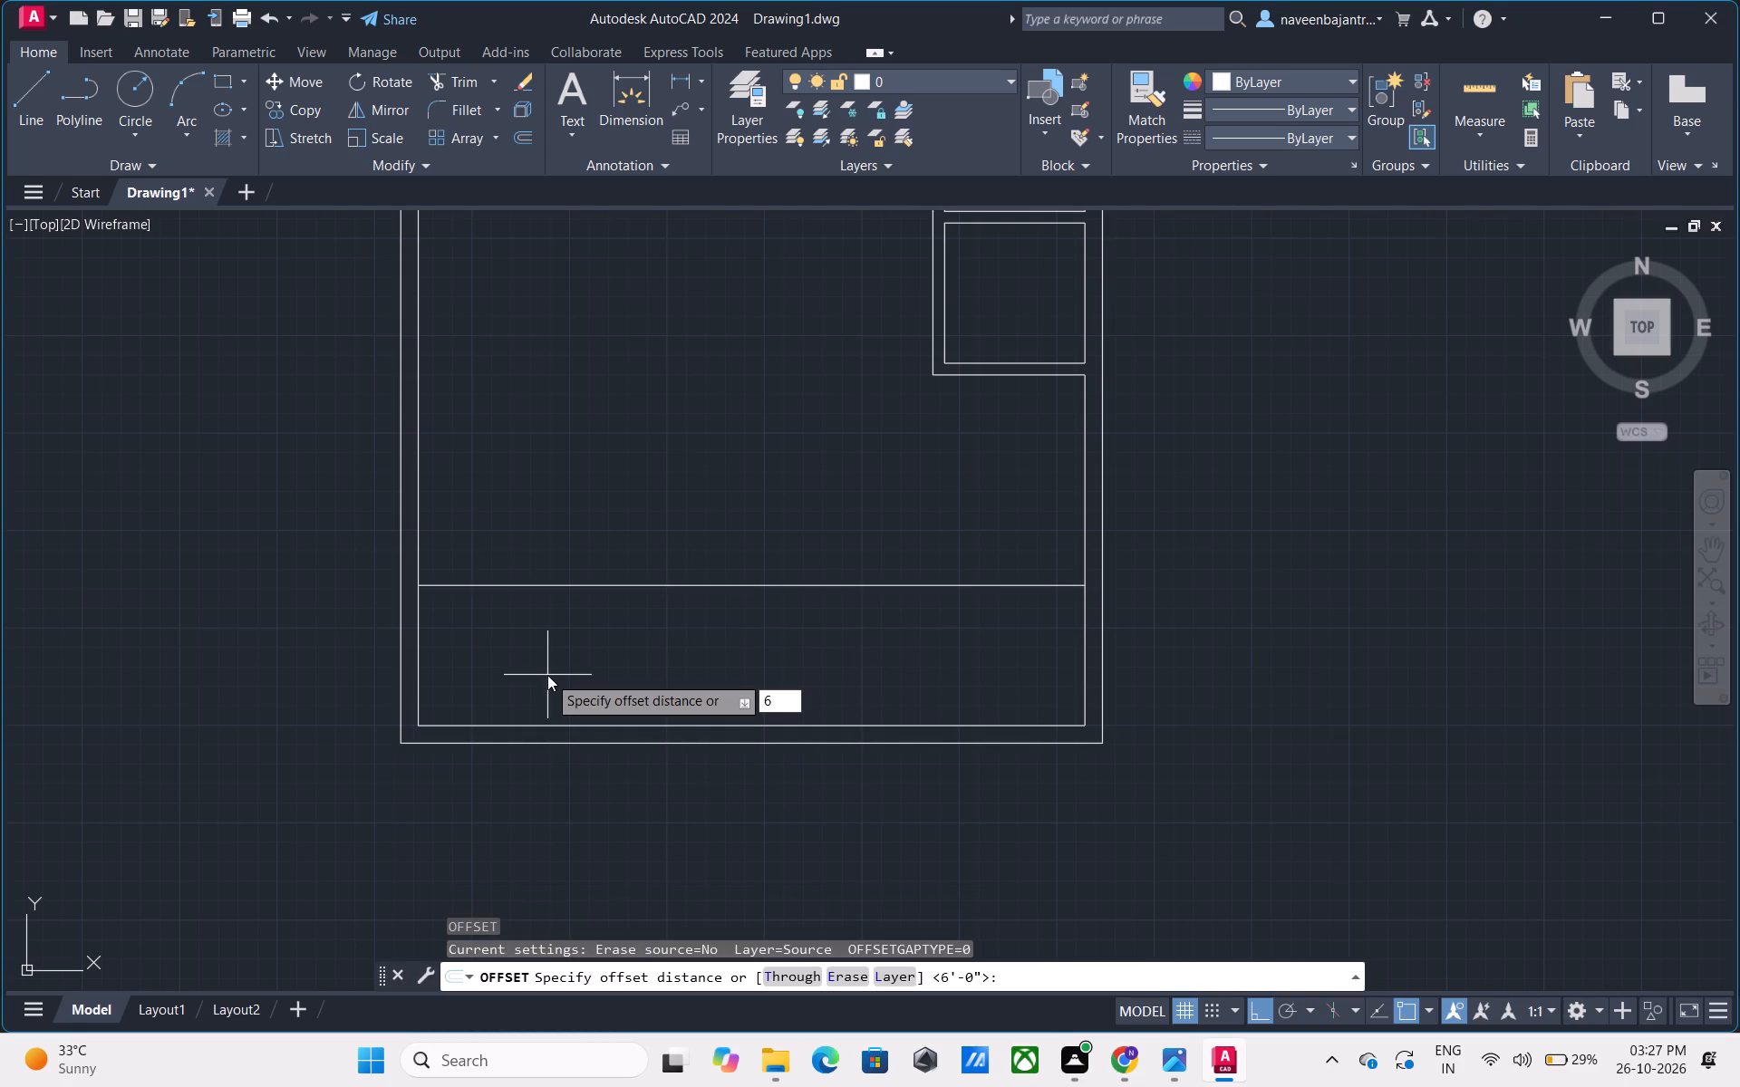
{"action": "key", "text": "shift+quotedbl"}
{"action": "key", "text": "Return"}
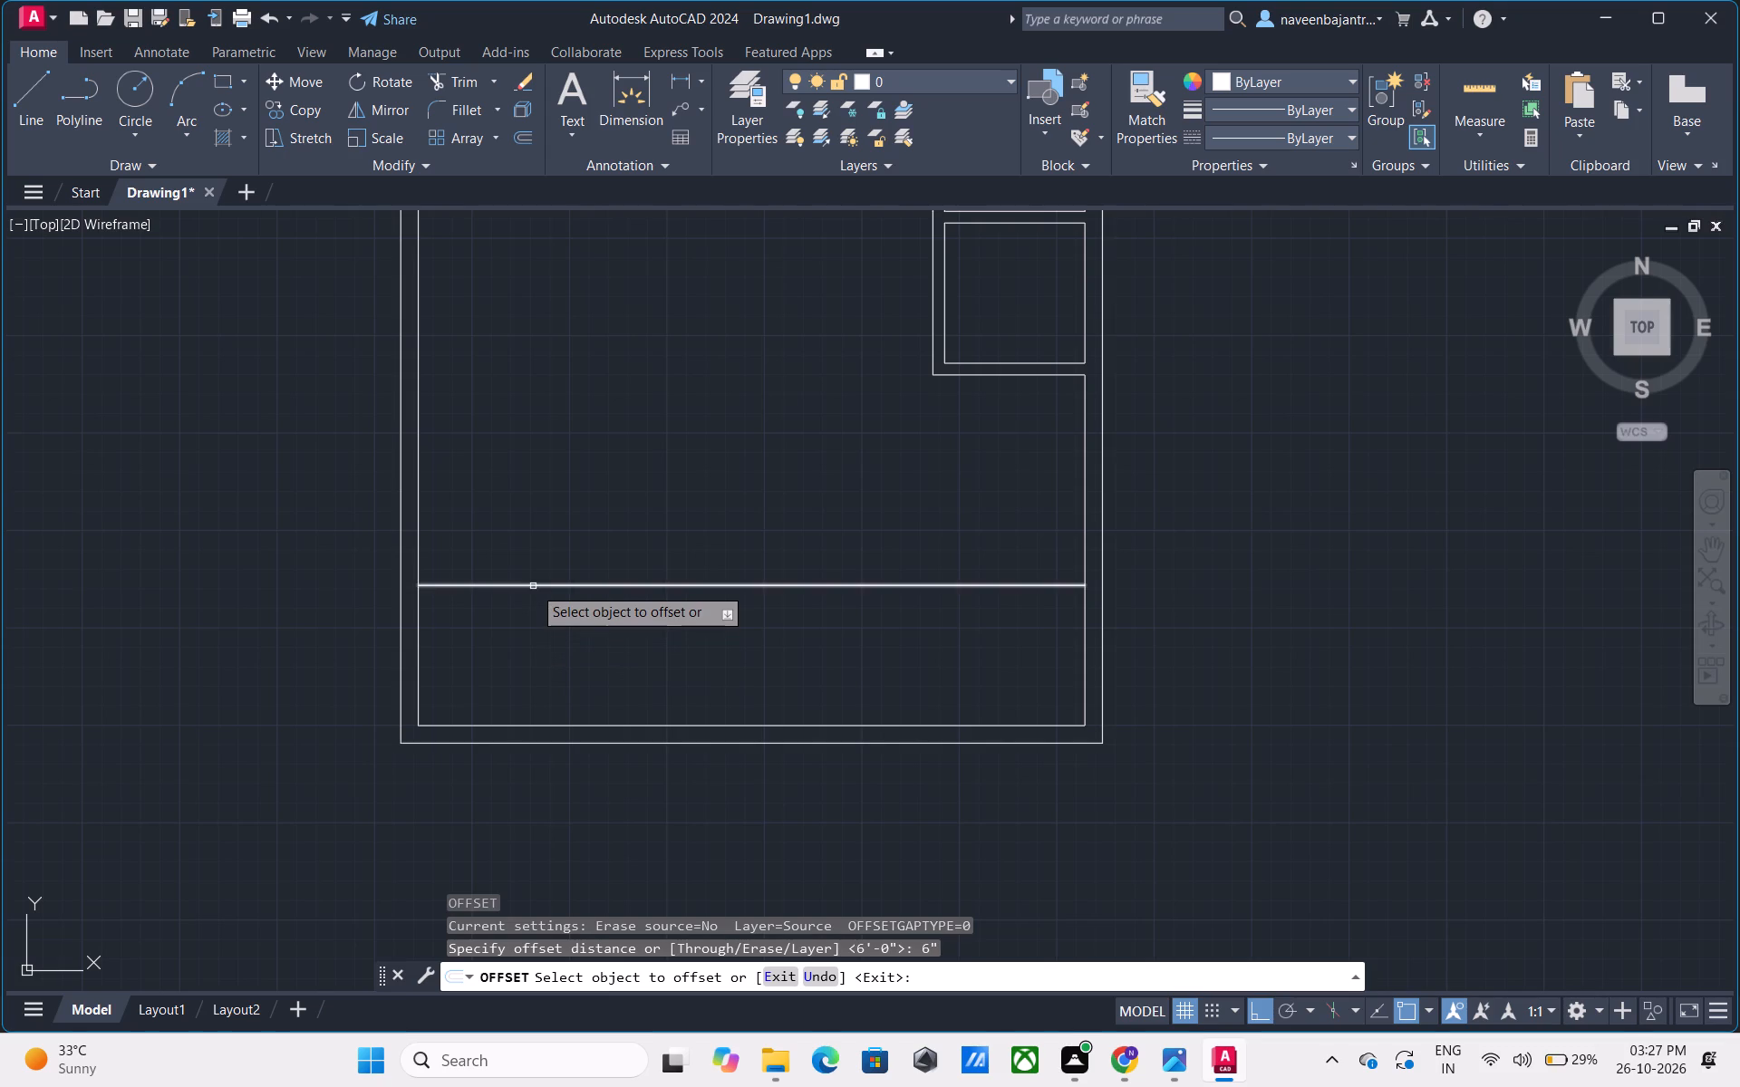
{"action": "left_click", "coordinate": [533, 586]}
{"action": "left_click", "coordinate": [543, 532]}
{"action": "key", "text": "Escape"}
Trim the left outer wall's inner line between the two lines of the new horizontal wall.
{"action": "key", "text": "r"}
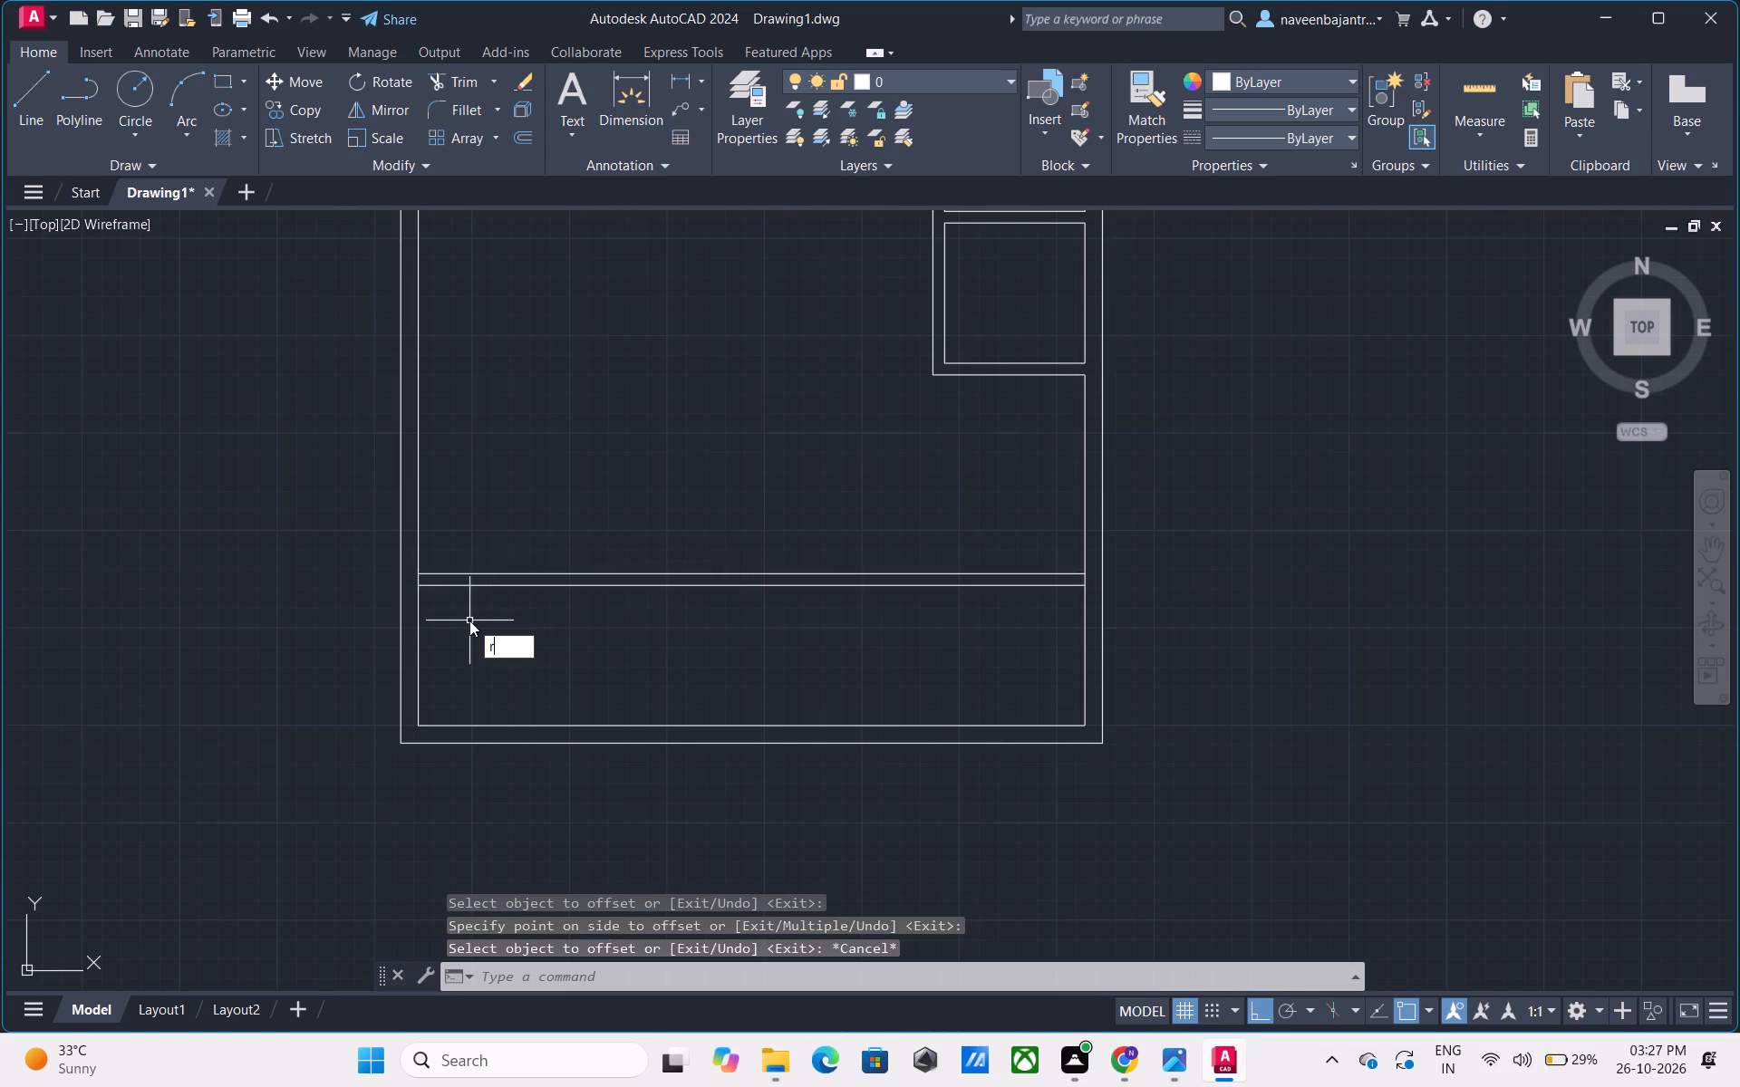
{"action": "key", "text": "Escape"}
{"action": "type", "text": "tr"}
{"action": "key", "text": "space"}
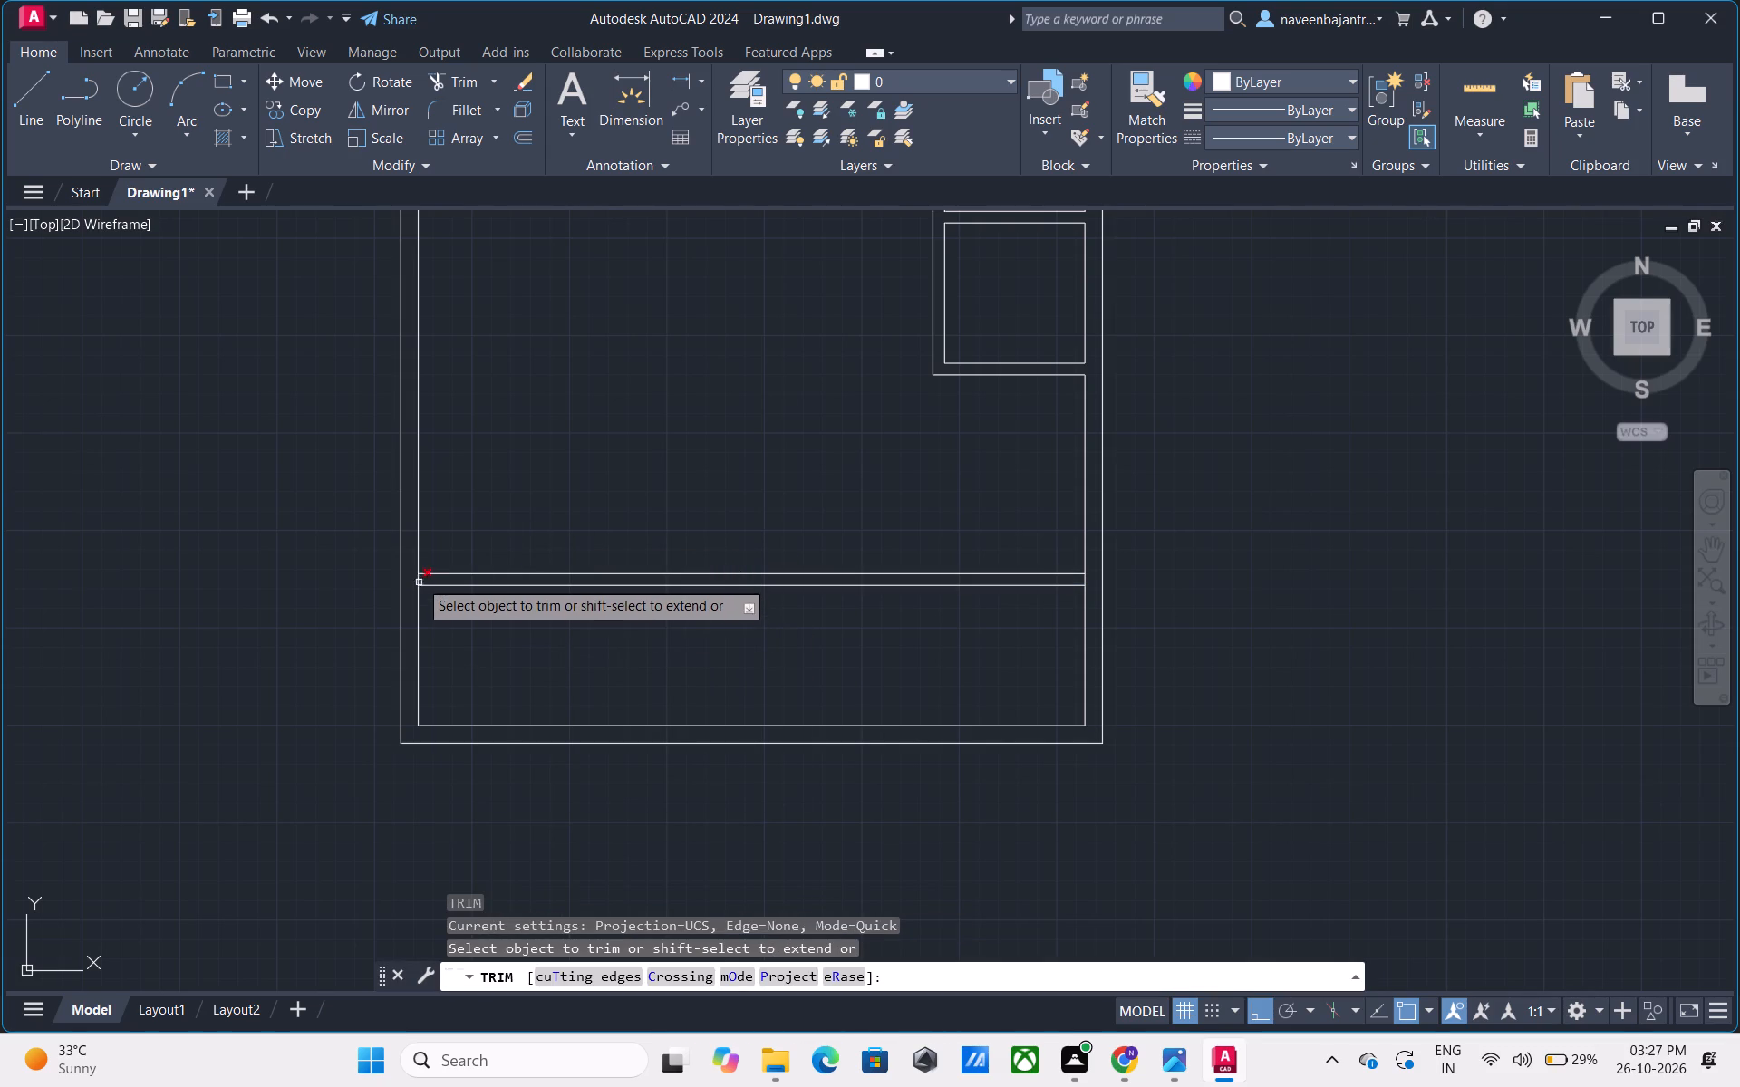
{"action": "left_click", "coordinate": [417, 579]}
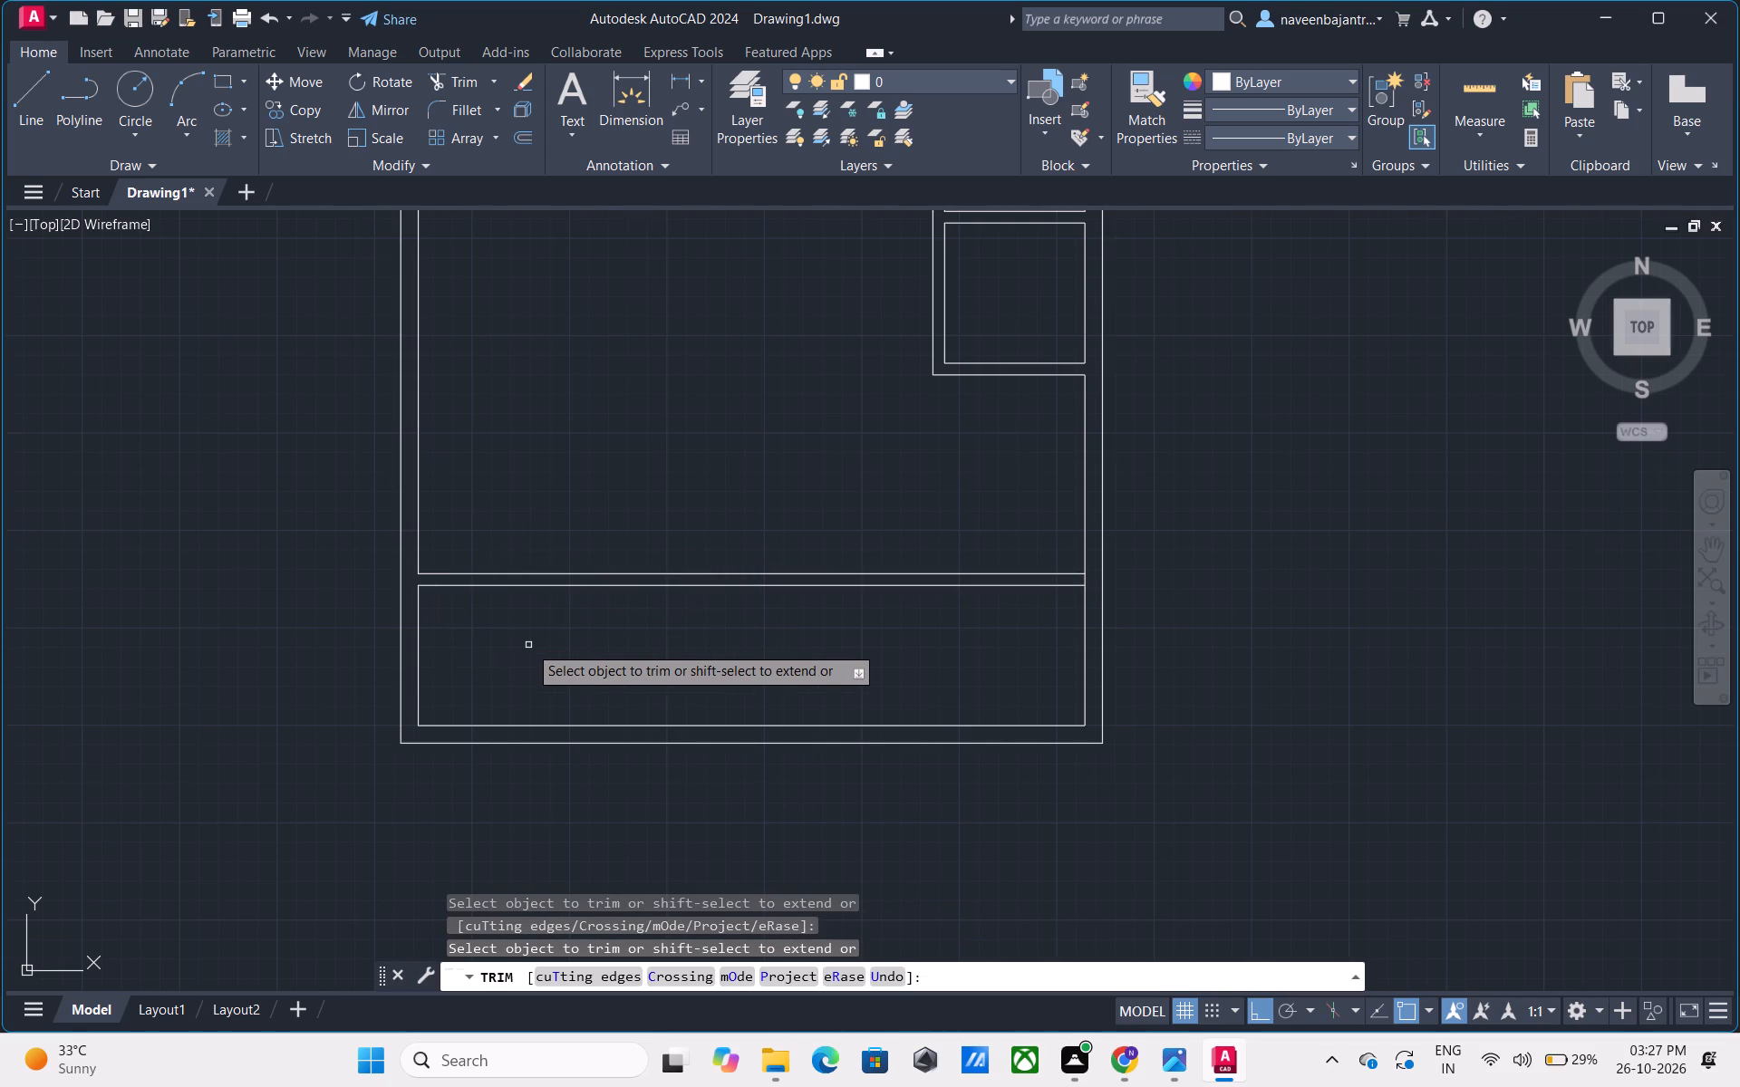
{"action": "key", "text": "Escape"}
{"action": "key", "text": "Escape"}
{"action": "key", "text": "Escape"}
Offset the left outer wall's inner line below the new horizontal wall 11' to the right.
{"action": "key", "text": "o"}
{"action": "key", "text": "space"}
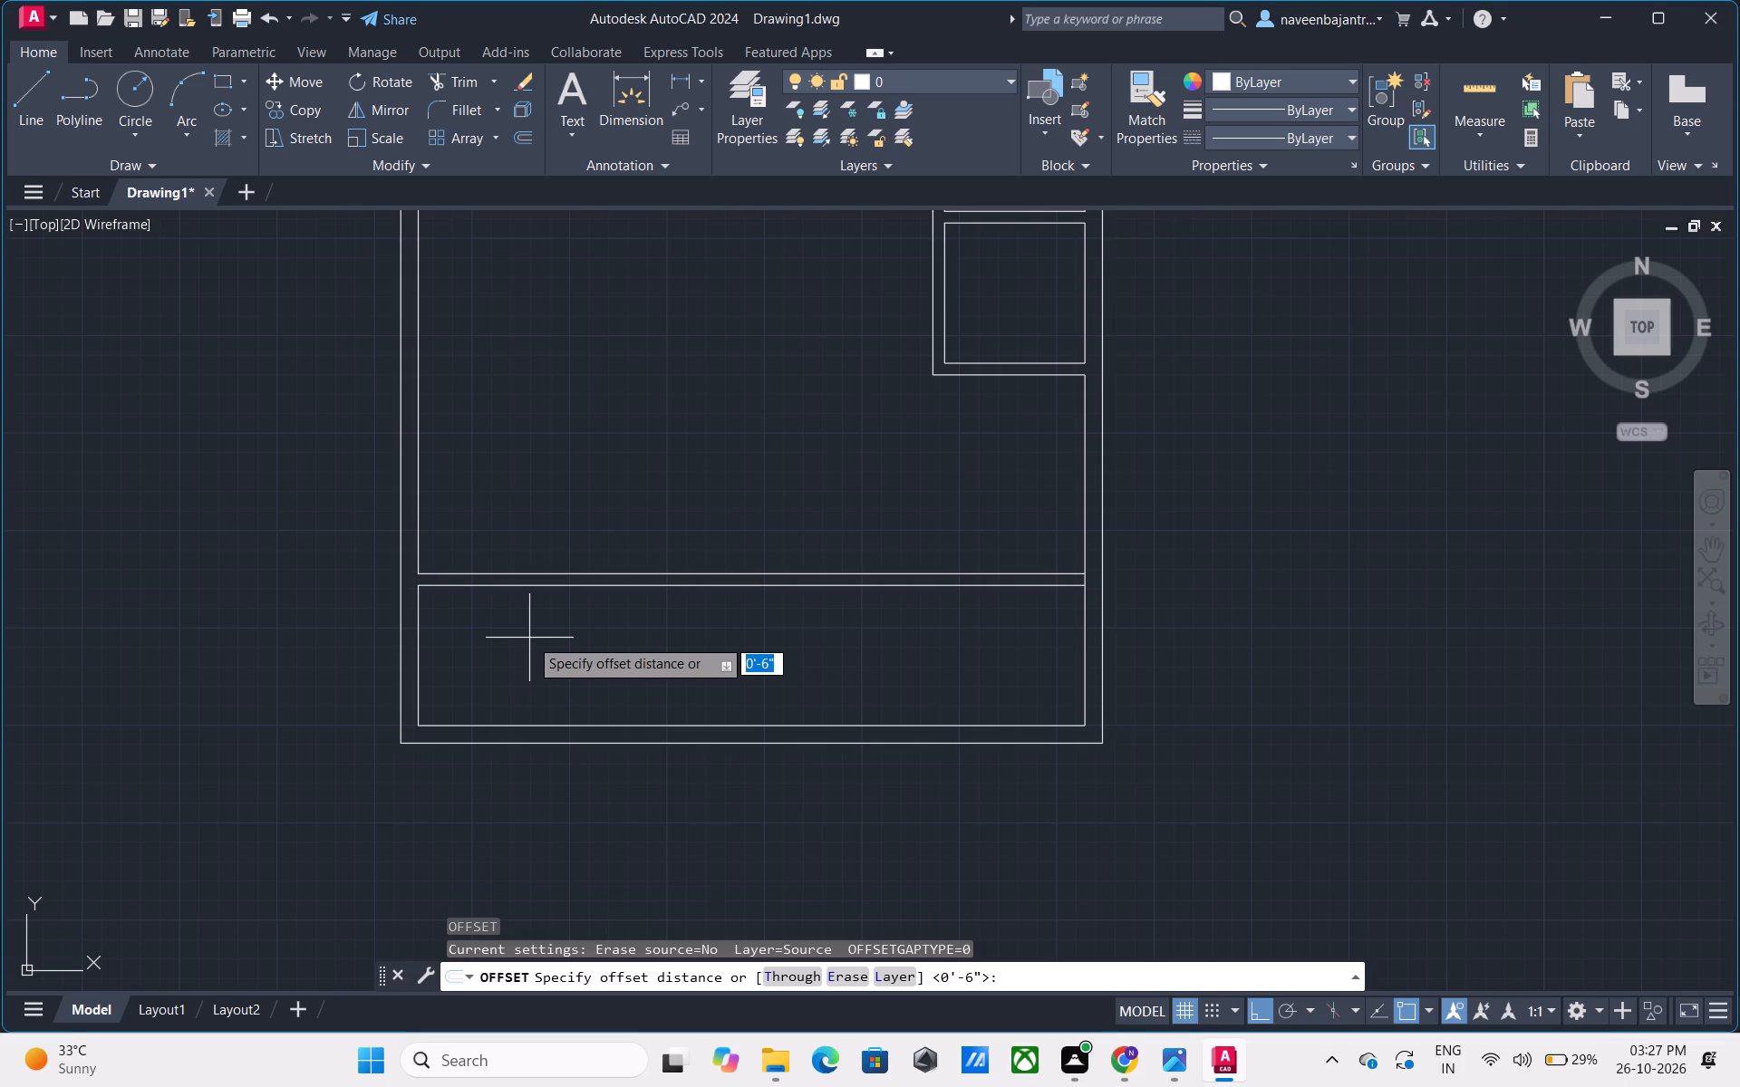
{"action": "key", "text": "1"}
{"action": "key", "text": "1"}
{"action": "key", "text": "apostrophe"}
{"action": "key", "text": "Return"}
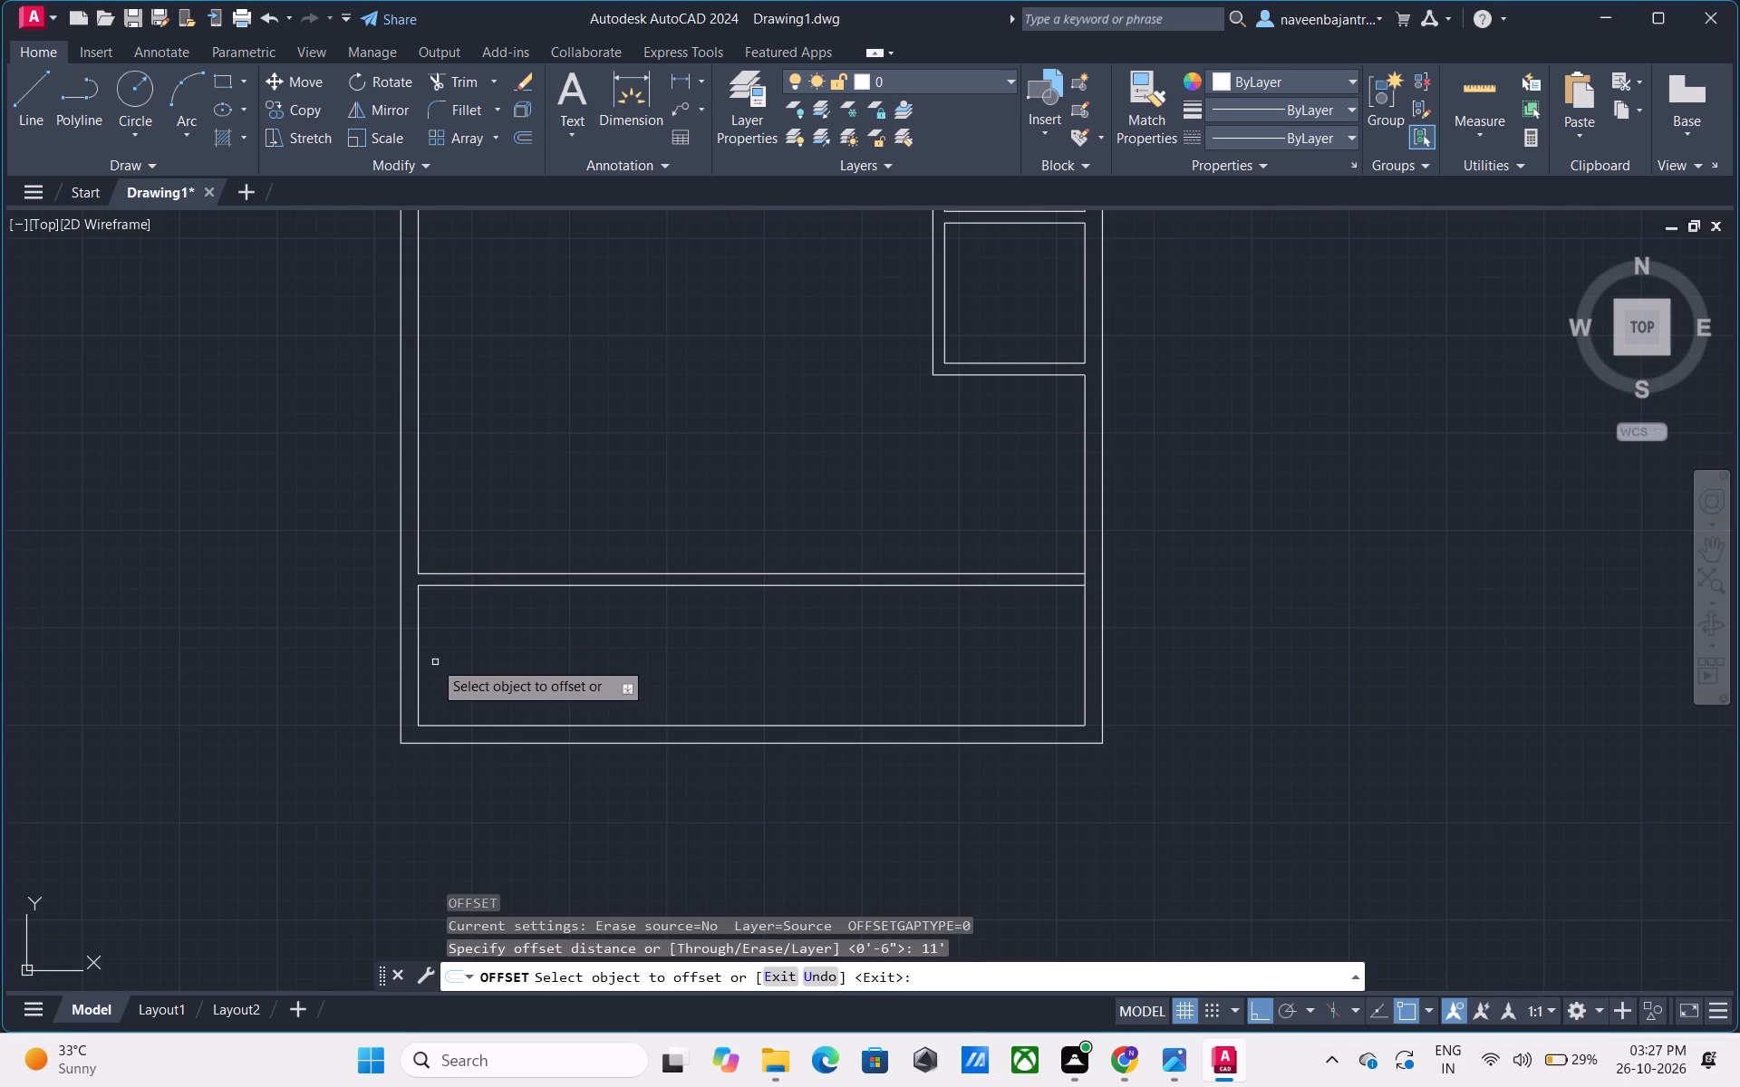
{"action": "left_click_drag", "start_coordinate": [418, 648], "coordinate": [429, 651]}
{"action": "left_click", "coordinate": [503, 657]}
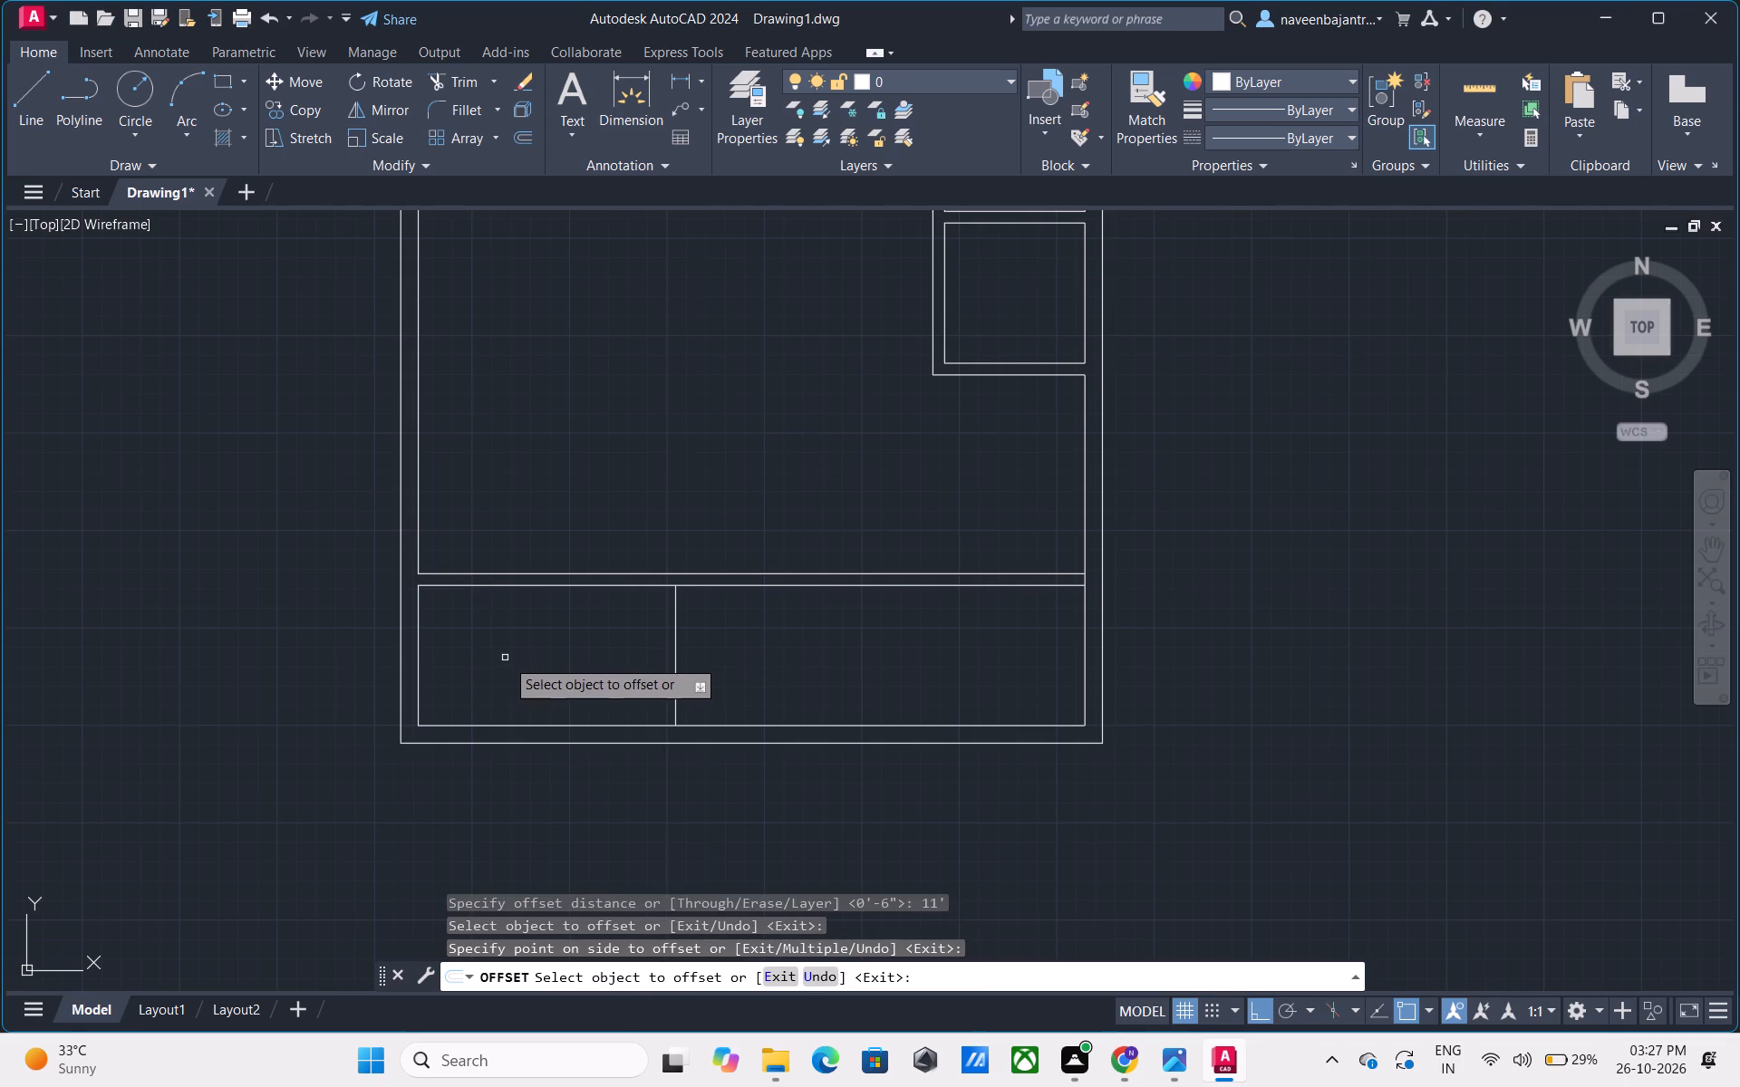
{"action": "key", "text": "Escape"}
Offset the new vertical partition line 6" to the right to give the partition its thickness.
{"action": "type", "text": "o"}
{"action": "key", "text": "space"}
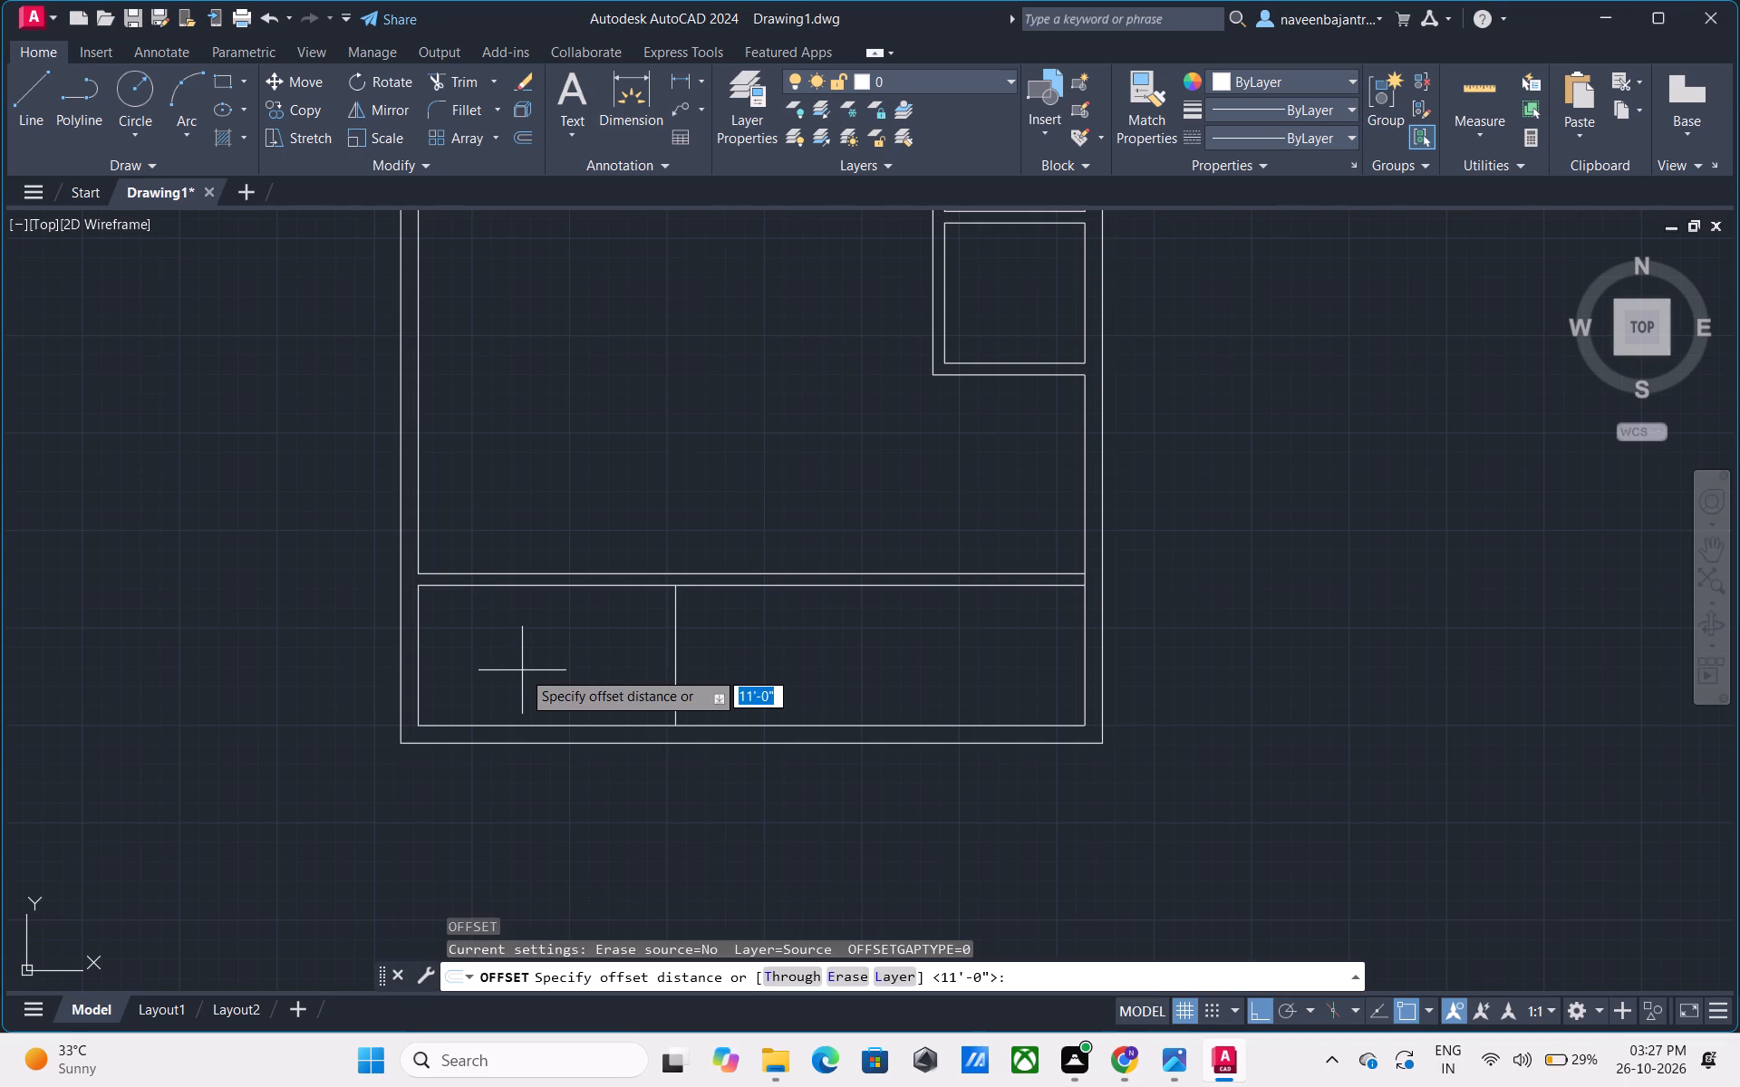
{"action": "key", "text": "6"}
{"action": "key", "text": "shift+quotedbl"}
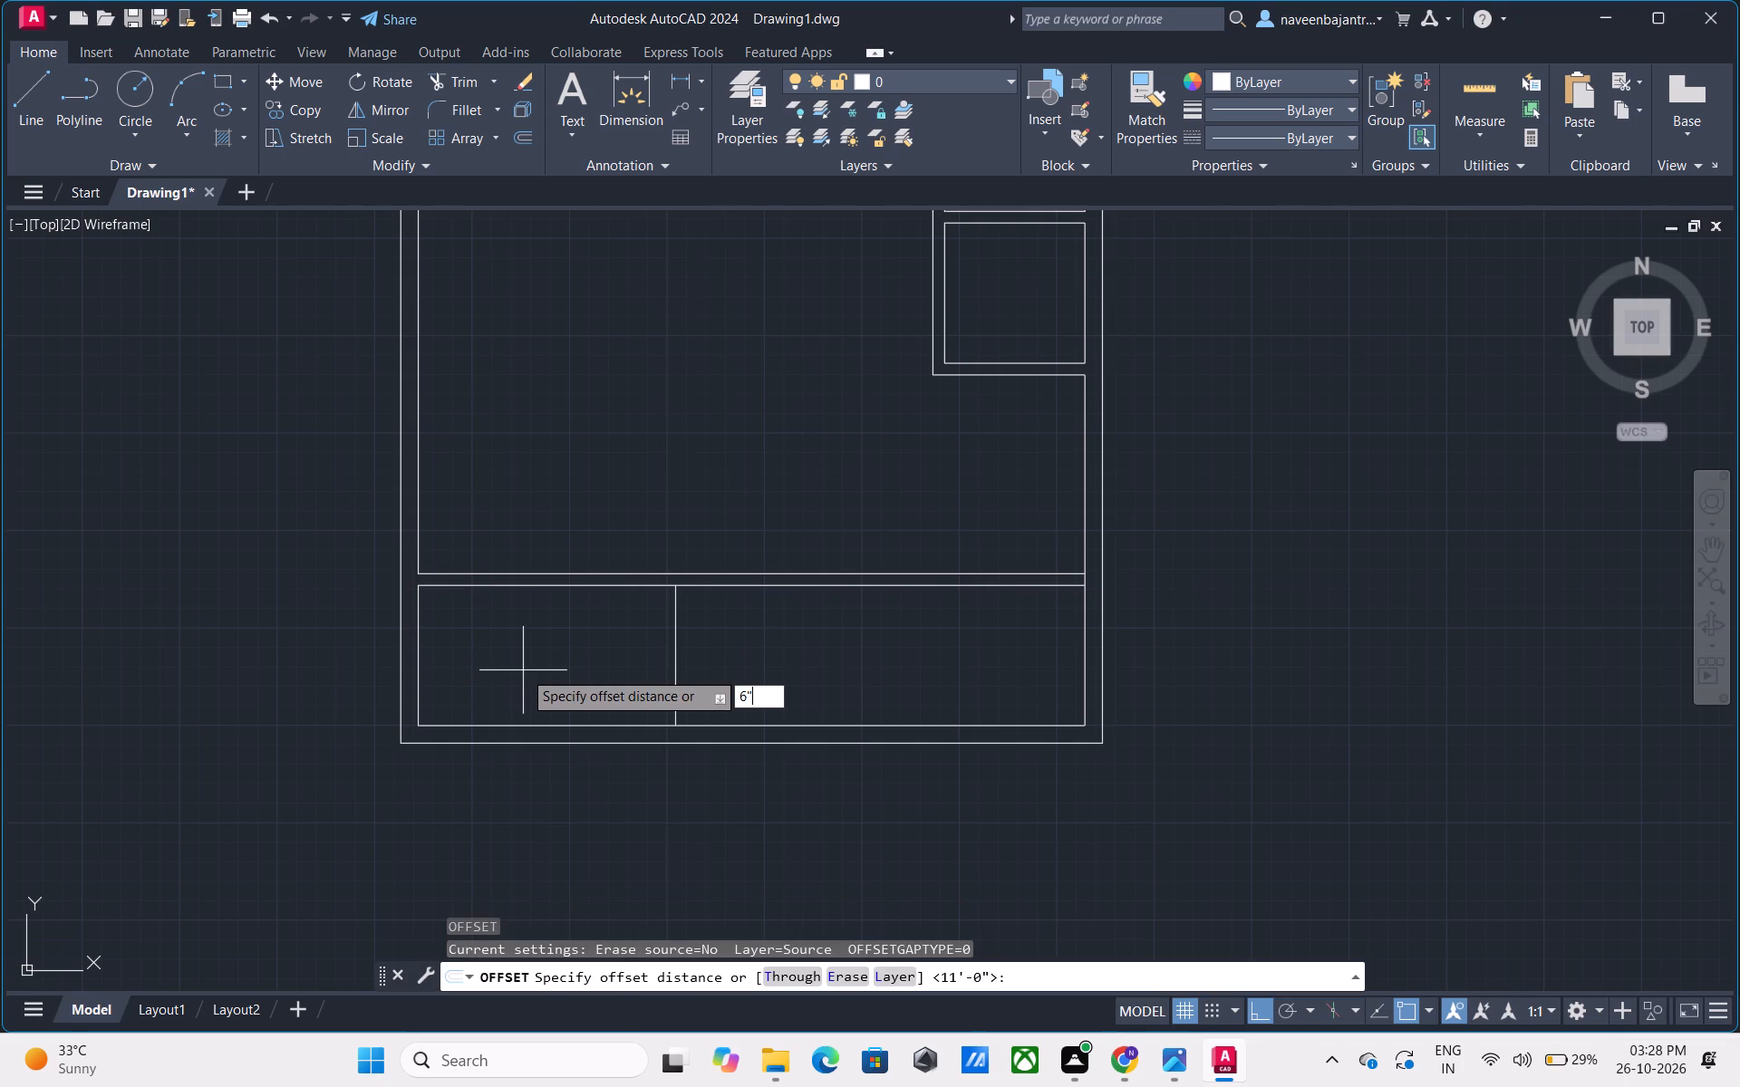
{"action": "key", "text": "Return"}
{"action": "left_click", "coordinate": [677, 655]}
{"action": "left_click", "coordinate": [702, 653]}
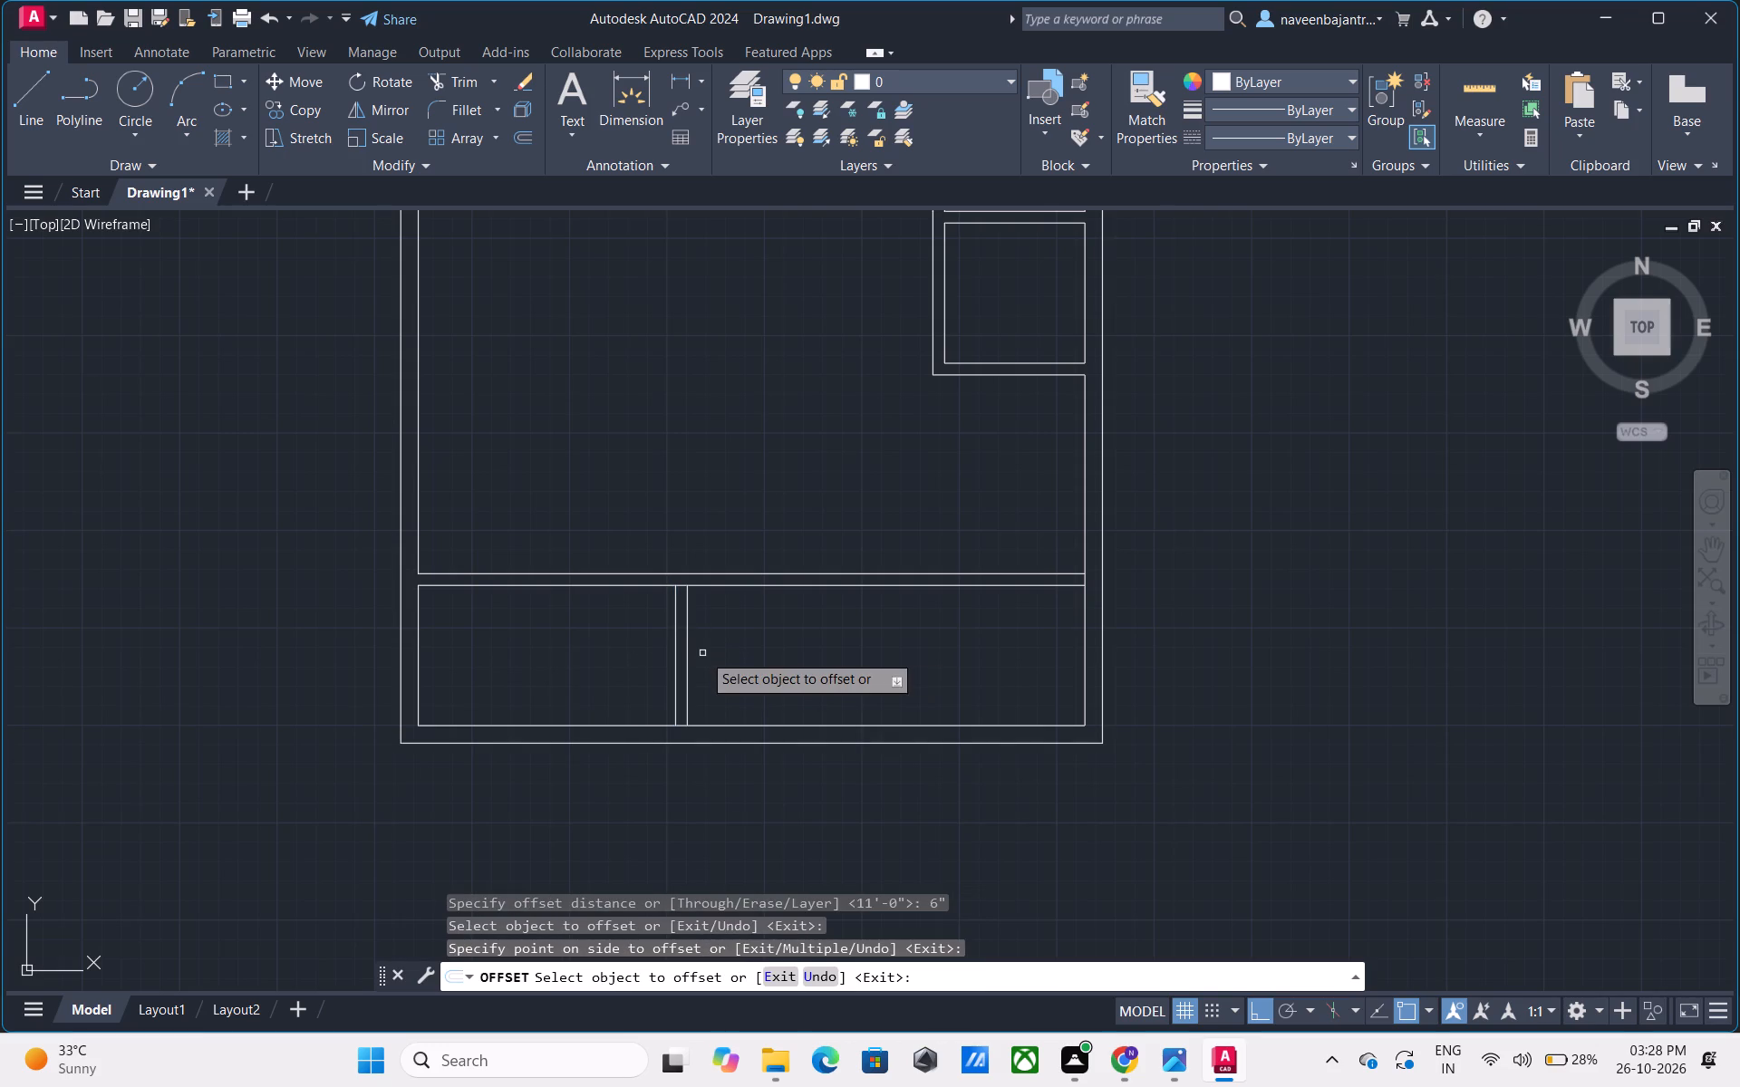
{"action": "key", "text": "Escape"}
Draw a short vertical line continuing the partition's right line up across the horizontal wall.
{"action": "type", "text": "l"}
{"action": "key", "text": "space"}
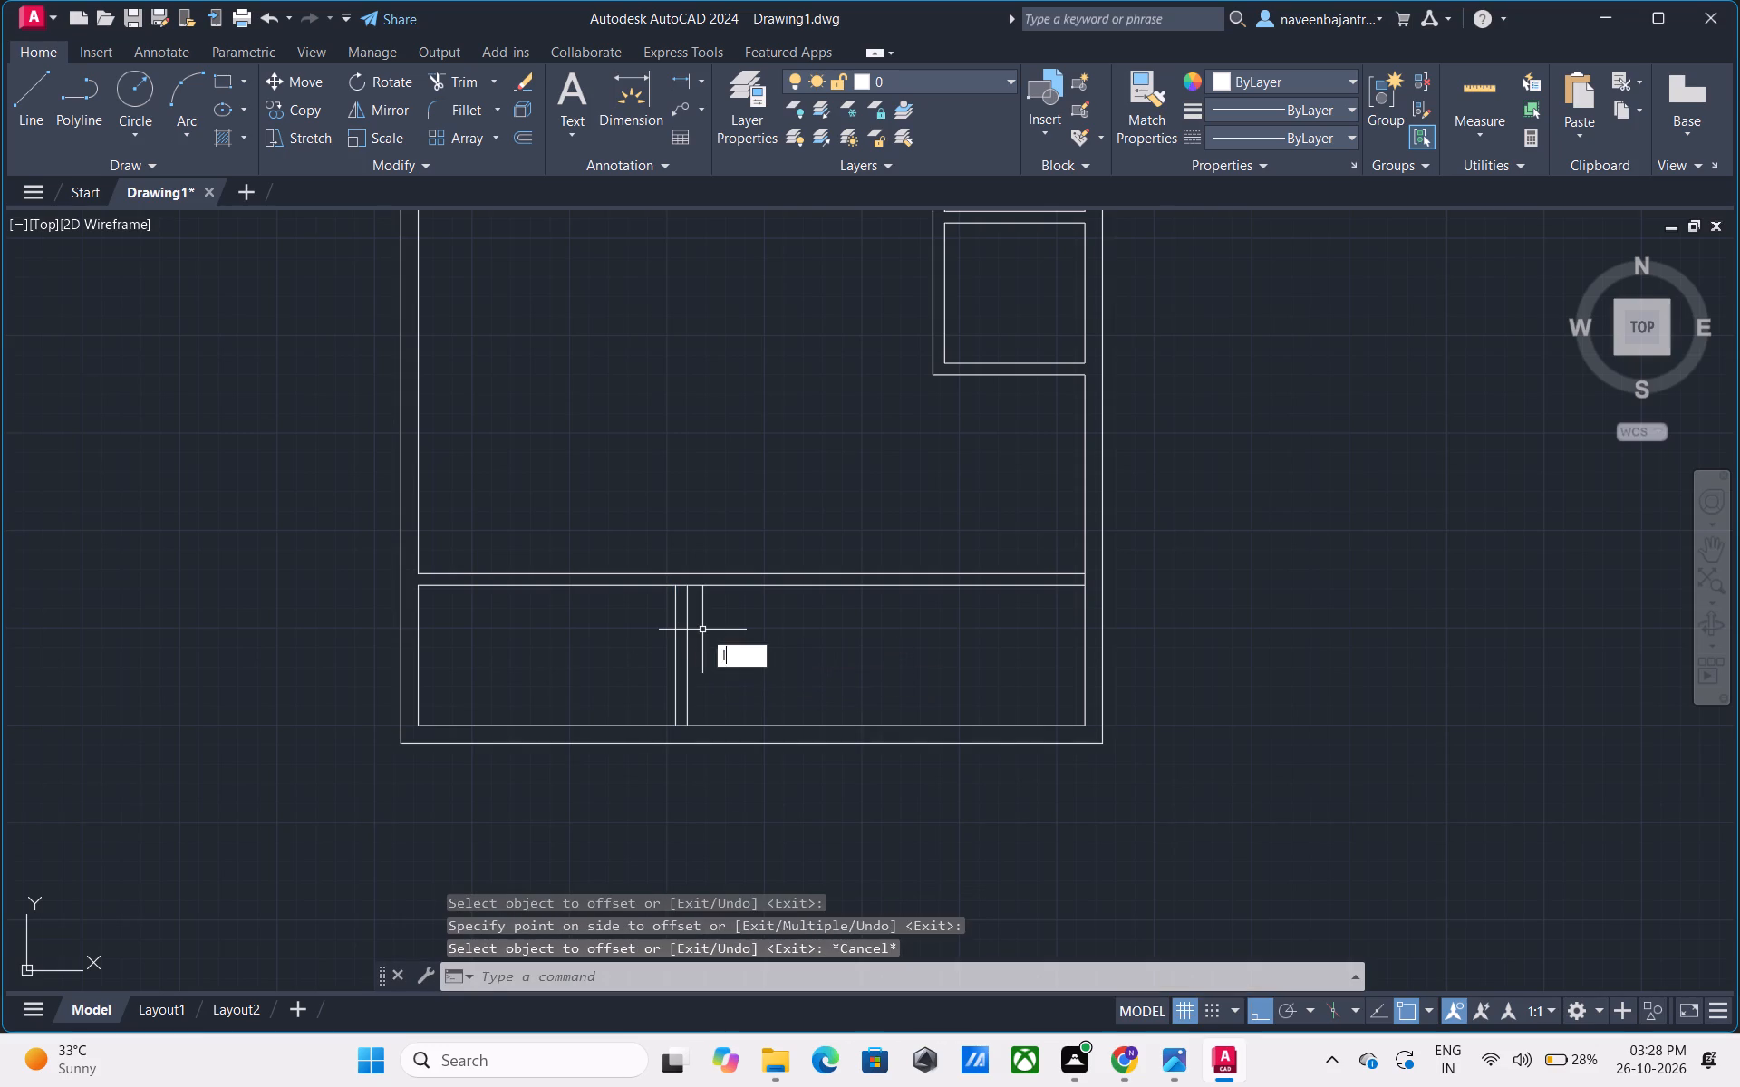
{"action": "left_click", "coordinate": [685, 586]}
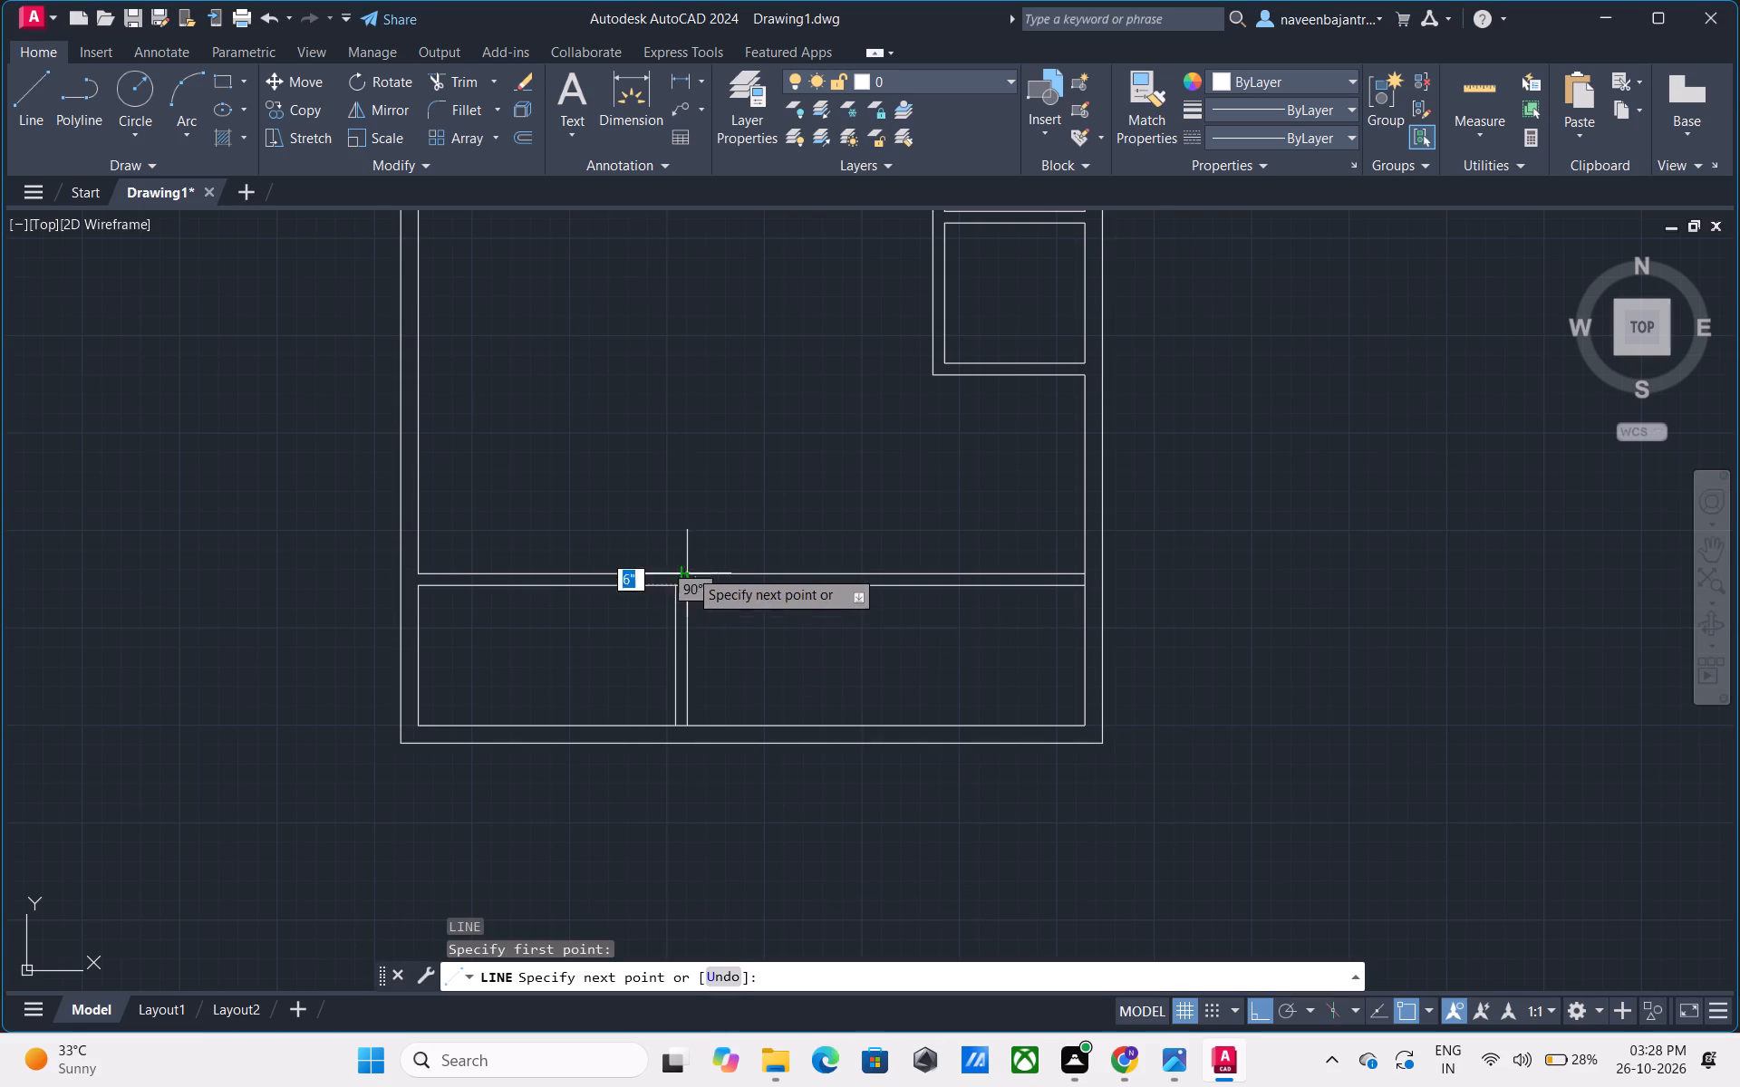
{"action": "left_click", "coordinate": [690, 555]}
{"action": "key", "text": "Escape"}
Trim the short line's overhang, the horizontal wall right of the partition, and the leftover segments inside the partition's top and bottom junctions.
{"action": "type", "text": "tr"}
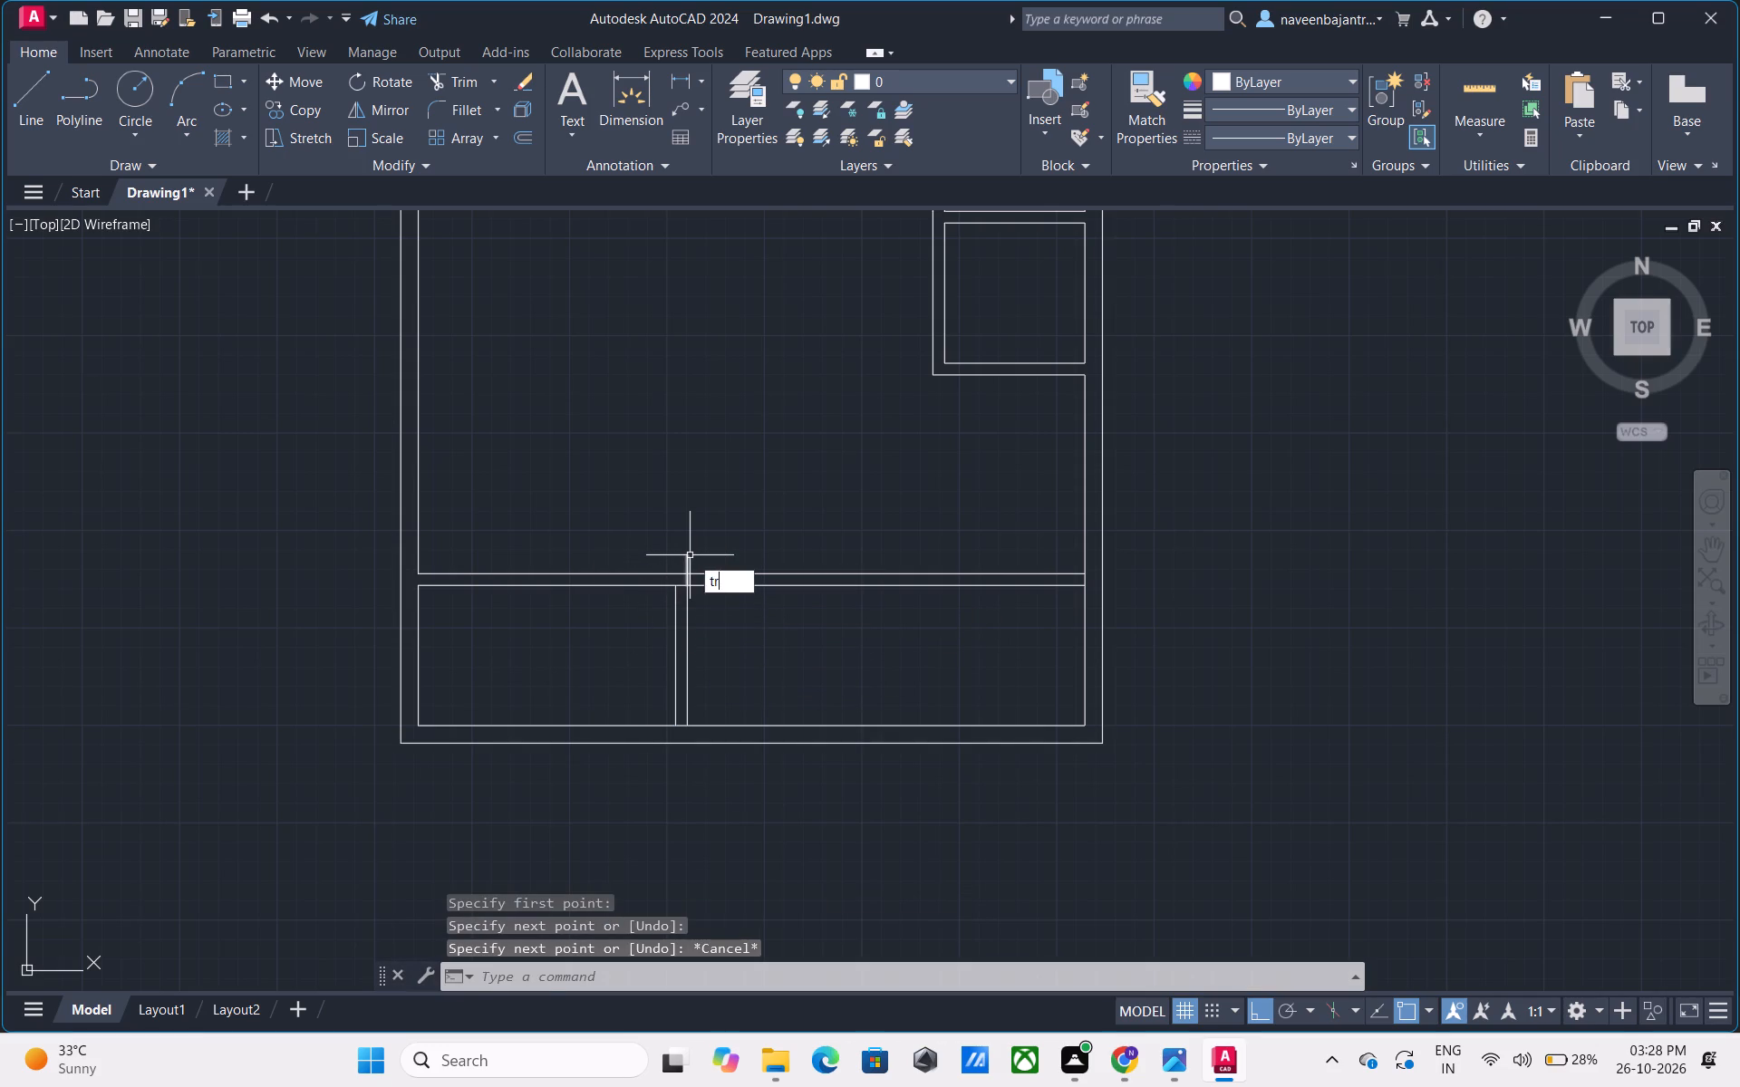
{"action": "key", "text": "space"}
{"action": "left_click", "coordinate": [690, 558]}
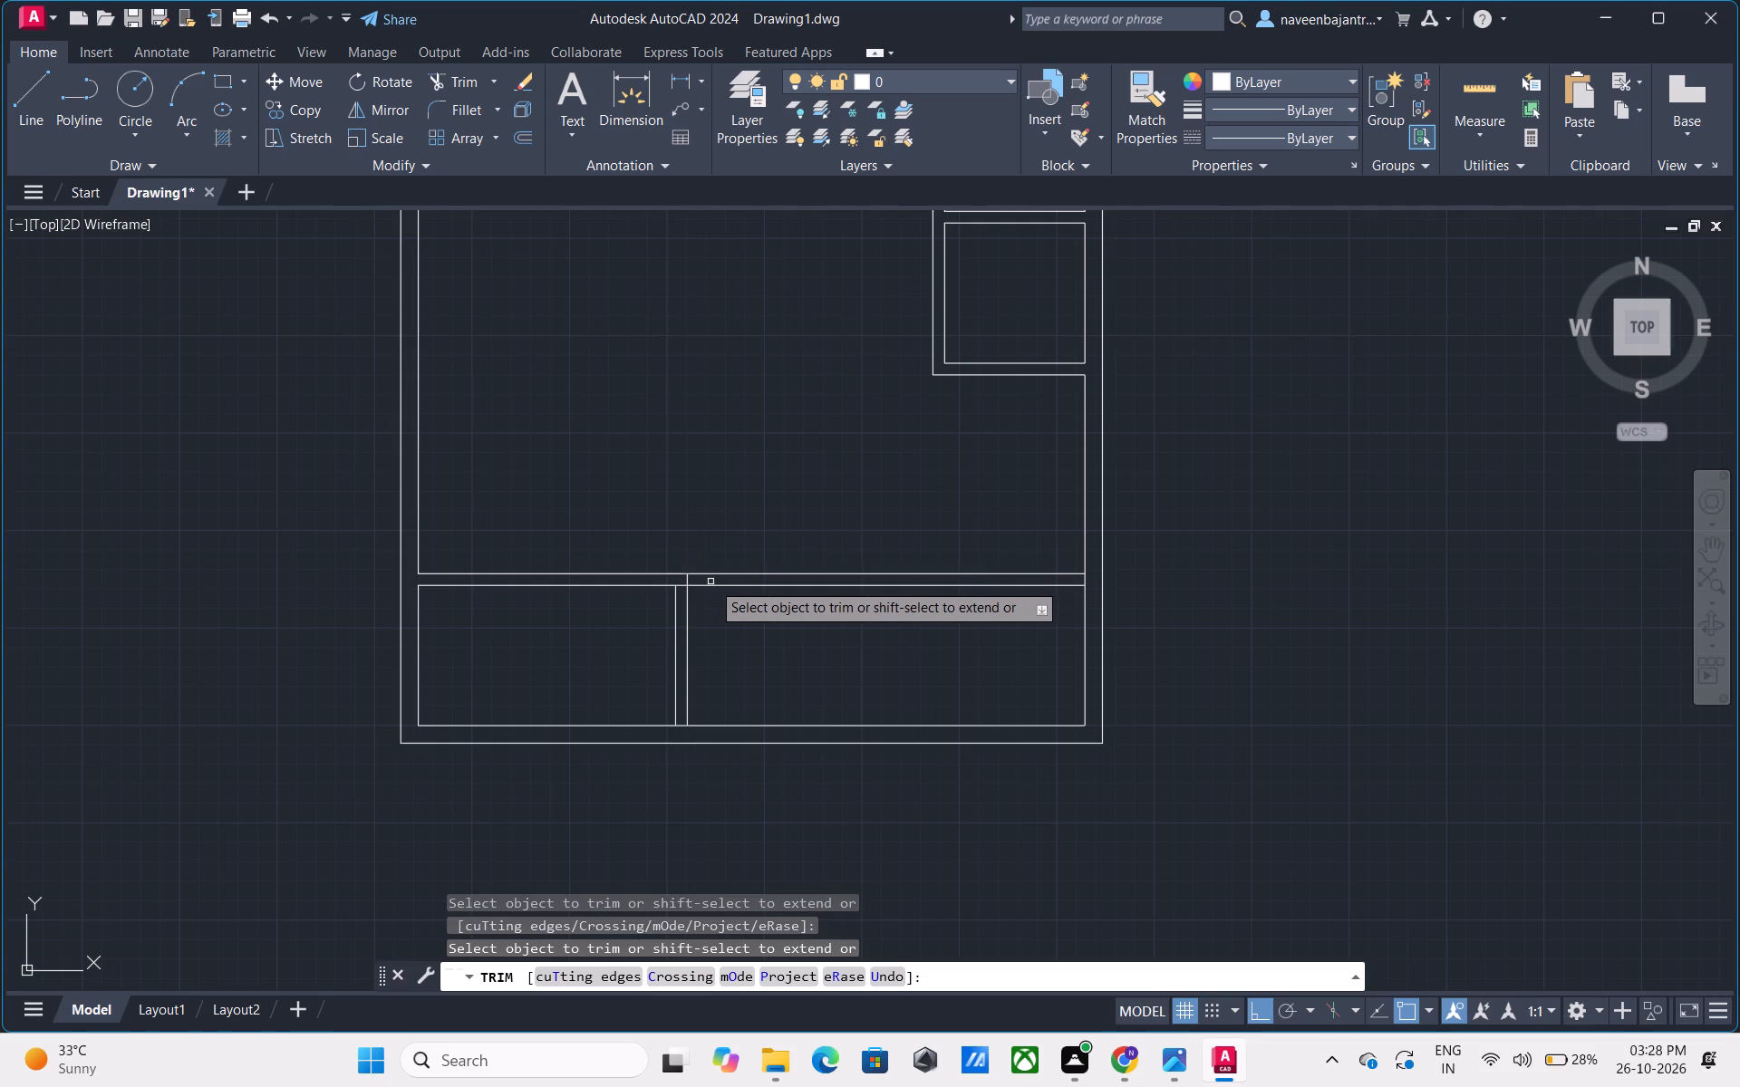
{"action": "left_click", "coordinate": [717, 575]}
{"action": "left_click", "coordinate": [714, 585]}
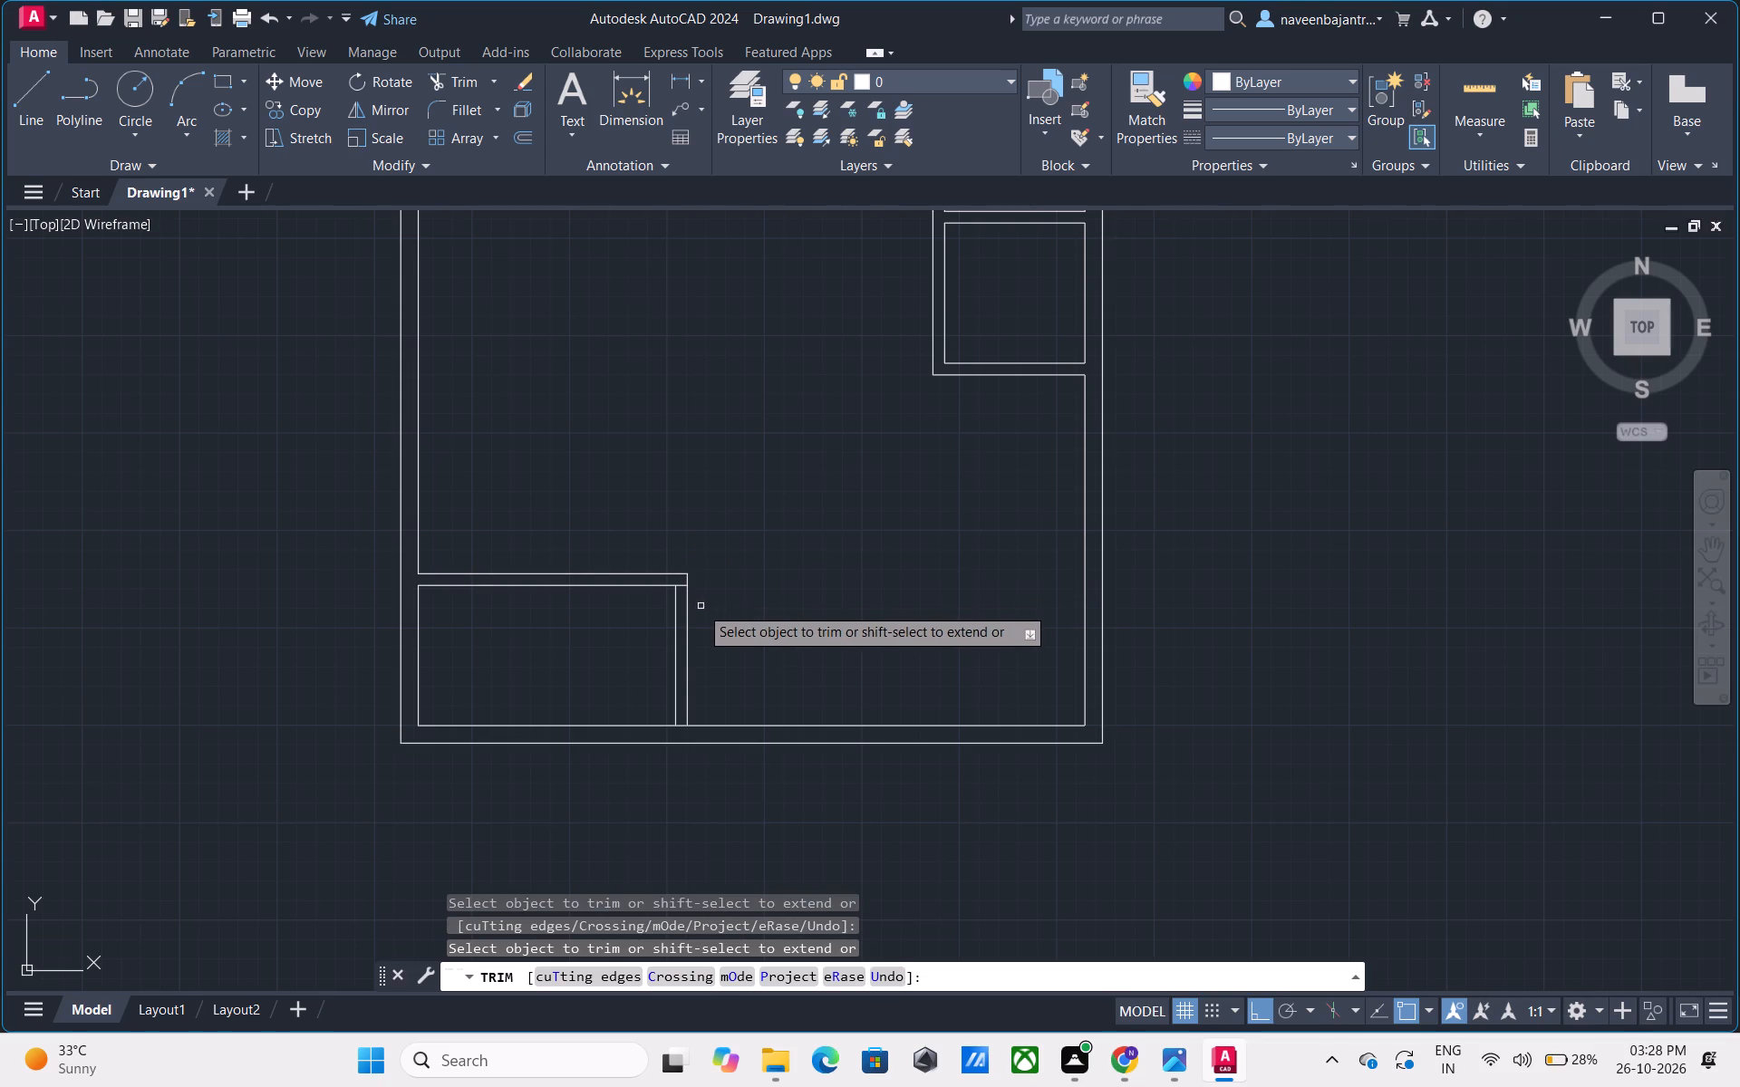
{"action": "left_click", "coordinate": [681, 583]}
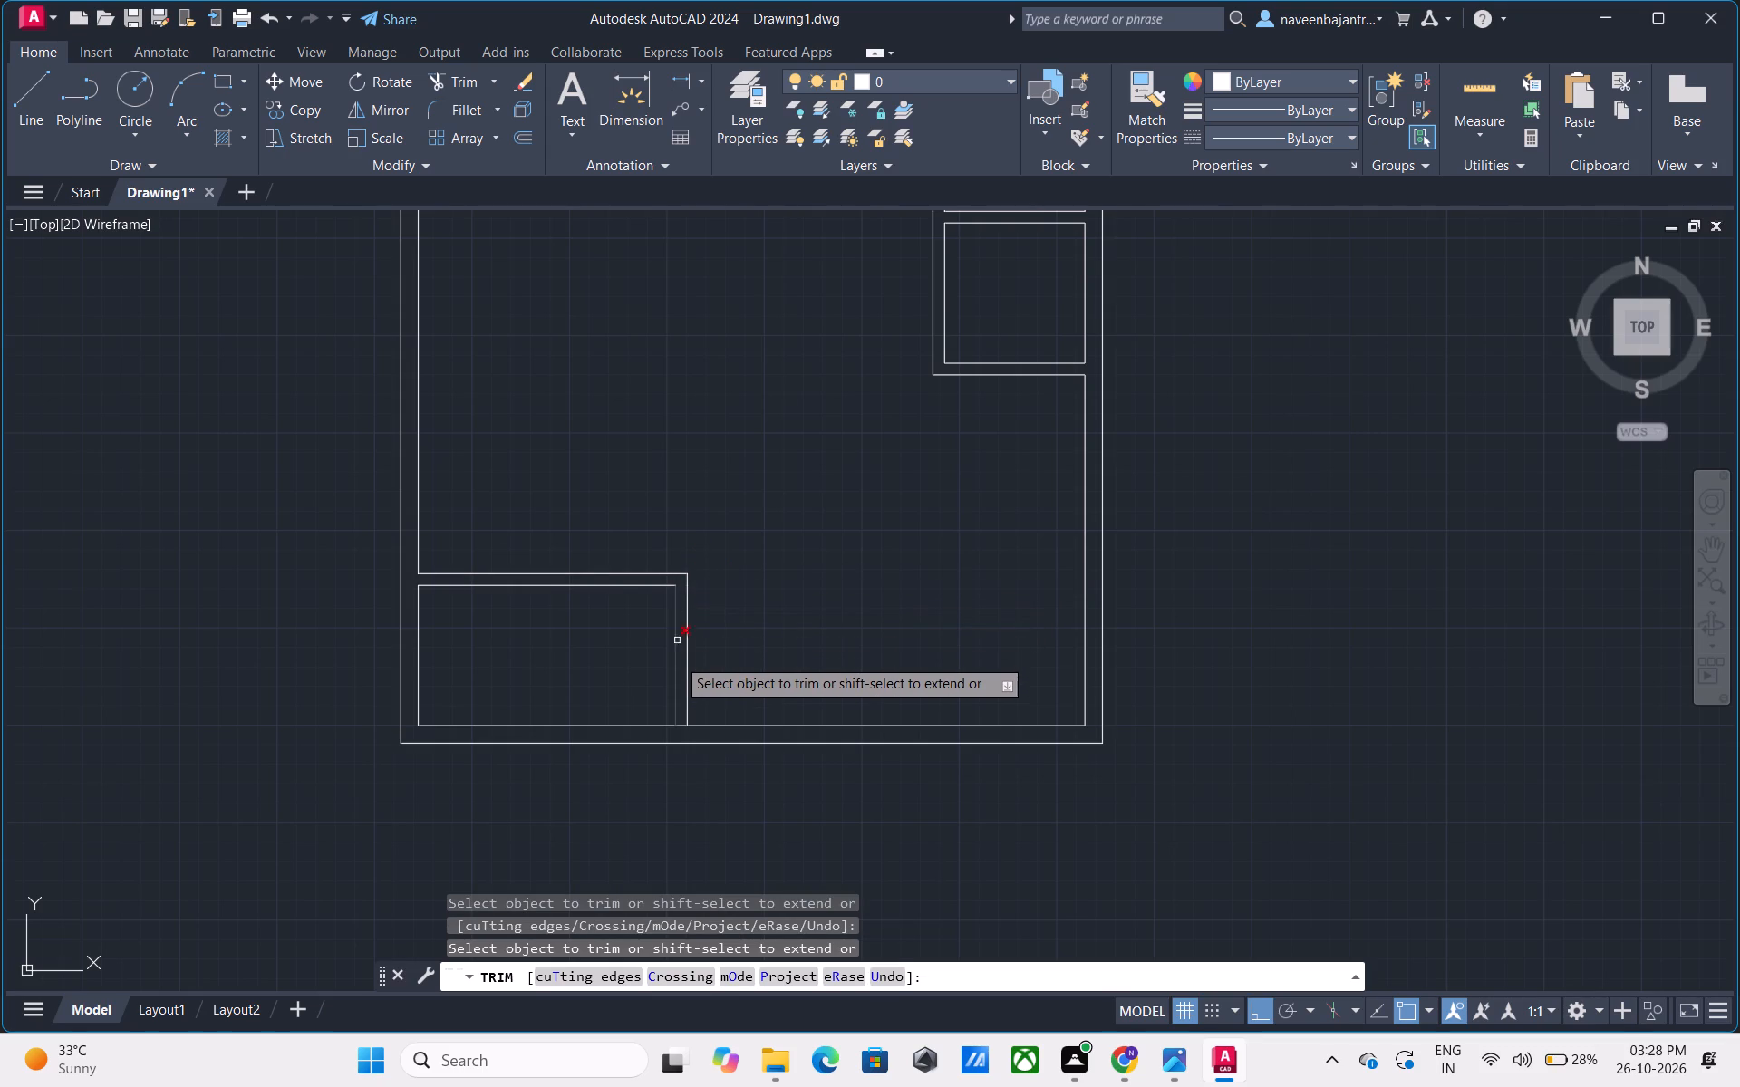
{"action": "left_click", "coordinate": [681, 724]}
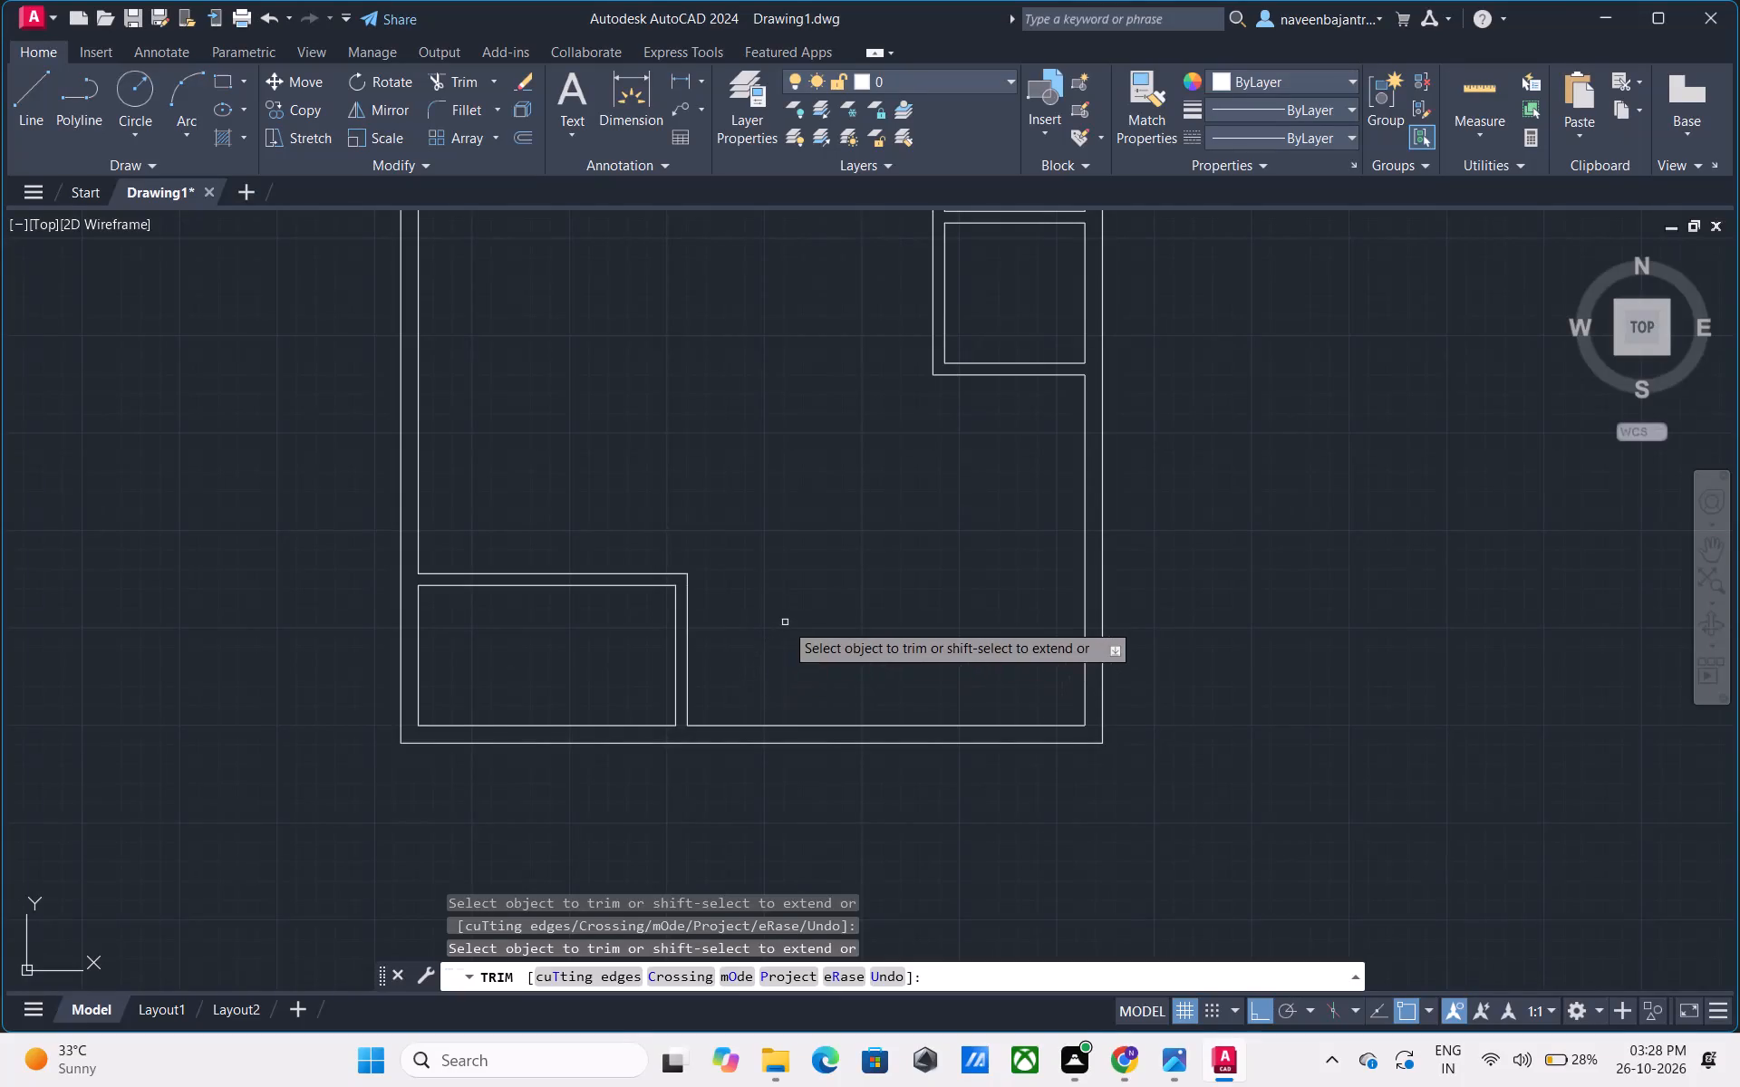
{"action": "key", "text": "Escape"}
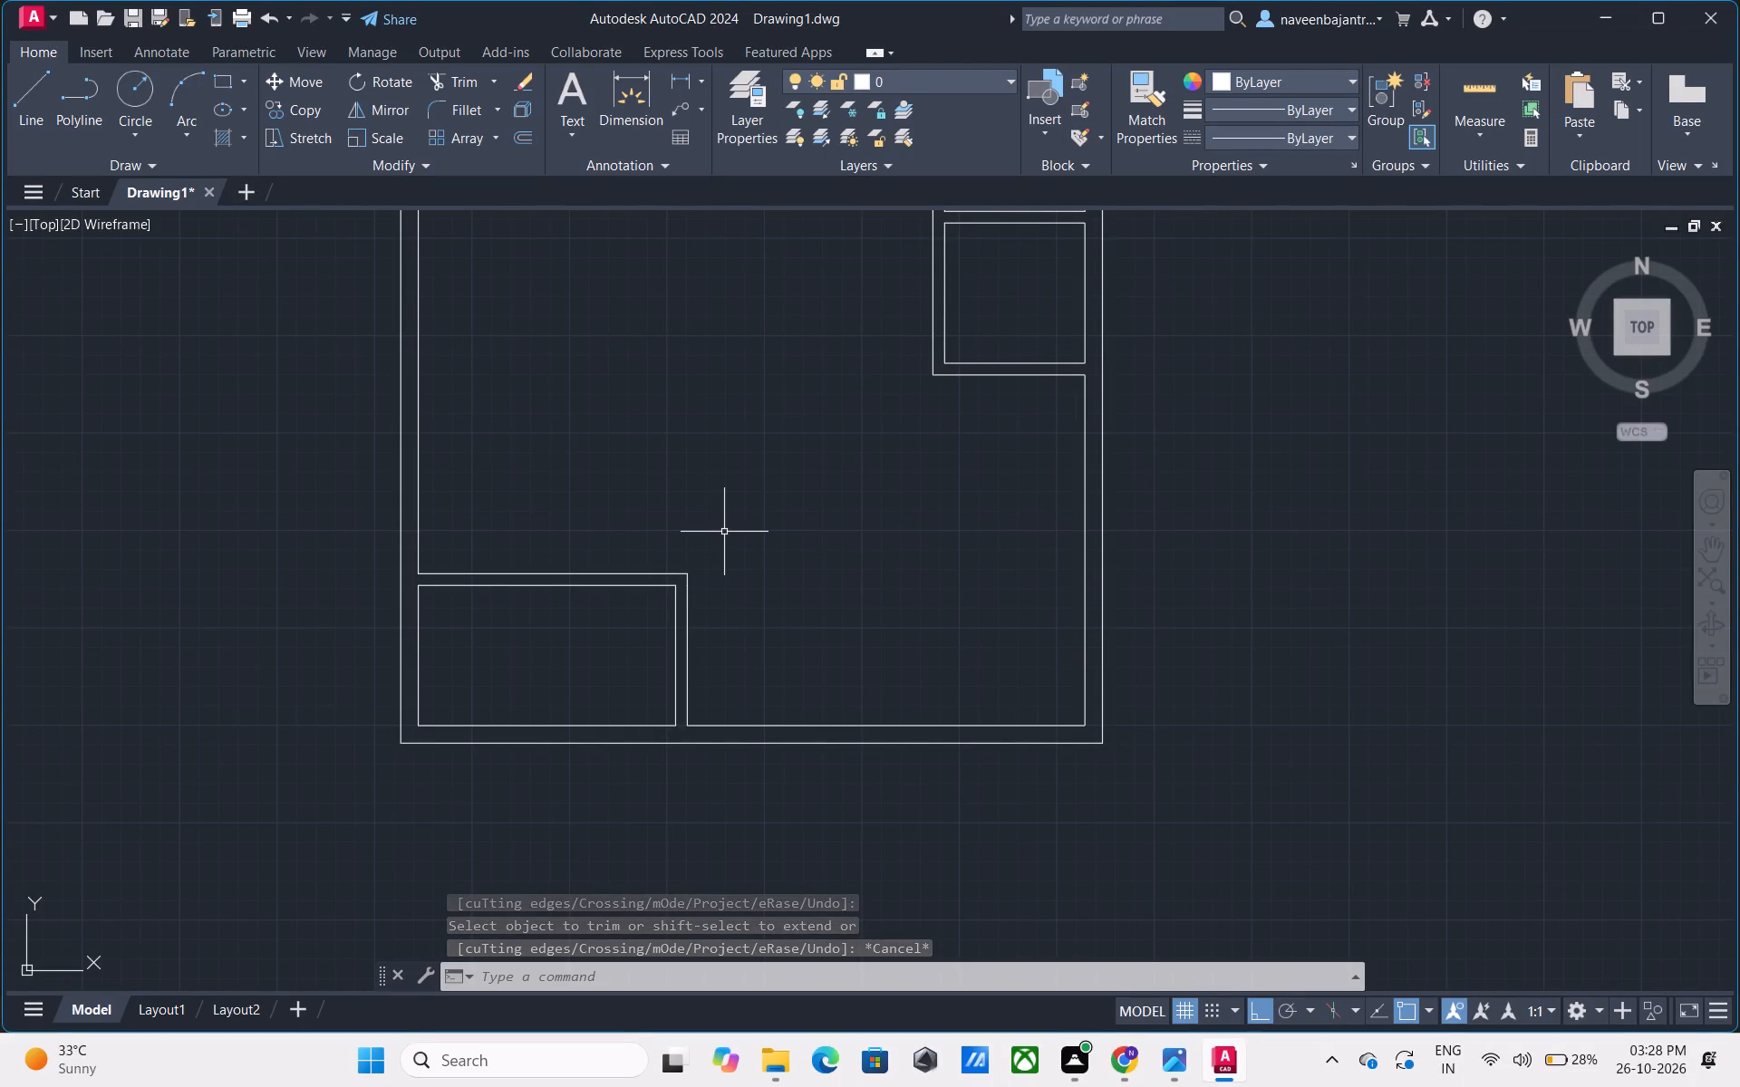
Offset the upper line of the bottom-left room's top wall 11'6" upward.
{"action": "middle_click_drag", "start_coordinate": [729, 531], "coordinate": [701, 603]}
{"action": "key", "text": "Escape"}
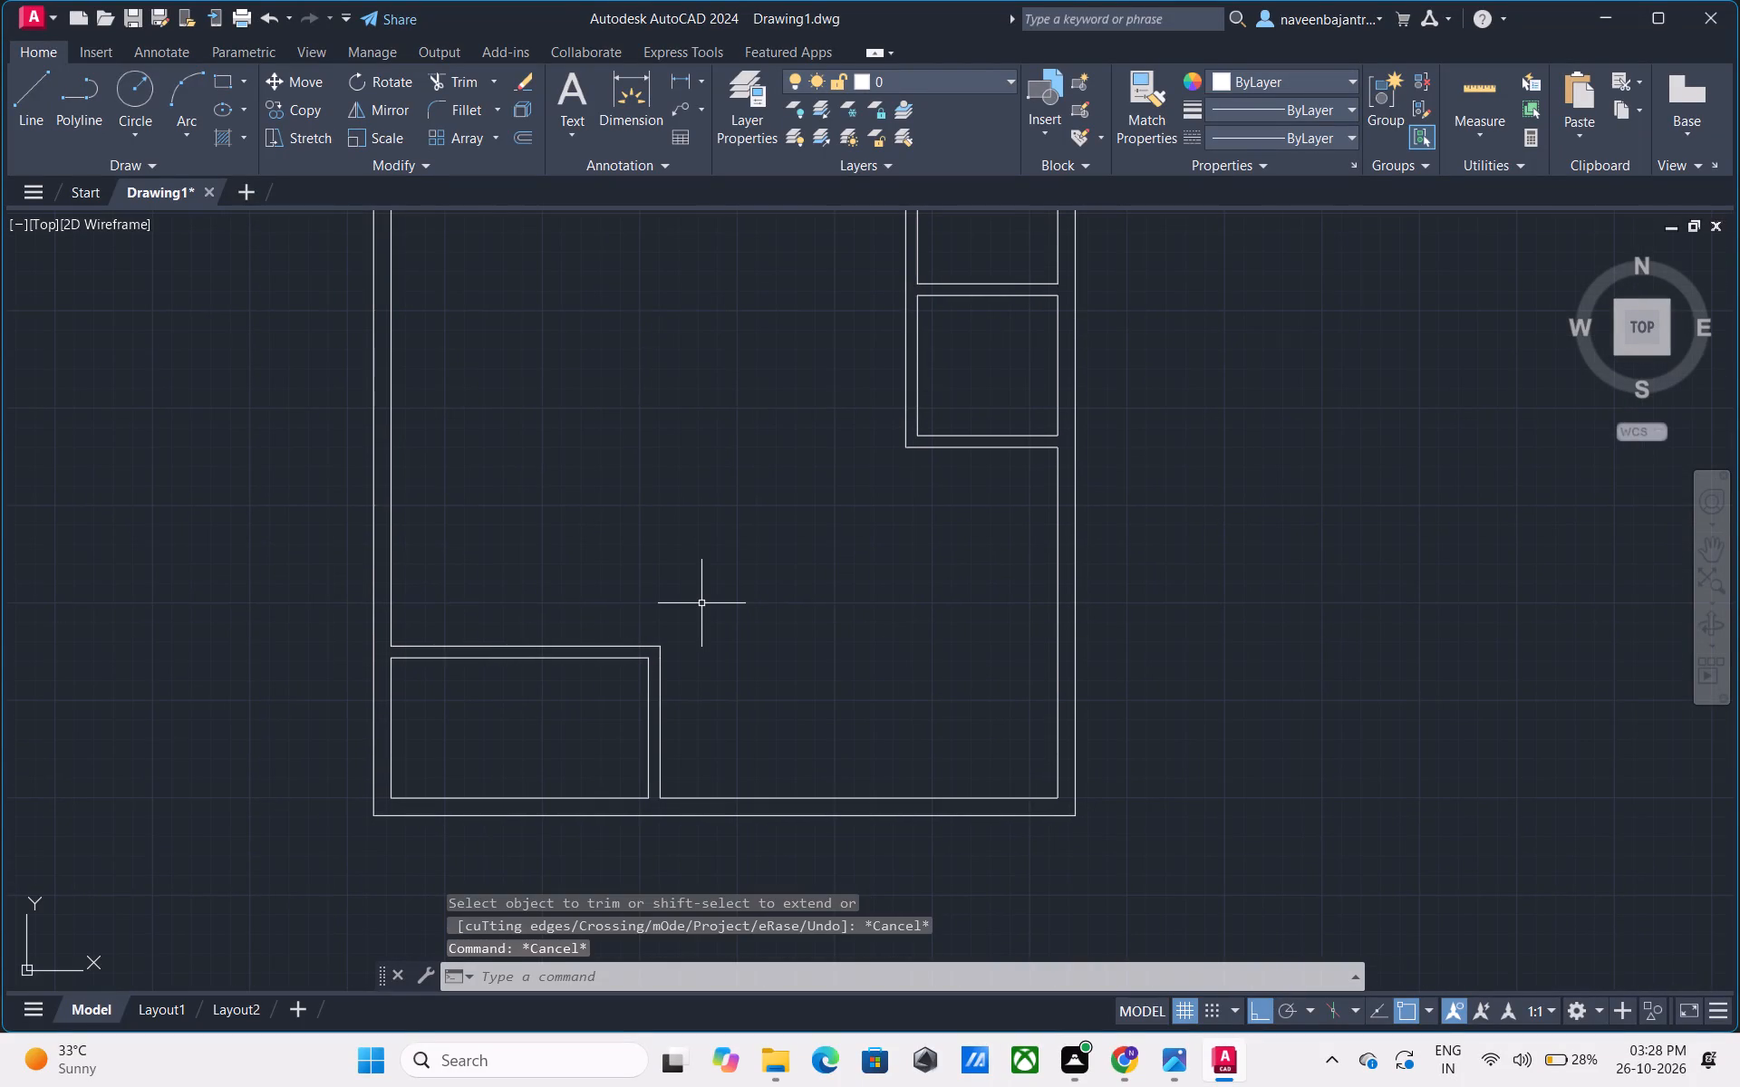
{"action": "key", "text": "o"}
{"action": "key", "text": "space"}
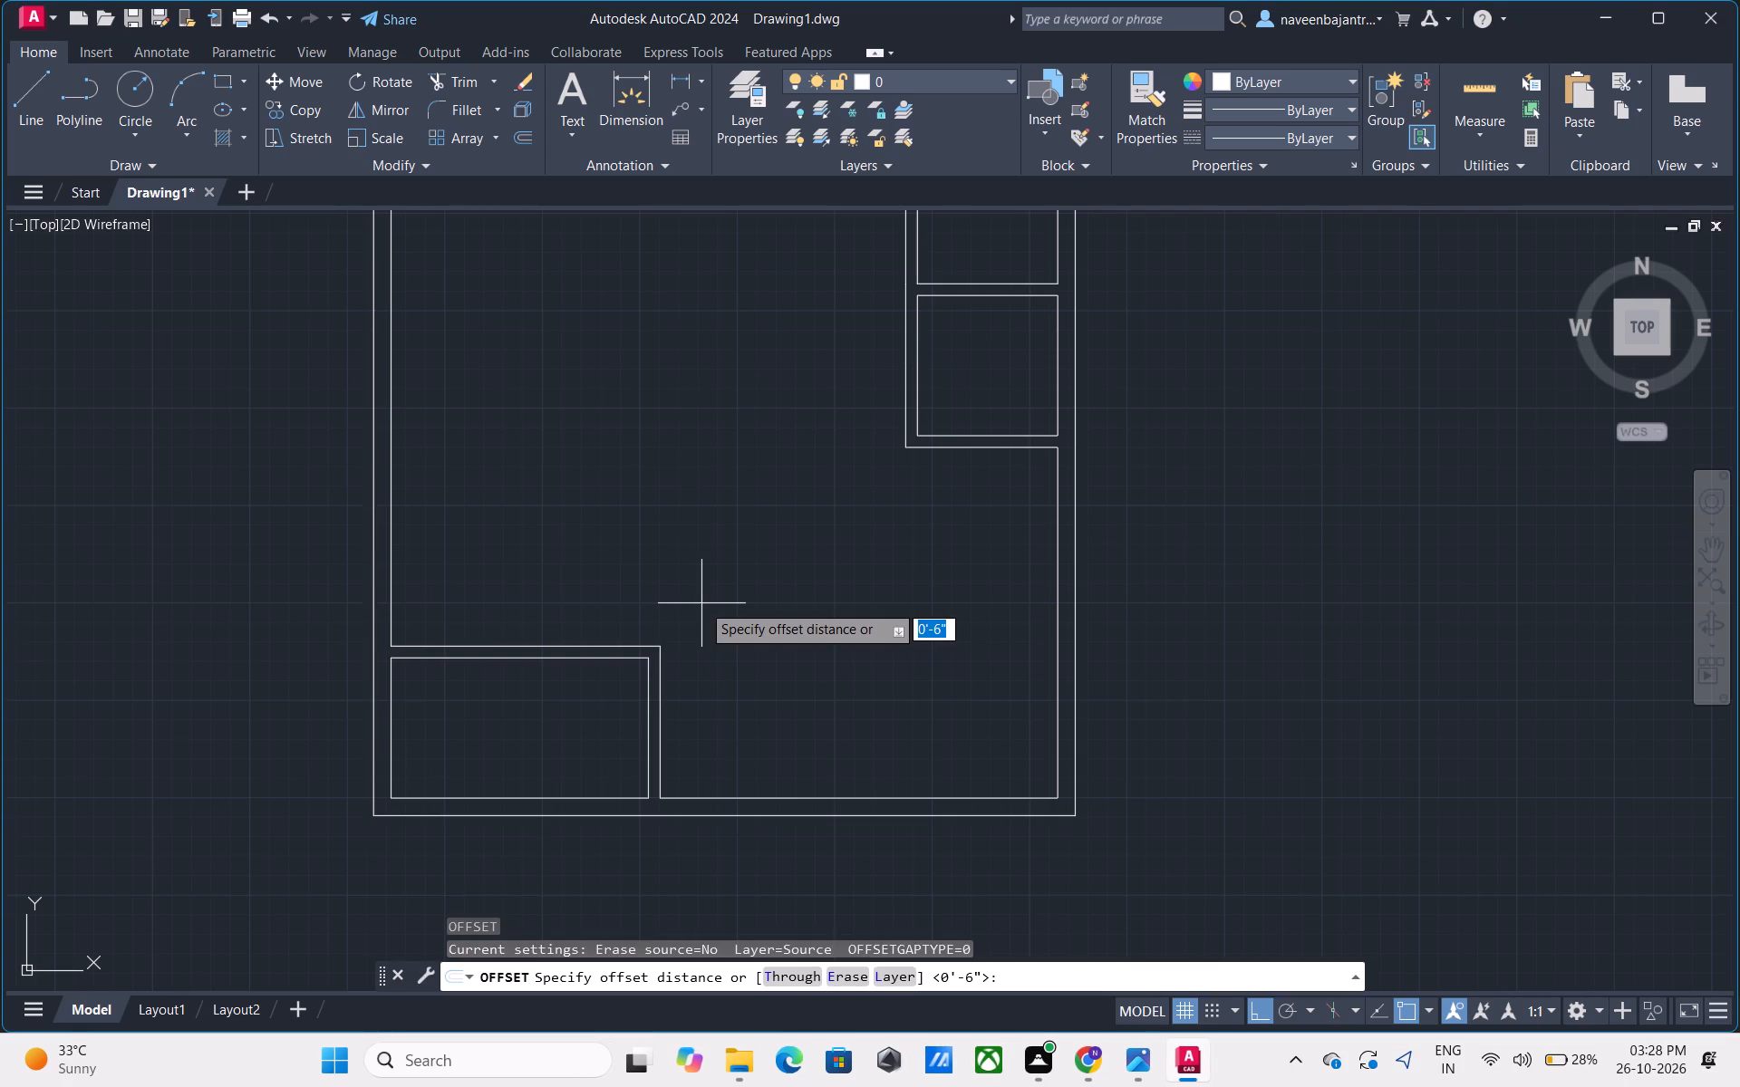
{"action": "type", "text": "11"}
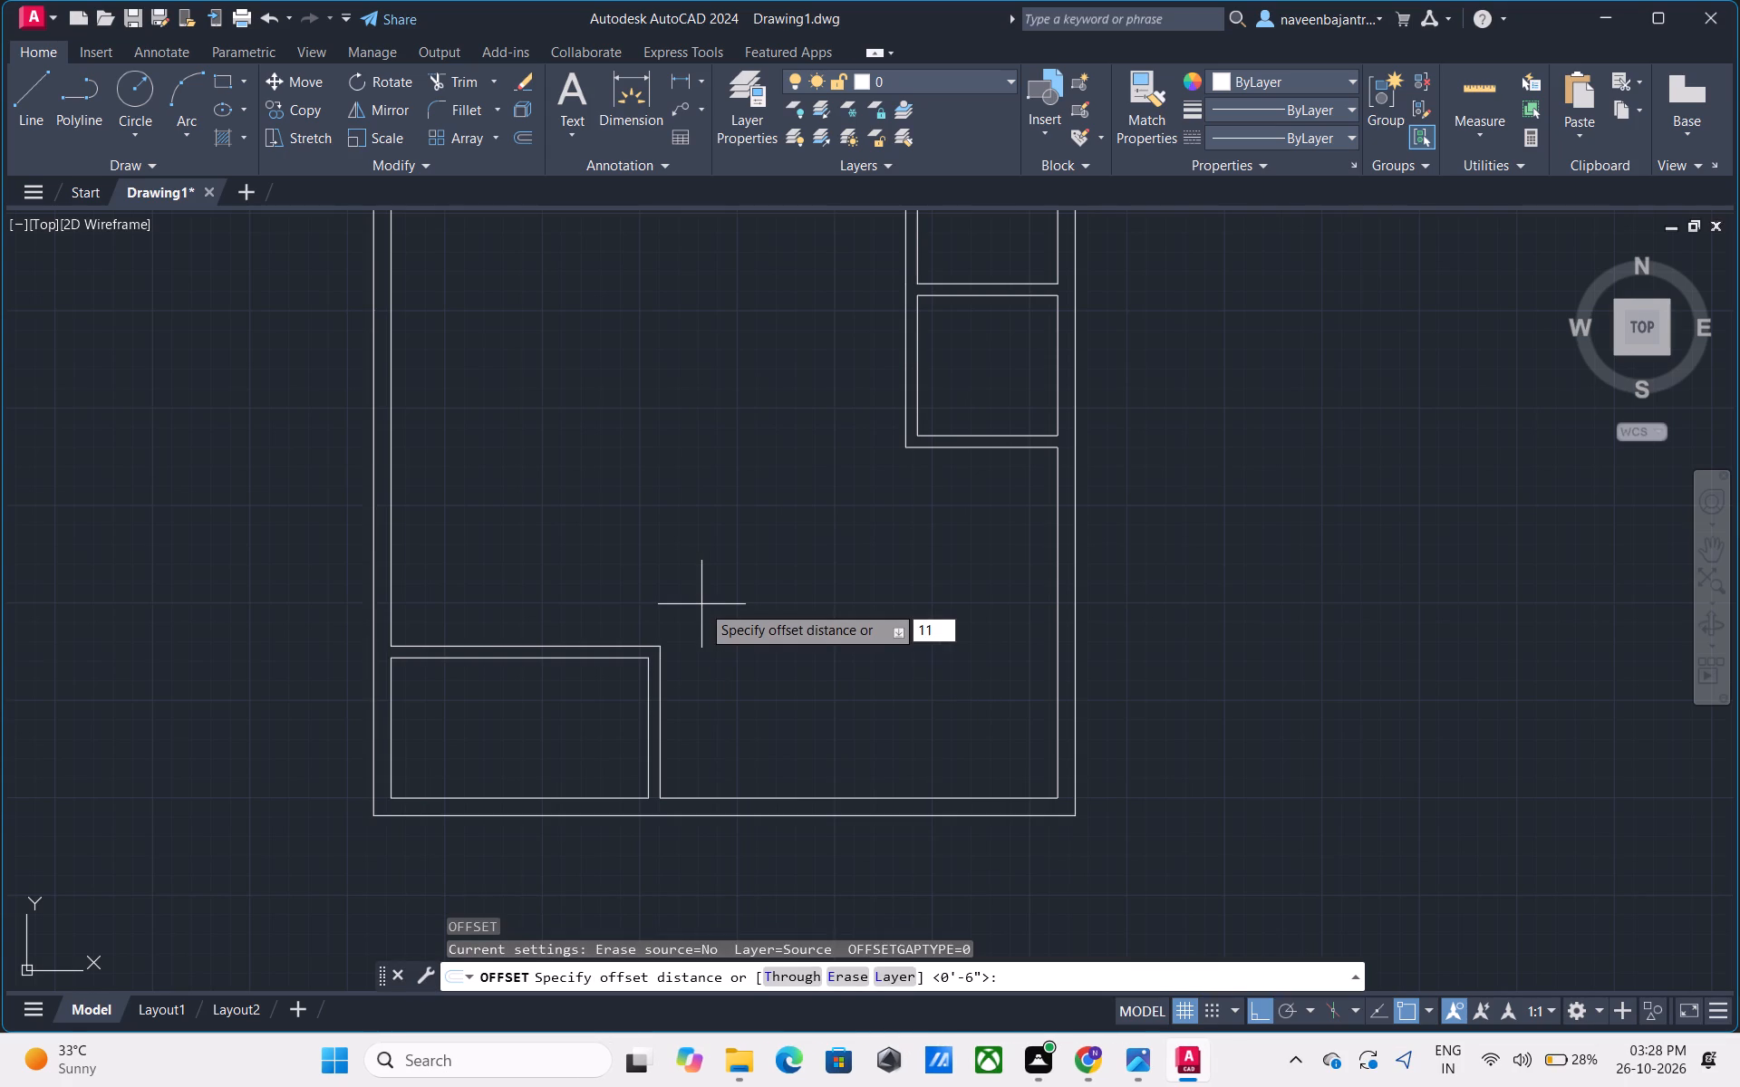
{"action": "key", "text": "apostrophe"}
{"action": "key", "text": "6"}
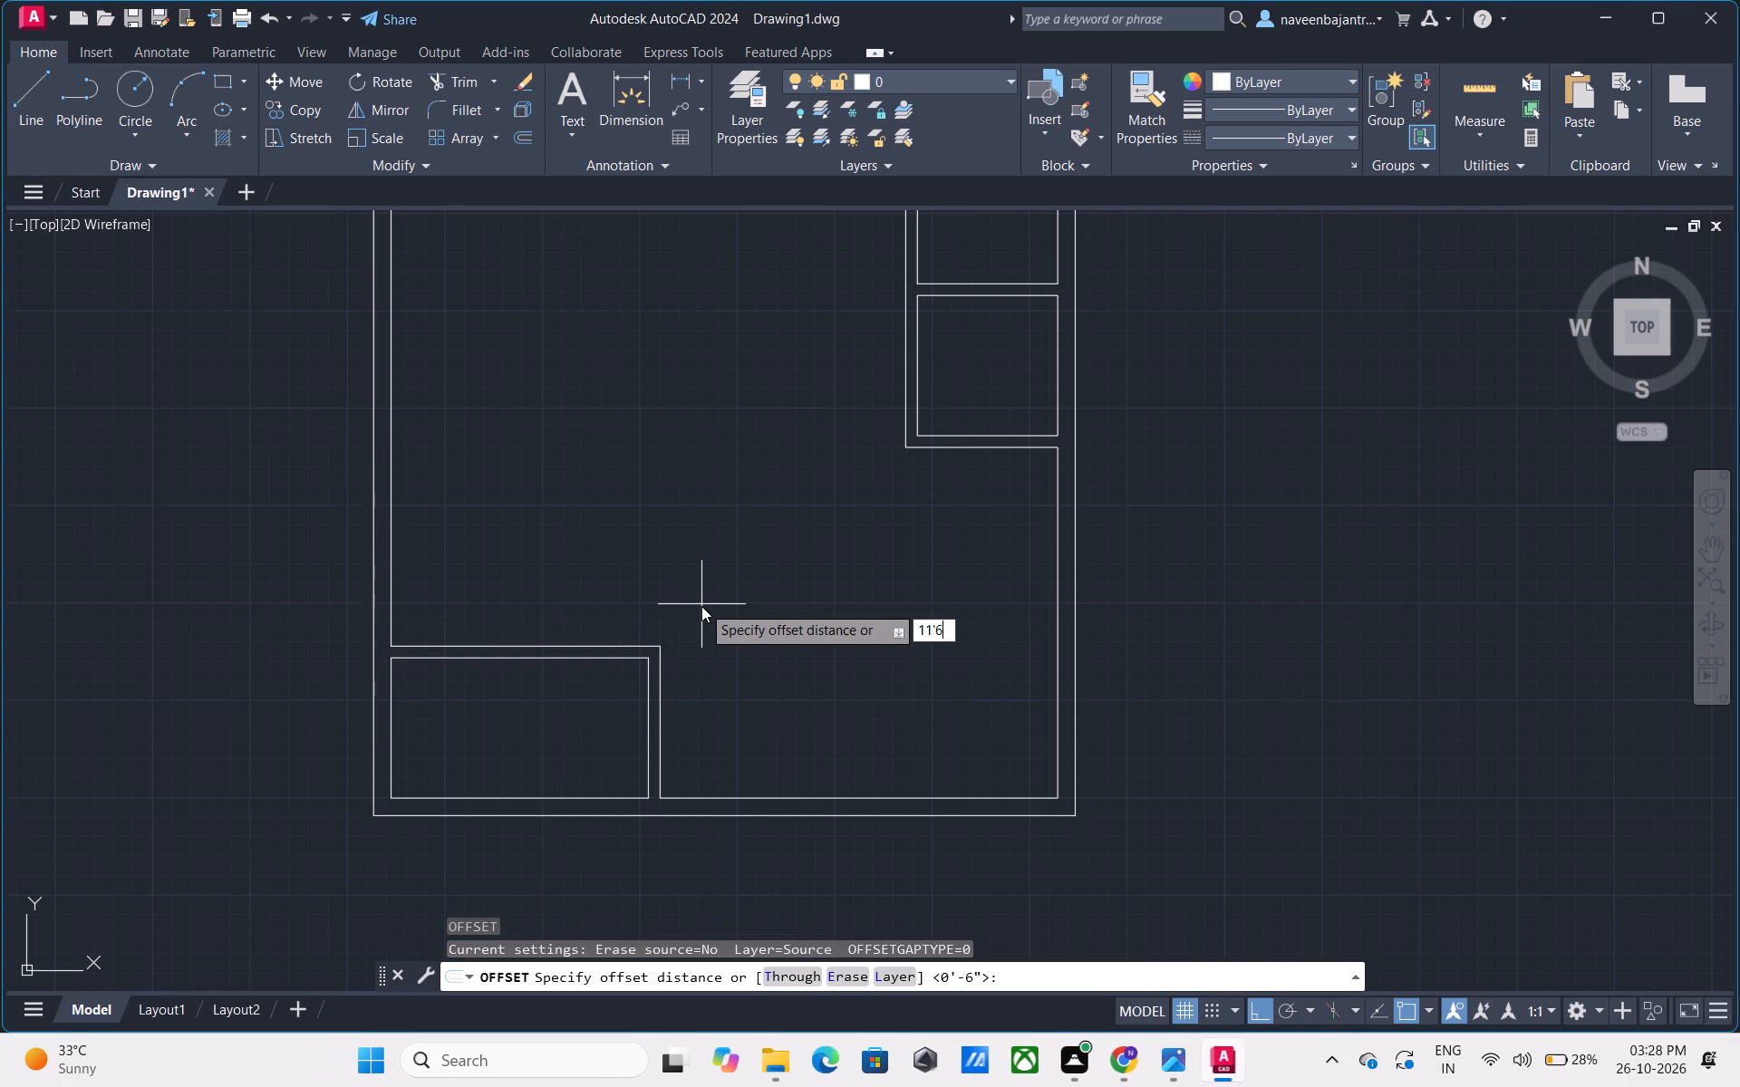
{"action": "key", "text": "shift+quotedbl"}
{"action": "key", "text": "Return"}
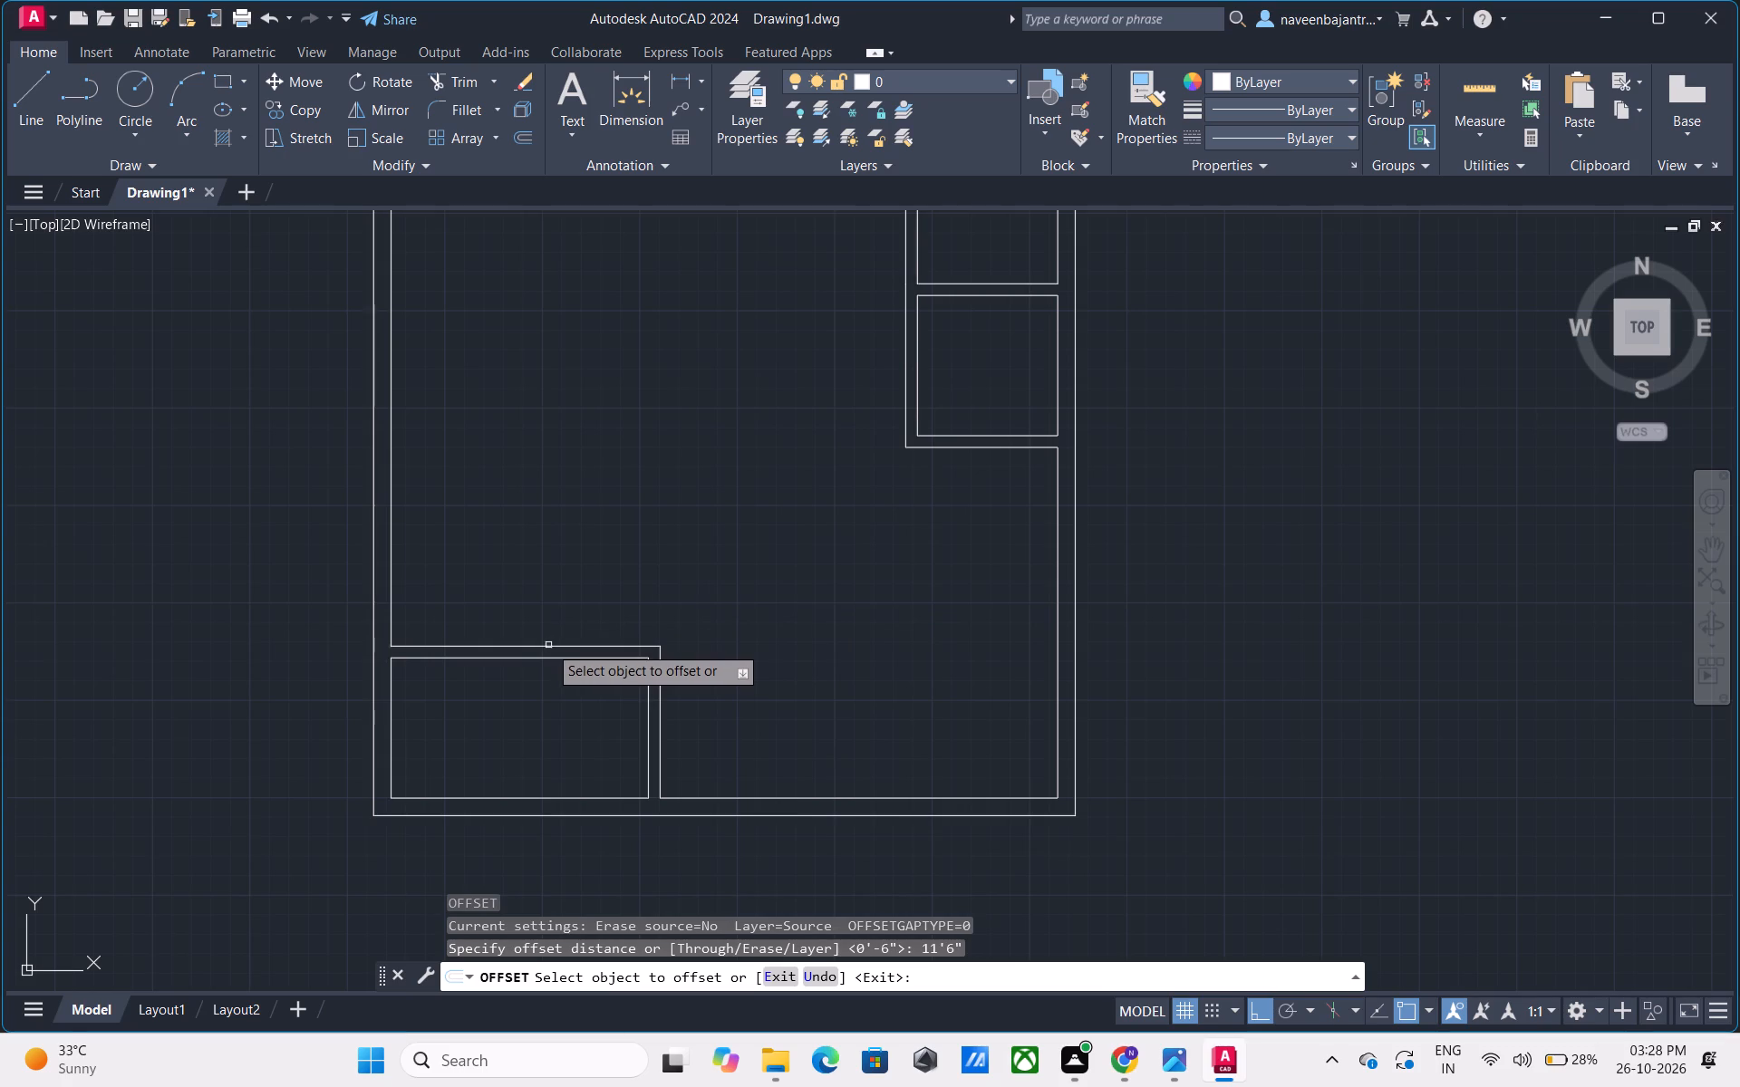
{"action": "left_click", "coordinate": [548, 646]}
{"action": "left_click", "coordinate": [548, 572]}
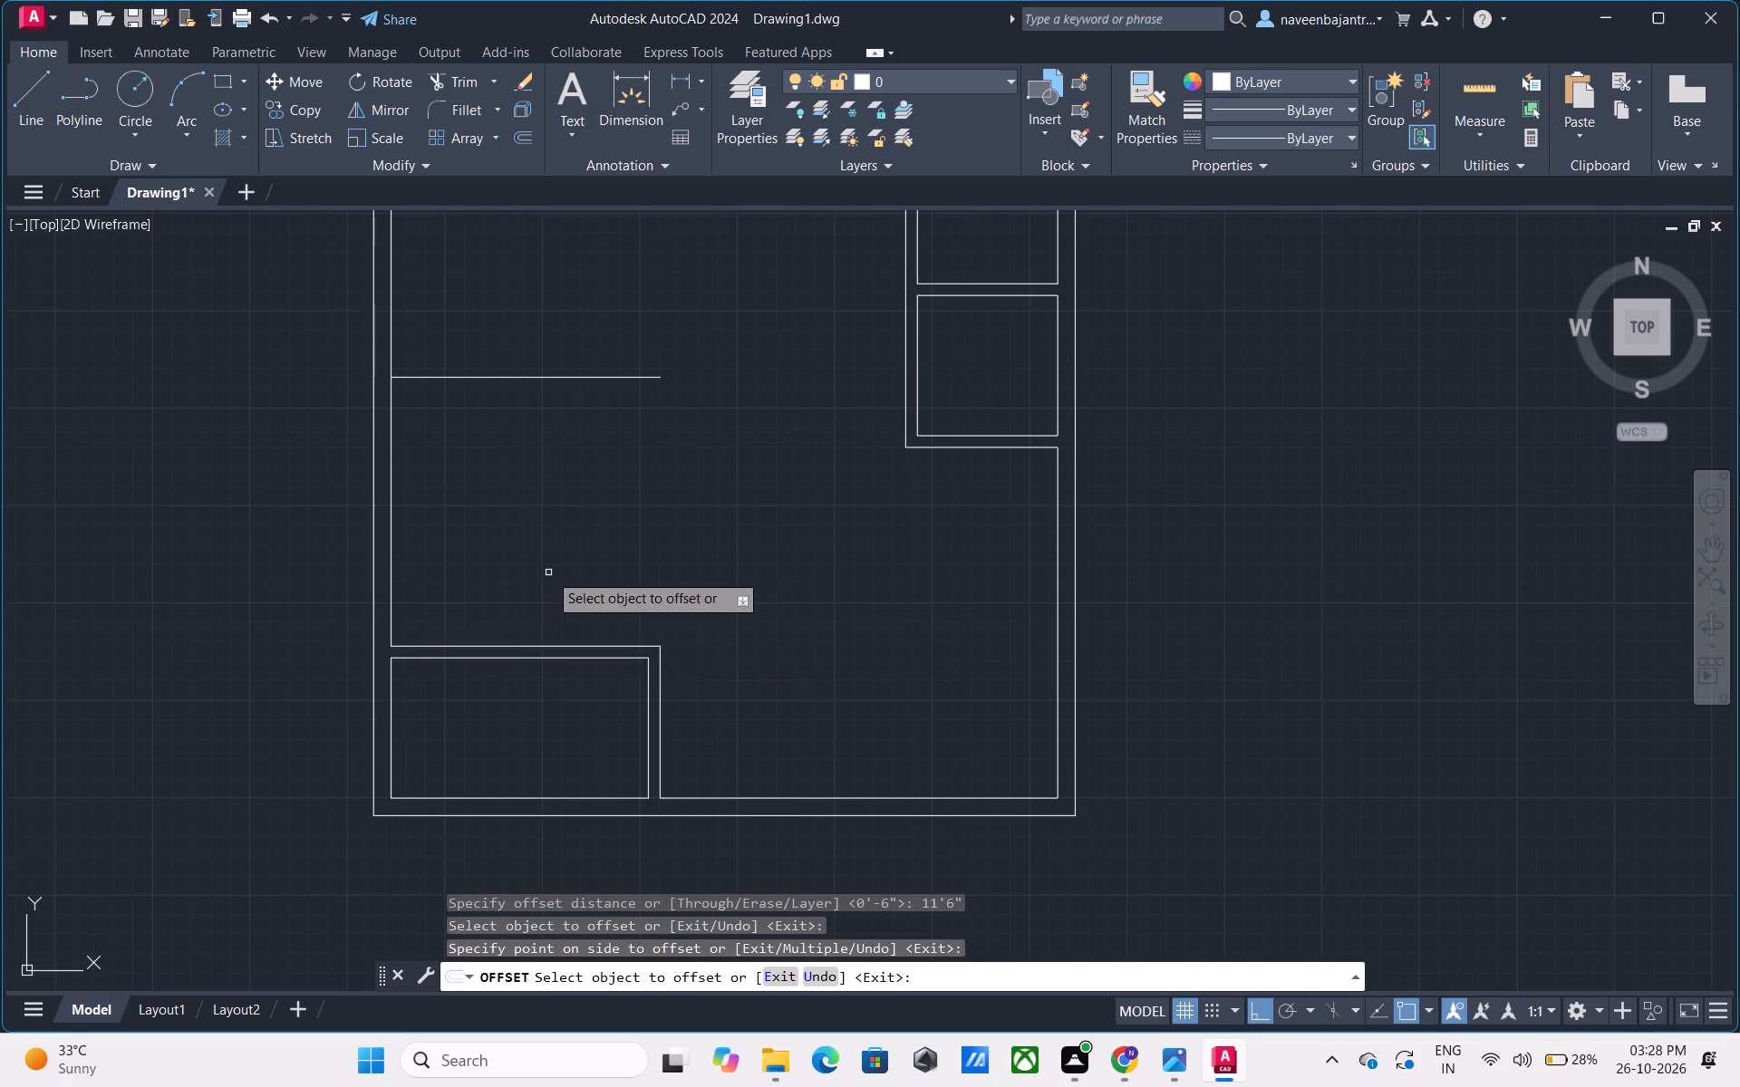
{"action": "key", "text": "Escape"}
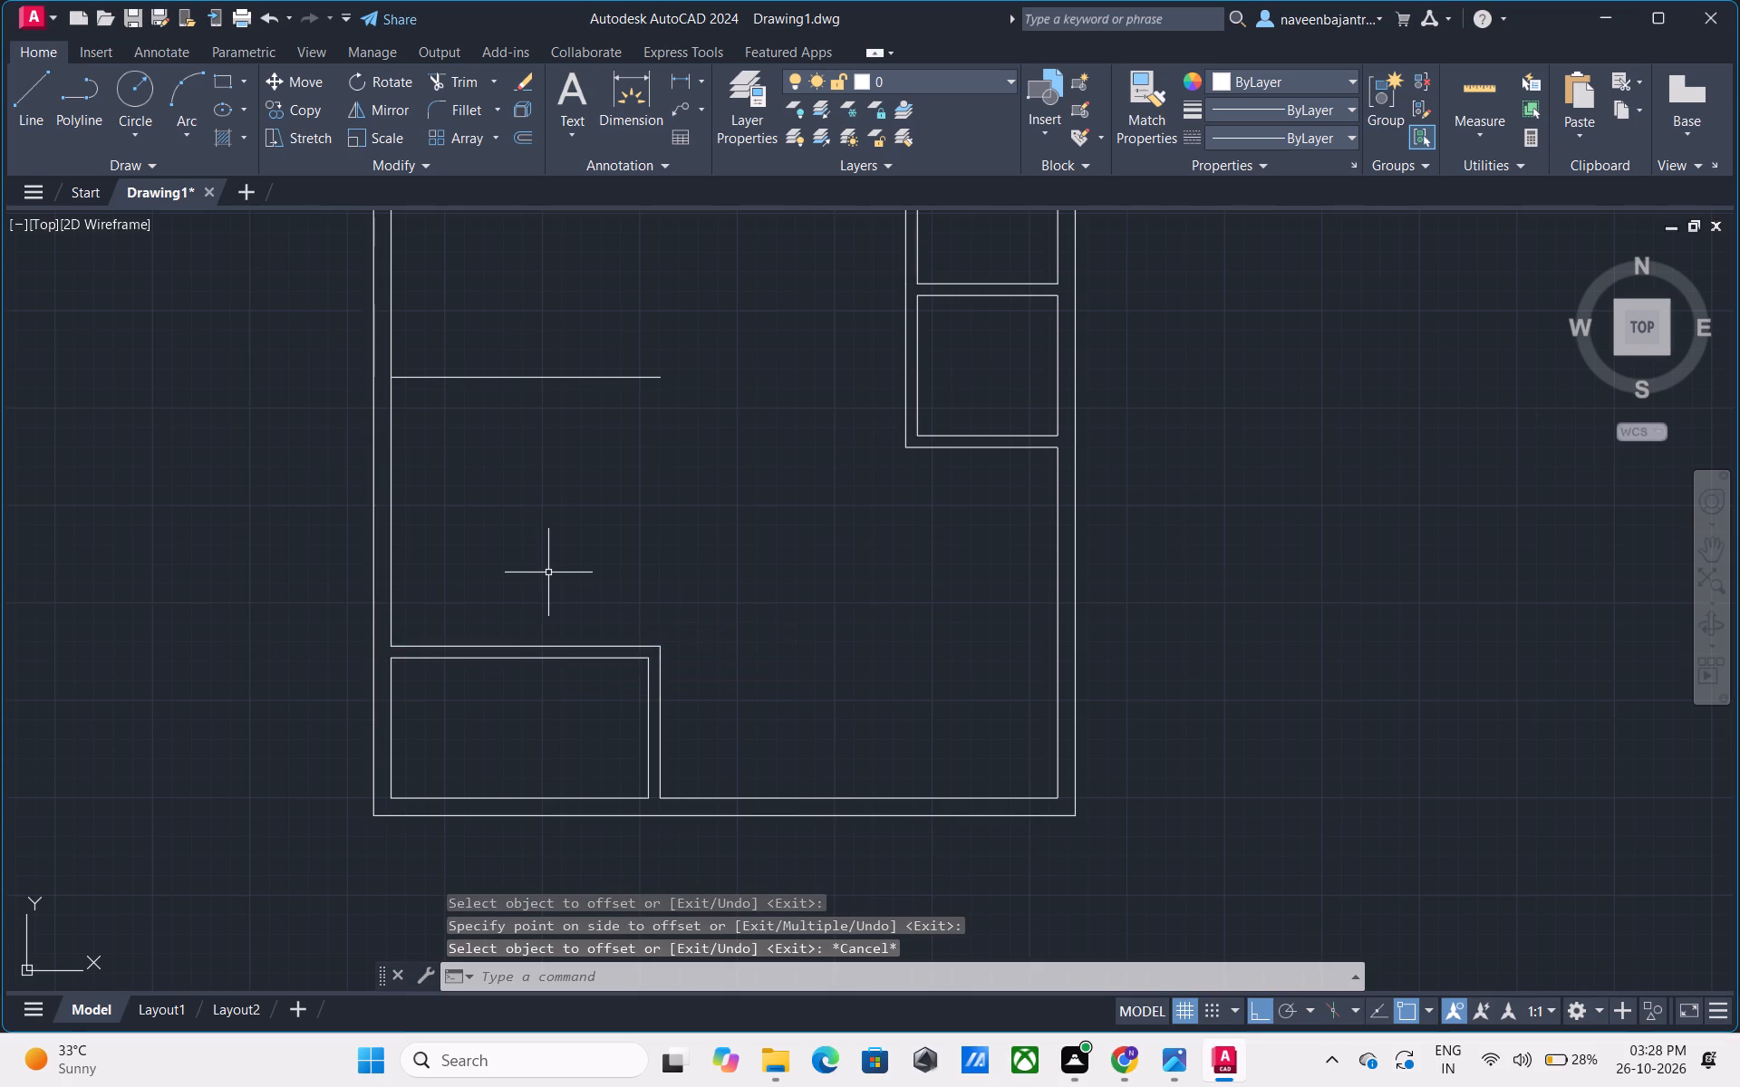
Offset the new upper horizontal line 6" upward to form the next interior wall.
{"action": "type", "text": "o"}
{"action": "key", "text": "space"}
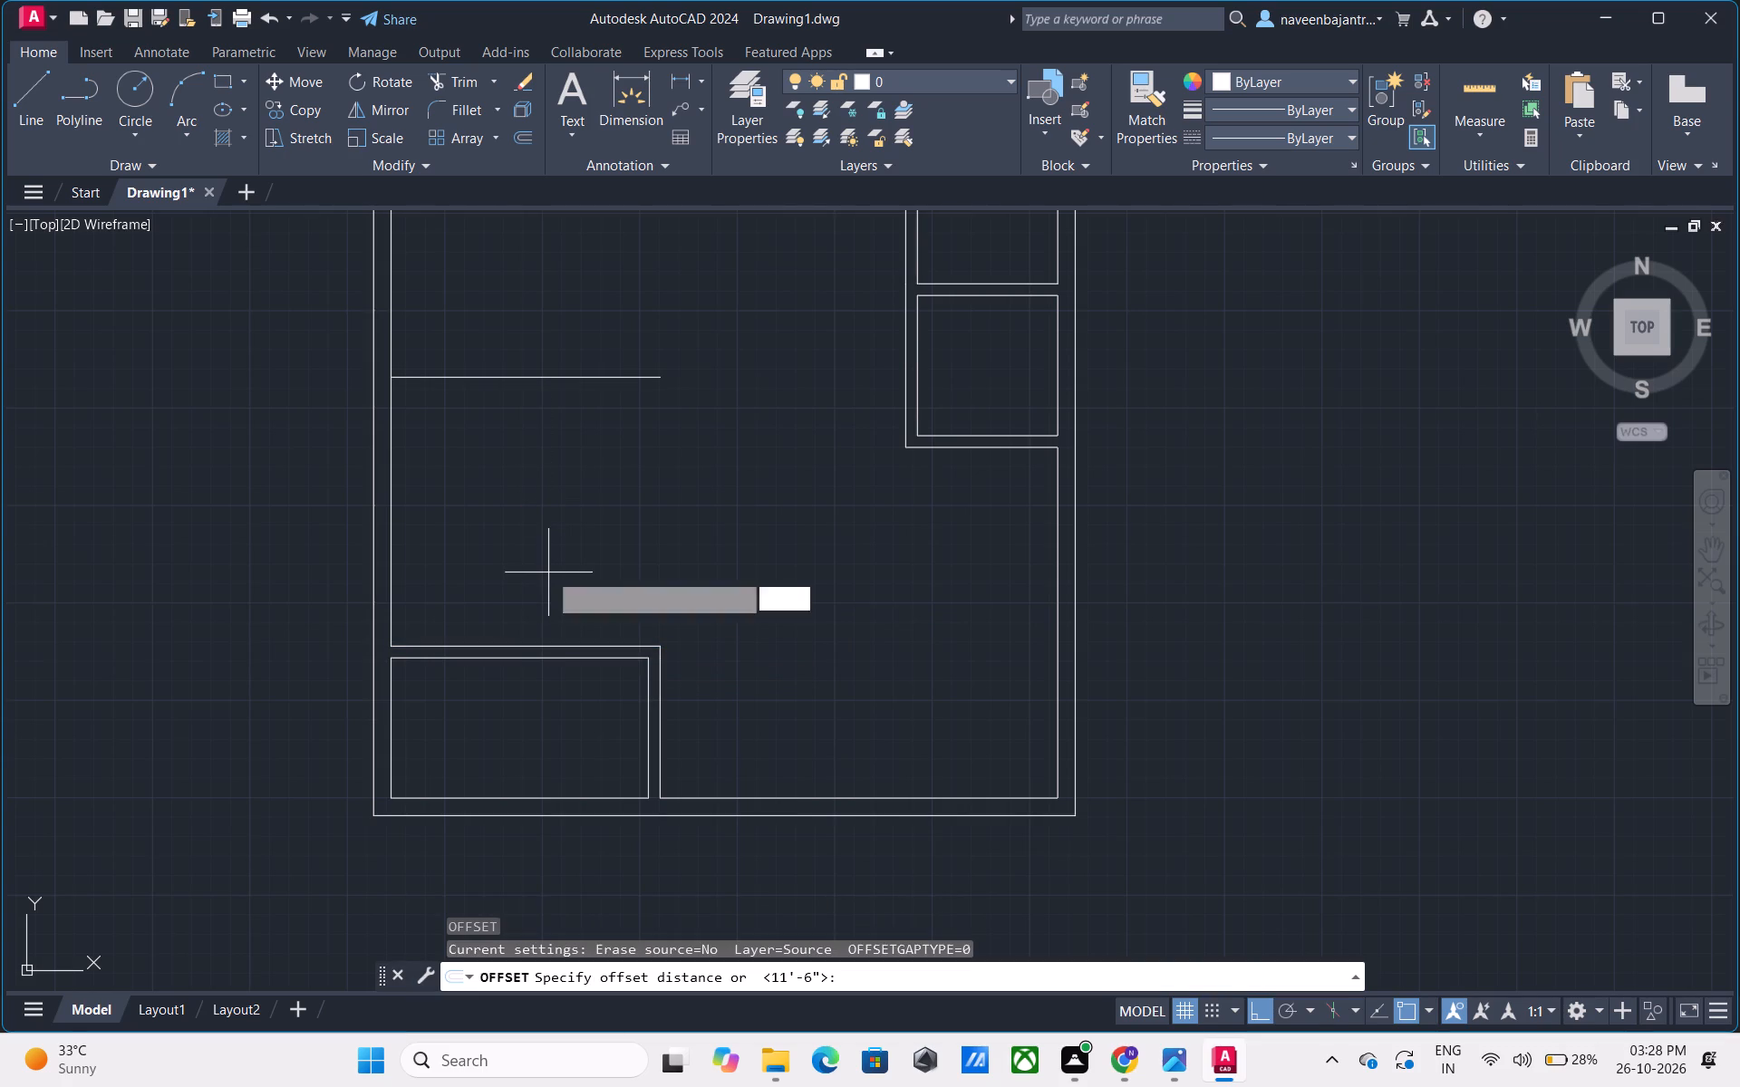
{"action": "key", "text": "6"}
{"action": "key", "text": "shift+quotedbl"}
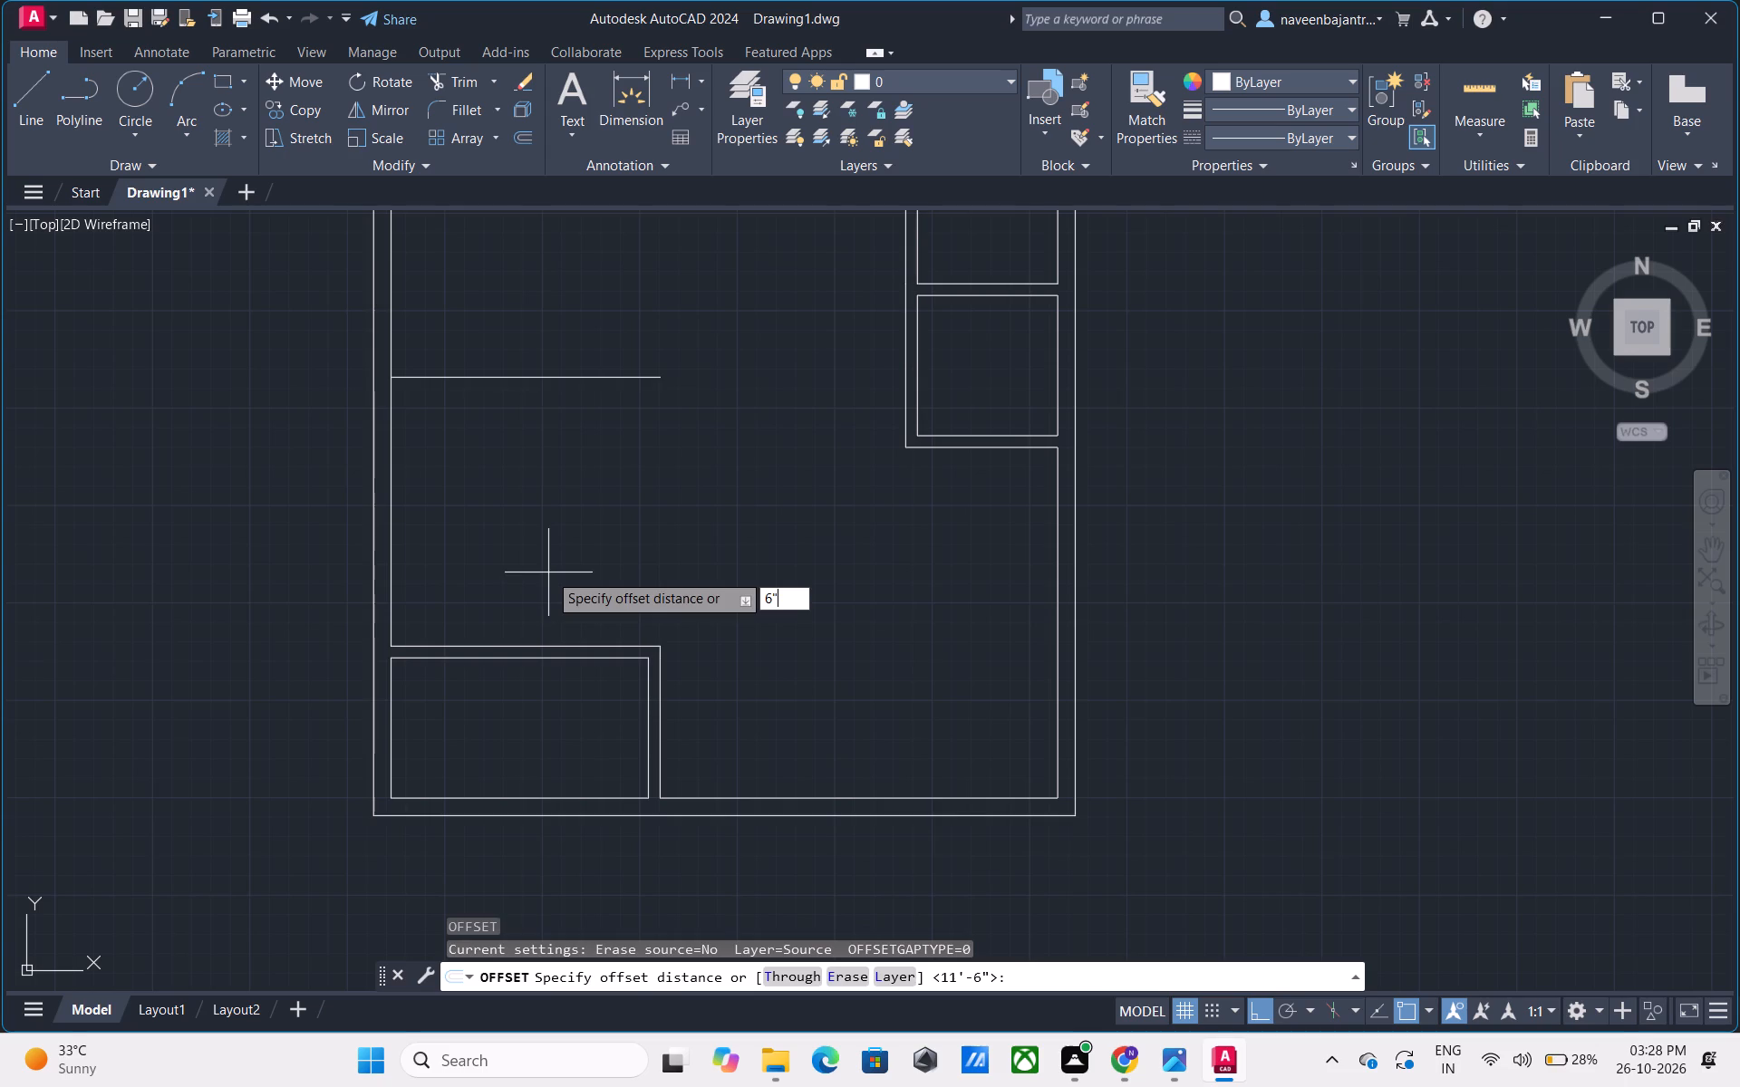
{"action": "key", "text": "Return"}
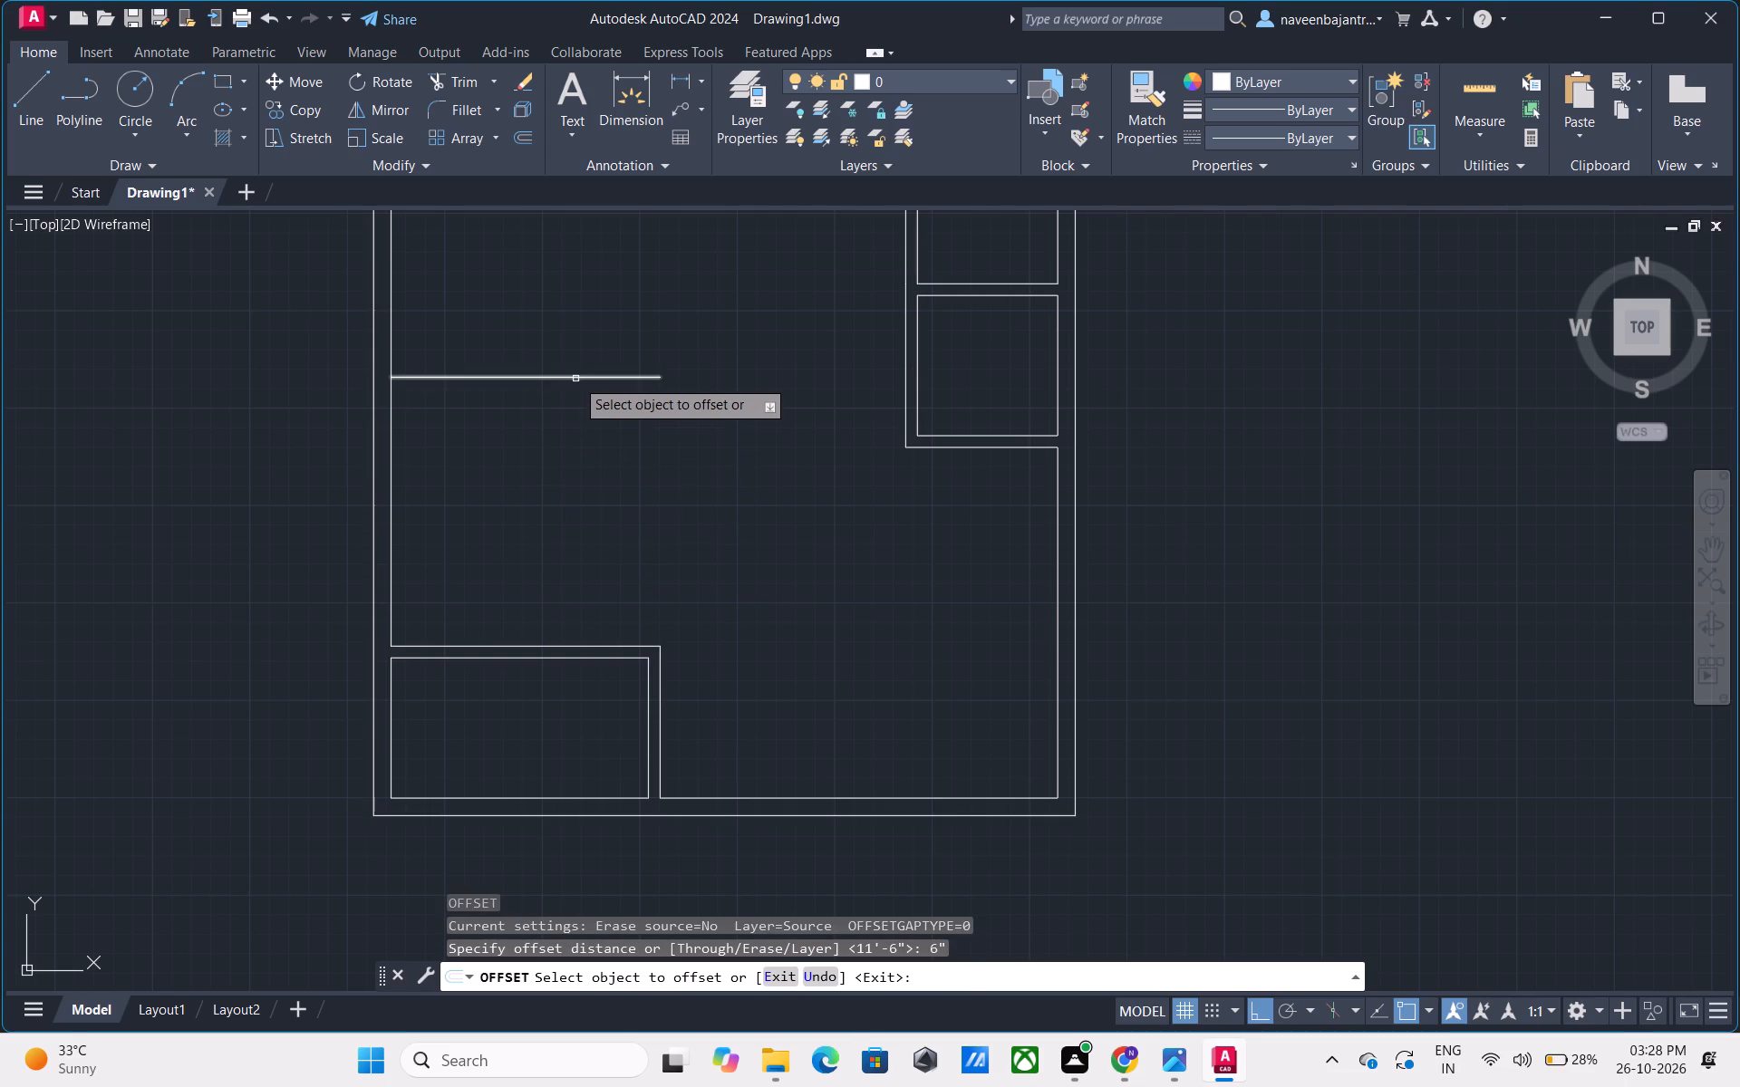
{"action": "left_click", "coordinate": [575, 379]}
{"action": "left_click", "coordinate": [582, 343]}
{"action": "scroll", "coordinate": [600, 469], "scroll_direction": "up", "scroll_amount": 1}
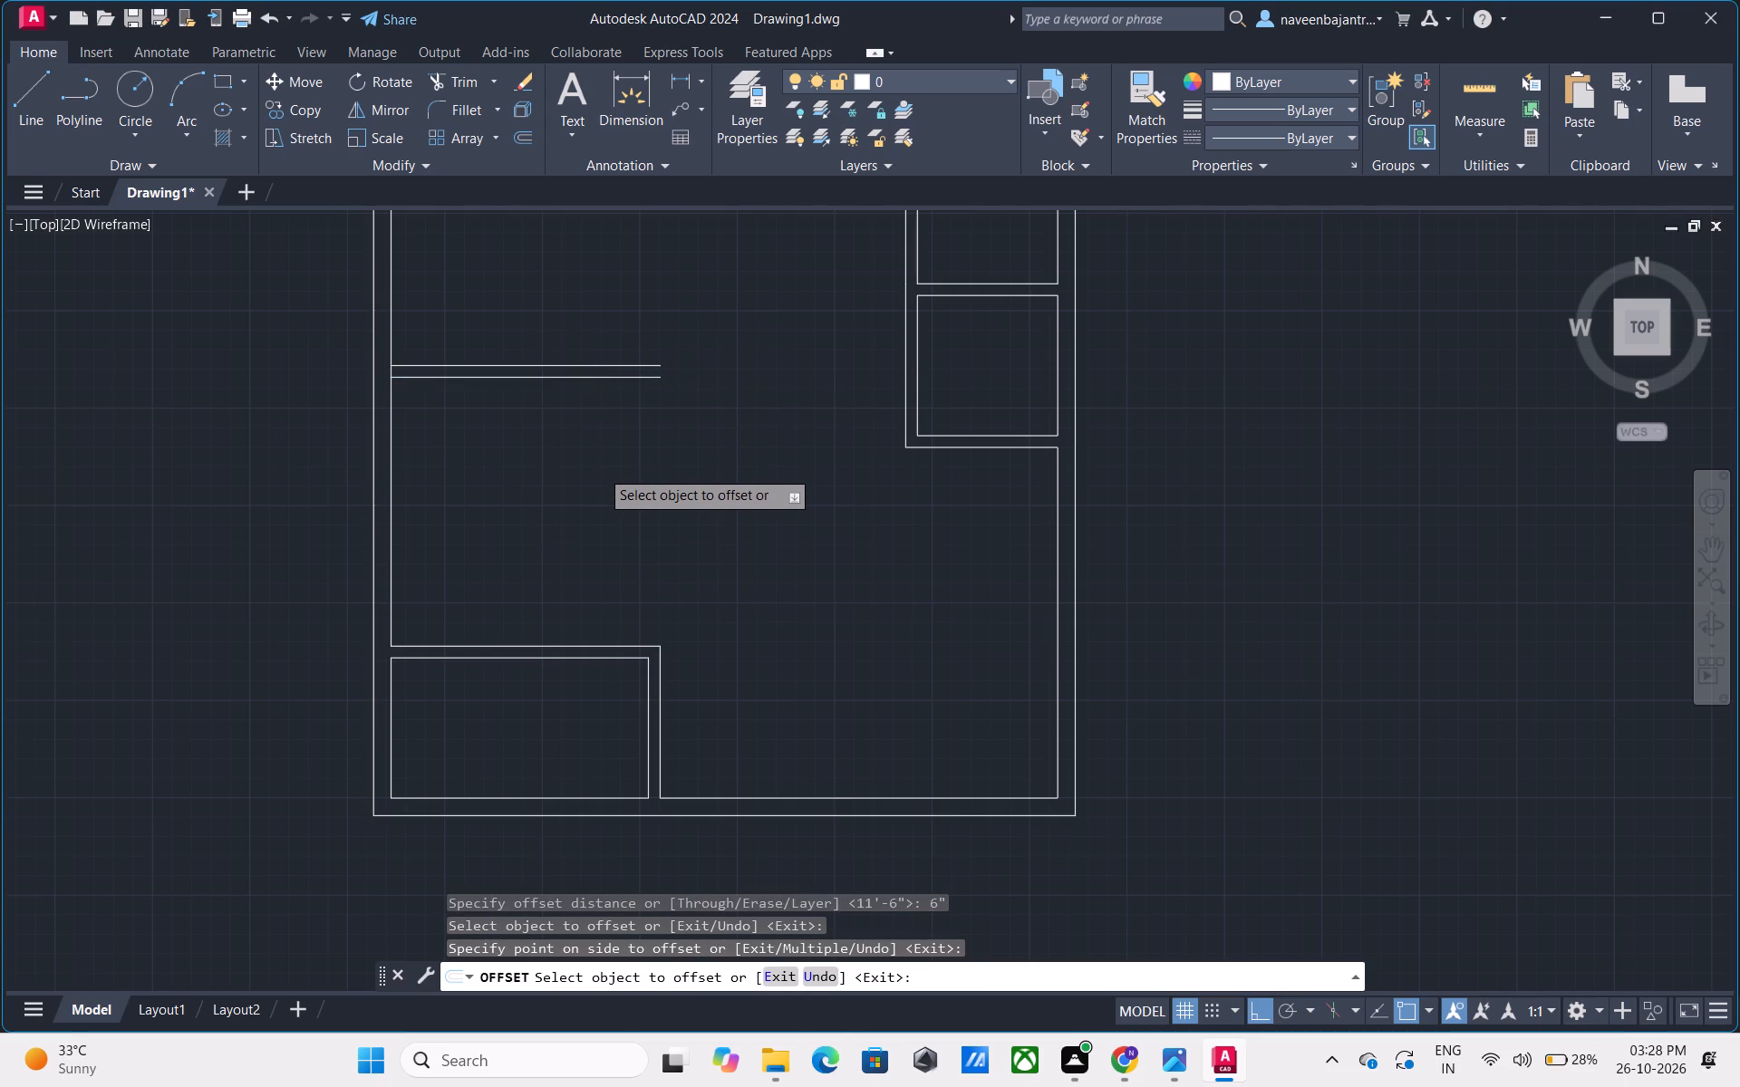
{"action": "key", "text": "Escape"}
Draw a vertical line from the bottom-left room's outer top-right corner up to the right end of the new wall's upper line.
{"action": "type", "text": "l"}
{"action": "key", "text": "space"}
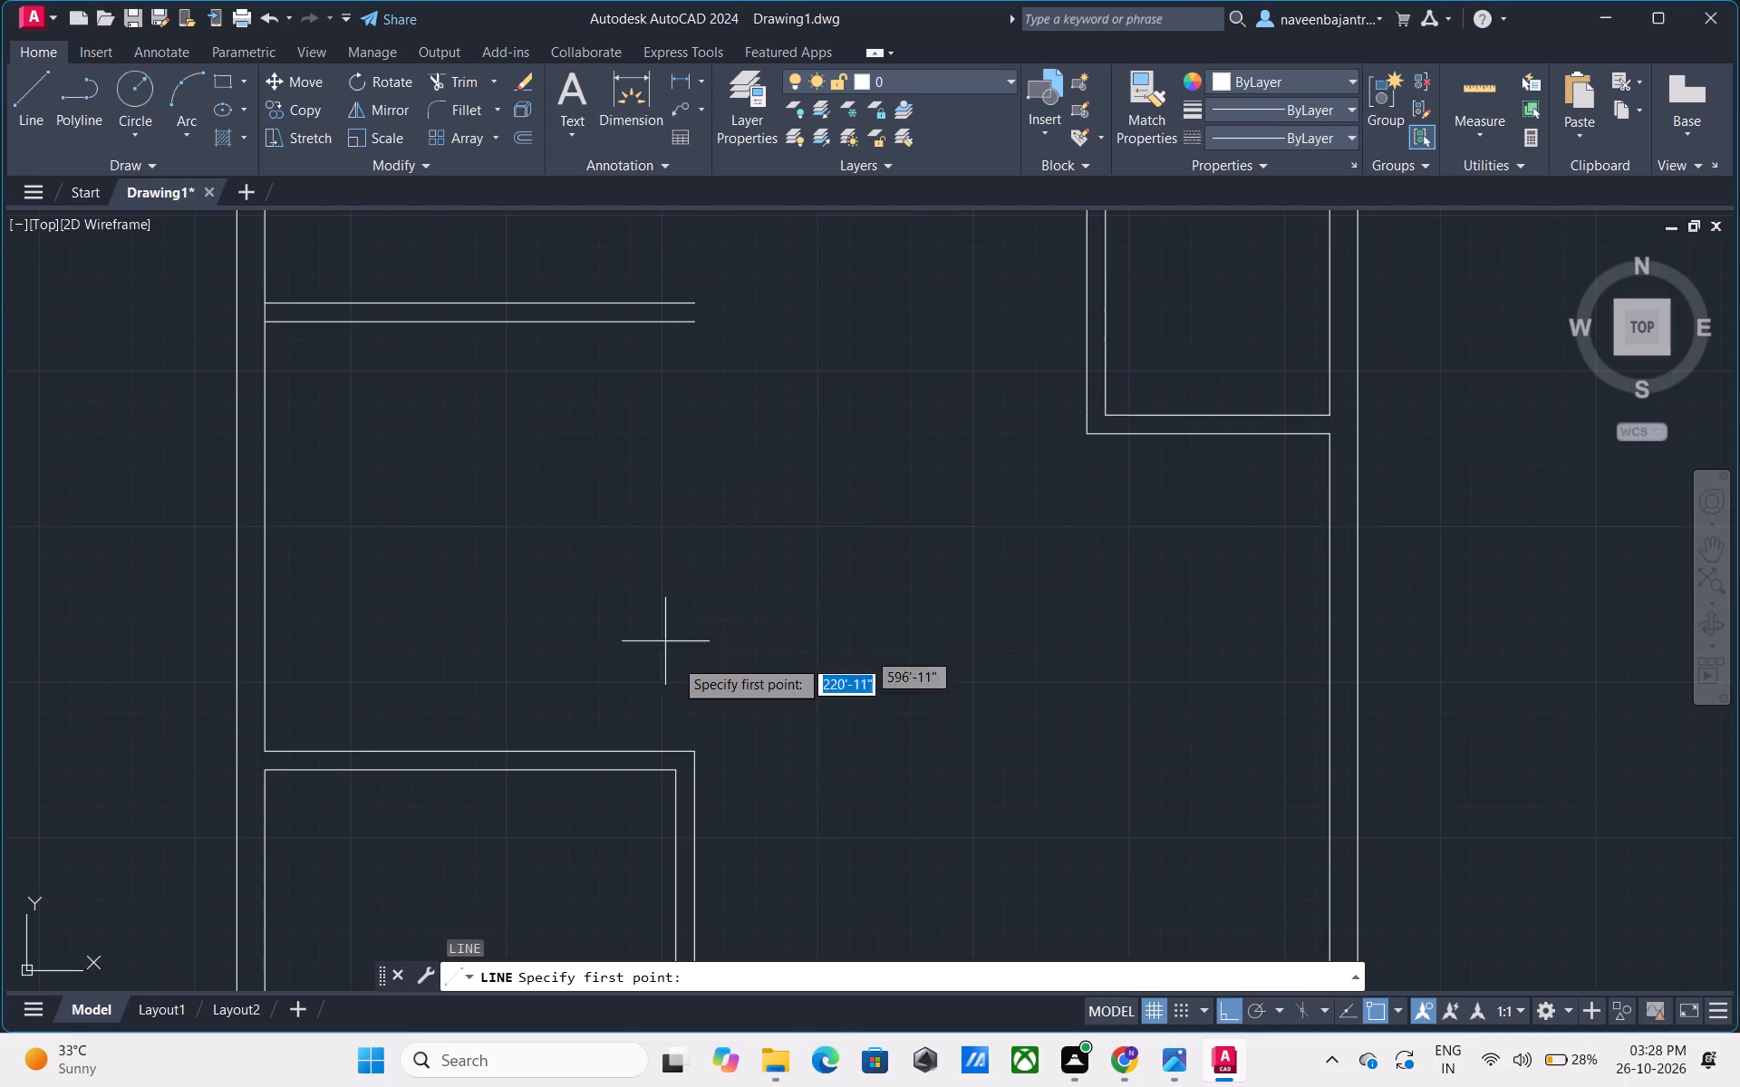
{"action": "left_click", "coordinate": [693, 746]}
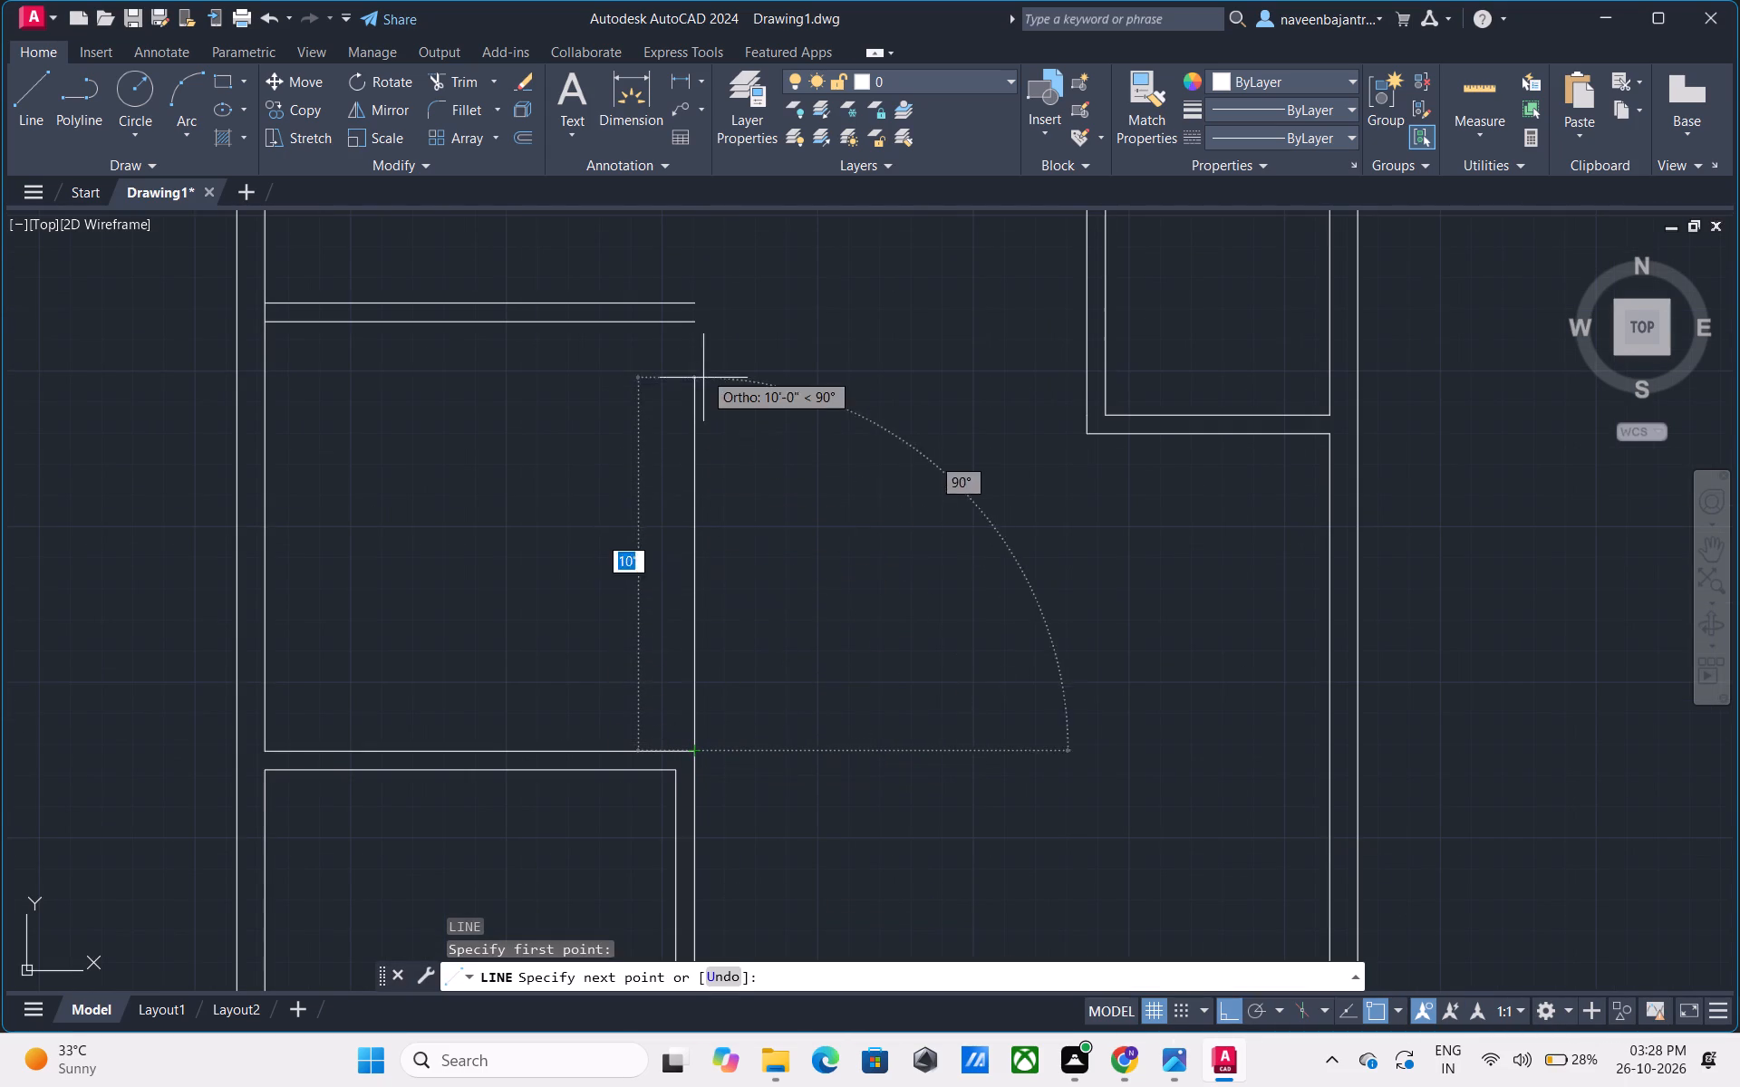
{"action": "left_click", "coordinate": [693, 304]}
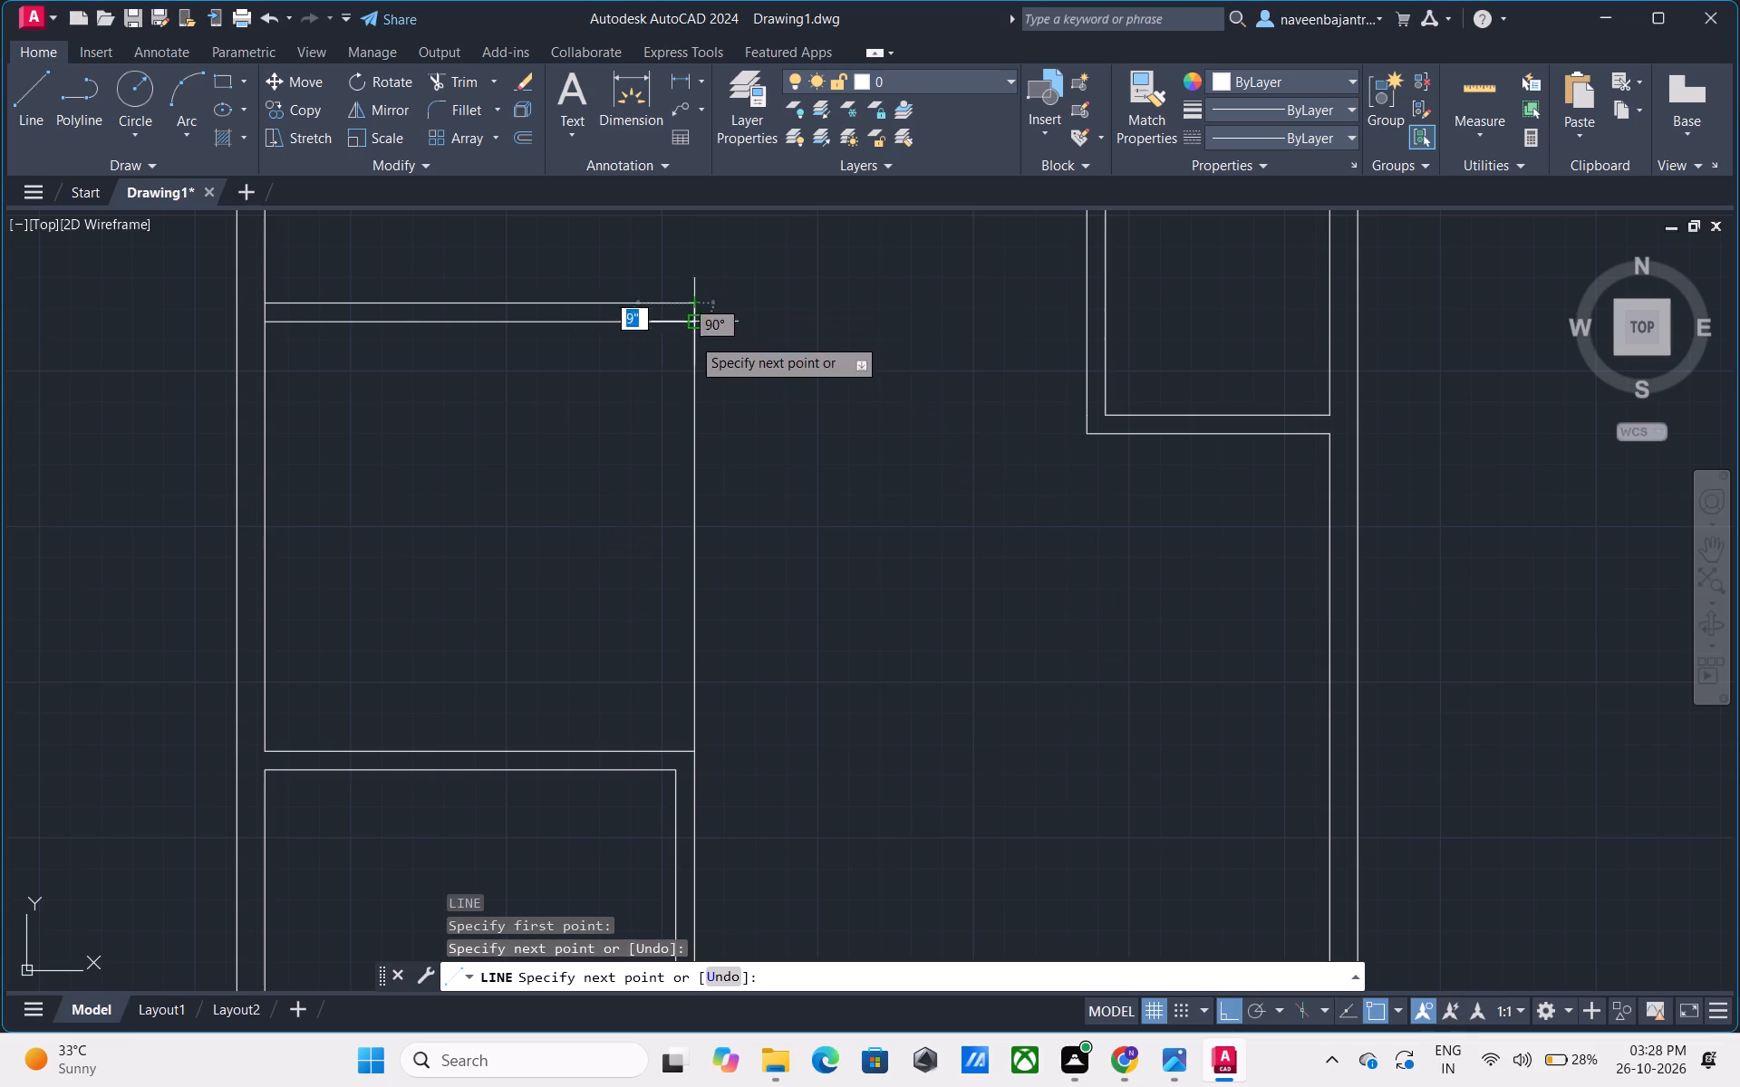
{"action": "key", "text": "Escape"}
Draw a vertical line from the bottom-left room's inner top-right corner up to the lower line of the new interior wall.
{"action": "key", "text": "l"}
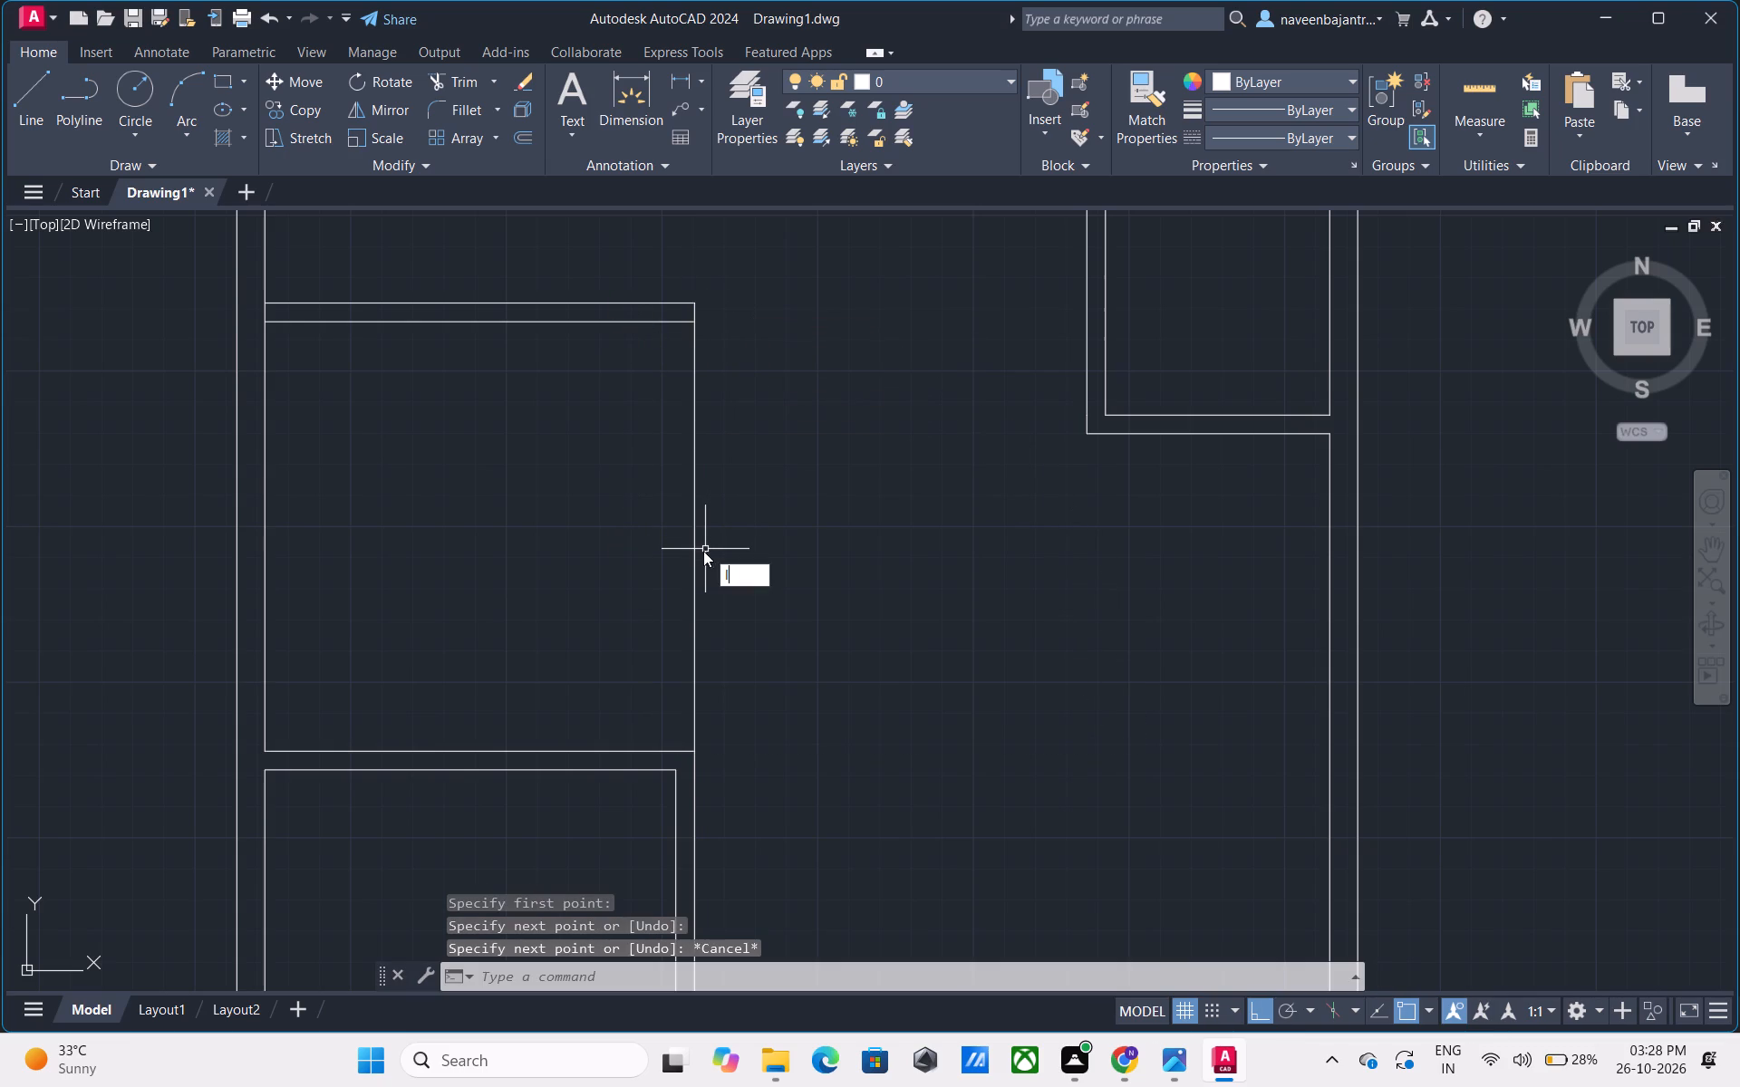
{"action": "key", "text": "space"}
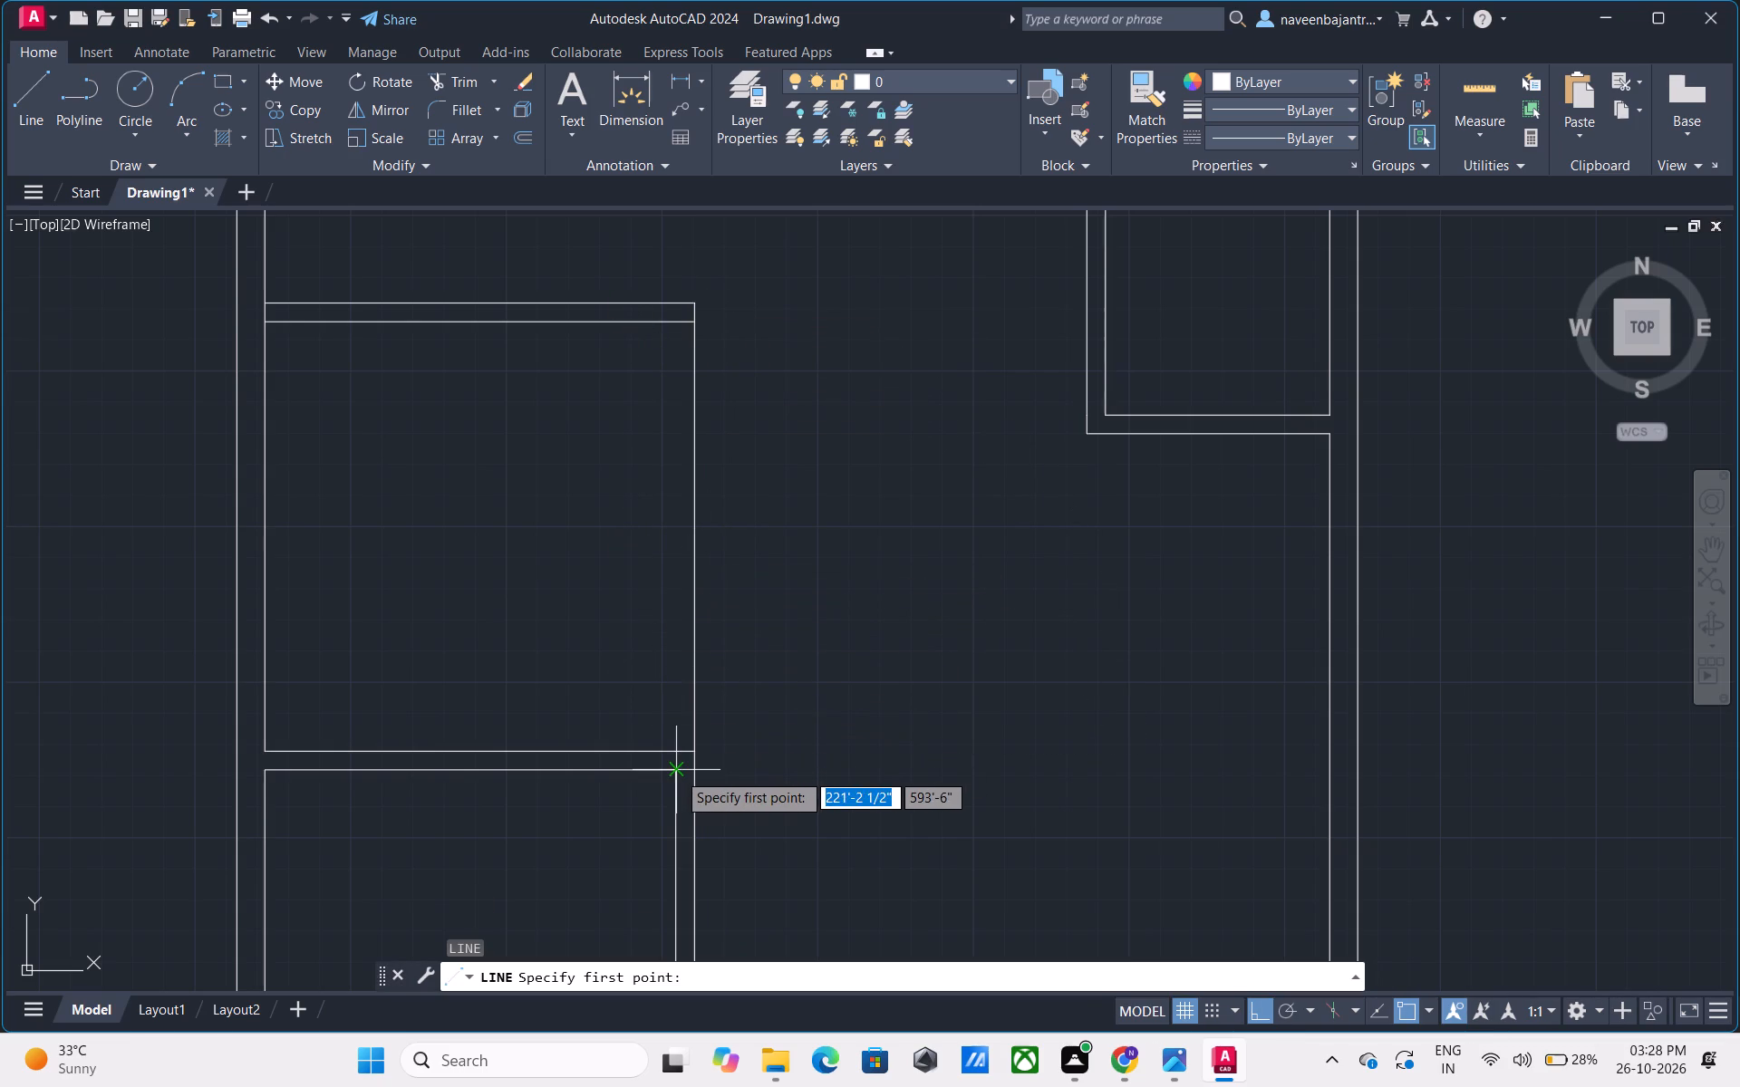
{"action": "left_click", "coordinate": [677, 774]}
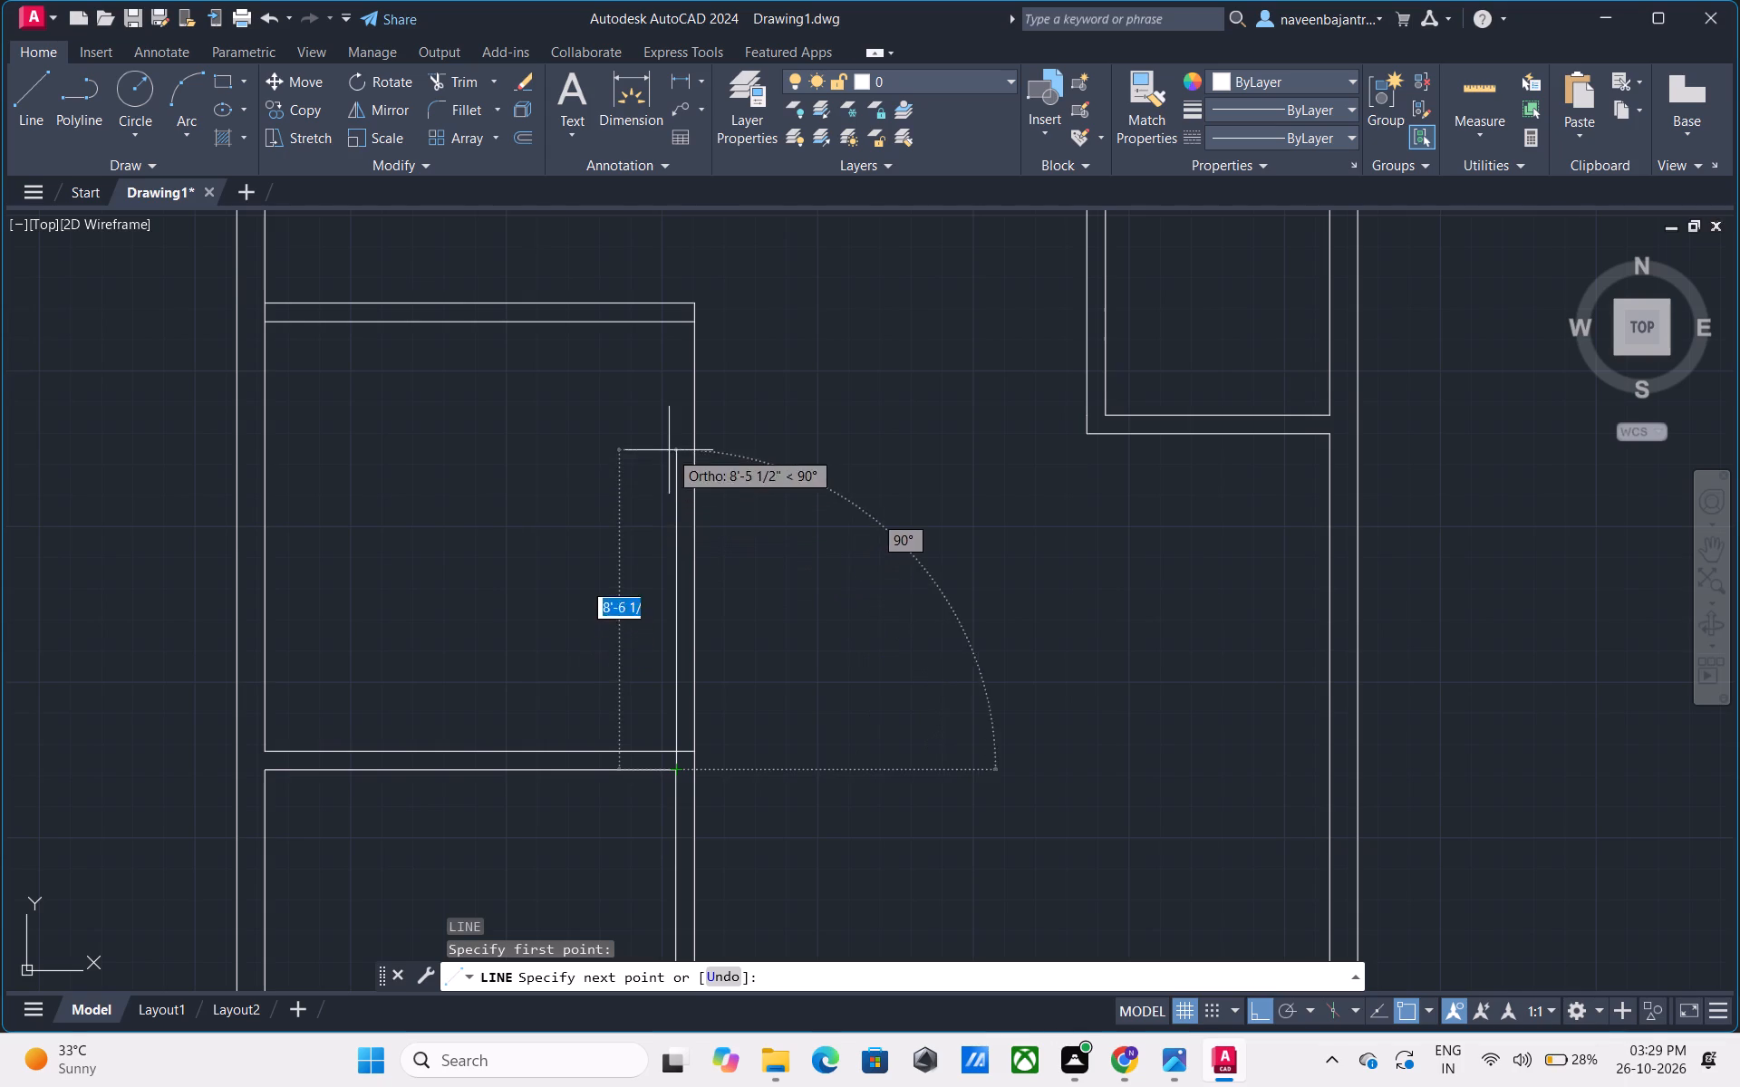
{"action": "left_click", "coordinate": [679, 320]}
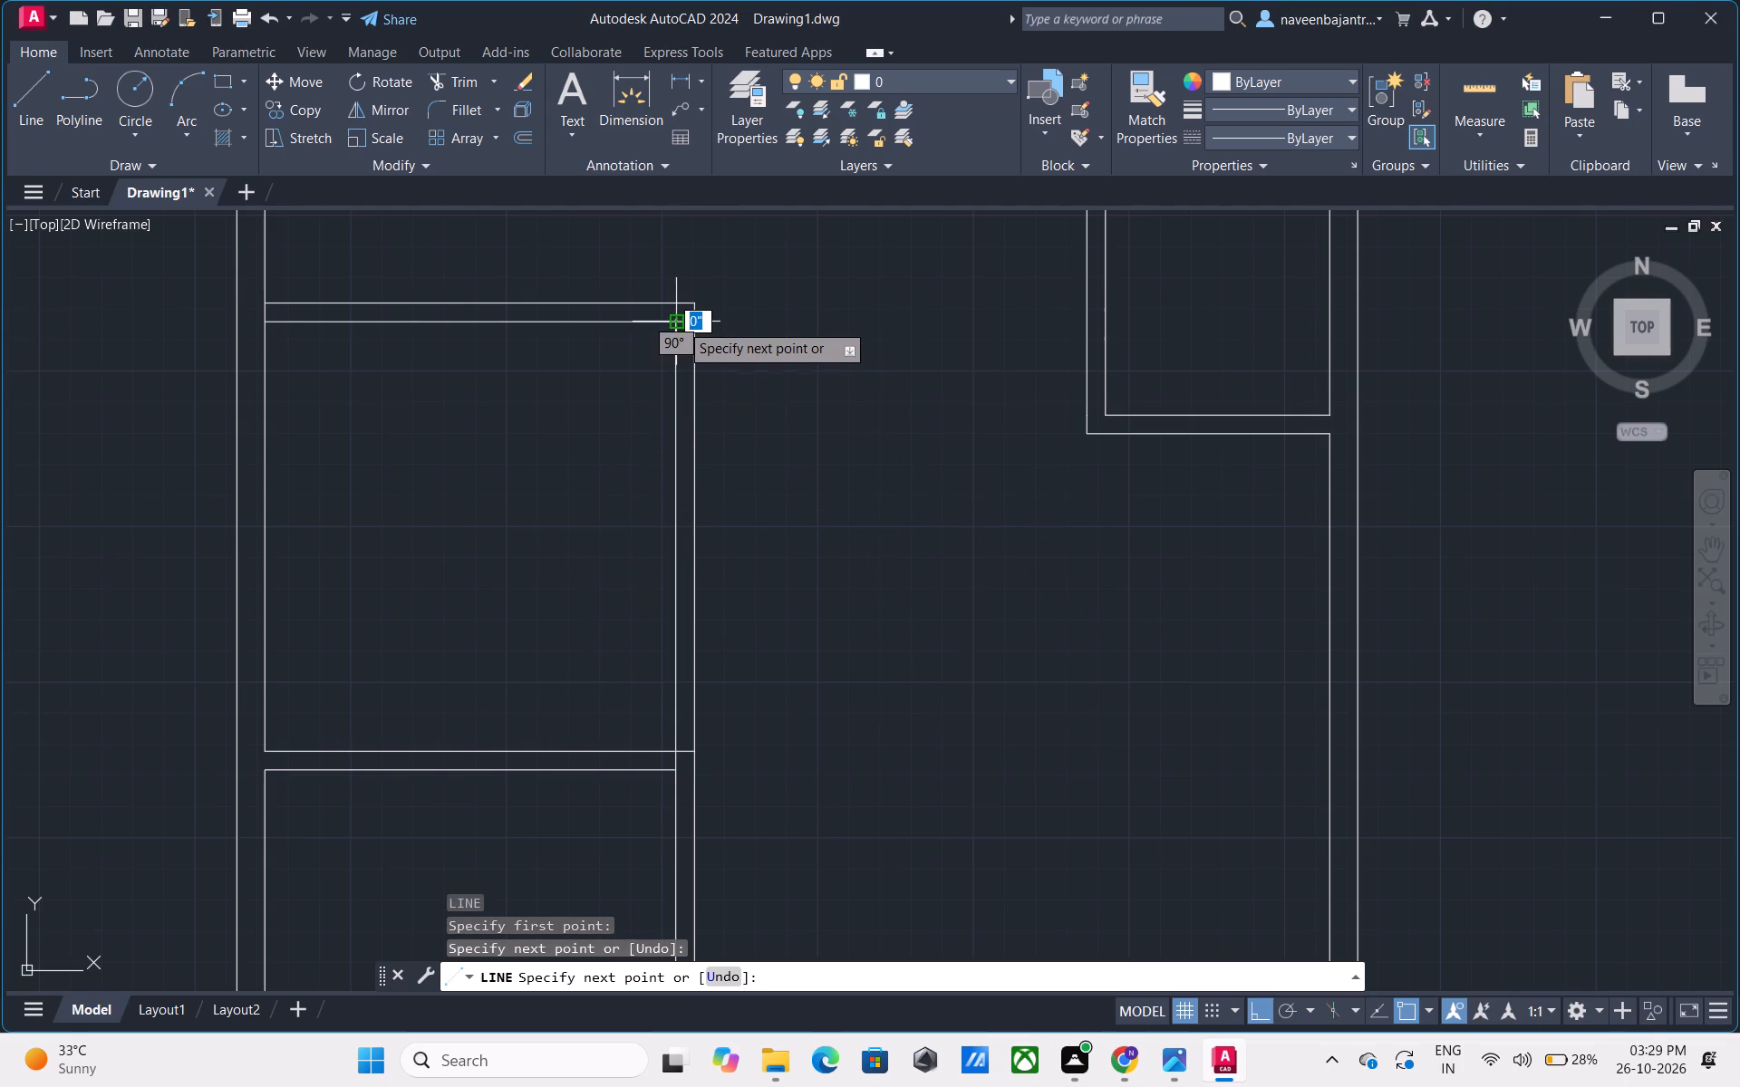
{"action": "key", "text": "Escape"}
{"action": "key", "text": "Escape"}
Trim the leftover segments of the two horizontal walls inside the middle-left room's right wall, at its top and bottom junctions.
{"action": "type", "text": "tr"}
{"action": "key", "text": "space"}
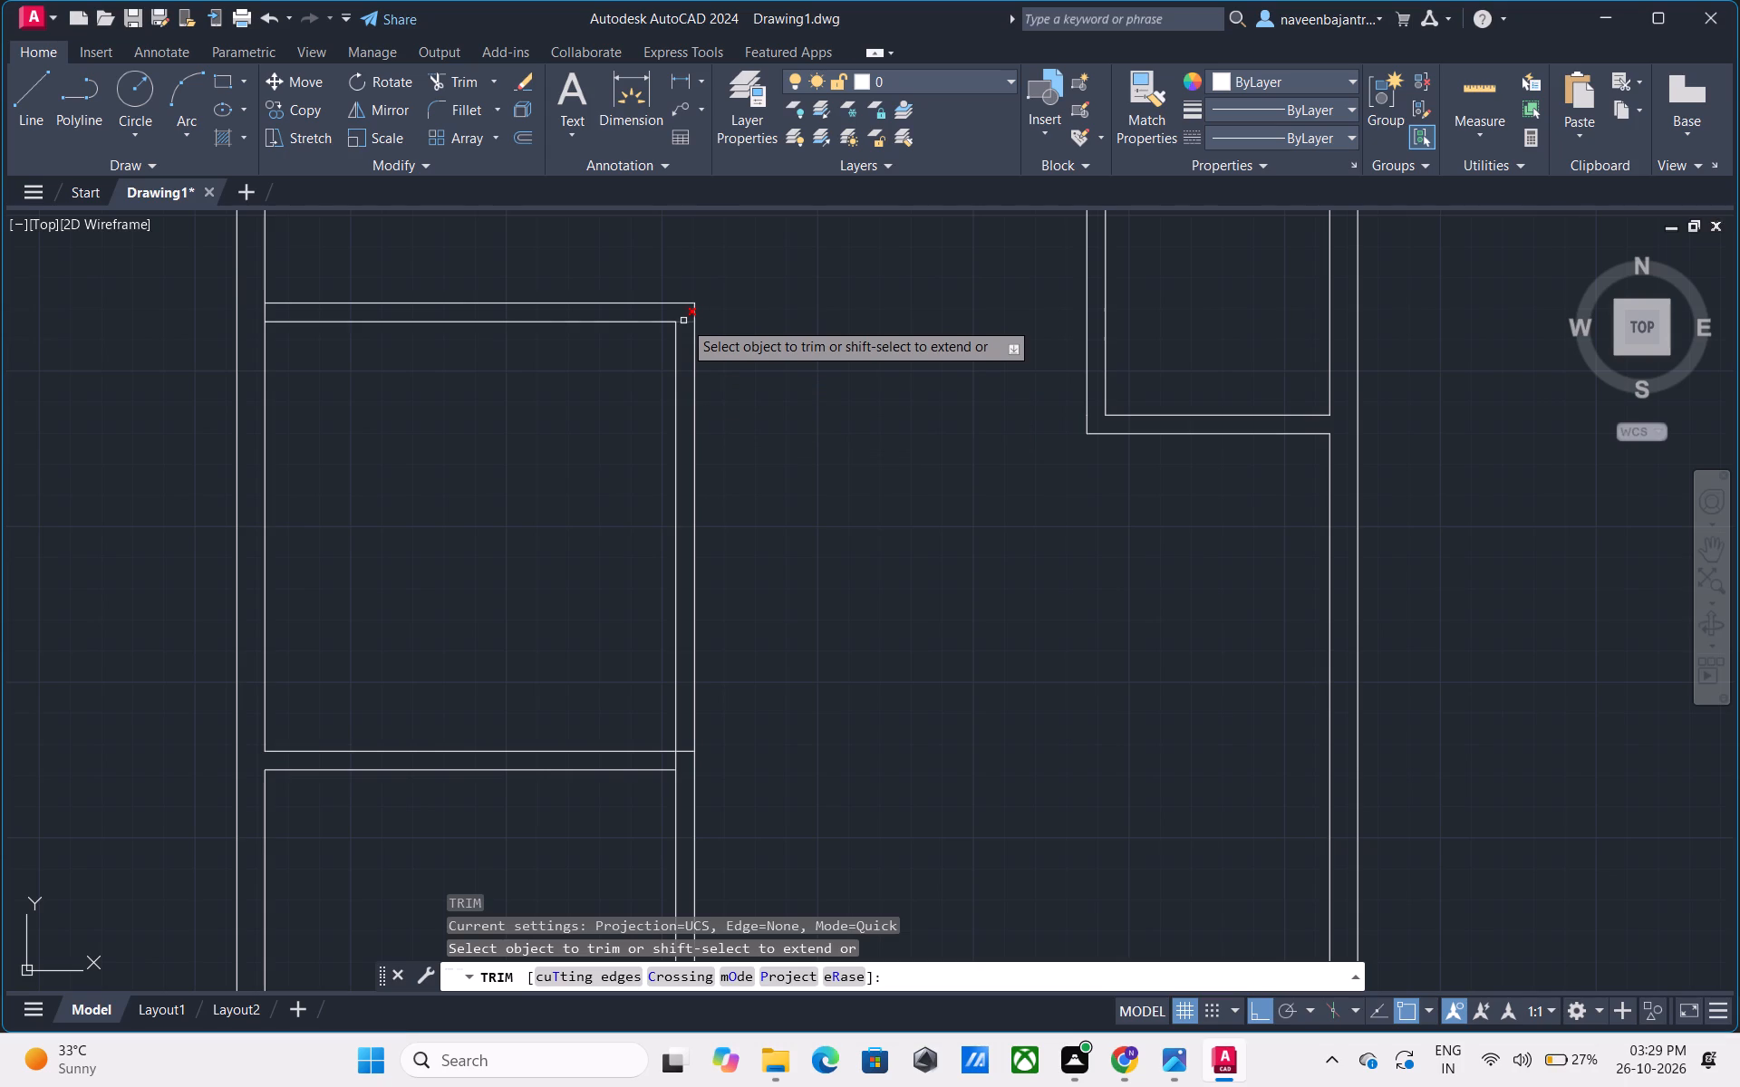
{"action": "left_click", "coordinate": [683, 321]}
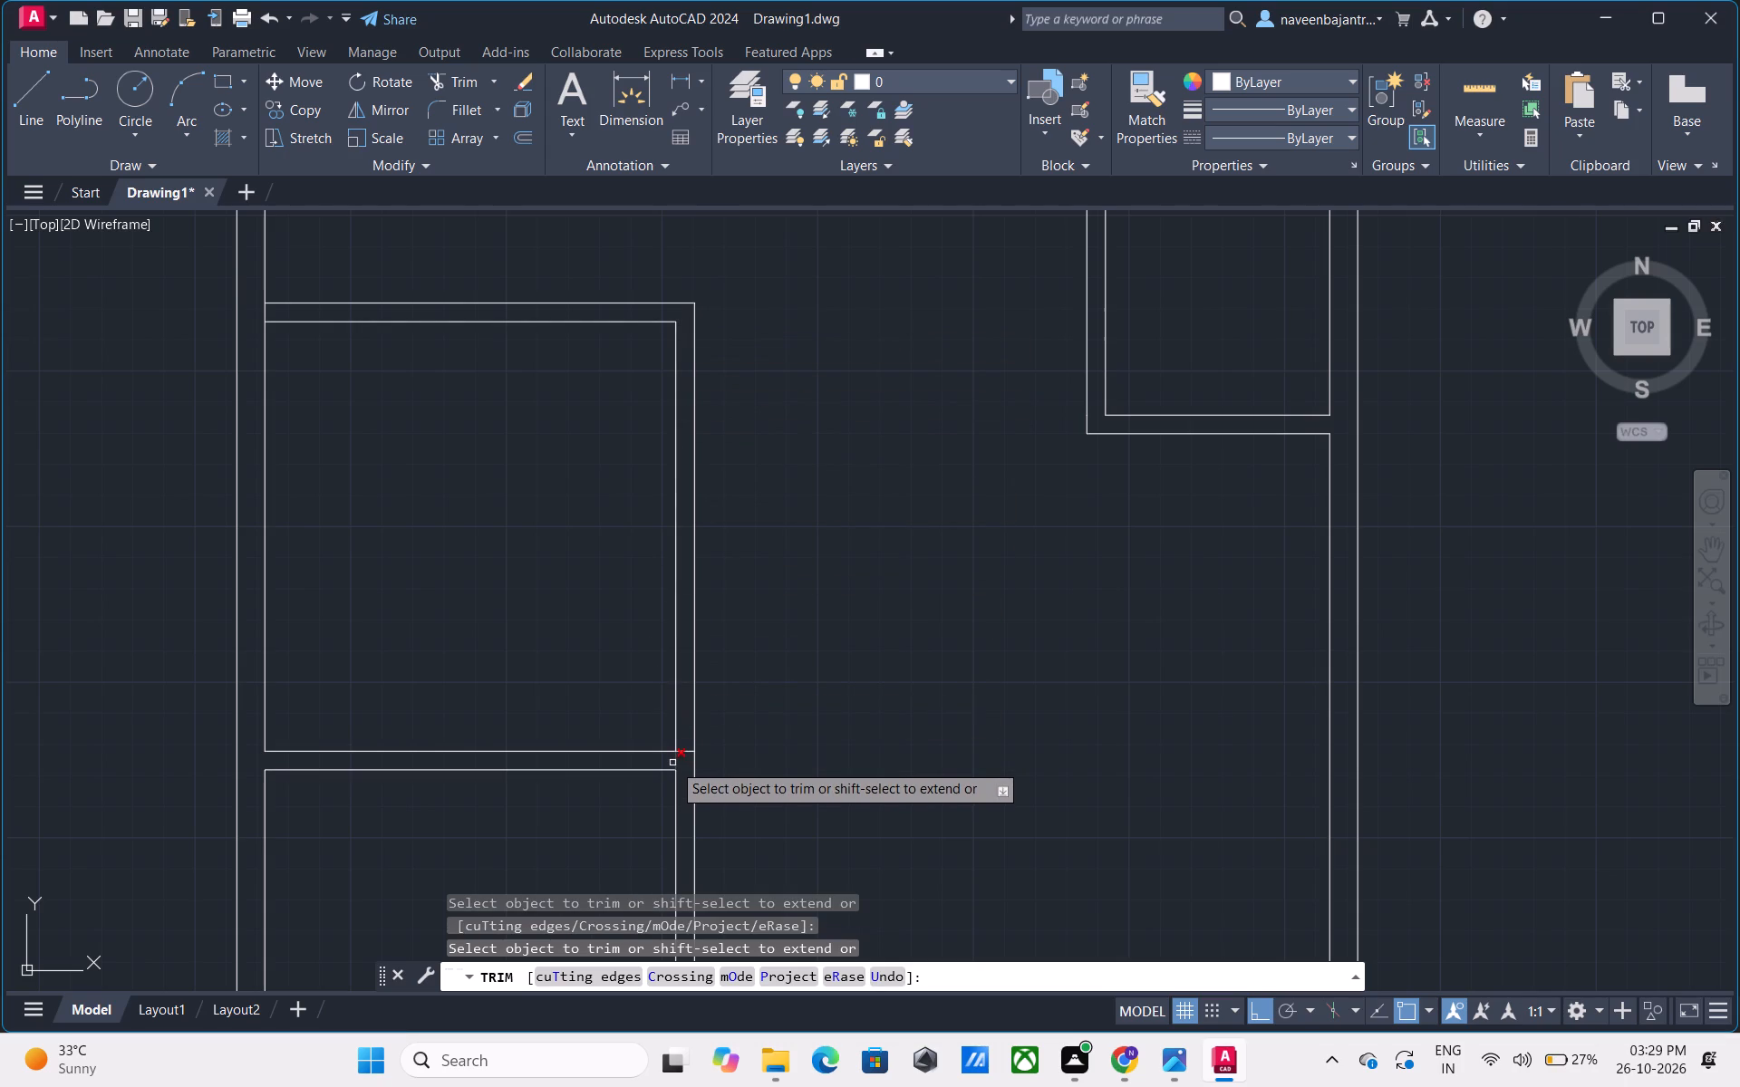
{"action": "left_click", "coordinate": [672, 763]}
{"action": "left_click", "coordinate": [681, 751]}
{"action": "key", "text": "Escape"}
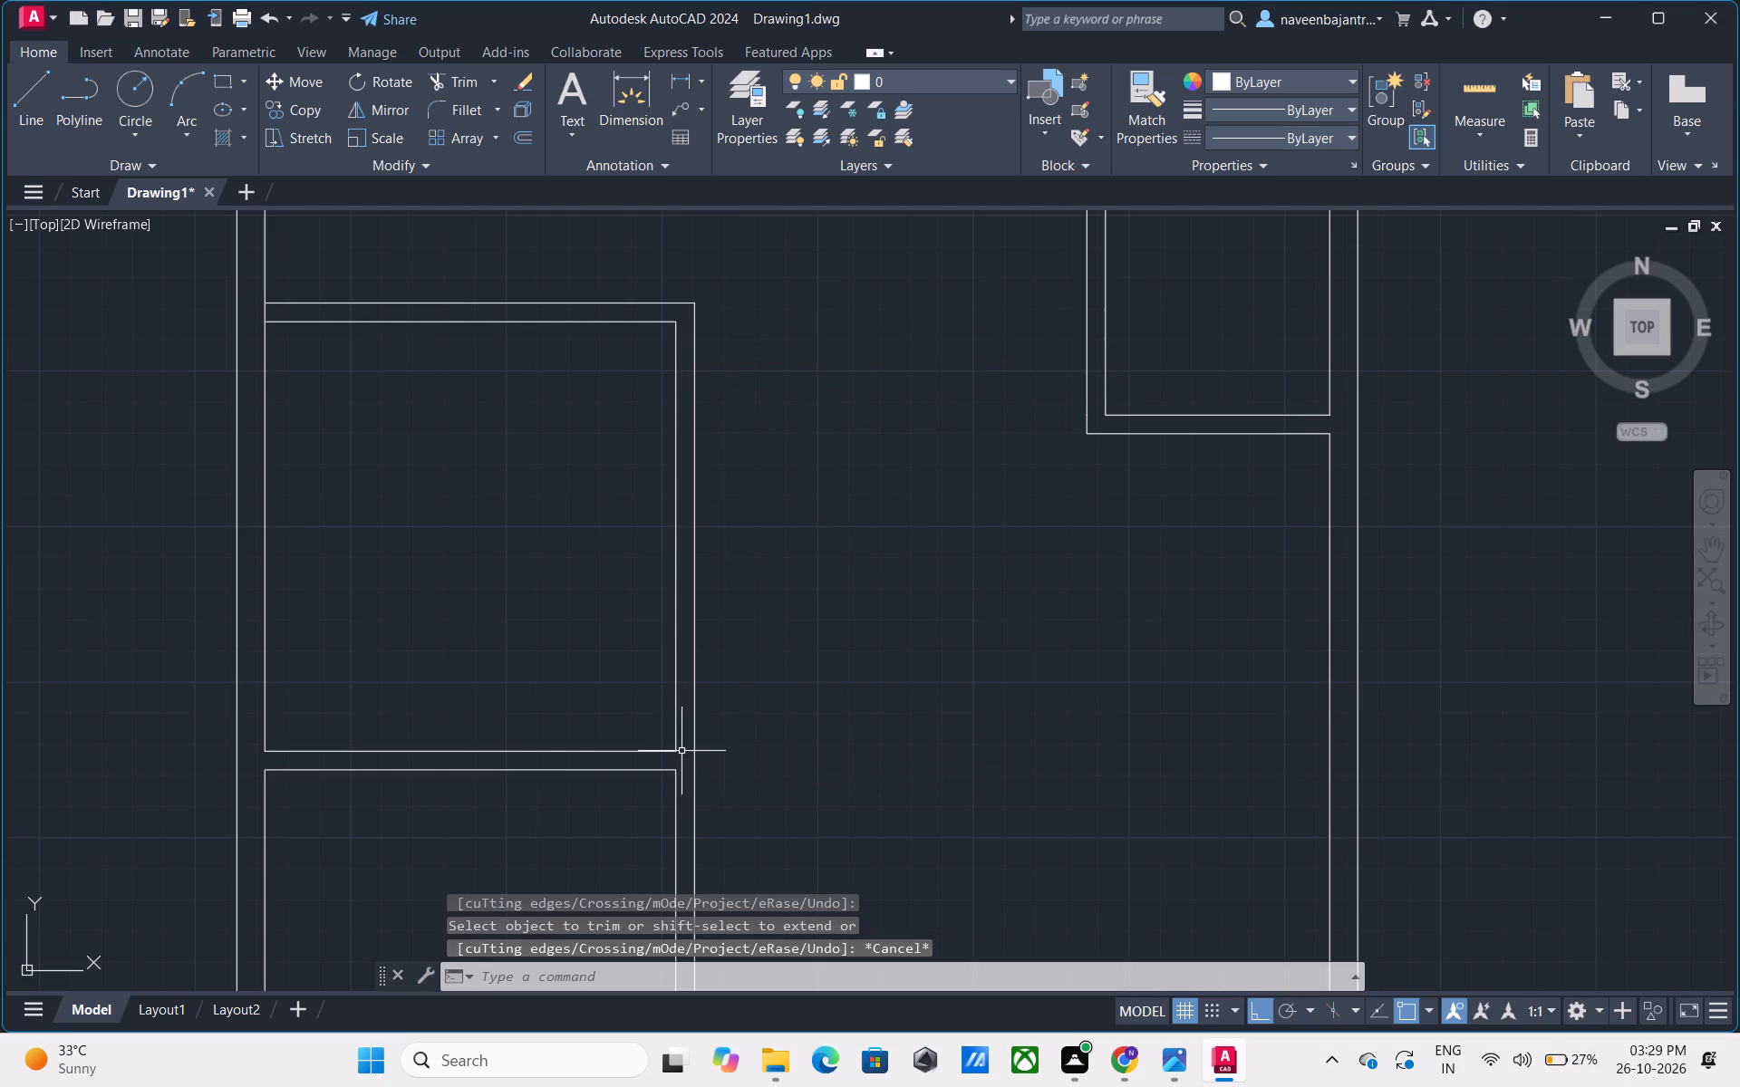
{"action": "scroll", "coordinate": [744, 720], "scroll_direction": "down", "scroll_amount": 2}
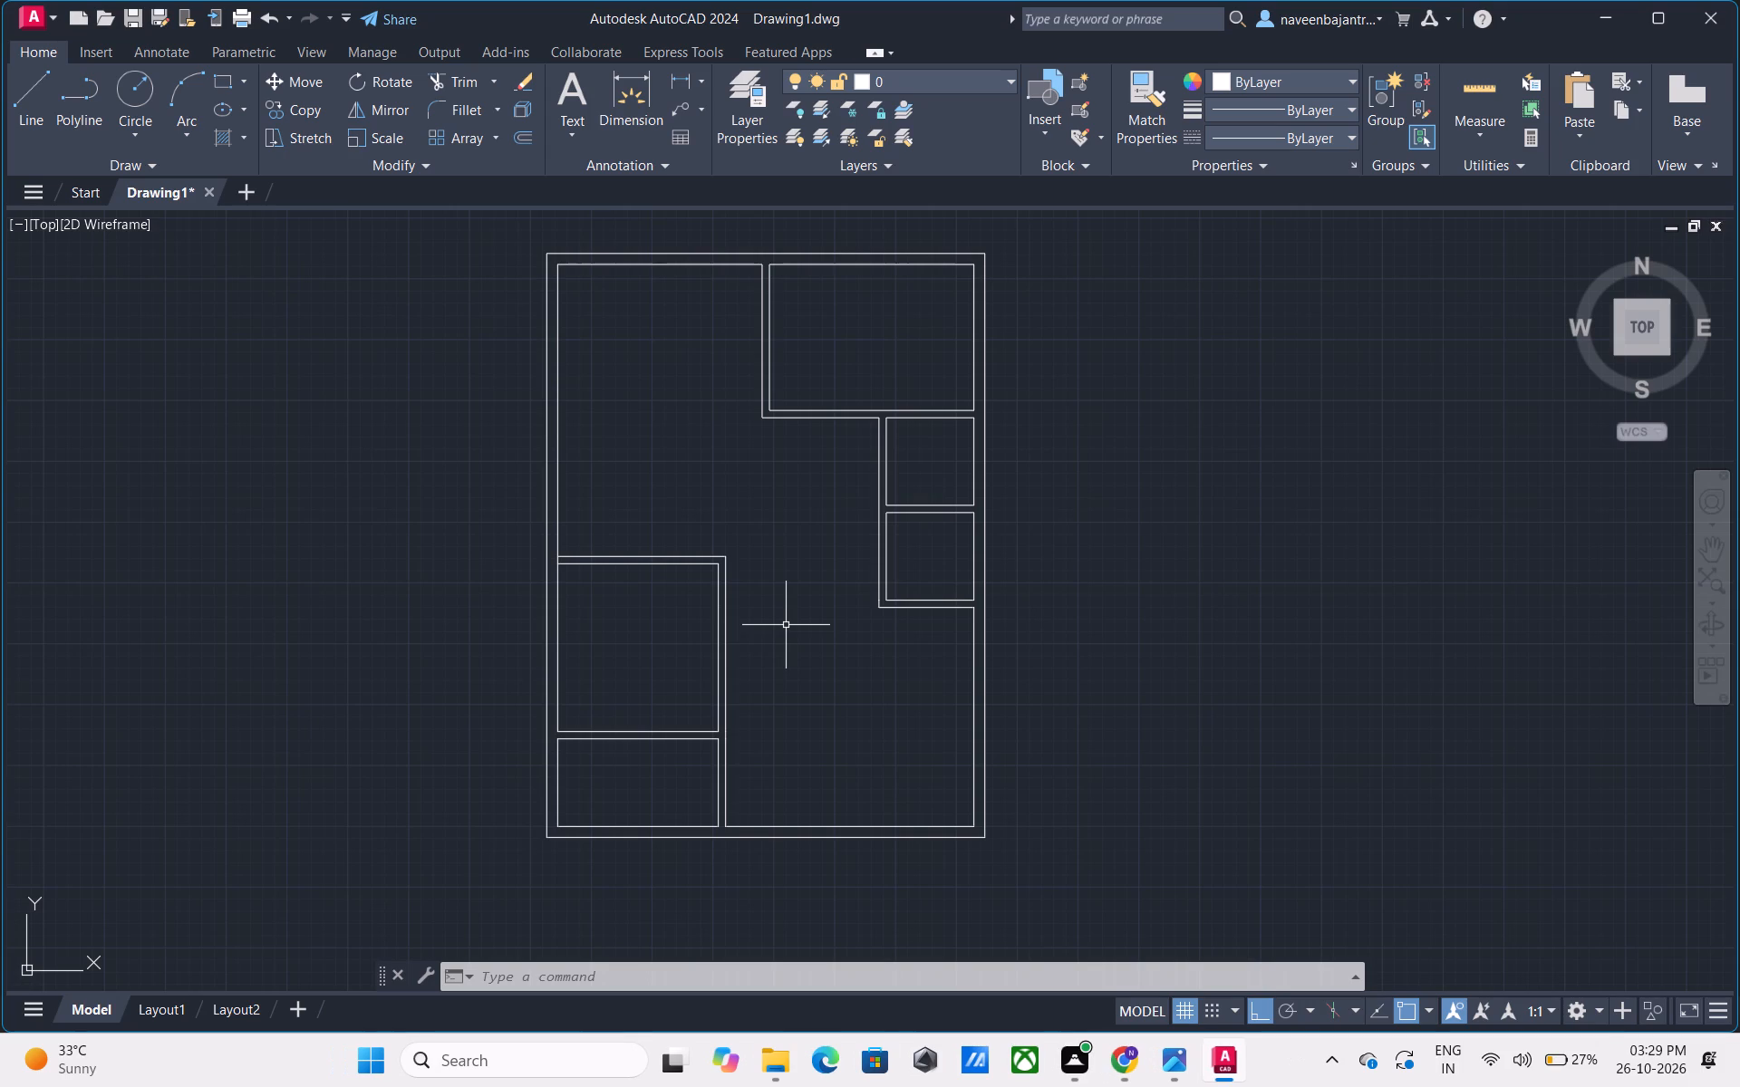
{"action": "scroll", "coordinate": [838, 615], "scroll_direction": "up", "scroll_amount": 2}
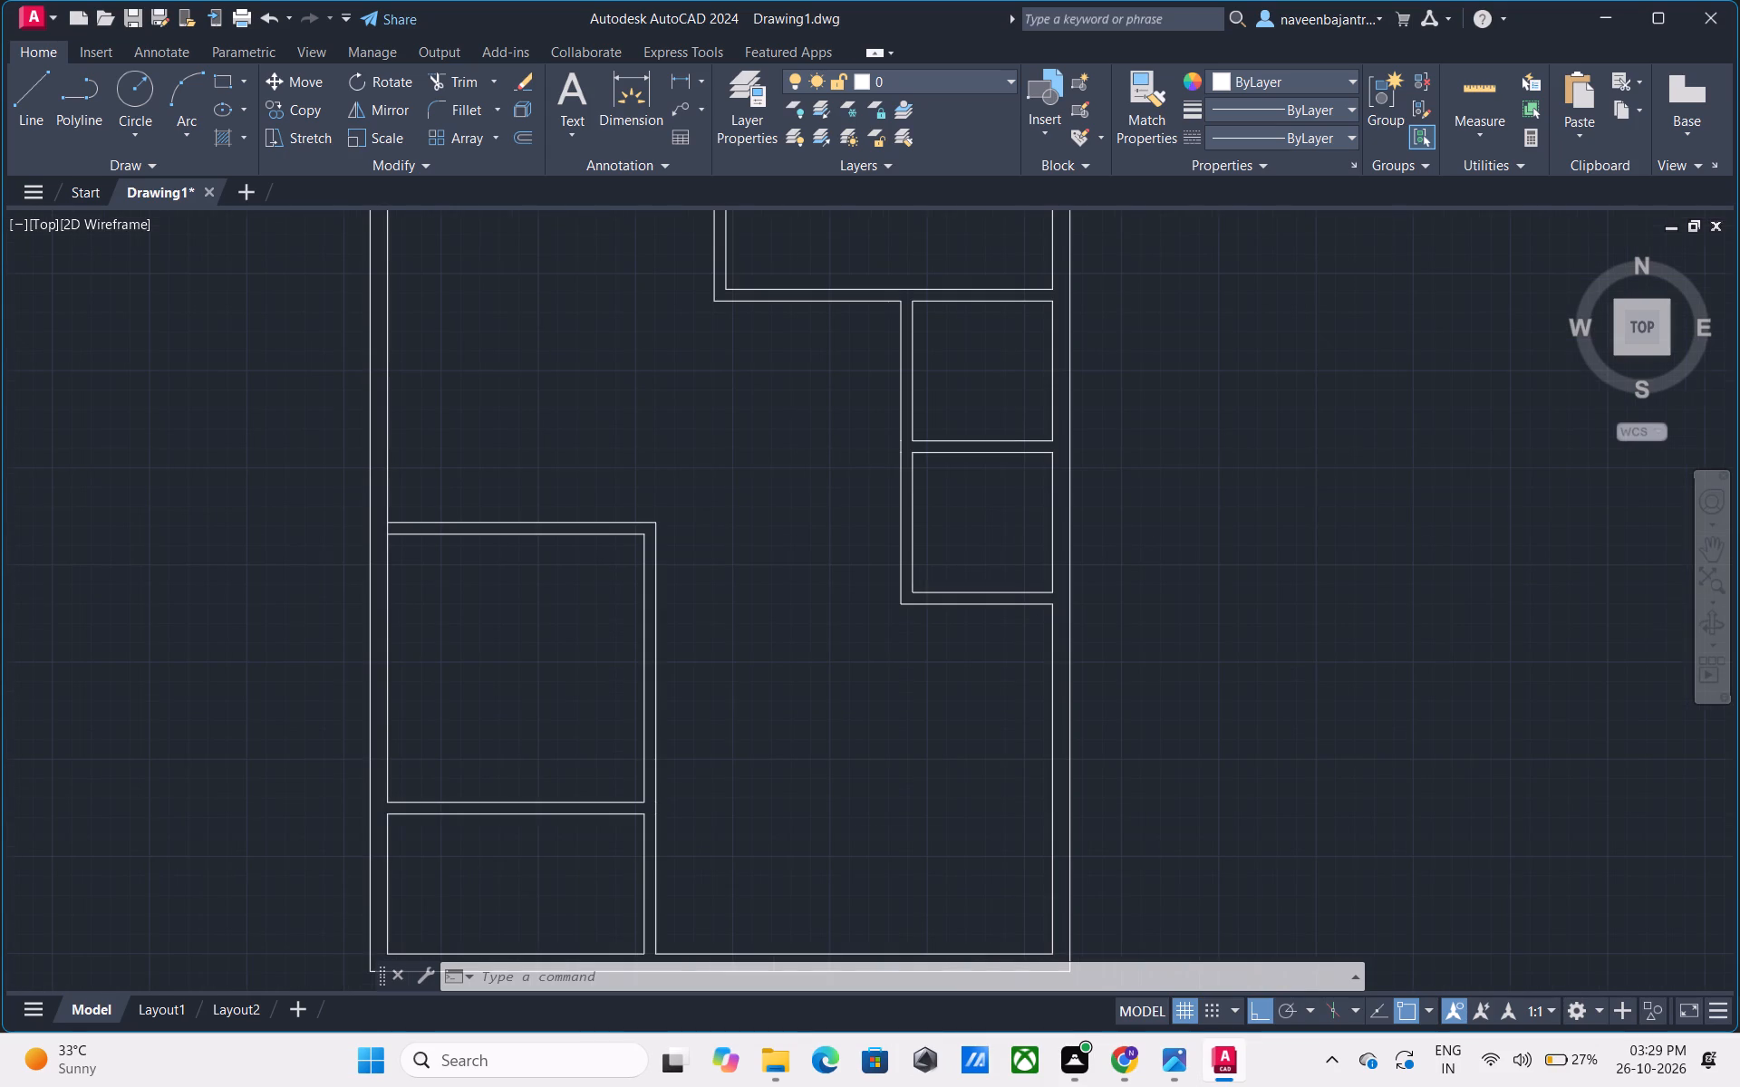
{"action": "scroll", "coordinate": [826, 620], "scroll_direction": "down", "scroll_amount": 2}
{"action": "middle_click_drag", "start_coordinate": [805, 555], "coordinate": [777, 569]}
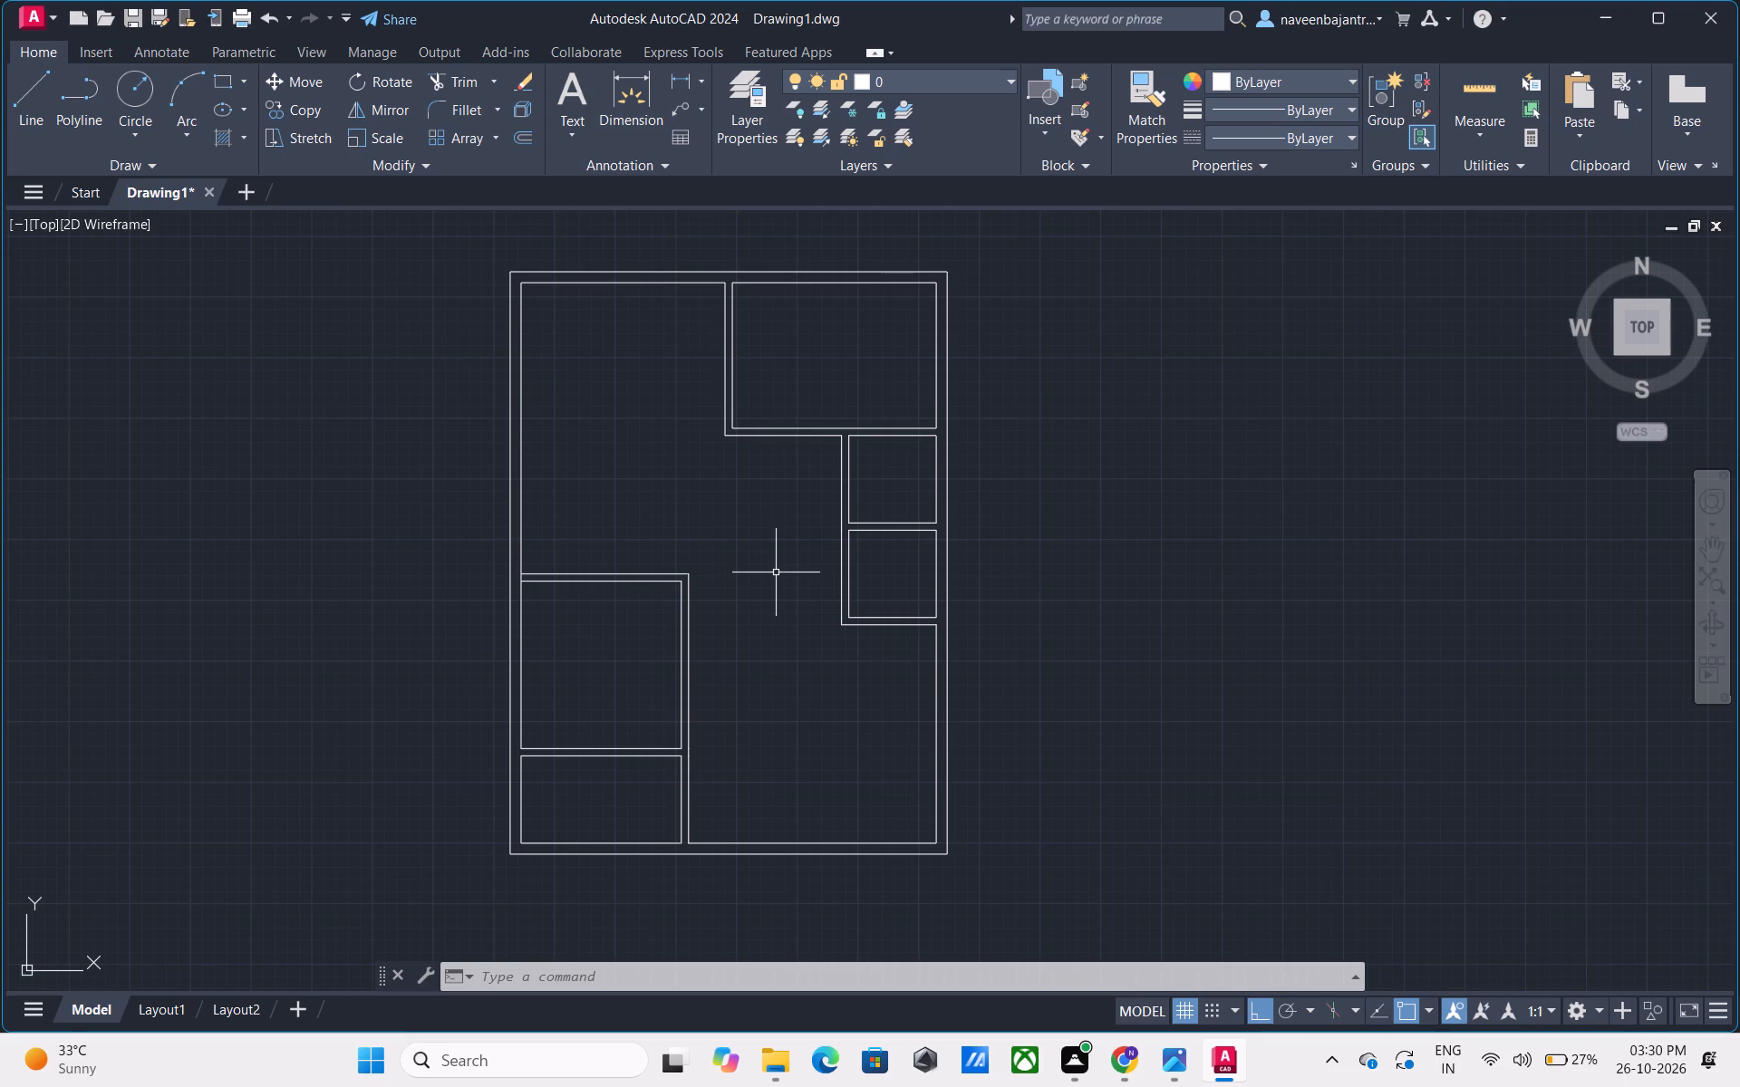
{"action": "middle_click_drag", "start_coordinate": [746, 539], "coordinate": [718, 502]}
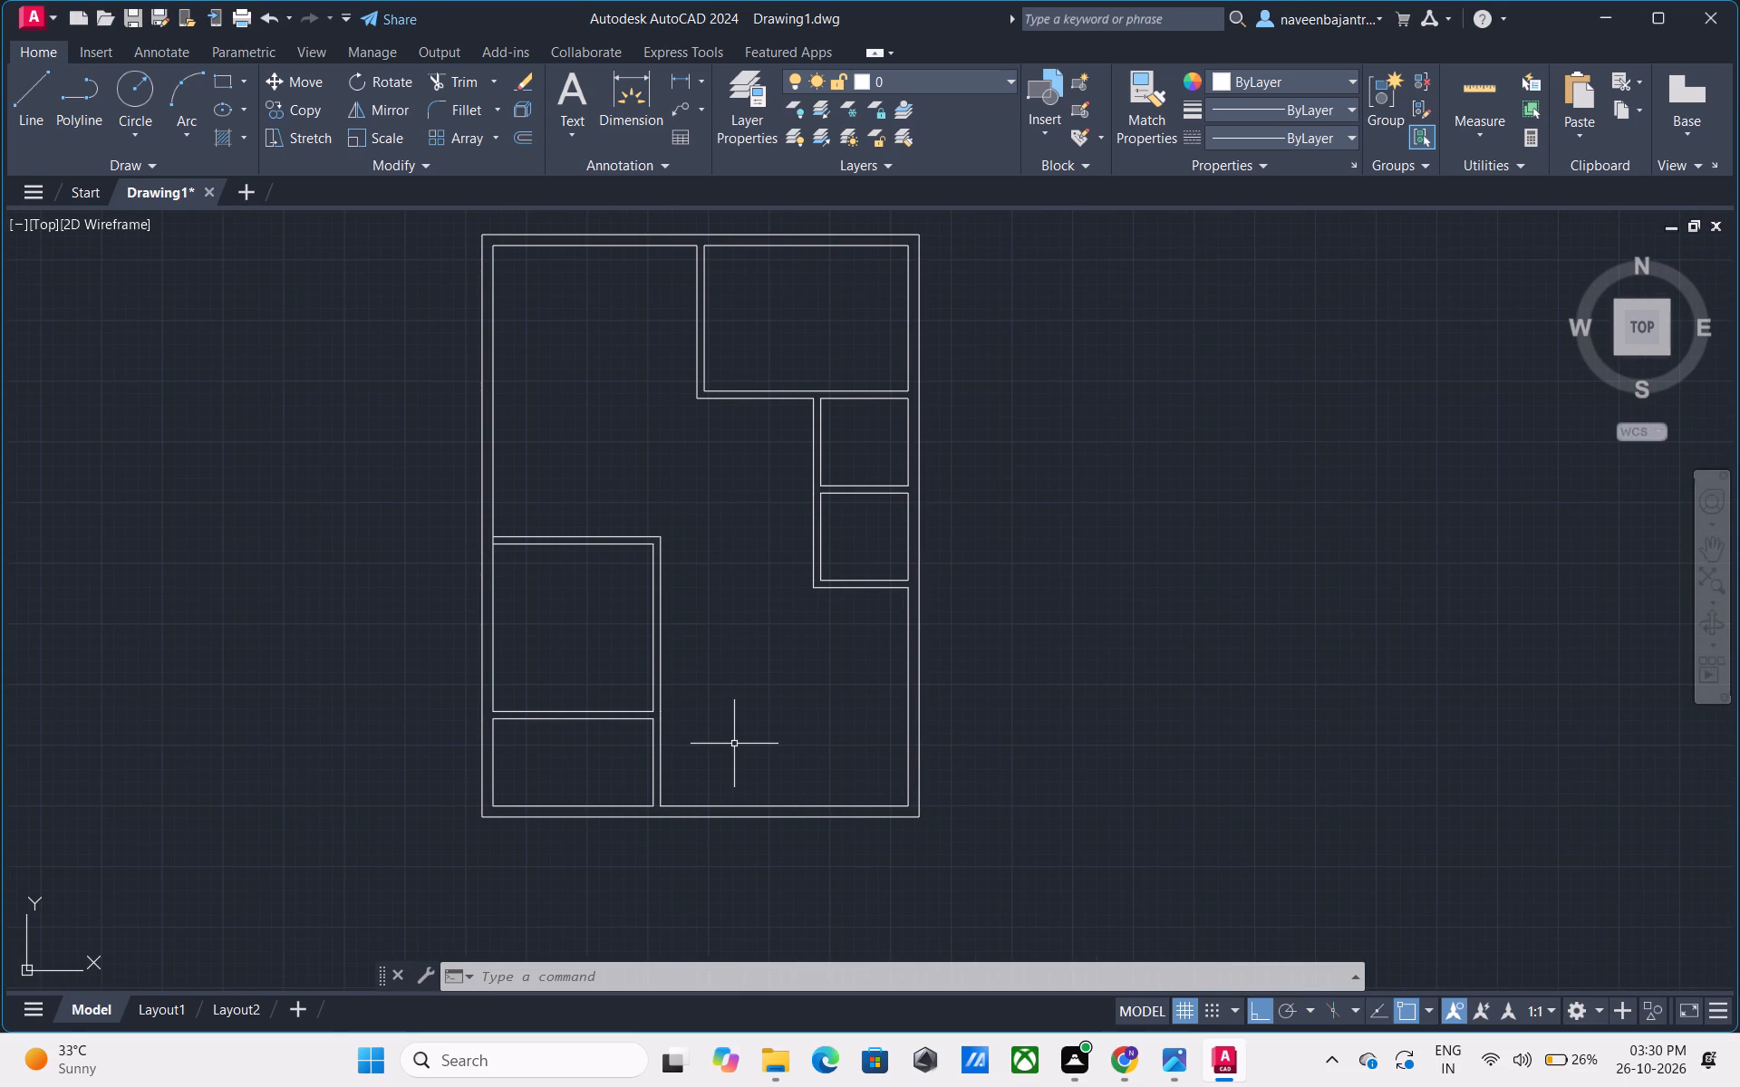
Offset the right outer wall's inner line, below the small rooms, 10' inward to the left.
{"action": "middle_click_drag", "start_coordinate": [734, 745], "coordinate": [737, 659]}
{"action": "scroll", "coordinate": [739, 719], "scroll_direction": "up", "scroll_amount": 2}
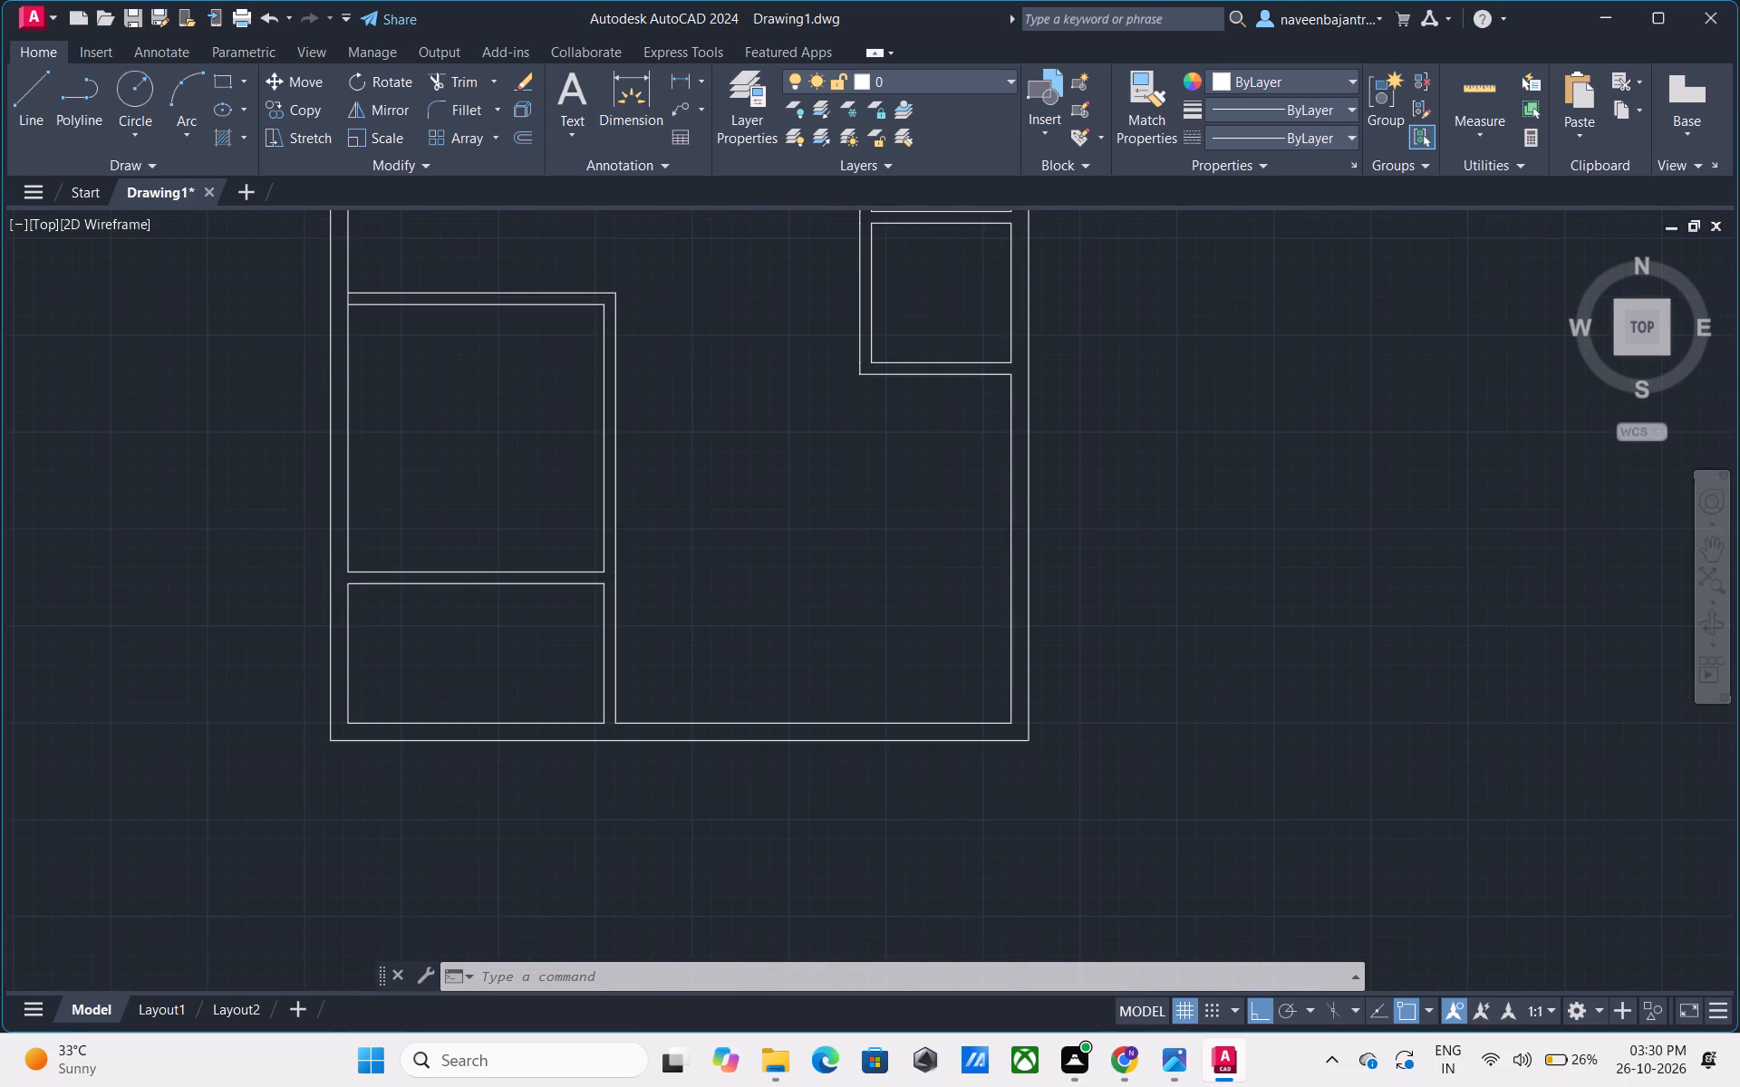
{"action": "scroll", "coordinate": [770, 659], "scroll_direction": "down", "scroll_amount": 1}
{"action": "middle_click_drag", "start_coordinate": [788, 603], "coordinate": [691, 631]}
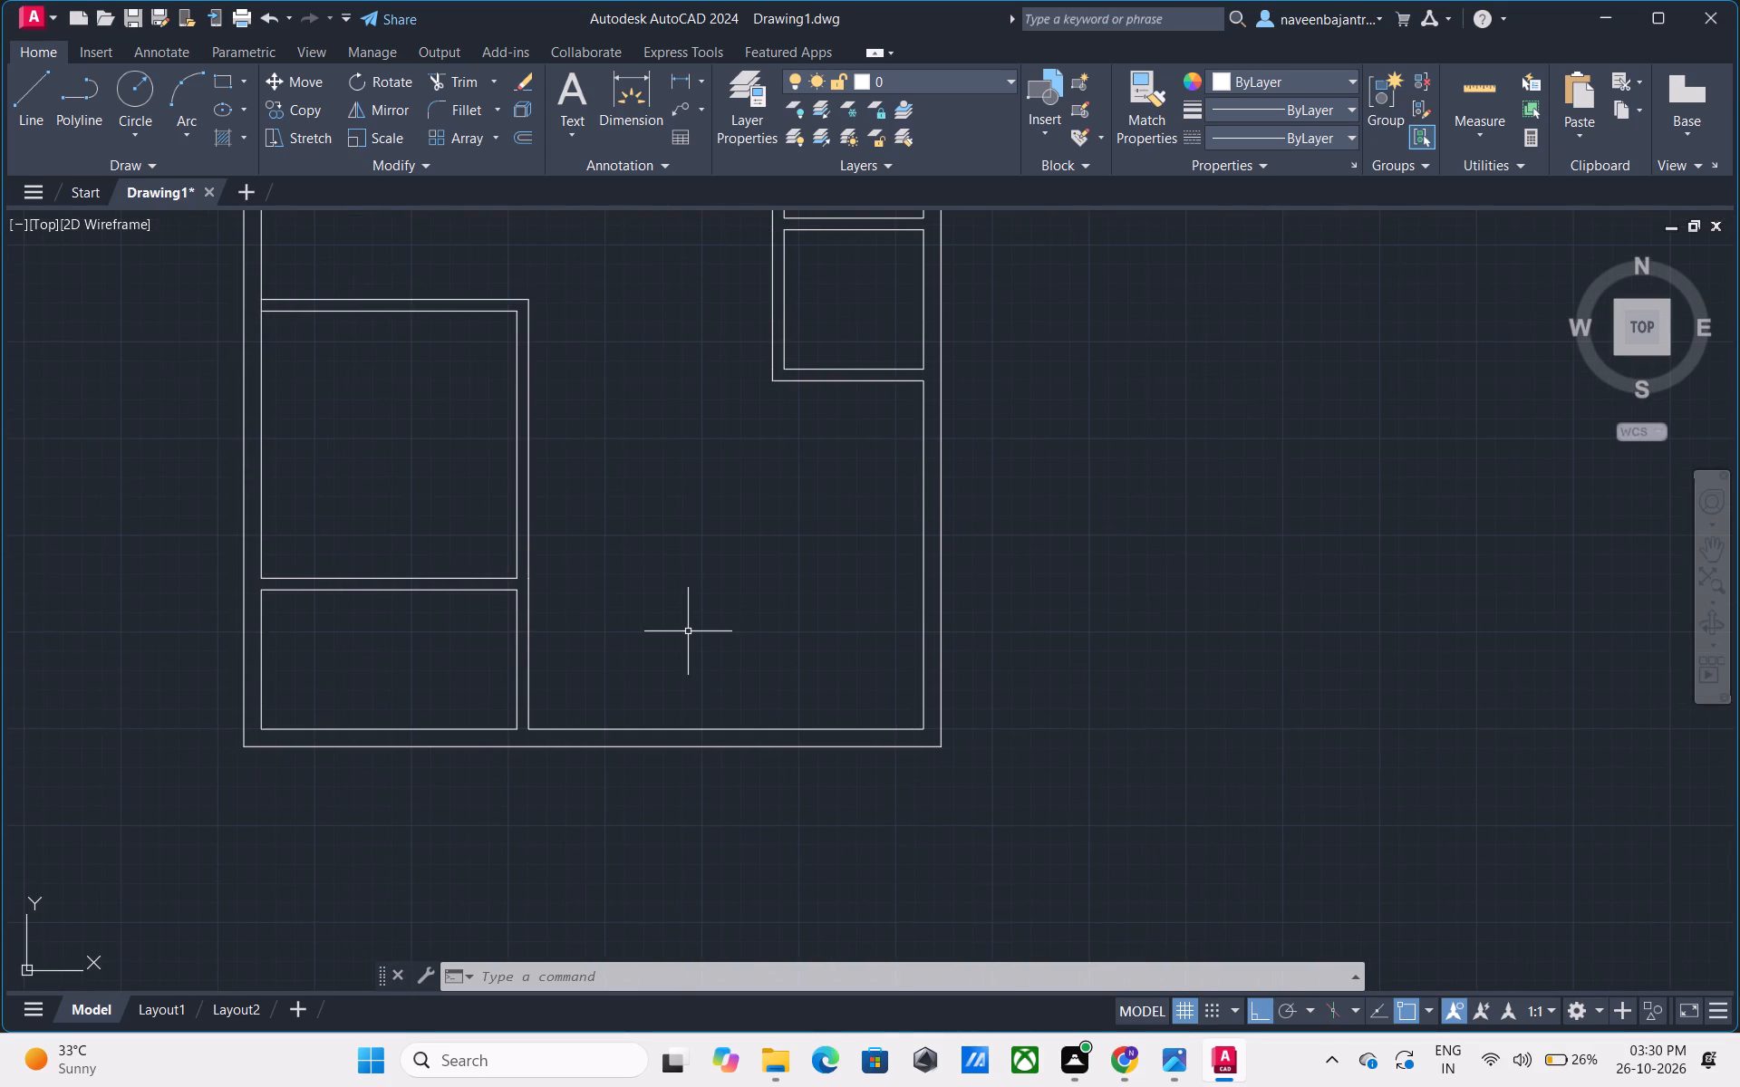
{"action": "key", "text": "Escape"}
{"action": "key", "text": "Escape"}
{"action": "type", "text": "o"}
{"action": "key", "text": "space"}
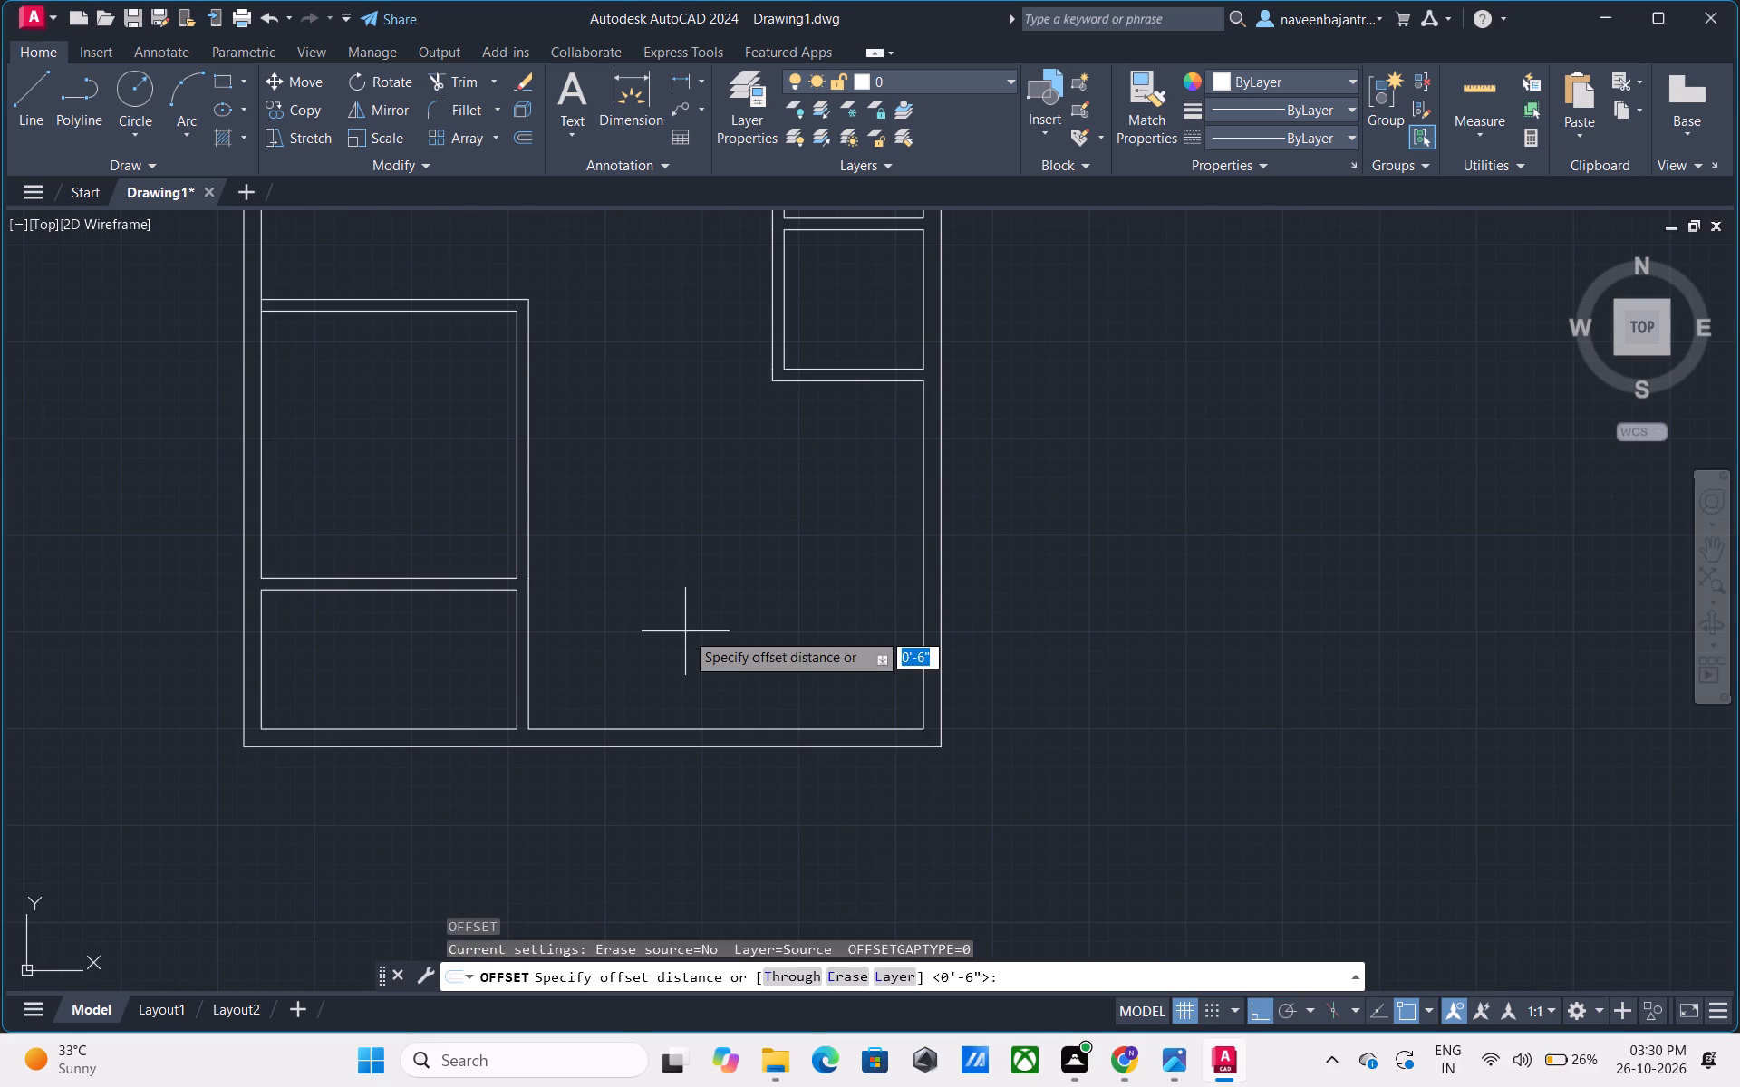
{"action": "type", "text": "10'"}
{"action": "key", "text": "Return"}
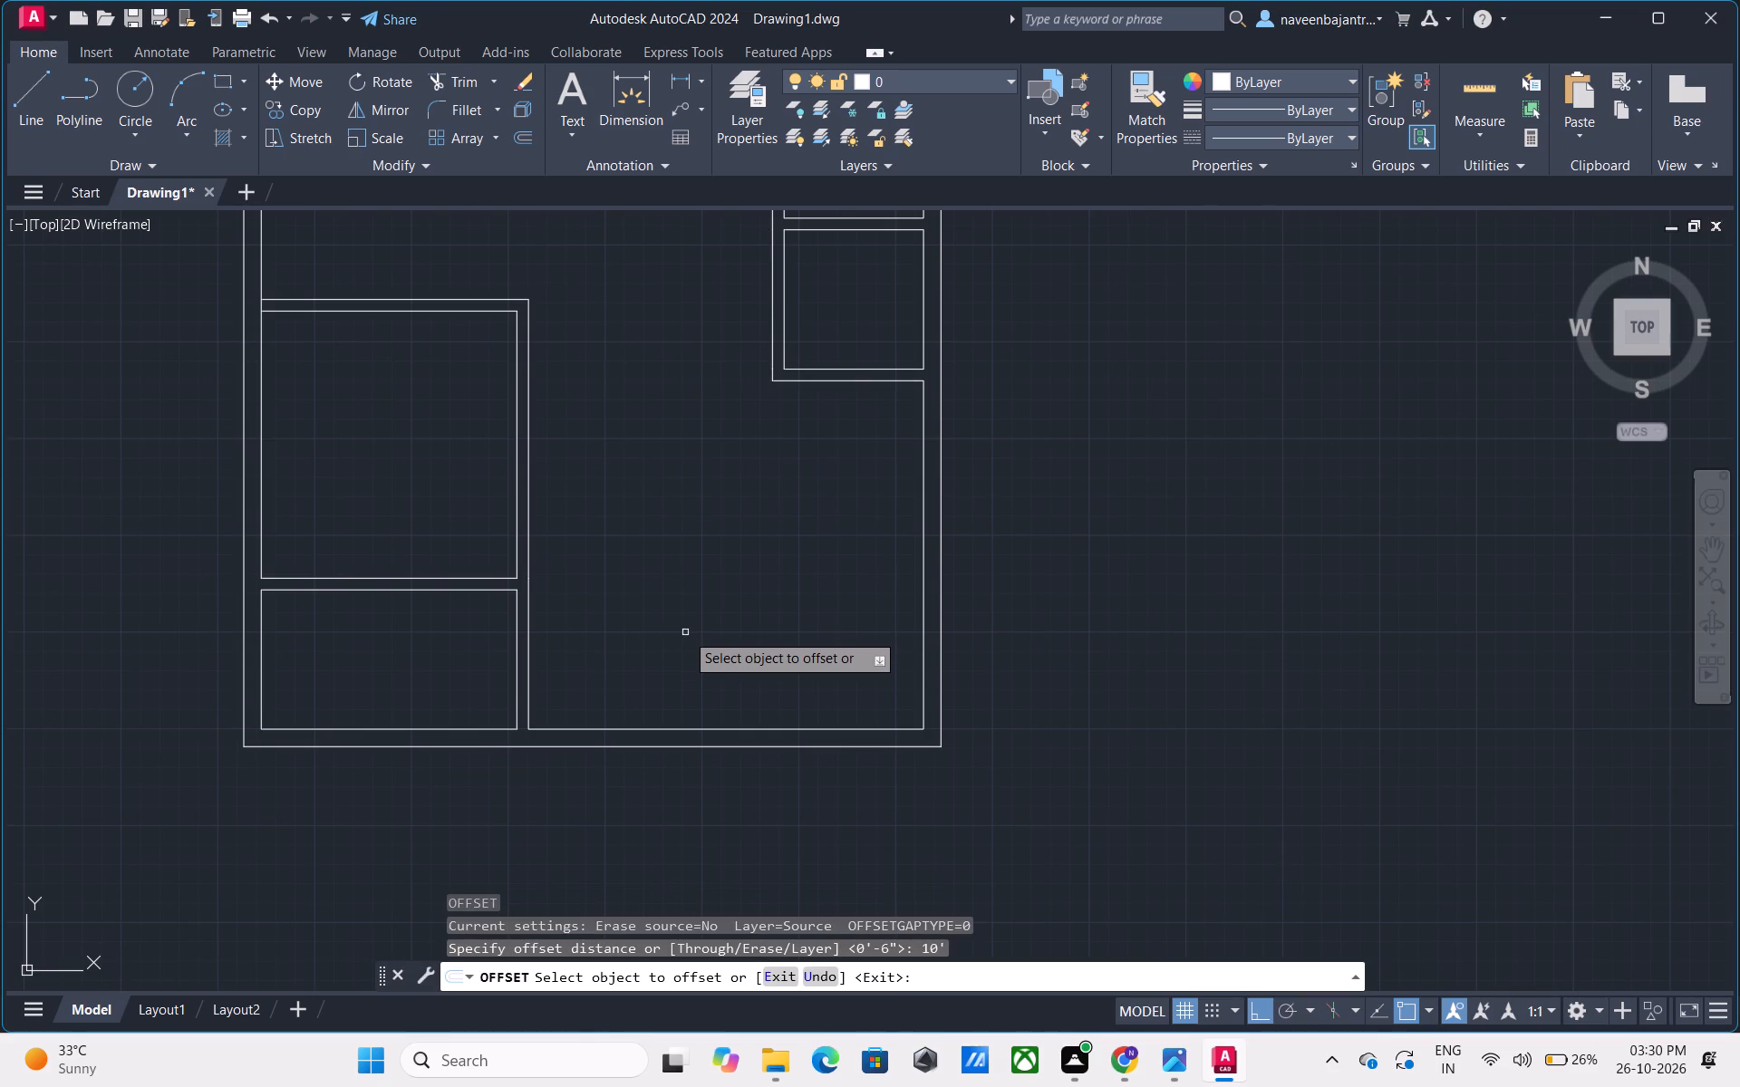
{"action": "left_click", "coordinate": [921, 600]}
{"action": "left_click", "coordinate": [859, 611]}
{"action": "key", "text": "Escape"}
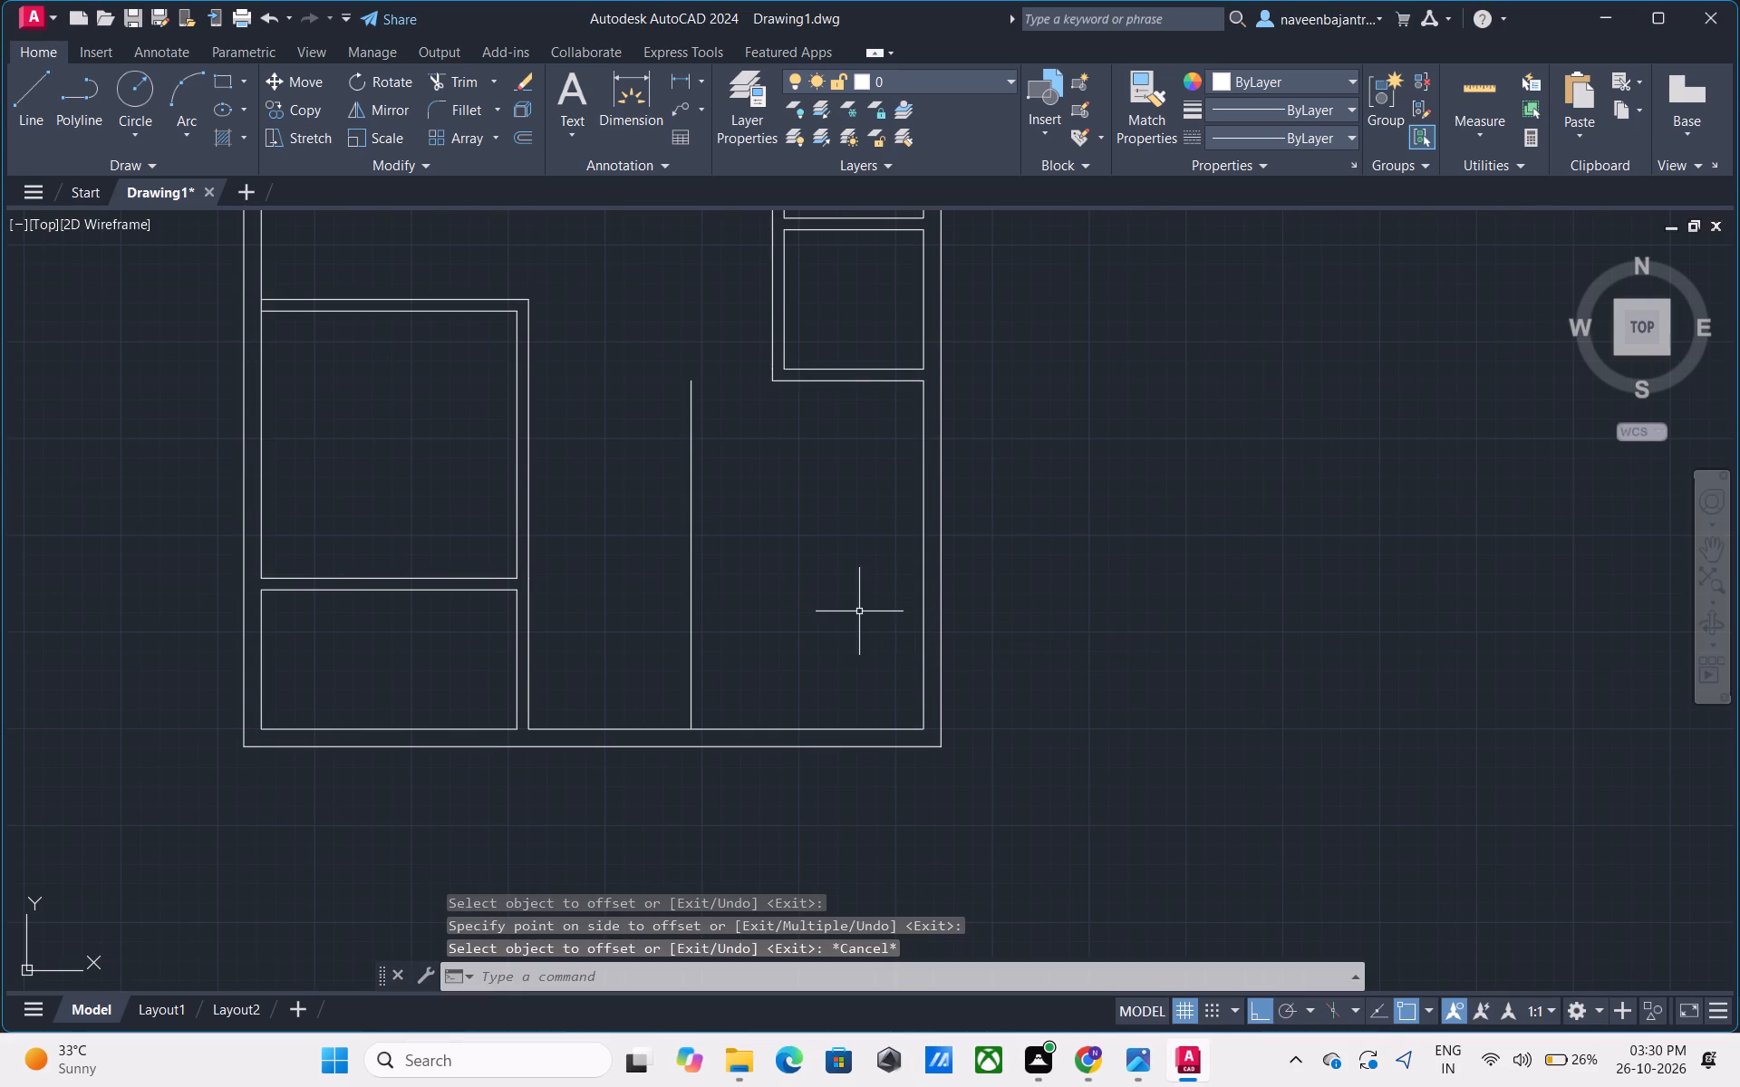
Offset the new vertical line 6" to the left to form the interior partition.
{"action": "type", "text": "o 6"}
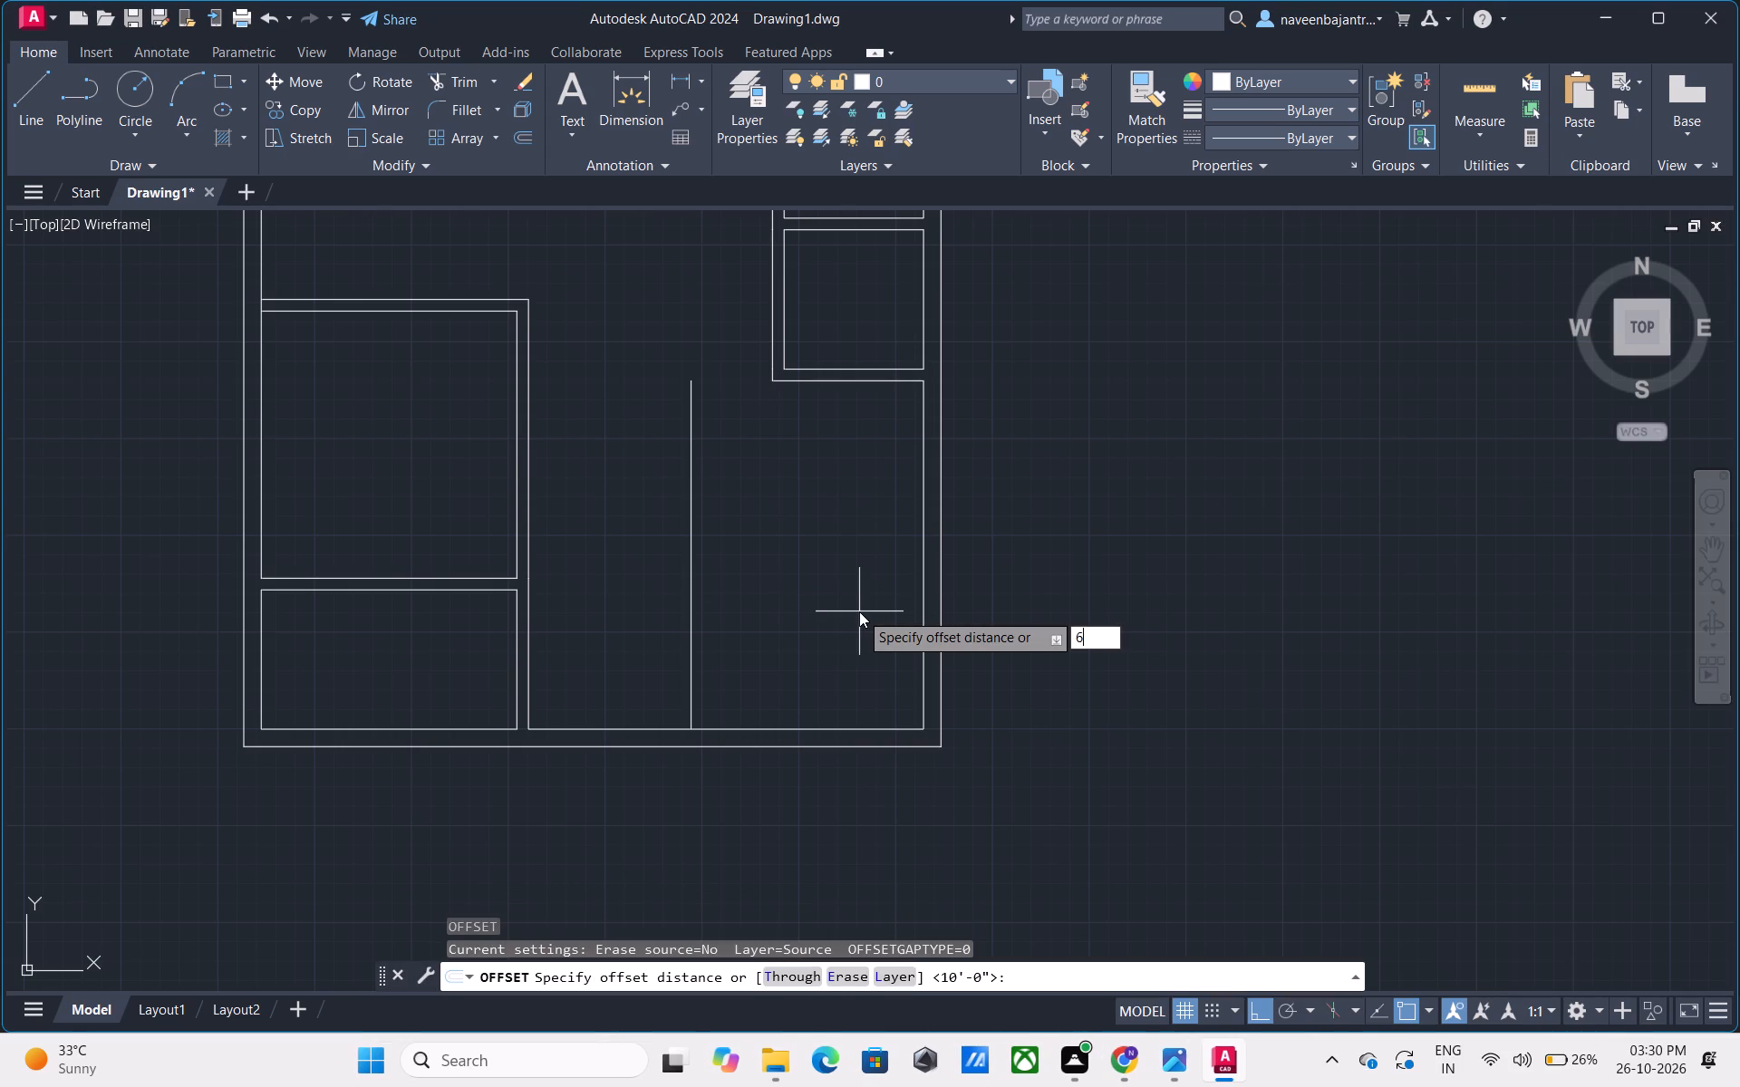
{"action": "key", "text": "shift+quotedbl"}
{"action": "key", "text": "Return"}
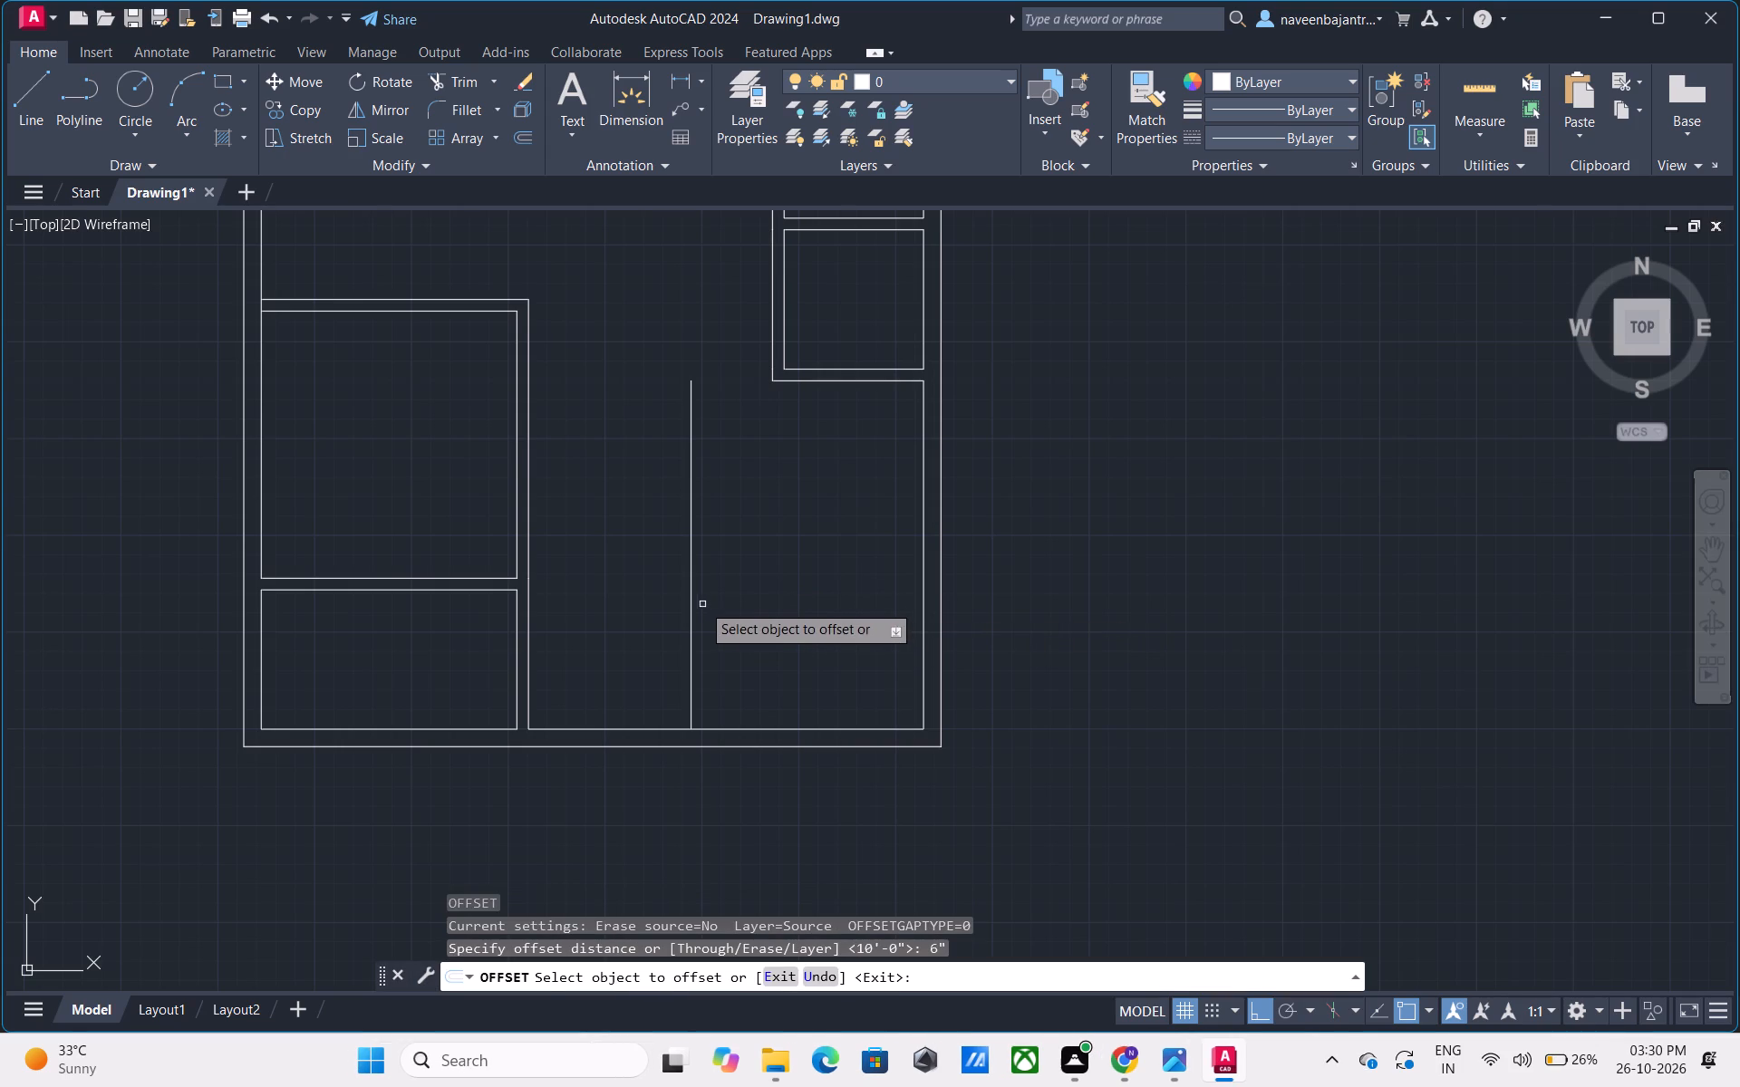
{"action": "left_click_drag", "start_coordinate": [691, 595], "coordinate": [668, 595]}
{"action": "left_click", "coordinate": [629, 600]}
{"action": "key", "text": "Escape"}
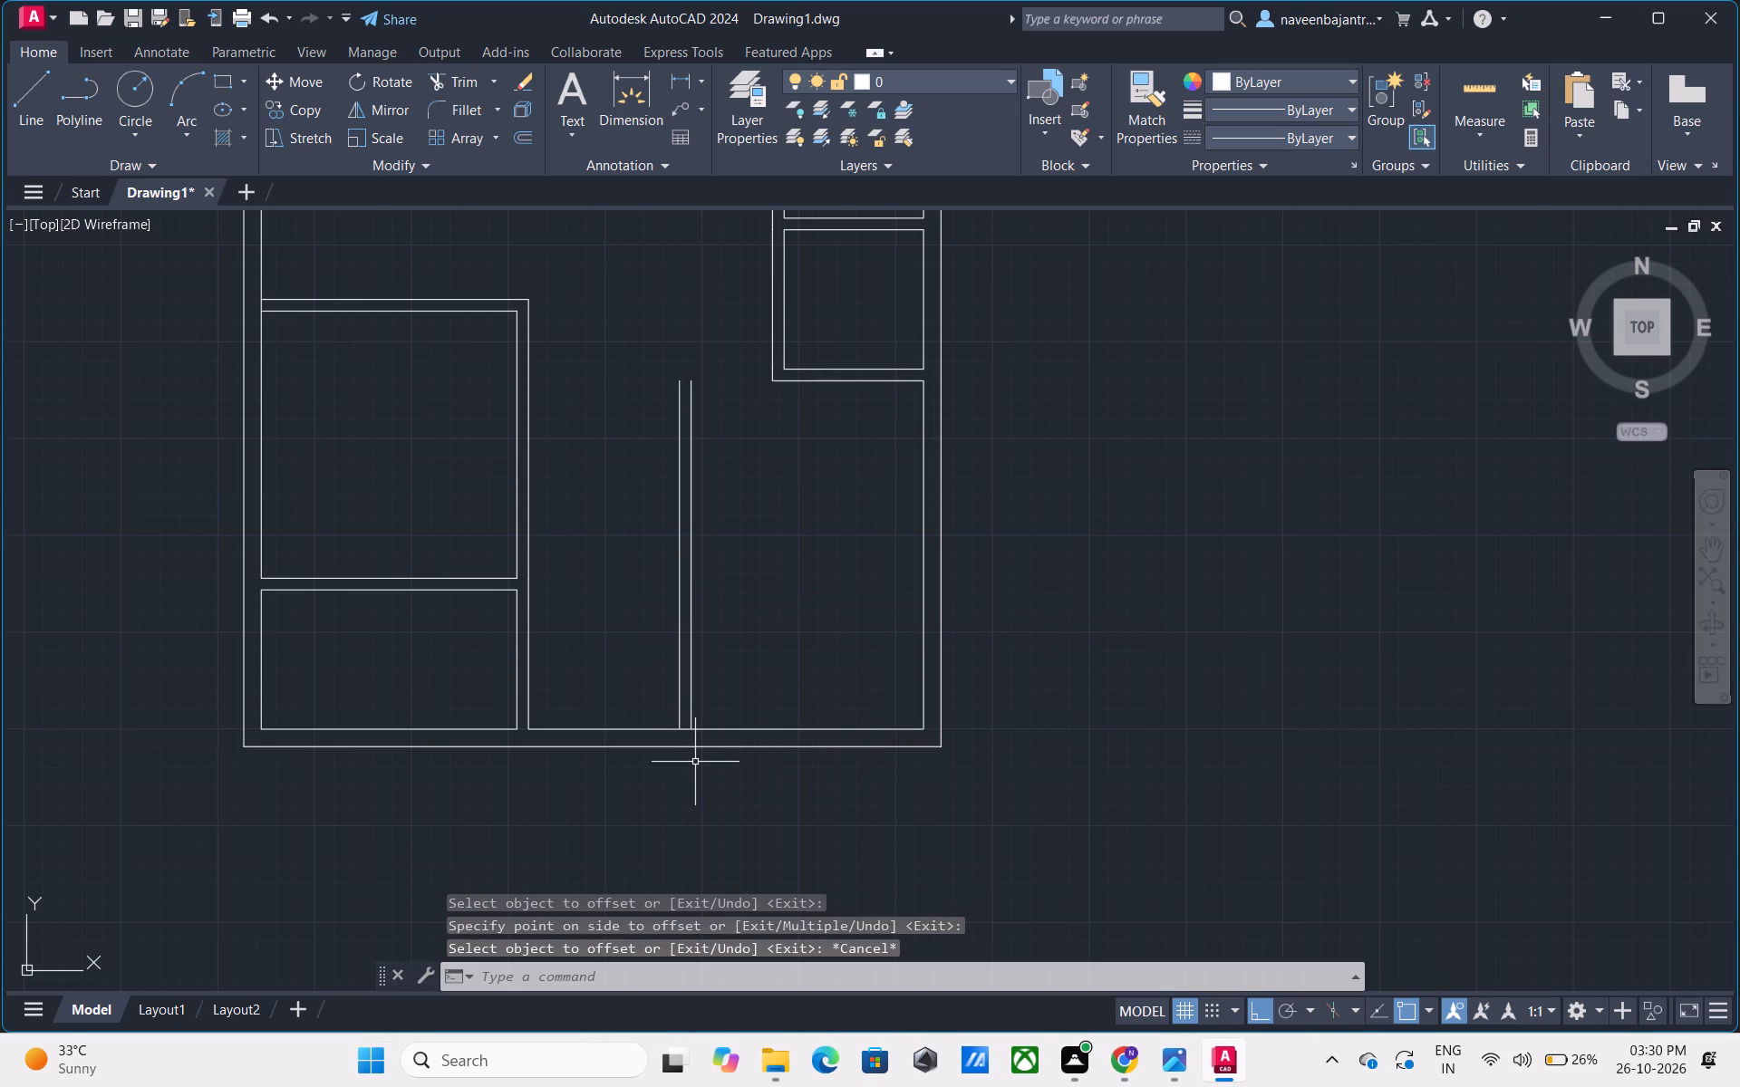
Trim the bottom outer wall's inner line between the two lines of the new vertical partition.
{"action": "type", "text": "tr"}
{"action": "key", "text": "space"}
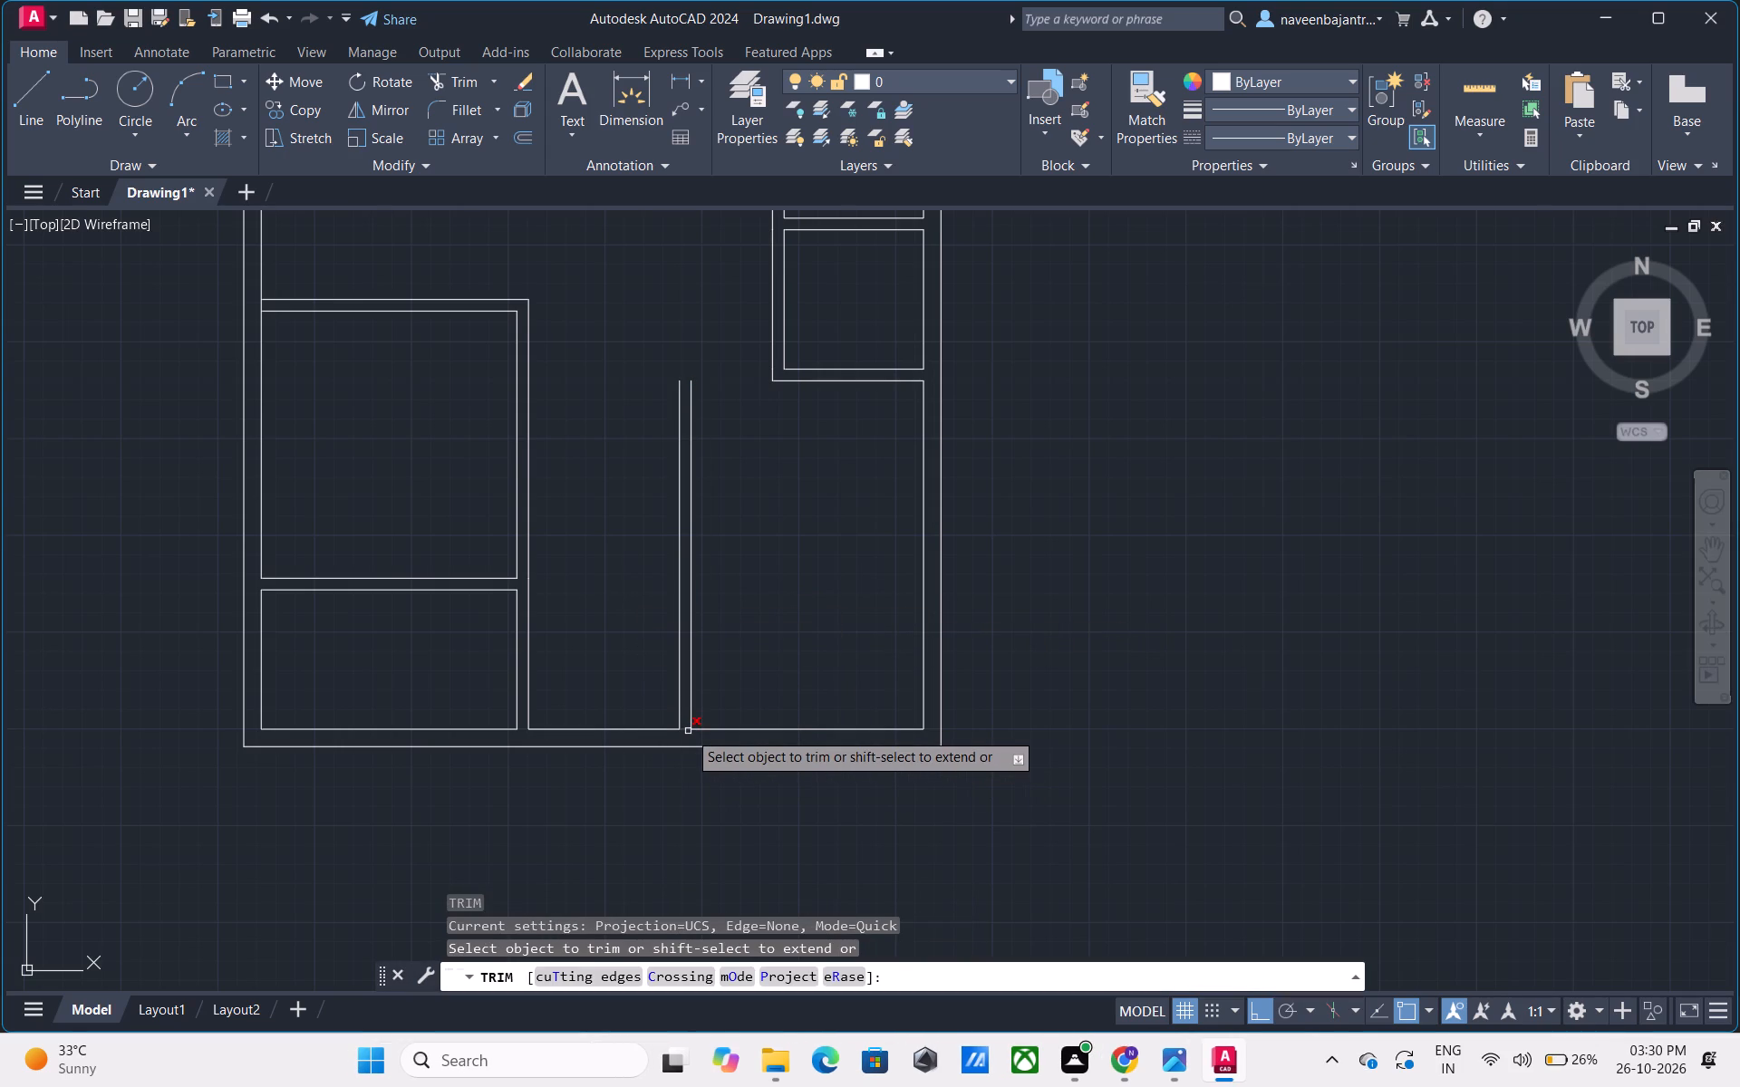
{"action": "left_click", "coordinate": [688, 731]}
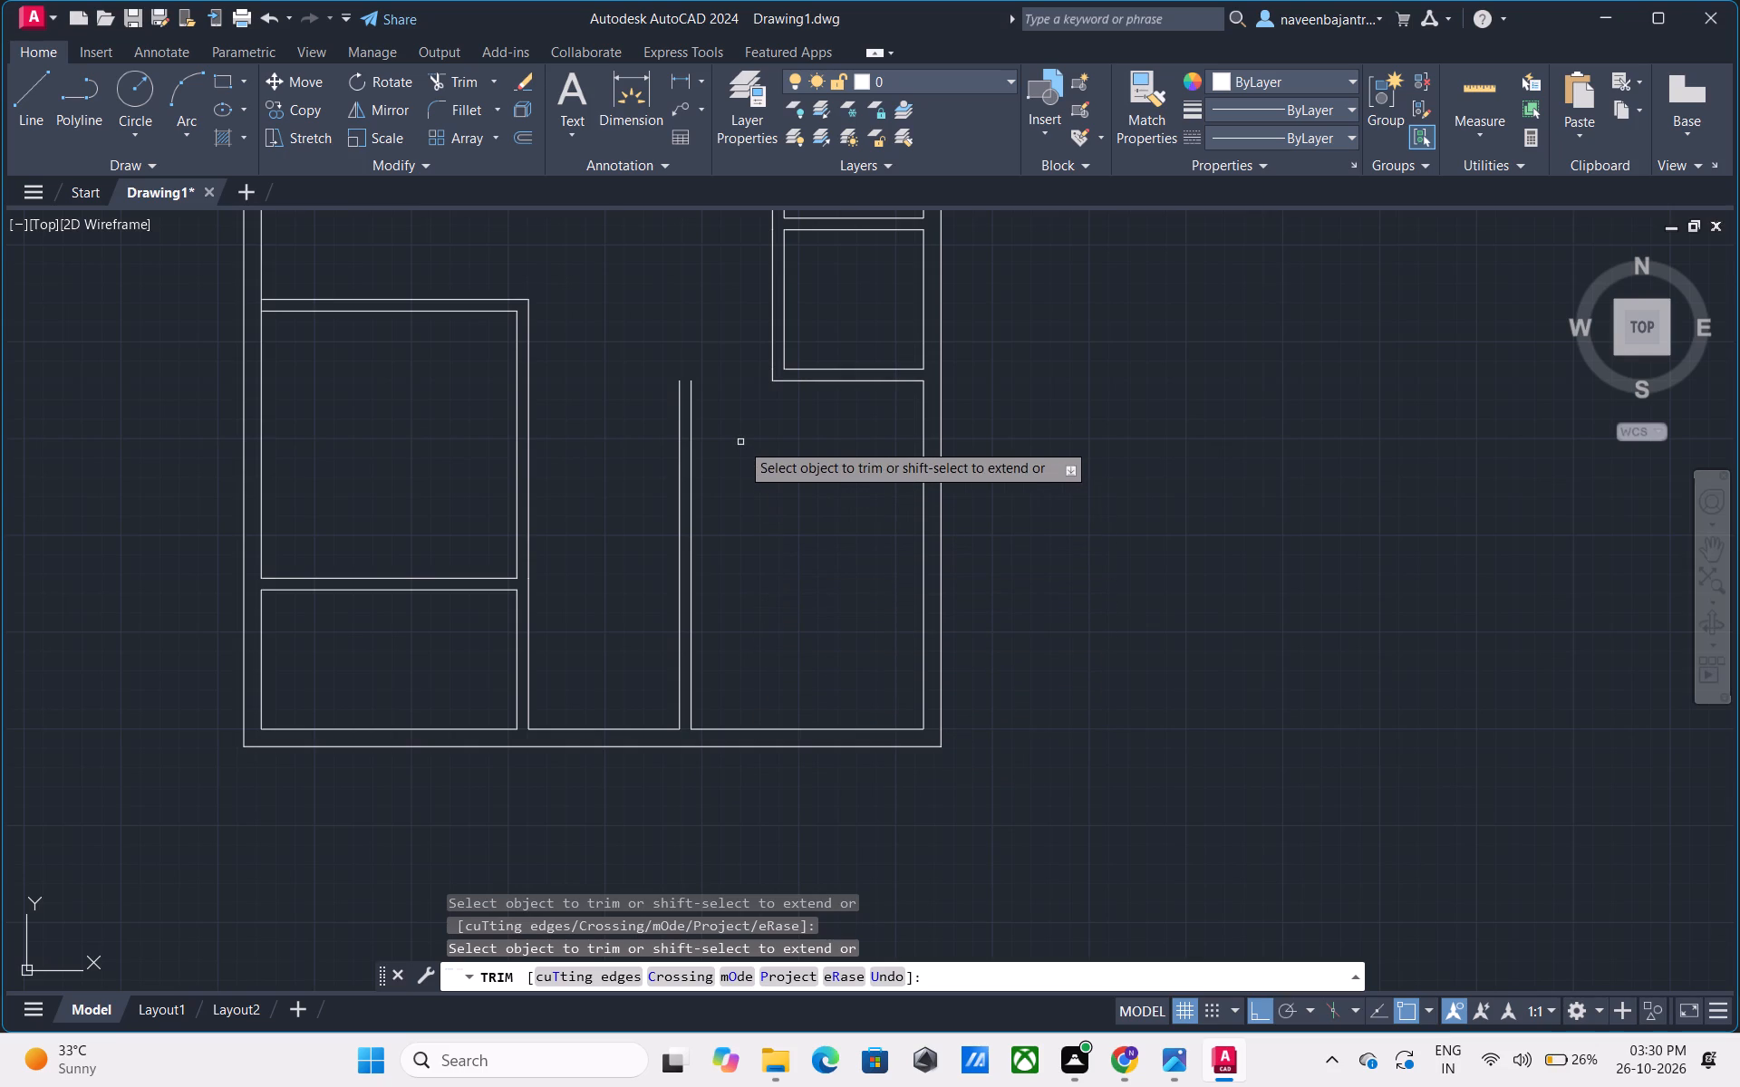
{"action": "middle_click_drag", "start_coordinate": [740, 442], "coordinate": [713, 520]}
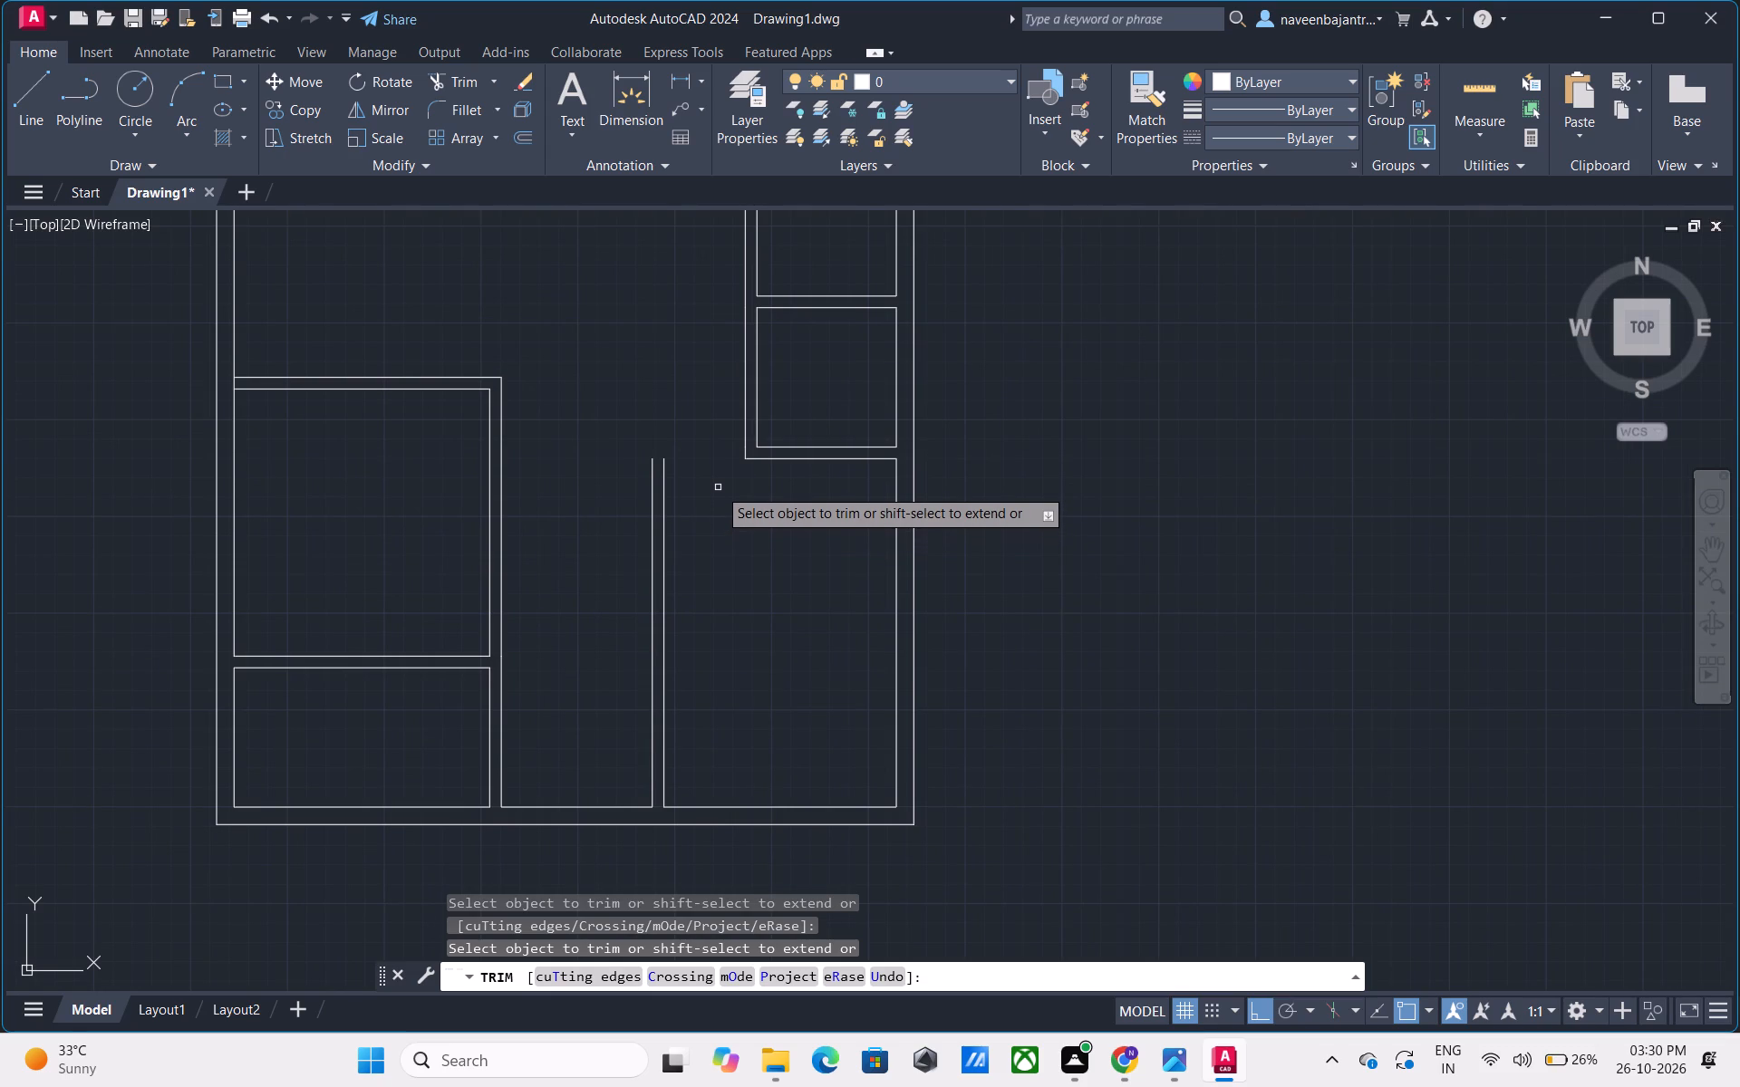
{"action": "middle_click_drag", "start_coordinate": [718, 487], "coordinate": [686, 519]}
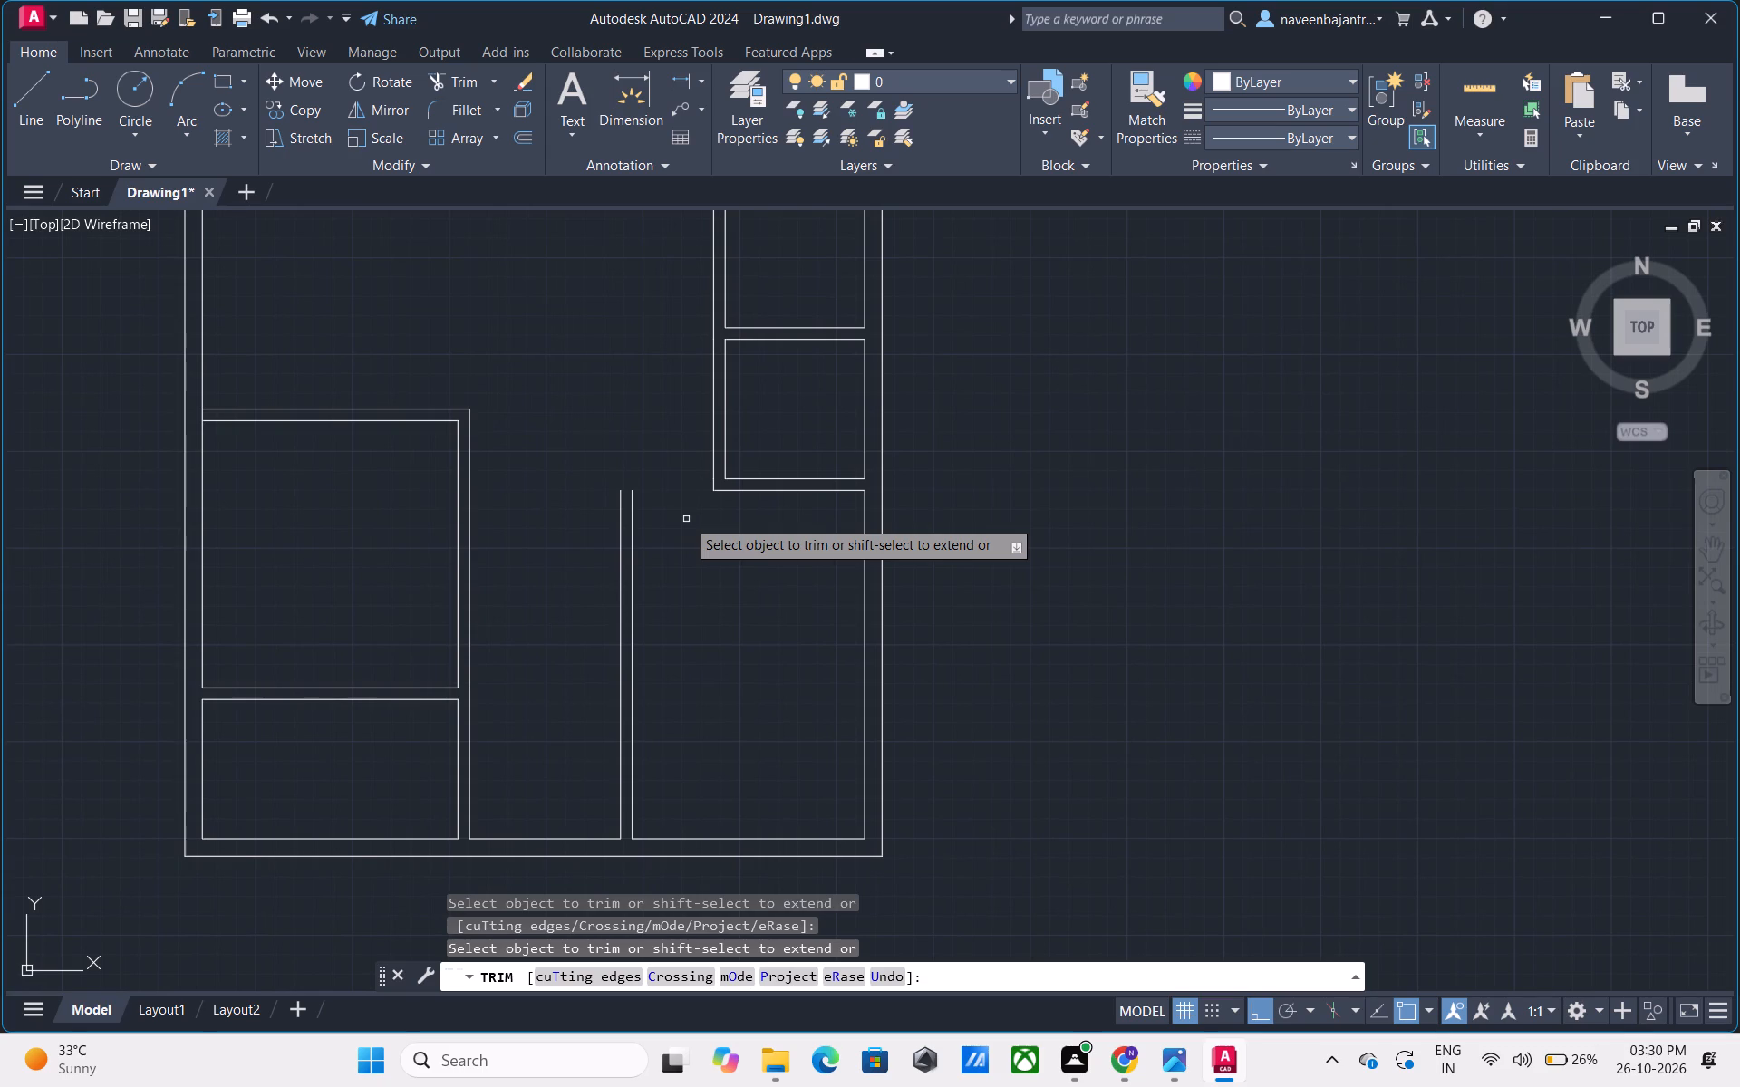
{"action": "key", "text": "Escape"}
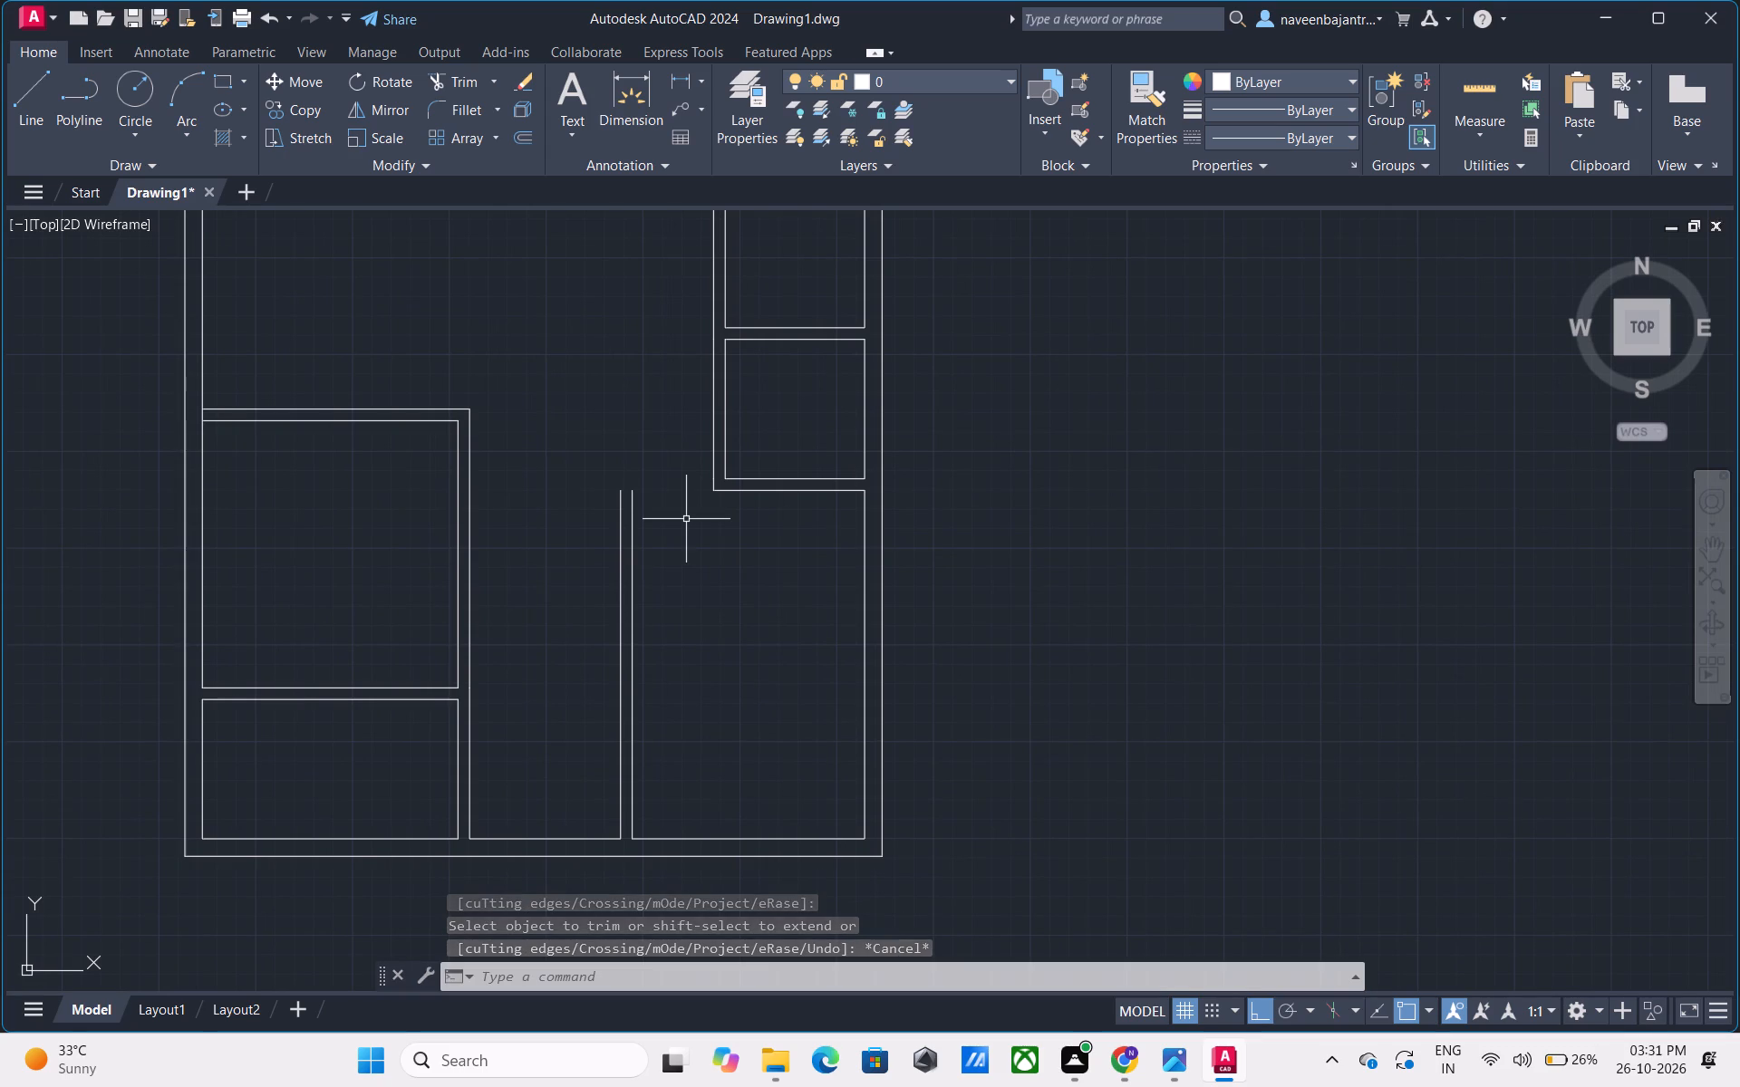
Draw a horizontal line from the midpoint of the middle-left room's outer right wall line rightward across both partition lines.
{"action": "type", "text": "l"}
{"action": "key", "text": "space"}
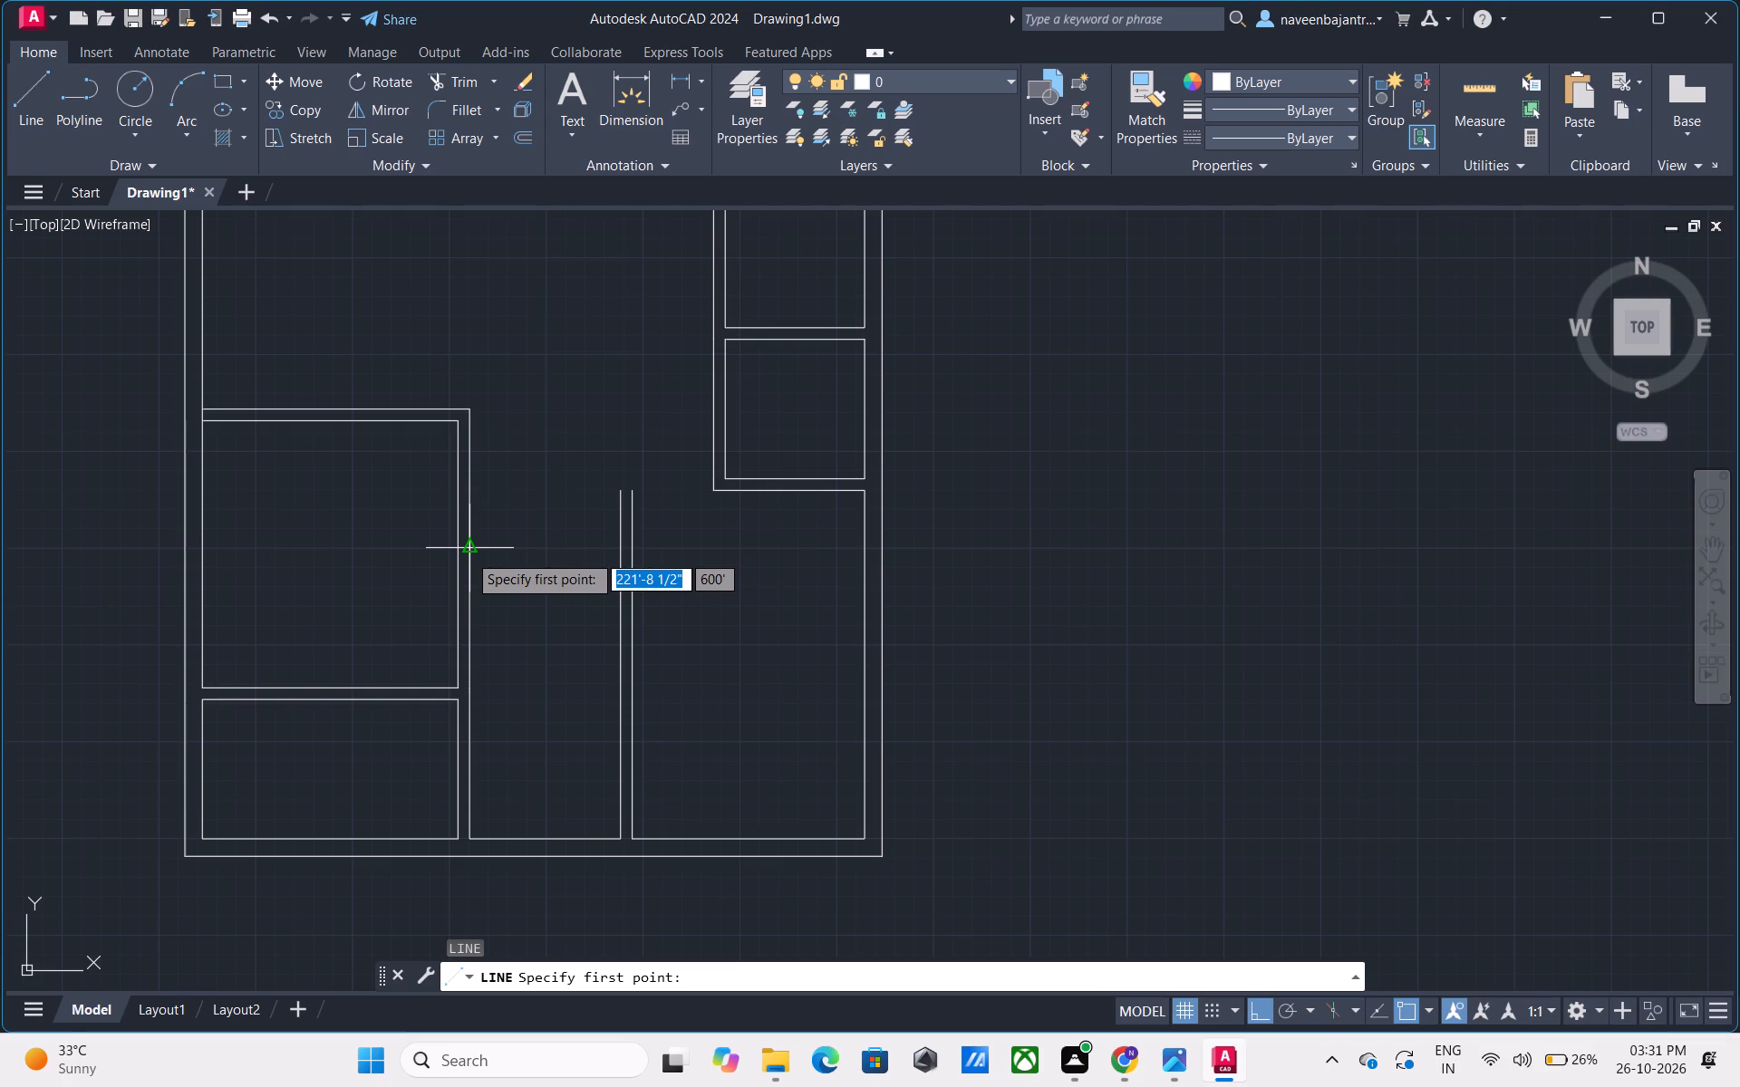
{"action": "left_click", "coordinate": [468, 553]}
{"action": "left_click", "coordinate": [703, 553]}
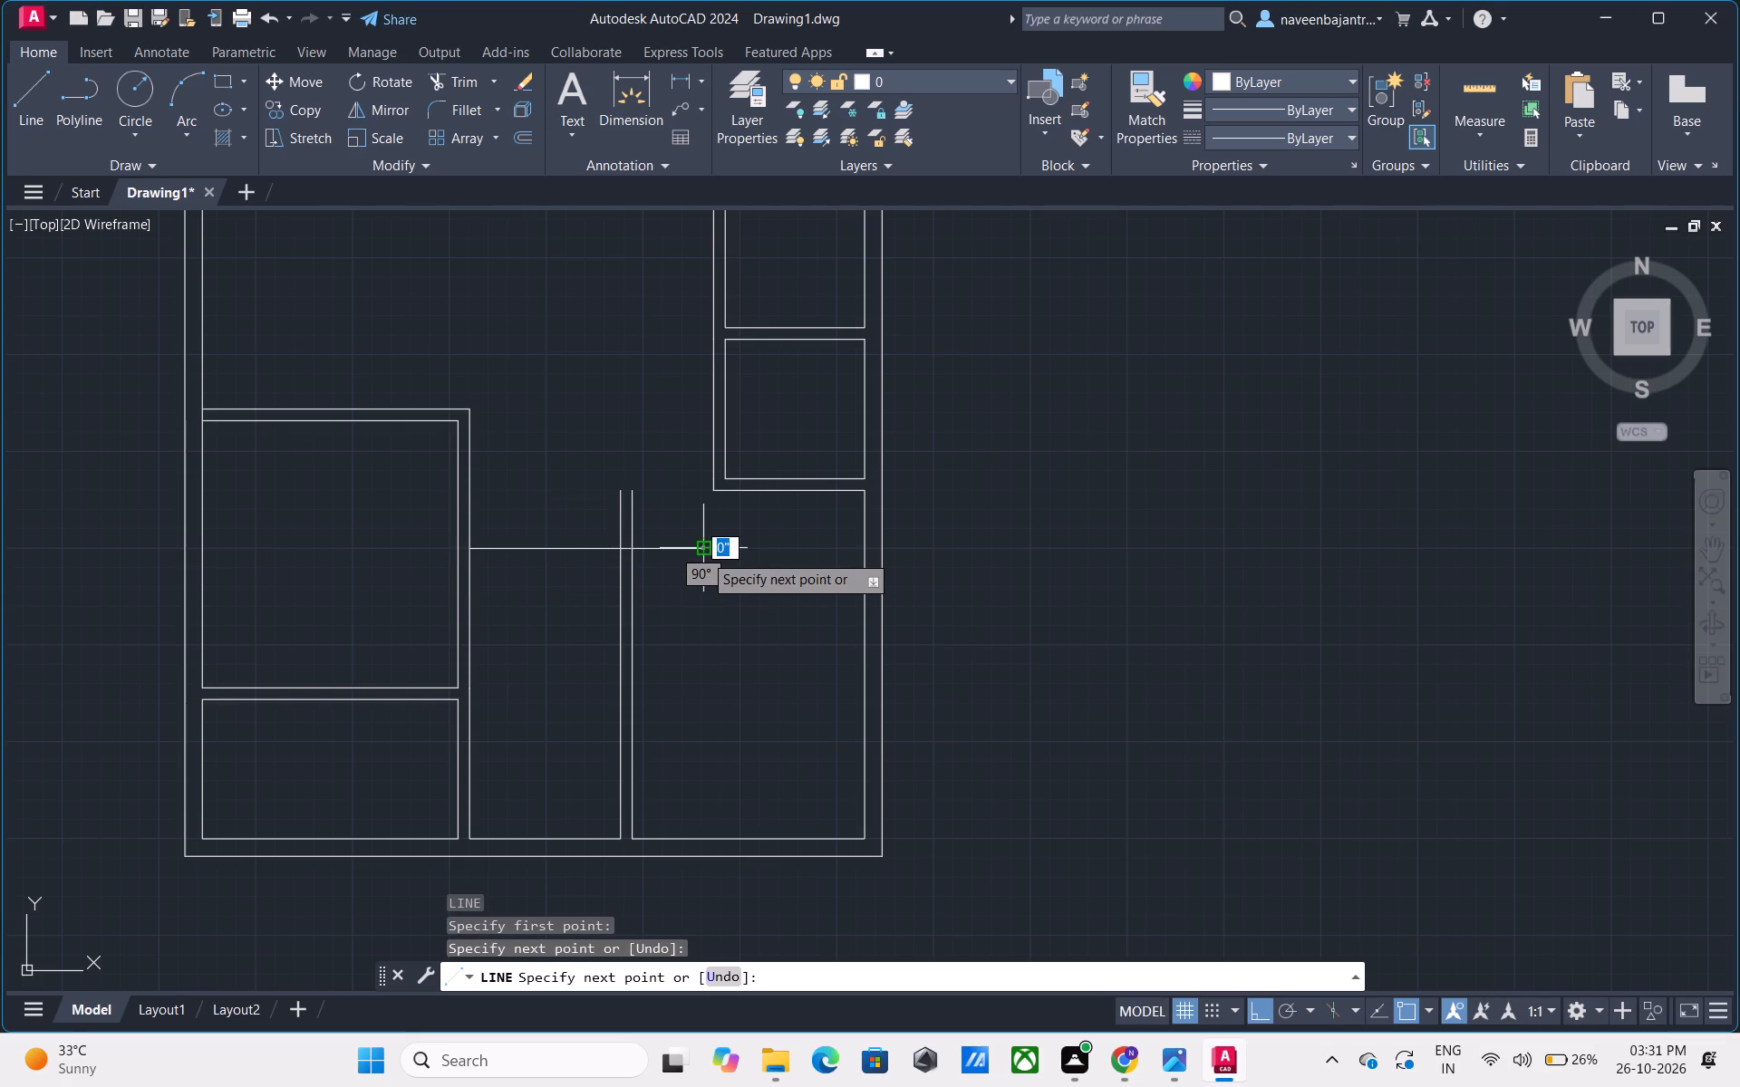
{"action": "key", "text": "Escape"}
Trim both partition lines above the horizontal line, and that line on either side of the partition, leaving a capped end.
{"action": "type", "text": "tr"}
{"action": "key", "text": "space"}
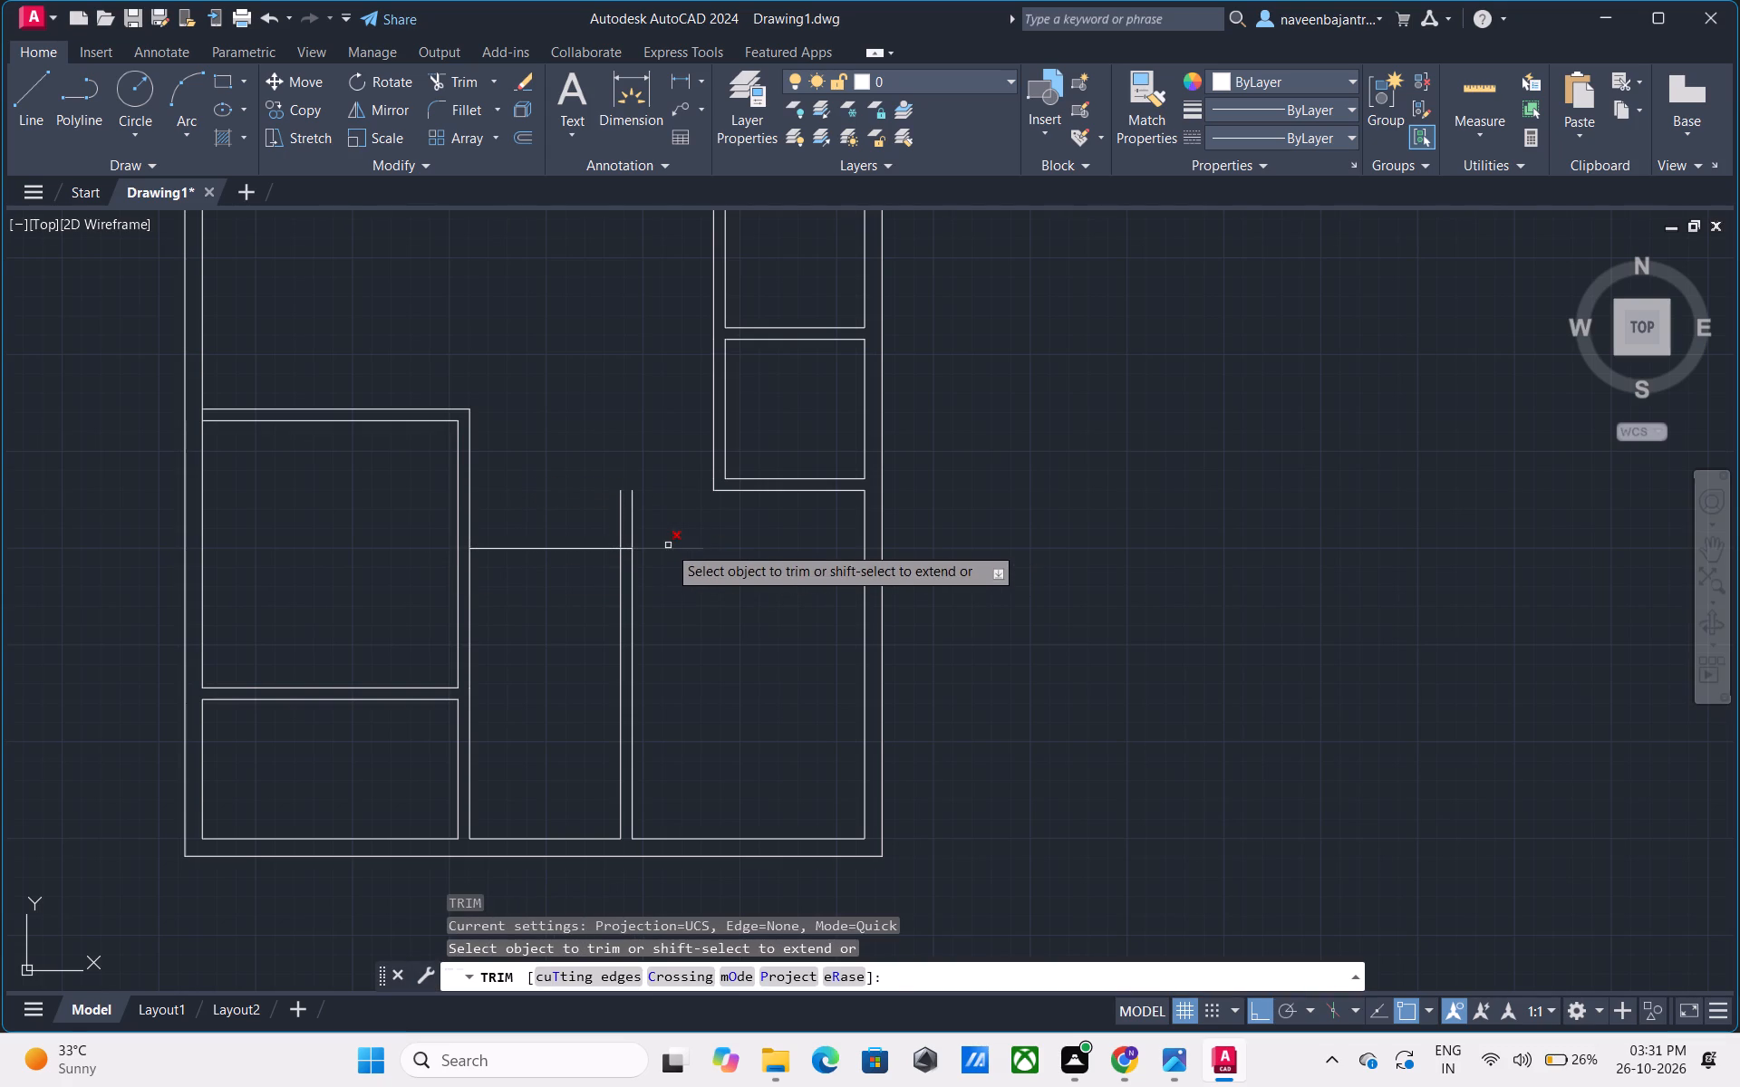
{"action": "left_click", "coordinate": [668, 545]}
{"action": "left_click", "coordinate": [628, 523]}
{"action": "left_click", "coordinate": [611, 523]}
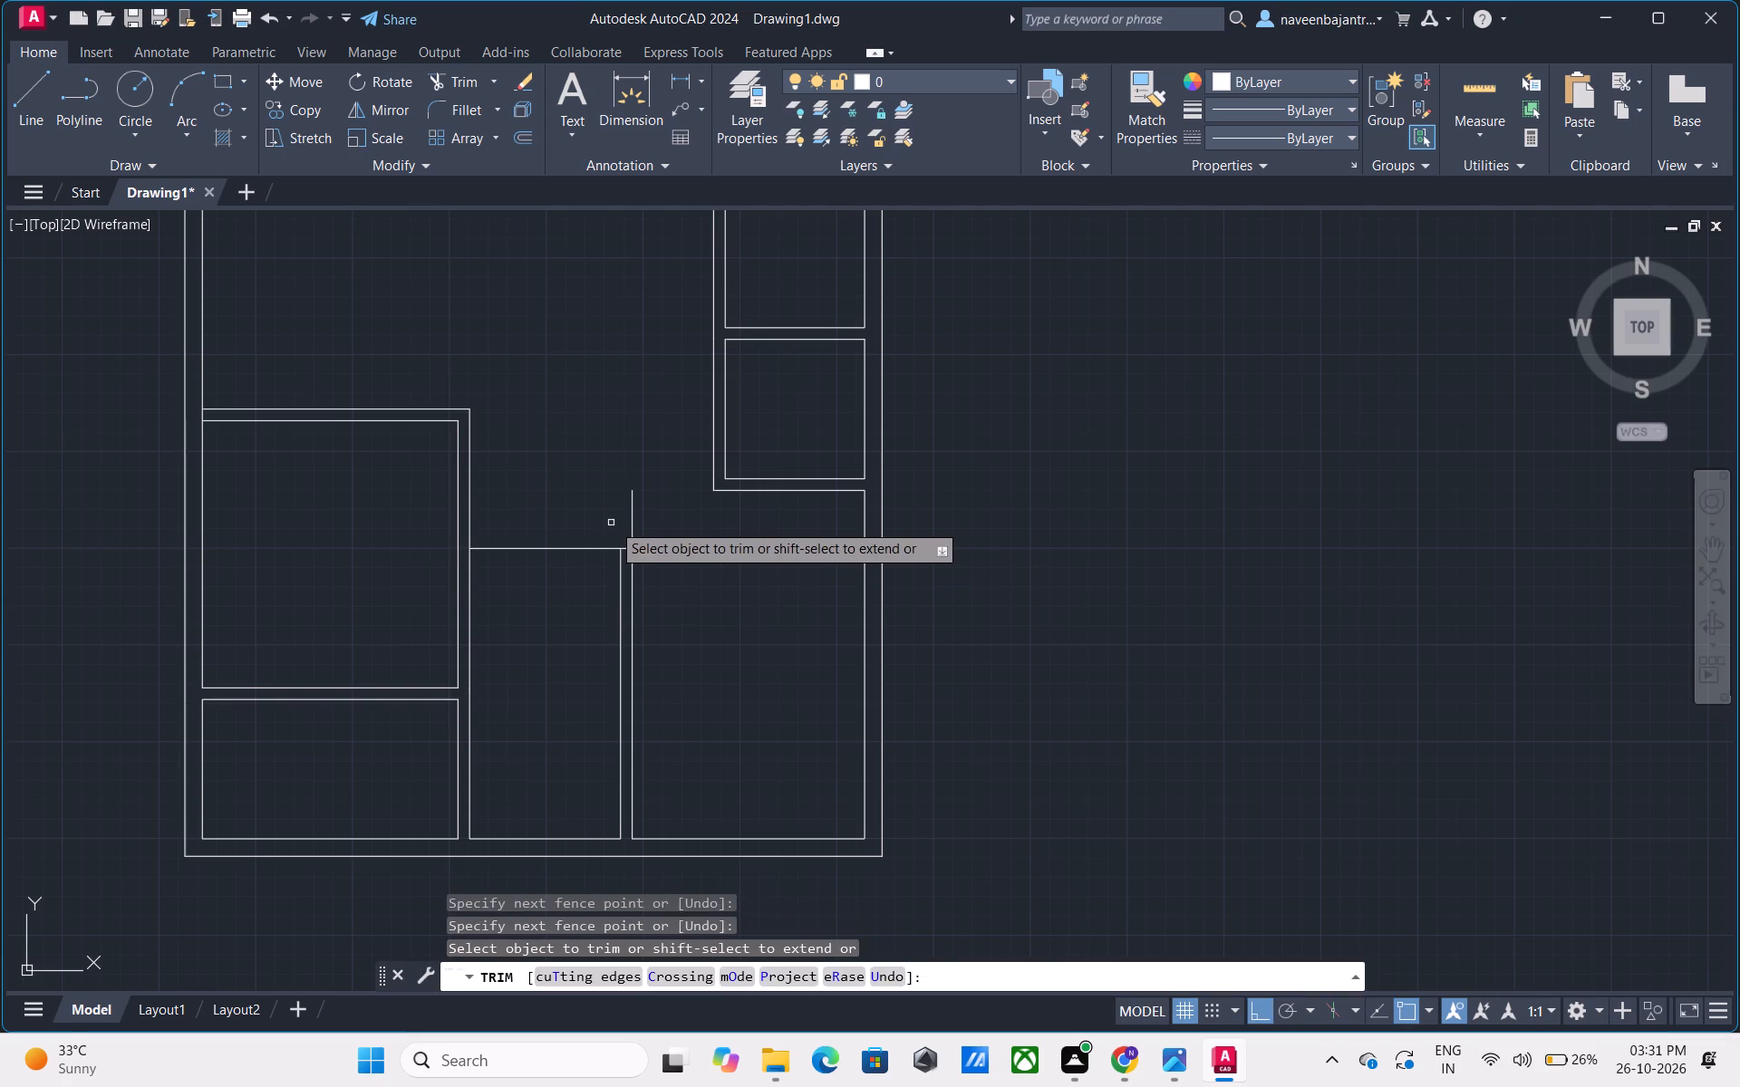
{"action": "left_click", "coordinate": [630, 522]}
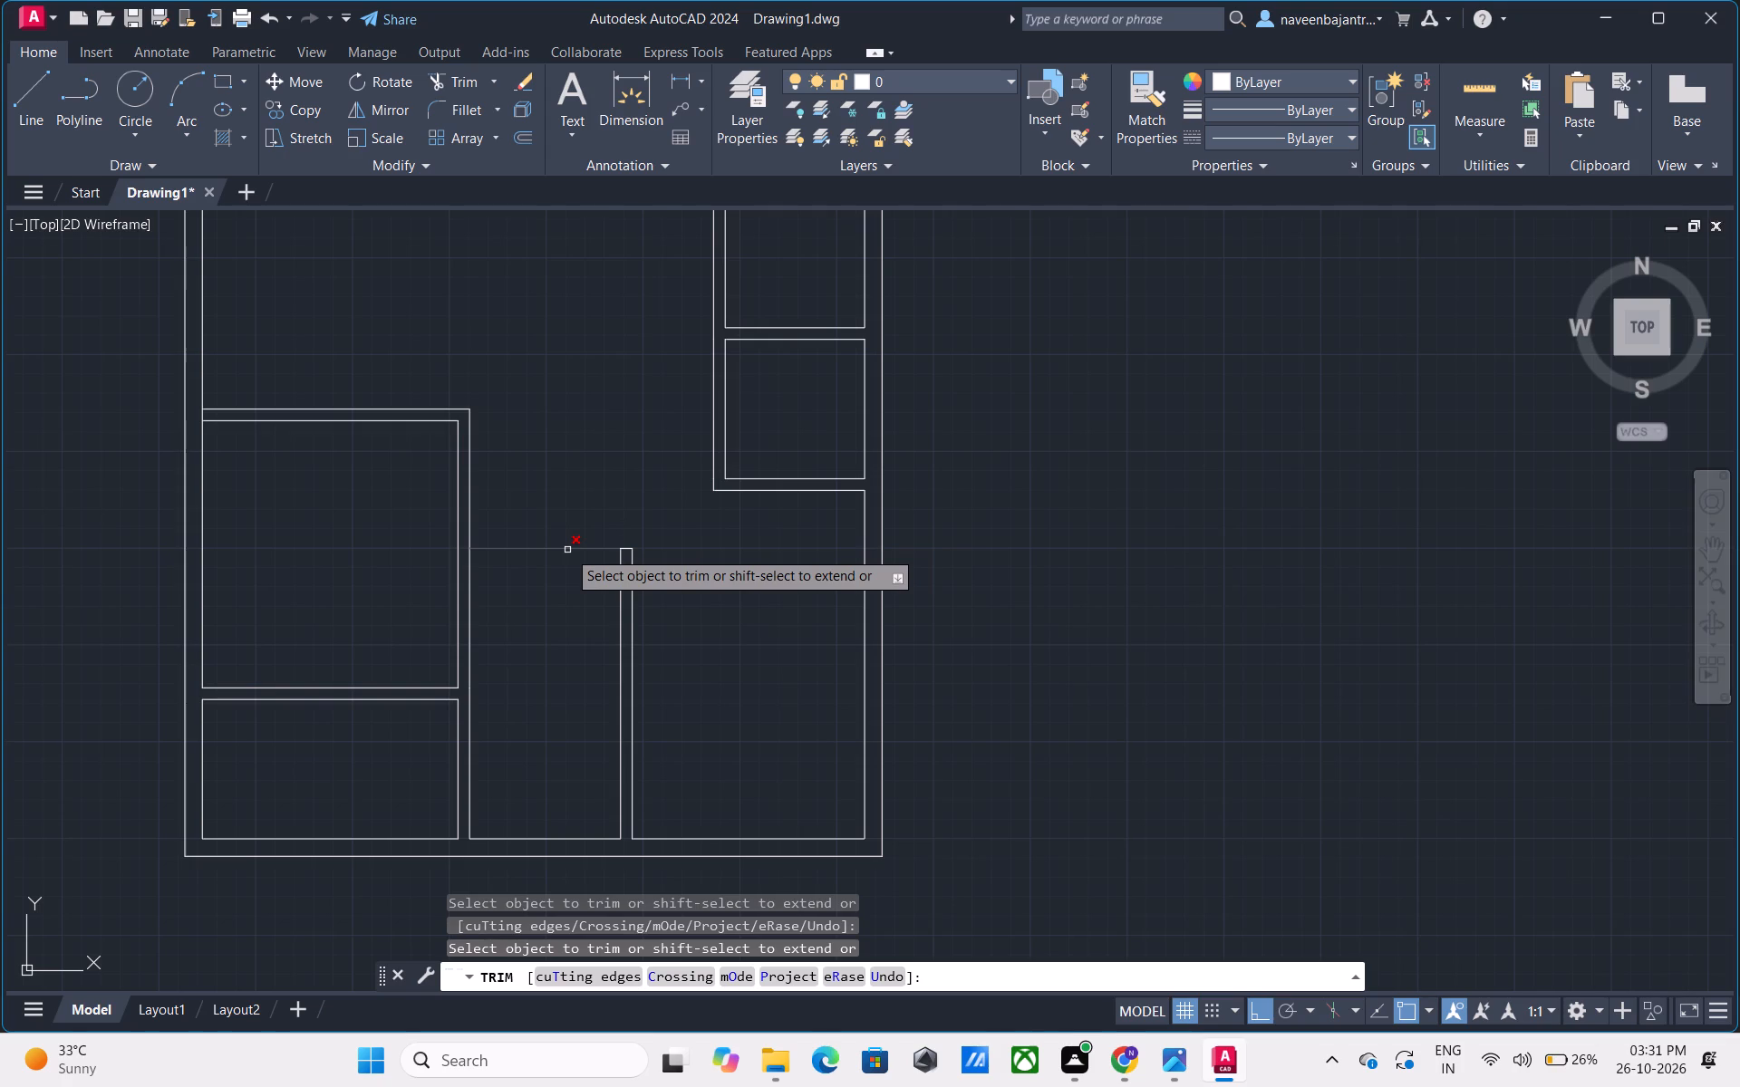
{"action": "left_click", "coordinate": [567, 550]}
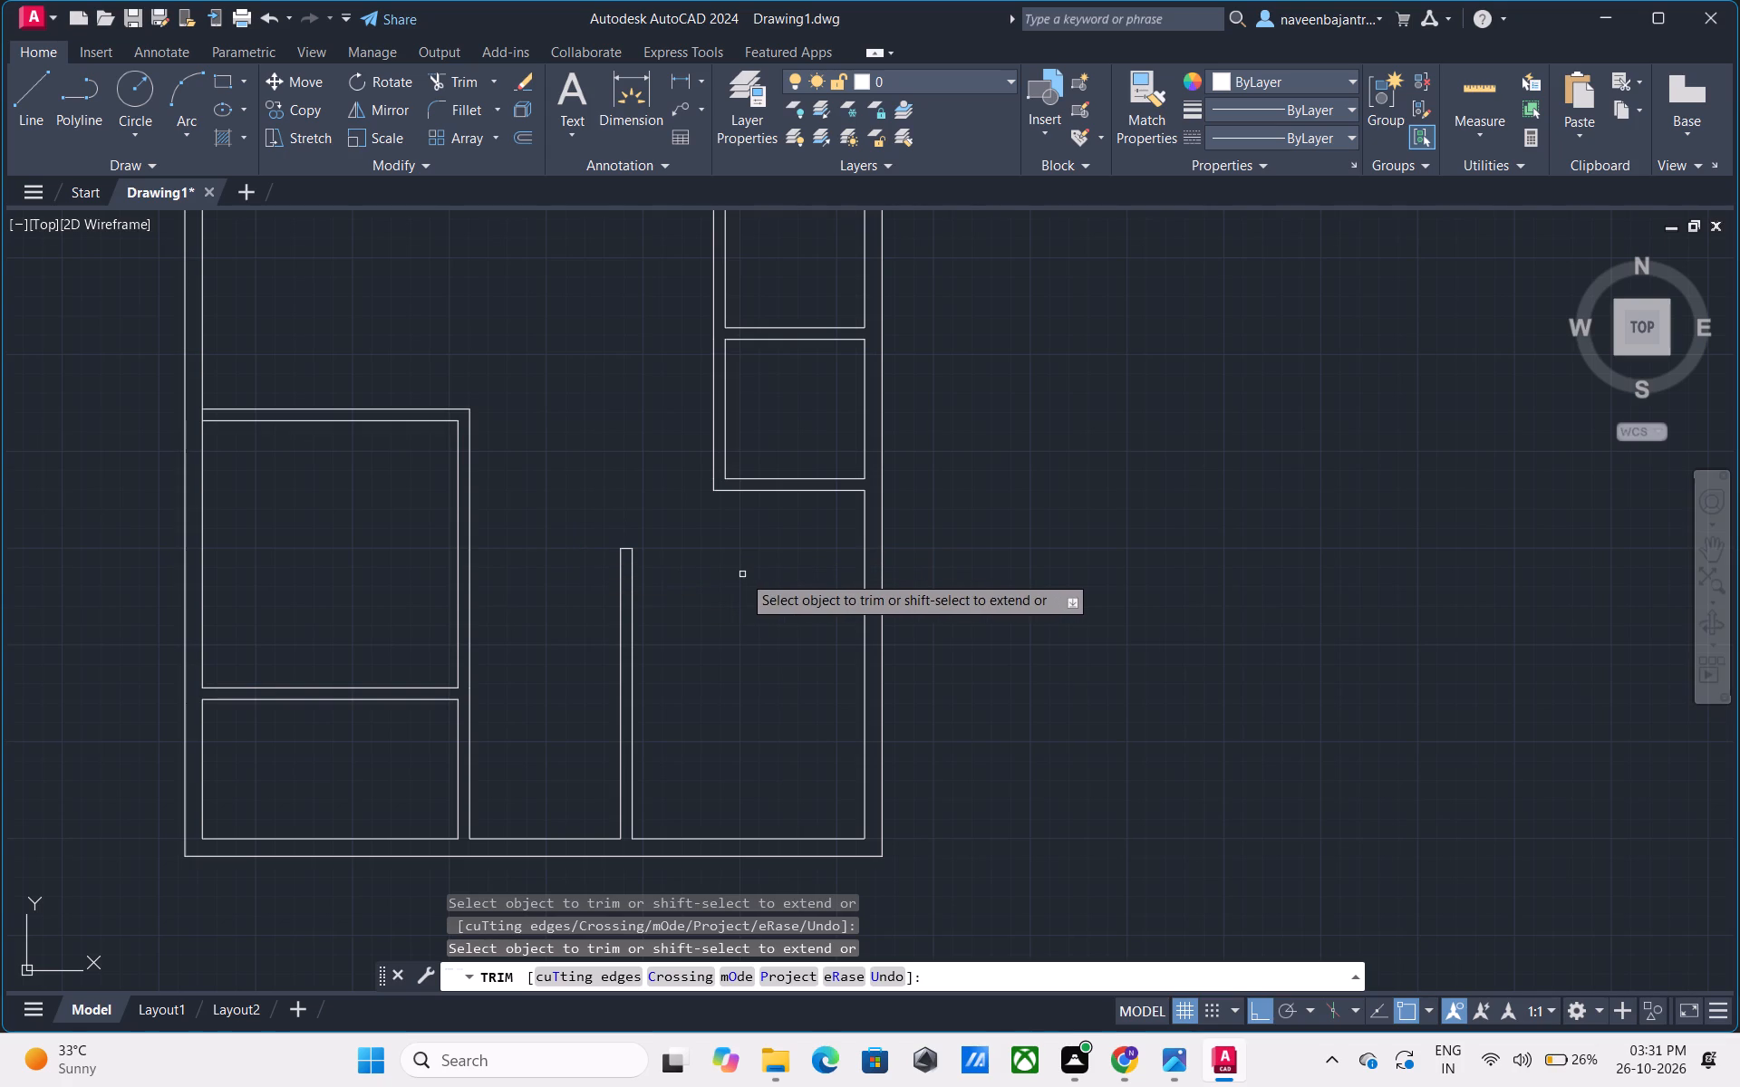
{"action": "key", "text": "Escape"}
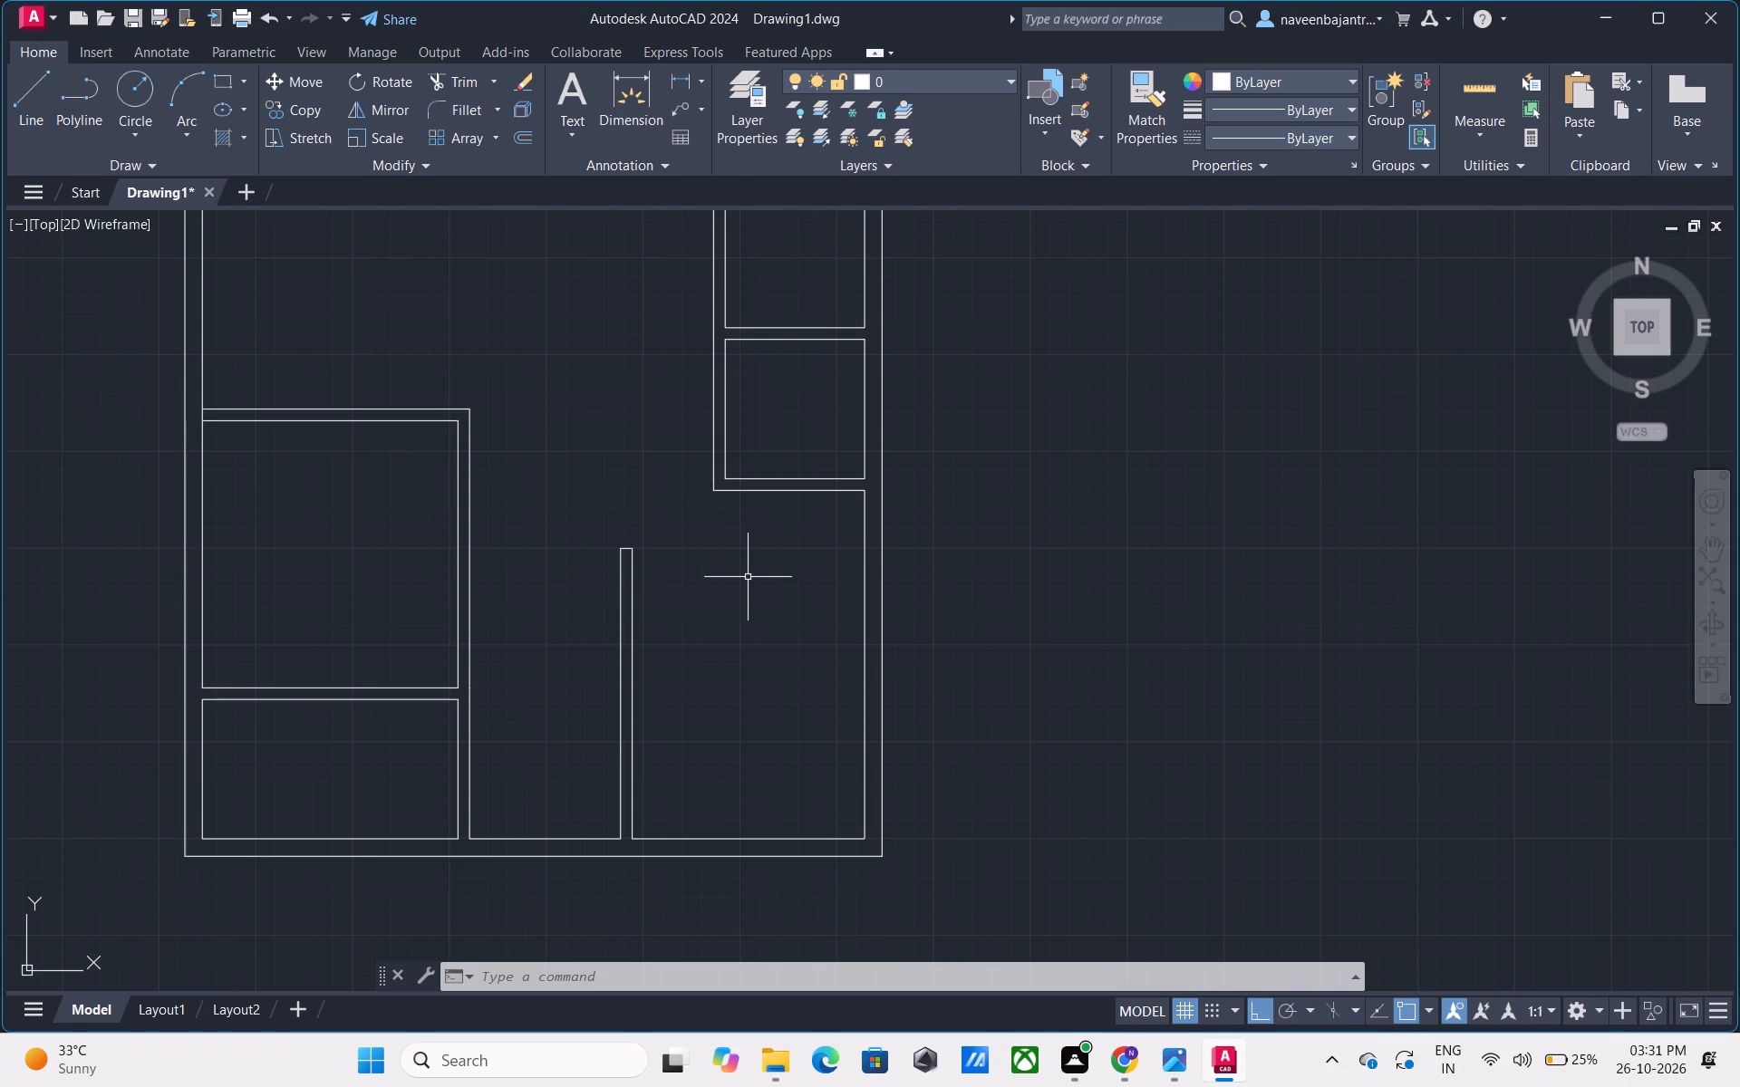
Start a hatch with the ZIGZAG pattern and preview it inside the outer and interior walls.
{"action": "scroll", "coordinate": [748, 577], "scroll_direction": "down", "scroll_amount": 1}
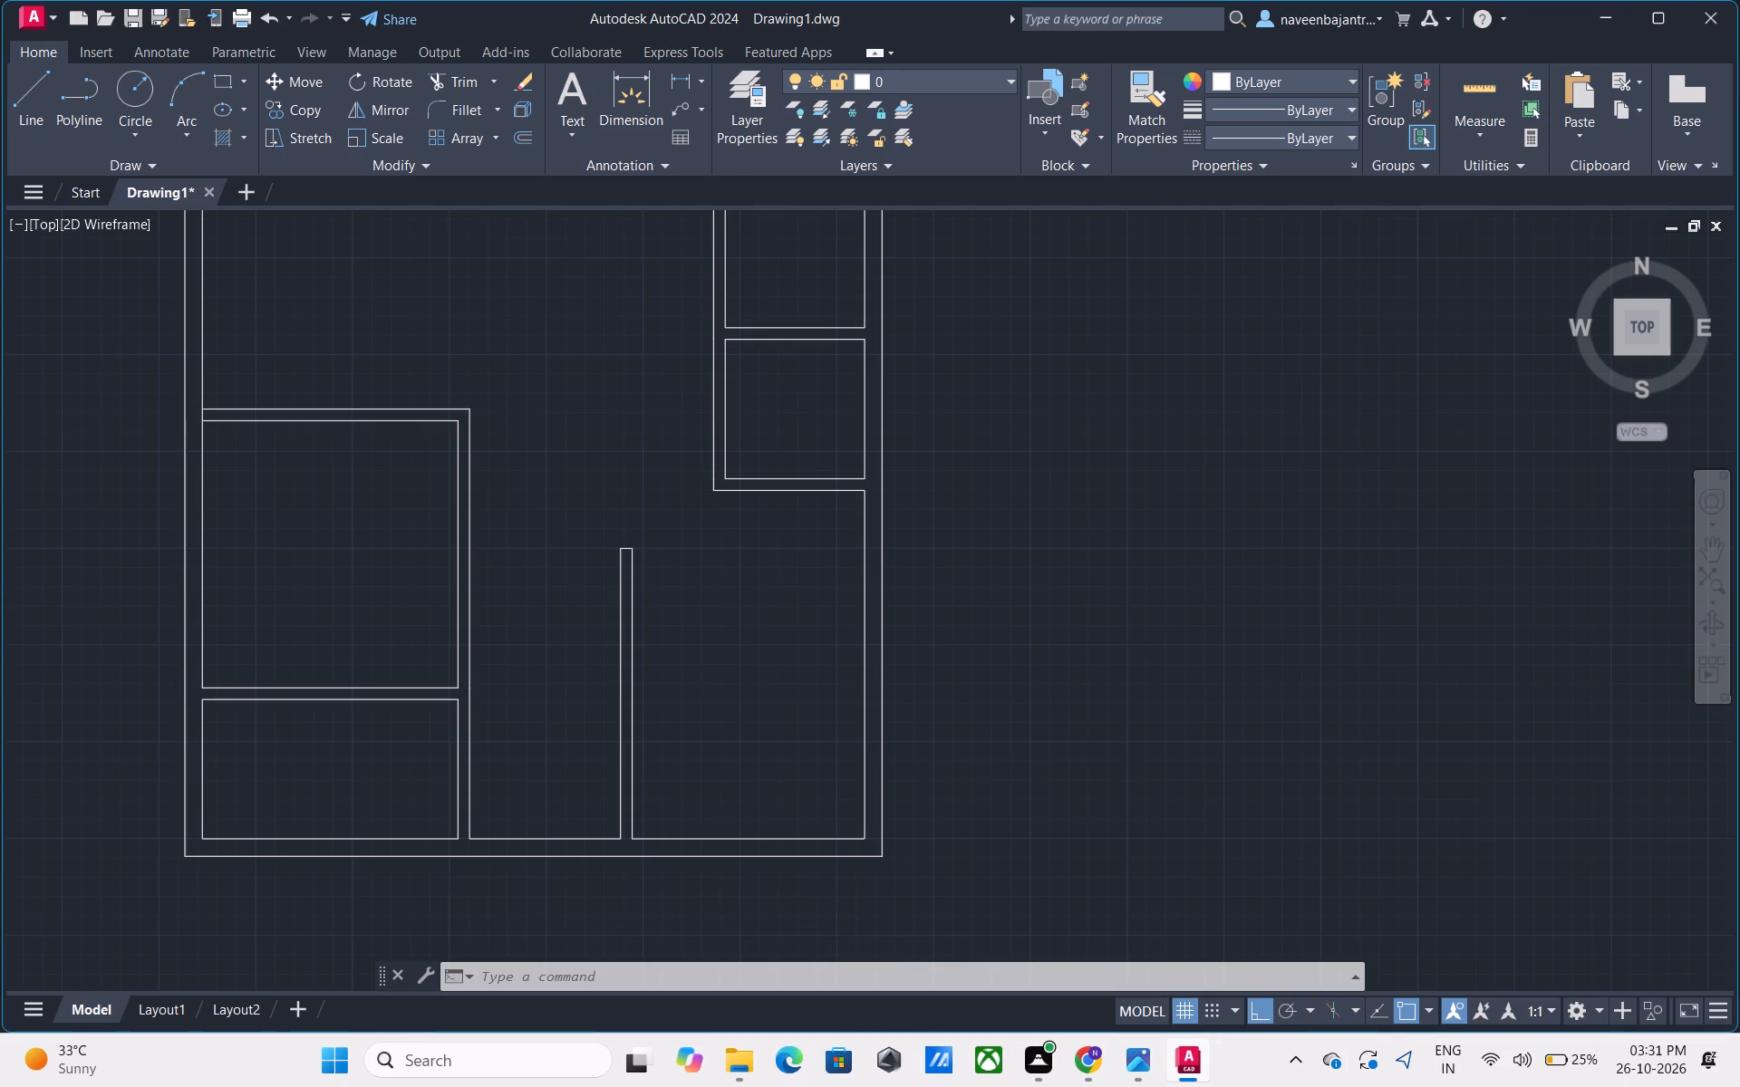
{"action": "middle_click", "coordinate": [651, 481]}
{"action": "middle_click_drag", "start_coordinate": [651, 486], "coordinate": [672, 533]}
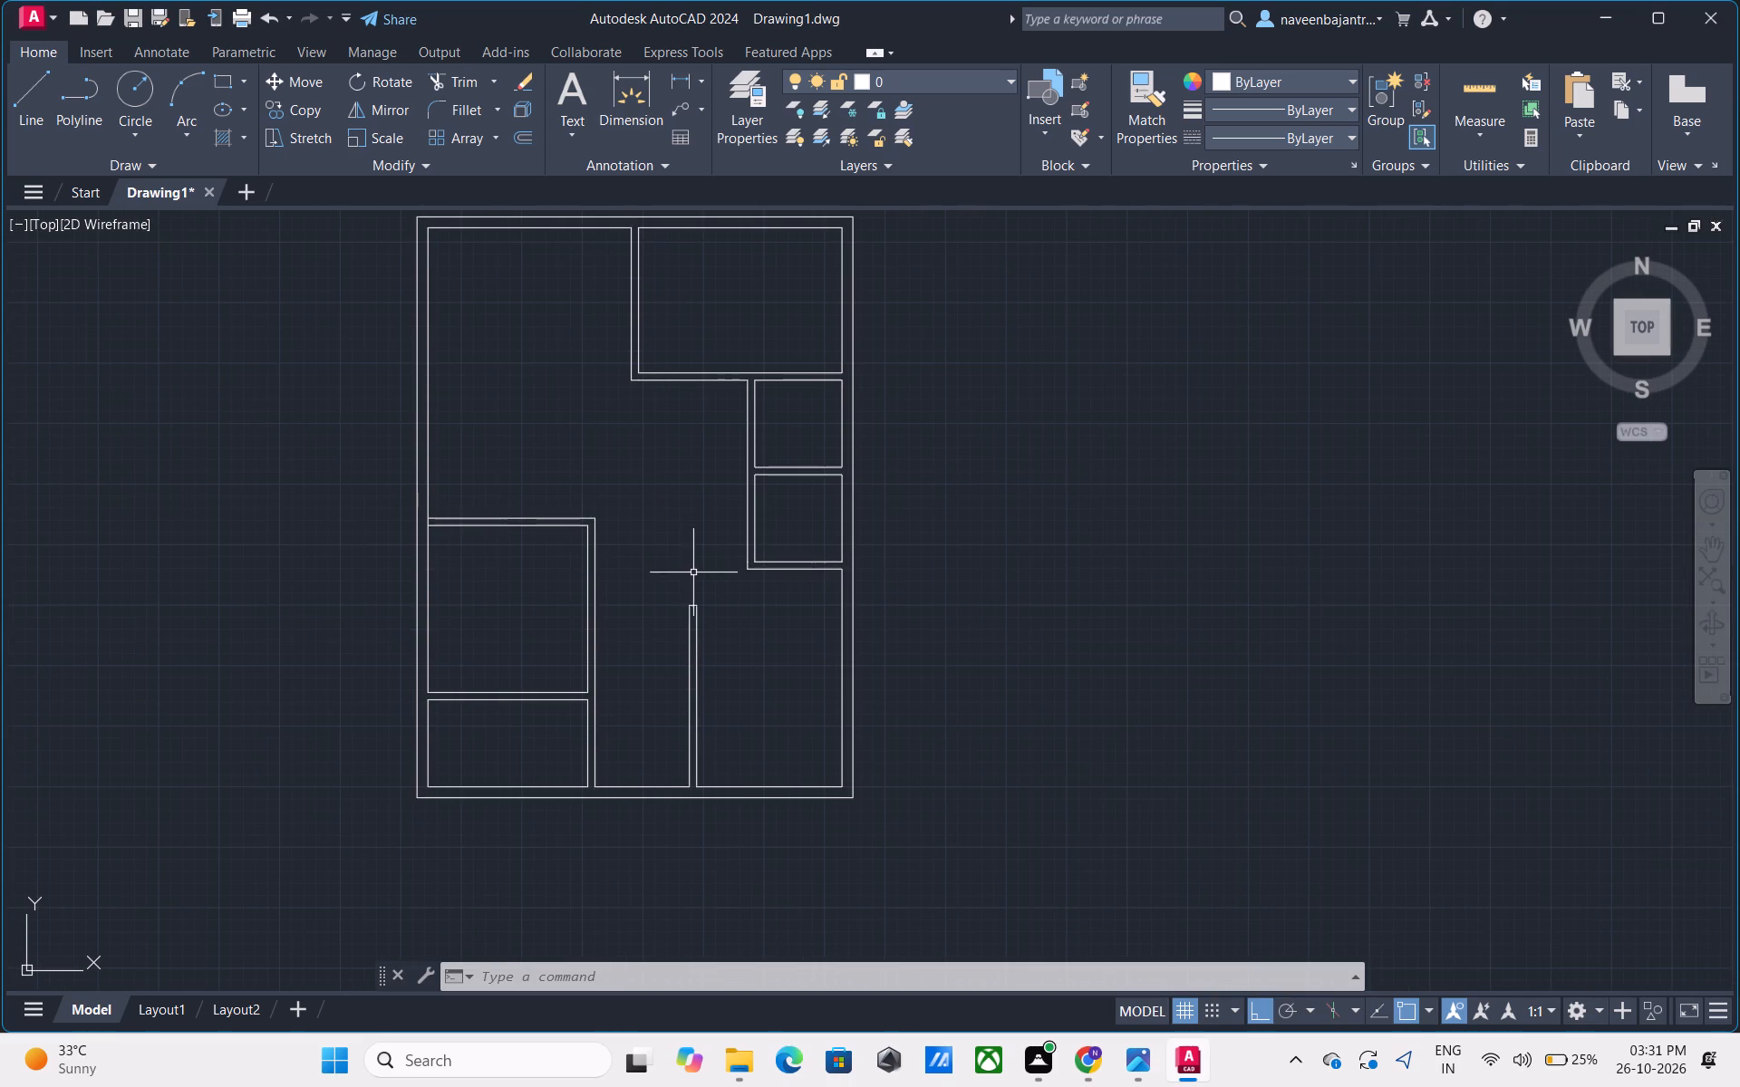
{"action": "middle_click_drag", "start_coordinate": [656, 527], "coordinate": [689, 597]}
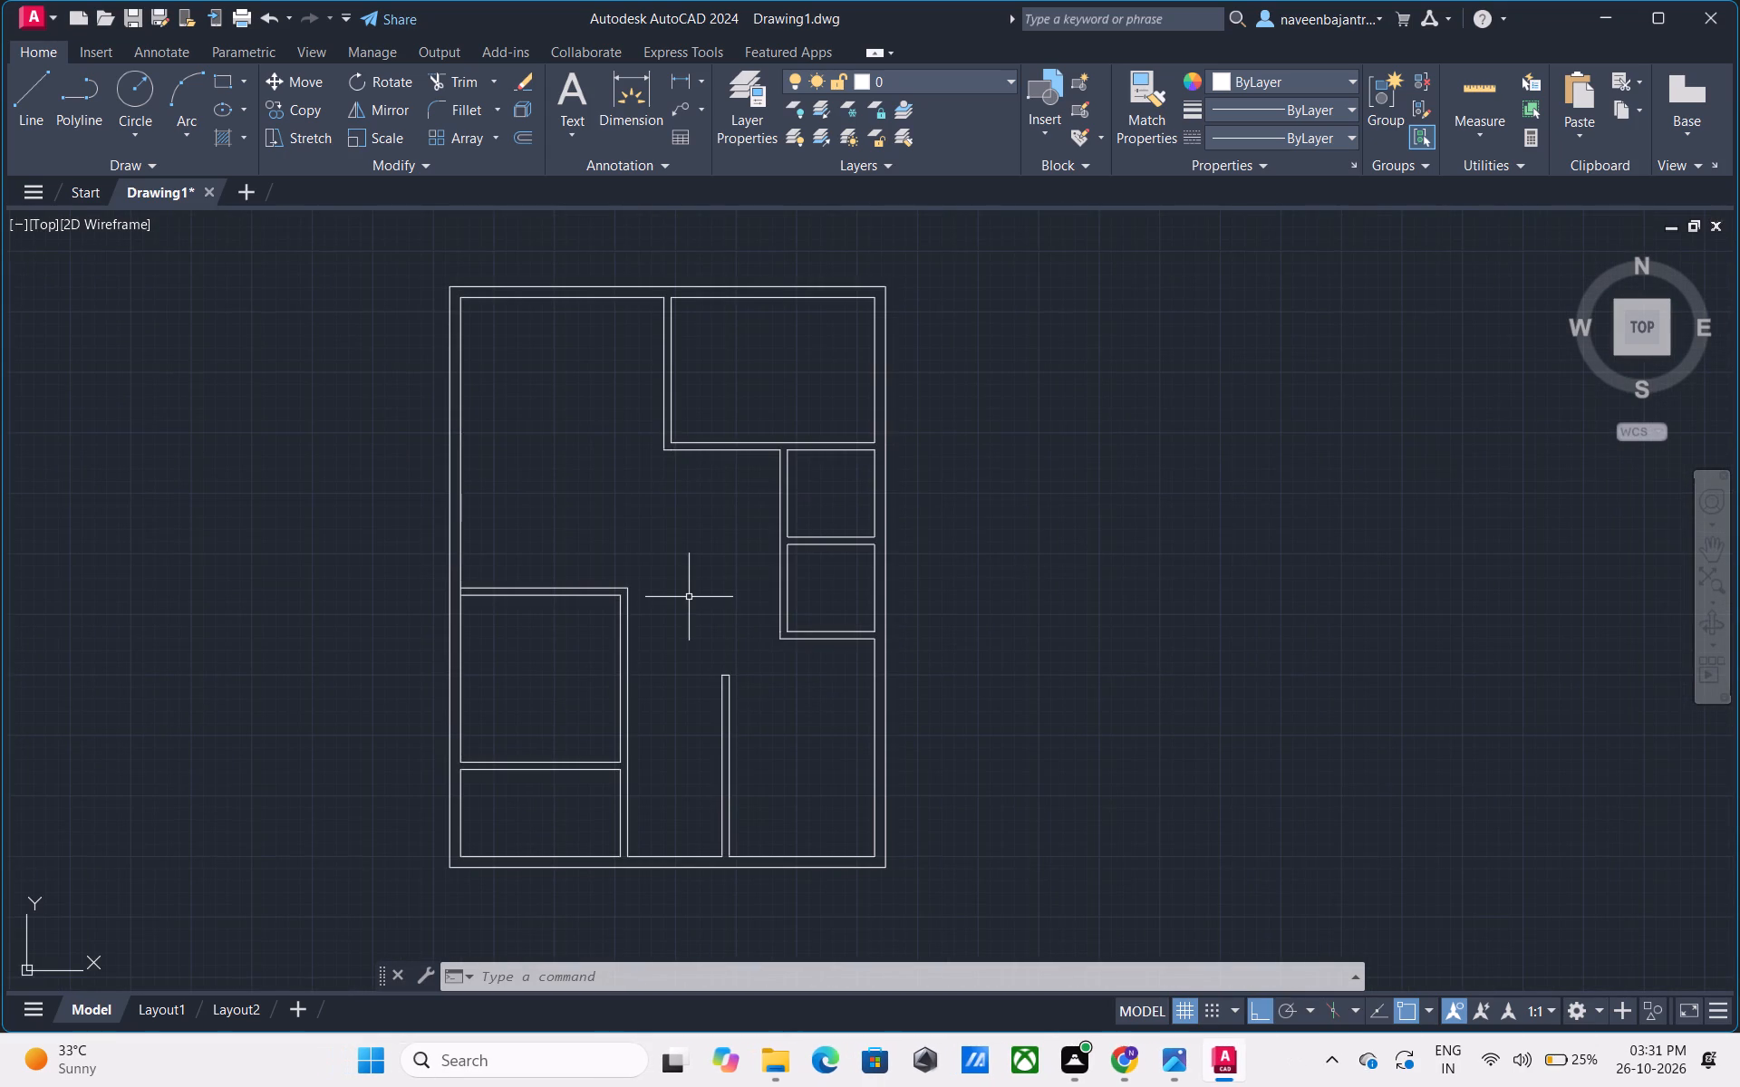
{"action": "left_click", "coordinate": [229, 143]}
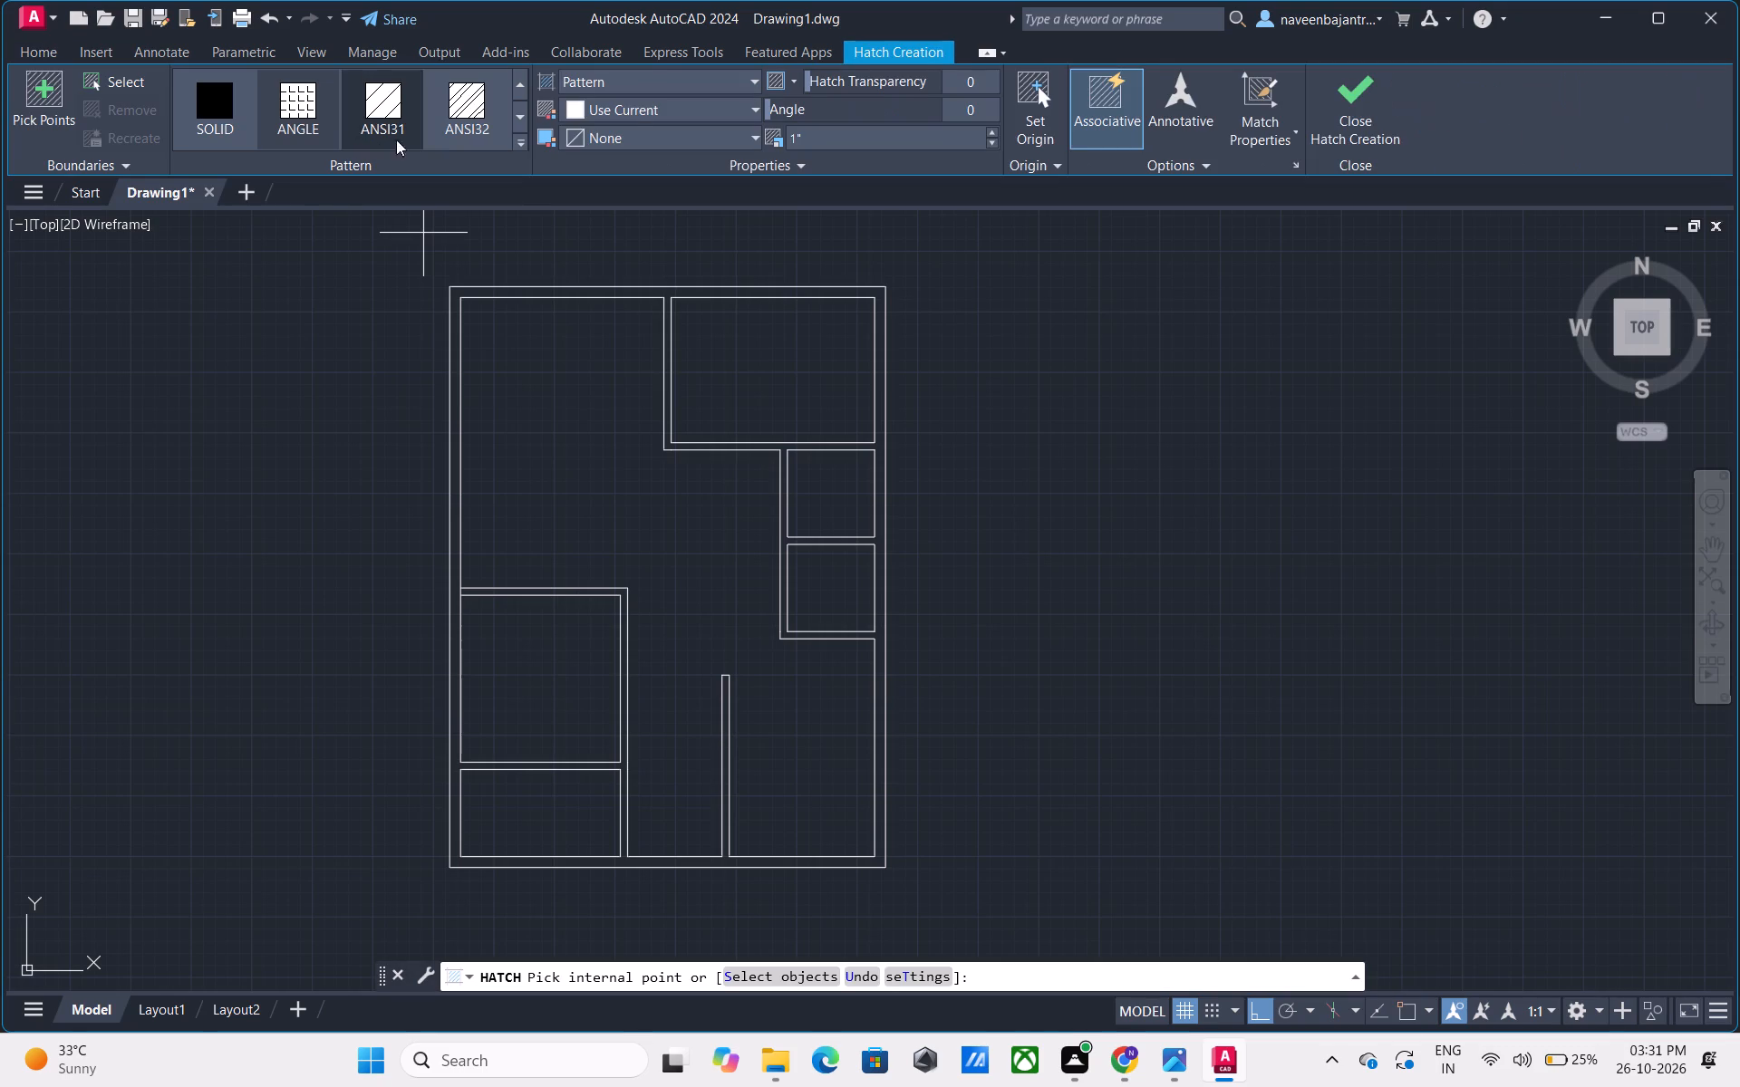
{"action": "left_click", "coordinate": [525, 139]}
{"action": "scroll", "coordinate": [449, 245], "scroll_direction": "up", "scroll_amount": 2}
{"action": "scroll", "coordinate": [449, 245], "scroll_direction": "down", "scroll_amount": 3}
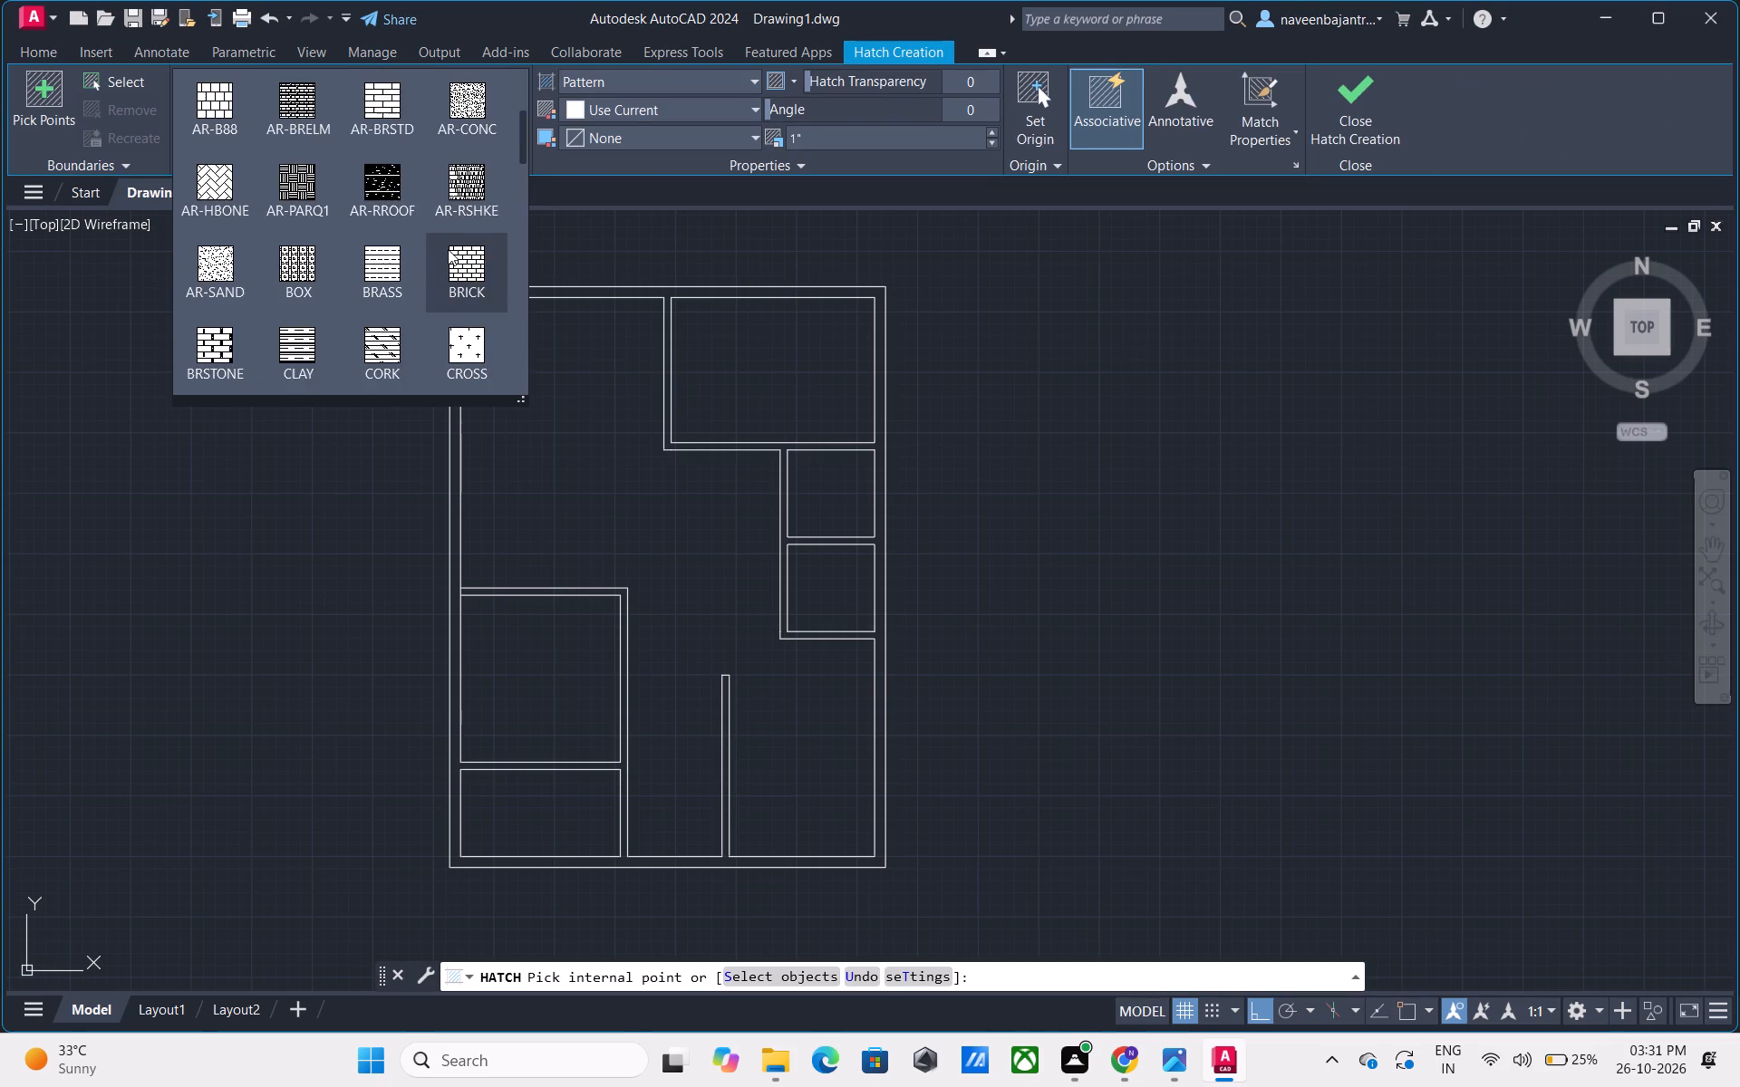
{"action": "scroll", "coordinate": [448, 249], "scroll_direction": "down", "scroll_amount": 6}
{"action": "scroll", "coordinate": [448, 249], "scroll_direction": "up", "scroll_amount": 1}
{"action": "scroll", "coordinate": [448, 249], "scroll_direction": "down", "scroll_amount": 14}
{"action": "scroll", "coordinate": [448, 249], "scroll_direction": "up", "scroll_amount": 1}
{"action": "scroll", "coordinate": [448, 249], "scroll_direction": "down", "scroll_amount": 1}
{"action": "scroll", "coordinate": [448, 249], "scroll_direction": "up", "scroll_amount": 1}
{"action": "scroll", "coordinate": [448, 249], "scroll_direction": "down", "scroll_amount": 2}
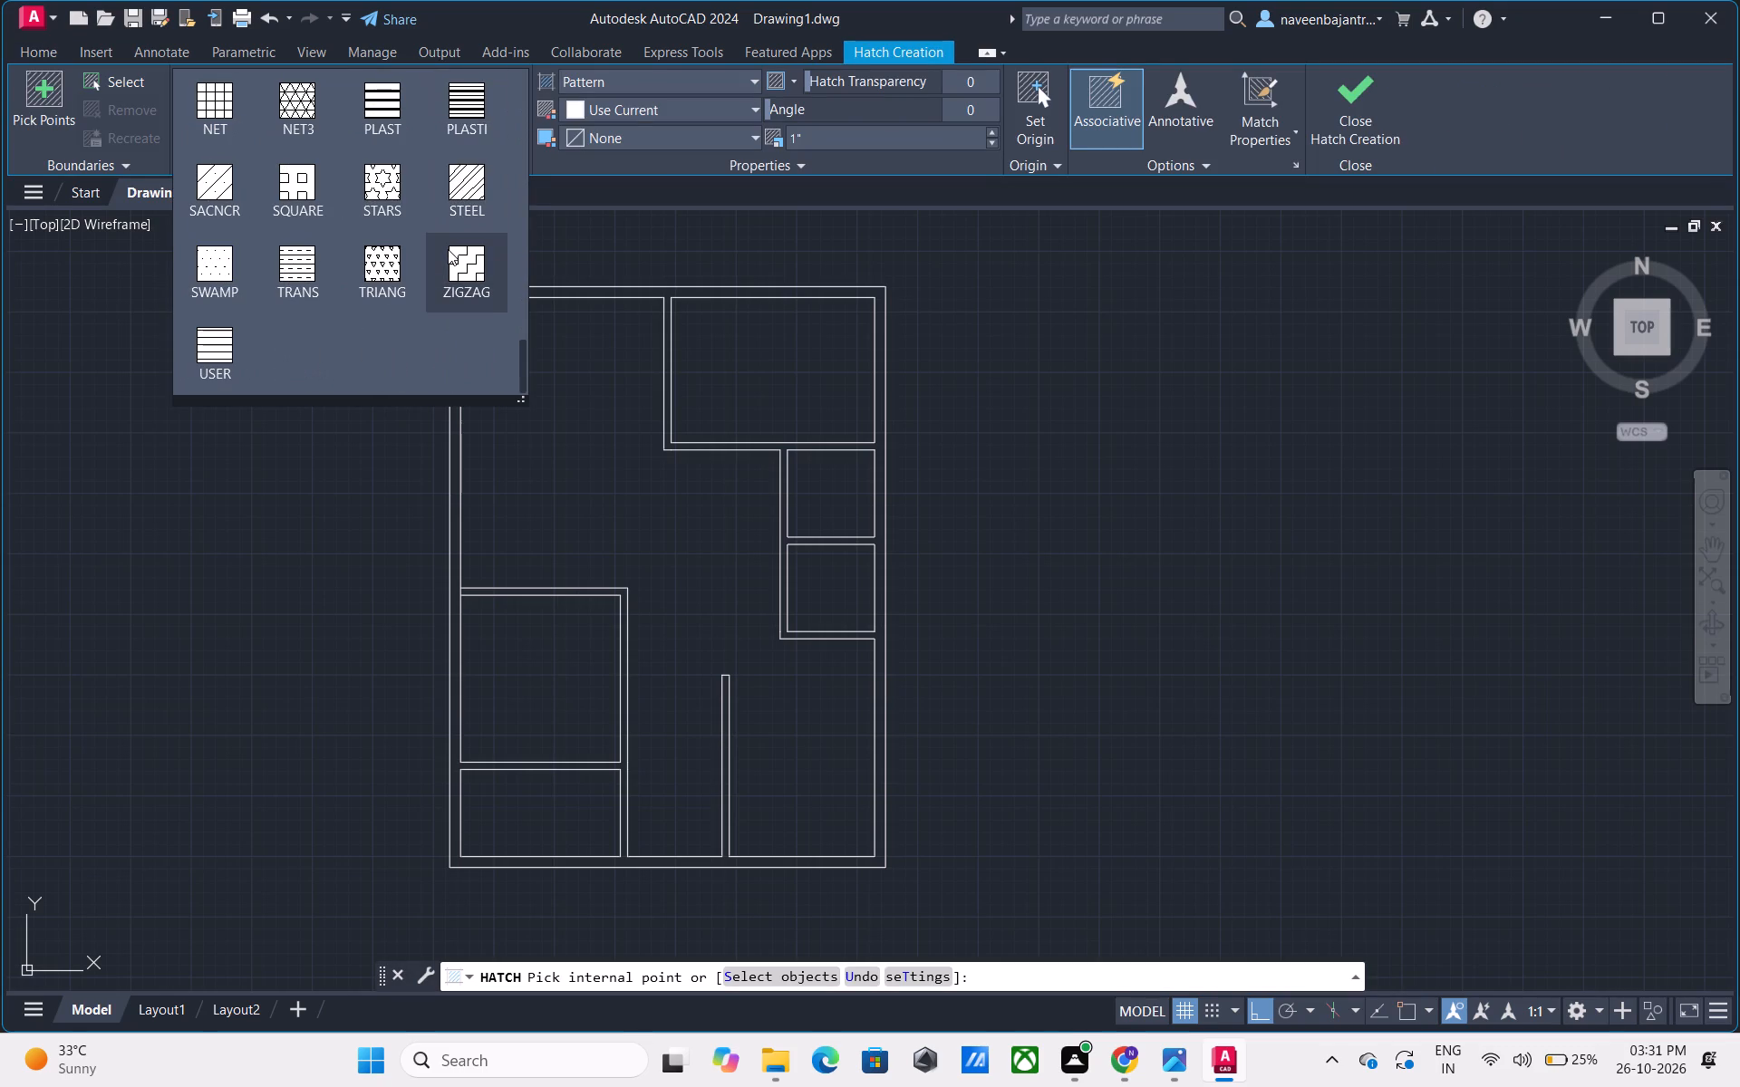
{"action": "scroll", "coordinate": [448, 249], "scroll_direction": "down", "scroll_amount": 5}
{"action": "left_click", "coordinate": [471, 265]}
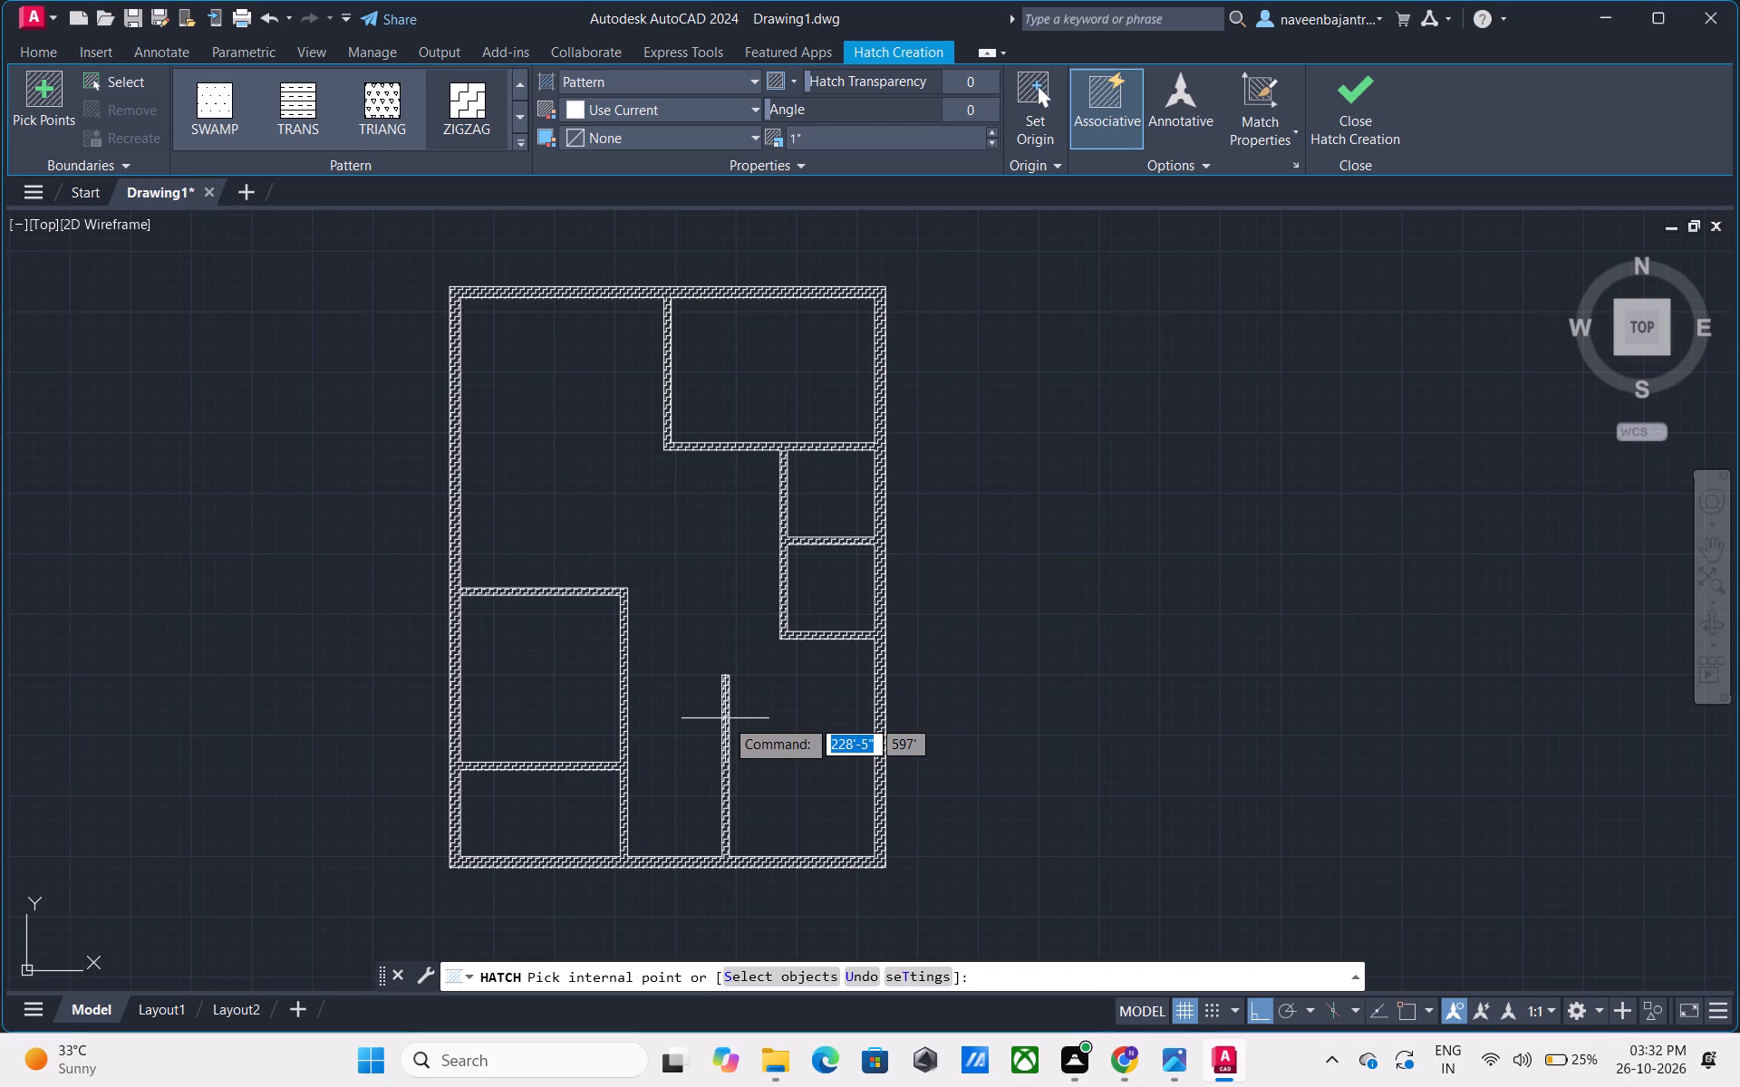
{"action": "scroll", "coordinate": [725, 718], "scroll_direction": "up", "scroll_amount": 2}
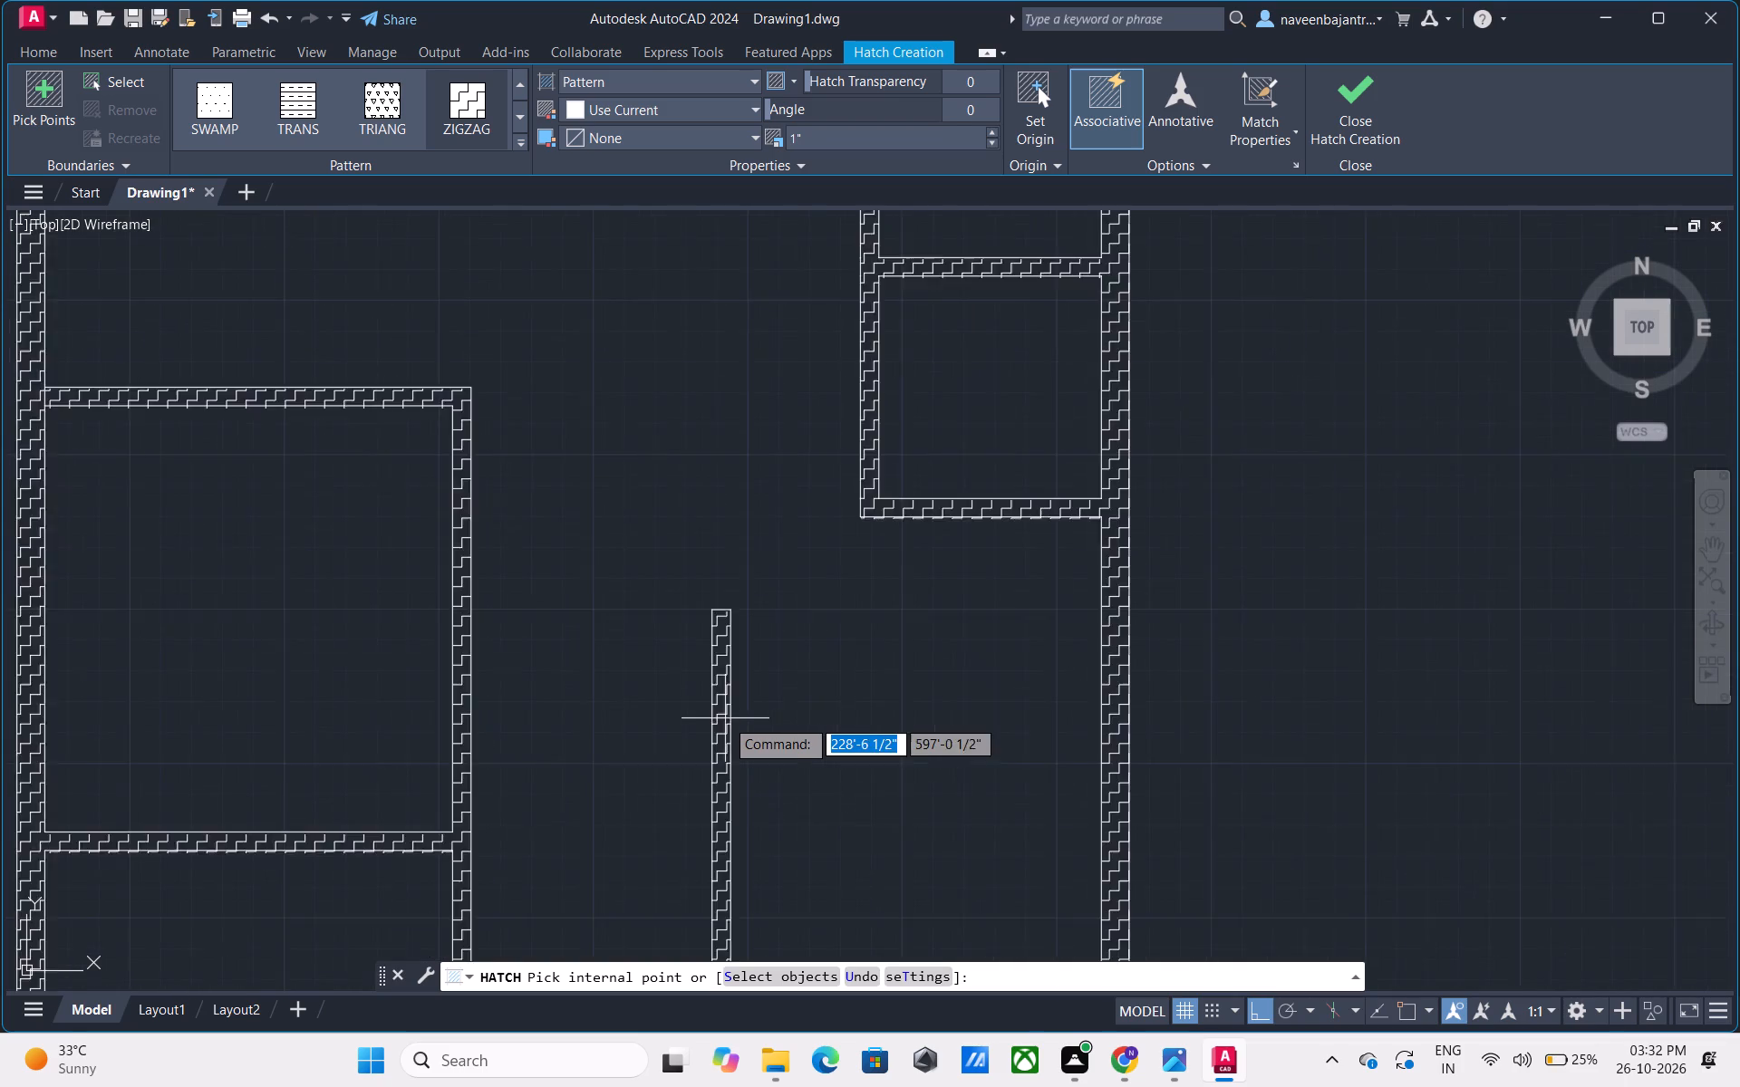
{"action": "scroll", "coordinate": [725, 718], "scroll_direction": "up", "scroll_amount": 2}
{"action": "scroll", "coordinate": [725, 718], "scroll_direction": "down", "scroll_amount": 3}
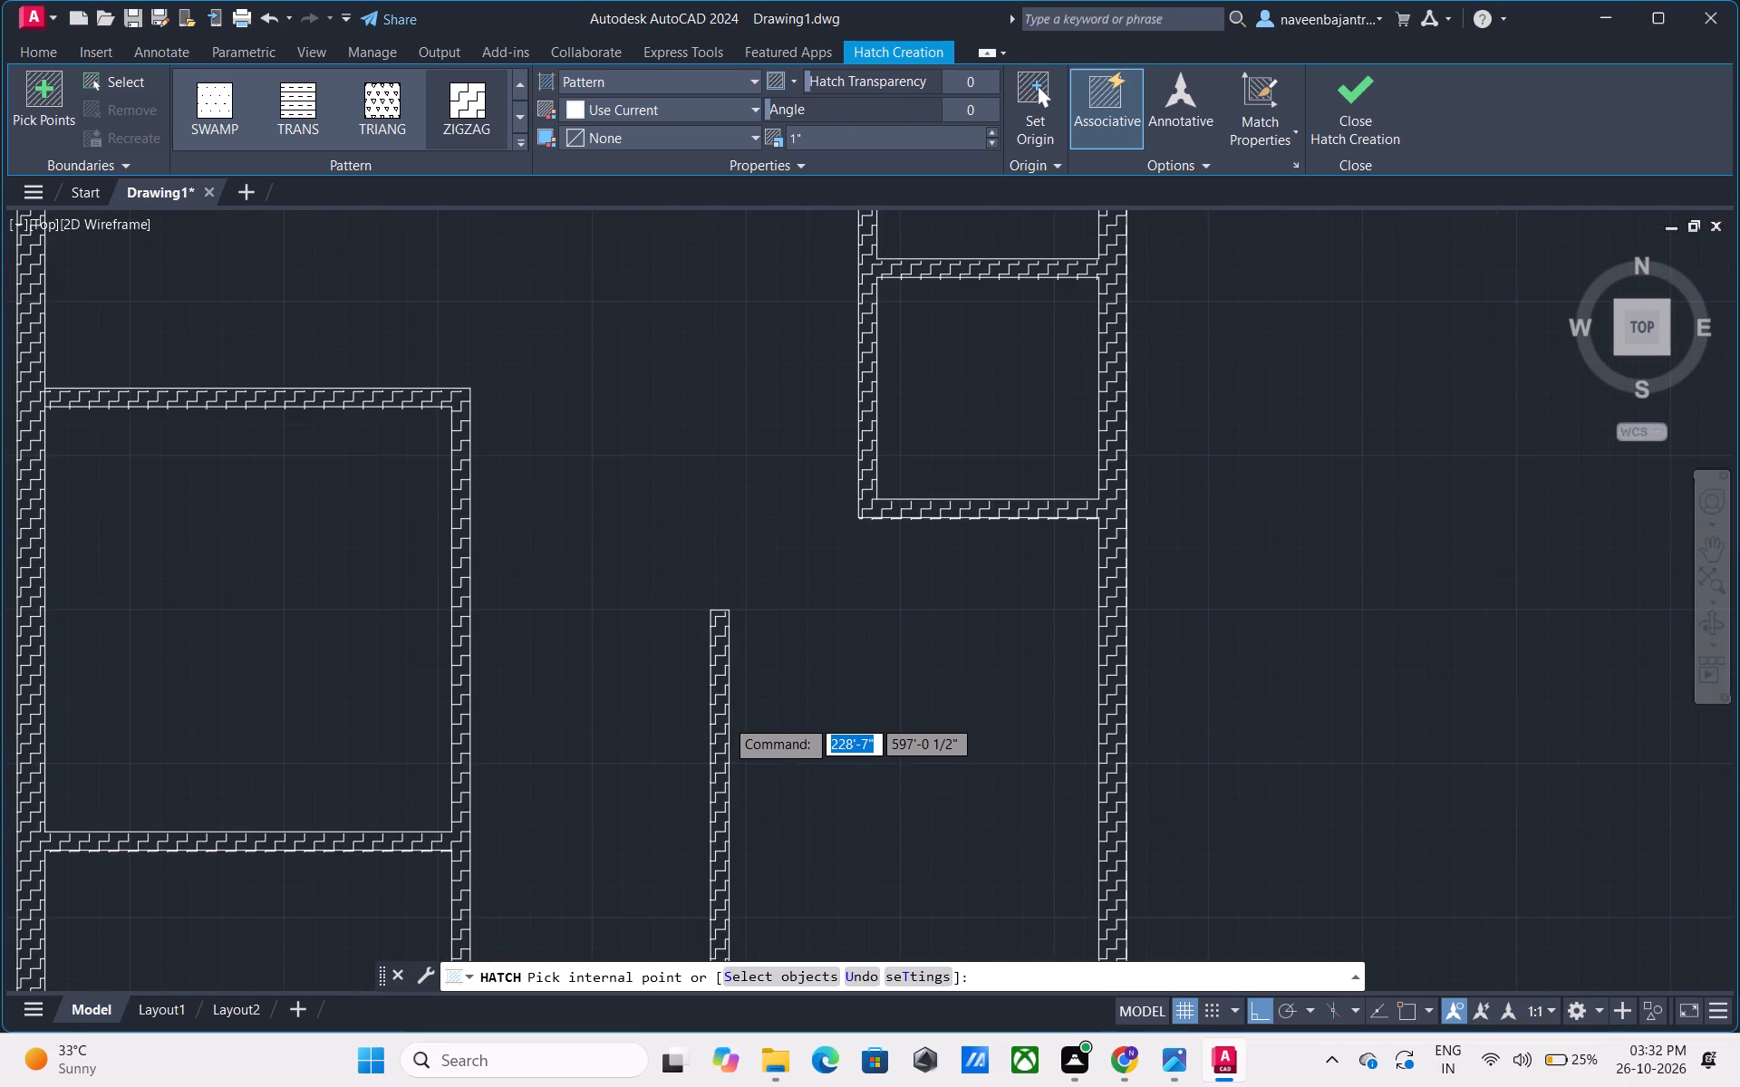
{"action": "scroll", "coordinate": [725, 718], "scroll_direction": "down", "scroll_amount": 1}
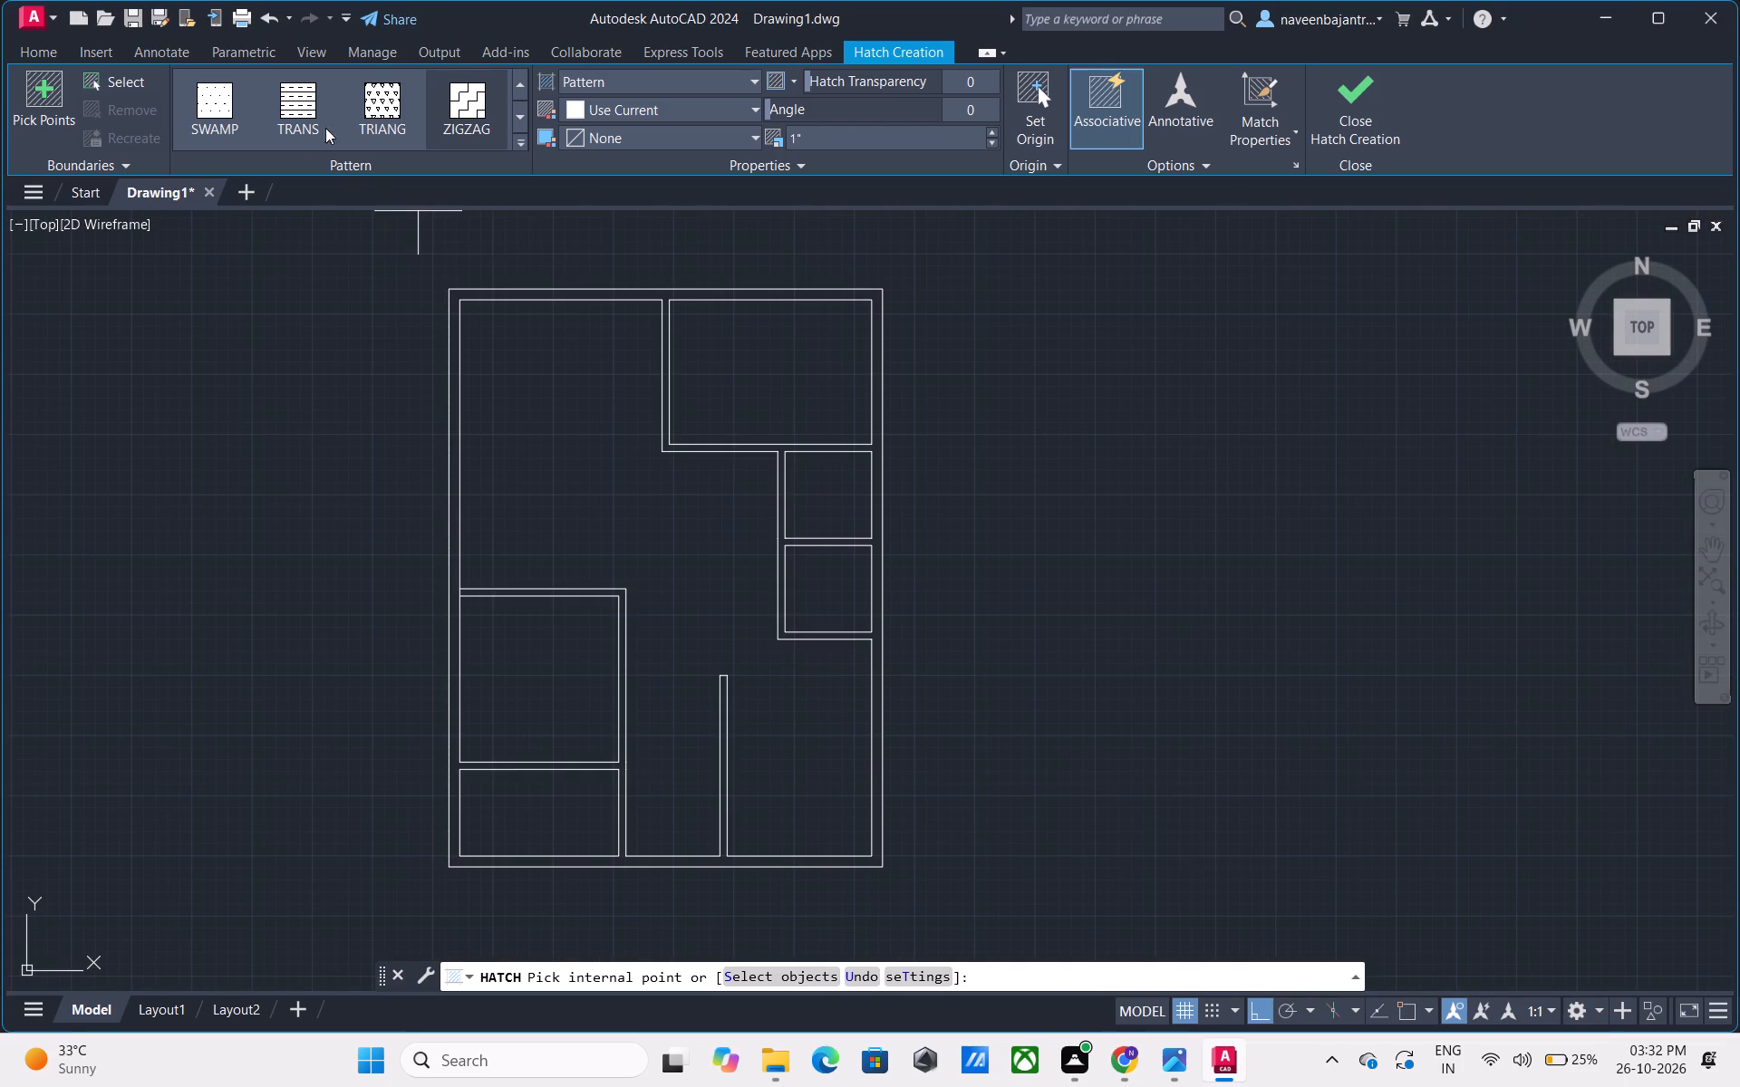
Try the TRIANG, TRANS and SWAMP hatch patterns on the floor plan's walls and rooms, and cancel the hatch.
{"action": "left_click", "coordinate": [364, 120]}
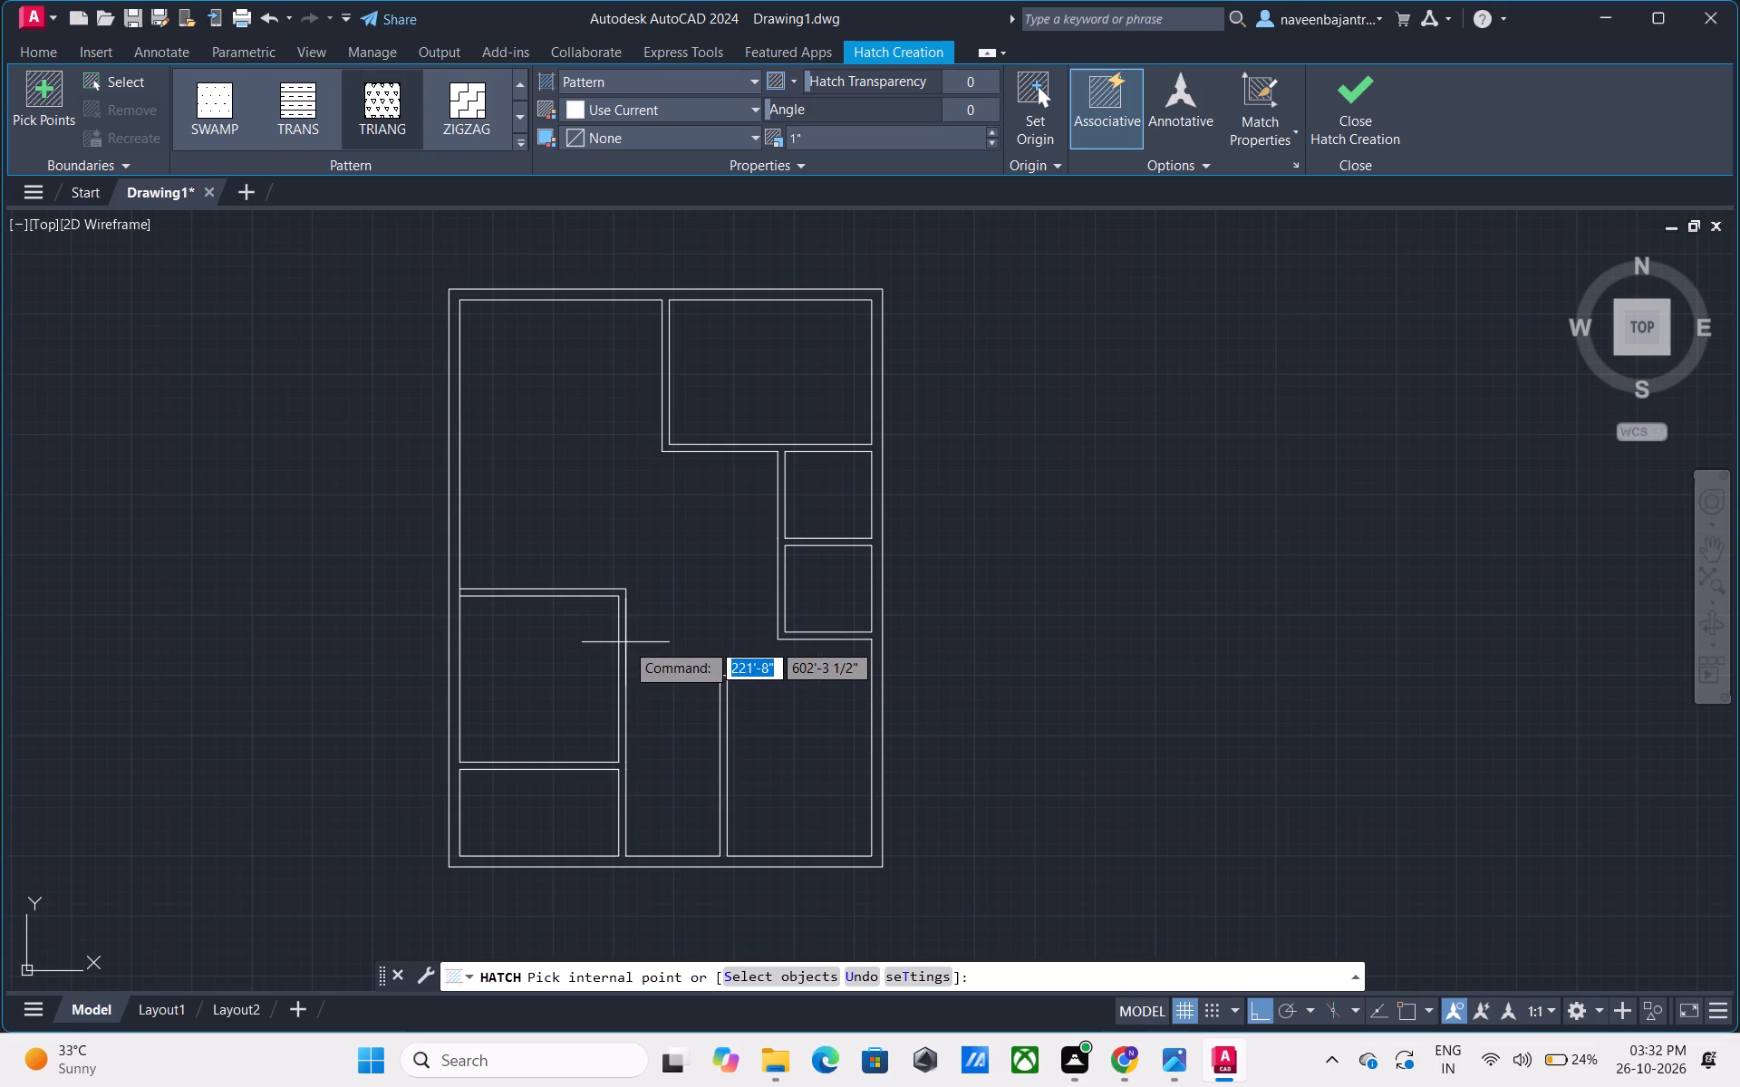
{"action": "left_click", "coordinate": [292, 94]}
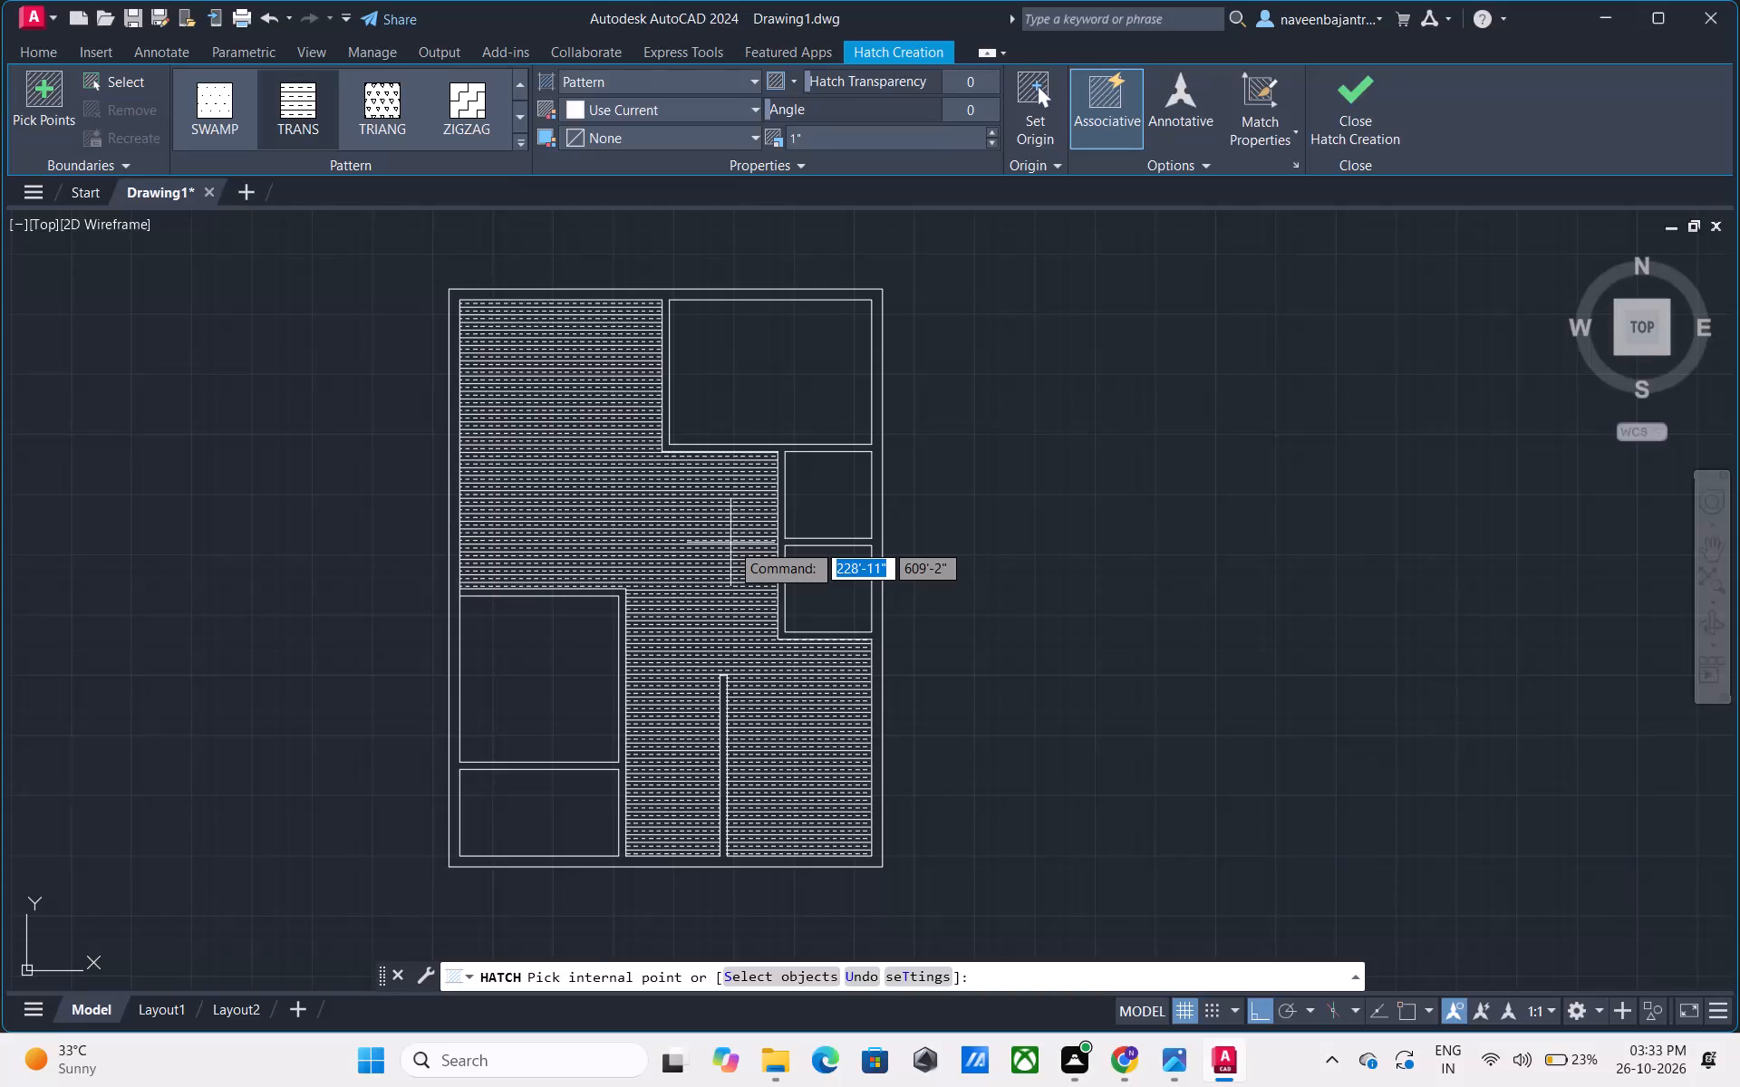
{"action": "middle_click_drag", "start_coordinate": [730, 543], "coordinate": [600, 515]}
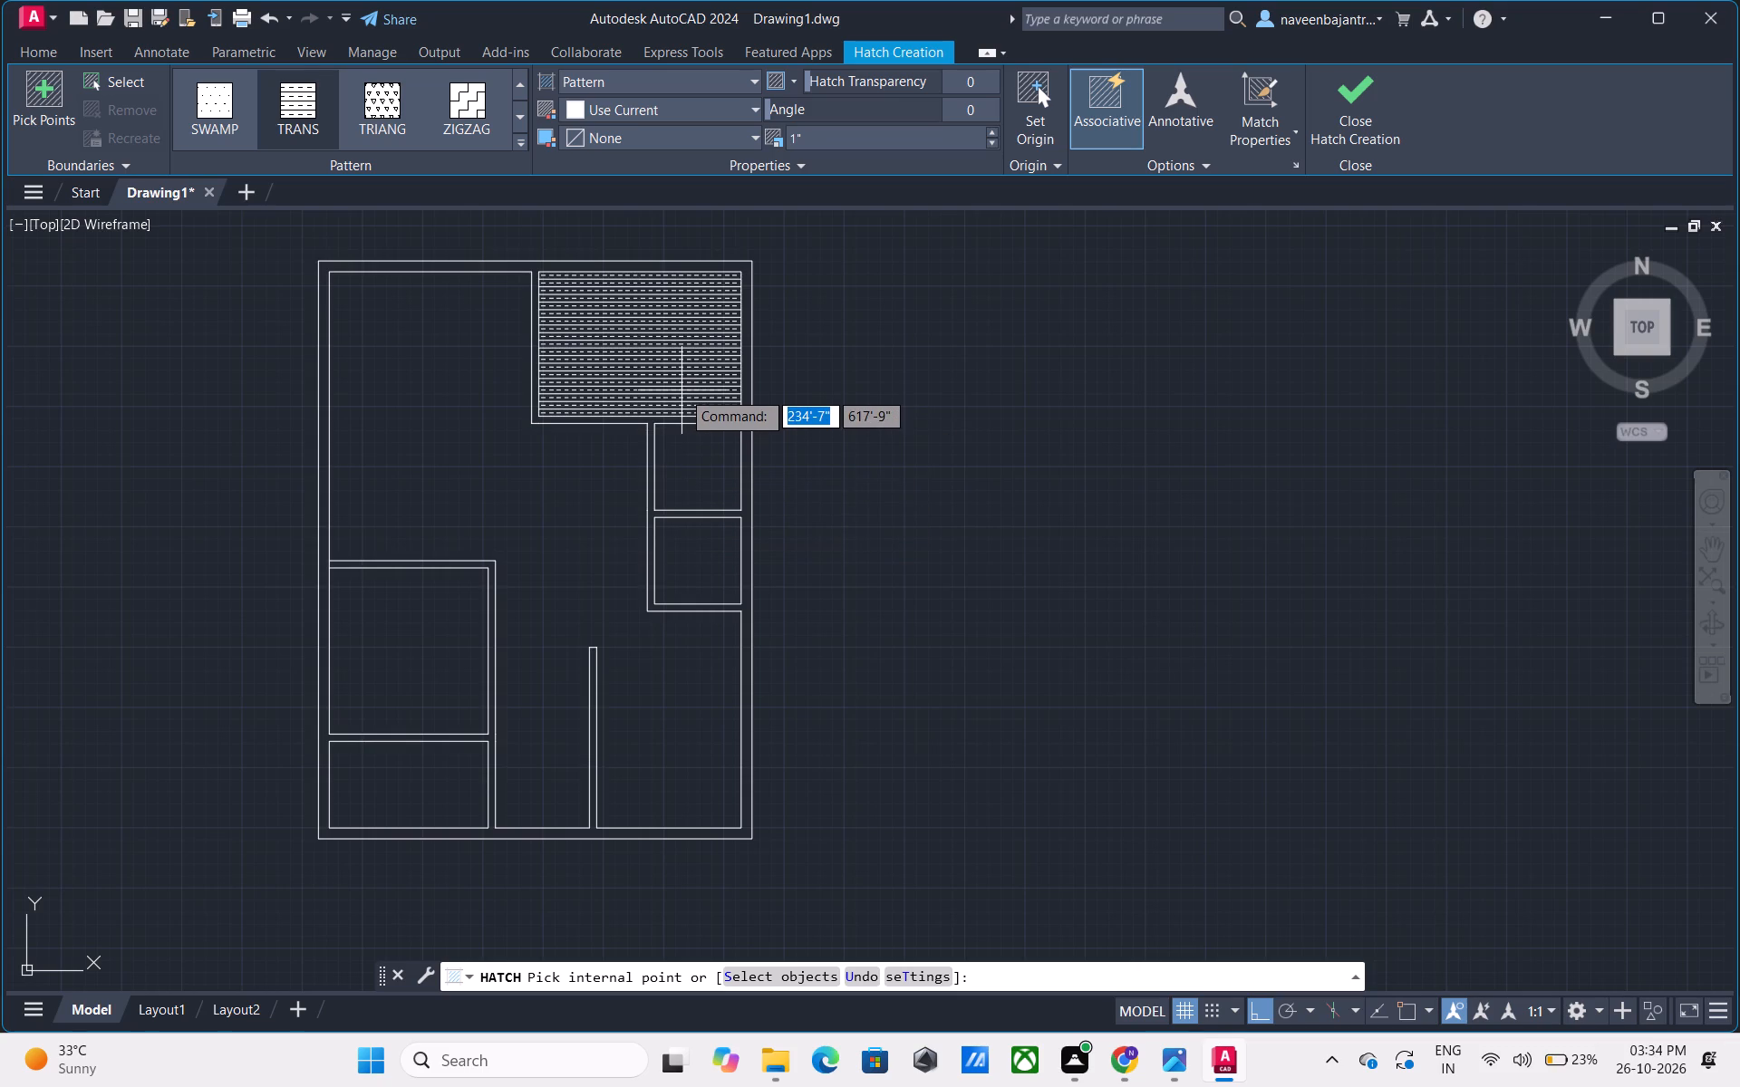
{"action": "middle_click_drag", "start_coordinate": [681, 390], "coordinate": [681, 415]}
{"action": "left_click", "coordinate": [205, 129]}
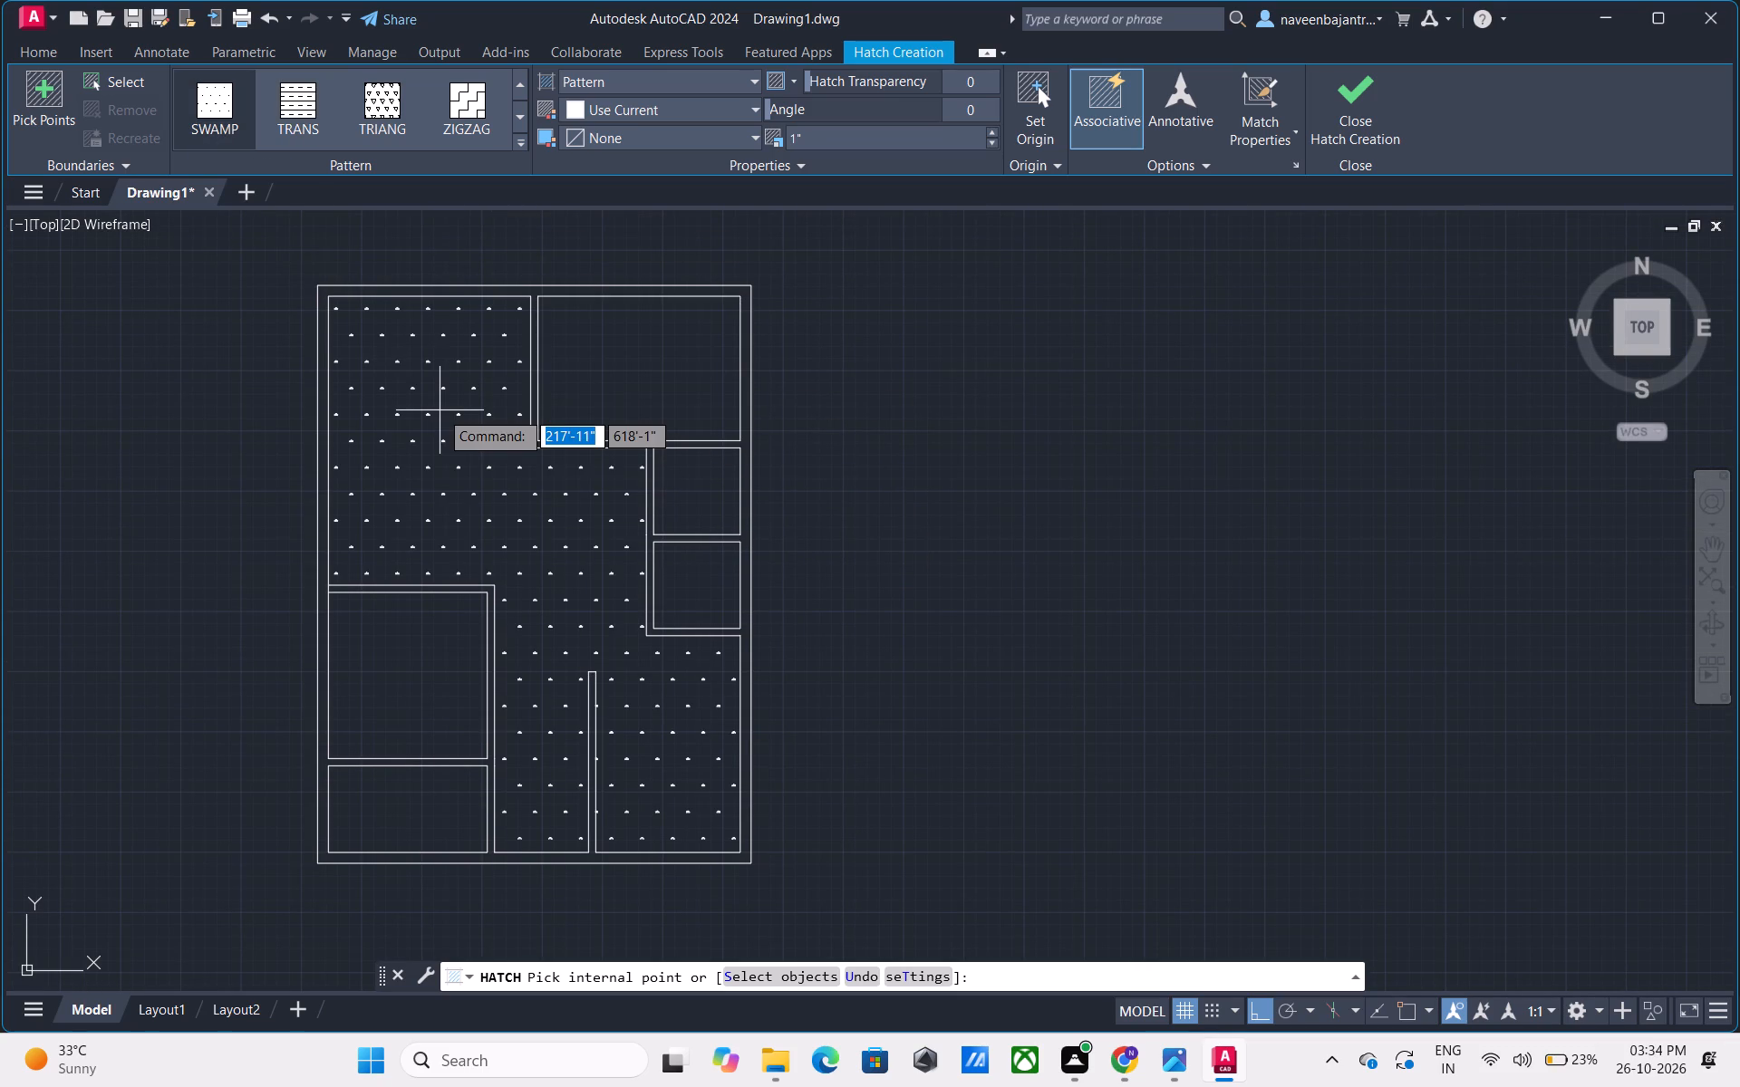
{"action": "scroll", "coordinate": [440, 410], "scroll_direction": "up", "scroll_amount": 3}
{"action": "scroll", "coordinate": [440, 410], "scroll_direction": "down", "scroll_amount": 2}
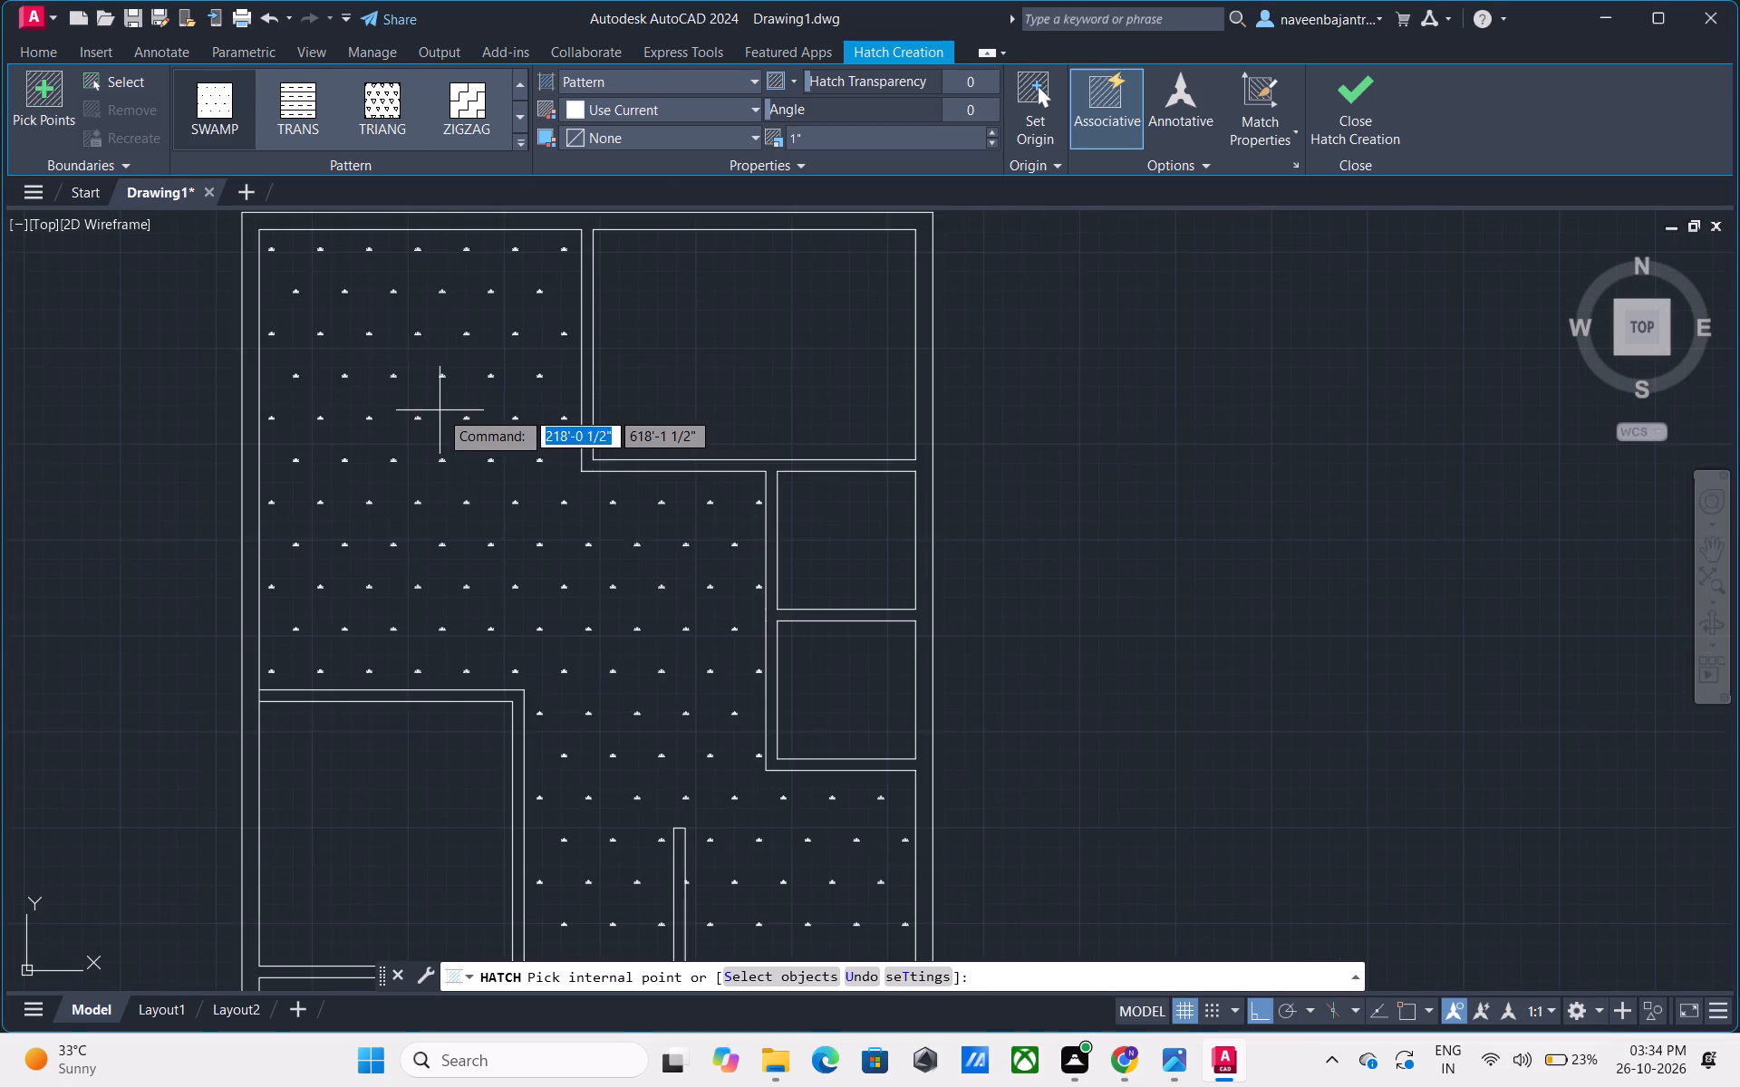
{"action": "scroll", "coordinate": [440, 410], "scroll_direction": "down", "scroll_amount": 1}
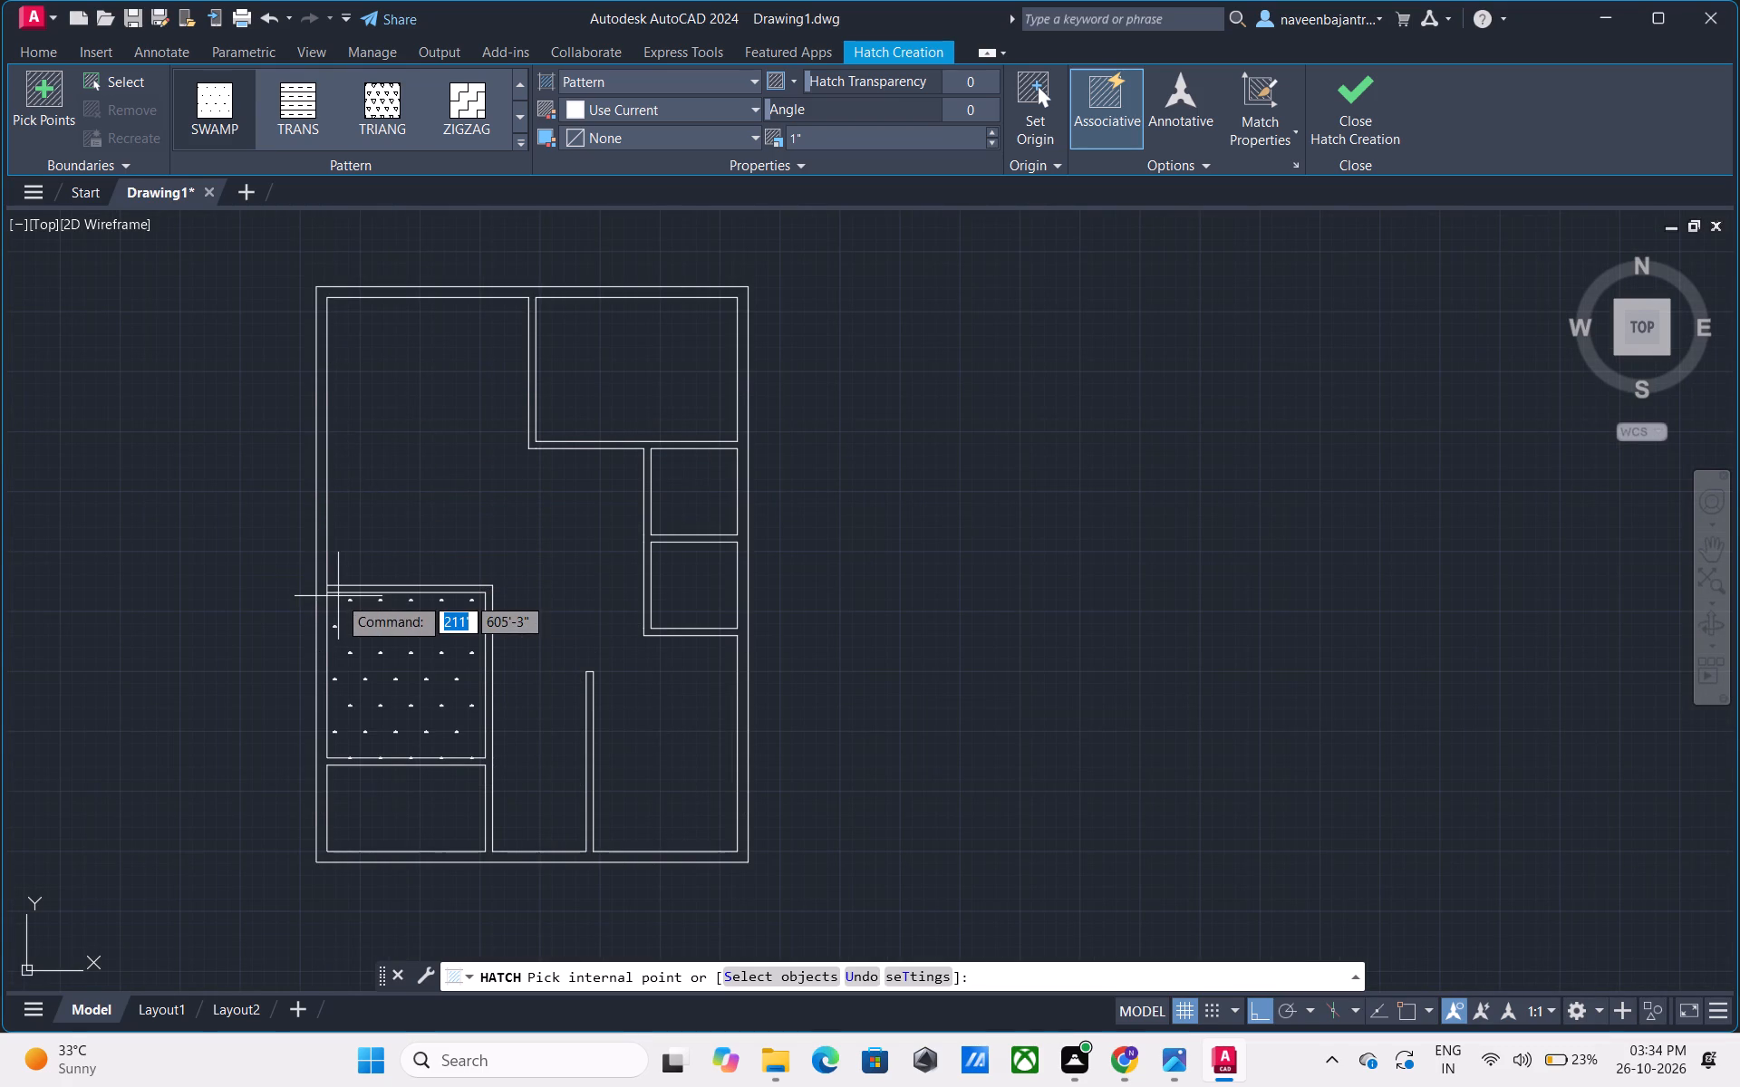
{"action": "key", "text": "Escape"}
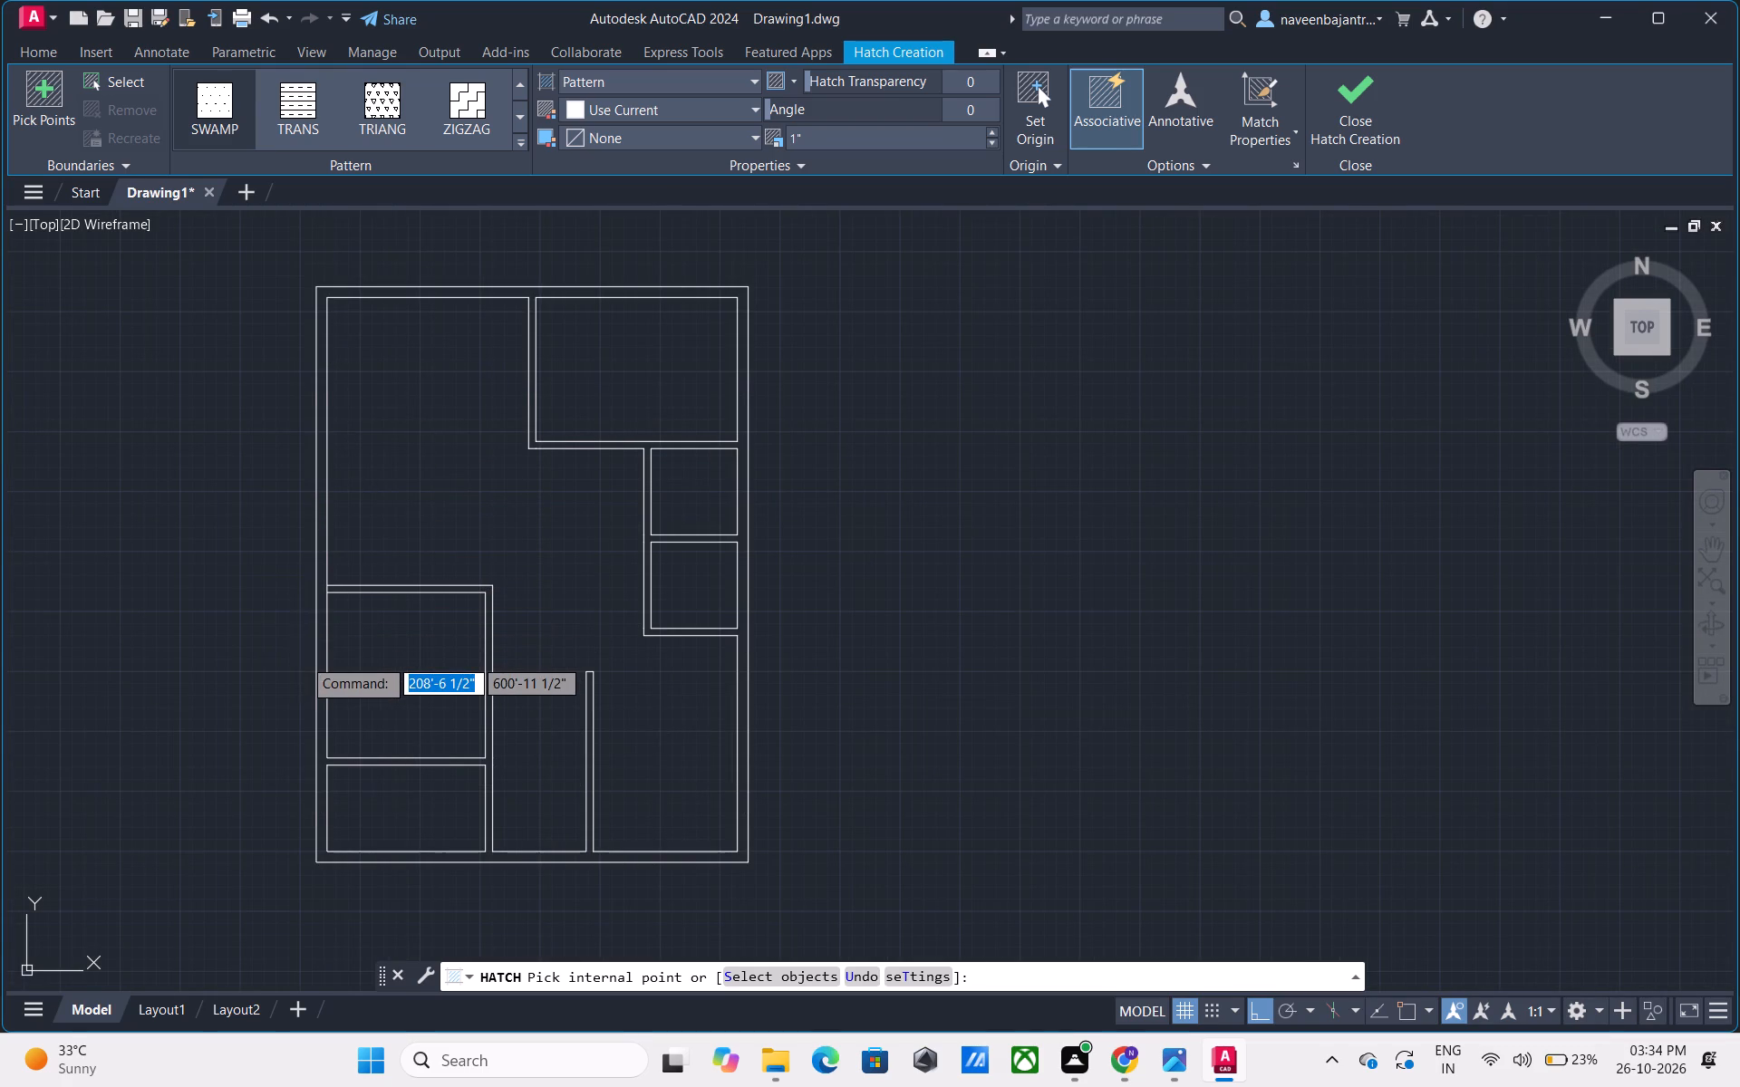
Trim the left outer wall's inner line between the two lines of the middle-left room's top wall.
{"action": "type", "text": "tr"}
{"action": "key", "text": "space"}
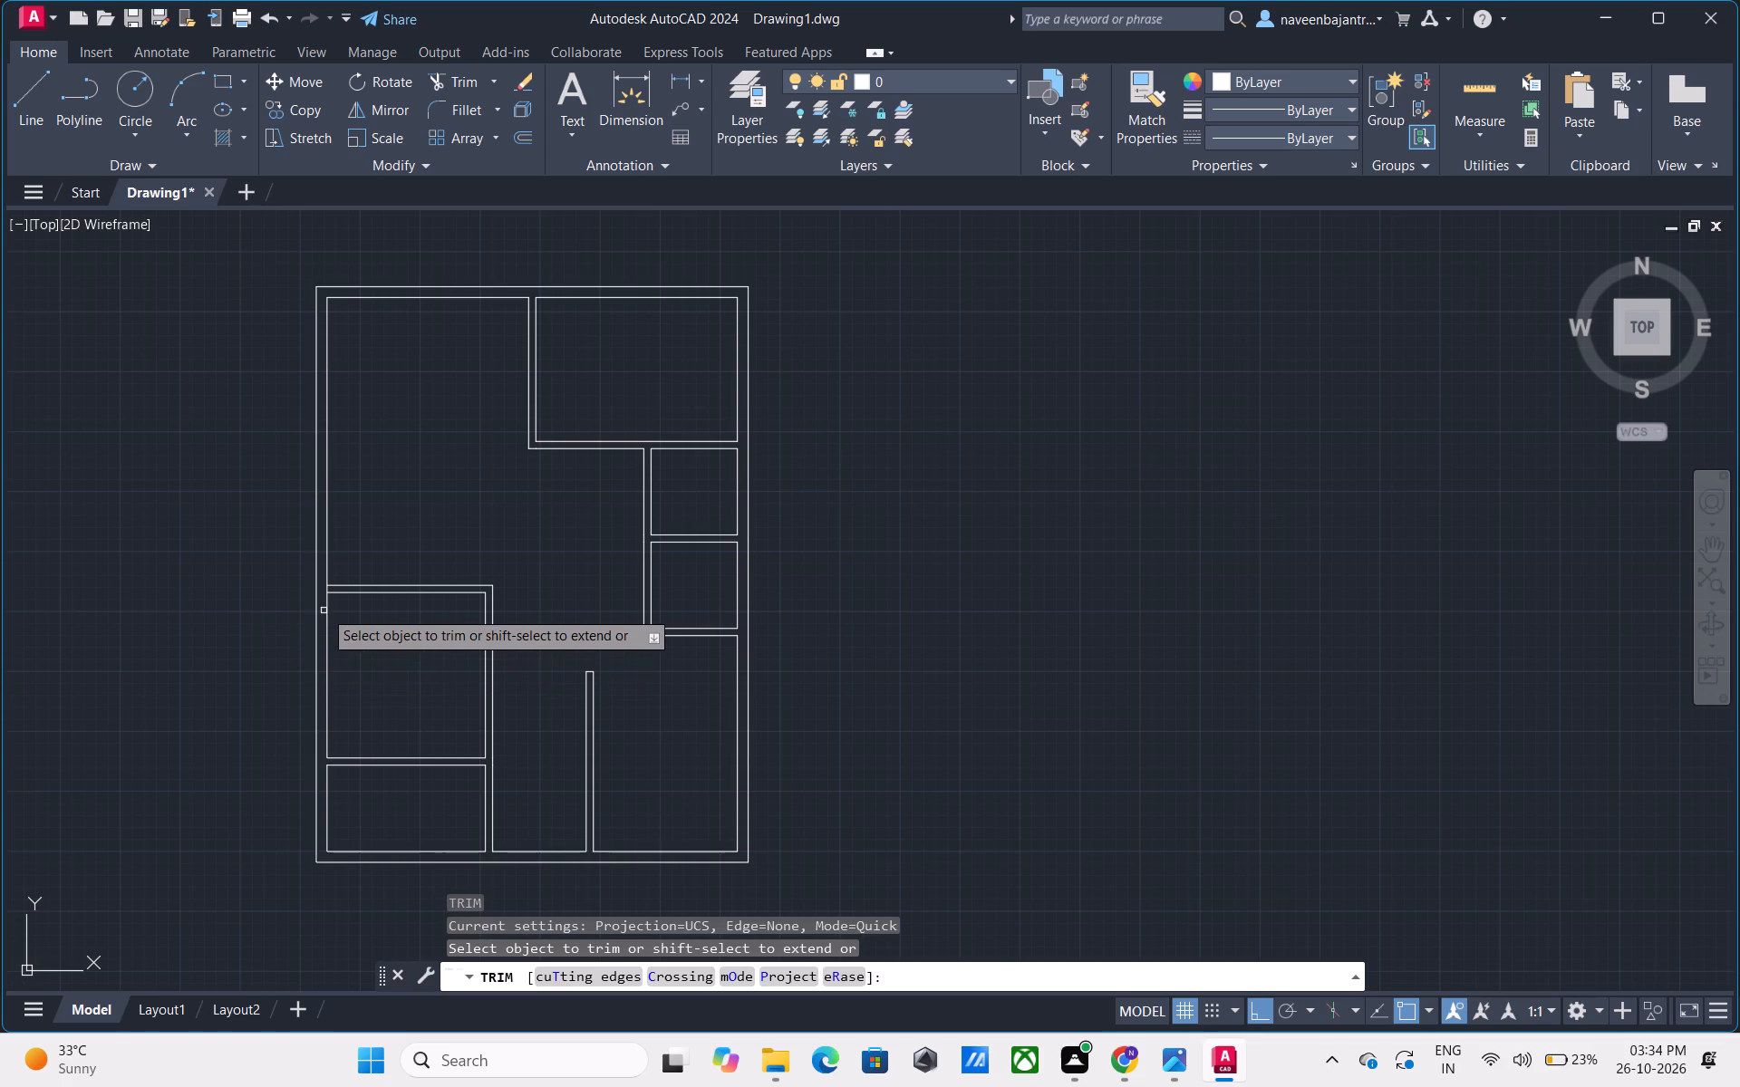
{"action": "scroll", "coordinate": [324, 610], "scroll_direction": "up", "scroll_amount": 3}
{"action": "left_click", "coordinate": [328, 524]}
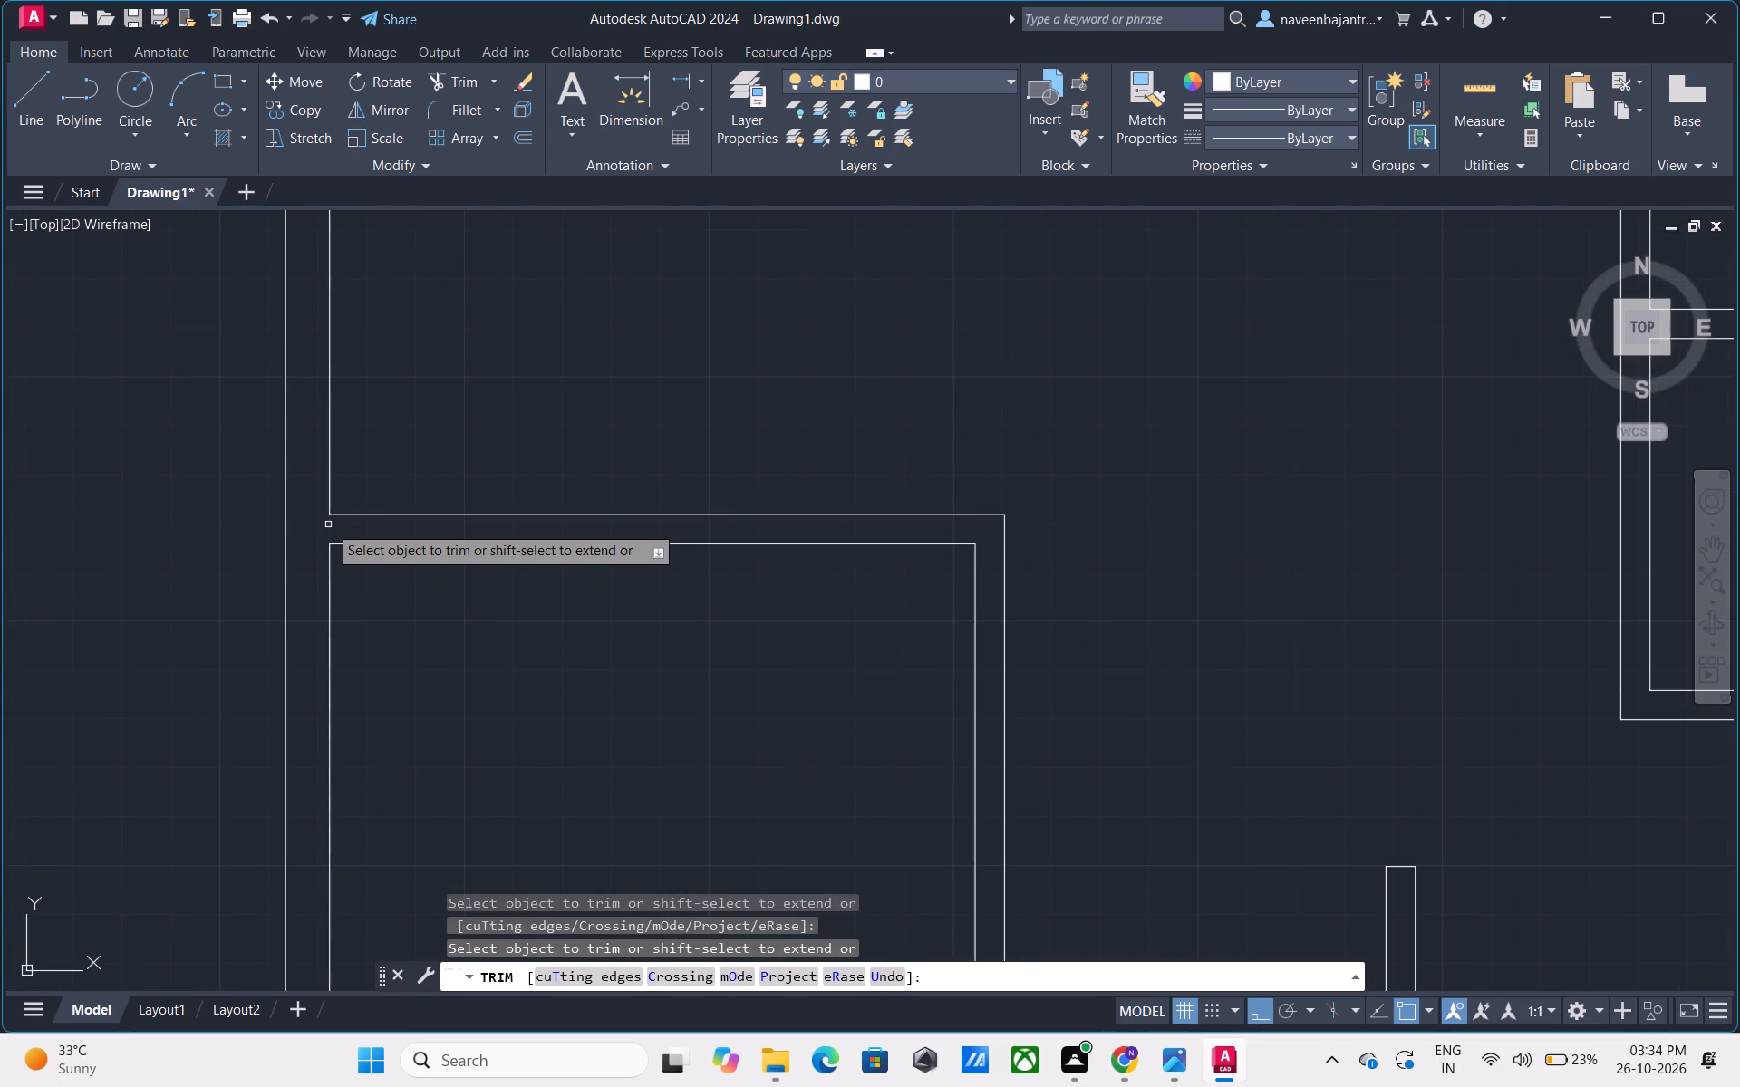
{"action": "scroll", "coordinate": [328, 524], "scroll_direction": "down", "scroll_amount": 3}
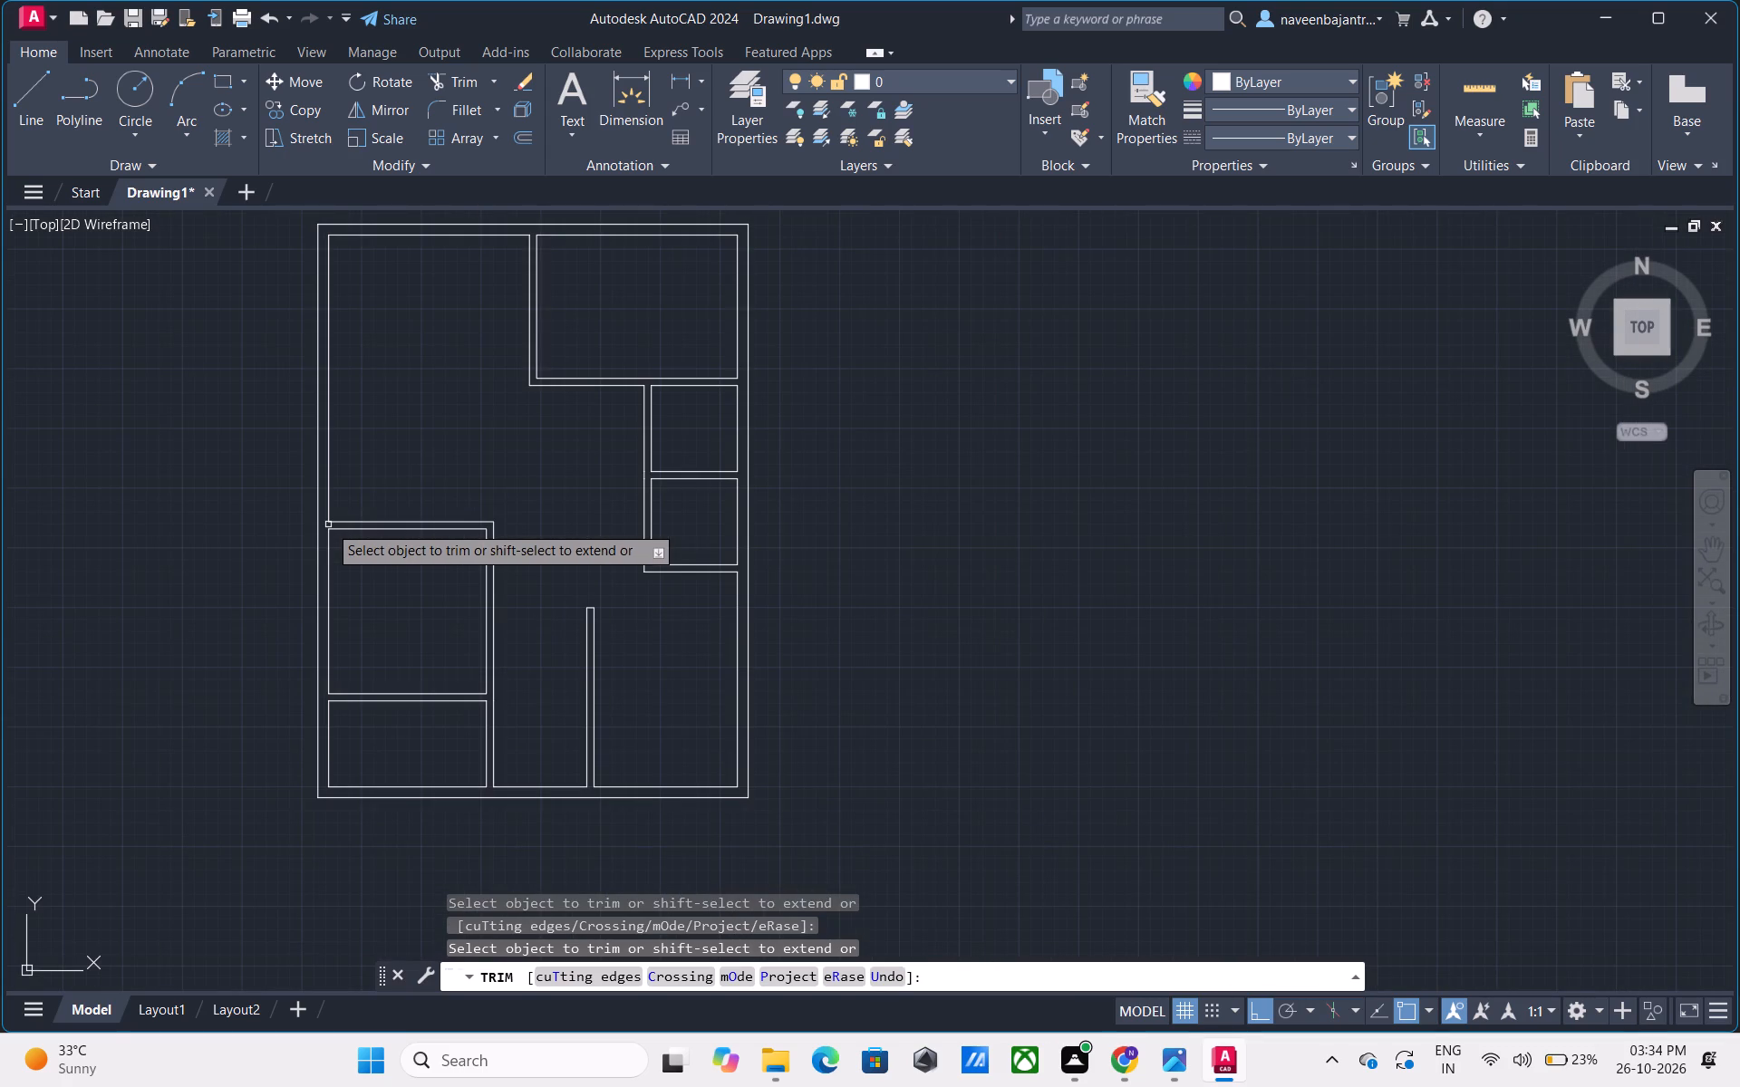
{"action": "key", "text": "Escape"}
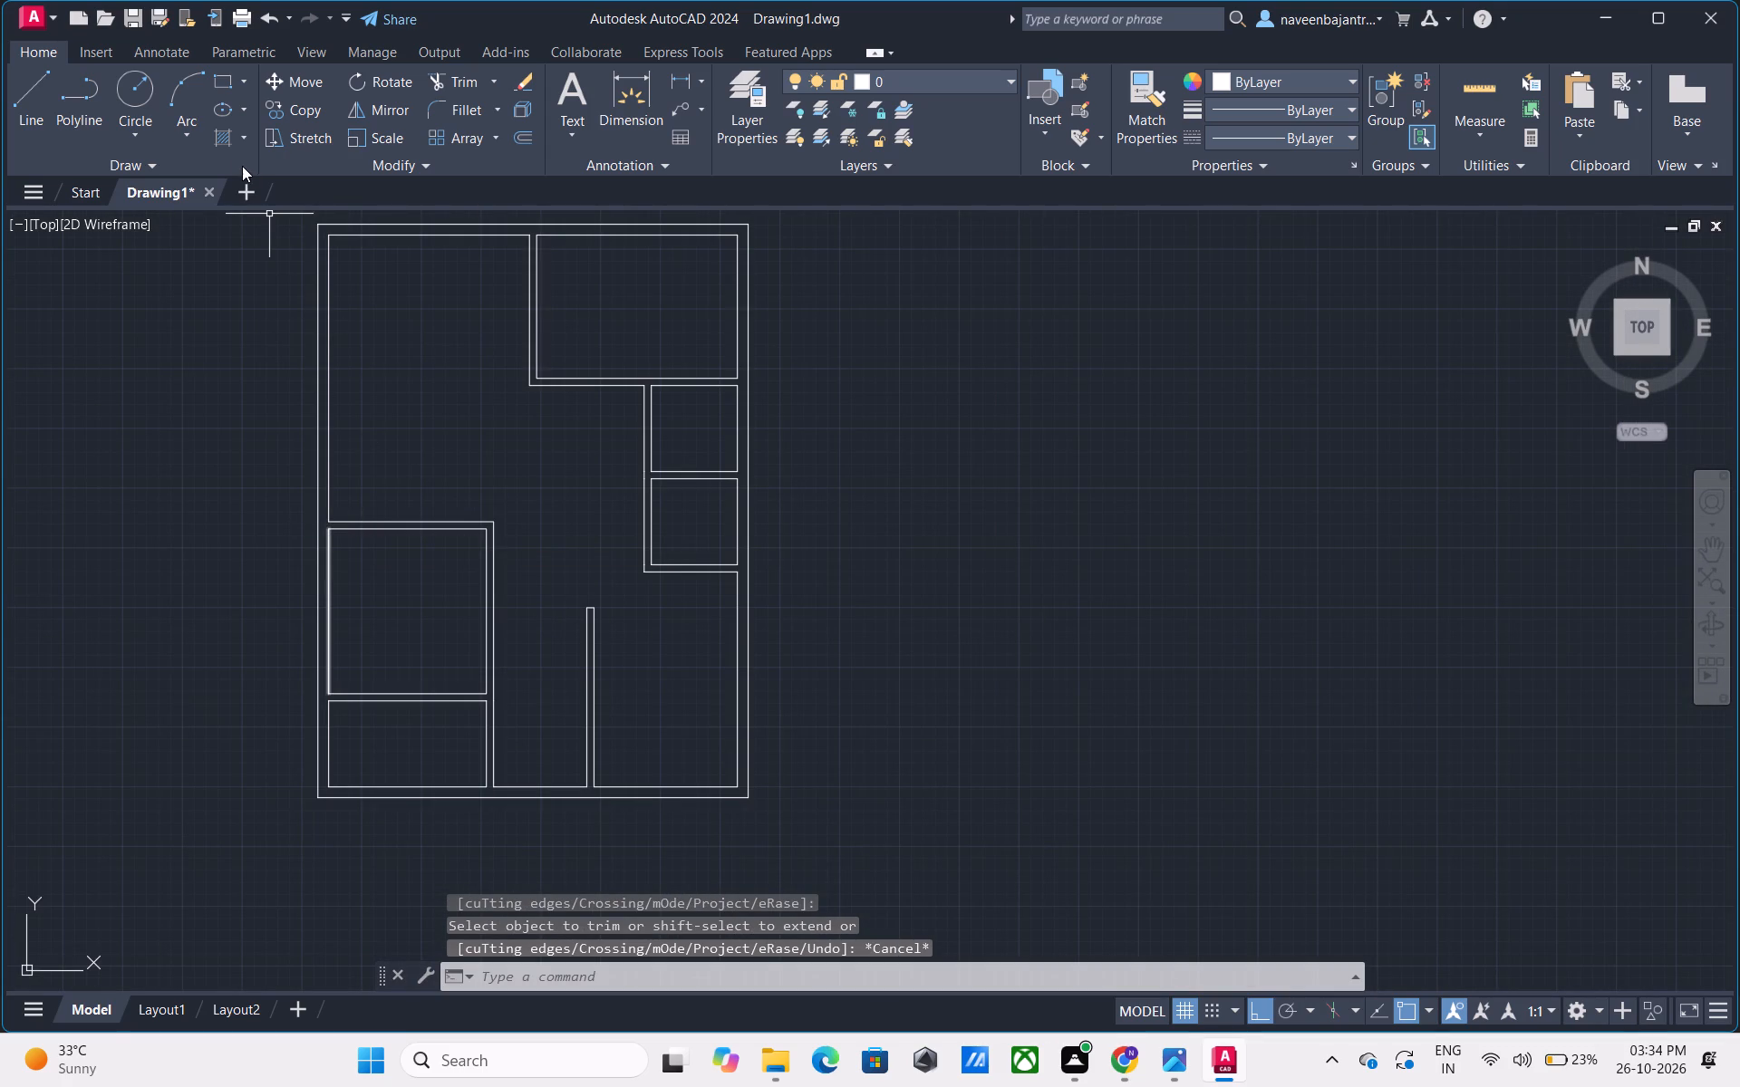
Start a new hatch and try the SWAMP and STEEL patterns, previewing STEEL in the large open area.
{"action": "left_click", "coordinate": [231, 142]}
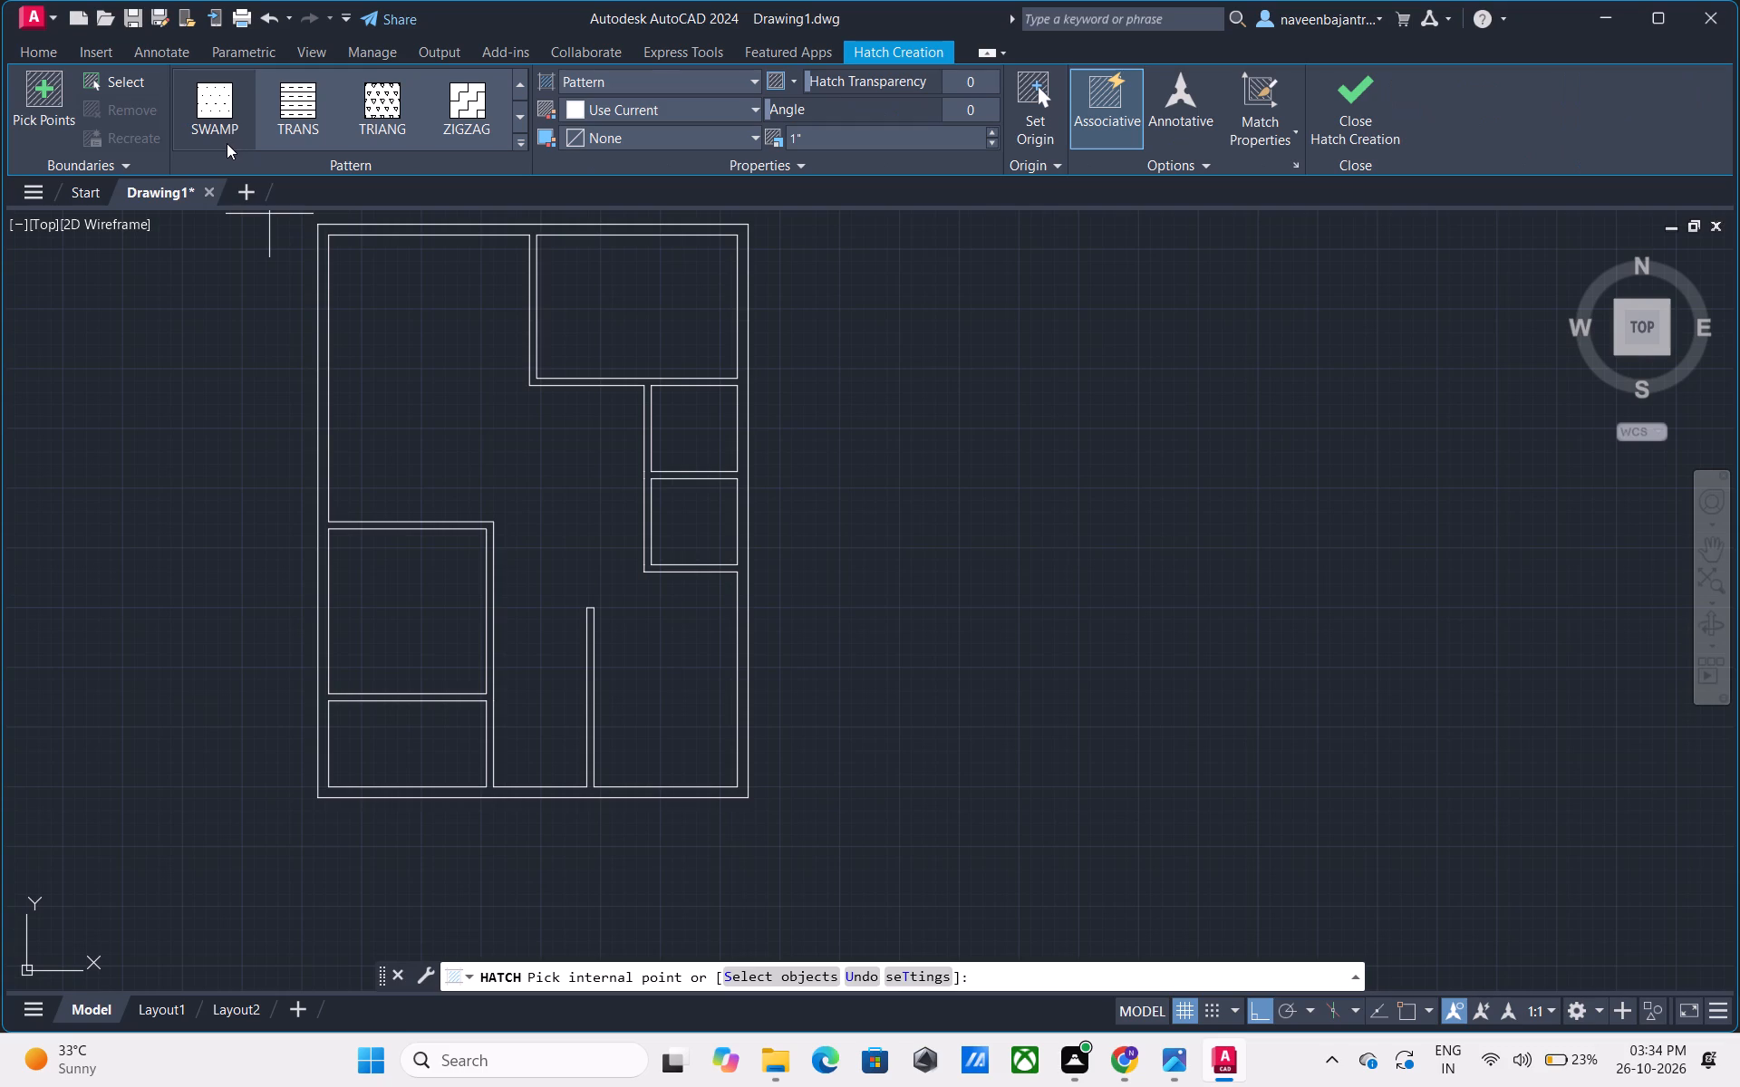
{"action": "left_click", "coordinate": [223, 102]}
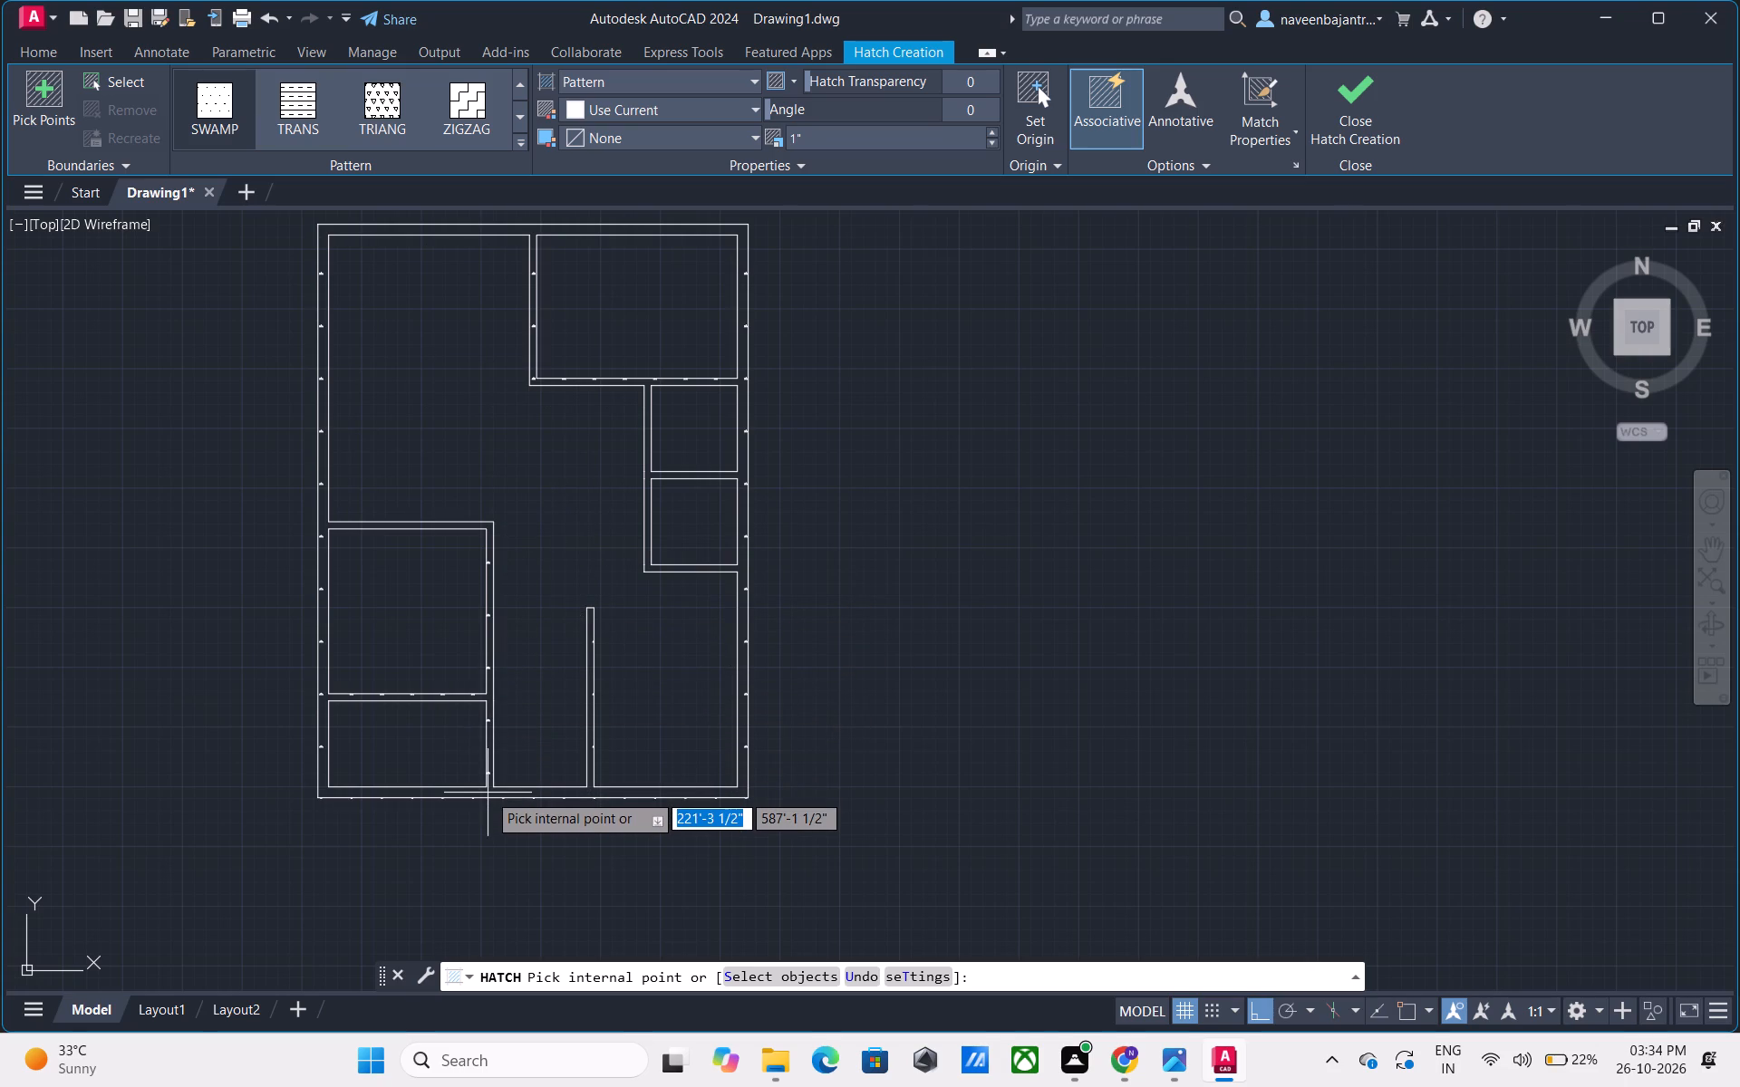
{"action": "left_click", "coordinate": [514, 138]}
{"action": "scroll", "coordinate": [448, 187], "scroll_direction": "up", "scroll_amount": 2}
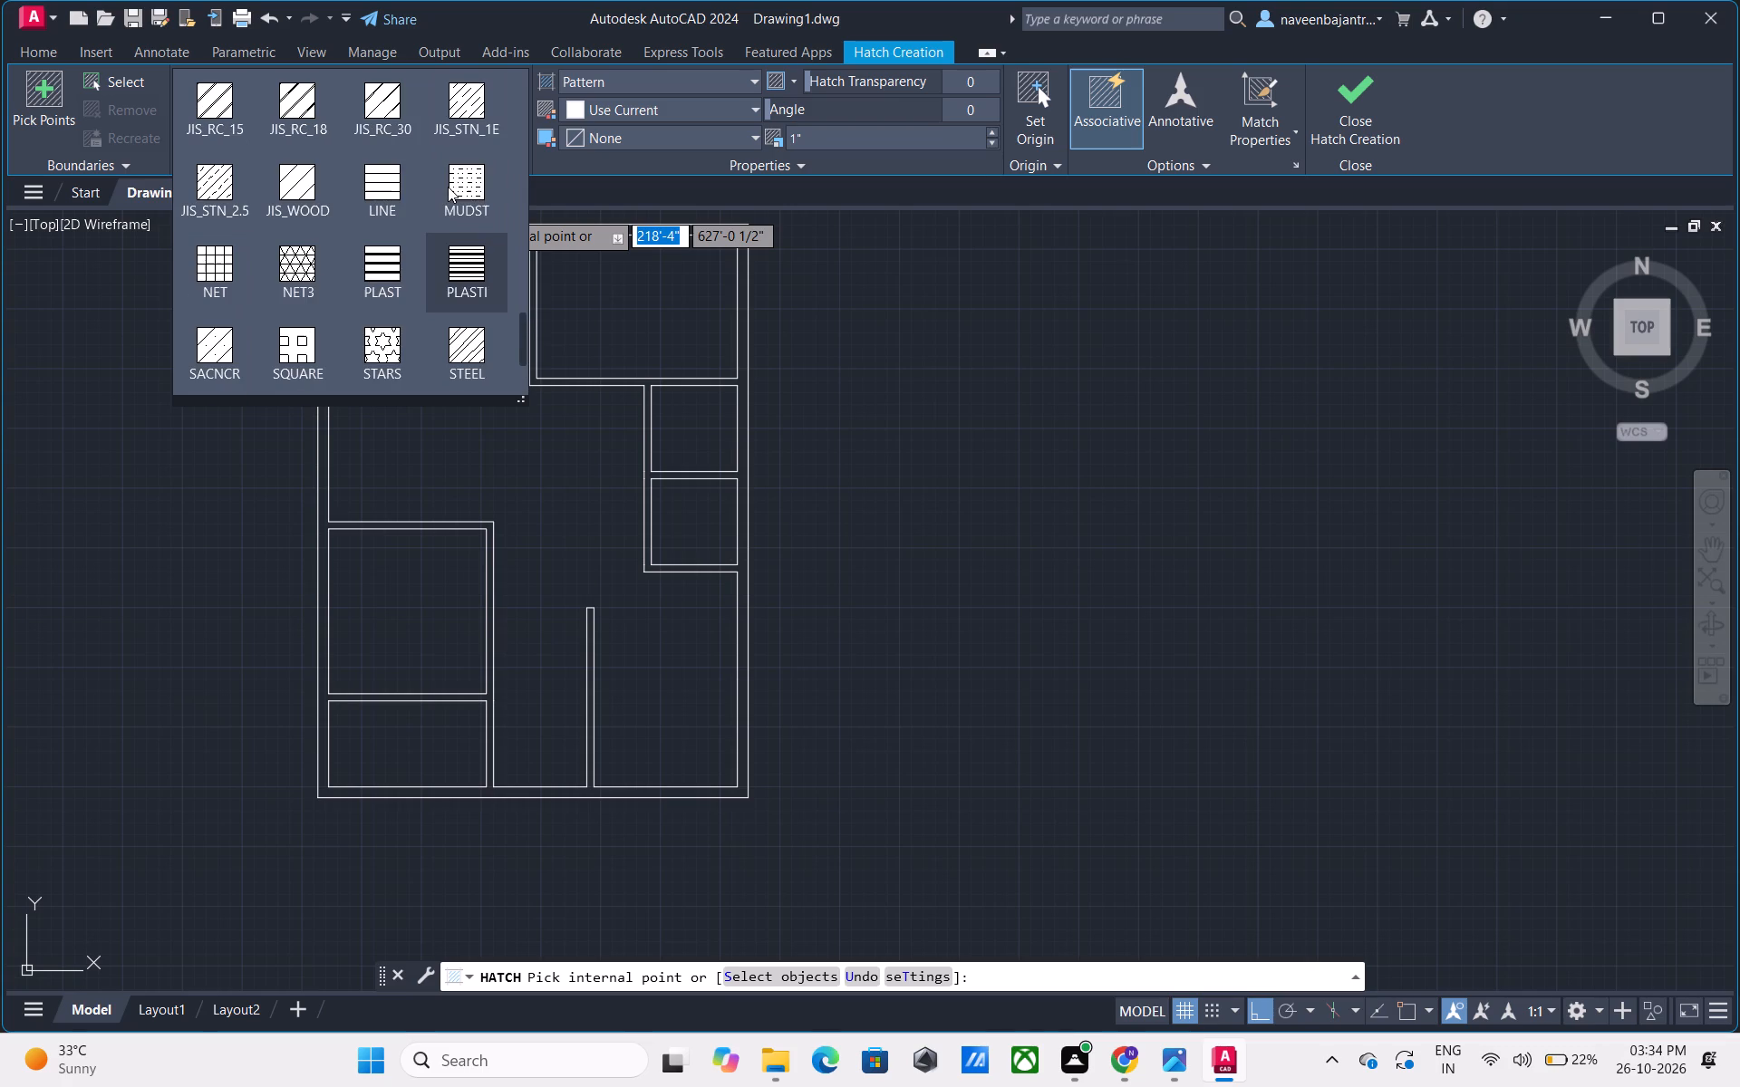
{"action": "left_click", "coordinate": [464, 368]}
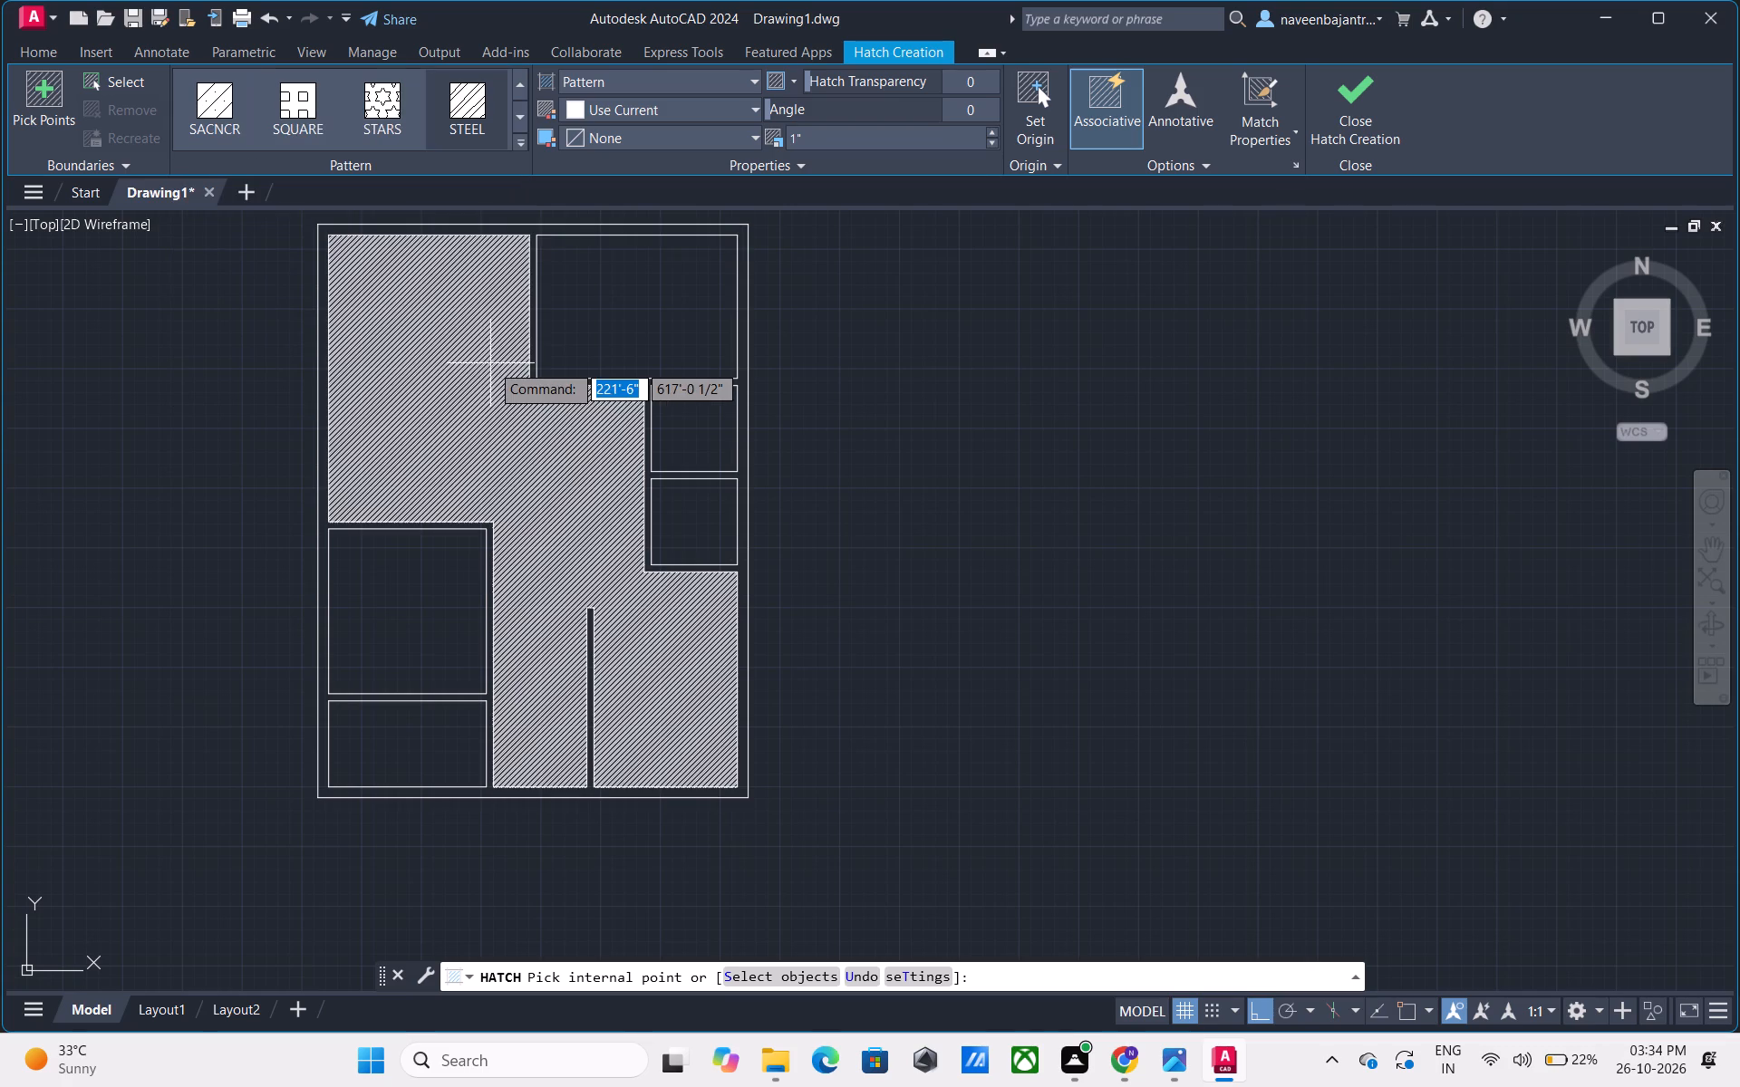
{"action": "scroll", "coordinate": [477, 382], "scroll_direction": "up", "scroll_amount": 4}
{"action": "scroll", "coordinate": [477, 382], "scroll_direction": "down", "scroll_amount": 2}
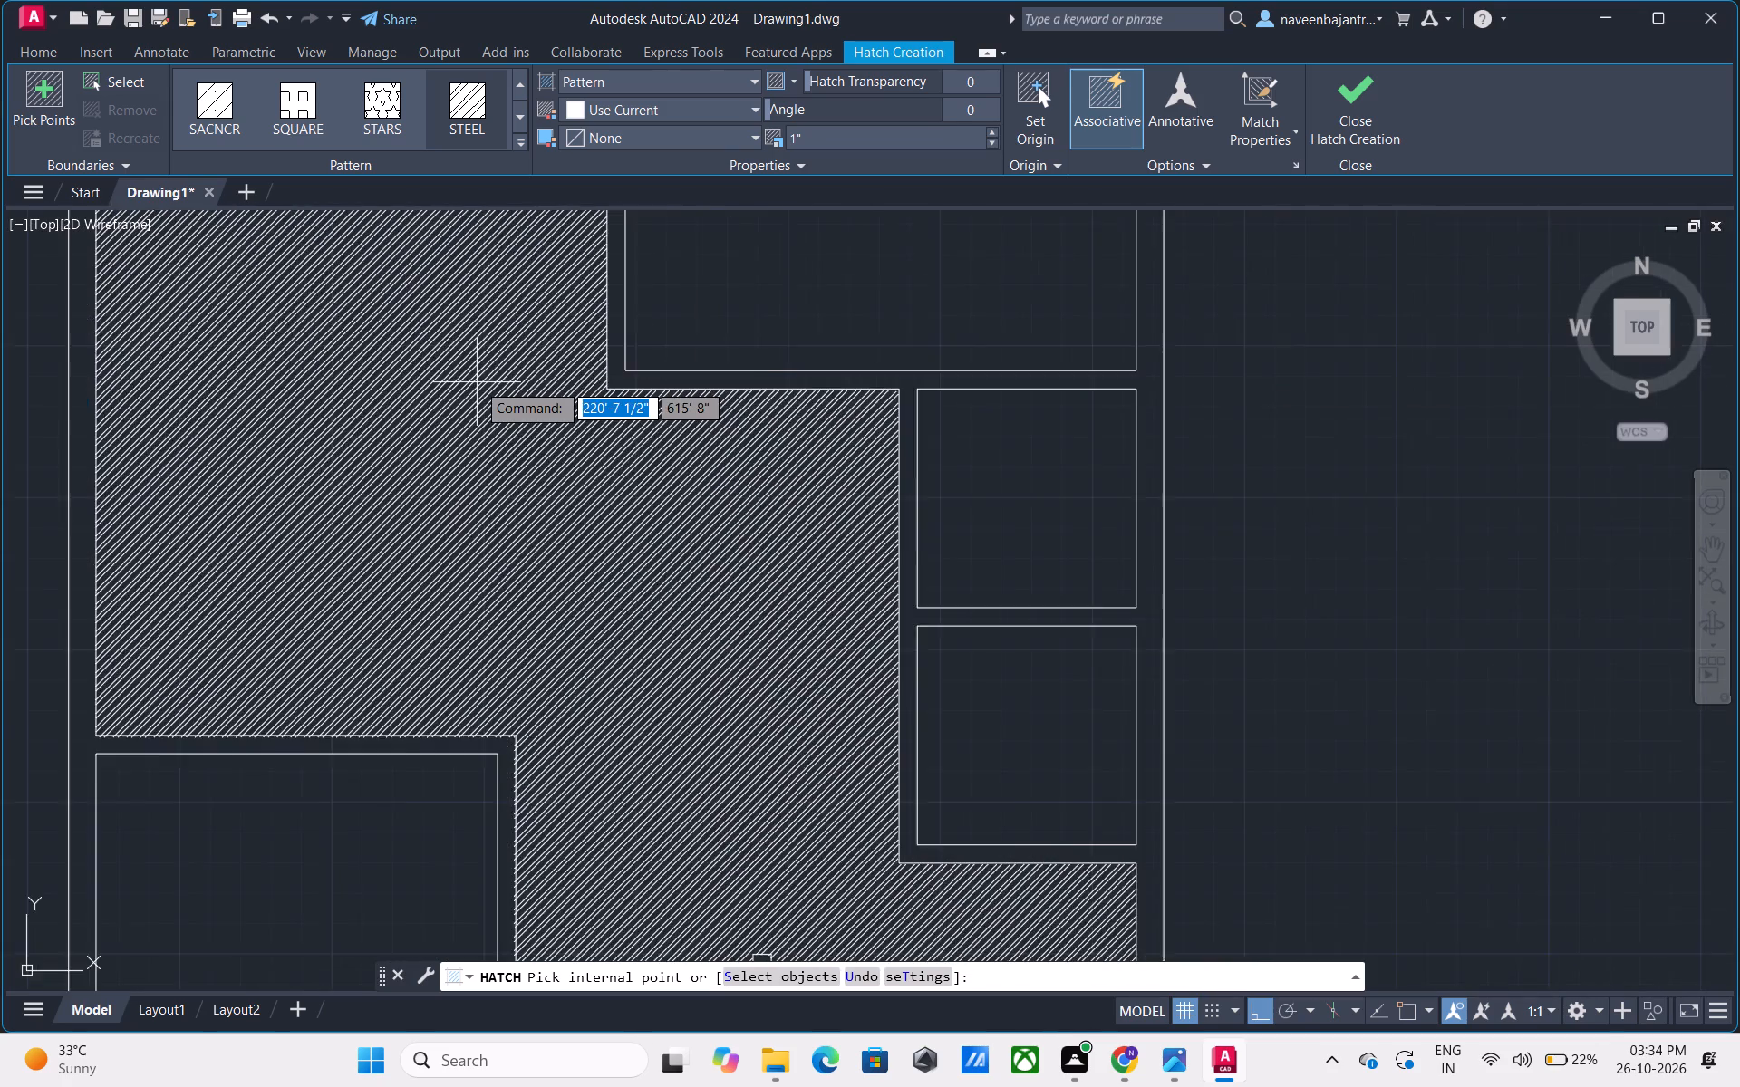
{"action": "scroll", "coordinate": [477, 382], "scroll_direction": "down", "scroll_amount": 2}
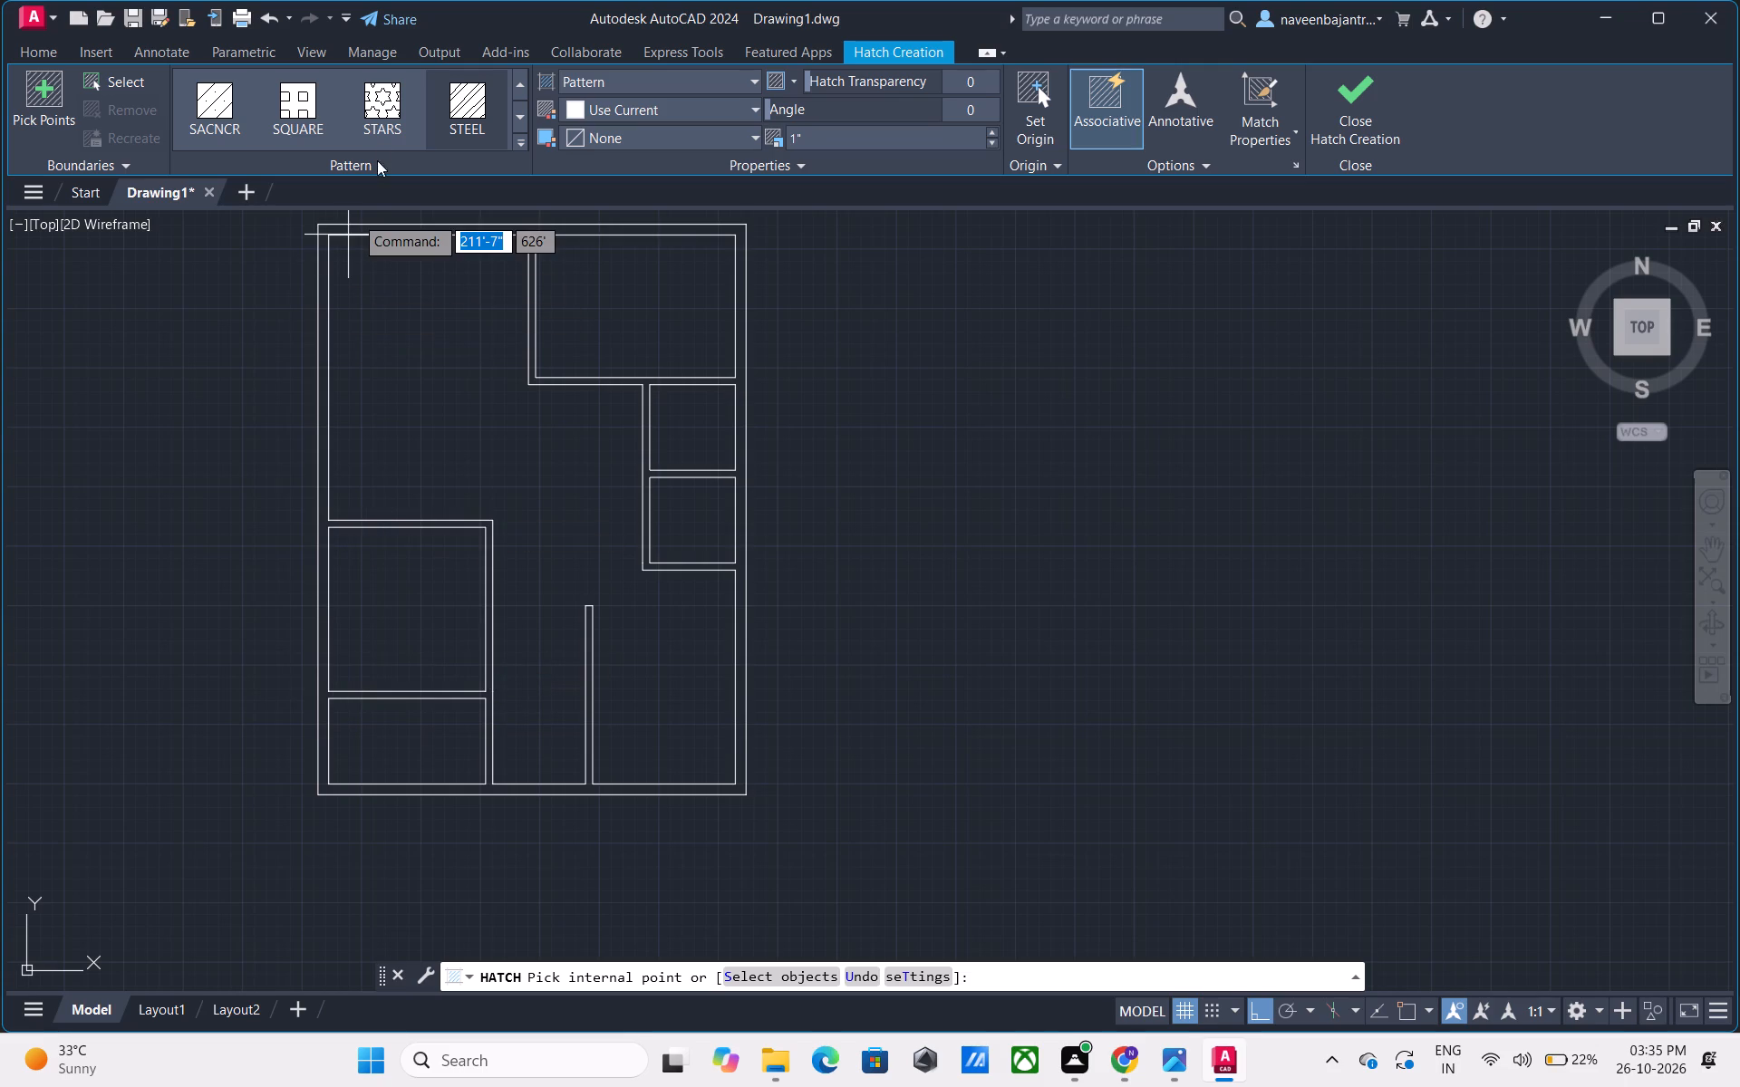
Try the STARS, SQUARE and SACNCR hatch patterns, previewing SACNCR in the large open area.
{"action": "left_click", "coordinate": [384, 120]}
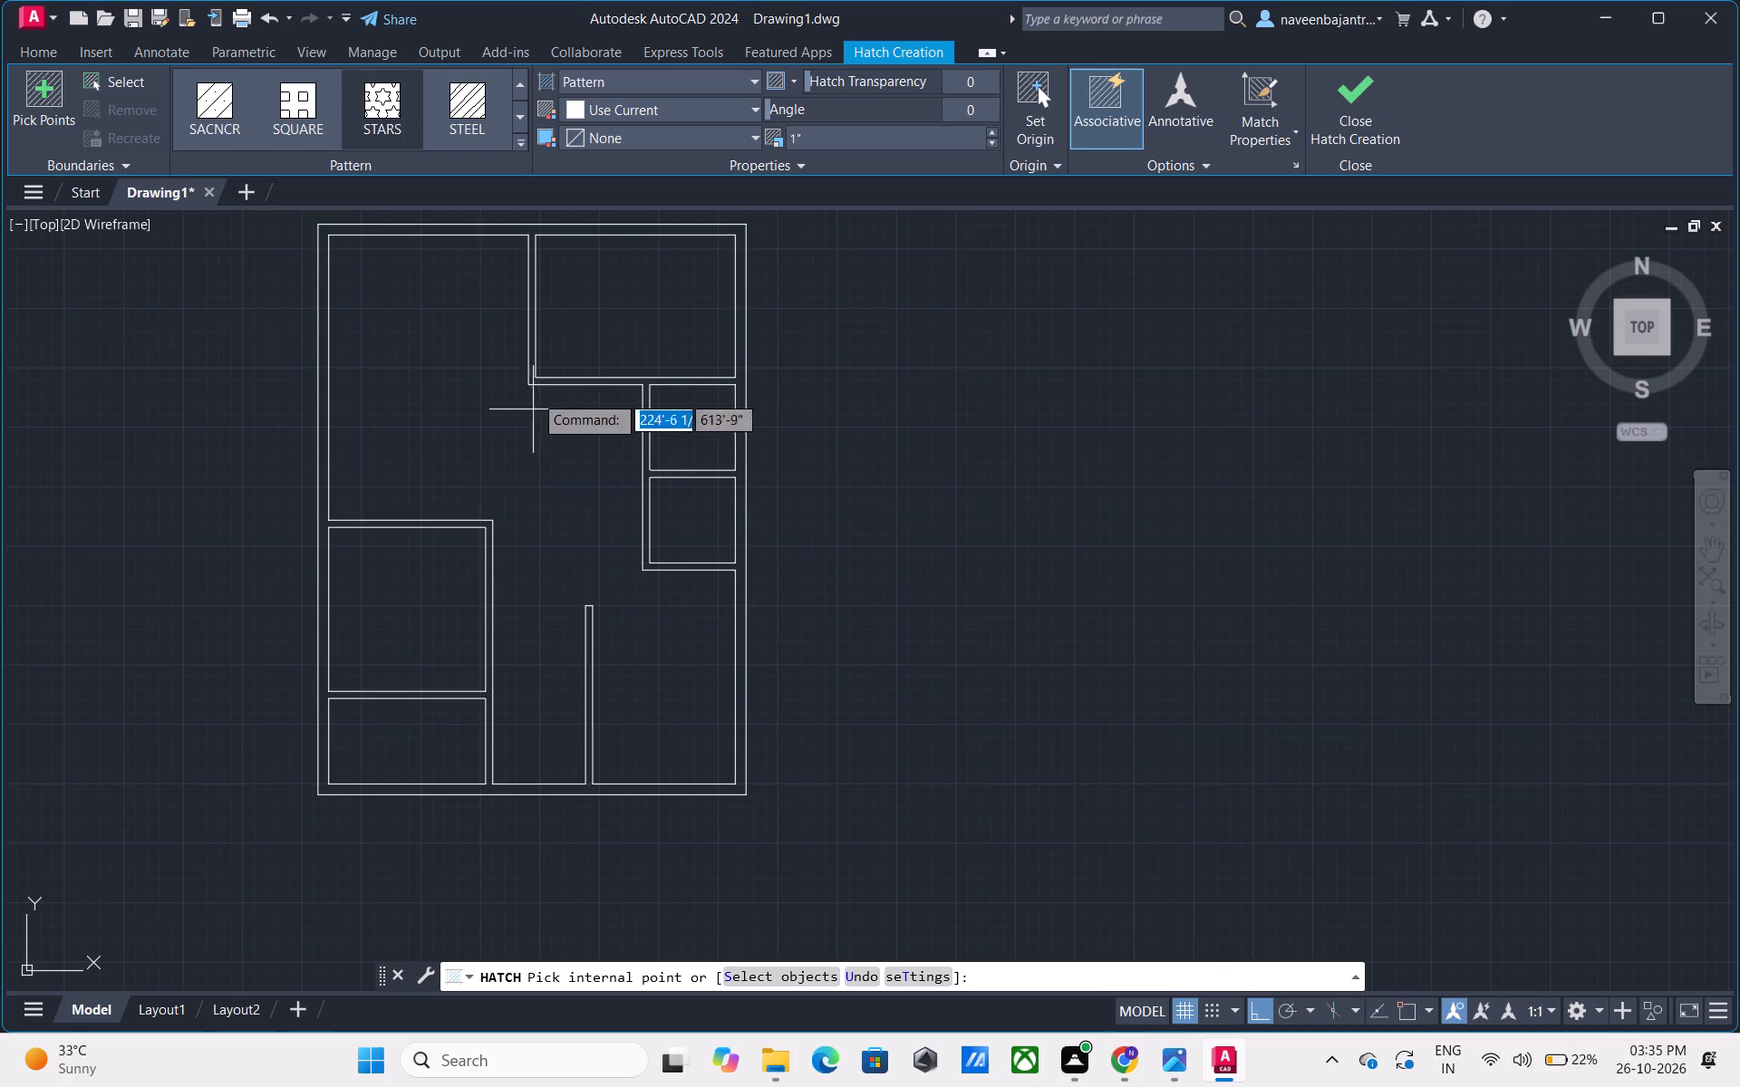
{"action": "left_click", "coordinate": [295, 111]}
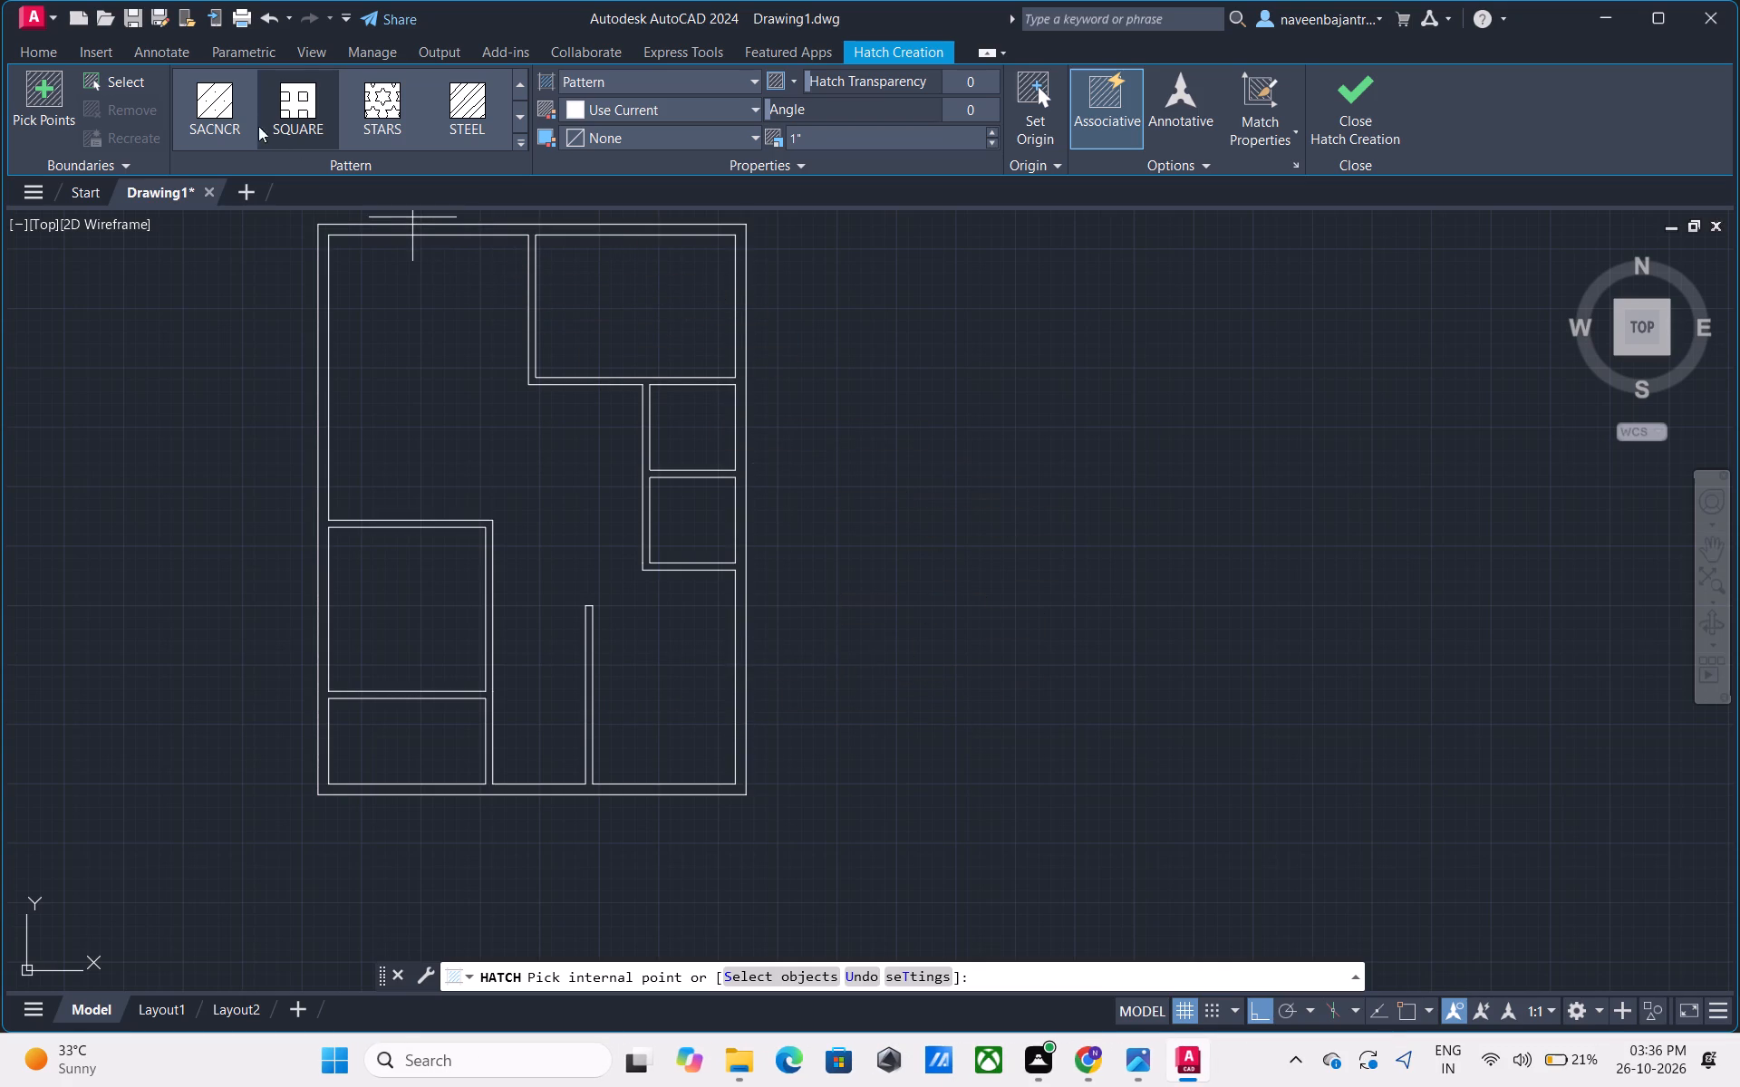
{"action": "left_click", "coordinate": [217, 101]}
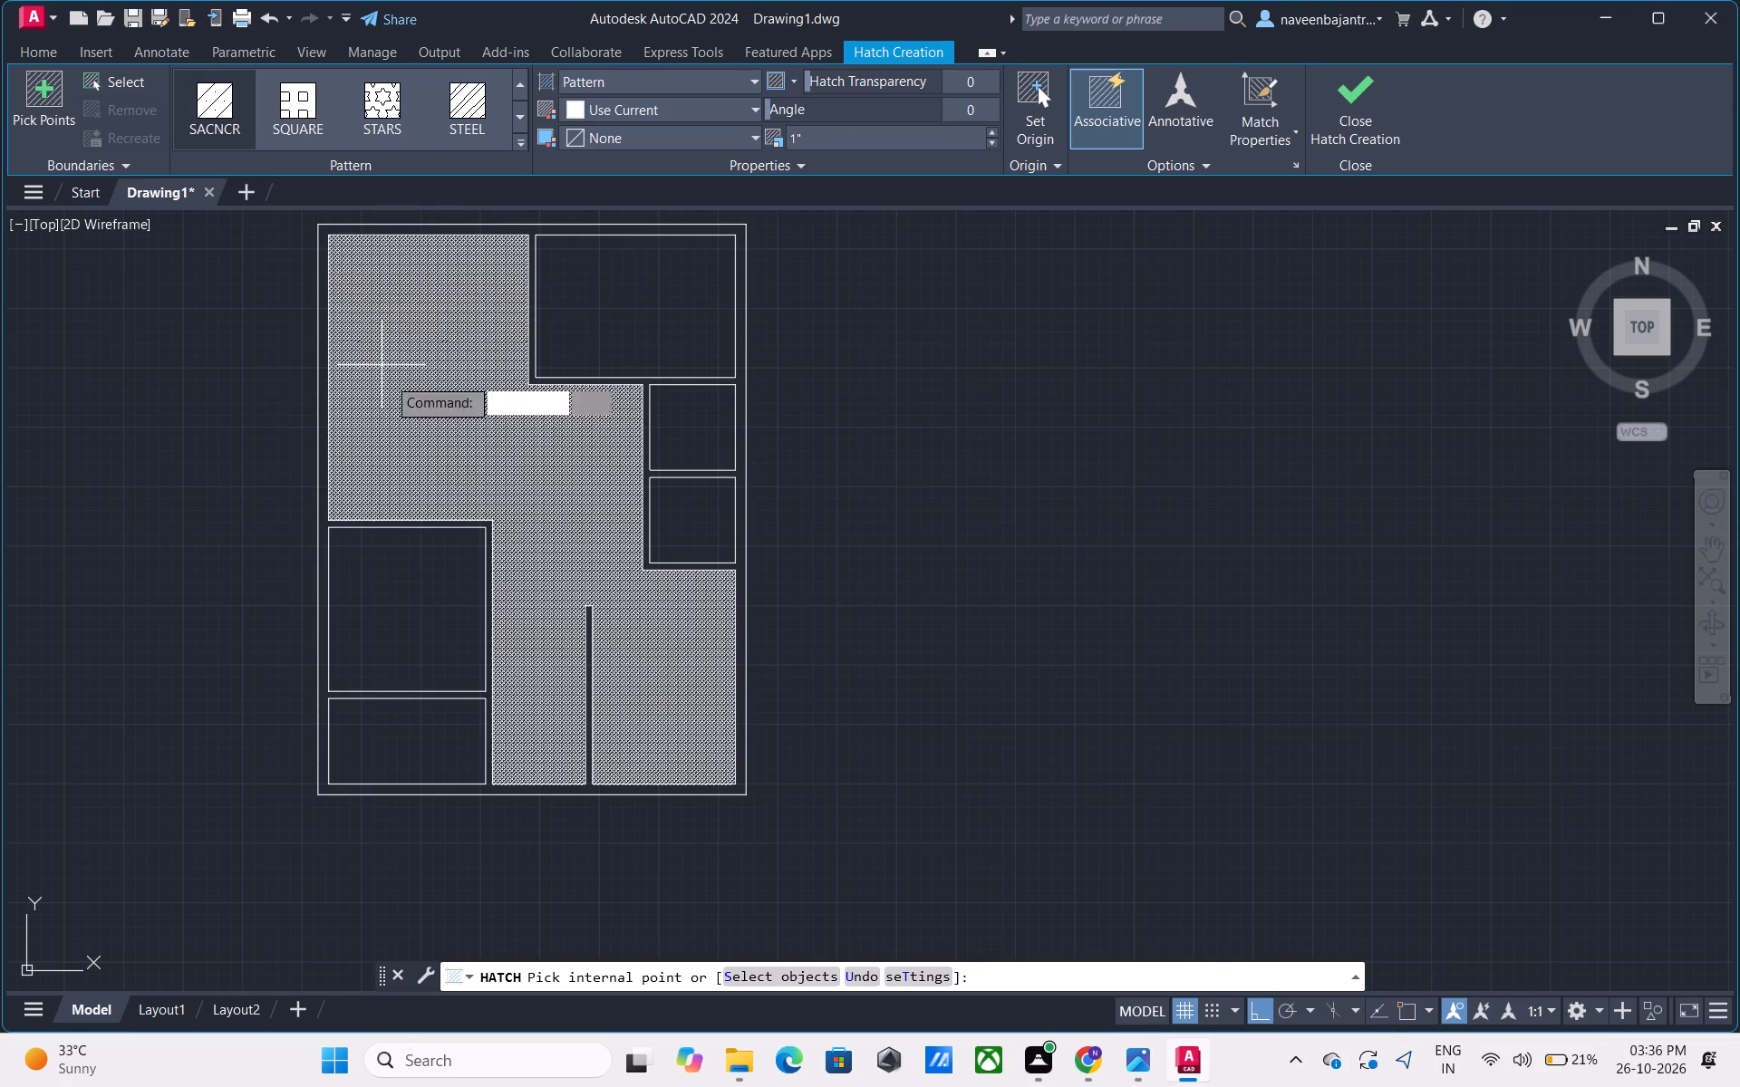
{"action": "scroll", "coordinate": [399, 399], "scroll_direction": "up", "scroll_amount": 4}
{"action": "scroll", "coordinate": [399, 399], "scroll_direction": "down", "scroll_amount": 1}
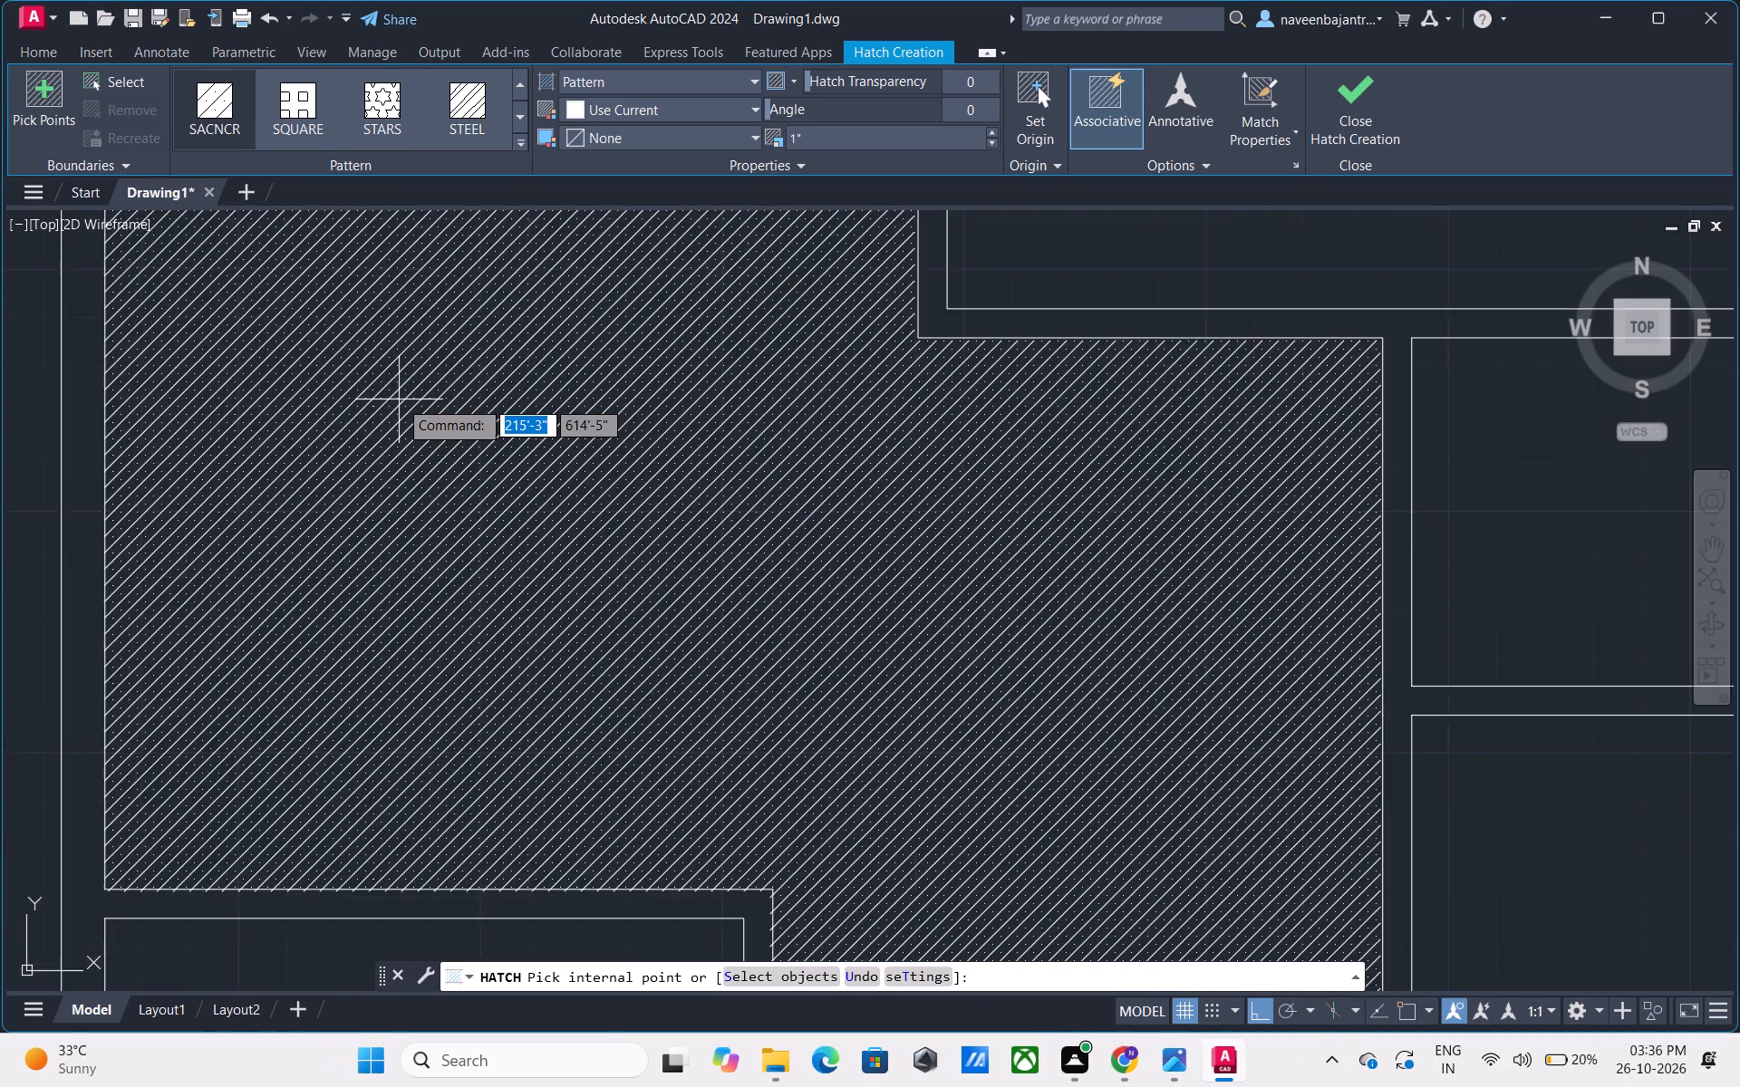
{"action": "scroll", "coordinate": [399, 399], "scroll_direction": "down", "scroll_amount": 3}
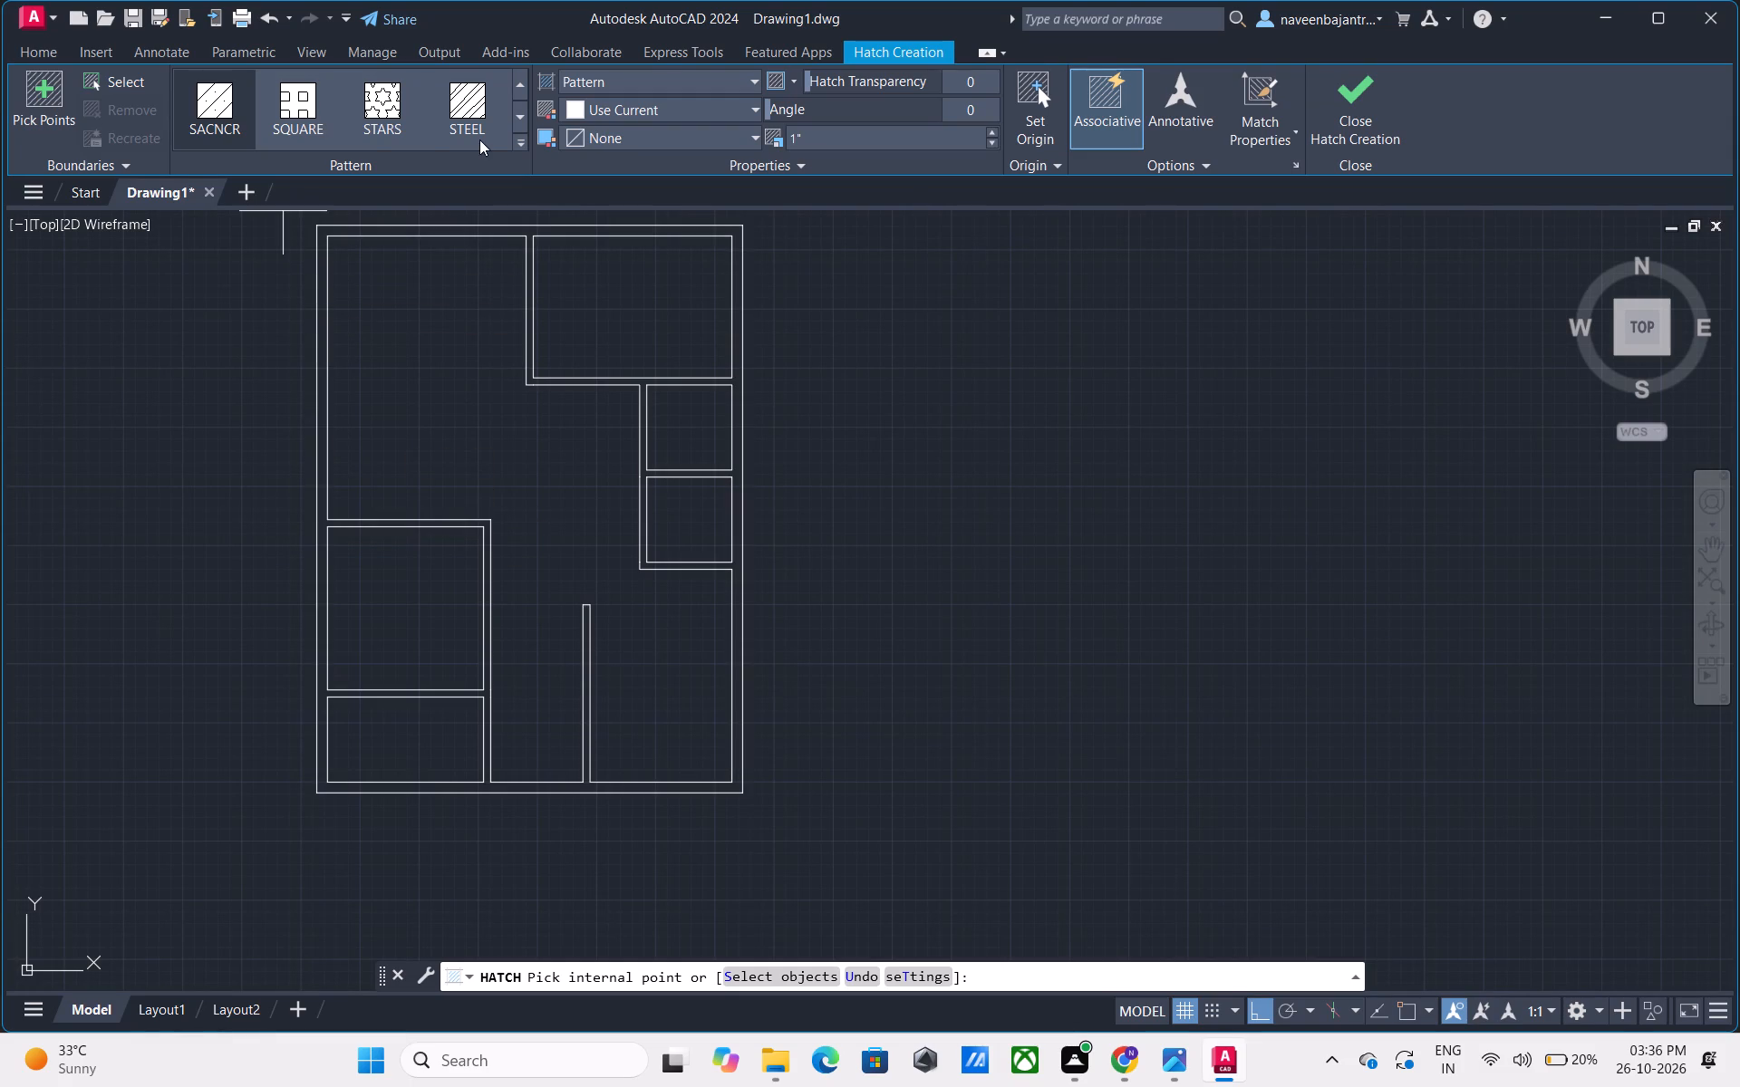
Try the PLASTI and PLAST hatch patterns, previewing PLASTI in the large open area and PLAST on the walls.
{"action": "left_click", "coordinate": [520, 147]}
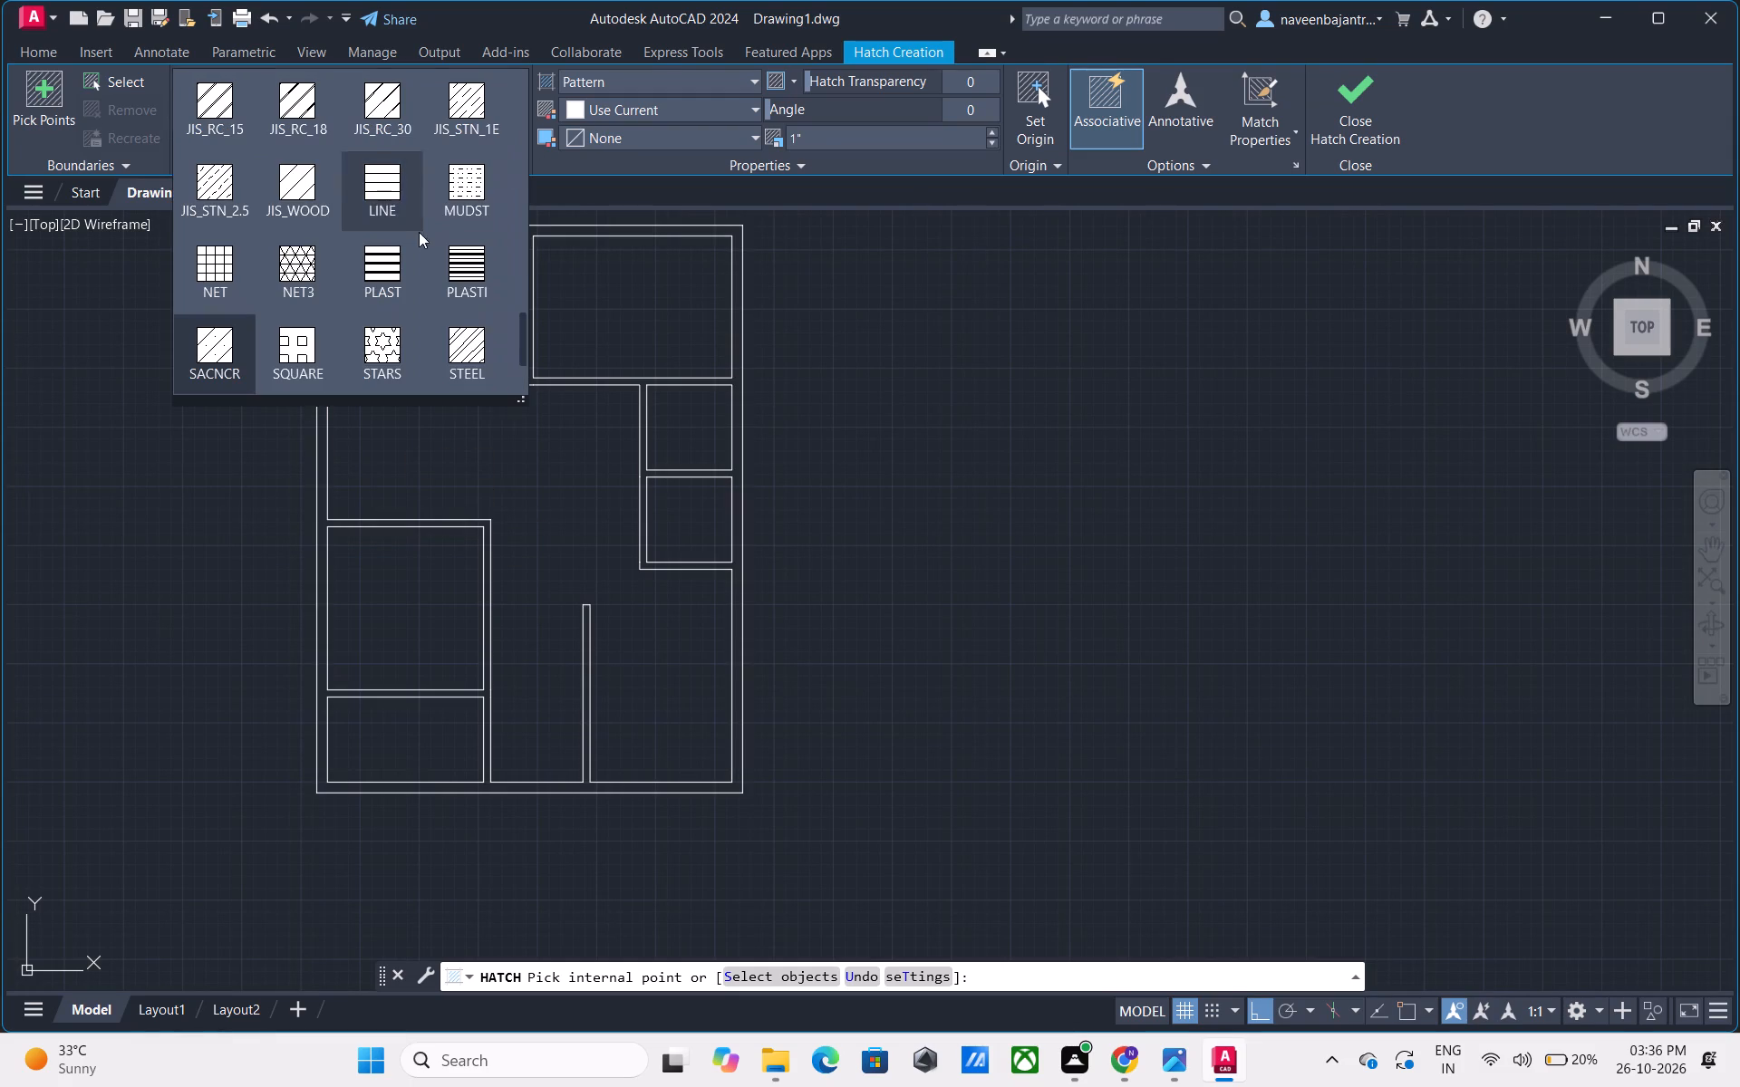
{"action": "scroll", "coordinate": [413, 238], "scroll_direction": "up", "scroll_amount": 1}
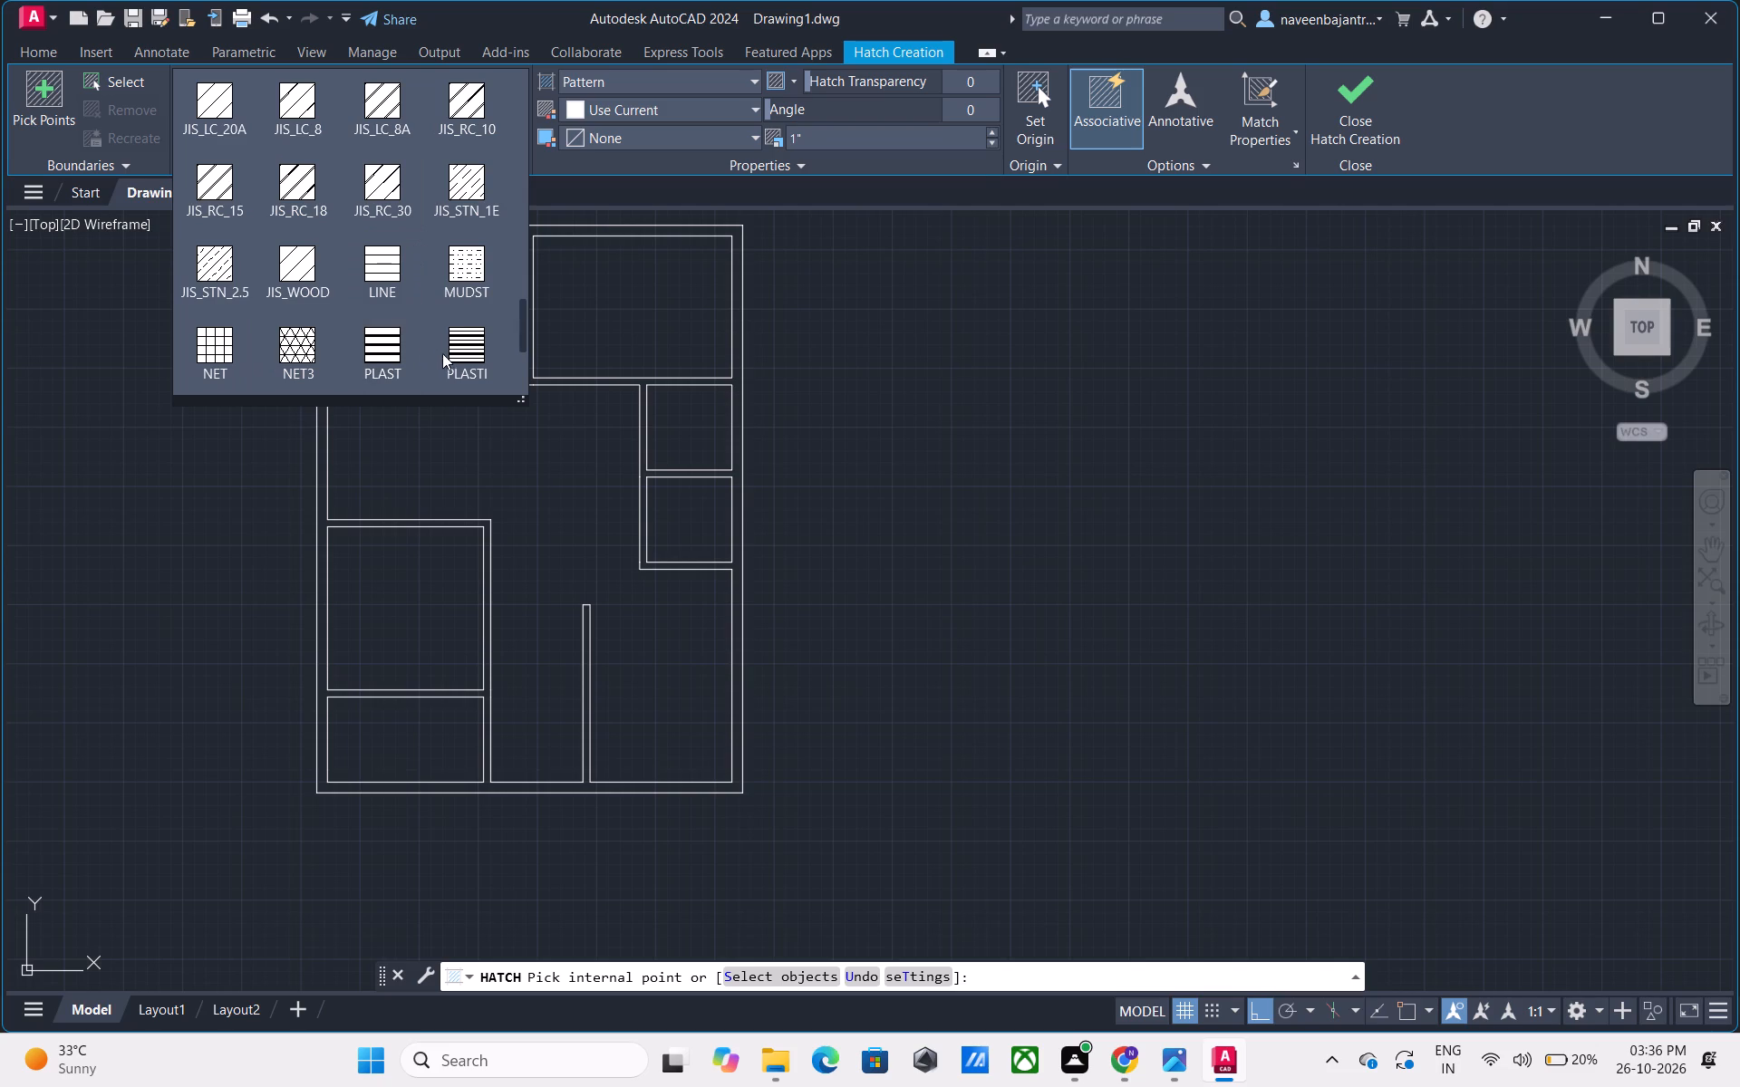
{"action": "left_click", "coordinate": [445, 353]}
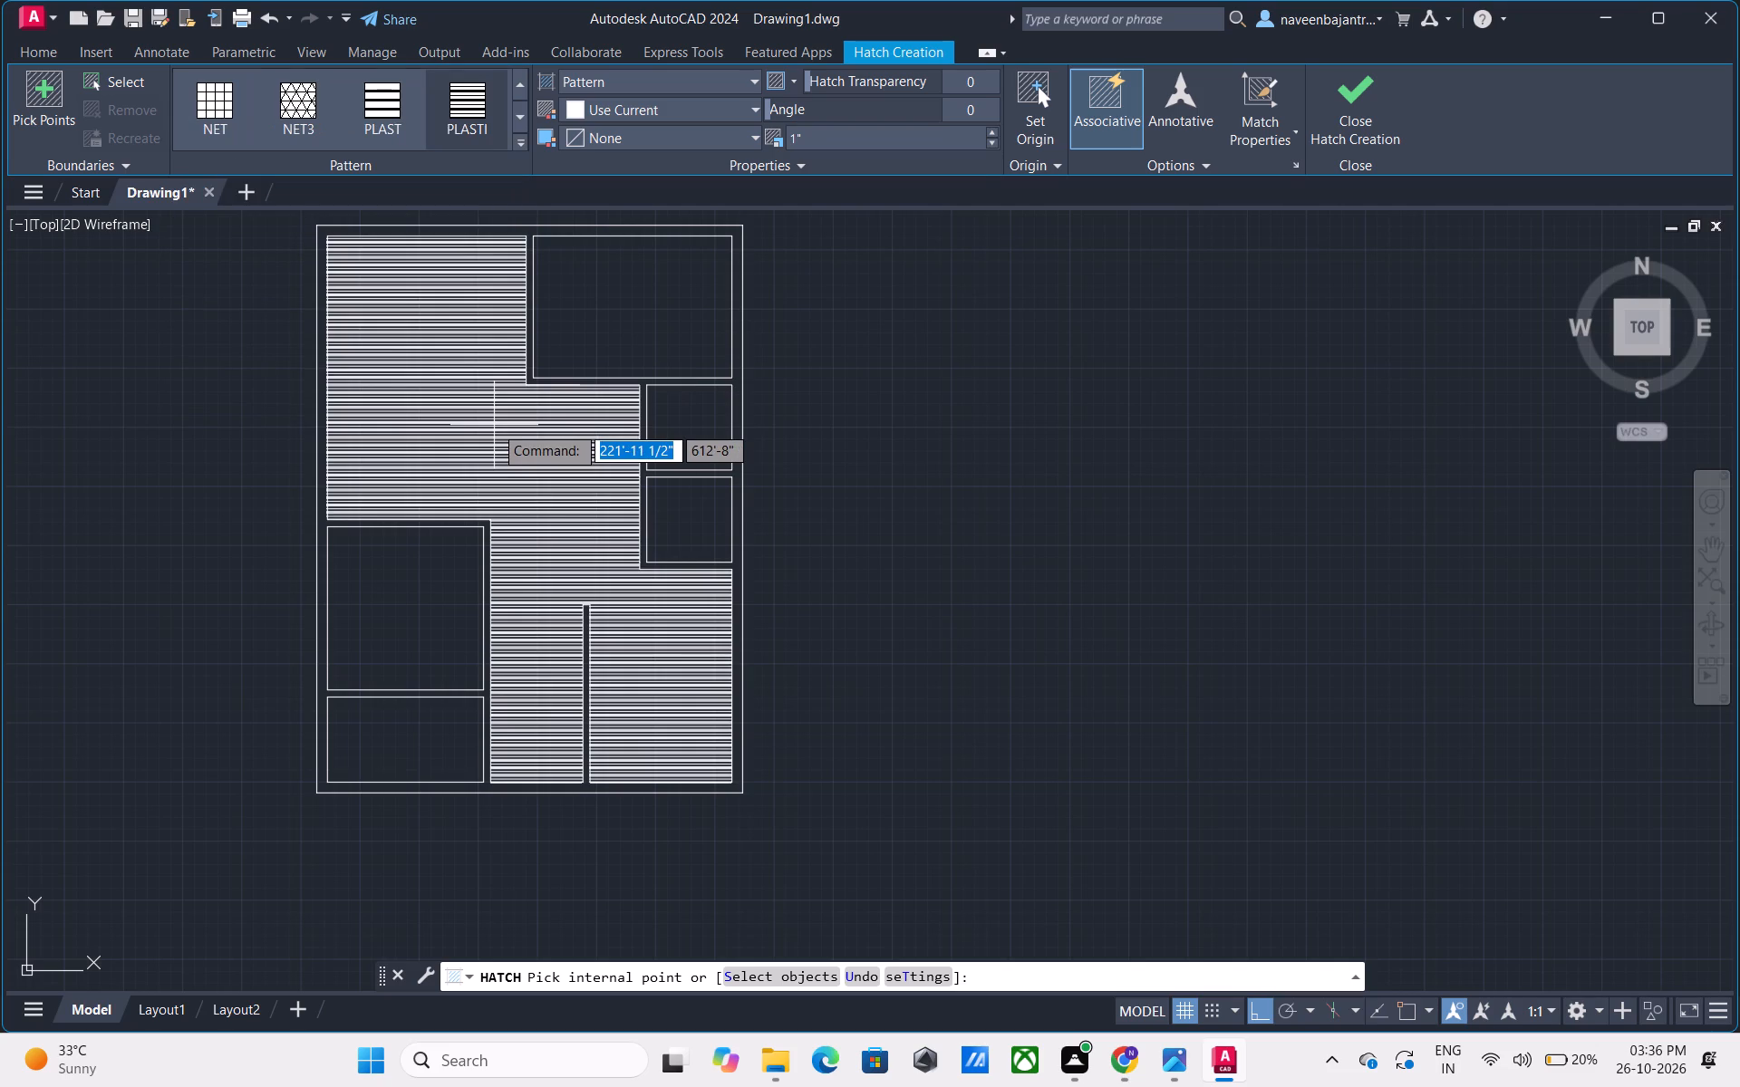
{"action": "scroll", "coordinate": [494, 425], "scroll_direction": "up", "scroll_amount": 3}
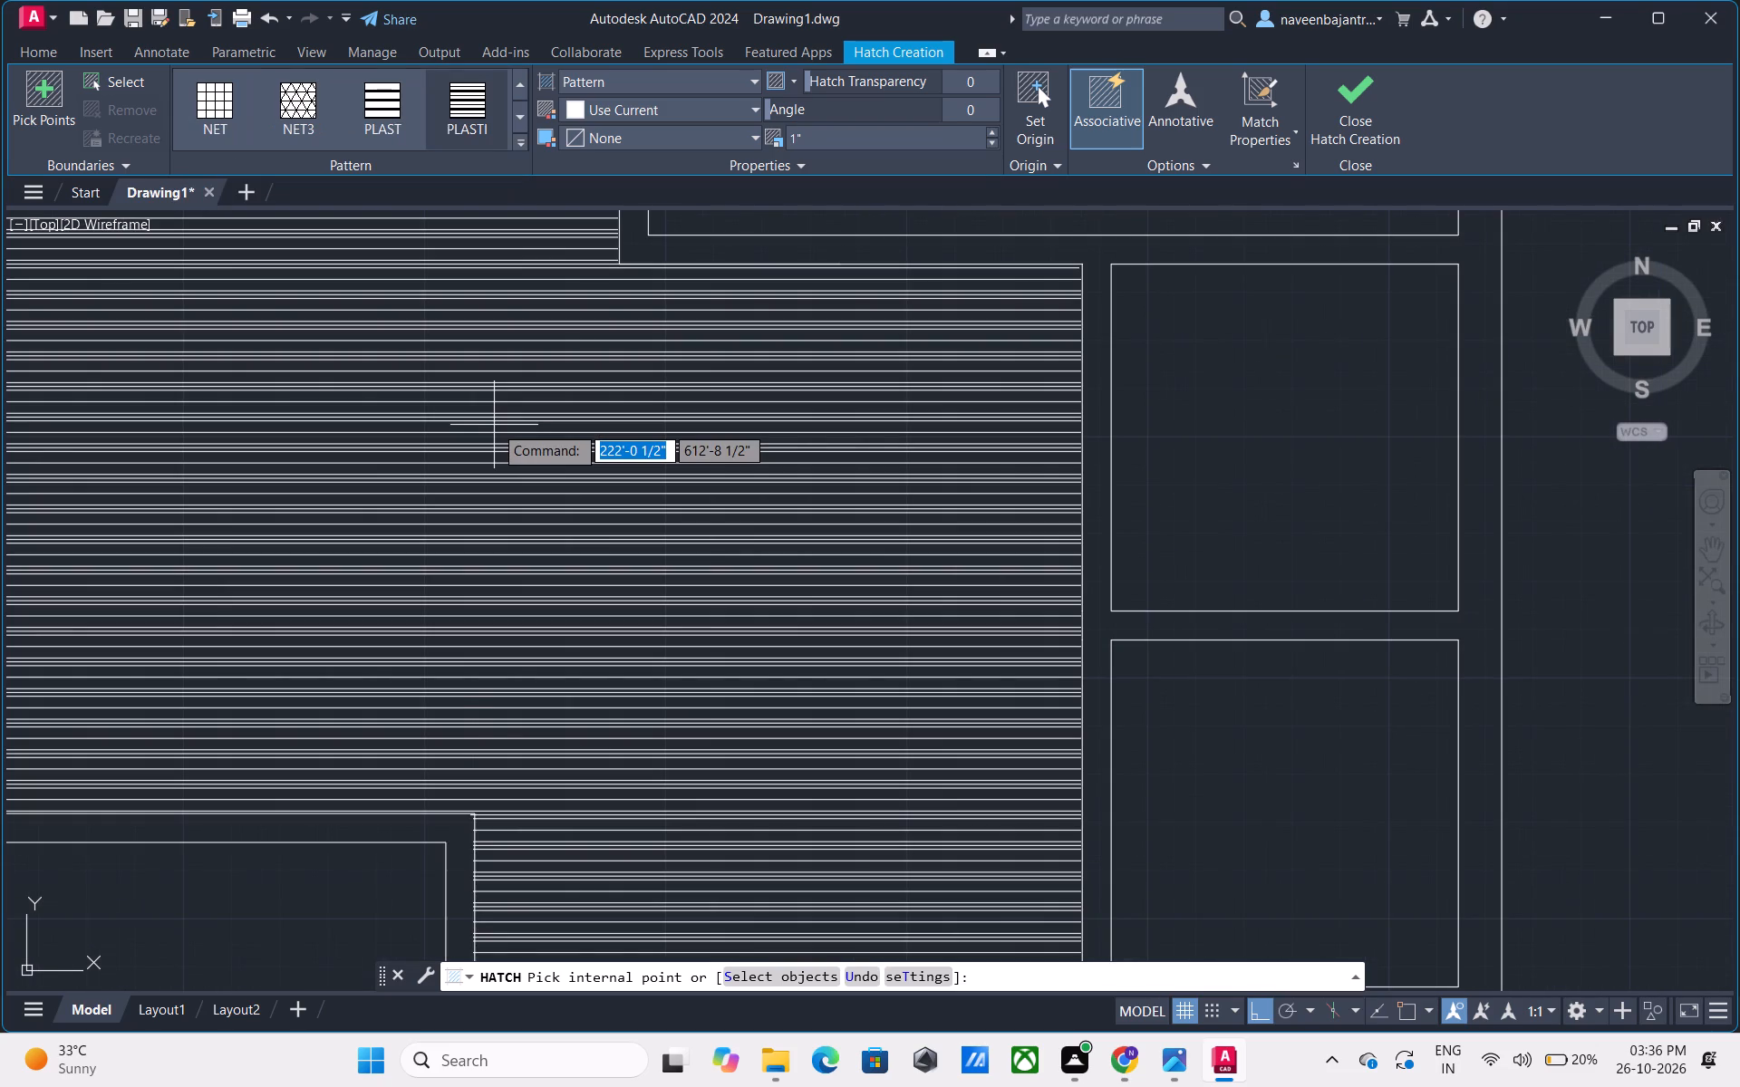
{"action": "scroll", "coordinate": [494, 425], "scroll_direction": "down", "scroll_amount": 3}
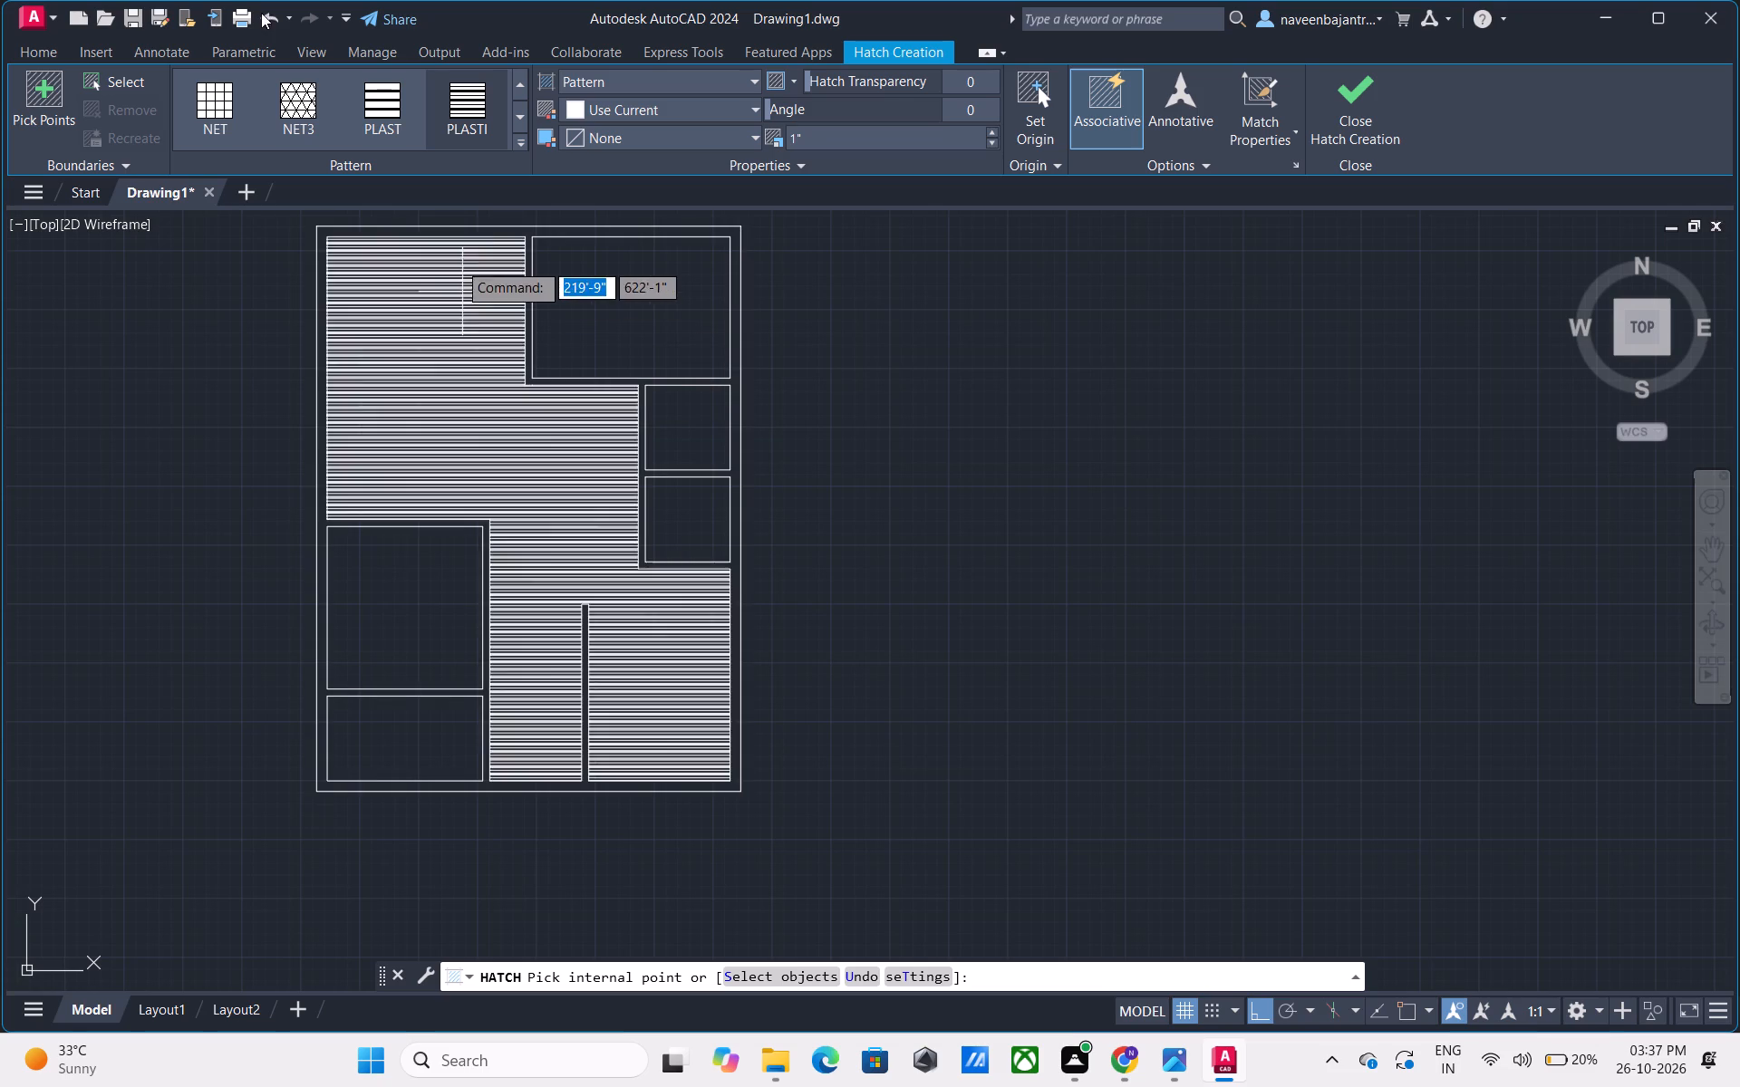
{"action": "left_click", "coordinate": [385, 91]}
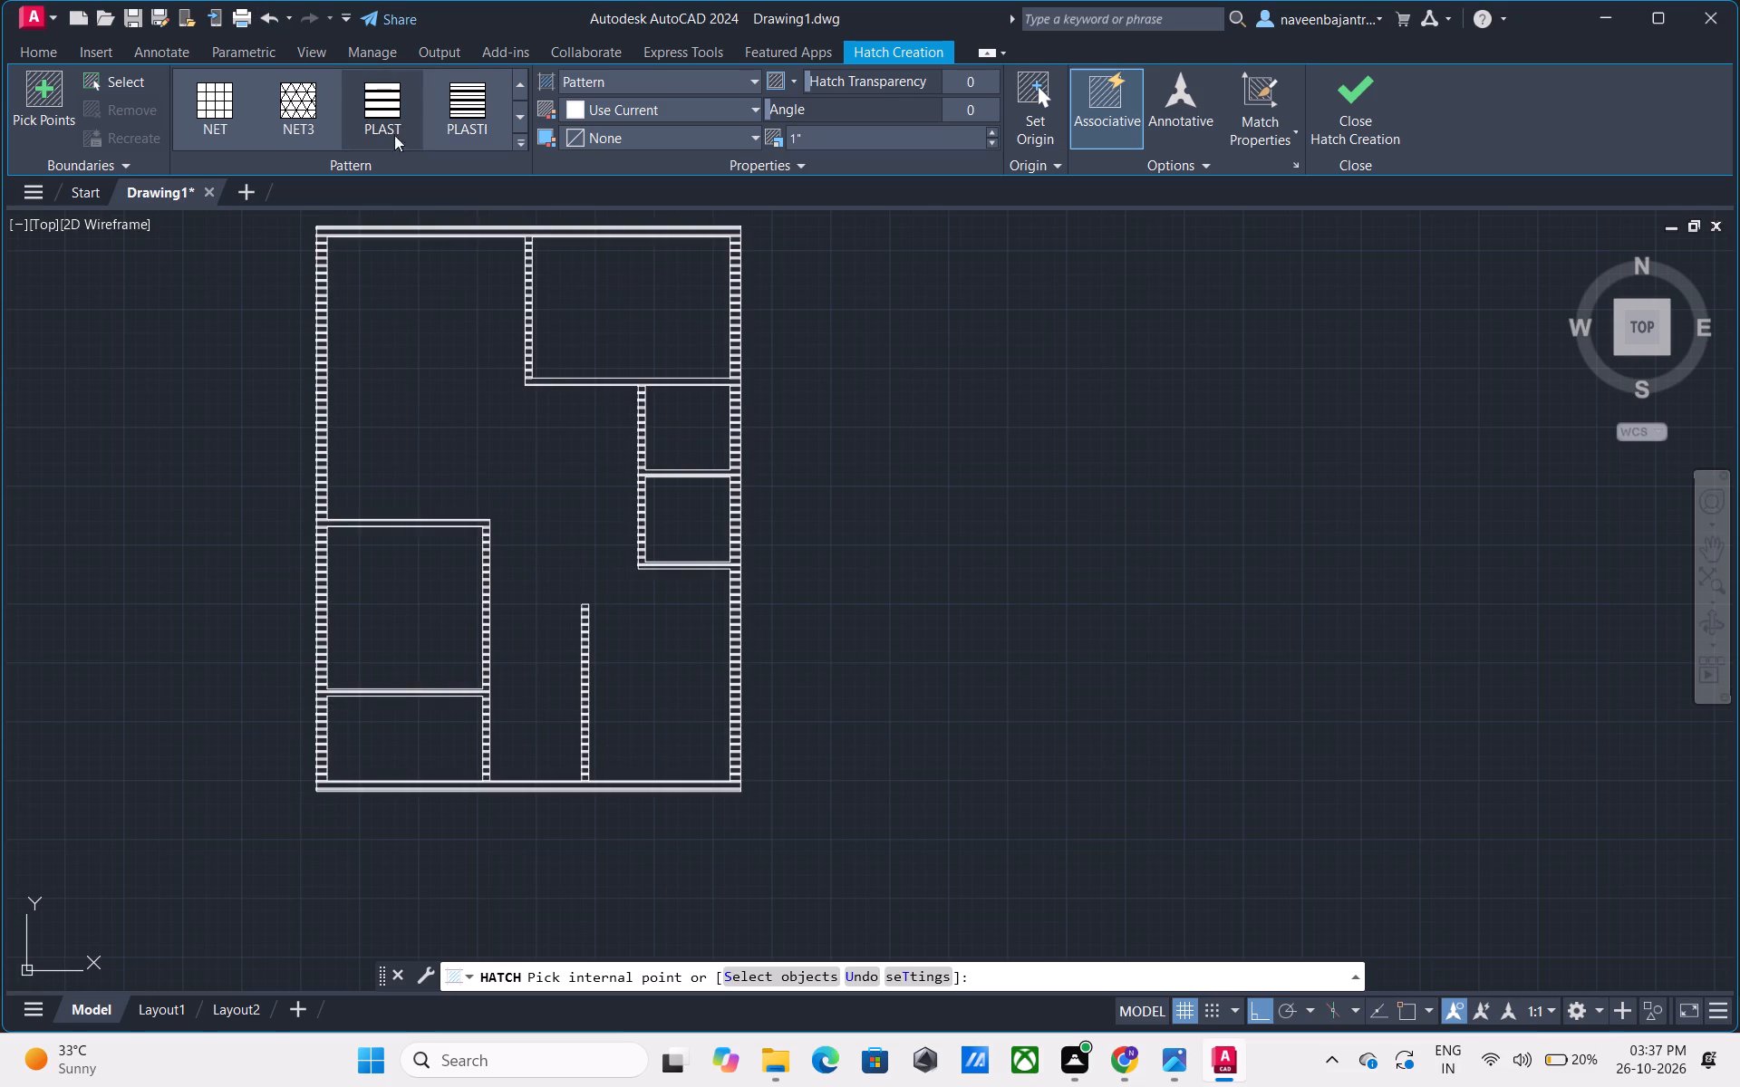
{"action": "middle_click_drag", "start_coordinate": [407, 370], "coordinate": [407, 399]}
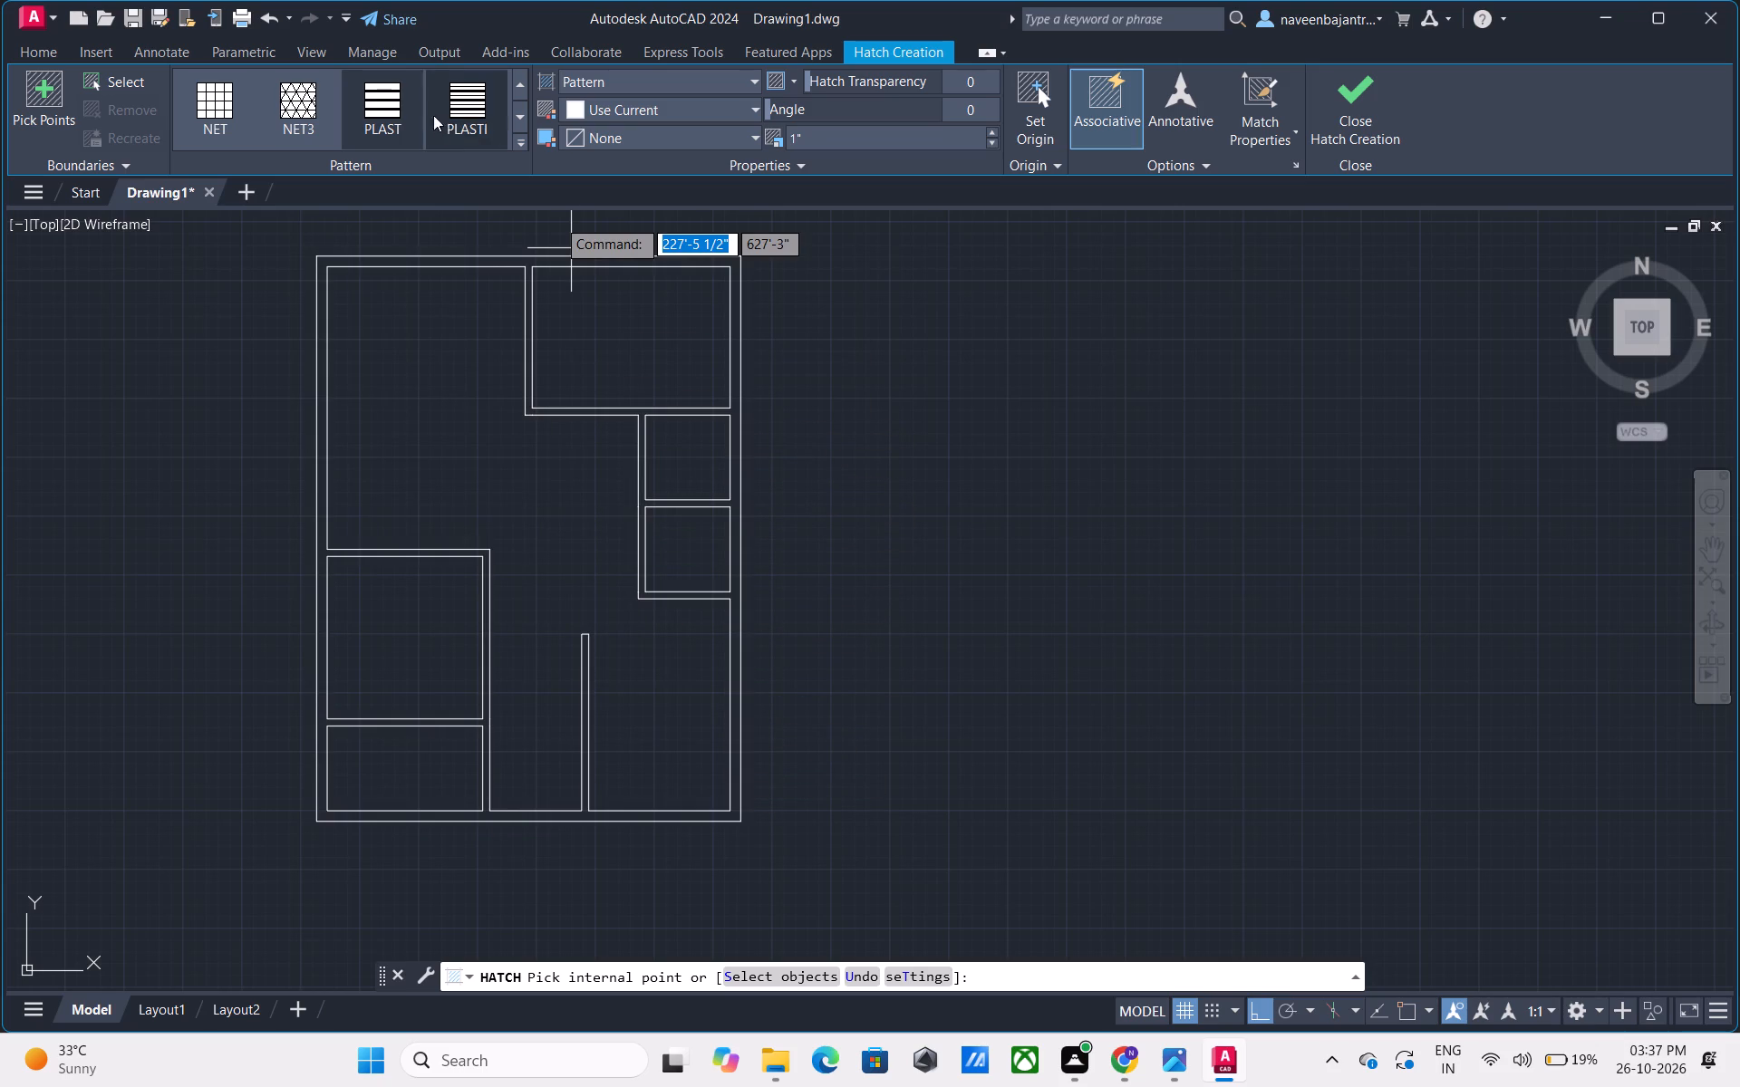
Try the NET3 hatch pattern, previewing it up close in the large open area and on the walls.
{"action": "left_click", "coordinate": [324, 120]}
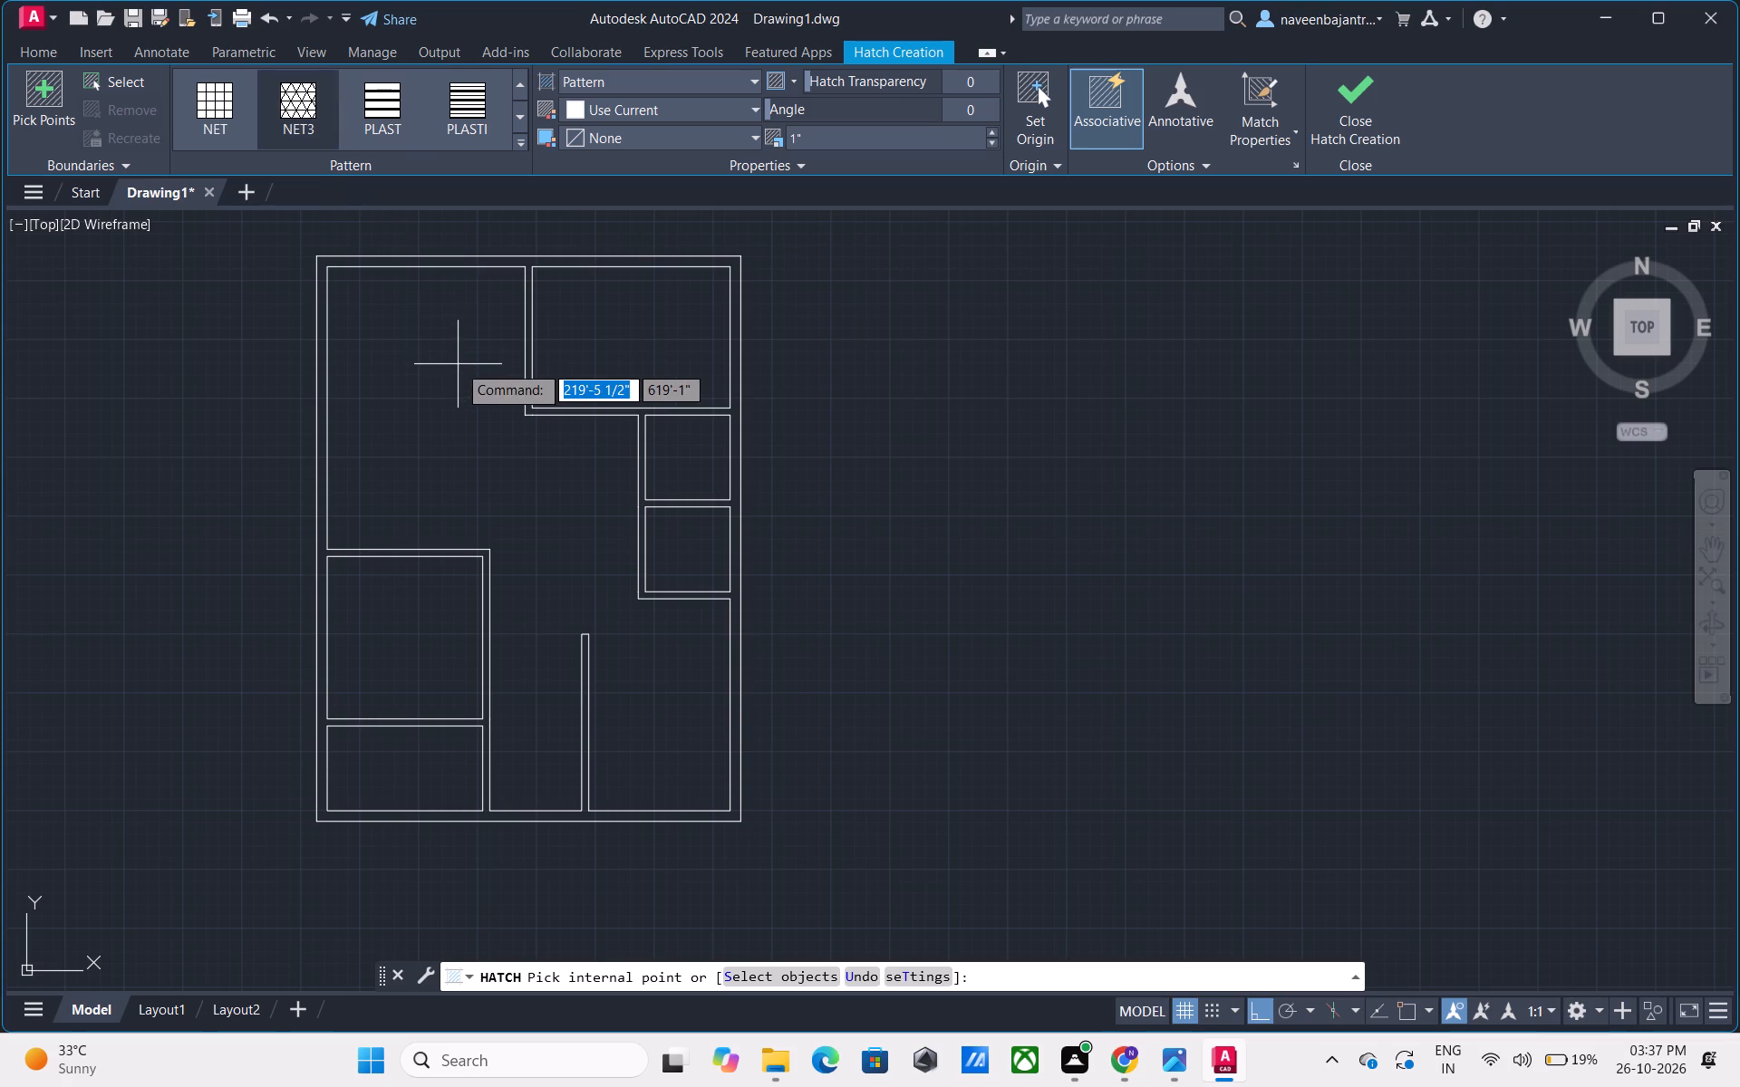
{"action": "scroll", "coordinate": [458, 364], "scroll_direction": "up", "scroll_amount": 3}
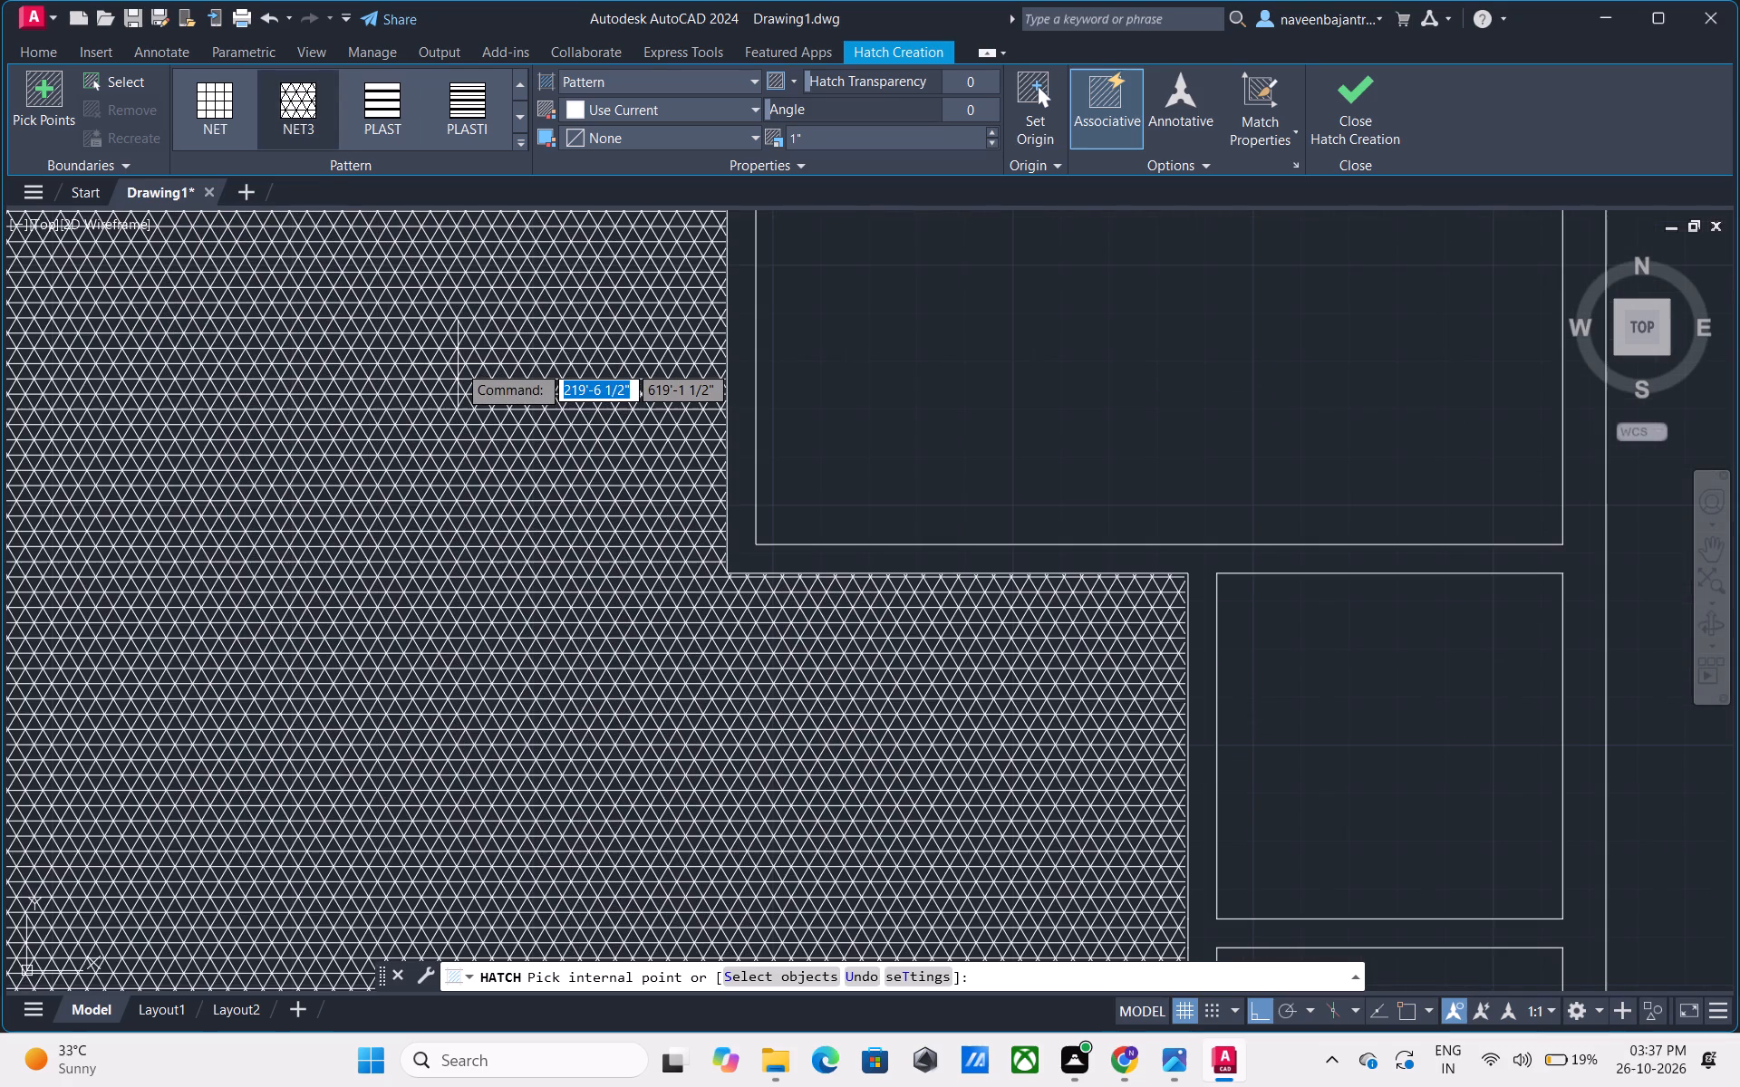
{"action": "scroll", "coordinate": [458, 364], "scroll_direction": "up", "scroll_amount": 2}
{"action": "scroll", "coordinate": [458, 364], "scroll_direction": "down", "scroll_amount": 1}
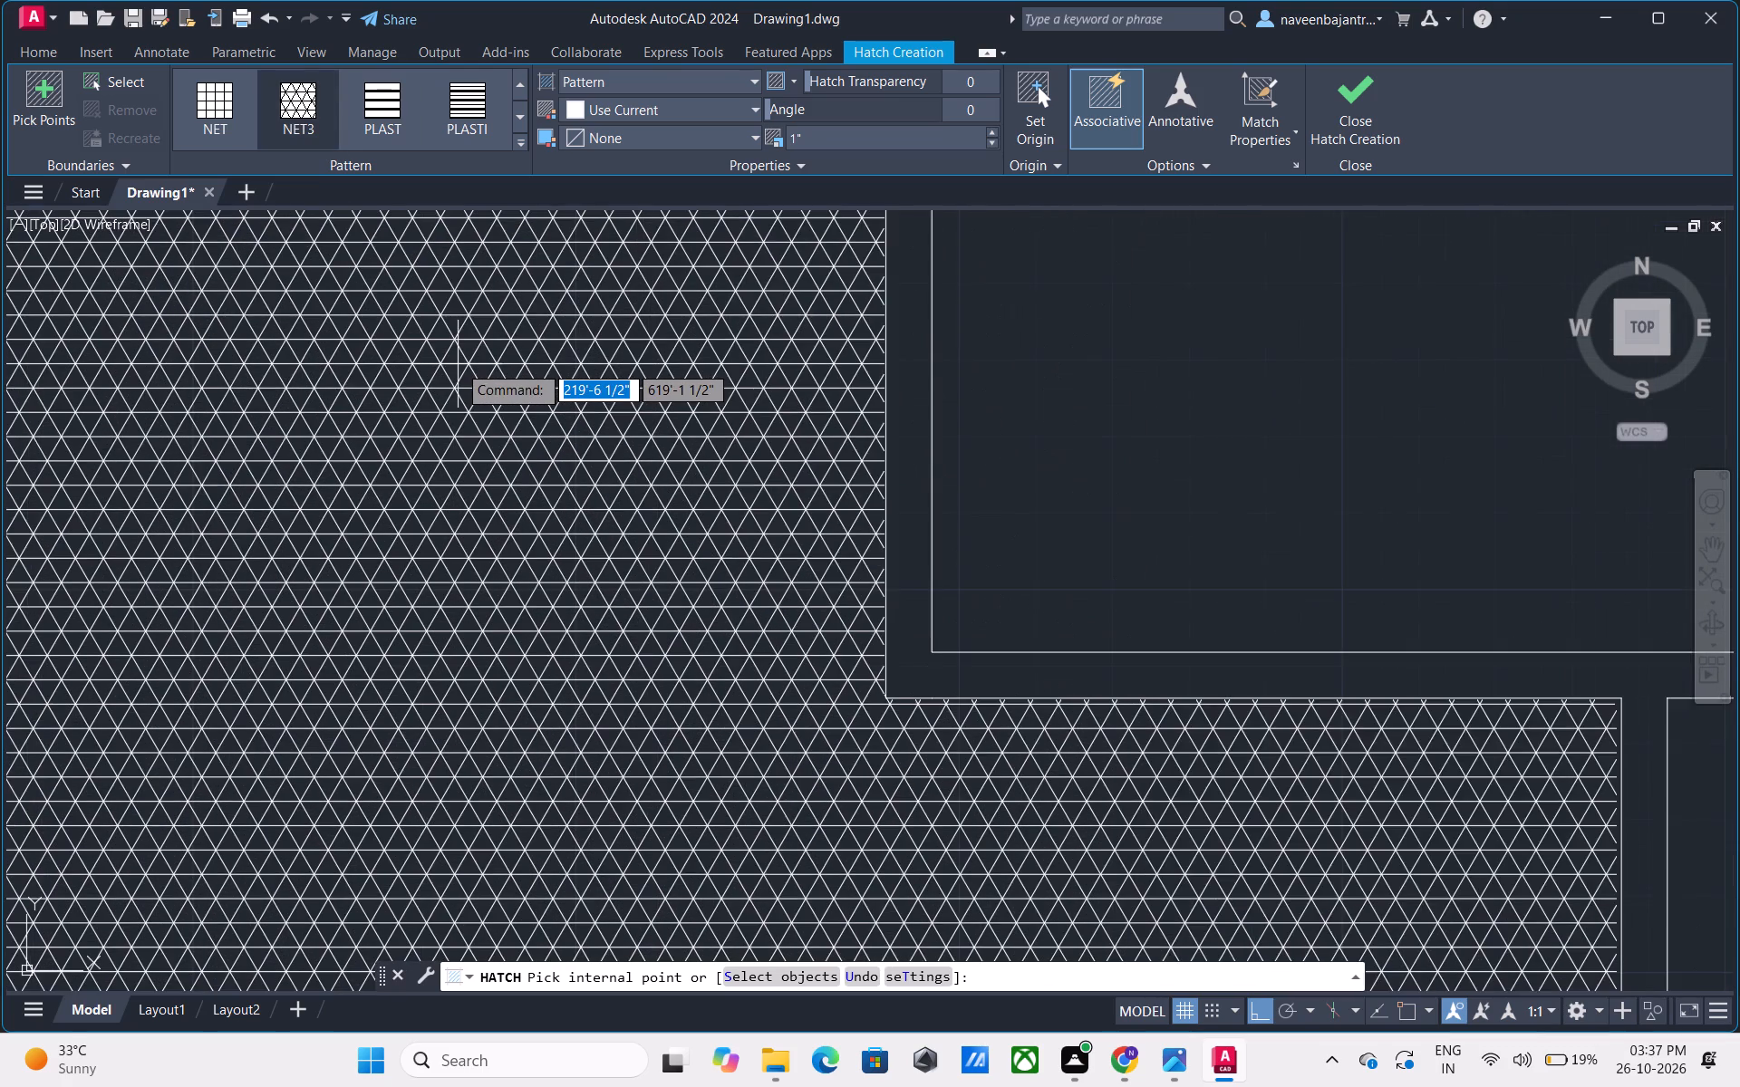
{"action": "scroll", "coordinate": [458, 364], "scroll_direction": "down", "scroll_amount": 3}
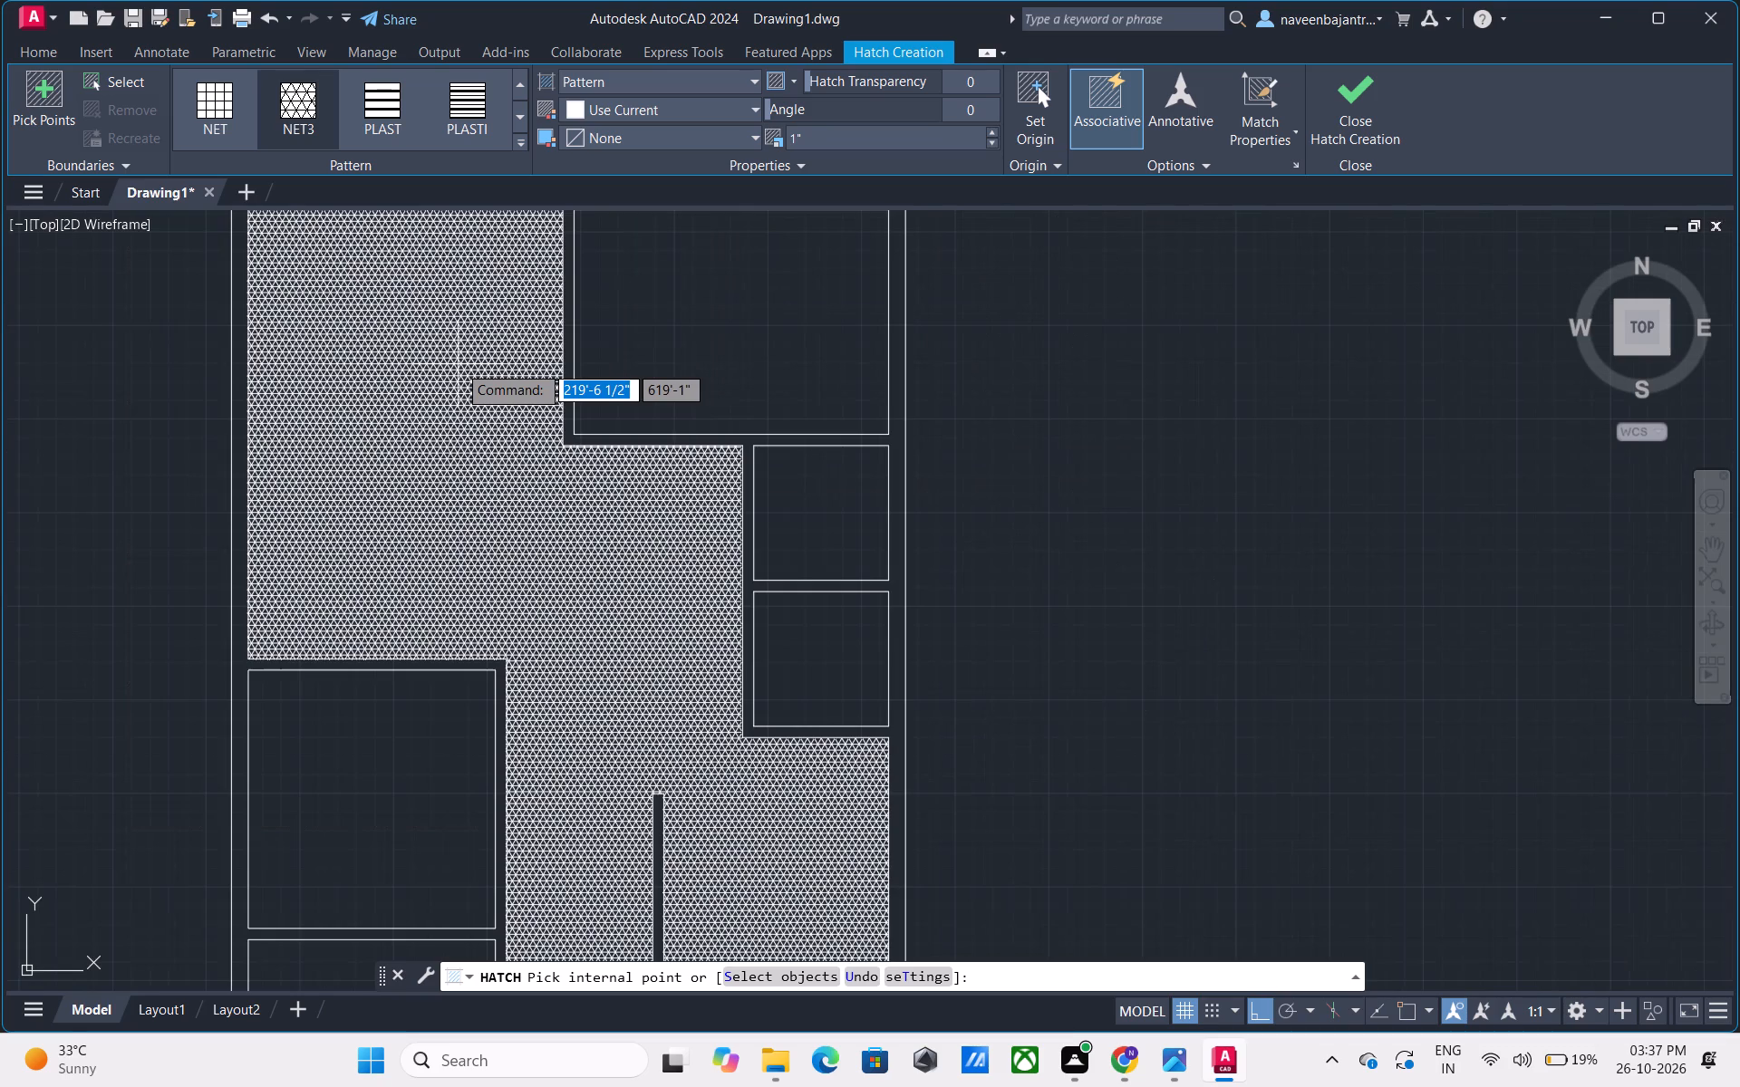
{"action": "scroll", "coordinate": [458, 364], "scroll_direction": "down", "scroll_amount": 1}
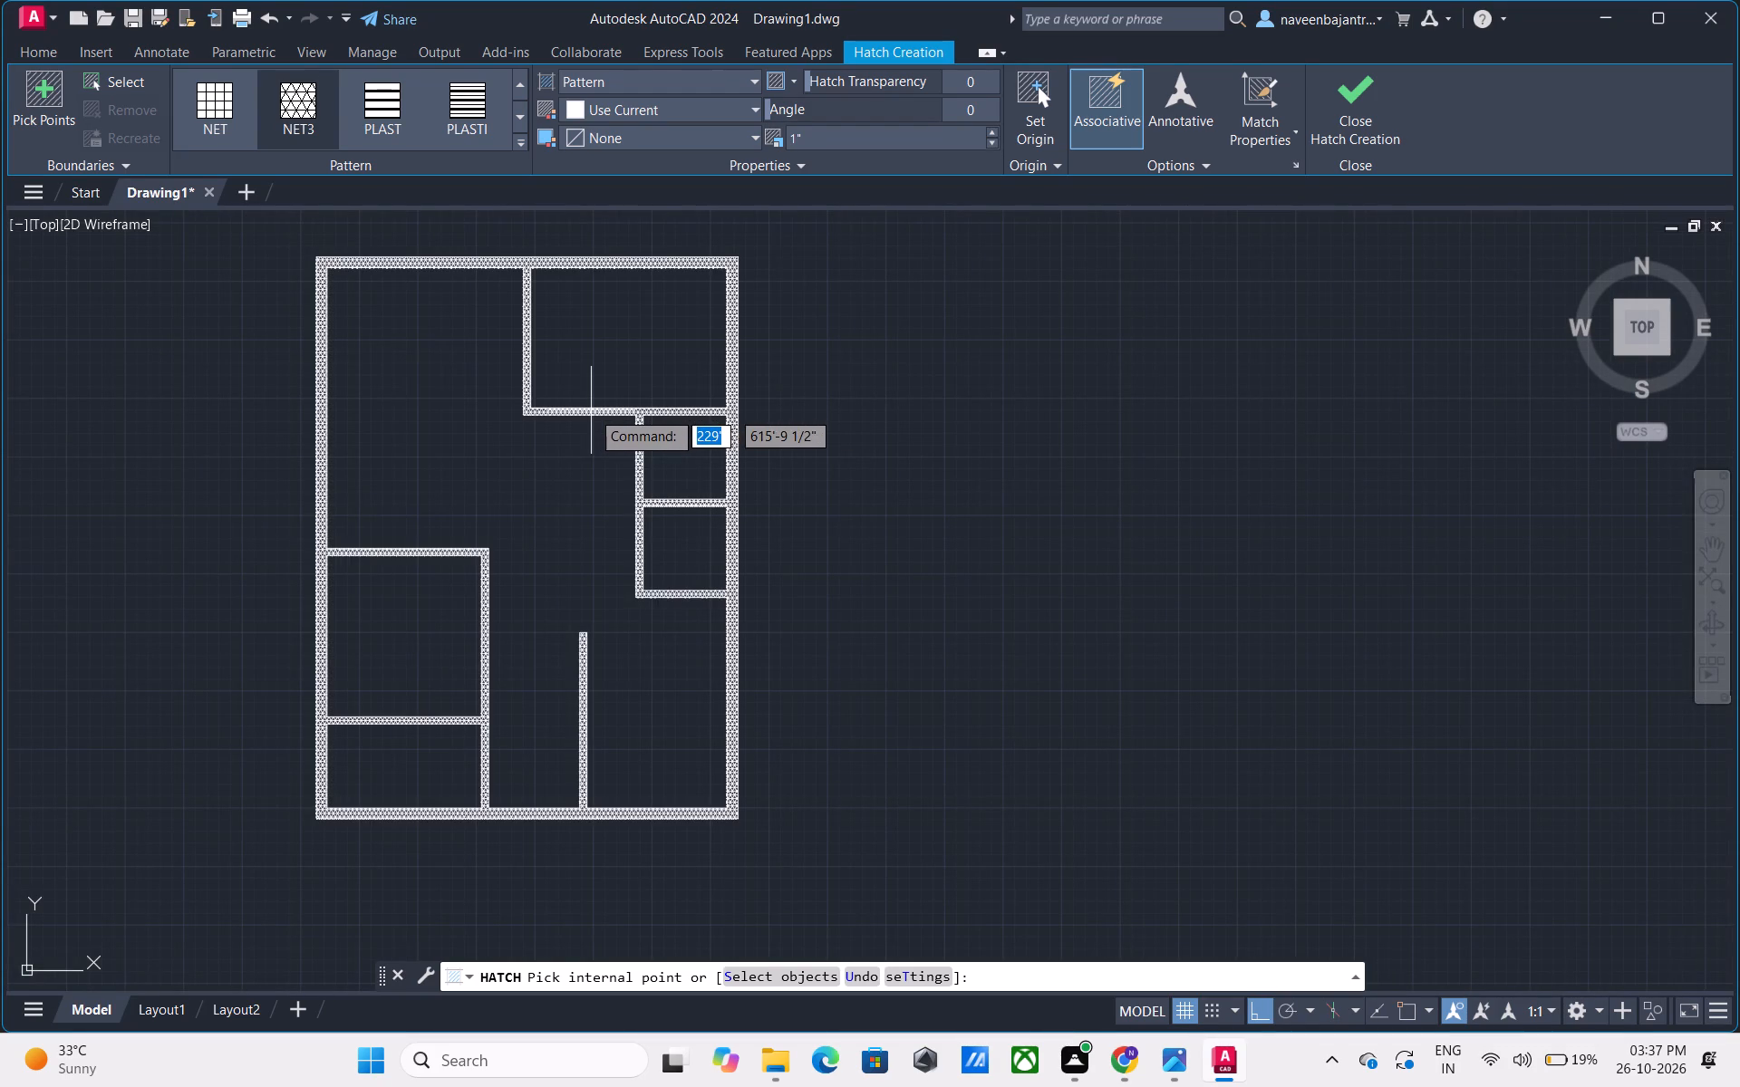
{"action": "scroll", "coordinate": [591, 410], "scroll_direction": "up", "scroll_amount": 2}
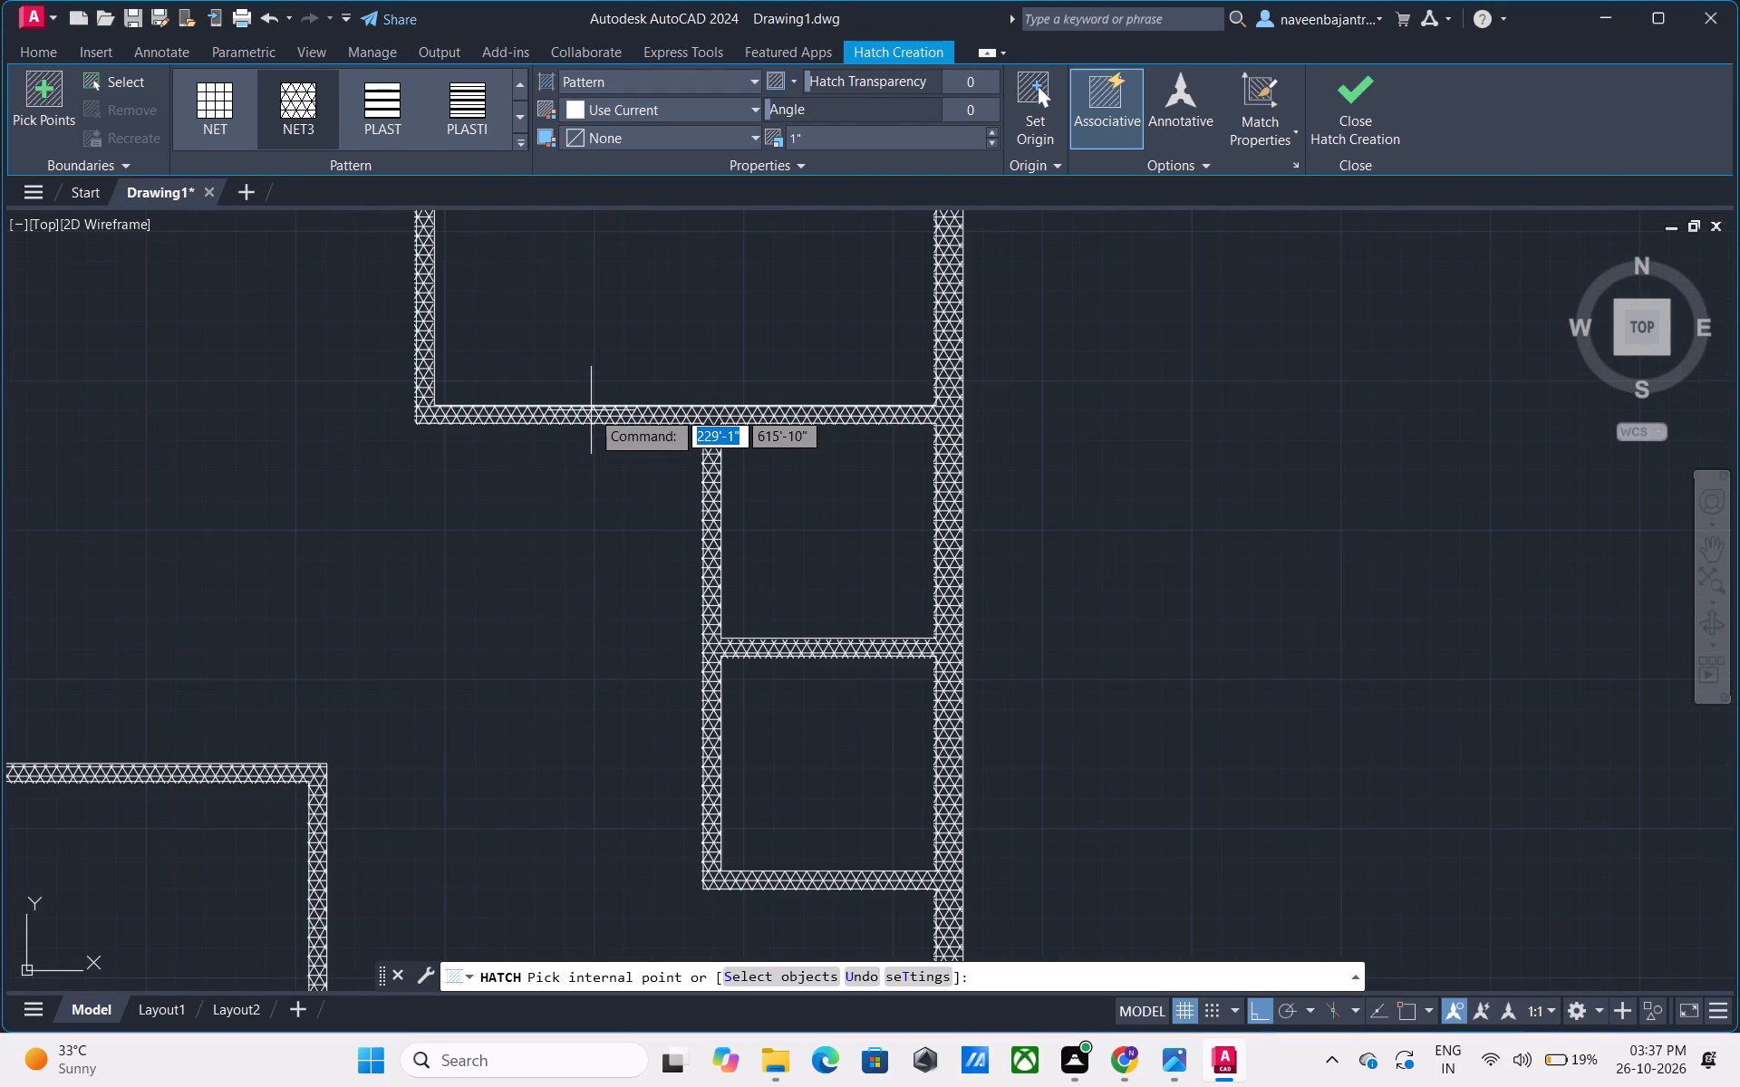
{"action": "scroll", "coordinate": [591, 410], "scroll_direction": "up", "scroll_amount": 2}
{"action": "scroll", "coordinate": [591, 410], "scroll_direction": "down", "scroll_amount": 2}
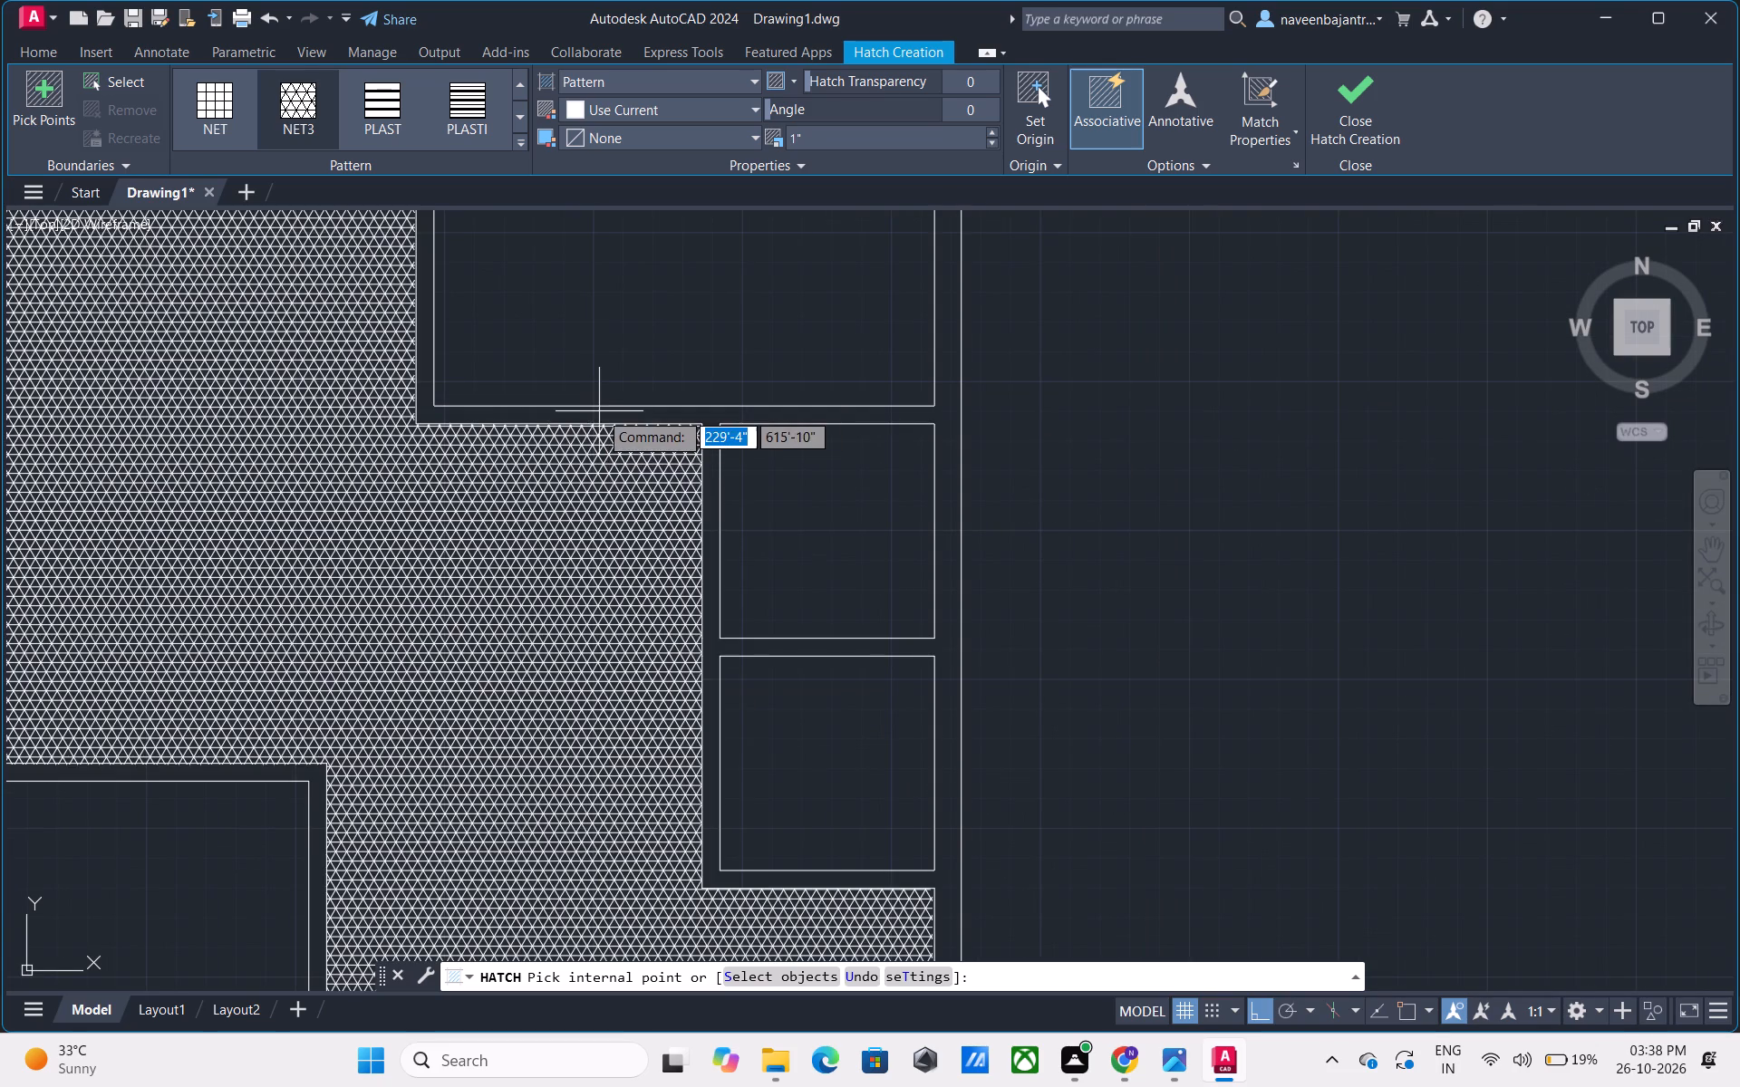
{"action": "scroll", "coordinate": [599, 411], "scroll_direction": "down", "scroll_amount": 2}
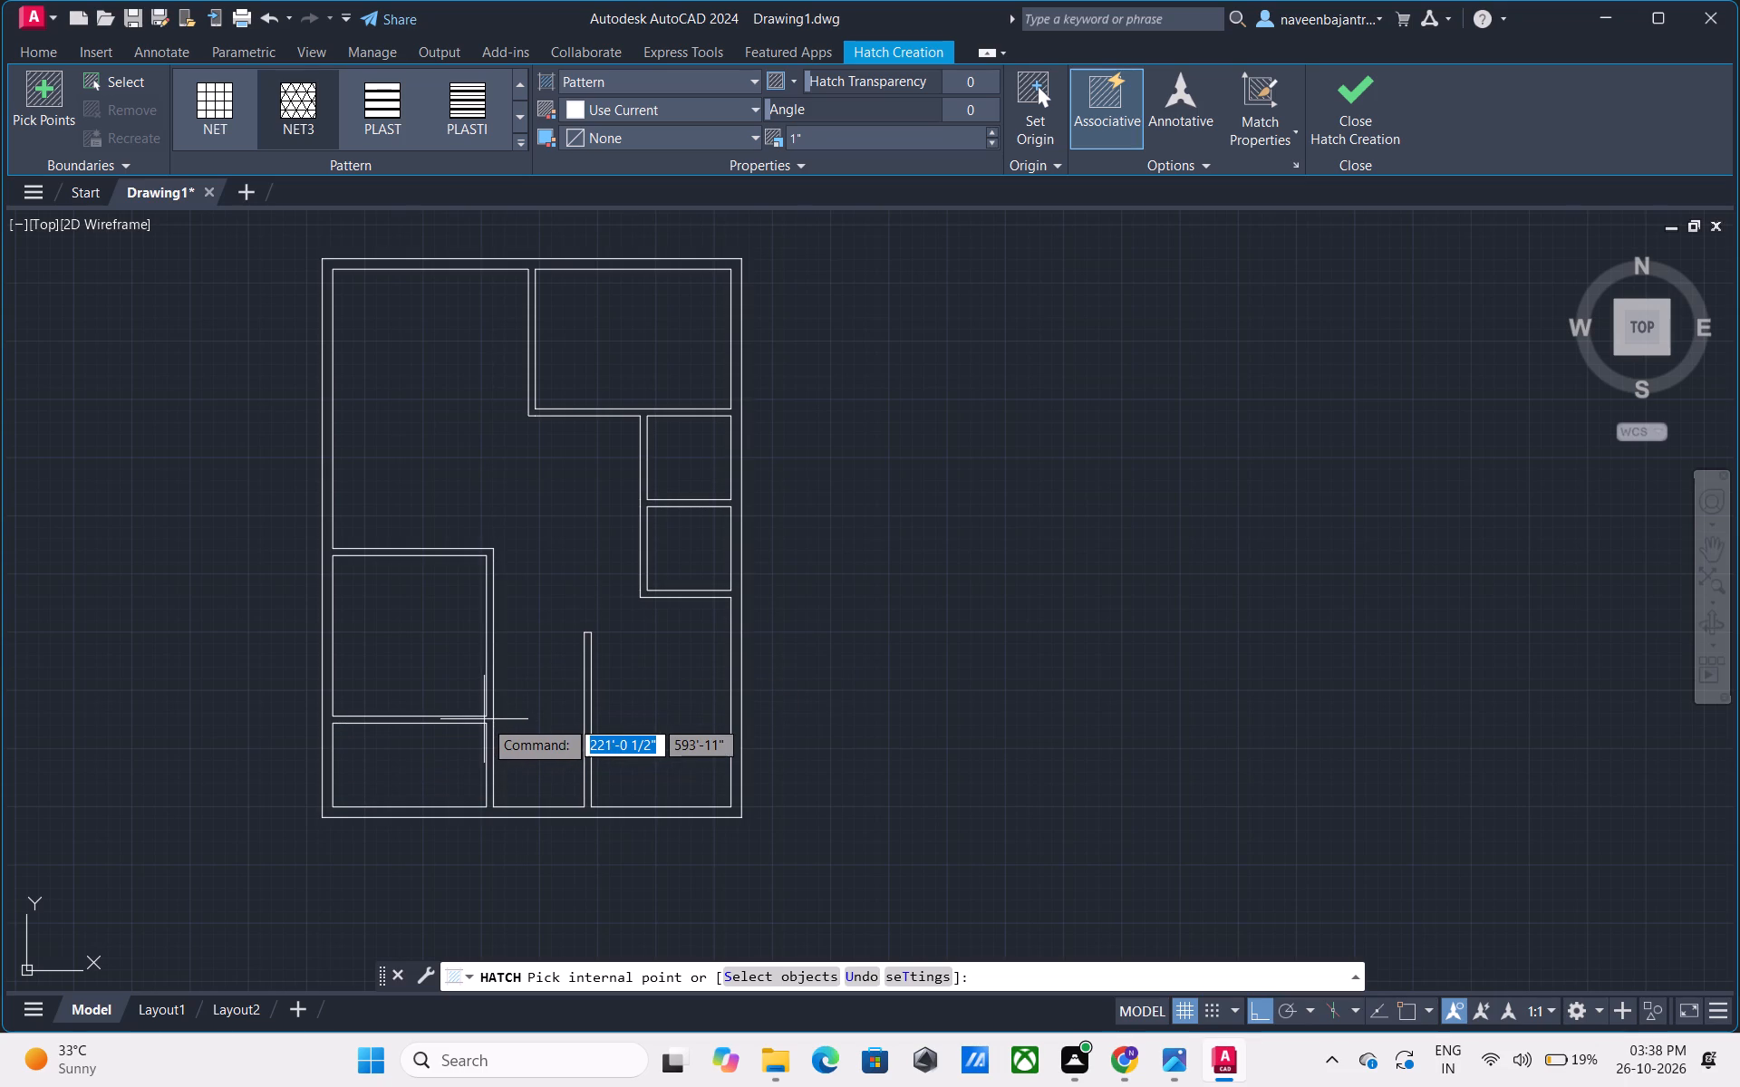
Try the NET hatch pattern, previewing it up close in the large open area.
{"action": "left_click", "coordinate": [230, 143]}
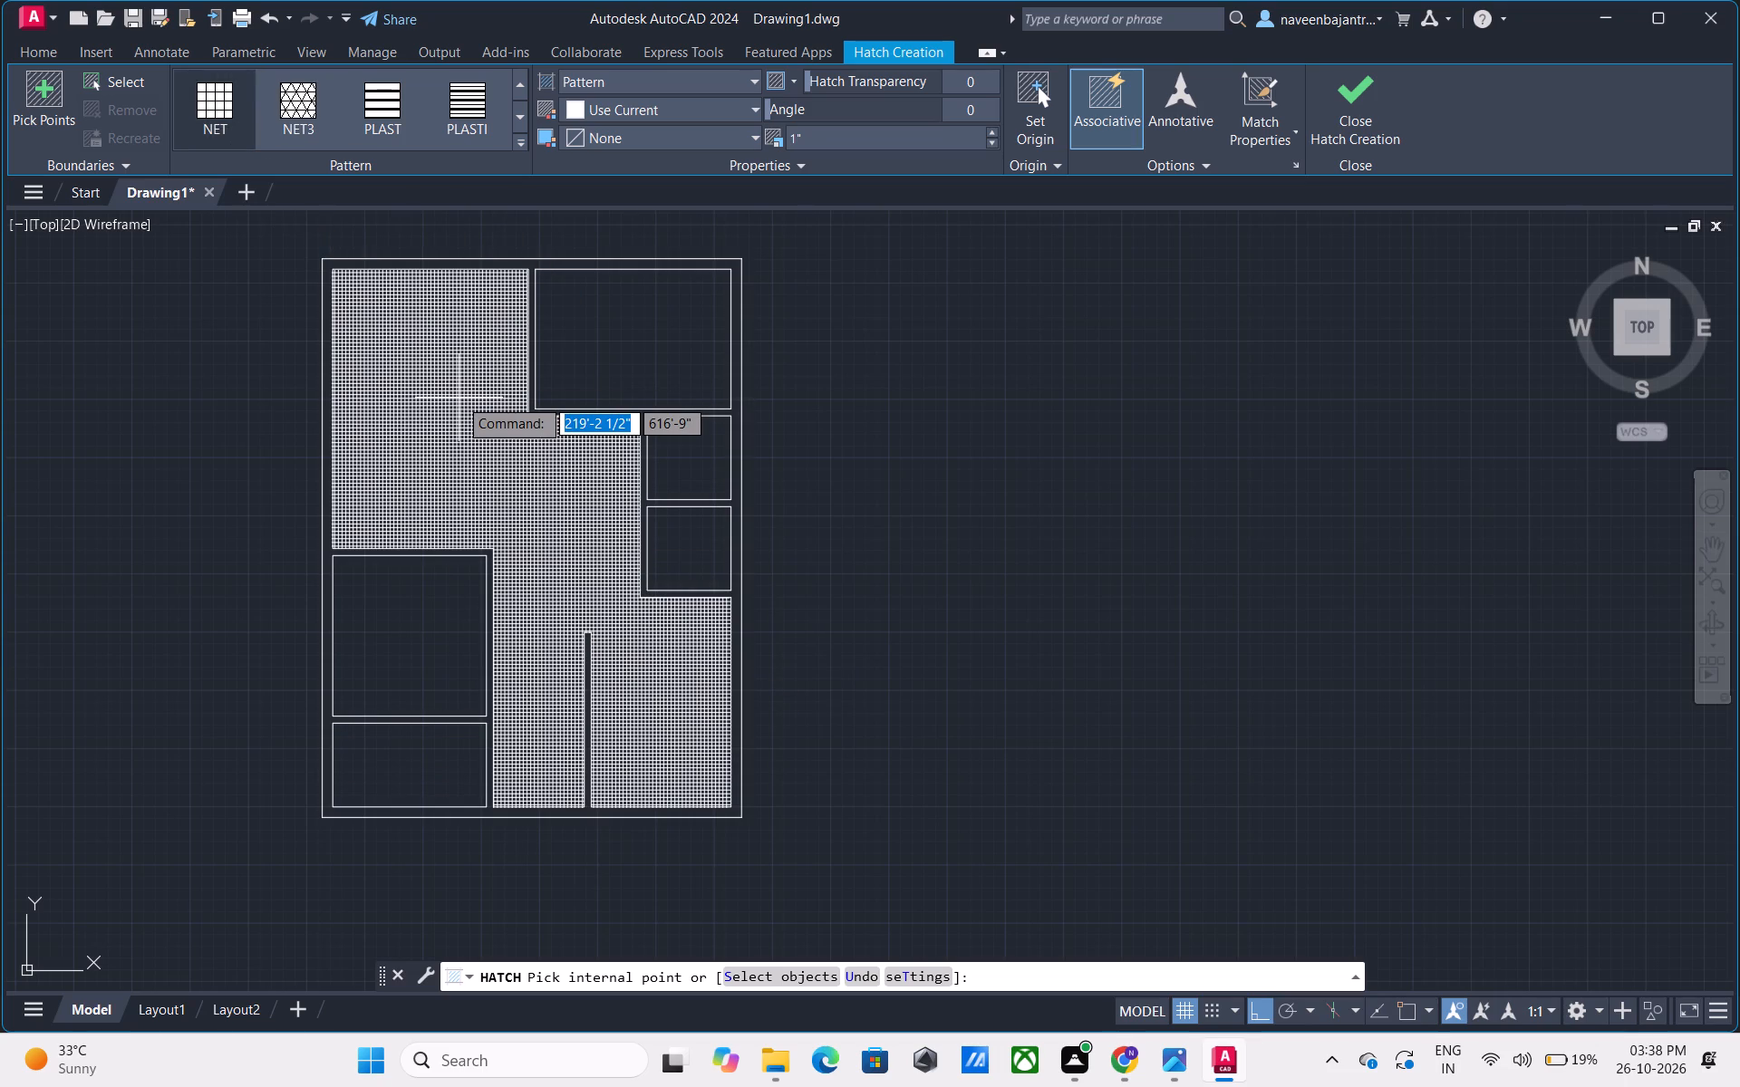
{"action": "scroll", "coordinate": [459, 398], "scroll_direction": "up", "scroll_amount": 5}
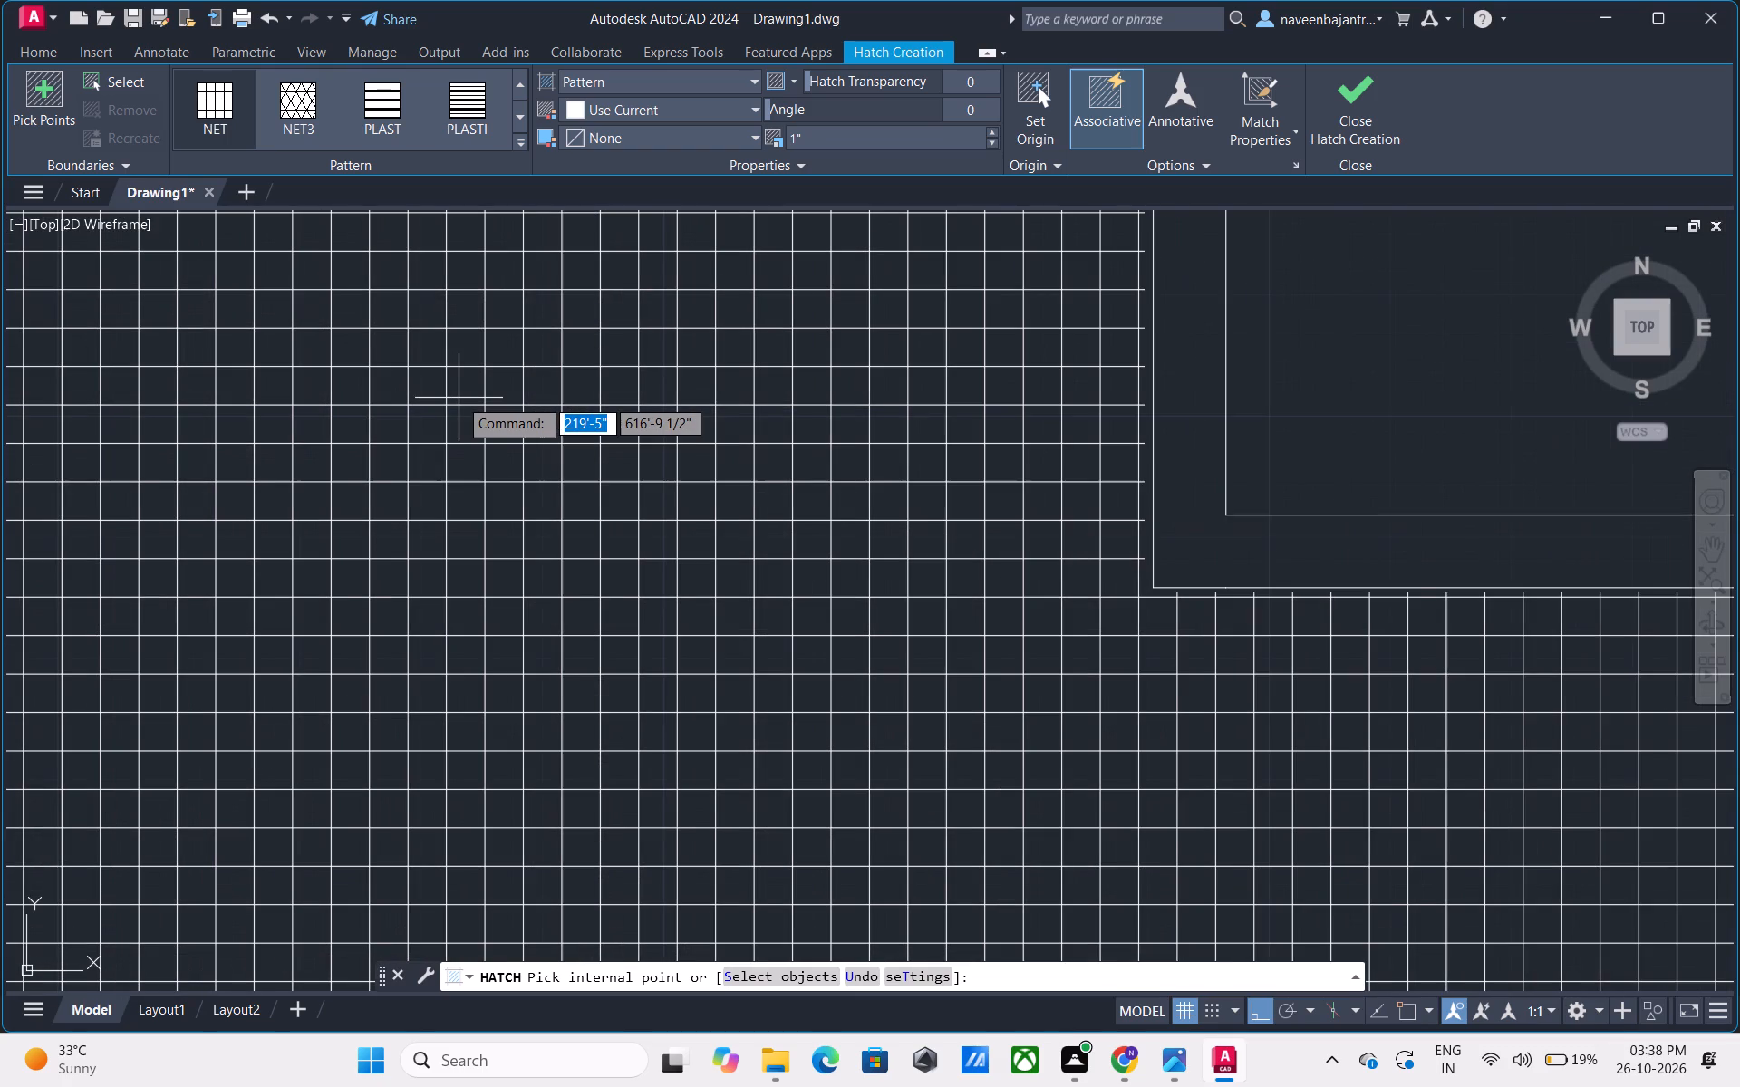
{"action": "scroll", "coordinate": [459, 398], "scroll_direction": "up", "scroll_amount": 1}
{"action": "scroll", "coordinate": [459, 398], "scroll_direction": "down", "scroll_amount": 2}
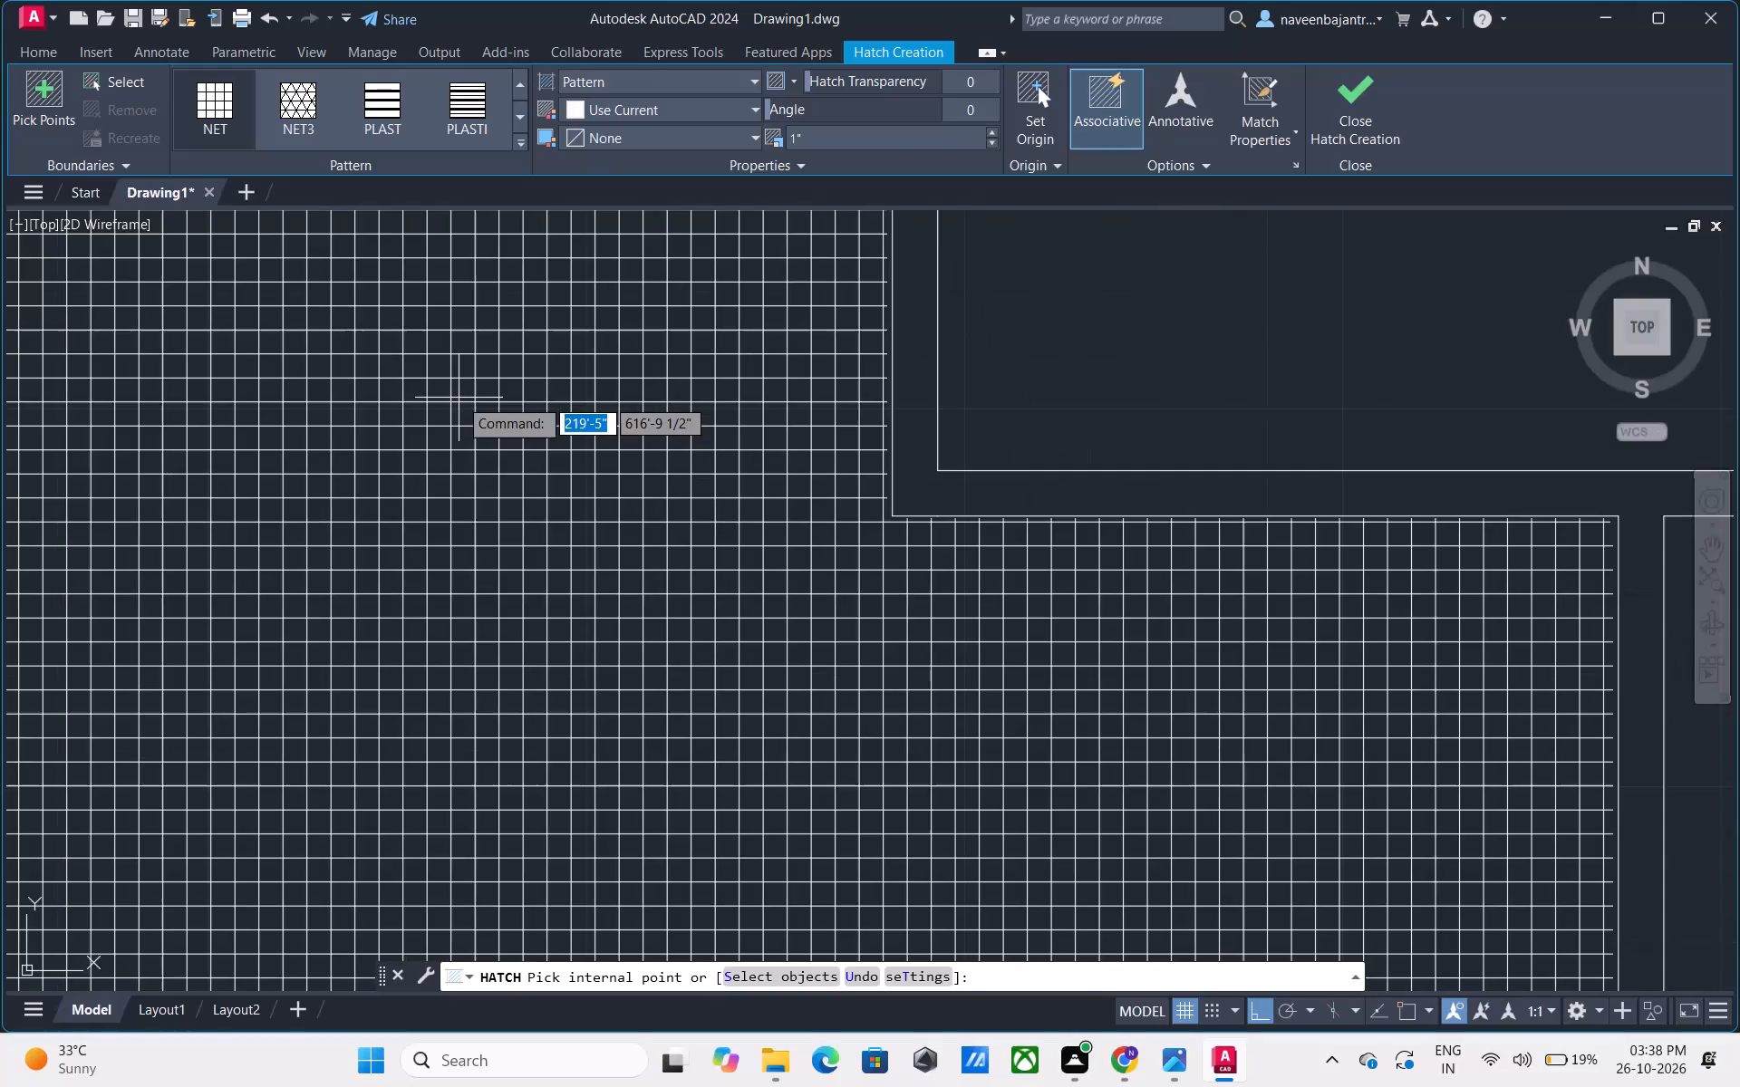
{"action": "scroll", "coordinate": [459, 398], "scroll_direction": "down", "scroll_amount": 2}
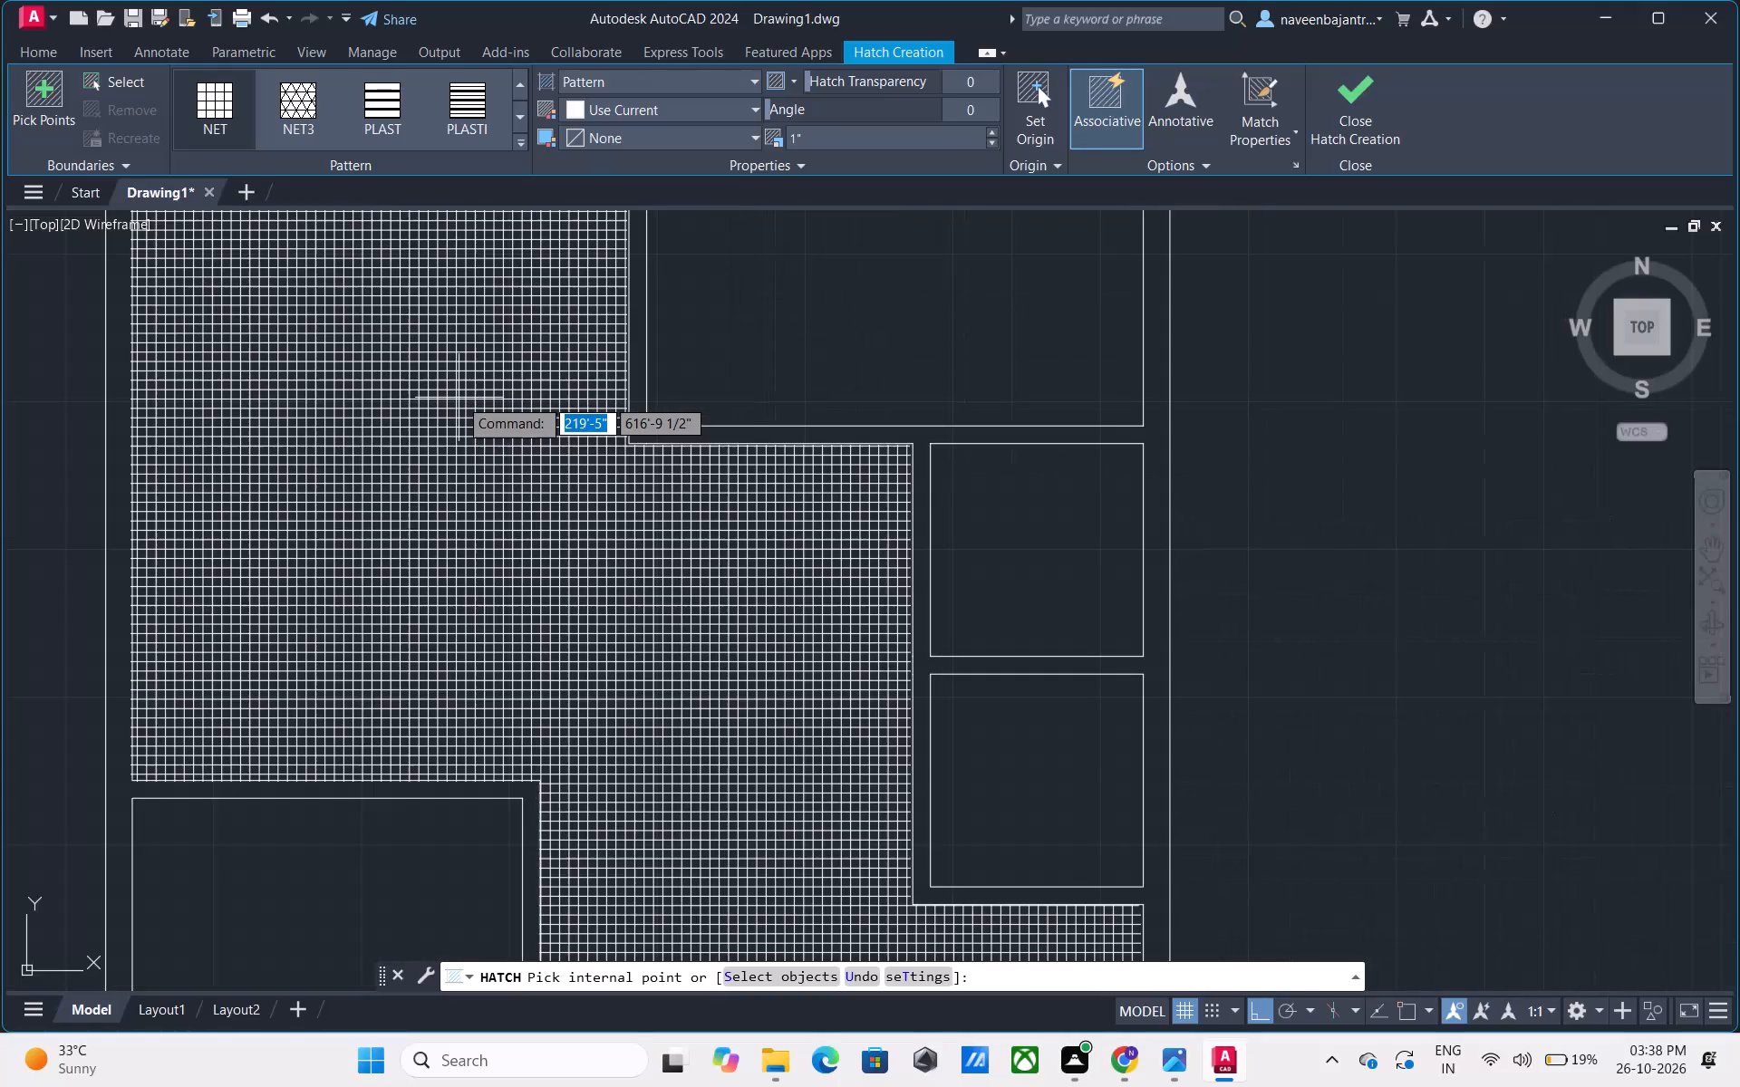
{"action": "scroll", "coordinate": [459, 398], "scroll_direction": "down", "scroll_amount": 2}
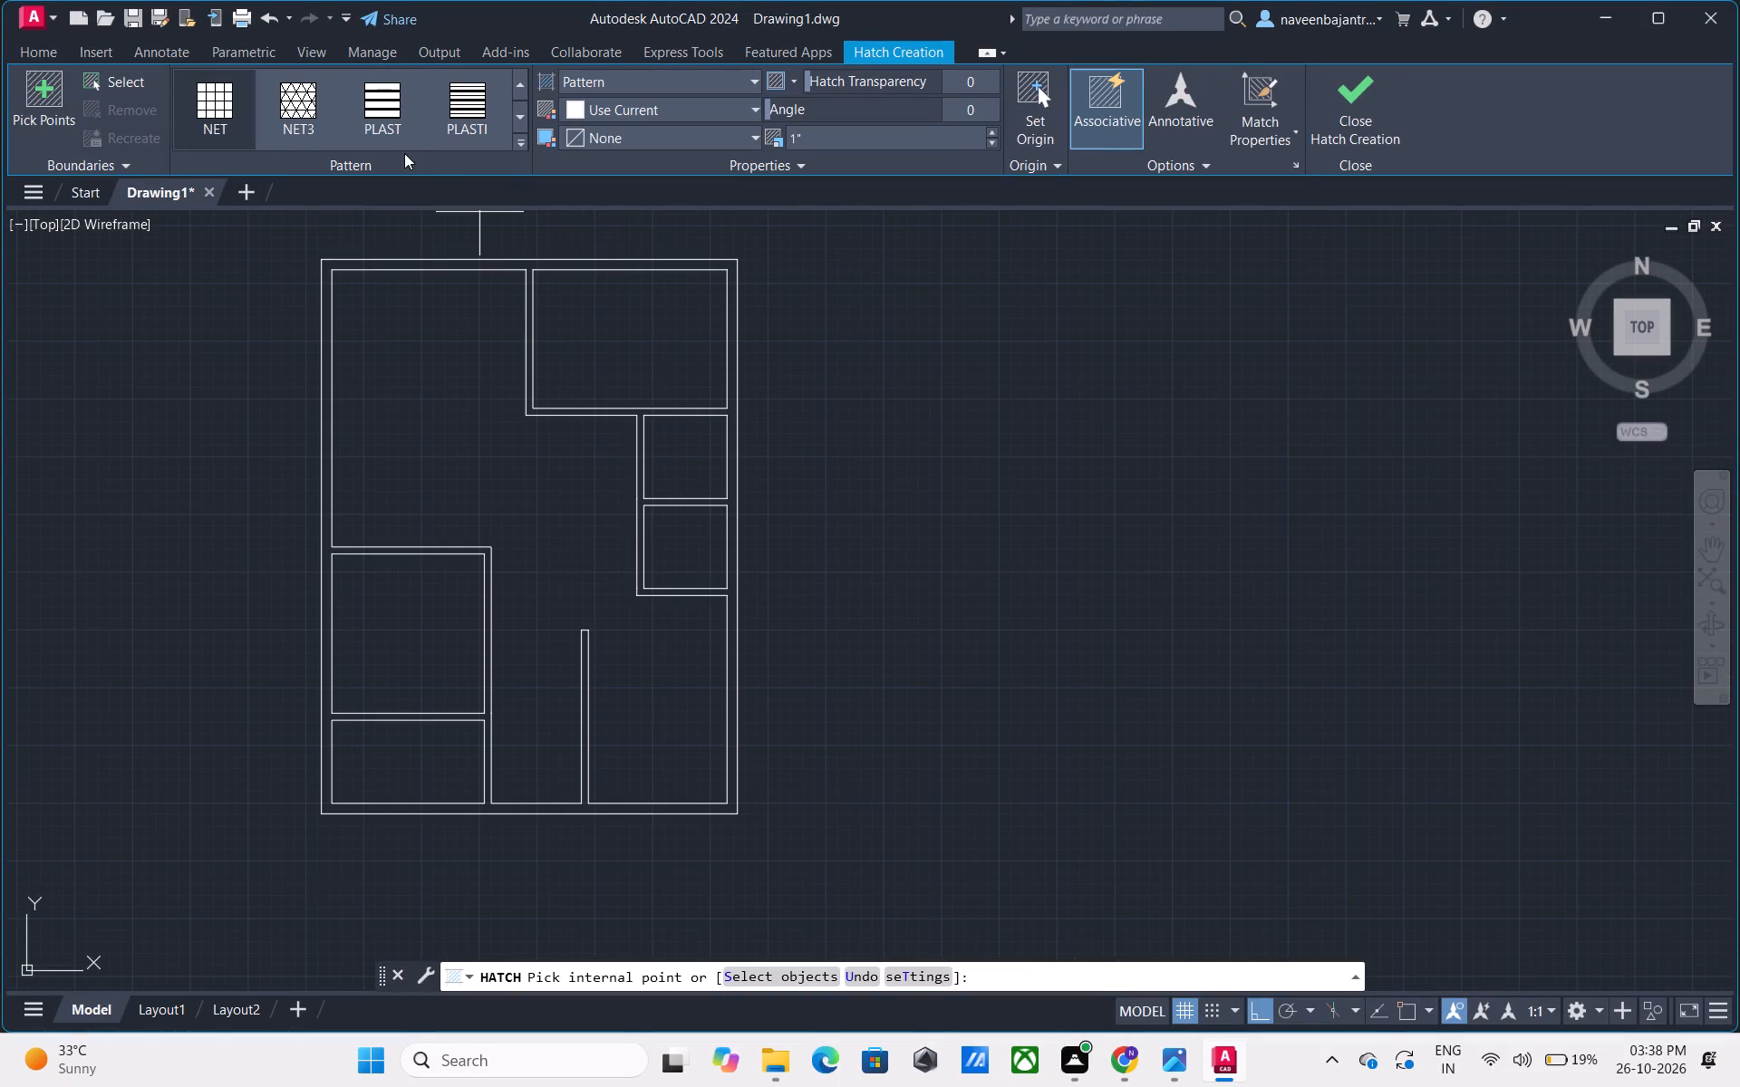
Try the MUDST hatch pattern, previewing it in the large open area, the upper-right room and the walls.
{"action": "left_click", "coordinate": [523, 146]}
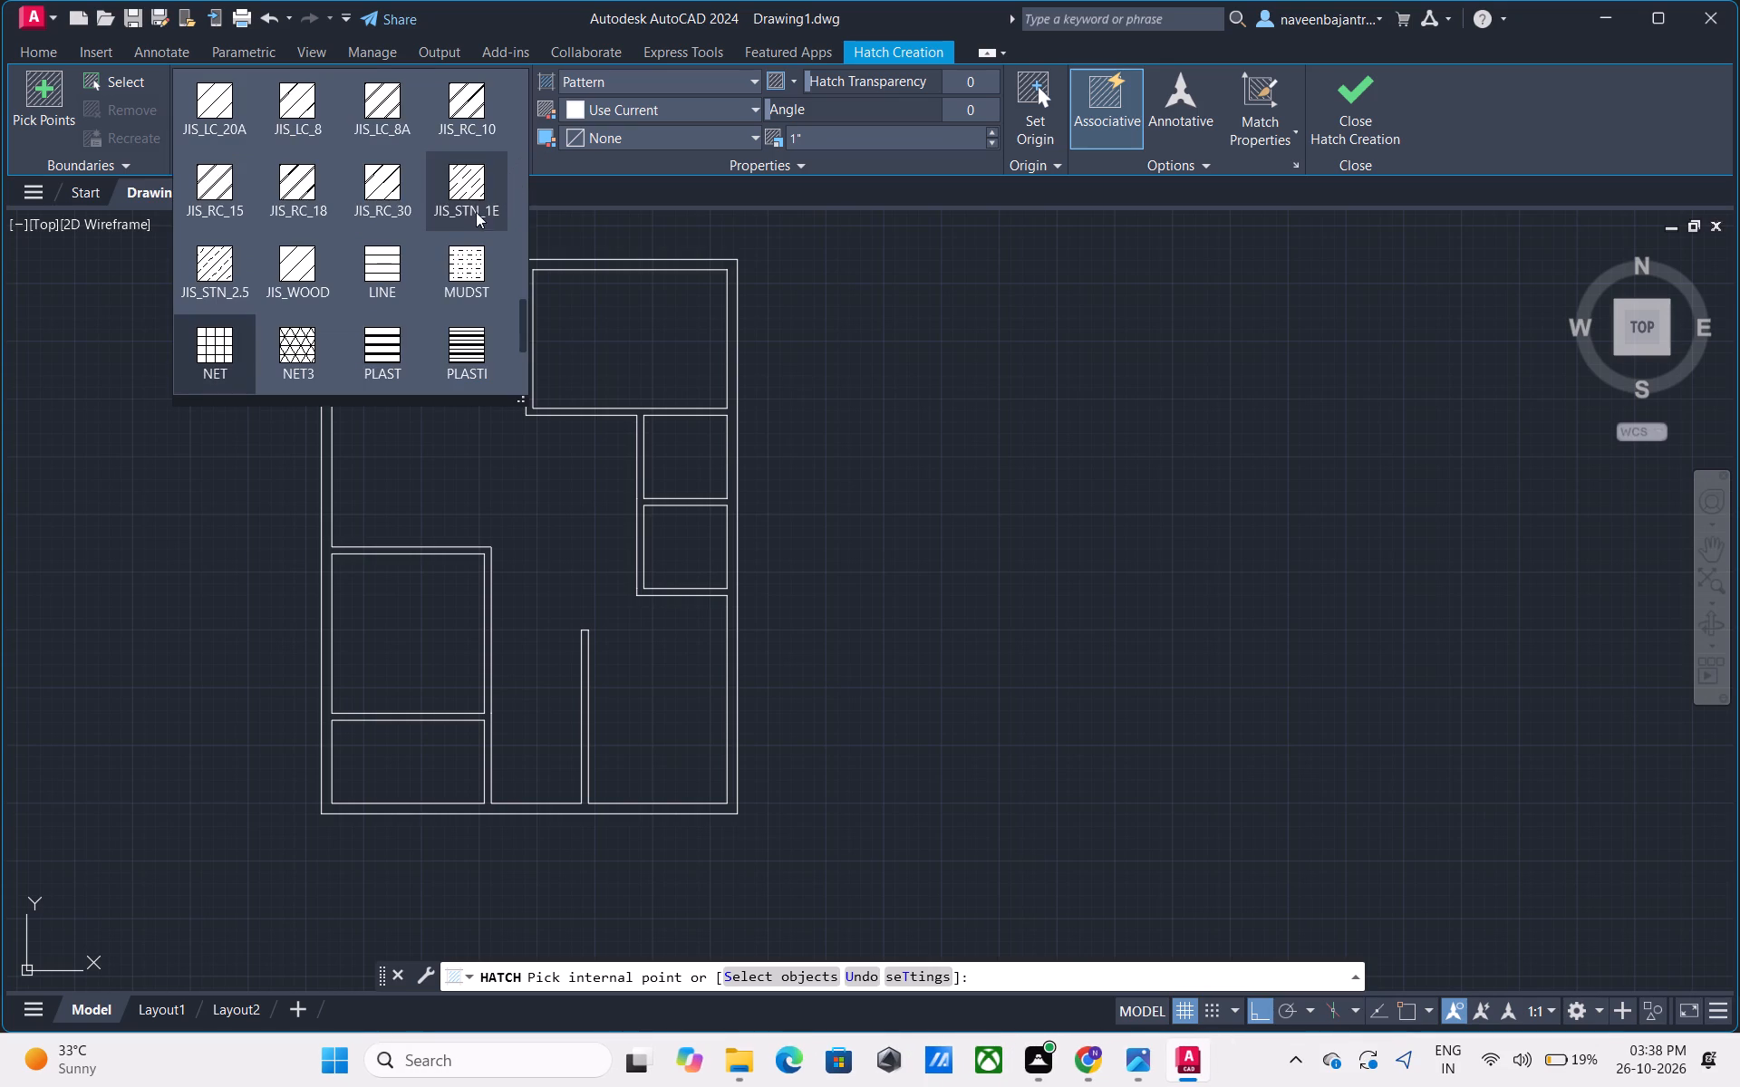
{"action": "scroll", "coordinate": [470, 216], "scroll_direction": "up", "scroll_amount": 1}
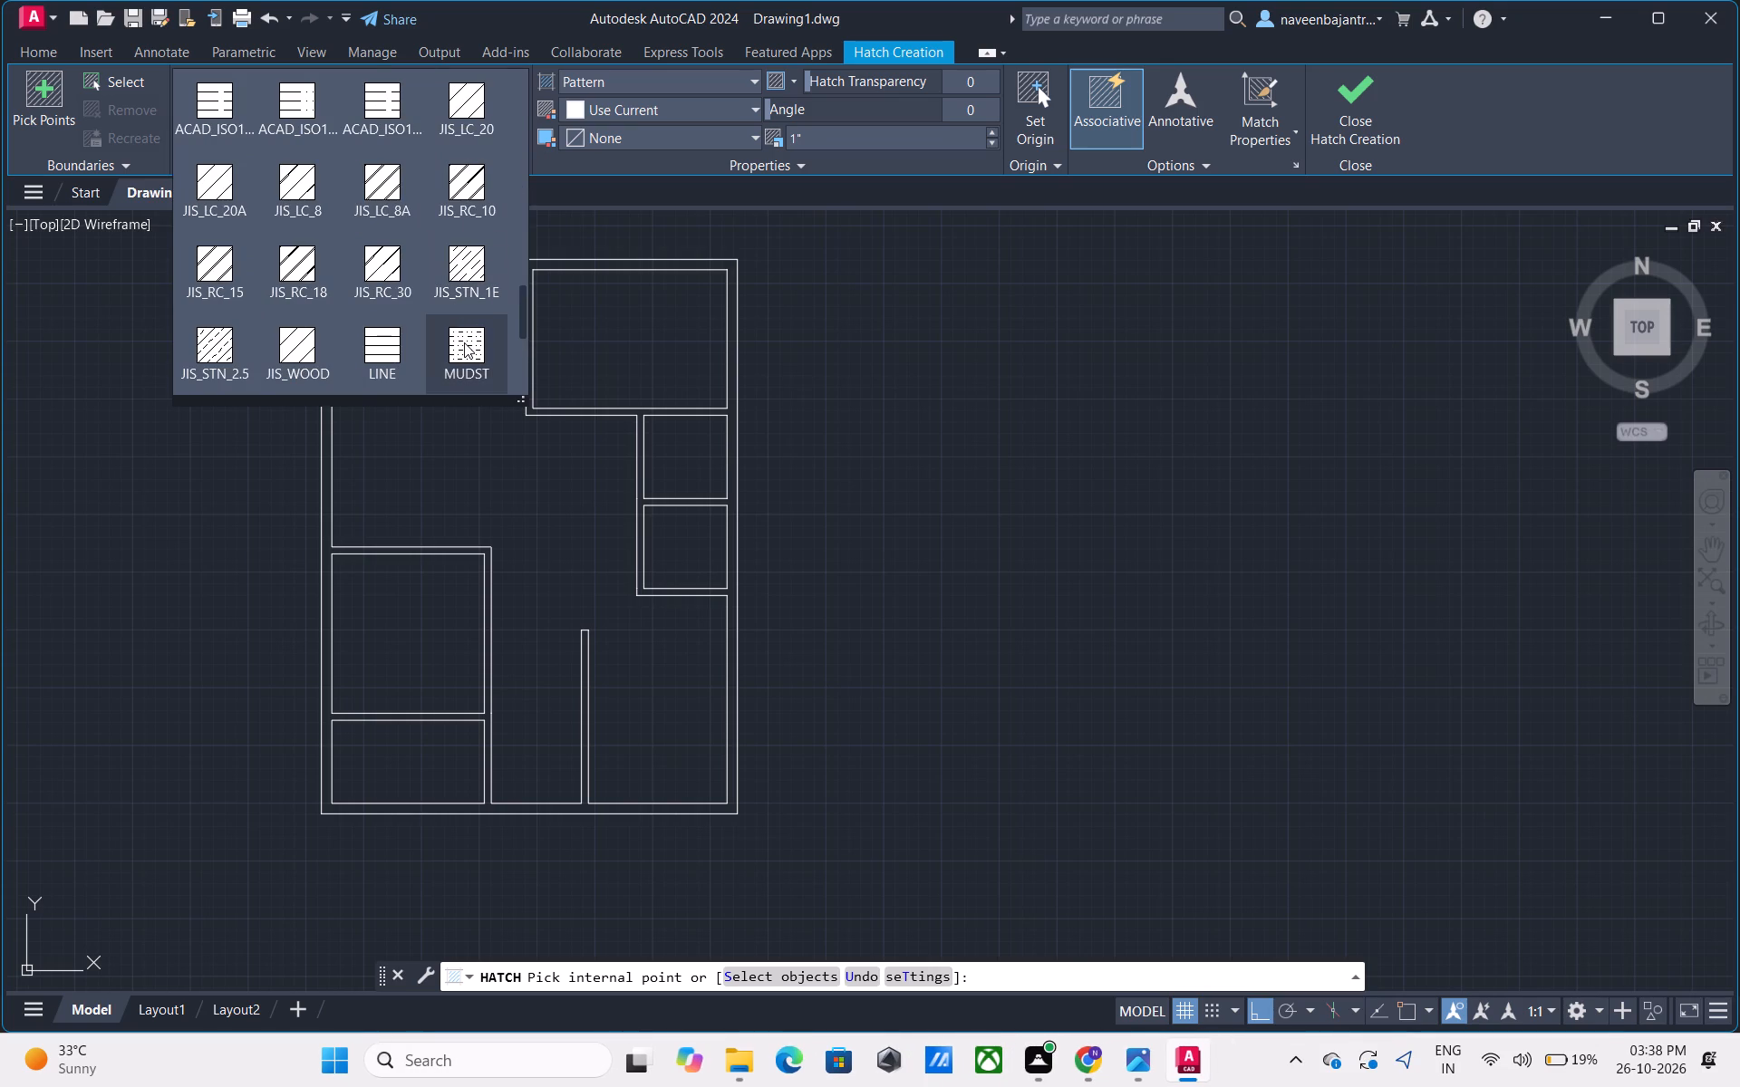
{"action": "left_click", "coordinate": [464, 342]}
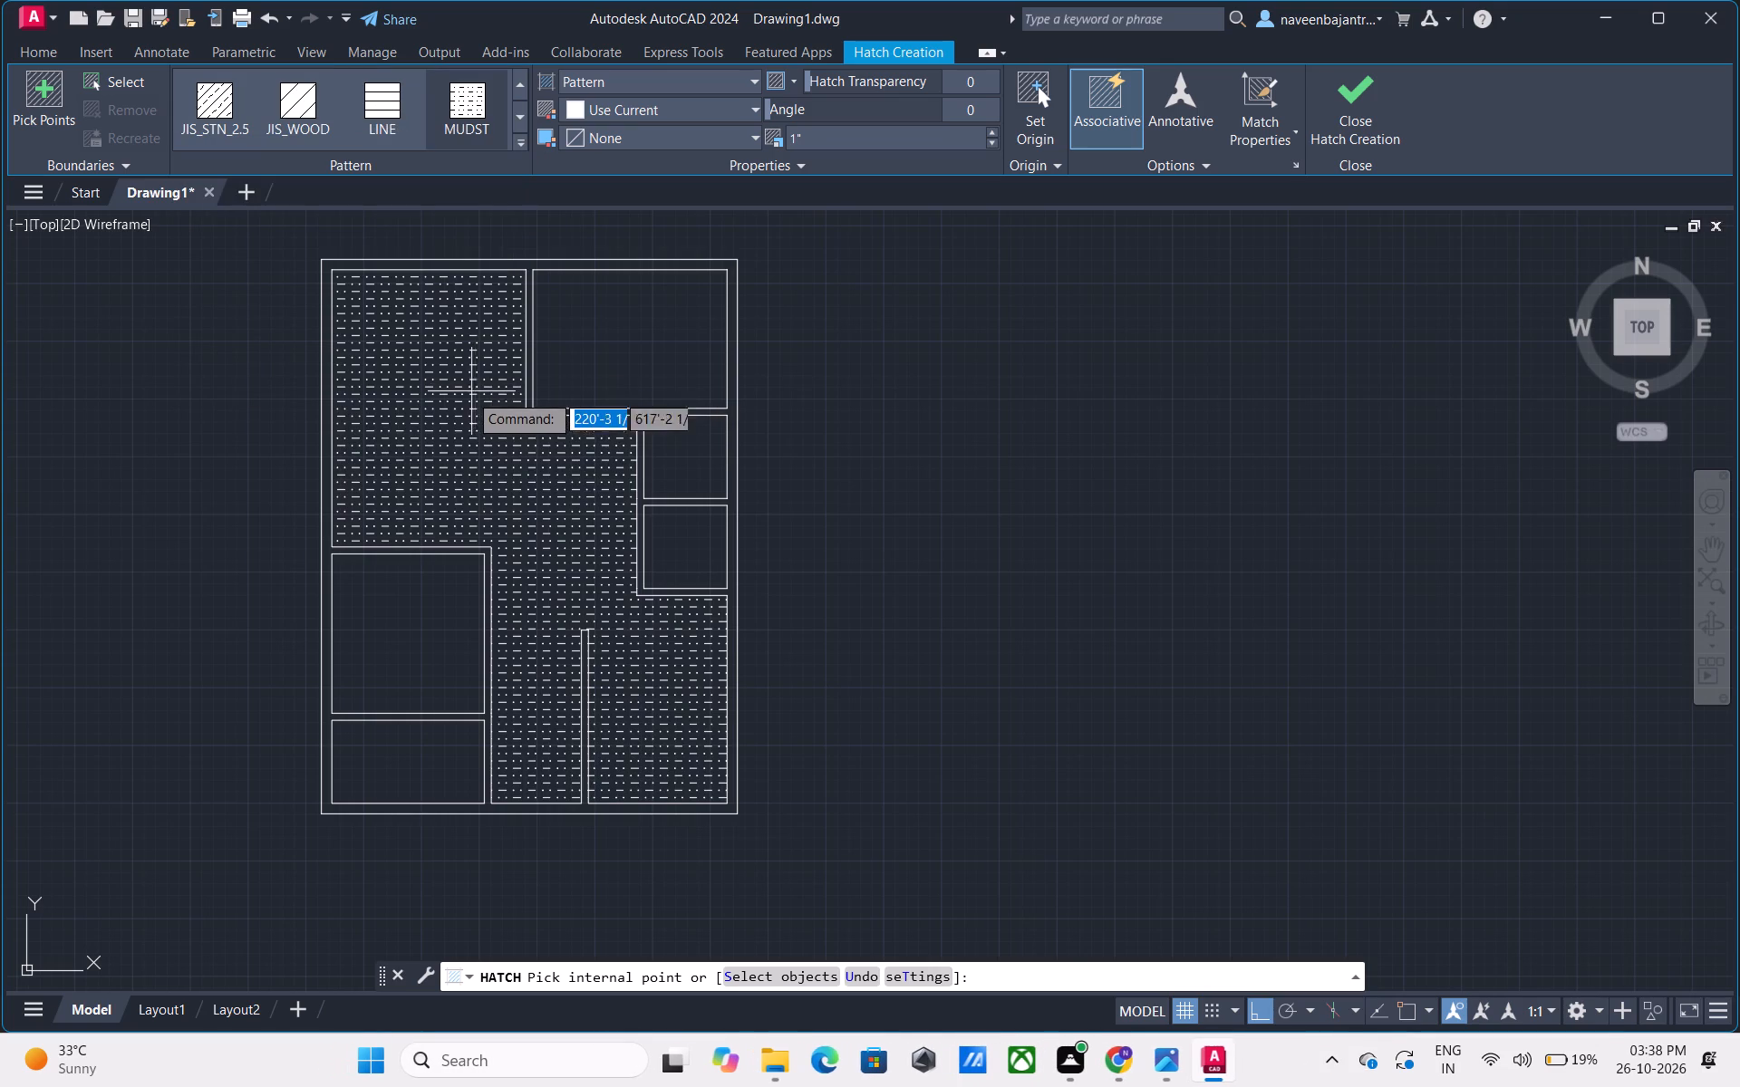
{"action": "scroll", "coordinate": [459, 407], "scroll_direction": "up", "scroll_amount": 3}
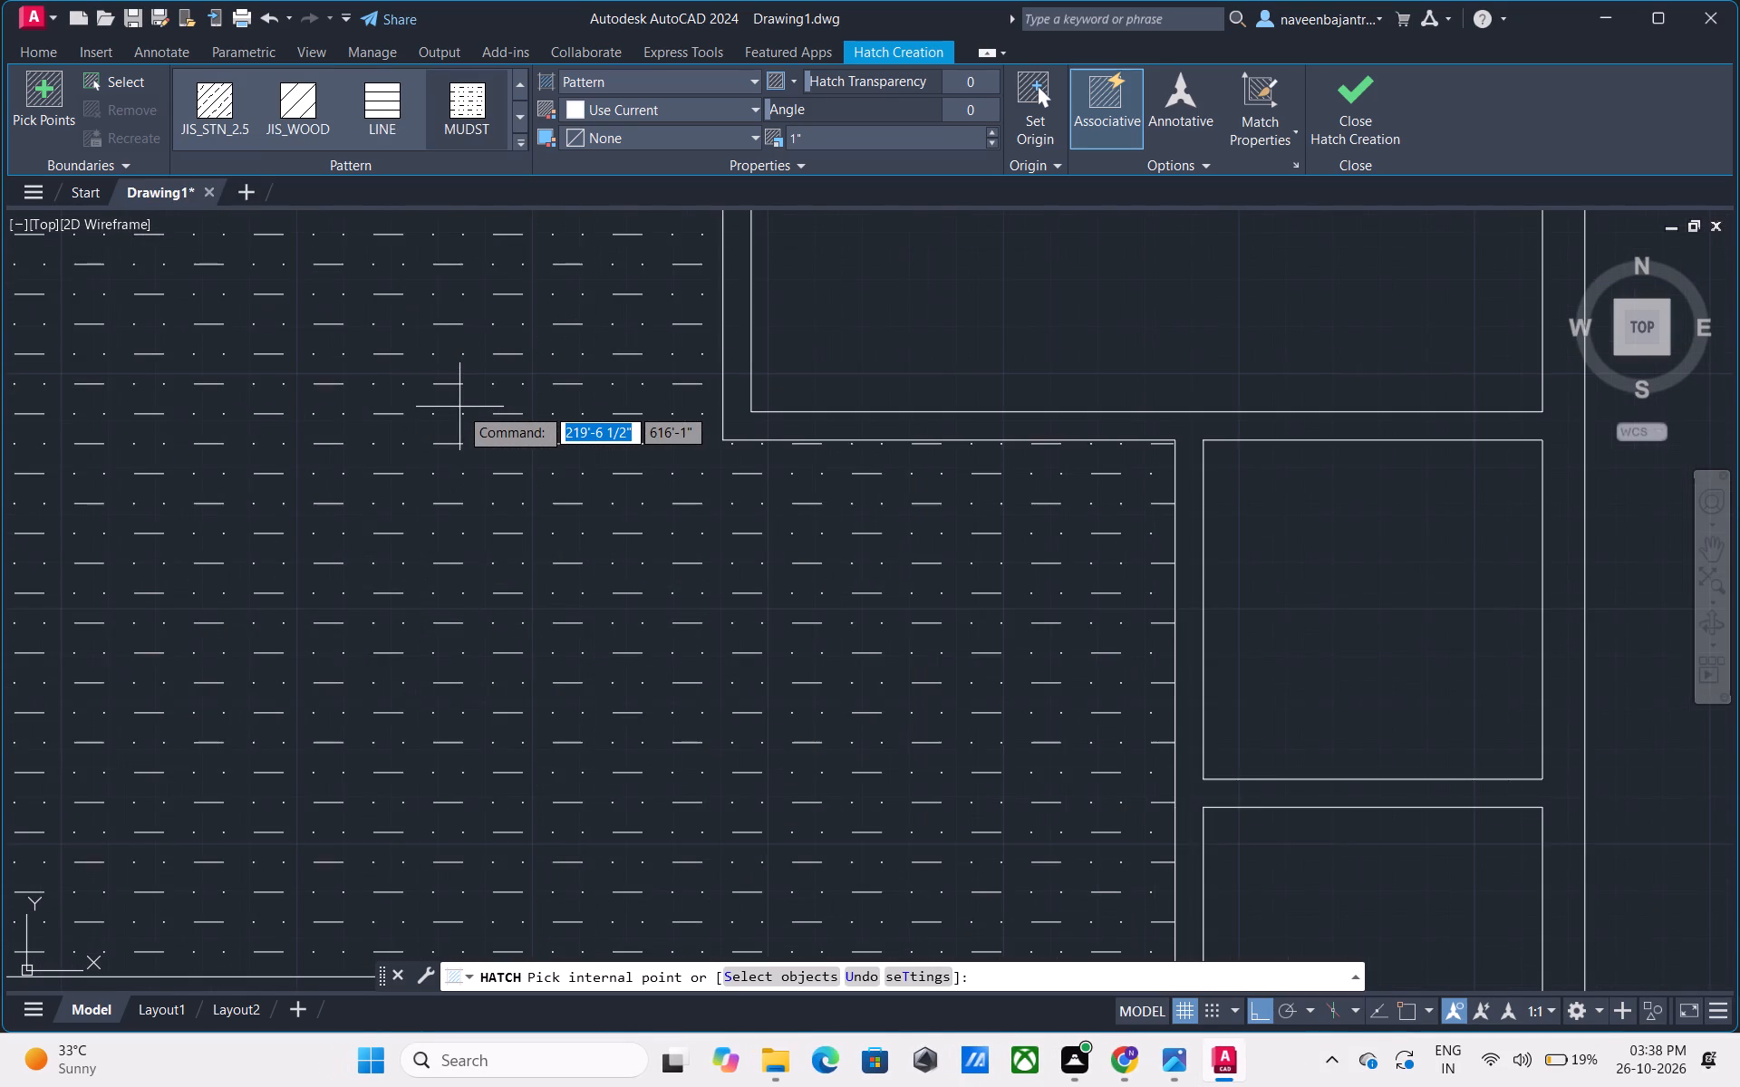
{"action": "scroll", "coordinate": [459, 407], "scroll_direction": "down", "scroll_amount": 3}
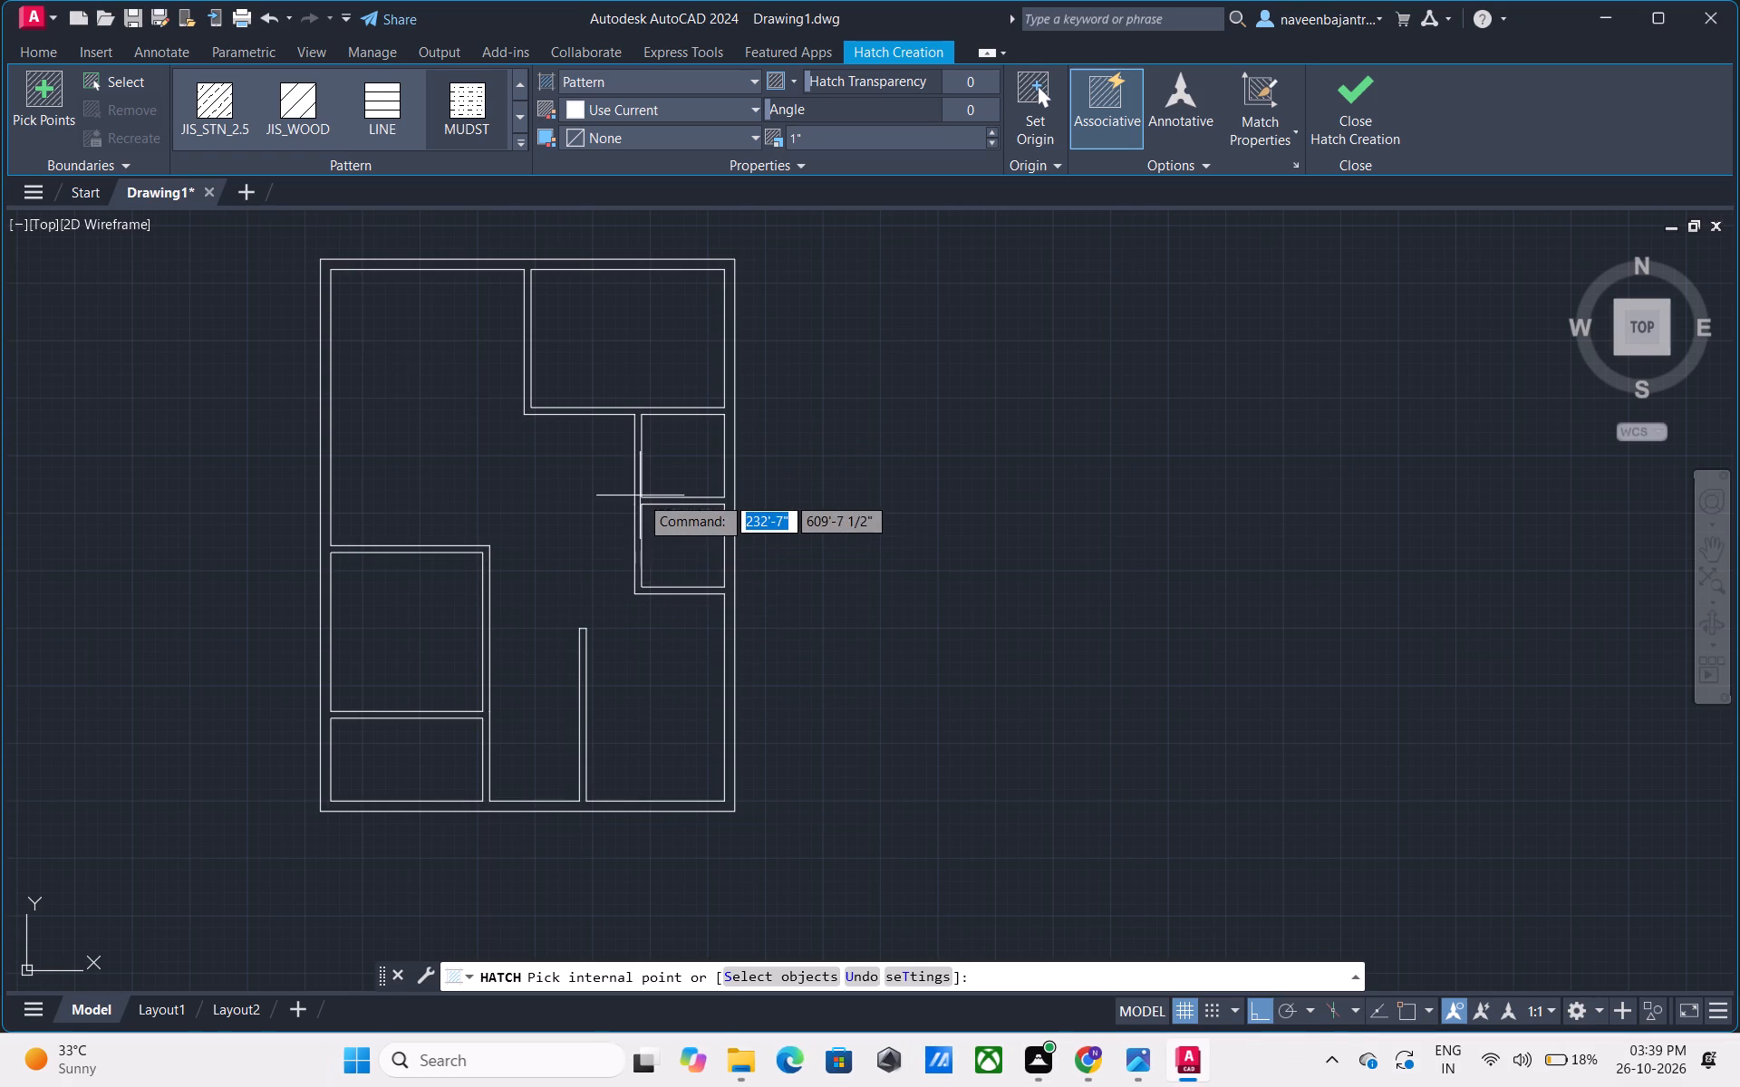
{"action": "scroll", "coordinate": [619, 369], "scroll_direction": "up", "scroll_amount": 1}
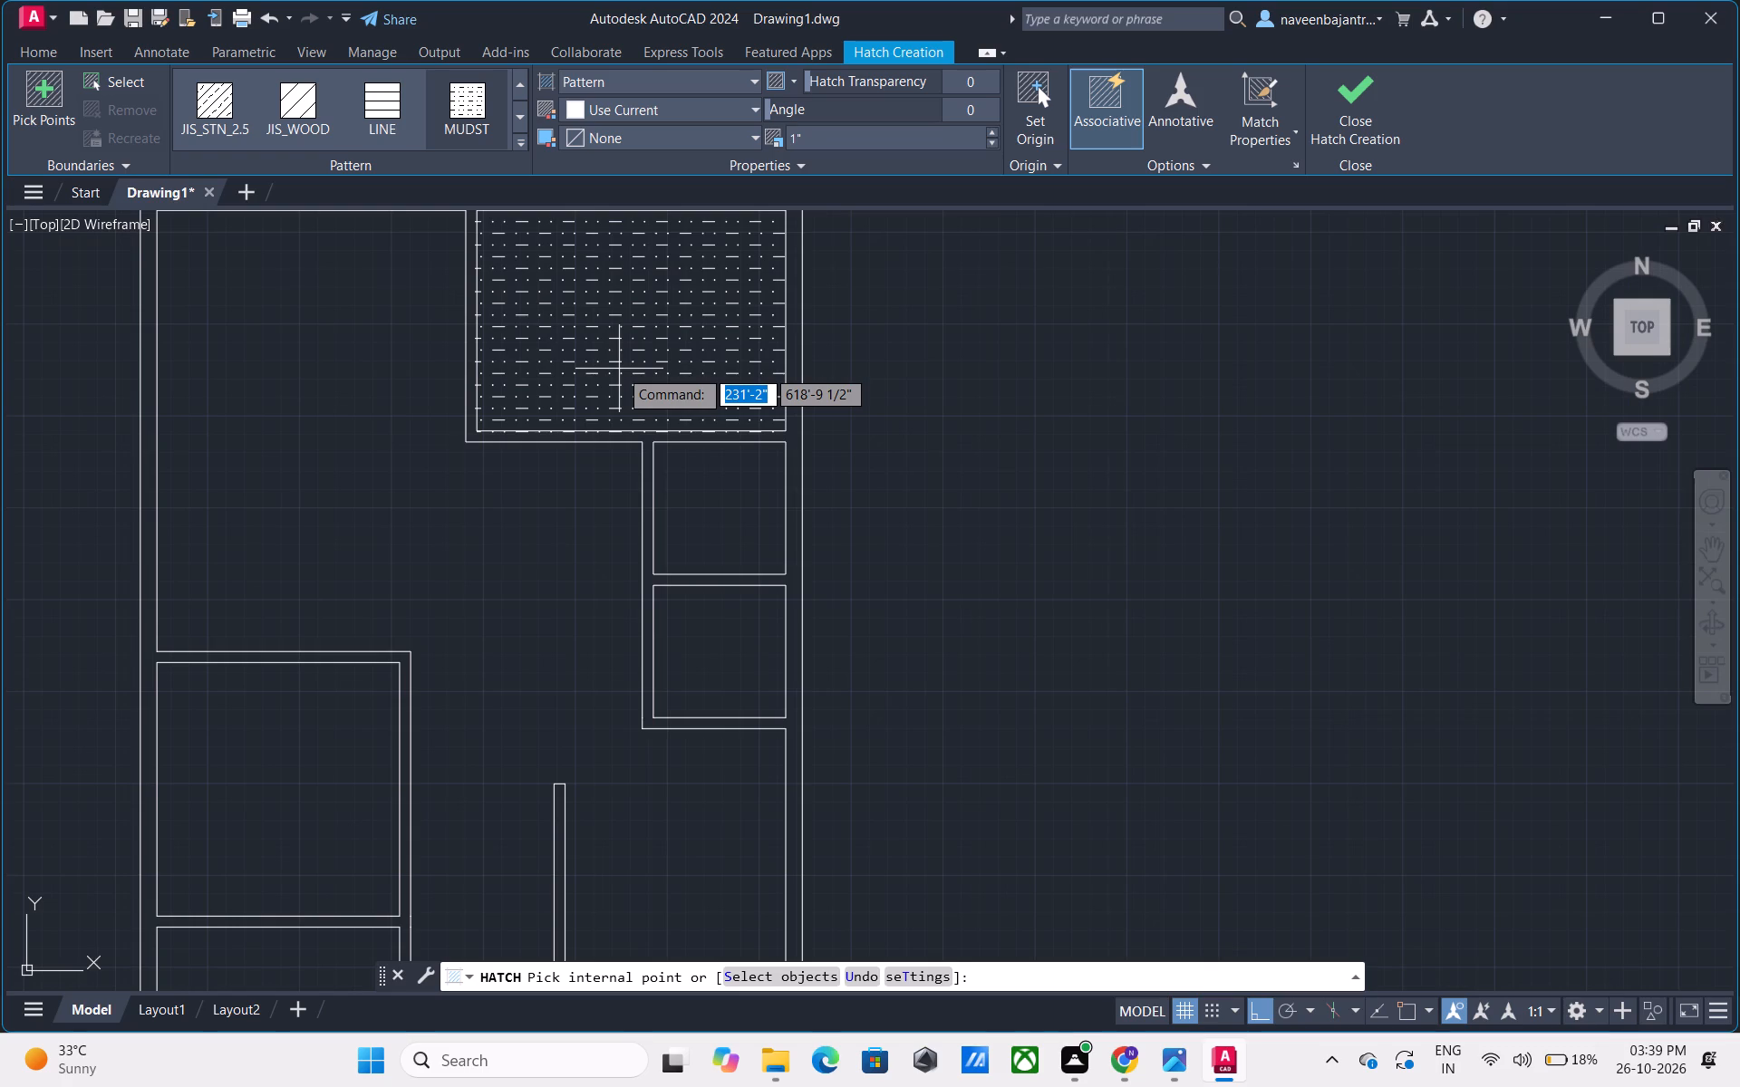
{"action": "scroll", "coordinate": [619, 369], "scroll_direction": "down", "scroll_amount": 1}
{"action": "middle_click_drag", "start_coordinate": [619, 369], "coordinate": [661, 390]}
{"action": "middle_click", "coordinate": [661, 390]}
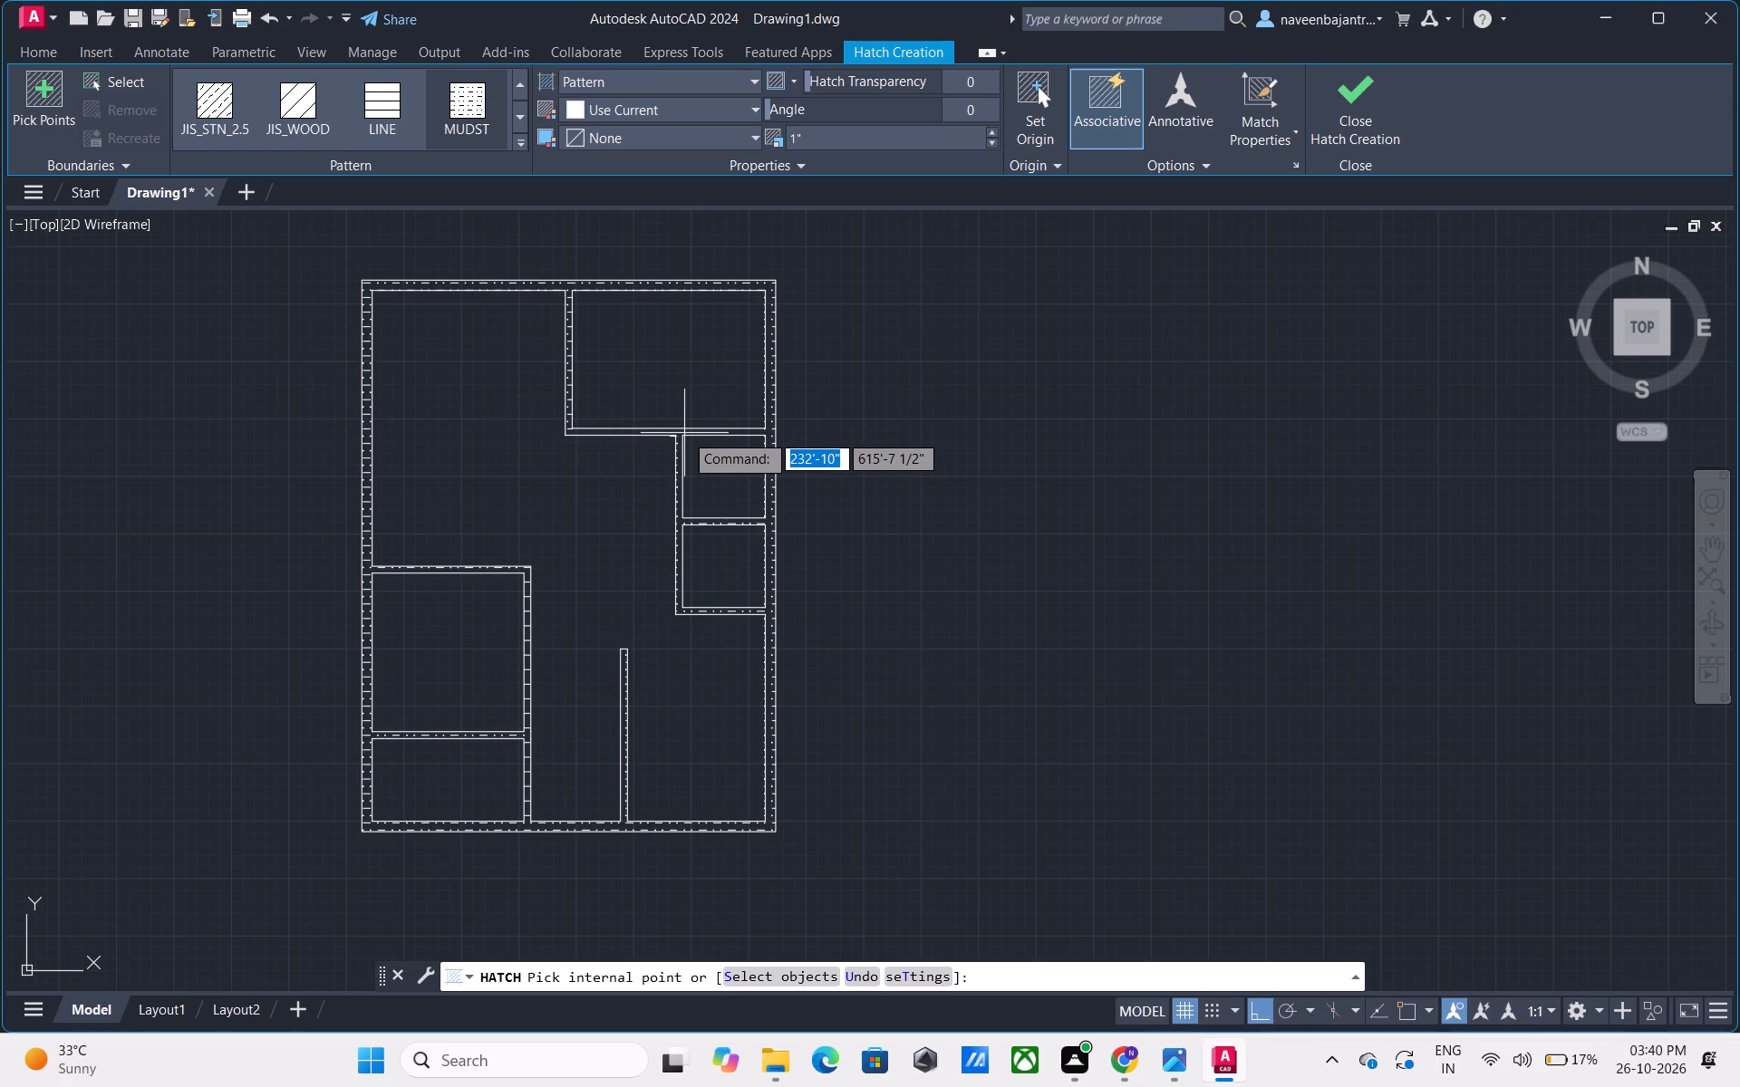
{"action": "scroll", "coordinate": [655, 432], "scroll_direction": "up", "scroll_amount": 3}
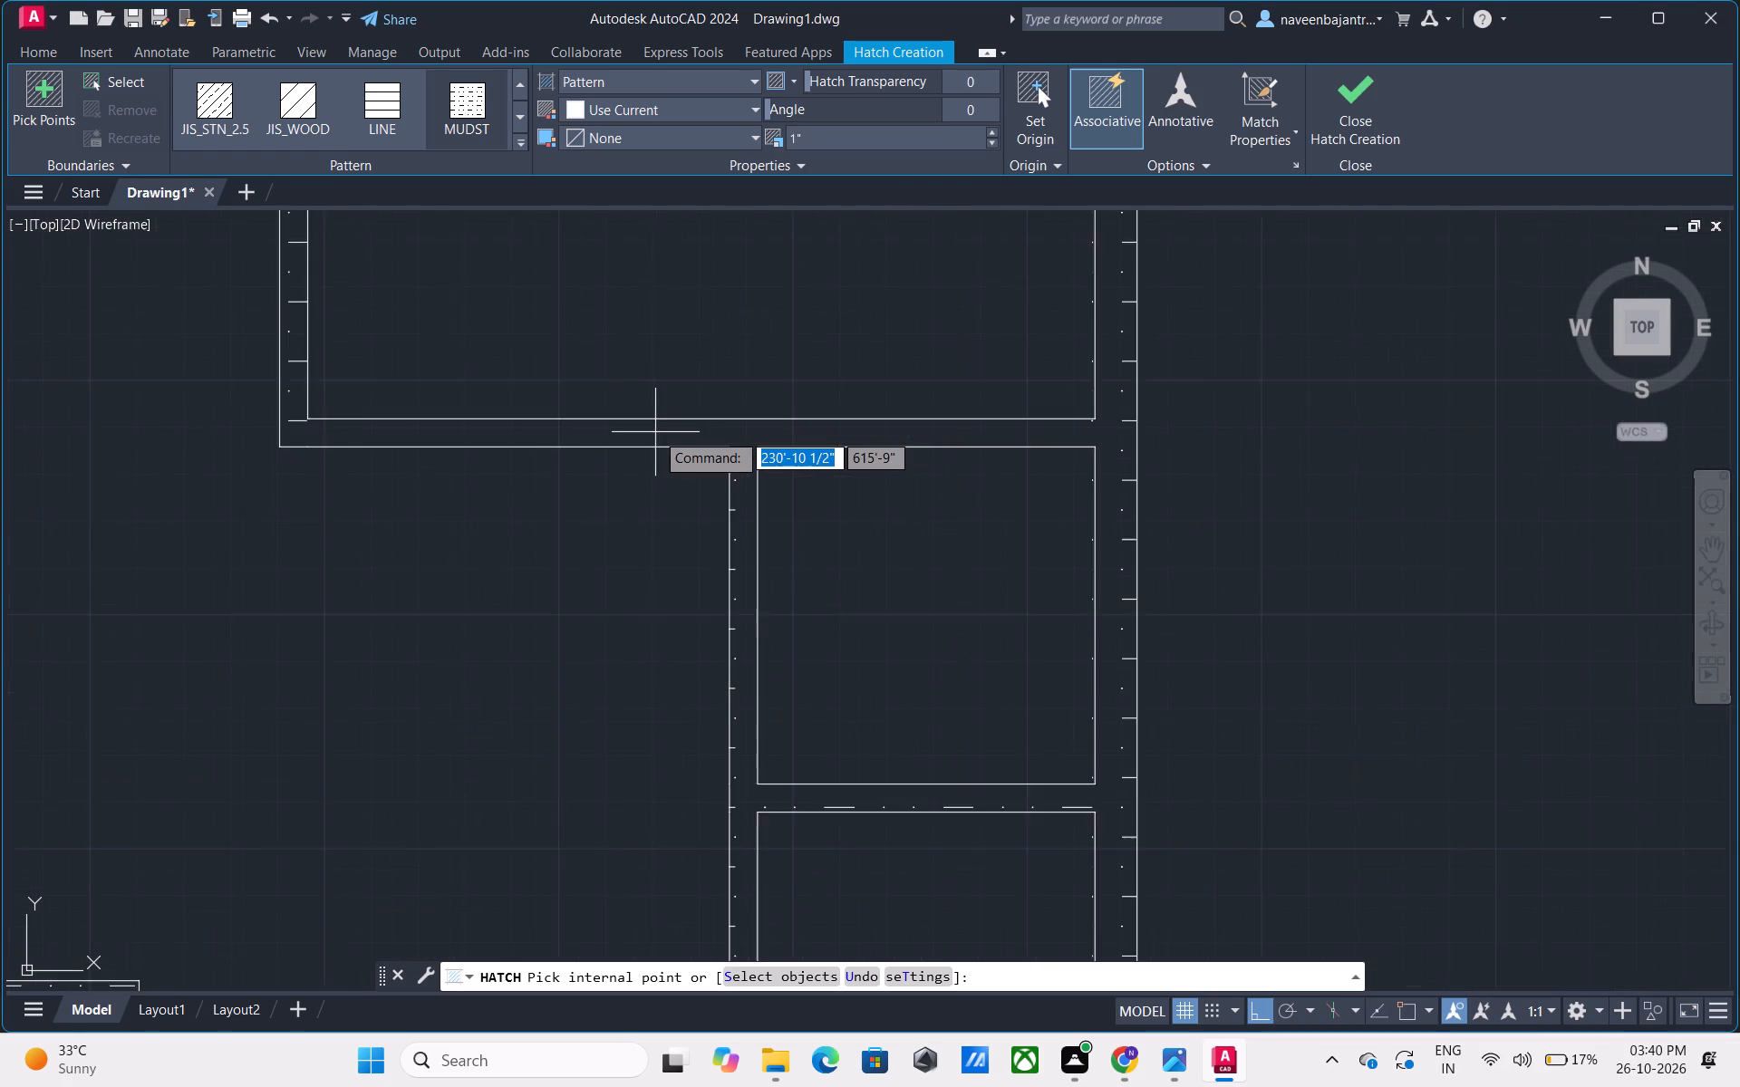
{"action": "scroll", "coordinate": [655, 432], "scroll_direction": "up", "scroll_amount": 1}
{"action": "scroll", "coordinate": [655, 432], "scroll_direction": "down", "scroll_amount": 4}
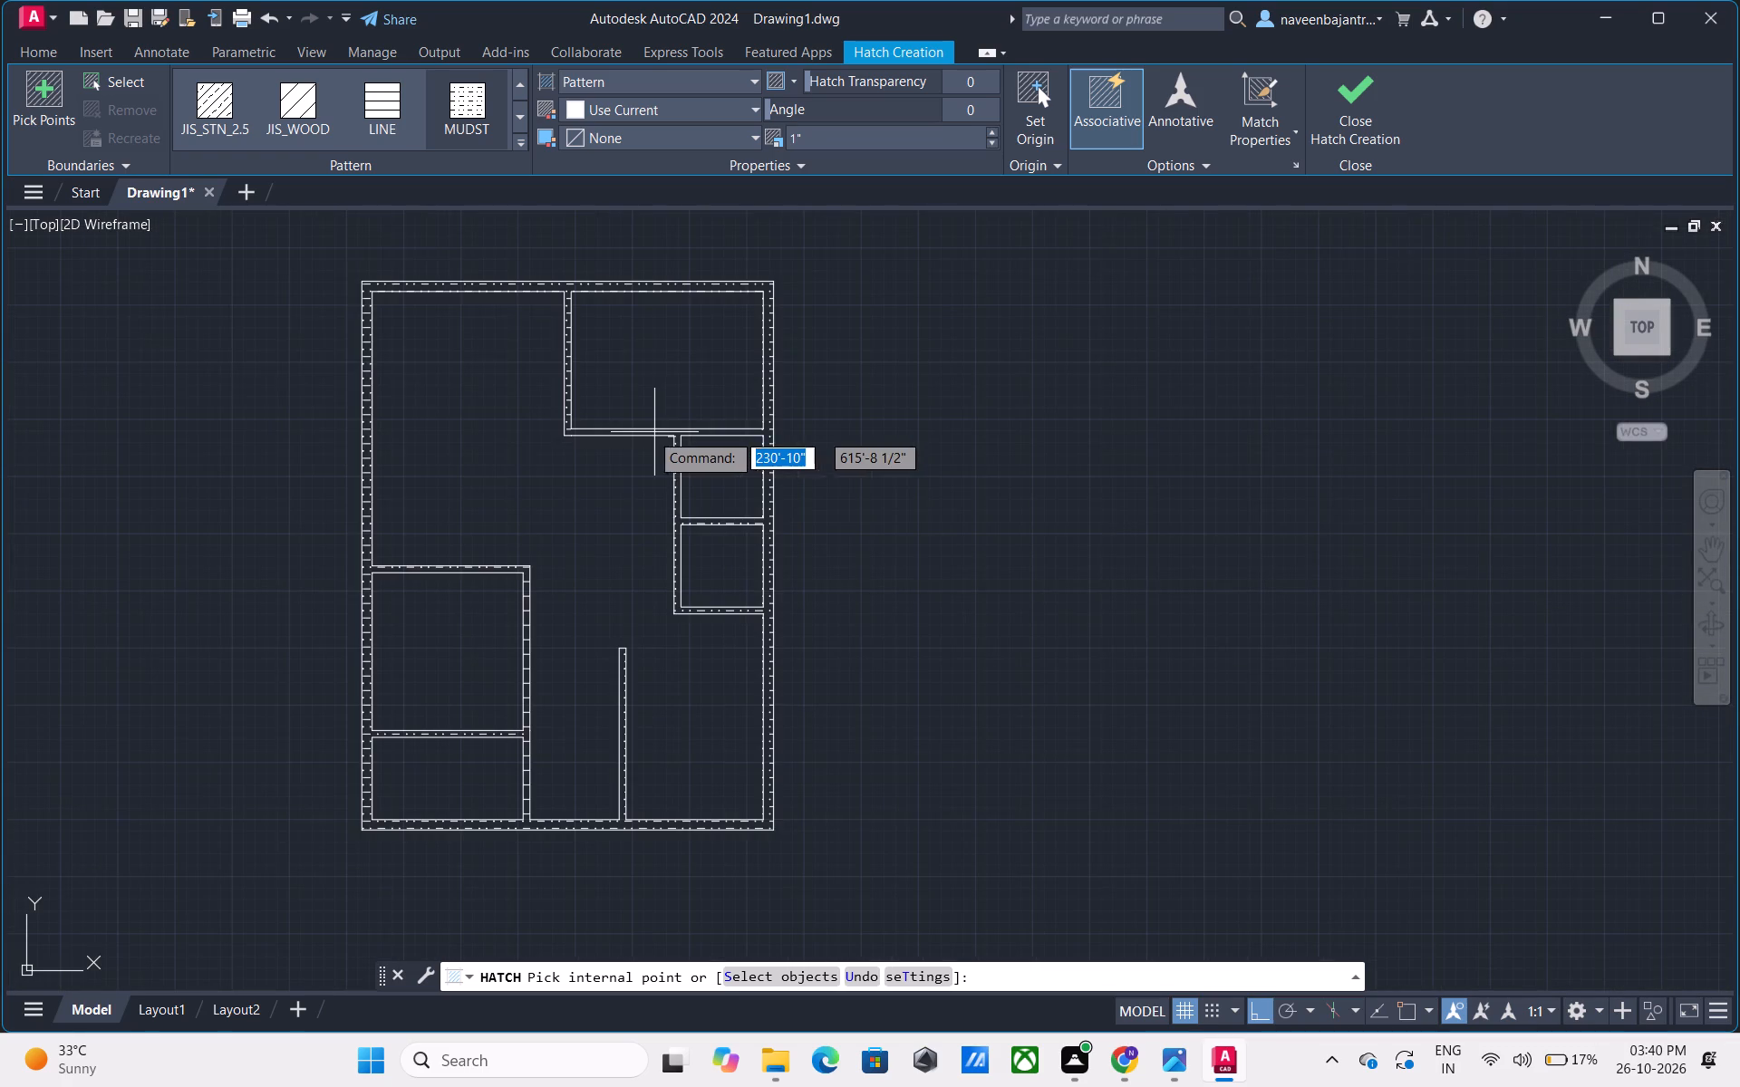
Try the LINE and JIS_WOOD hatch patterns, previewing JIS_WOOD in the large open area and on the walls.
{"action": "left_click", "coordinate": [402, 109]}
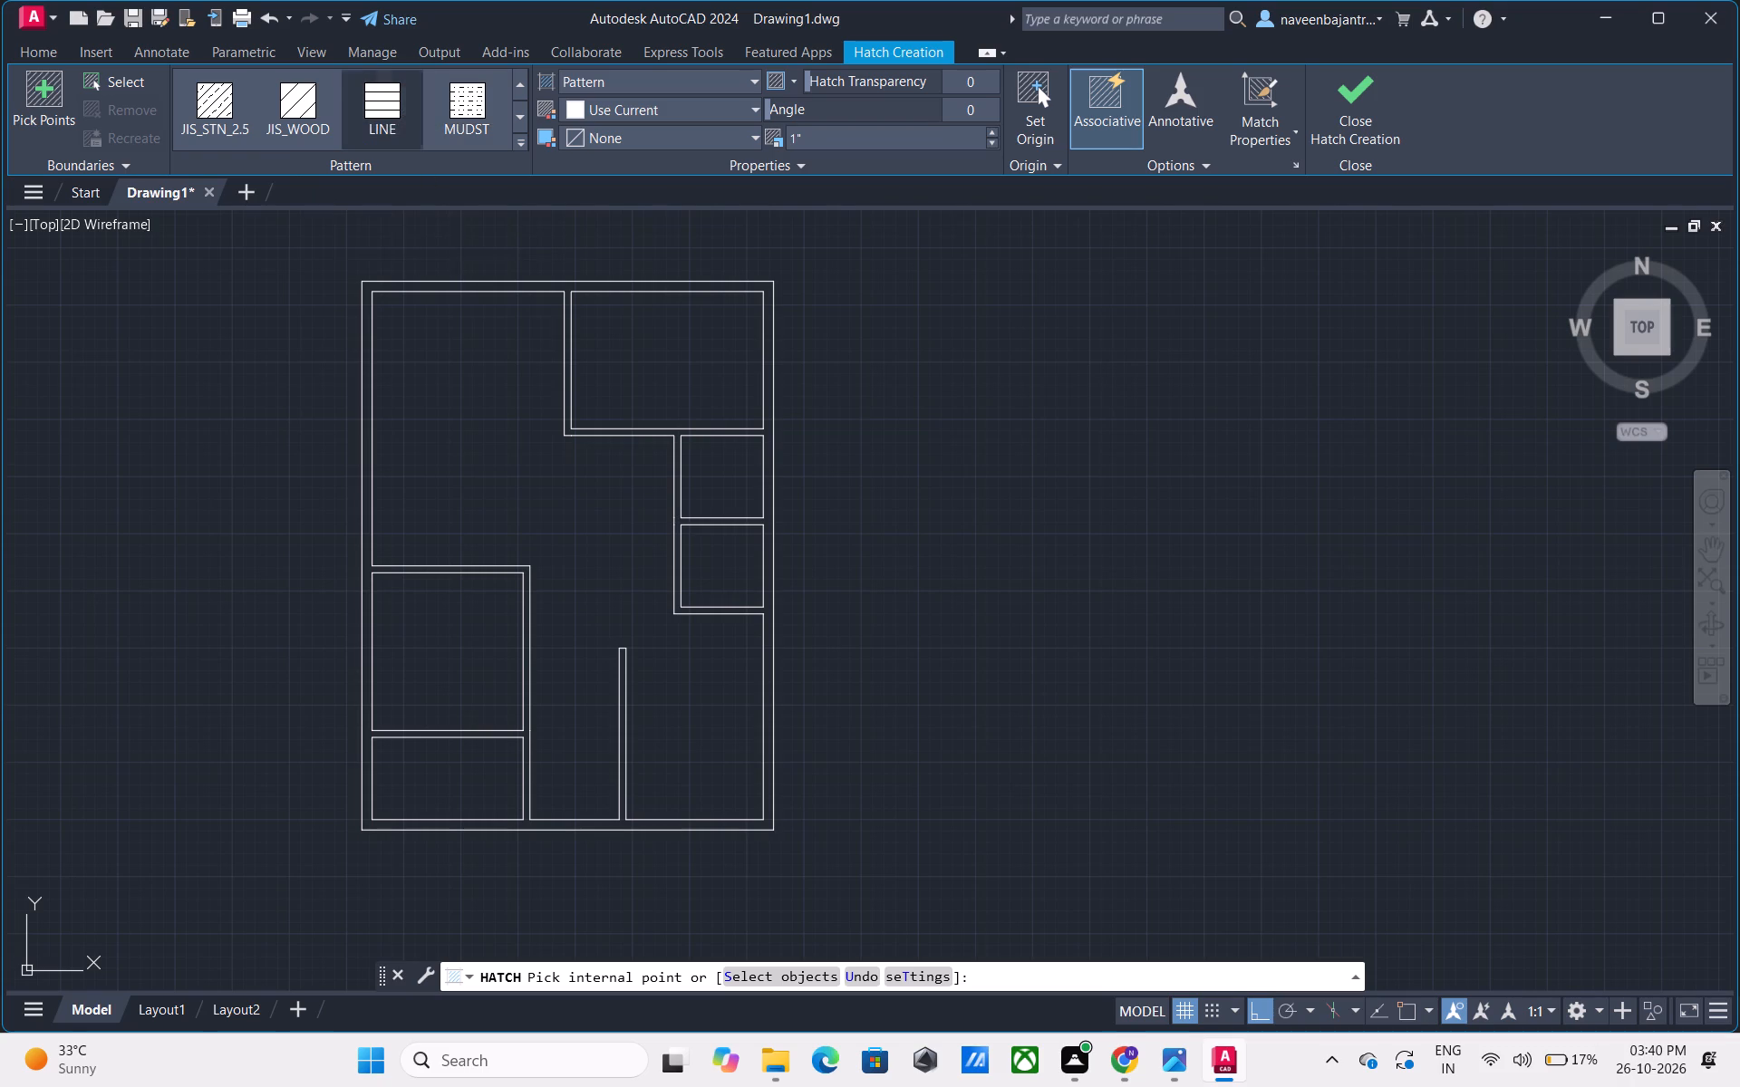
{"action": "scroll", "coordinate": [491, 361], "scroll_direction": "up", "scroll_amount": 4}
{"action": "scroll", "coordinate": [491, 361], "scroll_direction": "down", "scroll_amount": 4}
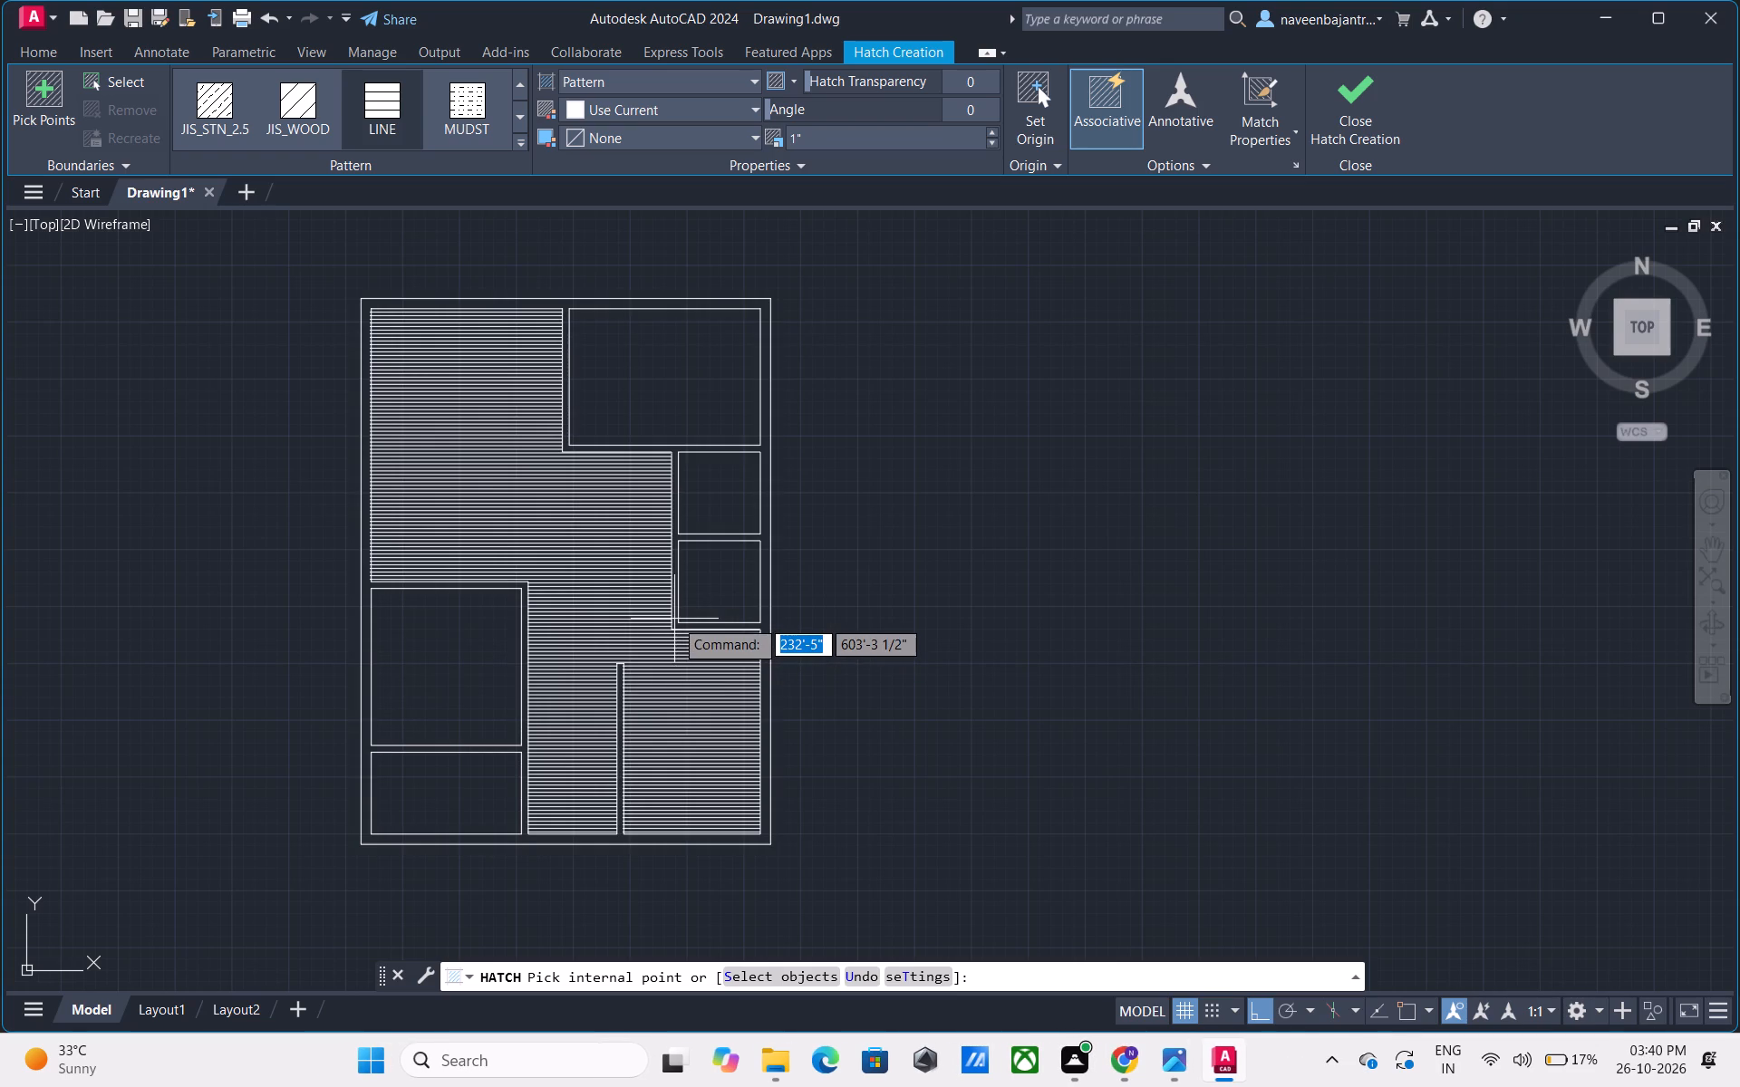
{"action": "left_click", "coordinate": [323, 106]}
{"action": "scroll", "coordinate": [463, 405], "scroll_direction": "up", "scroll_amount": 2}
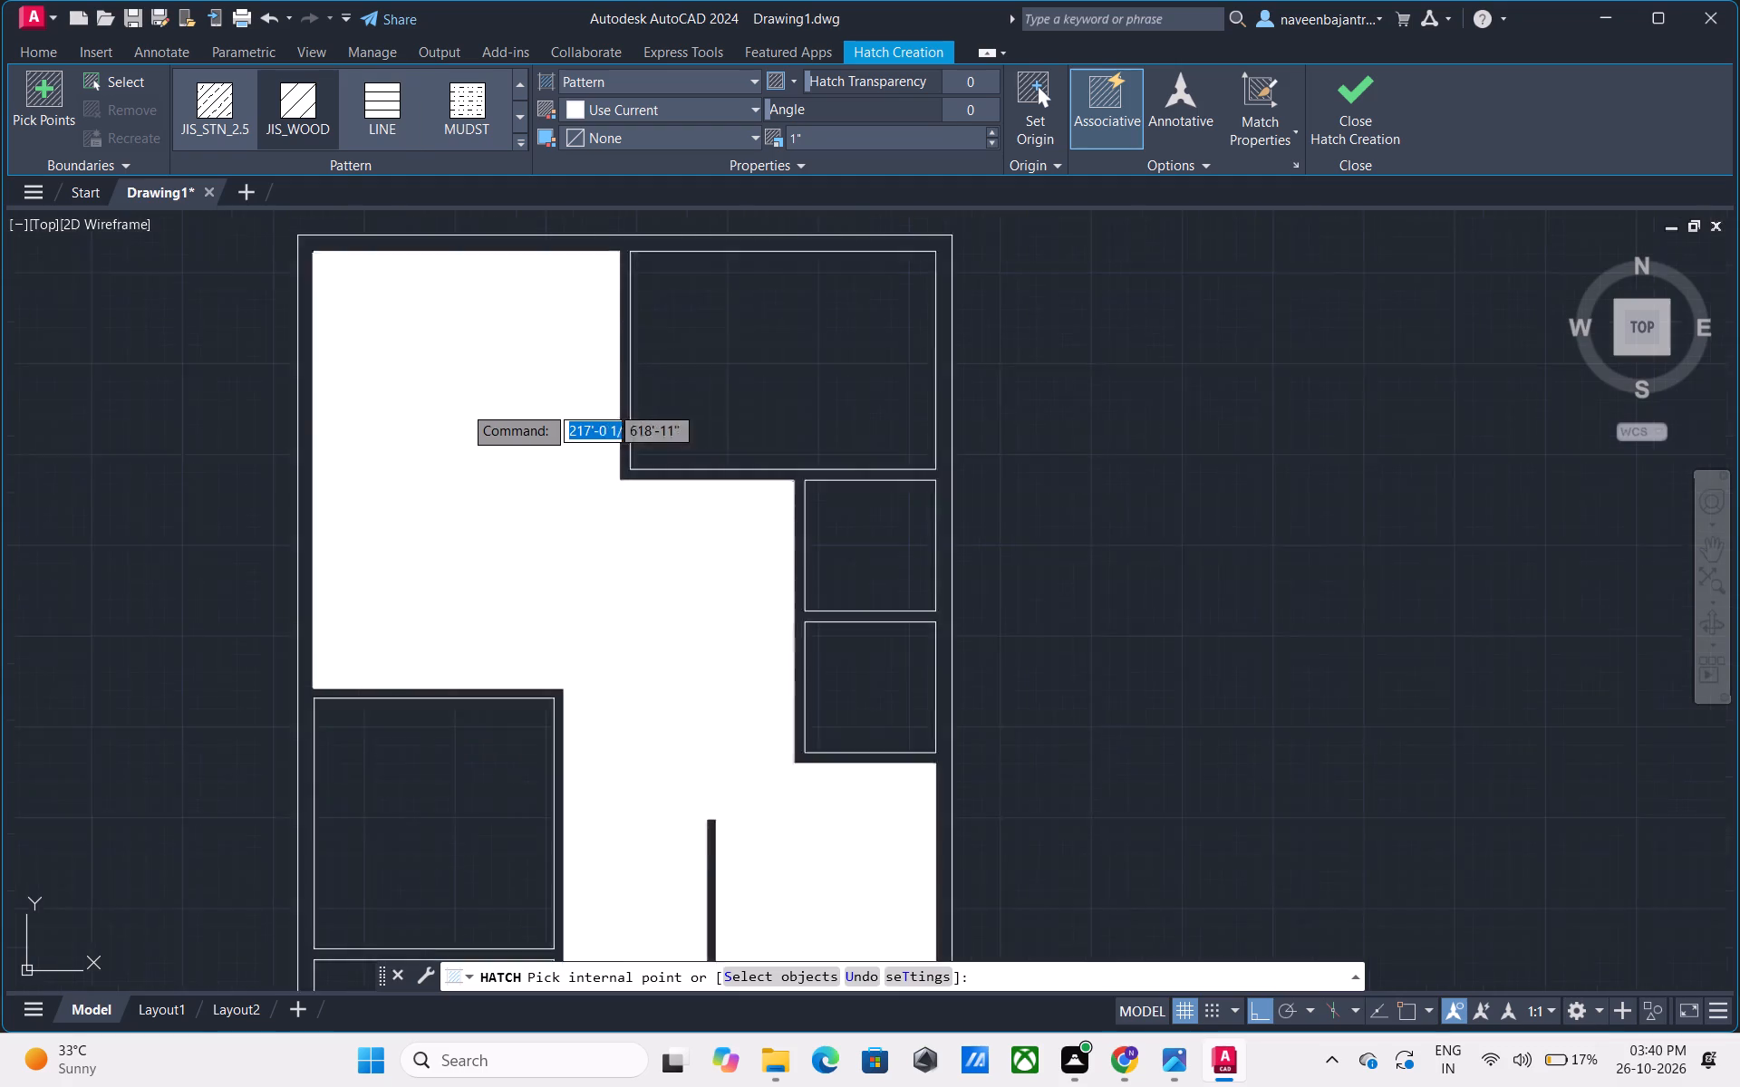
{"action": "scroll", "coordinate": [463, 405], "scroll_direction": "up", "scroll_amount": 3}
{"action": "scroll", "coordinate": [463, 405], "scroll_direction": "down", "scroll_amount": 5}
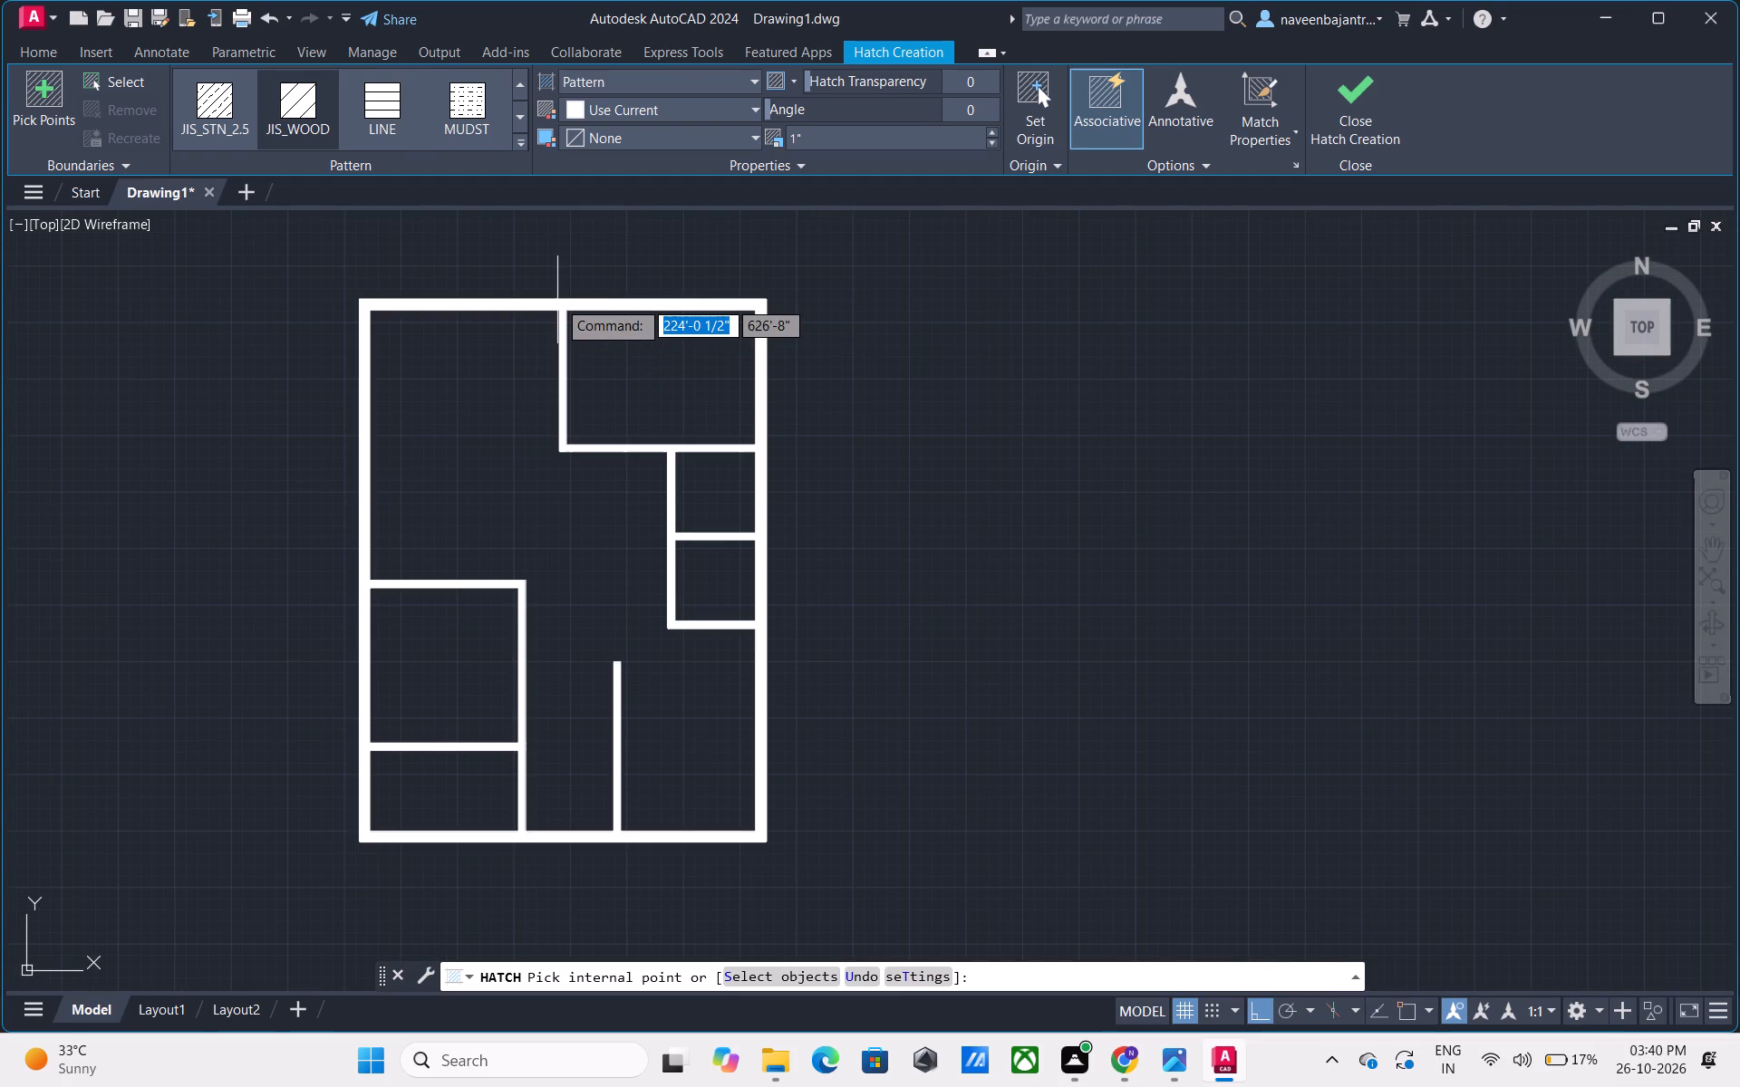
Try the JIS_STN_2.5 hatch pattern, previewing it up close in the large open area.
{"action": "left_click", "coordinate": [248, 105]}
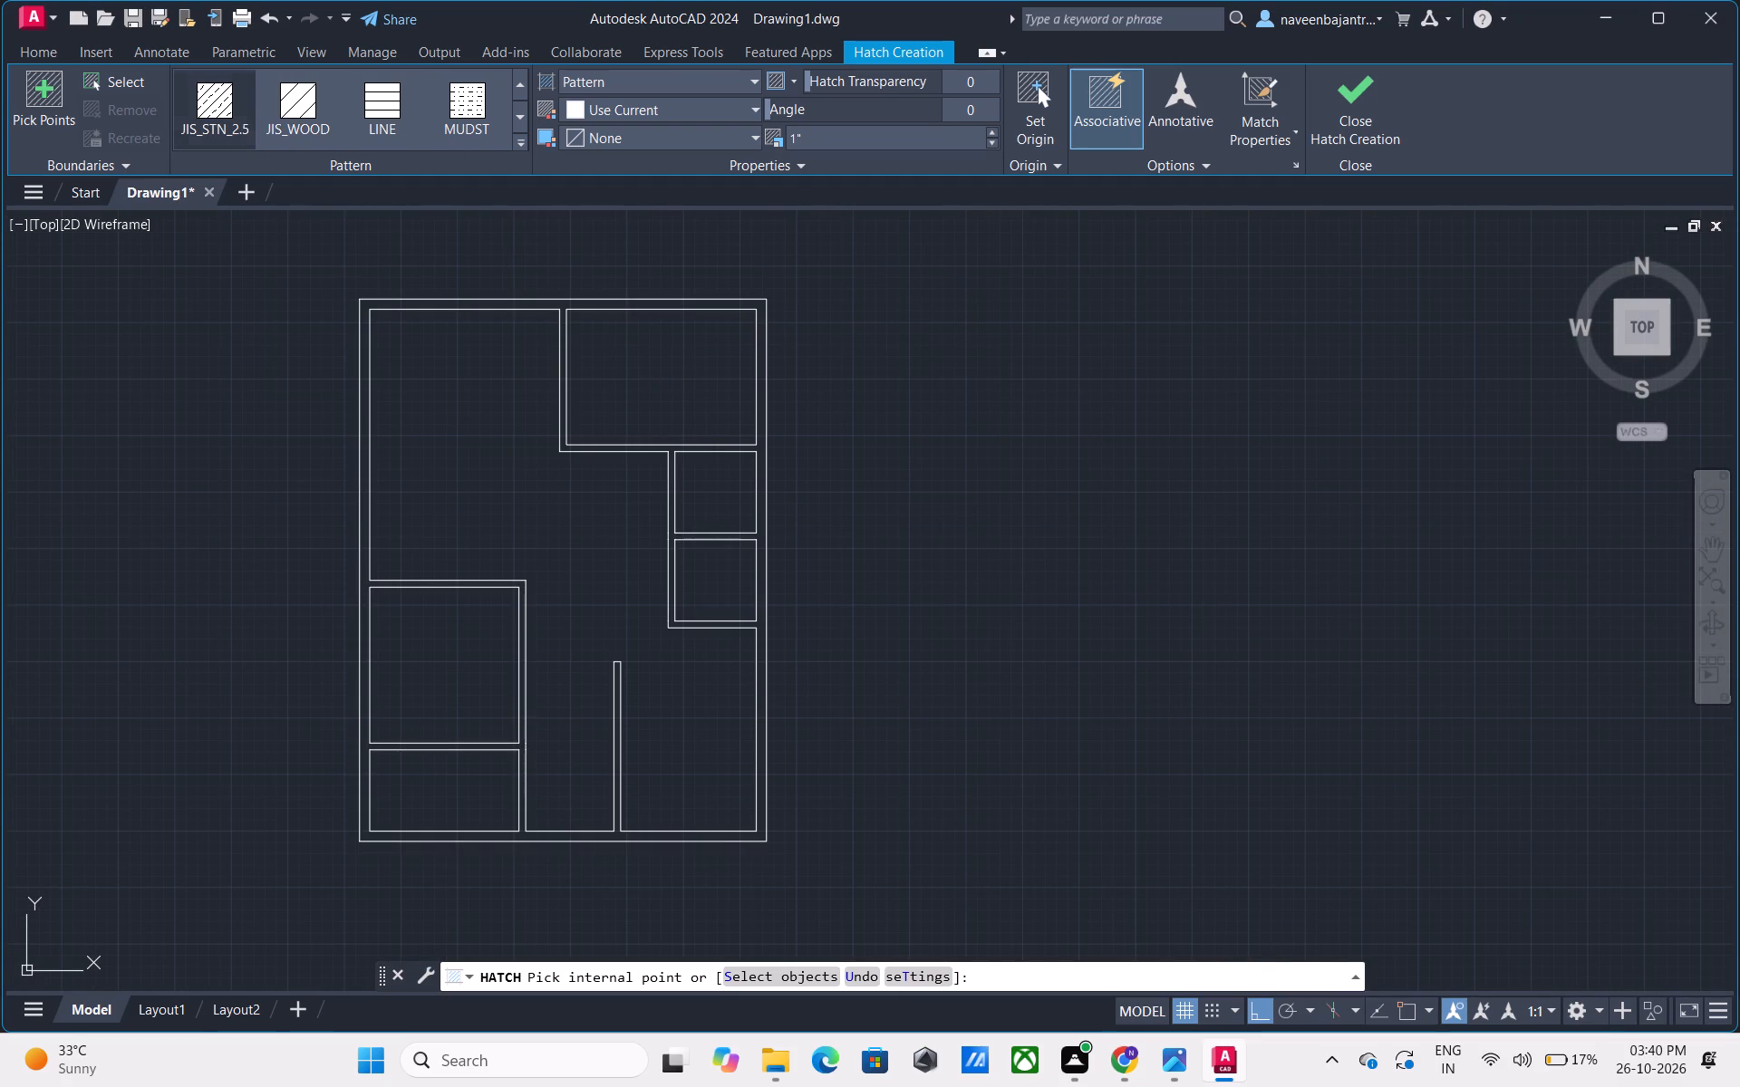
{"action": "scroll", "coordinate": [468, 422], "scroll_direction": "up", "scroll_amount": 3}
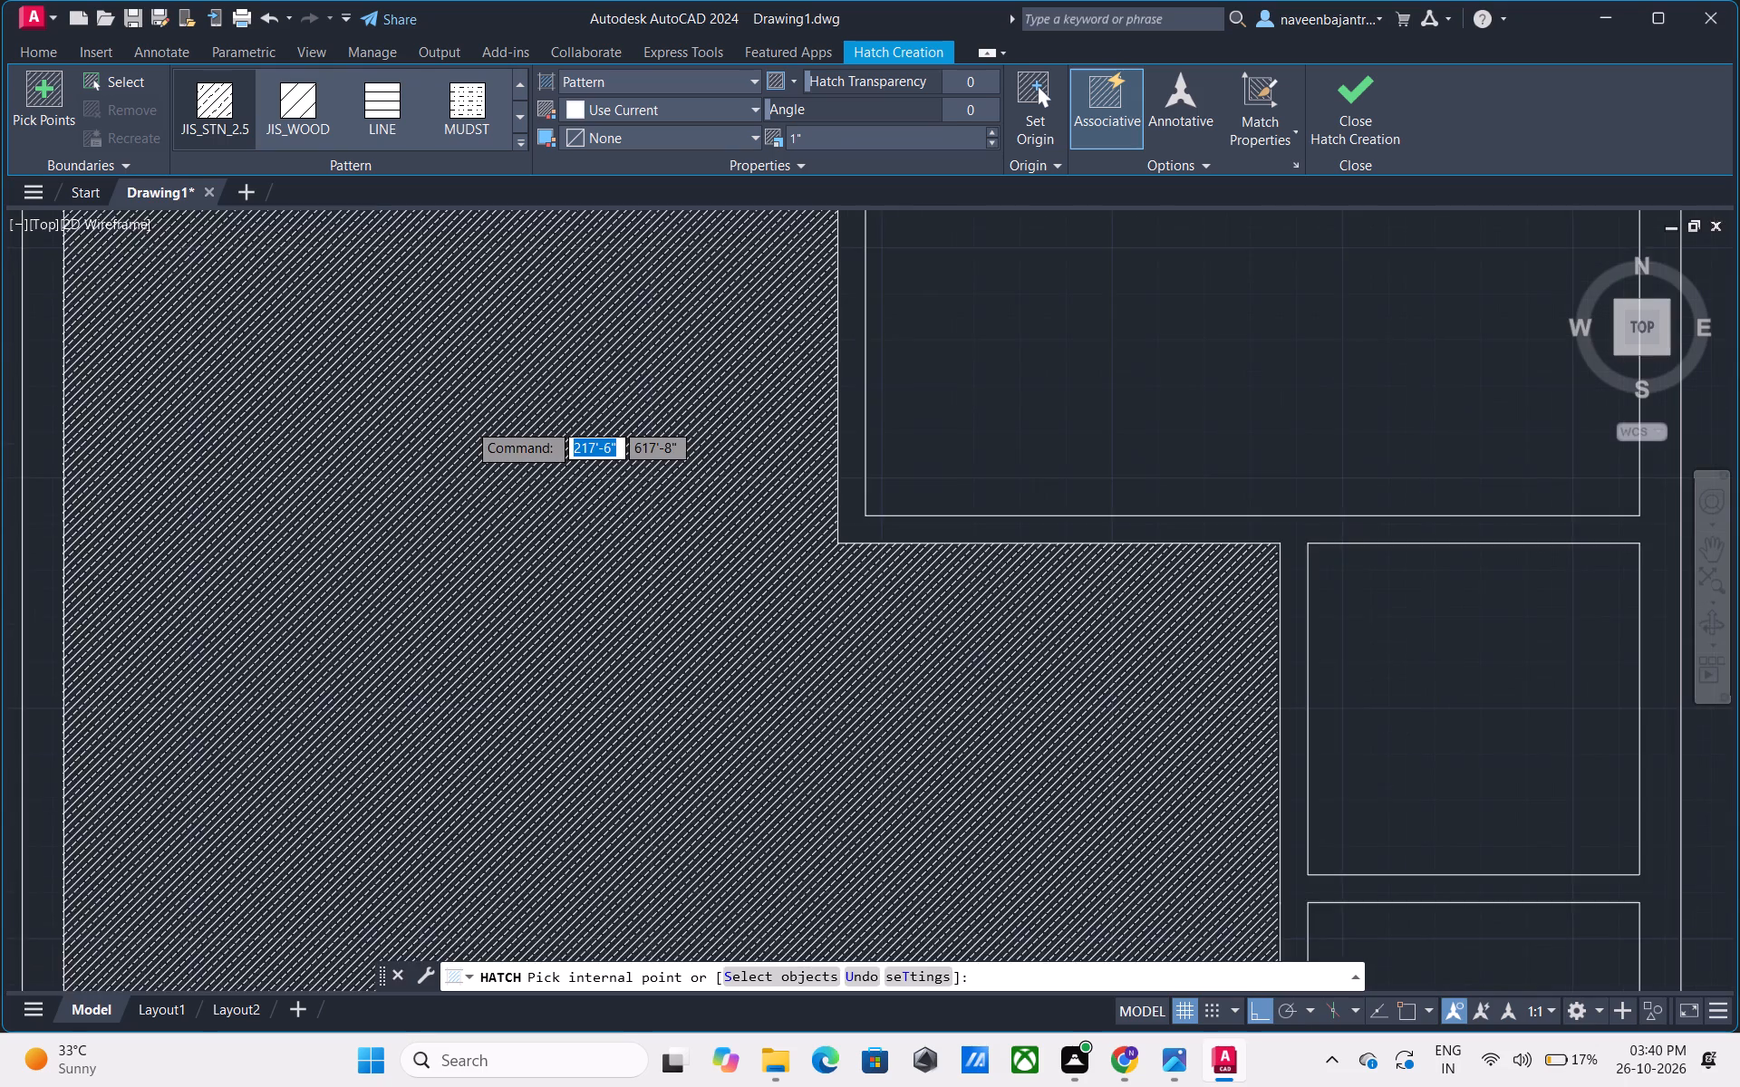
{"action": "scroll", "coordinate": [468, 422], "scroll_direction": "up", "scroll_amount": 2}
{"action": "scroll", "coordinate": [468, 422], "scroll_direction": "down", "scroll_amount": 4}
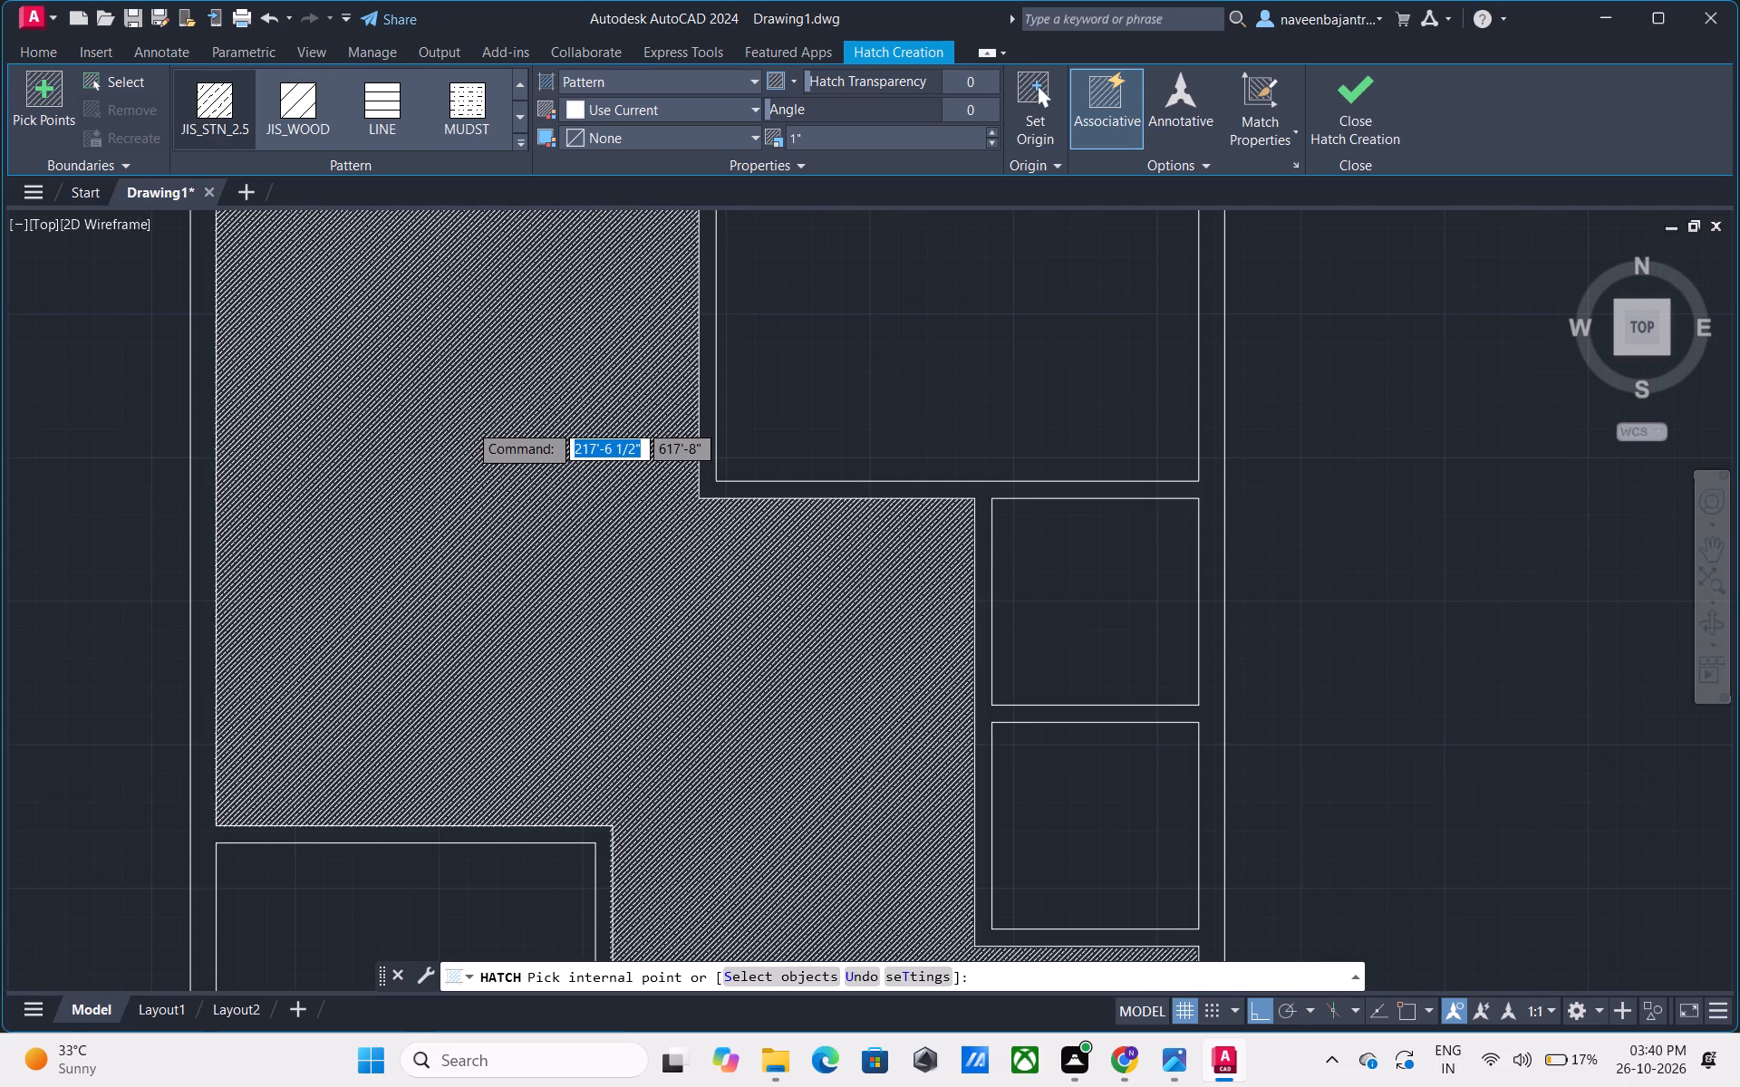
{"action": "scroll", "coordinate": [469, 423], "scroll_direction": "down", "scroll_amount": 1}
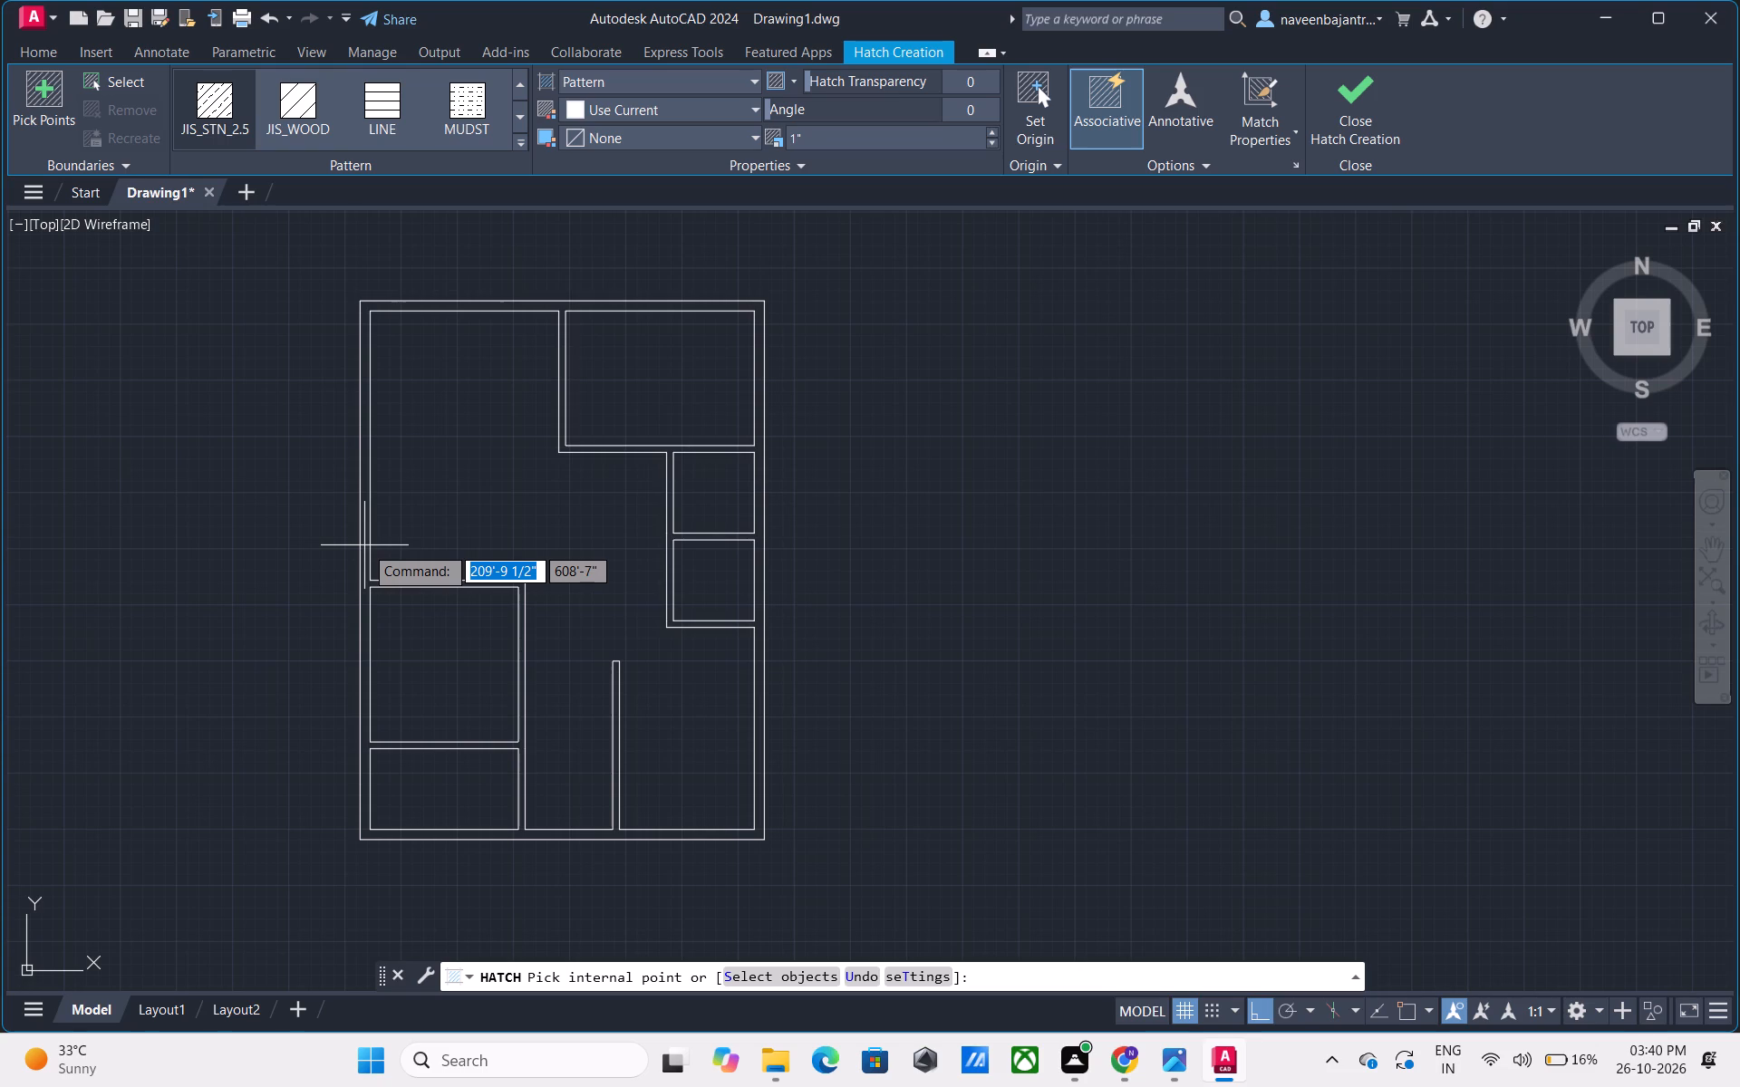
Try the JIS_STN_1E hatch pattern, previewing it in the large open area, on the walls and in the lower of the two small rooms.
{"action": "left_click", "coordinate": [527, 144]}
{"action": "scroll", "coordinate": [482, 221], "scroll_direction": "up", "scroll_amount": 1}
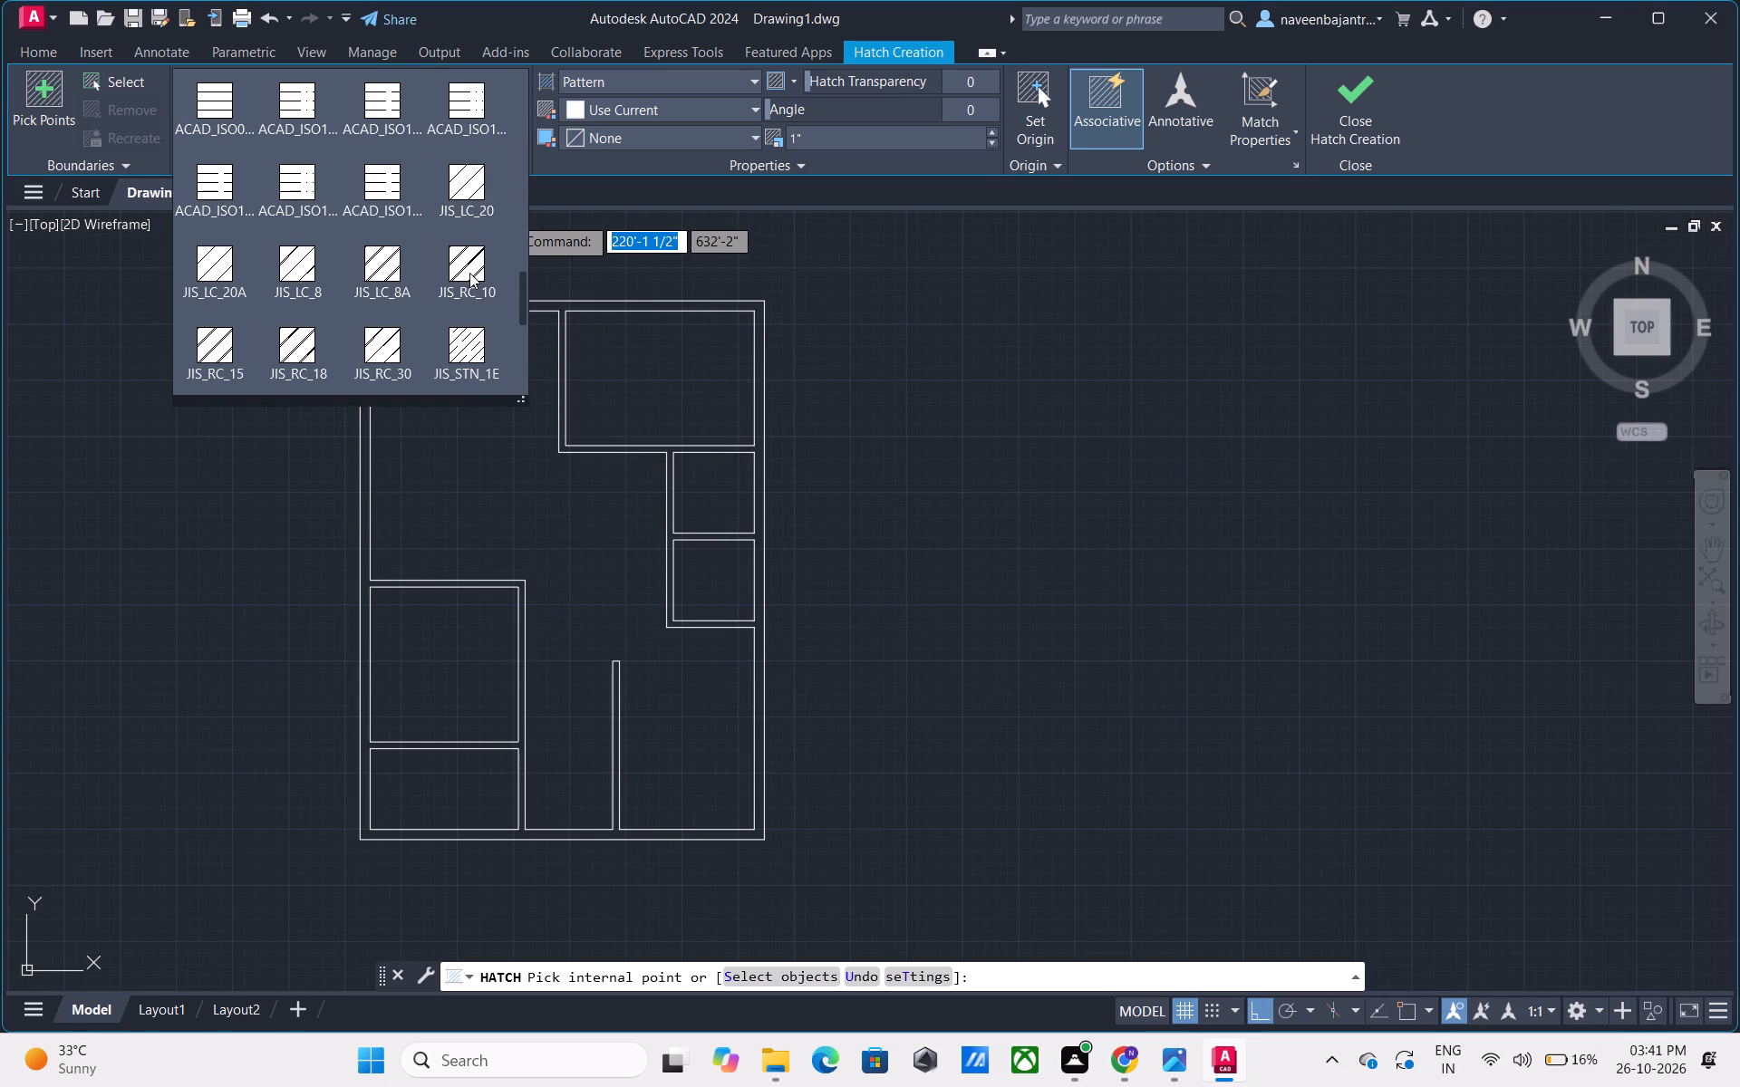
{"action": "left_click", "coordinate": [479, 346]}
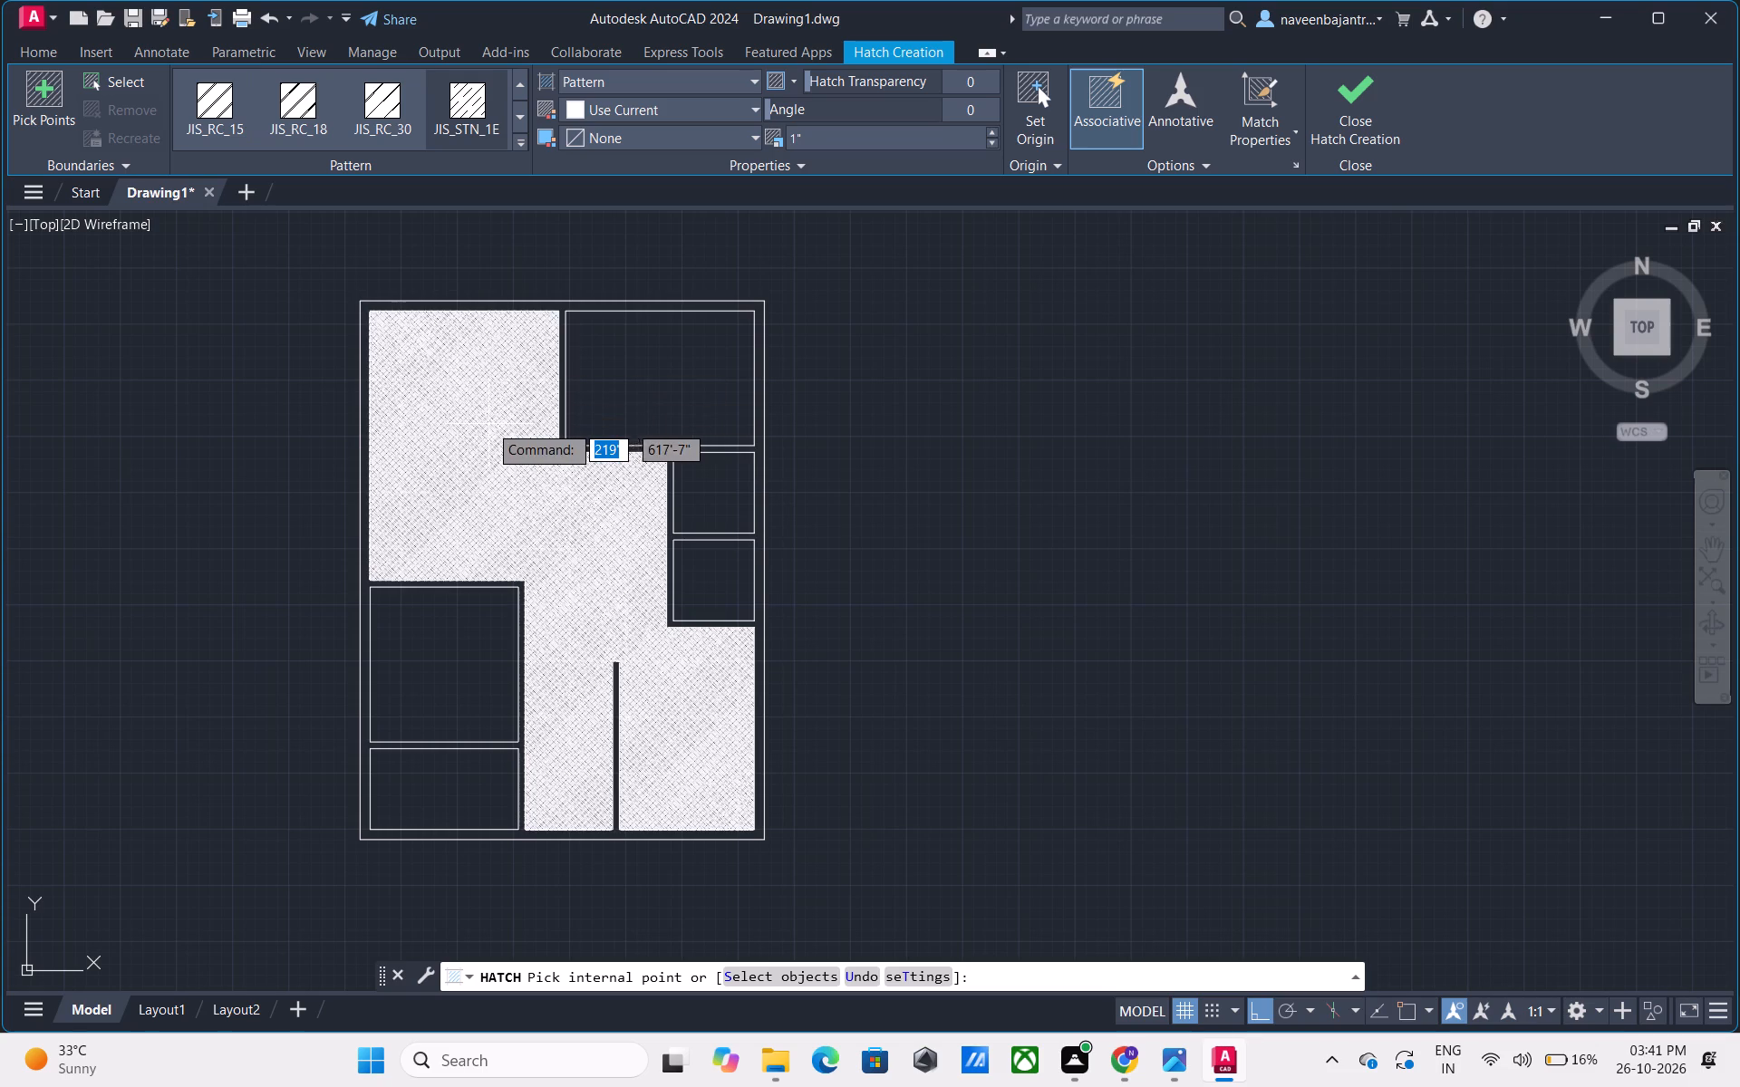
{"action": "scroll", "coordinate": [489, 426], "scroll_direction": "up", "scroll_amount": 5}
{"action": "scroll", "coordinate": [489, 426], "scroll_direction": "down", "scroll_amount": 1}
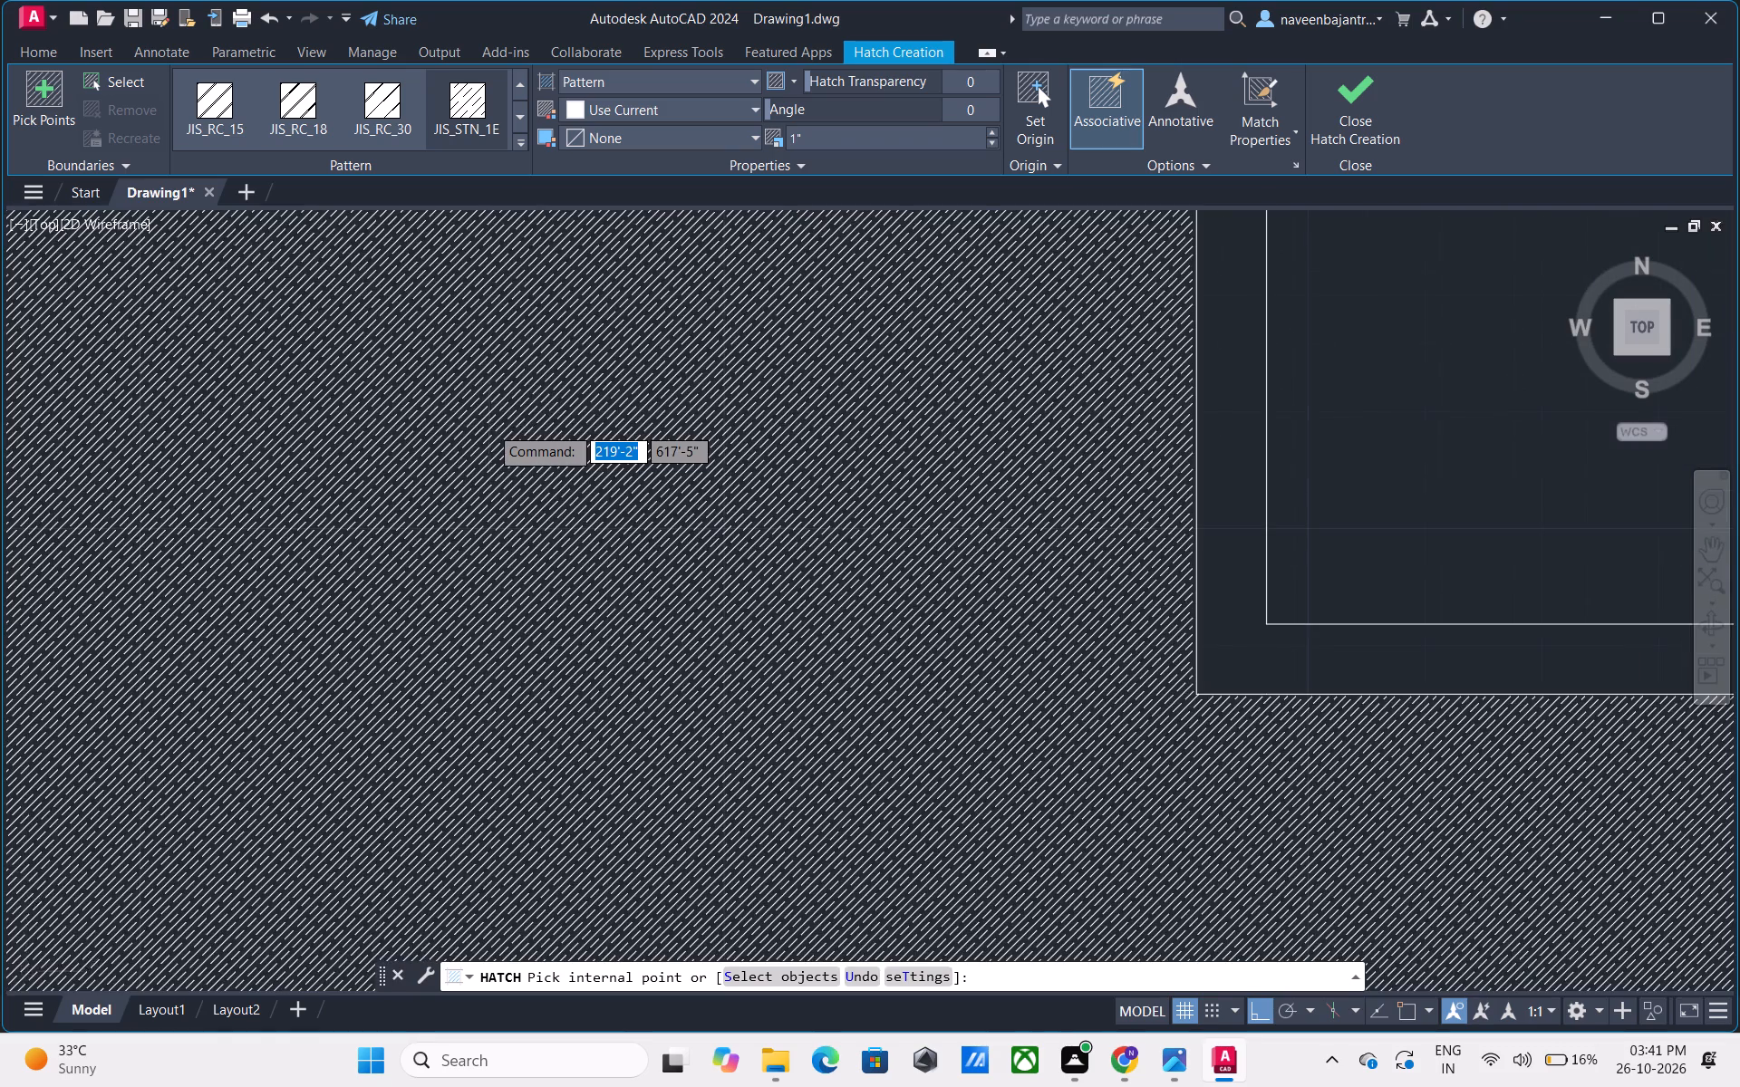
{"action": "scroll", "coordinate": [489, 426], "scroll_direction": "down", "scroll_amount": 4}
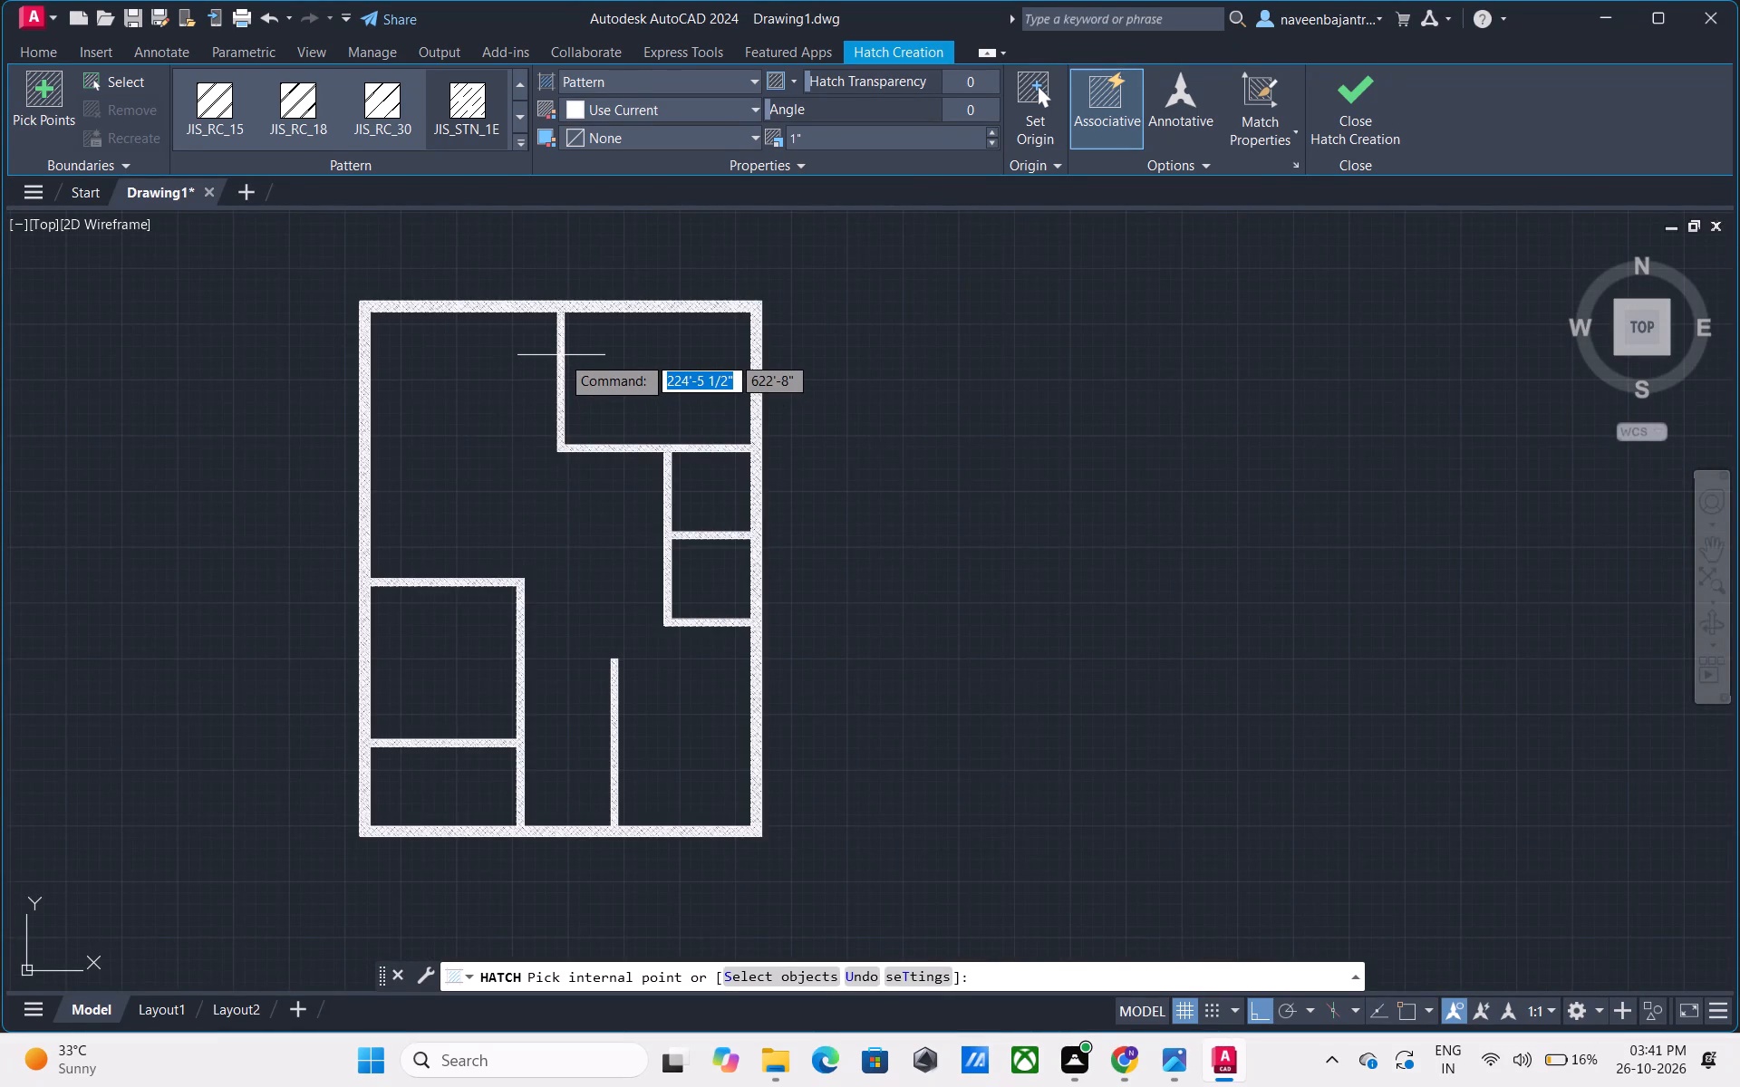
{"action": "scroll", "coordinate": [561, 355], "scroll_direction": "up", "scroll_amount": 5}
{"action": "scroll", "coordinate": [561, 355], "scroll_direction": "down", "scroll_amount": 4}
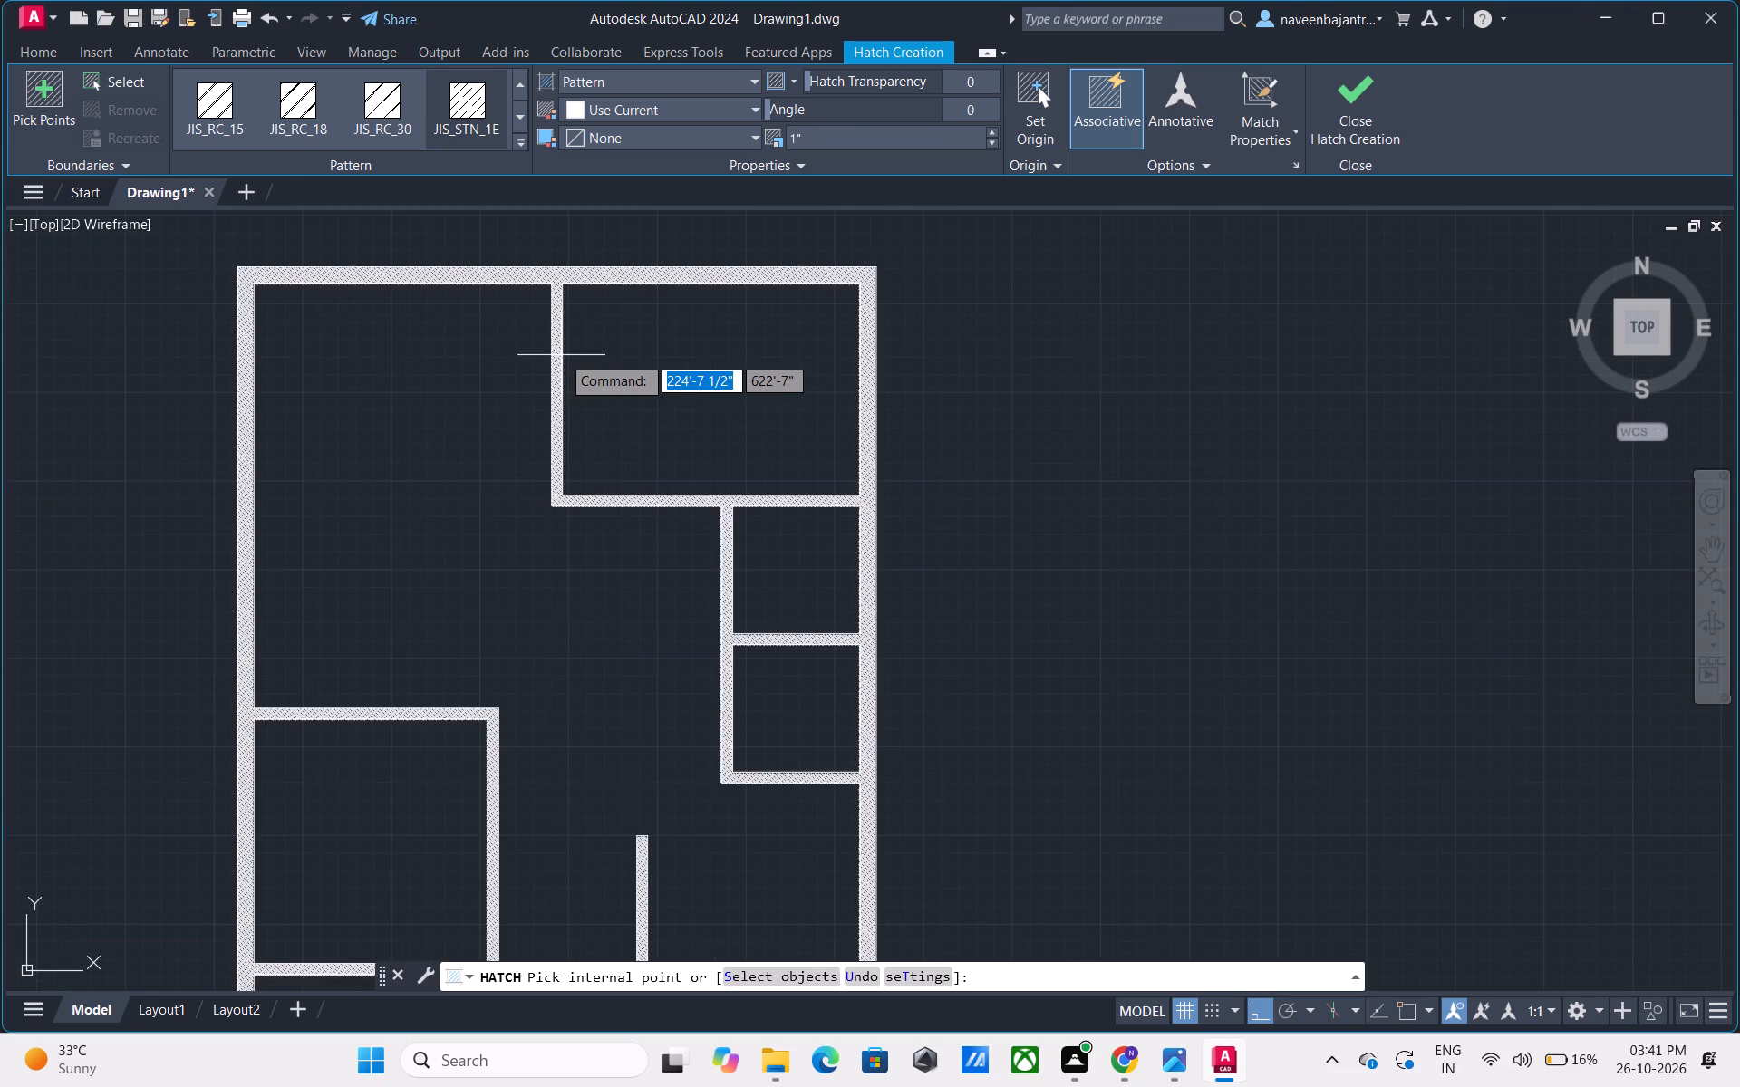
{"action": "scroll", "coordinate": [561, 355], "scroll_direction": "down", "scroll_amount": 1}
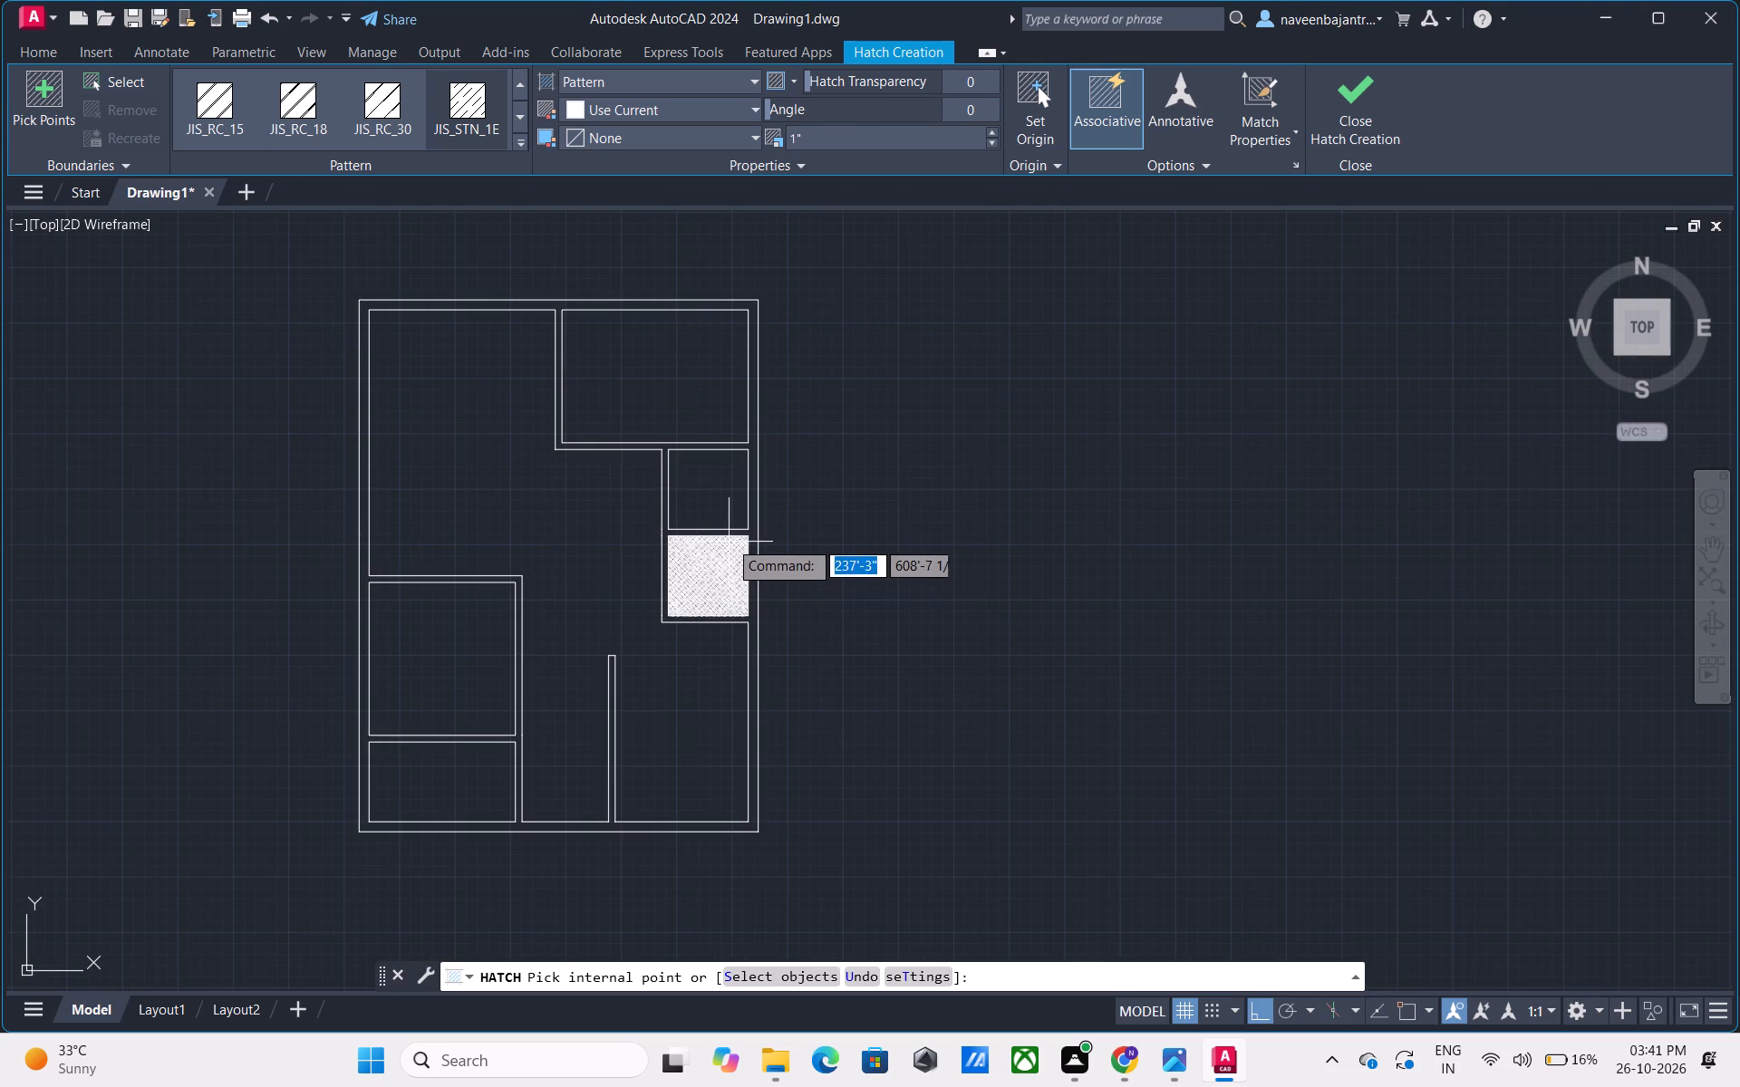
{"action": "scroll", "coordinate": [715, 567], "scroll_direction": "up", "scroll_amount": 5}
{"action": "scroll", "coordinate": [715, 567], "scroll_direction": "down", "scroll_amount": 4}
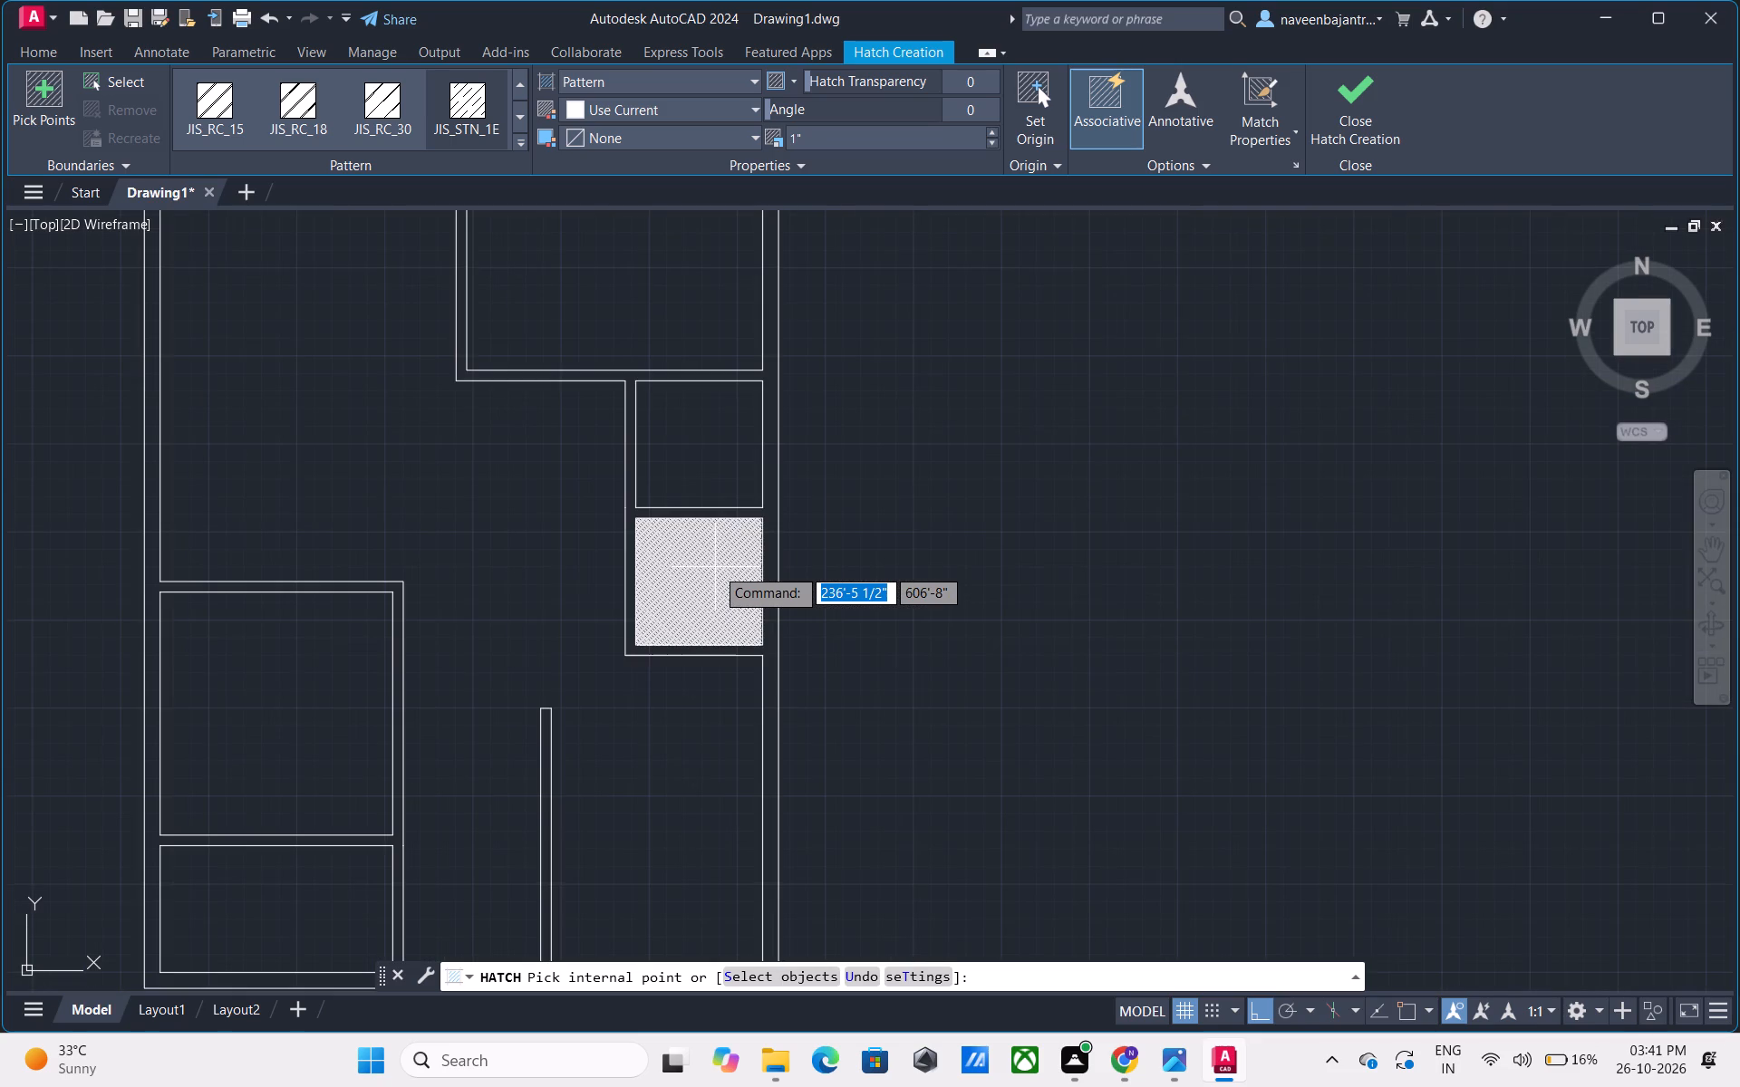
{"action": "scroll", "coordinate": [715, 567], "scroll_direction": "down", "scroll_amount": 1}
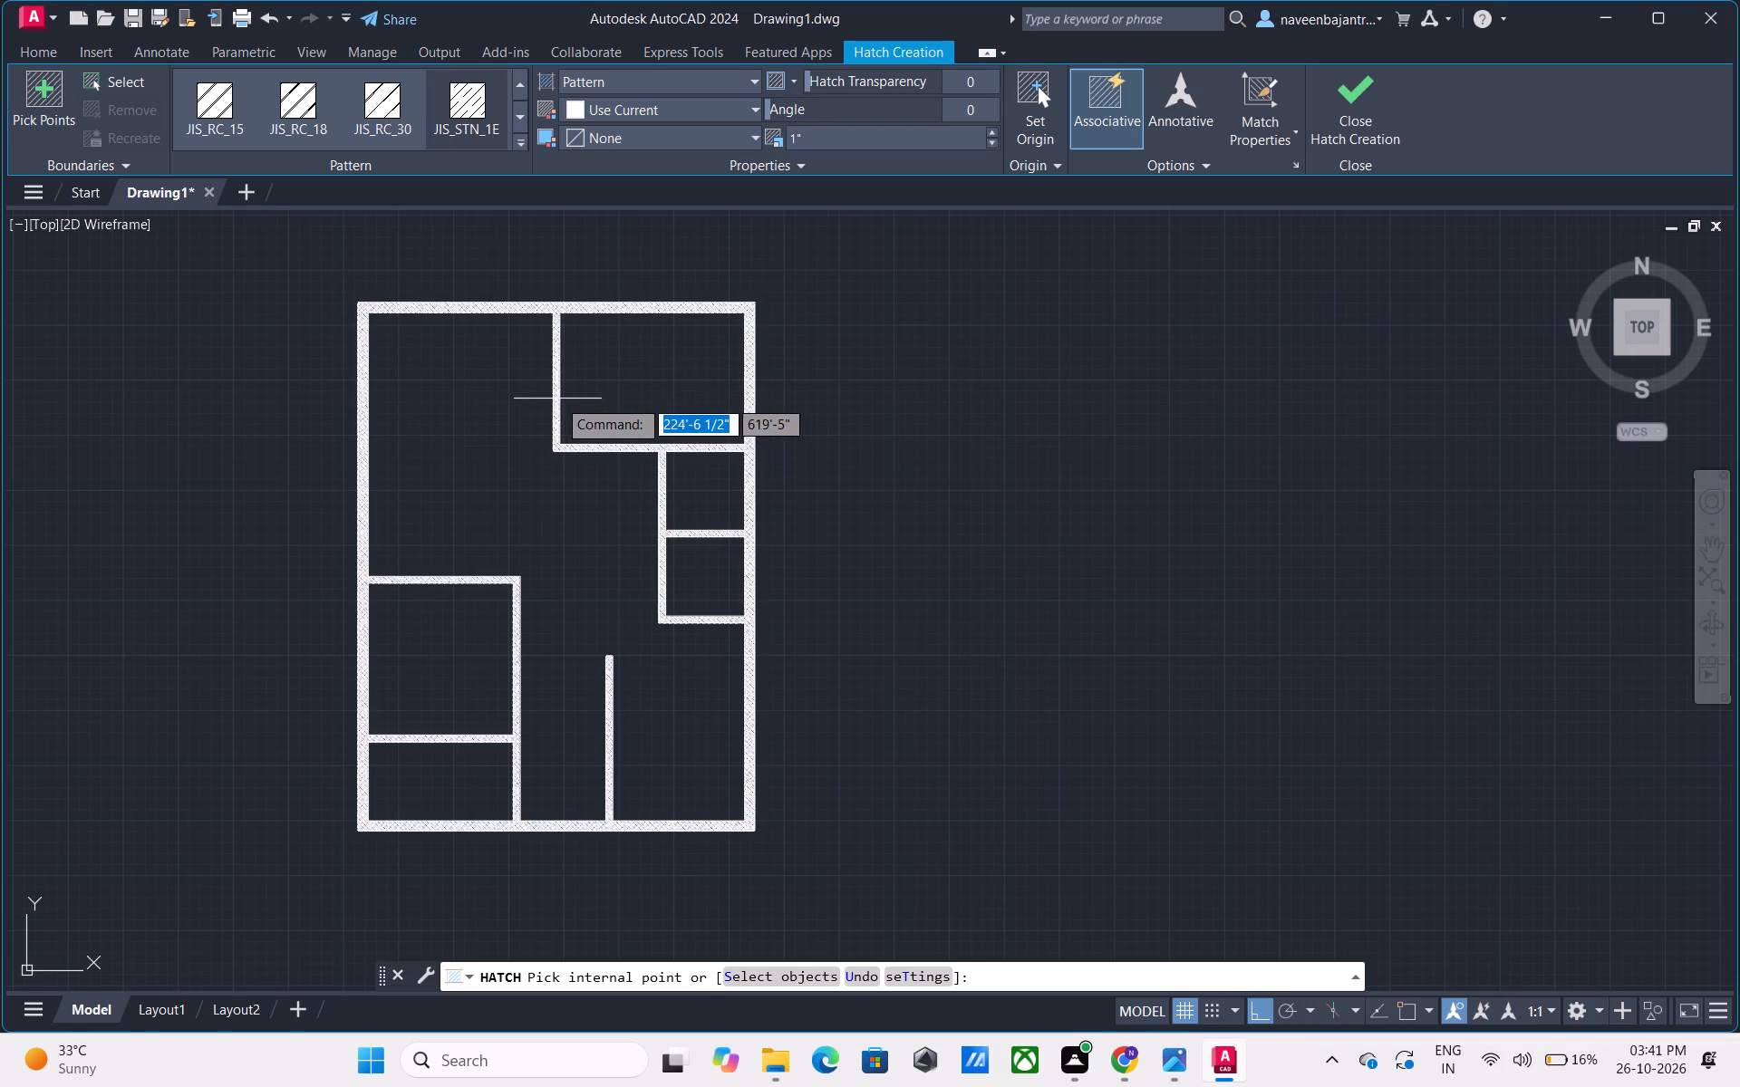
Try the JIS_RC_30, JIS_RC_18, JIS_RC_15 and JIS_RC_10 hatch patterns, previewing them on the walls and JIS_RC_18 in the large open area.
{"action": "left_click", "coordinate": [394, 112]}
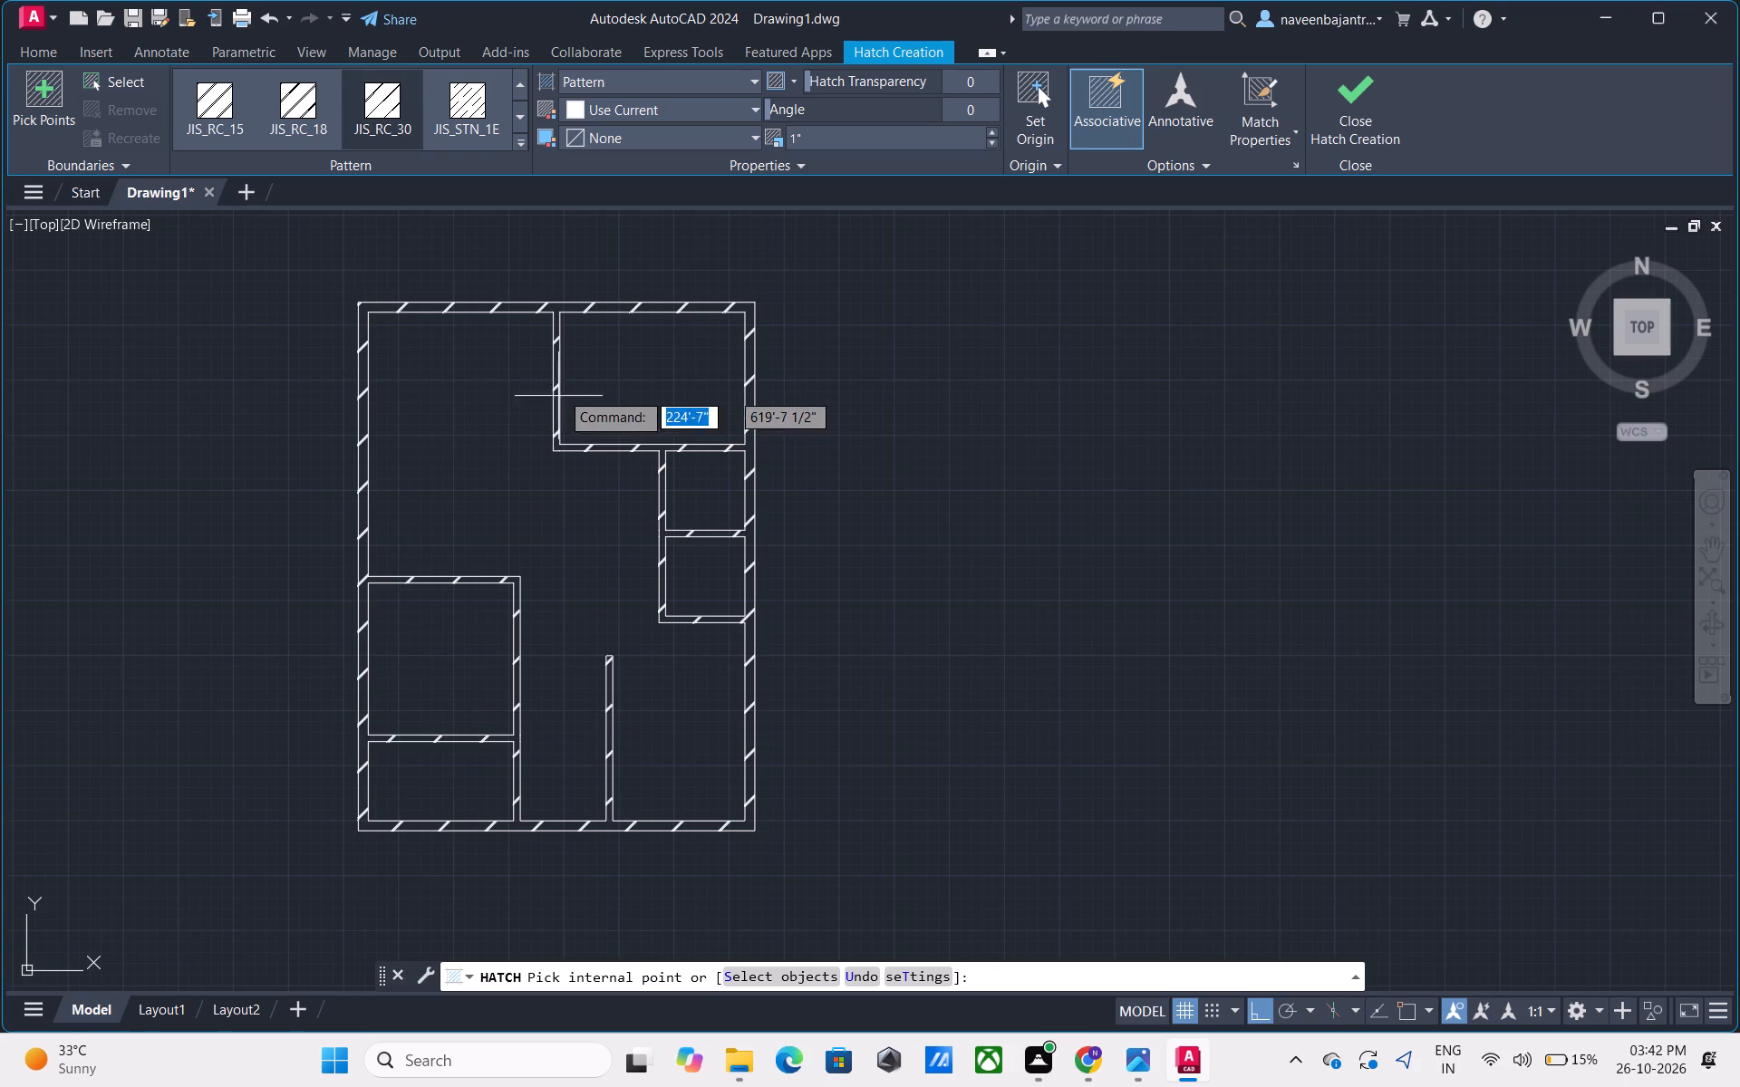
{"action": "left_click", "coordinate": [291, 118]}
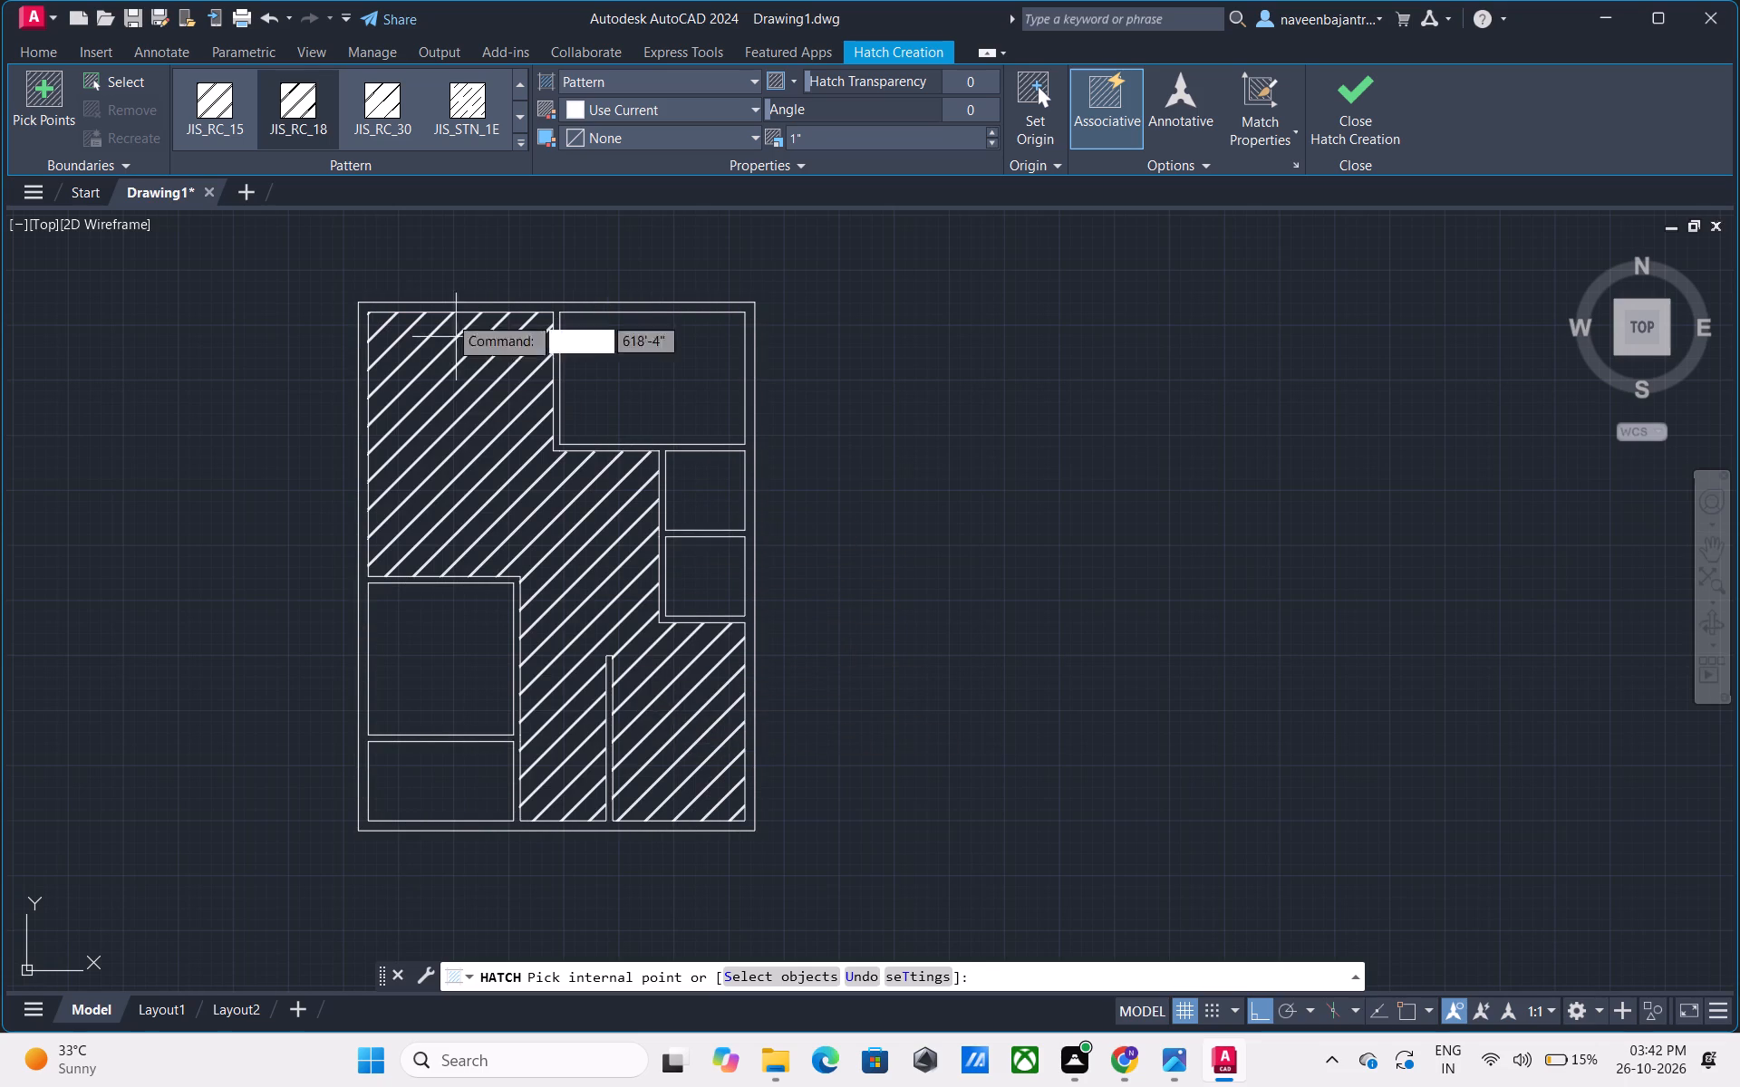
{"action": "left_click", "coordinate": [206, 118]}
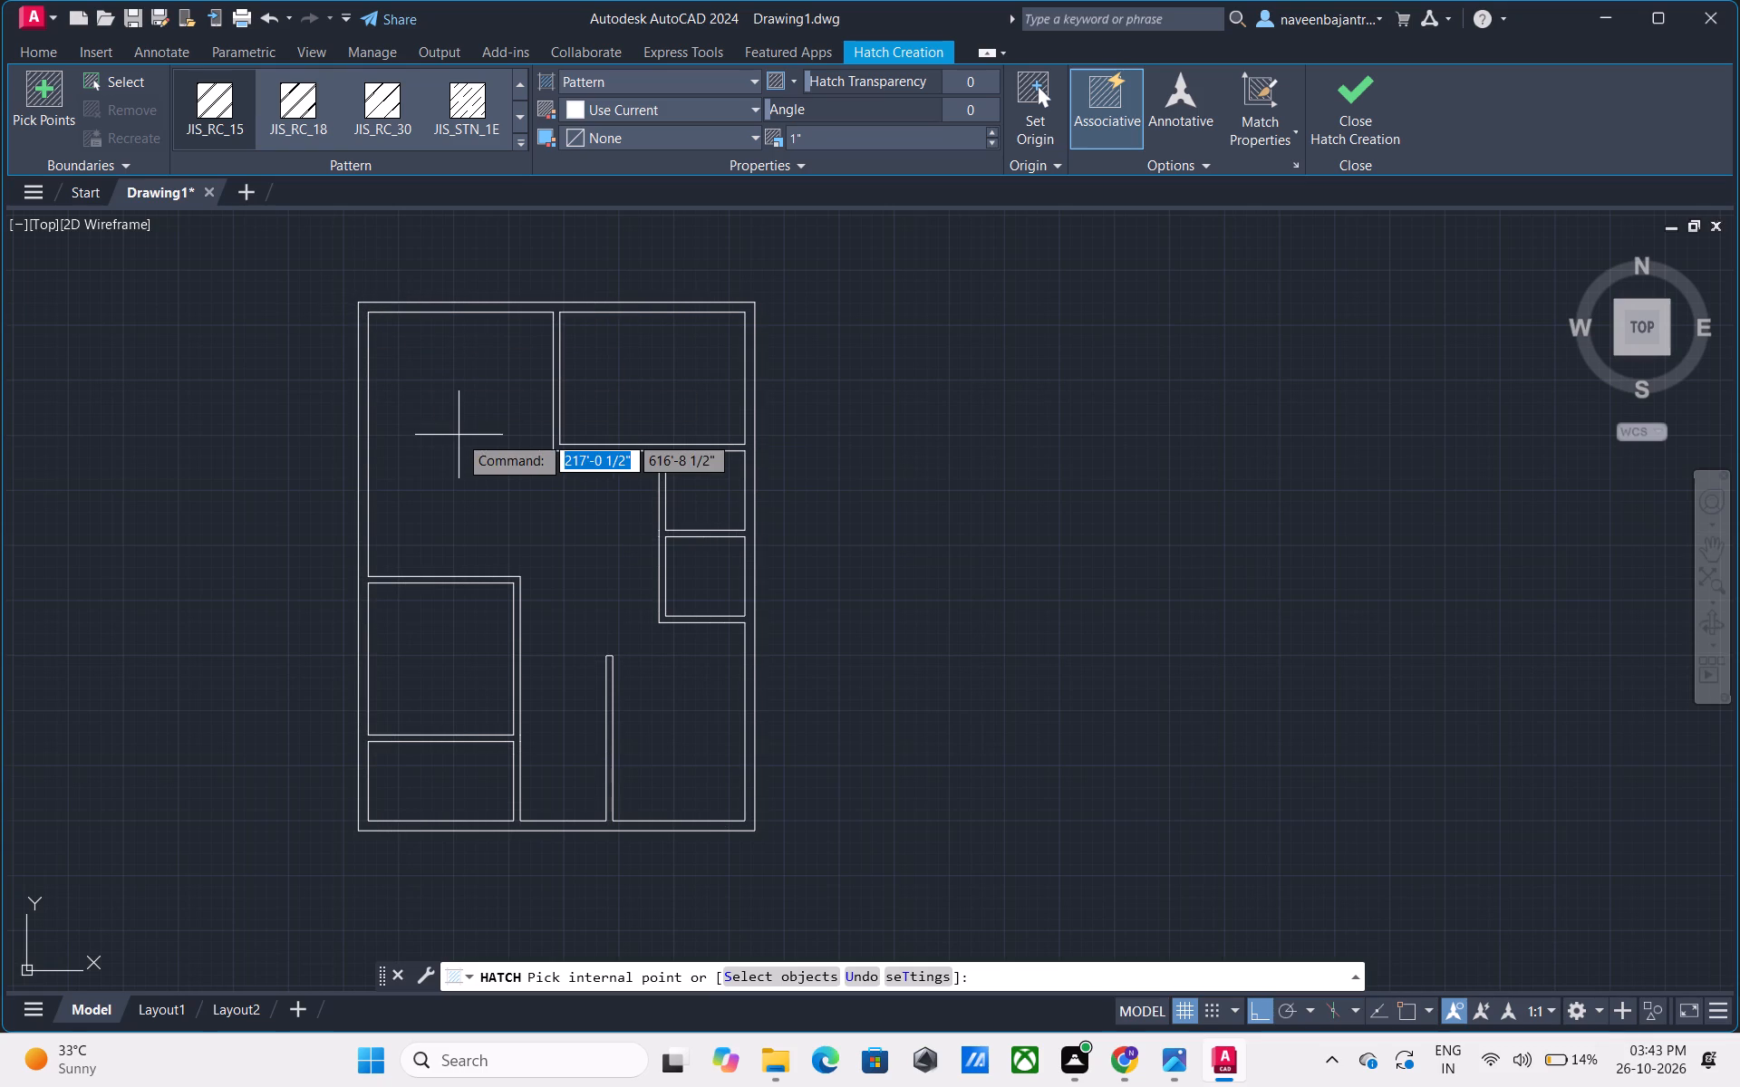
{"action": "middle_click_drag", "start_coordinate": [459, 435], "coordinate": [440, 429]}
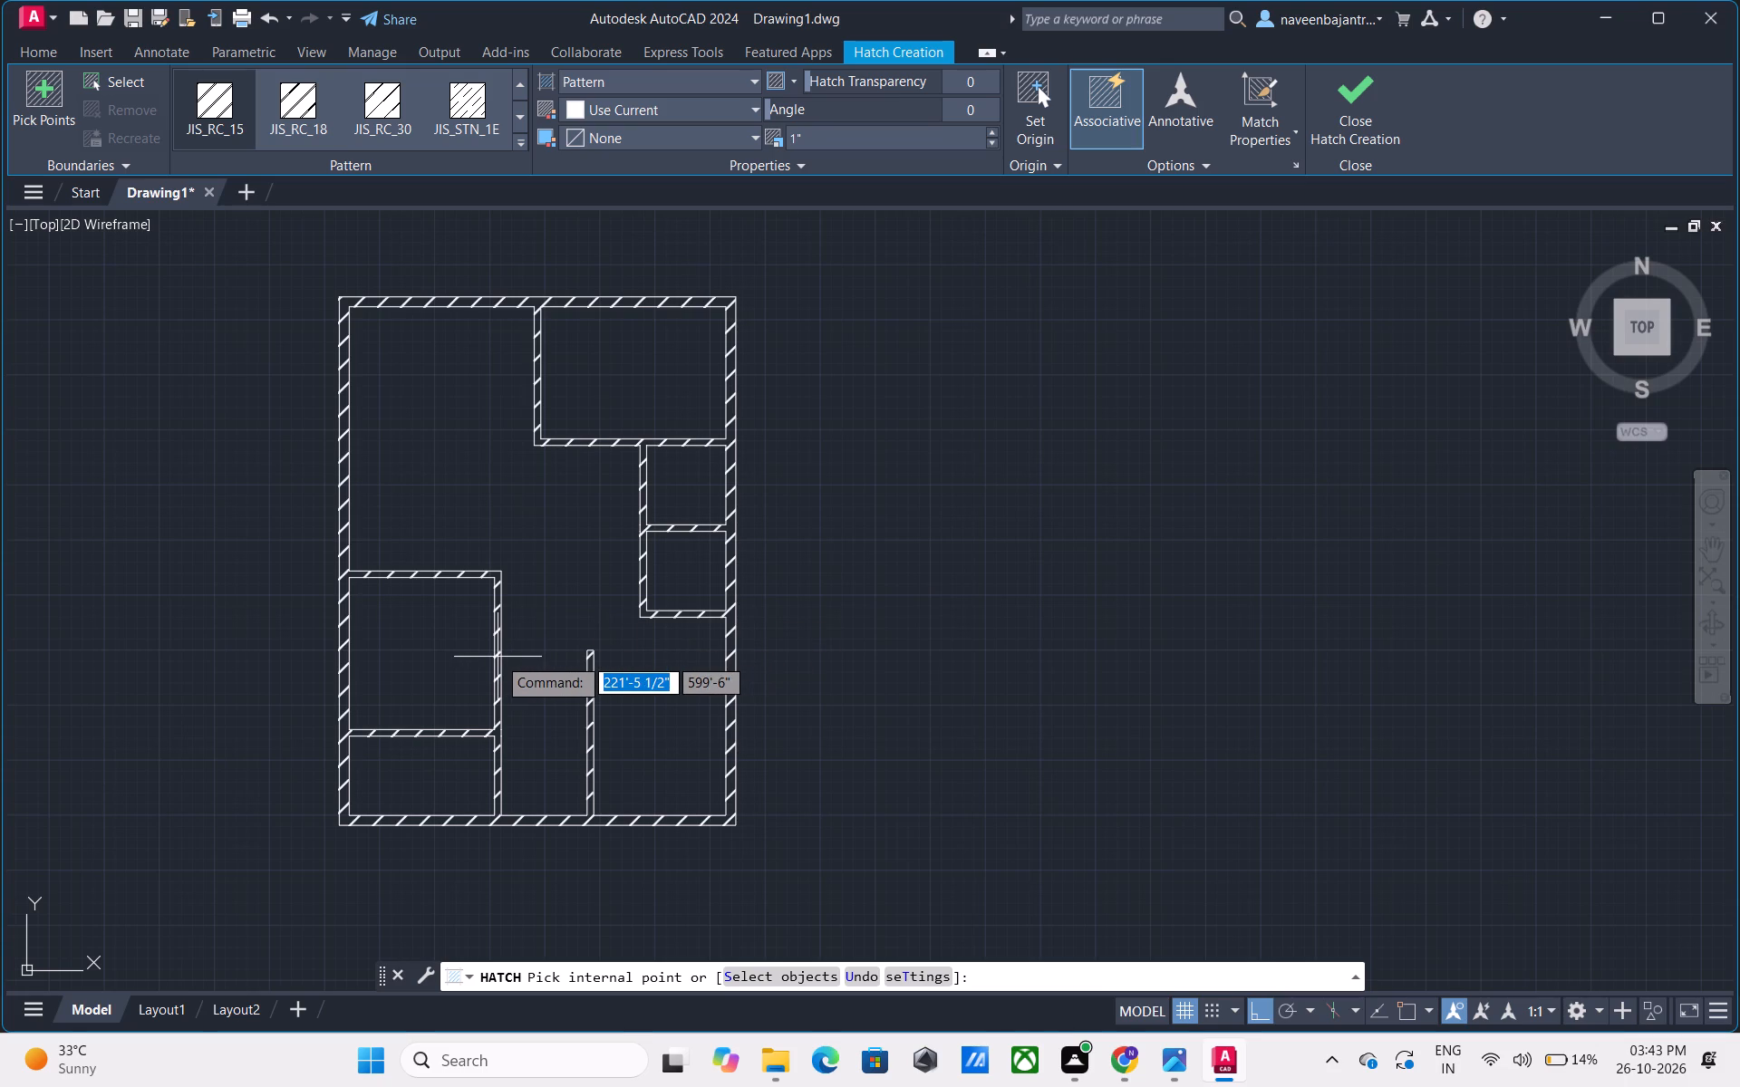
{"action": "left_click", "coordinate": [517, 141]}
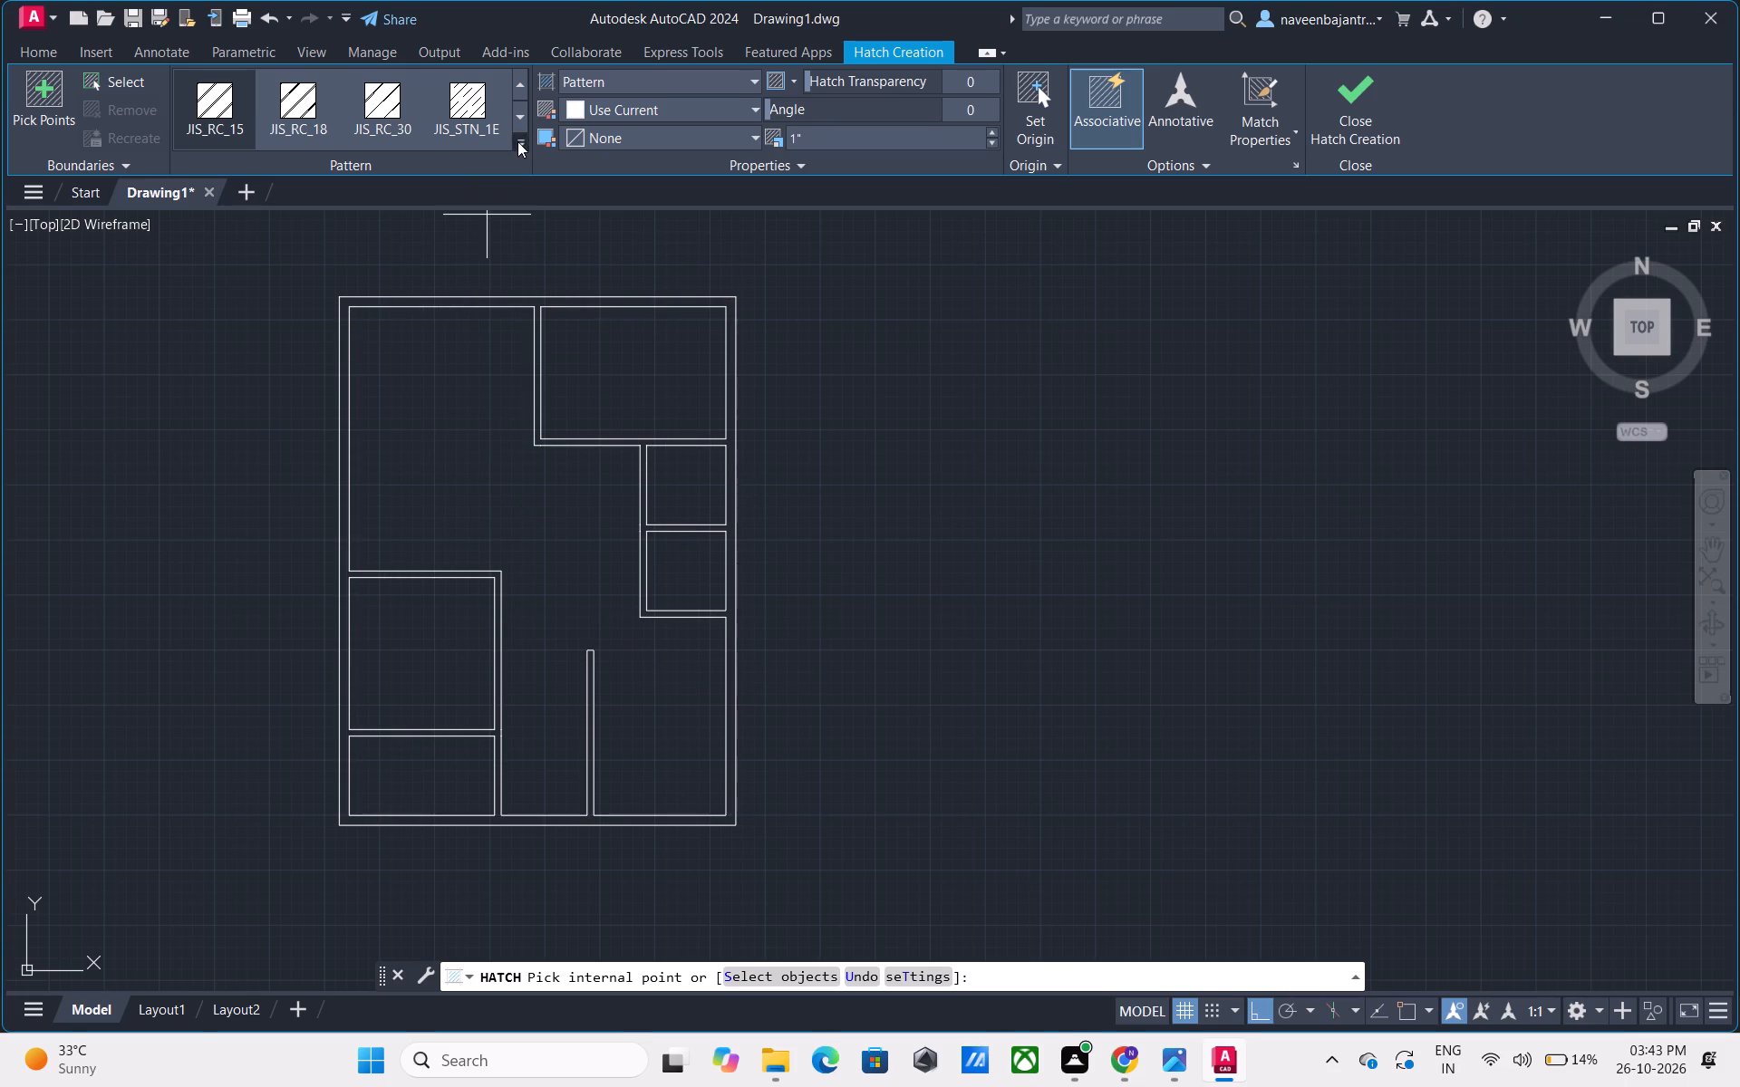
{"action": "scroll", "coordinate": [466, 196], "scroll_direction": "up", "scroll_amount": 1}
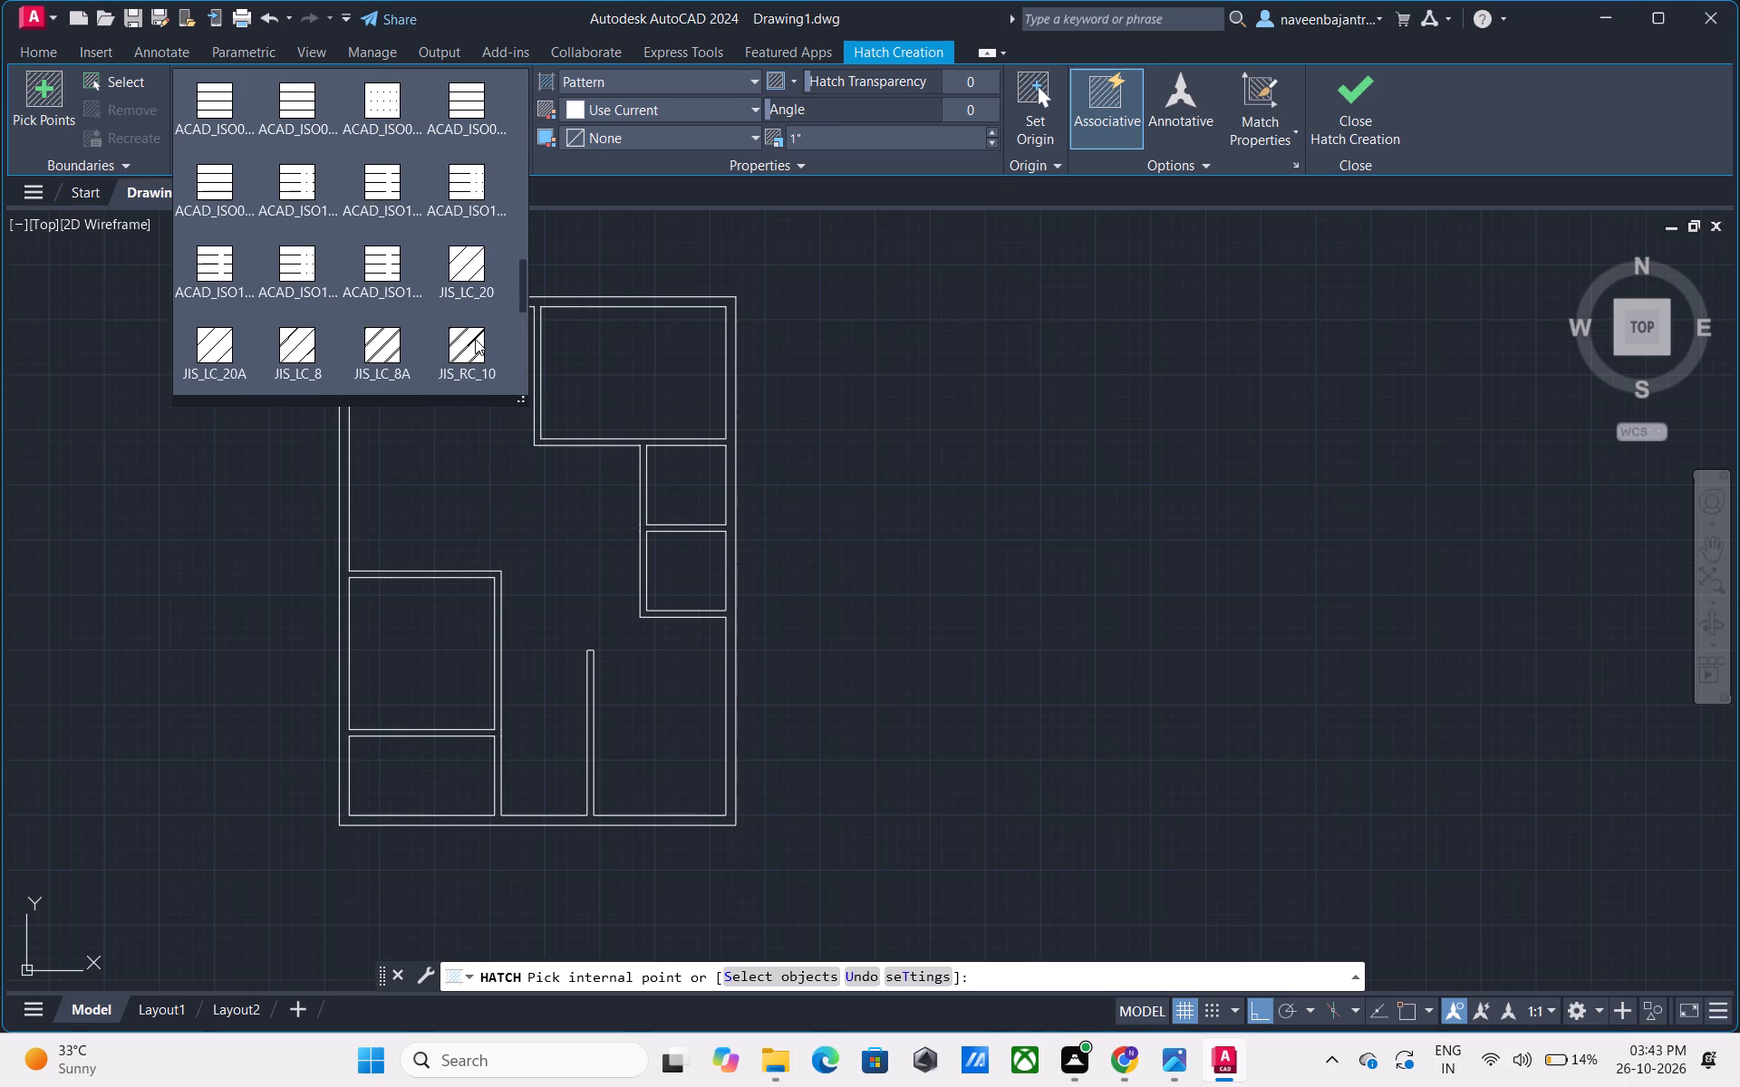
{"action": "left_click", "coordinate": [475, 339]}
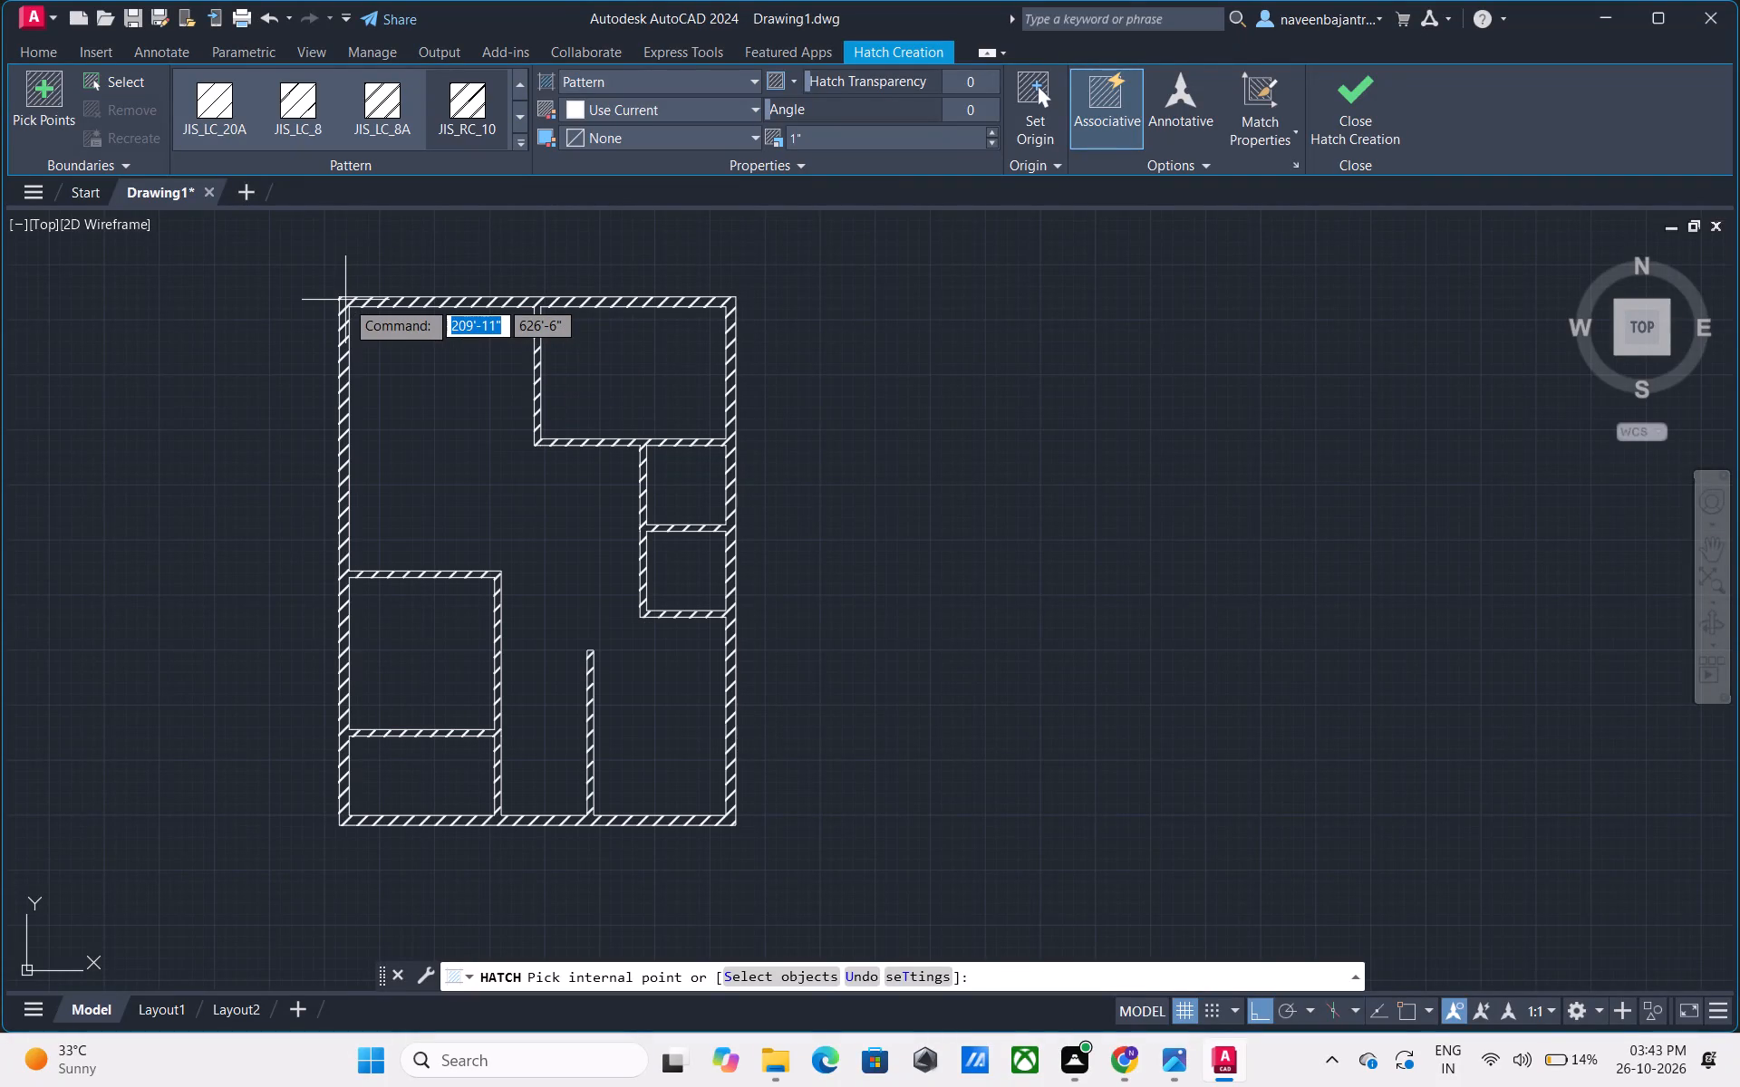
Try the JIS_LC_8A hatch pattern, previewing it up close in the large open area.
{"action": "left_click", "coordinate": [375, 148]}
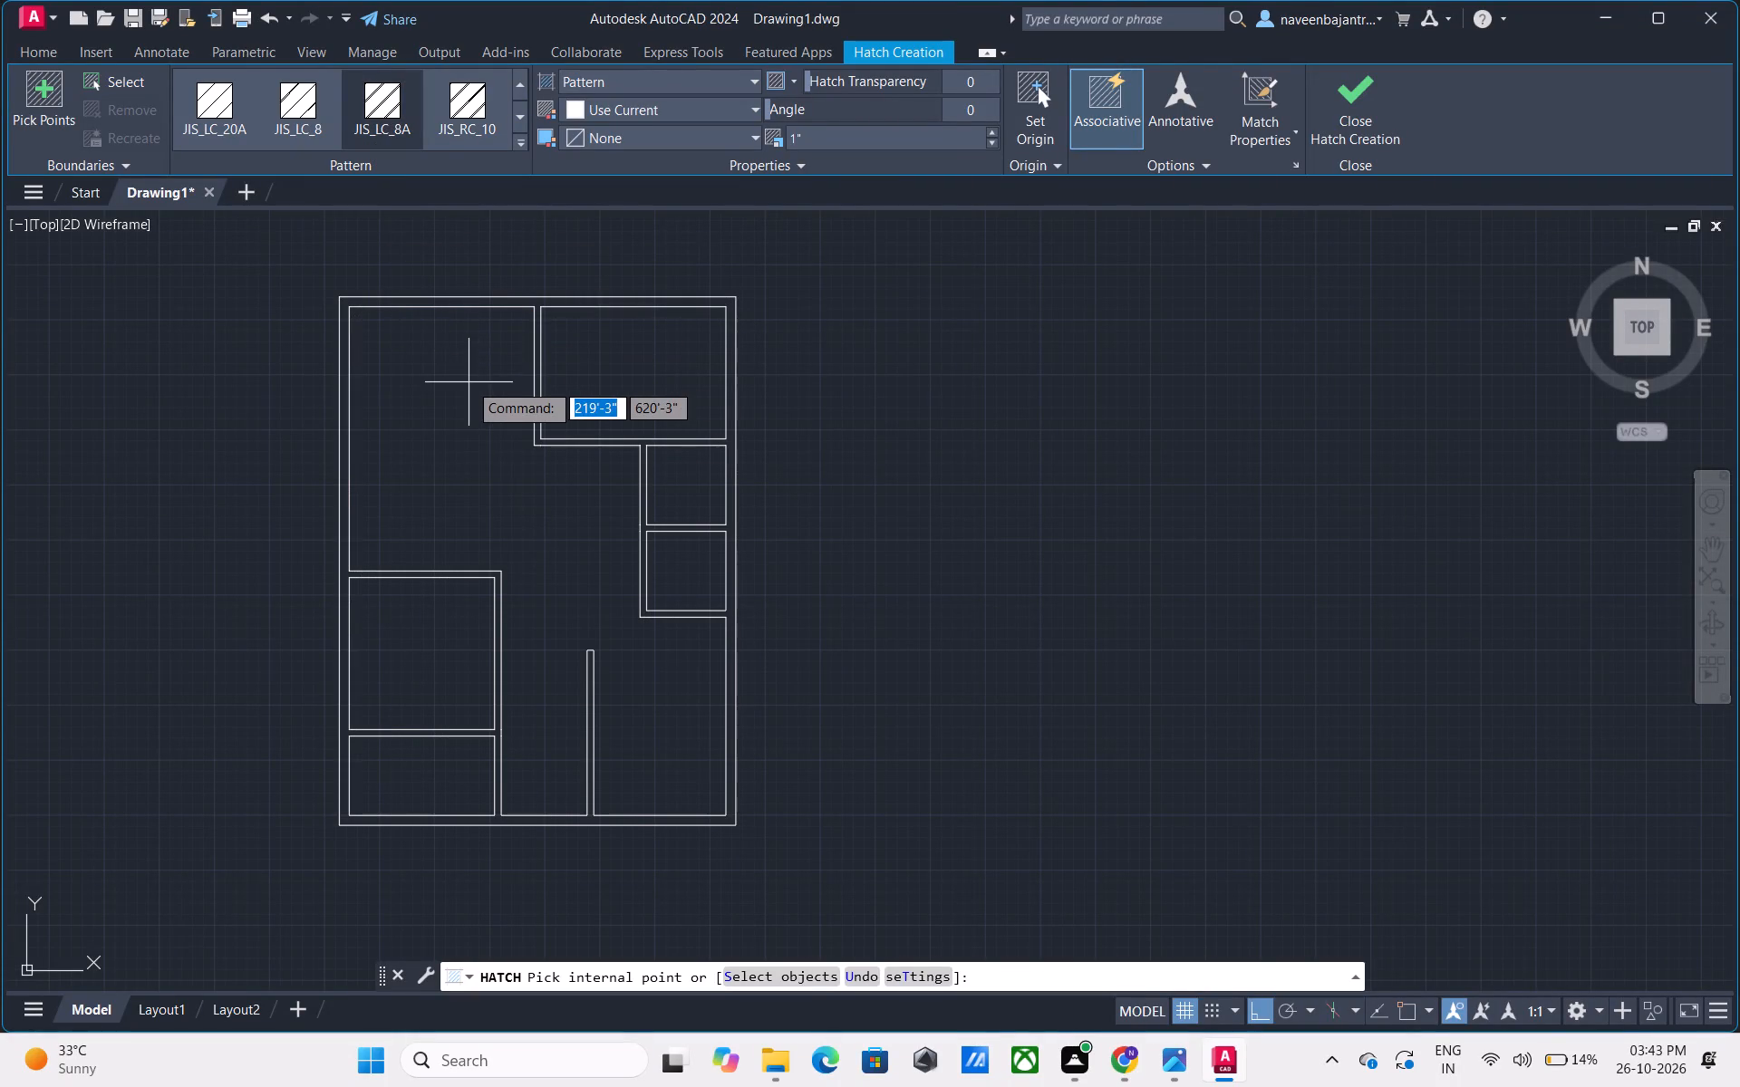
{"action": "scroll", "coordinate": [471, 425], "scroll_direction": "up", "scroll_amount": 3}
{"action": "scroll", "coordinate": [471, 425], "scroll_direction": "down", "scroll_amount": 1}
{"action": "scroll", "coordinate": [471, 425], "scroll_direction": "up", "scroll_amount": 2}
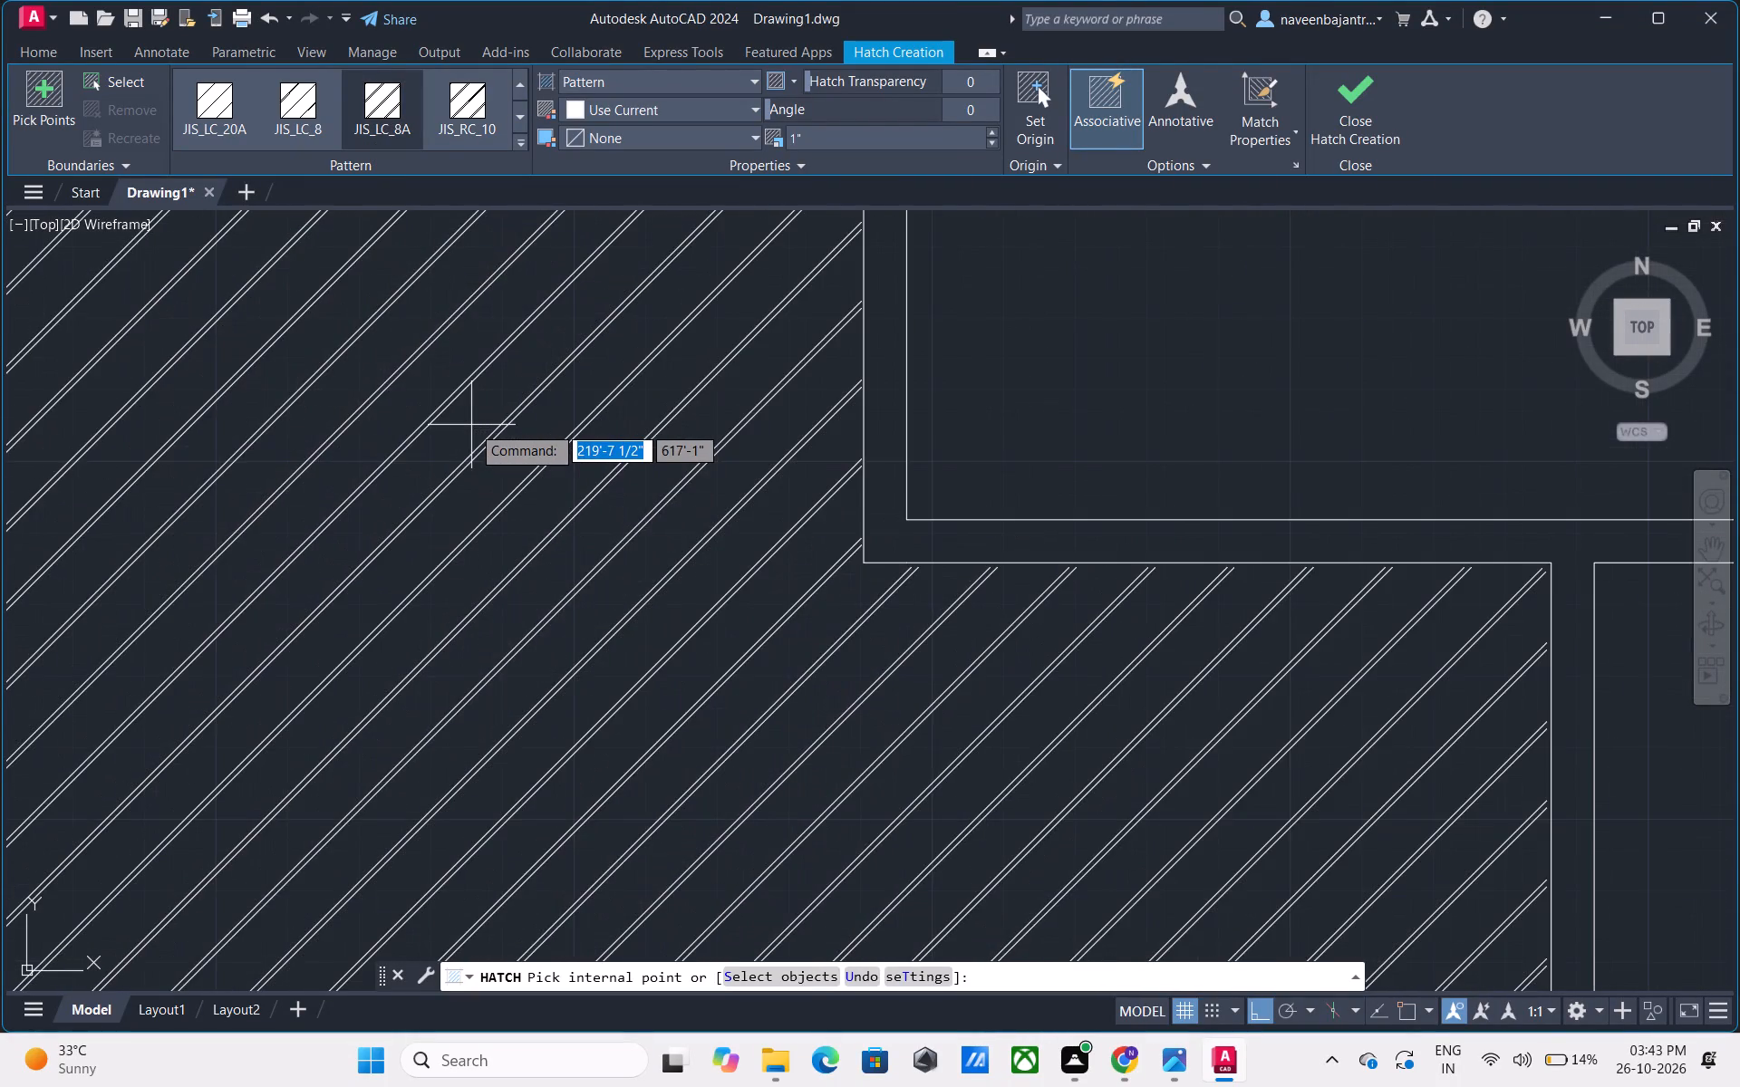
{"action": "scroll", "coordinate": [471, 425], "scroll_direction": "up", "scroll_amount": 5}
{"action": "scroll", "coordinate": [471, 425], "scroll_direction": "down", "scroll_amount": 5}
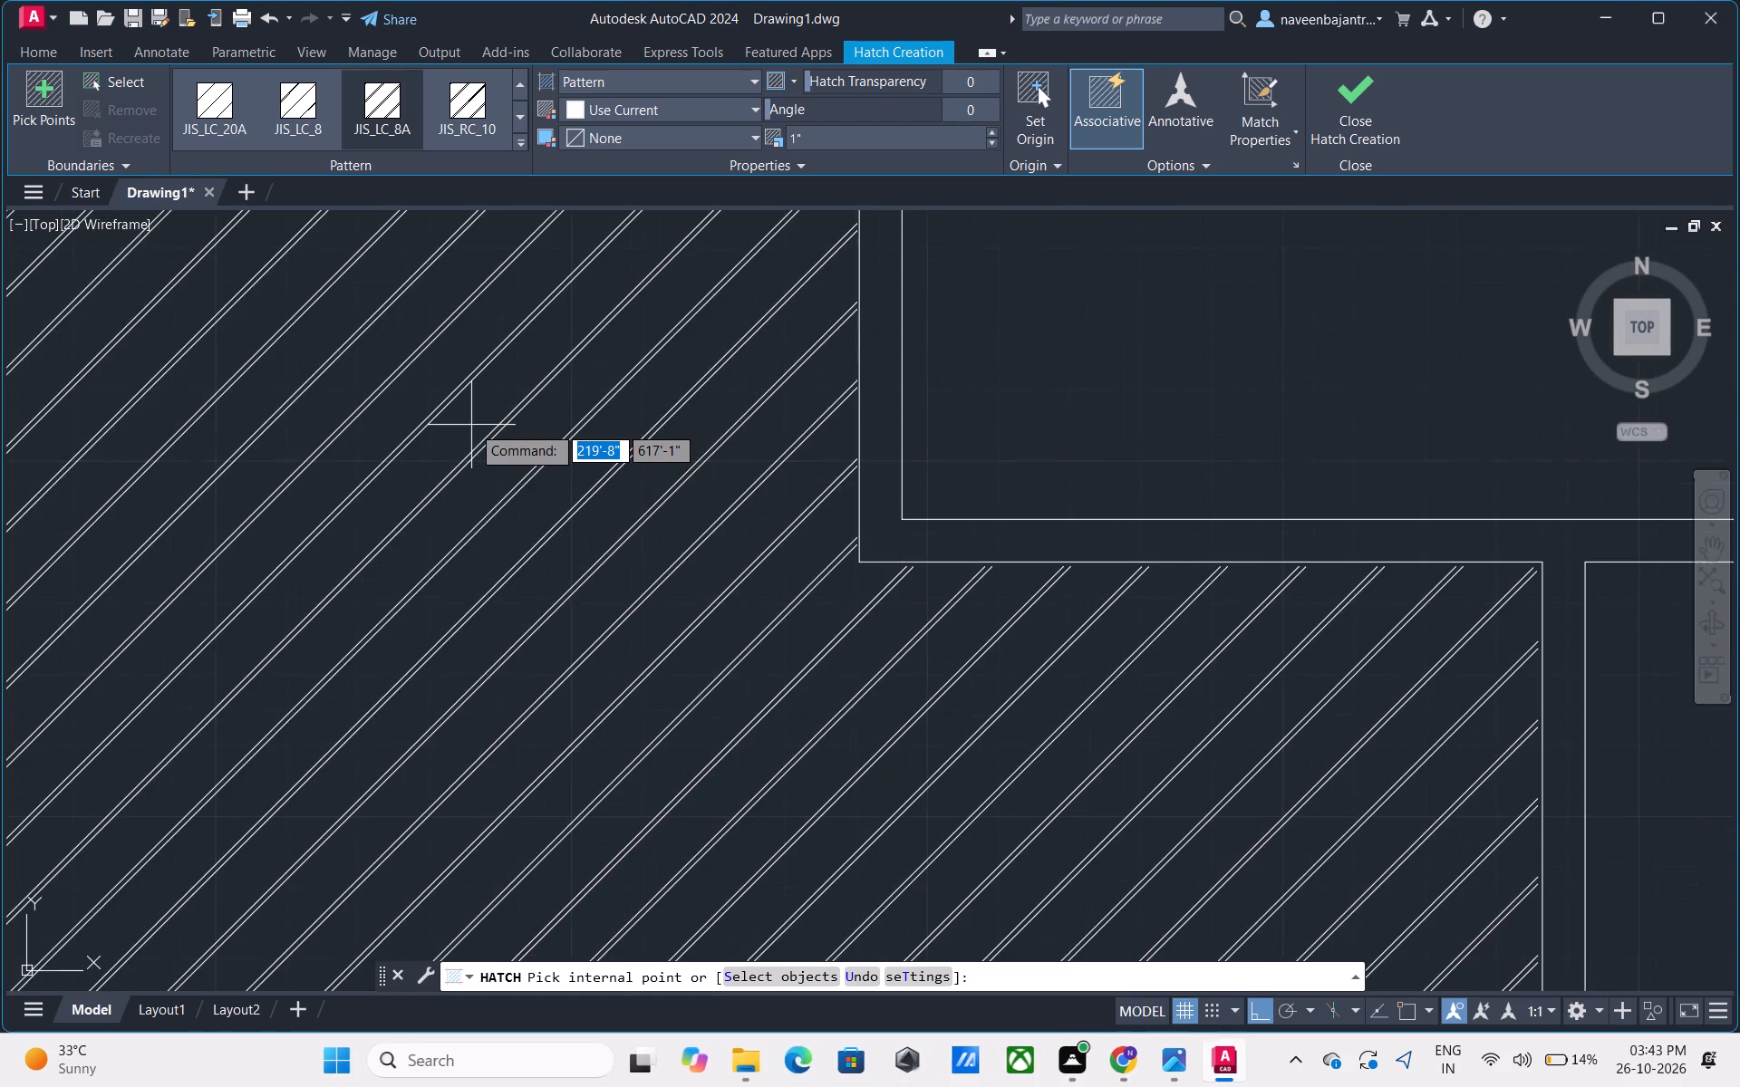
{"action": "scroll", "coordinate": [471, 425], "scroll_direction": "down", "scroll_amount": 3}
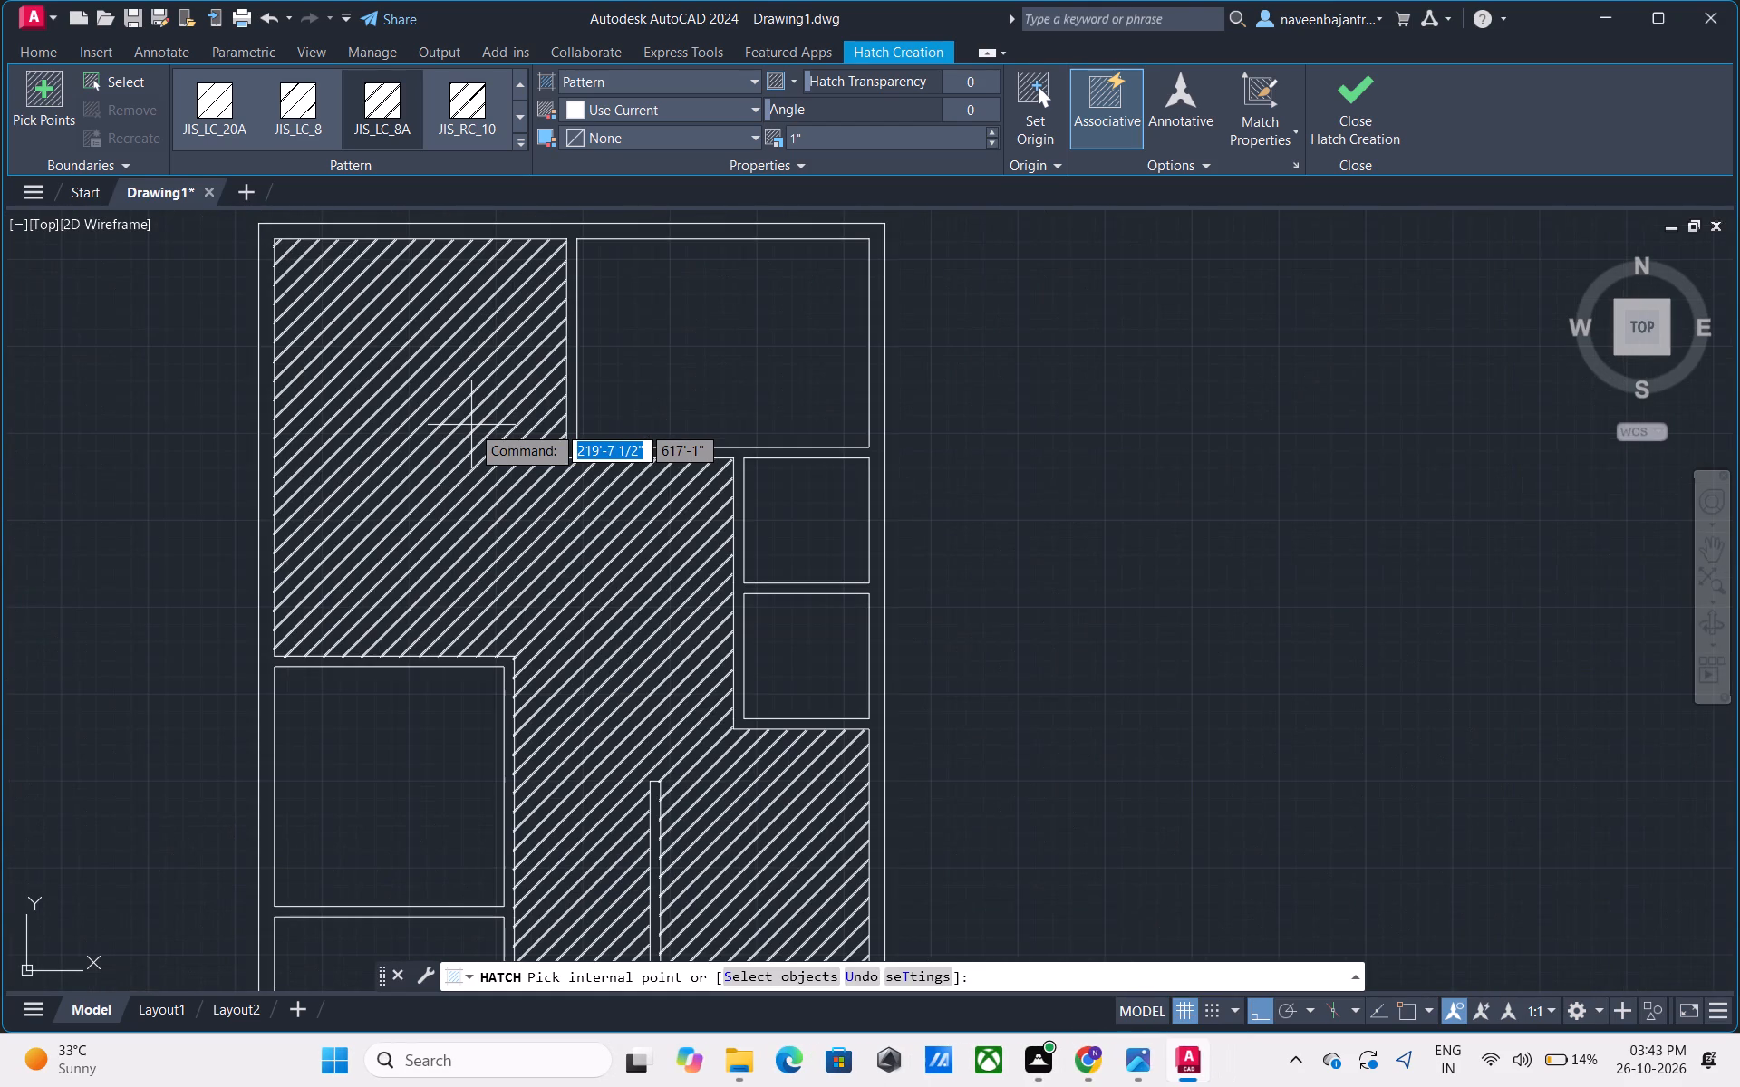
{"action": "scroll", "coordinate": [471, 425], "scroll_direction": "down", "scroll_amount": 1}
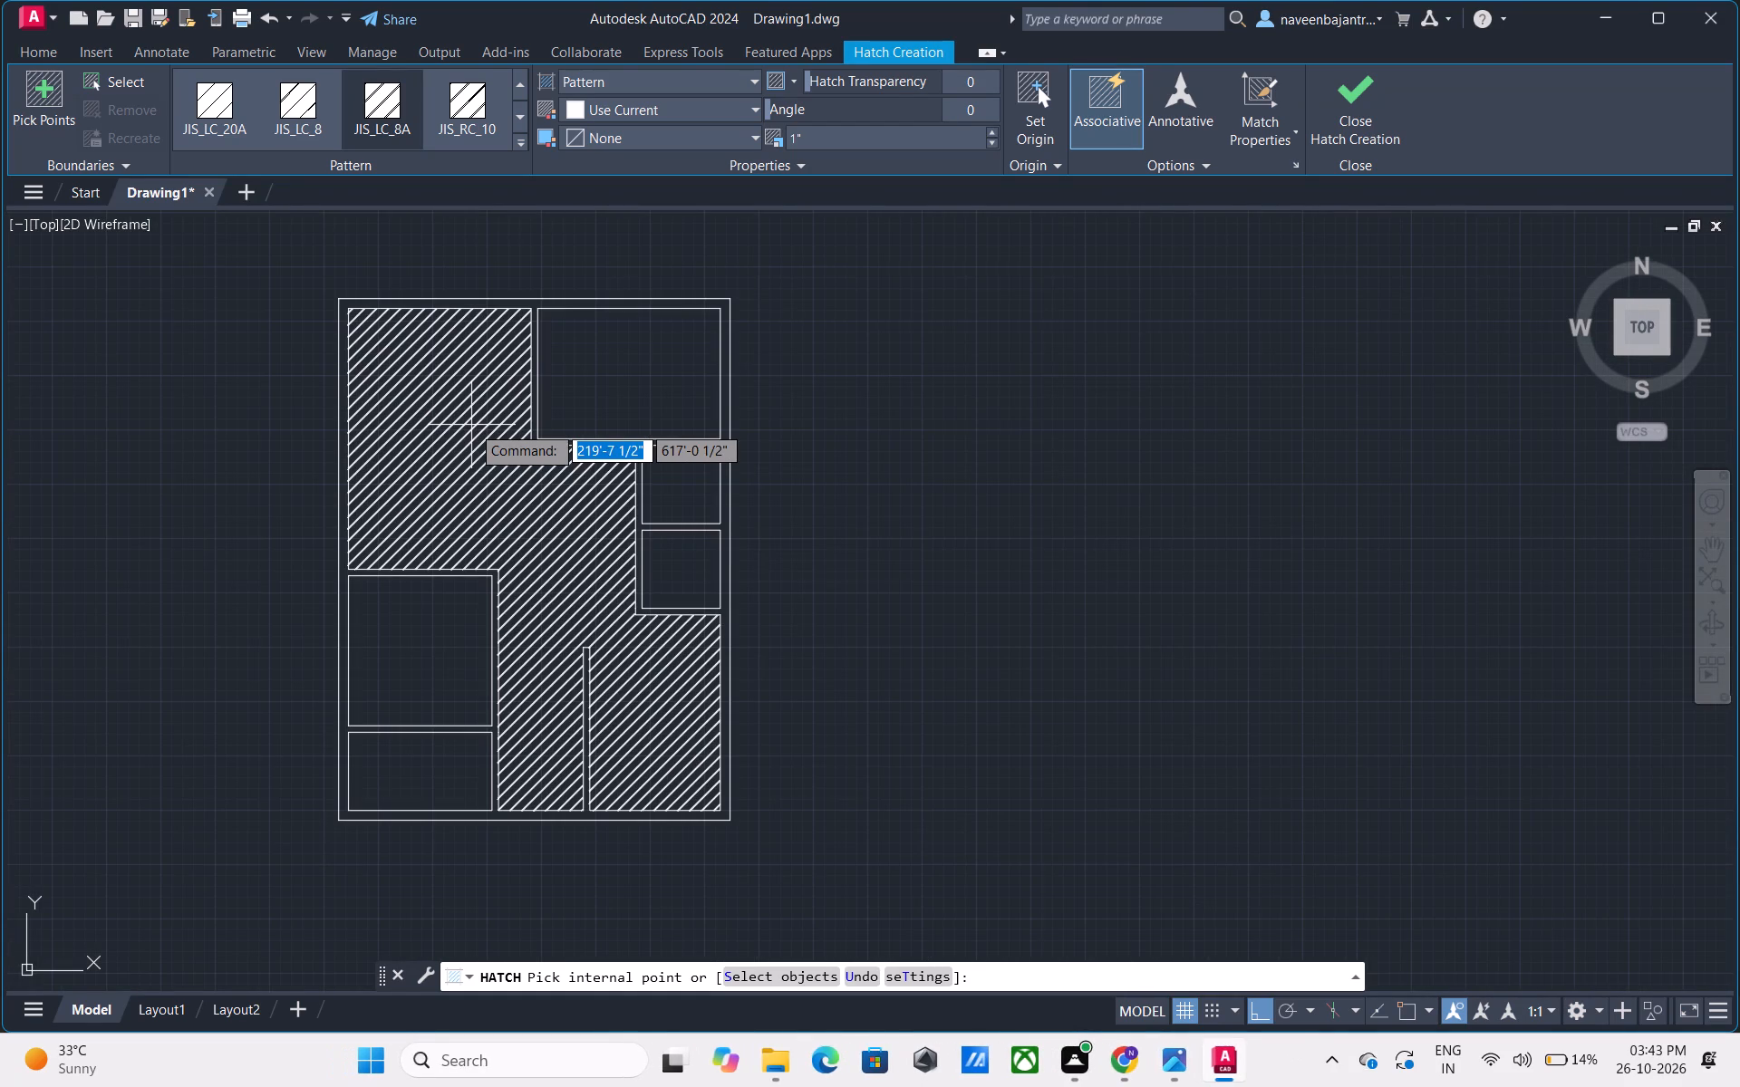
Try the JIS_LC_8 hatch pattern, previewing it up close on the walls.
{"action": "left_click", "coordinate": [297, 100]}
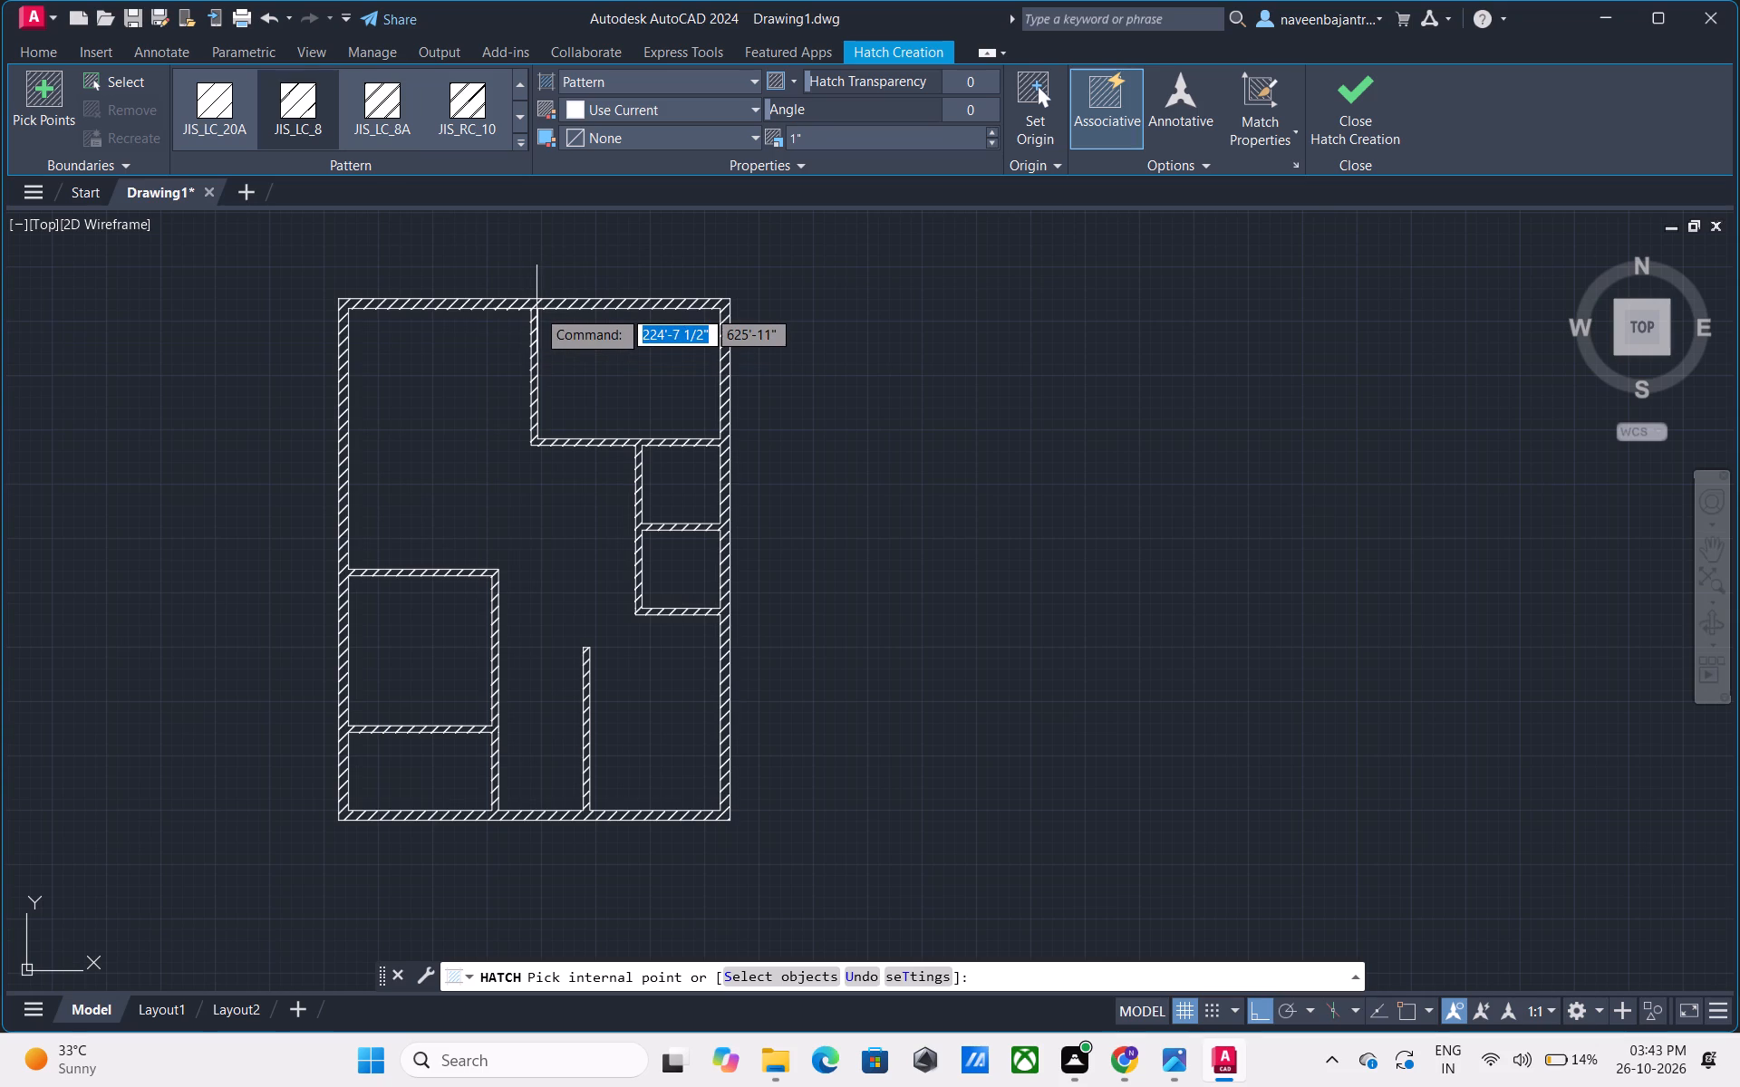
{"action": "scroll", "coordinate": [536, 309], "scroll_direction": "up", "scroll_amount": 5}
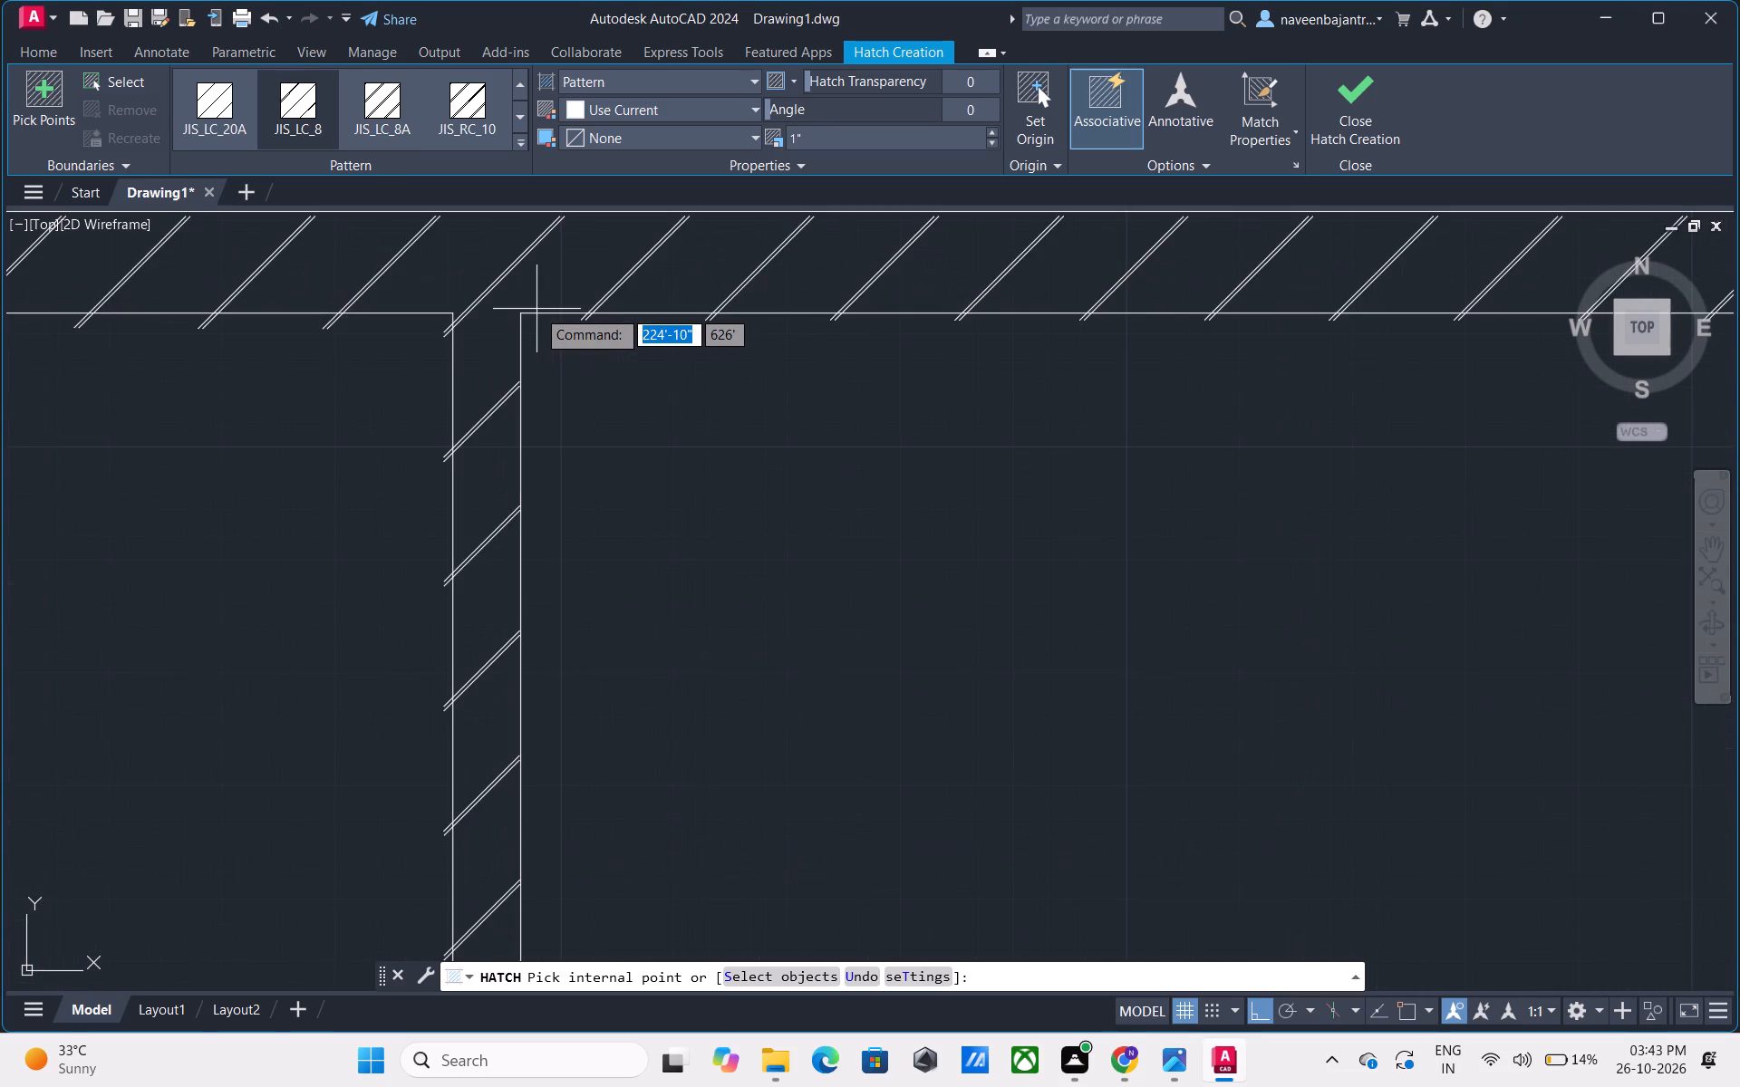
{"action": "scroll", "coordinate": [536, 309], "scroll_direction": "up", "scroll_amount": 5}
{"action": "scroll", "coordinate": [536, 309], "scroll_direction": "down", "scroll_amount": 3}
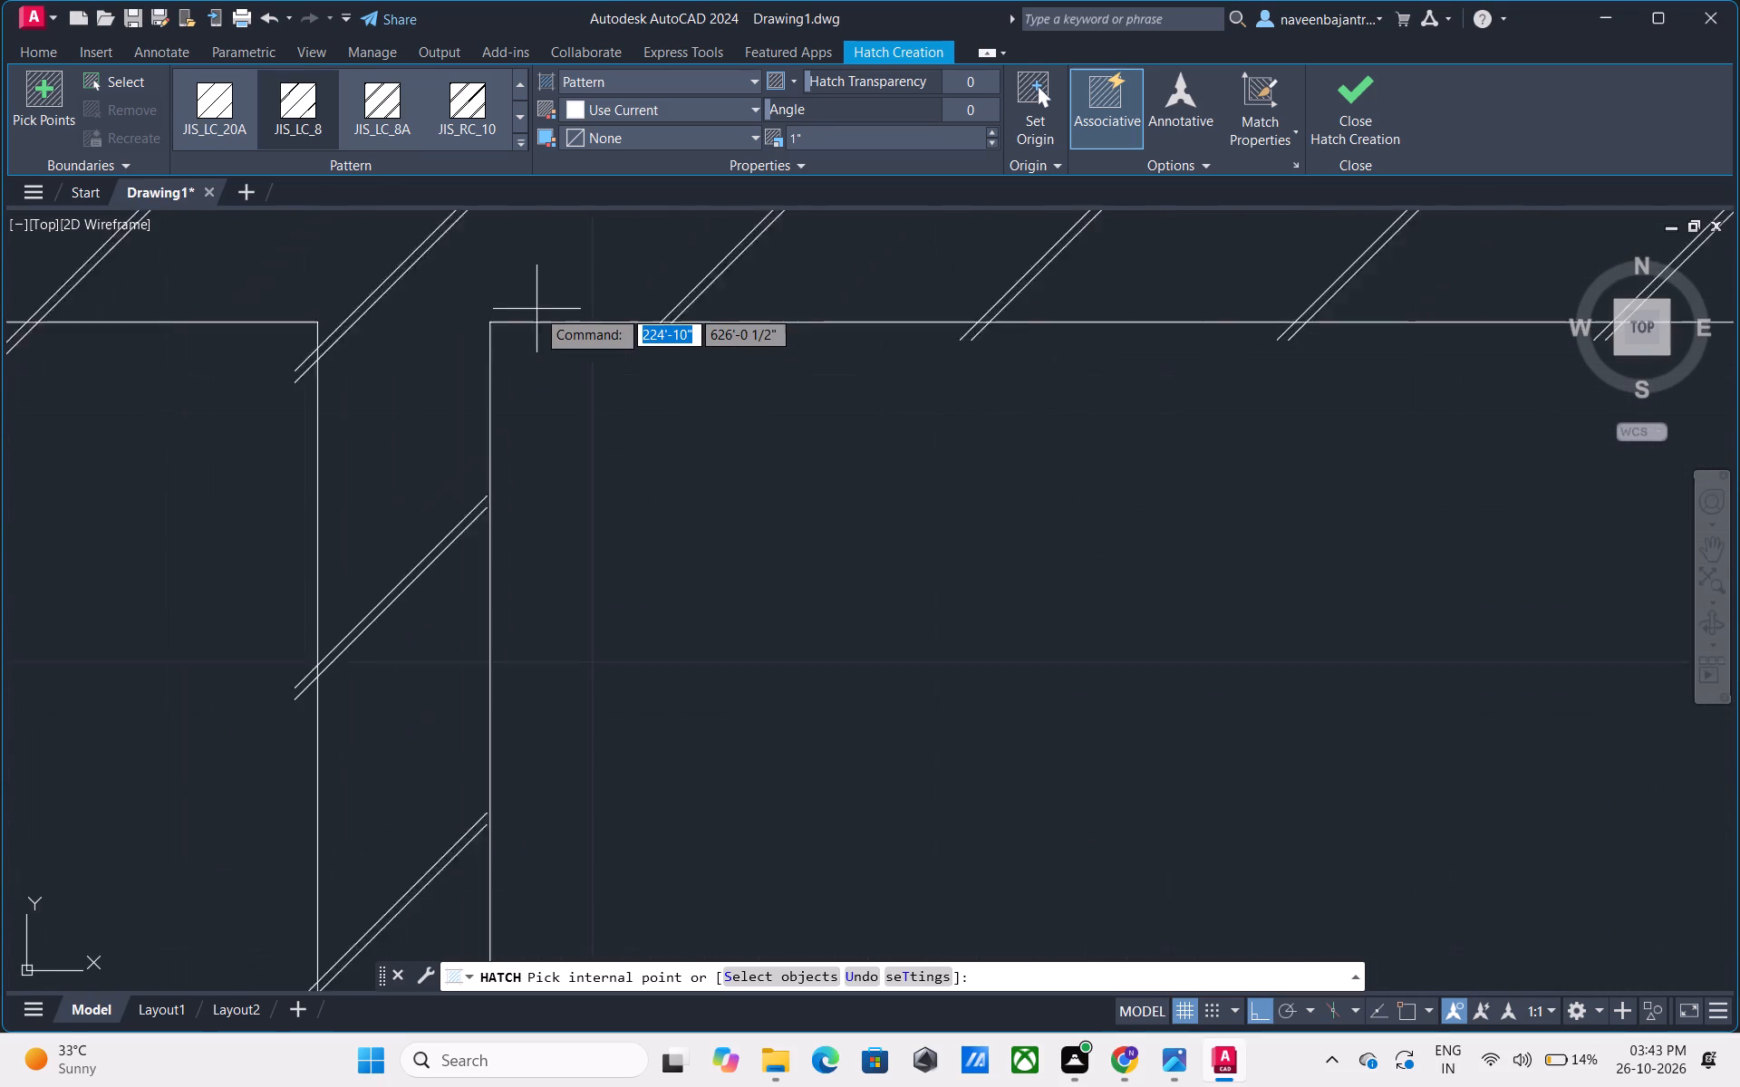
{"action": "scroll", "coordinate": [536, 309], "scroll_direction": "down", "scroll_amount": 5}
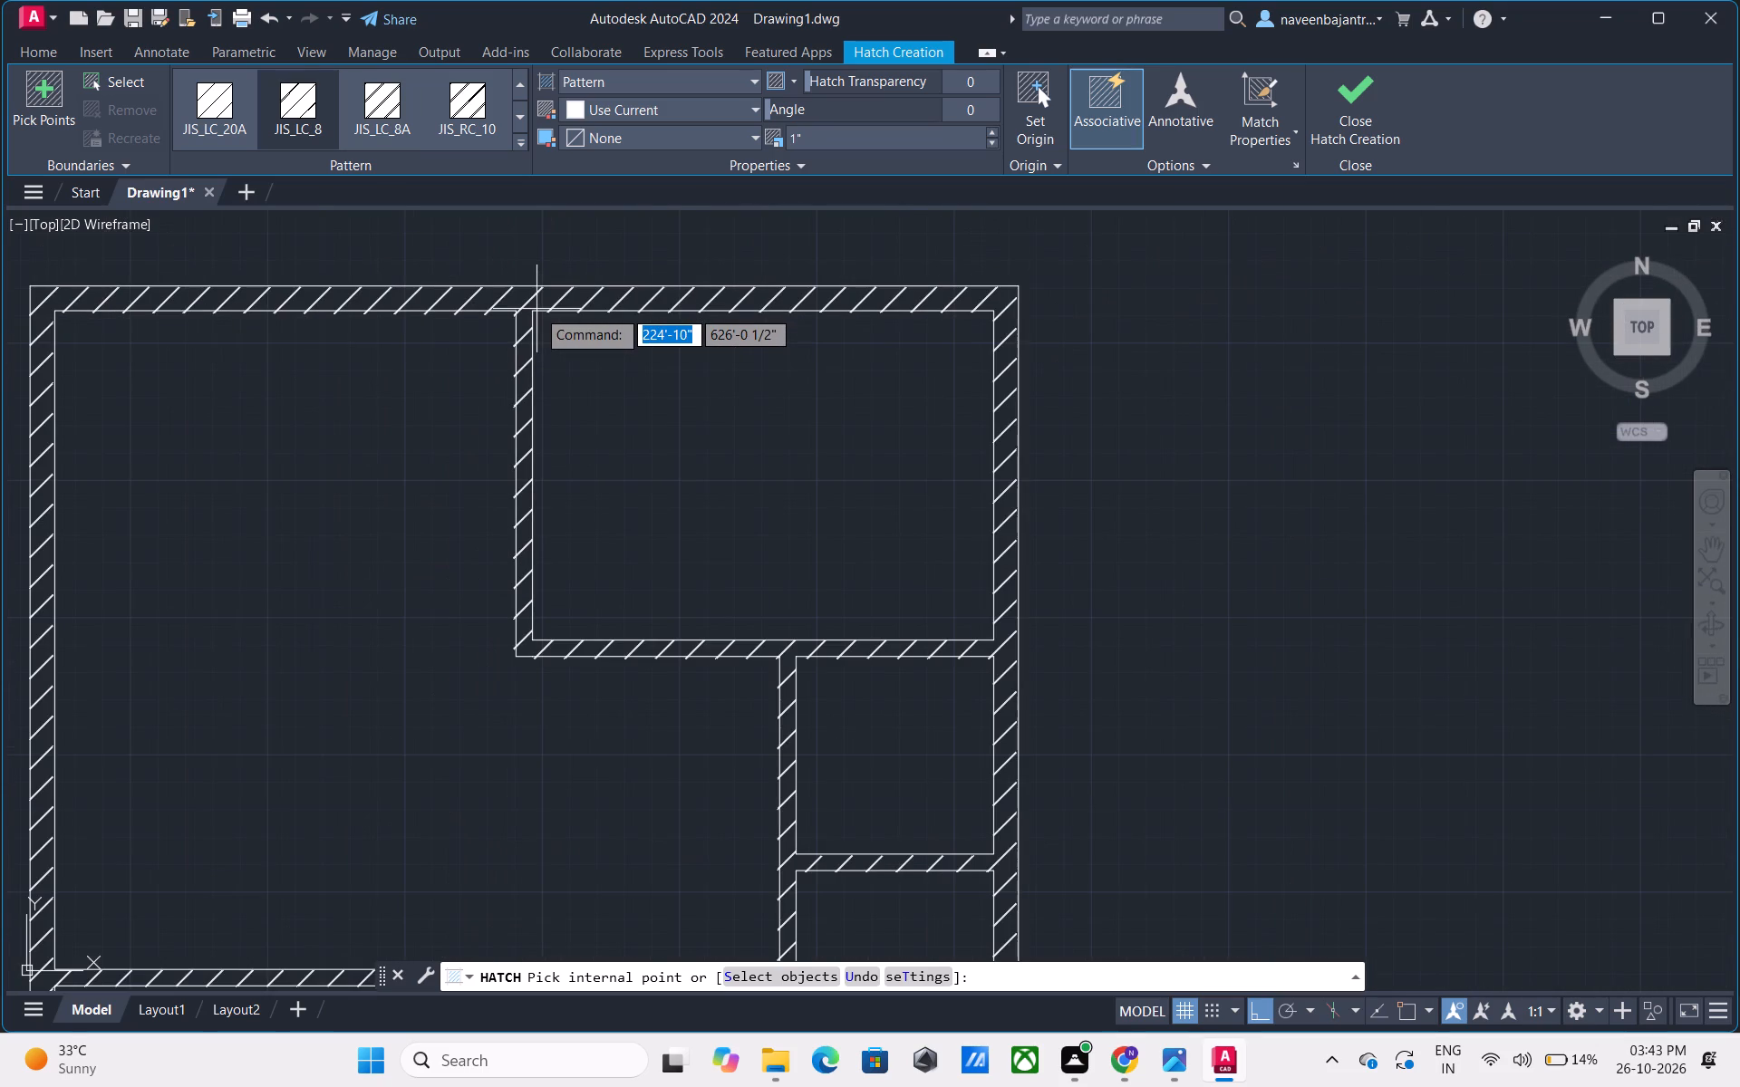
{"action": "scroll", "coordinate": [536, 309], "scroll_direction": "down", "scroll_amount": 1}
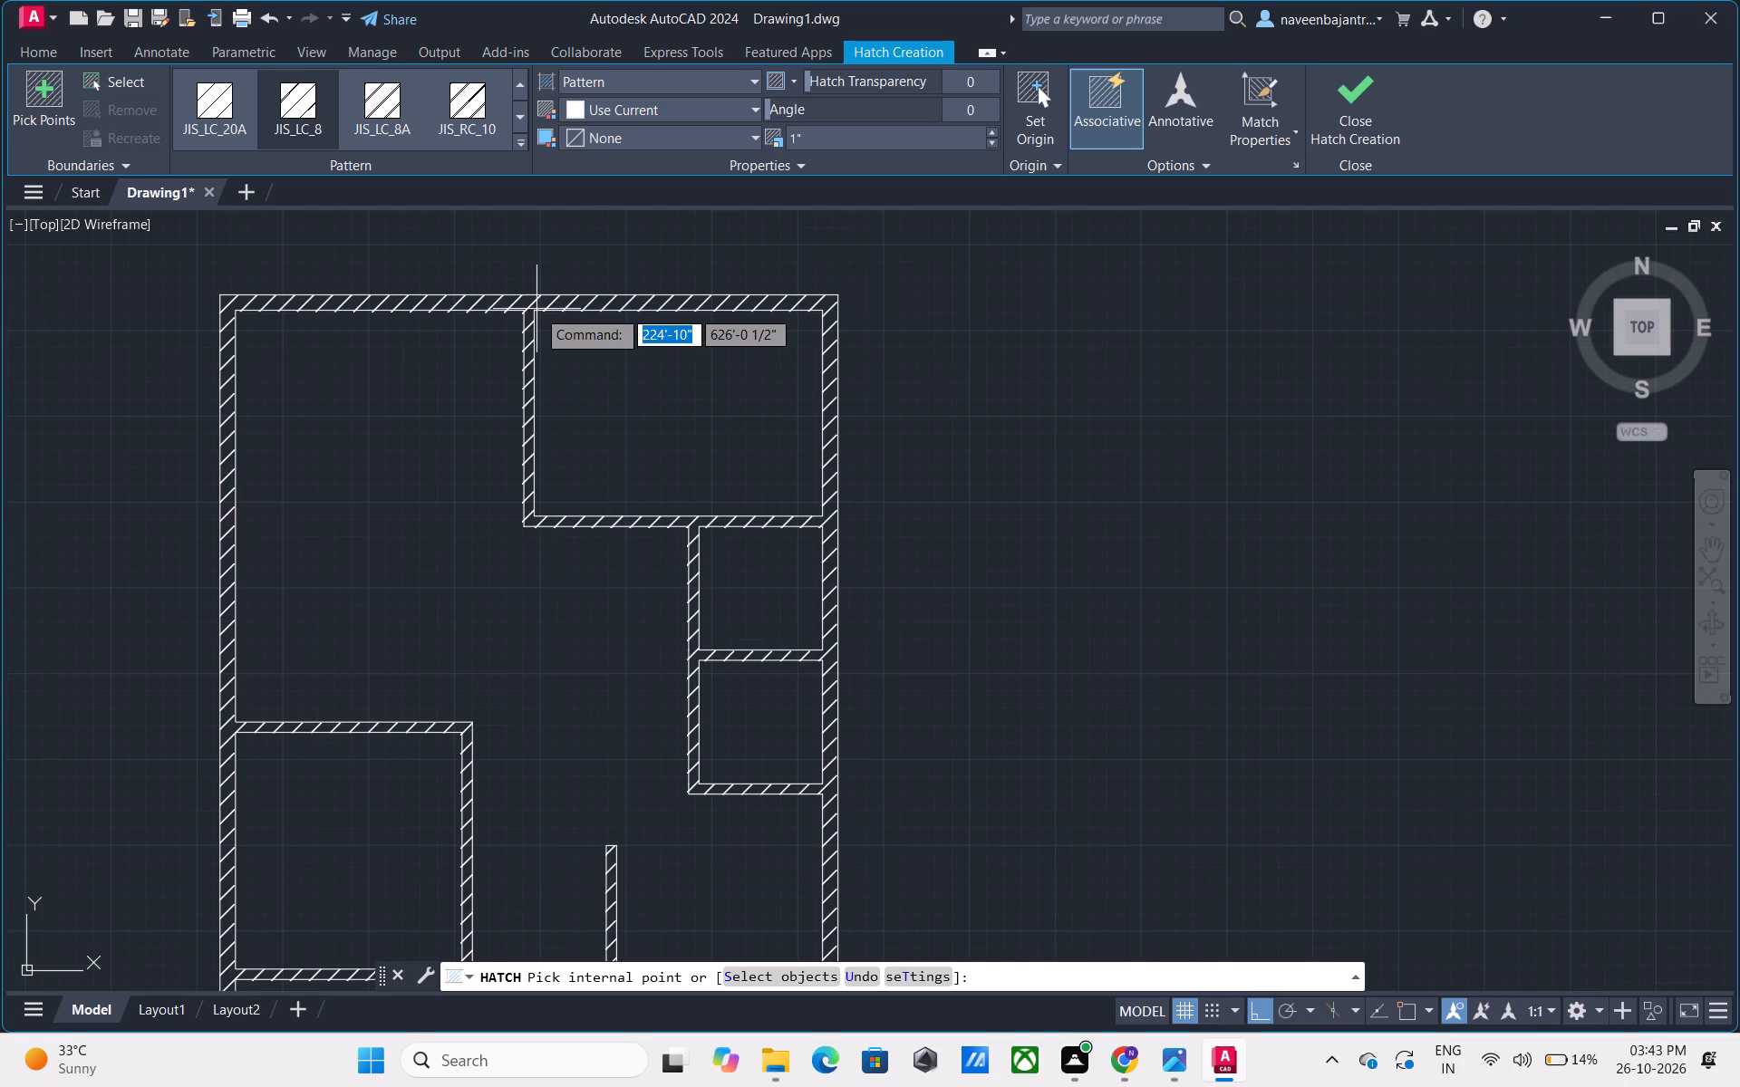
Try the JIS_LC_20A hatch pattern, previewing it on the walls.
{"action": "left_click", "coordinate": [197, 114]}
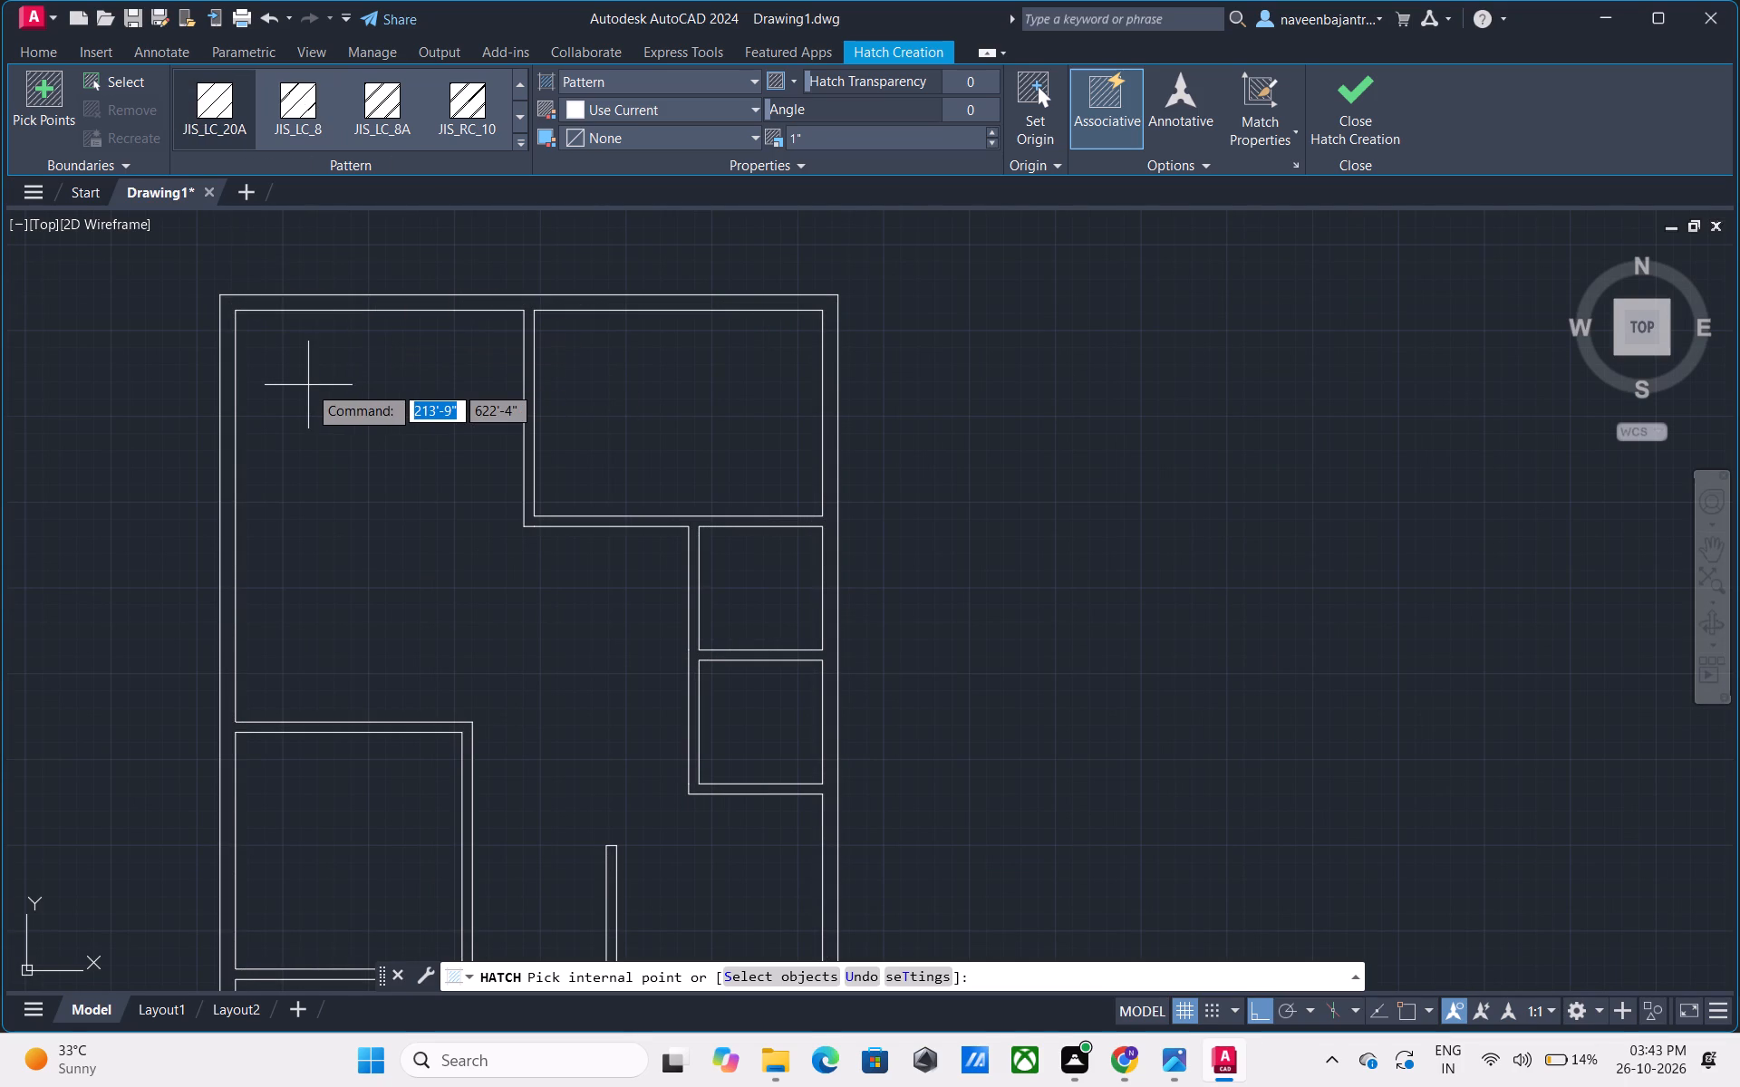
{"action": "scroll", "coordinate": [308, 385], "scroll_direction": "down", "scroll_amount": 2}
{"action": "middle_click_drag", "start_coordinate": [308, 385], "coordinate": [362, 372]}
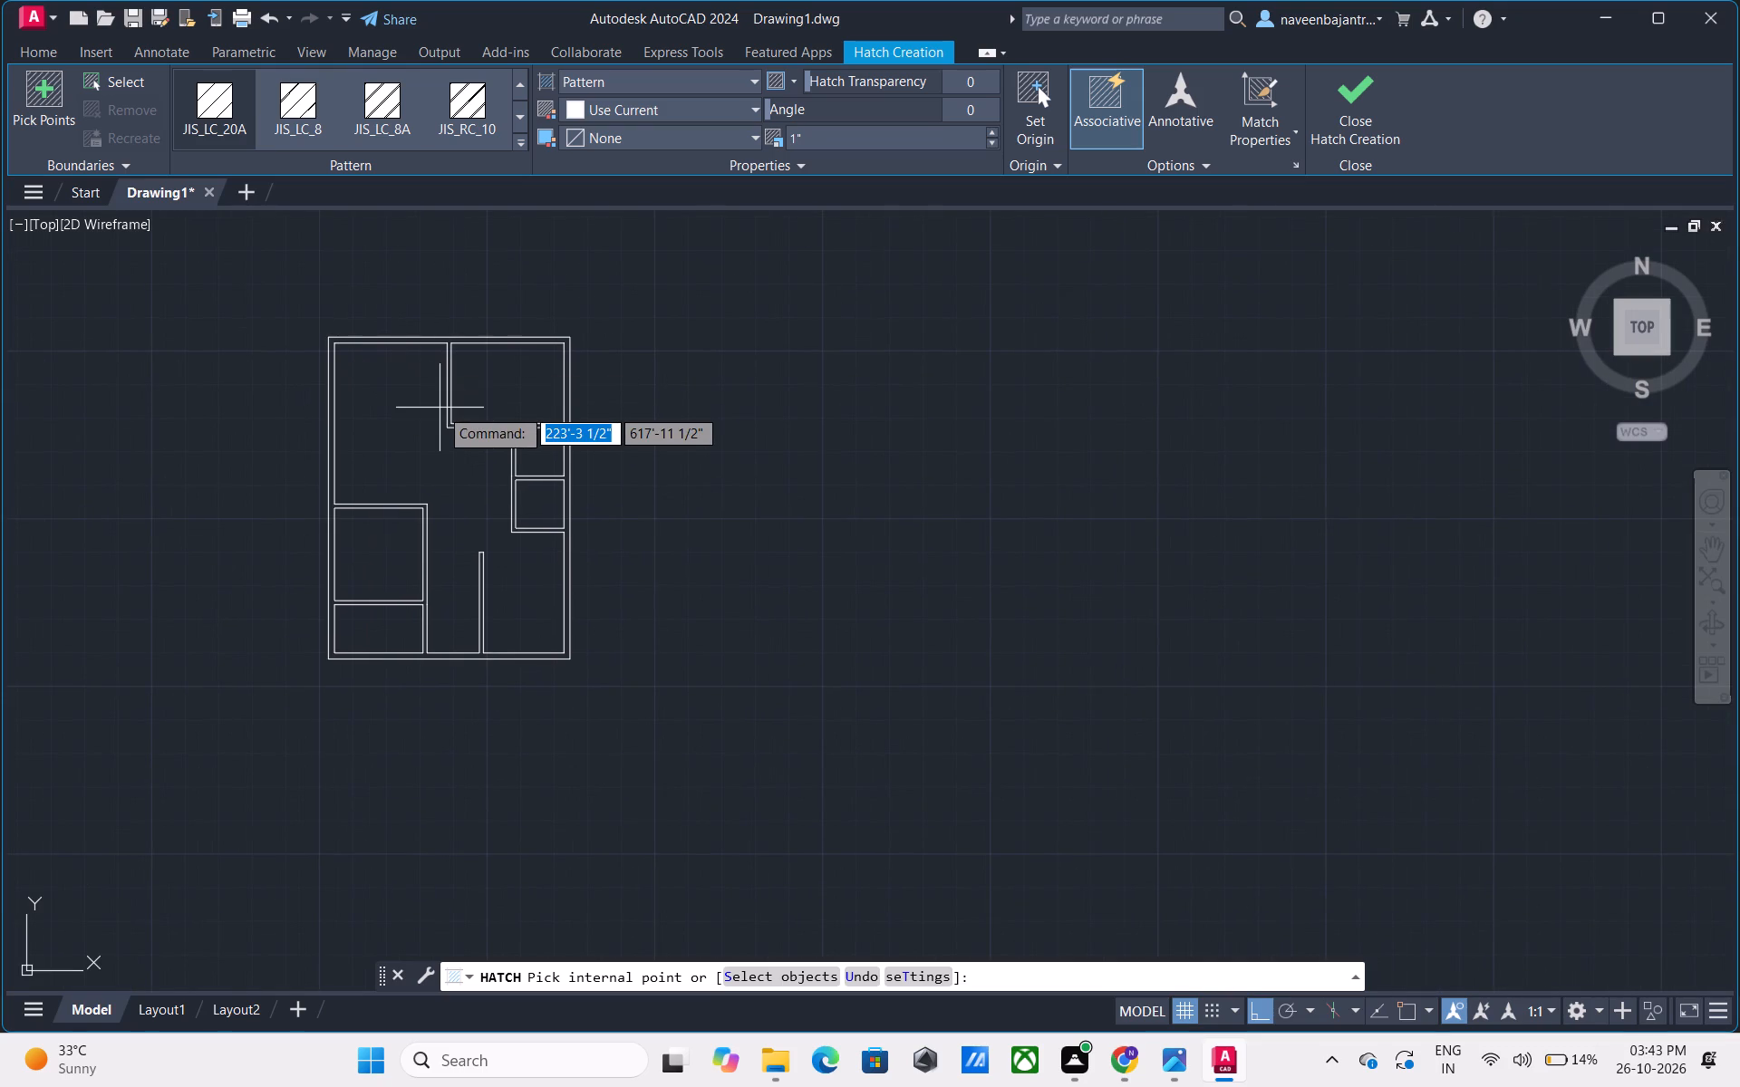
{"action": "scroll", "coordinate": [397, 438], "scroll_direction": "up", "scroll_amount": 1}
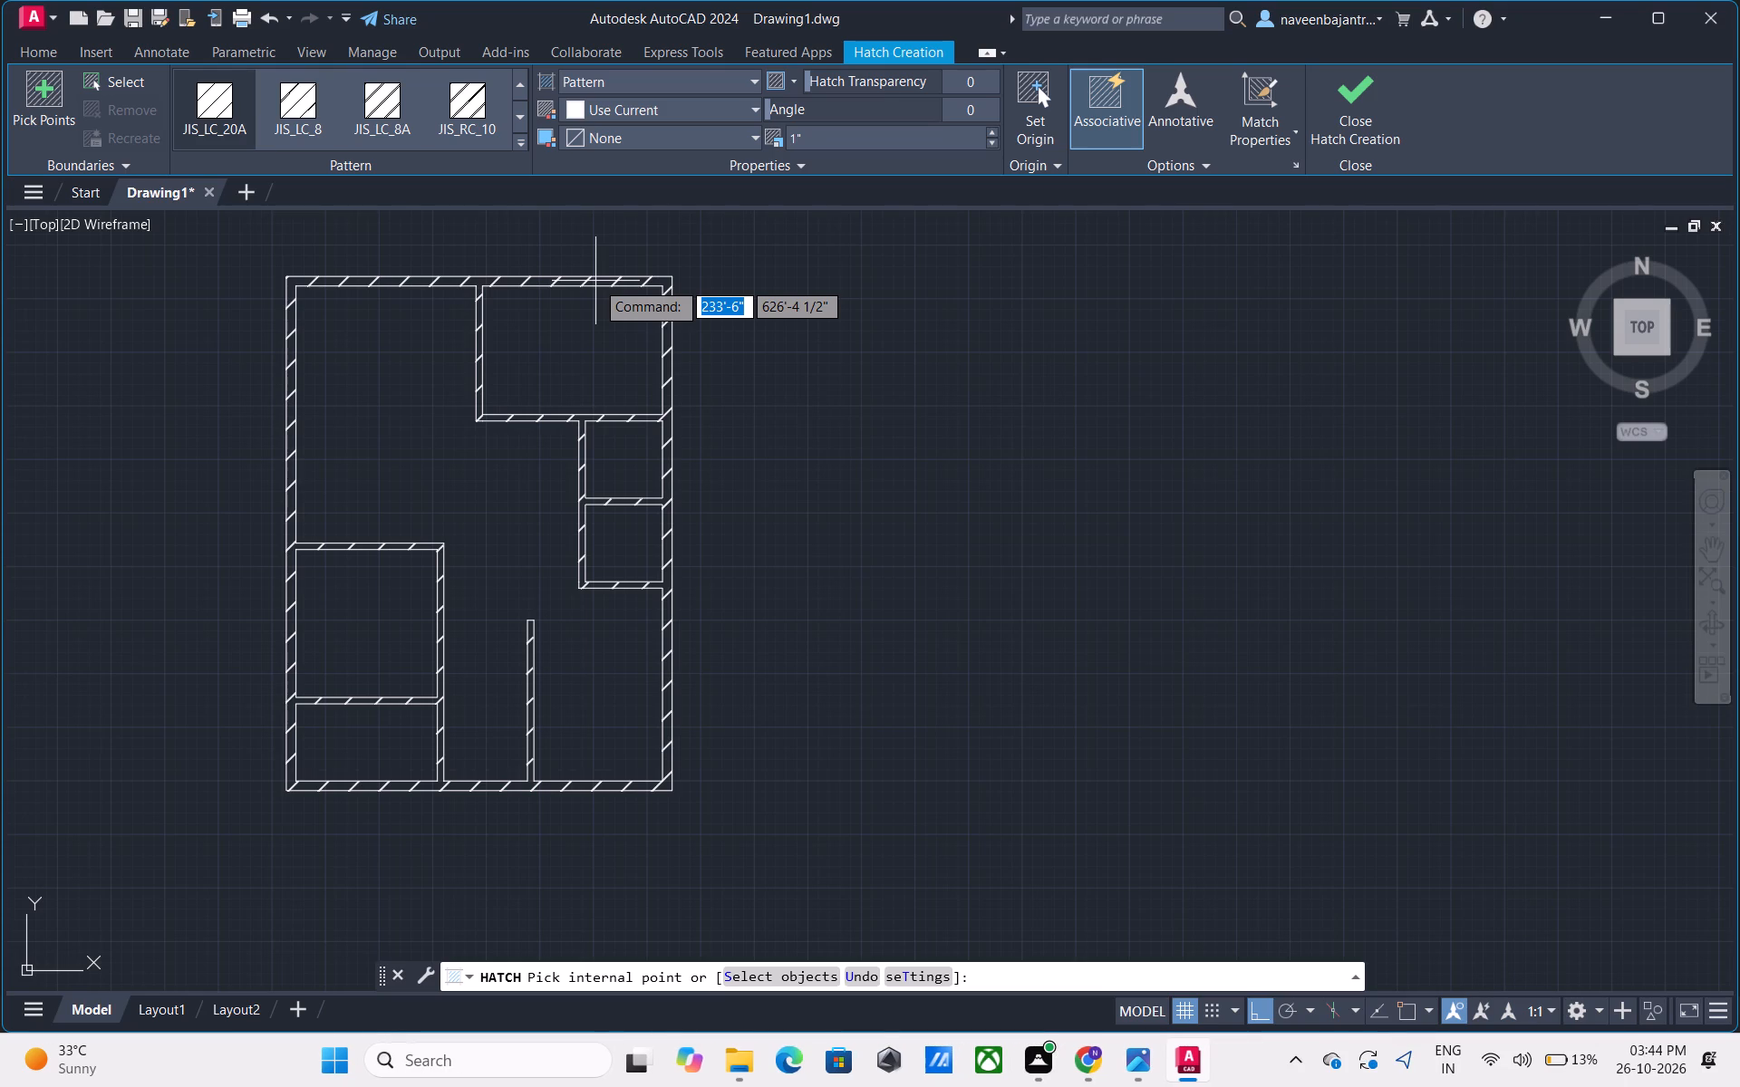
Switch the hatch pattern back to JIS_LC_8 and on to JIS_LC_20, previewing JIS_LC_20 on the walls.
{"action": "left_click", "coordinate": [321, 92]}
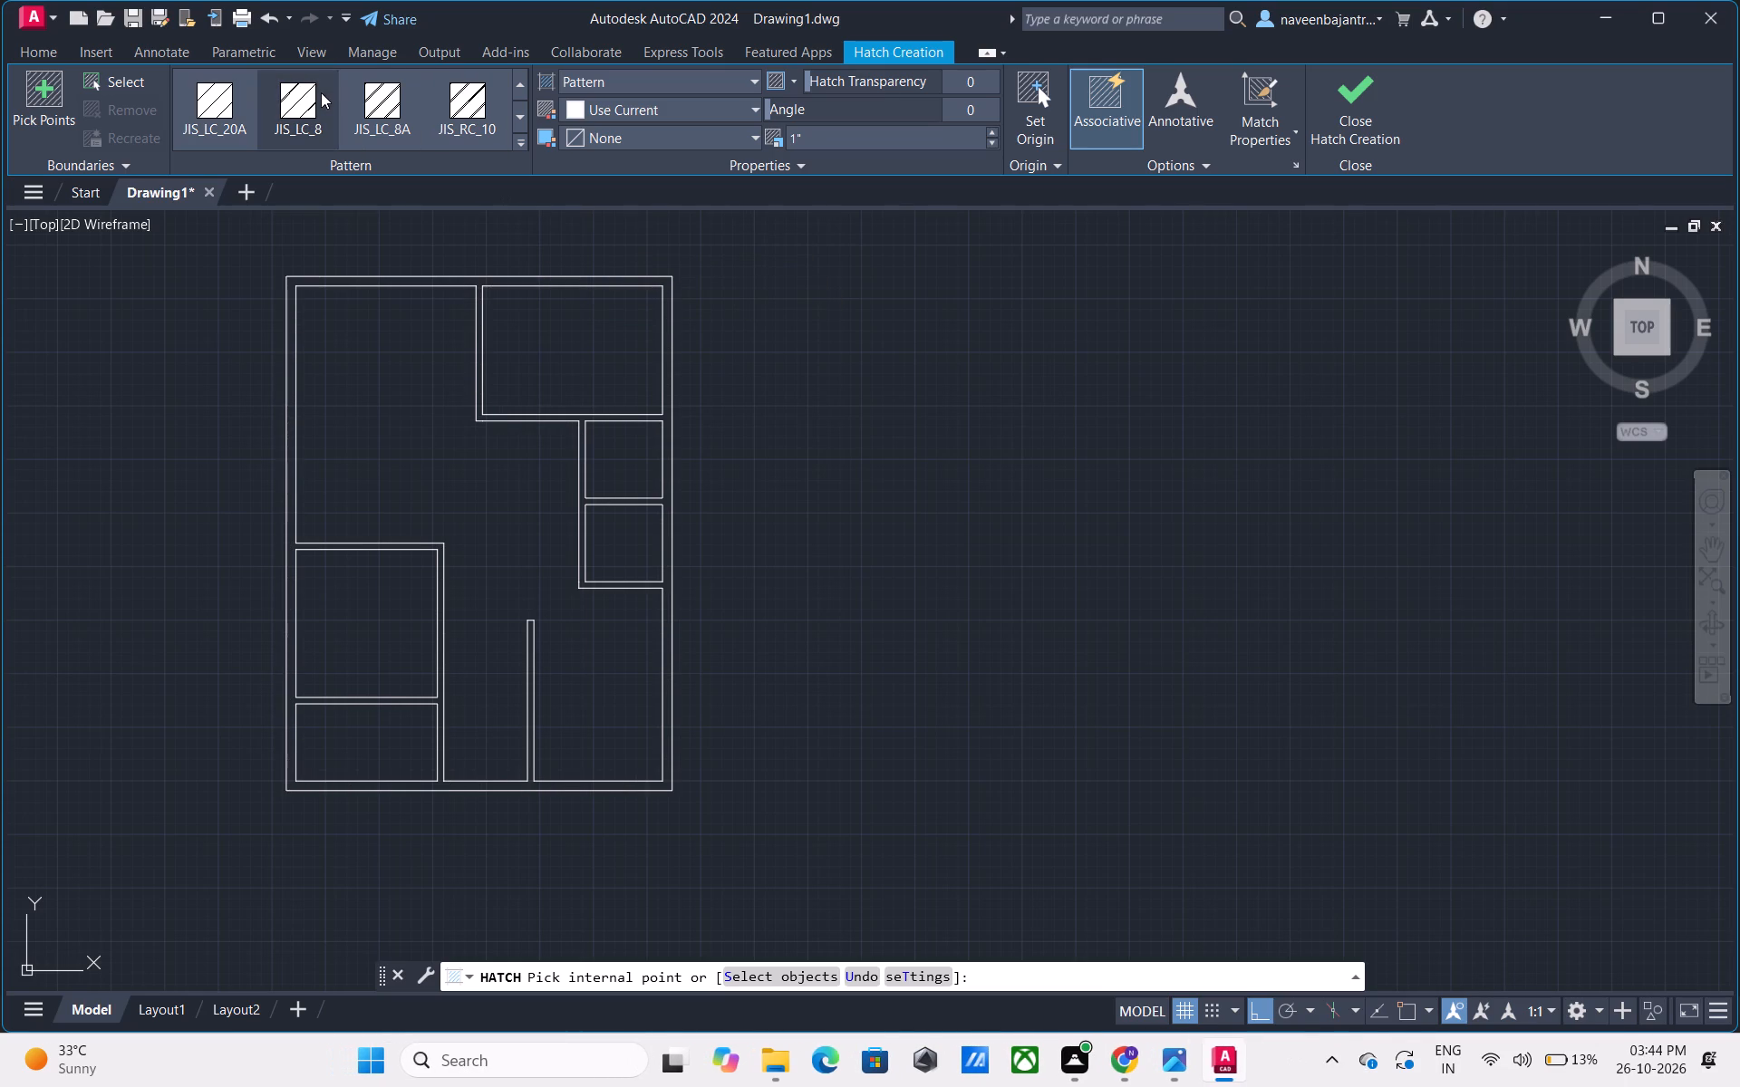
{"action": "left_click", "coordinate": [525, 144]}
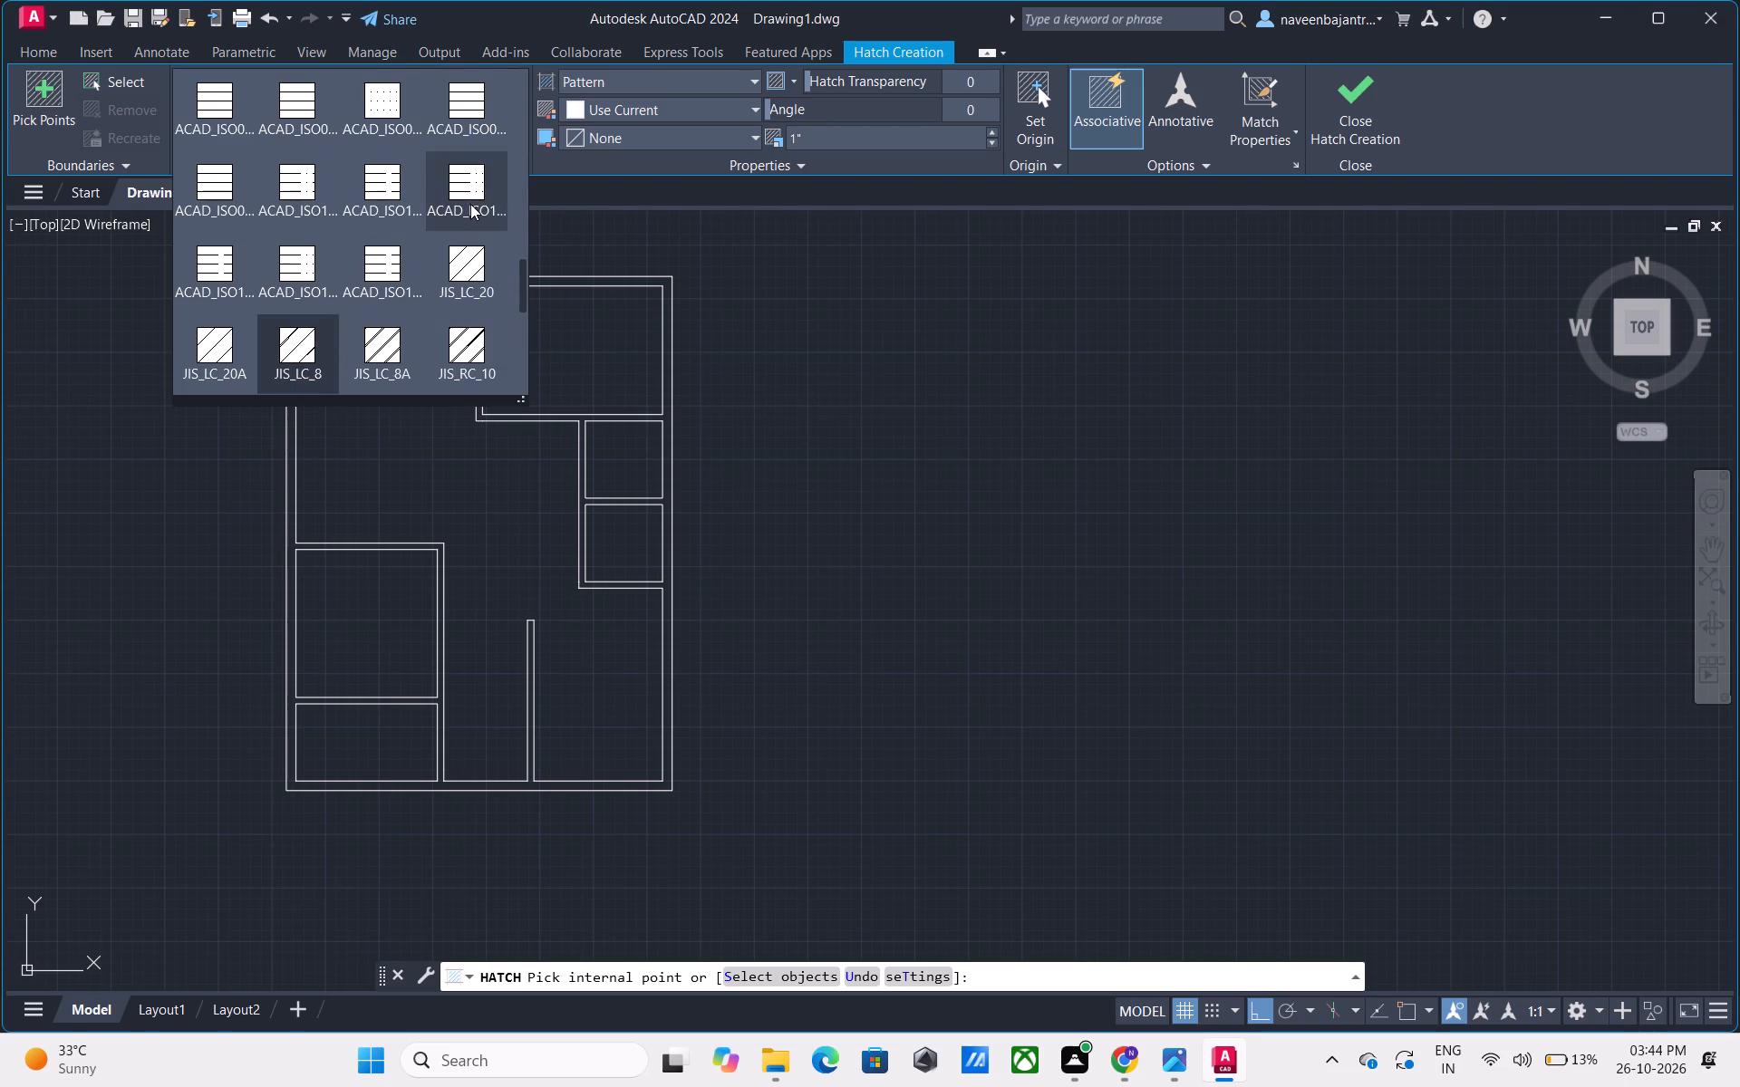
{"action": "scroll", "coordinate": [467, 207], "scroll_direction": "up", "scroll_amount": 1}
{"action": "left_click", "coordinate": [469, 327]}
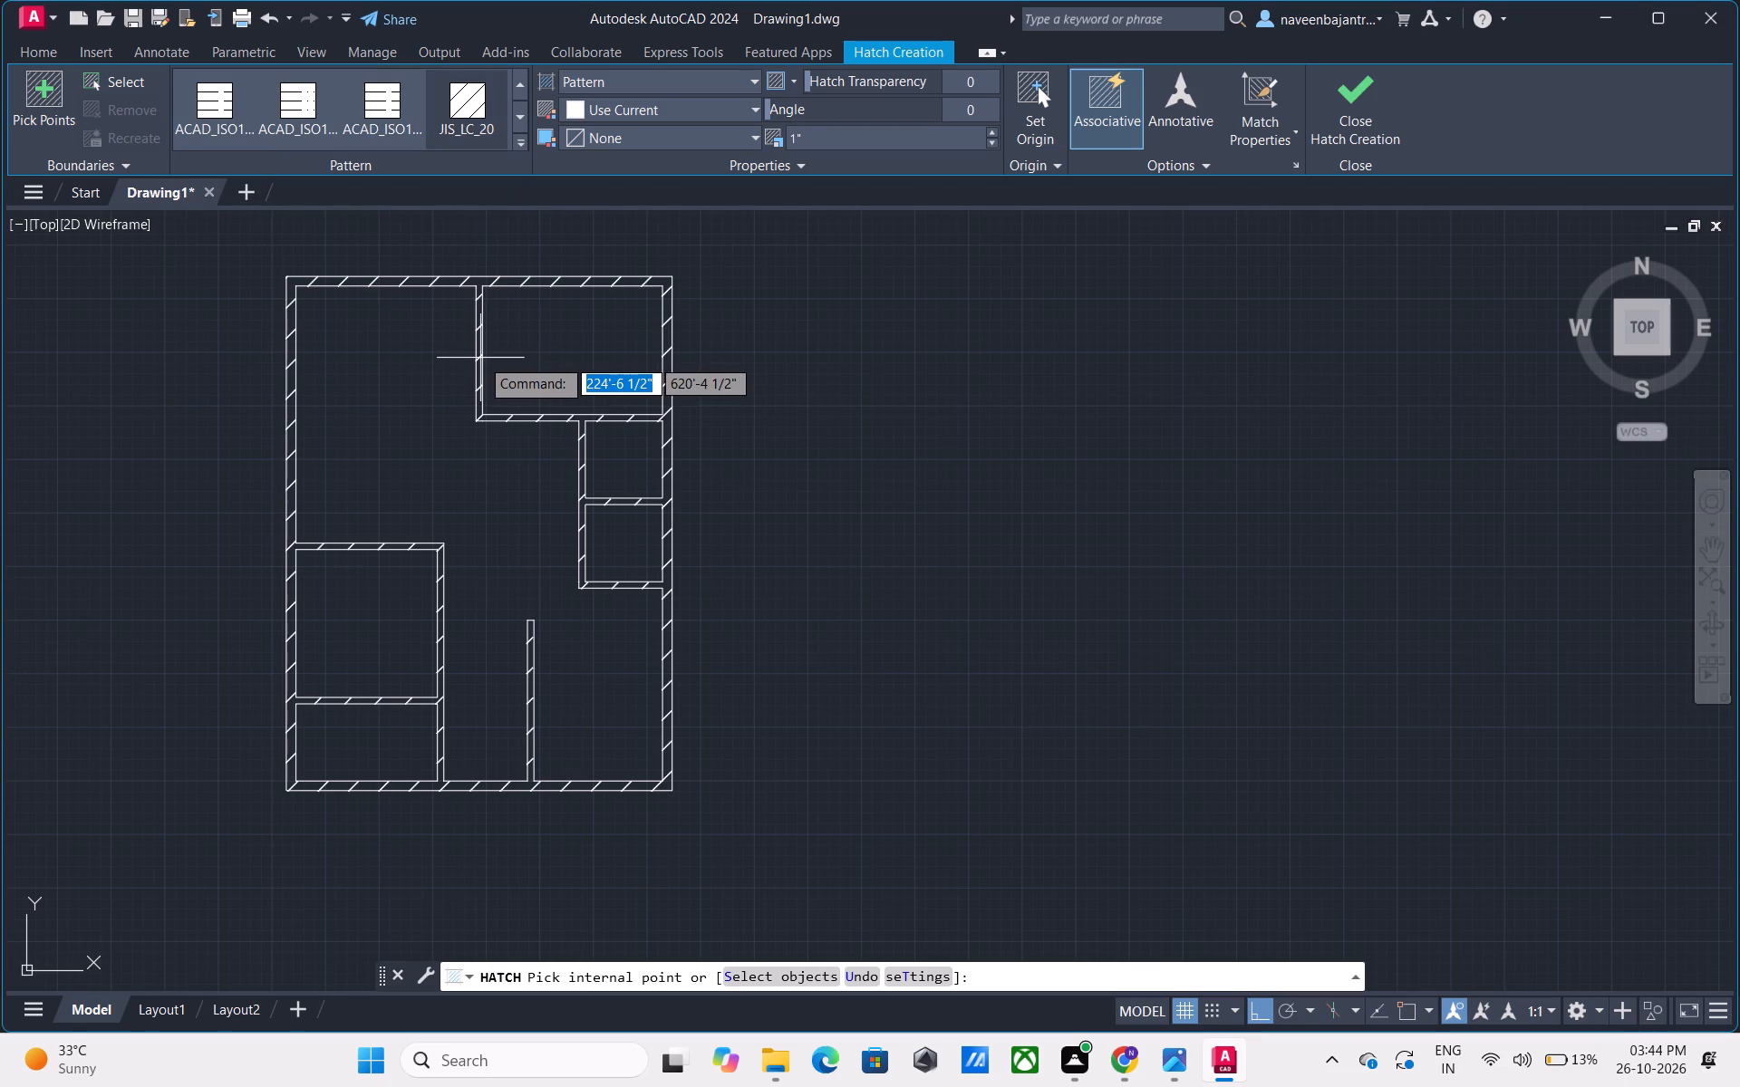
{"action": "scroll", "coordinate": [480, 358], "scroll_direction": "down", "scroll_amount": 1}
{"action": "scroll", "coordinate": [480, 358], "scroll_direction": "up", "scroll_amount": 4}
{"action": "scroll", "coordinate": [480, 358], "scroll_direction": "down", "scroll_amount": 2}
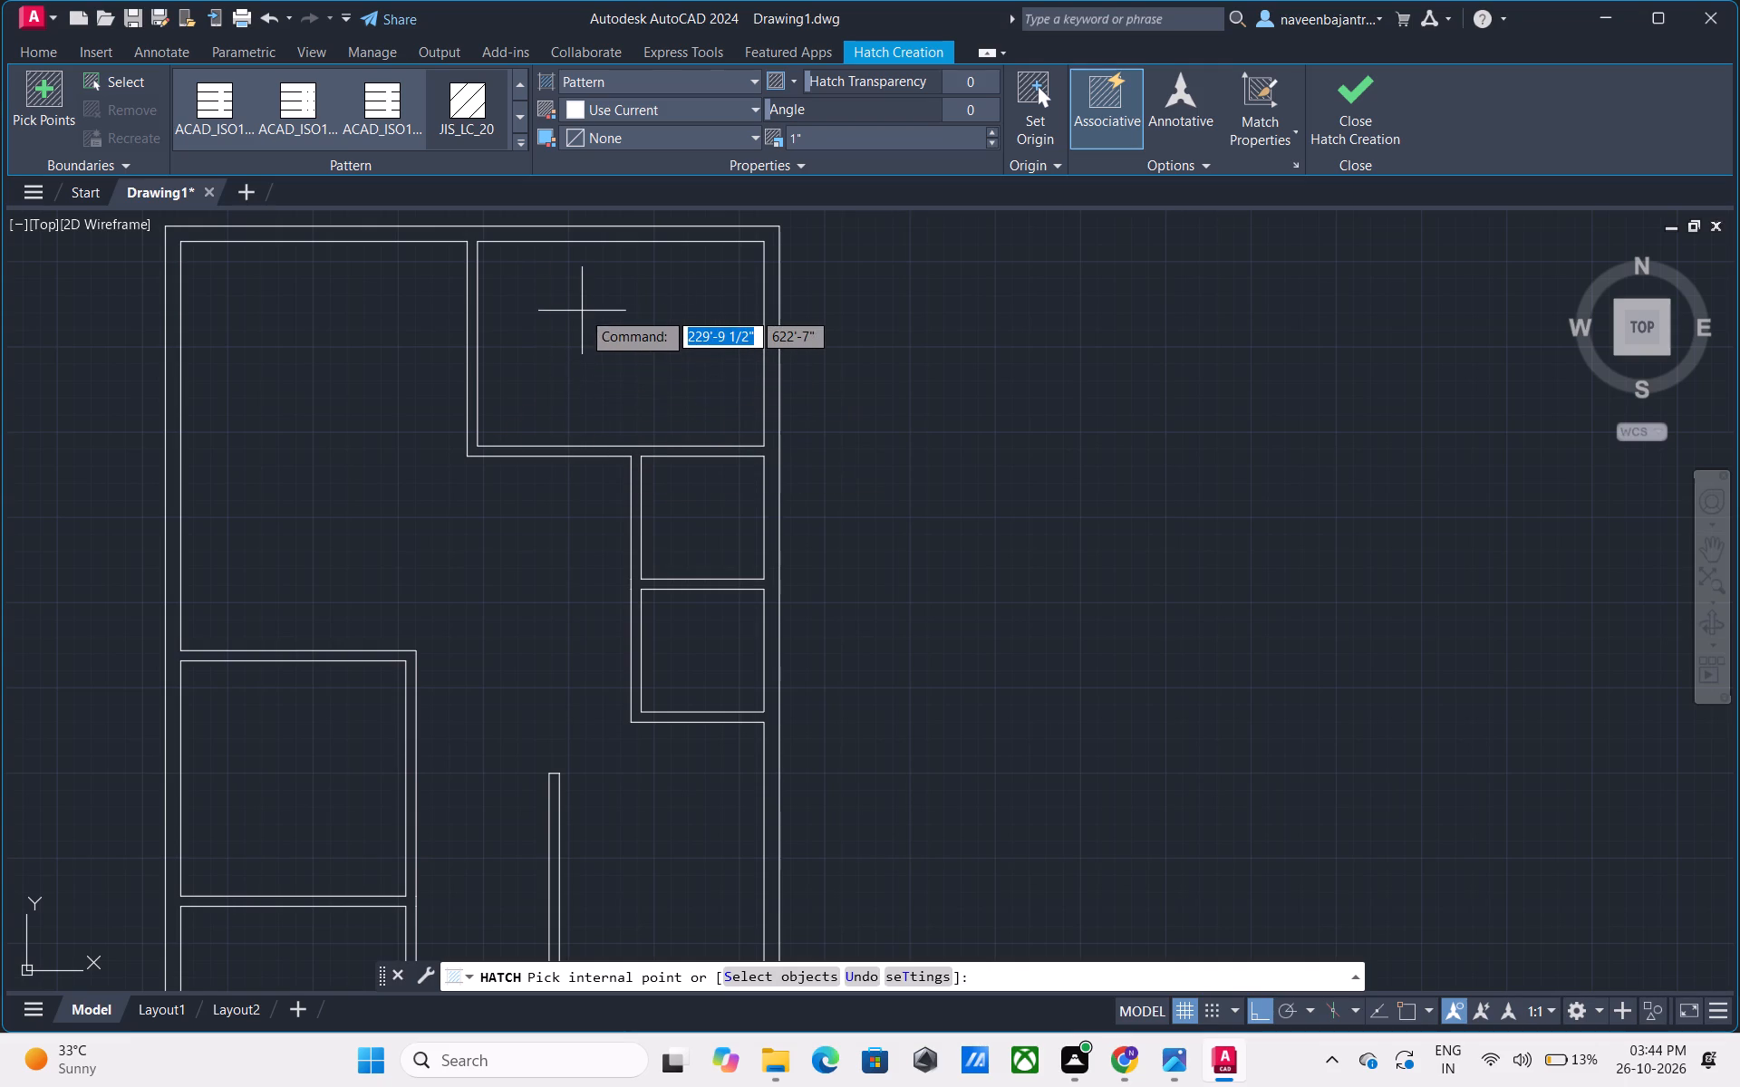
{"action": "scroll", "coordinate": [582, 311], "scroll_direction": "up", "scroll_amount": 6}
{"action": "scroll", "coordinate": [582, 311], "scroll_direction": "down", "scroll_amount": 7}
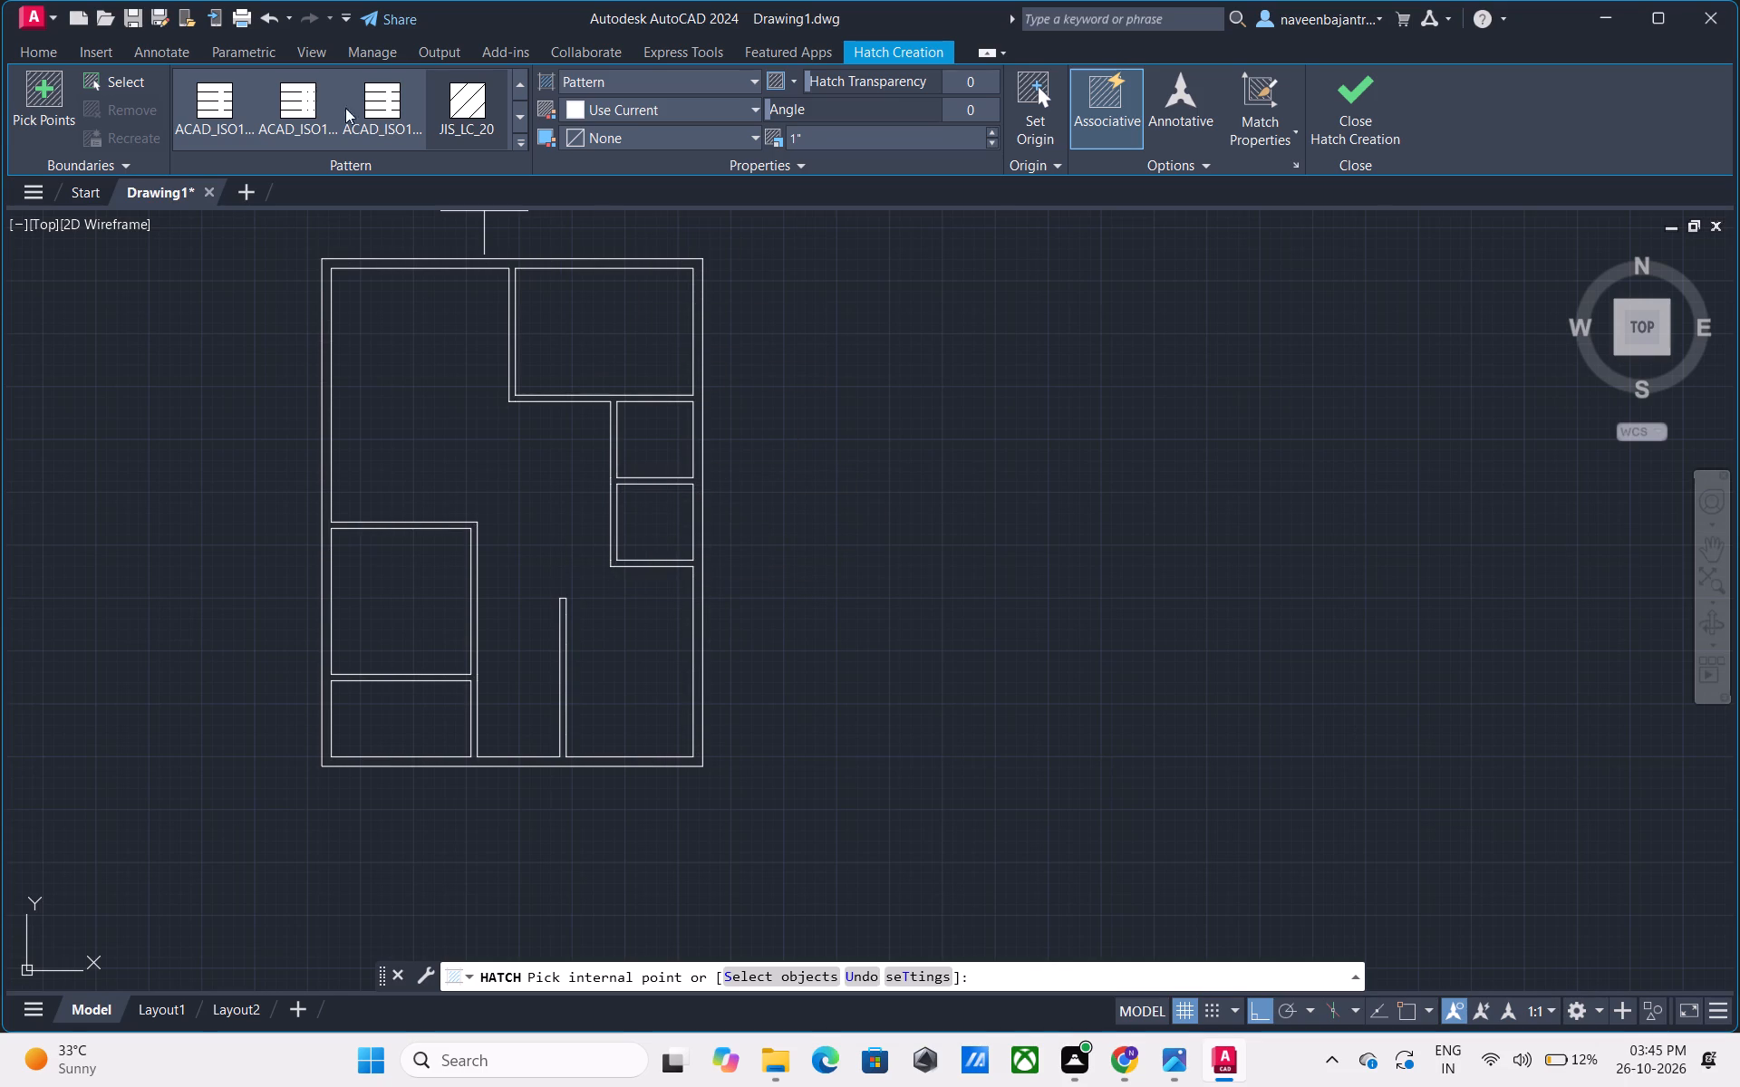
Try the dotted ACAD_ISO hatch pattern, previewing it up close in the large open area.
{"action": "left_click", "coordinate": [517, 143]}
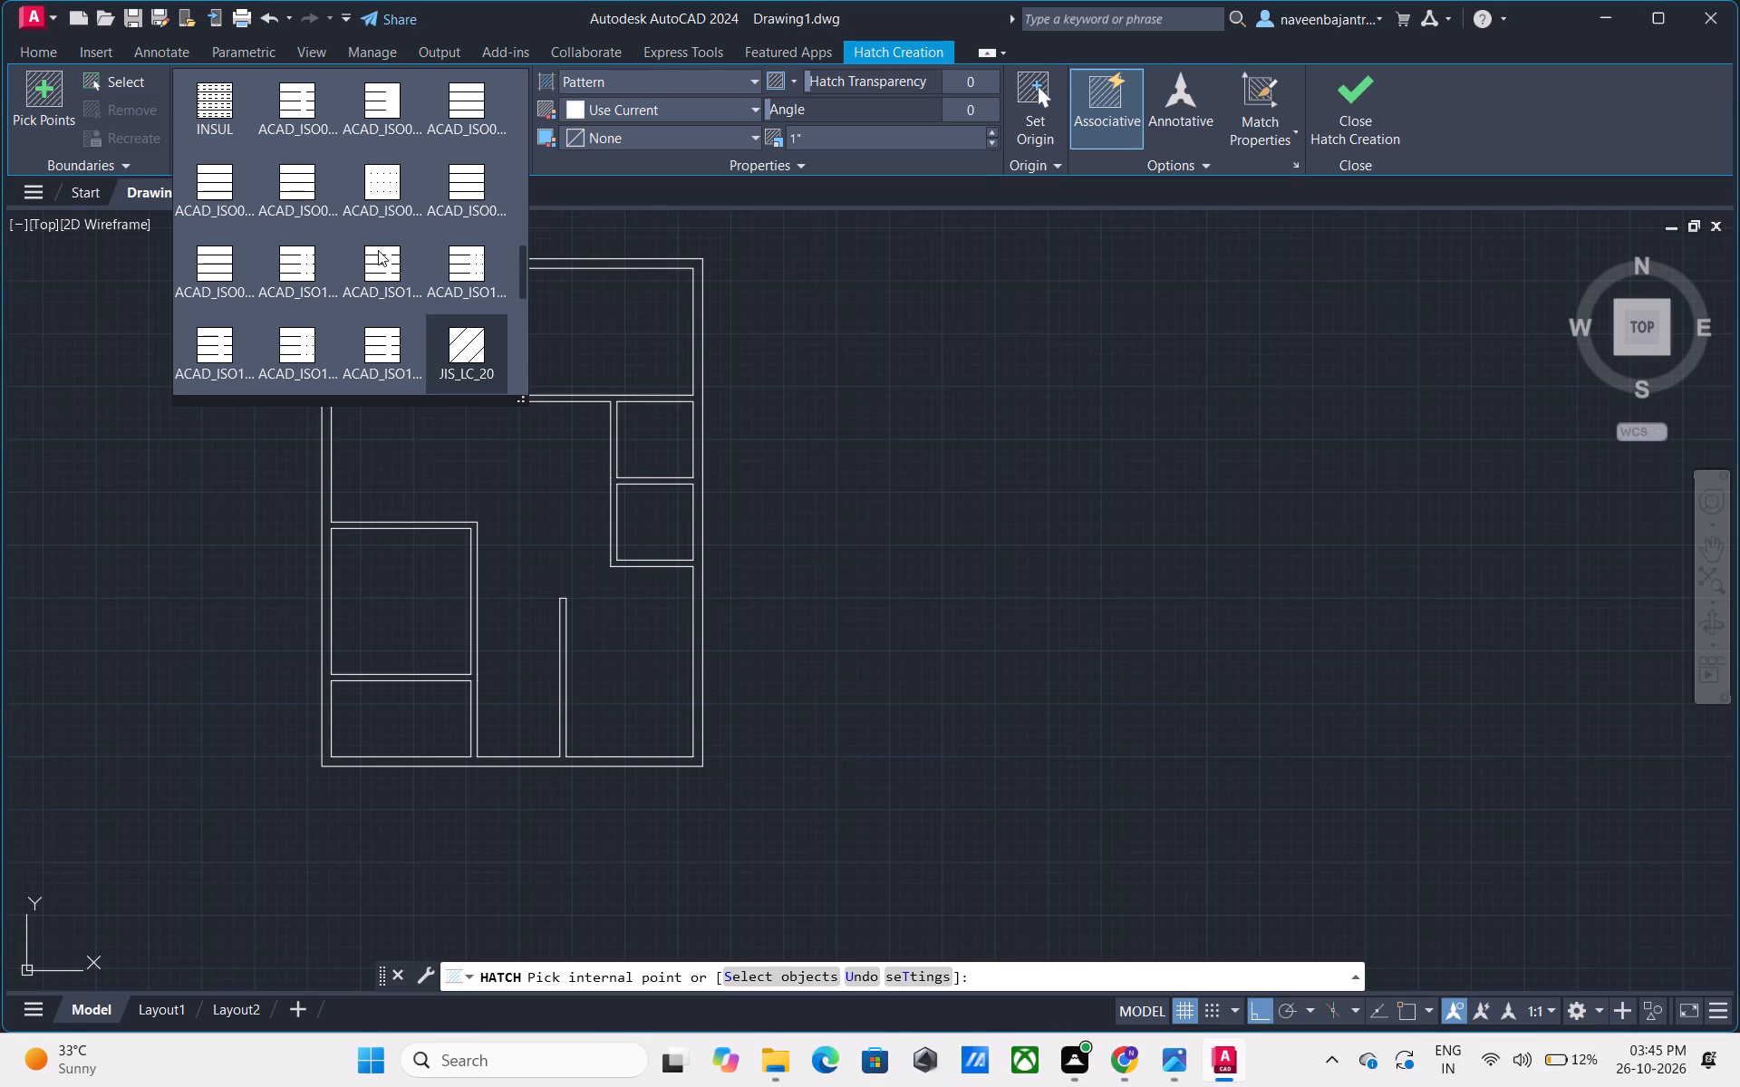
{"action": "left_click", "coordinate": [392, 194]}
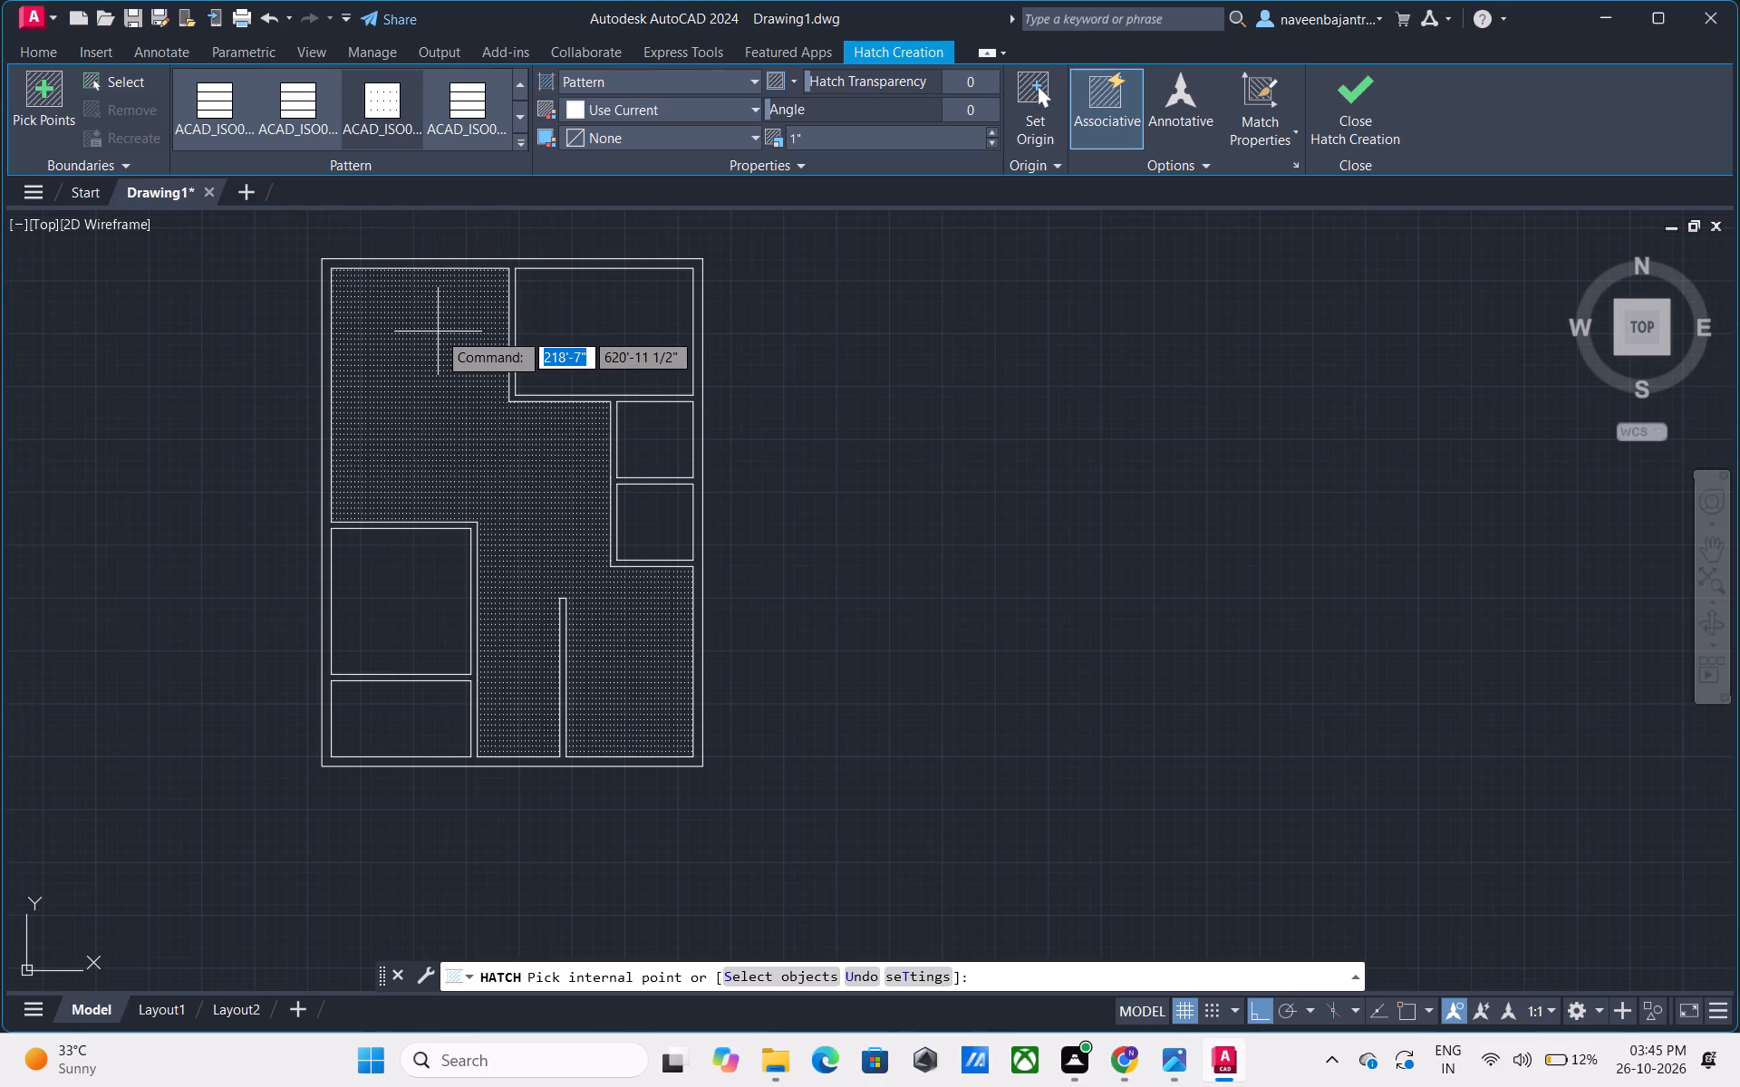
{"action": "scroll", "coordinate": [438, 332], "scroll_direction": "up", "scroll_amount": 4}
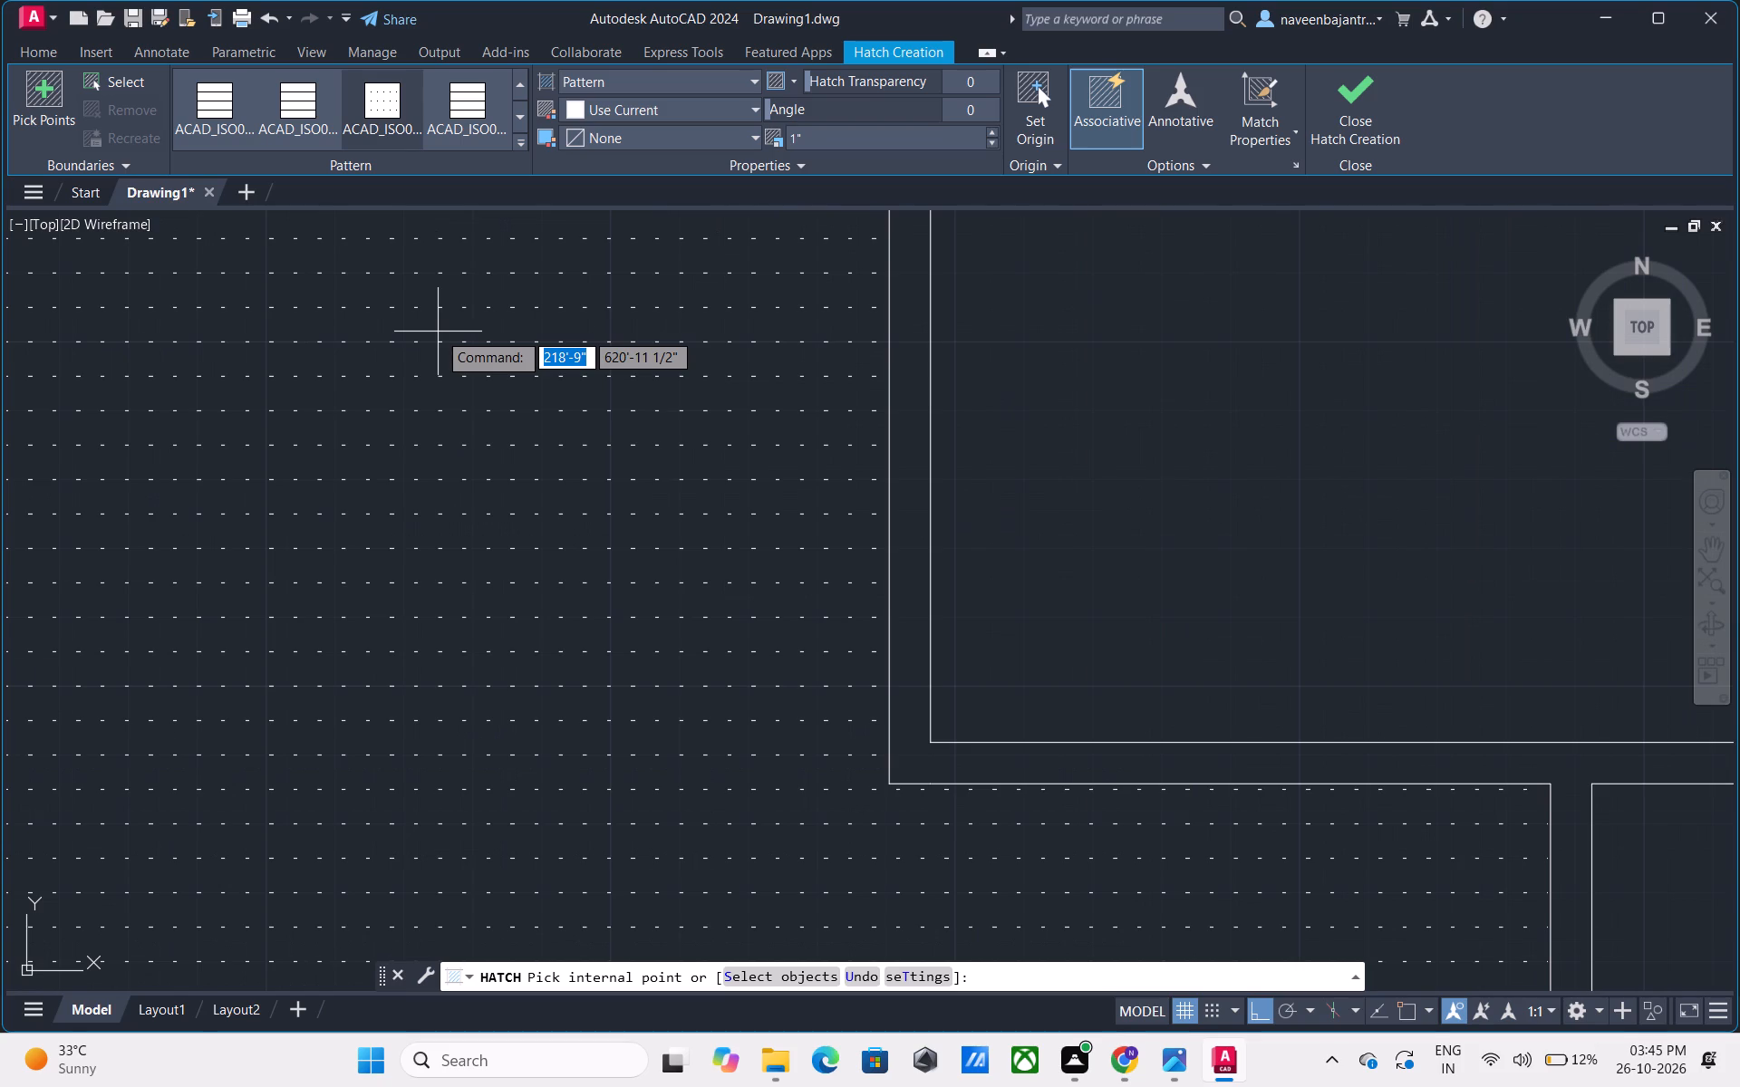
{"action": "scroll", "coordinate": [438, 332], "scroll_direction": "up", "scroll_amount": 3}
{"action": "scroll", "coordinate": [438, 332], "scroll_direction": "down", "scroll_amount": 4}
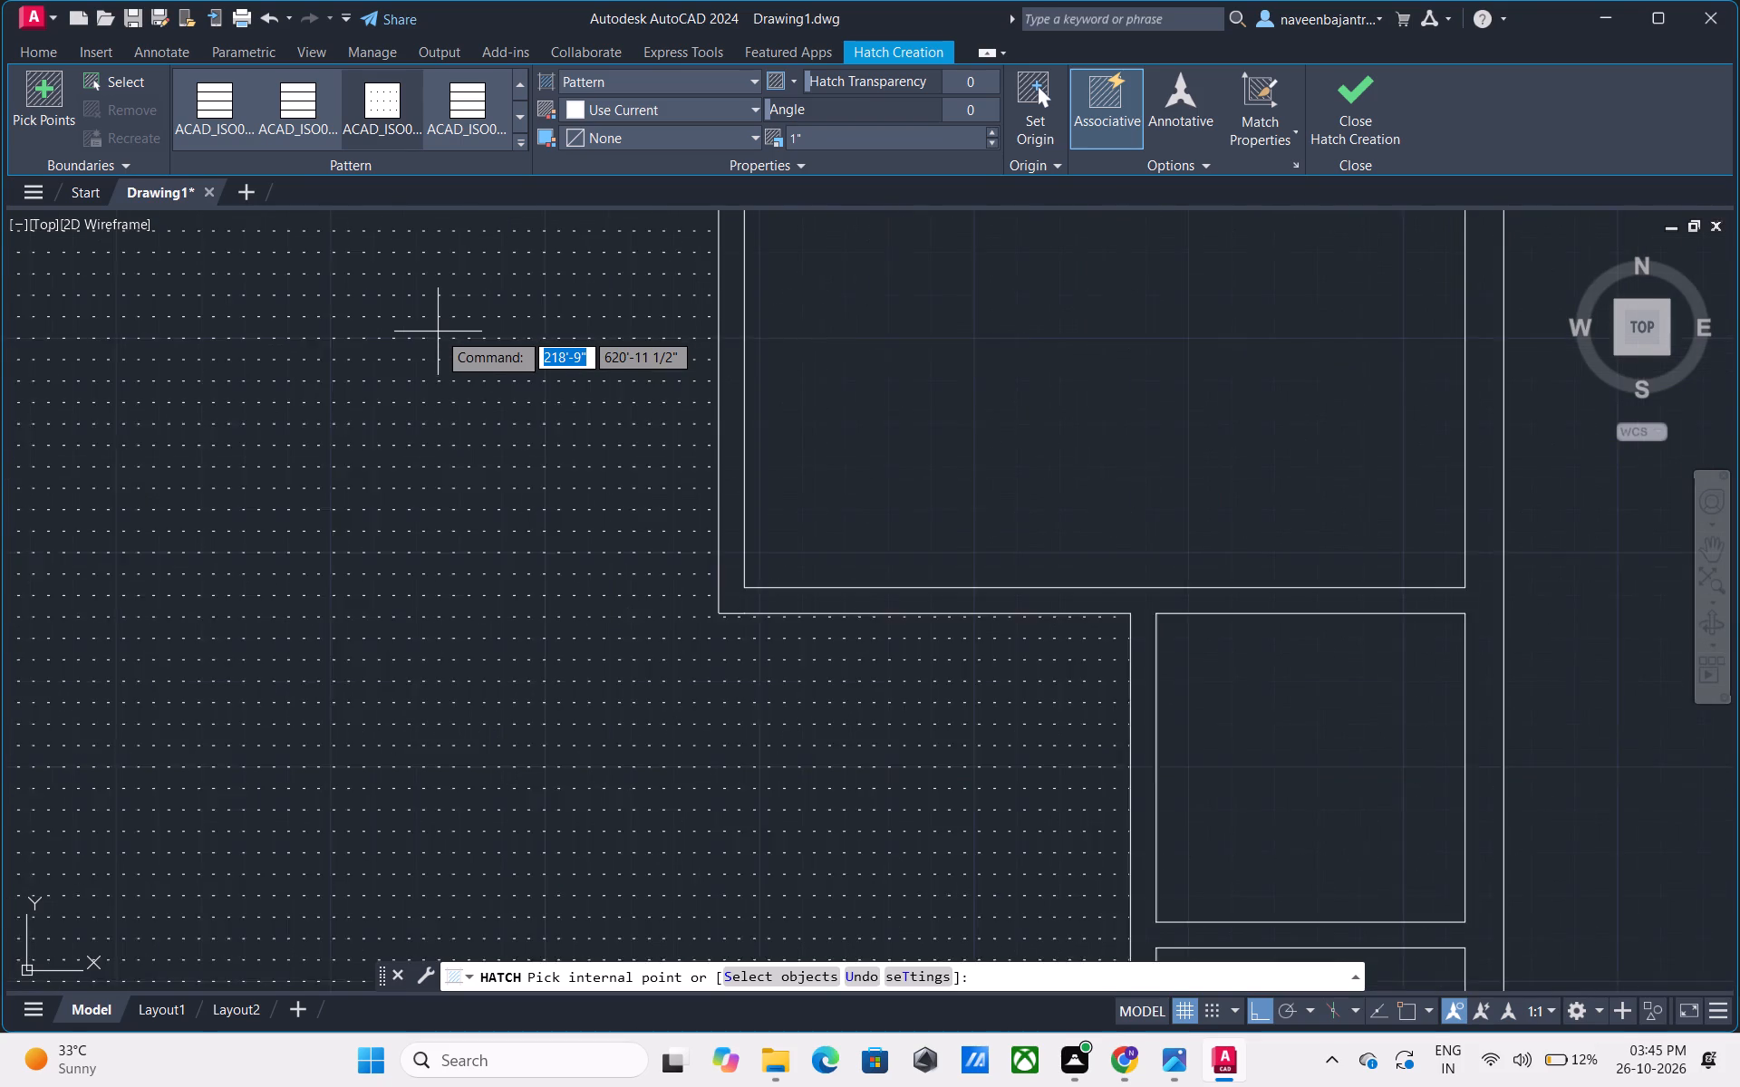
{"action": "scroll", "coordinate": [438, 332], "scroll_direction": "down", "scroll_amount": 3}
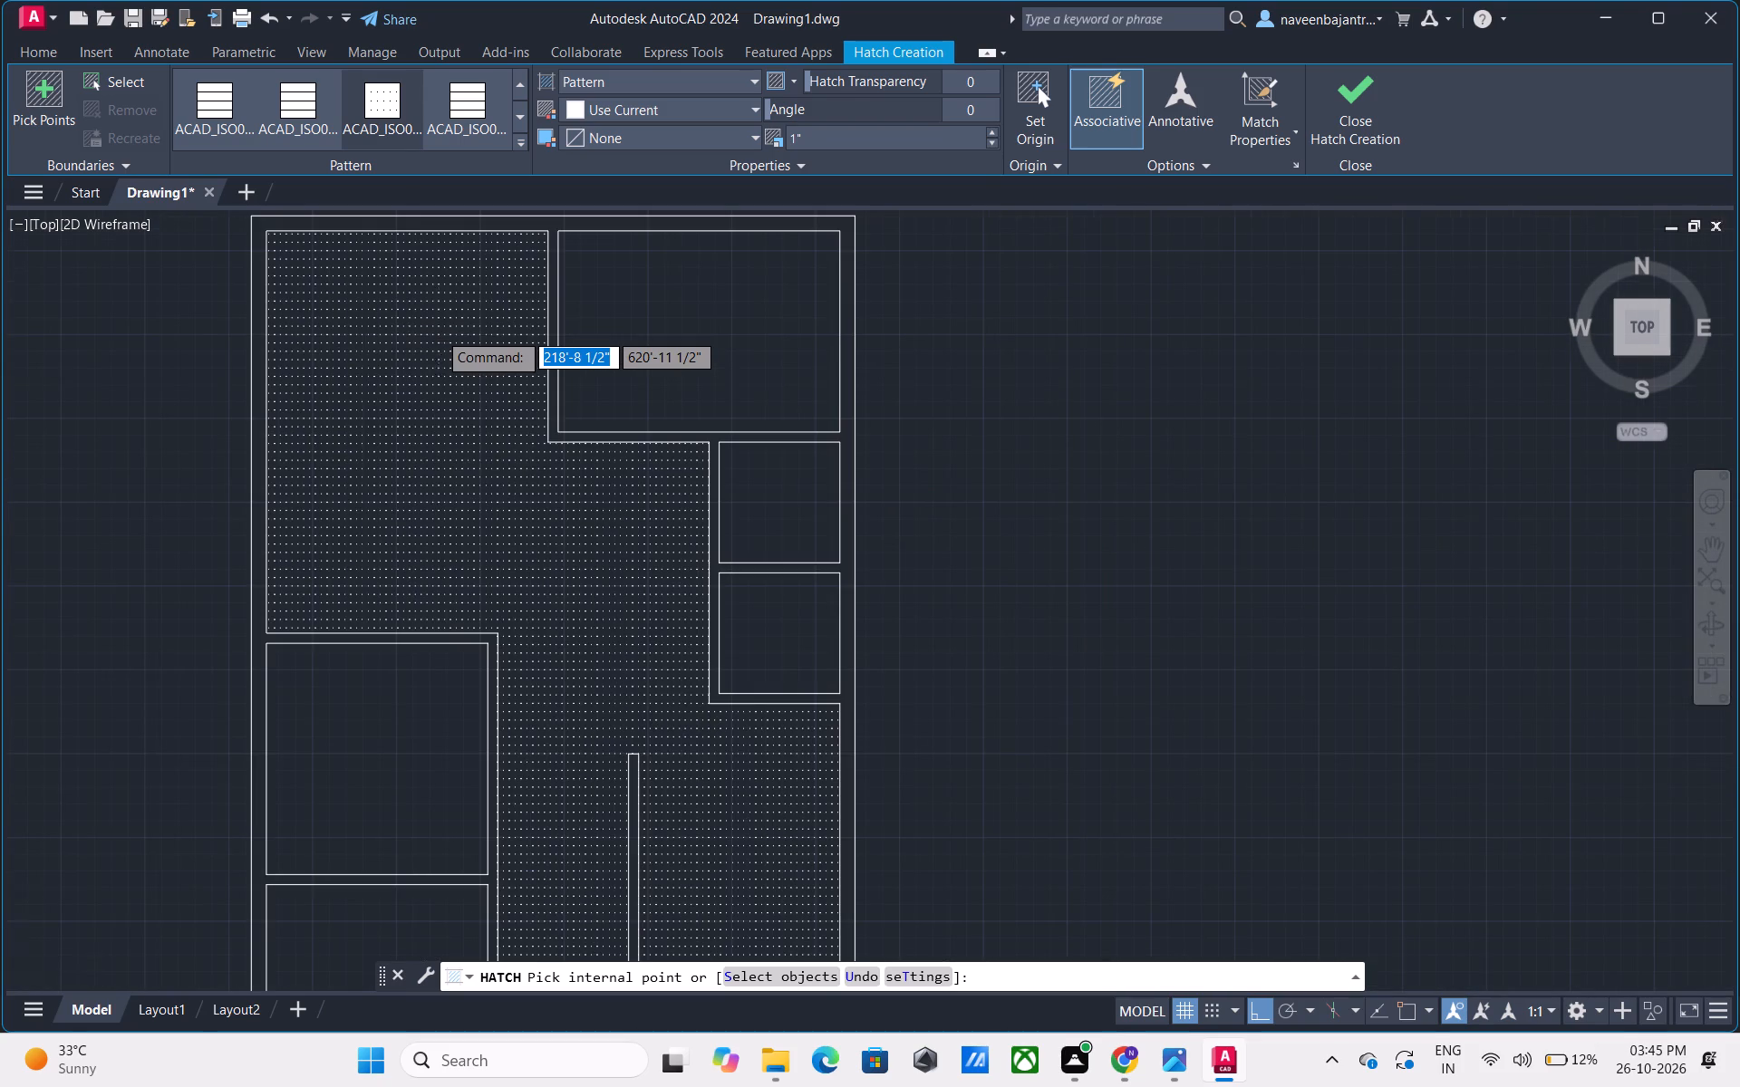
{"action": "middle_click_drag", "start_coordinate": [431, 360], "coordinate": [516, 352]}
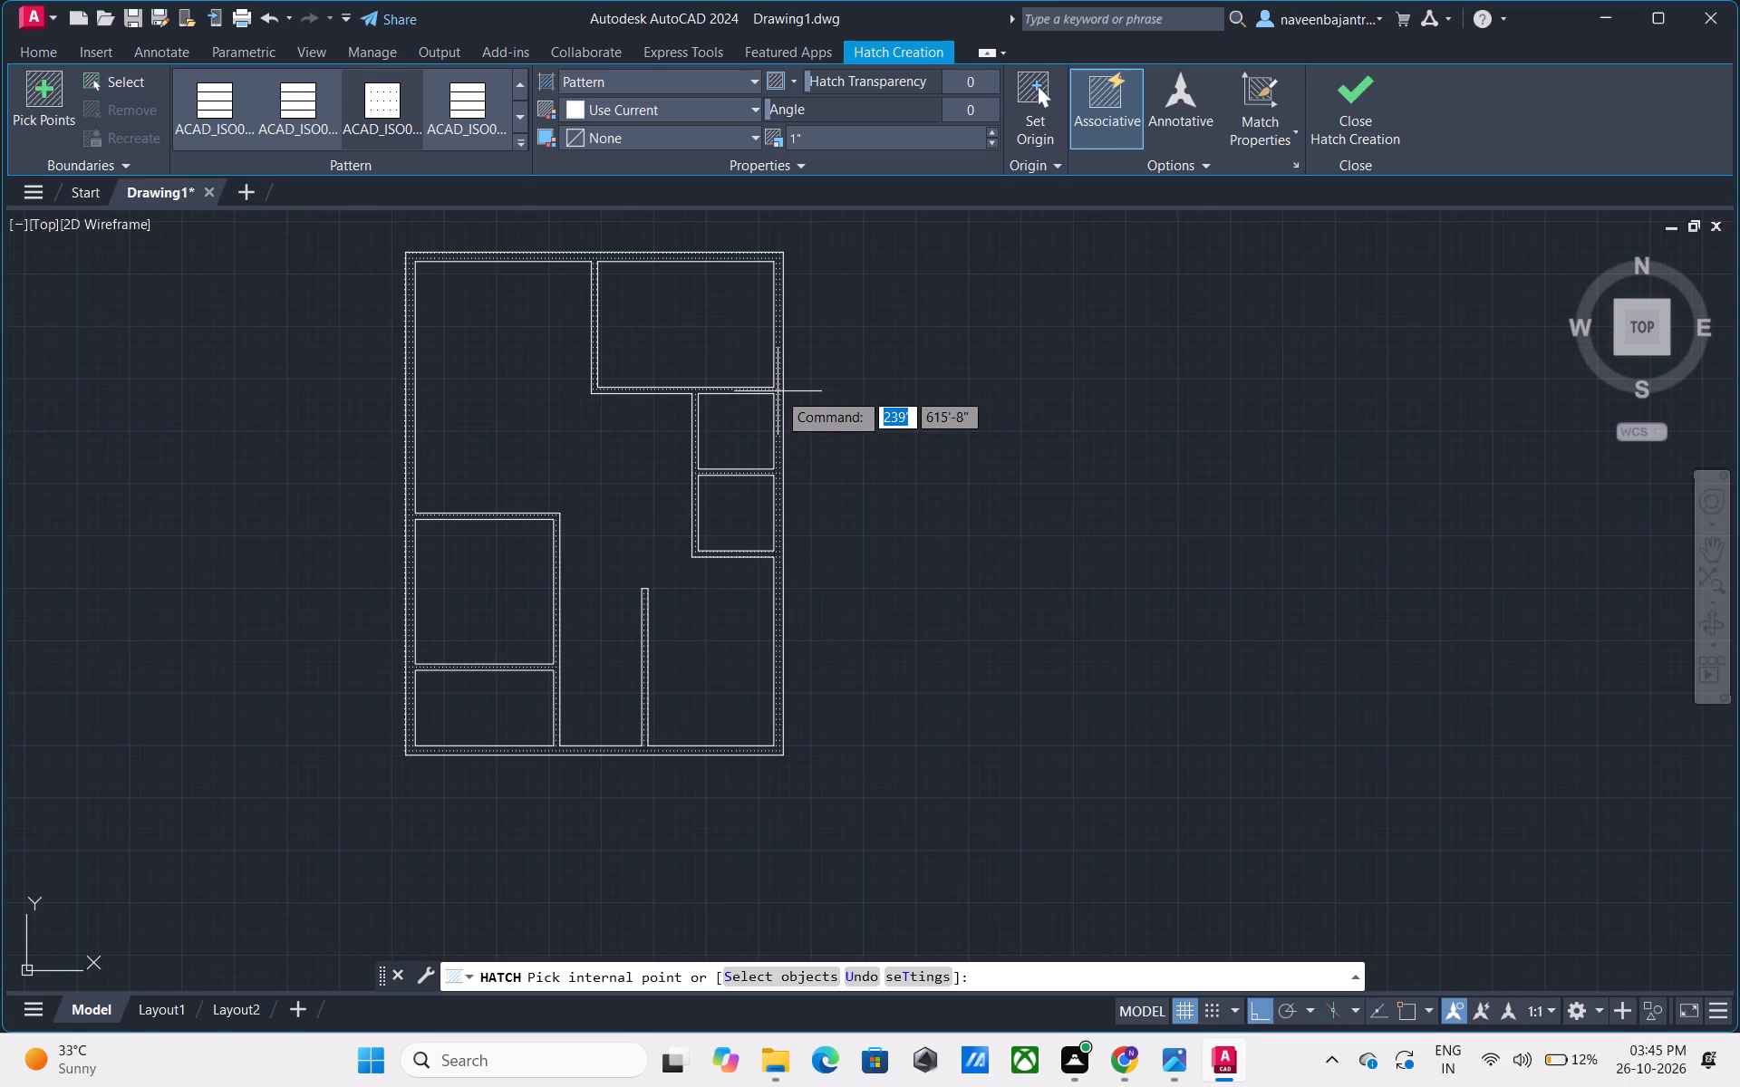
Preview the dotted ACAD_ISO pattern up close on the outer walls and on the free-standing interior wall.
{"action": "scroll", "coordinate": [778, 391], "scroll_direction": "up", "scroll_amount": 4}
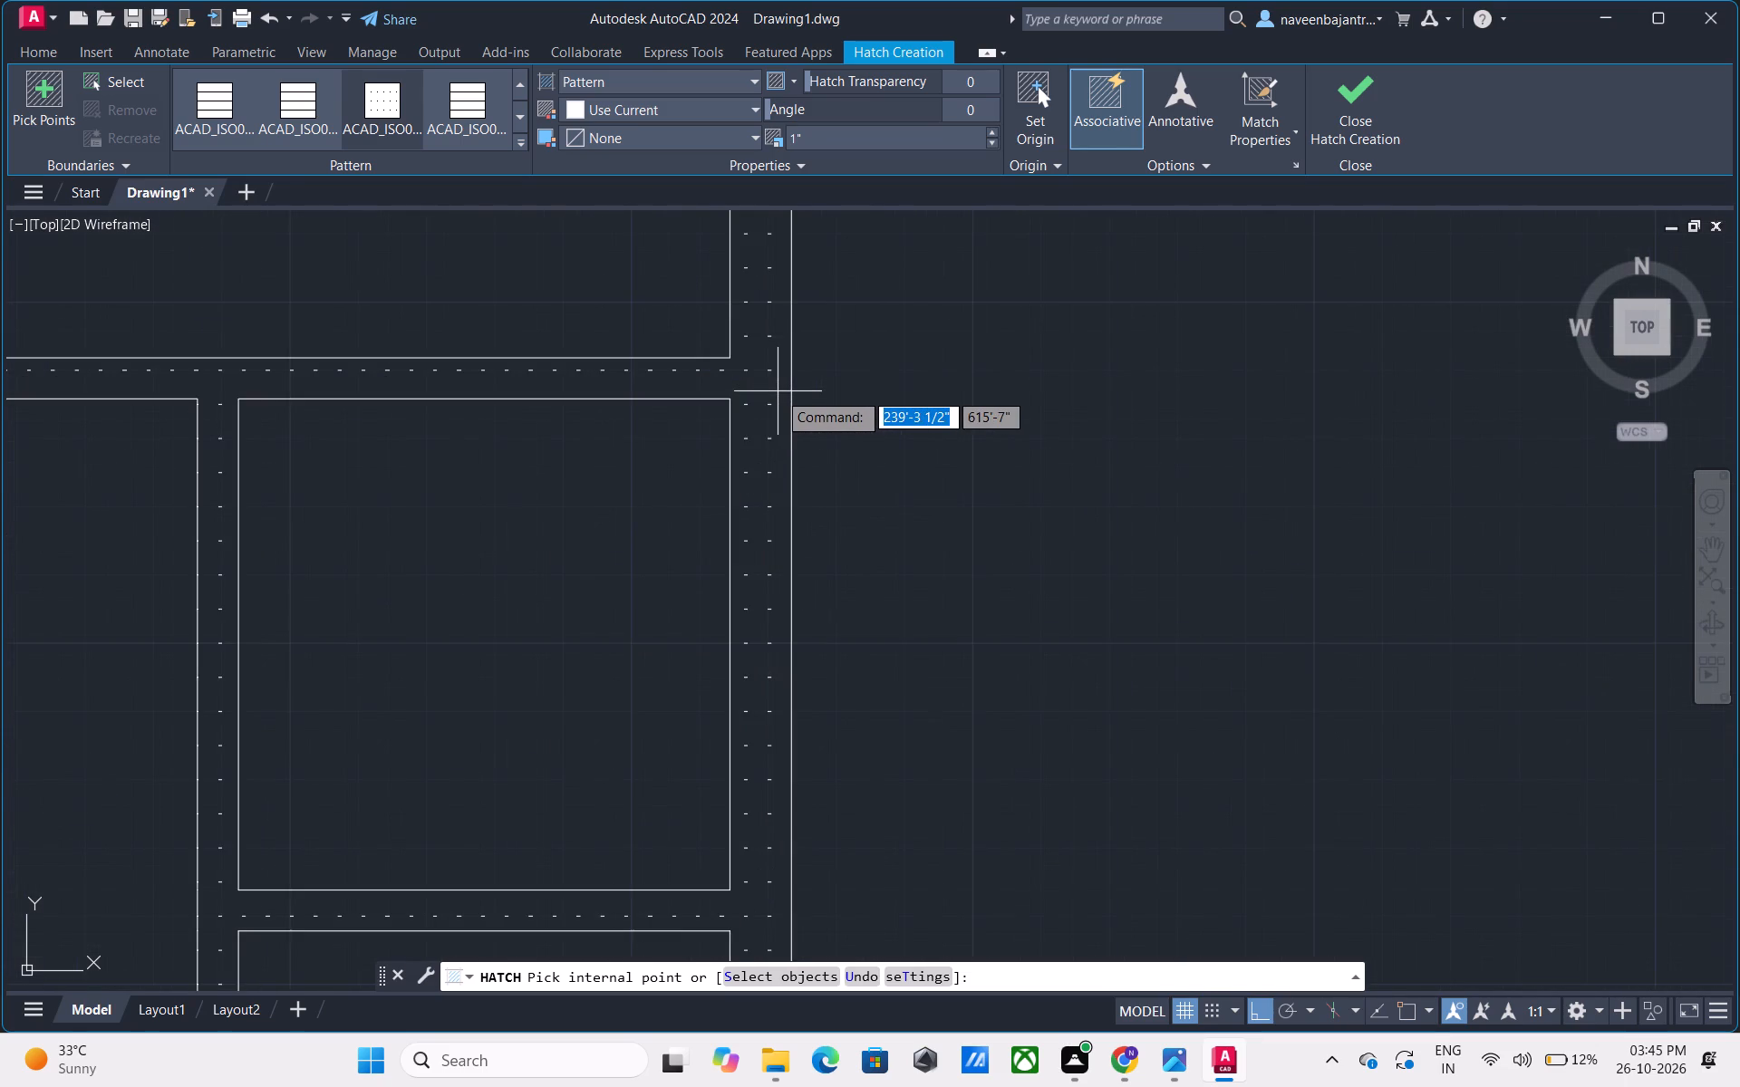
{"action": "scroll", "coordinate": [778, 391], "scroll_direction": "up", "scroll_amount": 2}
{"action": "scroll", "coordinate": [778, 391], "scroll_direction": "down", "scroll_amount": 6}
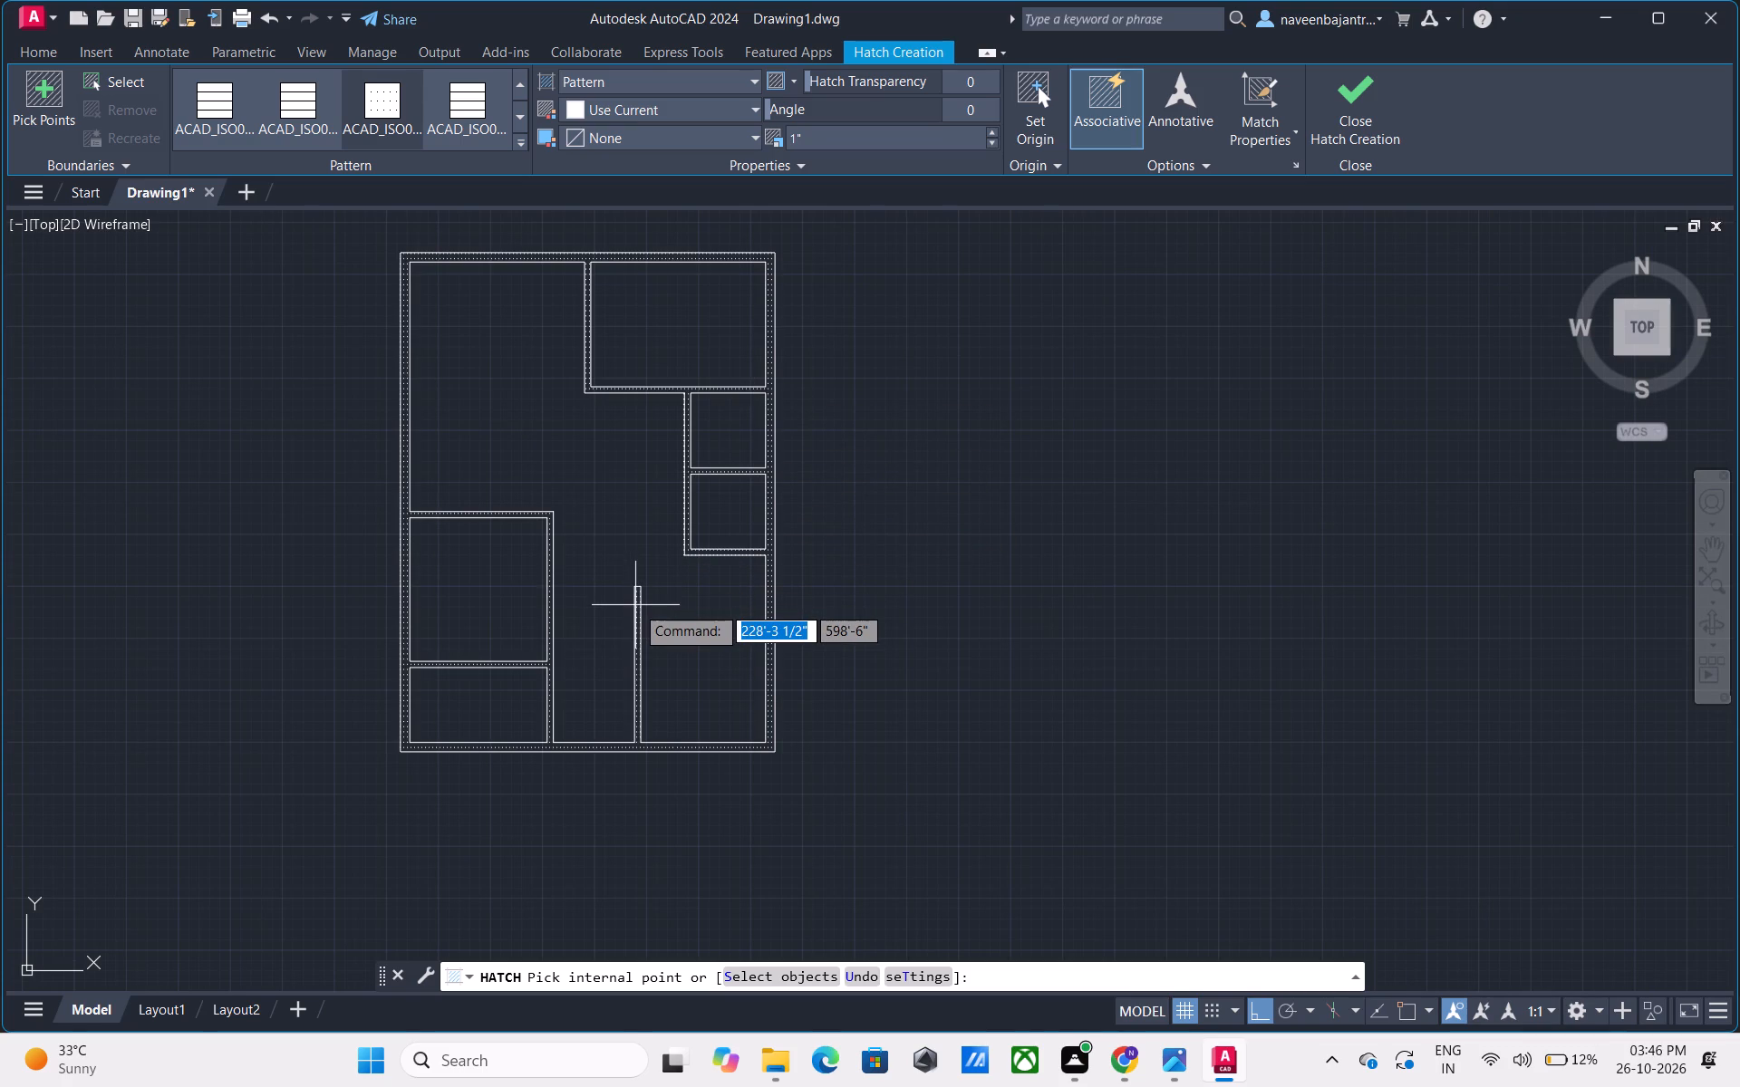
{"action": "scroll", "coordinate": [635, 605], "scroll_direction": "up", "scroll_amount": 5}
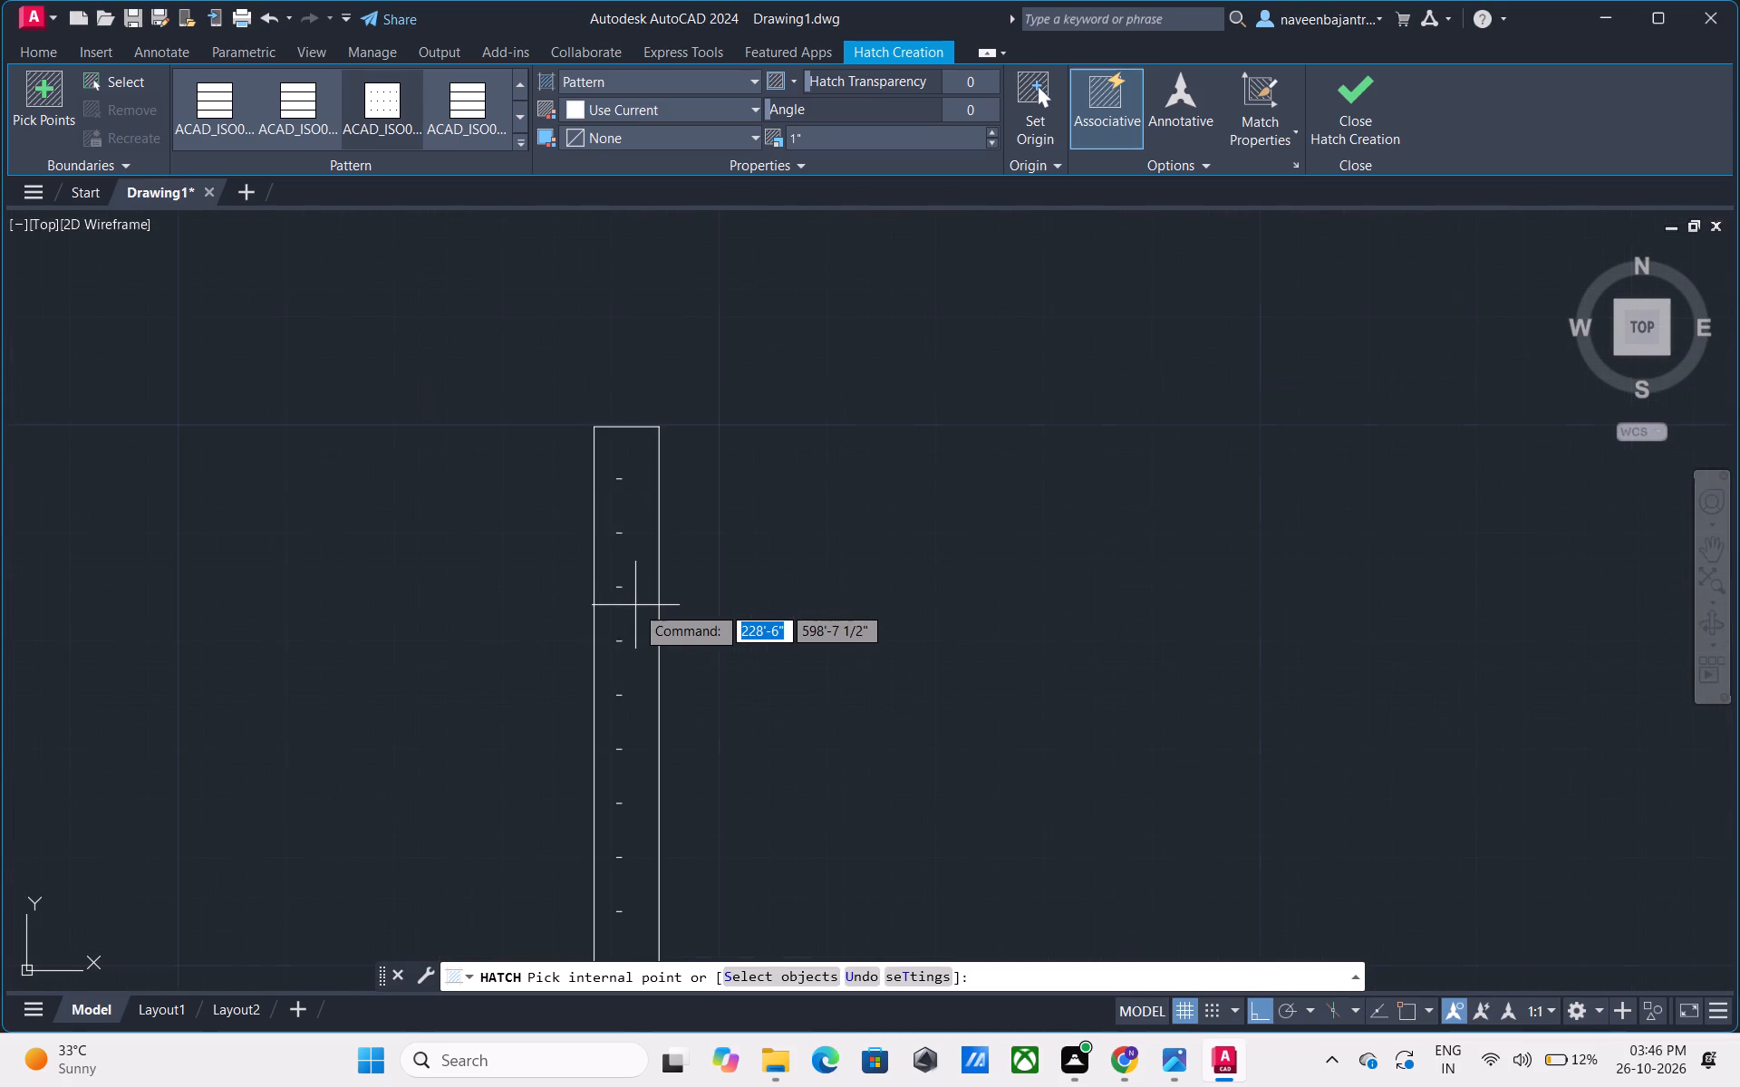
{"action": "scroll", "coordinate": [635, 605], "scroll_direction": "up", "scroll_amount": 1}
{"action": "scroll", "coordinate": [635, 605], "scroll_direction": "down", "scroll_amount": 2}
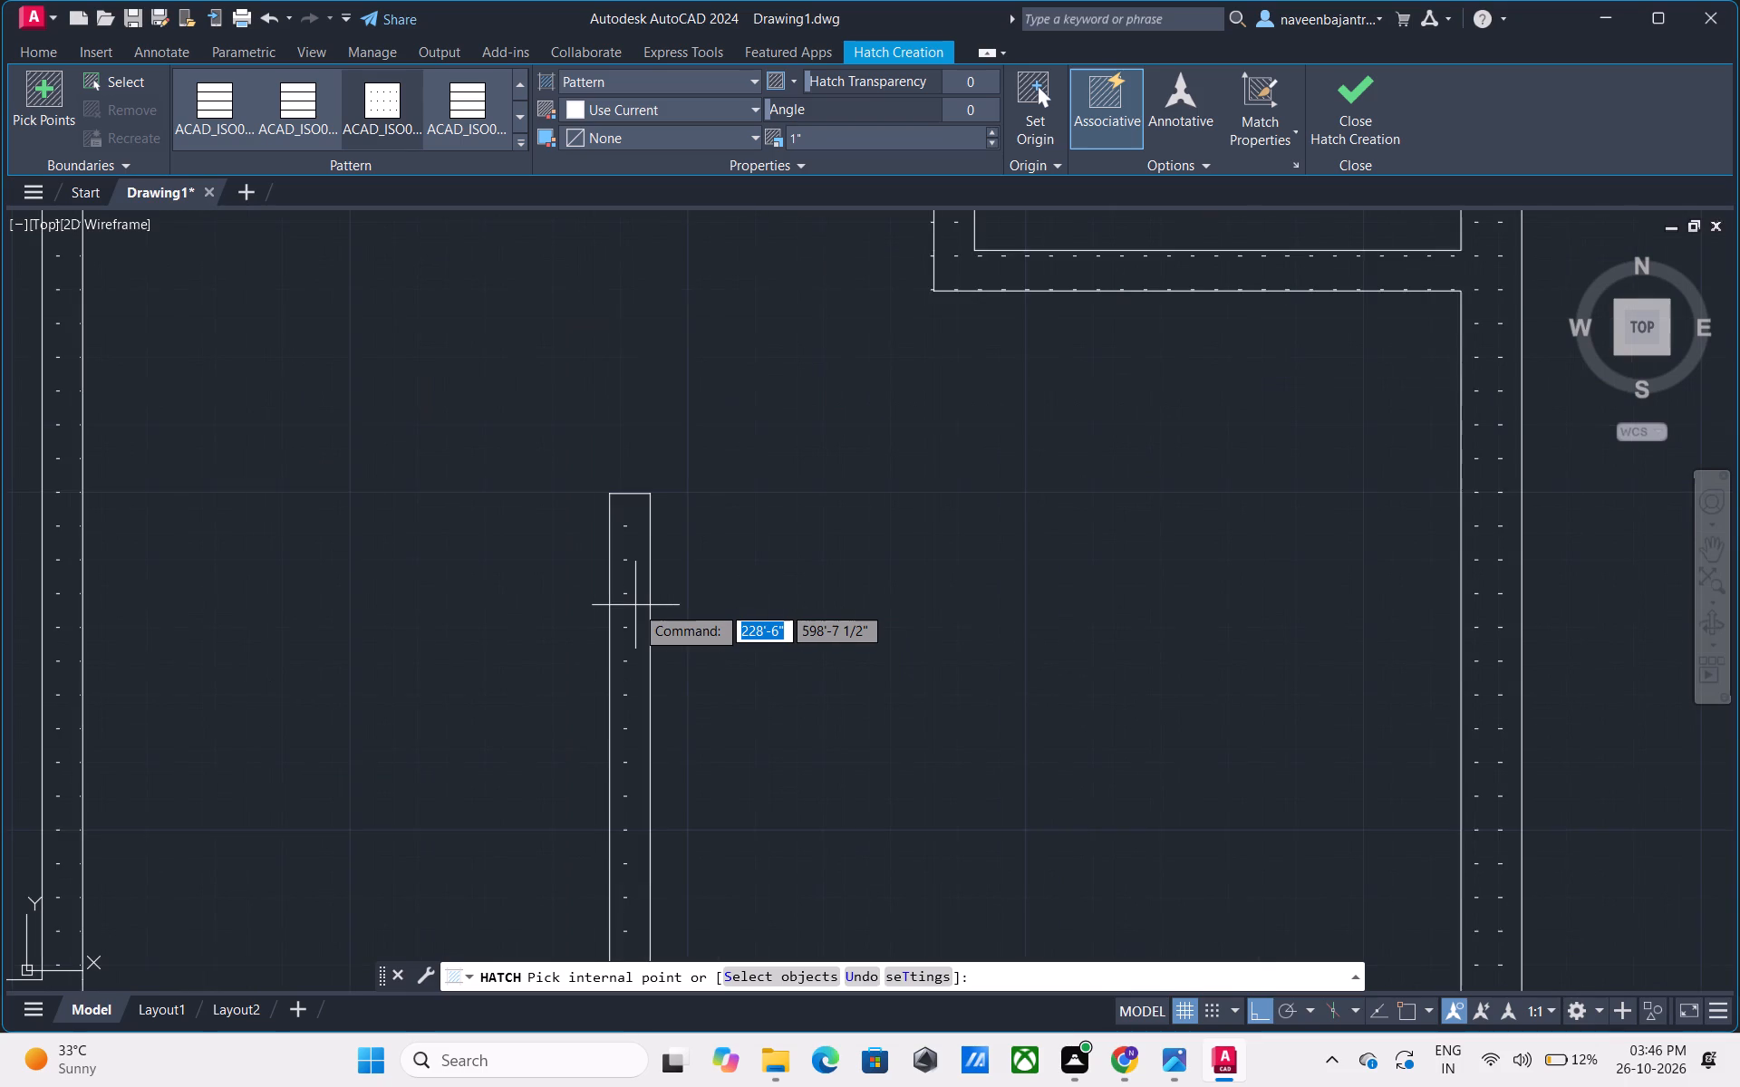
{"action": "scroll", "coordinate": [635, 605], "scroll_direction": "down", "scroll_amount": 4}
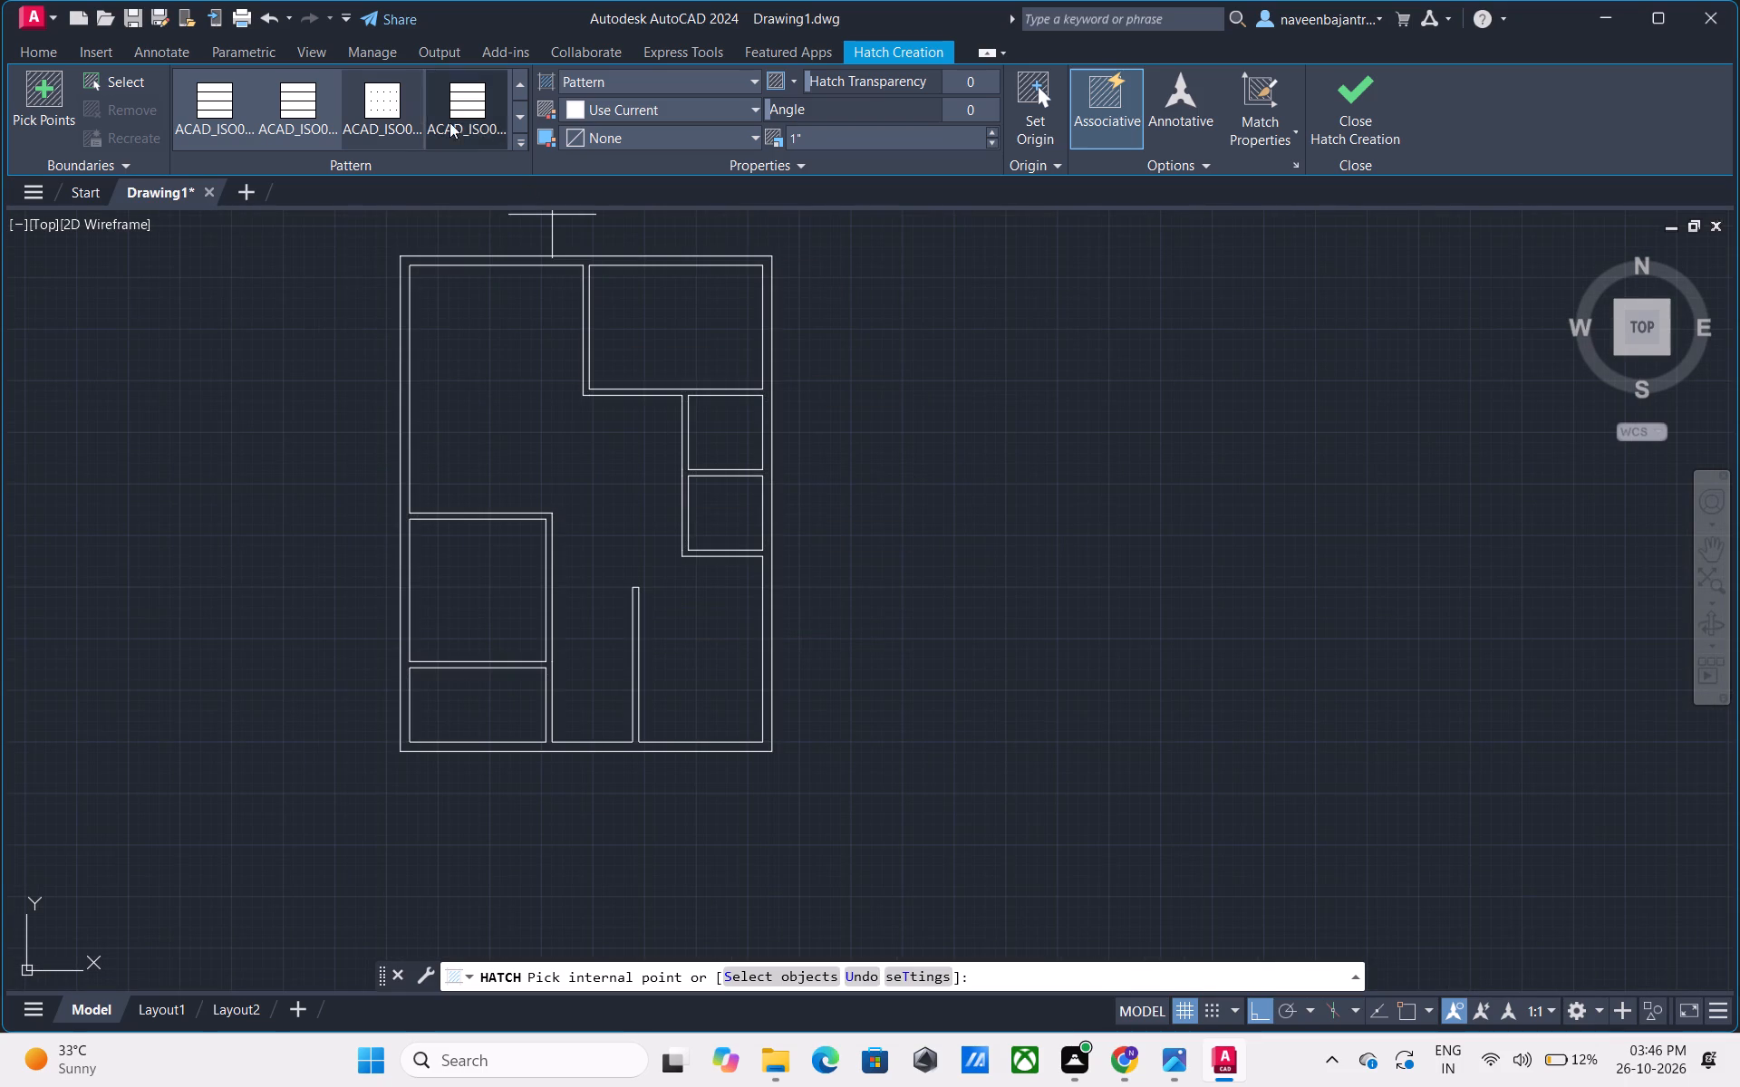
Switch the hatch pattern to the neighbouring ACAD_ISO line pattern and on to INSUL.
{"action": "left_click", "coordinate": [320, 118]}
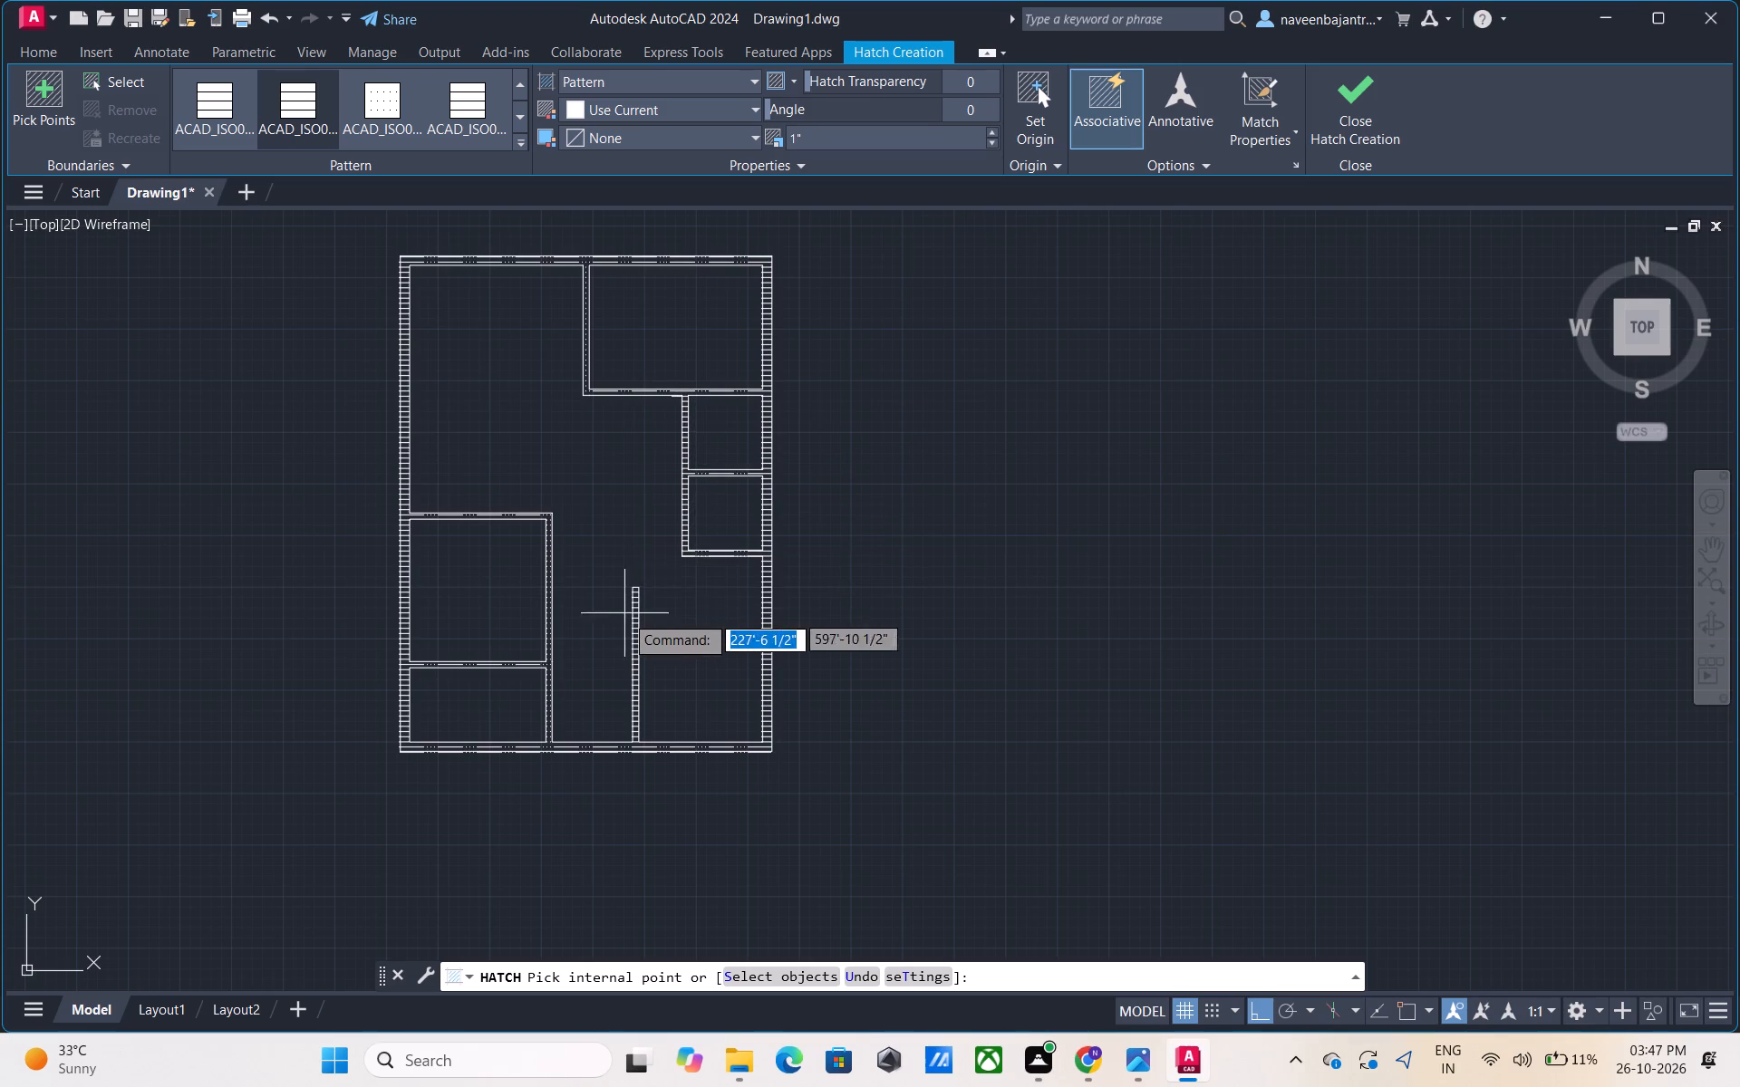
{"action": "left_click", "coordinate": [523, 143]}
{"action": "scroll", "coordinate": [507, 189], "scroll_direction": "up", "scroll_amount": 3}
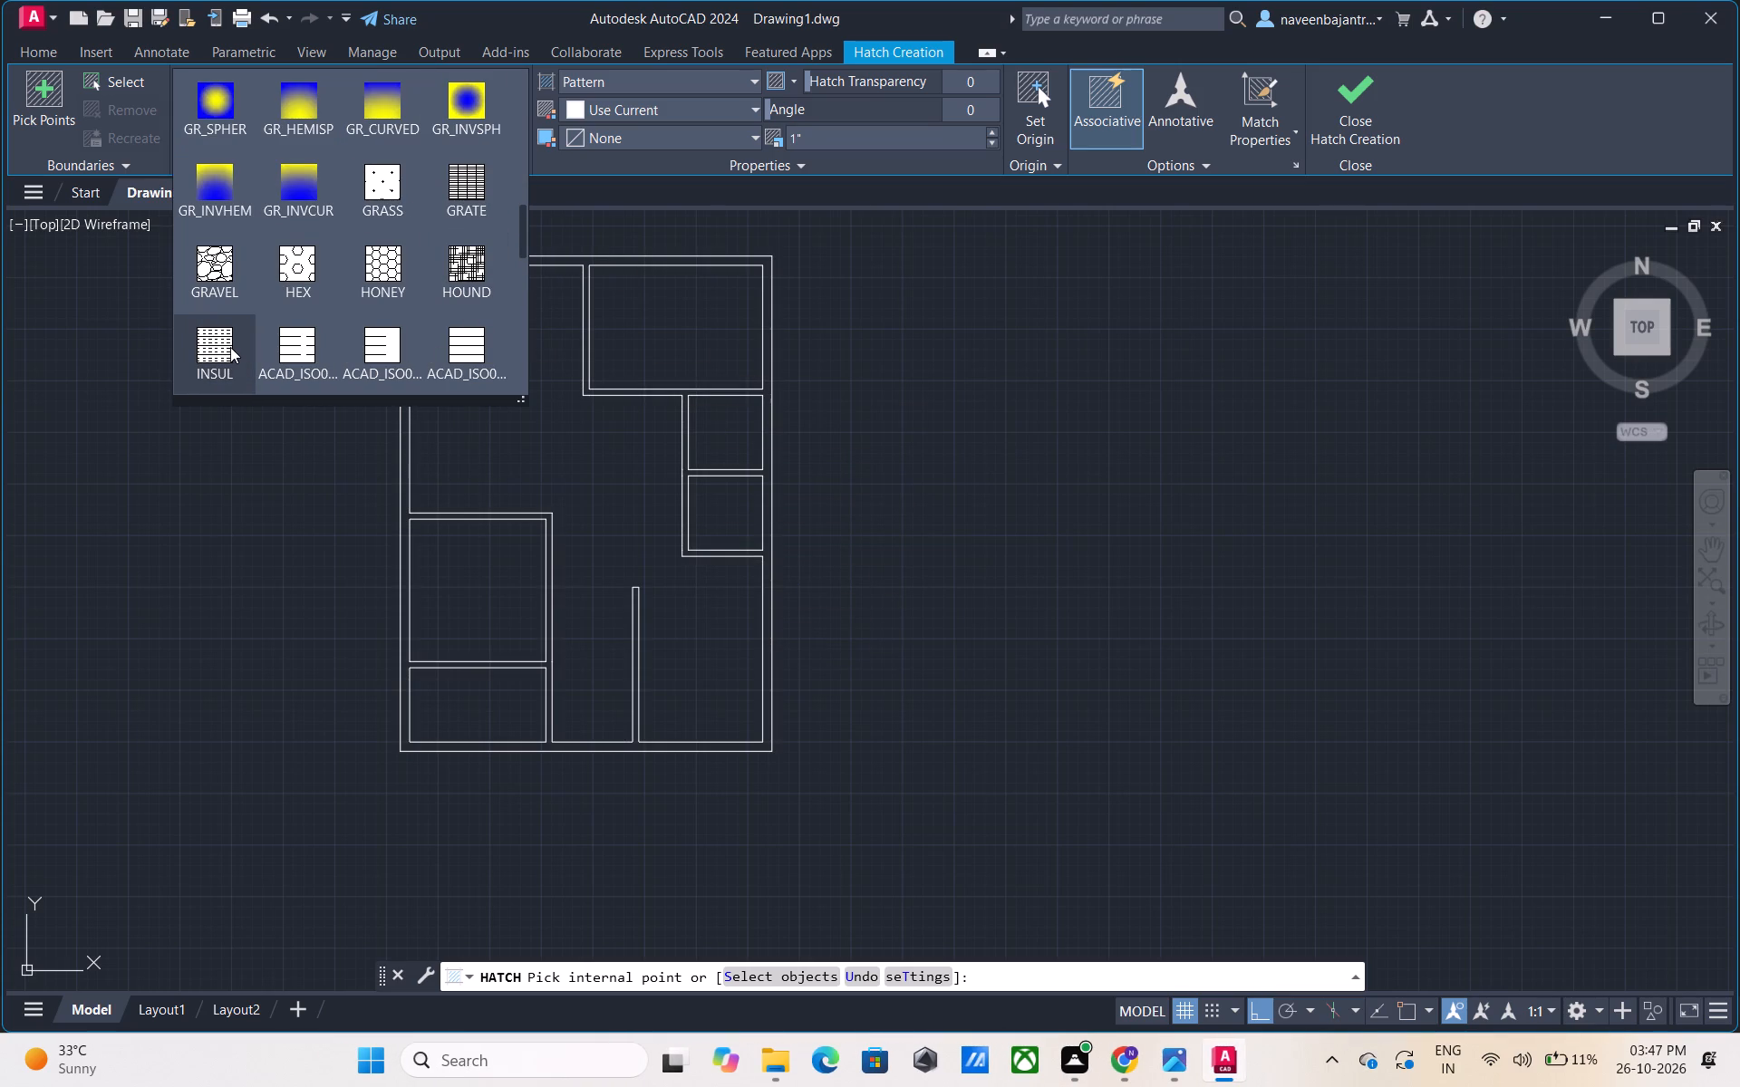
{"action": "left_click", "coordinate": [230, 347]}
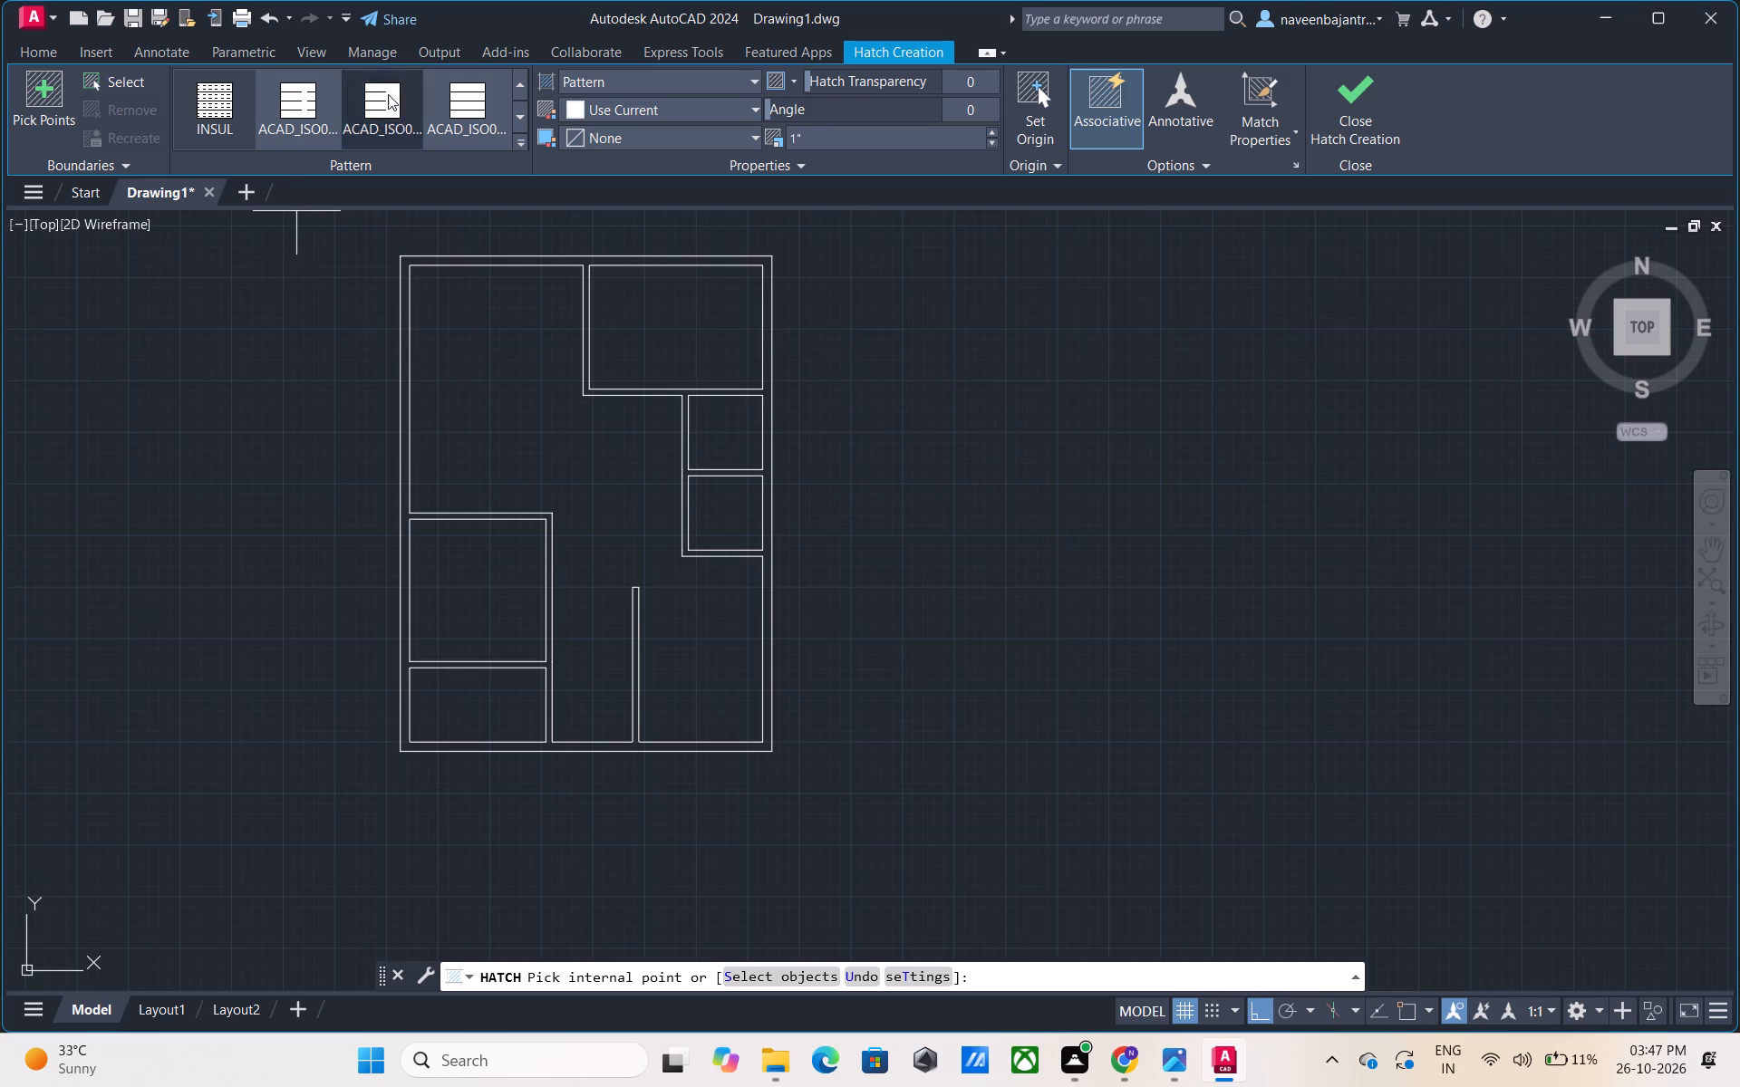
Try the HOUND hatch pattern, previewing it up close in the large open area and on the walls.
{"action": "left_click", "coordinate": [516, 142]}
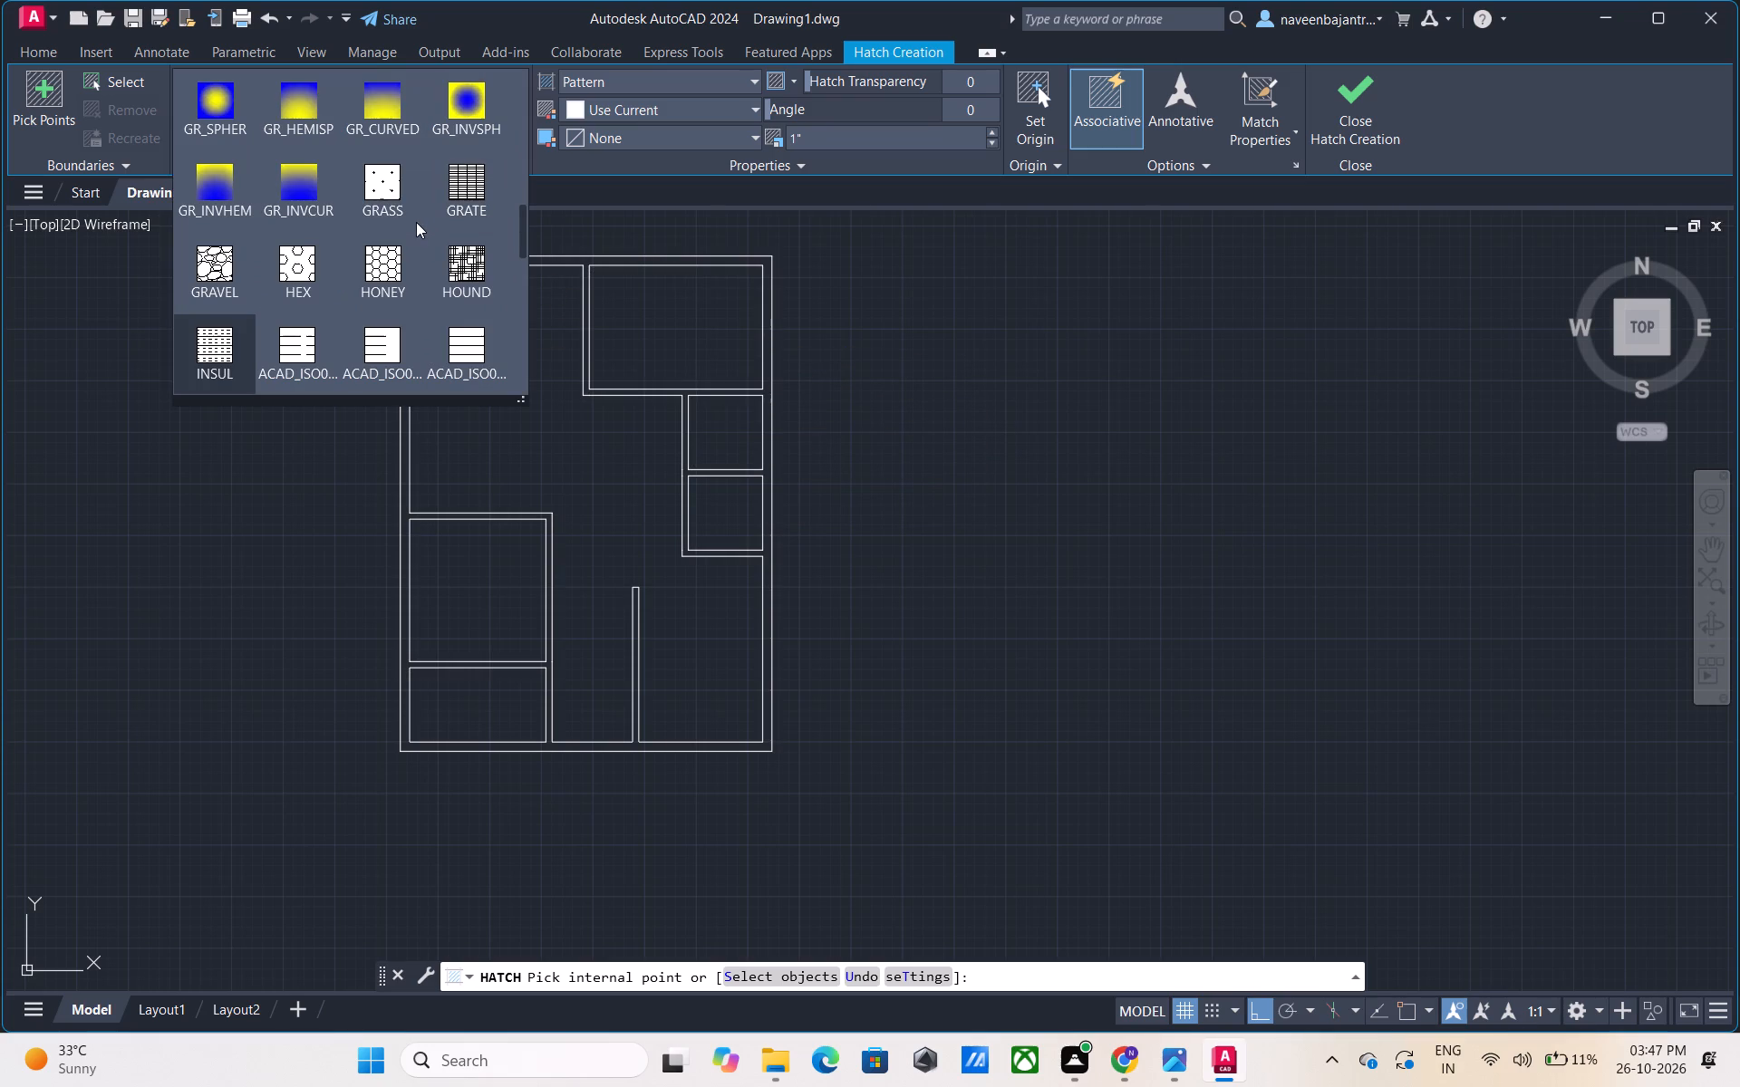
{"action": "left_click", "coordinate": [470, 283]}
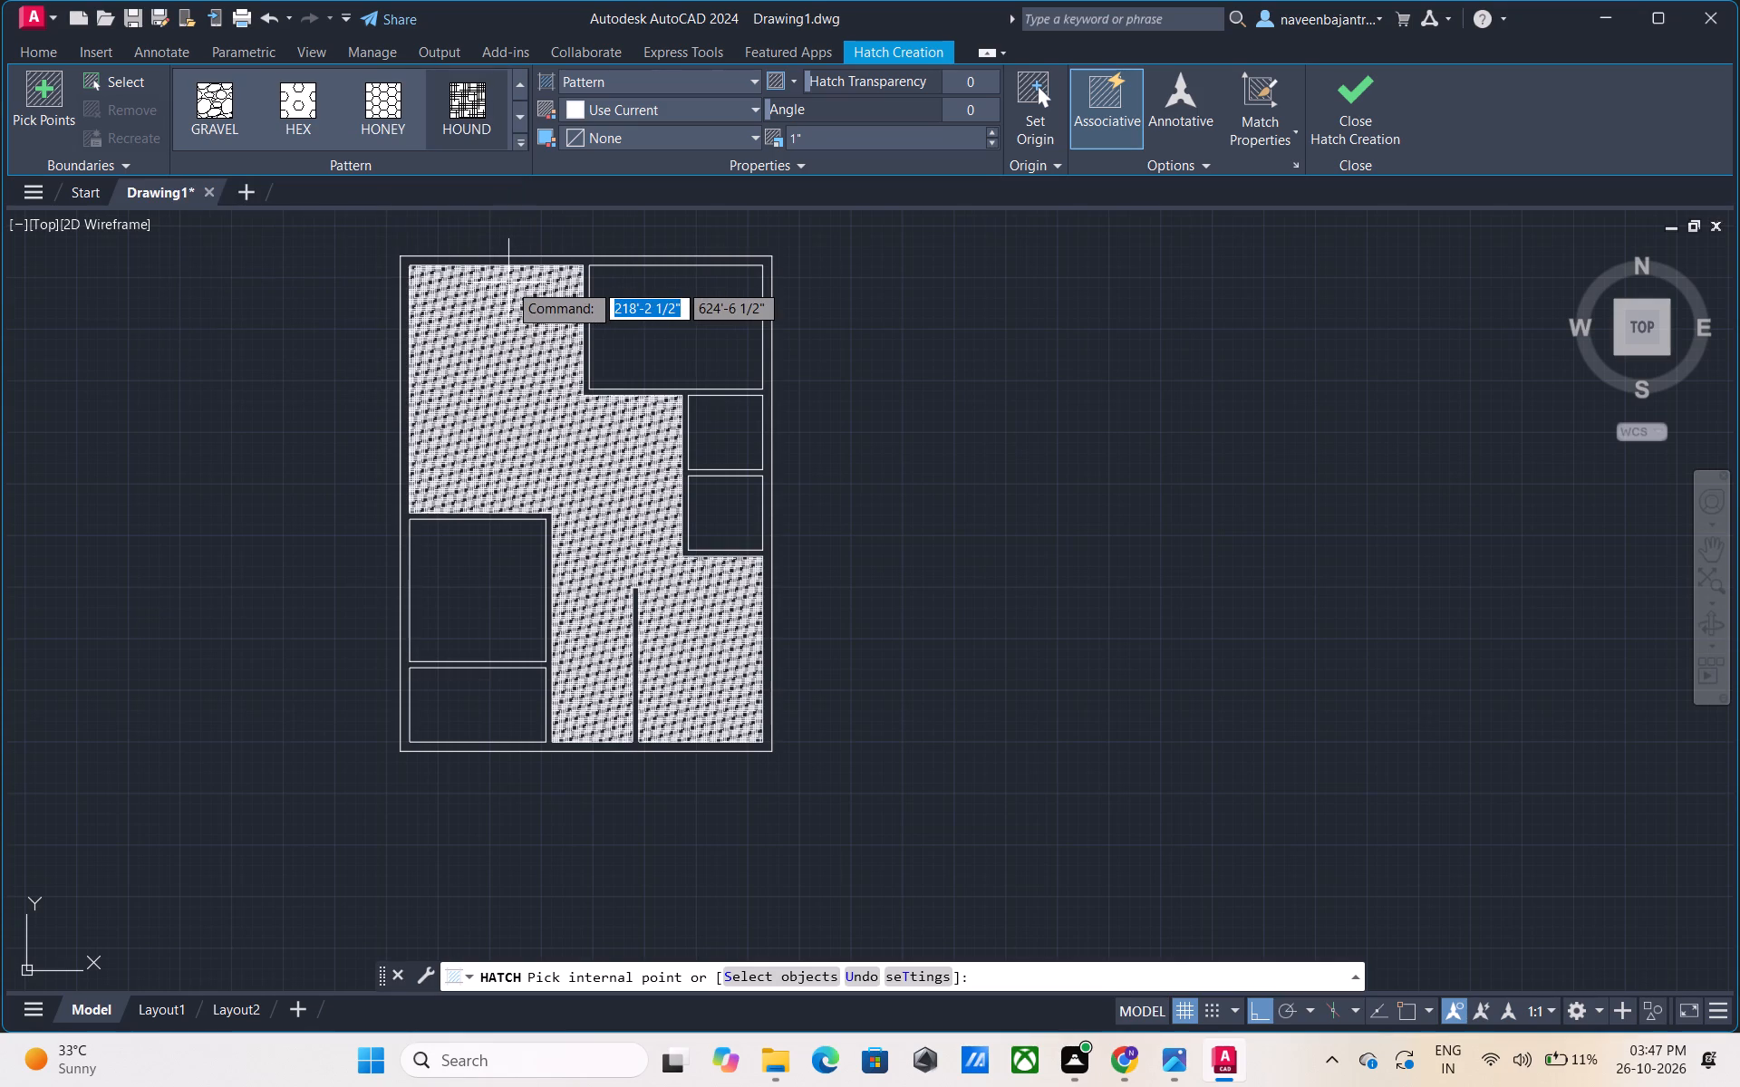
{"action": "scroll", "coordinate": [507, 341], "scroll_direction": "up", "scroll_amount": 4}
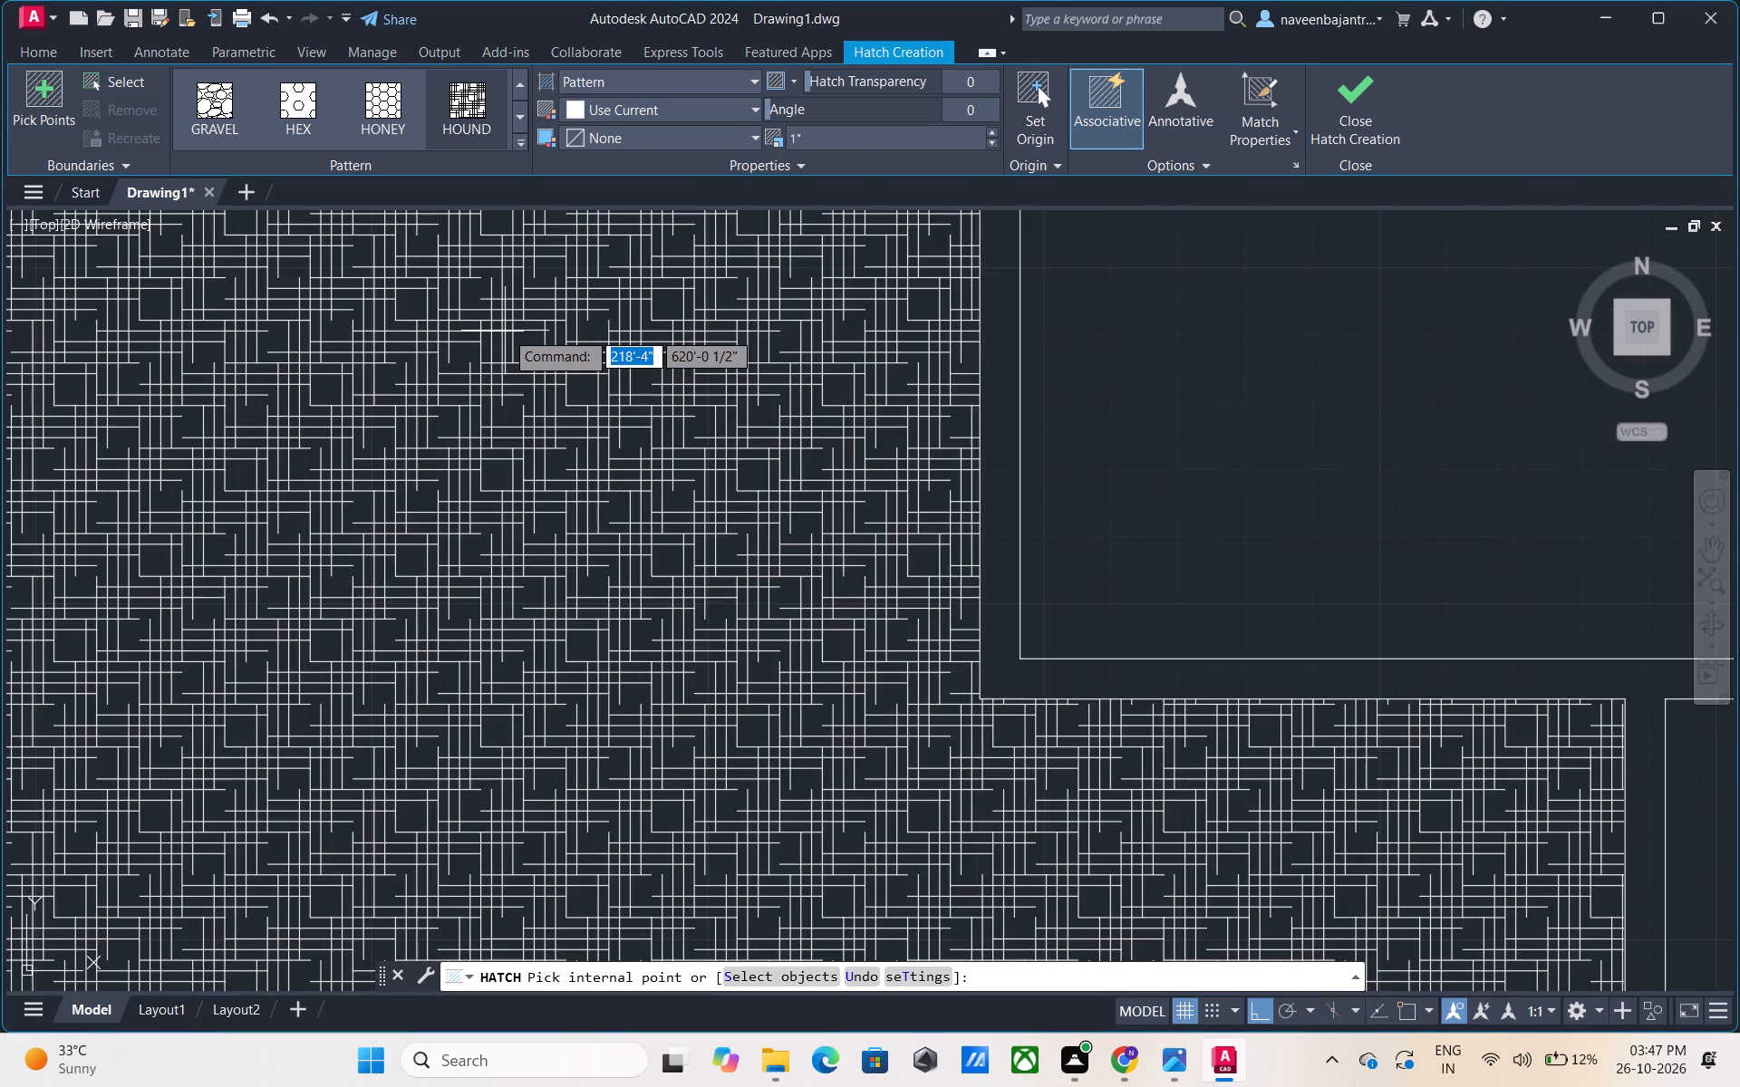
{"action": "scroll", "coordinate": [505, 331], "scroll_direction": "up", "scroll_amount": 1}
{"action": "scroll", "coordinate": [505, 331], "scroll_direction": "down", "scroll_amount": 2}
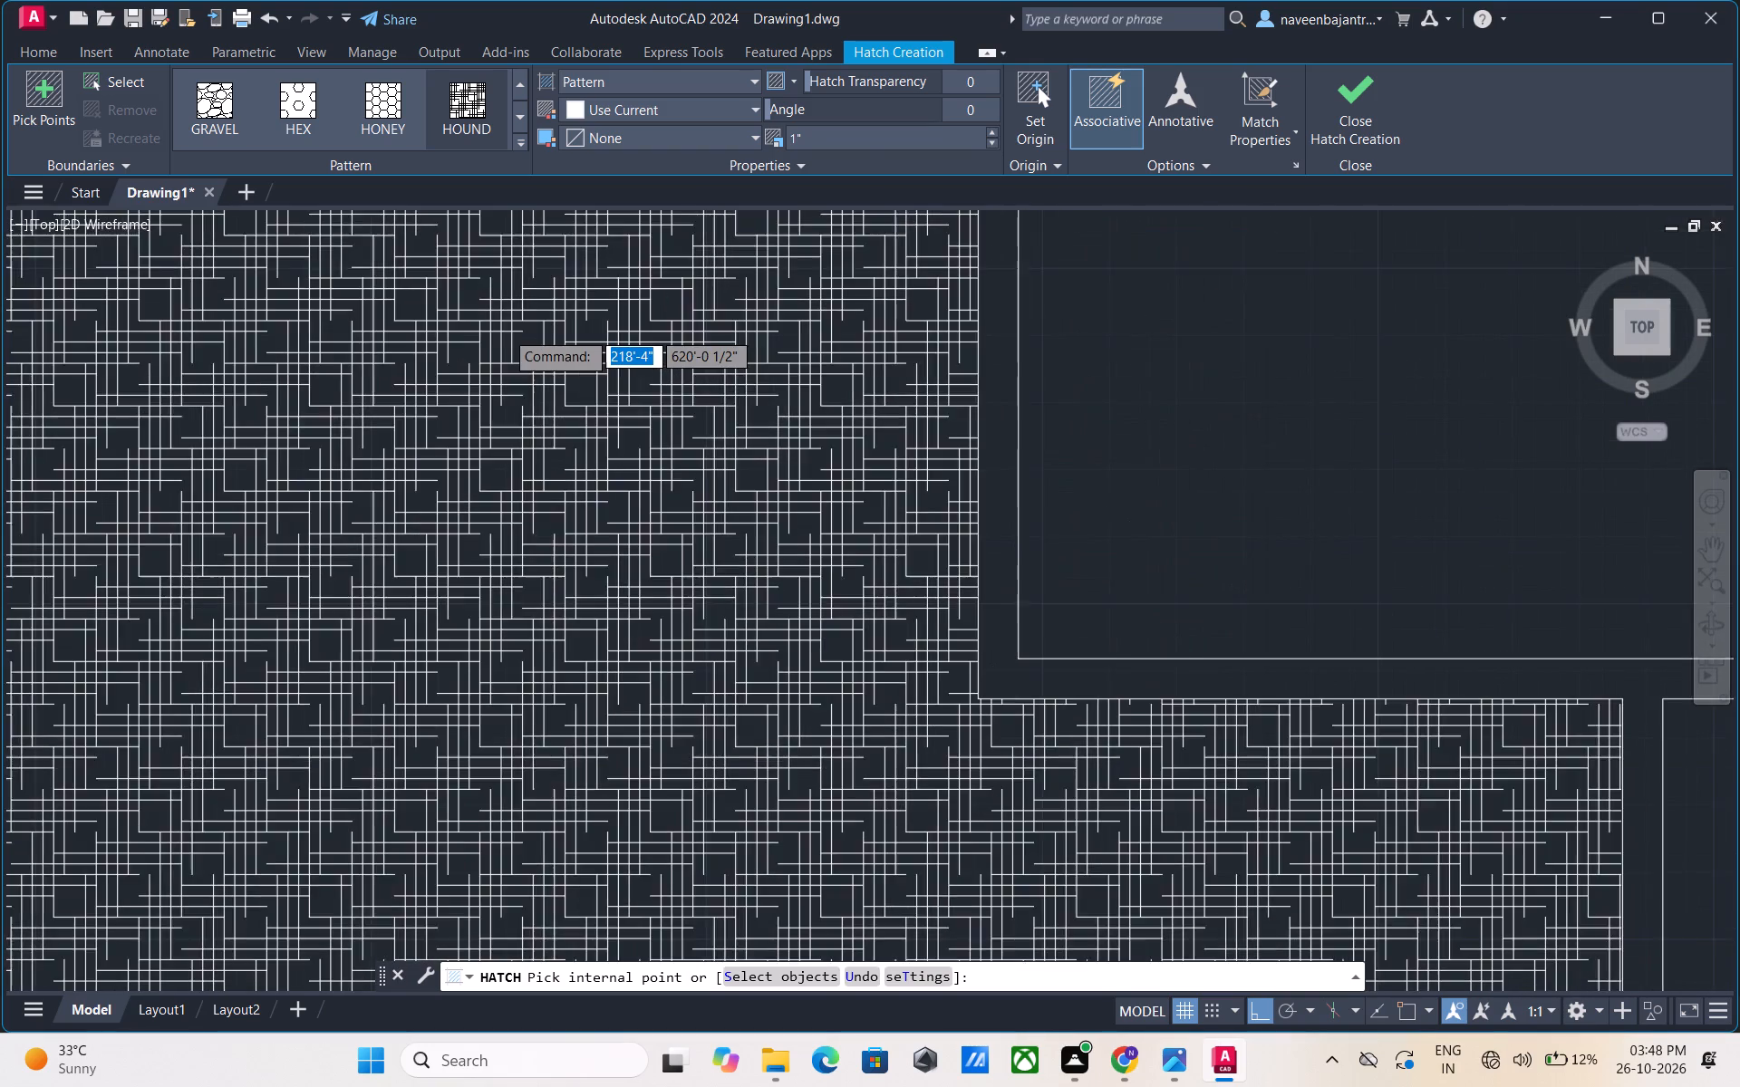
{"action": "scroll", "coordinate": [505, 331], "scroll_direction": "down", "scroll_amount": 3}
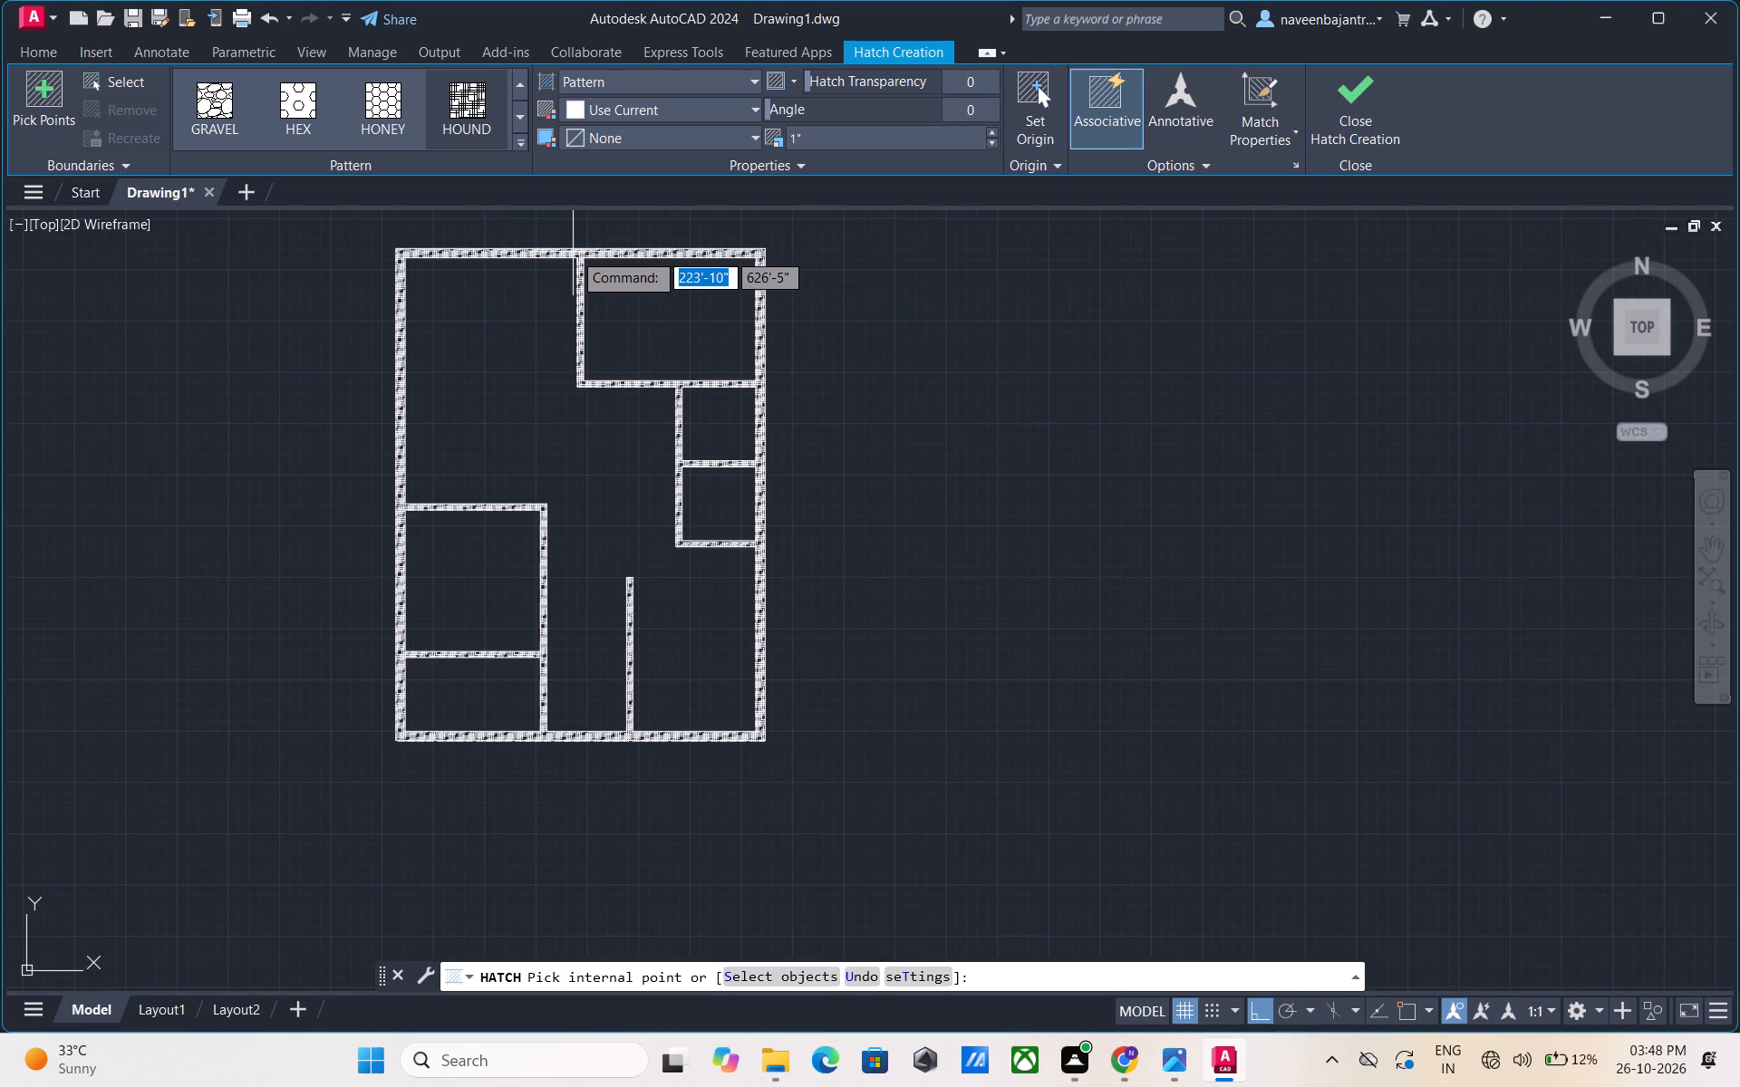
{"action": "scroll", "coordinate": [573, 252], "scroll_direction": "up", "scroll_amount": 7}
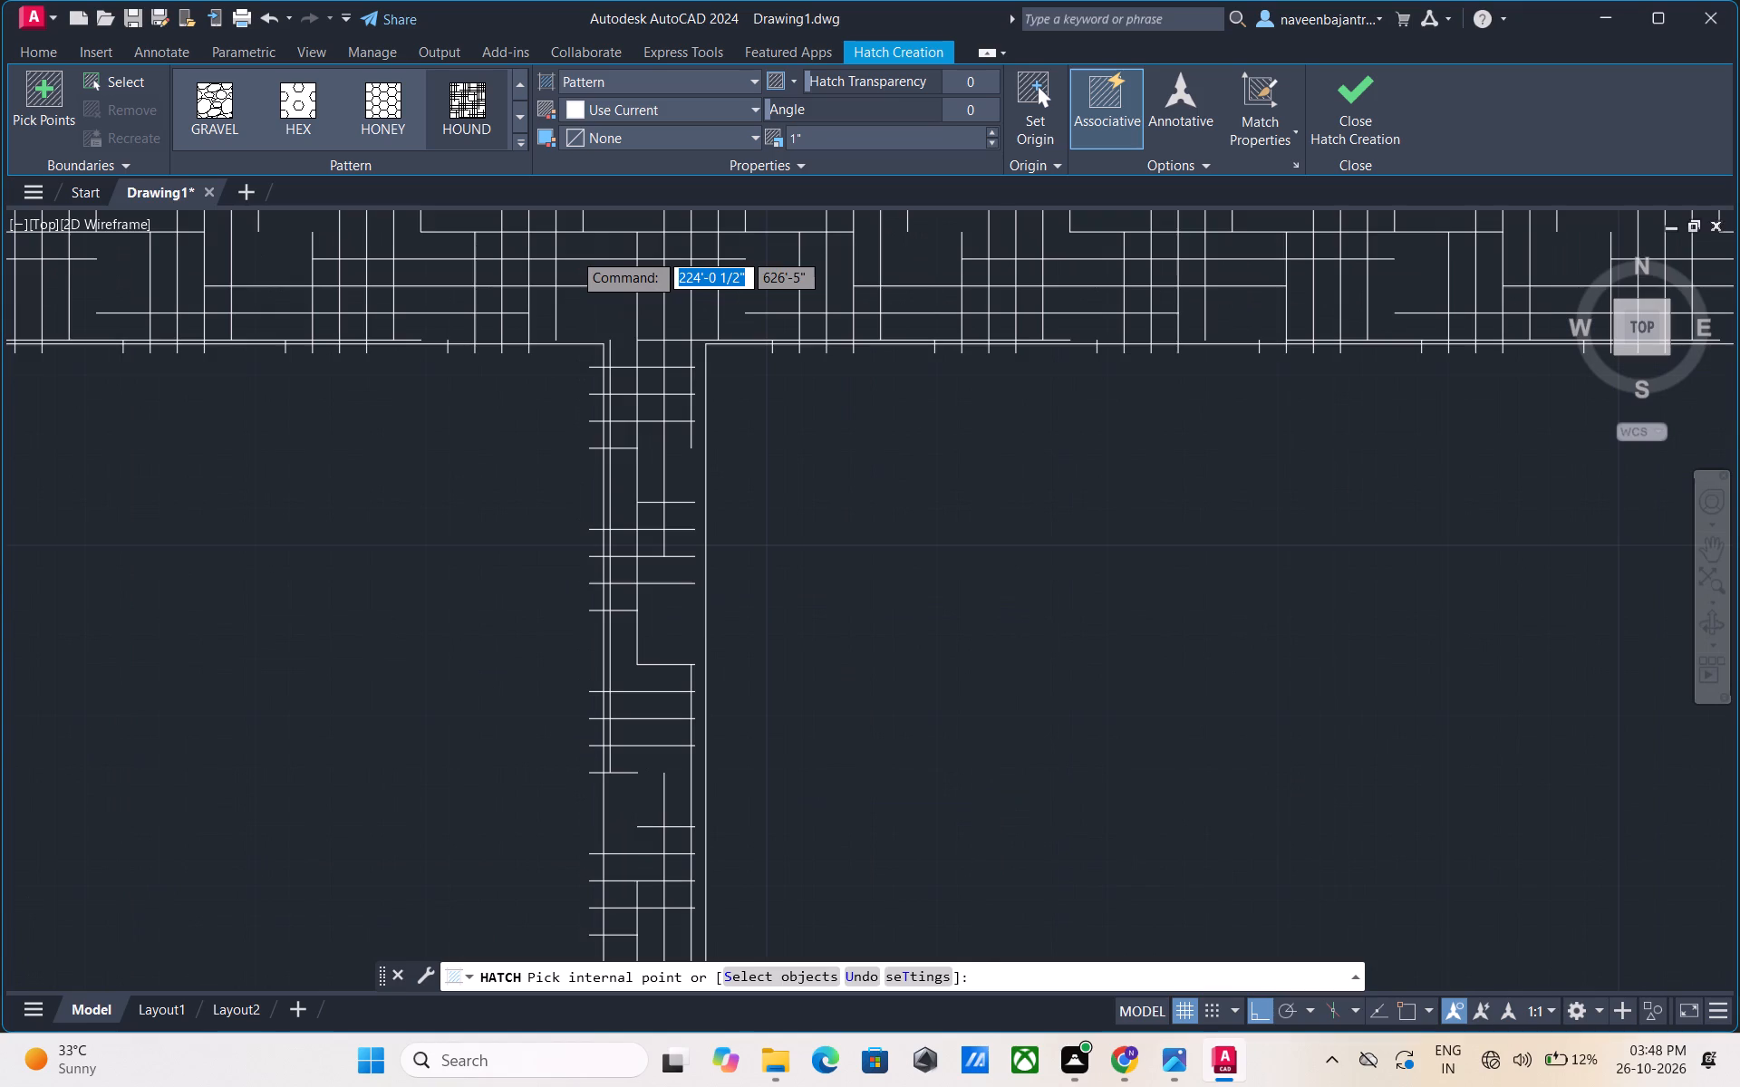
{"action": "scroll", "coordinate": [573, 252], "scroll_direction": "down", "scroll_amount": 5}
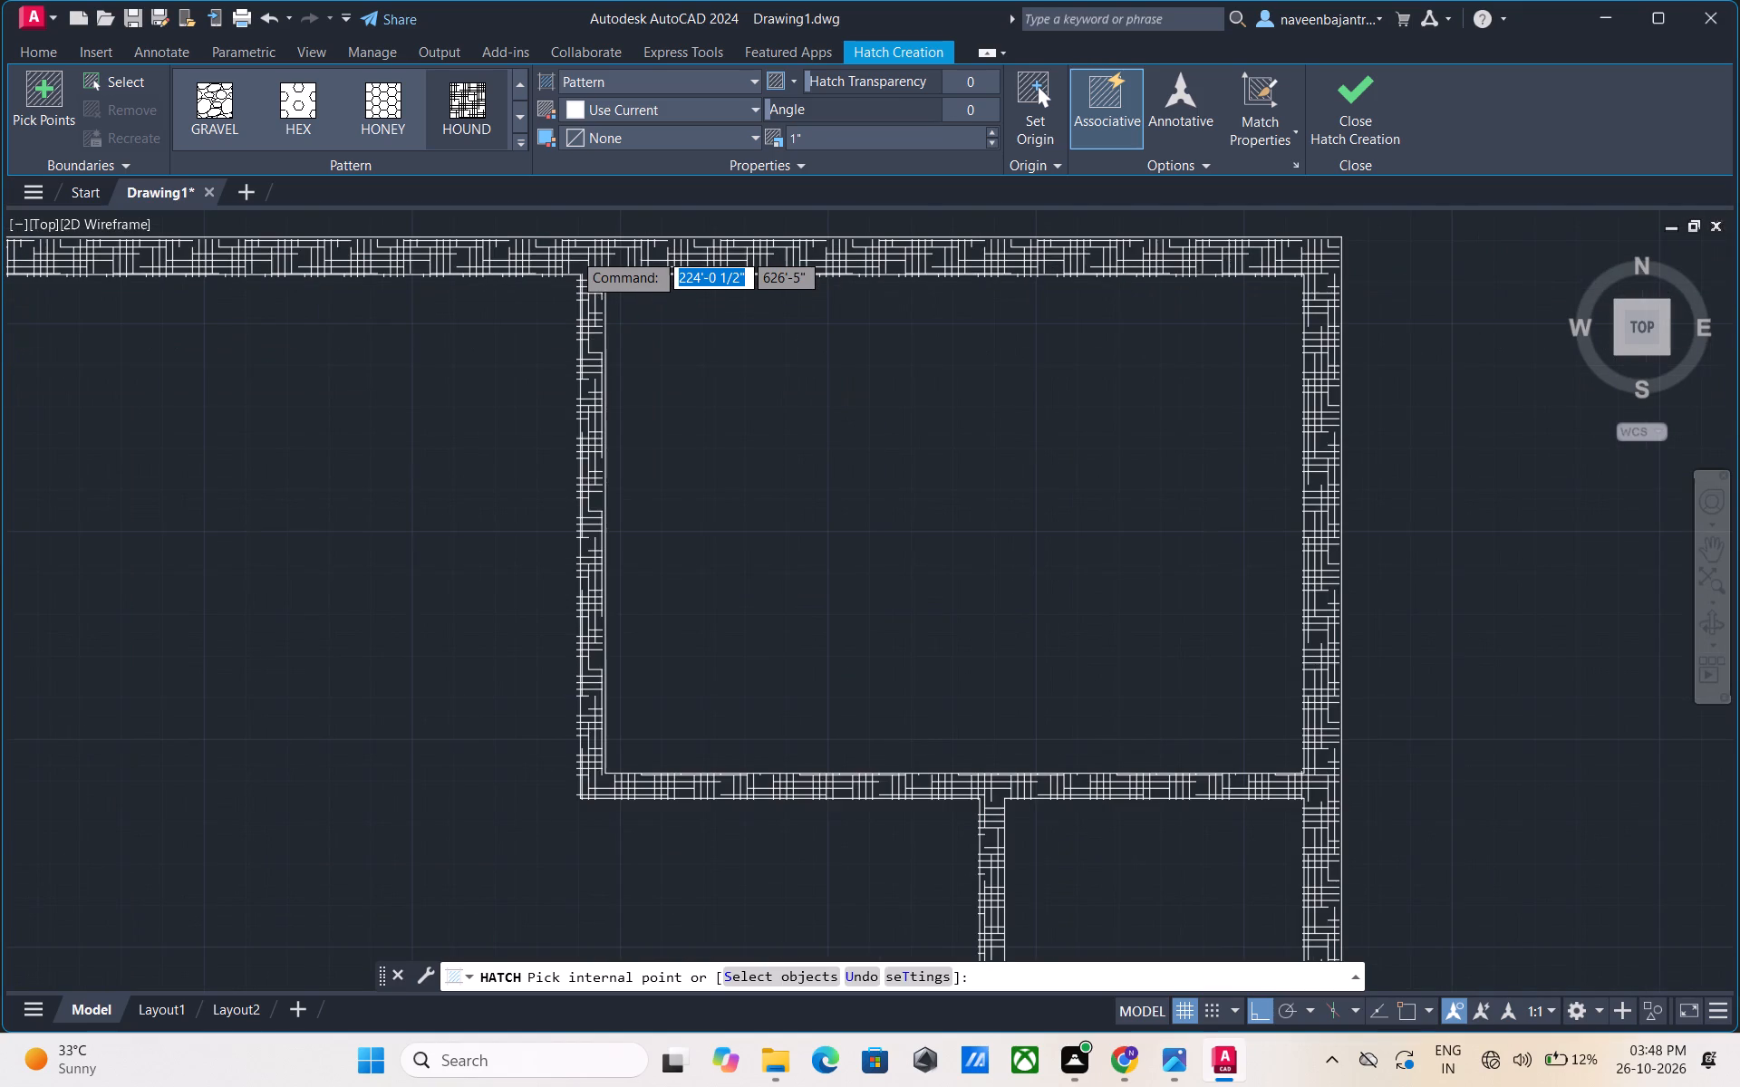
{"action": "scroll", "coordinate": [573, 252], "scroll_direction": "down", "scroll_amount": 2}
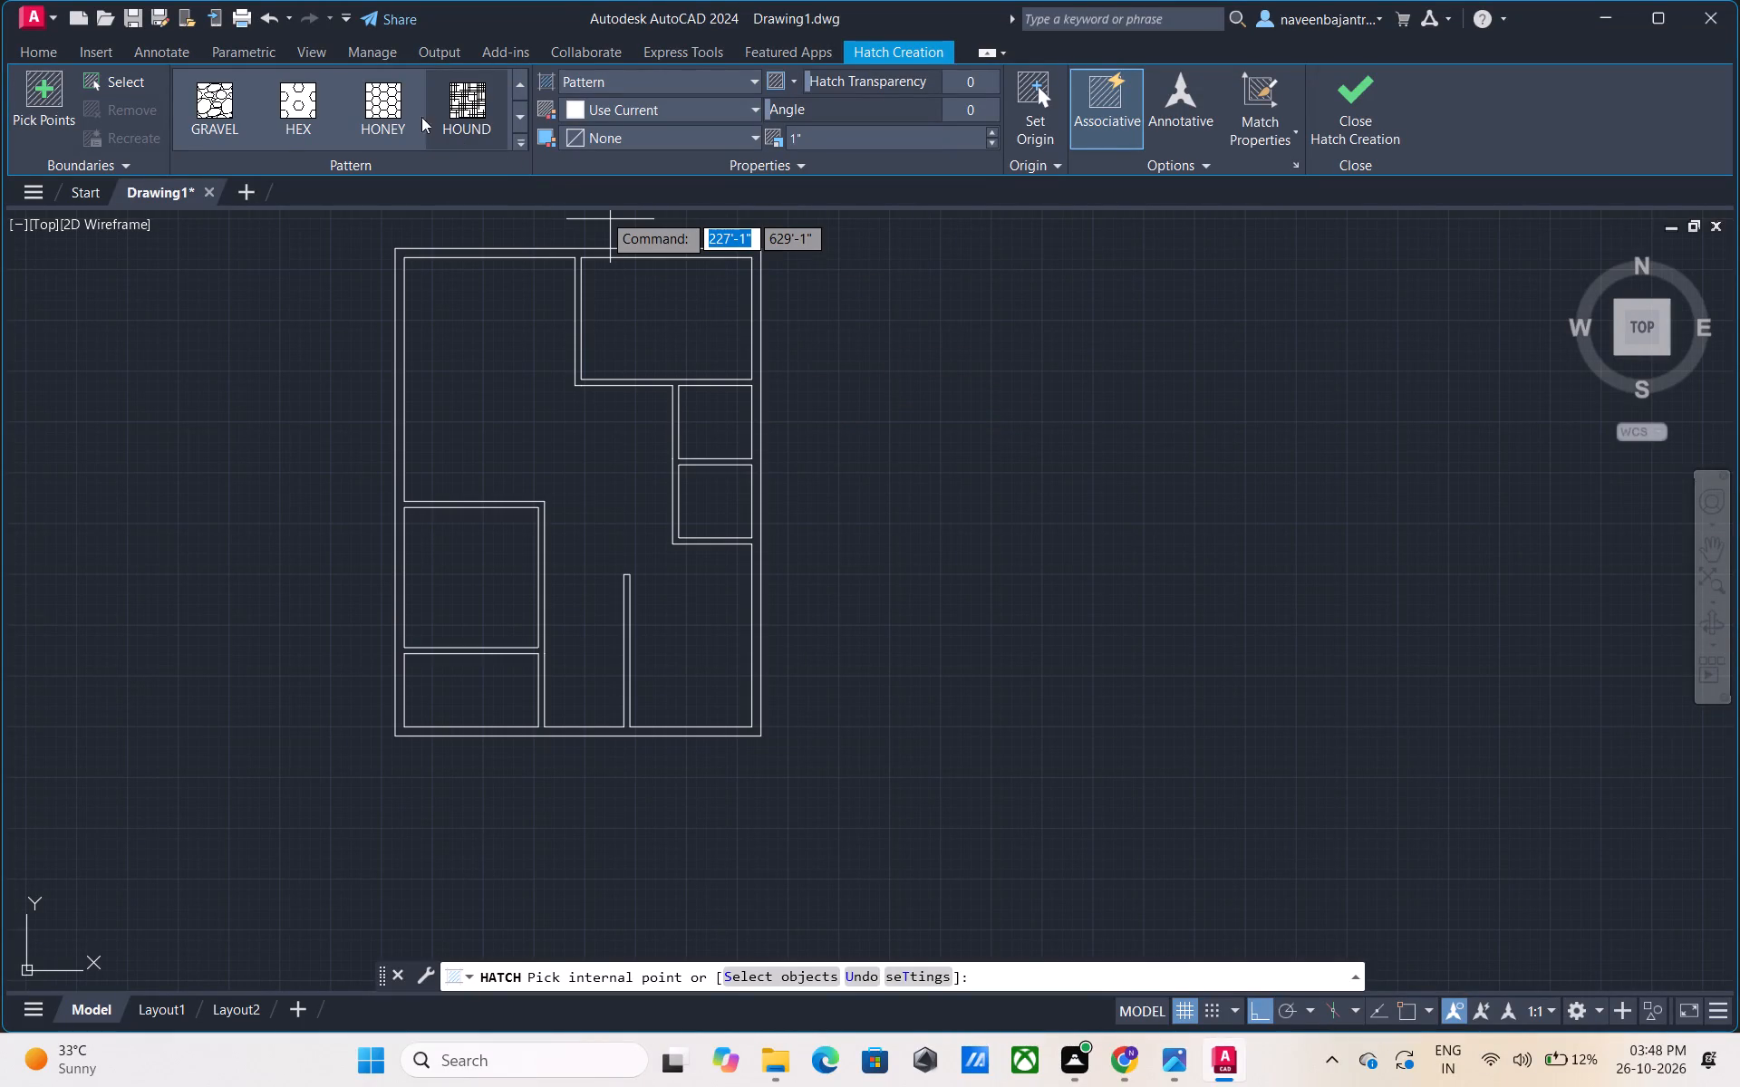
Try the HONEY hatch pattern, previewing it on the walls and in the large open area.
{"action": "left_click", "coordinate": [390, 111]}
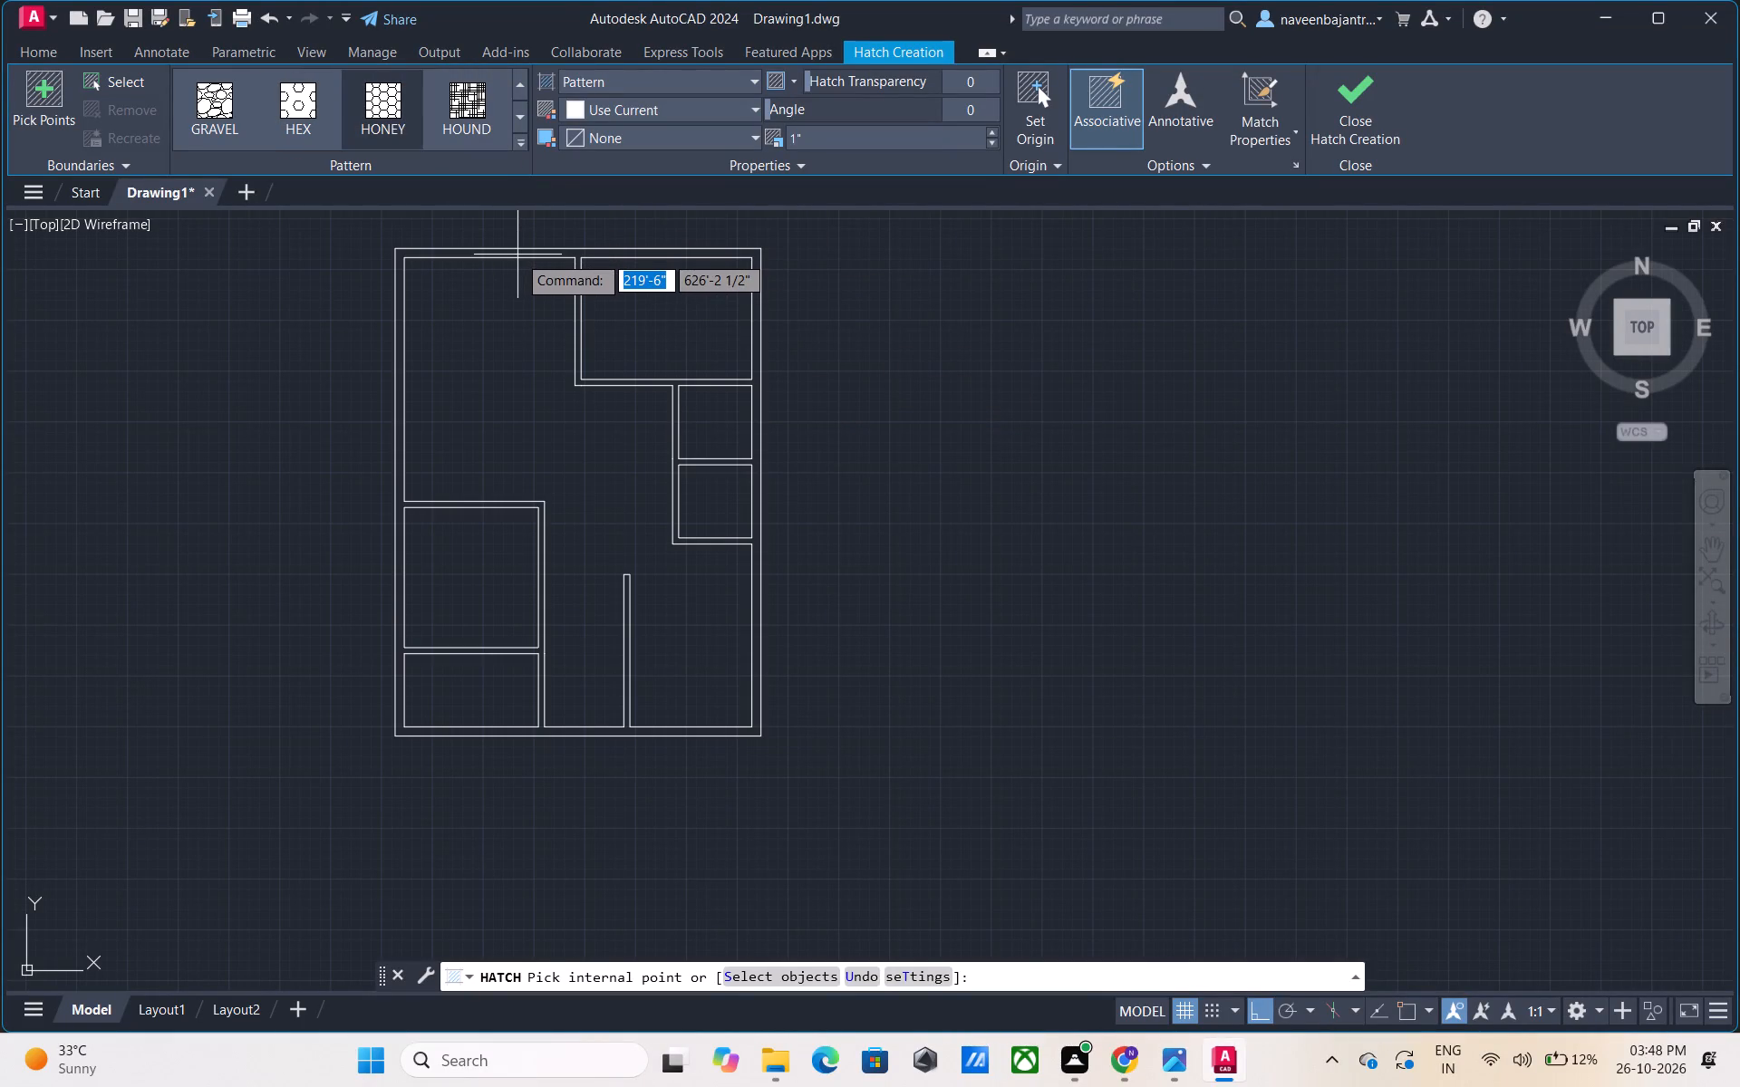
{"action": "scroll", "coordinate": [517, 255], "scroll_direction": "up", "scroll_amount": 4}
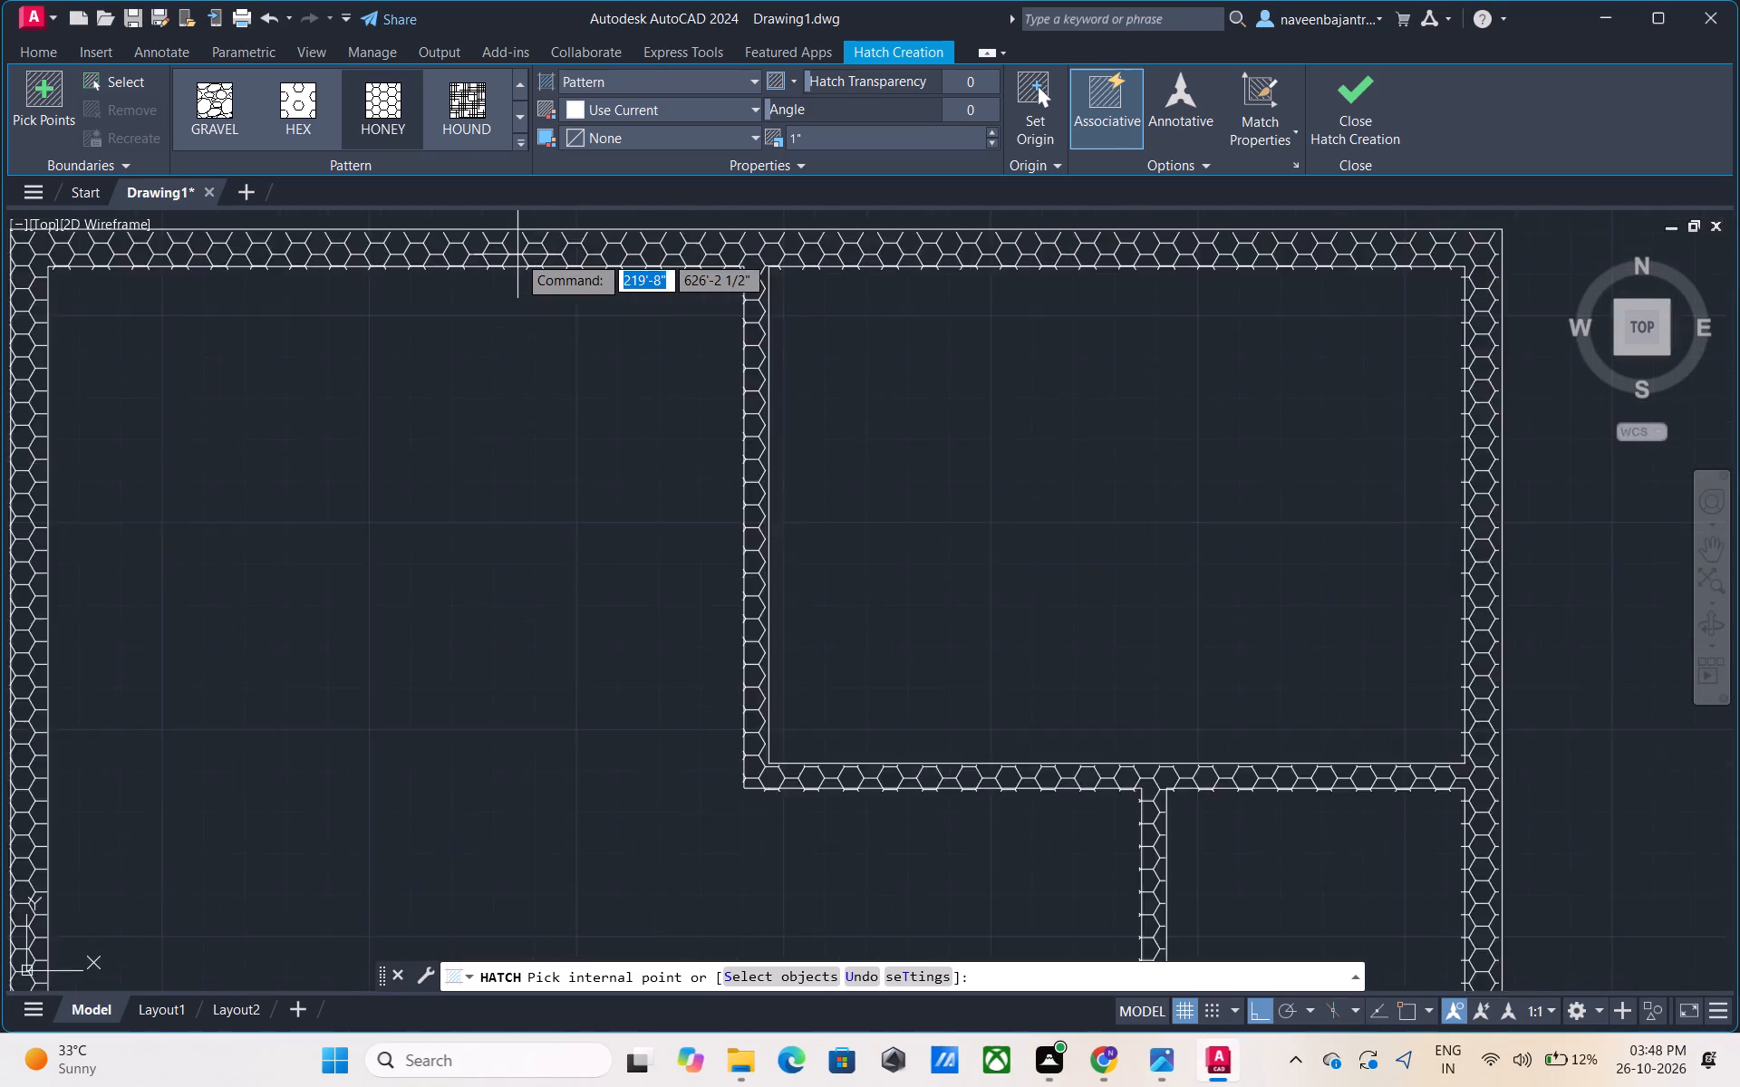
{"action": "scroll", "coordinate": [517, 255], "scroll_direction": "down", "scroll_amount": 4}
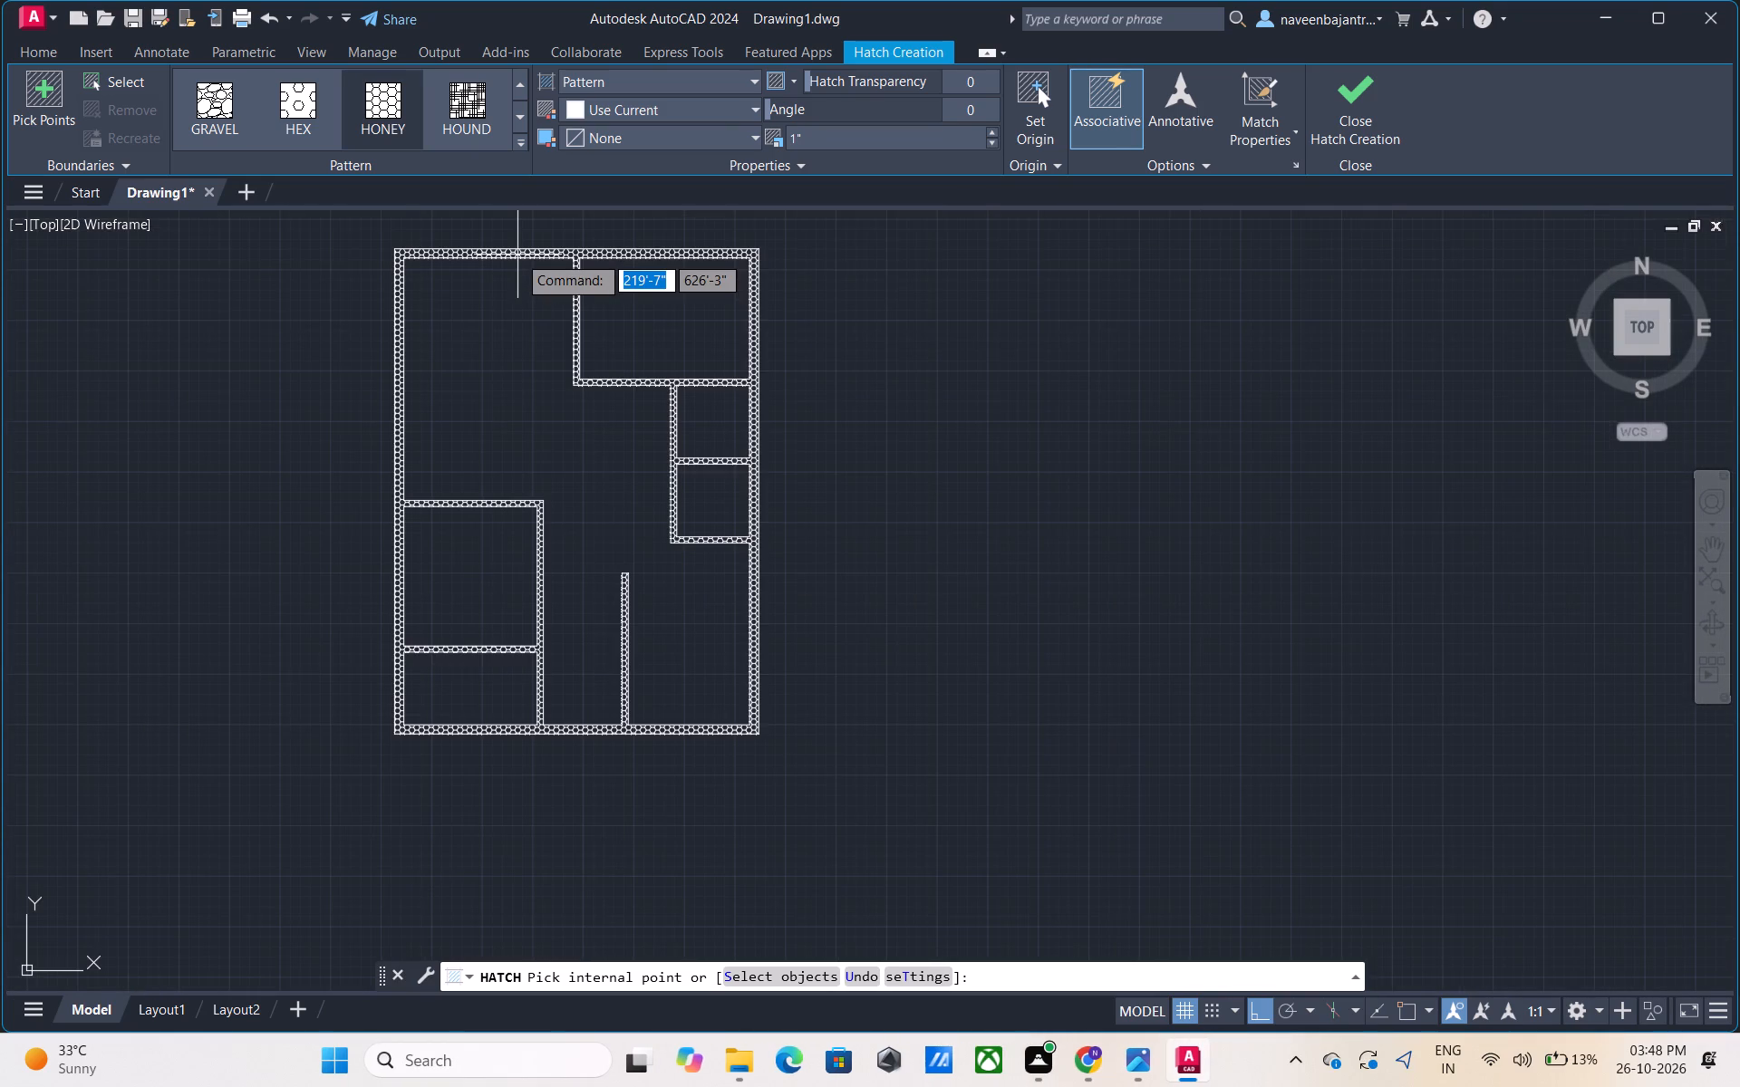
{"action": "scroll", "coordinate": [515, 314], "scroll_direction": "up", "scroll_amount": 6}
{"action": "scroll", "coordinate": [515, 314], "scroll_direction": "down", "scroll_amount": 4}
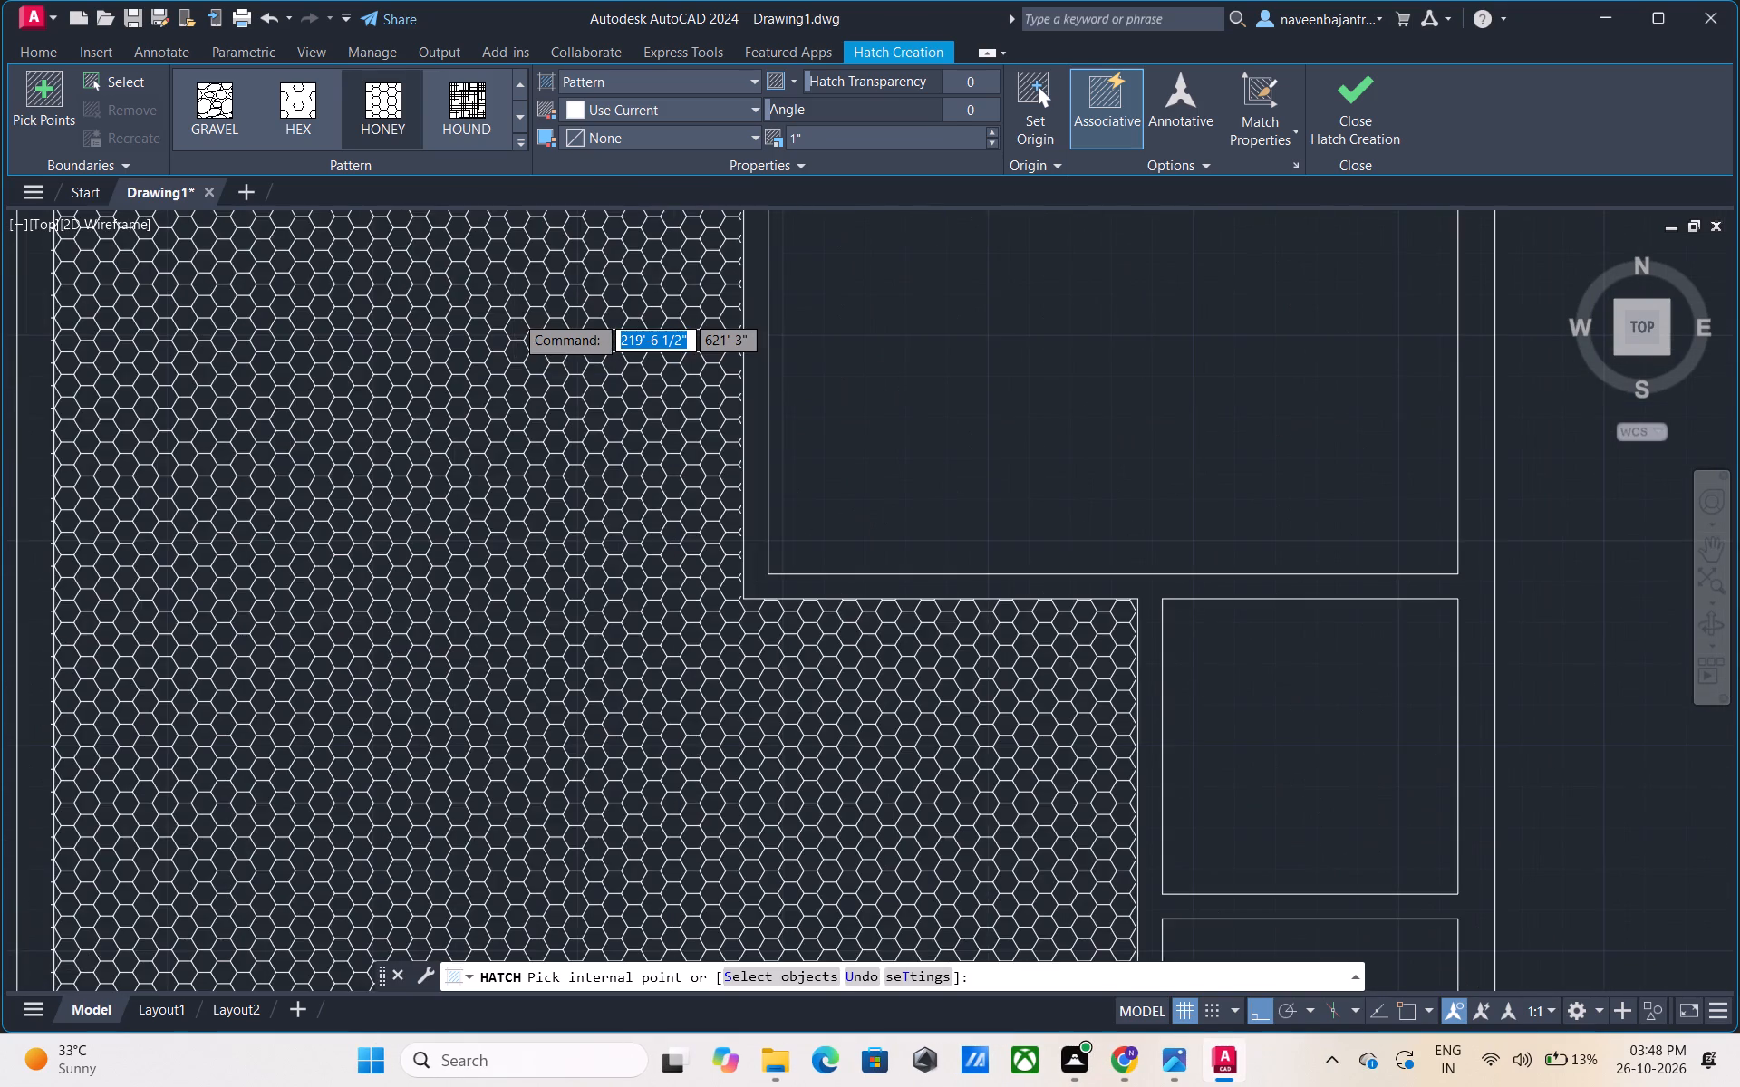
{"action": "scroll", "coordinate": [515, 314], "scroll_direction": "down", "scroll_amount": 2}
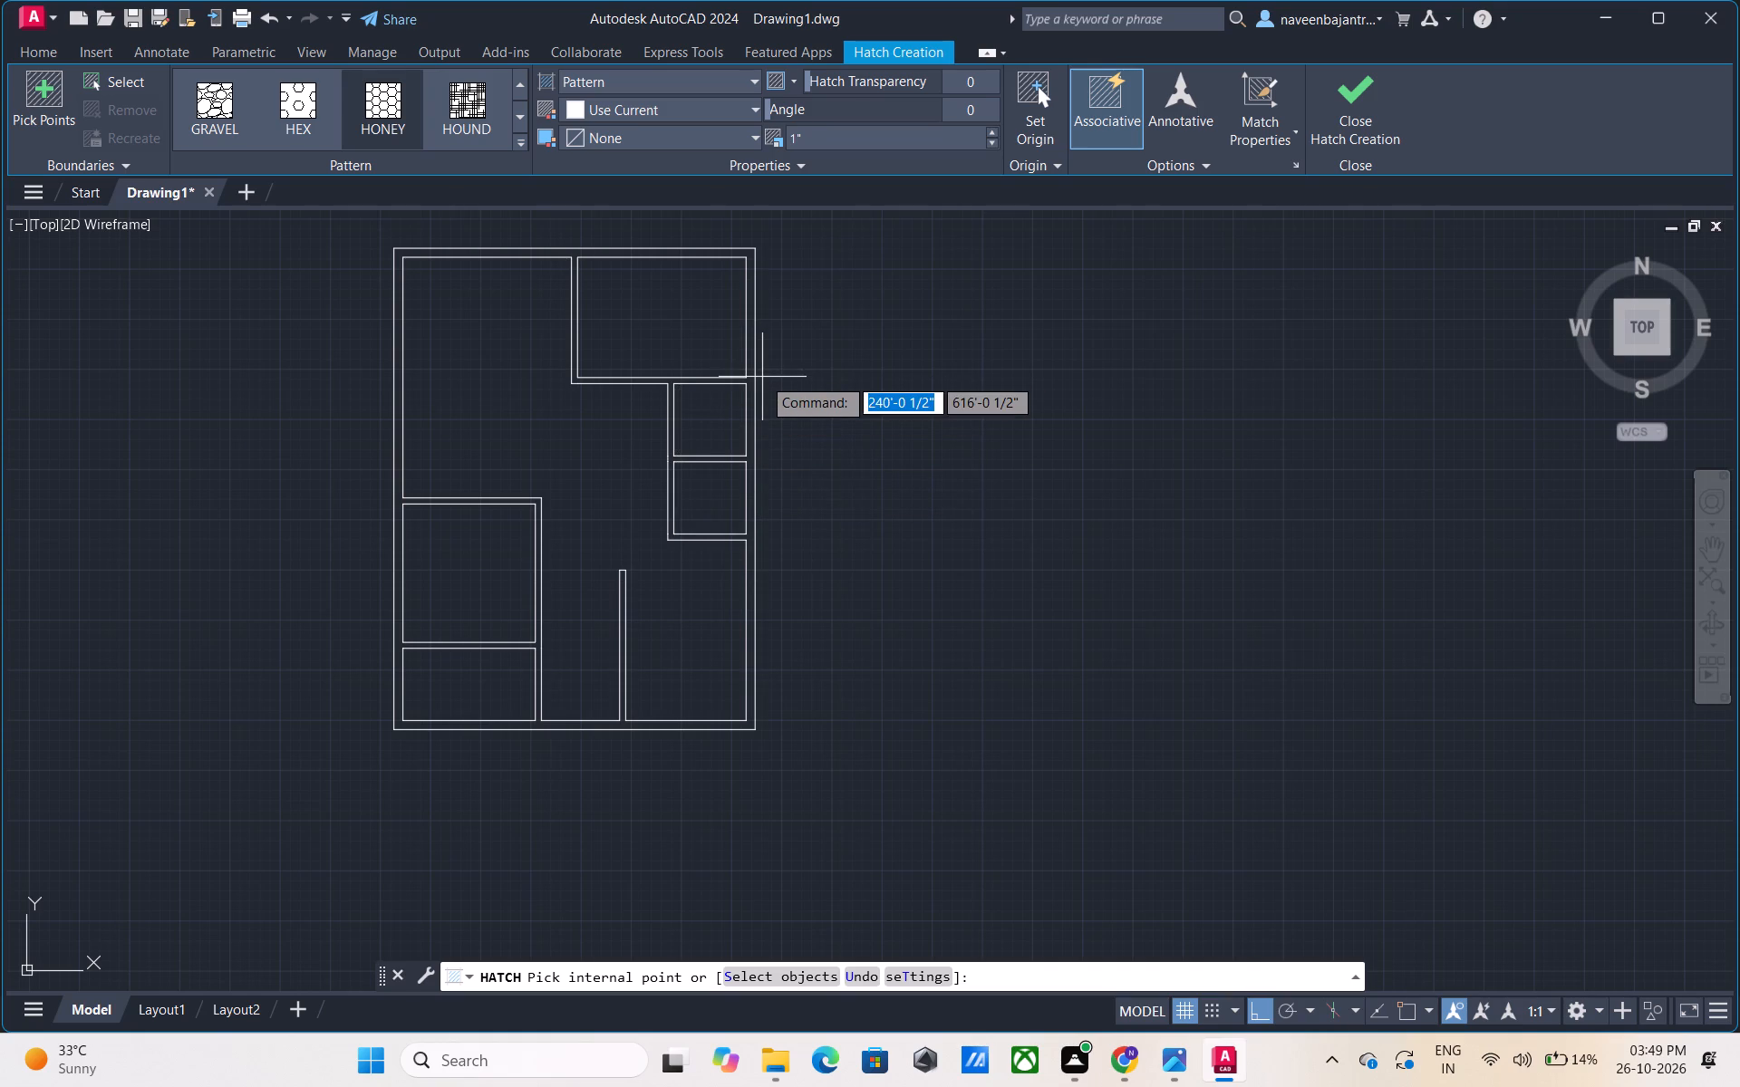
Set the hatch pattern to HEX, previewing it in the large open area, the small lower-left room and the walls.
{"action": "left_click", "coordinate": [310, 108]}
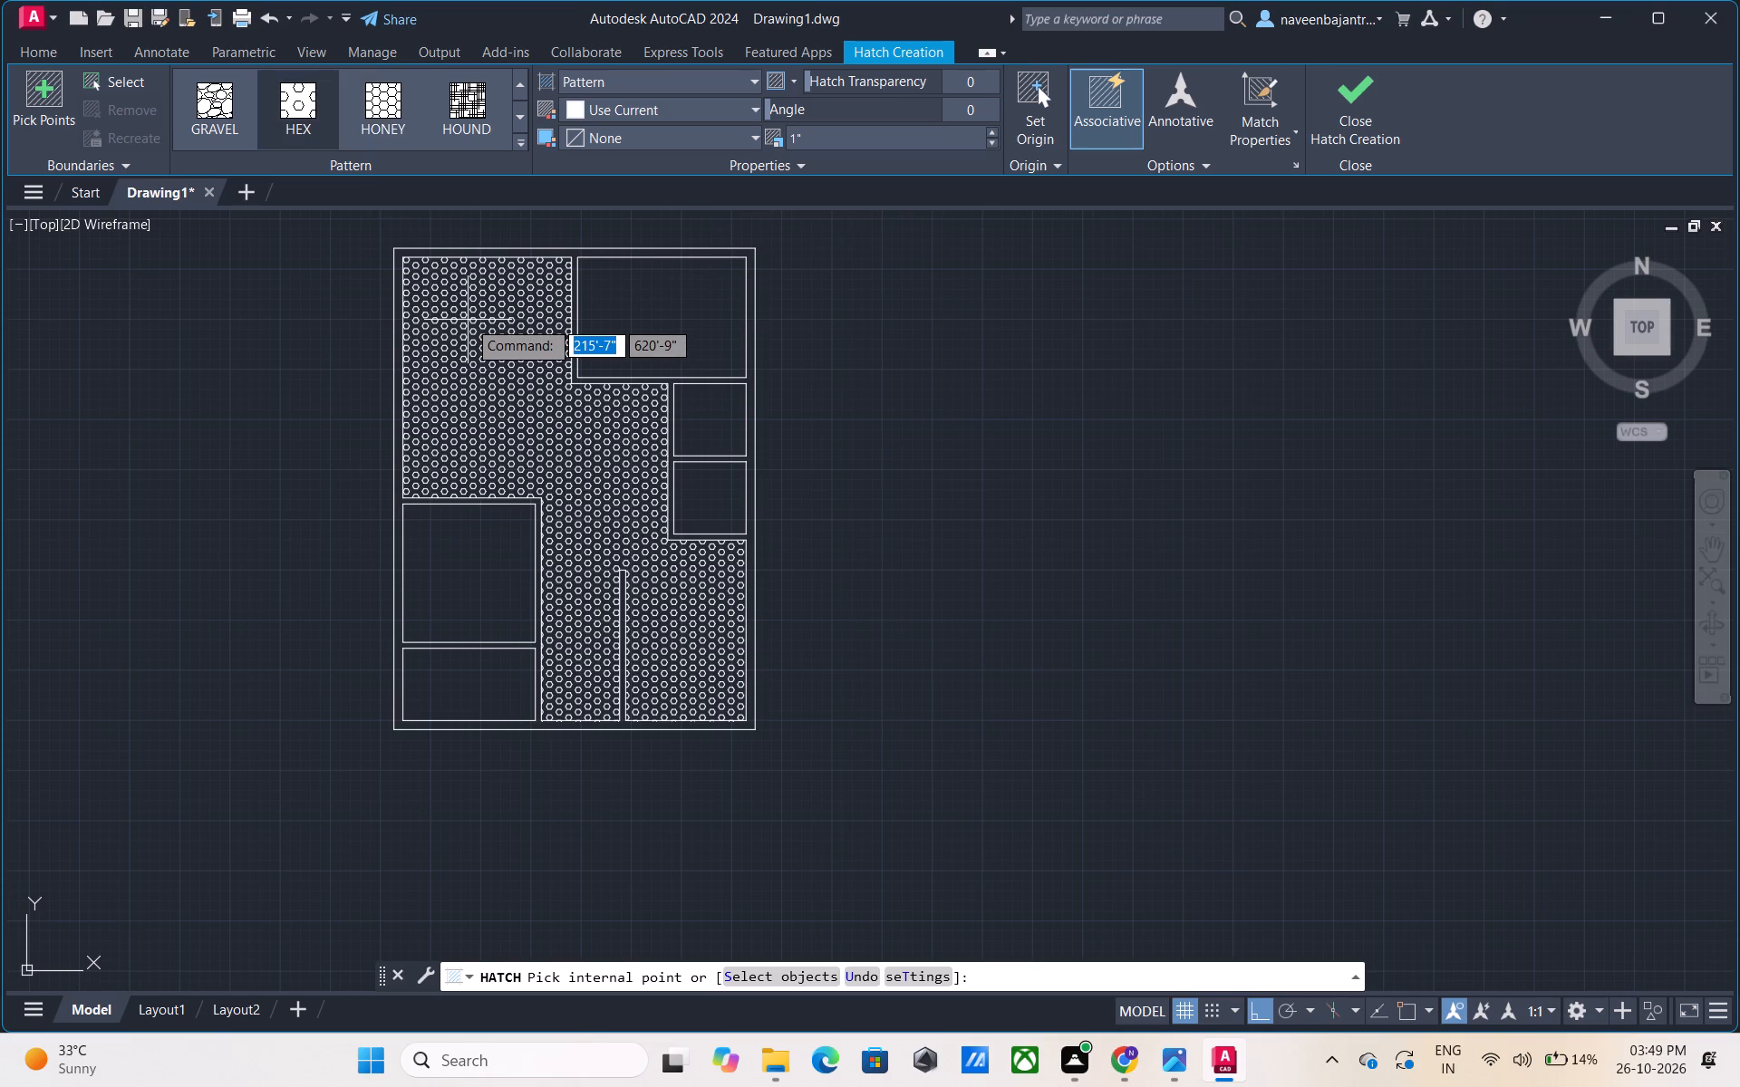
{"action": "scroll", "coordinate": [468, 320], "scroll_direction": "up", "scroll_amount": 3}
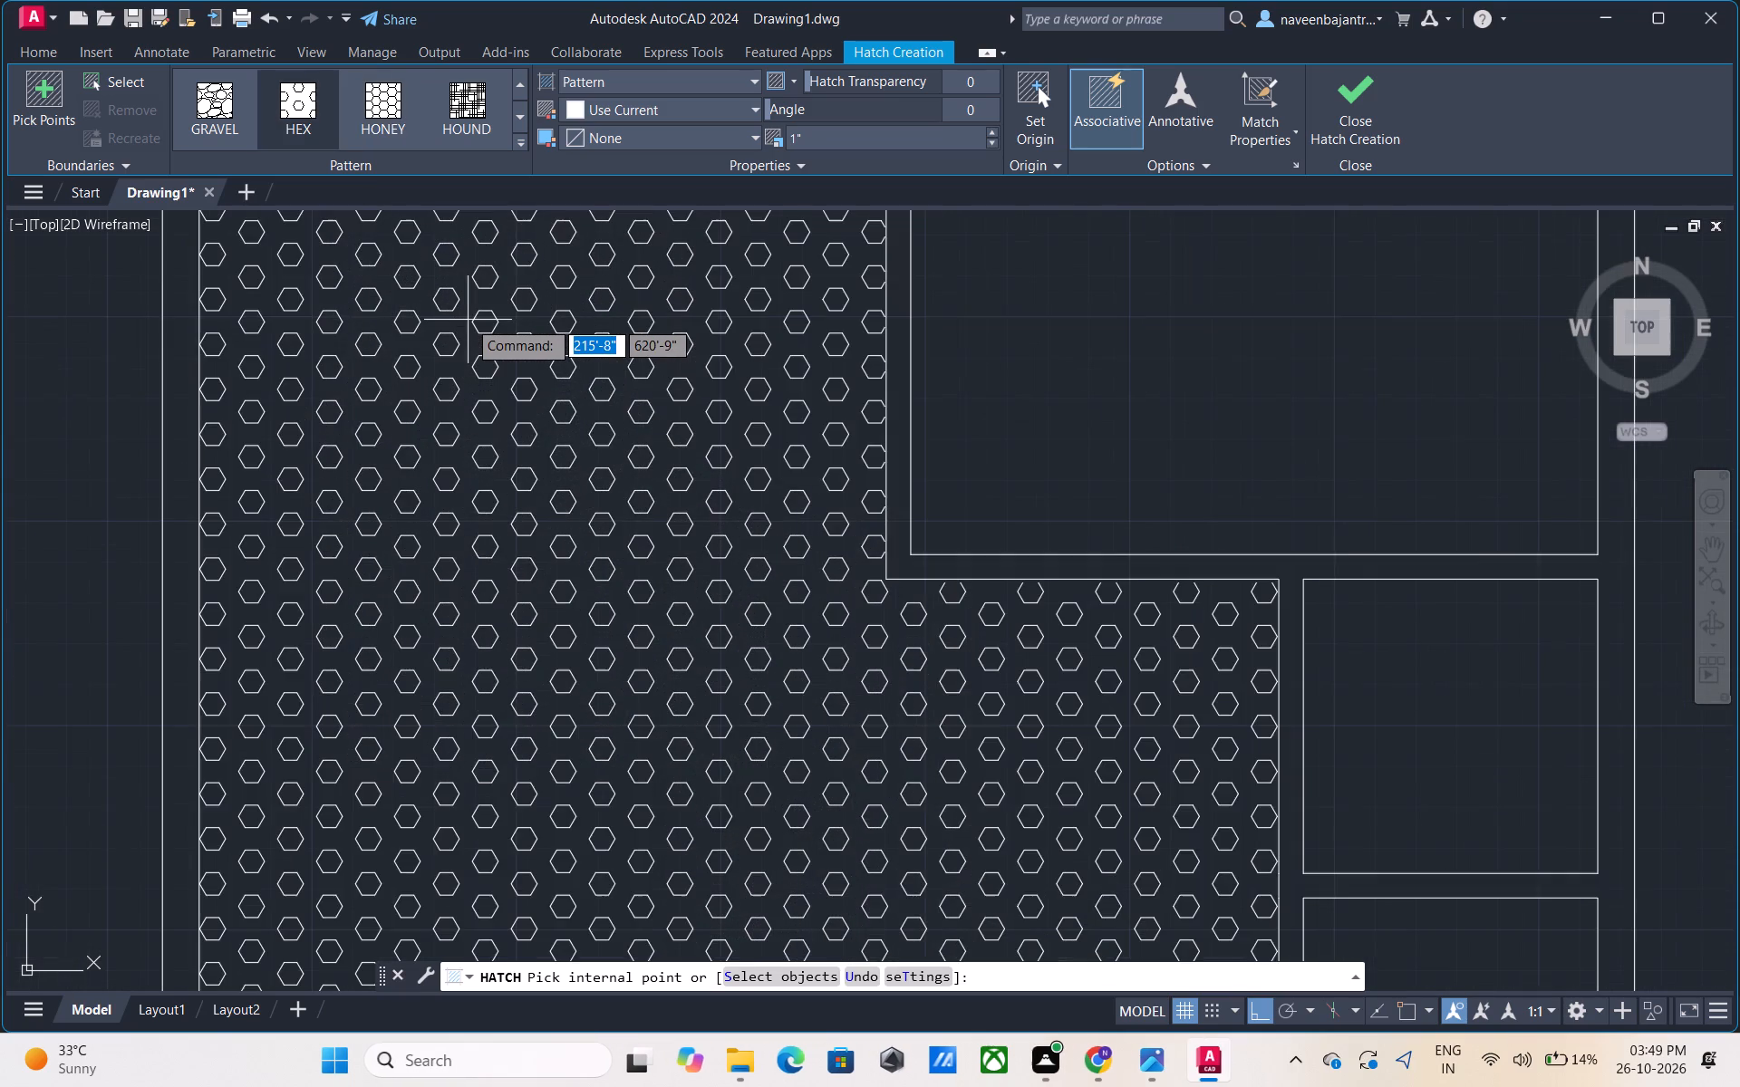
{"action": "scroll", "coordinate": [468, 320], "scroll_direction": "down", "scroll_amount": 3}
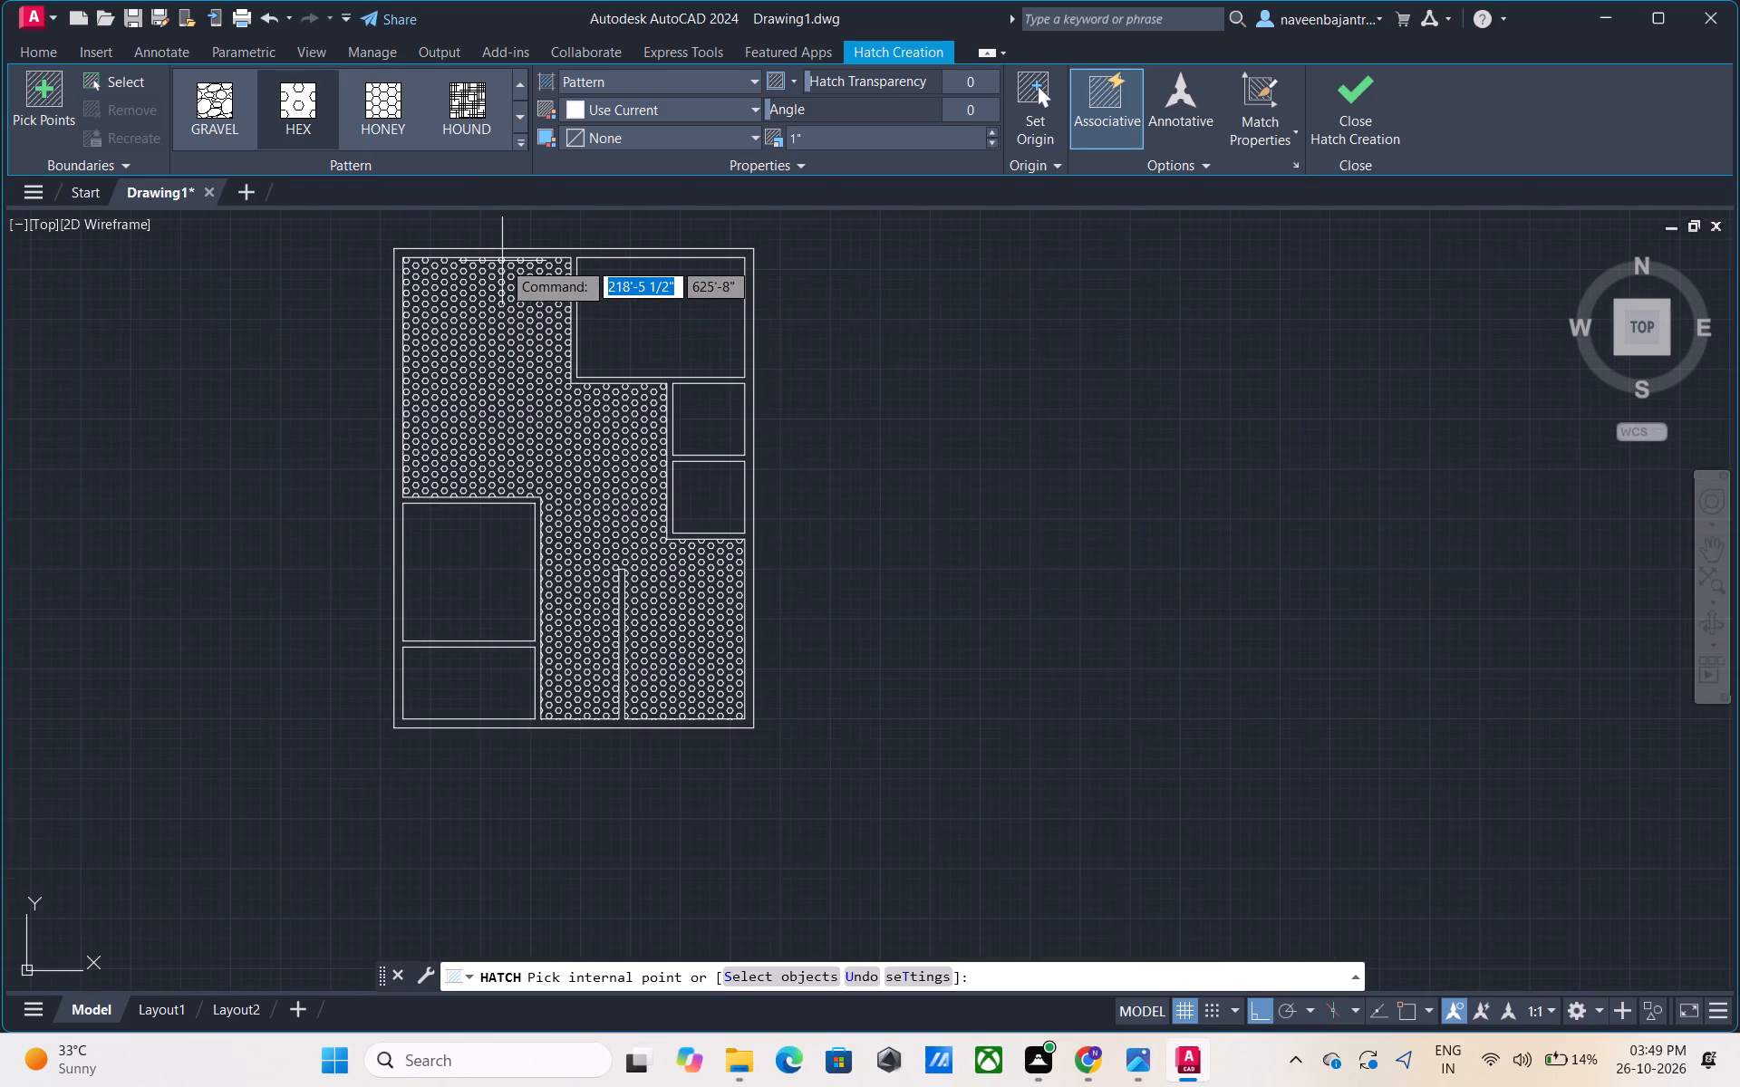
{"action": "scroll", "coordinate": [502, 261], "scroll_direction": "up", "scroll_amount": 1}
{"action": "scroll", "coordinate": [502, 261], "scroll_direction": "down", "scroll_amount": 1}
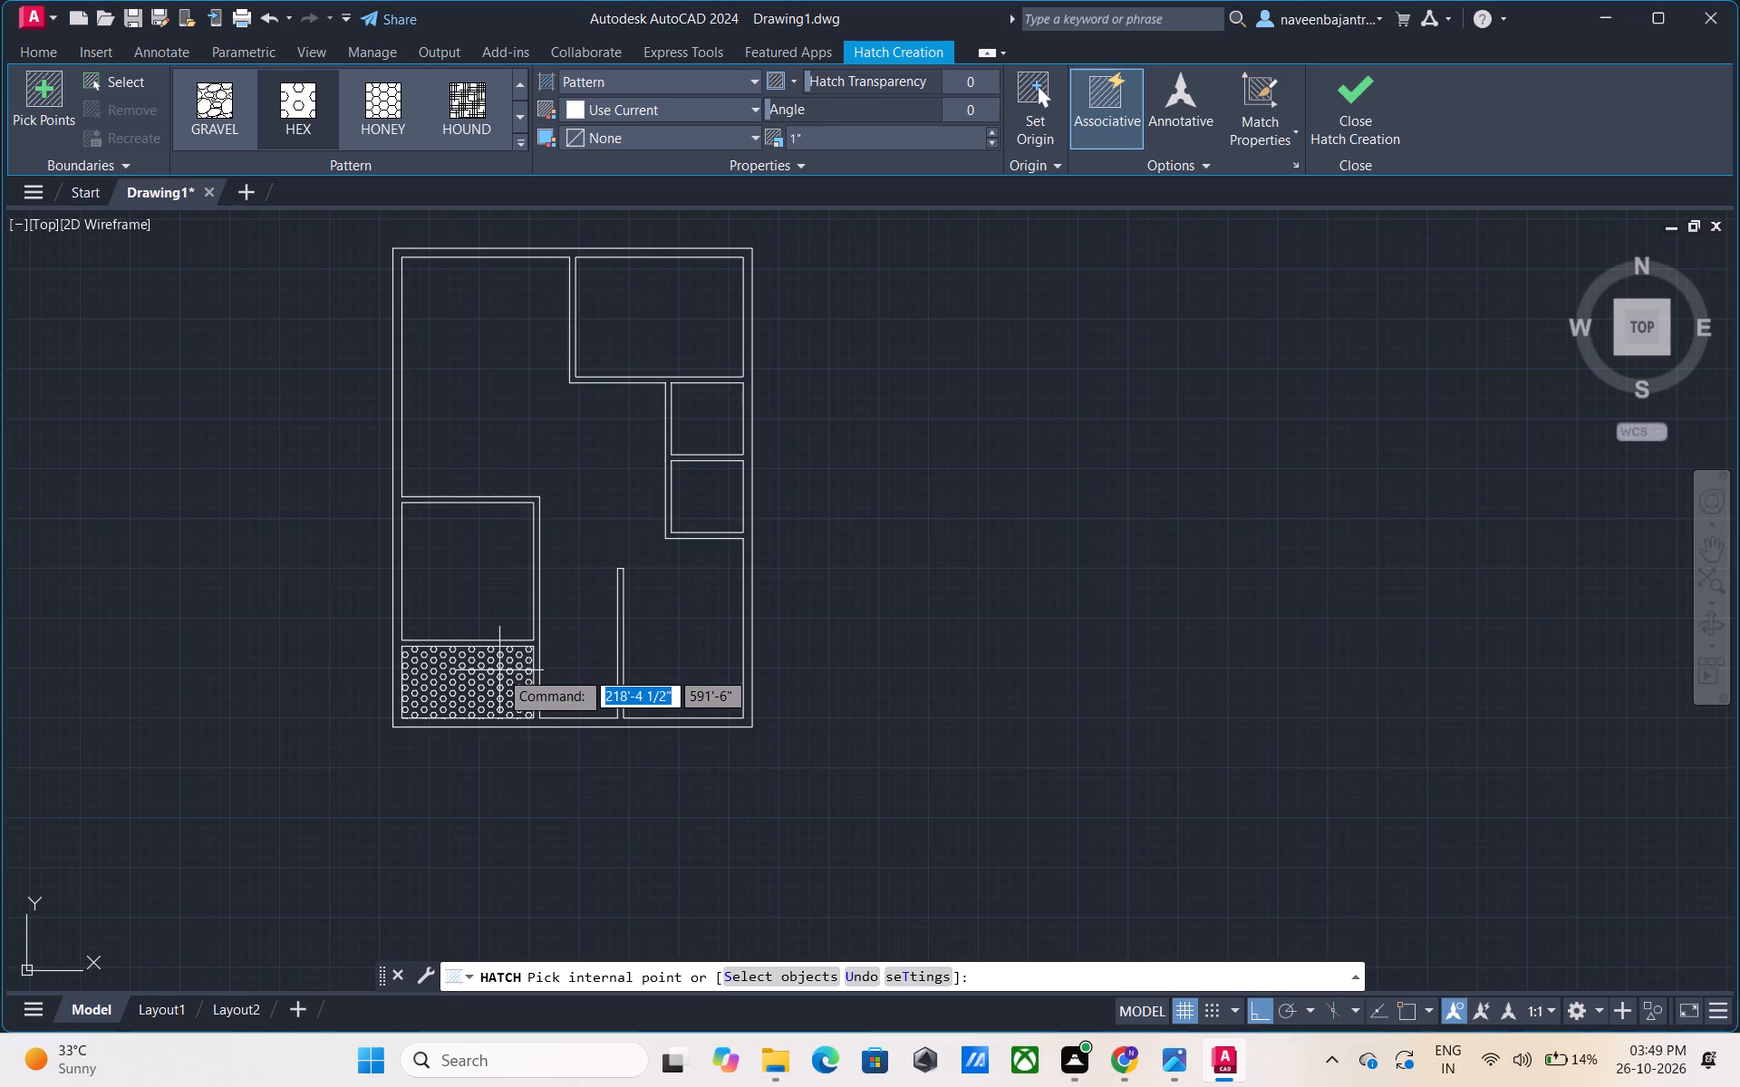
{"action": "scroll", "coordinate": [500, 671], "scroll_direction": "up", "scroll_amount": 5}
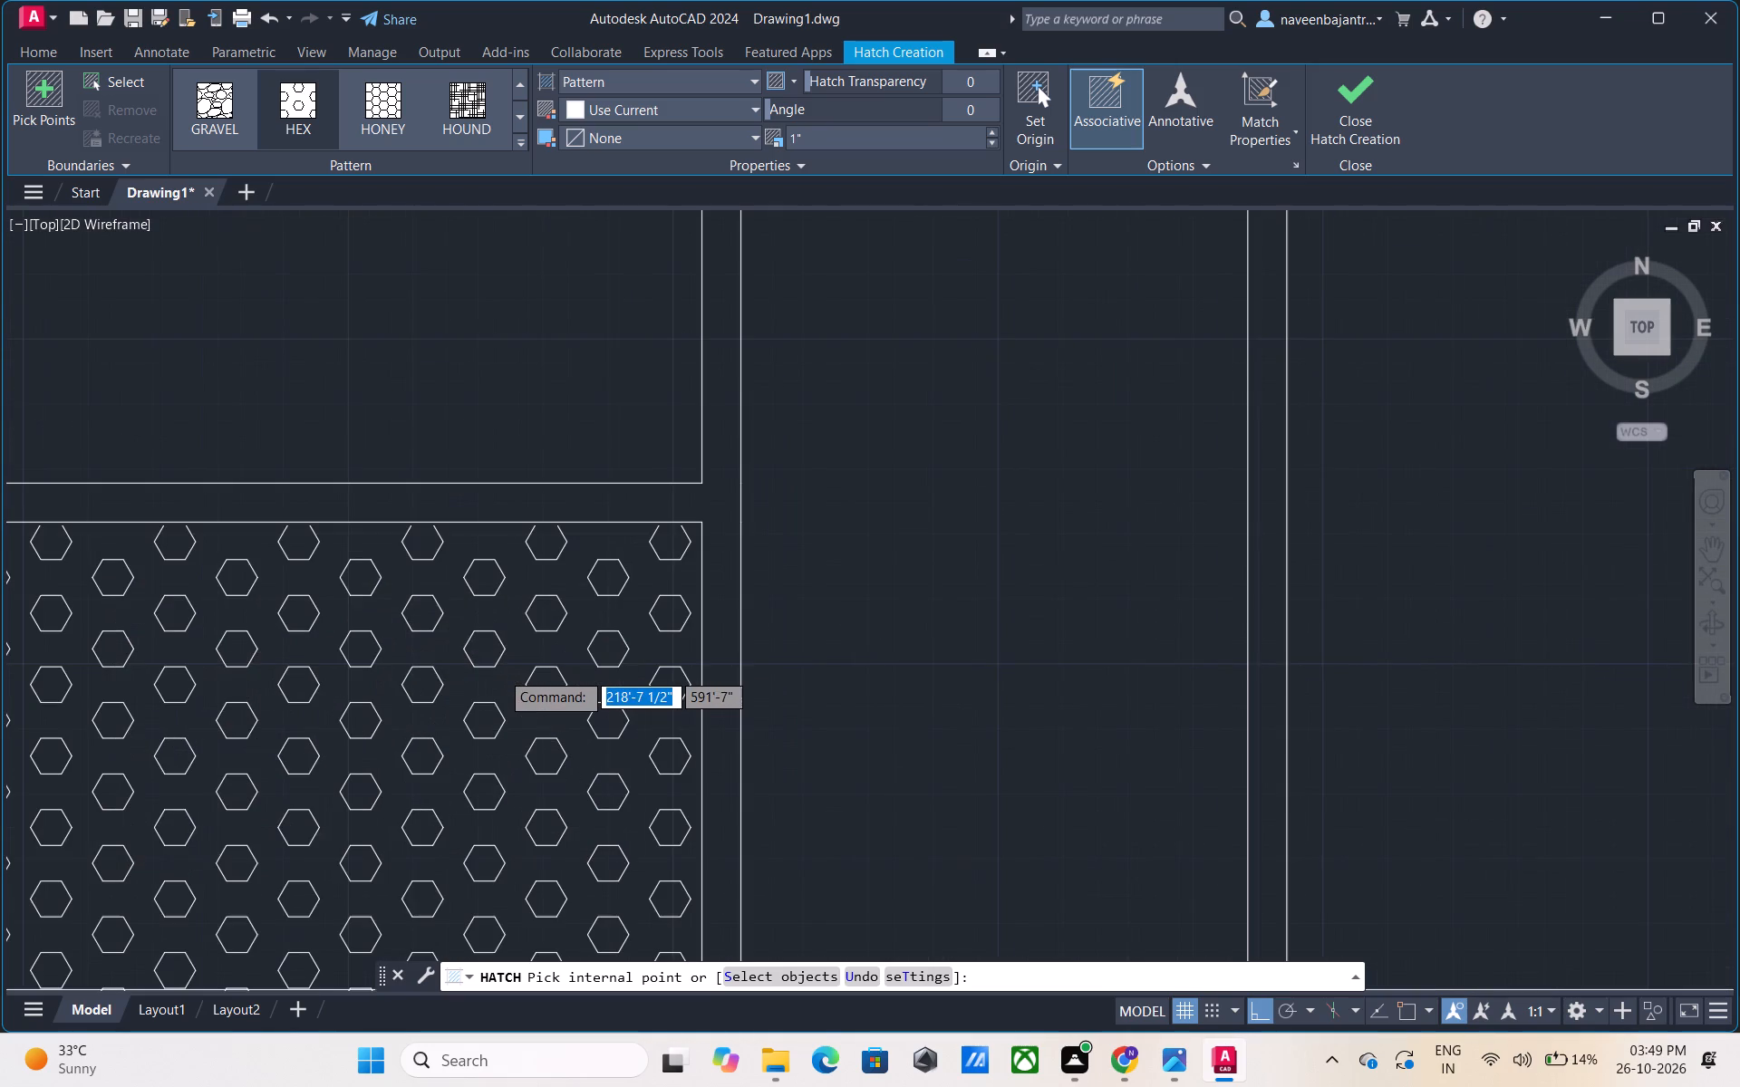
{"action": "scroll", "coordinate": [500, 671], "scroll_direction": "down", "scroll_amount": 5}
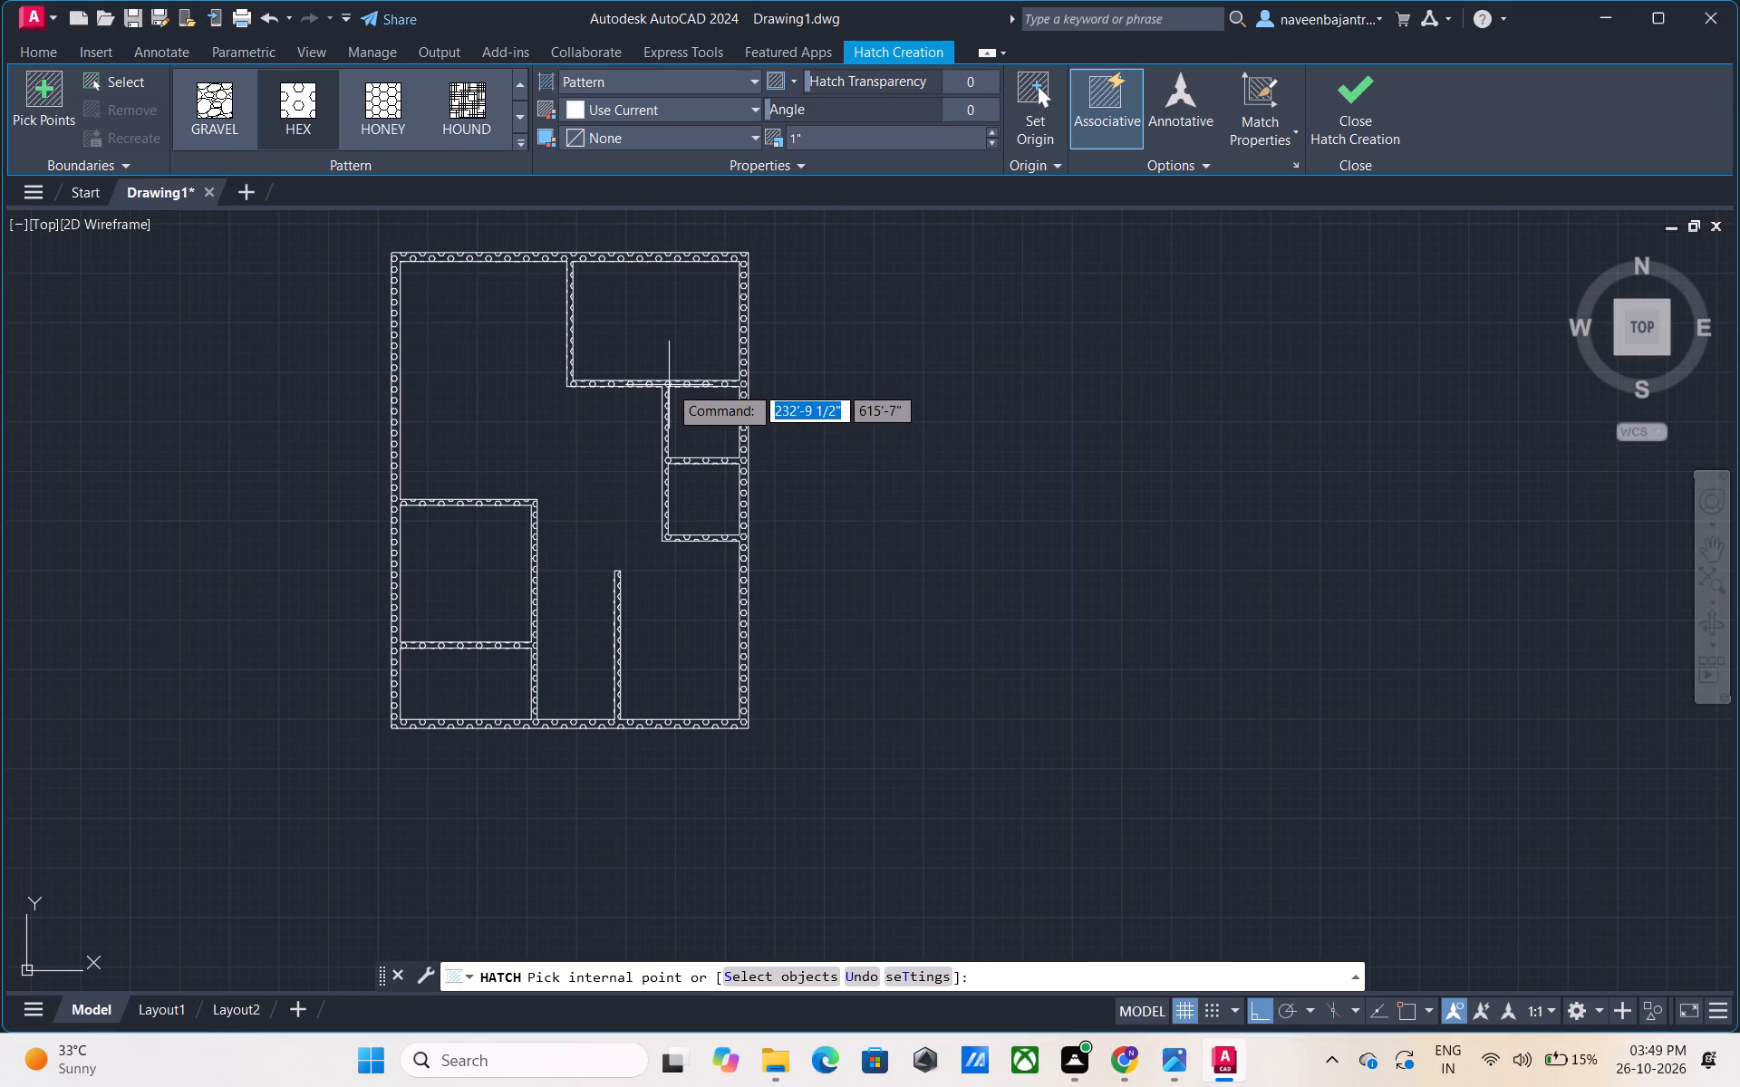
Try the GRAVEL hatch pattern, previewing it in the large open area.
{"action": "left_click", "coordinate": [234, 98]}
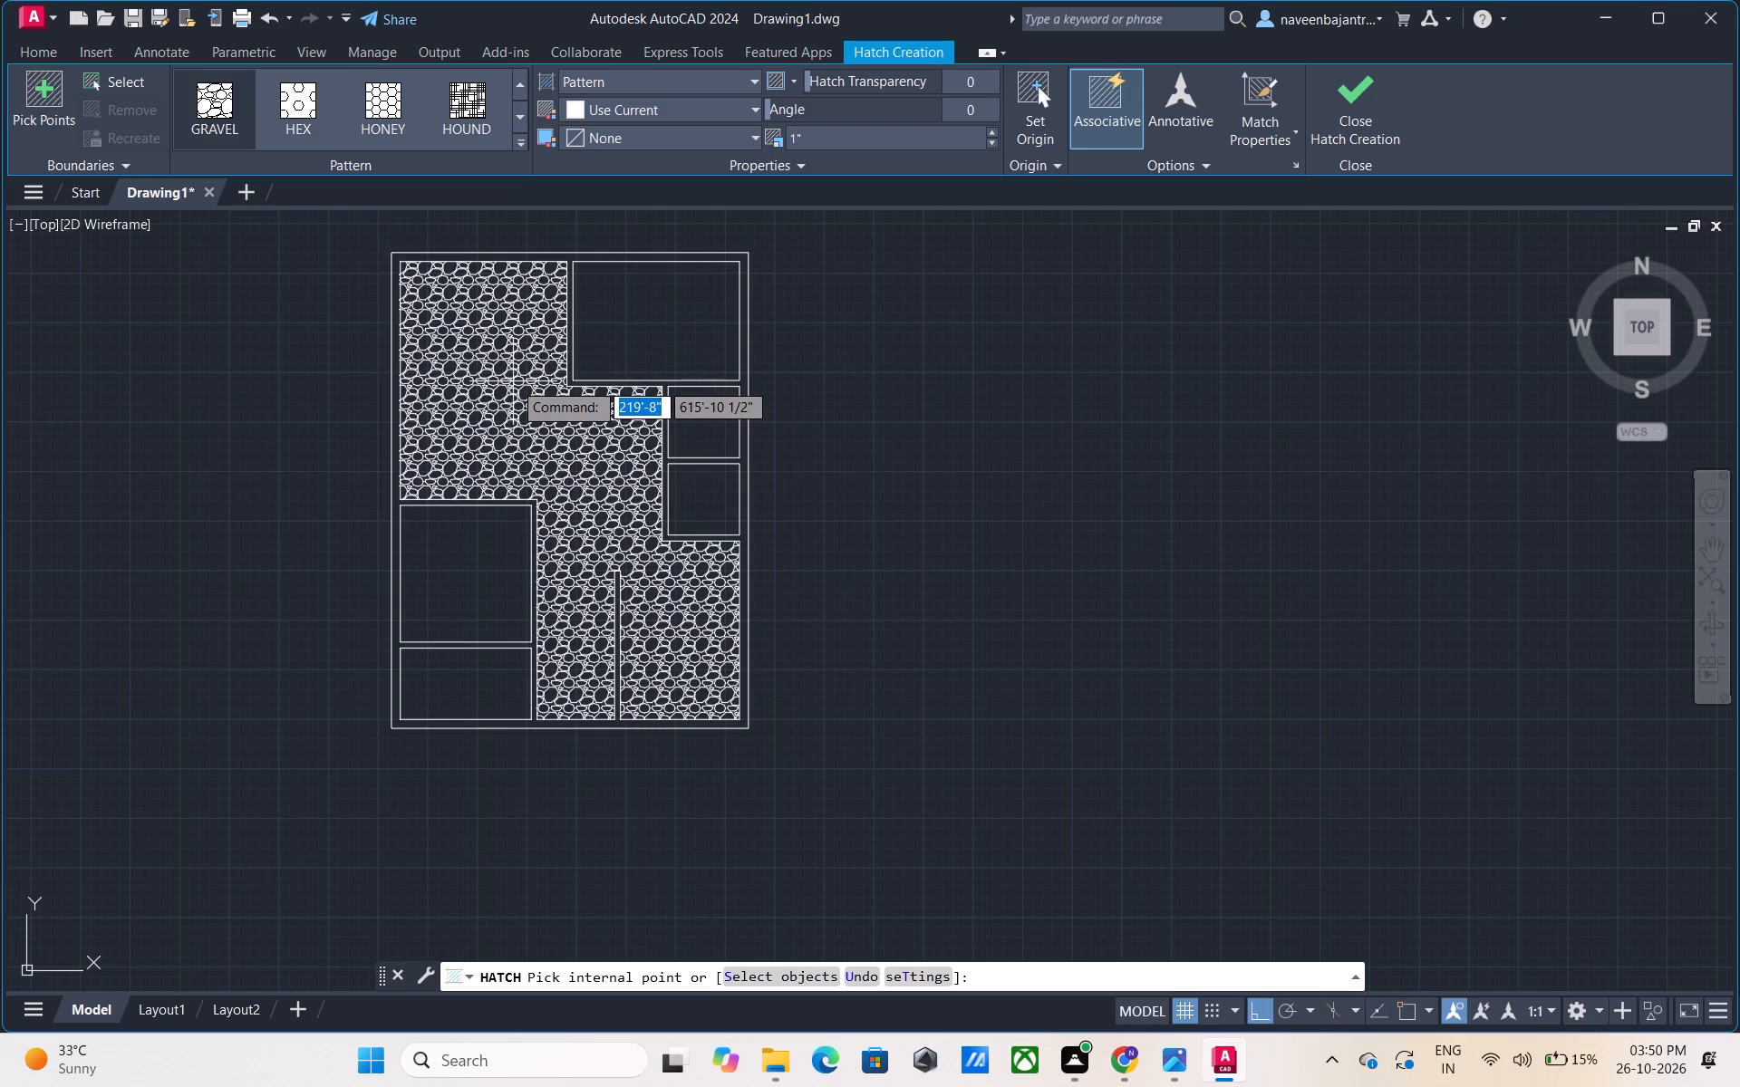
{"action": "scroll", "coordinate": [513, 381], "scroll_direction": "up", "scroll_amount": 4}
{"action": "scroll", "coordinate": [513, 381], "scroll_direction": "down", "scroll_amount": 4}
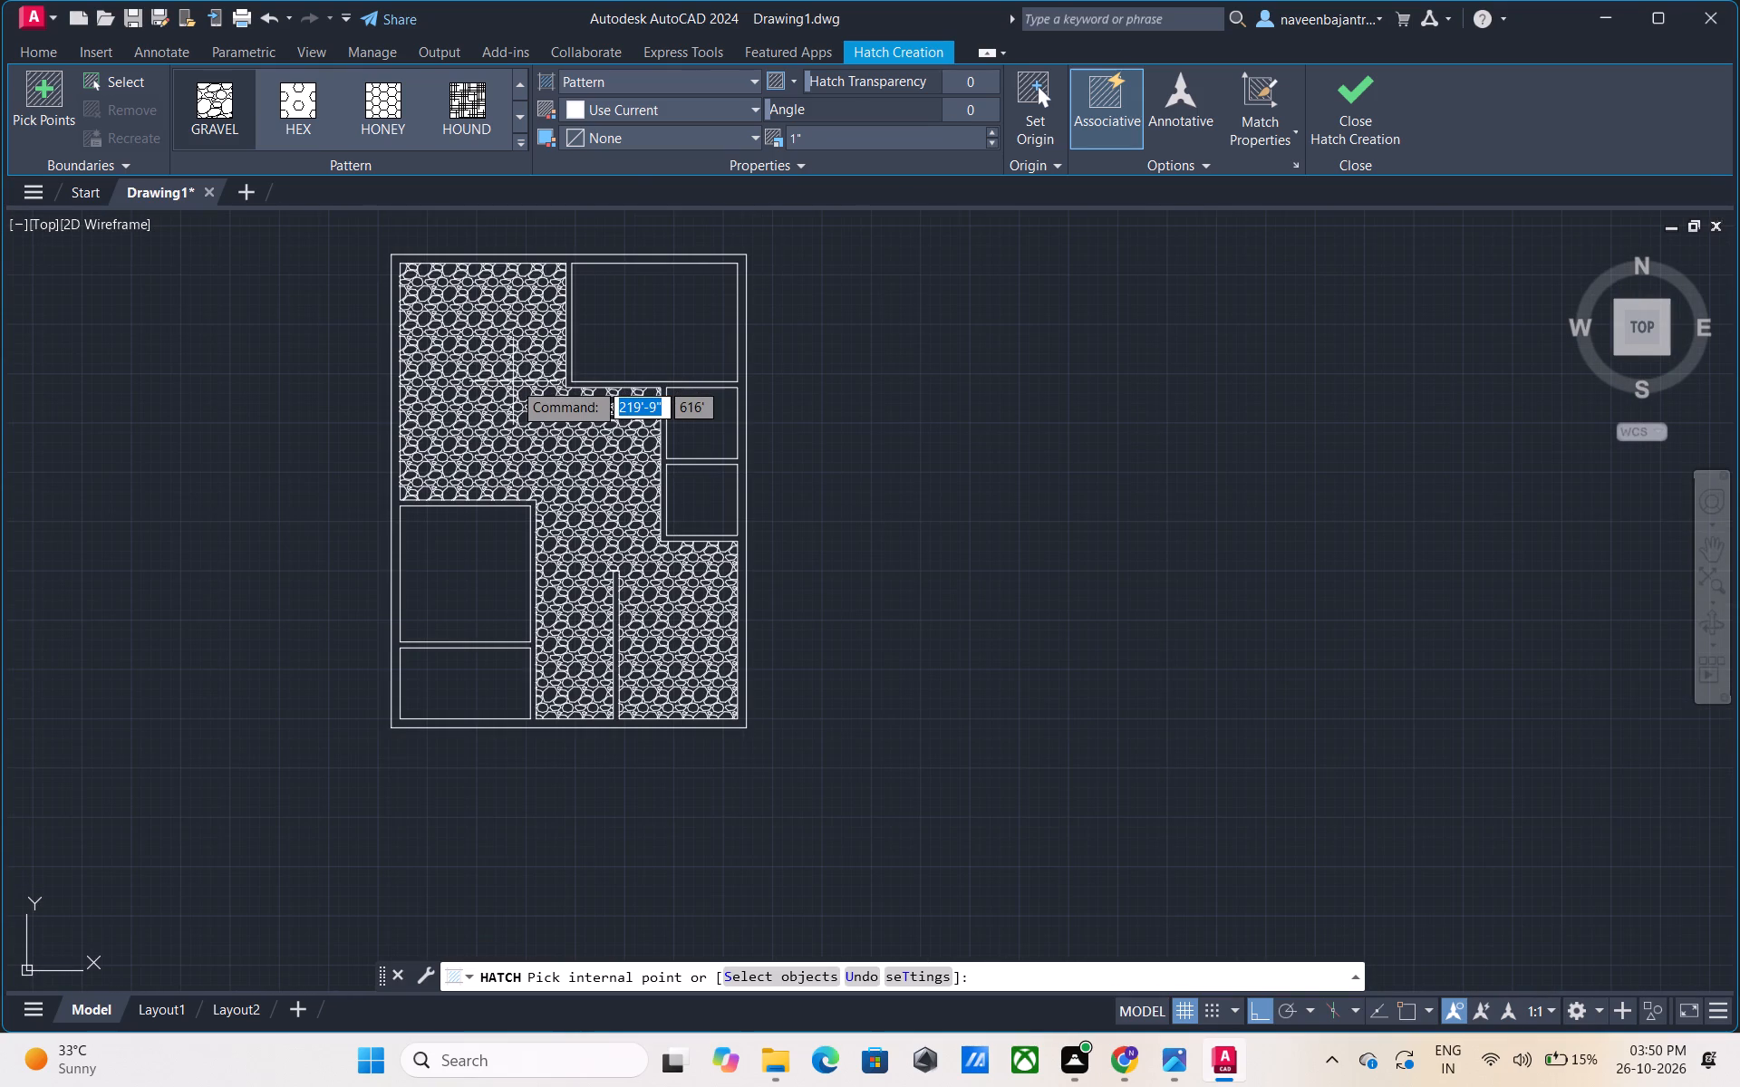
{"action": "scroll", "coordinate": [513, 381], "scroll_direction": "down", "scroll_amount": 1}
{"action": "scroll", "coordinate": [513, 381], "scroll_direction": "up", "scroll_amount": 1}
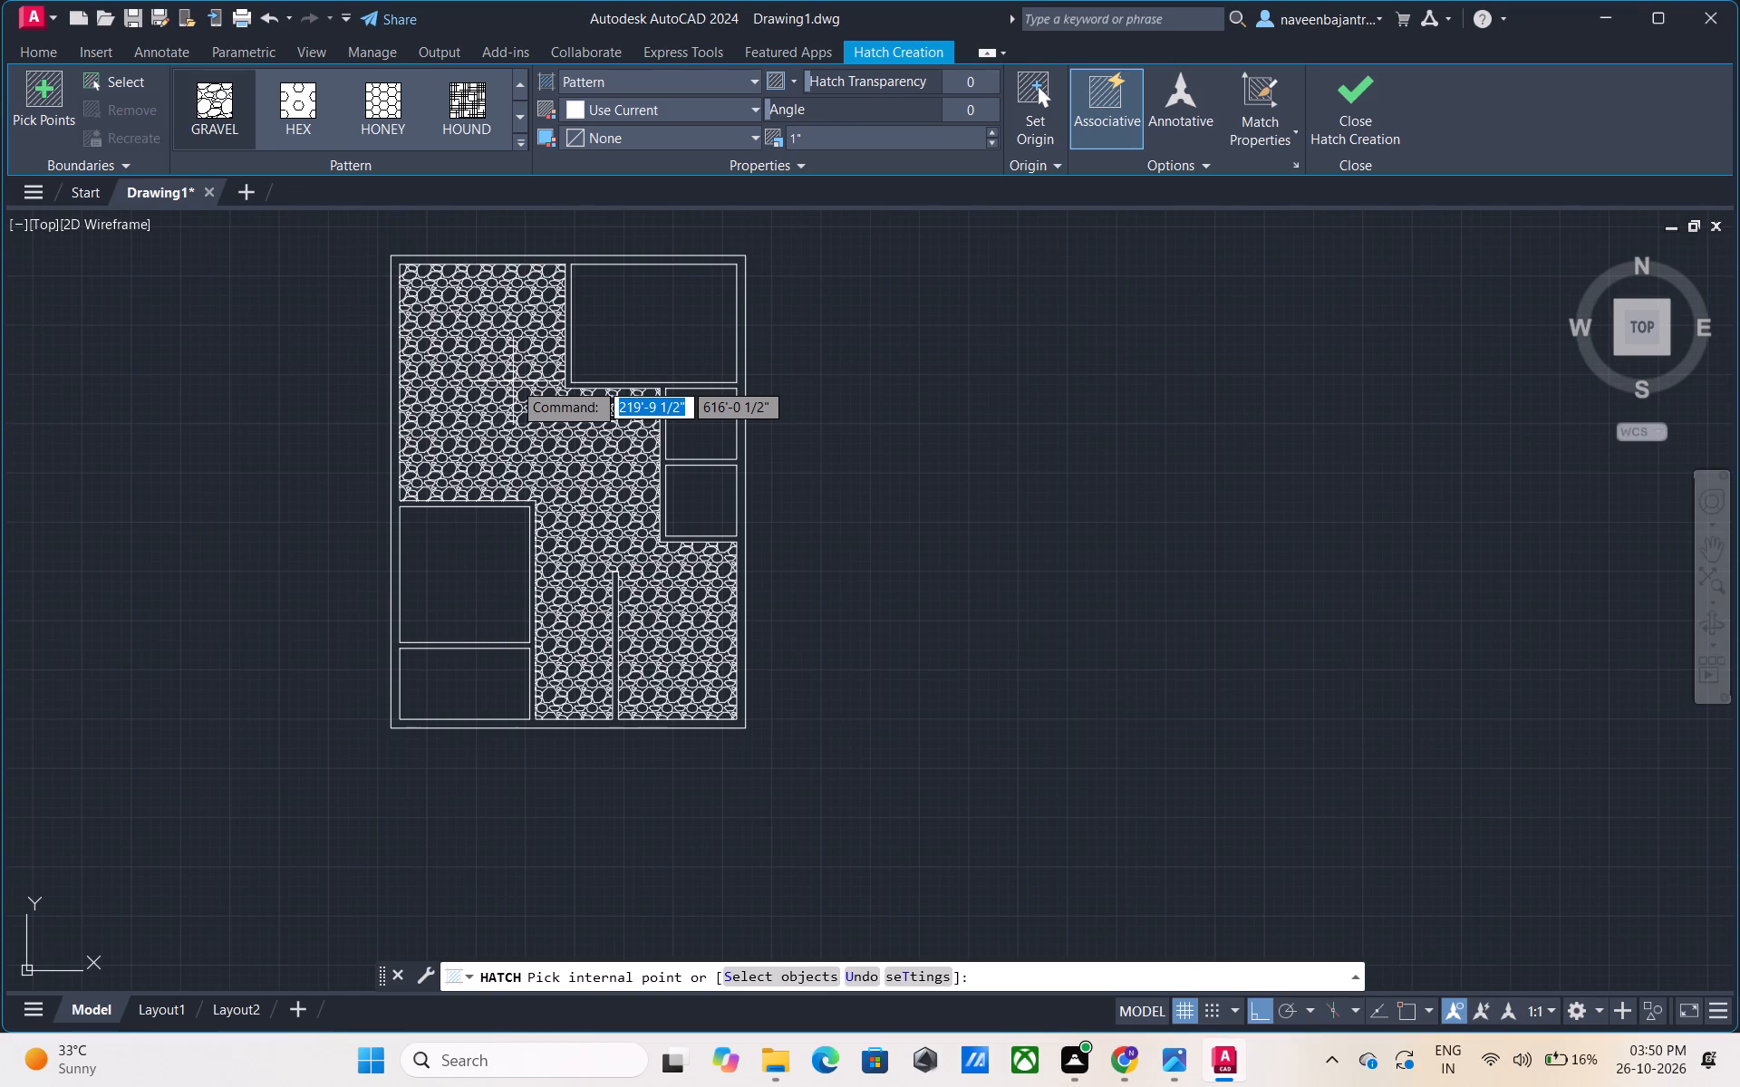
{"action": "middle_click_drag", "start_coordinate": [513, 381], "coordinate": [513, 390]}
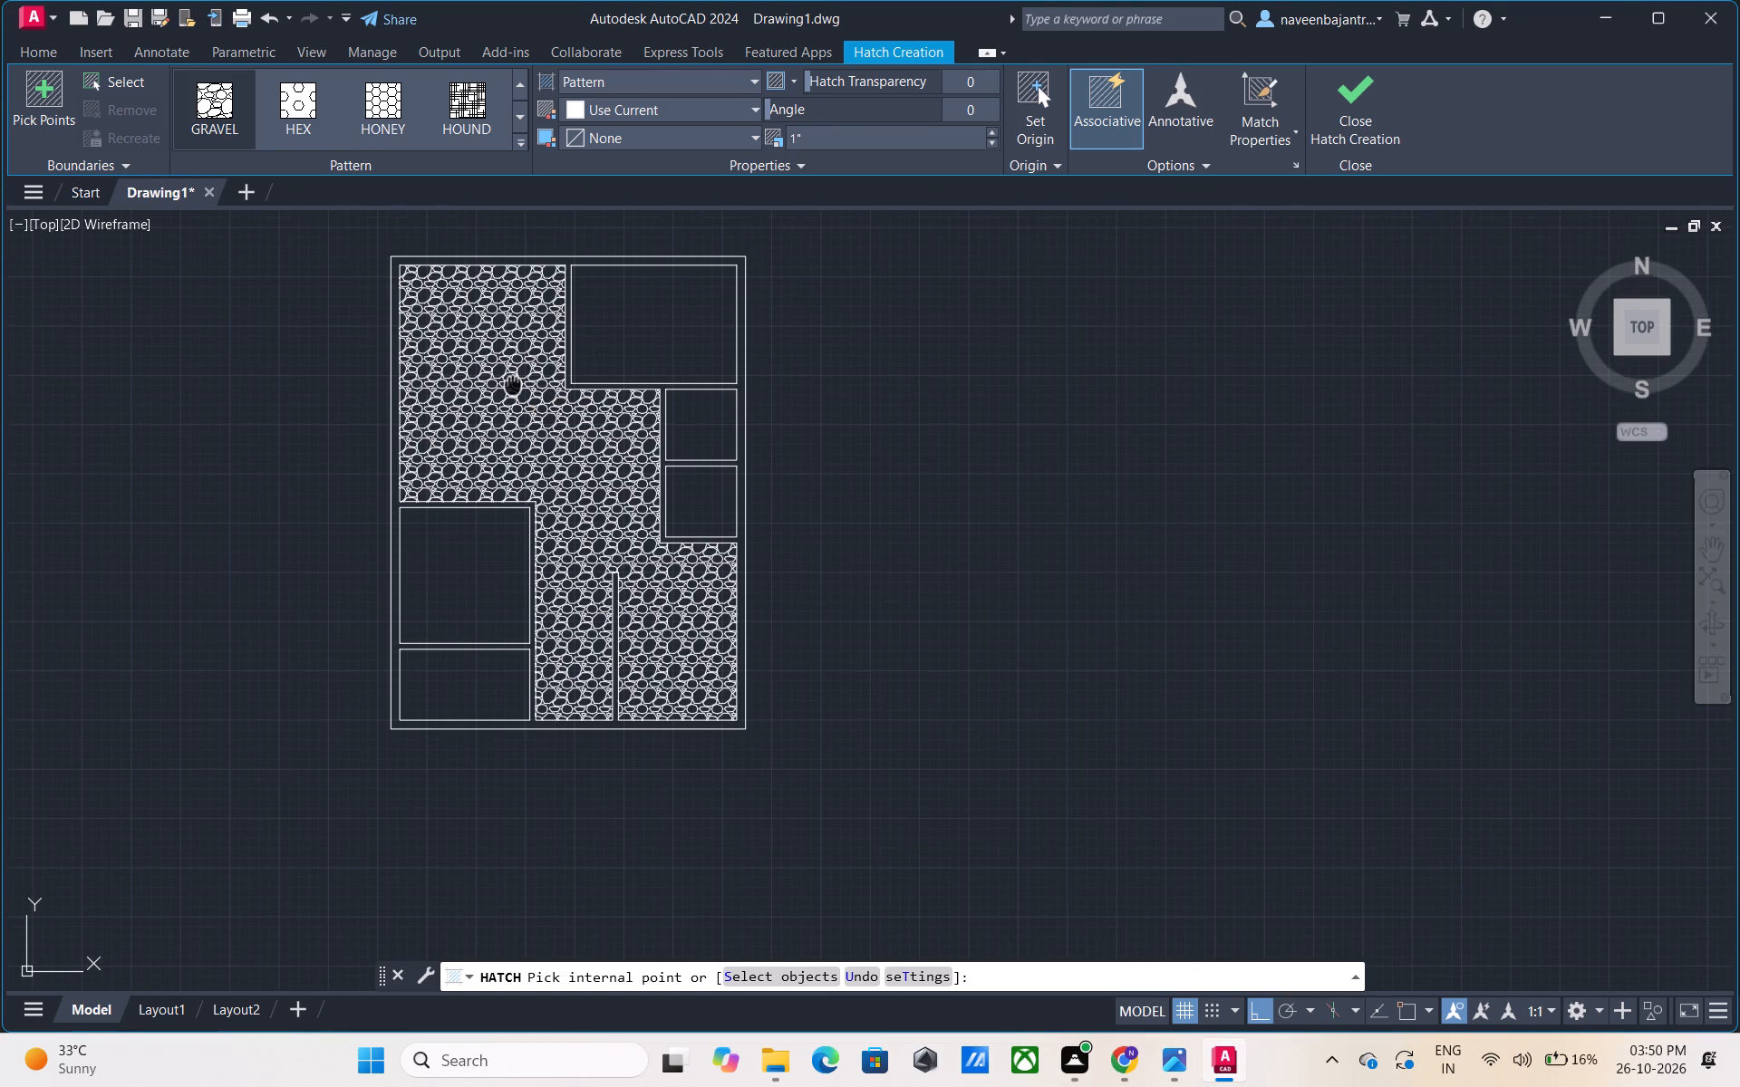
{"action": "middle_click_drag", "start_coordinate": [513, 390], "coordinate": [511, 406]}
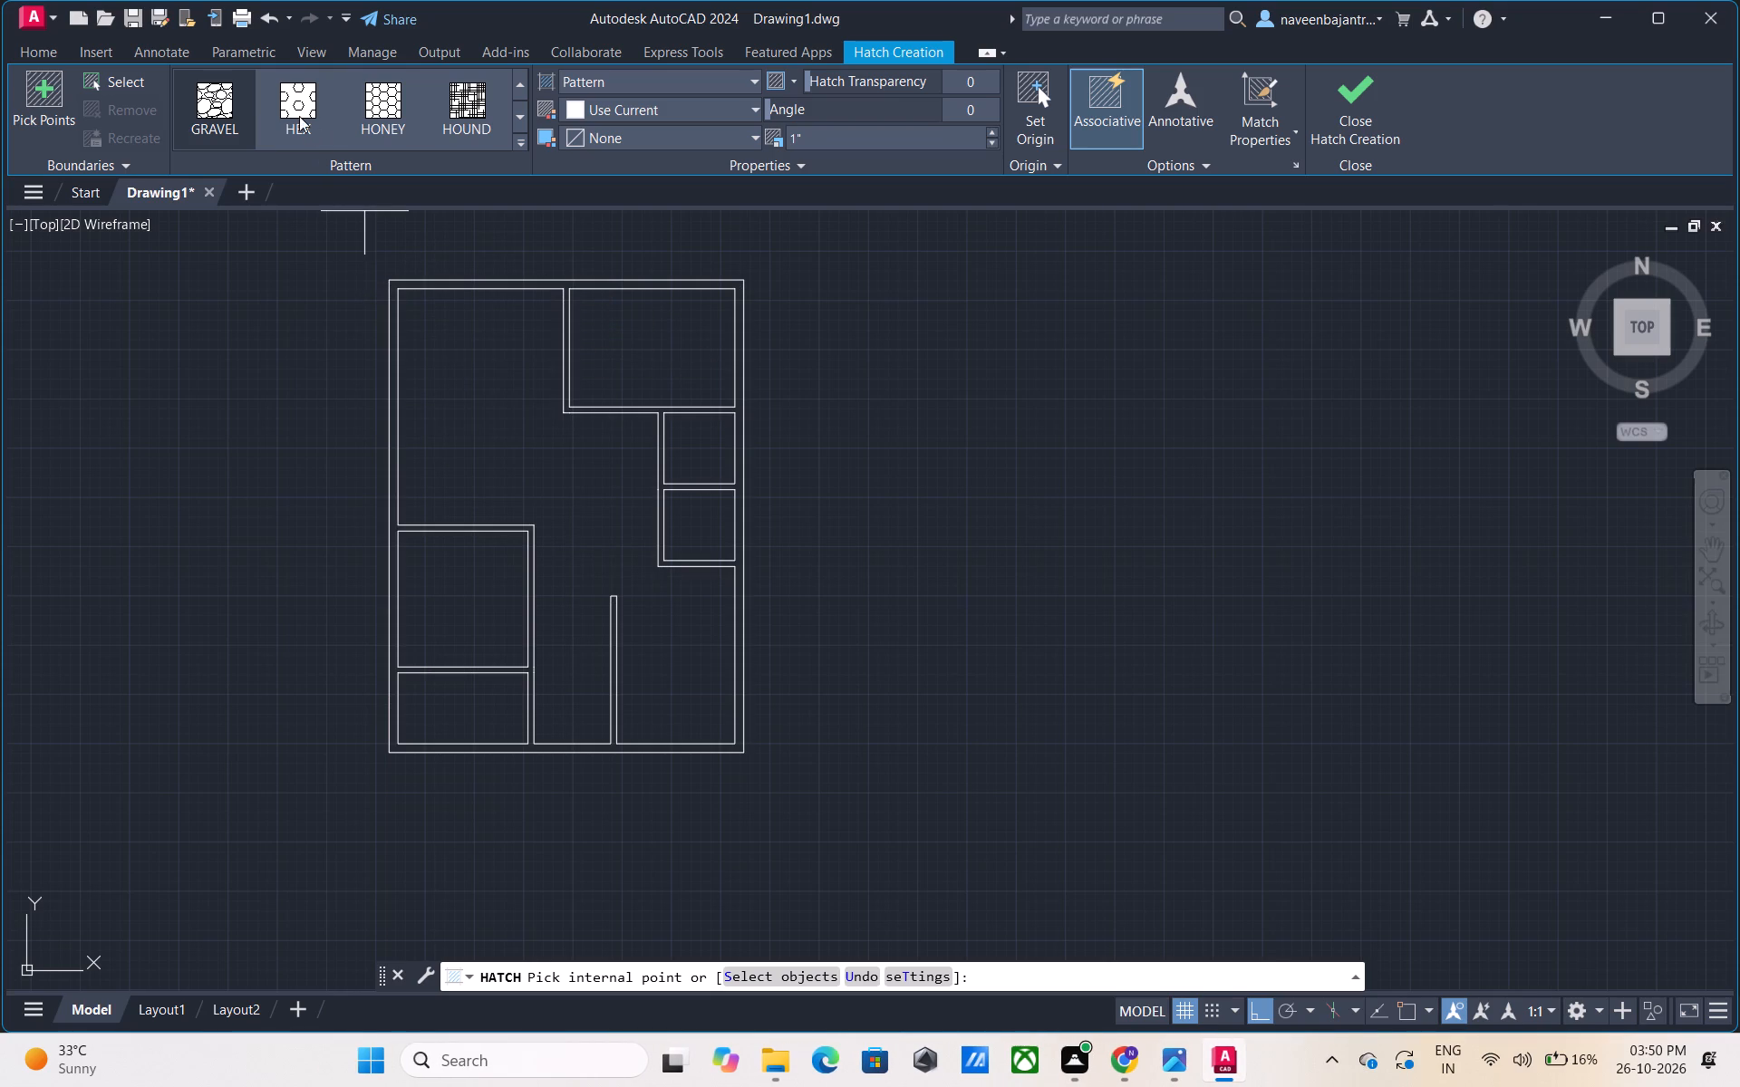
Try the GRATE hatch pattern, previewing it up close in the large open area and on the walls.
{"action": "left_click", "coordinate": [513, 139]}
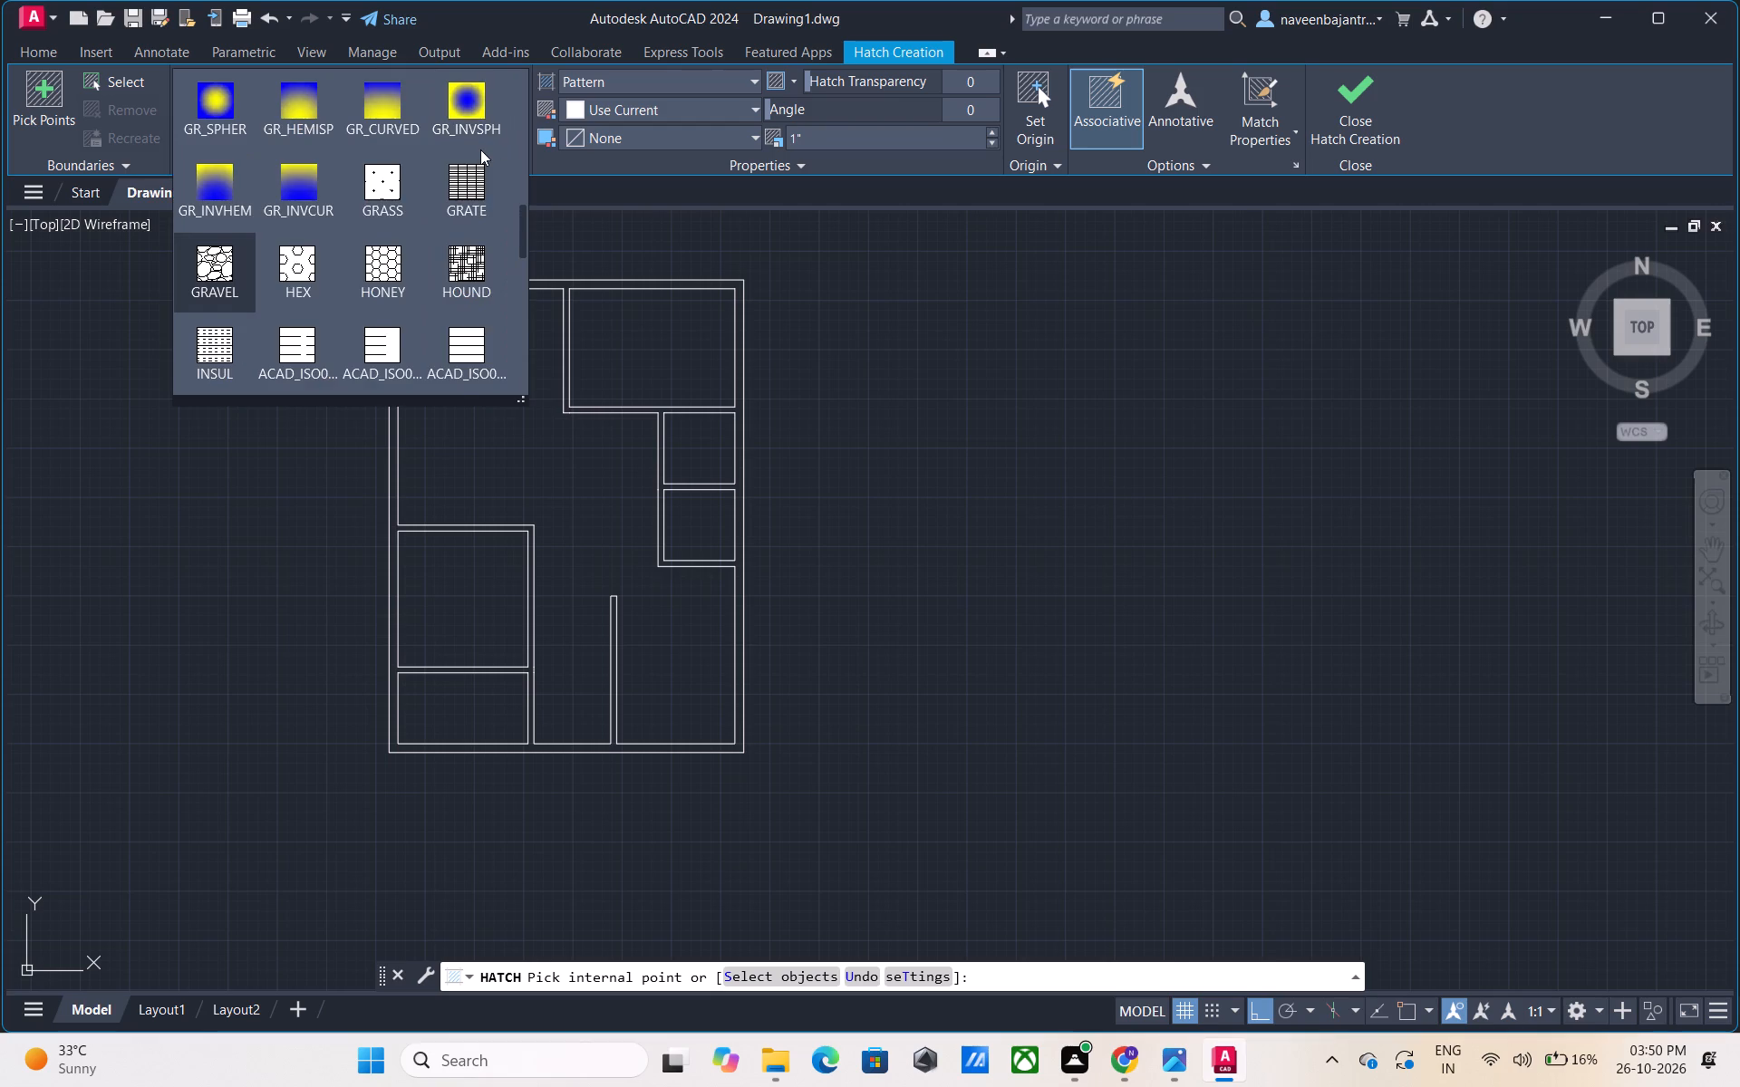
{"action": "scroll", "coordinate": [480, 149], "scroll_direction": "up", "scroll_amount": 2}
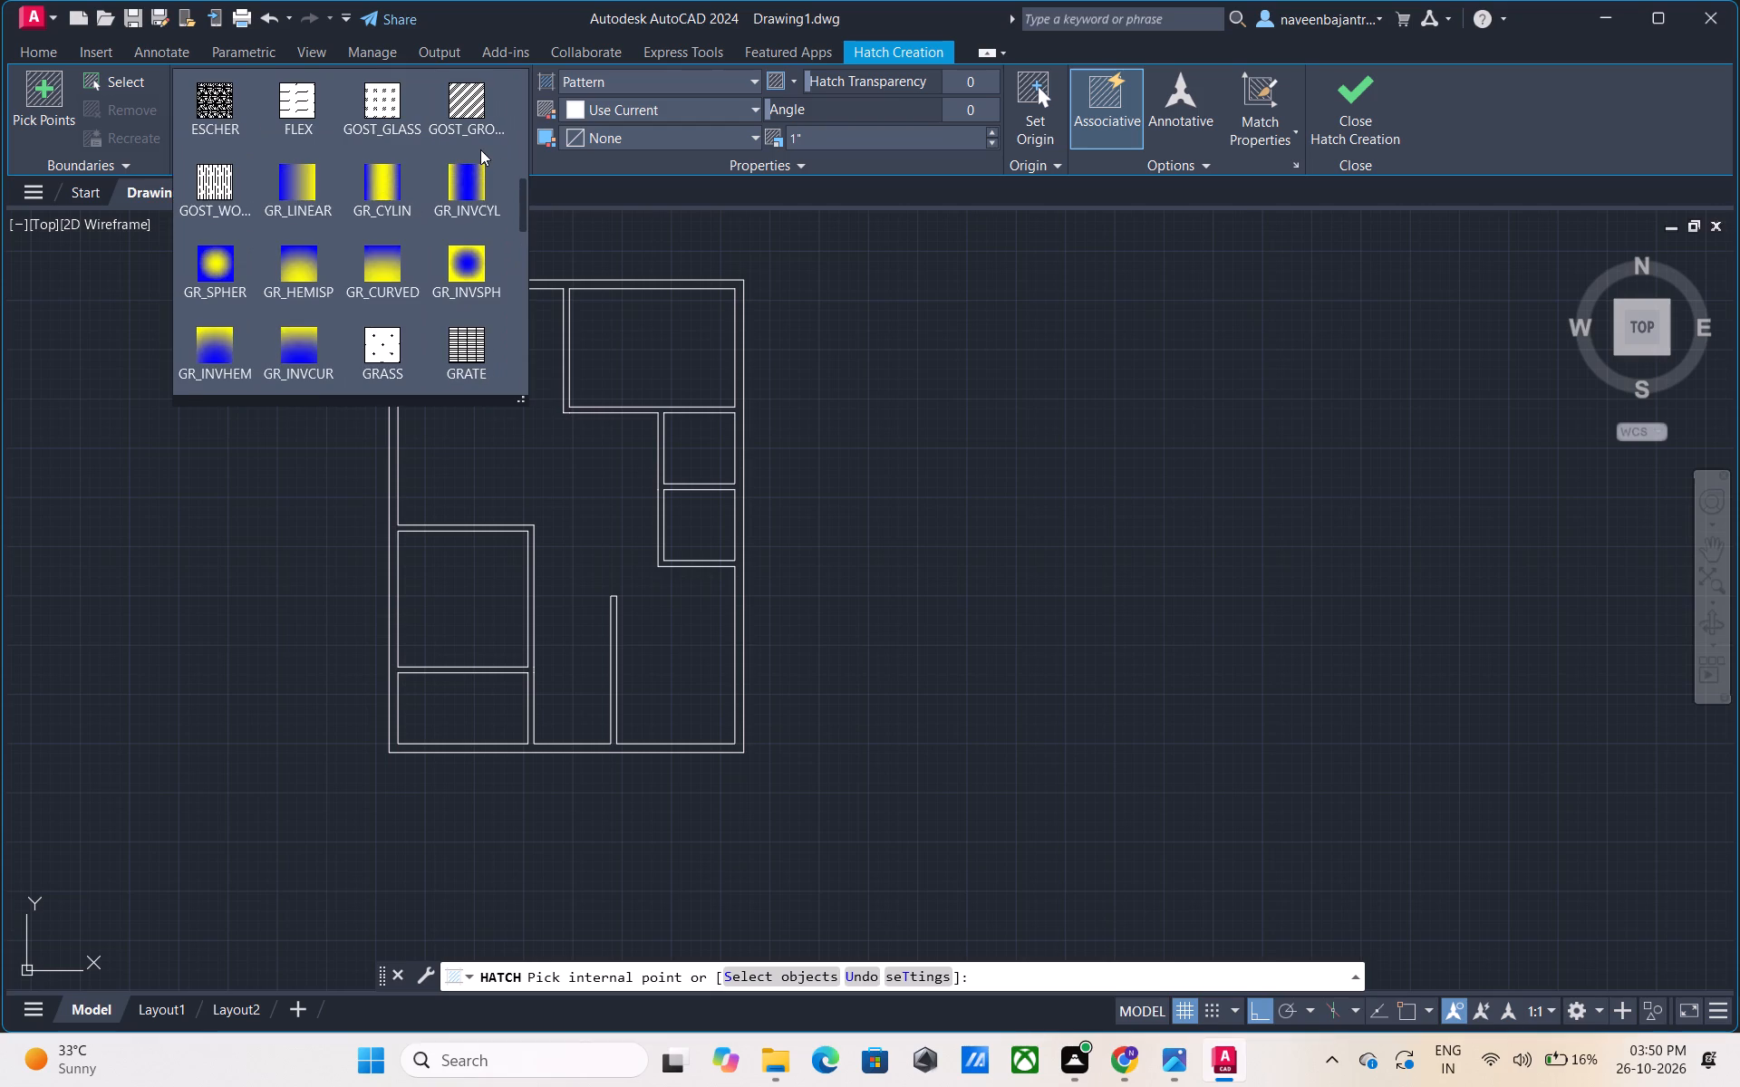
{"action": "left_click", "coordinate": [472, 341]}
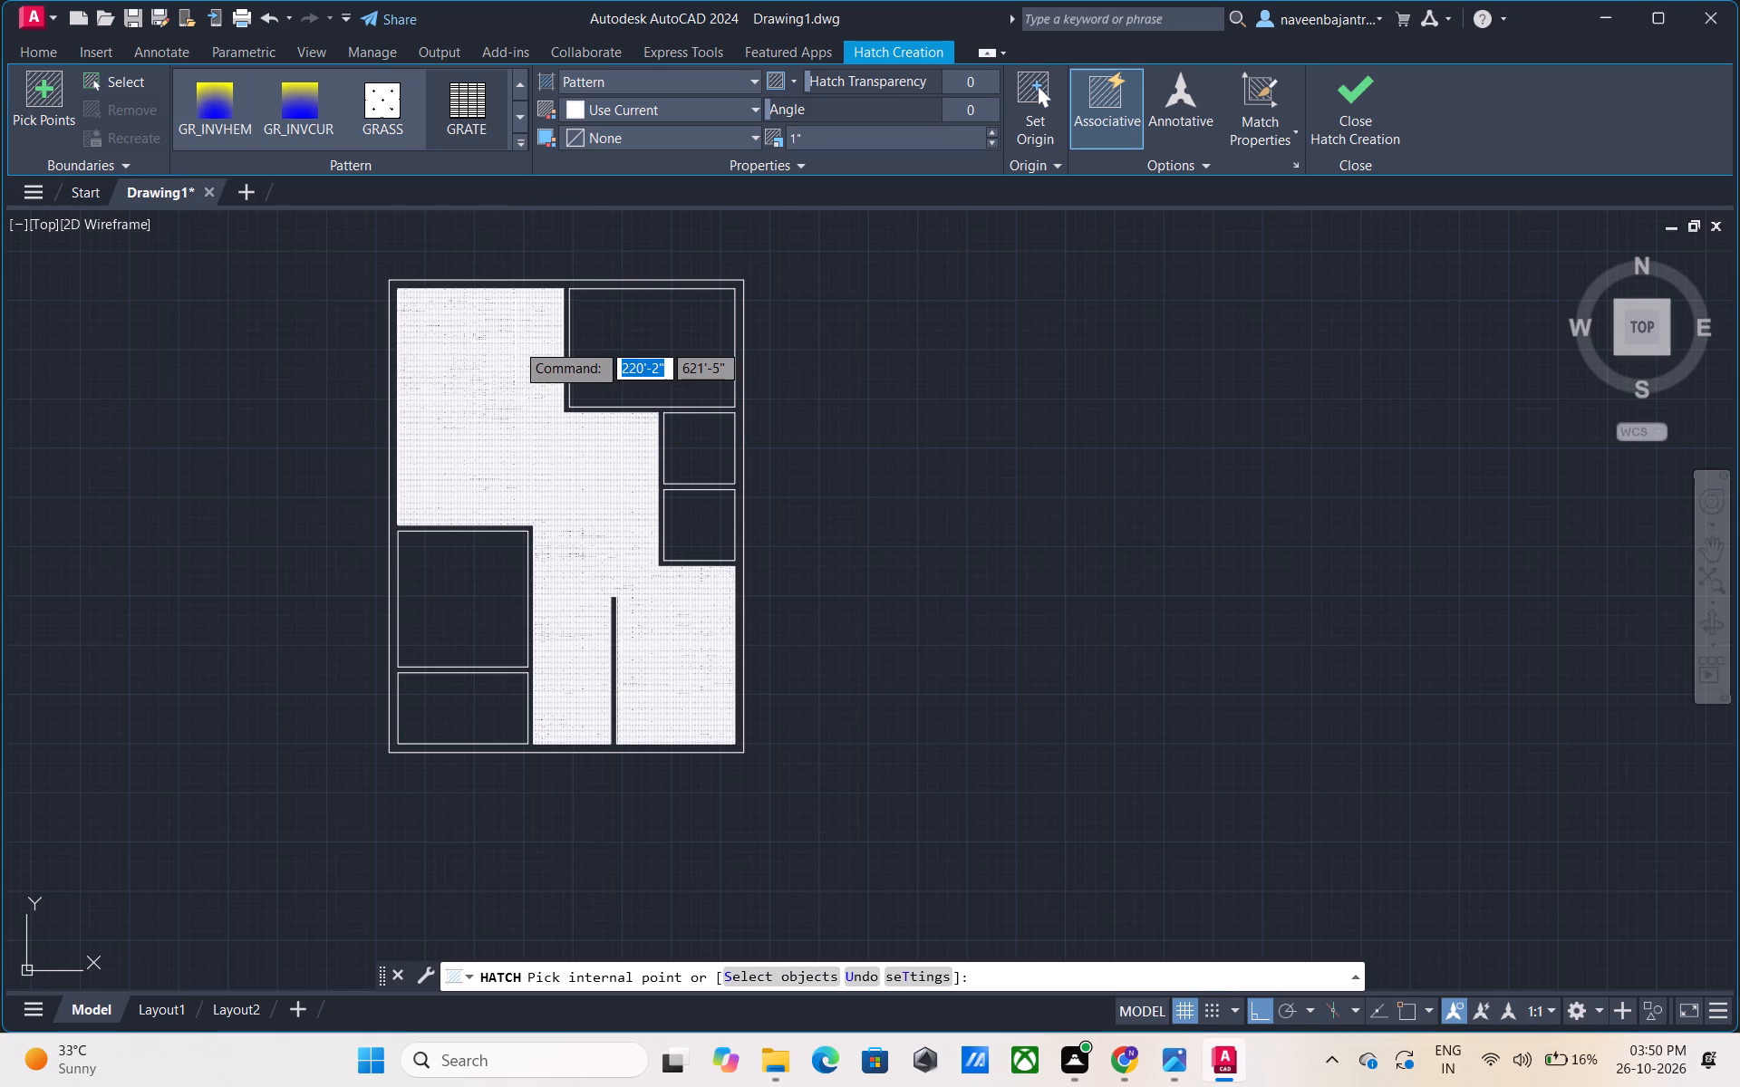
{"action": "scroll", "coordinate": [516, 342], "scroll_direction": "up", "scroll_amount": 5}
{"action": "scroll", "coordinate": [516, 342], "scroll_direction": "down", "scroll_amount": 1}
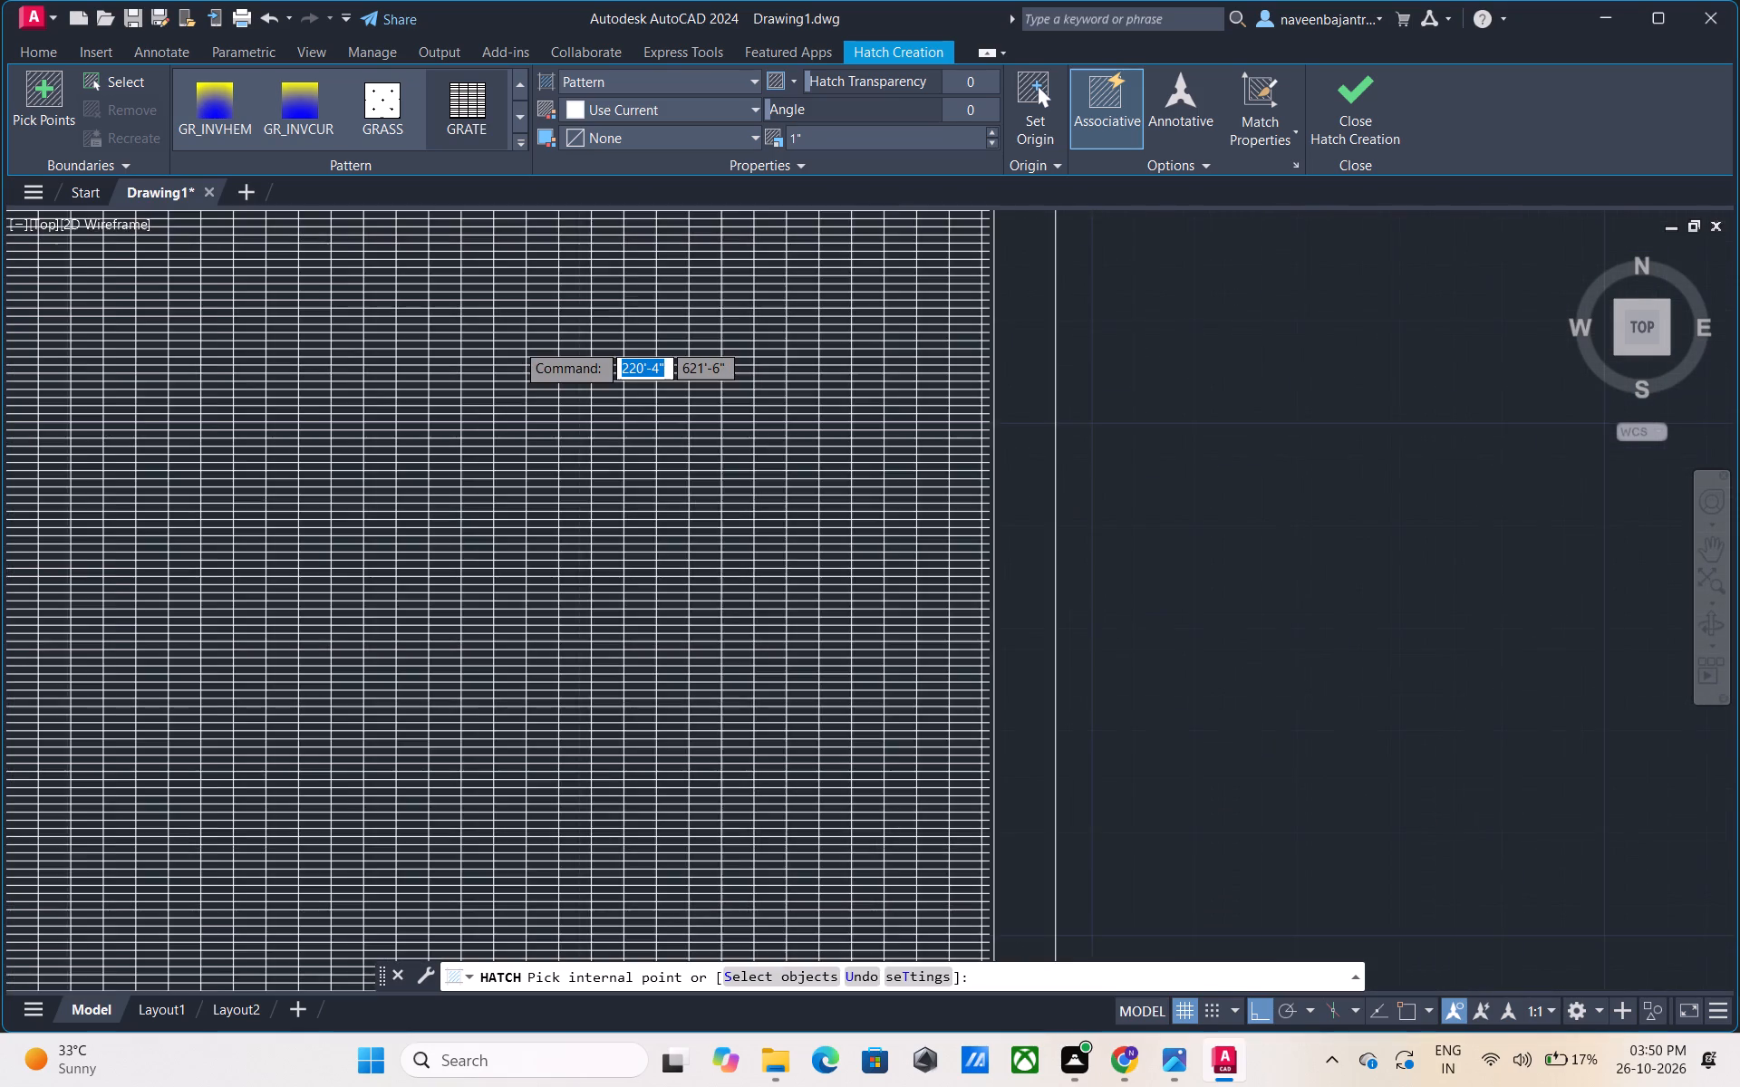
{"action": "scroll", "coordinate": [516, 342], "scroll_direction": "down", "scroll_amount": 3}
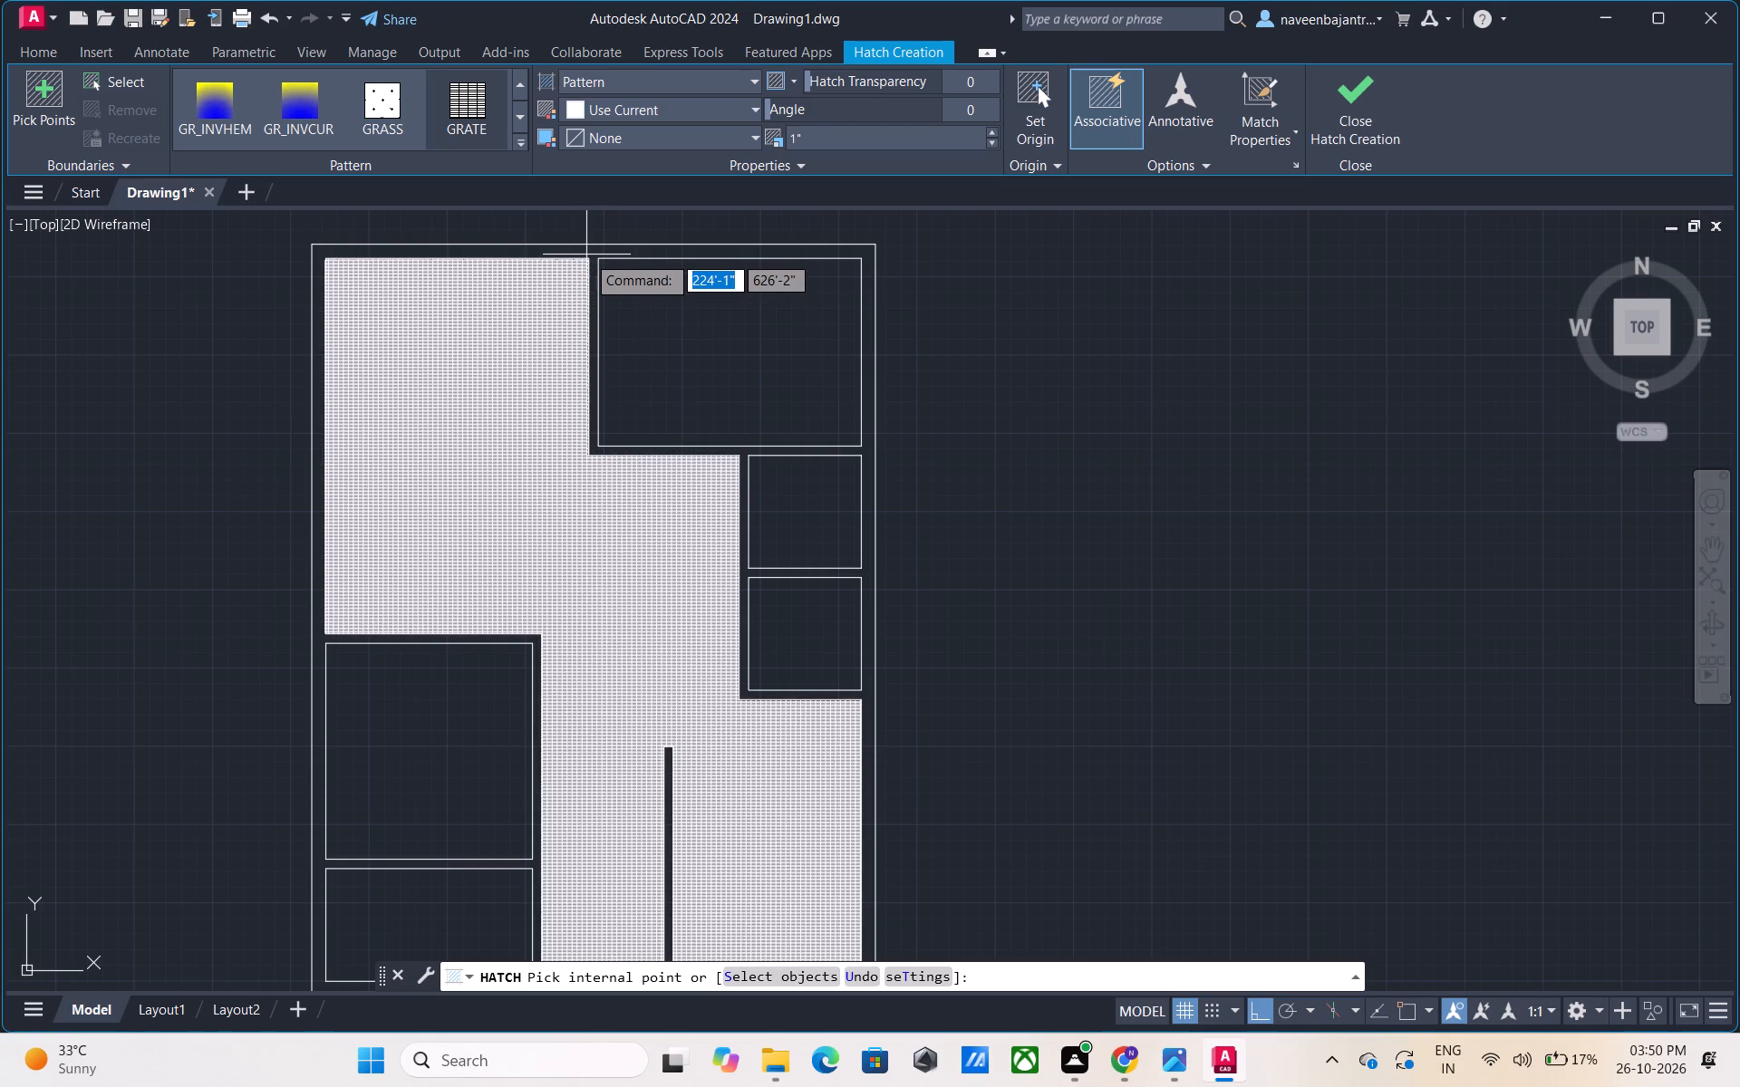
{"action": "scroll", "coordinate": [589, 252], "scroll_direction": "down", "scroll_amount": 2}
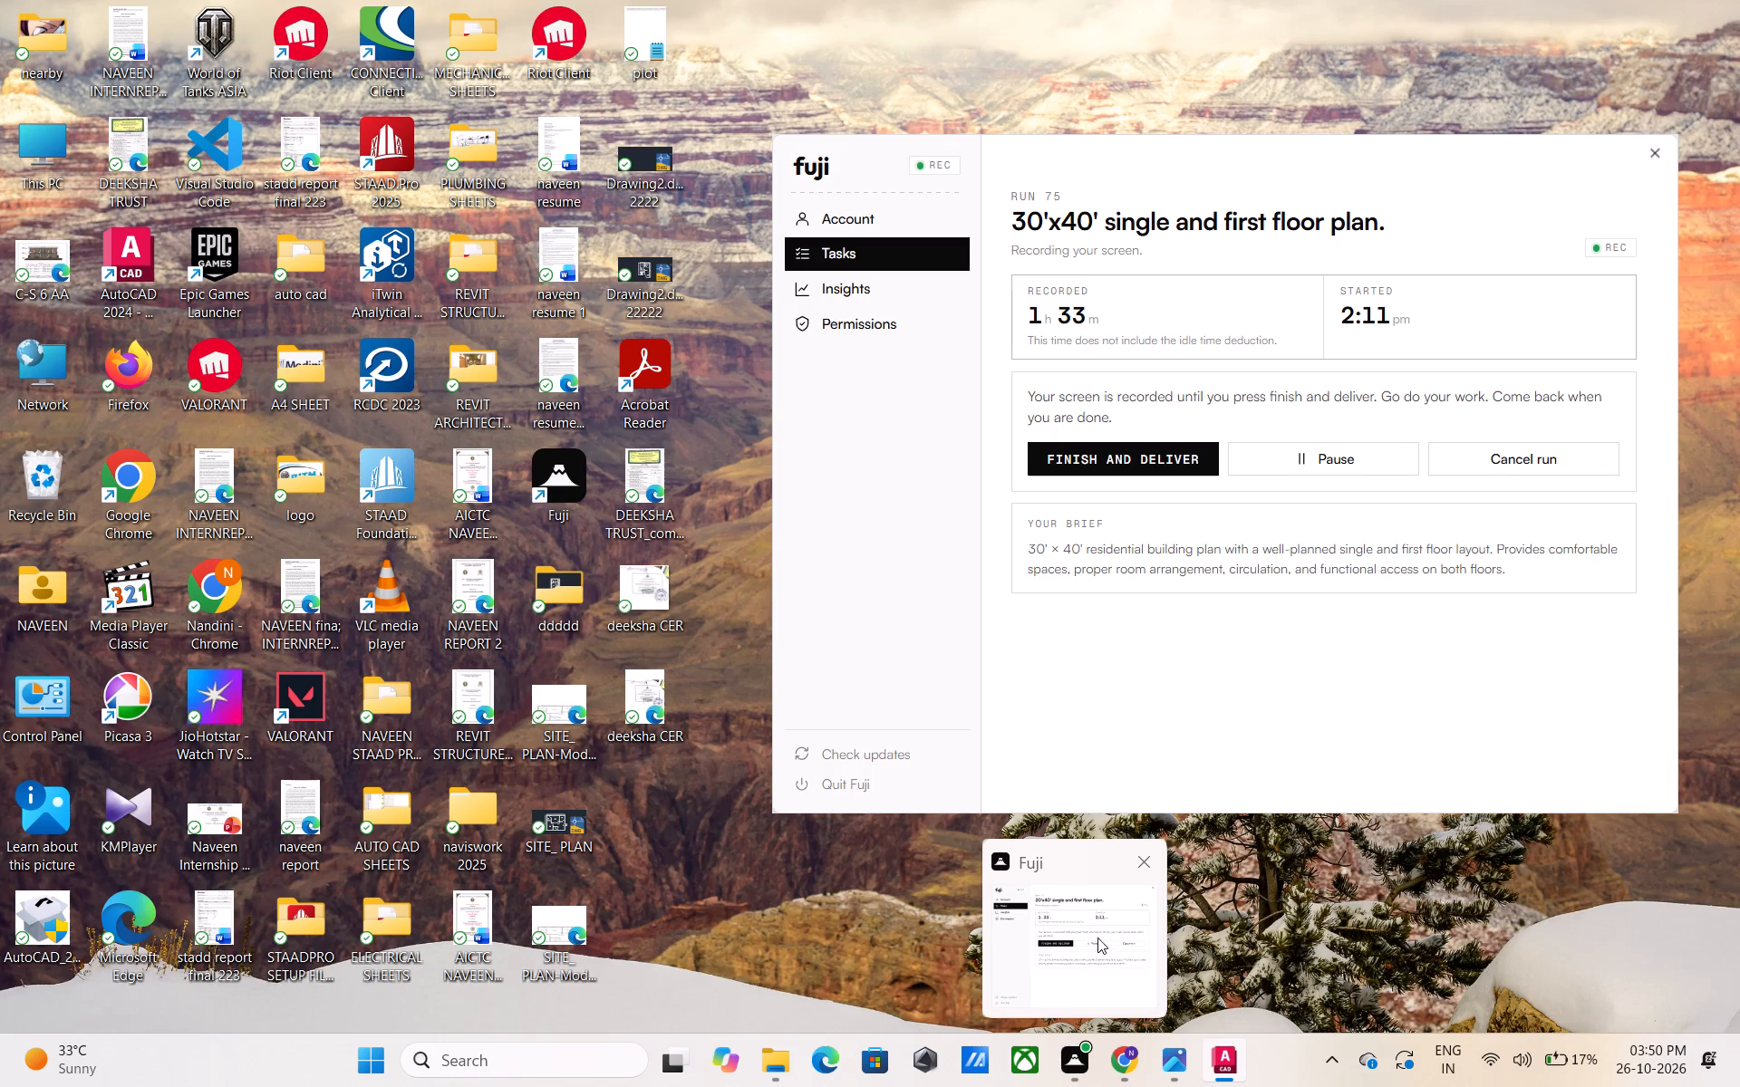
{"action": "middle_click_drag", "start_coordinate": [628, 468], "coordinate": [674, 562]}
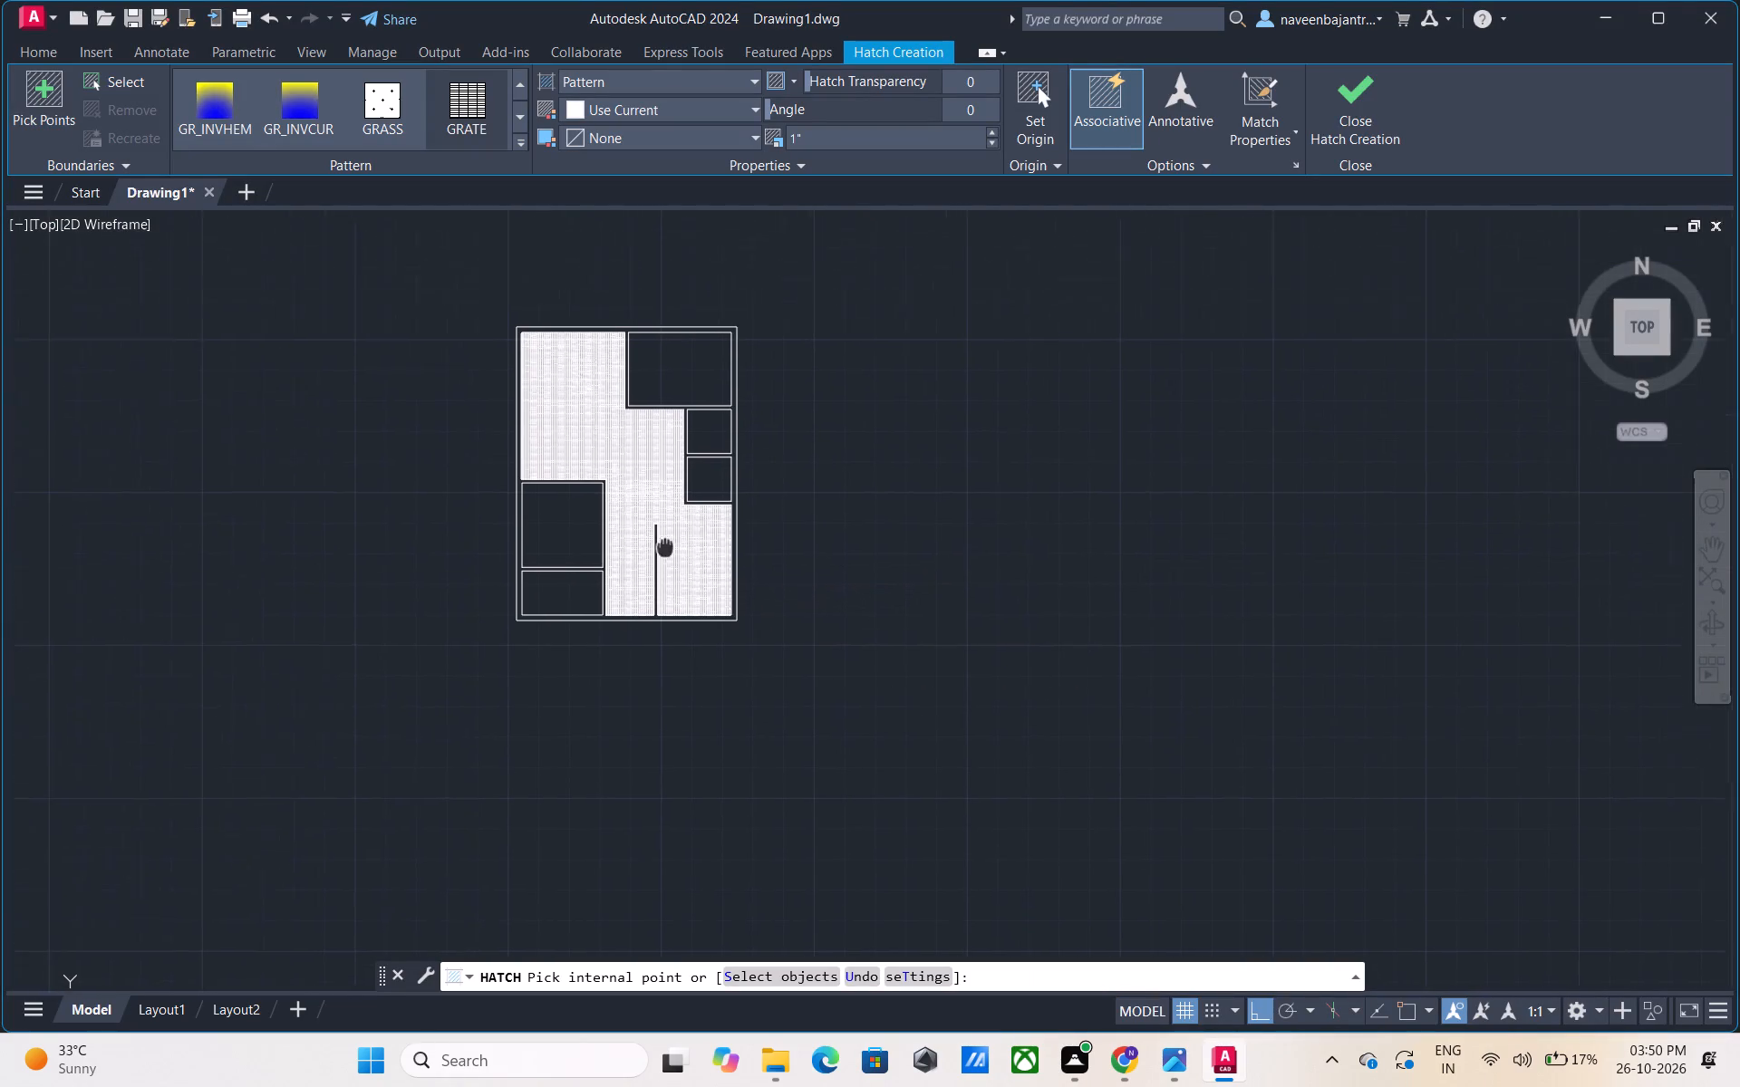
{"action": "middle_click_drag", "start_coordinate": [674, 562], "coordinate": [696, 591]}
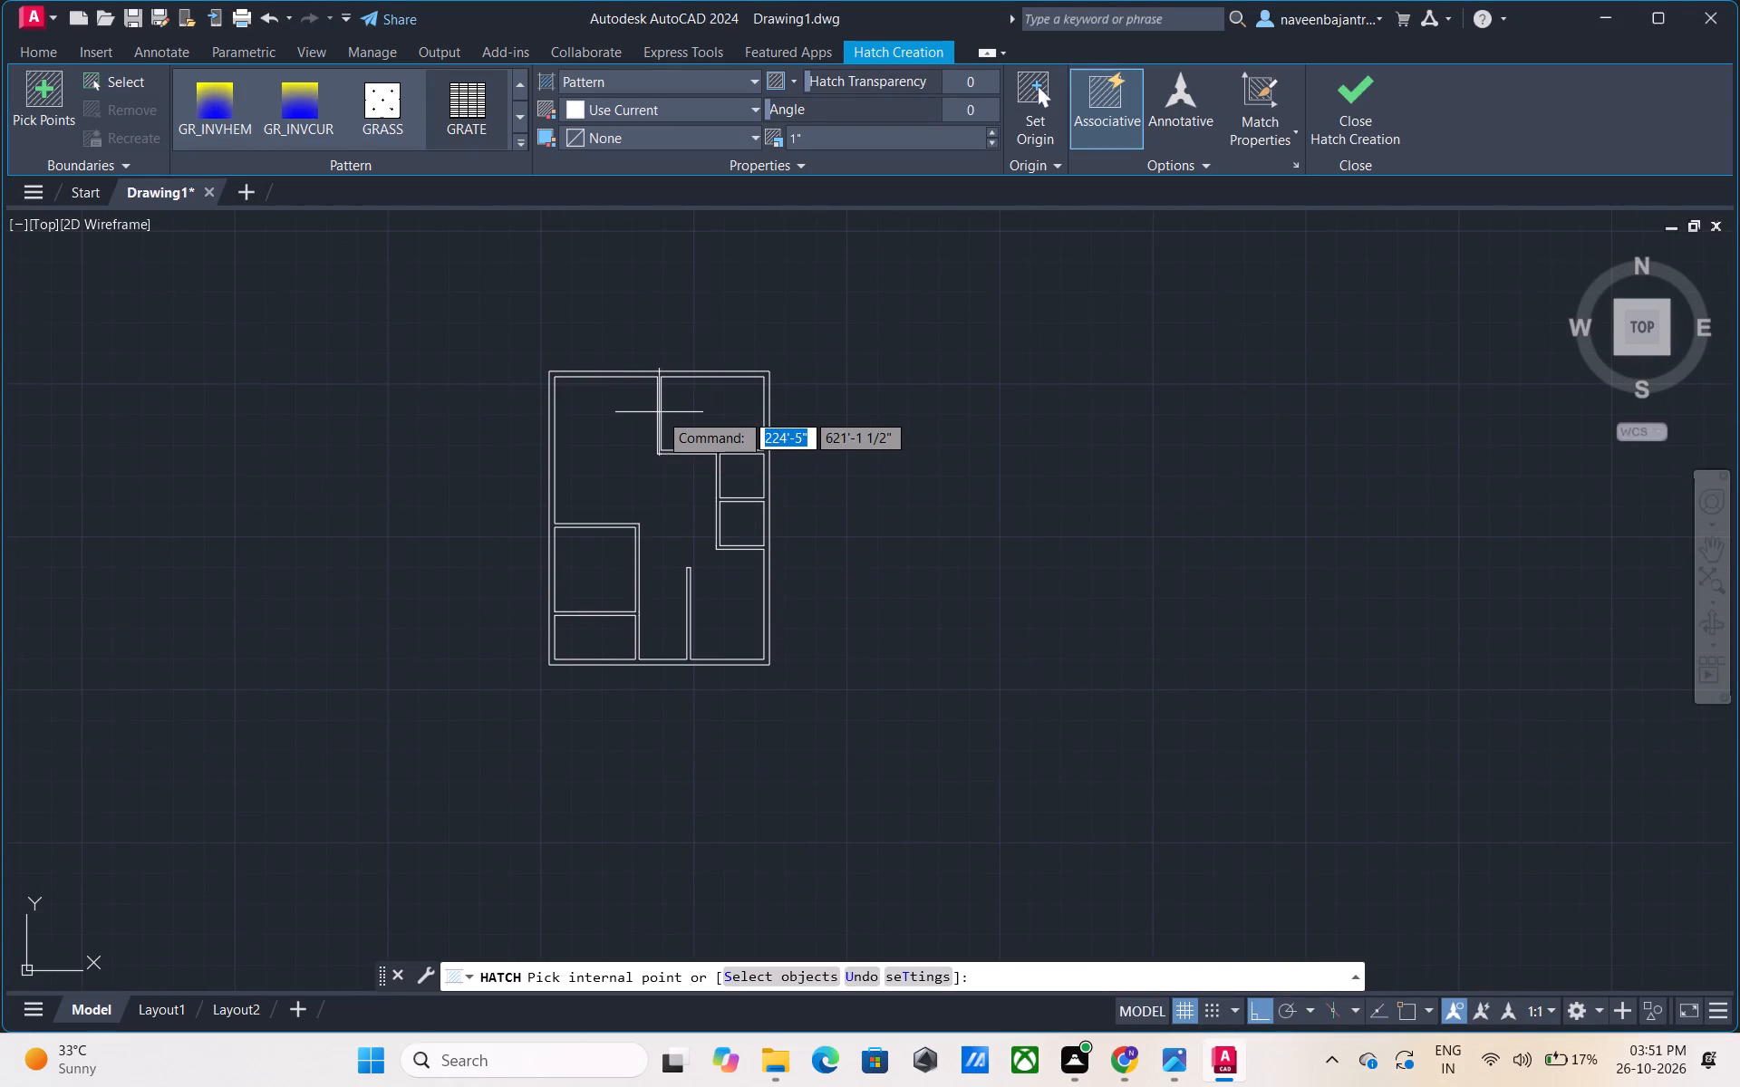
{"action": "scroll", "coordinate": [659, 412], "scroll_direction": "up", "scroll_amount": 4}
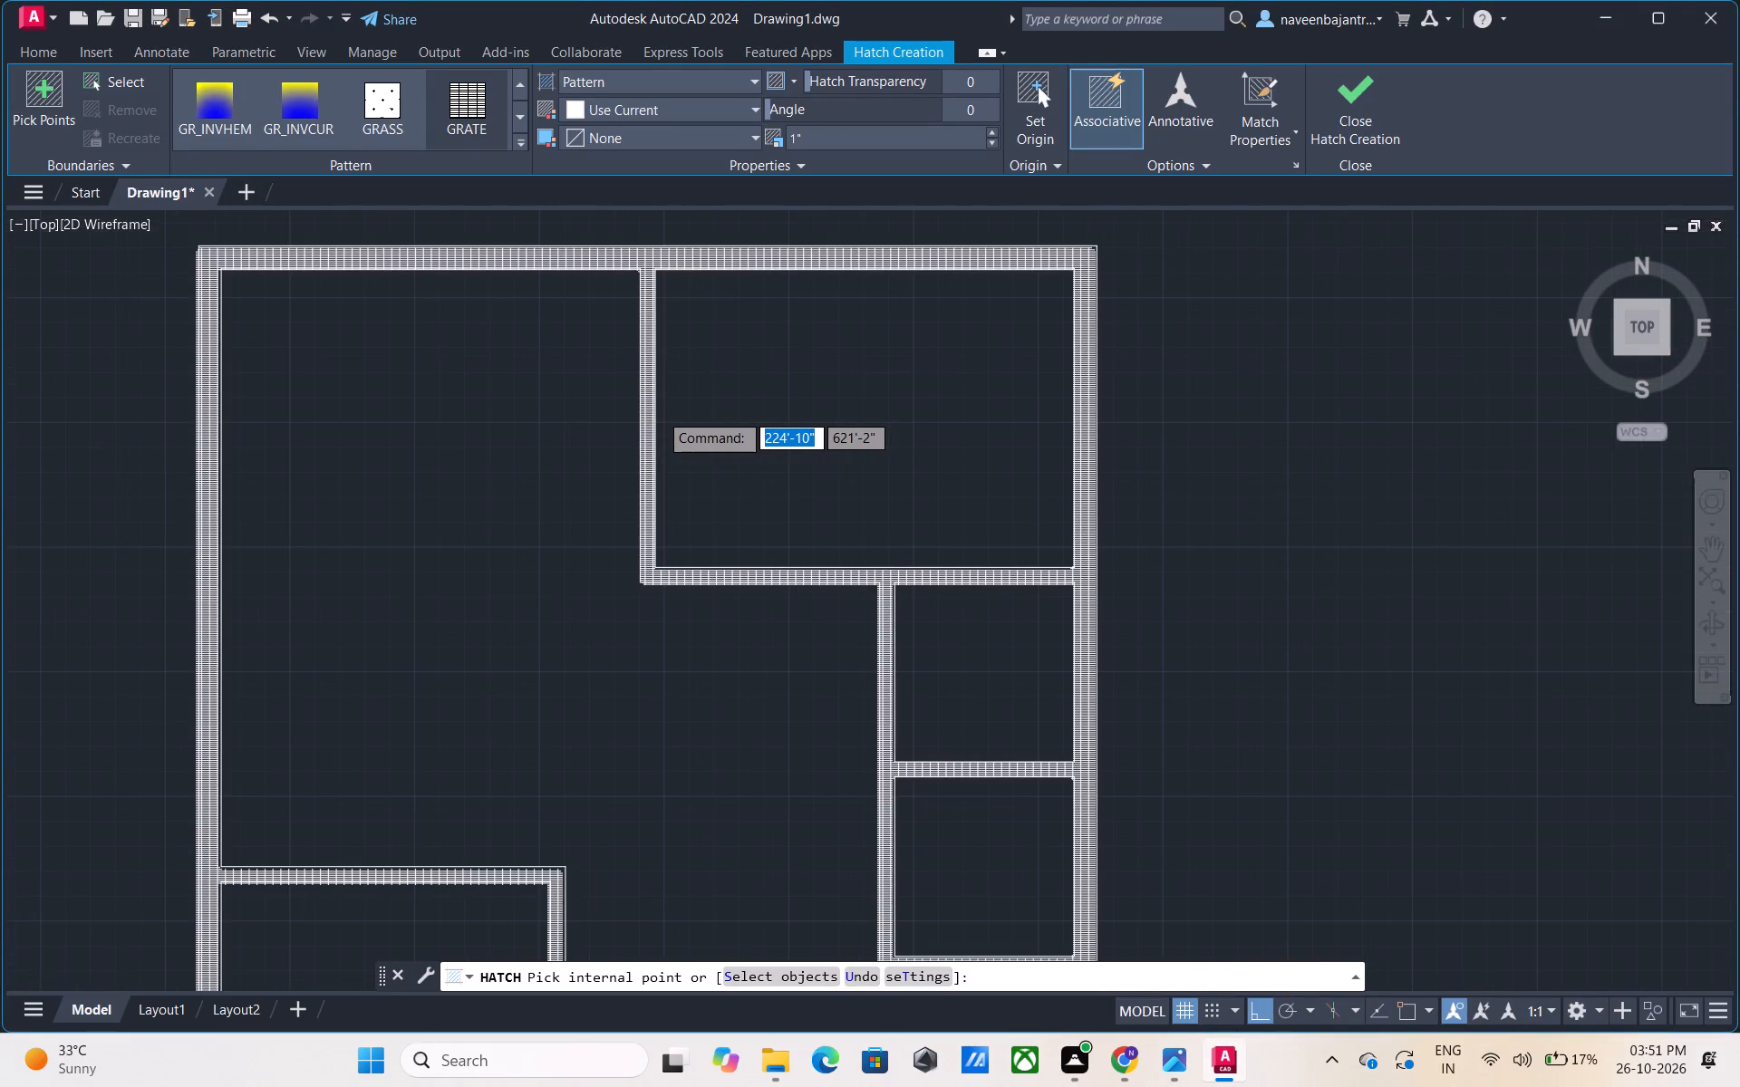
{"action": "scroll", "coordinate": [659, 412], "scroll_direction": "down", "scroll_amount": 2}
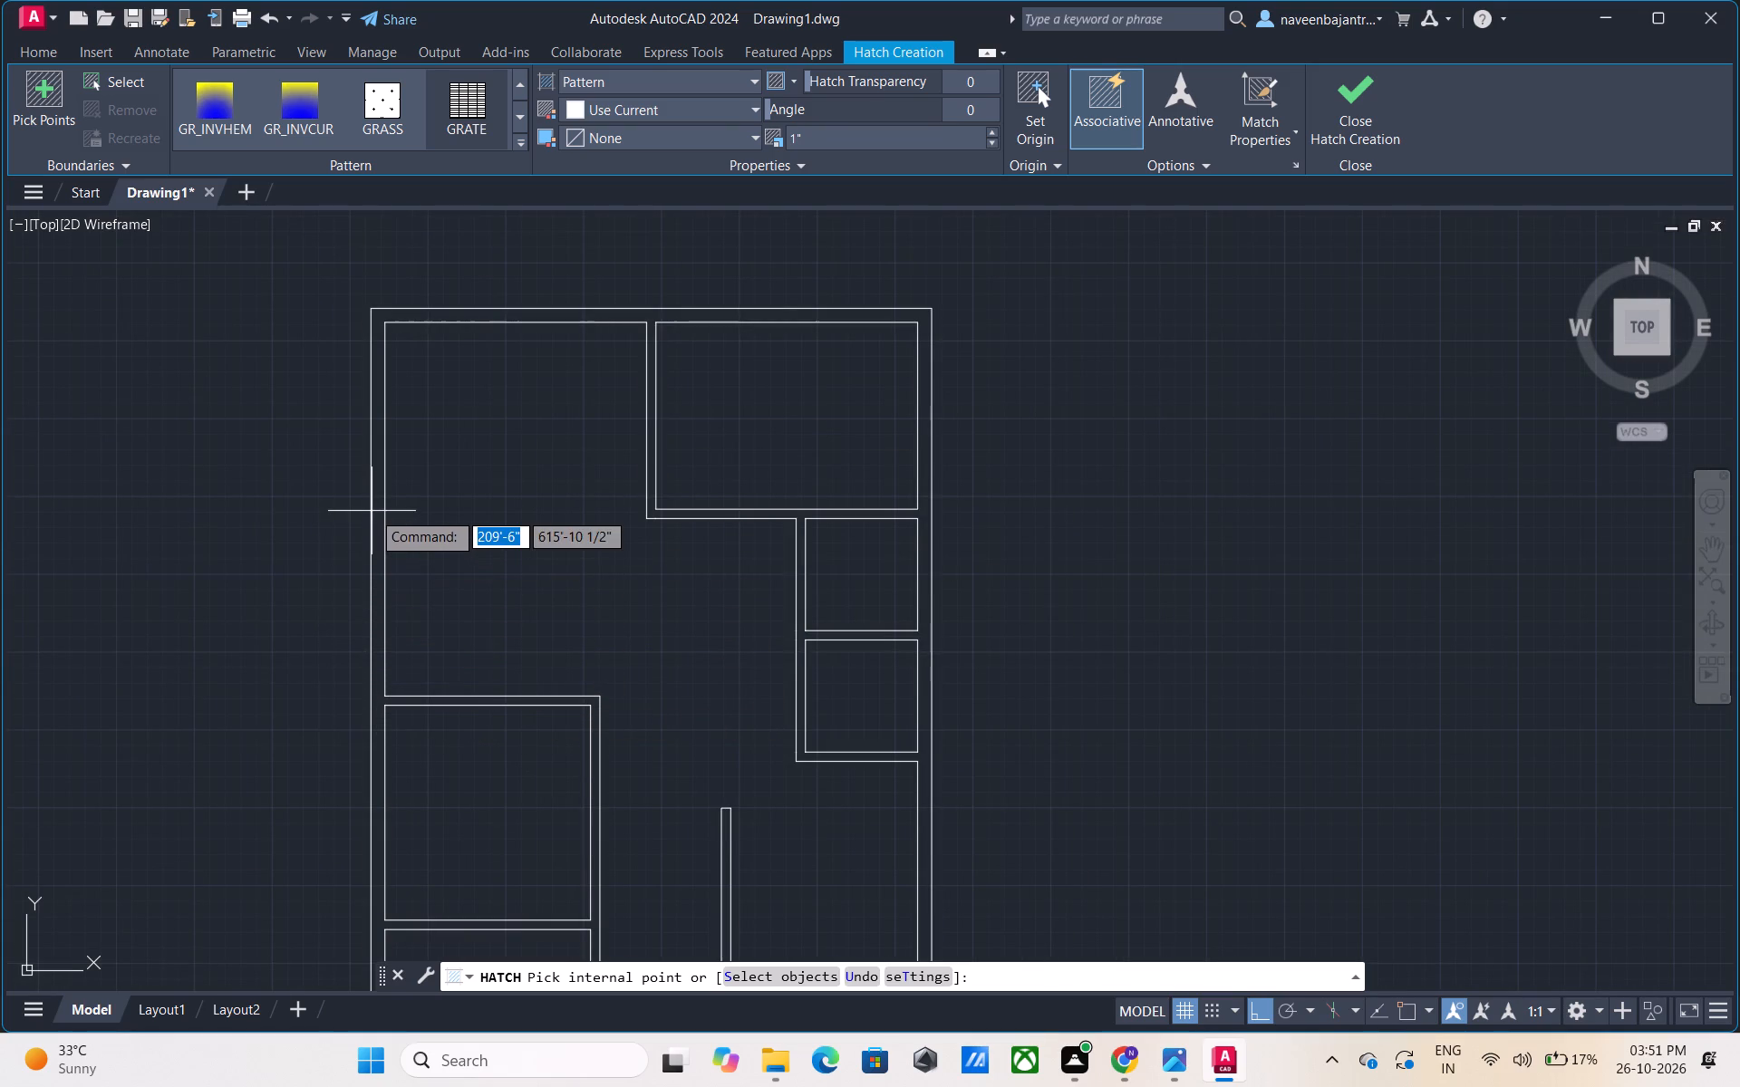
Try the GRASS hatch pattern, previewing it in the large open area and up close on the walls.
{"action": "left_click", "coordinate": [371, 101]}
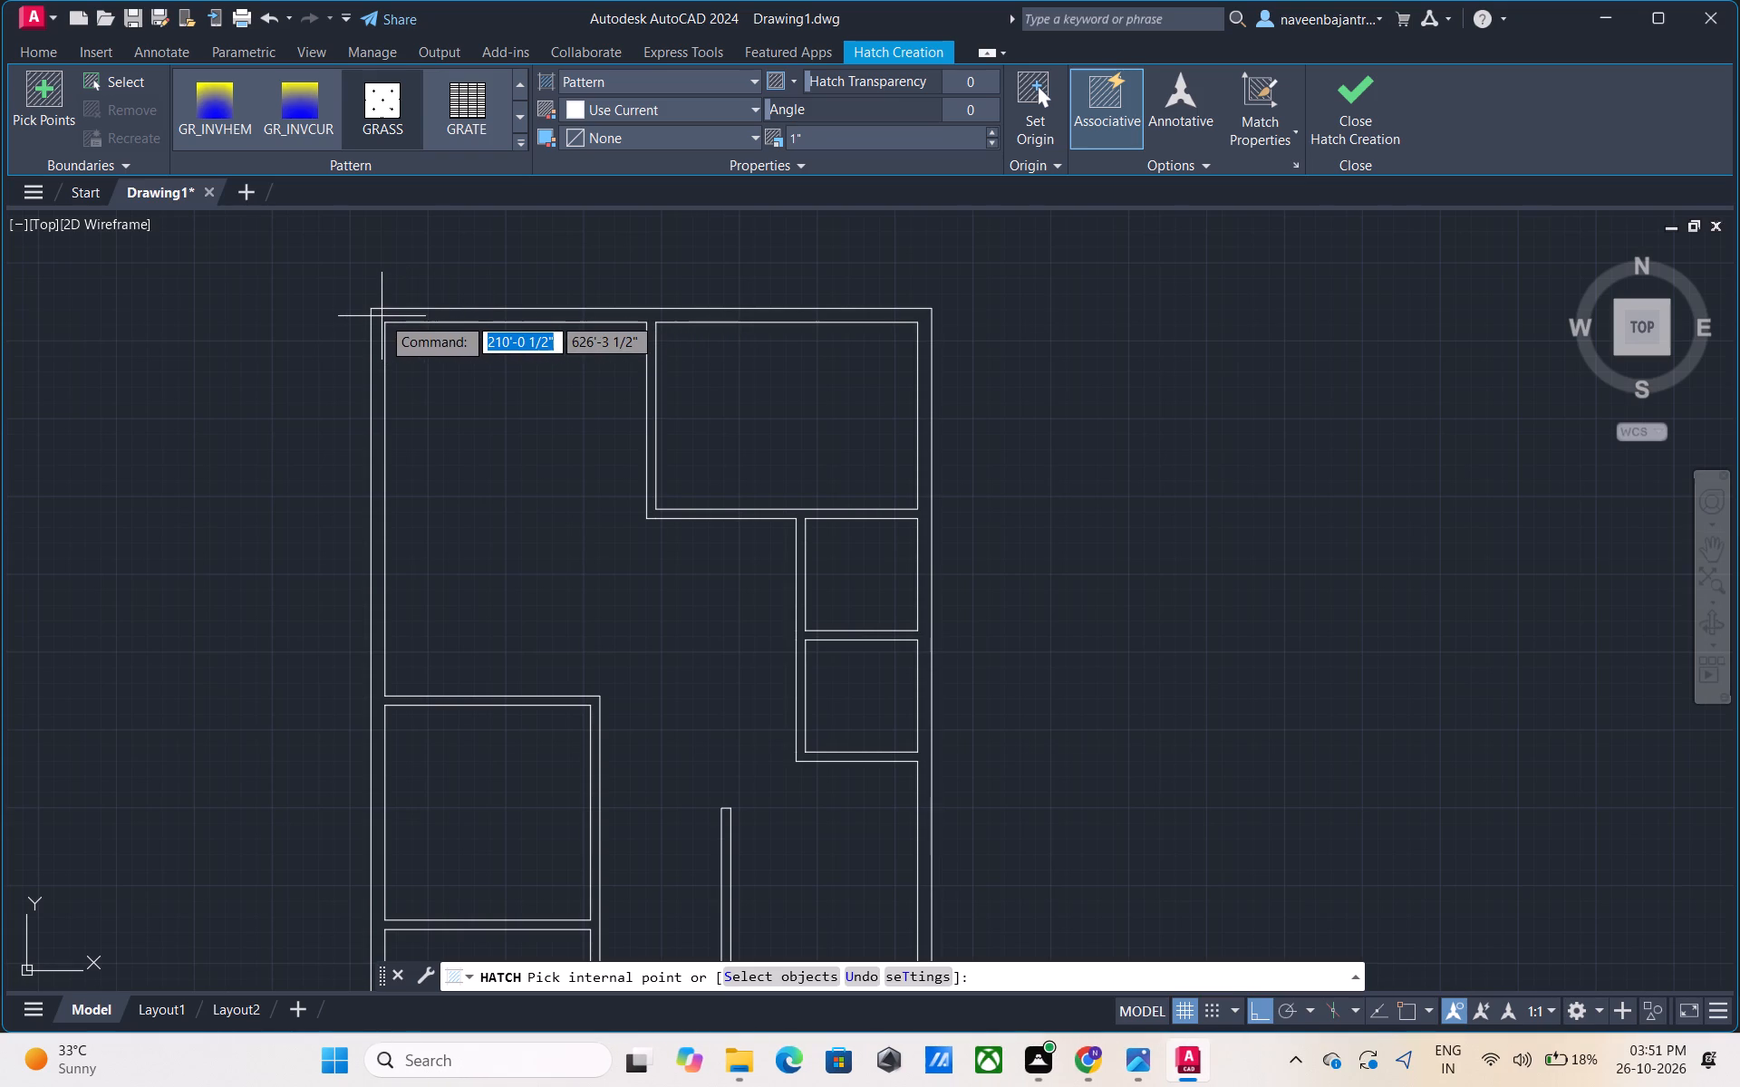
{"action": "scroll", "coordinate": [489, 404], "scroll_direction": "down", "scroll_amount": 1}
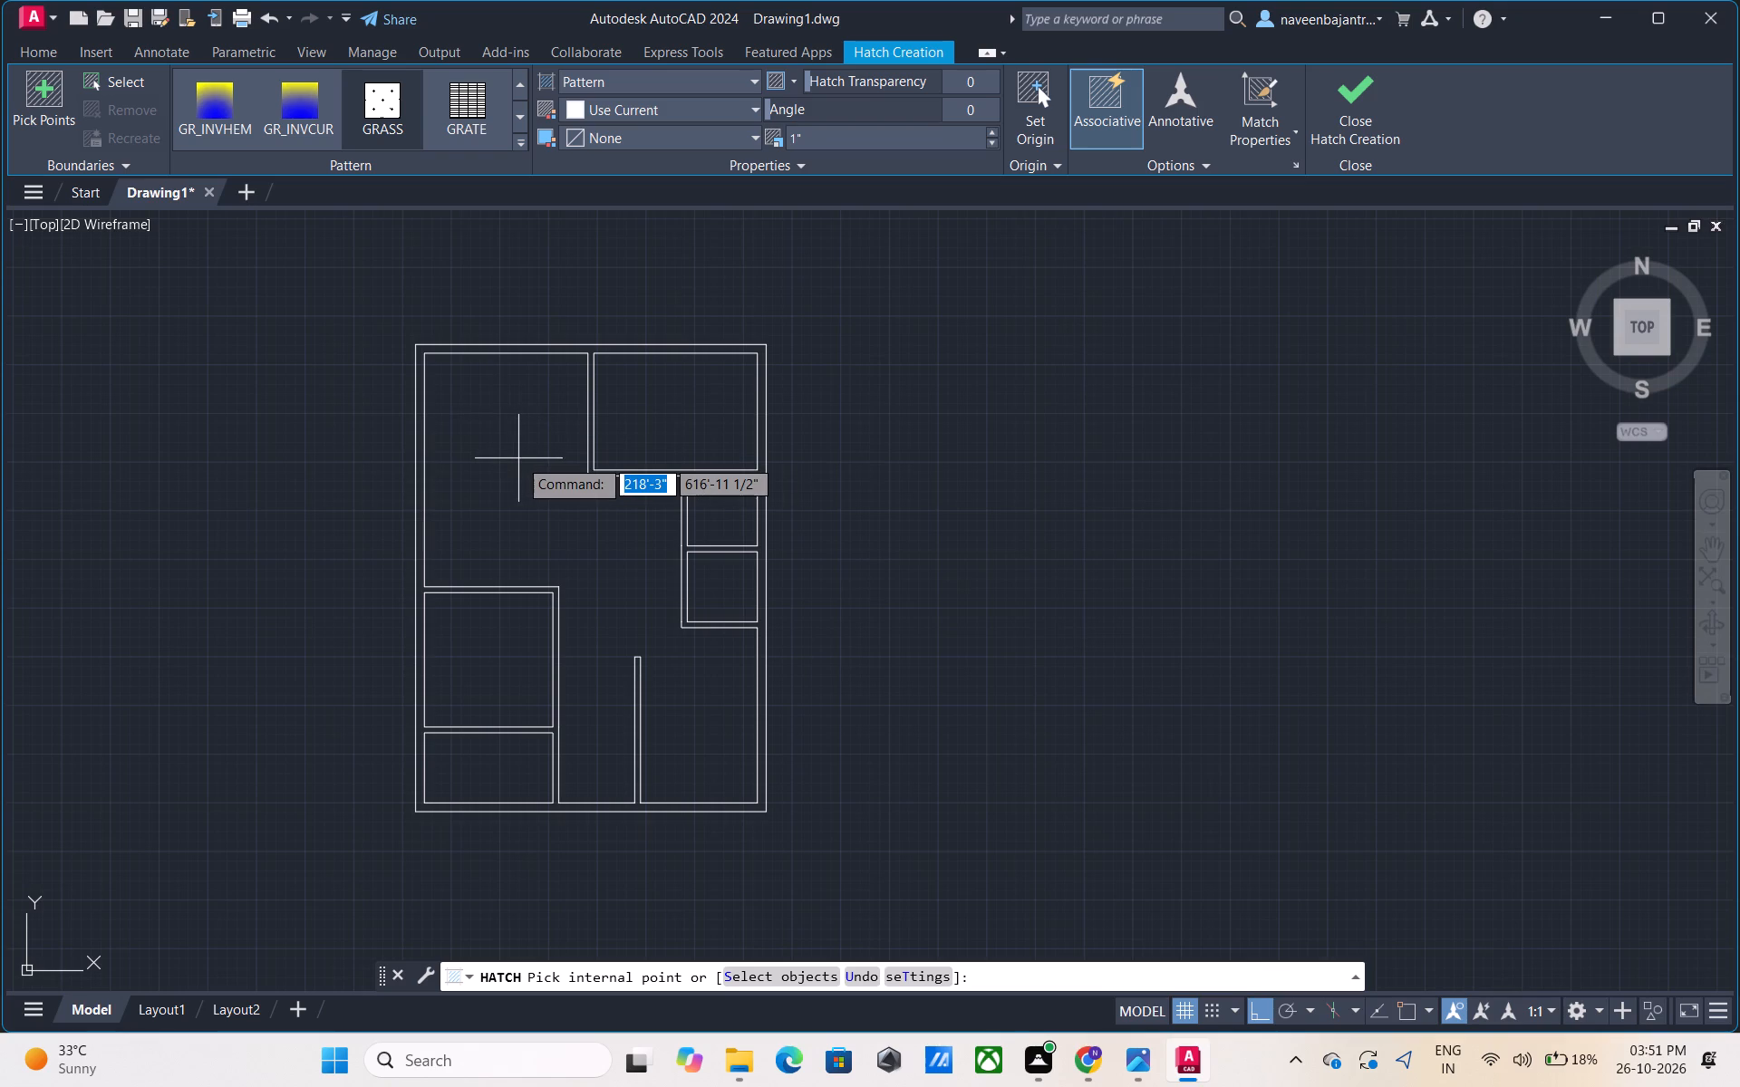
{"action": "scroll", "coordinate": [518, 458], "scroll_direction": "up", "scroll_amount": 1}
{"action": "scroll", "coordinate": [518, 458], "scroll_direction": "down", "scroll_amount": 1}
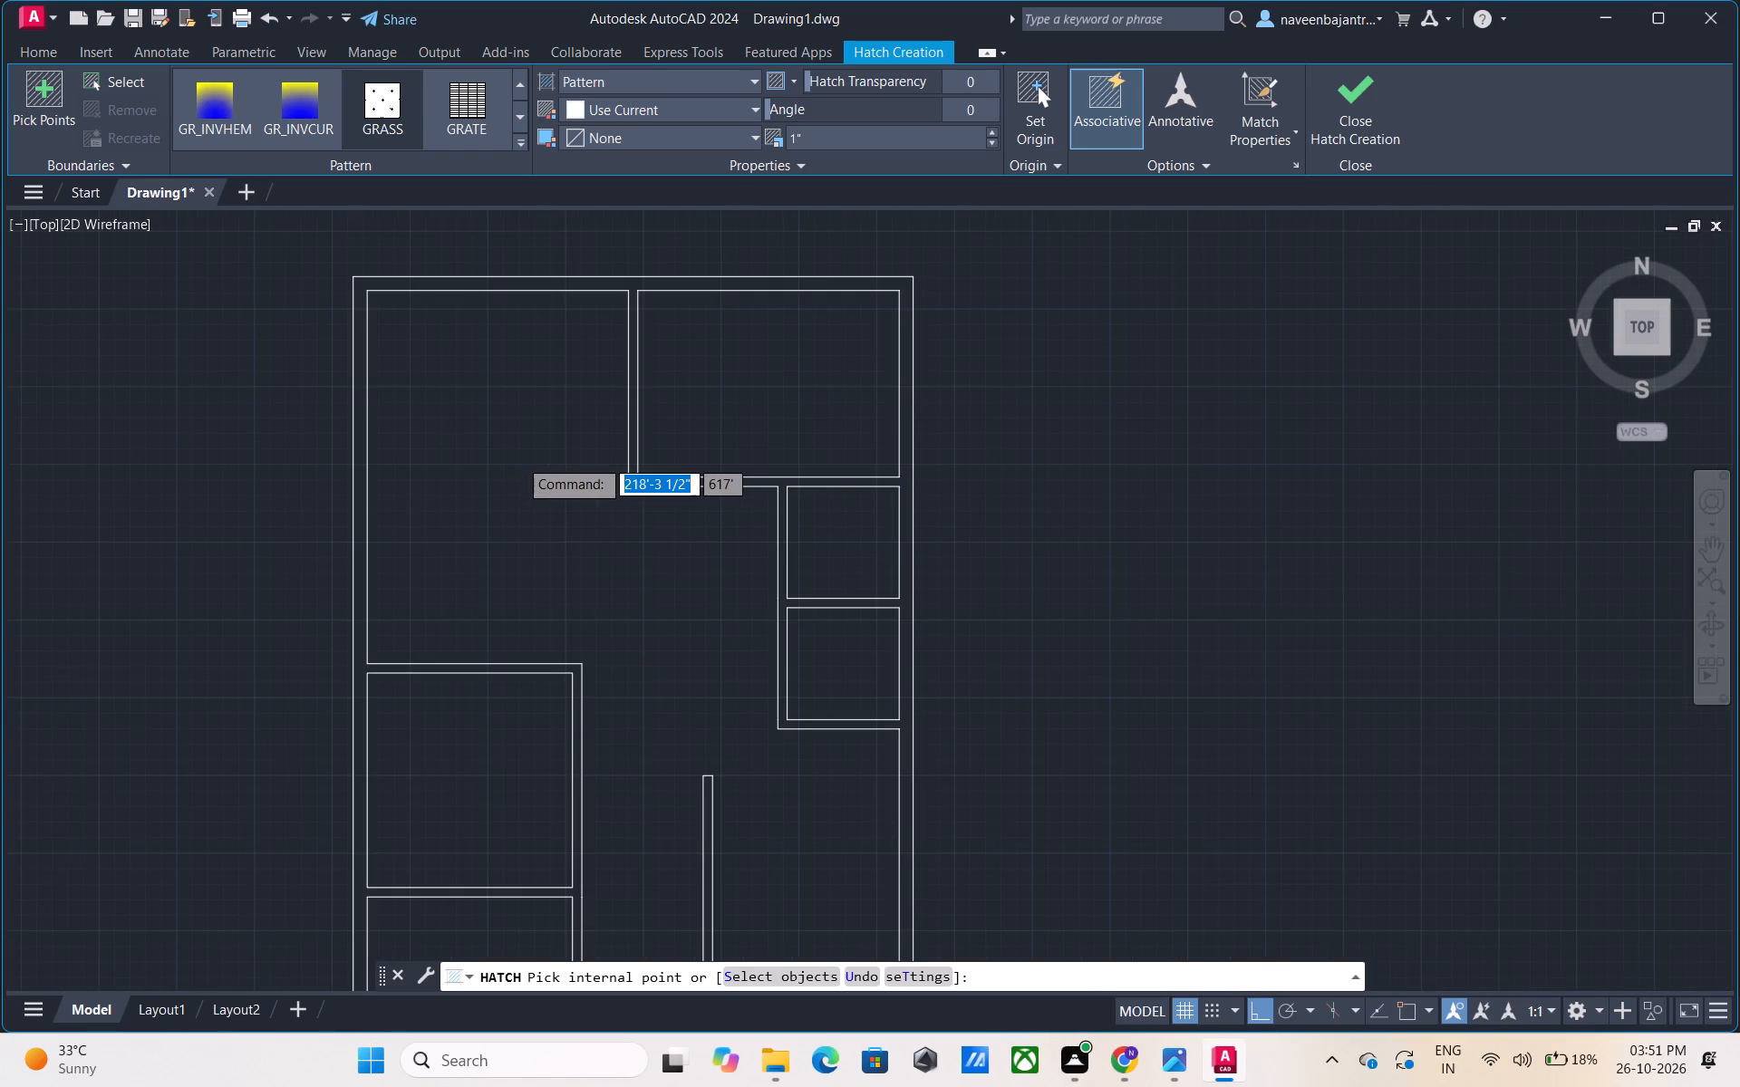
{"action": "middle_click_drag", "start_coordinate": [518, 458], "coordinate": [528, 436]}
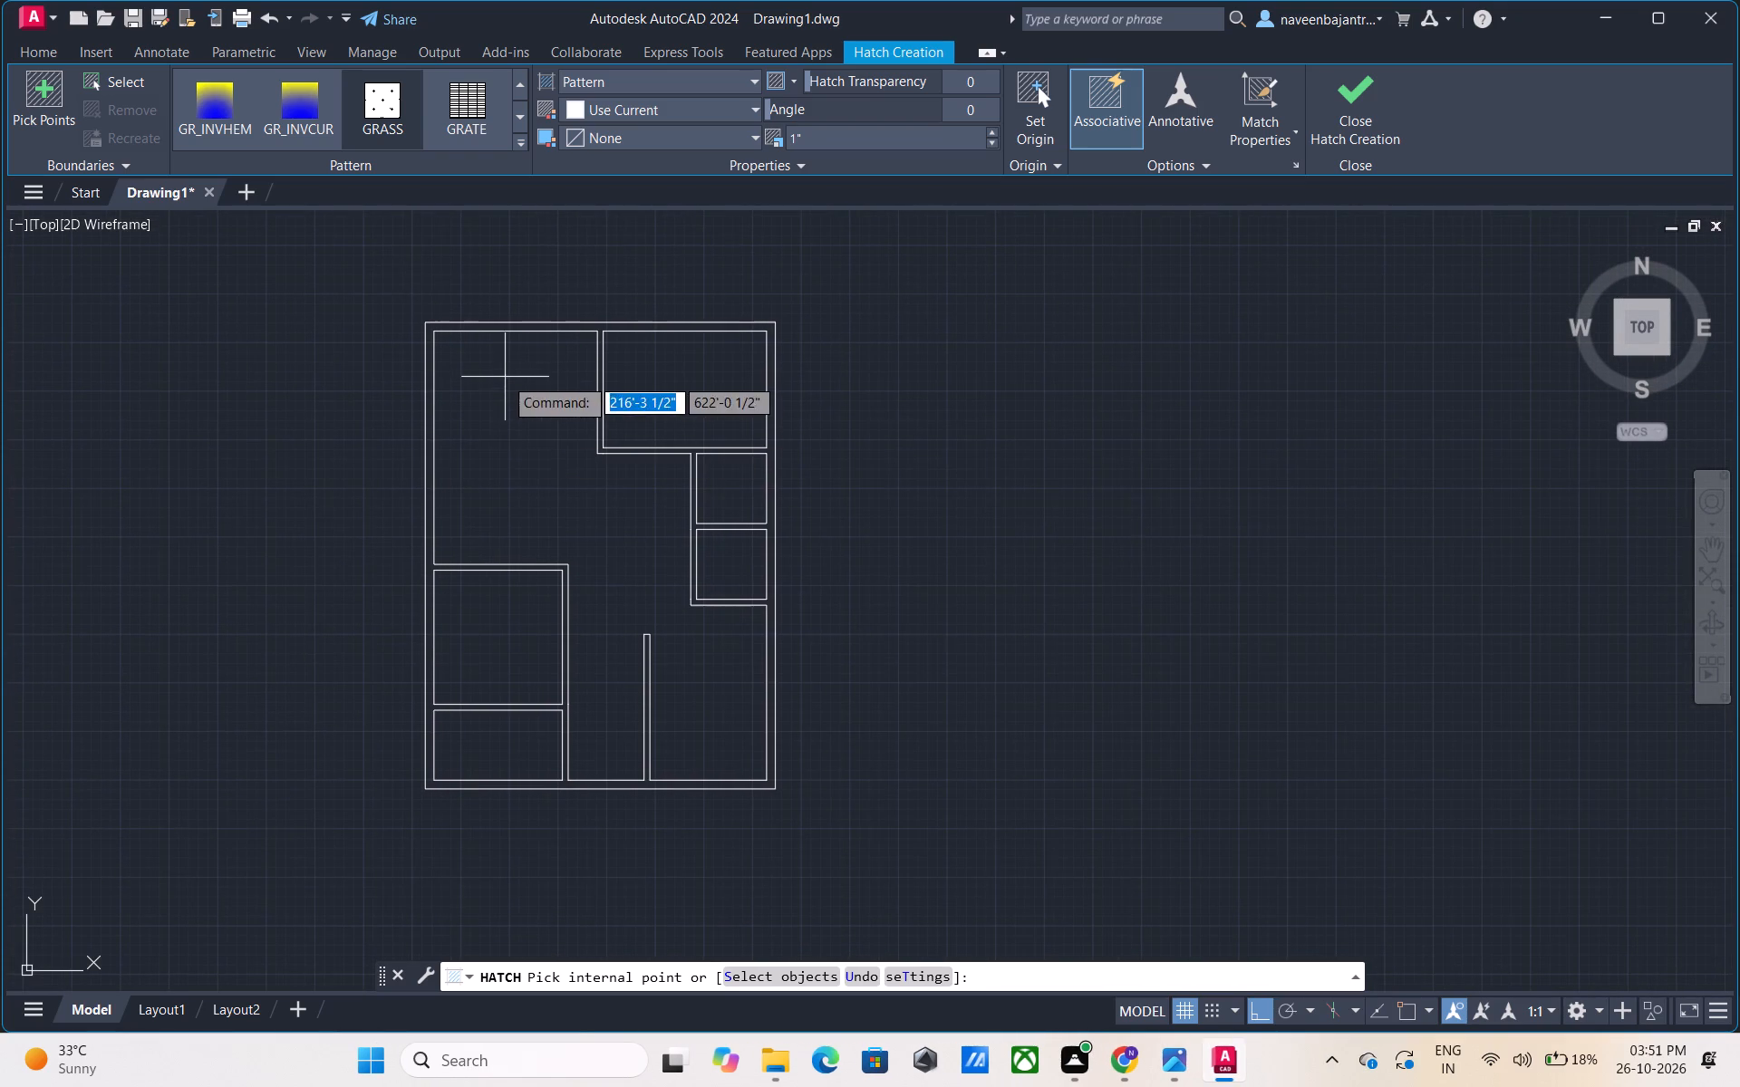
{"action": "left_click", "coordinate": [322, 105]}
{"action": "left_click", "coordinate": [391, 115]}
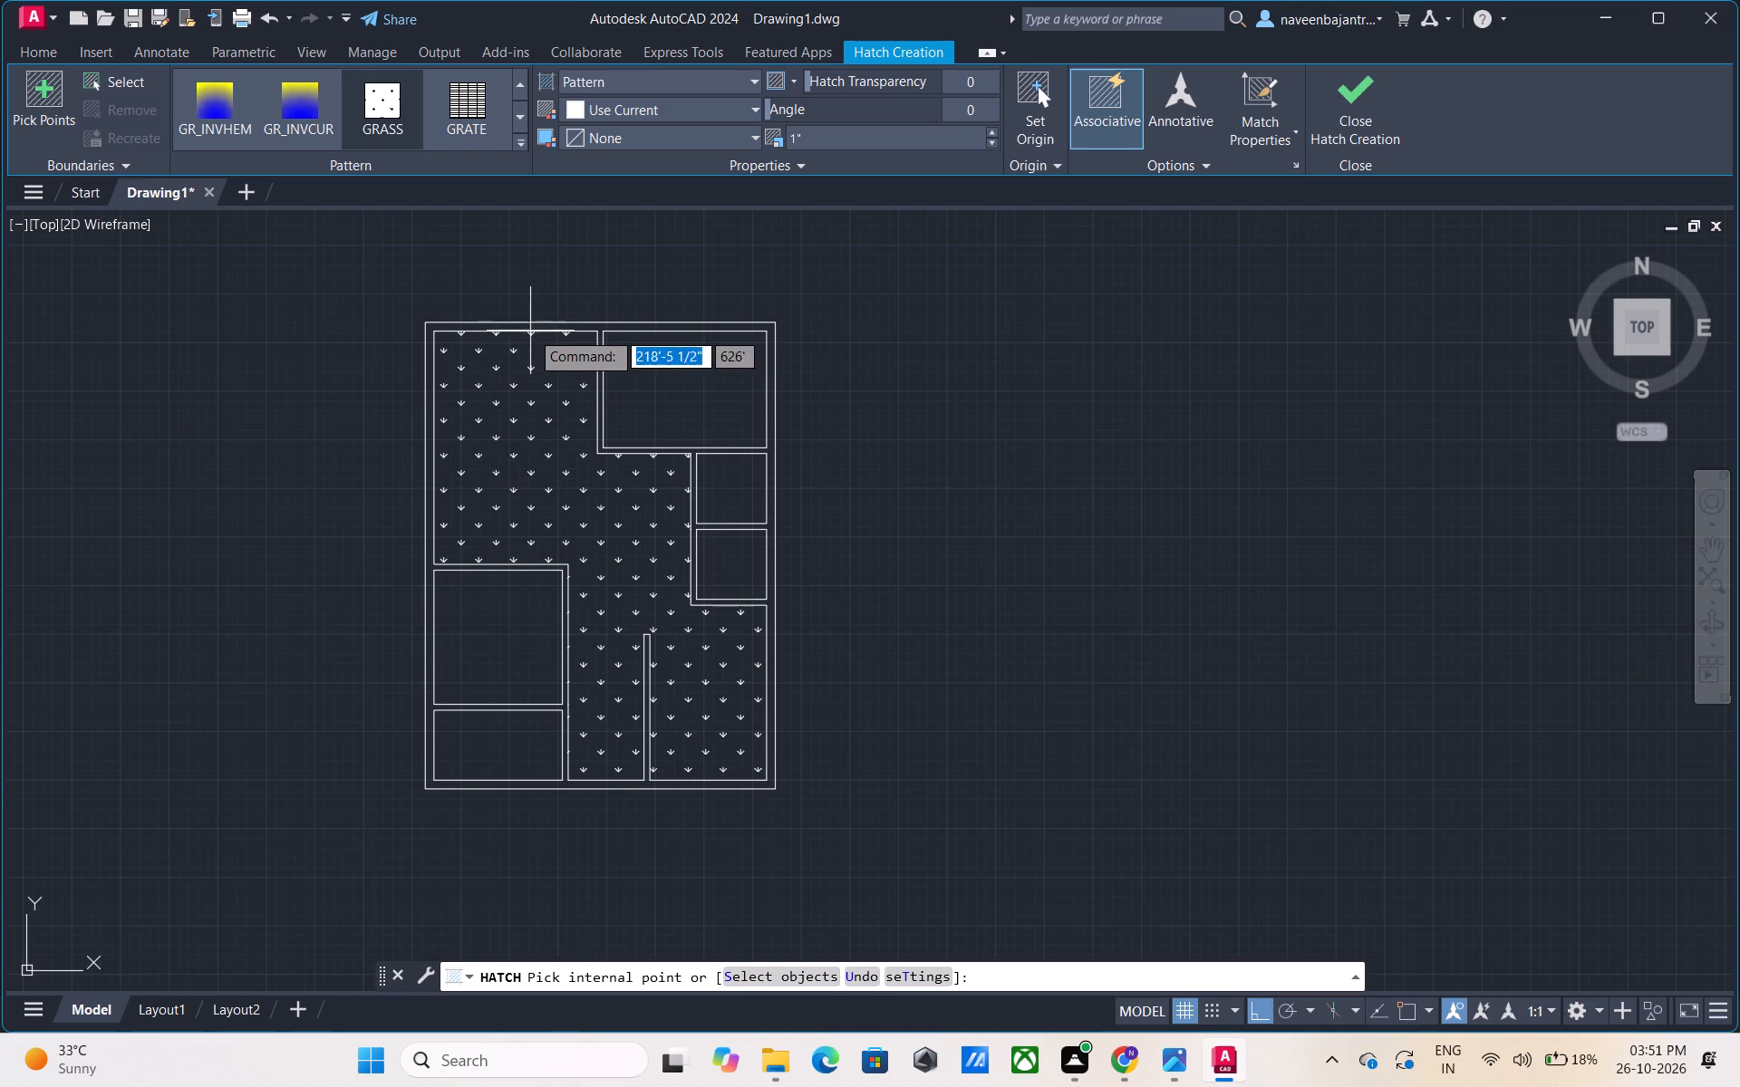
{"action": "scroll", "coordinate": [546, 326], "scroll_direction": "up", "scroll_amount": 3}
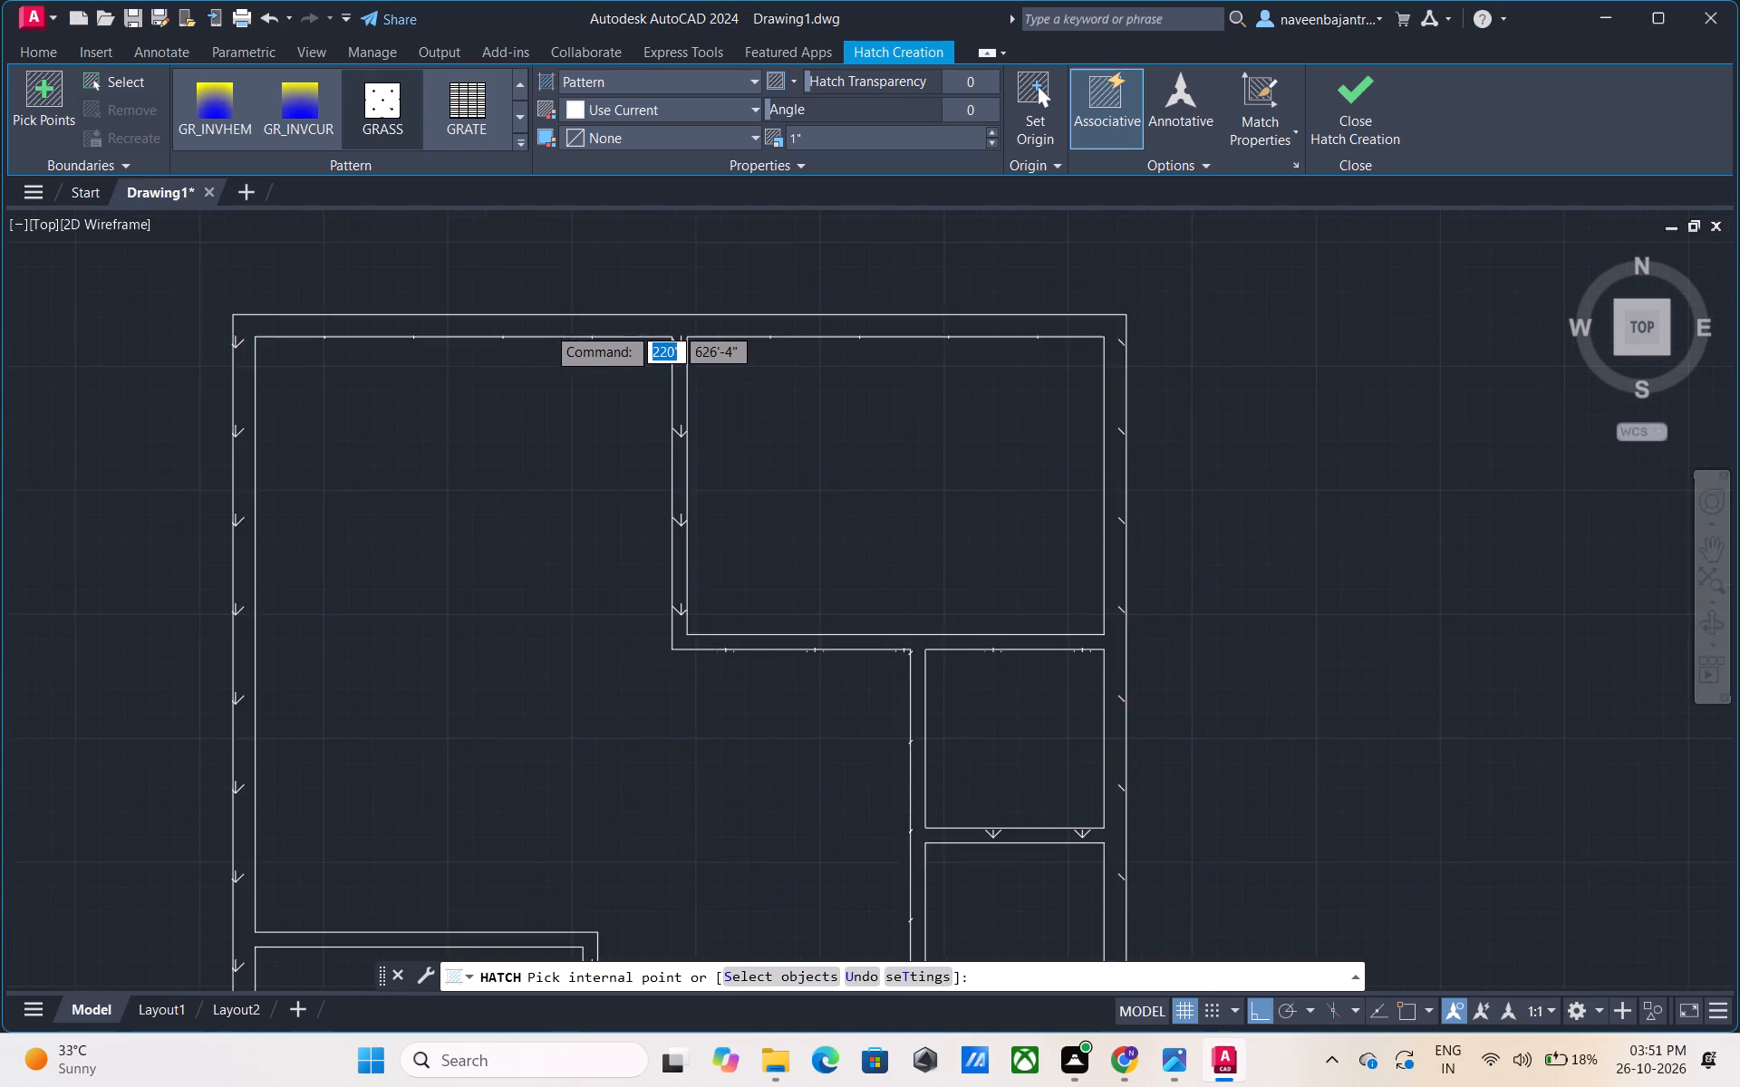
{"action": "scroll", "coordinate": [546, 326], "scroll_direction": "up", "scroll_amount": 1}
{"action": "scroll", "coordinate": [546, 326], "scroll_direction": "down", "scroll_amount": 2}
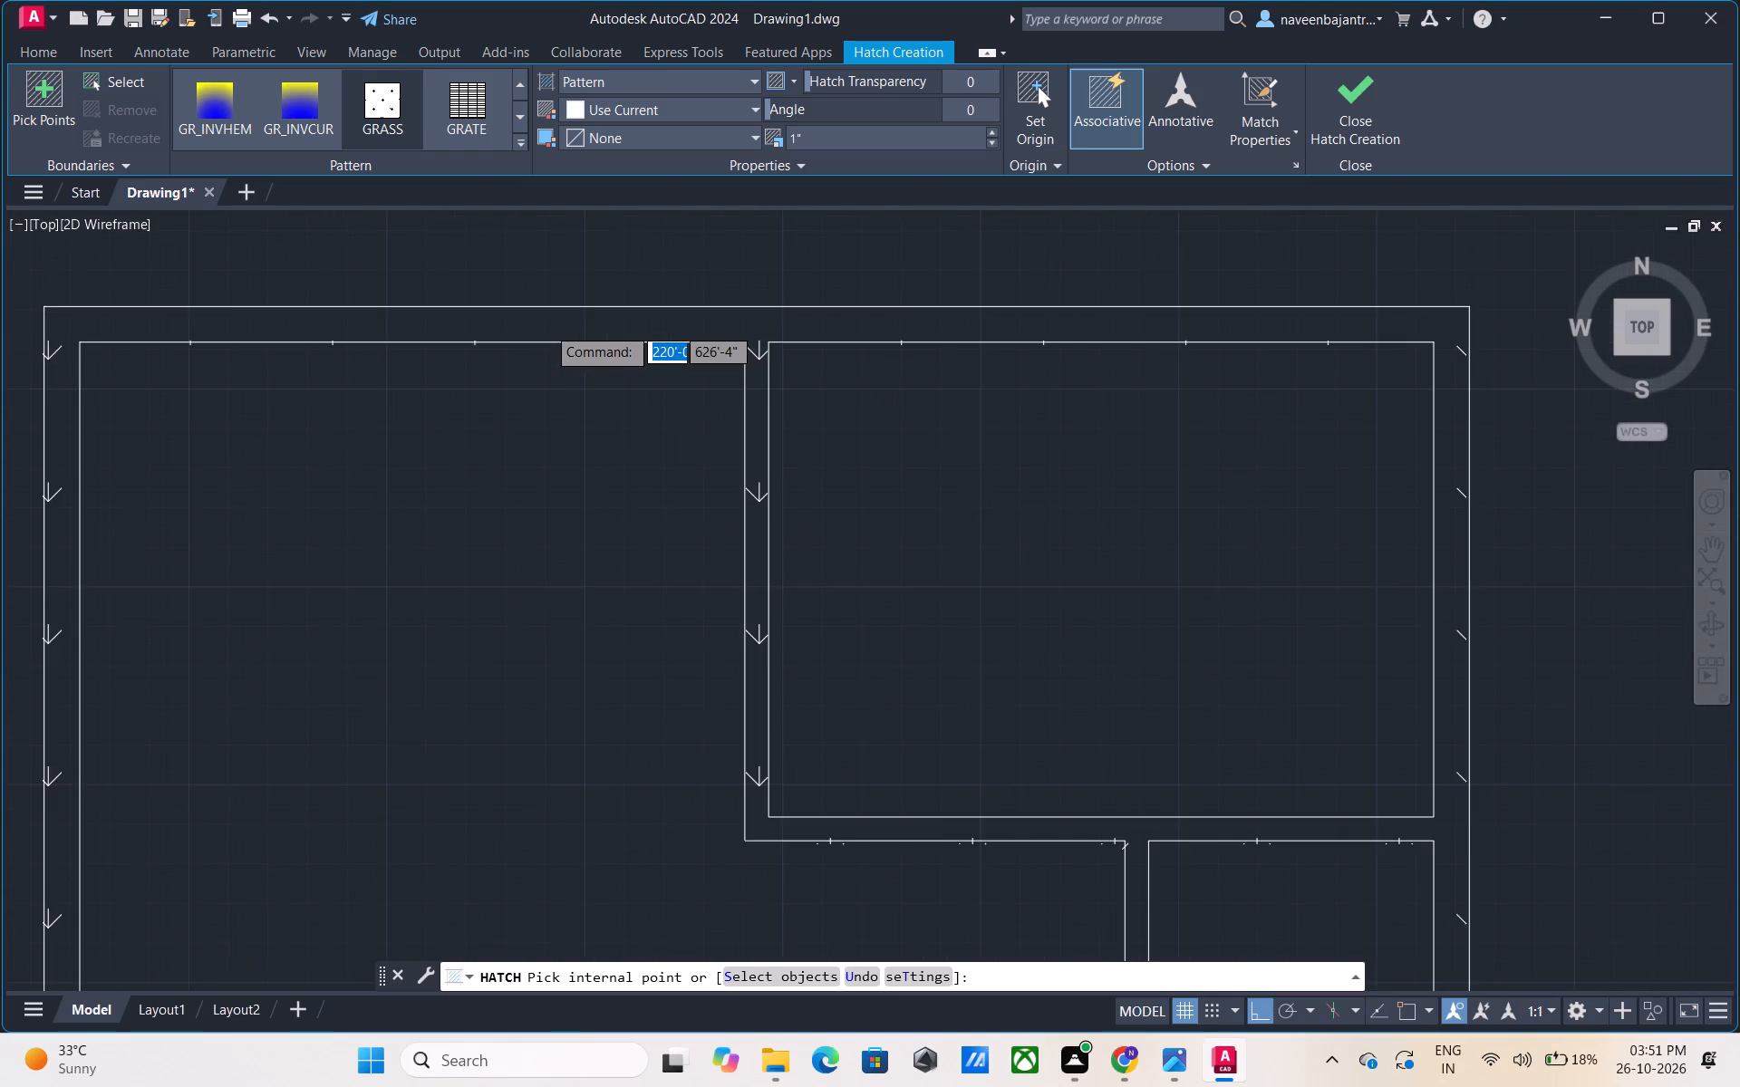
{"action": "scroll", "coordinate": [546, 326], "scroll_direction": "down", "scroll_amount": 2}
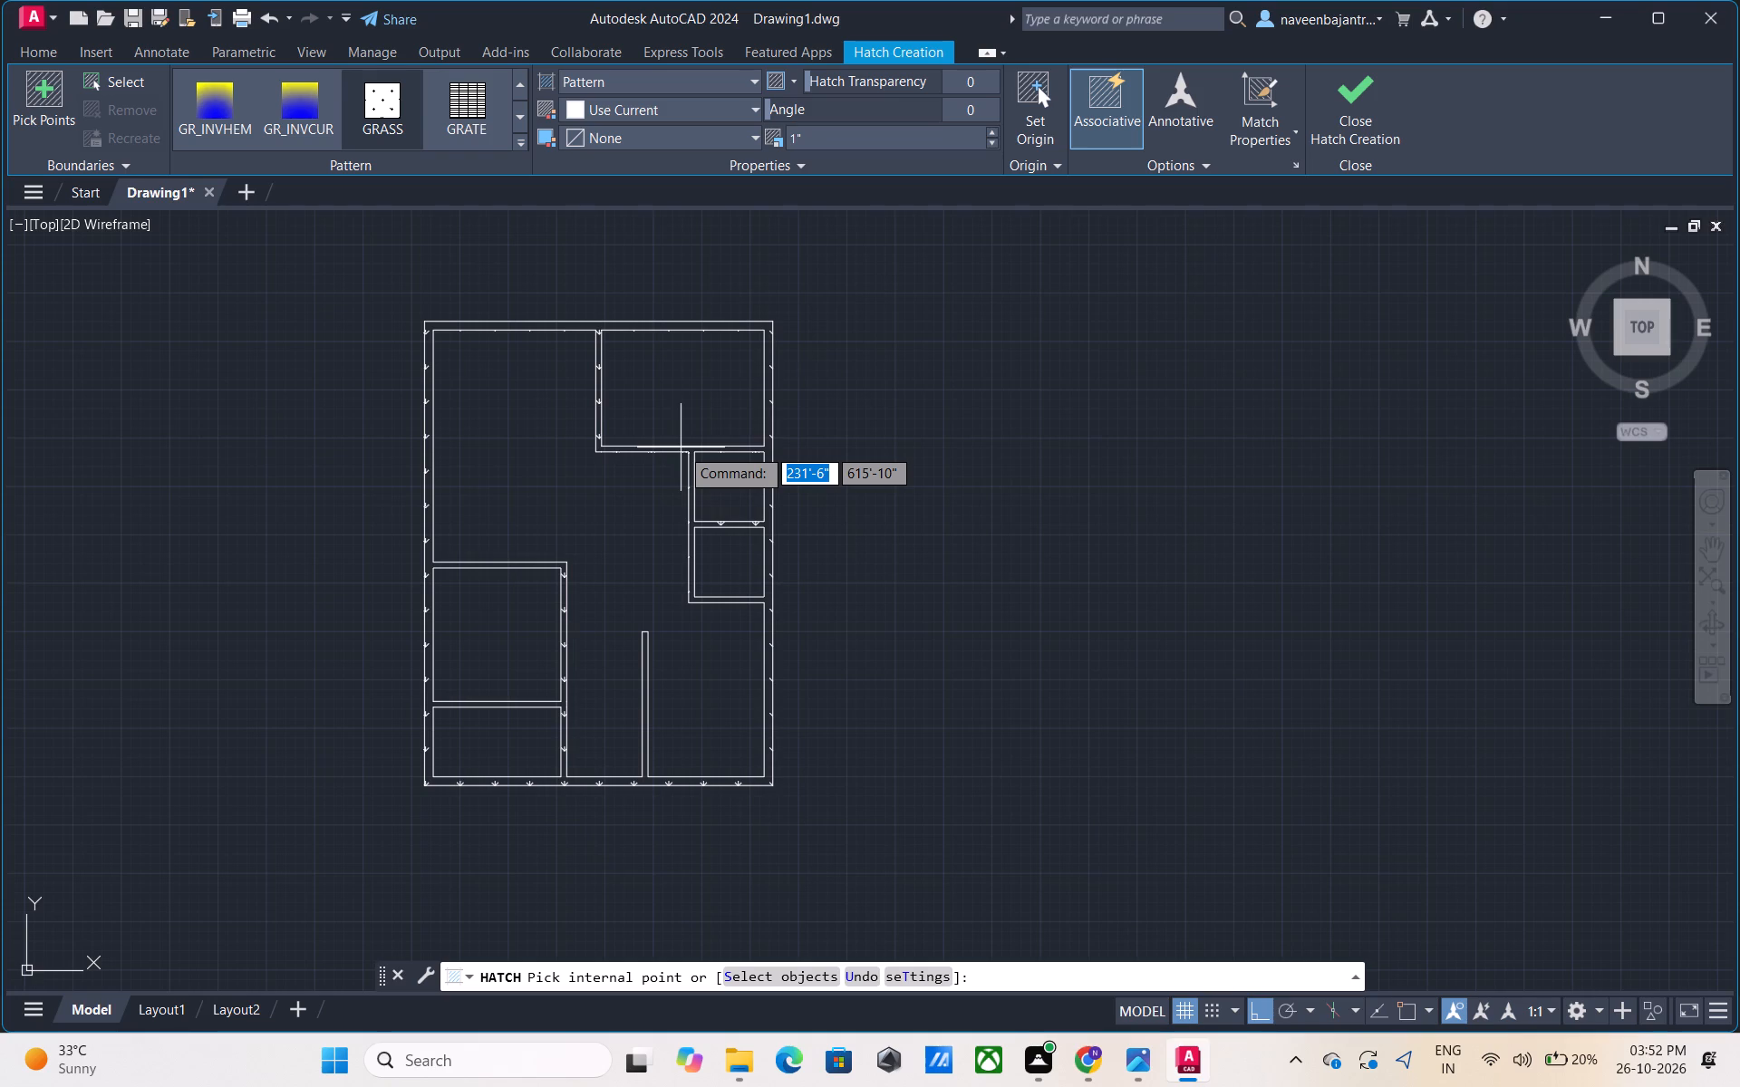
Examine the GRASS hatch preview up close on the interior walls near the small rooms and the lower-left room.
{"action": "scroll", "coordinate": [681, 447], "scroll_direction": "up", "scroll_amount": 4}
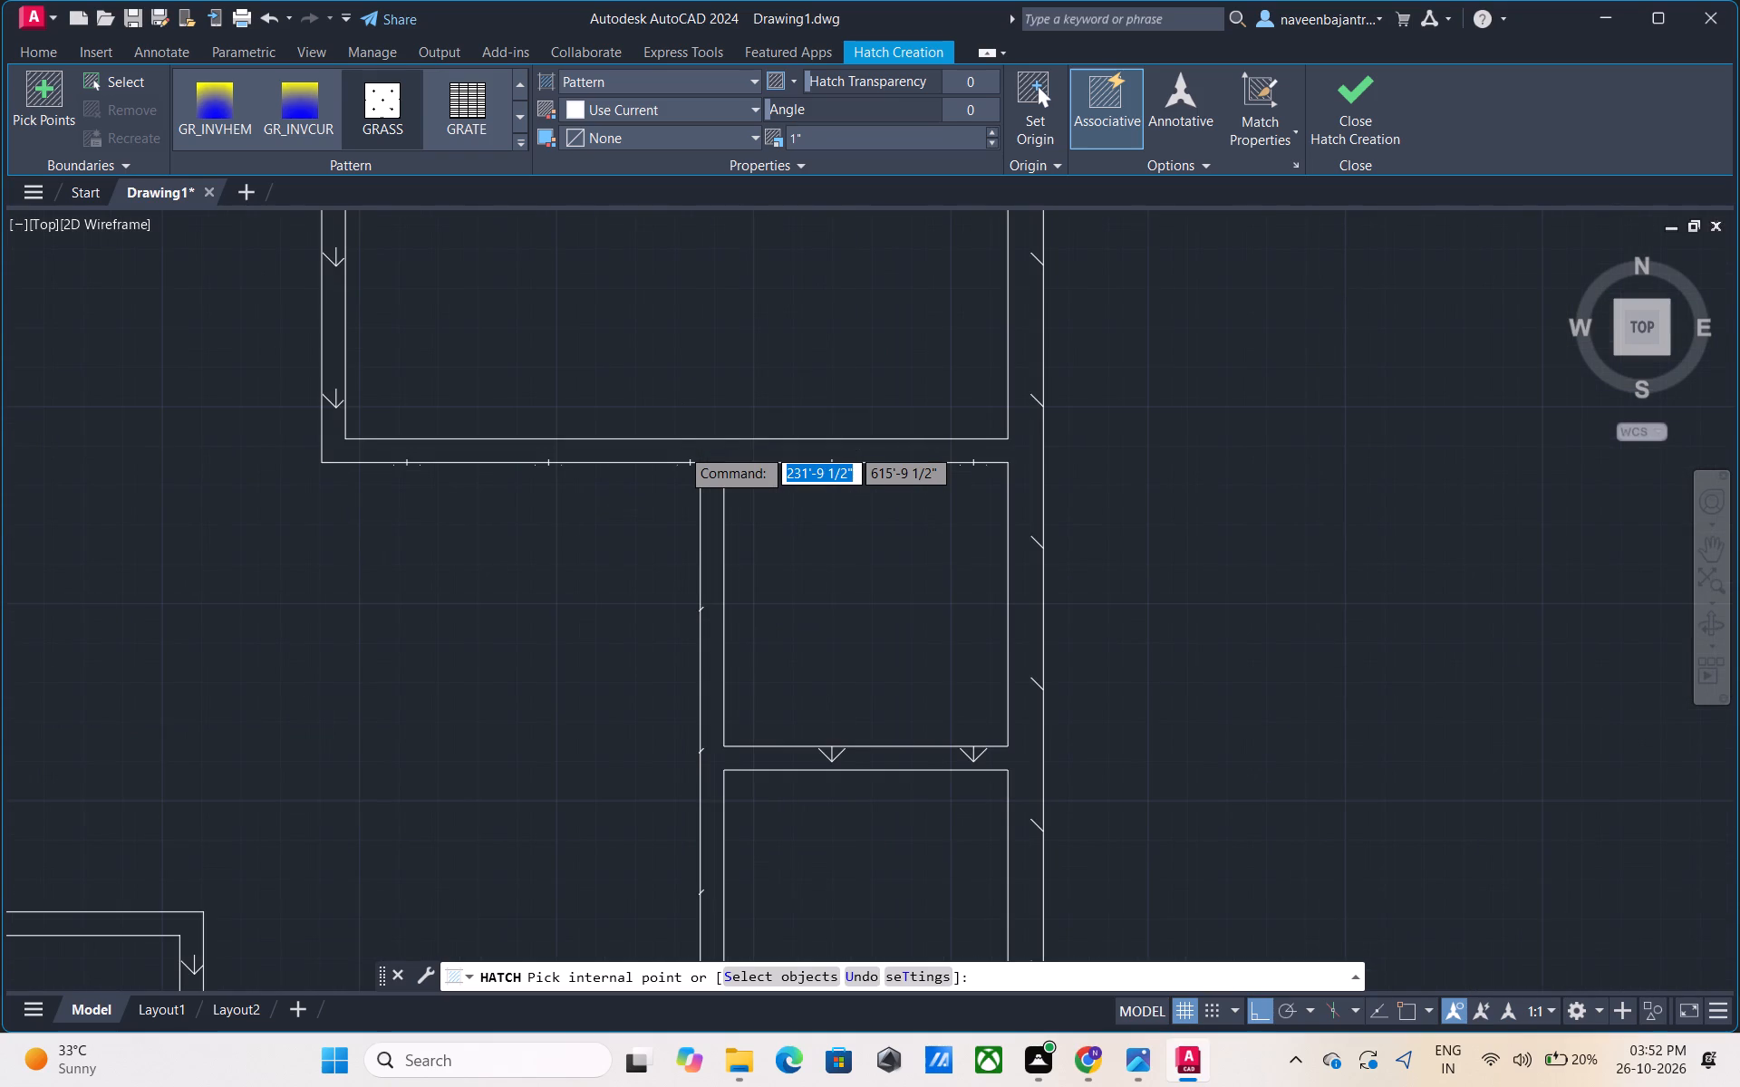
{"action": "scroll", "coordinate": [681, 447], "scroll_direction": "down", "scroll_amount": 2}
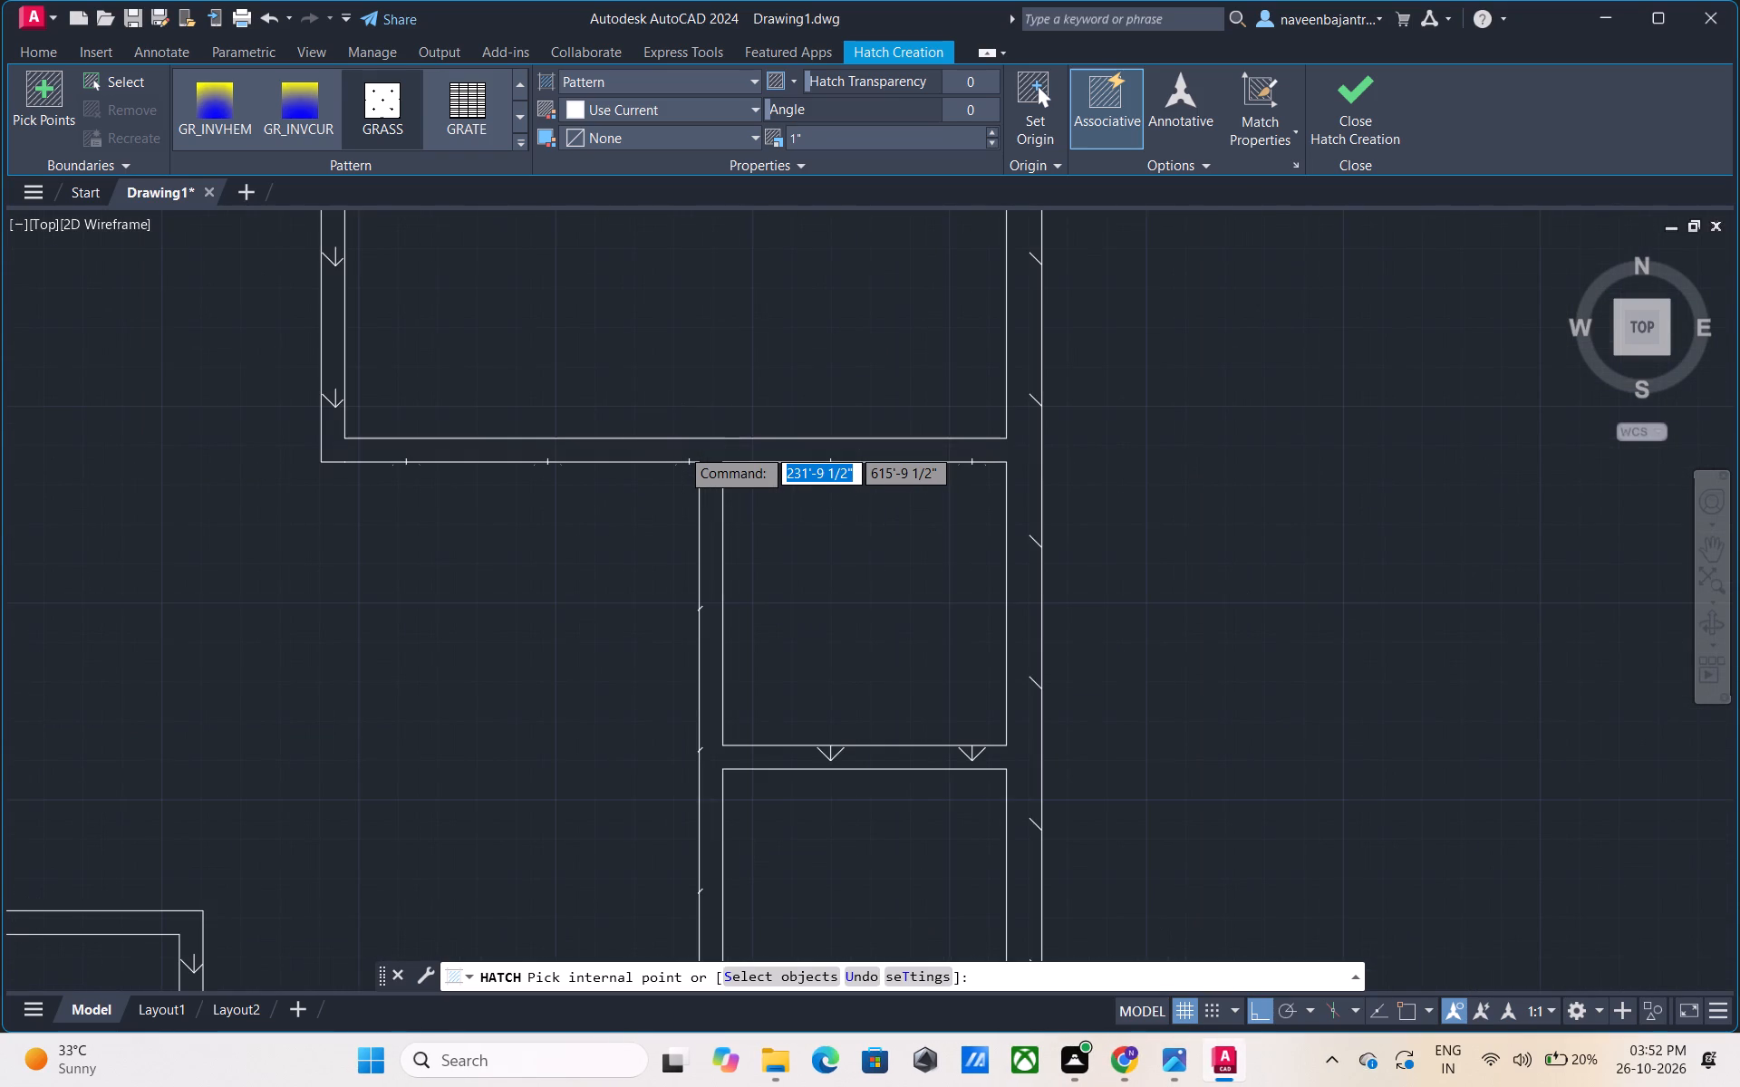
{"action": "scroll", "coordinate": [681, 447], "scroll_direction": "down", "scroll_amount": 2}
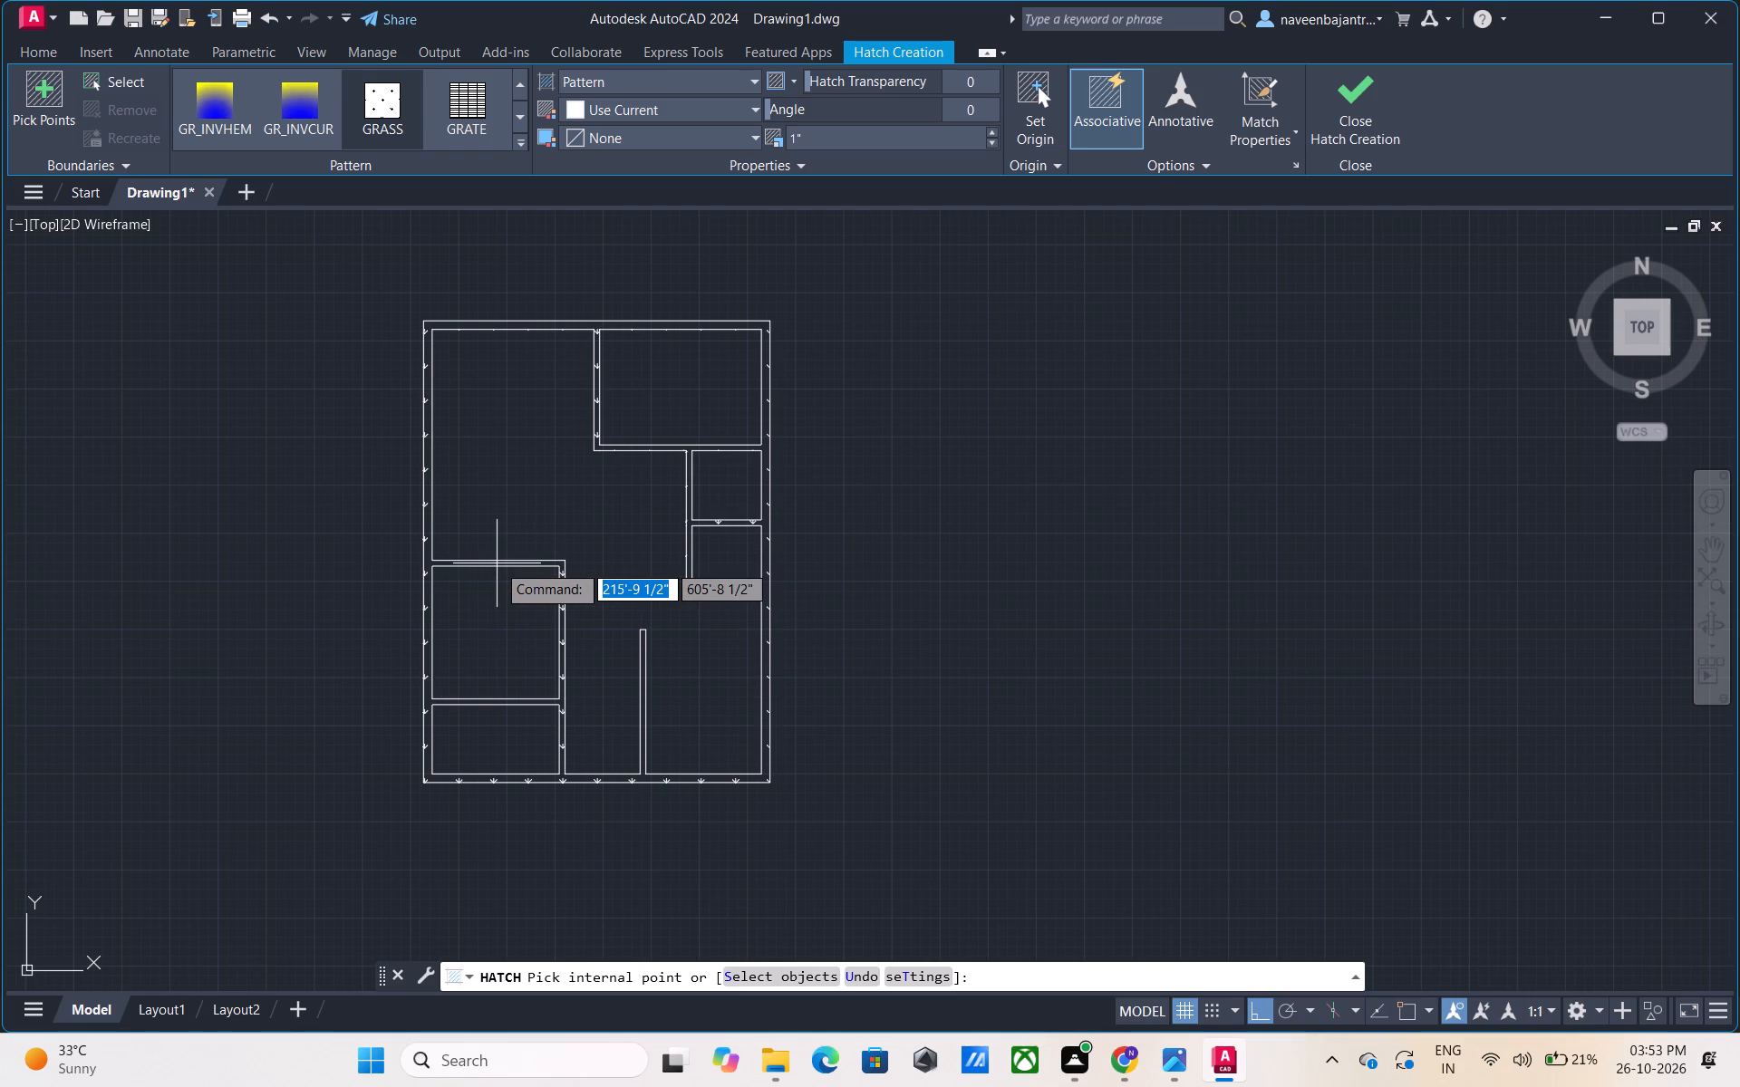
{"action": "scroll", "coordinate": [497, 563], "scroll_direction": "up", "scroll_amount": 4}
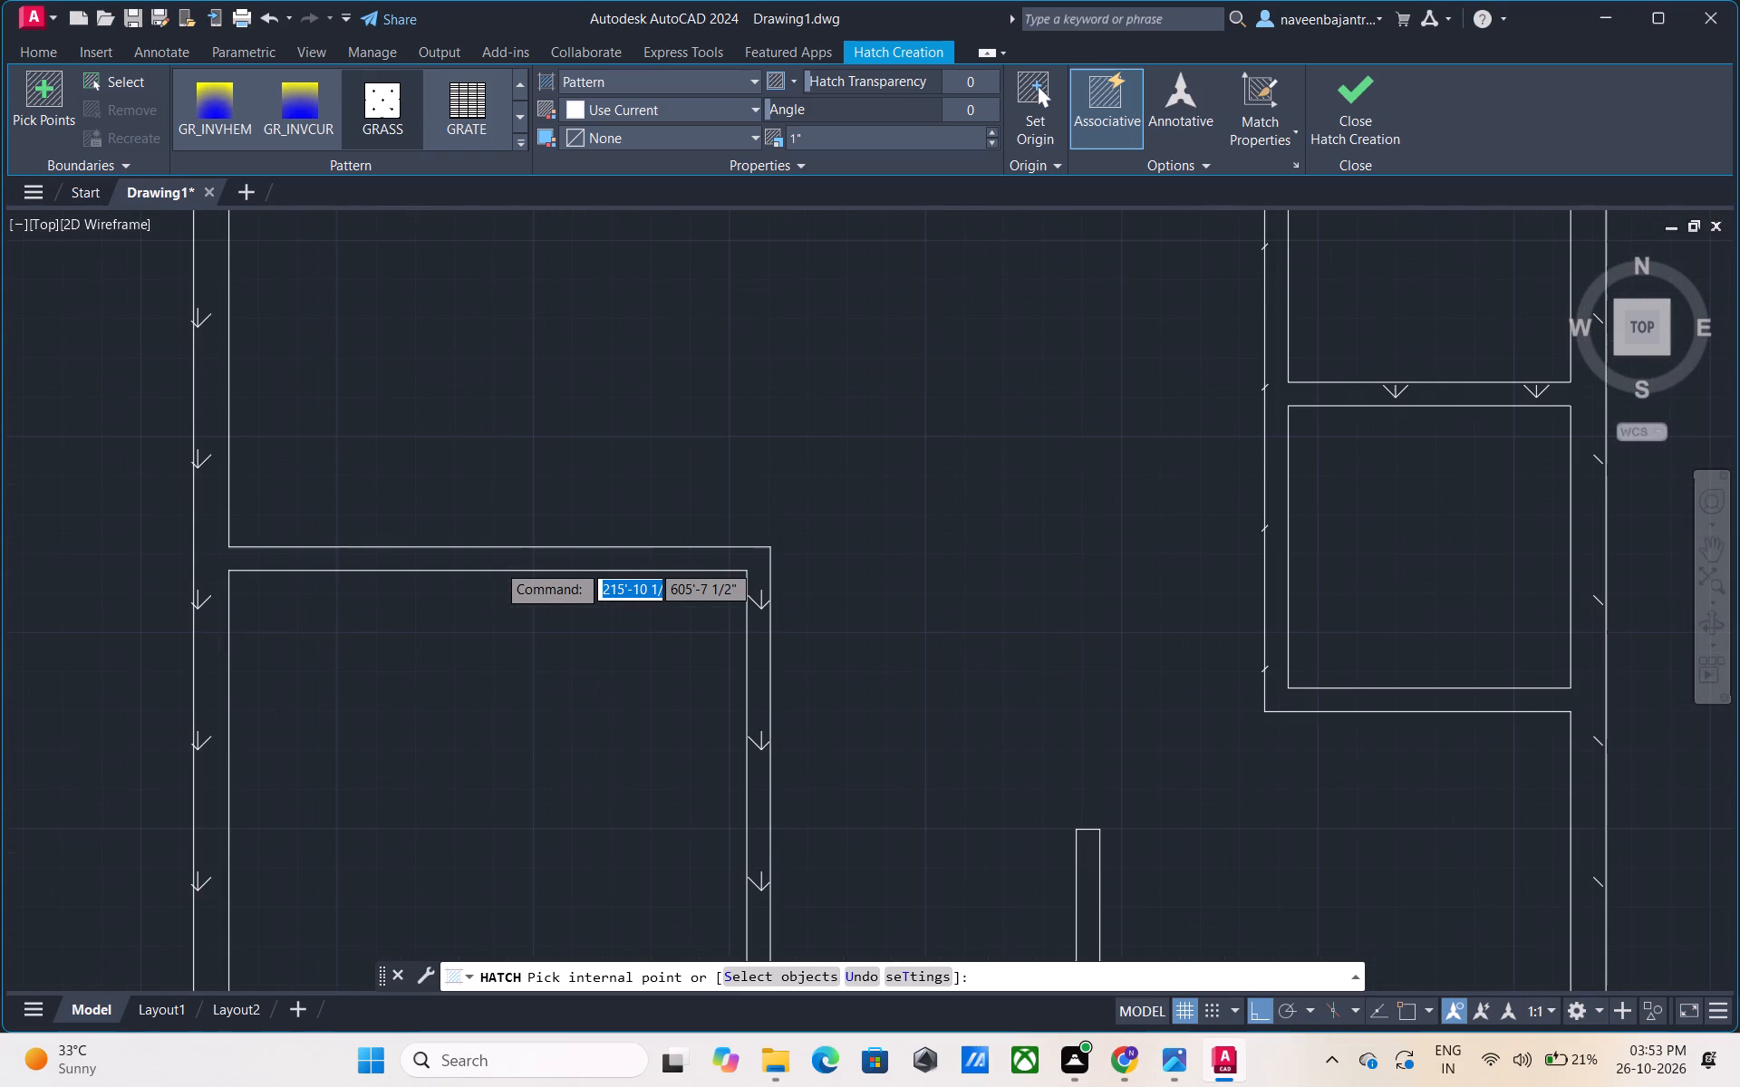
{"action": "scroll", "coordinate": [497, 563], "scroll_direction": "down", "scroll_amount": 1}
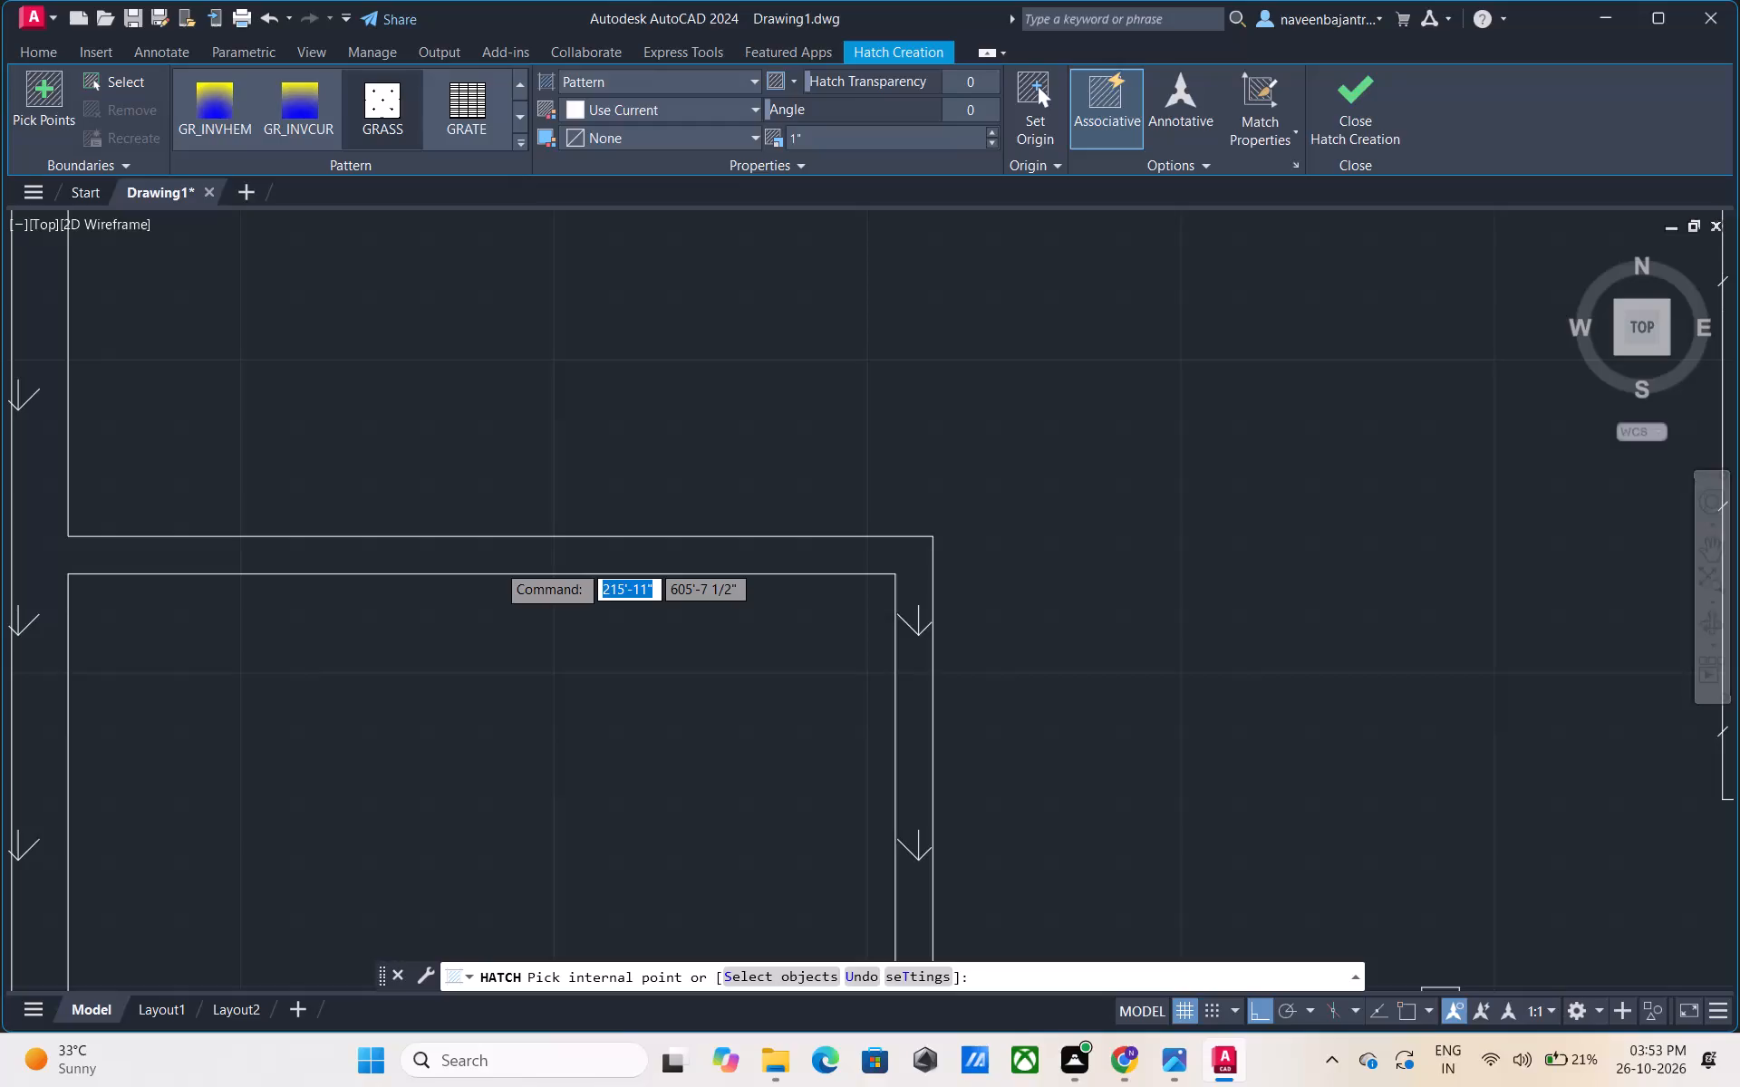
{"action": "scroll", "coordinate": [497, 563], "scroll_direction": "down", "scroll_amount": 3}
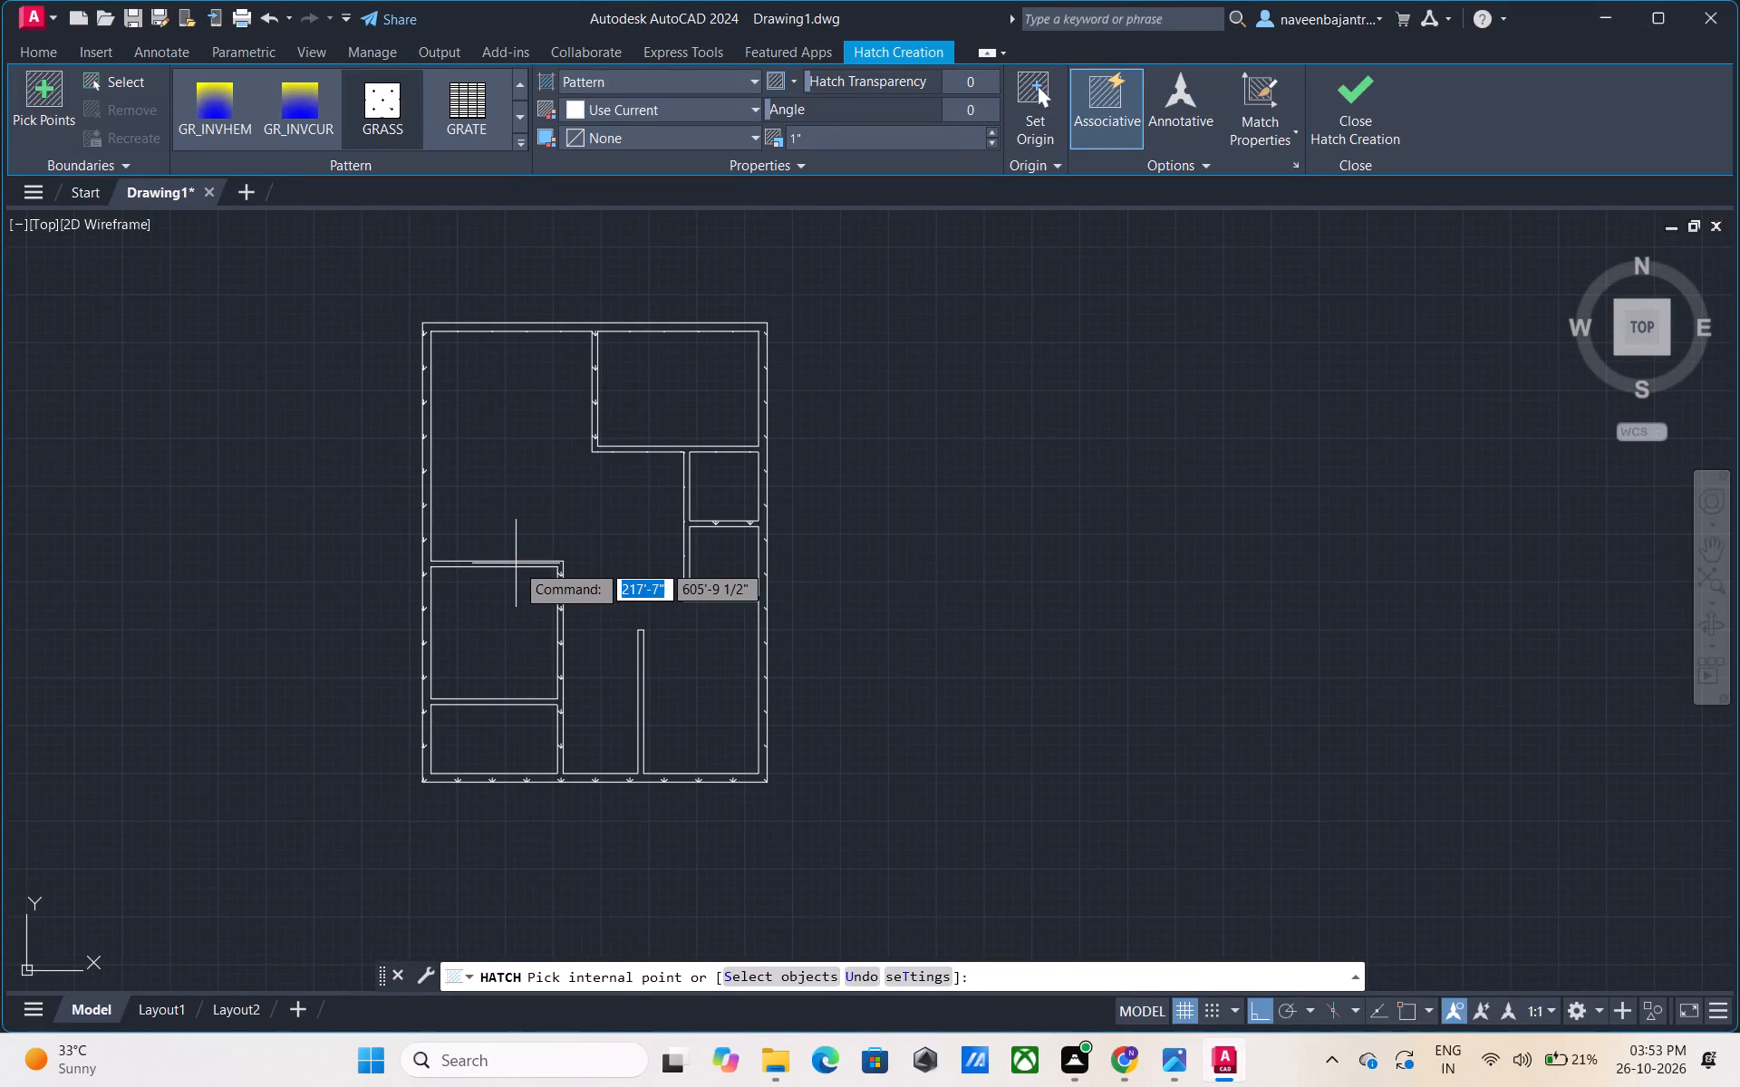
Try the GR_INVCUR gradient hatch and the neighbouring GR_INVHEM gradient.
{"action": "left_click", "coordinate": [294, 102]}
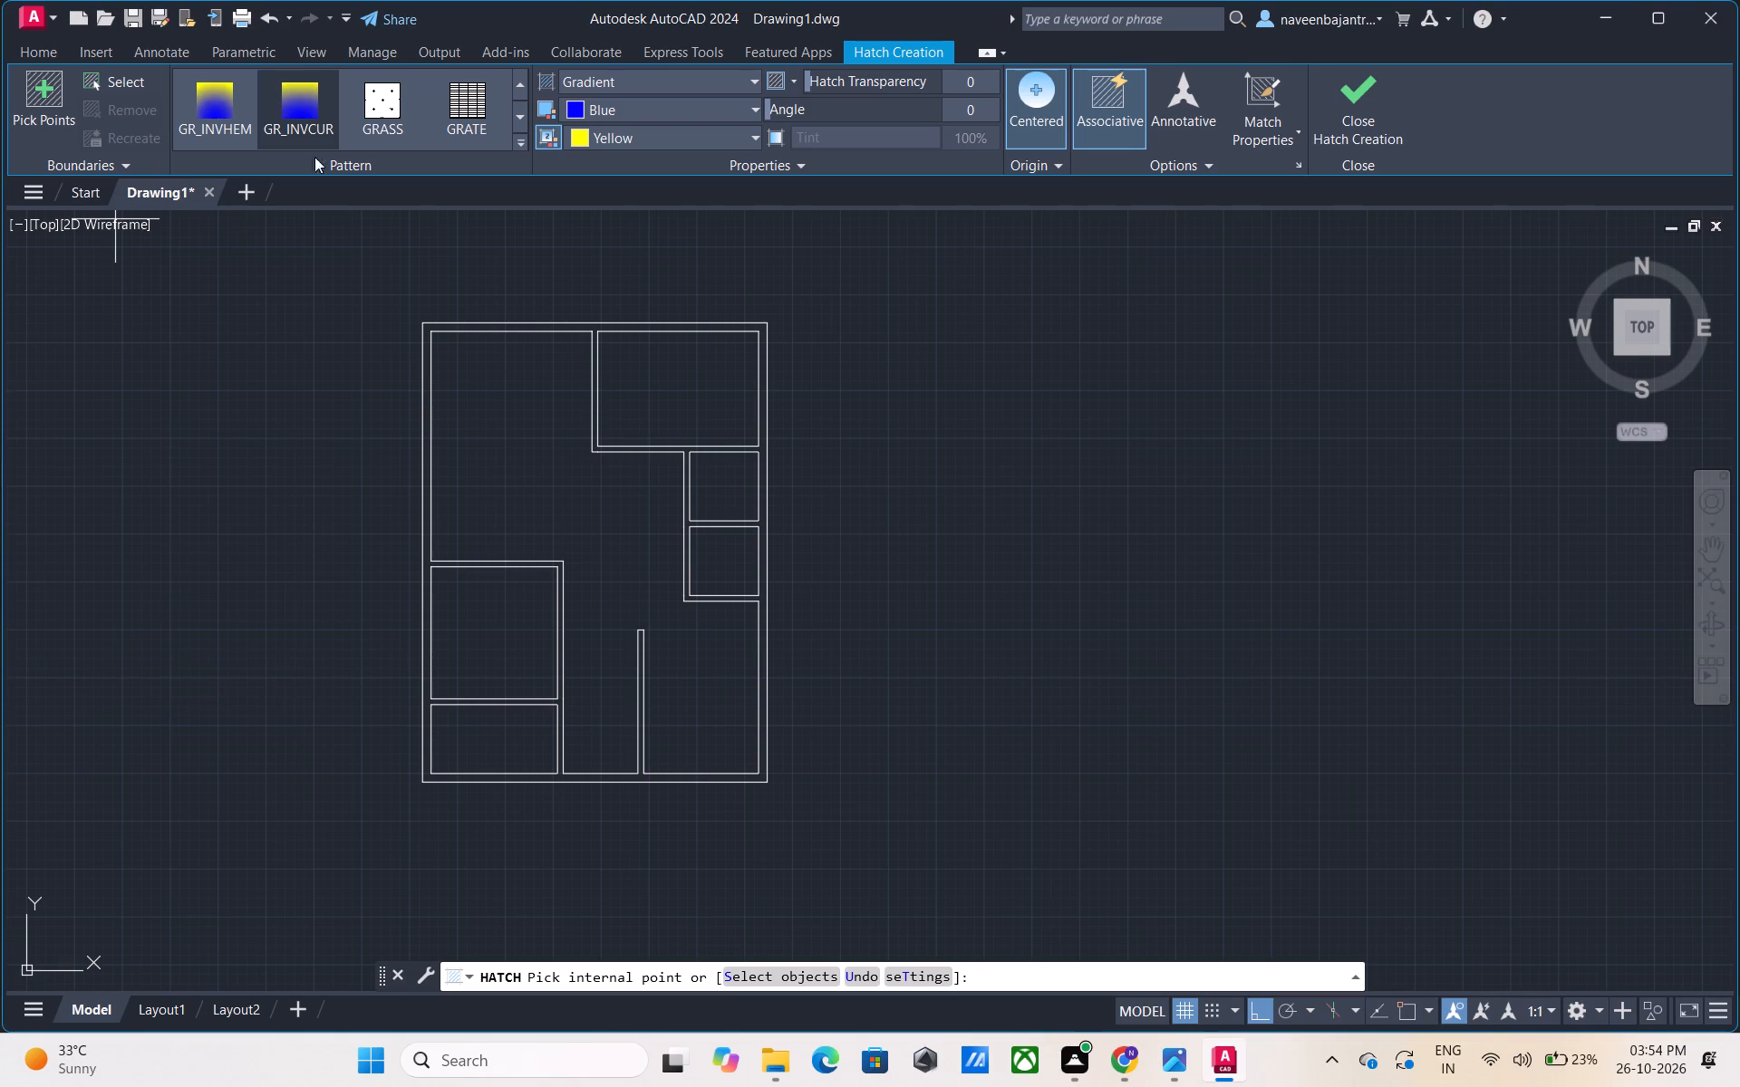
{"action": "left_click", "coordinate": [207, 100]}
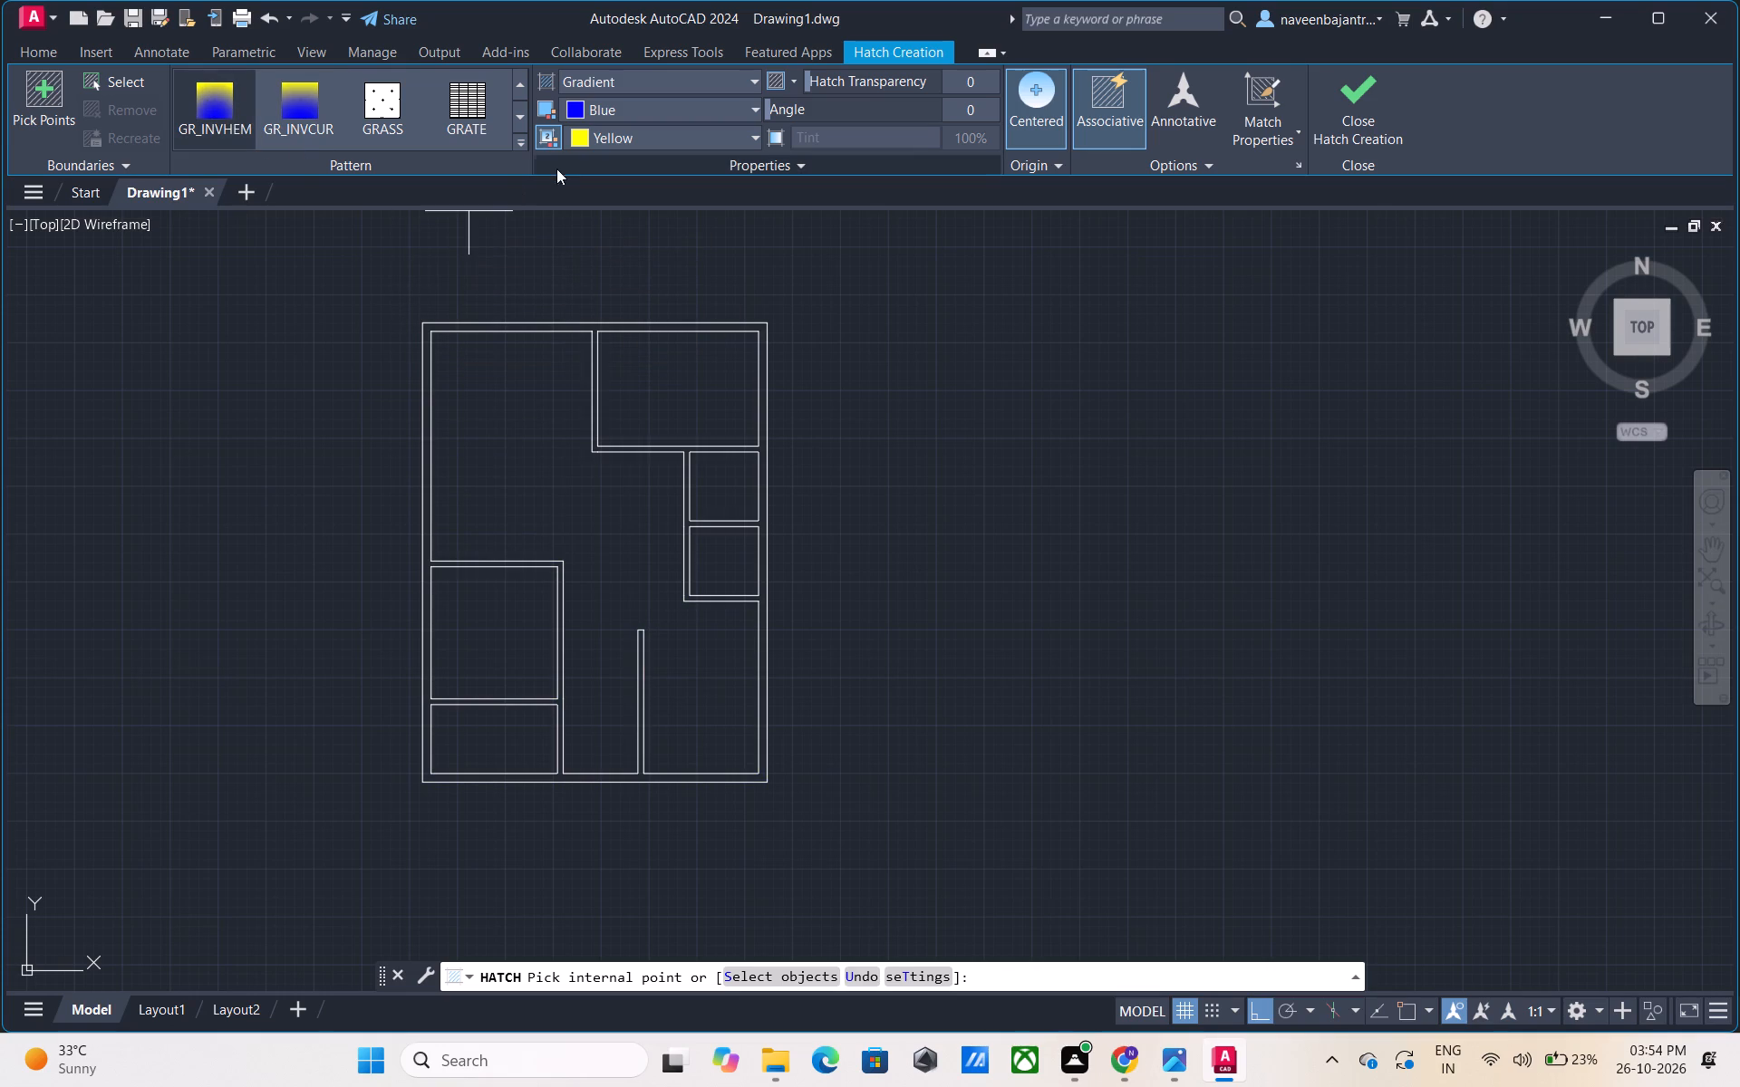
Set the hatch pattern to GOST_WOOD and preview it in the large open area.
{"action": "left_click", "coordinate": [517, 149]}
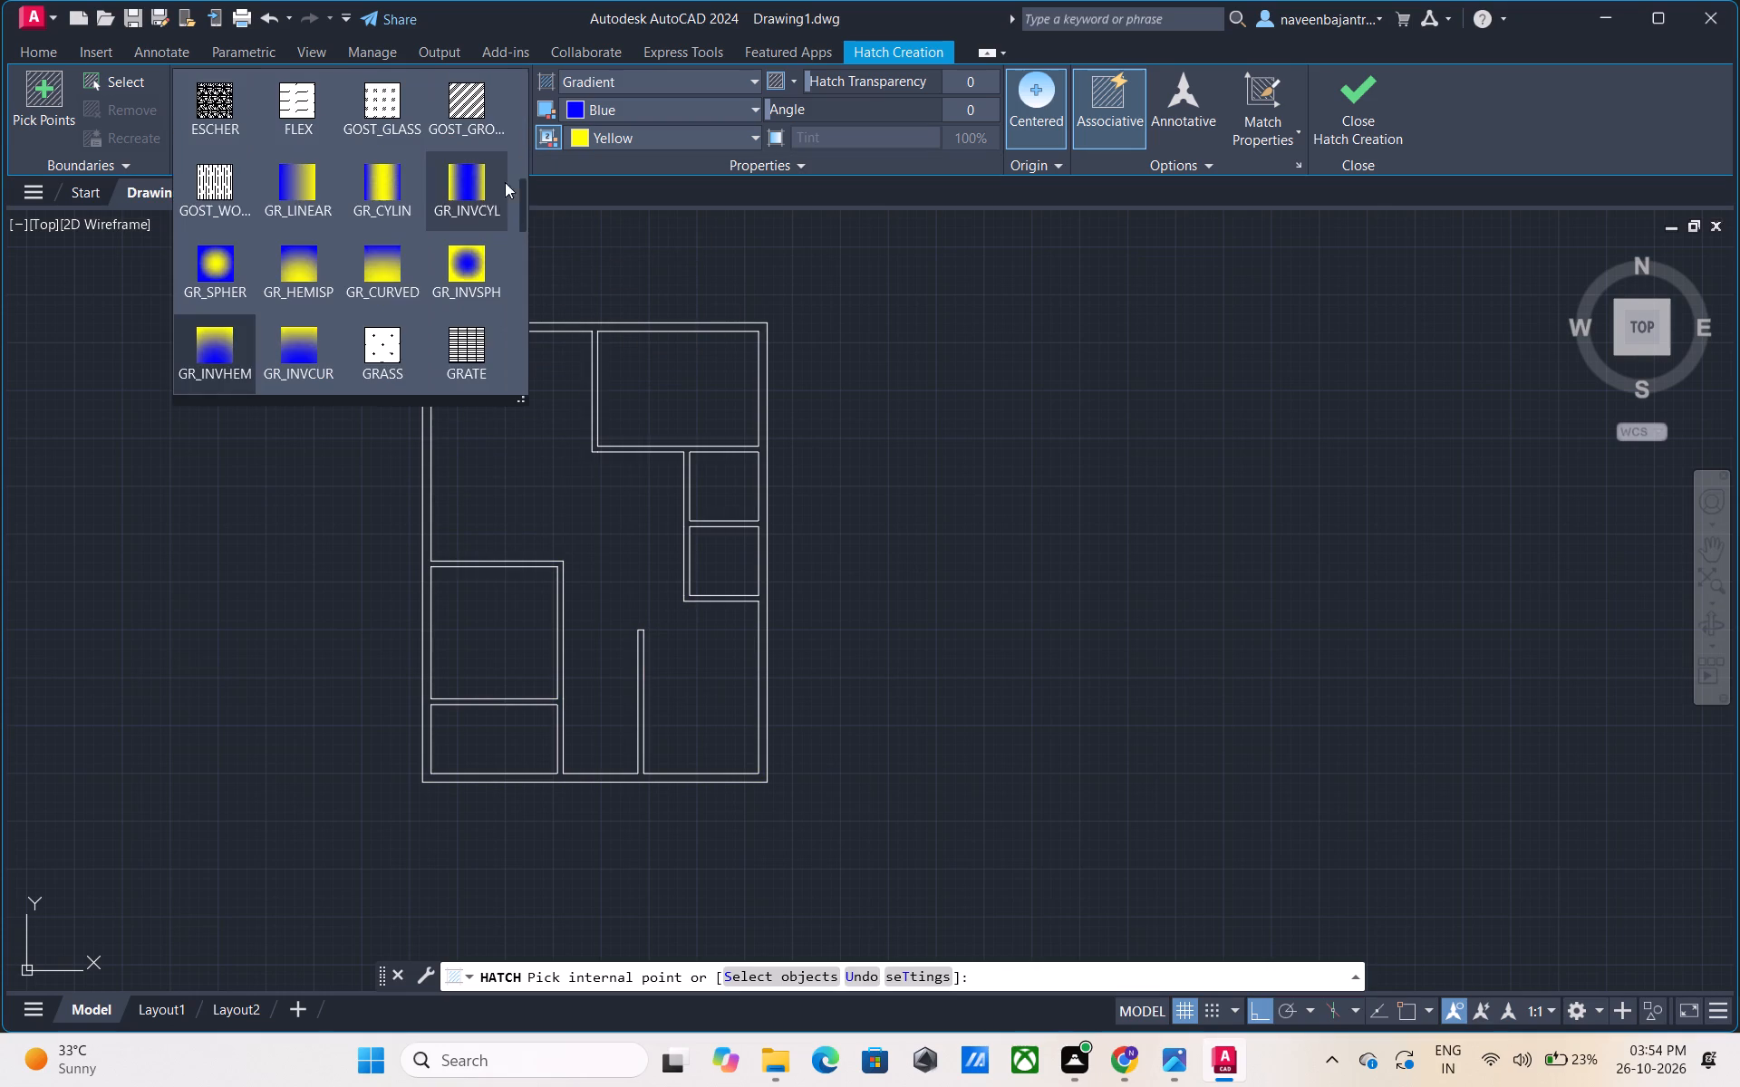
{"action": "scroll", "coordinate": [498, 222], "scroll_direction": "up", "scroll_amount": 1}
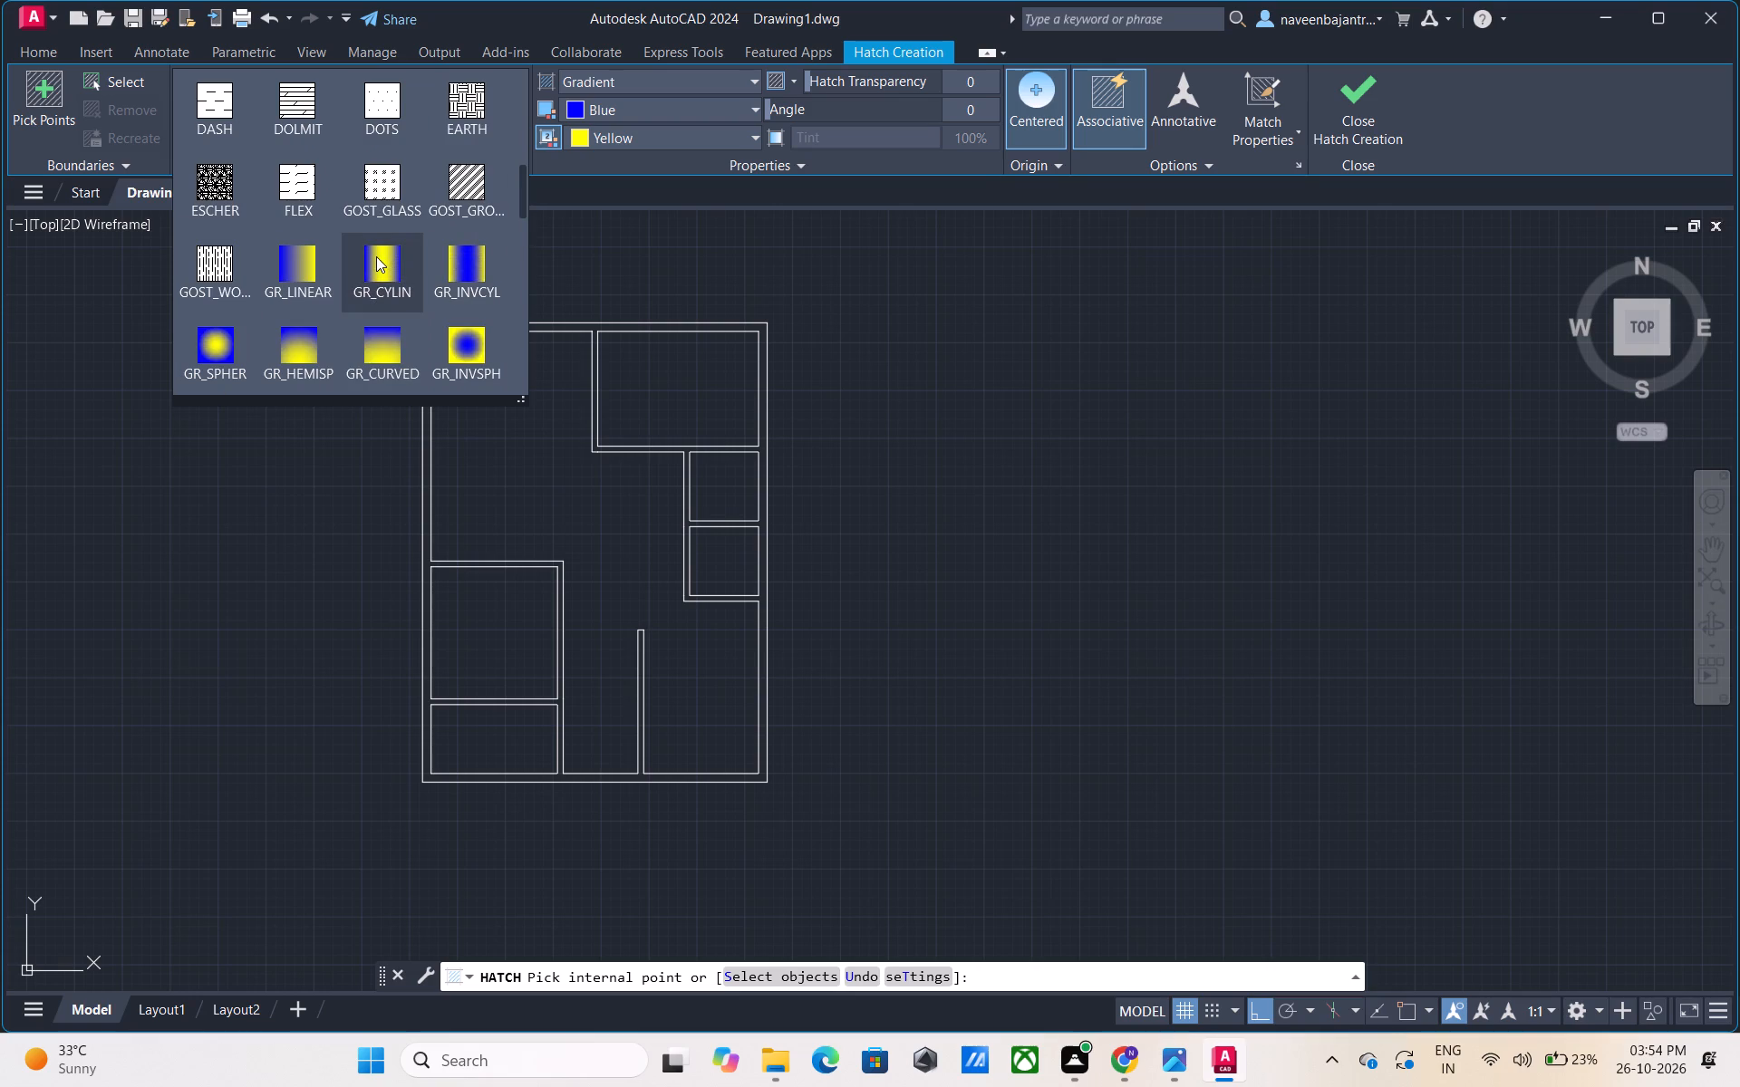
{"action": "left_click", "coordinate": [235, 269]}
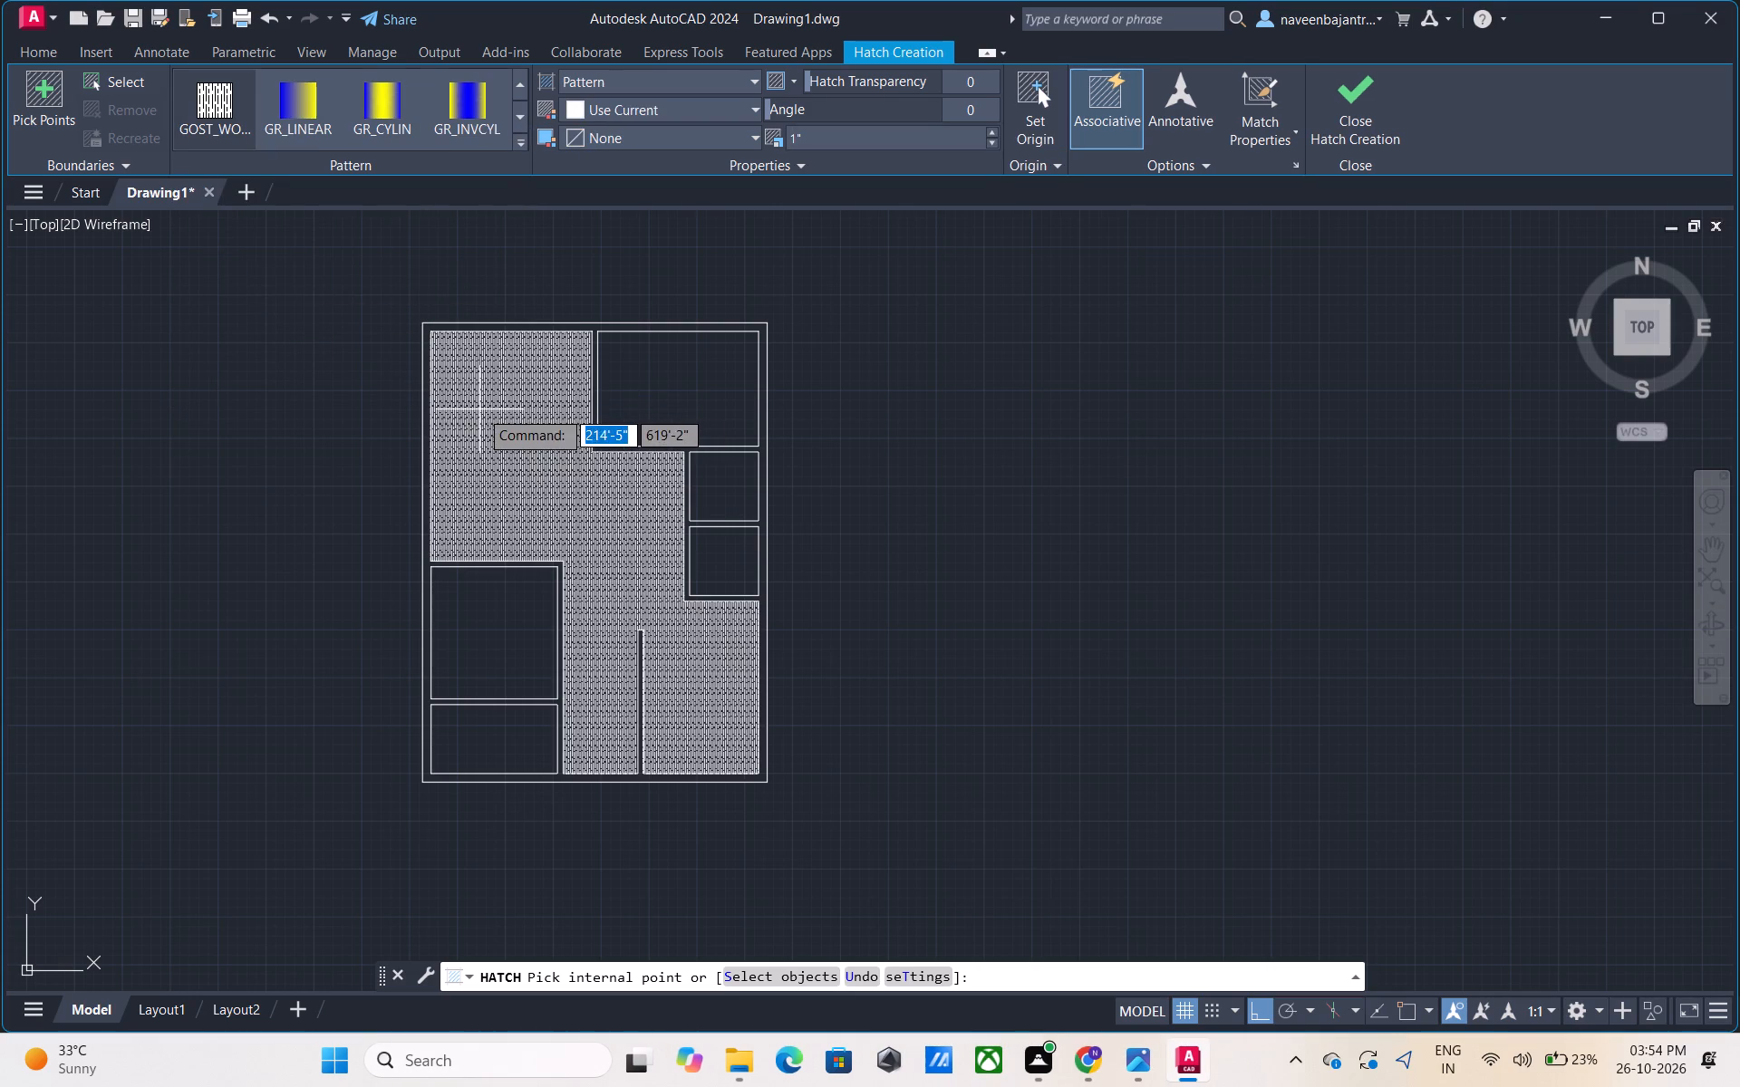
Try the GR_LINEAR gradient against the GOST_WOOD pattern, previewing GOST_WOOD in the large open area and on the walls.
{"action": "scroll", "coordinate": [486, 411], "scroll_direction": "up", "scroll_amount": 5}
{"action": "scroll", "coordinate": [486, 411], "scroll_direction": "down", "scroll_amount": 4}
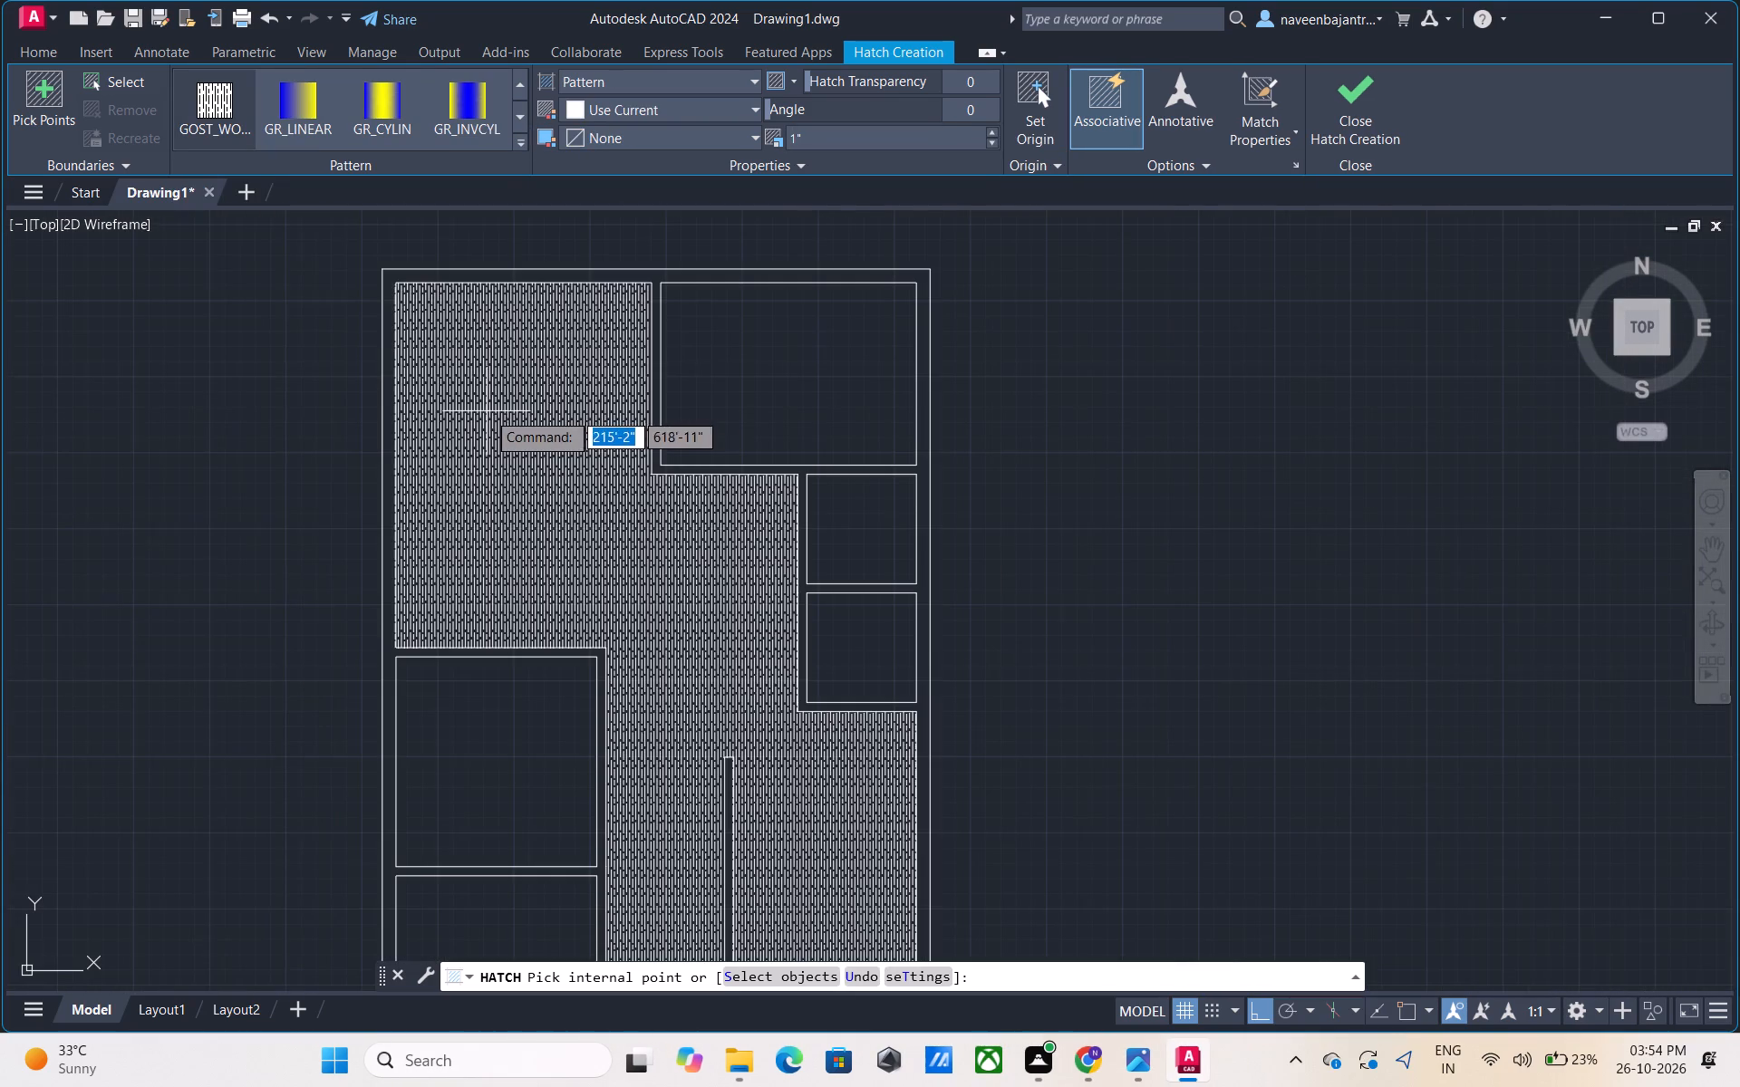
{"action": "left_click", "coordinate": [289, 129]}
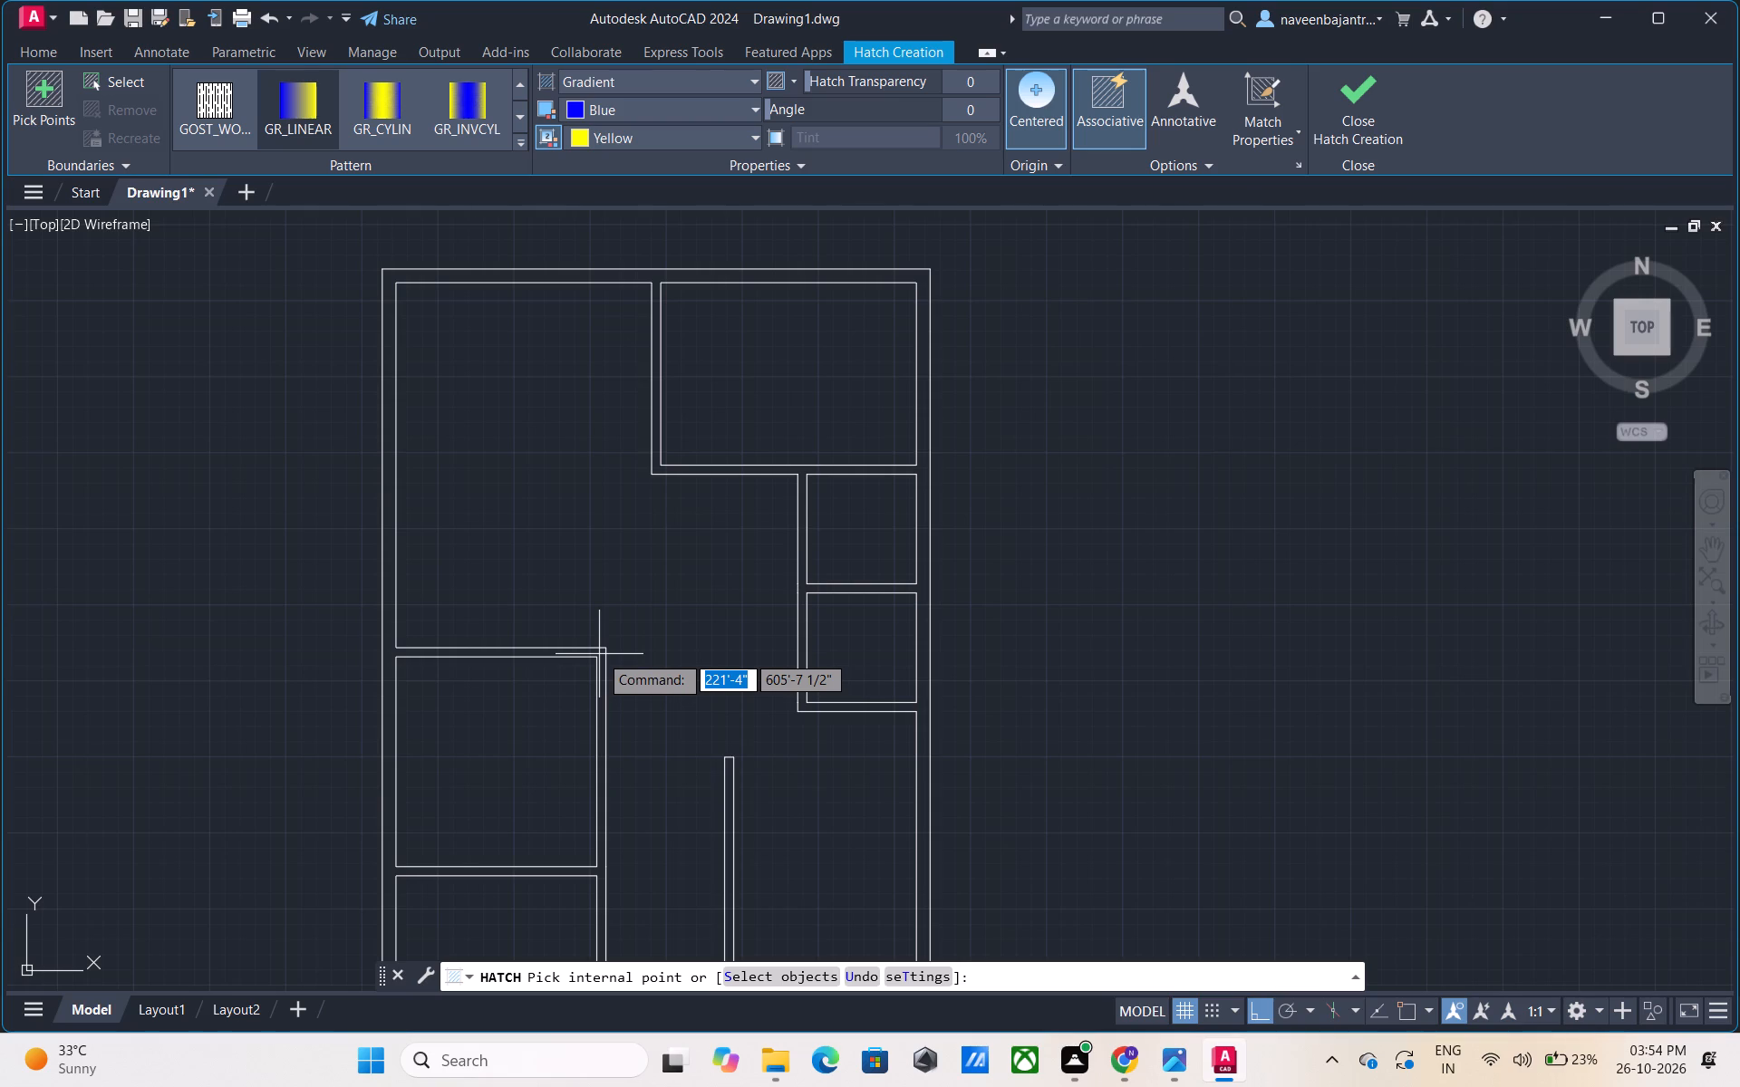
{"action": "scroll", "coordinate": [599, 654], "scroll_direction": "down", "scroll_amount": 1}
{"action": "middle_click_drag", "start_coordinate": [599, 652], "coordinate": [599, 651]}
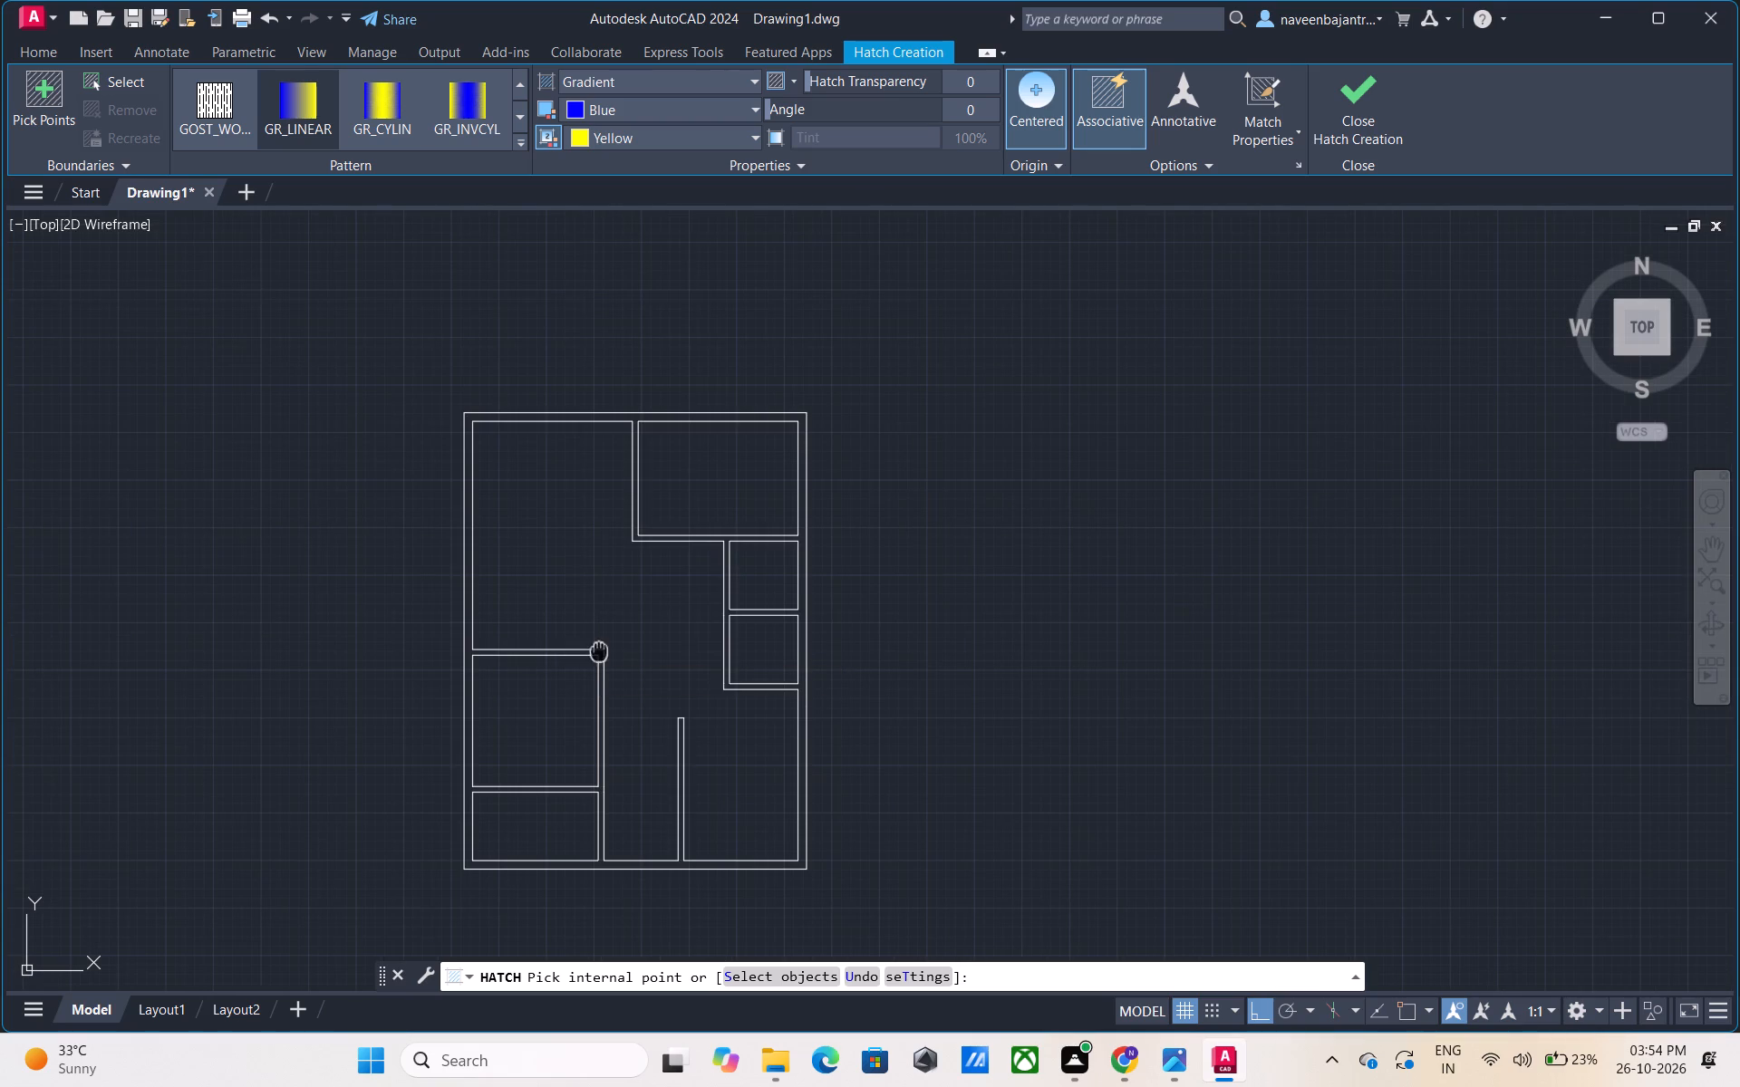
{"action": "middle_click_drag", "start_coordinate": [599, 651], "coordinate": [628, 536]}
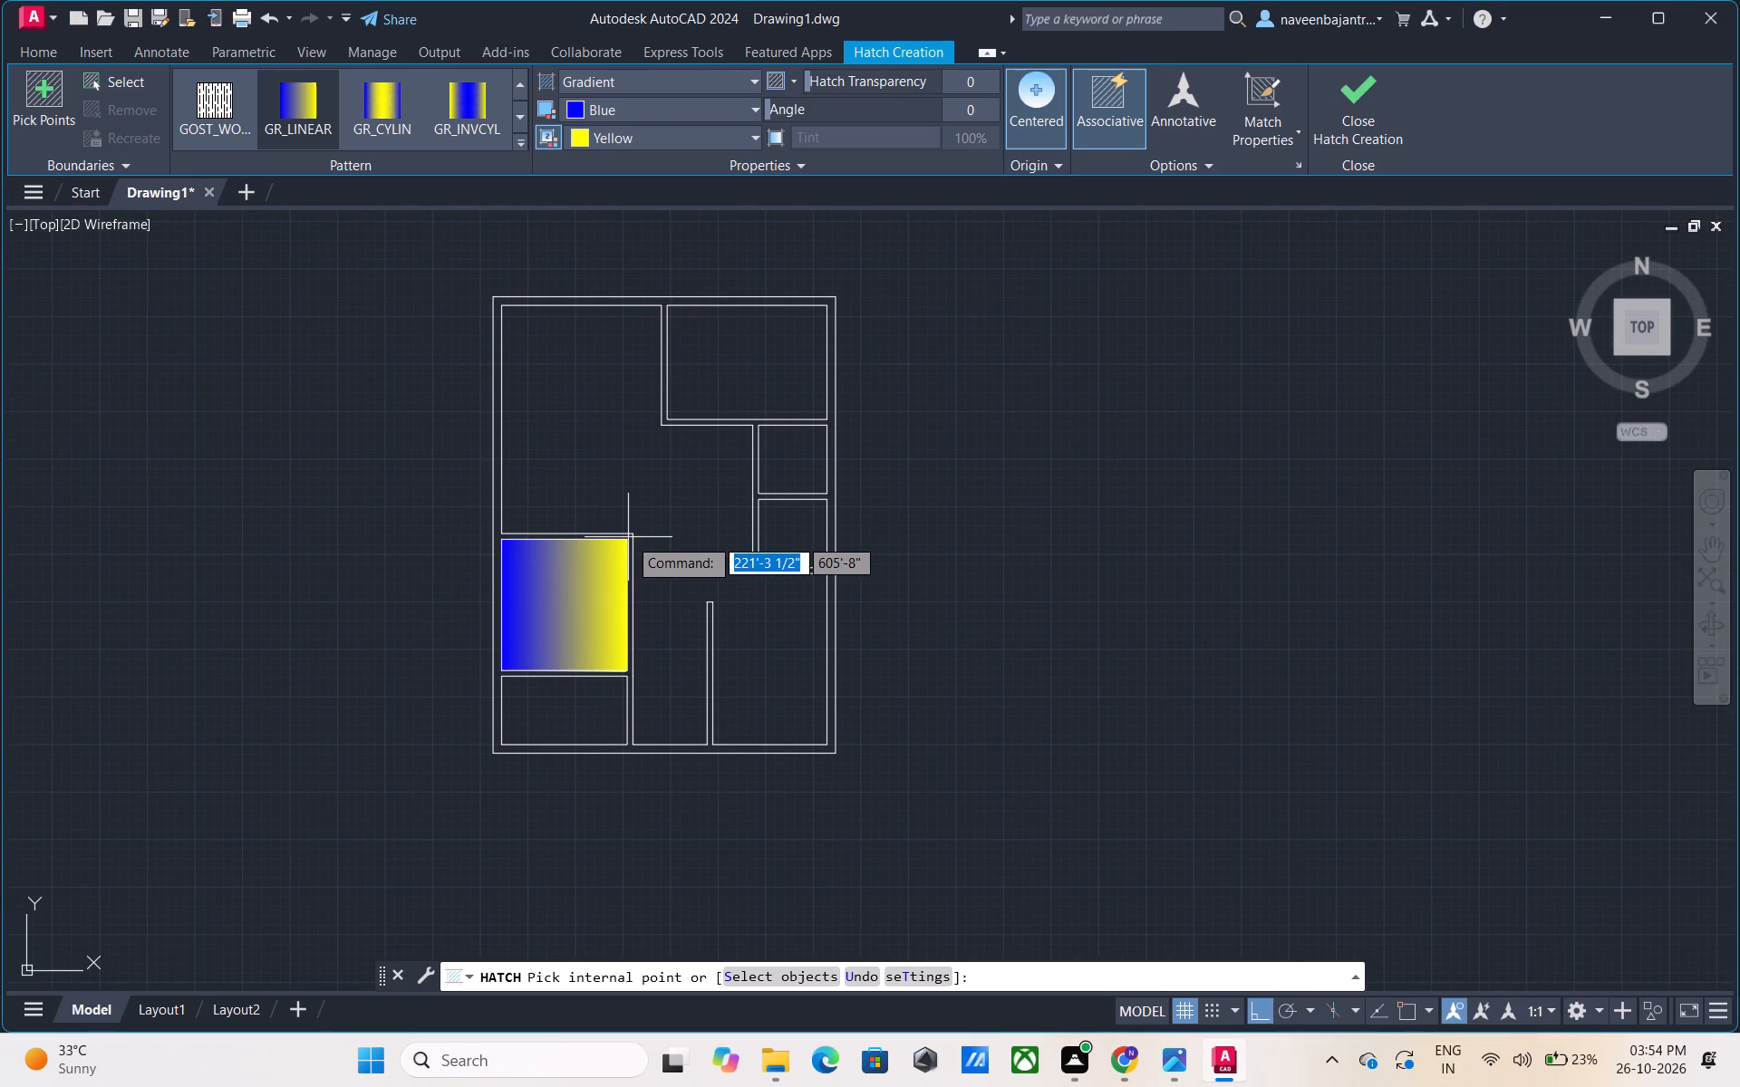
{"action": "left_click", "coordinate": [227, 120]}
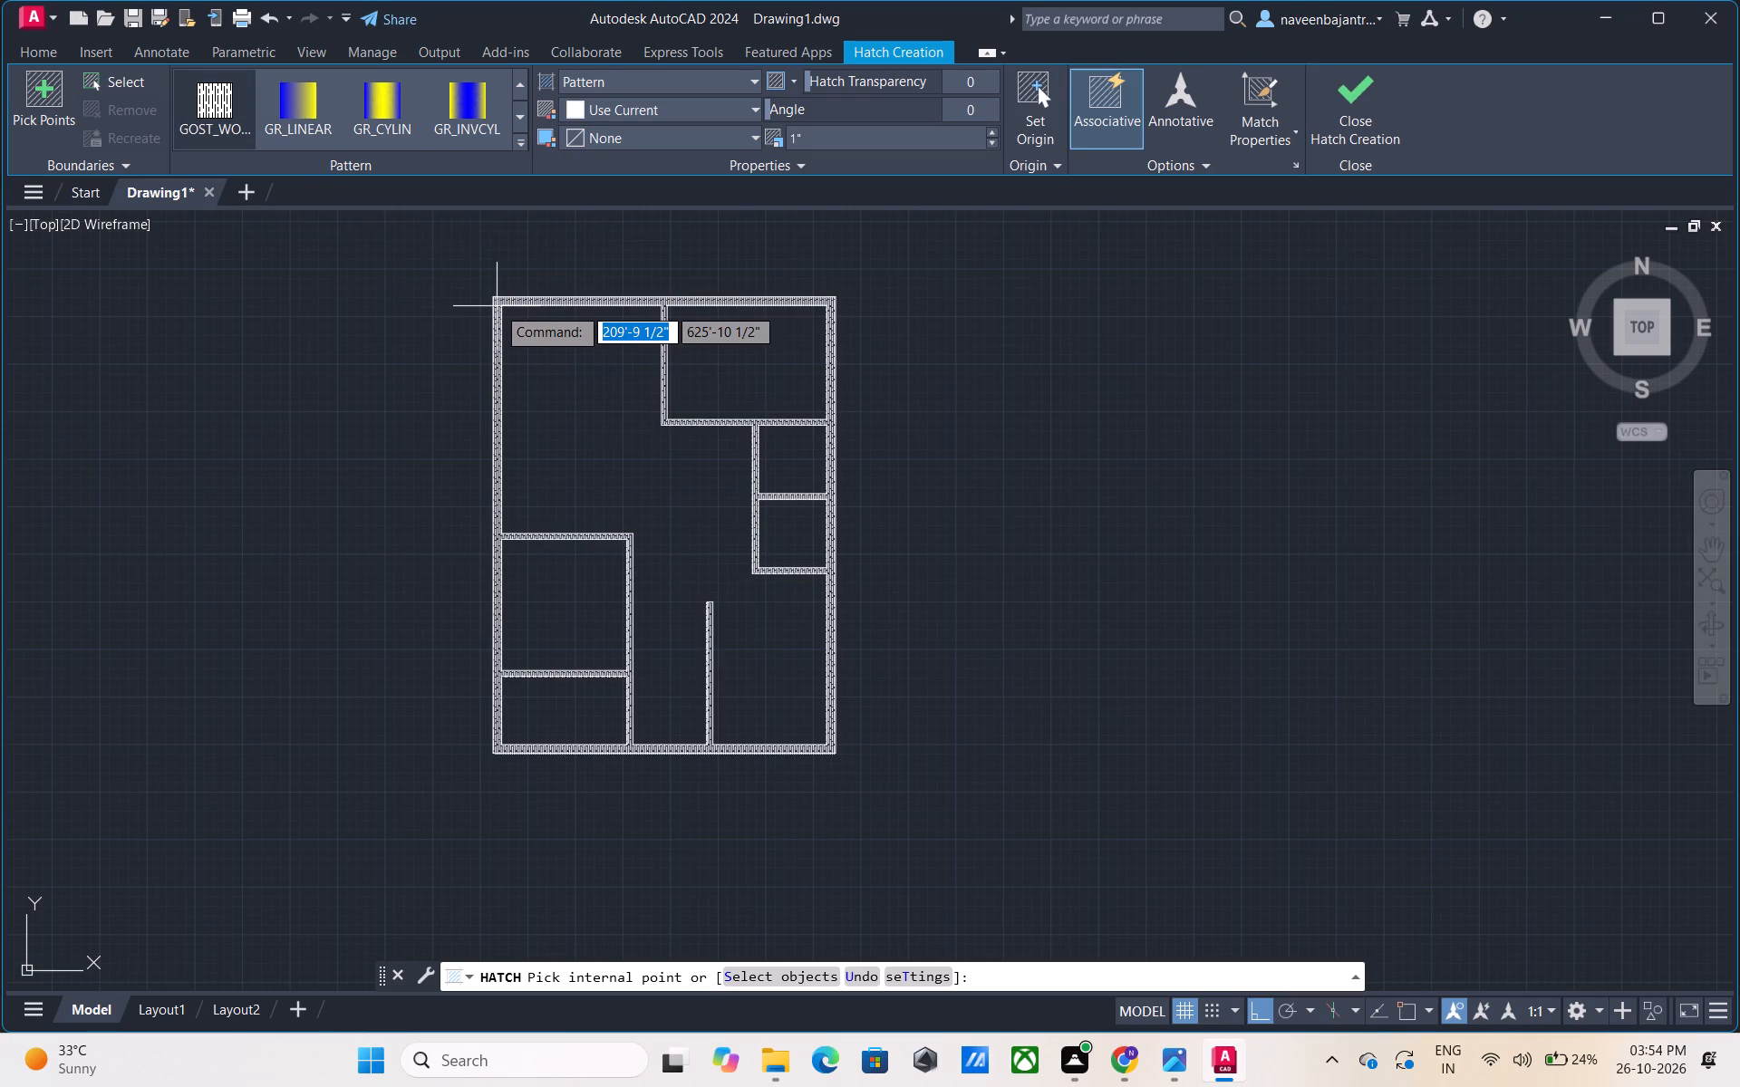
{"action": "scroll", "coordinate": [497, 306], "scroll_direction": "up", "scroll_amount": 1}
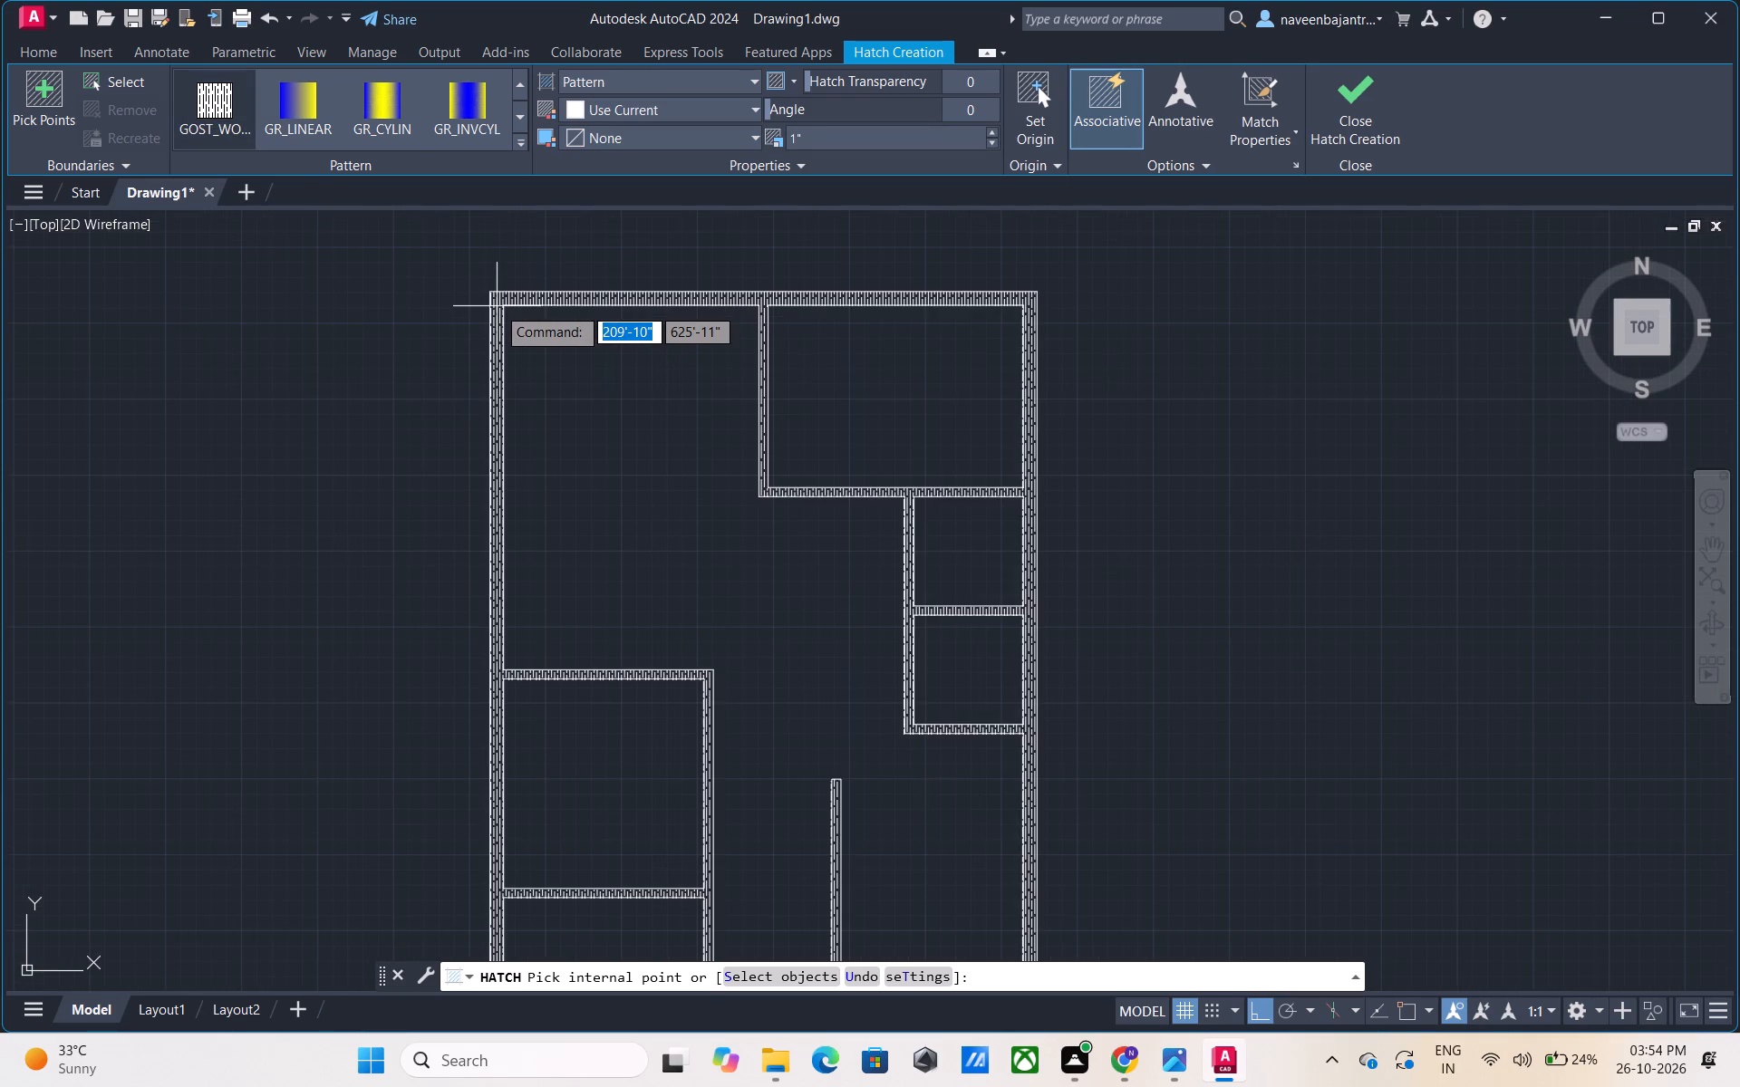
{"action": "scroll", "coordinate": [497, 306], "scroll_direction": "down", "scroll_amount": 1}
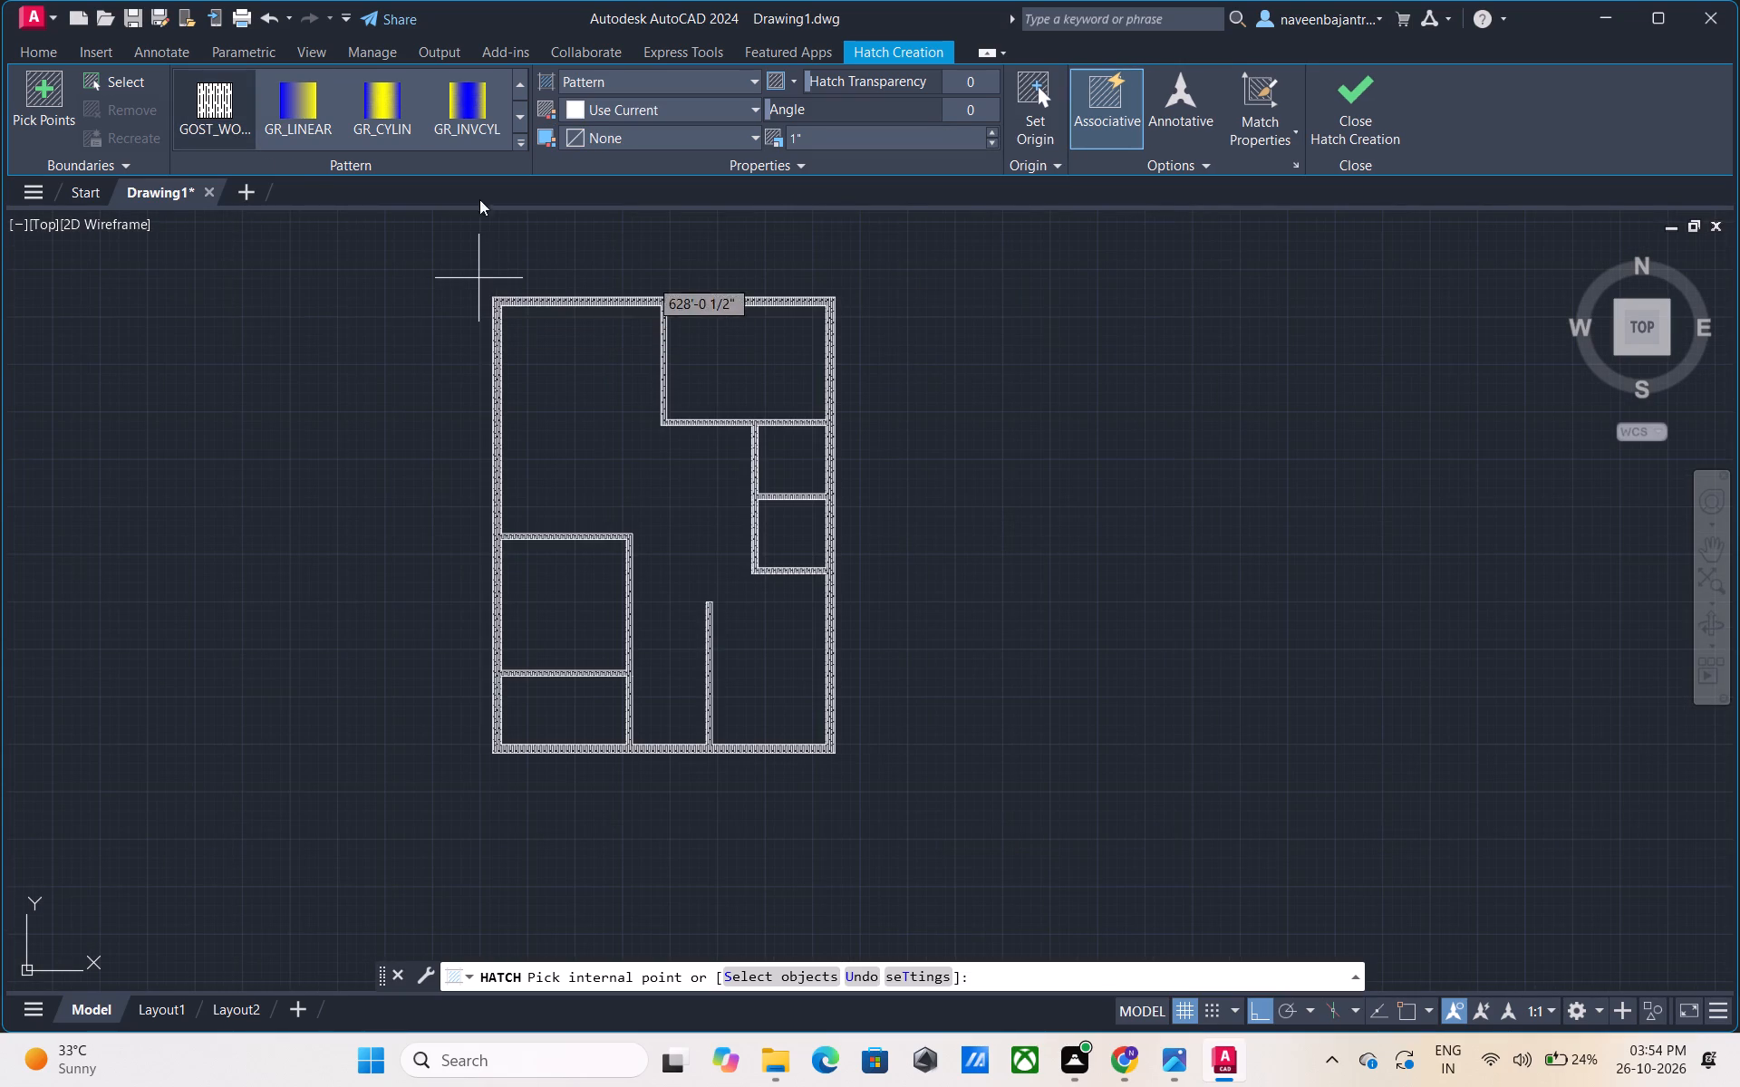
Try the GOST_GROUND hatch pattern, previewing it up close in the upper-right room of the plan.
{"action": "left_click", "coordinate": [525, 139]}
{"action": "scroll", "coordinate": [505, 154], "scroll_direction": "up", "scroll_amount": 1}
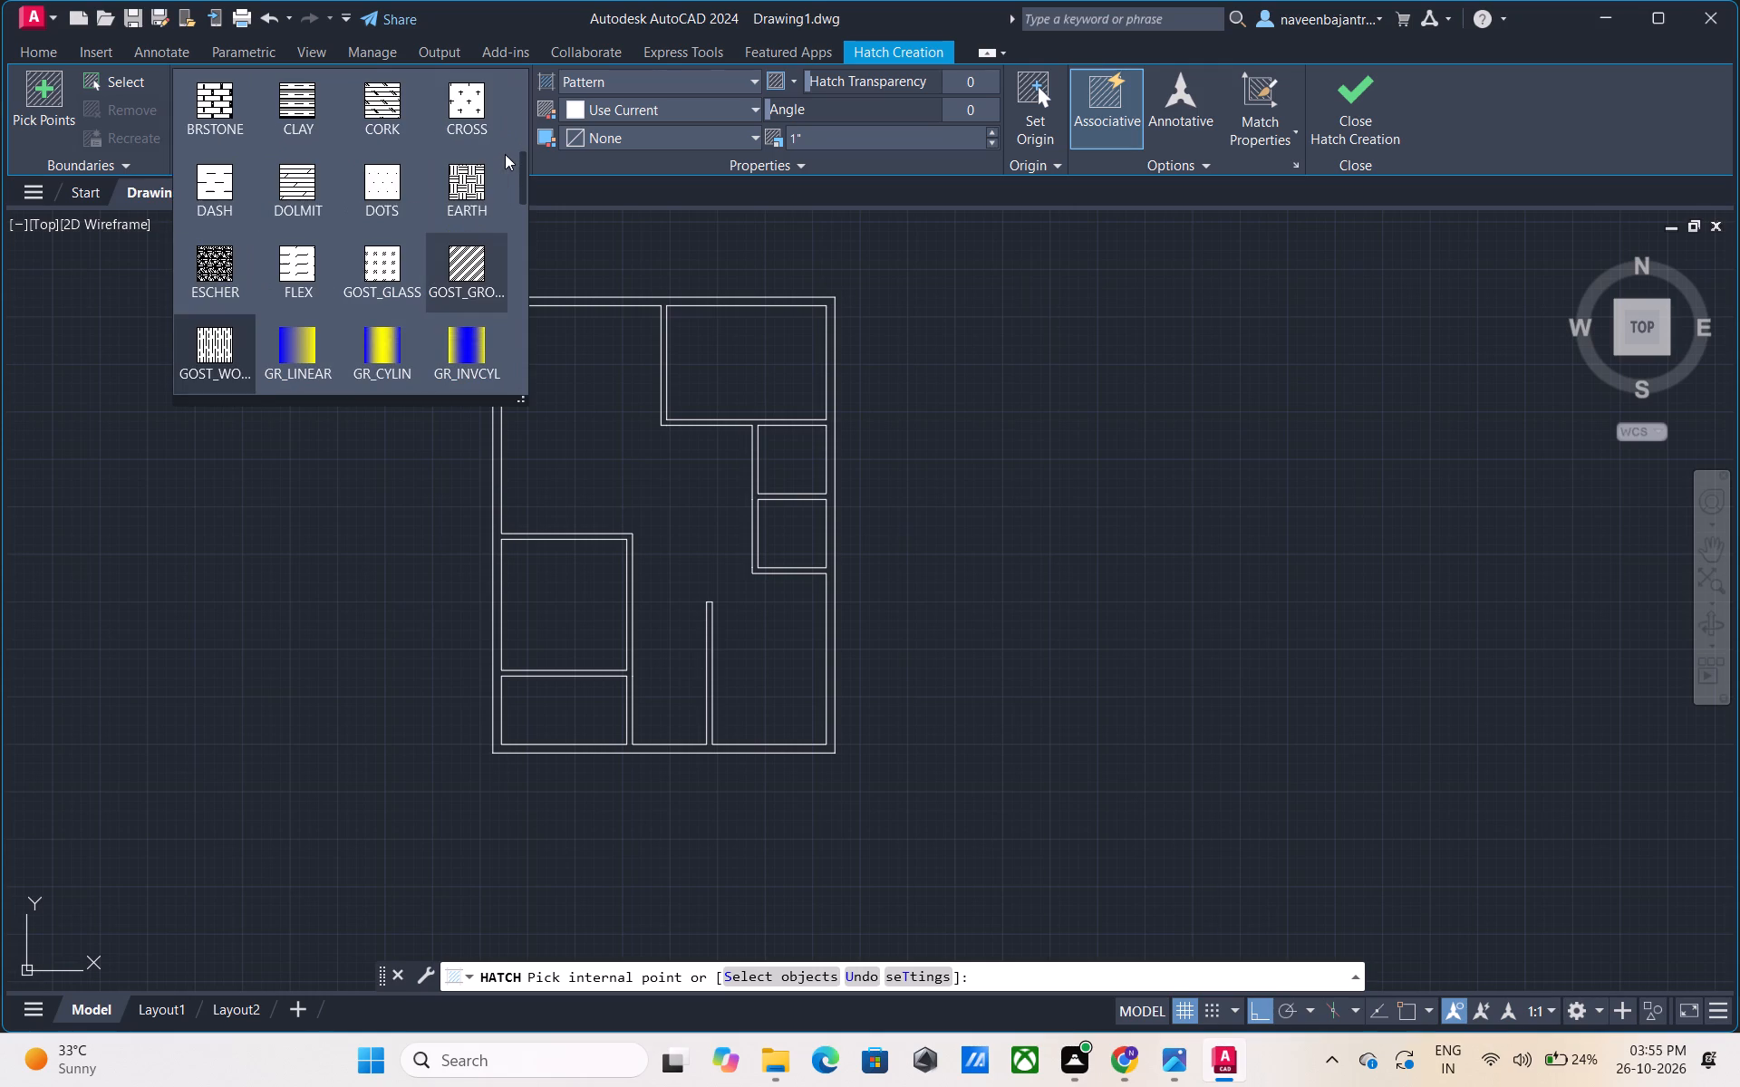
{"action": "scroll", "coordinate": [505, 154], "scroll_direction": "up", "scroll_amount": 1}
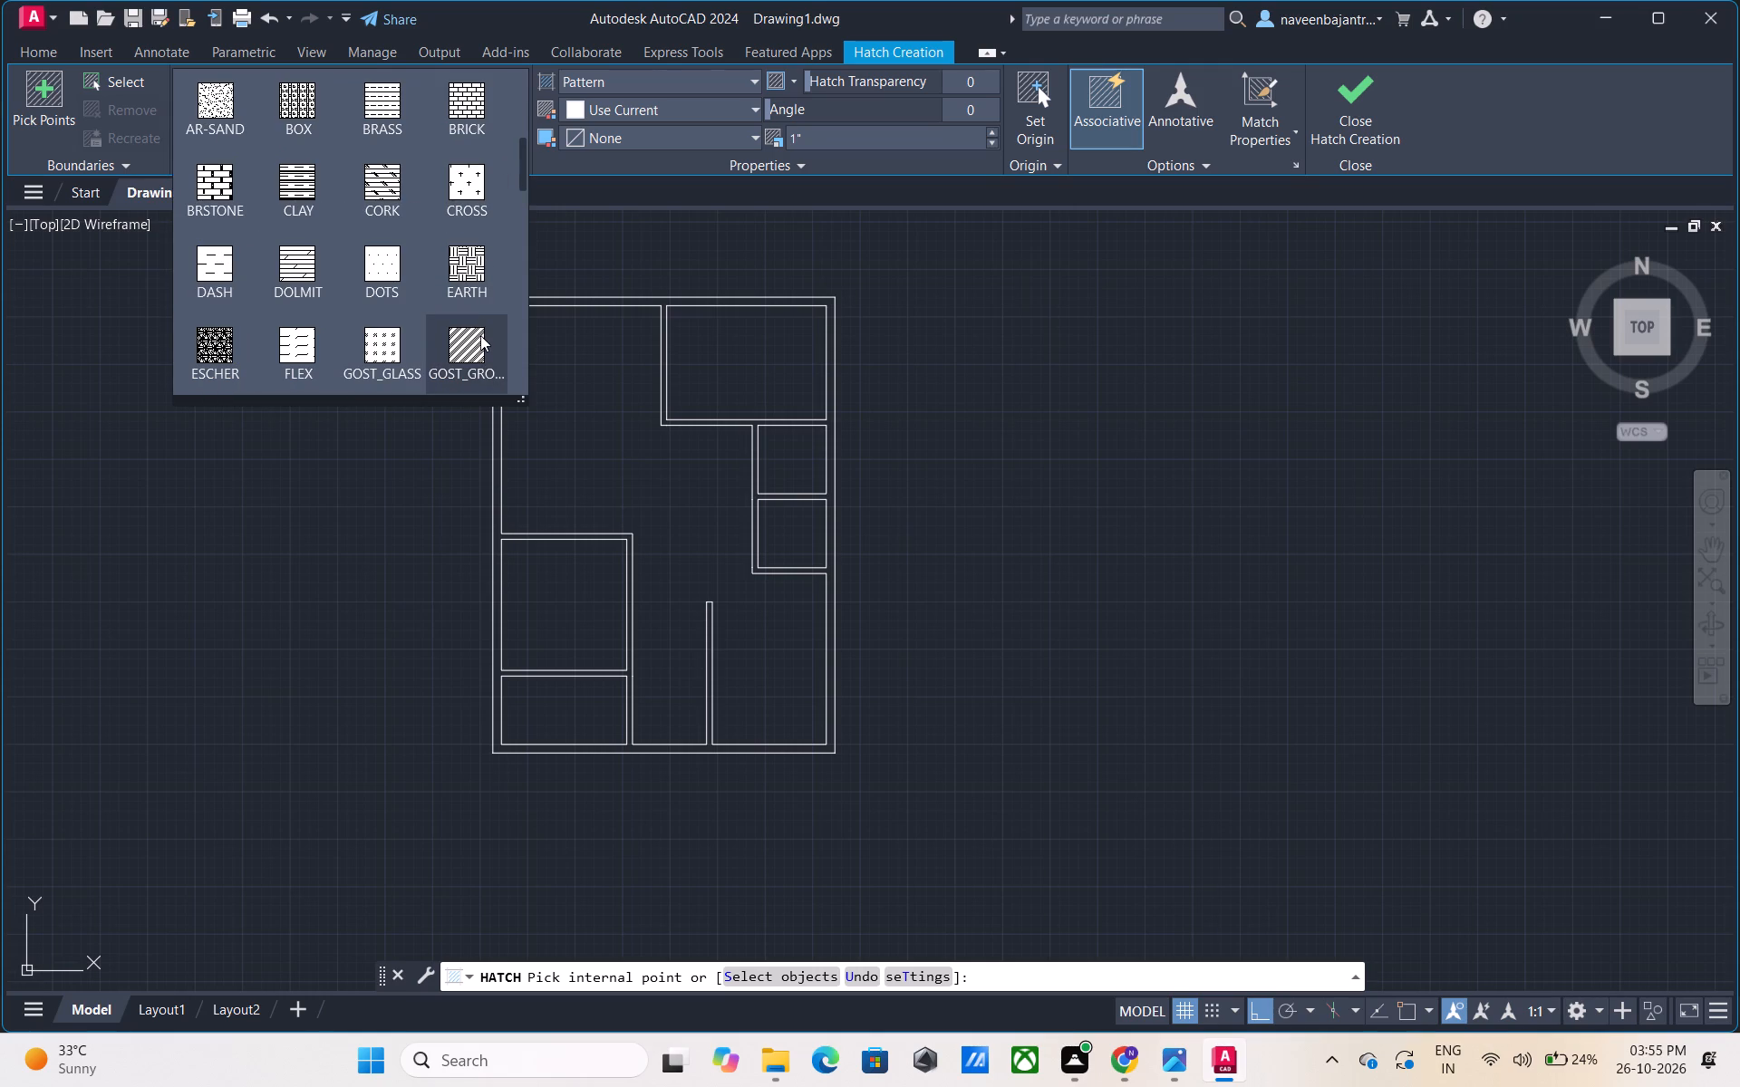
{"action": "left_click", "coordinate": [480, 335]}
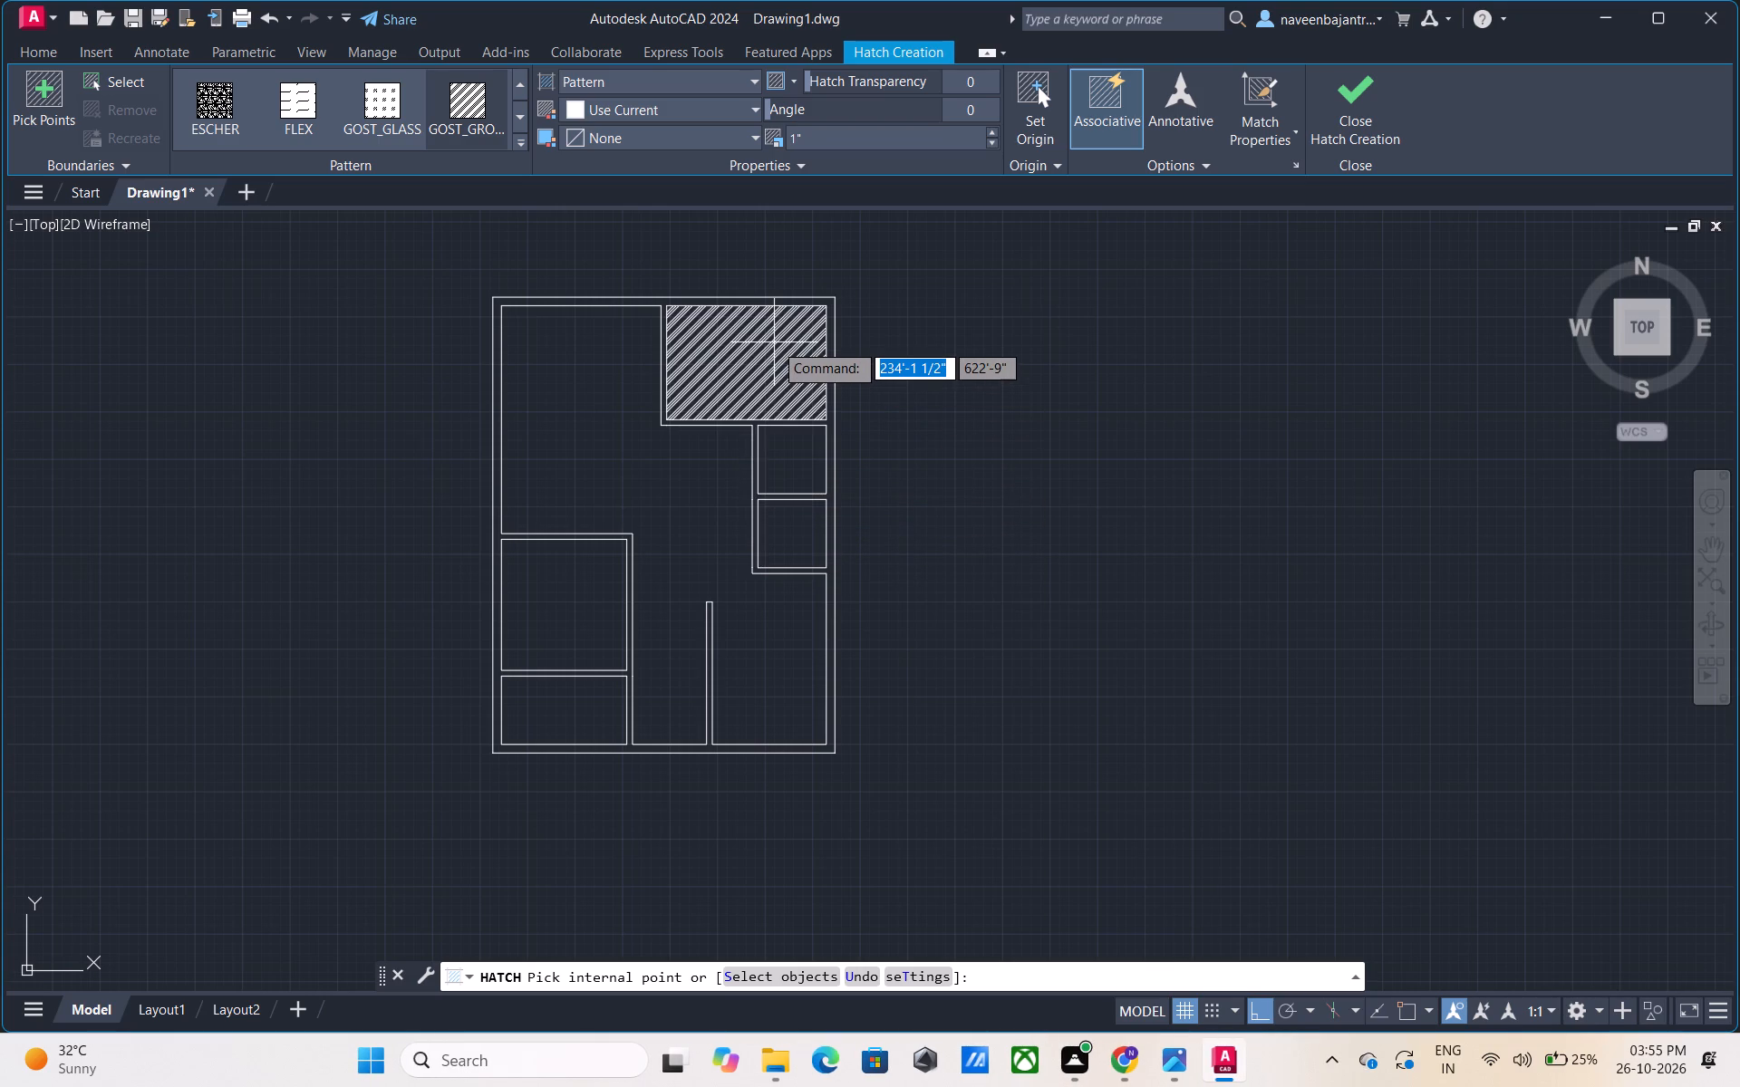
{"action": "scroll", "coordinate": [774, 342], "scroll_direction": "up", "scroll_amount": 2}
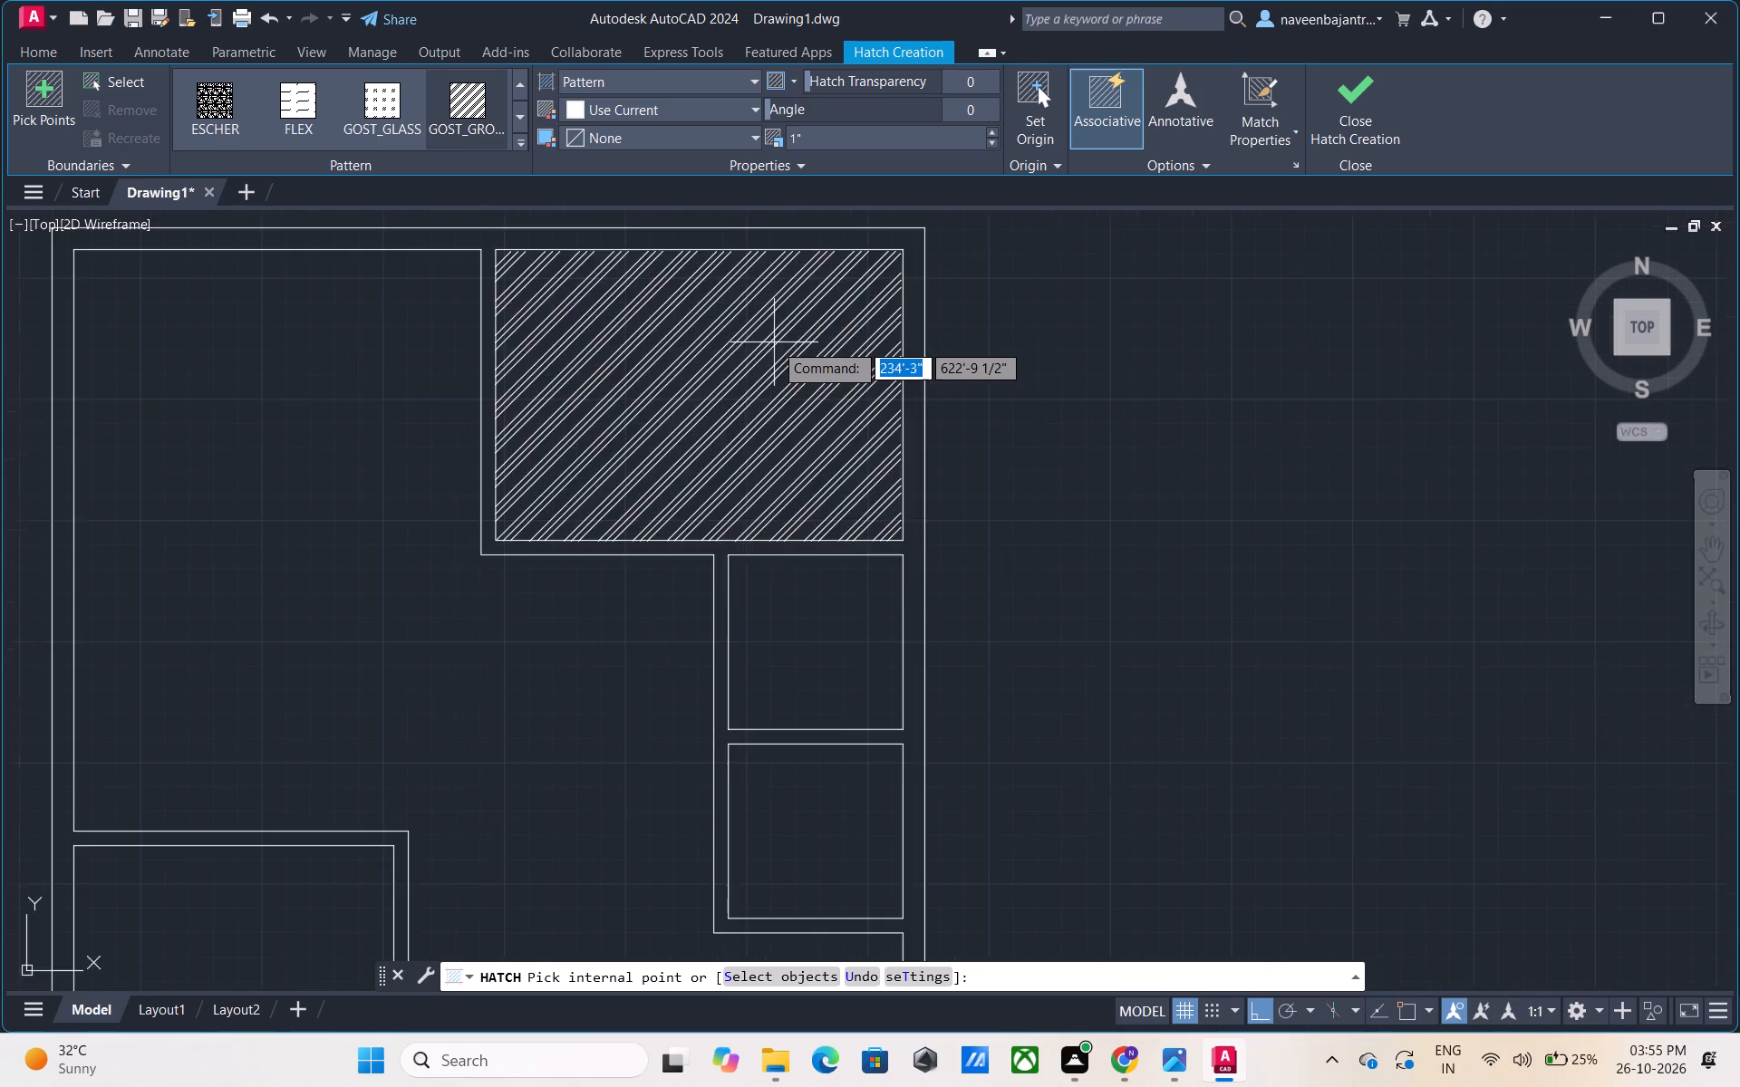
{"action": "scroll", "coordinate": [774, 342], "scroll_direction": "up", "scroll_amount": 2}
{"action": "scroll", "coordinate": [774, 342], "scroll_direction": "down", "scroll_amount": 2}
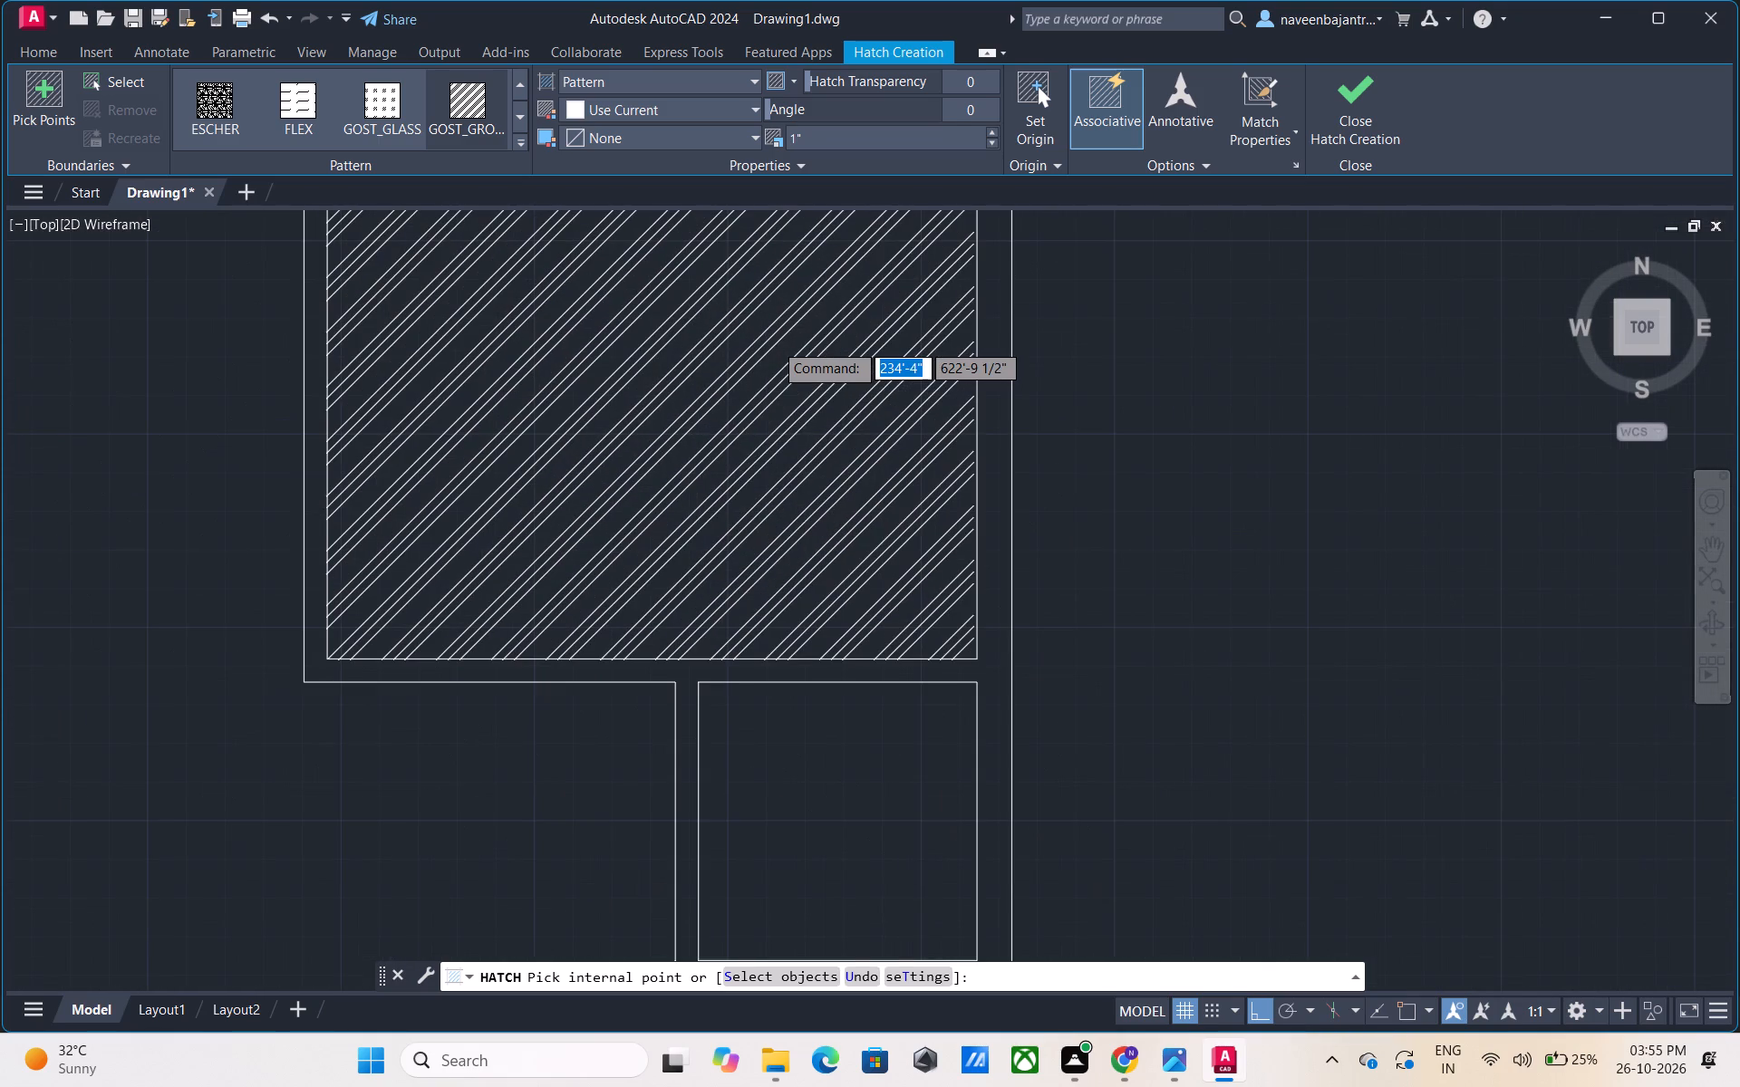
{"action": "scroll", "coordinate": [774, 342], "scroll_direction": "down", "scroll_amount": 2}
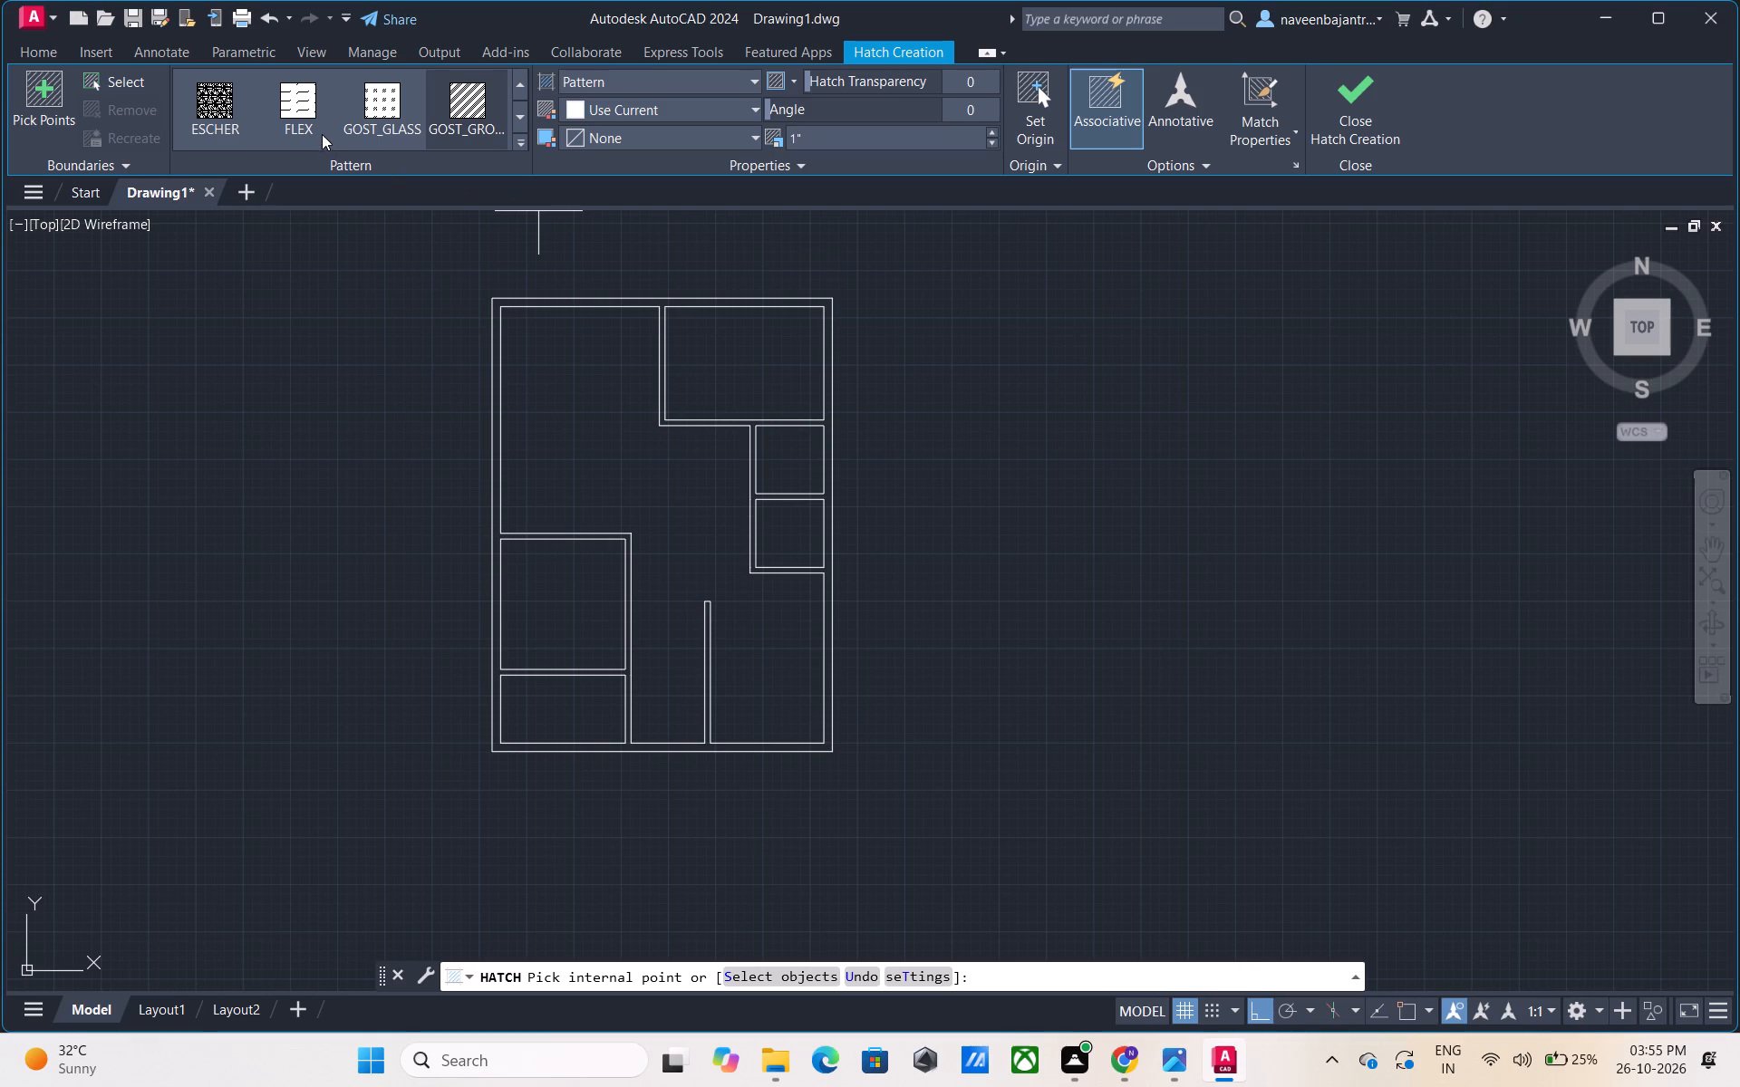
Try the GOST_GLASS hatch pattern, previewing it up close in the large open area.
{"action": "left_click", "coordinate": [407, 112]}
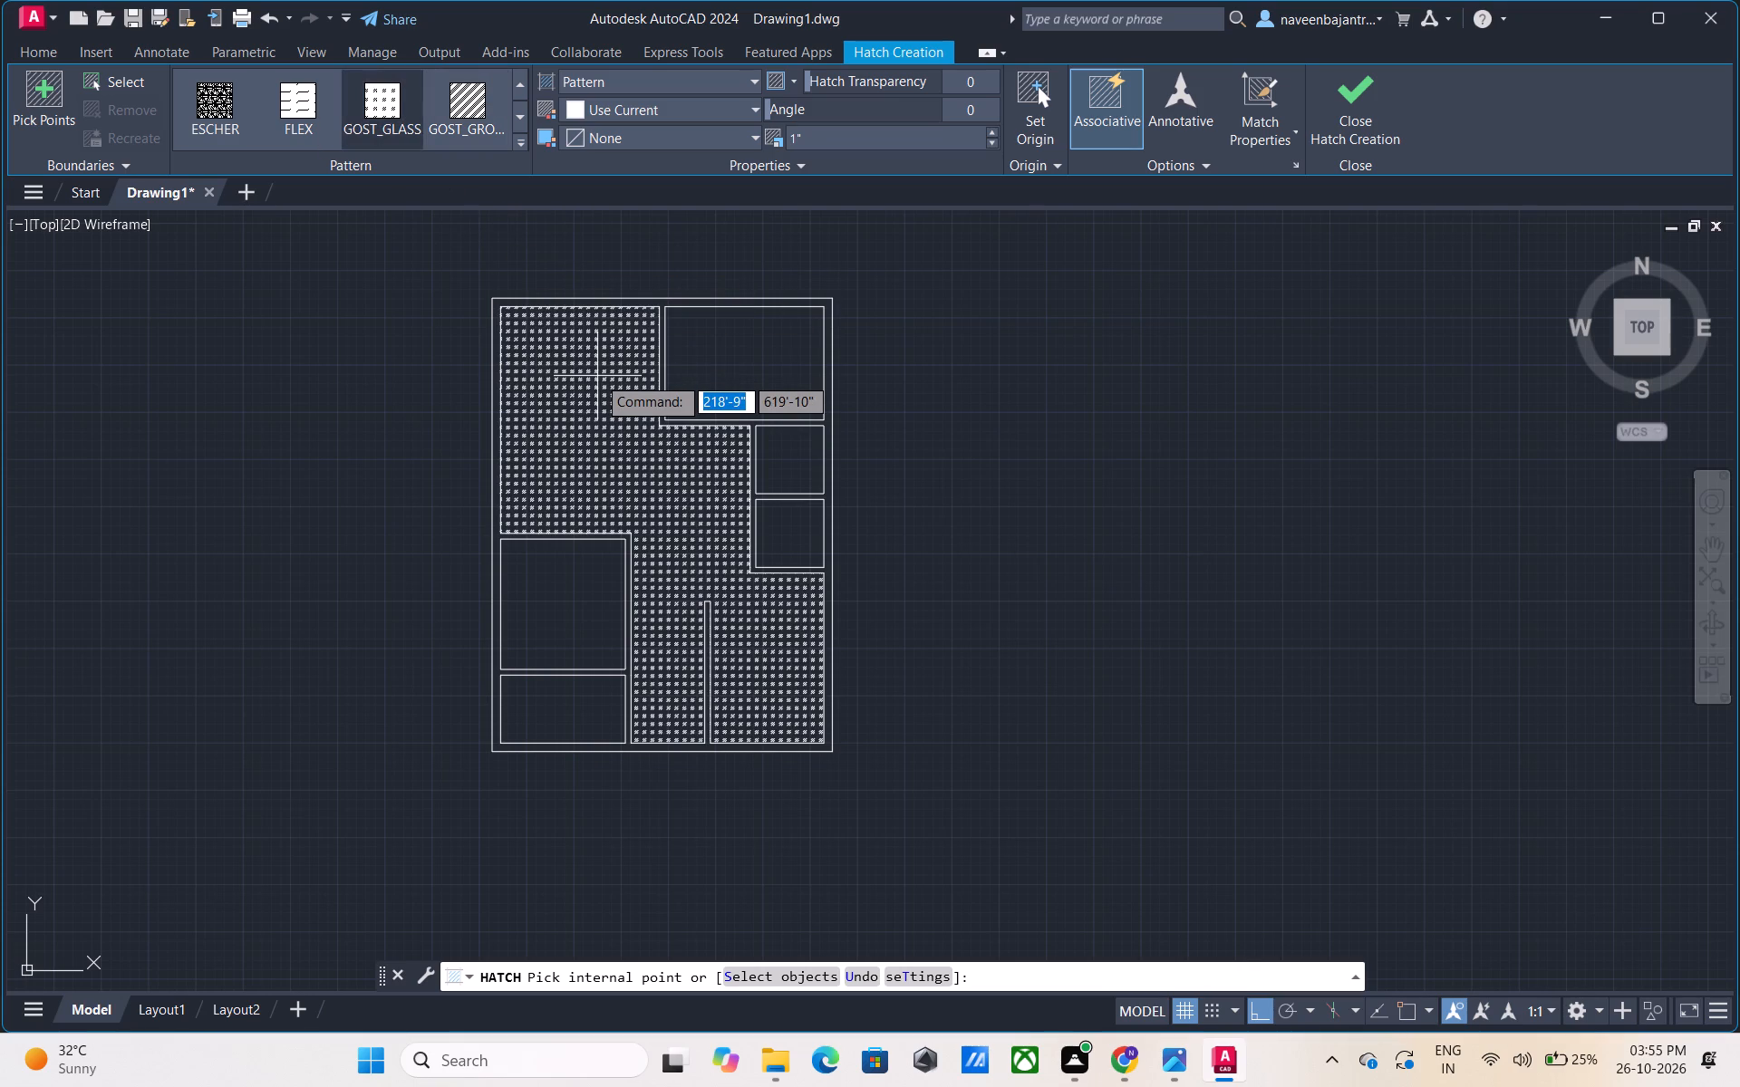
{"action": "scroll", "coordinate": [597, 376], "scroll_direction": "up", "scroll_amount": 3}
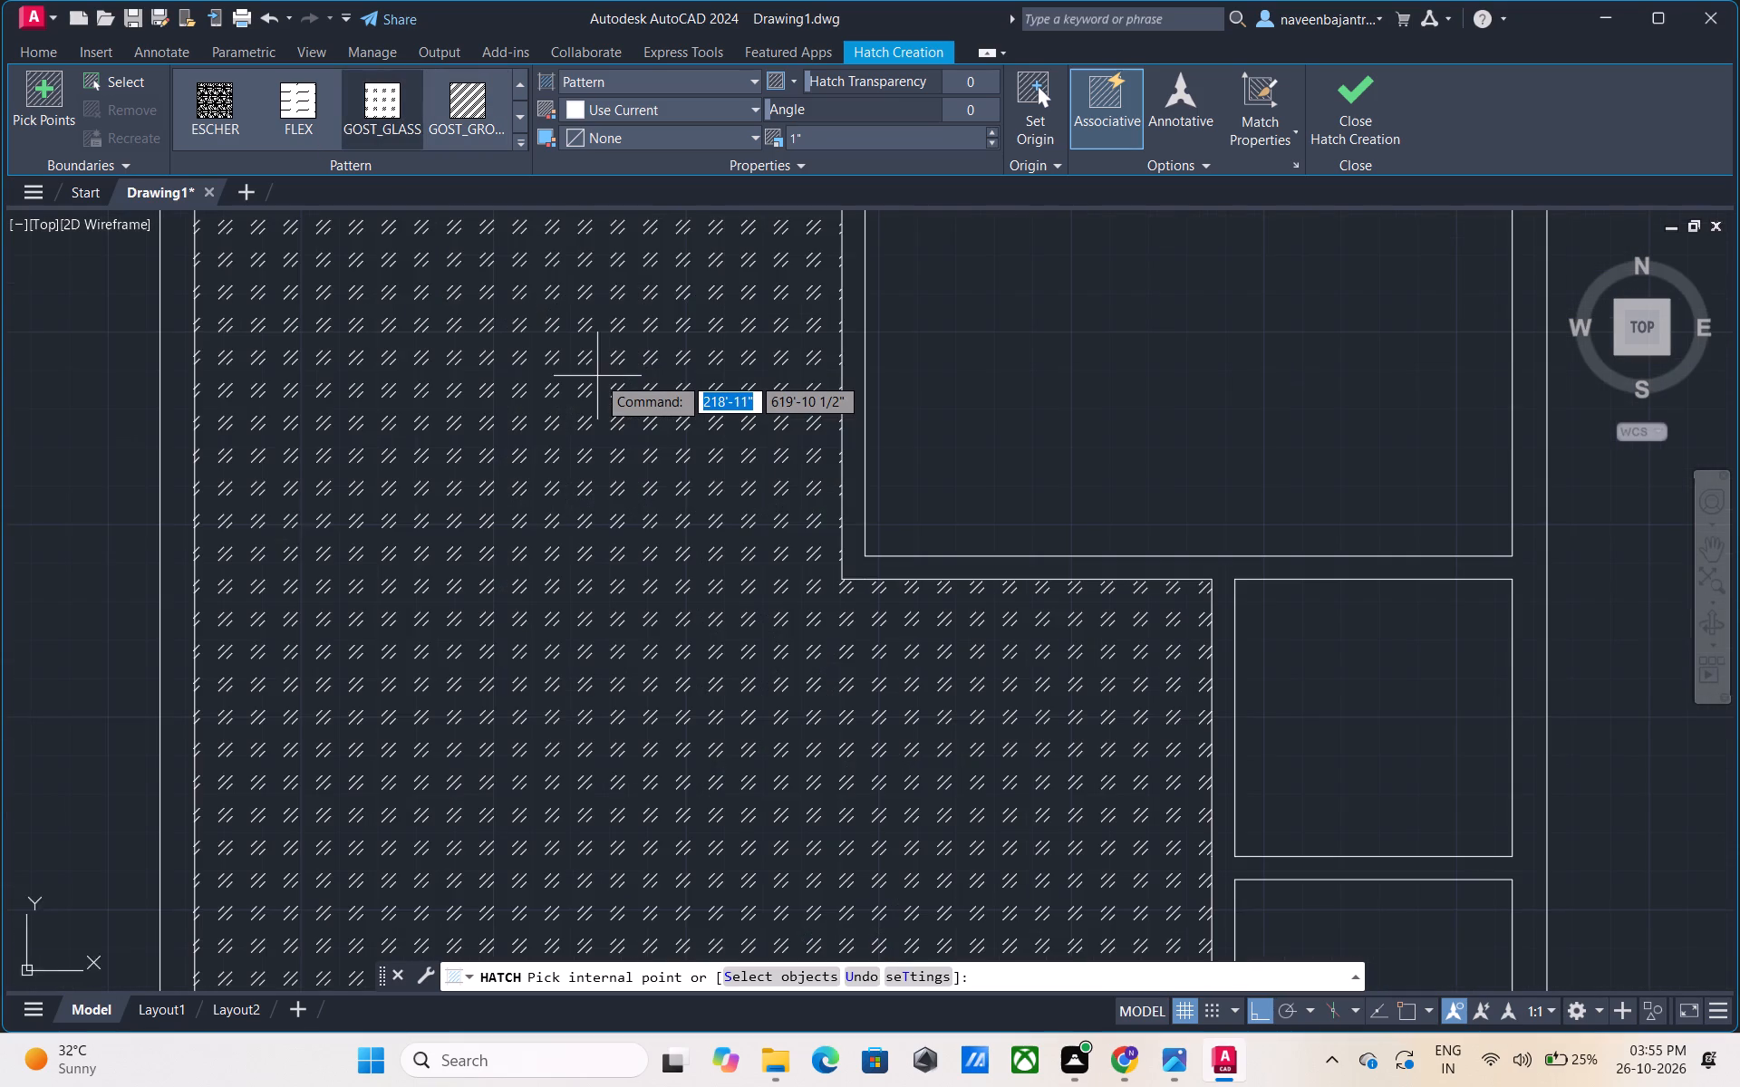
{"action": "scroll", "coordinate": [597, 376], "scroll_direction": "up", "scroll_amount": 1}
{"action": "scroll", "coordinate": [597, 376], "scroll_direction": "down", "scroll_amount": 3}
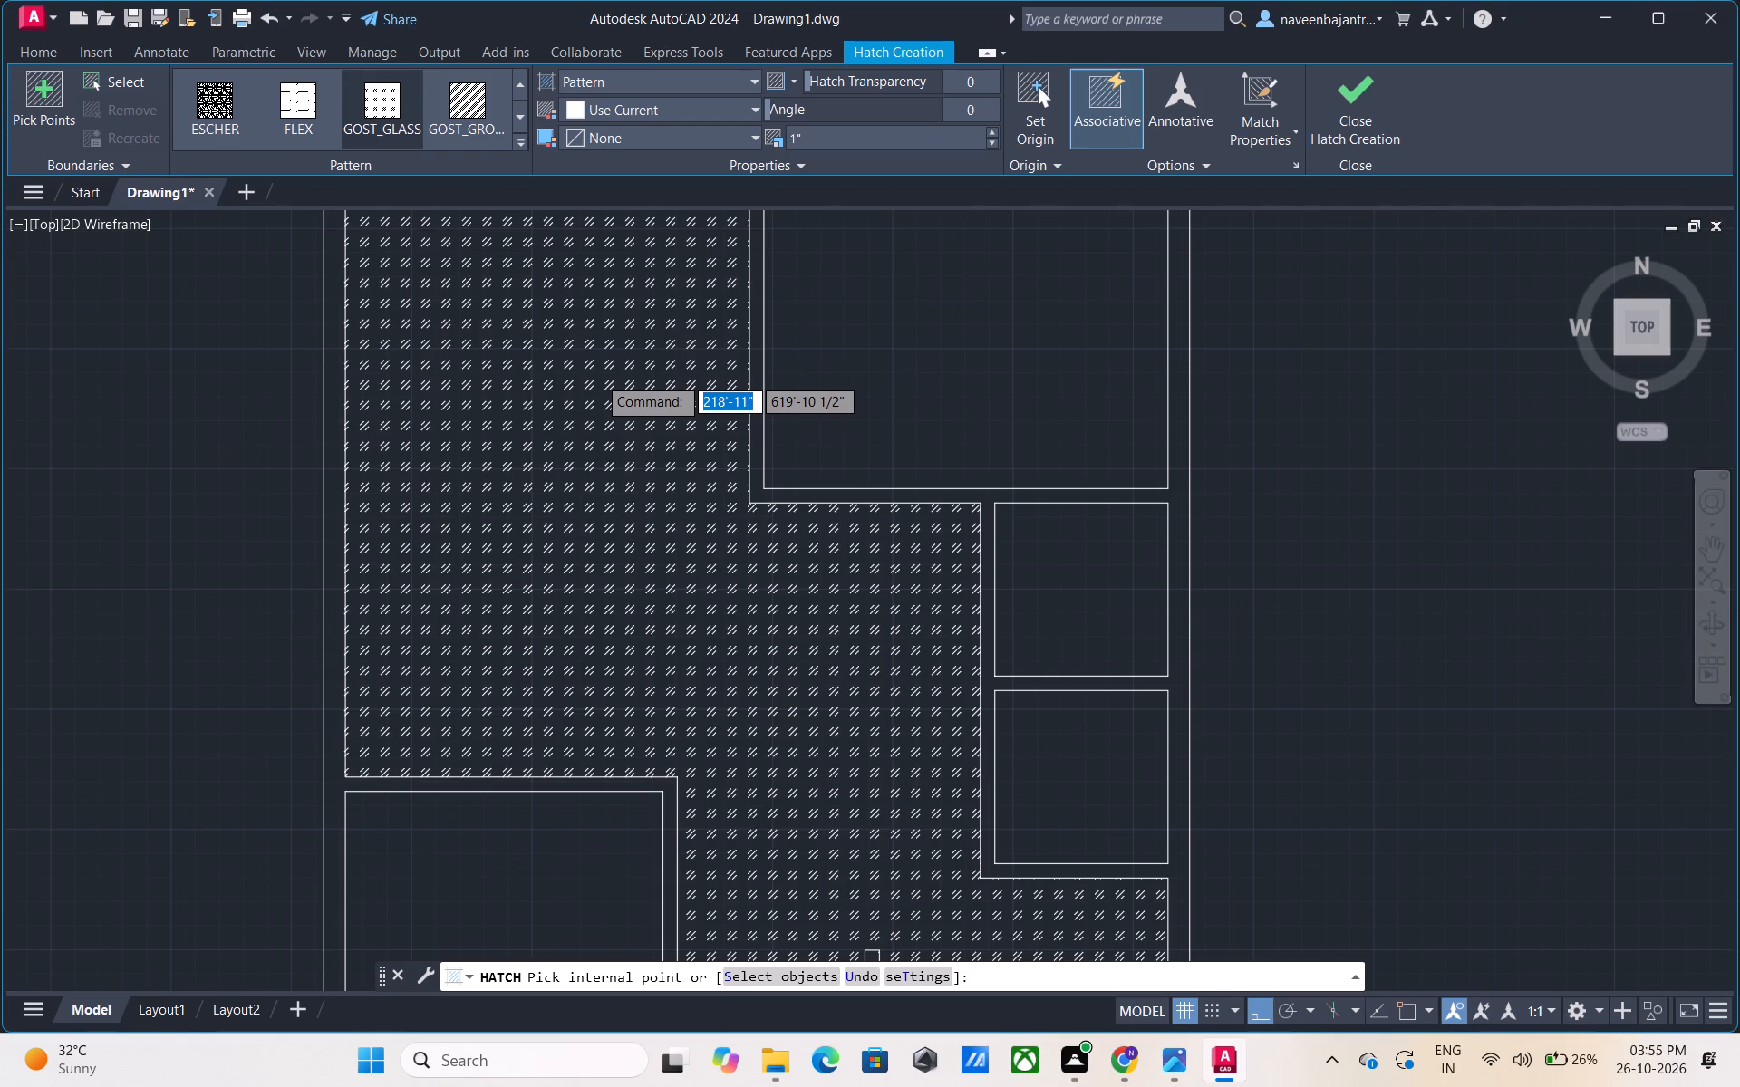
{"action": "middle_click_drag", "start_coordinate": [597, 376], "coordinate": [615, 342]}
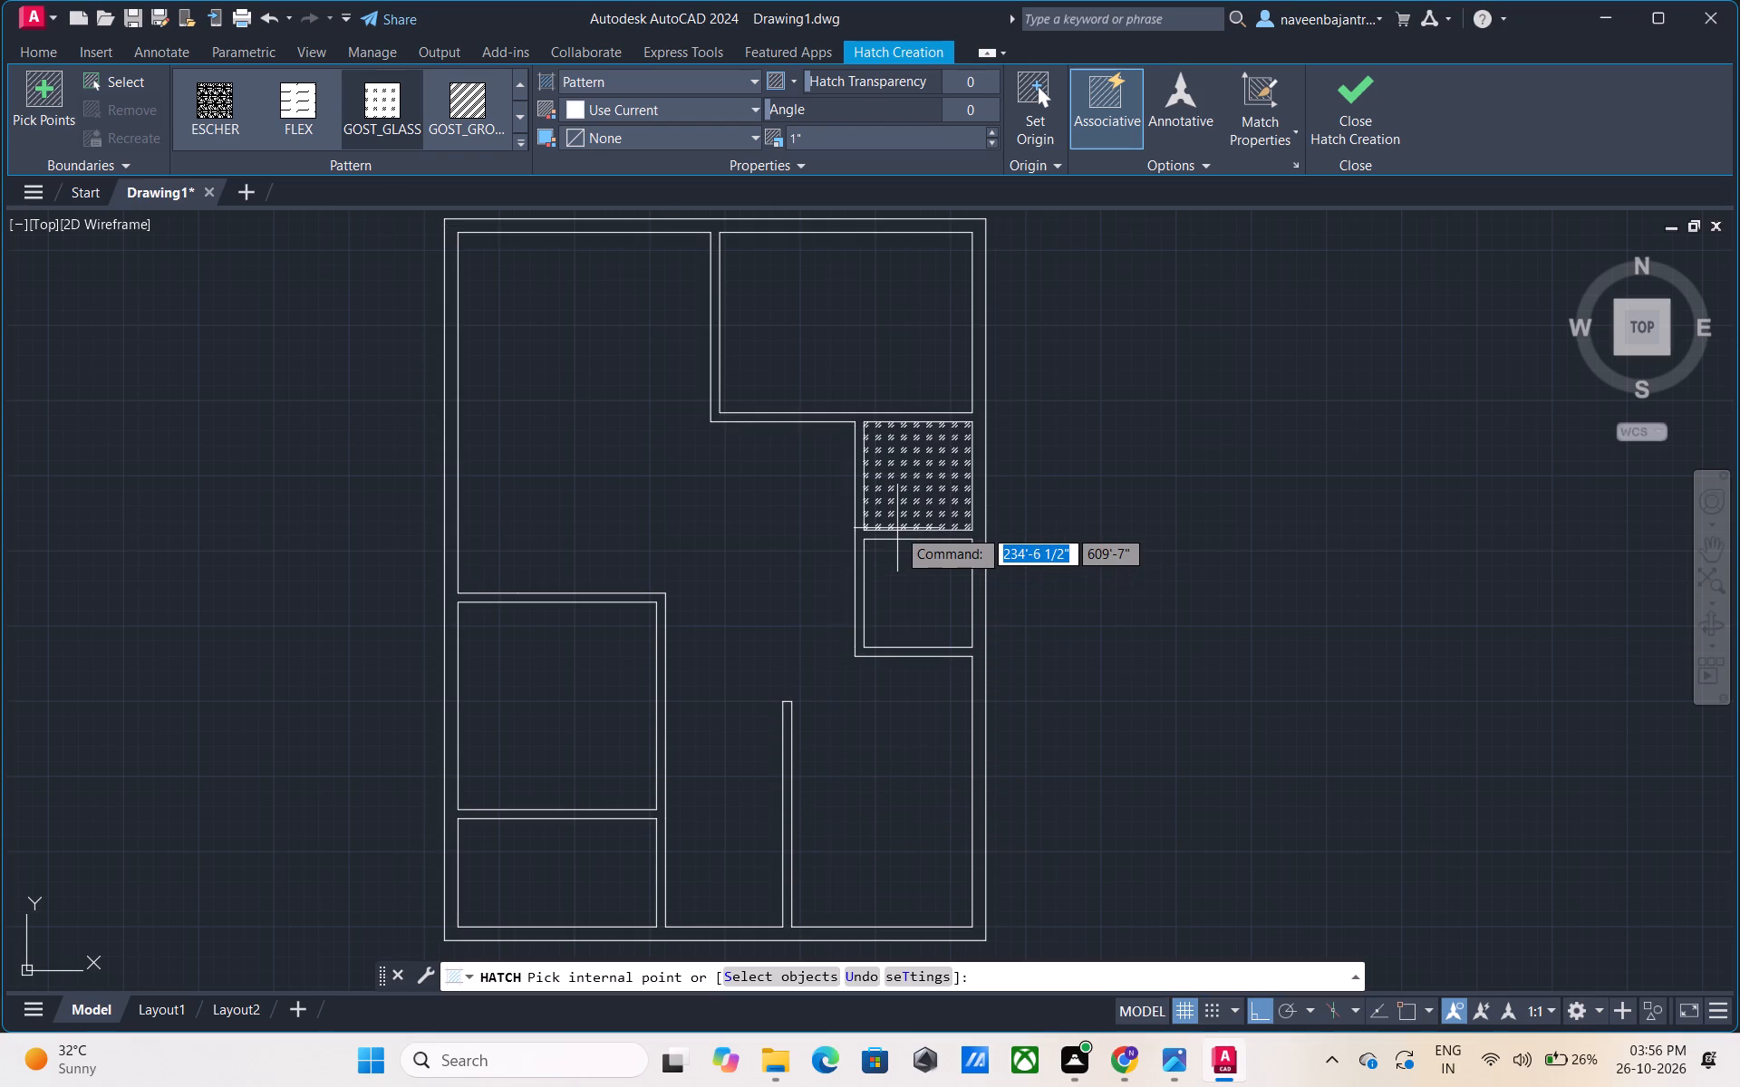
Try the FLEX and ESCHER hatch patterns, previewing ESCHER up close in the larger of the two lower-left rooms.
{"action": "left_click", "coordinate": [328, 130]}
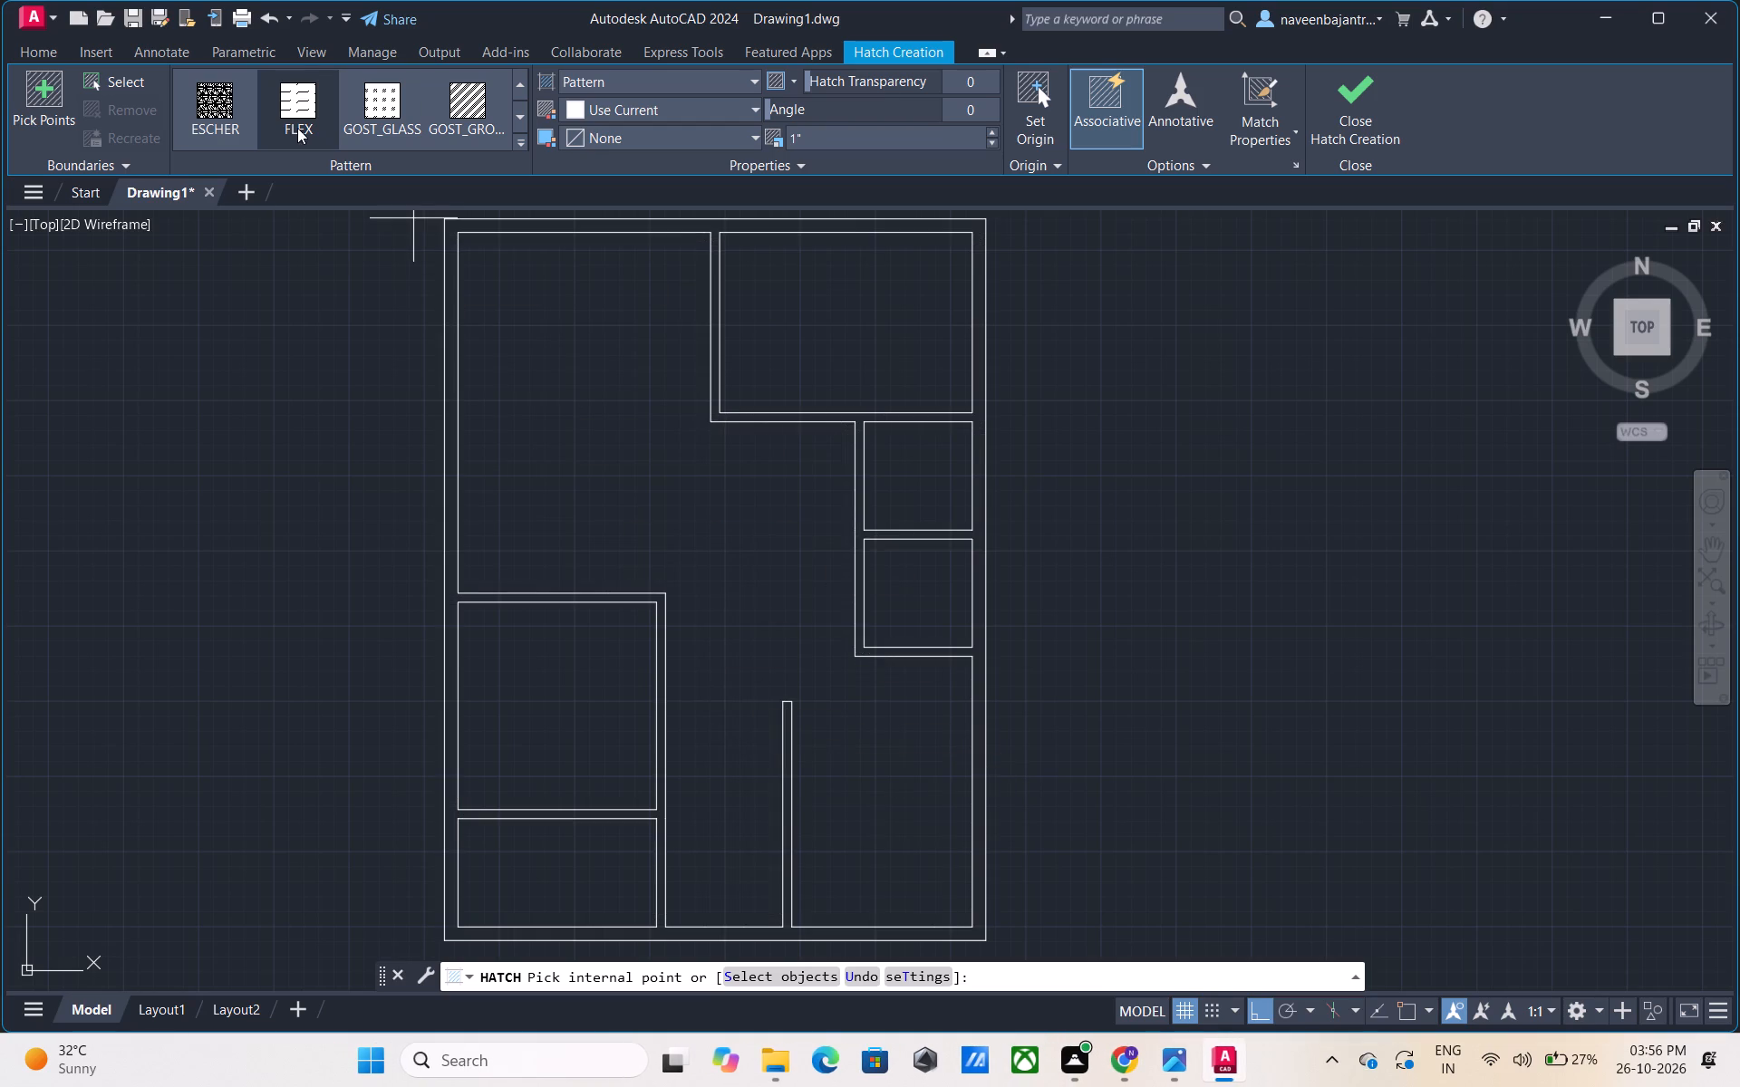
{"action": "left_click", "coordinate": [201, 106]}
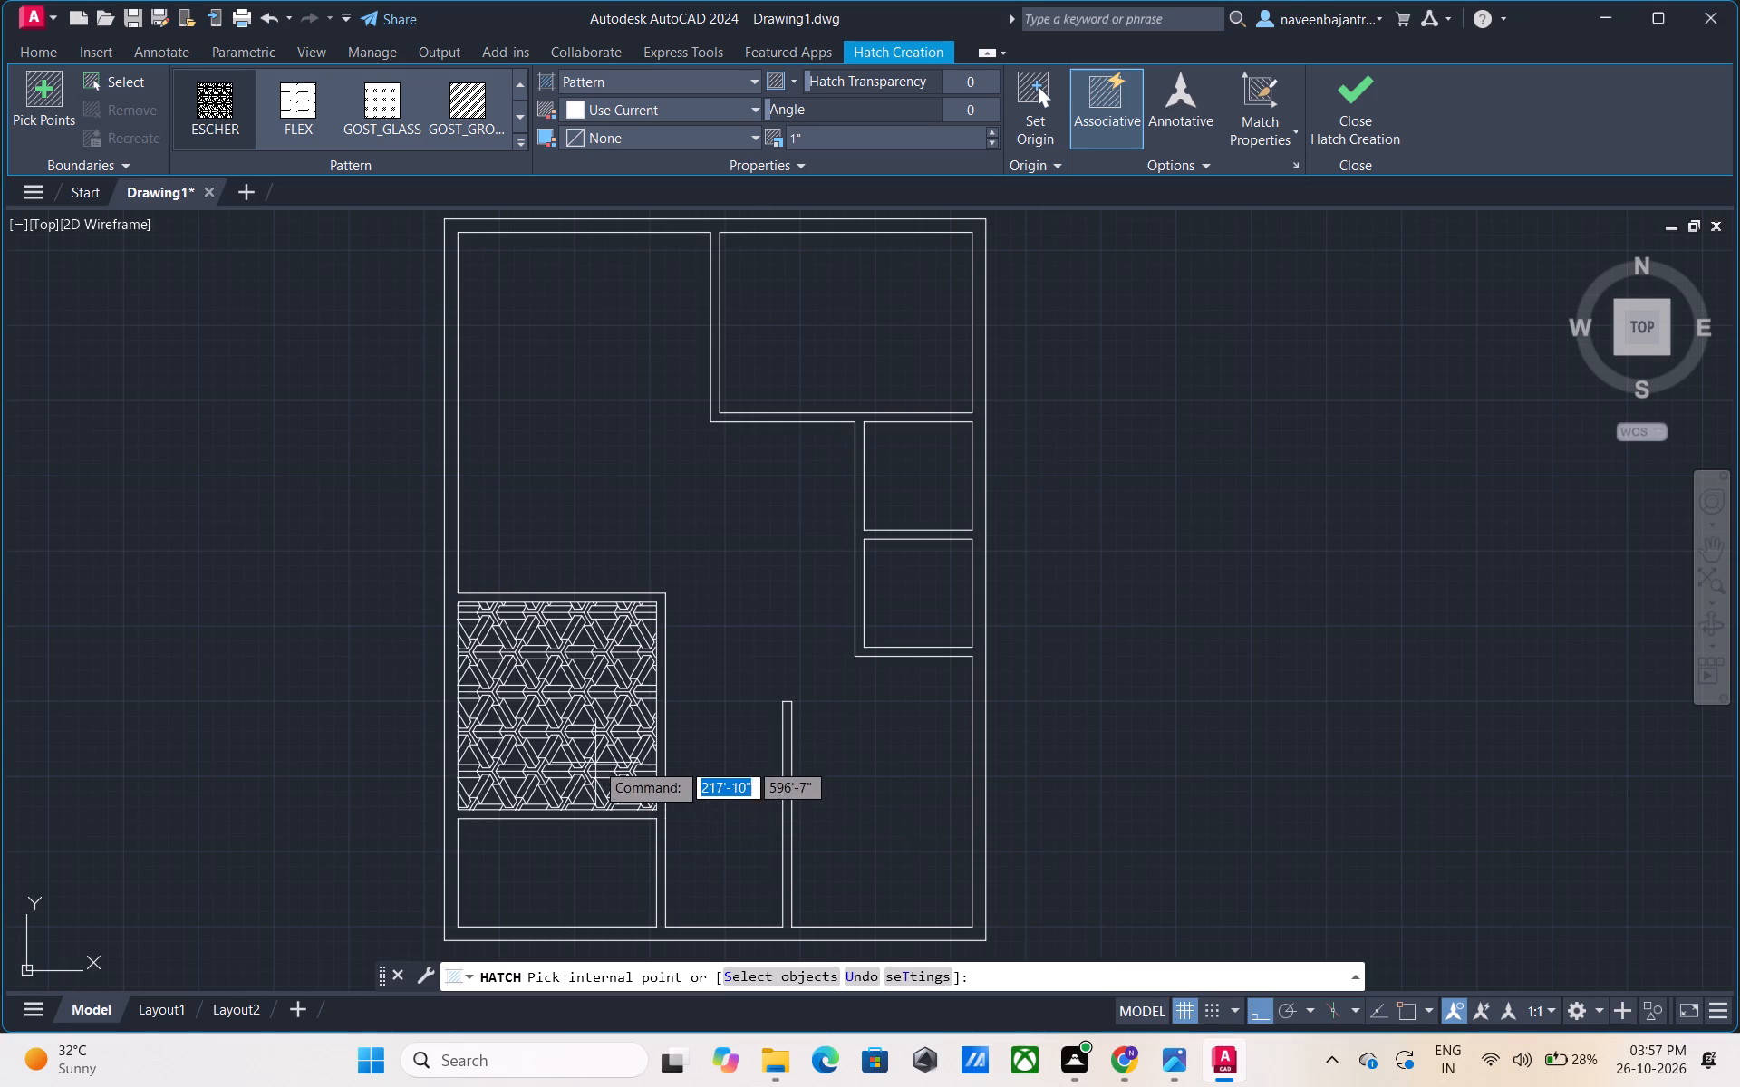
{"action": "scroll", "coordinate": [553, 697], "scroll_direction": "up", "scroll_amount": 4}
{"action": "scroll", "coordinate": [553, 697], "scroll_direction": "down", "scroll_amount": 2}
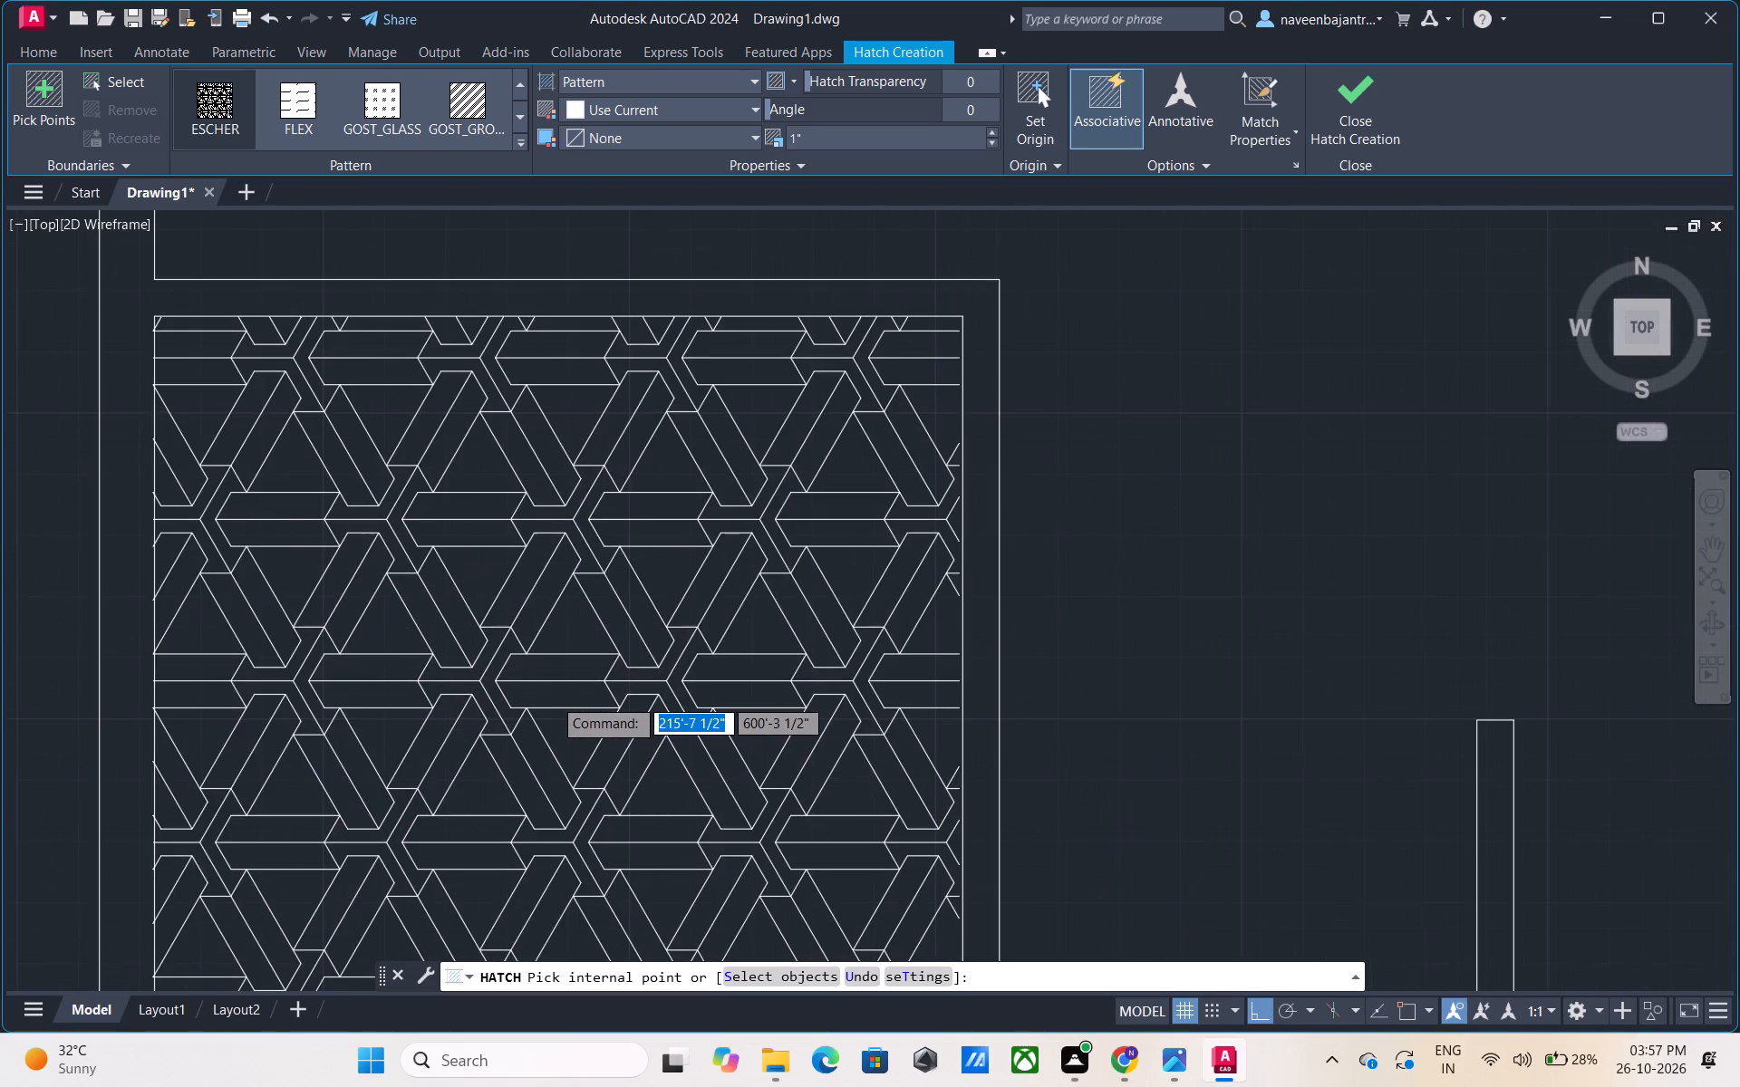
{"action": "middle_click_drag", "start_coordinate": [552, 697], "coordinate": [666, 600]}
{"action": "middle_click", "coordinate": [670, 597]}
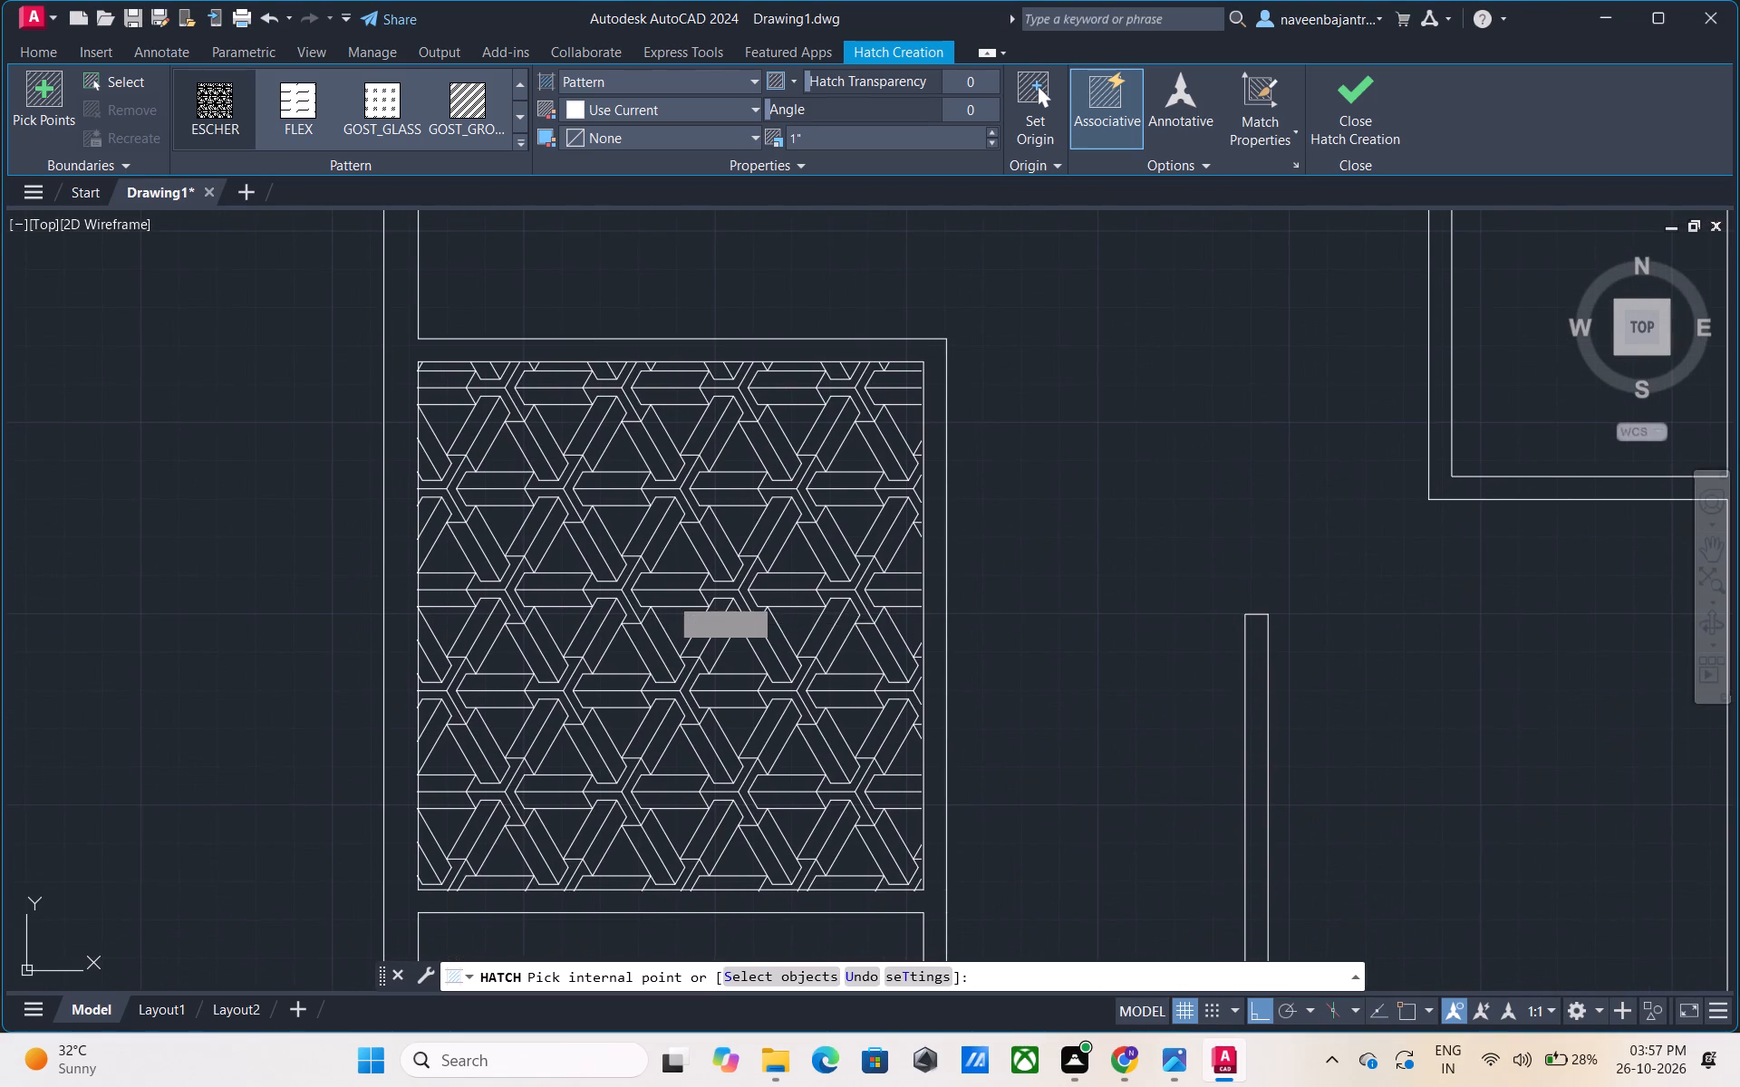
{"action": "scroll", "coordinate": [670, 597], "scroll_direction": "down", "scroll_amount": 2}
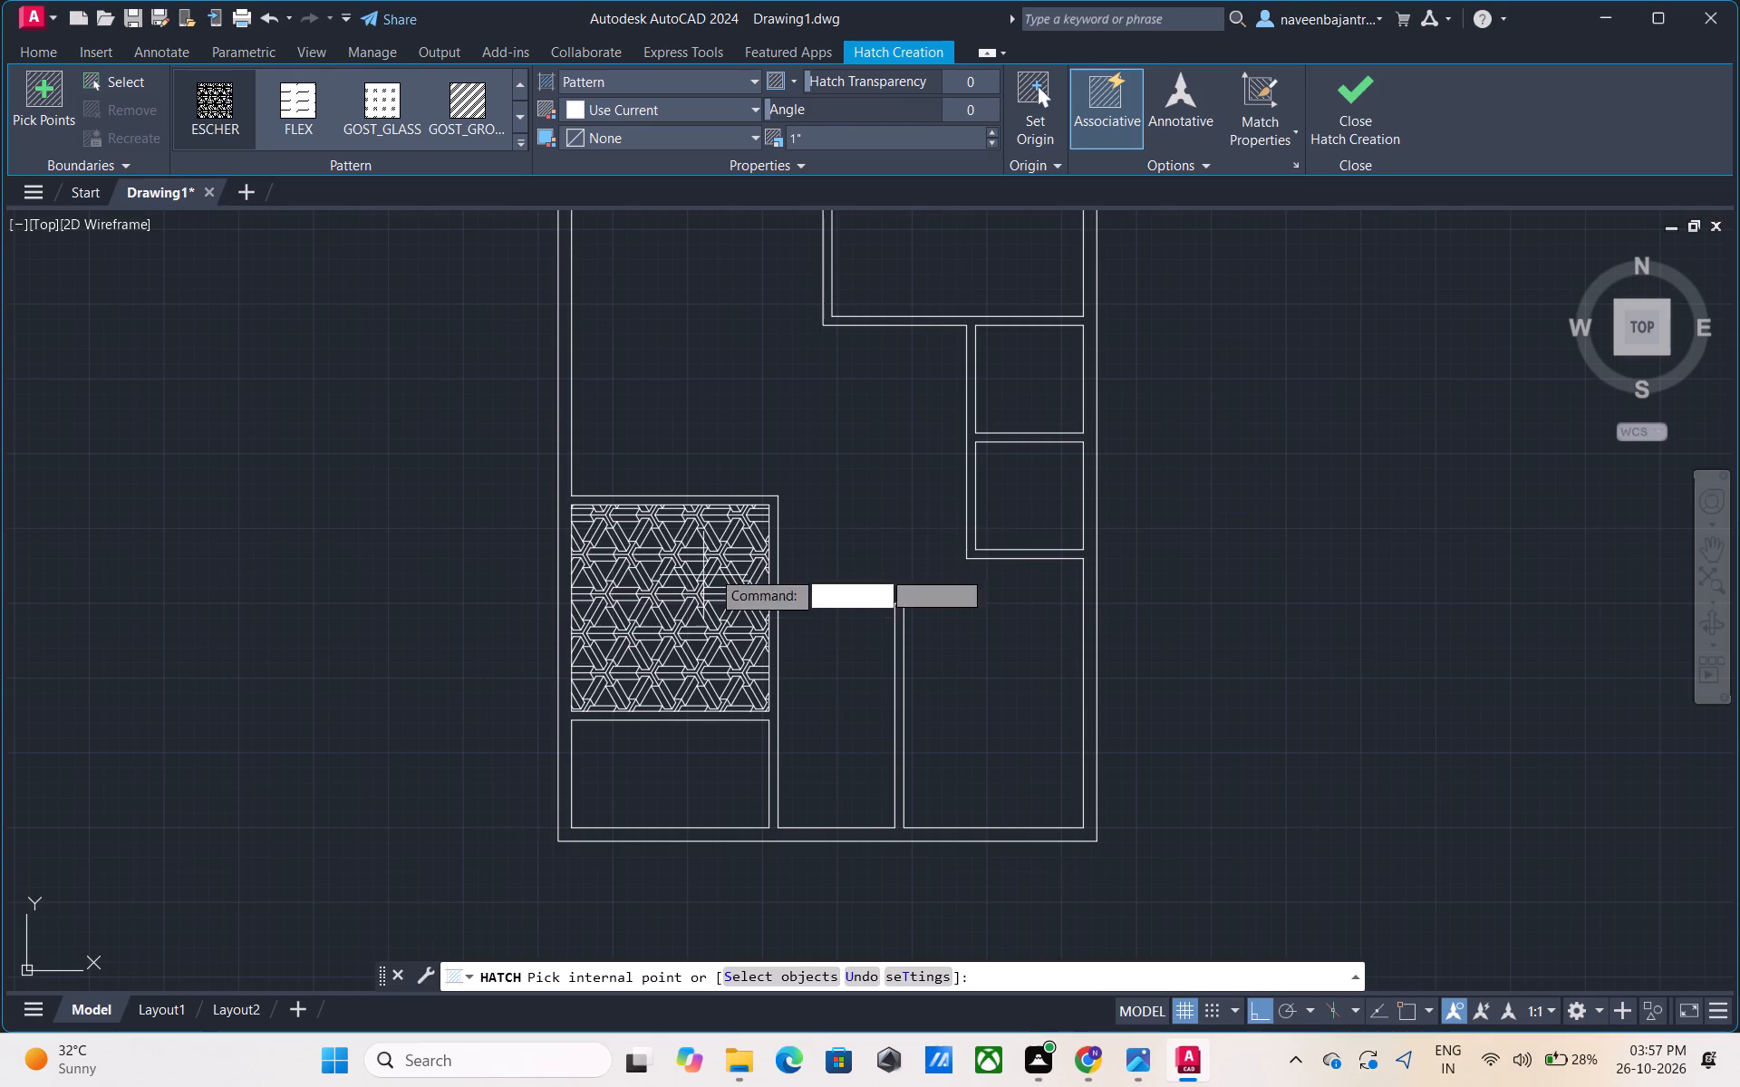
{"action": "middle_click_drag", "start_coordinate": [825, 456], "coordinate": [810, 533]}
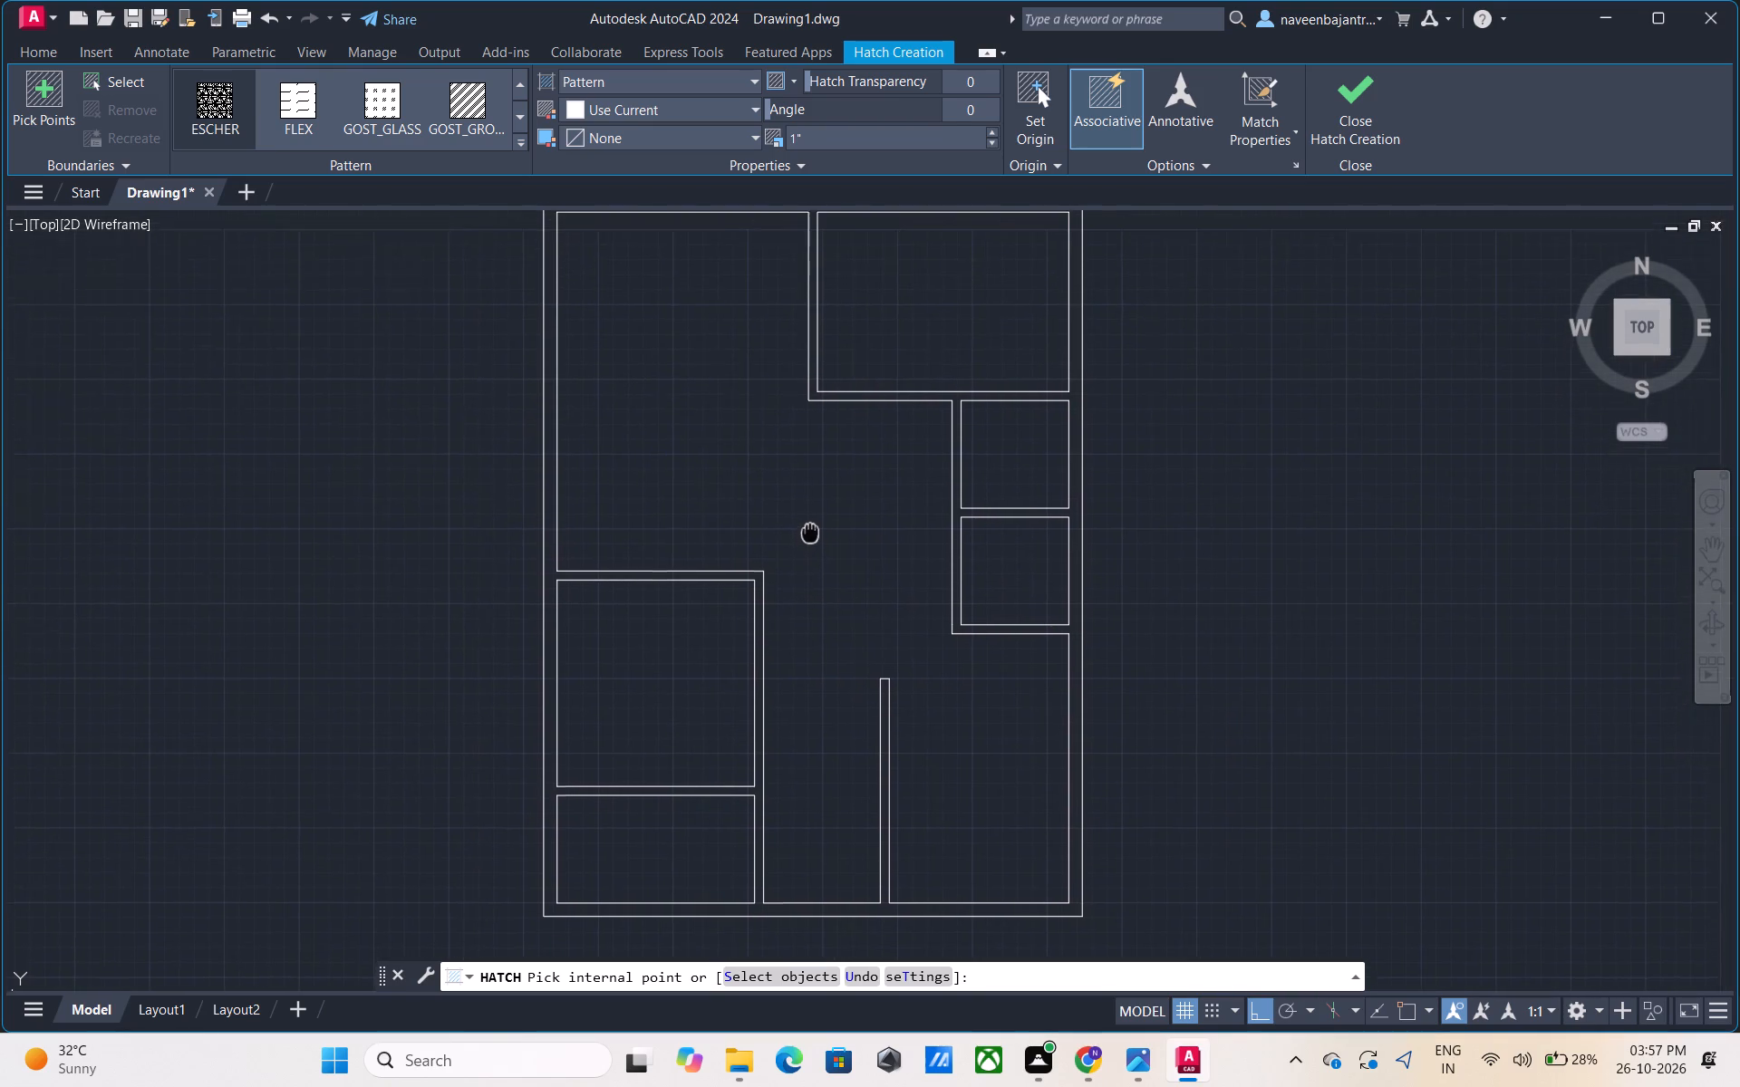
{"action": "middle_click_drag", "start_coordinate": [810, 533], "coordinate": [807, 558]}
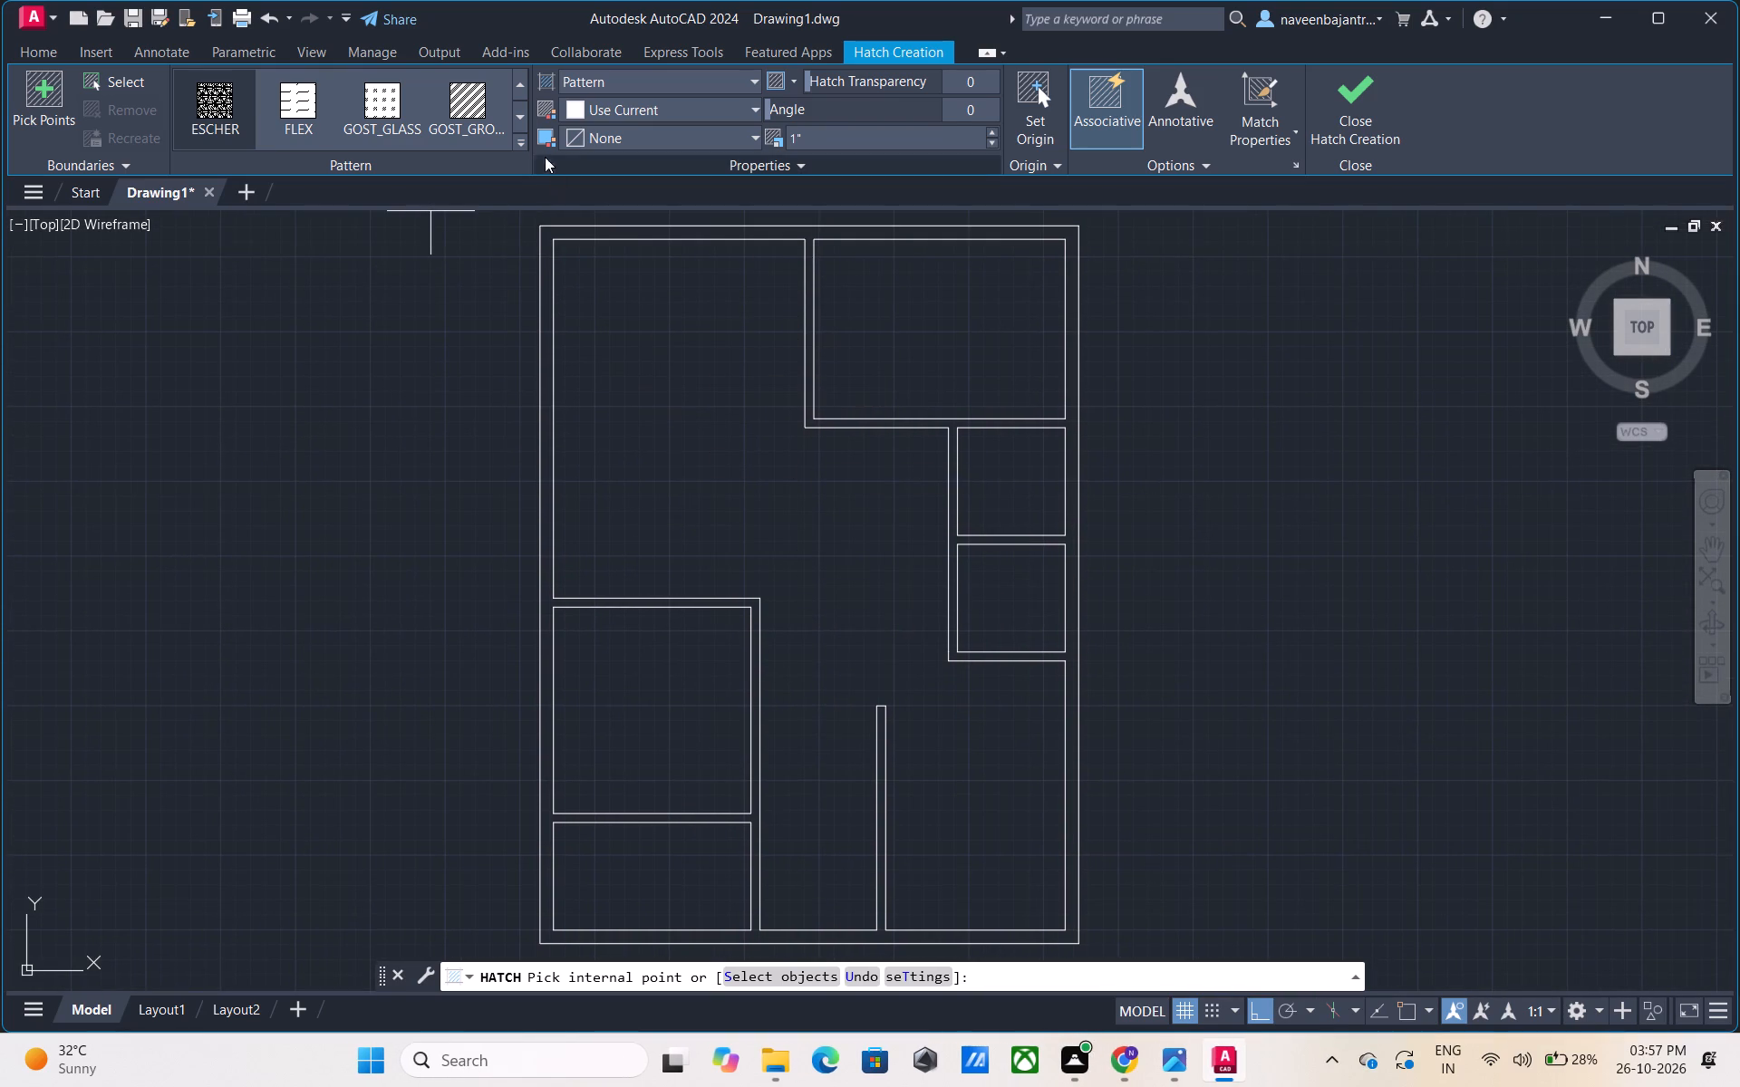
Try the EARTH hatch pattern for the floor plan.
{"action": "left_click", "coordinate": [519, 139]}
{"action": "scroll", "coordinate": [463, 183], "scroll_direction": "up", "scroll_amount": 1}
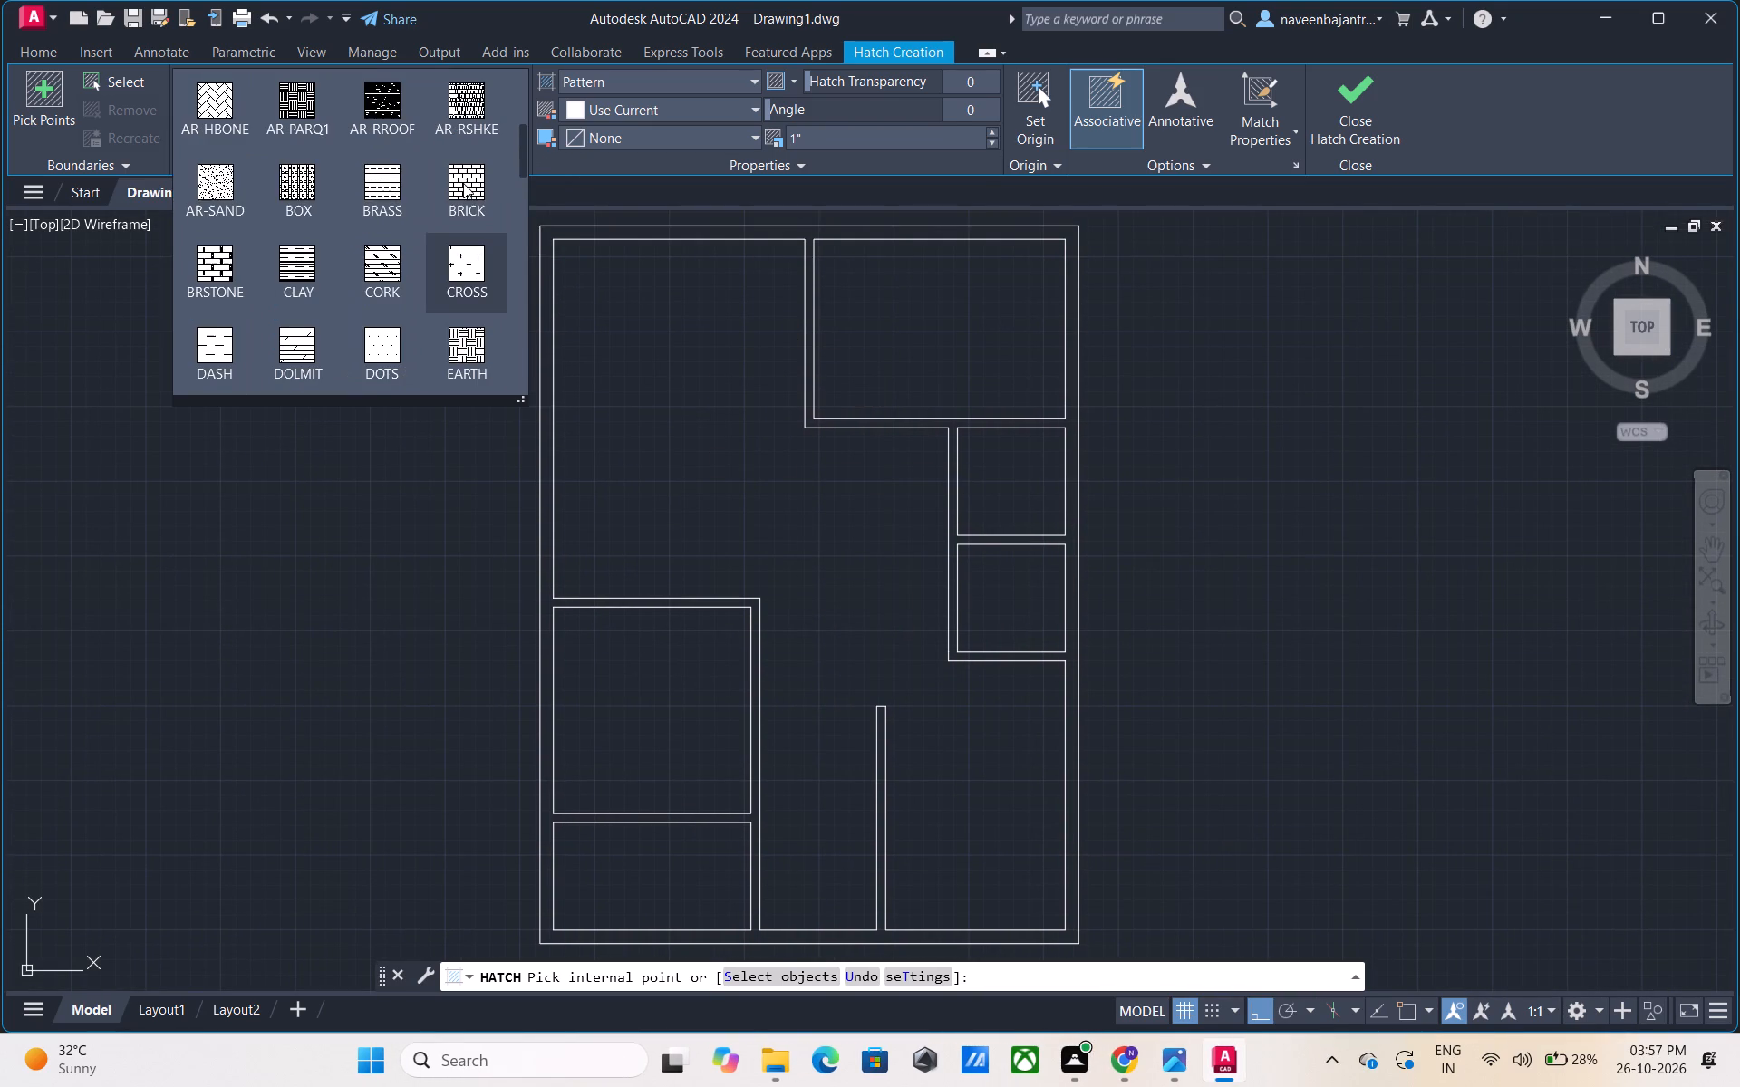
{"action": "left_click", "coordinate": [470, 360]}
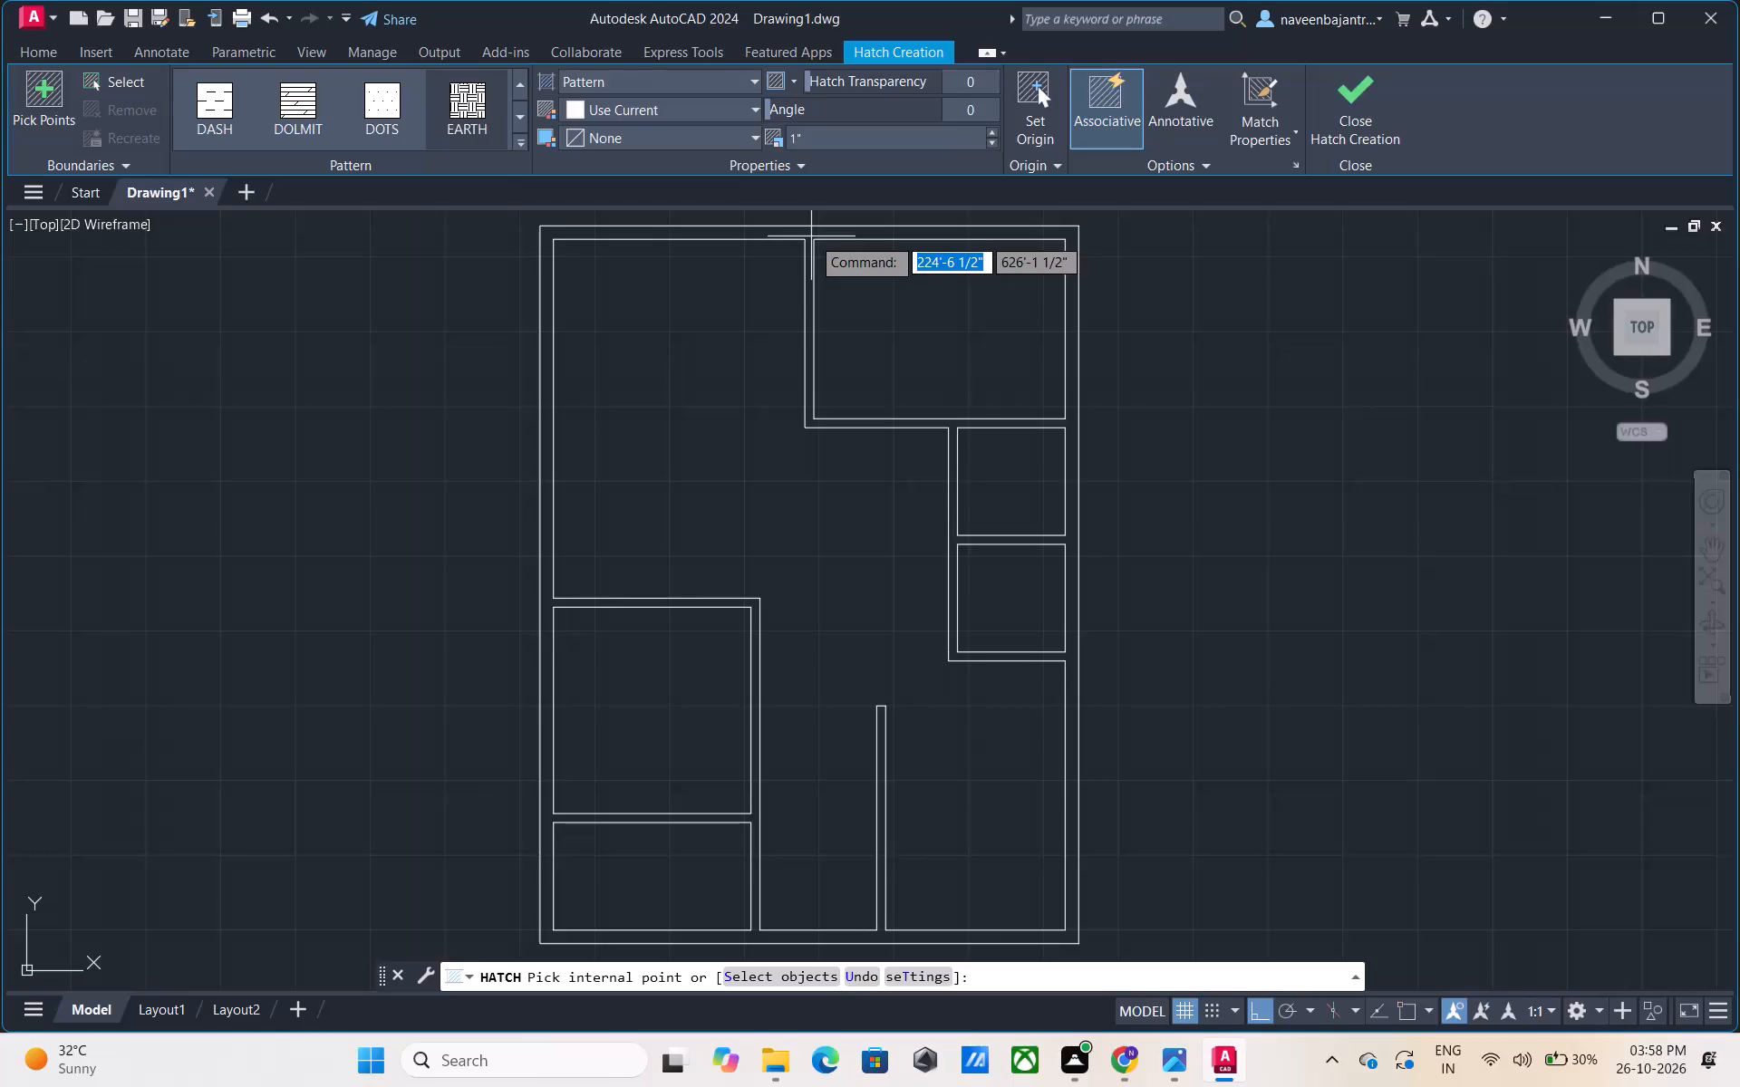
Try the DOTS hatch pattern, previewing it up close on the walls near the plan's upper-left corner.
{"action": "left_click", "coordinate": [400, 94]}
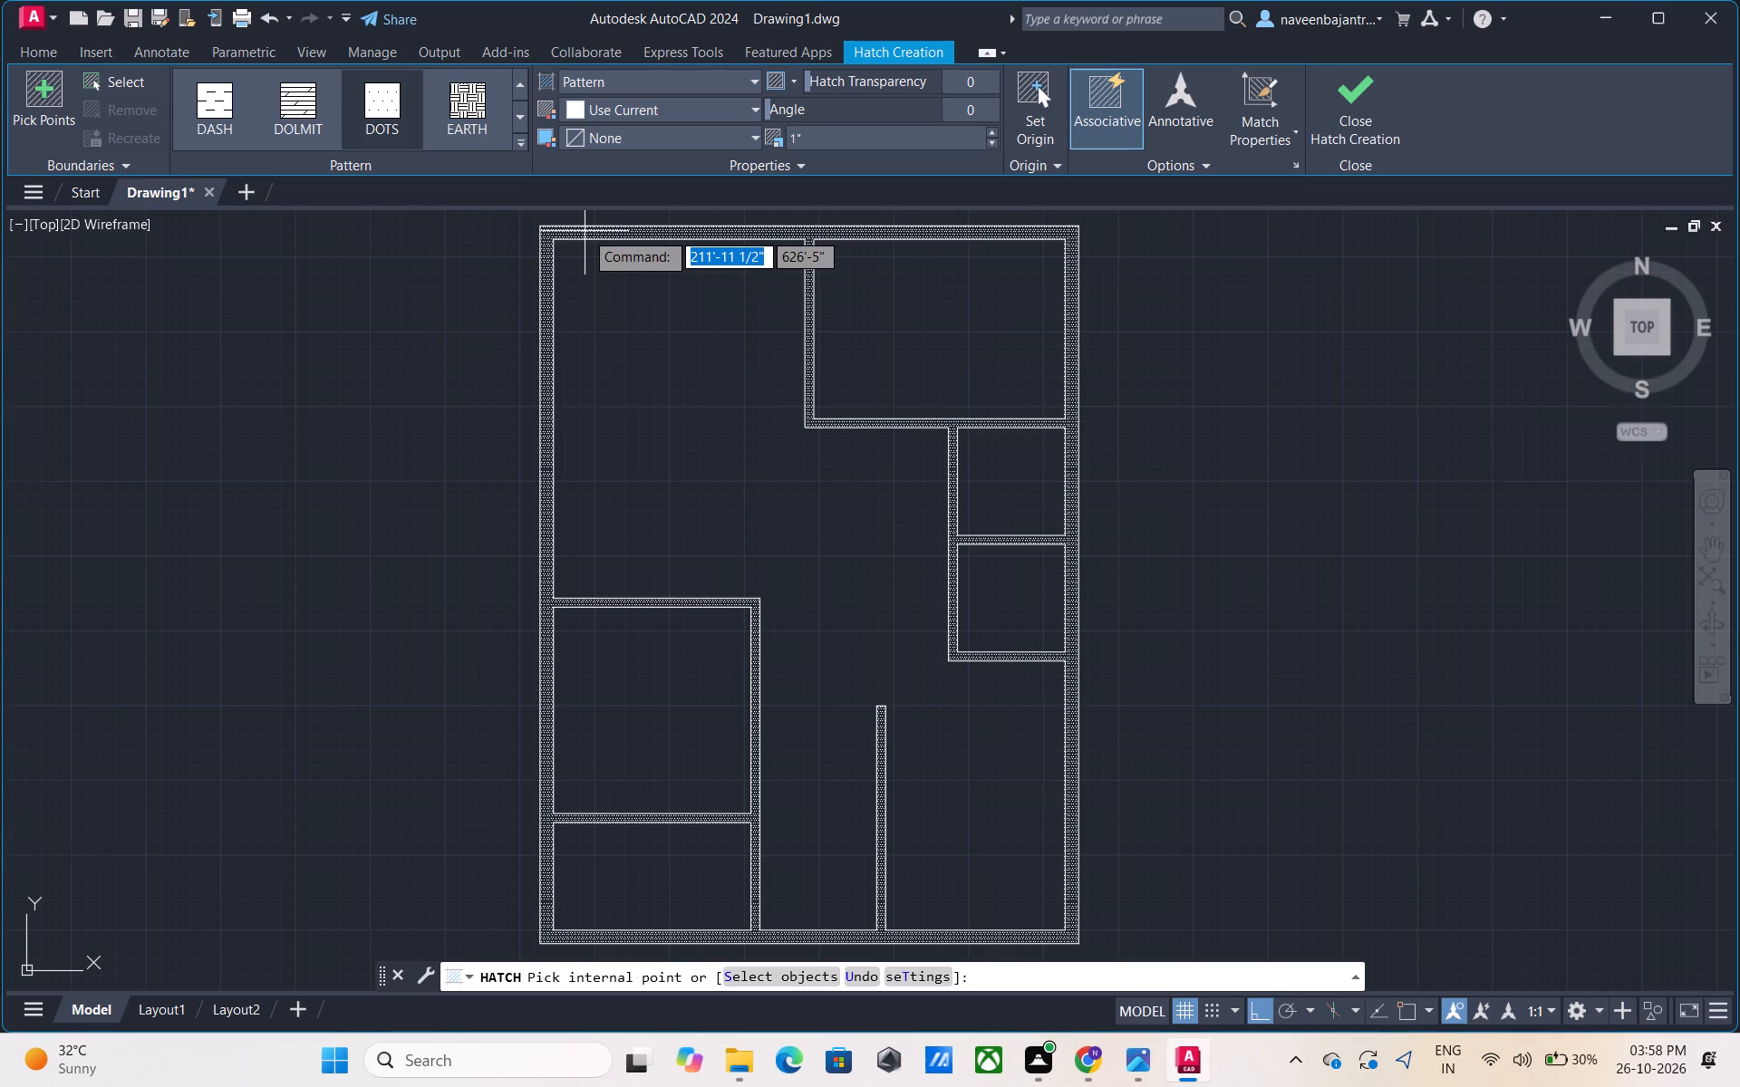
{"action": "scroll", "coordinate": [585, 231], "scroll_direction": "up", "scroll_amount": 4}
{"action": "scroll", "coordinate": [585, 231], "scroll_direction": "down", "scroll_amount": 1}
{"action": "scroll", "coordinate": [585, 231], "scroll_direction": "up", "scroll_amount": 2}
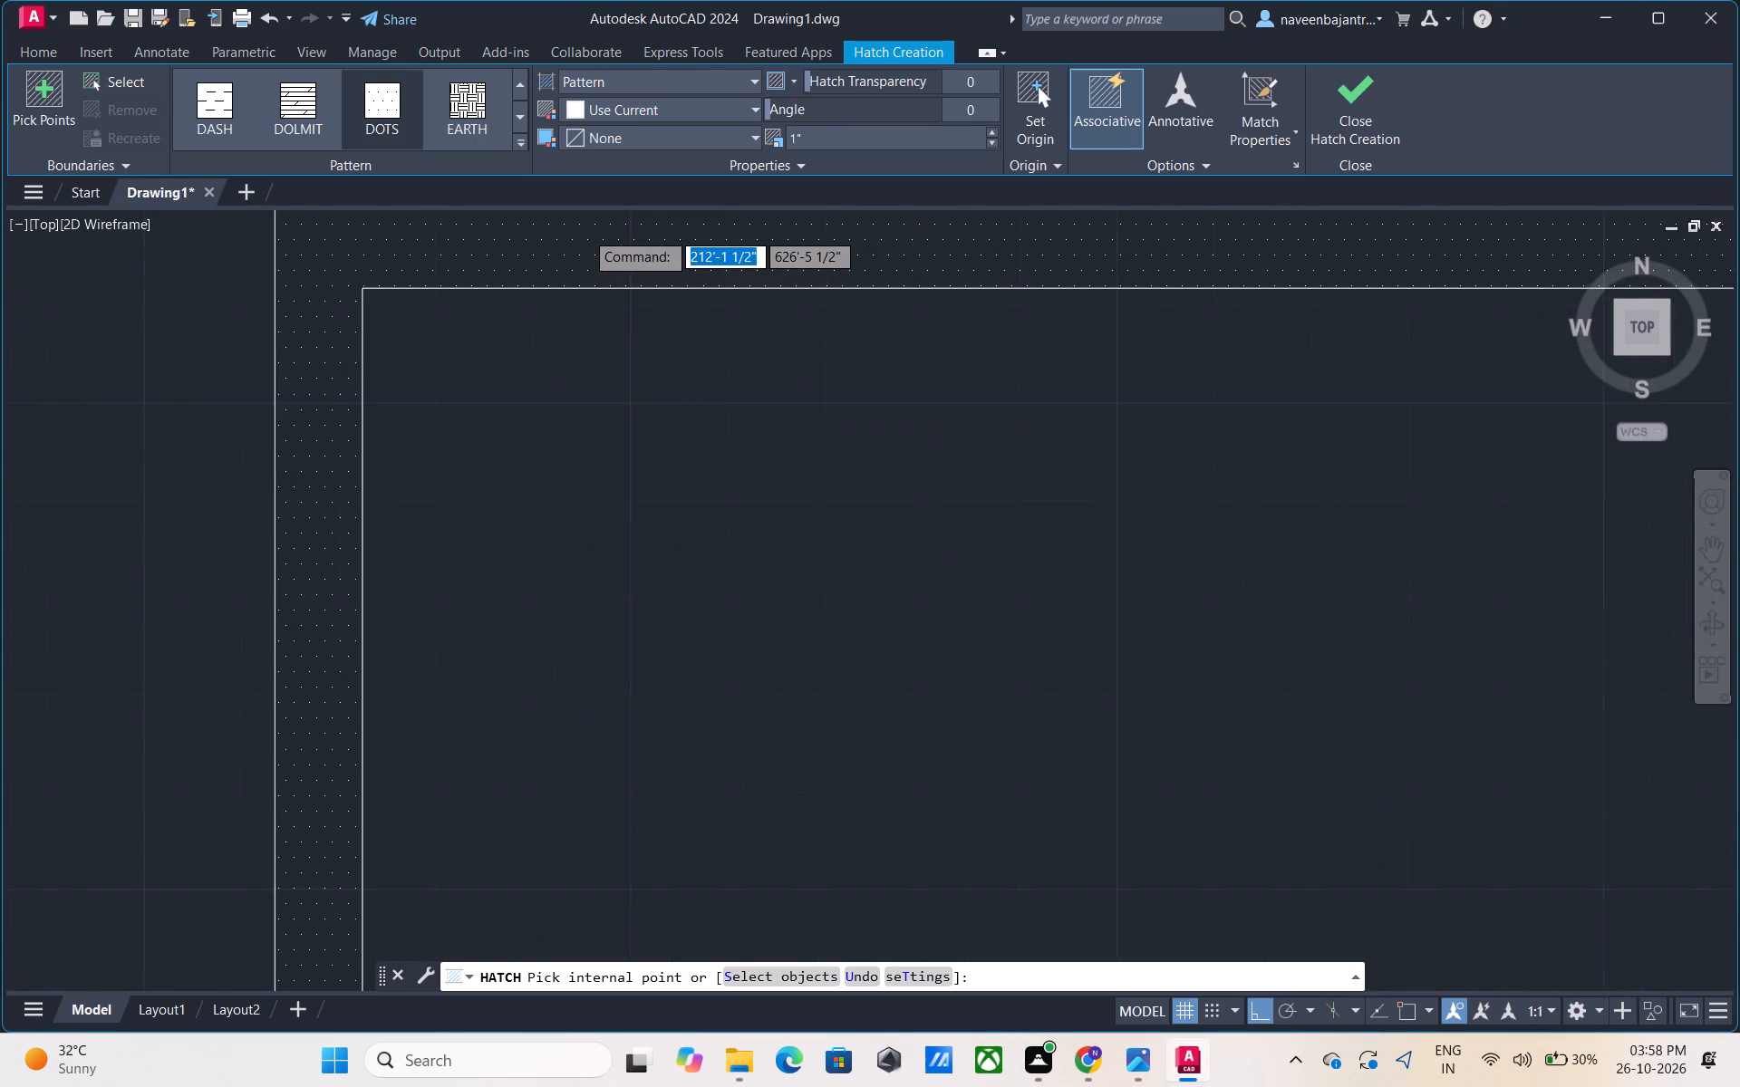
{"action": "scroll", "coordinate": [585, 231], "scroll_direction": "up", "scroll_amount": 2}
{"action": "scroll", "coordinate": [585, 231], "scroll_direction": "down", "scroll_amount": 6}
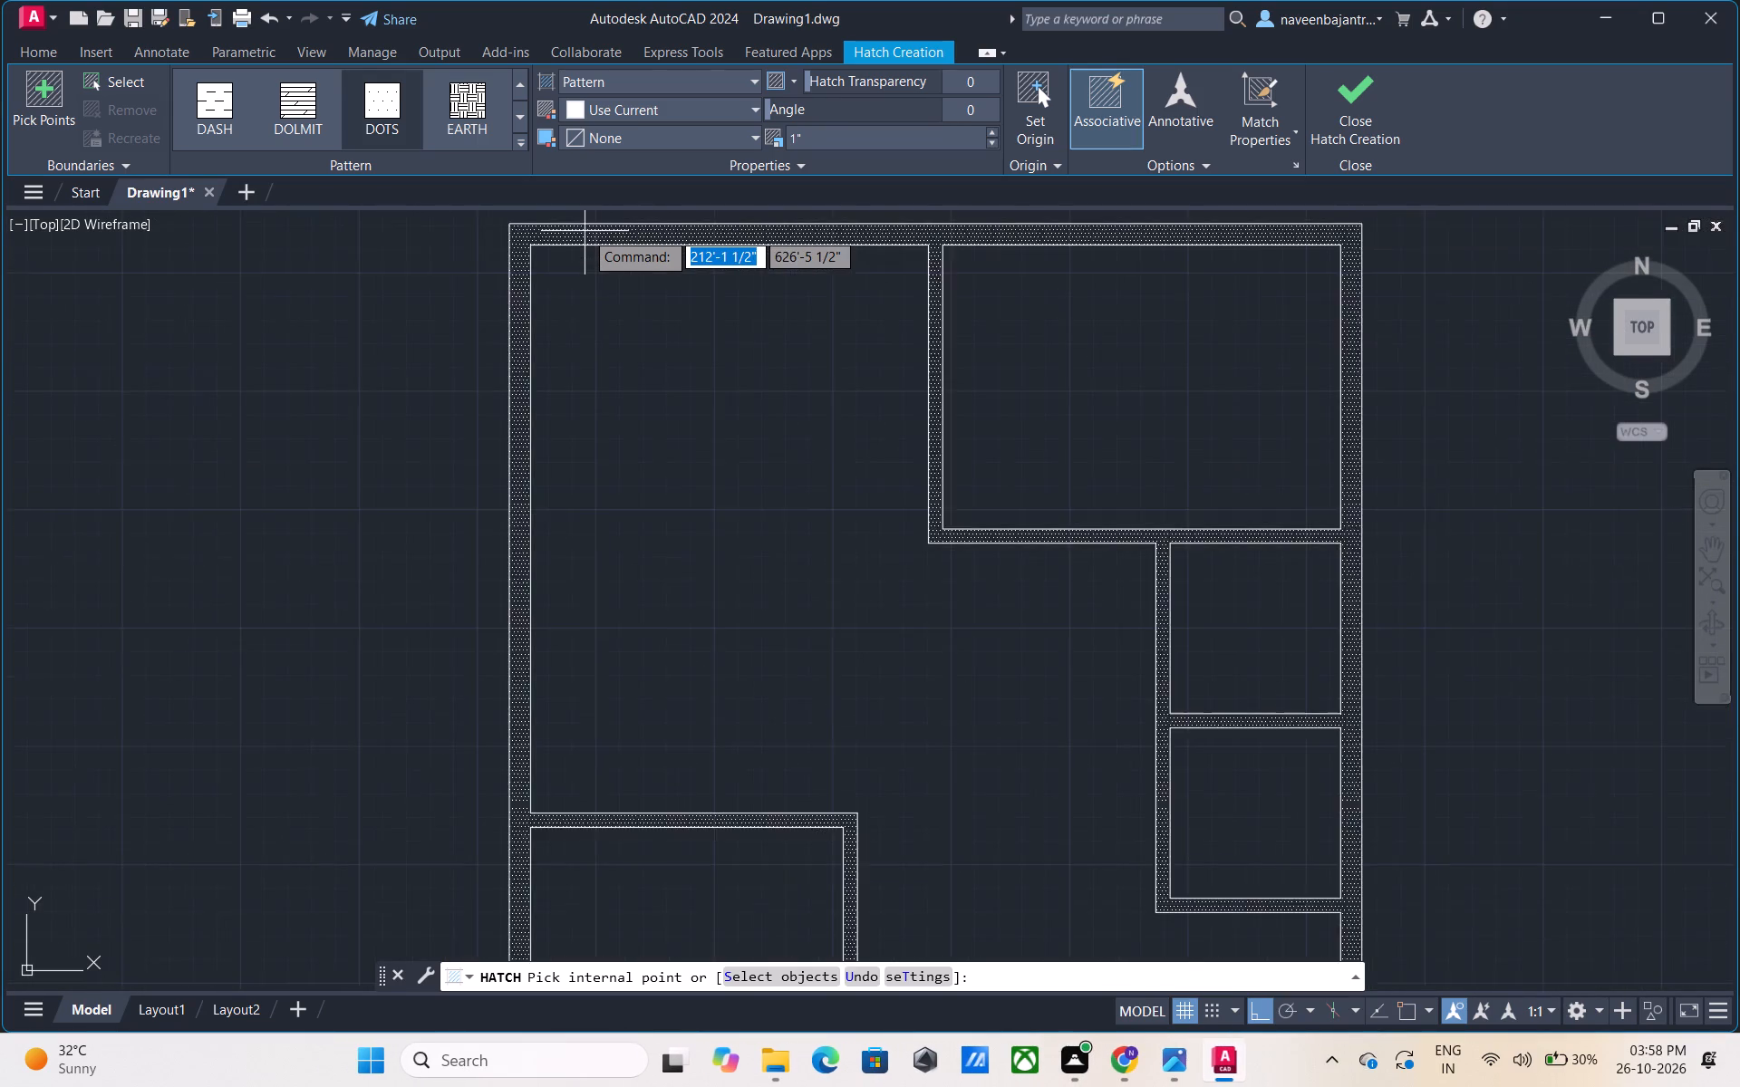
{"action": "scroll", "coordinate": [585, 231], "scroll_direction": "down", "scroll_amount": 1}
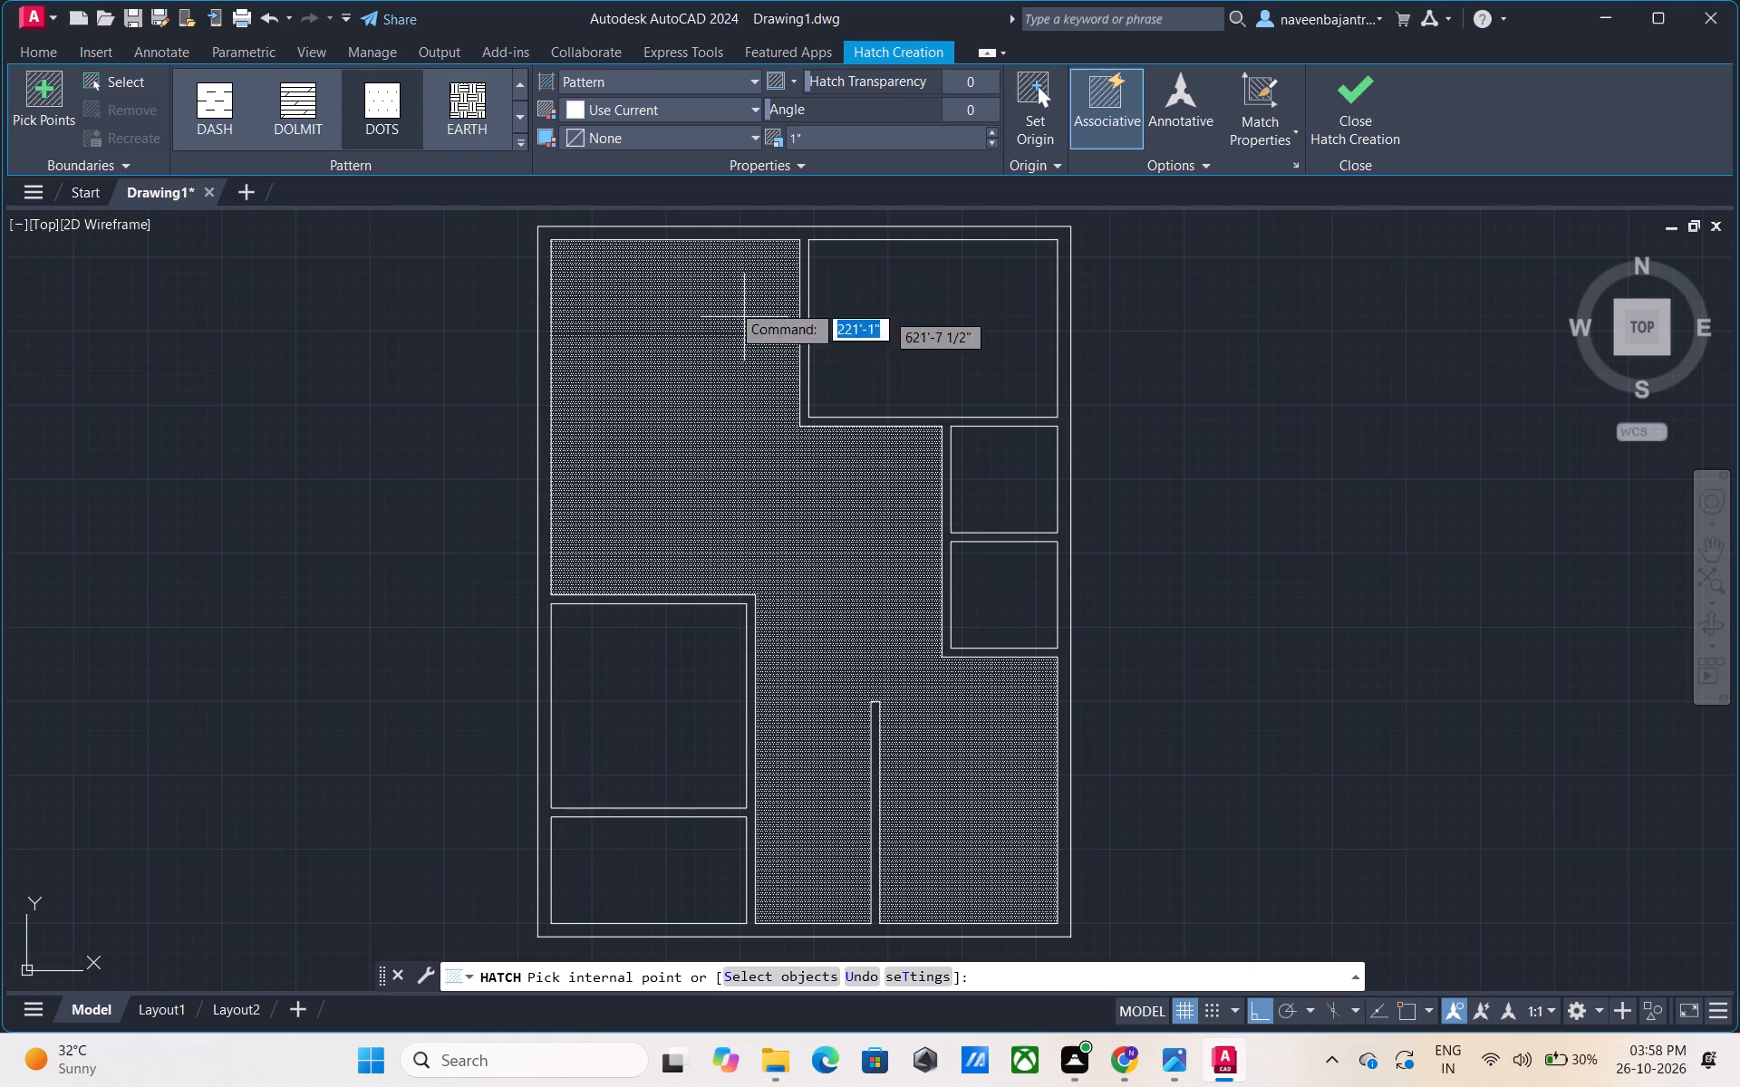
Examine the DOTS hatch preview up close in the large open area and the upper-right room.
{"action": "scroll", "coordinate": [694, 277], "scroll_direction": "up", "scroll_amount": 4}
{"action": "scroll", "coordinate": [694, 277], "scroll_direction": "down", "scroll_amount": 3}
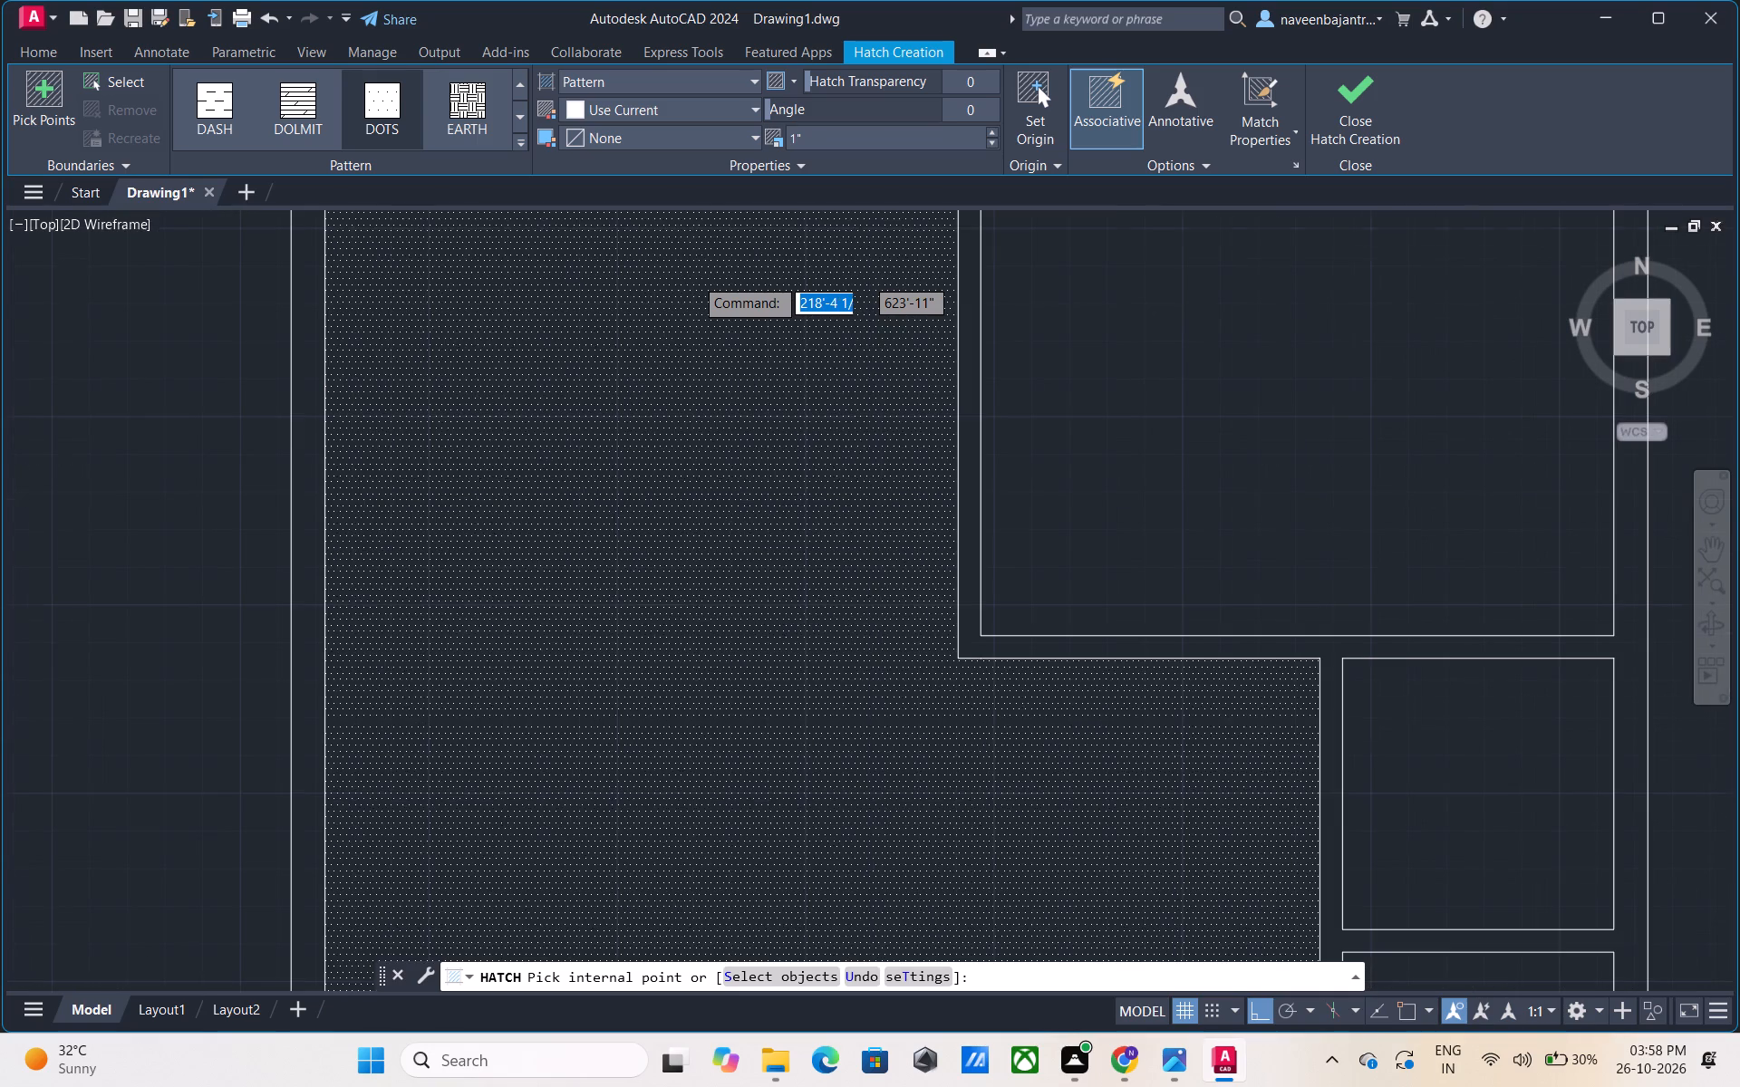
{"action": "scroll", "coordinate": [694, 277], "scroll_direction": "down", "scroll_amount": 1}
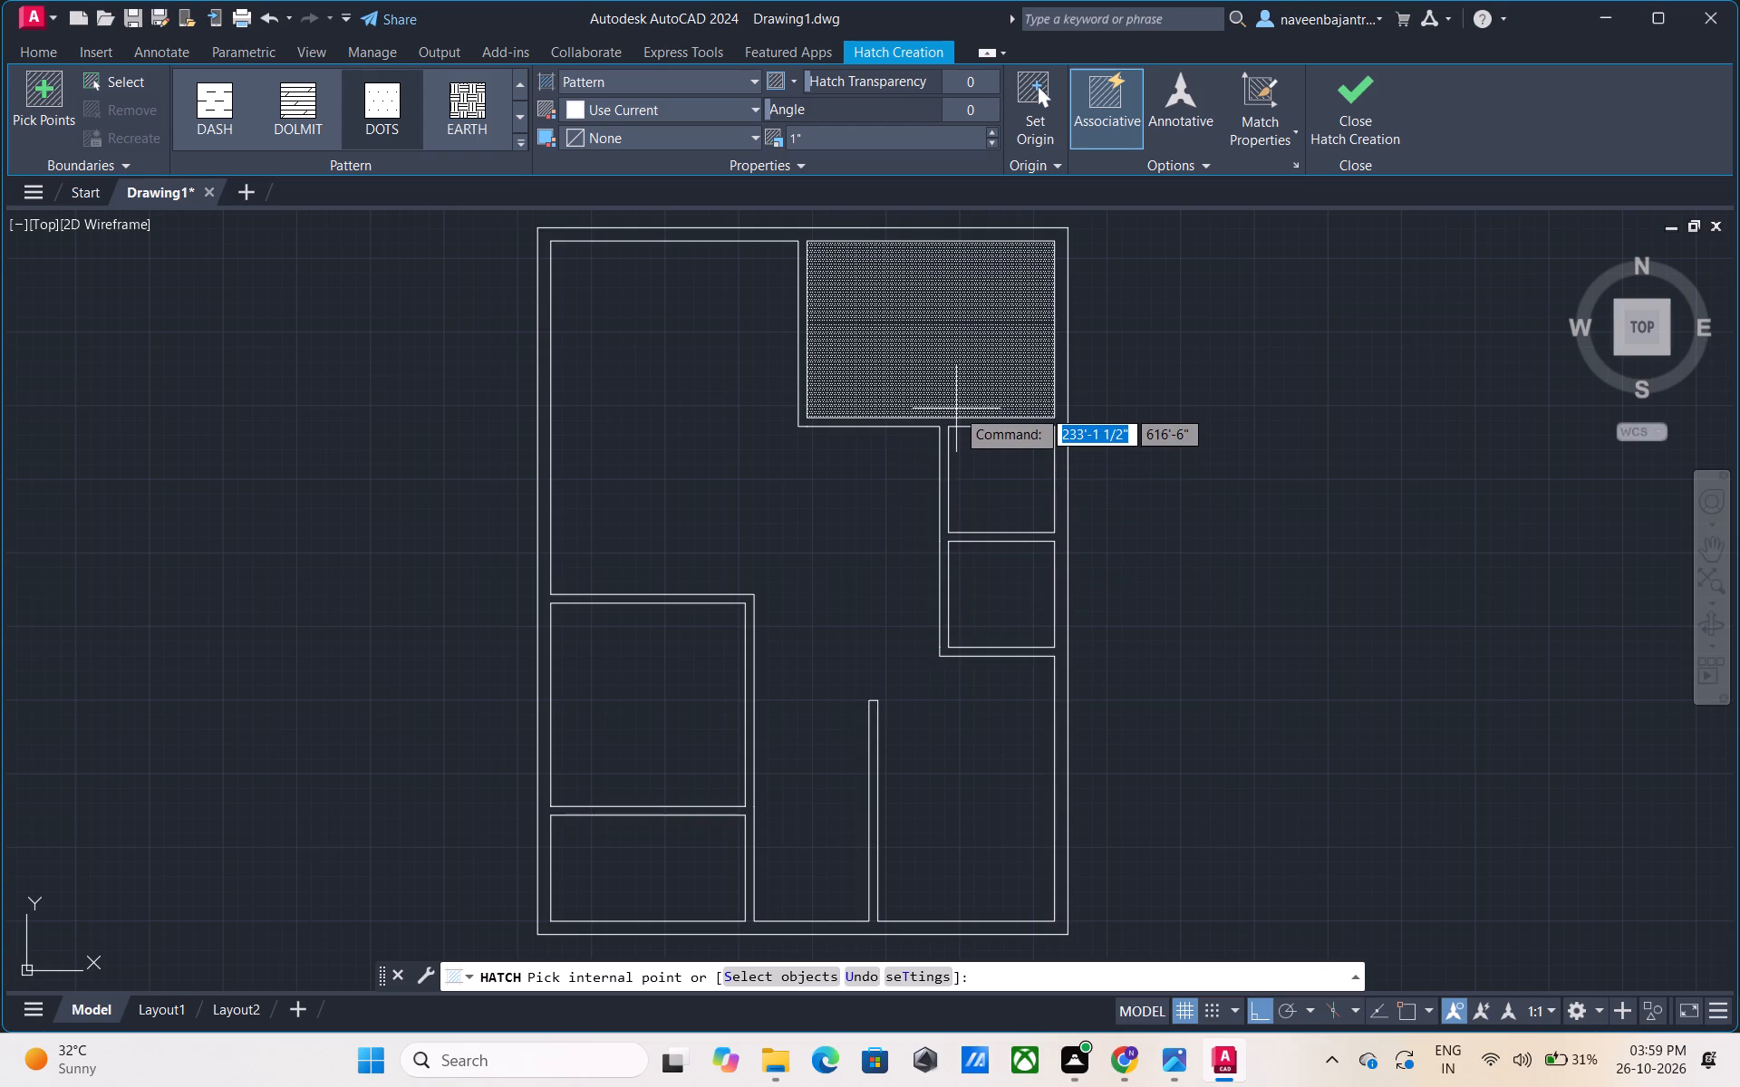
{"action": "scroll", "coordinate": [947, 296], "scroll_direction": "up", "scroll_amount": 5}
{"action": "scroll", "coordinate": [947, 296], "scroll_direction": "down", "scroll_amount": 2}
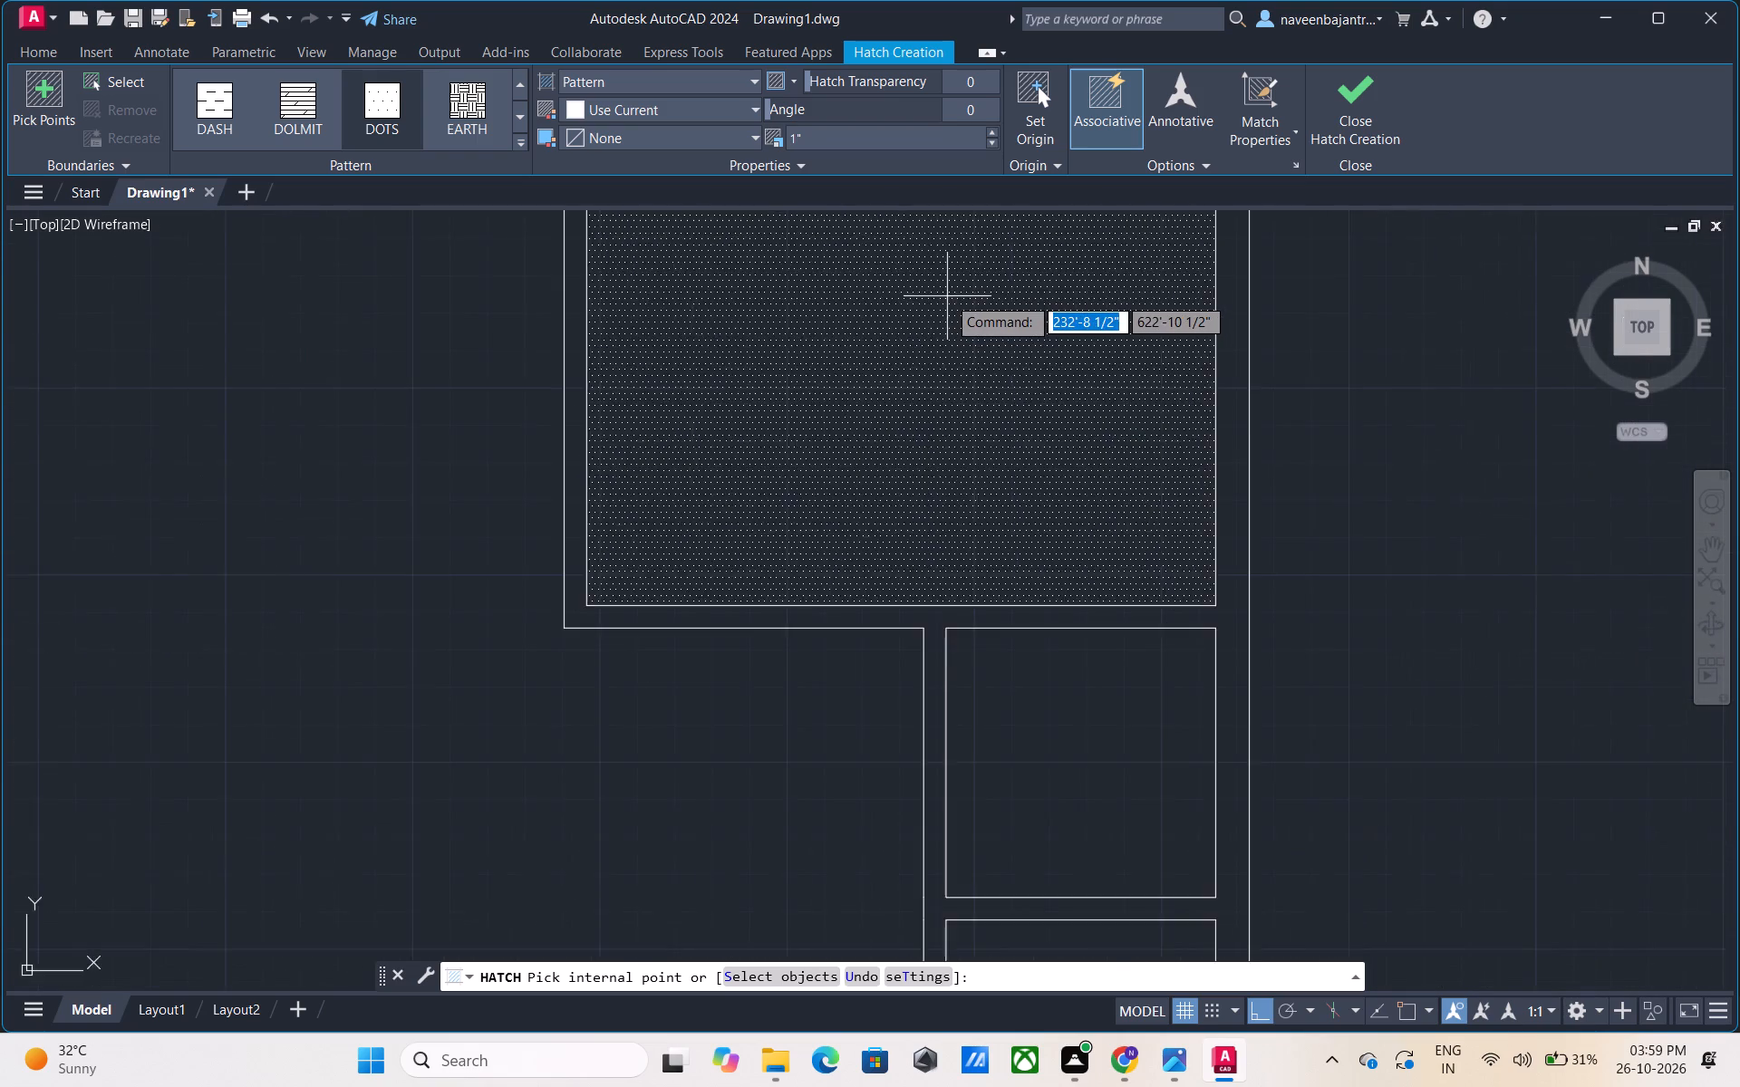
{"action": "scroll", "coordinate": [947, 296], "scroll_direction": "down", "scroll_amount": 3}
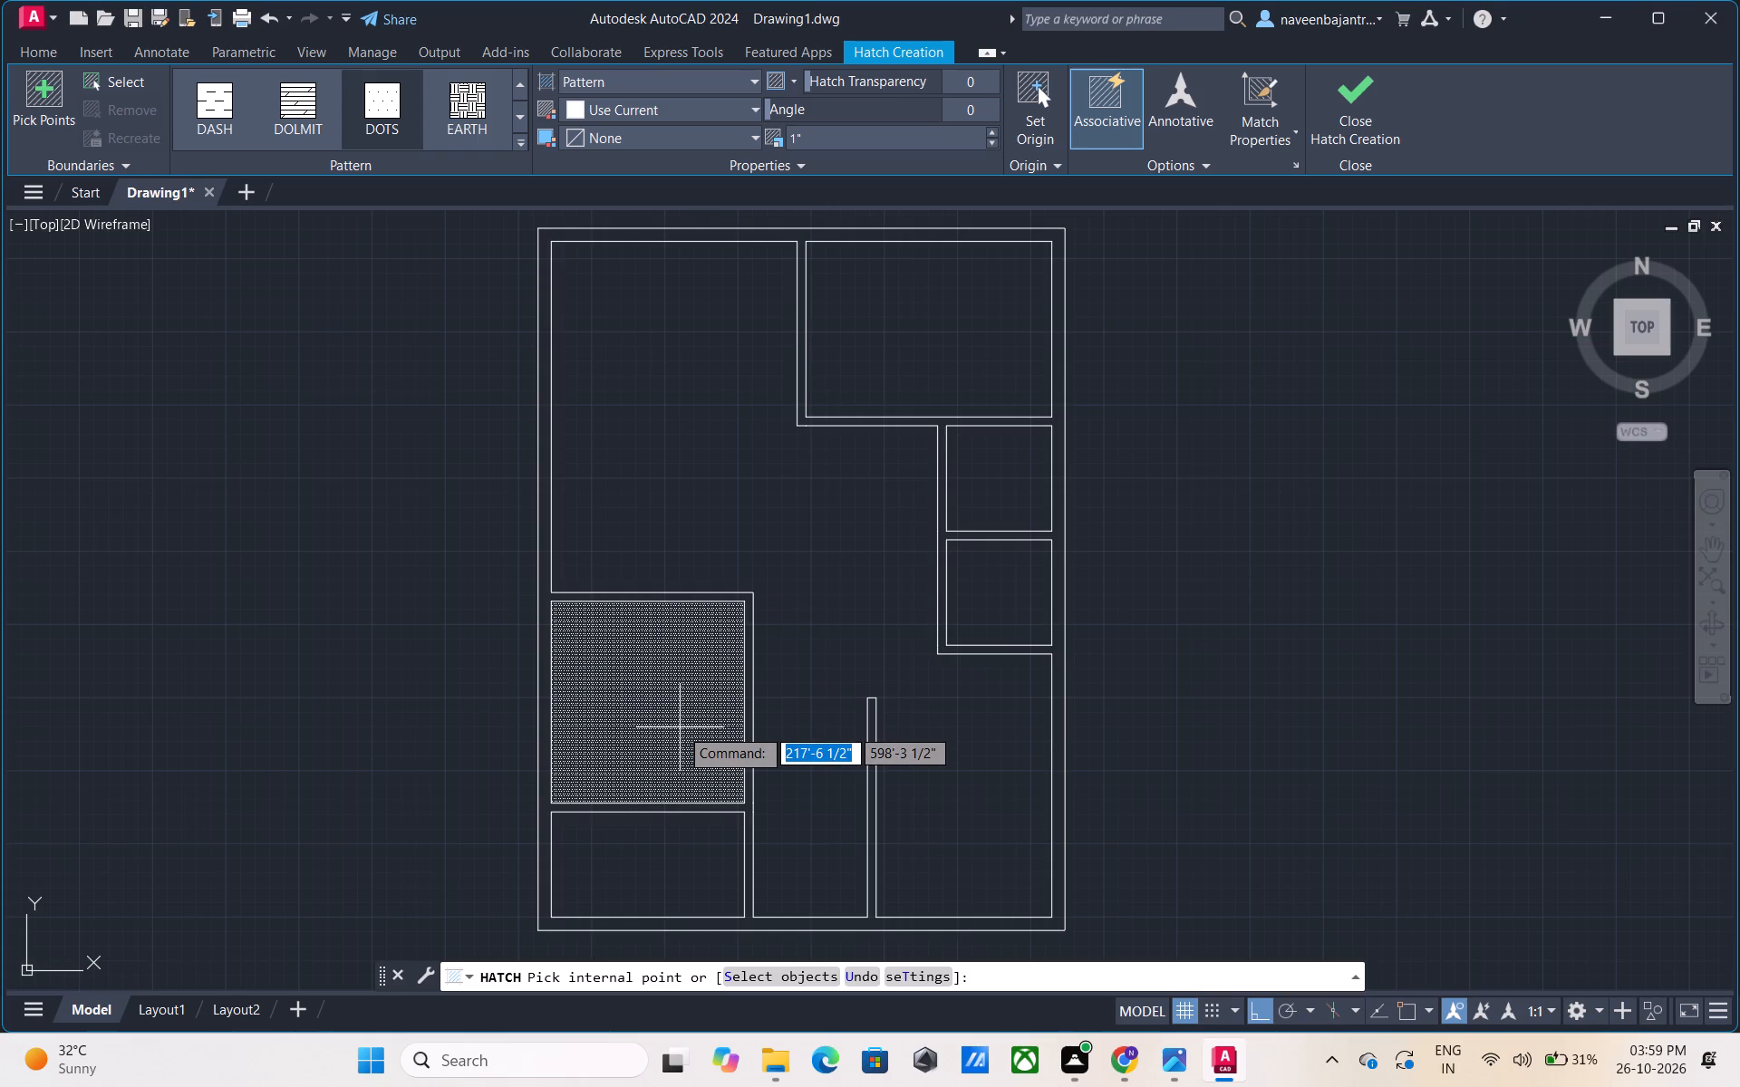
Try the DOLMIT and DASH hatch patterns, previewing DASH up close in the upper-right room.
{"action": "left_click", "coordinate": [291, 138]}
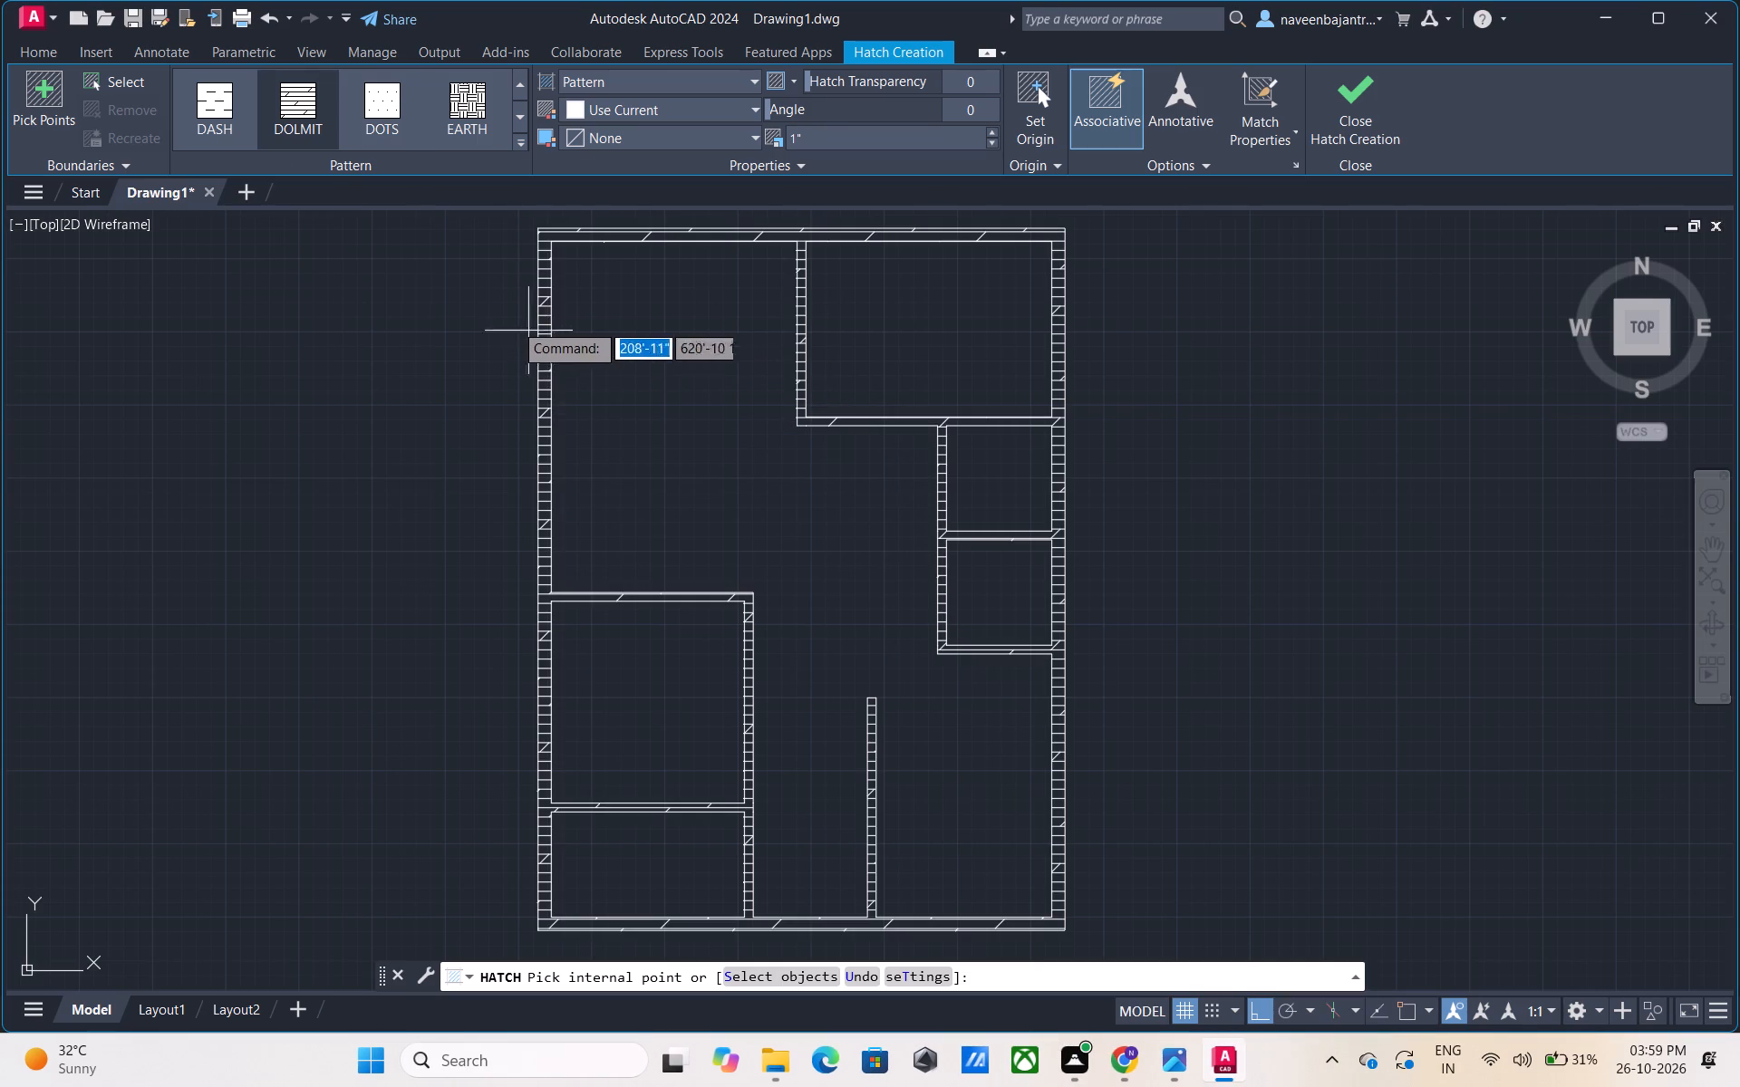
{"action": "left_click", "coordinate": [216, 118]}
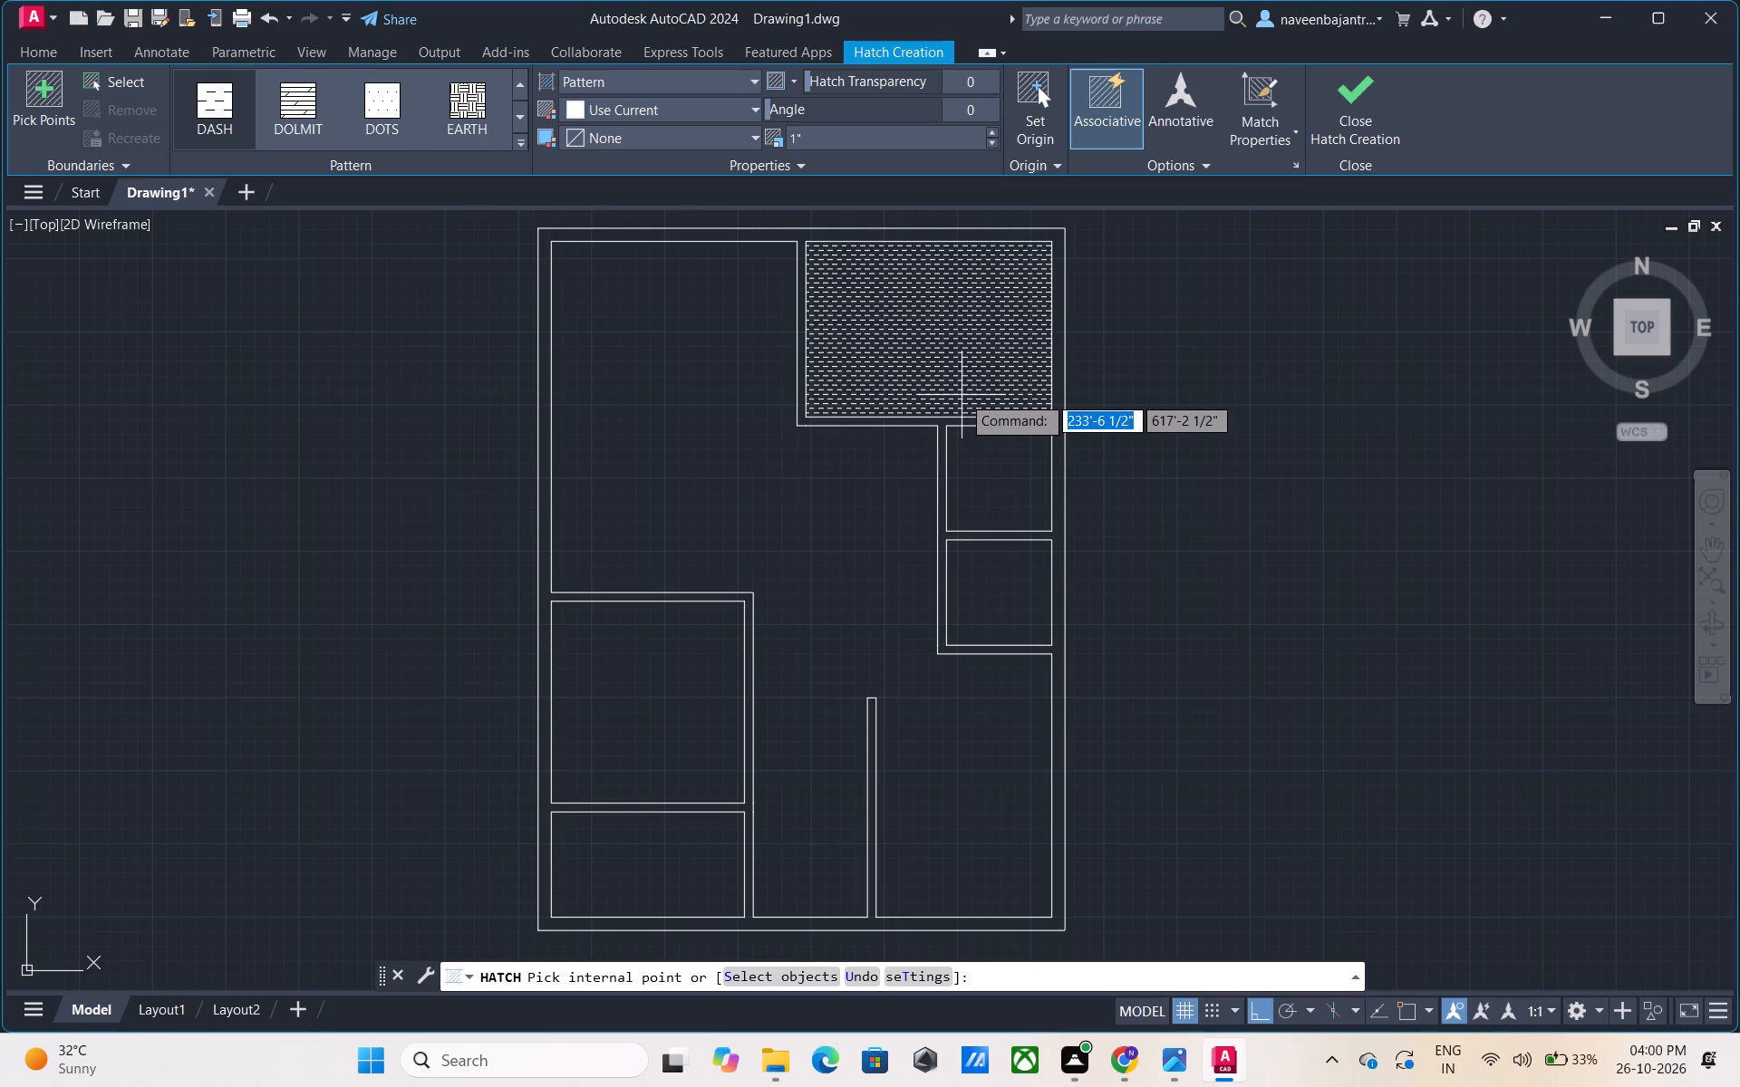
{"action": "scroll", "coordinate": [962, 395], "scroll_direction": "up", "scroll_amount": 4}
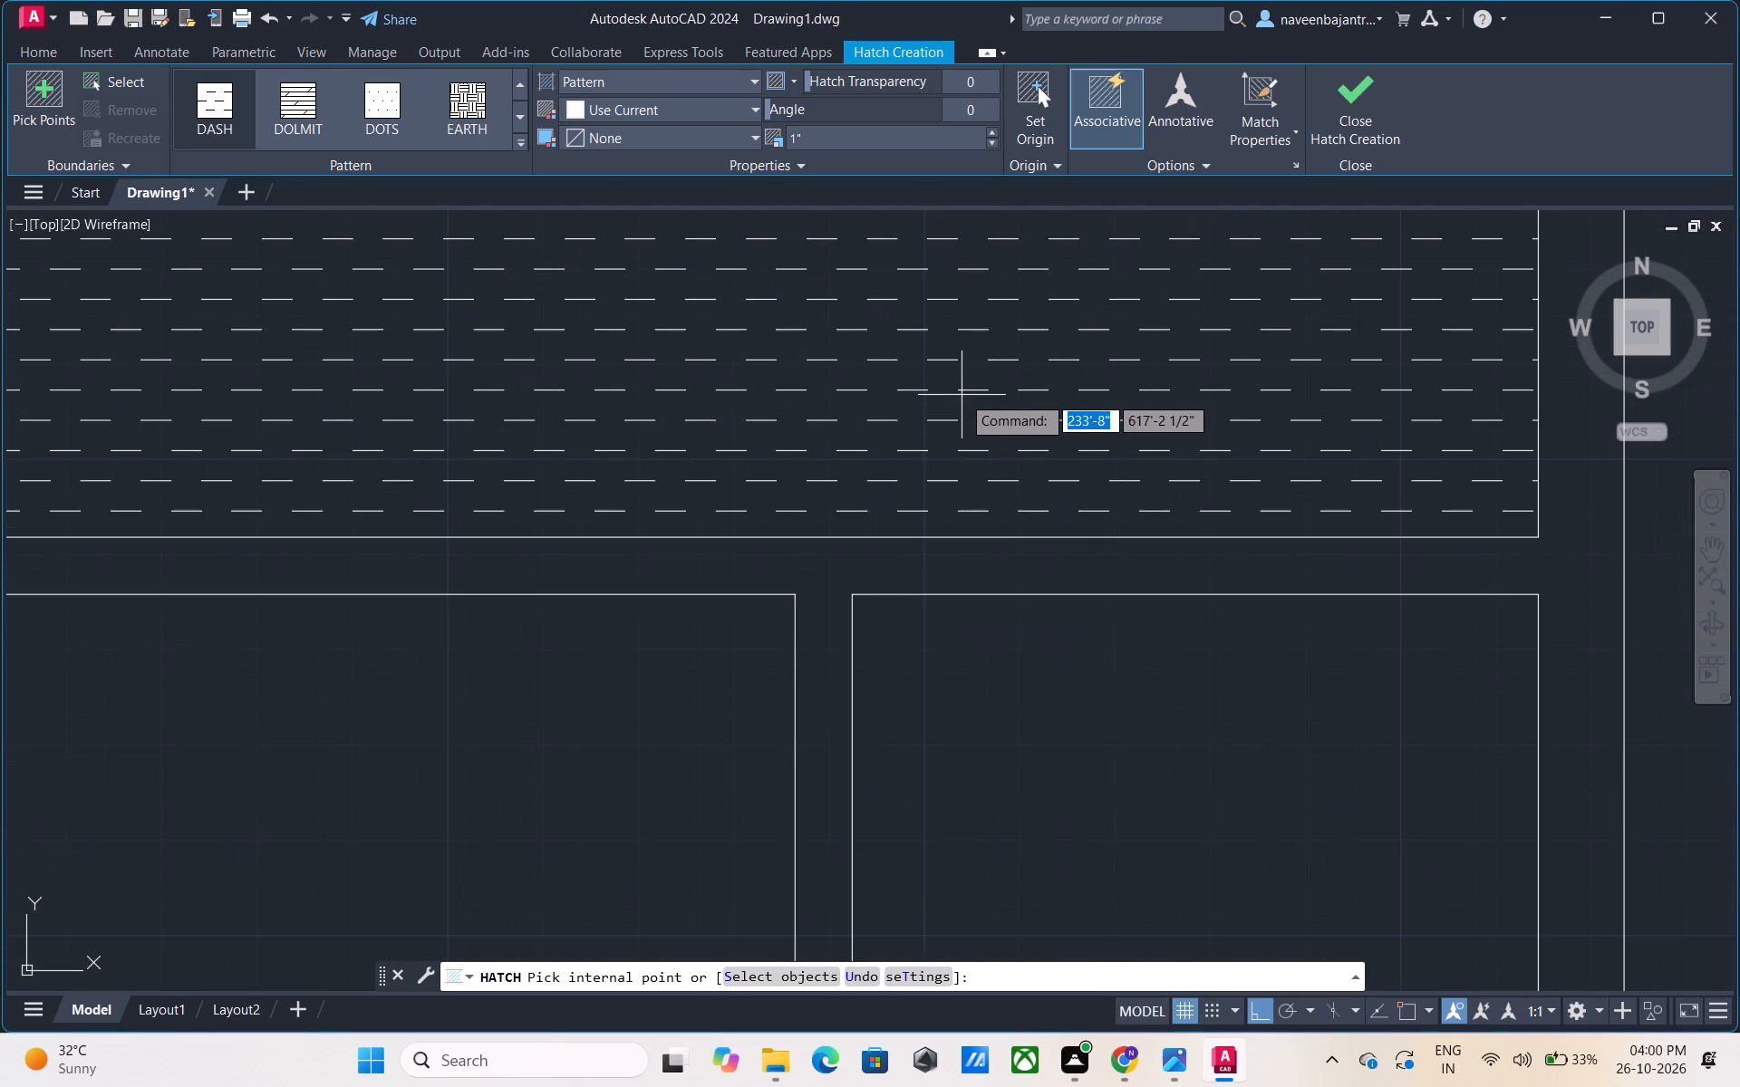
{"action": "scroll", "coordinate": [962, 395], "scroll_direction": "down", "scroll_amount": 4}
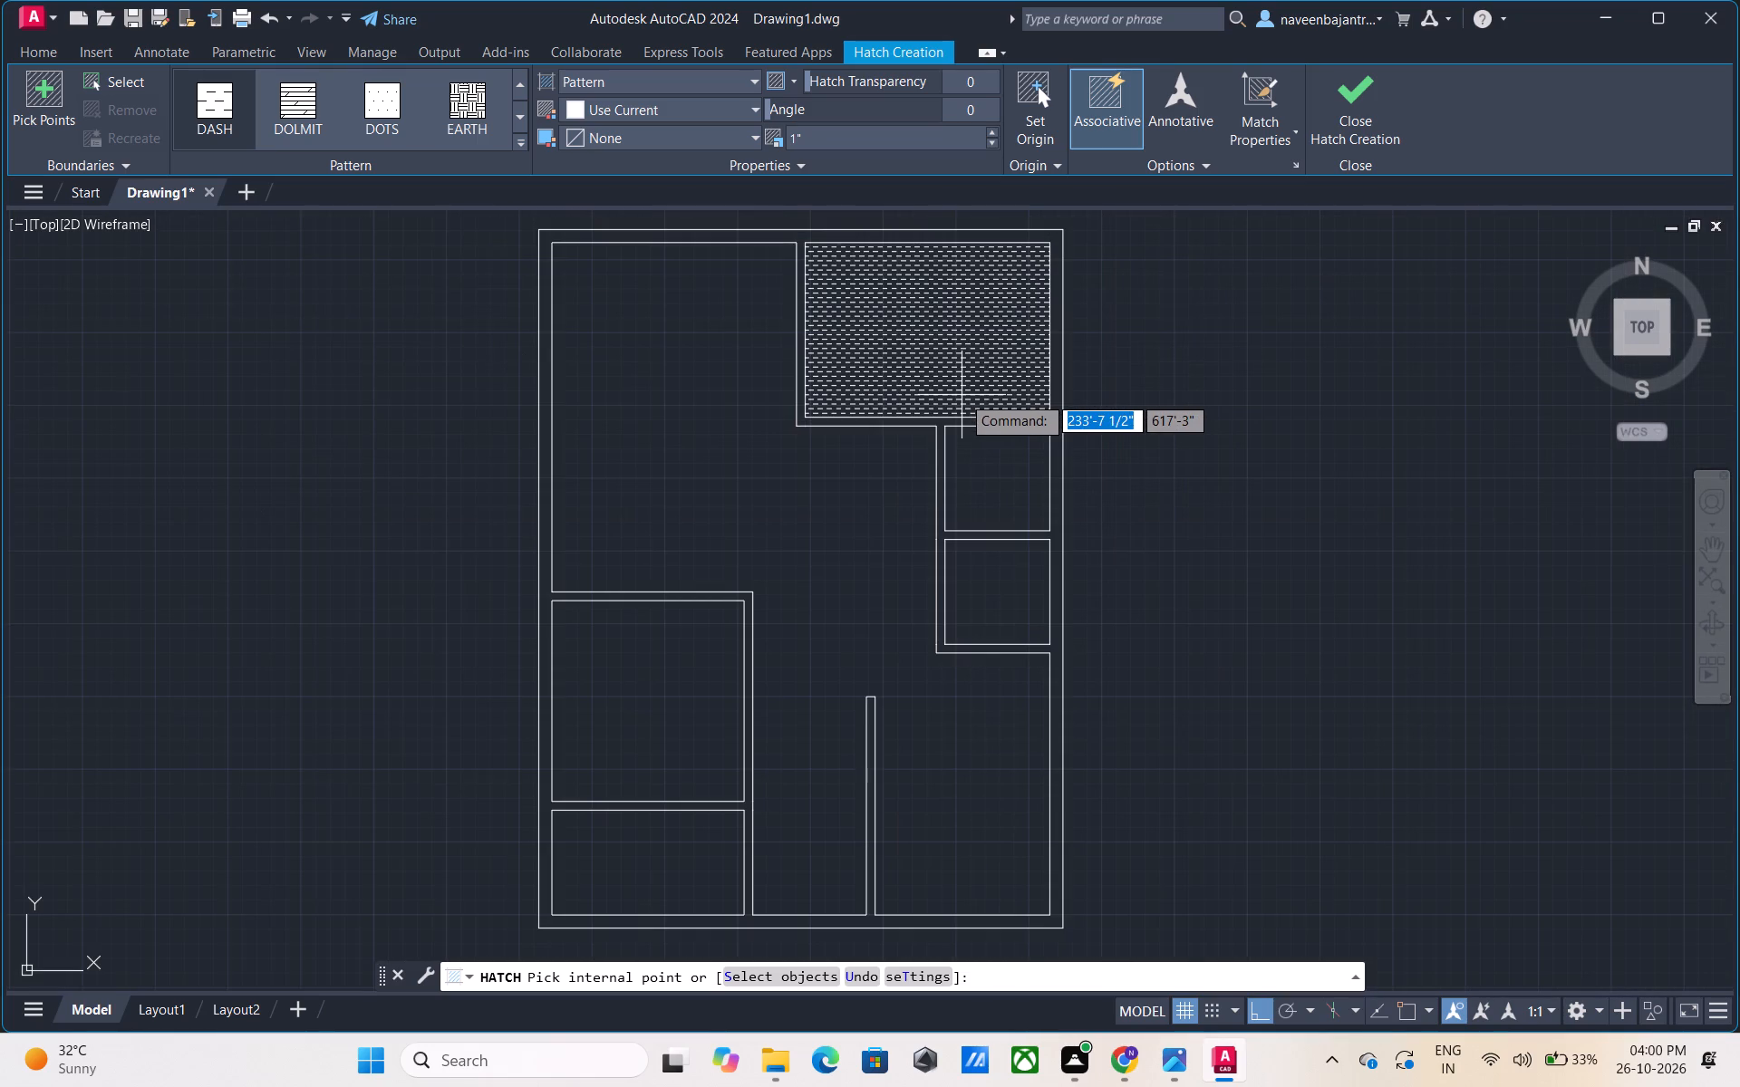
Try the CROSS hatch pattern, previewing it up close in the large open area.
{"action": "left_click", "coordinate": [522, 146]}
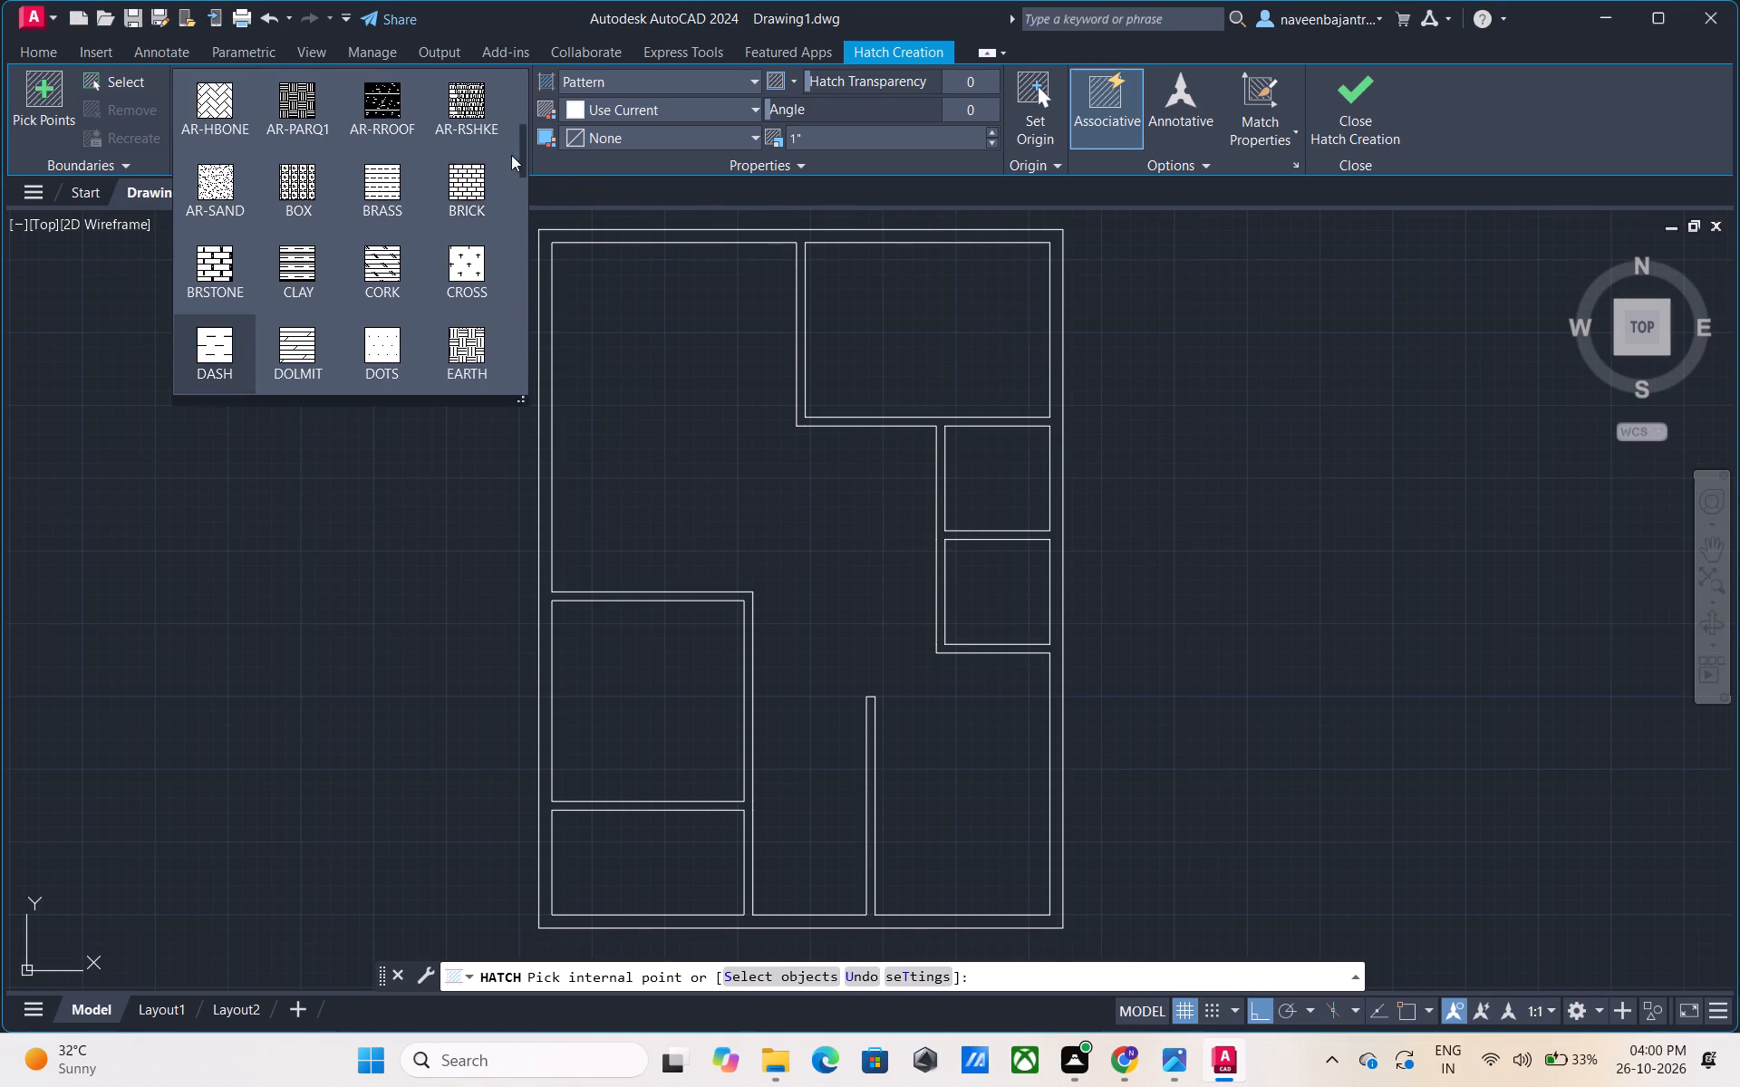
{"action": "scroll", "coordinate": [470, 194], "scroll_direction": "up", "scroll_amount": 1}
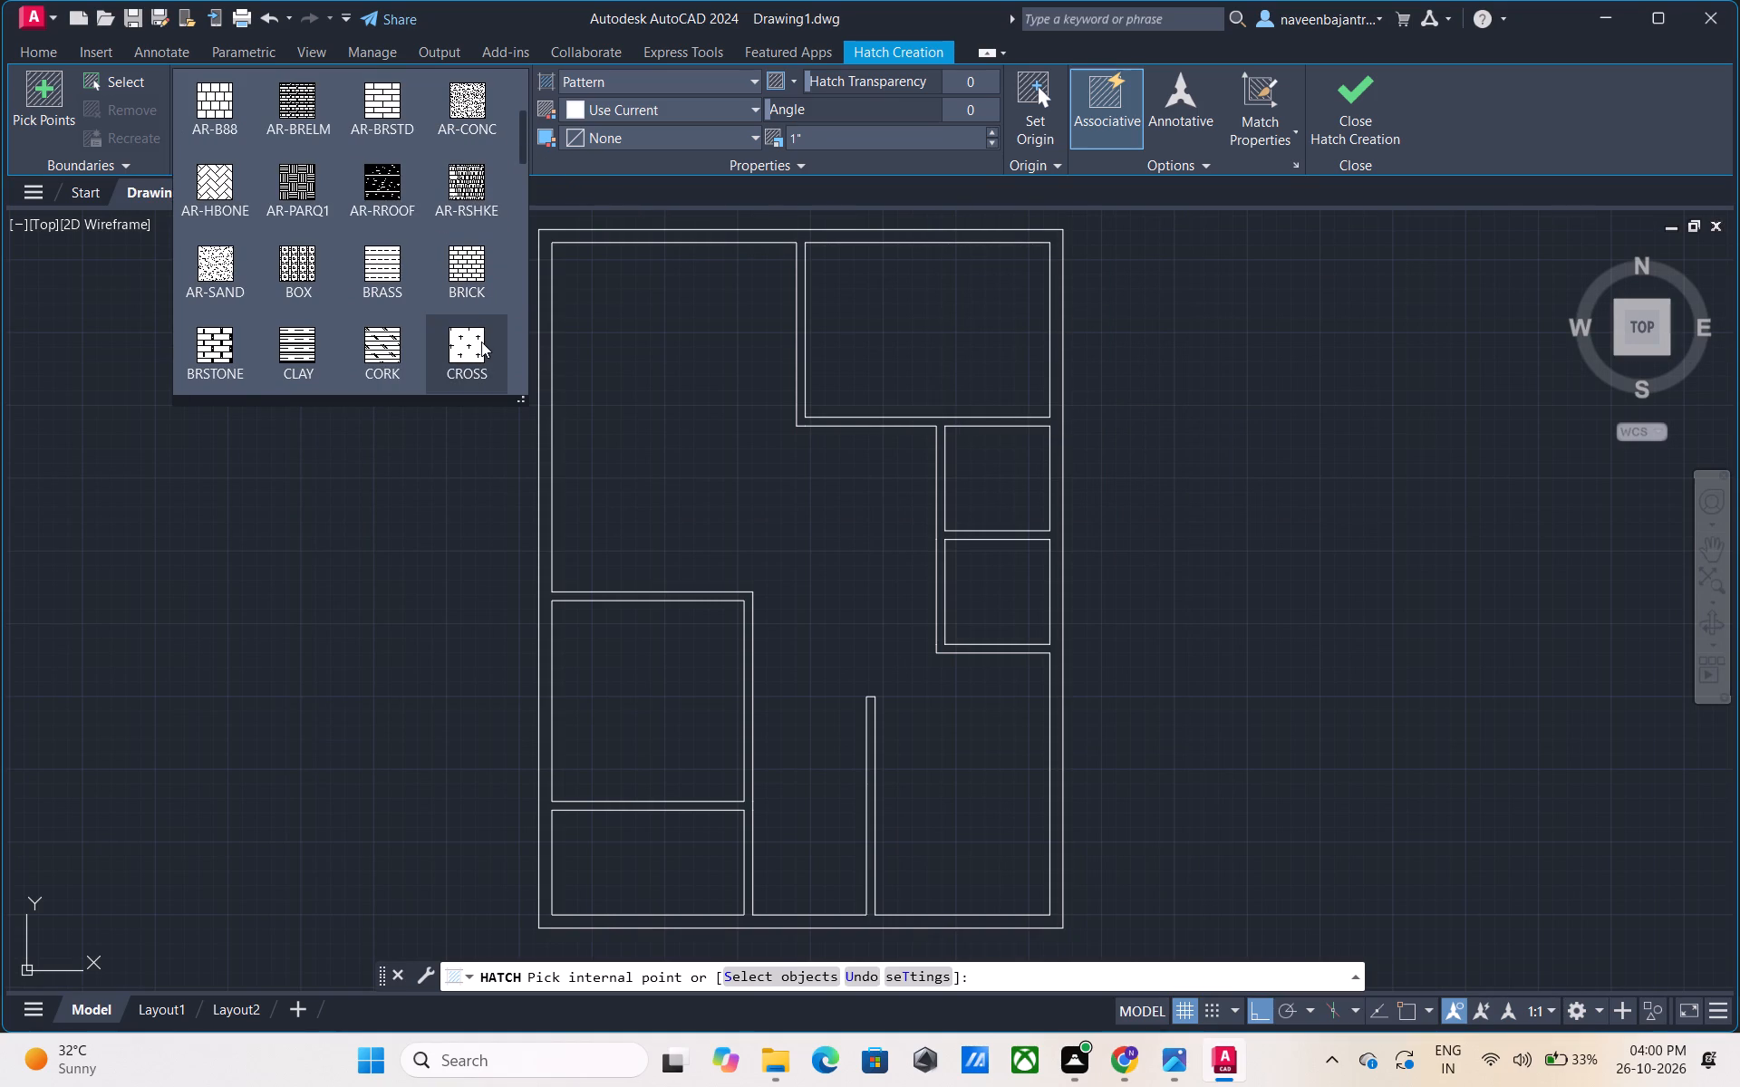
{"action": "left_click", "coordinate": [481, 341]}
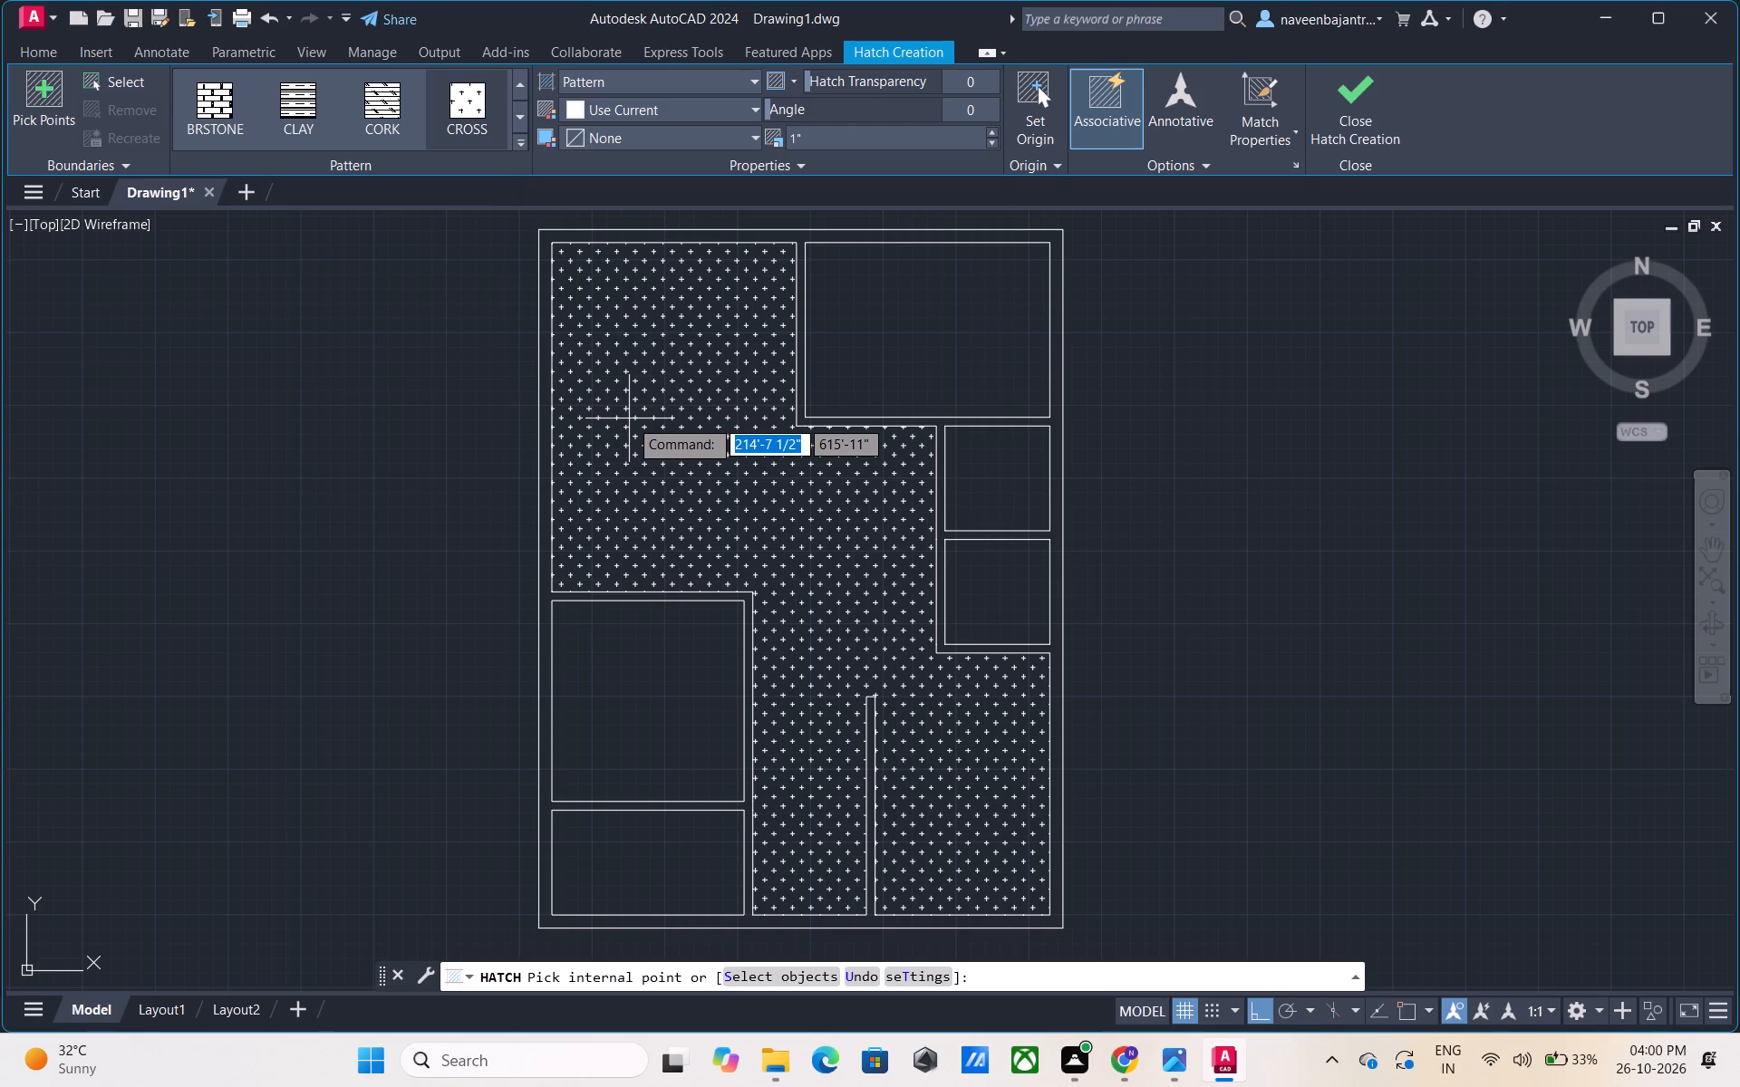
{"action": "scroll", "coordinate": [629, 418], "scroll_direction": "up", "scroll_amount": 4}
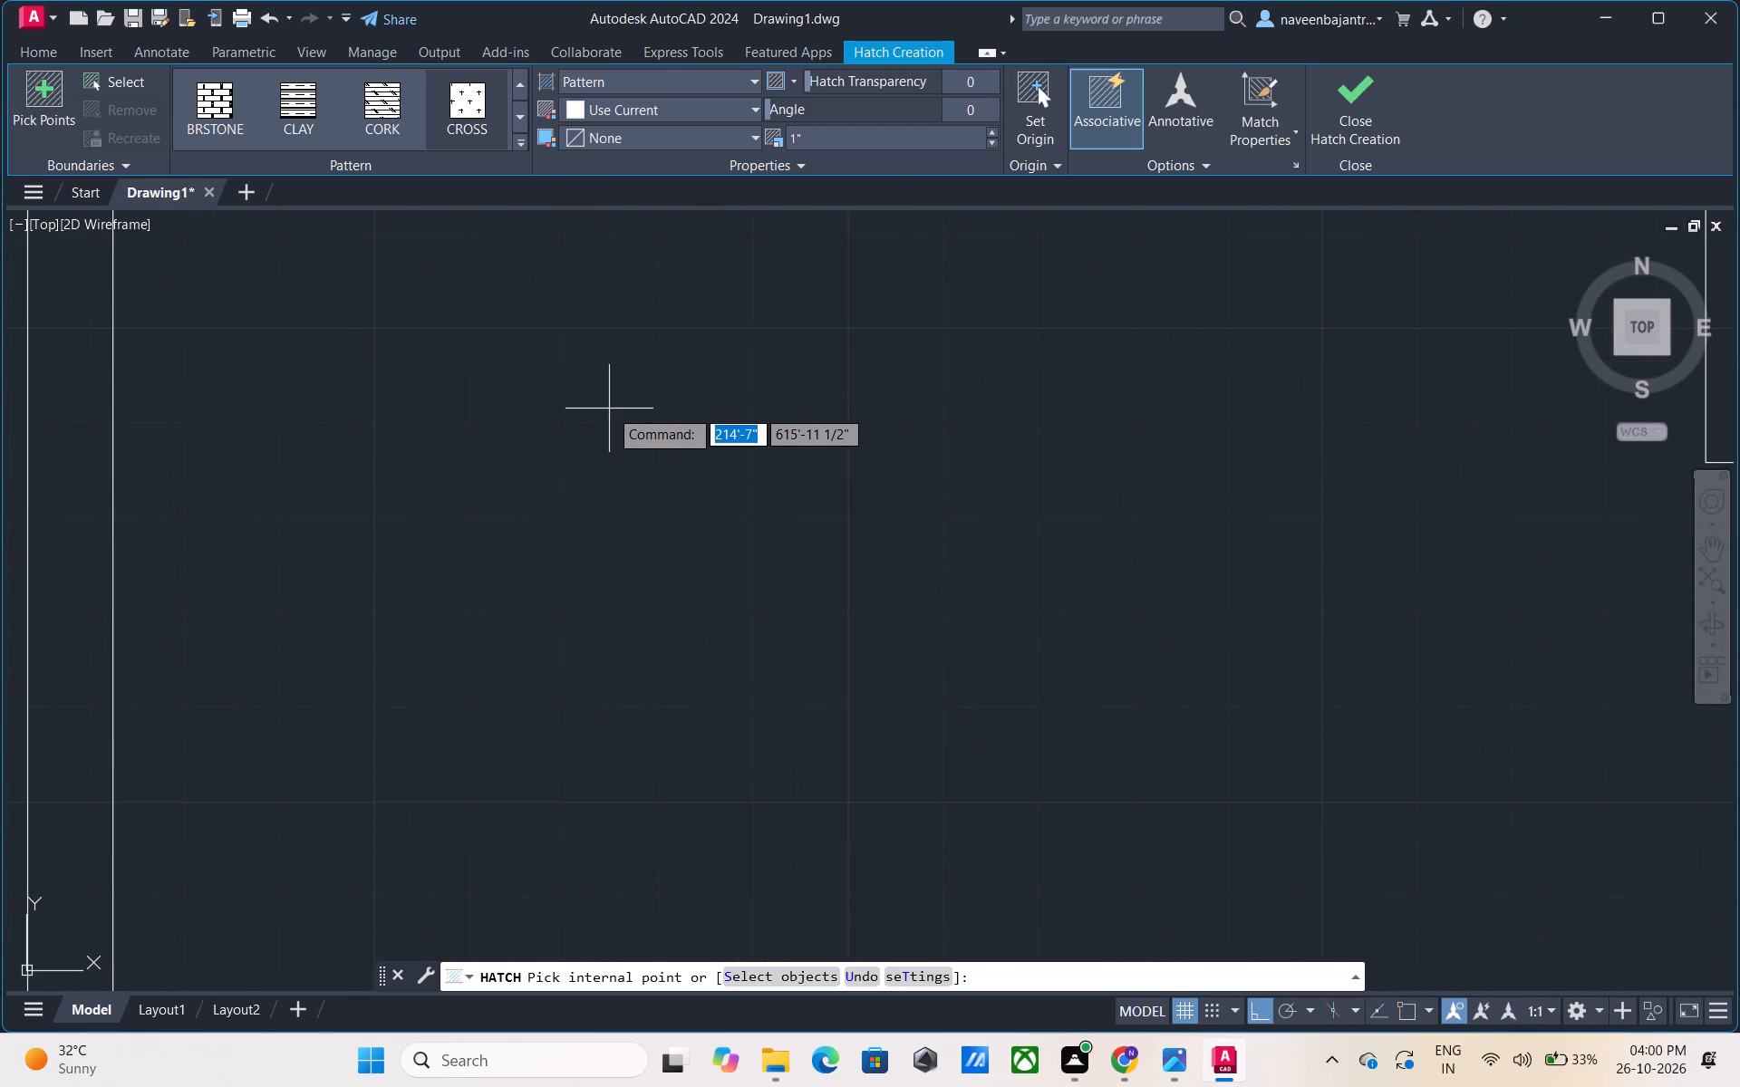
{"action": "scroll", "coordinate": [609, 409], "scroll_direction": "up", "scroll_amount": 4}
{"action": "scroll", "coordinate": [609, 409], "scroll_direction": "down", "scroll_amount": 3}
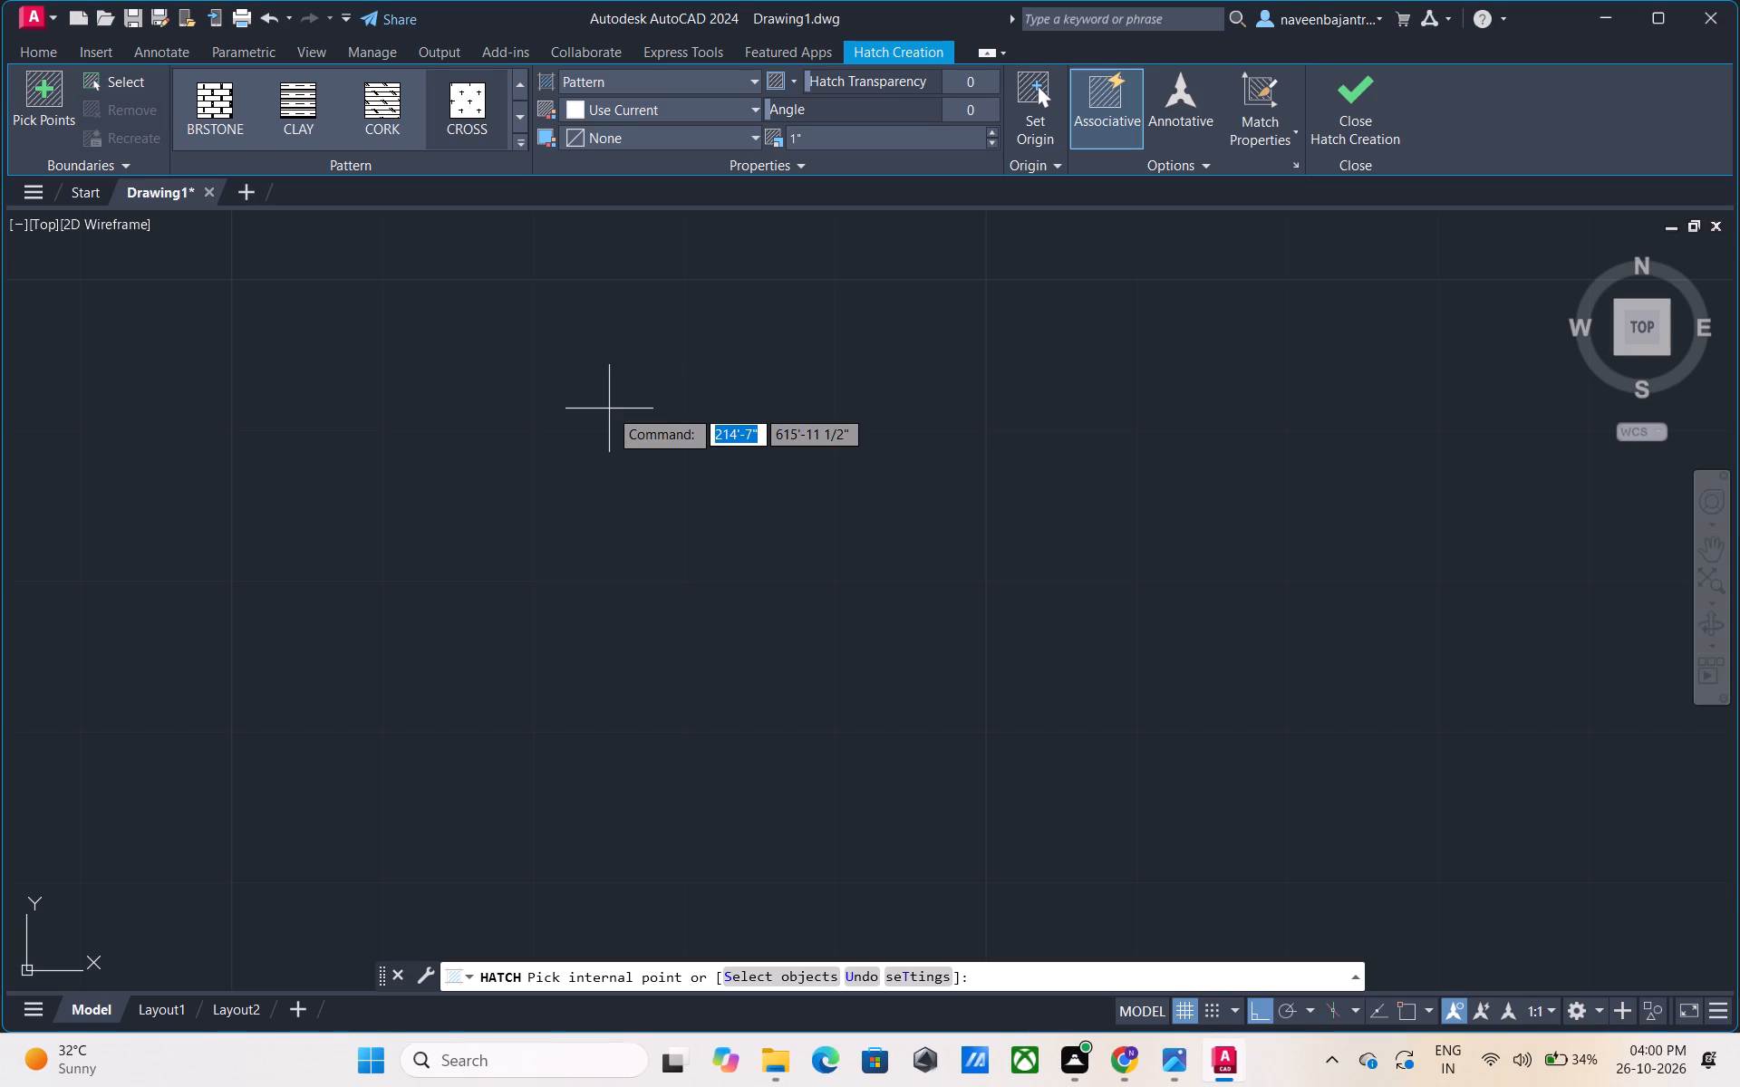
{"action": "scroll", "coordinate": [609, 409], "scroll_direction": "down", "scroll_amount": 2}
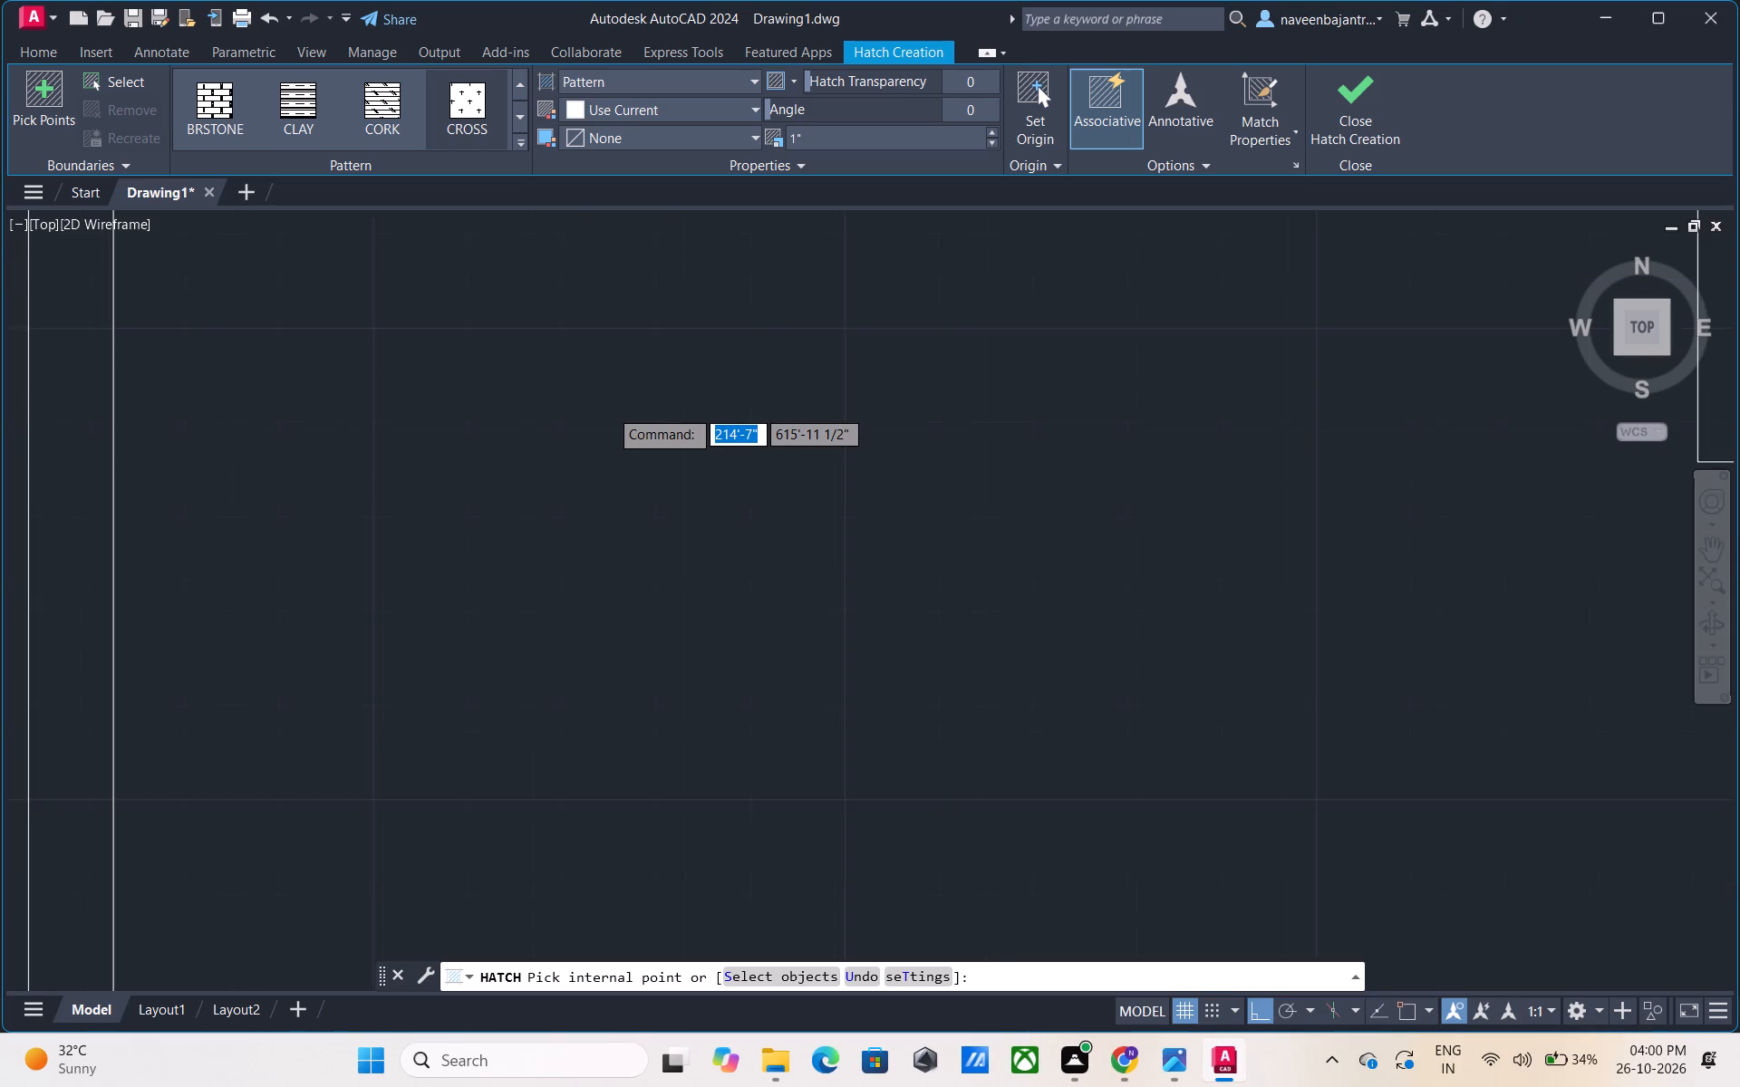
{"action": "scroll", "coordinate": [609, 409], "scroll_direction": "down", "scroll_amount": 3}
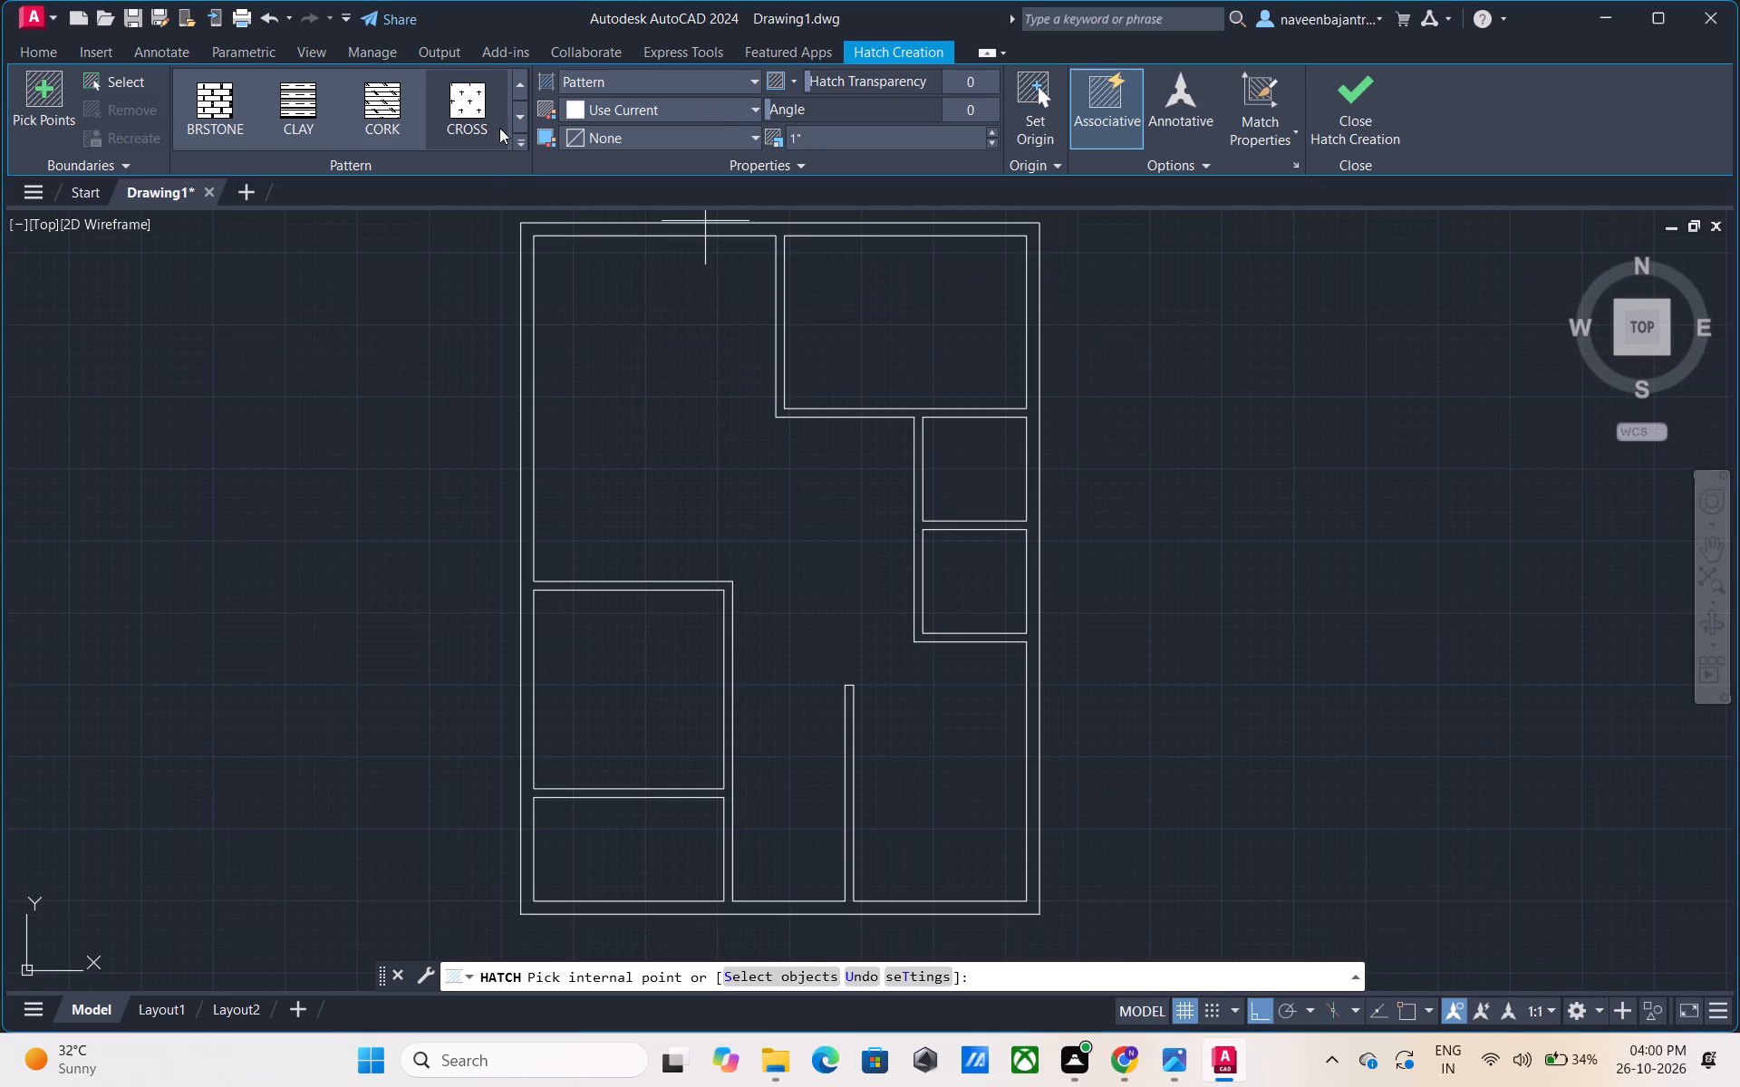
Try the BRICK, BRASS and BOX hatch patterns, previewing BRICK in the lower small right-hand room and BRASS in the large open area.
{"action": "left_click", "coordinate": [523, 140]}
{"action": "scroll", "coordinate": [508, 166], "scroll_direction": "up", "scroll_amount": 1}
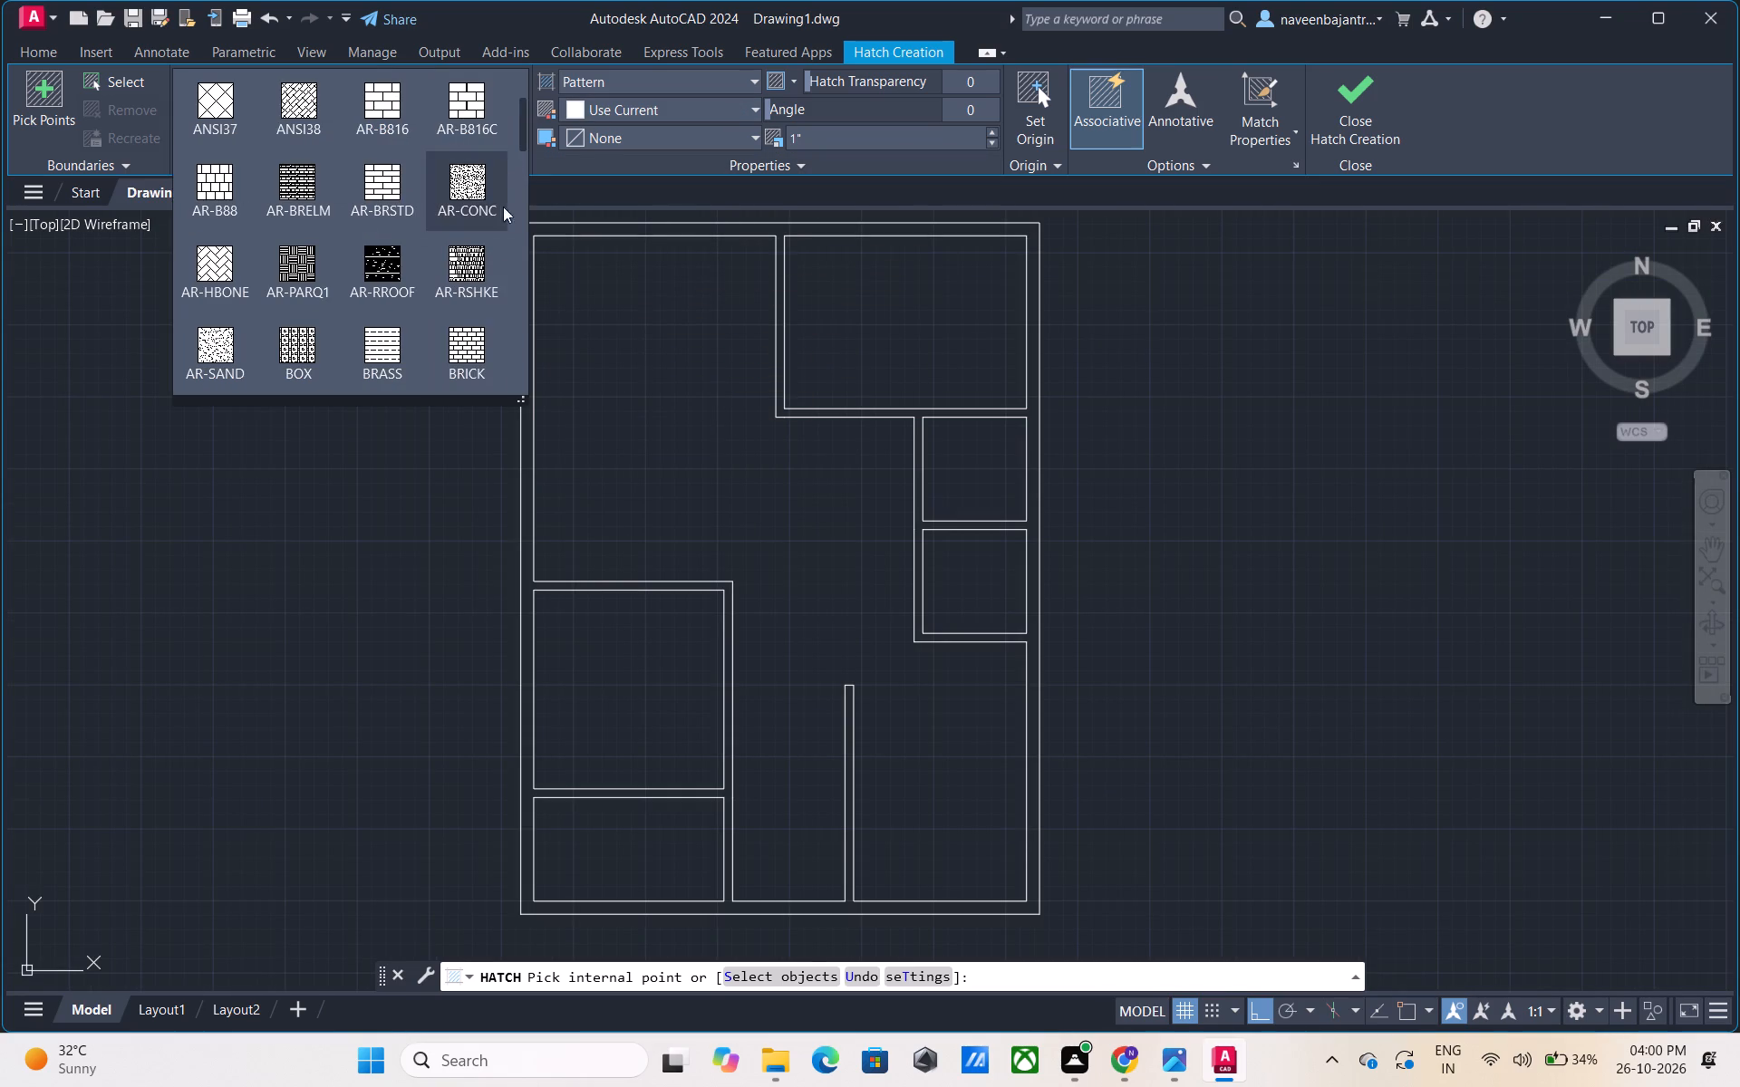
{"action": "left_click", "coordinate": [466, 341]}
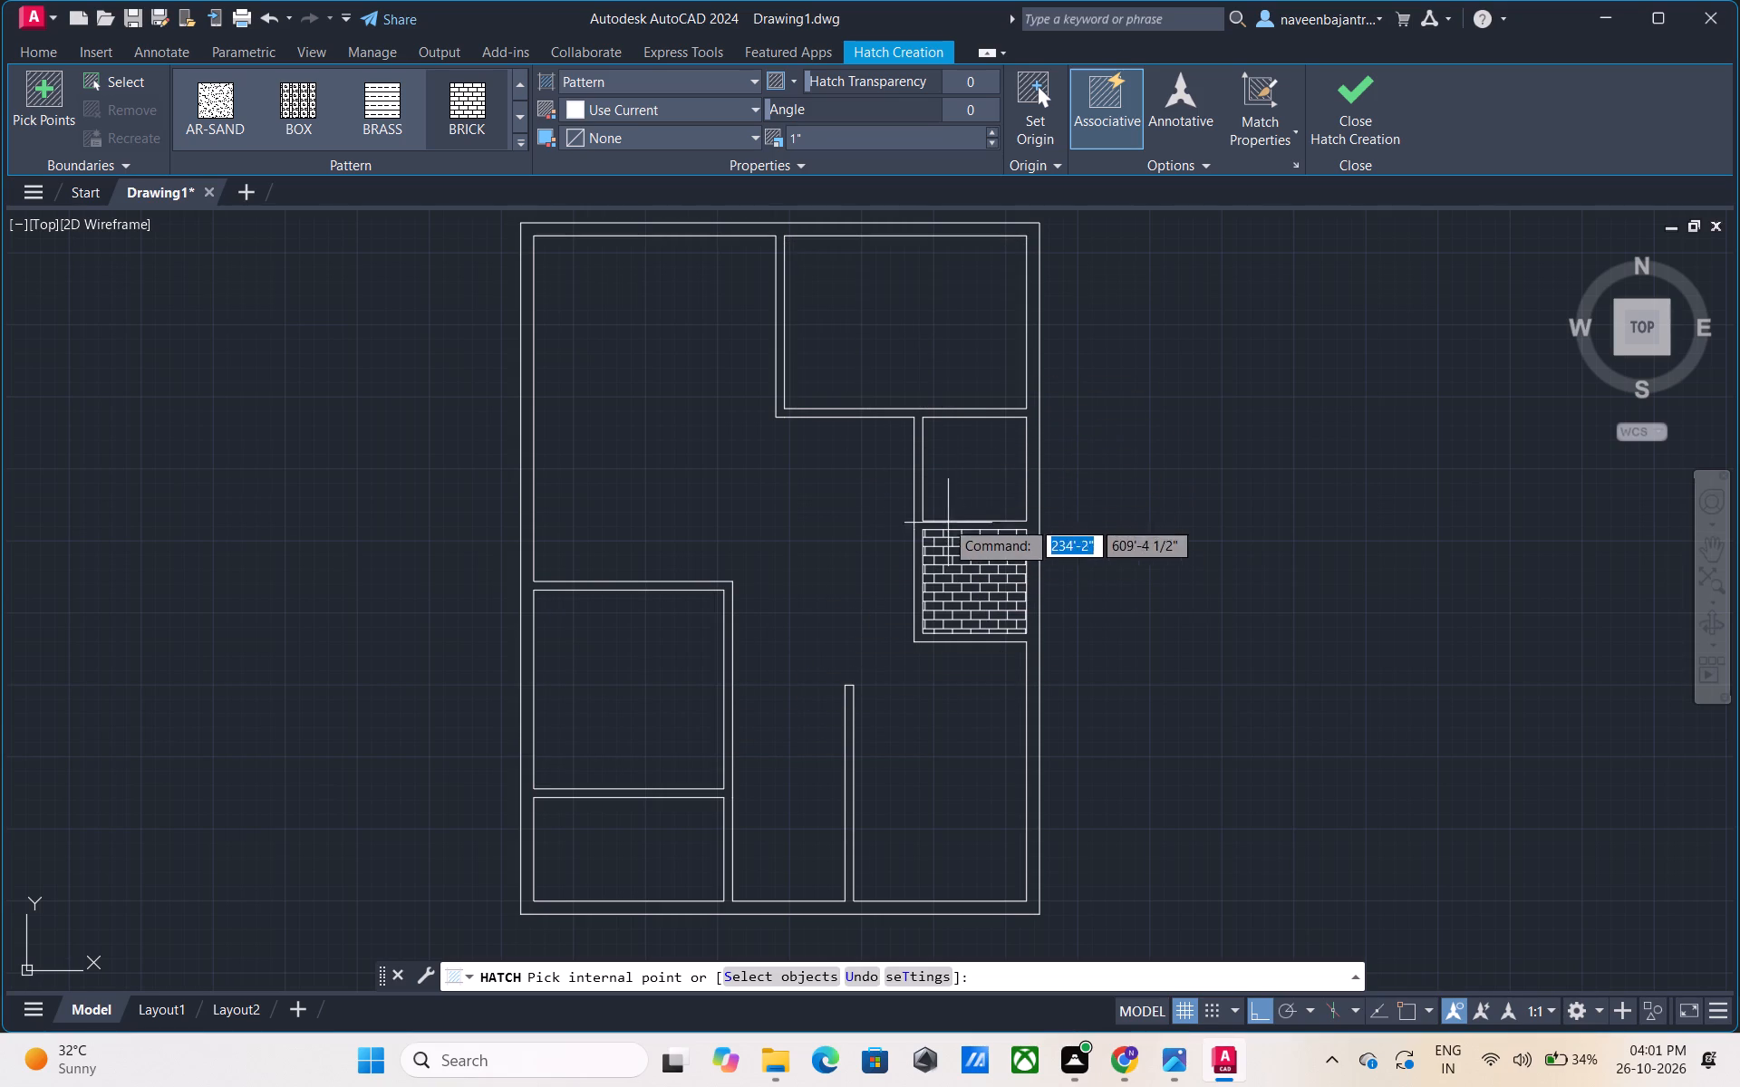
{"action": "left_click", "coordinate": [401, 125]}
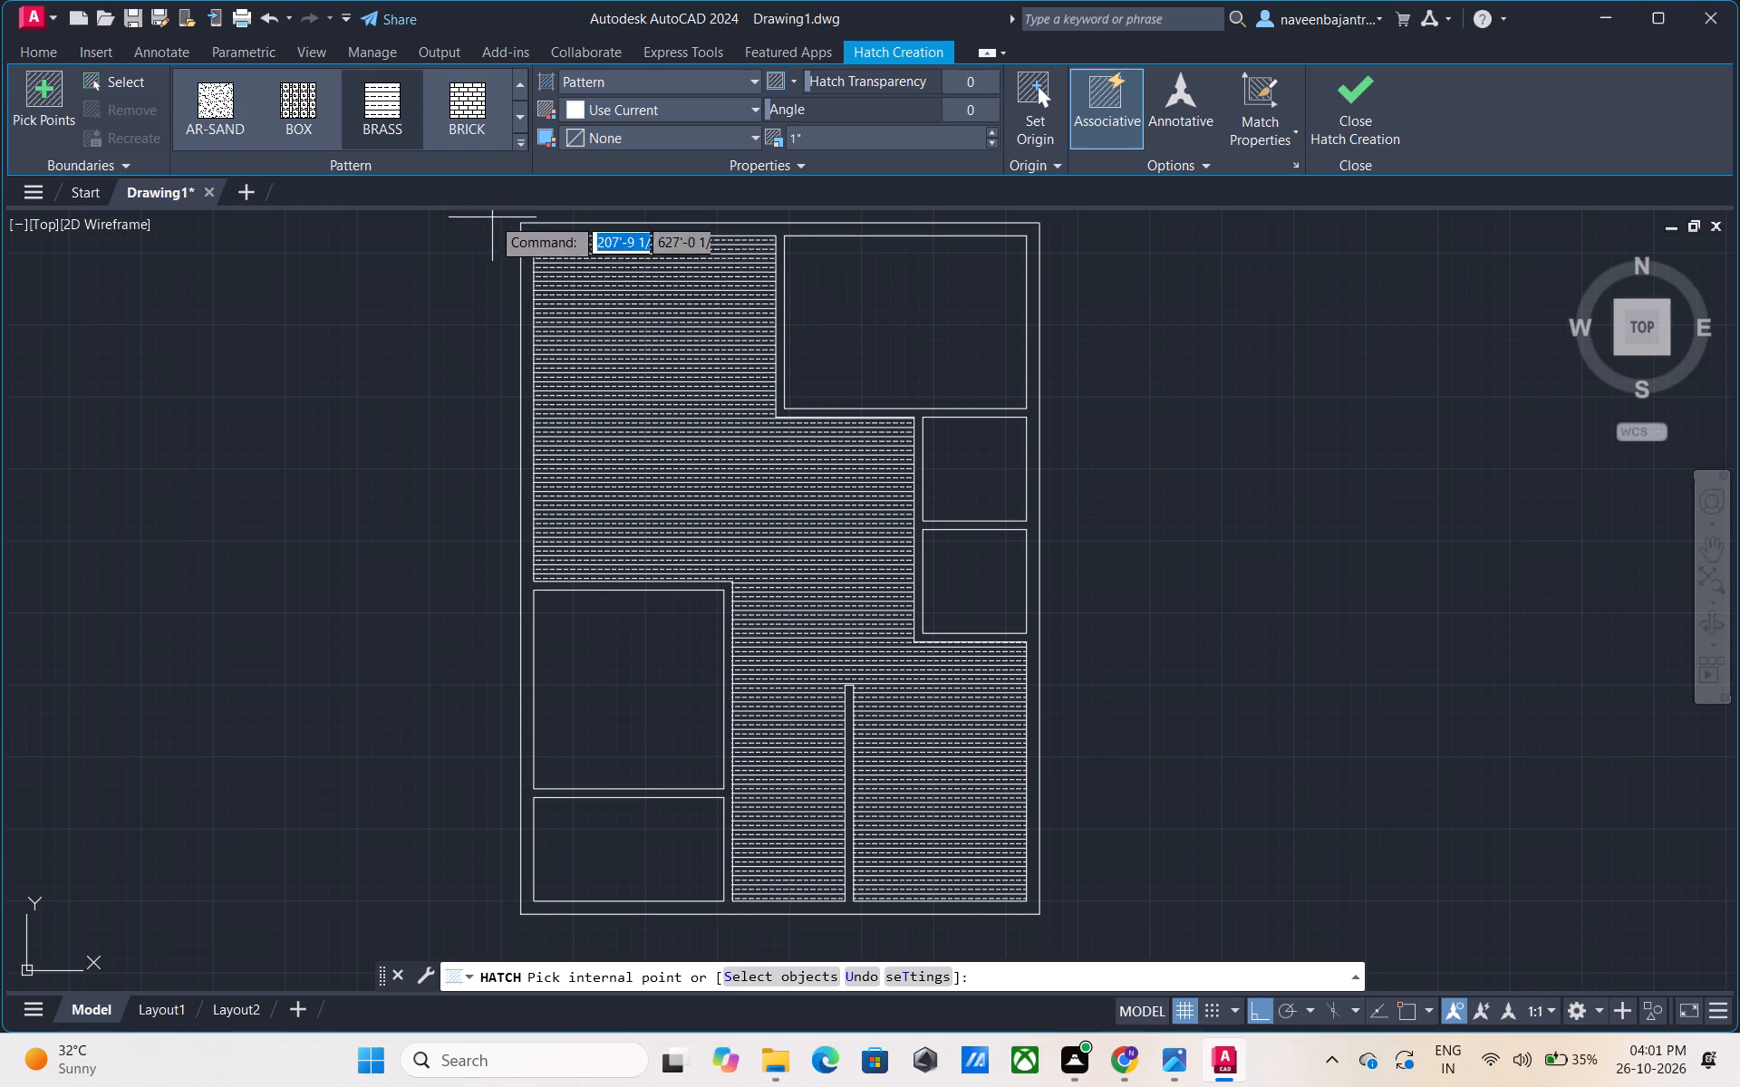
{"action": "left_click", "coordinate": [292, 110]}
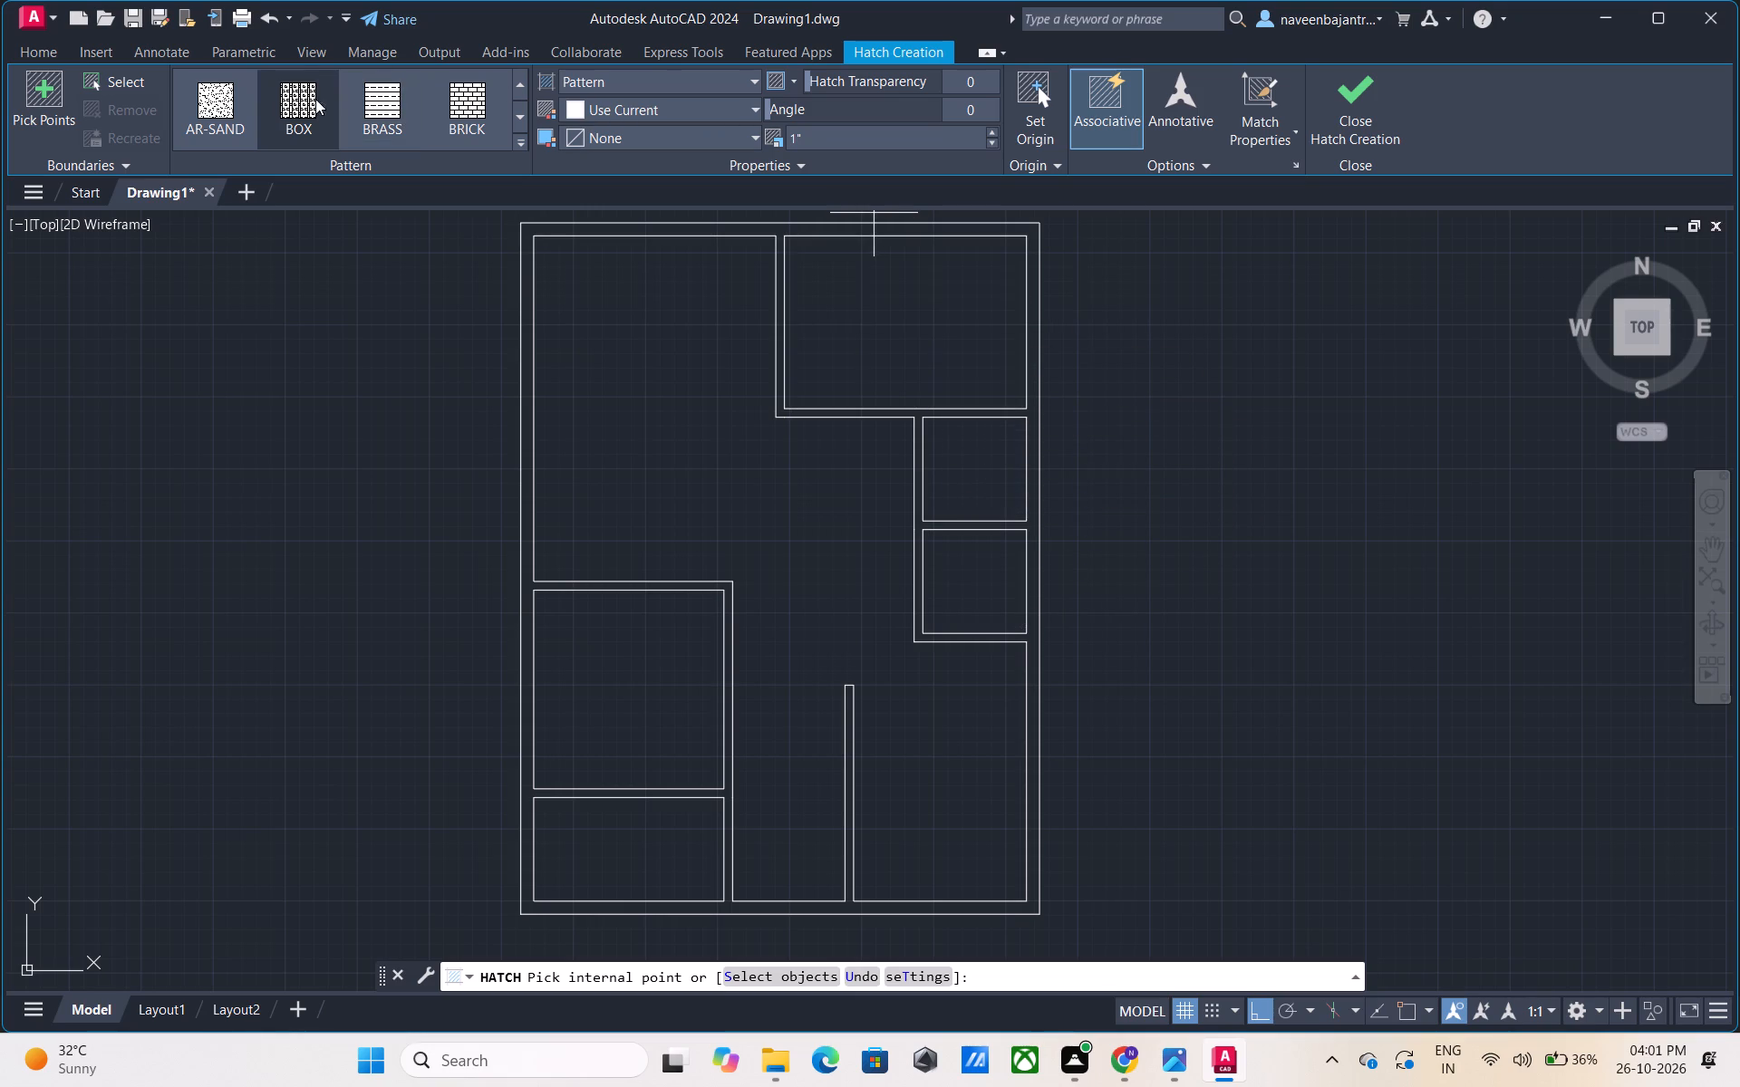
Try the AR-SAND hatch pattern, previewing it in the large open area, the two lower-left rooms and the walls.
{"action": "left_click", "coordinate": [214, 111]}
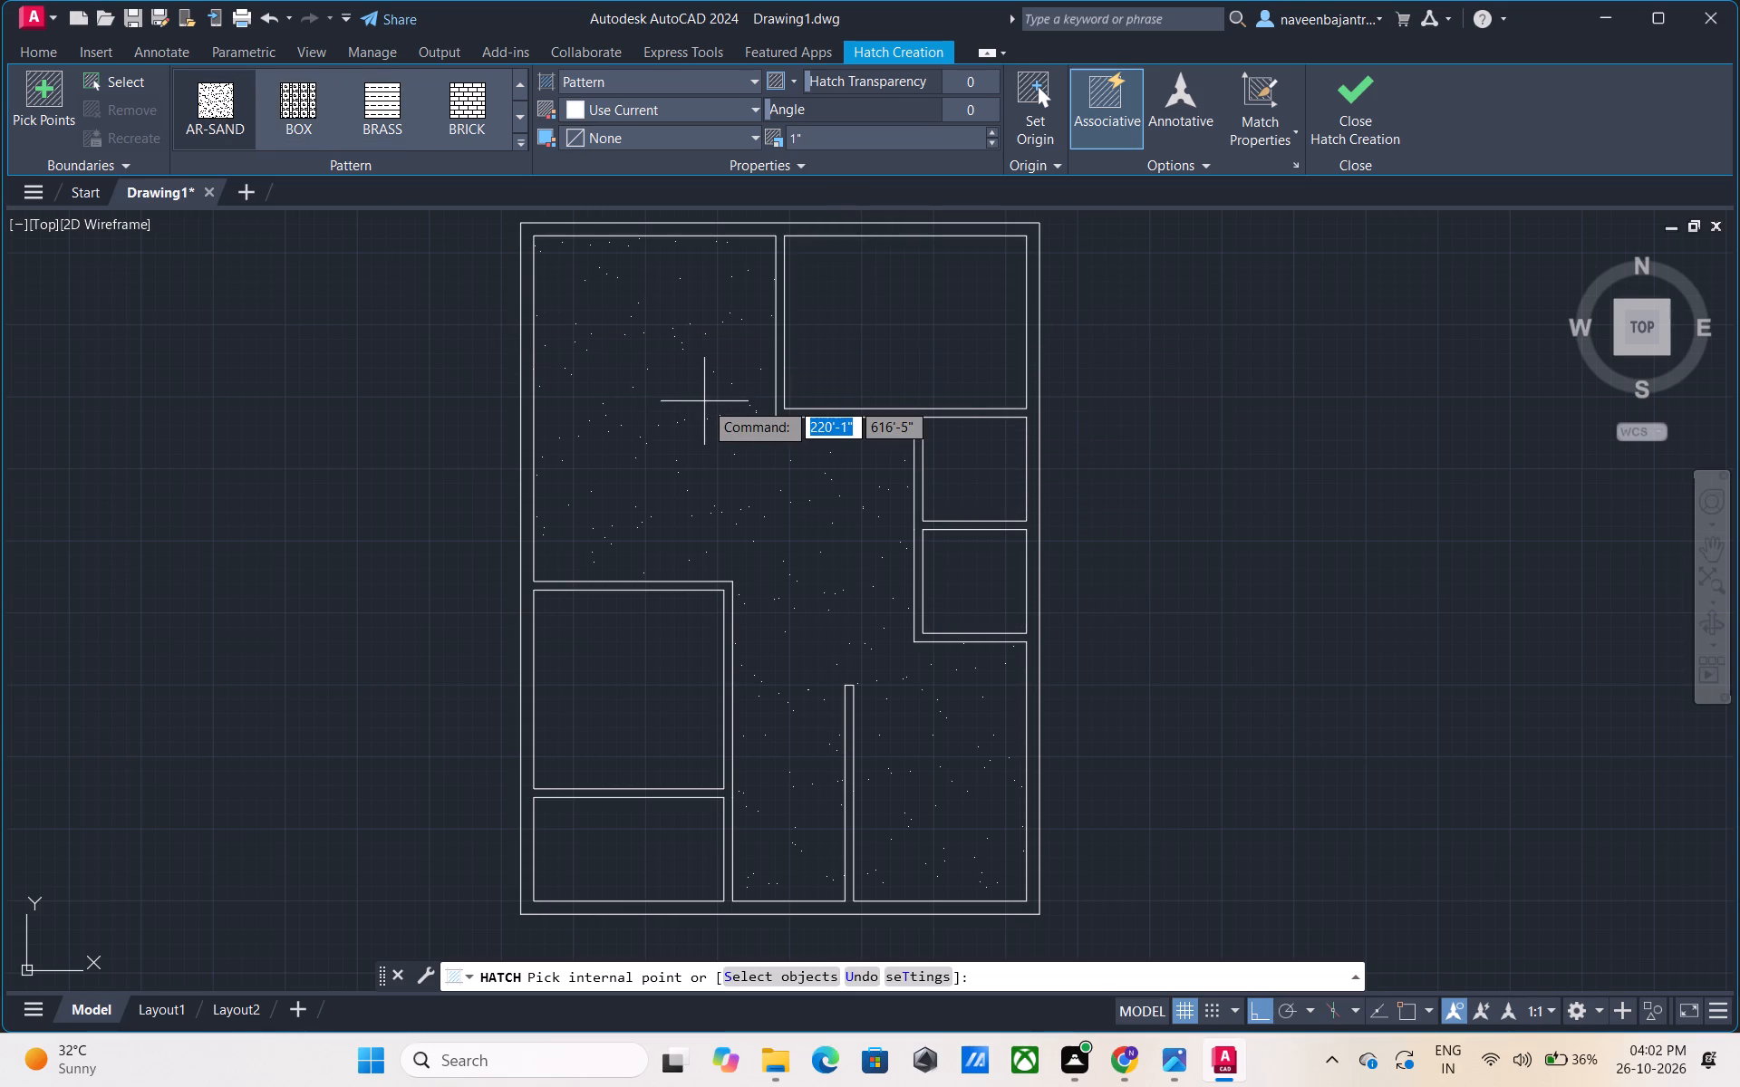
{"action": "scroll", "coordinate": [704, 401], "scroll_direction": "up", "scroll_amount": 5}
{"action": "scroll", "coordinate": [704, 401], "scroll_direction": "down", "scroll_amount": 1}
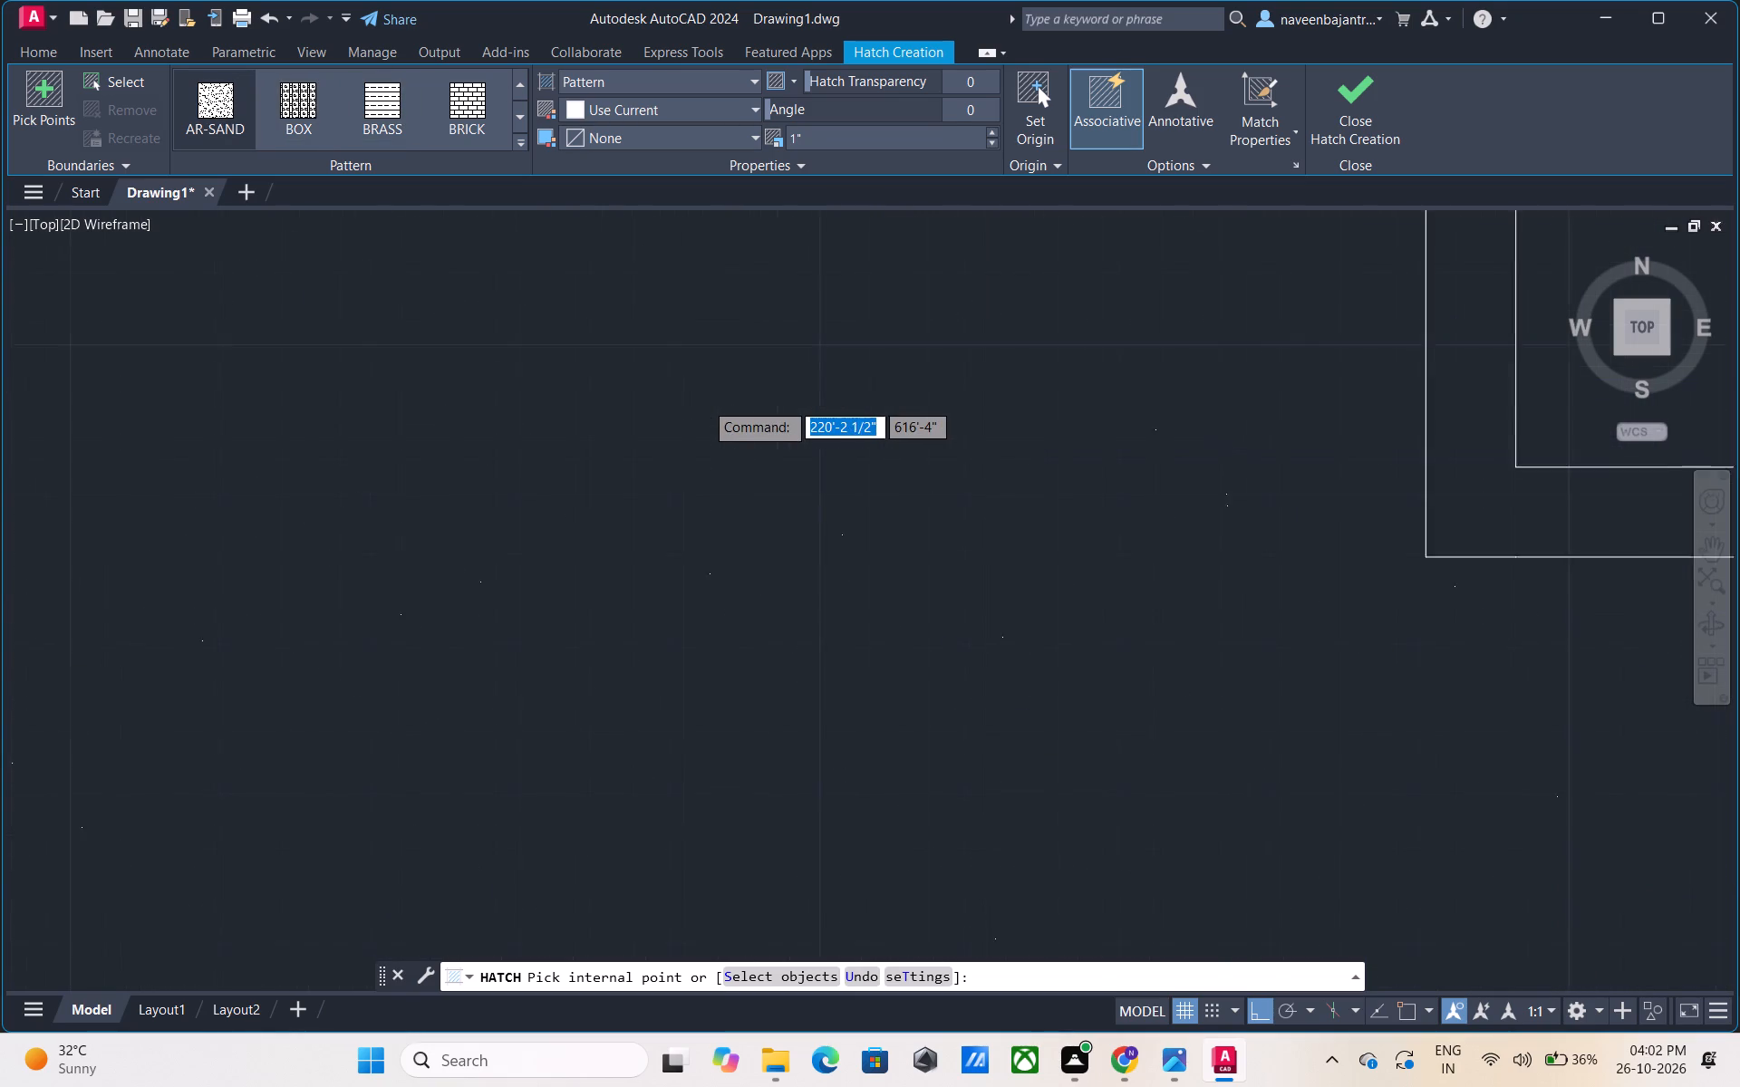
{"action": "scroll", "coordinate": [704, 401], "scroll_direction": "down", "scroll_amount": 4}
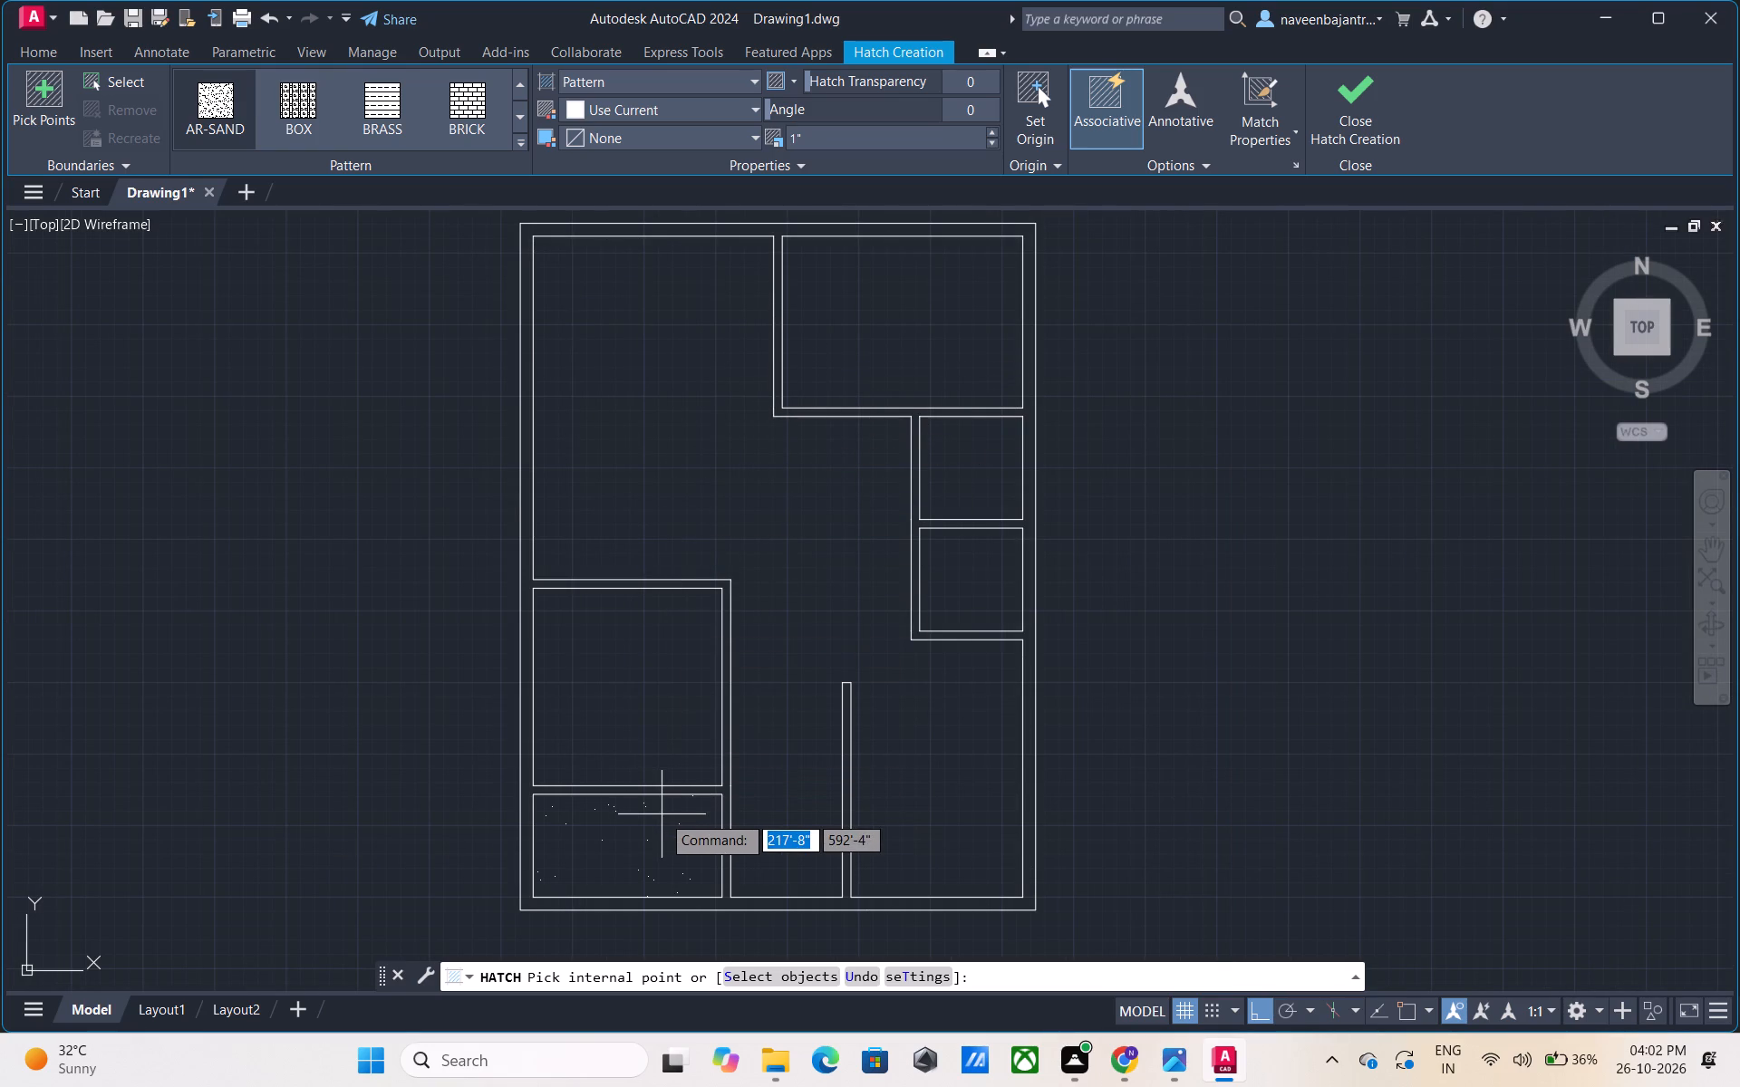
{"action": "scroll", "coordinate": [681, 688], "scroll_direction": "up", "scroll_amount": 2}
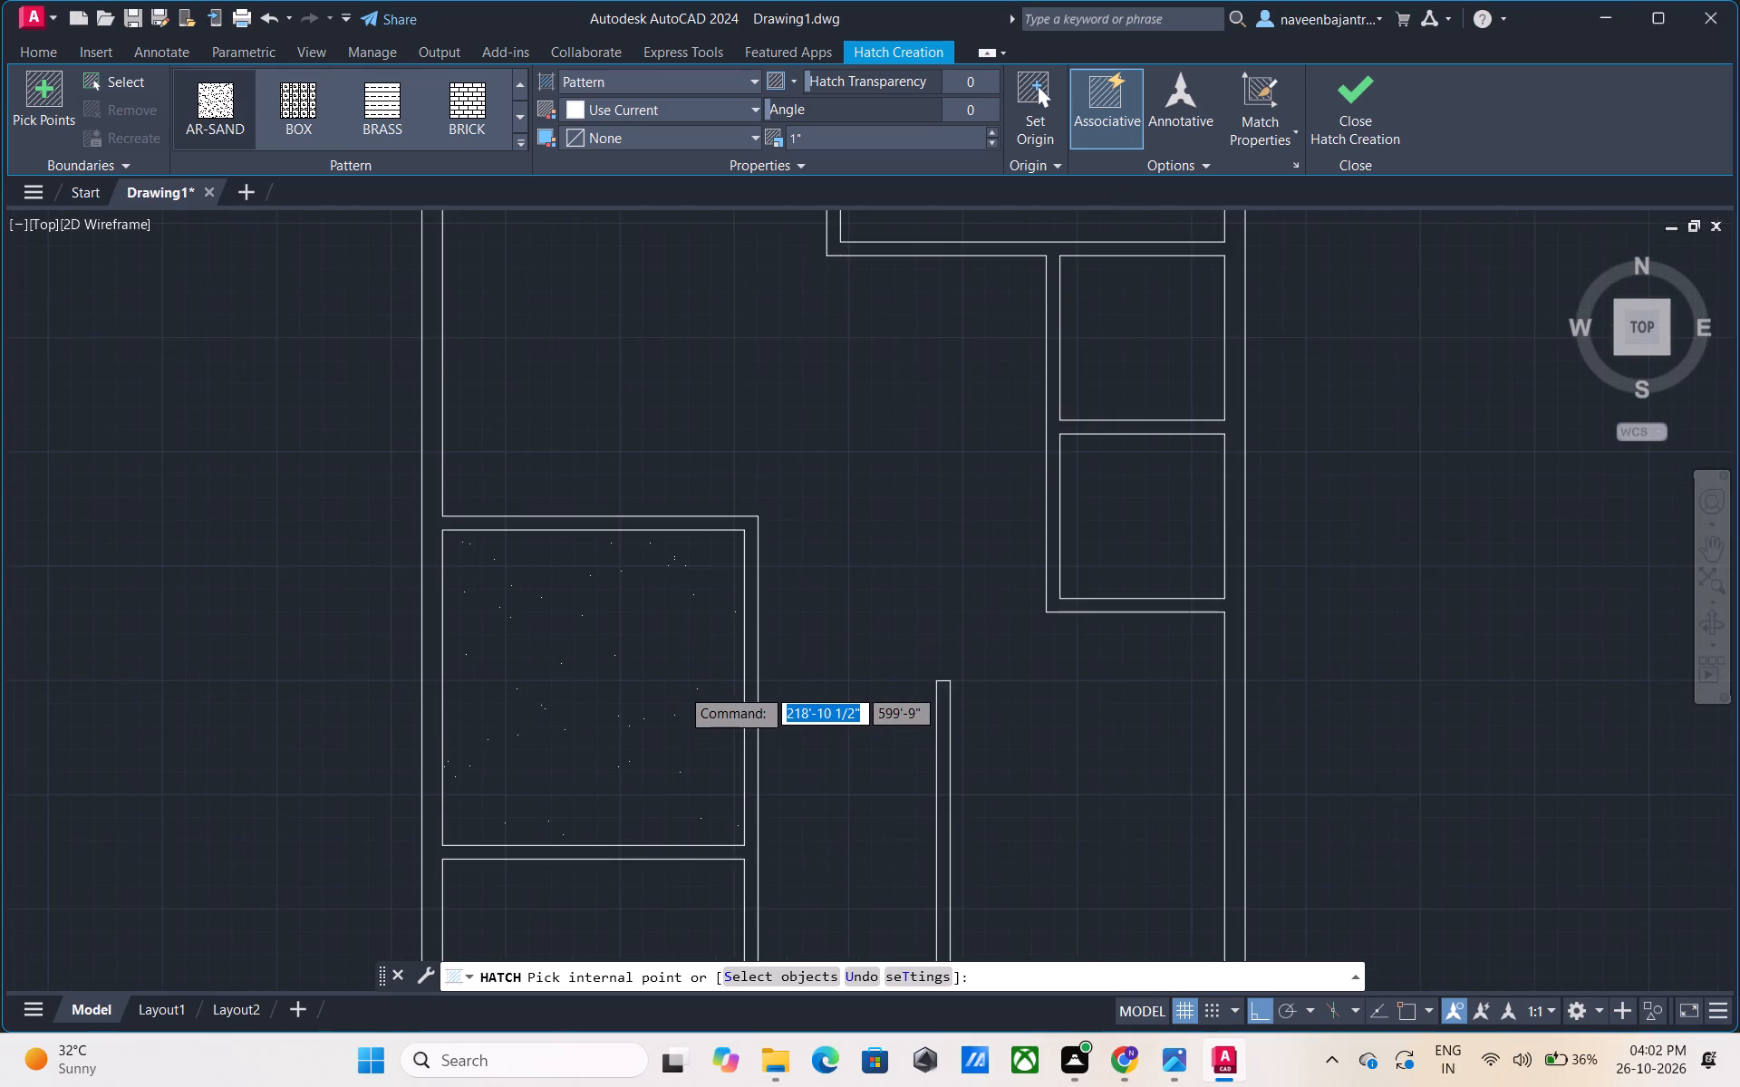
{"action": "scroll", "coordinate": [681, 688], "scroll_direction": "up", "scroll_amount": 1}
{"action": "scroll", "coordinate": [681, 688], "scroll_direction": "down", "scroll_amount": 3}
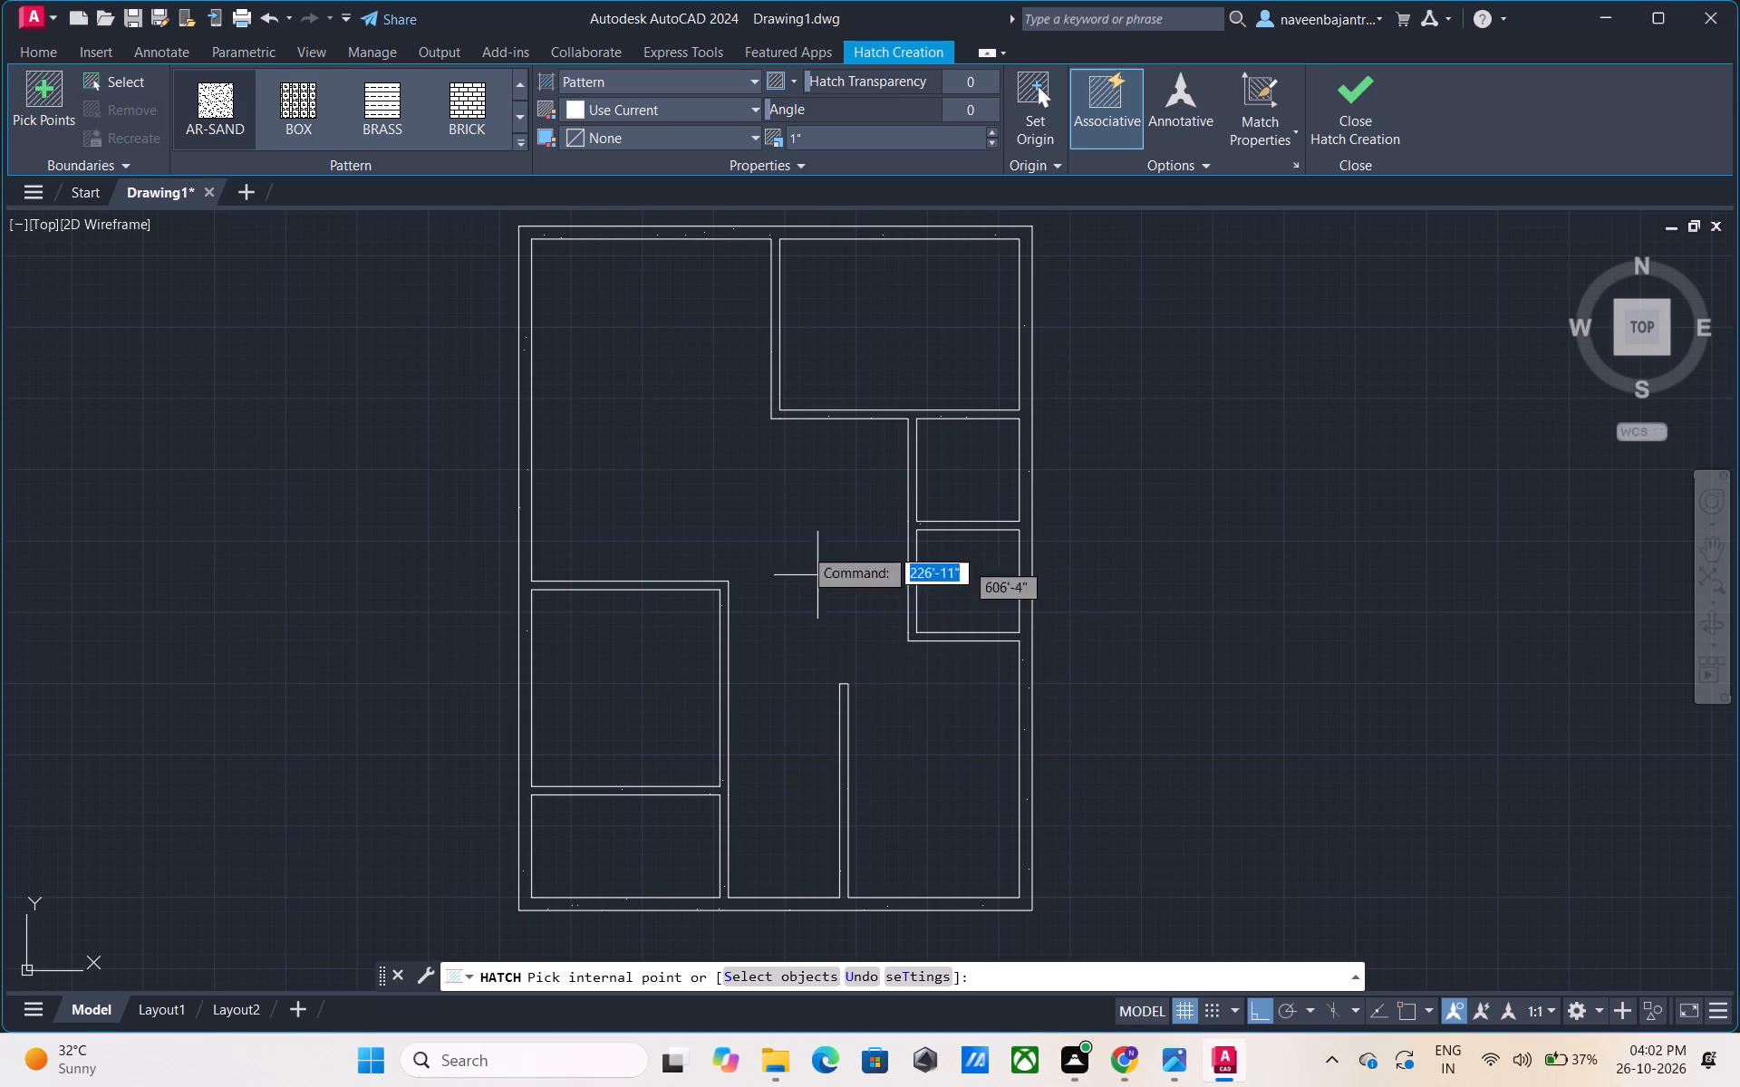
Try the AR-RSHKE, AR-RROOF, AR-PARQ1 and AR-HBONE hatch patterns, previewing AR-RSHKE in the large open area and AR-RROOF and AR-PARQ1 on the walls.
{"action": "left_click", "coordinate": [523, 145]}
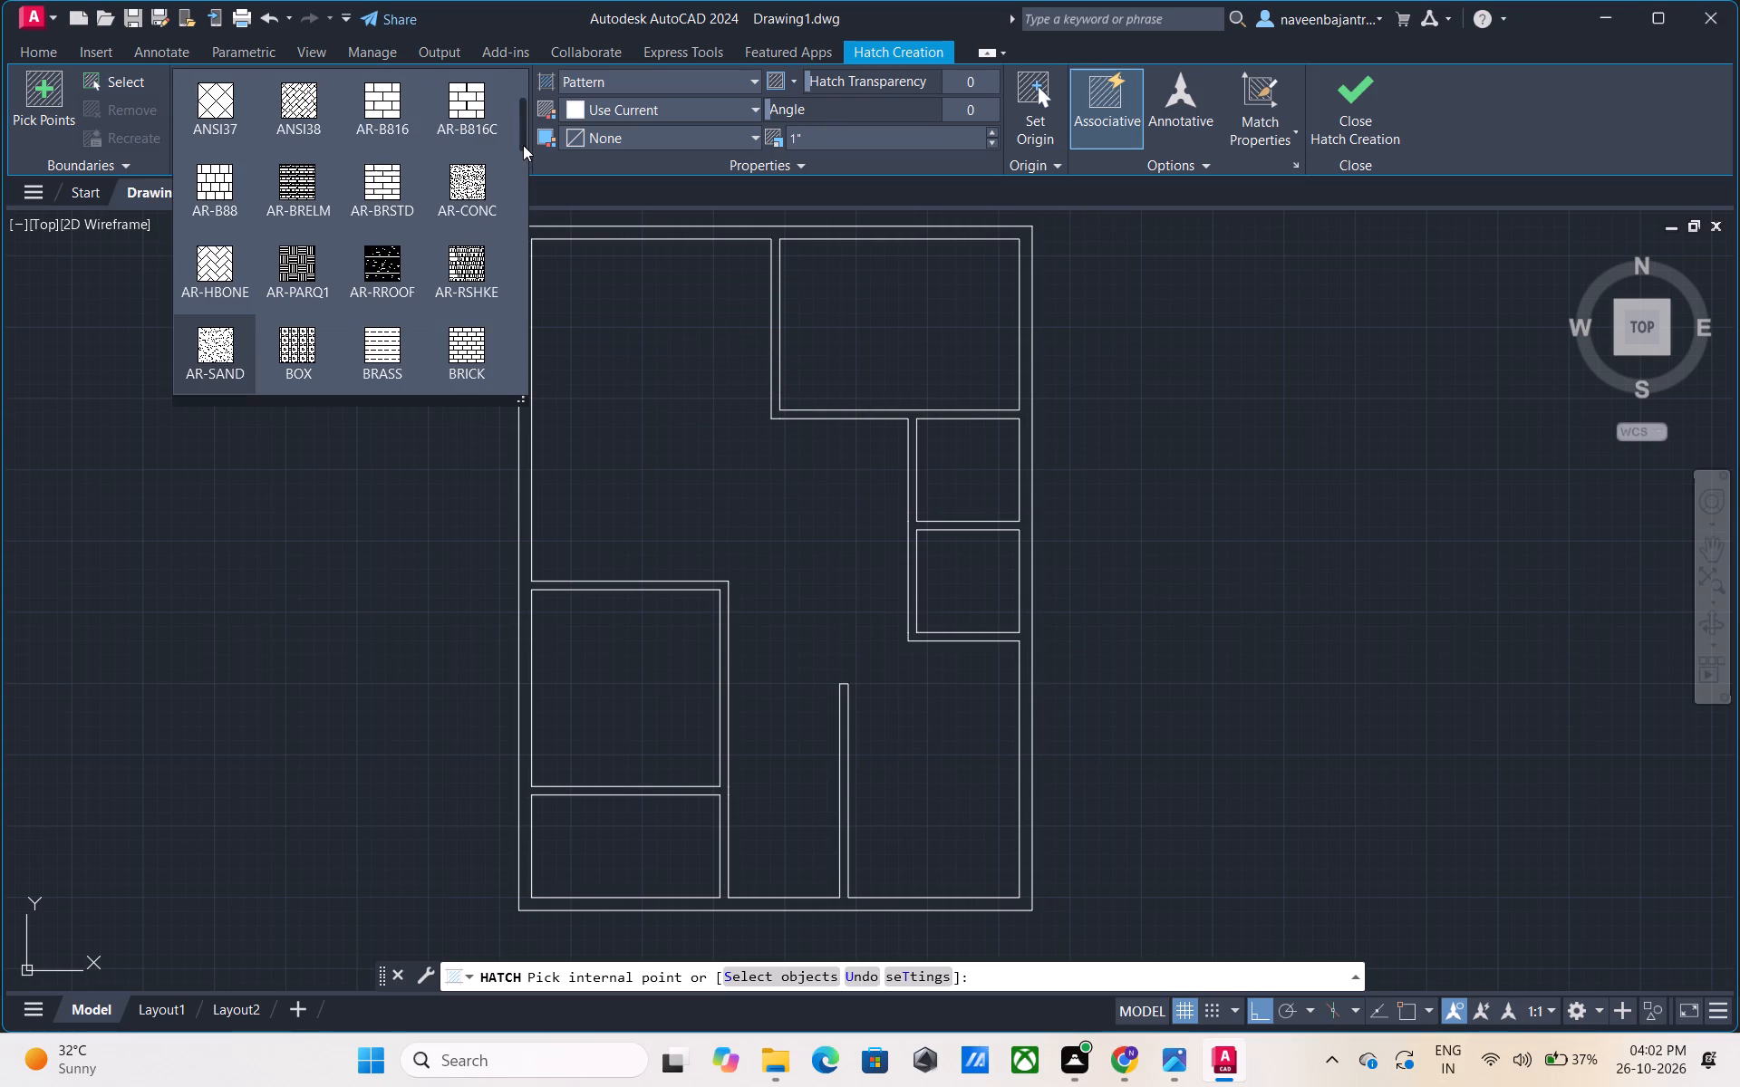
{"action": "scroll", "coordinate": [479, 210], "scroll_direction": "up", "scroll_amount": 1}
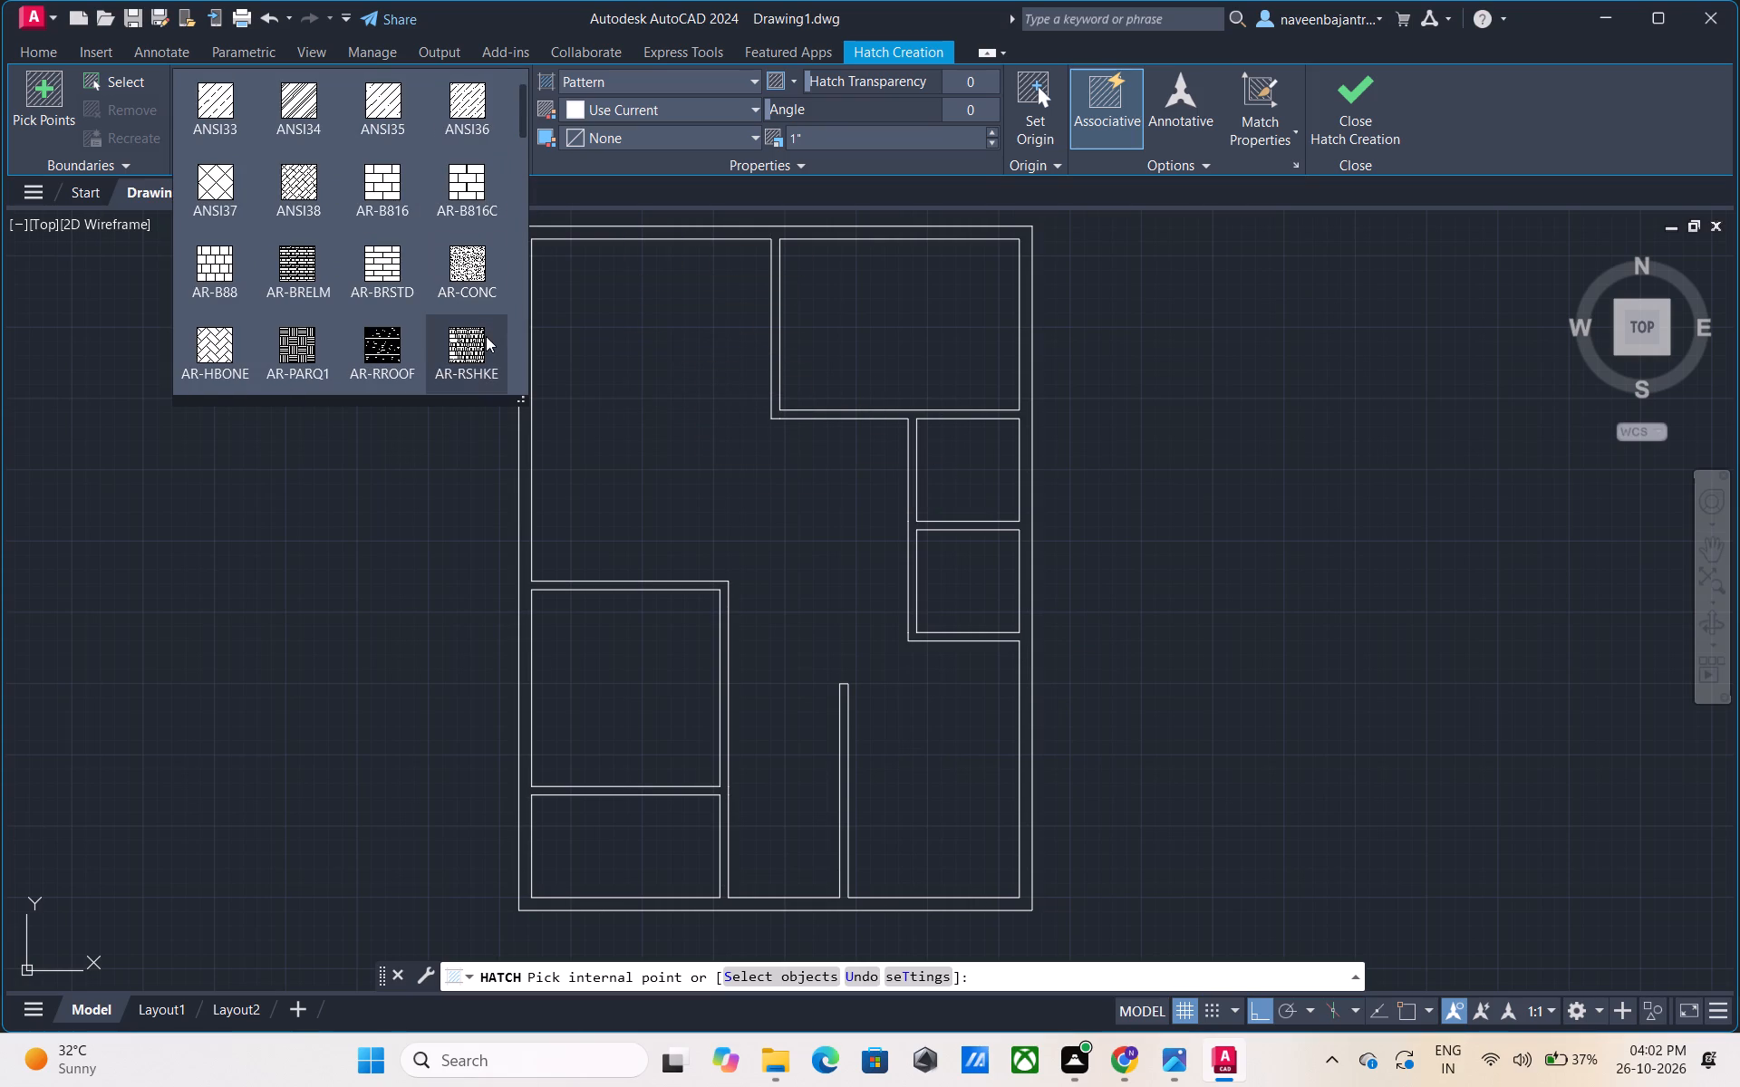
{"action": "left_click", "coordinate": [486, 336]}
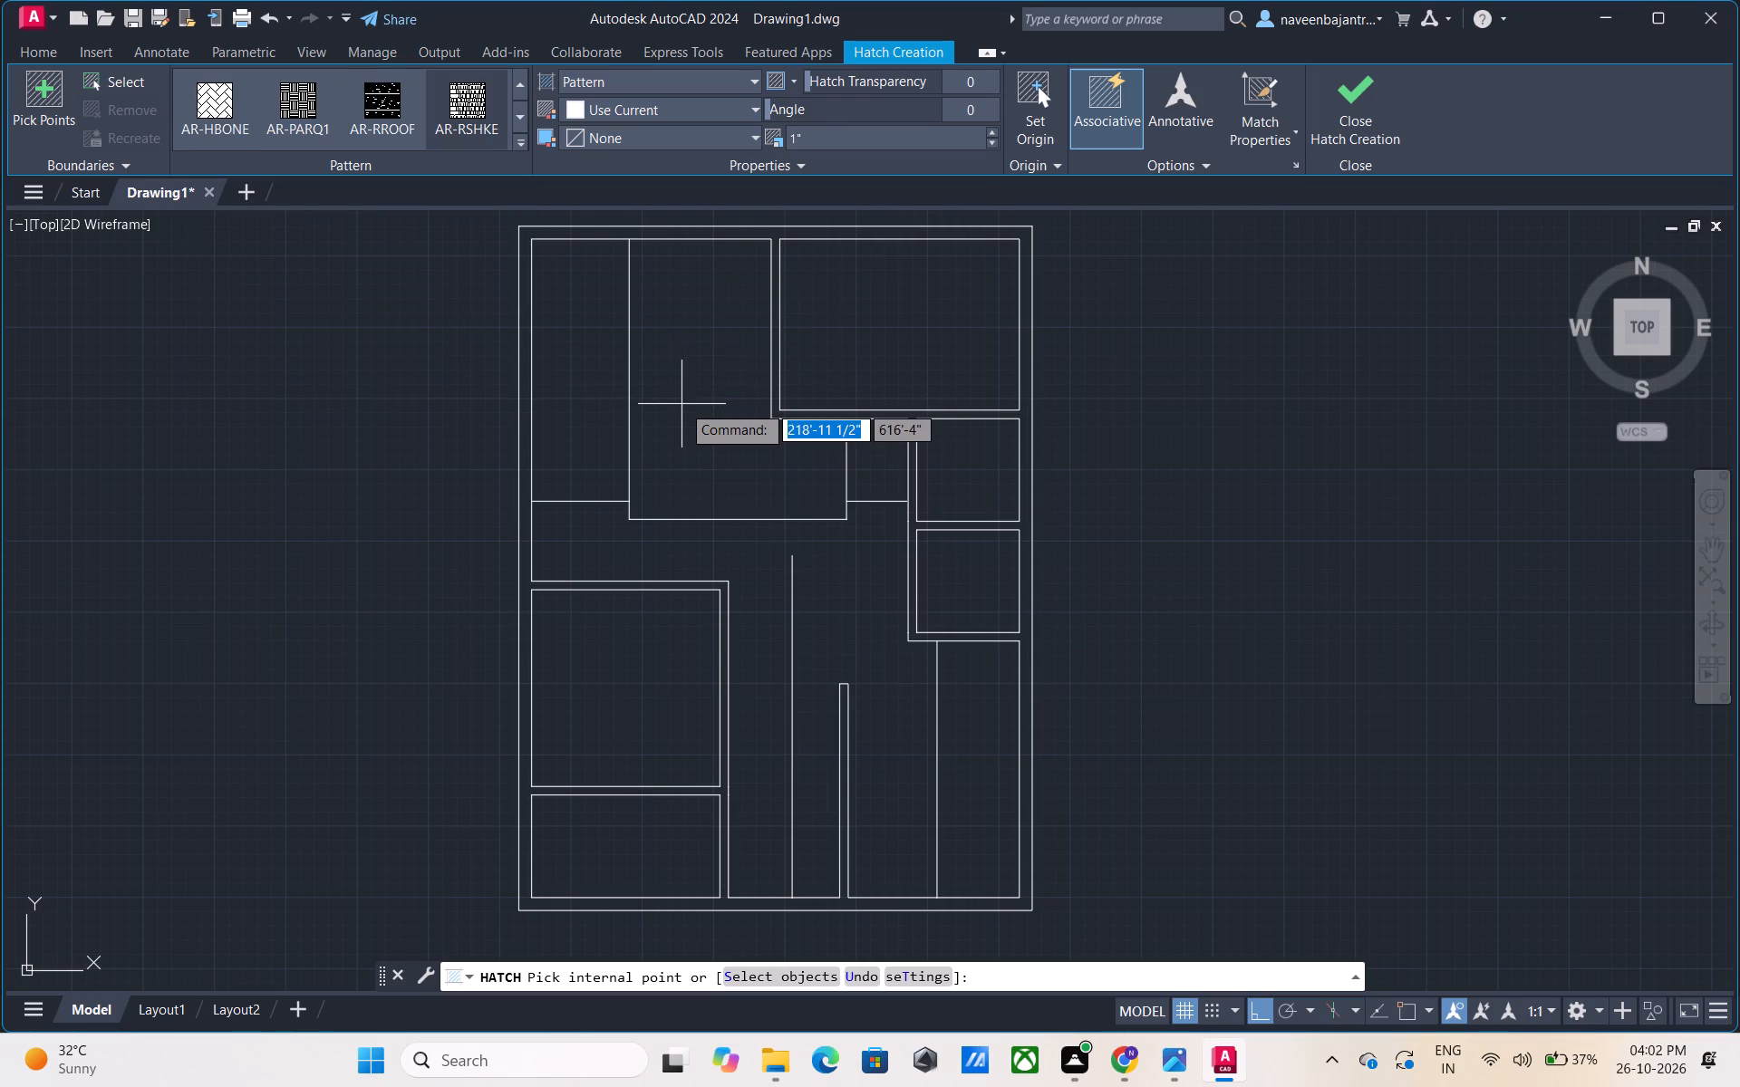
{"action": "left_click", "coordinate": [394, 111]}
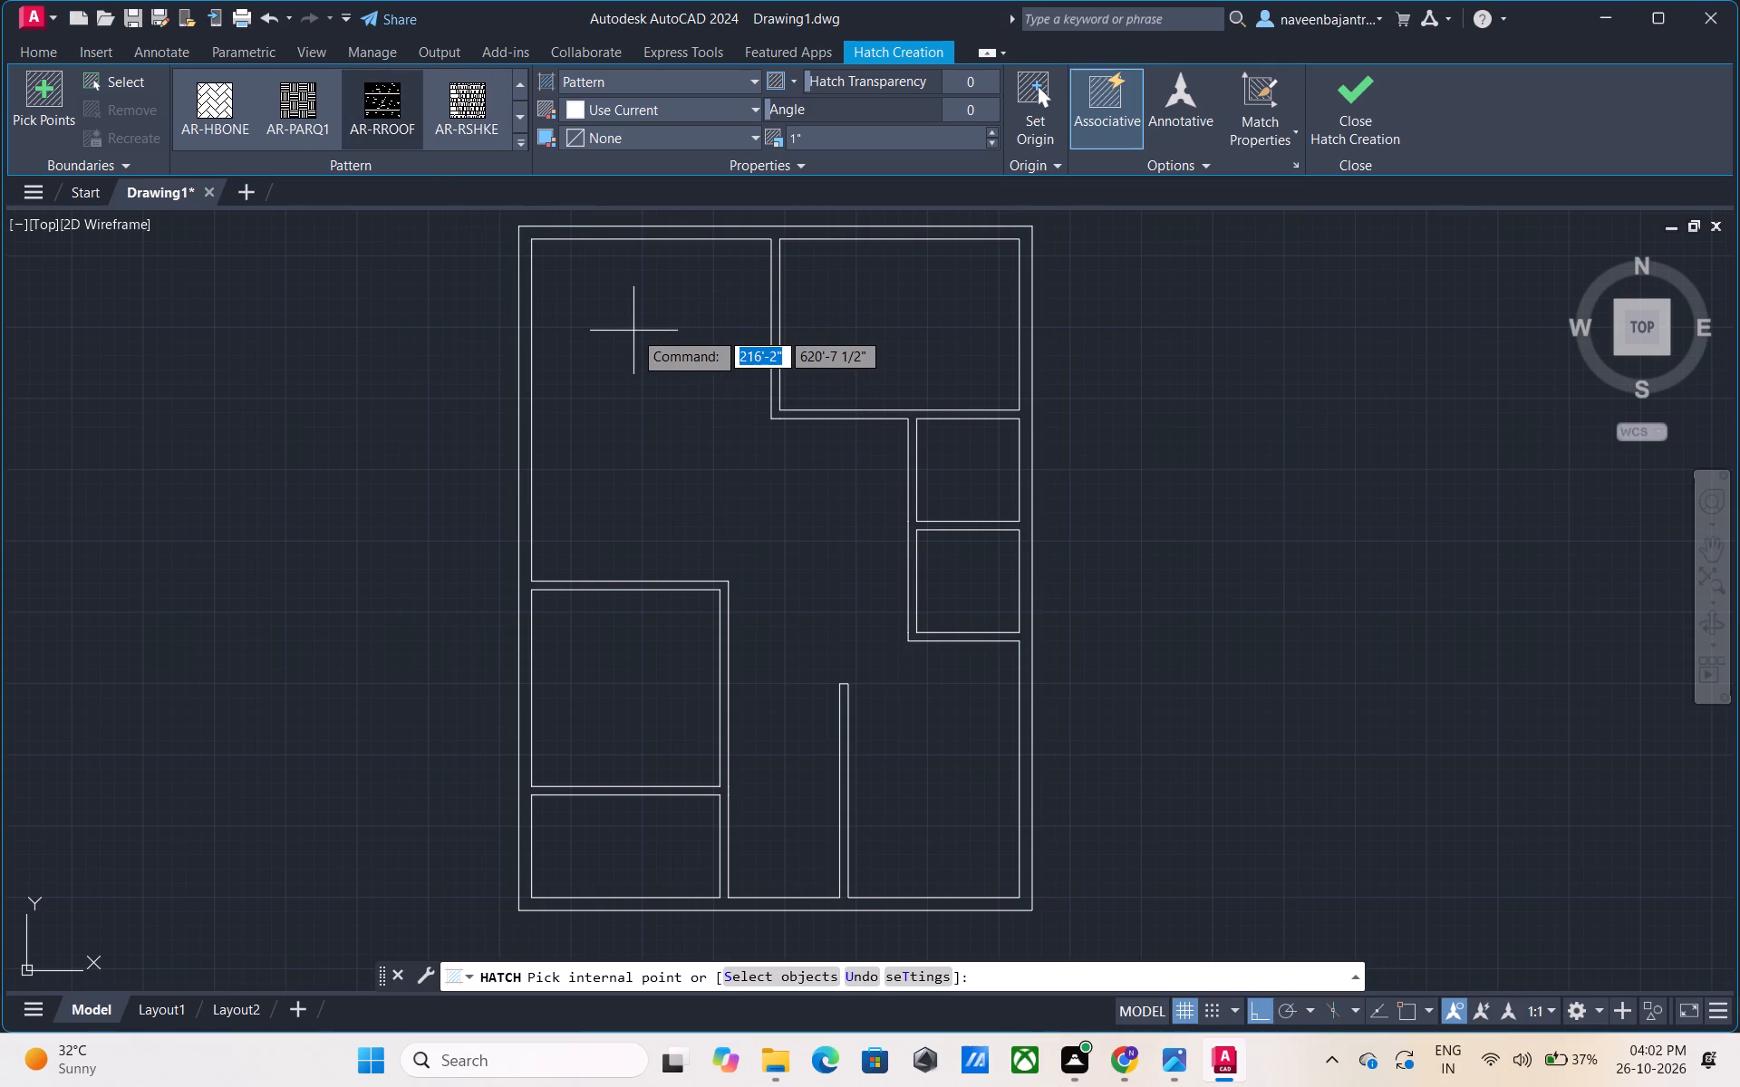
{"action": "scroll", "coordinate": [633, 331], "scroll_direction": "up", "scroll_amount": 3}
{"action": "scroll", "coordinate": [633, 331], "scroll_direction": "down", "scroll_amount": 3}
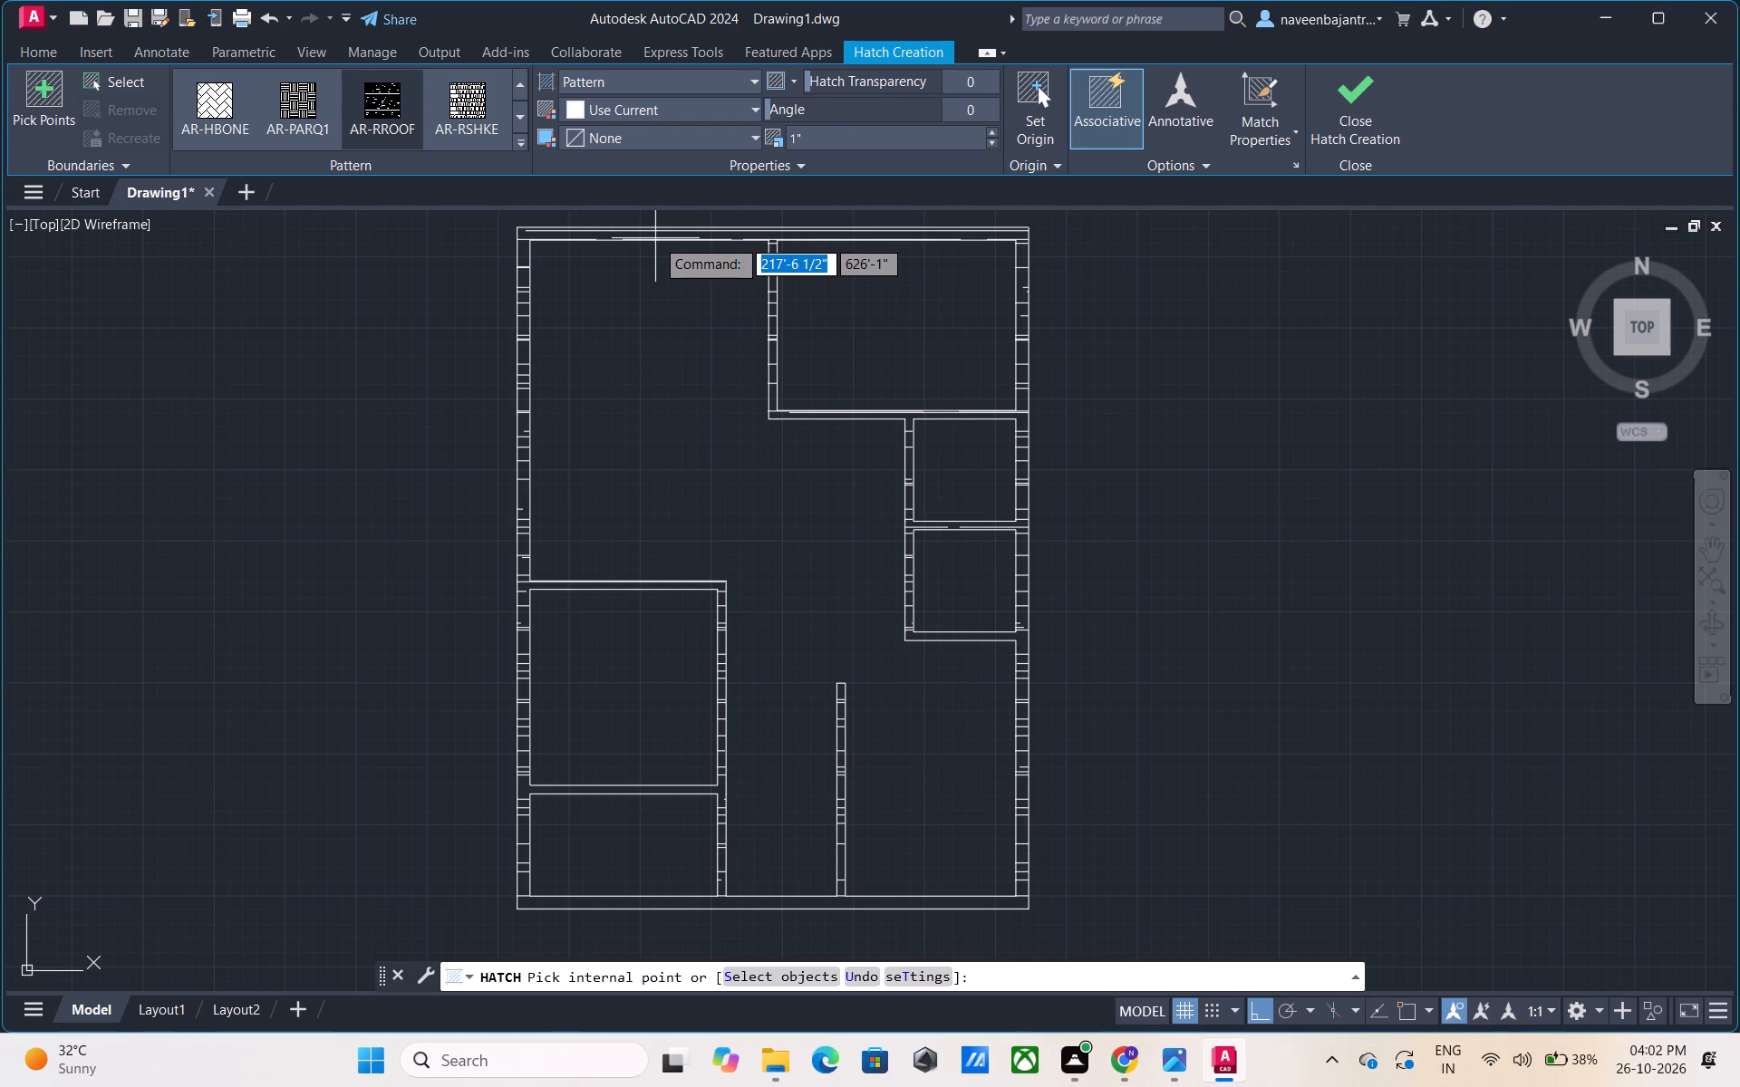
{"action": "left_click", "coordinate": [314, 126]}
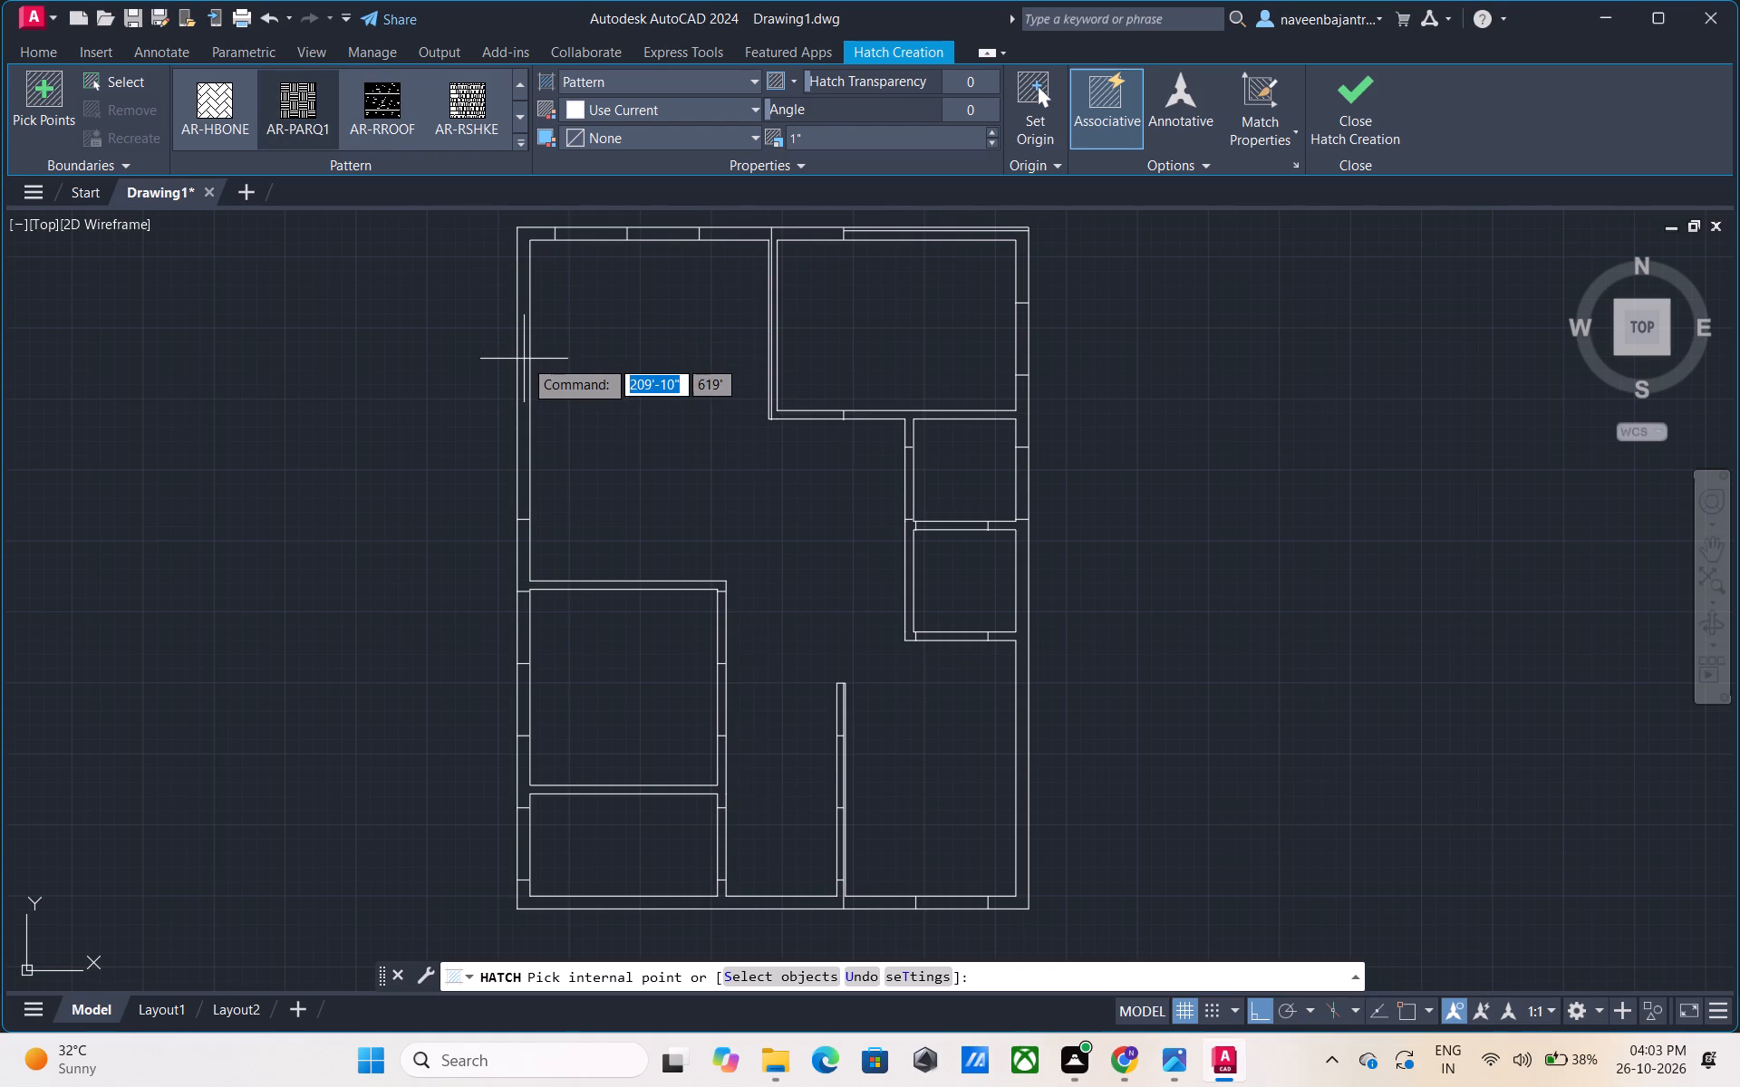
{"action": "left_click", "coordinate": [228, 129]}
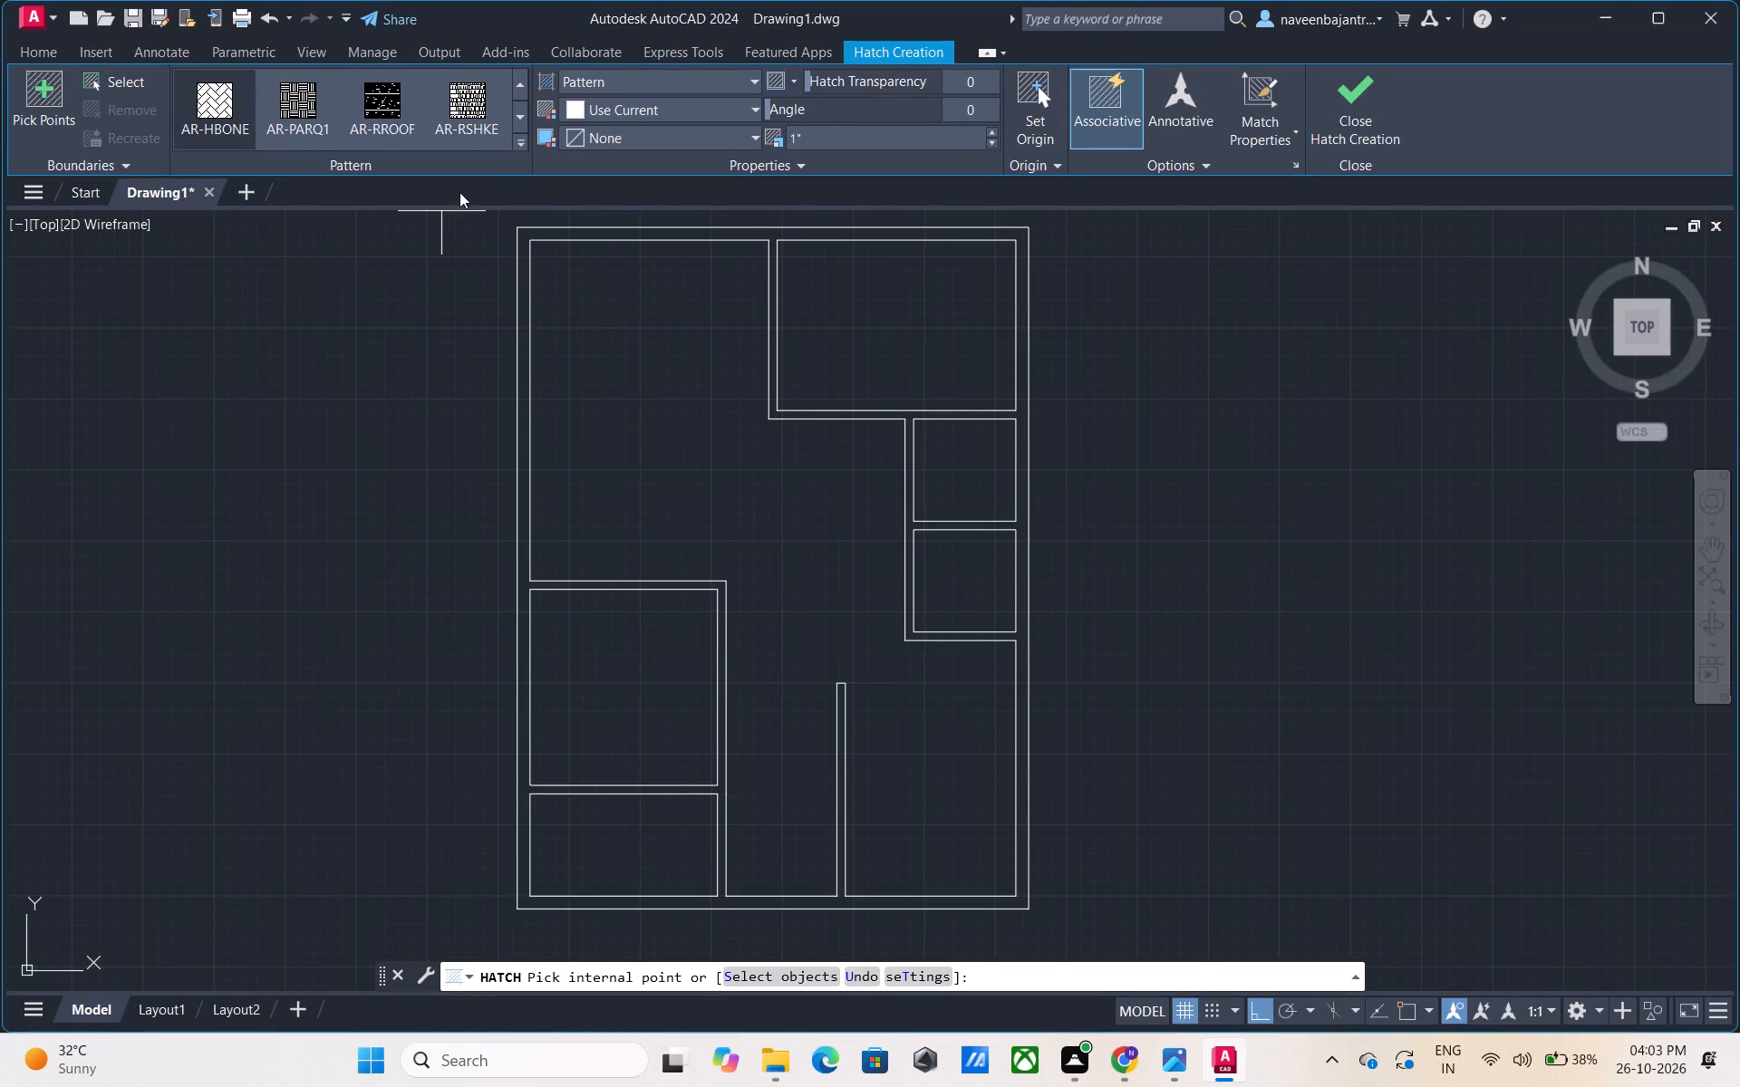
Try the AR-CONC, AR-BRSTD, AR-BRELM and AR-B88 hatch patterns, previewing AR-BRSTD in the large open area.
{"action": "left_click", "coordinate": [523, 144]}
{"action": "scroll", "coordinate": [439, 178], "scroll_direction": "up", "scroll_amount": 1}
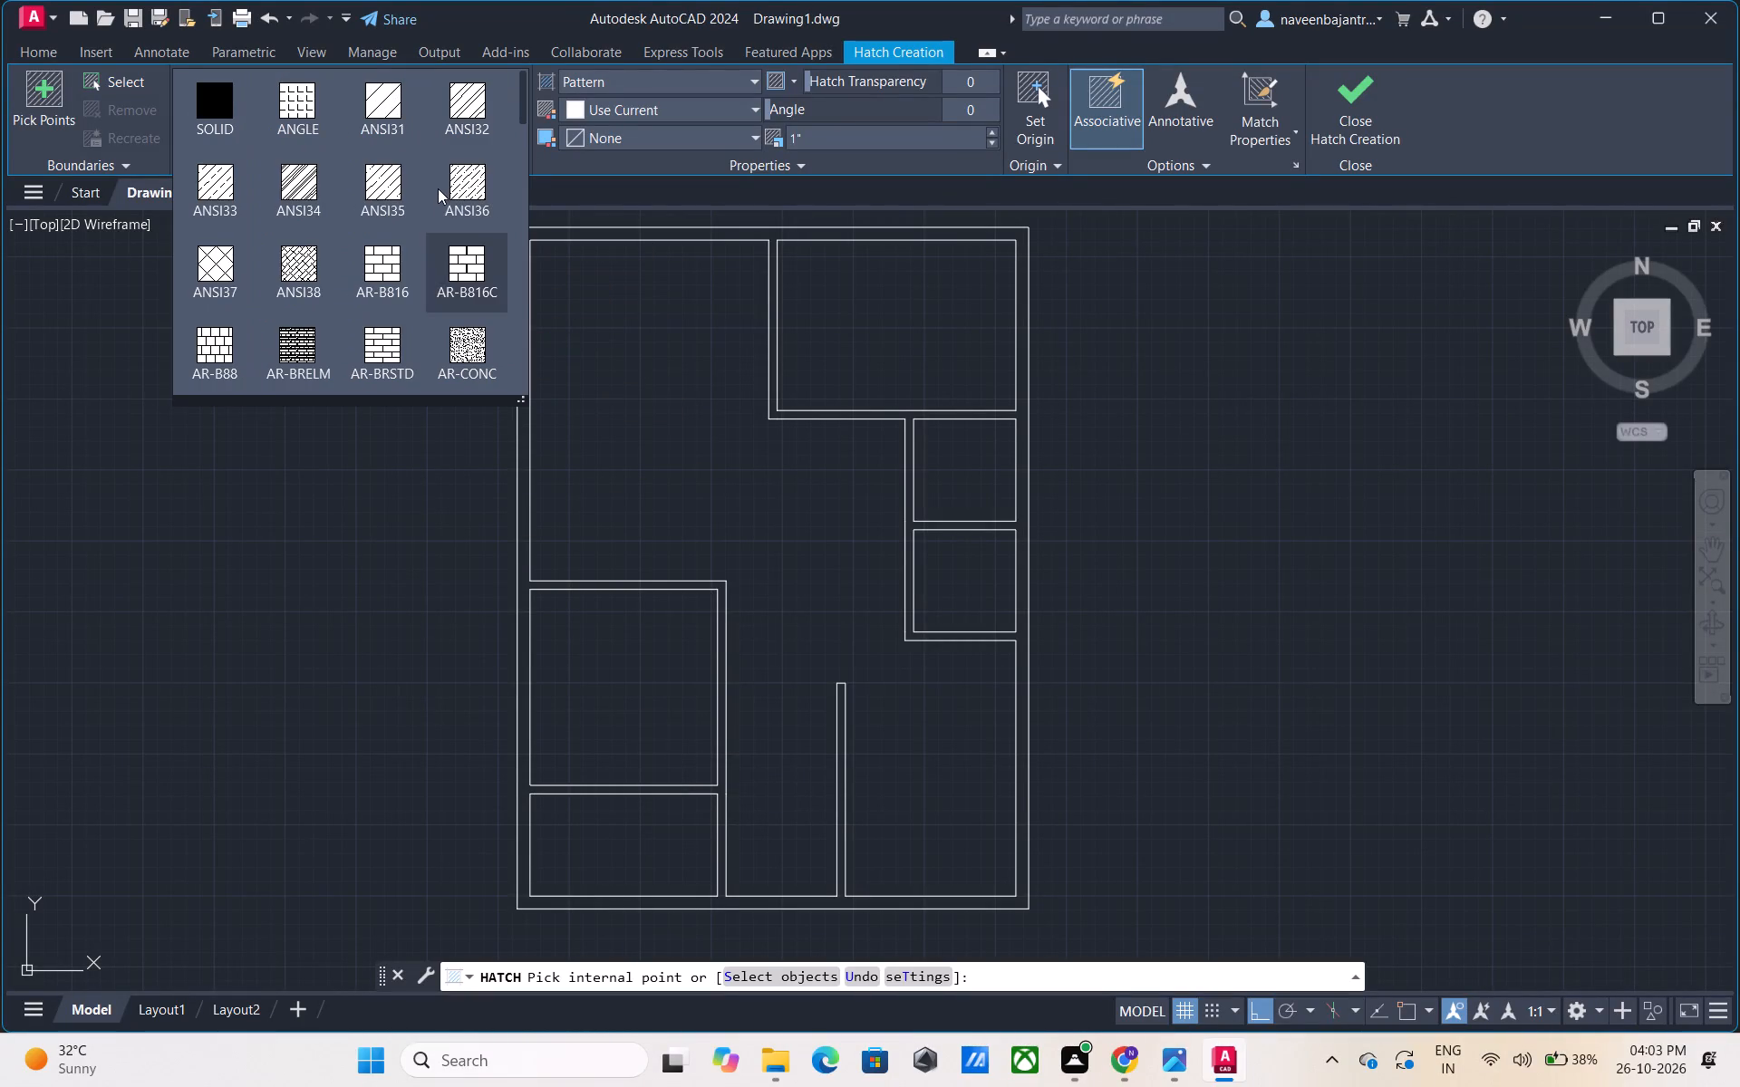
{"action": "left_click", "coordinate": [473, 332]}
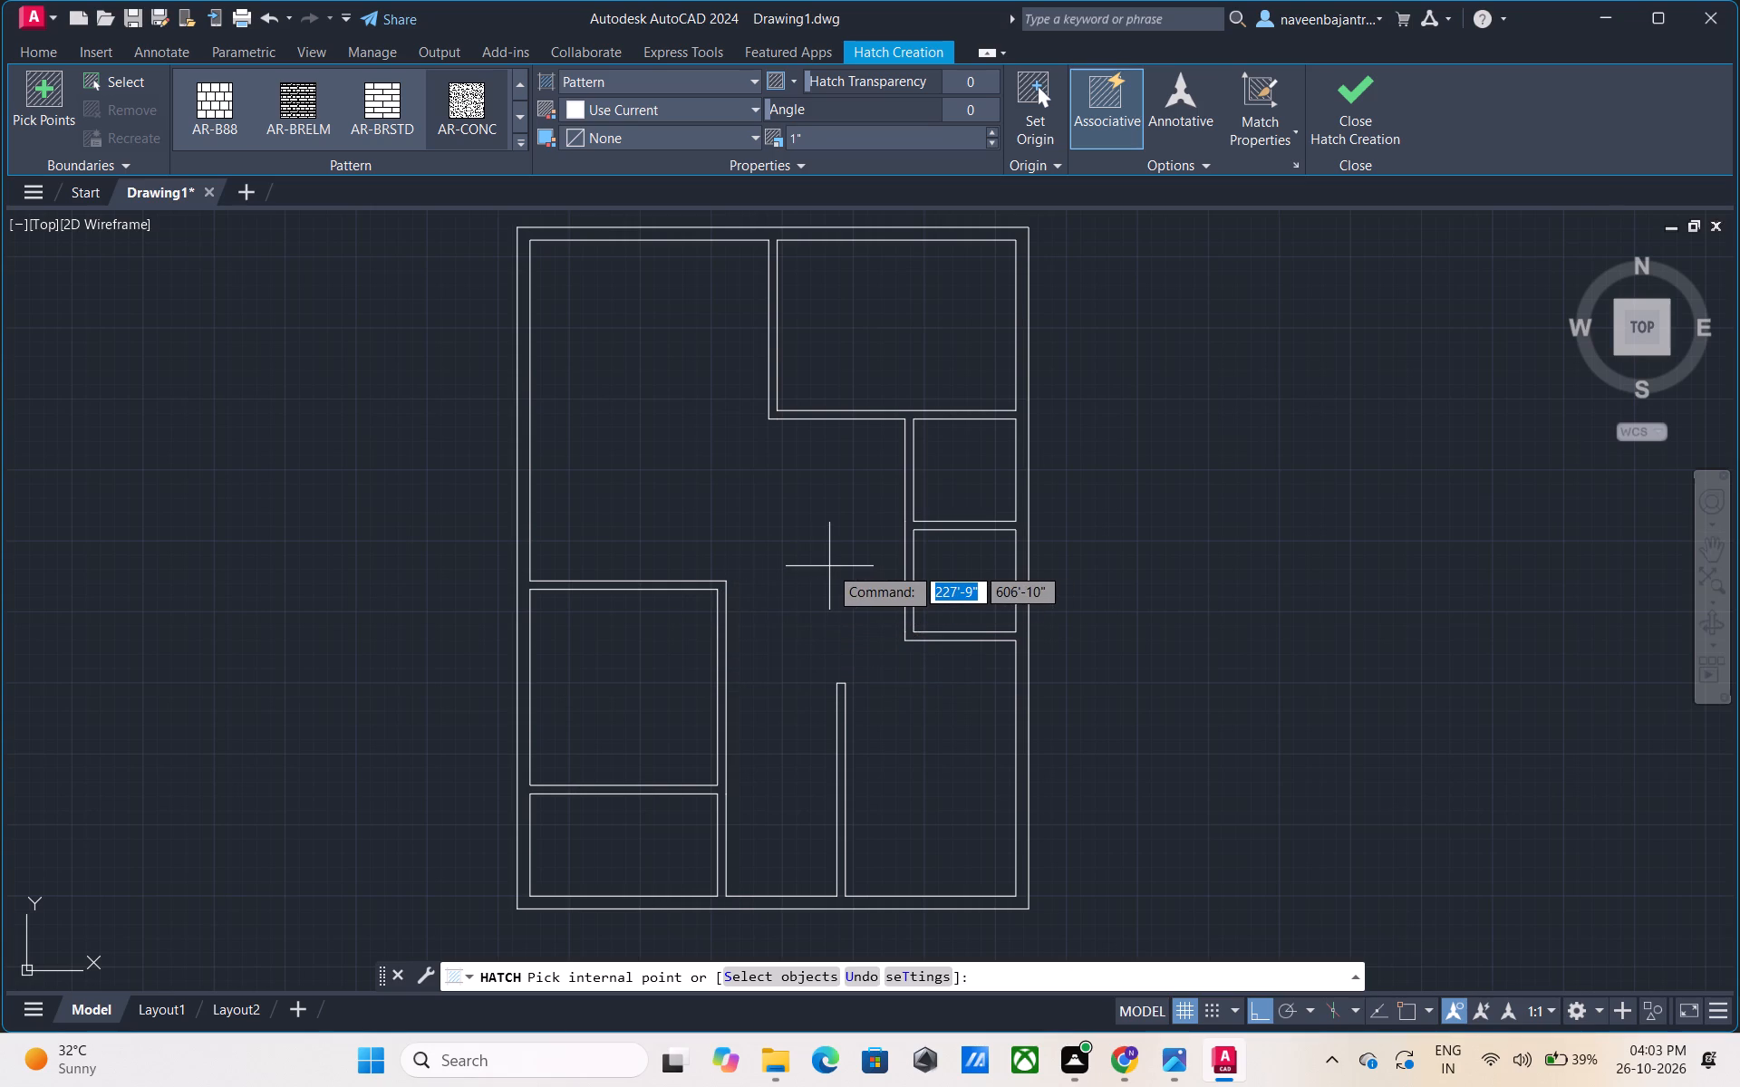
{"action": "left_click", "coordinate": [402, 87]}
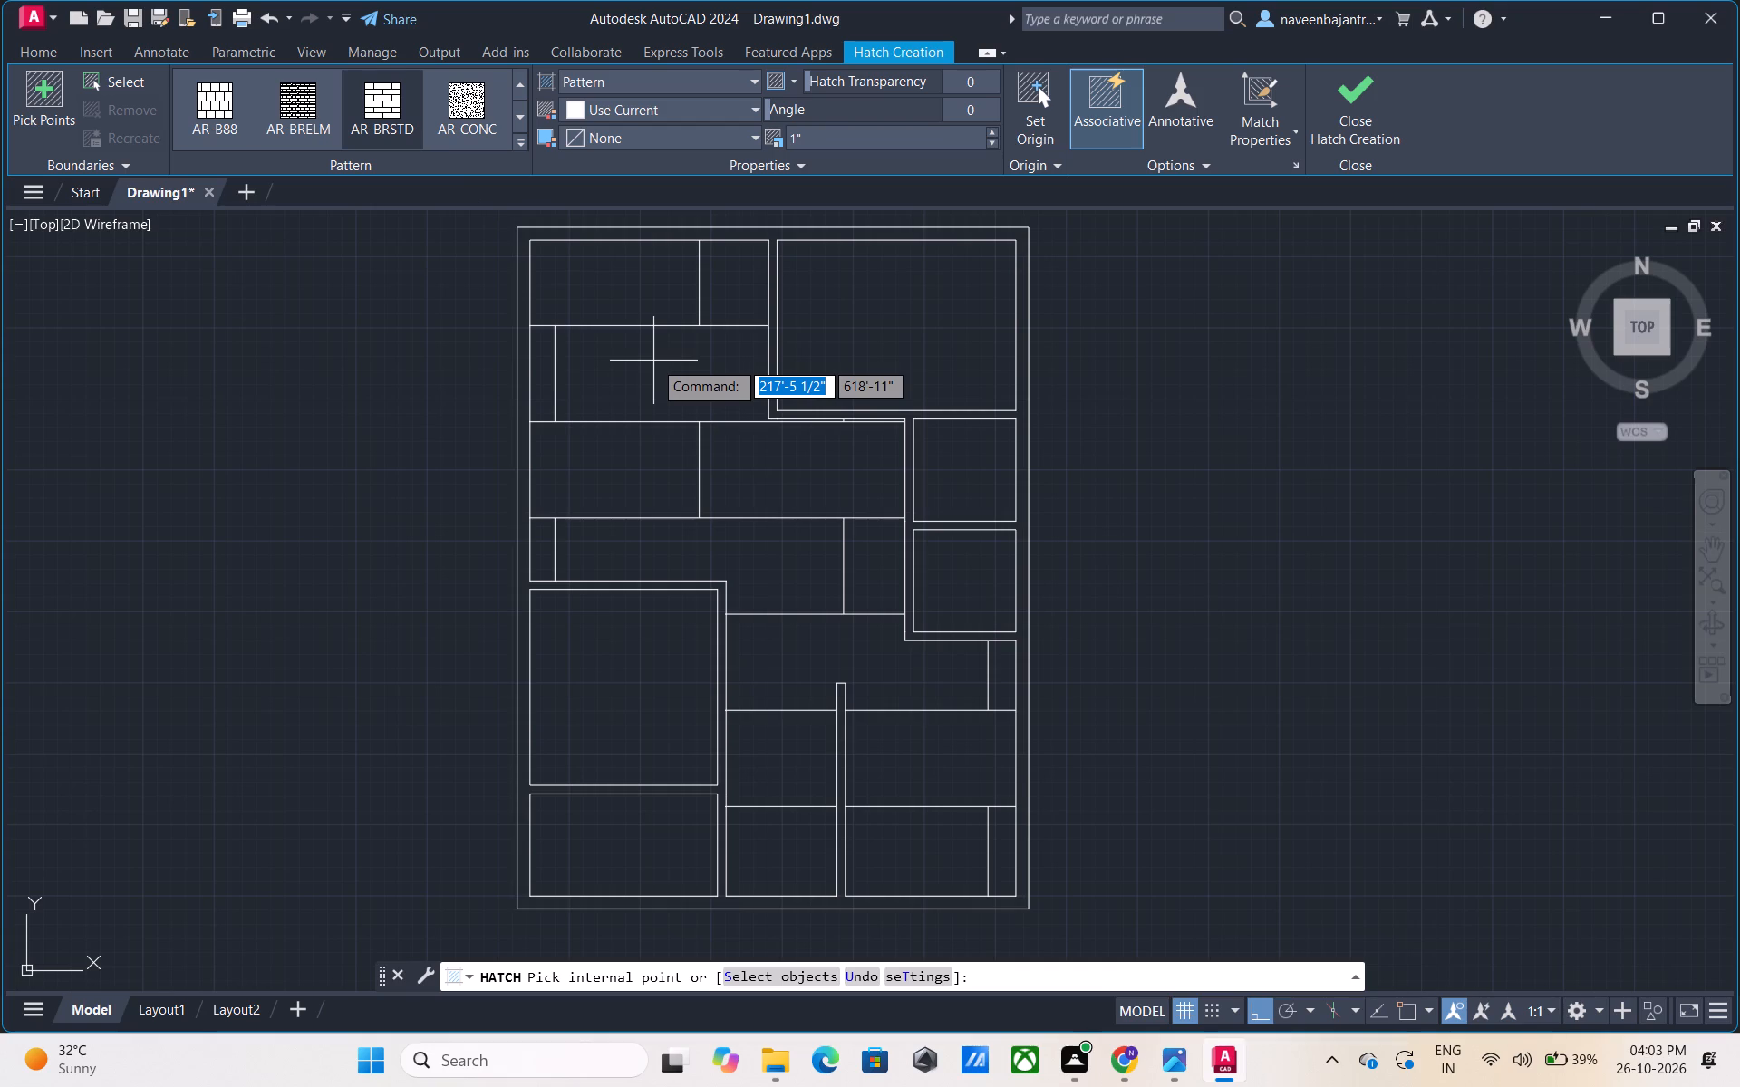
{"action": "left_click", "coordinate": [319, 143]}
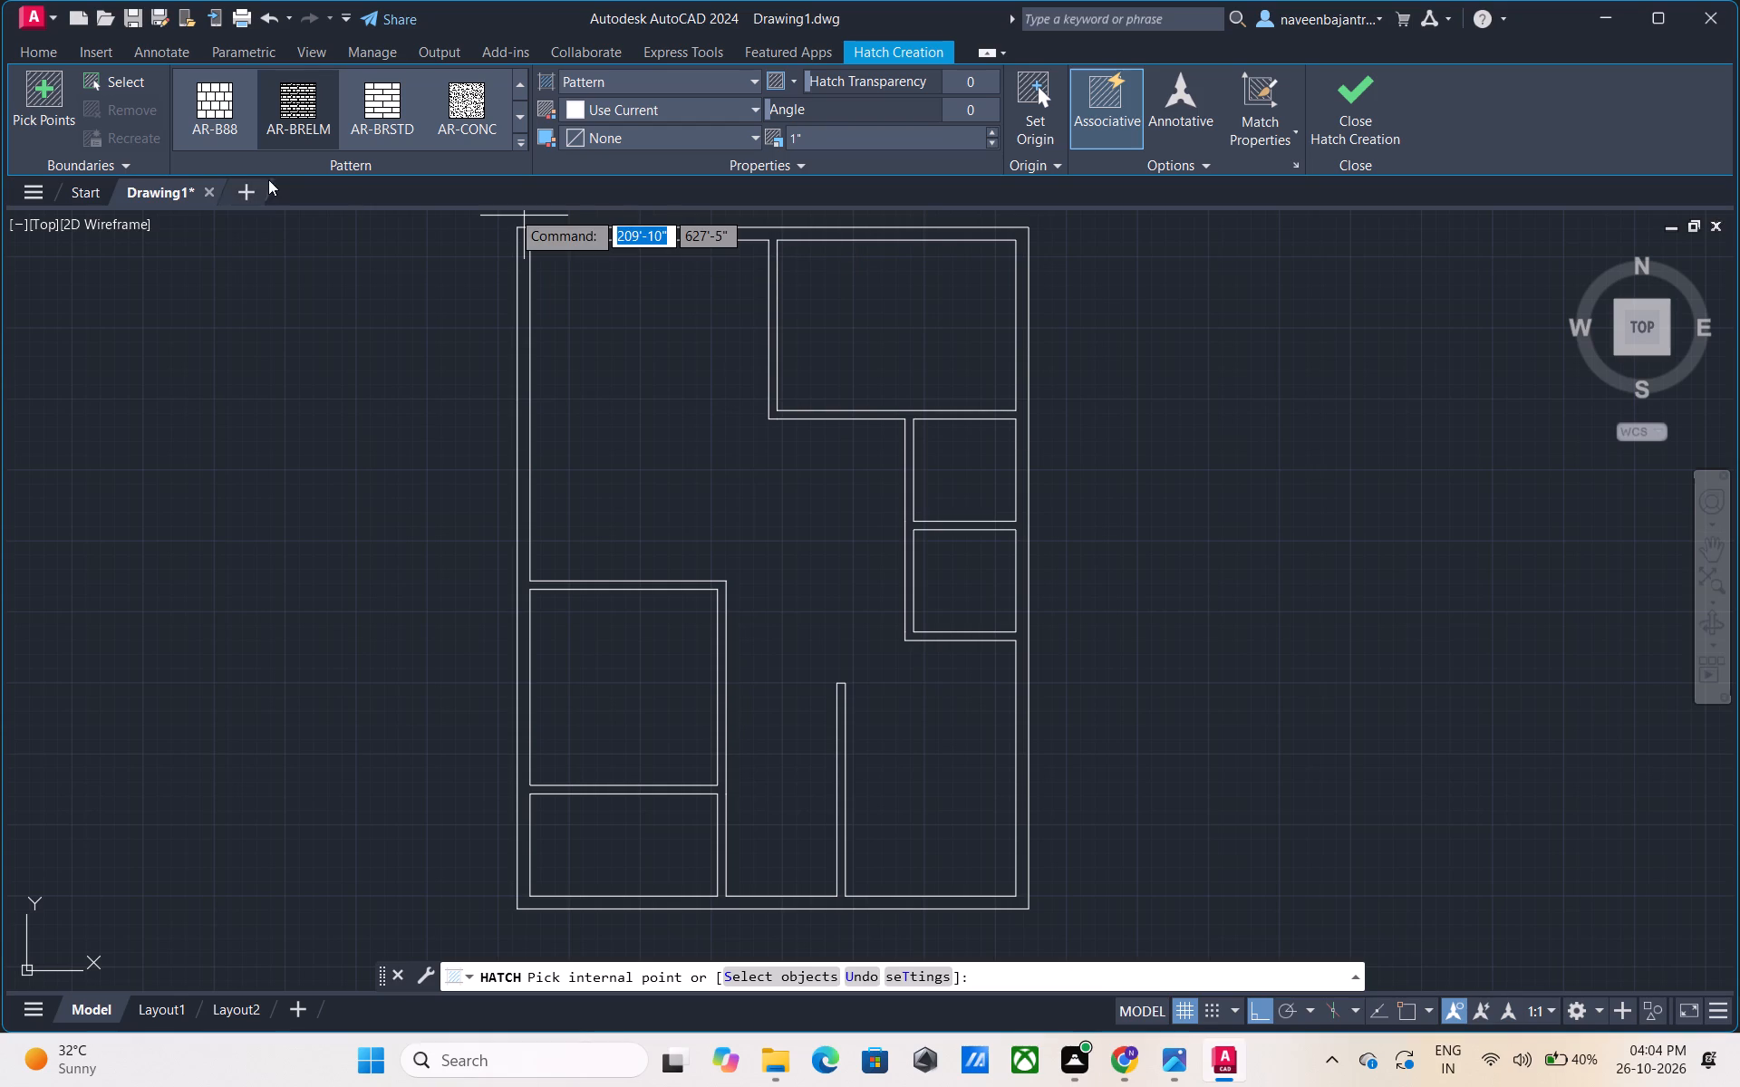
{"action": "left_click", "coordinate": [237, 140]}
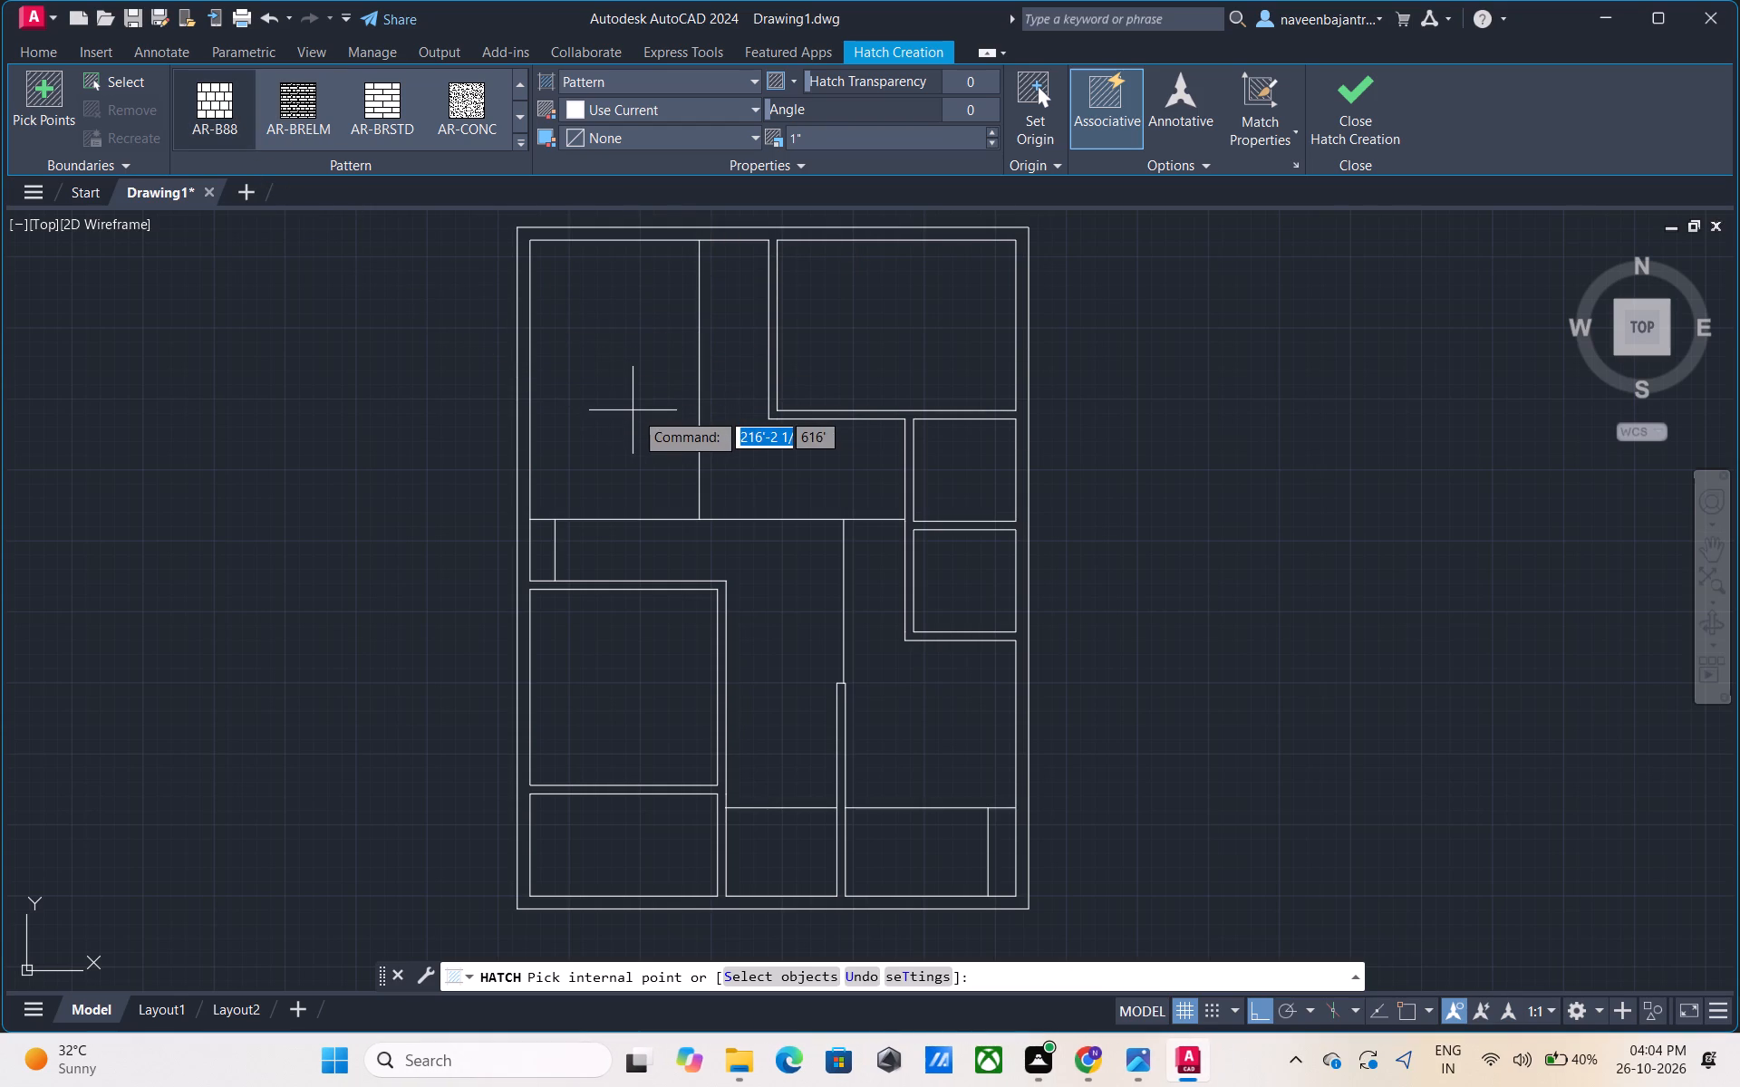
Select the AR-B816C hatch pattern and preview it on the floor plan's walls.
{"action": "left_click", "coordinate": [528, 143]}
{"action": "scroll", "coordinate": [470, 190], "scroll_direction": "up", "scroll_amount": 1}
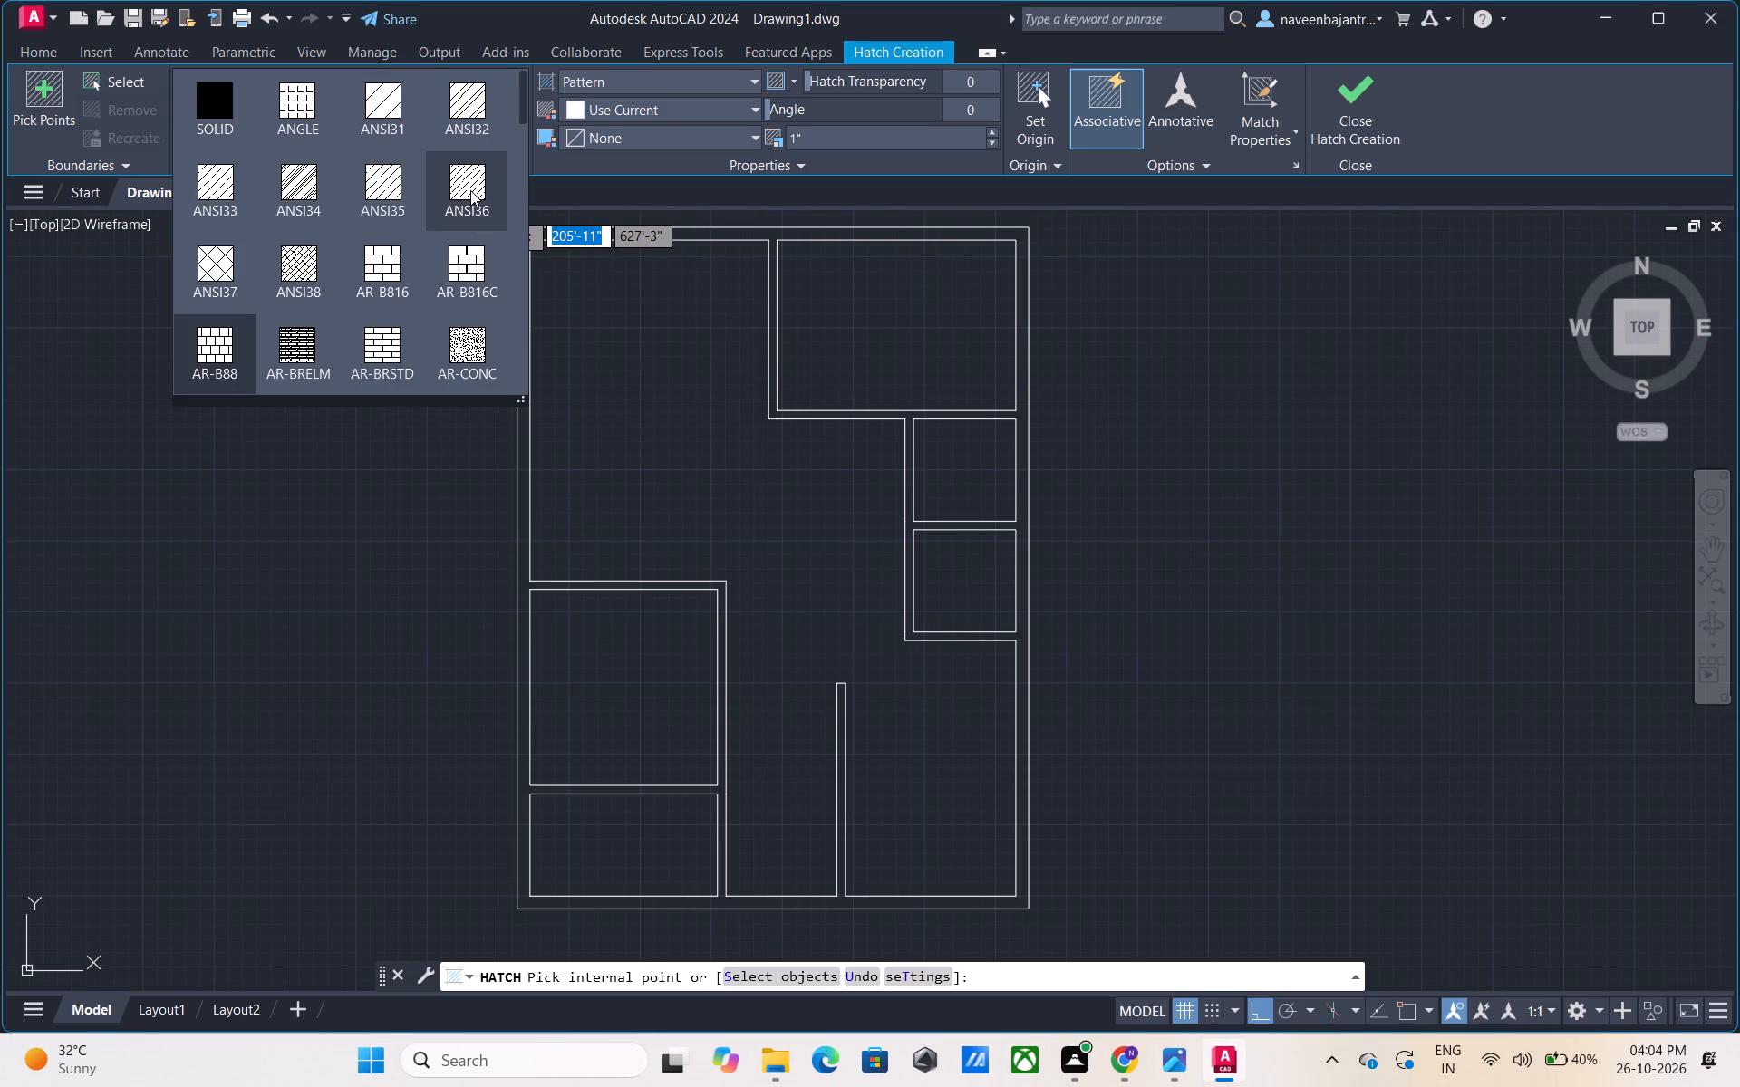
{"action": "scroll", "coordinate": [444, 231], "scroll_direction": "up", "scroll_amount": 2}
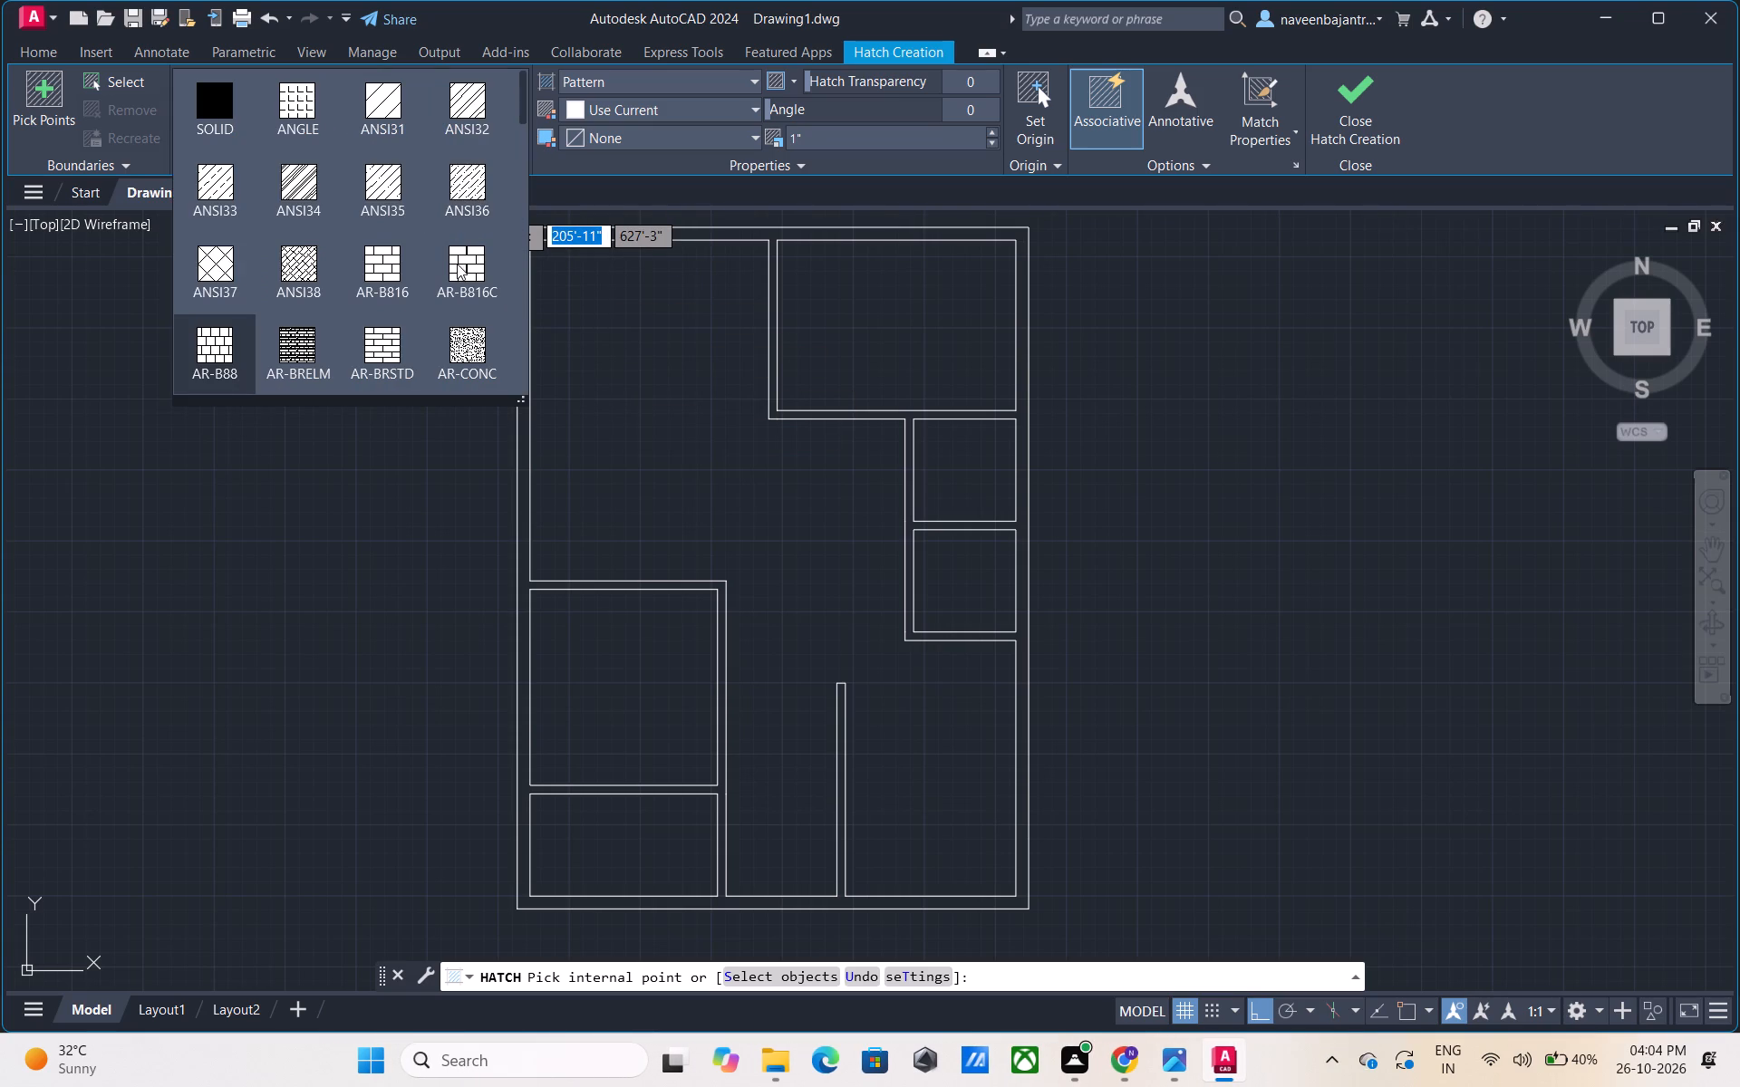
{"action": "left_click", "coordinate": [459, 268]}
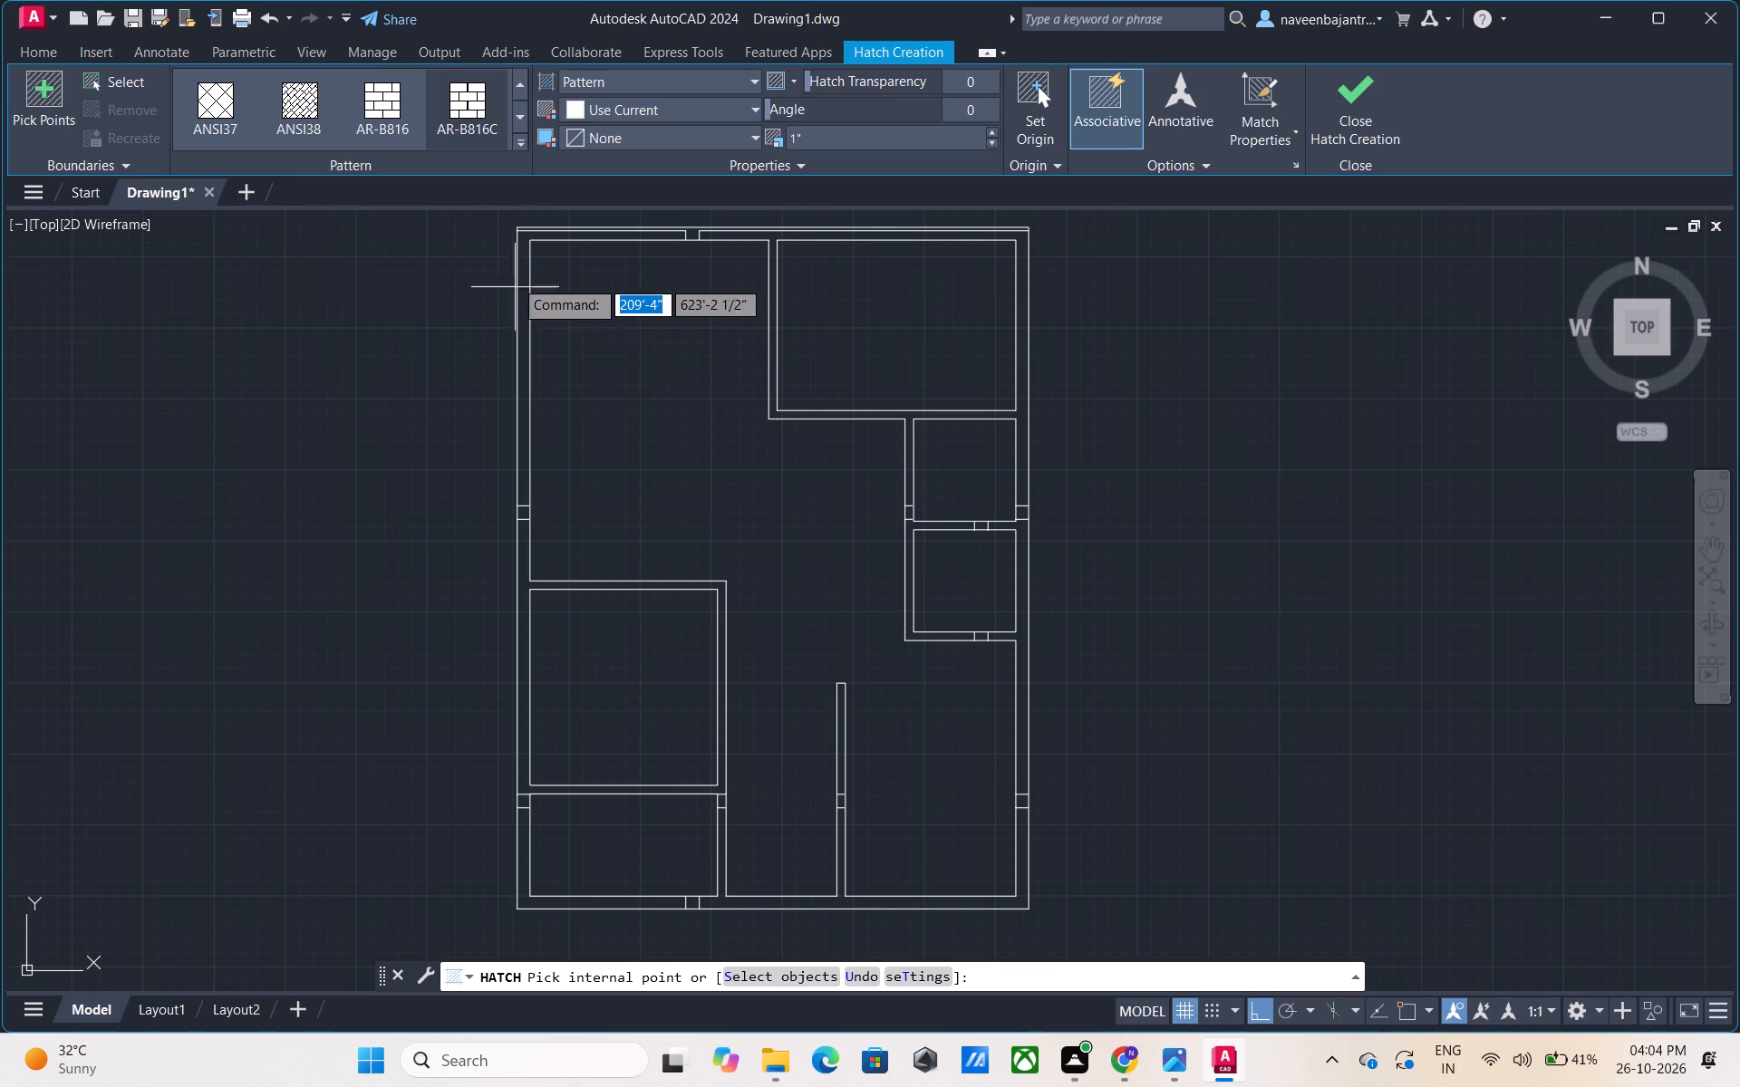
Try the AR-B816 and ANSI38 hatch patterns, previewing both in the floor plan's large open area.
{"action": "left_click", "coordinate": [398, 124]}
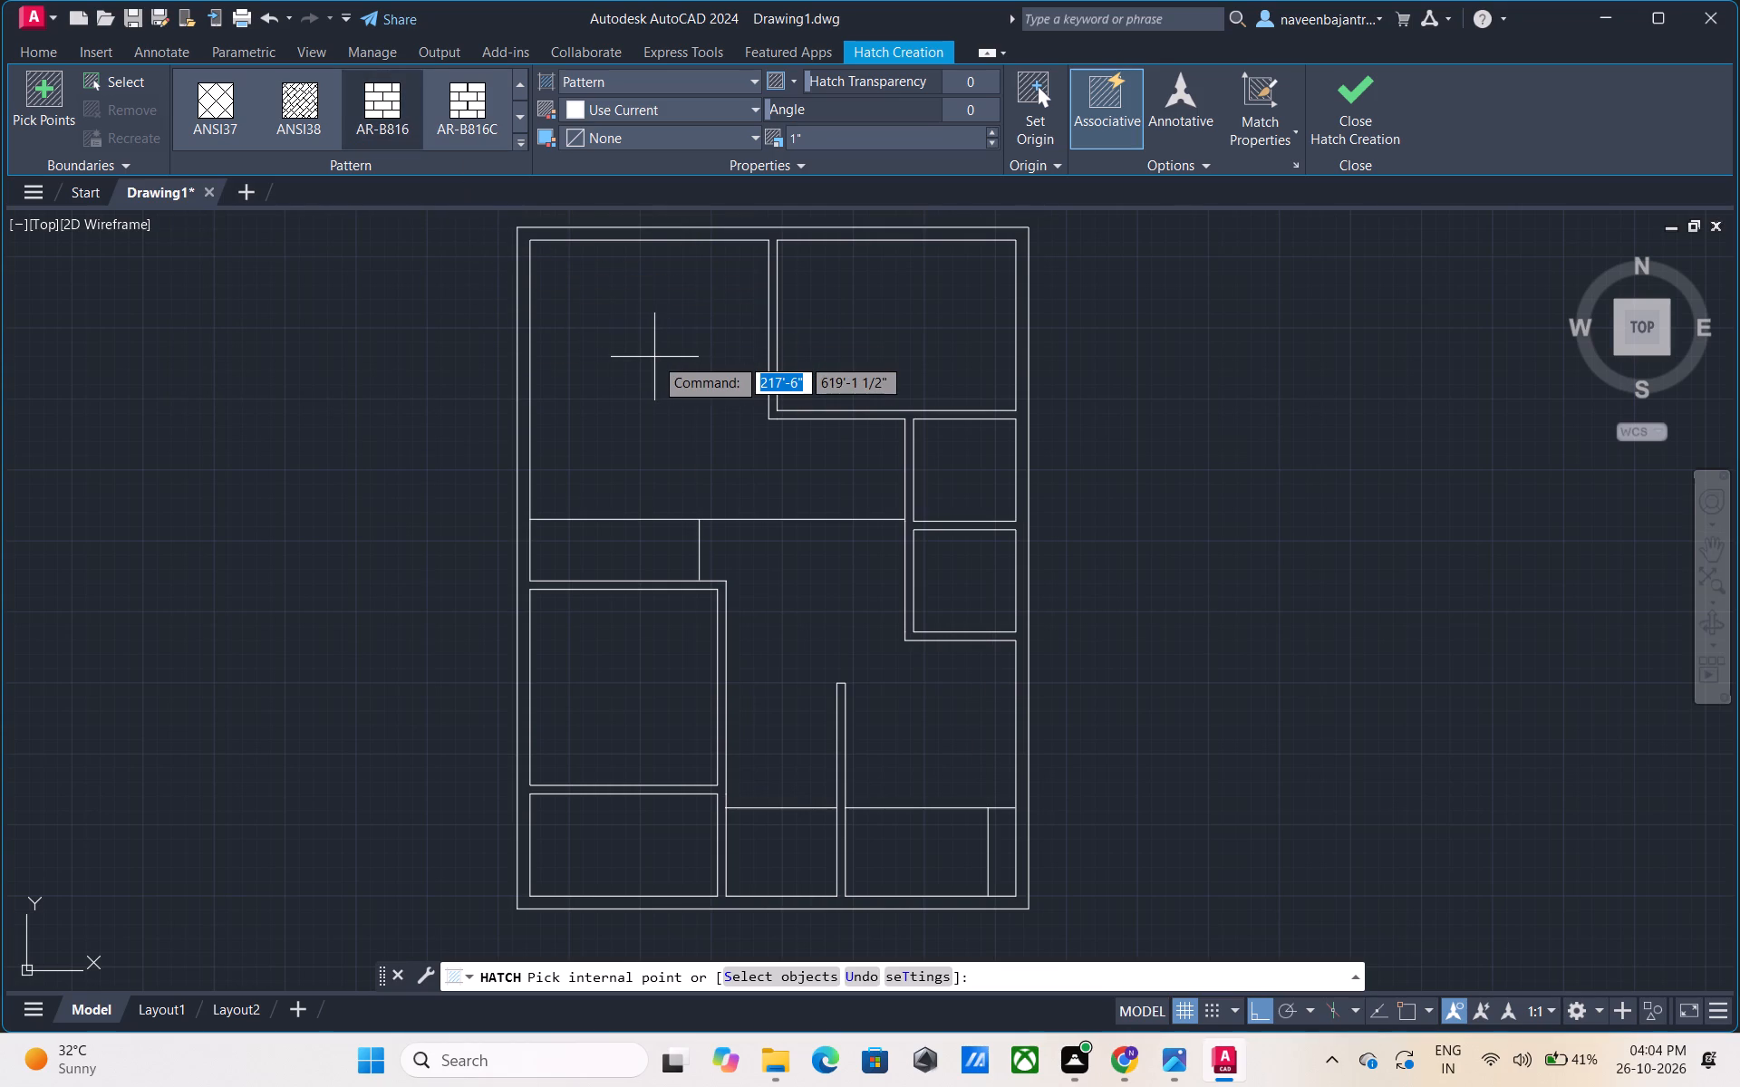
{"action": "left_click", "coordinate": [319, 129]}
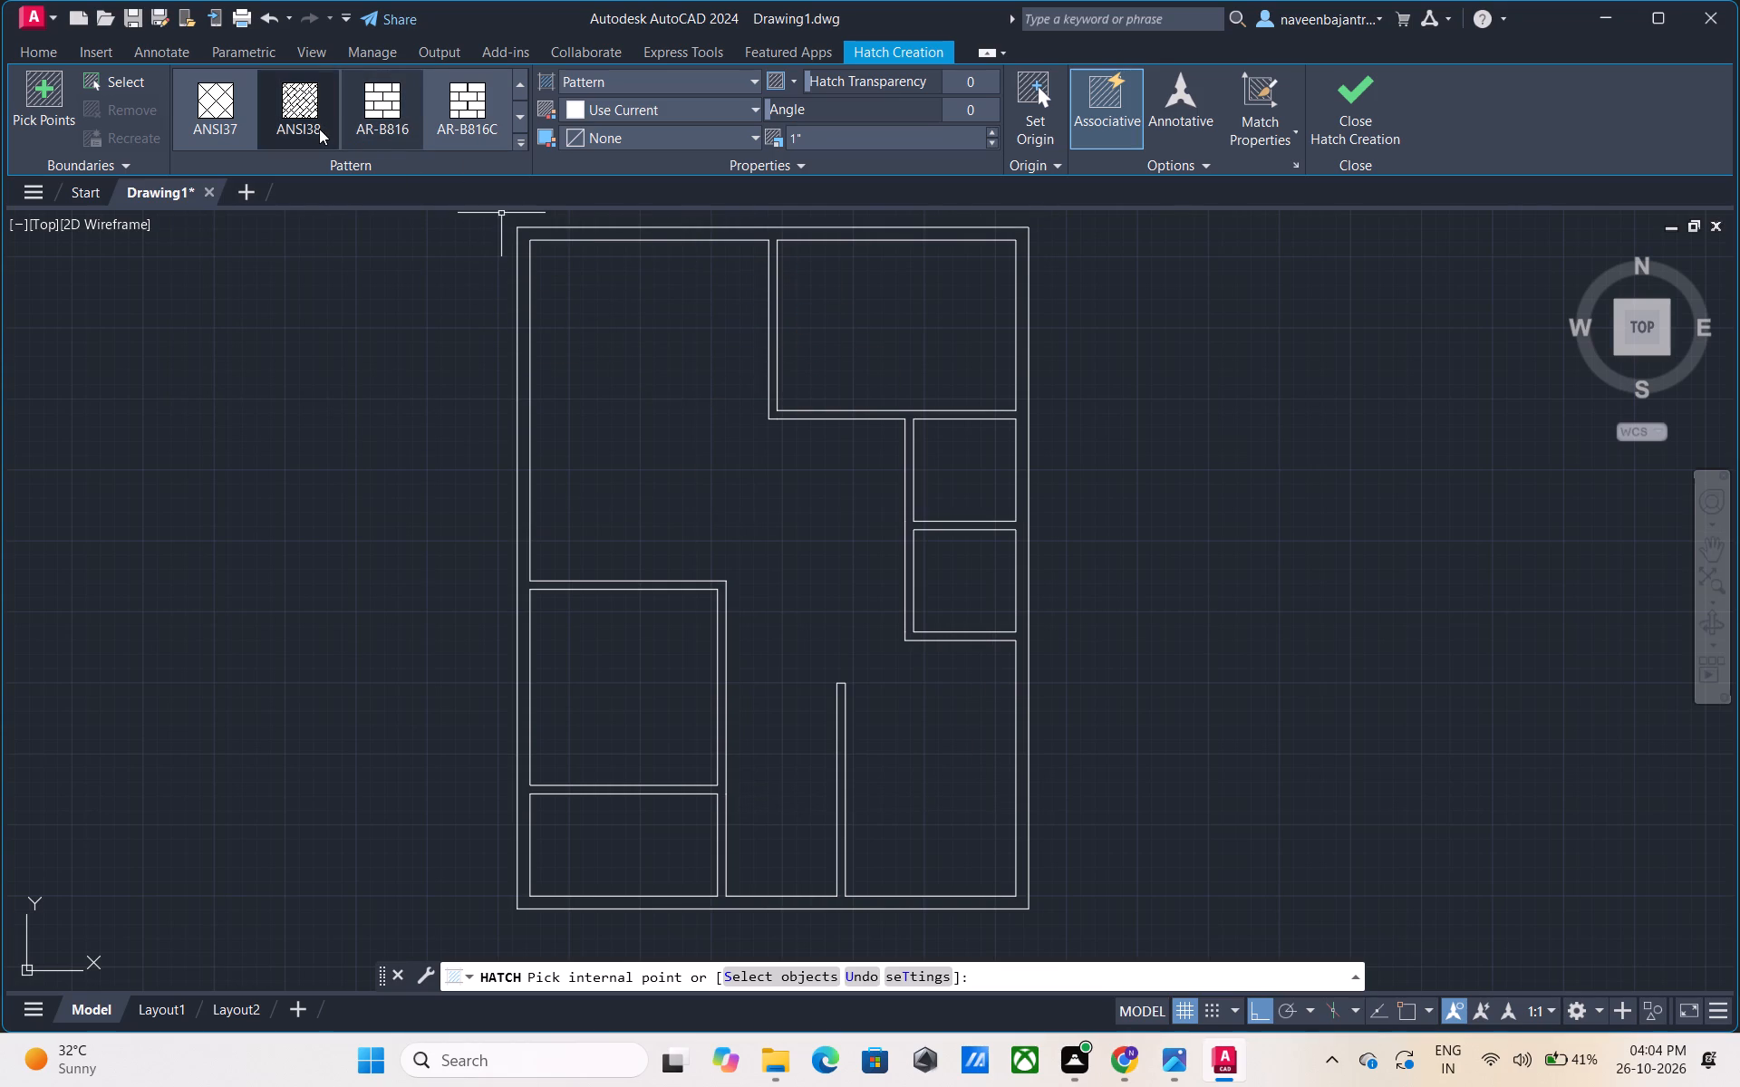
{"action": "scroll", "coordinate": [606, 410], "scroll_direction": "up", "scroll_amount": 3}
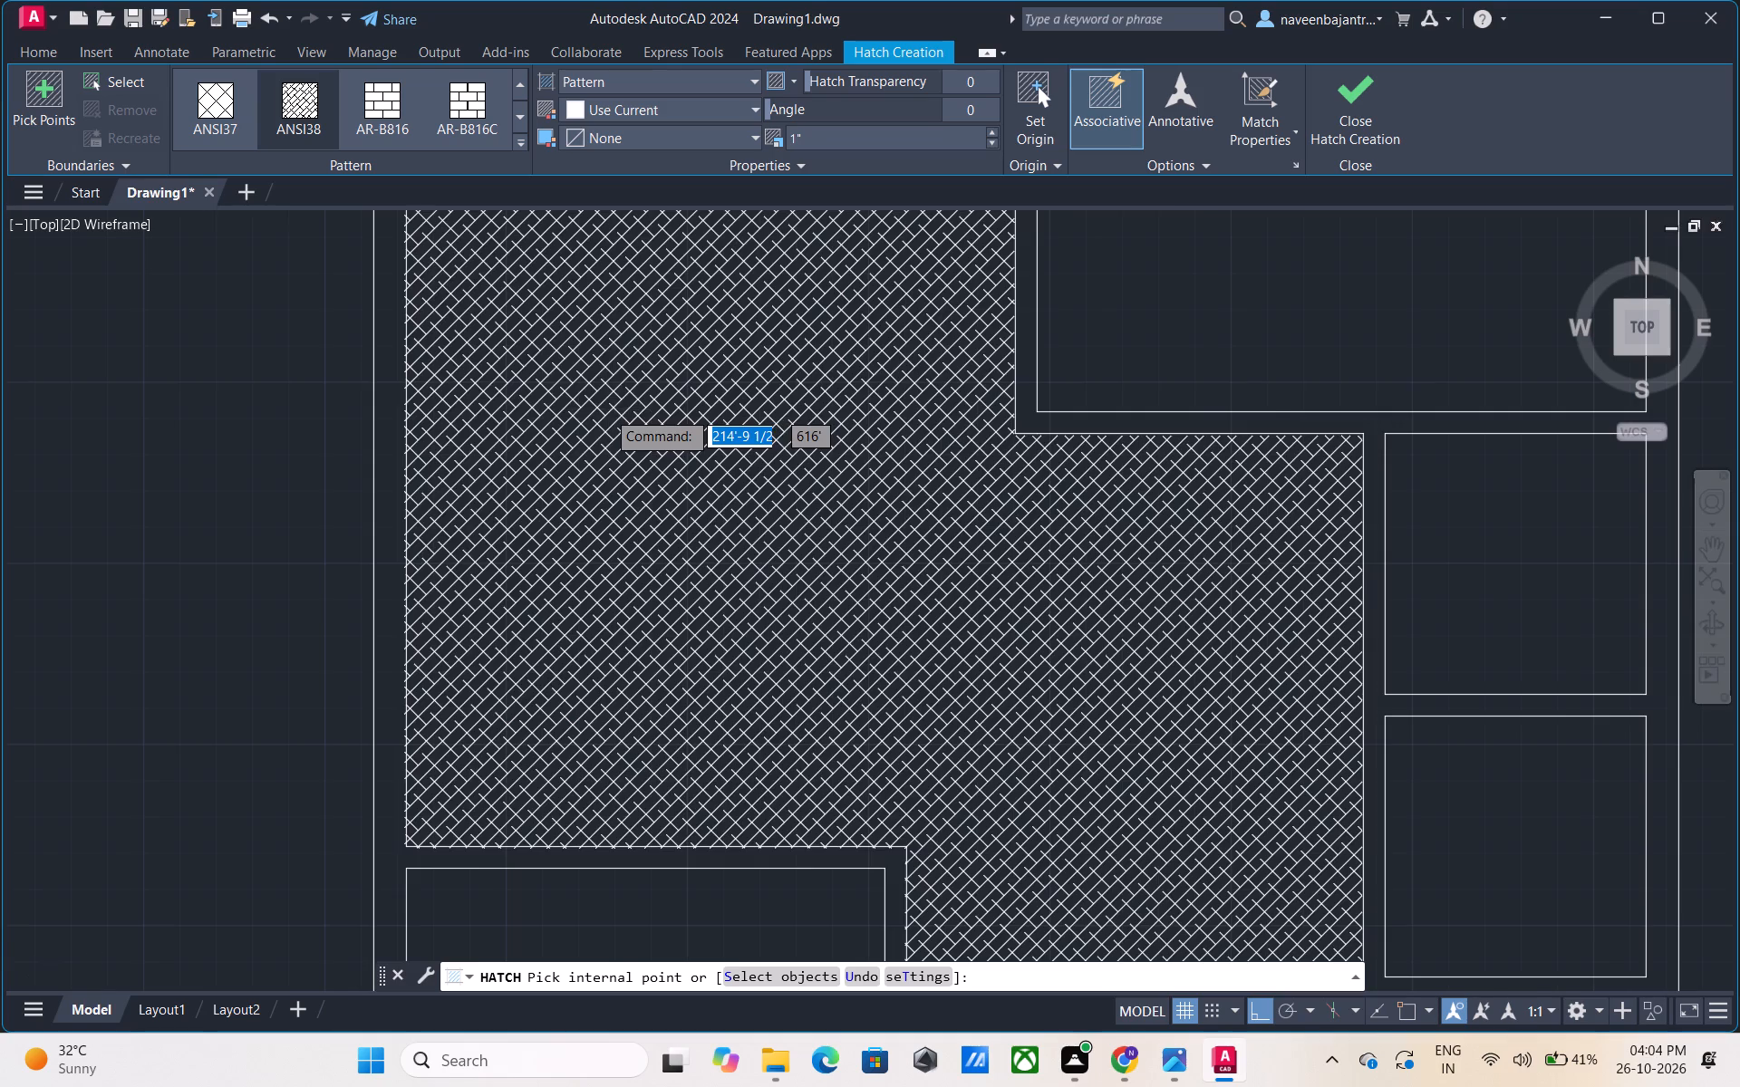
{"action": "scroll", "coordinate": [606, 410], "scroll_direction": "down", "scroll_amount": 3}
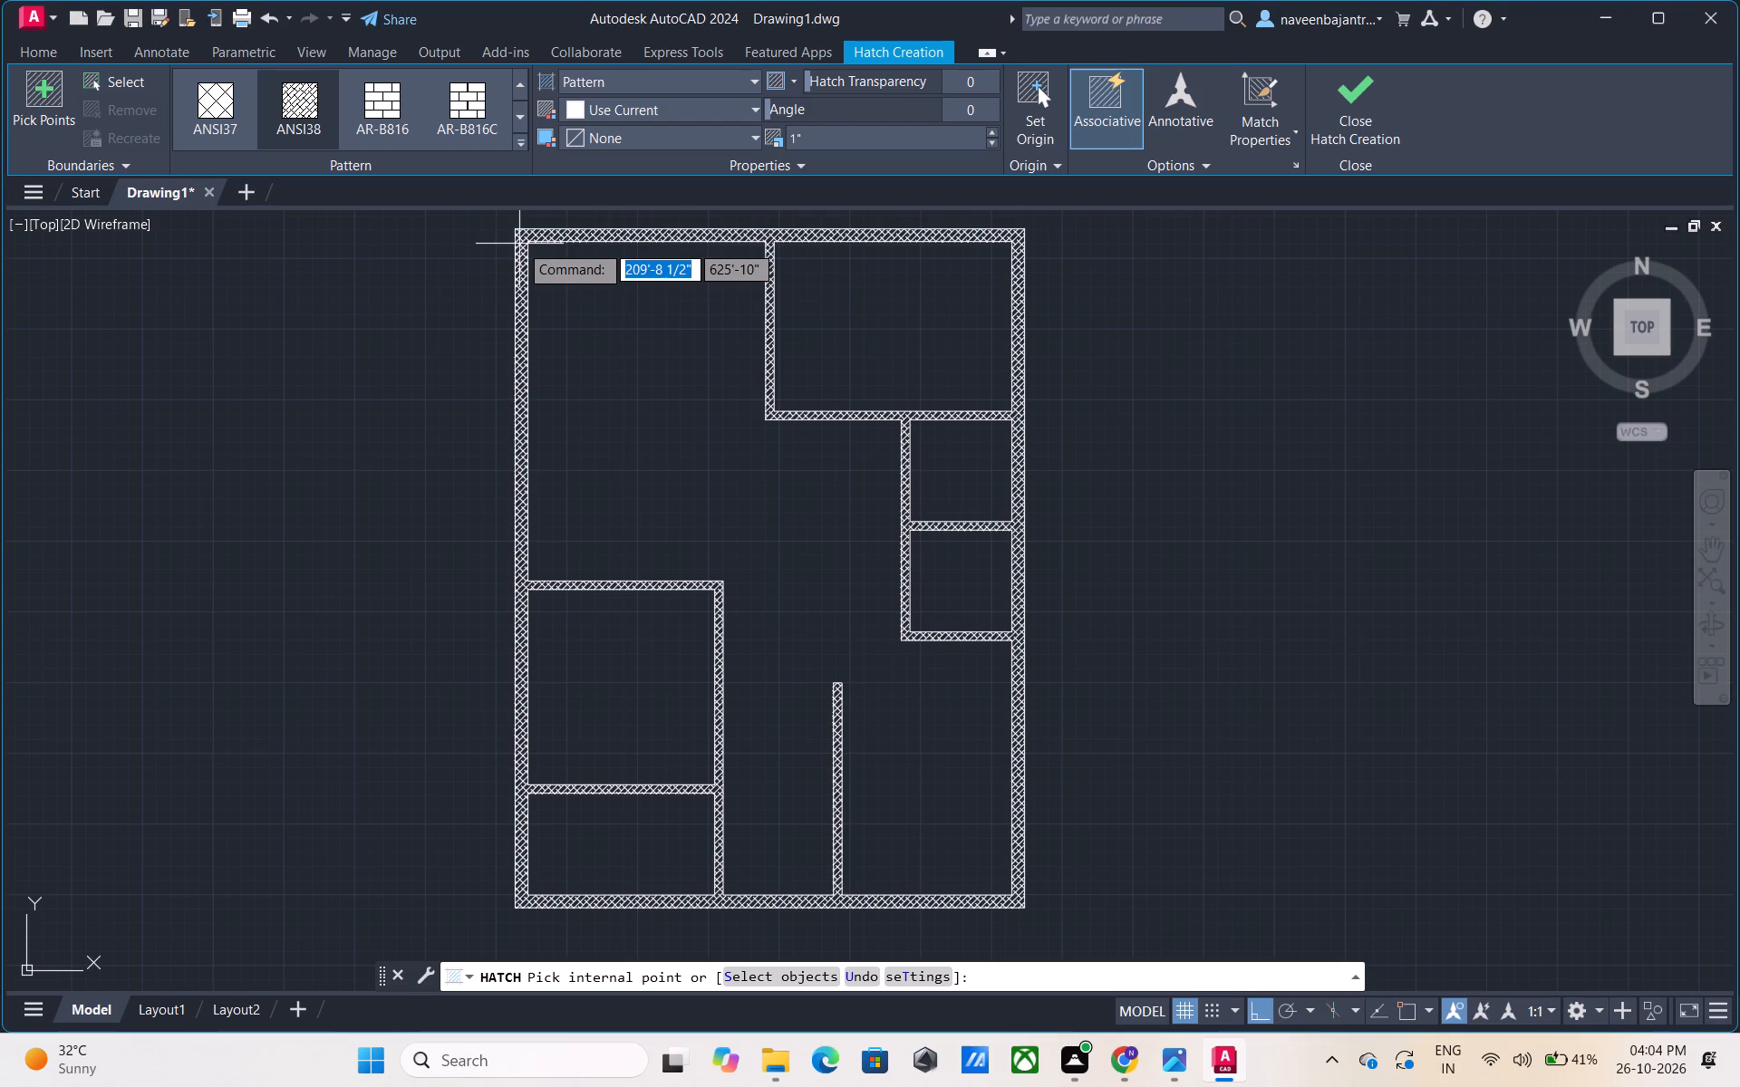
Select the ANSI37 hatch pattern and preview it in the floor plan's upper-right room.
{"action": "left_click", "coordinate": [235, 104]}
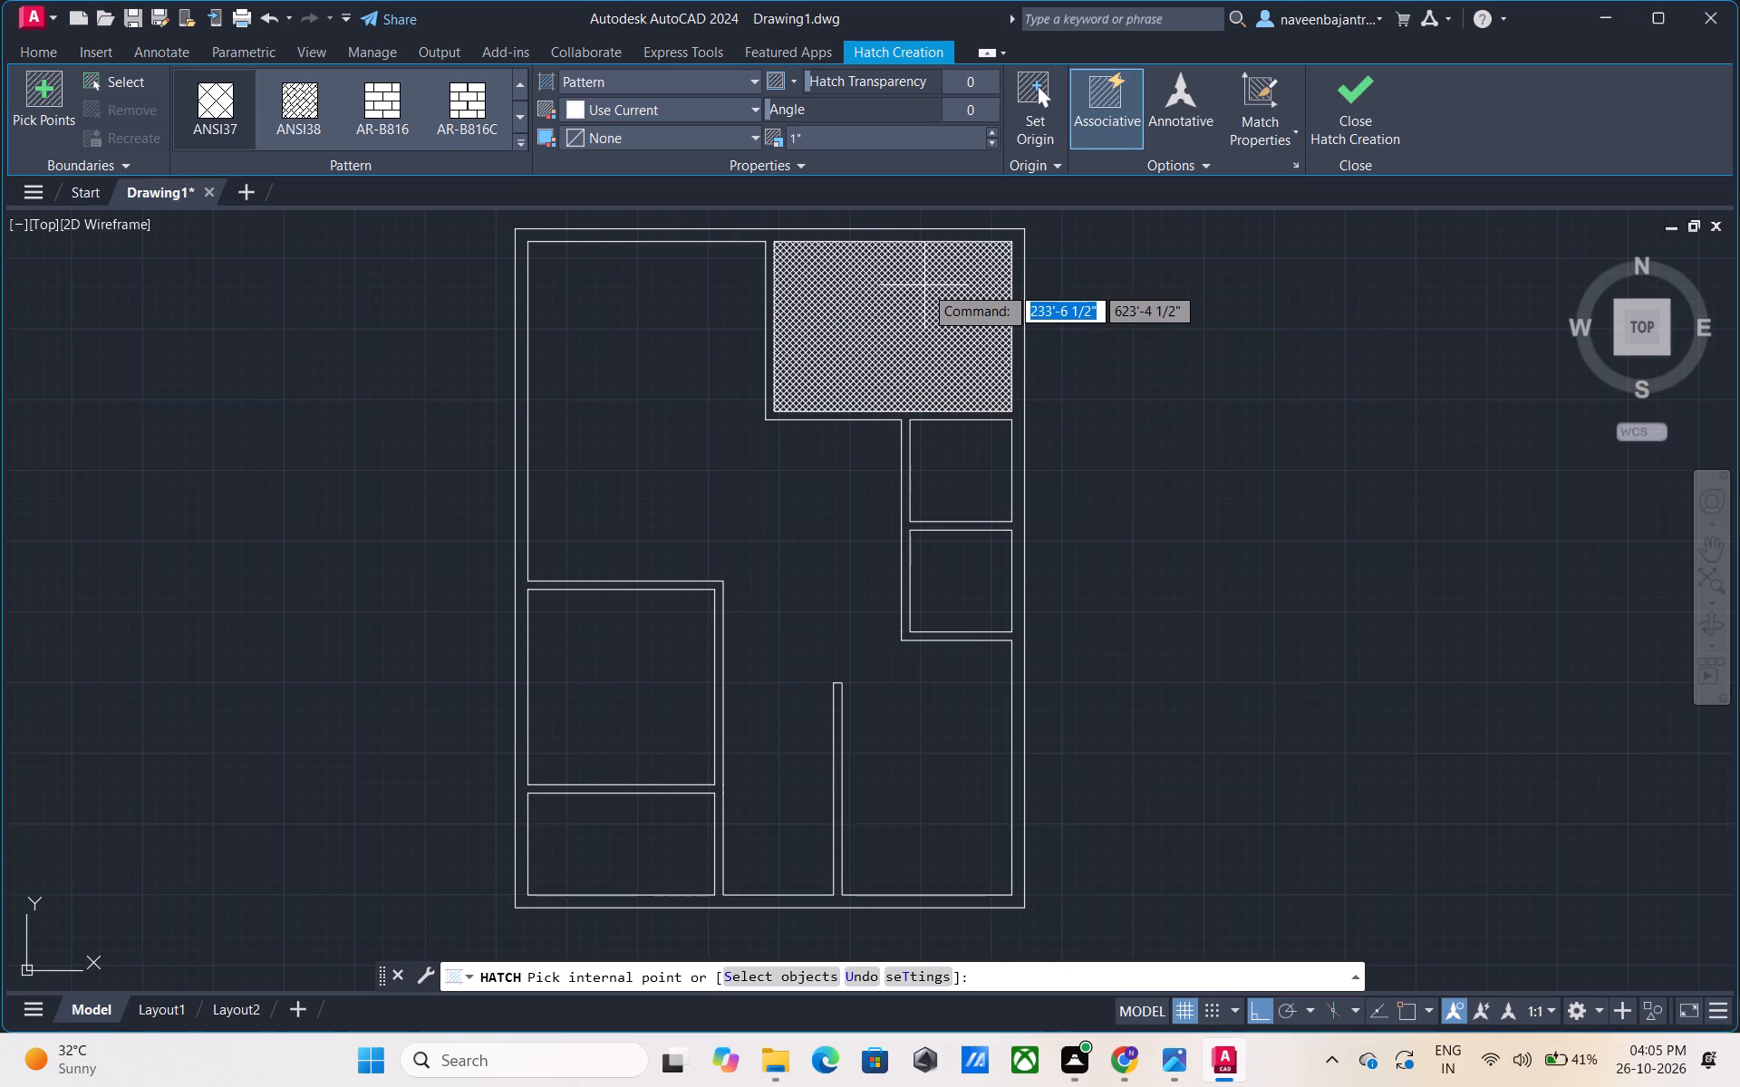
{"action": "scroll", "coordinate": [924, 285], "scroll_direction": "up", "scroll_amount": 4}
{"action": "scroll", "coordinate": [924, 285], "scroll_direction": "down", "scroll_amount": 3}
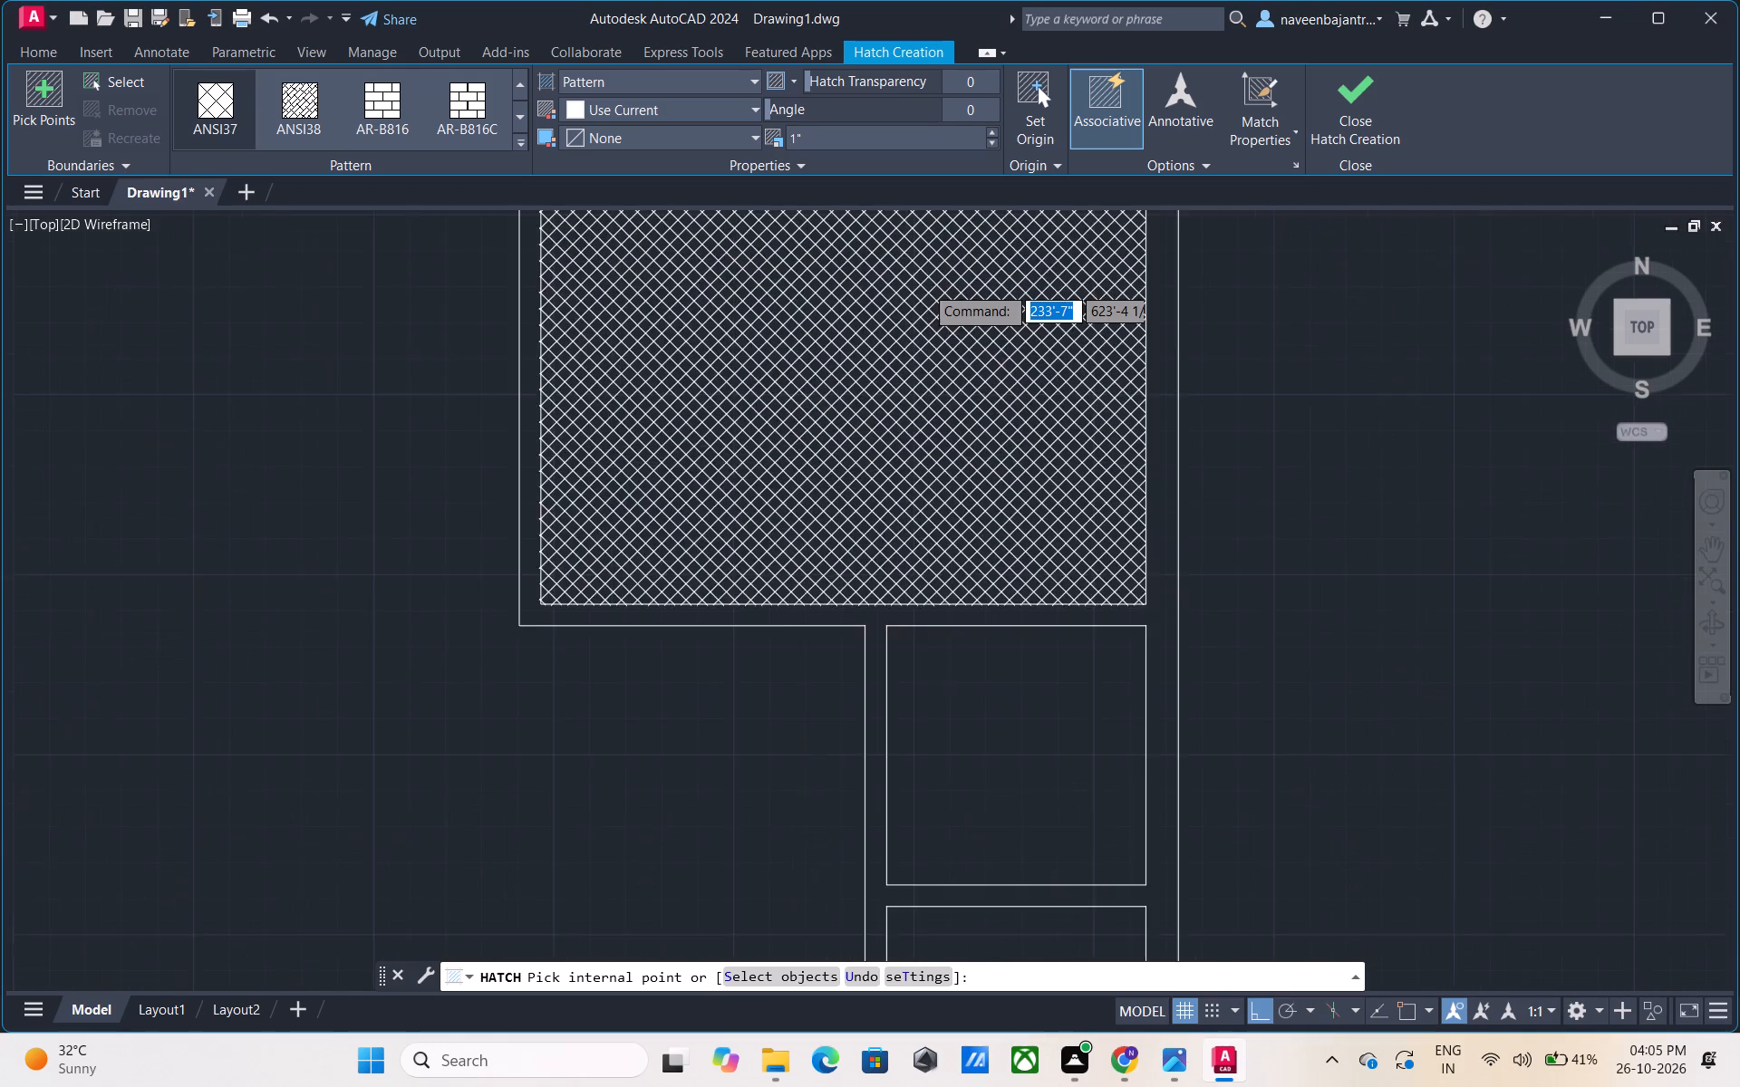
{"action": "scroll", "coordinate": [924, 285], "scroll_direction": "down", "scroll_amount": 1}
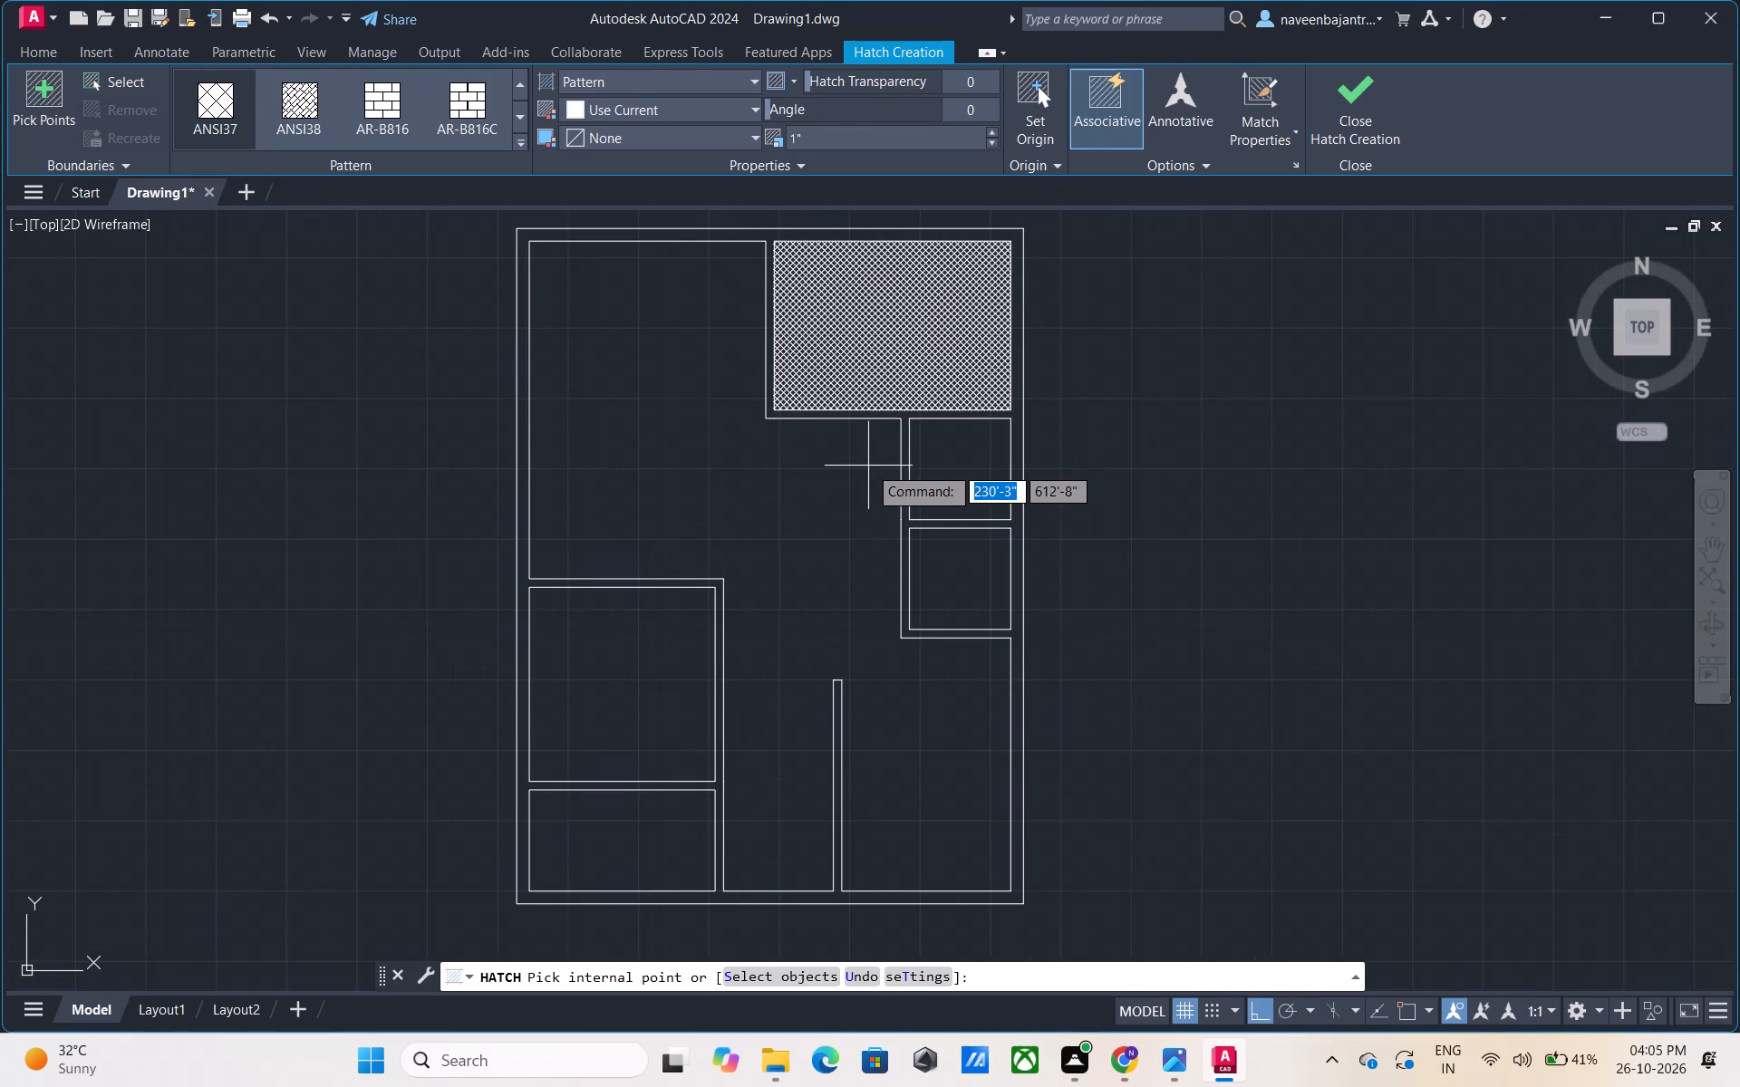
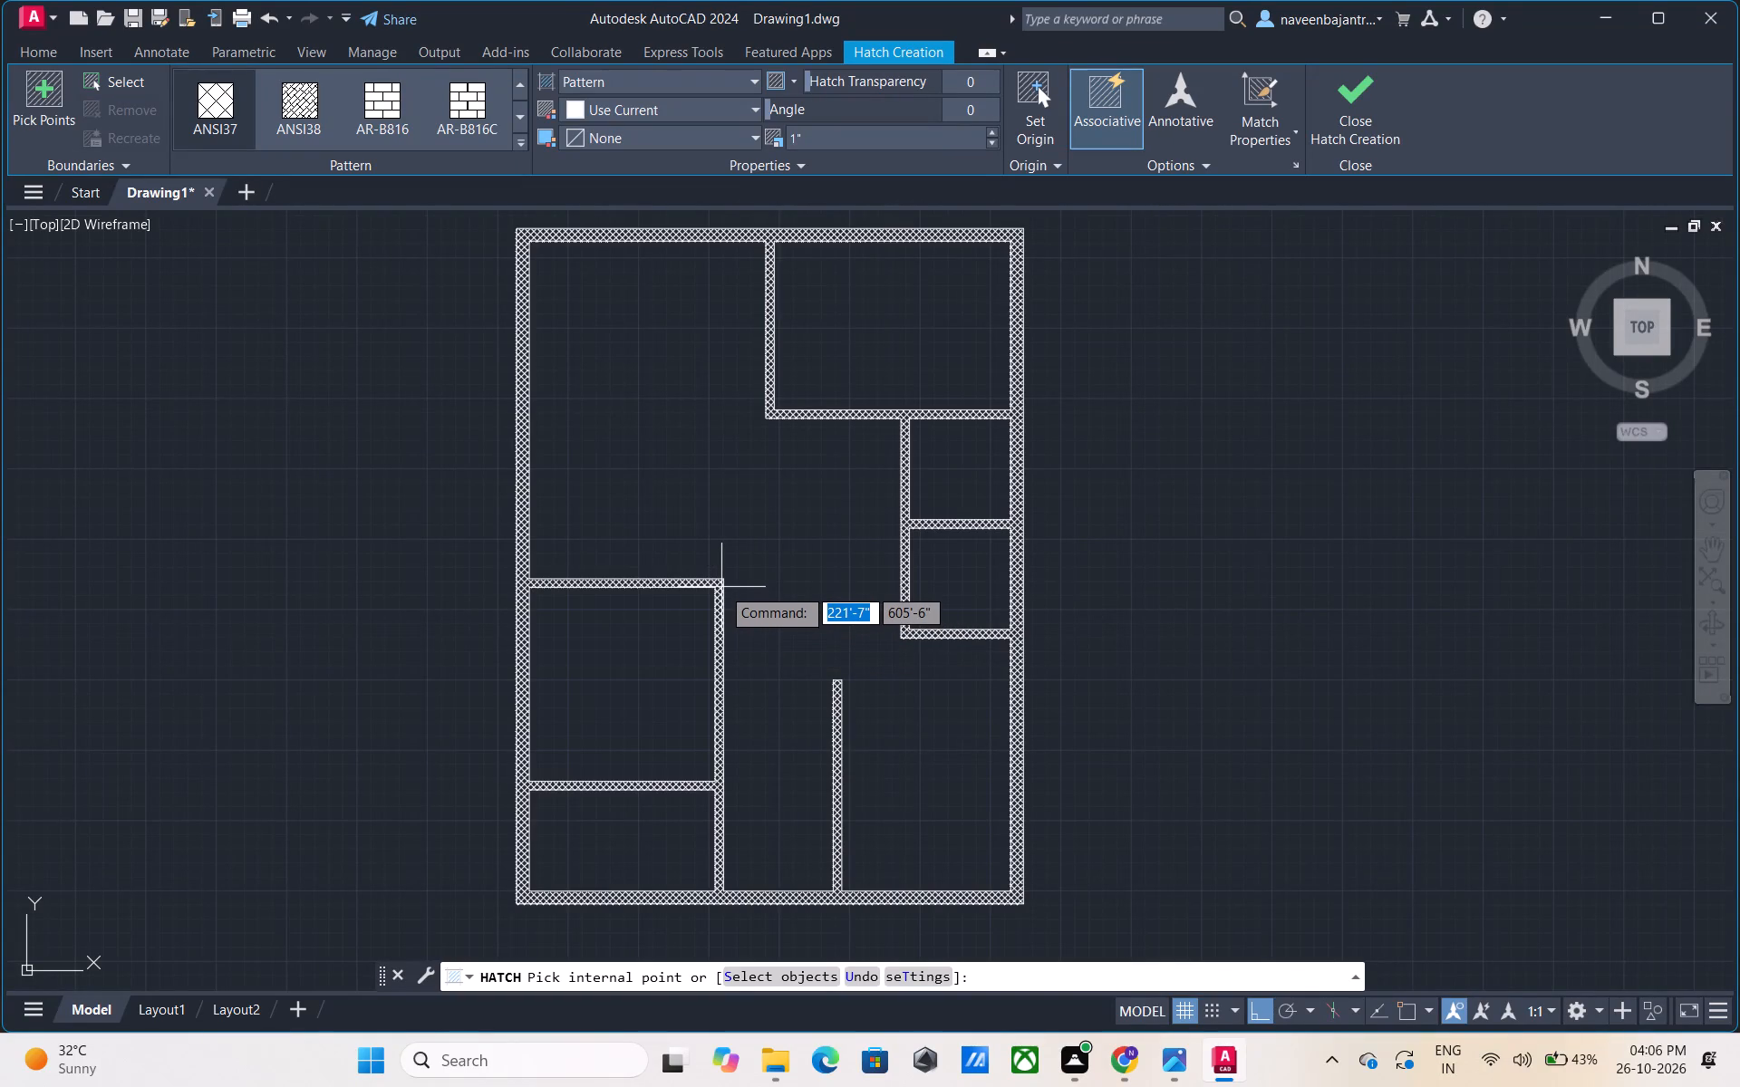
Preview the ANSI37 hatch pattern up close on the floor plan's walls.
{"action": "scroll", "coordinate": [721, 587], "scroll_direction": "up", "scroll_amount": 4}
{"action": "scroll", "coordinate": [721, 587], "scroll_direction": "down", "scroll_amount": 2}
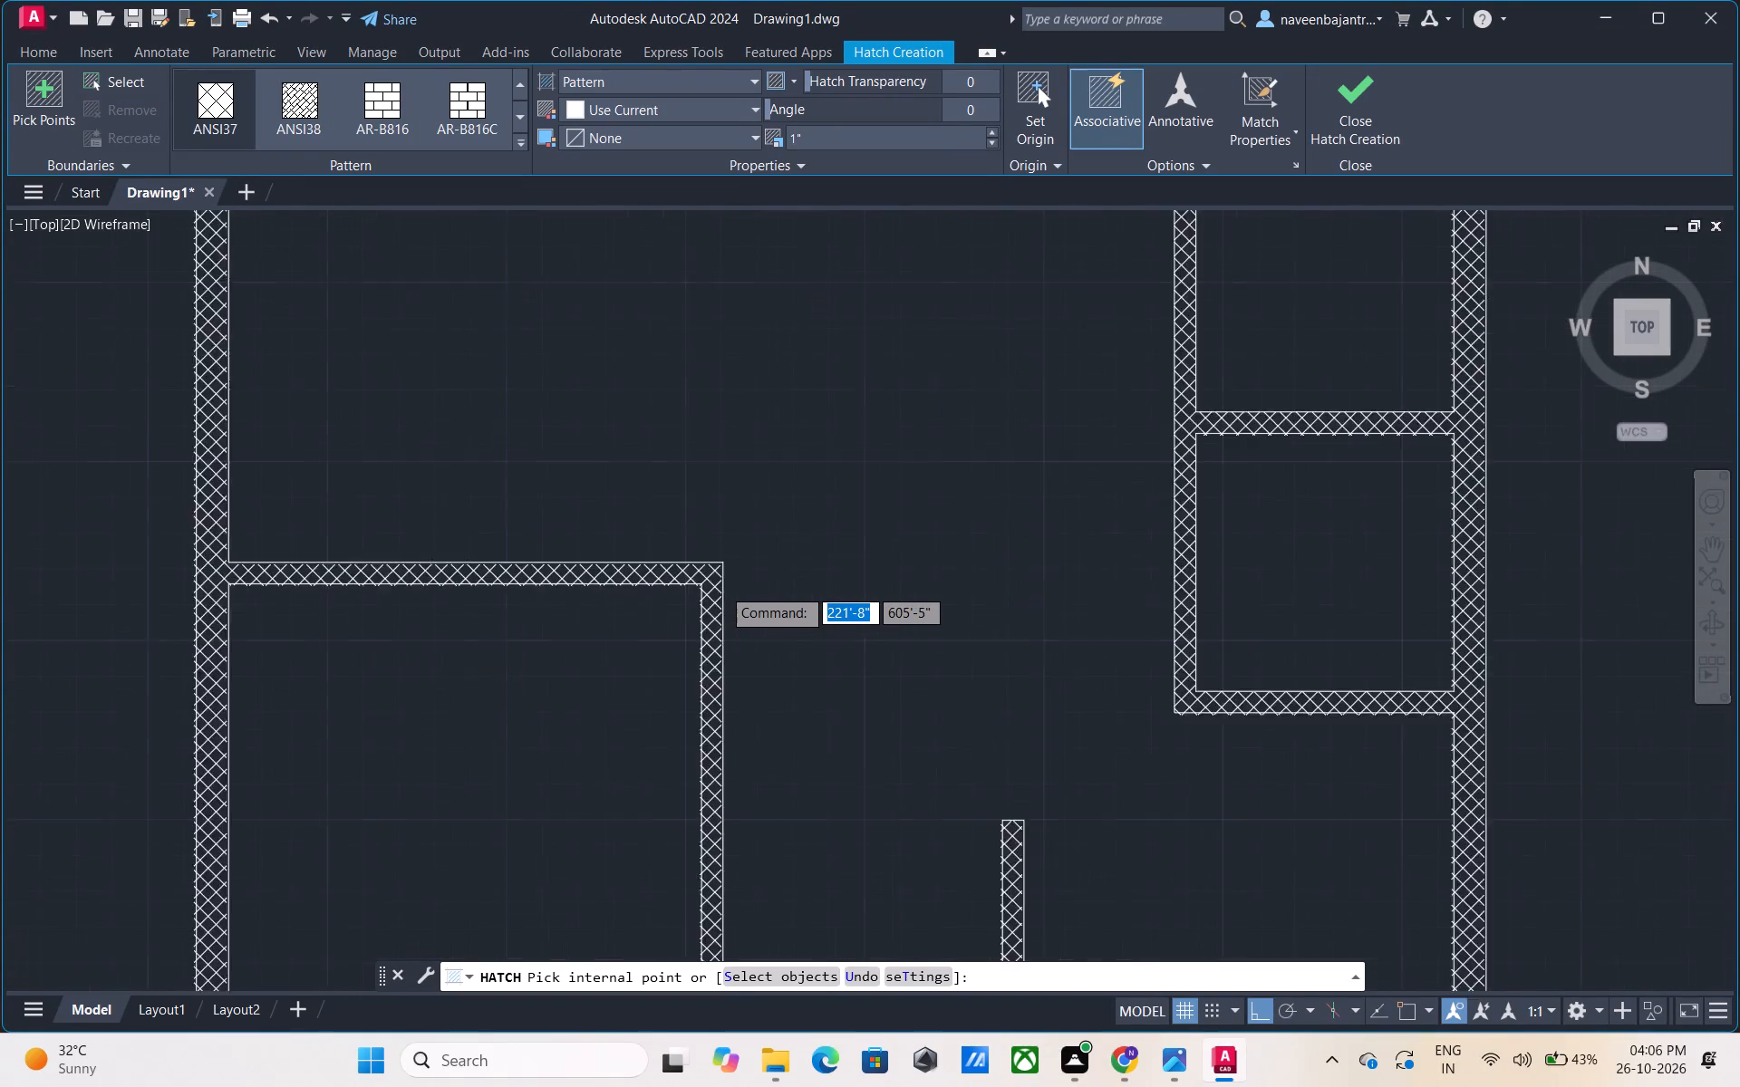
{"action": "scroll", "coordinate": [721, 587], "scroll_direction": "down", "scroll_amount": 2}
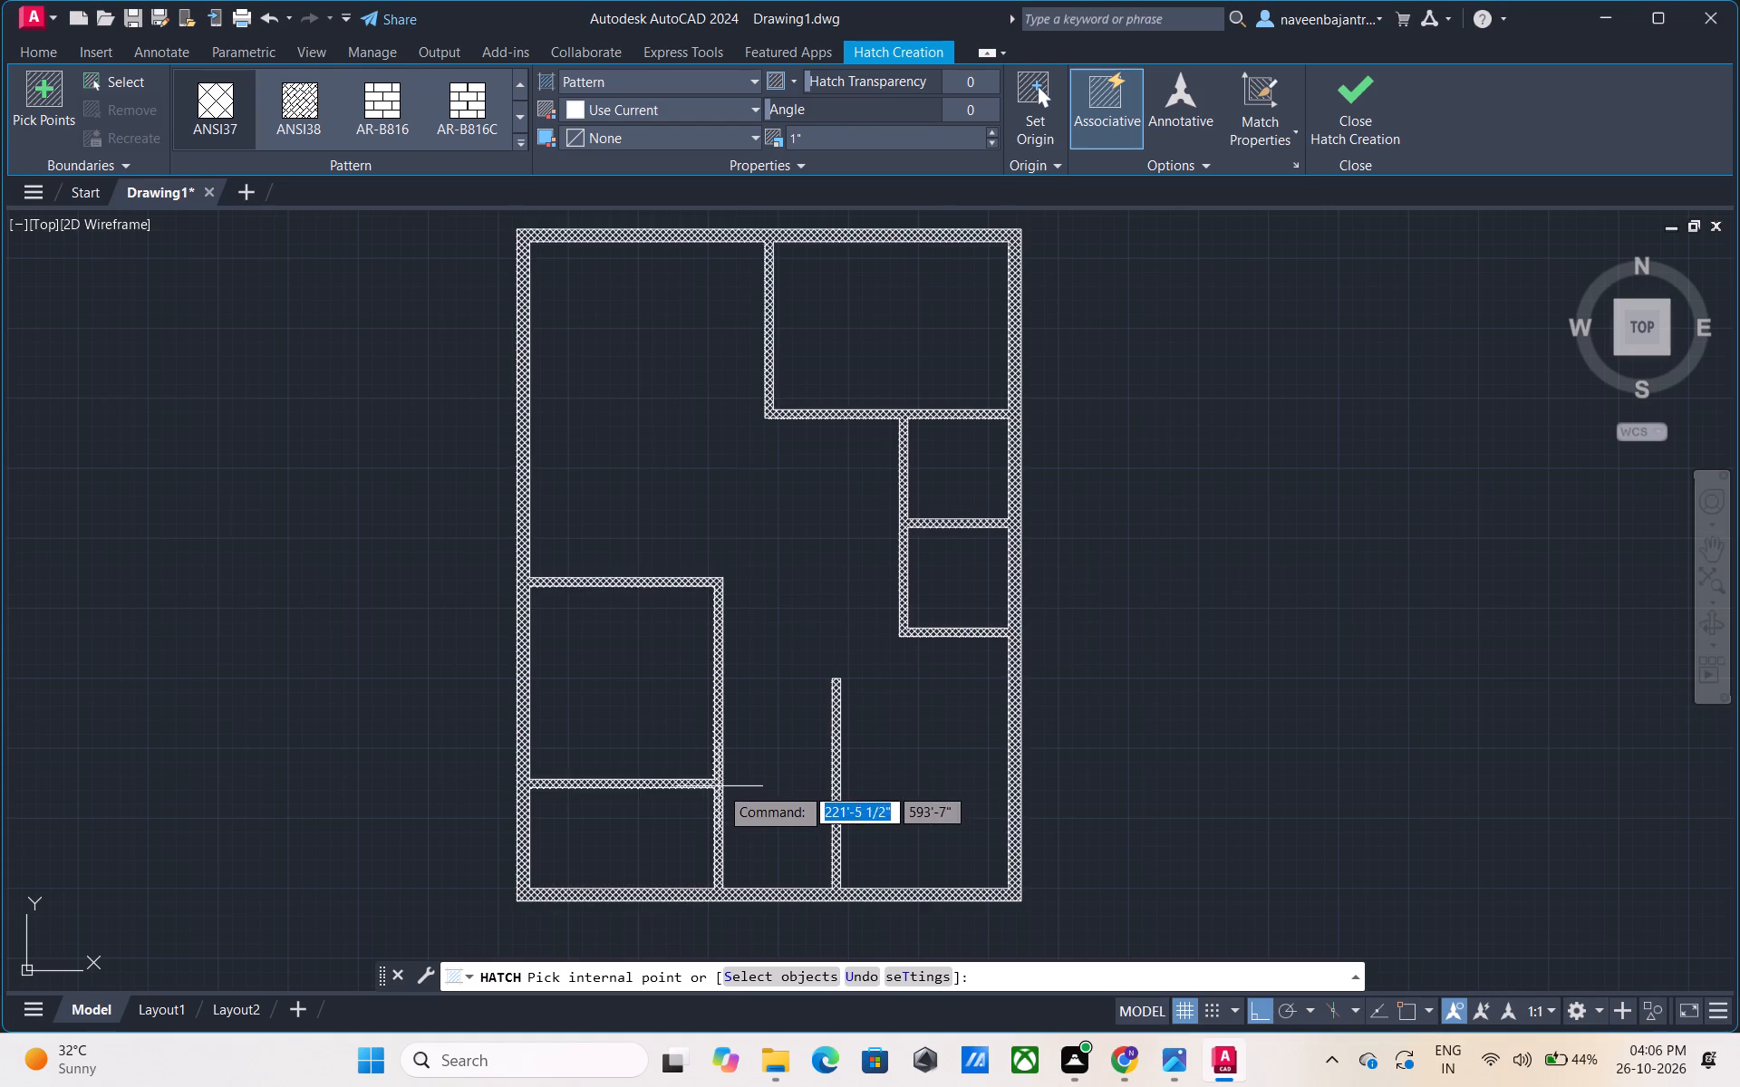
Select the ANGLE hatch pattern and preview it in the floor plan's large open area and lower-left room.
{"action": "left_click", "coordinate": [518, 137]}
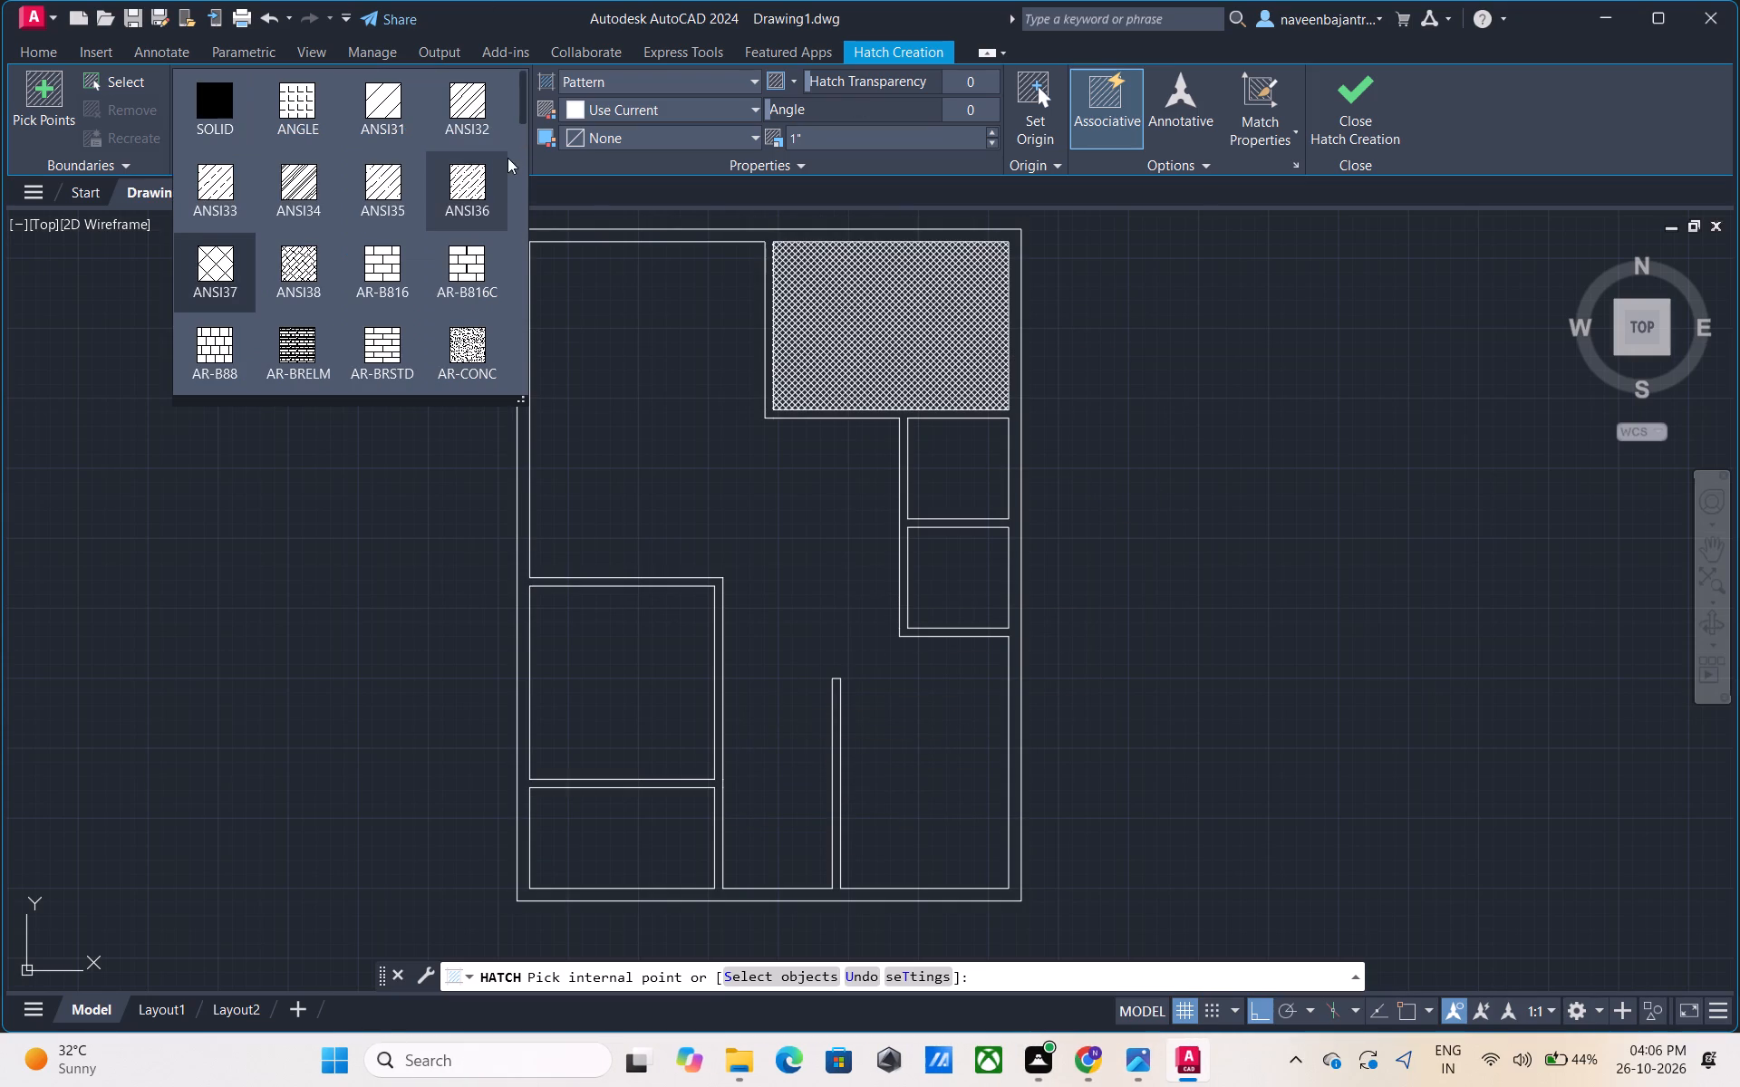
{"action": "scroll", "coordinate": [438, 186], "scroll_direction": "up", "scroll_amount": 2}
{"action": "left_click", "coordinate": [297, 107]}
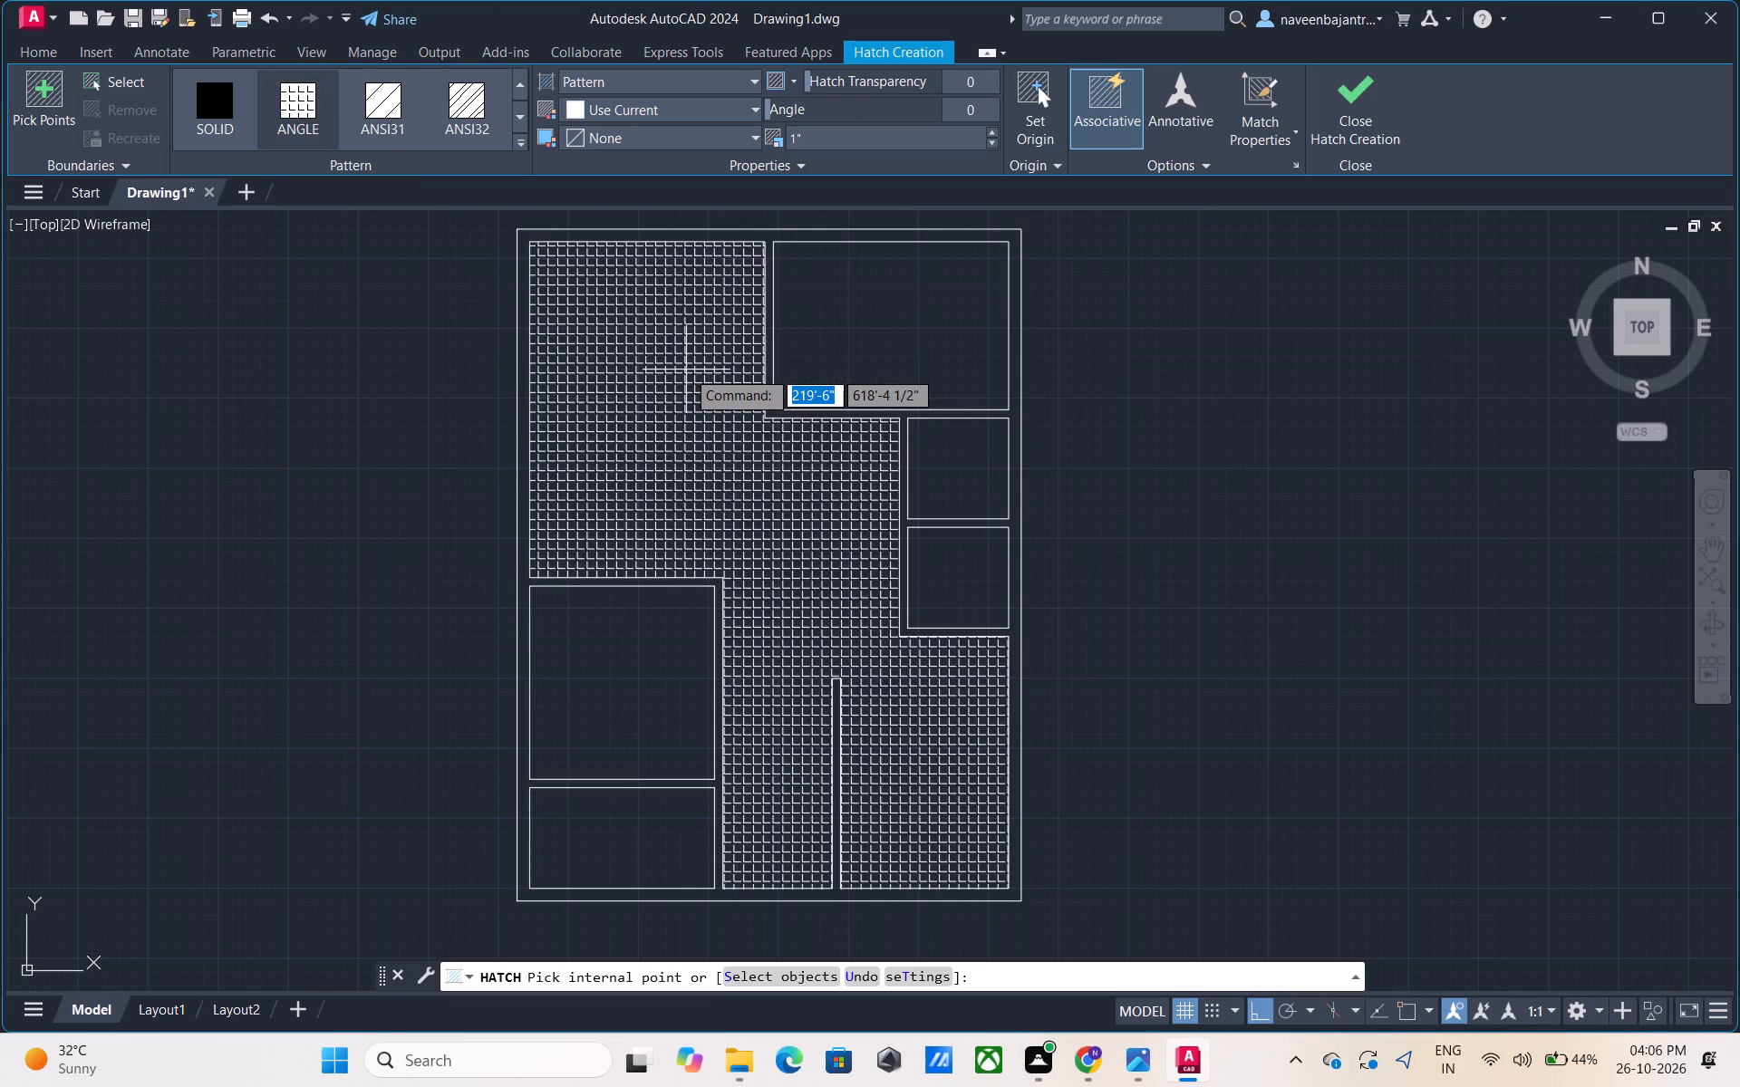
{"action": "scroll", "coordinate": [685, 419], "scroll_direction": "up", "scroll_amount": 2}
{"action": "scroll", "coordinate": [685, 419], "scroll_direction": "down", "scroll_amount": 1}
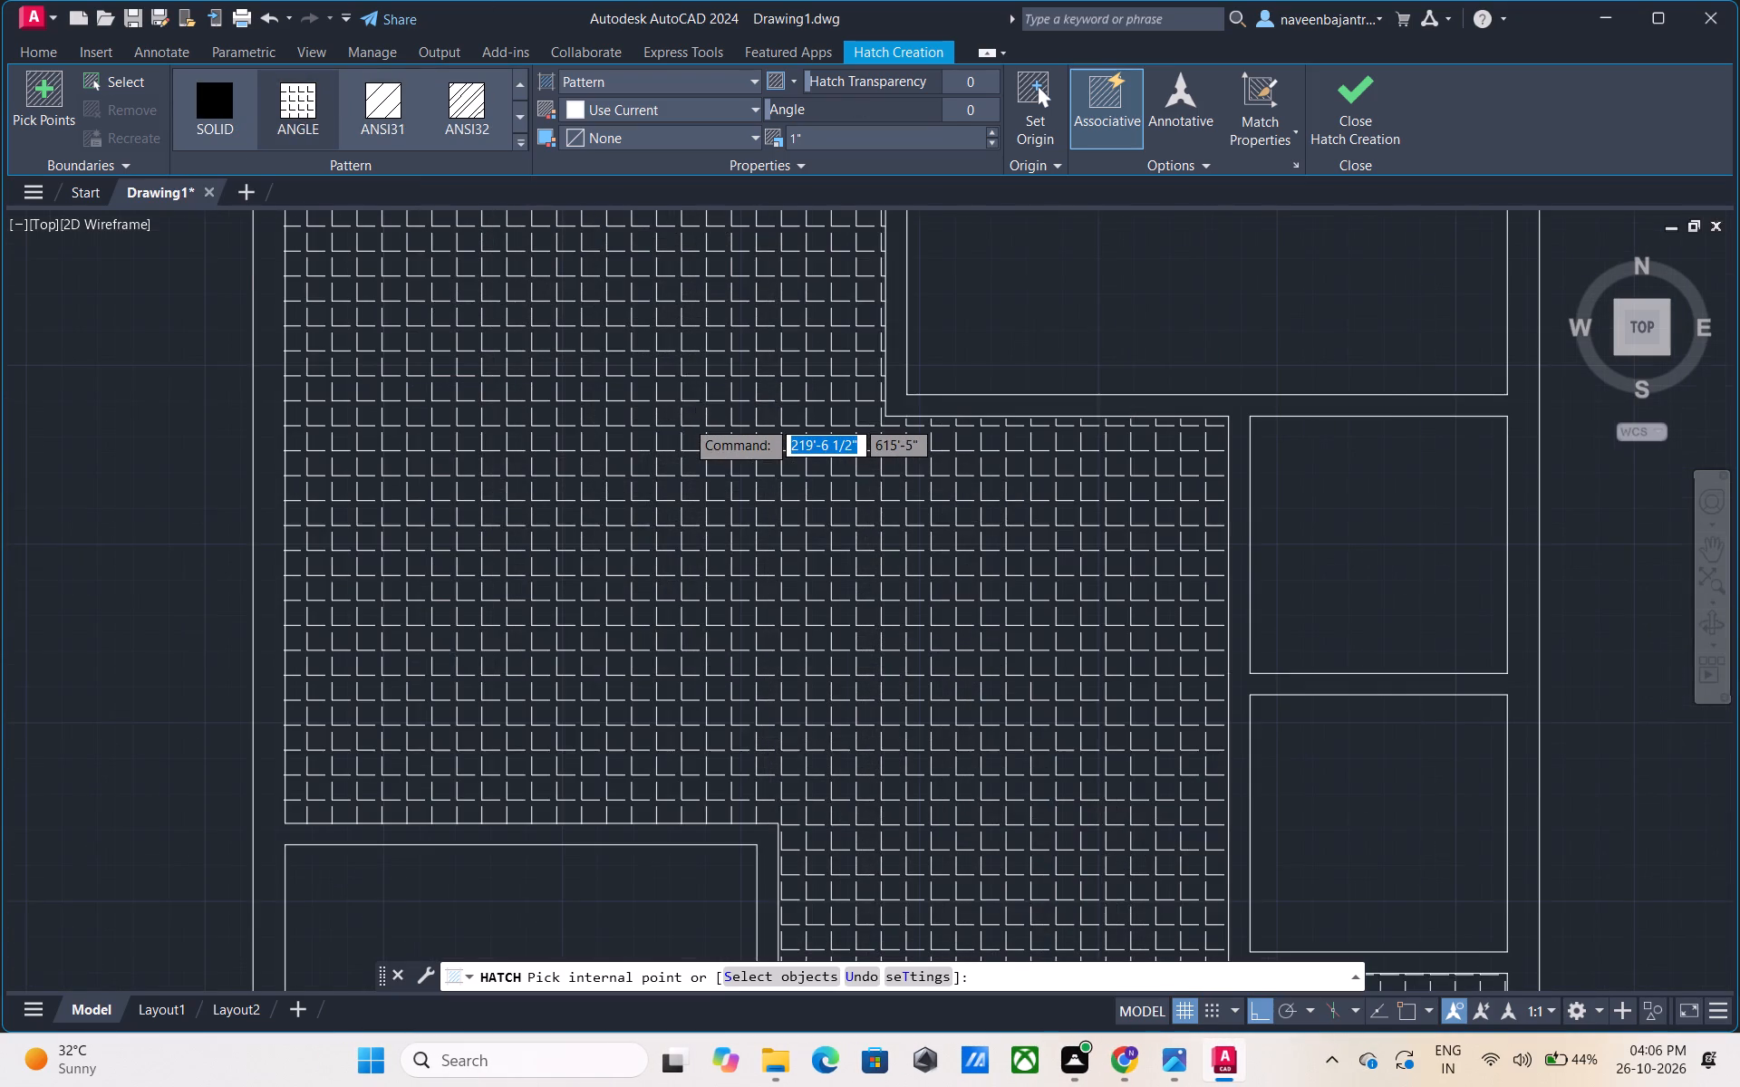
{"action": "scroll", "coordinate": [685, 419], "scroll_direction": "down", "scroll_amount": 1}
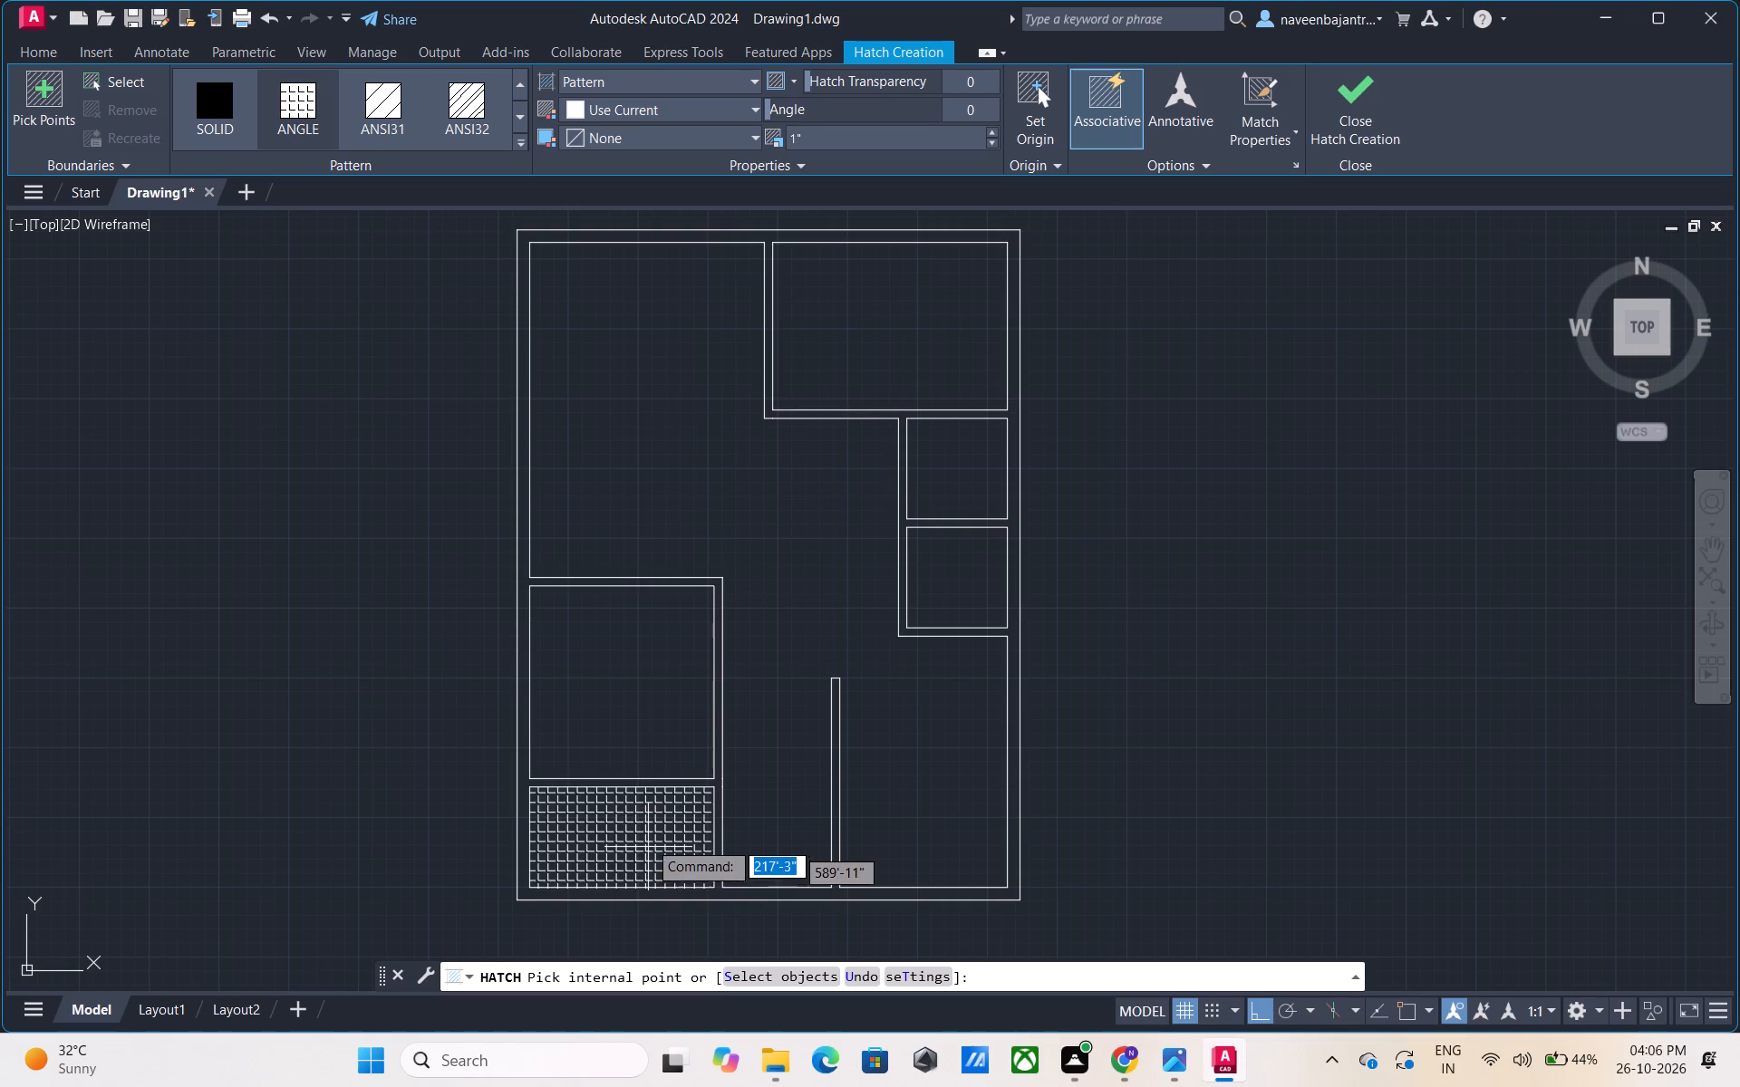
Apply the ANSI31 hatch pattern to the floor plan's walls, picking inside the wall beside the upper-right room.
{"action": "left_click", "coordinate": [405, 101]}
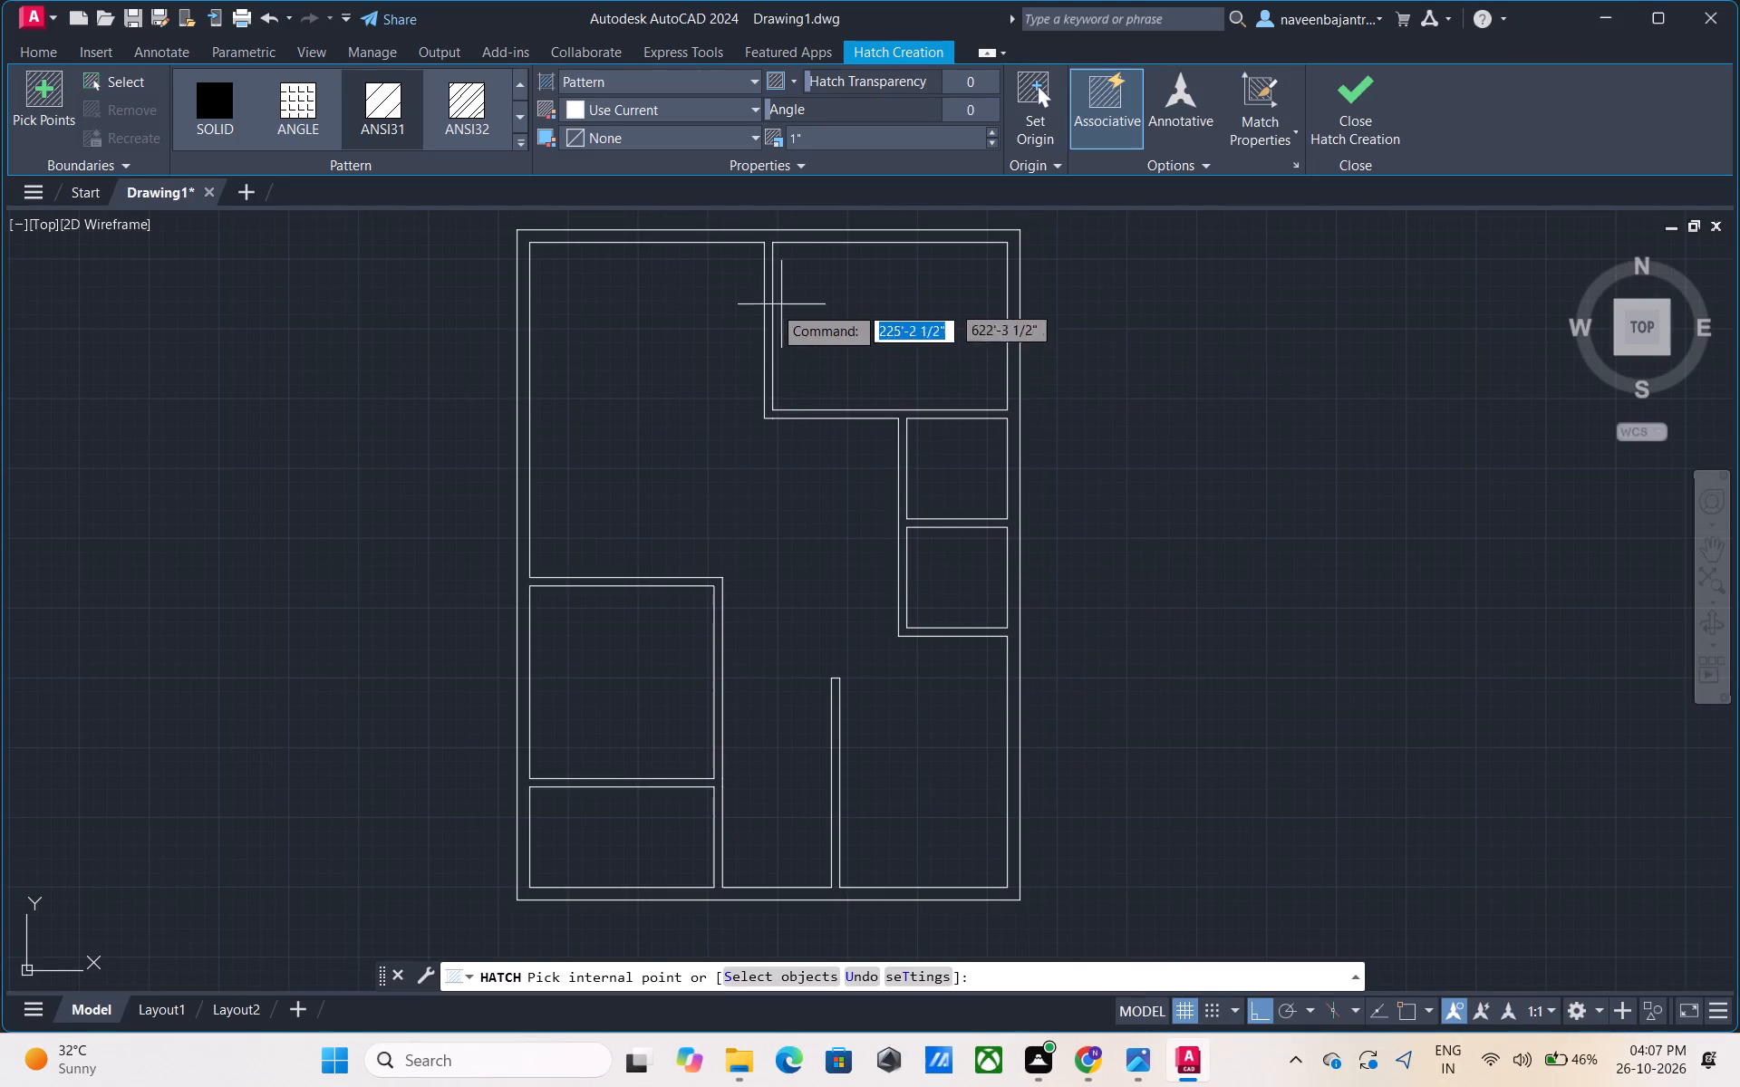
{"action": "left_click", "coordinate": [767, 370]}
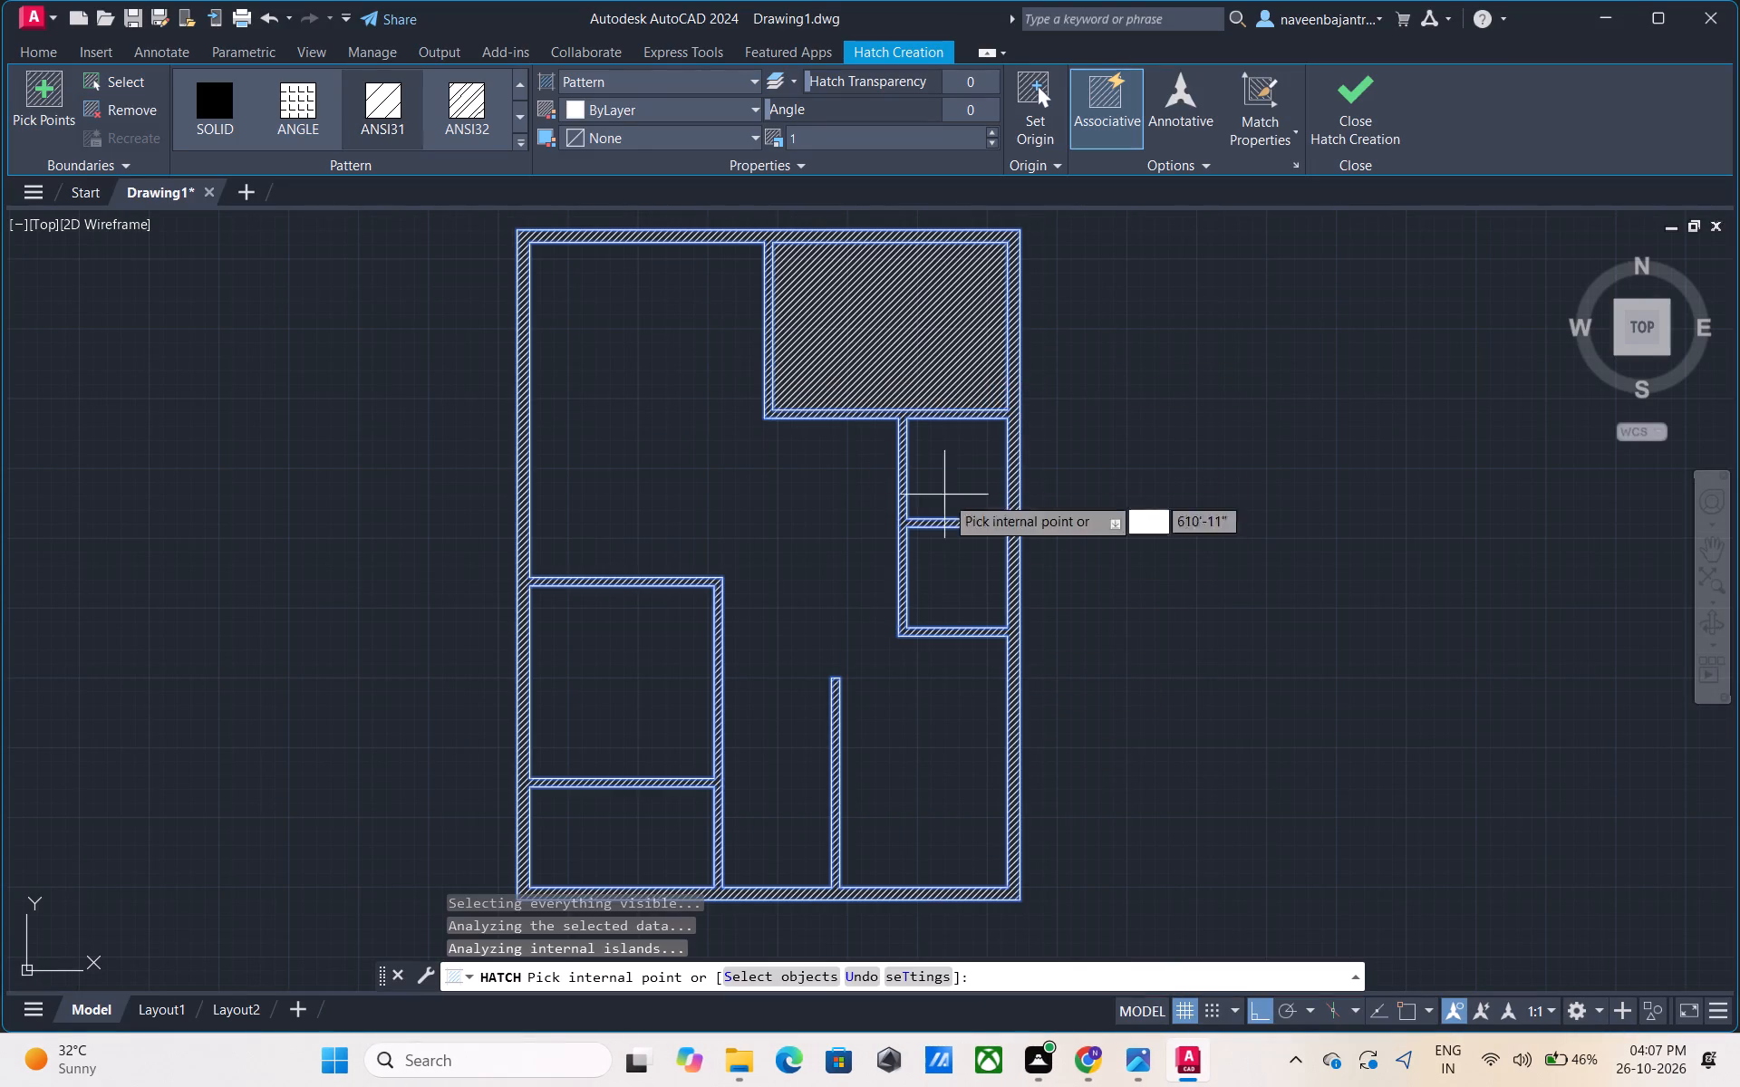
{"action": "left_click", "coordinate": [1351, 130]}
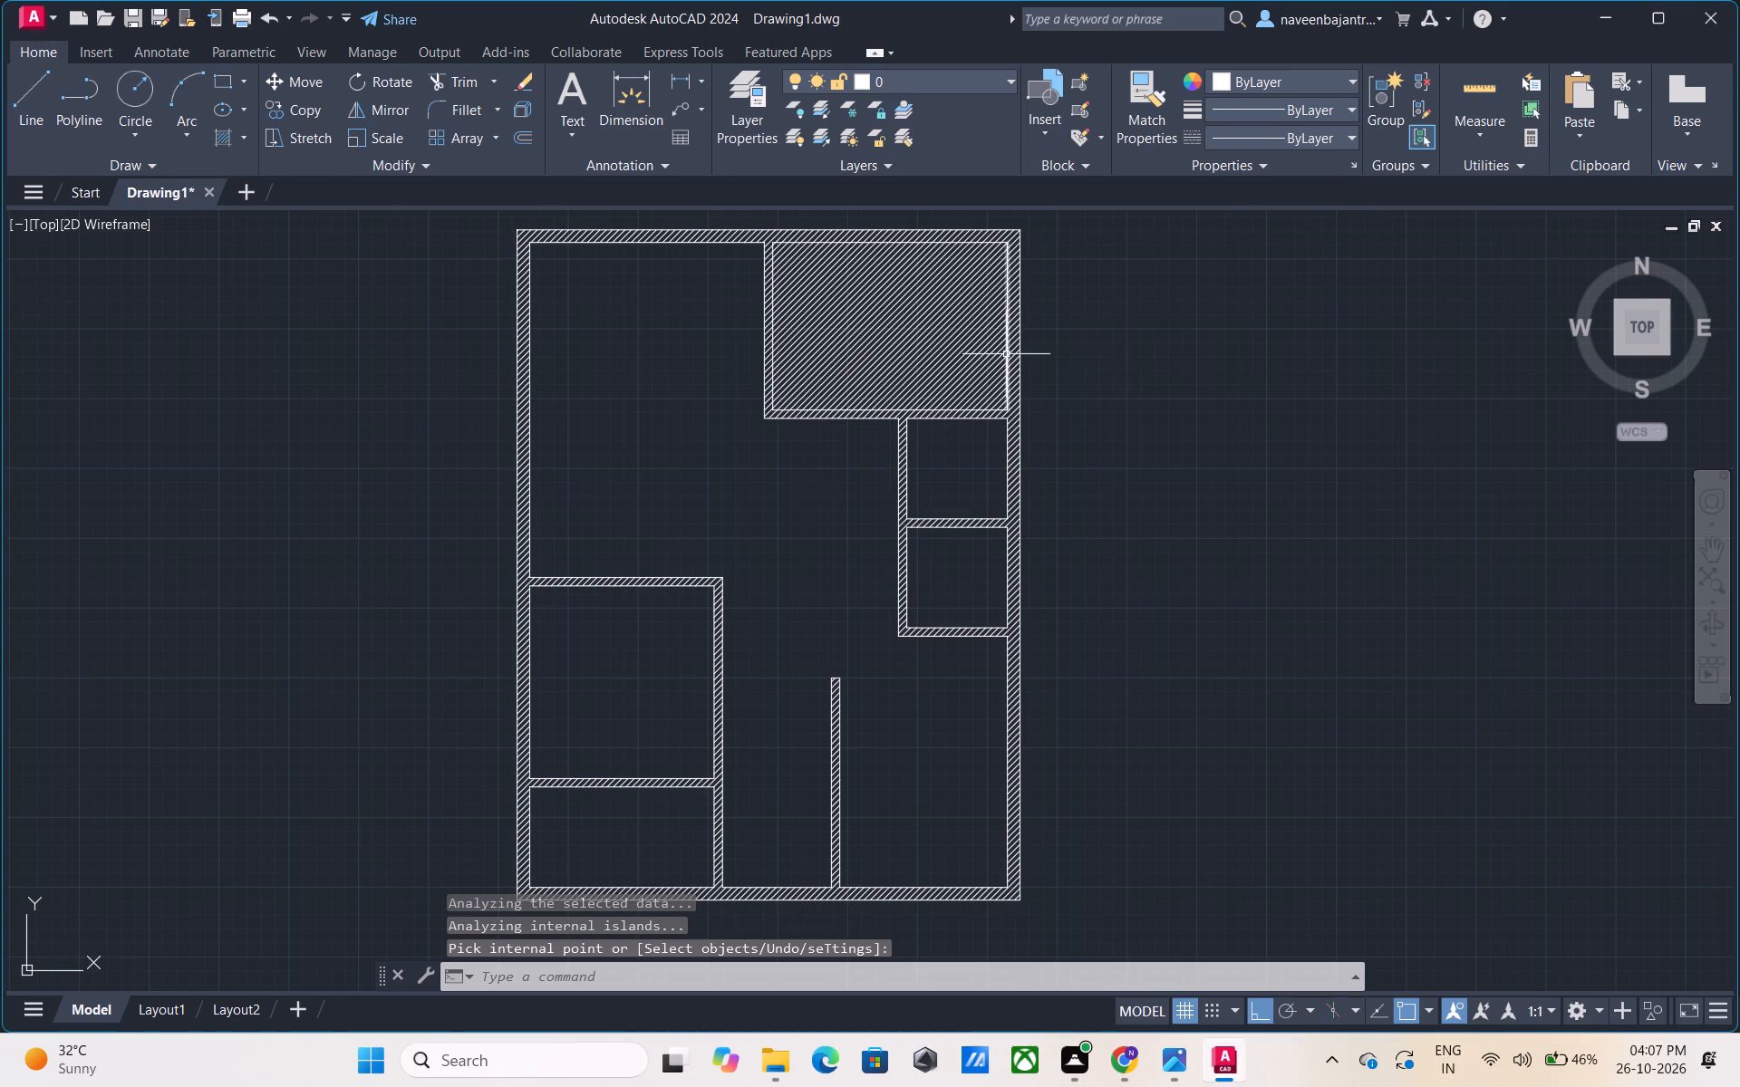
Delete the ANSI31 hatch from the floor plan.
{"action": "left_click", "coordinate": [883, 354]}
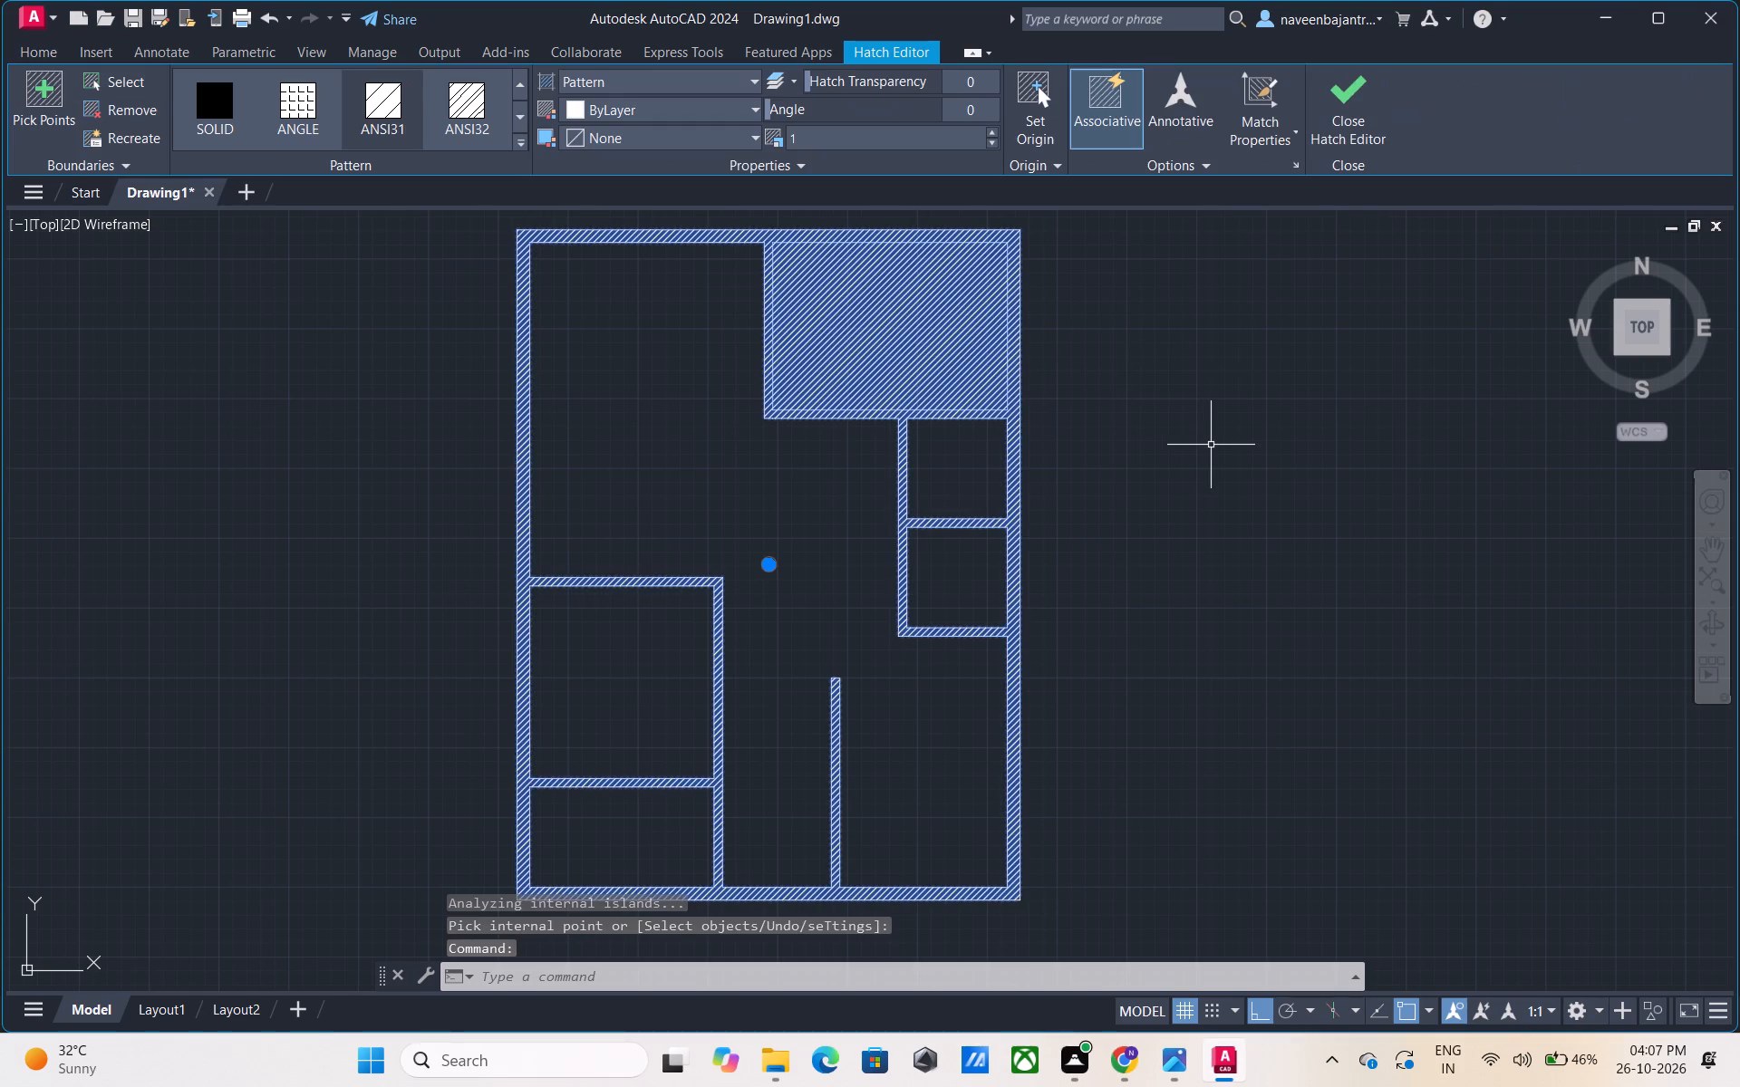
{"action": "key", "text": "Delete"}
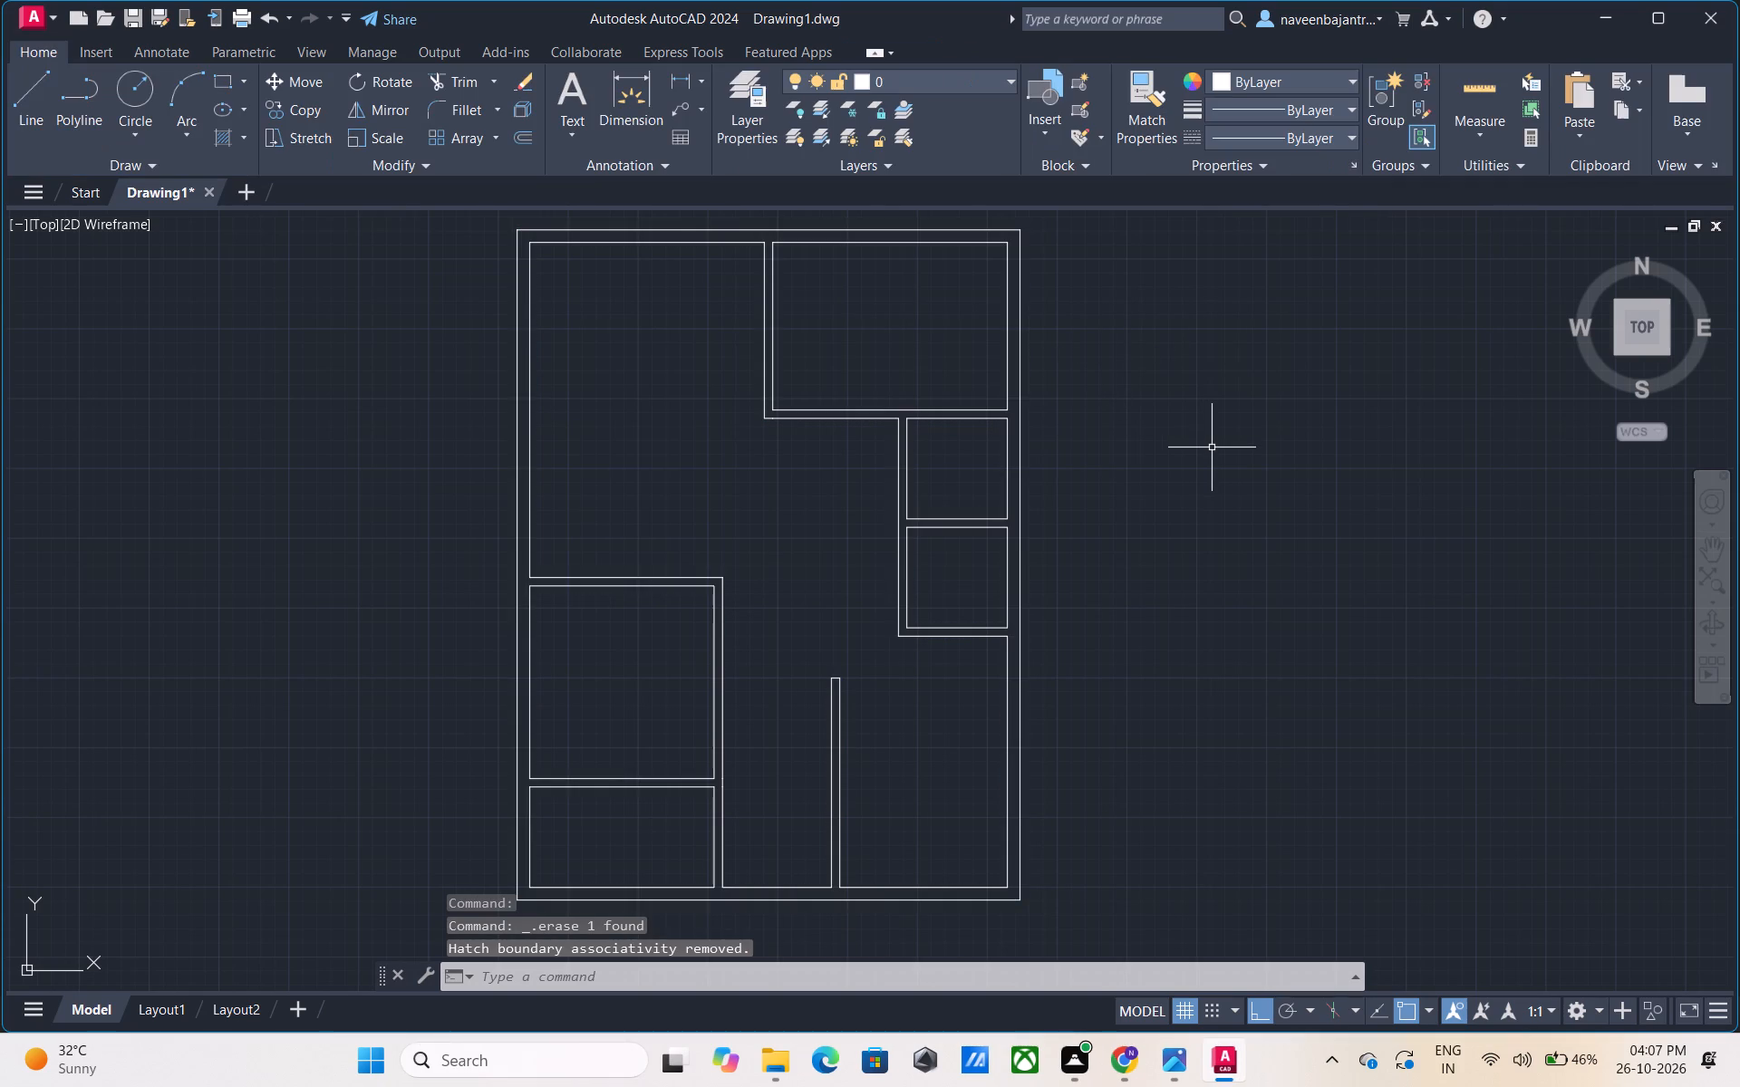
Open the True Color selection for the current object colour and try violet, green, orange, teal and pink shades.
{"action": "scroll", "coordinate": [1212, 447], "scroll_direction": "down", "scroll_amount": 1}
{"action": "scroll", "coordinate": [1179, 350], "scroll_direction": "down", "scroll_amount": 1}
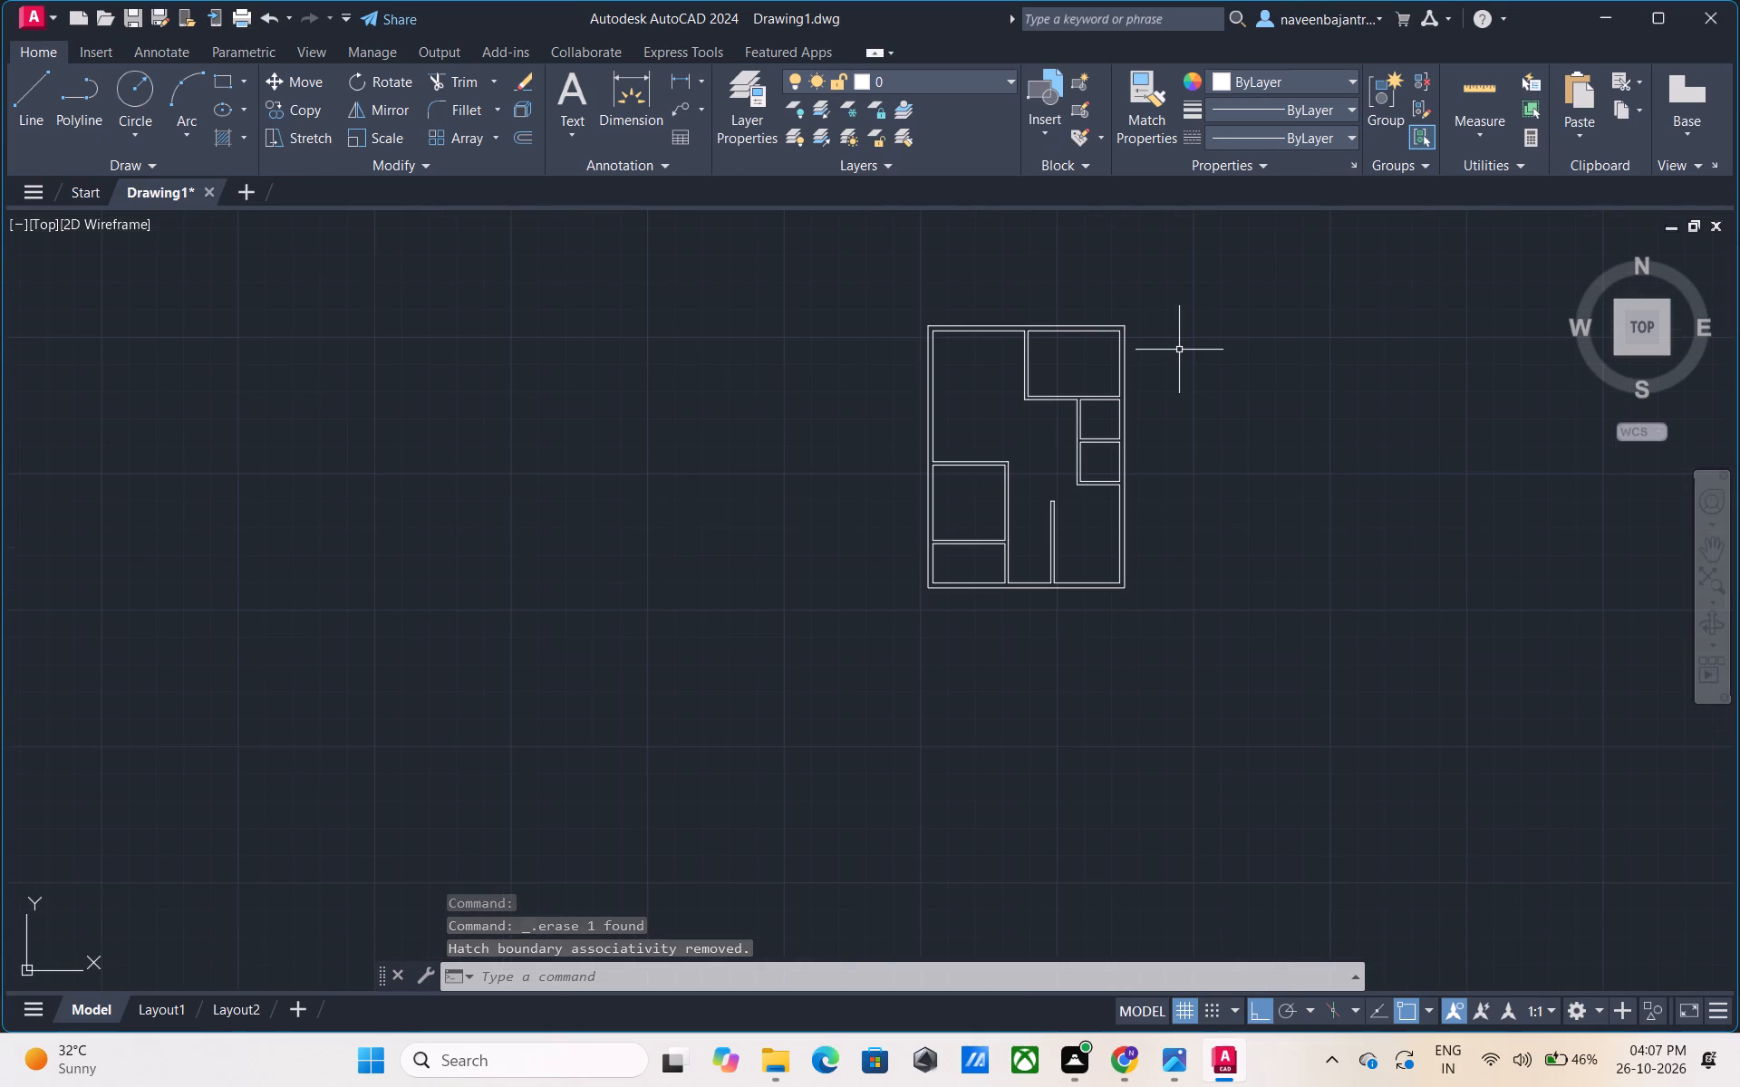
{"action": "scroll", "coordinate": [1163, 313], "scroll_direction": "up", "scroll_amount": 2}
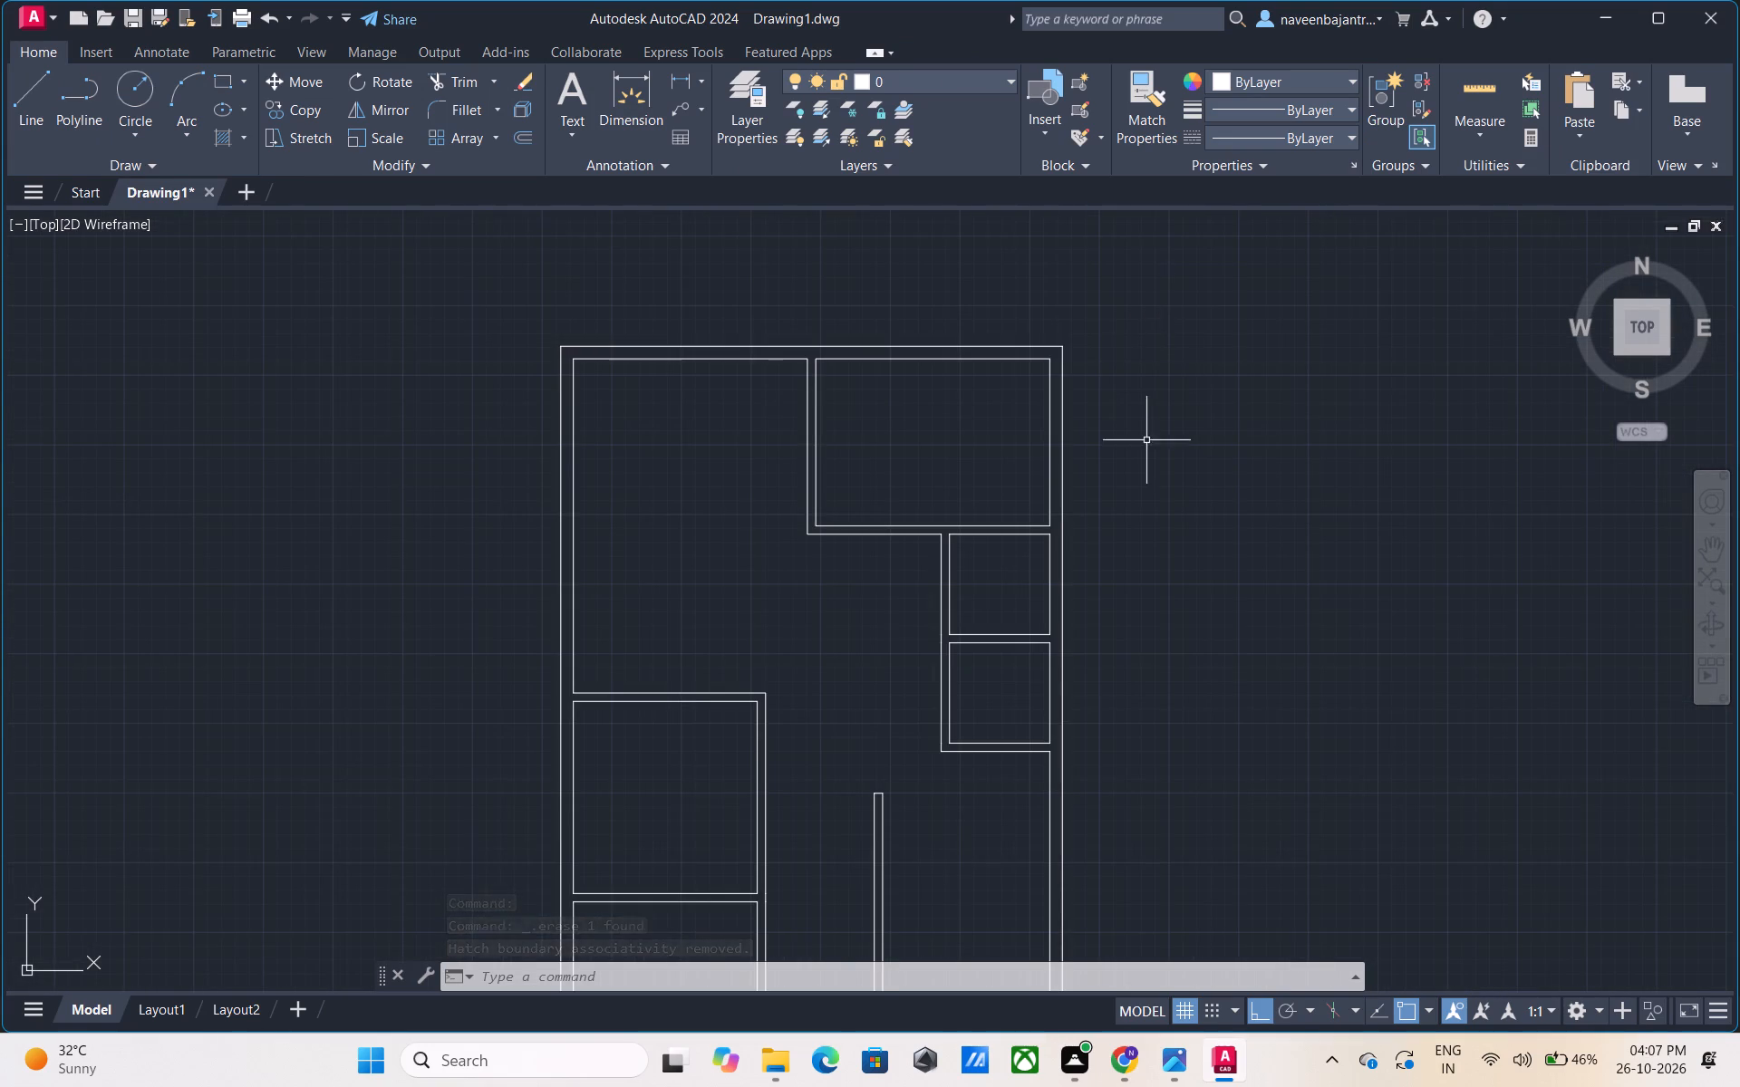
{"action": "middle_click_drag", "start_coordinate": [1136, 438], "coordinate": [1127, 334]}
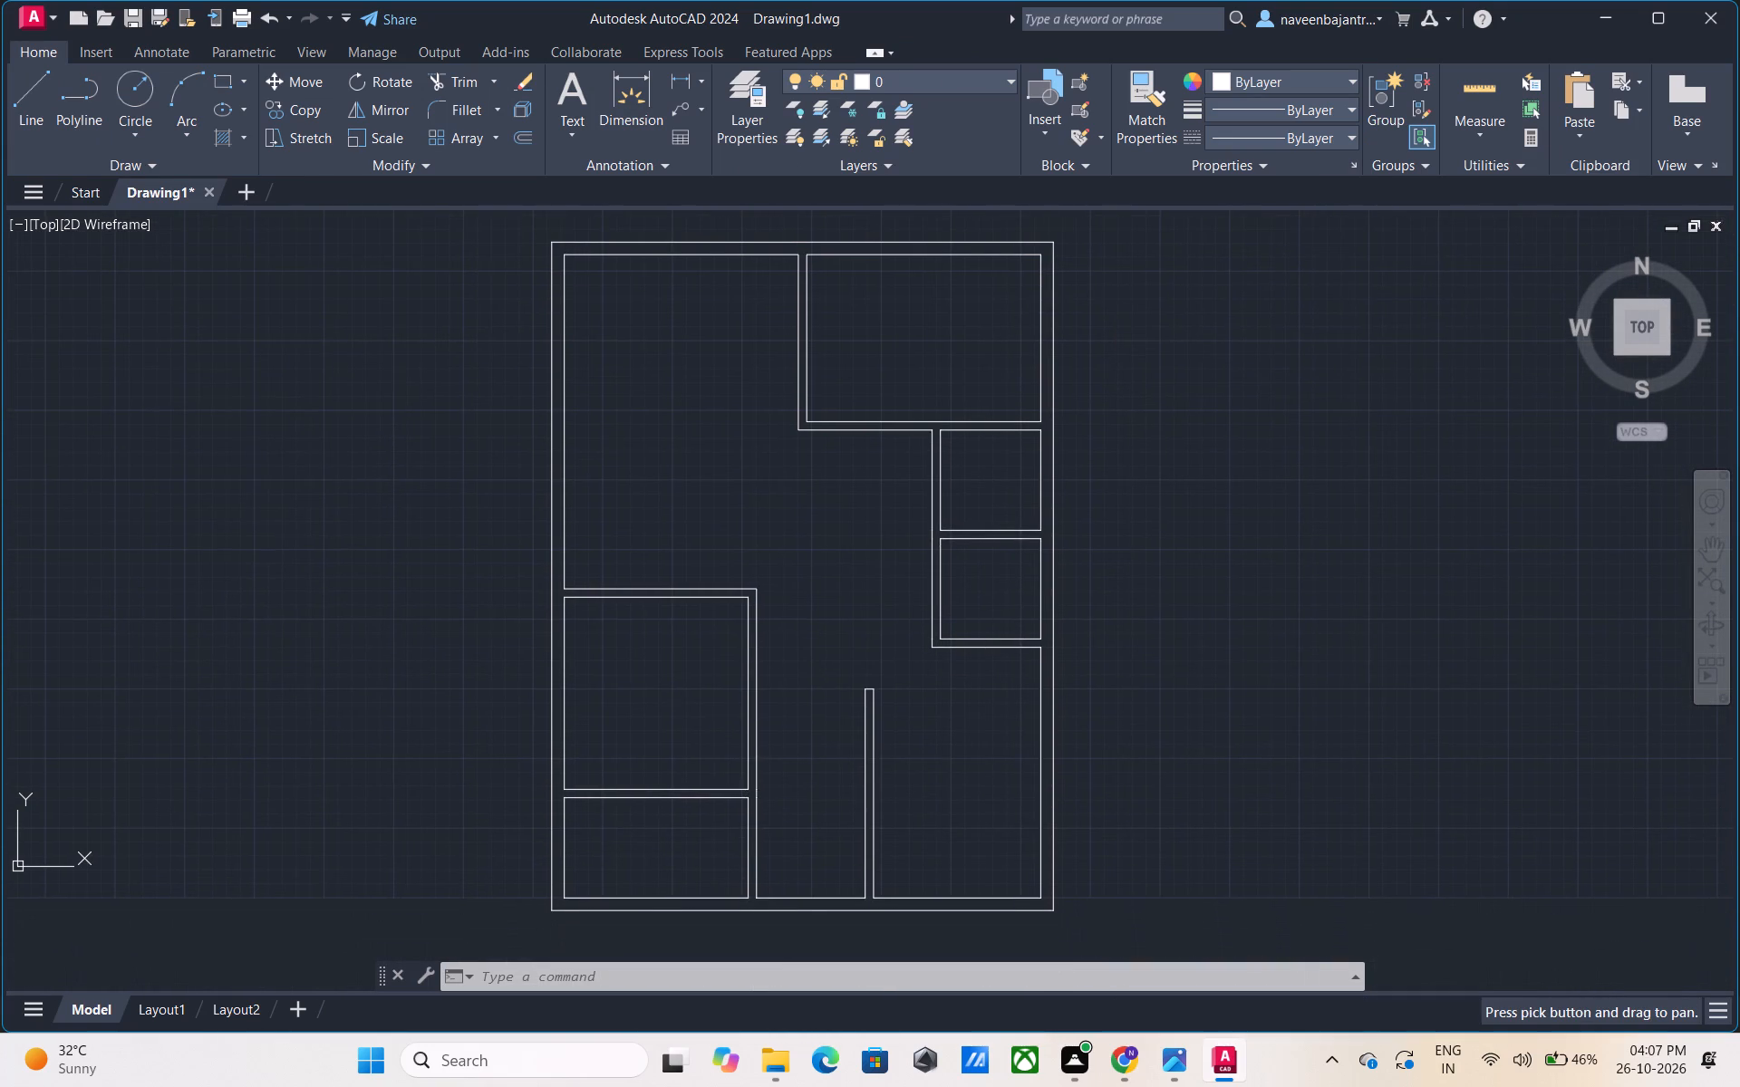
{"action": "left_click", "coordinate": [1217, 80]}
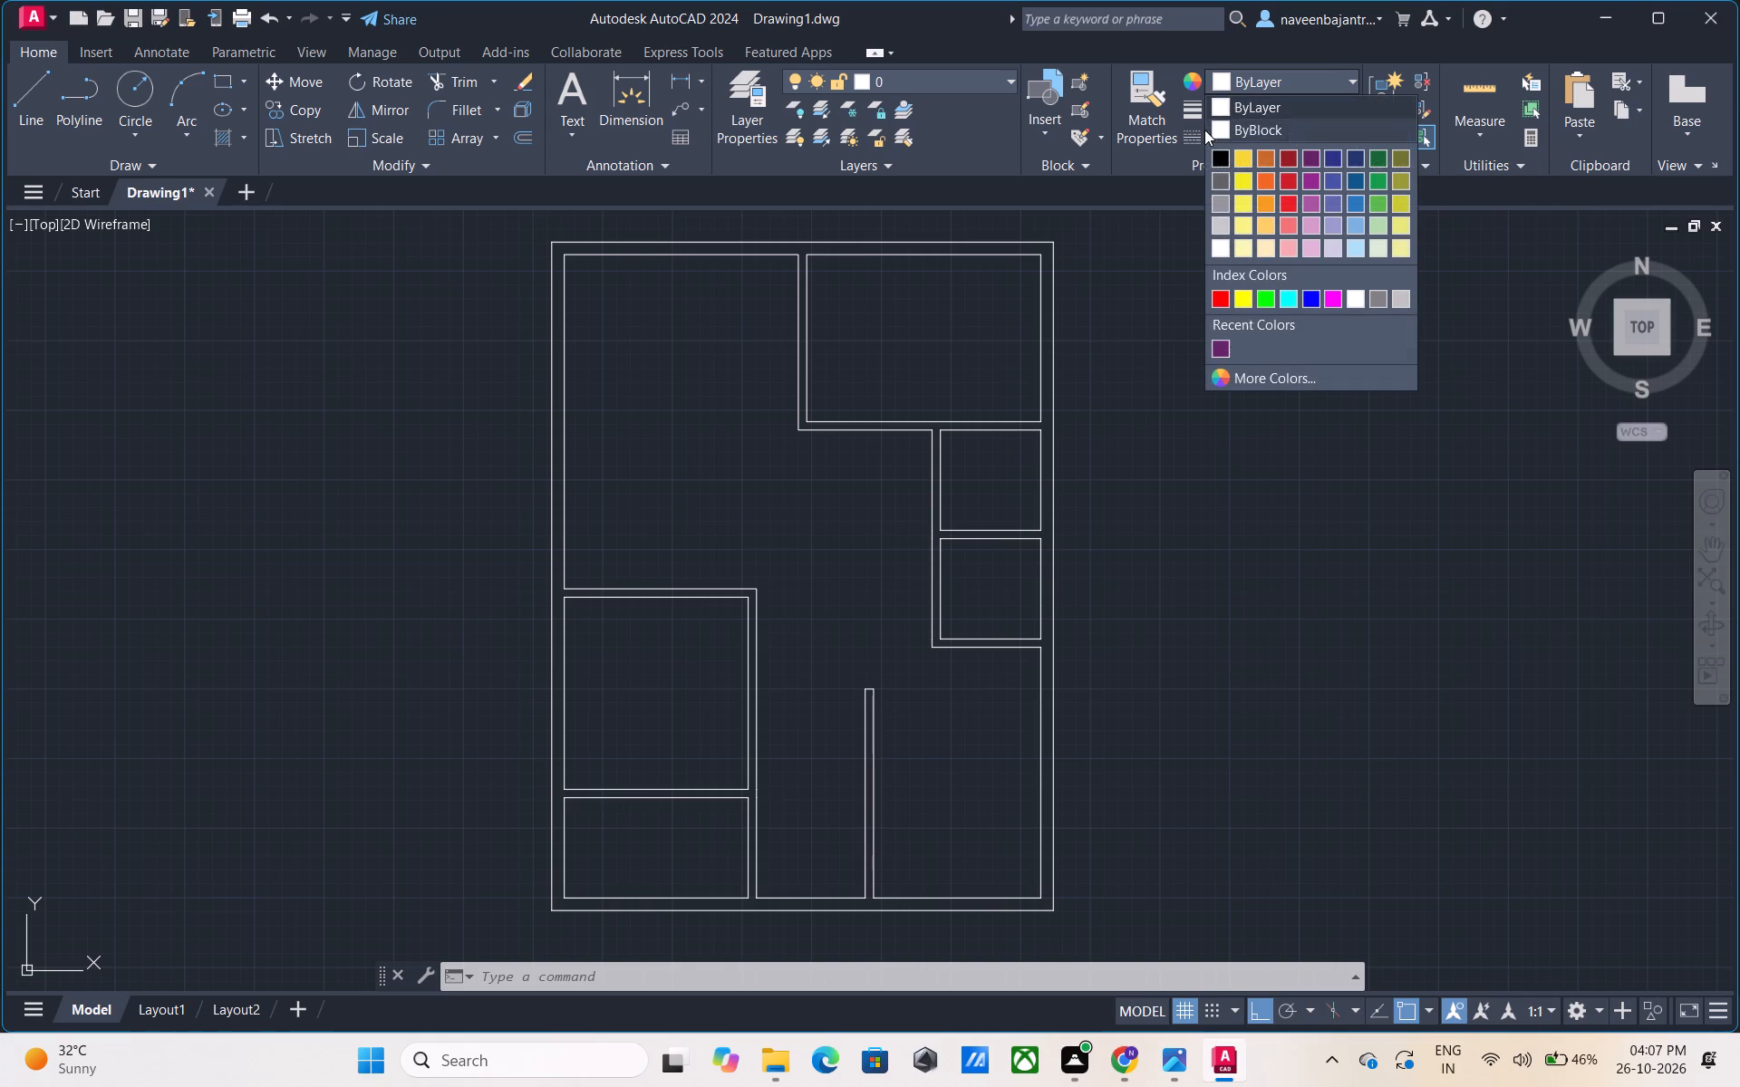
{"action": "left_click", "coordinate": [1219, 370]}
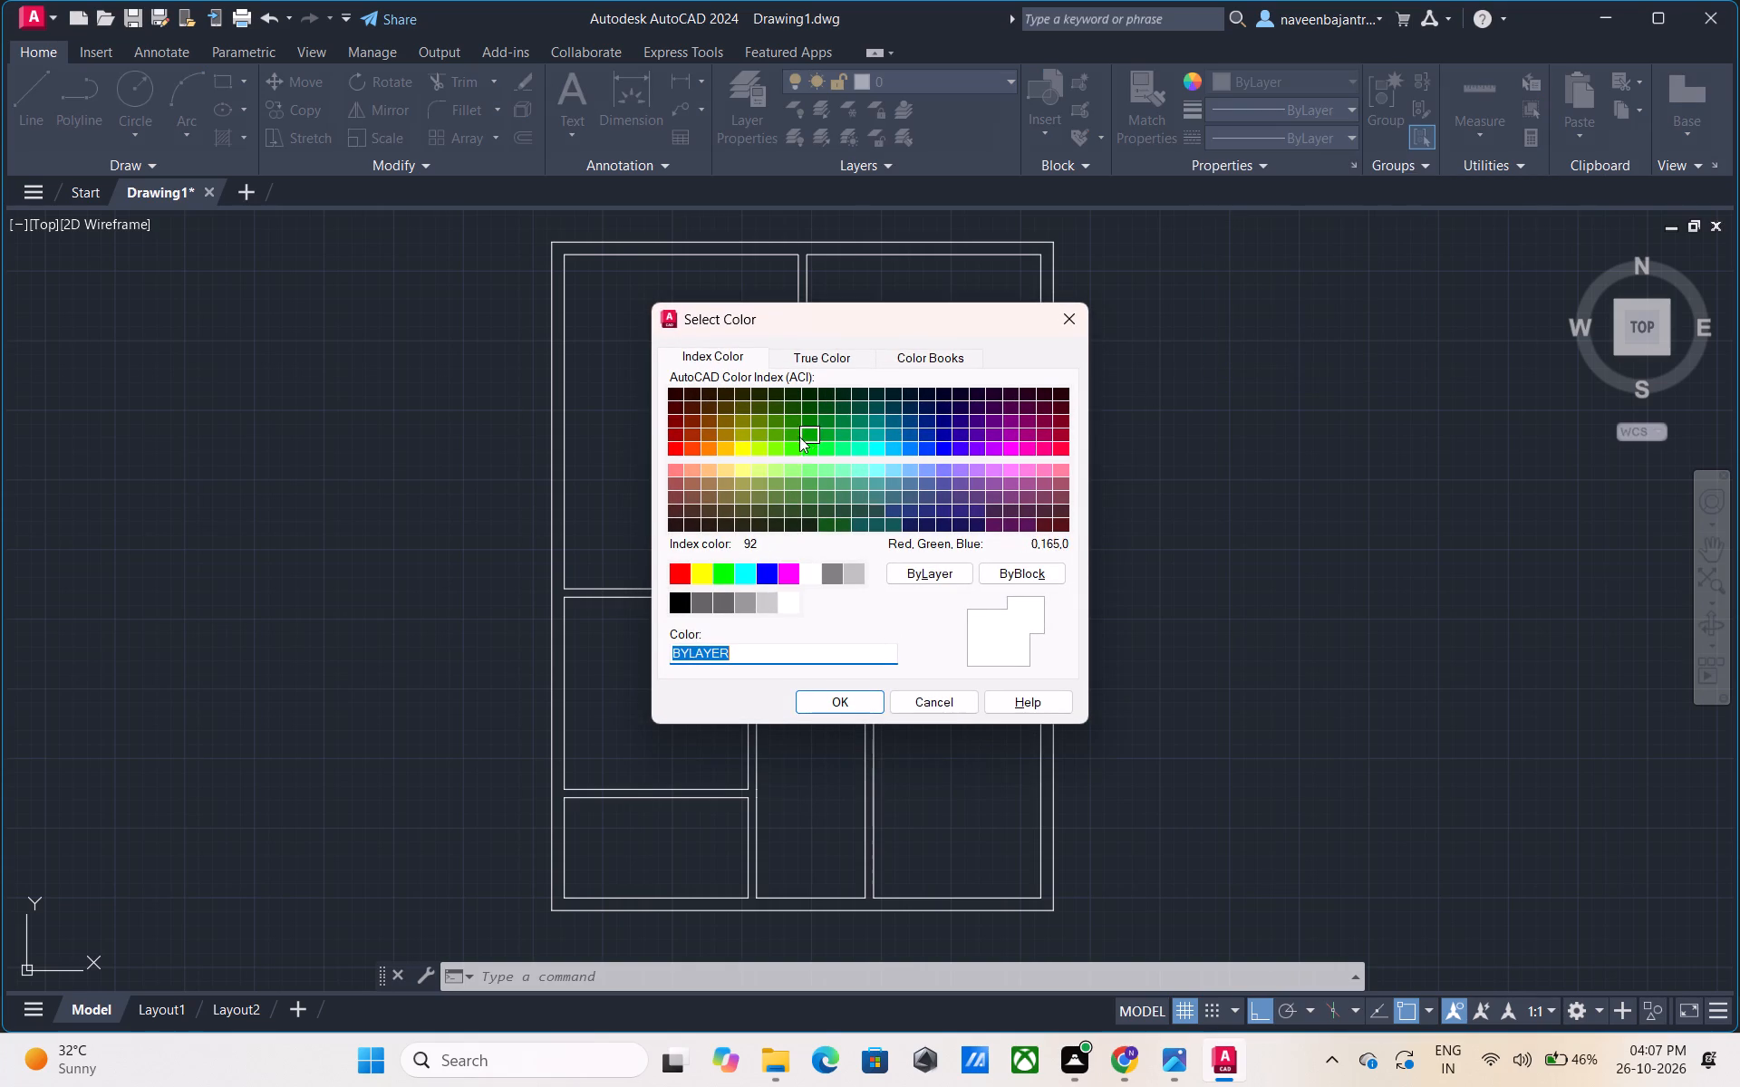
{"action": "left_click", "coordinate": [831, 358]}
{"action": "left_click_drag", "start_coordinate": [858, 443], "coordinate": [836, 439]}
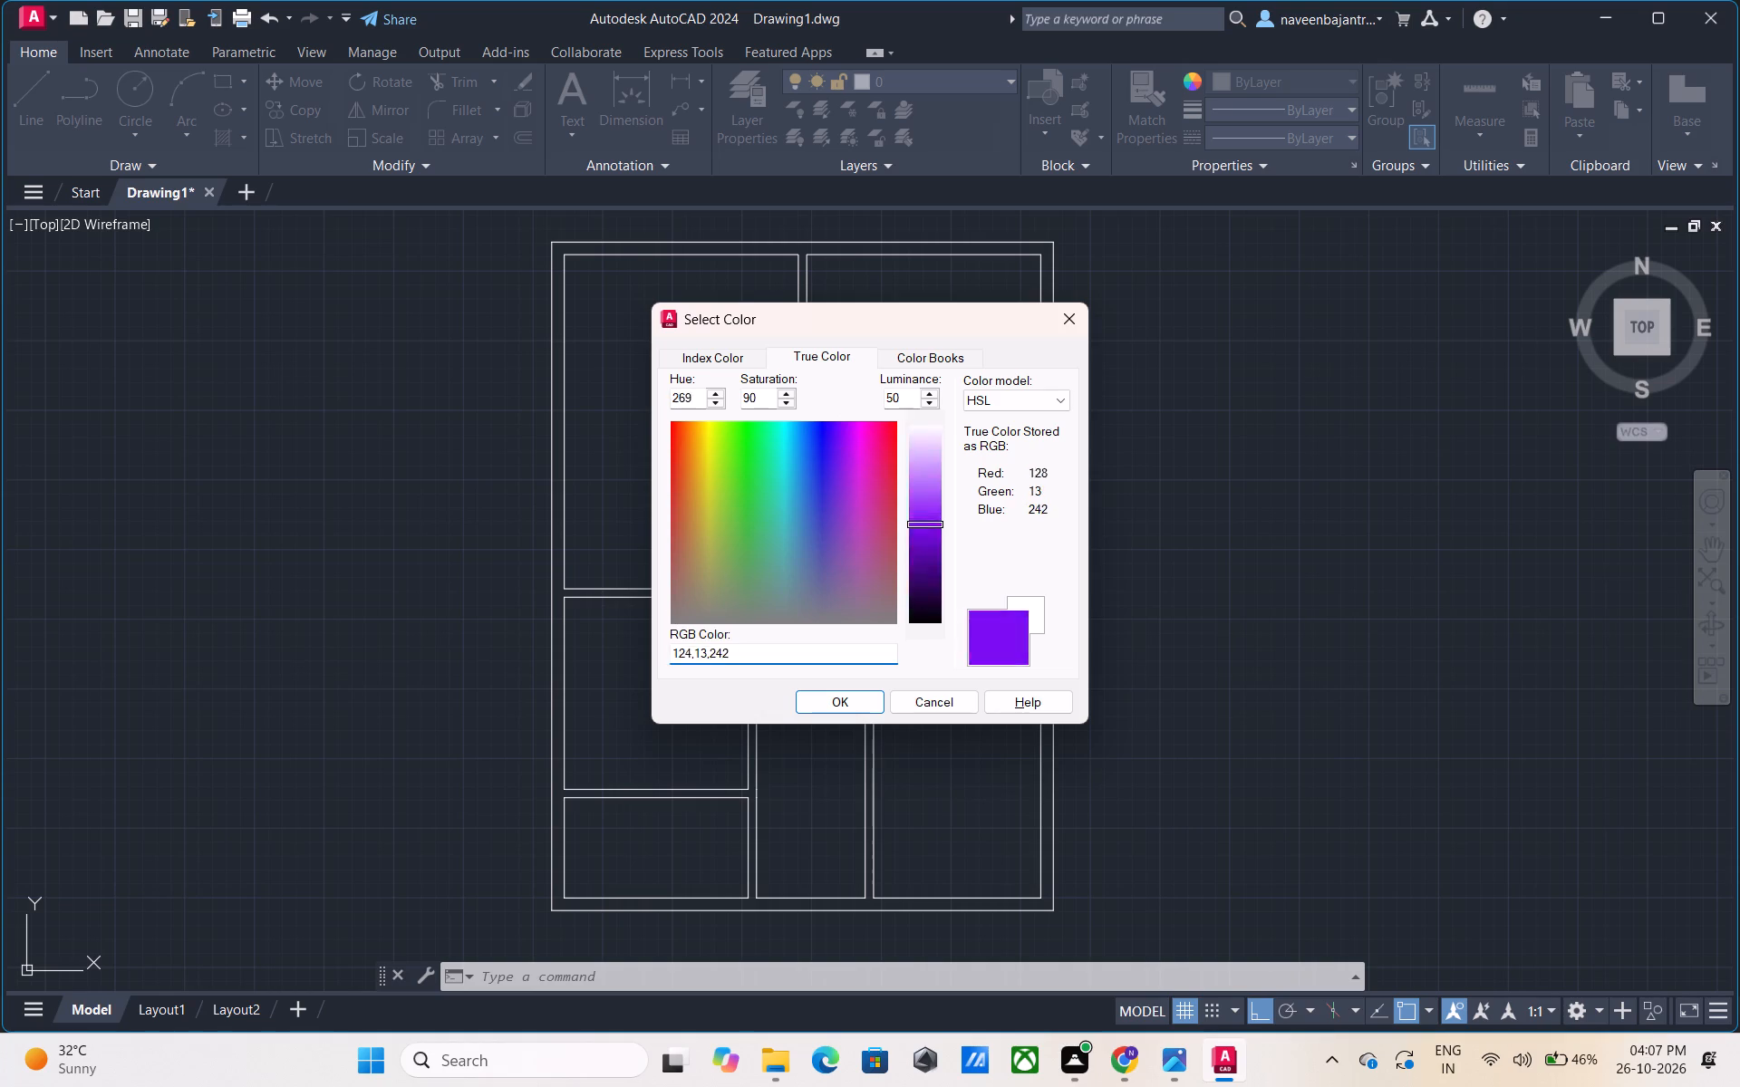
{"action": "left_click_drag", "start_coordinate": [836, 439], "coordinate": [834, 505]}
{"action": "left_click_drag", "start_coordinate": [797, 470], "coordinate": [753, 512]}
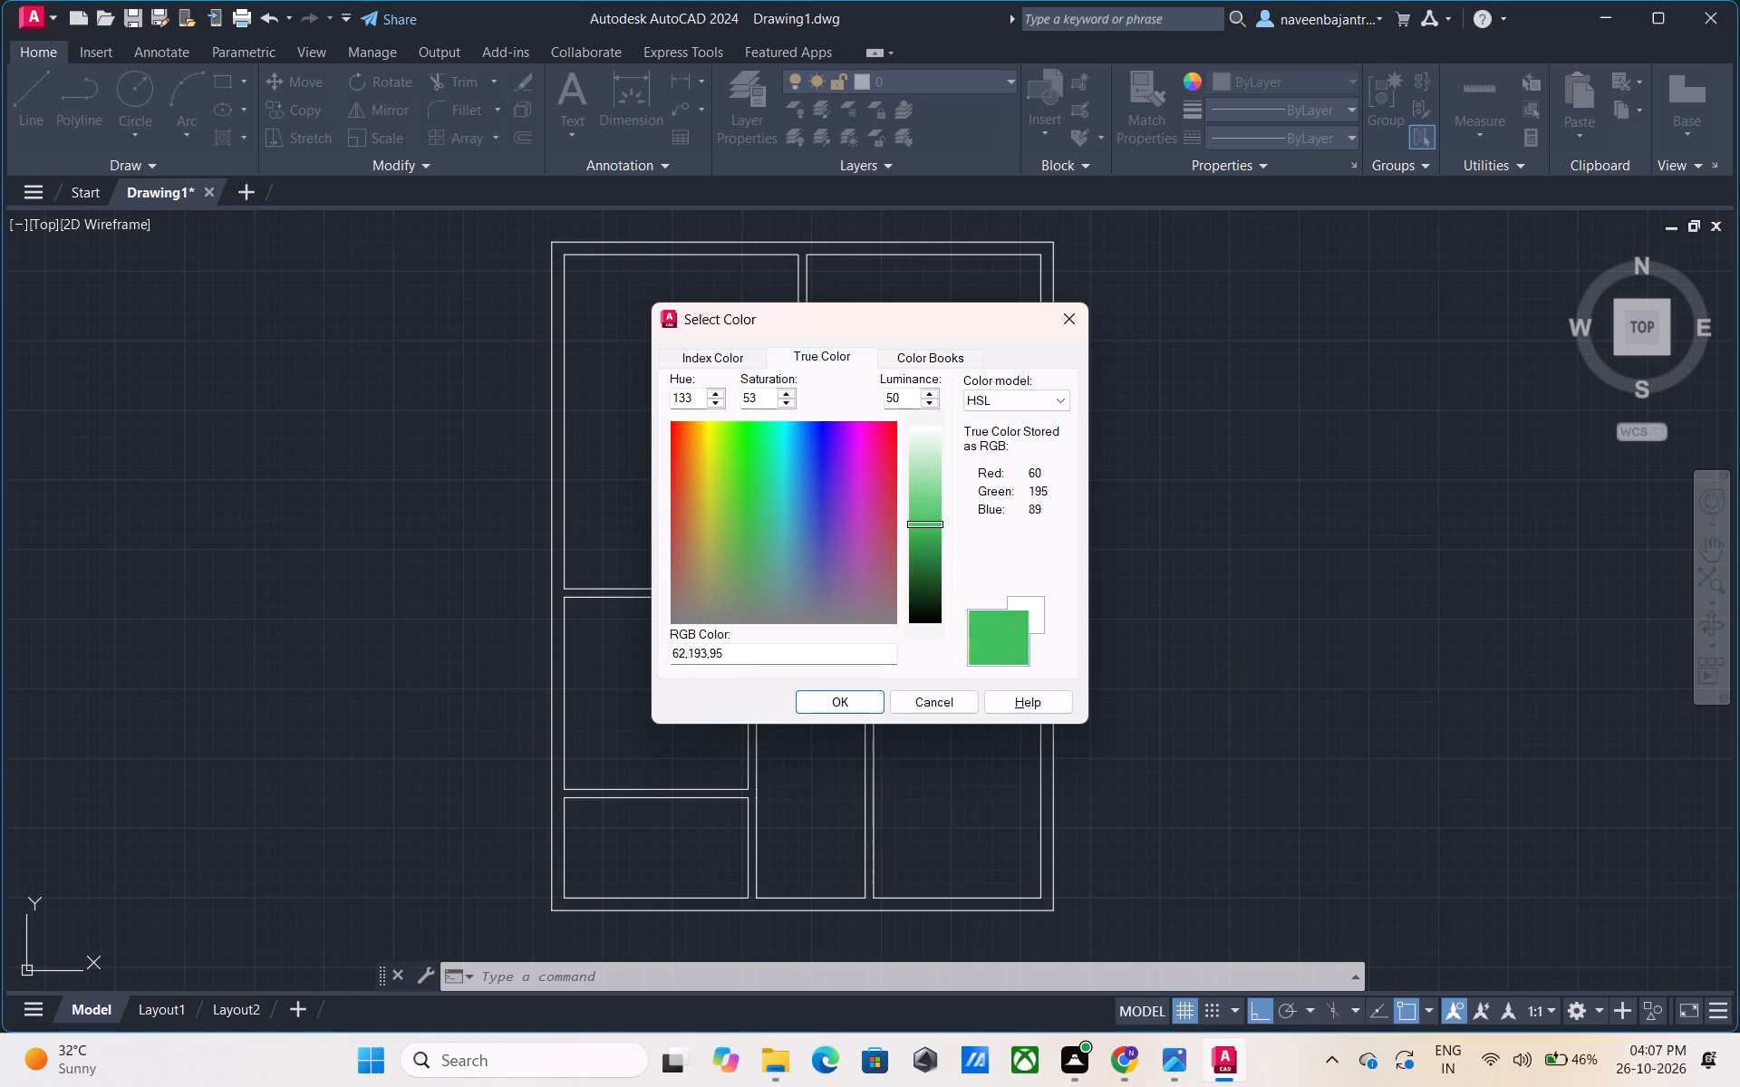
{"action": "left_click_drag", "start_coordinate": [753, 512], "coordinate": [679, 444]}
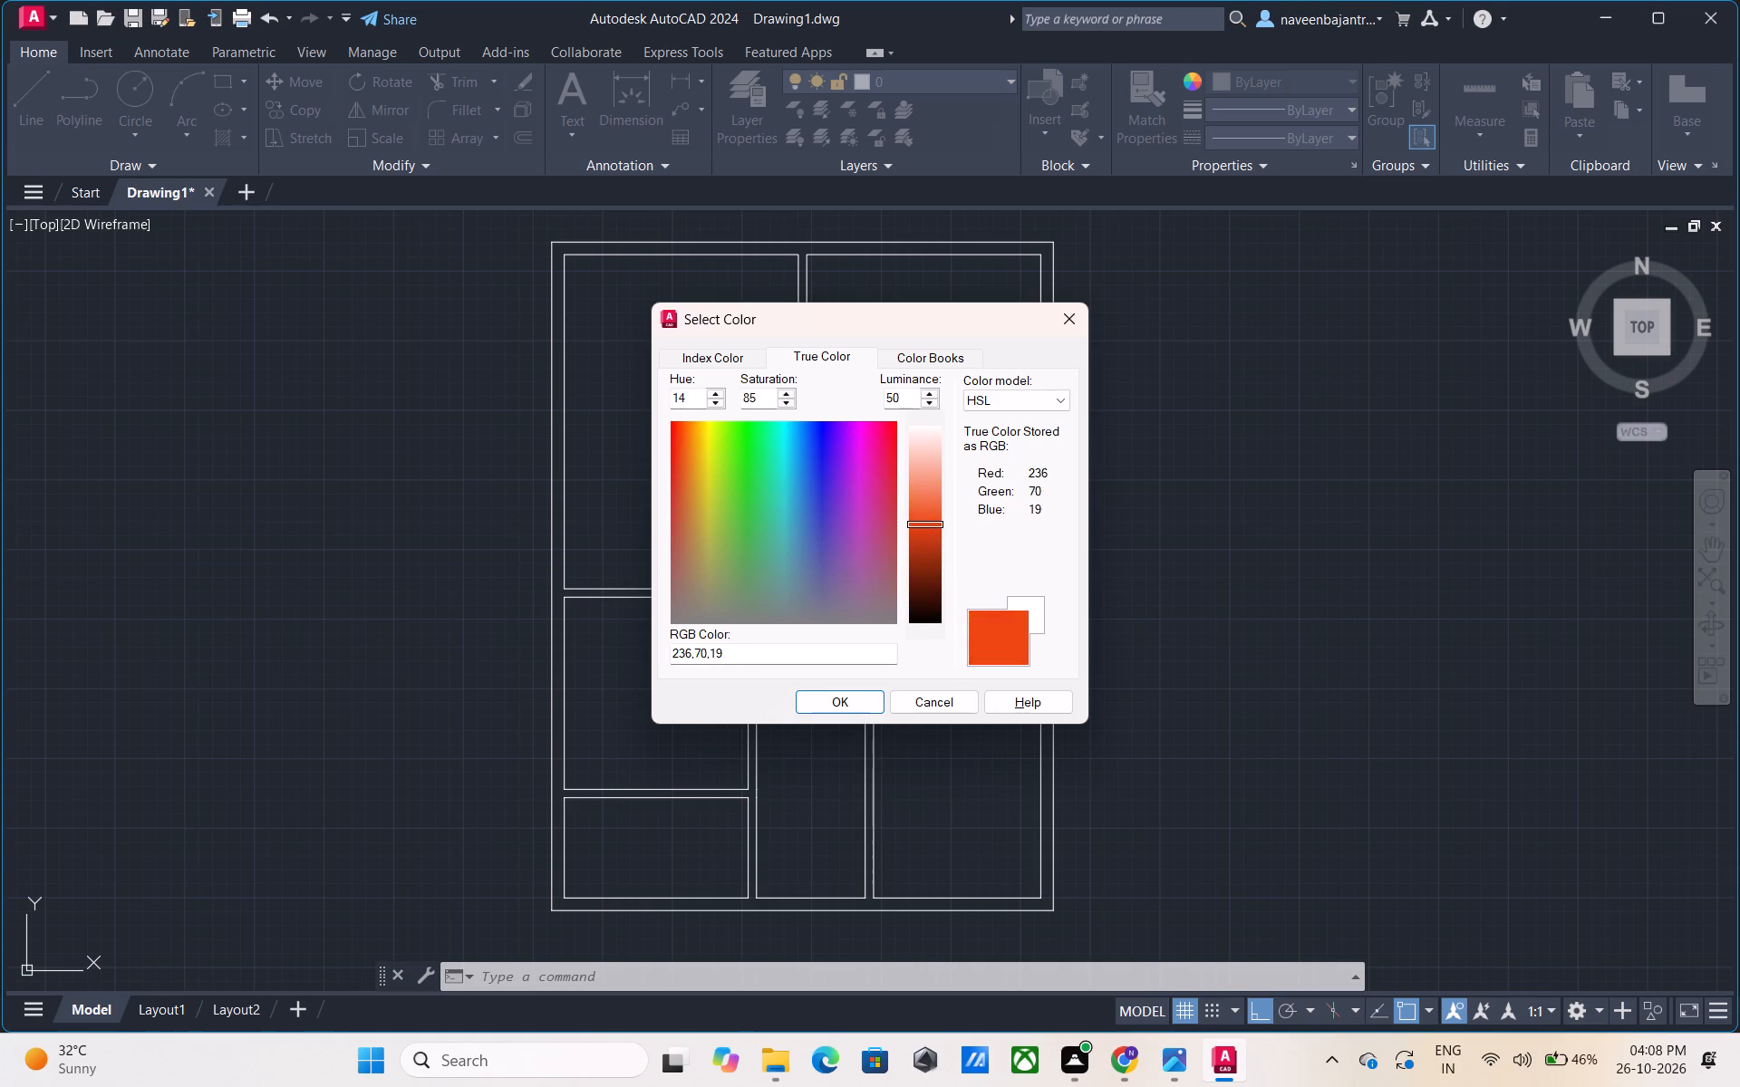
{"action": "left_click_drag", "start_coordinate": [679, 444], "coordinate": [704, 456]}
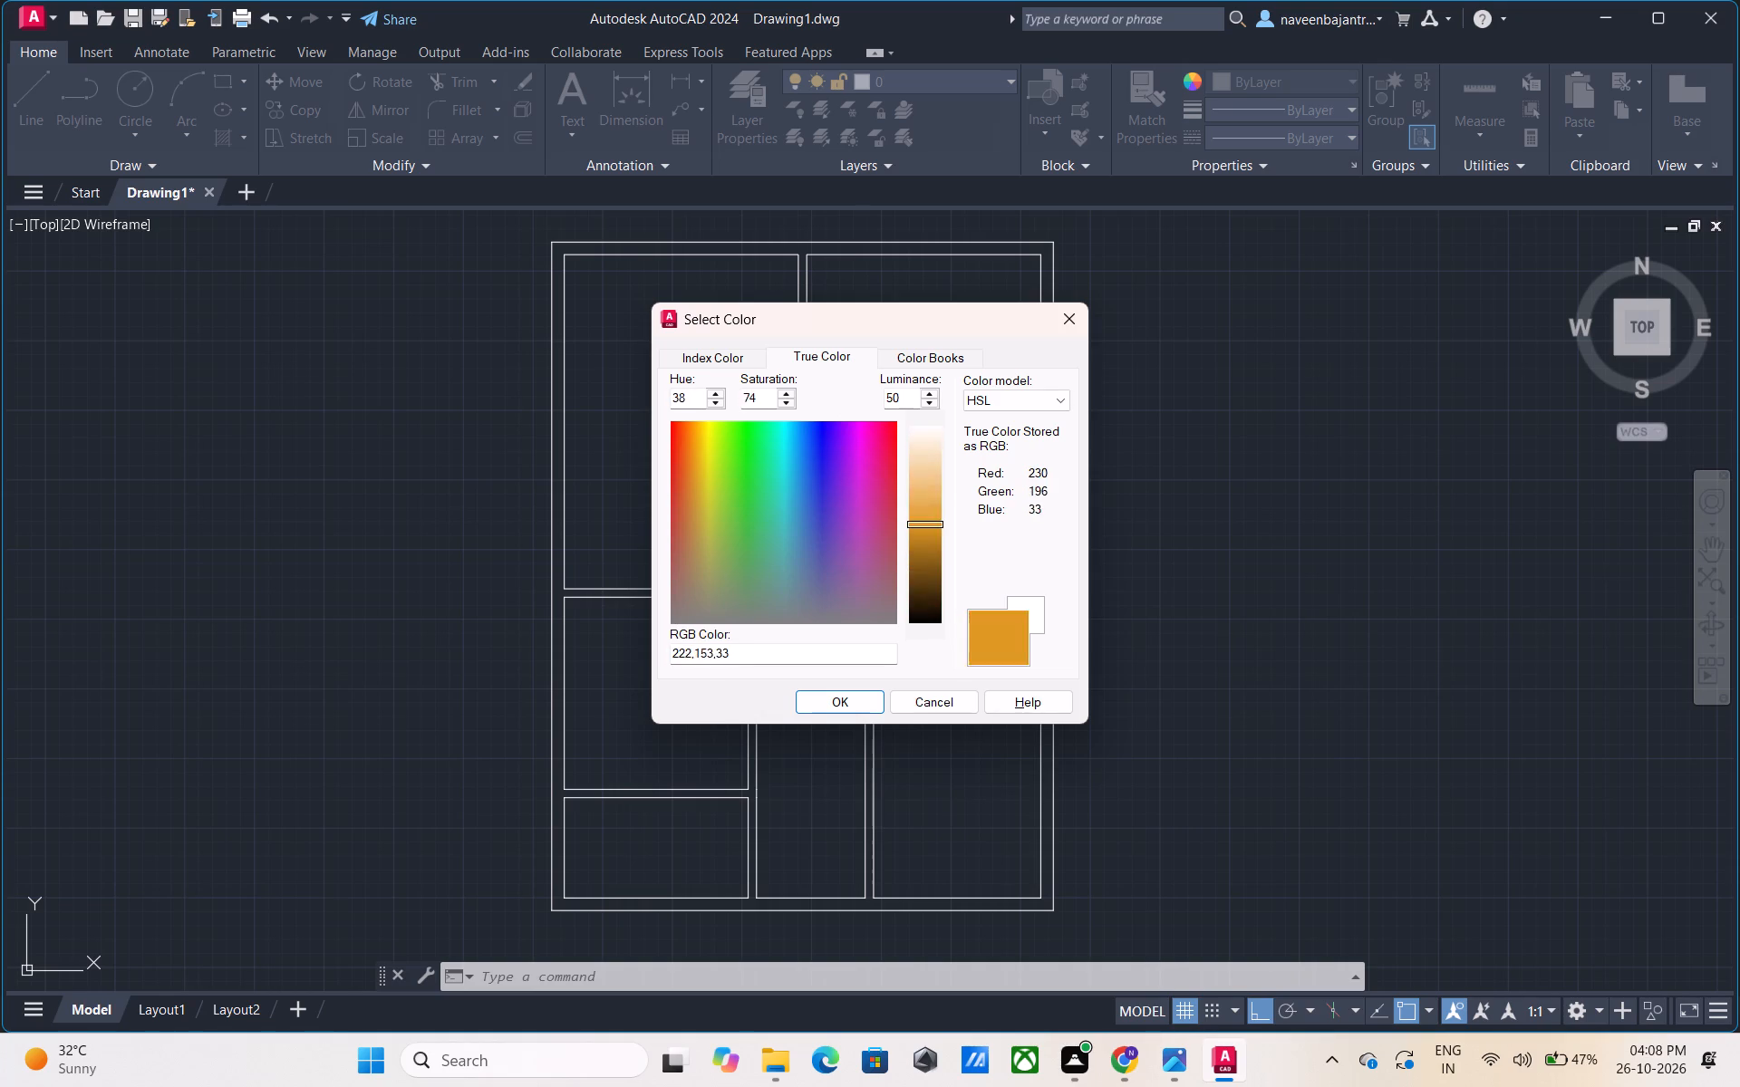
{"action": "left_click_drag", "start_coordinate": [704, 456], "coordinate": [848, 530]}
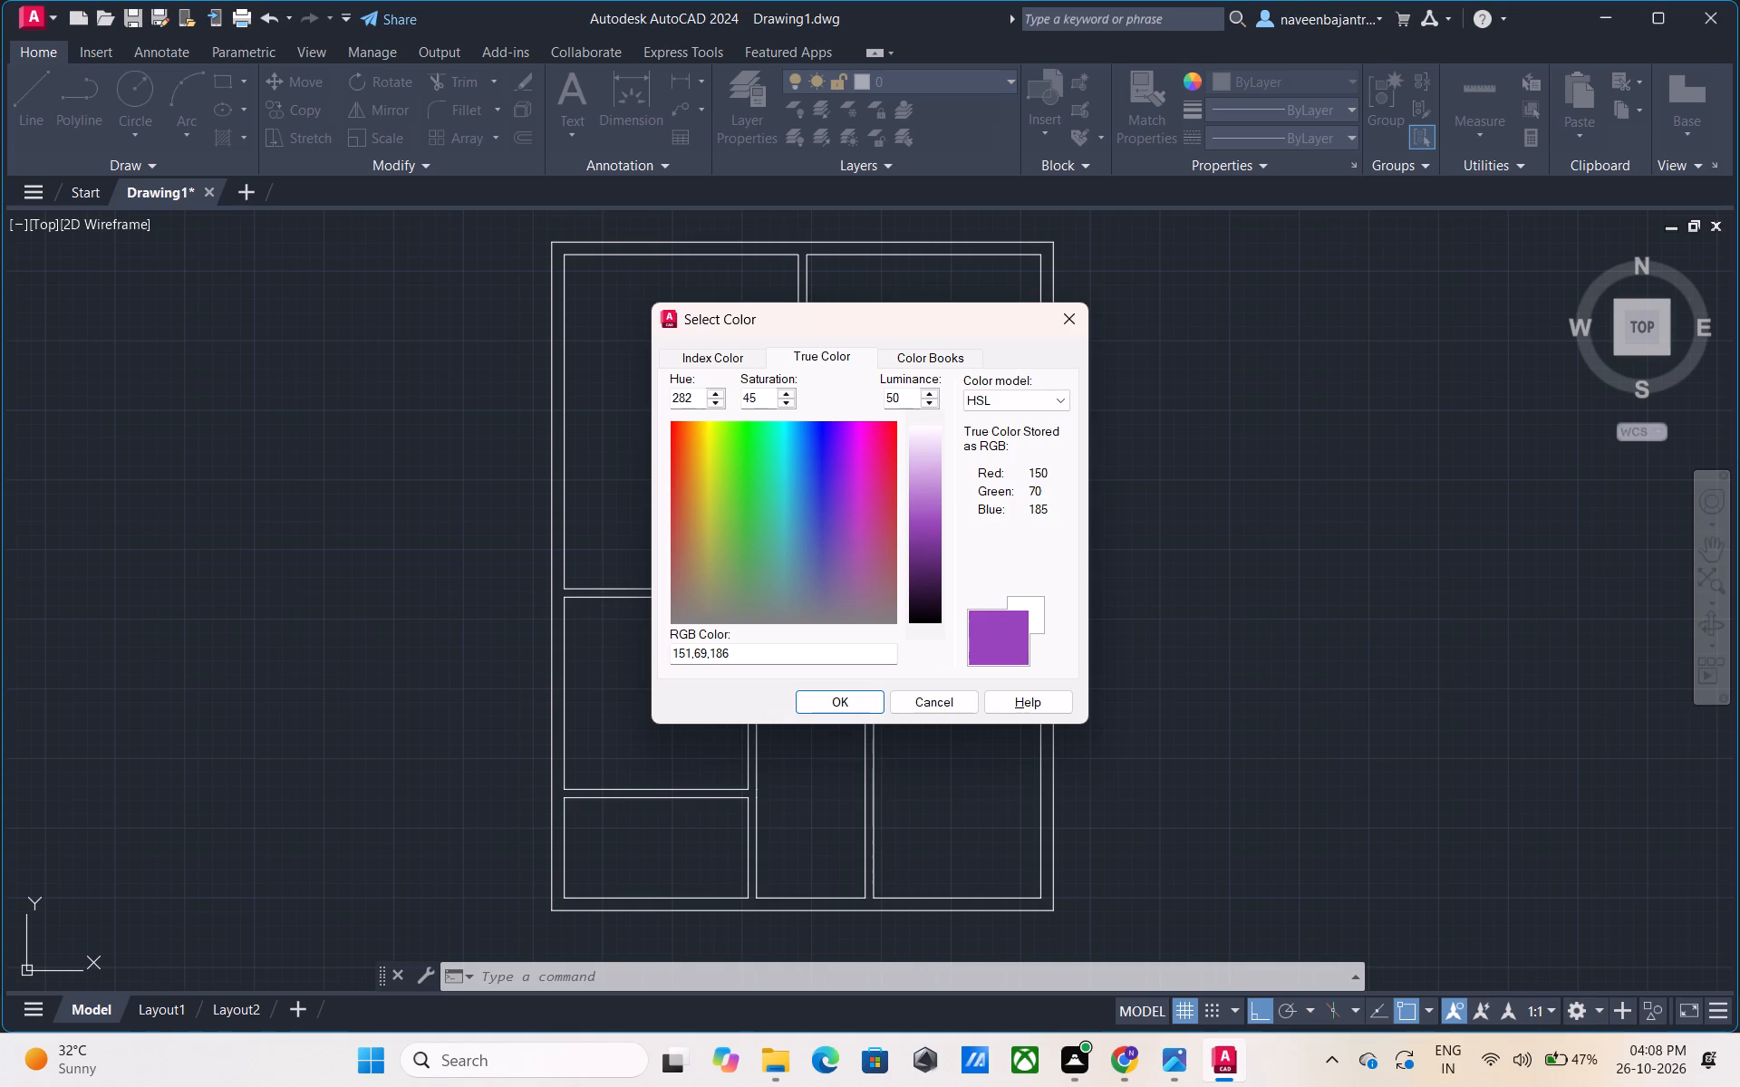
{"action": "left_click_drag", "start_coordinate": [848, 530], "coordinate": [755, 553]}
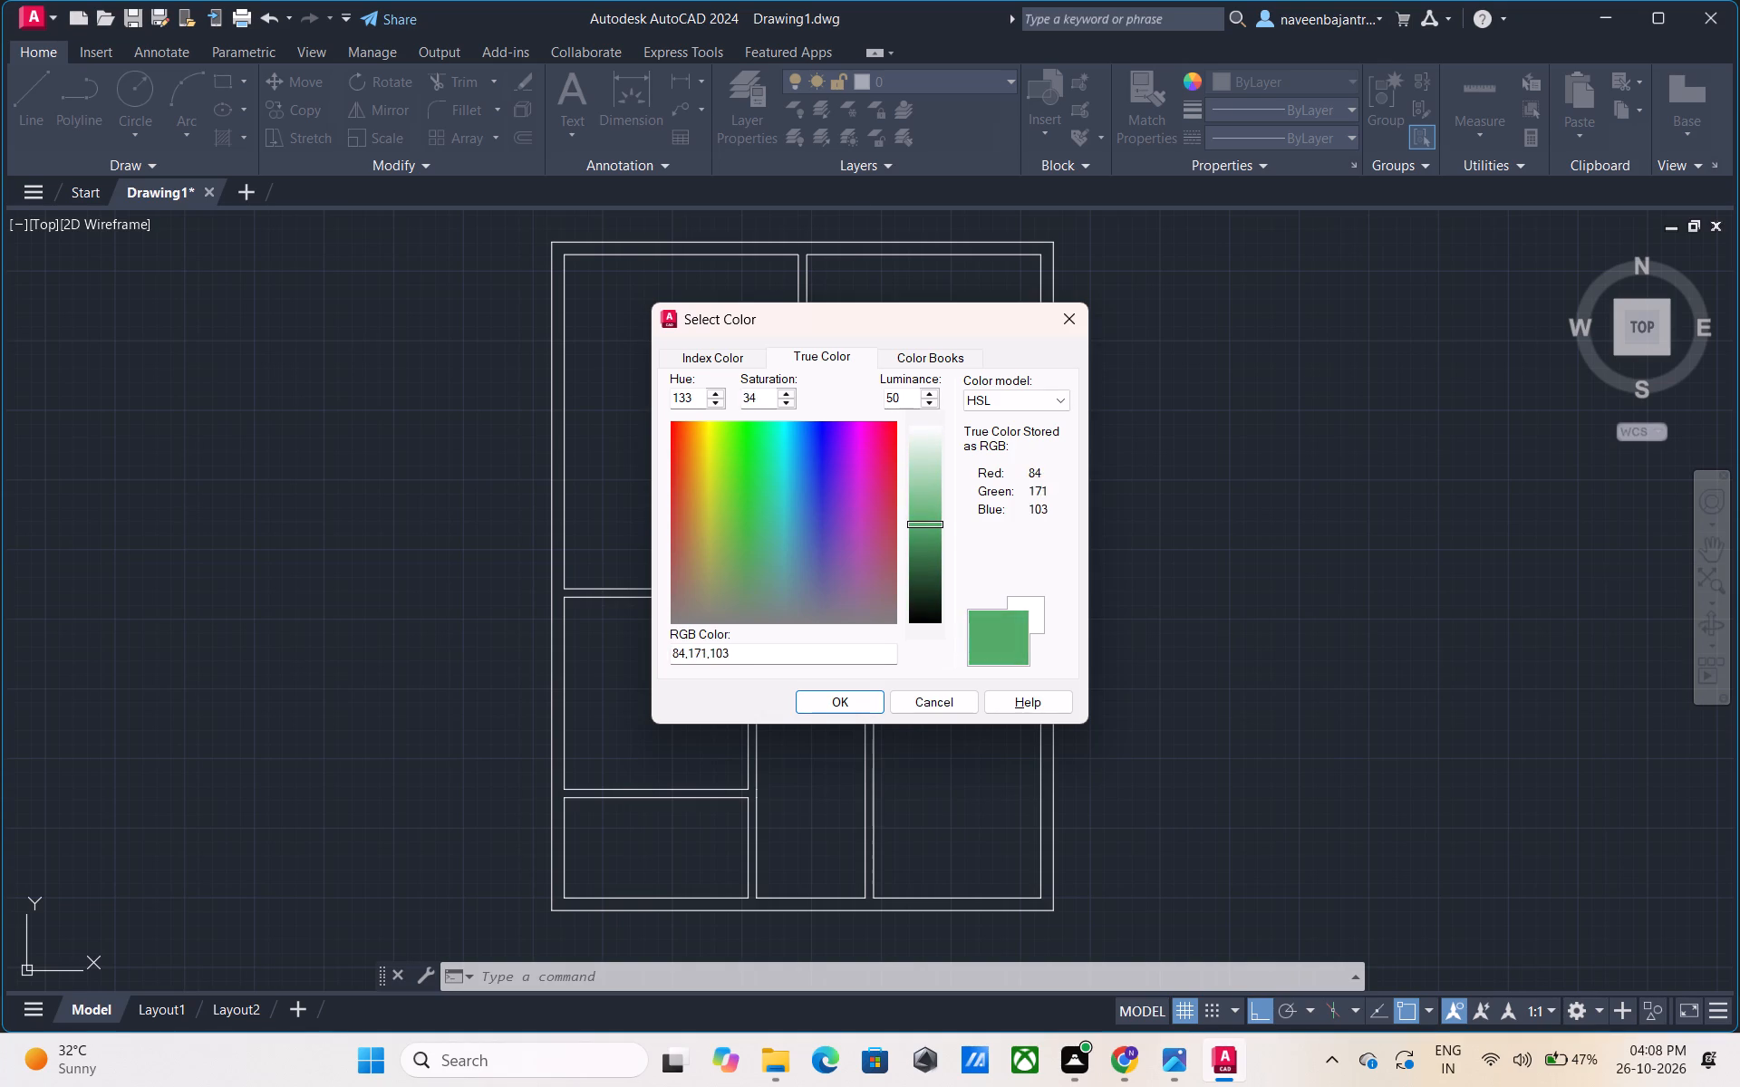
{"action": "left_click_drag", "start_coordinate": [755, 553], "coordinate": [777, 533]}
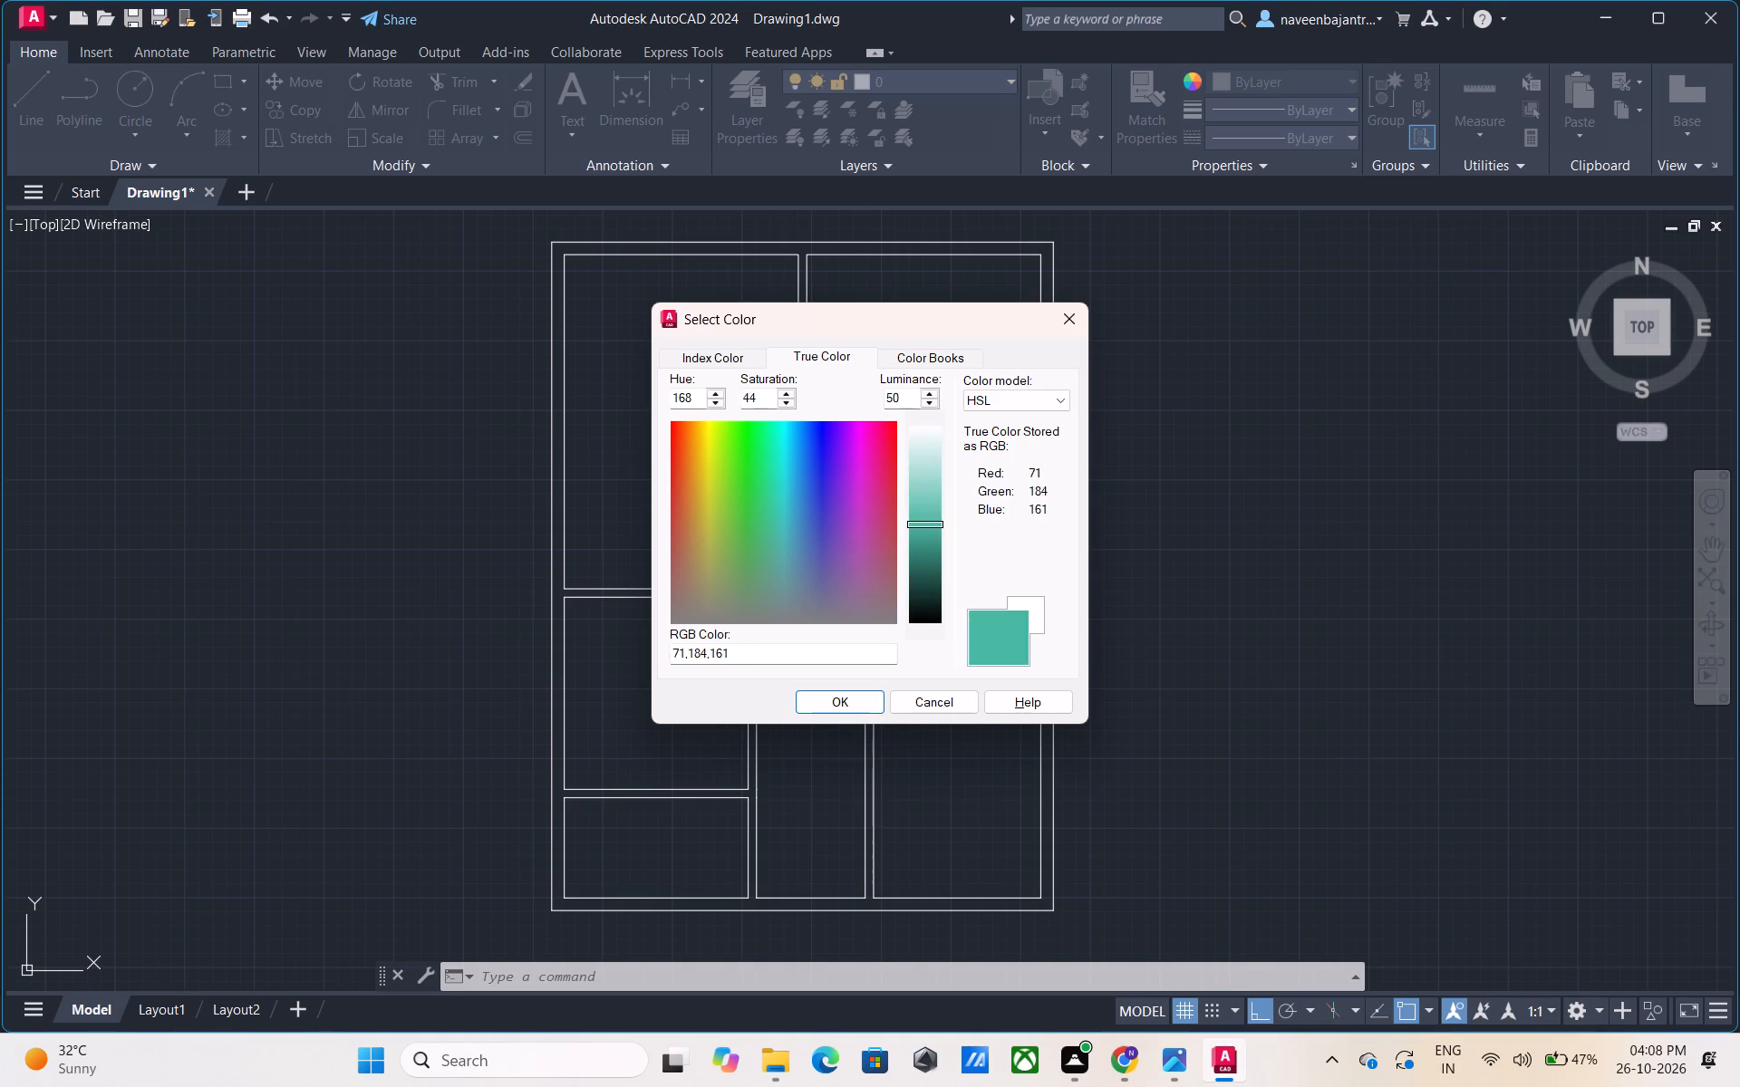
{"action": "left_click_drag", "start_coordinate": [777, 533], "coordinate": [741, 505]}
{"action": "left_click_drag", "start_coordinate": [741, 505], "coordinate": [880, 461]}
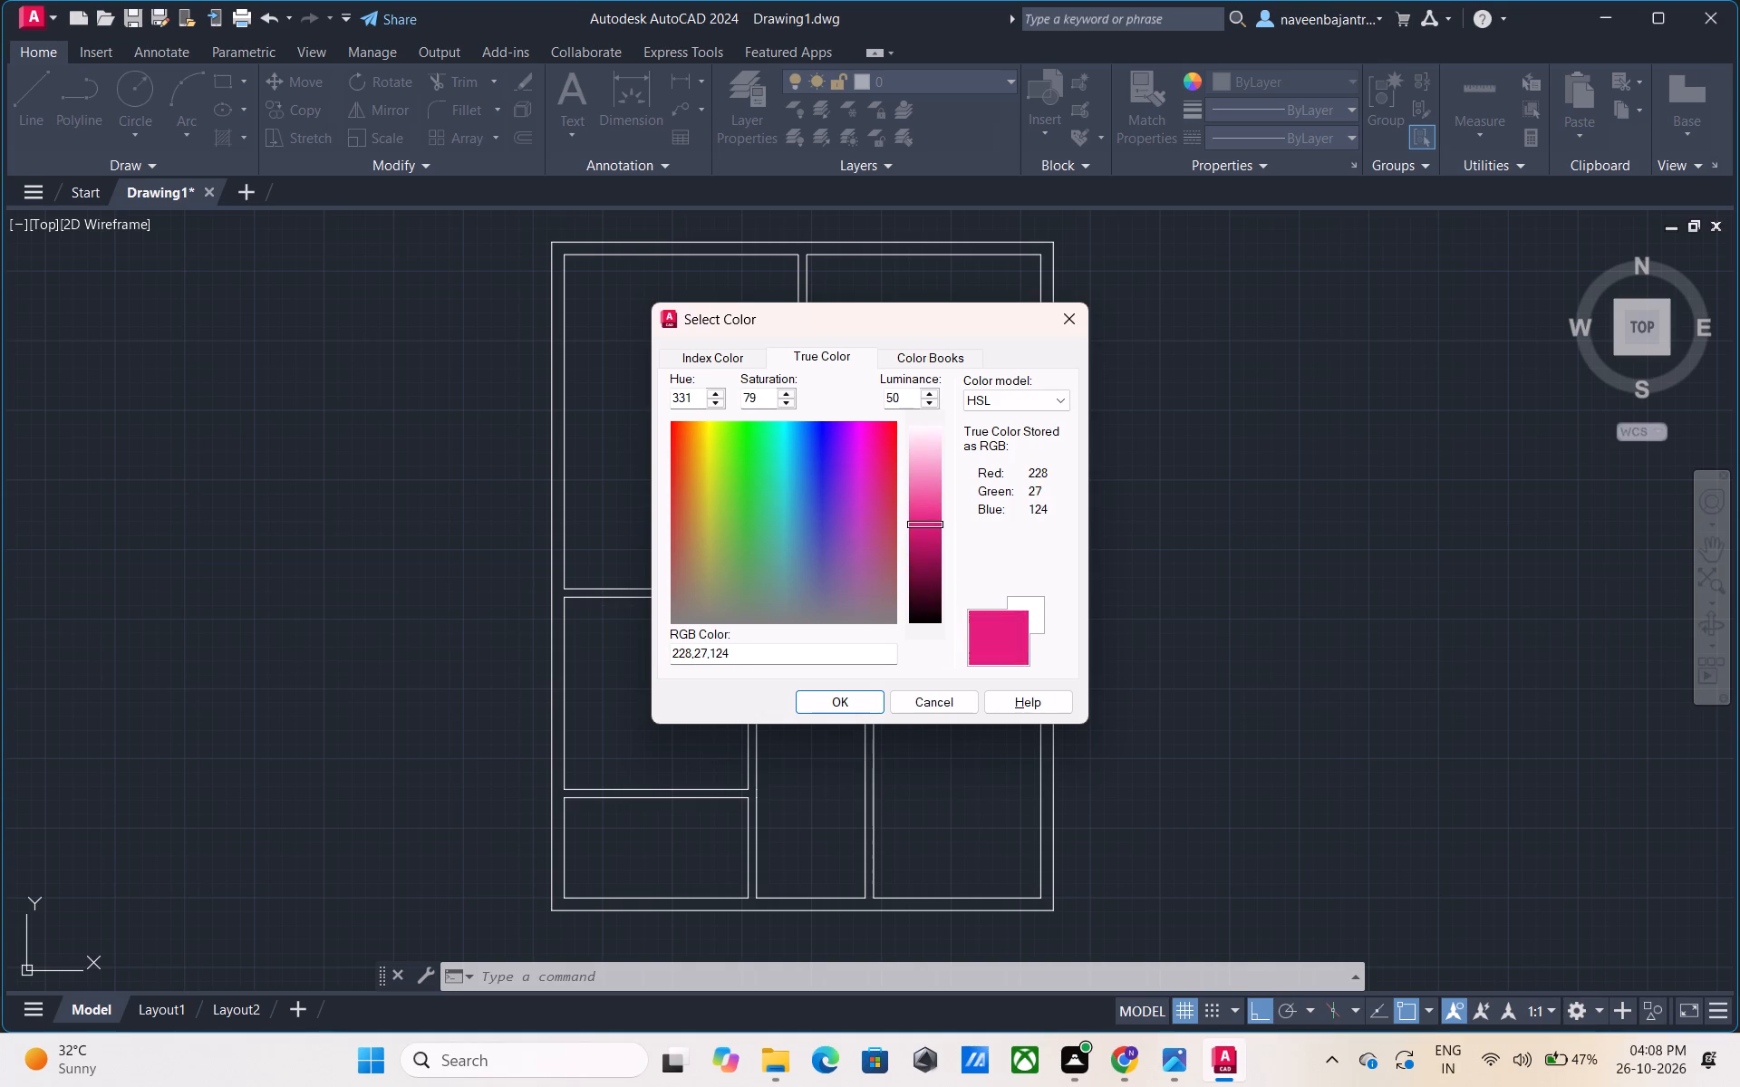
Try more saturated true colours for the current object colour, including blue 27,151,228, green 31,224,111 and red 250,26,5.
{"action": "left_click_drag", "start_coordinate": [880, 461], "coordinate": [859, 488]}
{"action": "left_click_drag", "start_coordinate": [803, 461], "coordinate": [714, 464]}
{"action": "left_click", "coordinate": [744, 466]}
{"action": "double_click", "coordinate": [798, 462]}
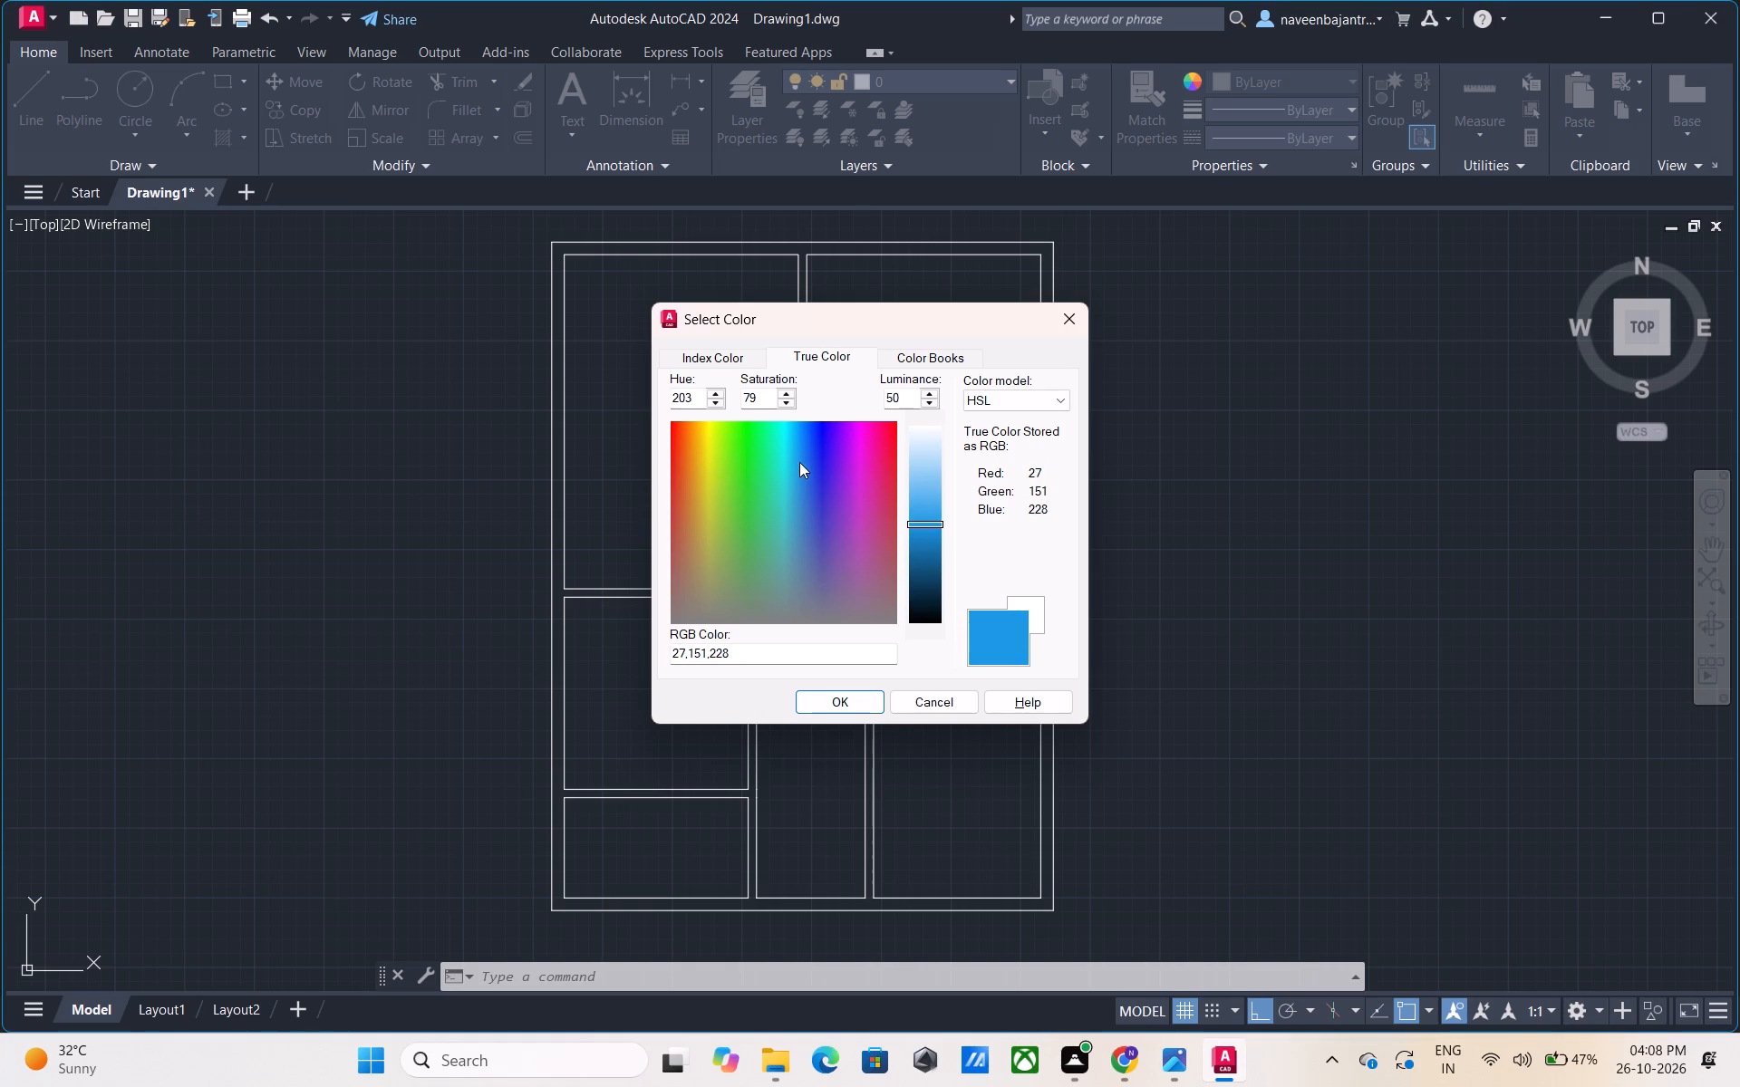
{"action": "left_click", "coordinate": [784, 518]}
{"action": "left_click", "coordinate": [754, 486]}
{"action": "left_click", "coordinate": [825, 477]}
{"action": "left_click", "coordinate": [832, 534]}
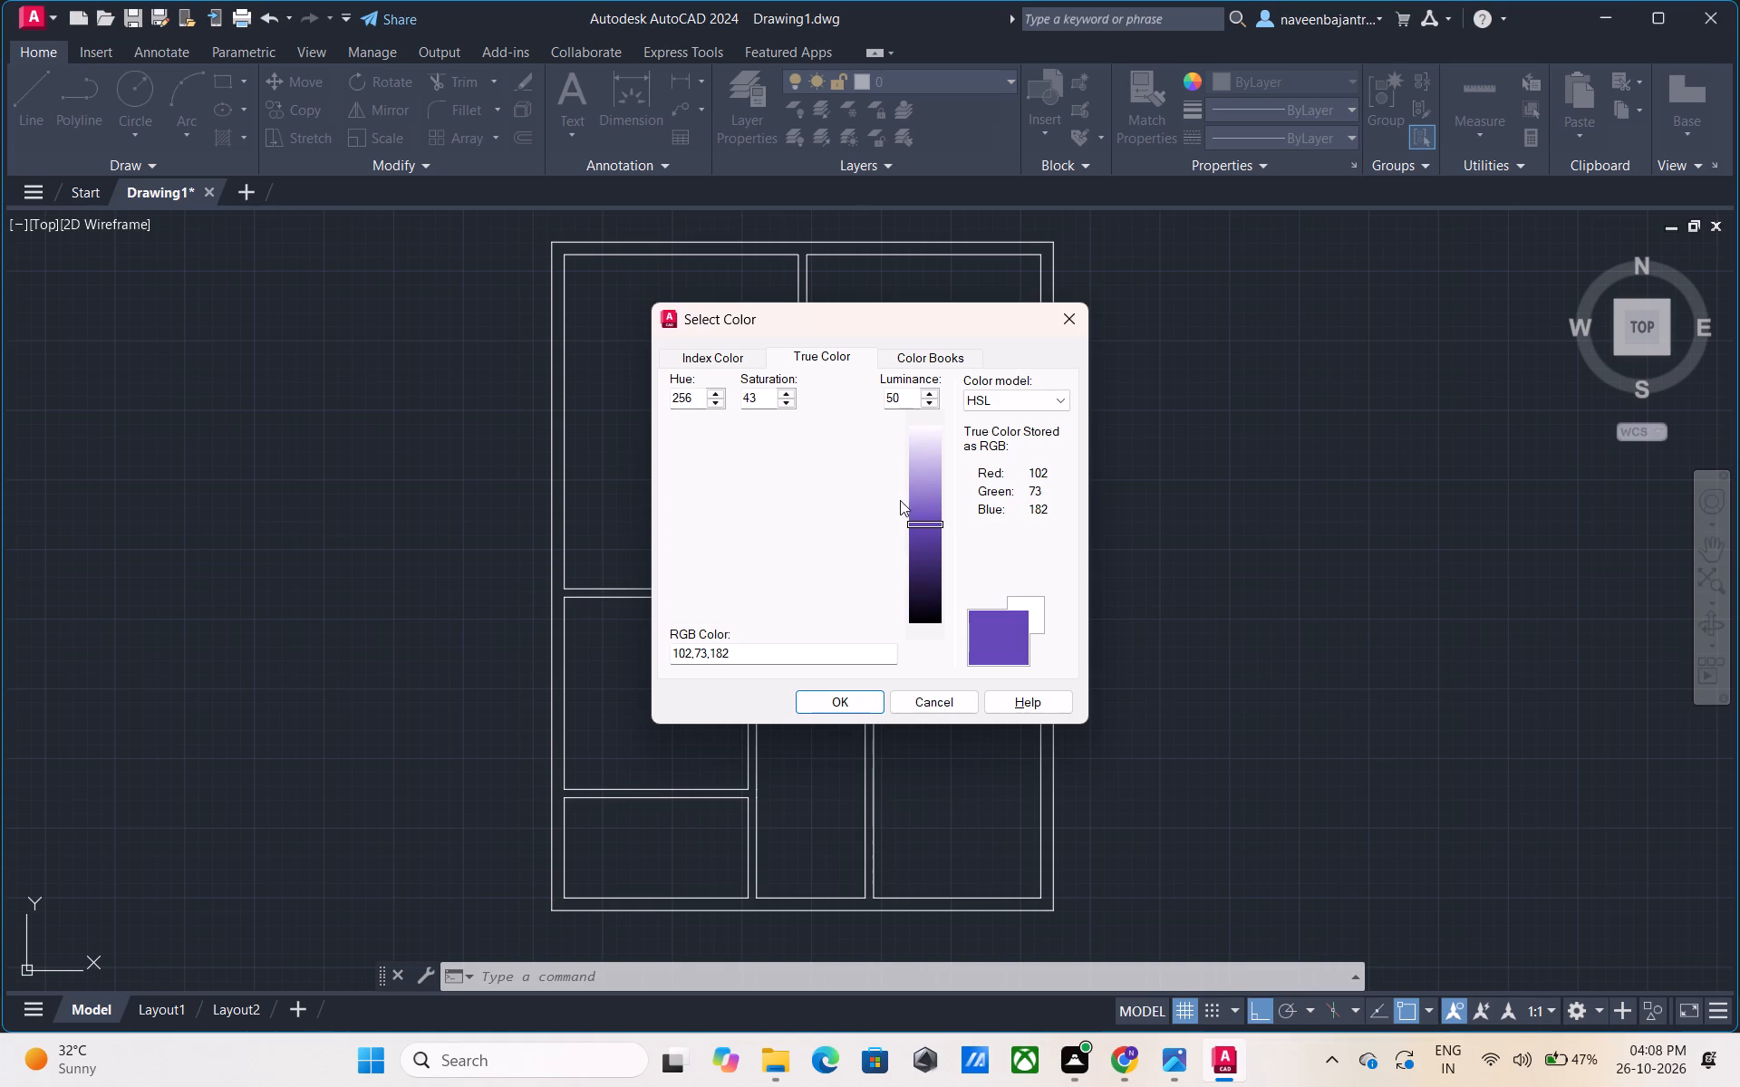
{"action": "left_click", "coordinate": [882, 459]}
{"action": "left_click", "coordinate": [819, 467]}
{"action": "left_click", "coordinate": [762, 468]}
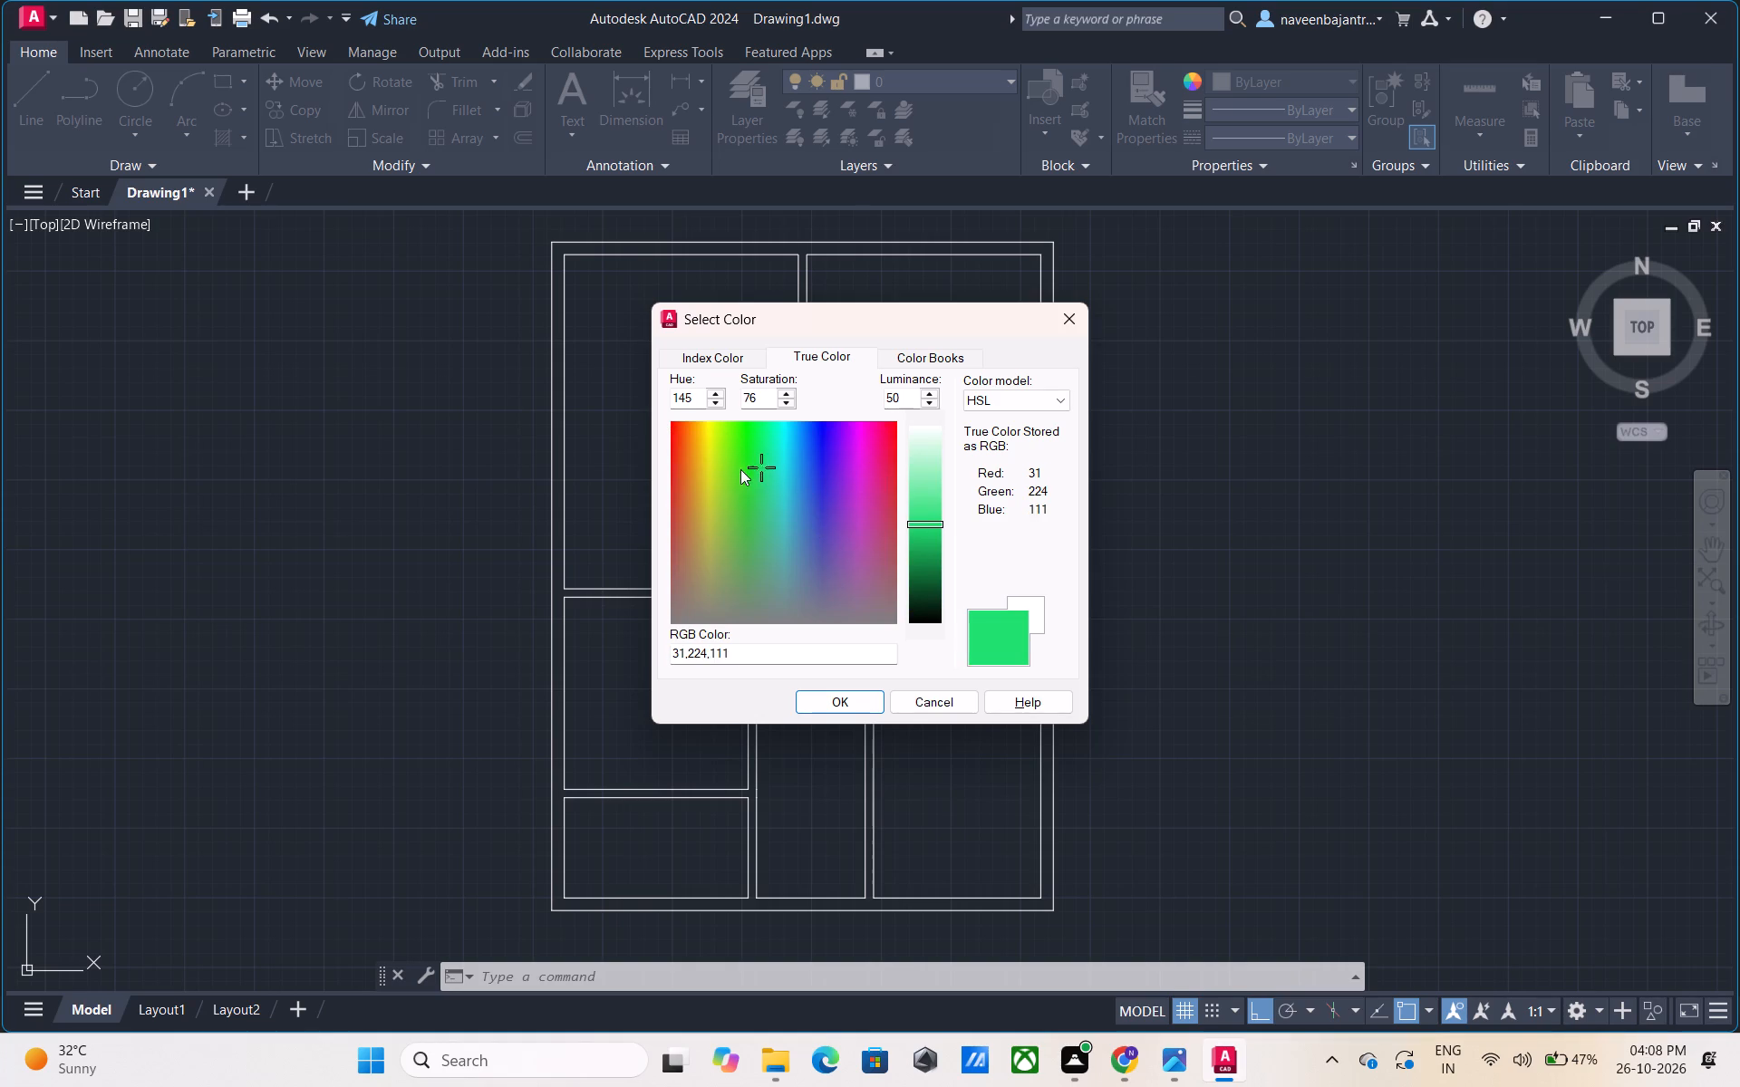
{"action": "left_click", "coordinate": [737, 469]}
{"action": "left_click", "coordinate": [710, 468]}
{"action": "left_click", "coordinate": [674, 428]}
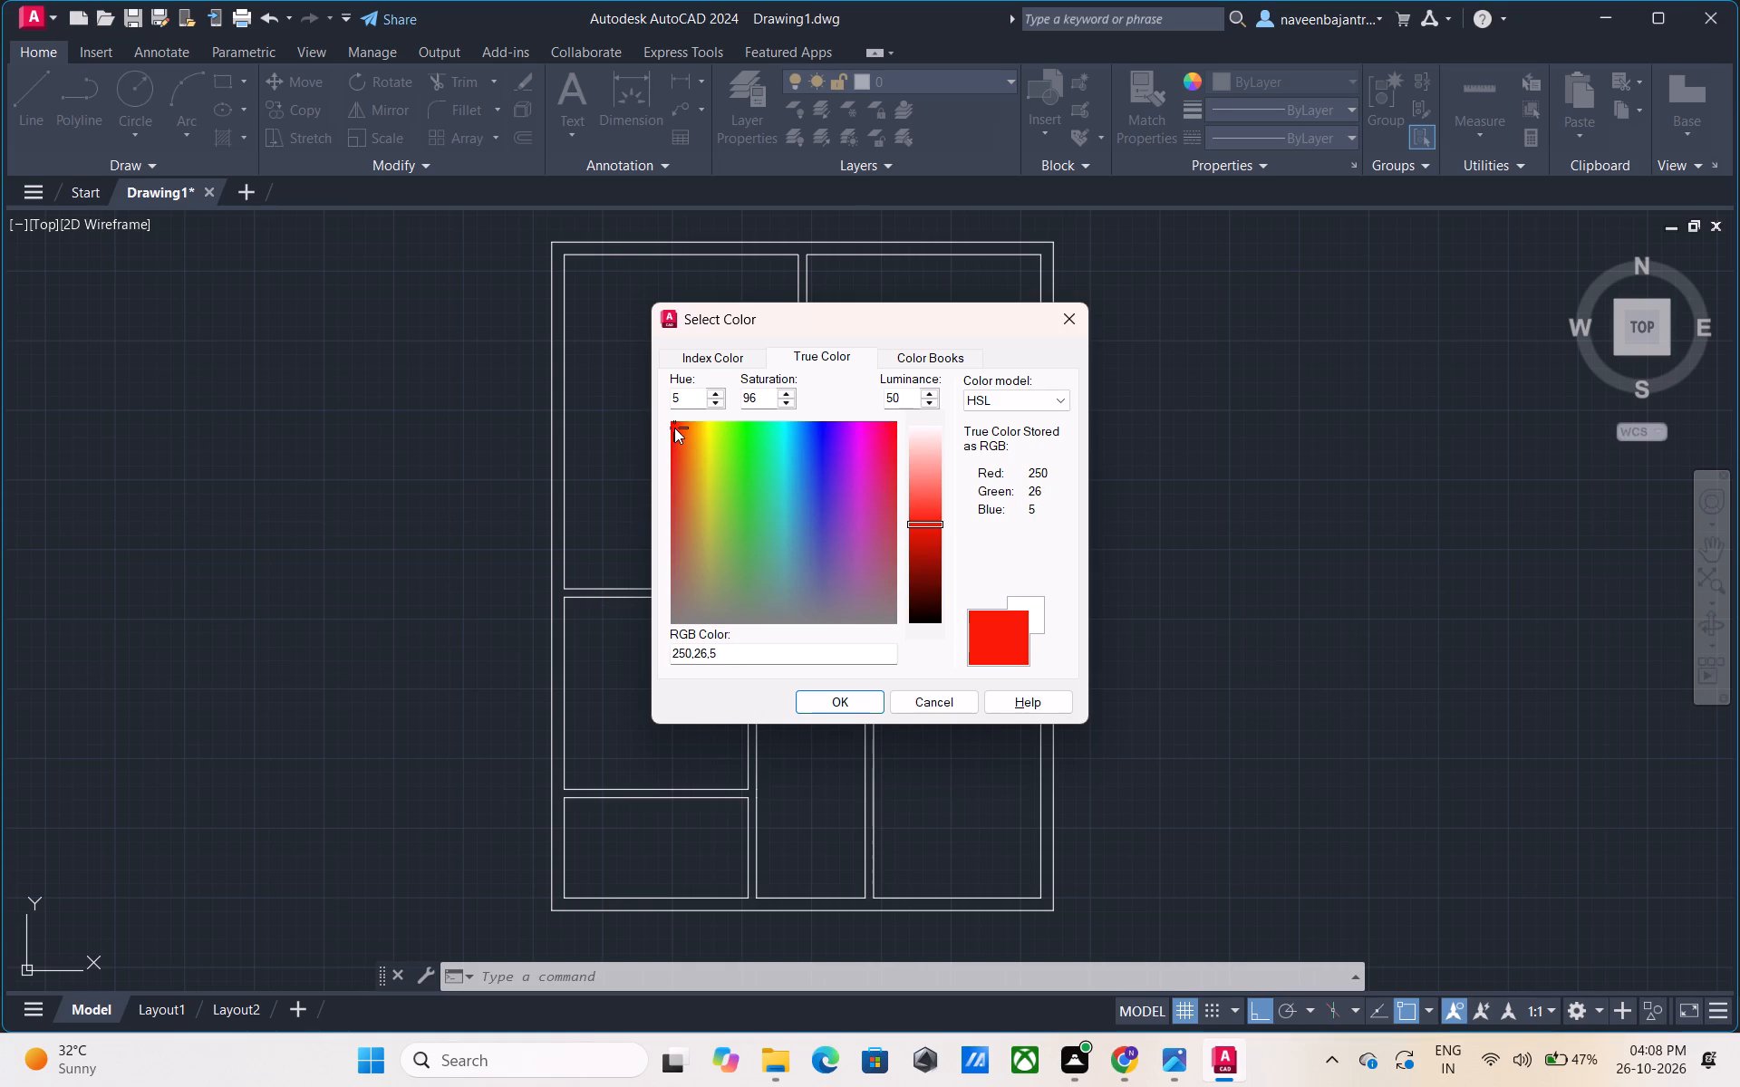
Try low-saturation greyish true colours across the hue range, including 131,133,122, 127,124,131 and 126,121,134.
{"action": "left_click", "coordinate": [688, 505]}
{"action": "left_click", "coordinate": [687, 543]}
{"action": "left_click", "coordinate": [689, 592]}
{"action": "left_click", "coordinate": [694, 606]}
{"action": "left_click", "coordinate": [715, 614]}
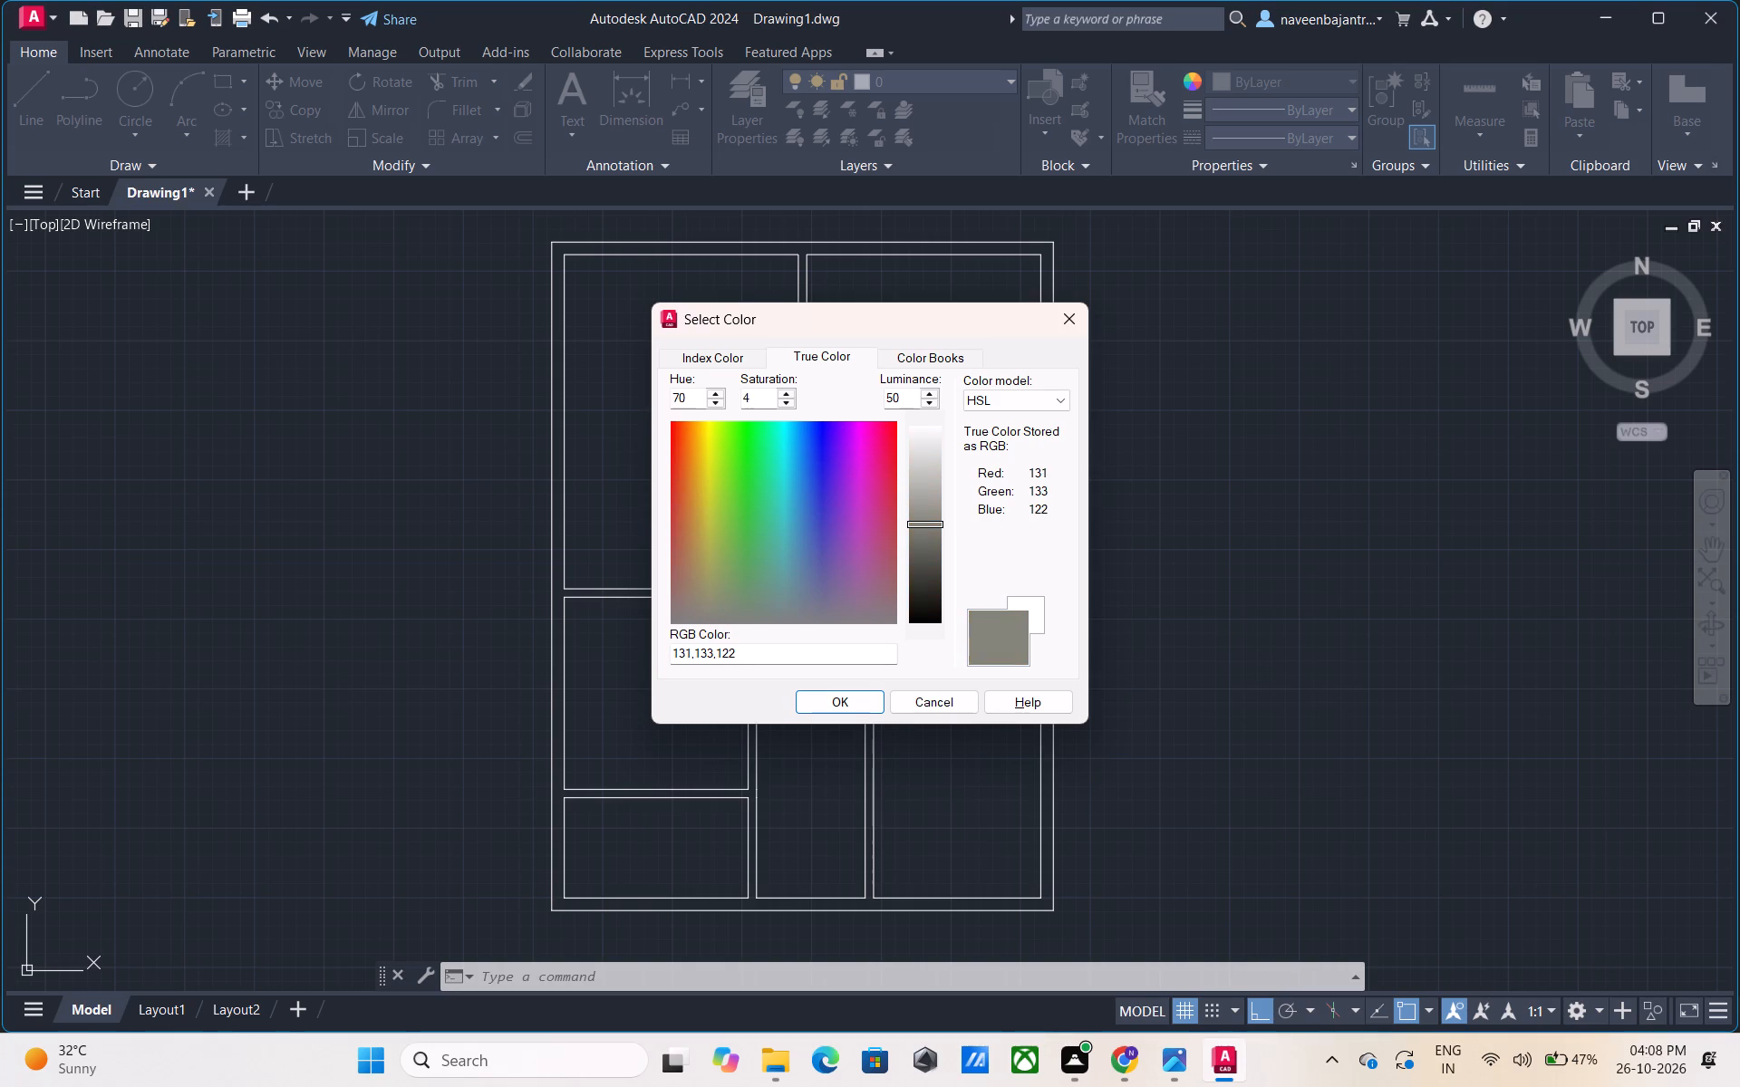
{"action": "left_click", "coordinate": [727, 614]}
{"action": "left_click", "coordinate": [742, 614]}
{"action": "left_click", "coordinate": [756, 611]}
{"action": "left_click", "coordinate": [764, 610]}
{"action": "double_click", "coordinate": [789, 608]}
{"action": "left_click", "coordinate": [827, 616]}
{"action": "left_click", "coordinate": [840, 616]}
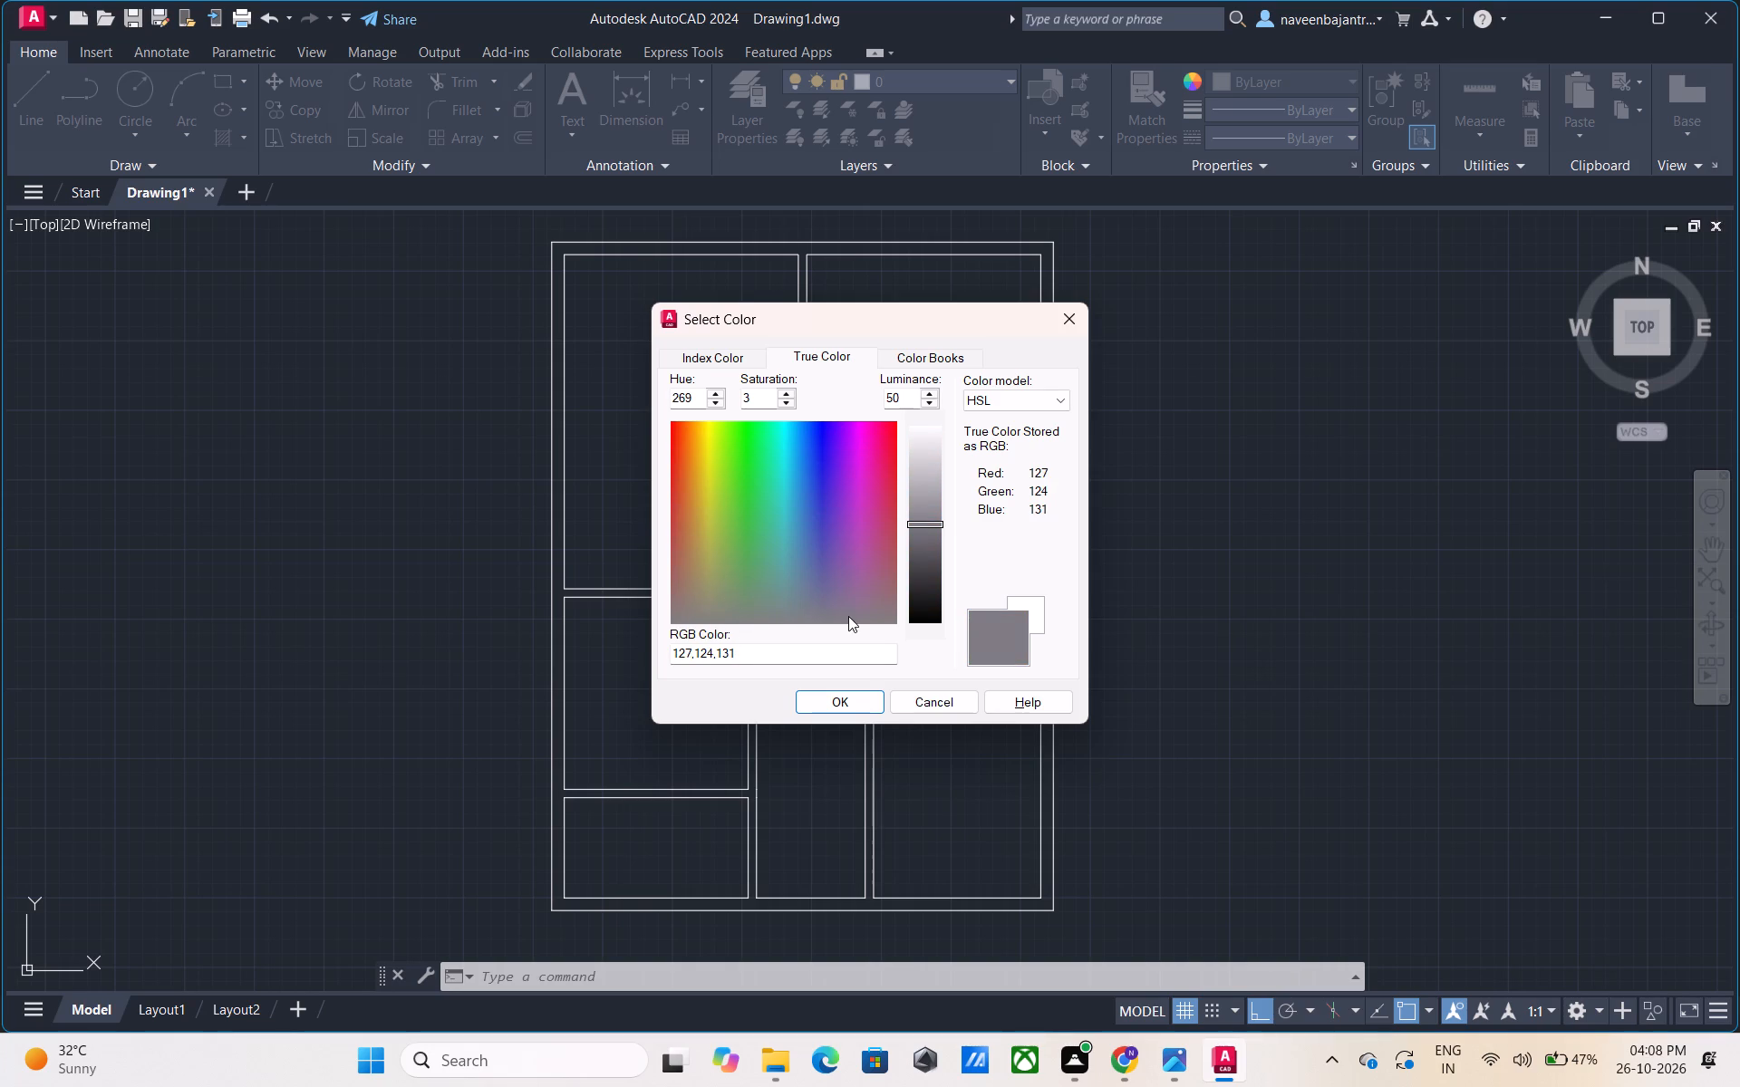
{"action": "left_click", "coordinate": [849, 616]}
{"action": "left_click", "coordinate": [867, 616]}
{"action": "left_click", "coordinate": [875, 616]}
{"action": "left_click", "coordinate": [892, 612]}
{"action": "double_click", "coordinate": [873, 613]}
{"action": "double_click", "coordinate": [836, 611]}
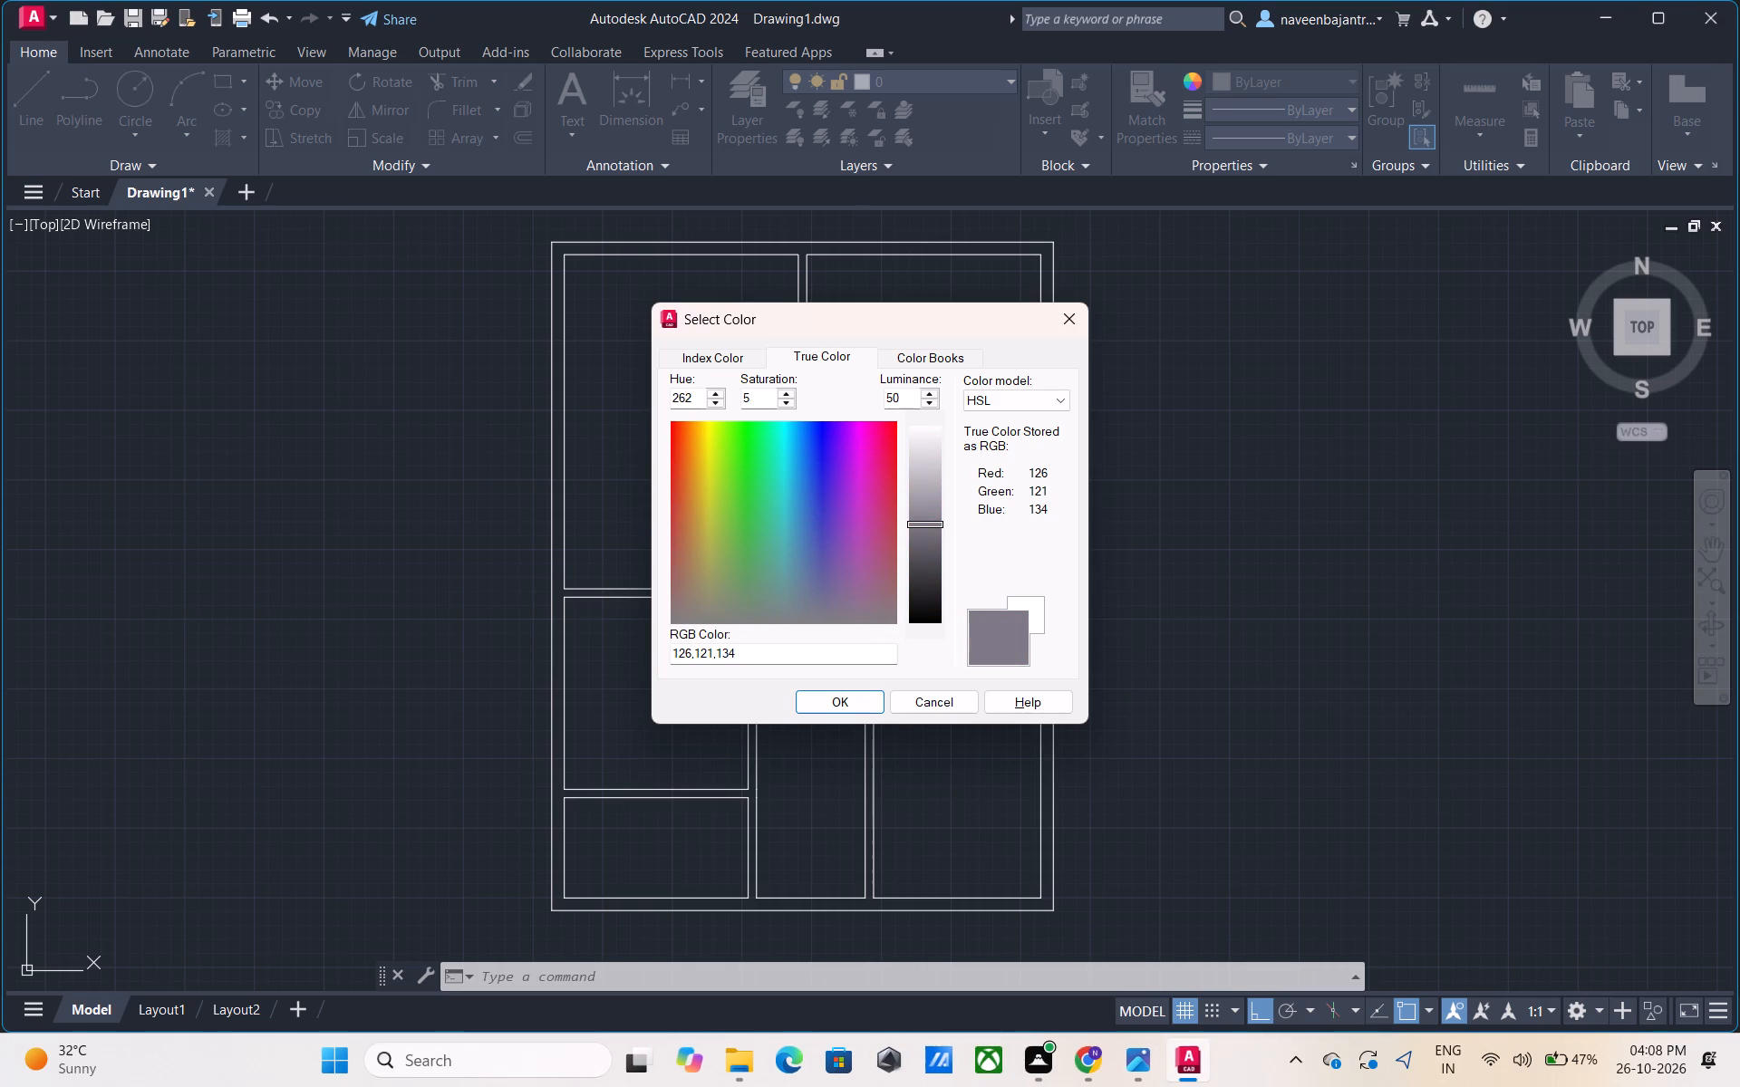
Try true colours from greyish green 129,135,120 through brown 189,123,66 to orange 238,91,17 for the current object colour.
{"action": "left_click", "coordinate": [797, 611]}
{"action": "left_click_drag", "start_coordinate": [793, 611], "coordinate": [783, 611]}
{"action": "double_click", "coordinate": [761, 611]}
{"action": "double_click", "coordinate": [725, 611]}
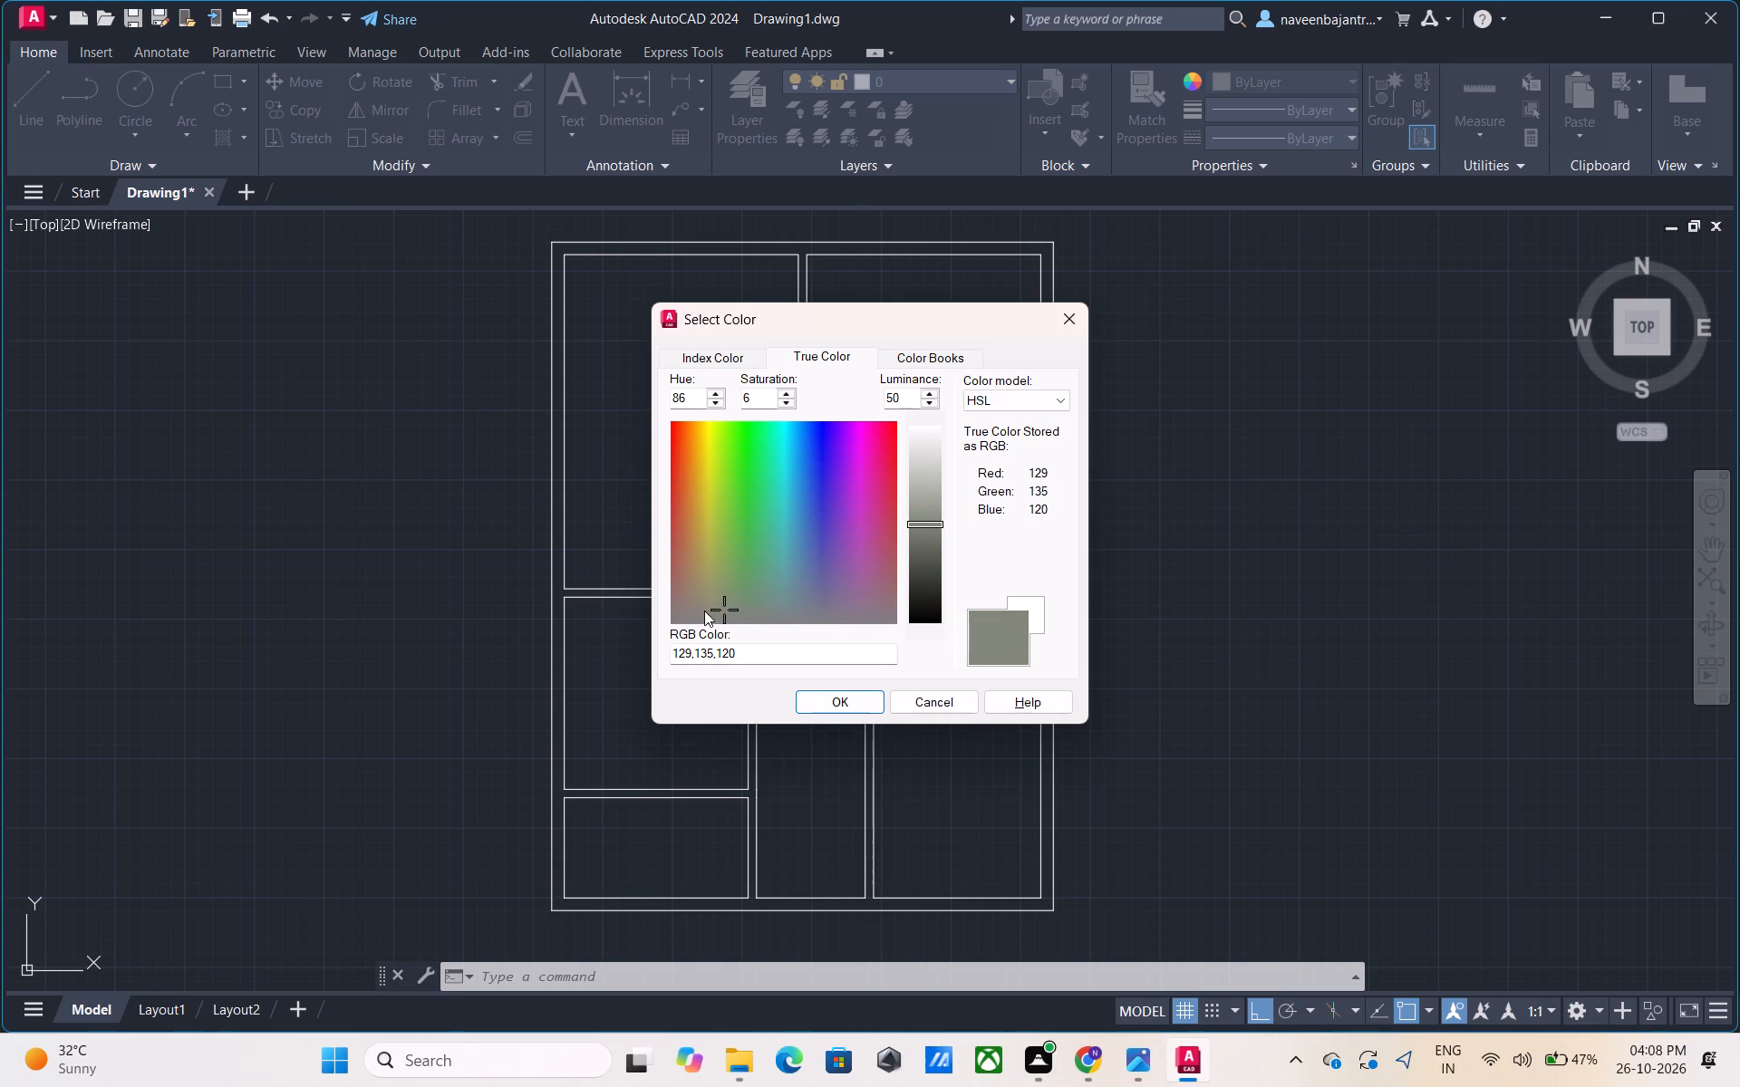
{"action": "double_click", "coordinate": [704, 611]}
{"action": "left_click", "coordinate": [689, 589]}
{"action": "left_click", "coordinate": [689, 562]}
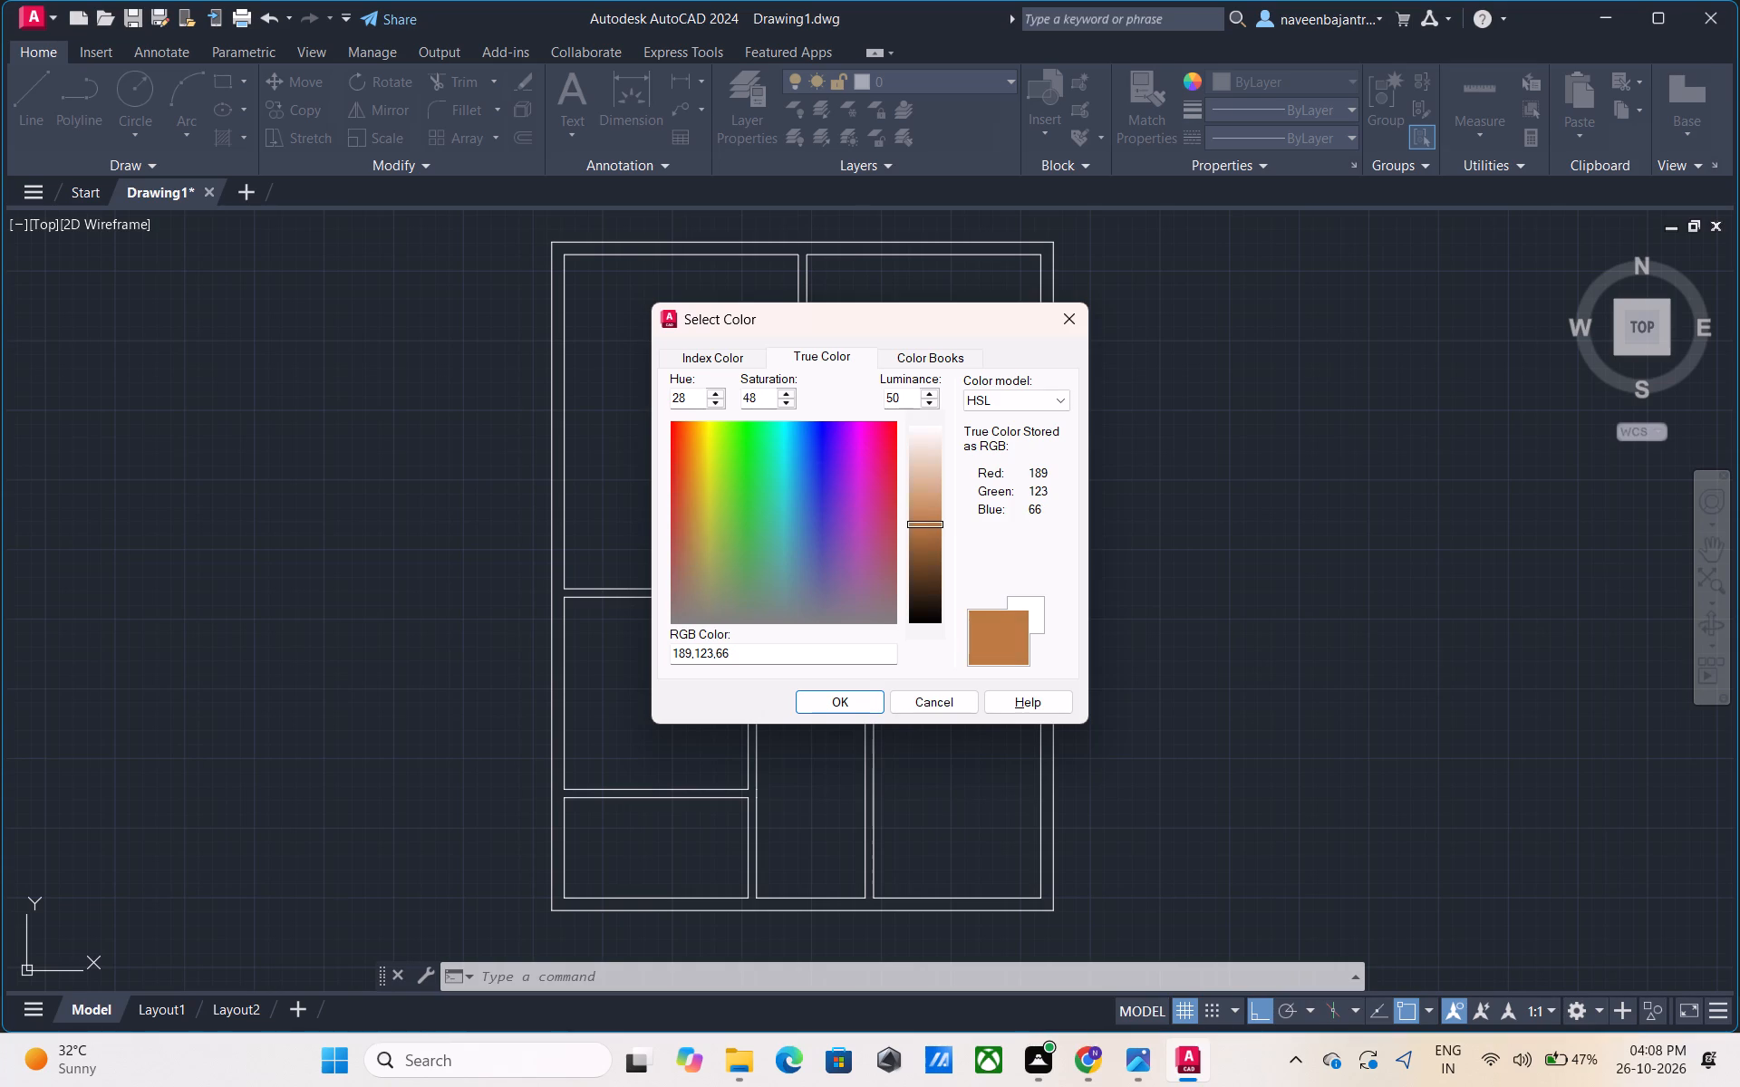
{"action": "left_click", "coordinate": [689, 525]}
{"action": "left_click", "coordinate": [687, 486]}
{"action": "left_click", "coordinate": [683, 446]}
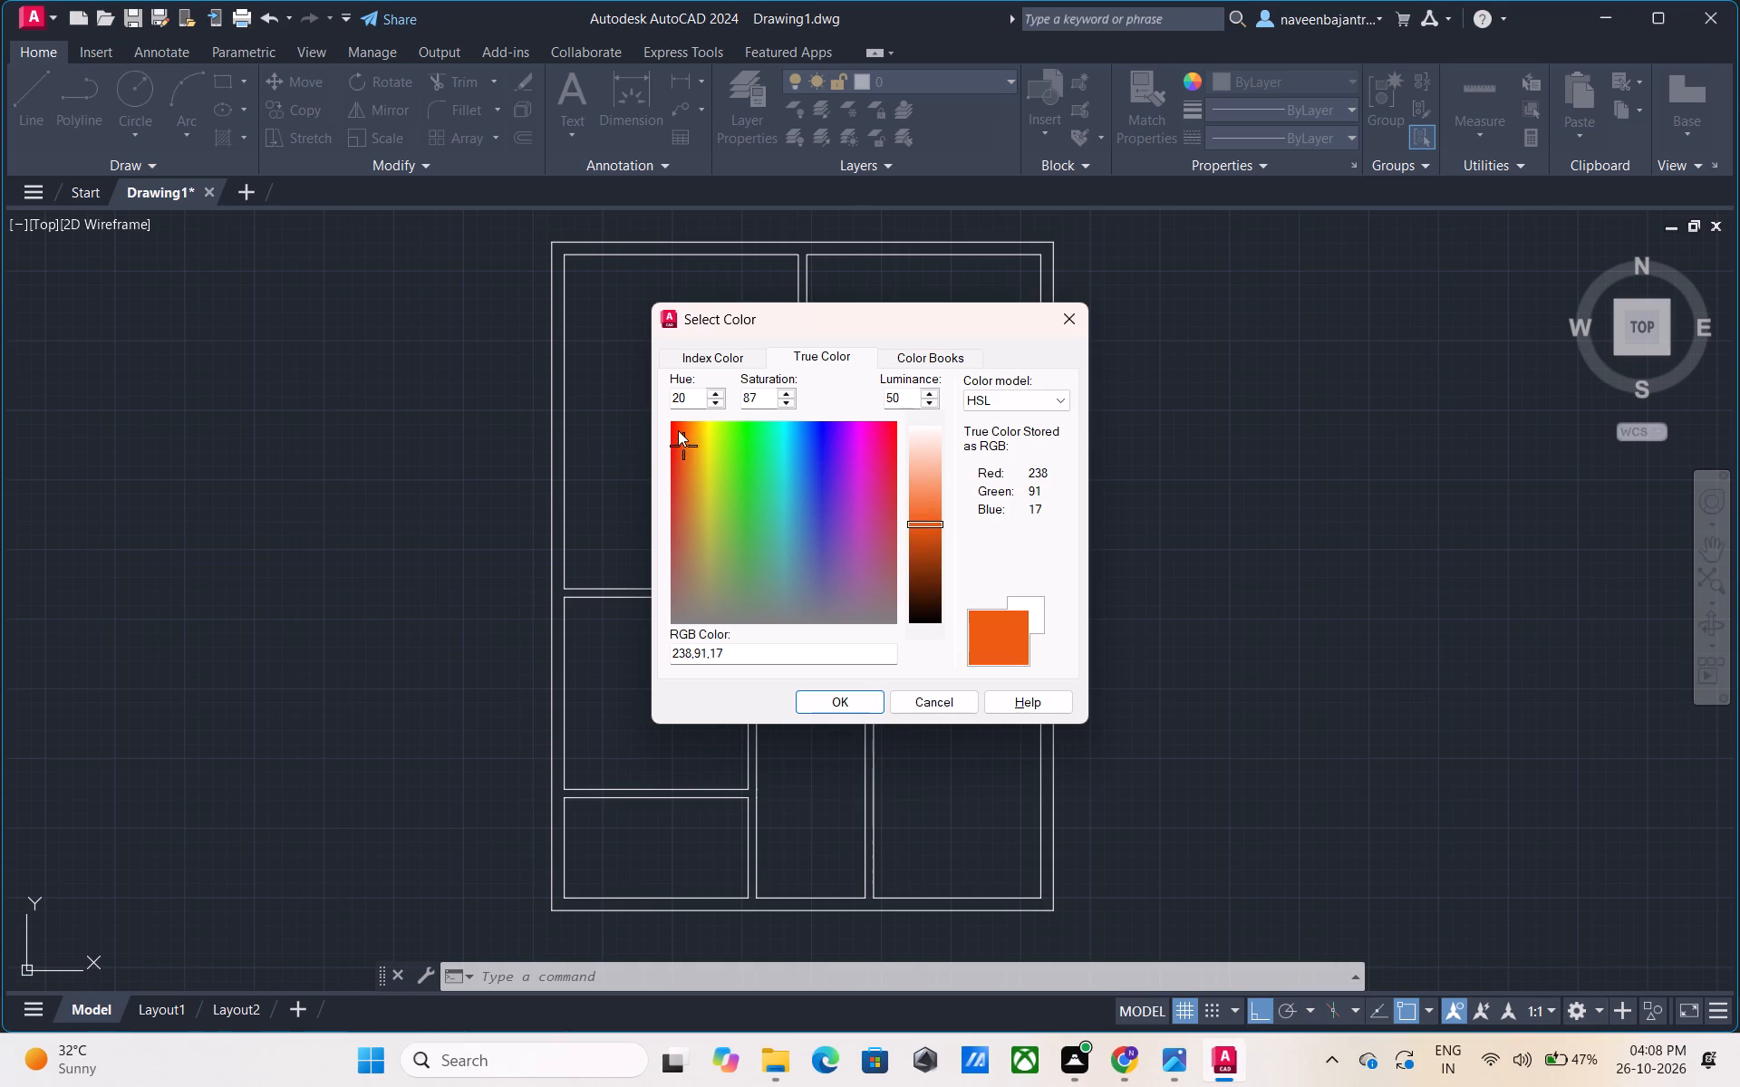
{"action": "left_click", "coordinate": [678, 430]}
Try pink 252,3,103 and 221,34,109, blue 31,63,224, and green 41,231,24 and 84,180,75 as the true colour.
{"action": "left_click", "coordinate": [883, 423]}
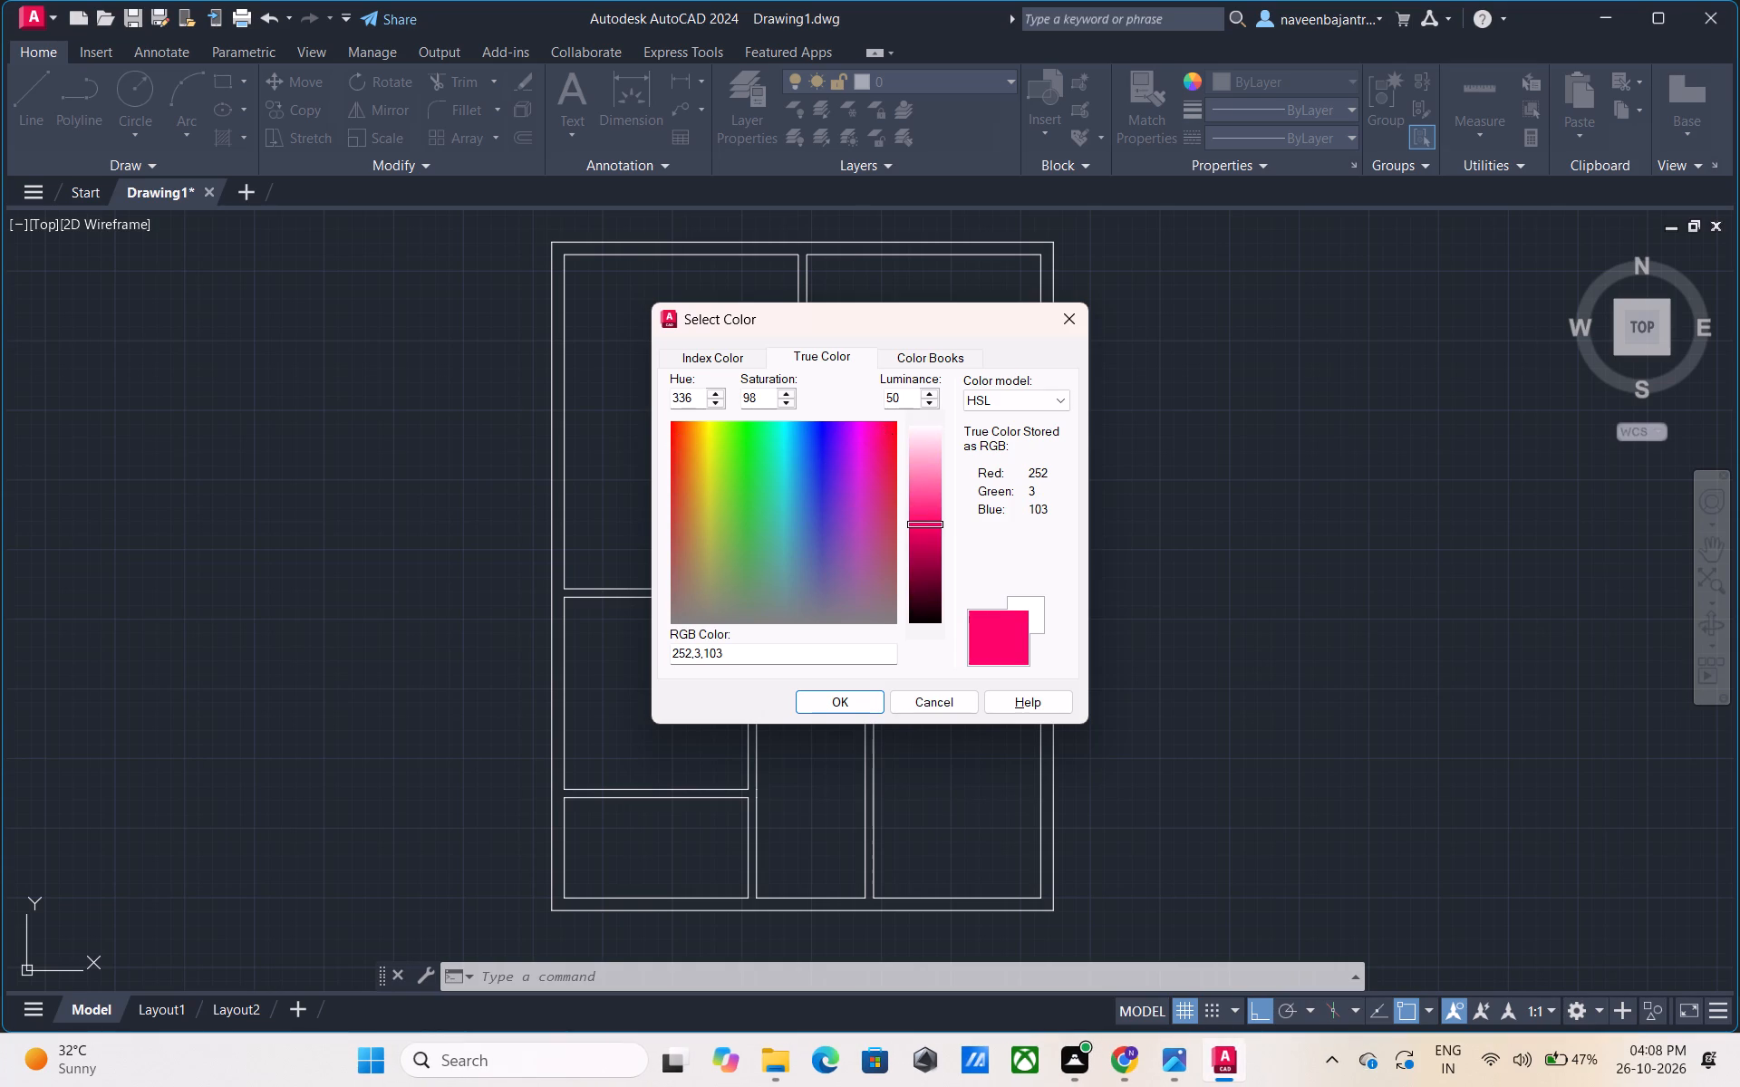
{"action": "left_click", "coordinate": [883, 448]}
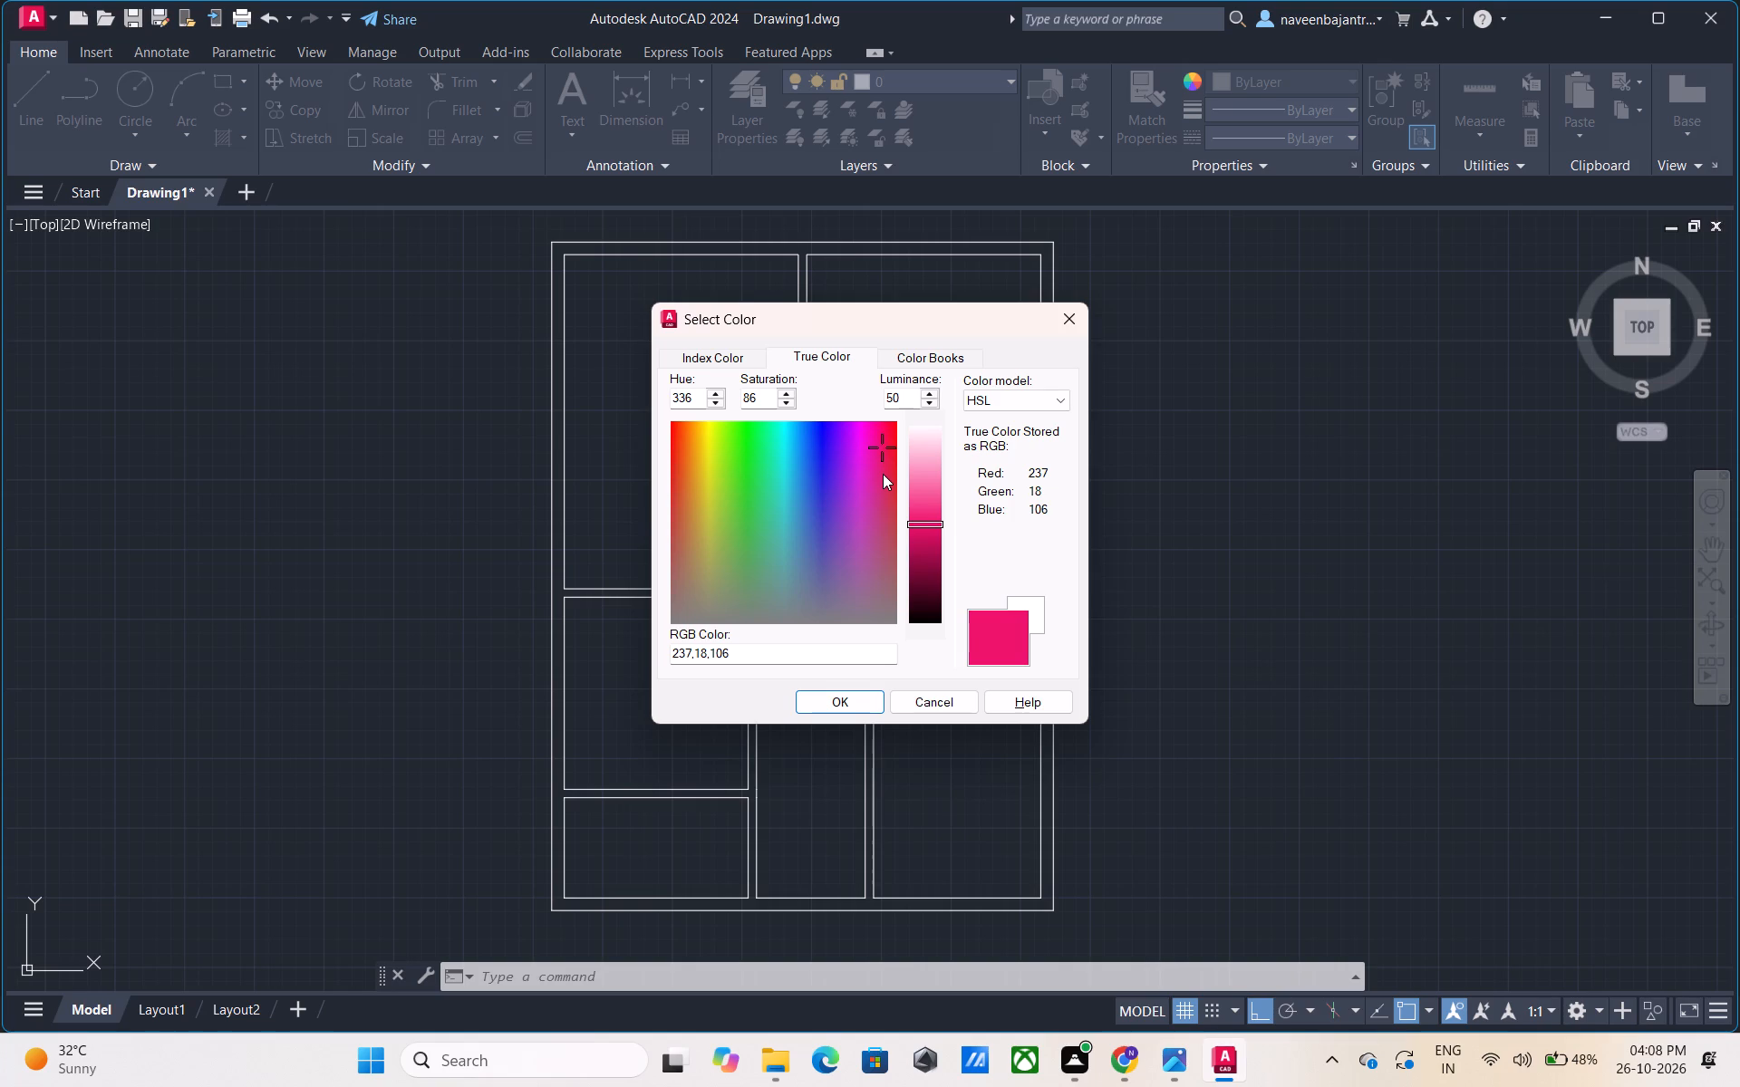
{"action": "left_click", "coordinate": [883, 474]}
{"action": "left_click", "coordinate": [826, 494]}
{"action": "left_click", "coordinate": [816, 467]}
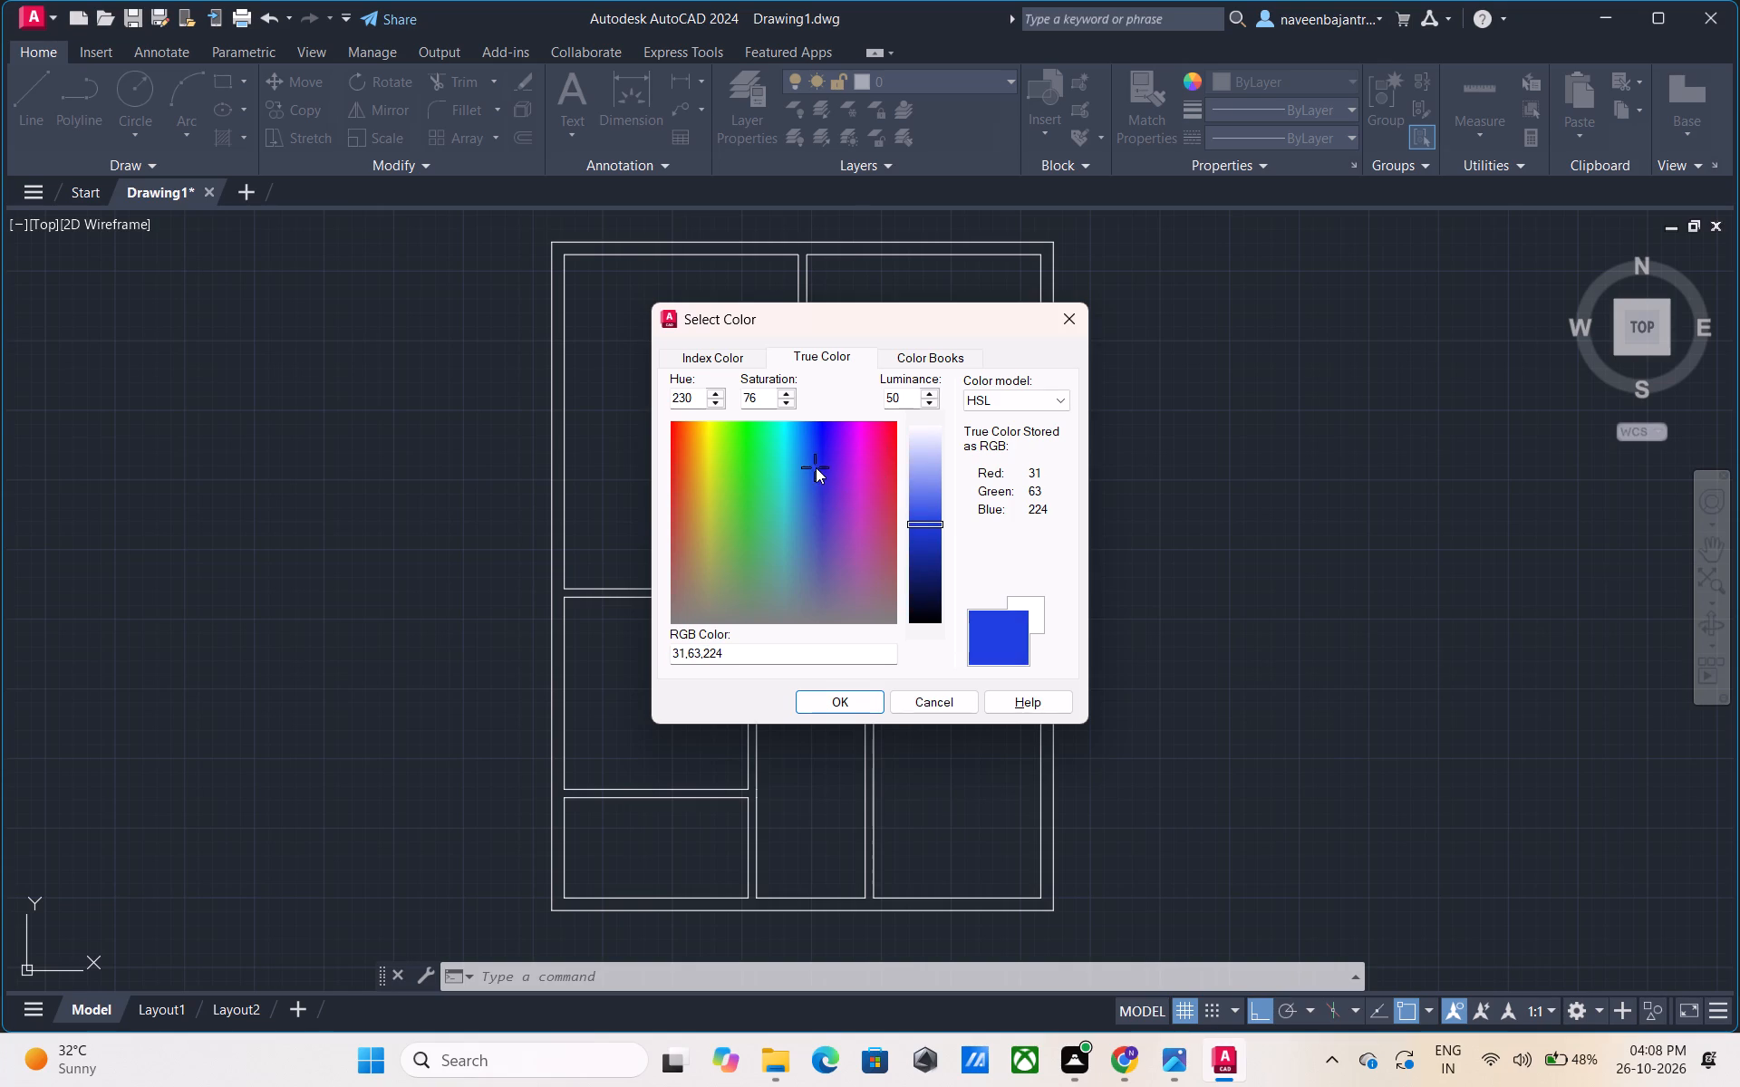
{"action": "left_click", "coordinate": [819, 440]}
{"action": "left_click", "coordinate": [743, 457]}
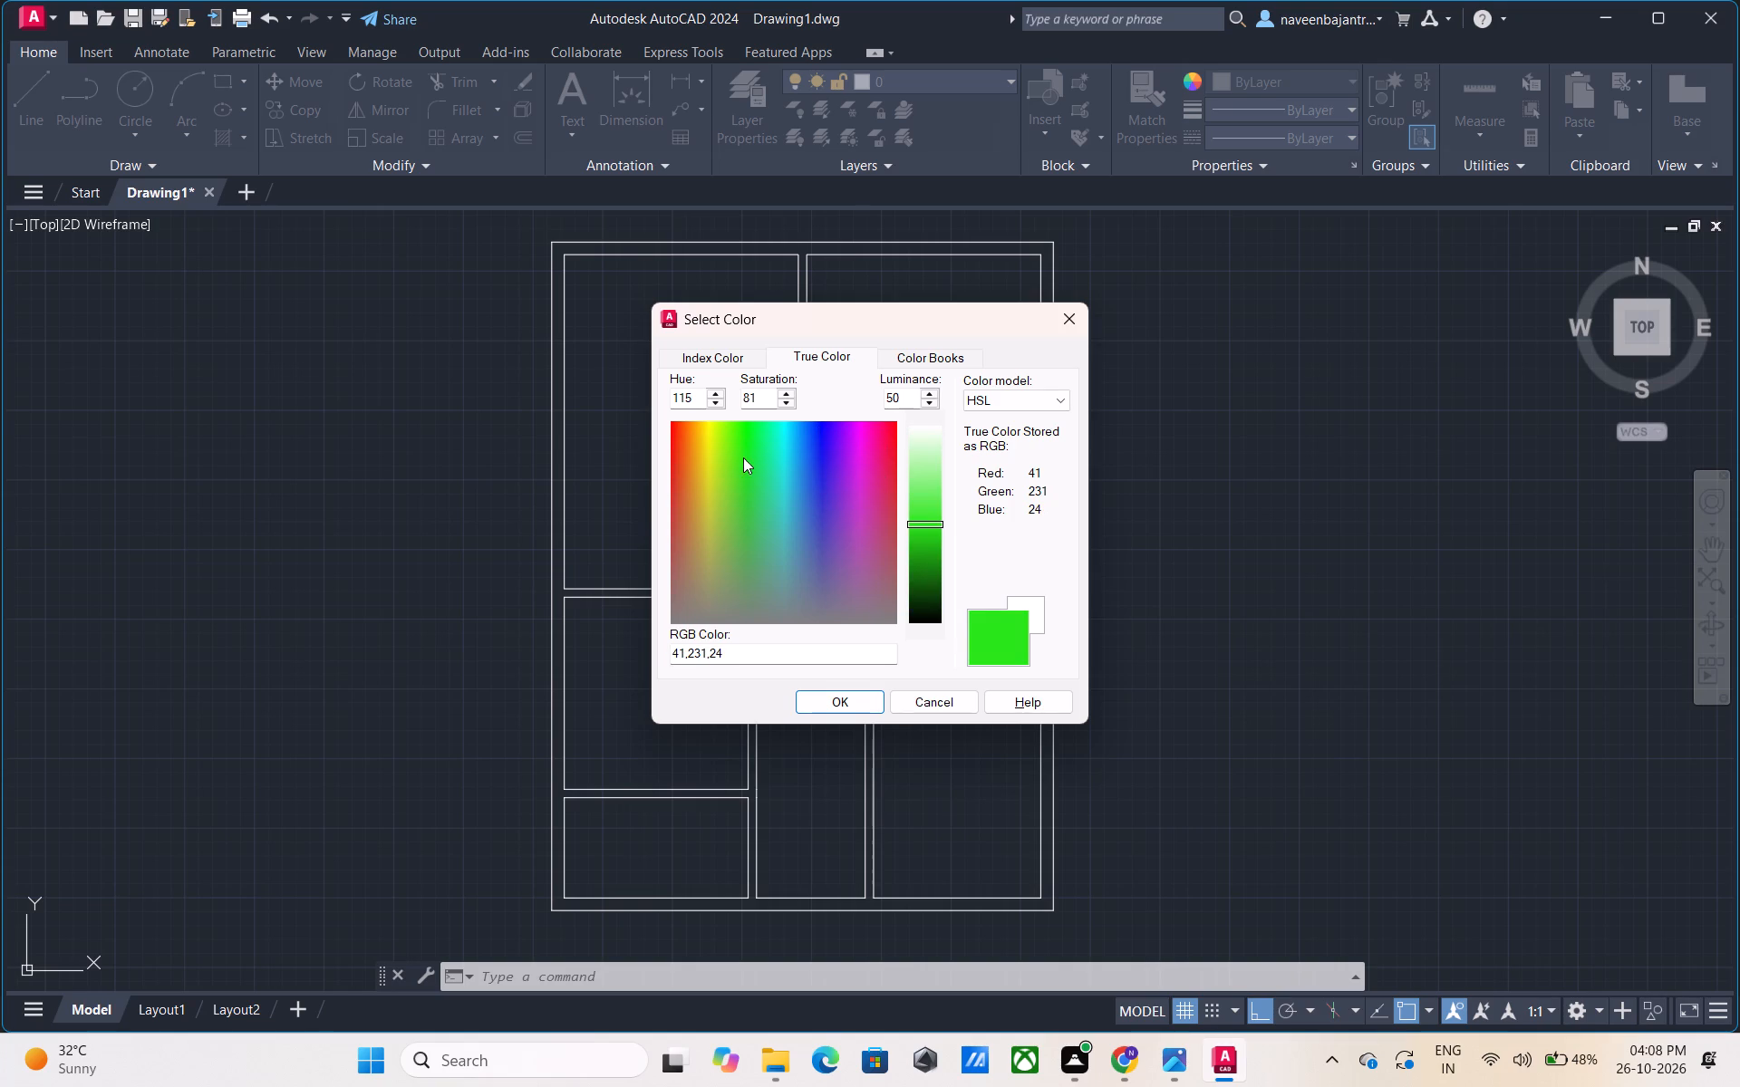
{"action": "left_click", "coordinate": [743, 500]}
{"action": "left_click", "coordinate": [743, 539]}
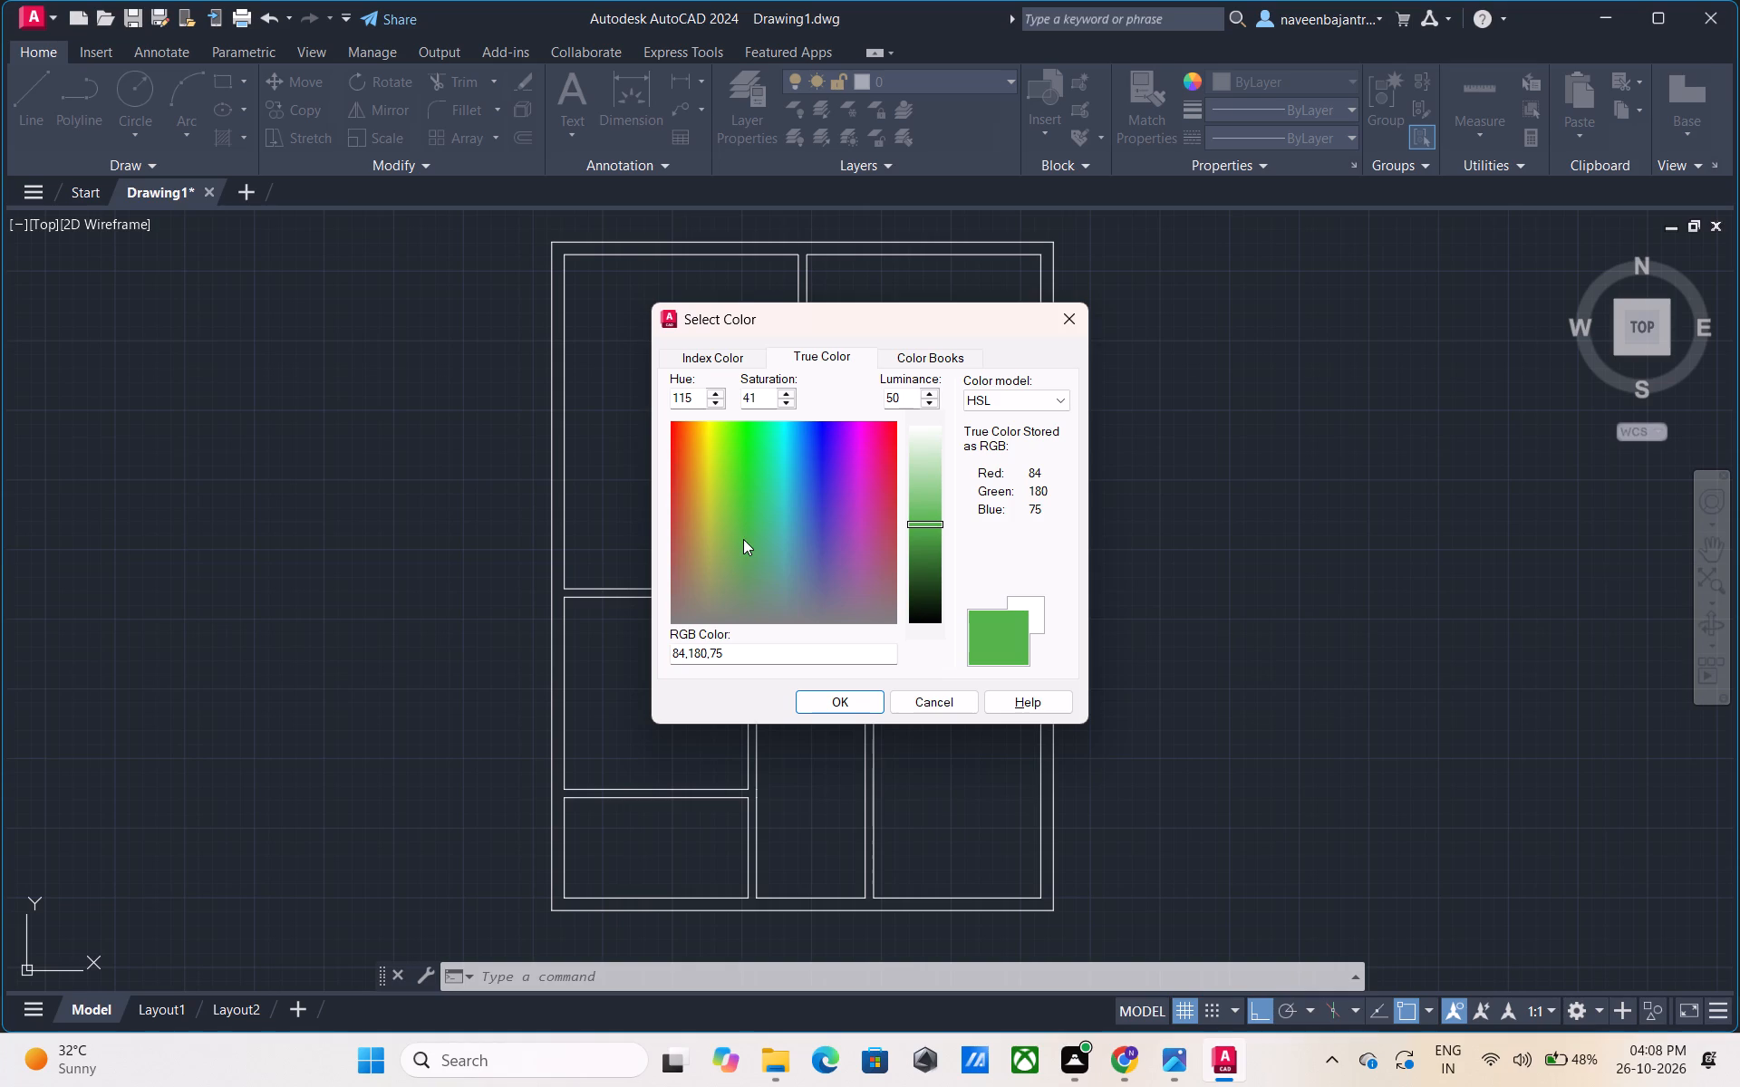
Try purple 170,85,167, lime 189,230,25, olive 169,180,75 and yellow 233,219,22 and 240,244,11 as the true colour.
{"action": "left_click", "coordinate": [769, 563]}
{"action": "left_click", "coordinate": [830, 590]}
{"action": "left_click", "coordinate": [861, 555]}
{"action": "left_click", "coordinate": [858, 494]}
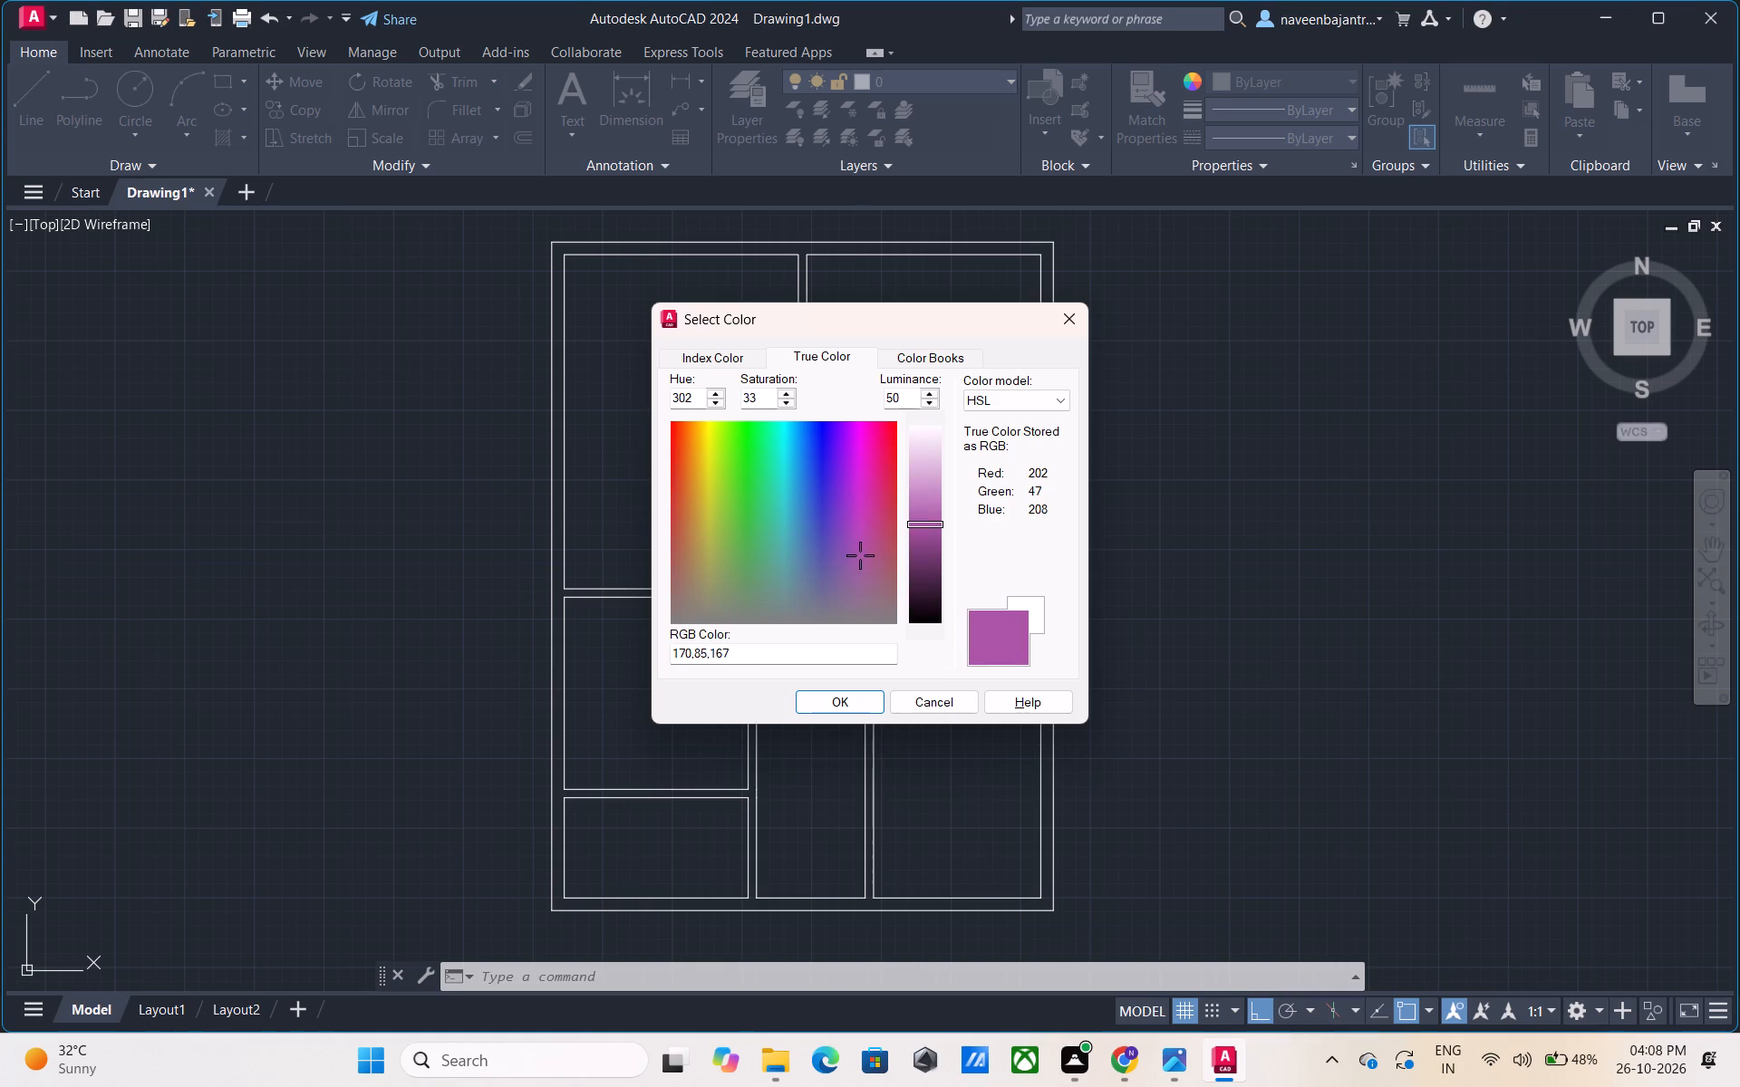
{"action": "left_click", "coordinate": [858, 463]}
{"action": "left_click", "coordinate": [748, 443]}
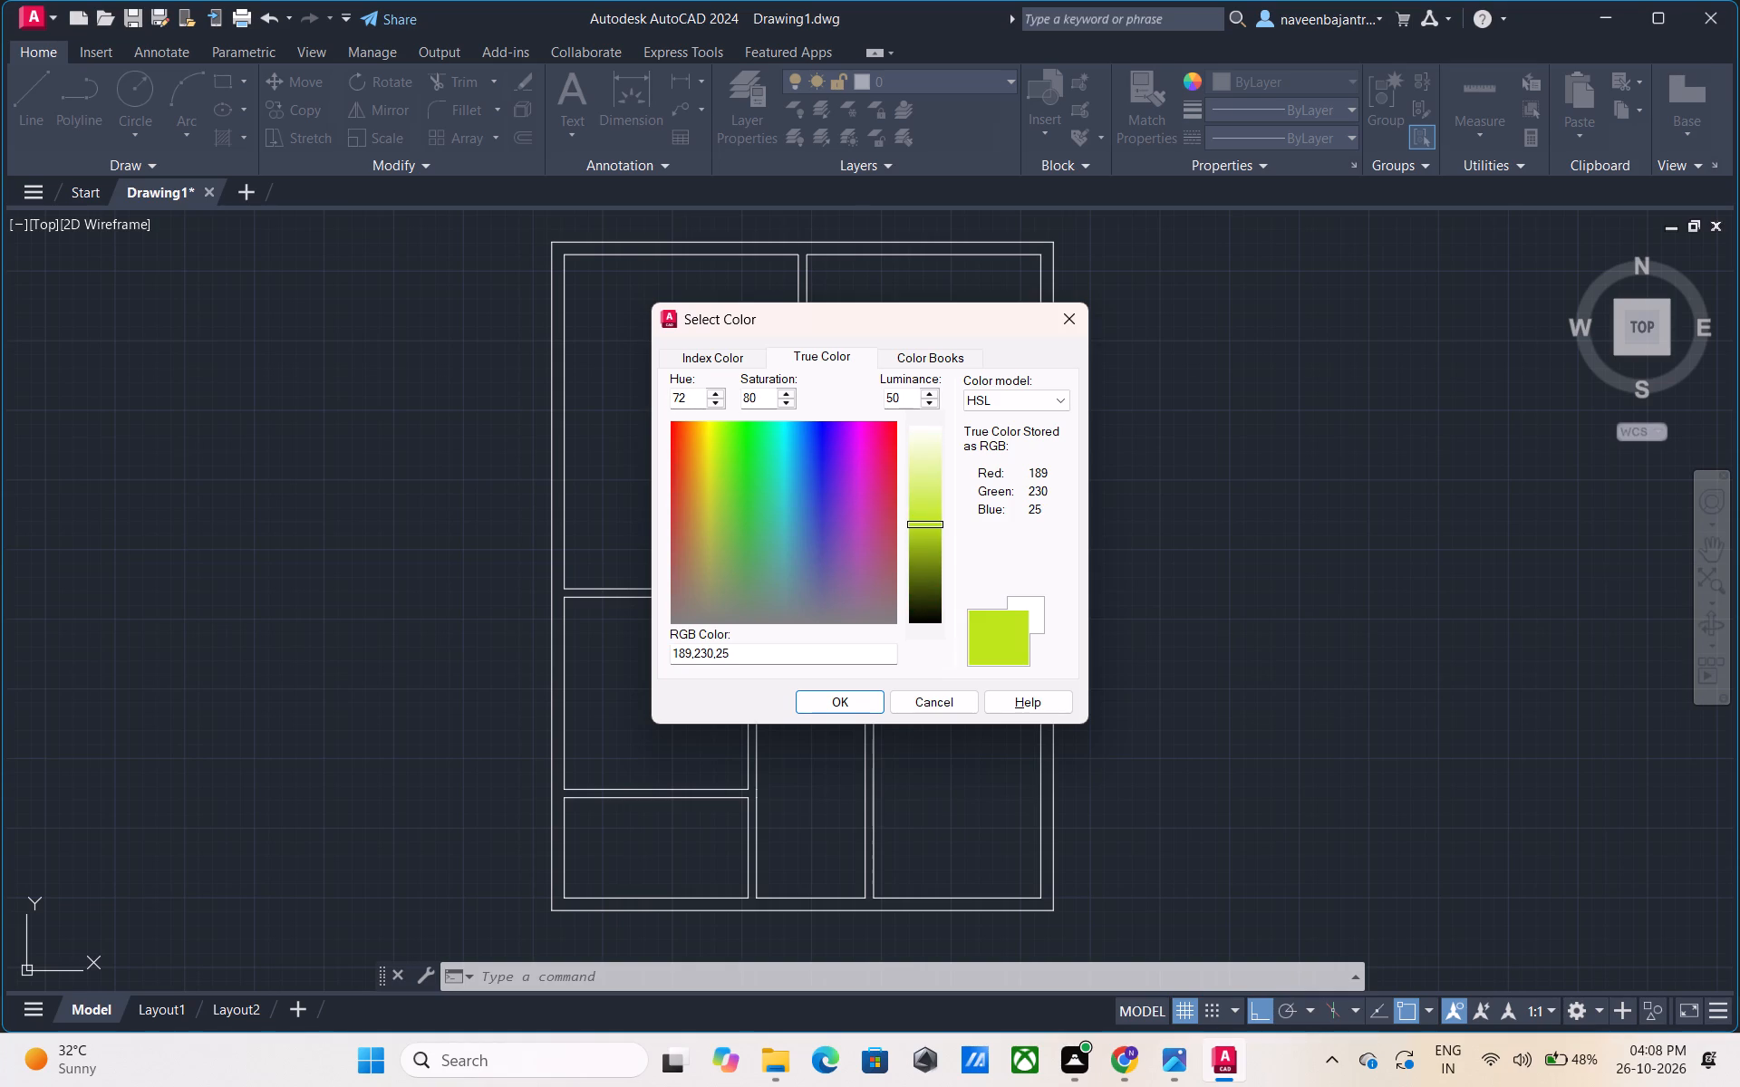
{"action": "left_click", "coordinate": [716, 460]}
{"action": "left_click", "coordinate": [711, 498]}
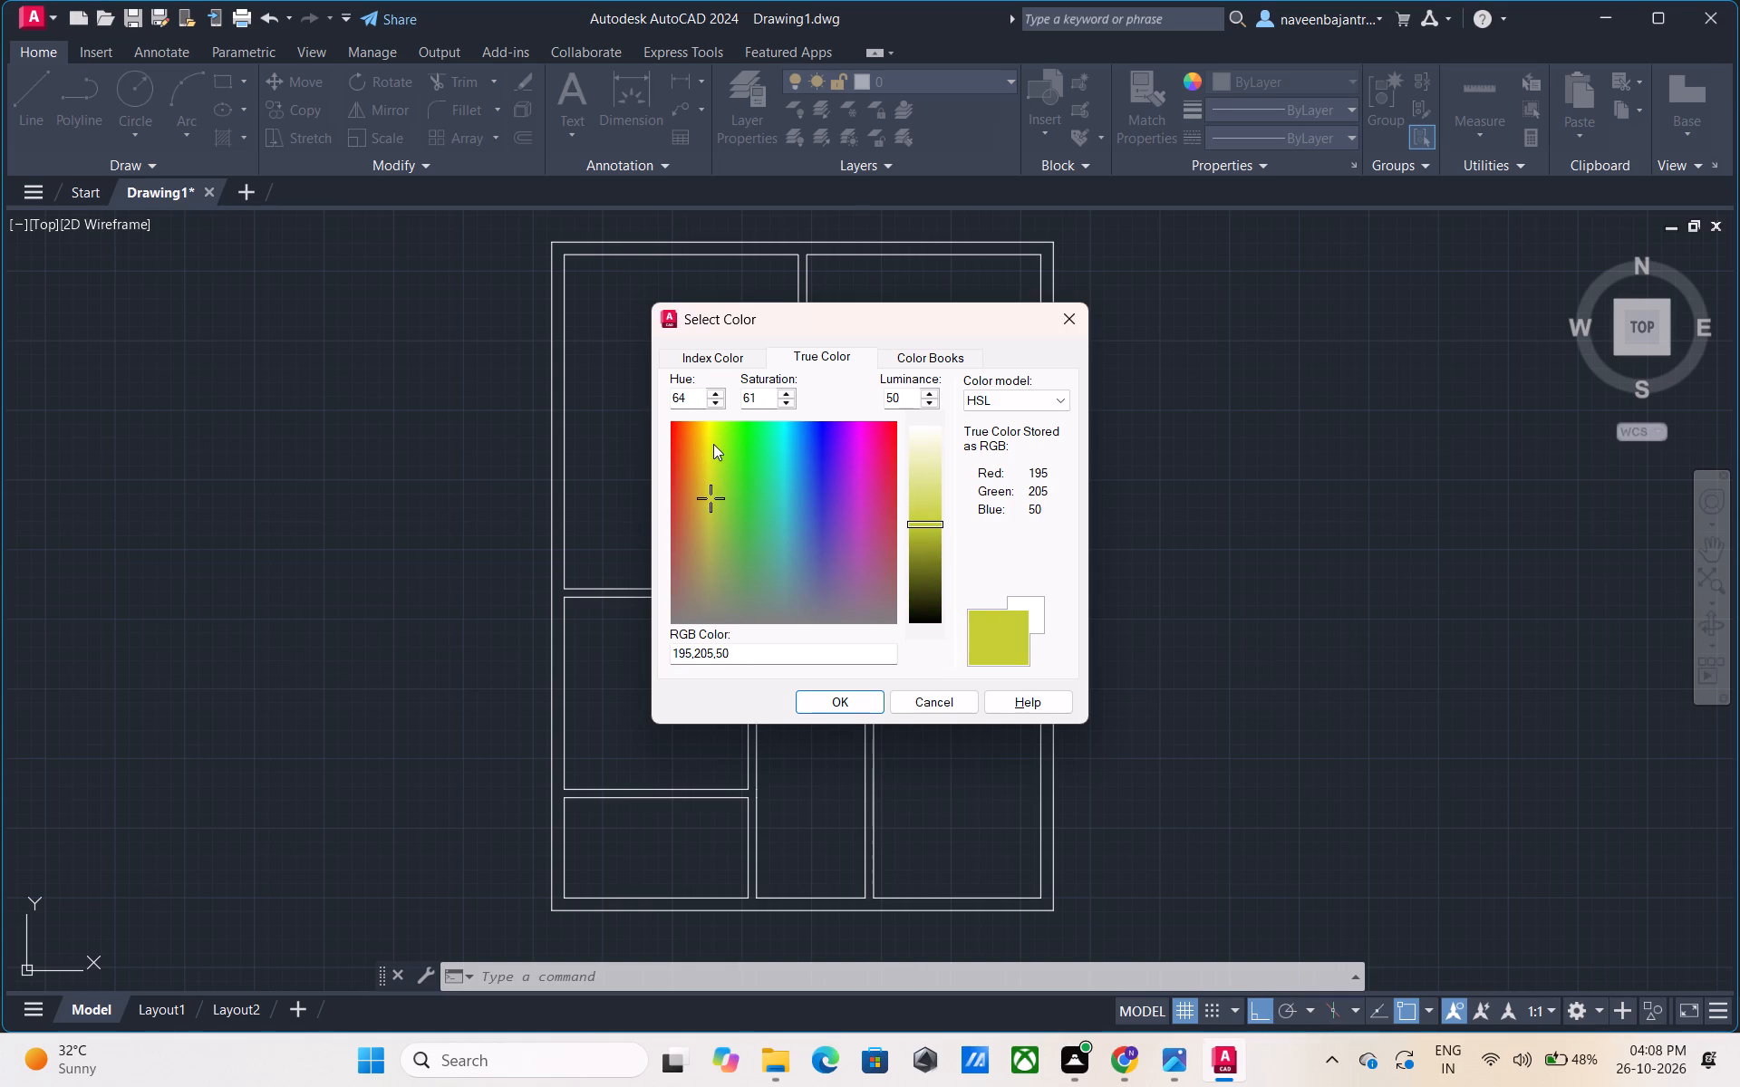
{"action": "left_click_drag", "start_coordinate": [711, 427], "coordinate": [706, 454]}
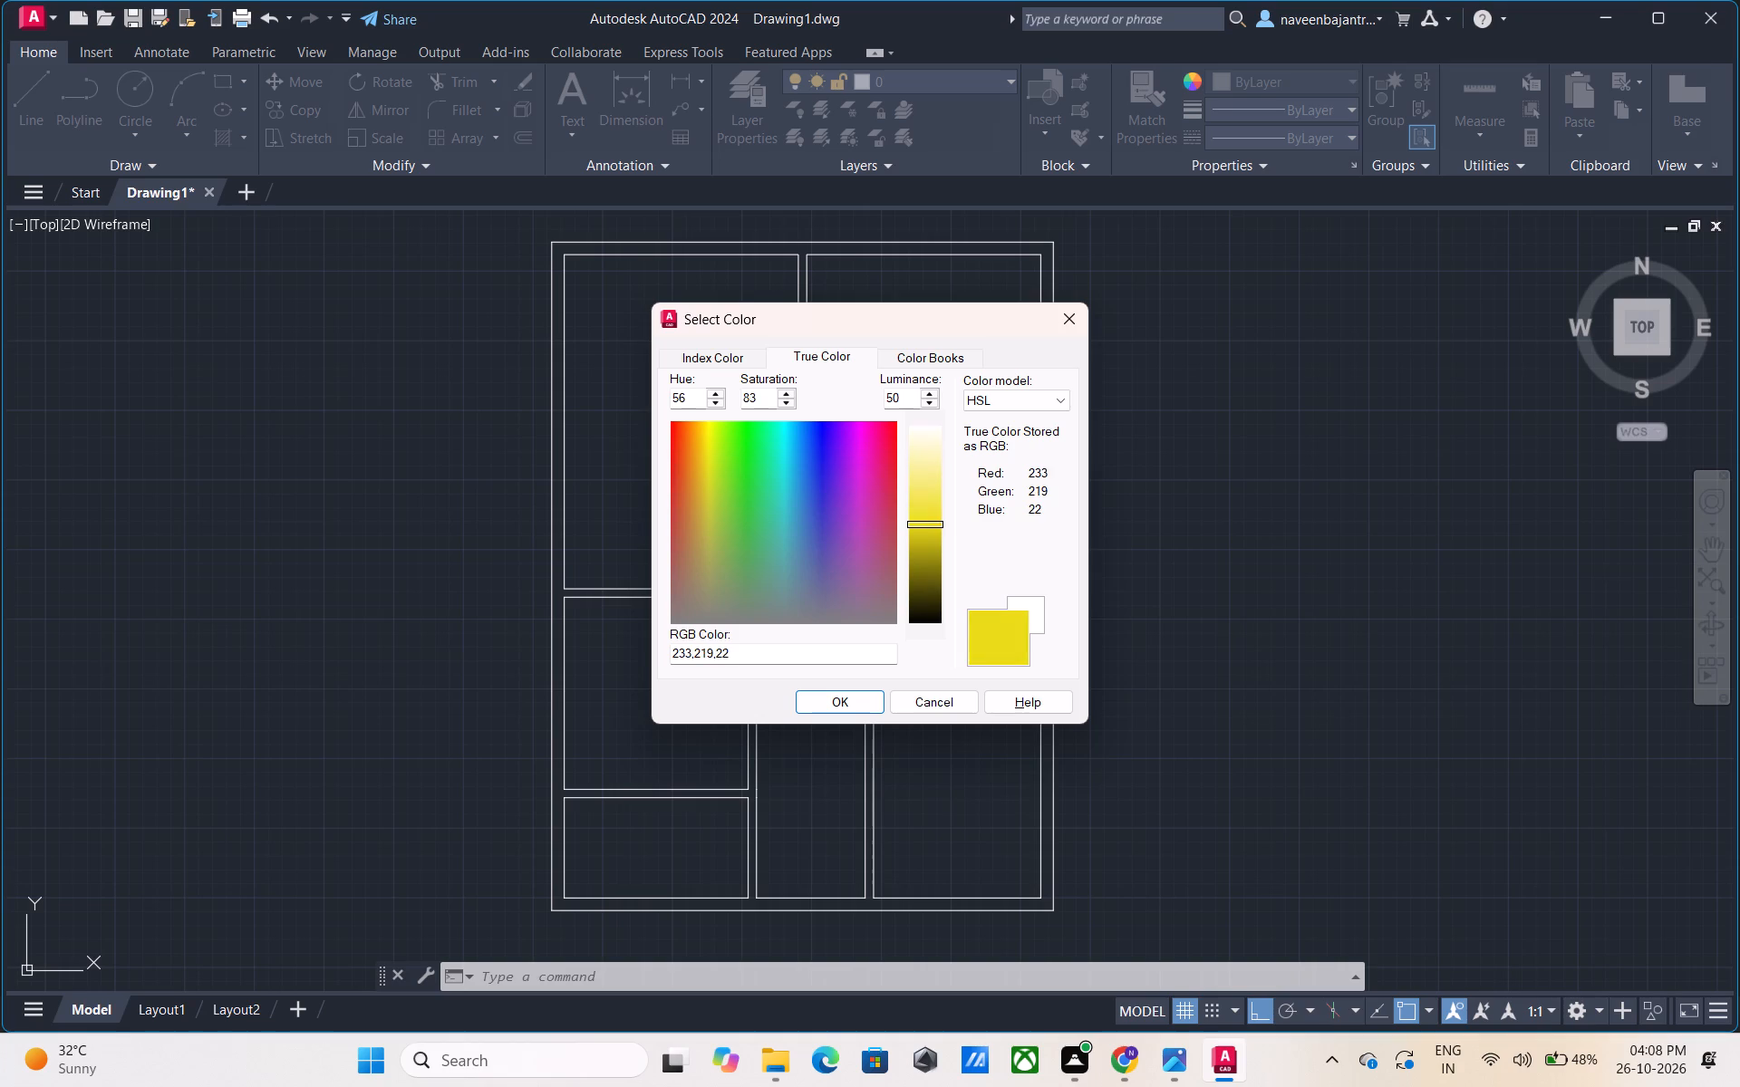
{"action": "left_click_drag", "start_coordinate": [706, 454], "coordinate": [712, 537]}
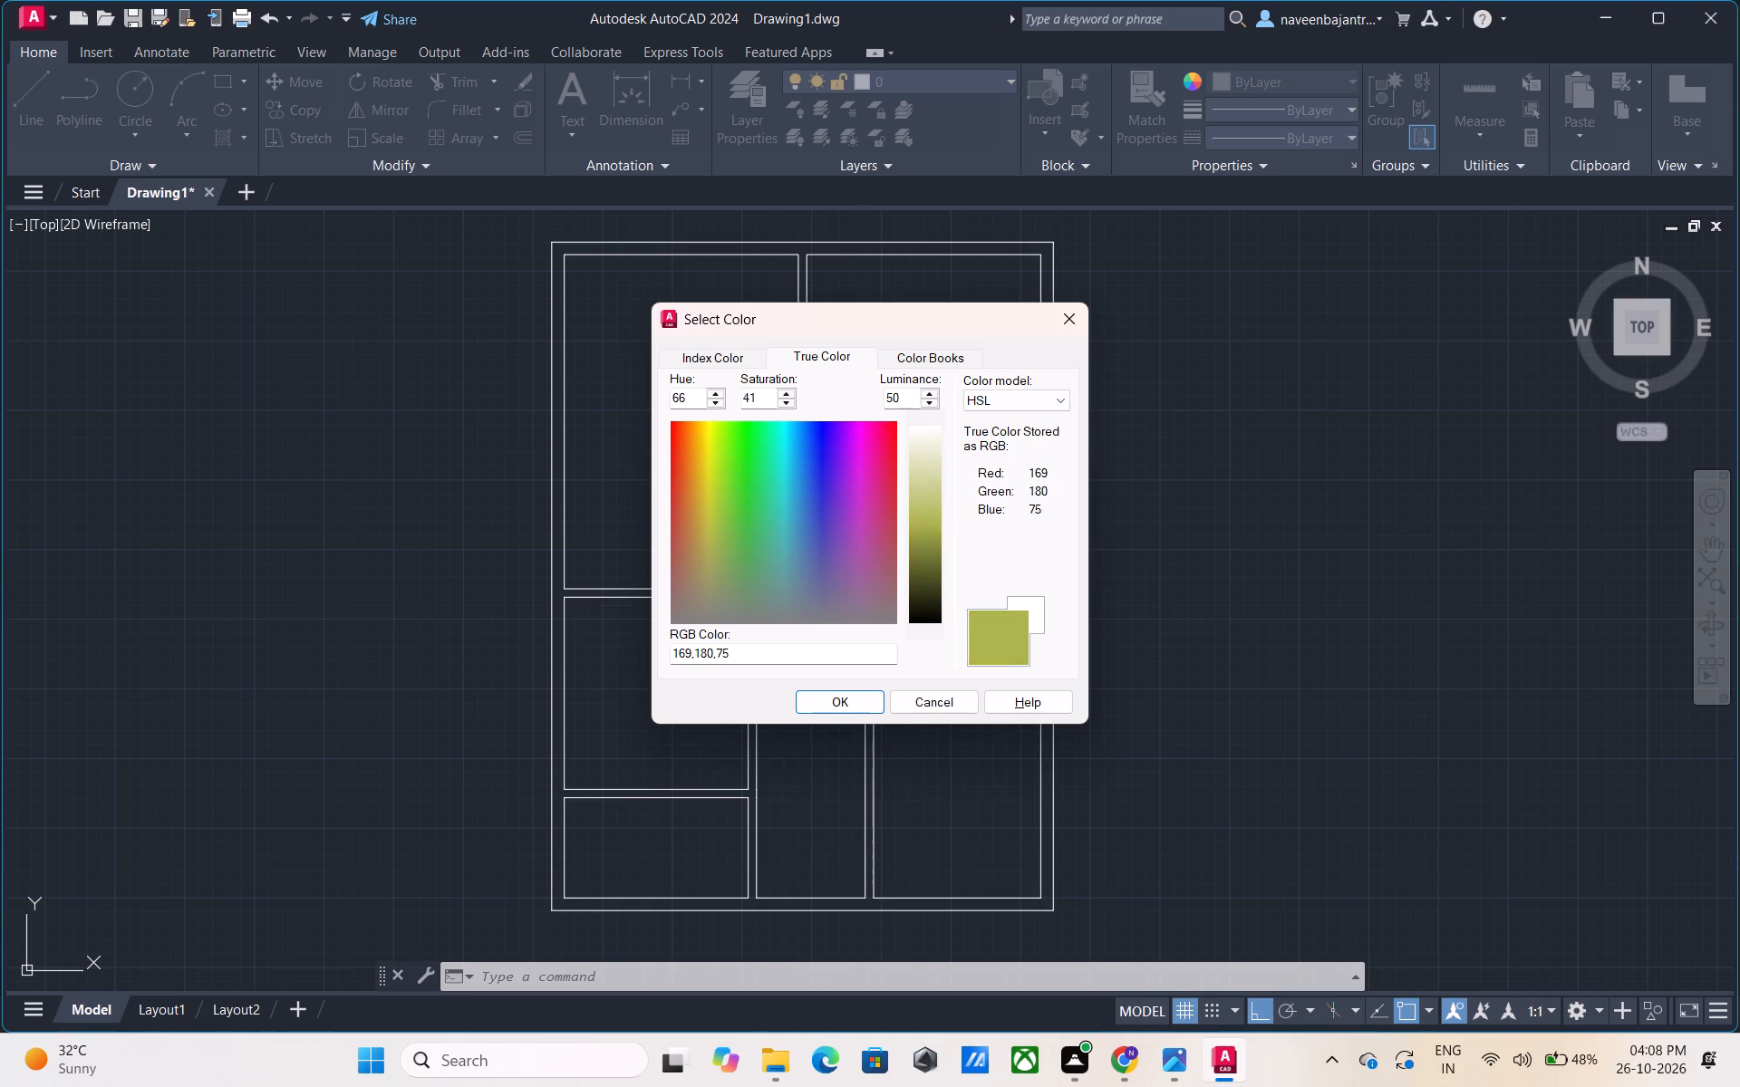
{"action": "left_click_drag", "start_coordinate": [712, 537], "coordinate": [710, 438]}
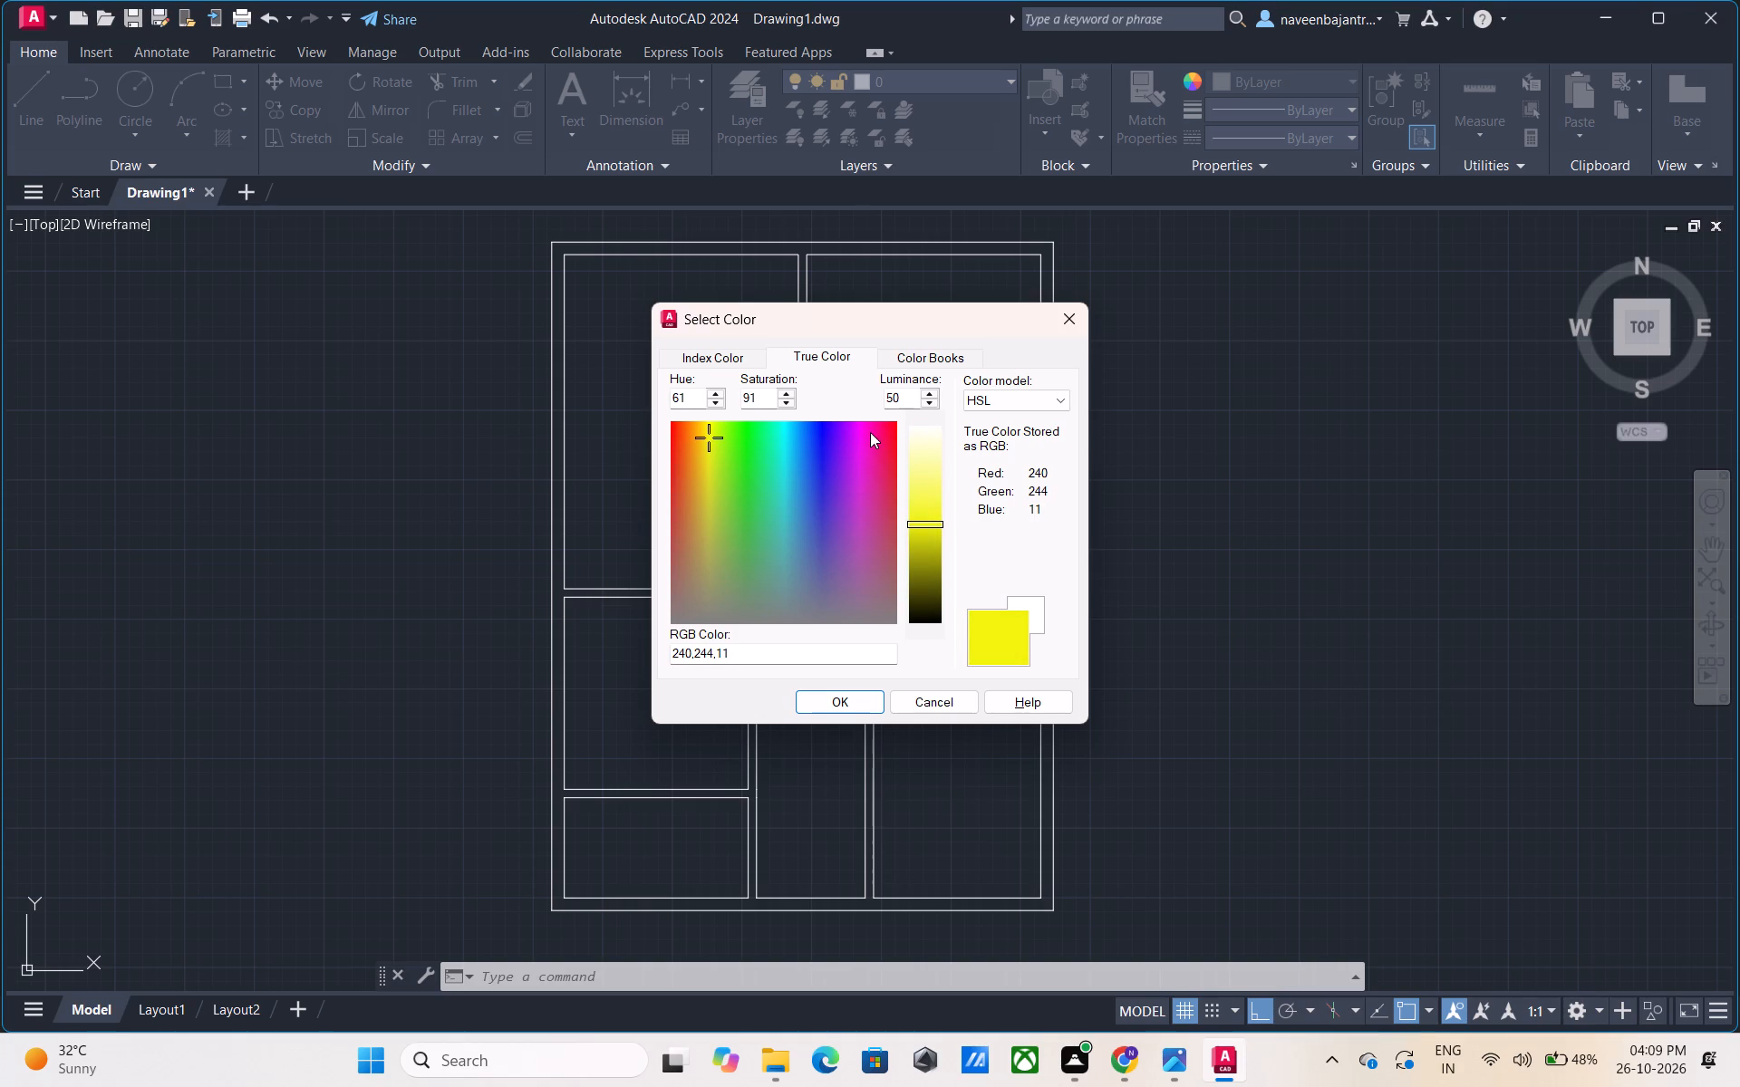
Sweep the true colour through magenta 201,54,201 and slate 111,127,144, settling on yellow 238,238,17 with hue 60 and saturation 87.
{"action": "left_click_drag", "start_coordinate": [867, 428], "coordinate": [860, 505]}
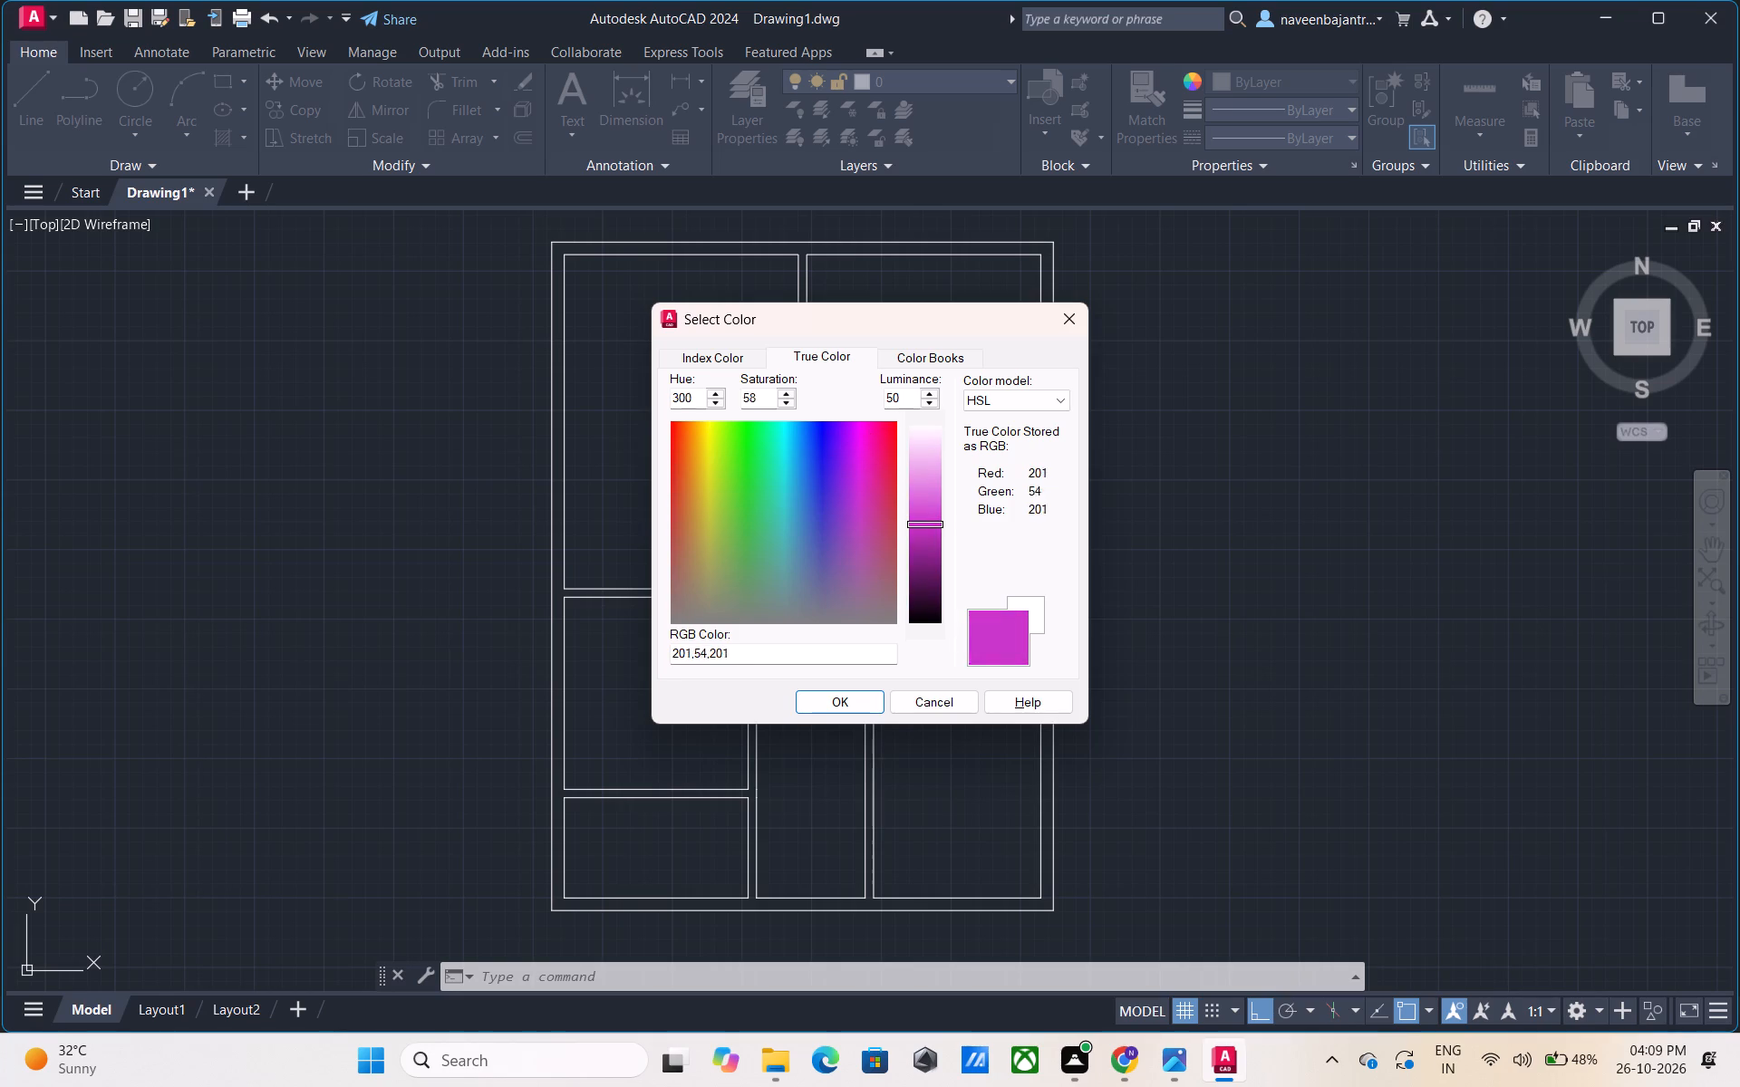
{"action": "left_click_drag", "start_coordinate": [860, 505], "coordinate": [803, 596]}
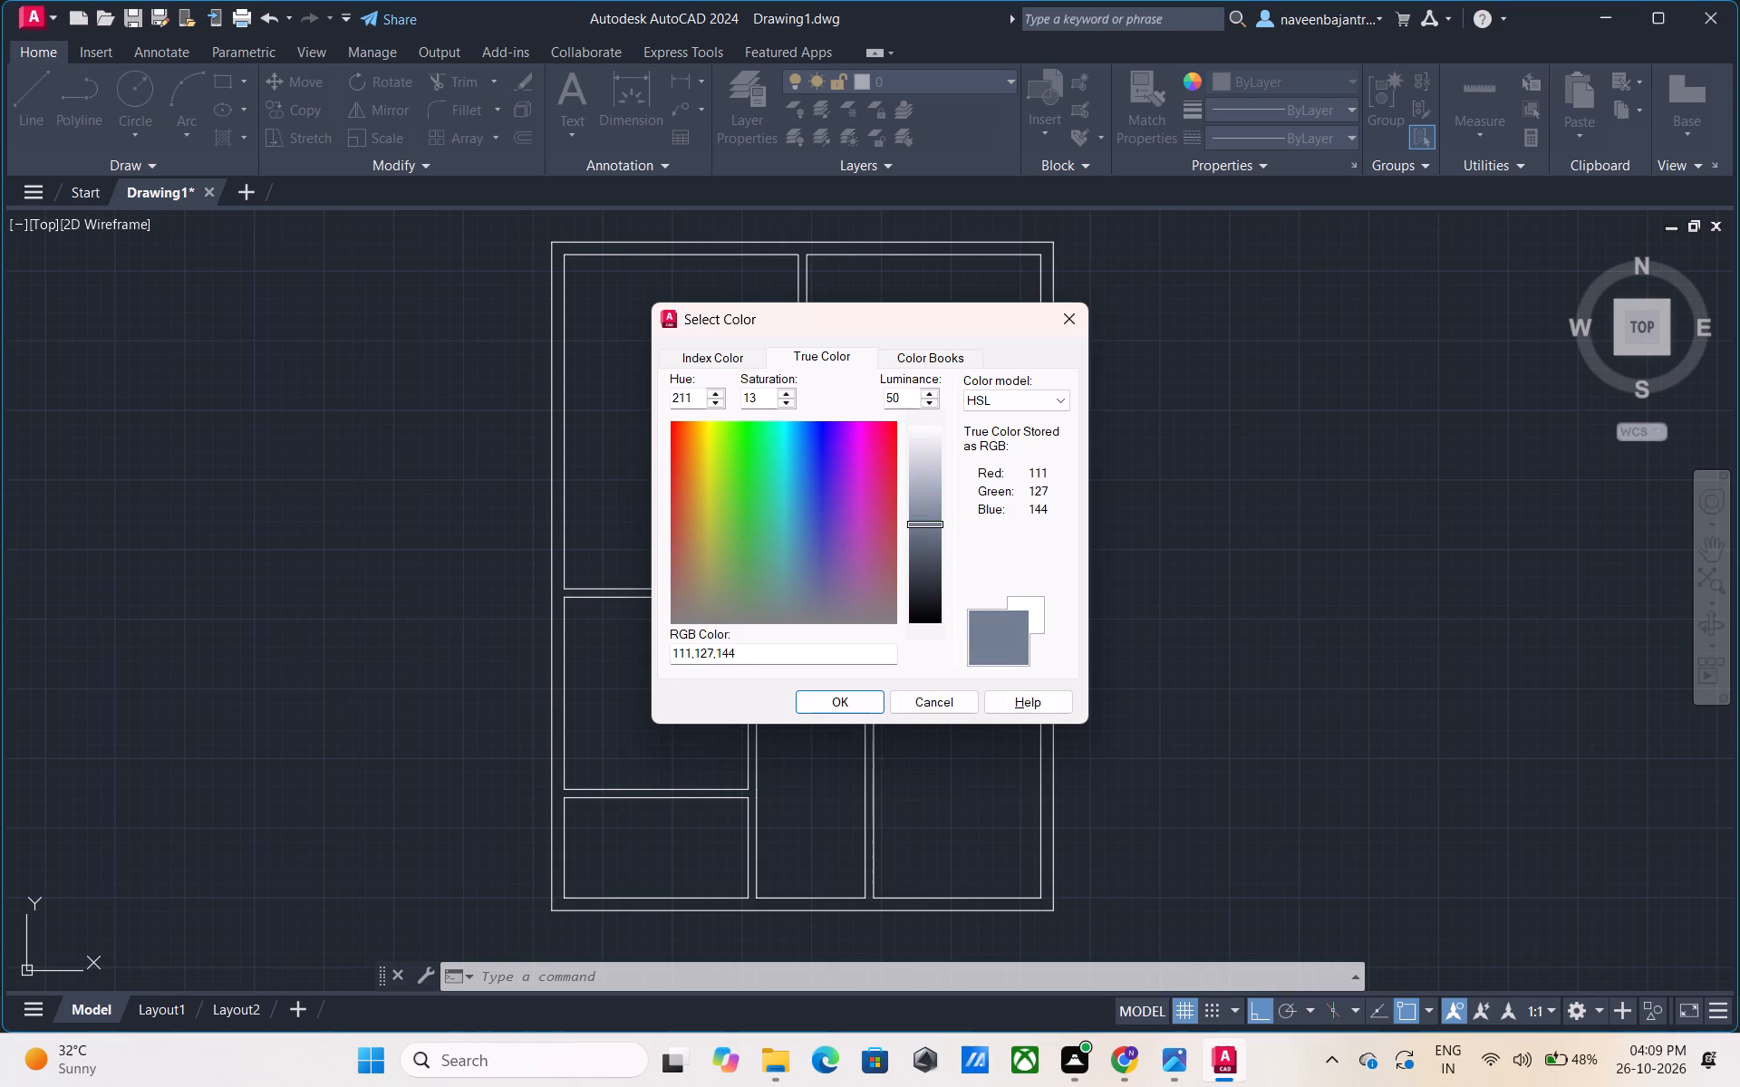
{"action": "left_click_drag", "start_coordinate": [803, 596], "coordinate": [708, 500]}
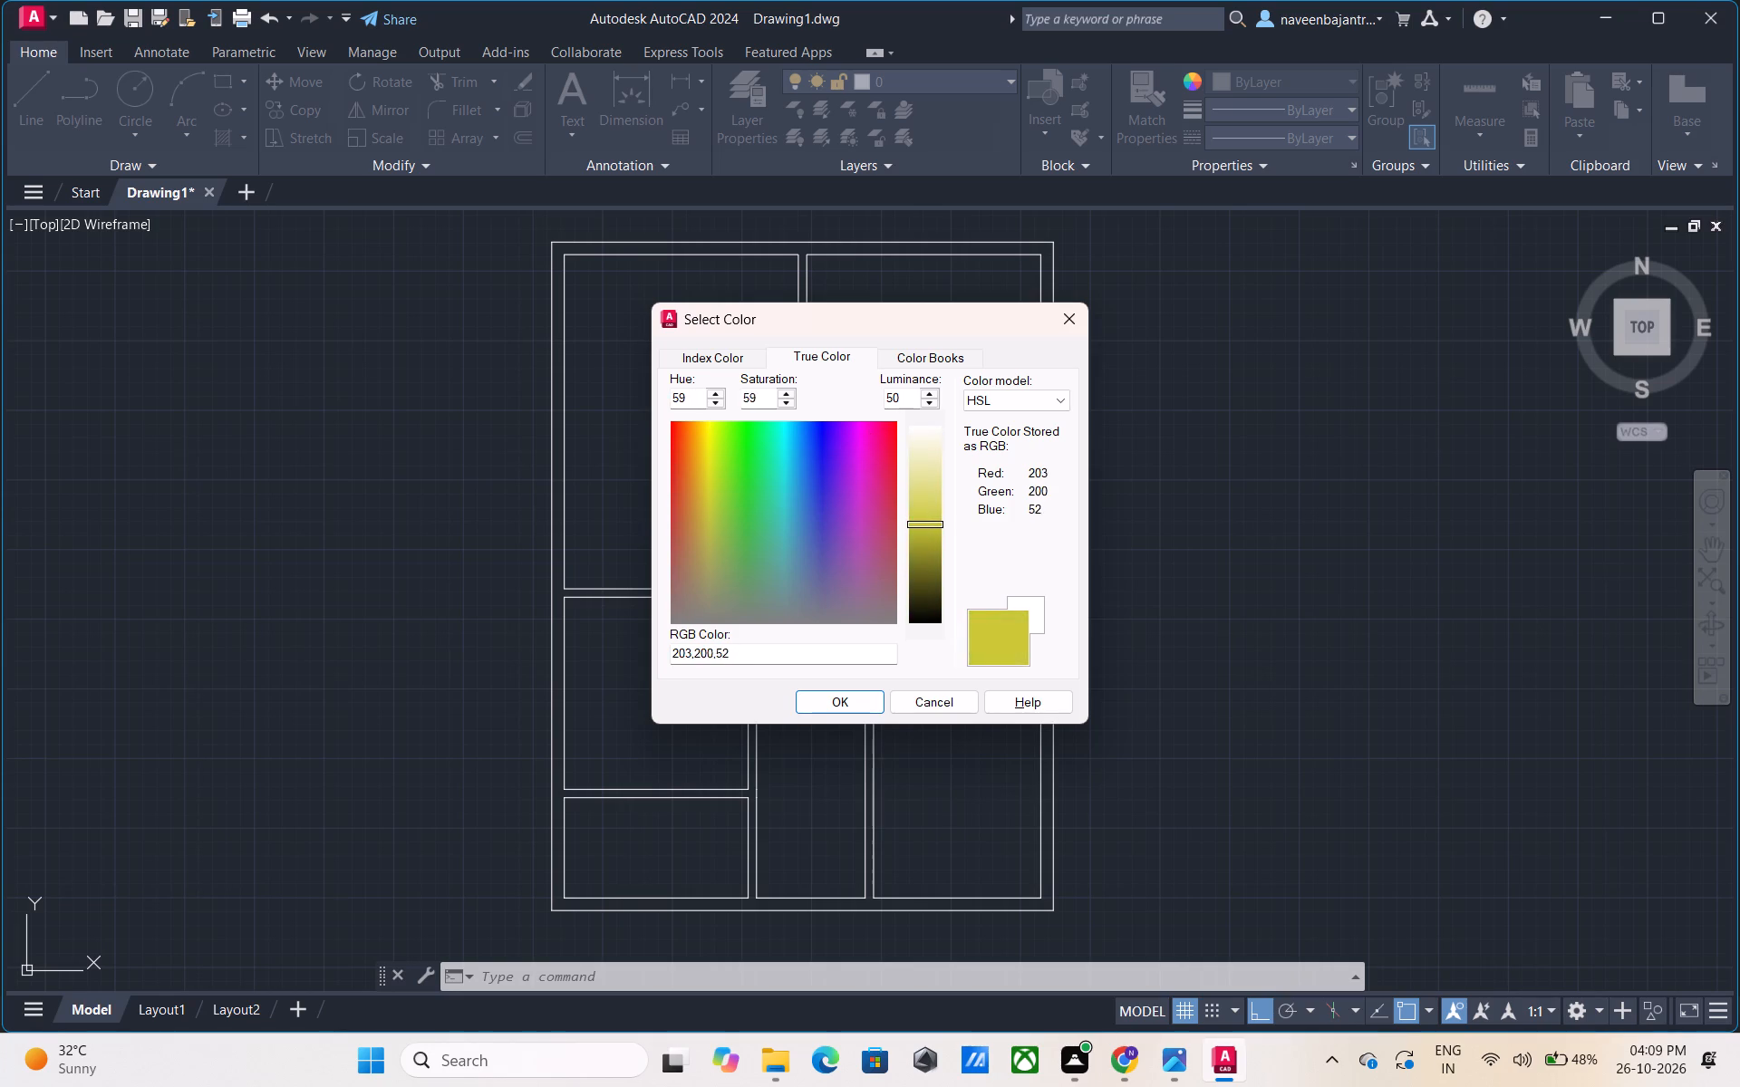
{"action": "left_click_drag", "start_coordinate": [708, 500], "coordinate": [709, 445]}
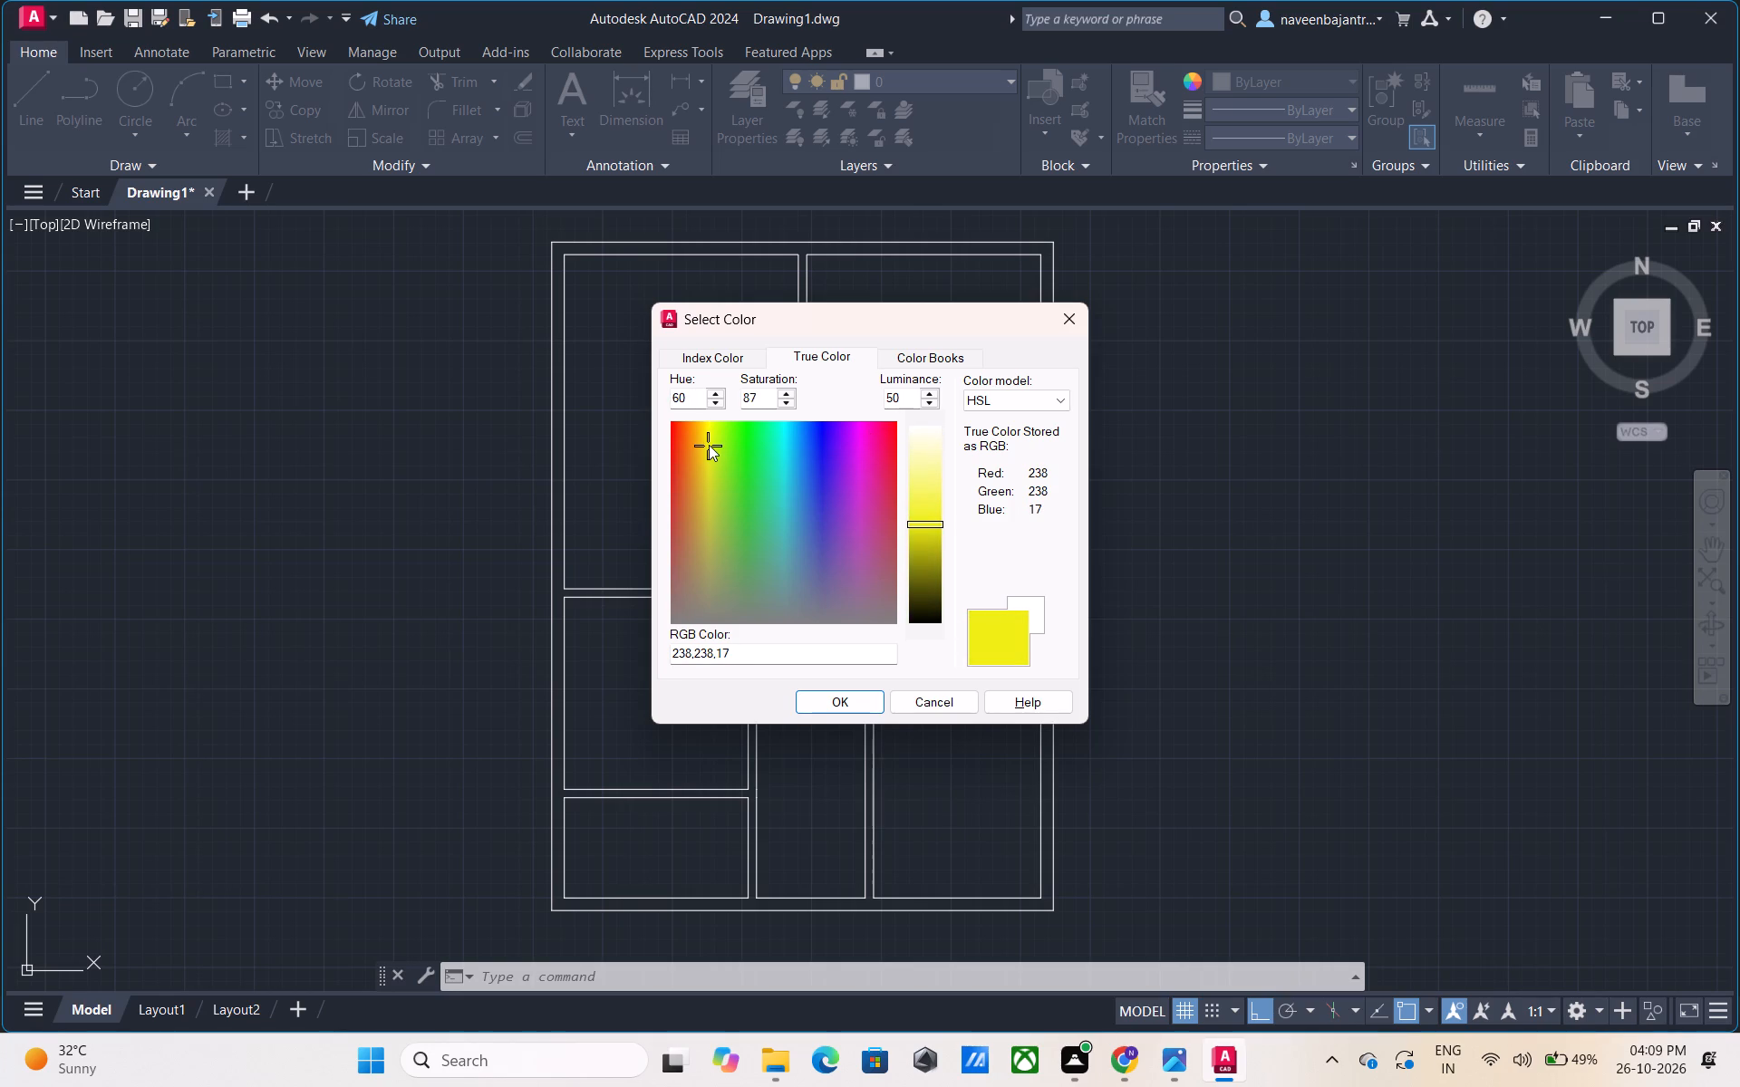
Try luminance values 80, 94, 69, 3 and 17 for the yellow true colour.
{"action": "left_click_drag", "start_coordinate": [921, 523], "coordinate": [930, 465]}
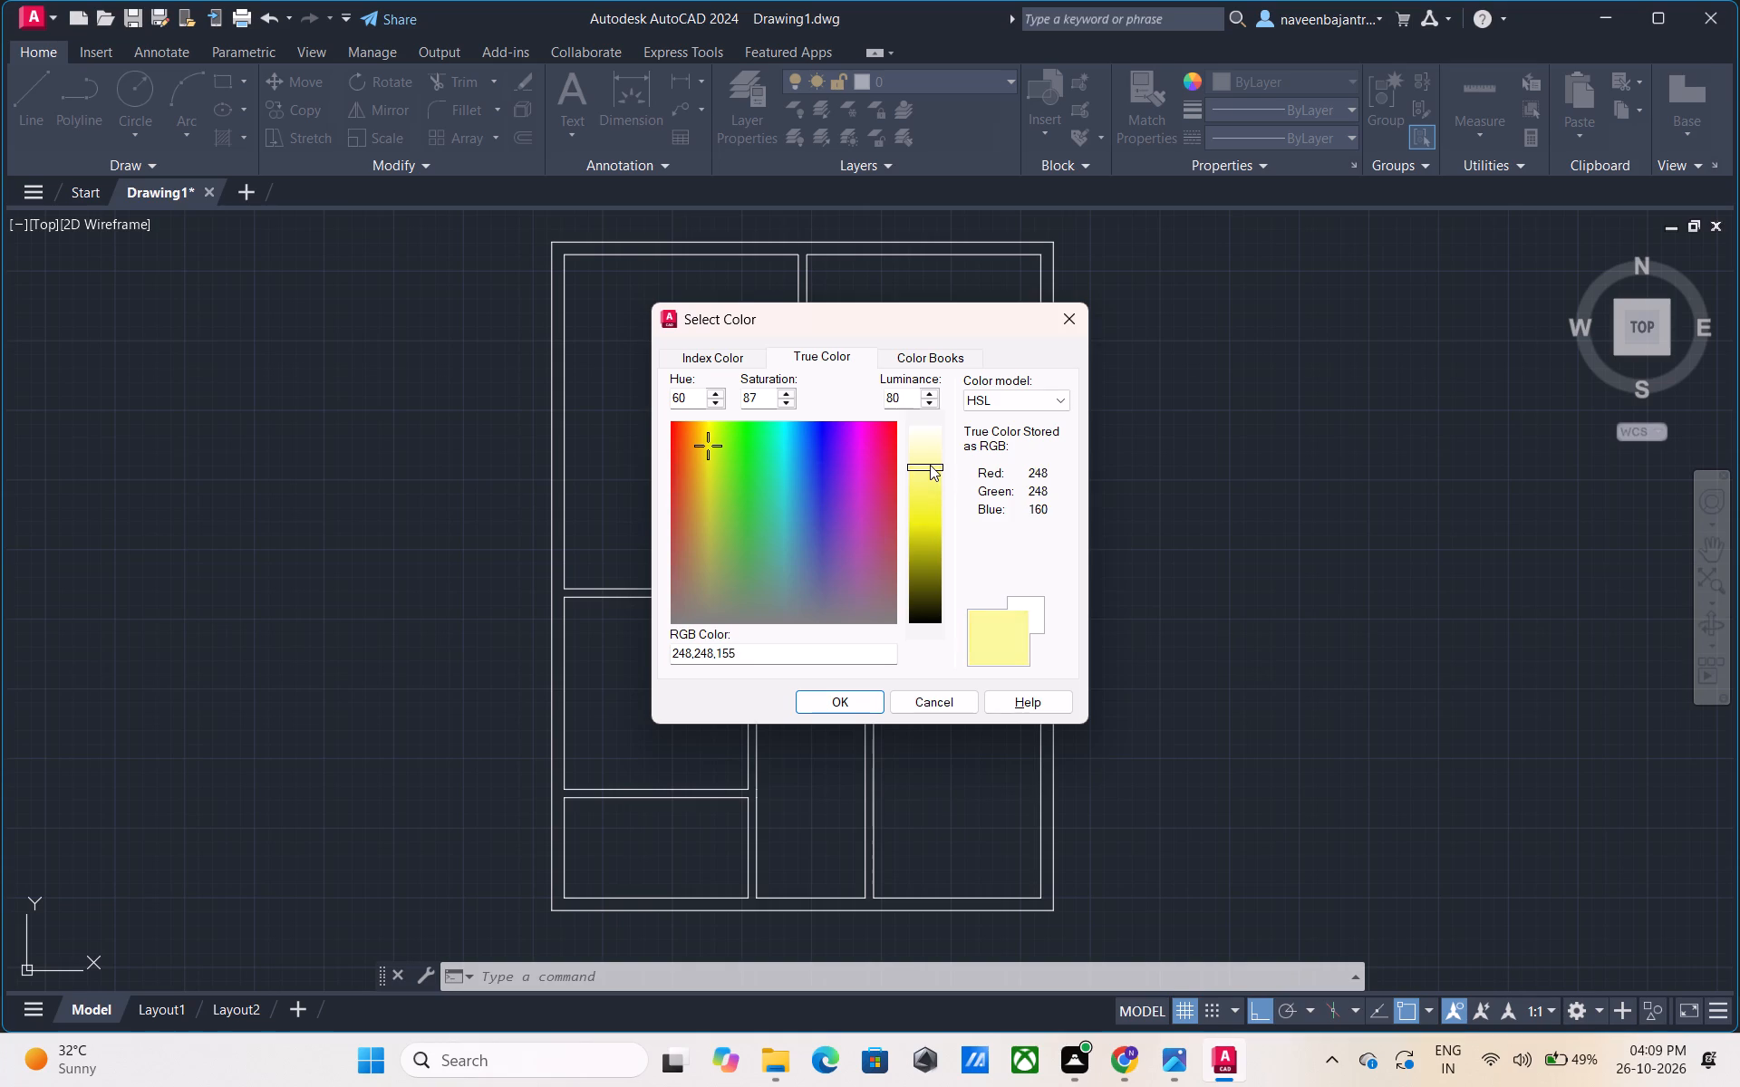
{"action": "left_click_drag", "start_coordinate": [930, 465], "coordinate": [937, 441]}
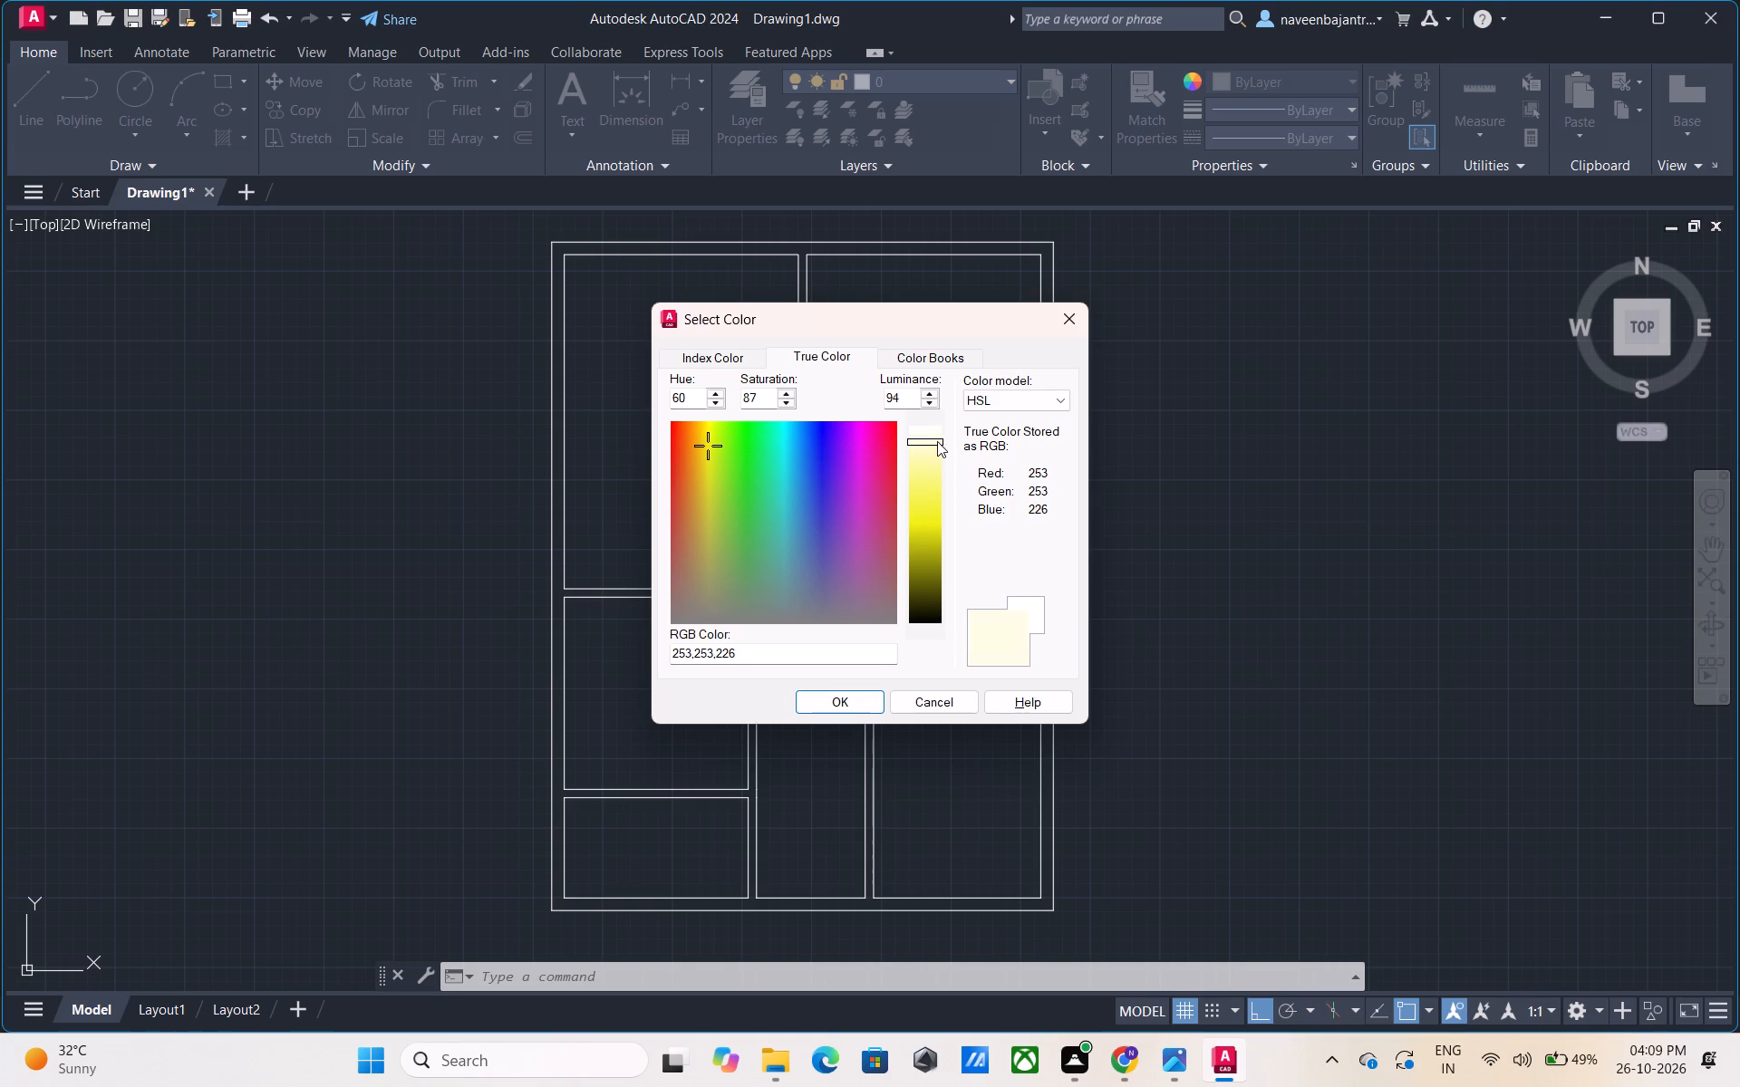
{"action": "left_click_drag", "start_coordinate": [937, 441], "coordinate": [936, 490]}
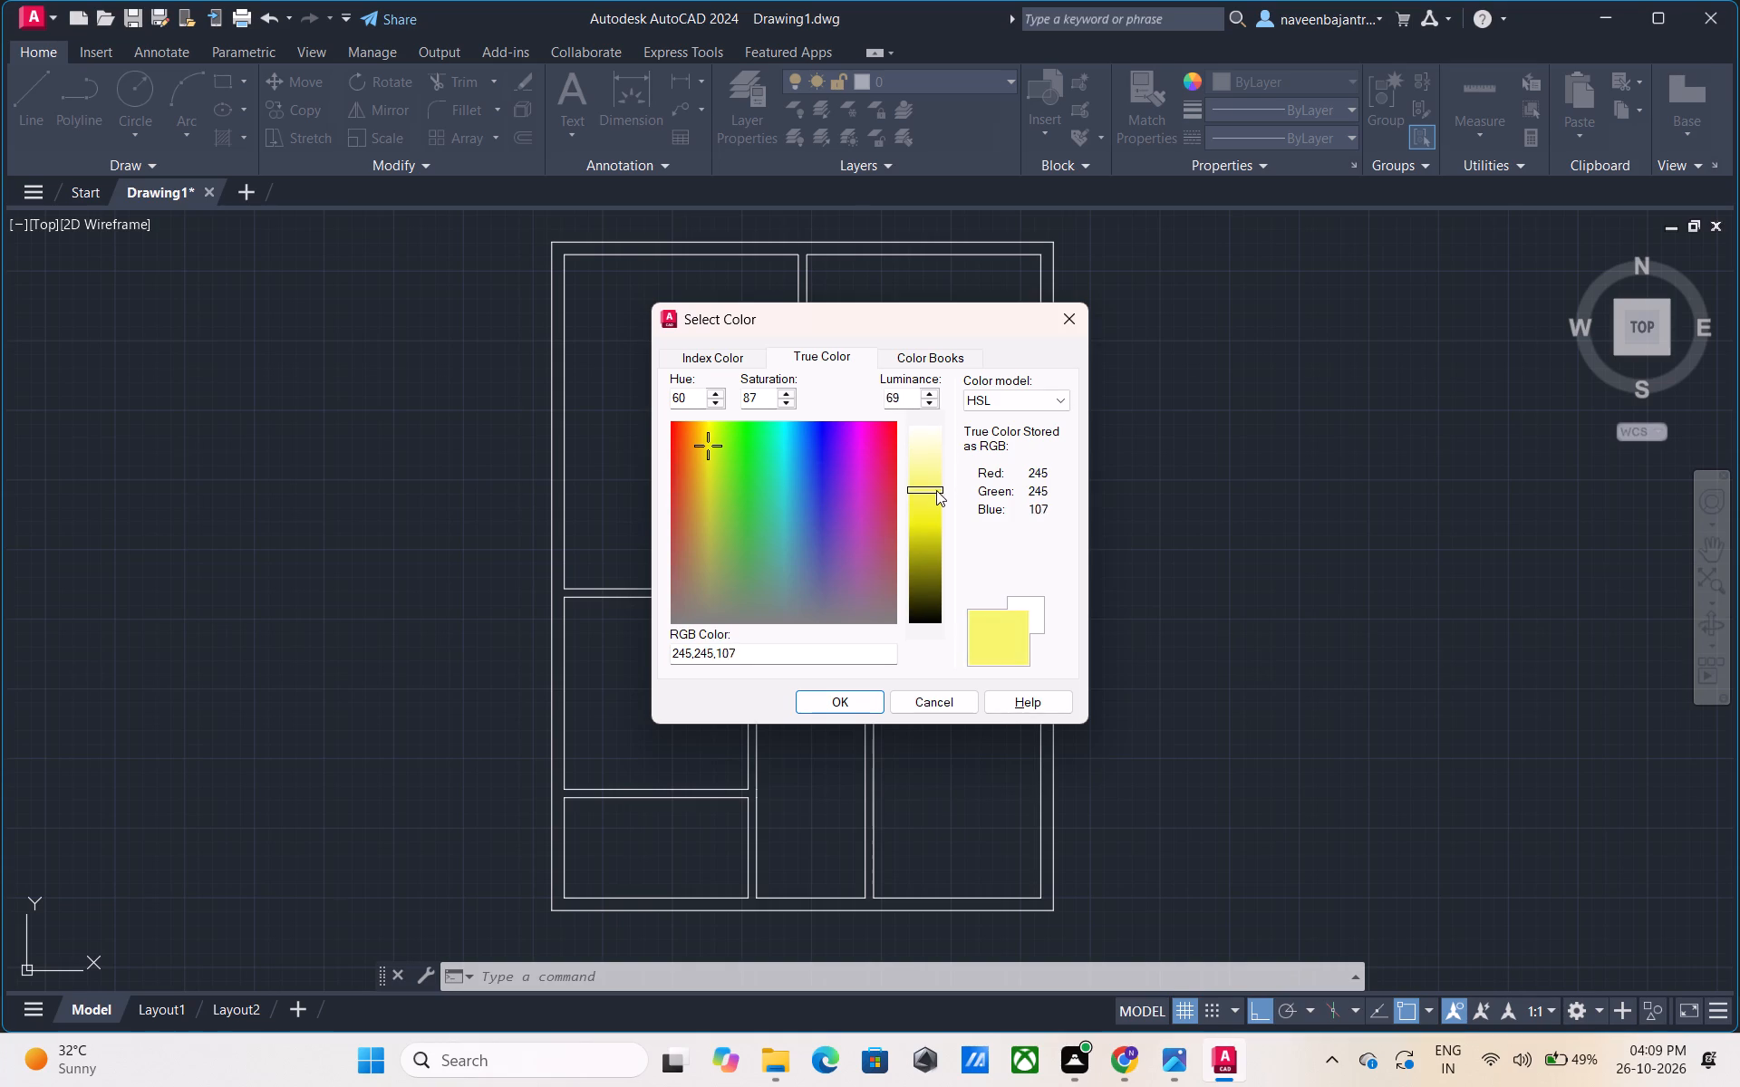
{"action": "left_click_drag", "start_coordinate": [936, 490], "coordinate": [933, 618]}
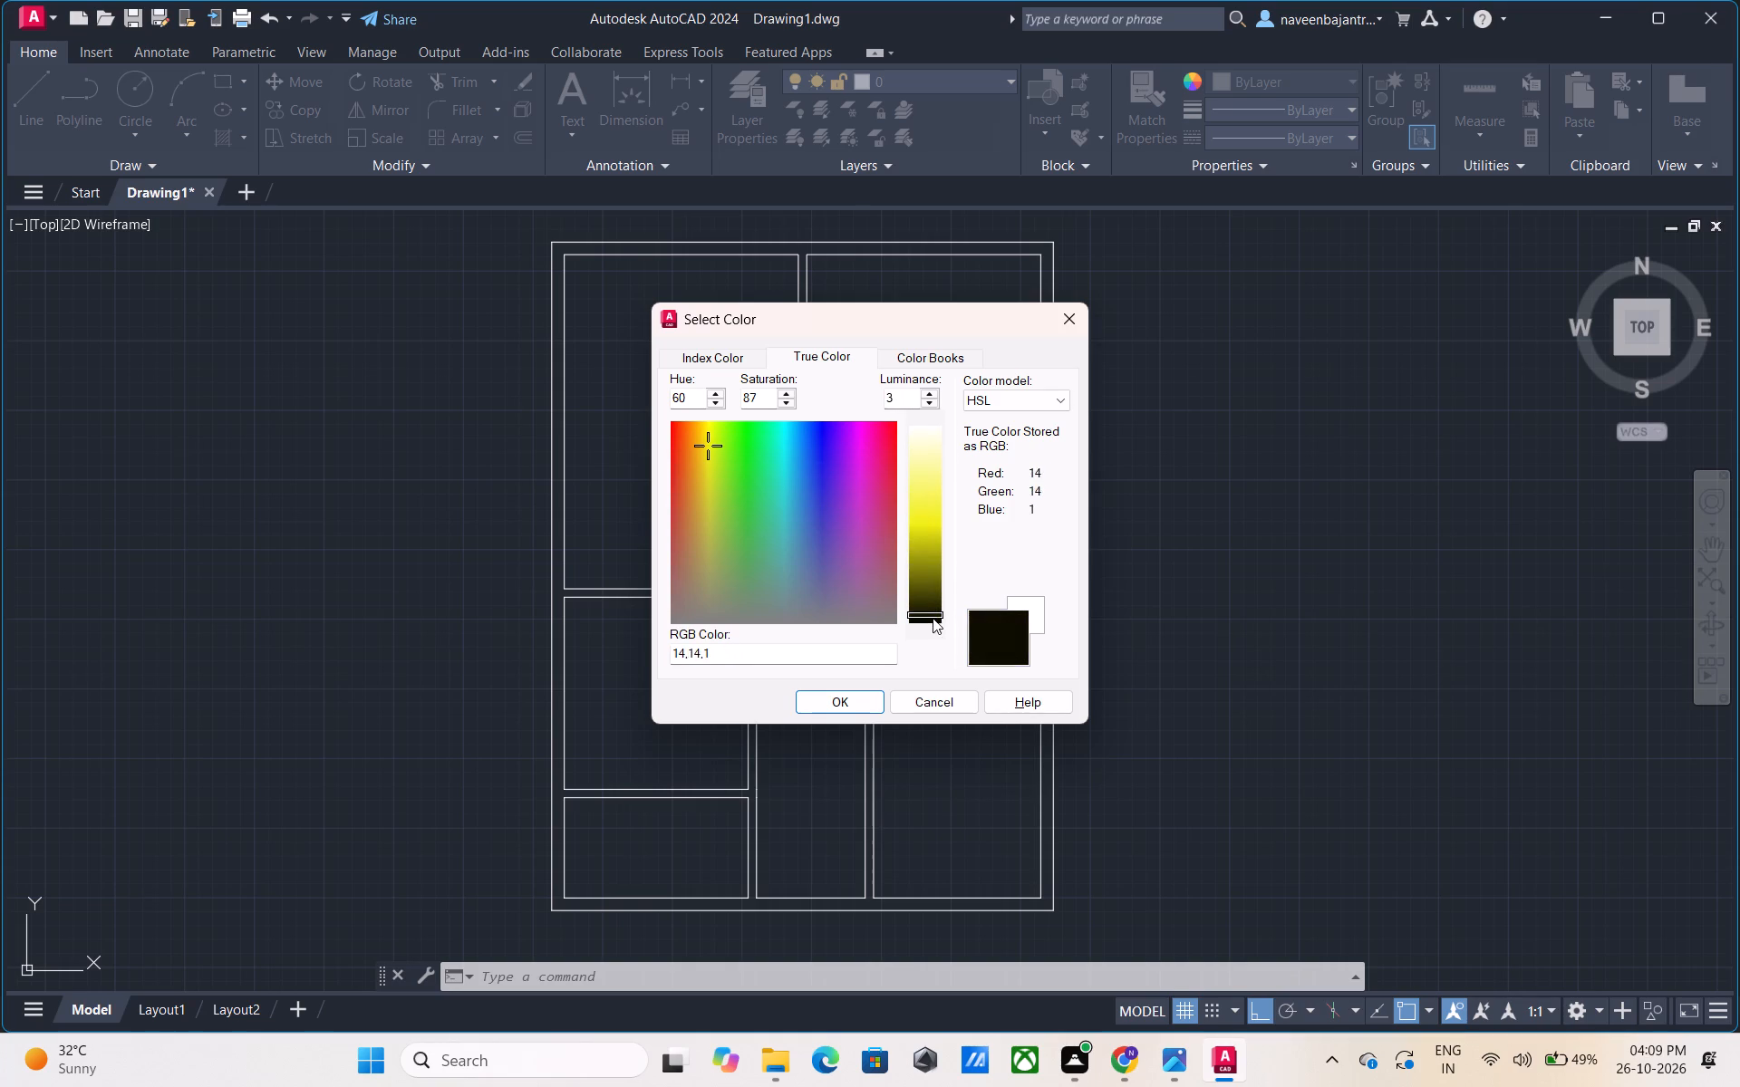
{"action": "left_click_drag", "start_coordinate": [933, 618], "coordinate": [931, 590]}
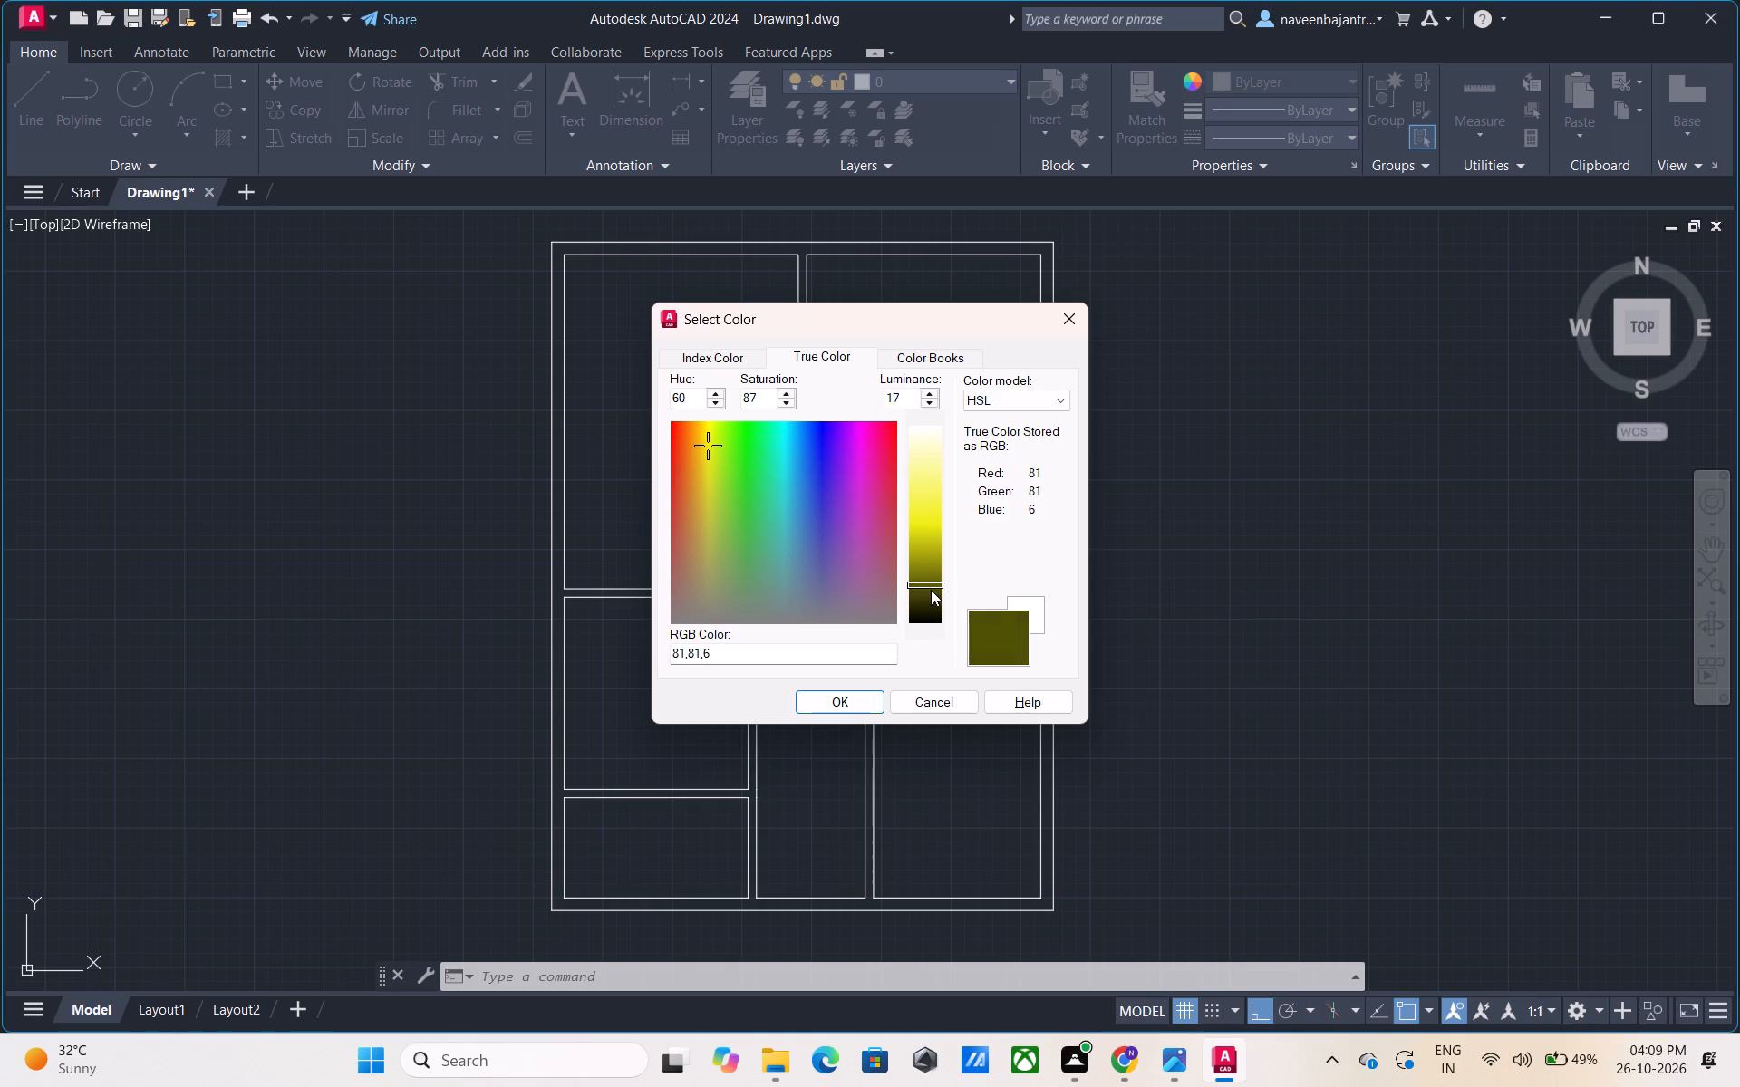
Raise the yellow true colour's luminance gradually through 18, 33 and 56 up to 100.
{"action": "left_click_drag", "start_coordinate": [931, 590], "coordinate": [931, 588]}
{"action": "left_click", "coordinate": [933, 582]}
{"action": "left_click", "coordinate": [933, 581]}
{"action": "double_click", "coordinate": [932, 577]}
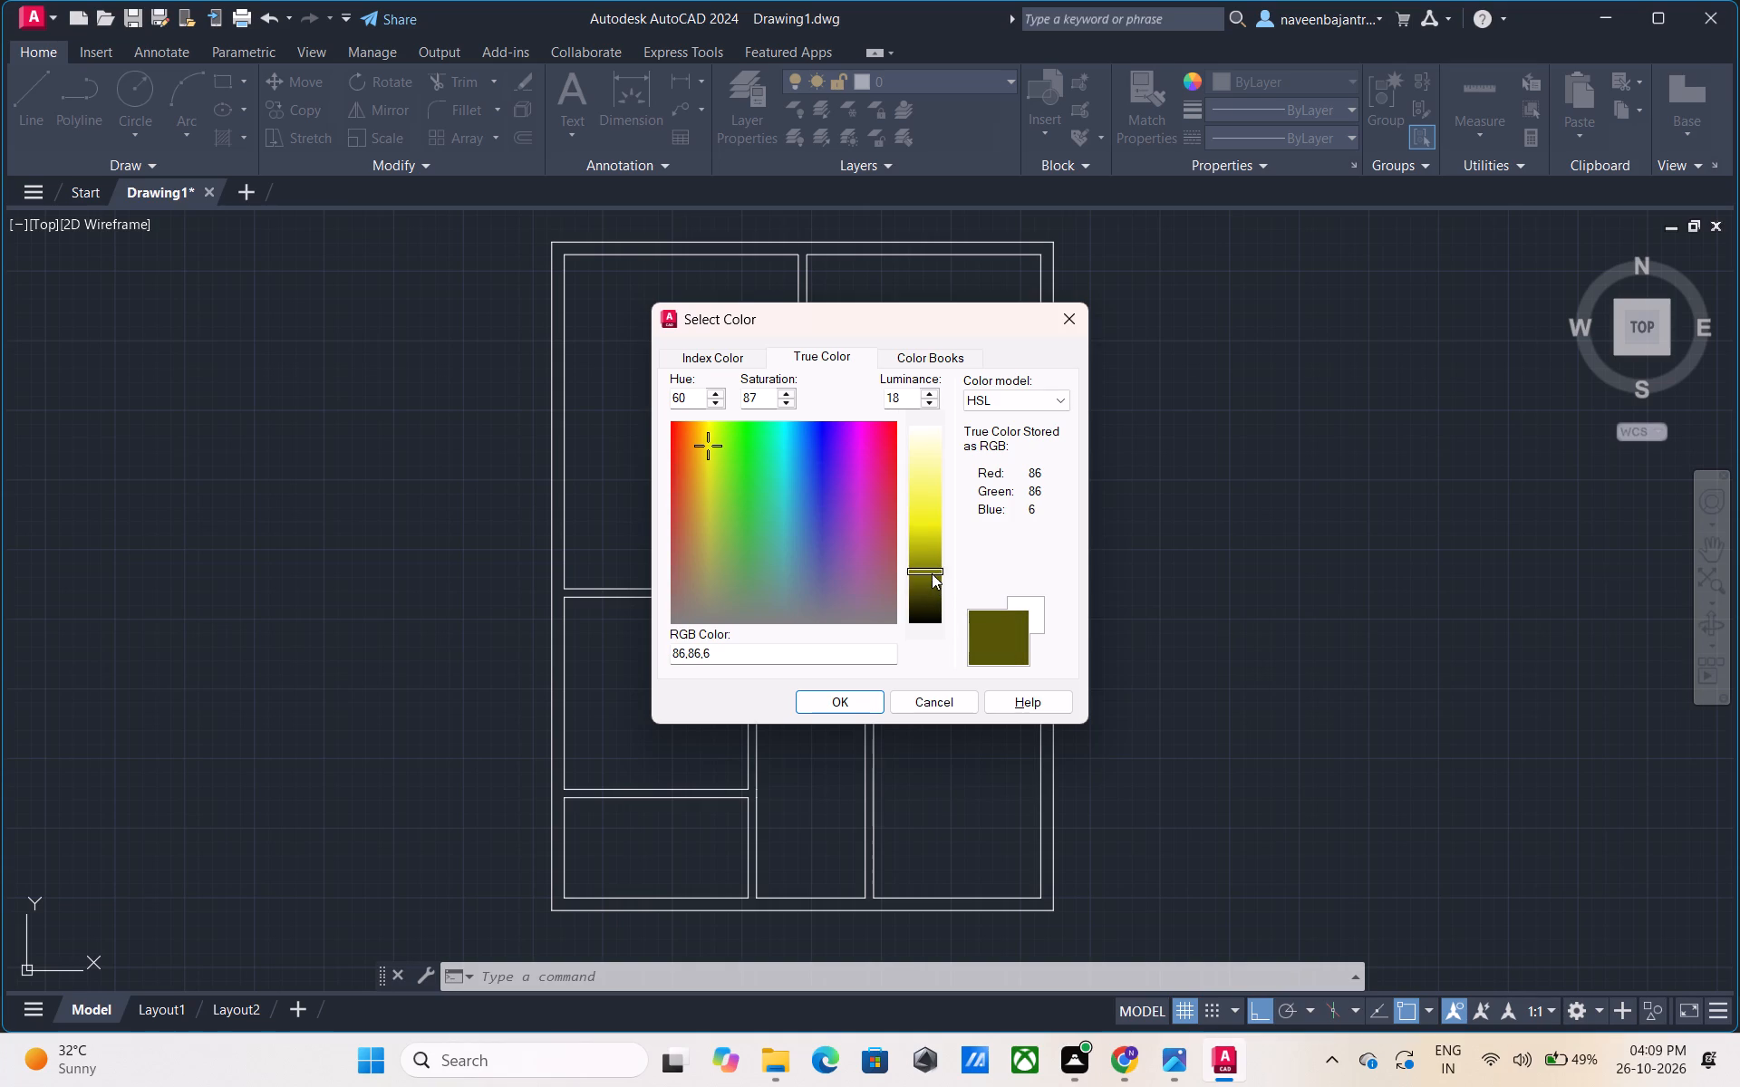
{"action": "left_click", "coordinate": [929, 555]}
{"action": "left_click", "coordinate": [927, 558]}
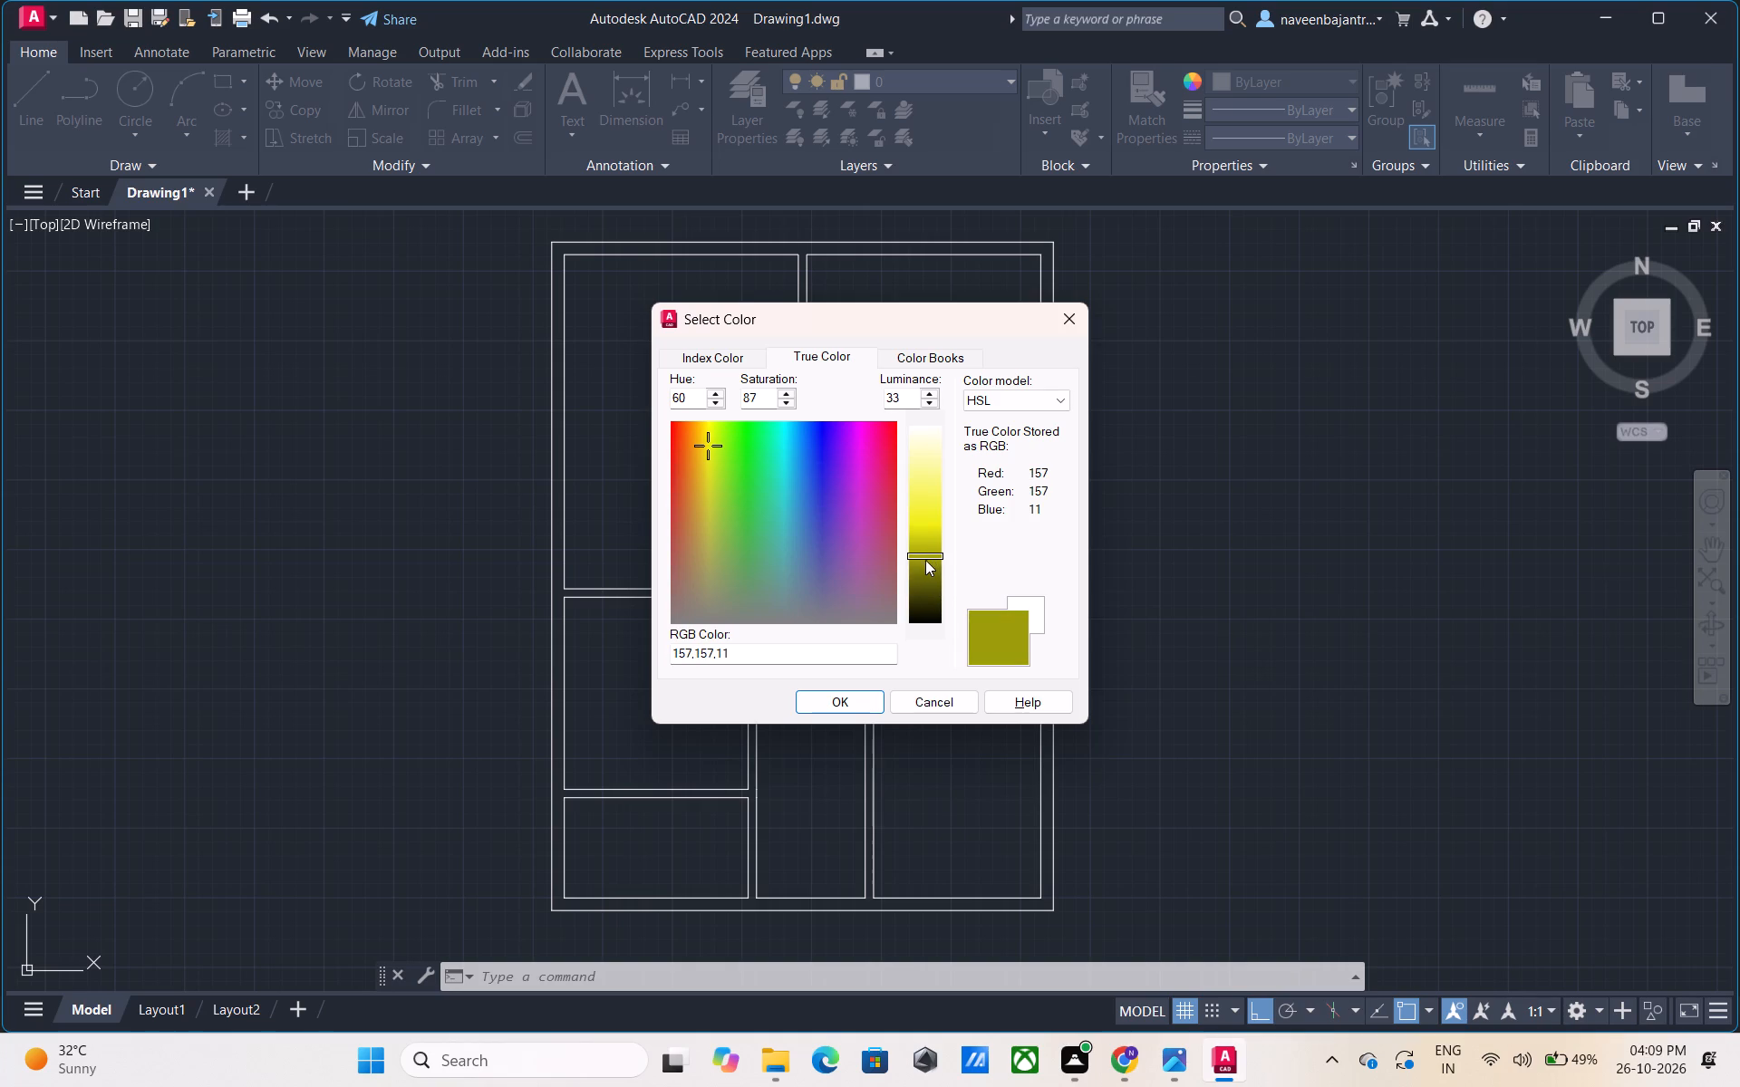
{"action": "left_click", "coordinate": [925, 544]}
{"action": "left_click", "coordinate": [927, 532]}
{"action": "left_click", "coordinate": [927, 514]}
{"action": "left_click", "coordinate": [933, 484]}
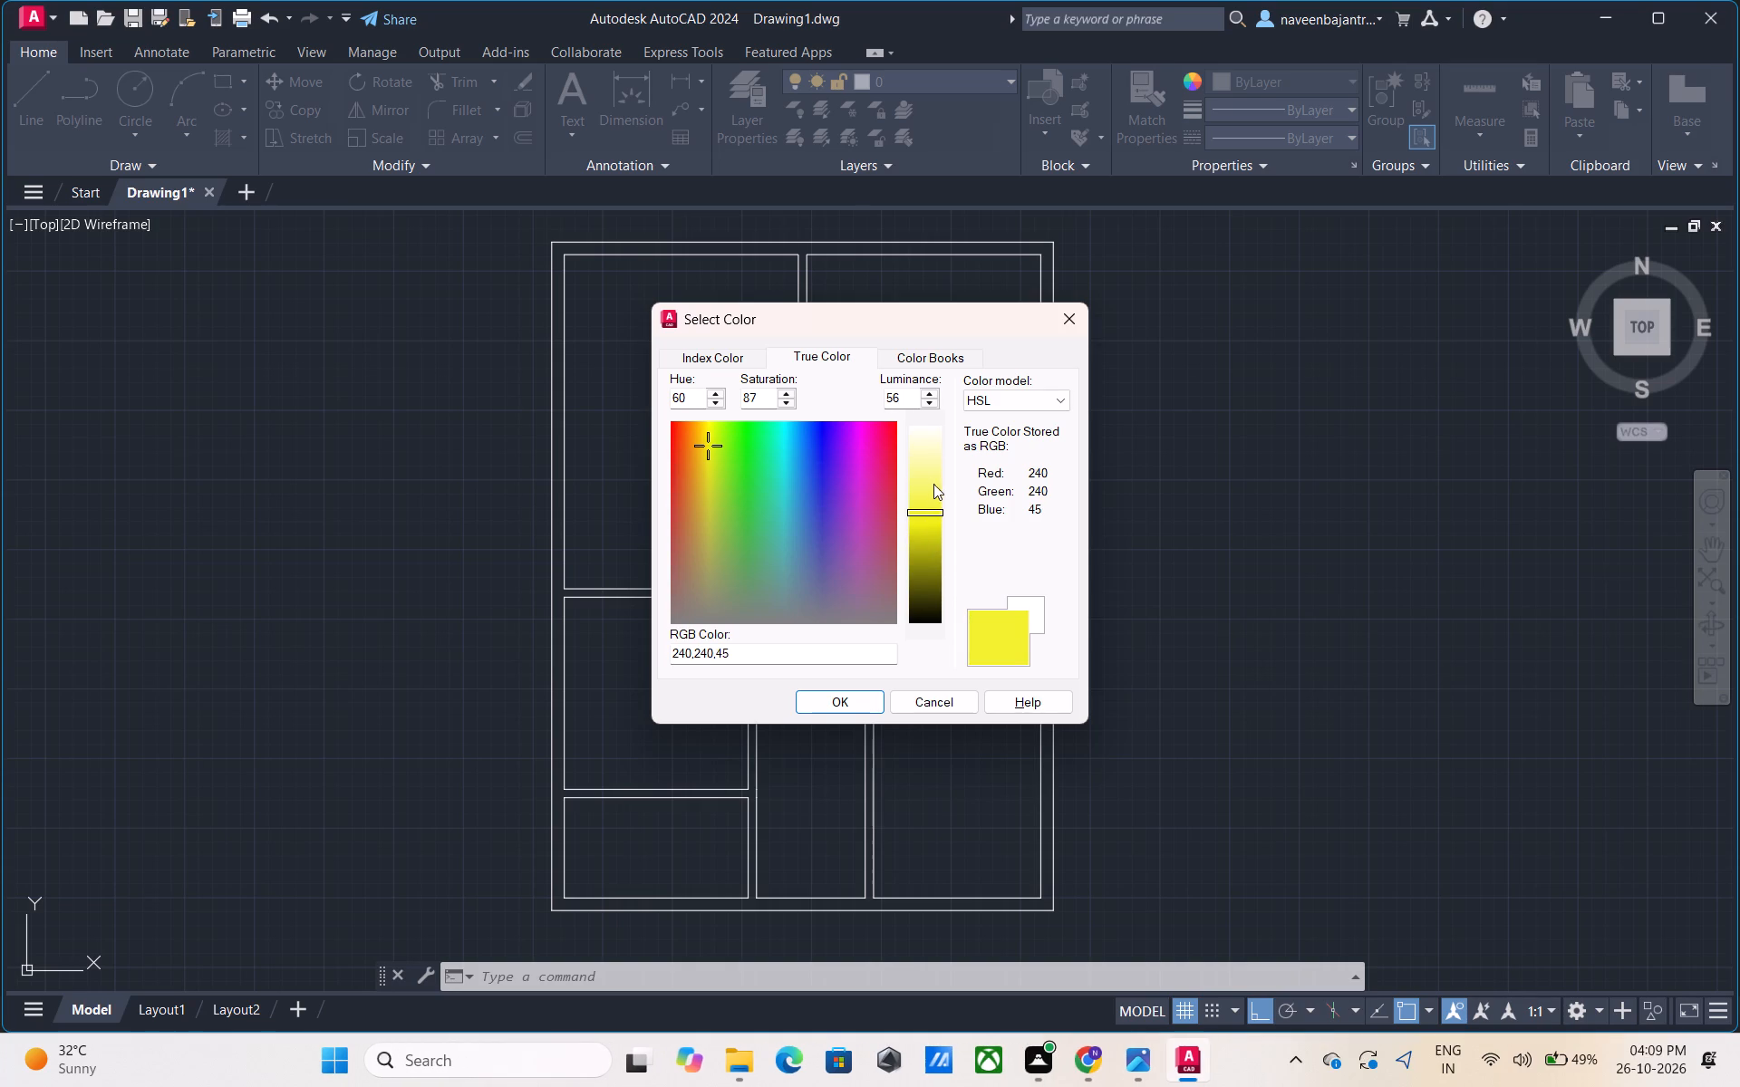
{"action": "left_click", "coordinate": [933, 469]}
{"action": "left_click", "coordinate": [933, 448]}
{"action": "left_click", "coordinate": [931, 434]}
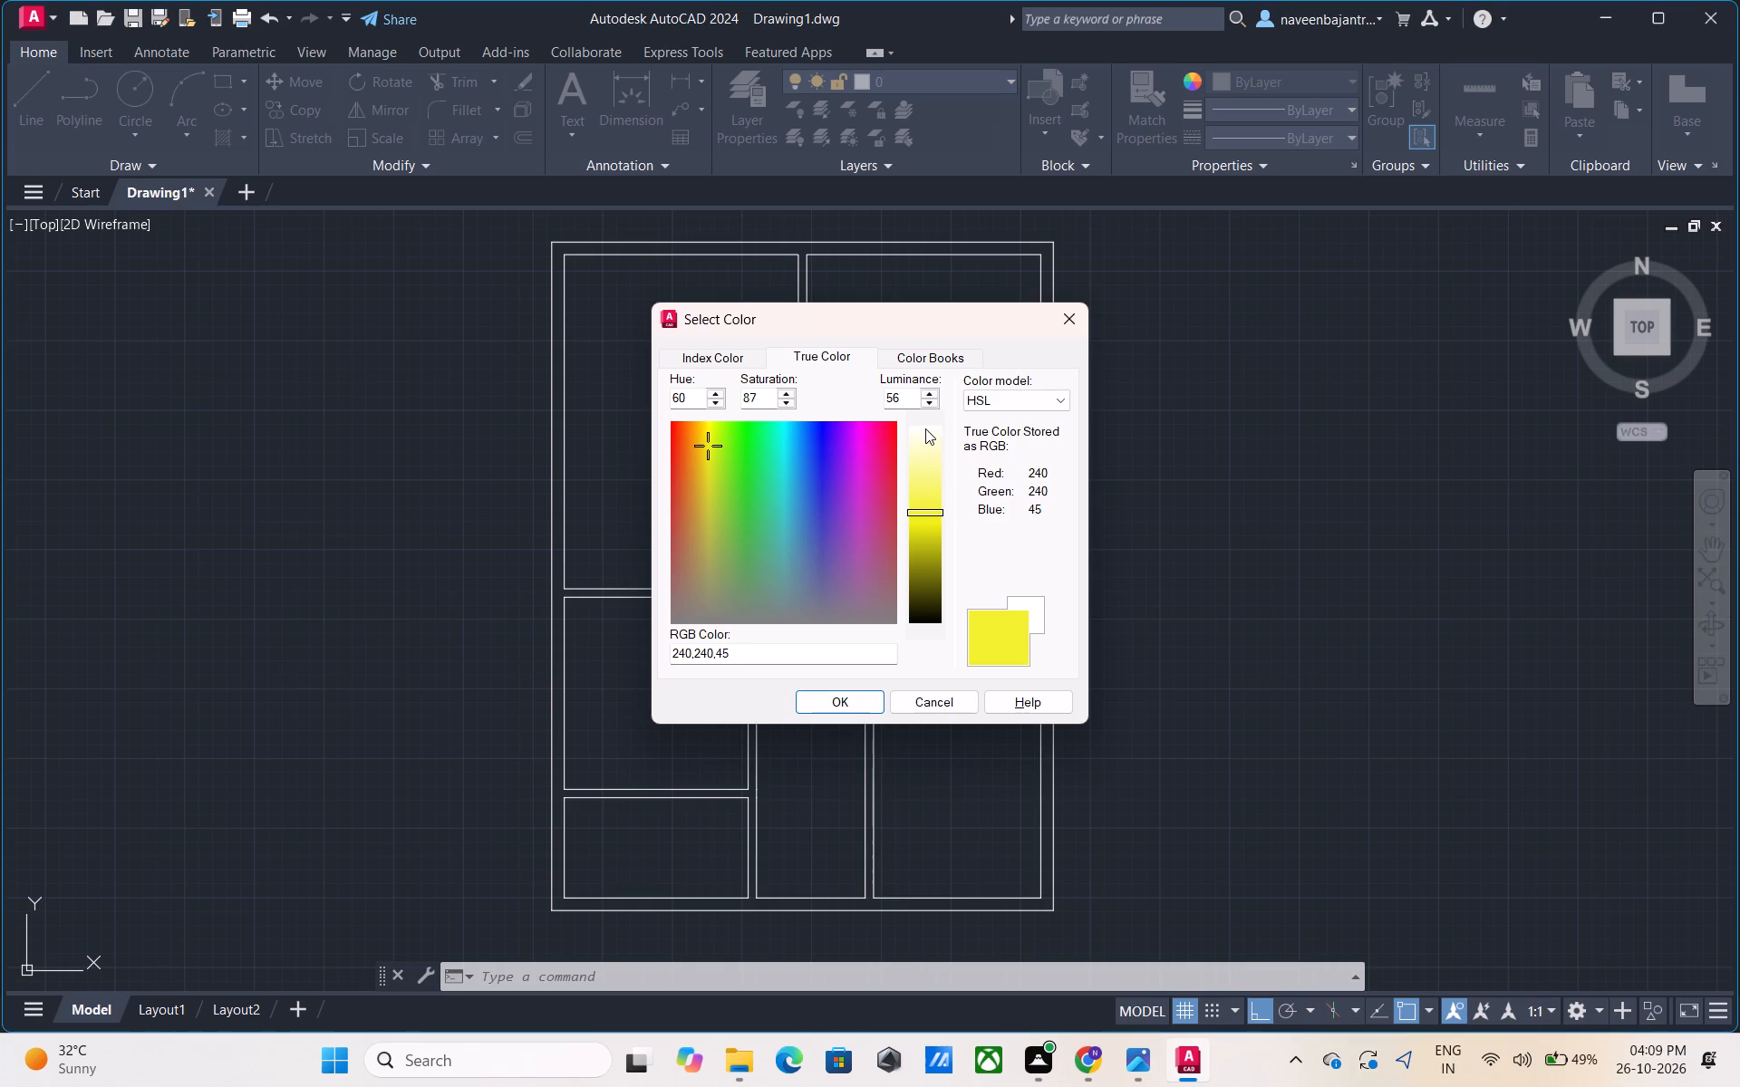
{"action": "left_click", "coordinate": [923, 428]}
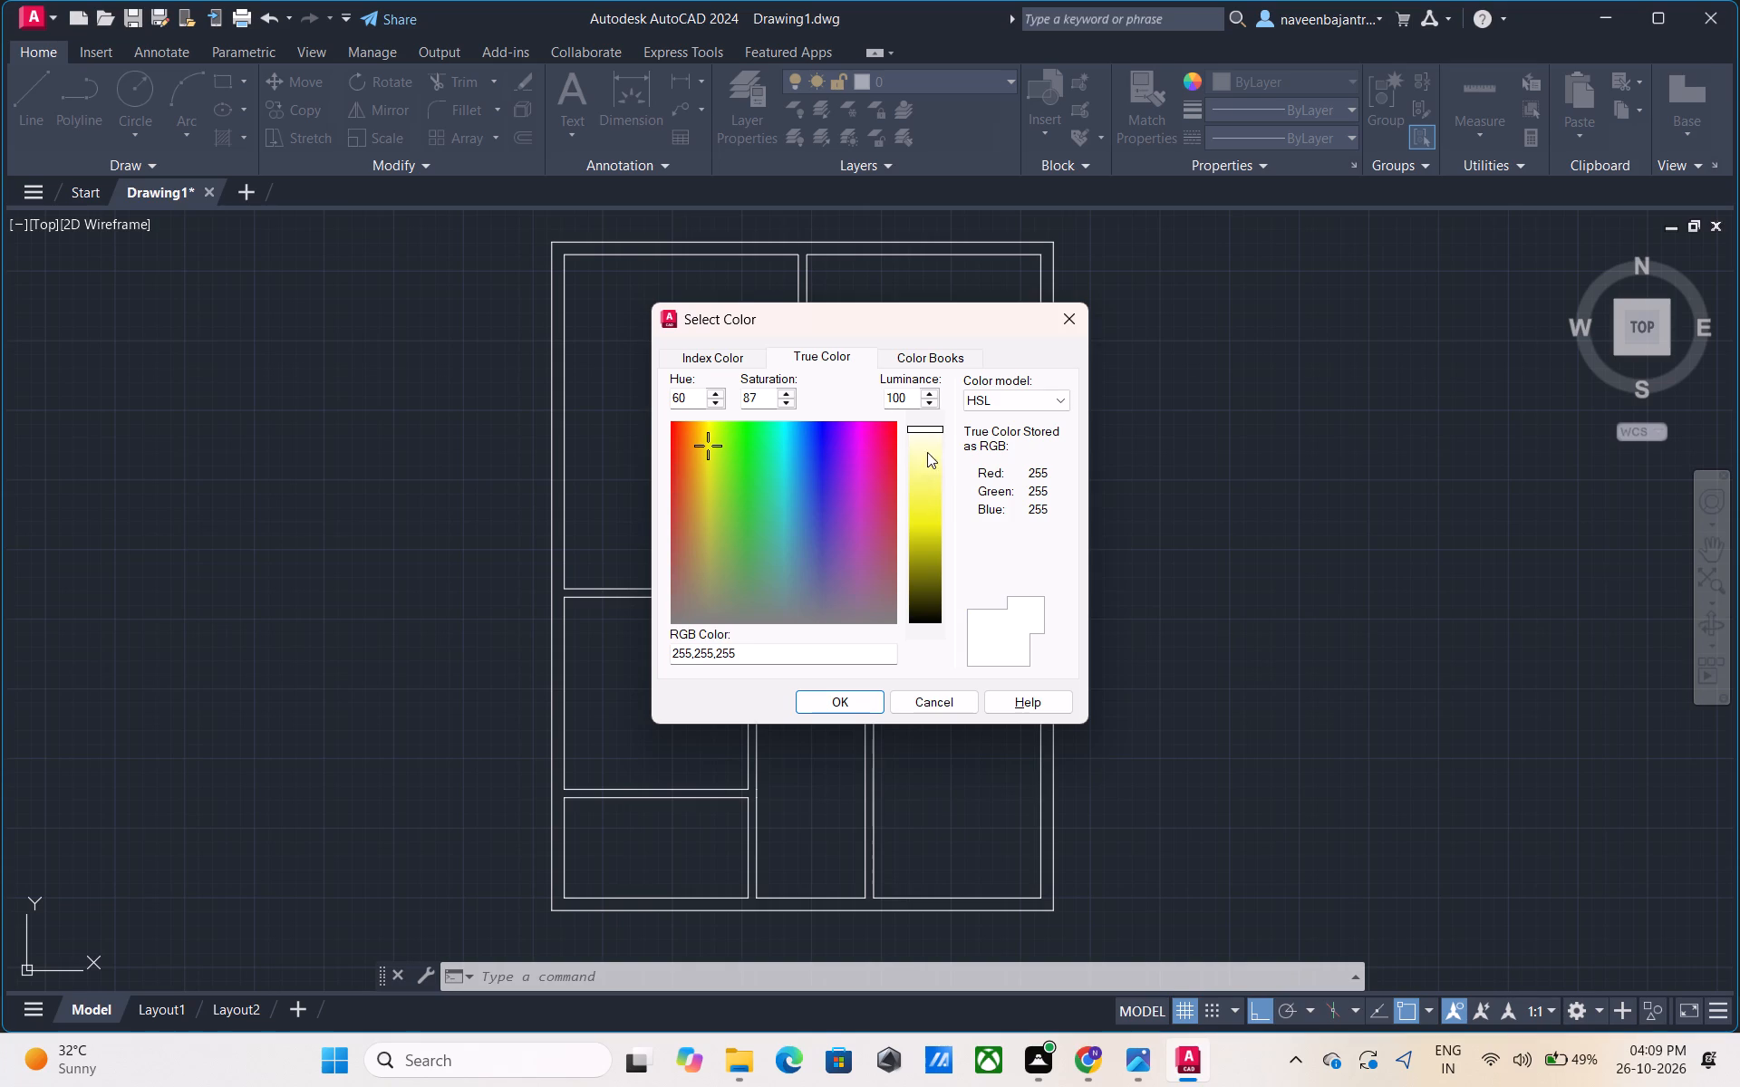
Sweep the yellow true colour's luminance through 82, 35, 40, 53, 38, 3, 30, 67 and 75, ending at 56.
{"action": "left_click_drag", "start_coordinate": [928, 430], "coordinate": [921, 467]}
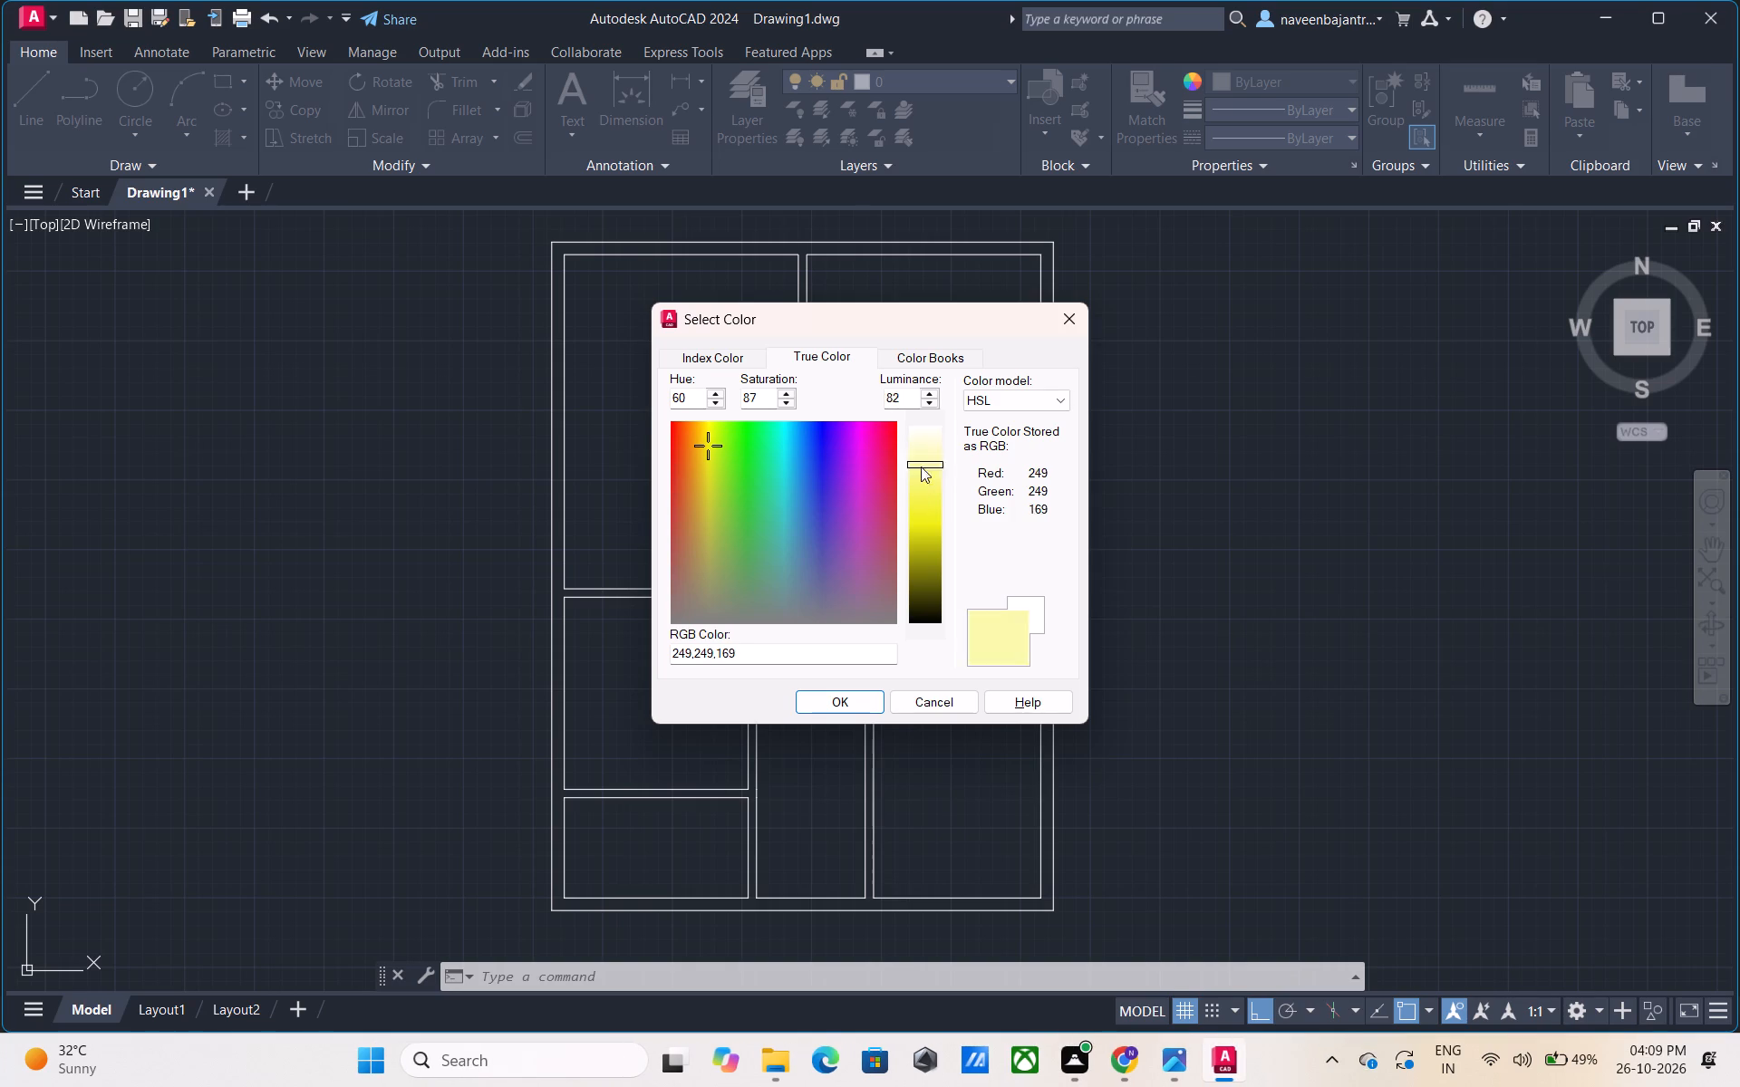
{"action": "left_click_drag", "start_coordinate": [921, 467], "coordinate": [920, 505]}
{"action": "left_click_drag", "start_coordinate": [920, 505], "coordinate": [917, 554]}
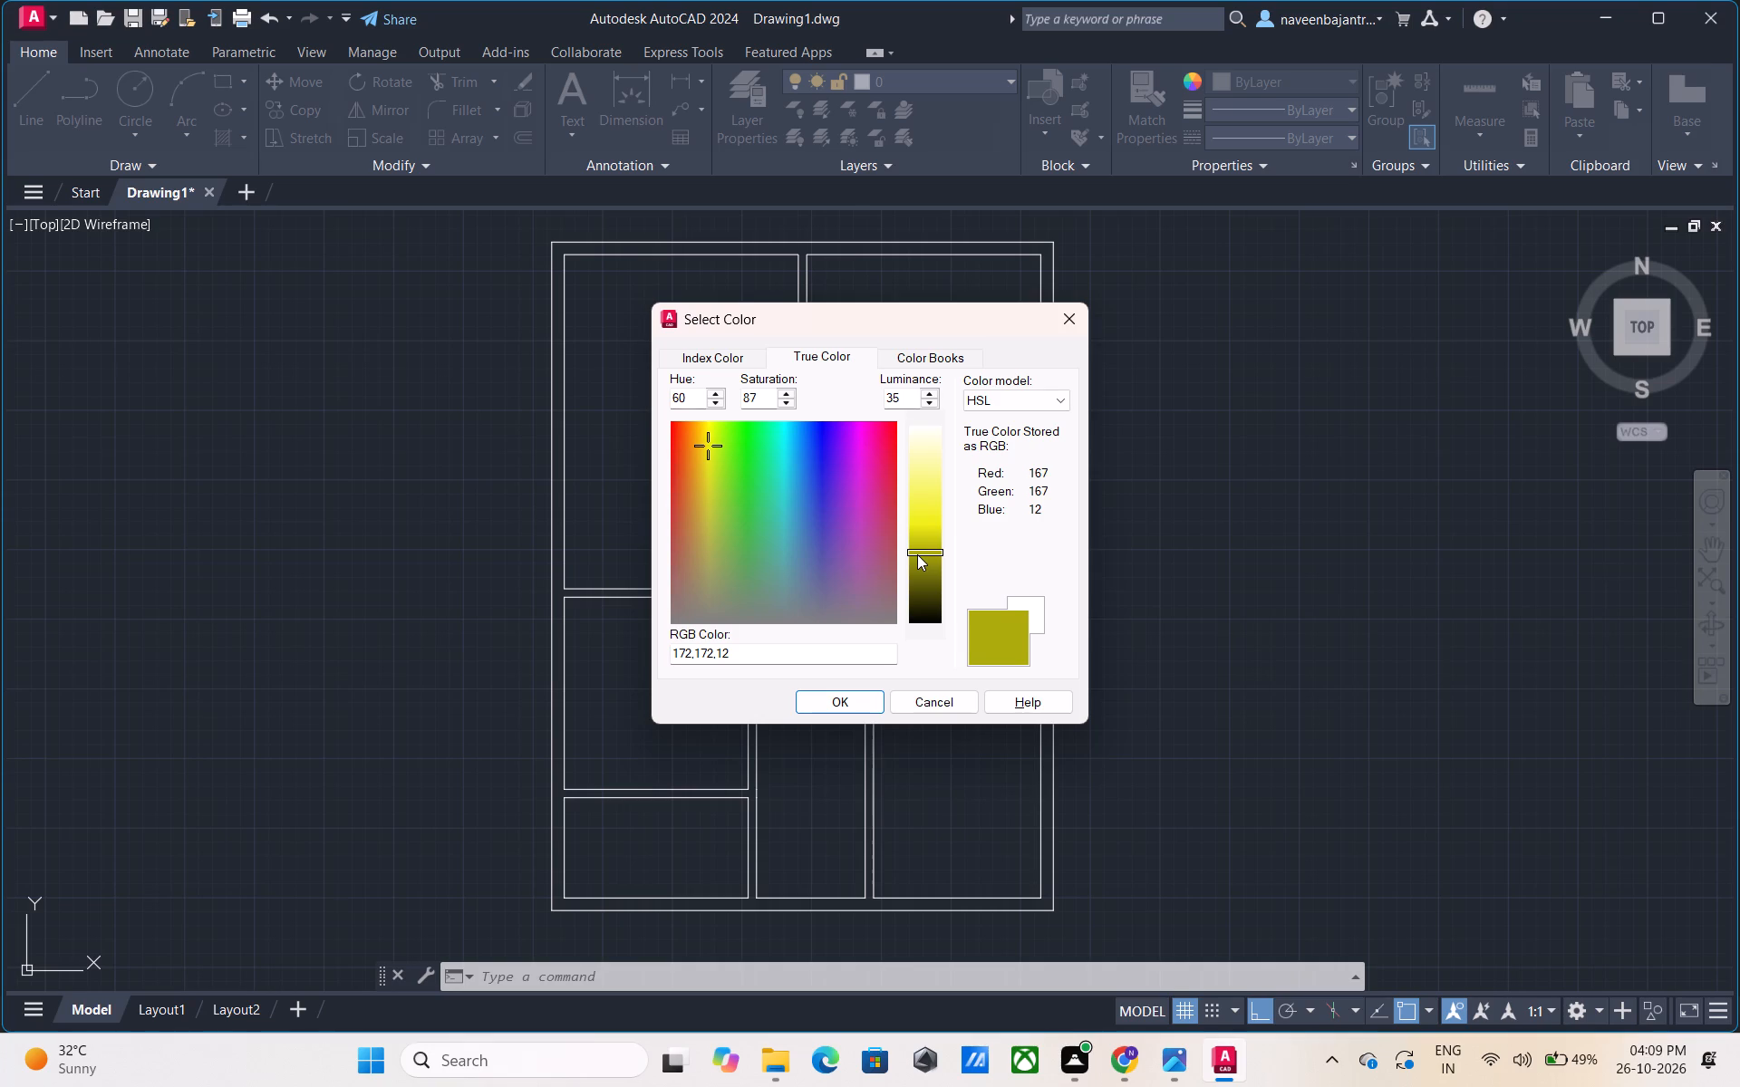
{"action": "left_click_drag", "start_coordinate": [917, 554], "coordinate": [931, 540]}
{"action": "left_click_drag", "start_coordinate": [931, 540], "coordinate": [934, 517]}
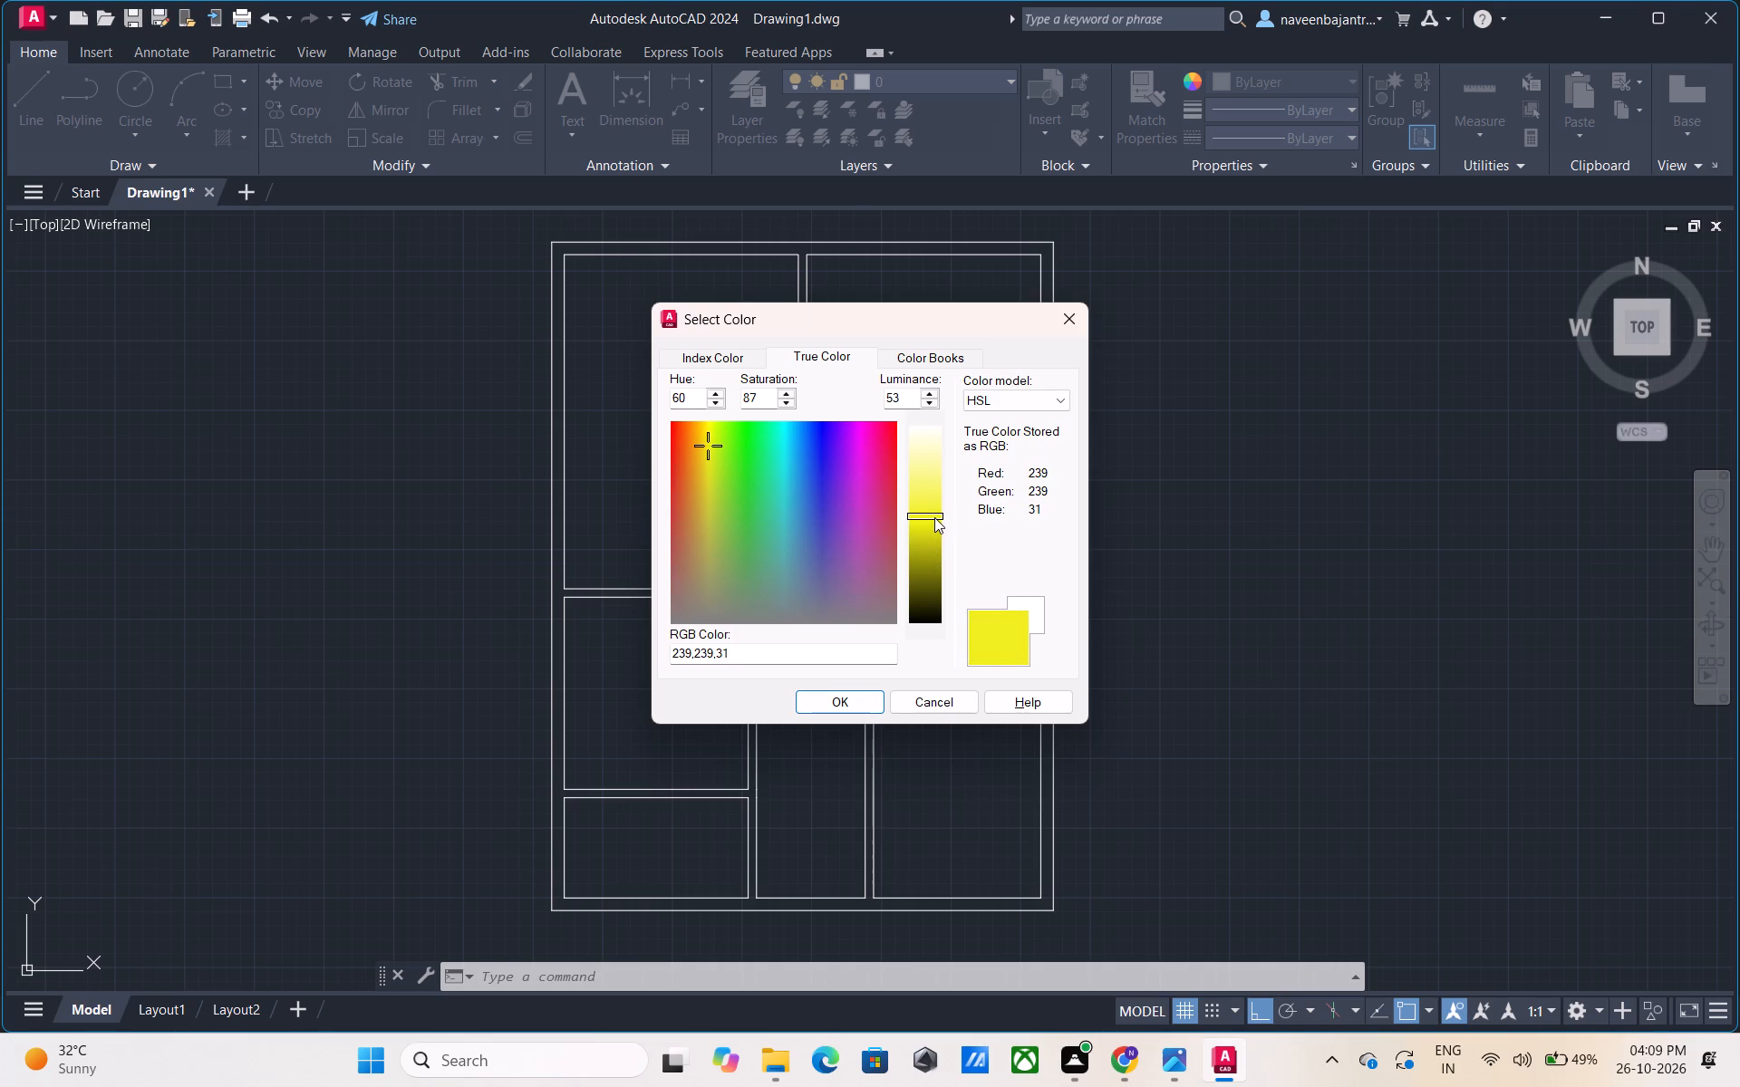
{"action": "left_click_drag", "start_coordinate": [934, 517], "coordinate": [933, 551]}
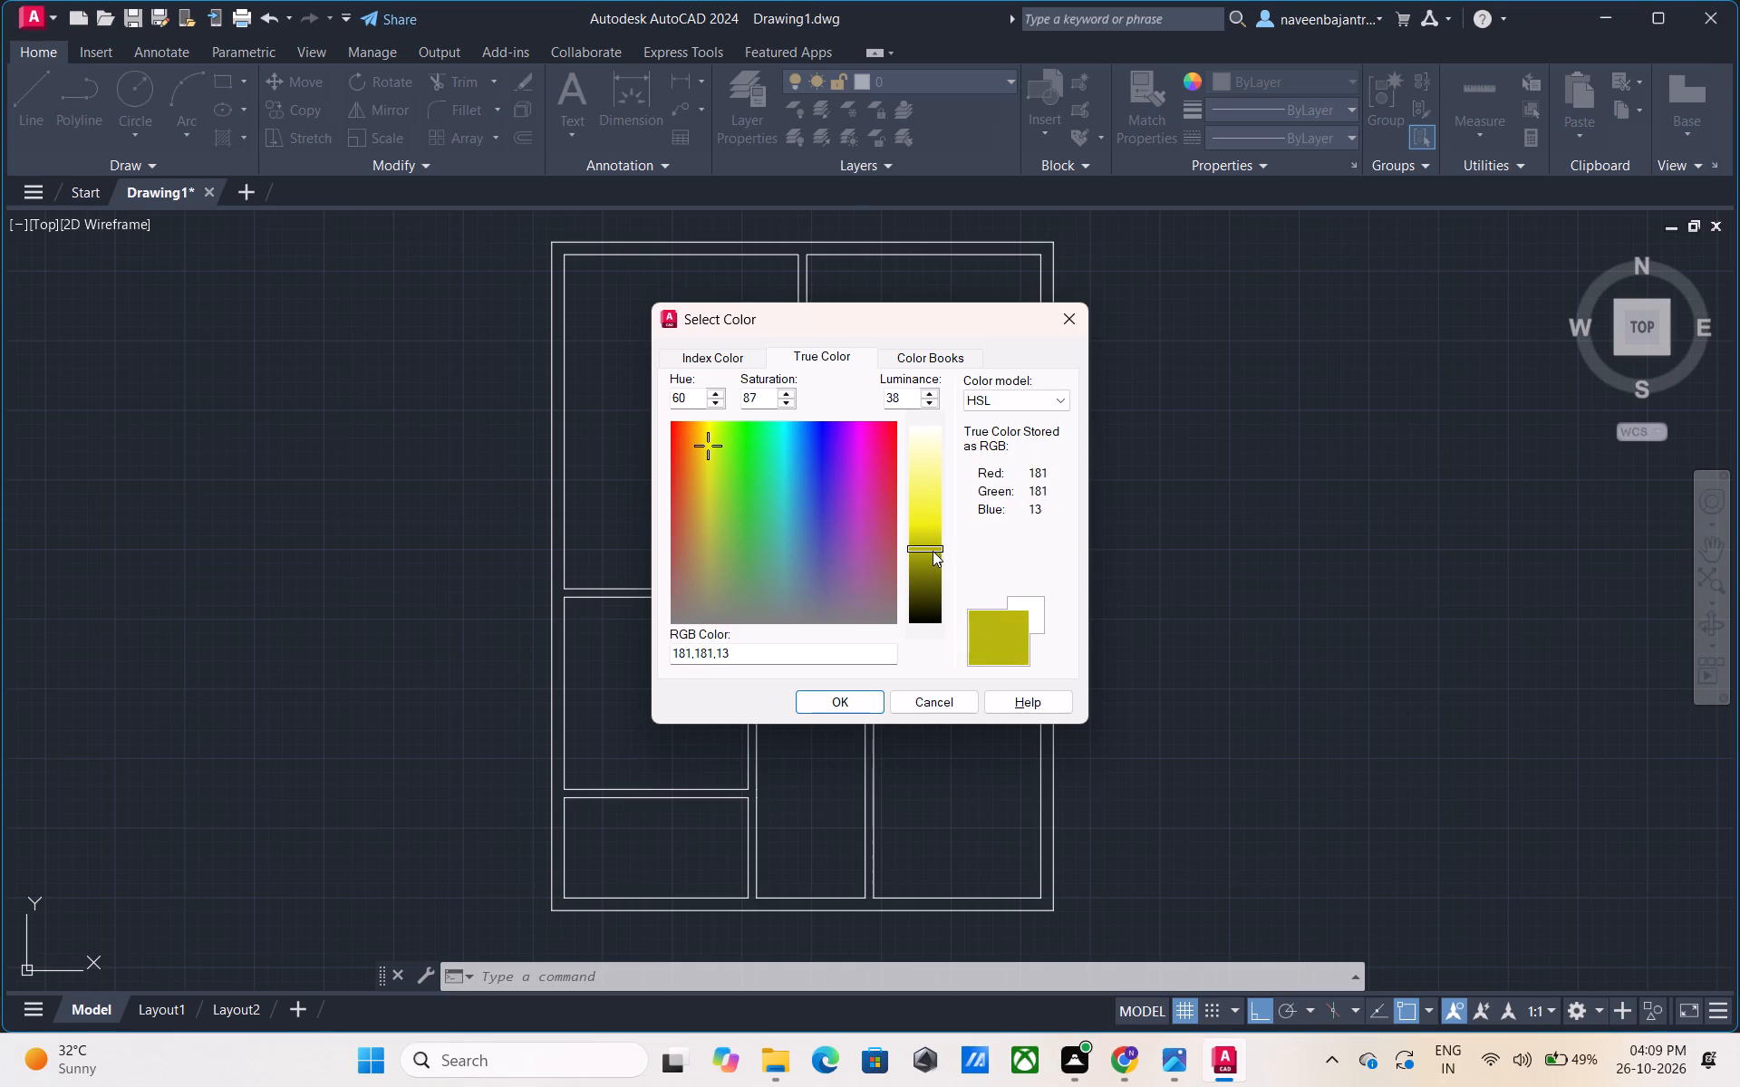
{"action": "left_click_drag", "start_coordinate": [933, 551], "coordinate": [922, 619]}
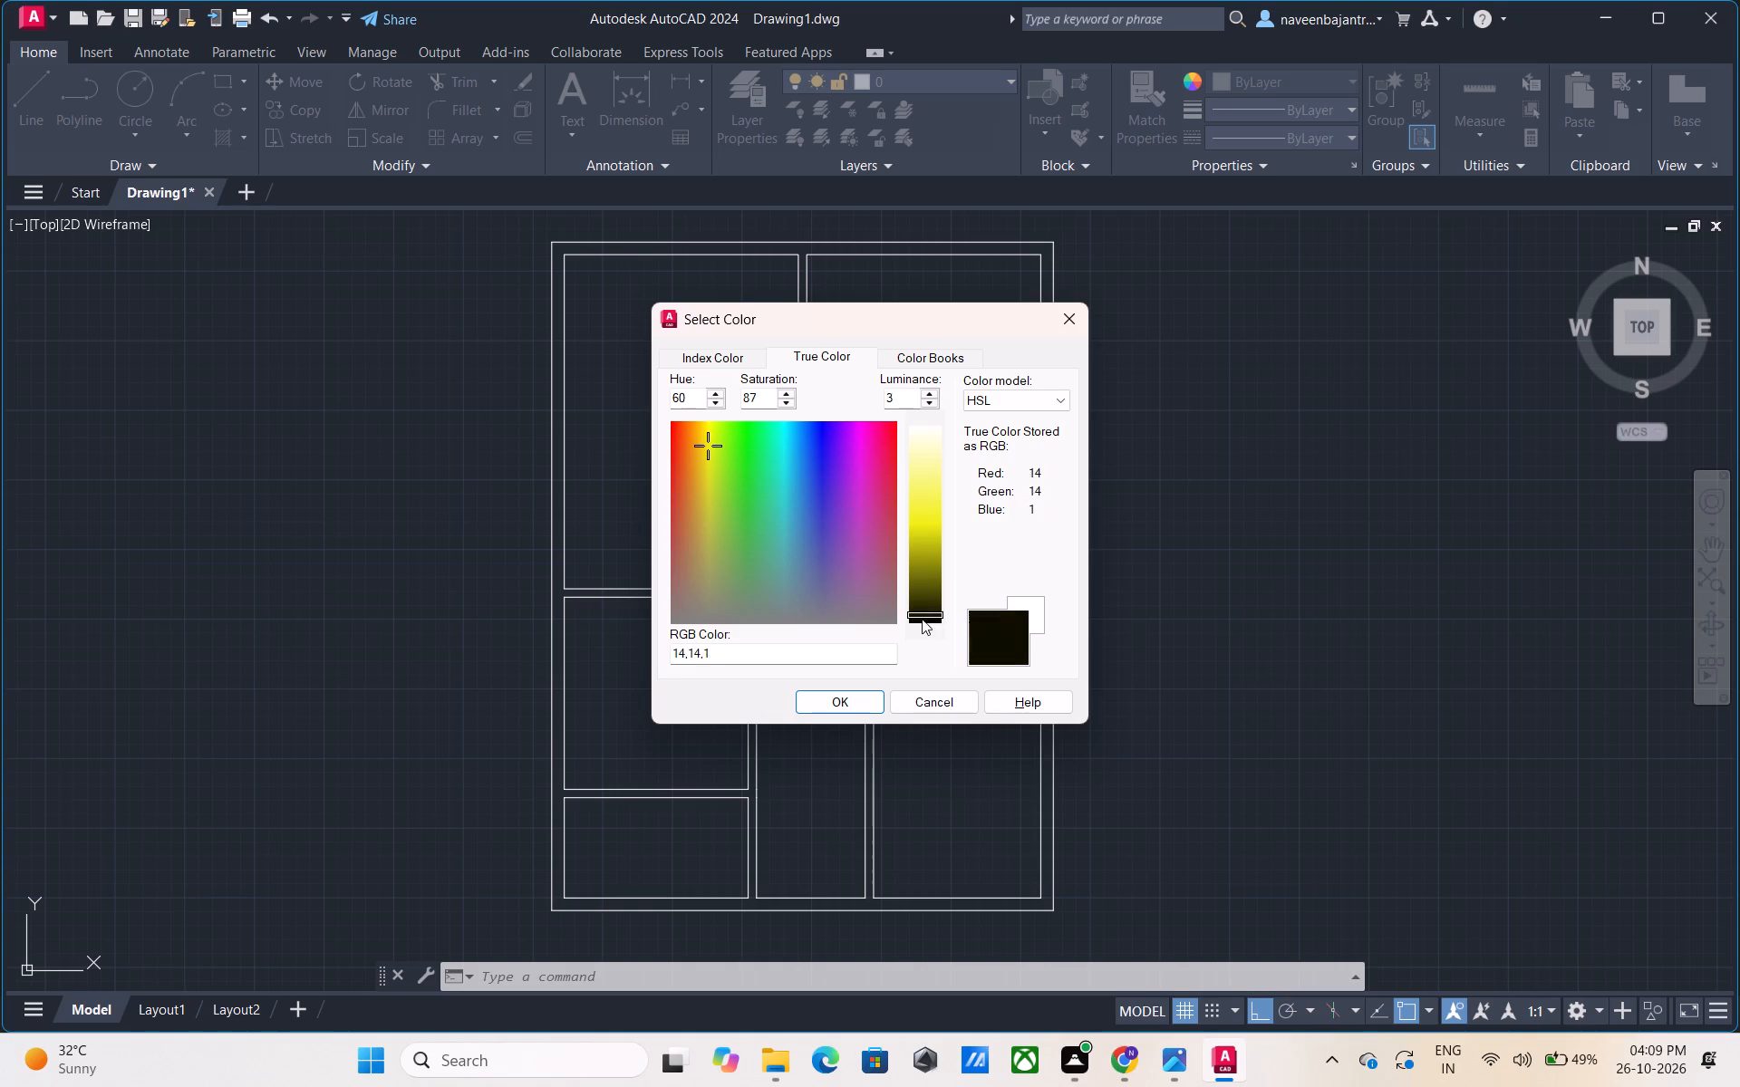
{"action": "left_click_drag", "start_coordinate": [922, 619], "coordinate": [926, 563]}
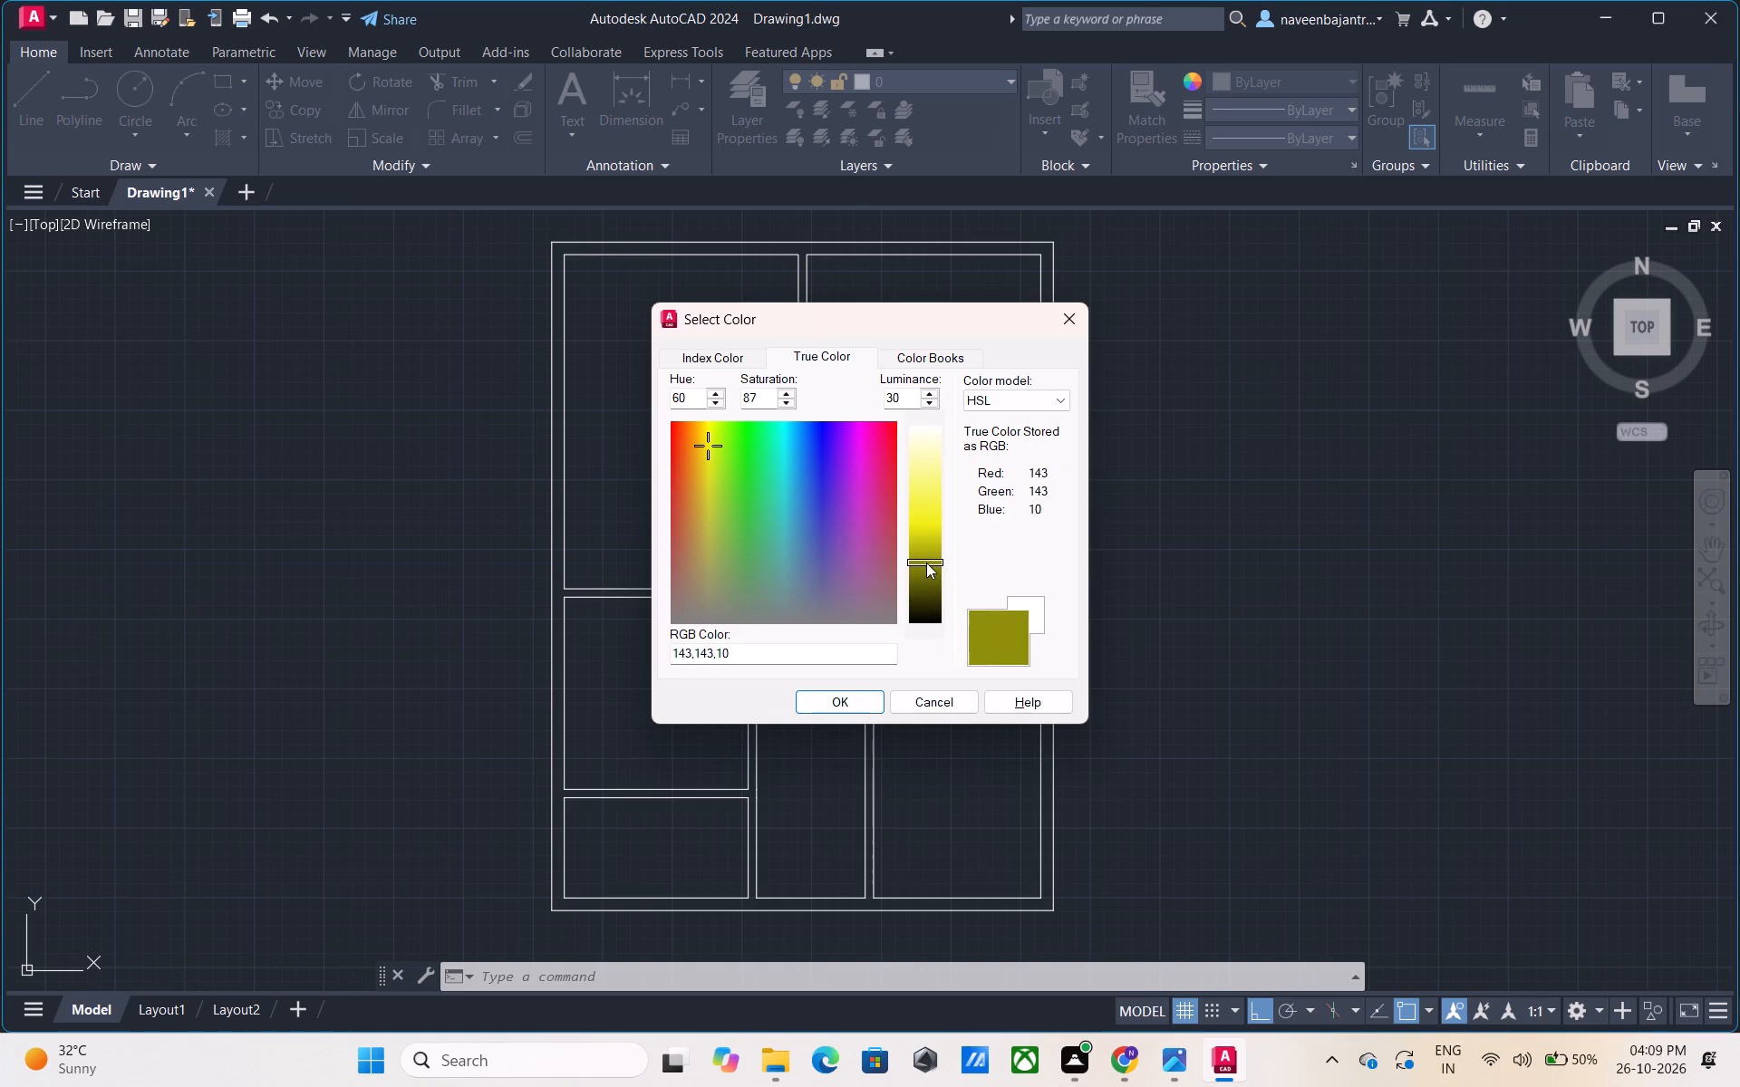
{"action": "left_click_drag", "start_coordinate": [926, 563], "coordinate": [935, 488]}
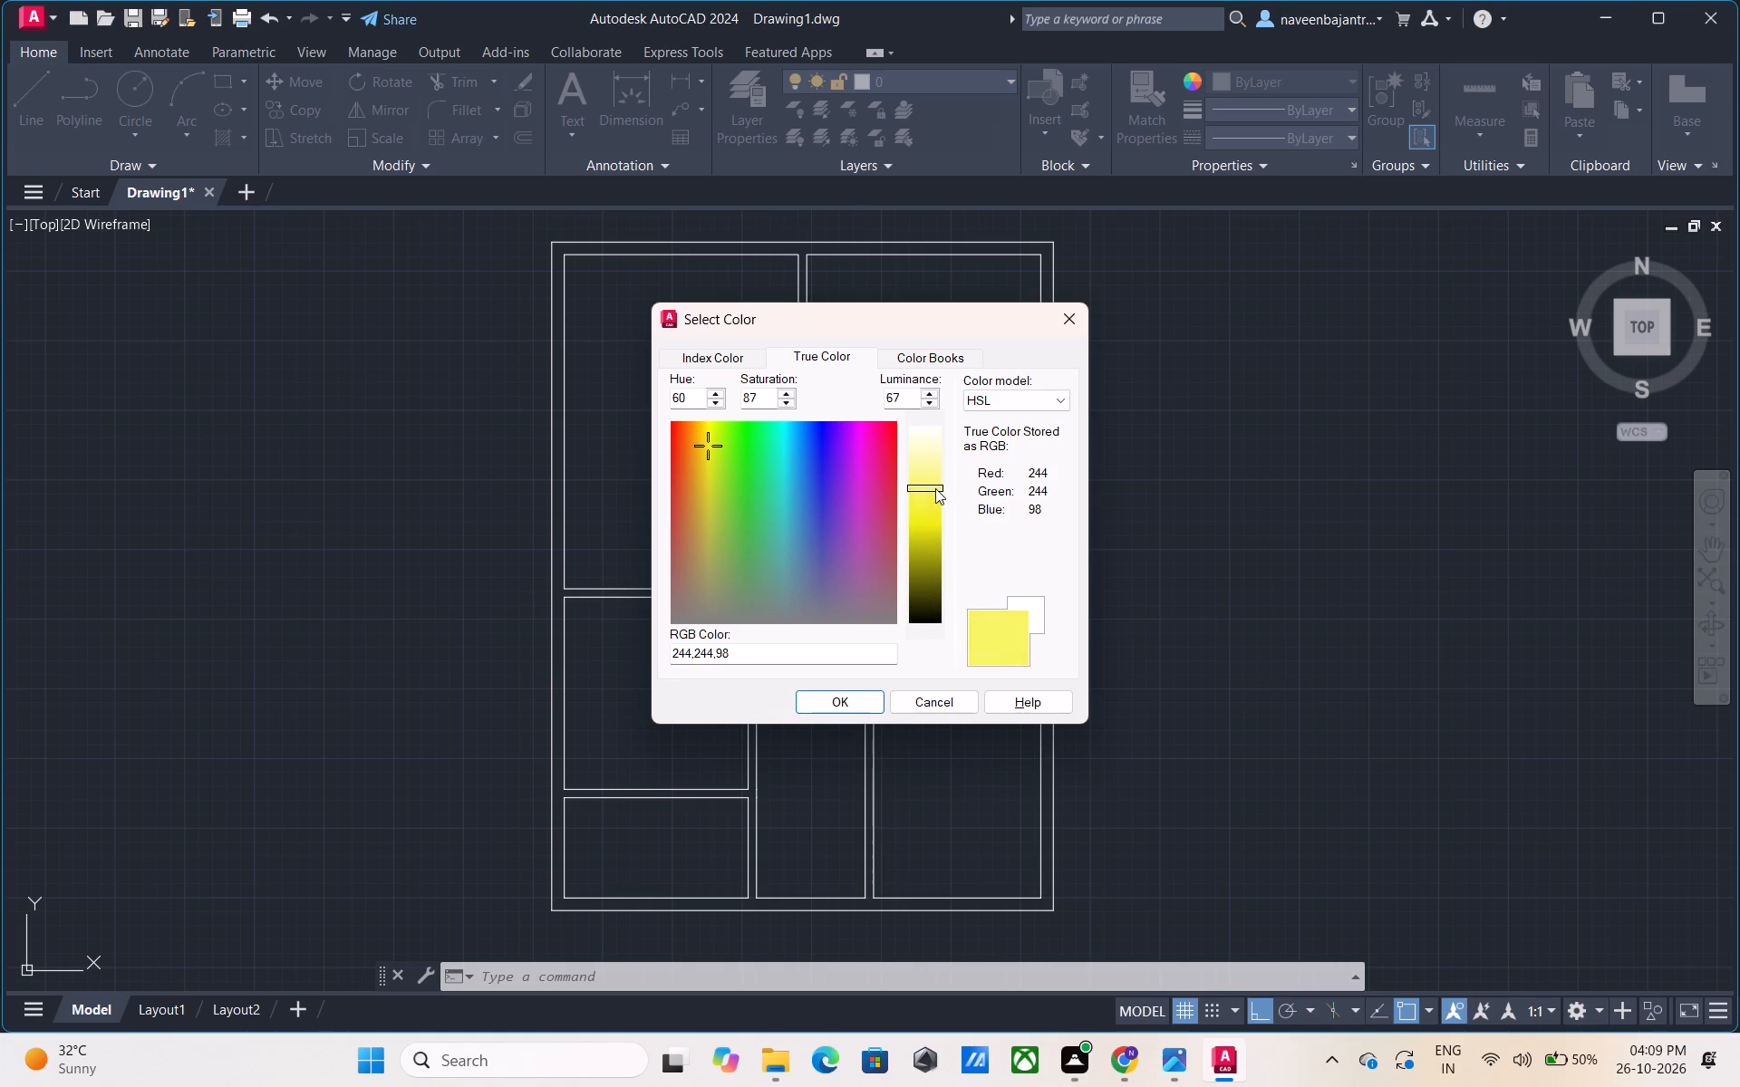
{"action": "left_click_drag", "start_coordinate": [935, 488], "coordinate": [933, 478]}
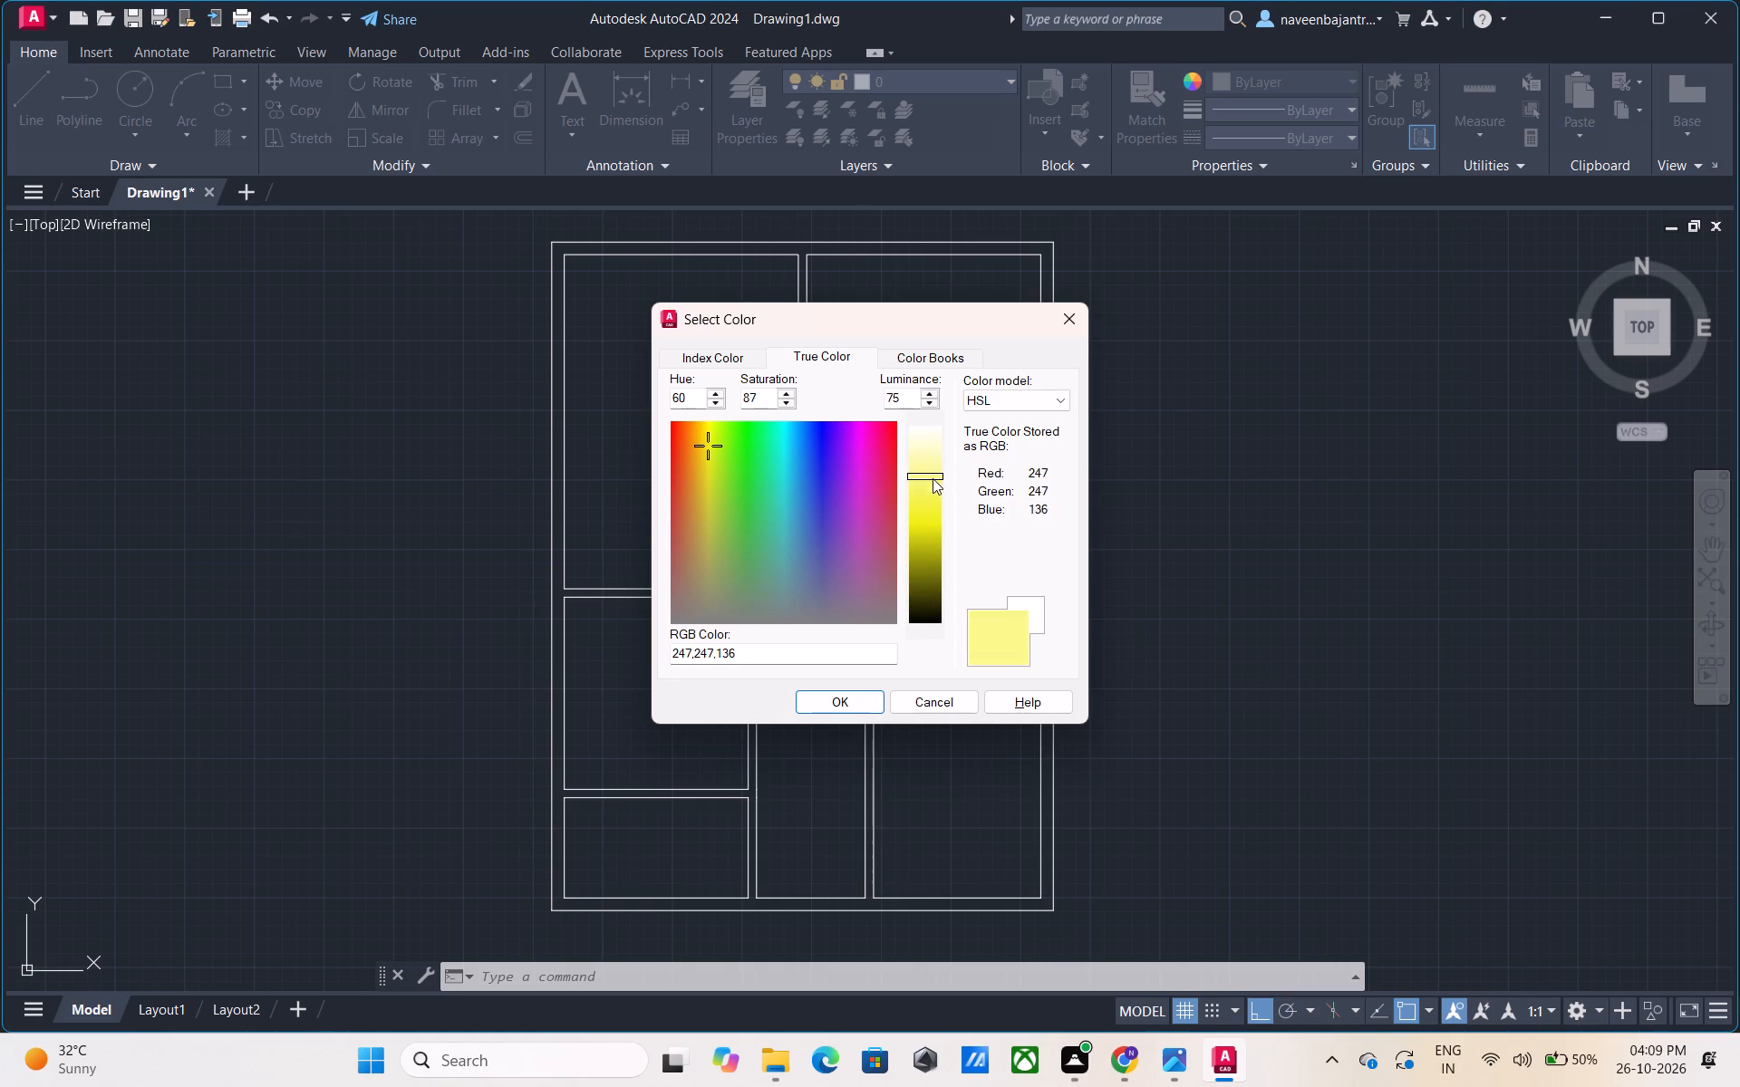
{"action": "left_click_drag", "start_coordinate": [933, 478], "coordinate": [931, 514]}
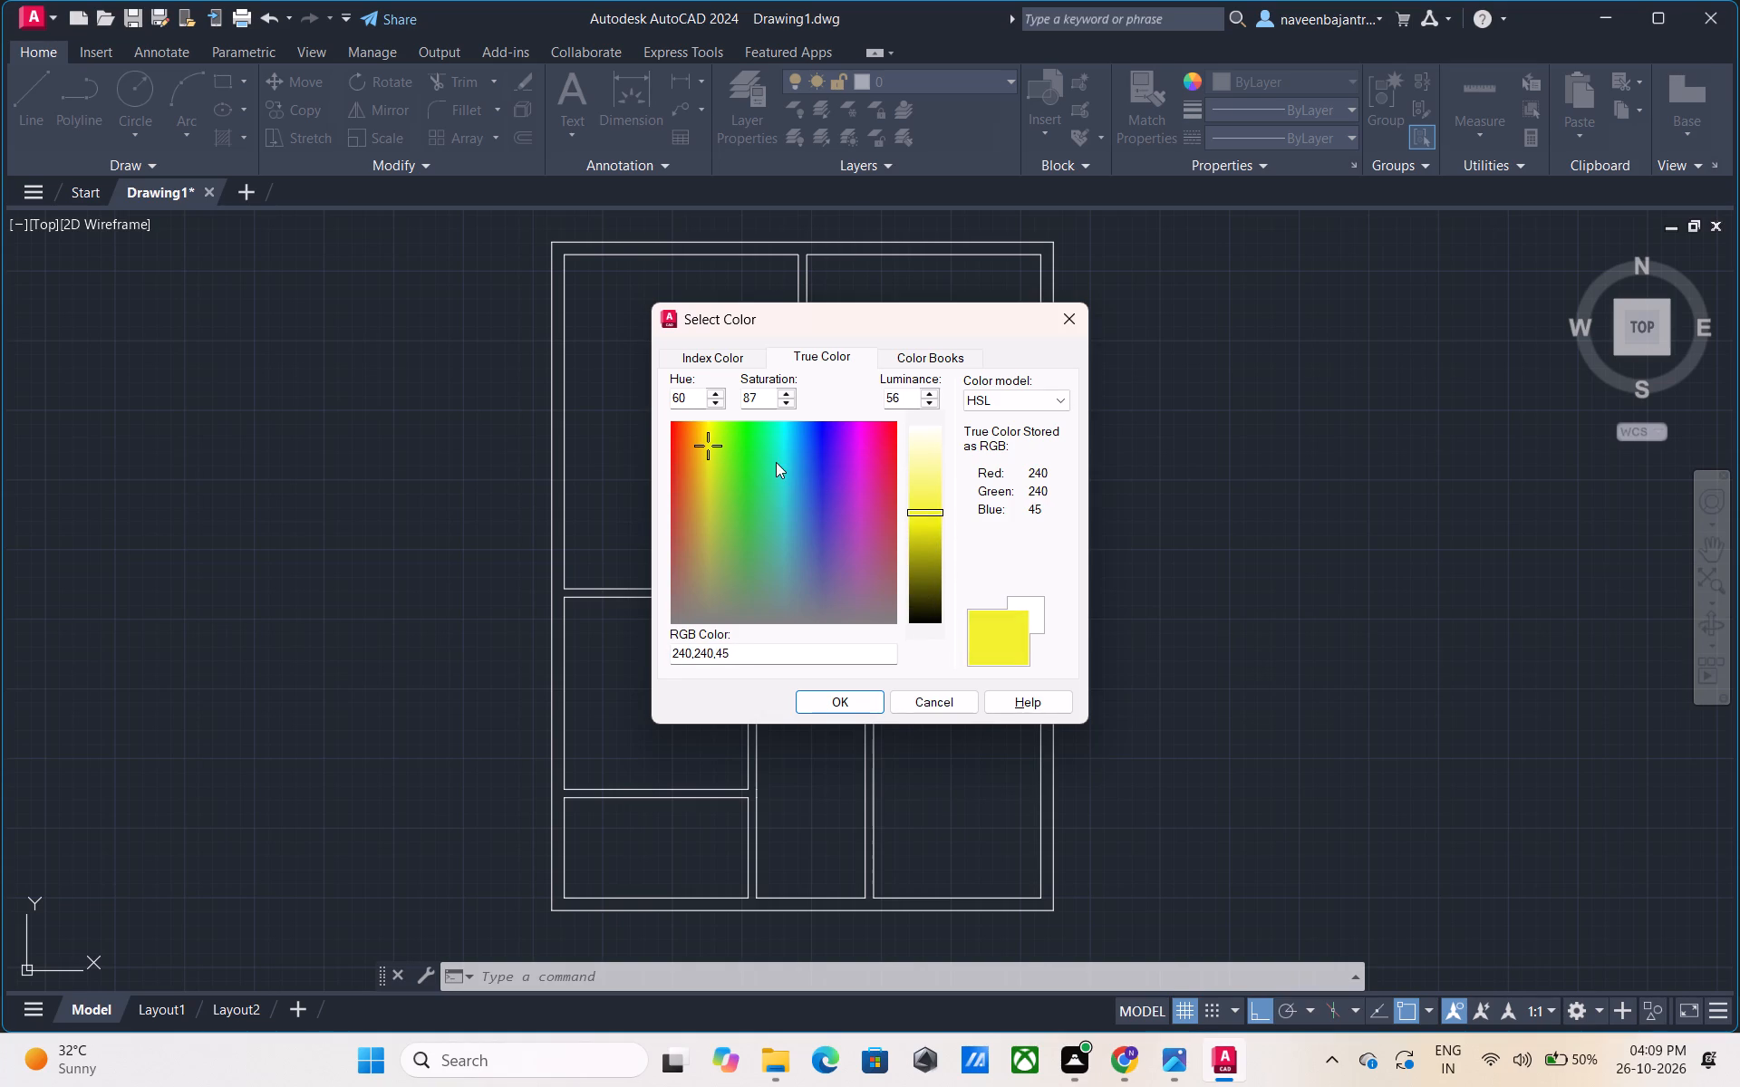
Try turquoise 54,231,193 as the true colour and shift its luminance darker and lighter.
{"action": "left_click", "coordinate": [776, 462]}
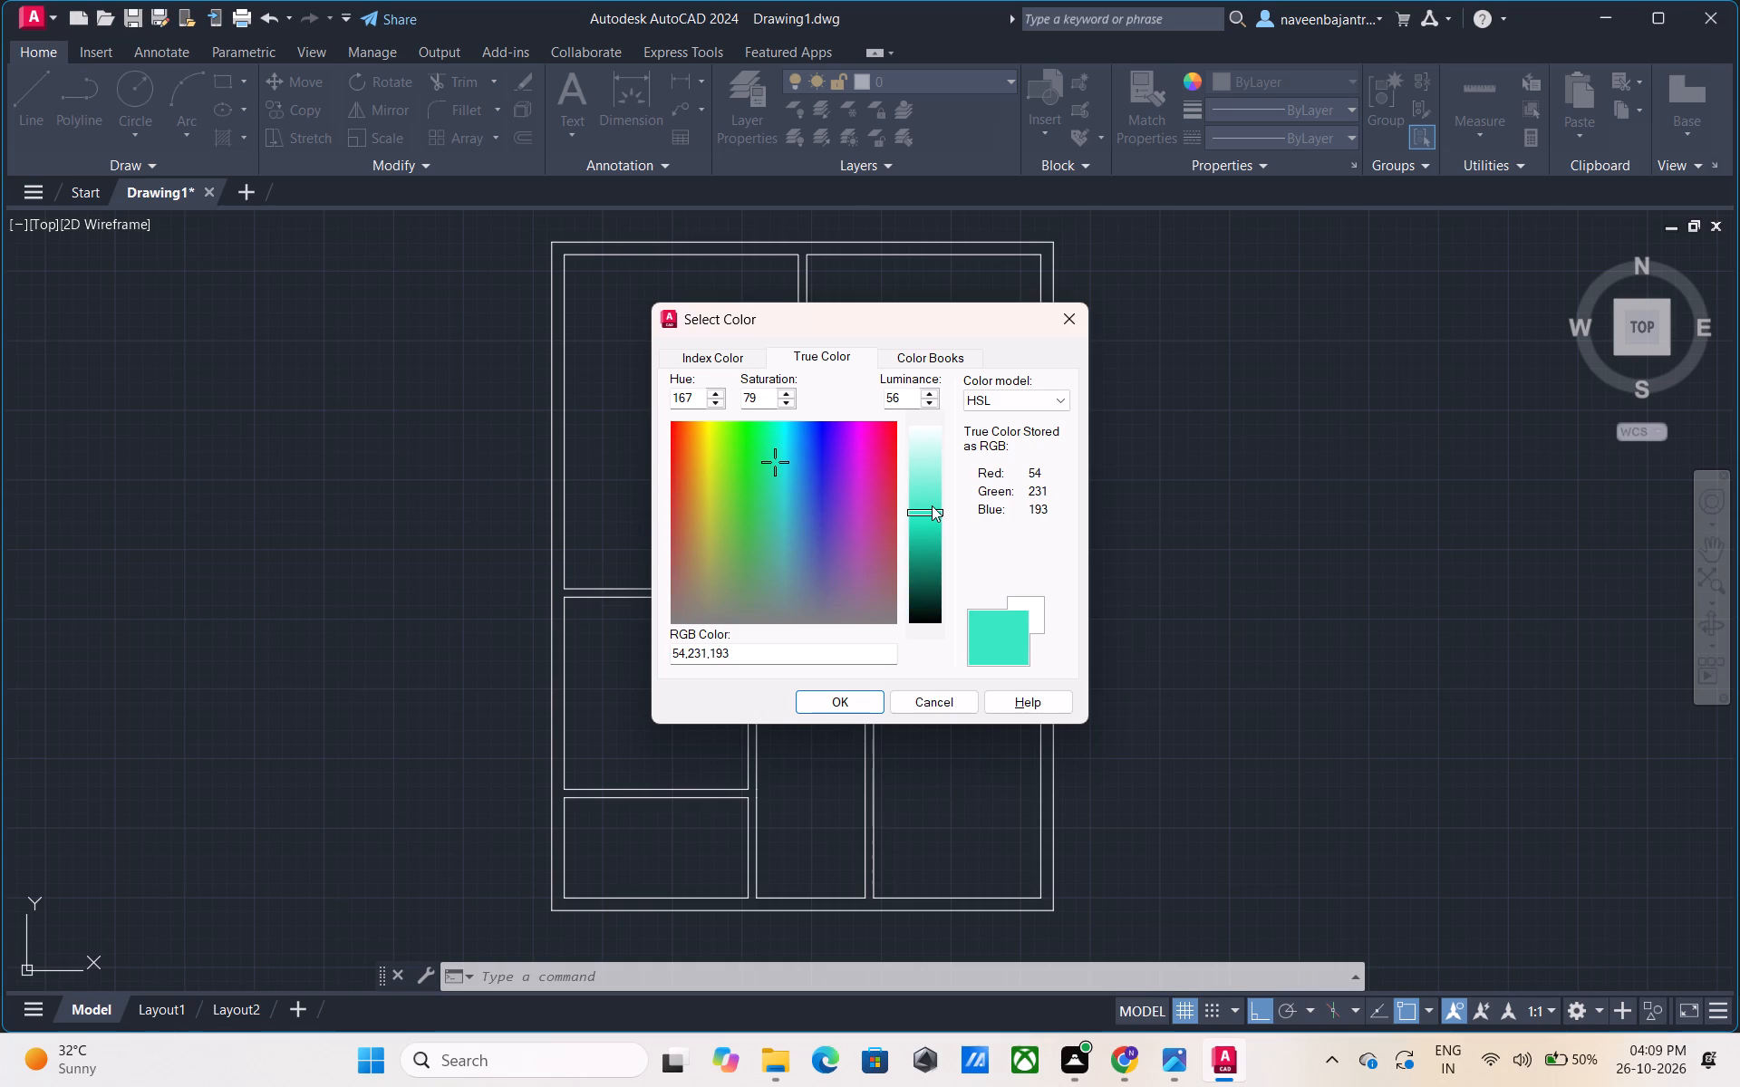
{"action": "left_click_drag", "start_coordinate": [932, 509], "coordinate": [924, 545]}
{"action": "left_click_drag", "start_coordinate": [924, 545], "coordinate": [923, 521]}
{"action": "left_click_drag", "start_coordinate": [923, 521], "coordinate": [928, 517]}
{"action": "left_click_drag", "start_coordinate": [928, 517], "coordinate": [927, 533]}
Pick a blue true colour with hue 236 and saturation 87, trying luminance 26, 35, 44 and 63 before settling on 48.
{"action": "left_click", "coordinate": [819, 447]}
{"action": "left_click_drag", "start_coordinate": [931, 512], "coordinate": [930, 537]}
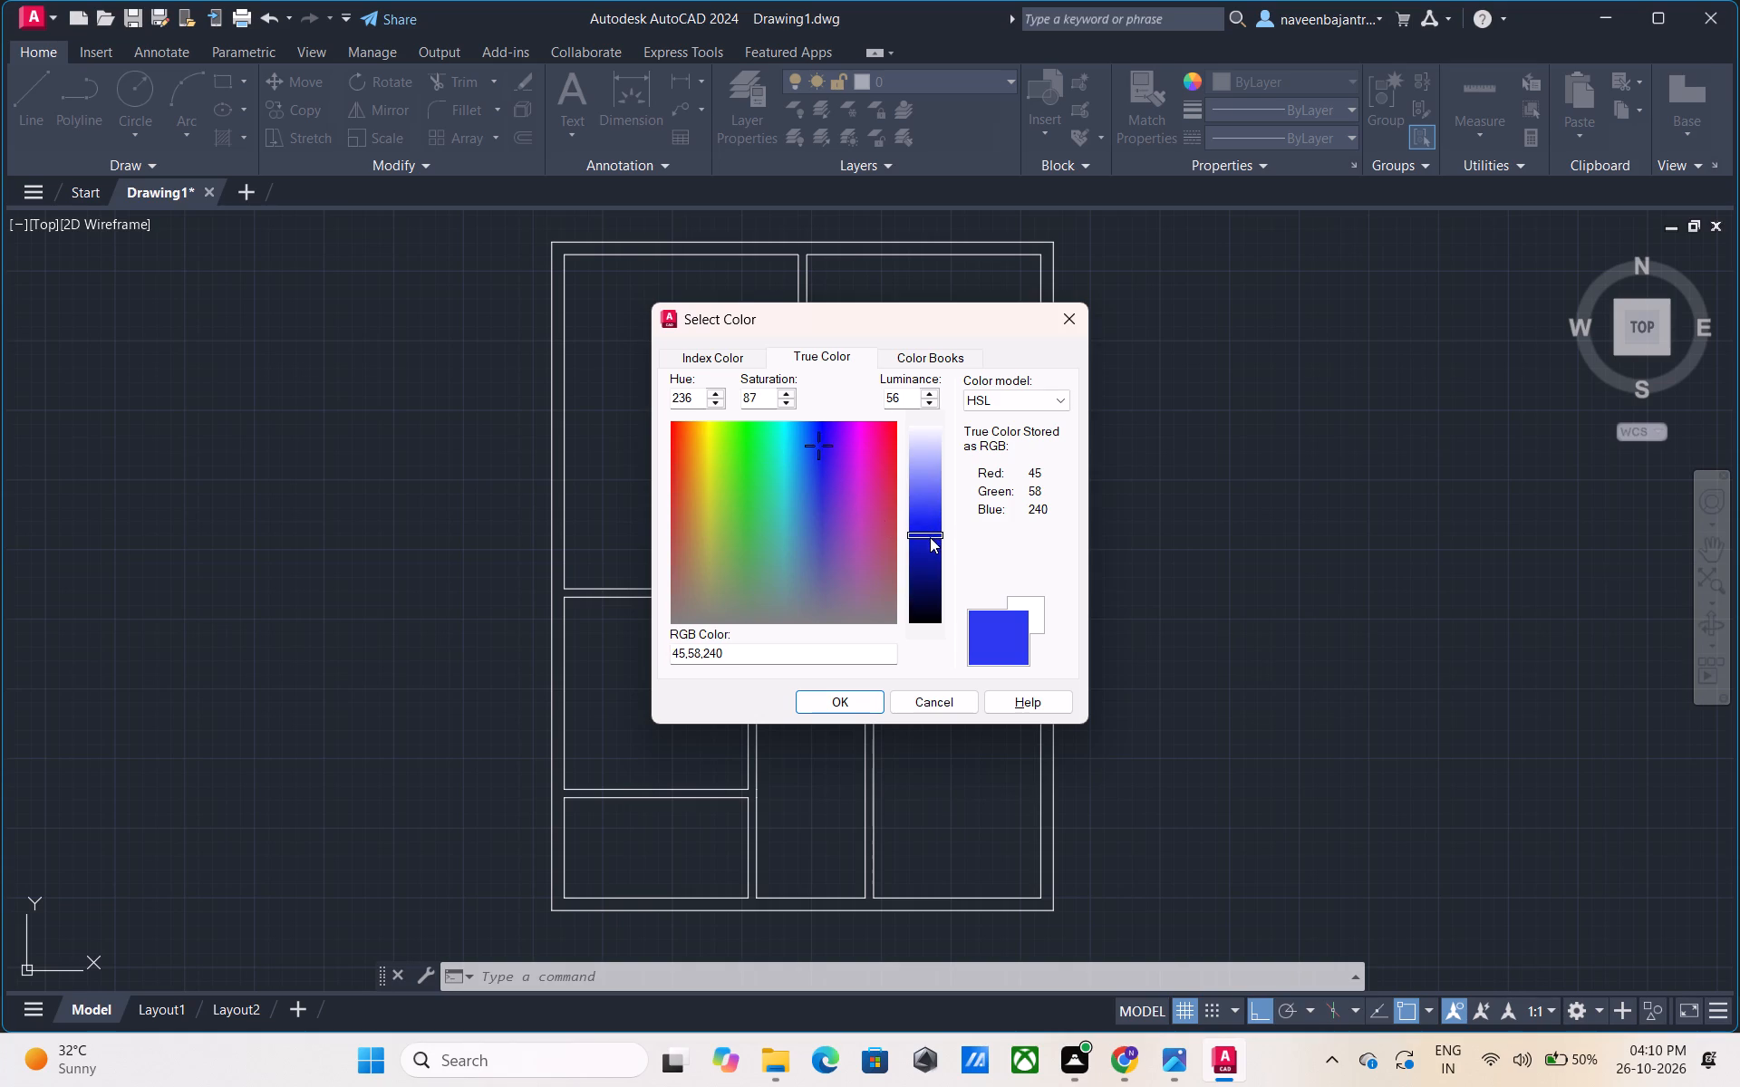
{"action": "left_click_drag", "start_coordinate": [930, 537], "coordinate": [936, 607]}
{"action": "left_click_drag", "start_coordinate": [936, 607], "coordinate": [936, 591]}
{"action": "left_click", "coordinate": [929, 571]}
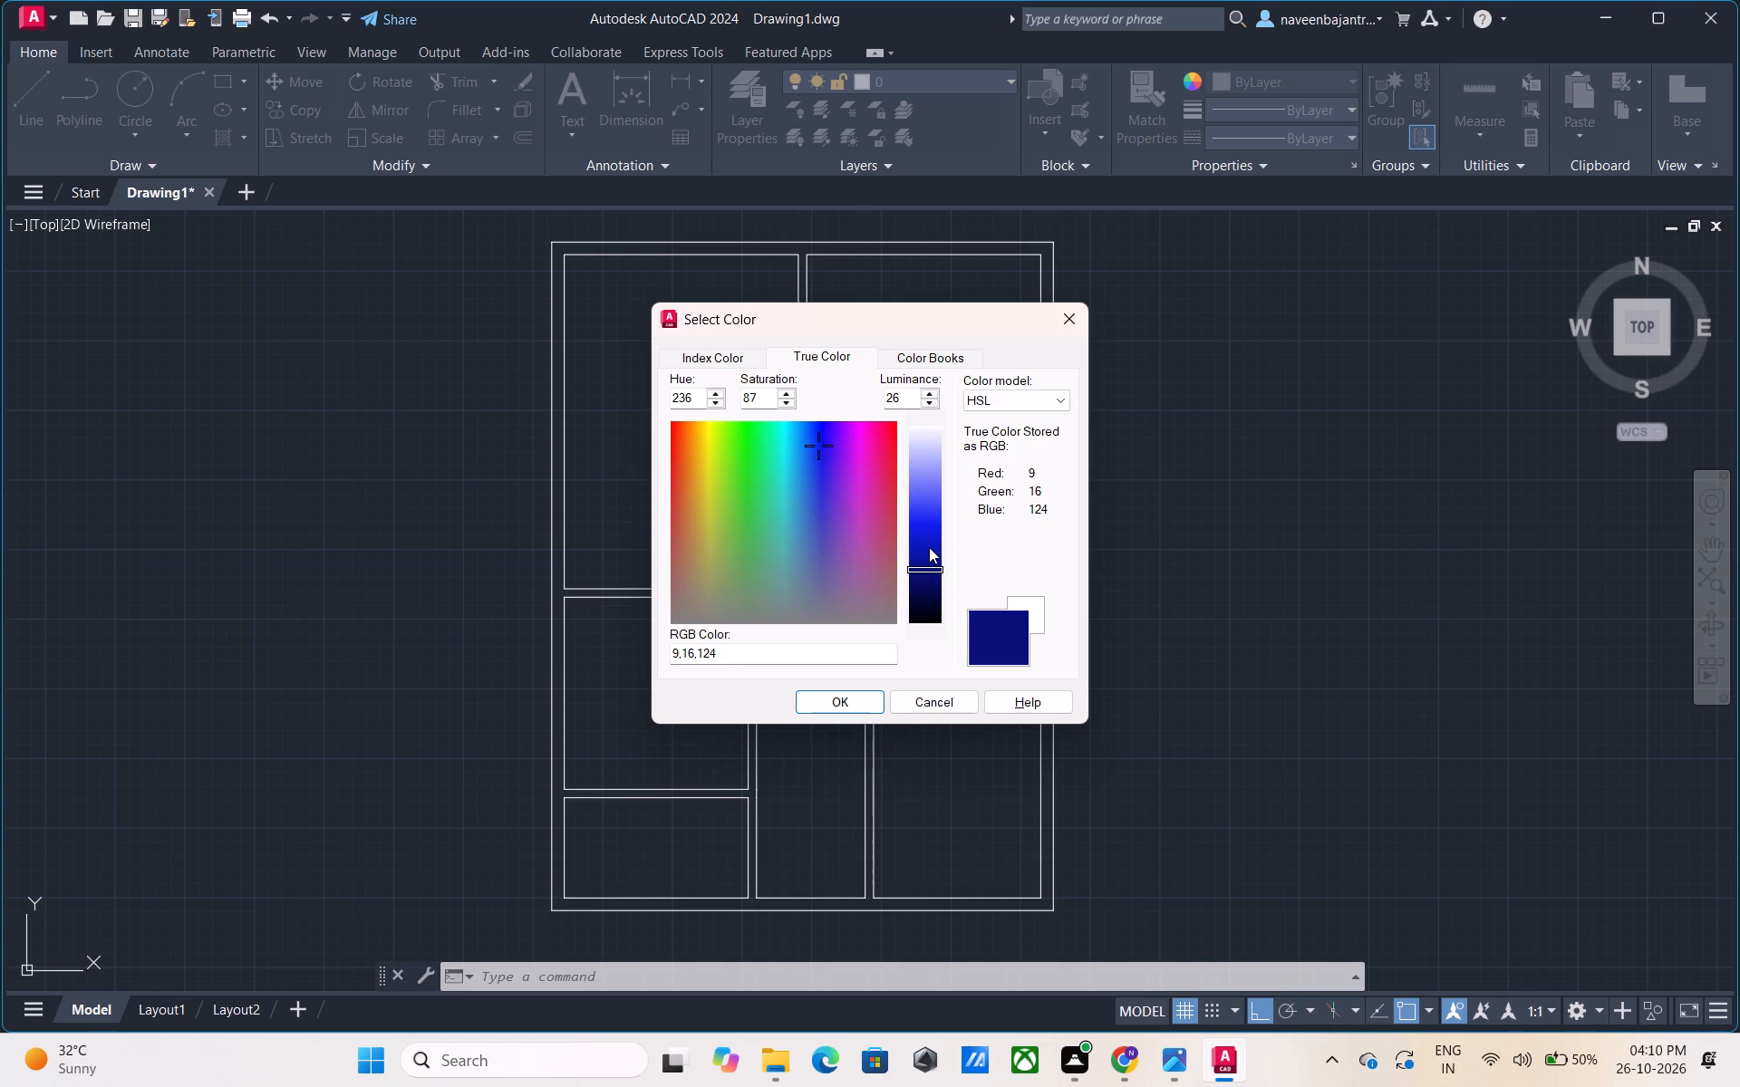
{"action": "left_click", "coordinate": [926, 554]}
{"action": "left_click", "coordinate": [924, 554]}
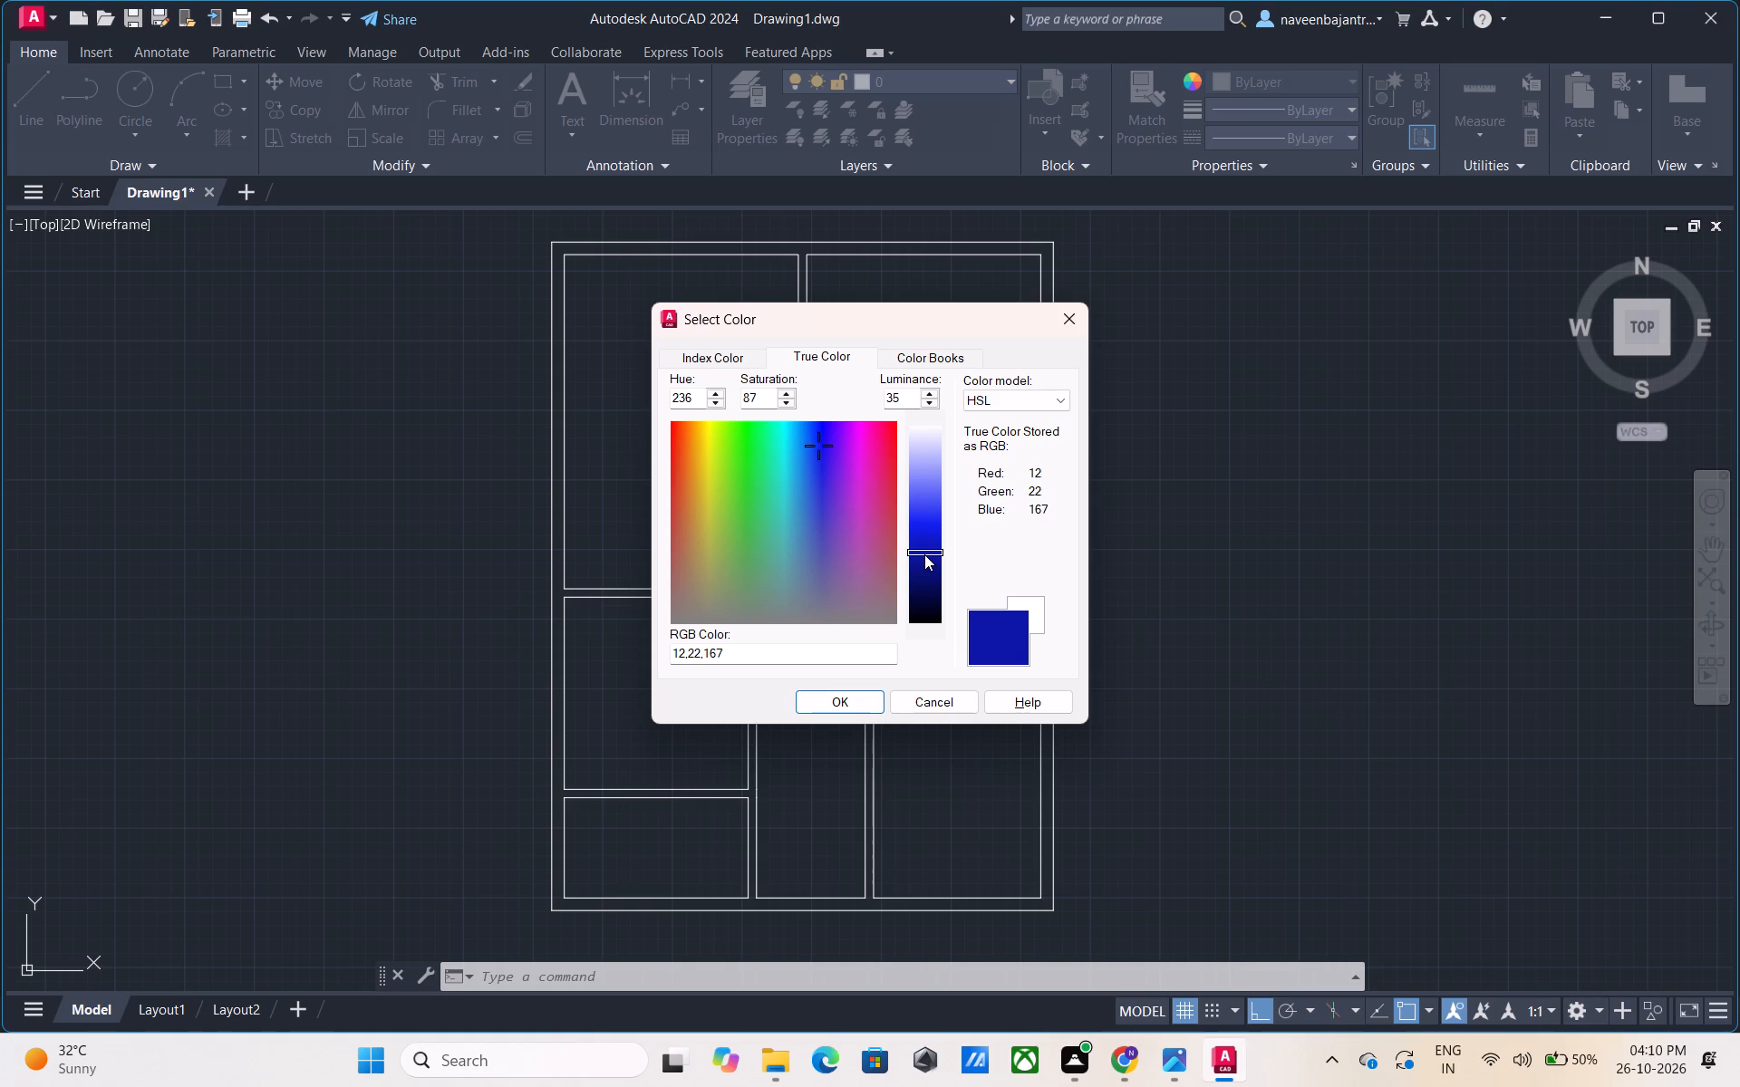
{"action": "left_click", "coordinate": [927, 536]}
{"action": "left_click", "coordinate": [927, 519]}
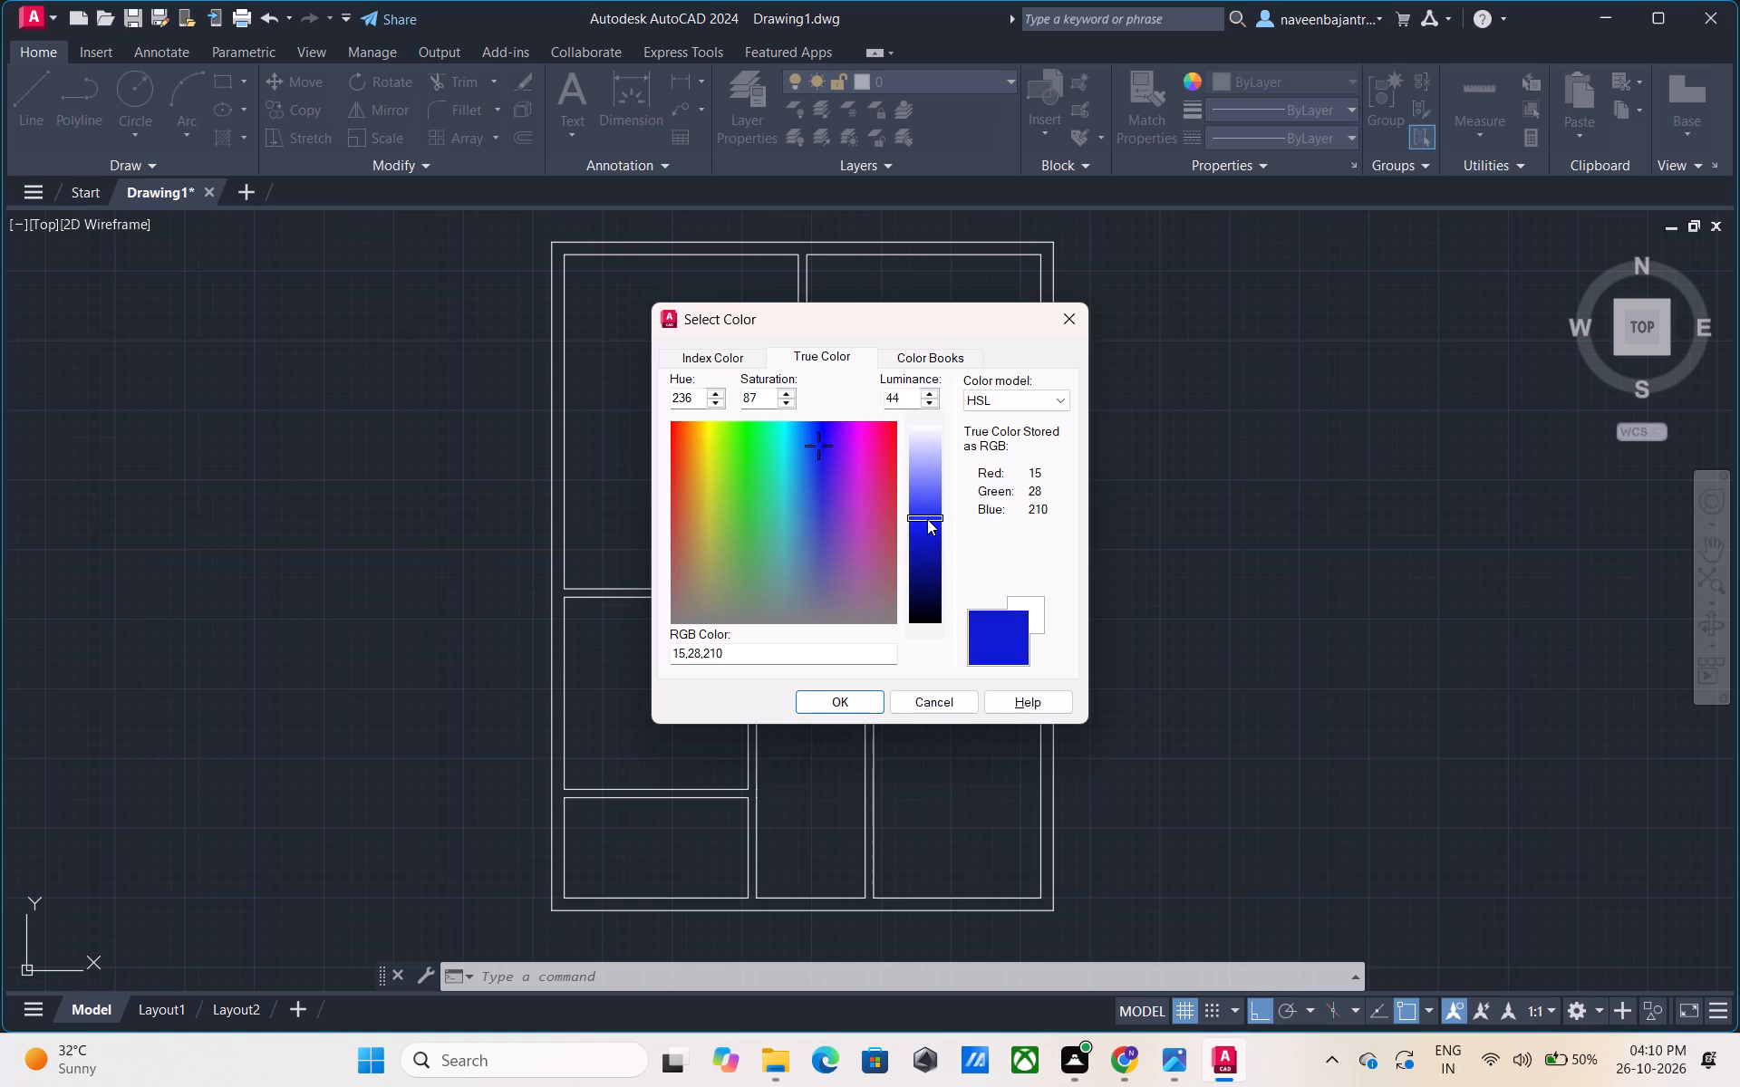
{"action": "left_click", "coordinate": [929, 499]}
{"action": "left_click", "coordinate": [925, 515]}
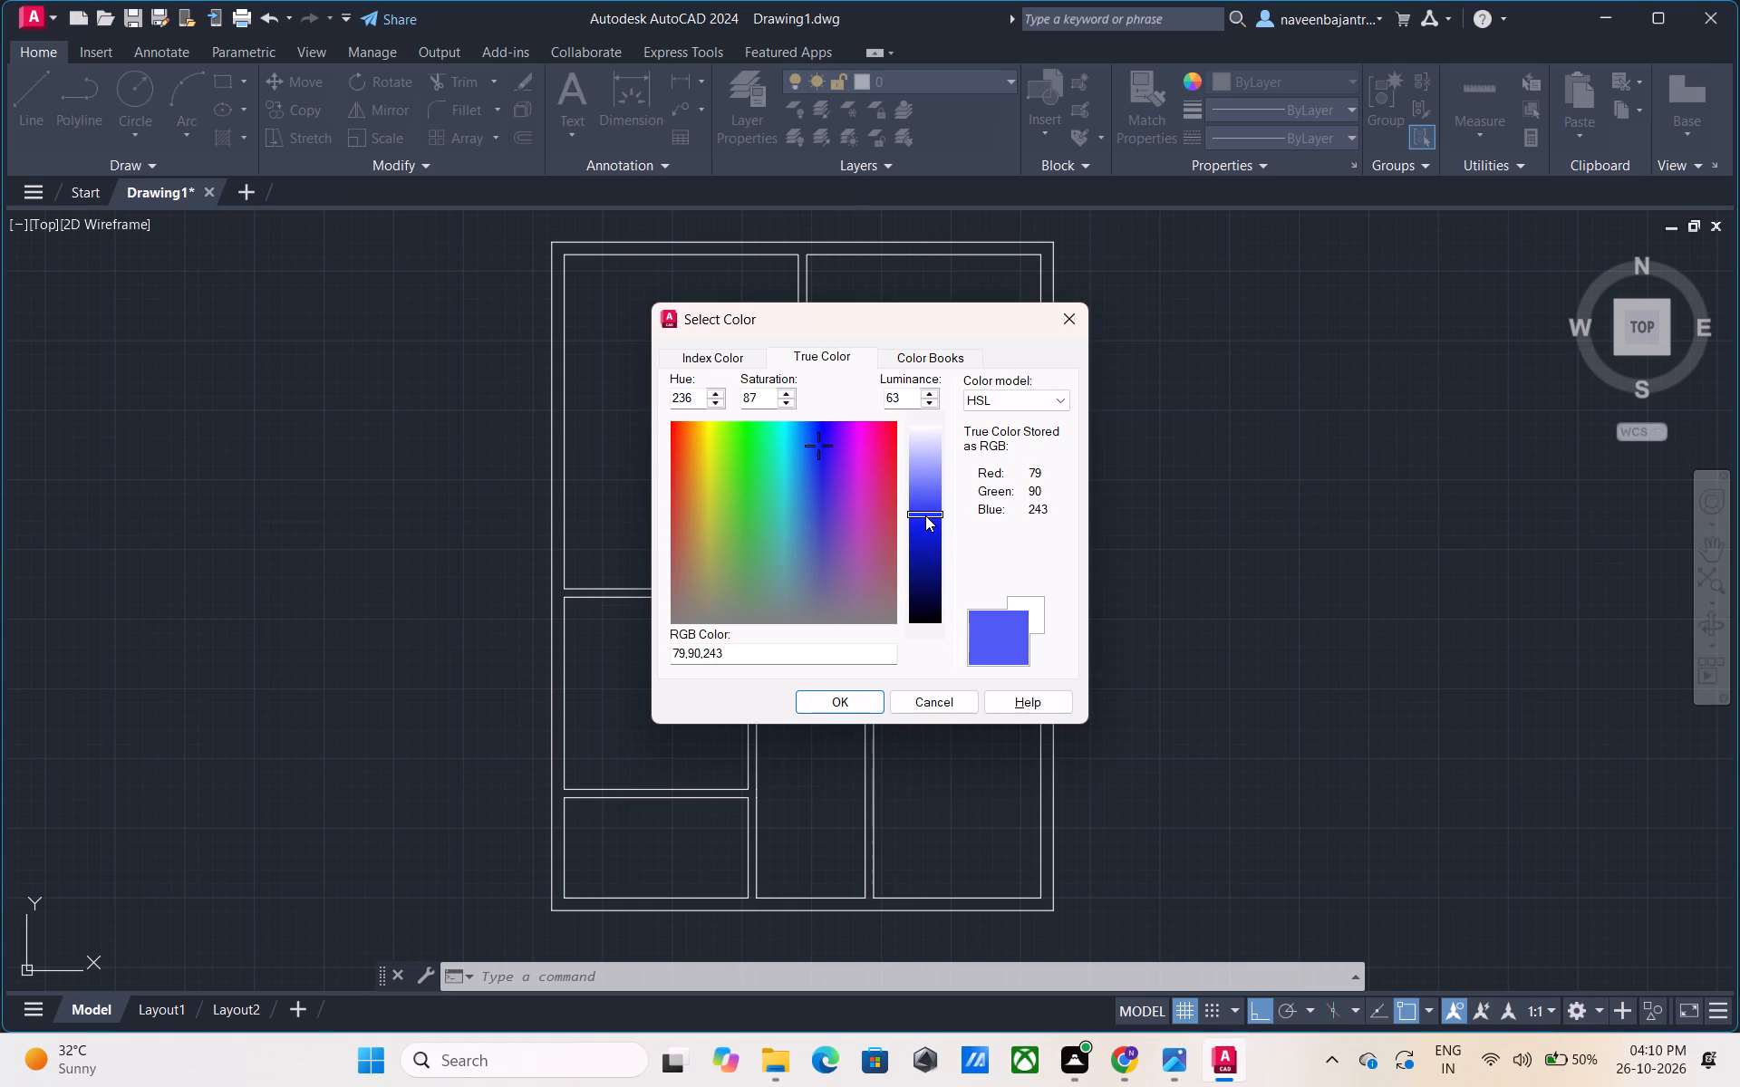
{"action": "left_click", "coordinate": [922, 528]}
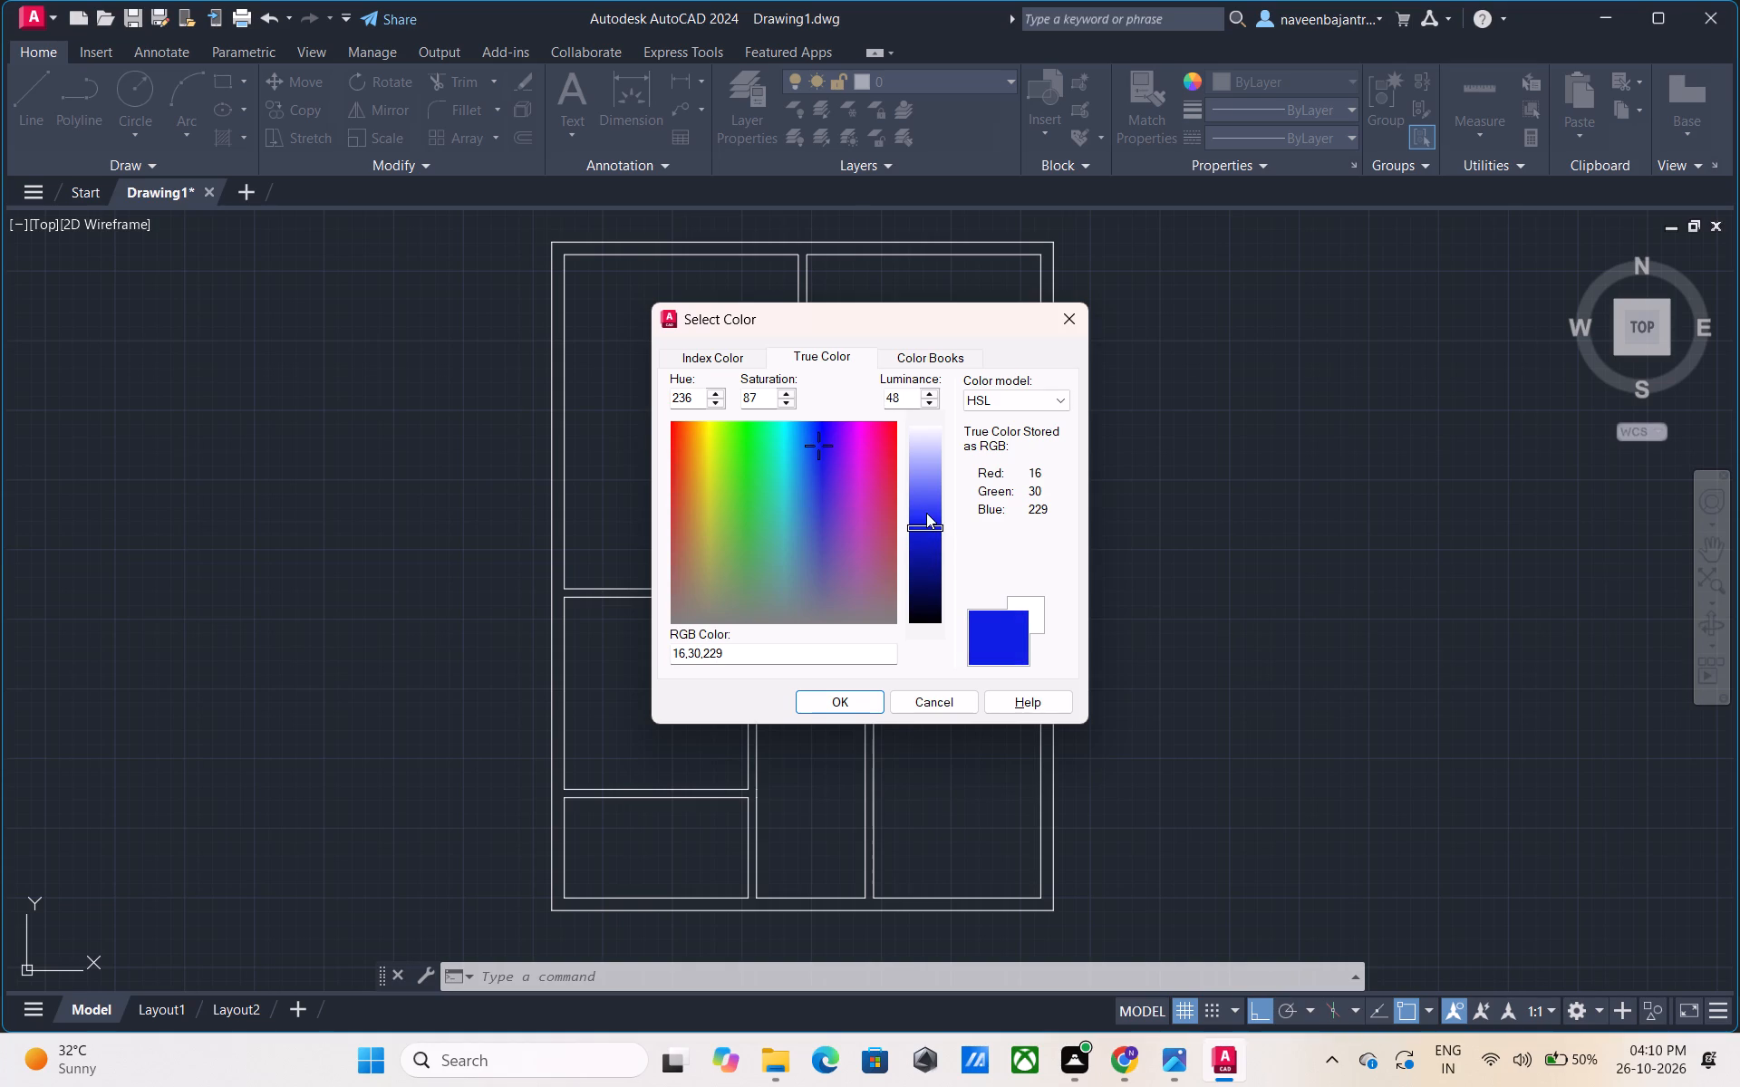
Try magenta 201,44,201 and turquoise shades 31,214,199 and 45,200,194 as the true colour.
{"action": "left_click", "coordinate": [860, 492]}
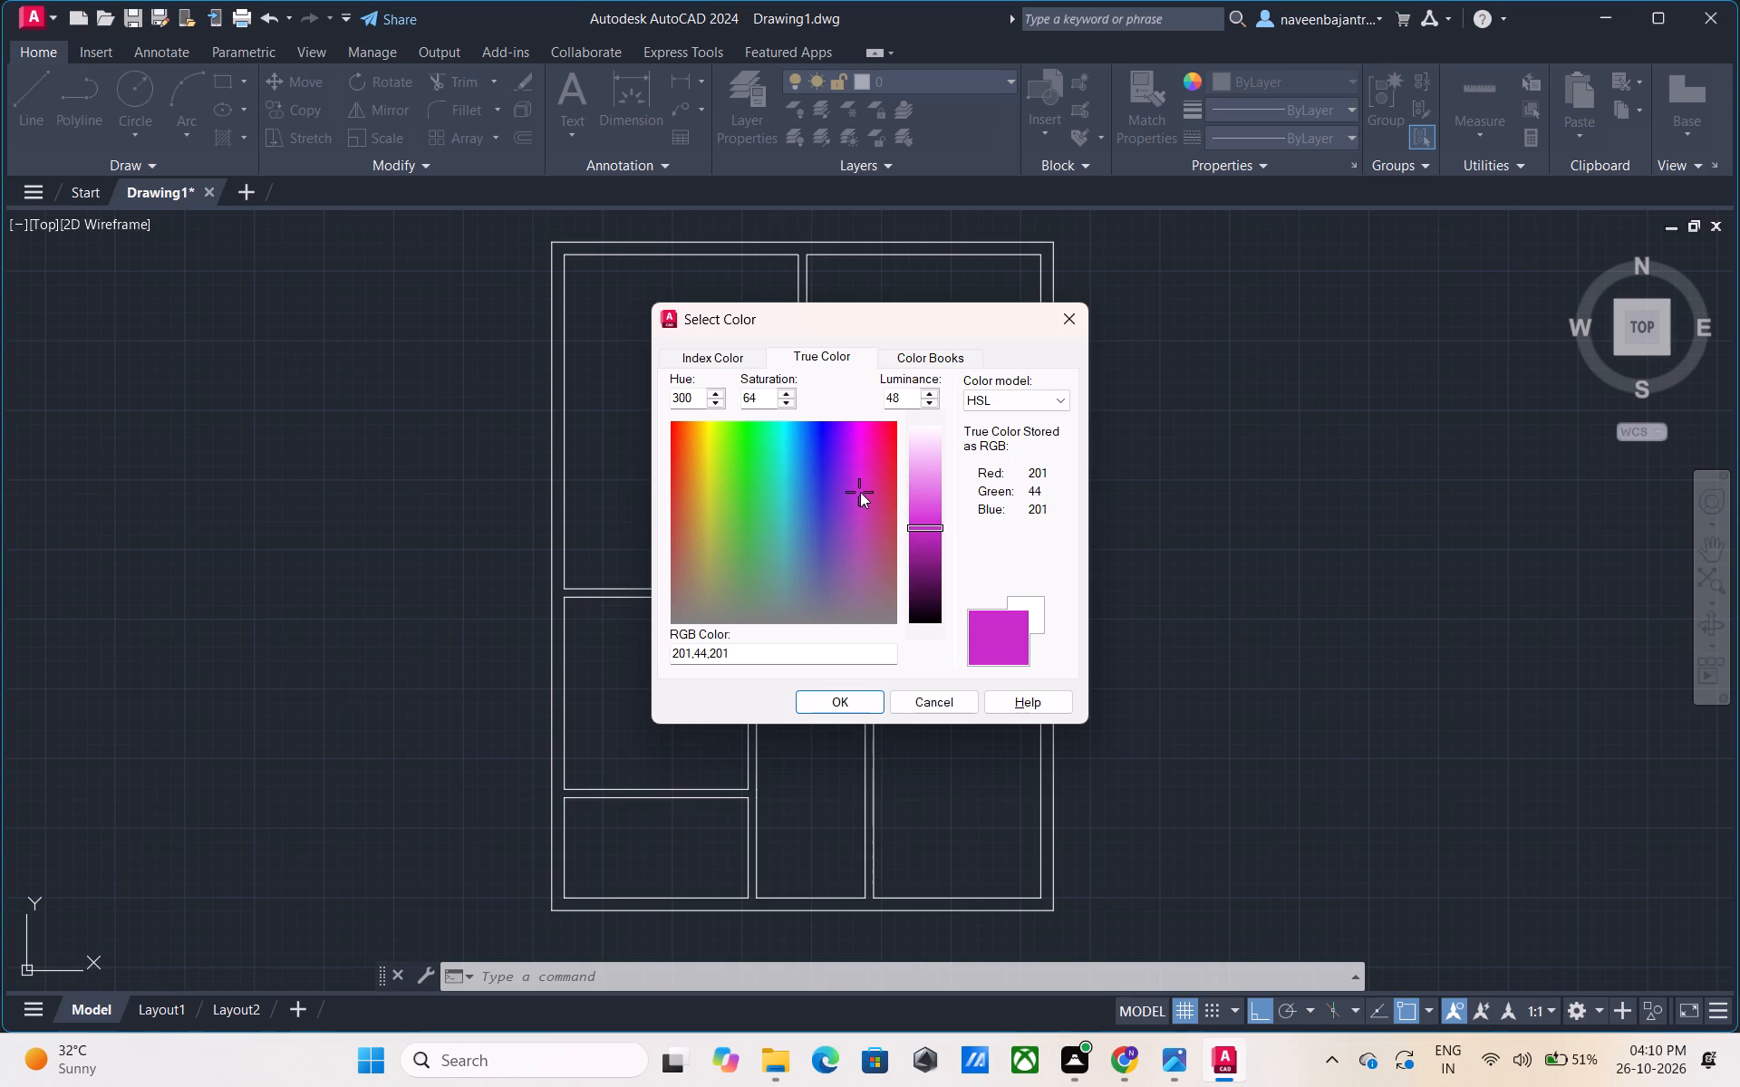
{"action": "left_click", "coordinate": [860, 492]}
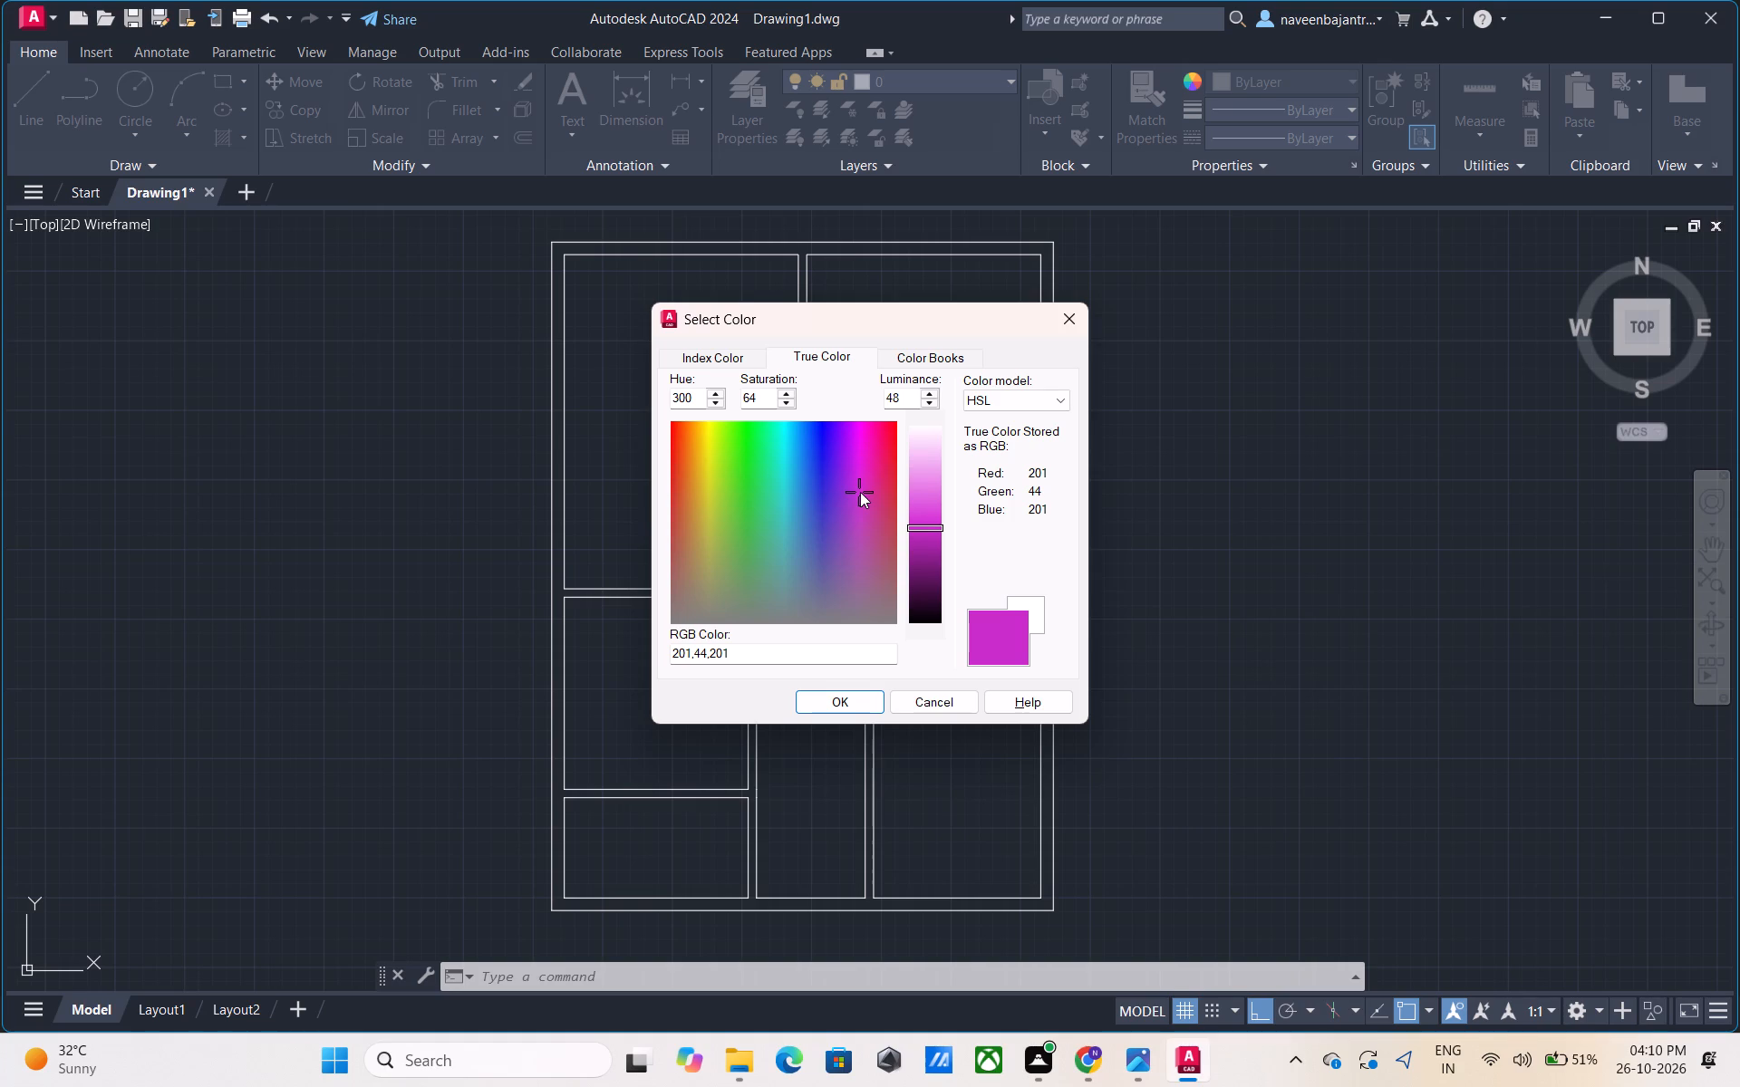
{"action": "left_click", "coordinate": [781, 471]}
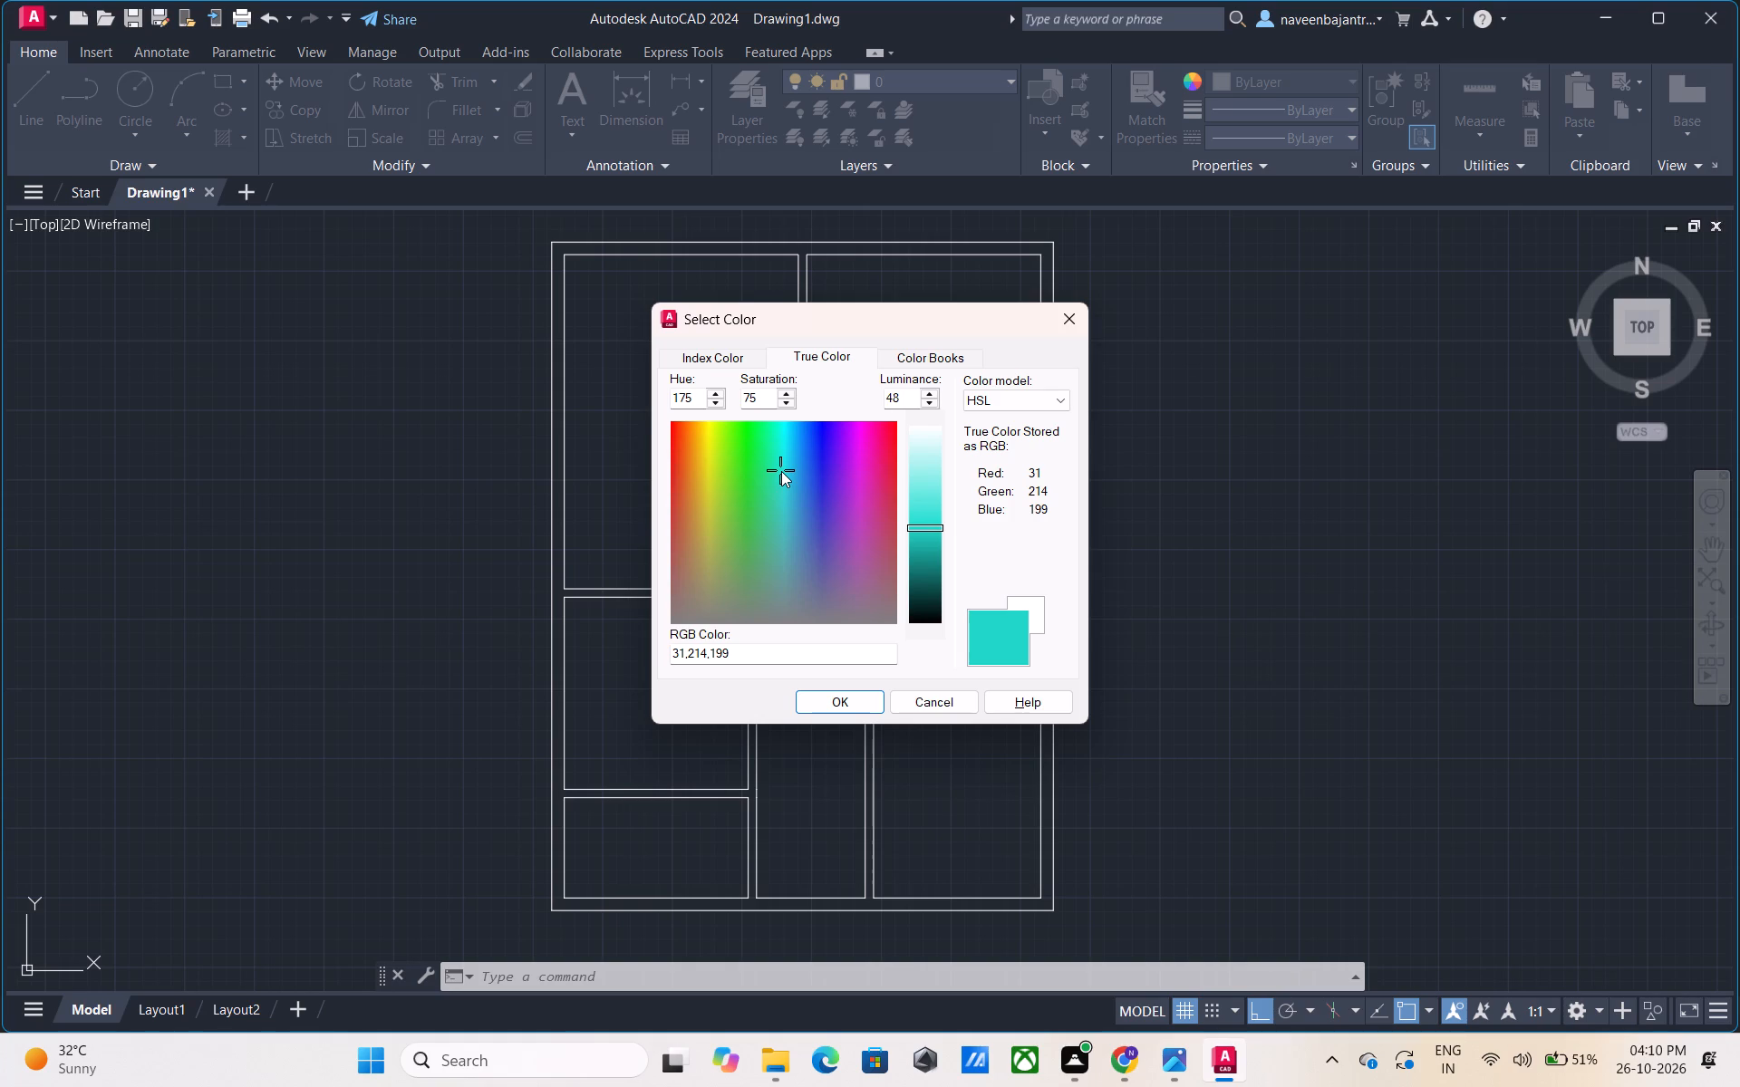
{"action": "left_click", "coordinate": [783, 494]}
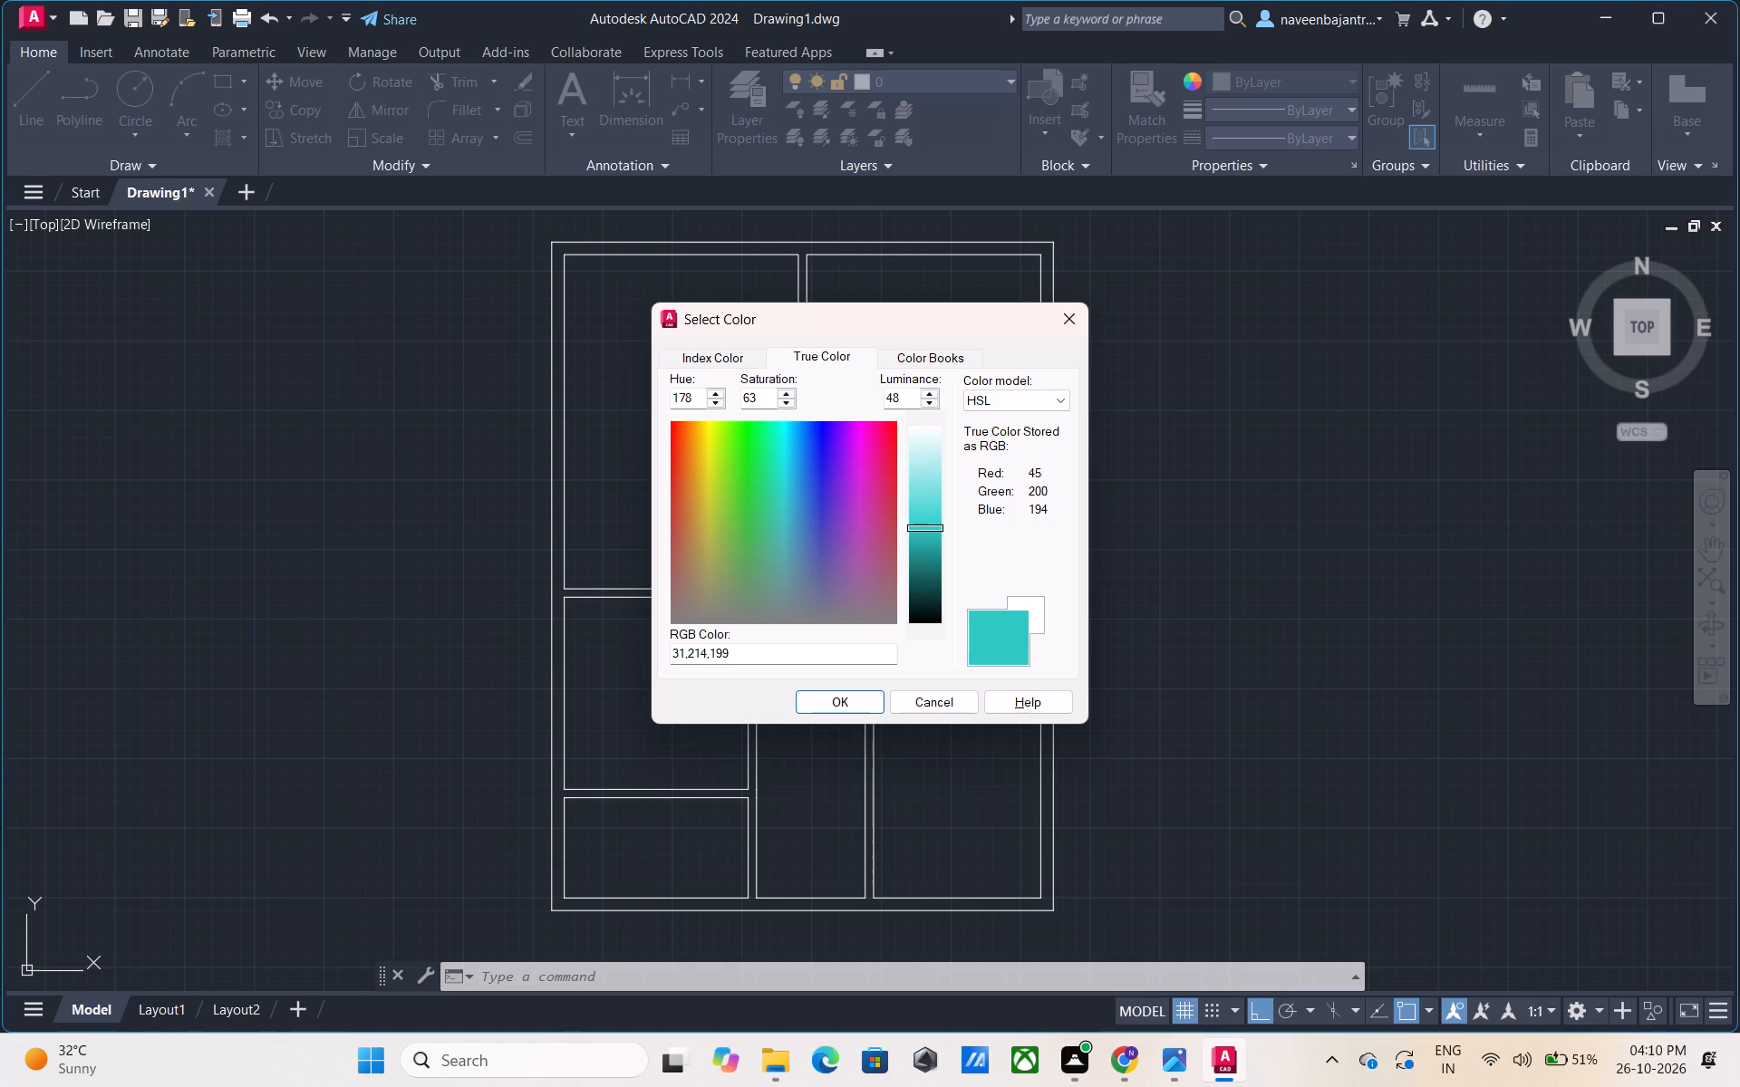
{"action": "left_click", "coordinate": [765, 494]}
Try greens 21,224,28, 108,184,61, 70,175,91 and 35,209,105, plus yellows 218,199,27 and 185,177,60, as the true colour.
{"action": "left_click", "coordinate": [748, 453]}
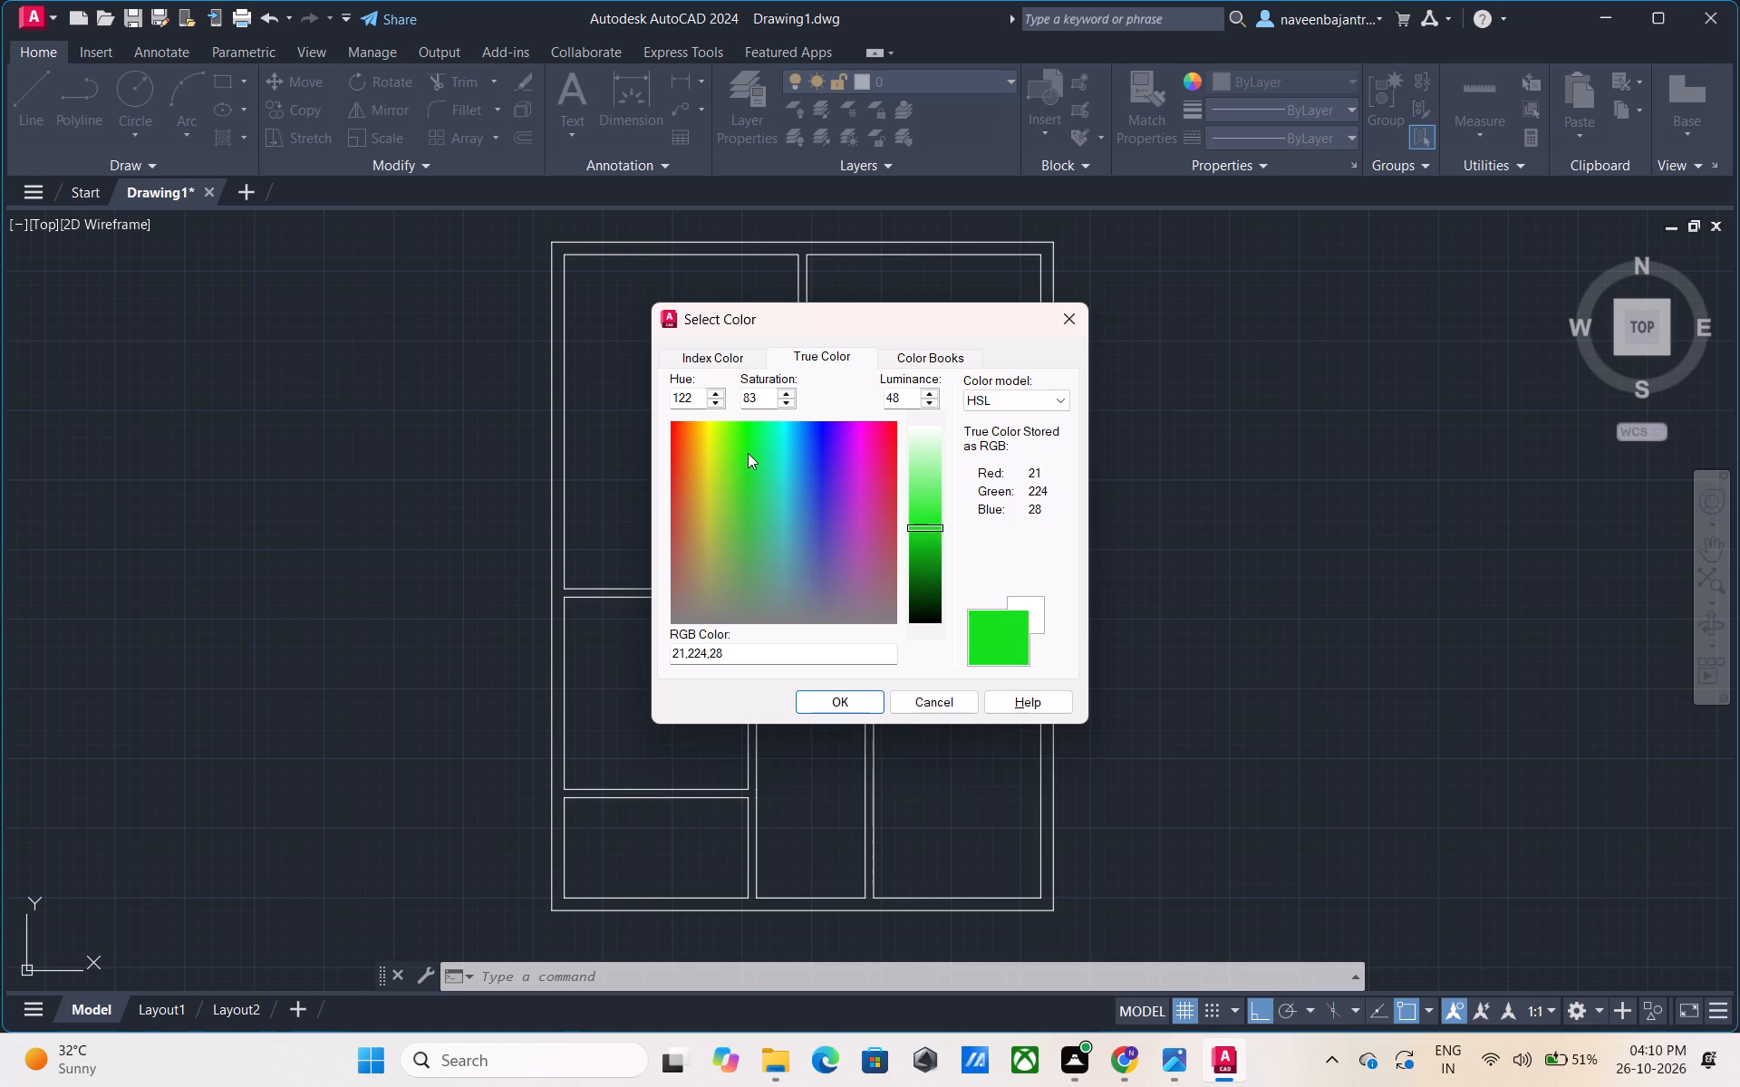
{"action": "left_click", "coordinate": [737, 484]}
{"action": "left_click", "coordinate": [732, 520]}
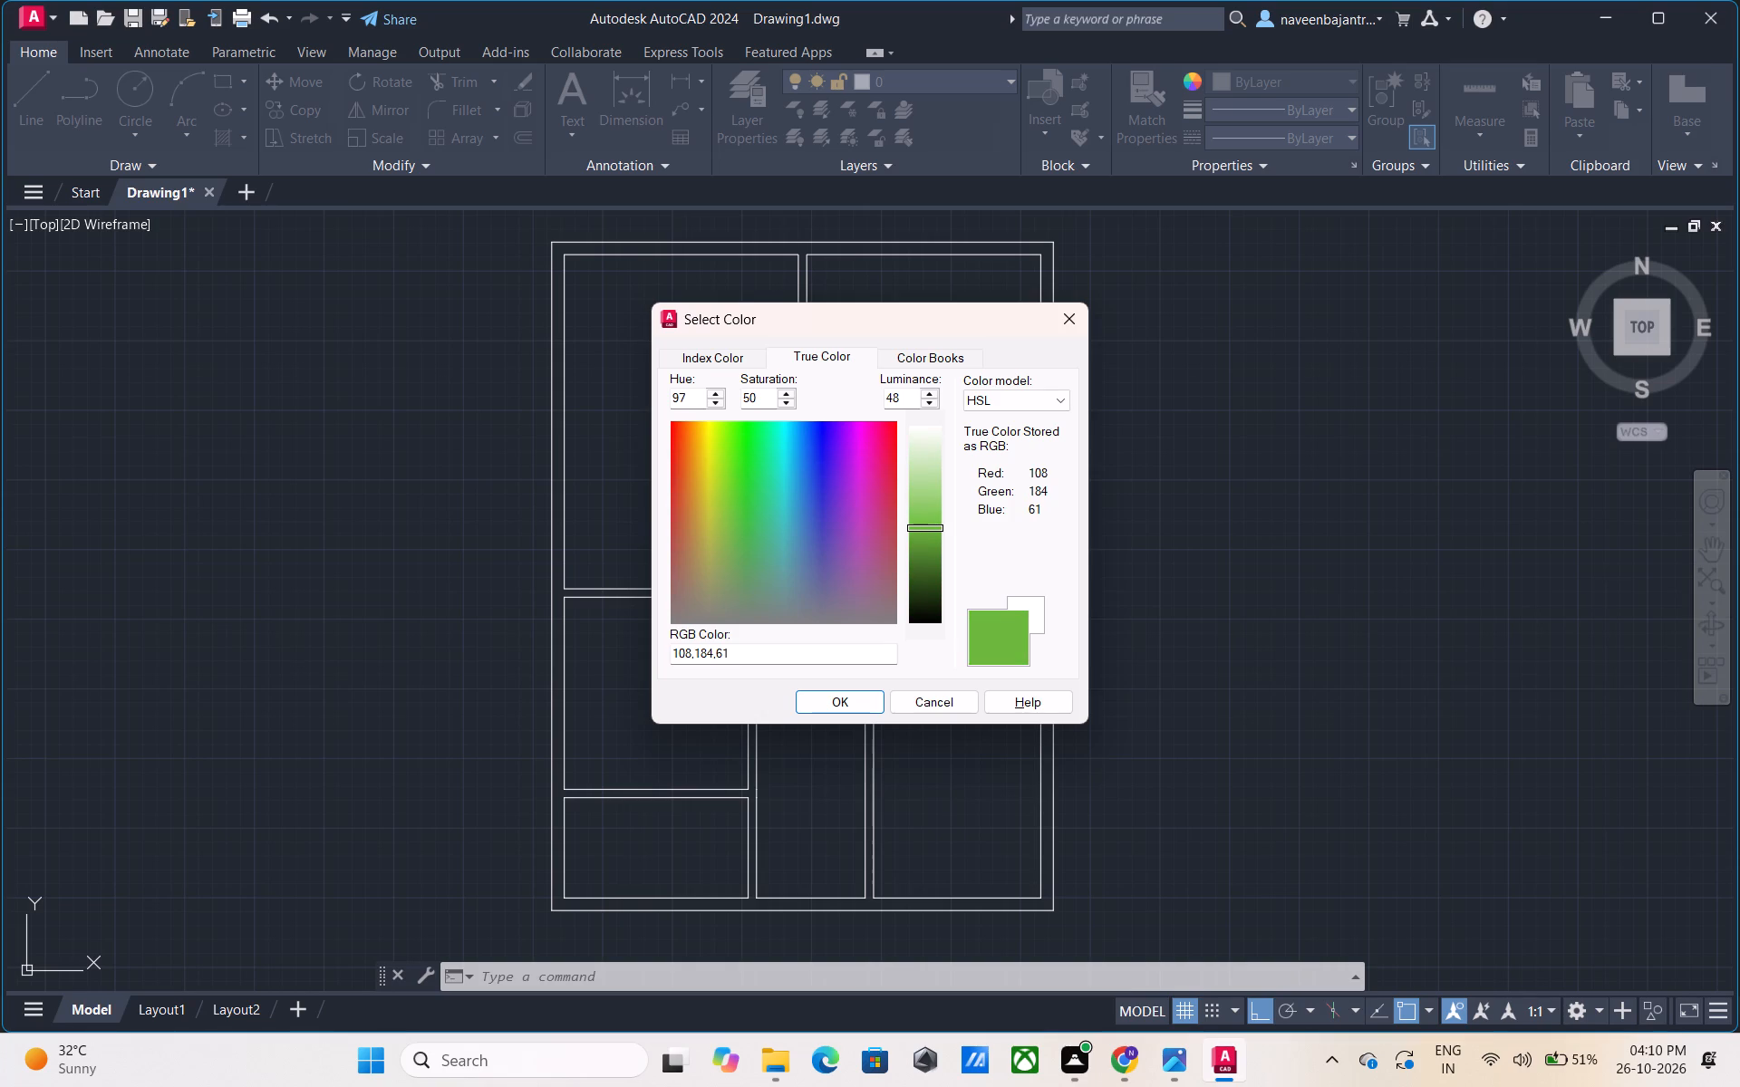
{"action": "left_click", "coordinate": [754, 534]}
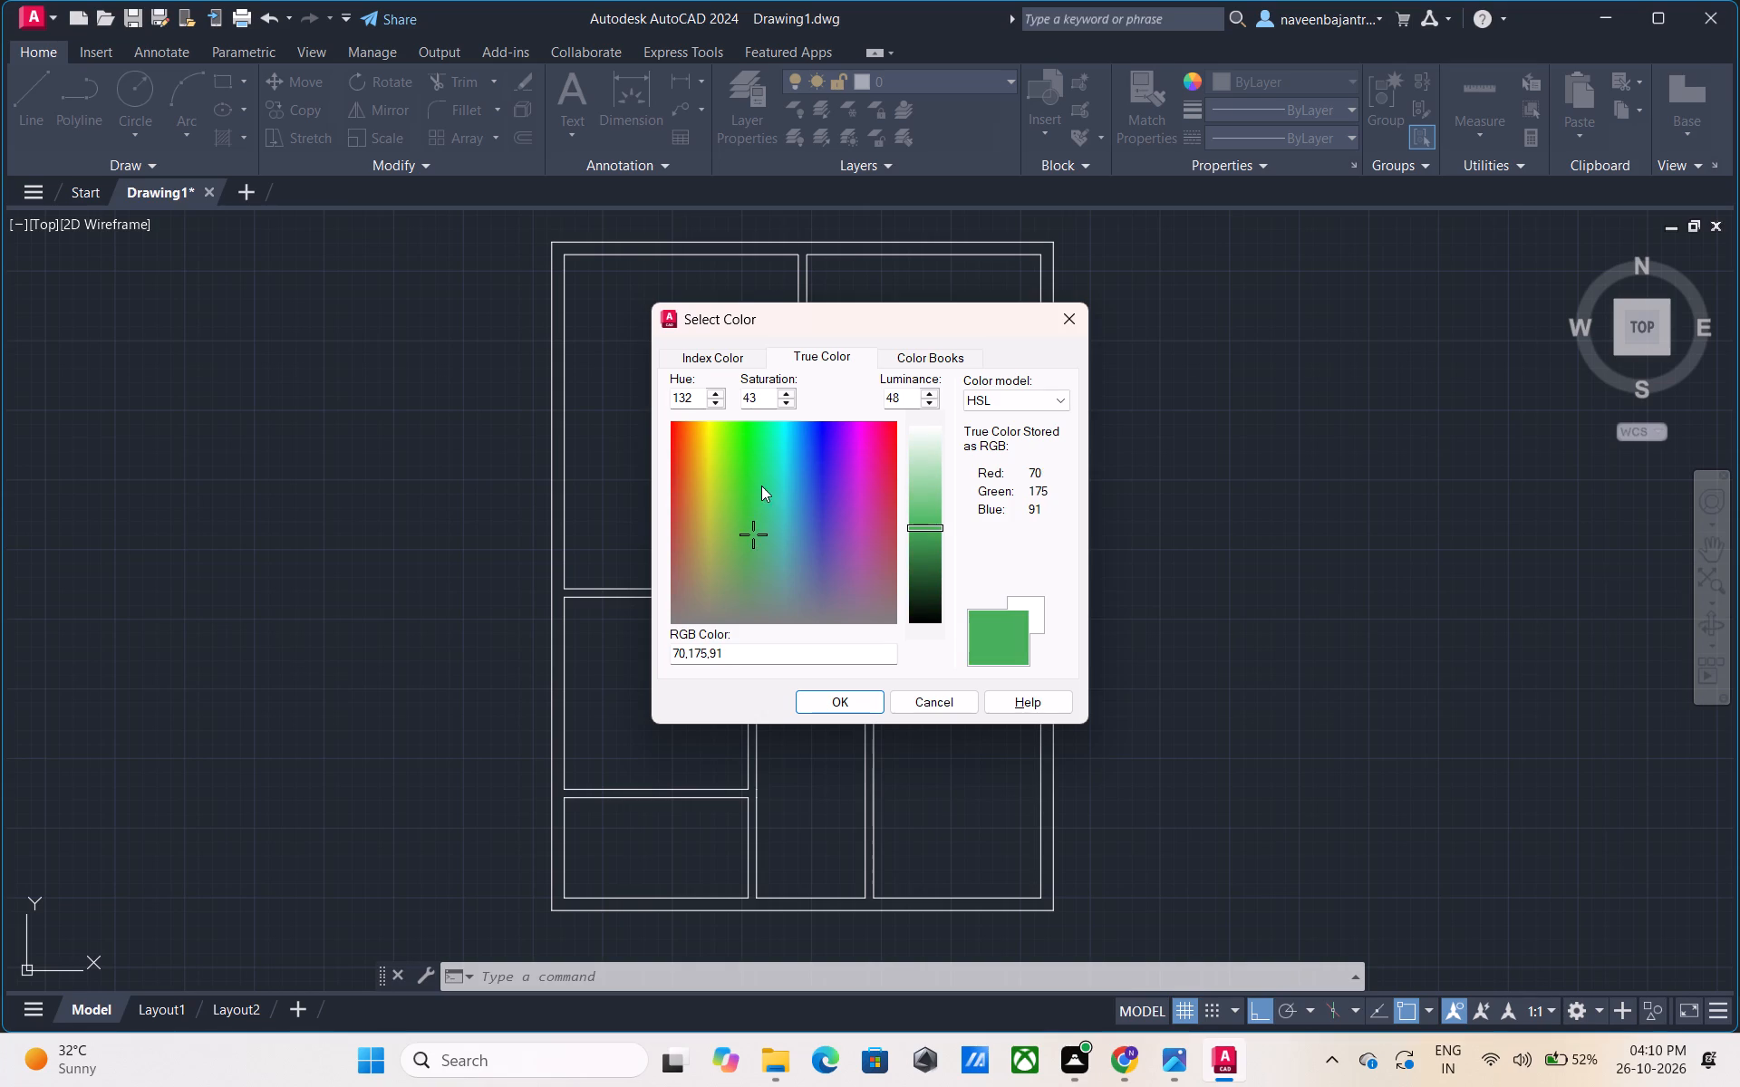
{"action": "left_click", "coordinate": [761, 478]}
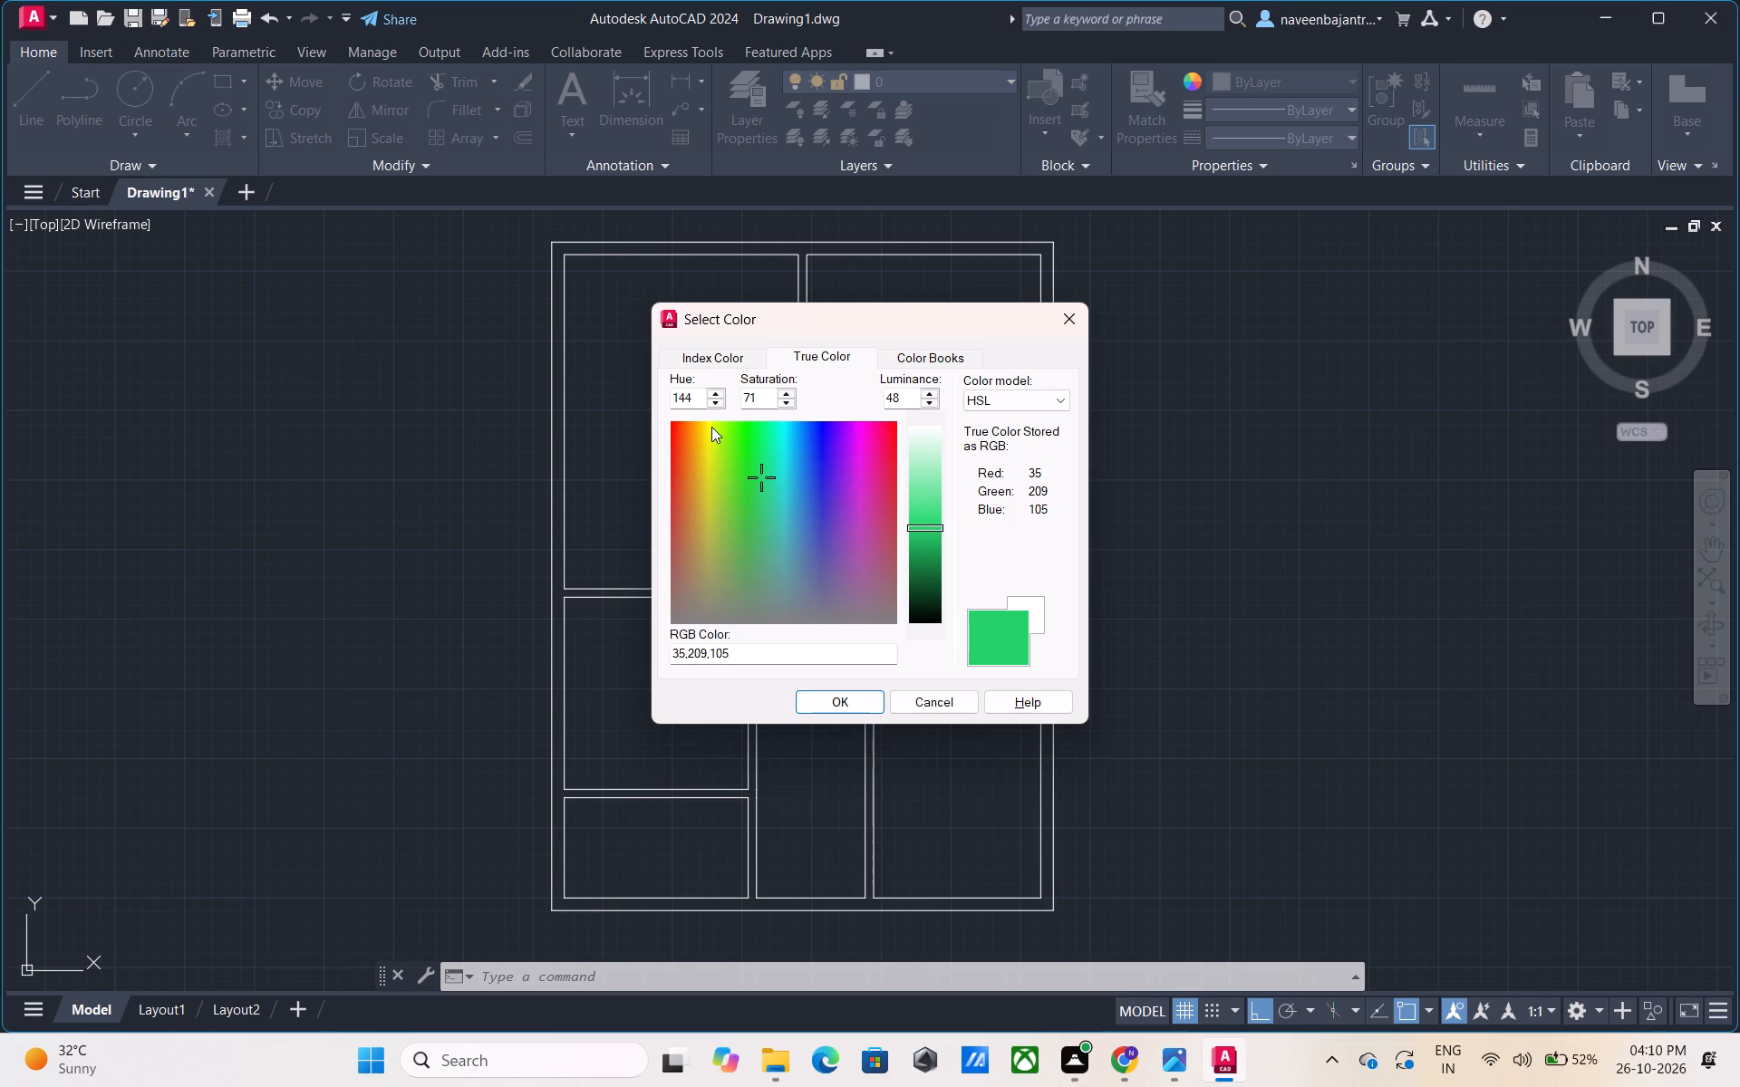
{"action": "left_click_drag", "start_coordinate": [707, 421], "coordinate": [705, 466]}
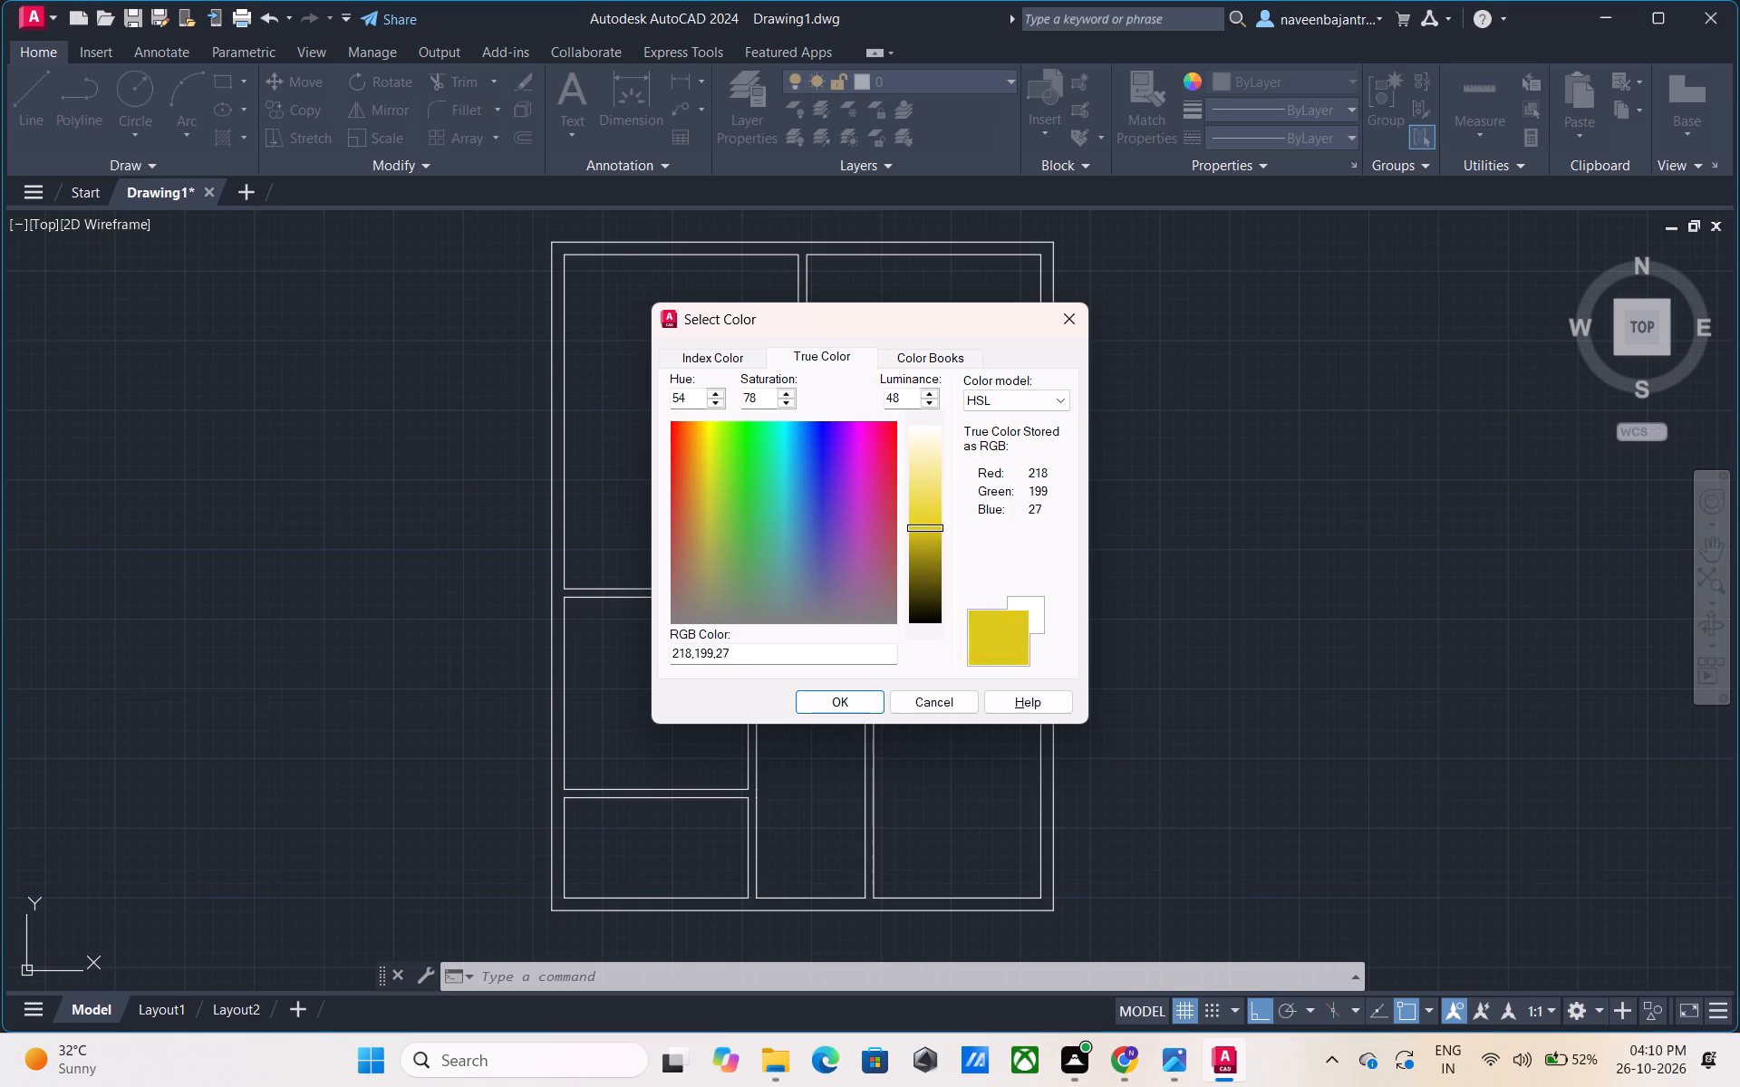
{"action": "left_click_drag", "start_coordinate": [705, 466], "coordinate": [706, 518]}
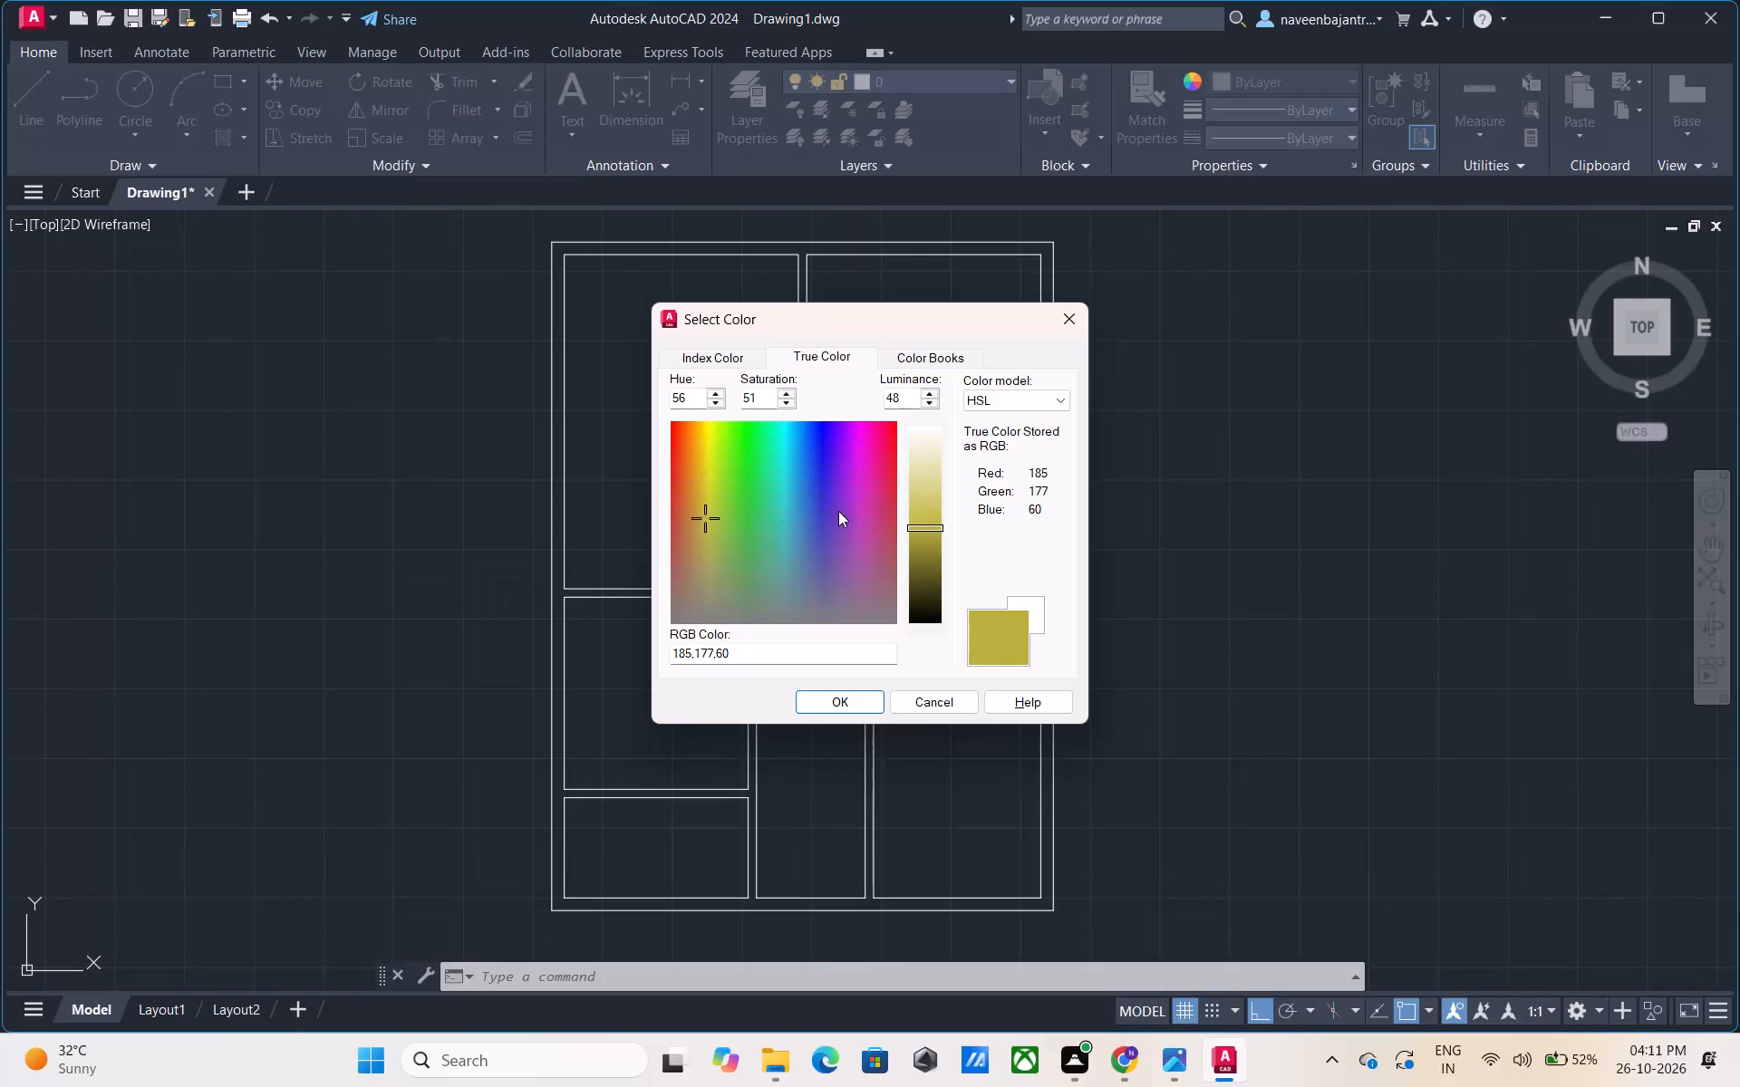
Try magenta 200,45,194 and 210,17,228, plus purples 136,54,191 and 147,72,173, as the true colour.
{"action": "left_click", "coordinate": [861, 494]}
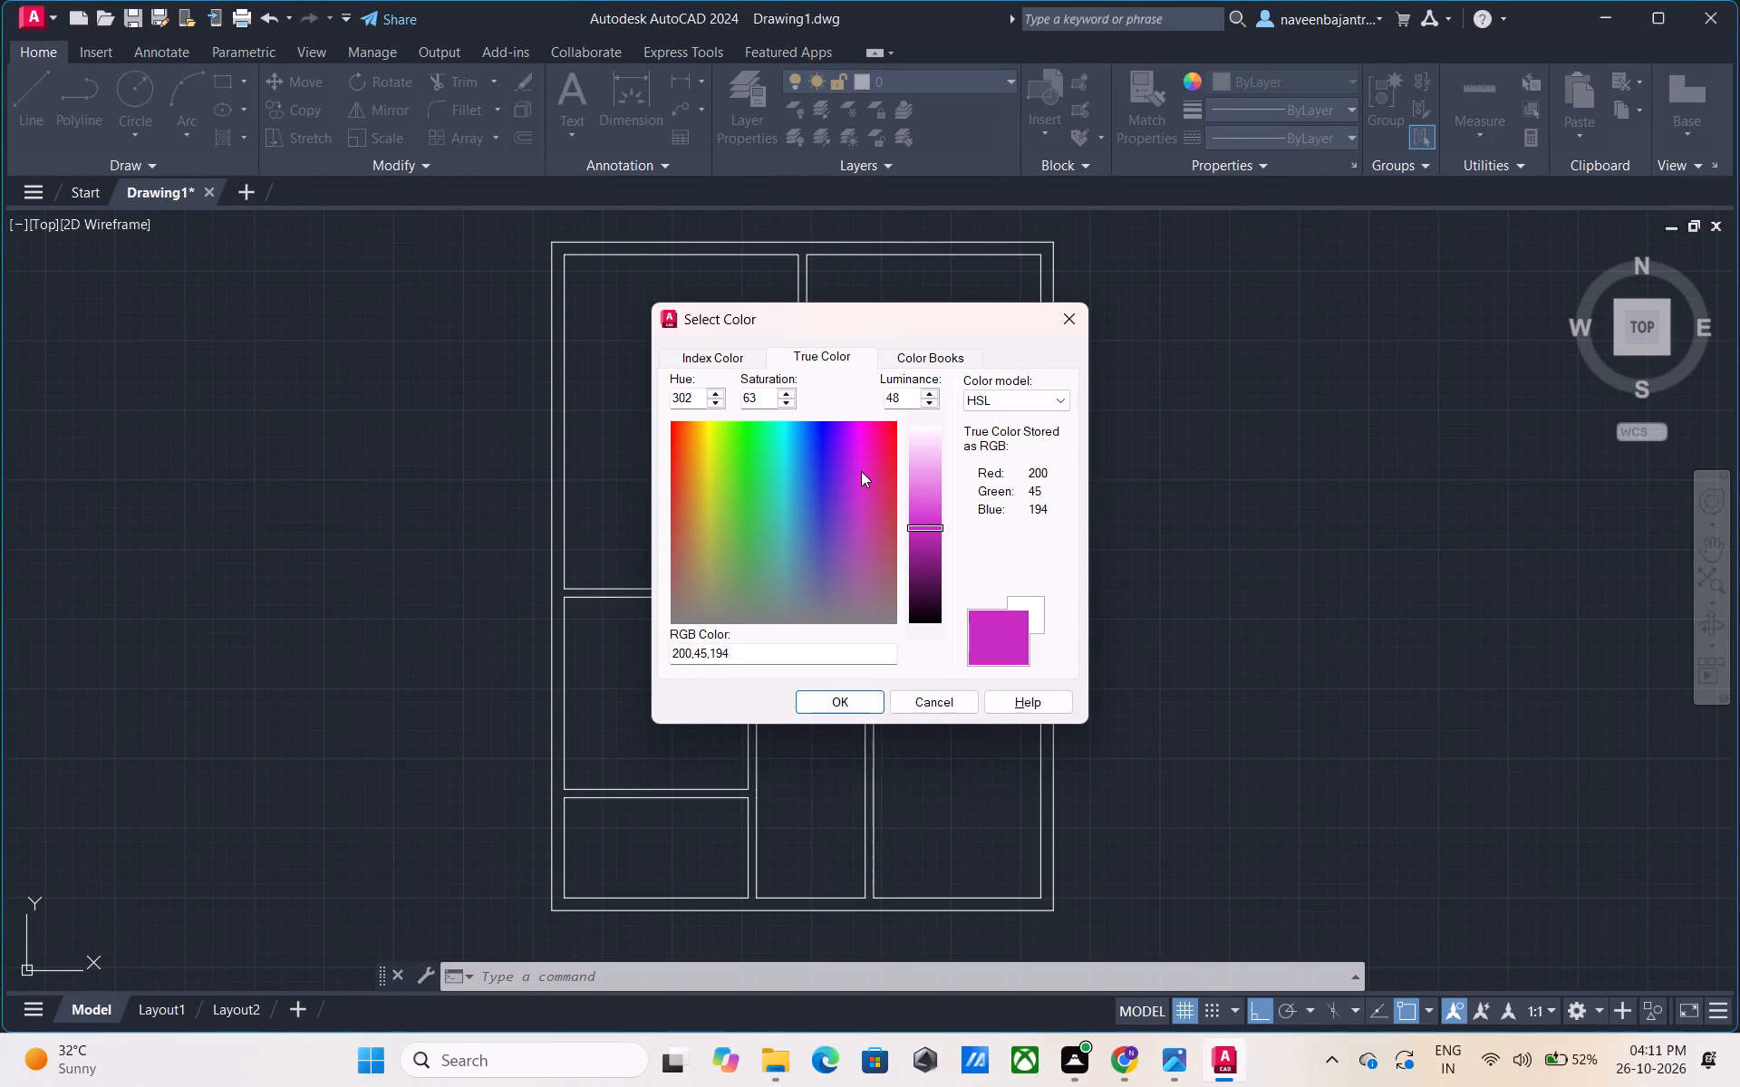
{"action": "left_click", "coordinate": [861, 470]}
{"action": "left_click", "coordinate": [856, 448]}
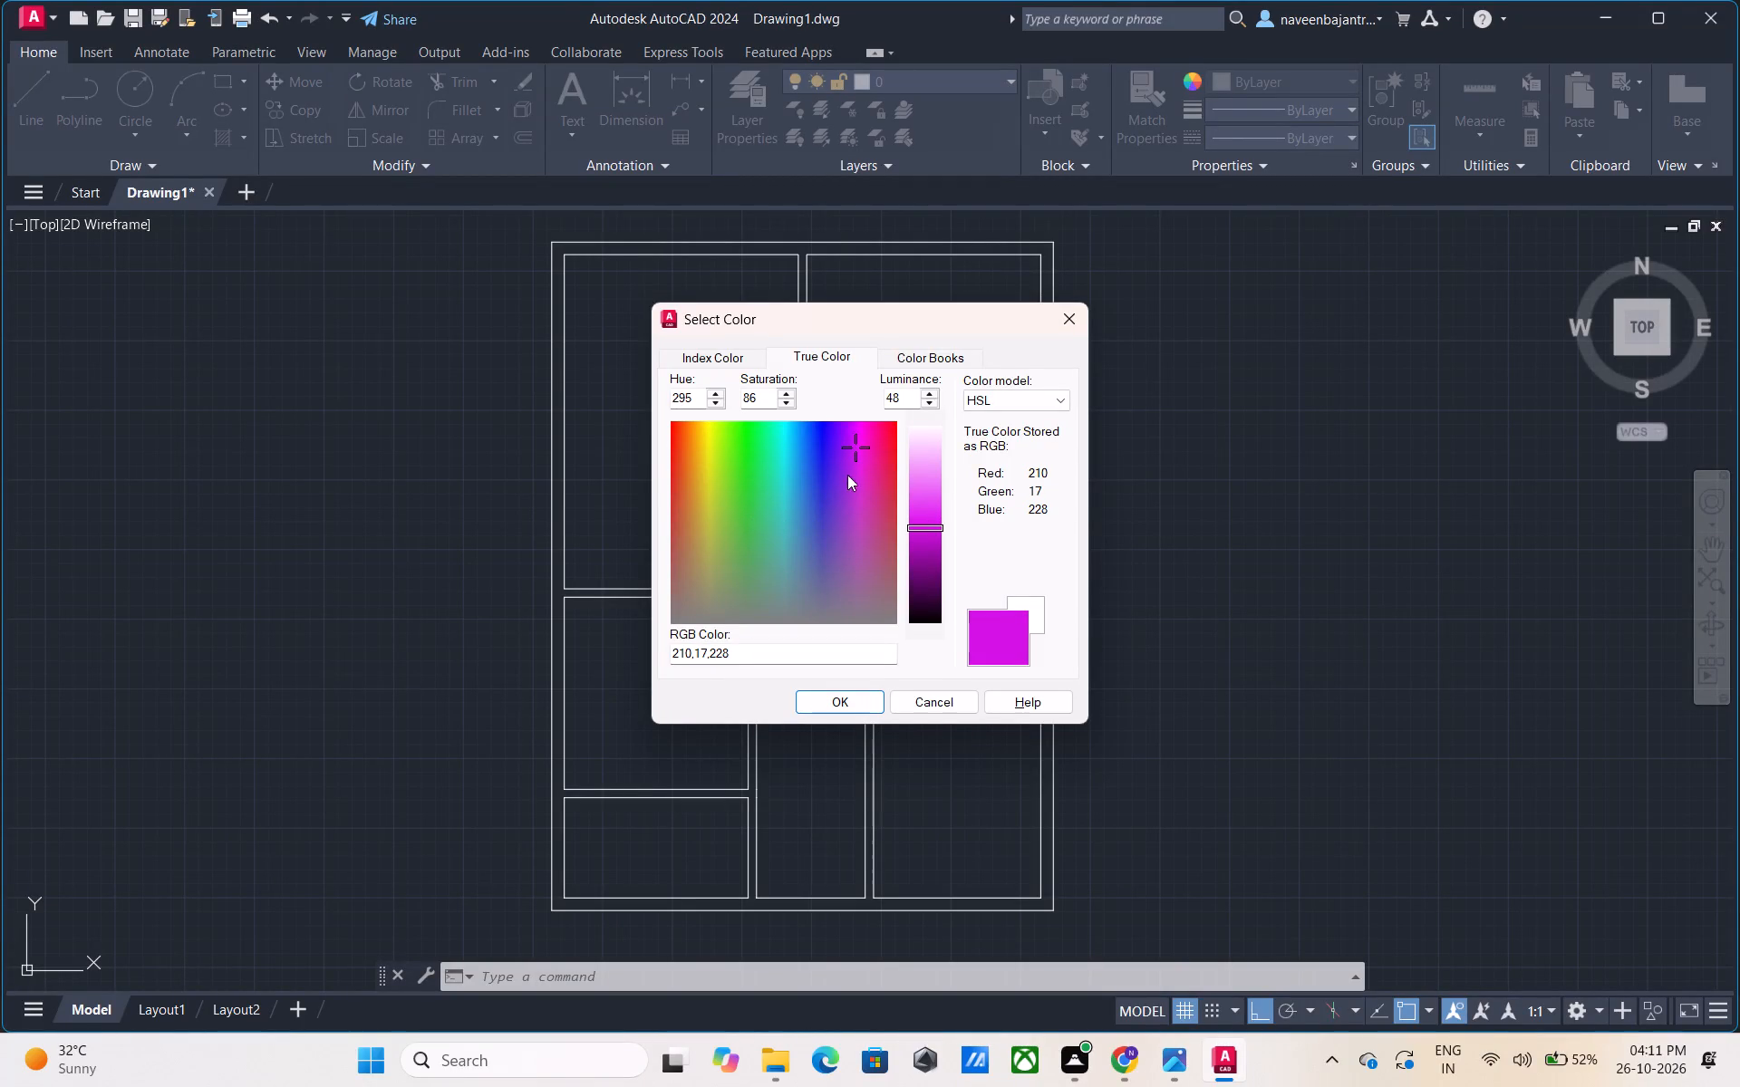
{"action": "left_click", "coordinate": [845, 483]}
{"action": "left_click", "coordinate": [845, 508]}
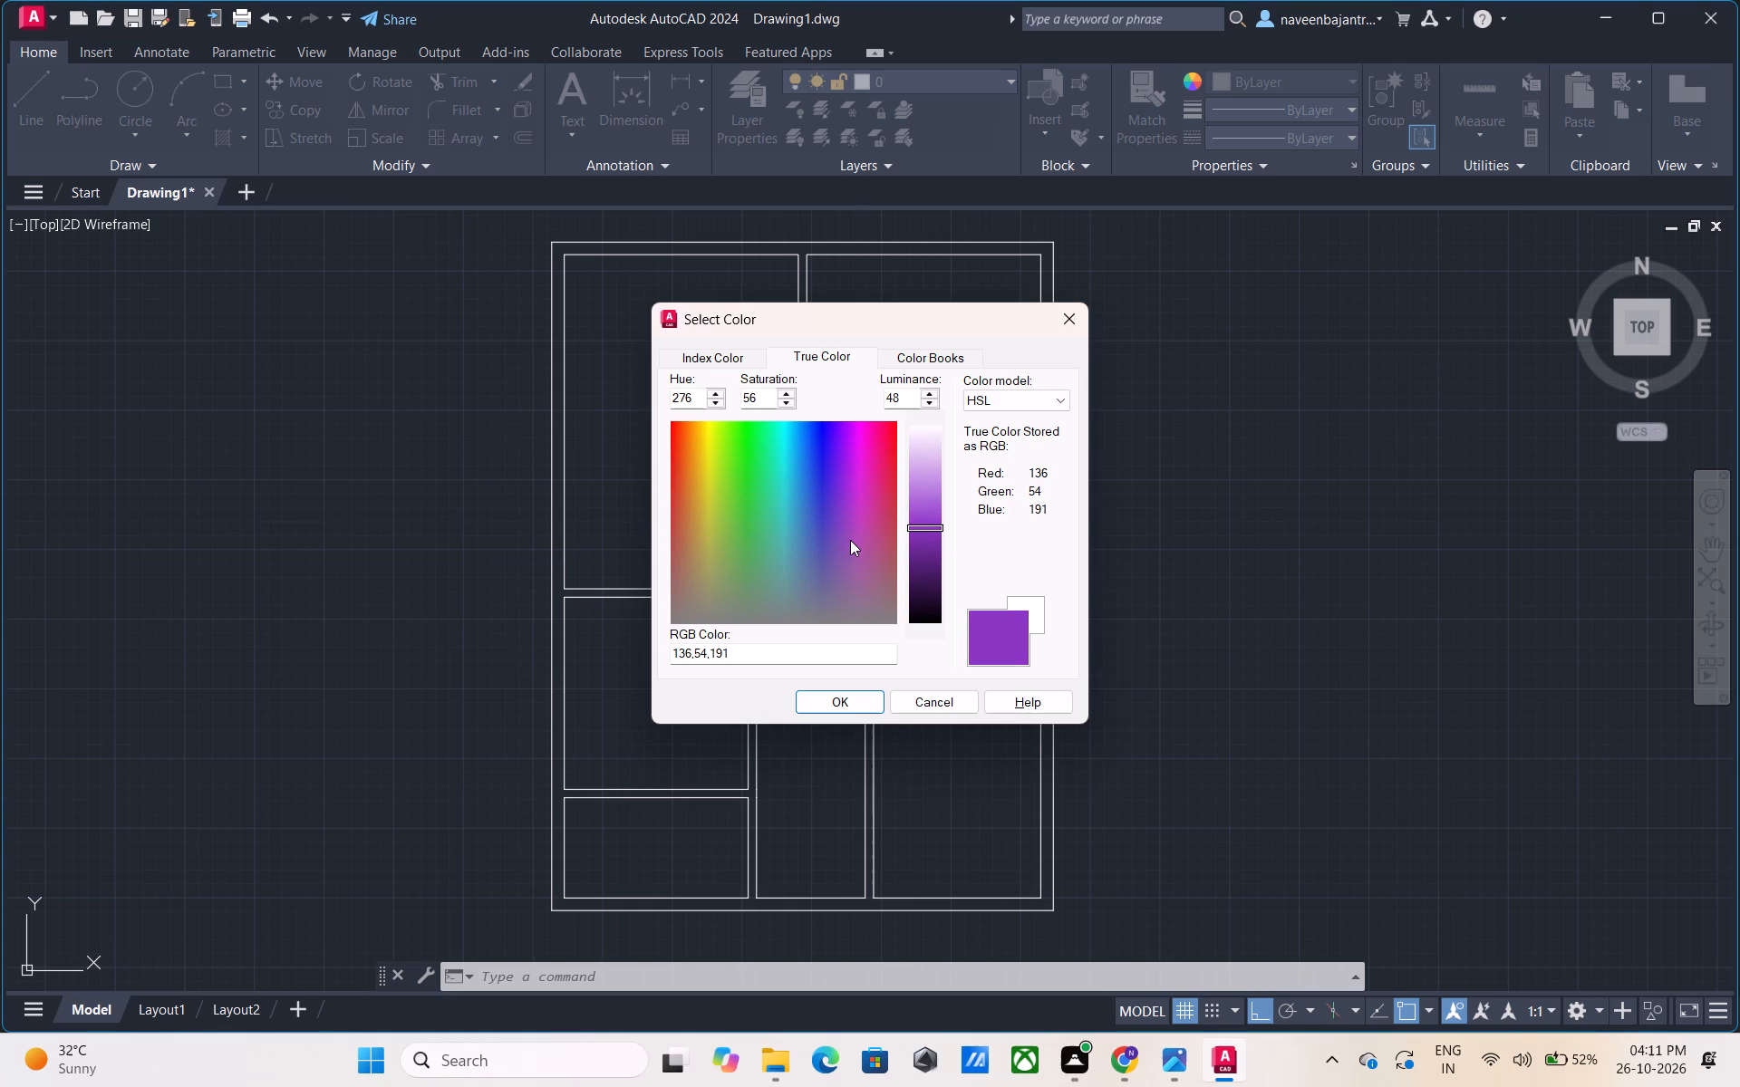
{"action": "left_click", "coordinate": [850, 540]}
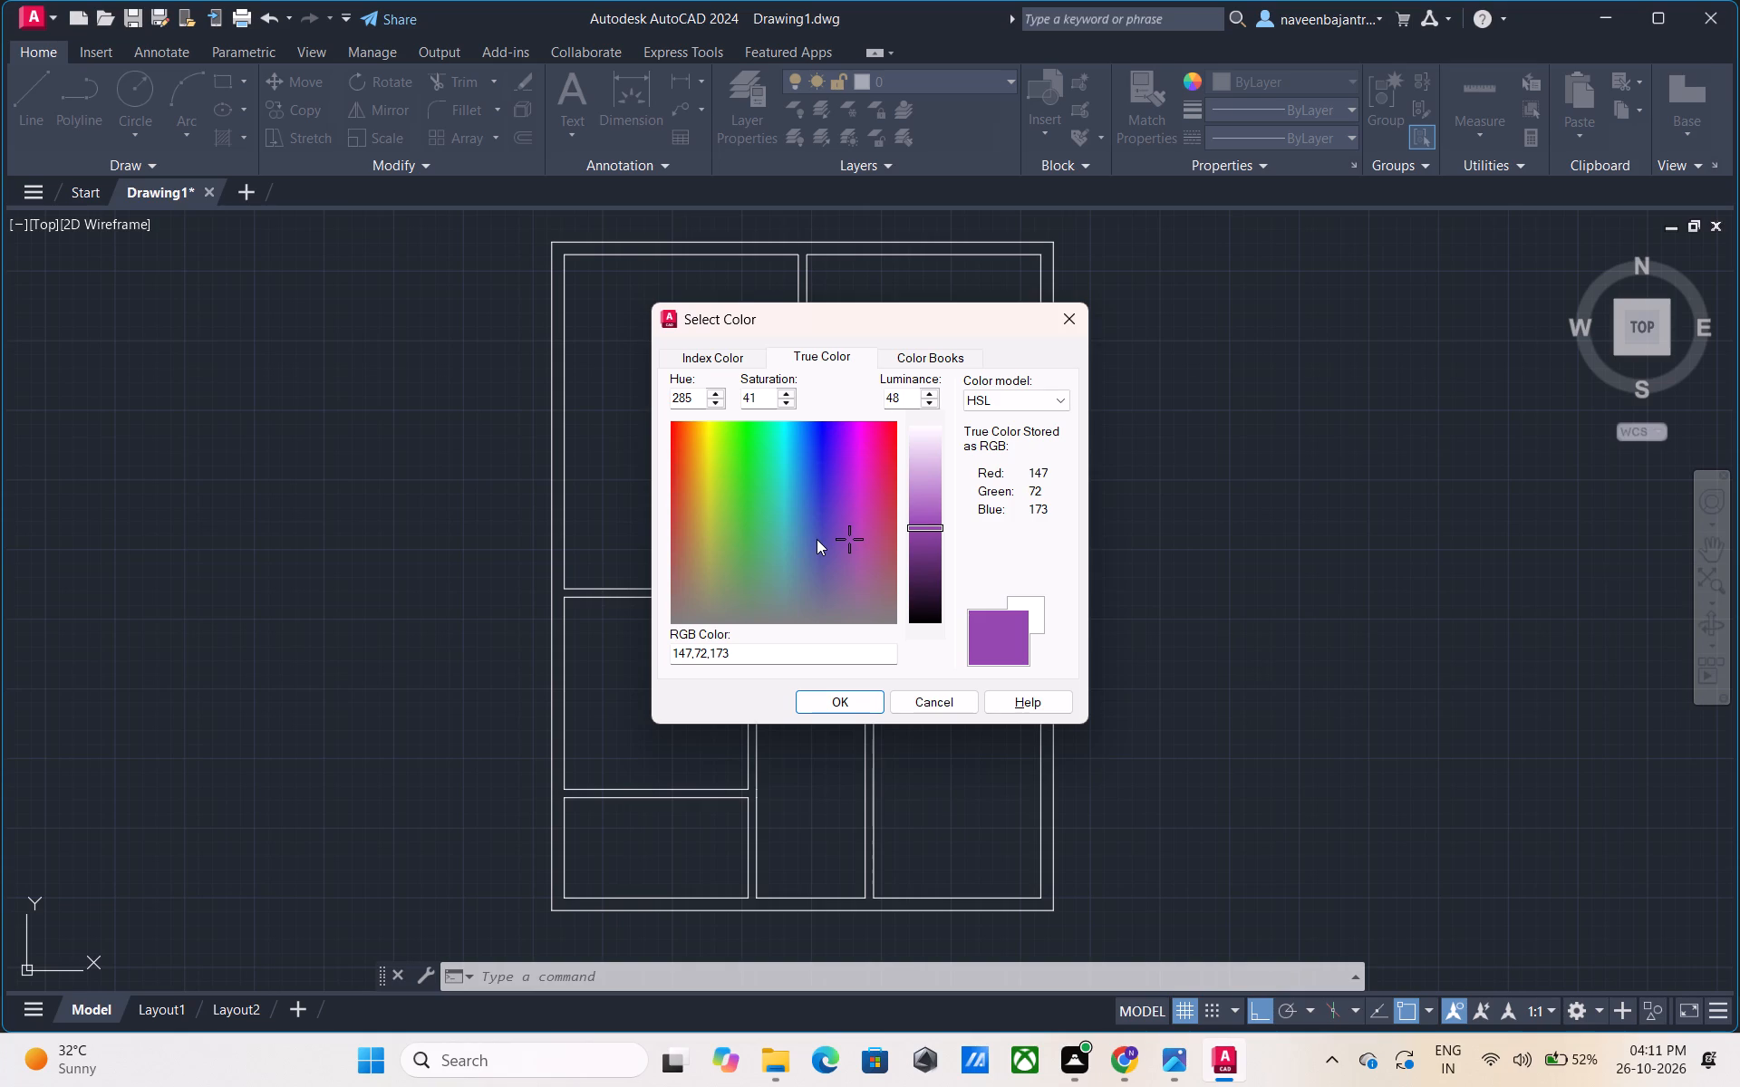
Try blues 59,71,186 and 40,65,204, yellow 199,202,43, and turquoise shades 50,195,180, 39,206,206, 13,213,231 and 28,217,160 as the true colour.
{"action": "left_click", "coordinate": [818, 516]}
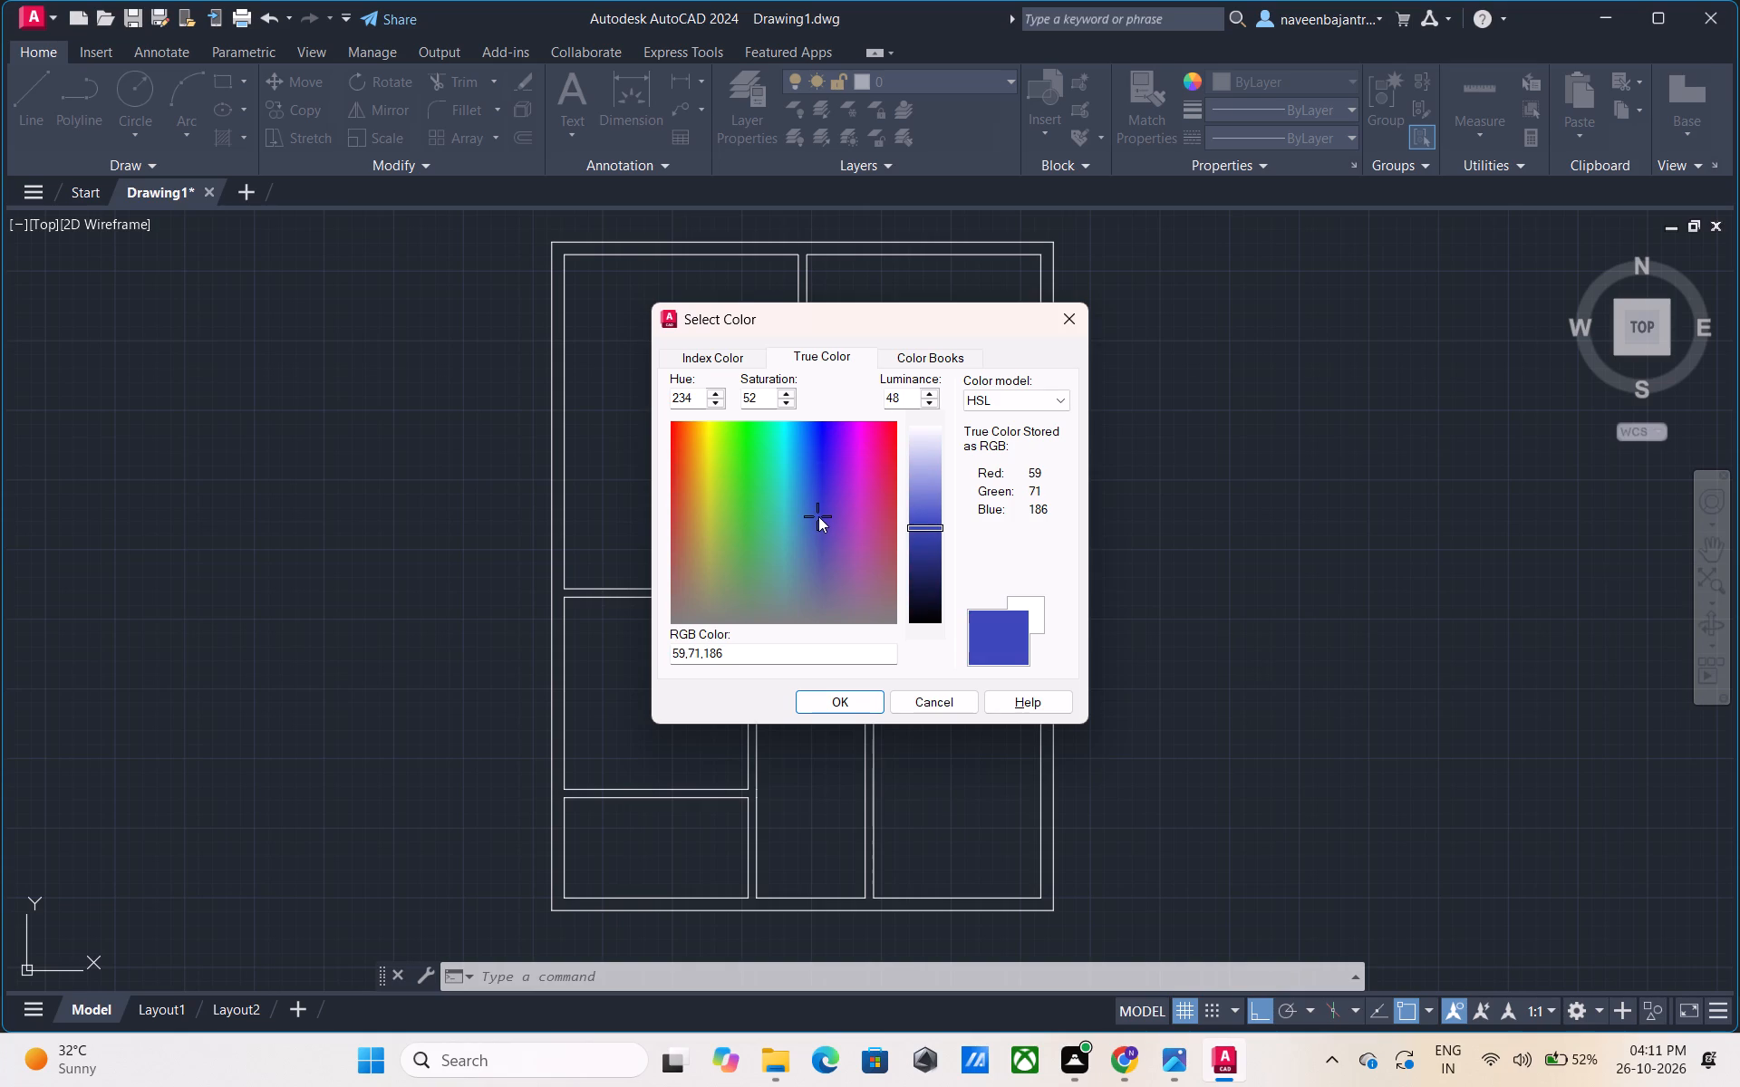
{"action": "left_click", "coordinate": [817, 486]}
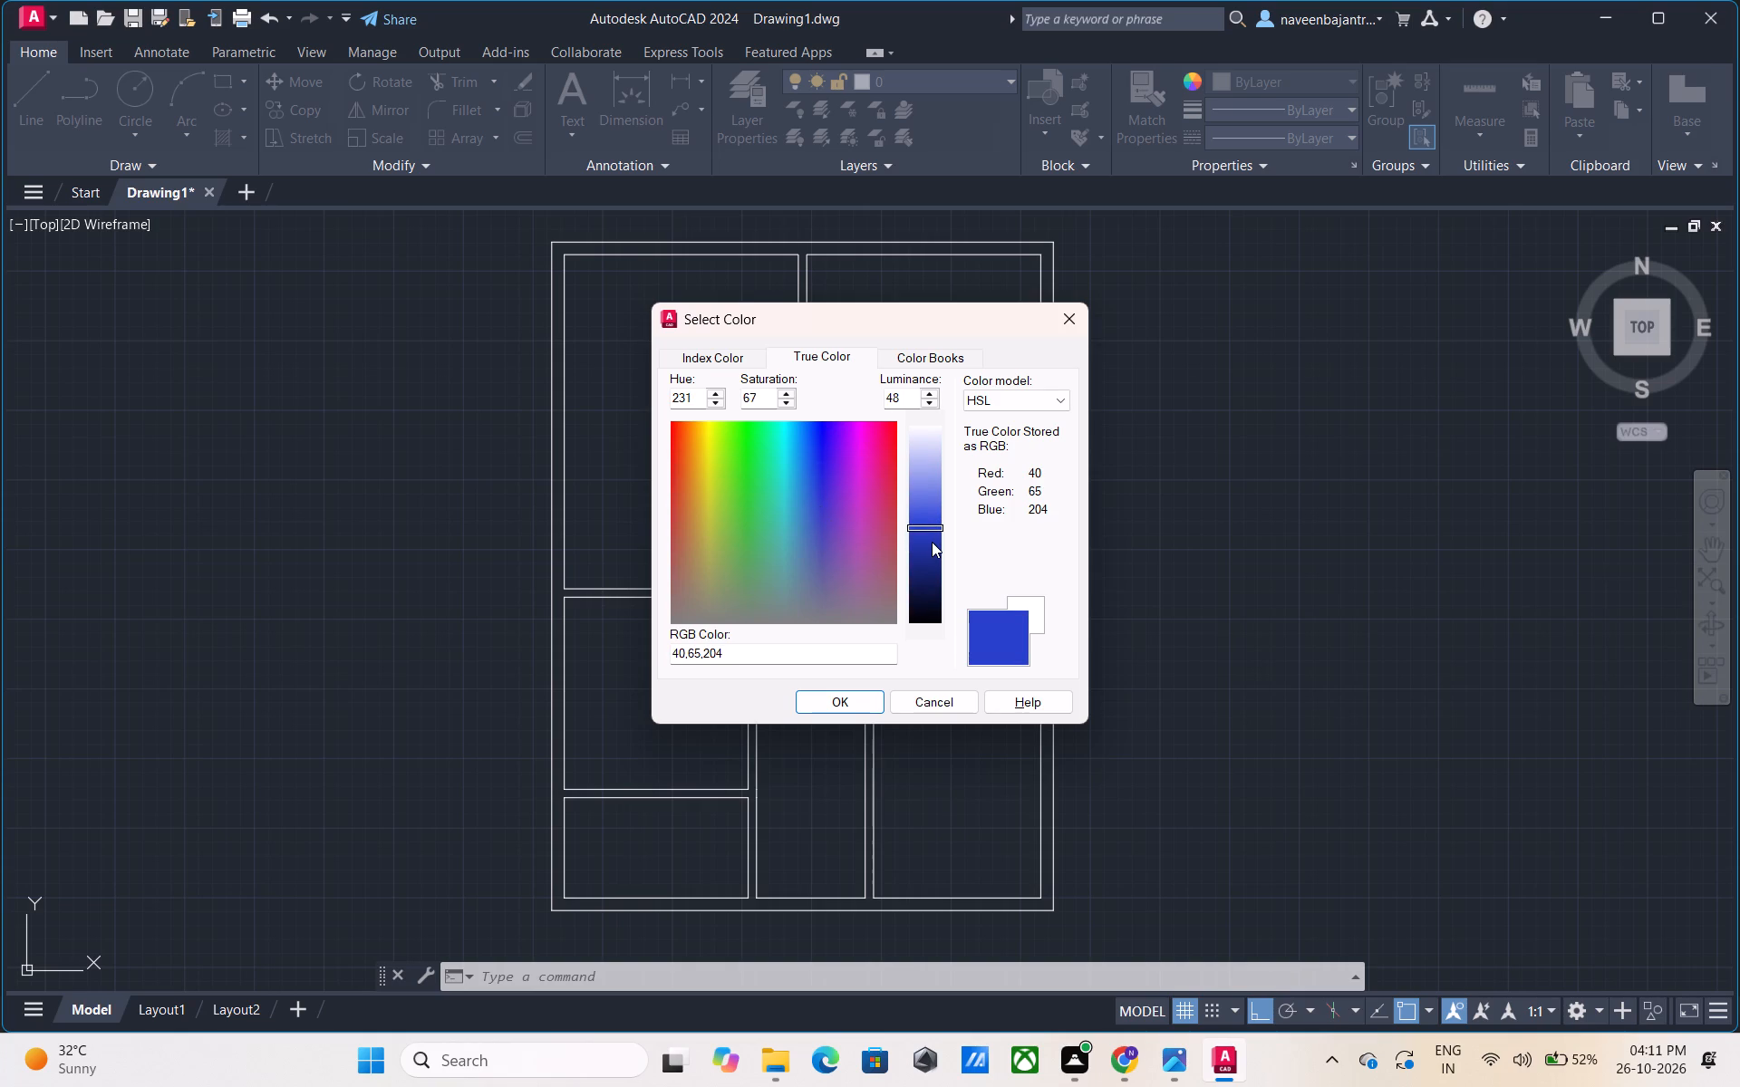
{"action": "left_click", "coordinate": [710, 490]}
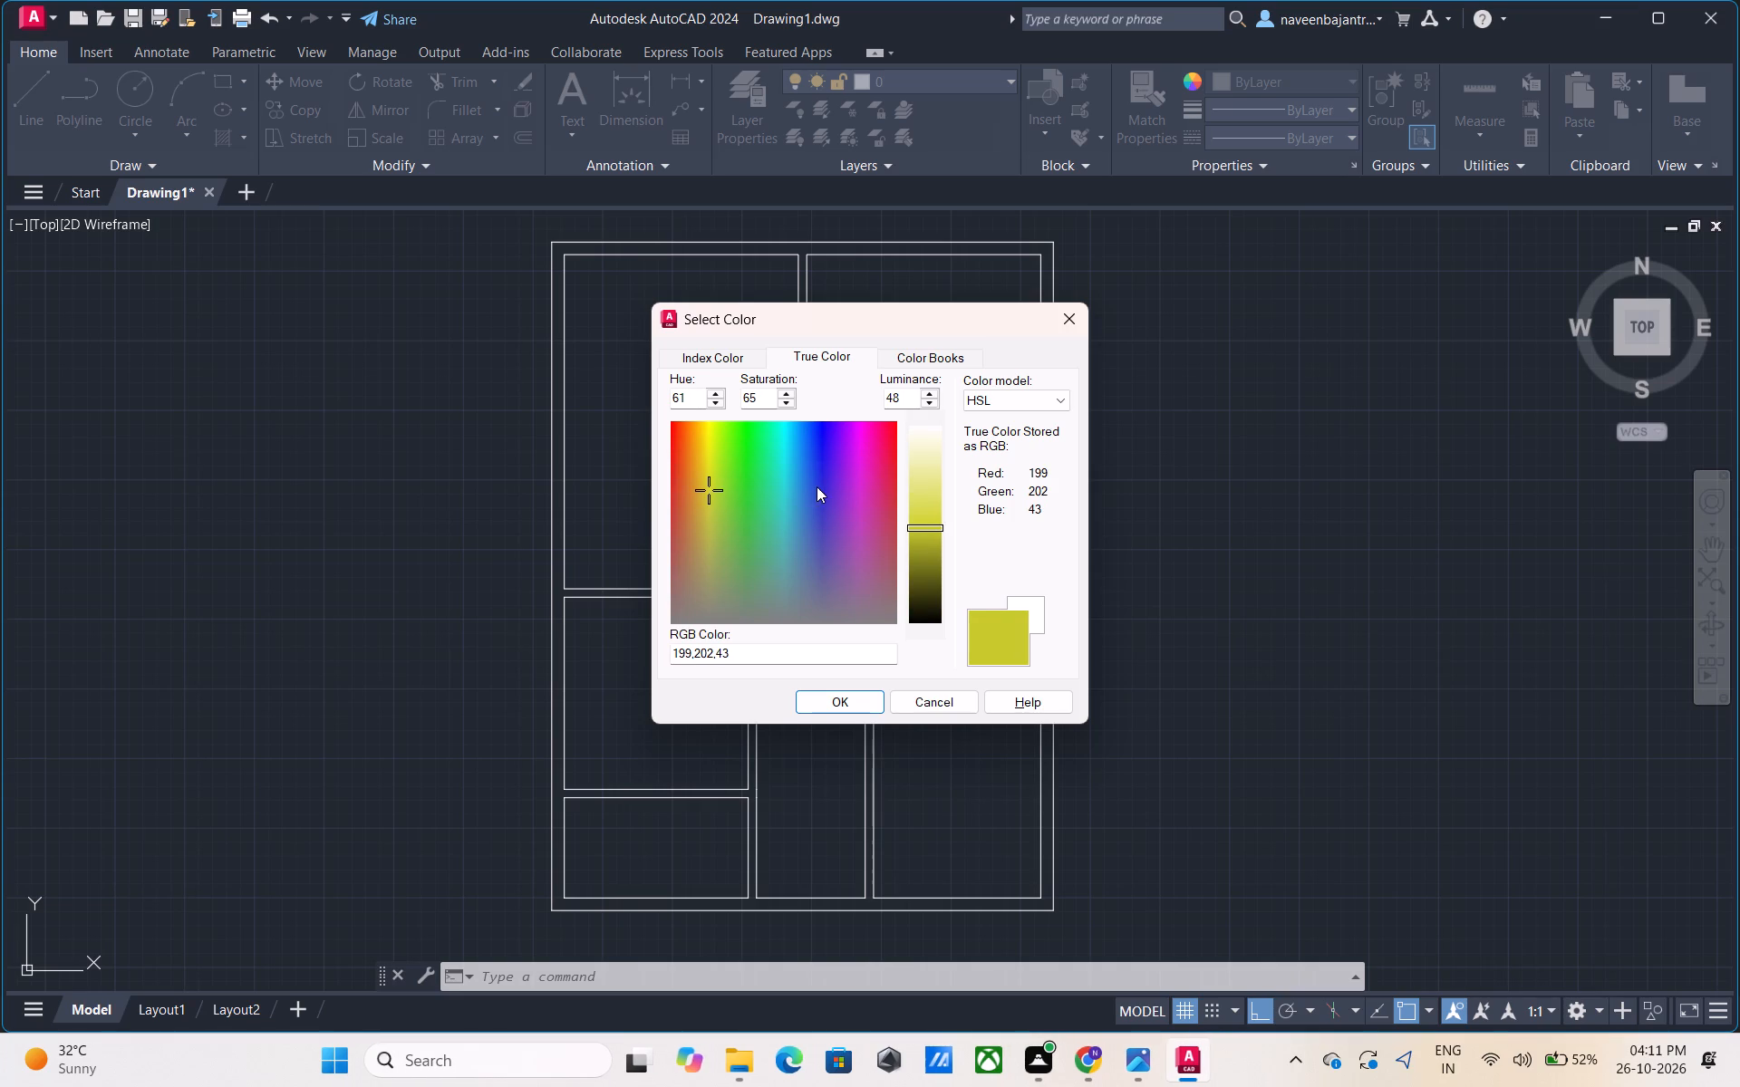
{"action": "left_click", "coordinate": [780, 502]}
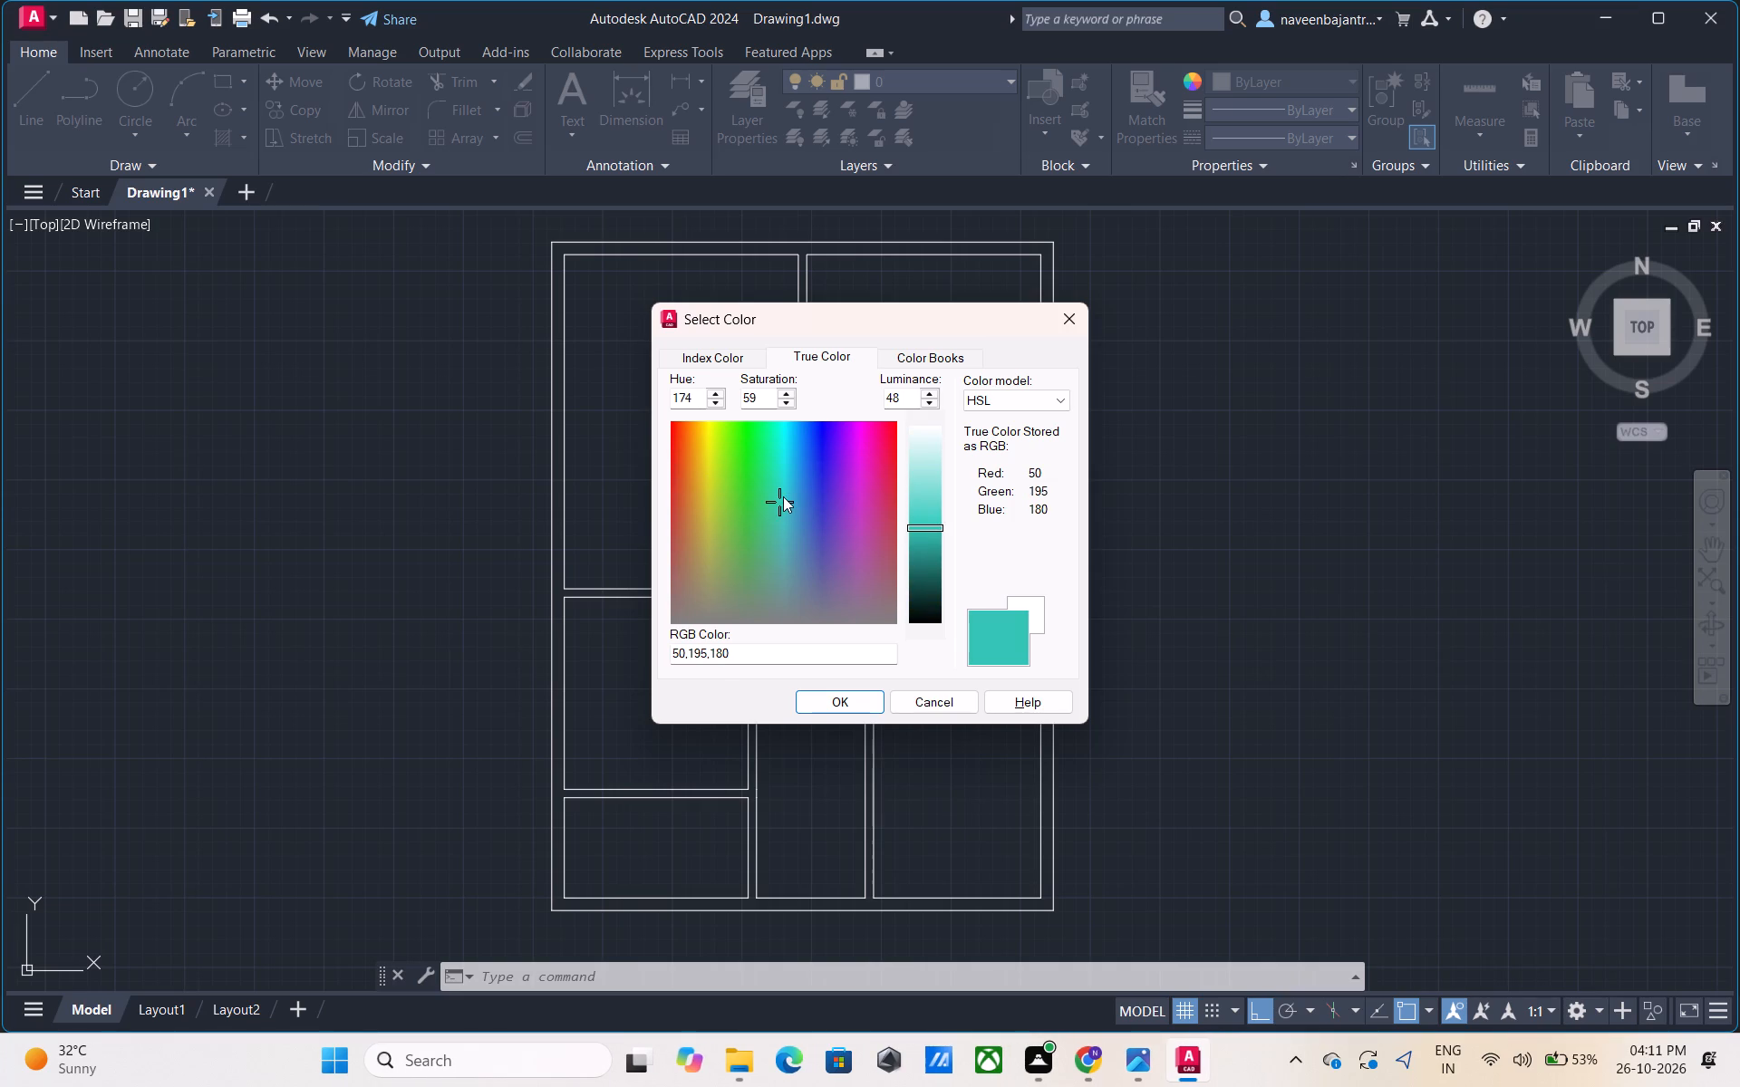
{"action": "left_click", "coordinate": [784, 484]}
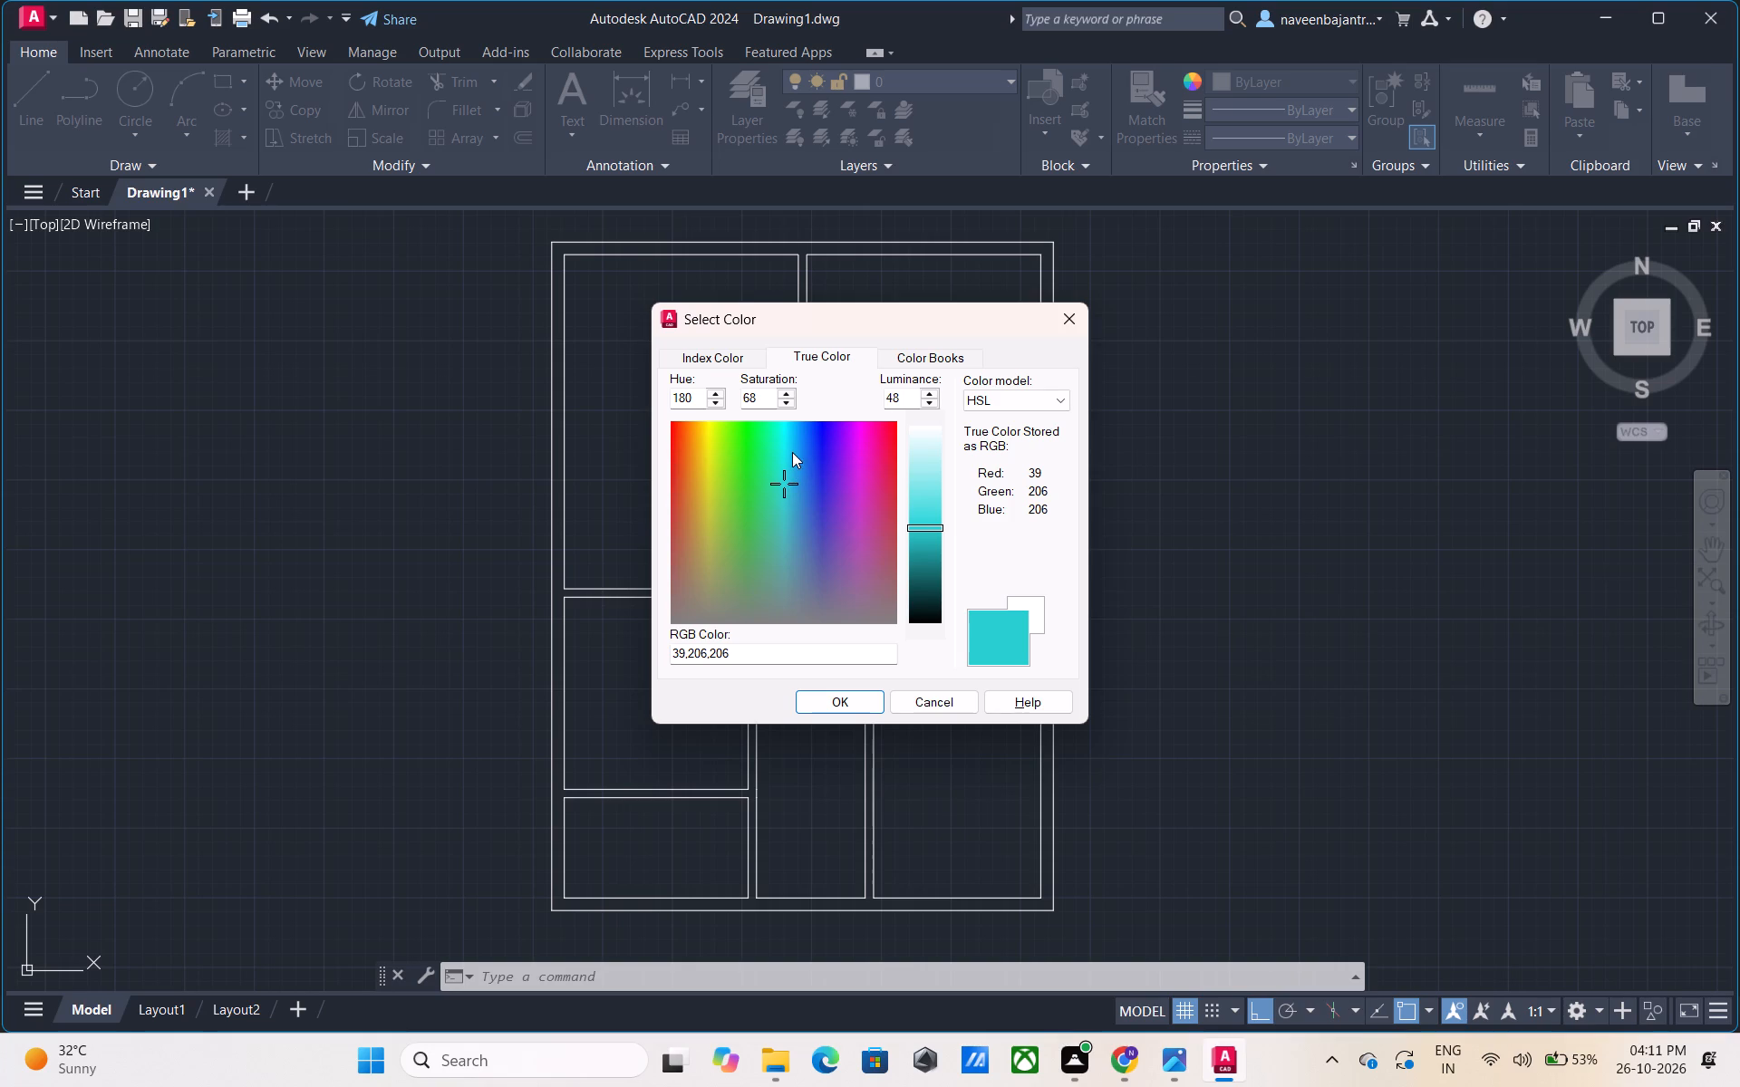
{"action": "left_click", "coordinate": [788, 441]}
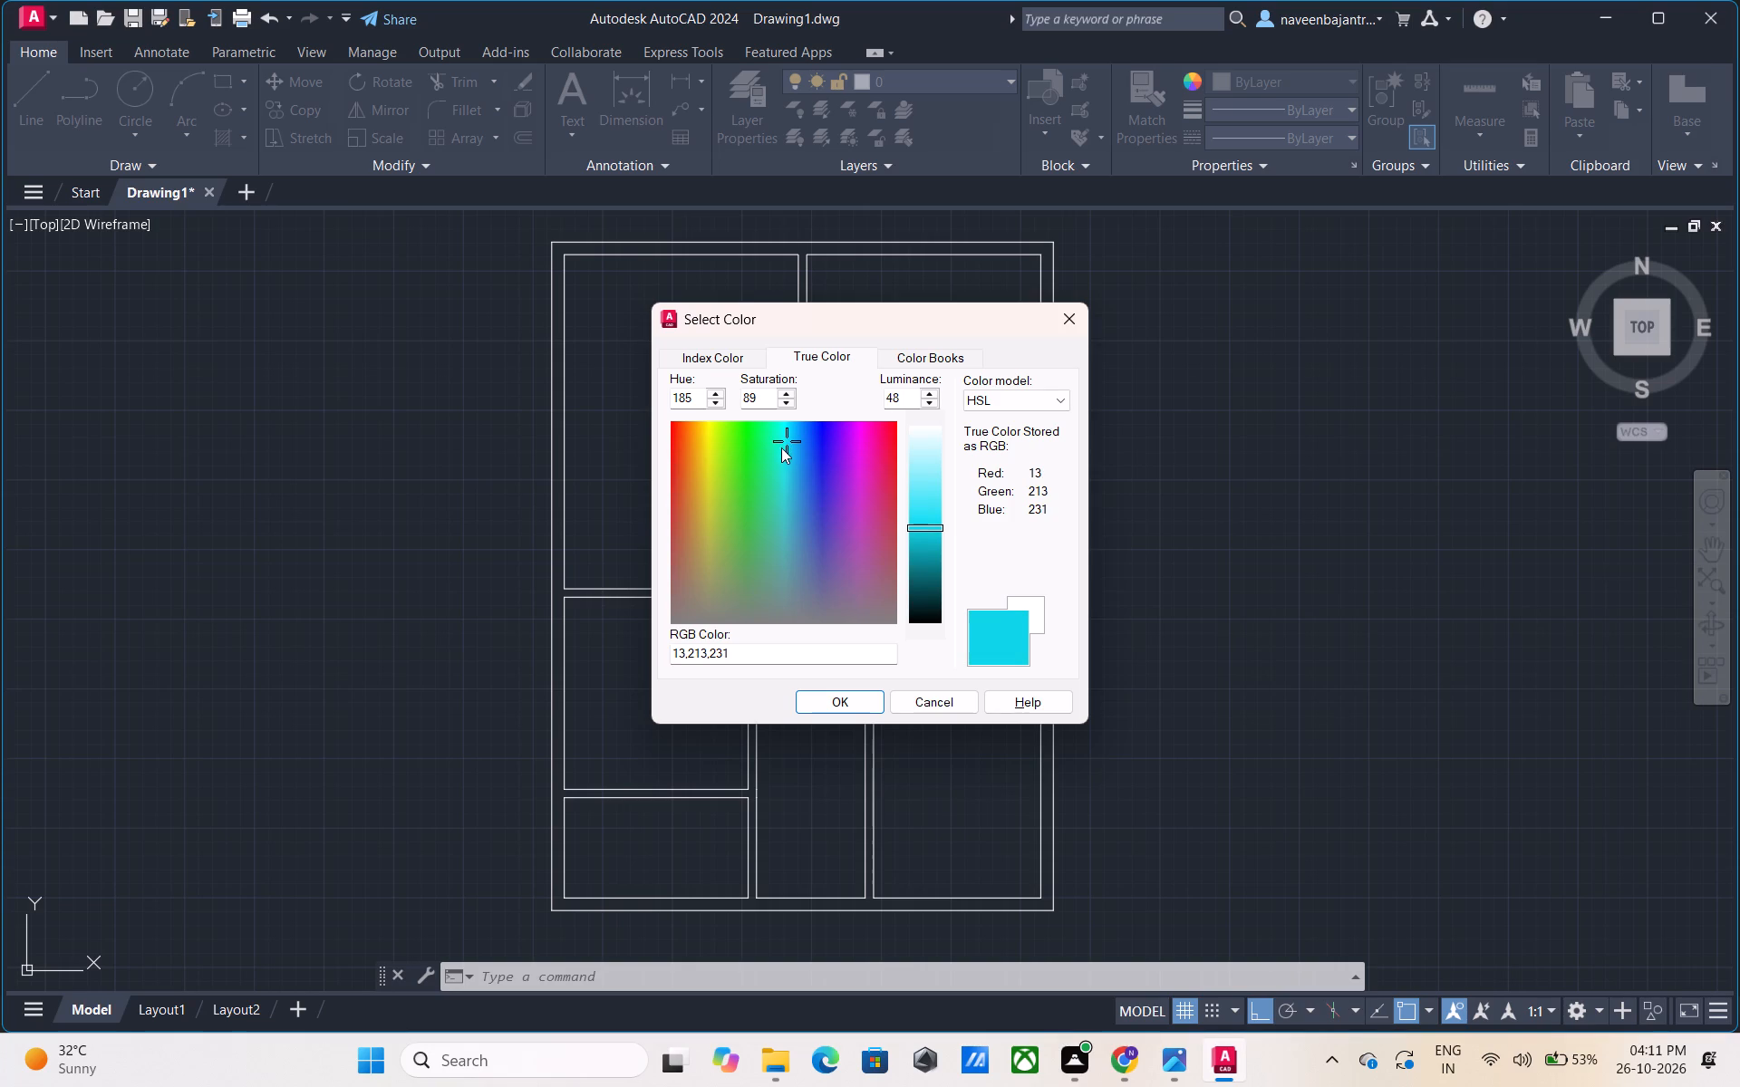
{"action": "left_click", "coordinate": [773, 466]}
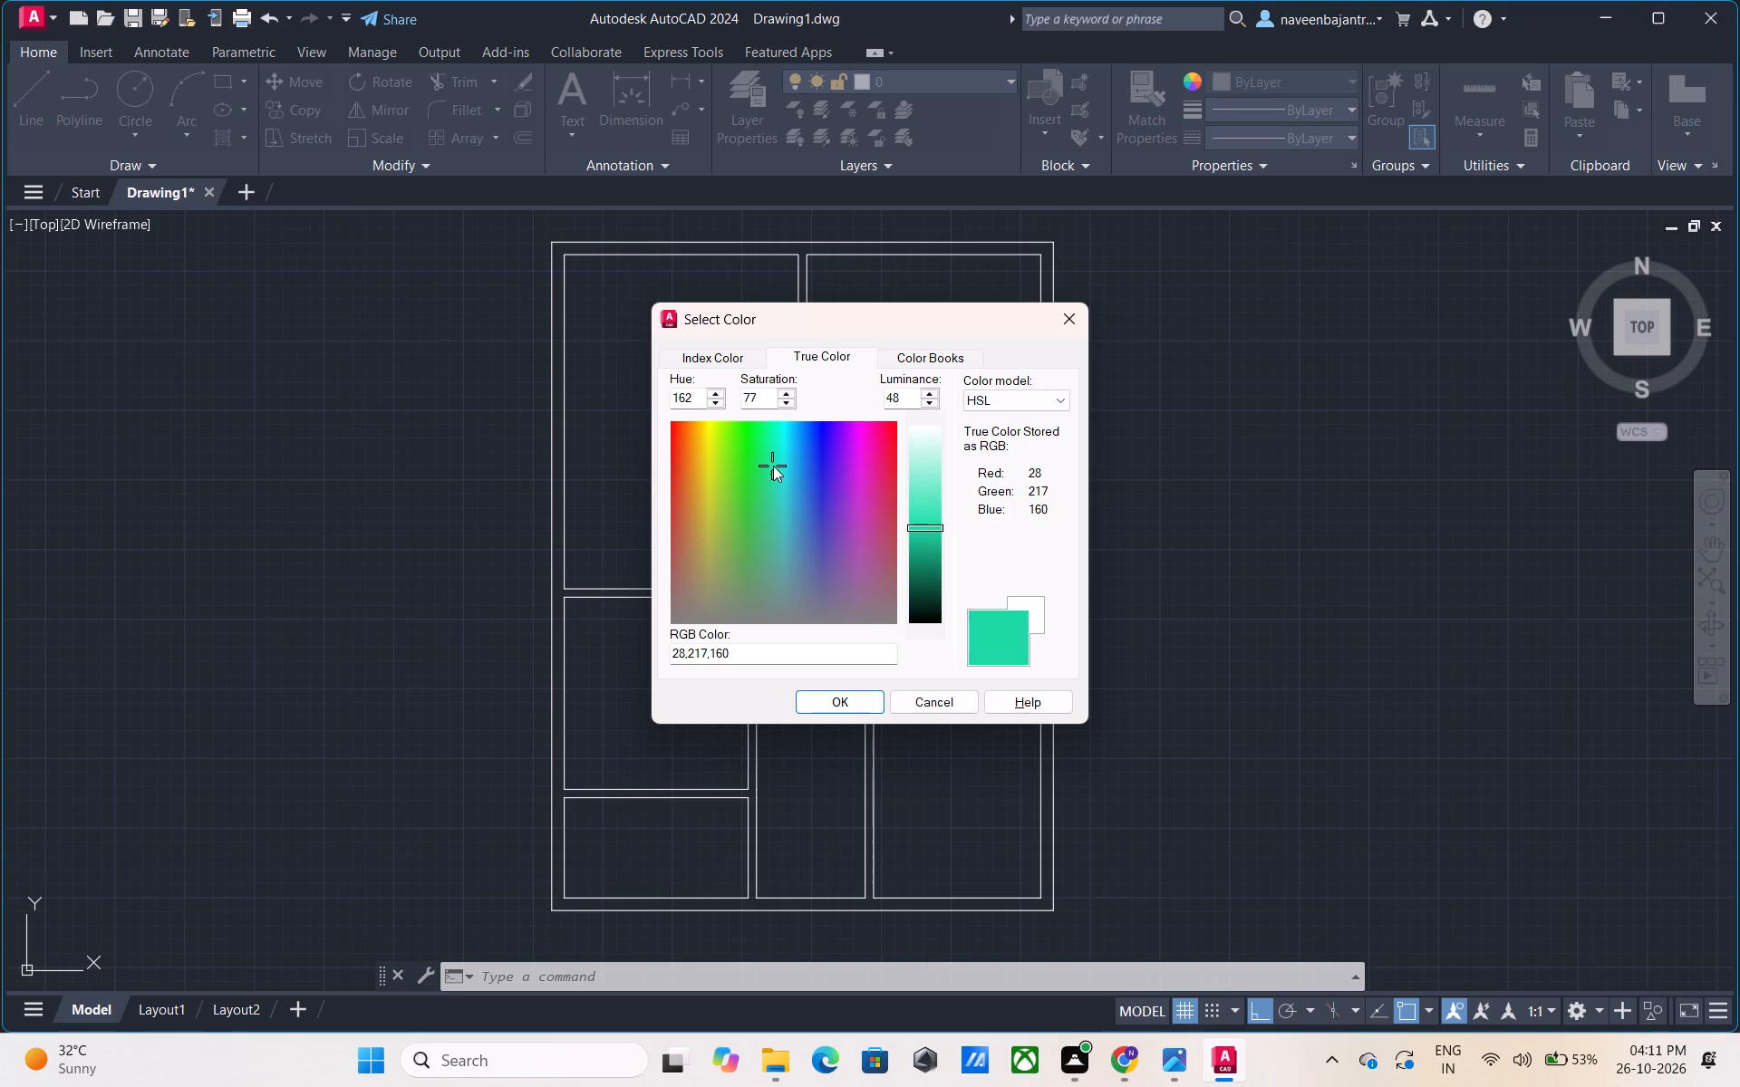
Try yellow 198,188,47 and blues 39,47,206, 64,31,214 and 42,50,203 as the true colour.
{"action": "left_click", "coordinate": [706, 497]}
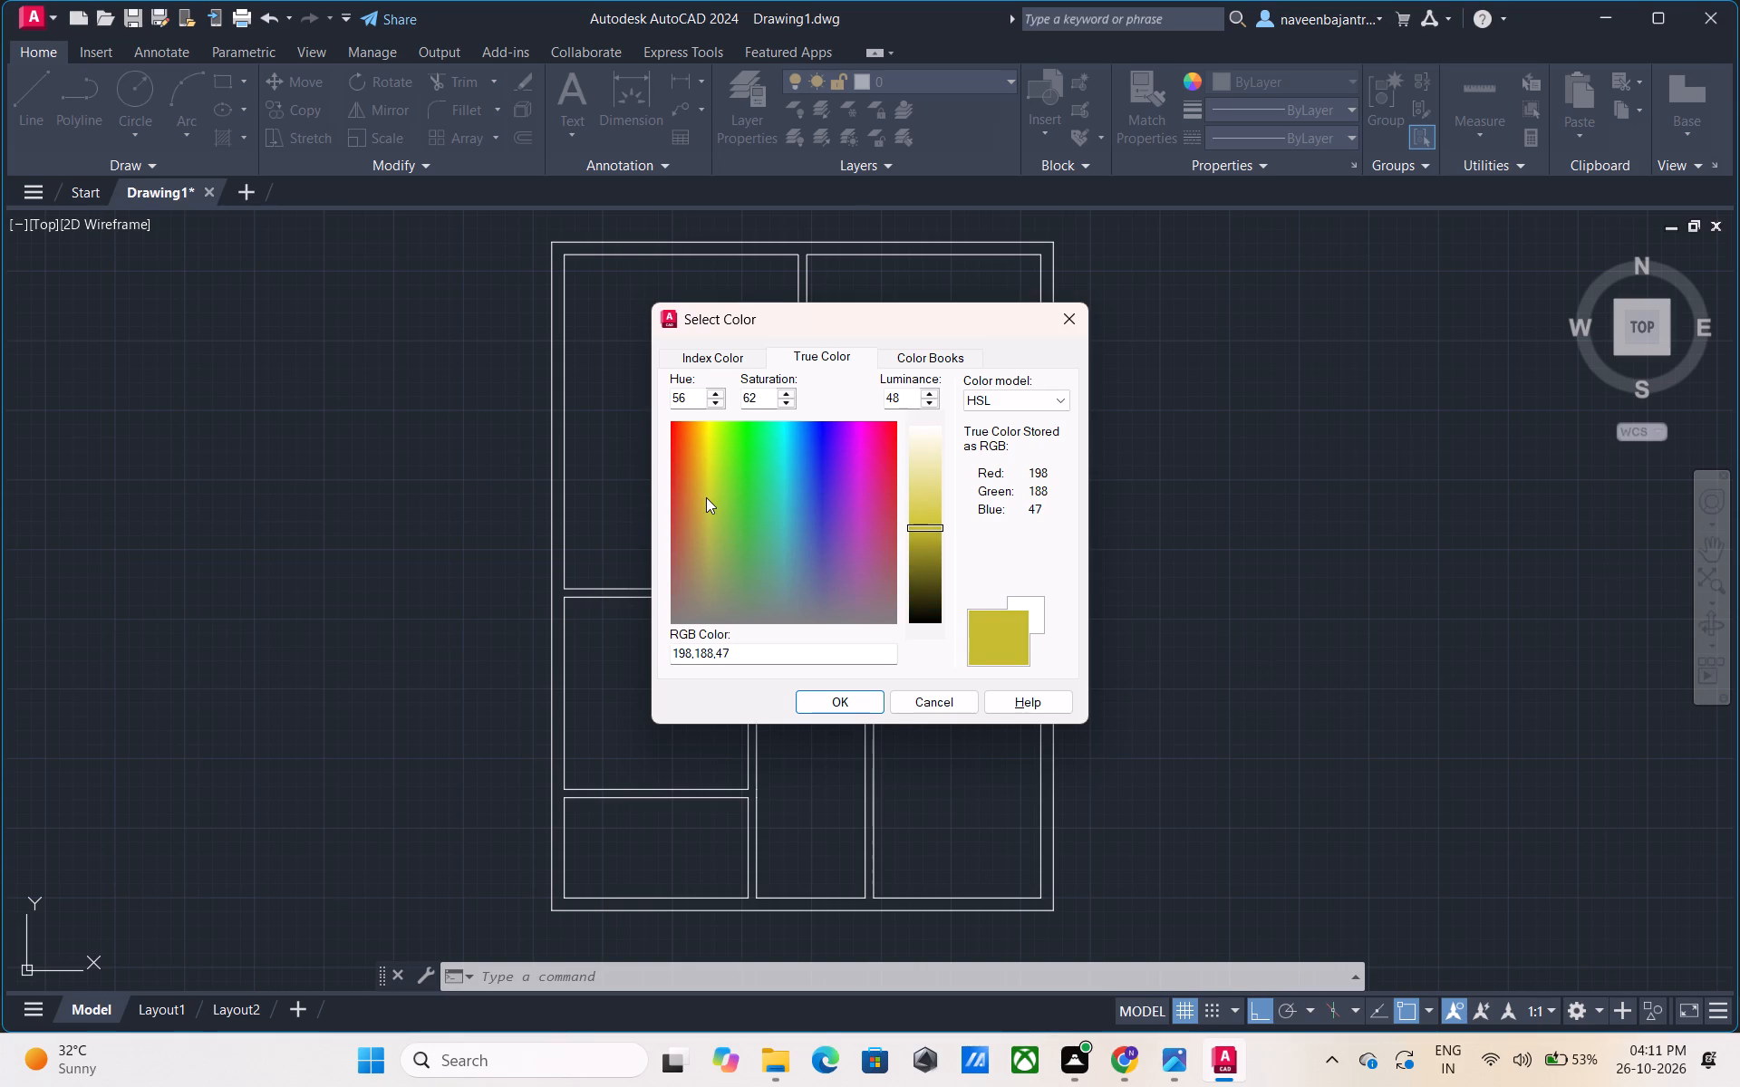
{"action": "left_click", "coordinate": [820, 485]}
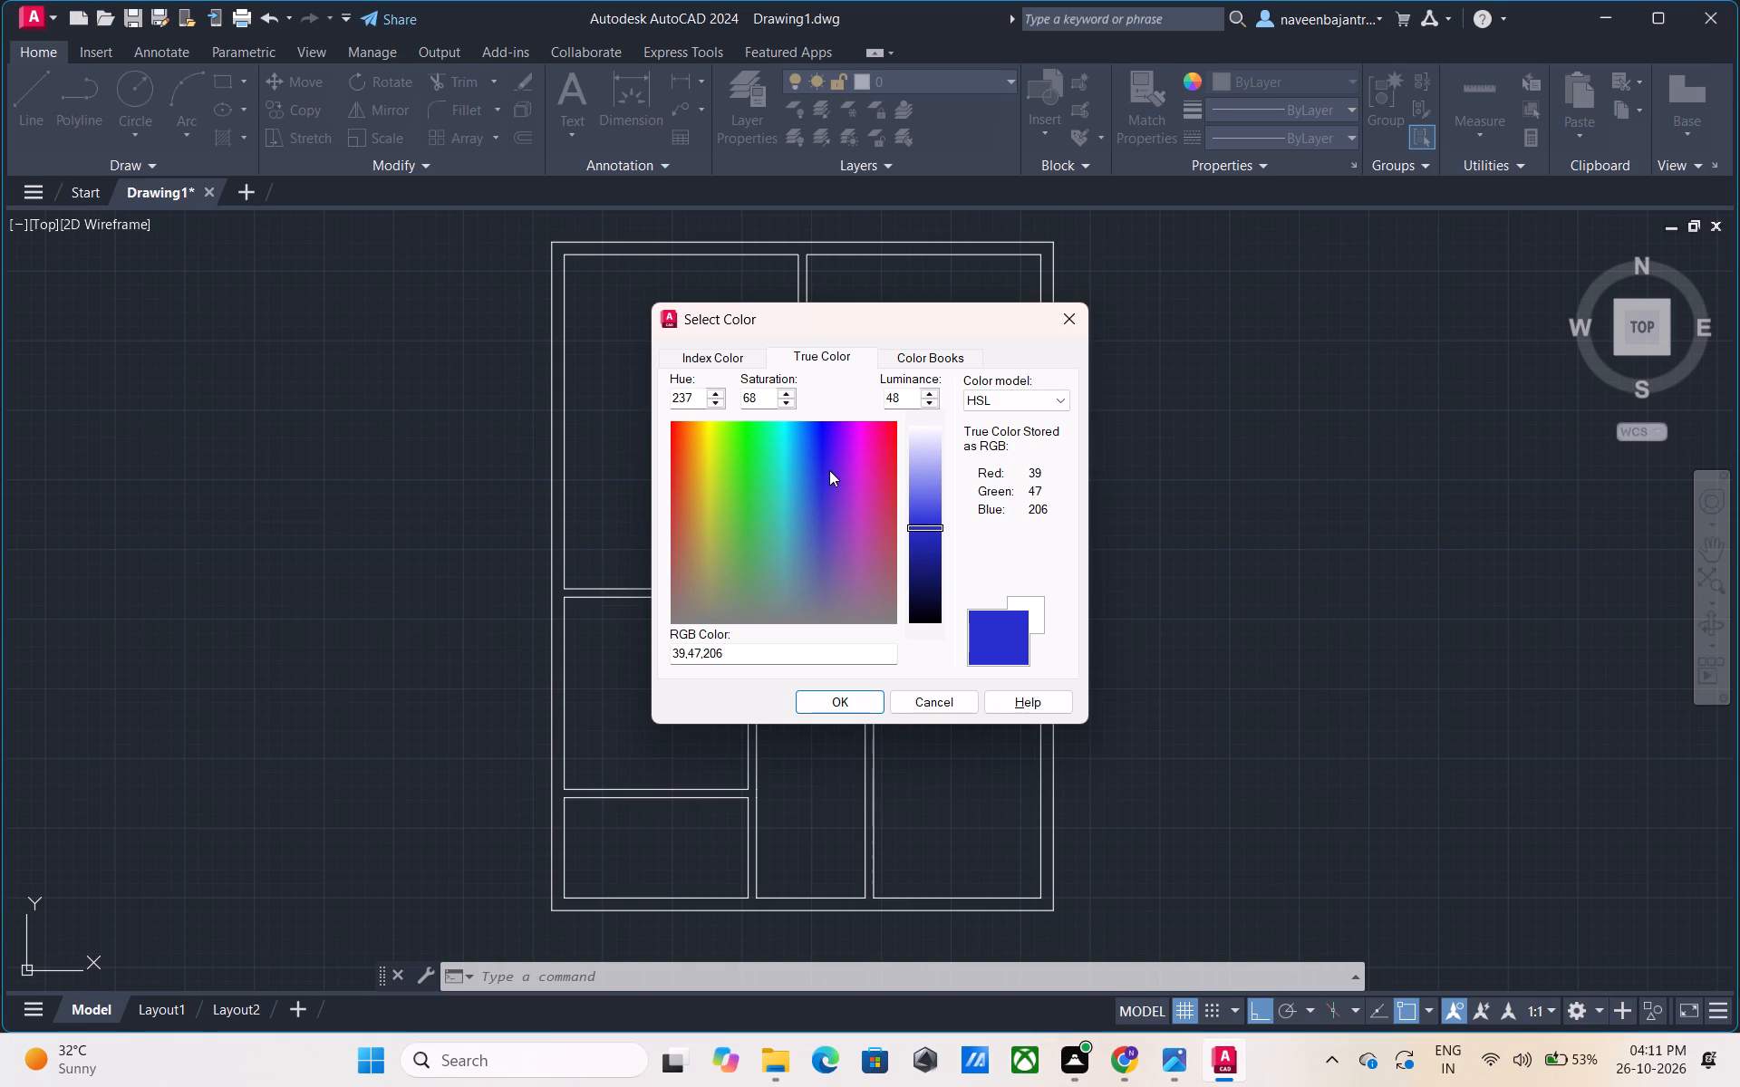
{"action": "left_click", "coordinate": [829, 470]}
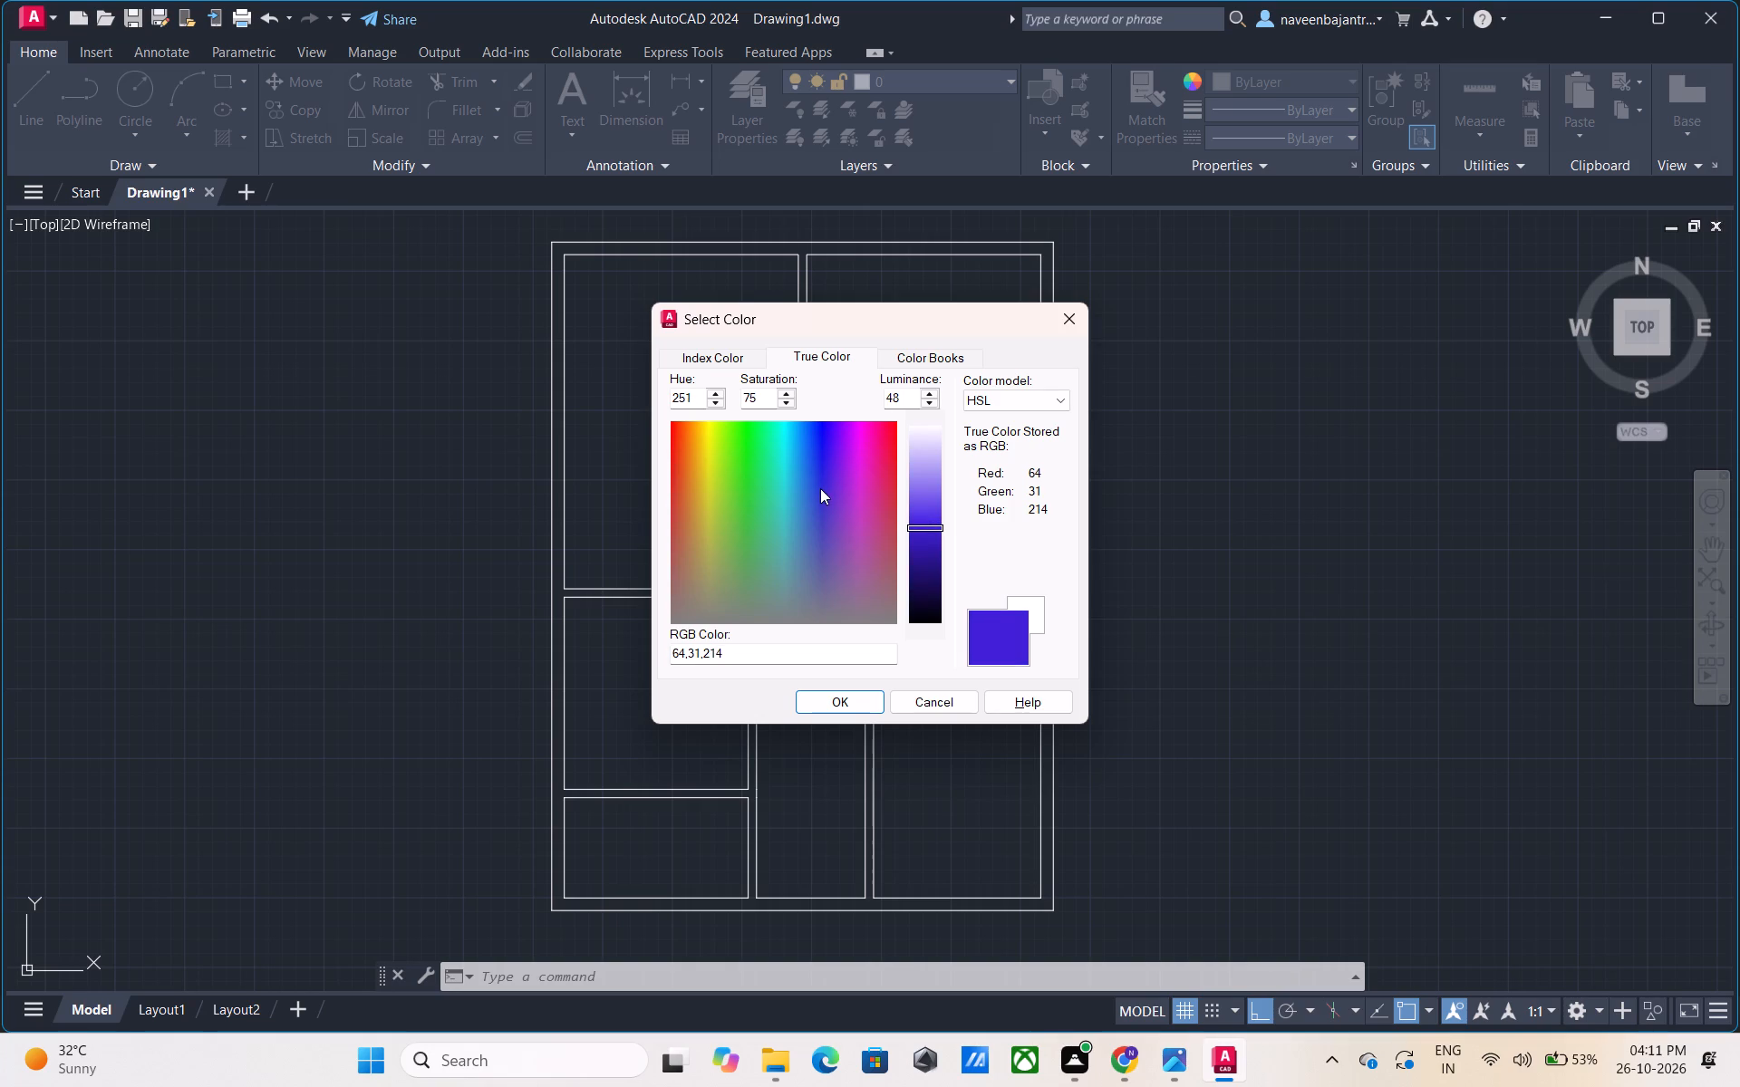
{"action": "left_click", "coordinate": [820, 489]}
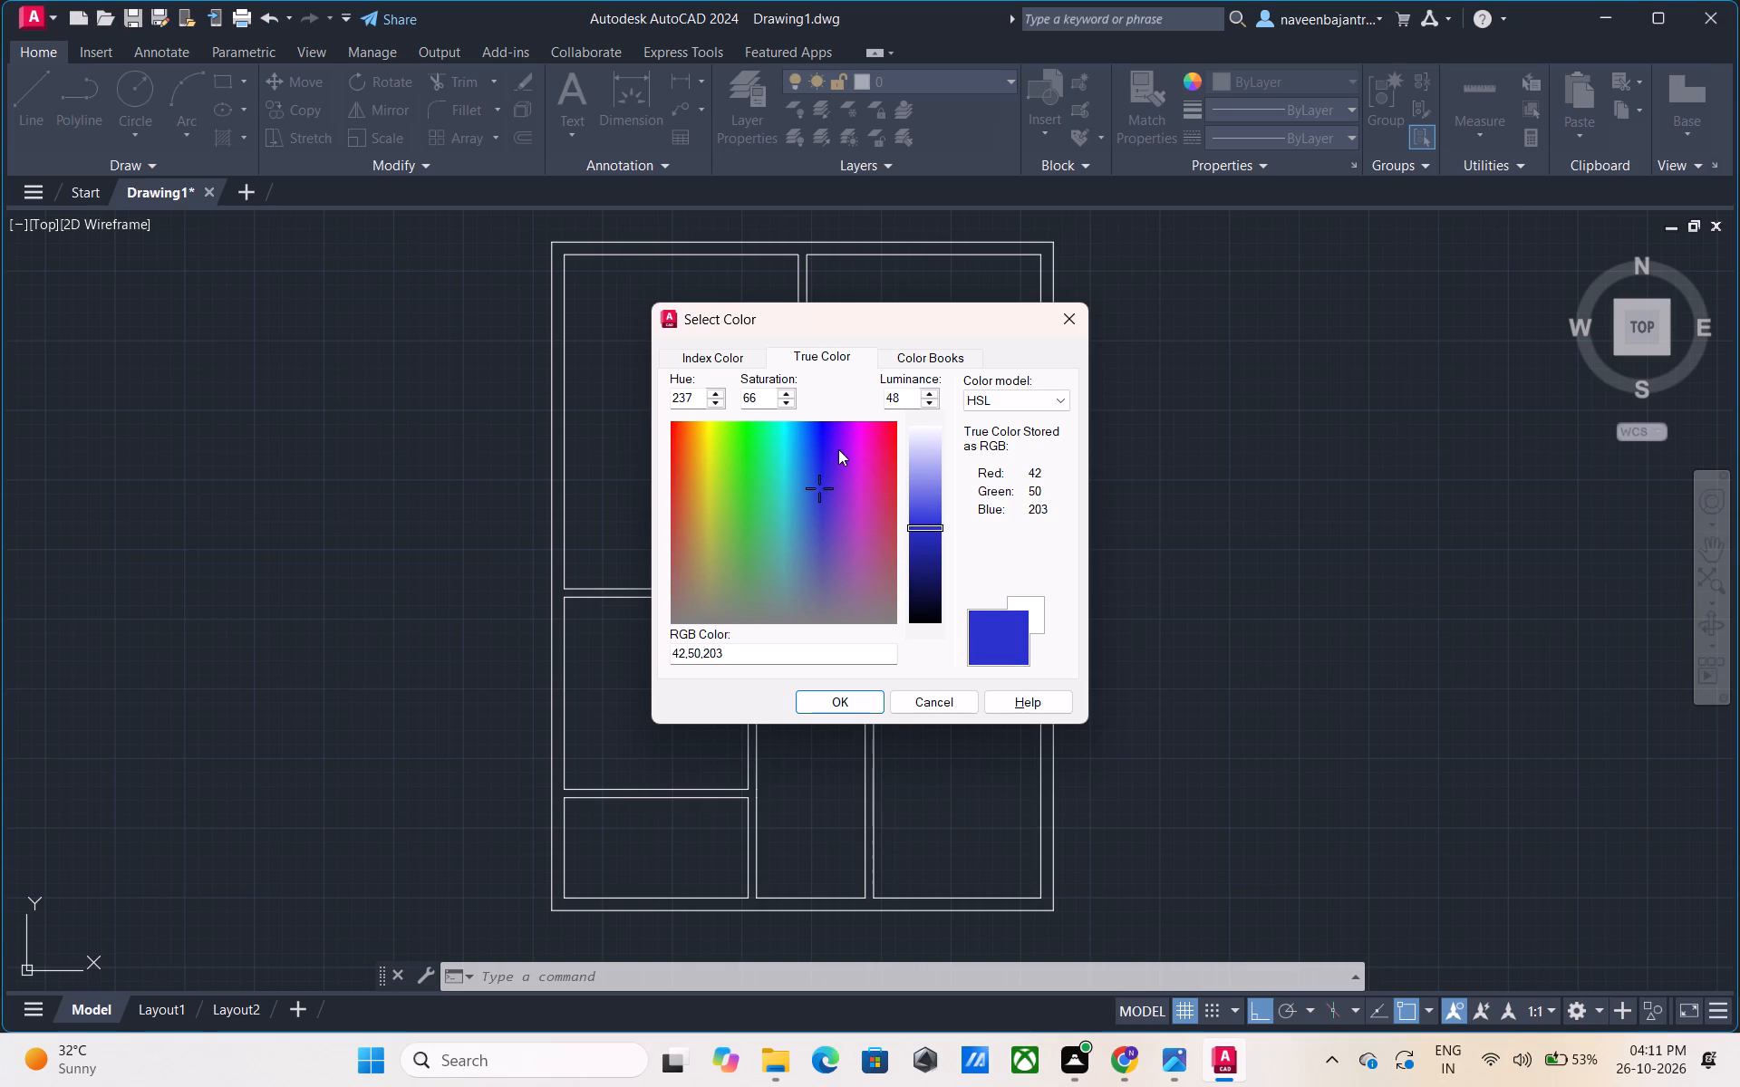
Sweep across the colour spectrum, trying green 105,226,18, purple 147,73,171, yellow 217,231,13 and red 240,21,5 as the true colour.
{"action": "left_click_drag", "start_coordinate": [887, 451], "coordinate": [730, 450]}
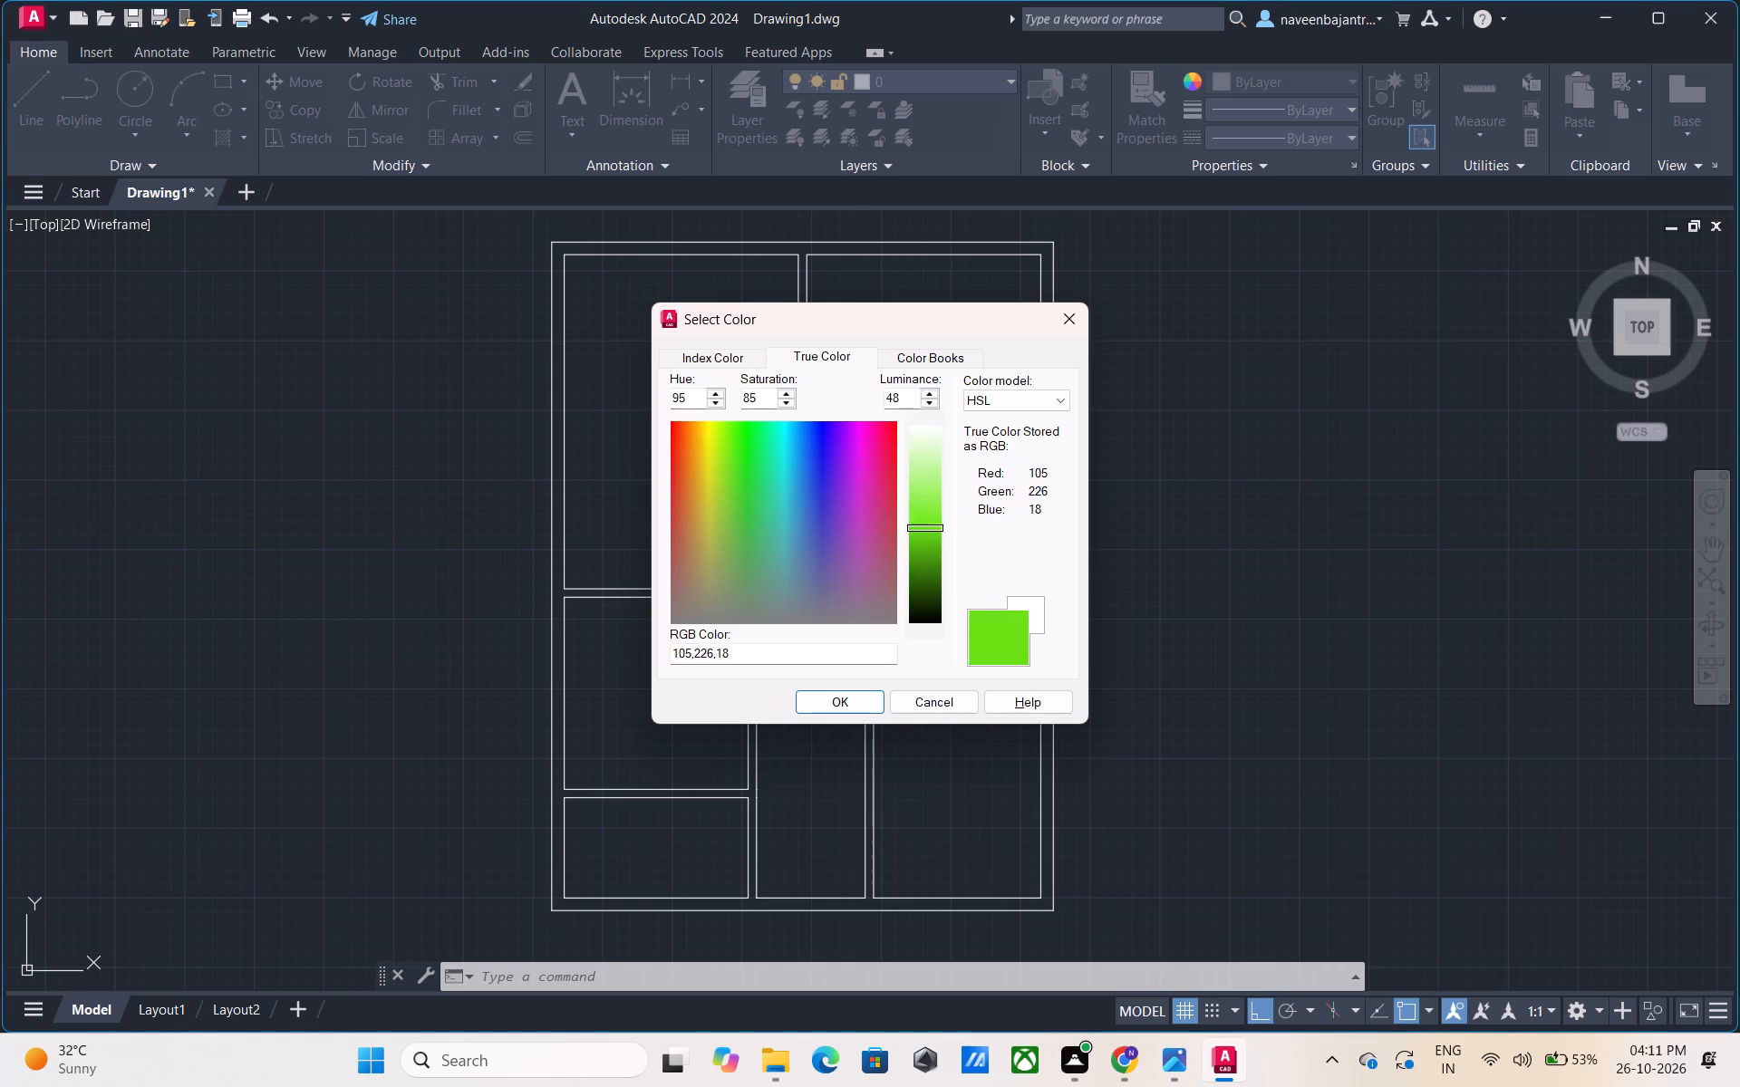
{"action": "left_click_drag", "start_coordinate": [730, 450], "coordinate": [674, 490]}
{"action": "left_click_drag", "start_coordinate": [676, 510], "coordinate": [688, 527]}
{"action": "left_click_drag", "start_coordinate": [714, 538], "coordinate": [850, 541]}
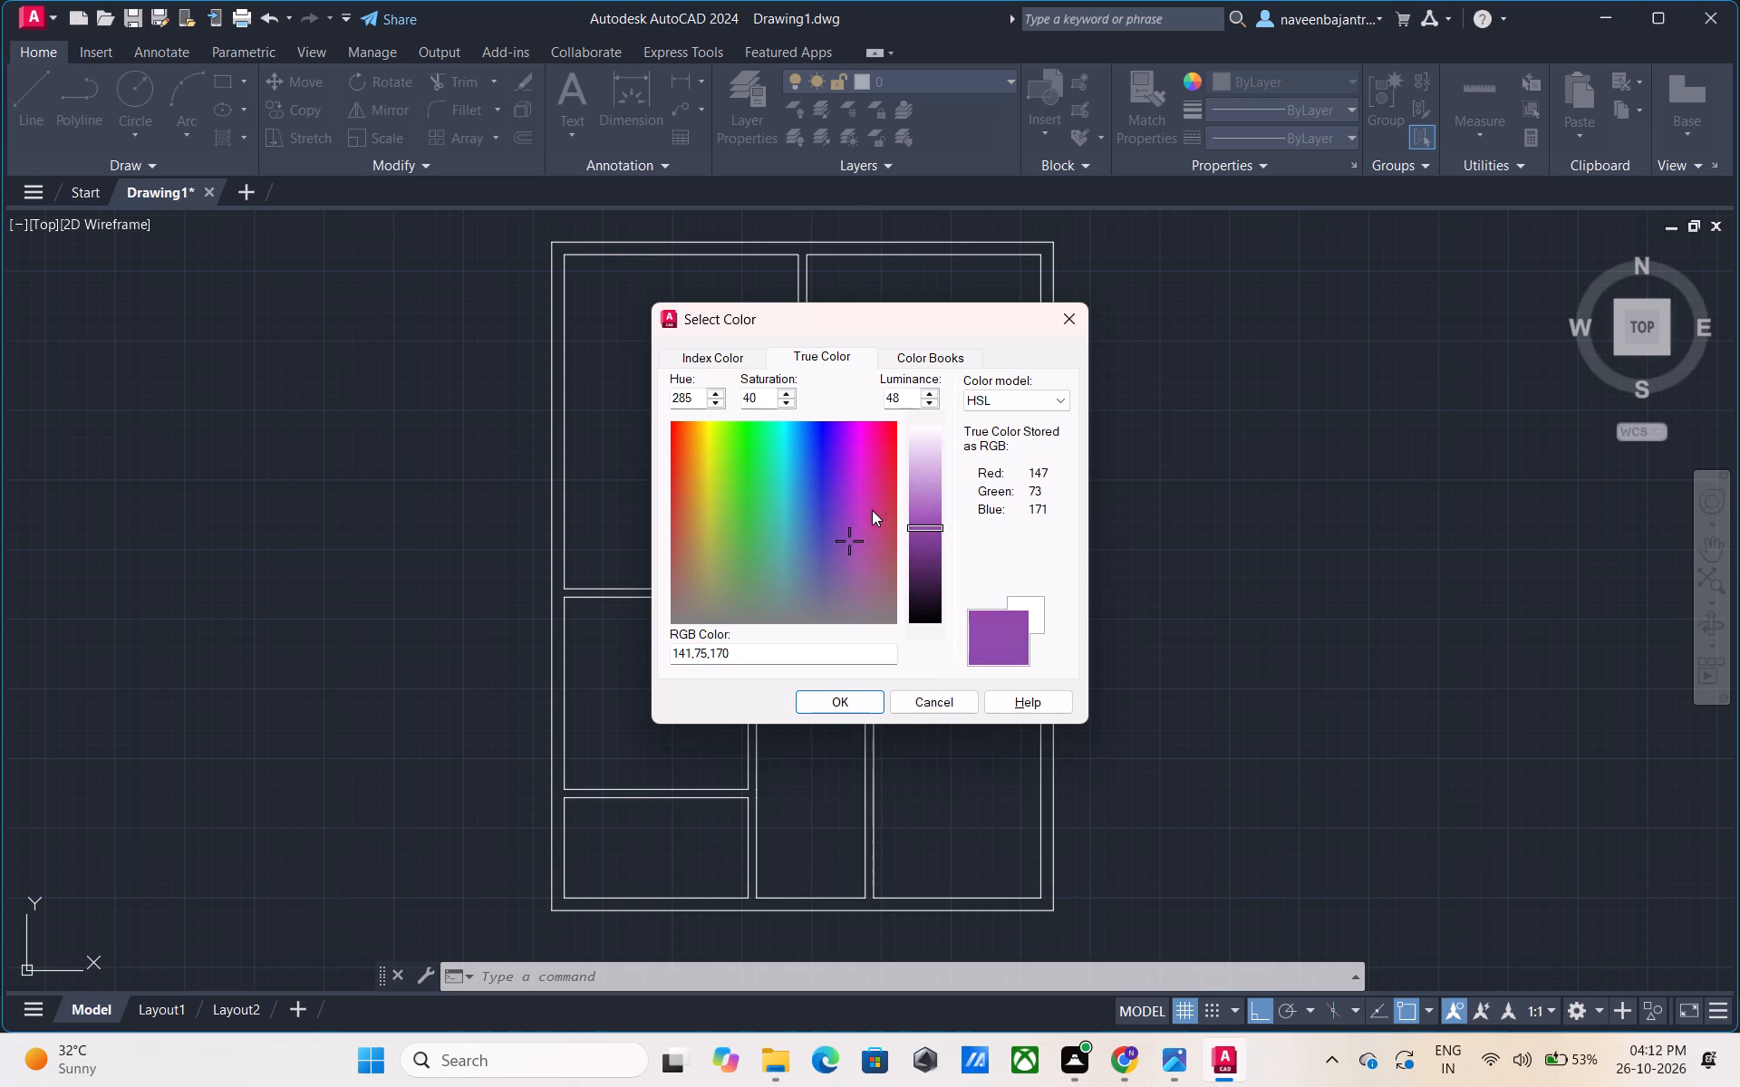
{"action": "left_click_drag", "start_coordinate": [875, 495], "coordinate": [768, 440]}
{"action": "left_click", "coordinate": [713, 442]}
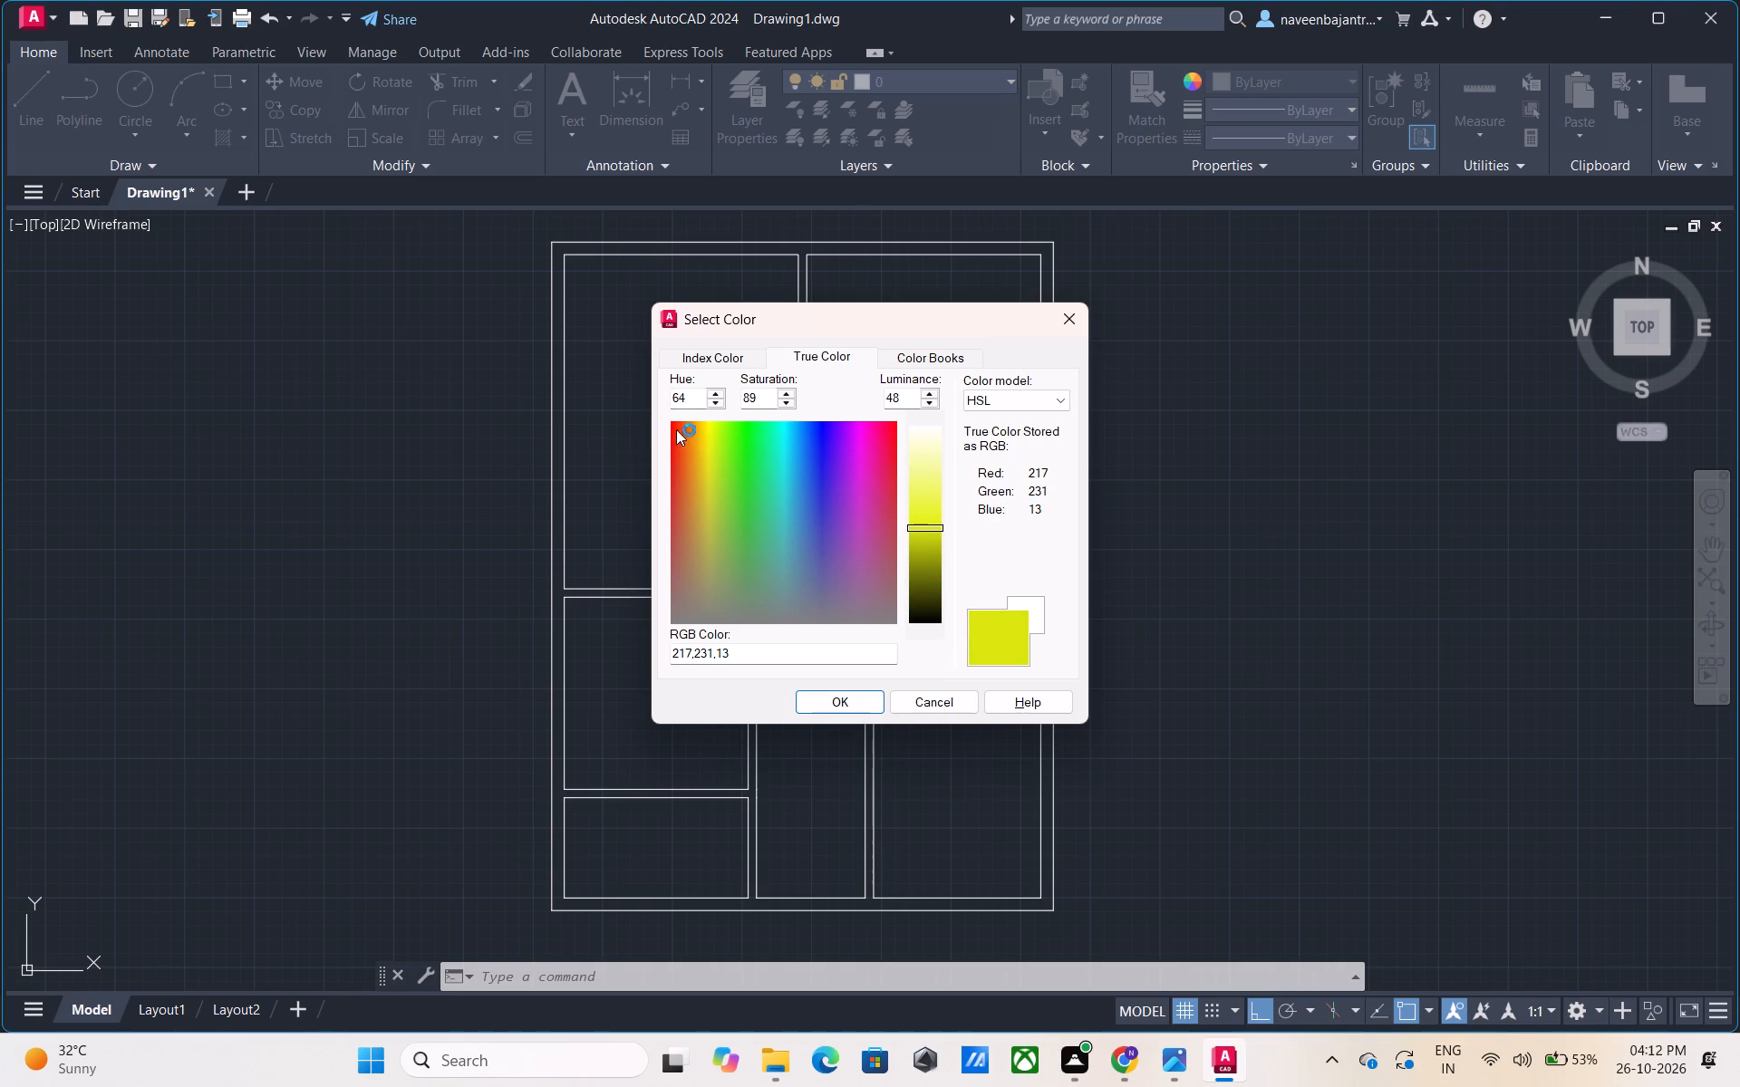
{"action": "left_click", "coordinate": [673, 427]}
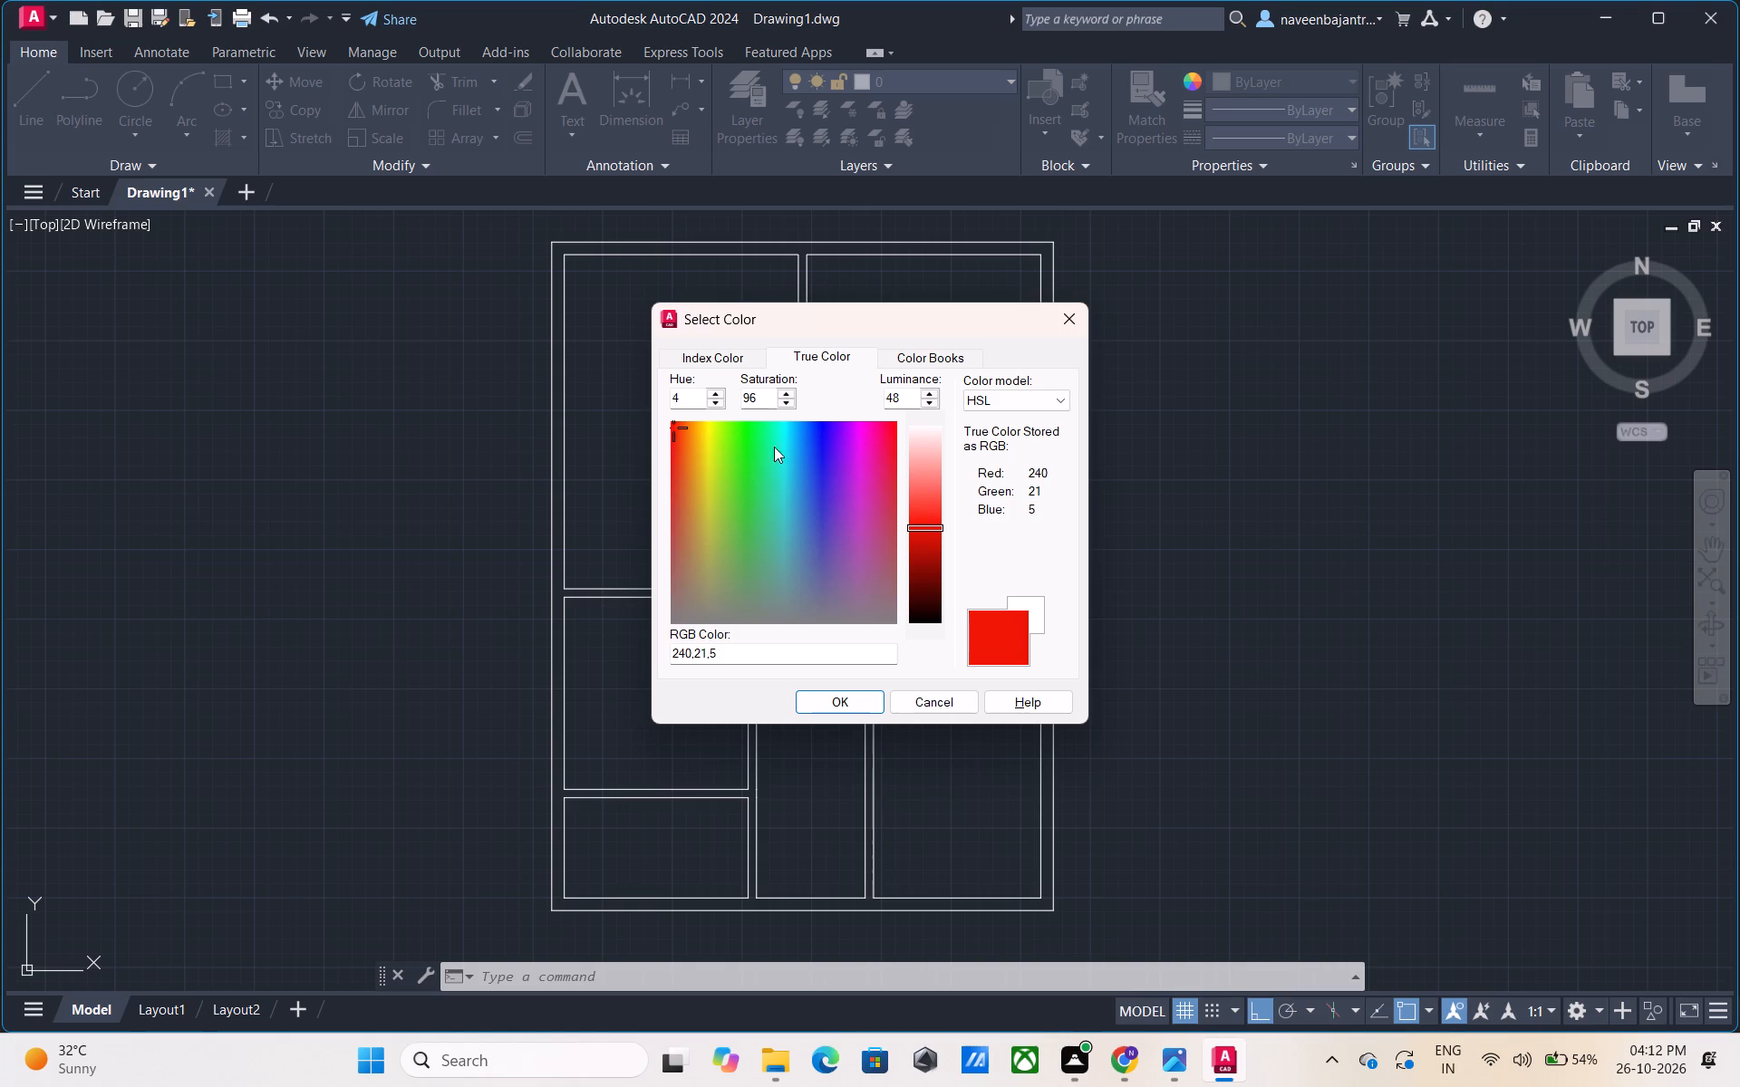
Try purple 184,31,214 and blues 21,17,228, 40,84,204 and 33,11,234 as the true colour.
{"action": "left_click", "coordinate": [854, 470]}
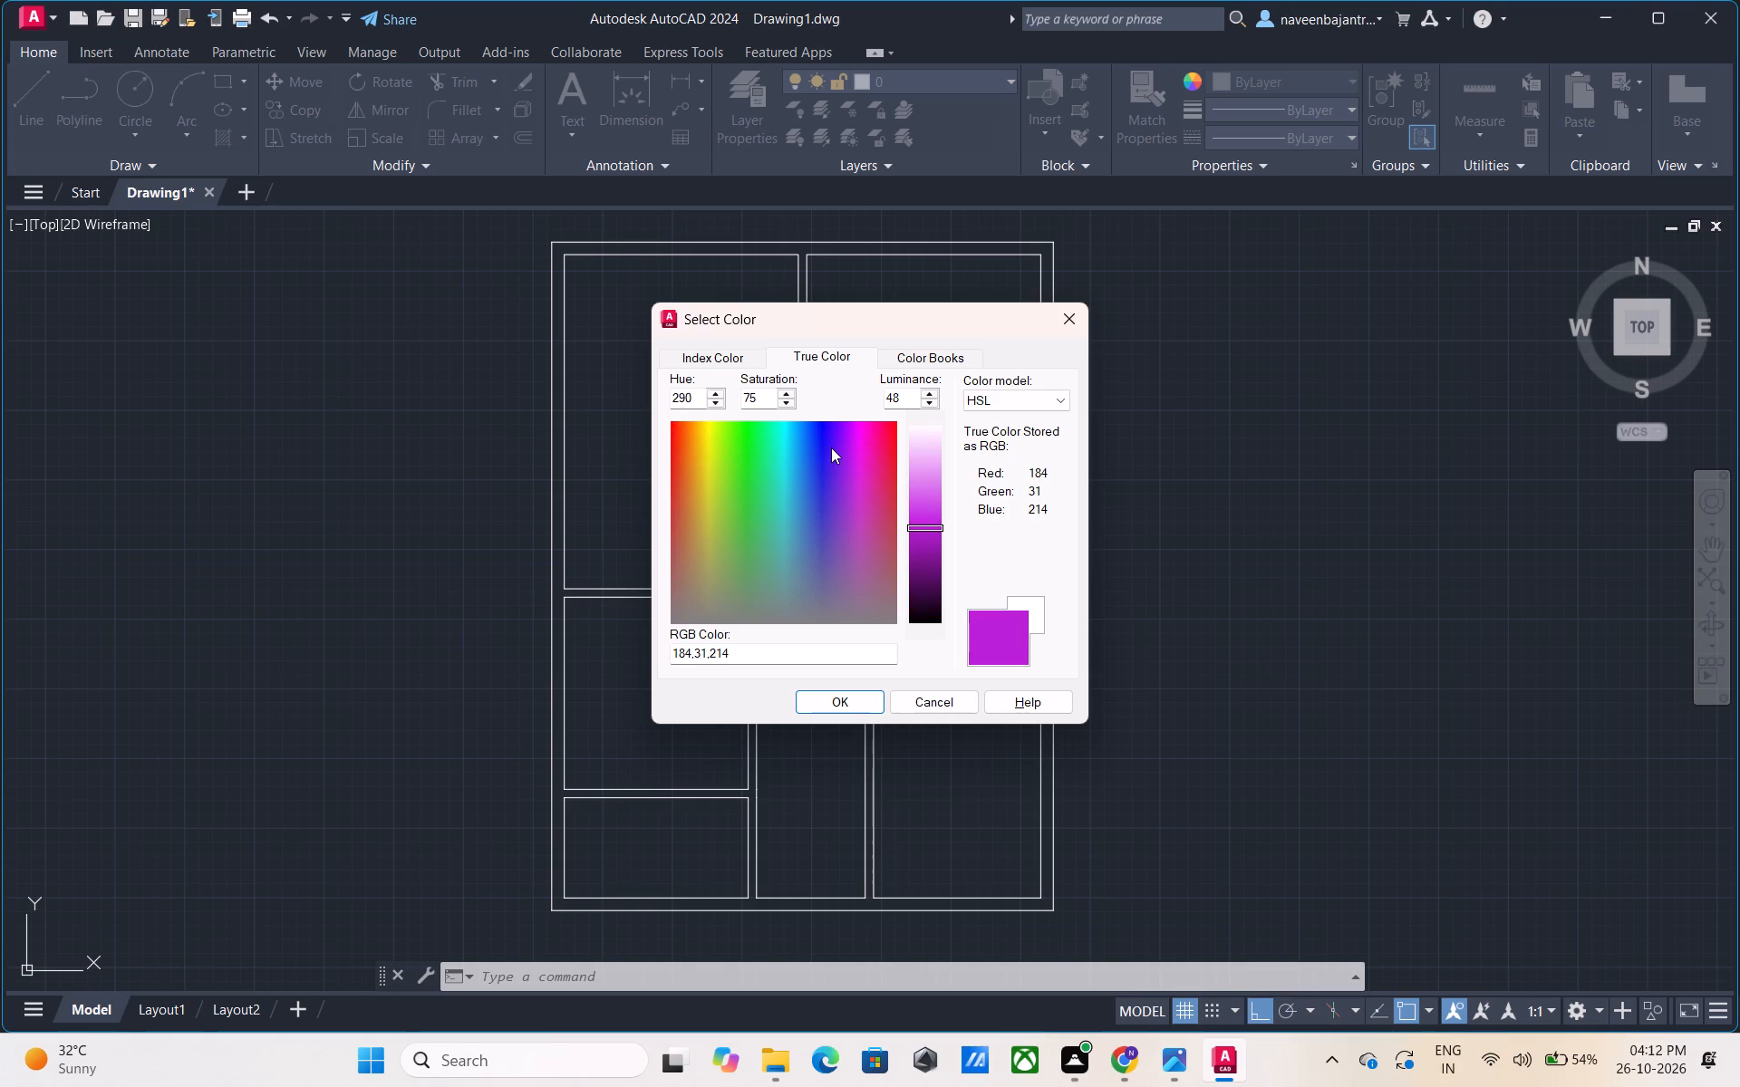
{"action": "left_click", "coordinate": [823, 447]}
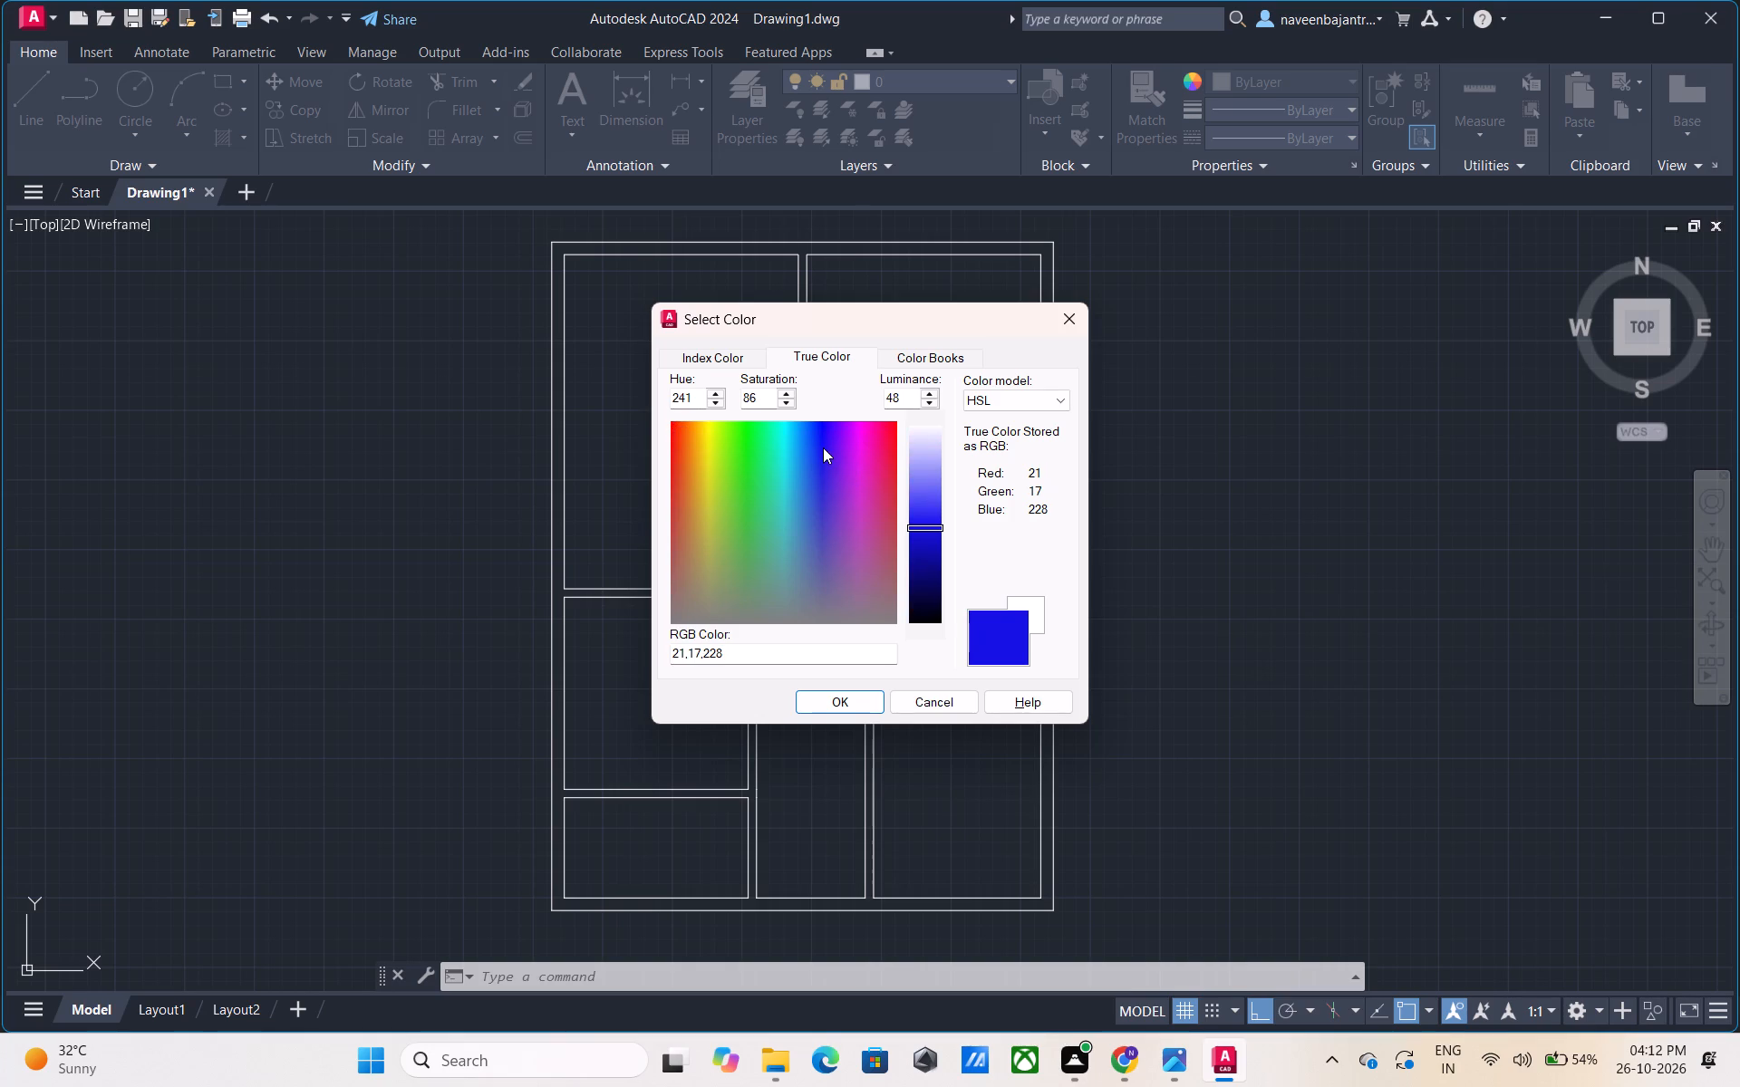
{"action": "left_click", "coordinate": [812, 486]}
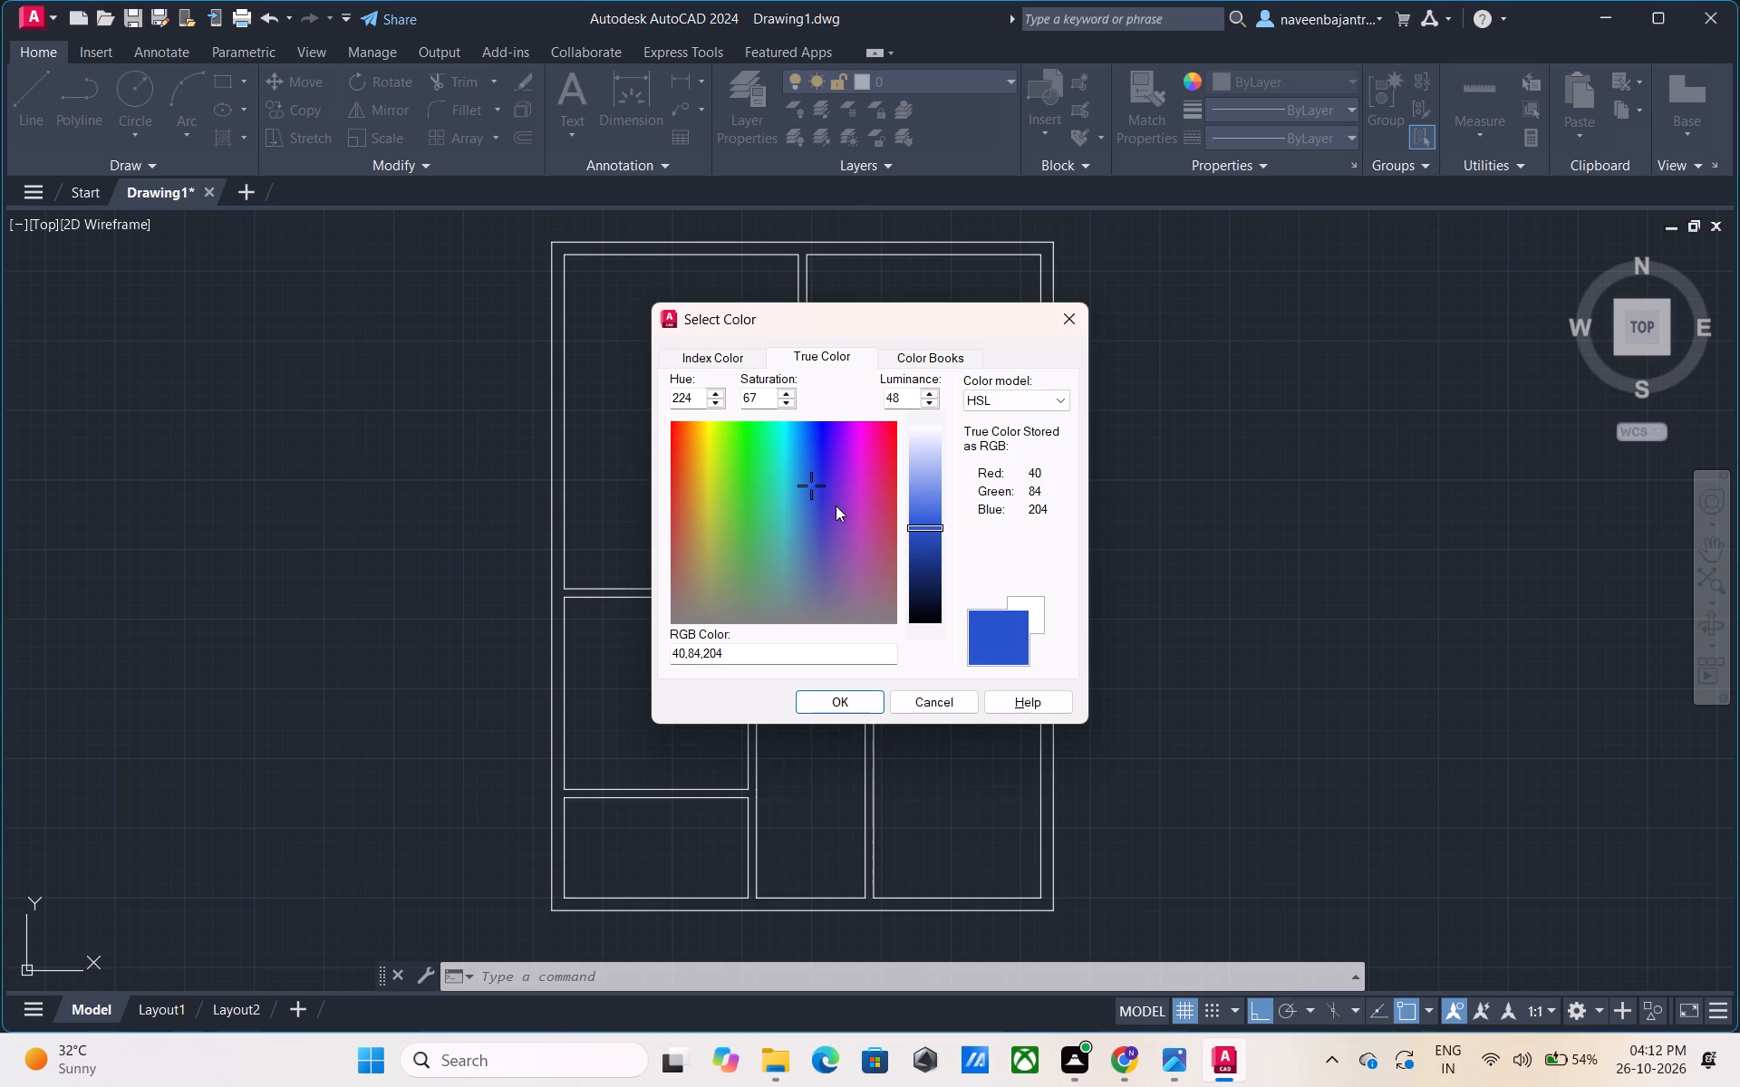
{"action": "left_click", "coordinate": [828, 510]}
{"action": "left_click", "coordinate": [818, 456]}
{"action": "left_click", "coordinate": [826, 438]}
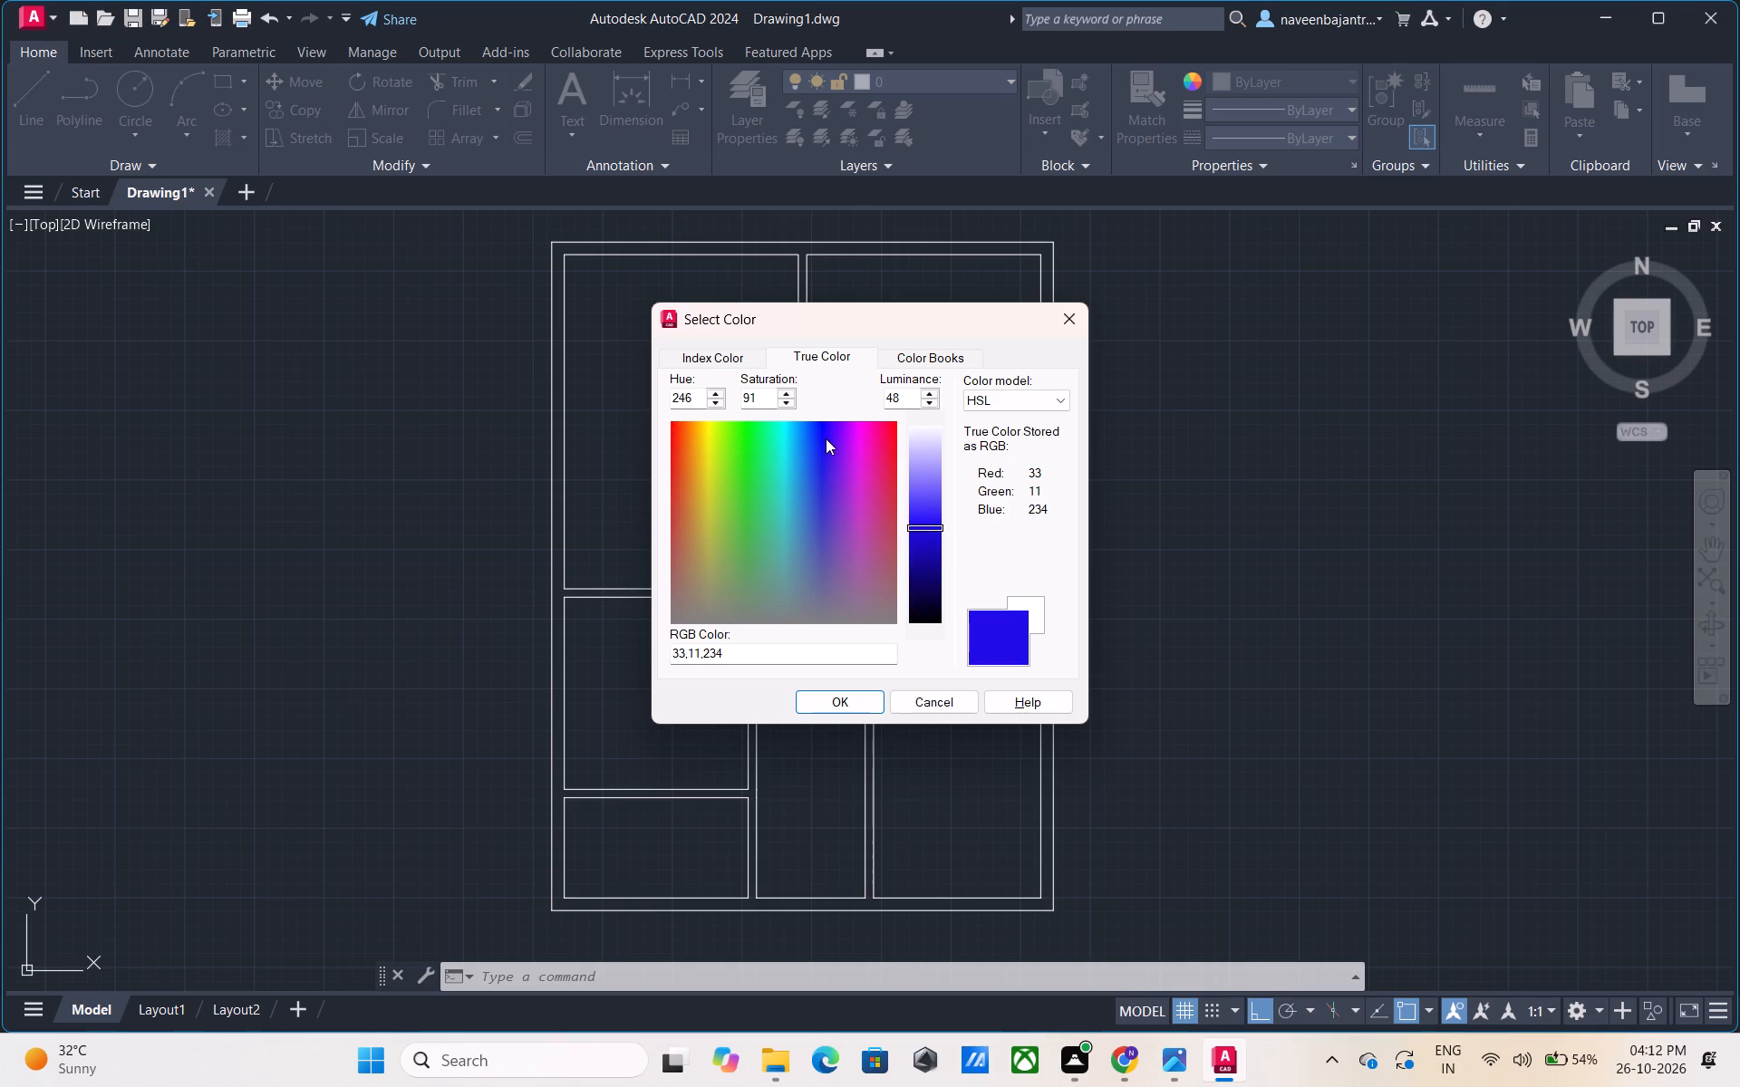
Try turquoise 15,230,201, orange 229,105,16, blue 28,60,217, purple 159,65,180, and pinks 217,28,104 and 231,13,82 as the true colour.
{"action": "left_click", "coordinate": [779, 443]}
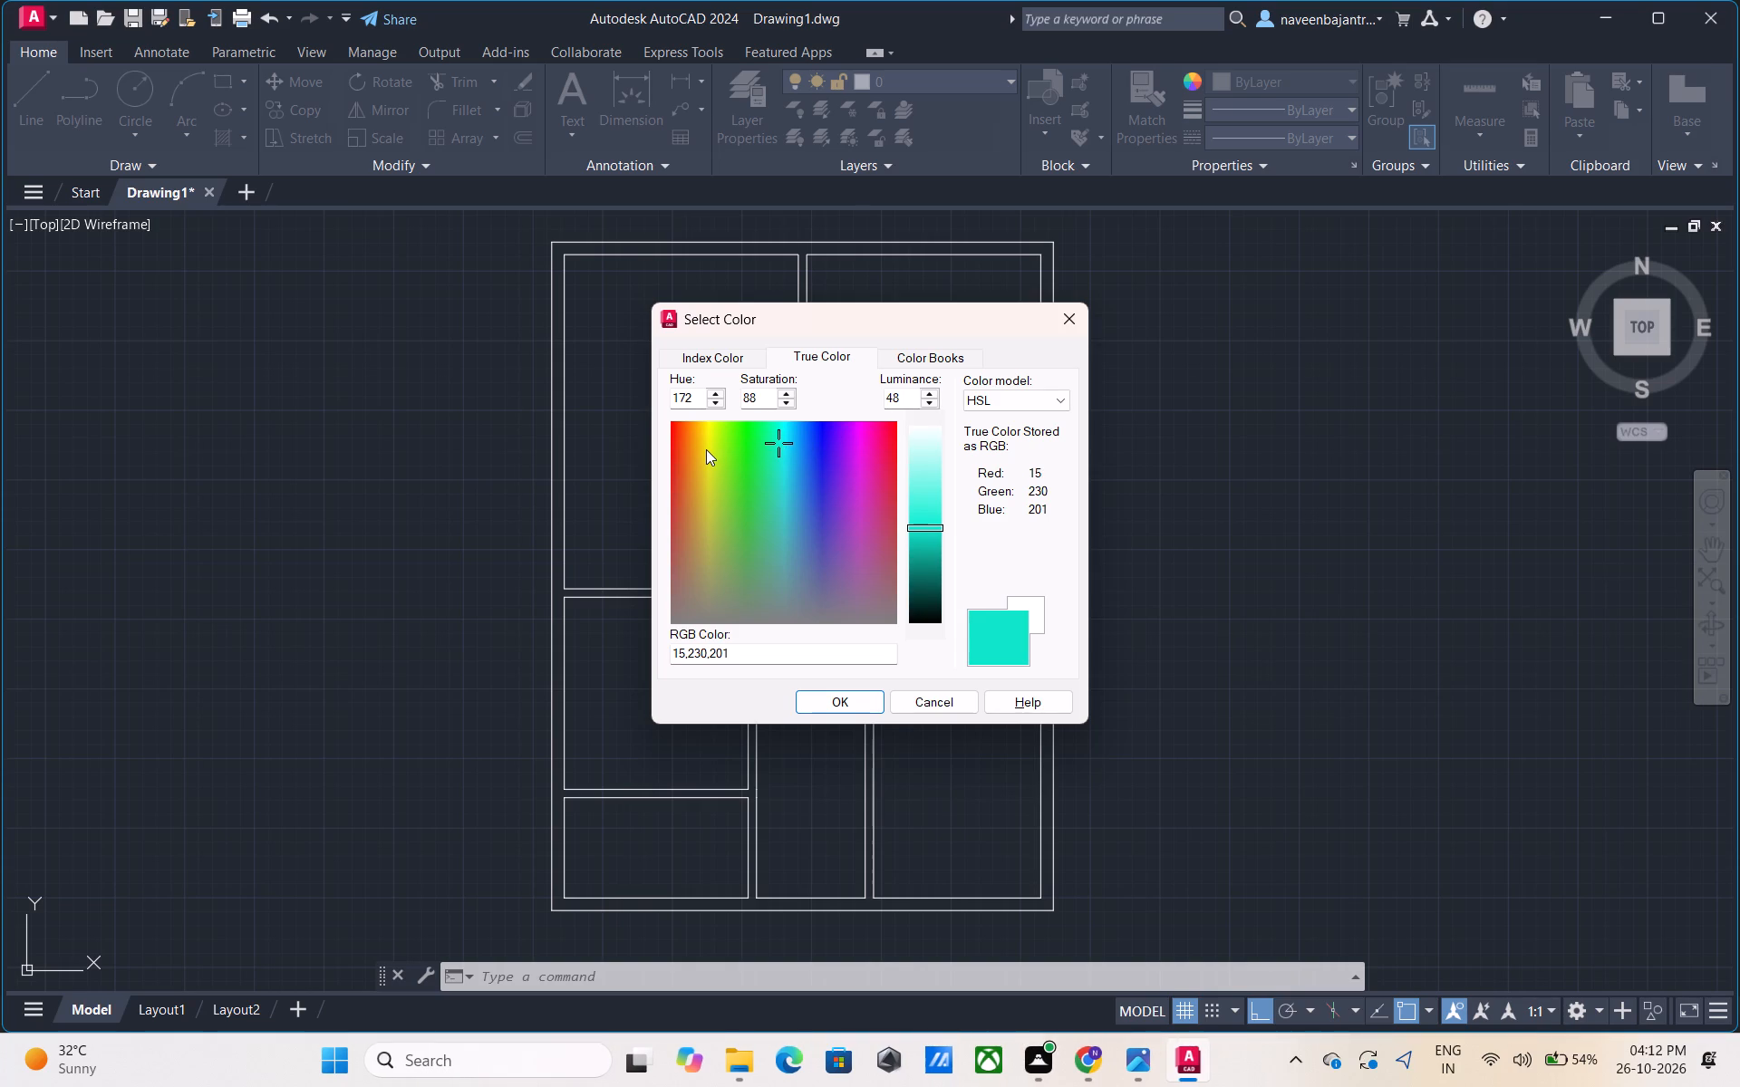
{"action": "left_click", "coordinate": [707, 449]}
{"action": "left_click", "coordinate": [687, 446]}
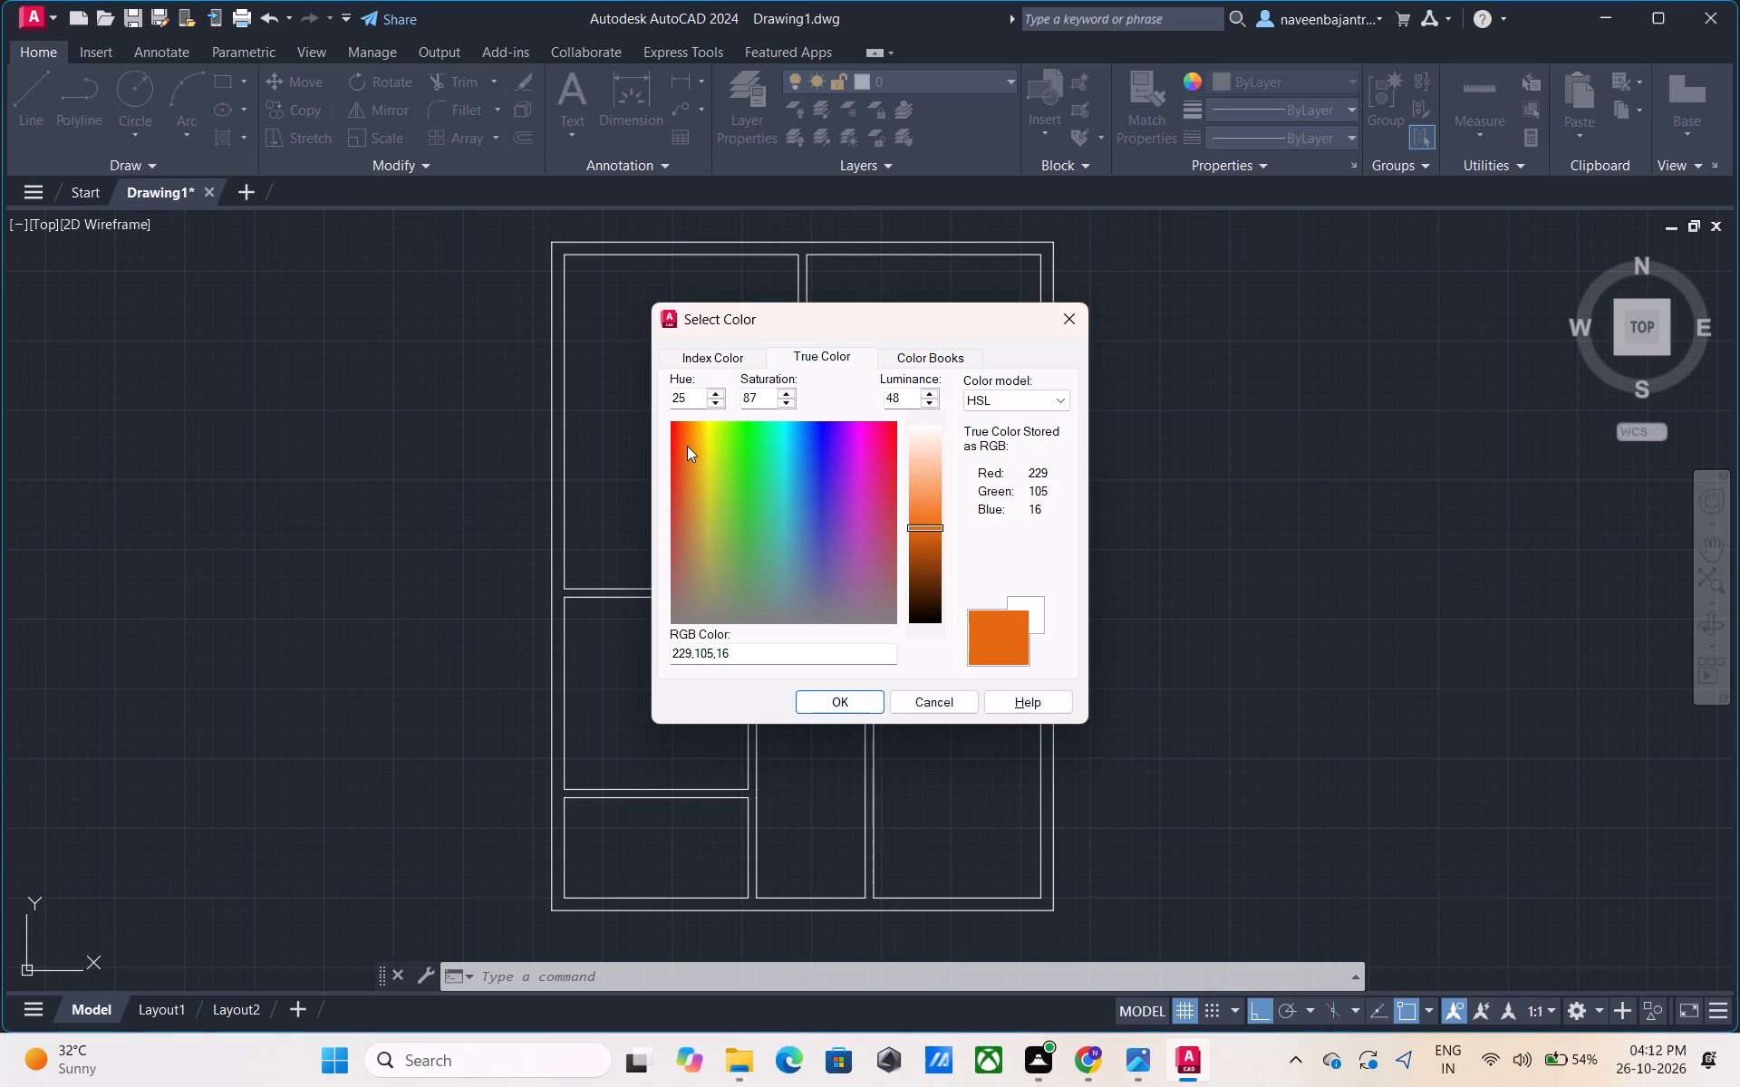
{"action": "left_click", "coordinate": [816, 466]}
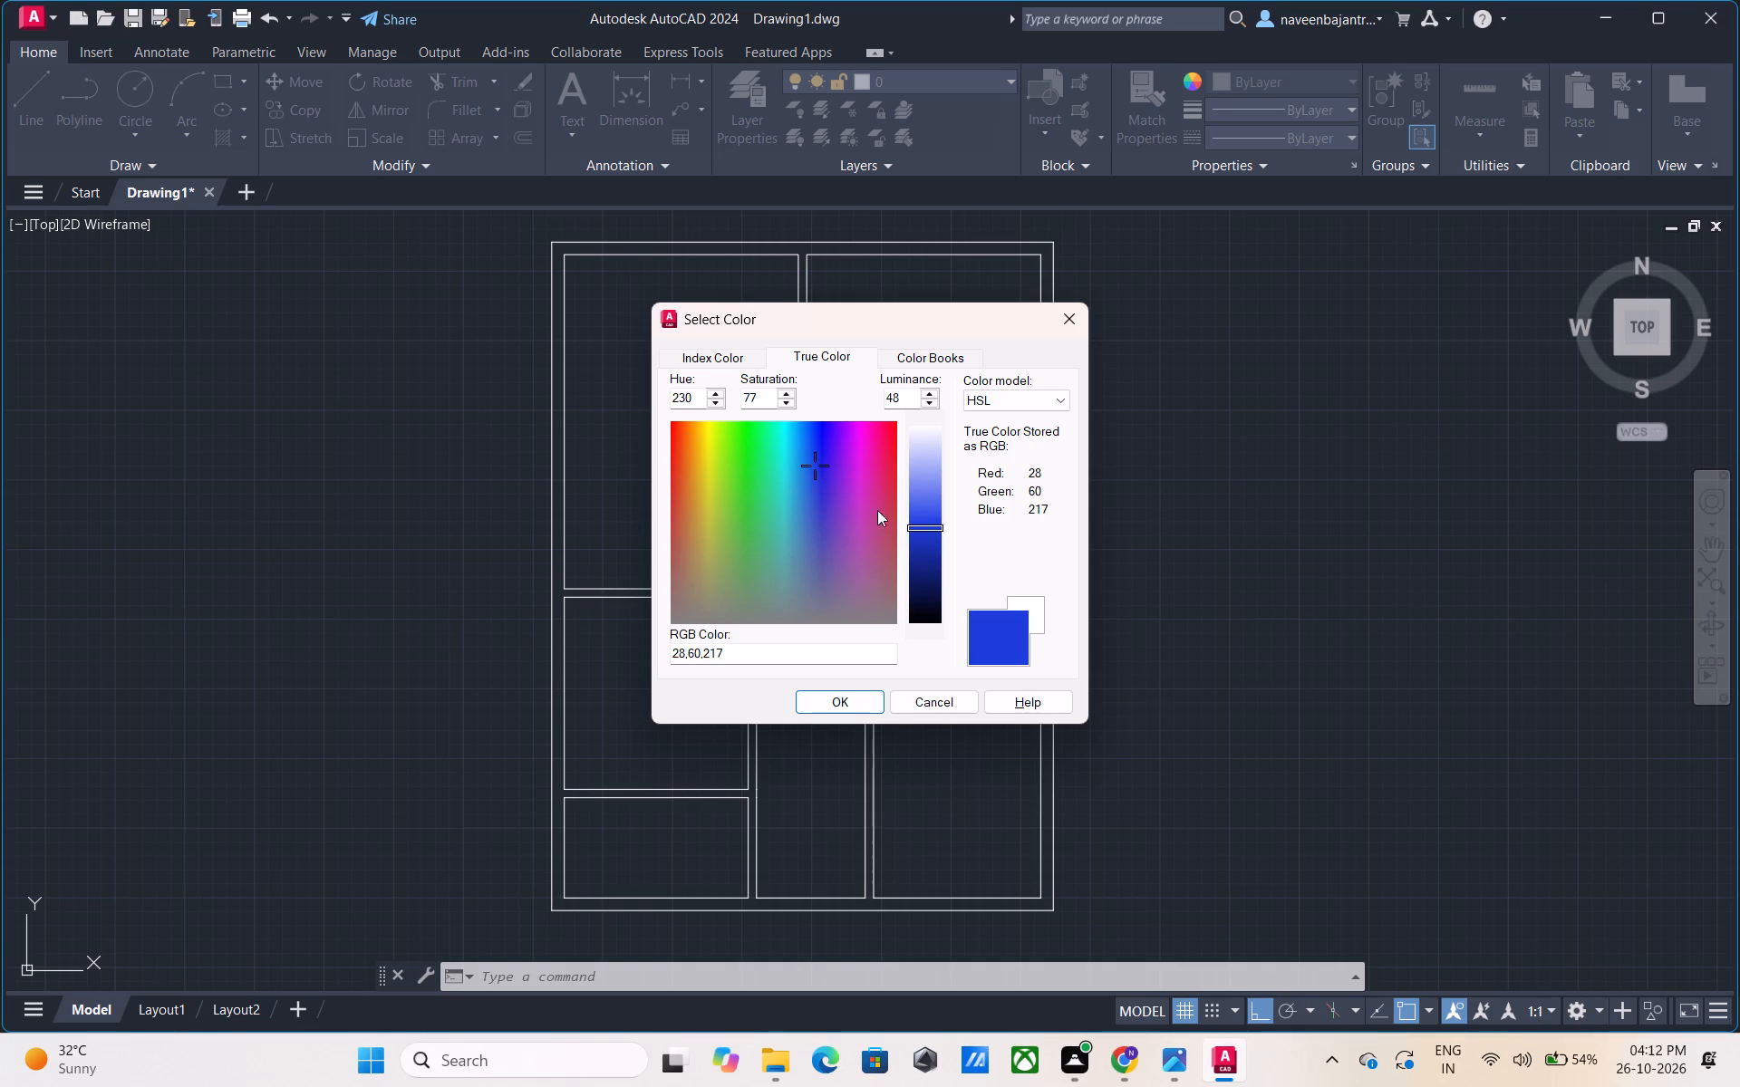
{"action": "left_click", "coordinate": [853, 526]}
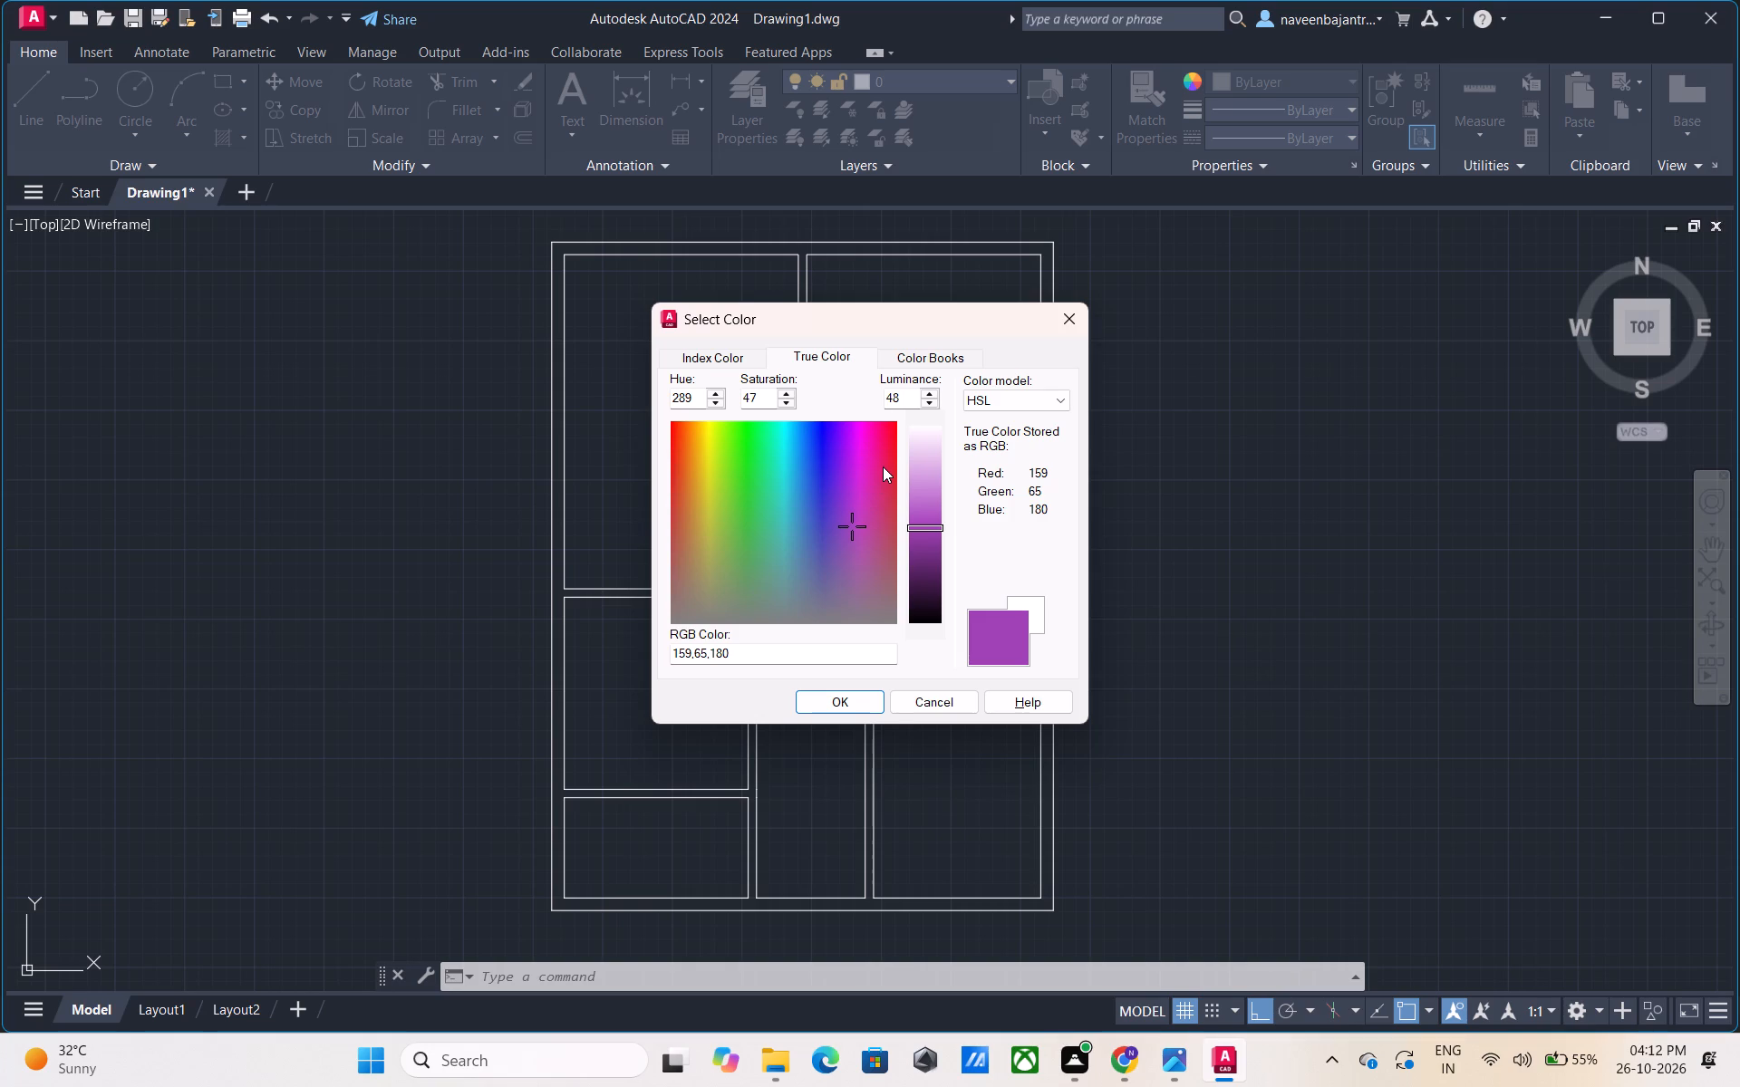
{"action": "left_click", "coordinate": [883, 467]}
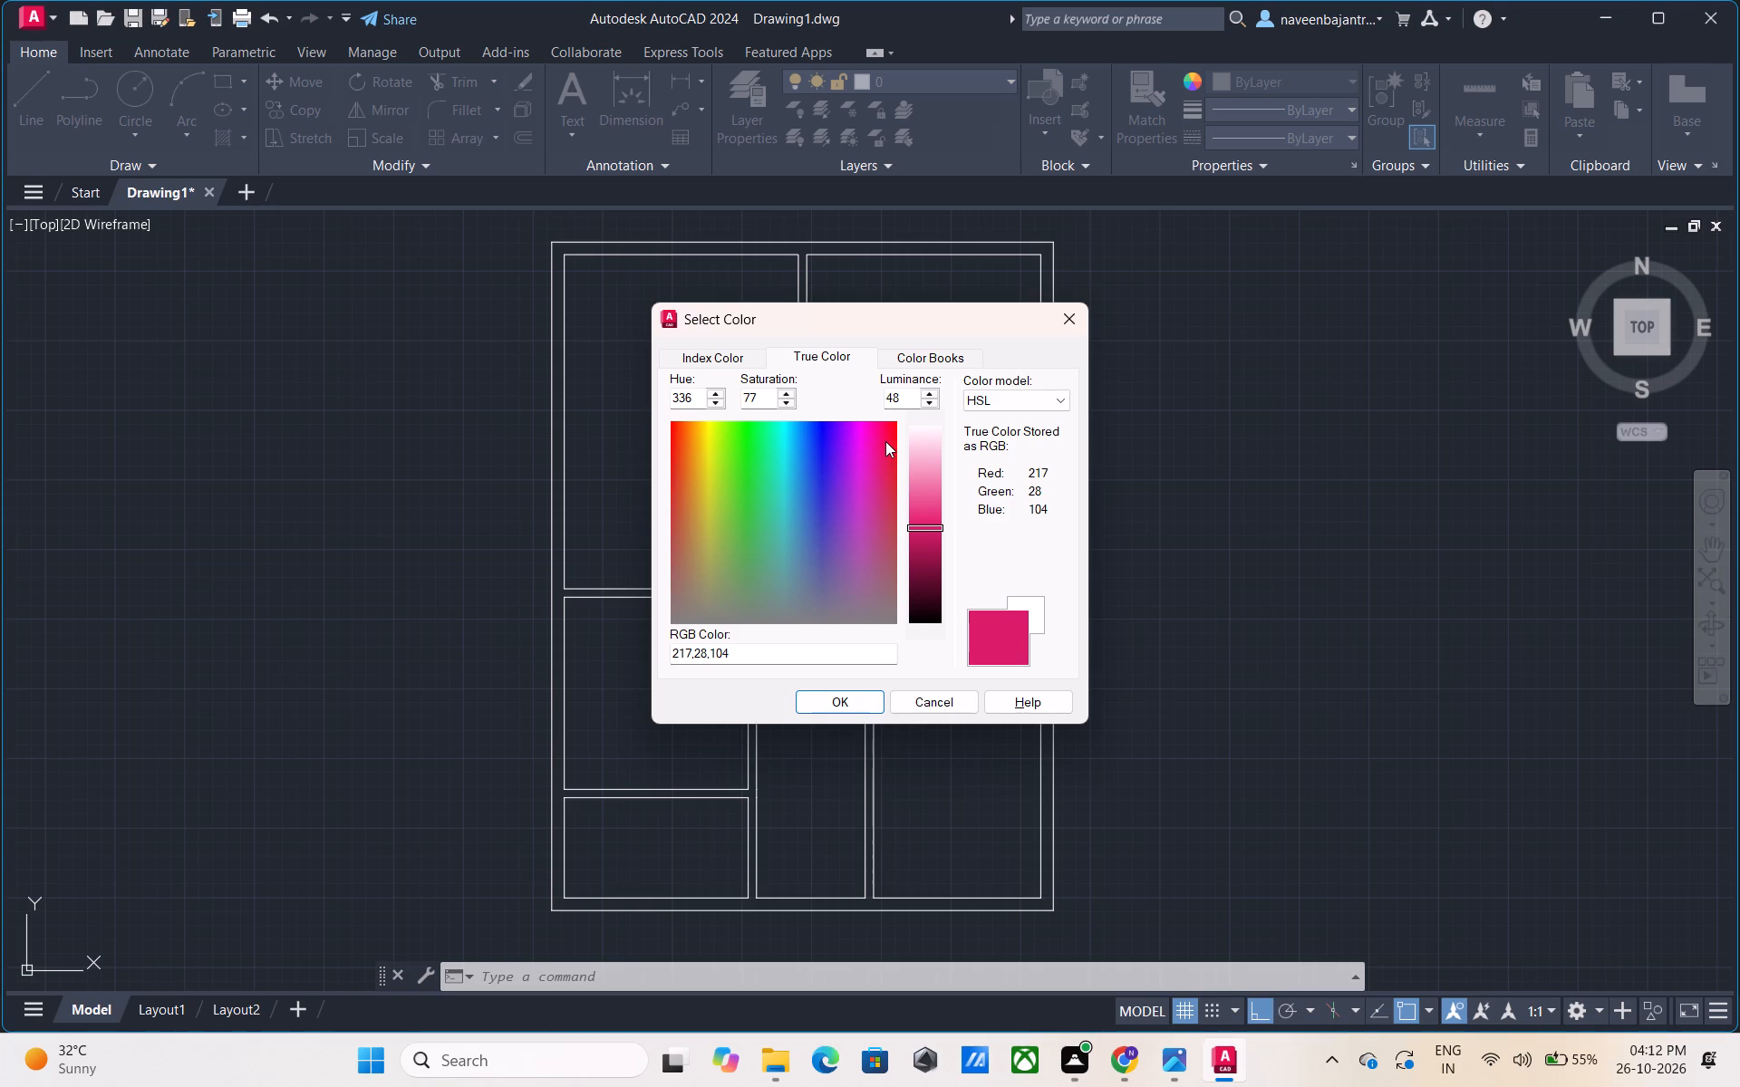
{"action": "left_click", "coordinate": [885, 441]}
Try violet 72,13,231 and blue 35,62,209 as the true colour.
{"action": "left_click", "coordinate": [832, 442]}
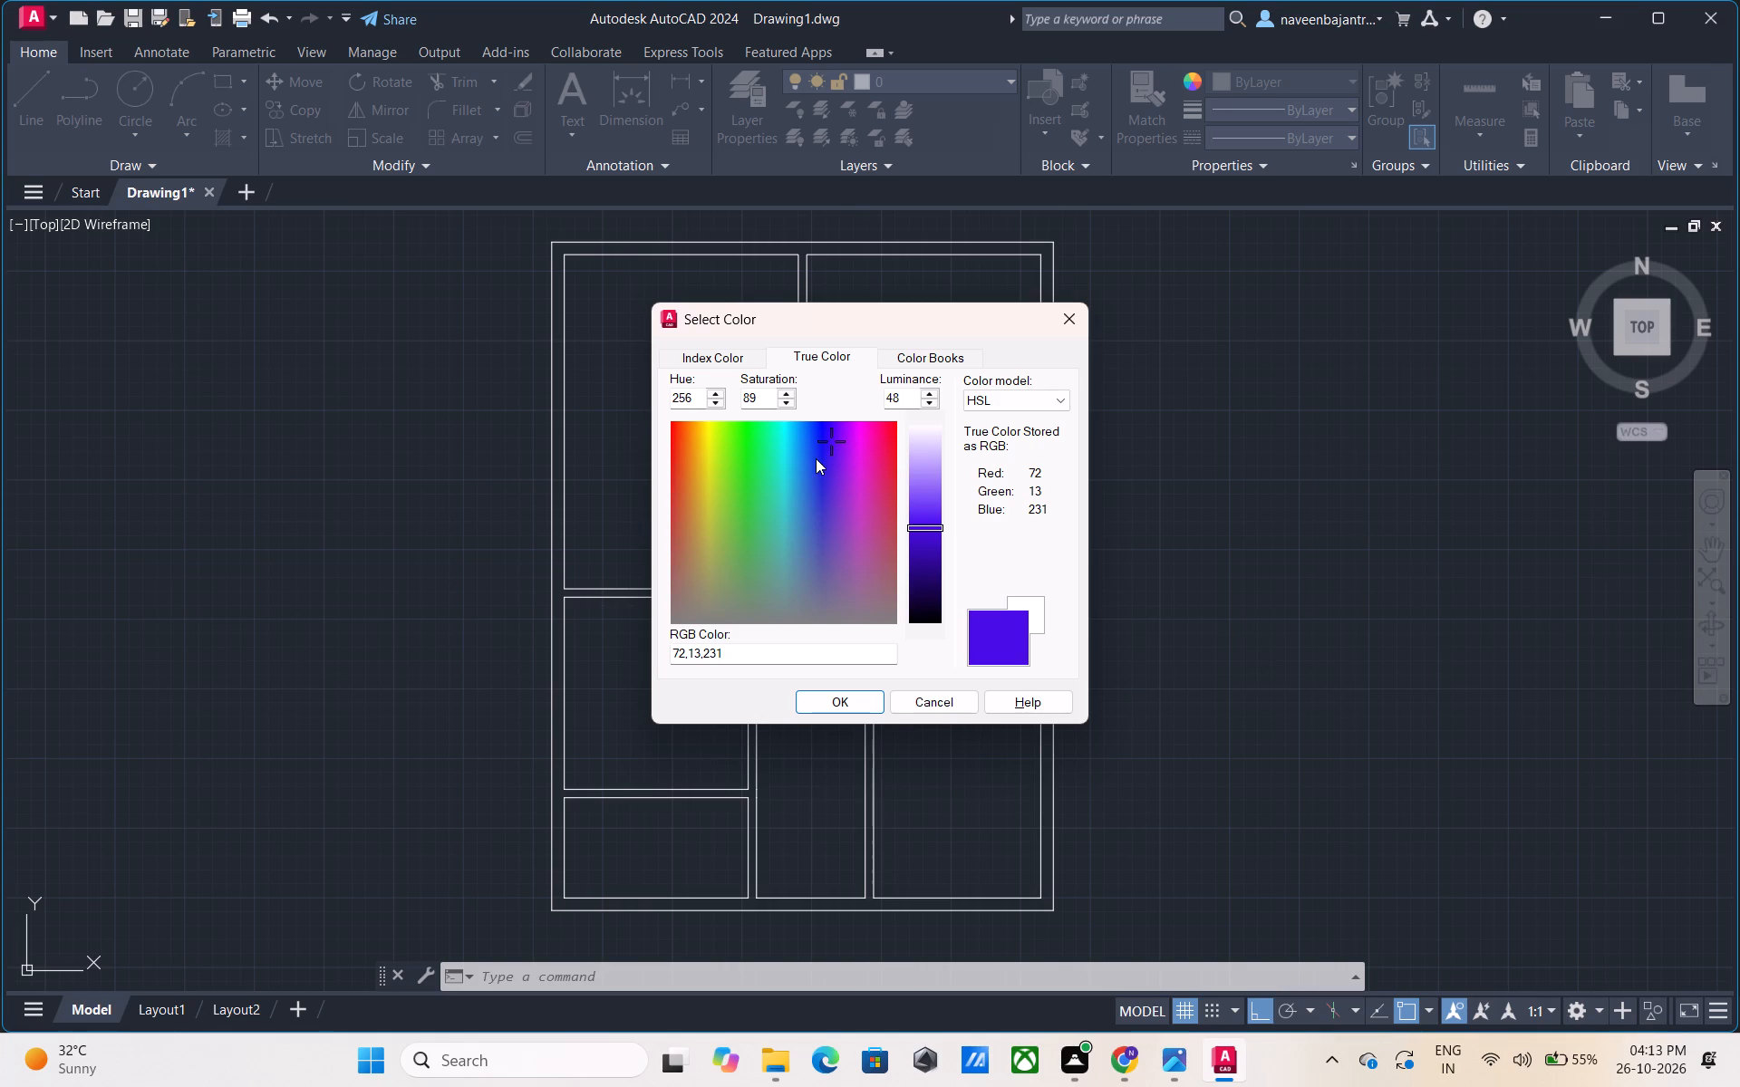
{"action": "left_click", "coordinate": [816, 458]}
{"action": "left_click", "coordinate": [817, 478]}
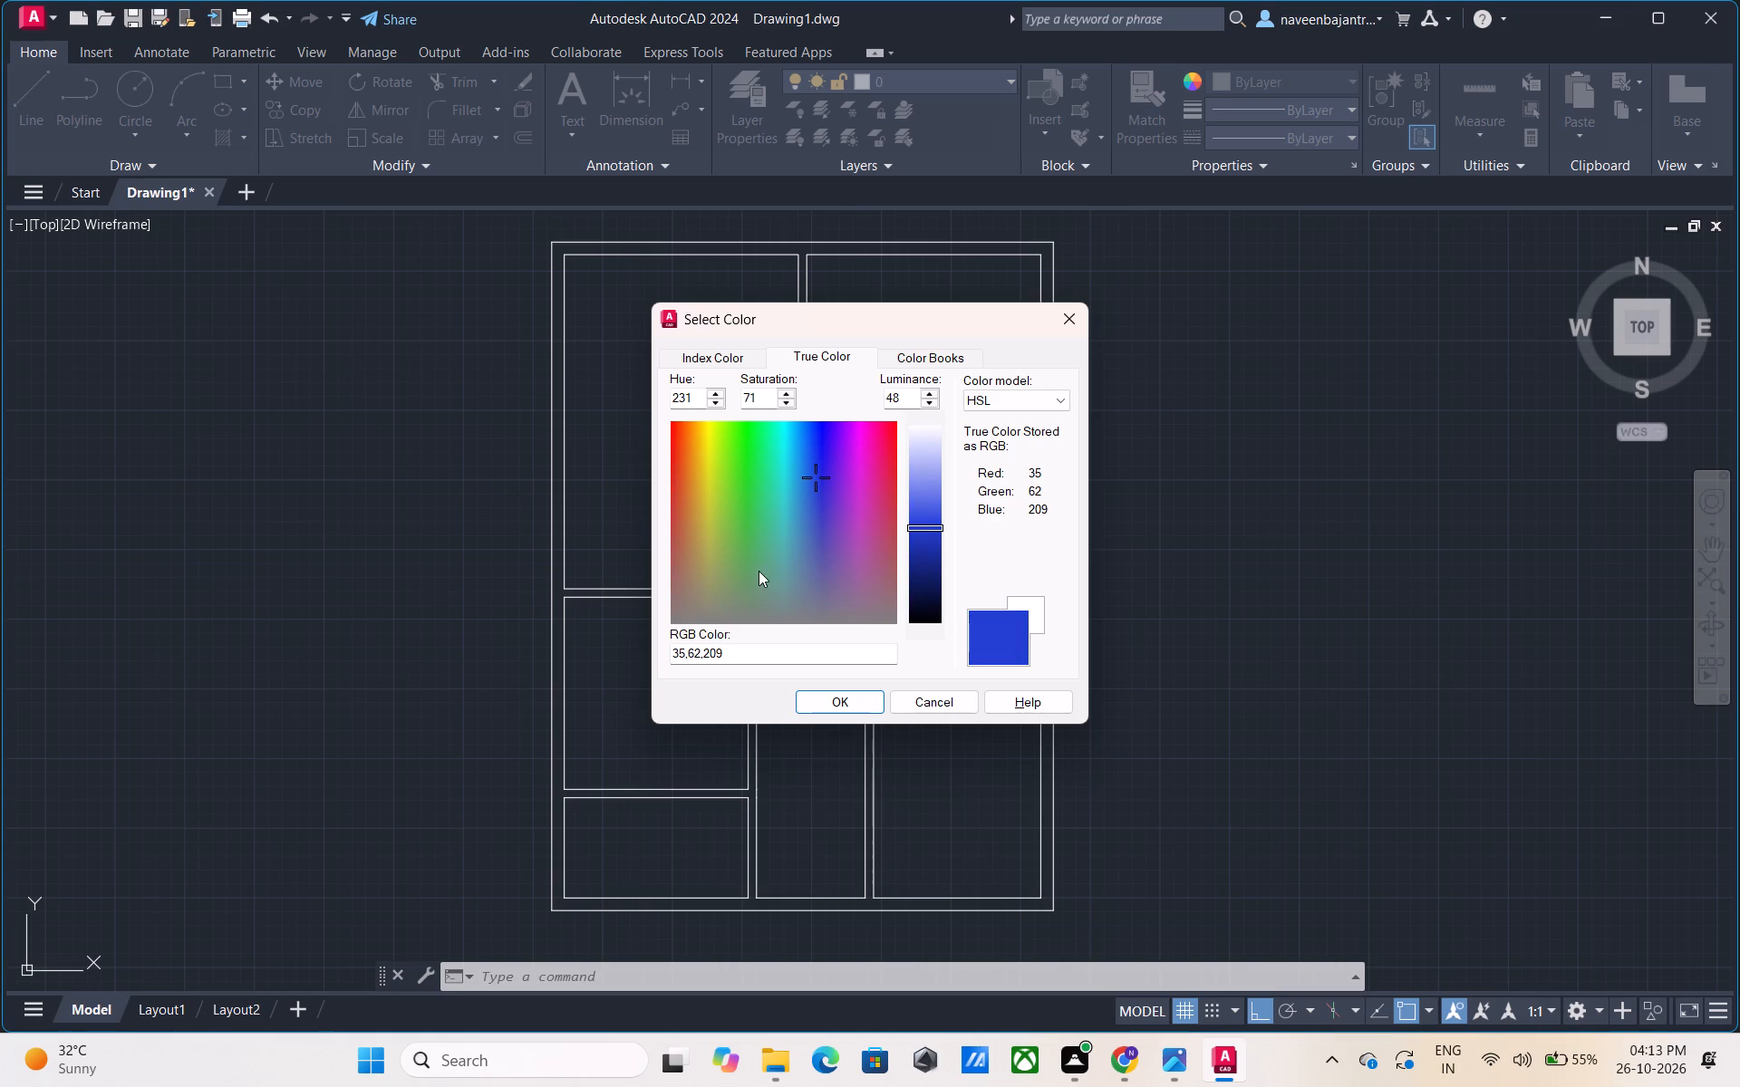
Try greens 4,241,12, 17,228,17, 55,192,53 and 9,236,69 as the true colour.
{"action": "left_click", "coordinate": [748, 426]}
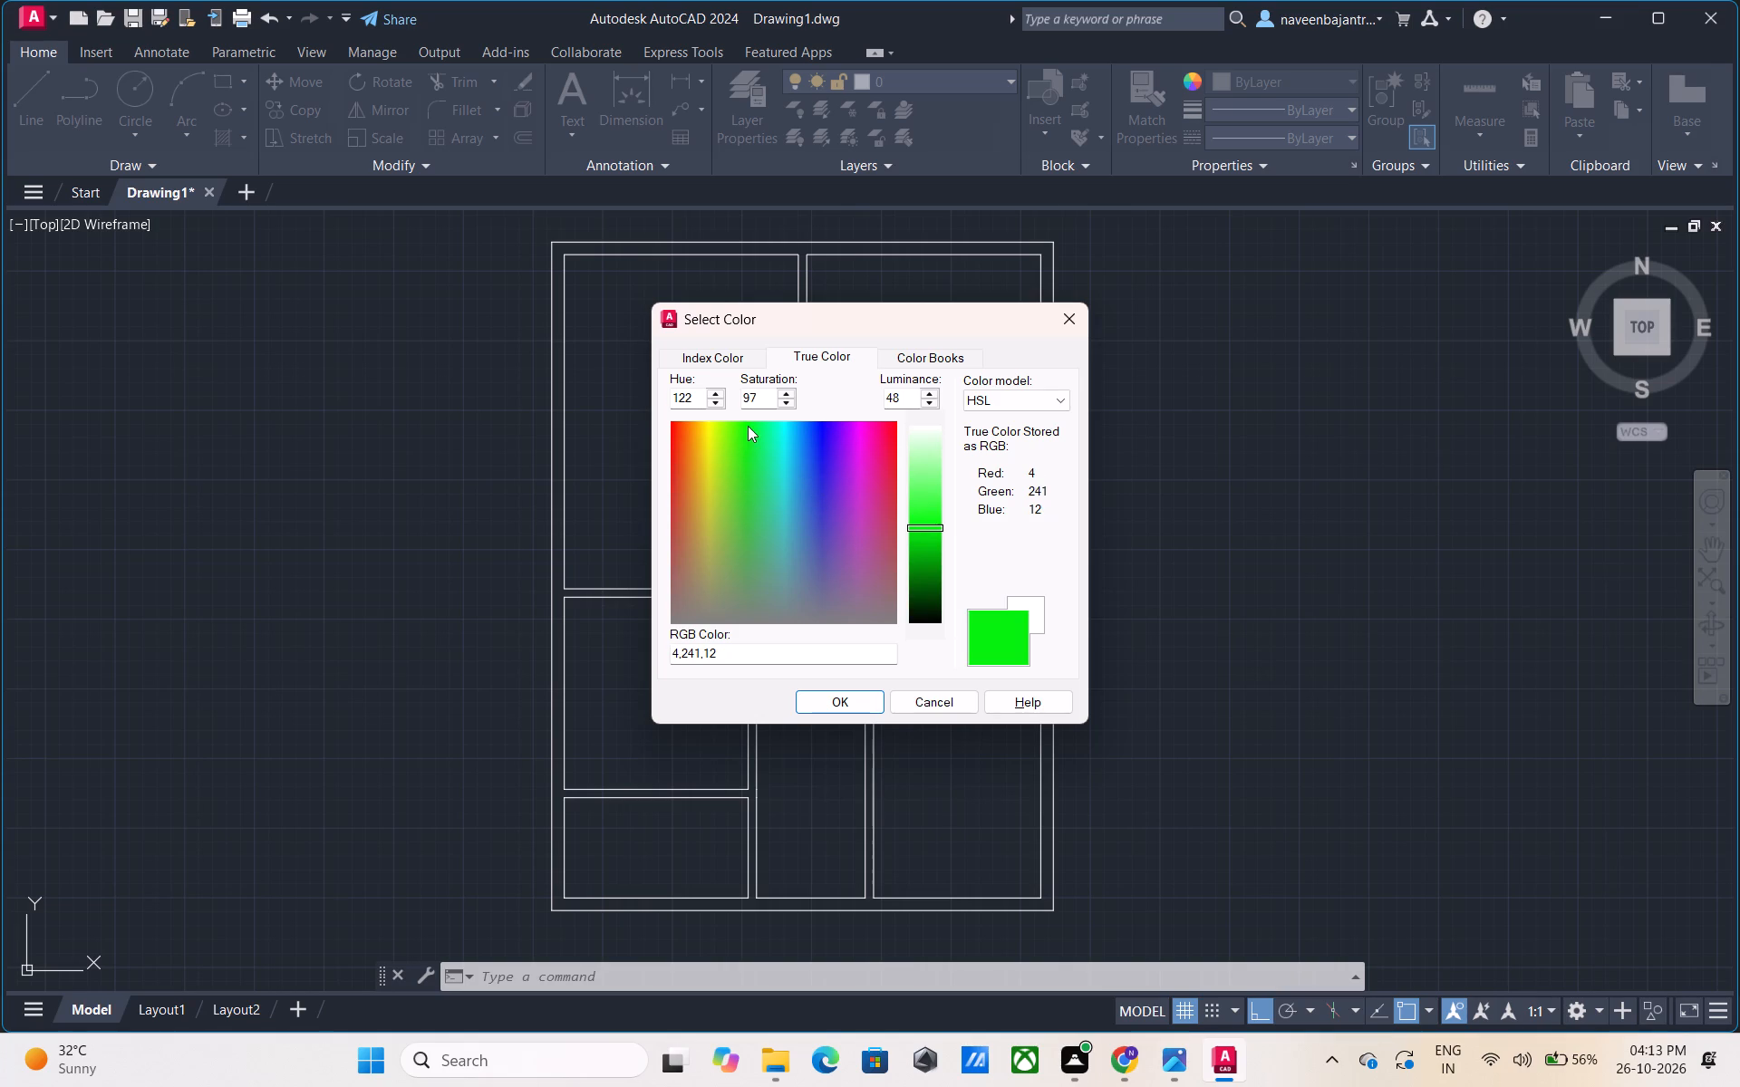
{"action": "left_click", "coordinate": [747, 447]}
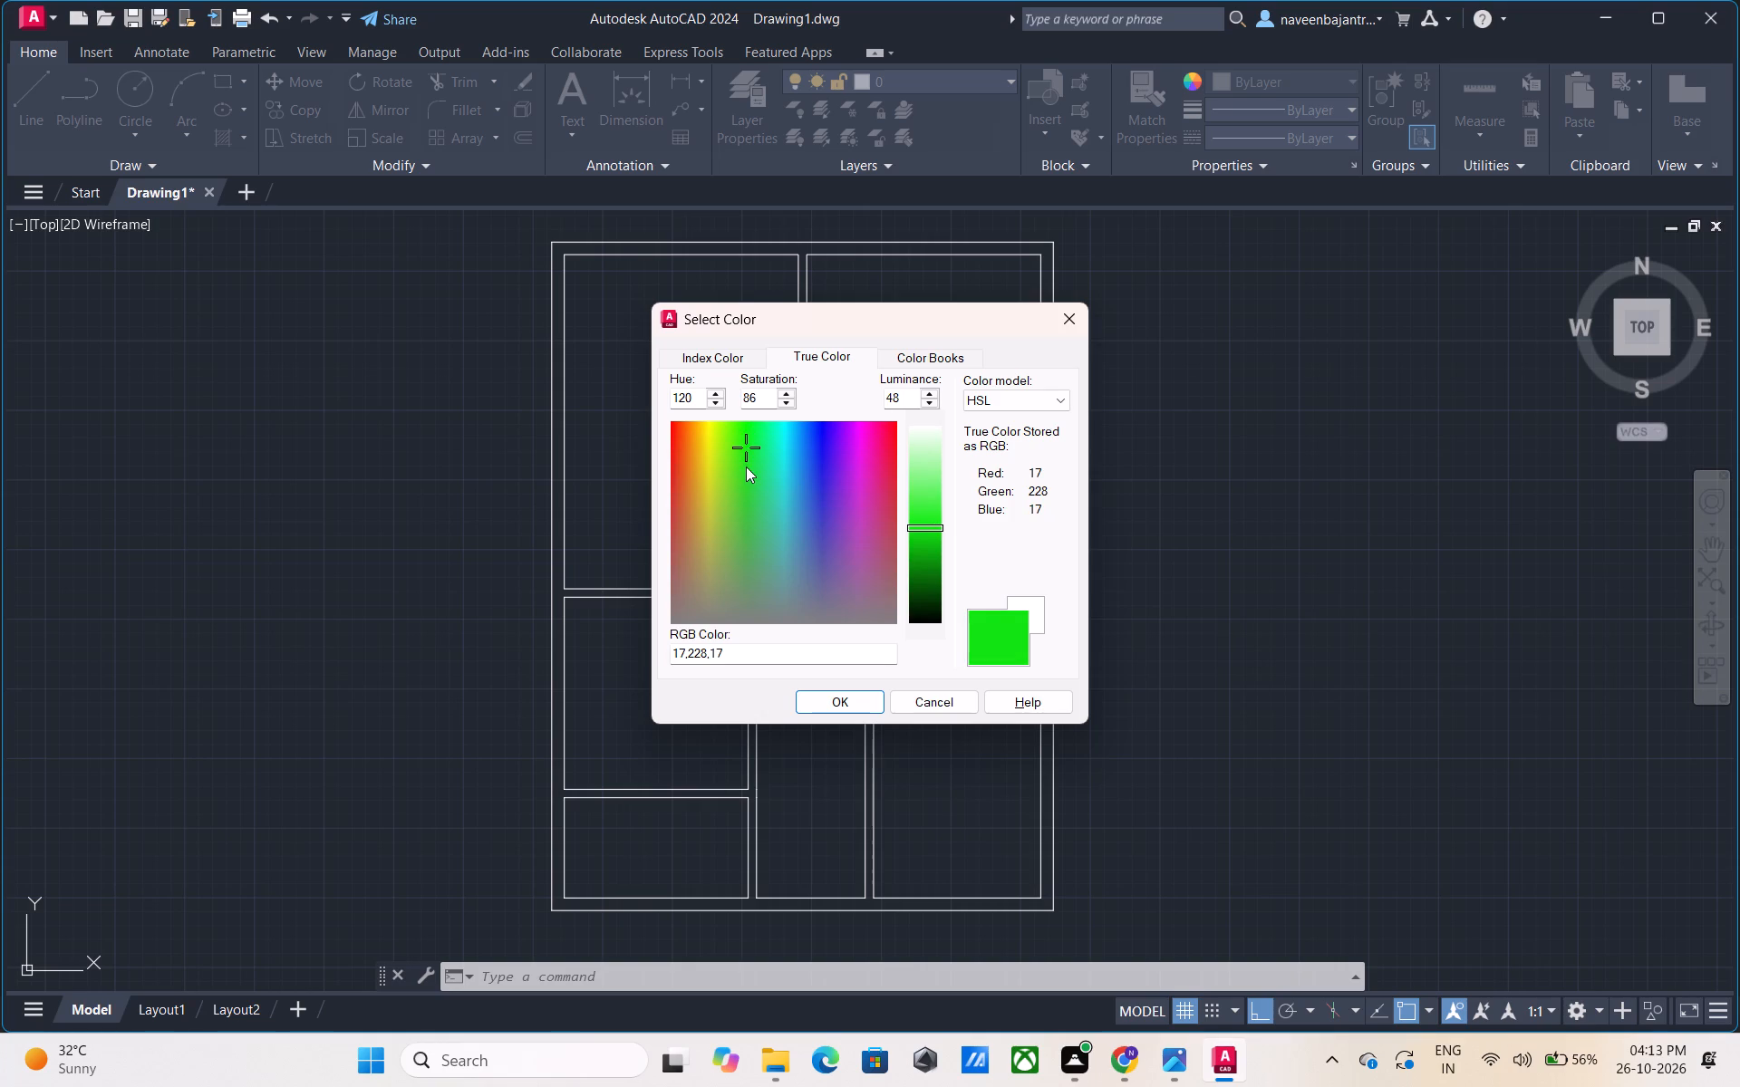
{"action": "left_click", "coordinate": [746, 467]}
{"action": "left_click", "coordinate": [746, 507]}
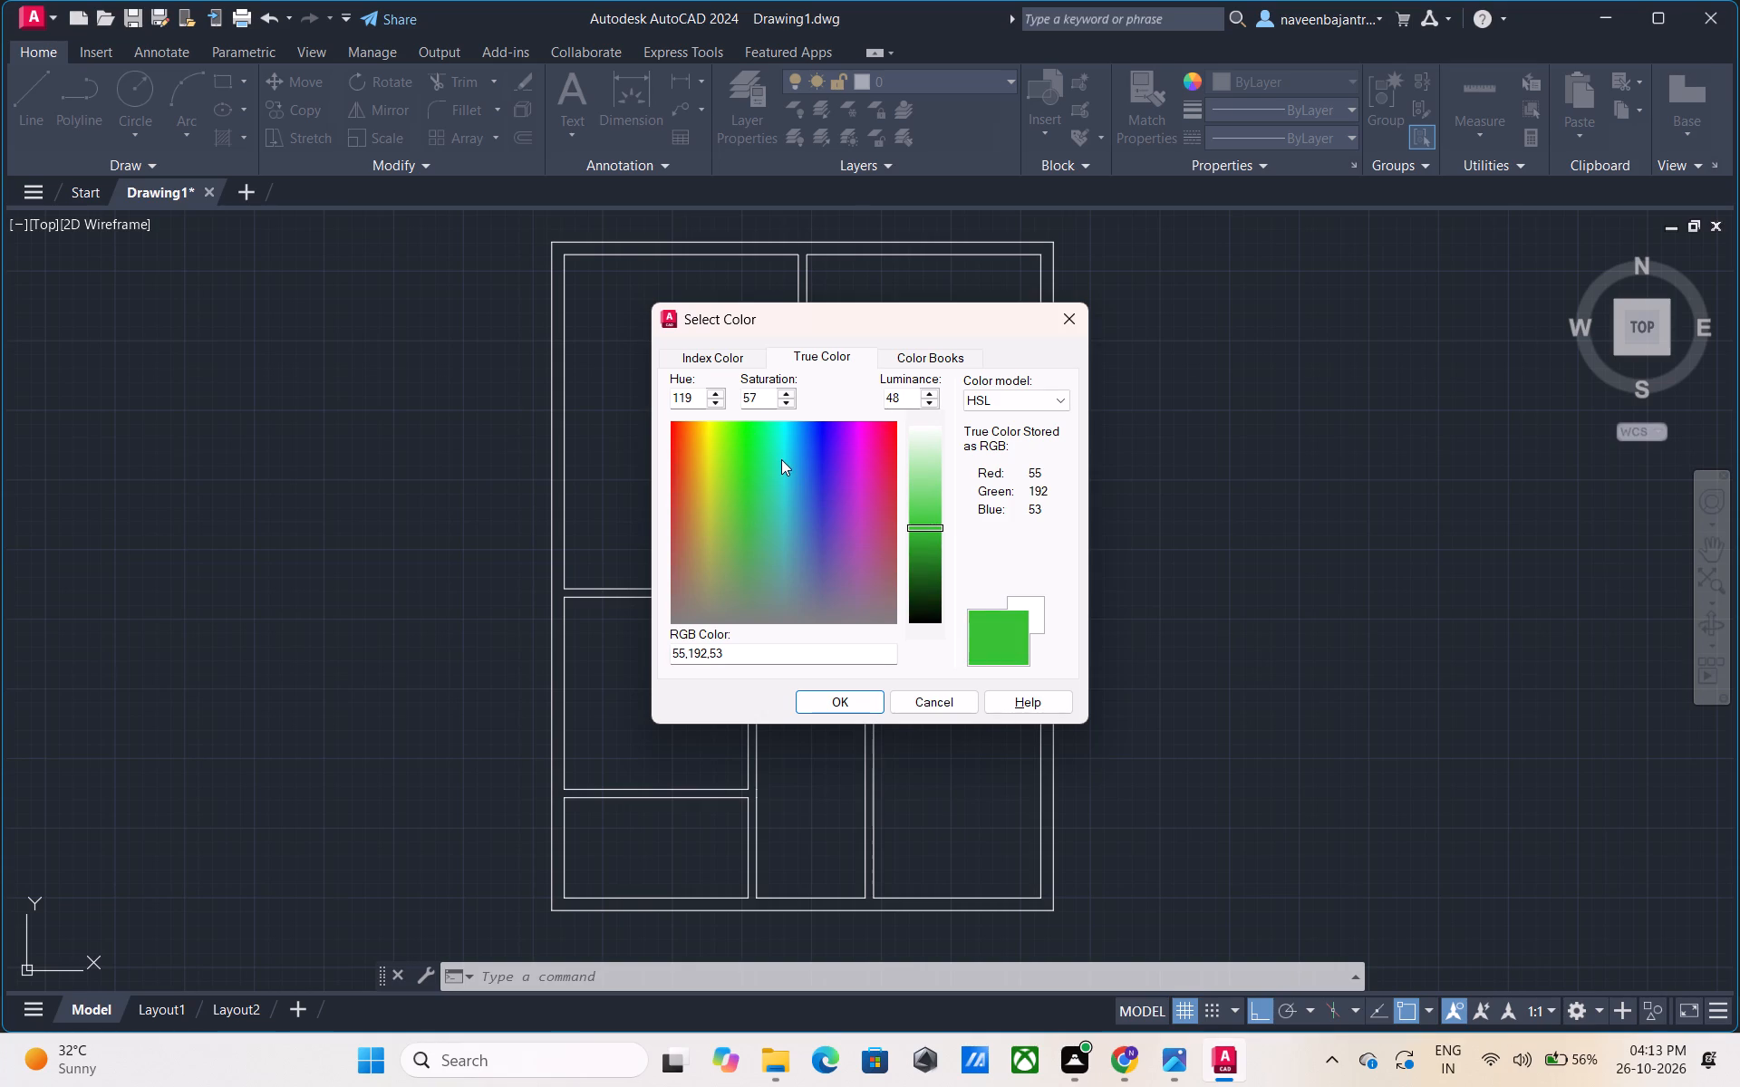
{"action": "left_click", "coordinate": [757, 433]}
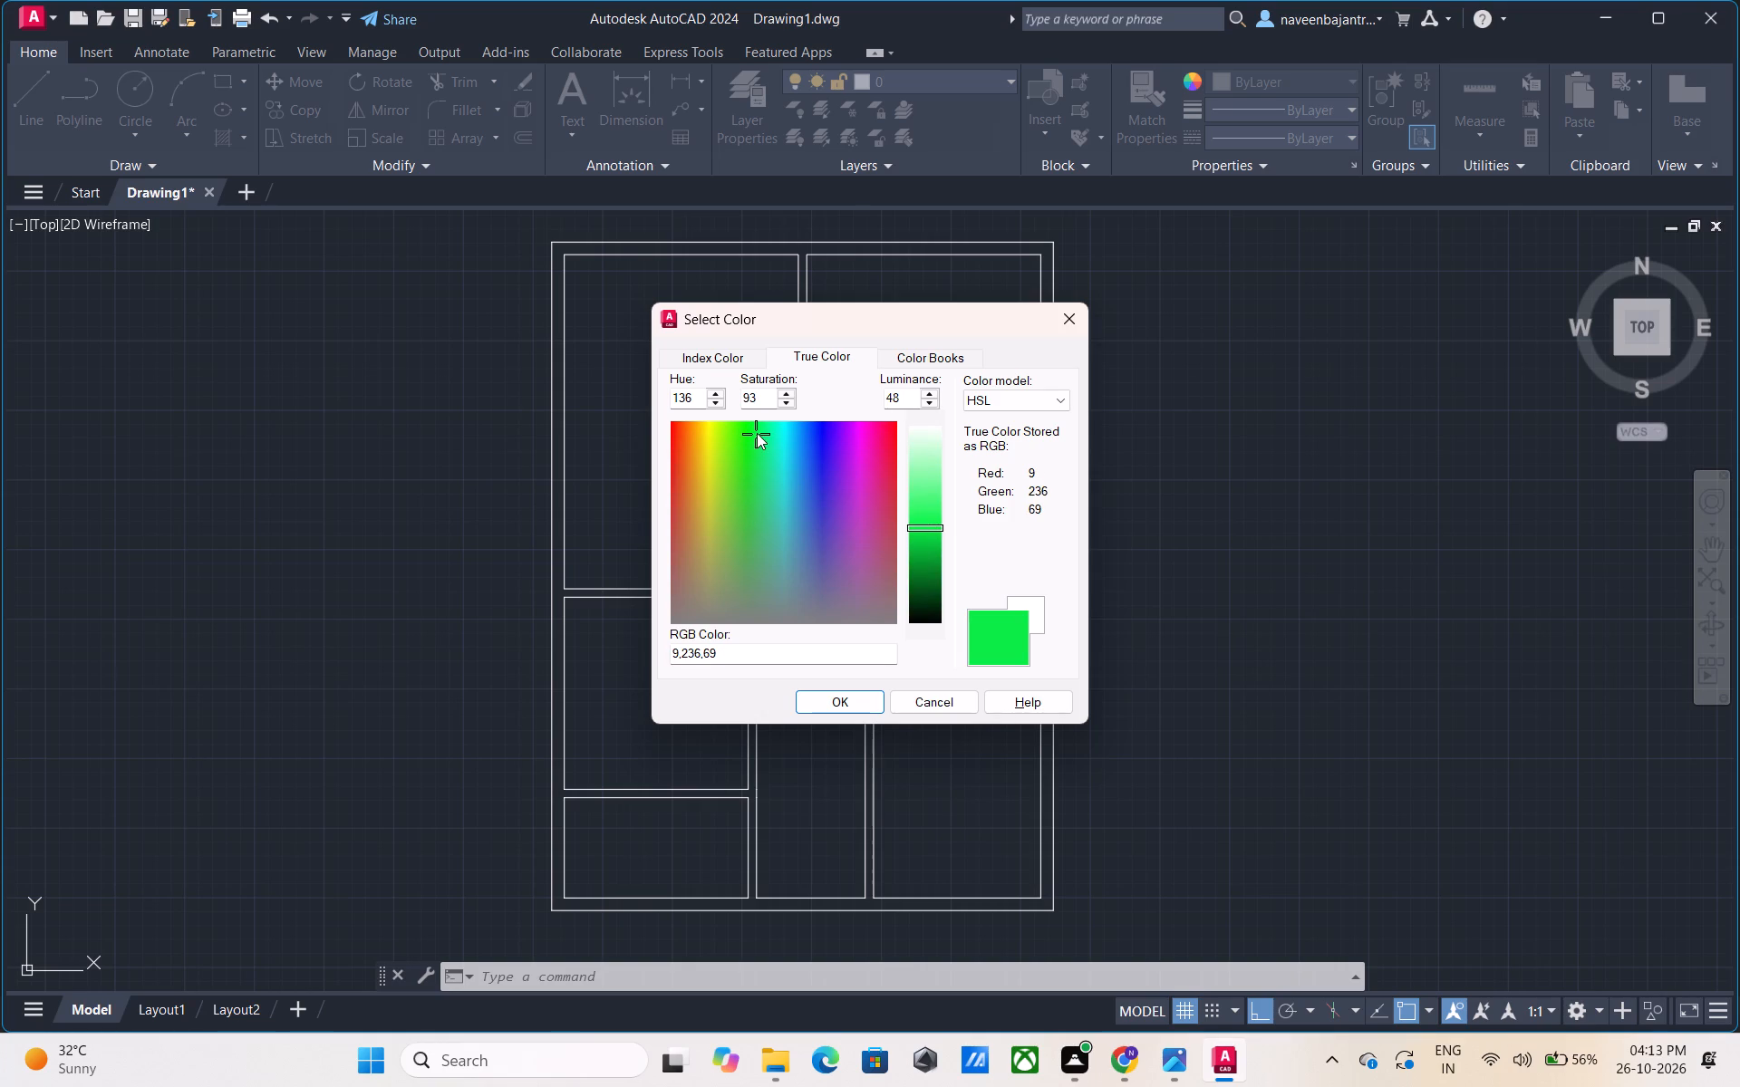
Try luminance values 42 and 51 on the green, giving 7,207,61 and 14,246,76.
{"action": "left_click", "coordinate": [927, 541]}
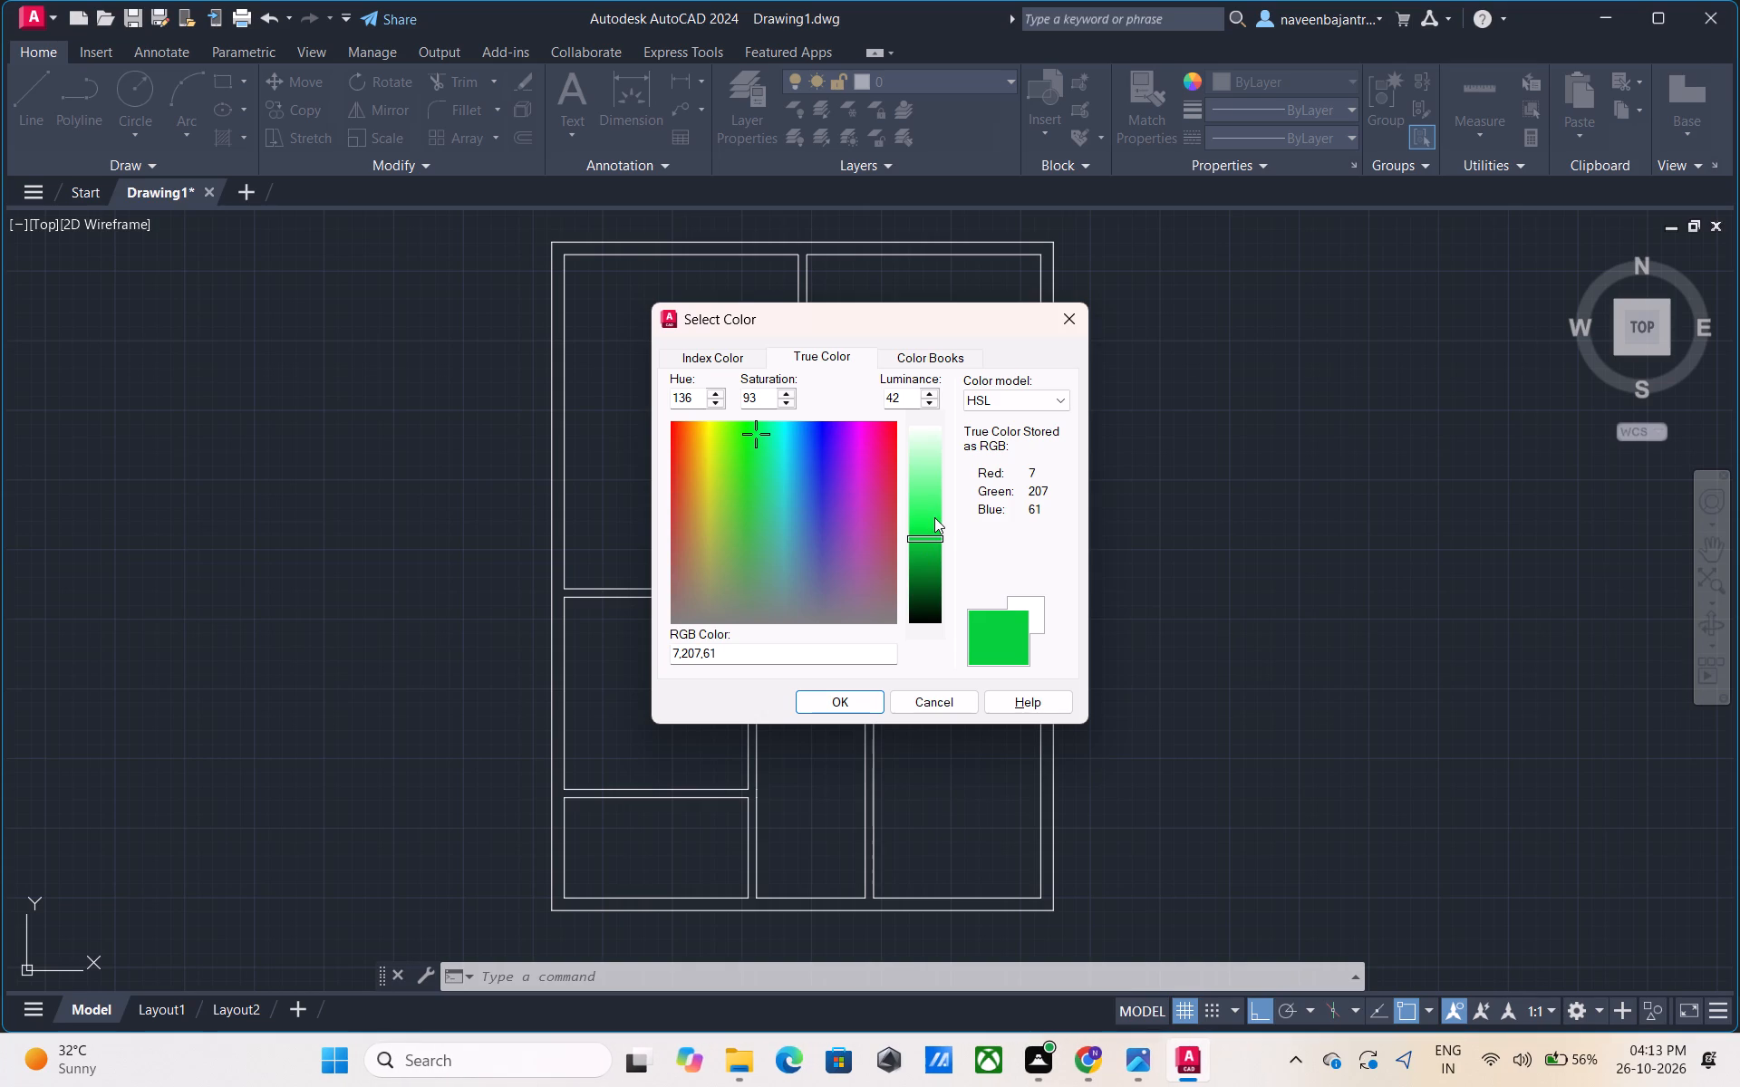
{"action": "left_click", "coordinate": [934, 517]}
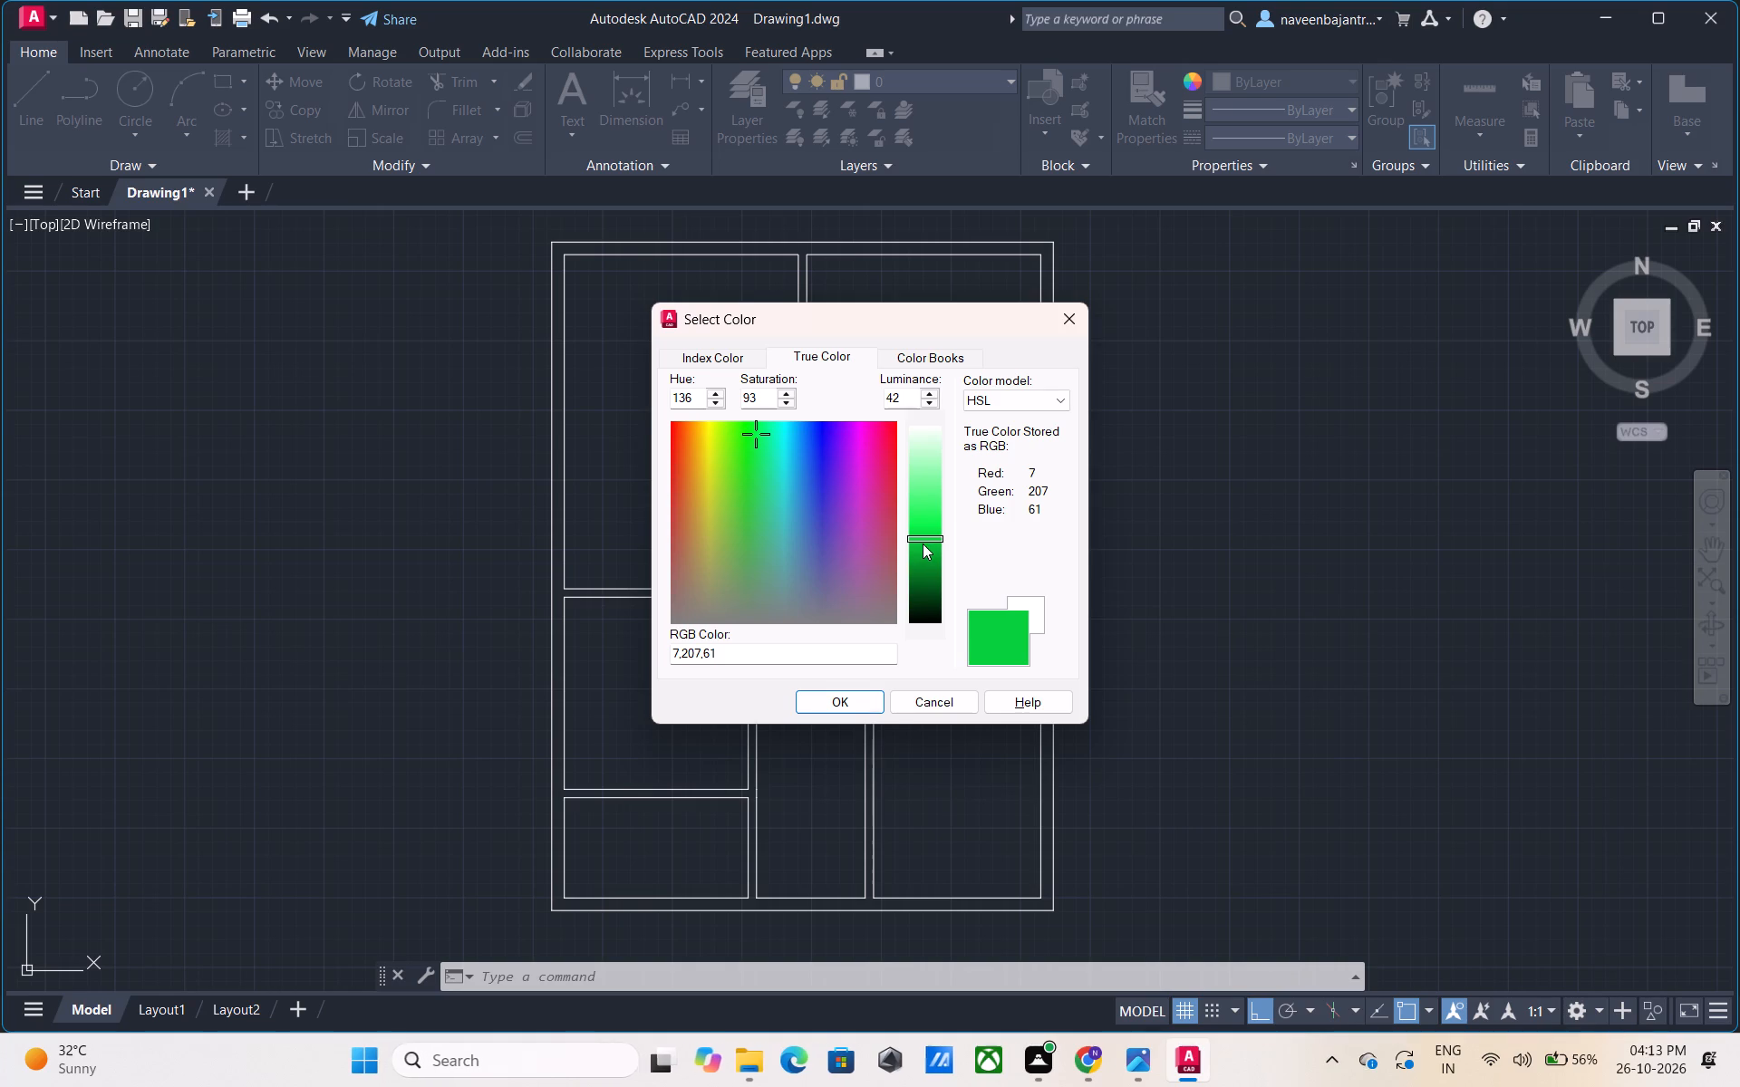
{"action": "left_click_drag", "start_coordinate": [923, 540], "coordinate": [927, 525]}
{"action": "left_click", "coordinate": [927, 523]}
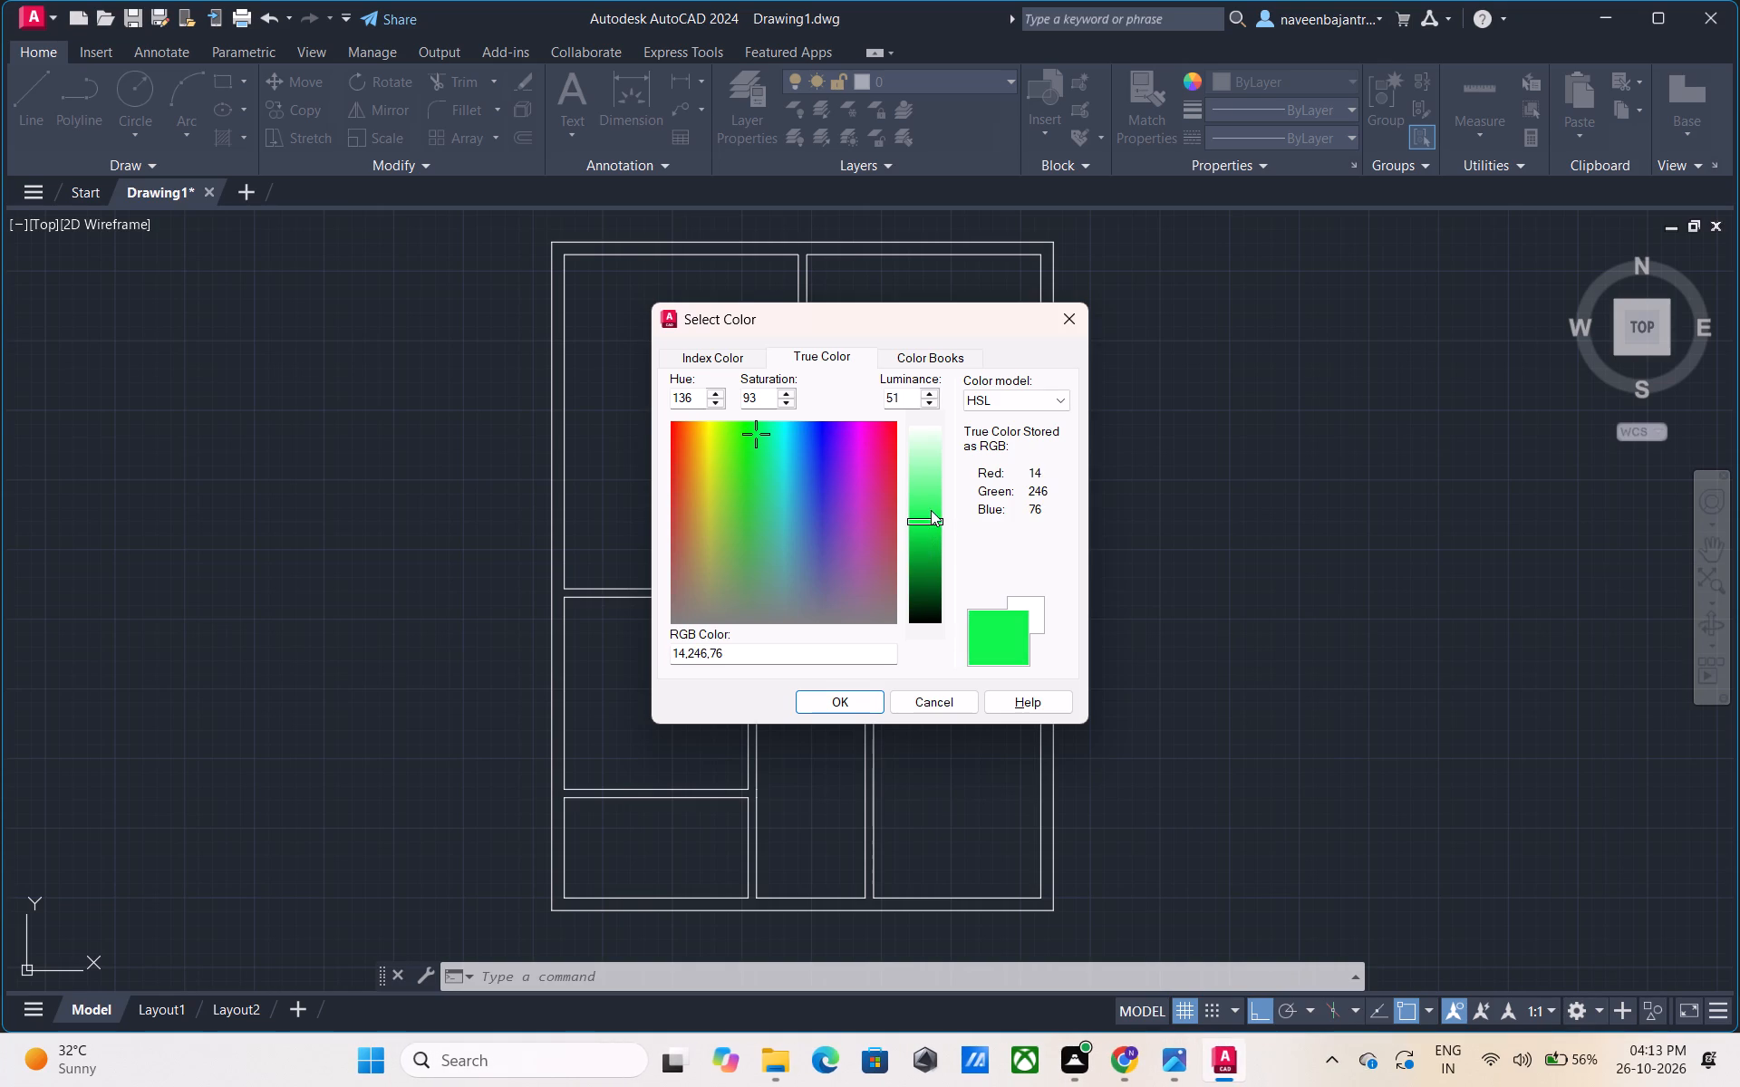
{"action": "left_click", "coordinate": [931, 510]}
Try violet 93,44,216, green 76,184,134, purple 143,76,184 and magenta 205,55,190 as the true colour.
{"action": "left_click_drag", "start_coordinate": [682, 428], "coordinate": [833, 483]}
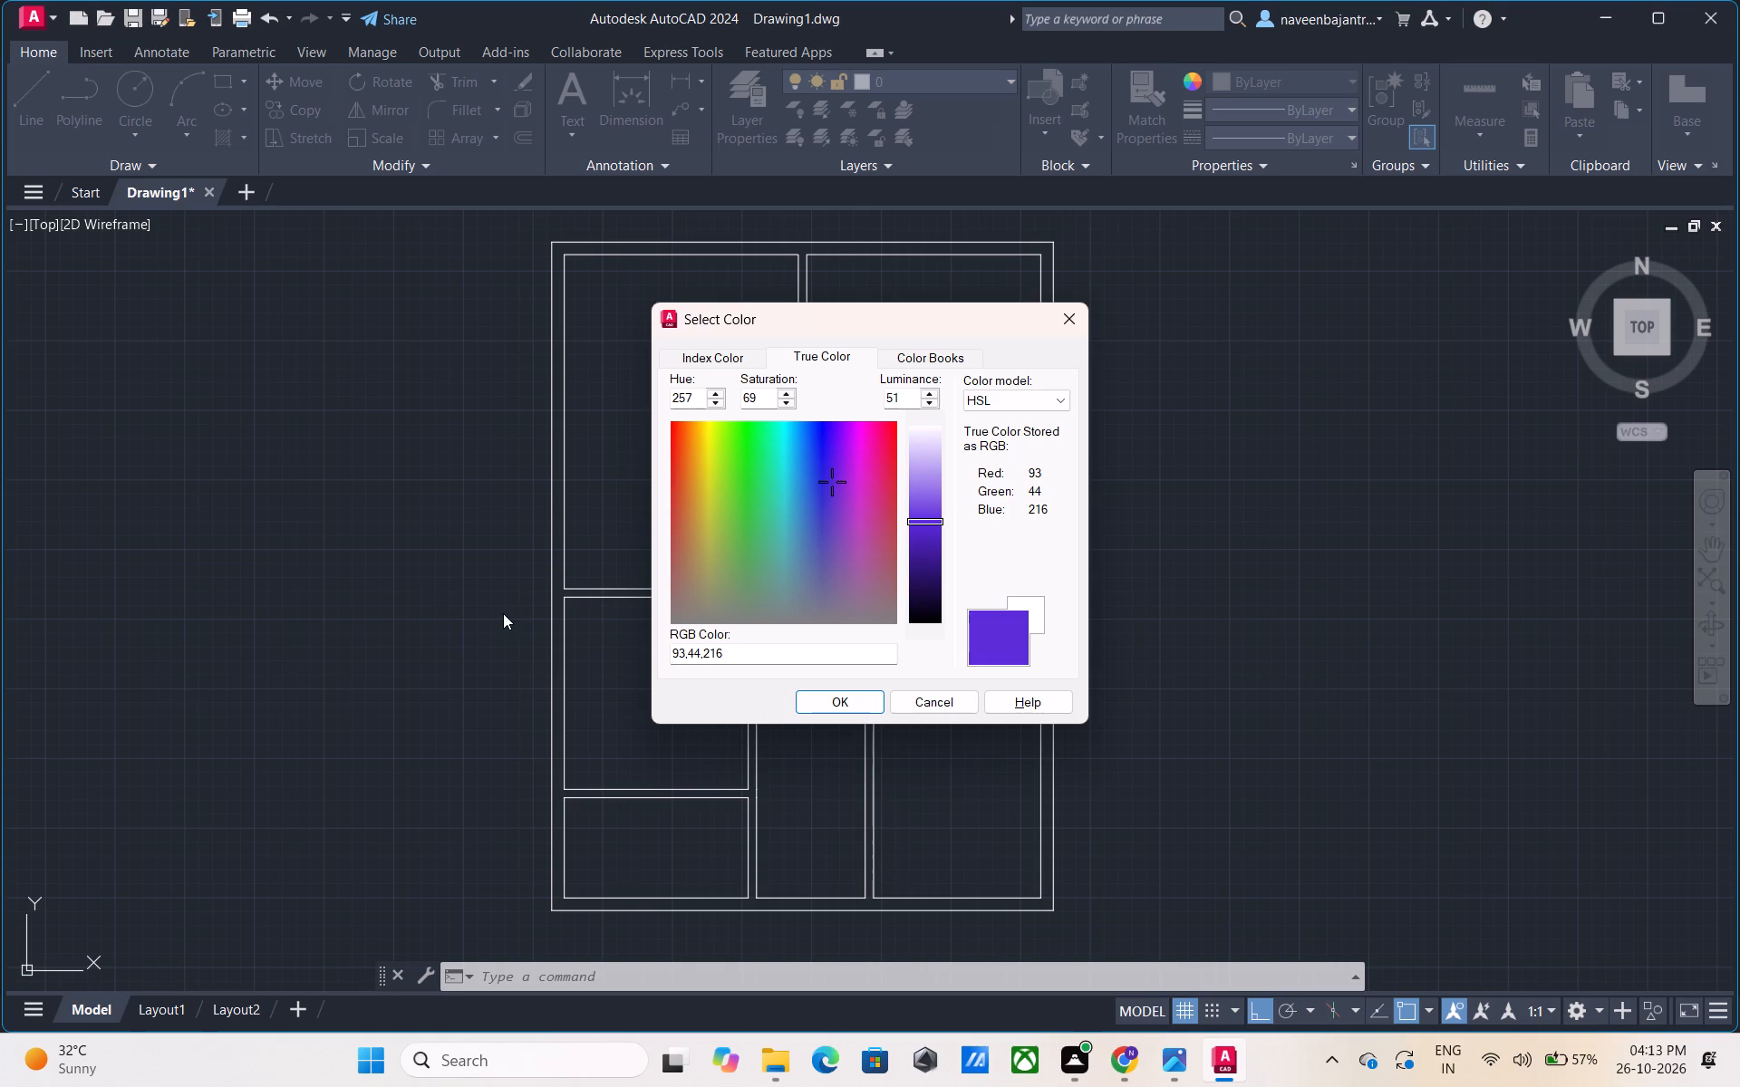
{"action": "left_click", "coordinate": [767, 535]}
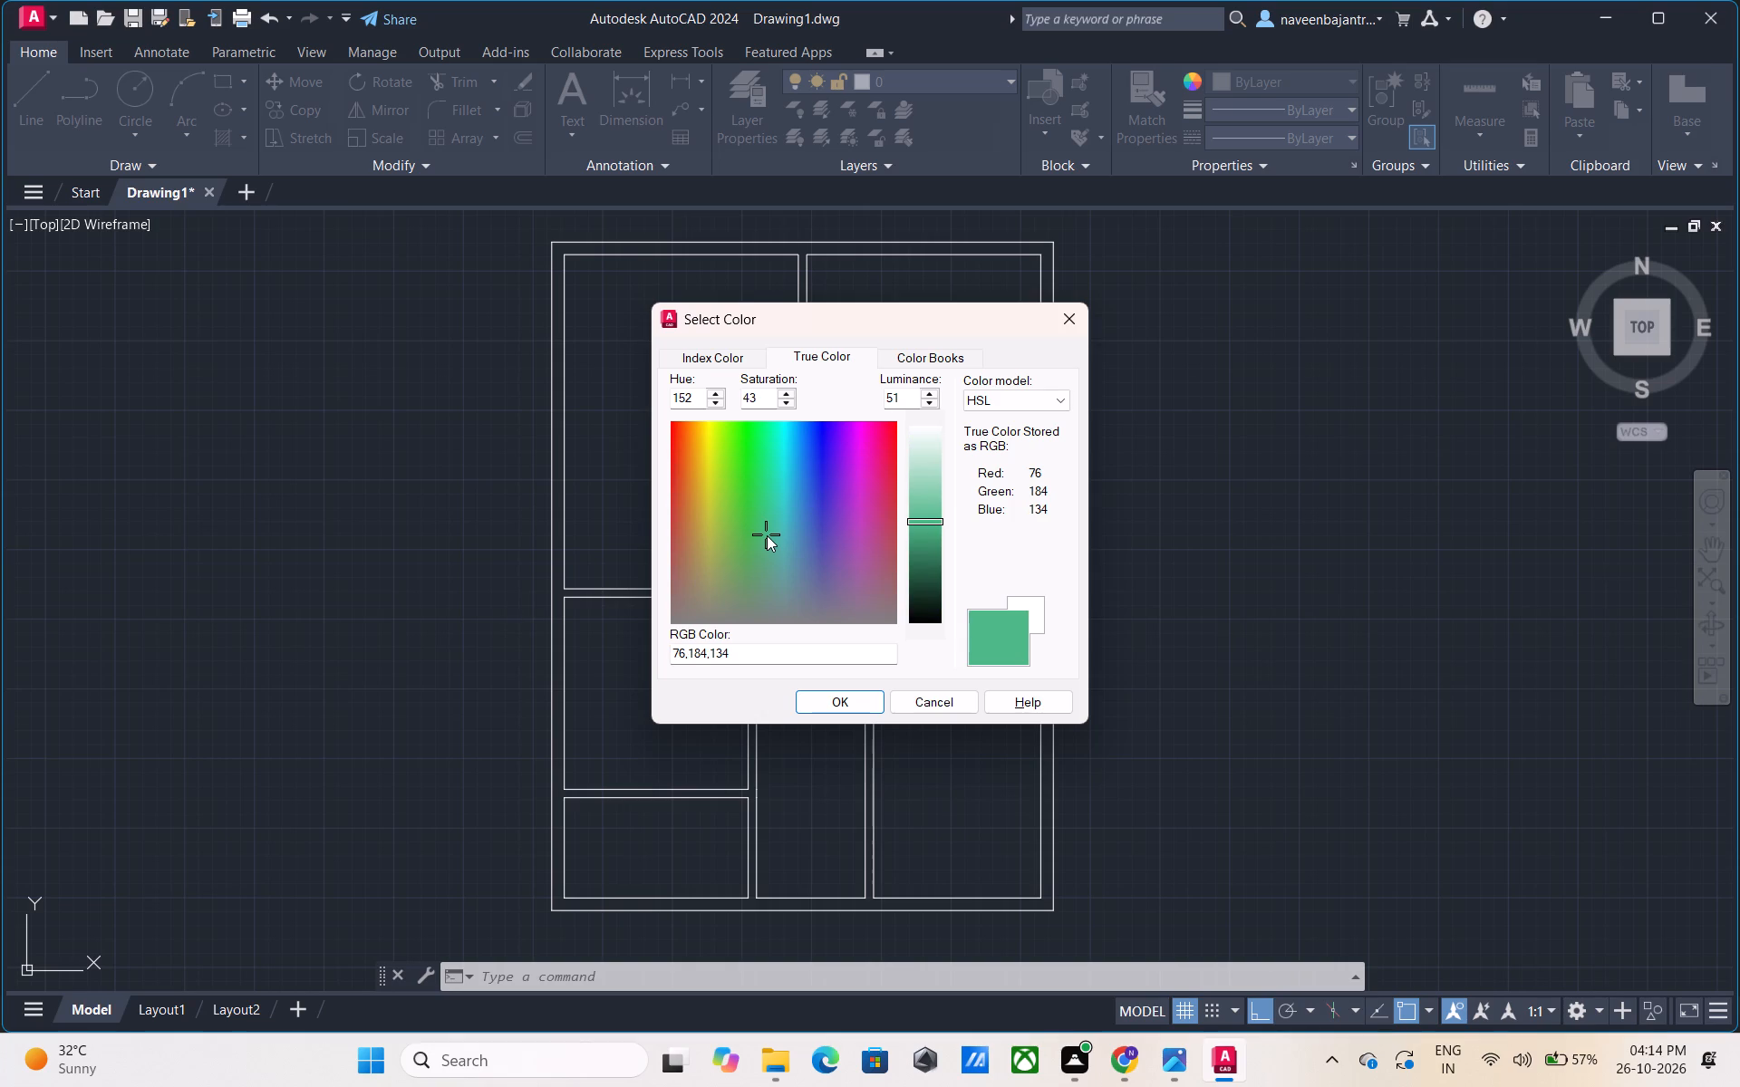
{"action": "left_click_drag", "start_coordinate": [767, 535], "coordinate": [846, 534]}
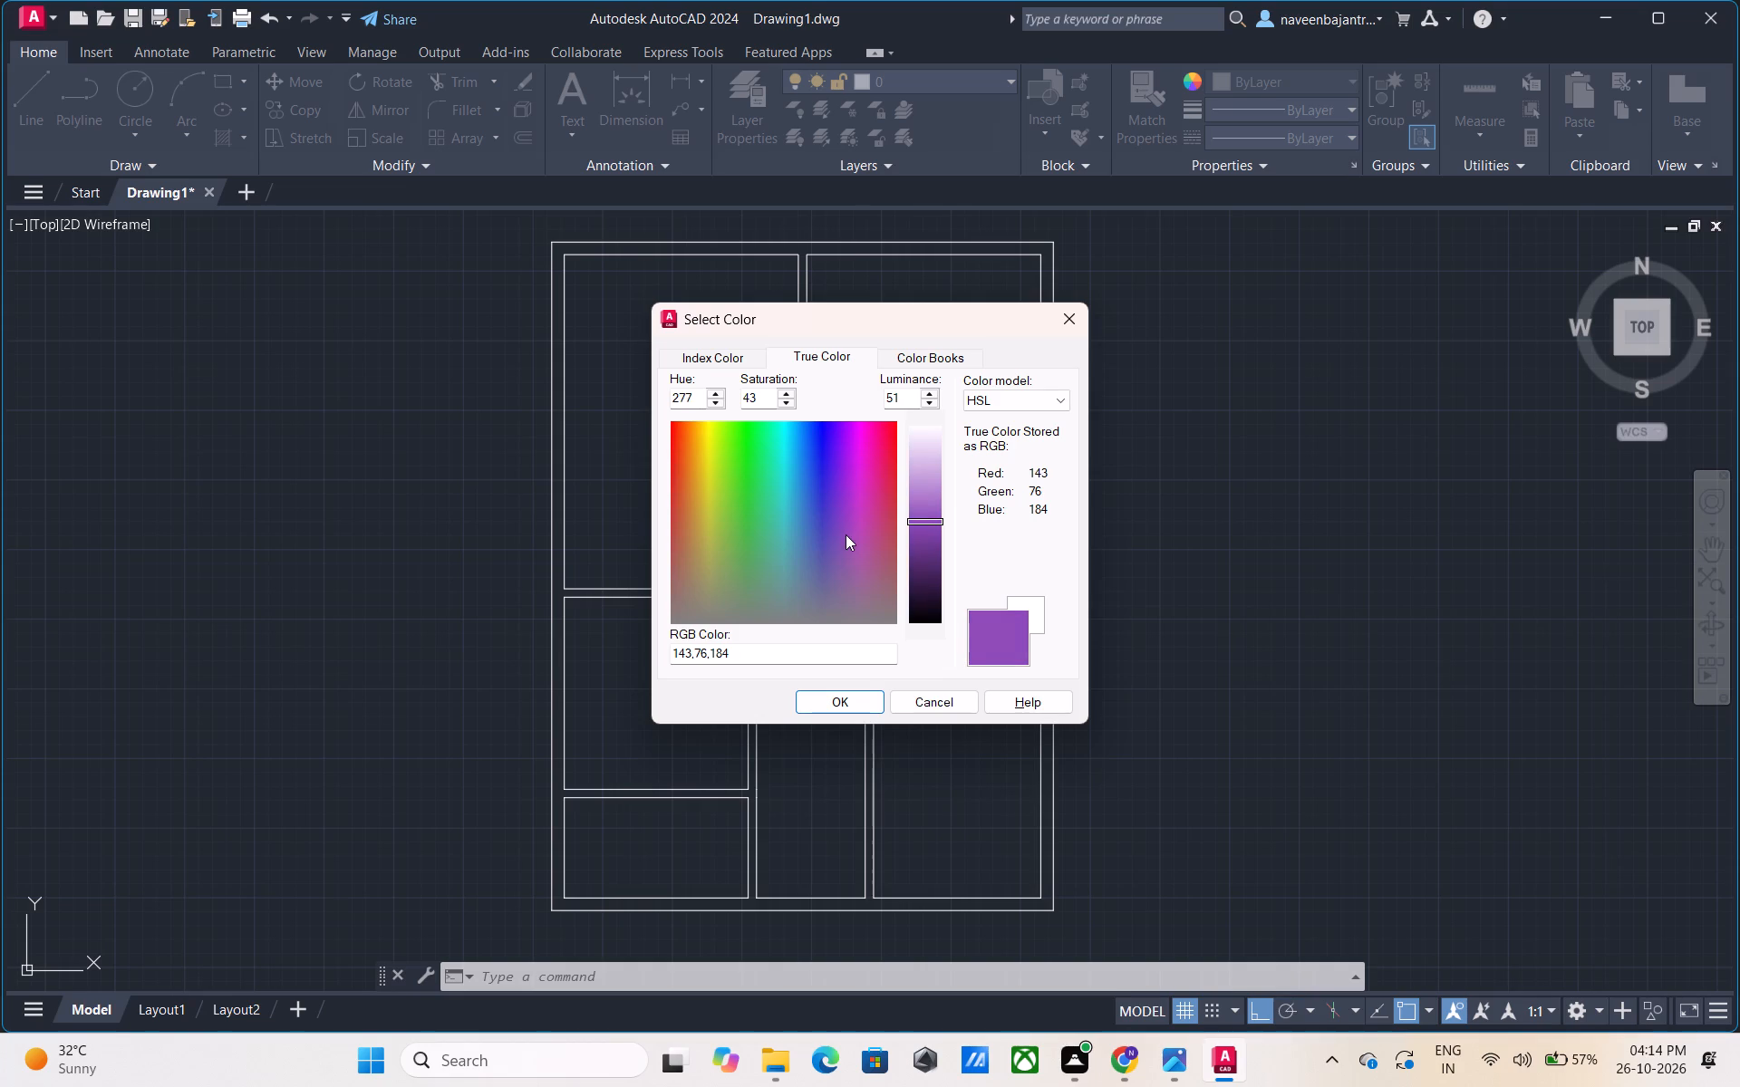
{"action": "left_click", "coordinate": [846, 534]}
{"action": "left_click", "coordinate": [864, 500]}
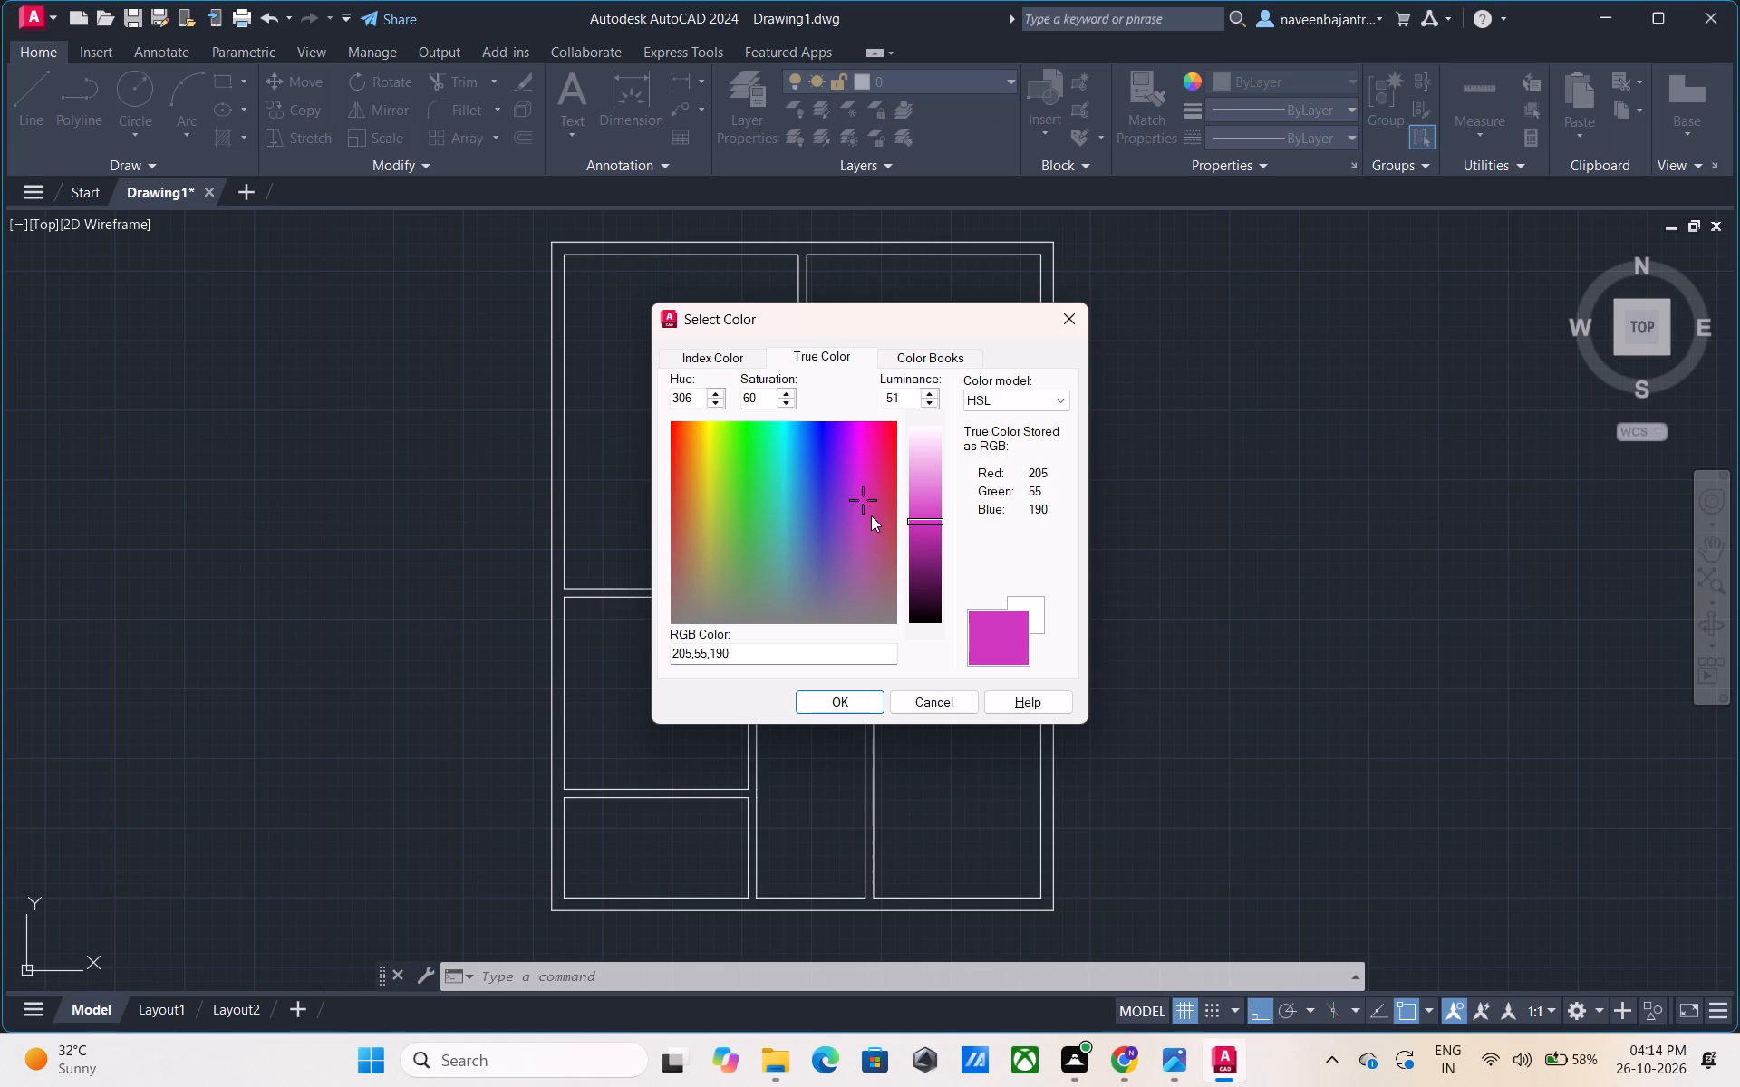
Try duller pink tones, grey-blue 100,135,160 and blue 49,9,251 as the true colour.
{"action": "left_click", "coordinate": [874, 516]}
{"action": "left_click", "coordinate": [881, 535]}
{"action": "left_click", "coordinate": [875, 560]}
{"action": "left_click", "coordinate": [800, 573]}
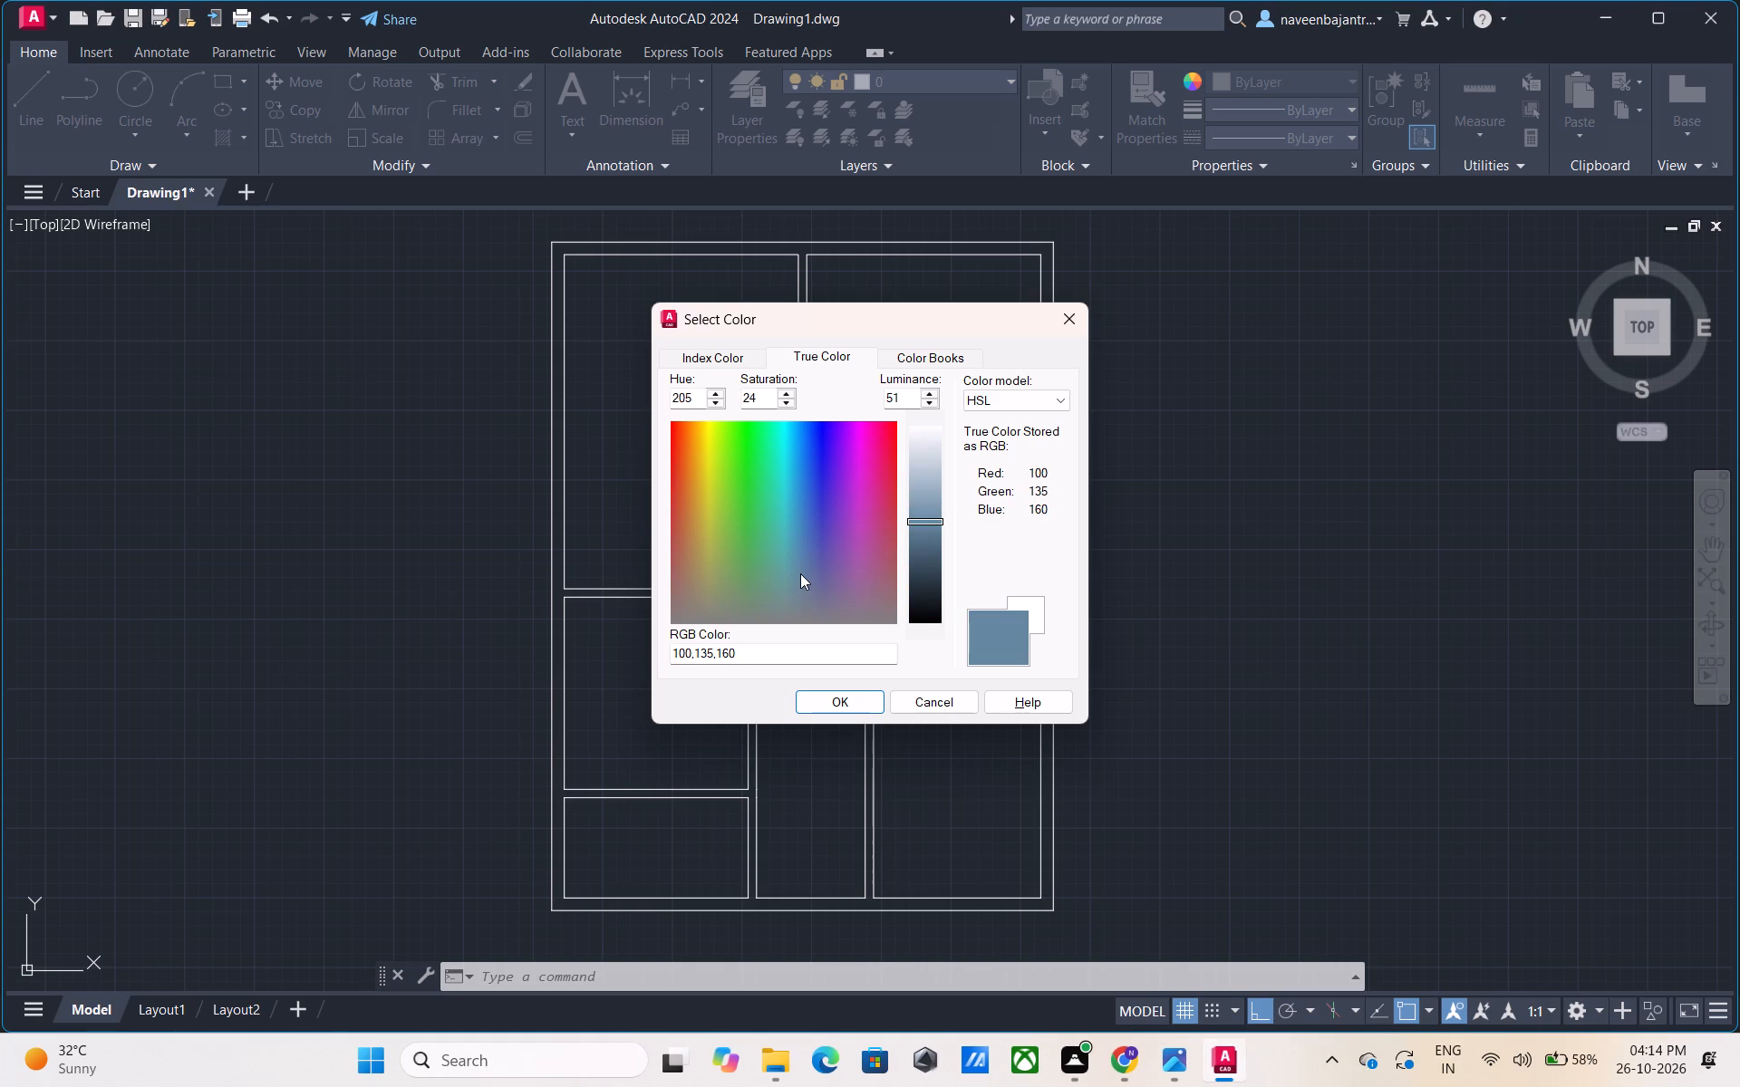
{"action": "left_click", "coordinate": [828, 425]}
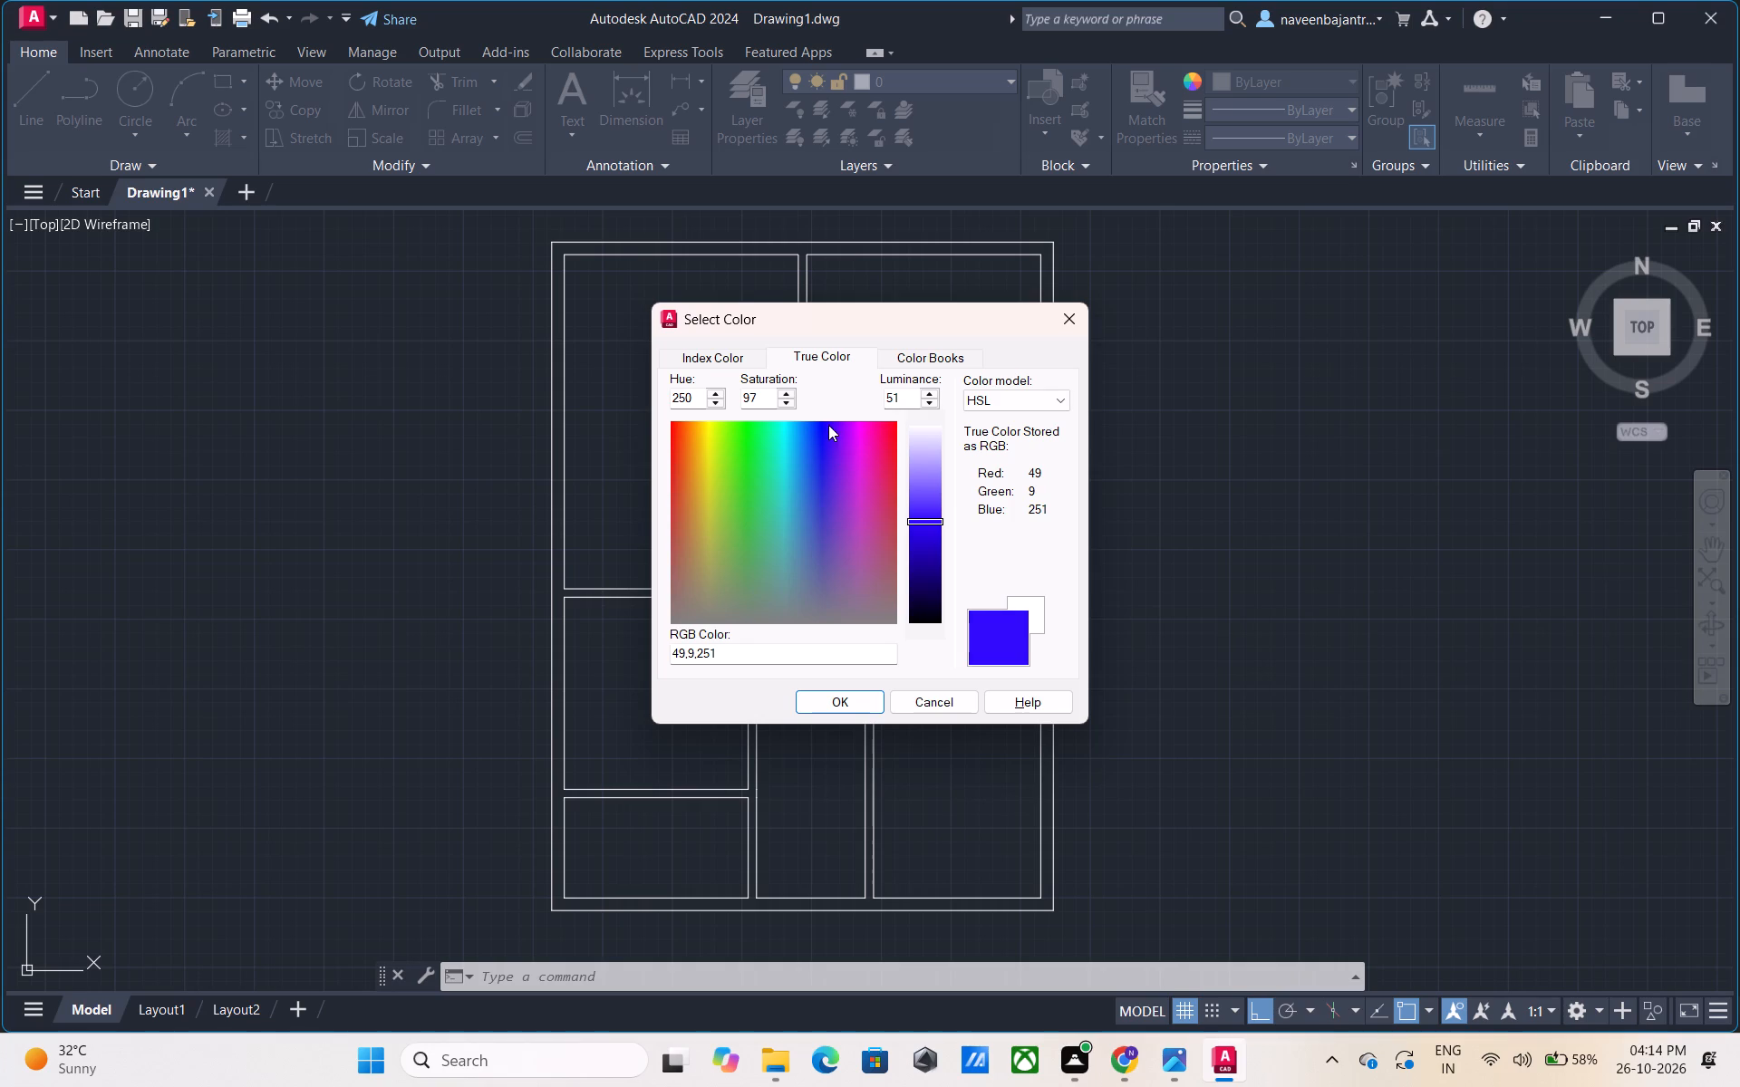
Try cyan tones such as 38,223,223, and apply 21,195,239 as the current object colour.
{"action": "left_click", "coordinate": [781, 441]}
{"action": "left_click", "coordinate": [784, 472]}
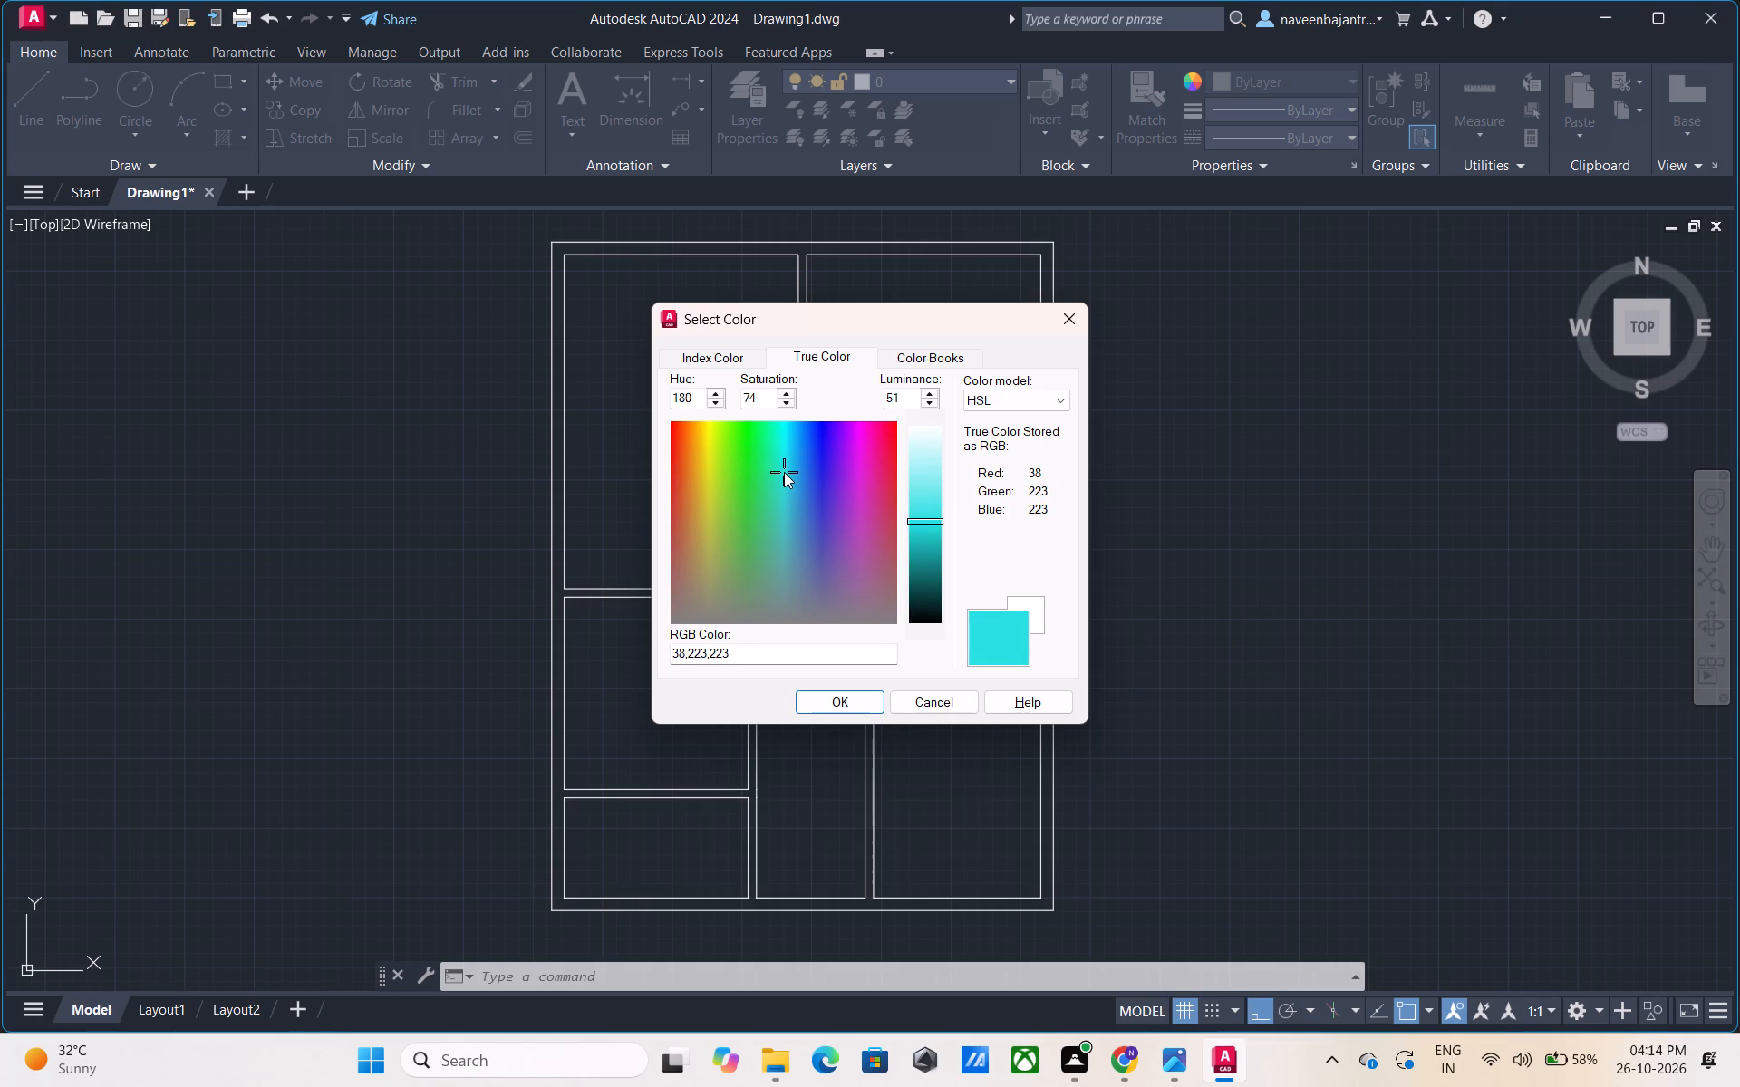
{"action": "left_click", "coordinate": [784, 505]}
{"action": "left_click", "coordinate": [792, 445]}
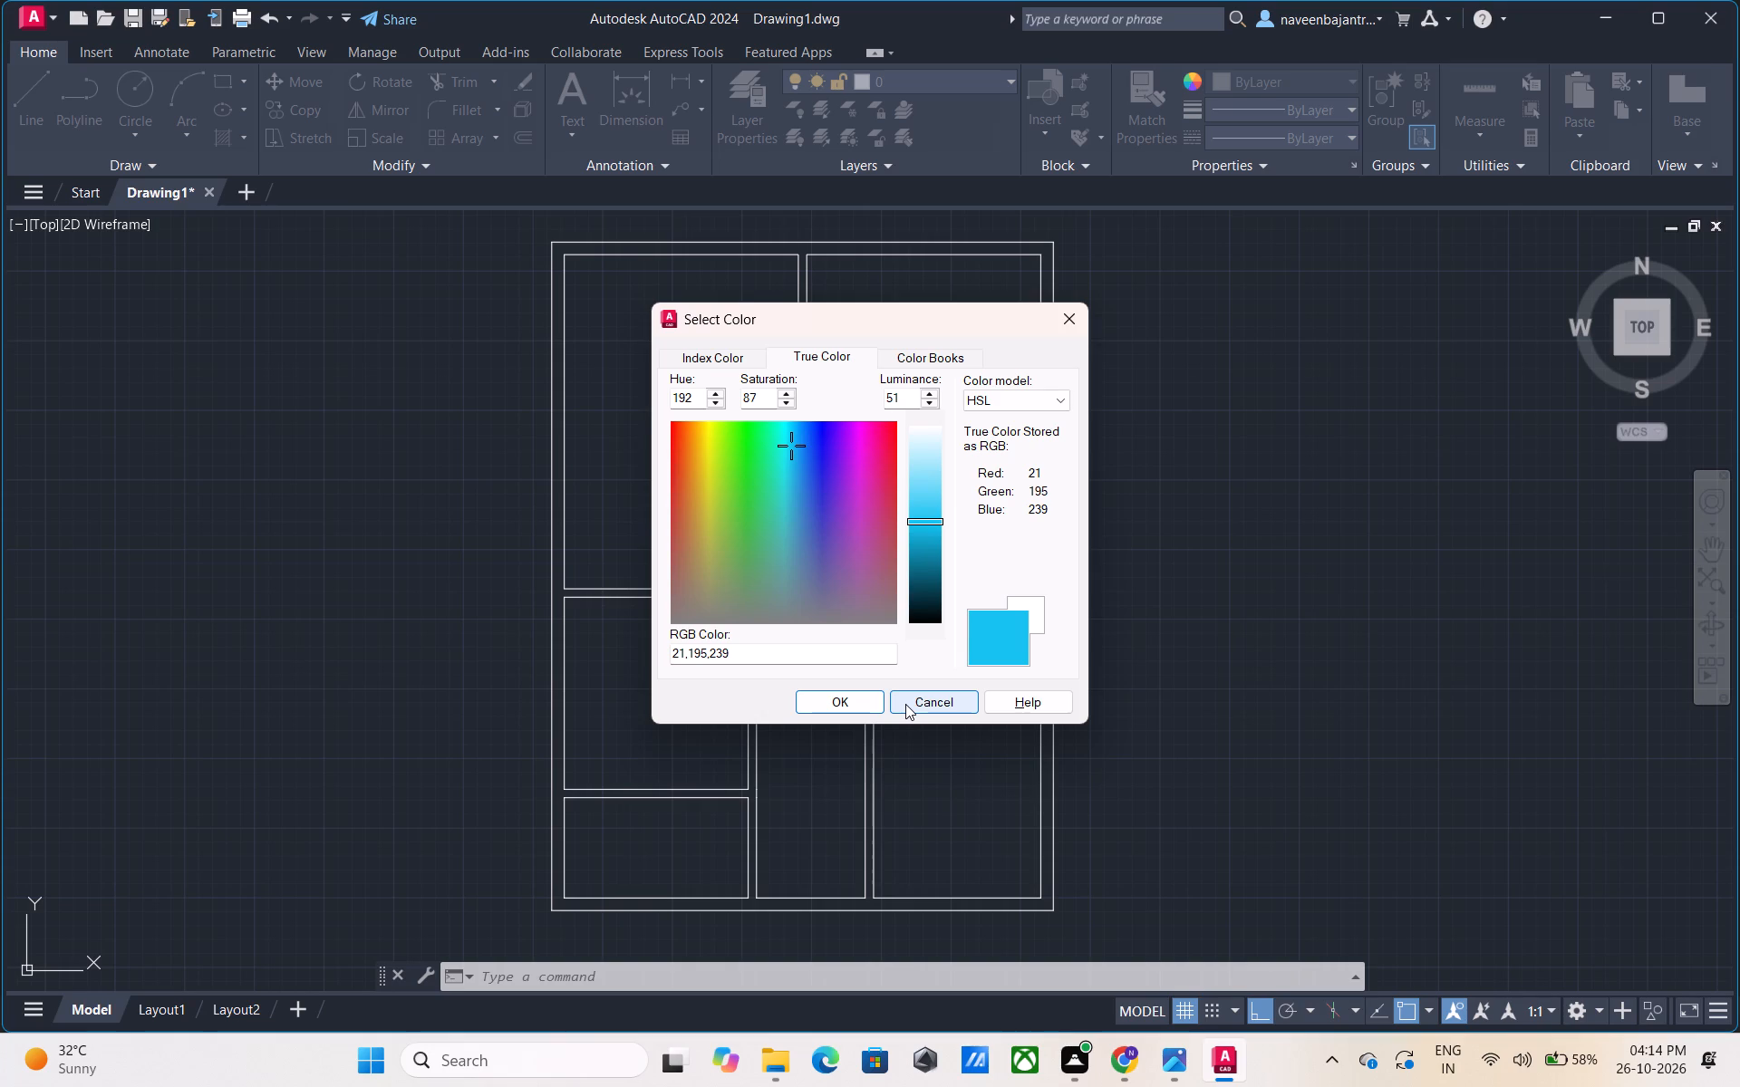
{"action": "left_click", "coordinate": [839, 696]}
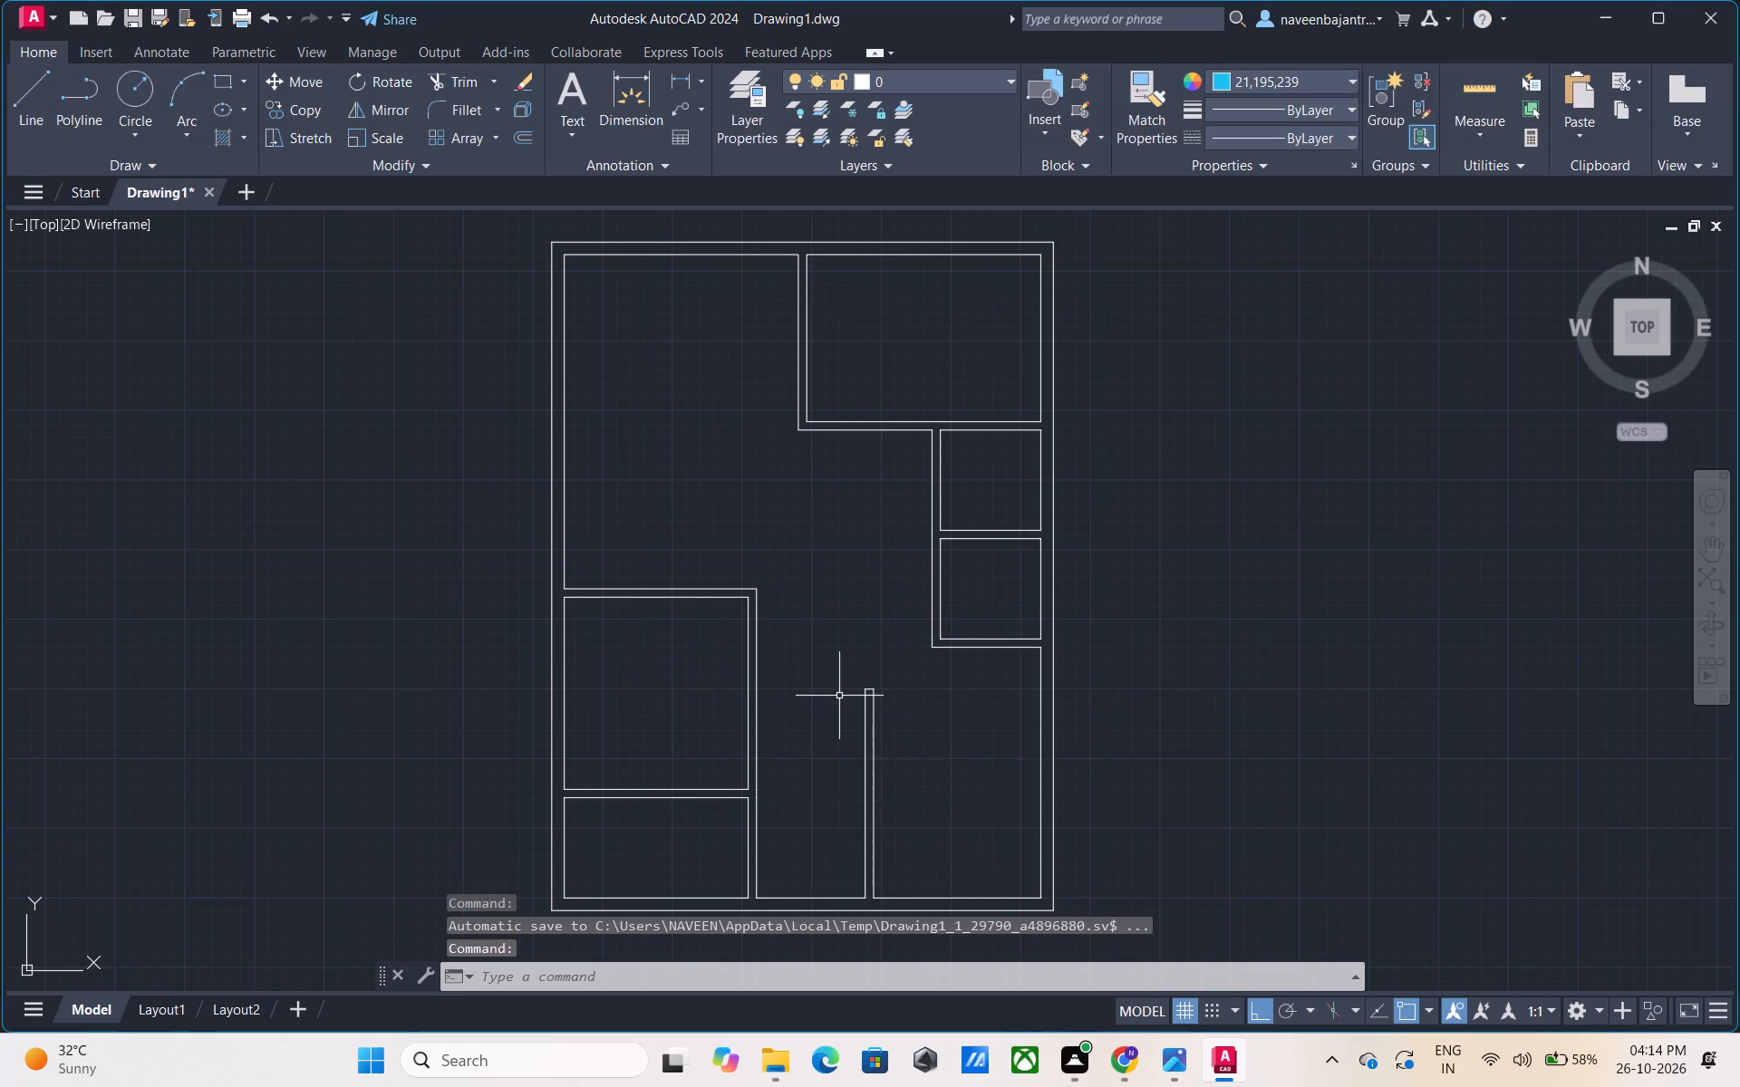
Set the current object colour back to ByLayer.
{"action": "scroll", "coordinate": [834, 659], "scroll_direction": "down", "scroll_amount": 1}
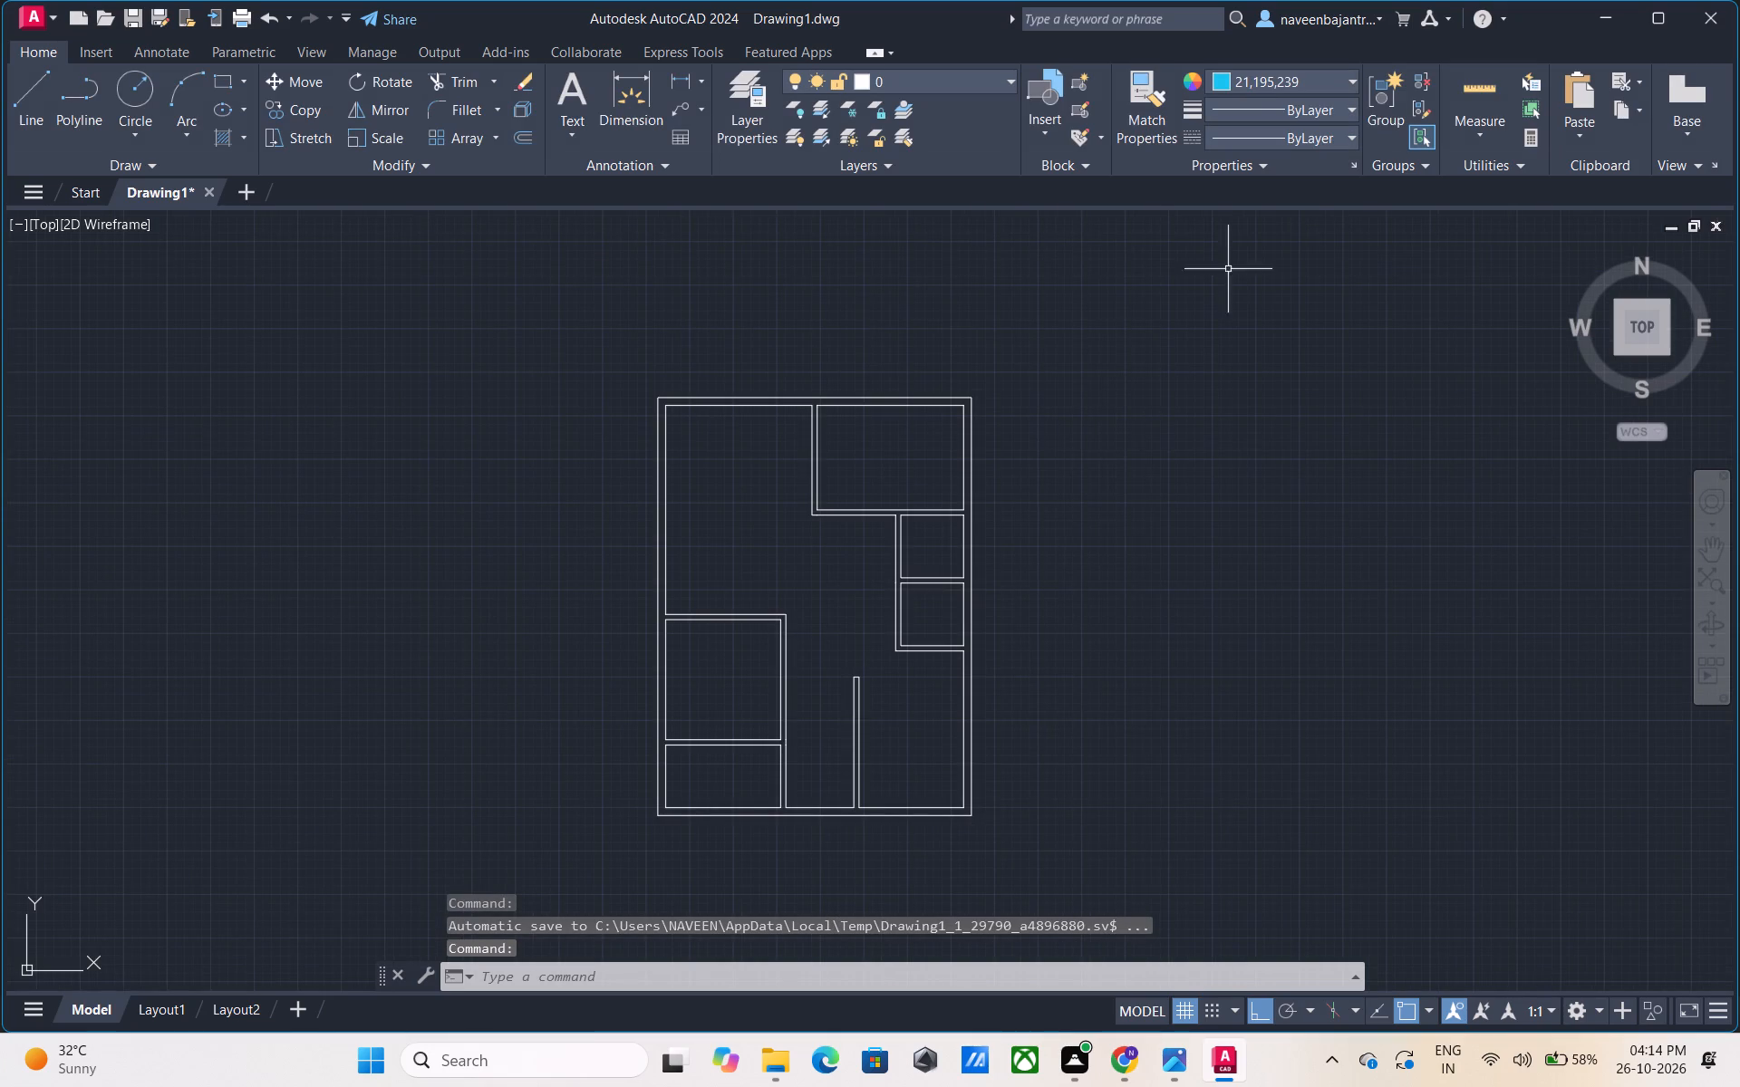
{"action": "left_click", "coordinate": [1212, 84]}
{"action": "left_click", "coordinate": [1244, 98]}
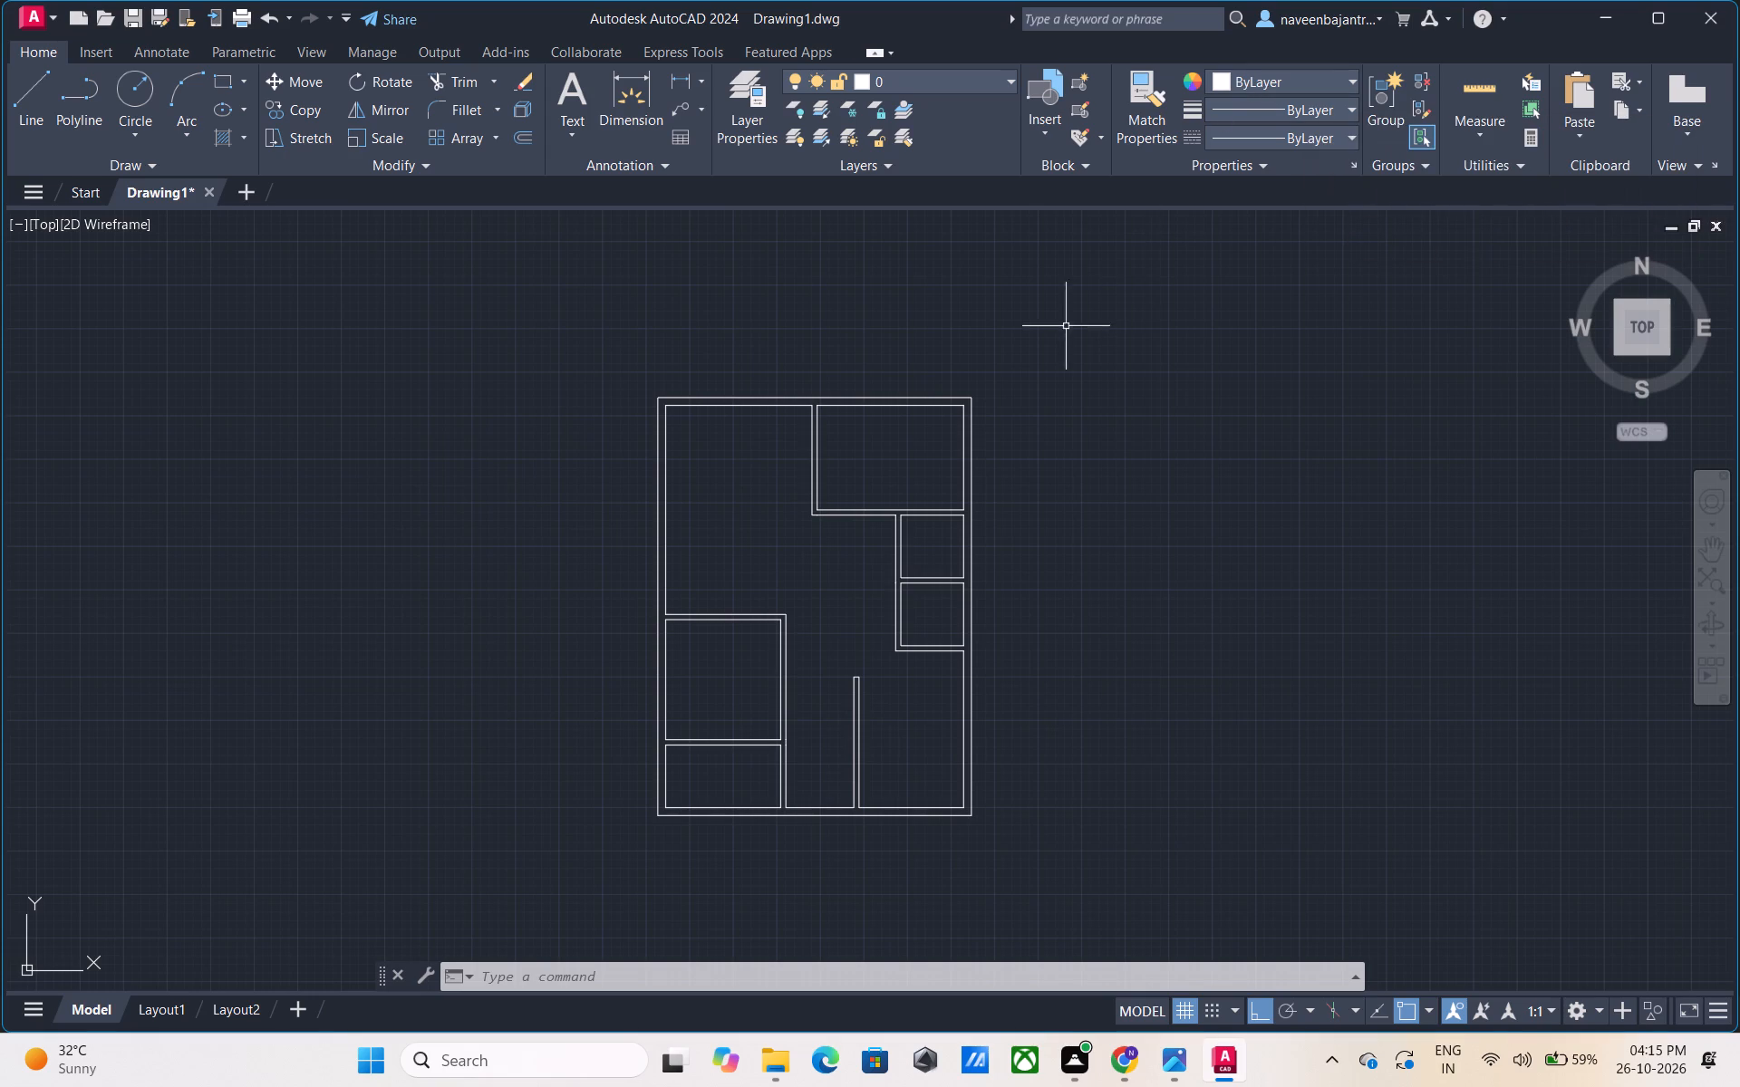
Draw a short vertical line across the wall beneath the upper-right room, near the room's lower-left corner.
{"action": "middle_click_drag", "start_coordinate": [854, 437], "coordinate": [876, 500]}
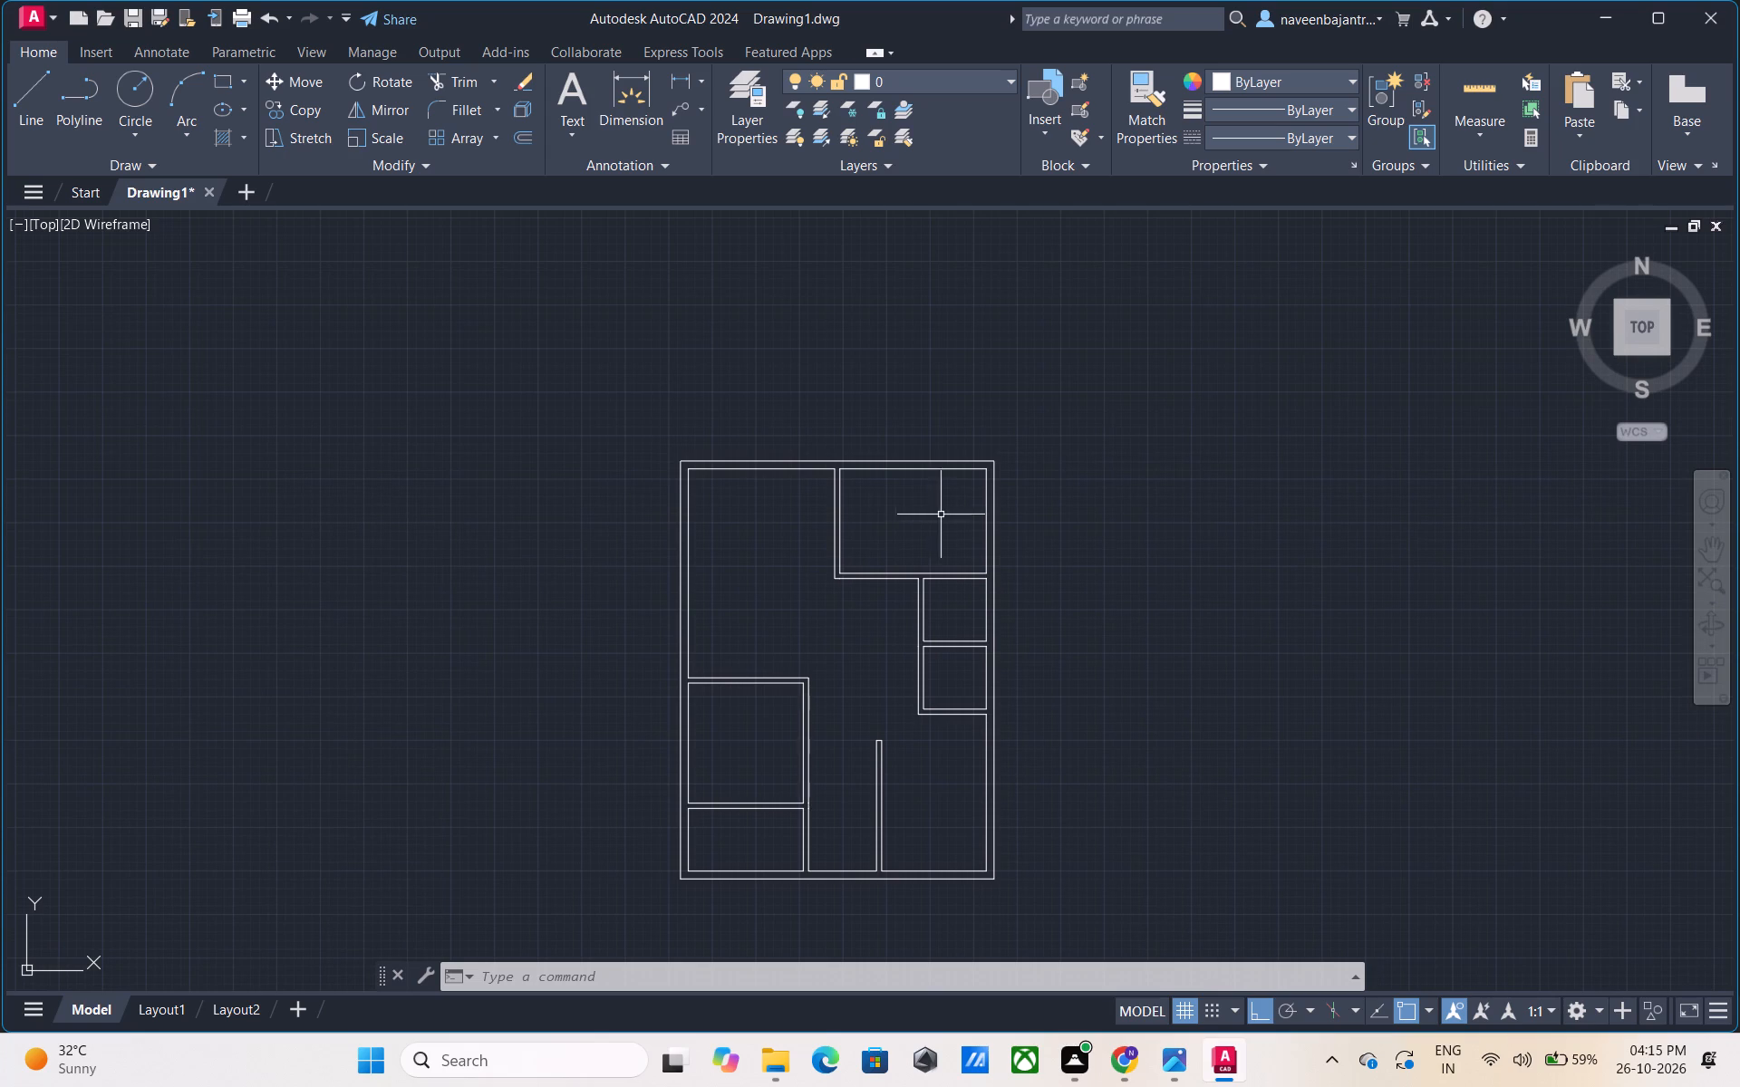
{"action": "scroll", "coordinate": [871, 583], "scroll_direction": "up", "scroll_amount": 2}
{"action": "key", "text": "Escape"}
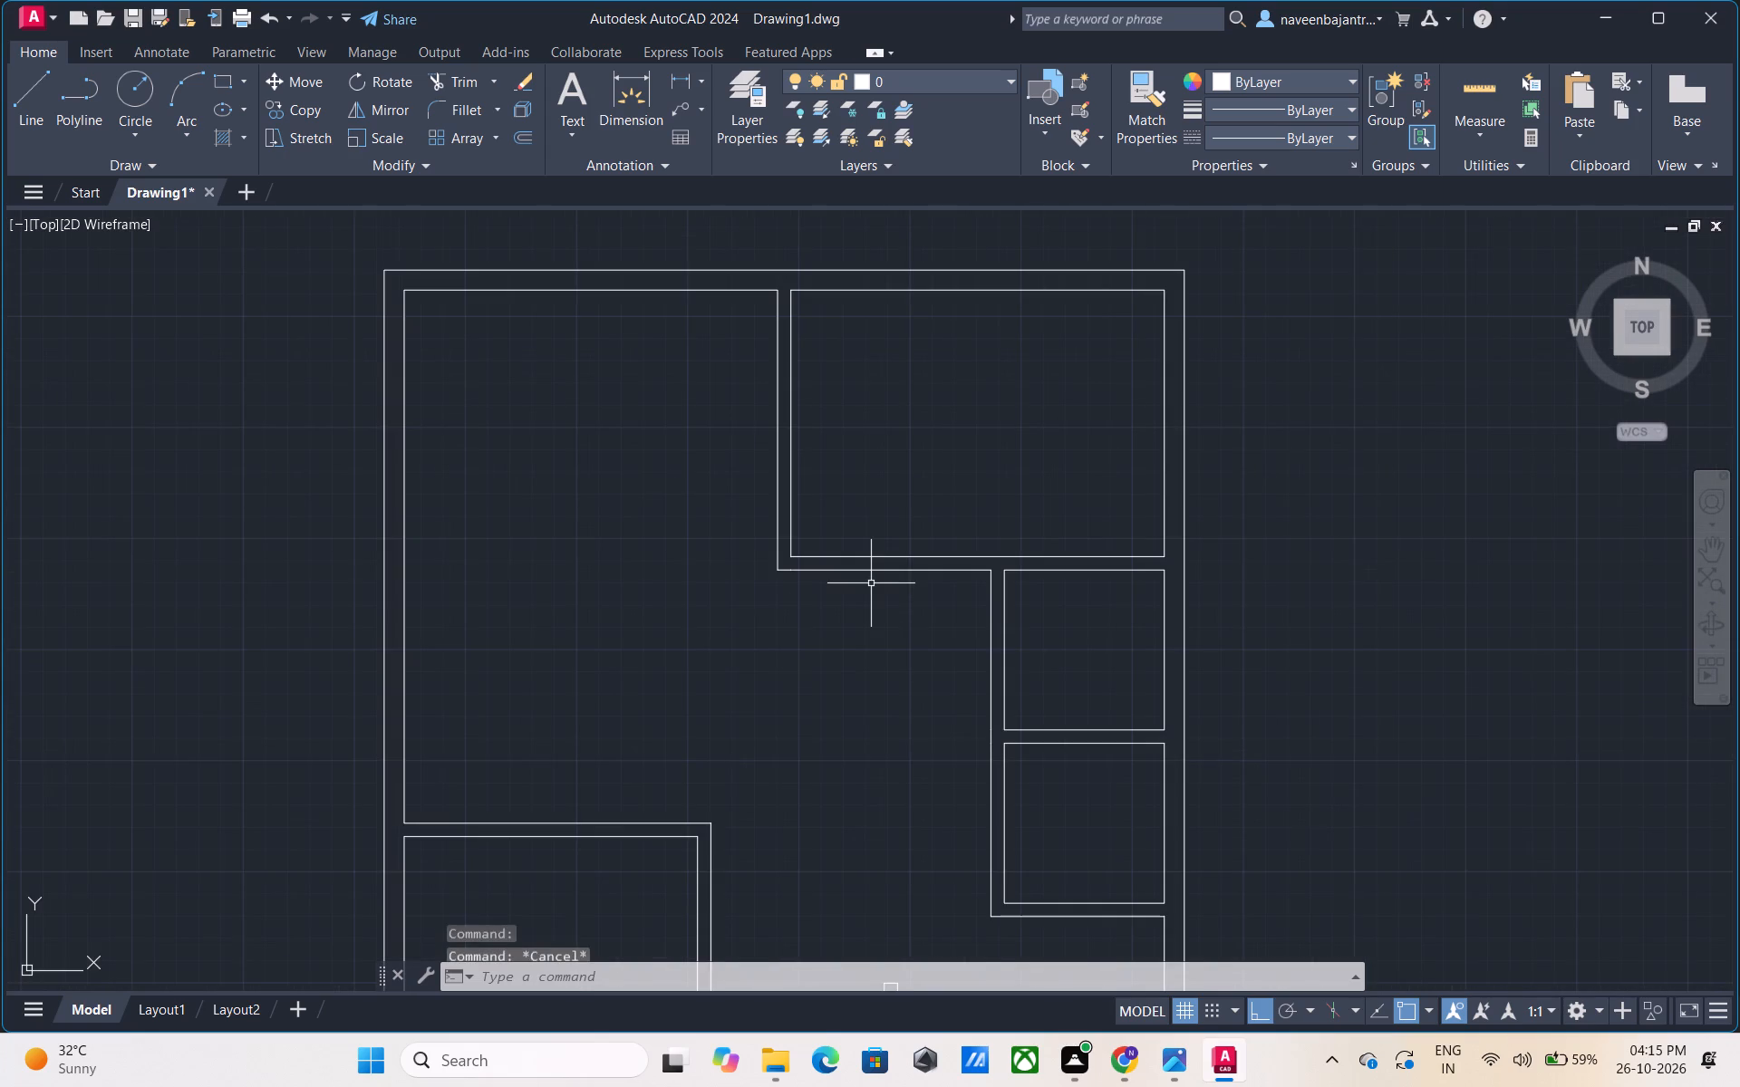
{"action": "type", "text": "l"}
{"action": "key", "text": "space"}
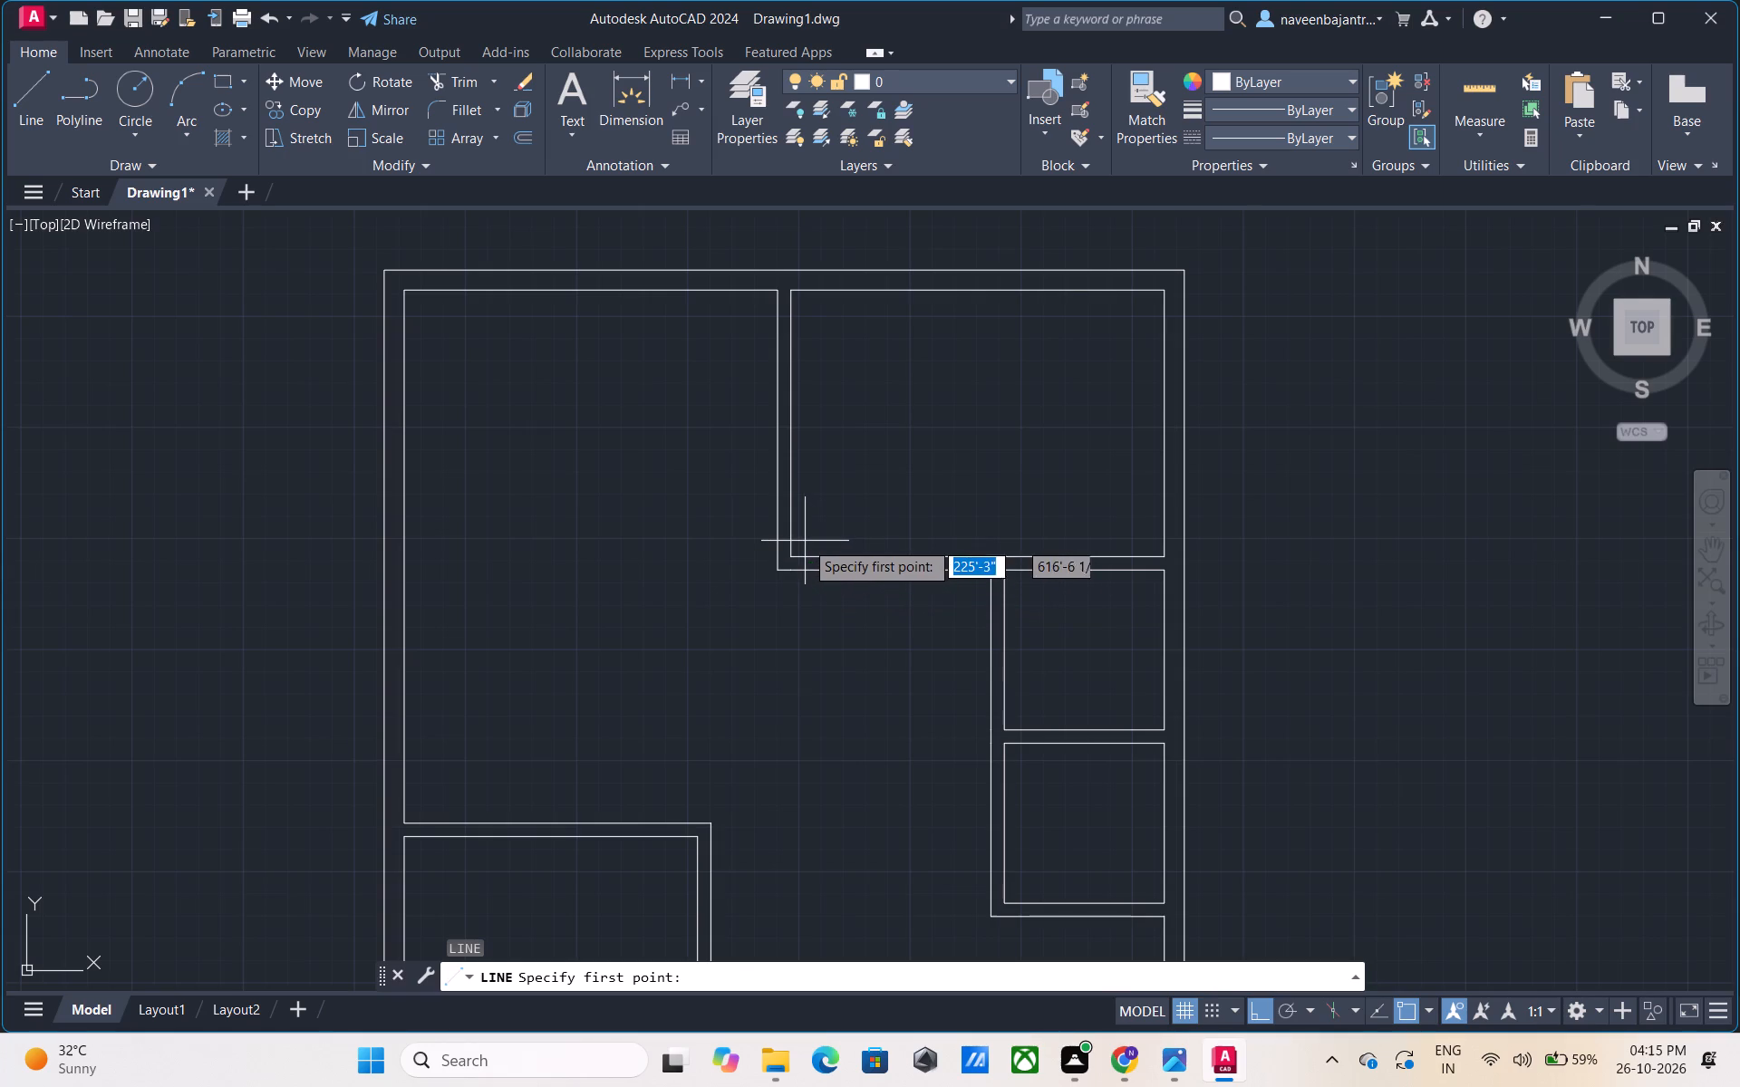
{"action": "left_click", "coordinate": [805, 541]}
{"action": "left_click", "coordinate": [803, 586]}
{"action": "key", "text": "Escape"}
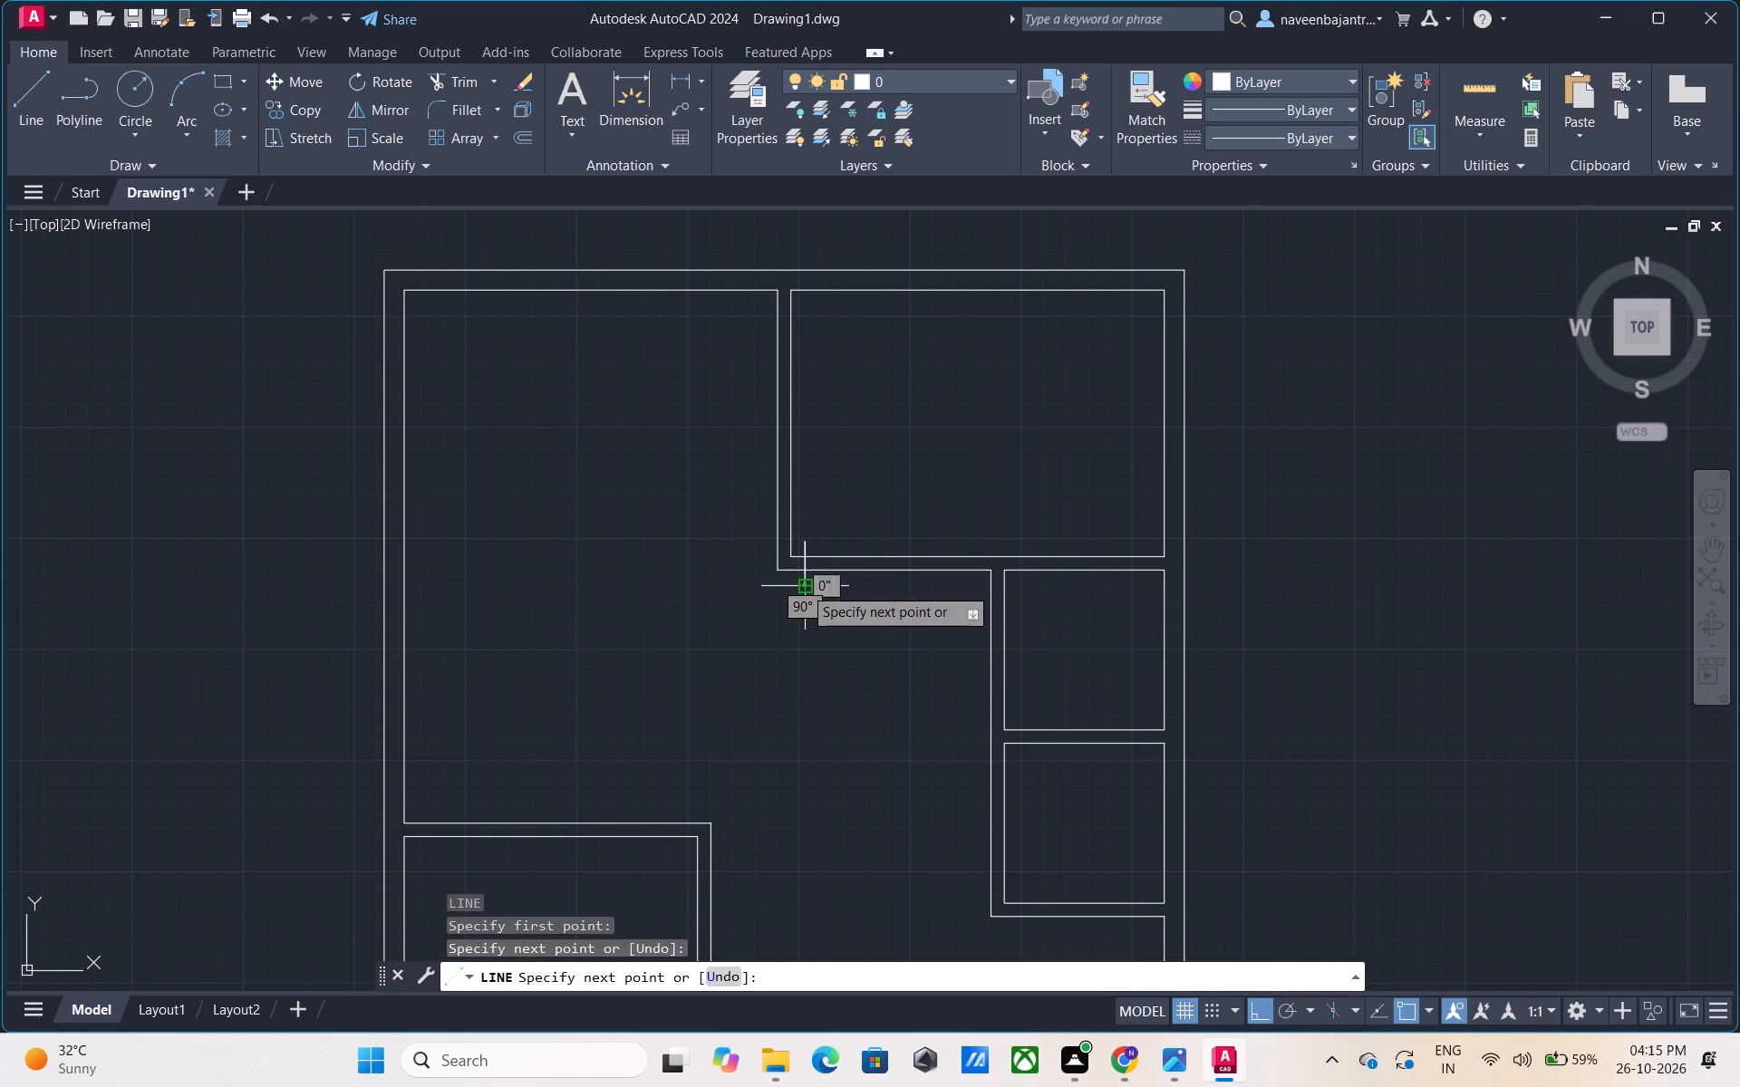
Trim both overhanging ends of the short vertical line to the two wall faces.
{"action": "type", "text": "tr"}
{"action": "key", "text": "space"}
{"action": "left_click", "coordinate": [804, 586]}
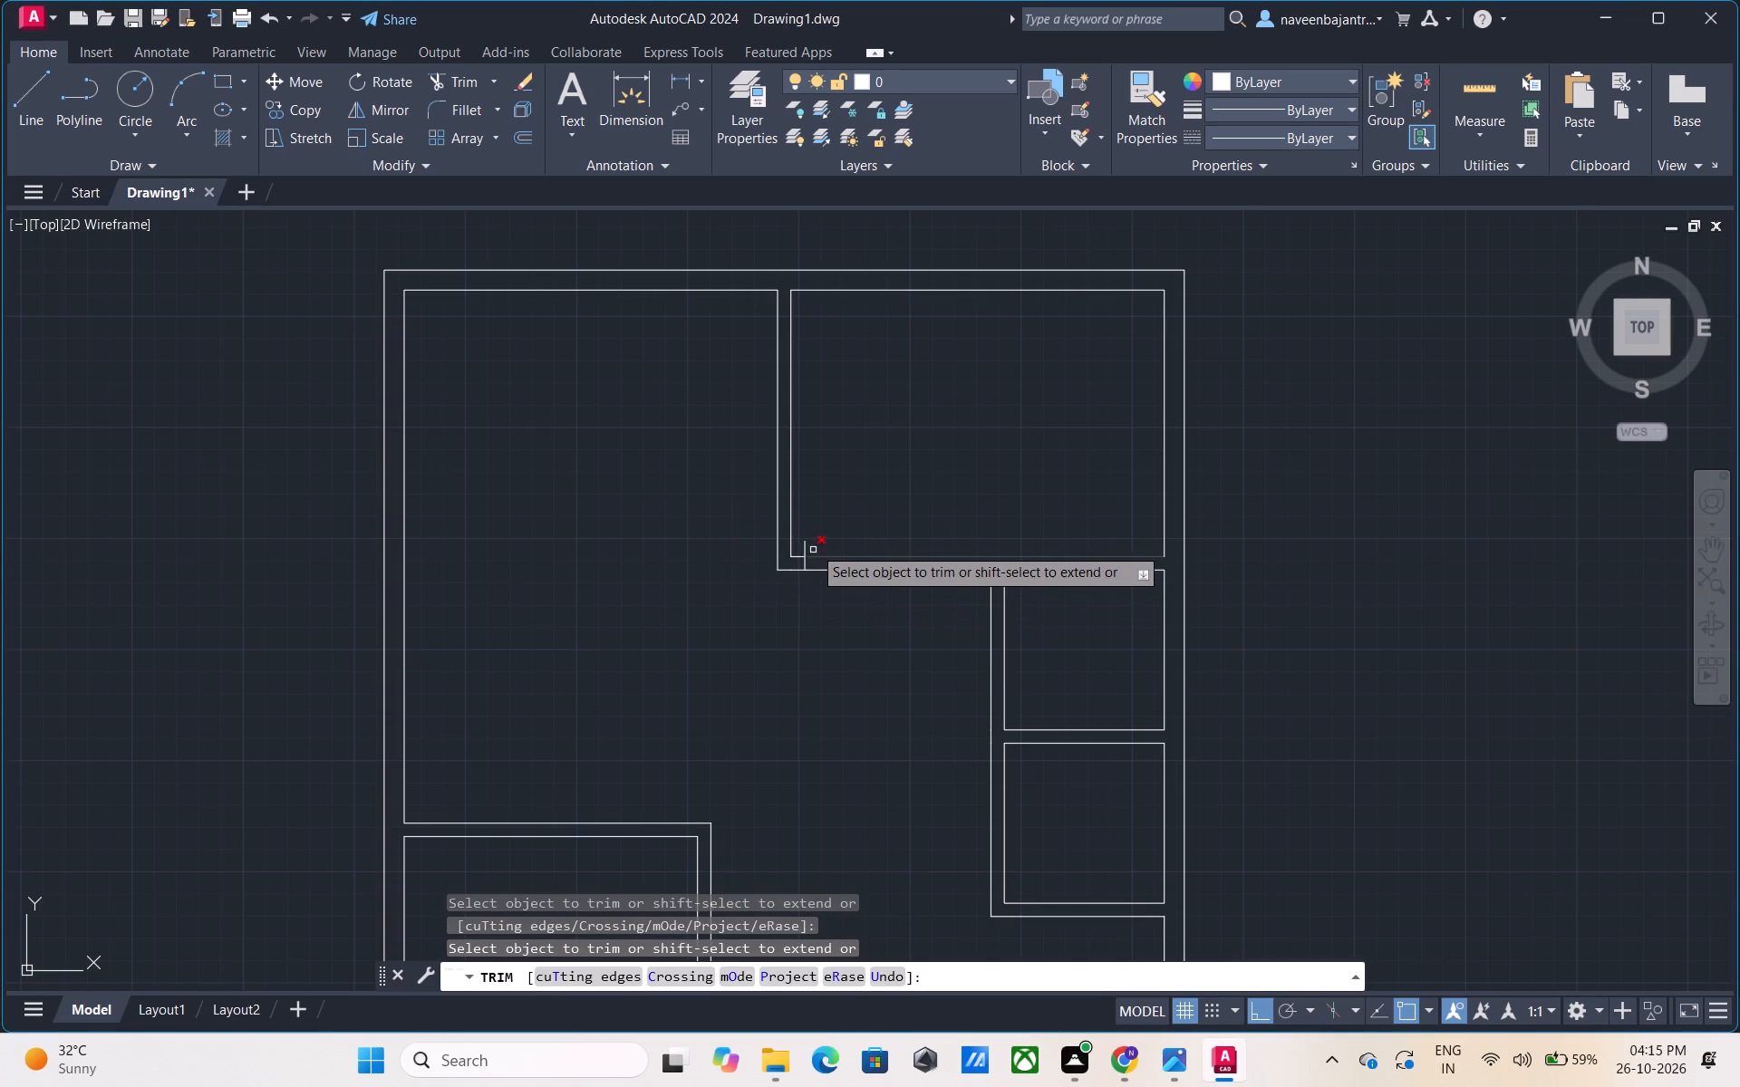
{"action": "left_click", "coordinate": [805, 546]}
{"action": "key", "text": "Escape"}
{"action": "key", "text": "Escape"}
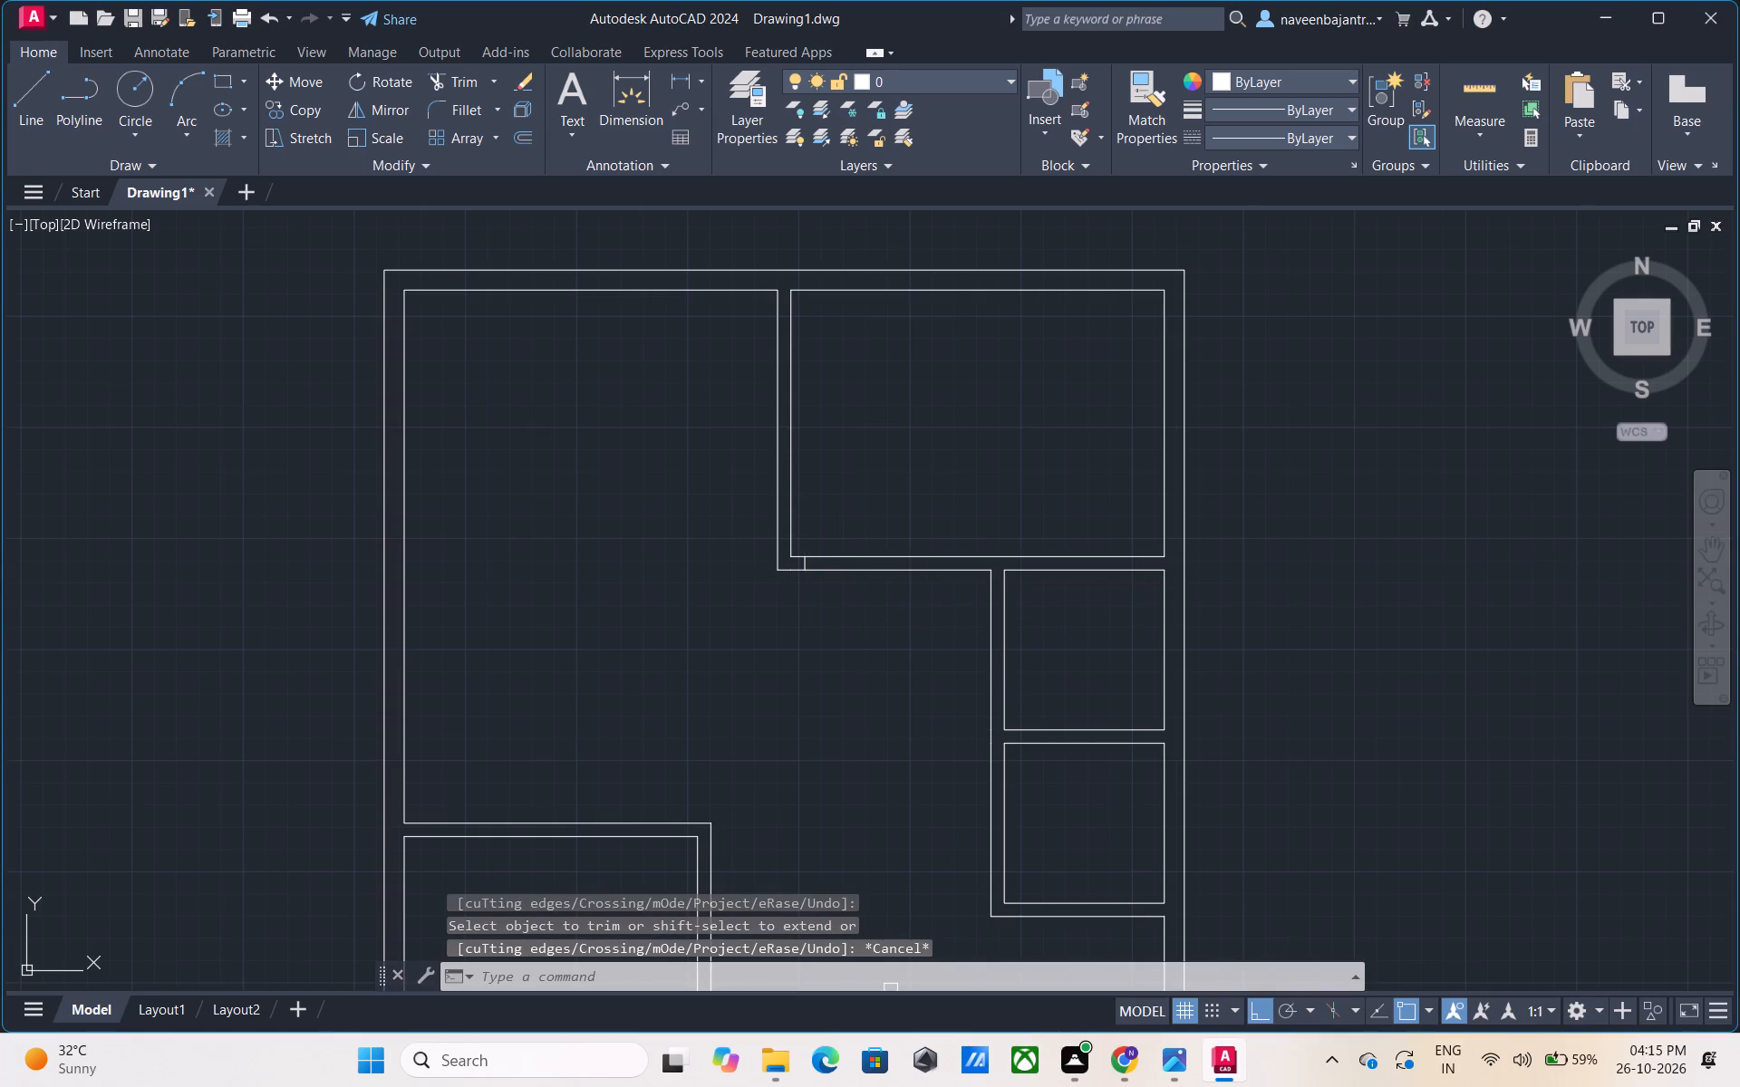
Draw a 3' vertical line up into the upper-right room from the top of the short jamb line.
{"action": "type", "text": "l"}
{"action": "key", "text": "space"}
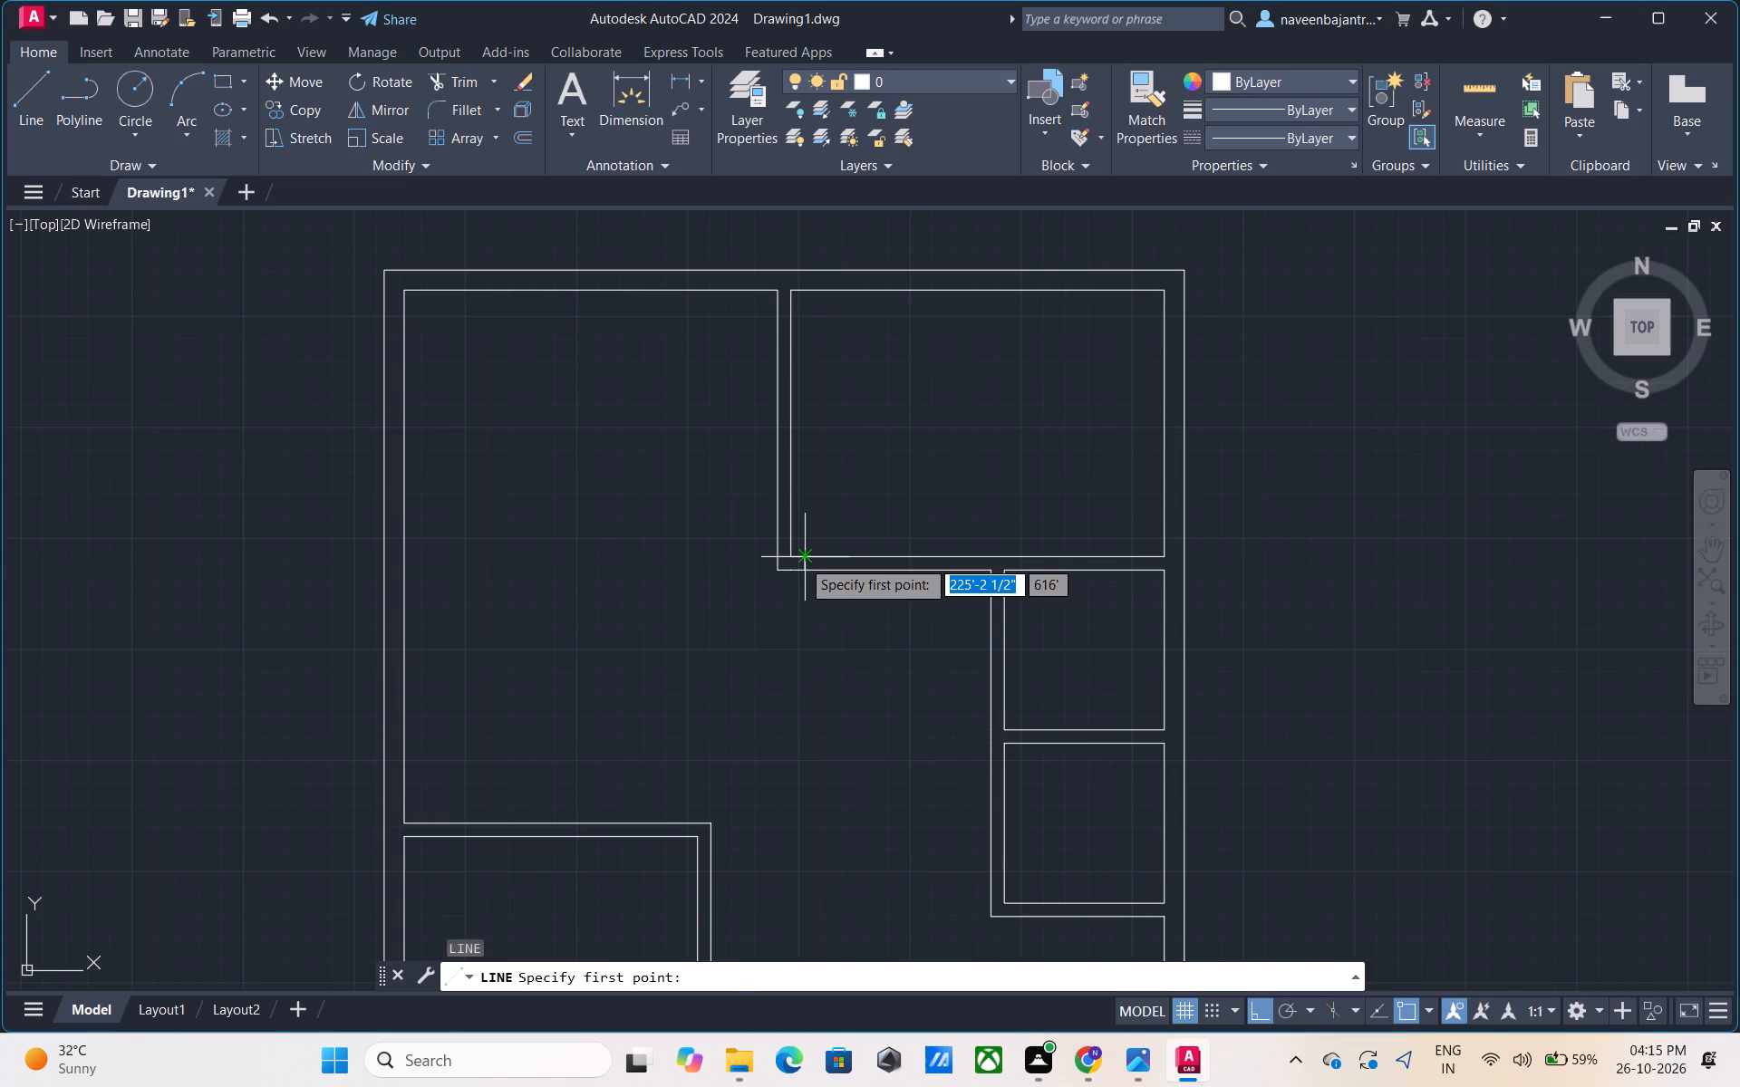
{"action": "left_click", "coordinate": [801, 559]}
{"action": "type", "text": "3'"}
{"action": "key", "text": "Return"}
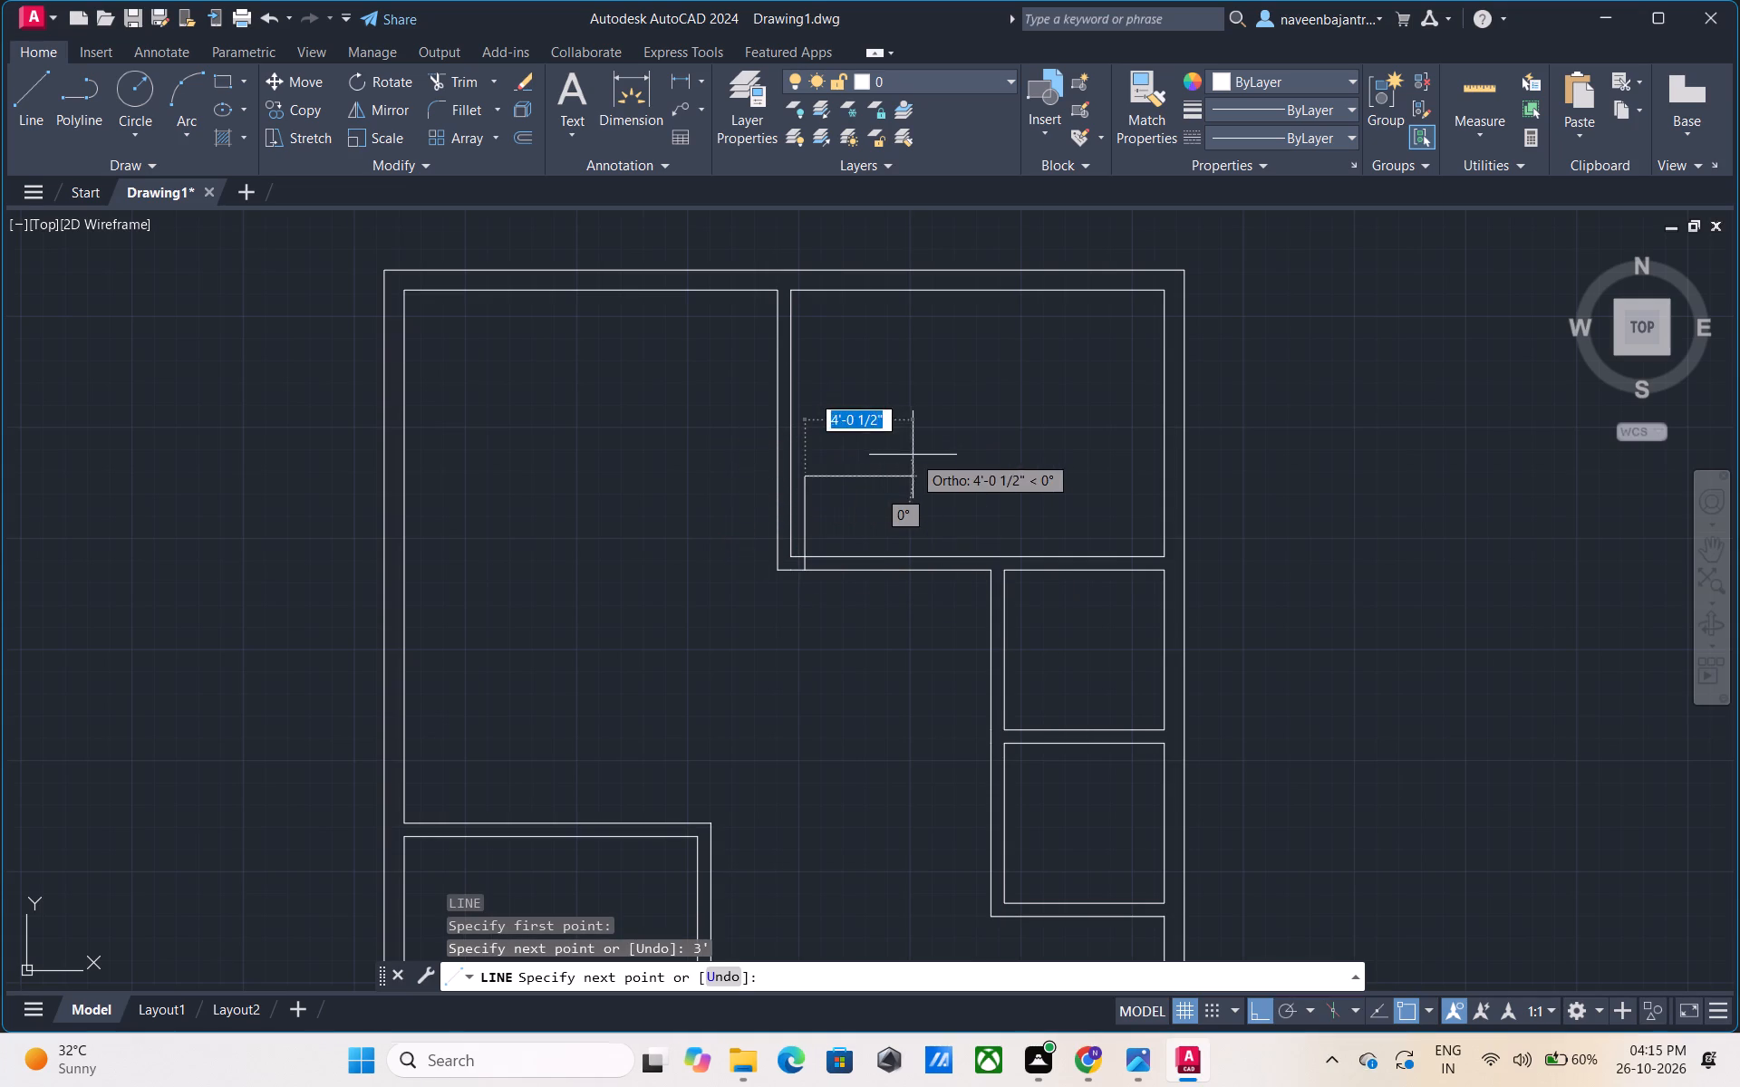
{"action": "key", "text": "Escape"}
Offset the 3' vertical line by 1" to the right to give the door leaf its thickness.
{"action": "type", "text": "o"}
{"action": "key", "text": "space"}
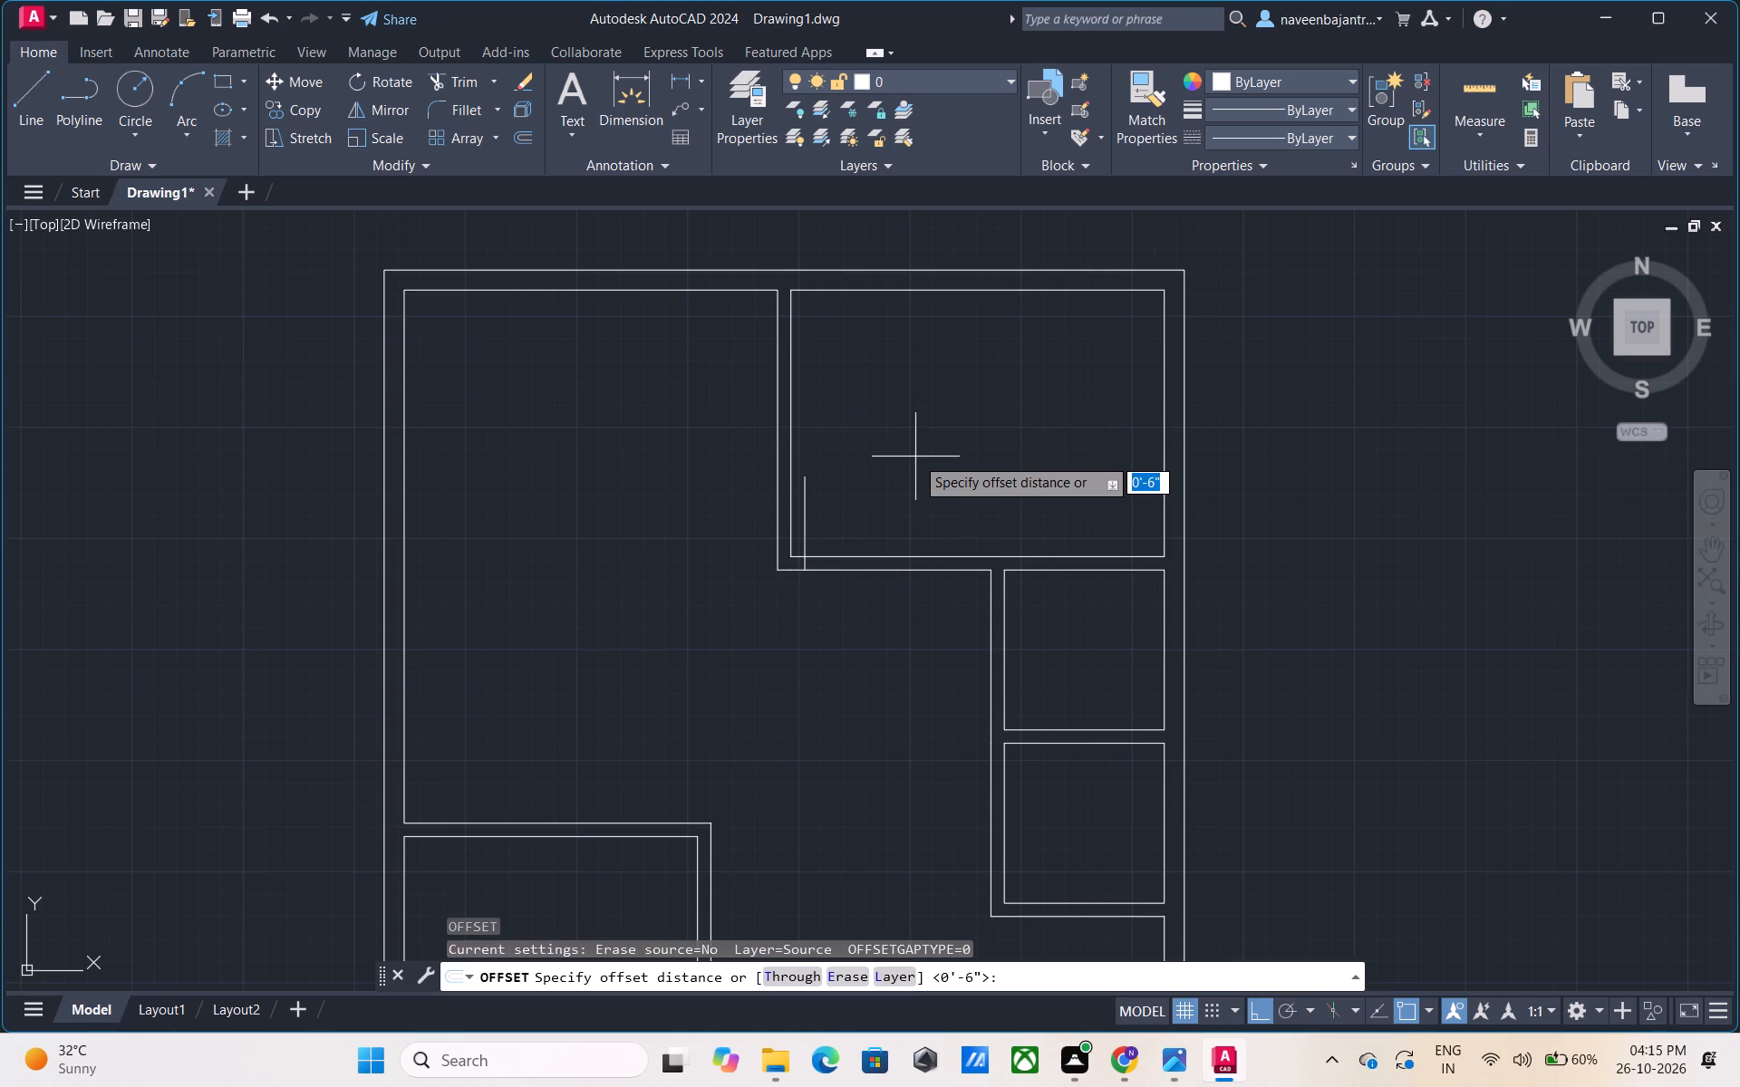
{"action": "type", "text": "1\""}
{"action": "key", "text": "Return"}
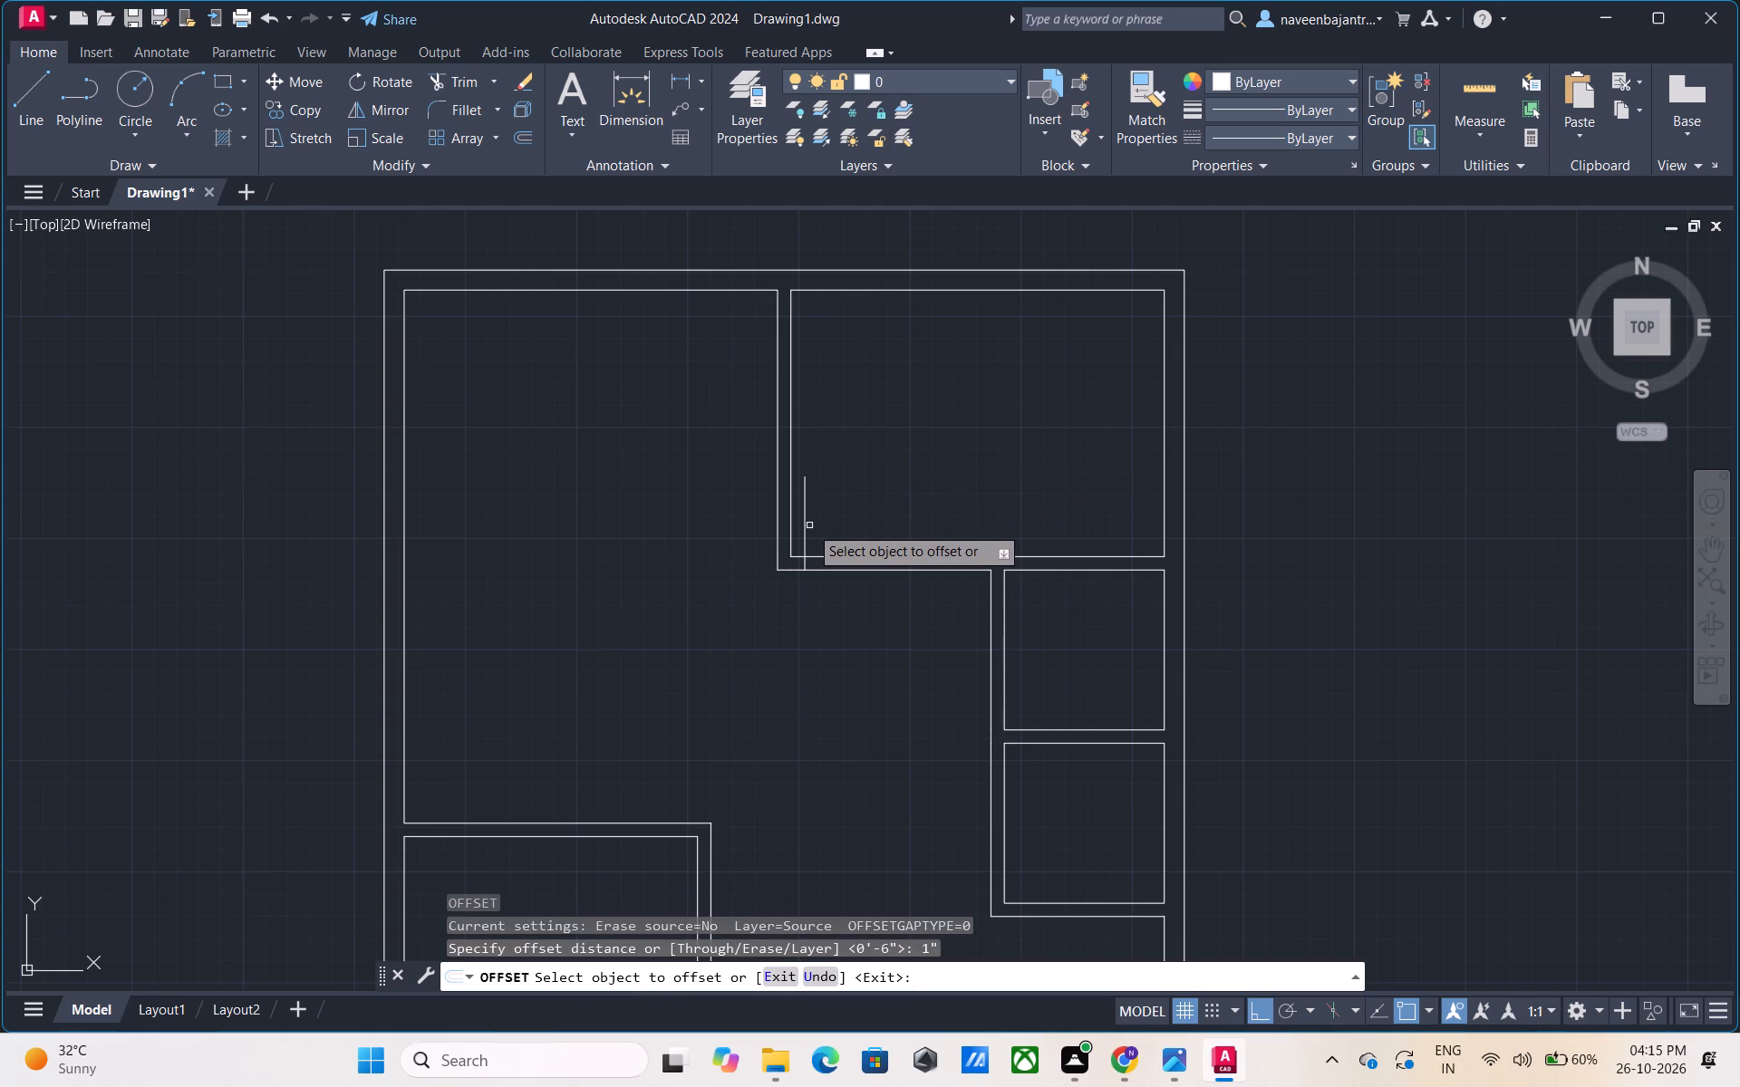
{"action": "left_click", "coordinate": [806, 531]}
{"action": "left_click", "coordinate": [884, 531]}
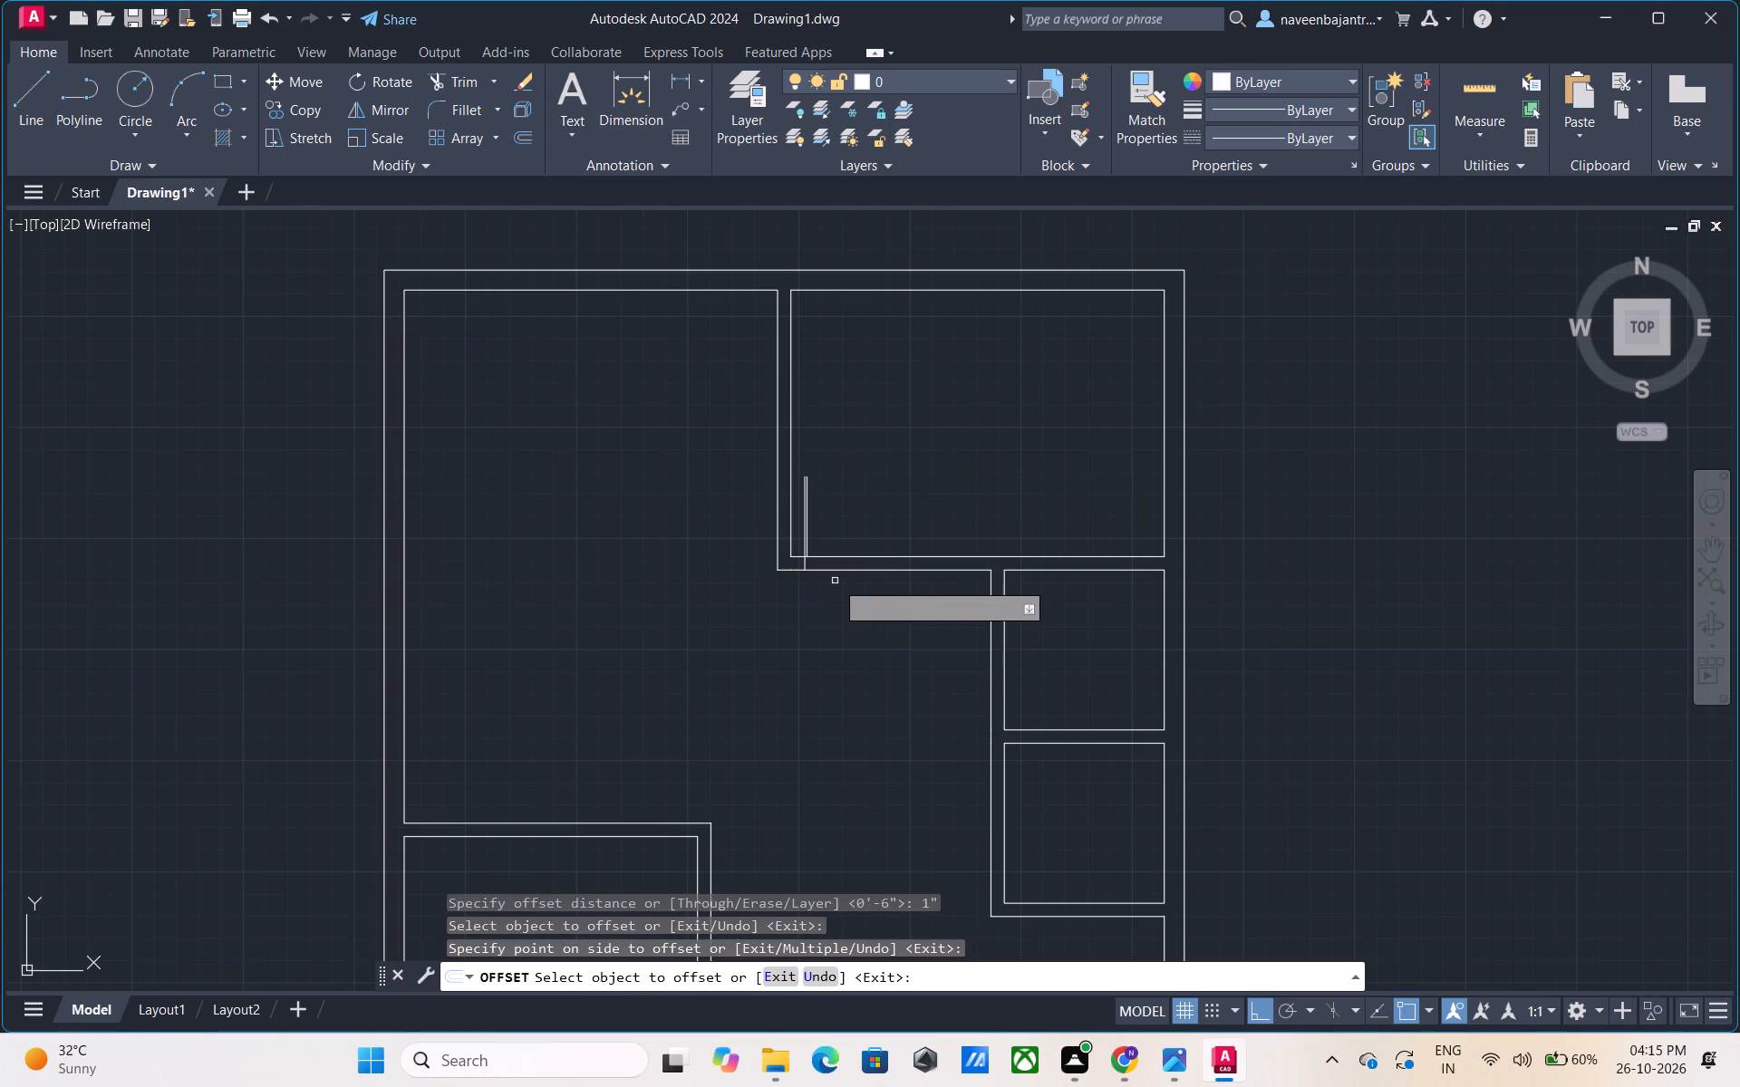
{"action": "scroll", "coordinate": [835, 581], "scroll_direction": "up", "scroll_amount": 1}
{"action": "key", "text": "Escape"}
Offset the short jamb line in the wall by 3' to the right to mark the door opening's other side.
{"action": "type", "text": "o"}
{"action": "key", "text": "space"}
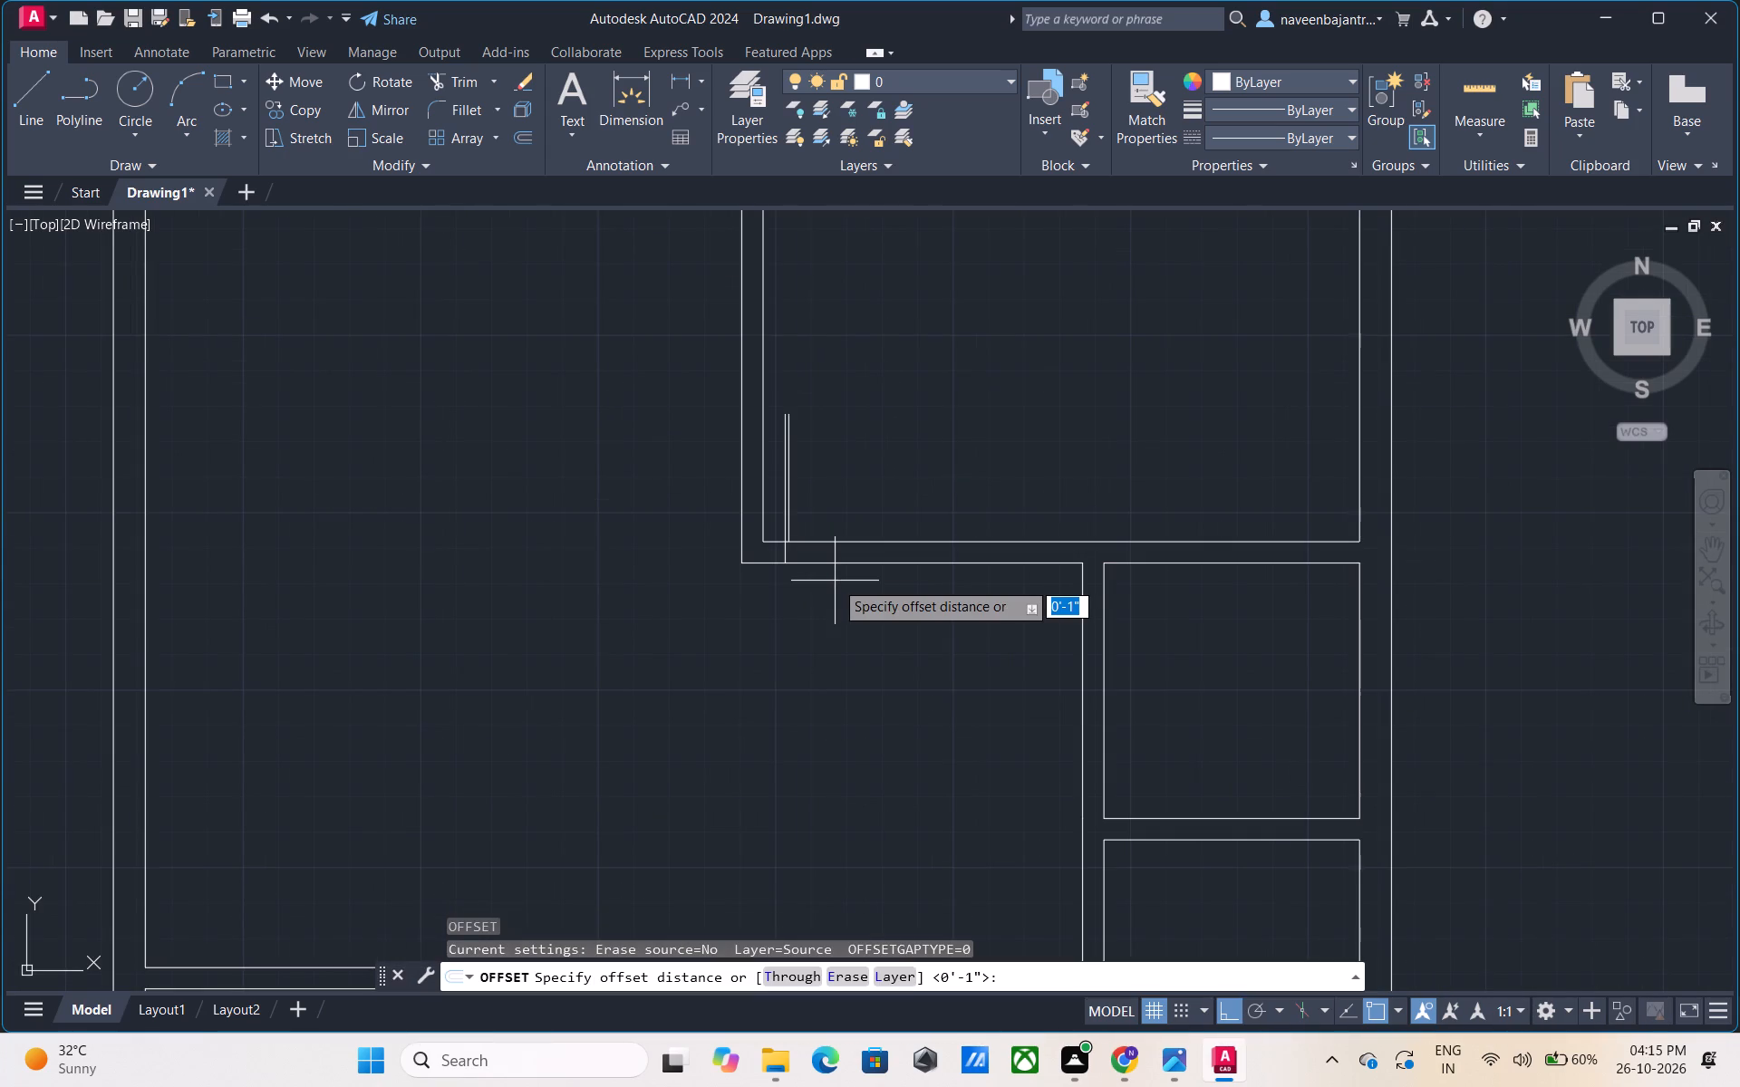
{"action": "type", "text": "3'"}
{"action": "key", "text": "Return"}
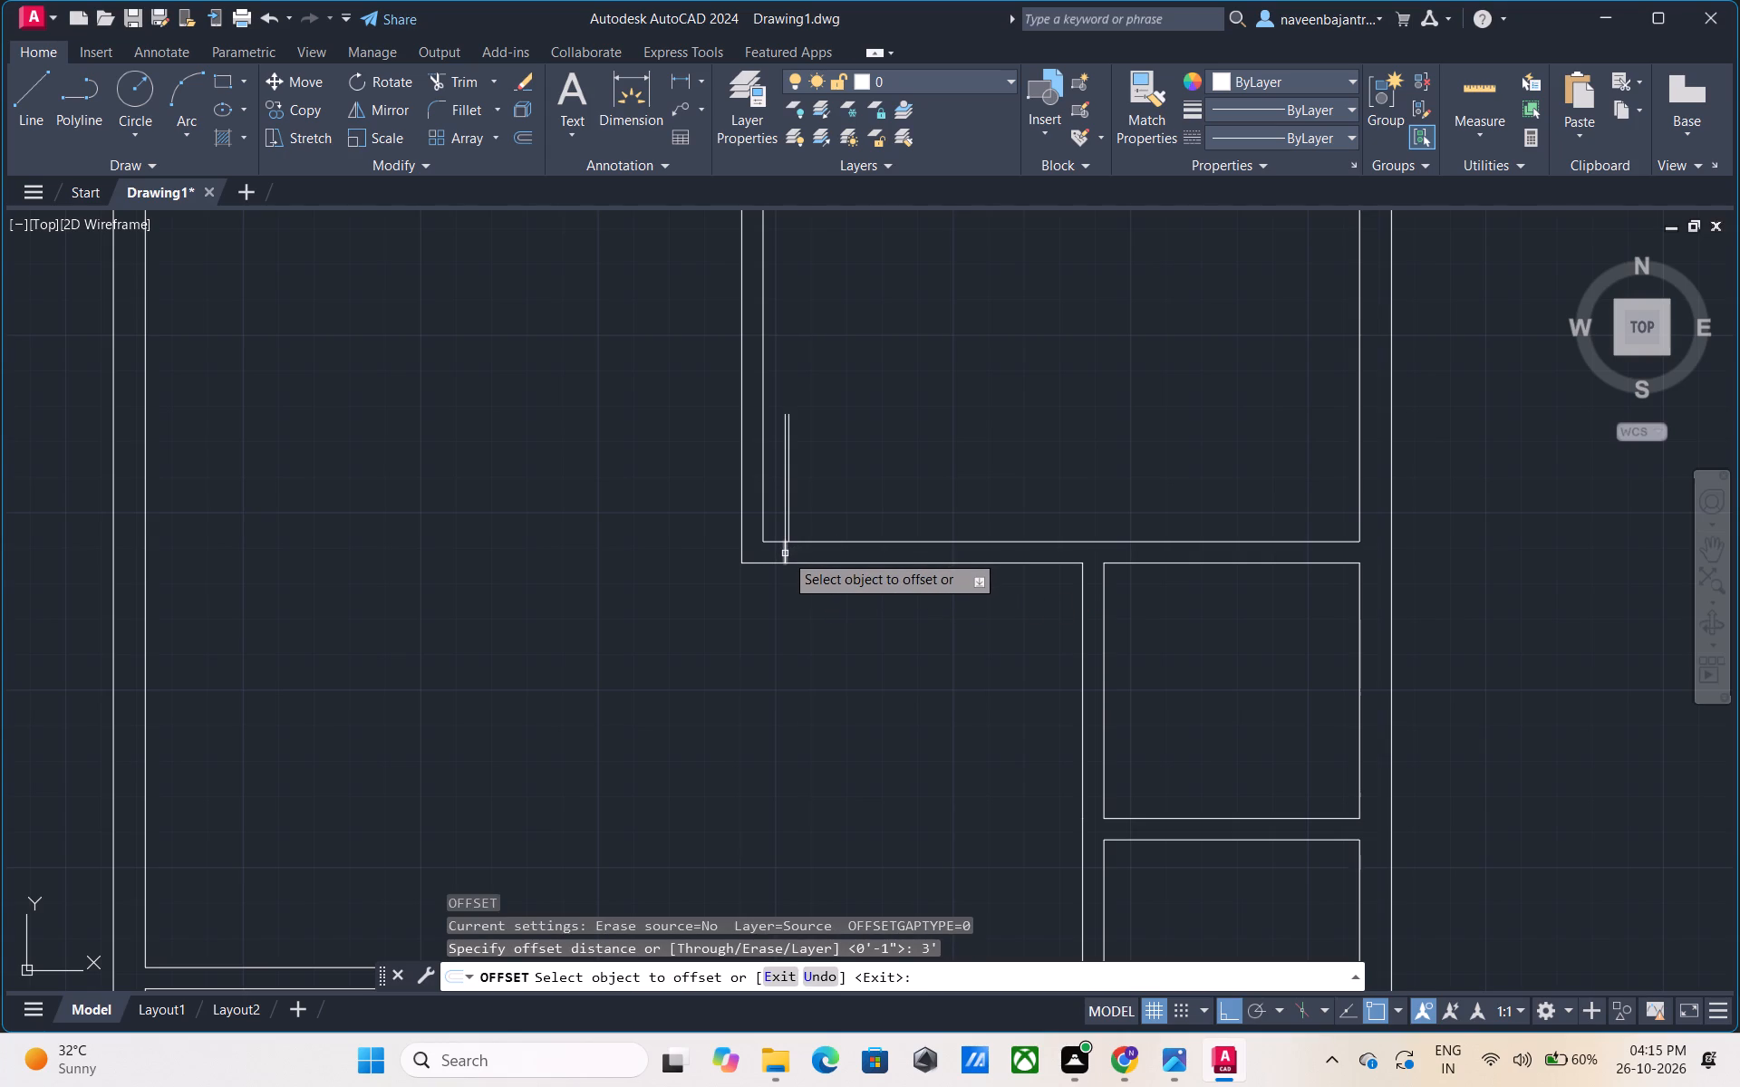
{"action": "left_click", "coordinate": [785, 553]}
{"action": "left_click", "coordinate": [827, 553]}
{"action": "key", "text": "Escape"}
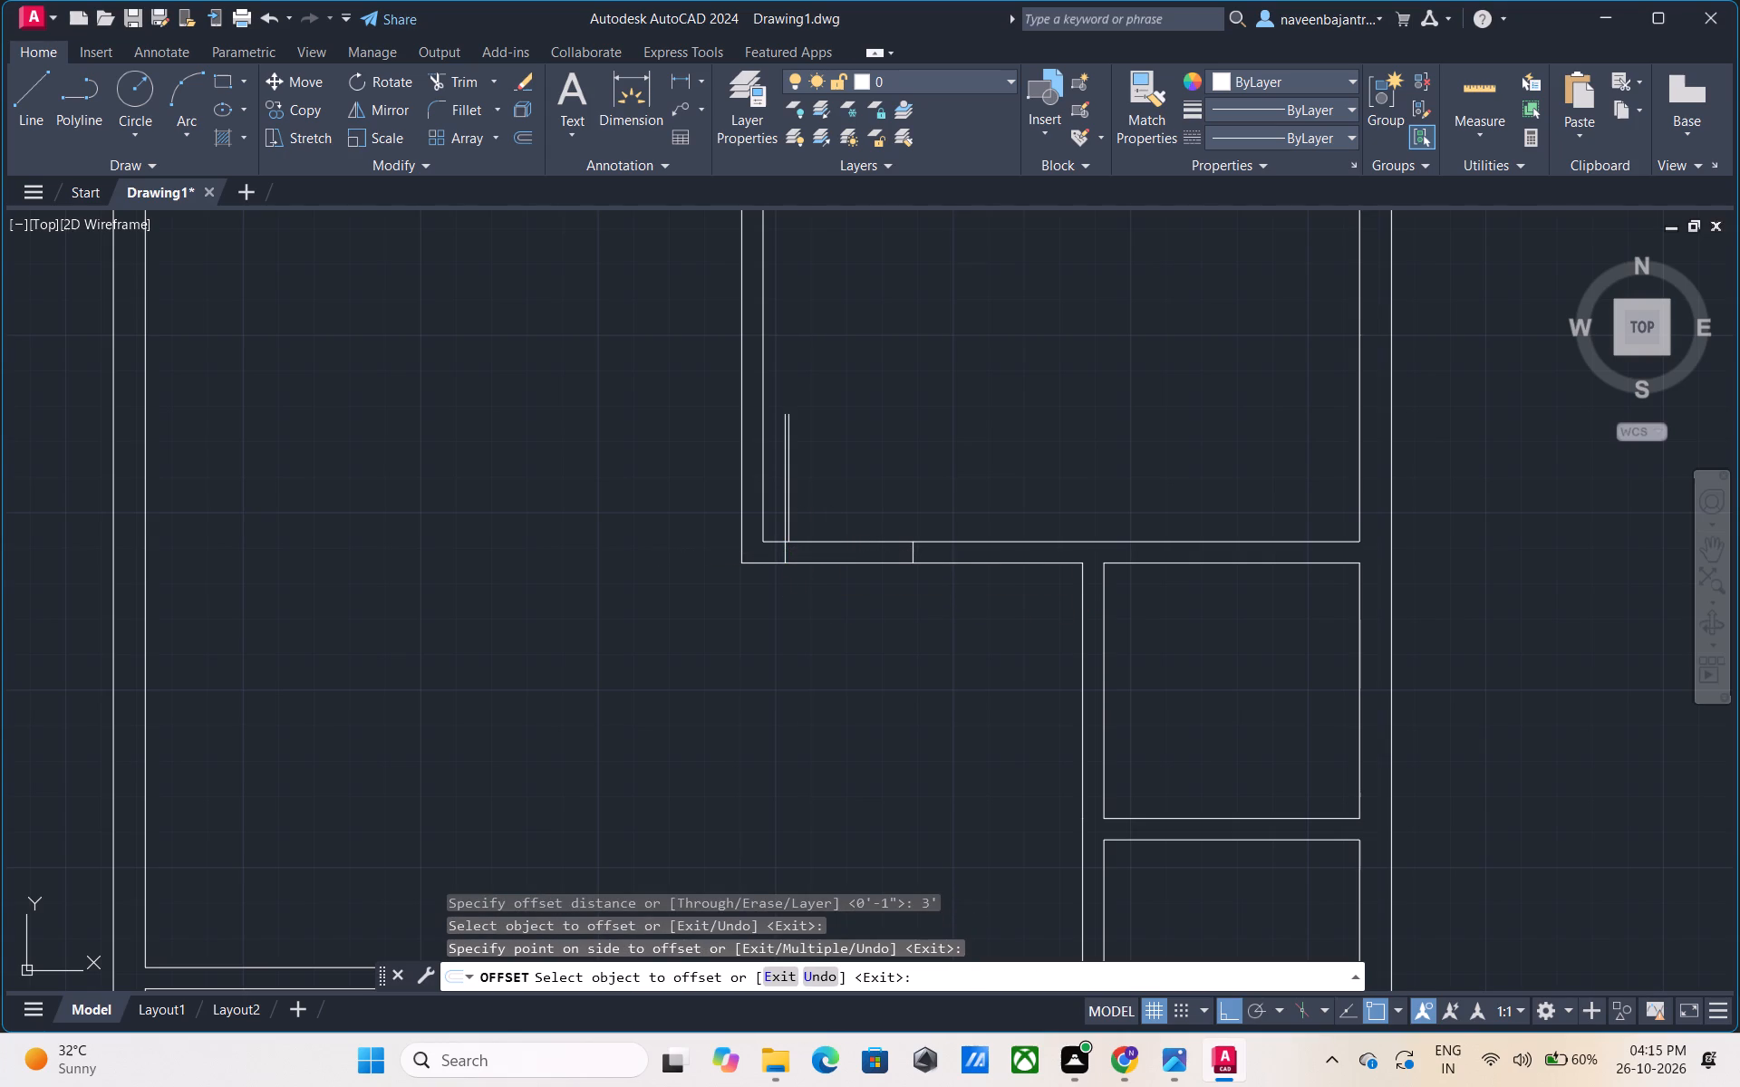
Trim the upper wall-face line between the two jamb lines of the 3' door opening.
{"action": "type", "text": "tr"}
{"action": "key", "text": "space"}
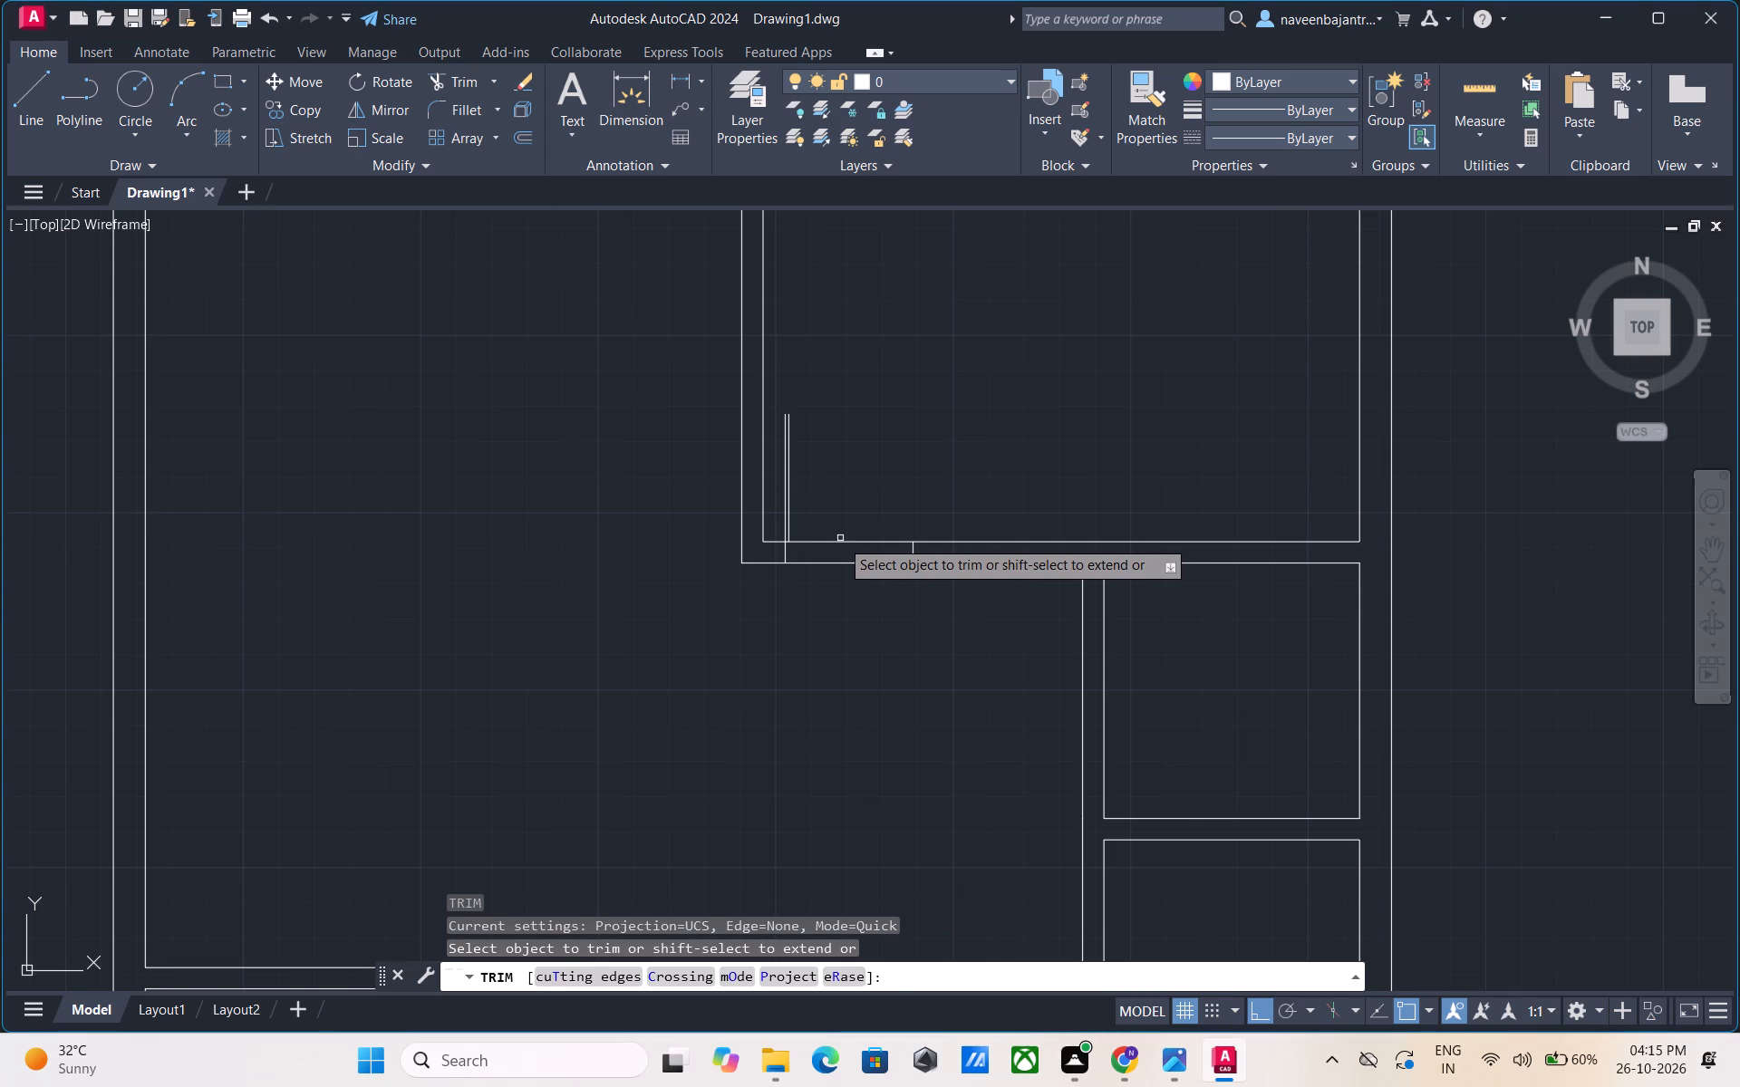
{"action": "left_click", "coordinate": [840, 539]}
{"action": "key", "text": "Escape"}
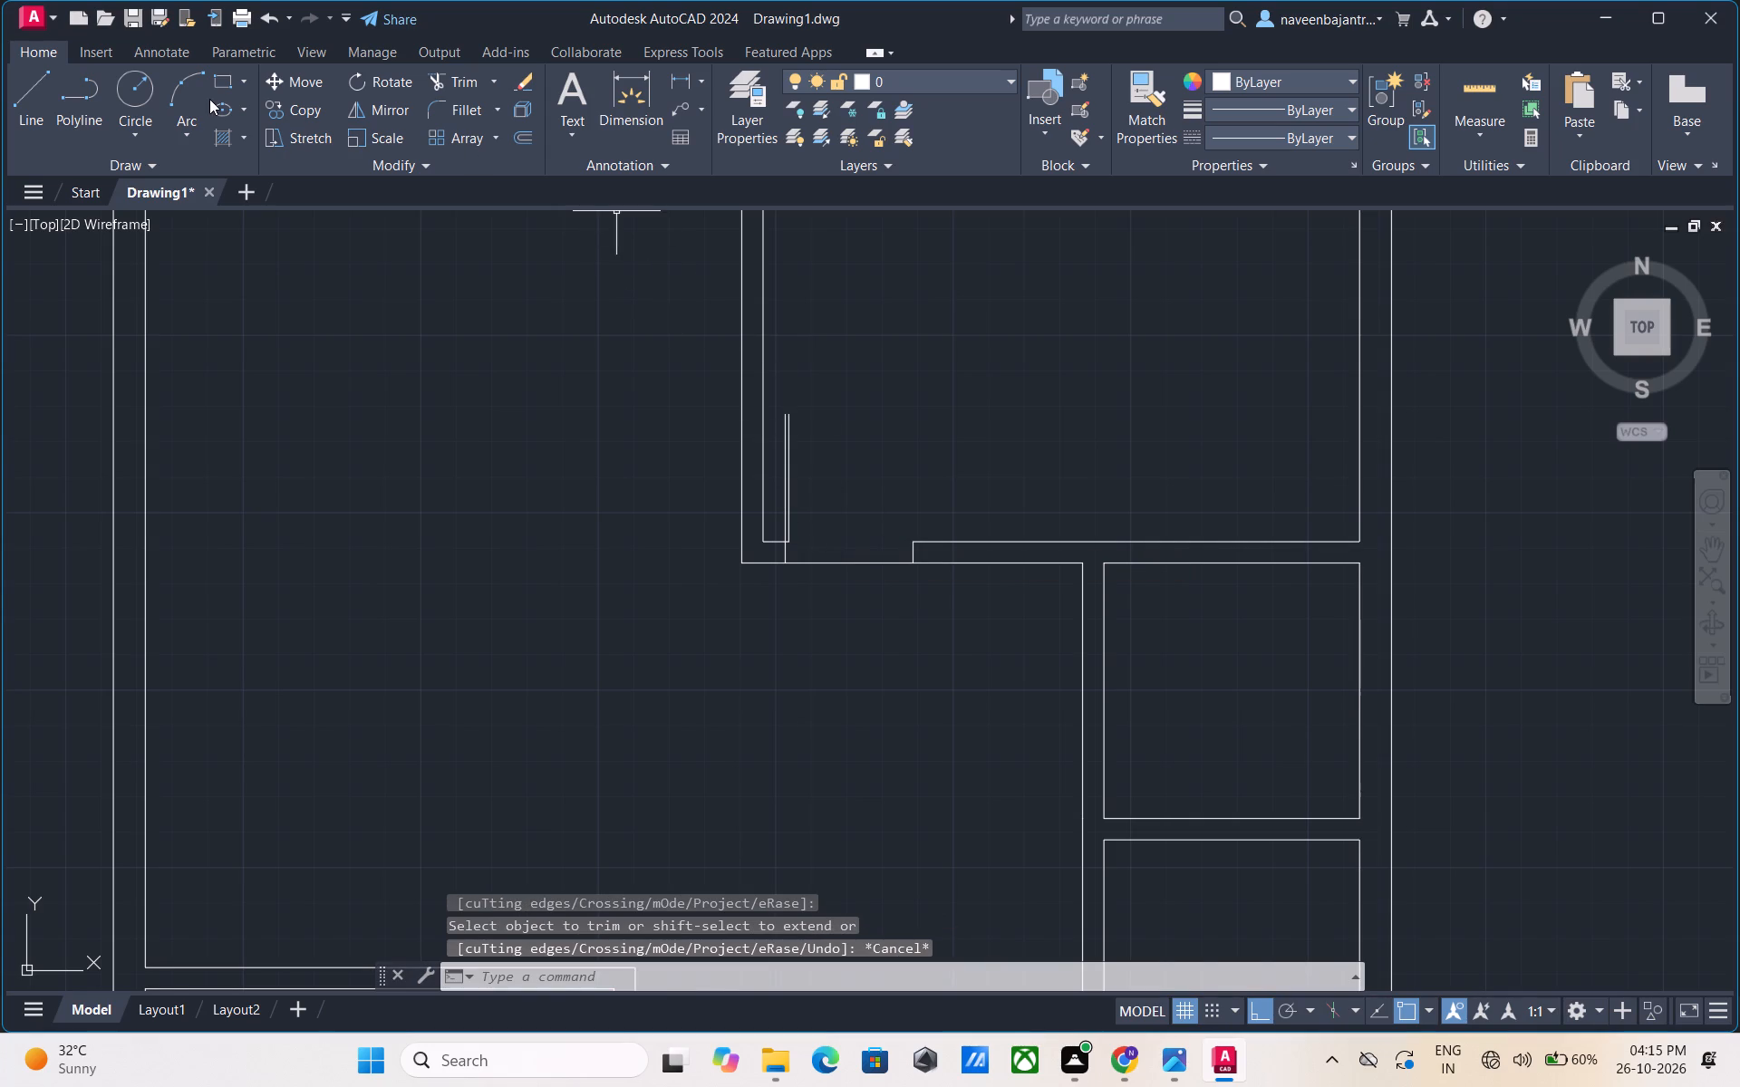
Draw a three-point door swing arc from the door leaf's top through the upper end of the opposite jamb line to its lower end.
{"action": "left_click", "coordinate": [188, 92]}
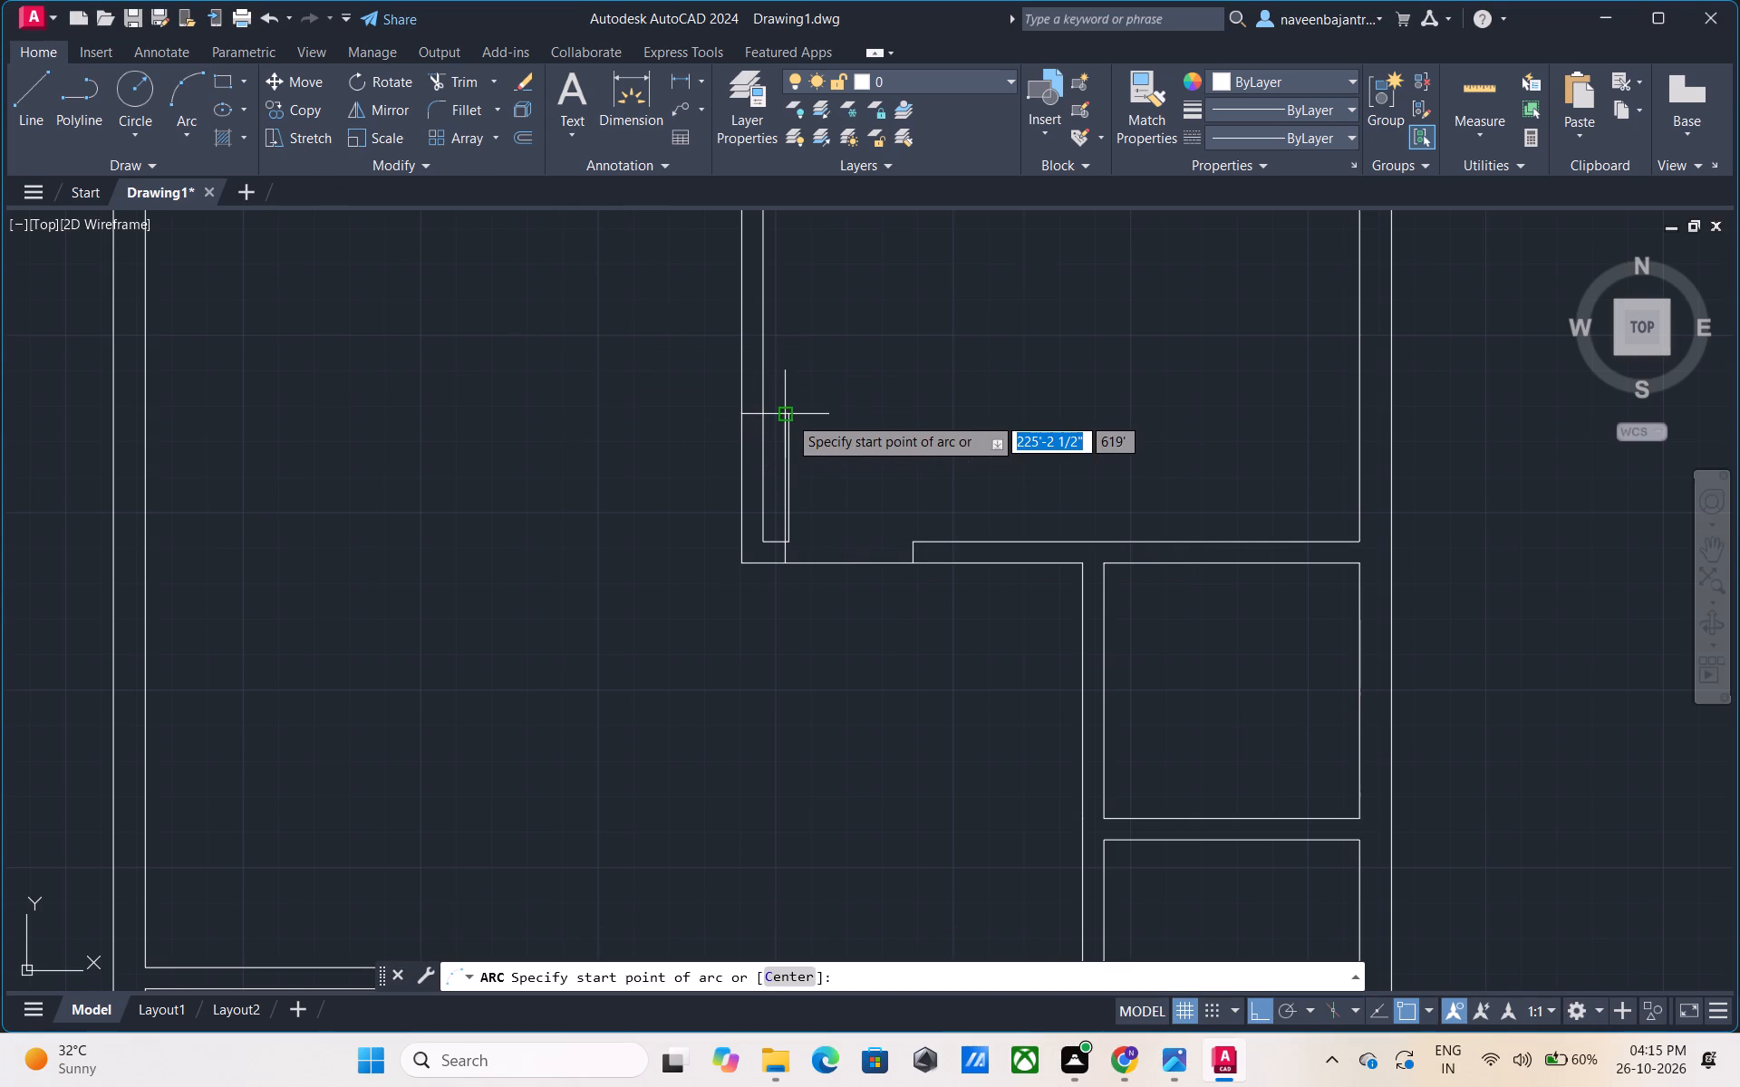
{"action": "left_click", "coordinate": [788, 416]}
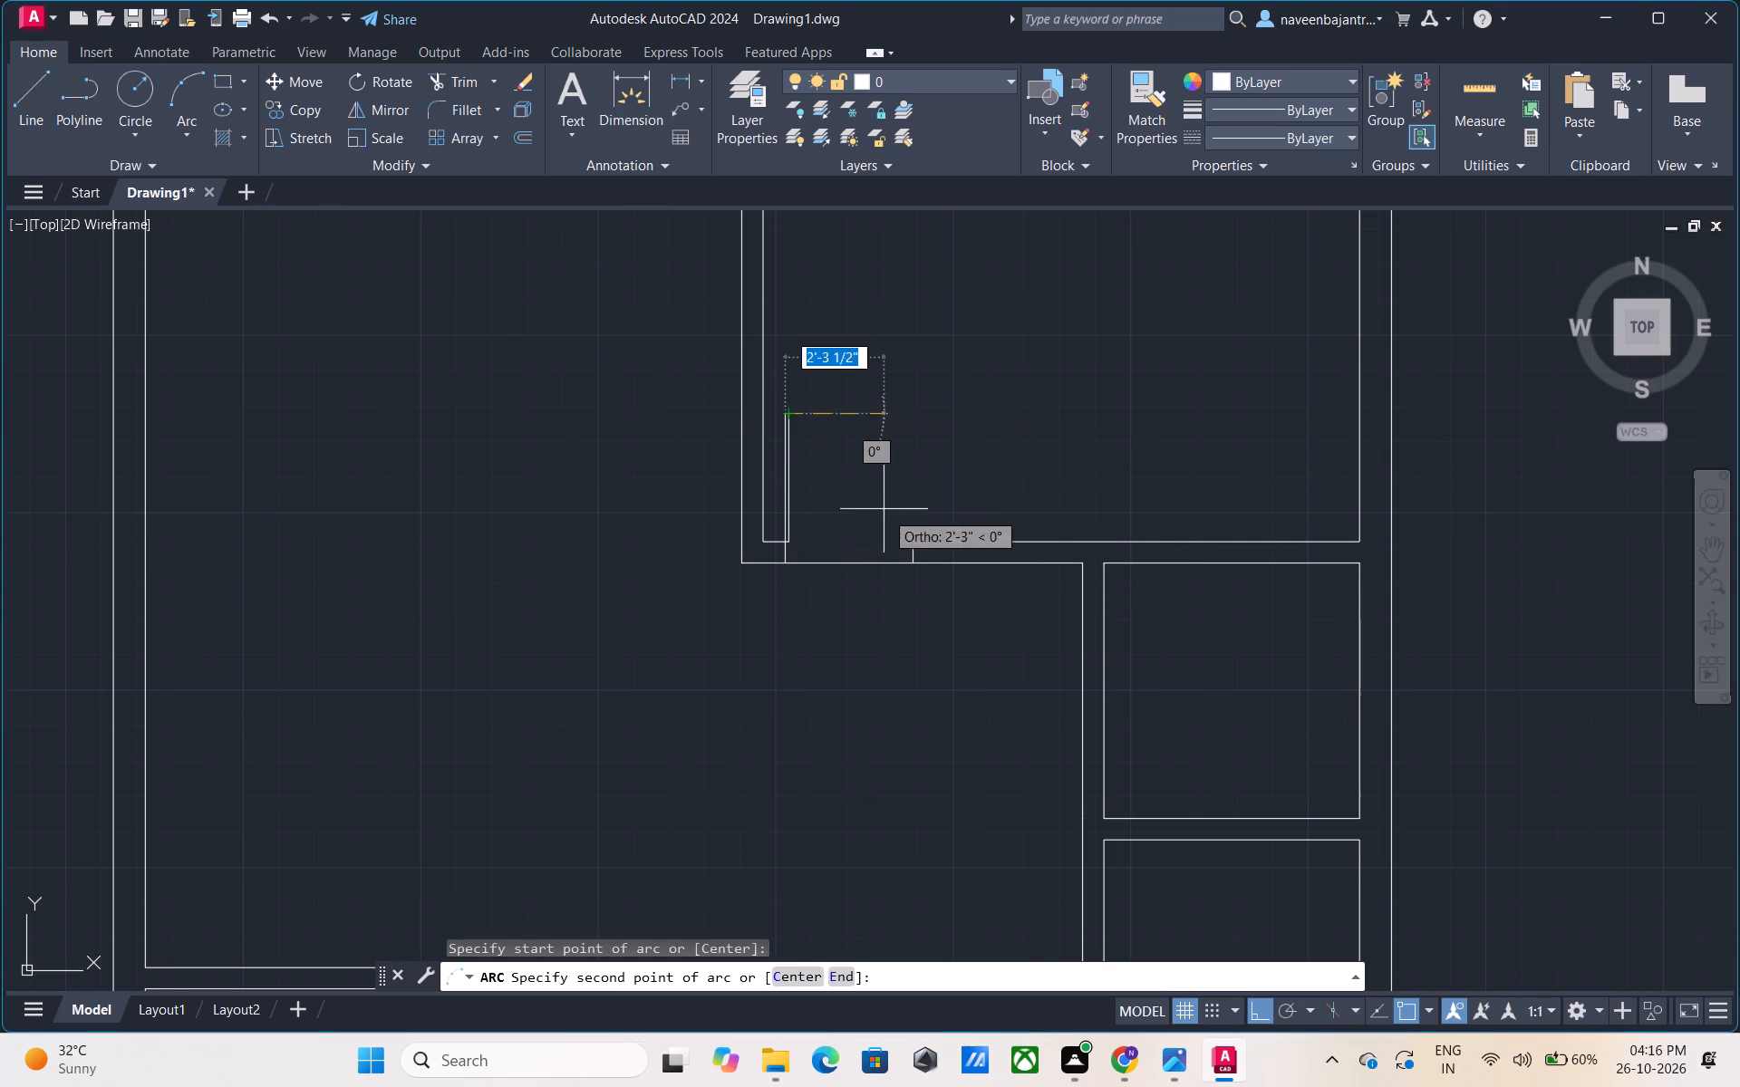
{"action": "left_click", "coordinate": [913, 545]}
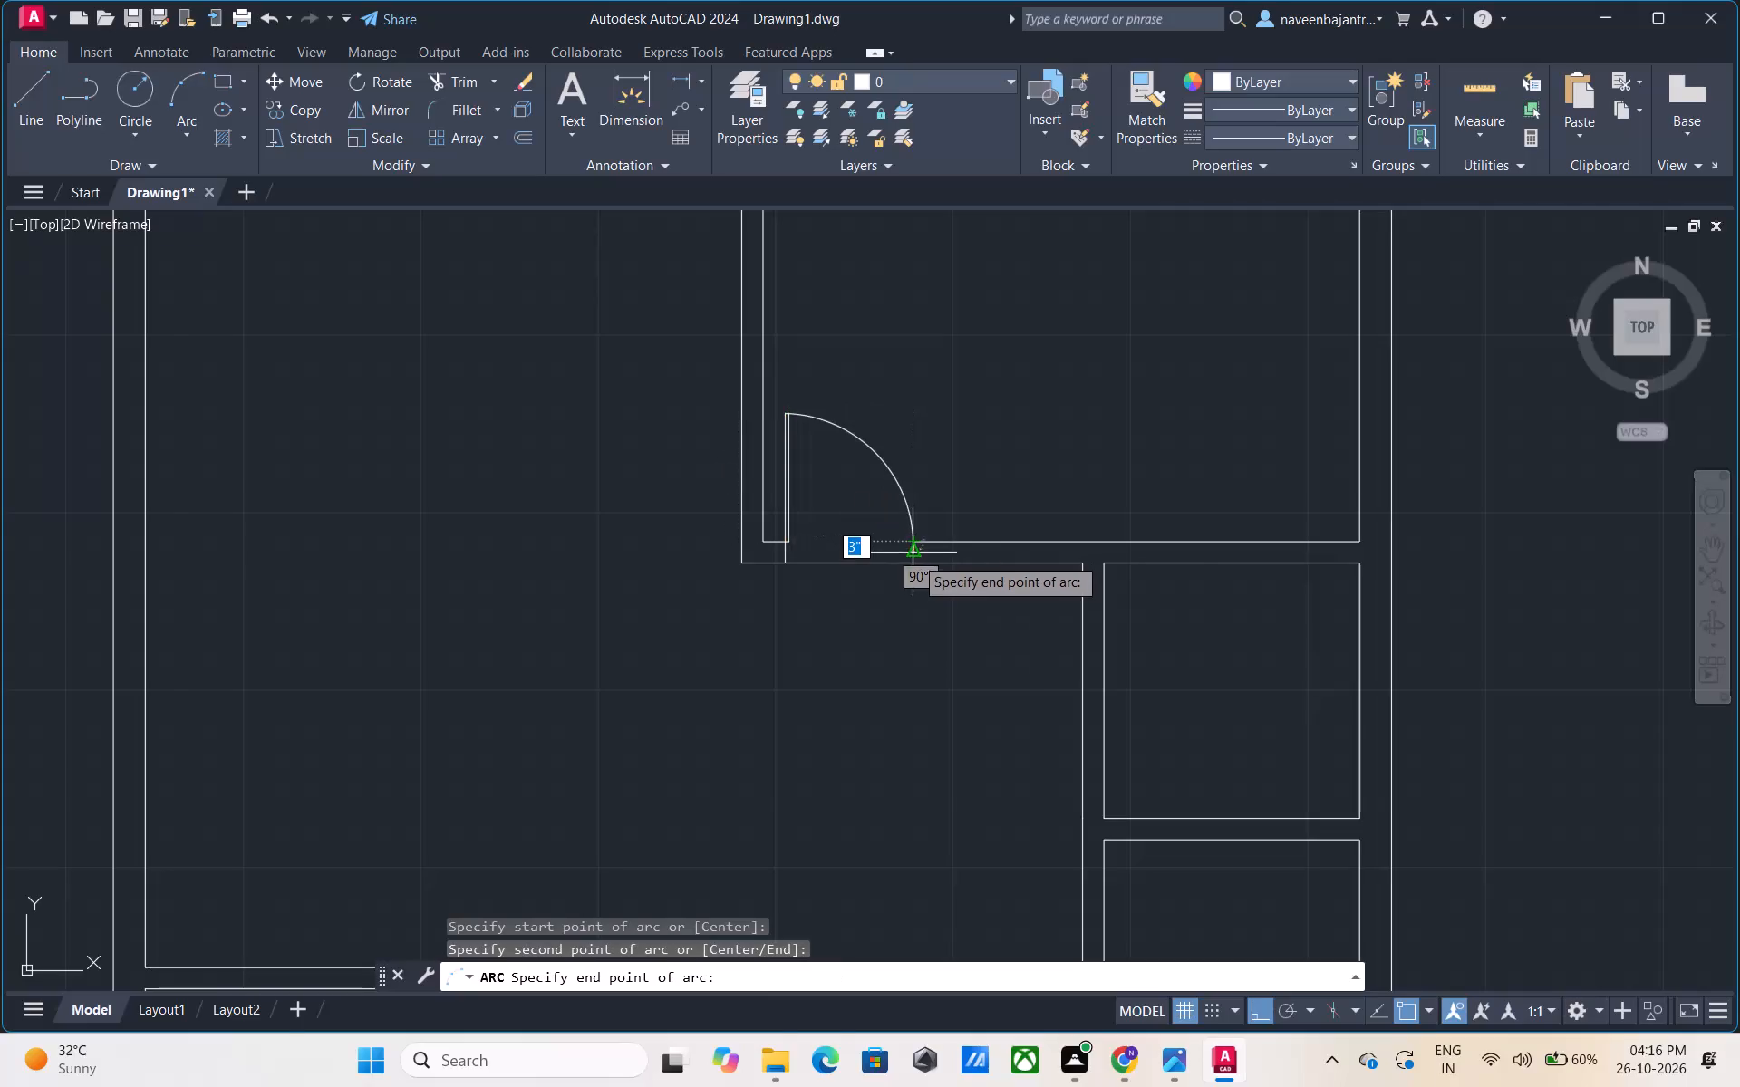
{"action": "left_click", "coordinate": [914, 563]}
{"action": "key", "text": "Escape"}
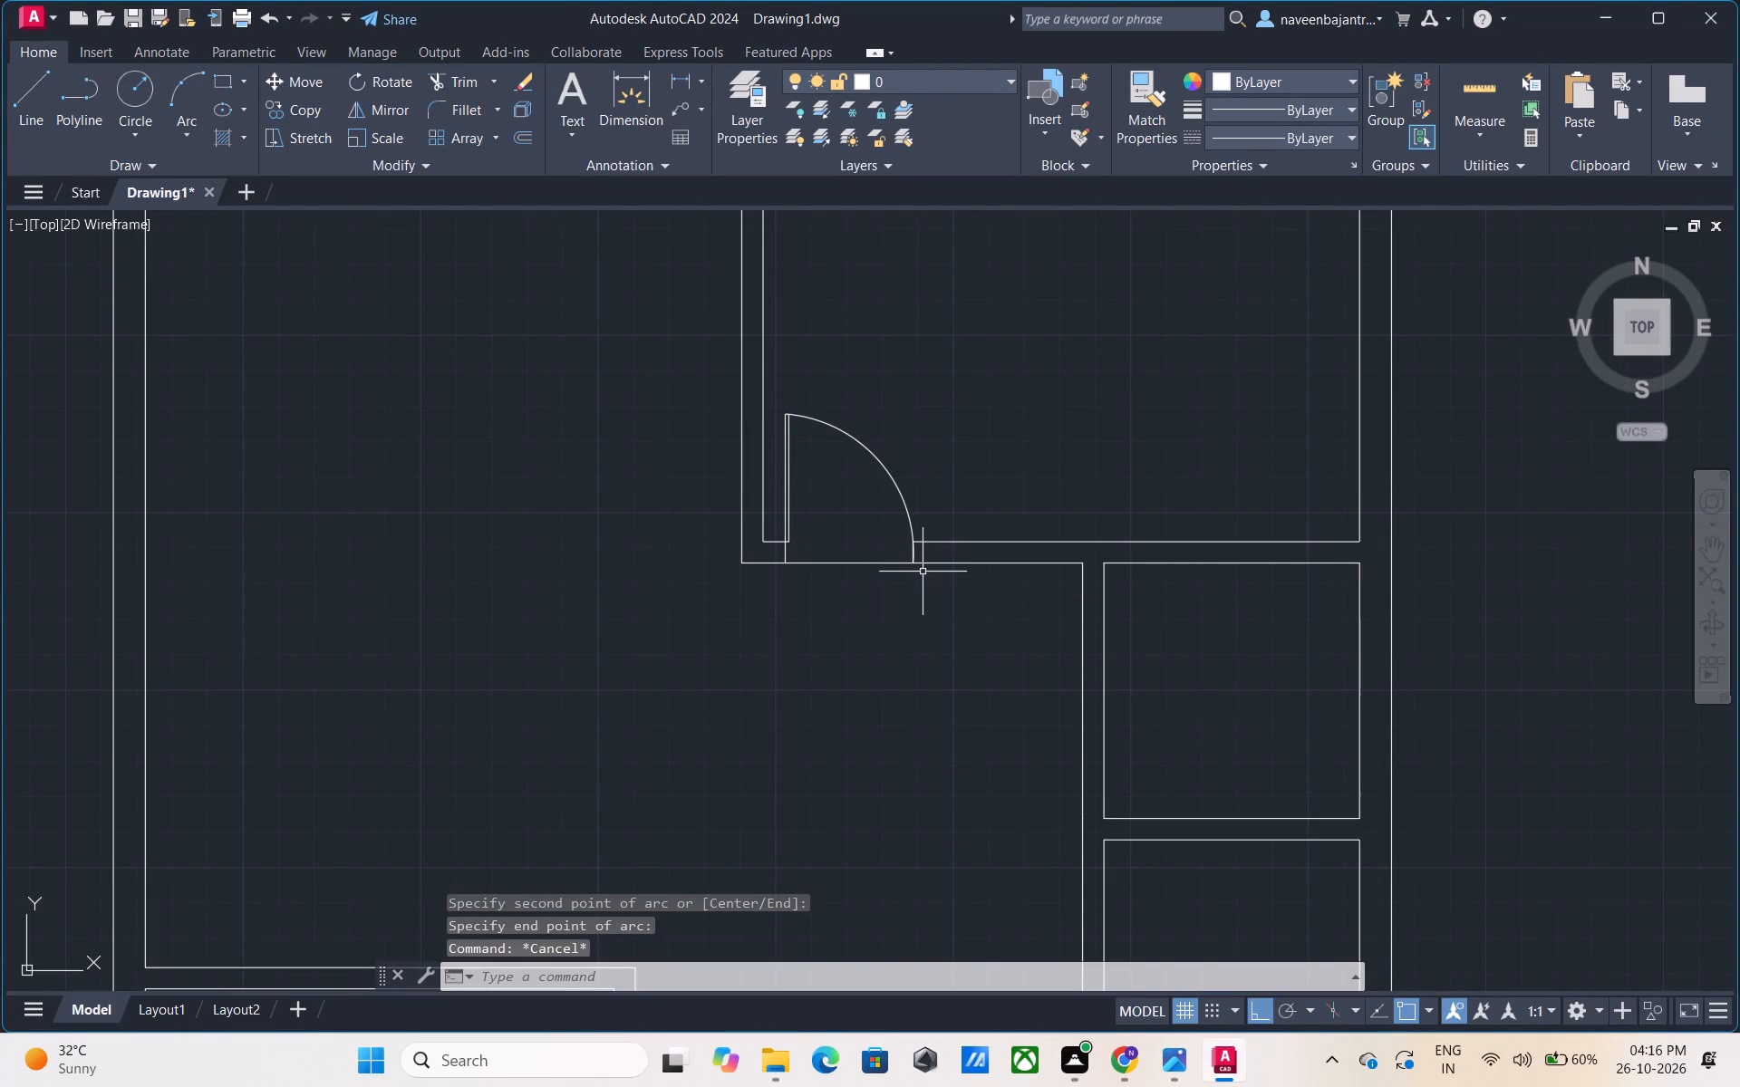
Trim away the short jamb line beside the arc's lower end and the door leaf line's overhang above the arc.
{"action": "scroll", "coordinate": [914, 553], "scroll_direction": "up", "scroll_amount": 5}
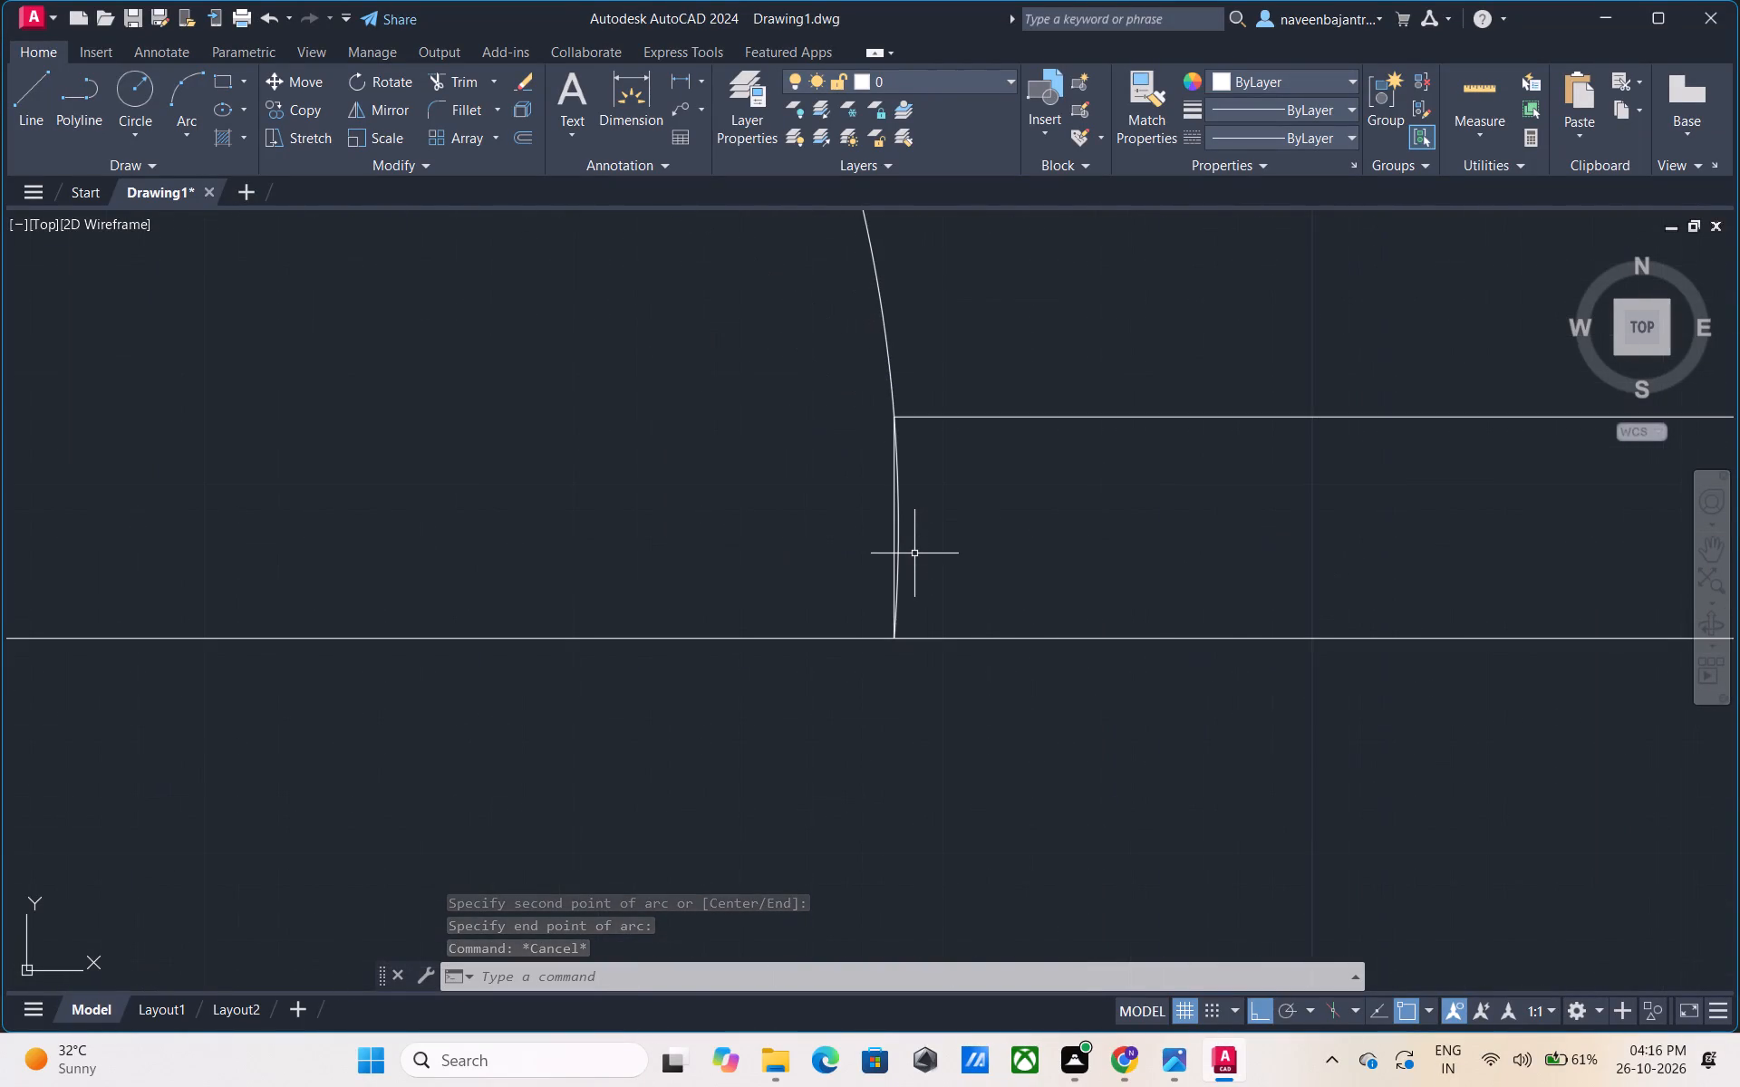
{"action": "key", "text": "Escape"}
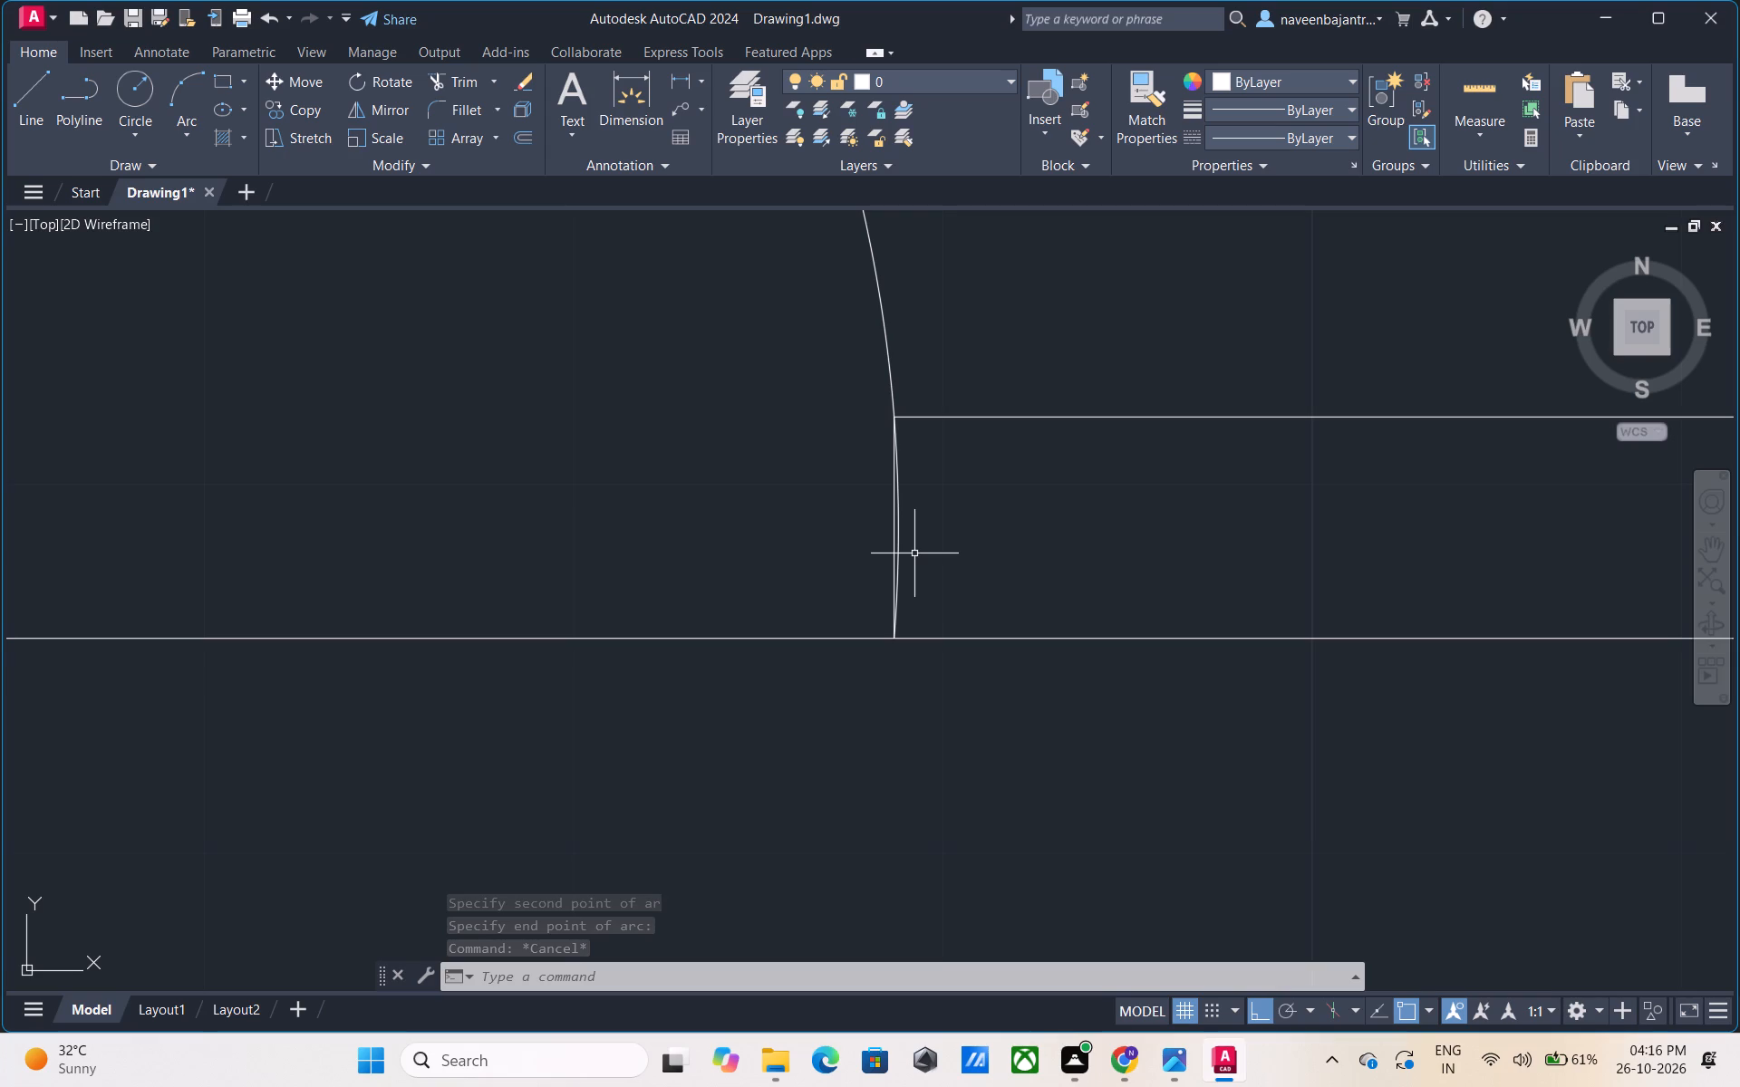
{"action": "type", "text": "tr"}
{"action": "key", "text": "space"}
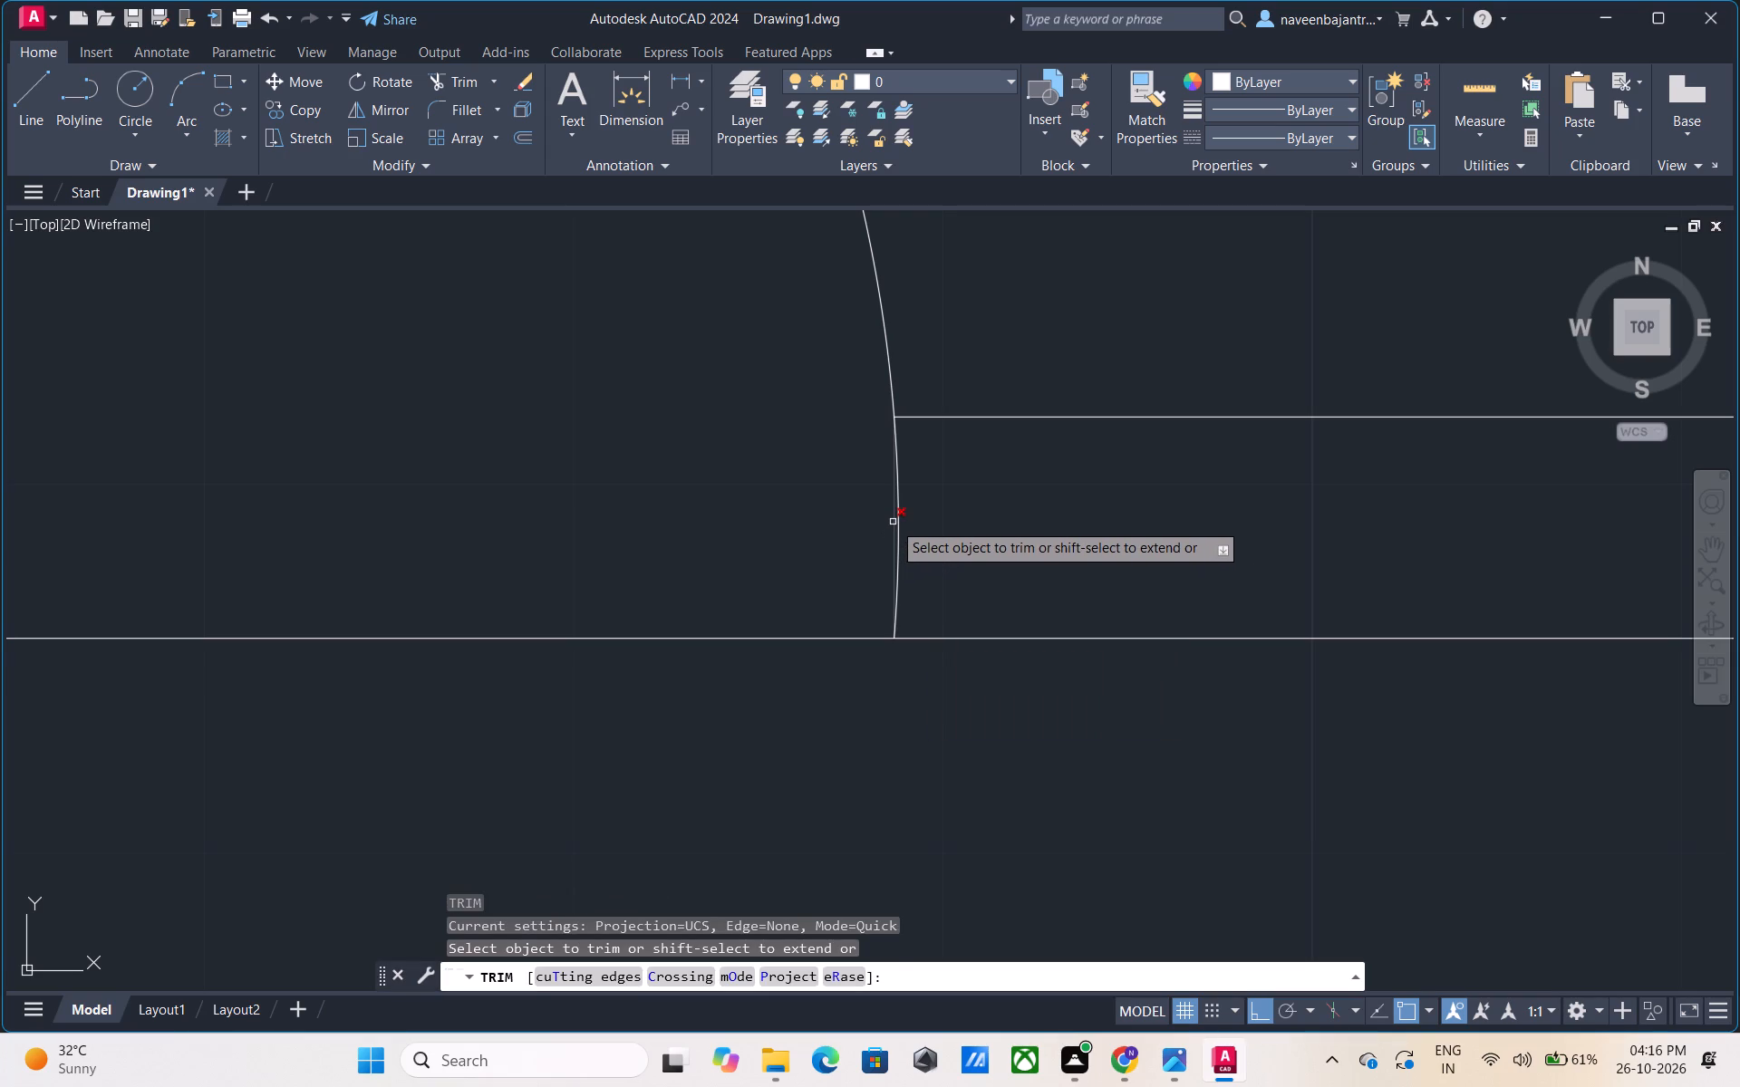
{"action": "left_click", "coordinate": [893, 522]}
{"action": "scroll", "coordinate": [893, 522], "scroll_direction": "down", "scroll_amount": 4}
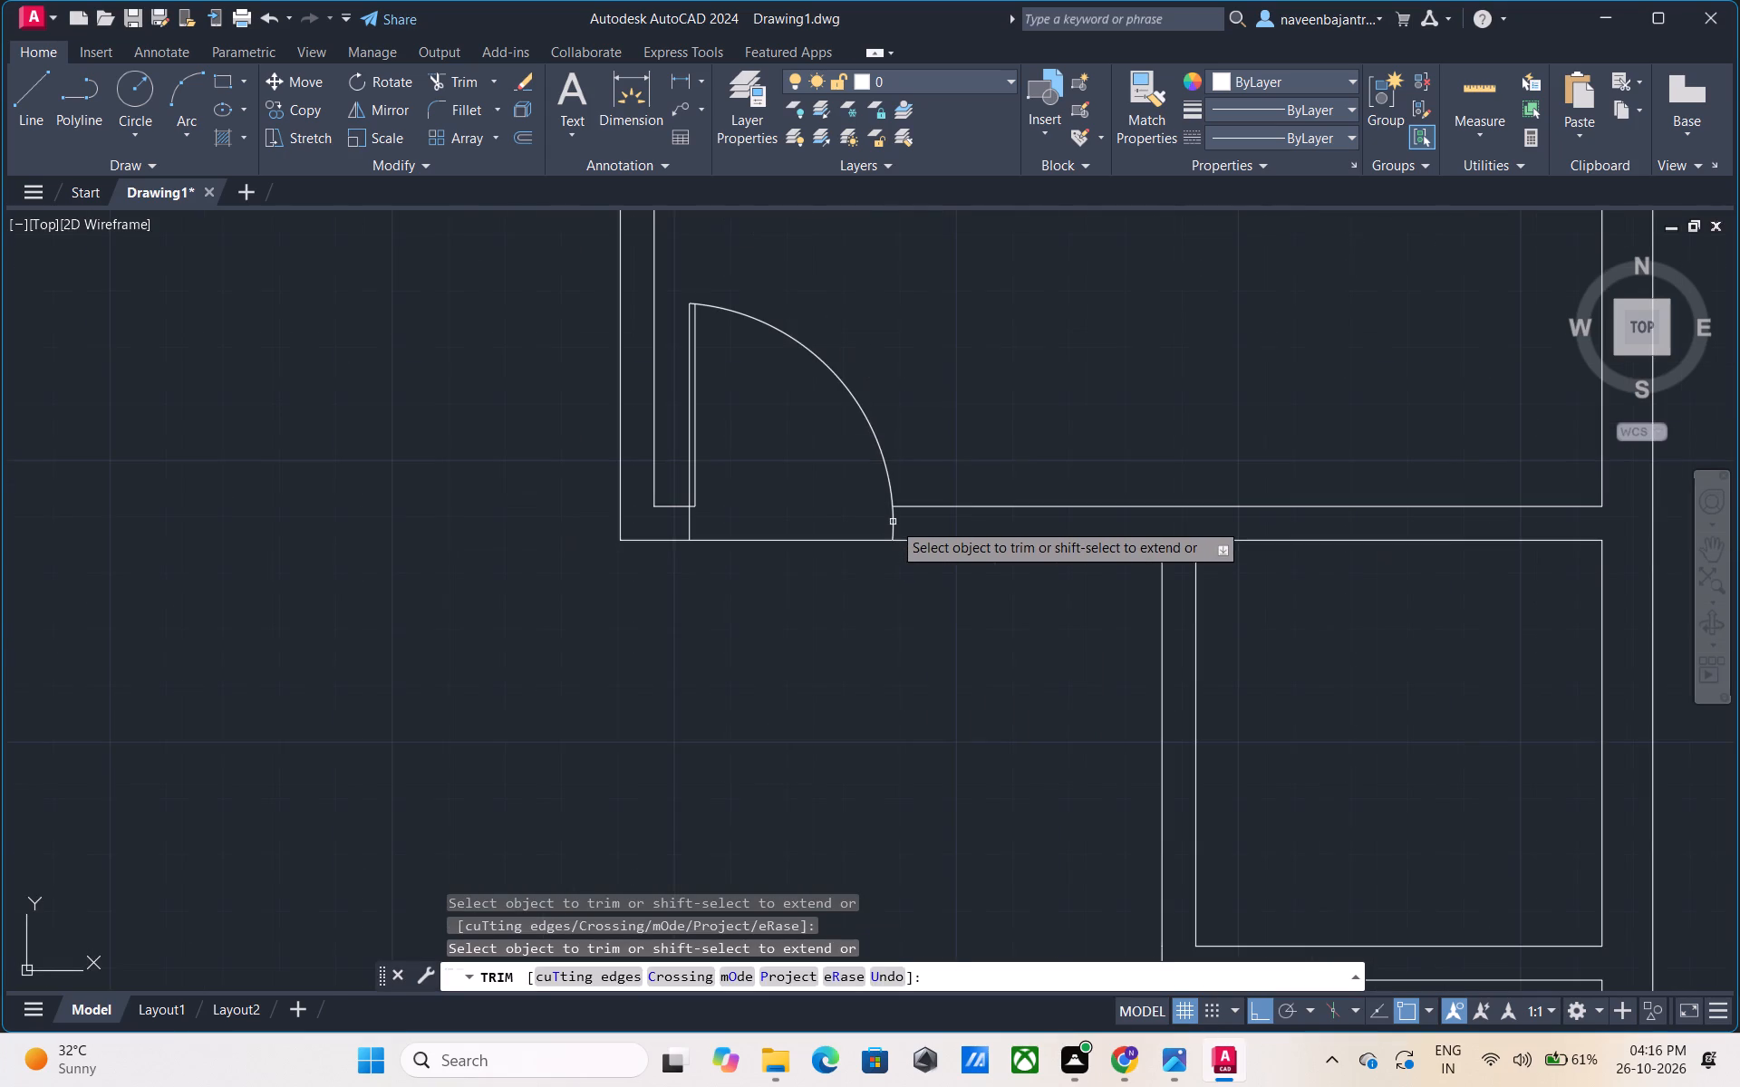
{"action": "scroll", "coordinate": [683, 291], "scroll_direction": "up", "scroll_amount": 5}
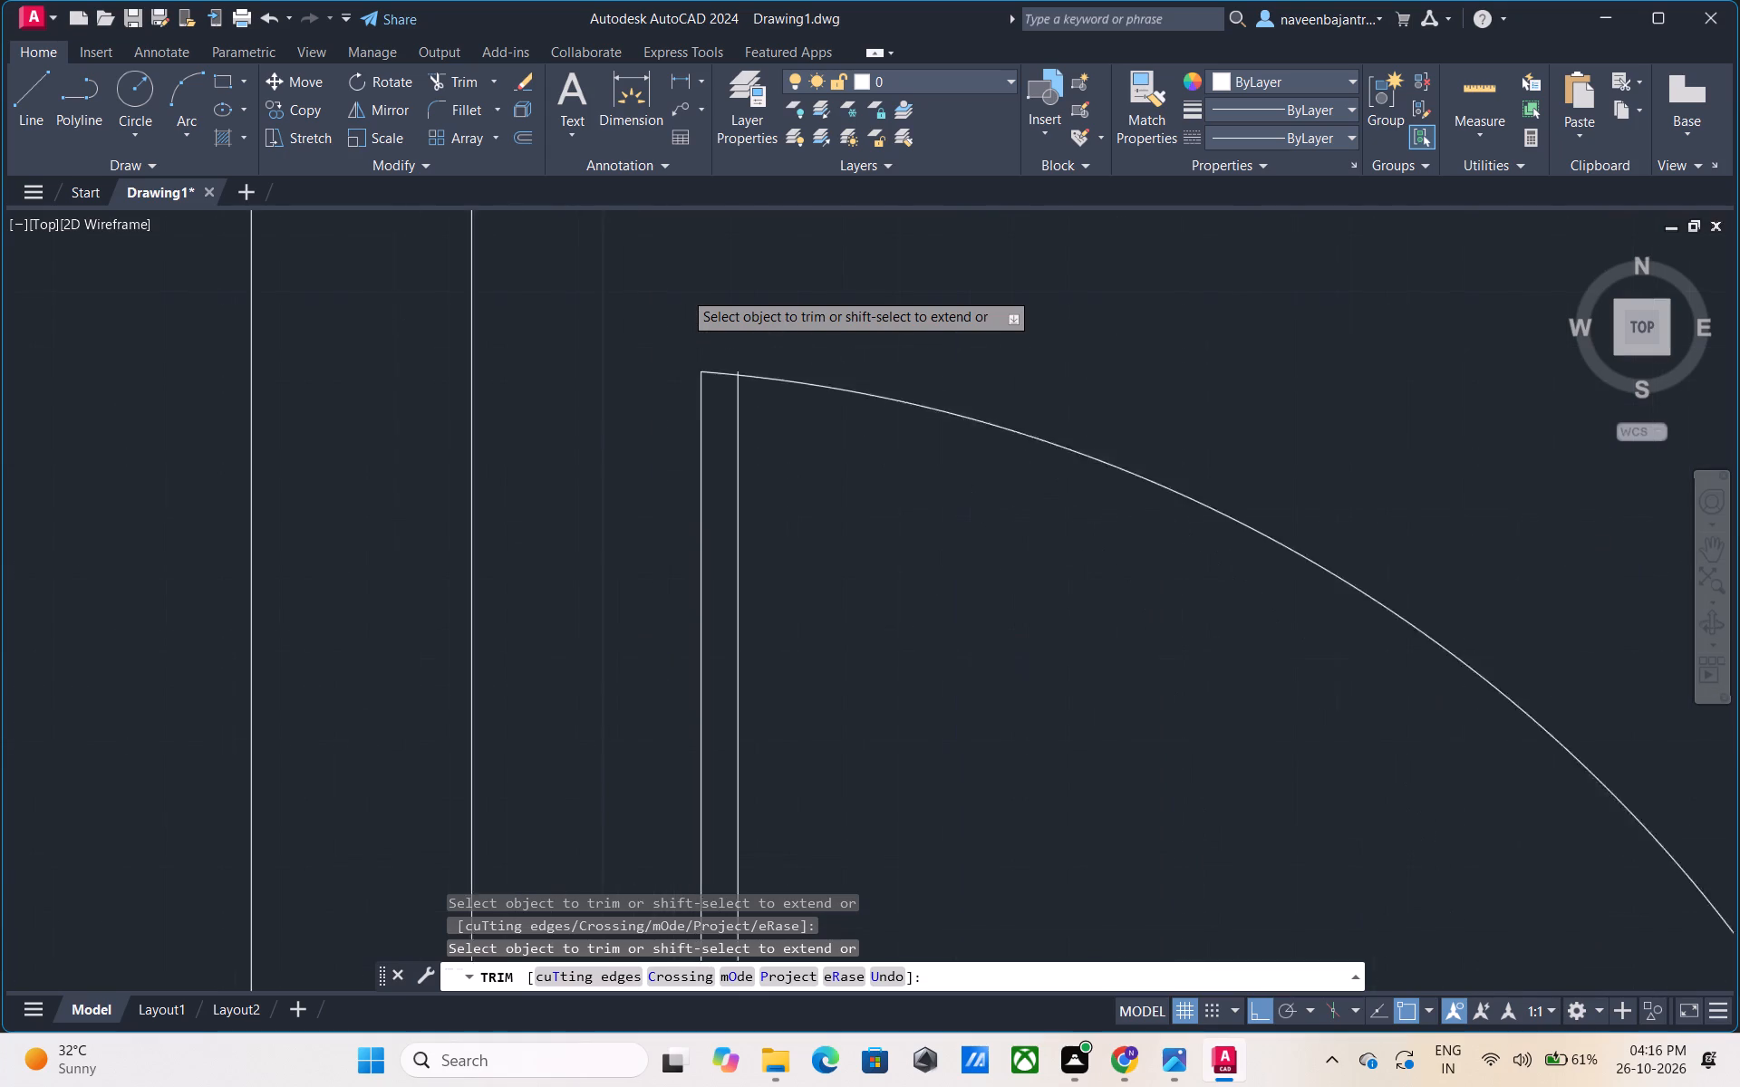
{"action": "scroll", "coordinate": [764, 419], "scroll_direction": "up", "scroll_amount": 2}
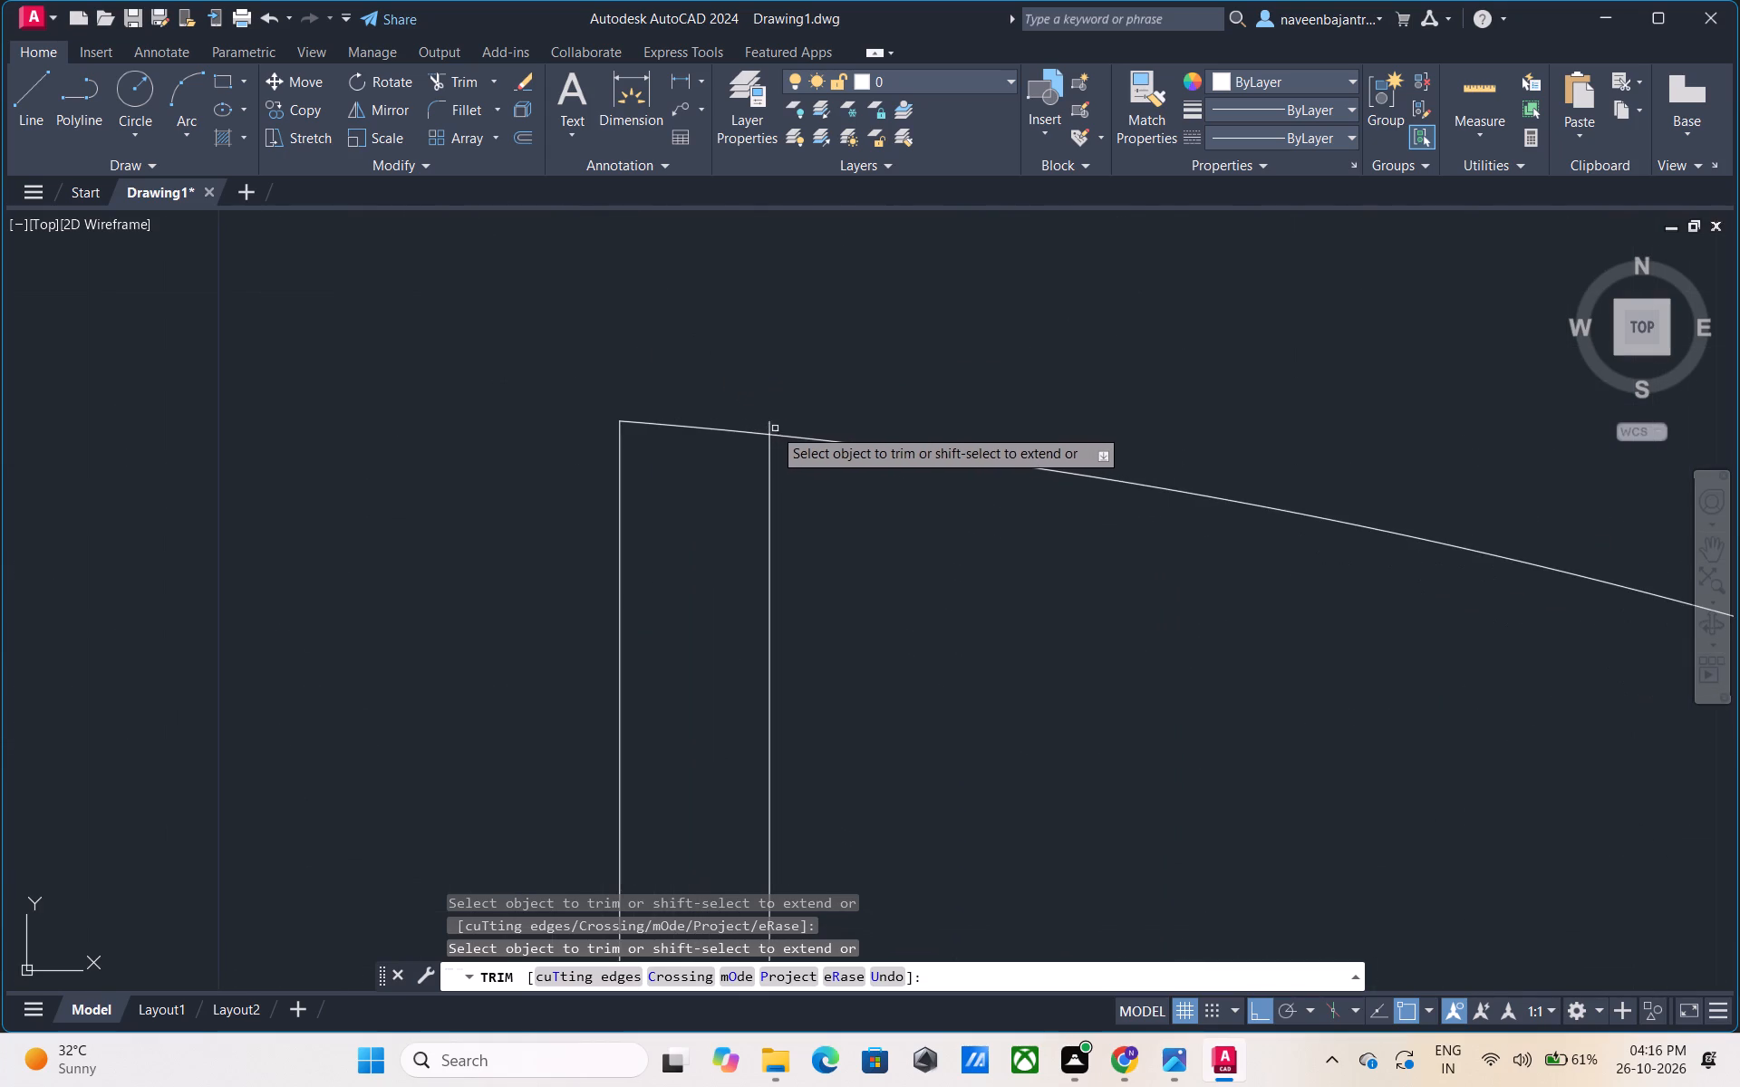
{"action": "left_click", "coordinate": [768, 424]}
{"action": "key", "text": "Escape"}
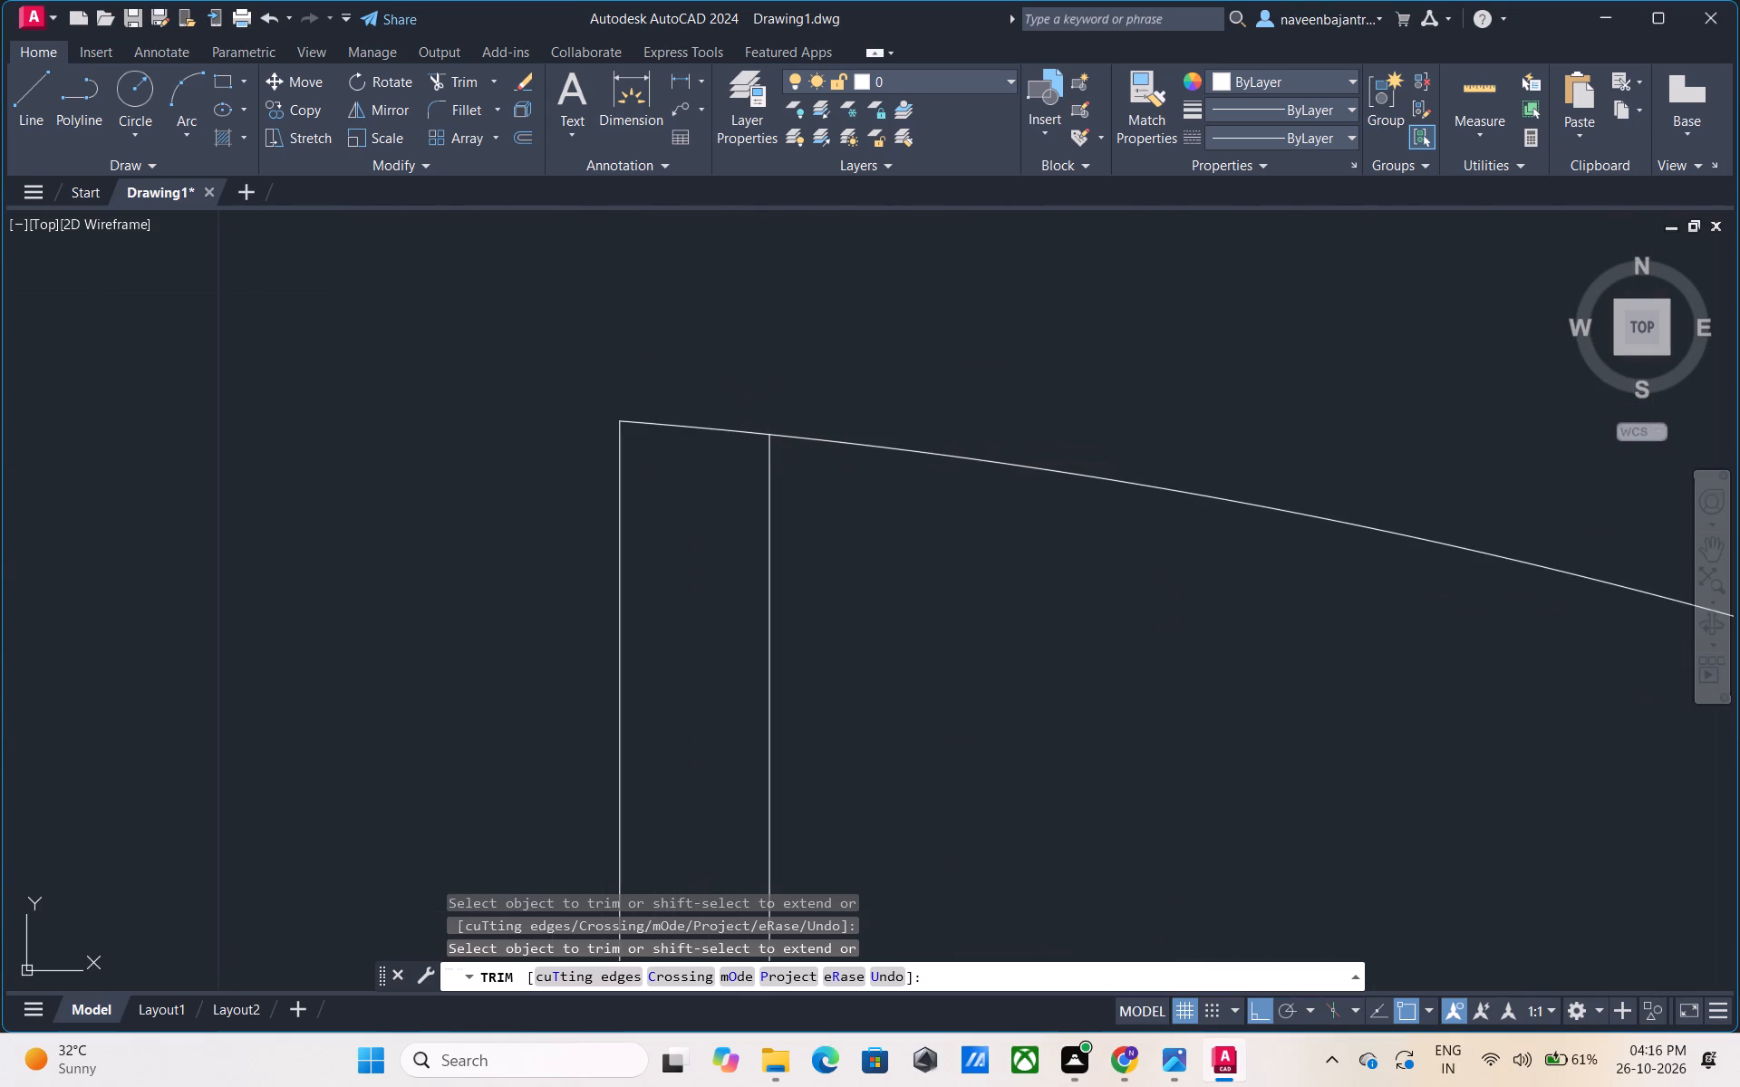
Draw a vertical line about 1'-2" long across the interior wall above the small room, near its right-hand corner.
{"action": "scroll", "coordinate": [768, 424], "scroll_direction": "down", "scroll_amount": 5}
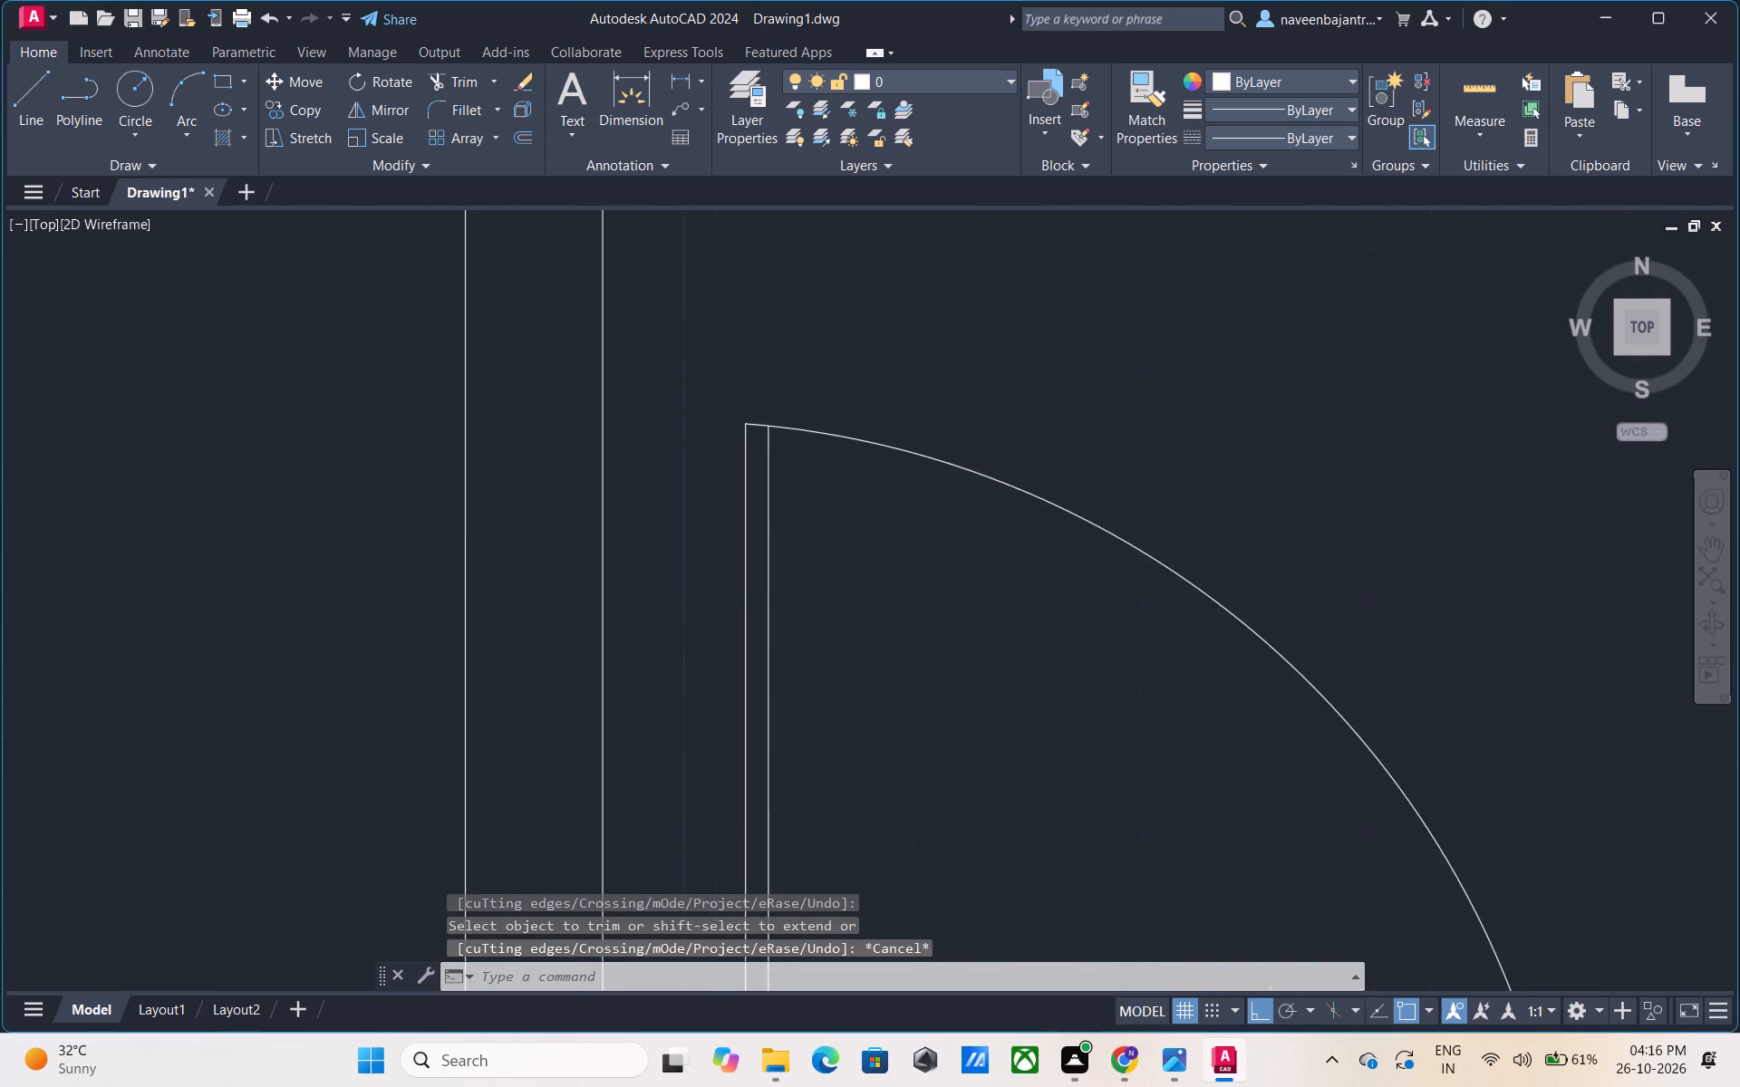
{"action": "scroll", "coordinate": [768, 424], "scroll_direction": "down", "scroll_amount": 3}
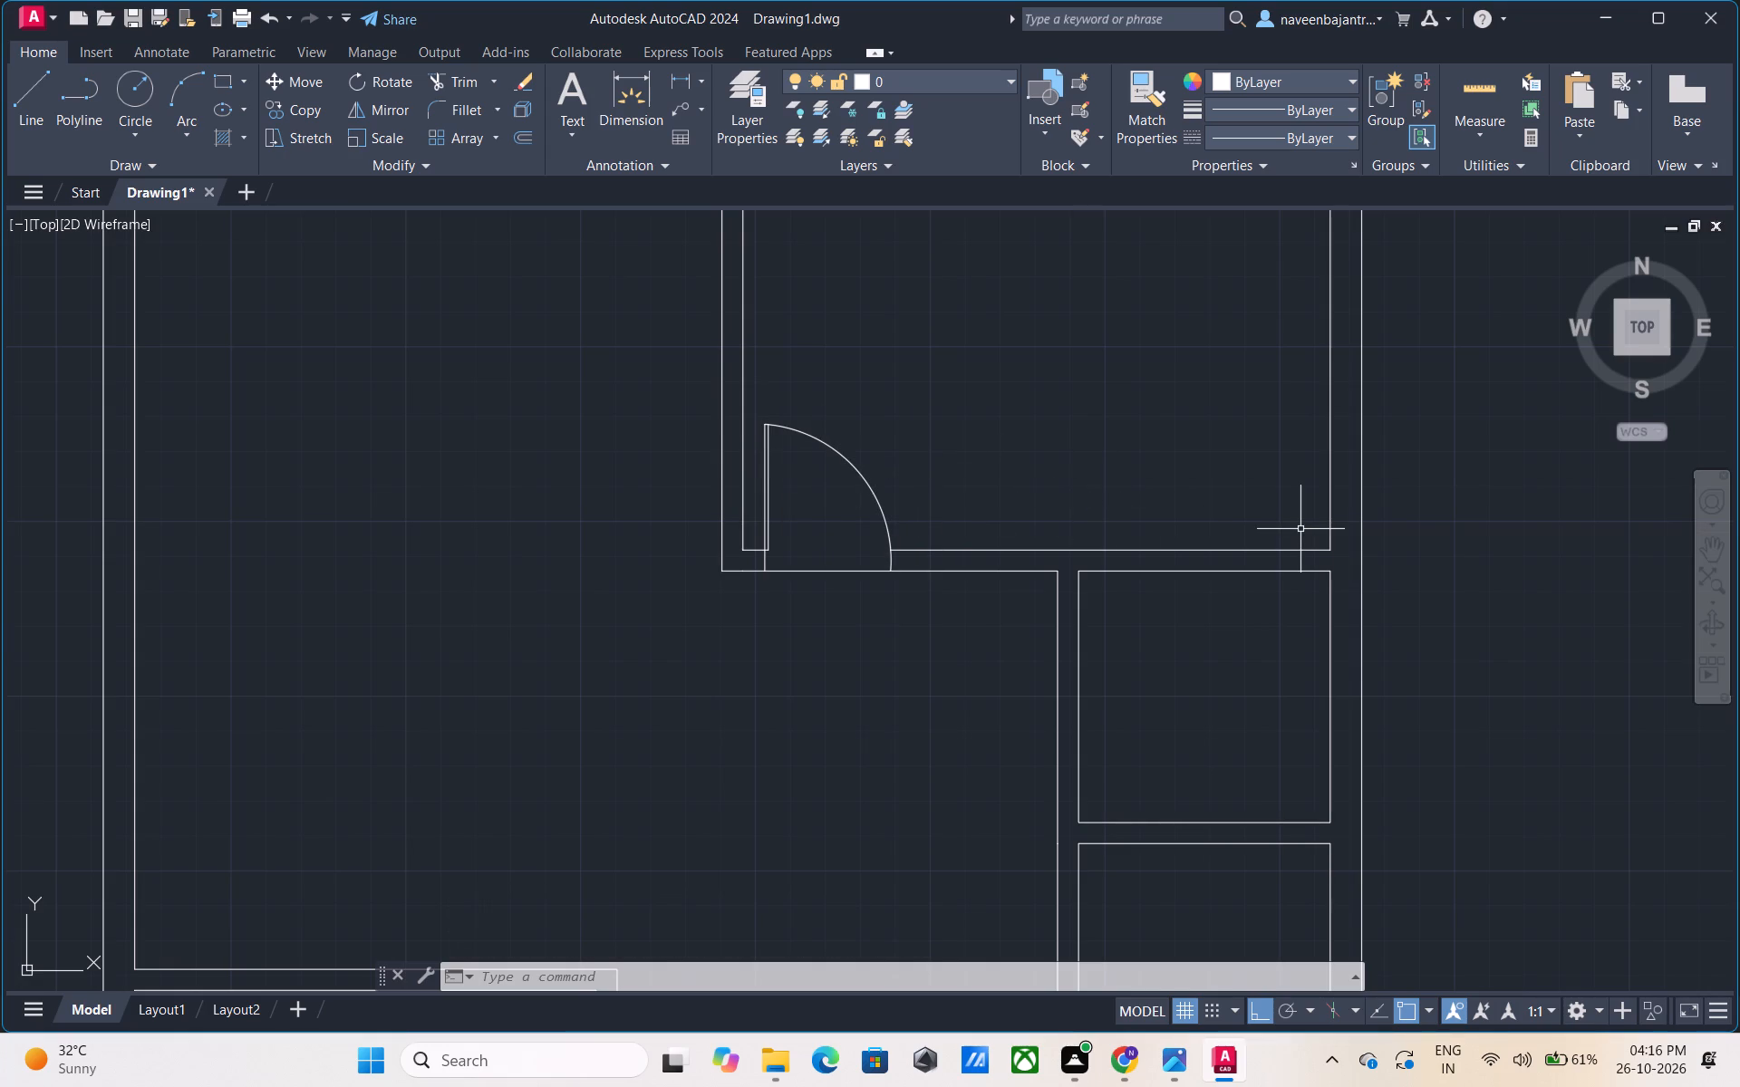
{"action": "middle_click_drag", "start_coordinate": [1300, 529], "coordinate": [1194, 529]}
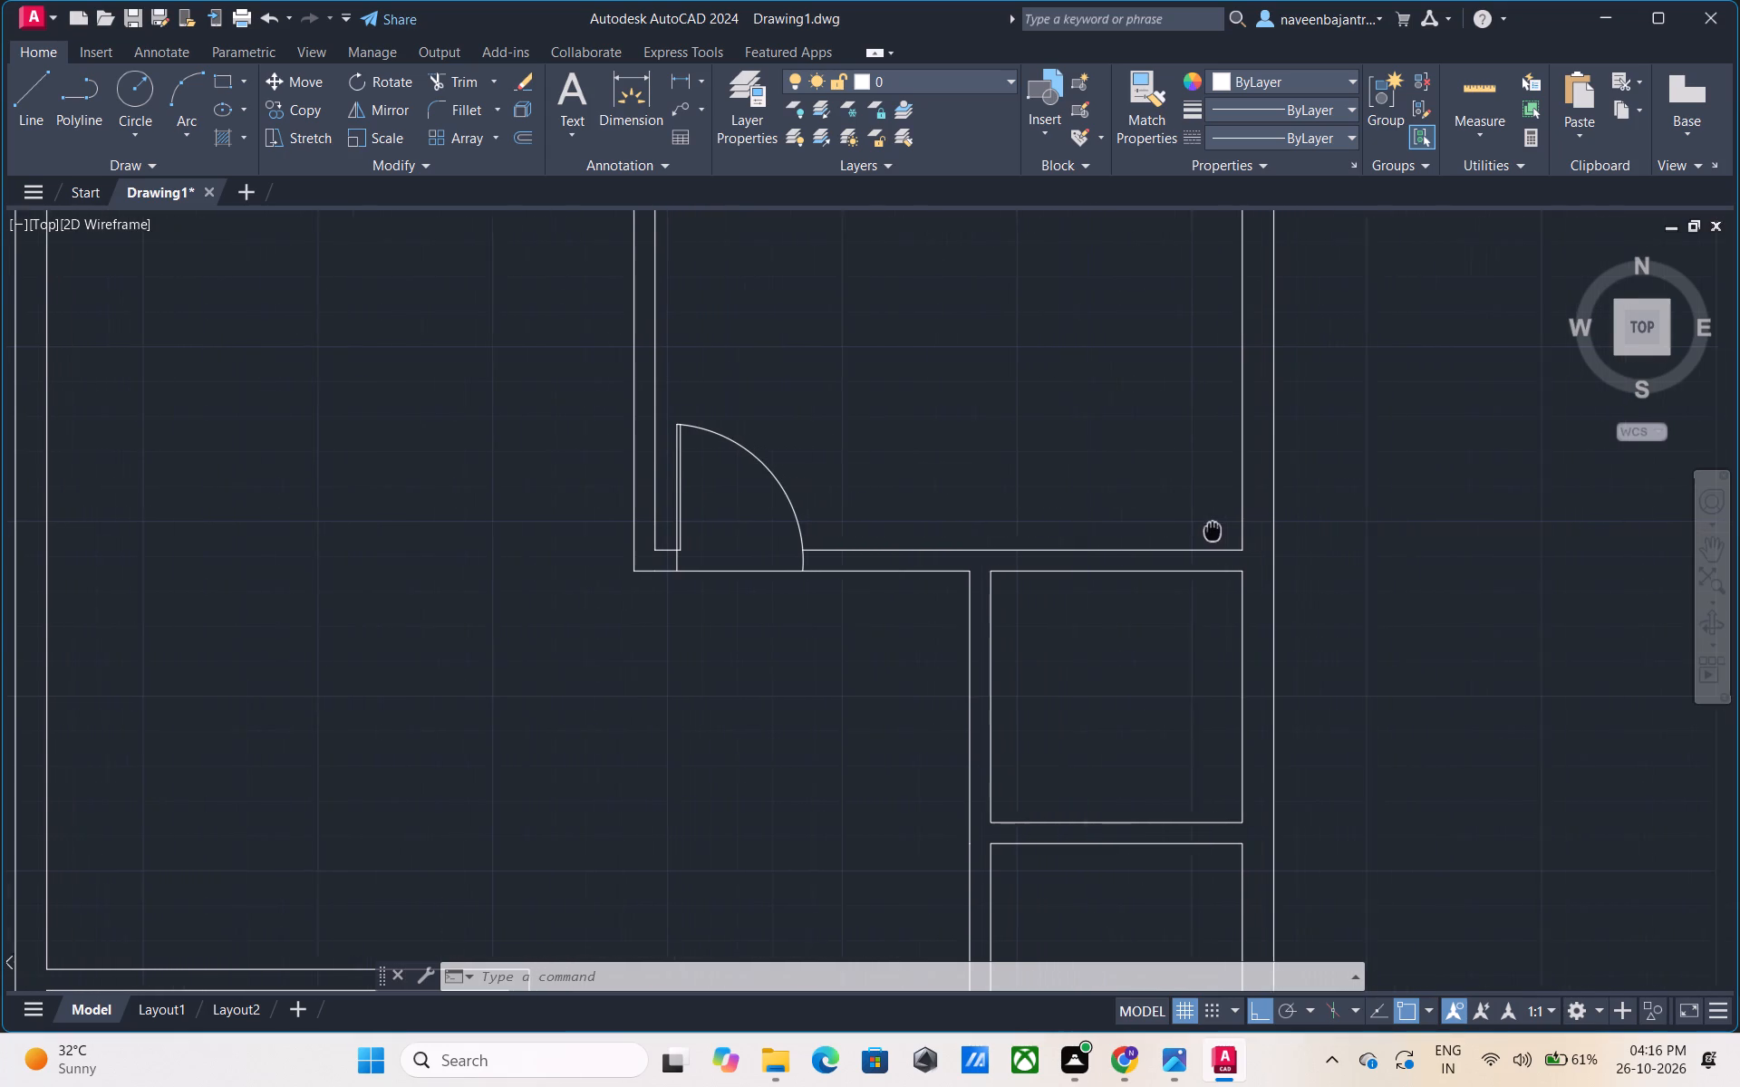
{"action": "middle_click_drag", "start_coordinate": [1194, 529], "coordinate": [1048, 529]}
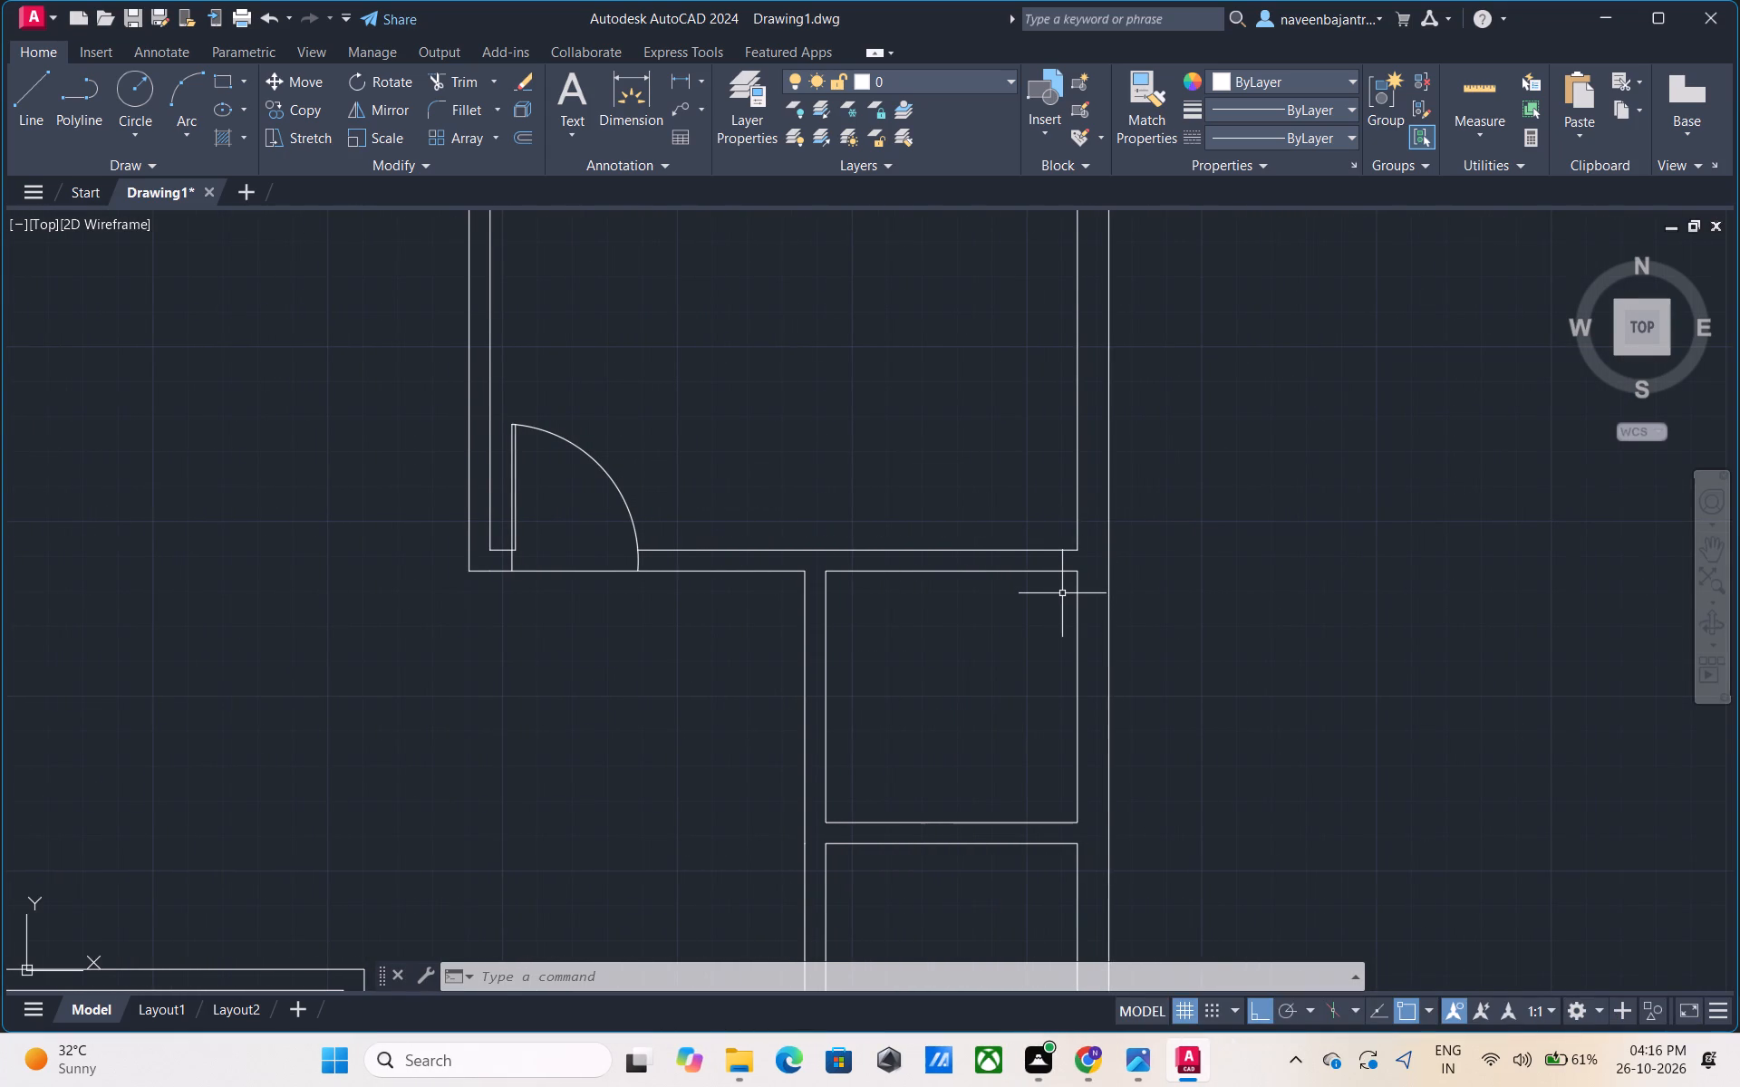
{"action": "scroll", "coordinate": [1062, 592], "scroll_direction": "up", "scroll_amount": 1}
{"action": "key", "text": "Escape"}
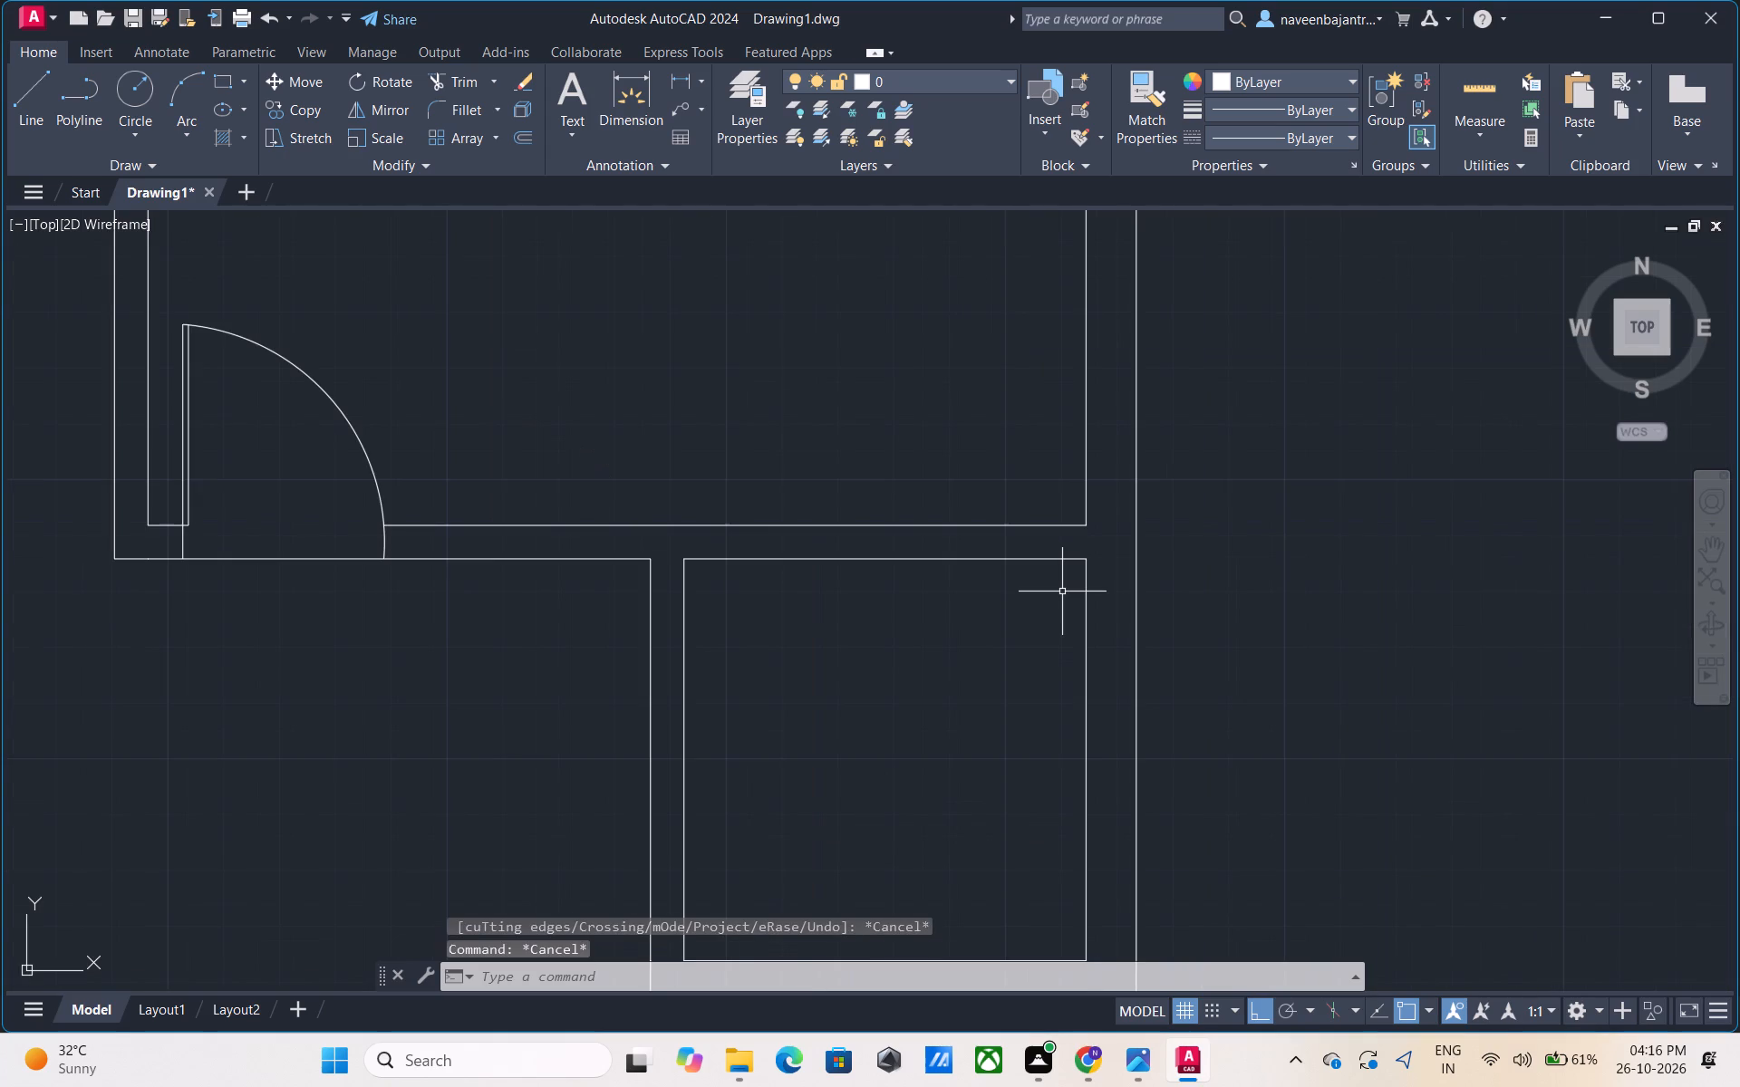
{"action": "key", "text": "Escape"}
{"action": "key", "text": "Escape"}
{"action": "key", "text": "Escape"}
{"action": "key", "text": "Escape"}
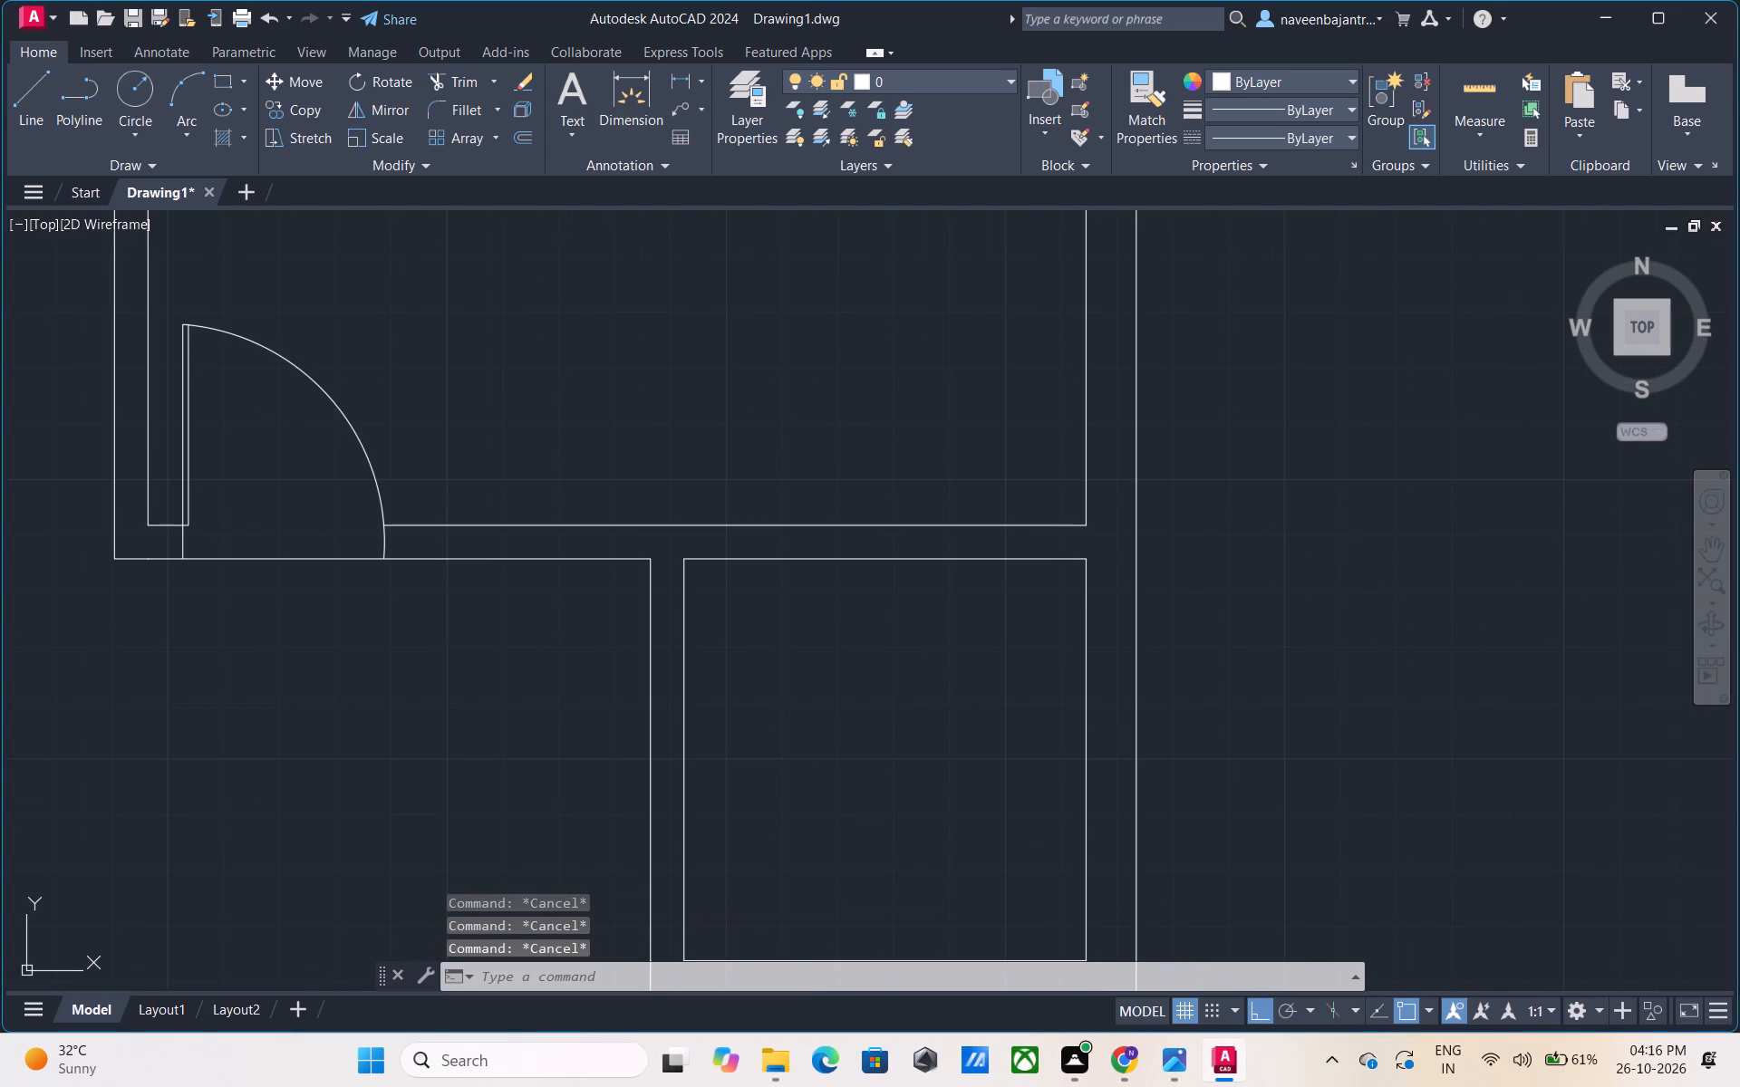
{"action": "type", "text": "l"}
{"action": "key", "text": "space"}
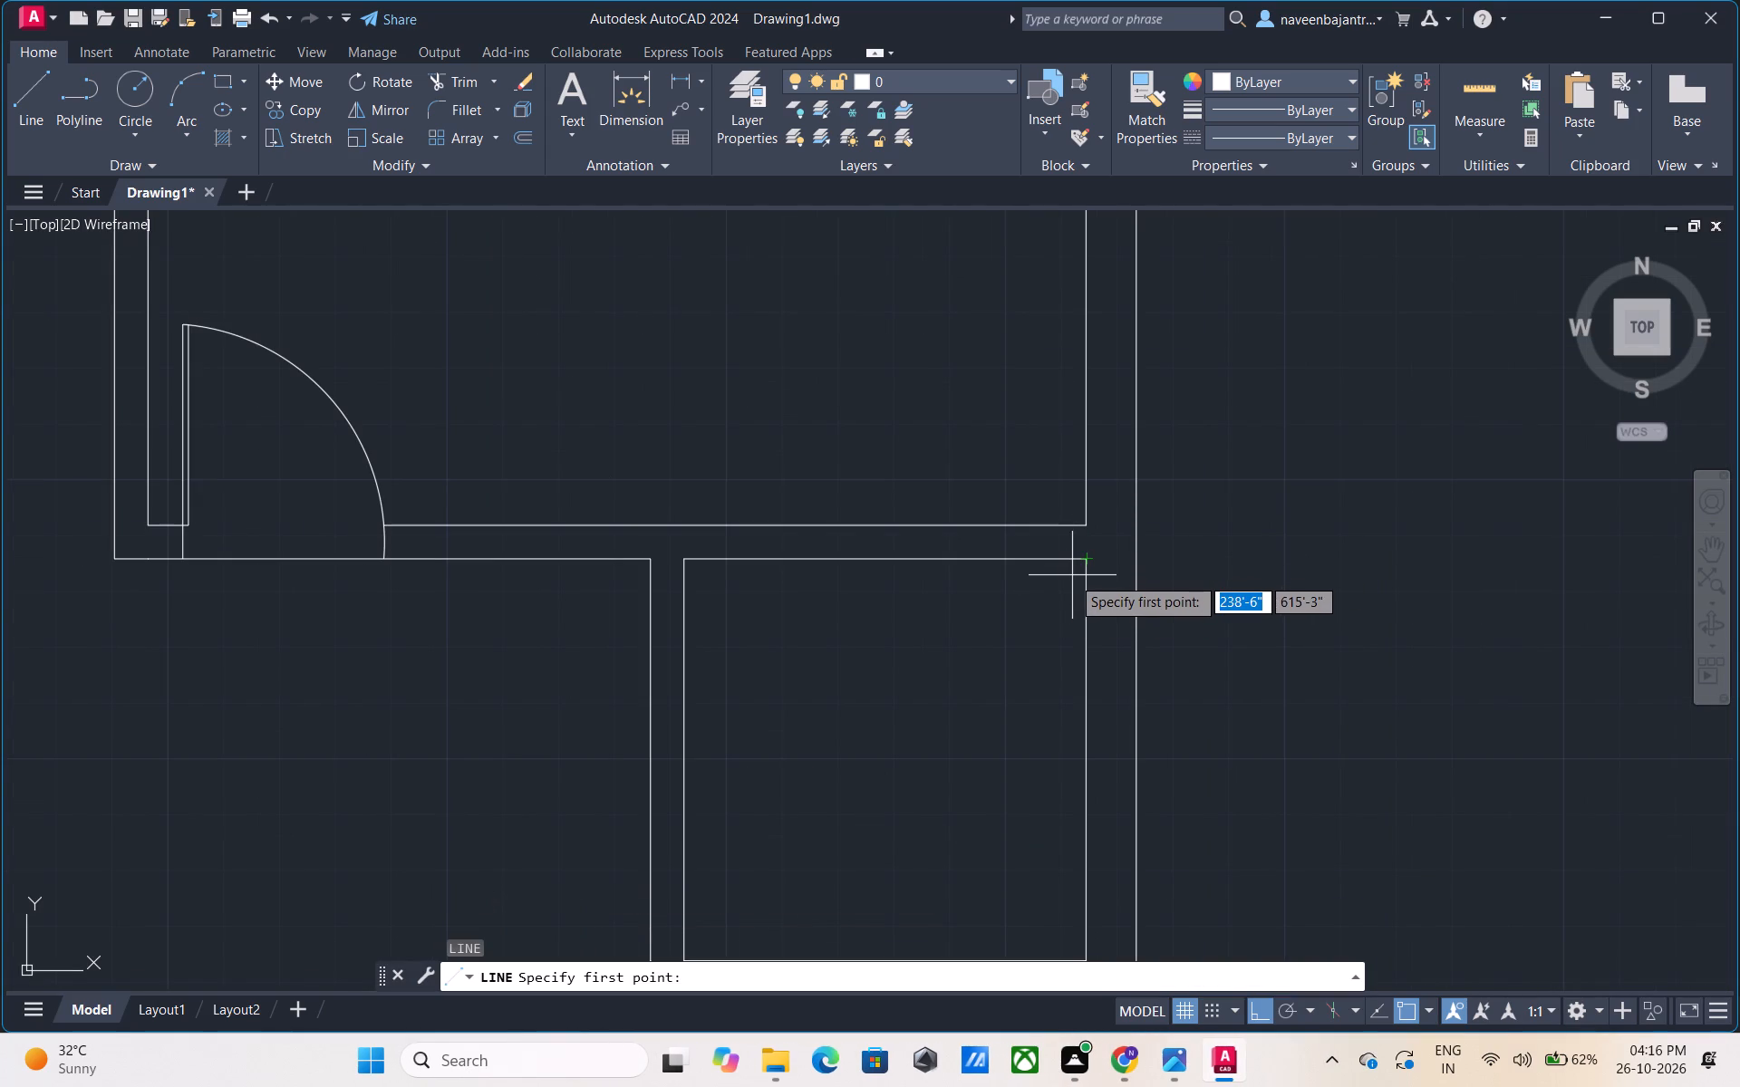
{"action": "left_click", "coordinate": [1070, 580]}
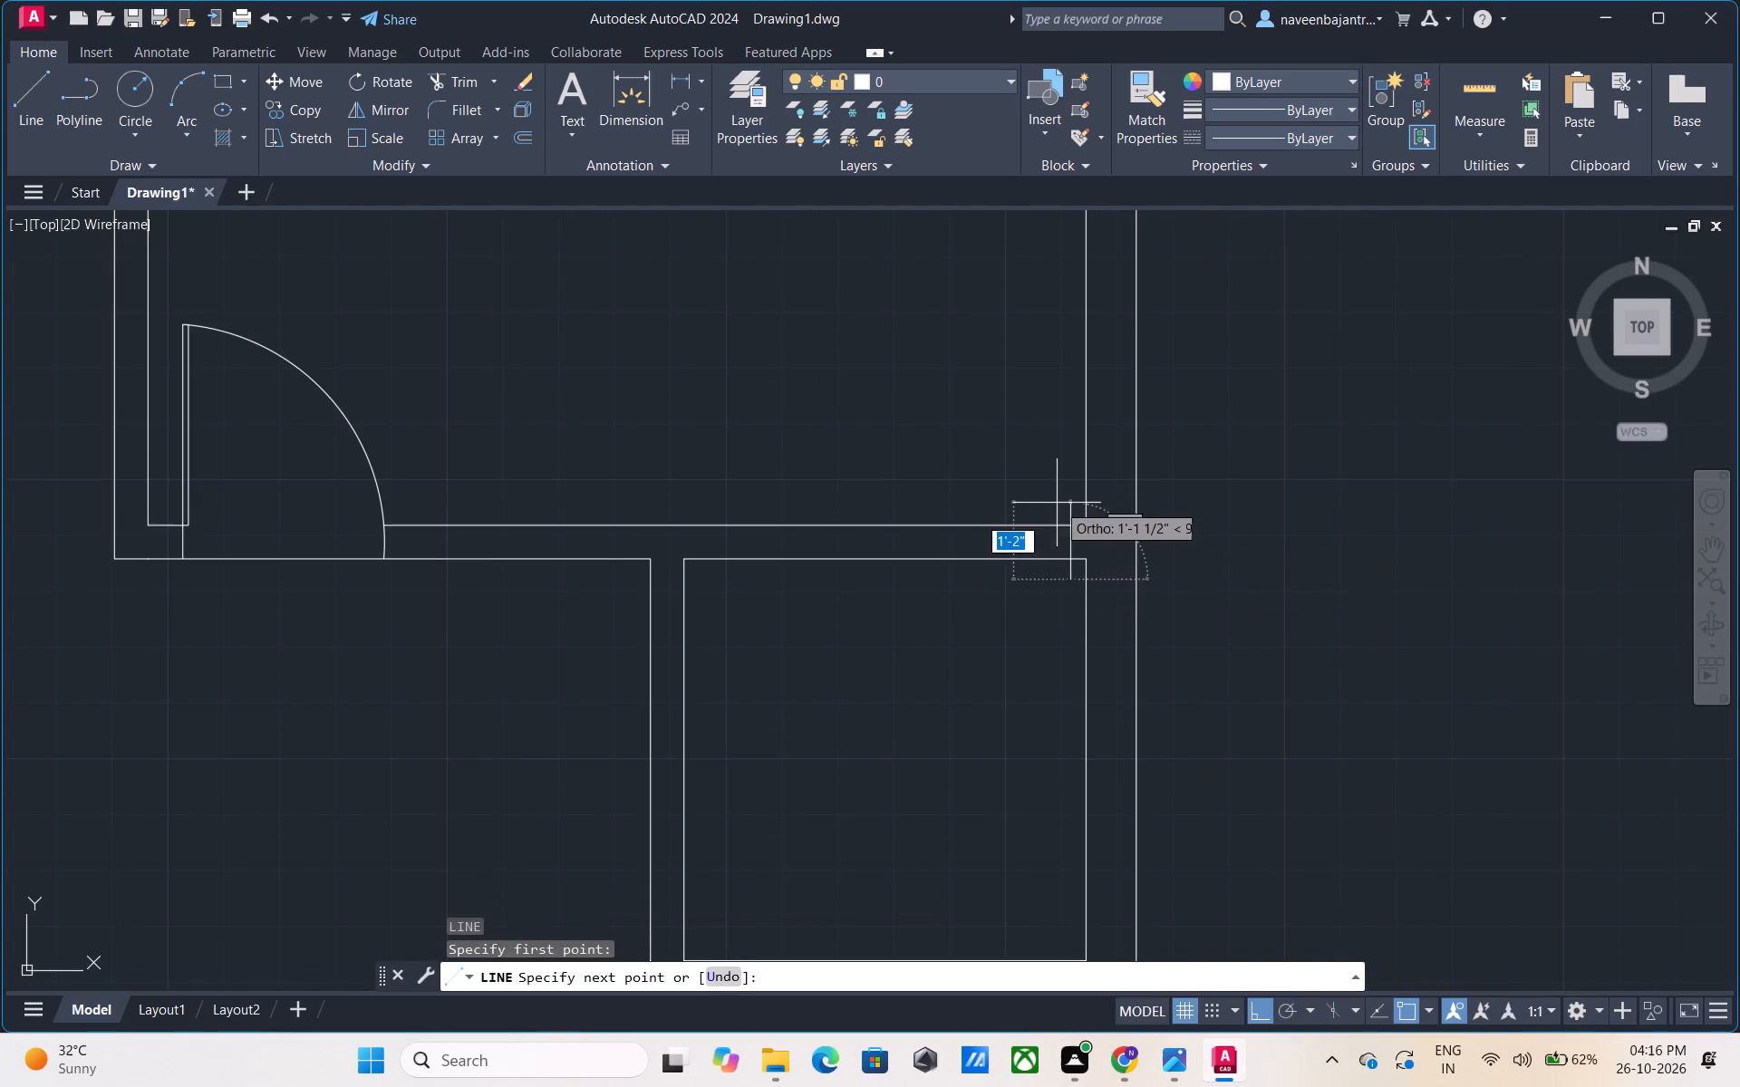
{"action": "left_click", "coordinate": [1058, 500]}
{"action": "key", "text": "Escape"}
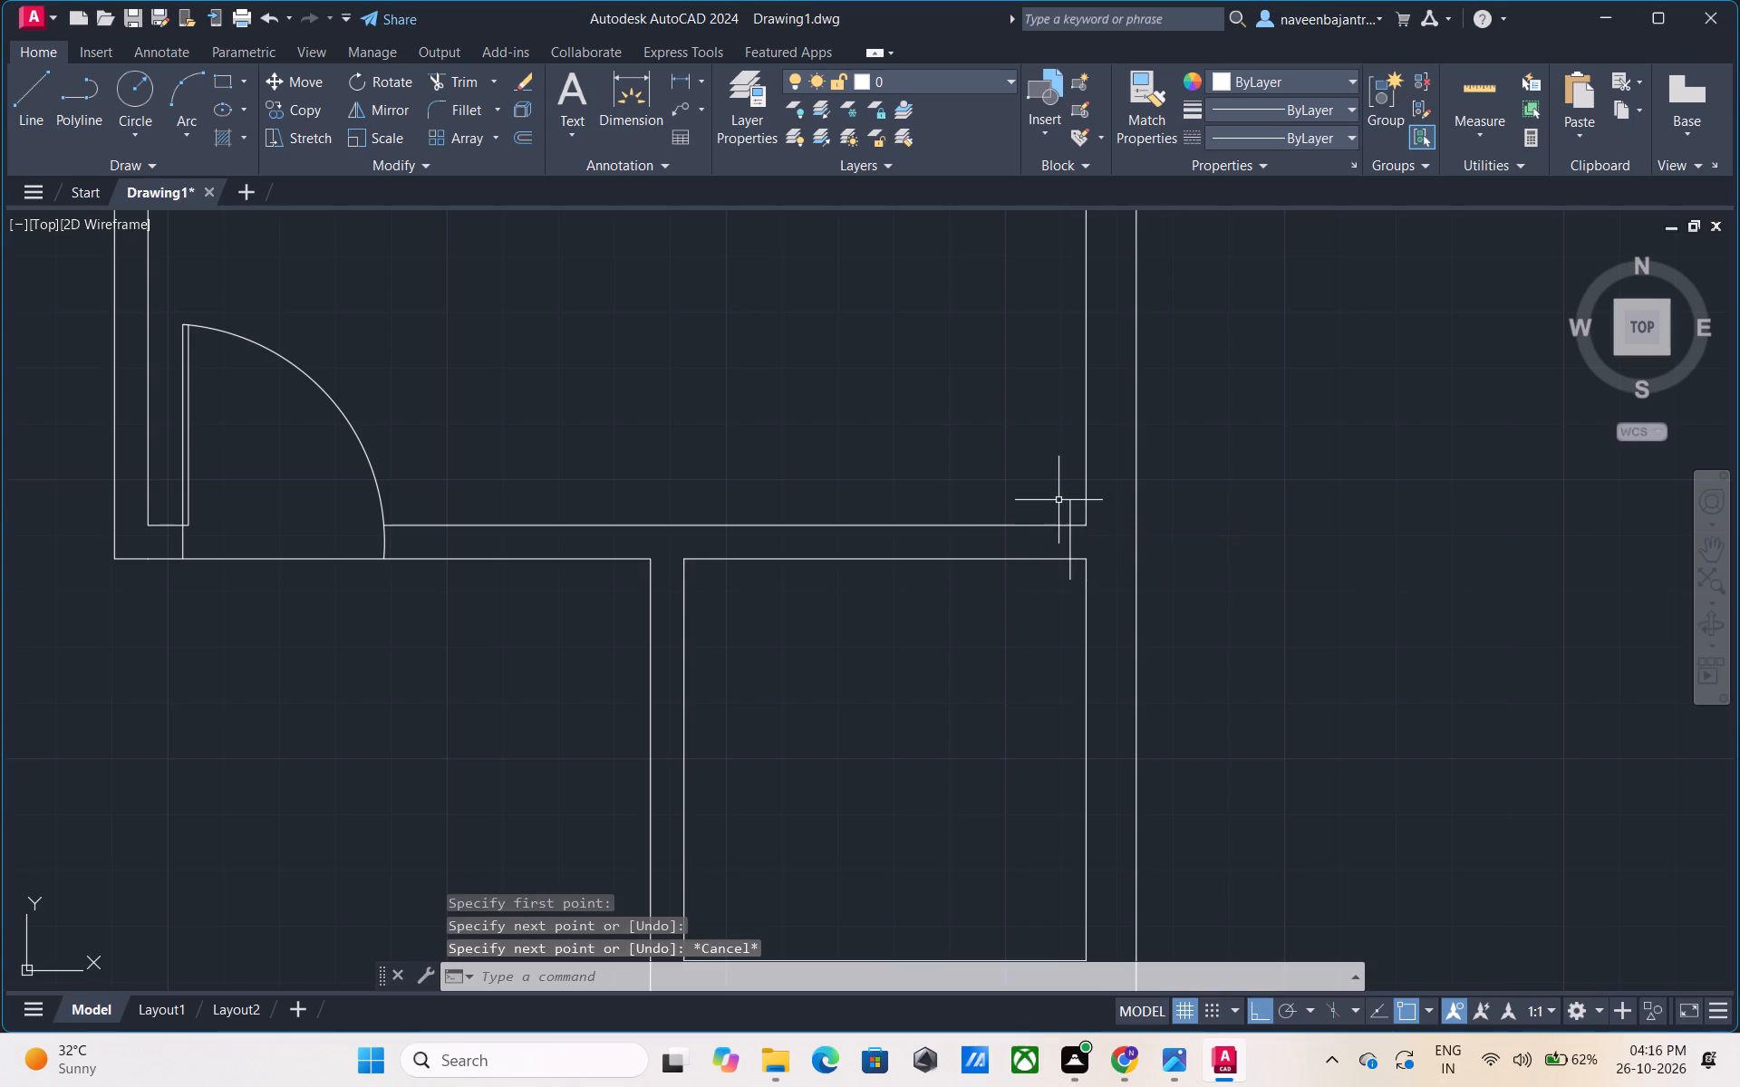
Trim both overhanging ends of the new vertical line to the two wall faces.
{"action": "type", "text": "tr"}
{"action": "key", "text": "space"}
{"action": "left_click", "coordinate": [1070, 504]}
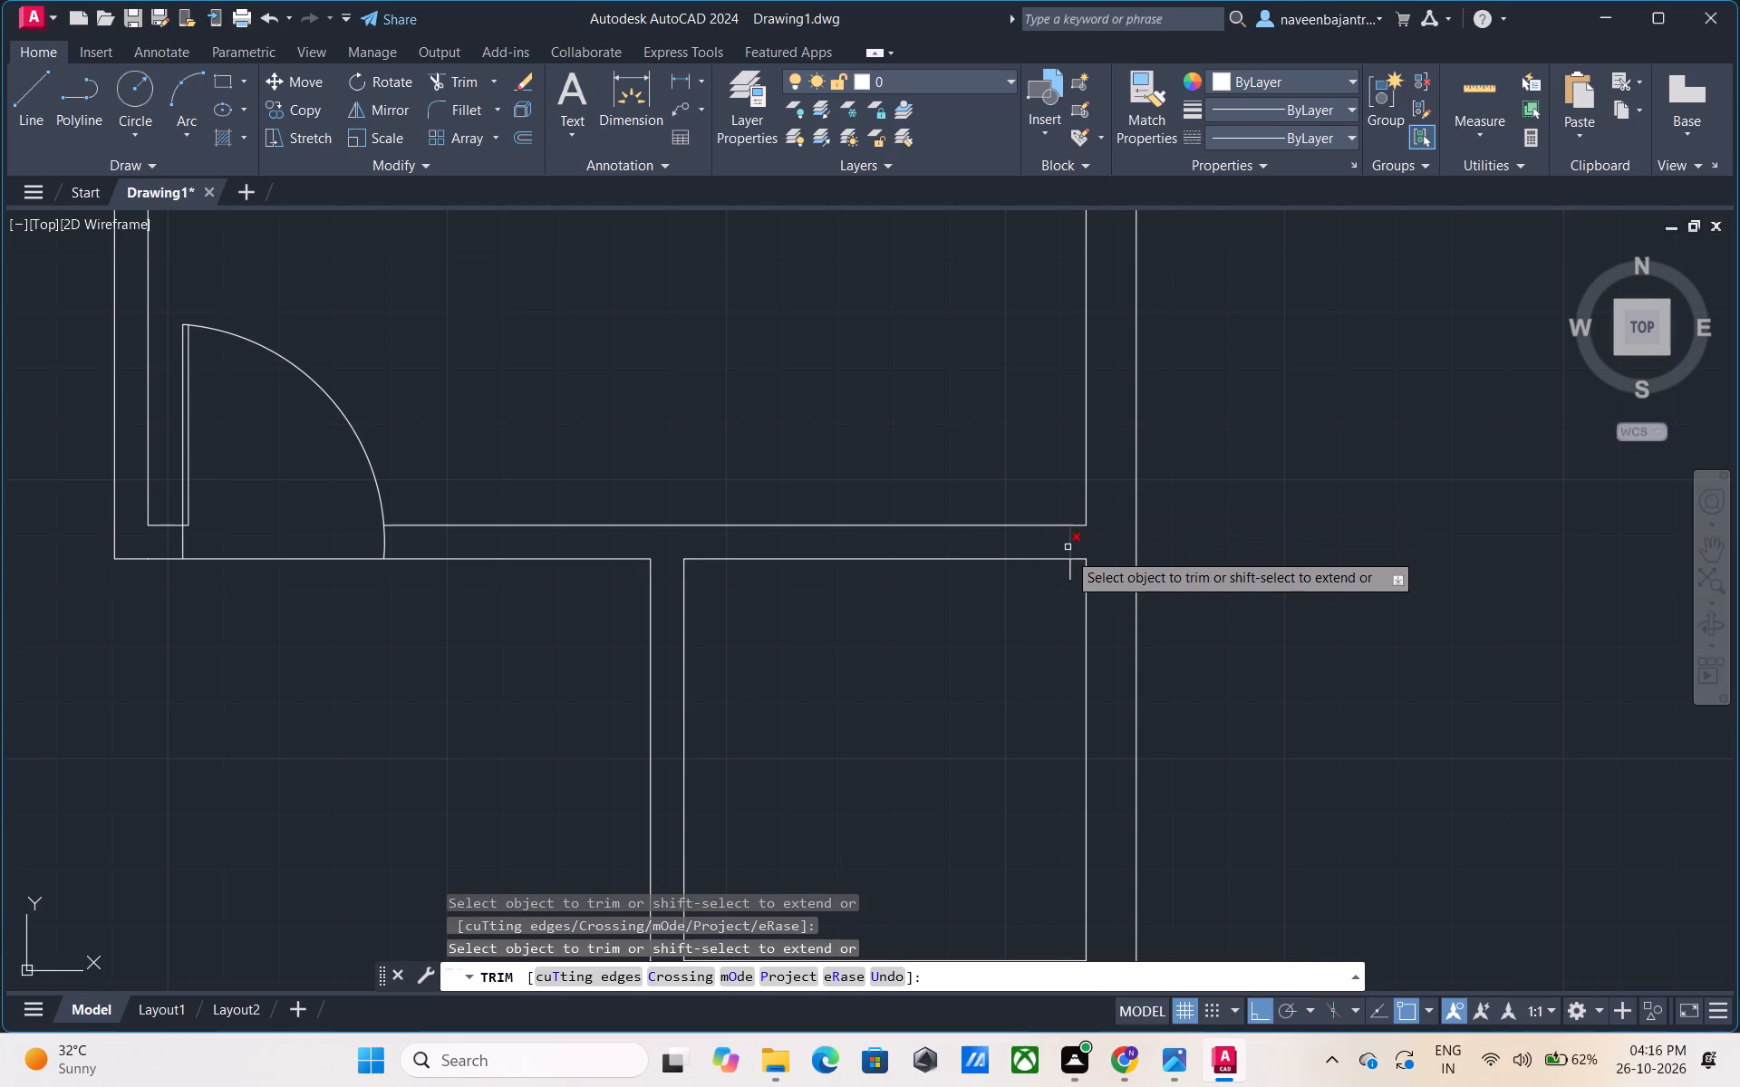
{"action": "left_click", "coordinate": [1069, 571]}
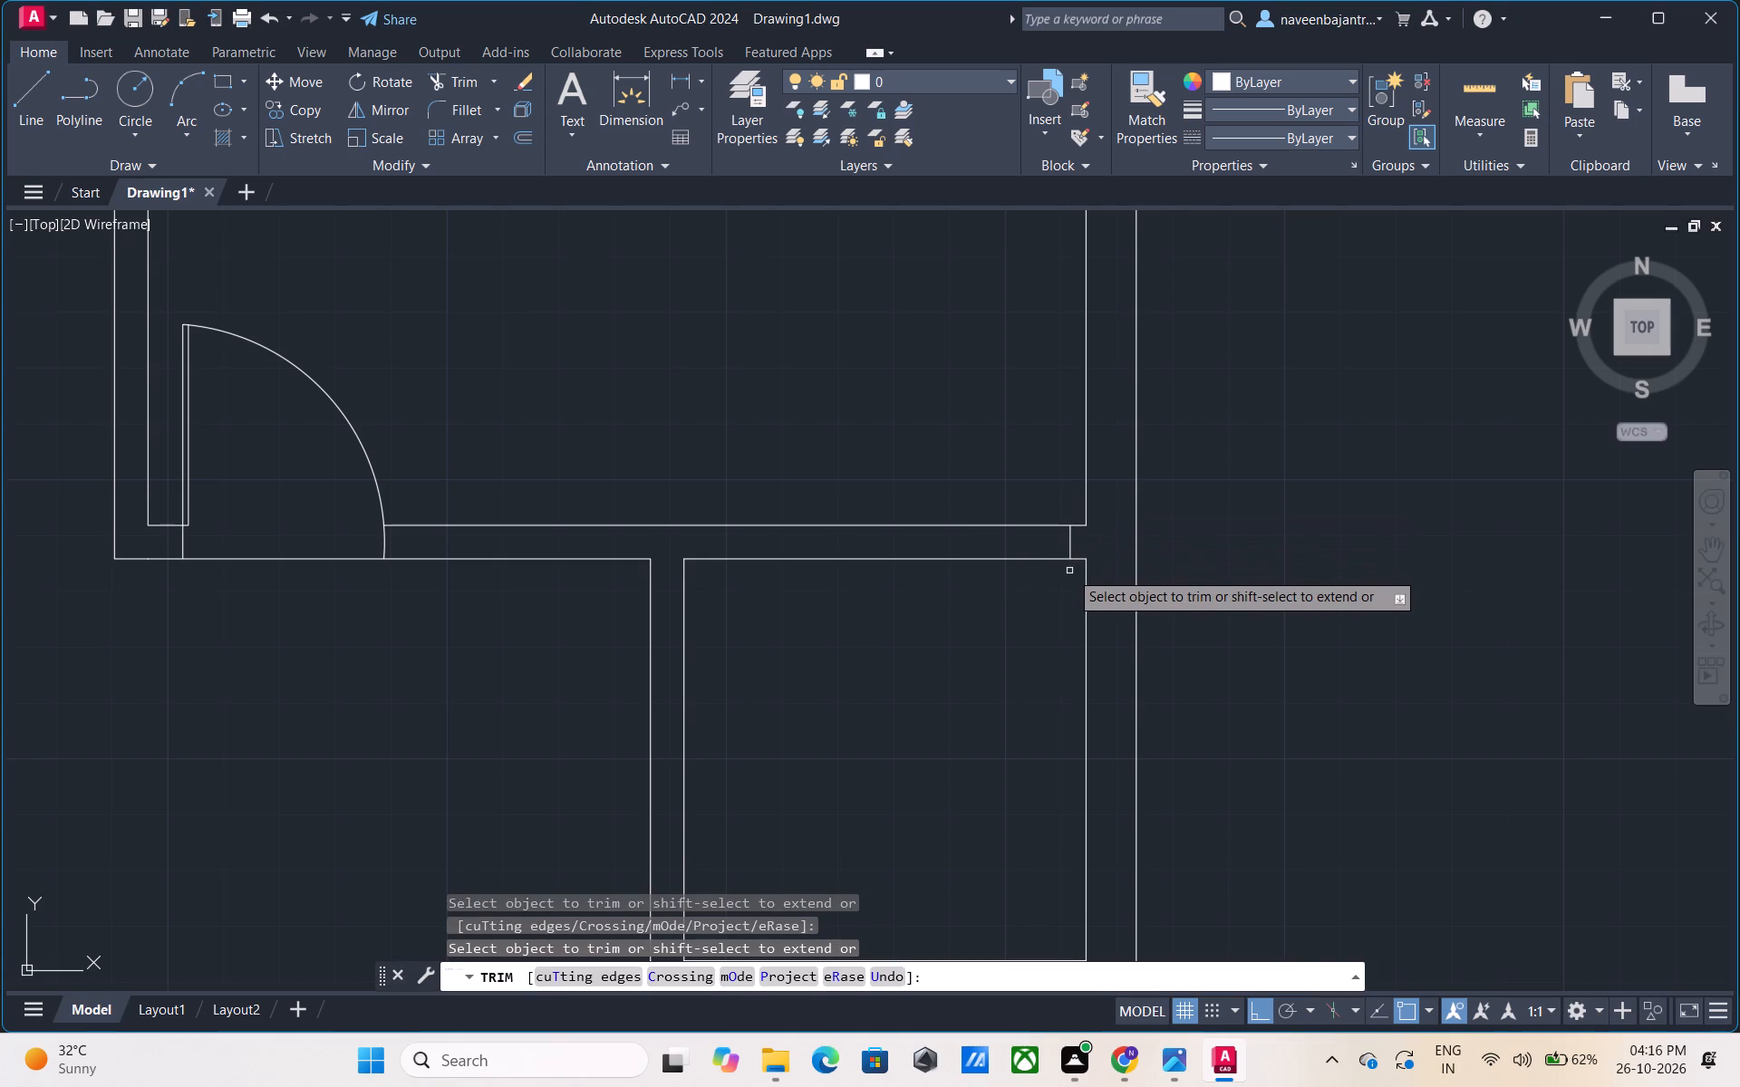
{"action": "key", "text": "Escape"}
{"action": "key", "text": "Escape"}
Draw a 2.5' vertical line down into the small room from the bottom of the new jamb line.
{"action": "type", "text": "l"}
{"action": "key", "text": "space"}
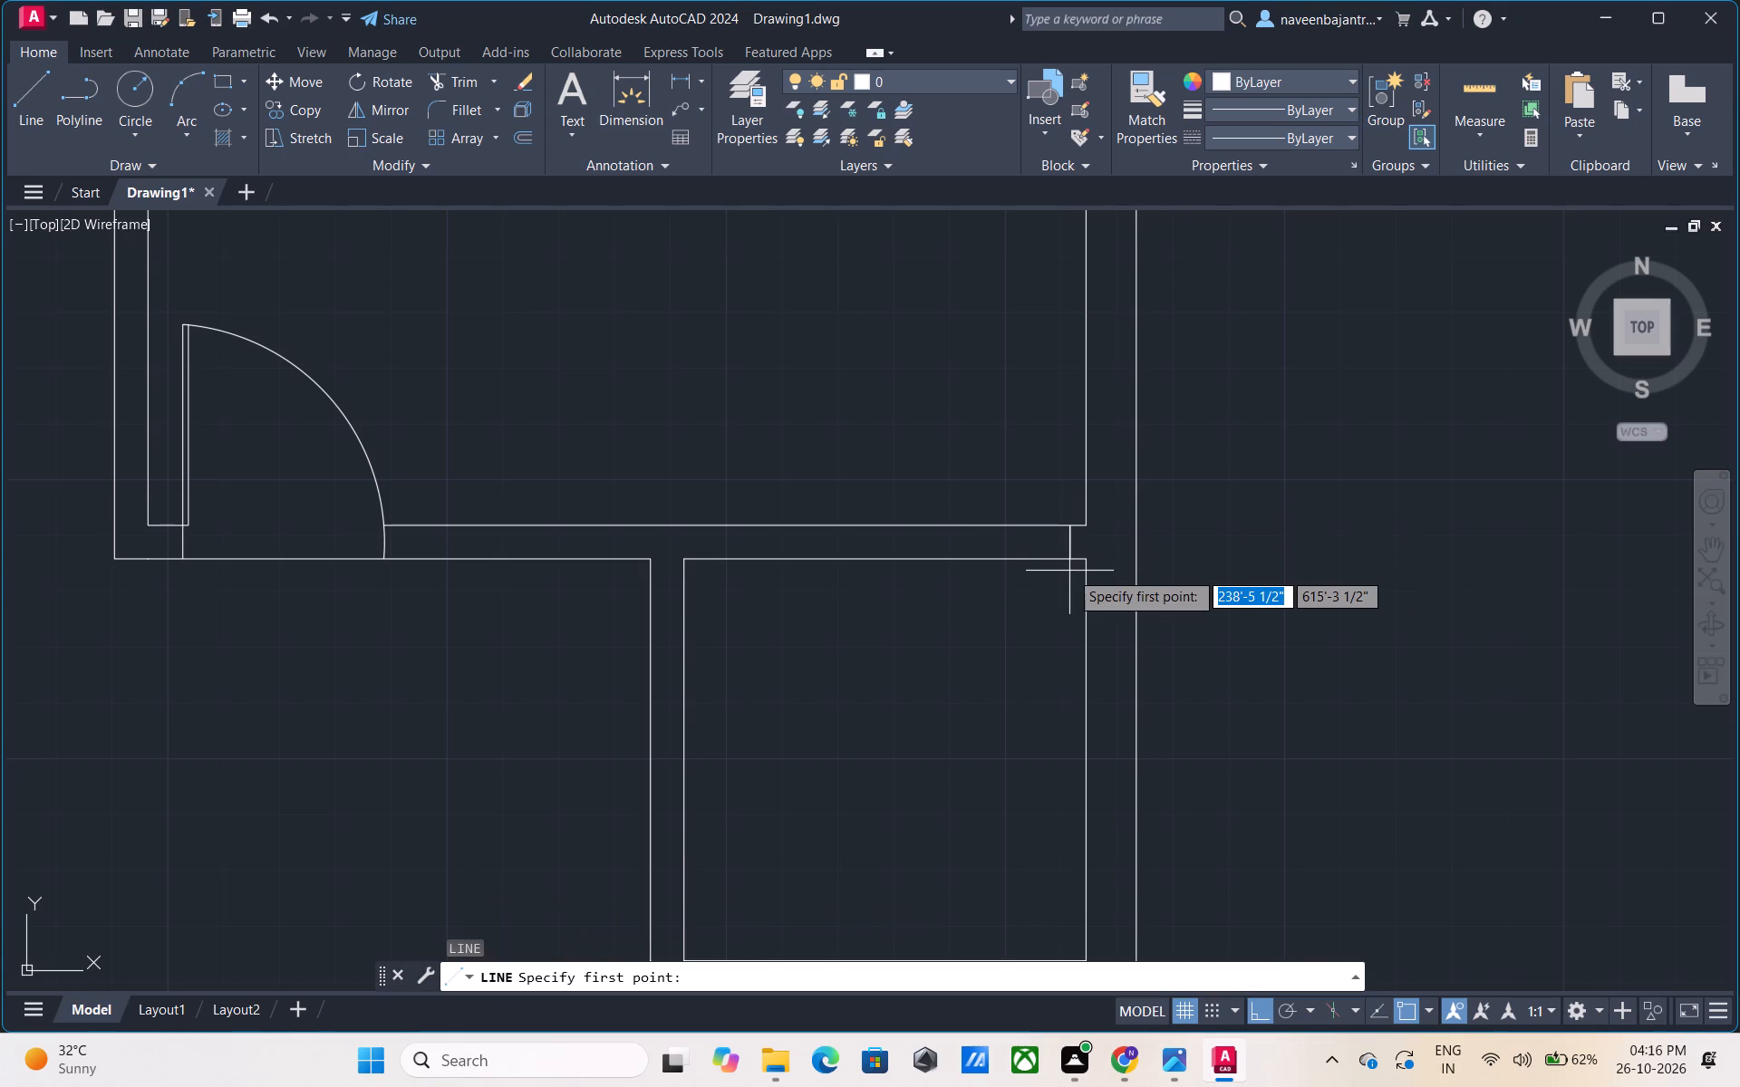
{"action": "left_click", "coordinate": [1069, 563]}
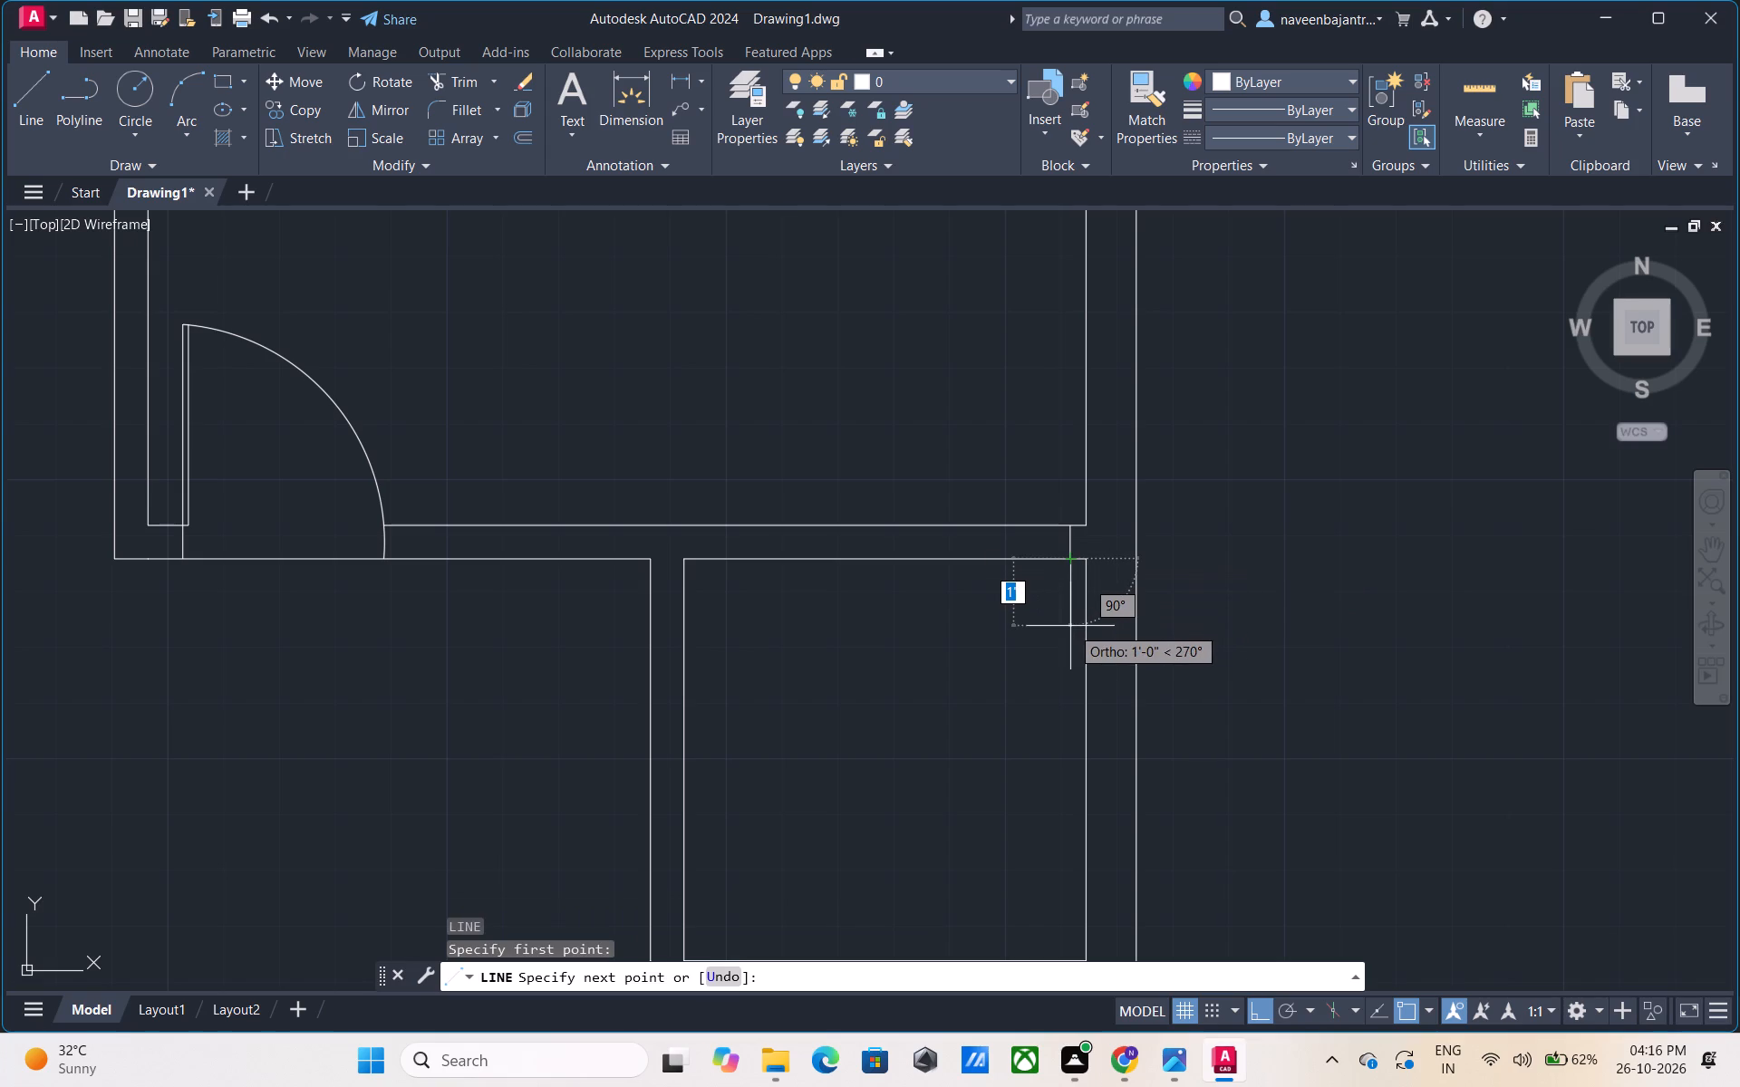
{"action": "type", "text": "2.5"}
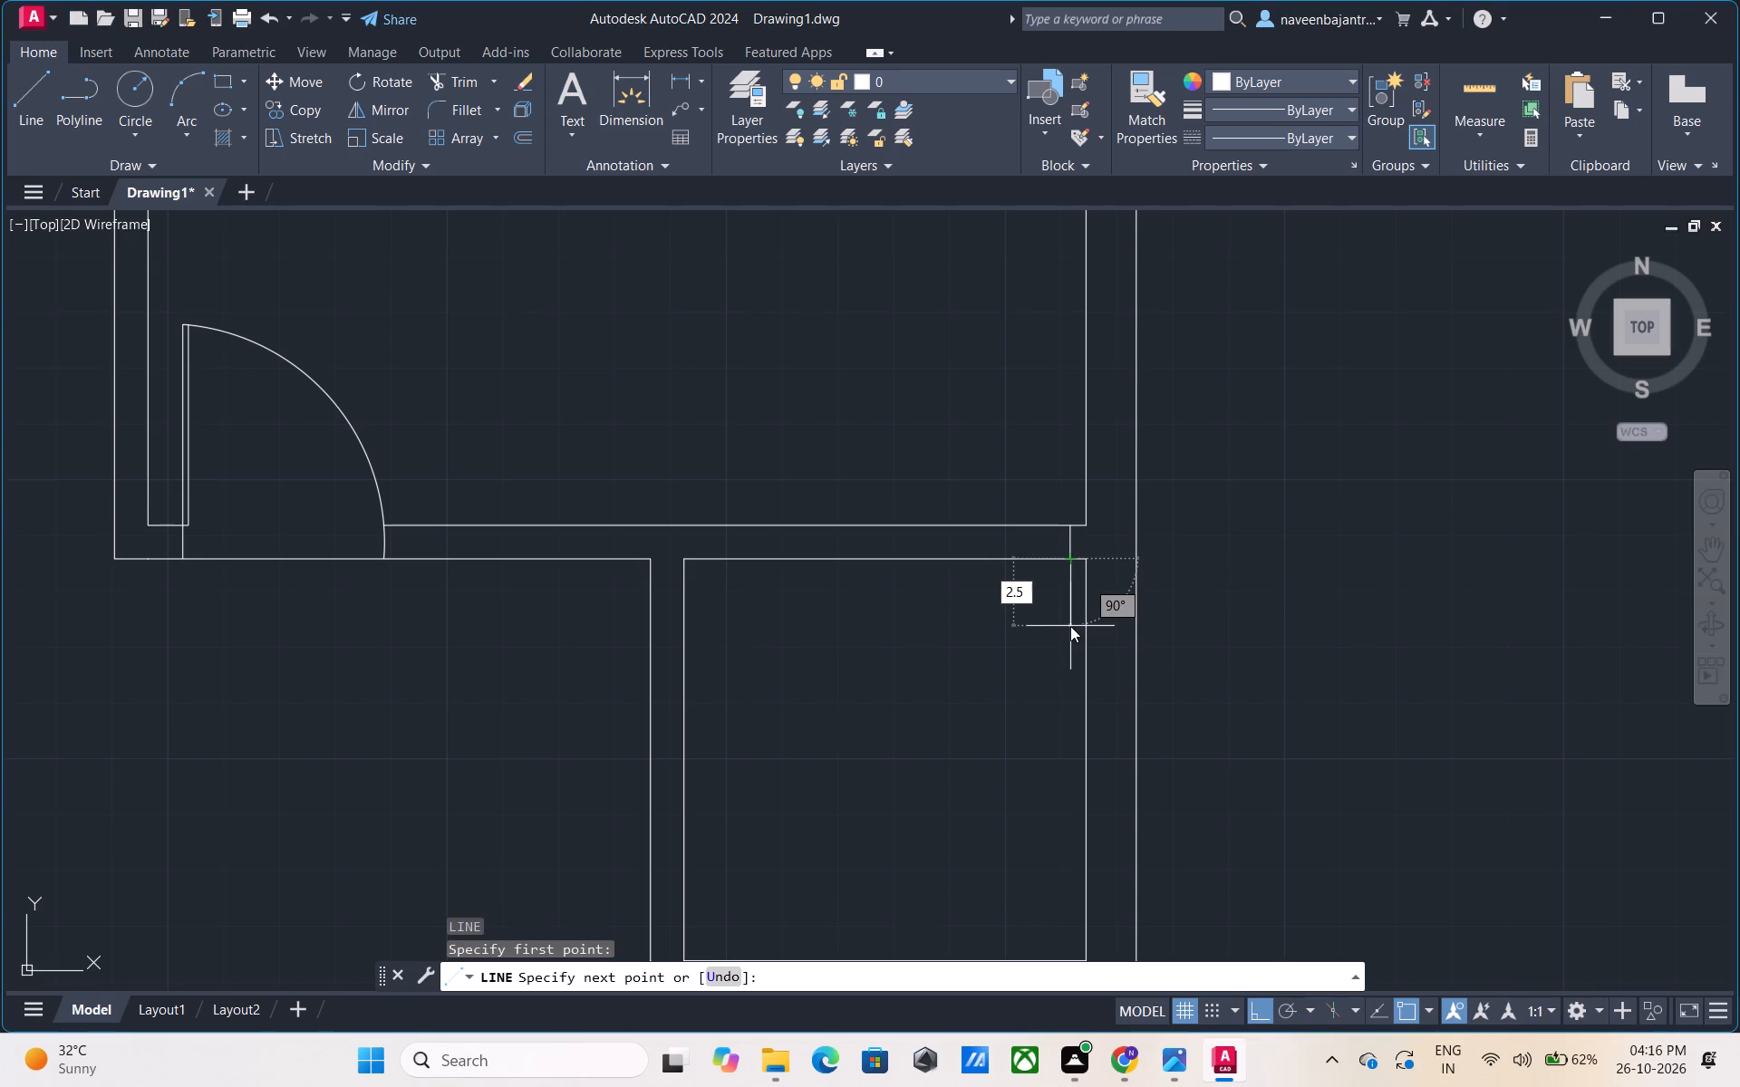
{"action": "key", "text": "apostrophe"}
{"action": "key", "text": "Return"}
{"action": "key", "text": "Escape"}
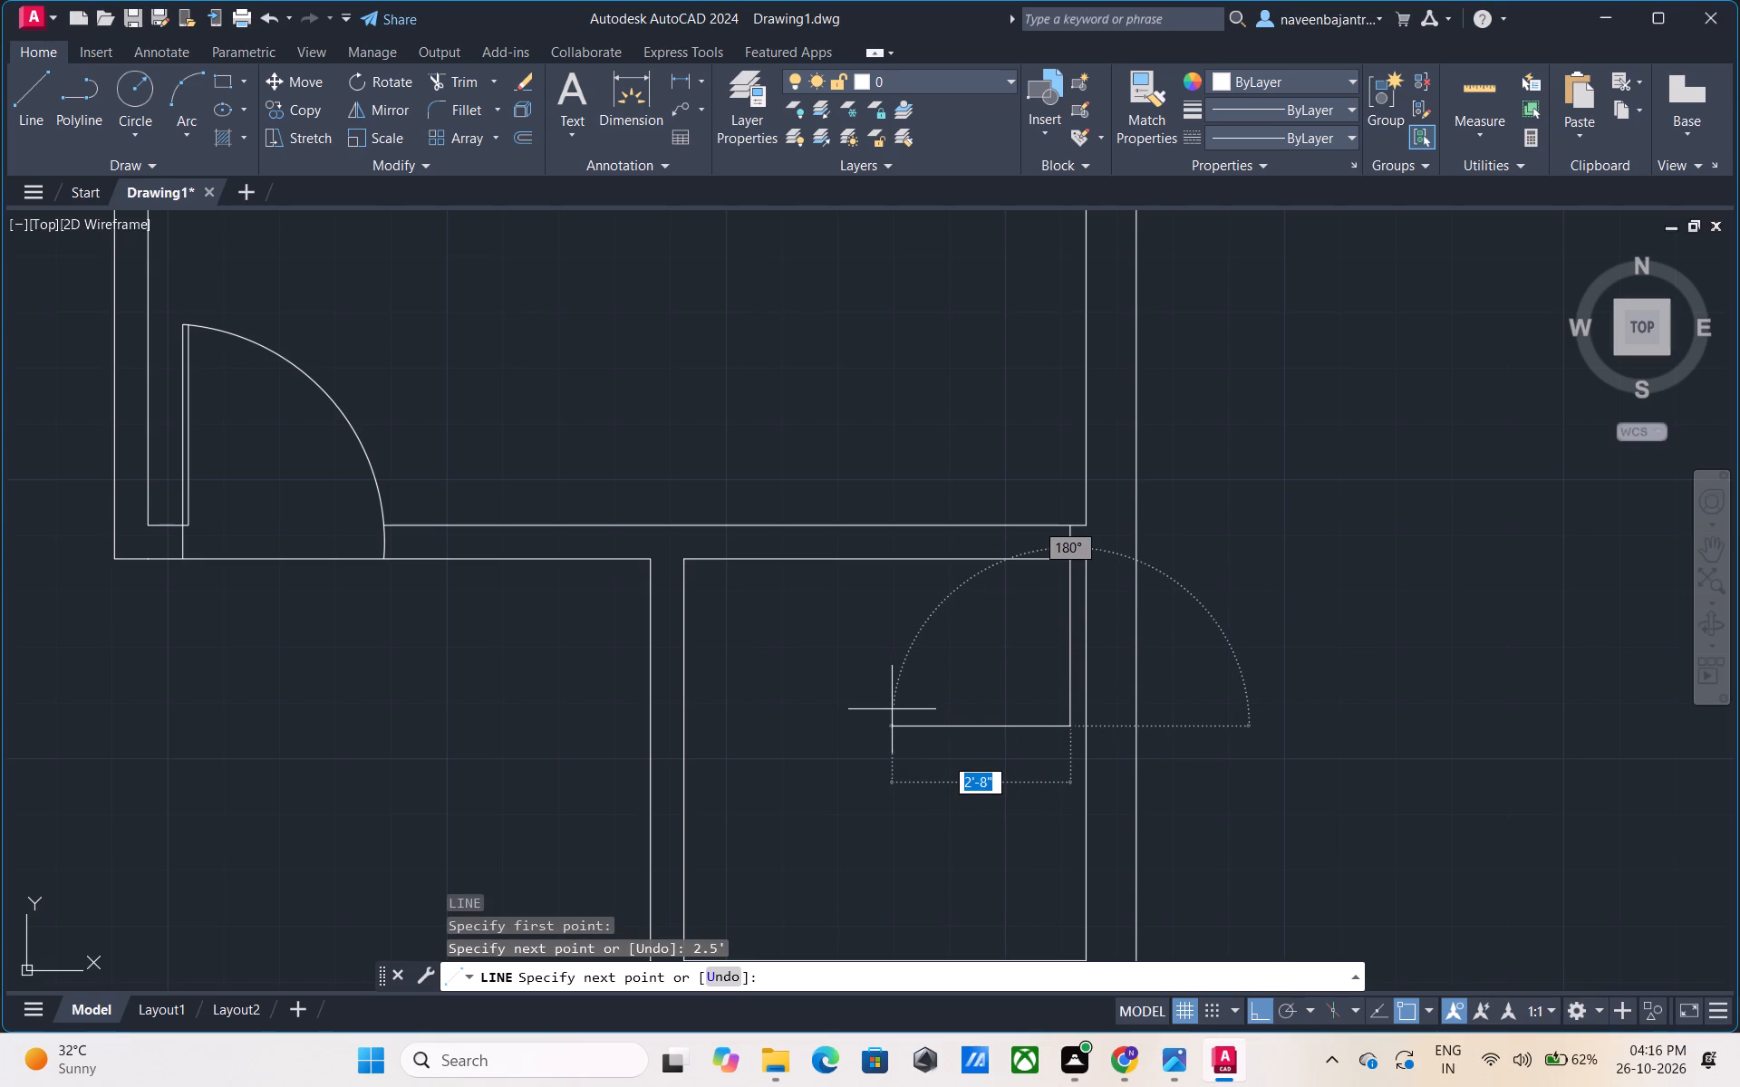
Offset the 2.5' vertical line by 1" to the left to give the door leaf its thickness.
{"action": "type", "text": "o"}
{"action": "key", "text": "space"}
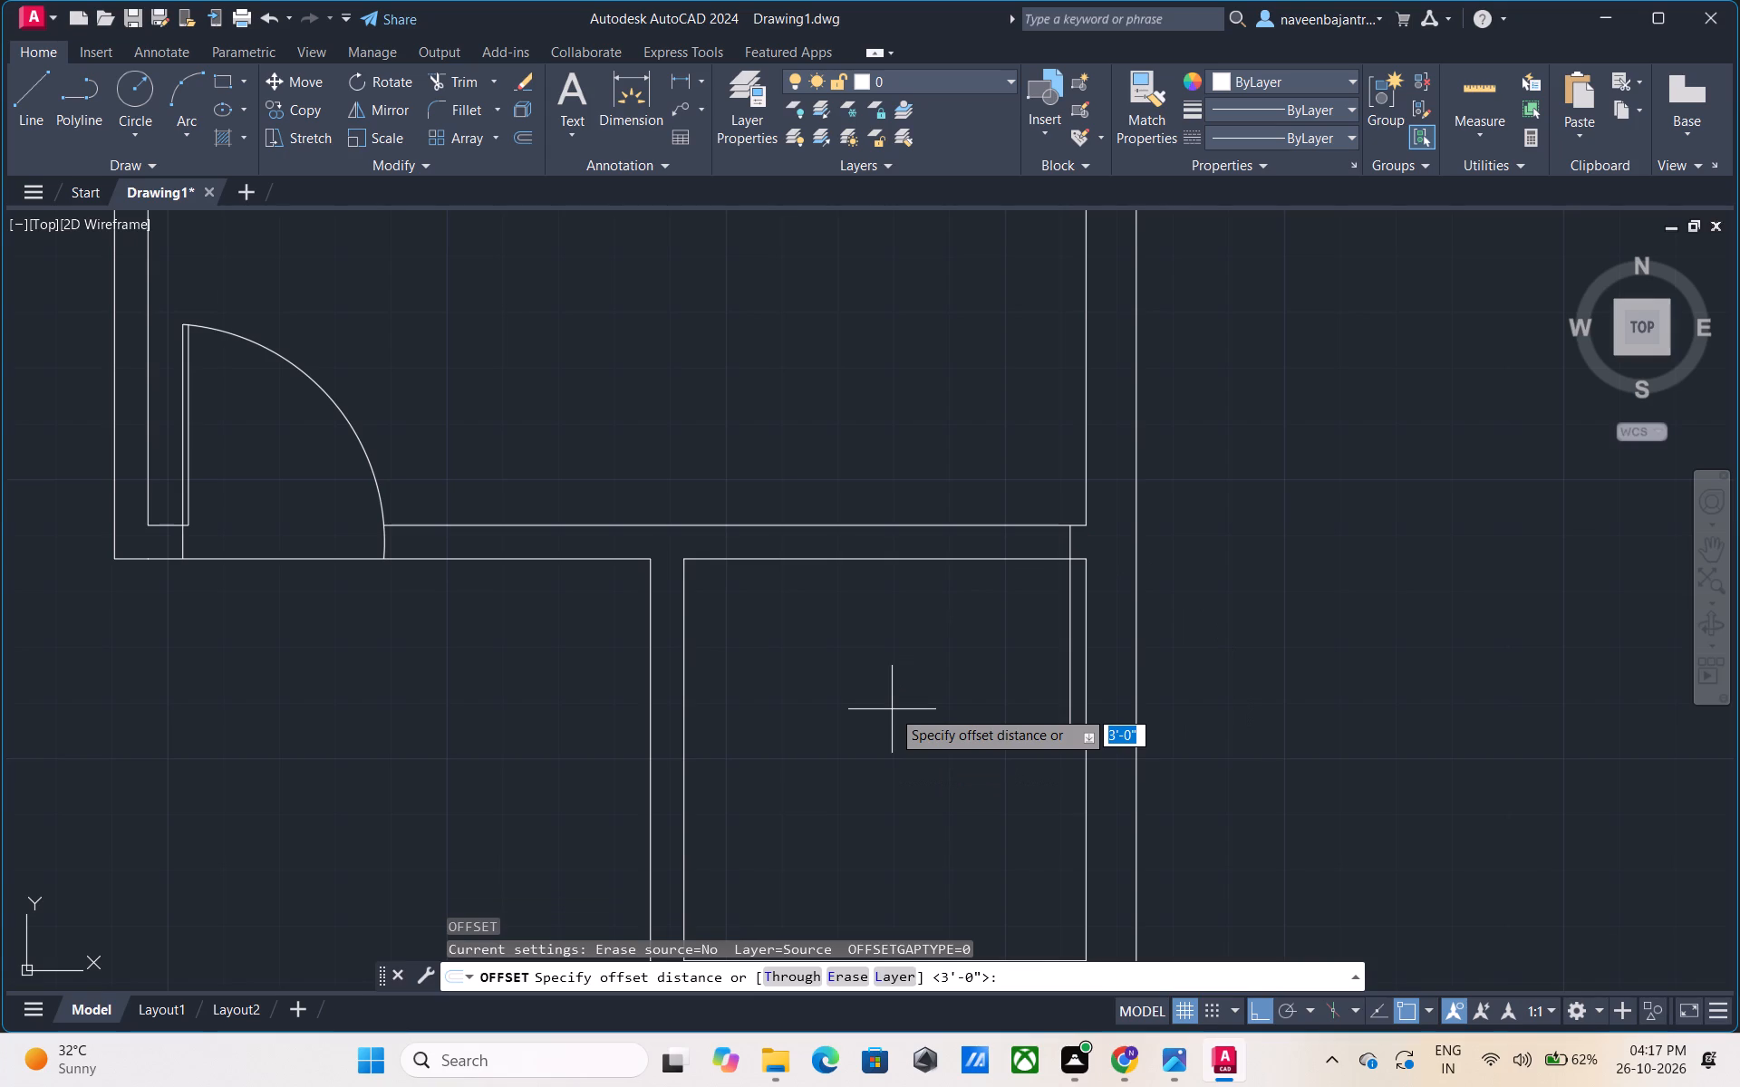
{"action": "type", "text": "1\""}
{"action": "key", "text": "Return"}
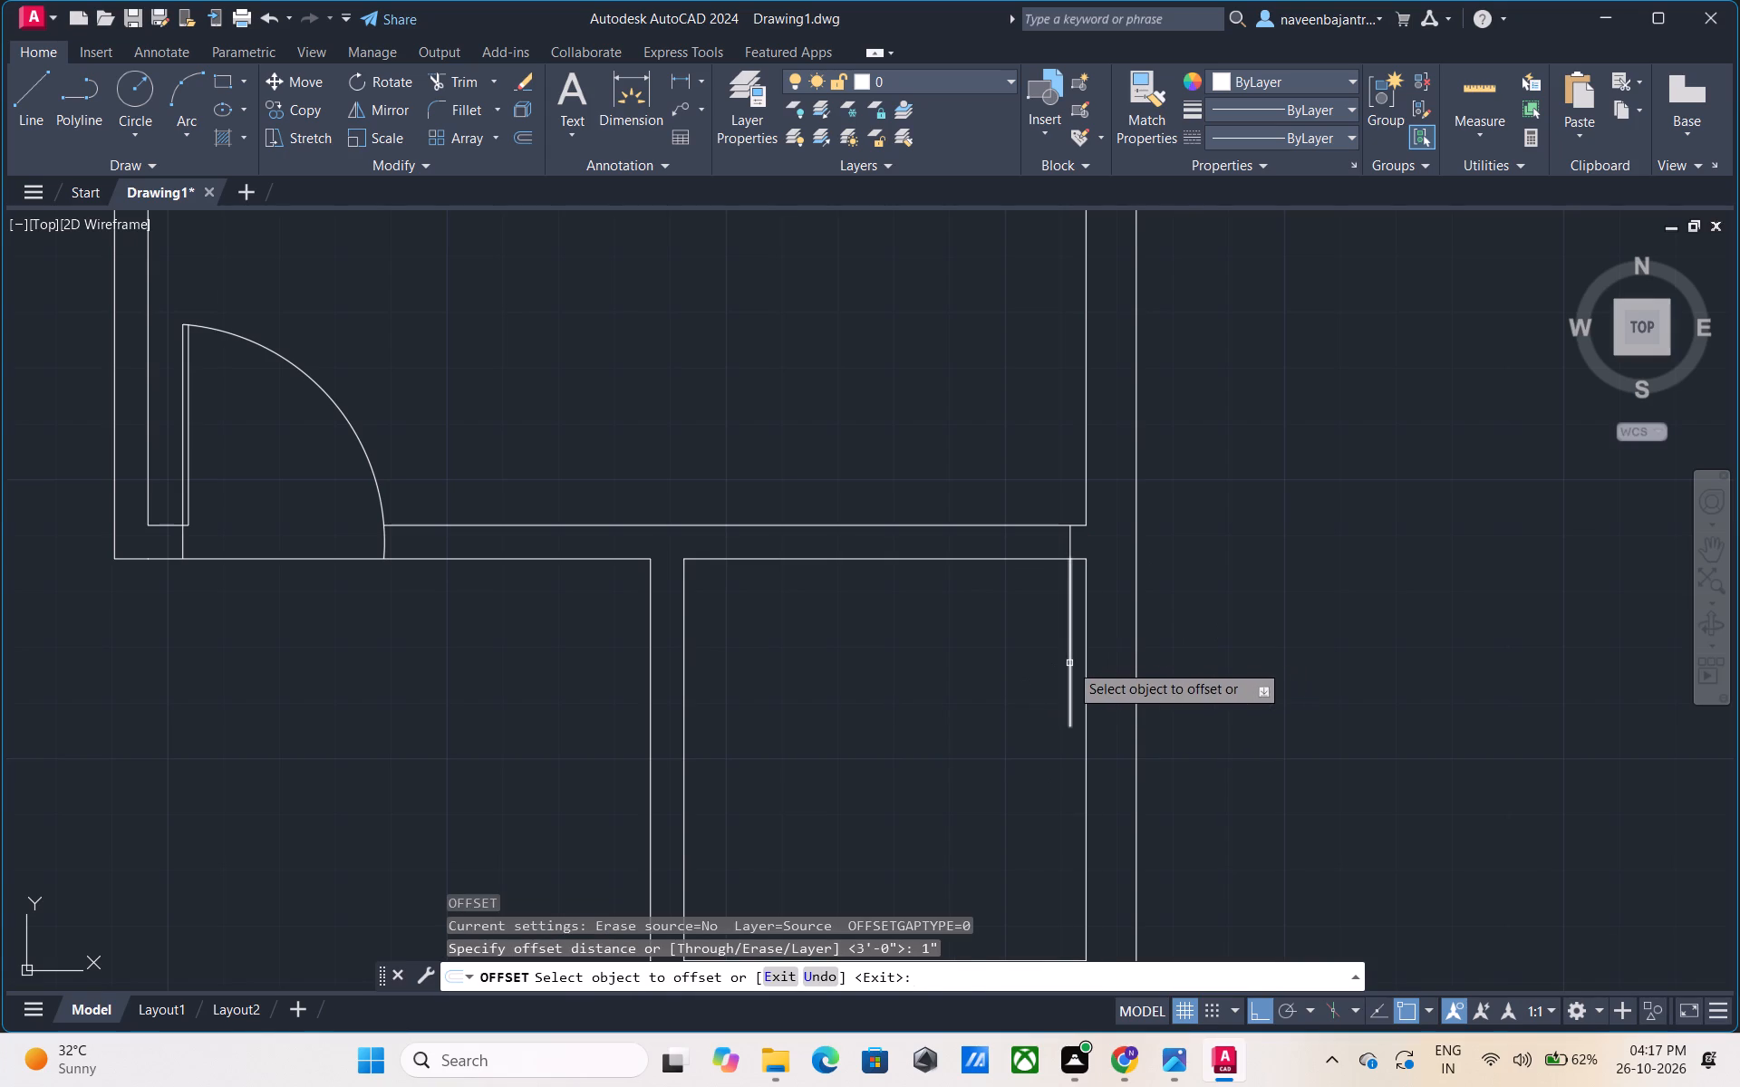
{"action": "left_click", "coordinate": [1069, 663]}
{"action": "left_click", "coordinate": [1001, 663]}
{"action": "key", "text": "Escape"}
{"action": "key", "text": "Escape"}
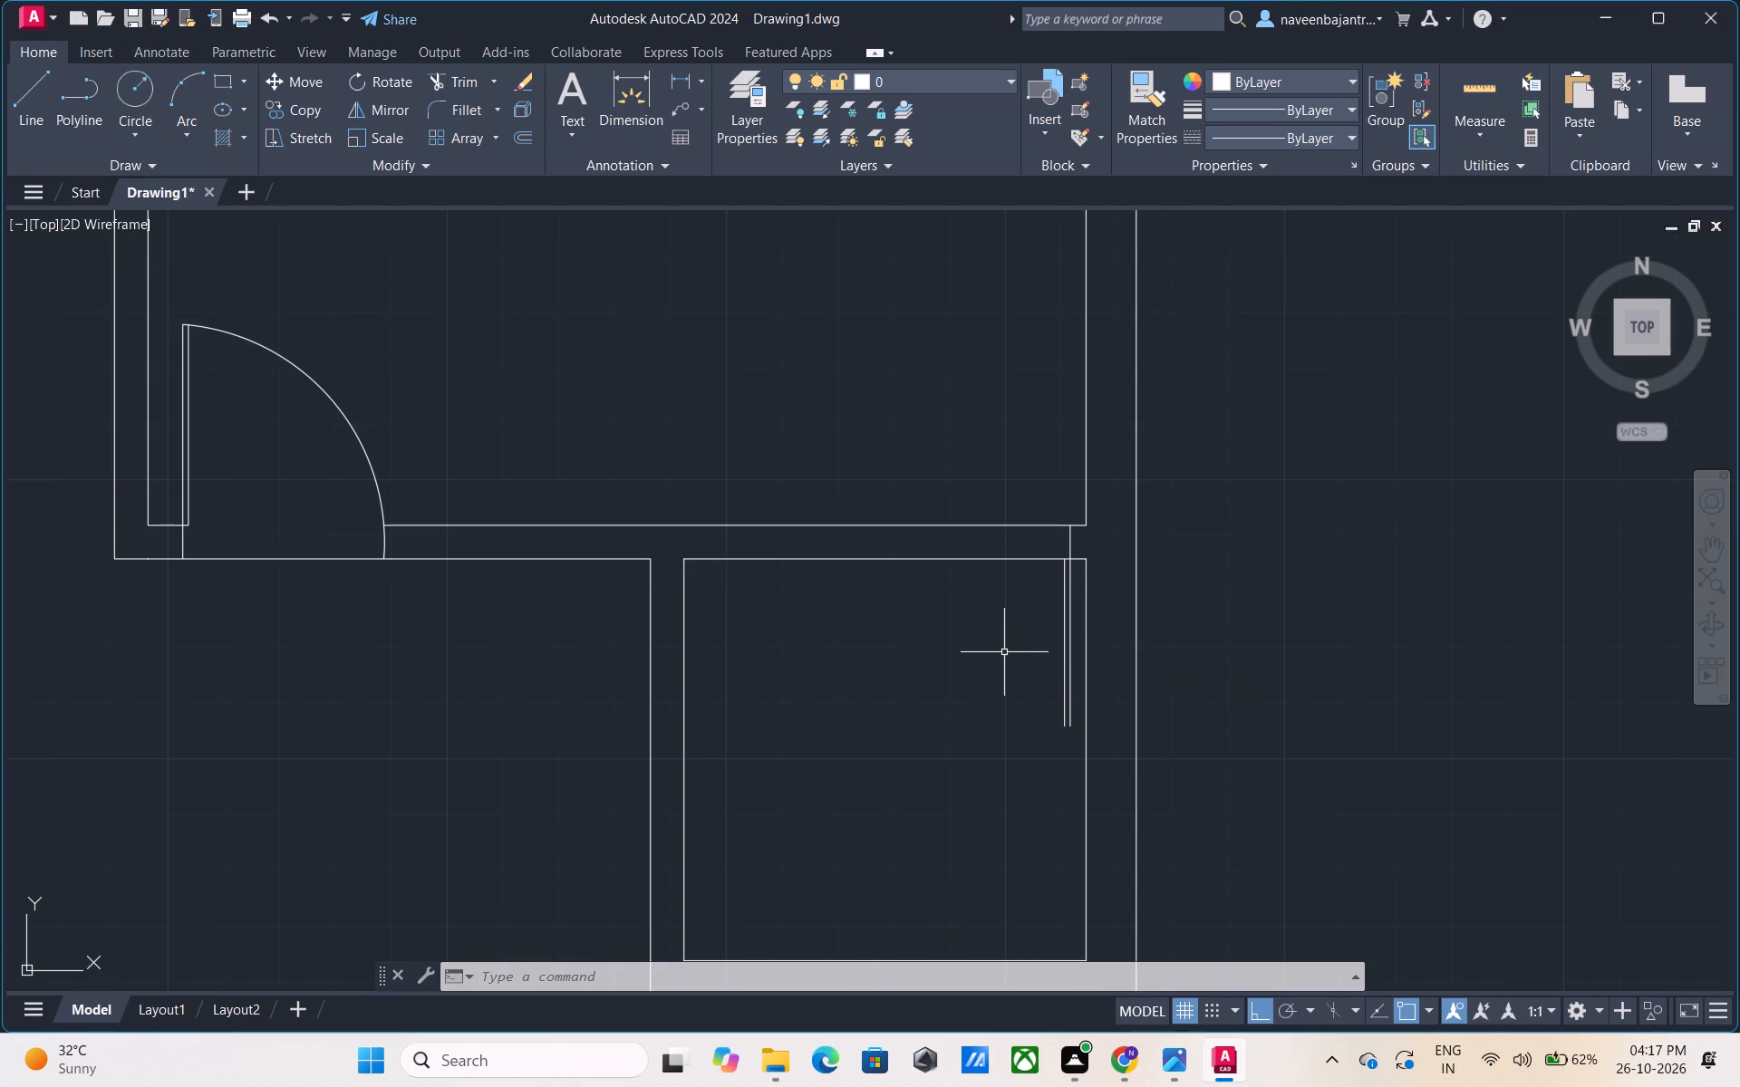
{"action": "key", "text": "Escape"}
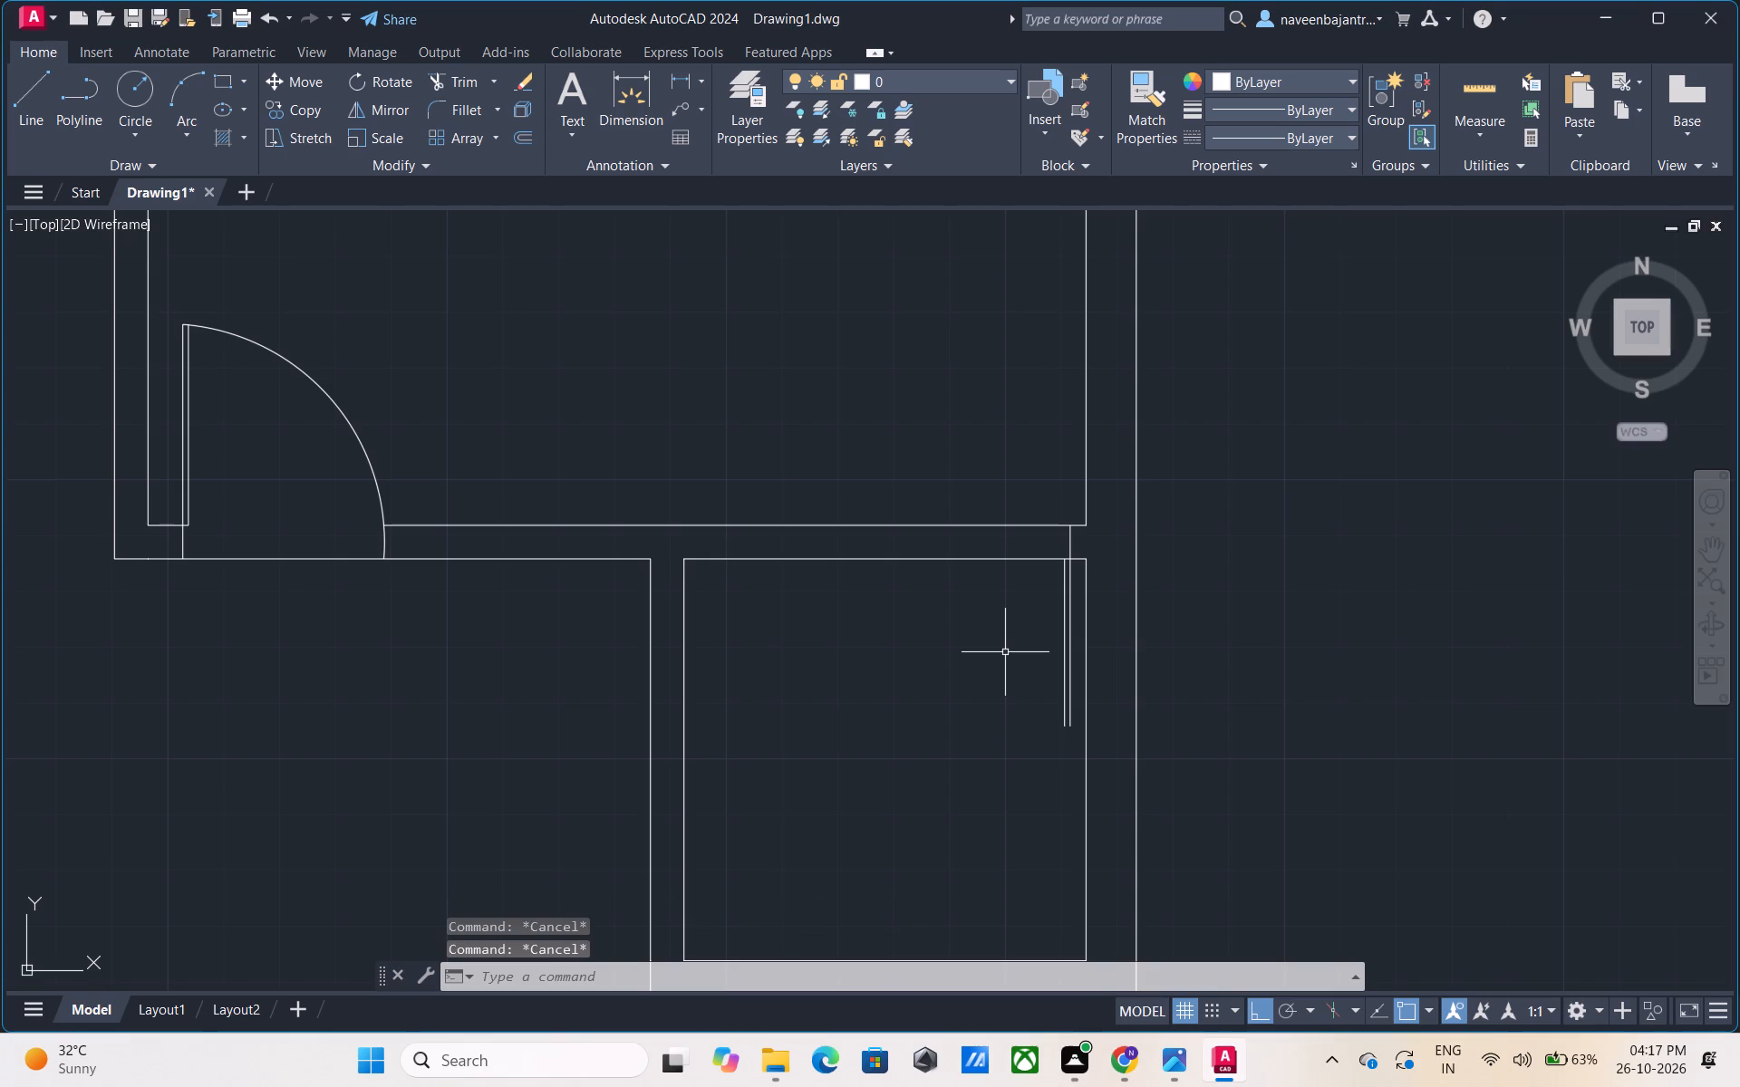
{"action": "key", "text": "Escape"}
{"action": "key", "text": "Escape"}
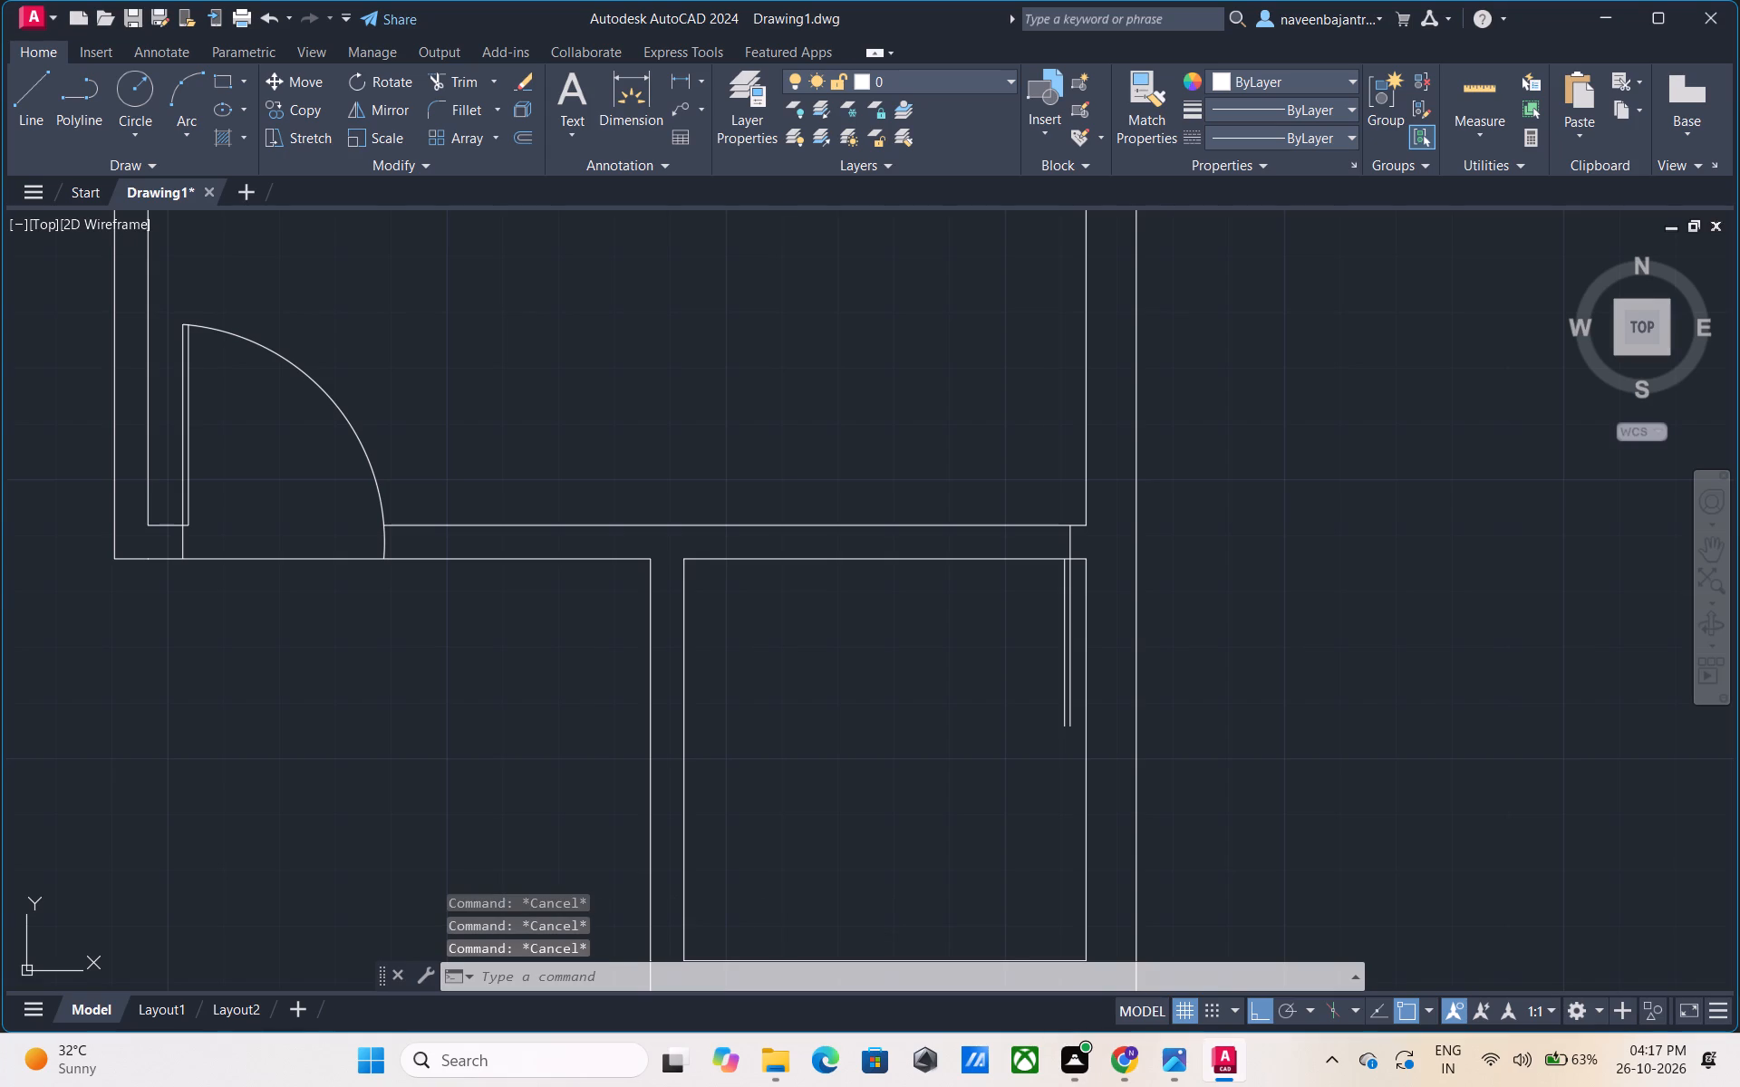
Offset the jamb line in the wall above the upper small room by 2.5' to the left.
{"action": "type", "text": "o"}
{"action": "key", "text": "space"}
{"action": "type", "text": "2.5'"}
{"action": "key", "text": "Return"}
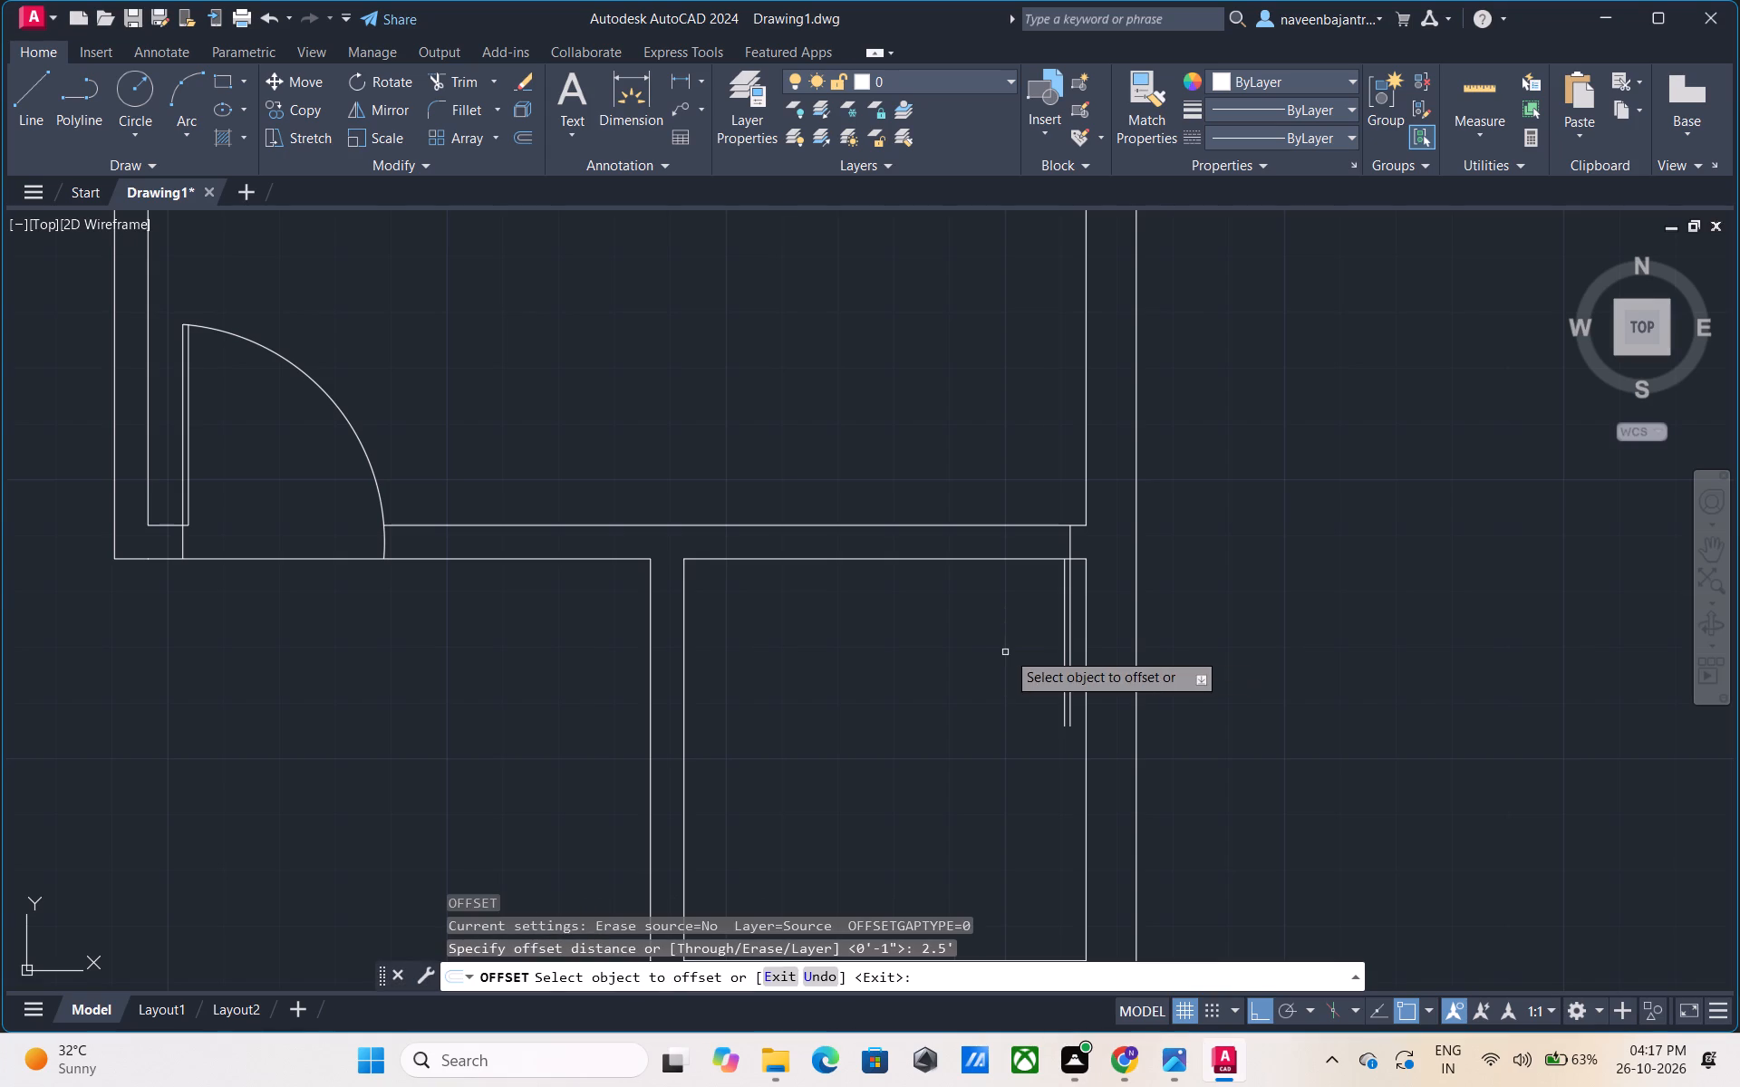
{"action": "left_click", "coordinate": [1068, 540]}
{"action": "left_click", "coordinate": [1039, 543]}
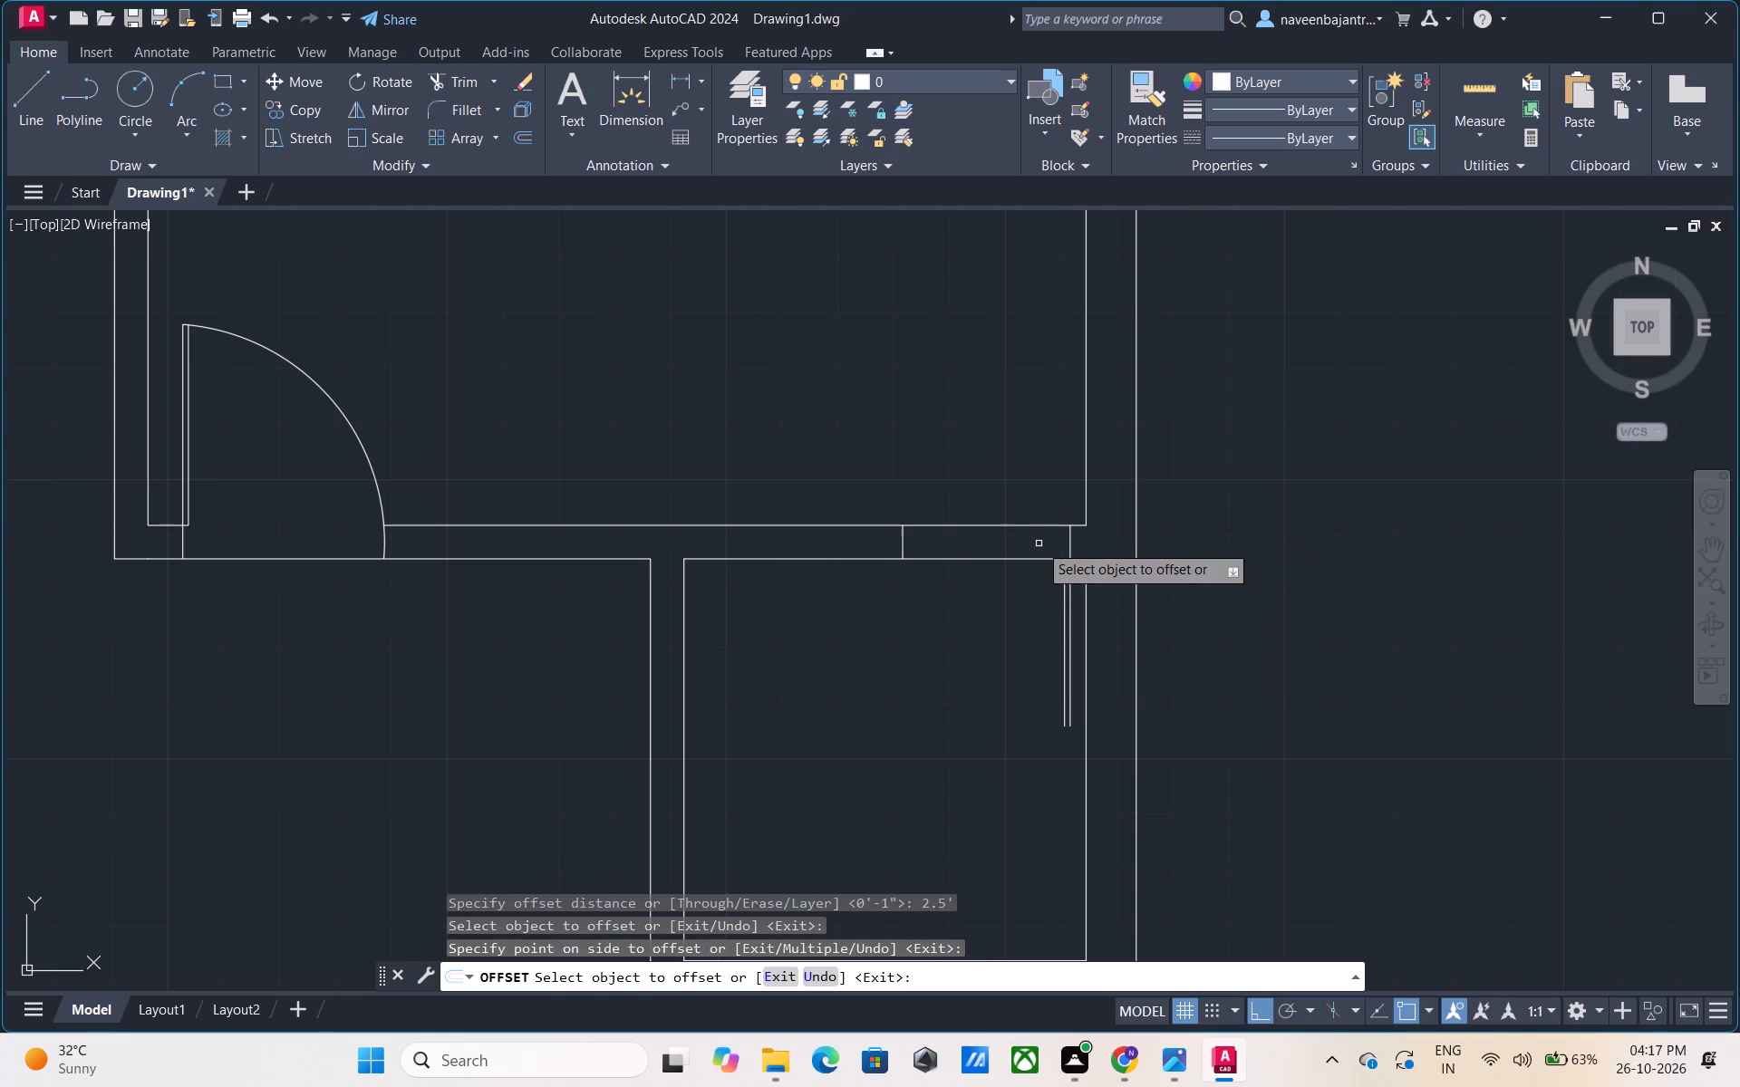
{"action": "key", "text": "Escape"}
Trim the wall's lower face line between the two jambs of the upper small room's door opening.
{"action": "type", "text": "tr"}
{"action": "key", "text": "space"}
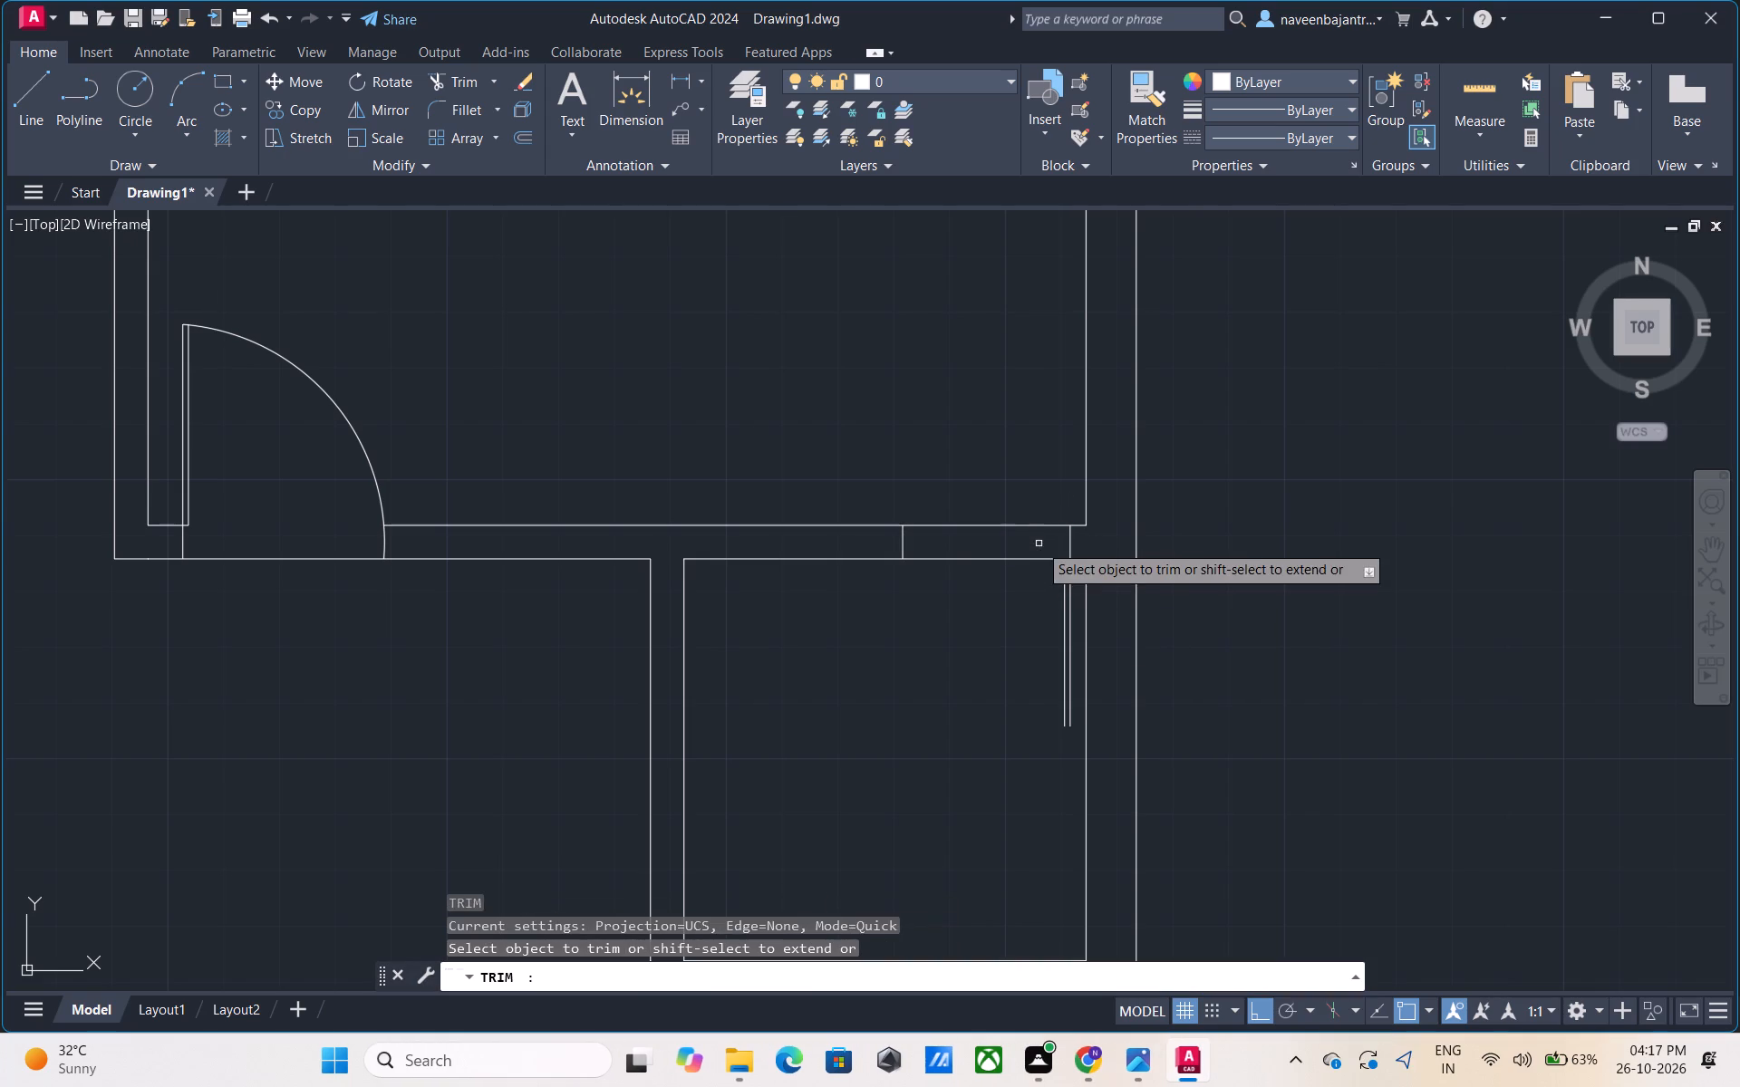
{"action": "left_click", "coordinate": [1020, 557]}
{"action": "key", "text": "Escape"}
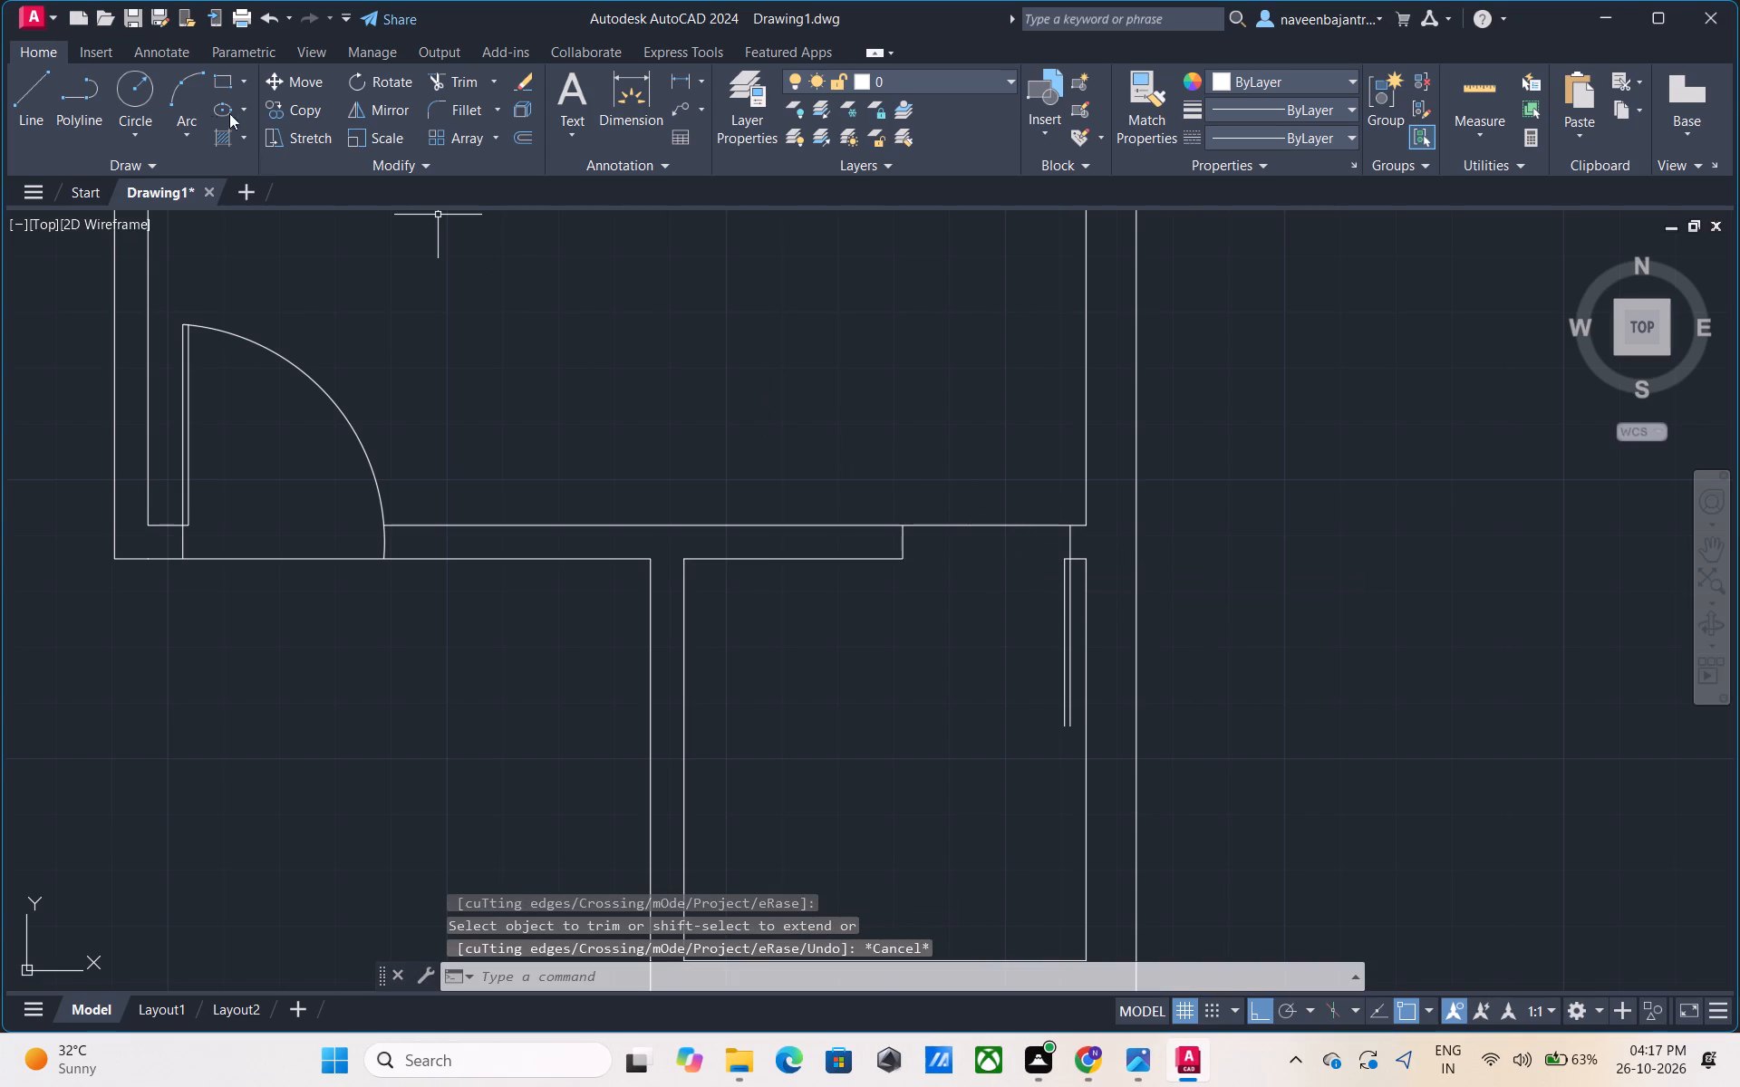
Draw the door swing arc from the leaf's lower end through the opposite jamb's bottom corner to its top corner.
{"action": "left_click", "coordinate": [193, 86]}
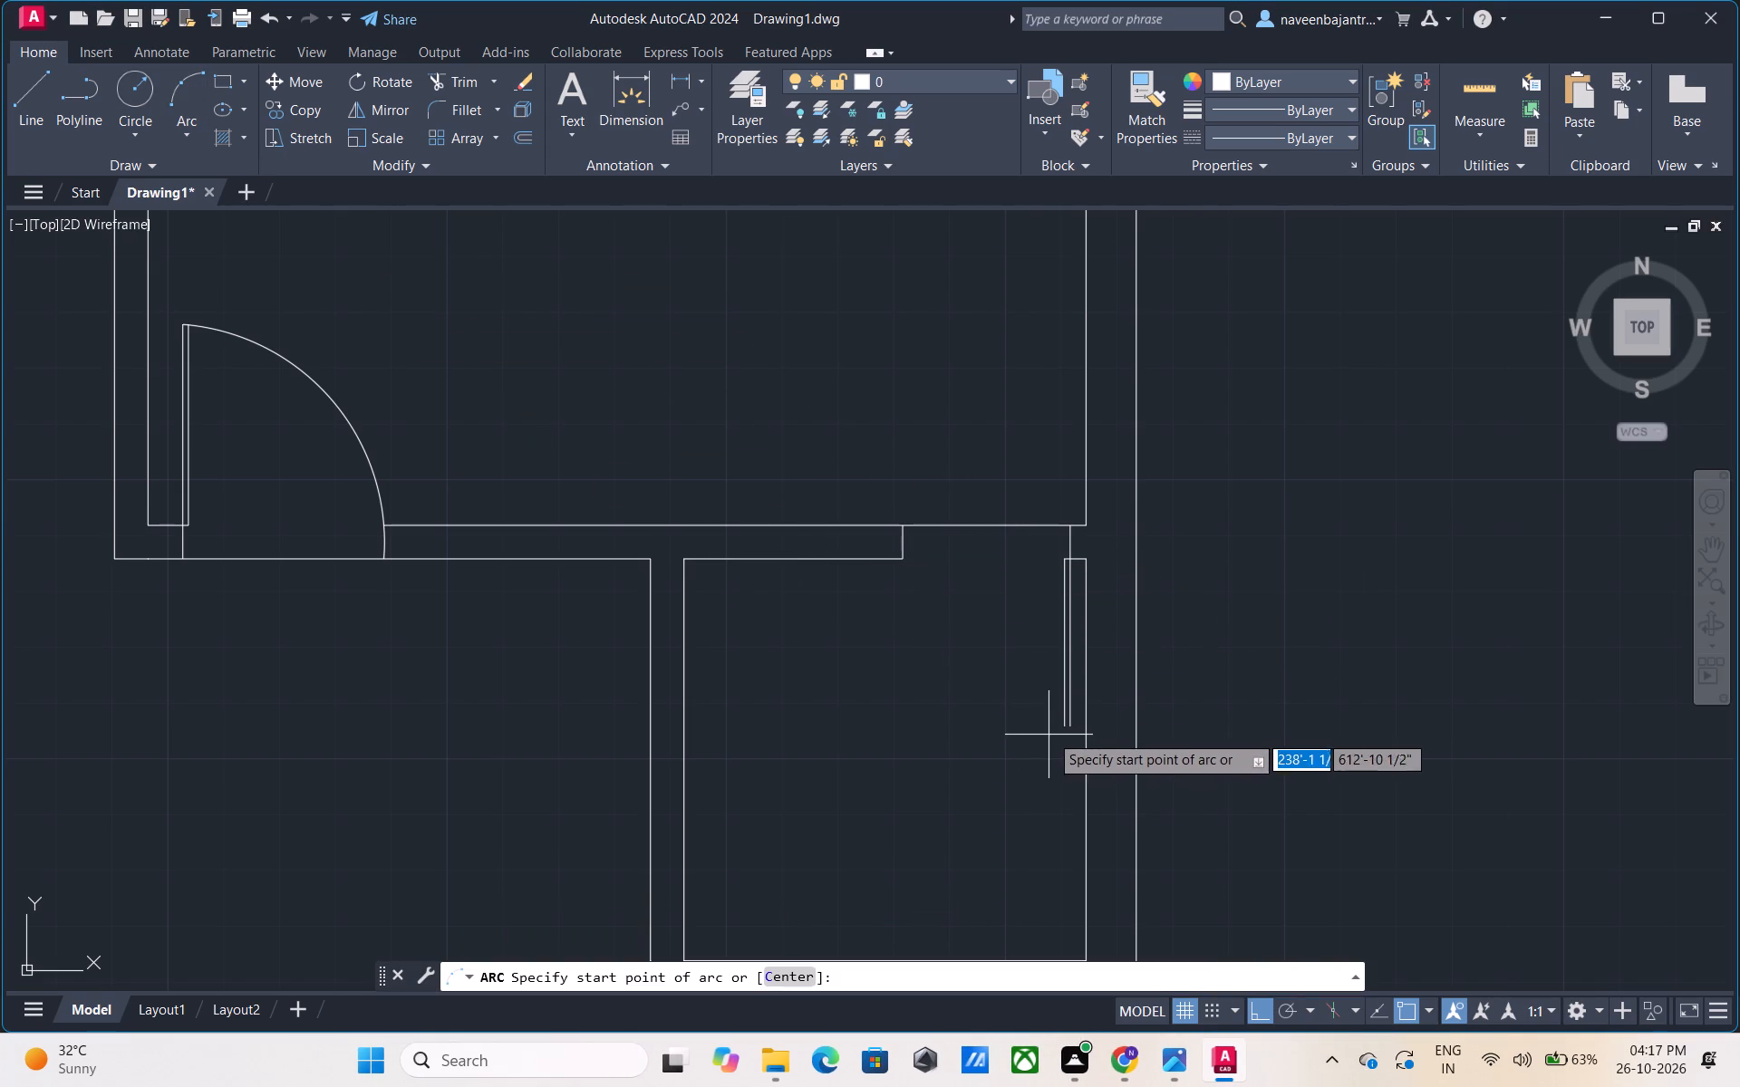
{"action": "left_click", "coordinate": [1072, 728]}
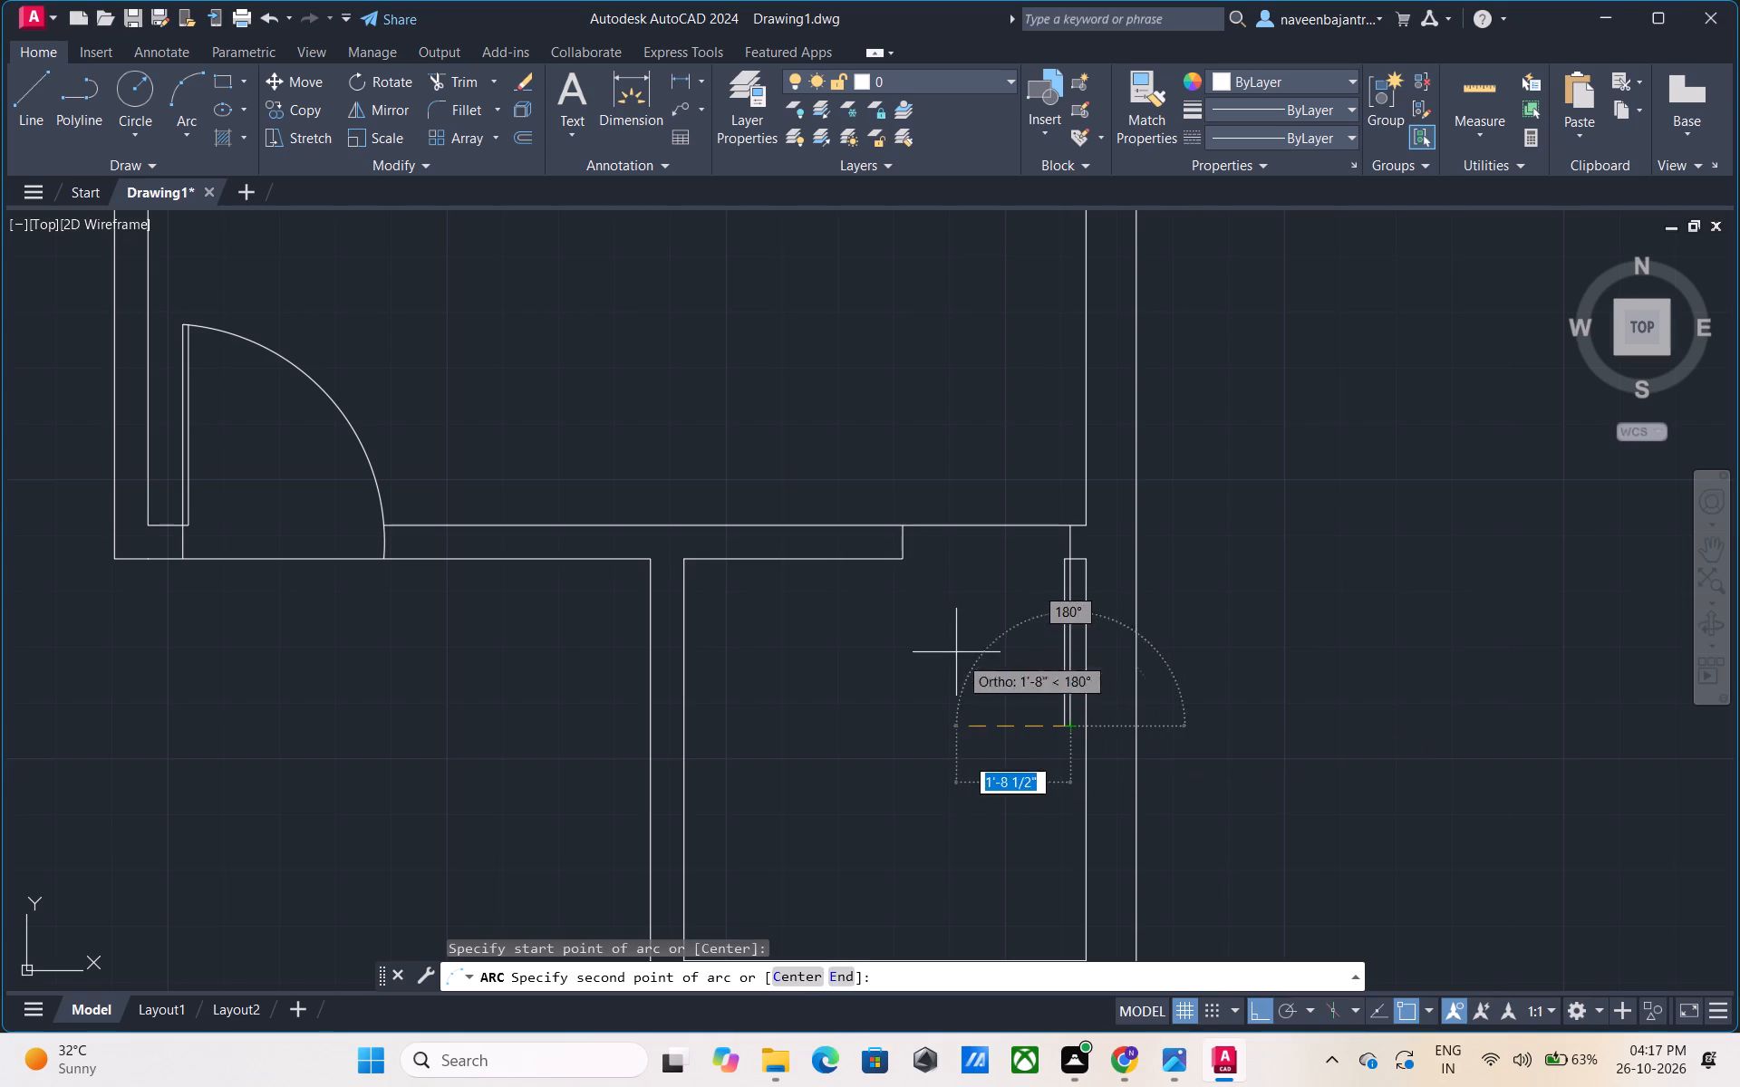
{"action": "left_click", "coordinate": [905, 559]}
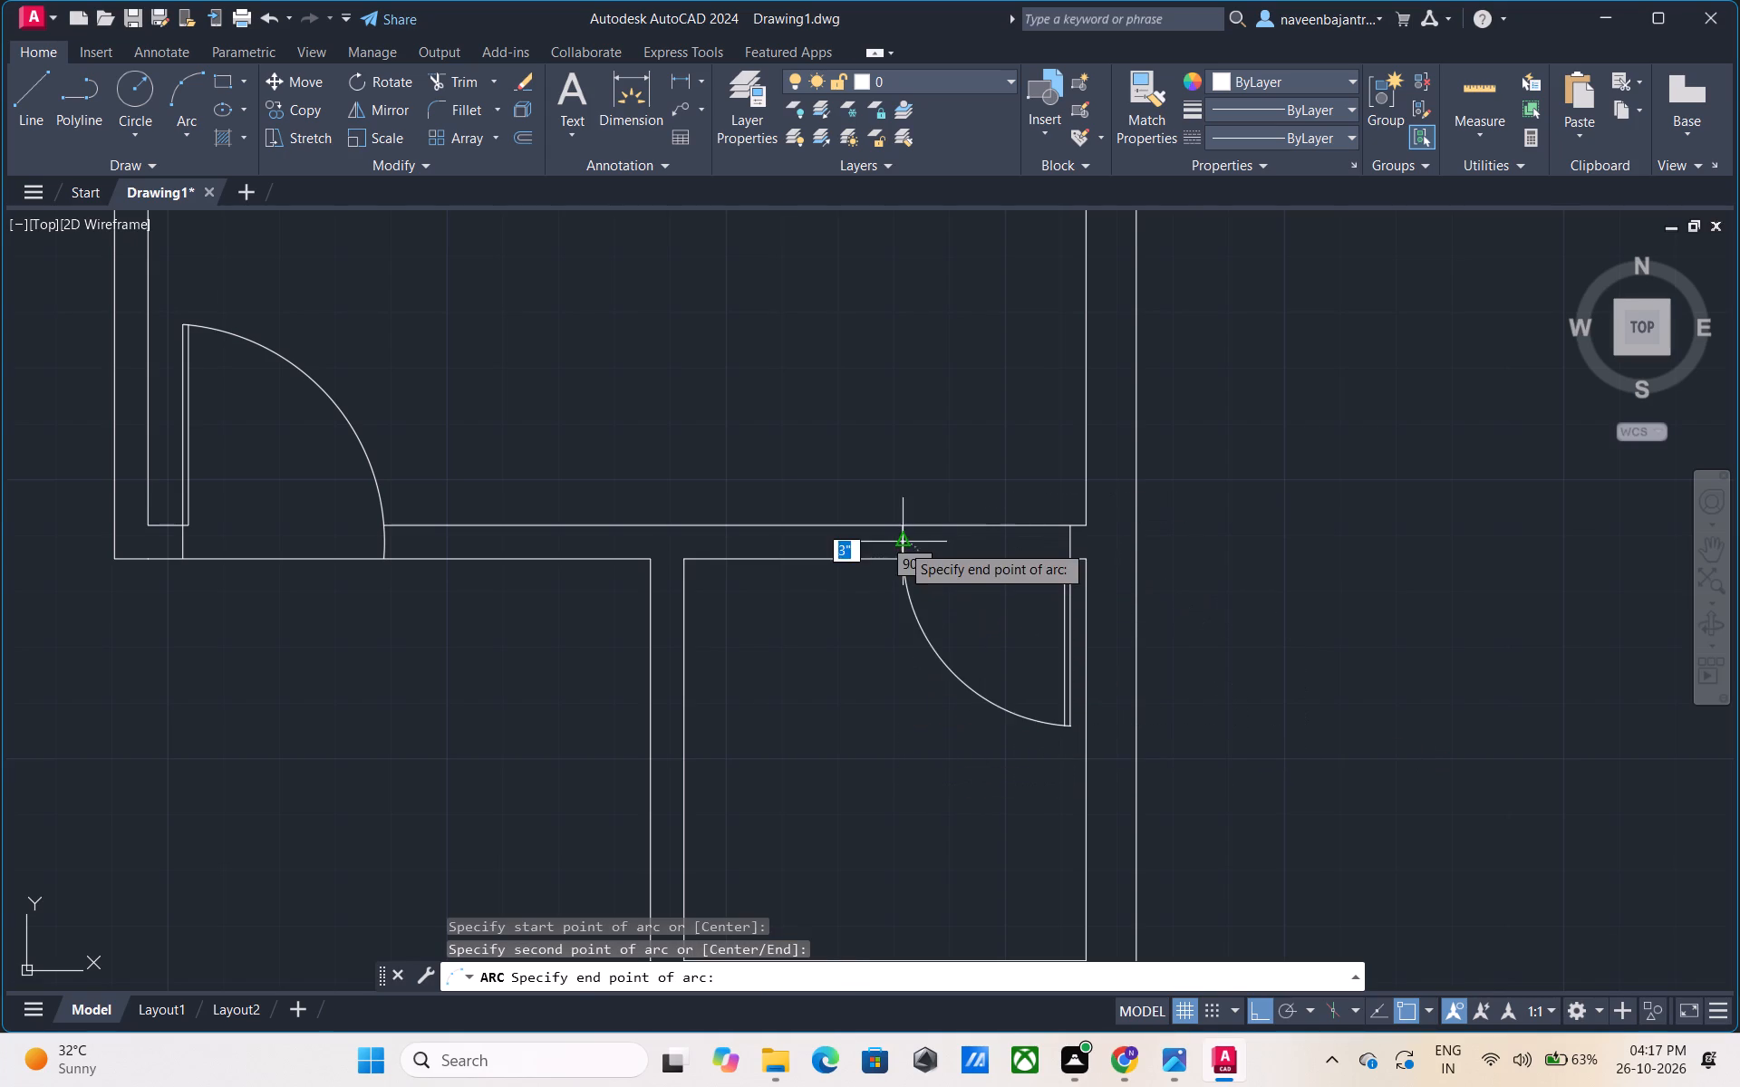
{"action": "left_click", "coordinate": [897, 525]}
{"action": "key", "text": "Escape"}
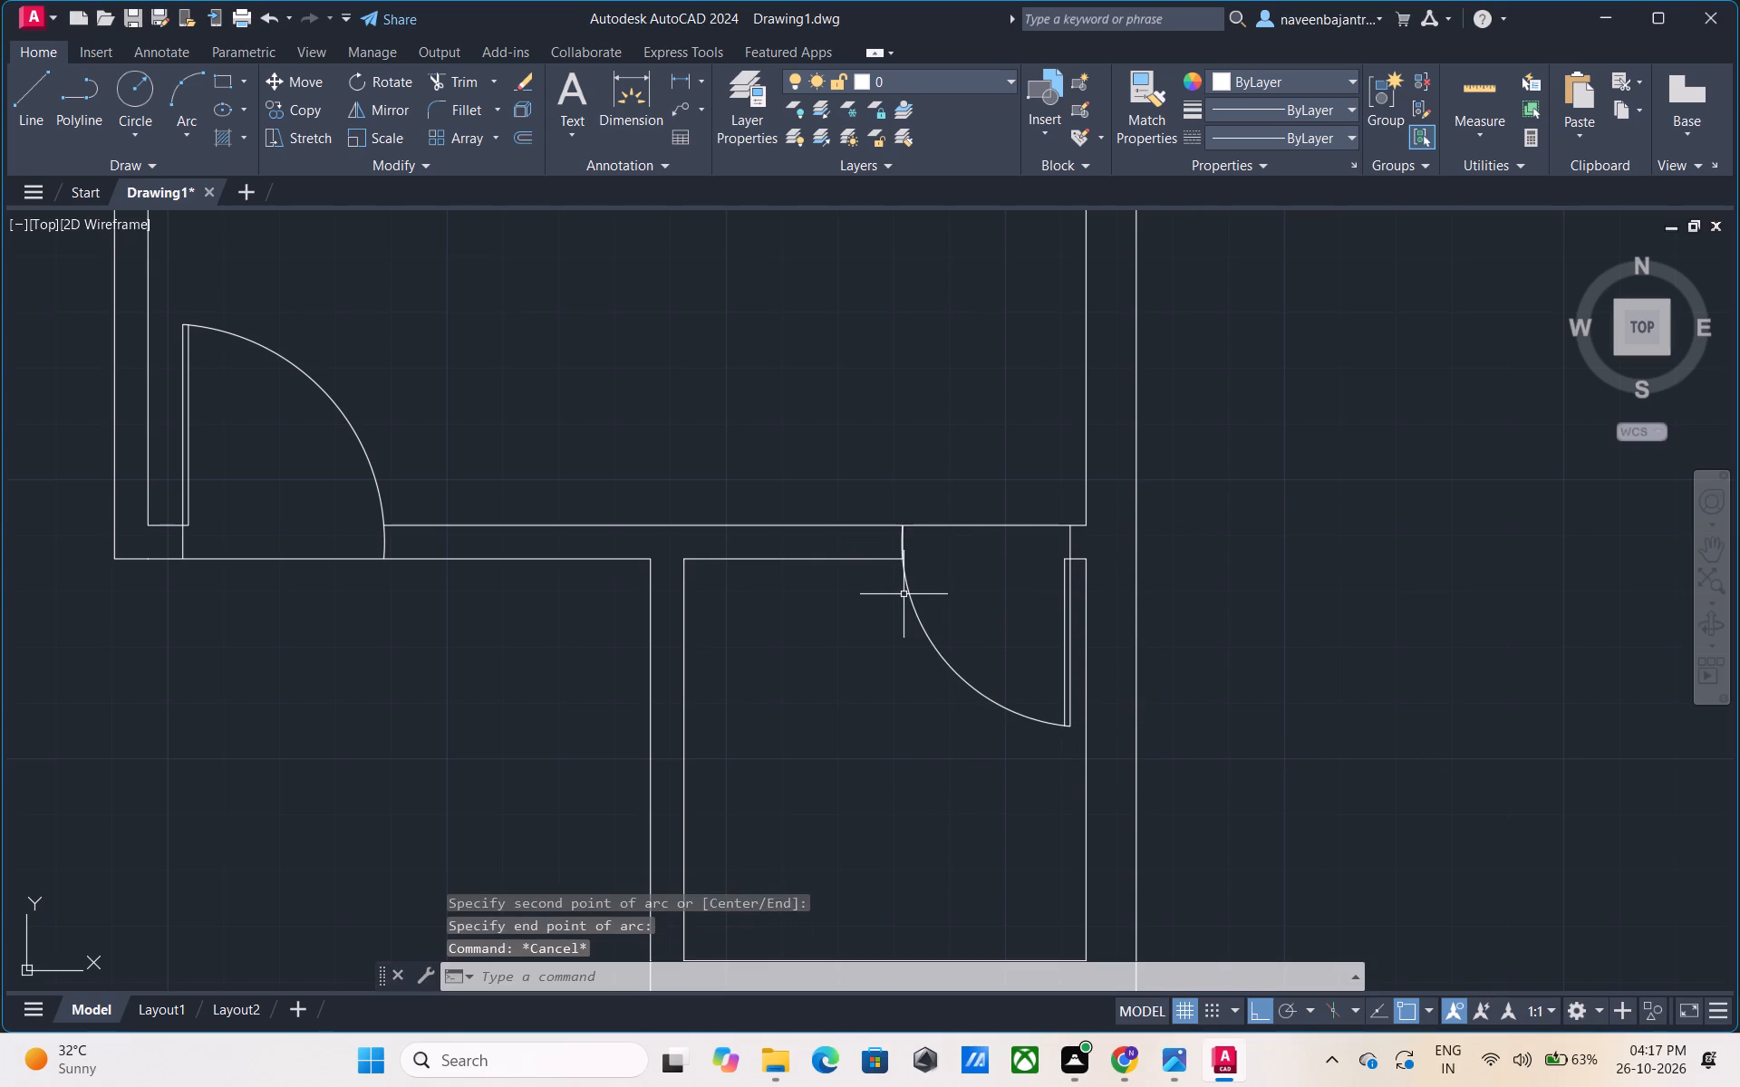
{"action": "key", "text": "Escape"}
Draw a short horizontal line across the left wall of the lower small room, just below its upper-left corner.
{"action": "scroll", "coordinate": [904, 595], "scroll_direction": "down", "scroll_amount": 2}
{"action": "middle_click_drag", "start_coordinate": [904, 665], "coordinate": [899, 646]}
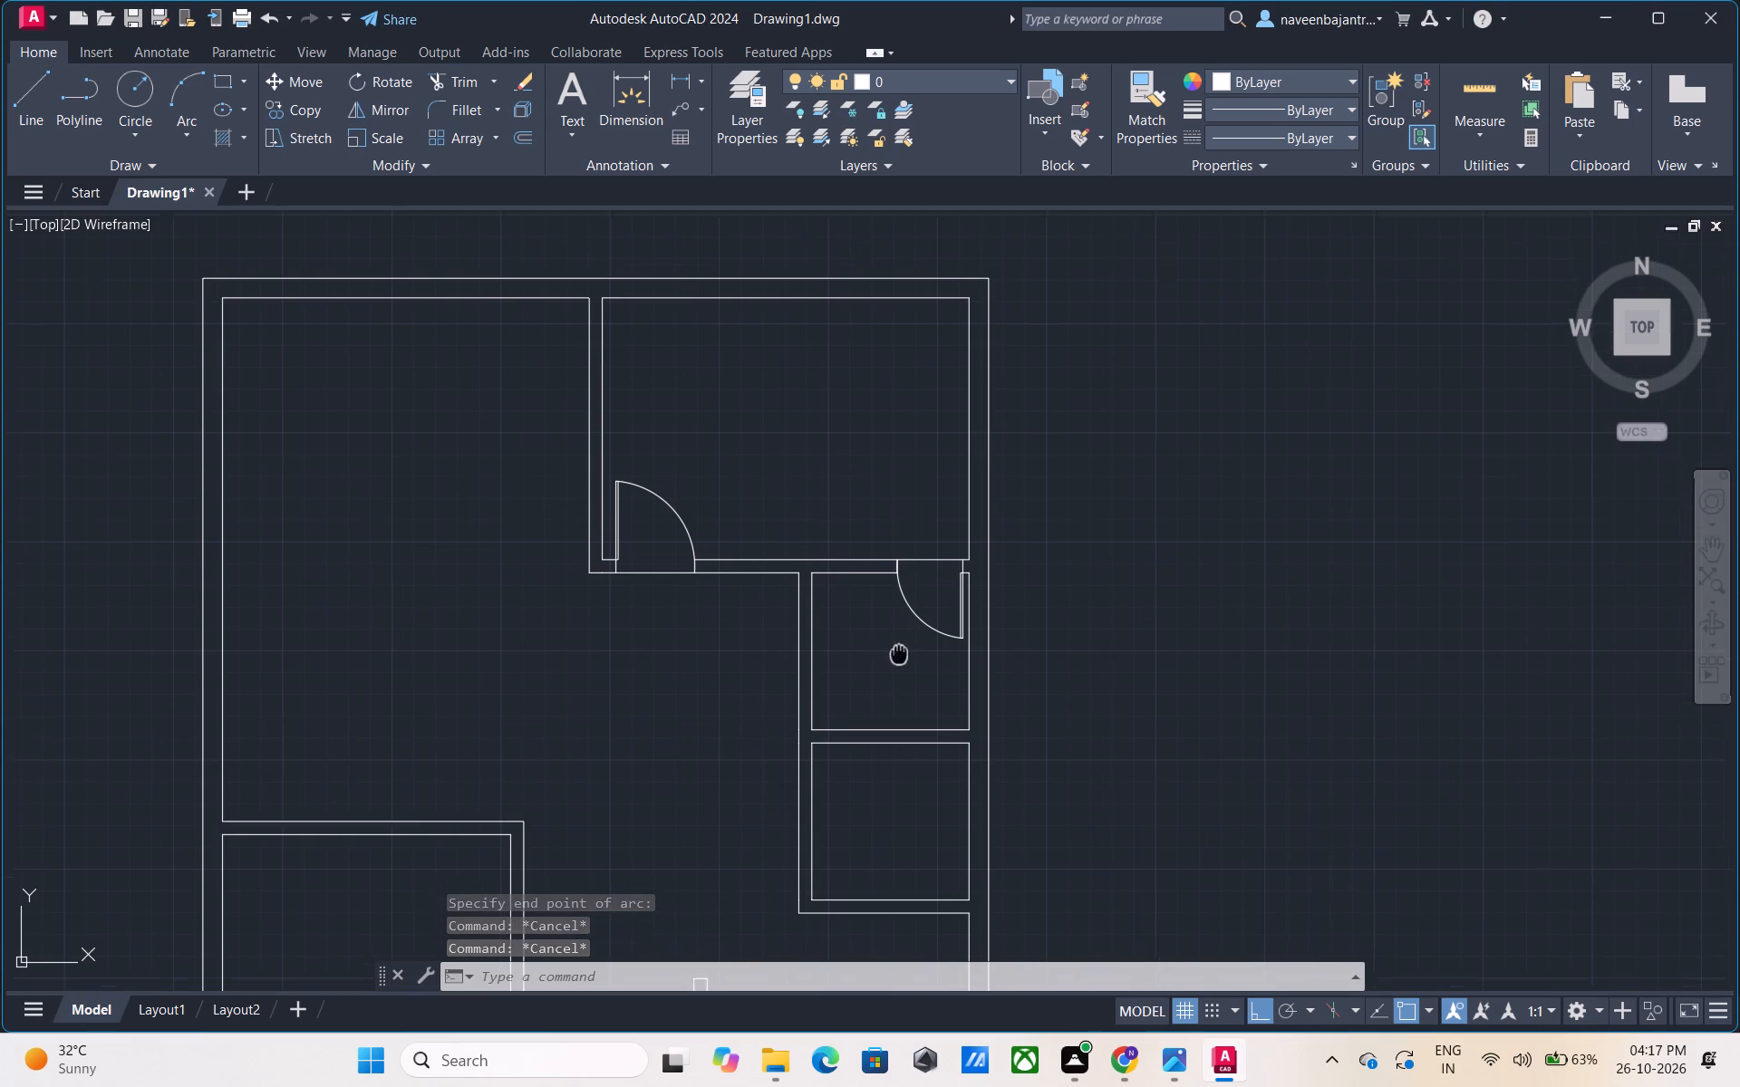
{"action": "middle_click_drag", "start_coordinate": [899, 646], "coordinate": [901, 590]}
{"action": "middle_click", "coordinate": [901, 590]}
{"action": "middle_click_drag", "start_coordinate": [887, 648], "coordinate": [1010, 615]}
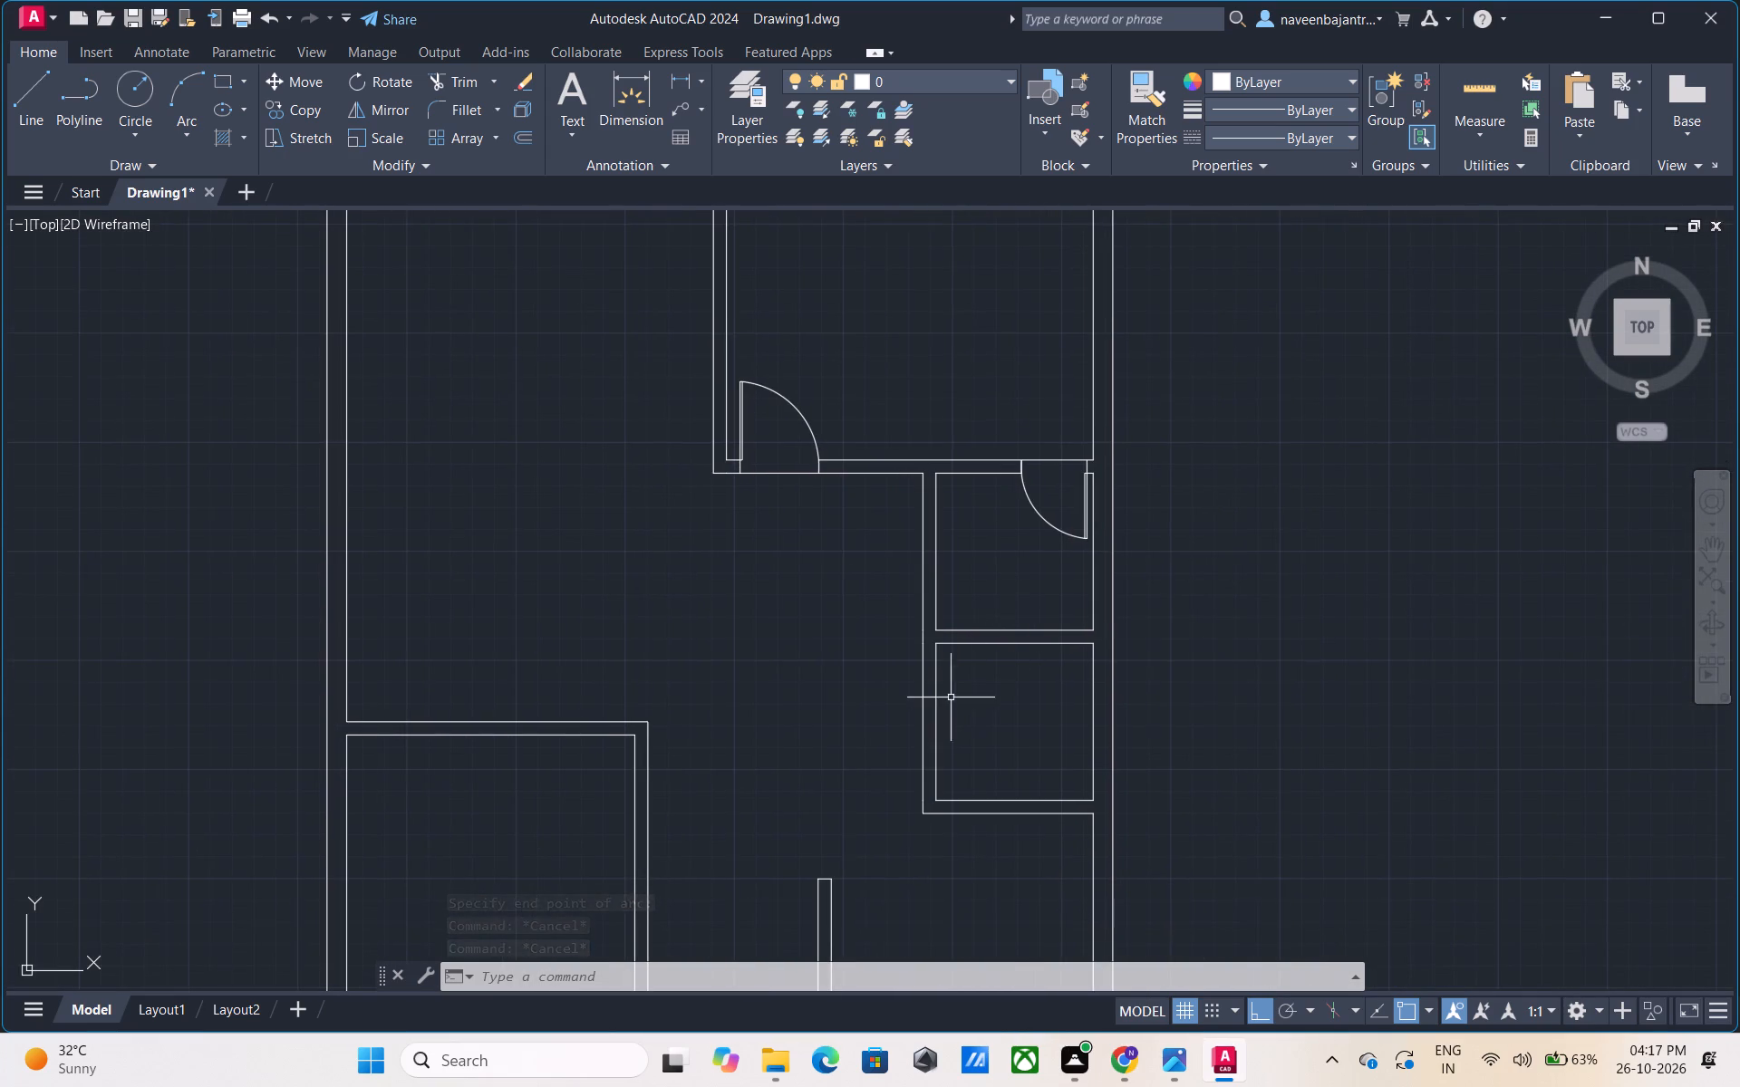
{"action": "scroll", "coordinate": [931, 708], "scroll_direction": "up", "scroll_amount": 2}
{"action": "middle_click_drag", "start_coordinate": [981, 661], "coordinate": [967, 698]}
{"action": "key", "text": "Escape"}
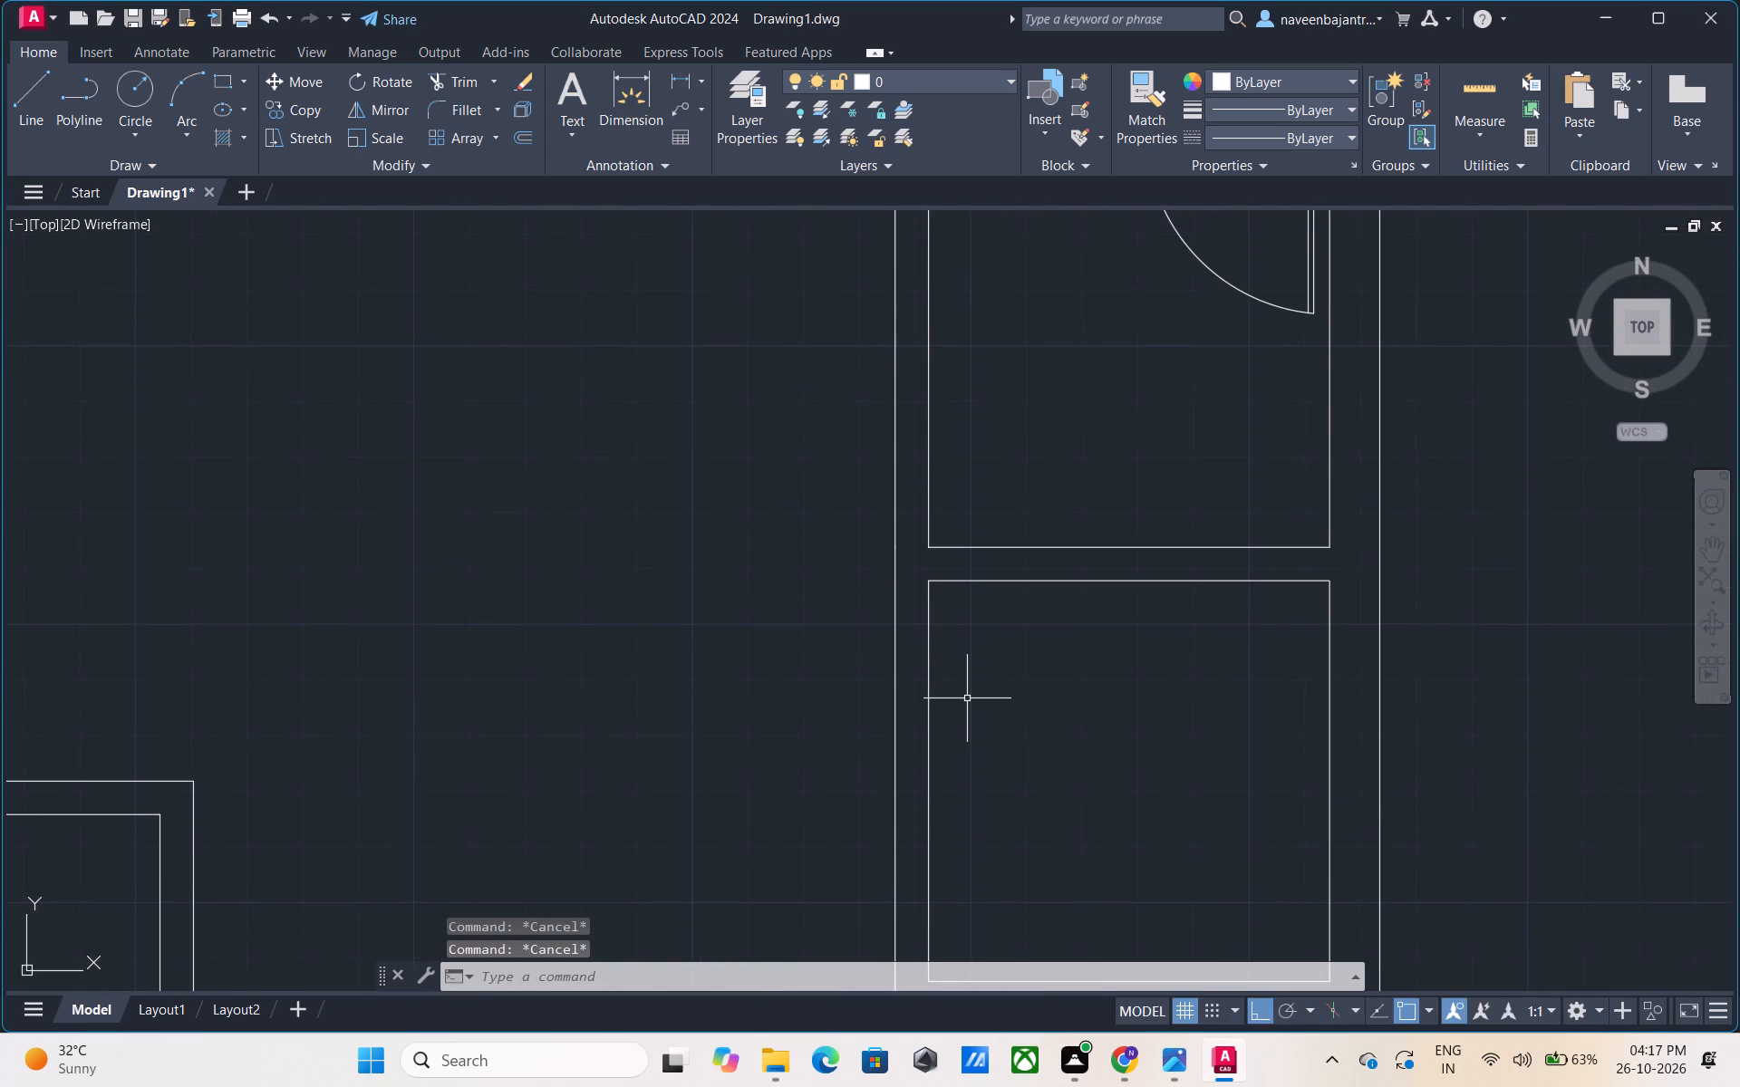
{"action": "type", "text": "l"}
{"action": "key", "text": "space"}
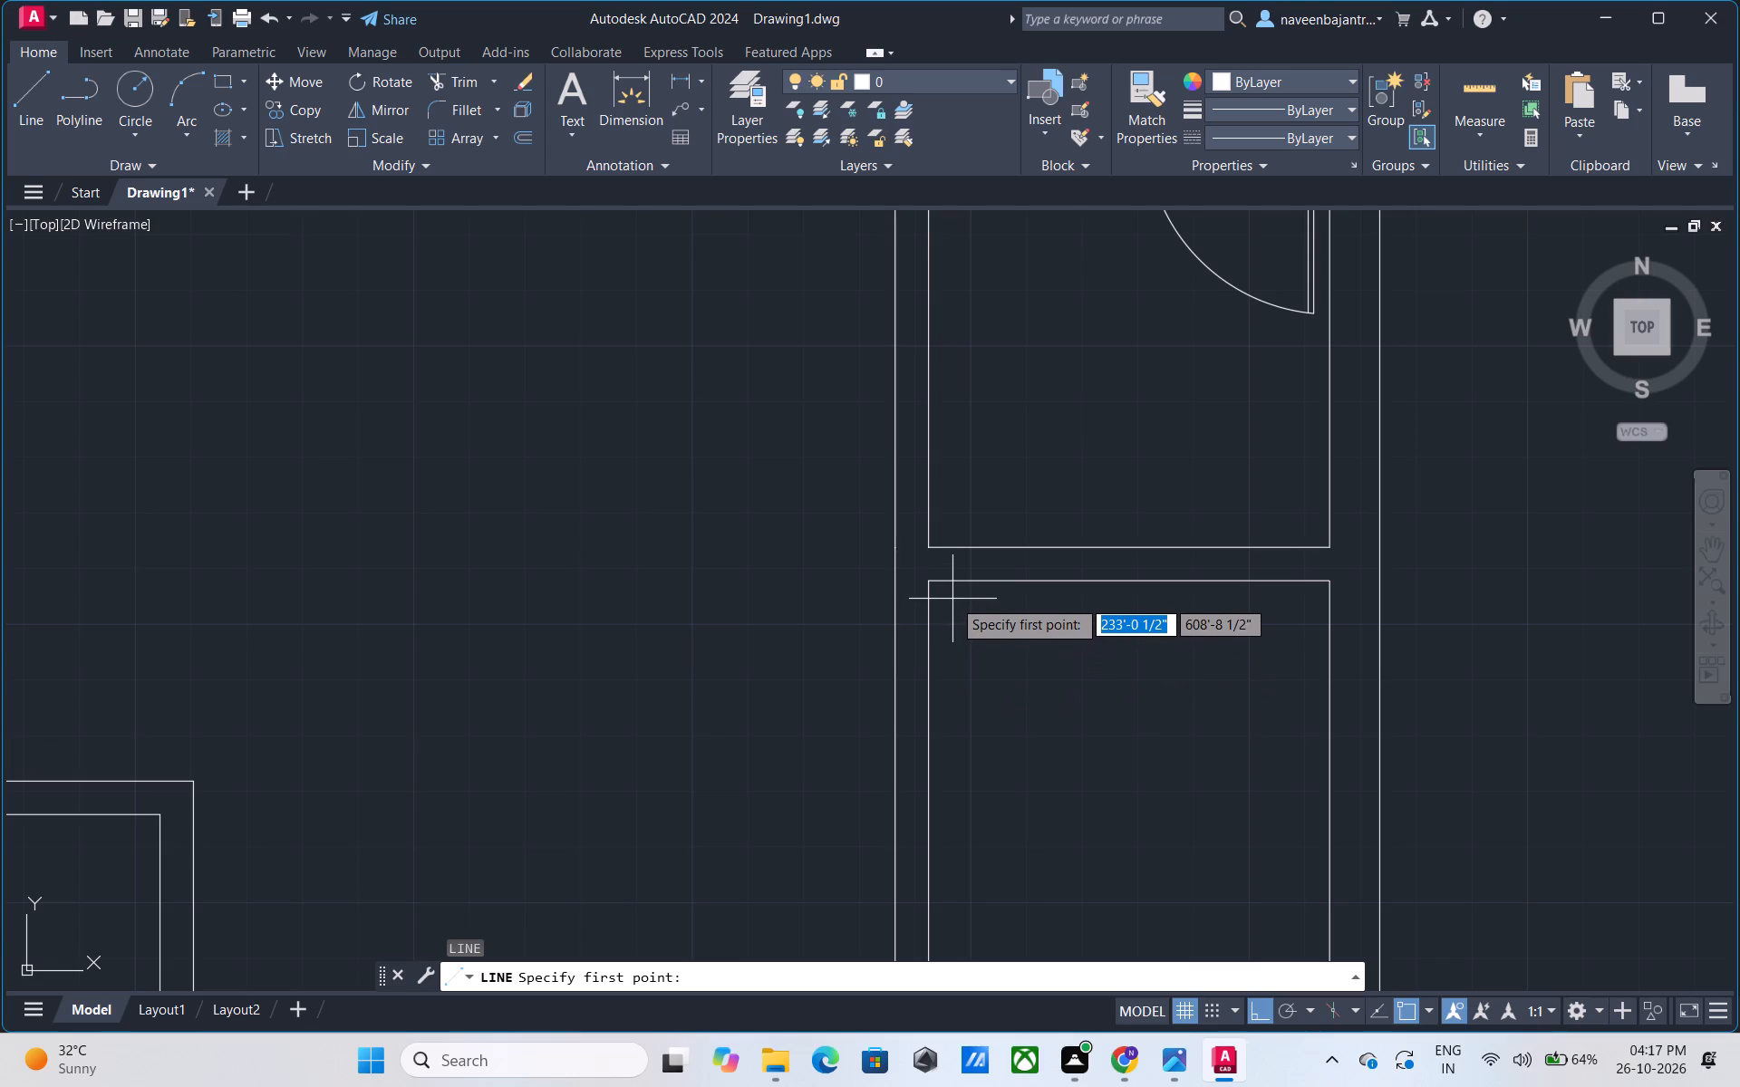
{"action": "left_click", "coordinate": [946, 596]}
{"action": "left_click", "coordinate": [855, 596]}
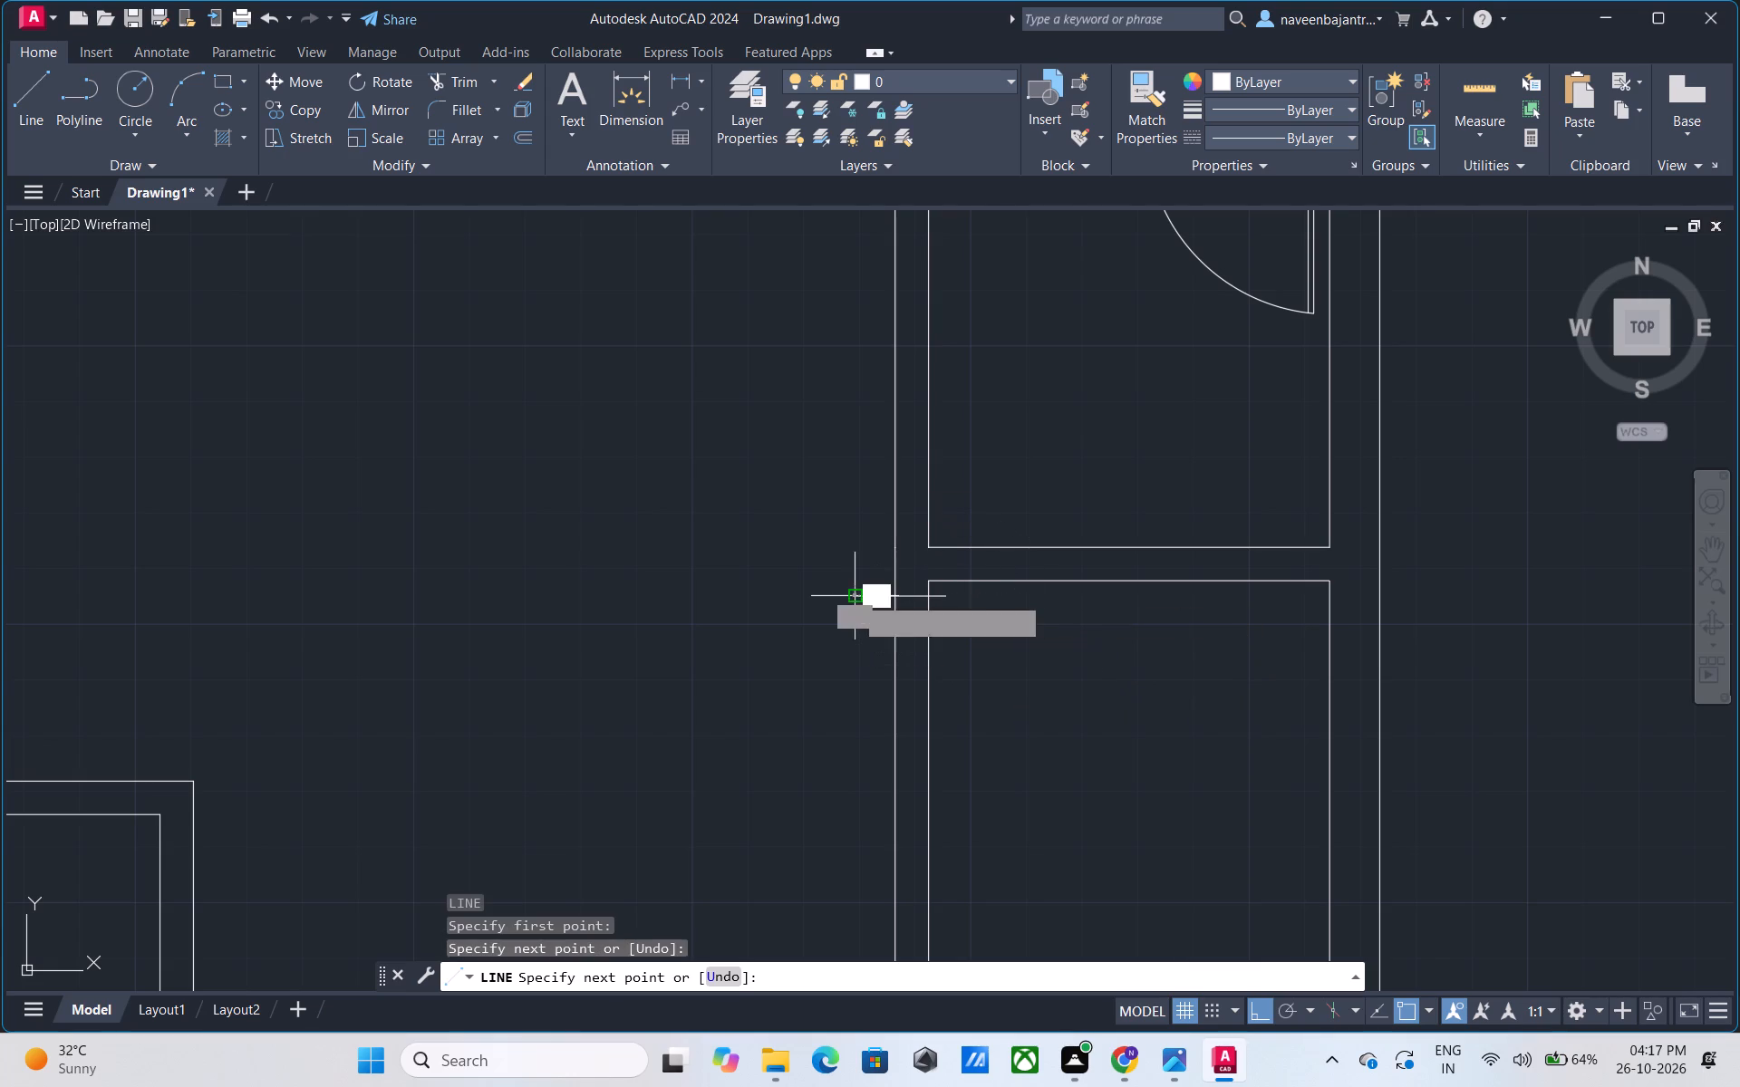
{"action": "key", "text": "Escape"}
Trim both overhanging ends of the new horizontal line to the two wall faces.
{"action": "type", "text": "tr"}
{"action": "key", "text": "space"}
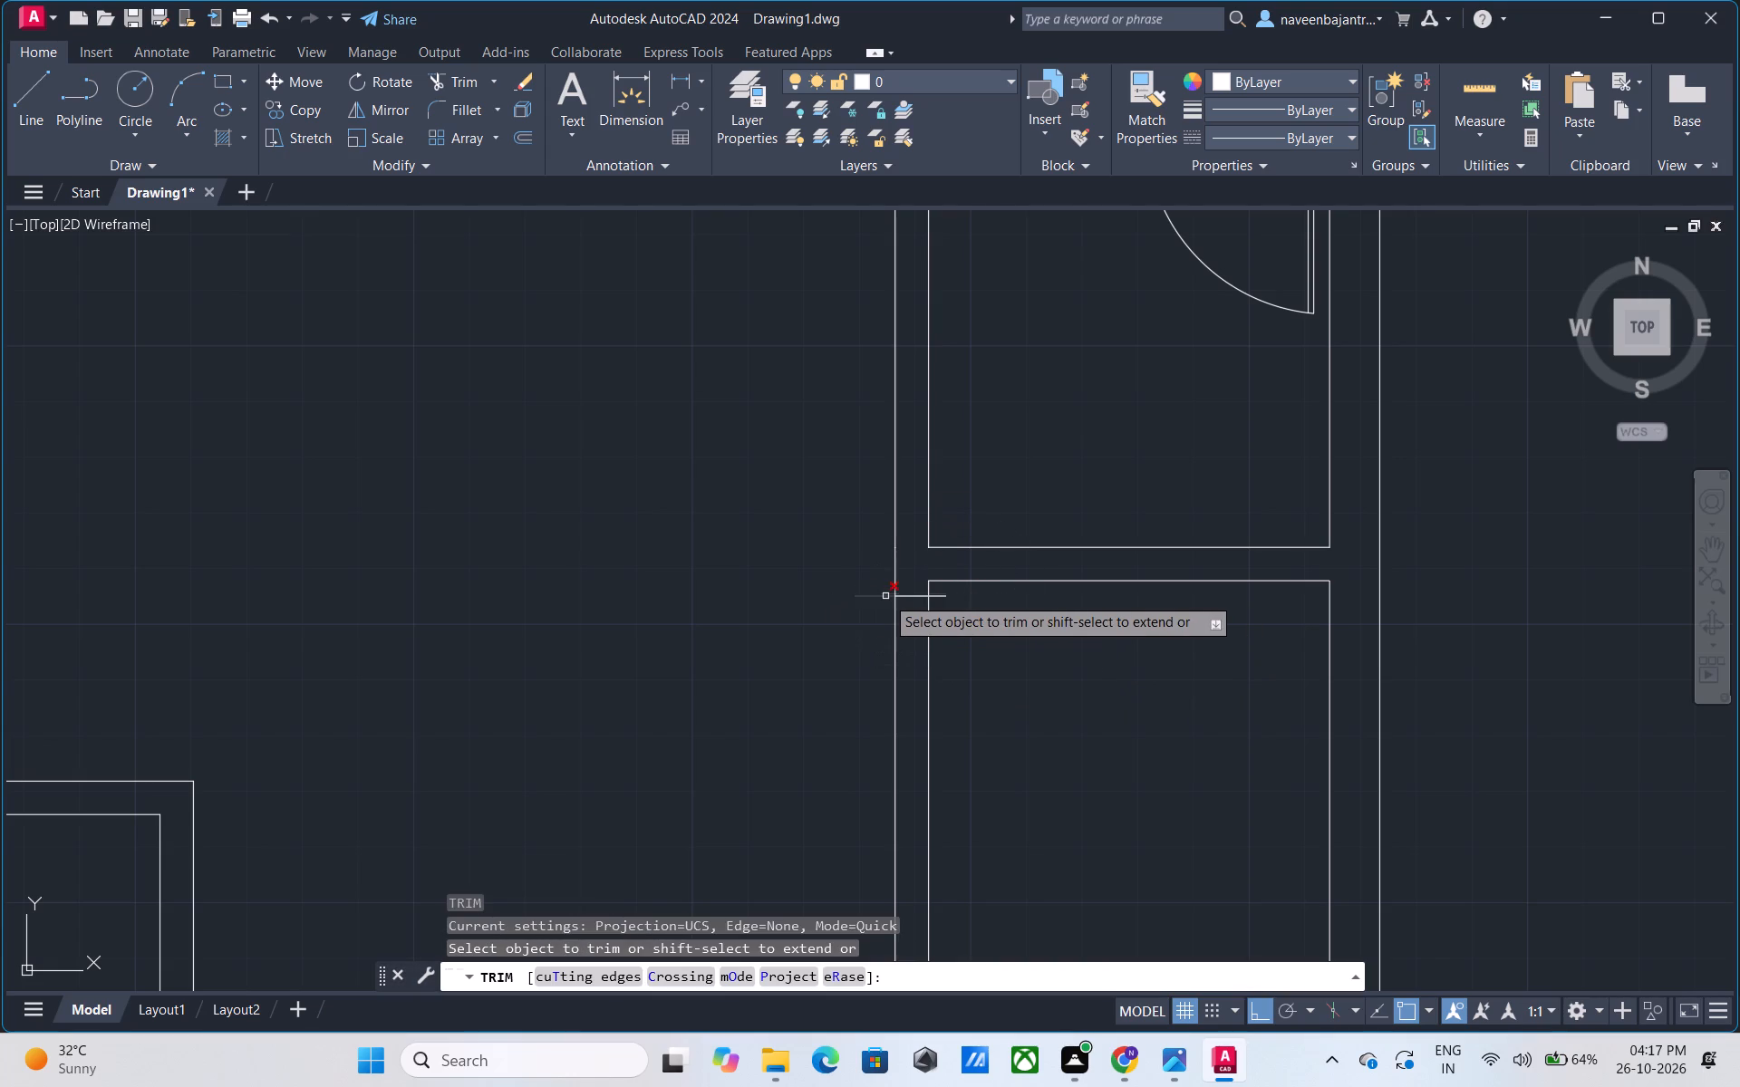
{"action": "left_click", "coordinate": [885, 596]}
{"action": "left_click", "coordinate": [942, 596]}
{"action": "key", "text": "Escape"}
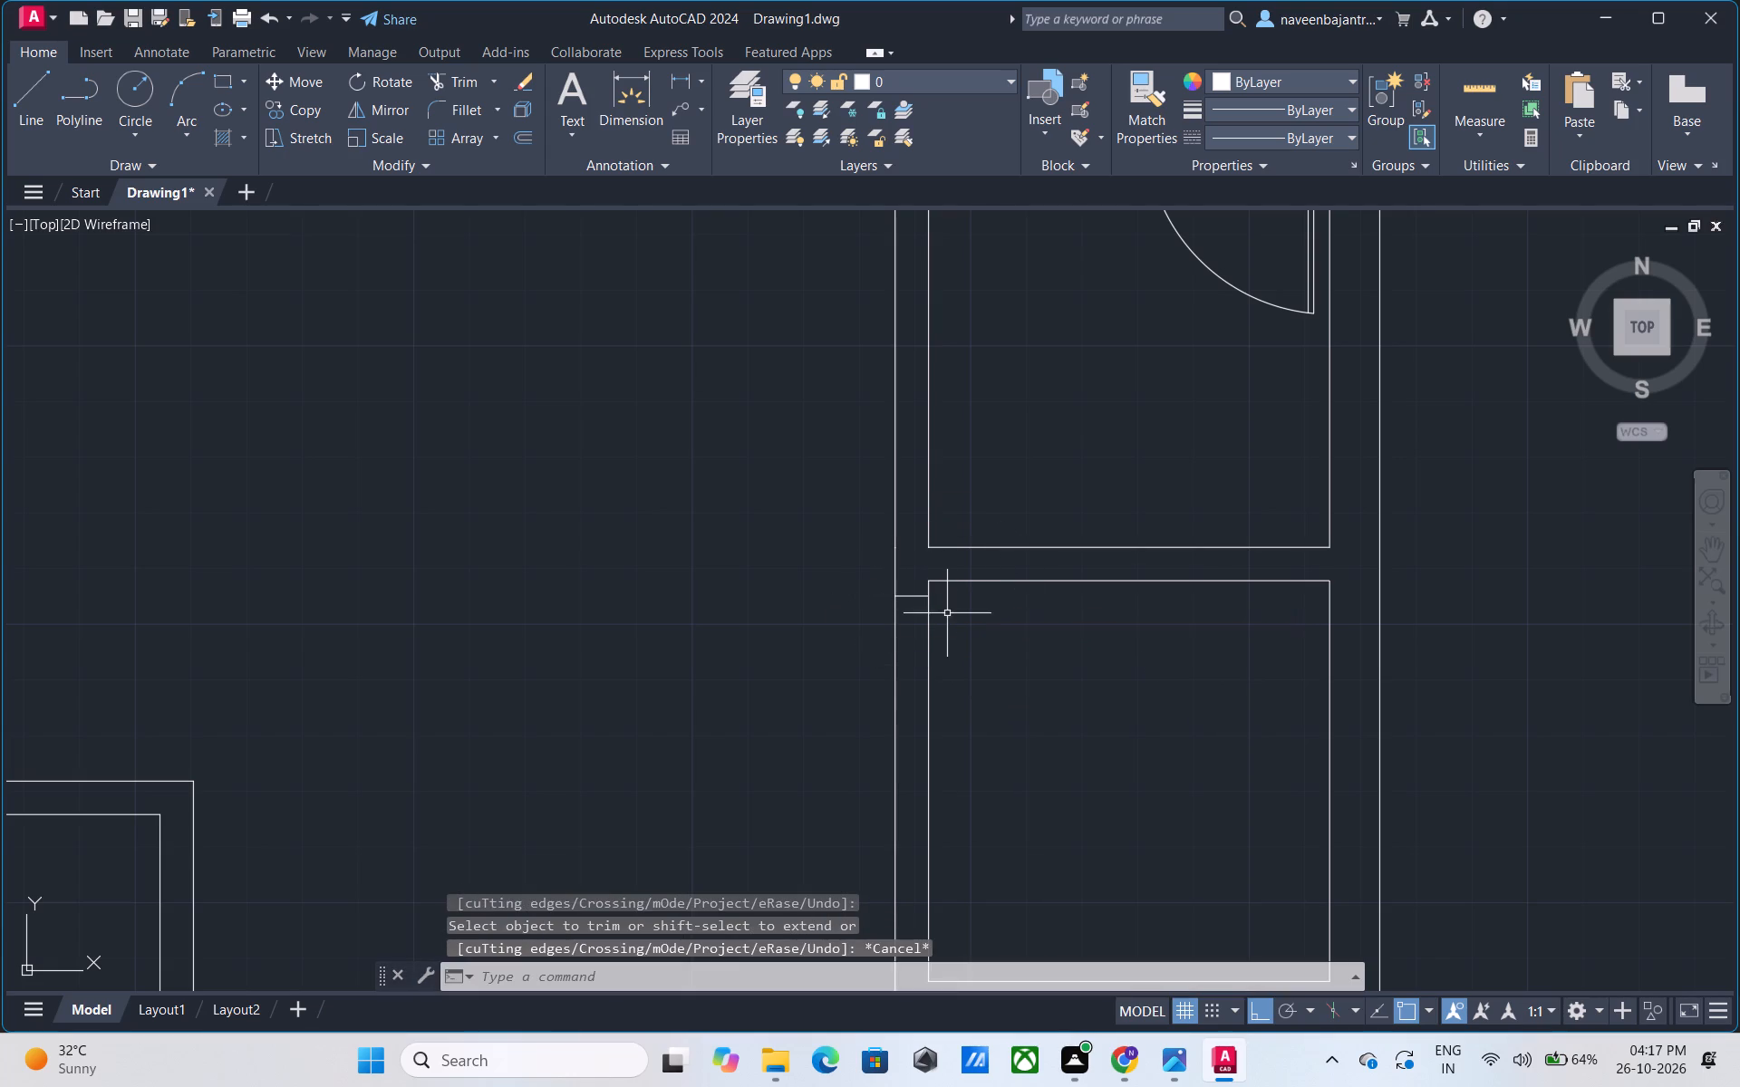
Draw a 2.5' horizontal line into the lower small room from the inner end of the new jamb line.
{"action": "type", "text": "l"}
{"action": "key", "text": "space"}
{"action": "left_click", "coordinate": [930, 601]}
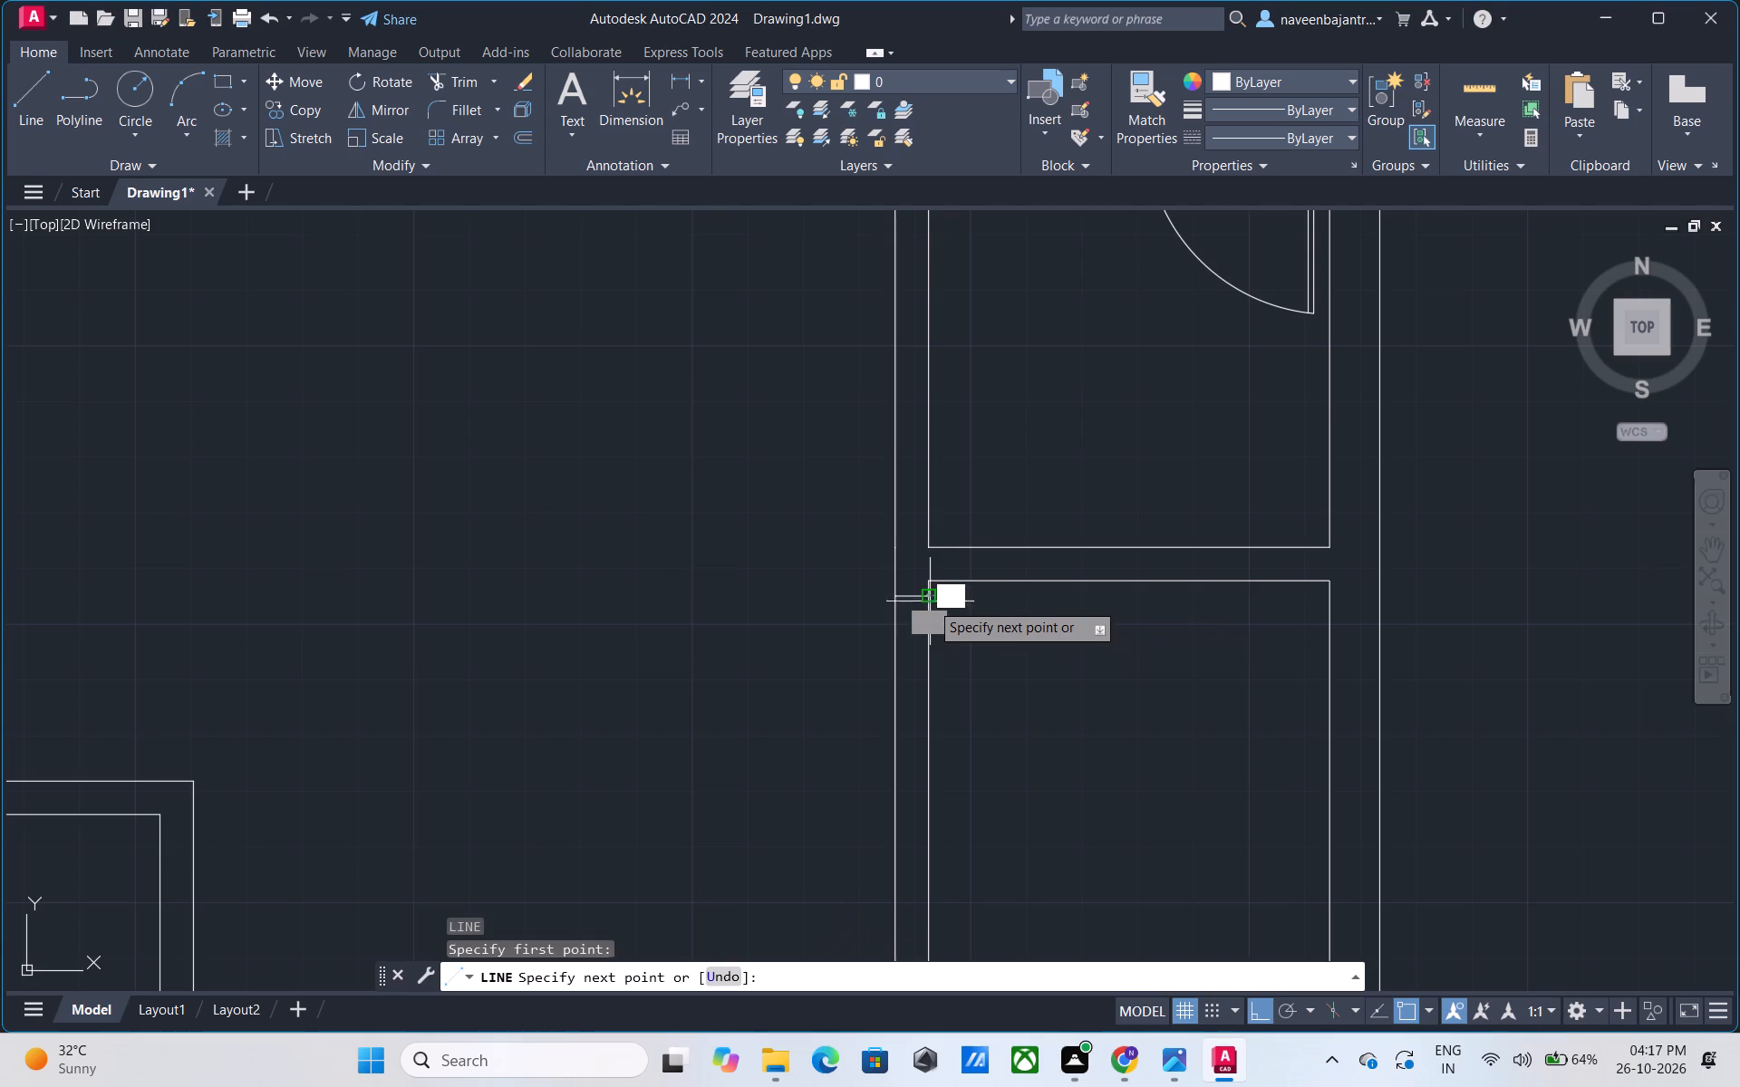
{"action": "type", "text": "2."}
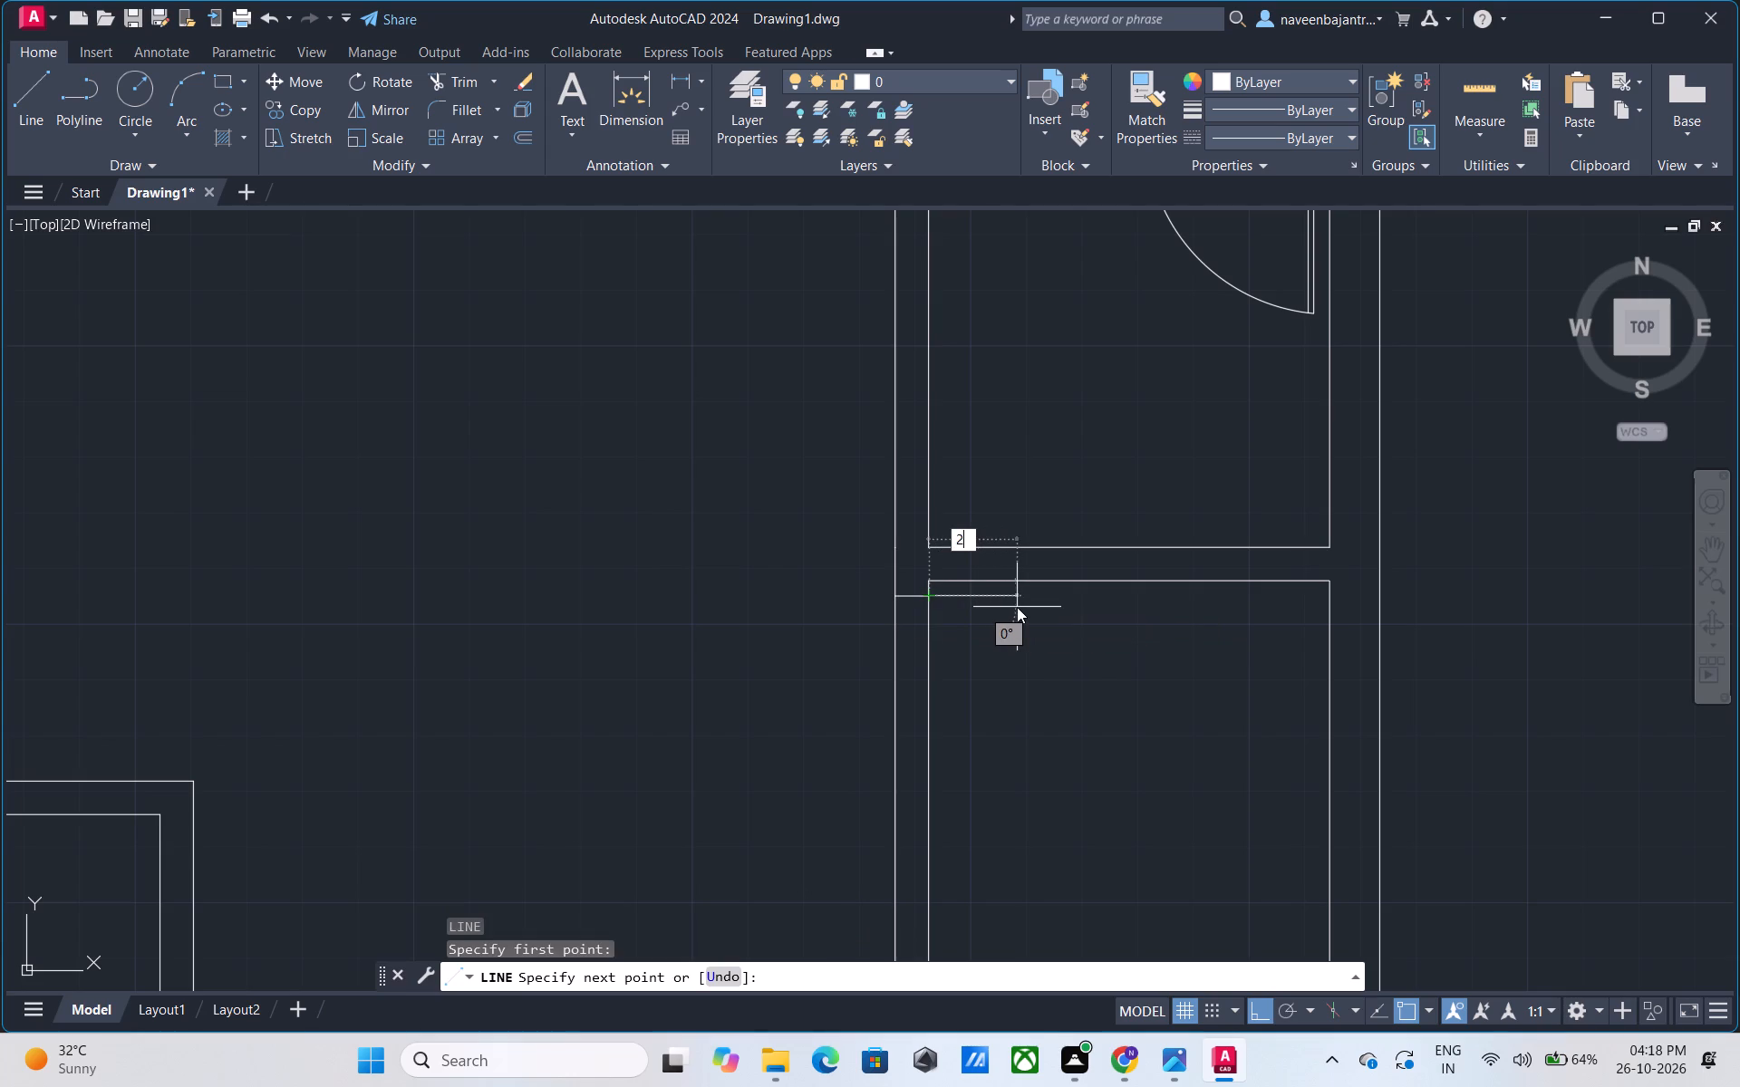
{"action": "key", "text": "5"}
{"action": "key", "text": "apostrophe"}
{"action": "key", "text": "Return"}
{"action": "key", "text": "Escape"}
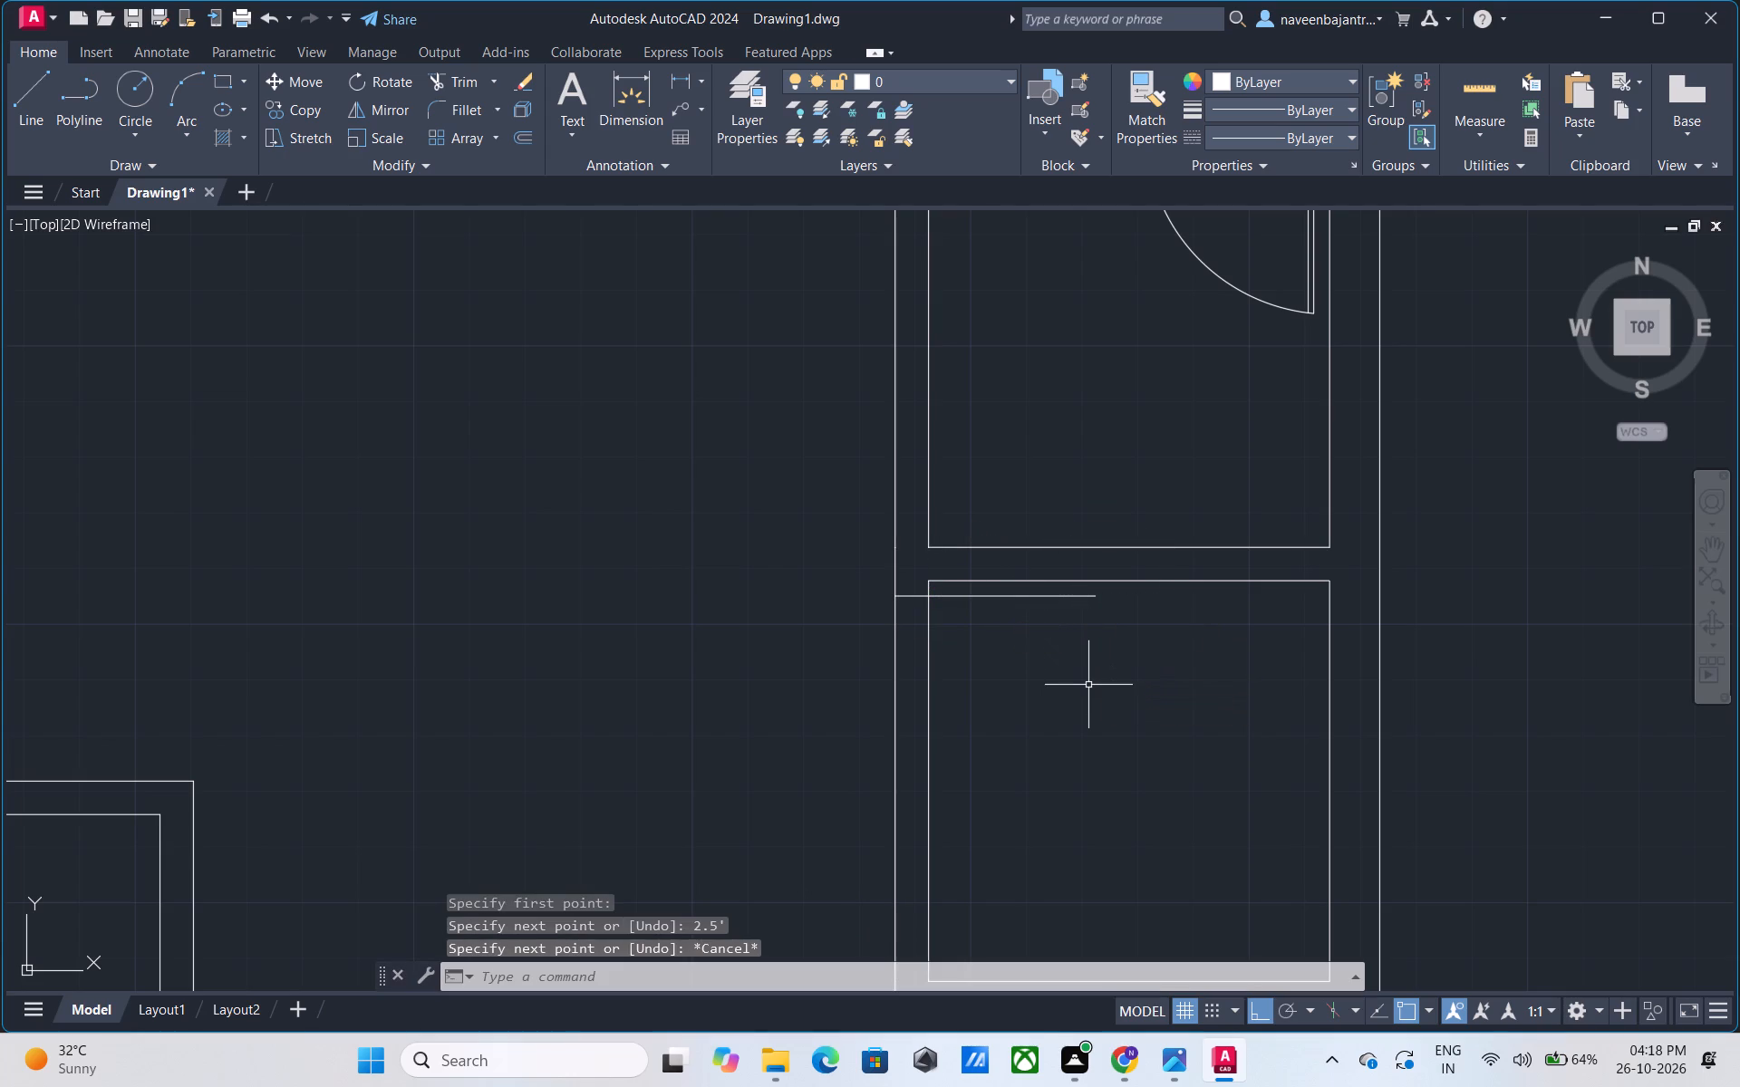
Offset the 2.5' horizontal line by 1" downward to give the door leaf its thickness.
{"action": "type", "text": "o 1"}
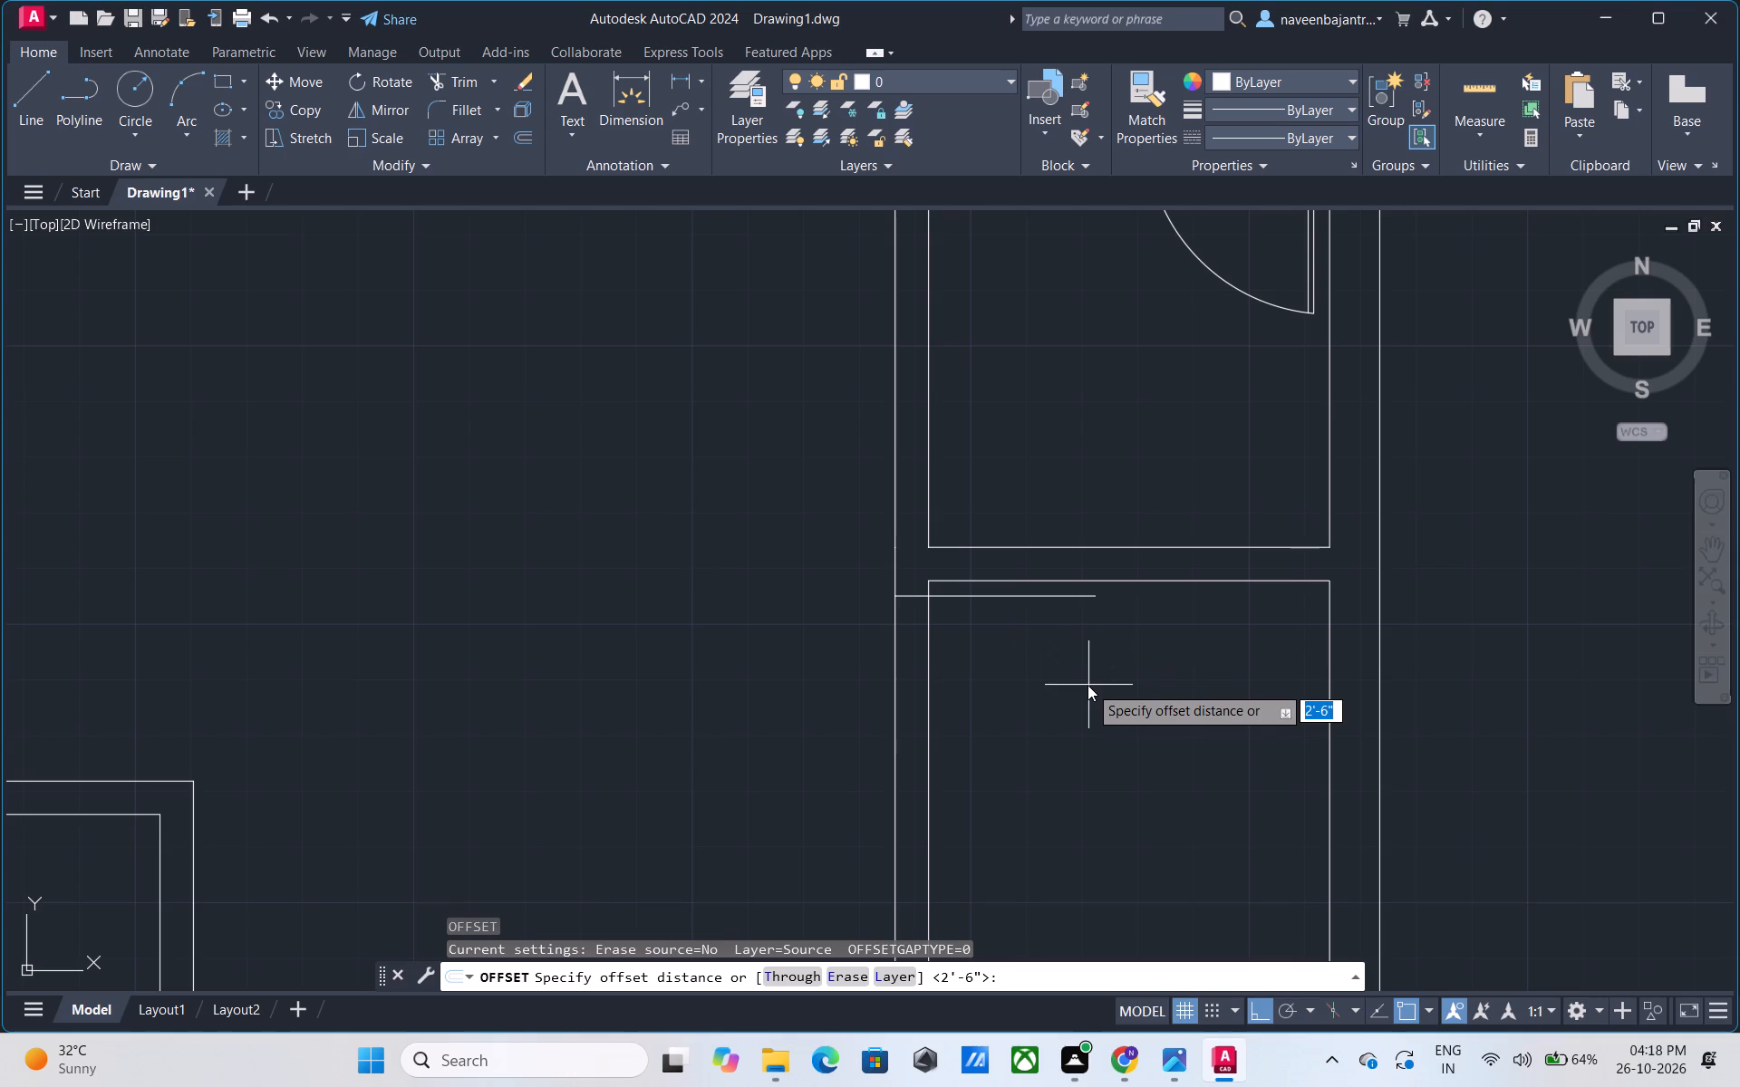
{"action": "key", "text": "shift+quotedbl"}
{"action": "key", "text": "Return"}
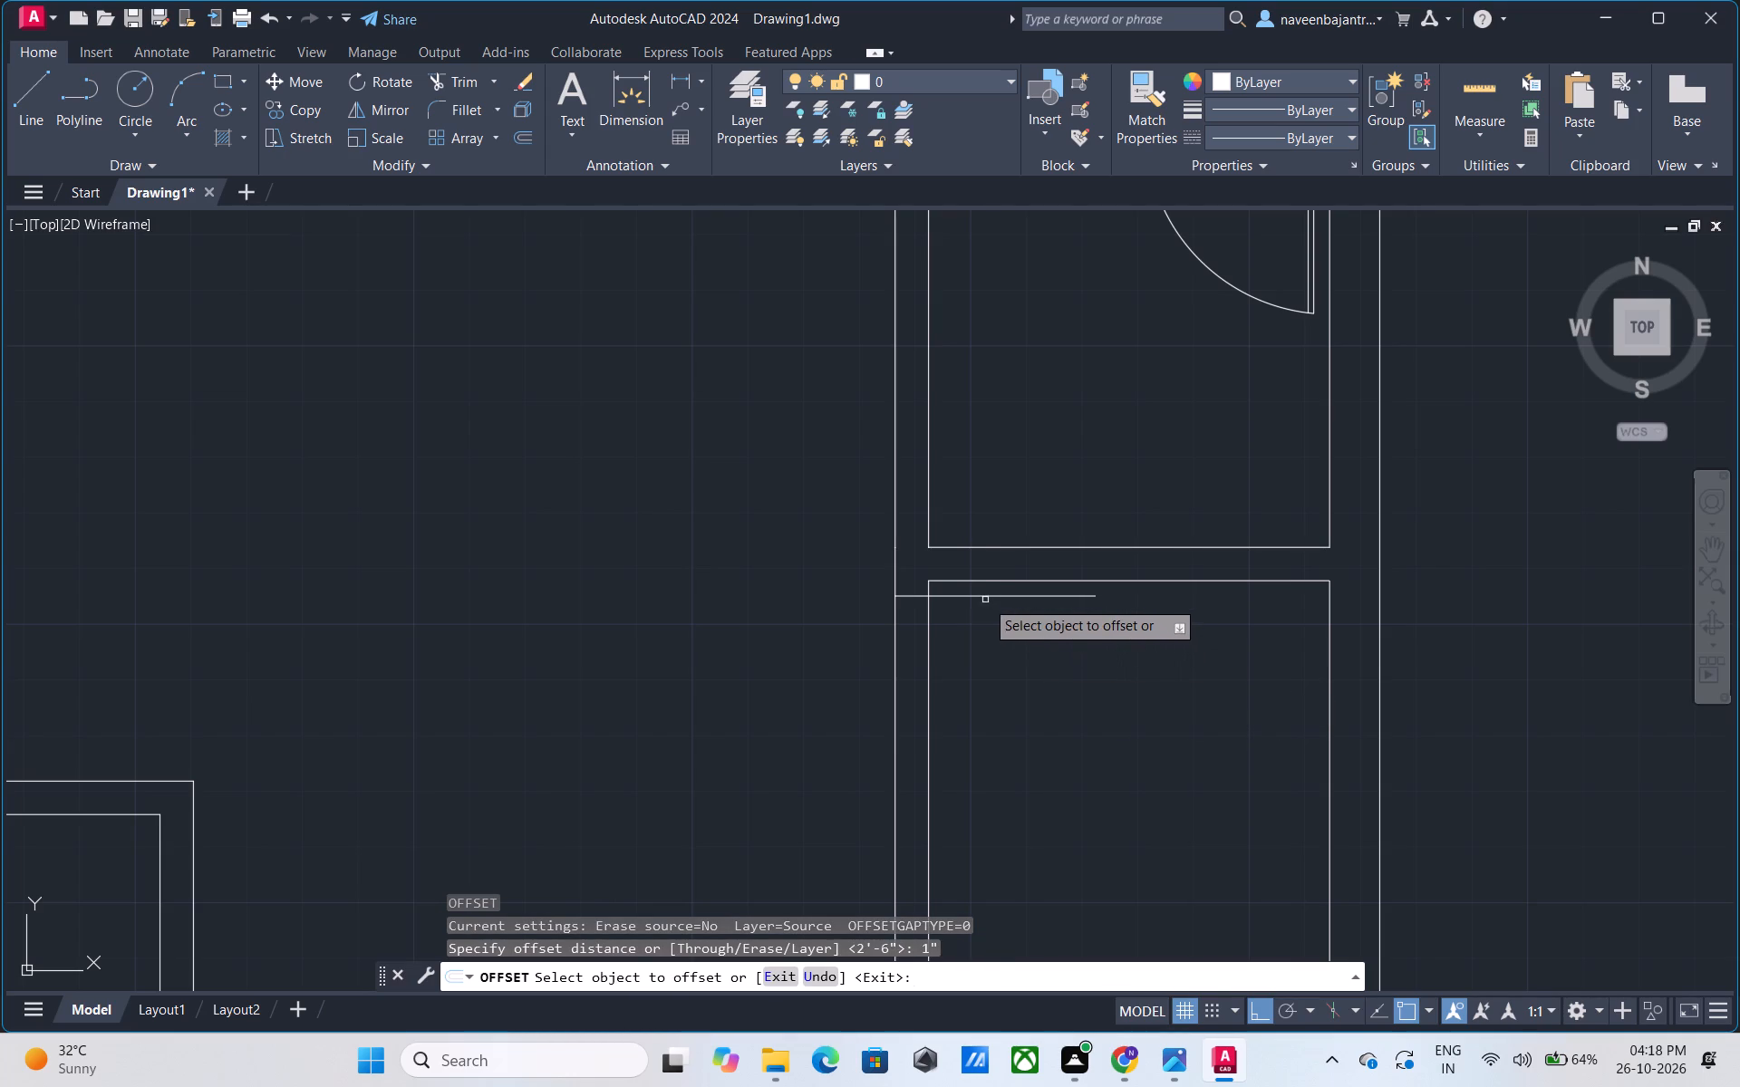
{"action": "left_click", "coordinate": [982, 597]}
{"action": "left_click", "coordinate": [976, 620]}
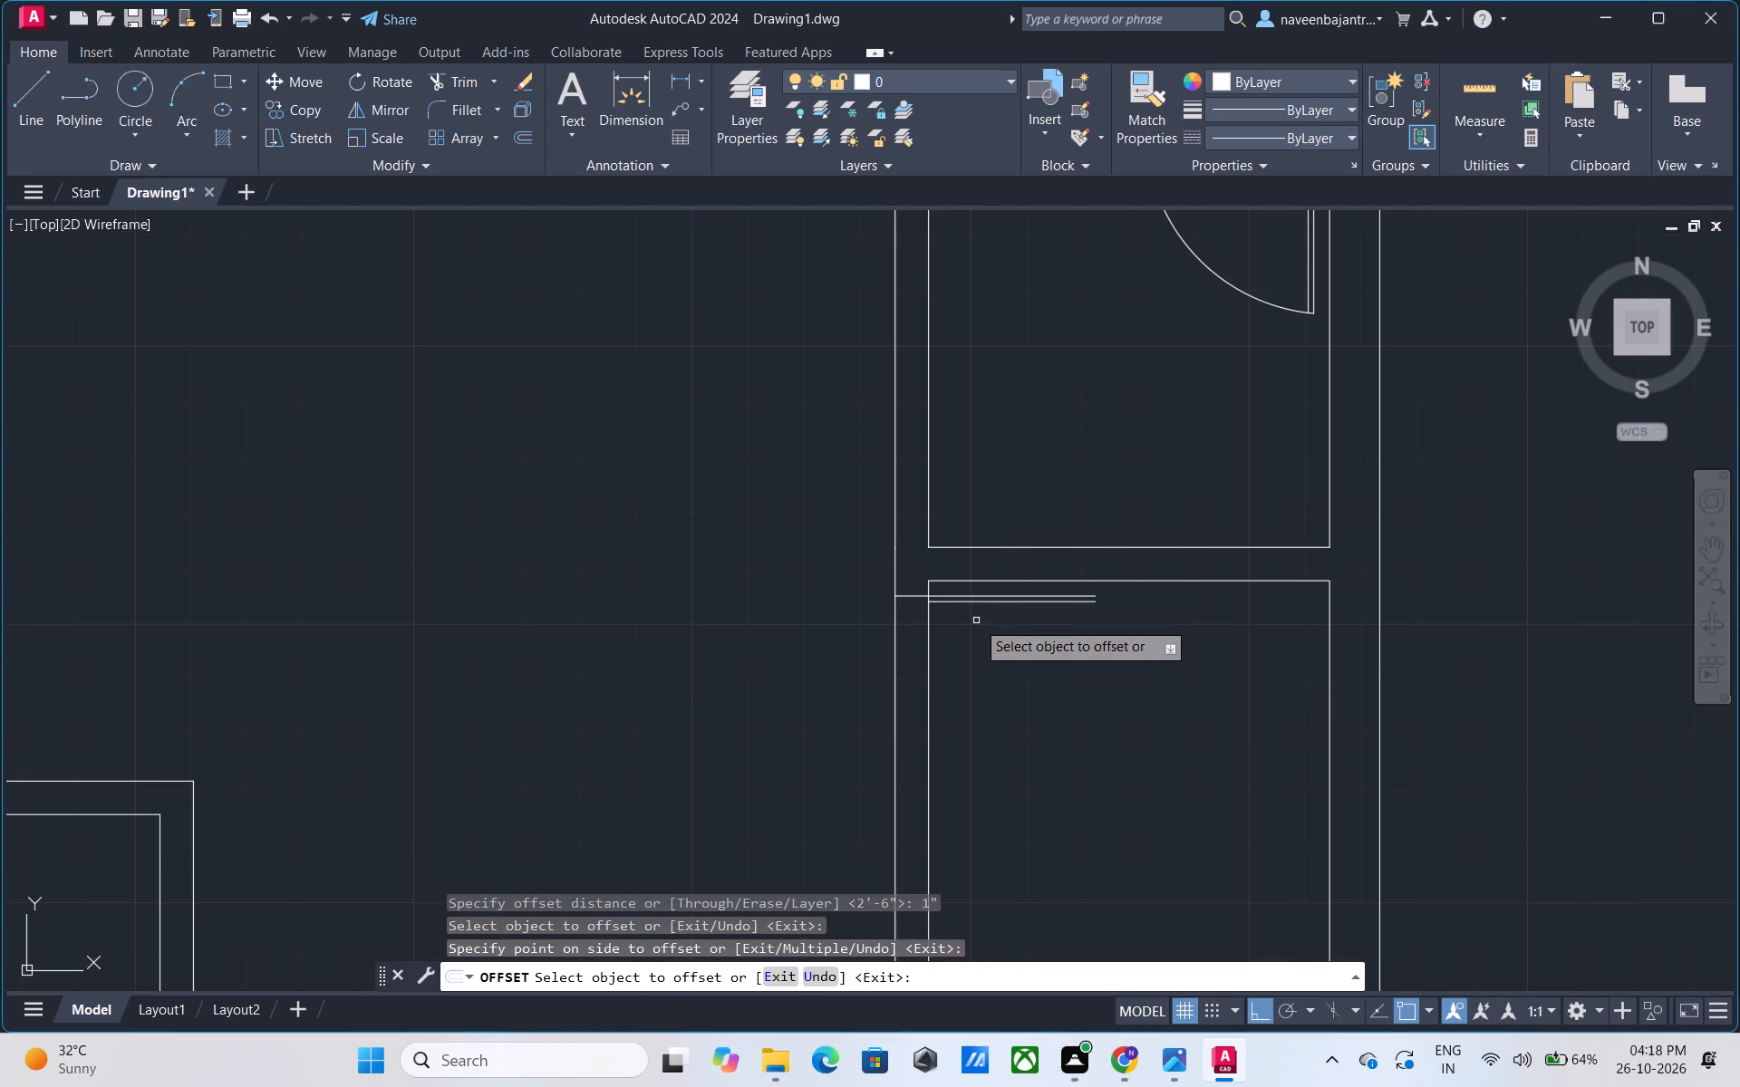
{"action": "key", "text": "Escape"}
{"action": "key", "text": "Escape"}
Offset the jamb line in the lower small room's left wall by 2.5' downward.
{"action": "type", "text": "o 2.5'"}
{"action": "key", "text": "Return"}
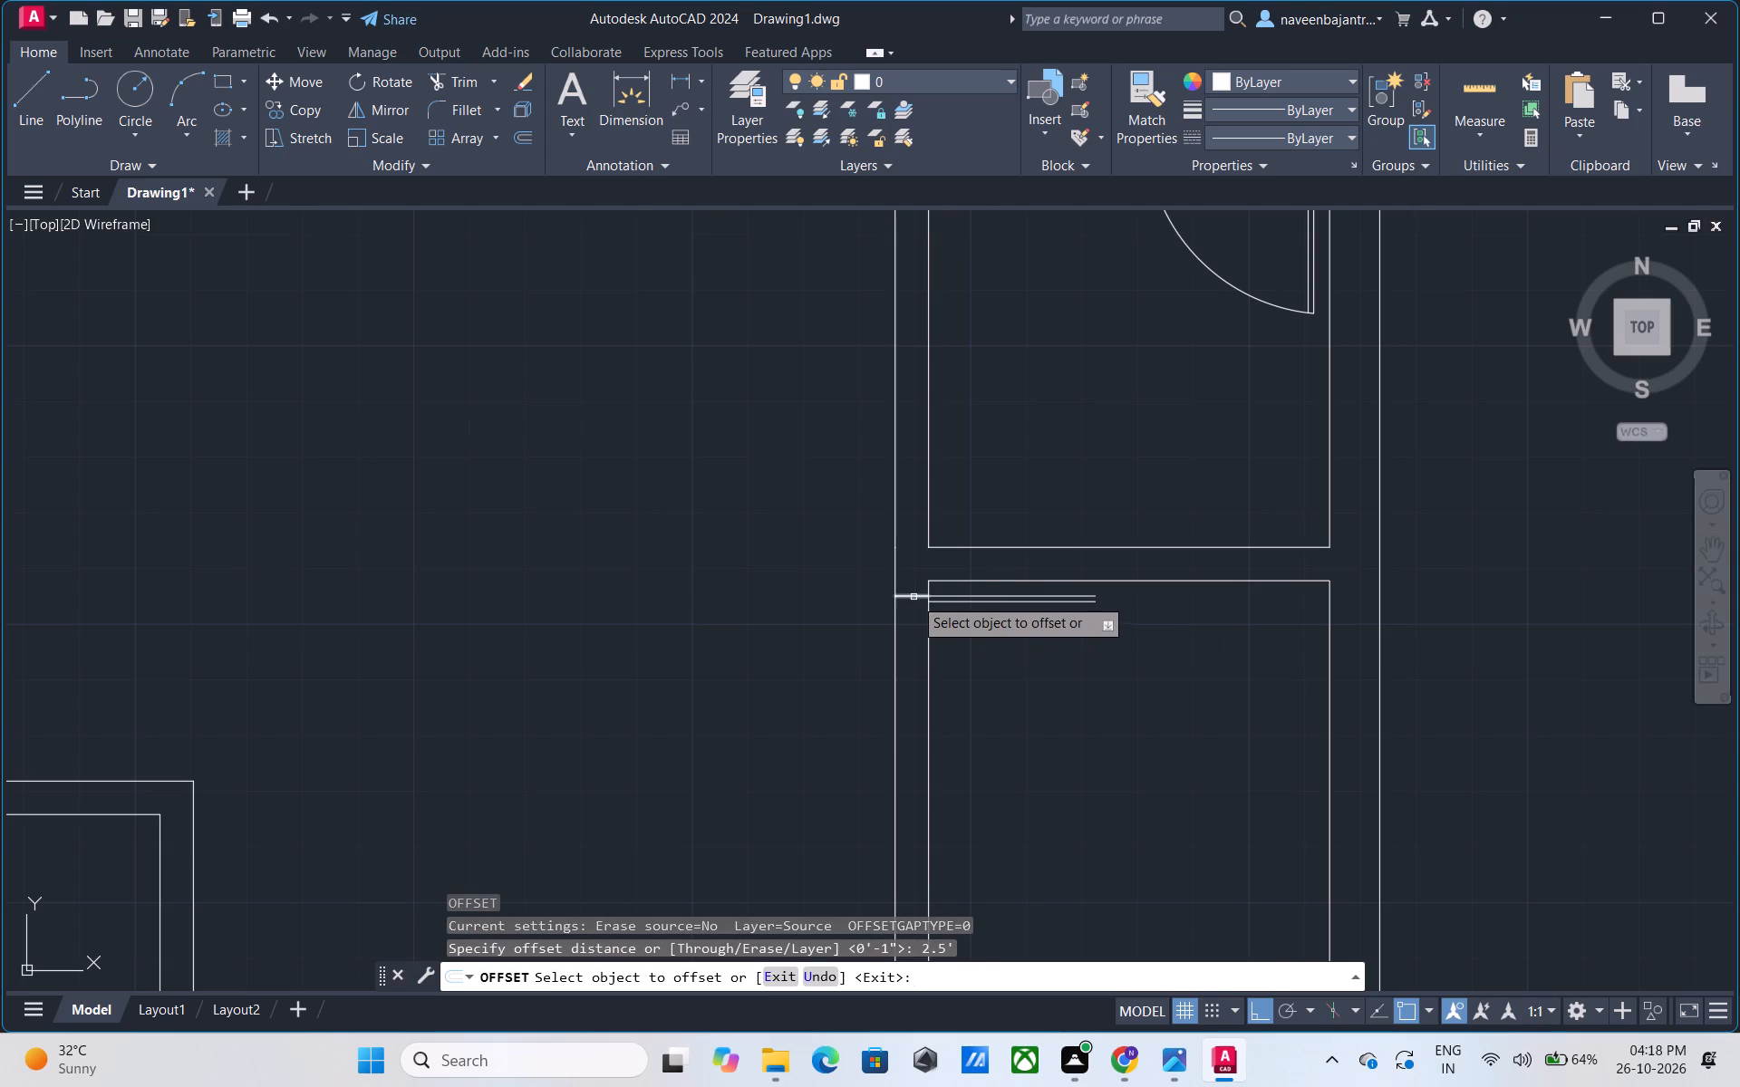
{"action": "left_click", "coordinate": [913, 597]}
{"action": "left_click", "coordinate": [913, 616]}
{"action": "key", "text": "Escape"}
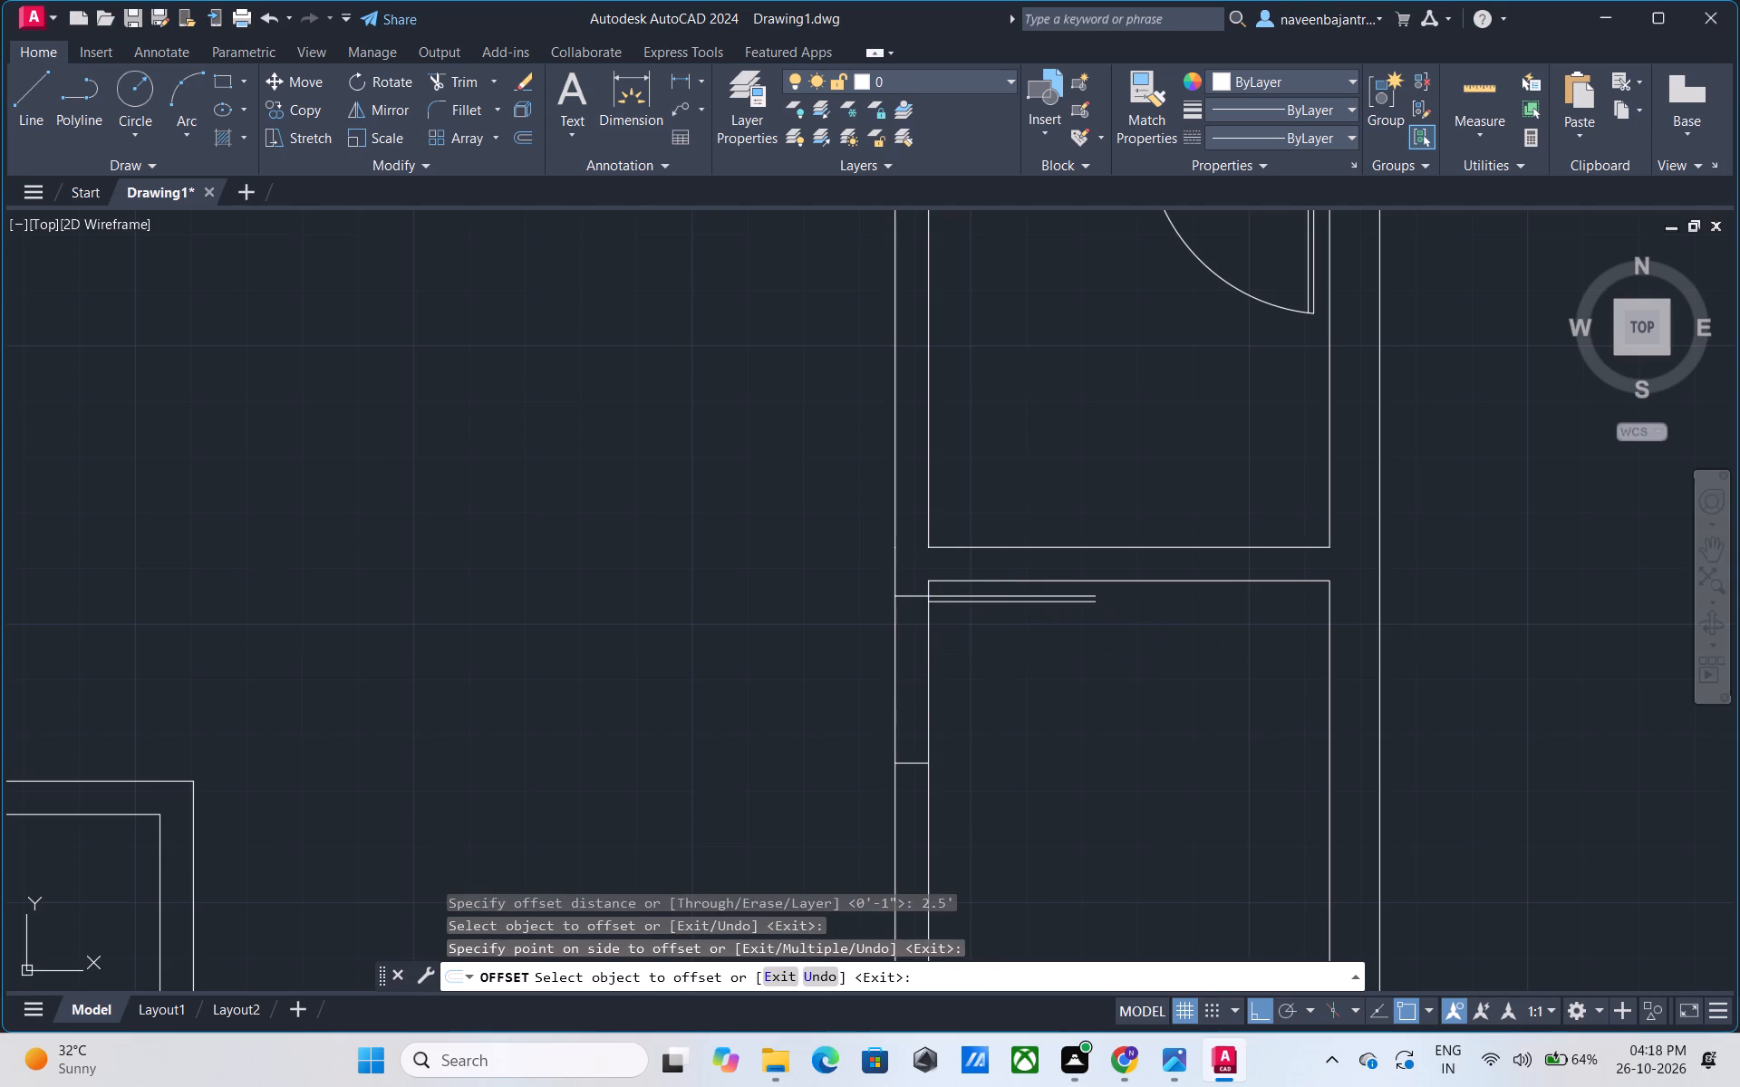
Trim the left wall's inner face line between the door leaf and the lower jamb.
{"action": "type", "text": "tr"}
{"action": "key", "text": "space"}
{"action": "left_click", "coordinate": [925, 649]}
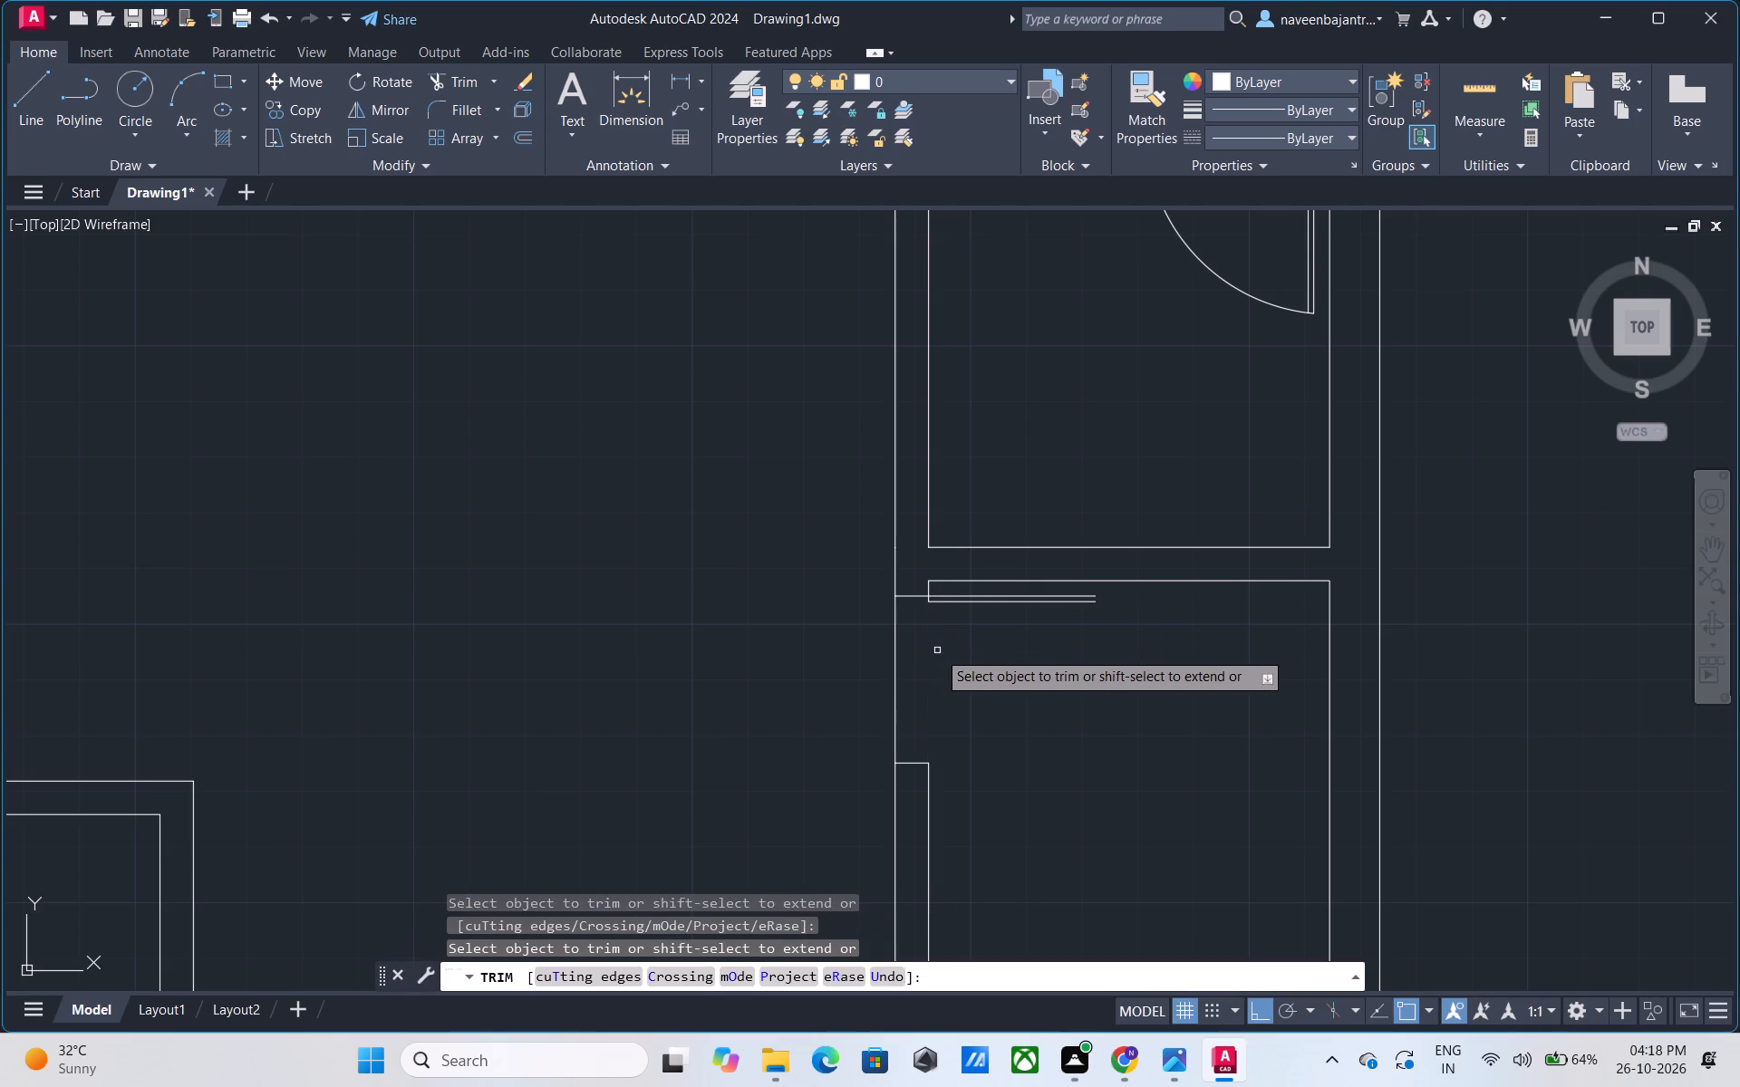
{"action": "key", "text": "Escape"}
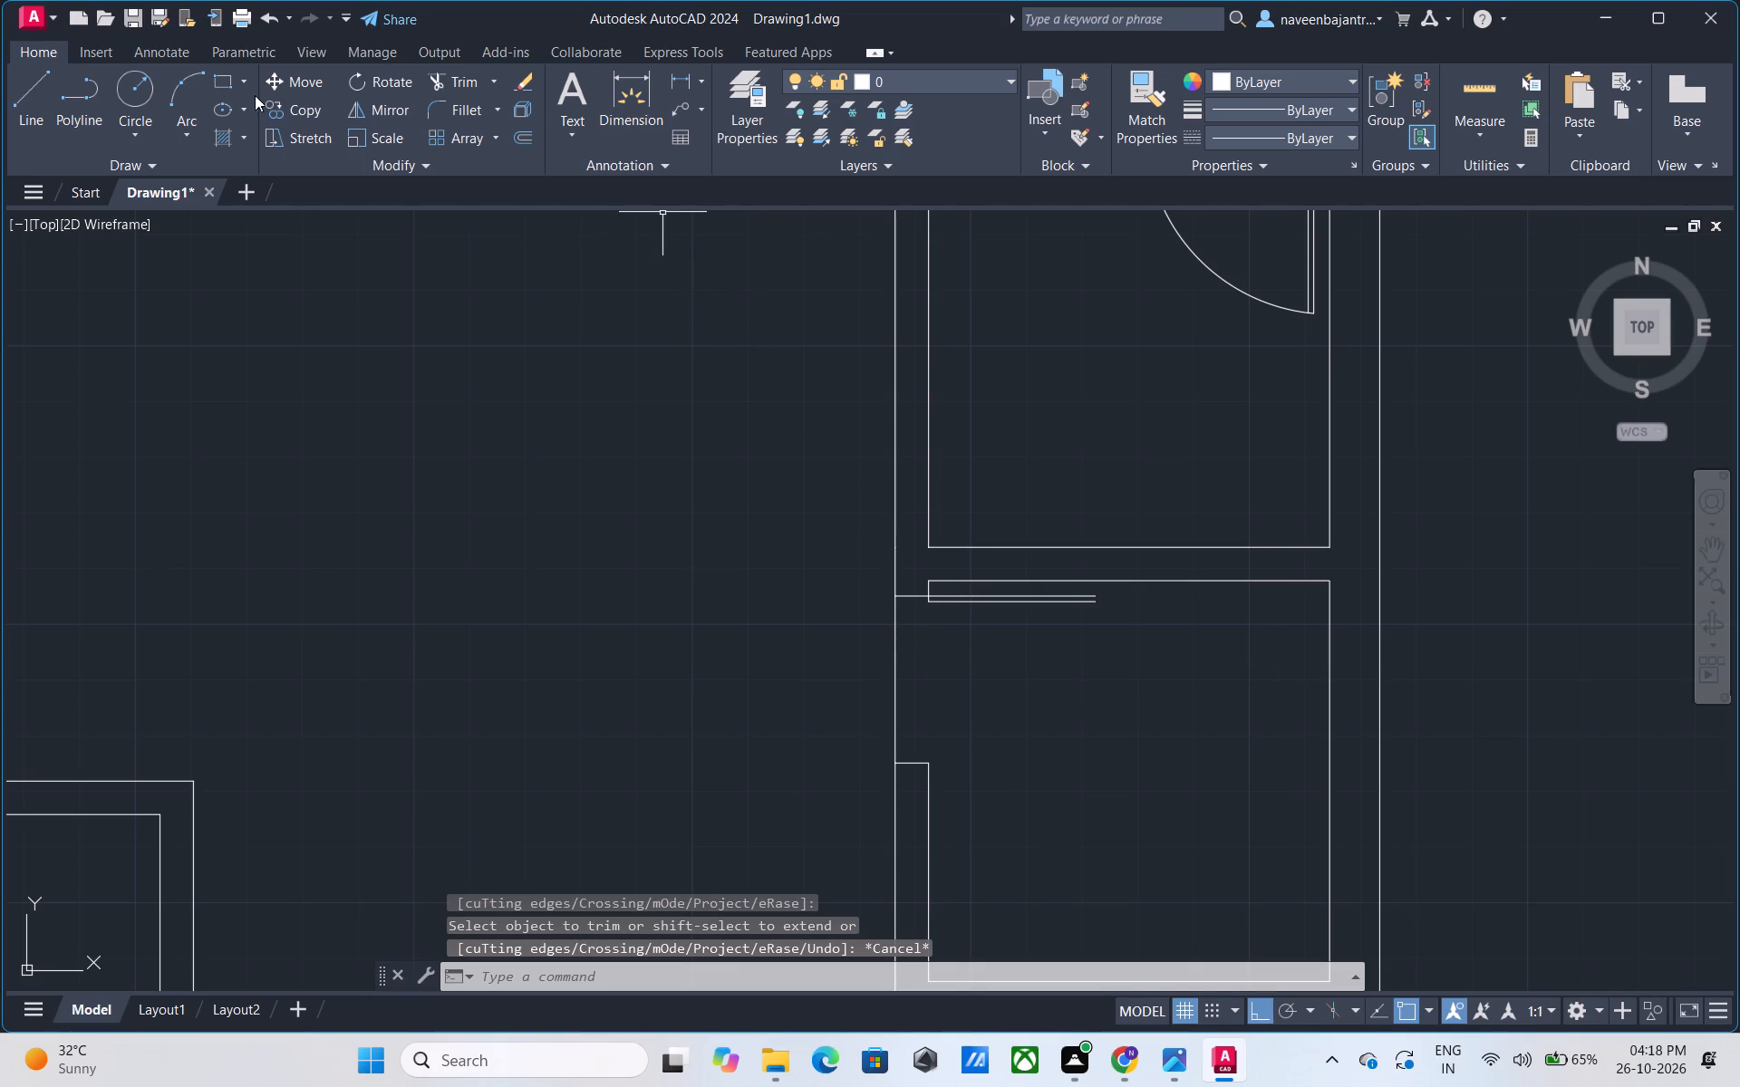
Draw the door swing arc from the leaf's free end through the lower jamb's inner end to its outer end.
{"action": "left_click", "coordinate": [175, 95]}
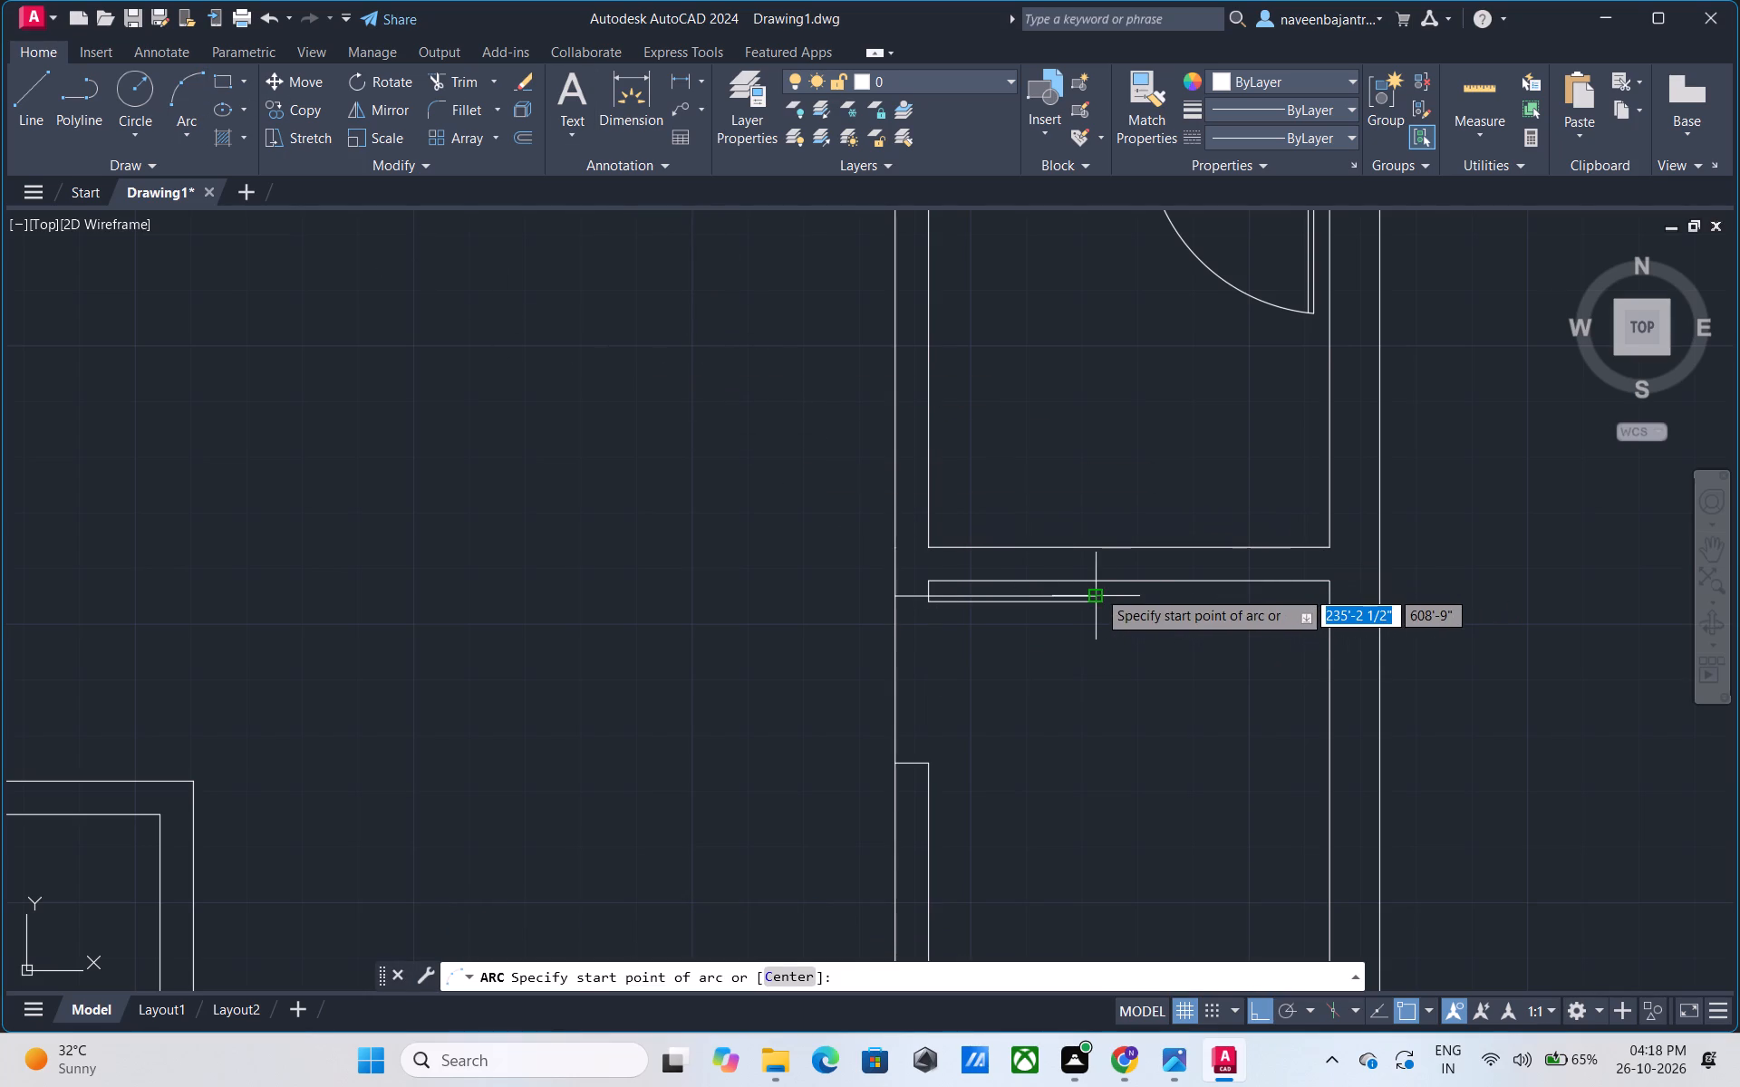
{"action": "left_click", "coordinate": [1097, 590]}
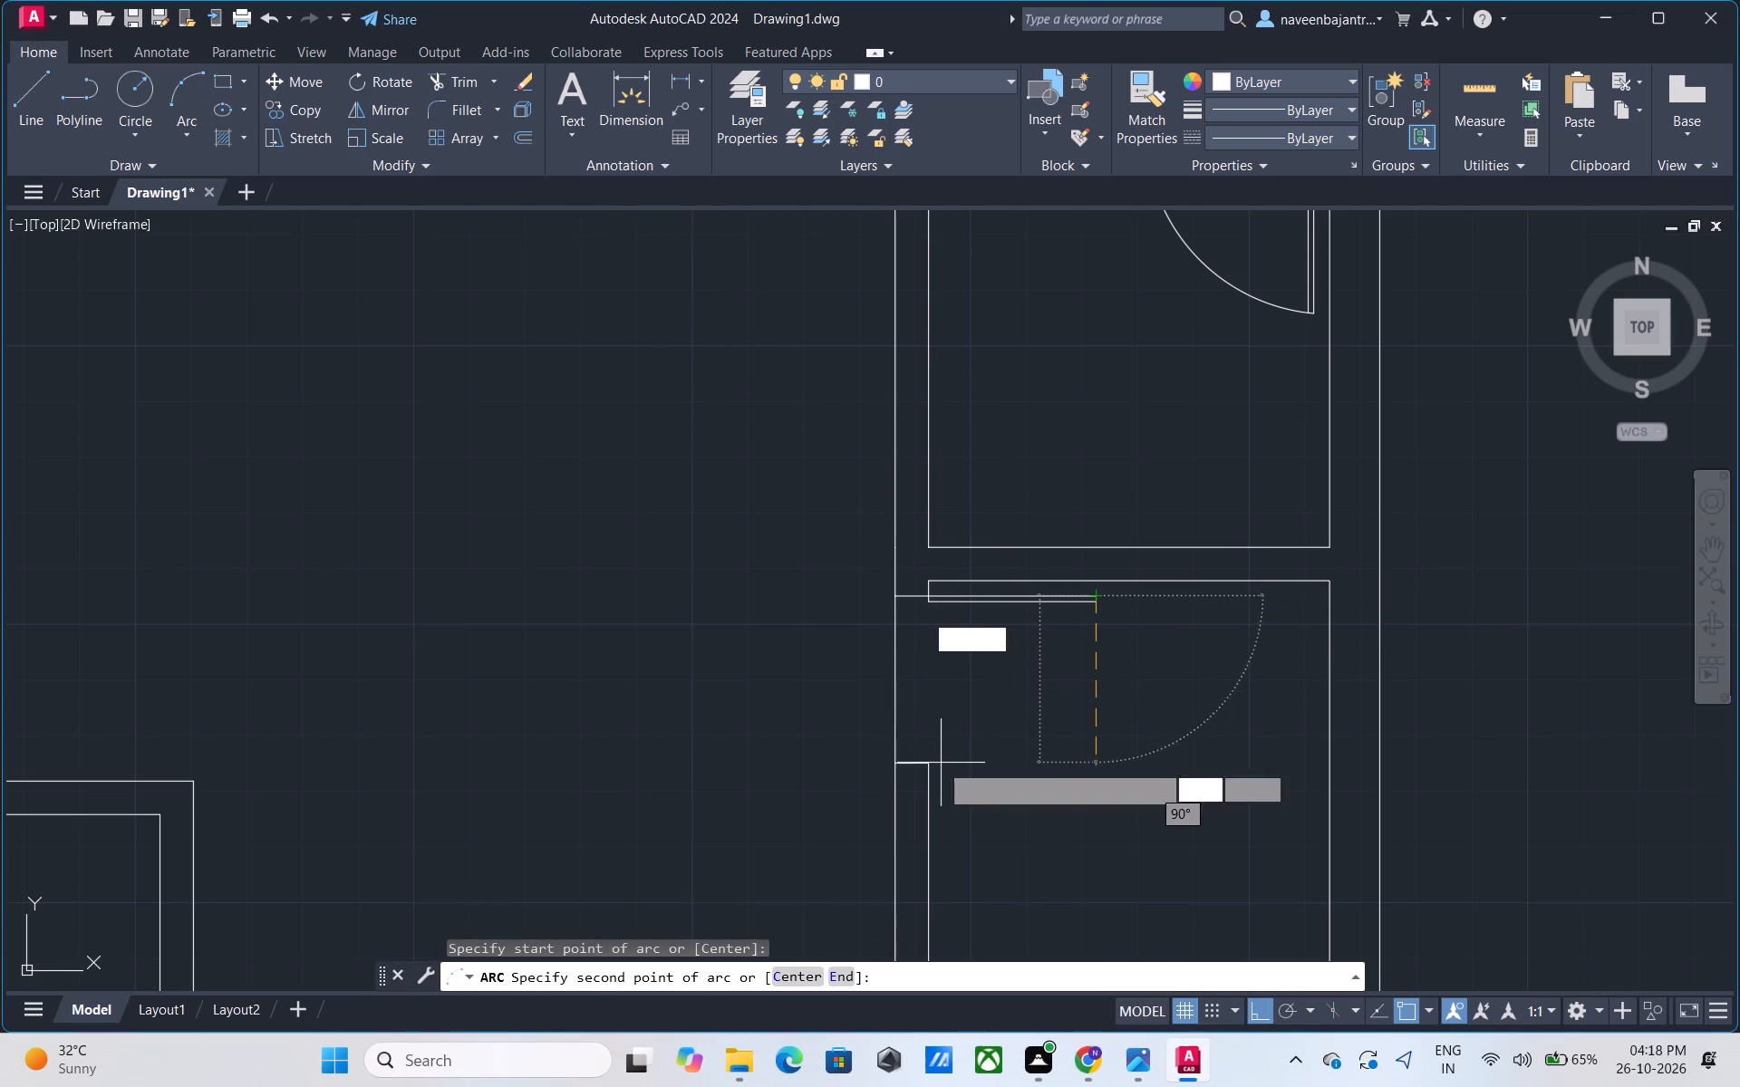
{"action": "left_click", "coordinate": [926, 767]}
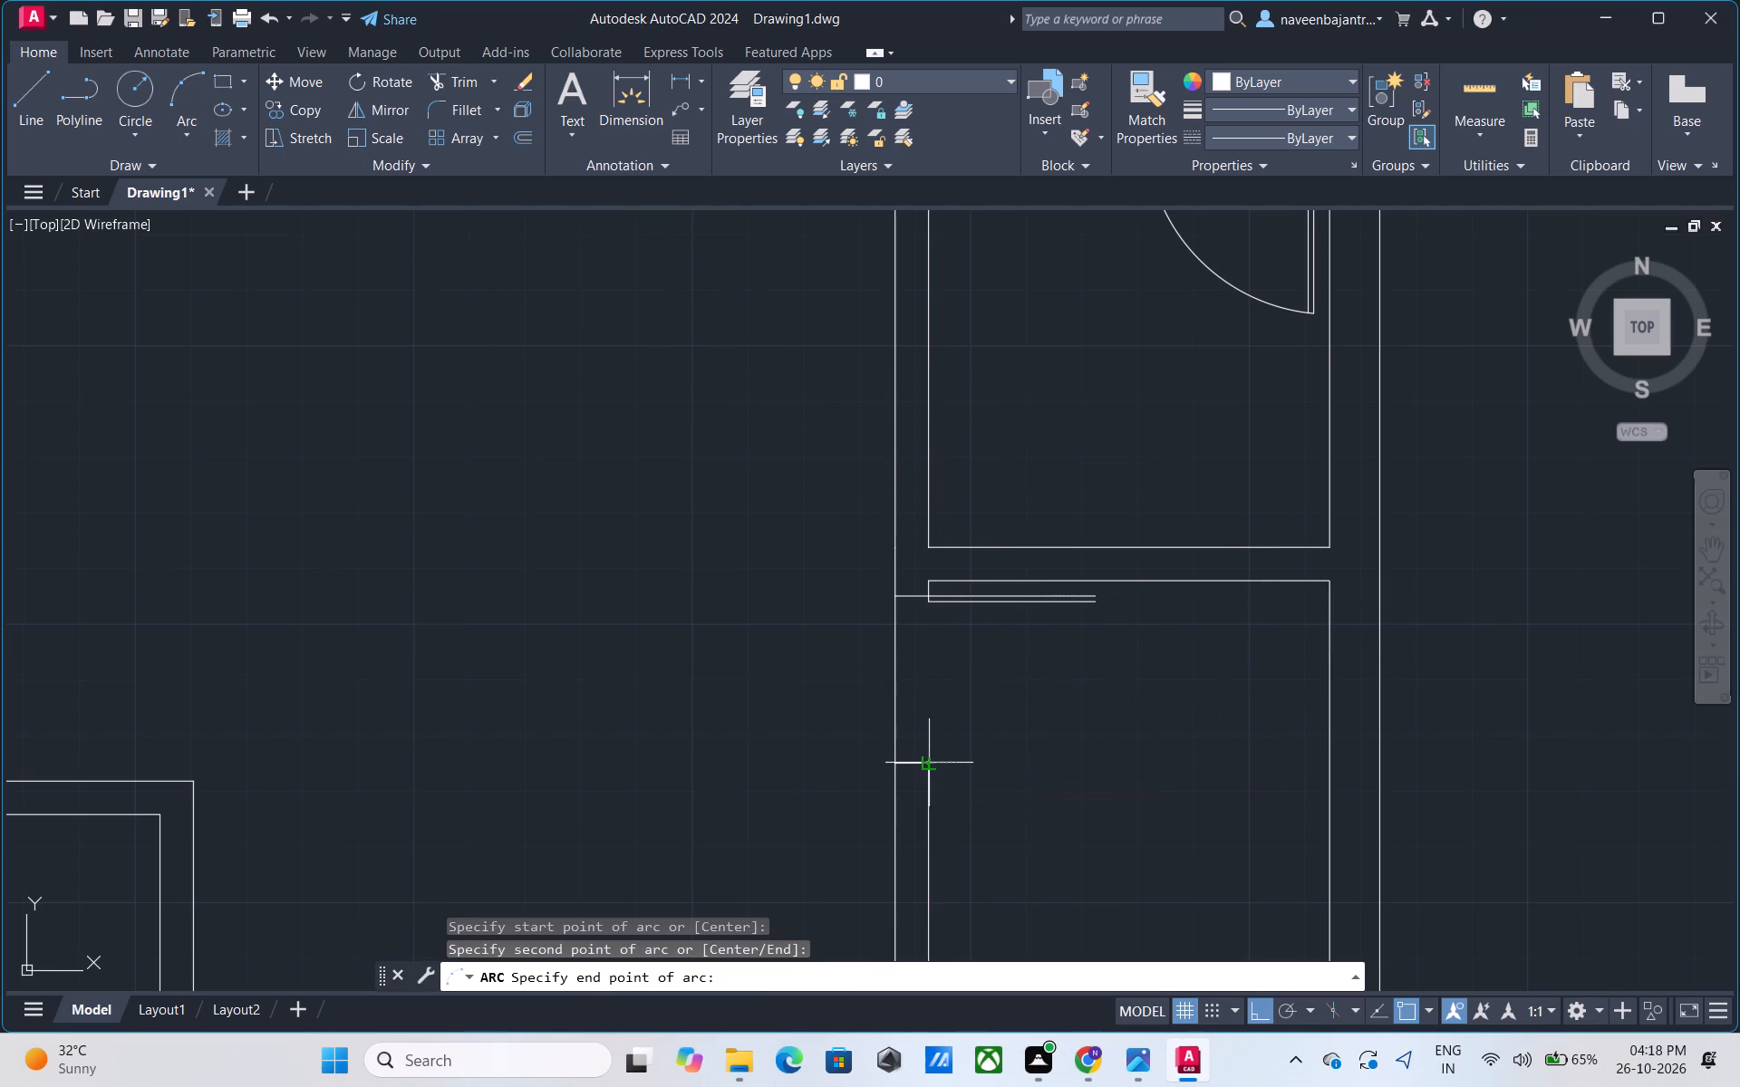
{"action": "left_click", "coordinate": [895, 767]}
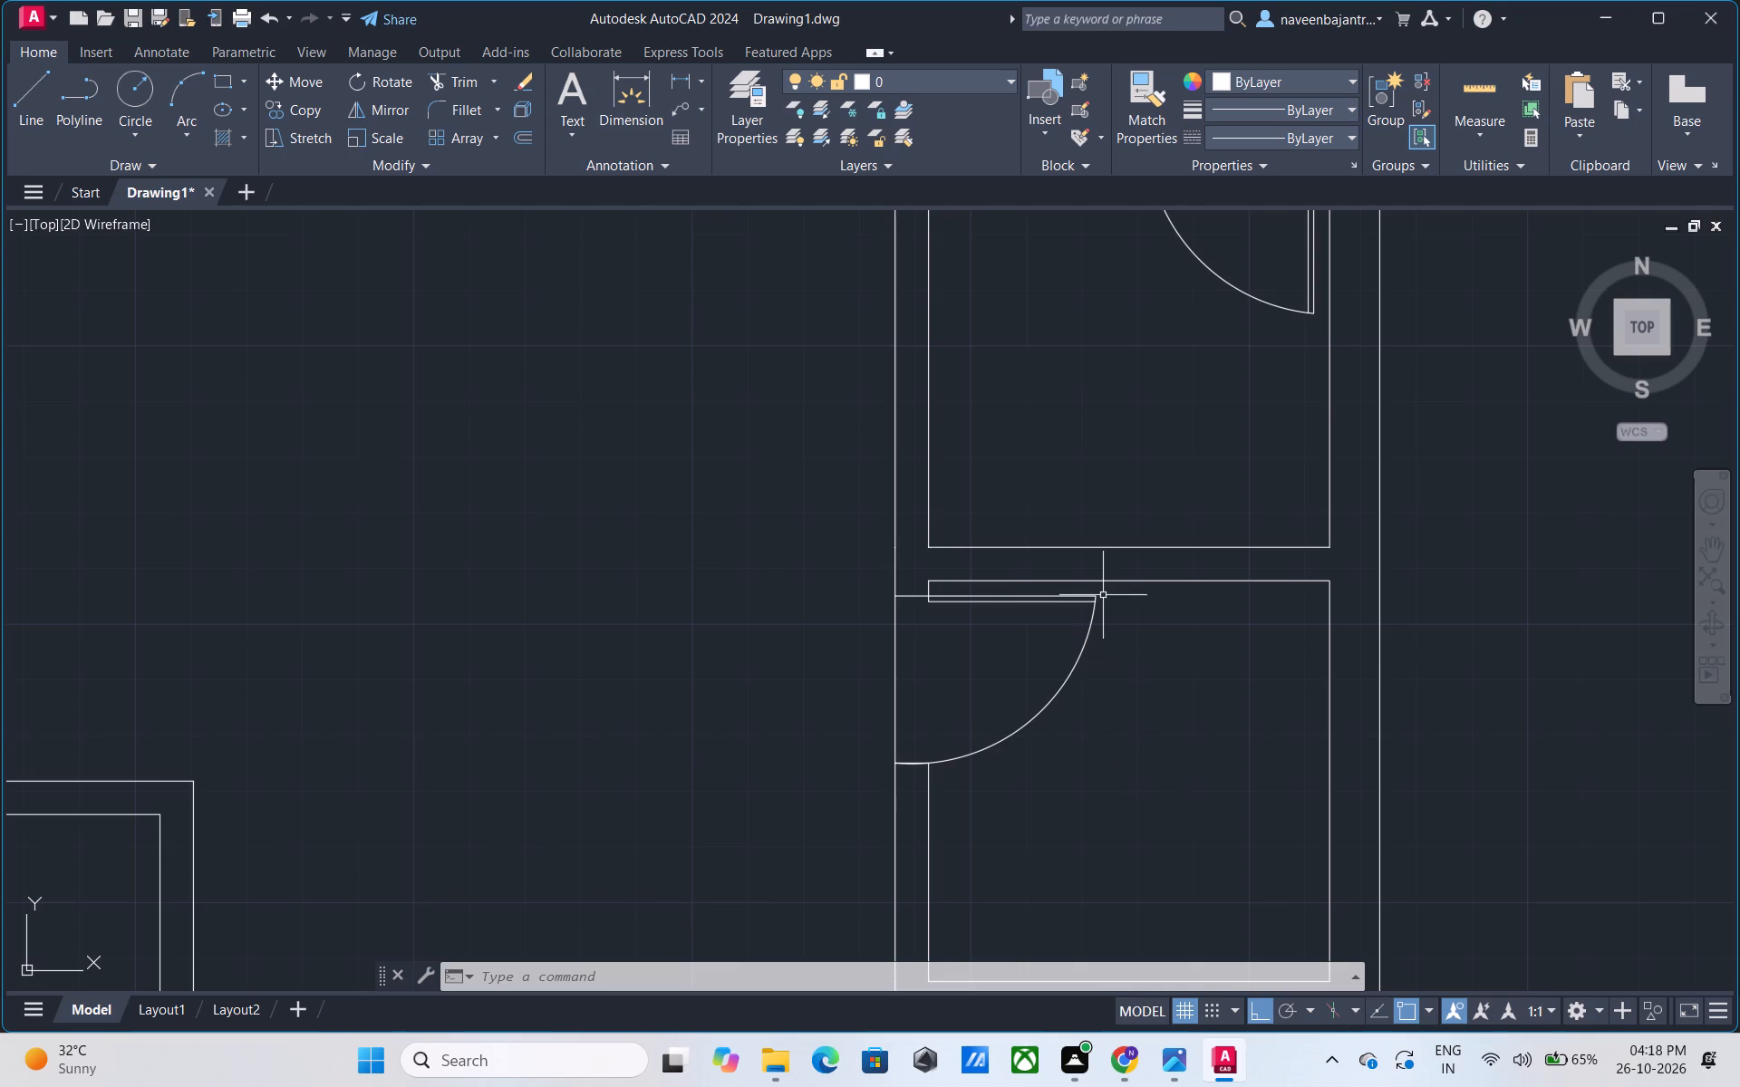
Trim the leaf's lower line where it overhangs the swing arc at the free end of the door.
{"action": "scroll", "coordinate": [1103, 595], "scroll_direction": "up", "scroll_amount": 5}
{"action": "scroll", "coordinate": [1008, 665], "scroll_direction": "up", "scroll_amount": 2}
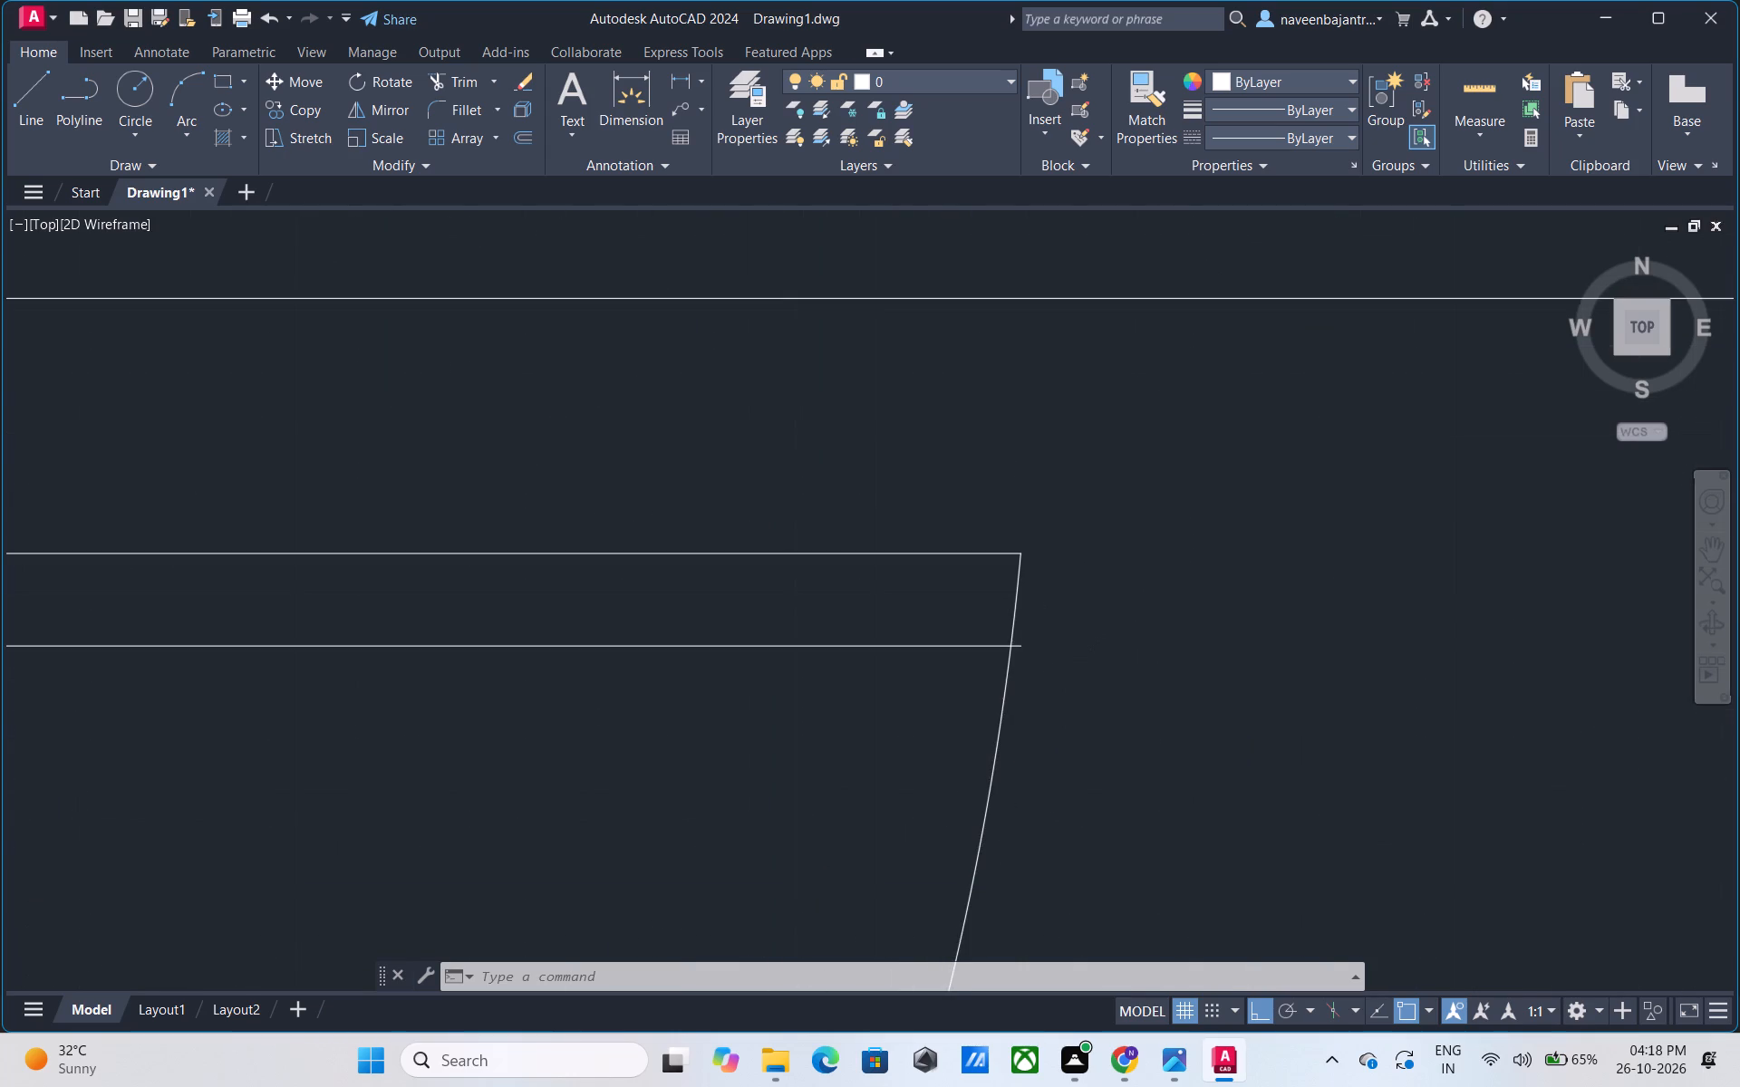
{"action": "key", "text": "Escape"}
{"action": "type", "text": "tr"}
{"action": "key", "text": "space"}
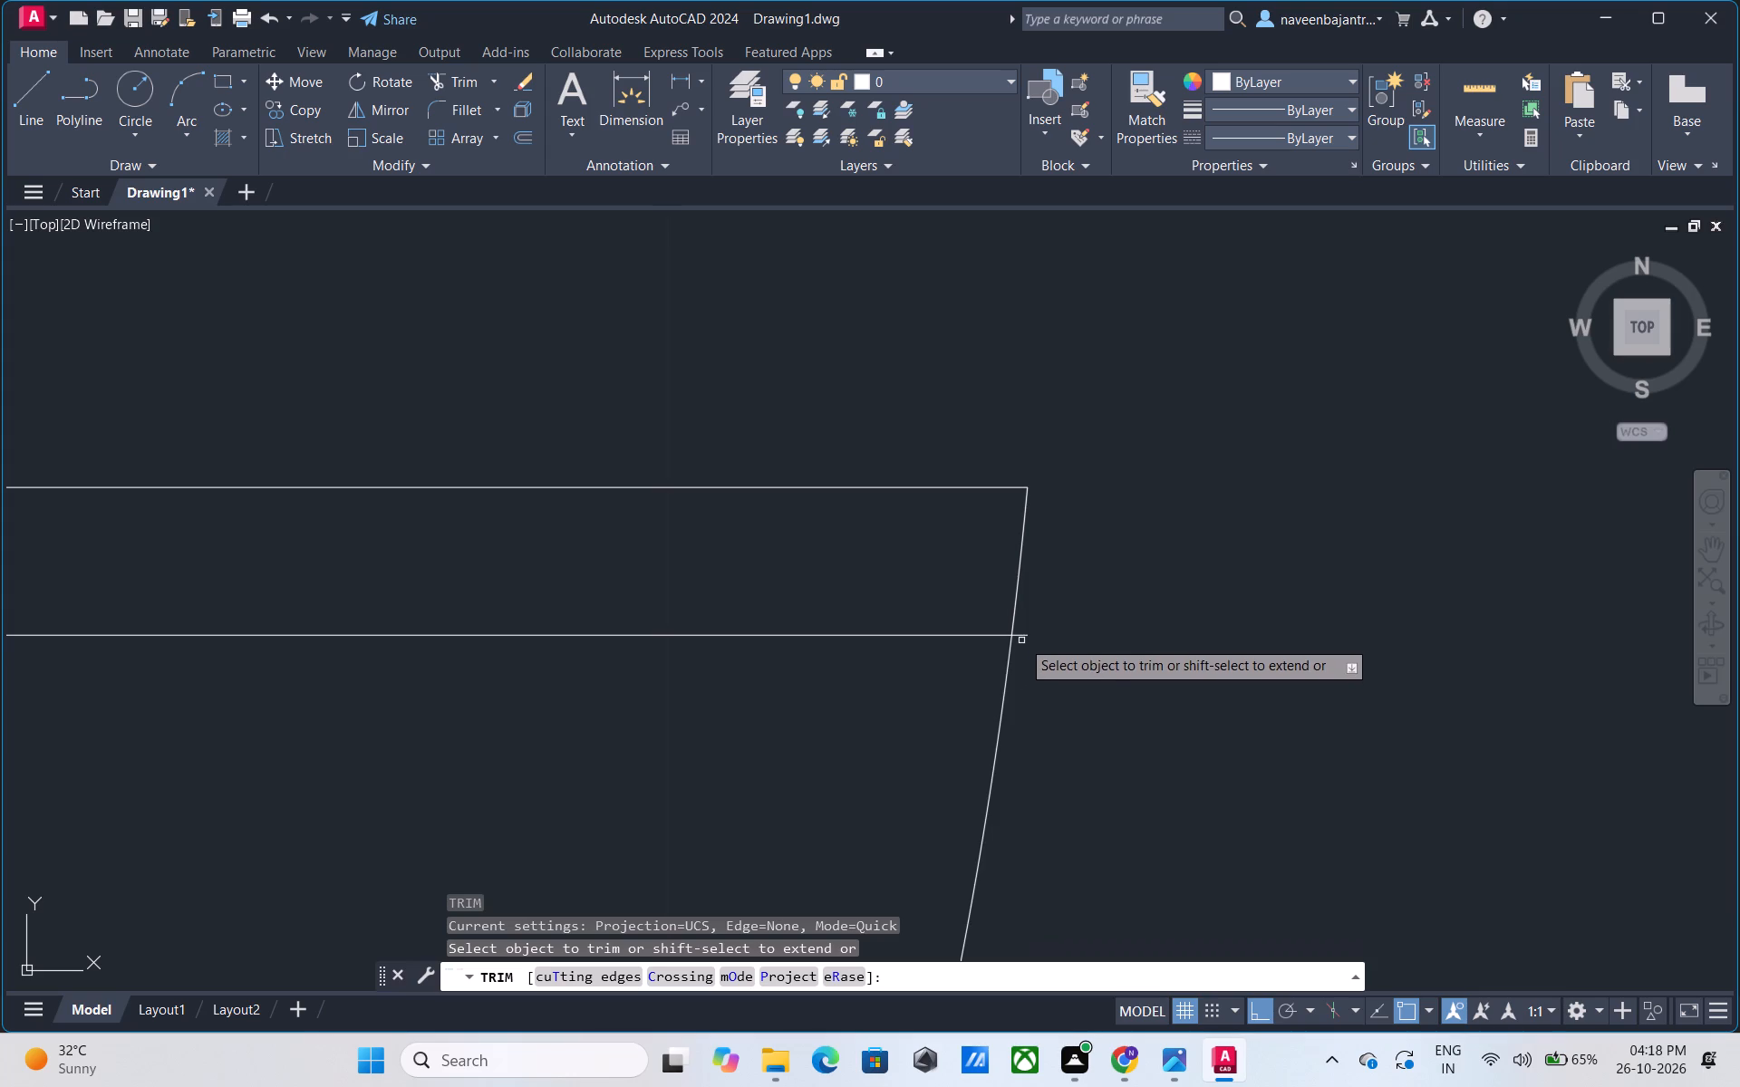
{"action": "left_click", "coordinate": [1022, 638]}
{"action": "key", "text": "Escape"}
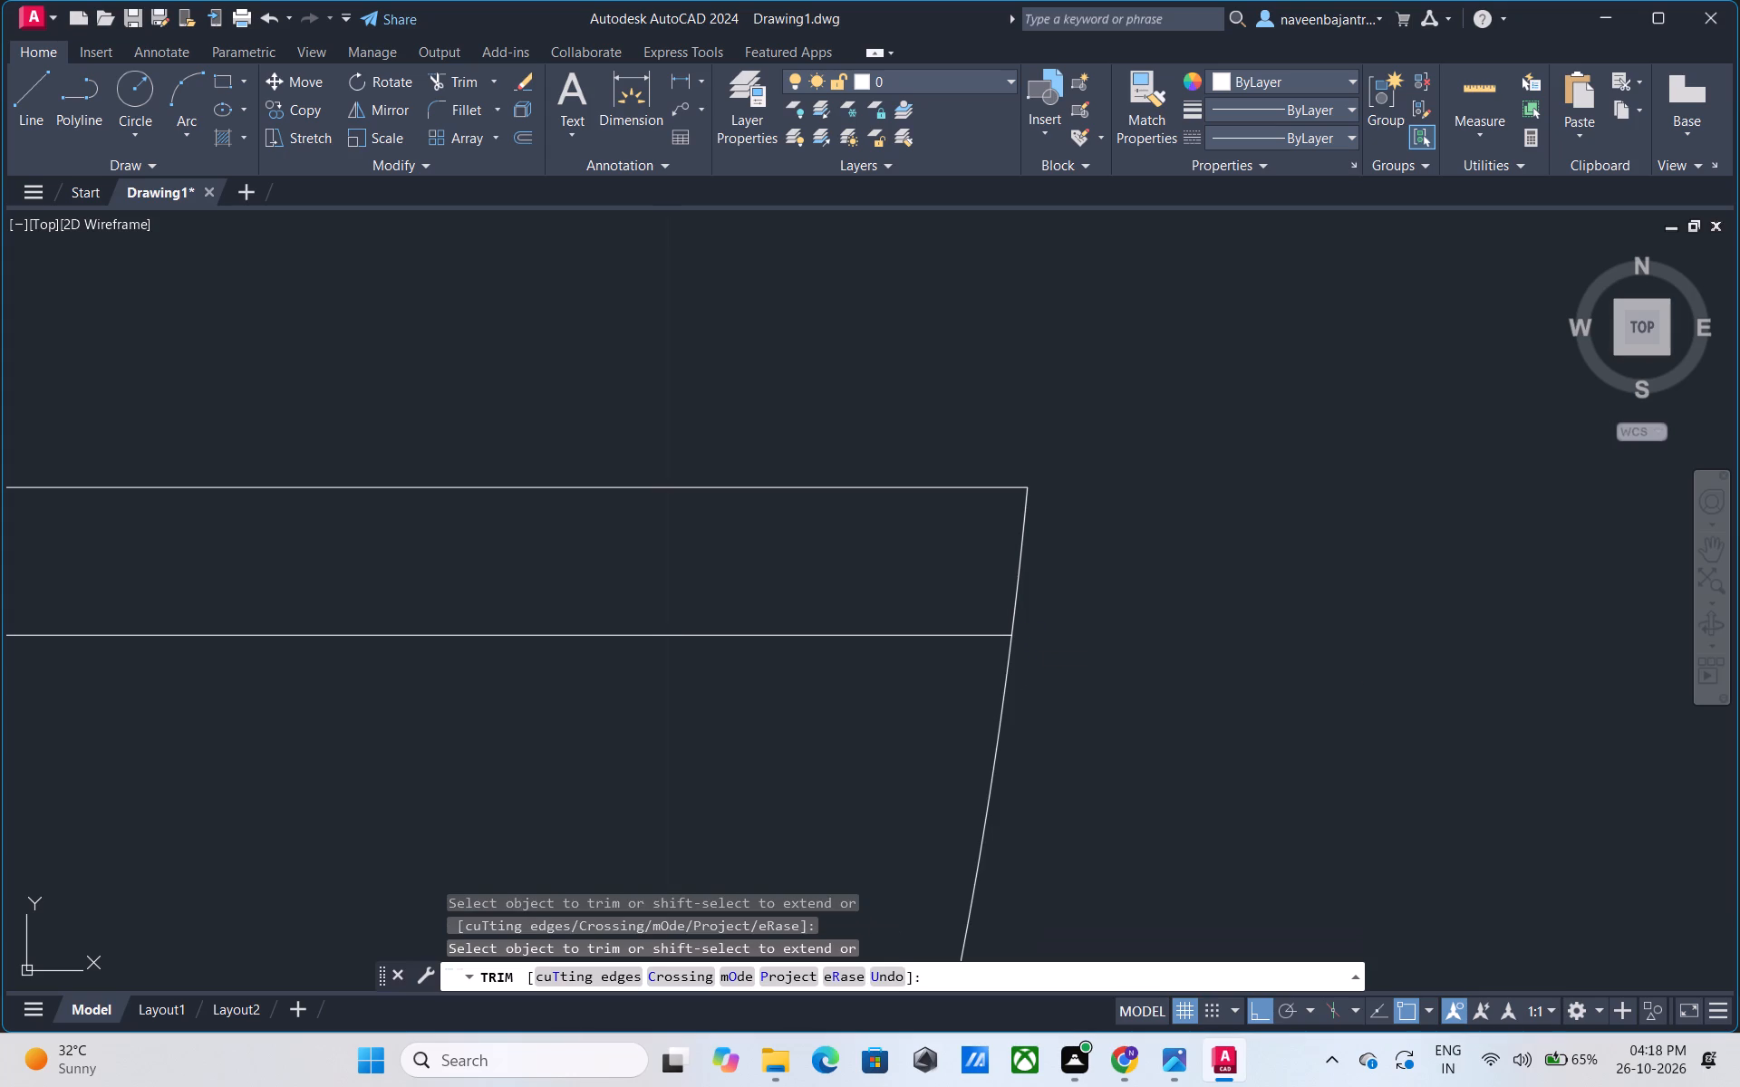
{"action": "key", "text": "Escape"}
{"action": "scroll", "coordinate": [1022, 638], "scroll_direction": "down", "scroll_amount": 5}
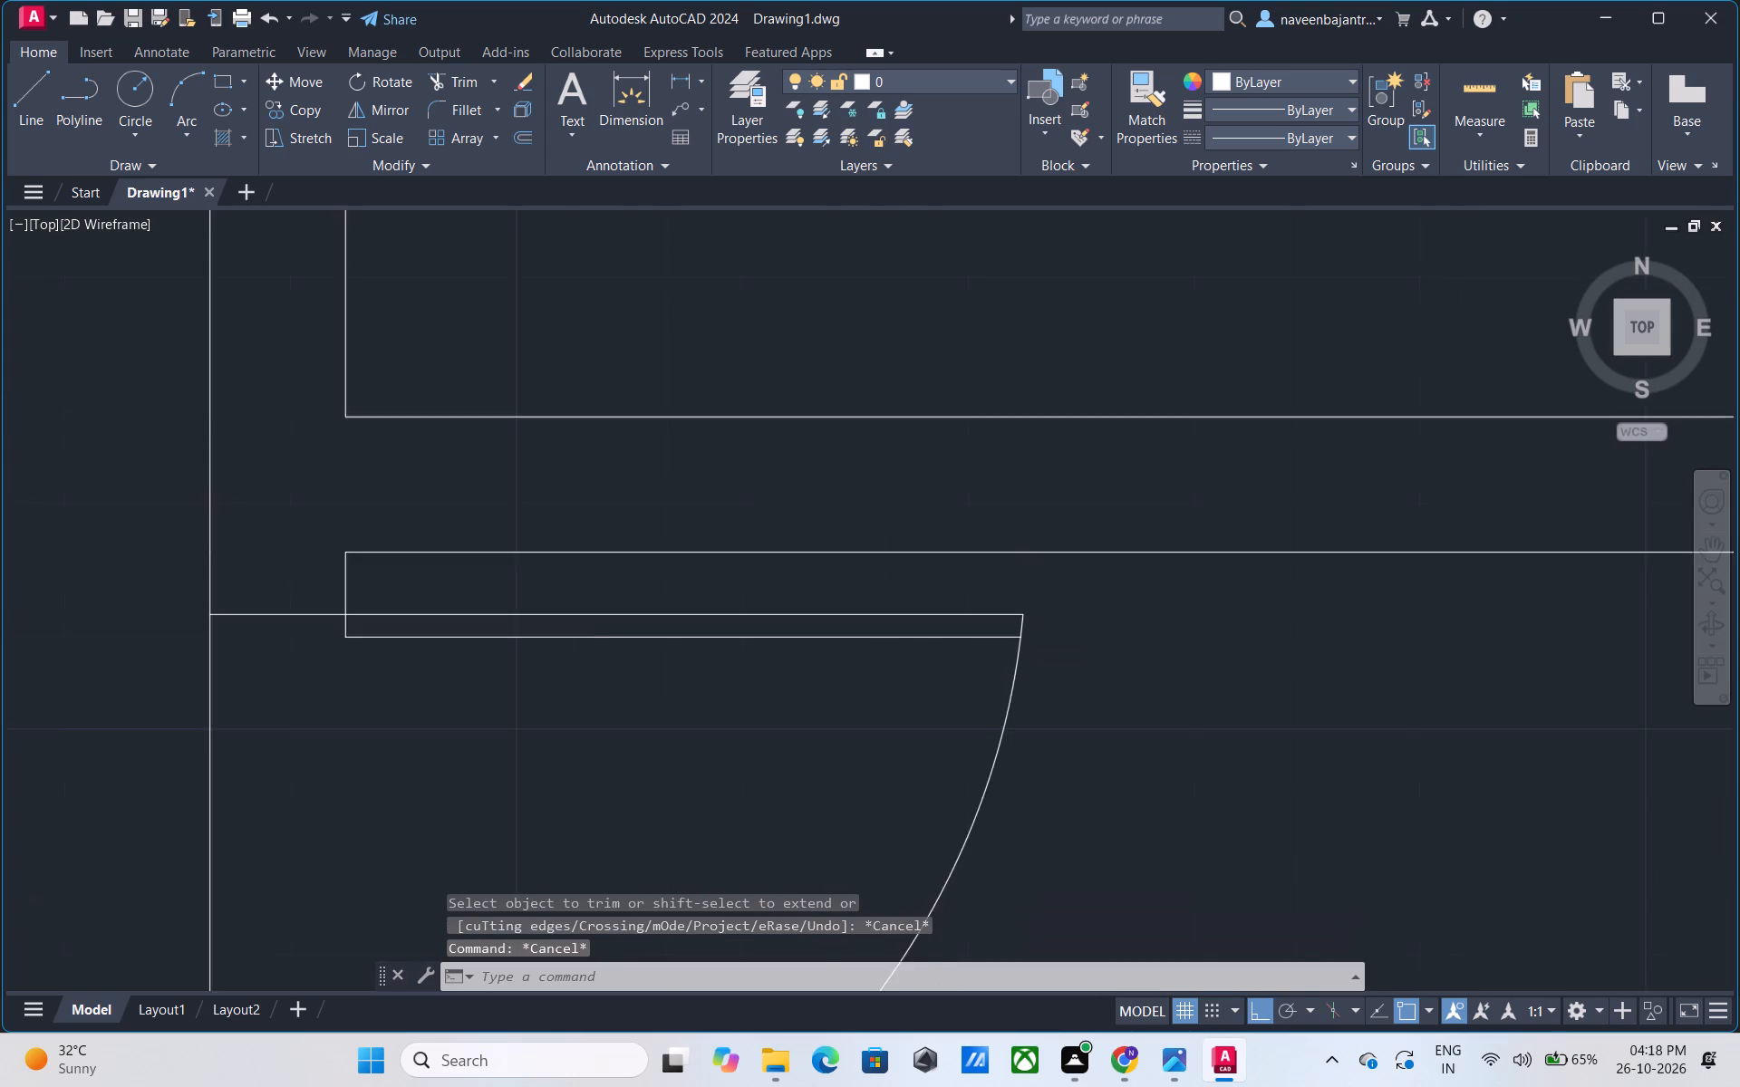
Draw a horizontal jamb line across the right wall of the left-side middle room, just below its upper inner corner.
{"action": "scroll", "coordinate": [1022, 638], "scroll_direction": "down", "scroll_amount": 4}
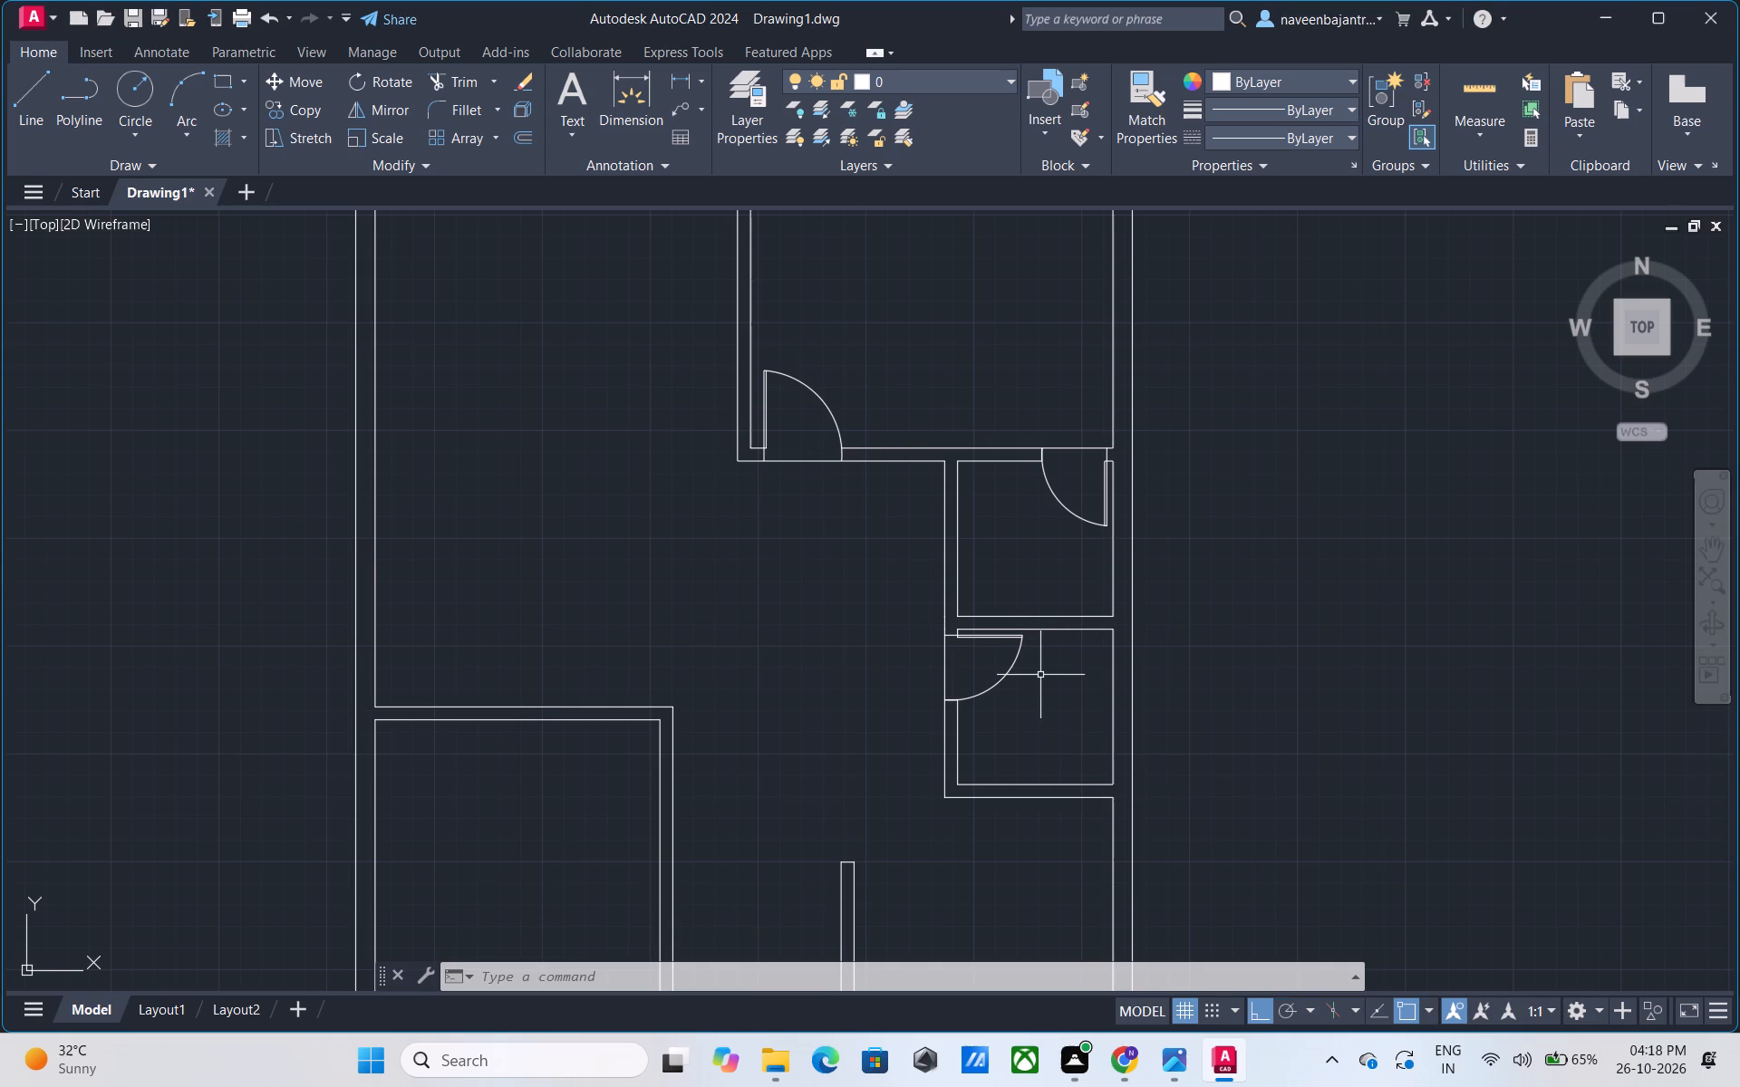
{"action": "middle_click_drag", "start_coordinate": [1040, 678], "coordinate": [1089, 579]}
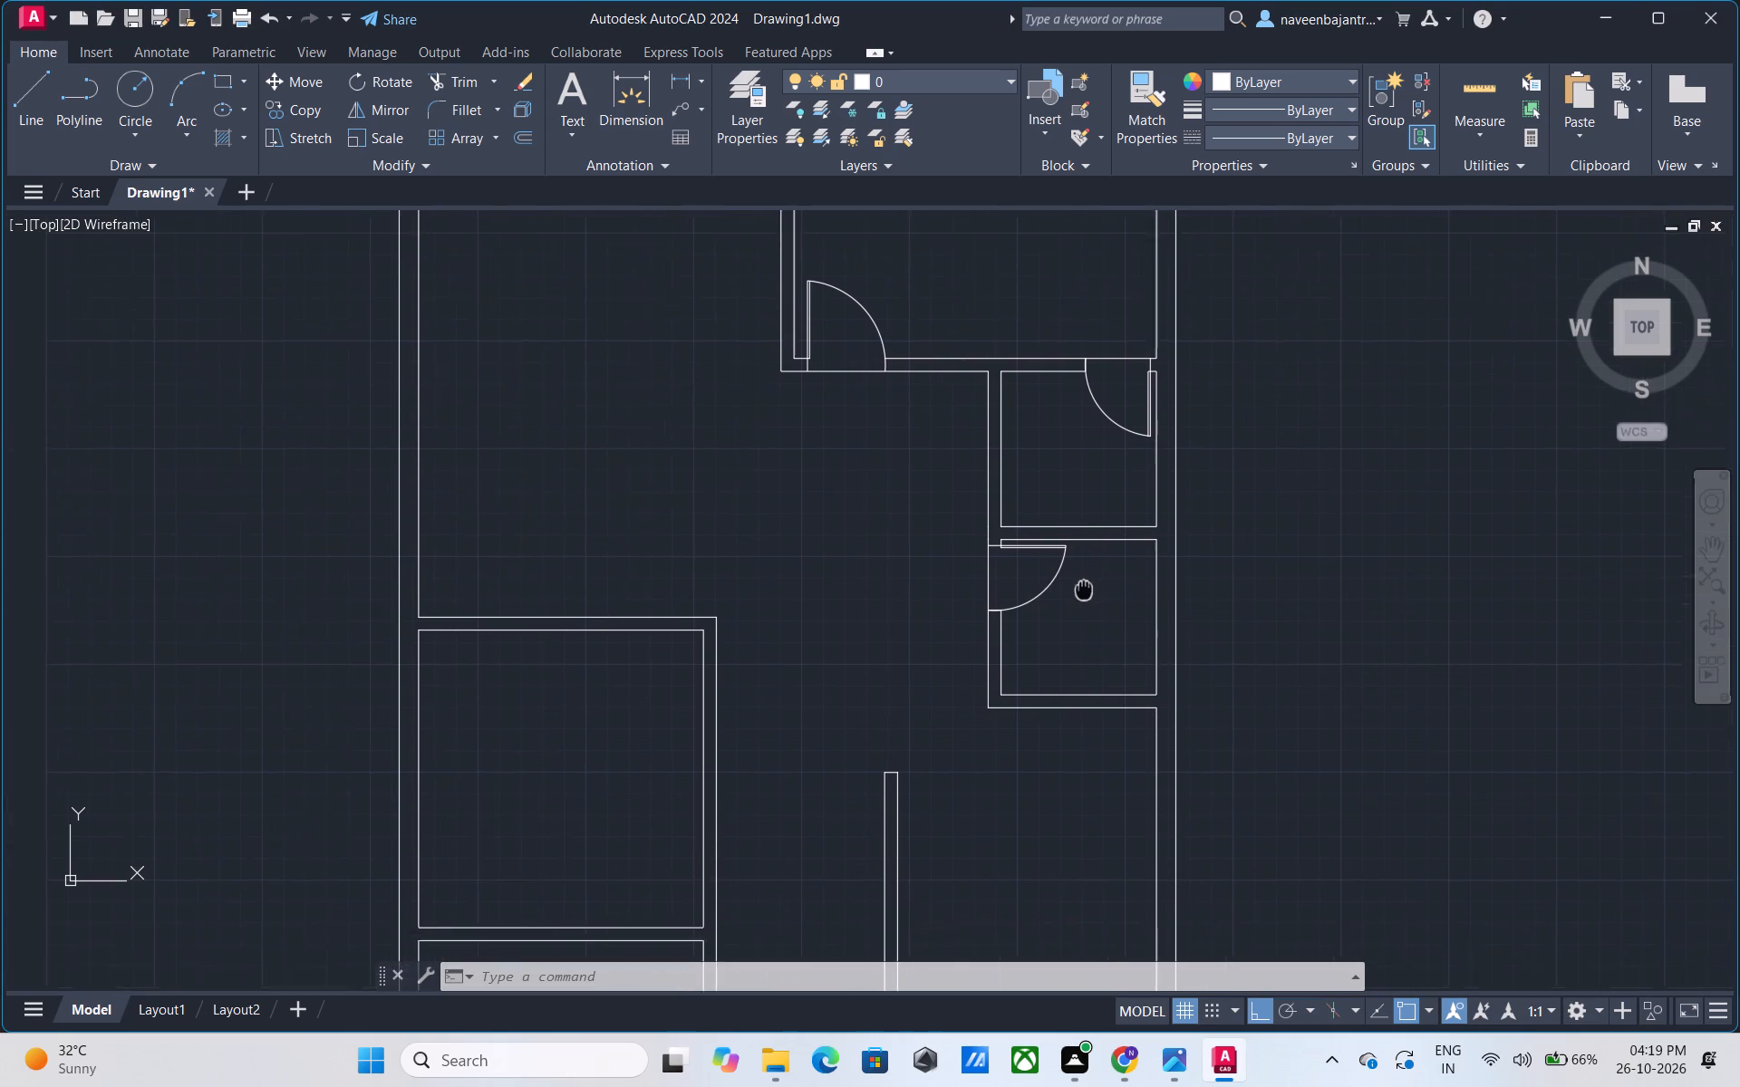
{"action": "middle_click_drag", "start_coordinate": [1089, 579], "coordinate": [1220, 472]}
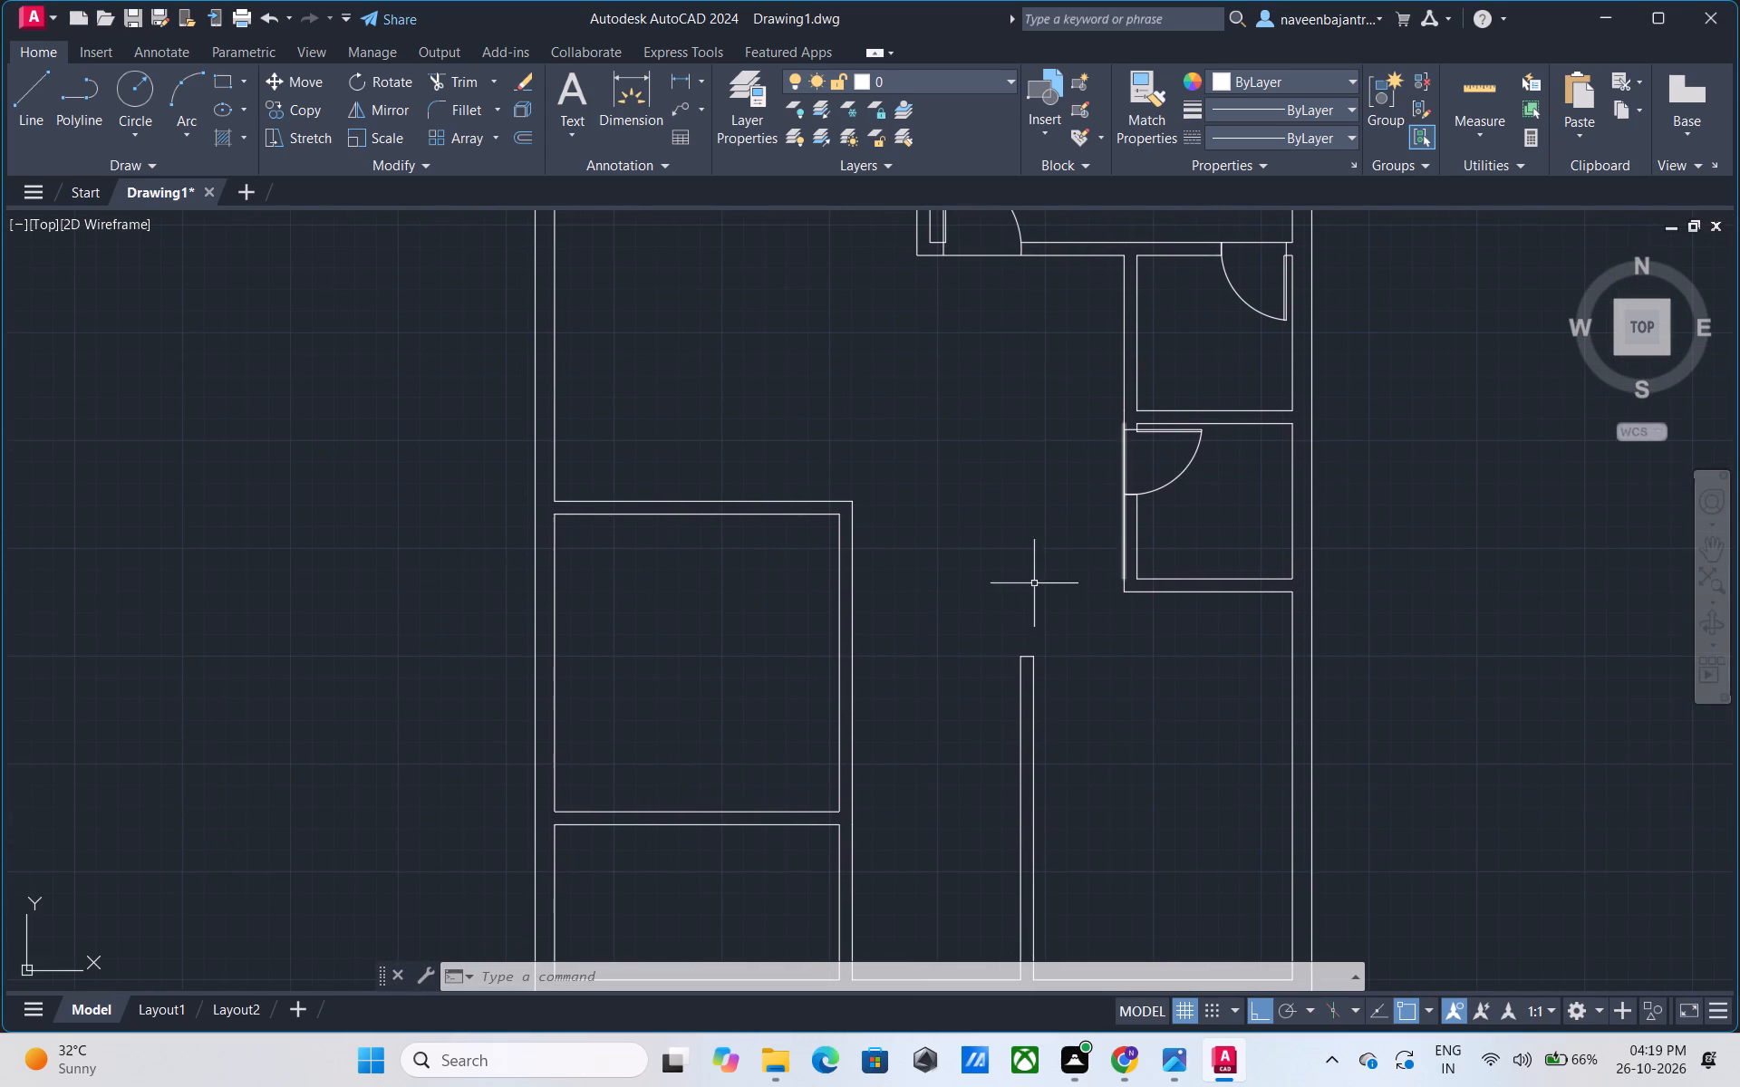
{"action": "scroll", "coordinate": [822, 512], "scroll_direction": "up", "scroll_amount": 2}
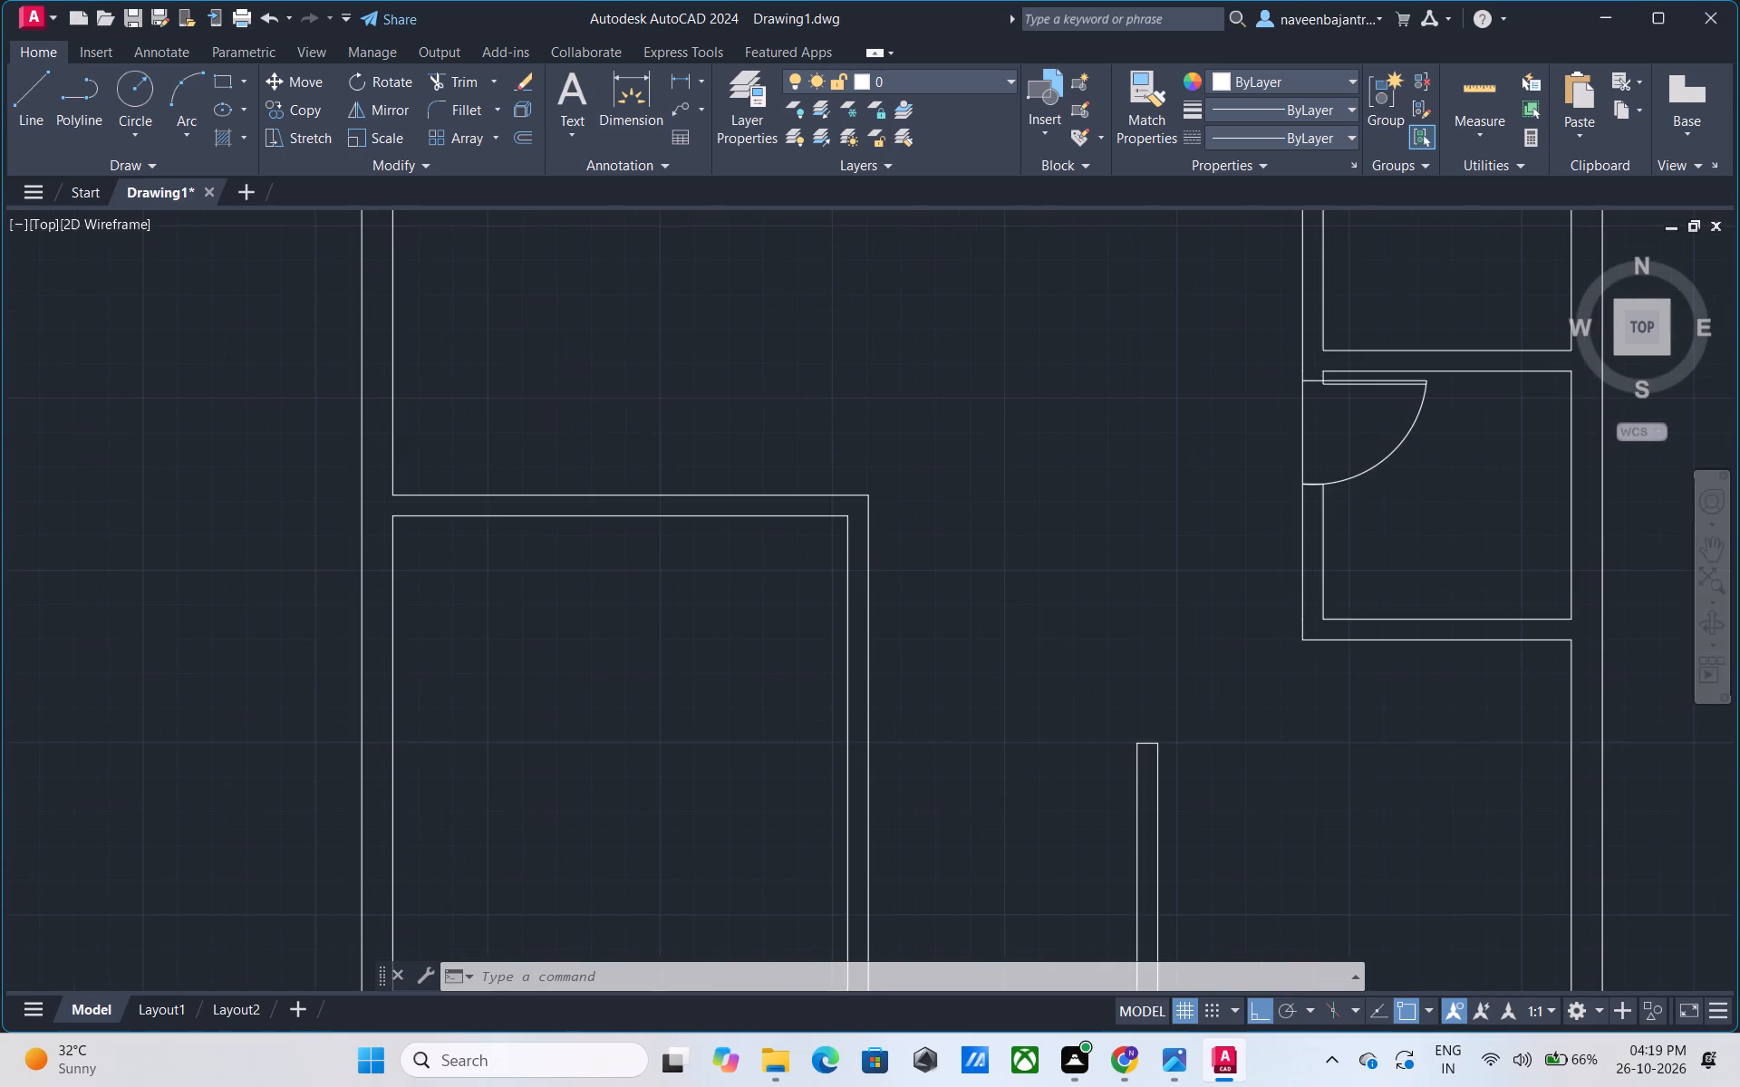
{"action": "key", "text": "Escape"}
{"action": "type", "text": "l"}
{"action": "key", "text": "space"}
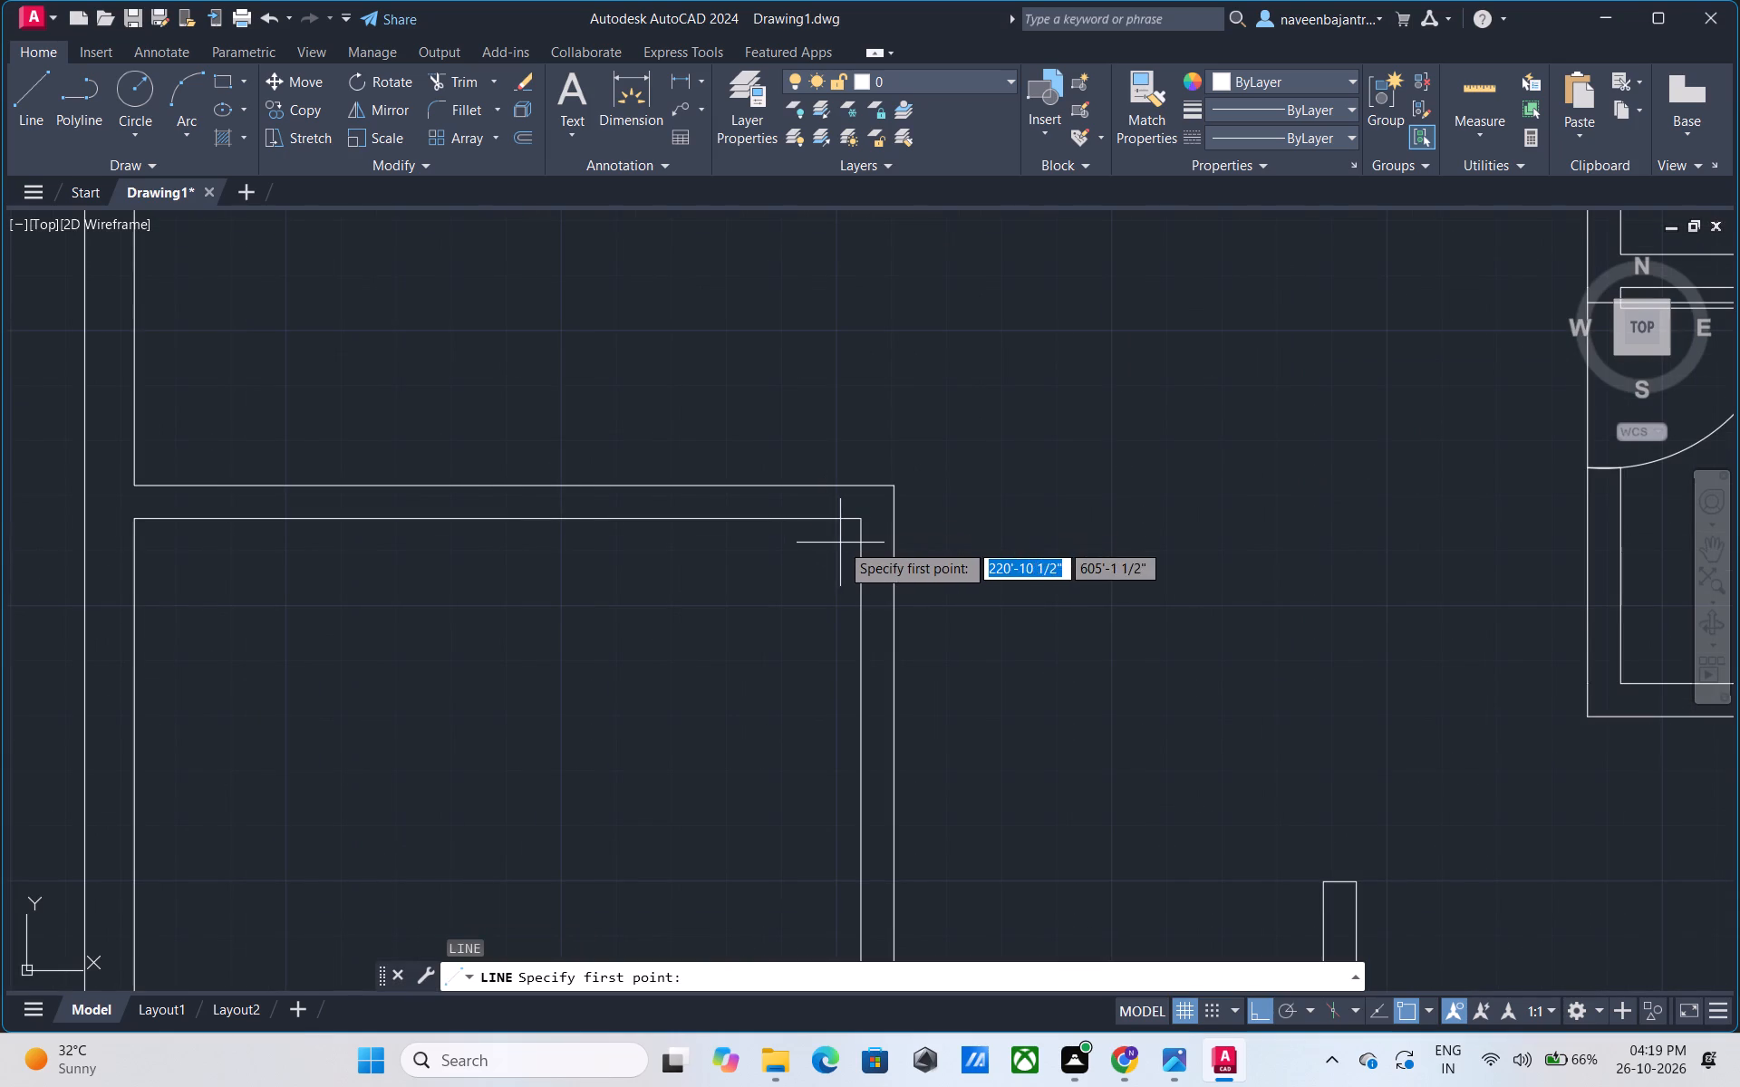
{"action": "left_click", "coordinate": [844, 532]}
{"action": "left_click", "coordinate": [954, 529]}
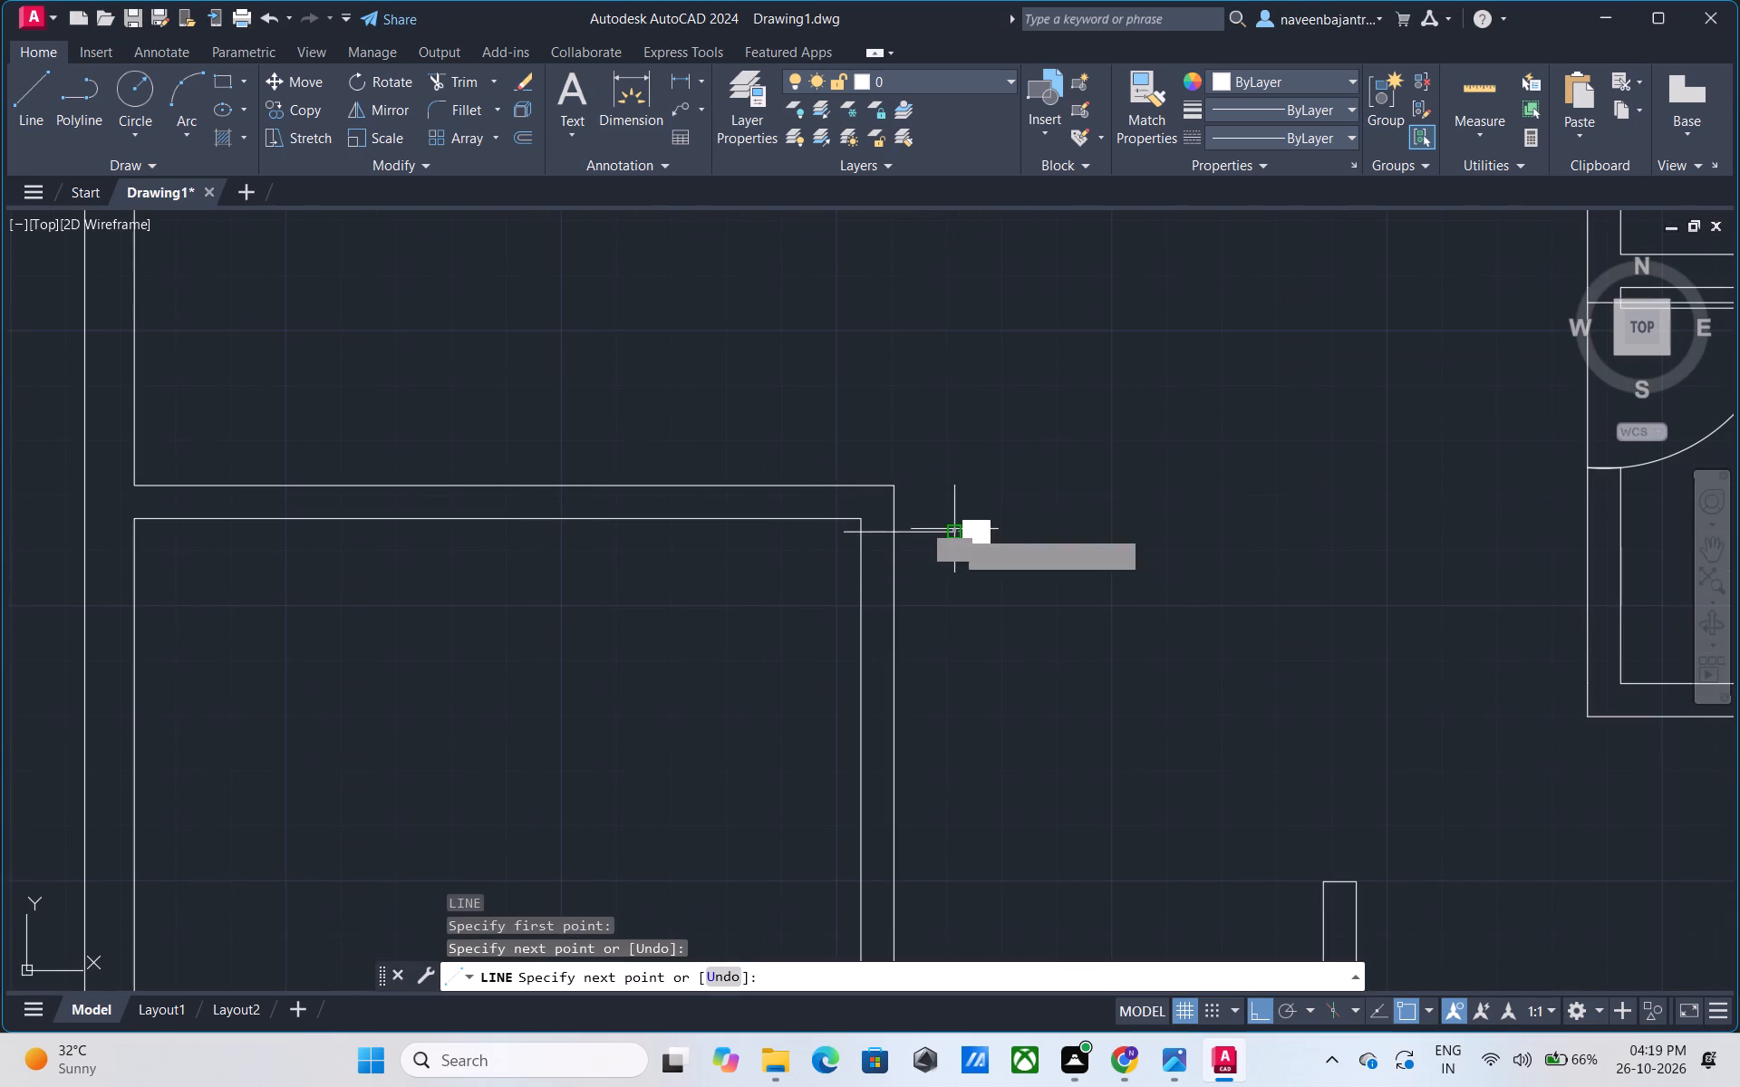
{"action": "key", "text": "Escape"}
Trim both overhanging ends of the new jamb line back to the wall's inner and outer faces.
{"action": "type", "text": "tr"}
{"action": "key", "text": "space"}
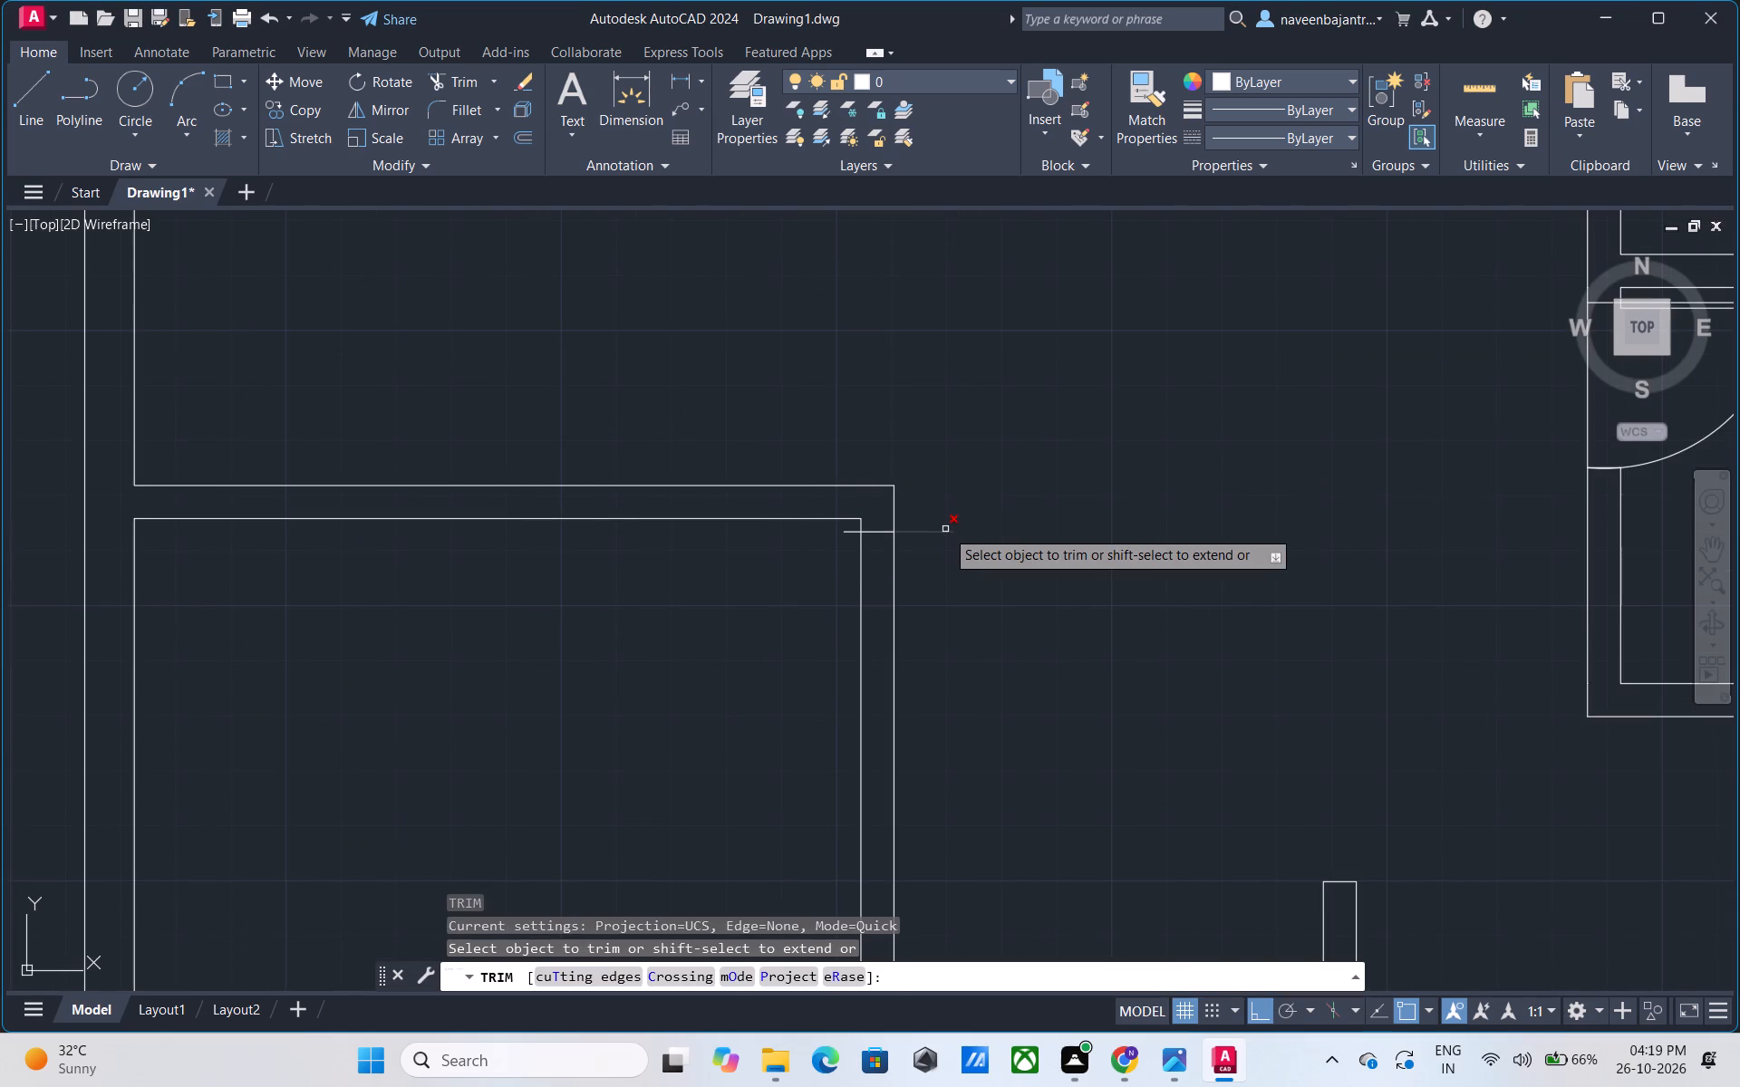
{"action": "left_click", "coordinate": [944, 529]}
{"action": "left_click", "coordinate": [854, 534]}
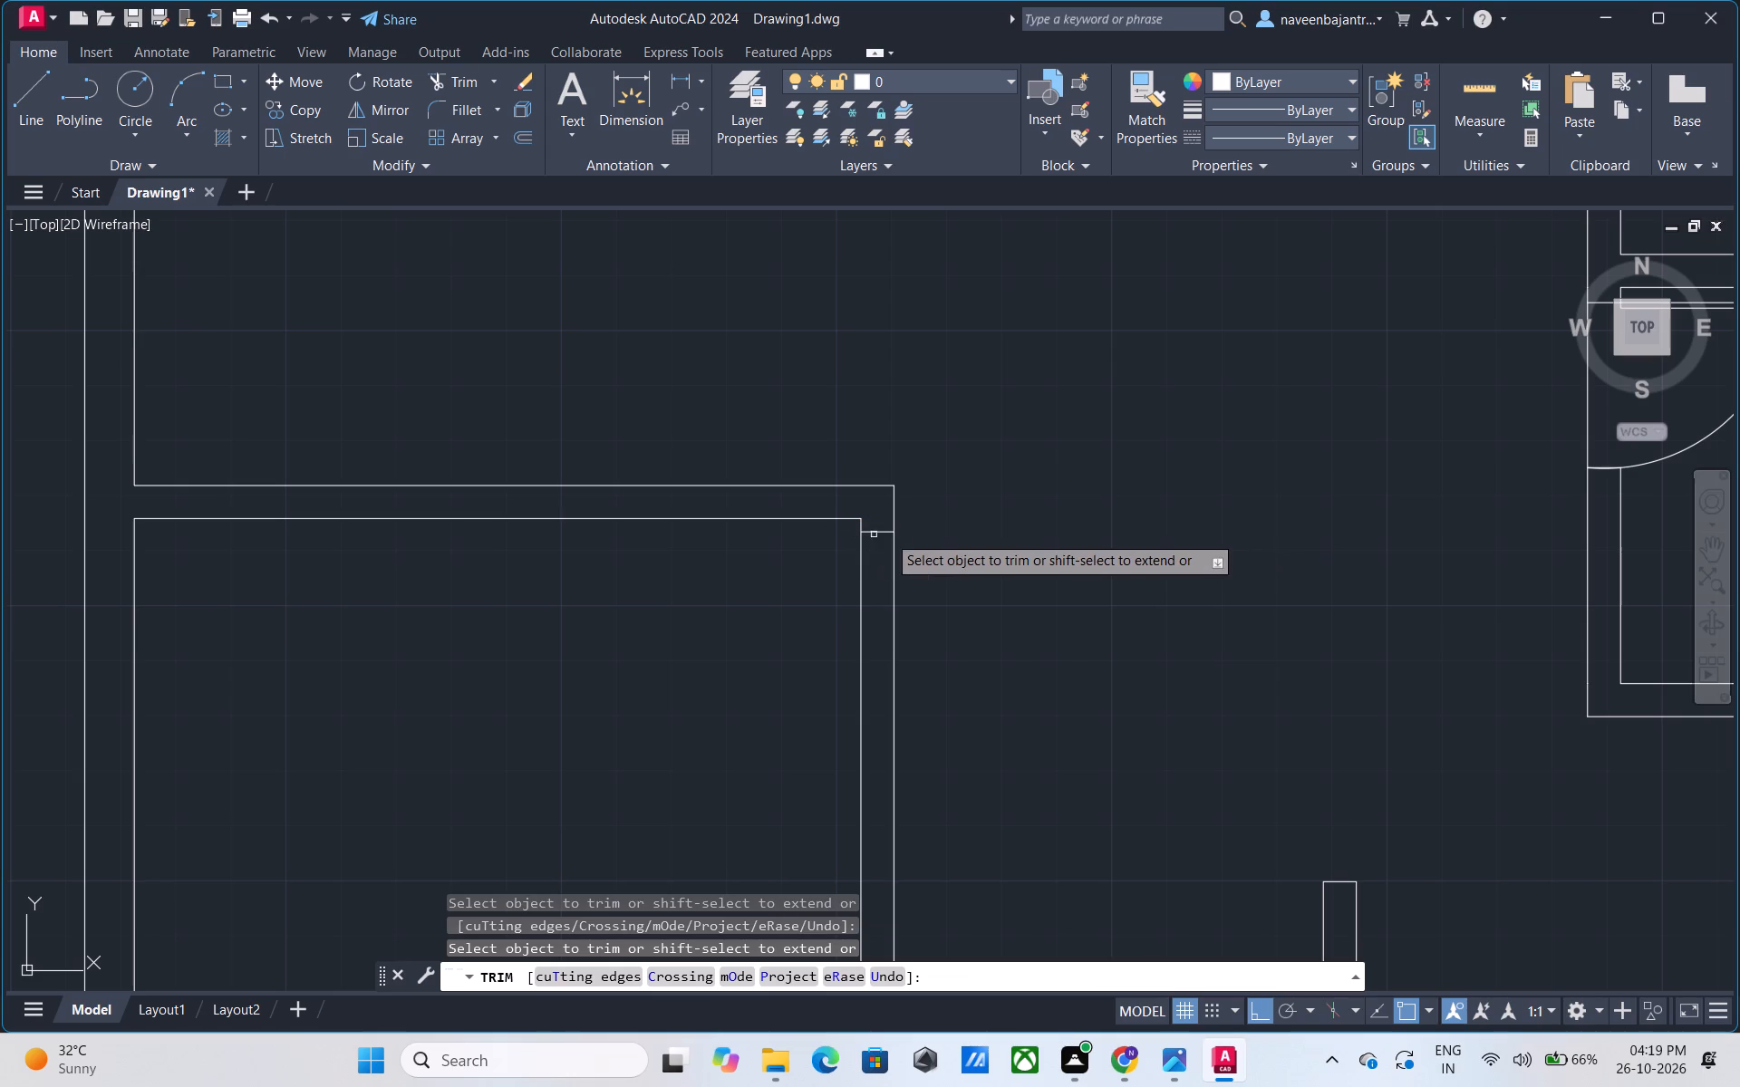
{"action": "key", "text": "Escape"}
{"action": "key", "text": "Escape"}
Draw a 3' door leaf line from the jamb's inner end horizontally leftward into the middle room.
{"action": "type", "text": "l"}
{"action": "key", "text": "space"}
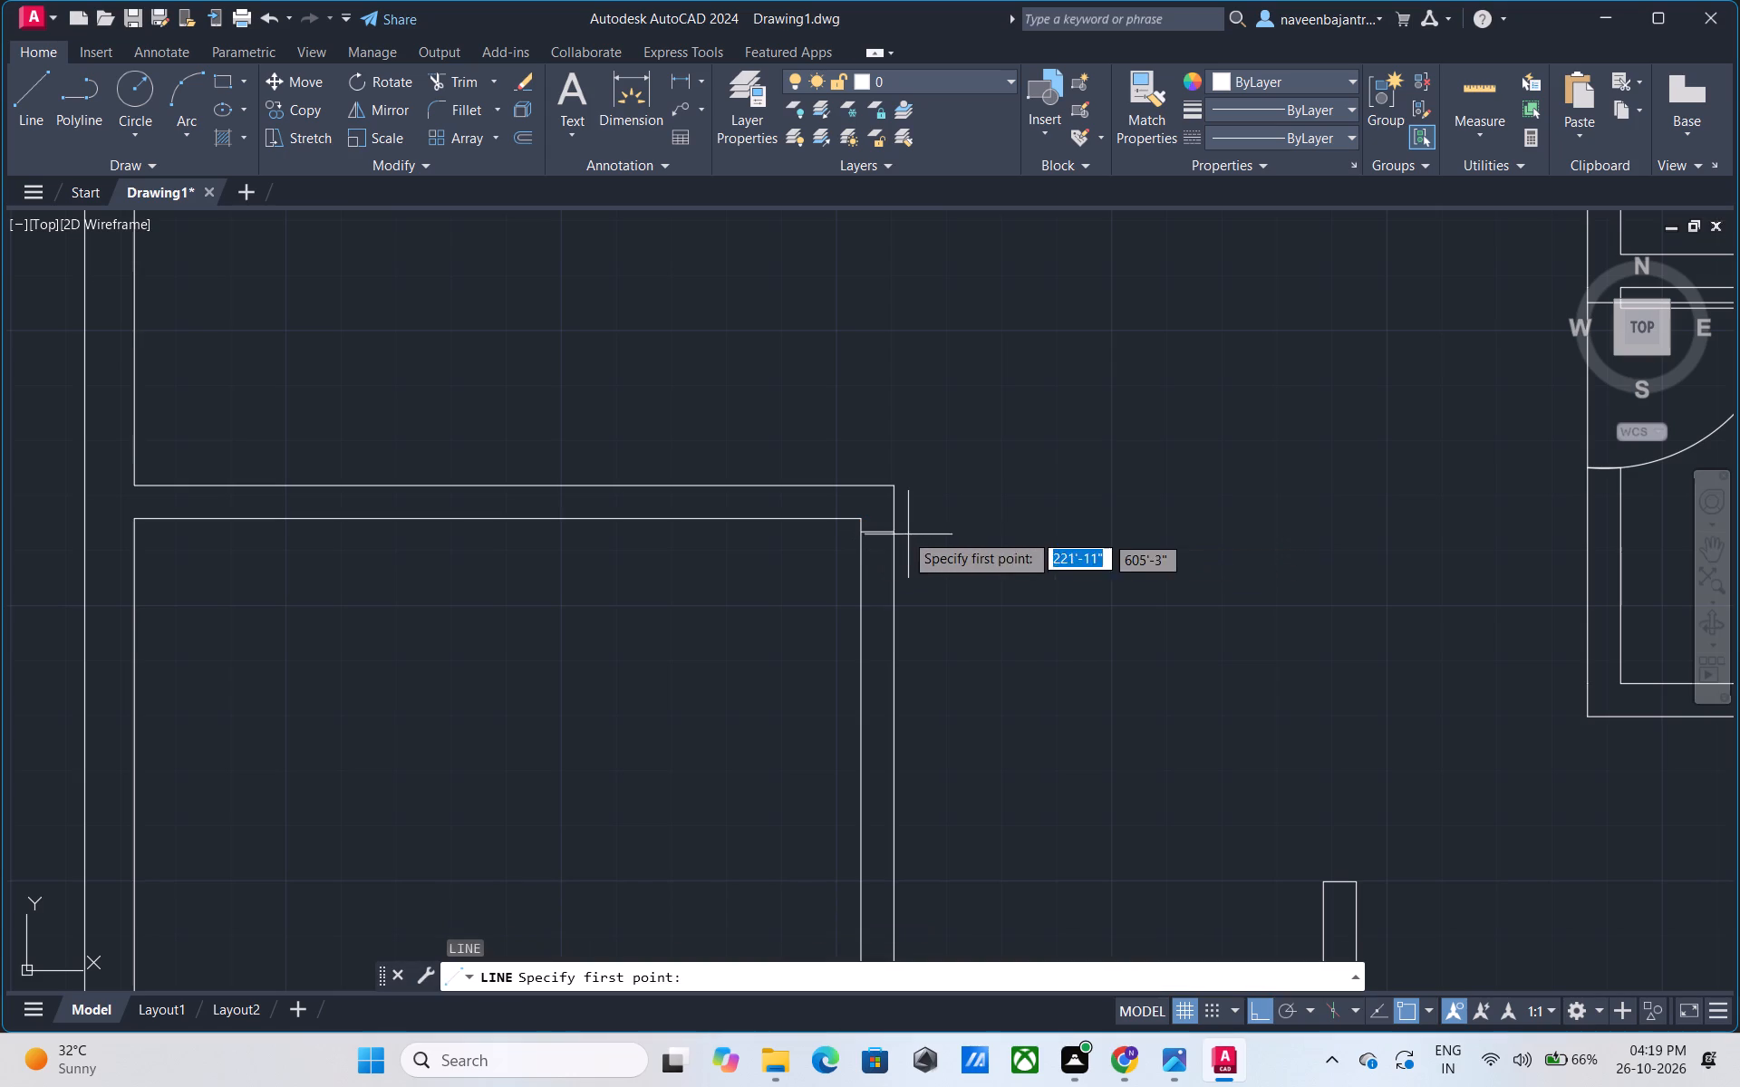
{"action": "left_click", "coordinate": [865, 530]}
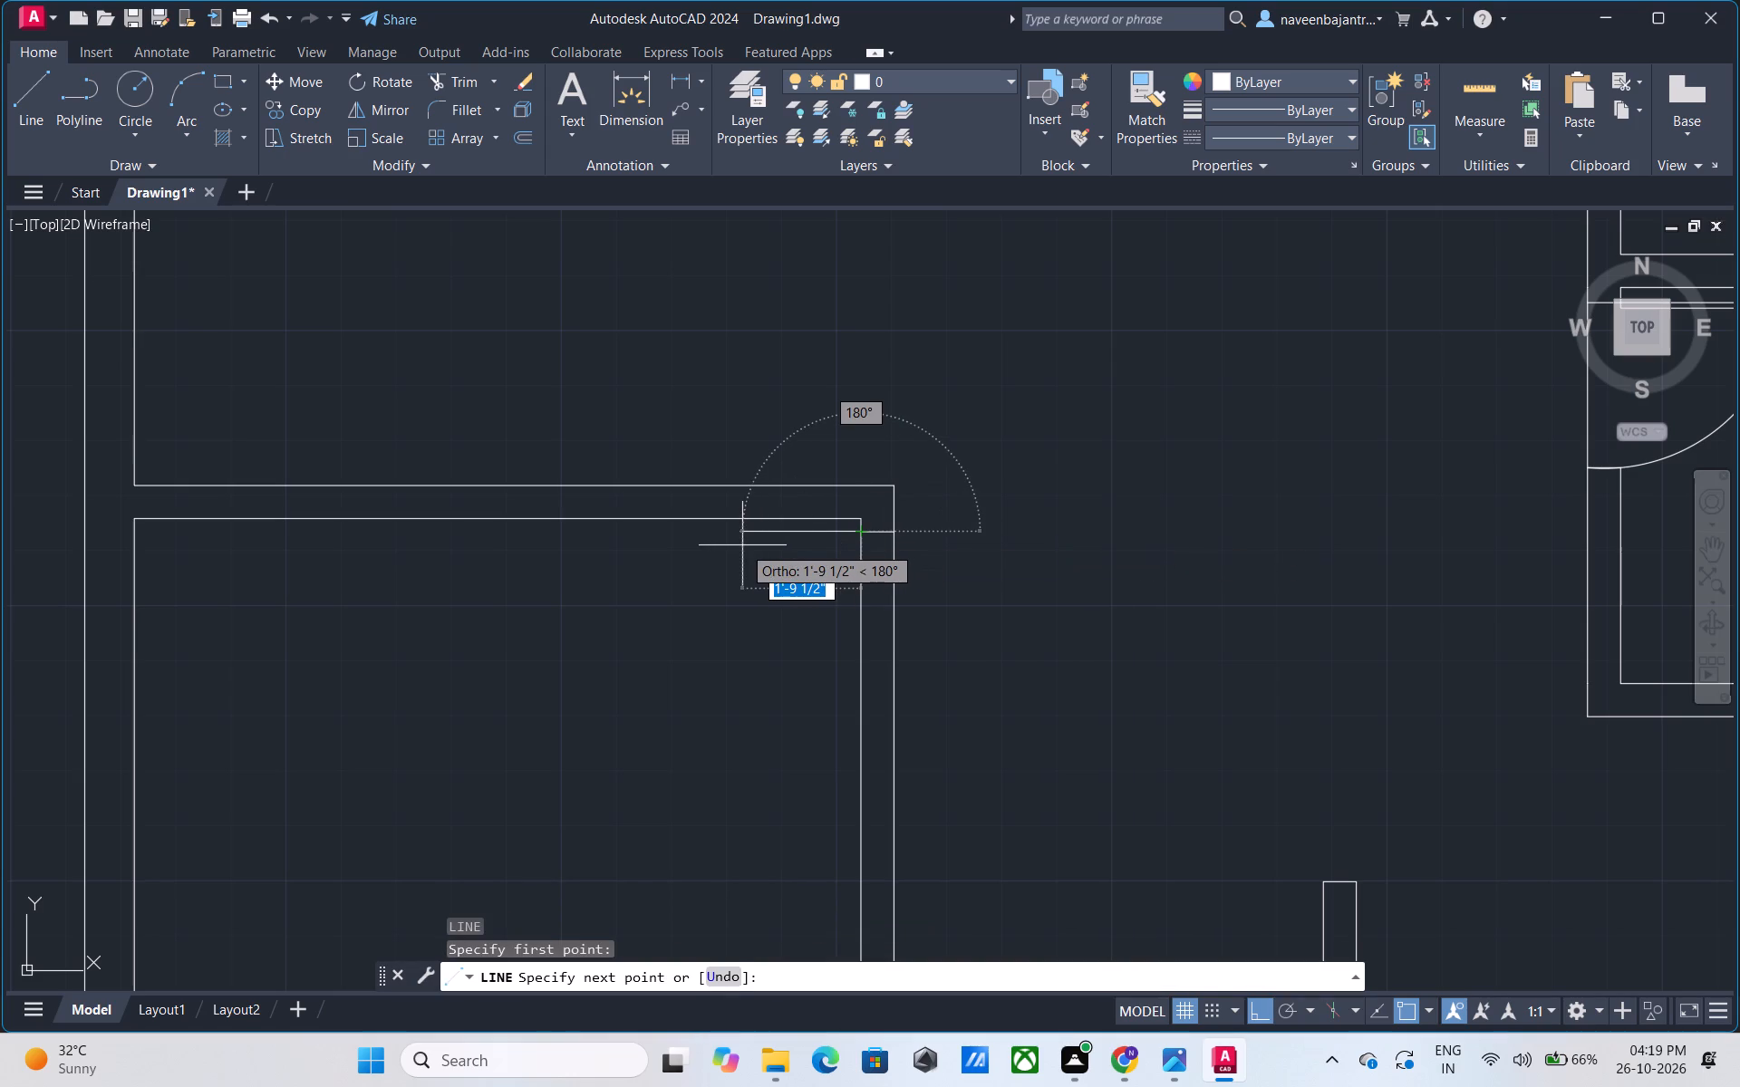
{"action": "type", "text": "3'"}
{"action": "key", "text": "Return"}
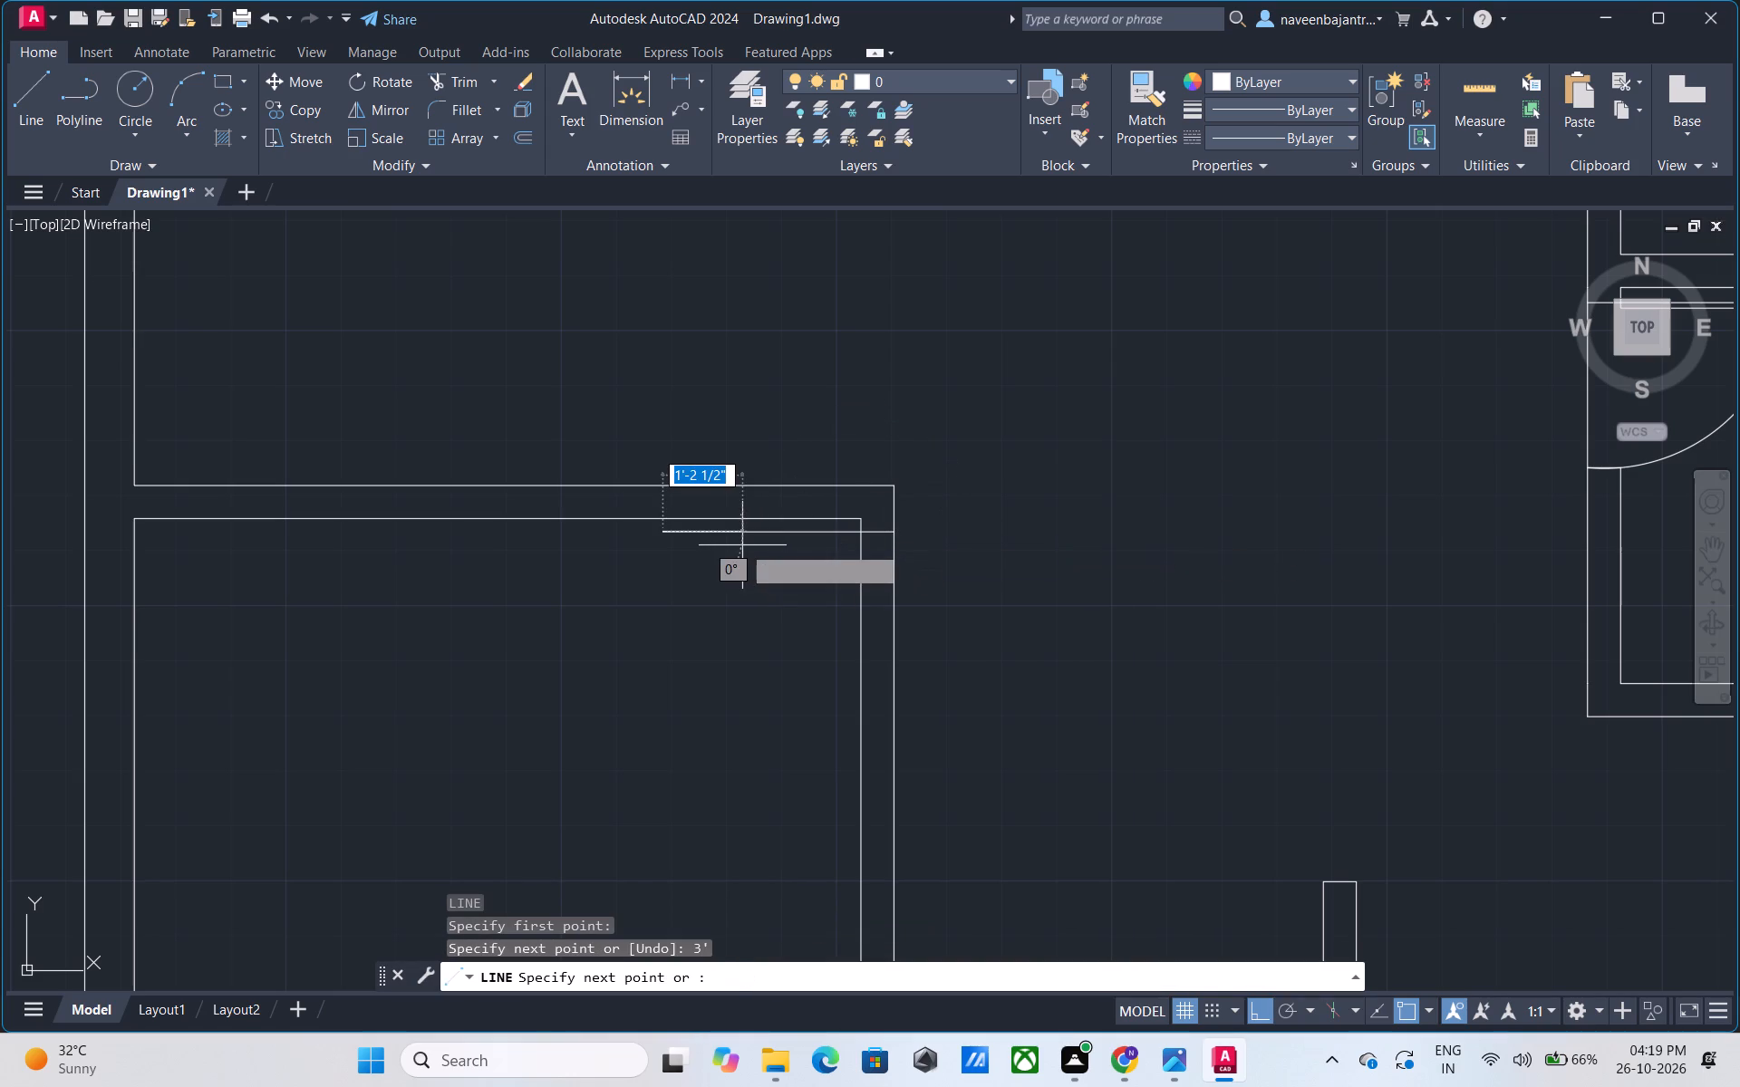
{"action": "key", "text": "Escape"}
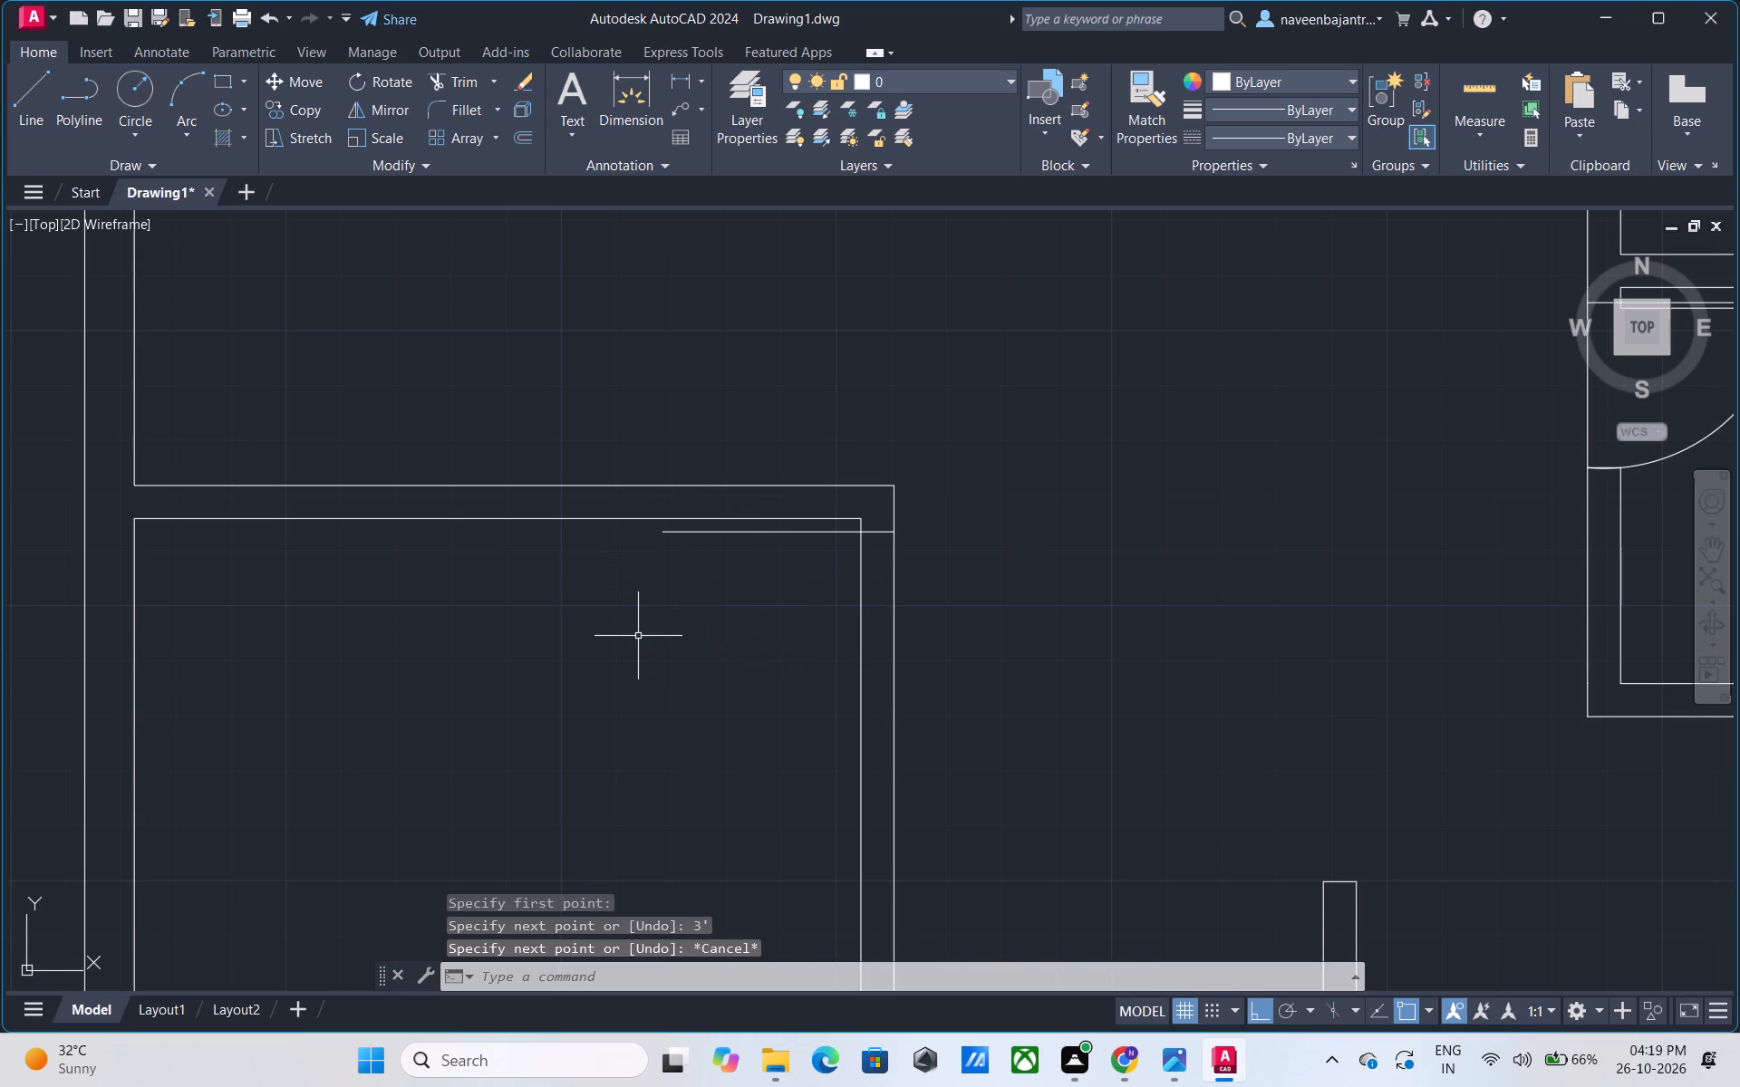
Offset the middle room's door leaf line by 1" downward.
{"action": "type", "text": "o 1\""}
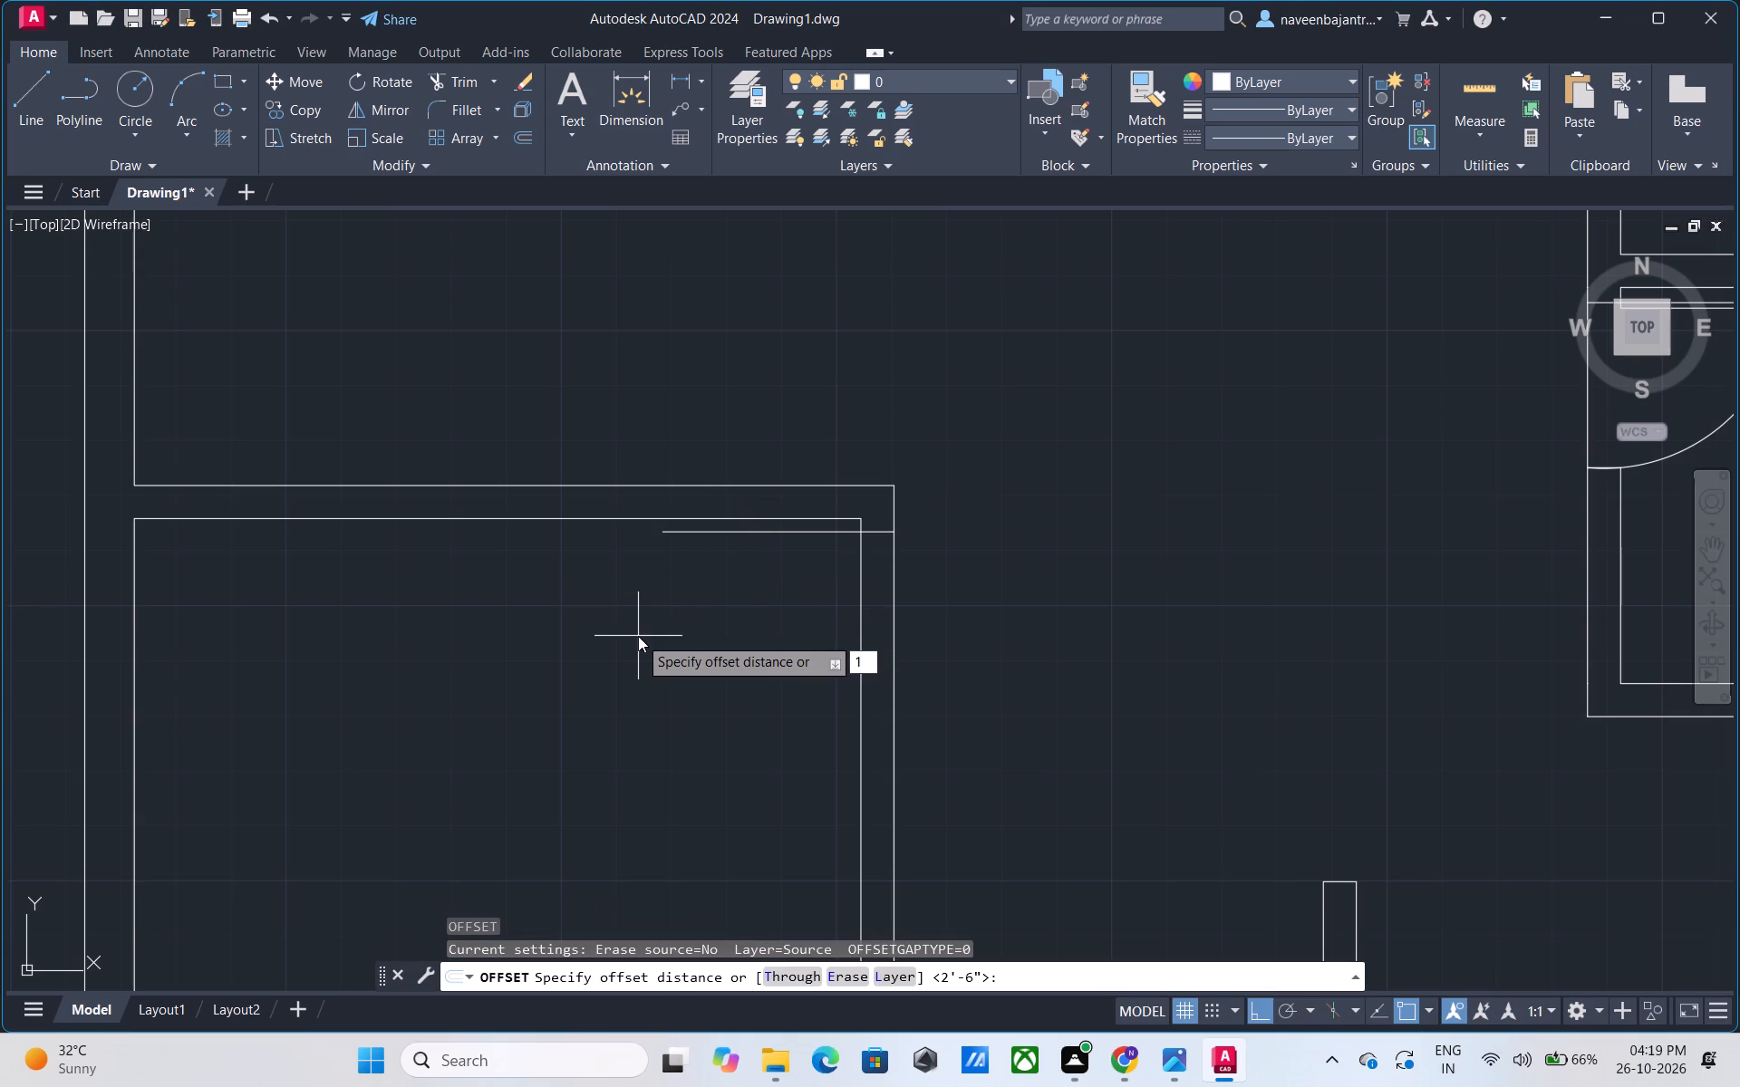
{"action": "key", "text": "Return"}
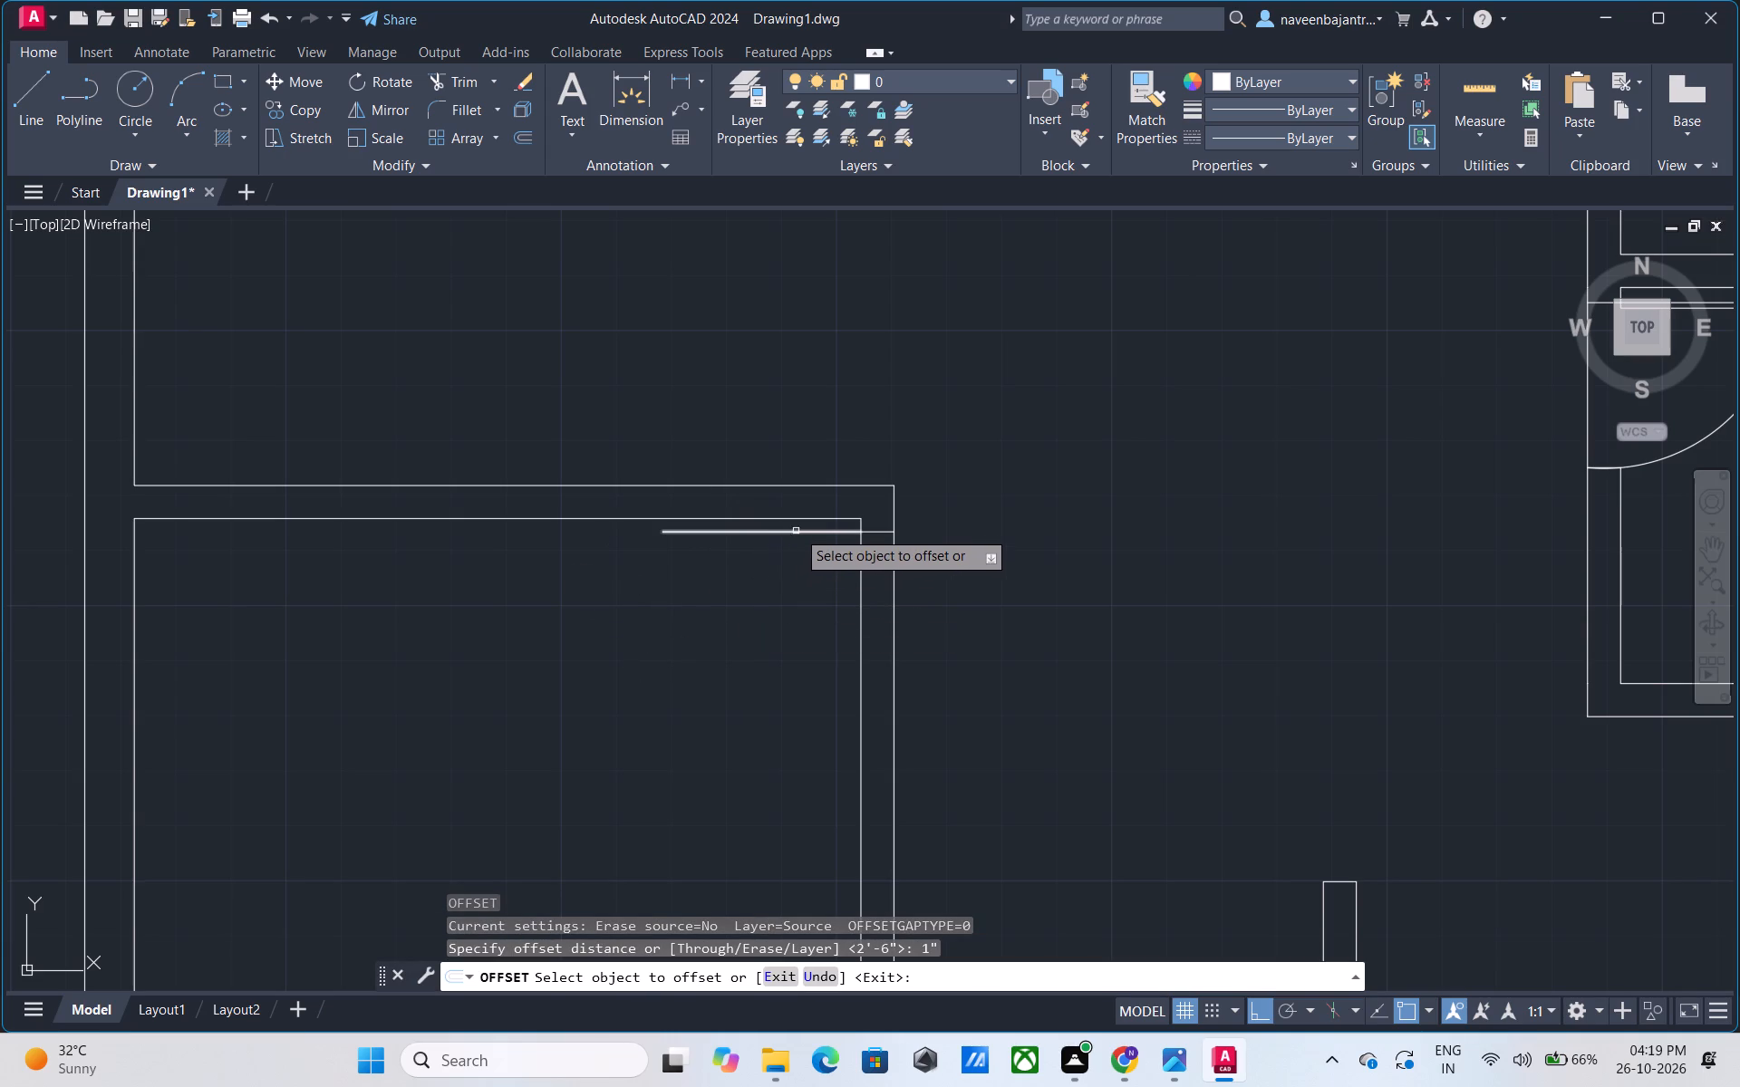
{"action": "left_click", "coordinate": [797, 530]}
{"action": "left_click", "coordinate": [781, 577]}
{"action": "key", "text": "Escape"}
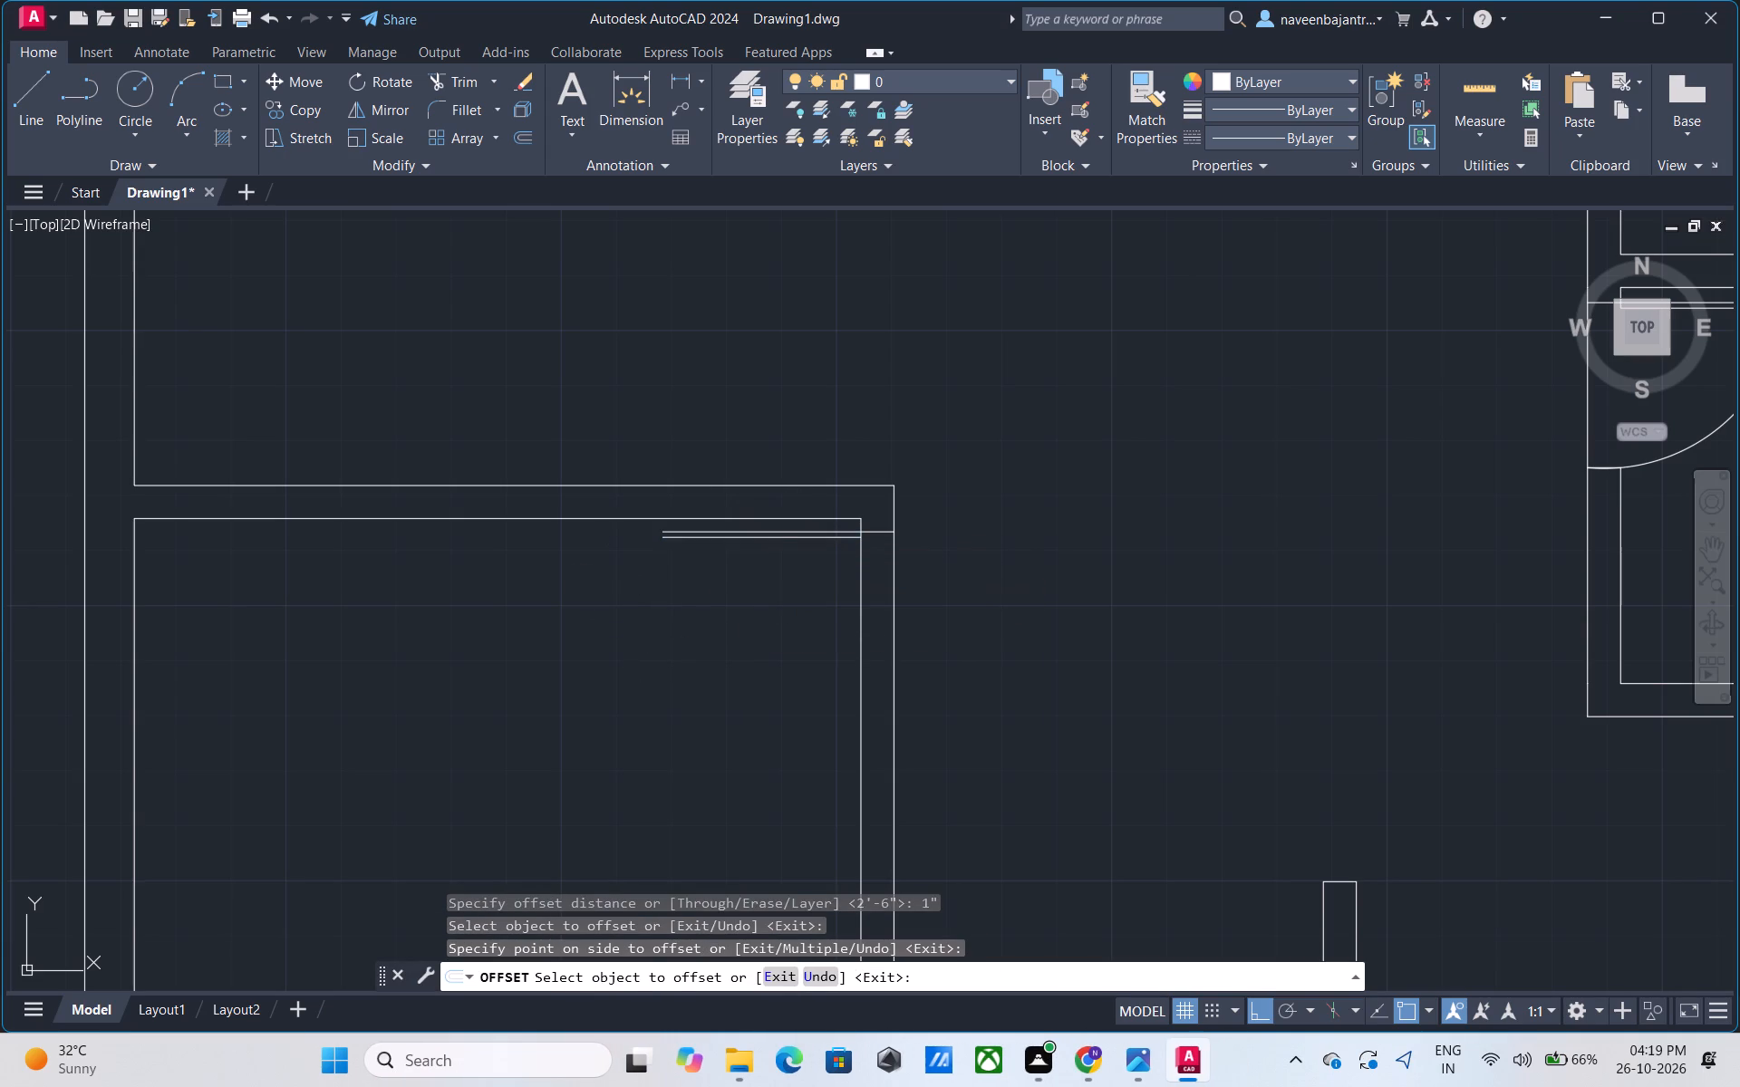
Offset the jamb line in the middle room's right wall by 3' downward.
{"action": "type", "text": "o 3'"}
{"action": "key", "text": "Return"}
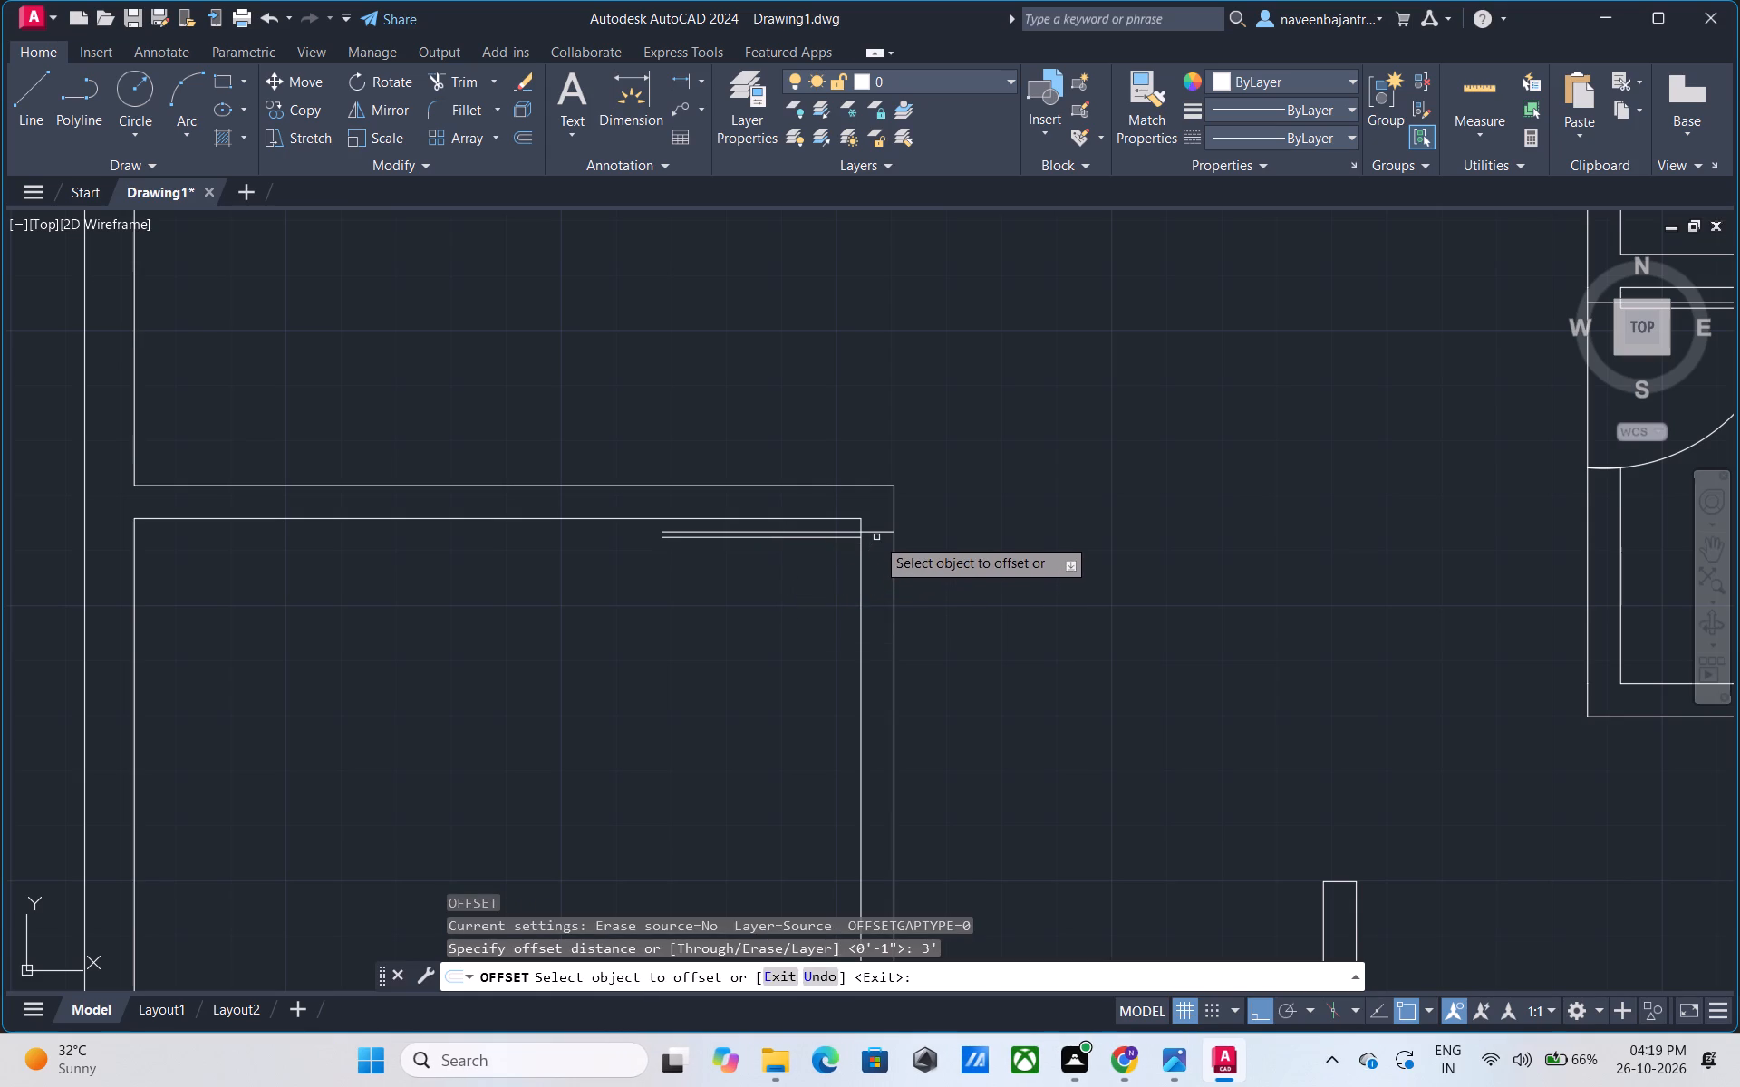
{"action": "left_click", "coordinate": [876, 533]}
{"action": "left_click", "coordinate": [876, 553]}
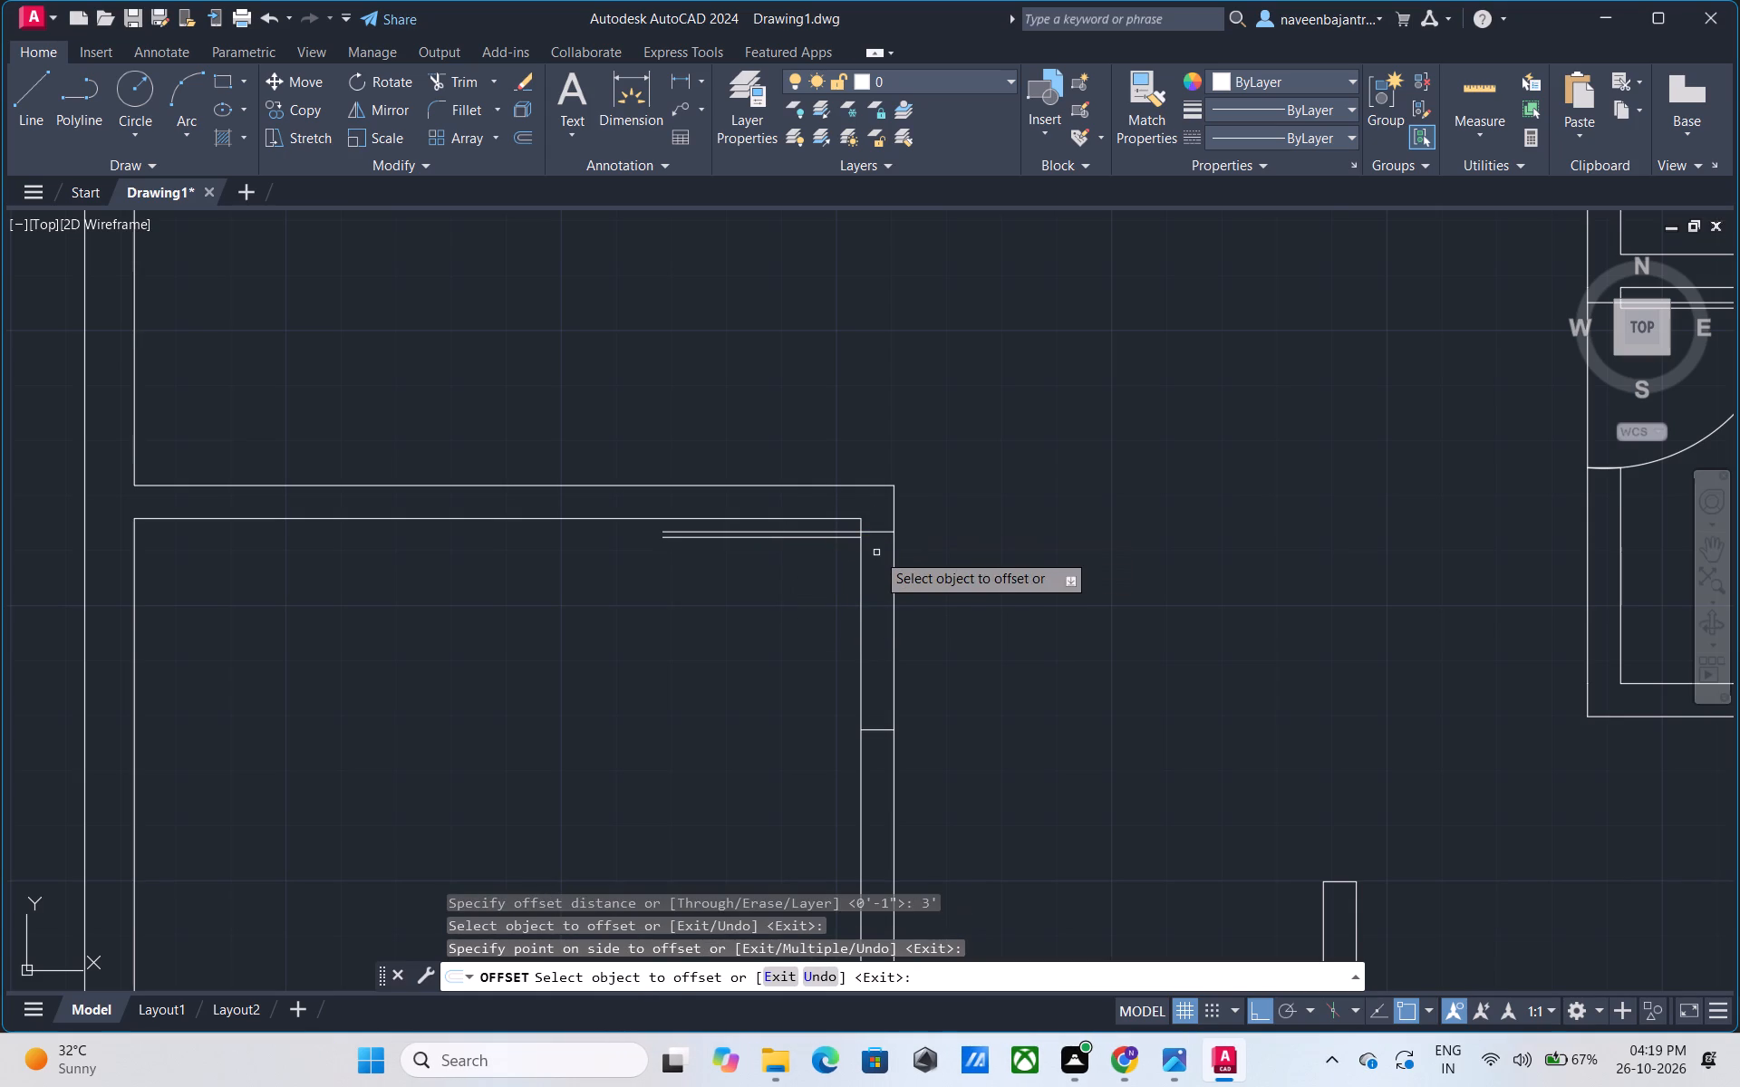
{"action": "key", "text": "Escape"}
{"action": "key", "text": "Escape"}
Trim the right wall's inner face line between the door leaf and the lower jamb.
{"action": "type", "text": "tr"}
{"action": "key", "text": "space"}
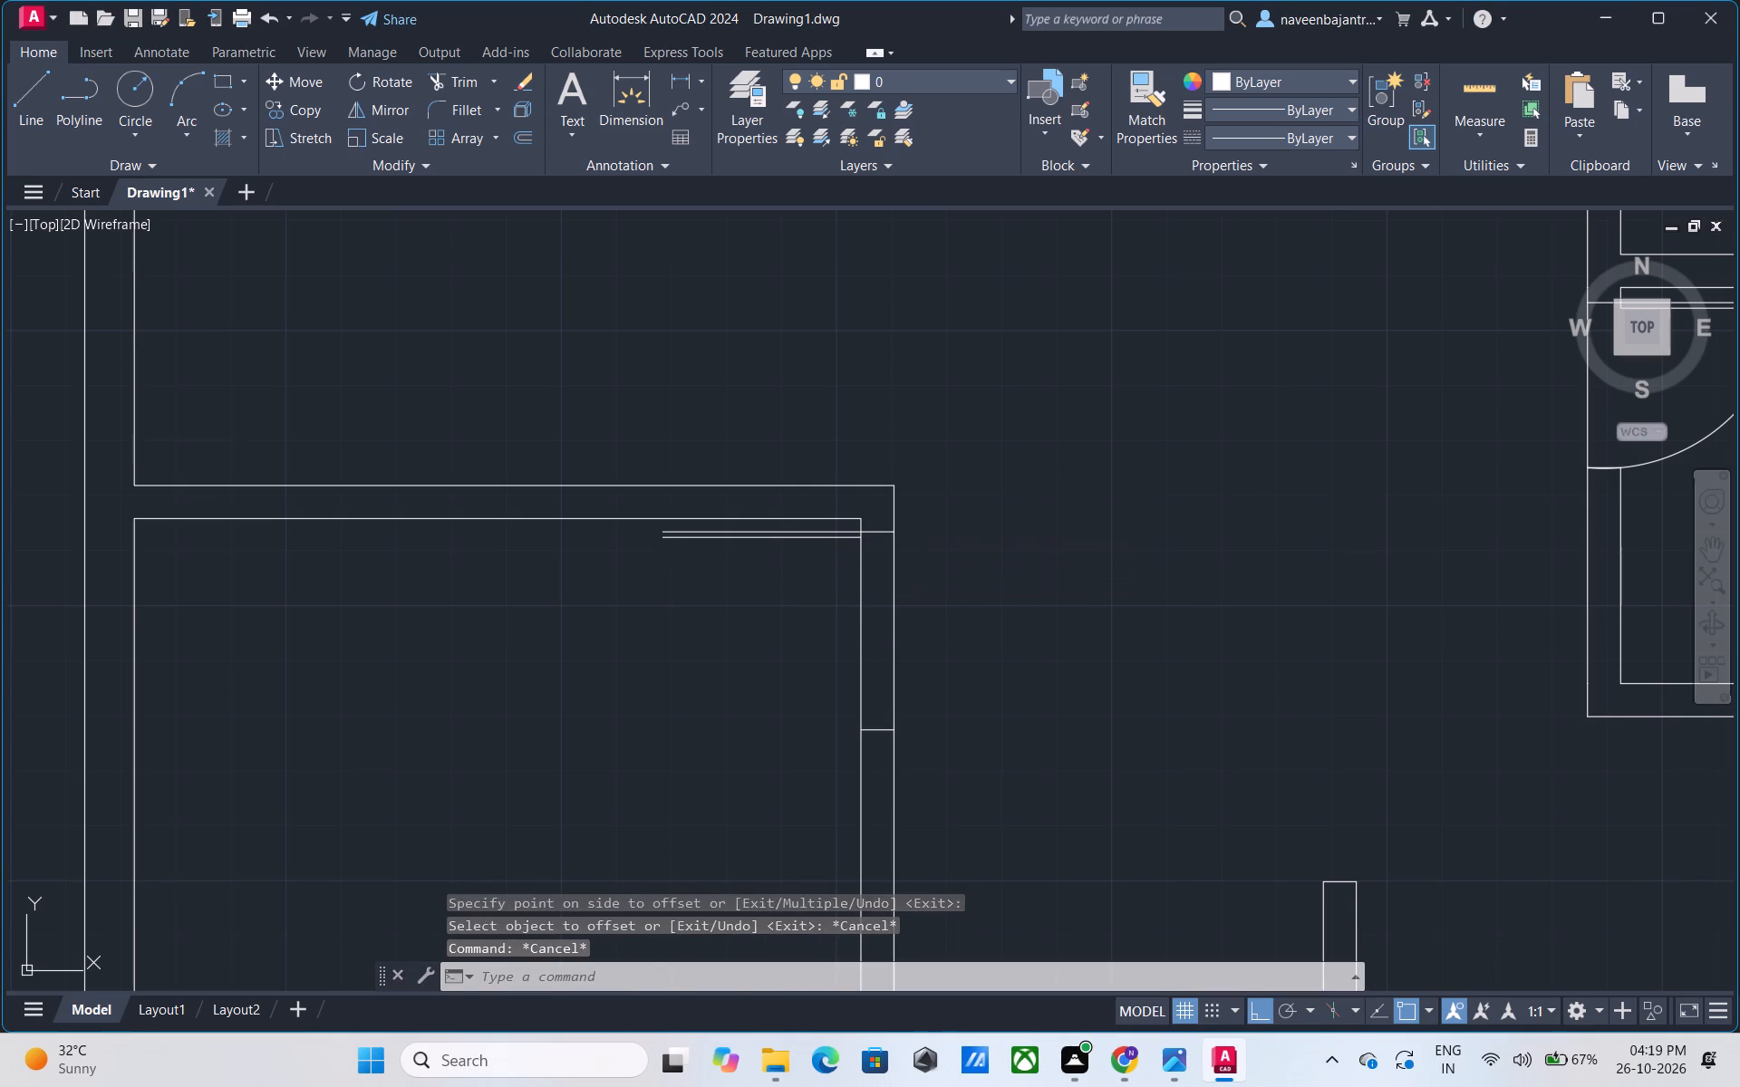
{"action": "left_click", "coordinate": [860, 592]}
{"action": "key", "text": "Escape"}
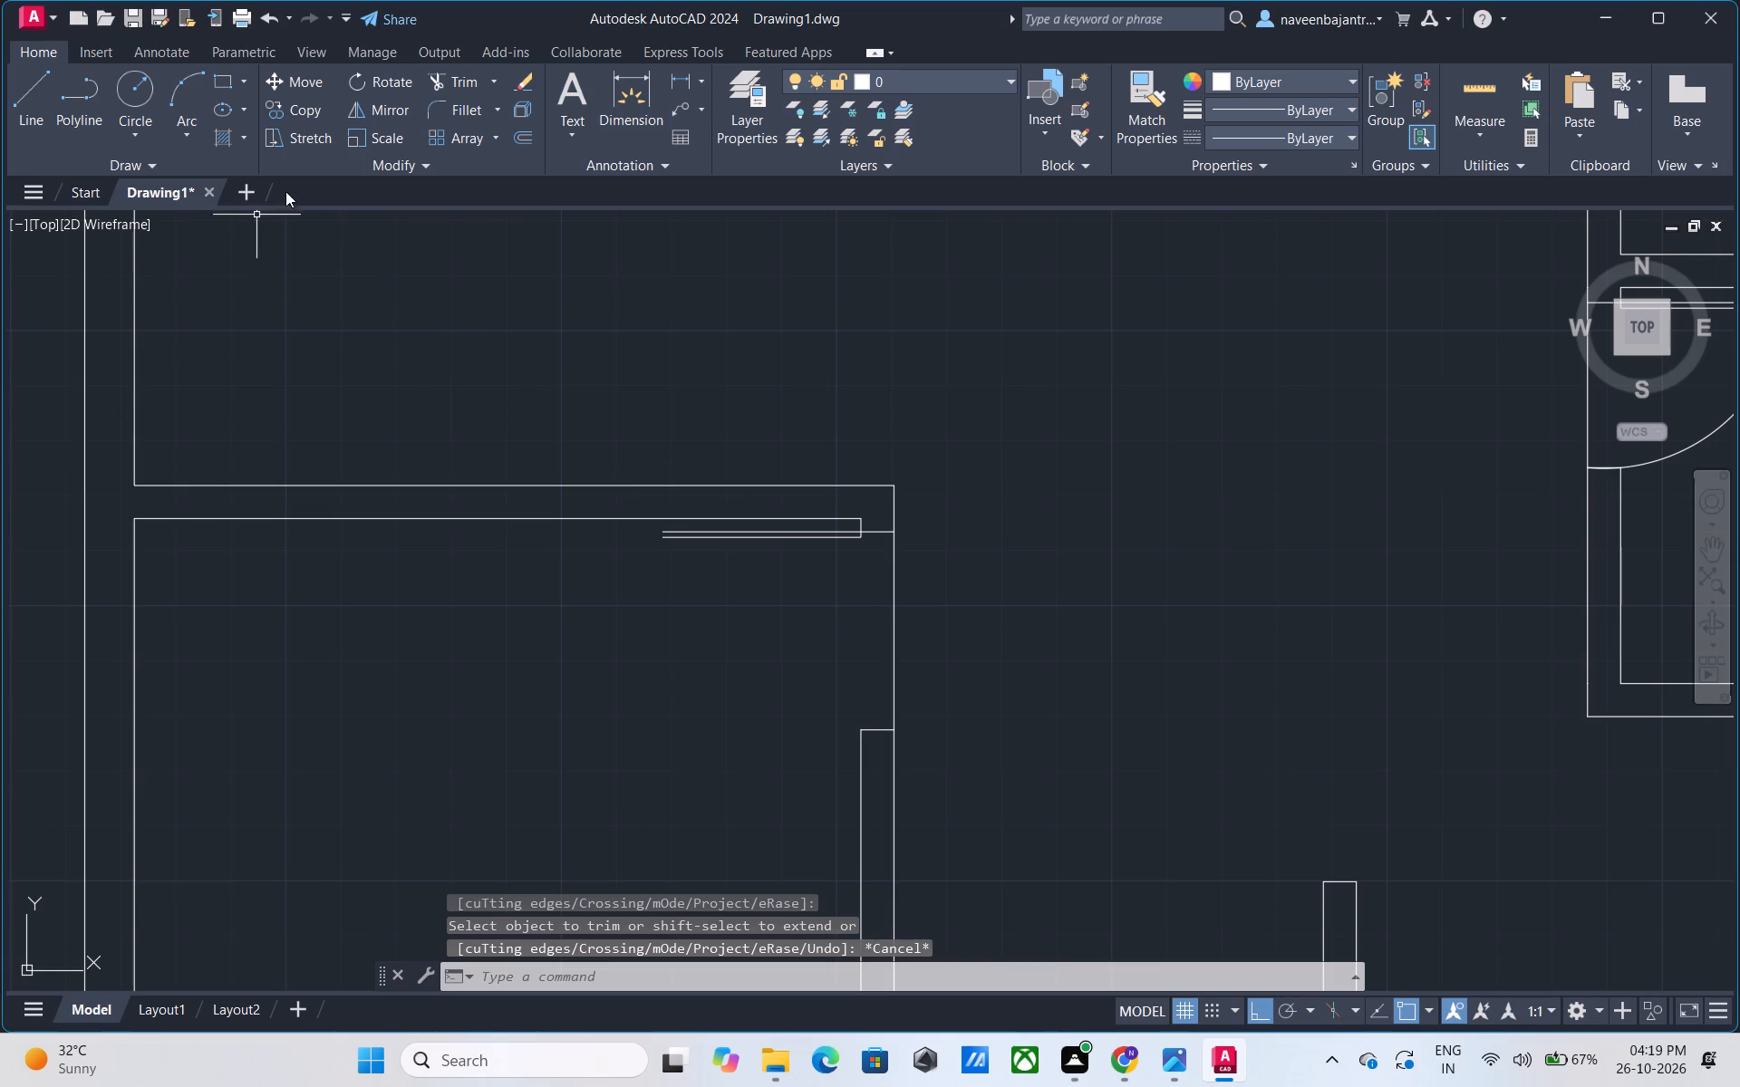
Draw the door swing arc from the leaf's free end through the lower jamb's inner end to its outer end.
{"action": "left_click", "coordinate": [174, 87]}
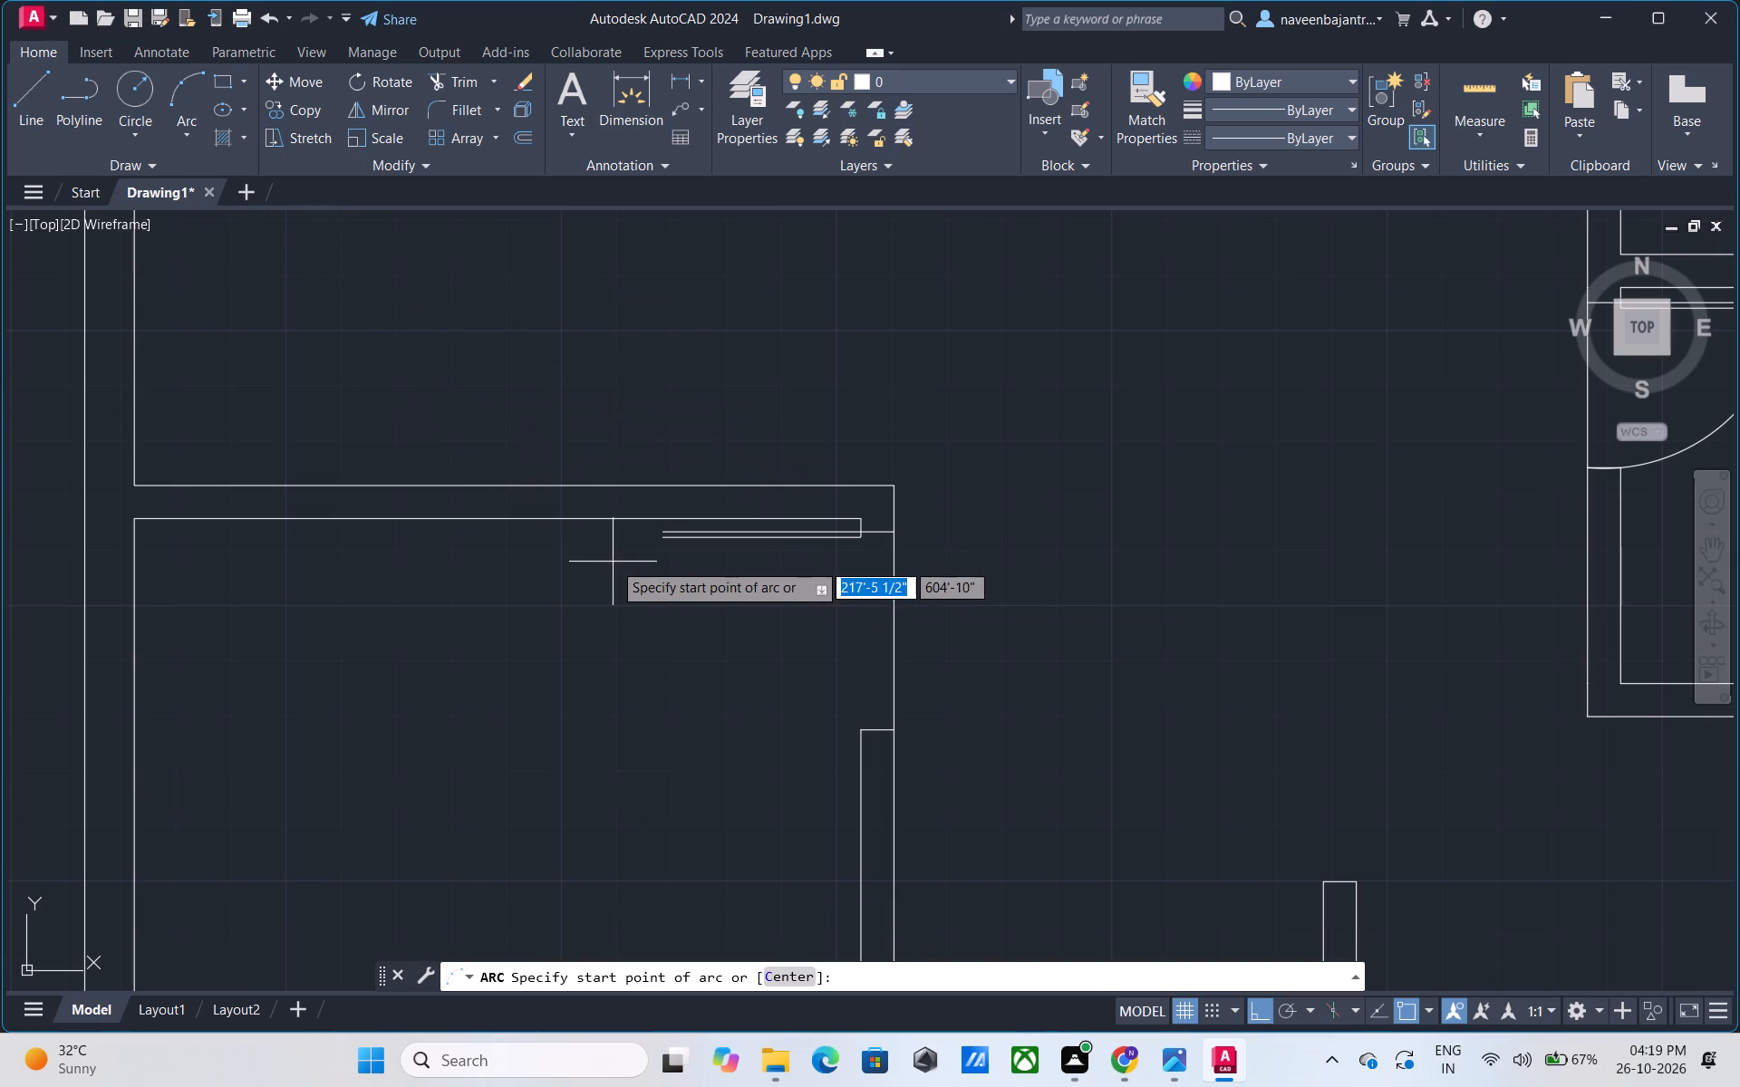
{"action": "left_click", "coordinate": [659, 531]}
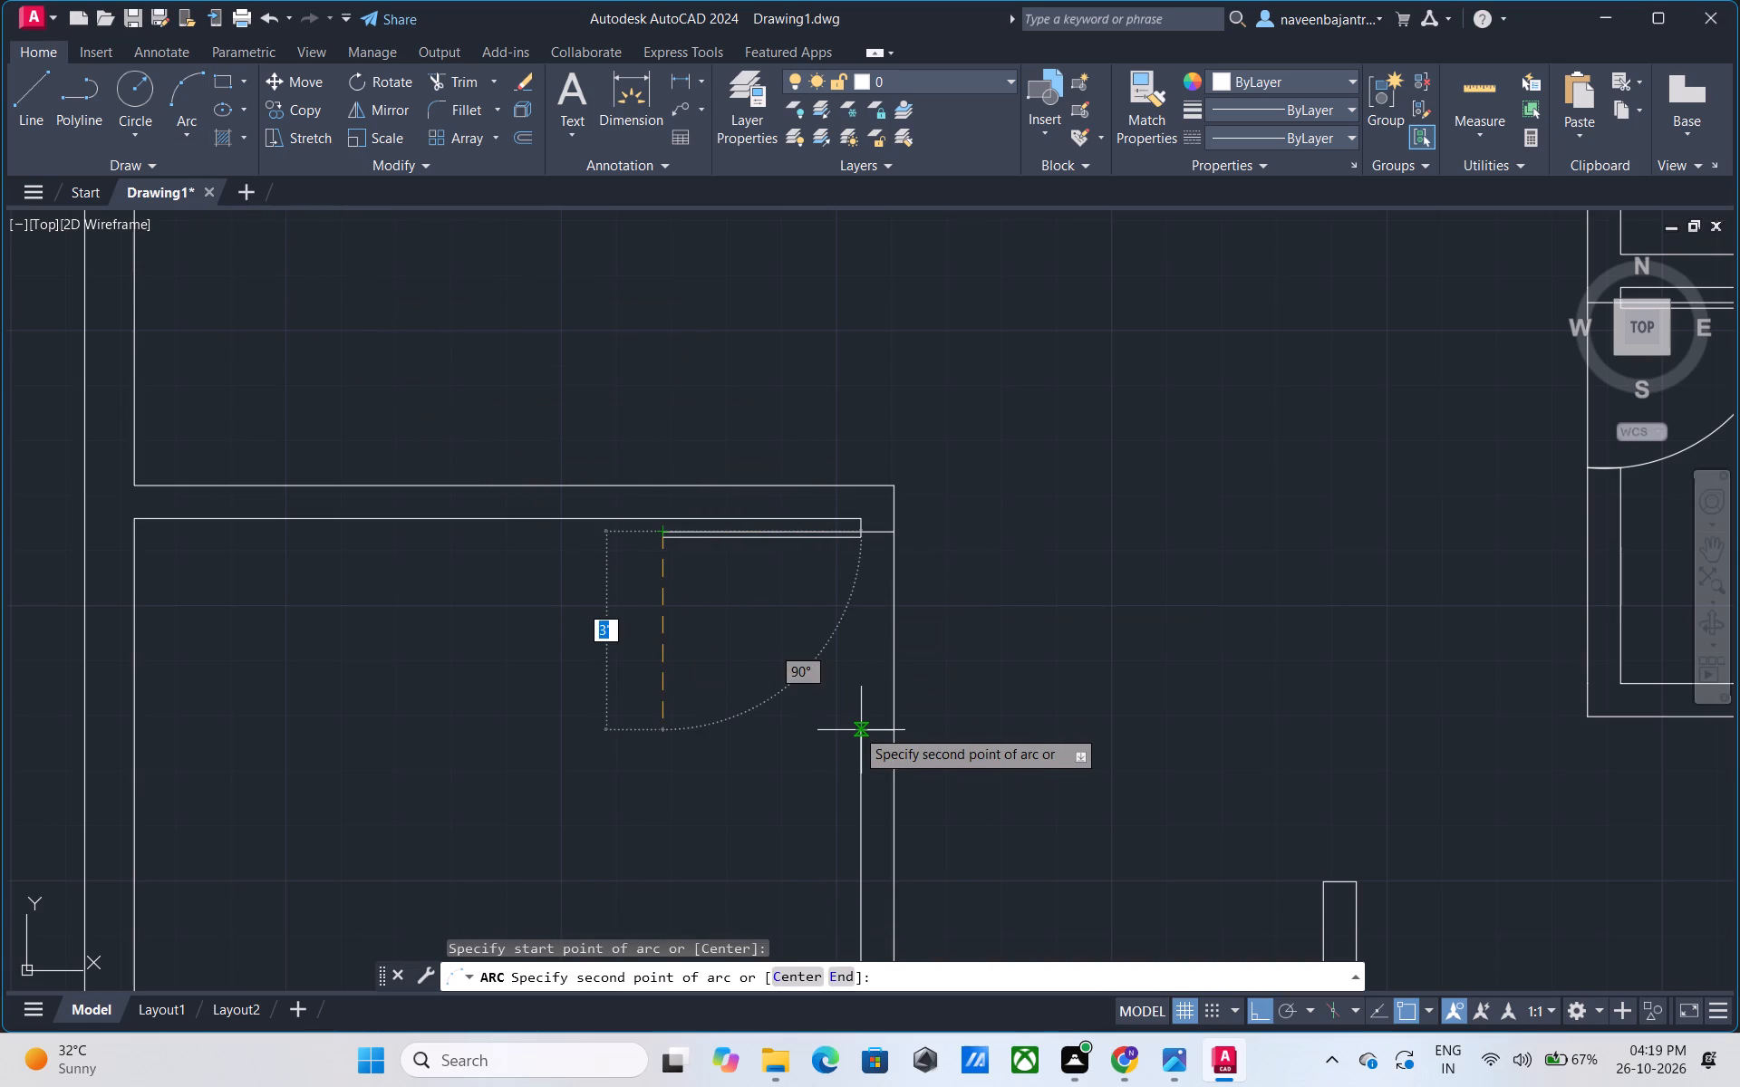
{"action": "left_click", "coordinate": [855, 728]}
{"action": "left_click", "coordinate": [893, 735]}
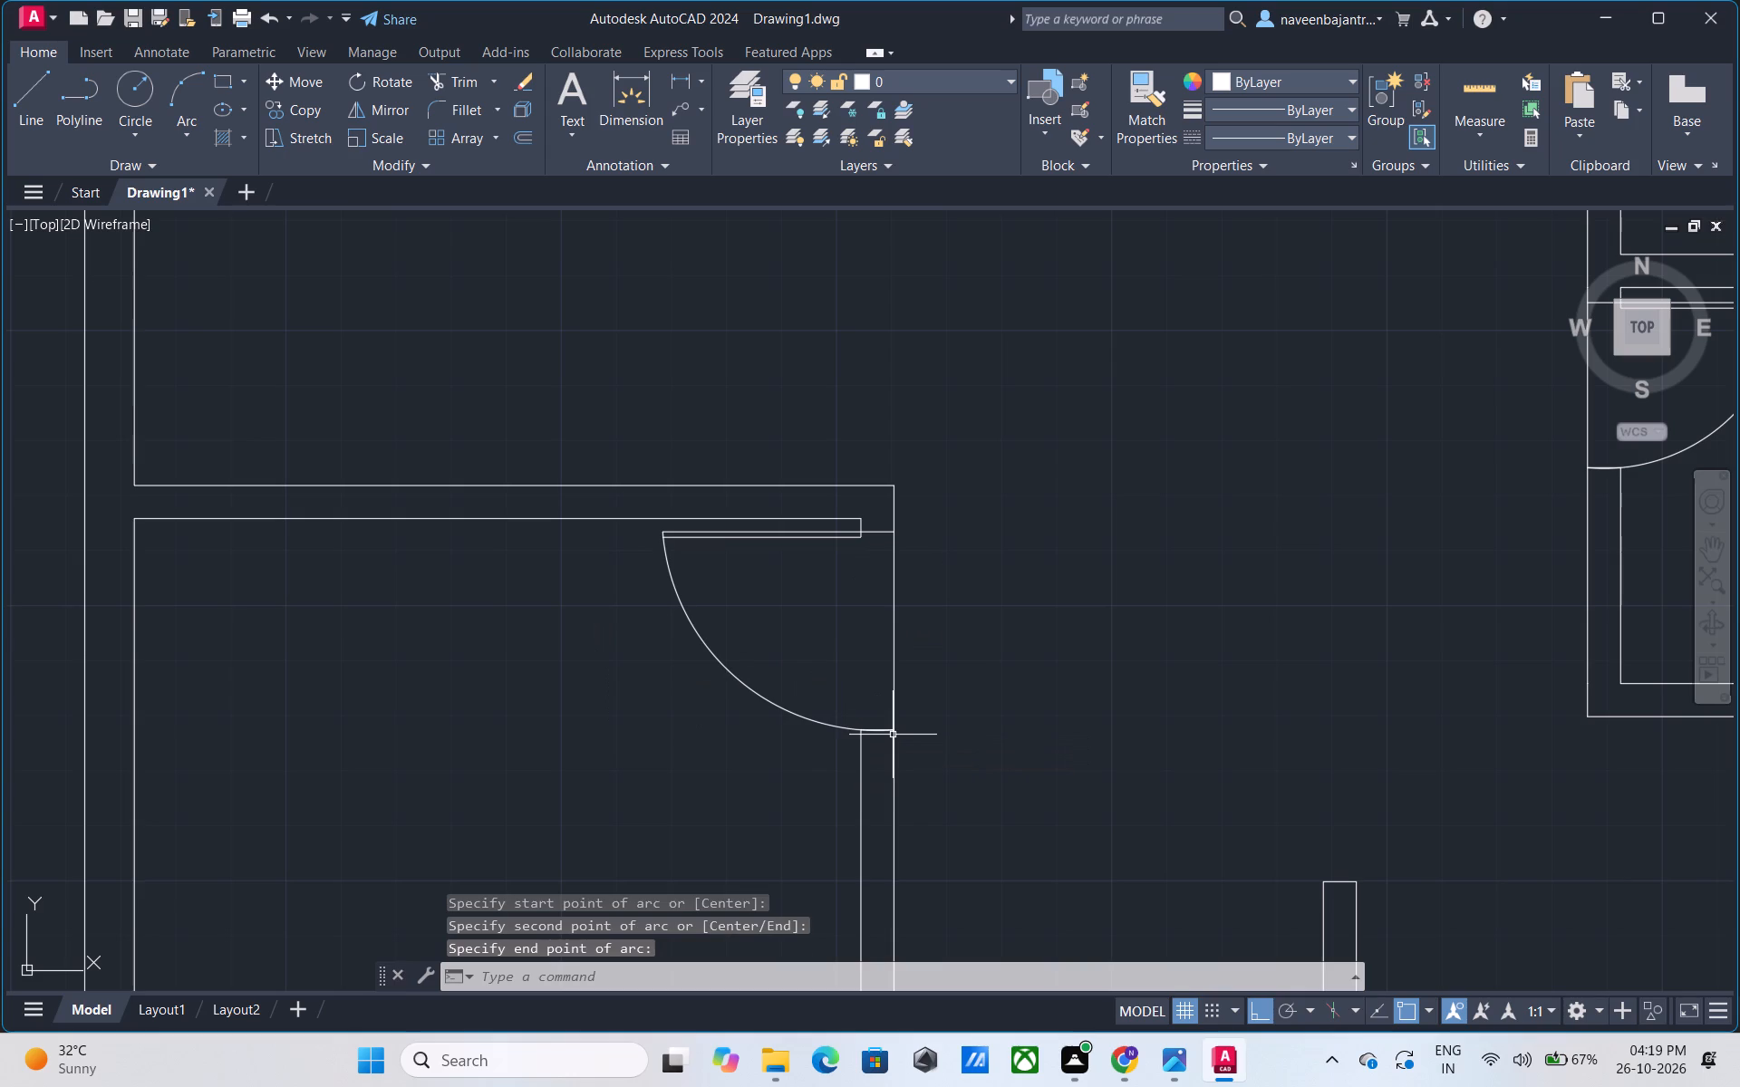
{"action": "key", "text": "Escape"}
Trim away the straight lower jamb line that overlaps the end of the swing arc between the wall faces.
{"action": "scroll", "coordinate": [883, 757], "scroll_direction": "up", "scroll_amount": 2}
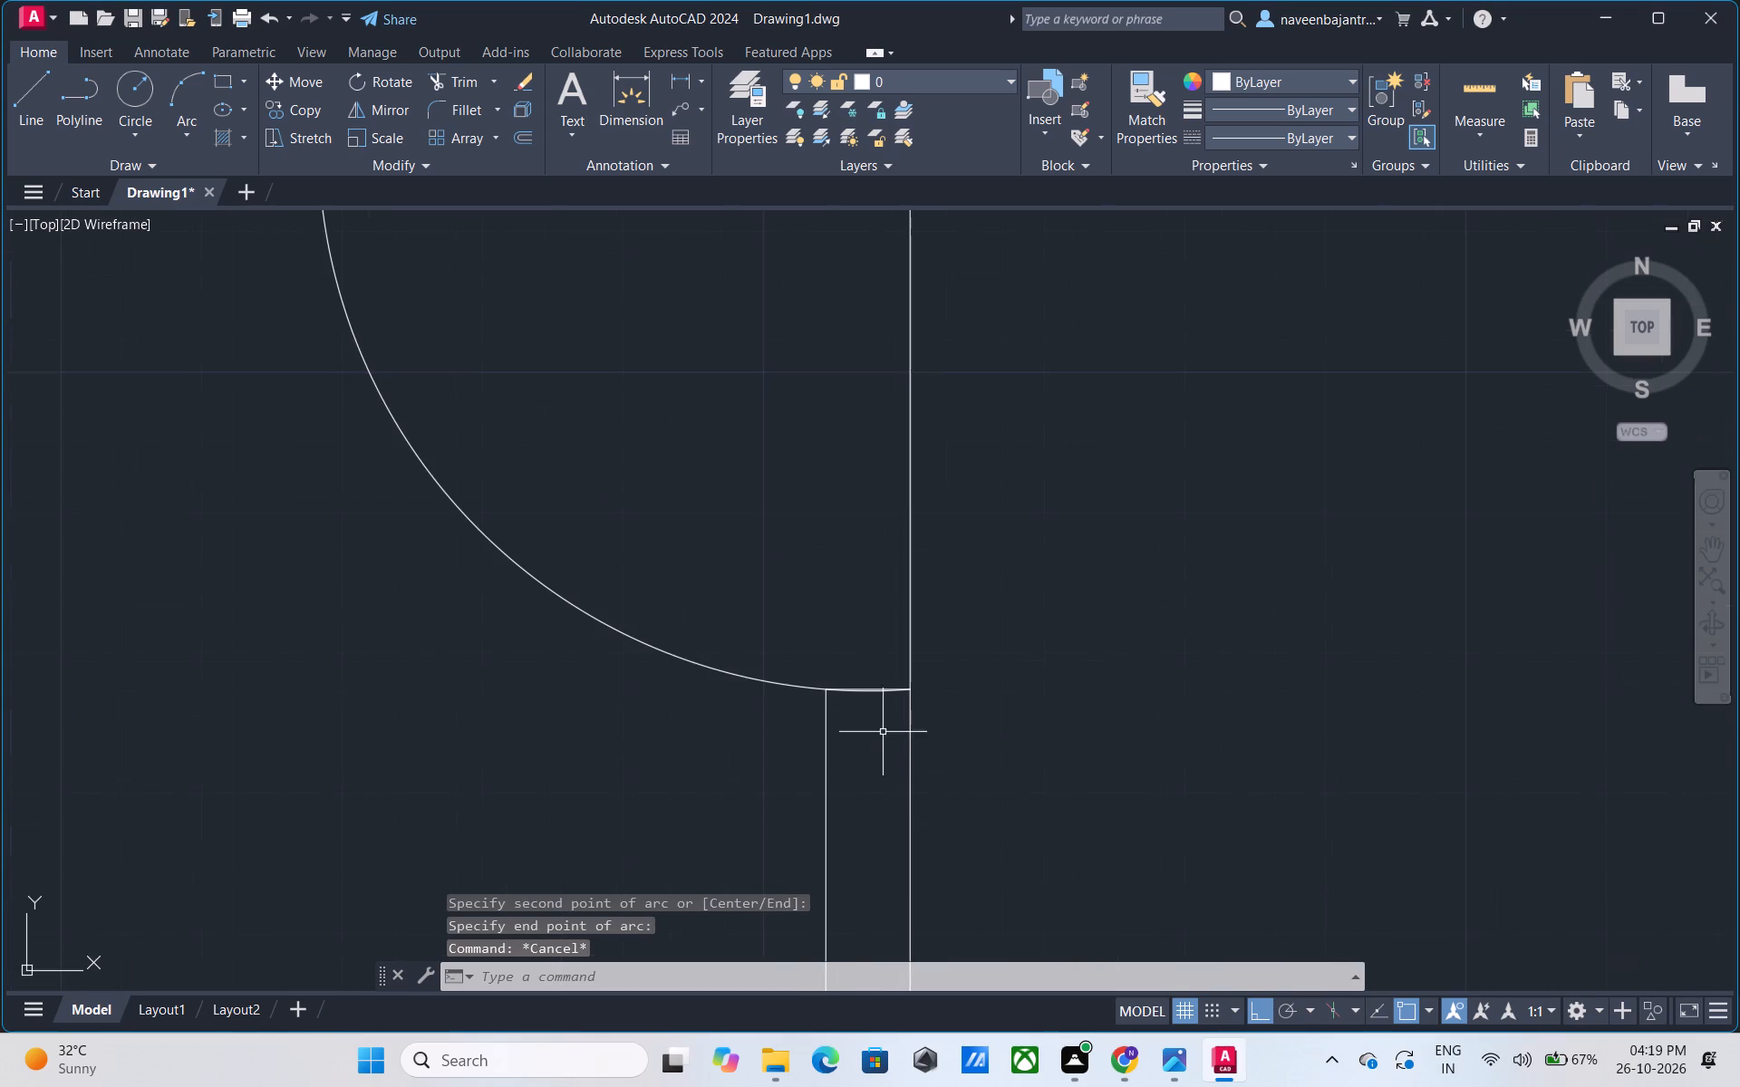
{"action": "scroll", "coordinate": [873, 704], "scroll_direction": "up", "scroll_amount": 3}
{"action": "key", "text": "Escape"}
{"action": "type", "text": "tr"}
{"action": "key", "text": "space"}
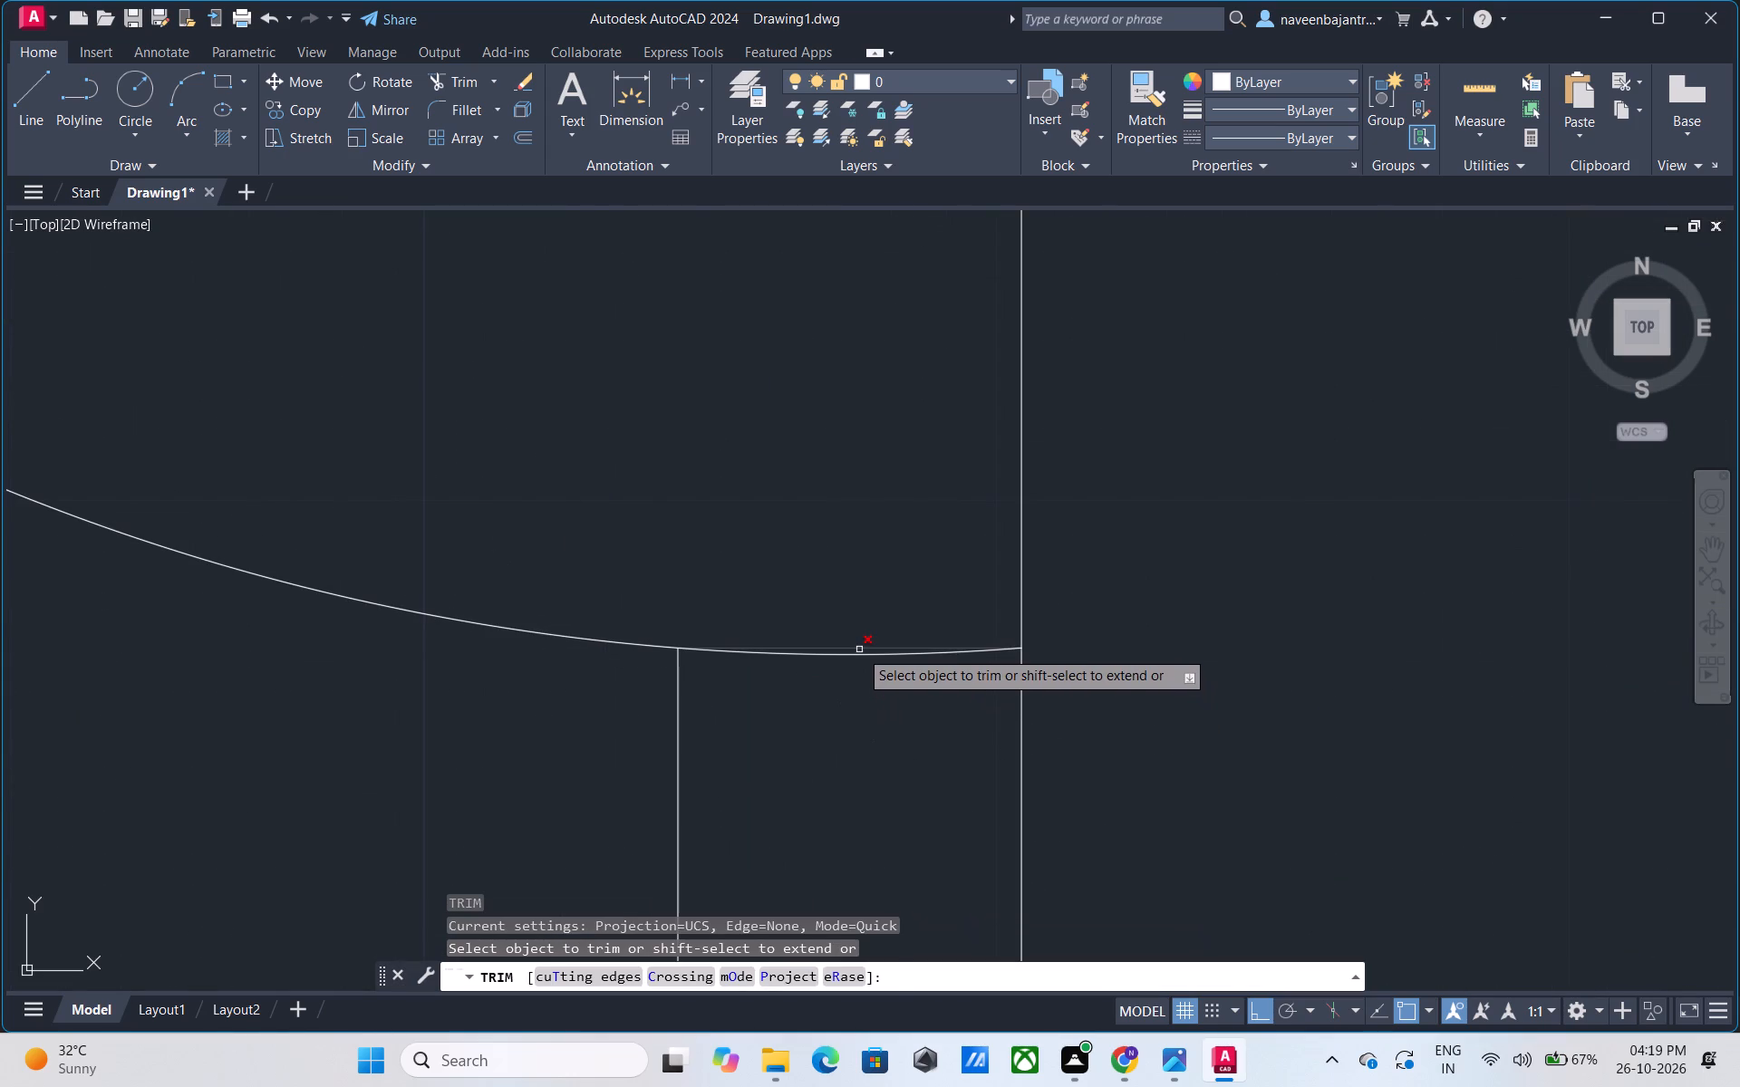
{"action": "left_click", "coordinate": [859, 649]}
Trim the leaf's lower line where it overhangs the swing arc at the door's free end.
{"action": "scroll", "coordinate": [859, 649], "scroll_direction": "down", "scroll_amount": 4}
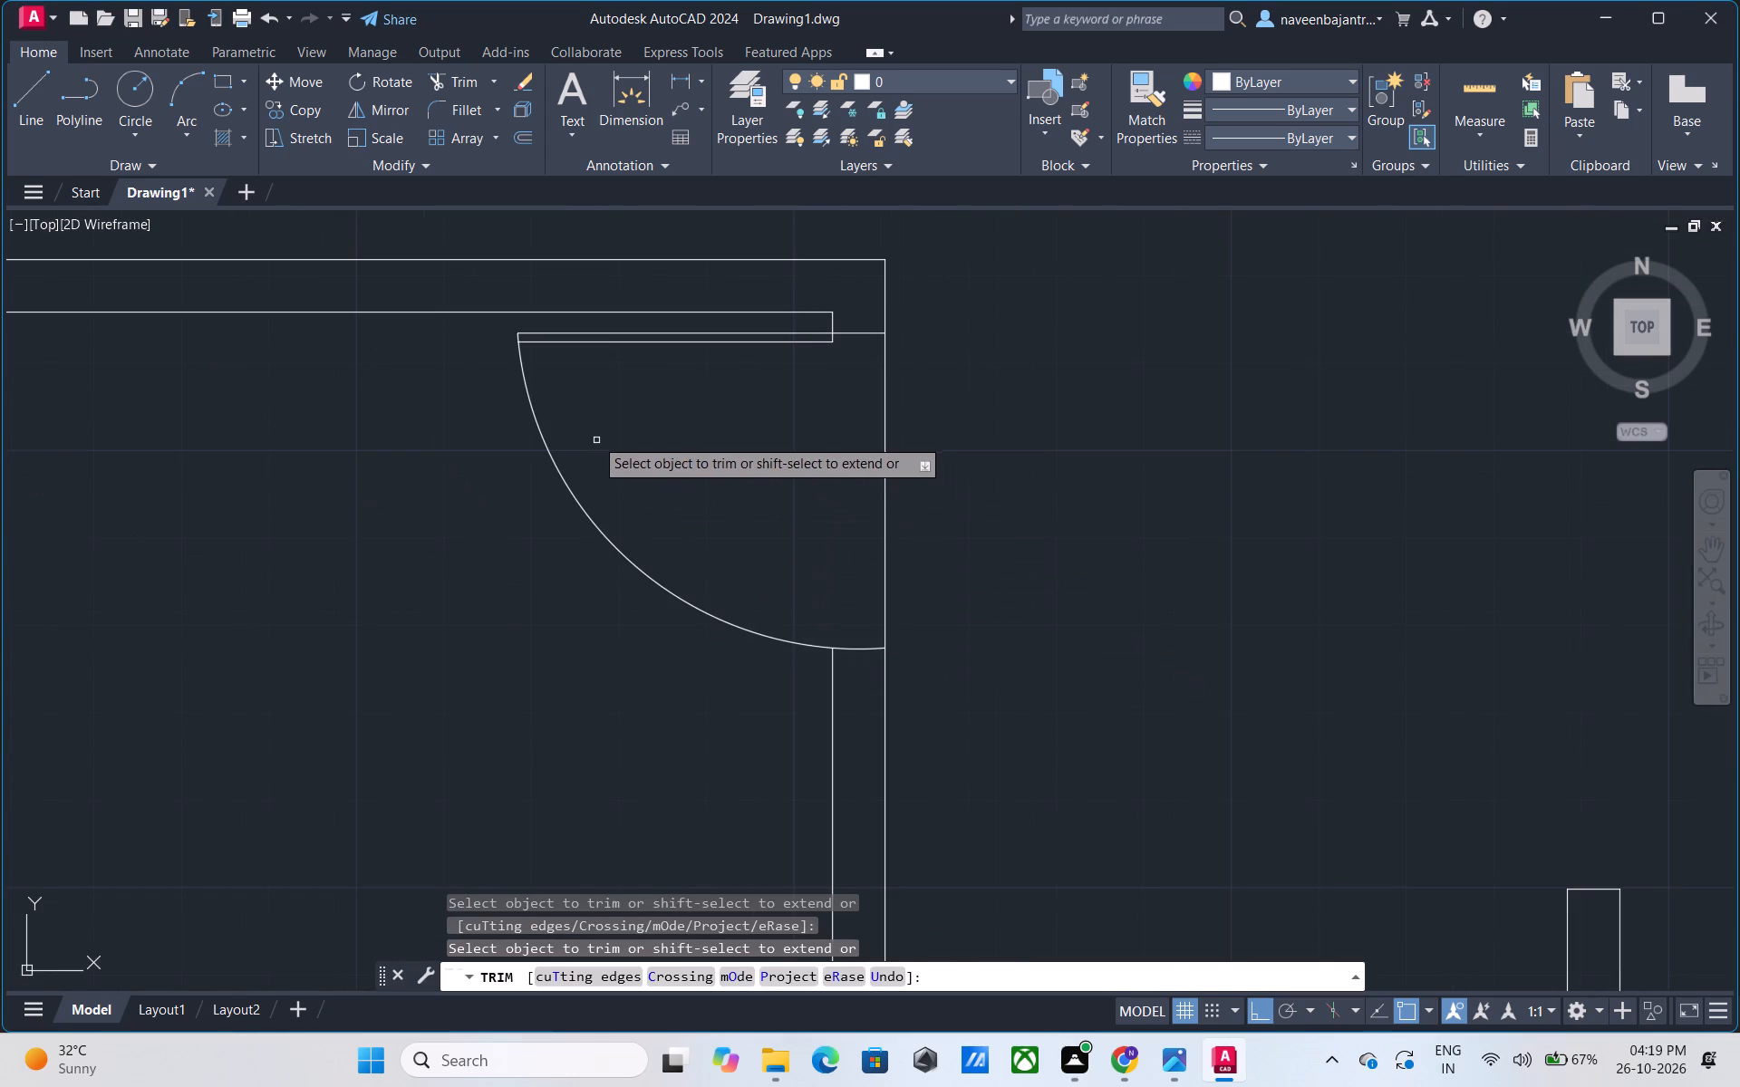
{"action": "middle_click_drag", "start_coordinate": [594, 436], "coordinate": [665, 547]}
{"action": "scroll", "coordinate": [591, 451], "scroll_direction": "up", "scroll_amount": 1}
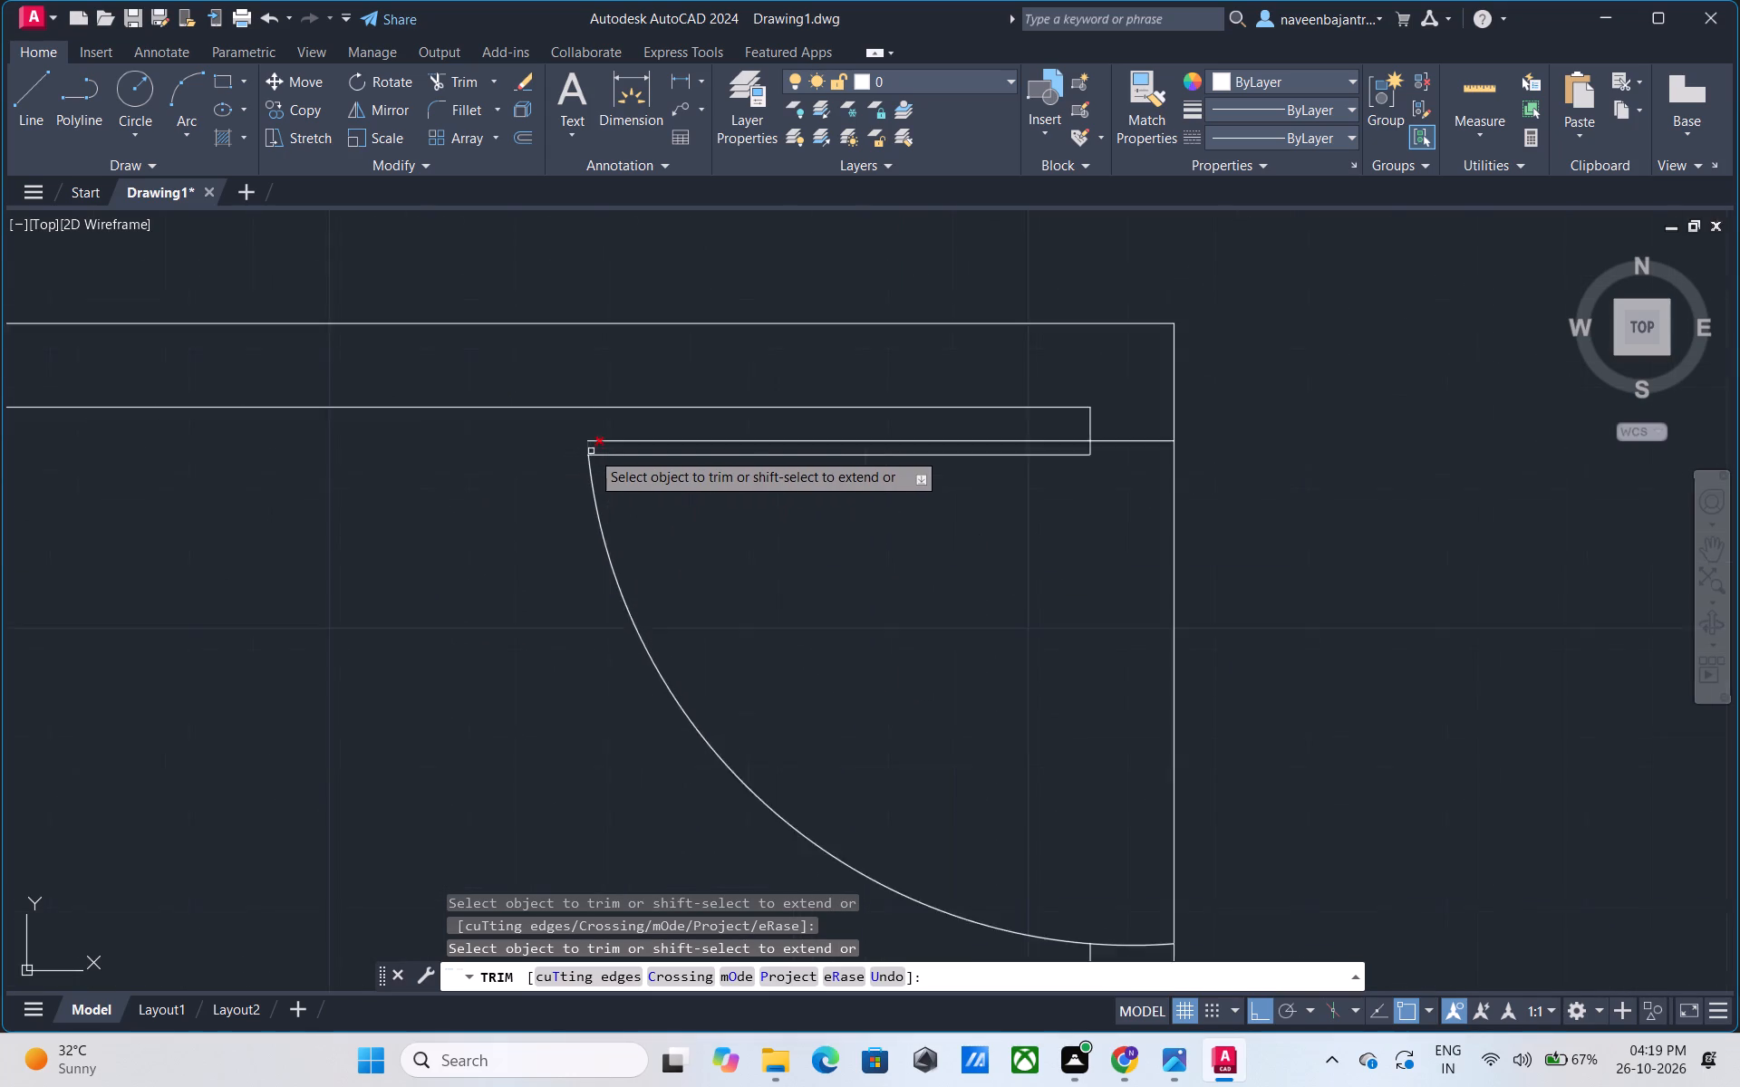
{"action": "scroll", "coordinate": [591, 451], "scroll_direction": "up", "scroll_amount": 3}
{"action": "left_click", "coordinate": [565, 466]}
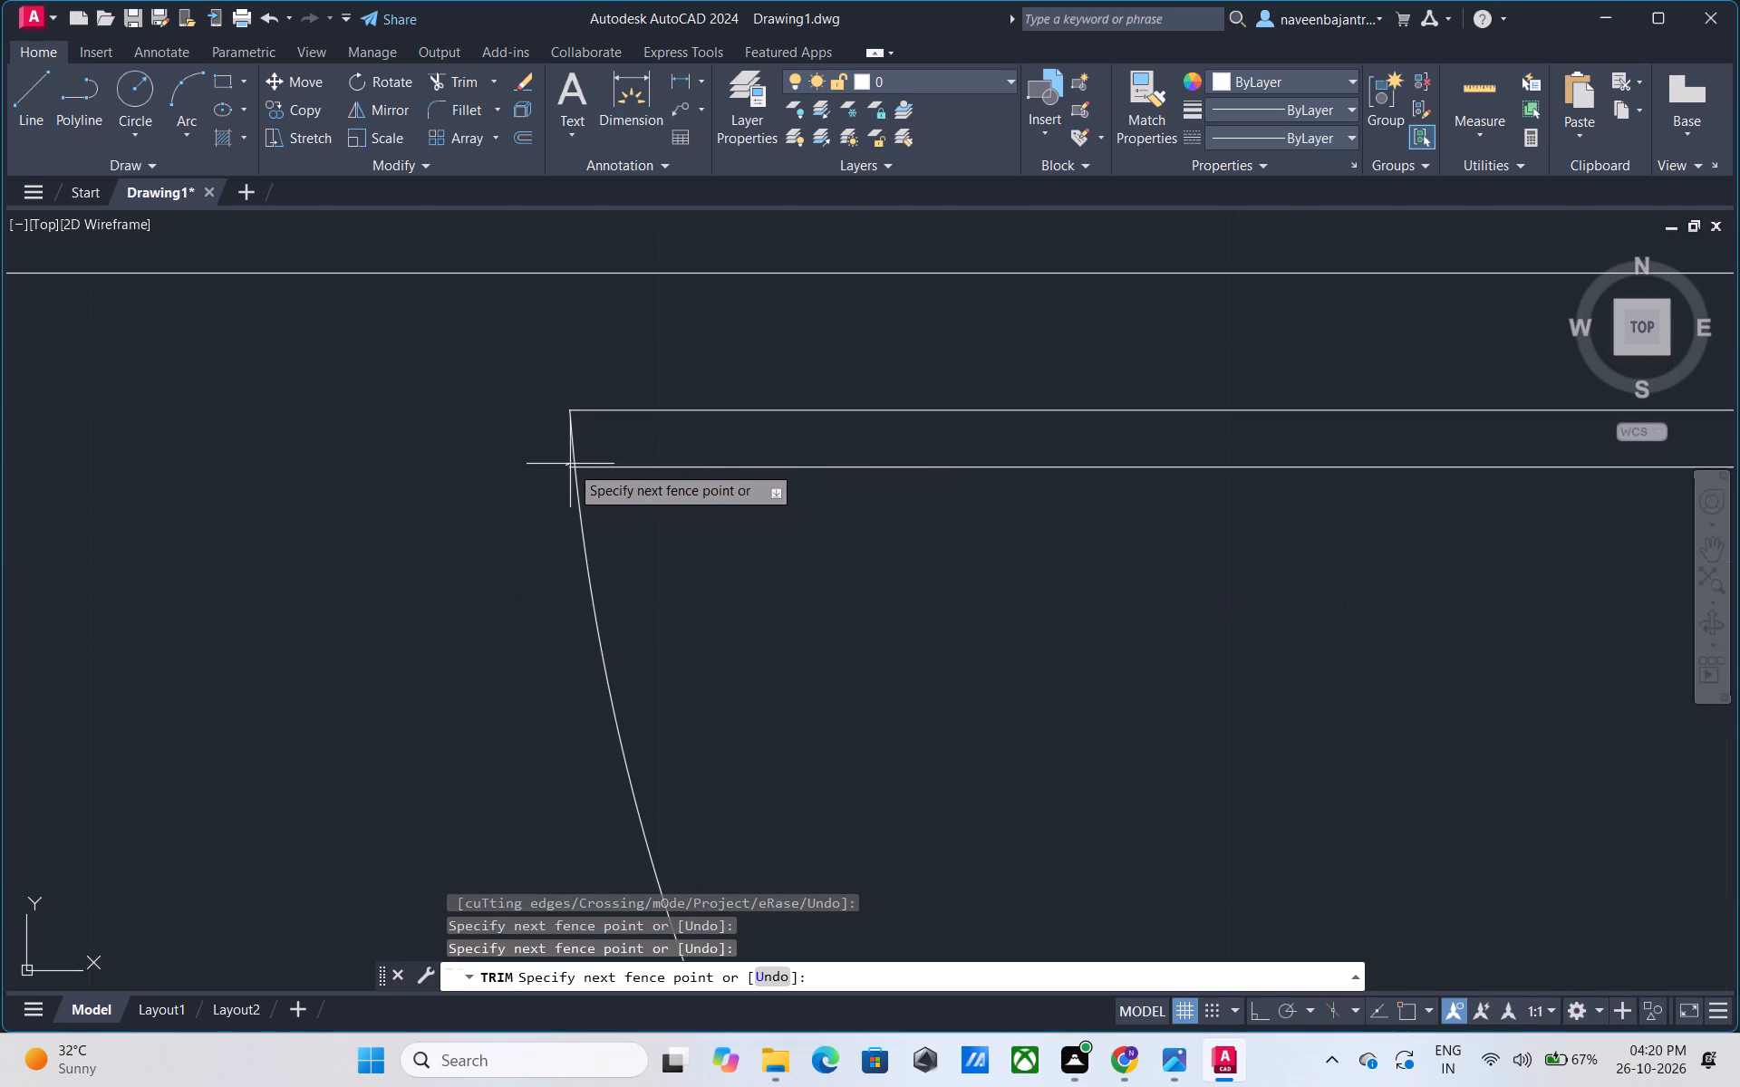
{"action": "left_click", "coordinate": [572, 467]}
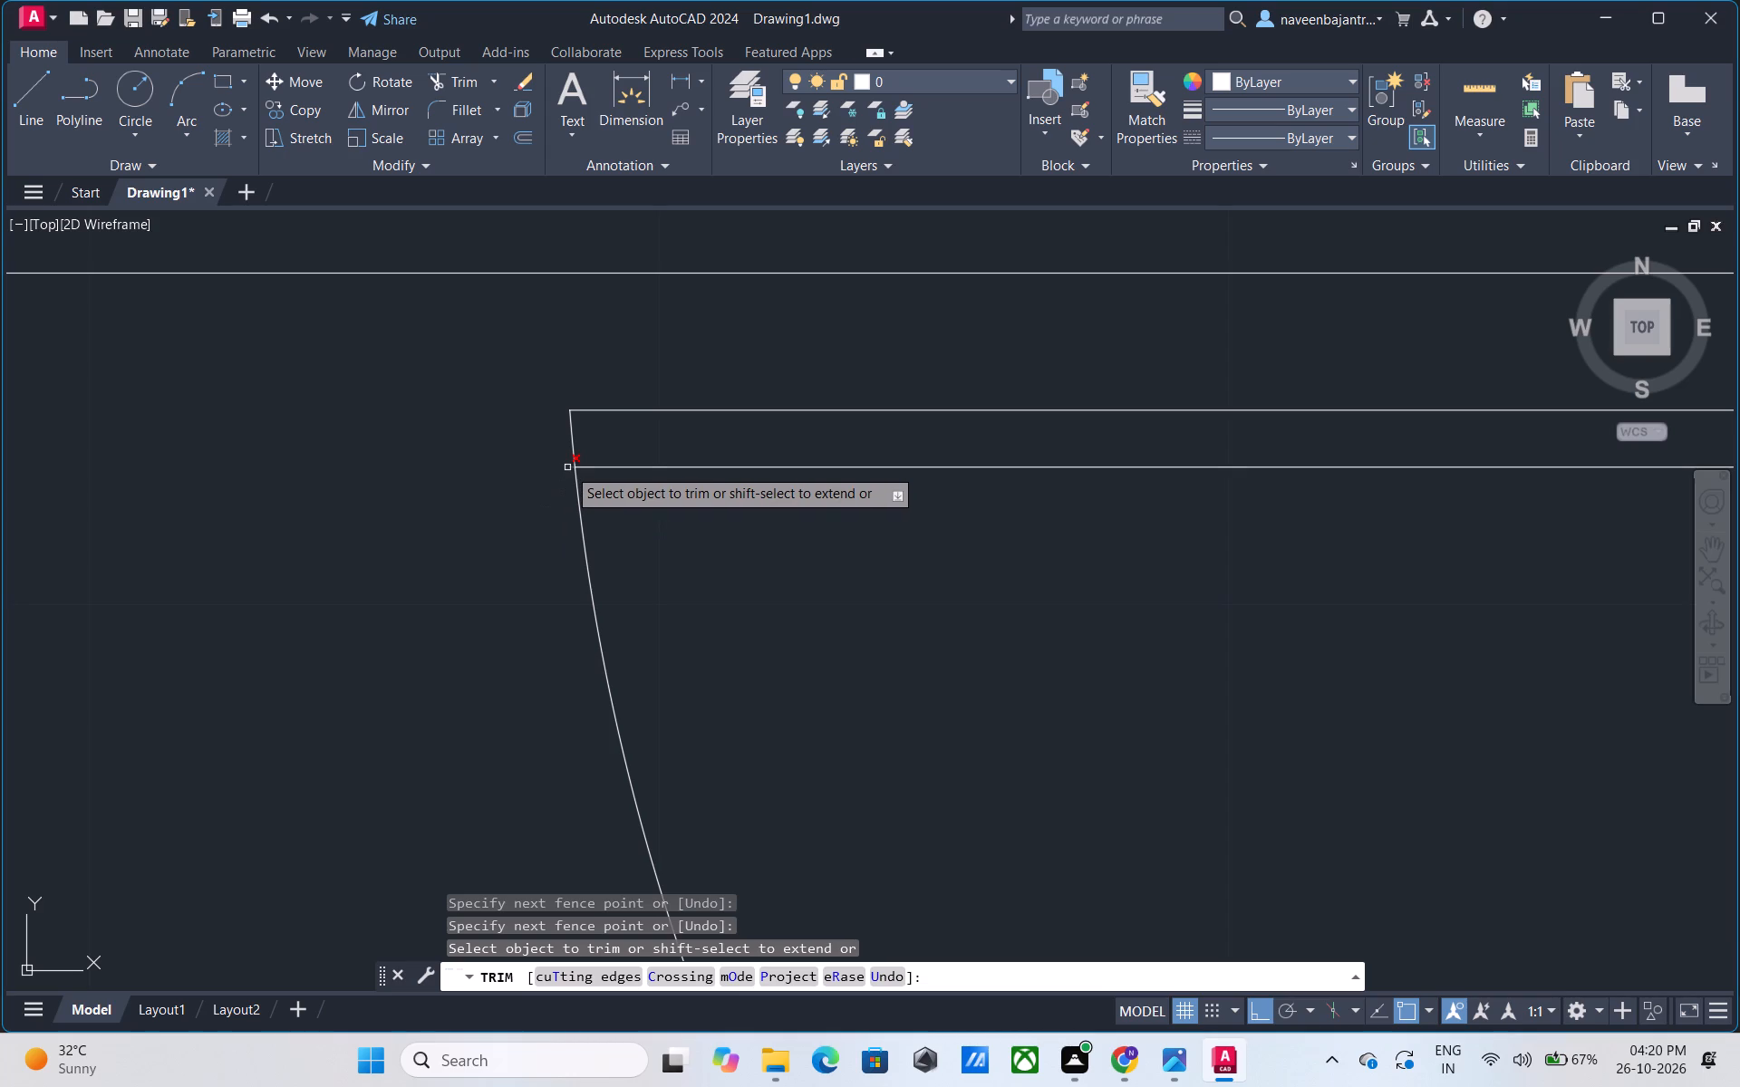
{"action": "left_click", "coordinate": [567, 467]}
{"action": "key", "text": "Escape"}
Draw a vertical jamb line across the wall between the two lower-left rooms, just inside their right-hand corners.
{"action": "scroll", "coordinate": [651, 490], "scroll_direction": "down", "scroll_amount": 8}
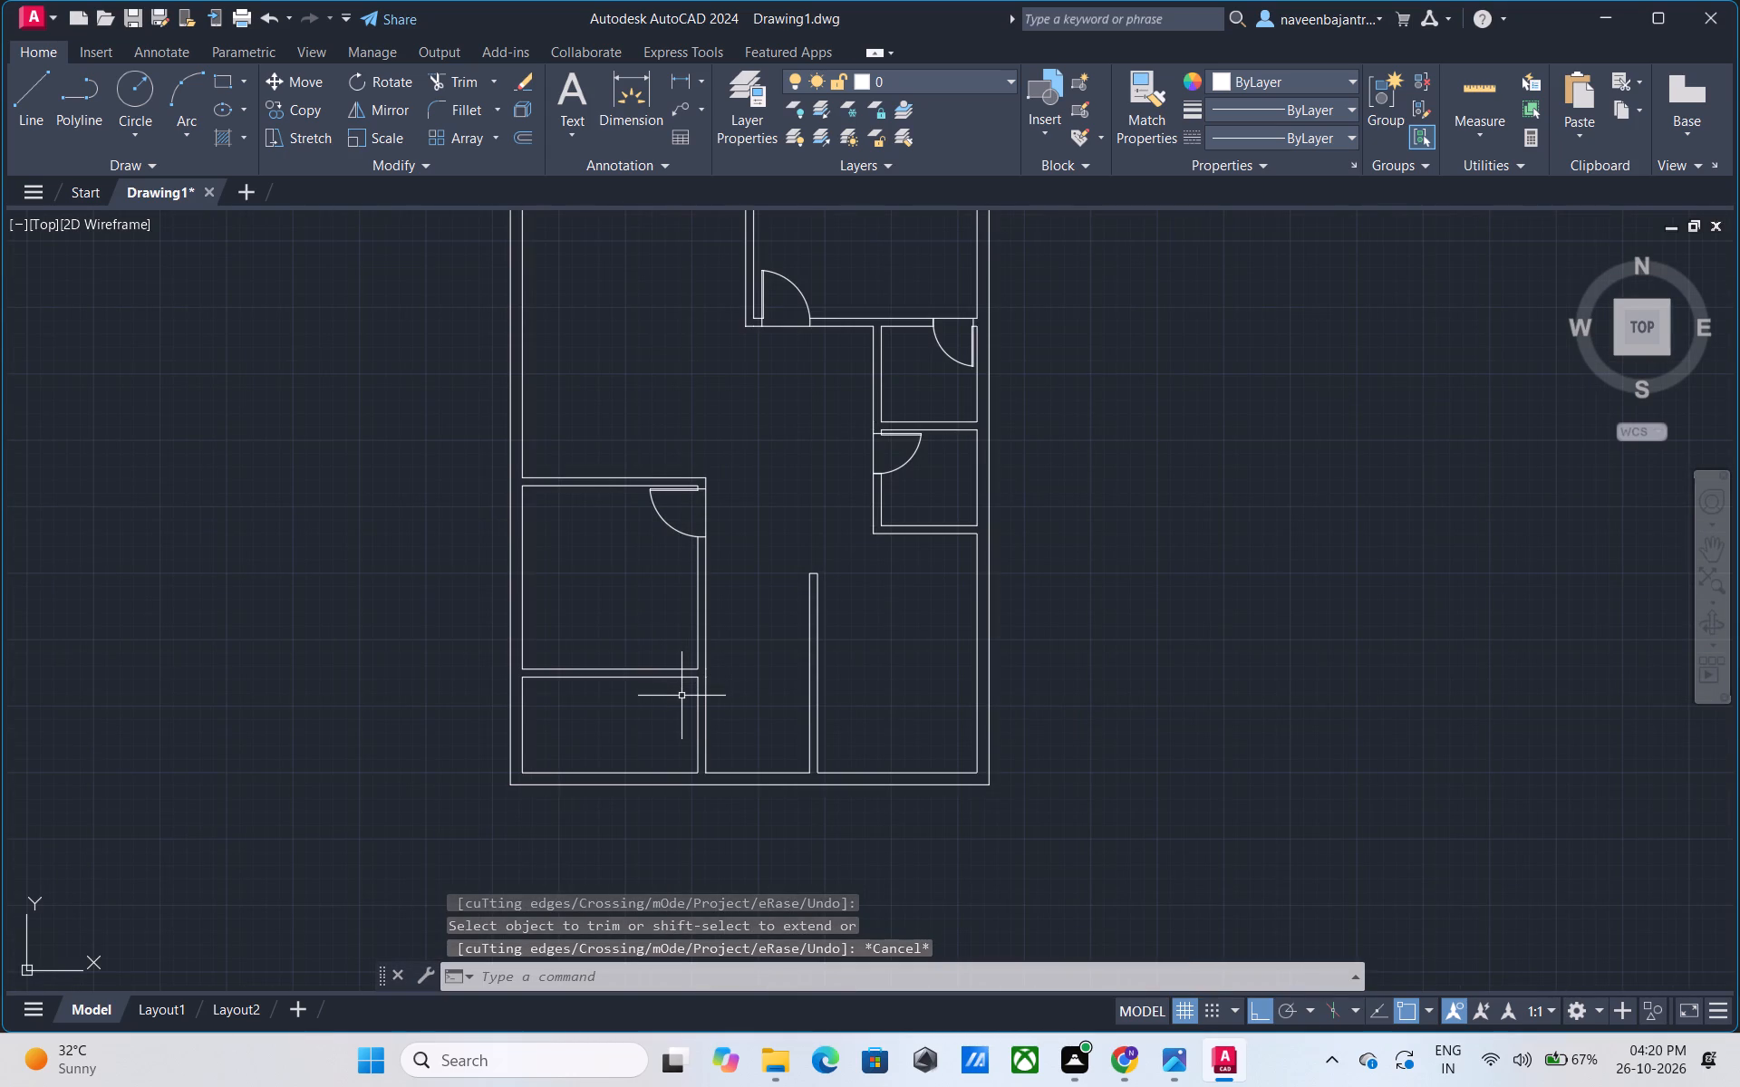
{"action": "middle_click_drag", "start_coordinate": [681, 697], "coordinate": [670, 664]}
{"action": "scroll", "coordinate": [670, 664], "scroll_direction": "up", "scroll_amount": 3}
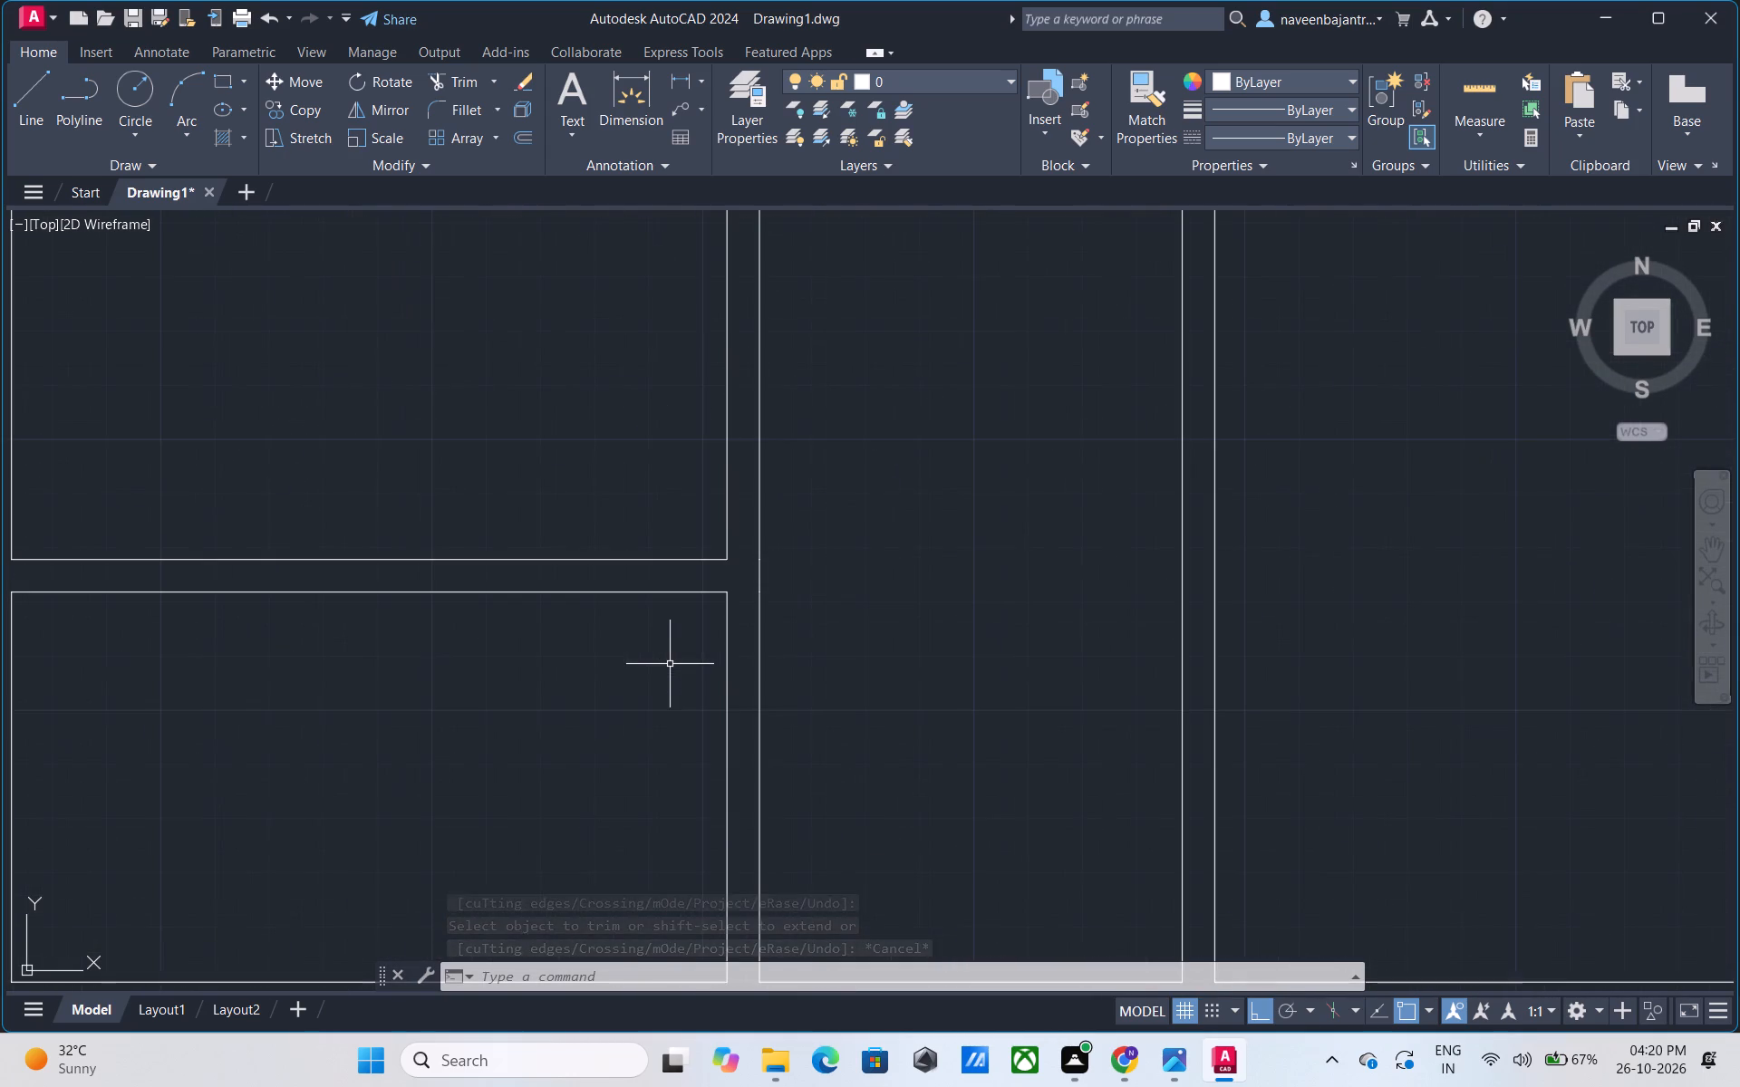
{"action": "key", "text": "Escape"}
{"action": "type", "text": "l"}
{"action": "key", "text": "space"}
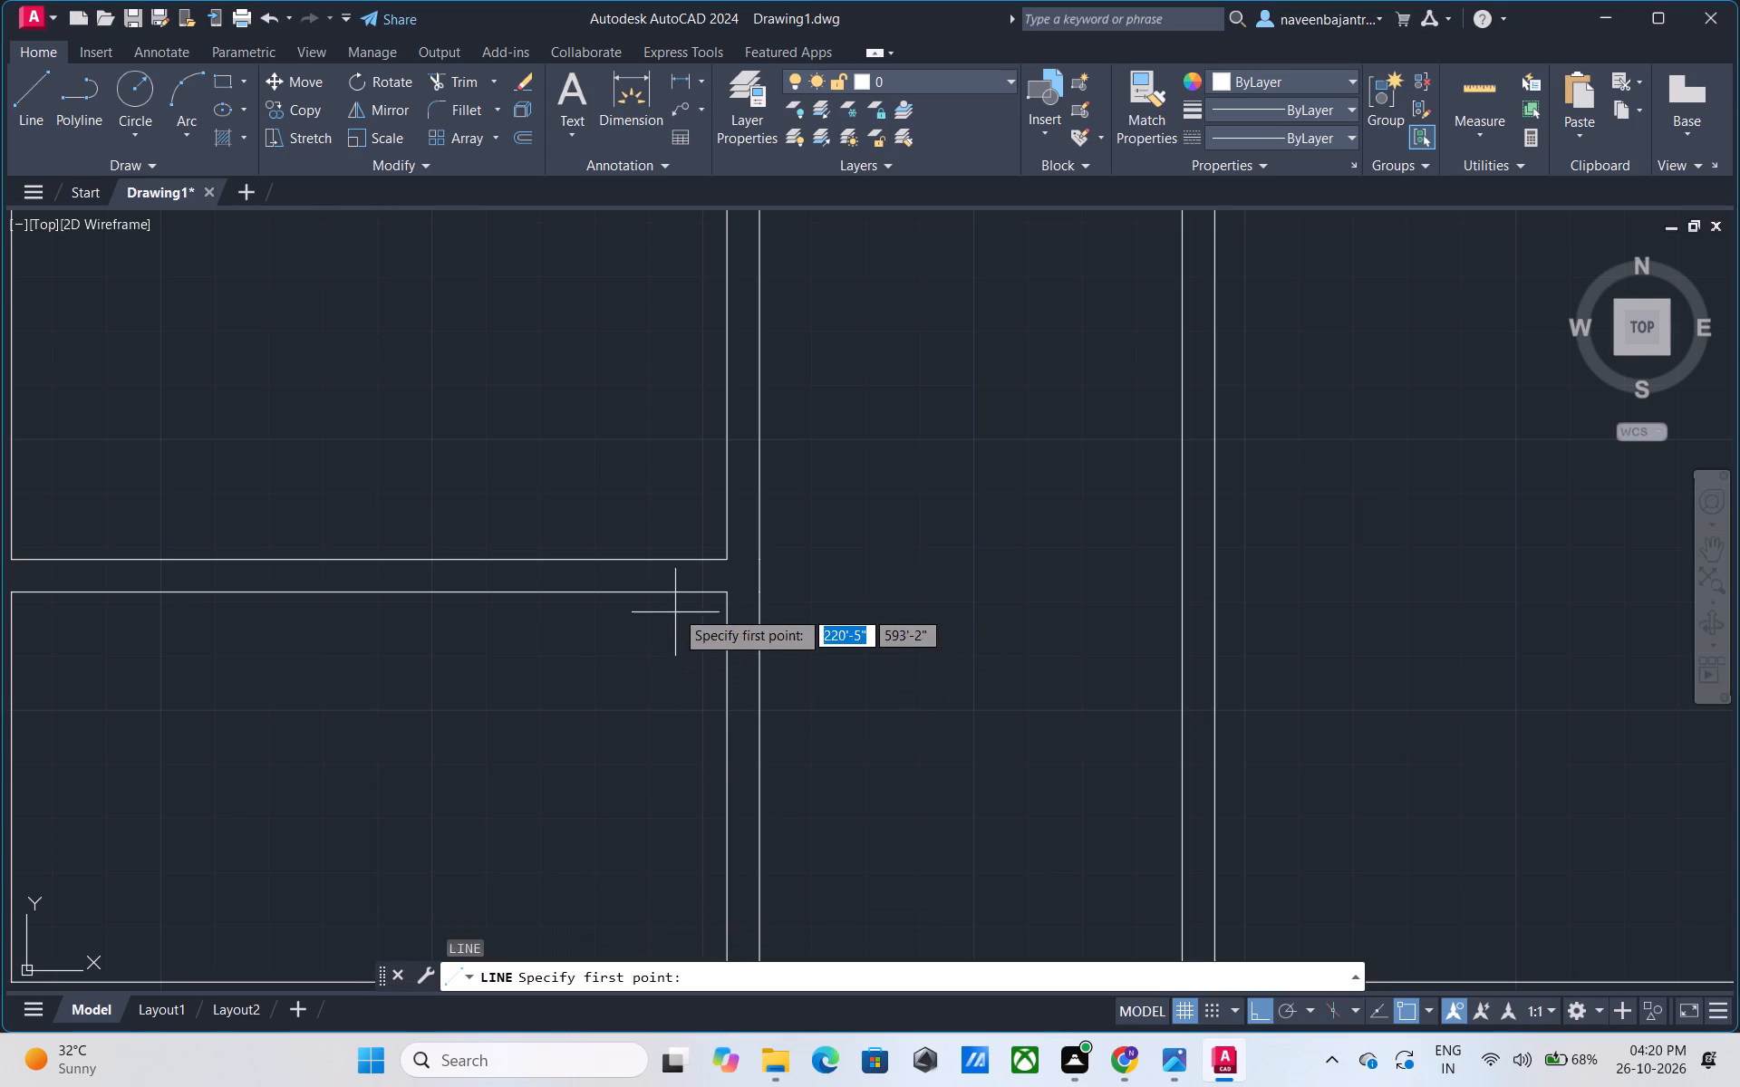
{"action": "left_click", "coordinate": [709, 539]}
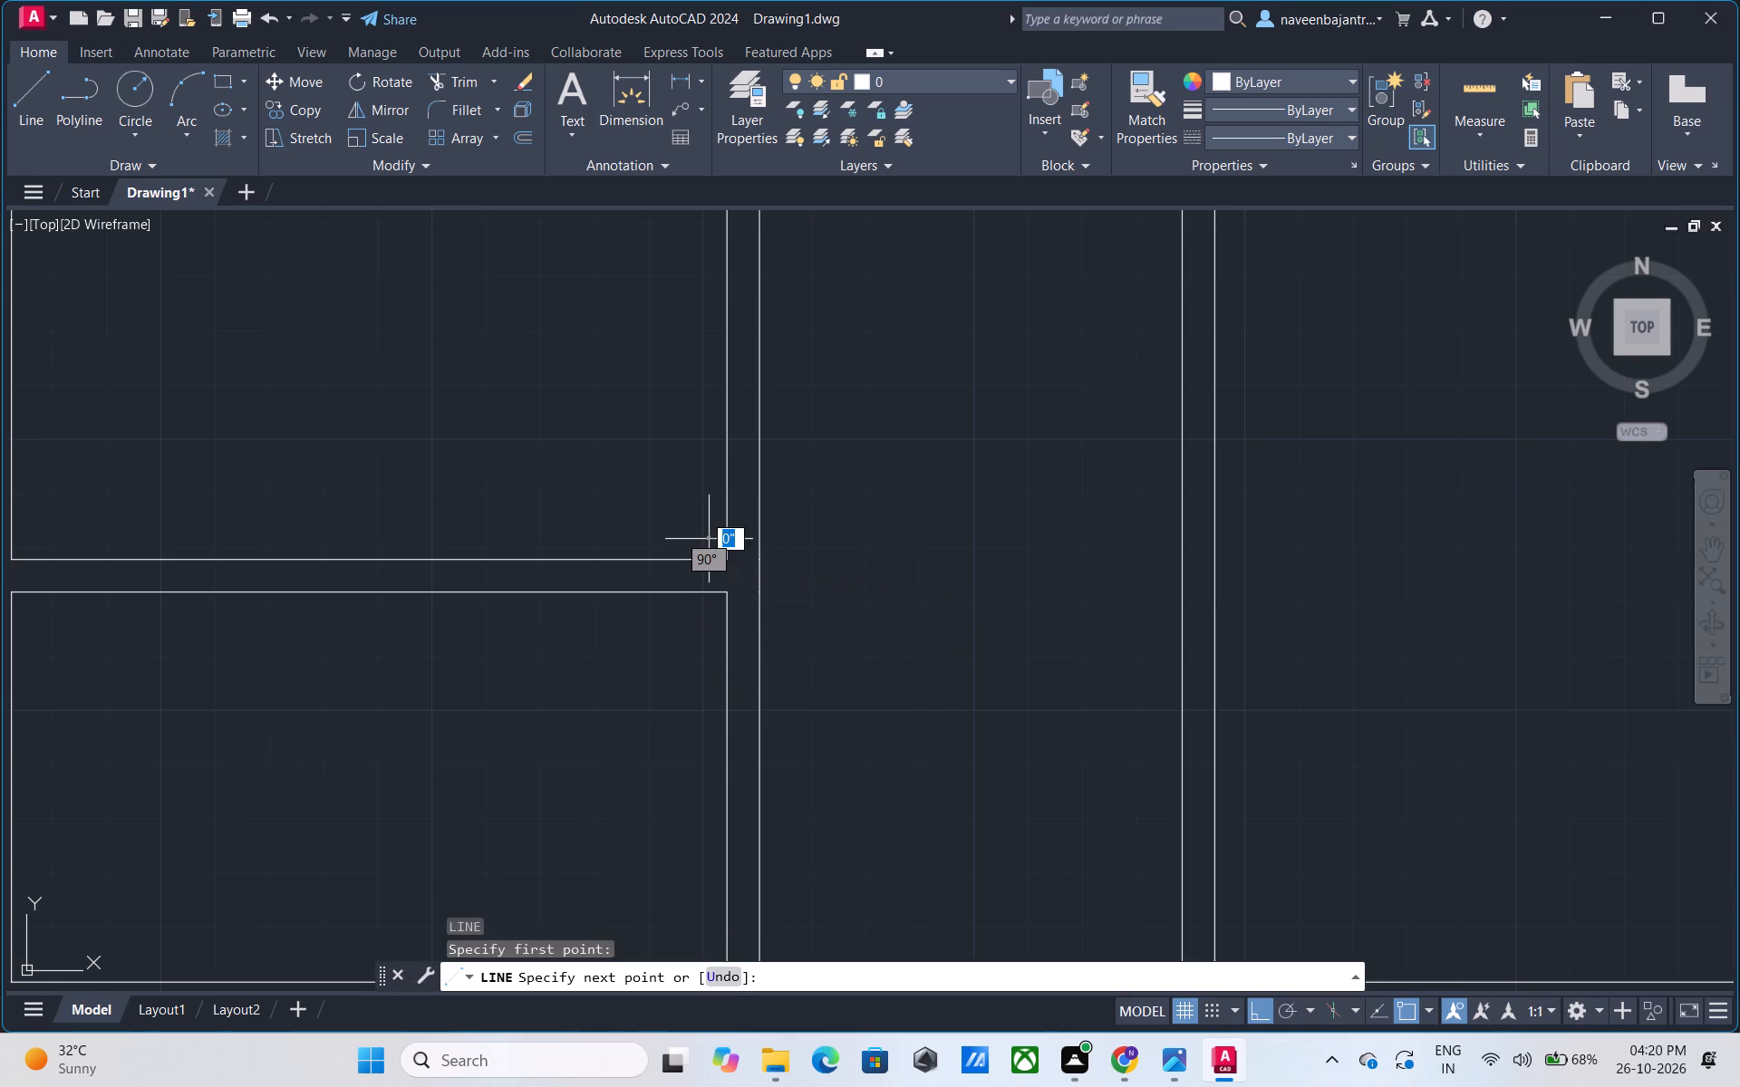
{"action": "left_click", "coordinate": [710, 620]}
{"action": "key", "text": "Escape"}
Trim both overhanging ends of the vertical jamb line back to the dividing wall's two faces.
{"action": "type", "text": "tr"}
{"action": "key", "text": "space"}
{"action": "left_click", "coordinate": [710, 616]}
{"action": "left_click", "coordinate": [706, 554]}
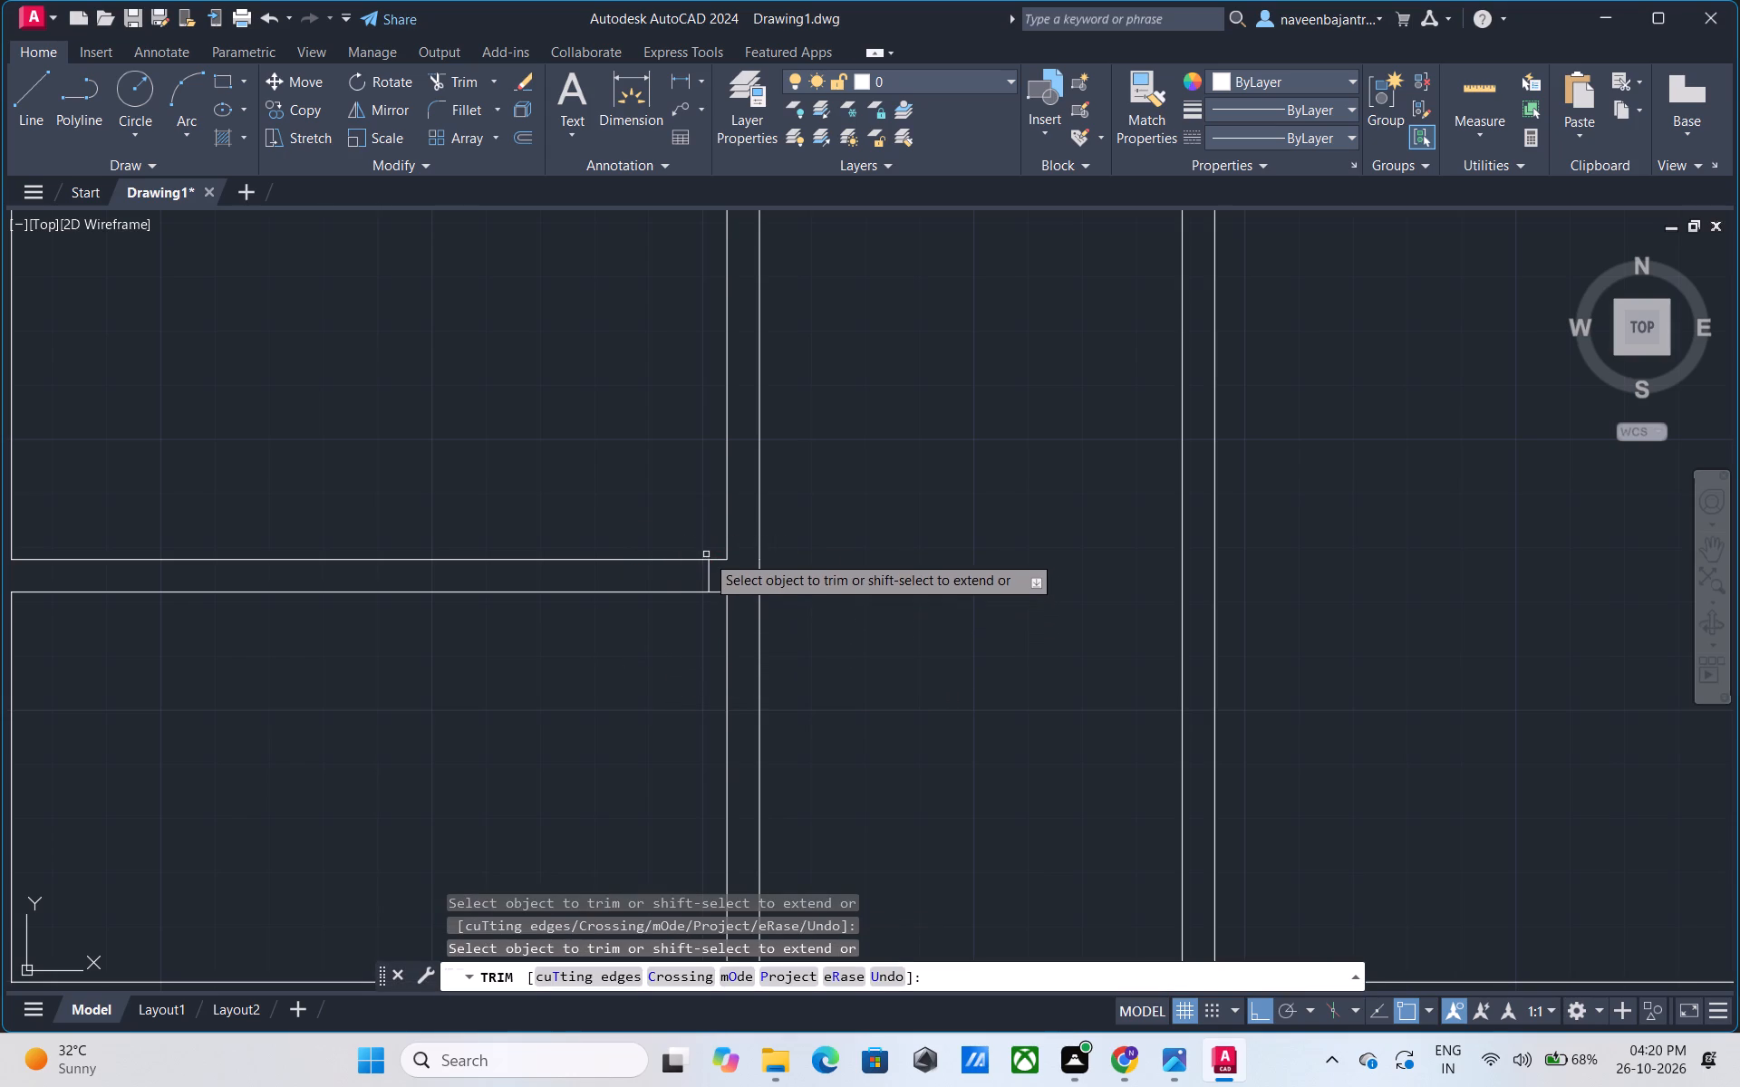
{"action": "key", "text": "Escape"}
Draw a 2.5' door leaf line straight down from the lower end of the jamb in the wall between the two lower-left rooms.
{"action": "type", "text": "l"}
{"action": "key", "text": "space"}
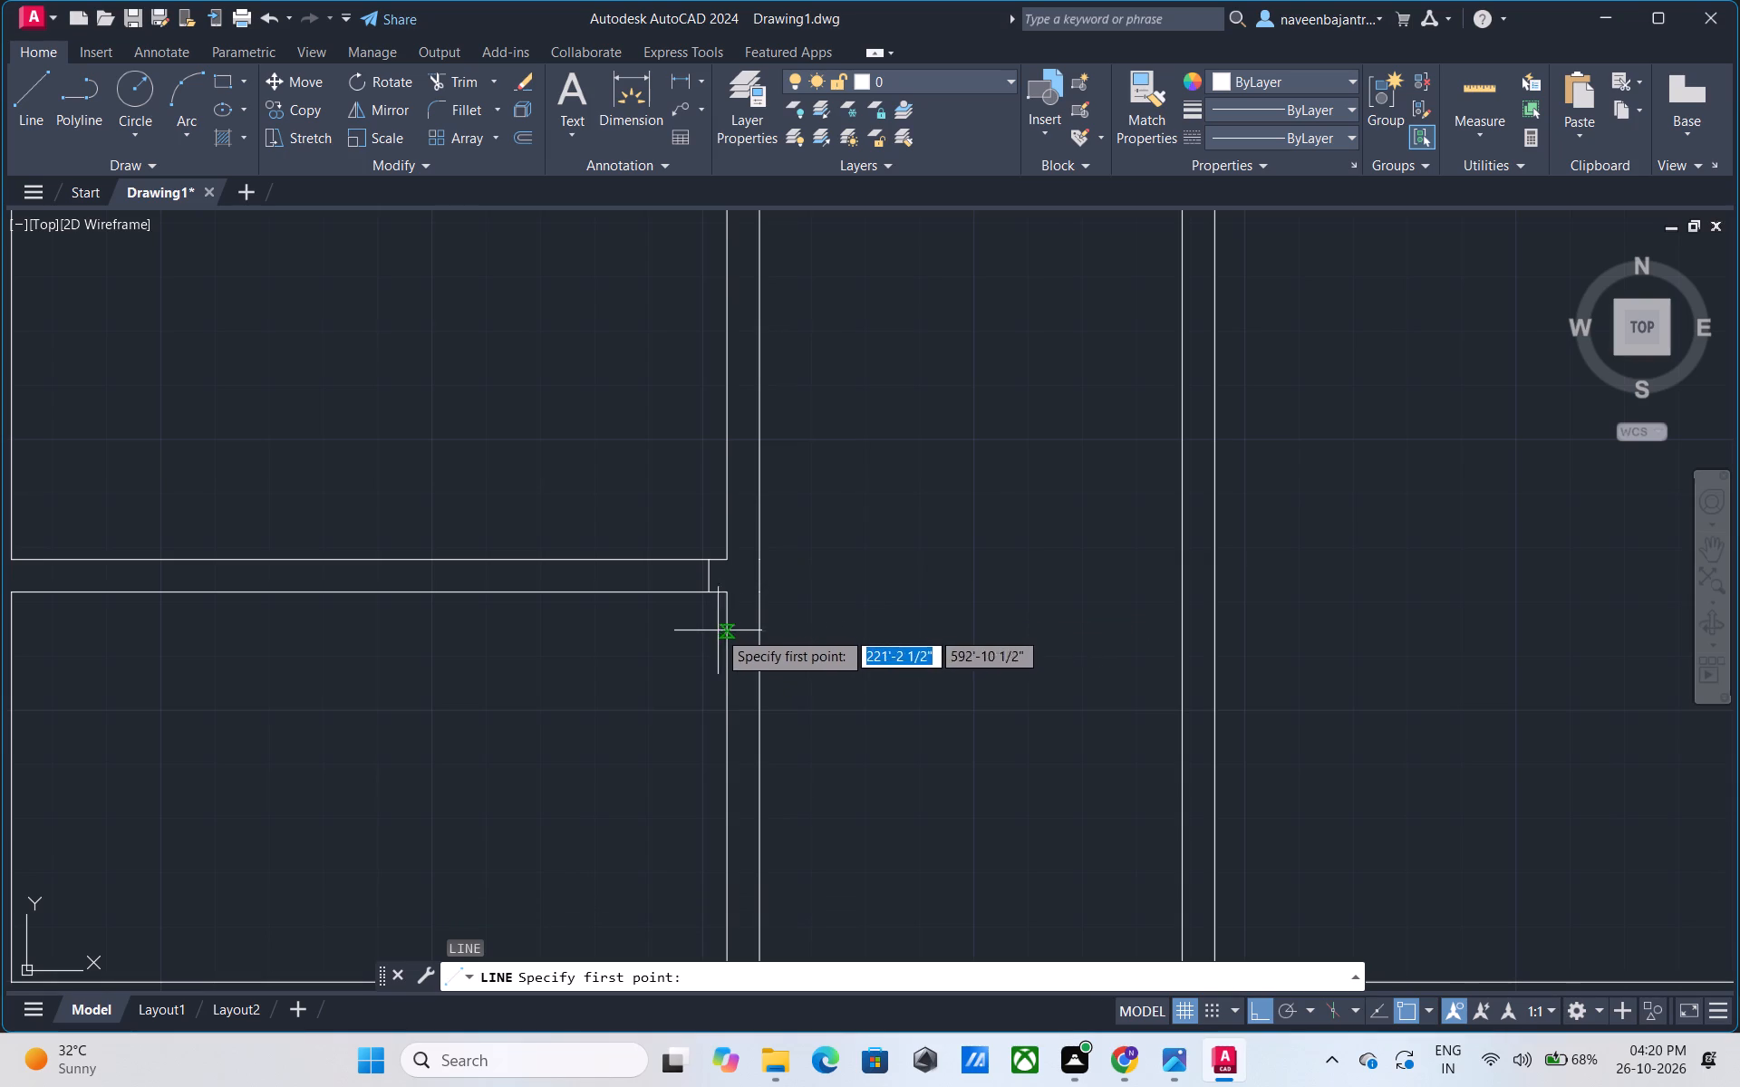
{"action": "left_click", "coordinate": [709, 598]}
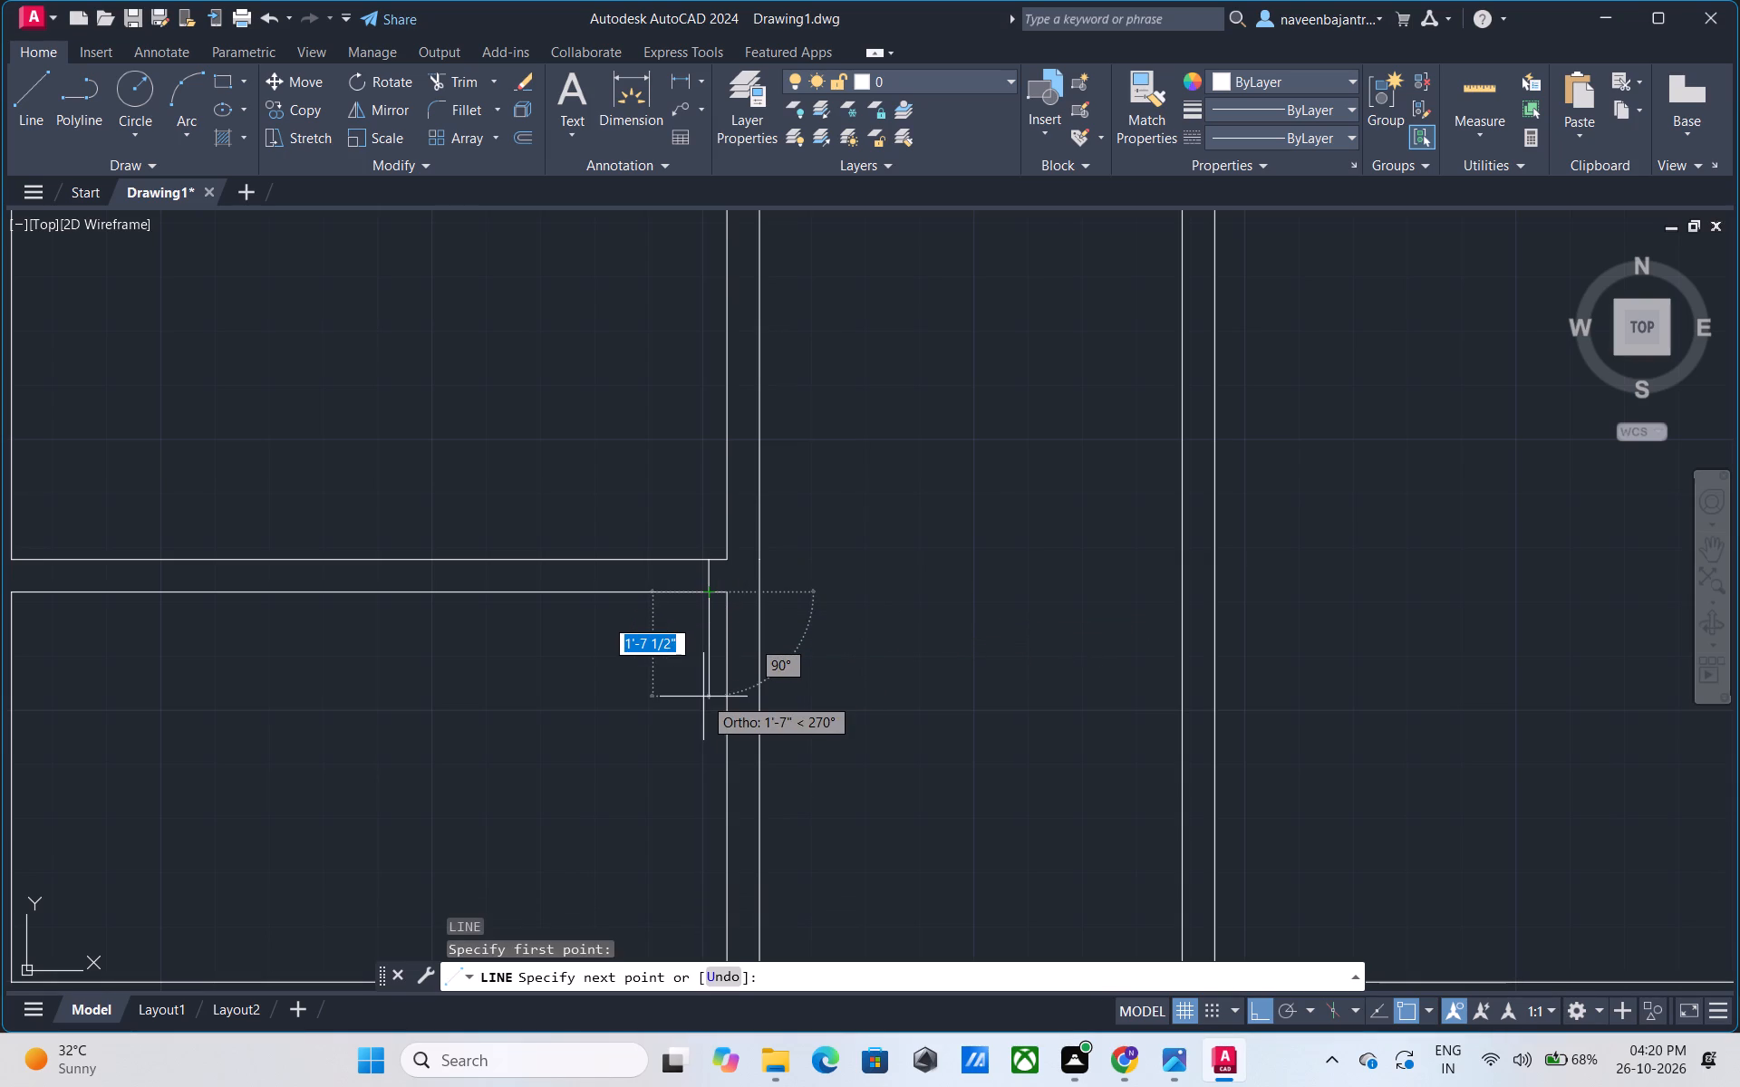
{"action": "type", "text": "2.5'"}
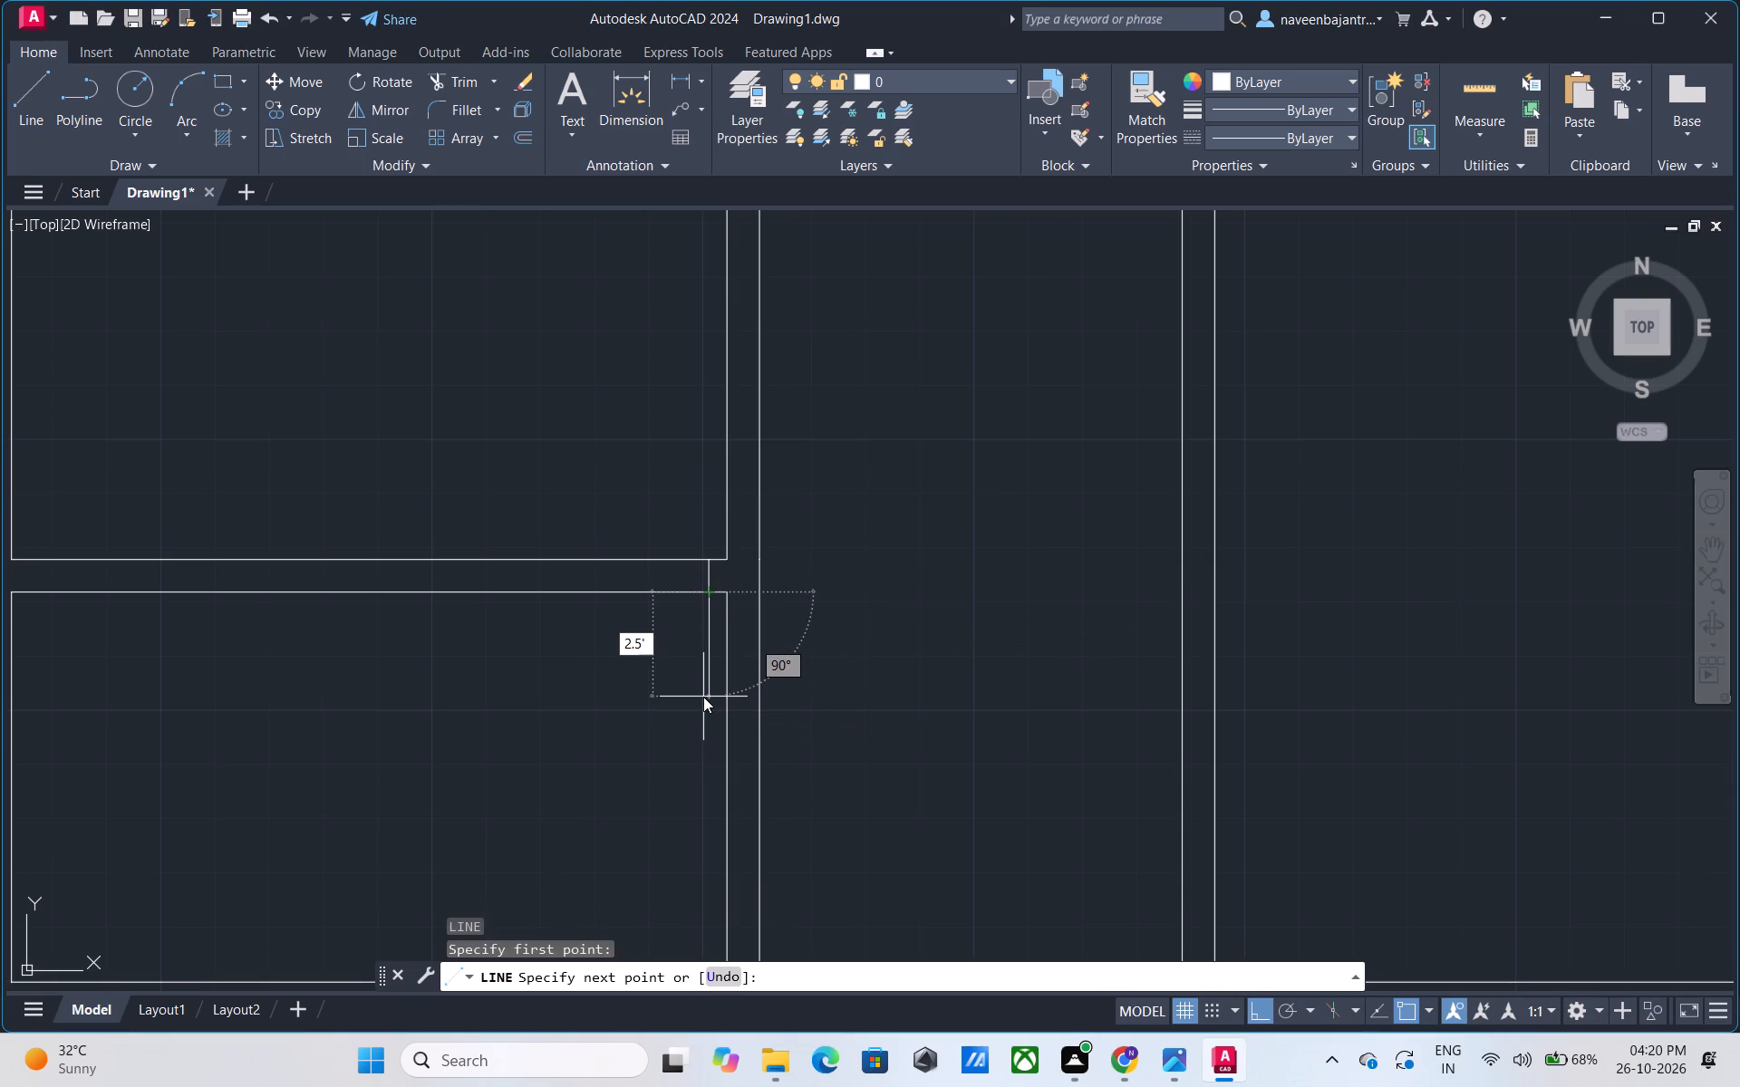
{"action": "key", "text": "Return"}
{"action": "key", "text": "Escape"}
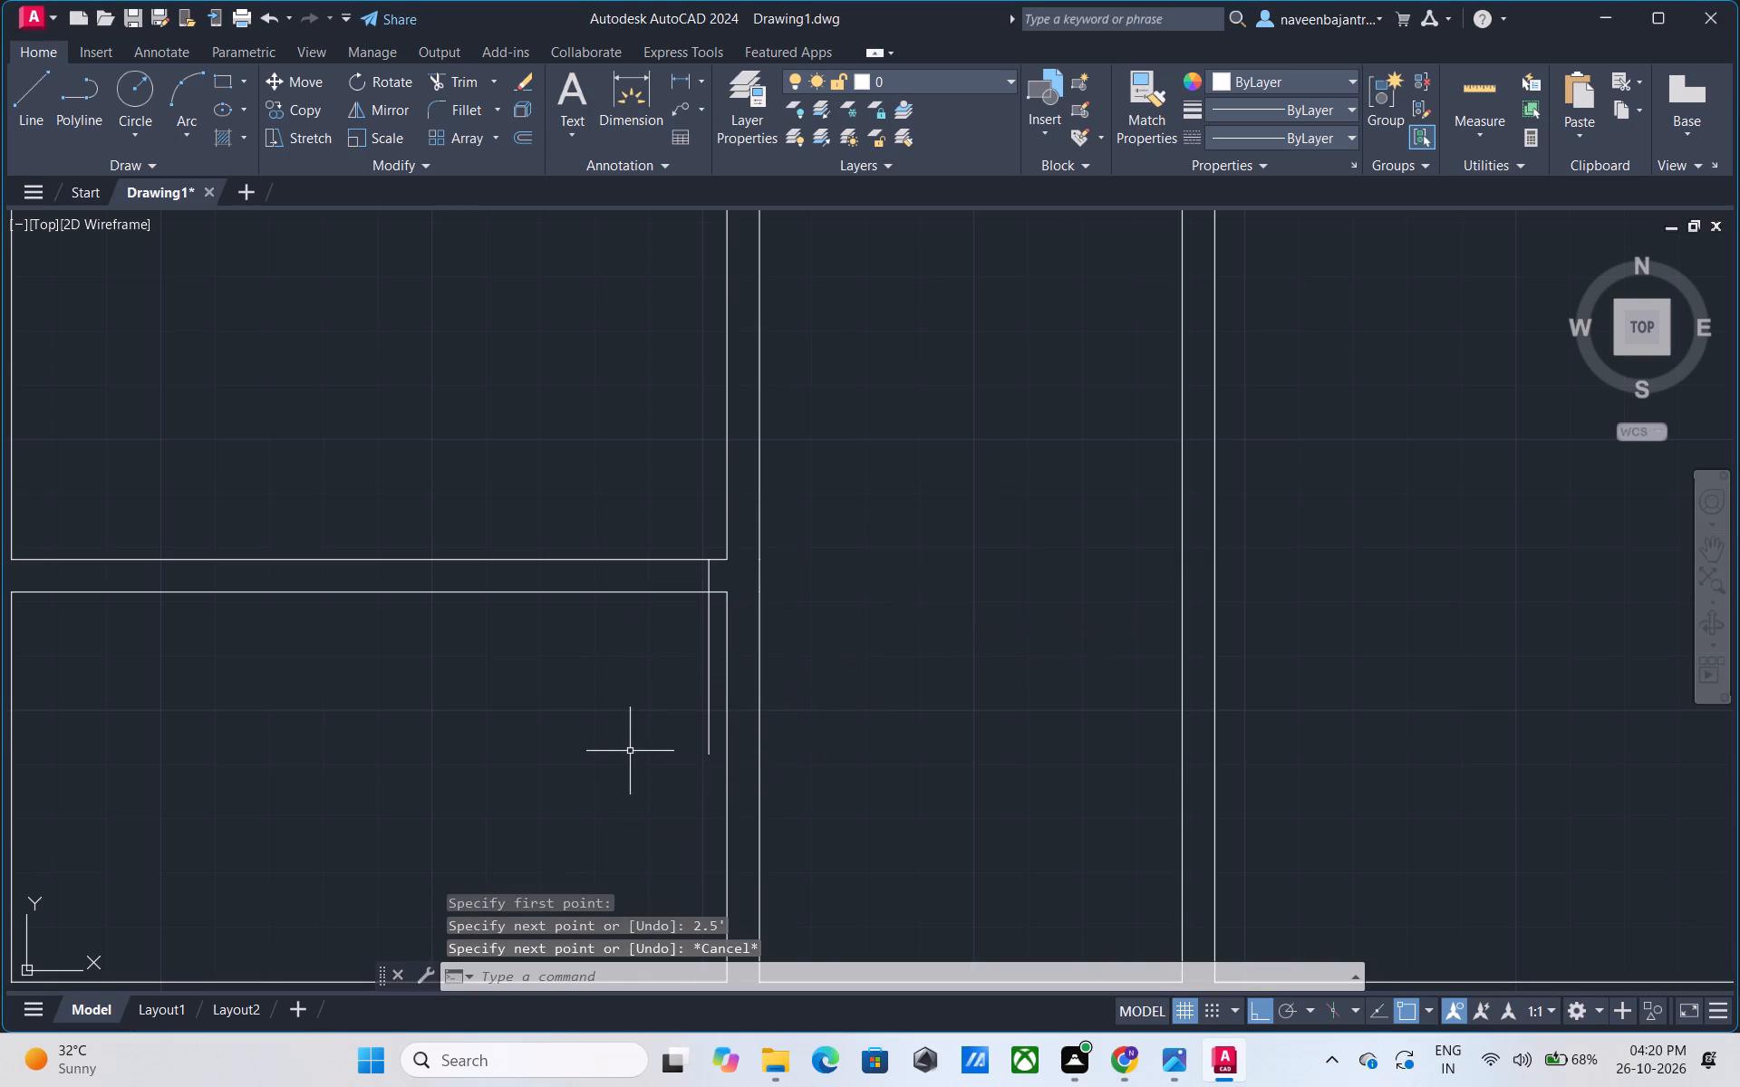
Offset the new door leaf line 1" to the left to give the leaf its thickness.
{"action": "type", "text": "o 1"}
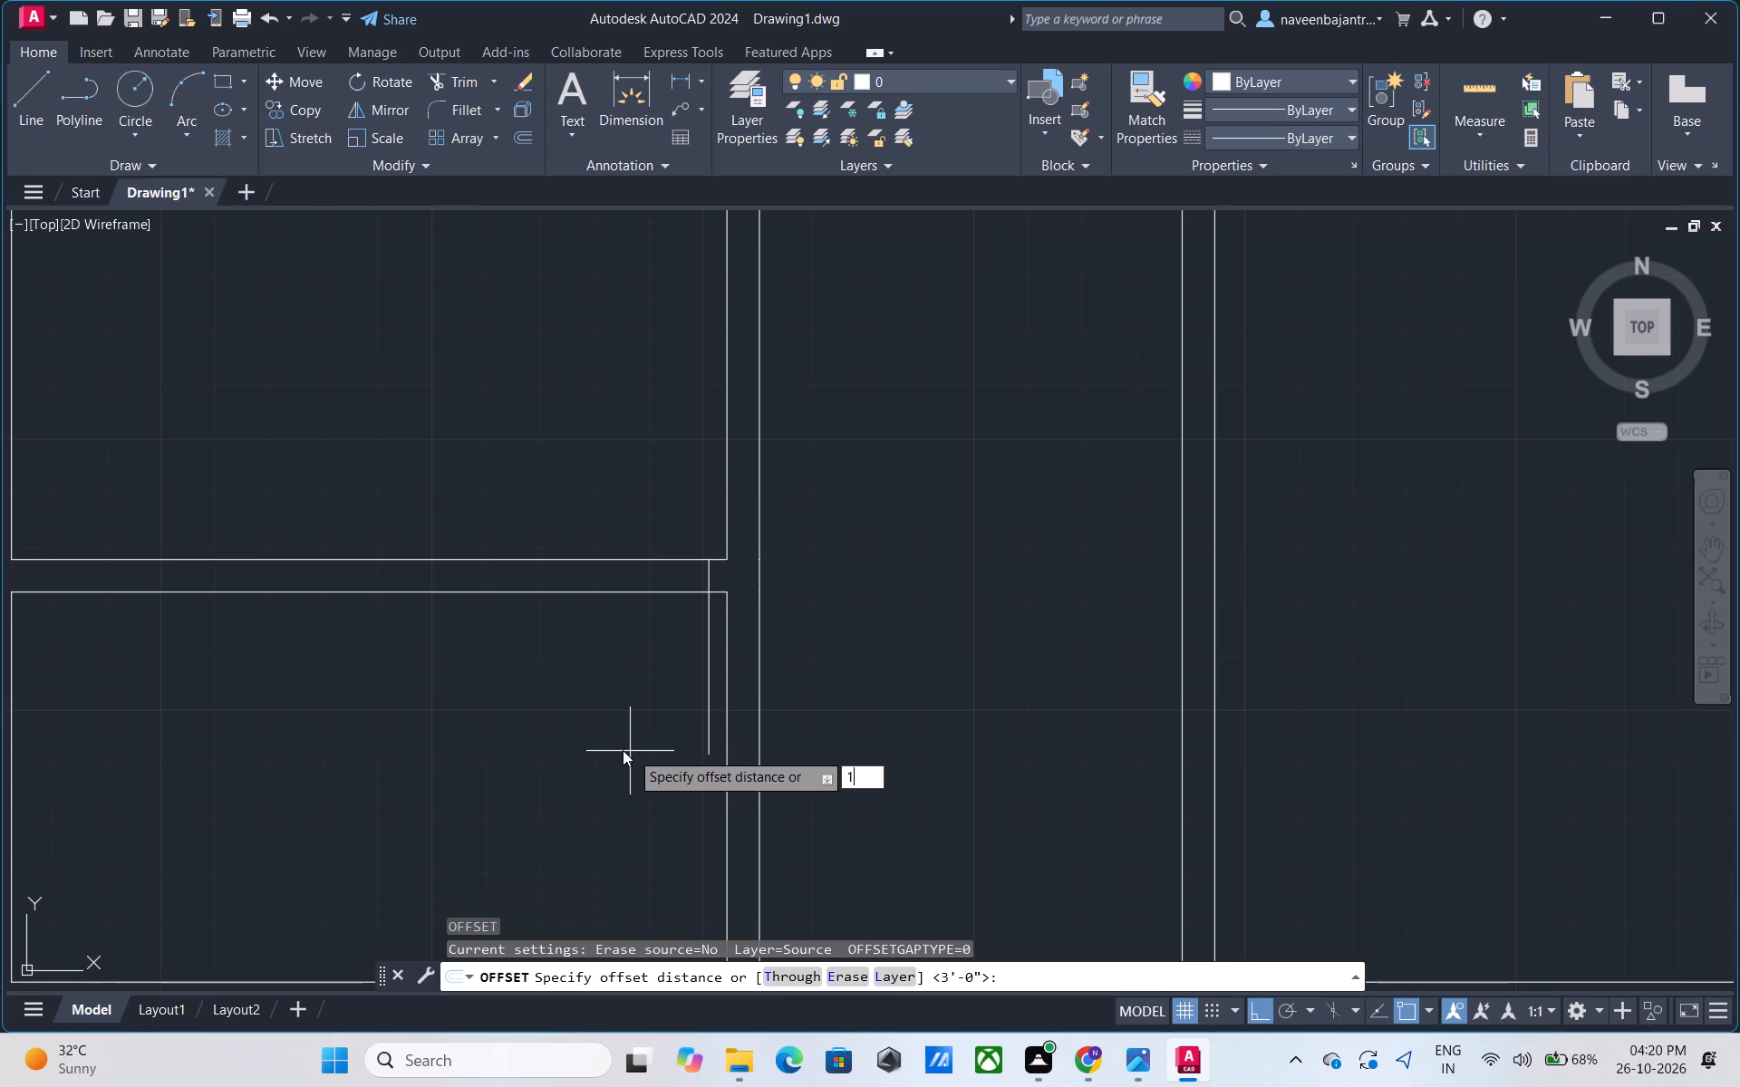
{"action": "key", "text": "shift+quotedbl"}
{"action": "key", "text": "Return"}
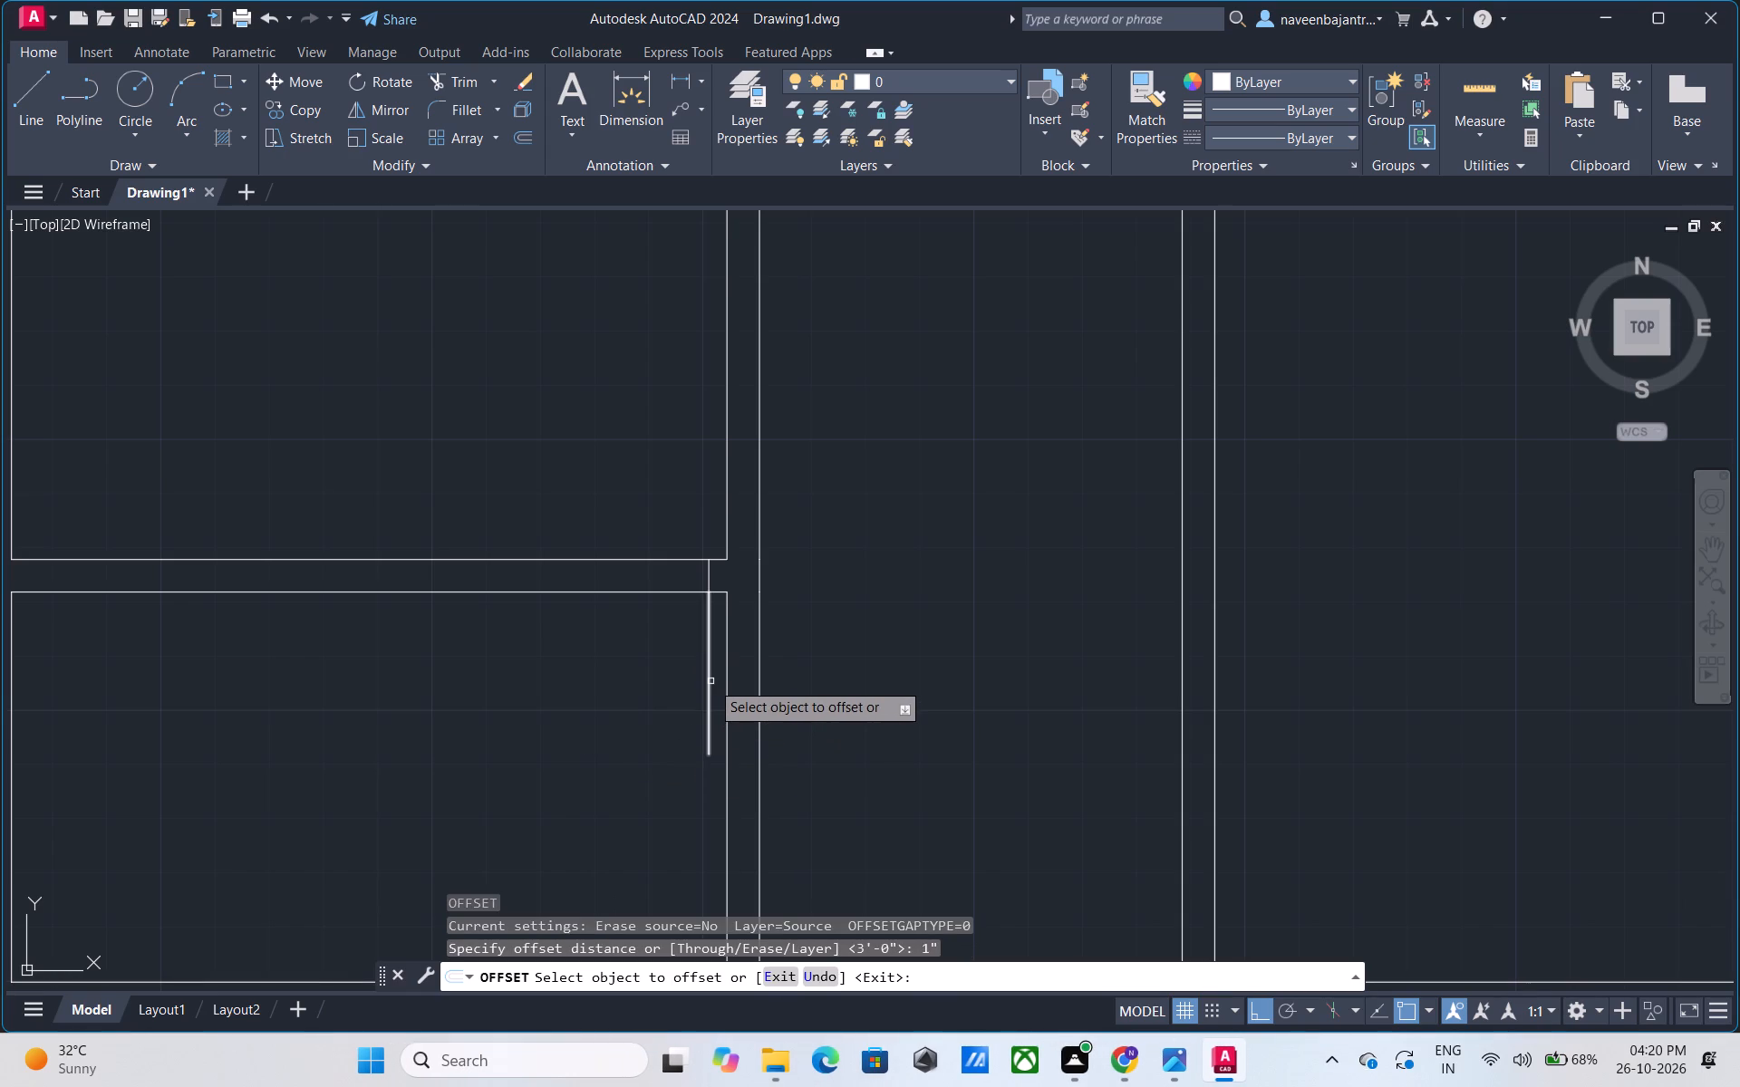
{"action": "left_click_drag", "start_coordinate": [702, 681], "coordinate": [628, 688]}
{"action": "left_click_drag", "start_coordinate": [710, 678], "coordinate": [691, 678]}
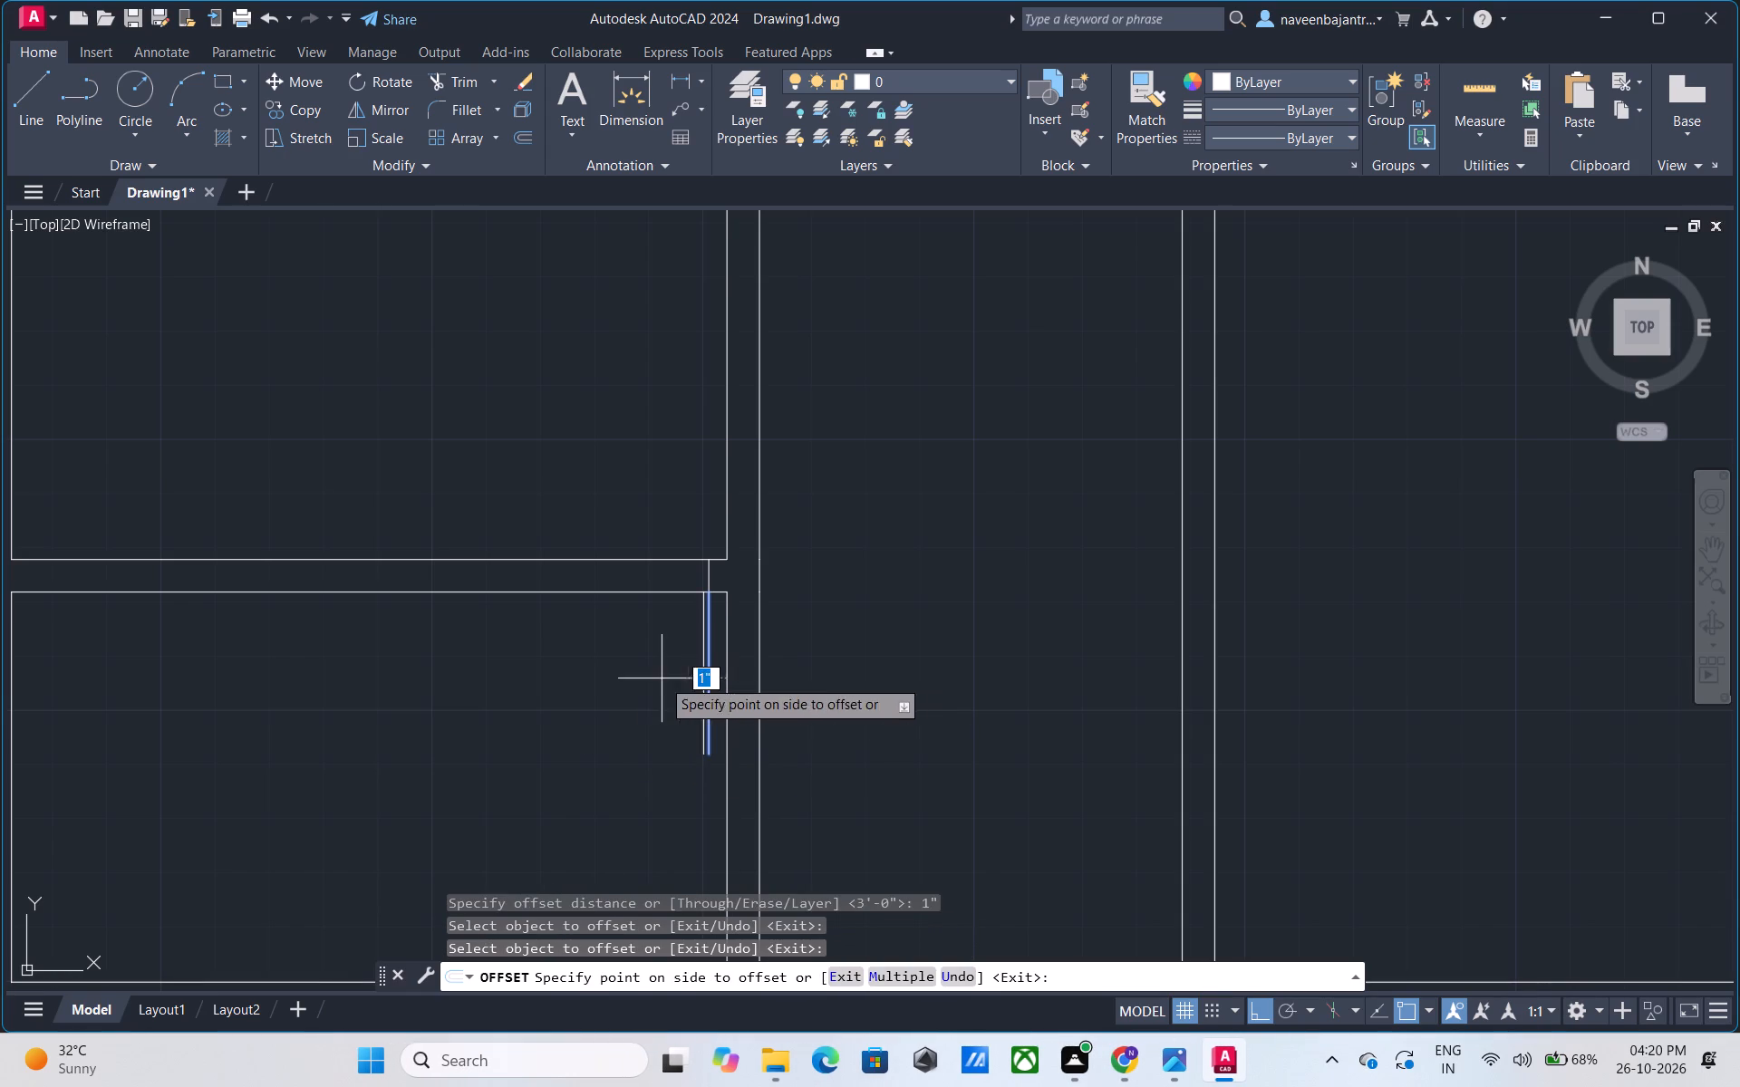
{"action": "left_click", "coordinate": [662, 678]}
{"action": "key", "text": "Escape"}
Offset the short jamb line between the wall faces 2.5' to the left to mark the door opening's other side.
{"action": "type", "text": "o"}
{"action": "key", "text": "space"}
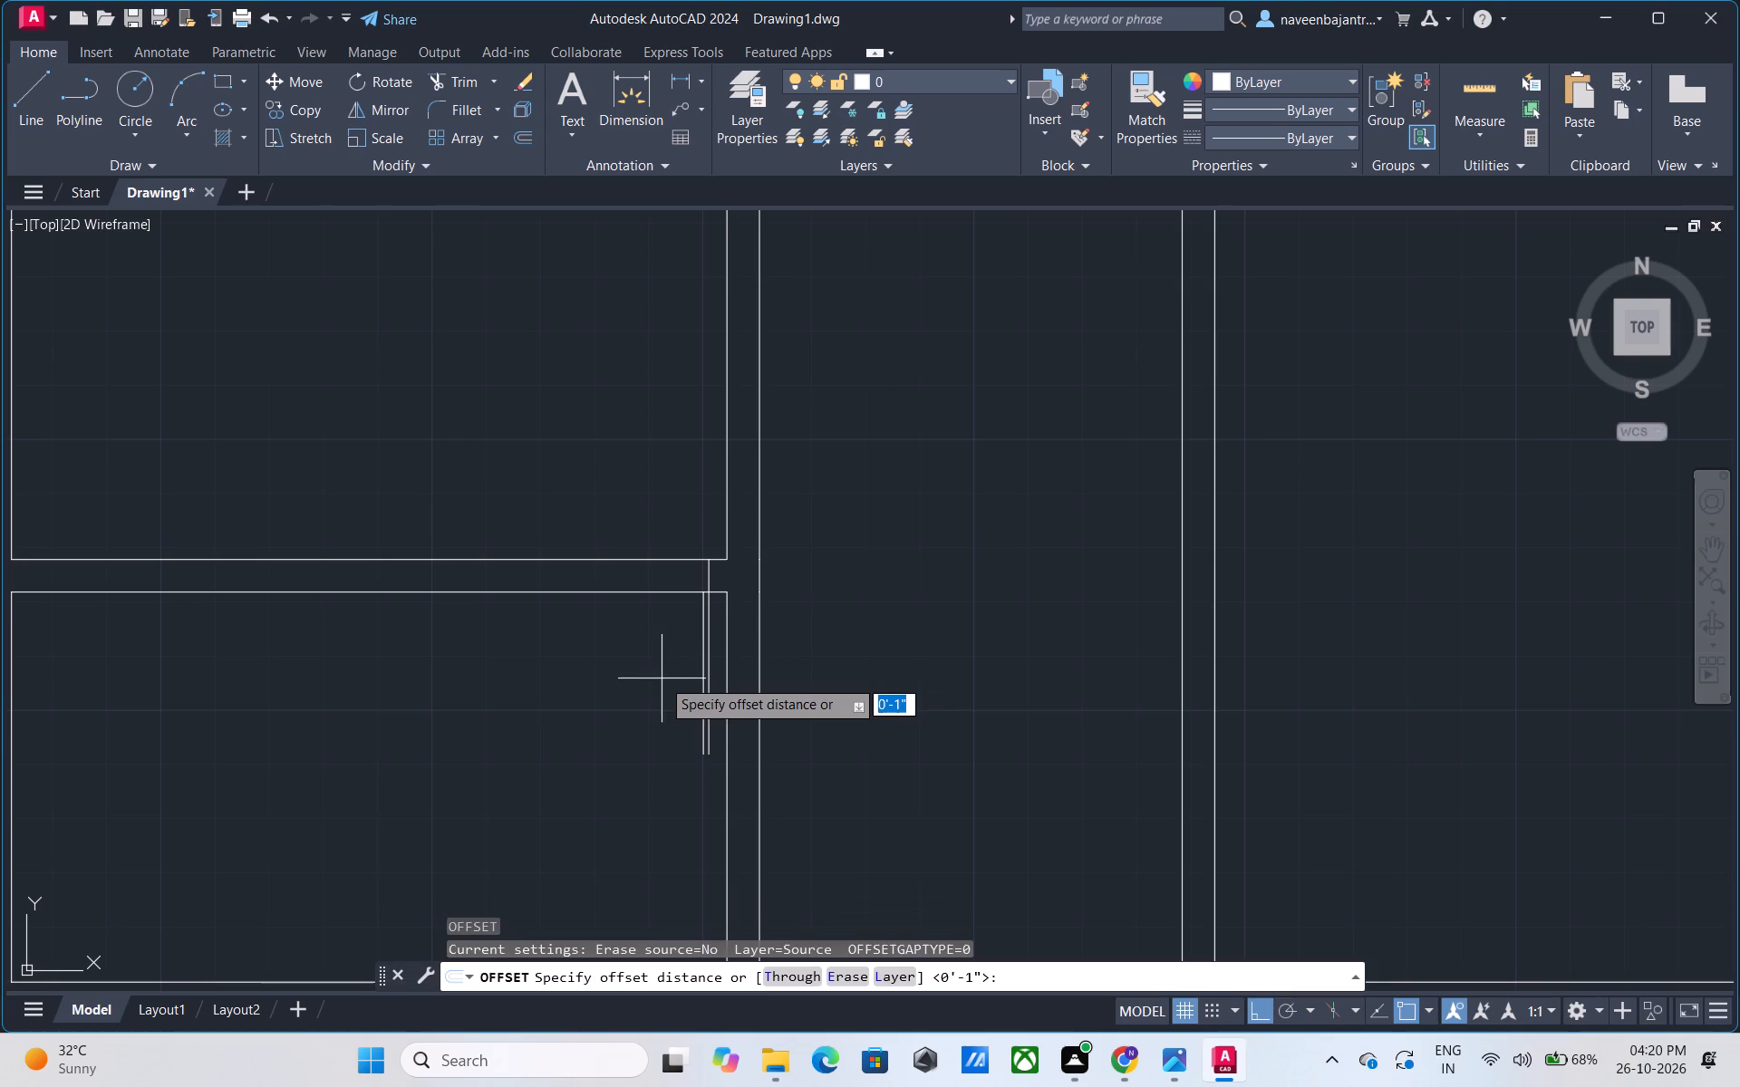
{"action": "type", "text": "2.5'"}
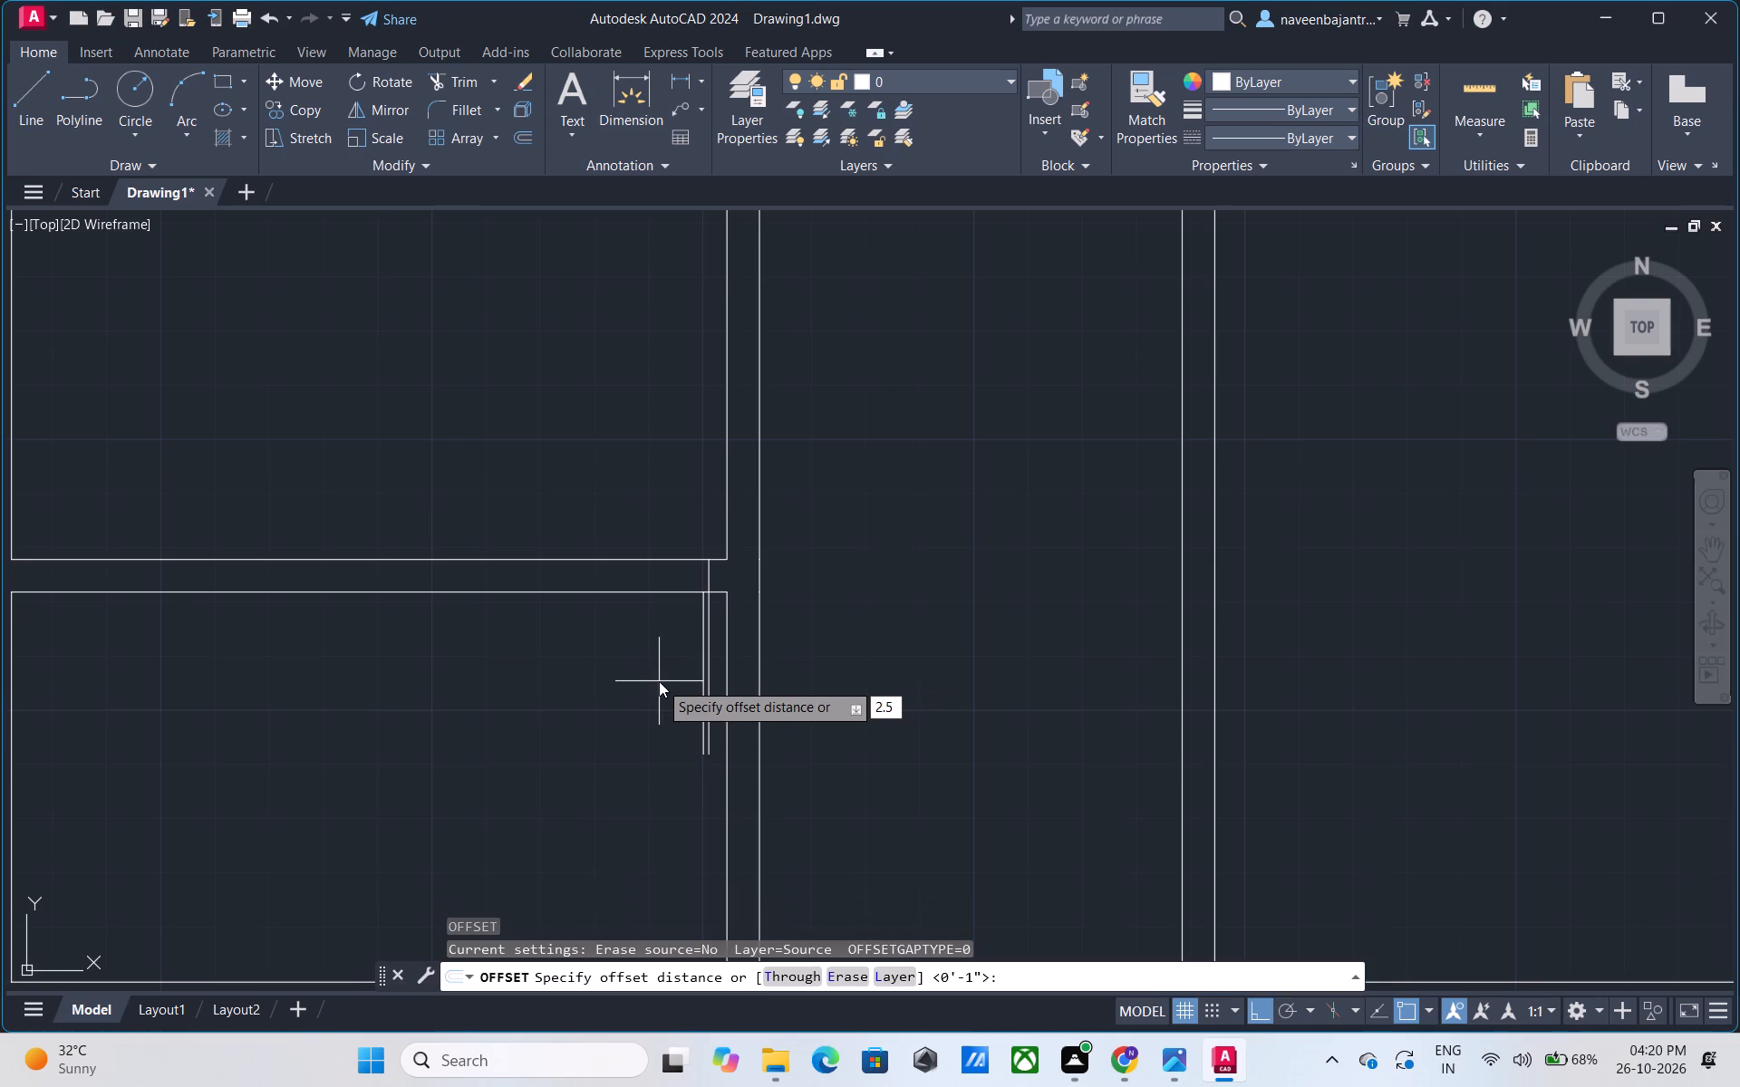
{"action": "key", "text": "Return"}
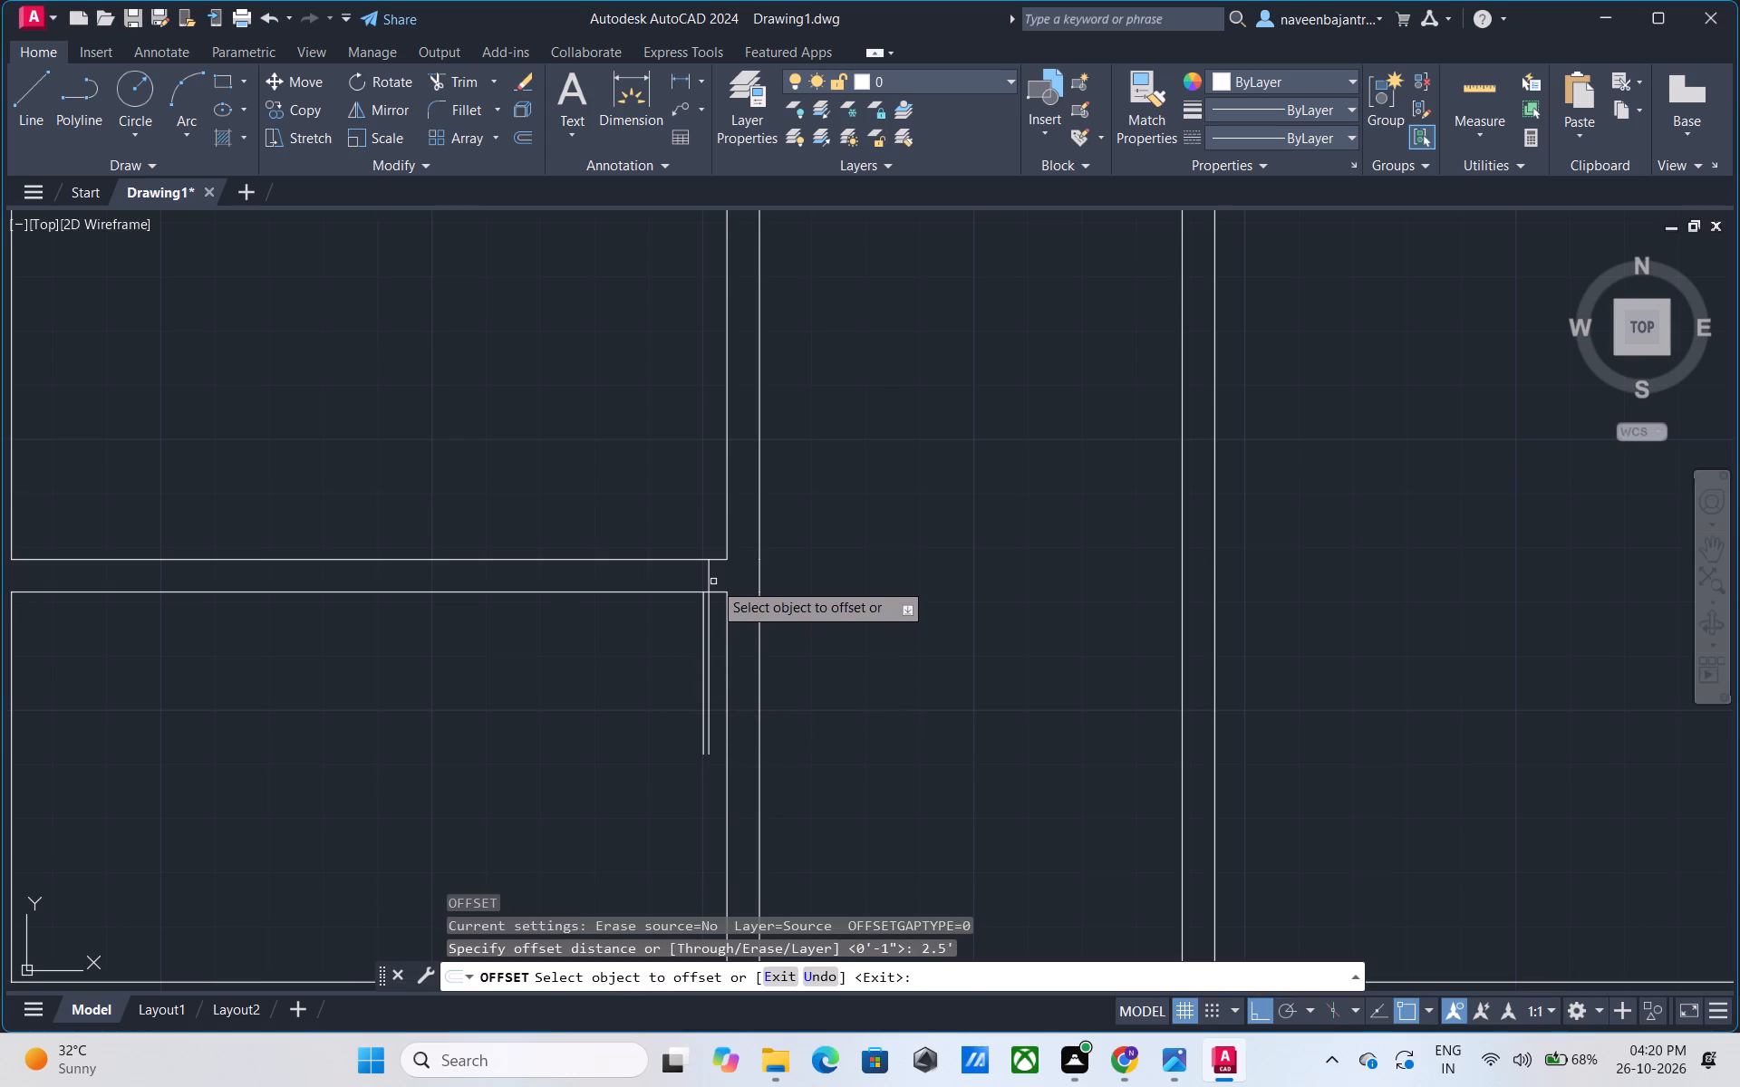
{"action": "left_click_drag", "start_coordinate": [710, 576], "coordinate": [698, 576]}
{"action": "left_click", "coordinate": [662, 576]}
{"action": "key", "text": "Escape"}
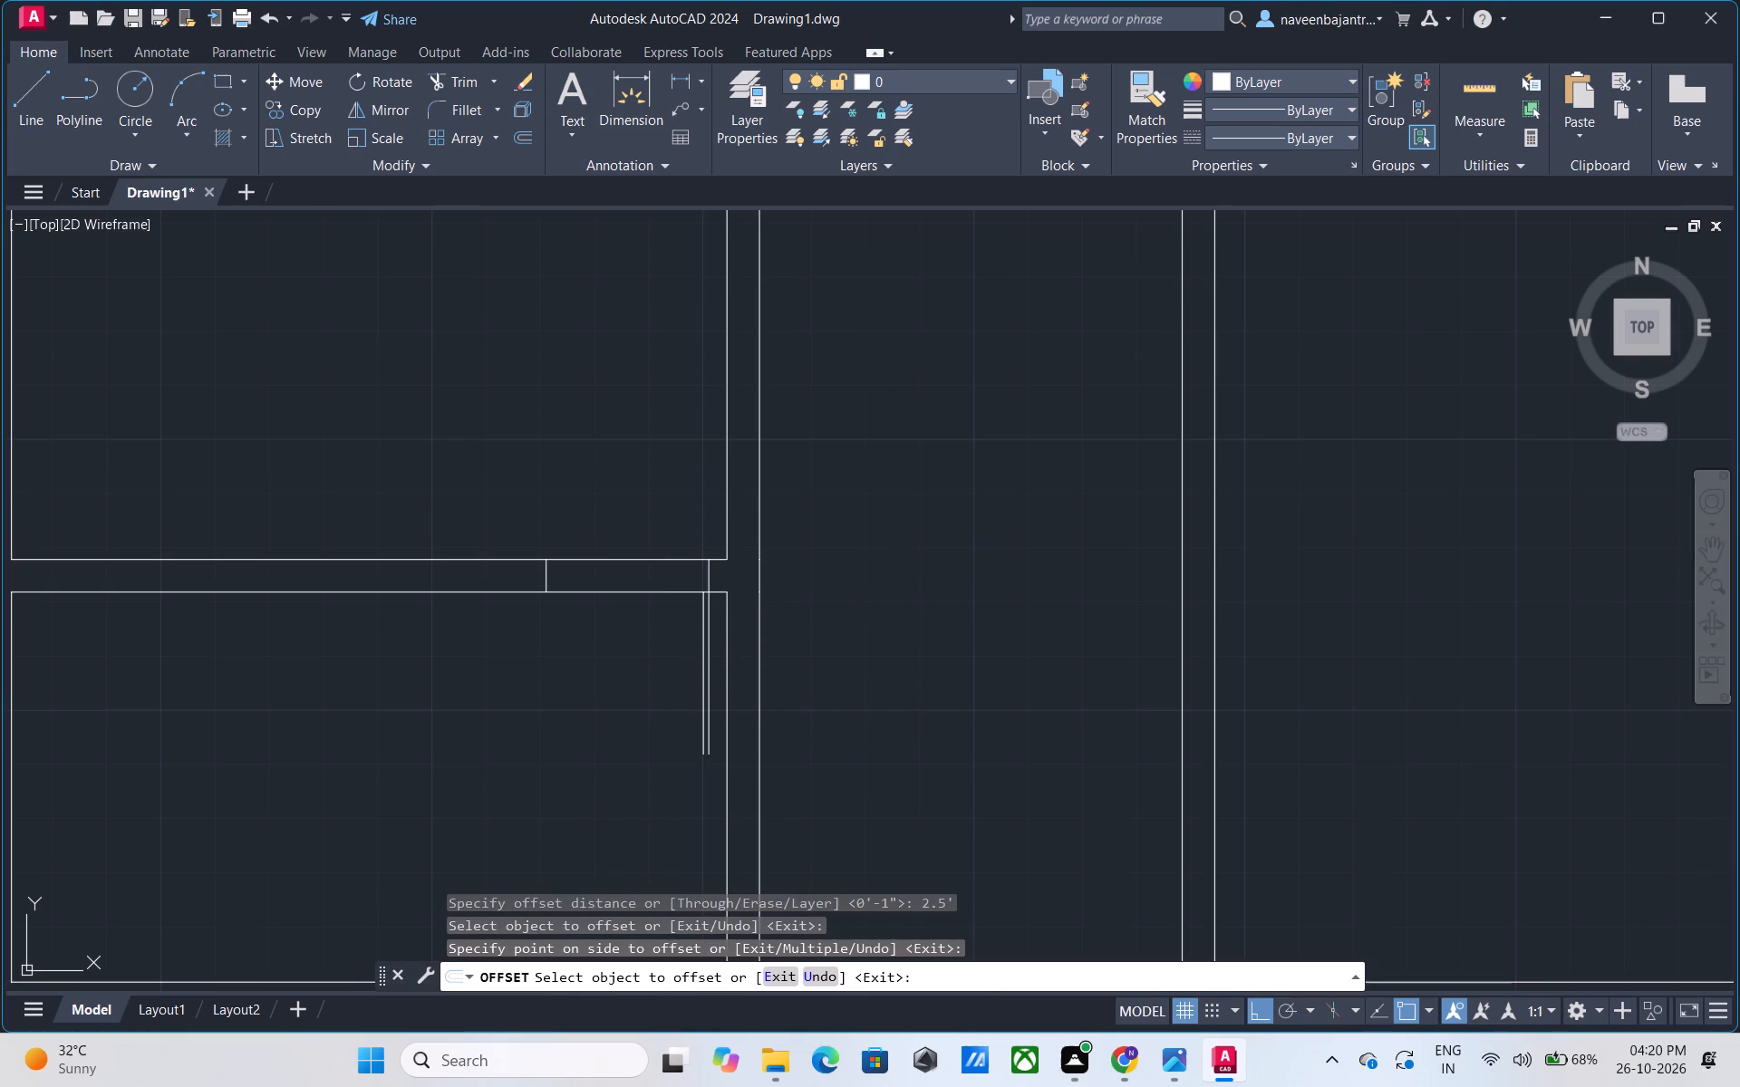
Trim the lower wall face between the two jambs to open the doorway.
{"action": "type", "text": "tr"}
{"action": "key", "text": "space"}
{"action": "left_click", "coordinate": [622, 593]}
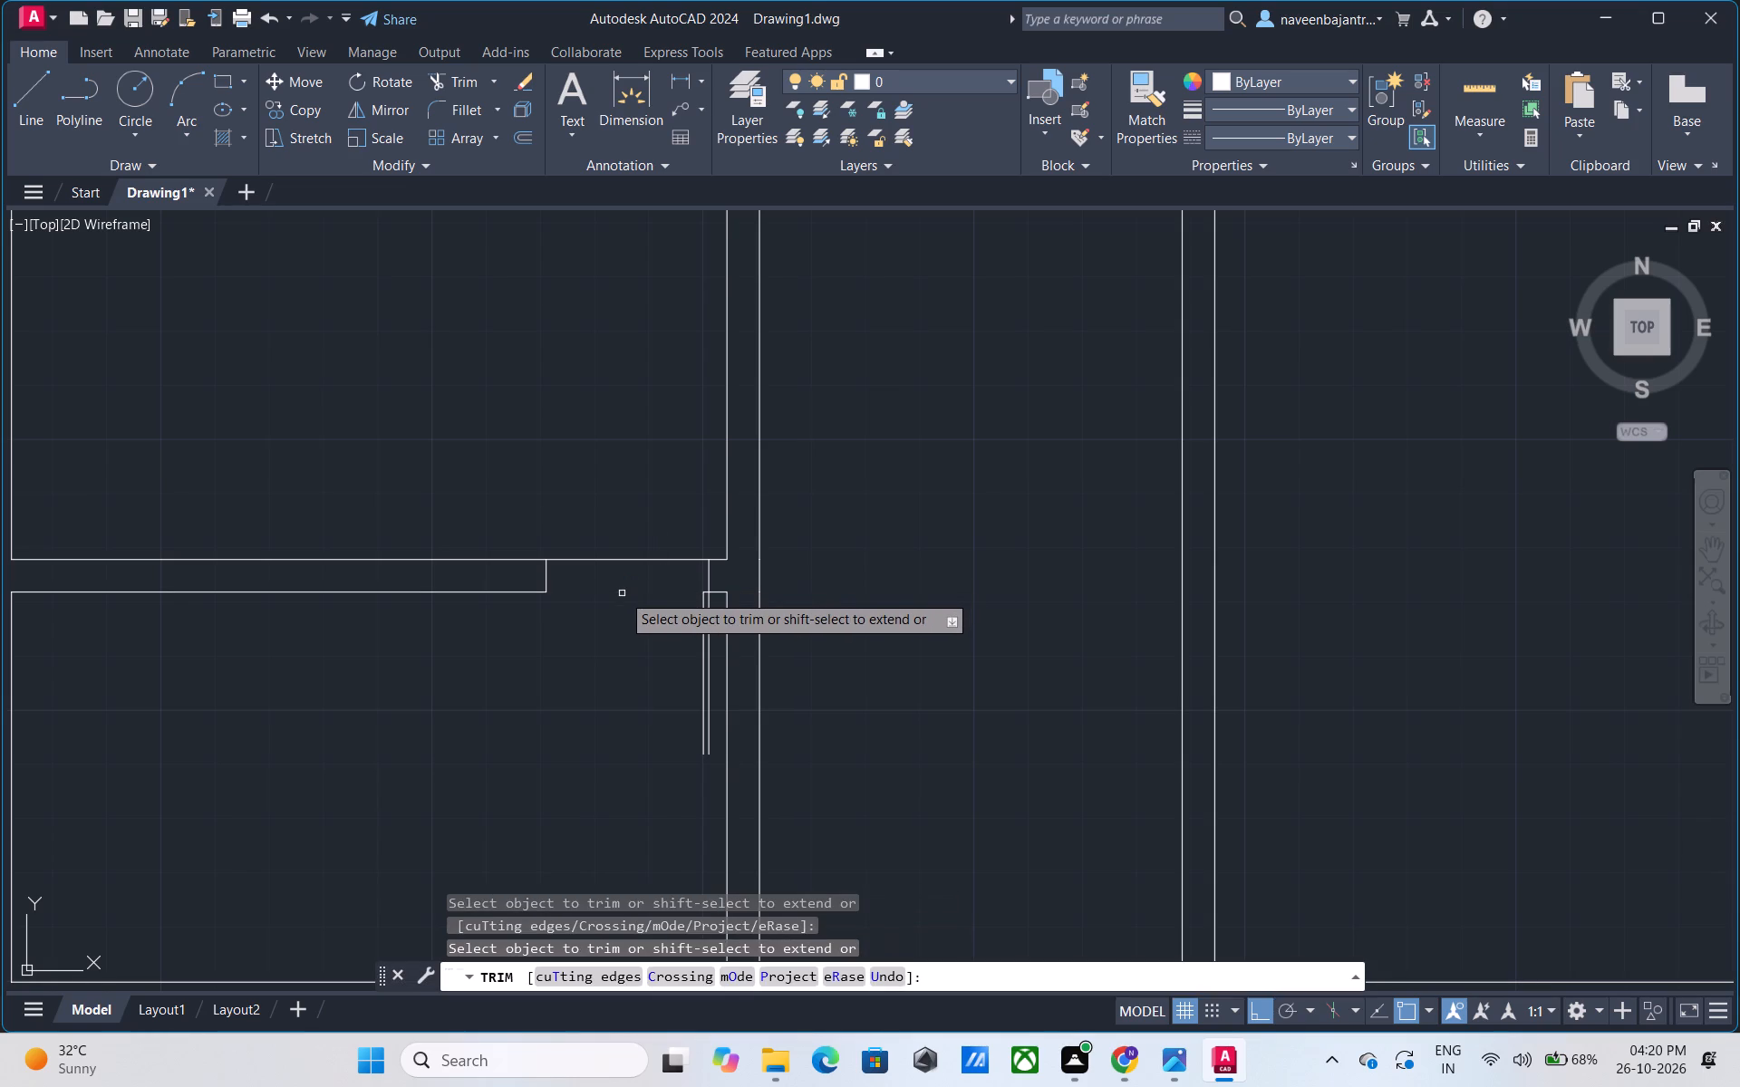
{"action": "key", "text": "Escape"}
Draw a three-point swing arc from the leaf's free end through the opposite jamb's lower end to its upper end.
{"action": "left_click", "coordinate": [176, 102]}
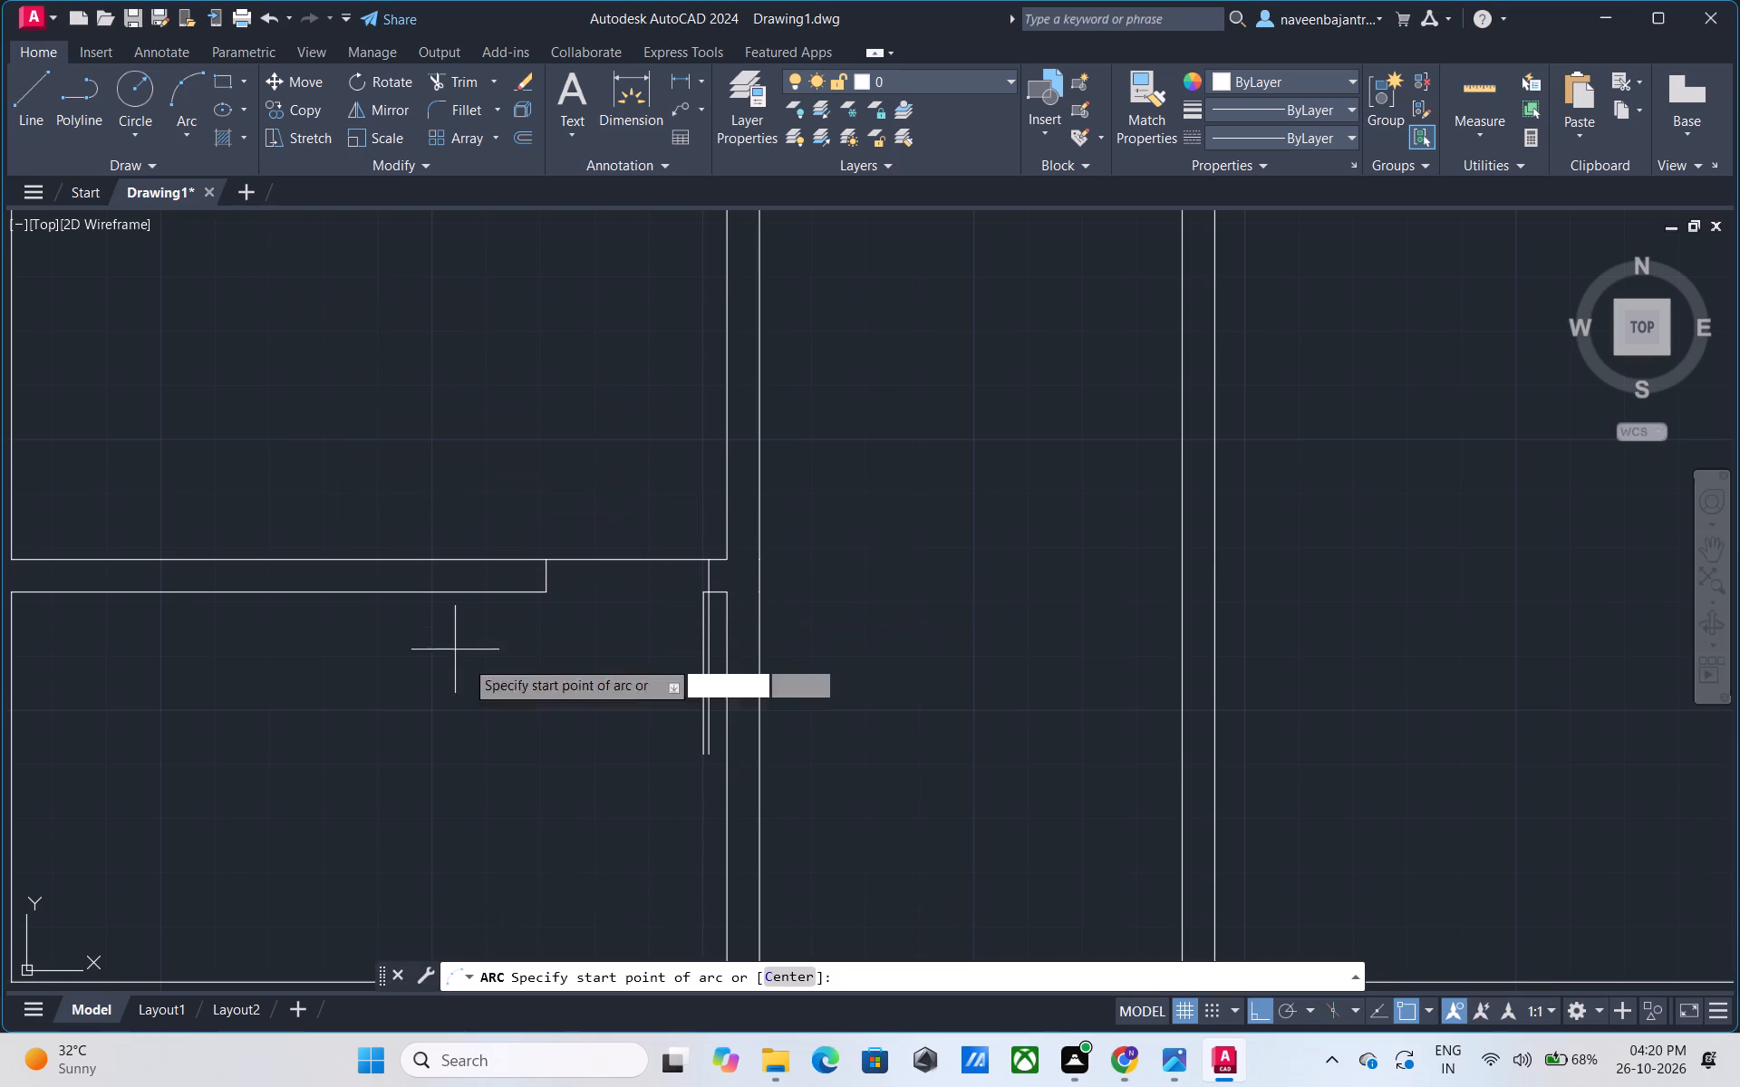
{"action": "left_click", "coordinate": [713, 753]}
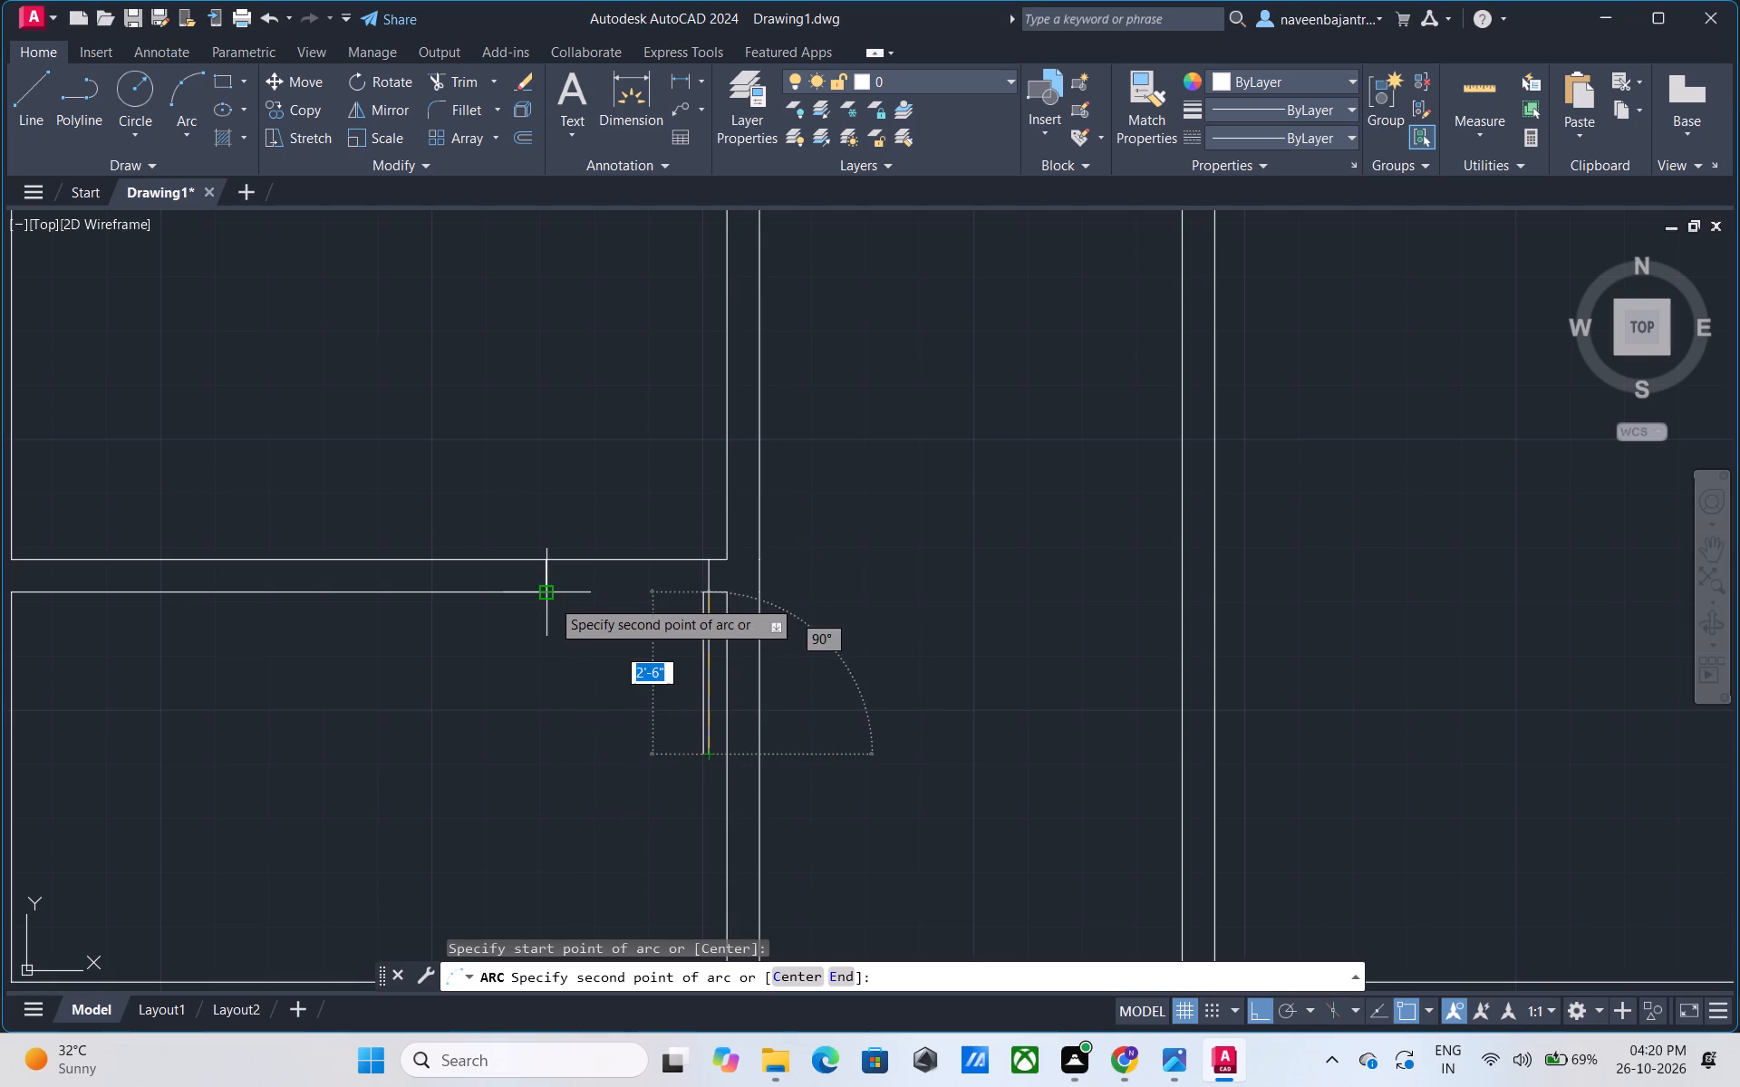
{"action": "left_click", "coordinate": [551, 598]}
{"action": "left_click", "coordinate": [547, 558]}
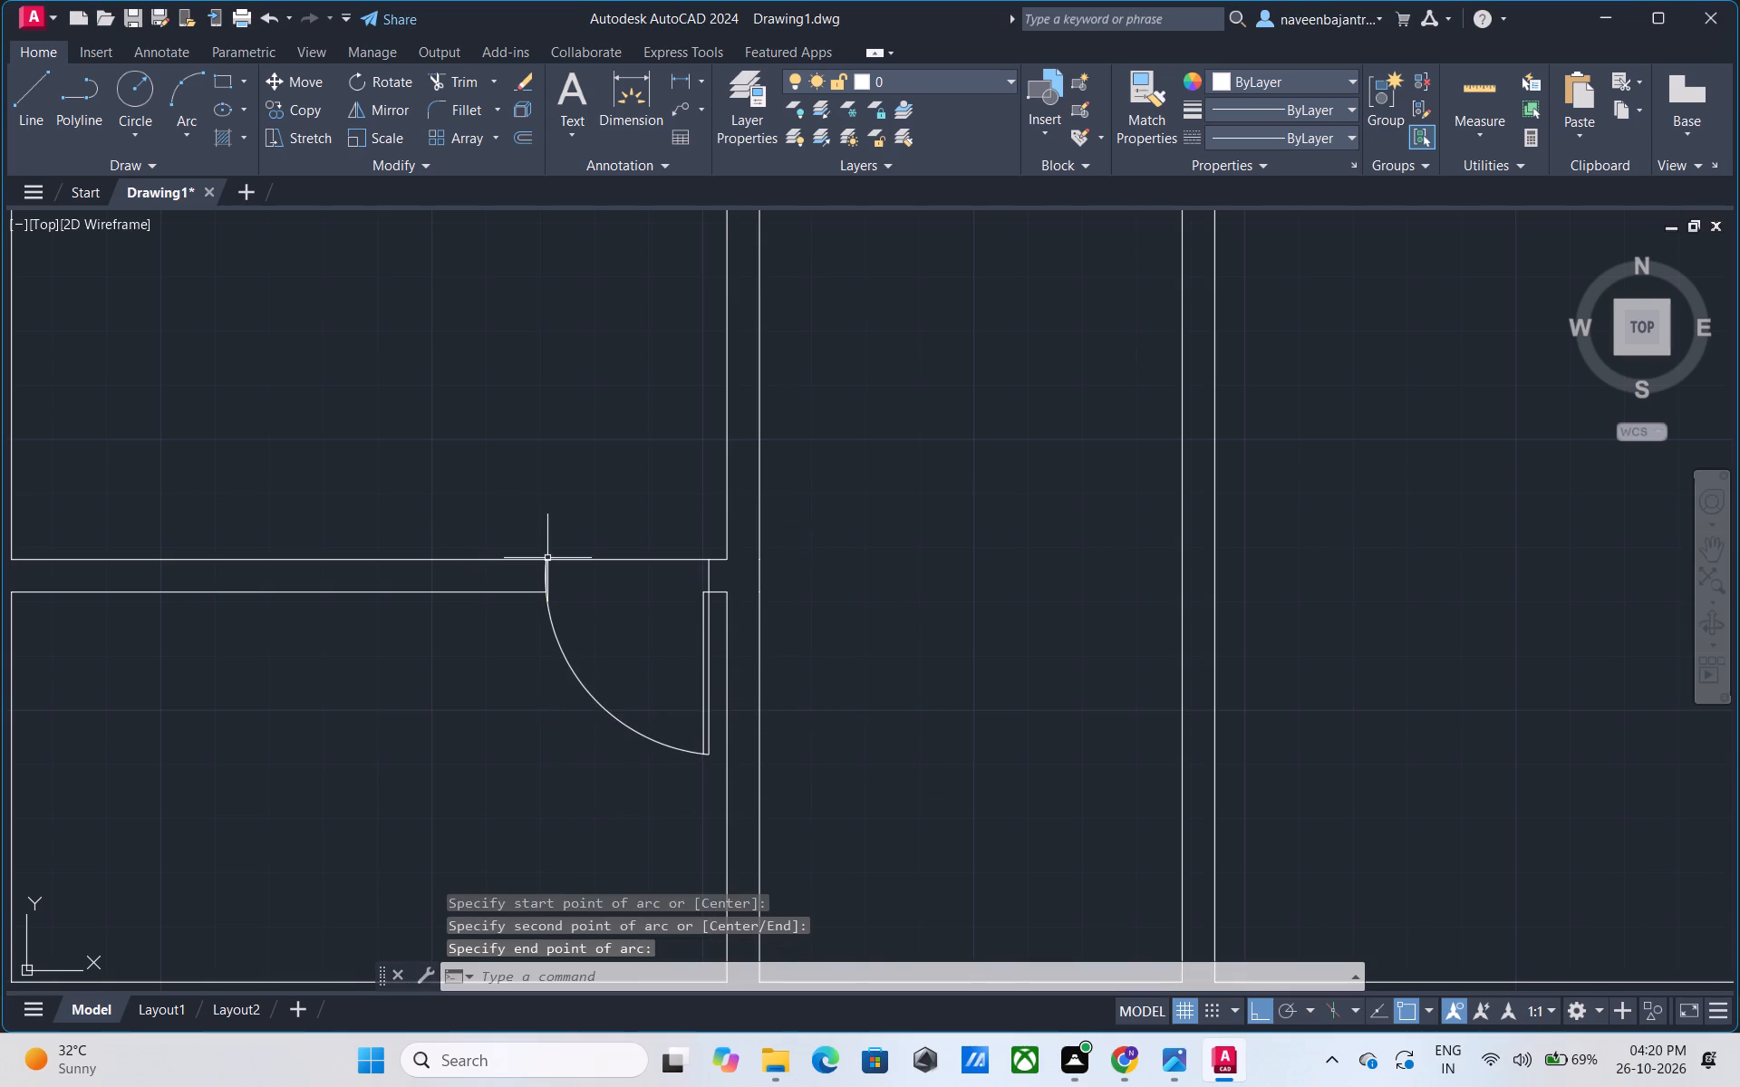
{"action": "key", "text": "Escape"}
Trim away the straight left jamb line that overlaps the end of the swing arc between the wall faces.
{"action": "scroll", "coordinate": [542, 567], "scroll_direction": "up", "scroll_amount": 3}
{"action": "type", "text": "tr"}
{"action": "key", "text": "space"}
{"action": "scroll", "coordinate": [575, 606], "scroll_direction": "up", "scroll_amount": 3}
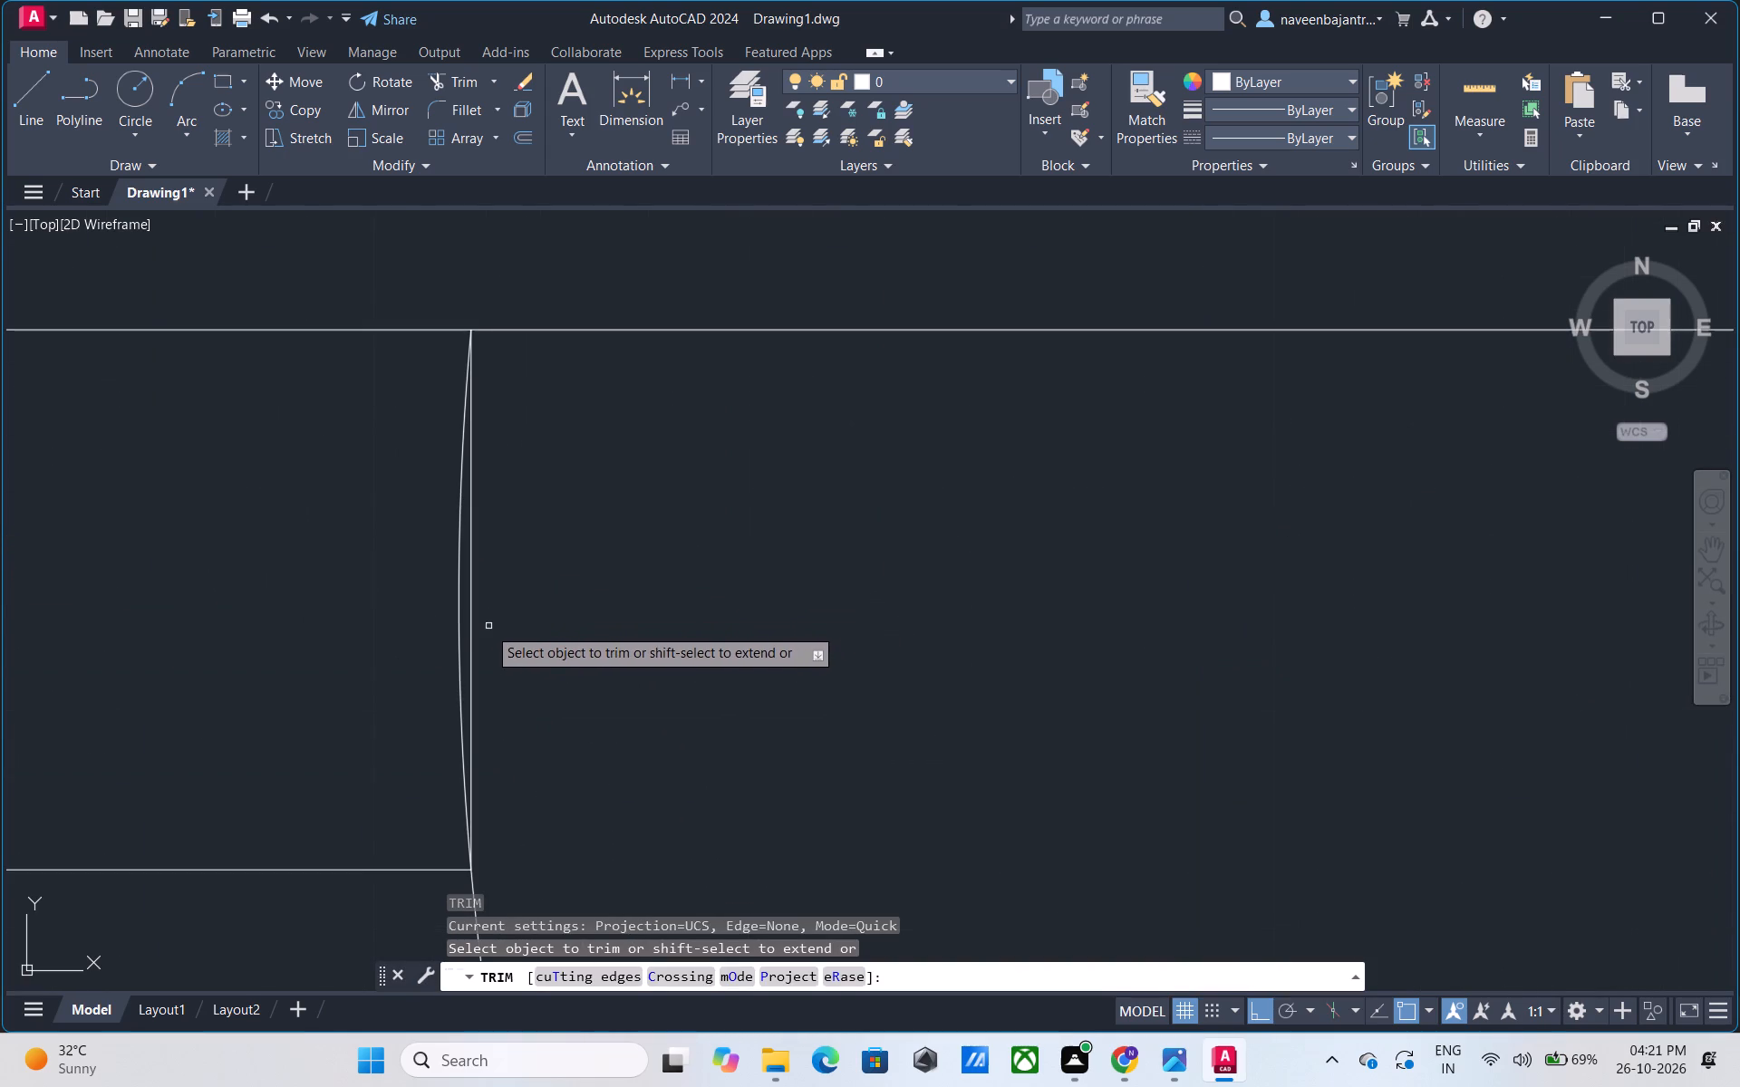
{"action": "left_click", "coordinate": [468, 635]}
Trim the leaf's left line where it overhangs the swing arc at the door's free end.
{"action": "scroll", "coordinate": [468, 635], "scroll_direction": "down", "scroll_amount": 3}
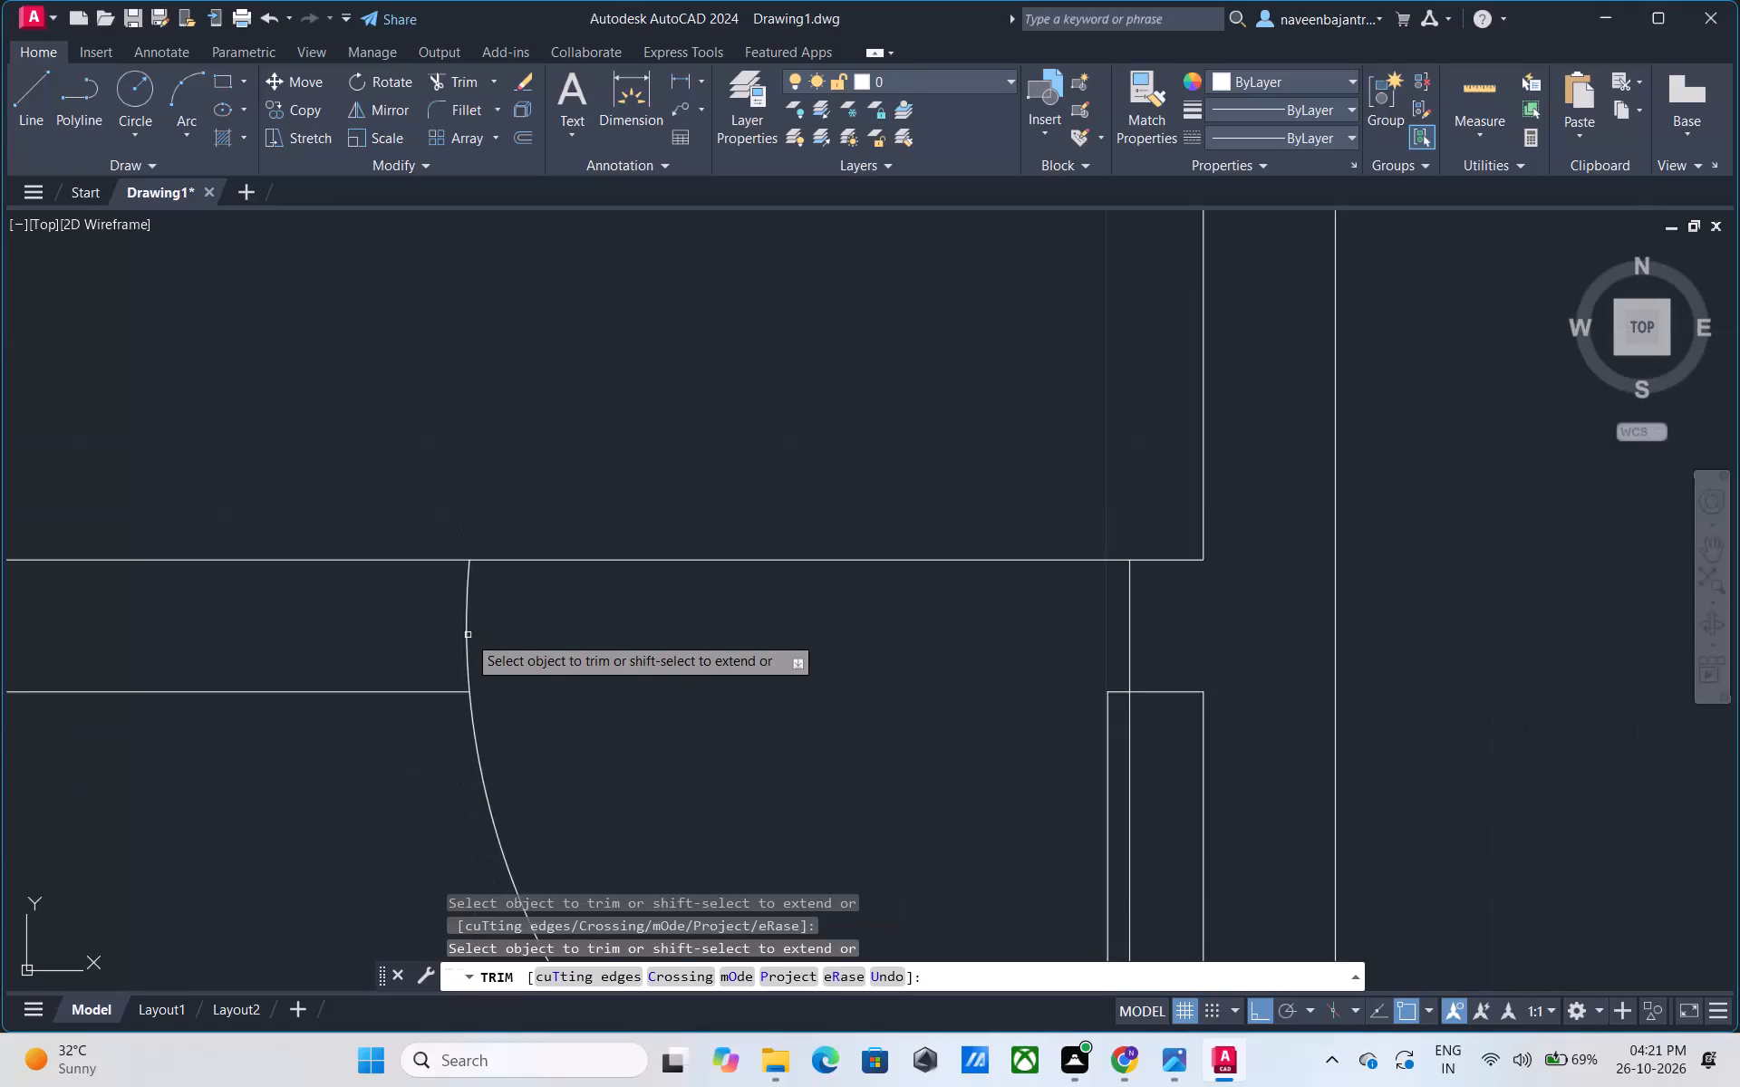
{"action": "scroll", "coordinate": [468, 635], "scroll_direction": "down", "scroll_amount": 3}
{"action": "scroll", "coordinate": [623, 813], "scroll_direction": "up", "scroll_amount": 4}
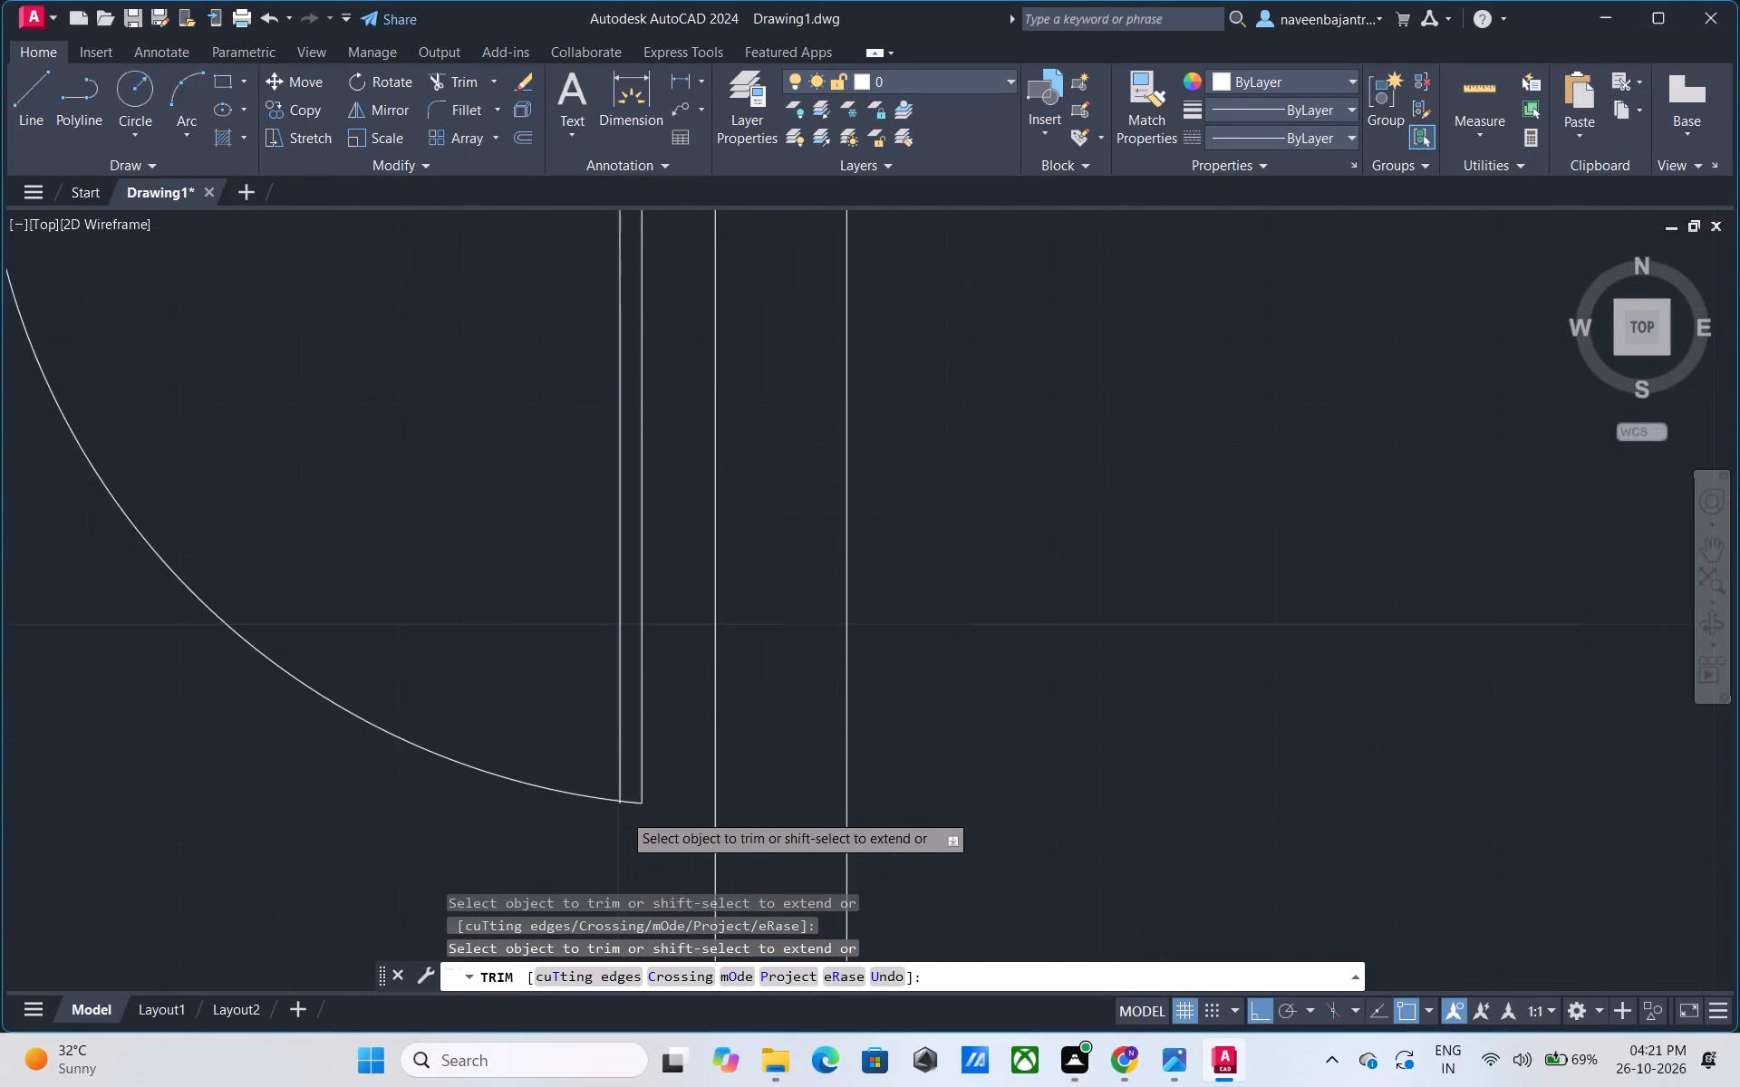
{"action": "left_click", "coordinate": [619, 802]}
{"action": "key", "text": "Escape"}
Look over the whole floor plan with its walls and placed doors.
{"action": "scroll", "coordinate": [619, 802], "scroll_direction": "down", "scroll_amount": 5}
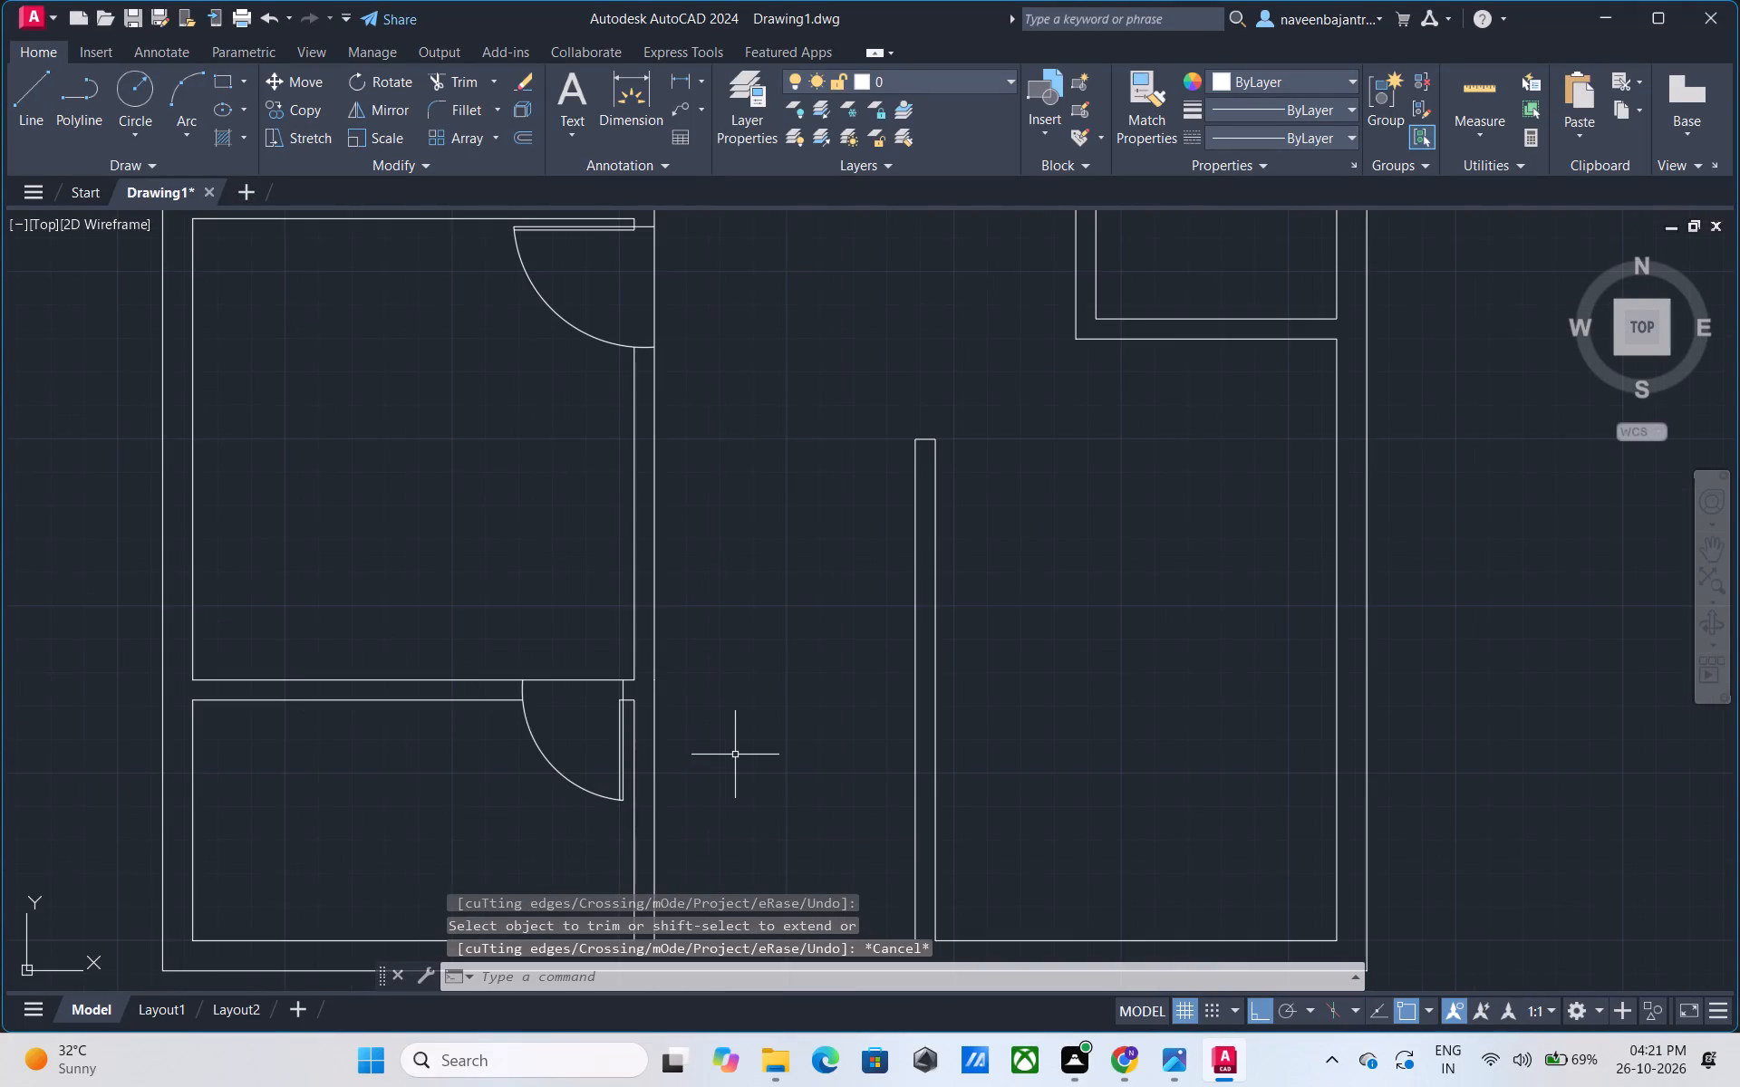
{"action": "middle_click_drag", "start_coordinate": [736, 754], "coordinate": [737, 713]}
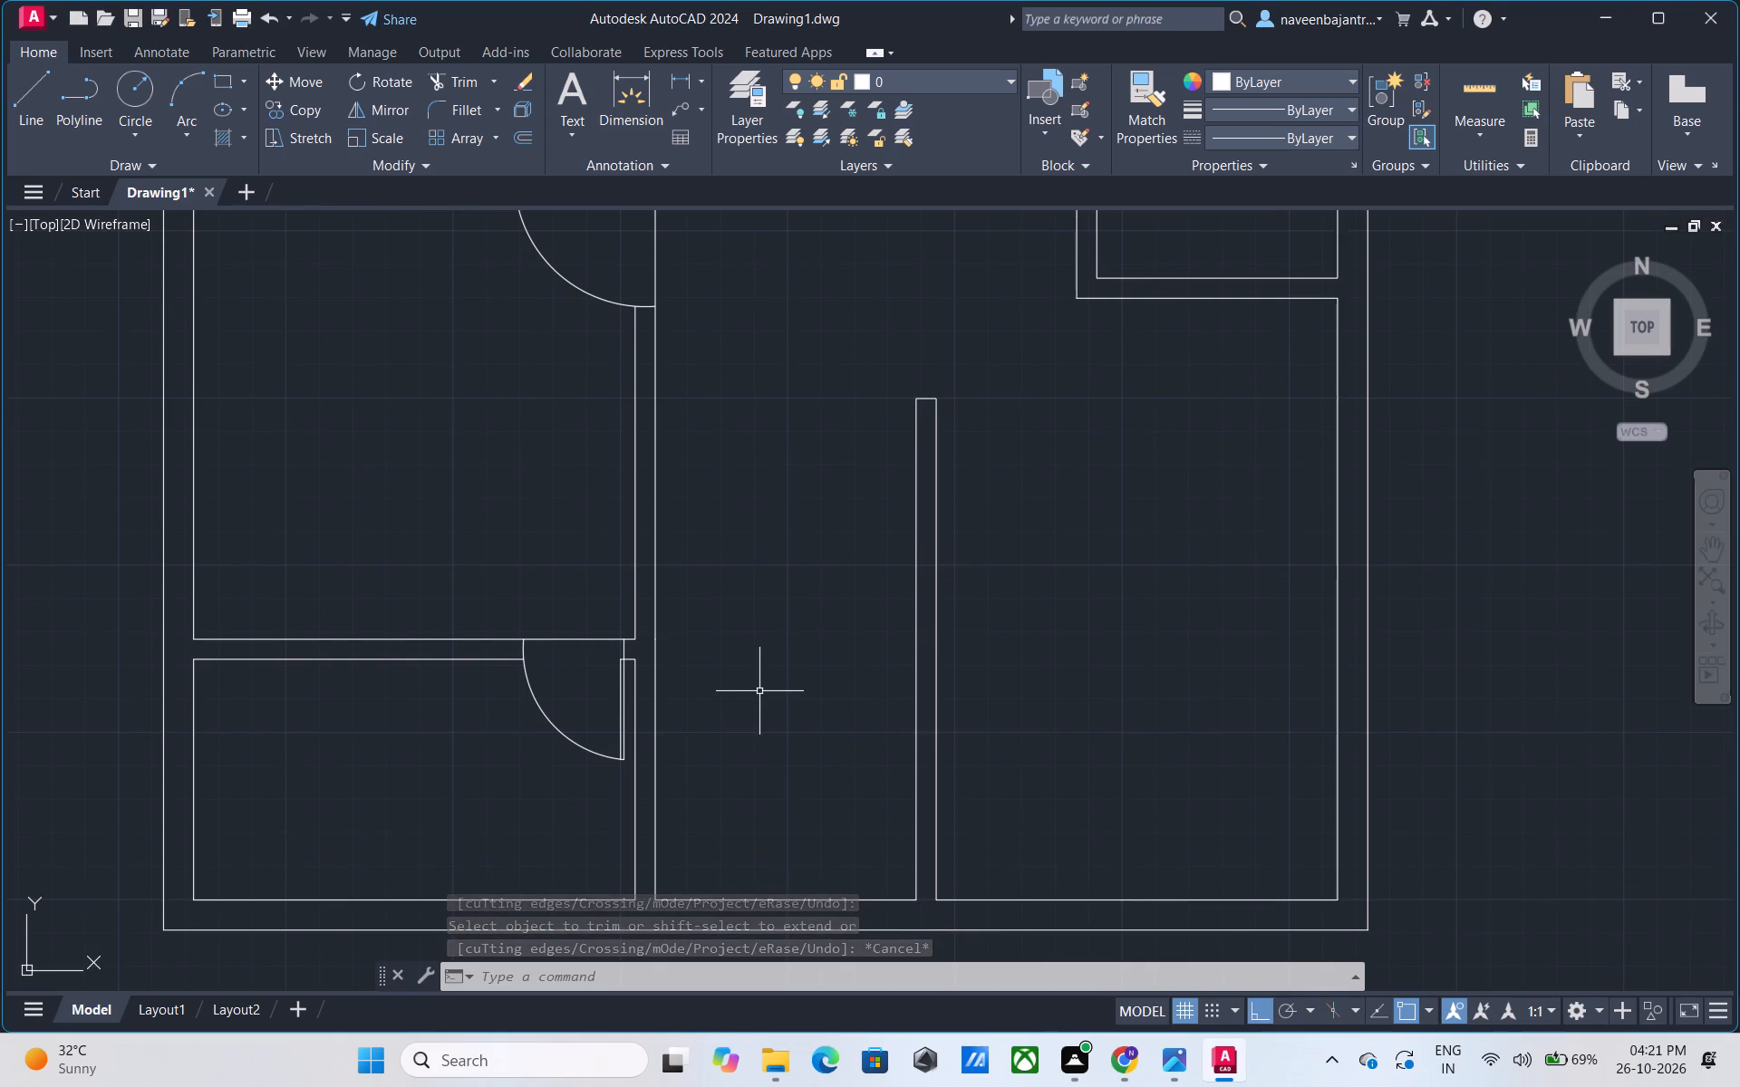
{"action": "scroll", "coordinate": [759, 691], "scroll_direction": "down", "scroll_amount": 2}
{"action": "middle_click_drag", "start_coordinate": [762, 614], "coordinate": [777, 669]}
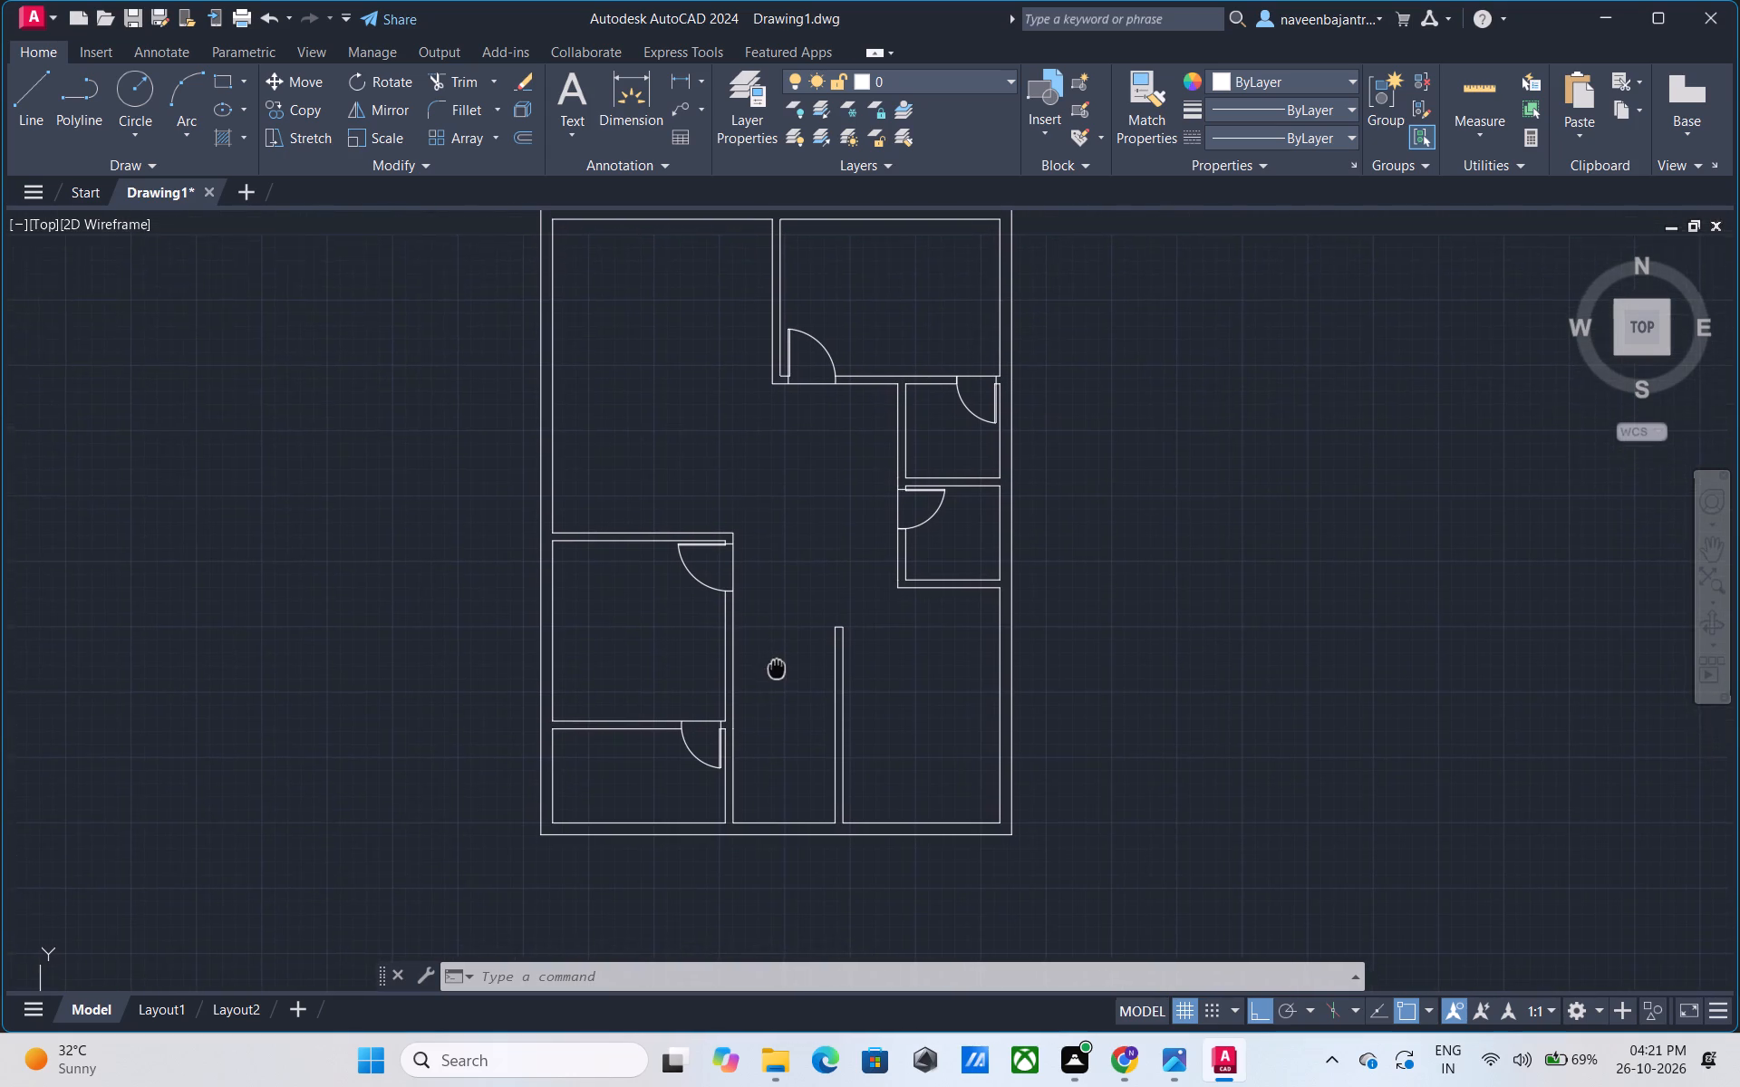
{"action": "middle_click_drag", "start_coordinate": [777, 669], "coordinate": [784, 700]}
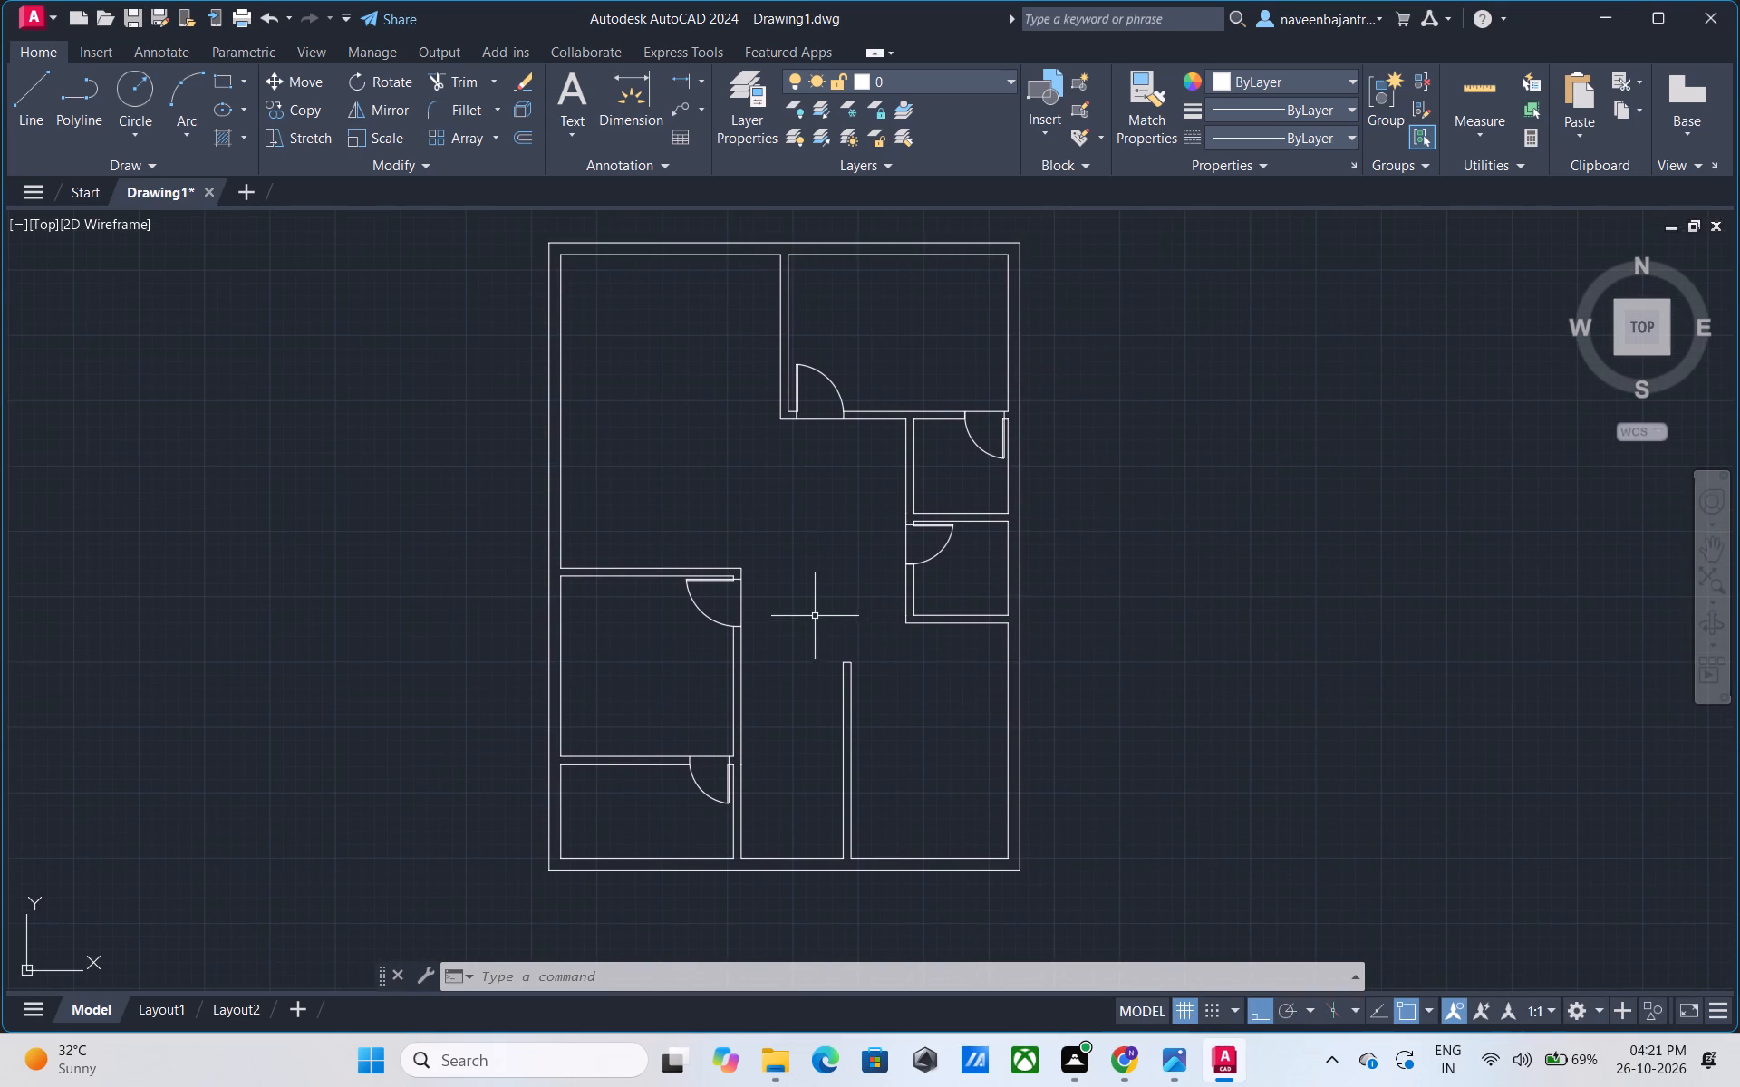
{"action": "middle_click", "coordinate": [814, 610]}
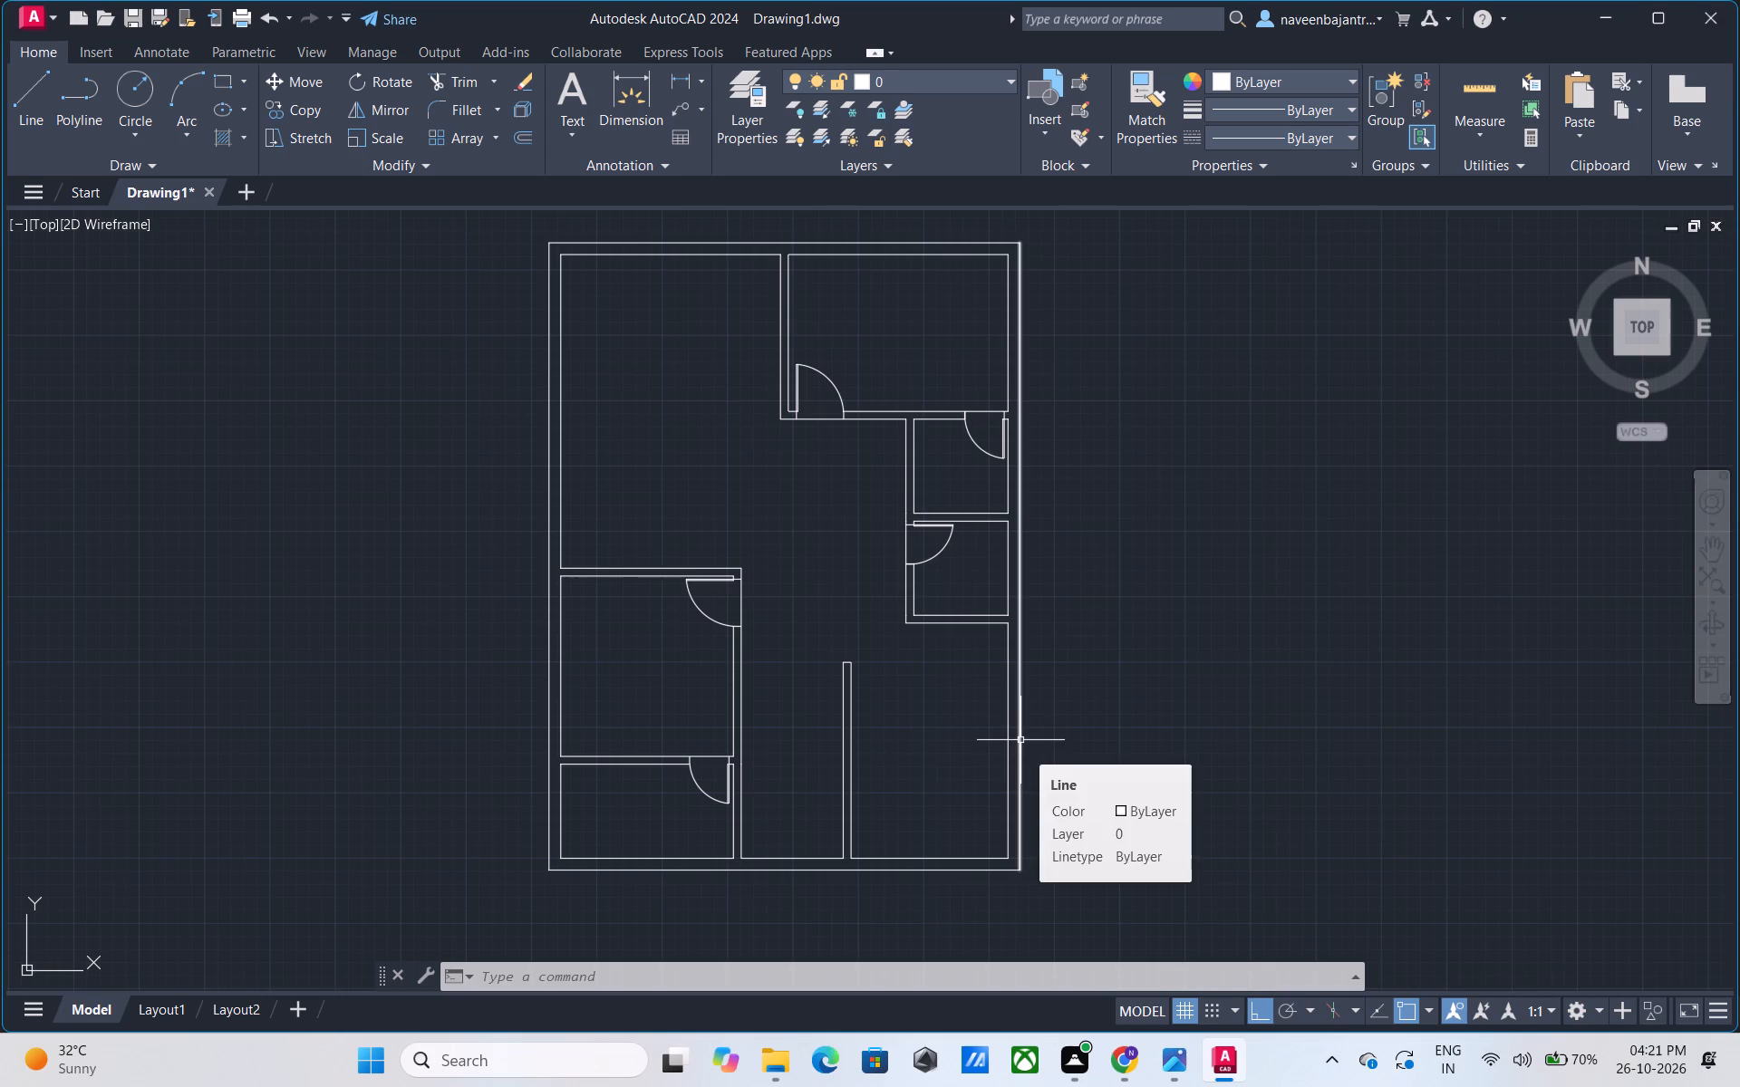
Draw a horizontal line across the outer left wall, just below the inner corner of the upper-left room.
{"action": "middle_click_drag", "start_coordinate": [619, 341], "coordinate": [696, 534]}
{"action": "scroll", "coordinate": [605, 473], "scroll_direction": "up", "scroll_amount": 2}
{"action": "key", "text": "Escape"}
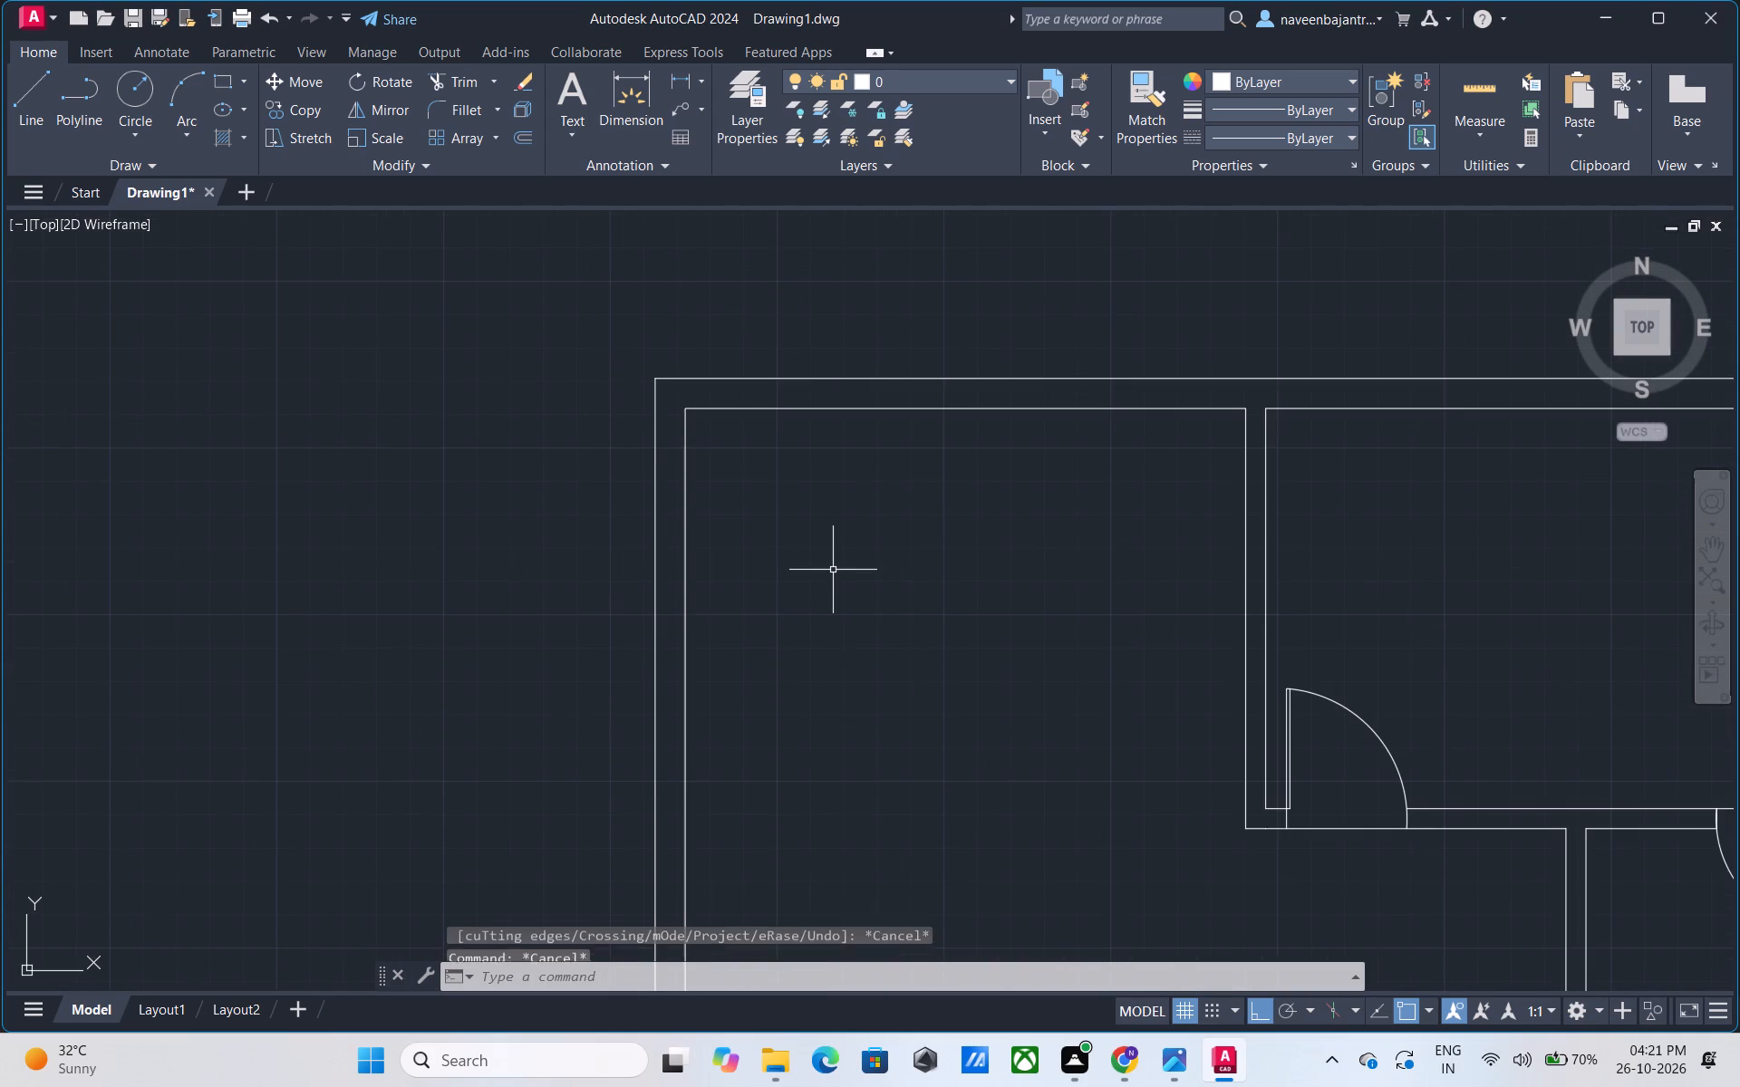
{"action": "type", "text": "l"}
{"action": "key", "text": "space"}
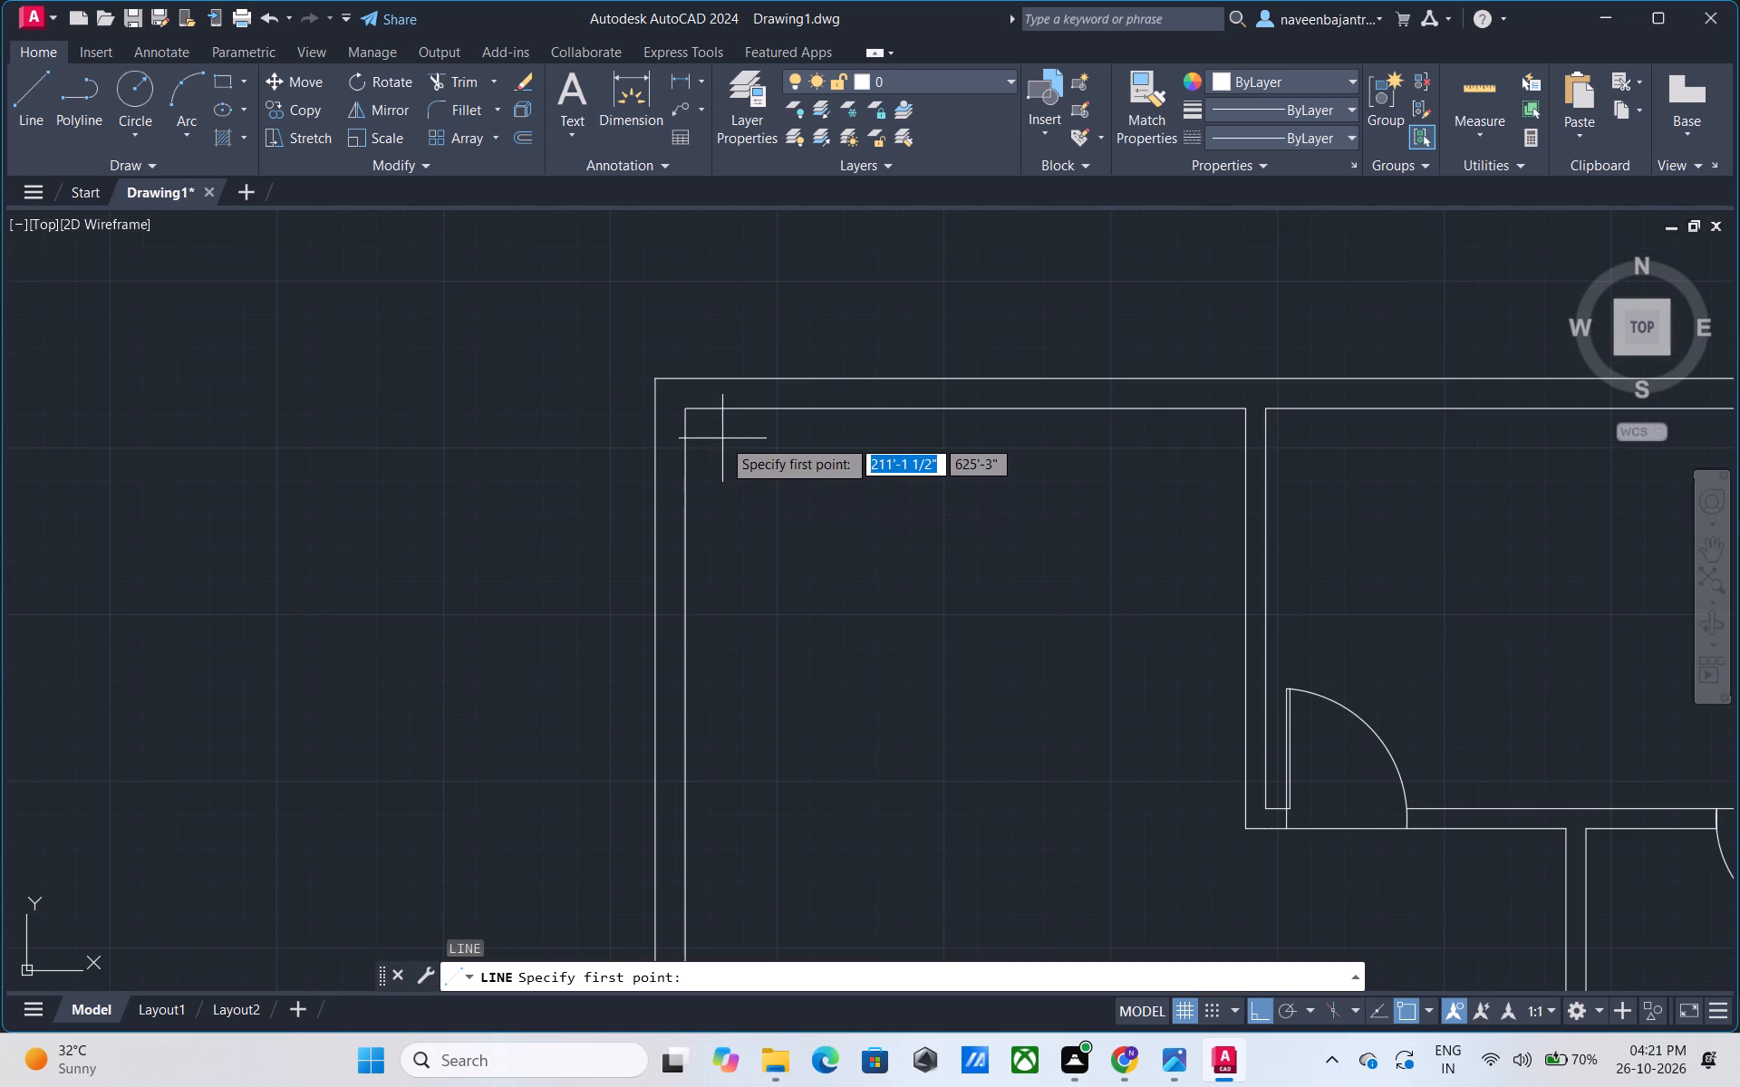
{"action": "left_click", "coordinate": [715, 442]}
{"action": "left_click", "coordinate": [546, 454]}
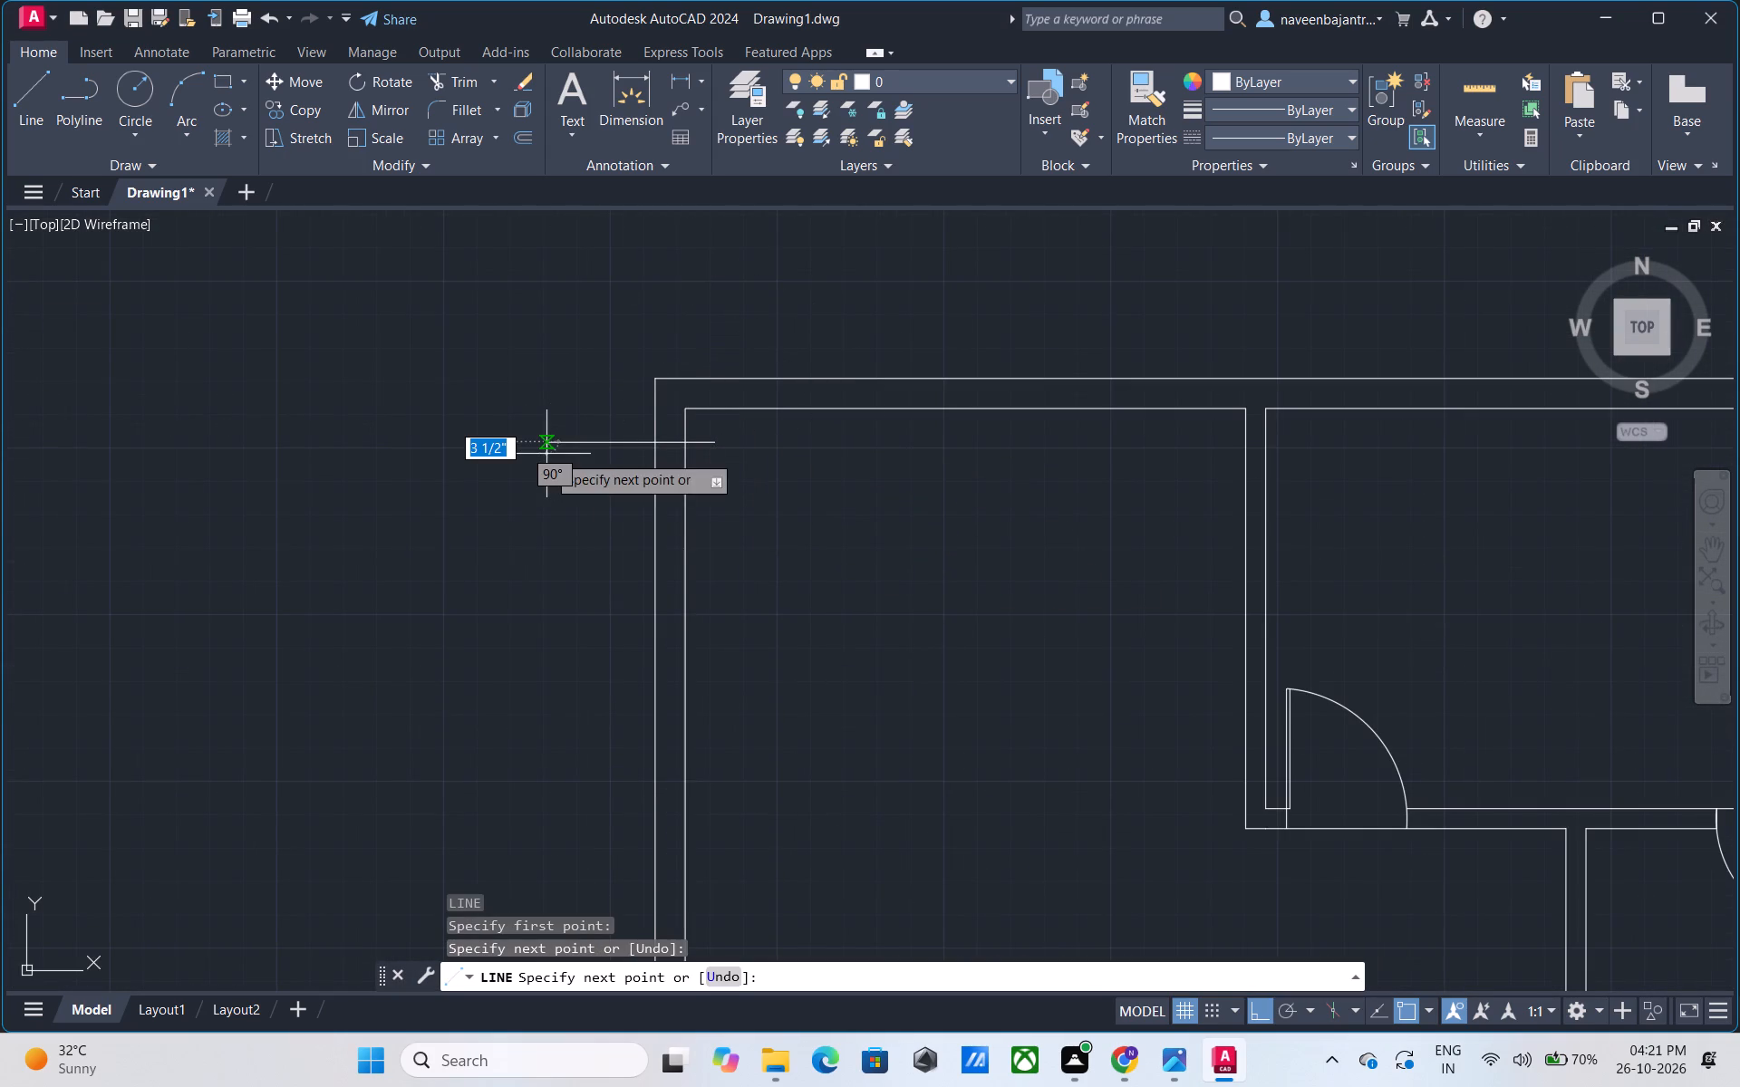
{"action": "key", "text": "Escape"}
Trim both overhanging ends of the horizontal line back to the two faces of the outer left wall.
{"action": "type", "text": "tr"}
{"action": "key", "text": "space"}
{"action": "left_click", "coordinate": [593, 440]}
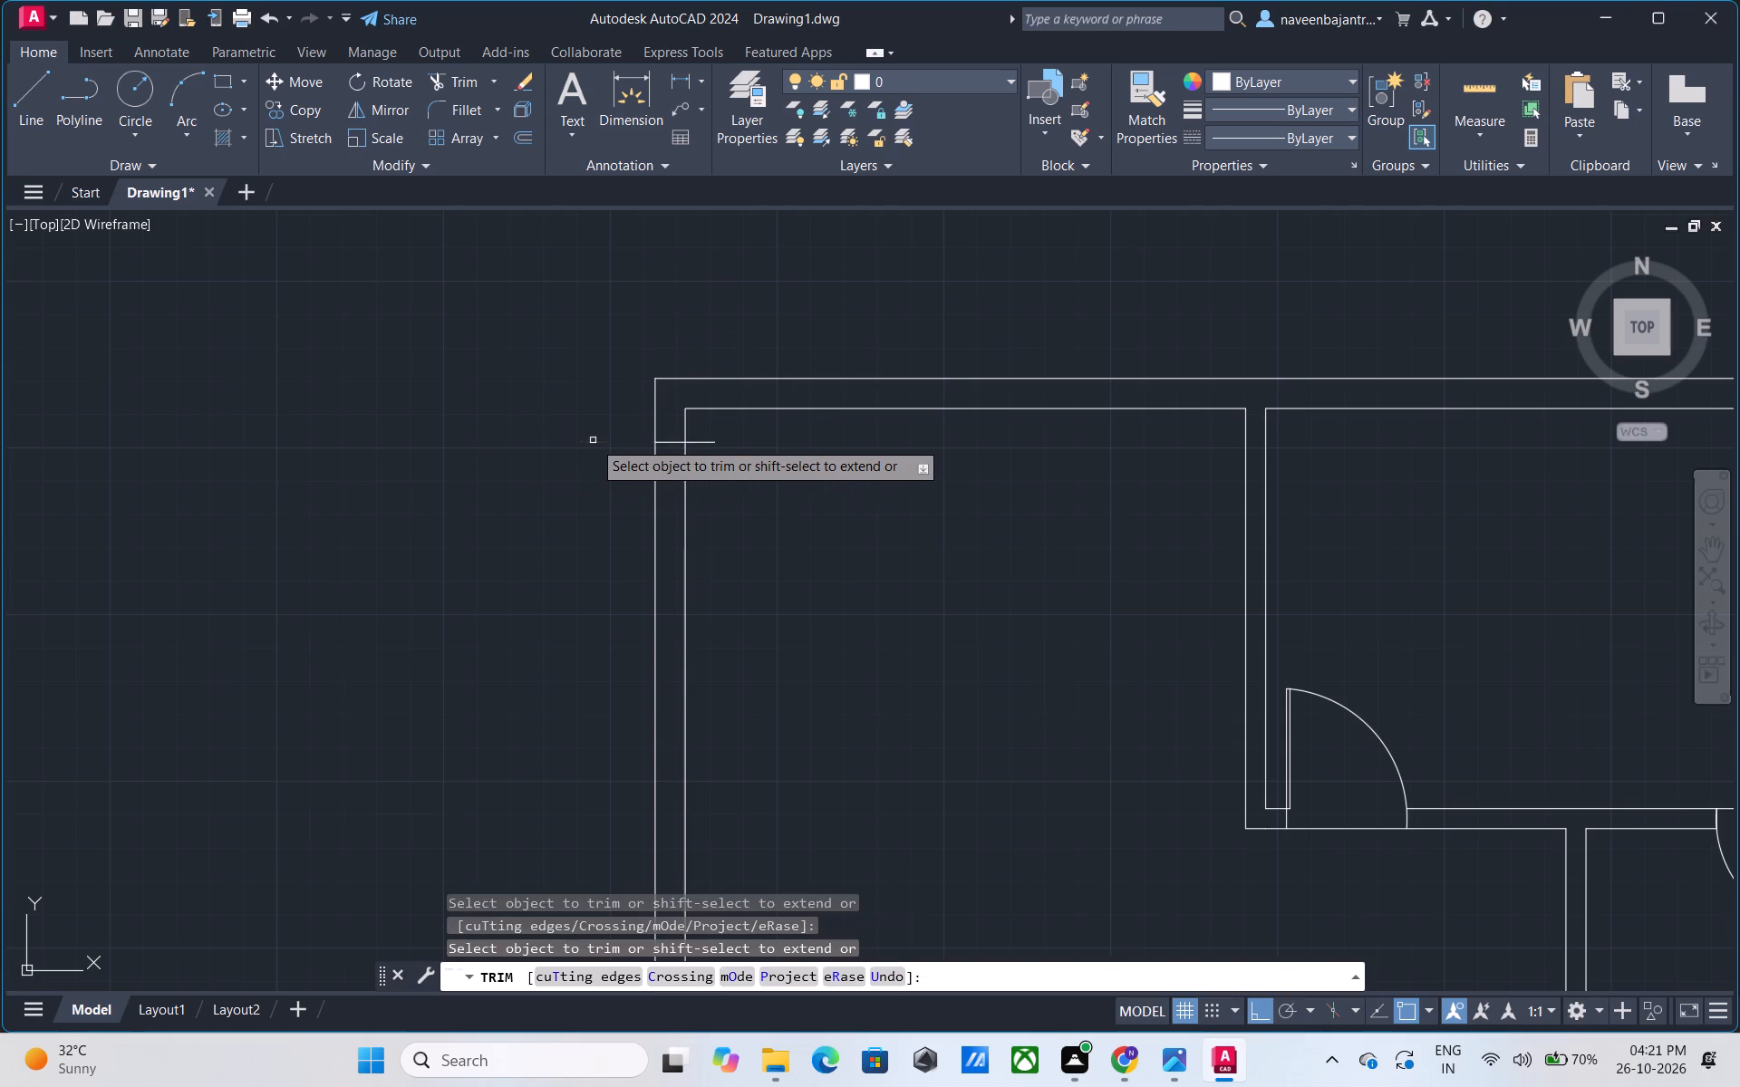
{"action": "left_click", "coordinate": [705, 442]}
{"action": "key", "text": "Escape"}
{"action": "key", "text": "Escape"}
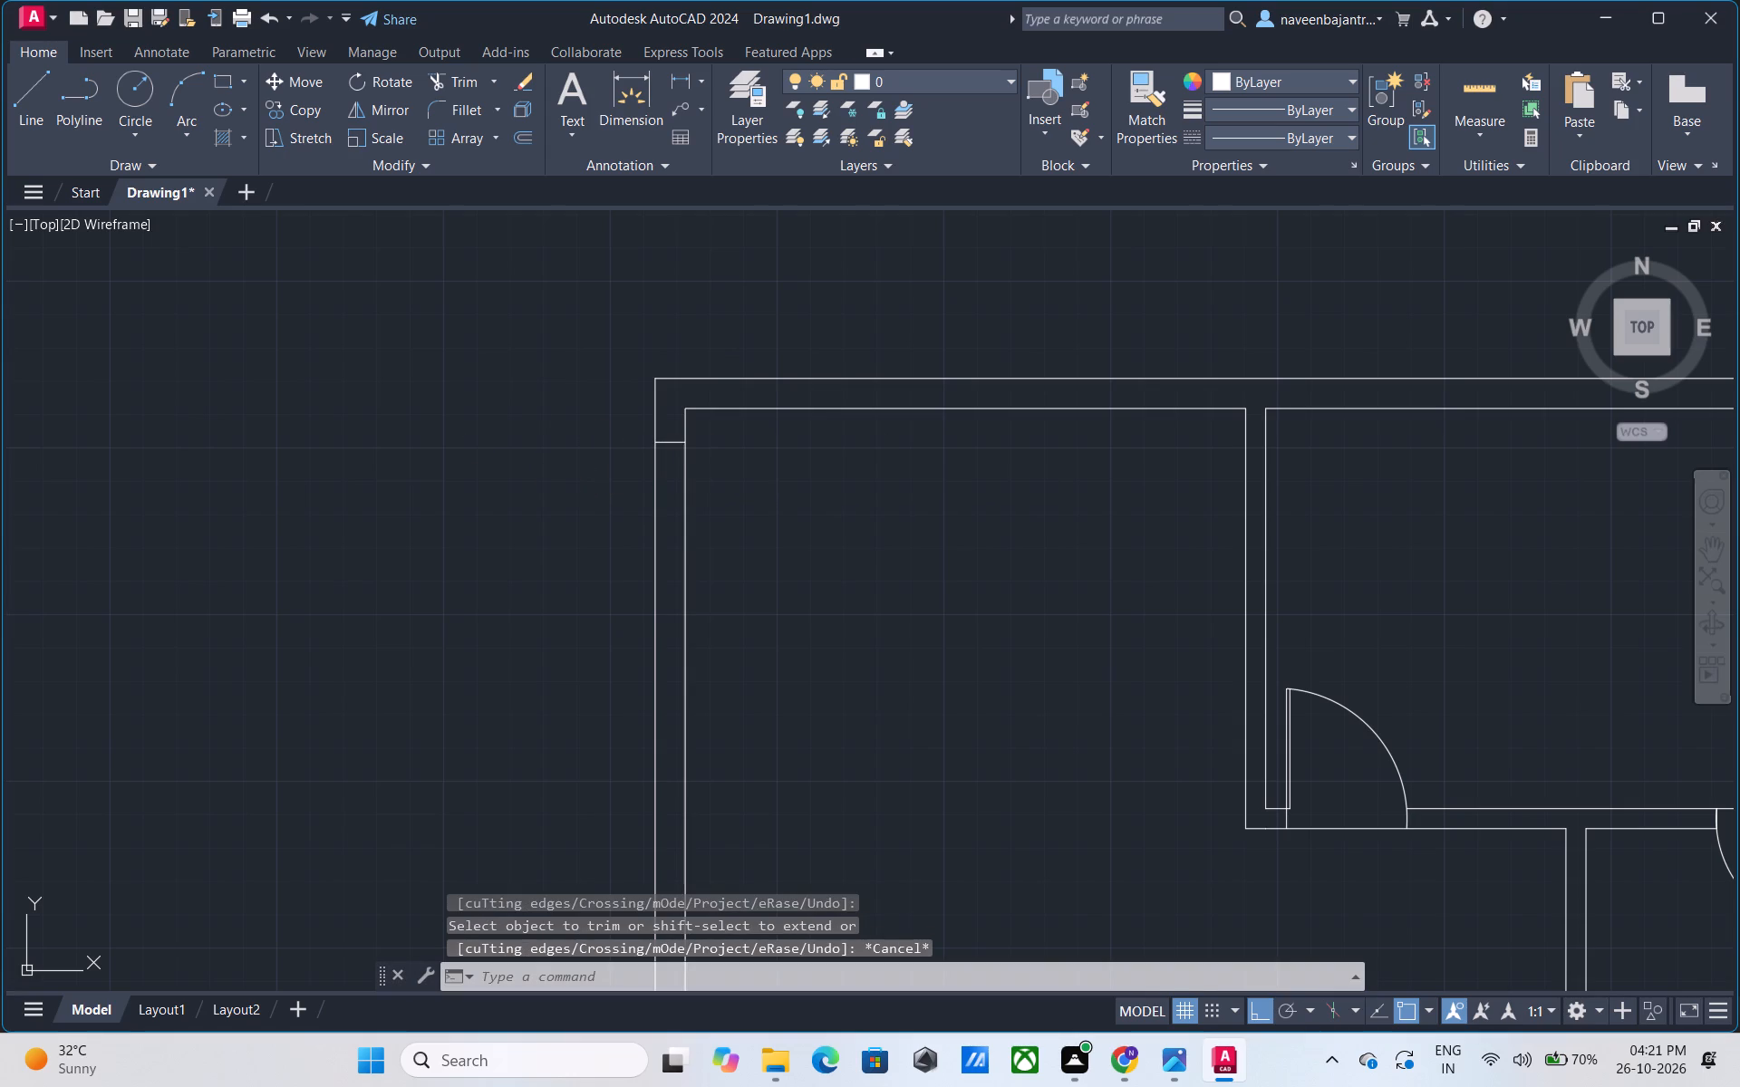
{"action": "key", "text": "Escape"}
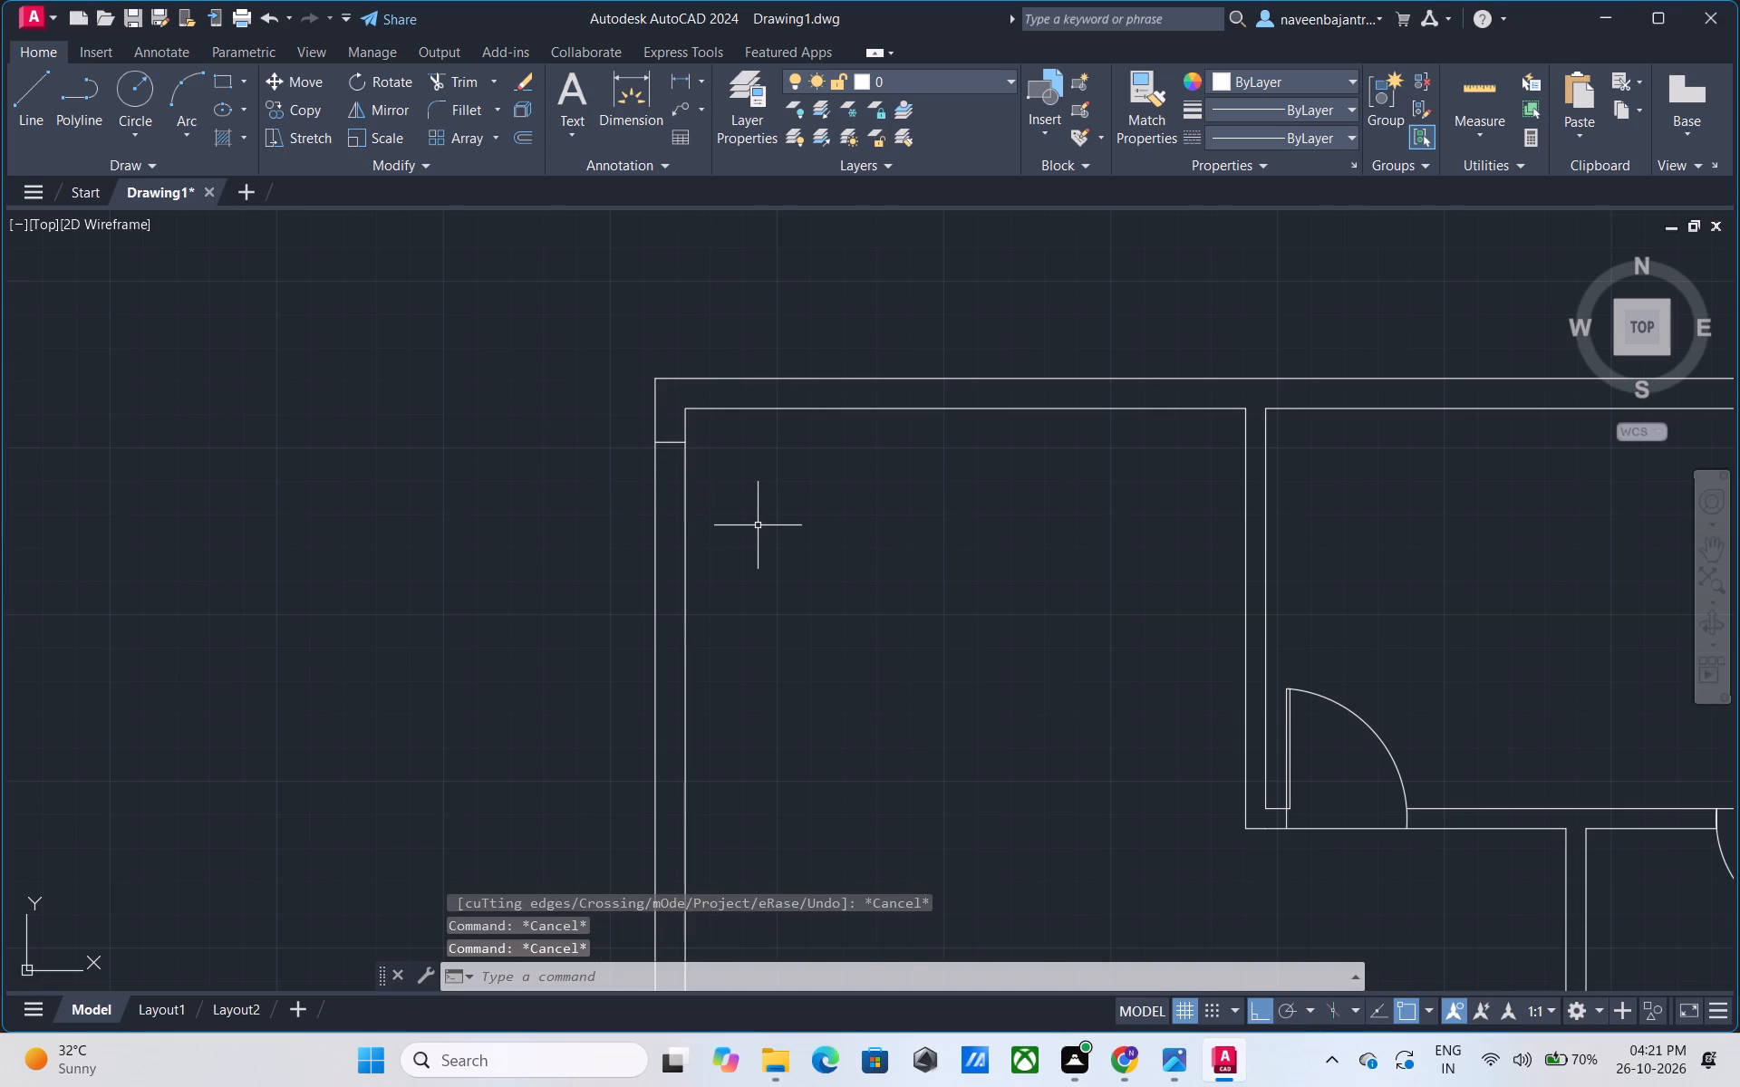
Offset the short line across the outer left wall 4' downward to mark the other end of the opening.
{"action": "key", "text": "o"}
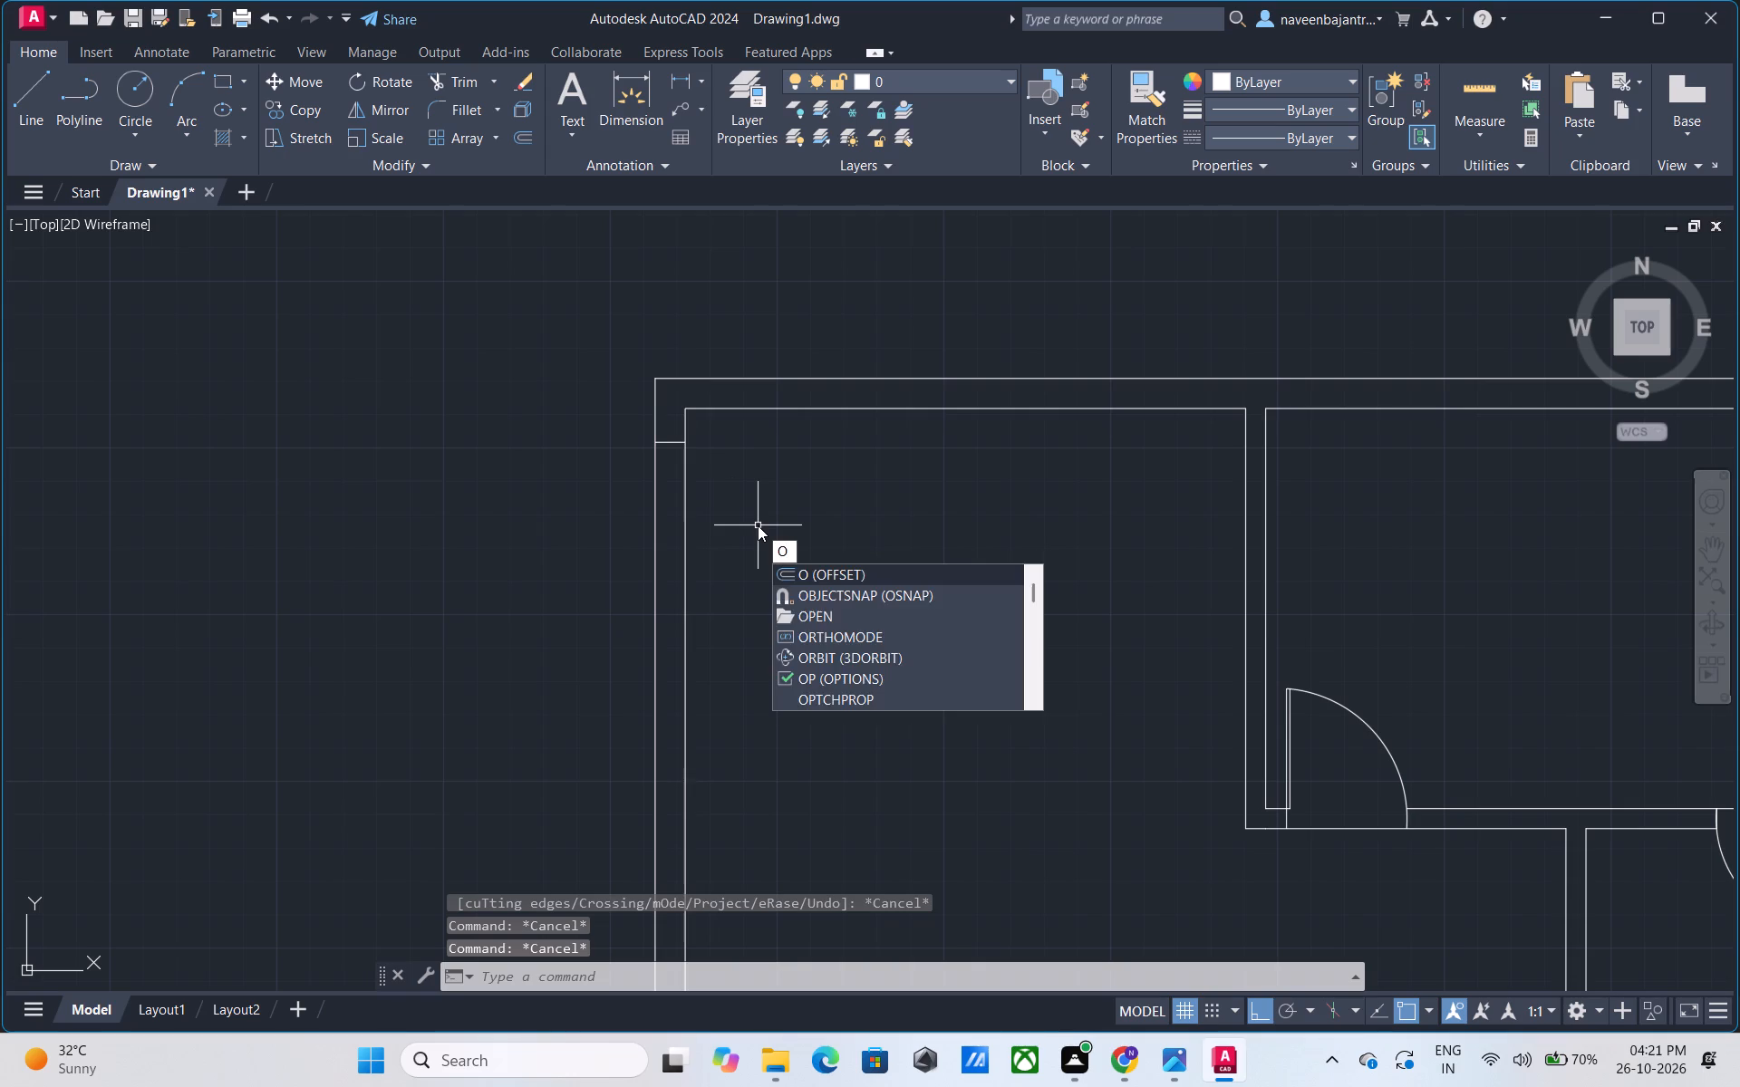
{"action": "key", "text": "space"}
{"action": "type", "text": "4'"}
{"action": "key", "text": "Return"}
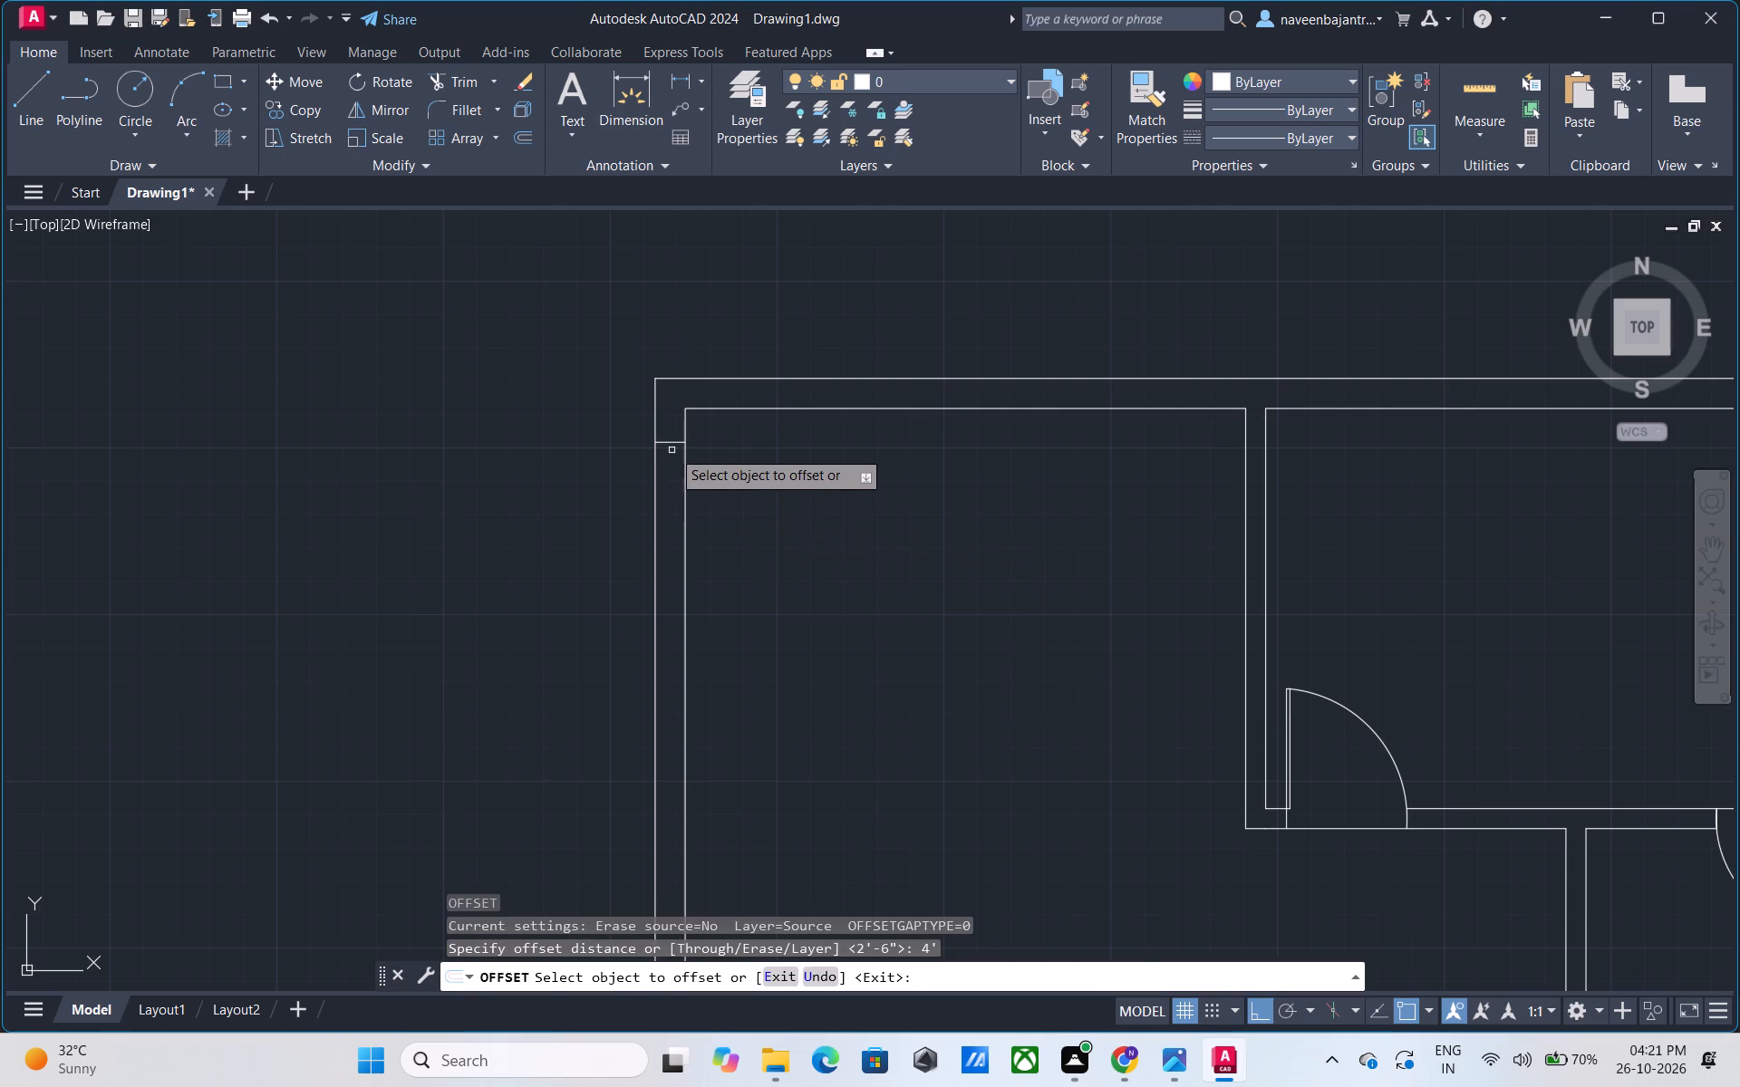
{"action": "left_click", "coordinate": [672, 444]}
{"action": "left_click", "coordinate": [666, 502]}
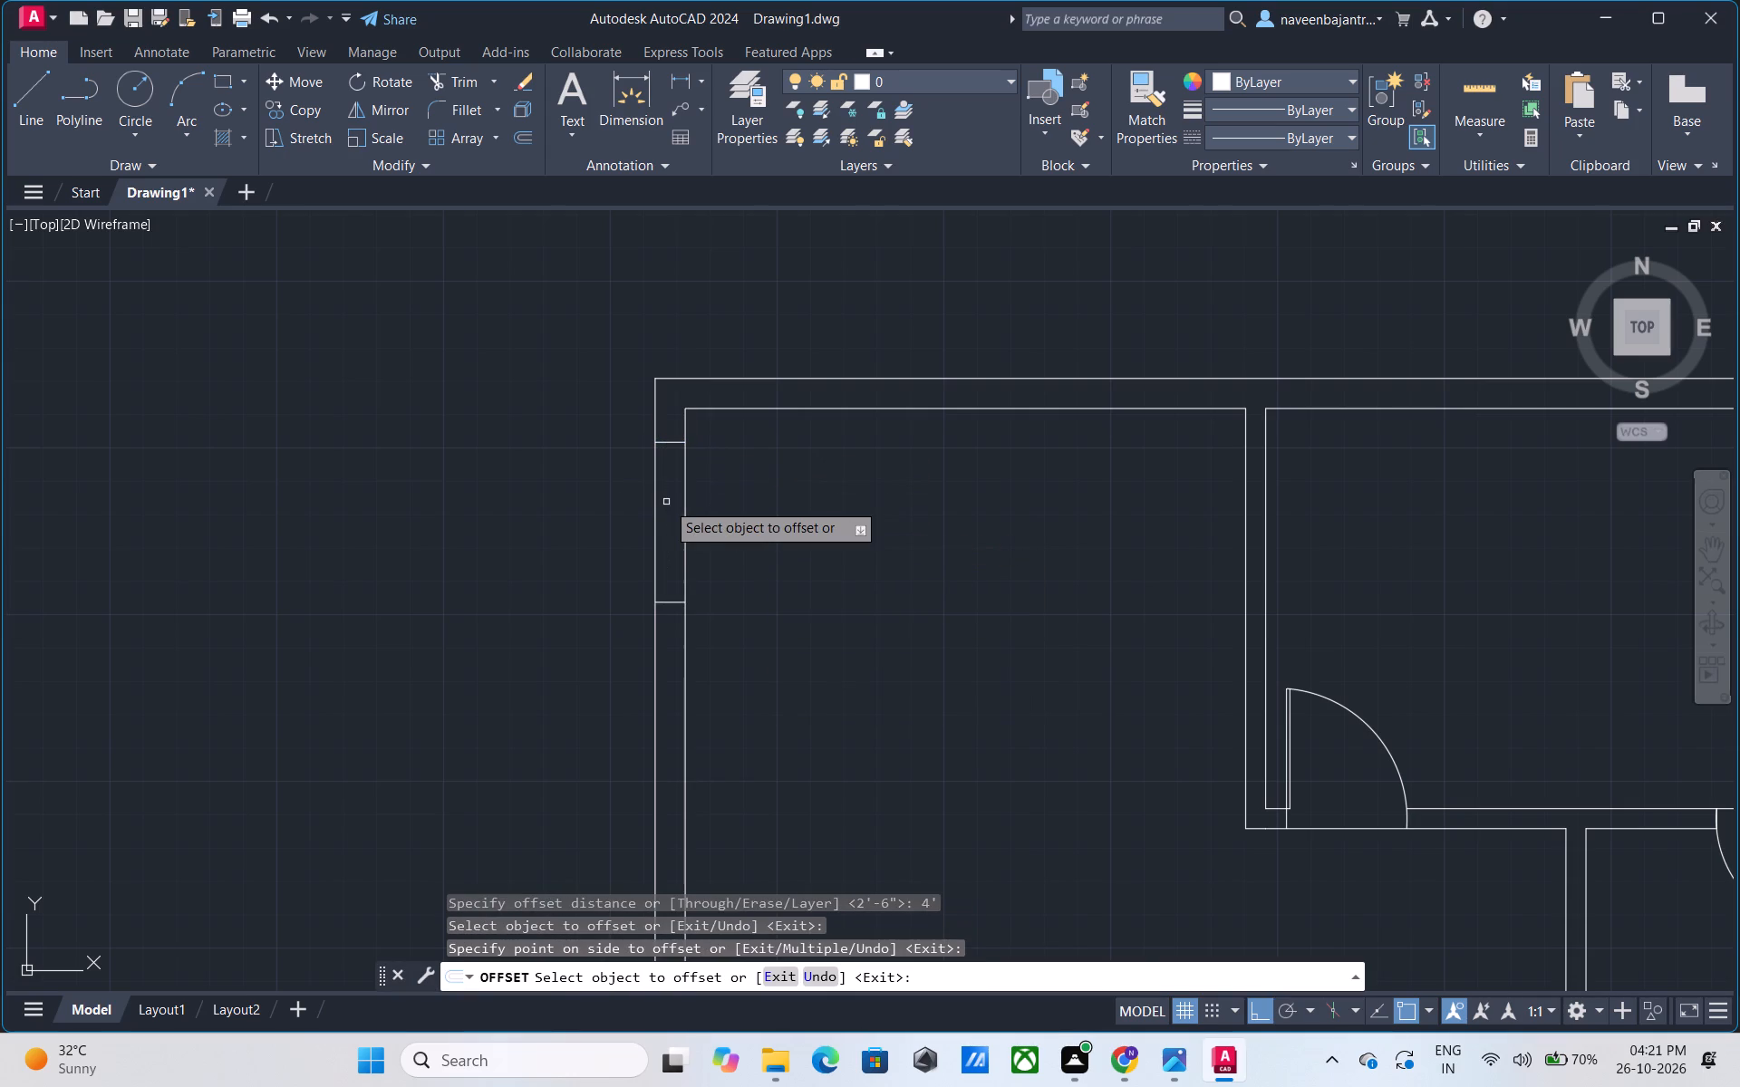
{"action": "key", "text": "Escape"}
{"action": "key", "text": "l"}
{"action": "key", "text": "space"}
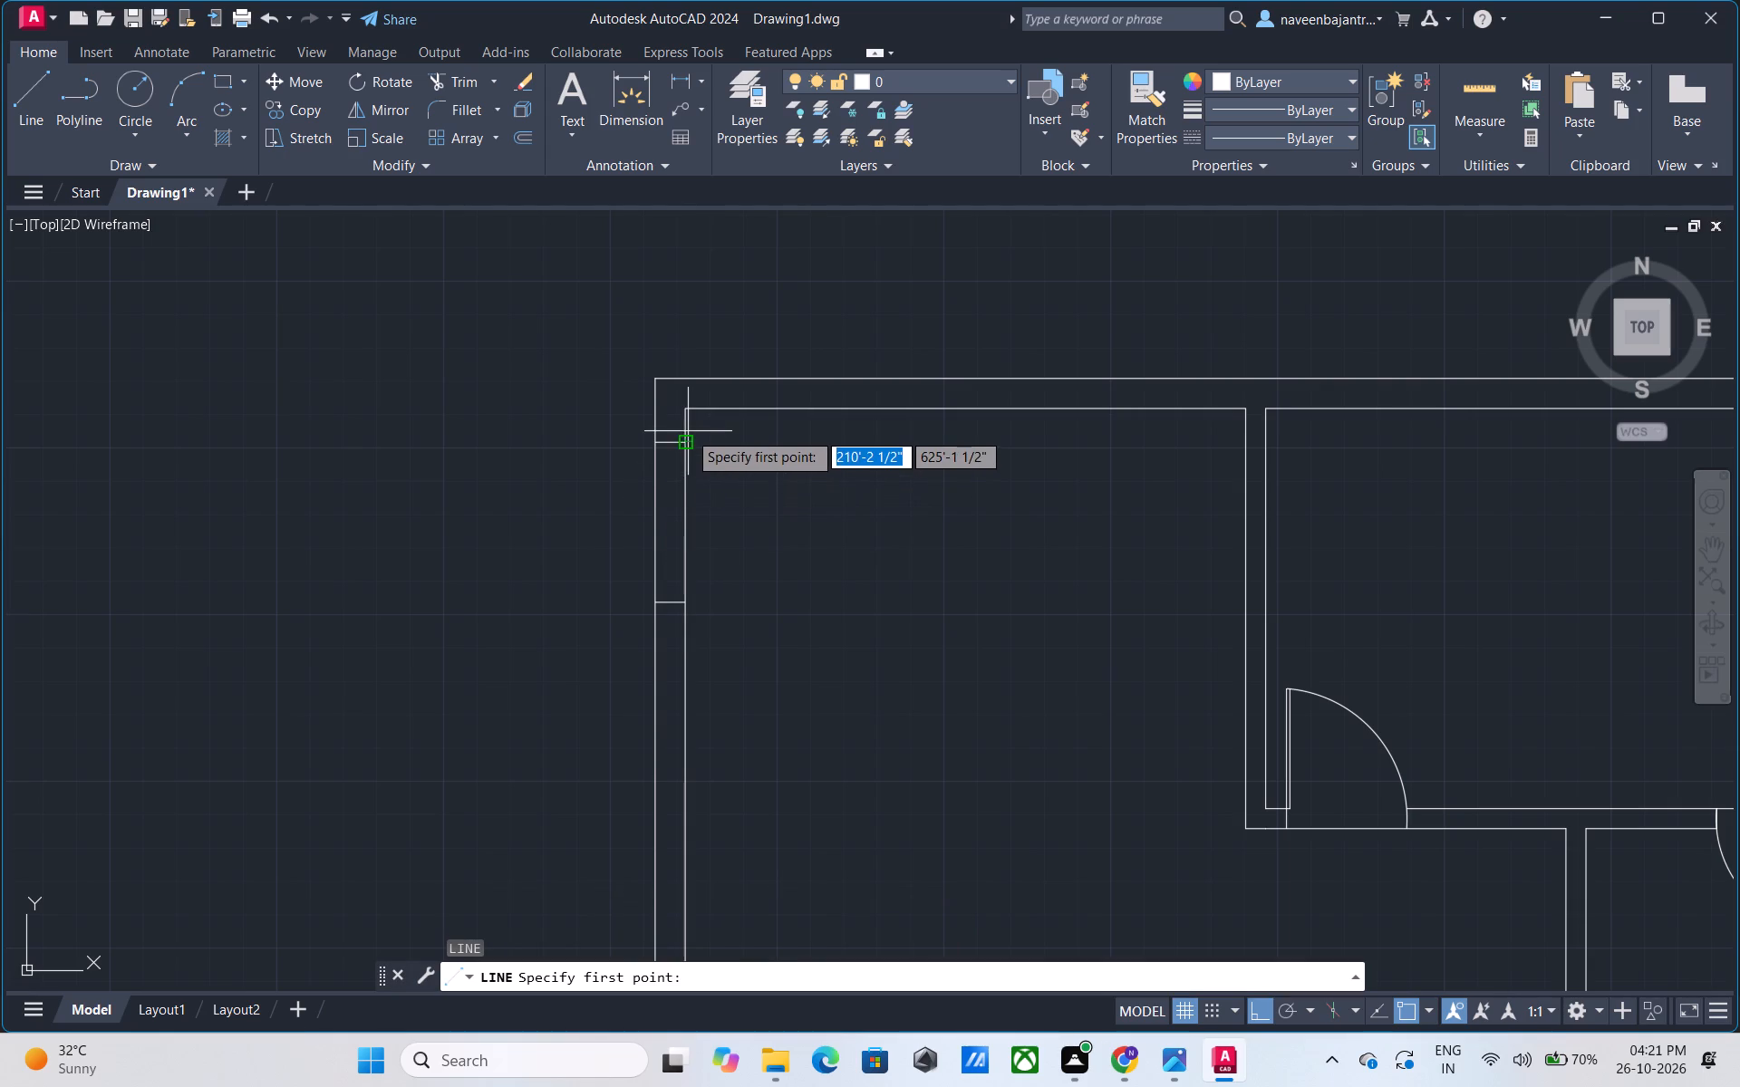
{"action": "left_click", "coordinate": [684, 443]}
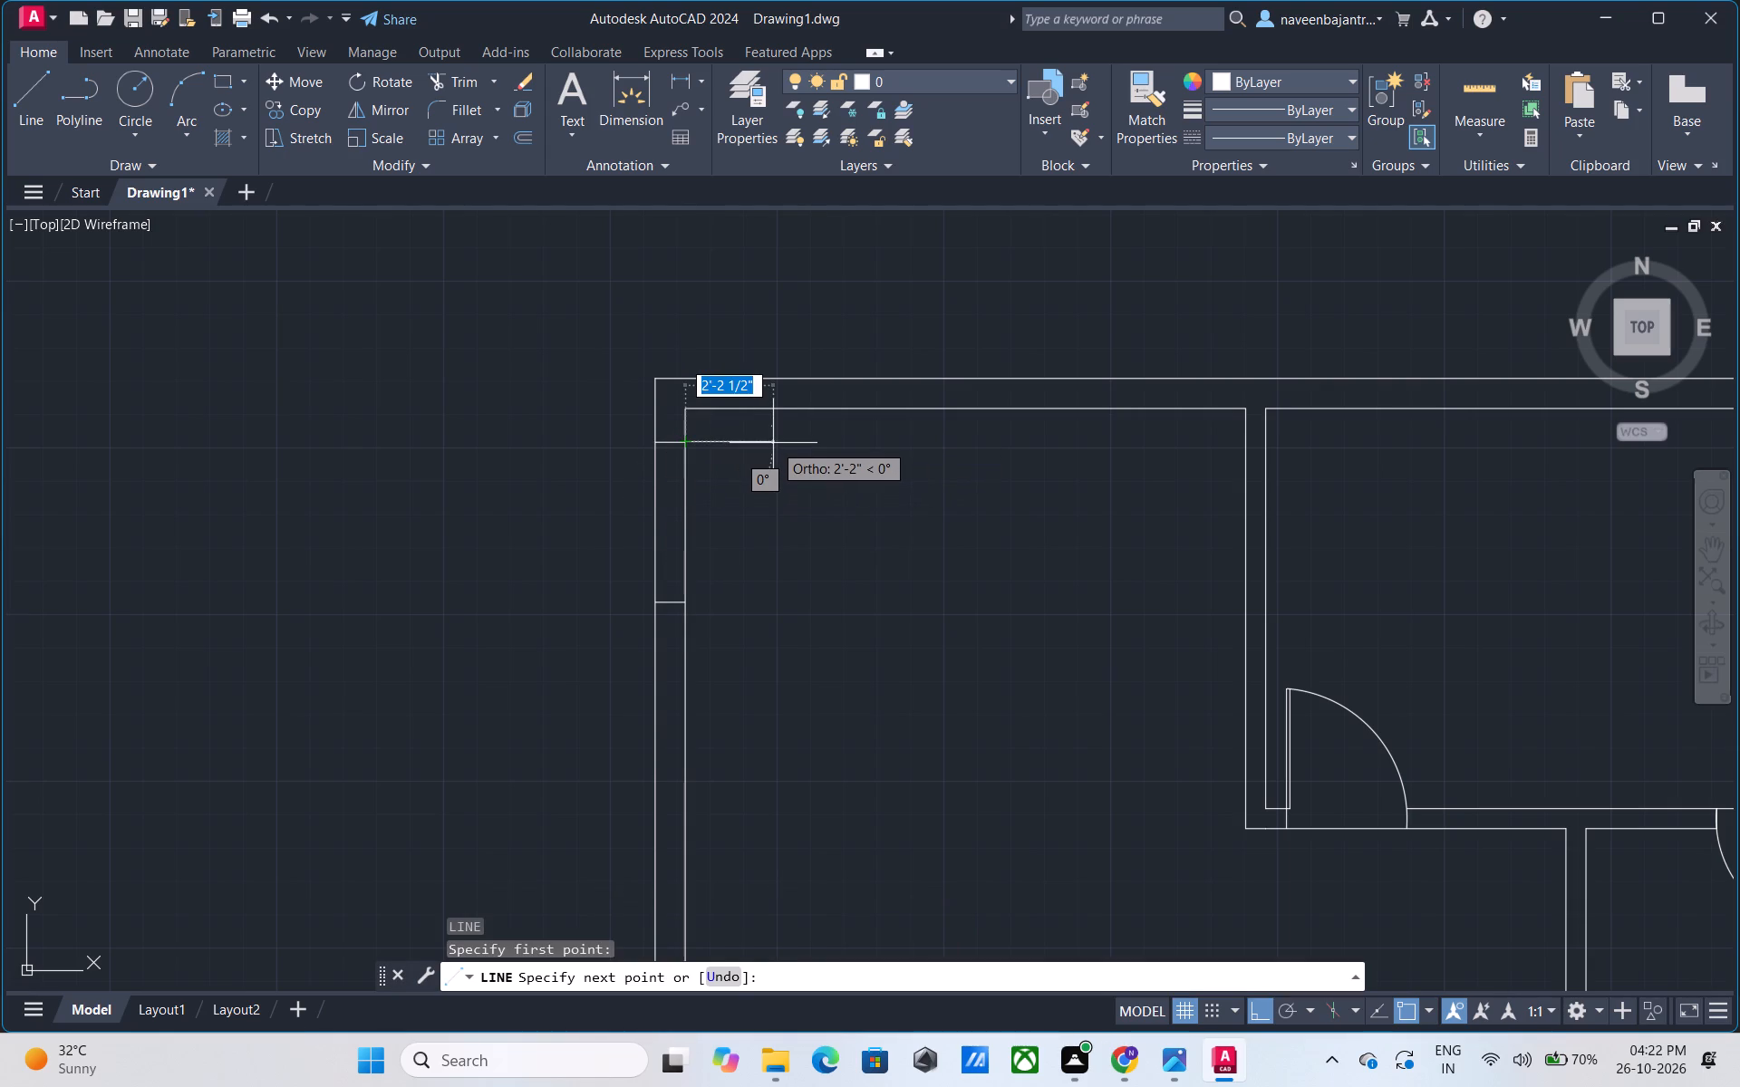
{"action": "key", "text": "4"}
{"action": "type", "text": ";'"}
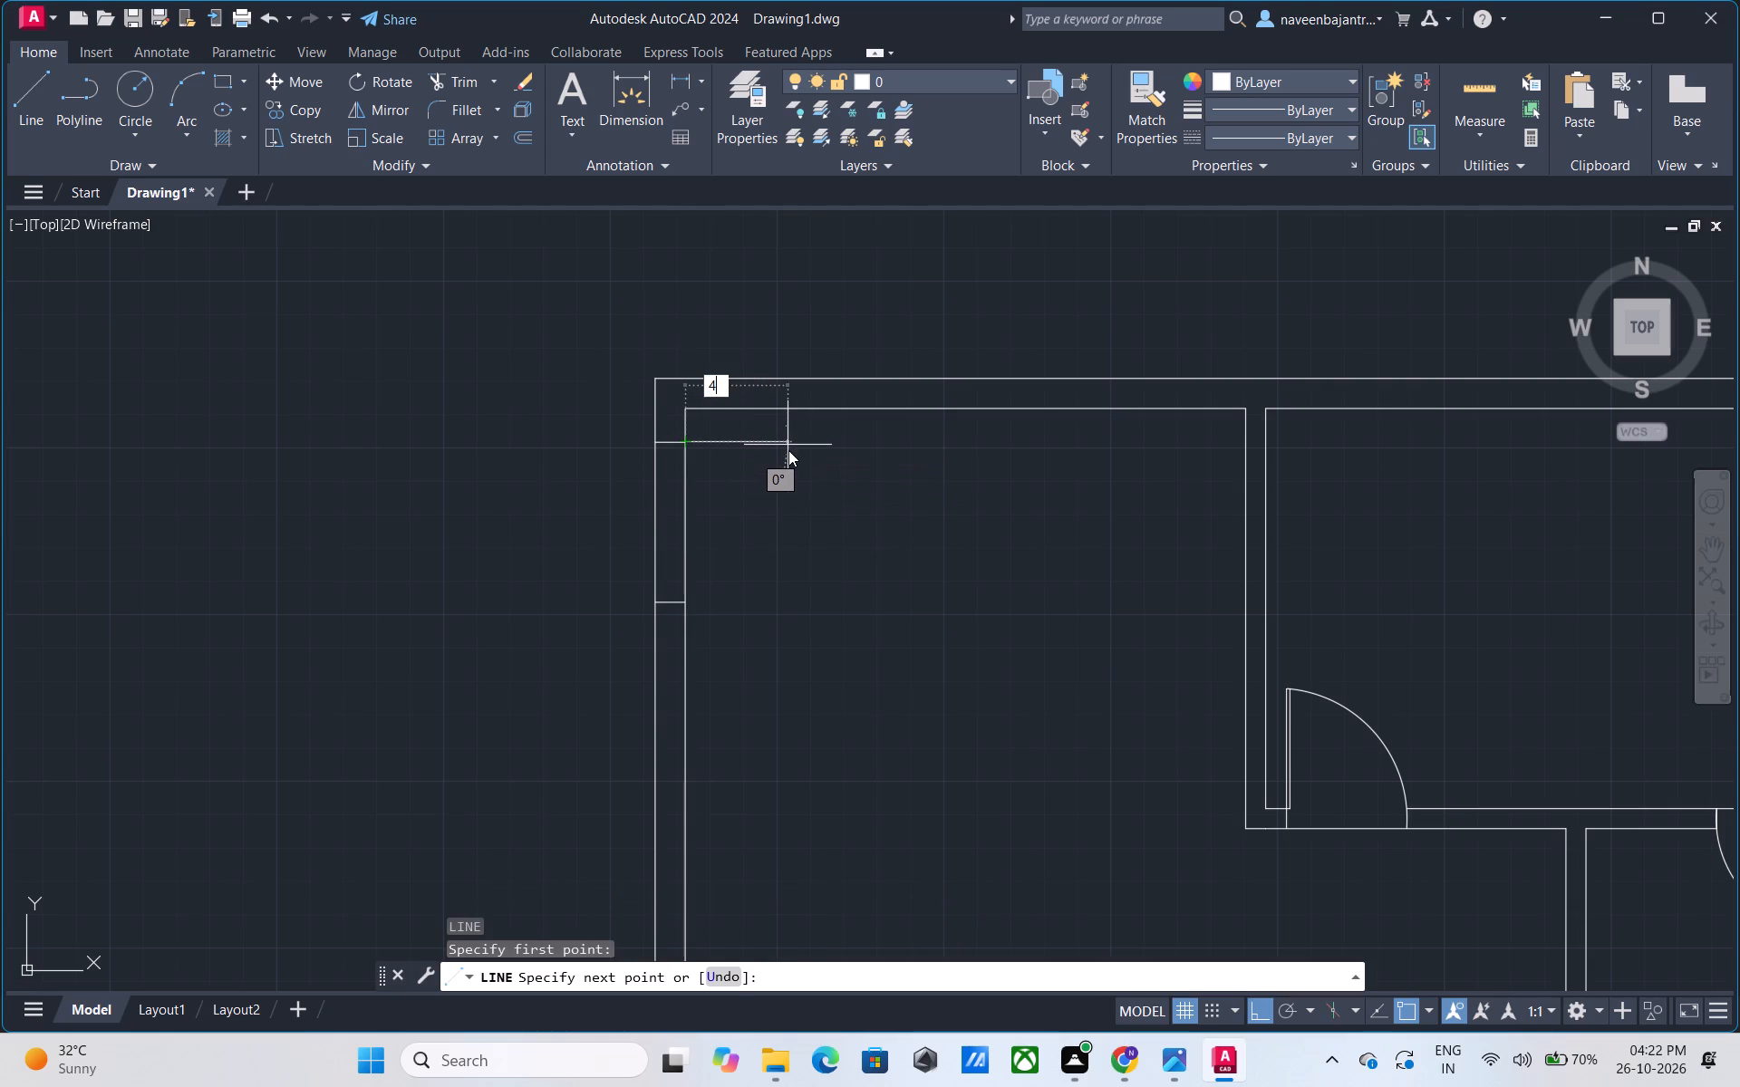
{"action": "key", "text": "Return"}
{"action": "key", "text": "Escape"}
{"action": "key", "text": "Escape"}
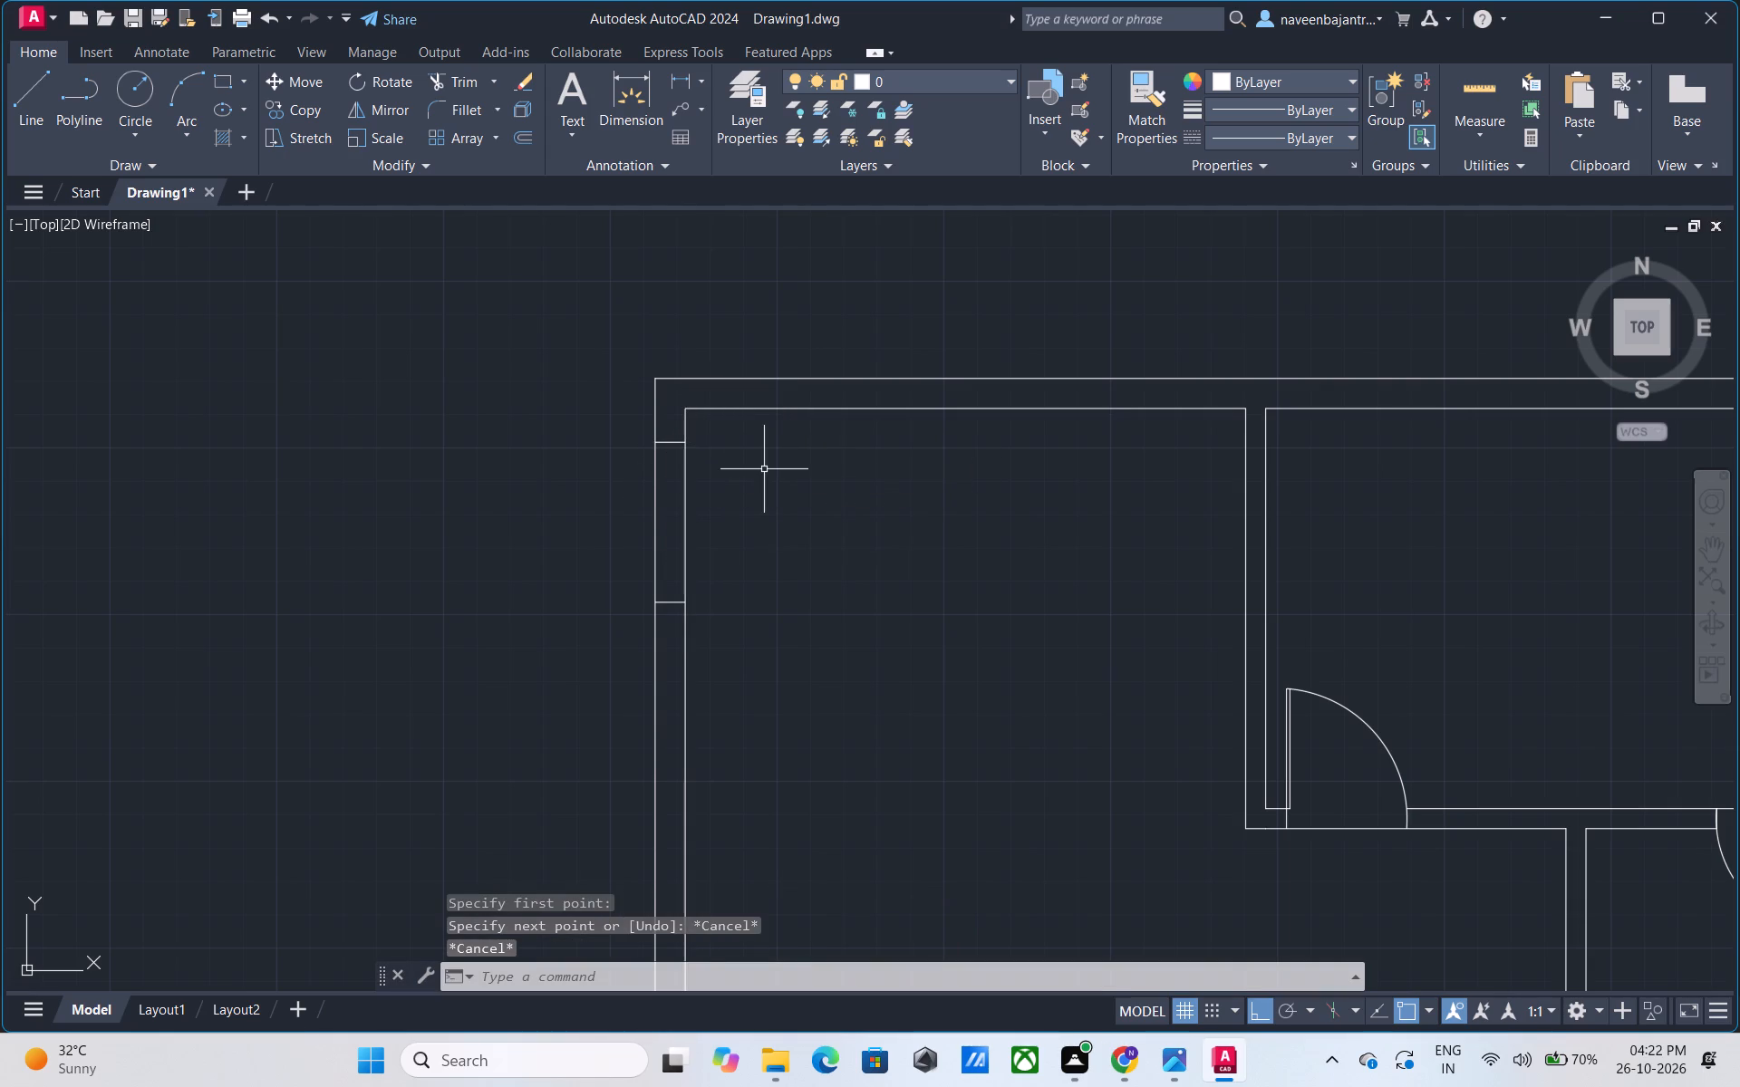
Draw a 4' horizontal line into the upper-left room from the inner end of the upper opening line.
{"action": "type", "text": "l"}
{"action": "key", "text": "space"}
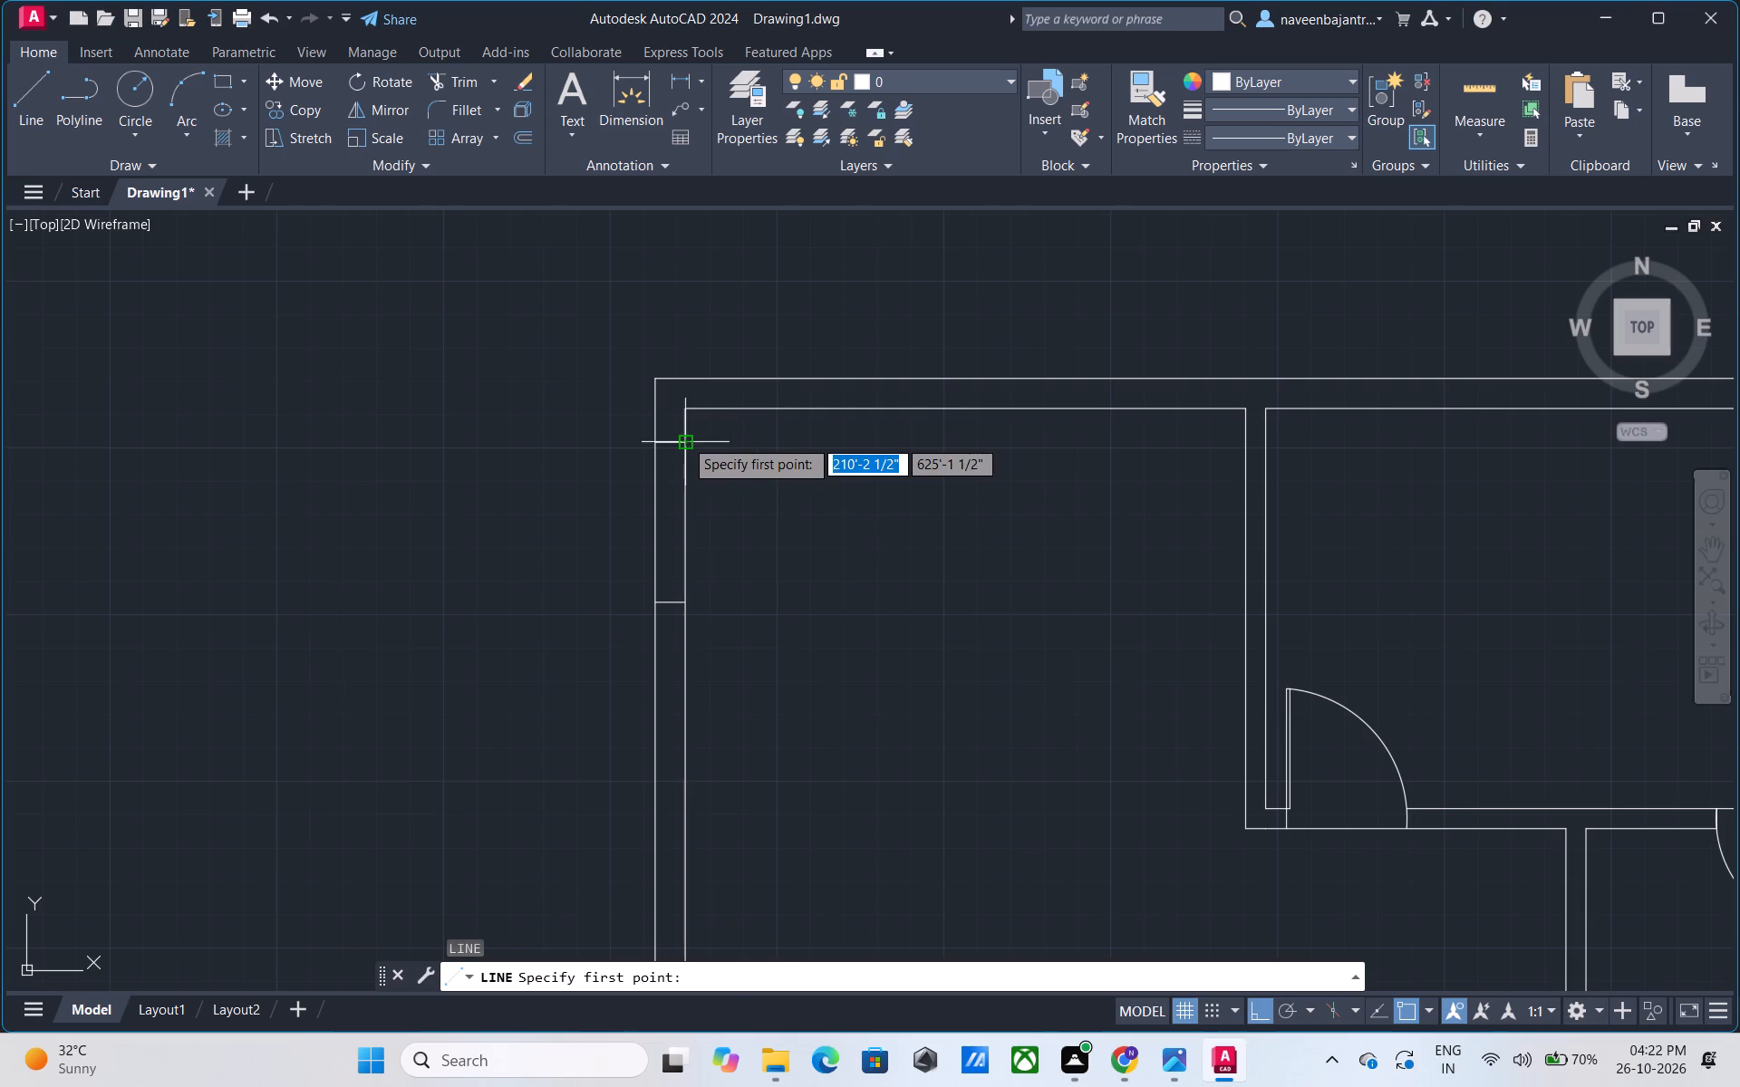
{"action": "left_click", "coordinate": [684, 438]}
{"action": "type", "text": "4'"}
{"action": "key", "text": "Return"}
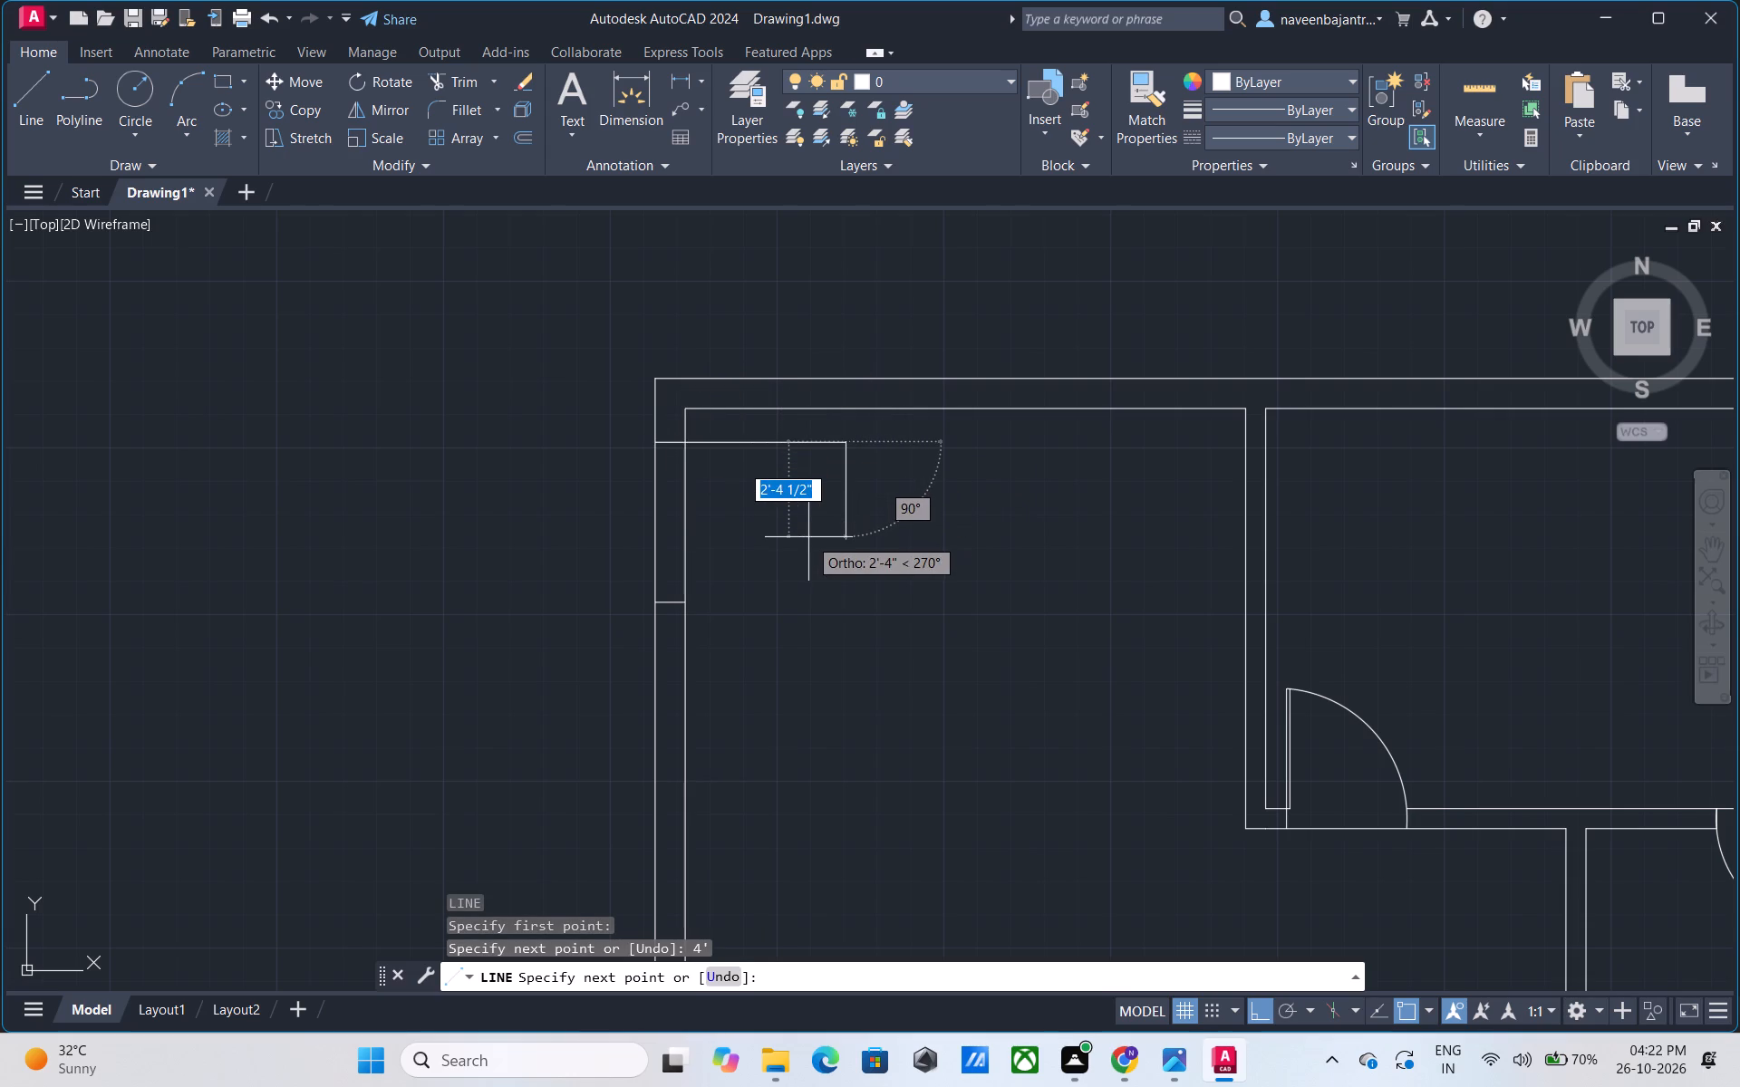
{"action": "key", "text": "Escape"}
Trim away the inner face of the outer left wall between the two opening lines.
{"action": "key", "text": "t"}
{"action": "type", "text": "r"}
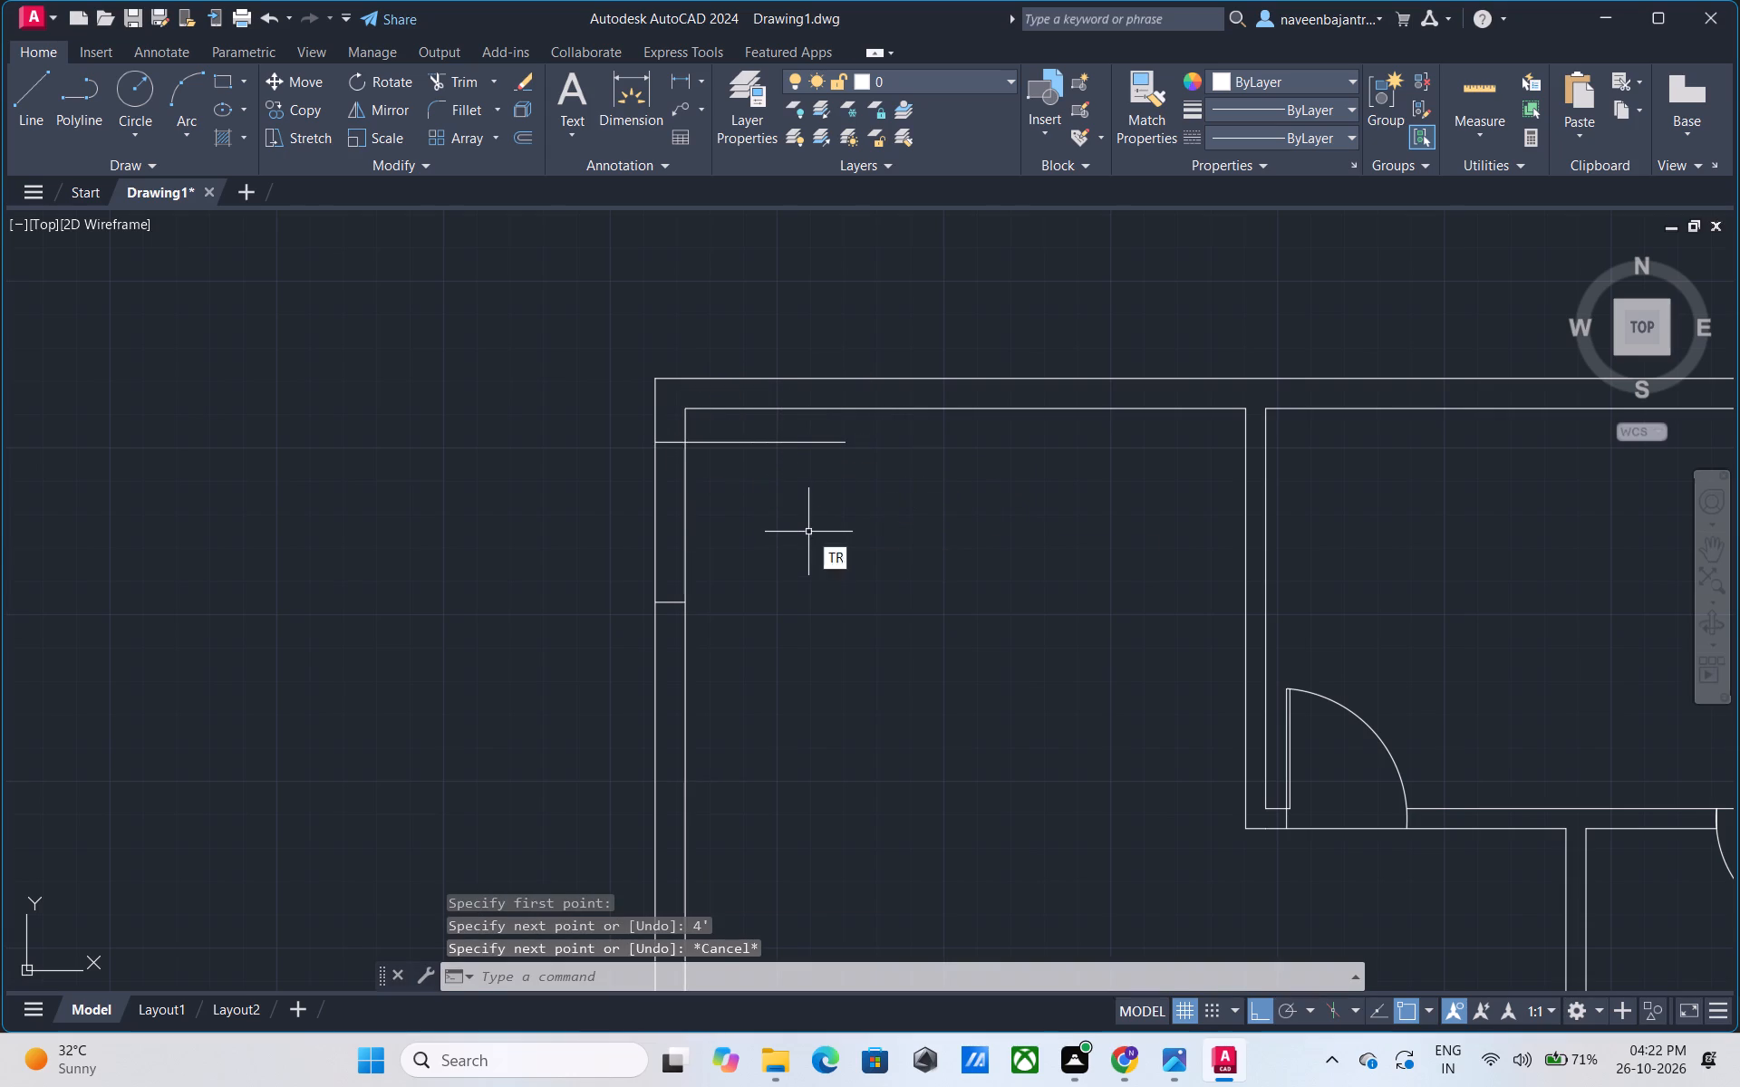
{"action": "key", "text": "space"}
{"action": "left_click", "coordinate": [688, 537]}
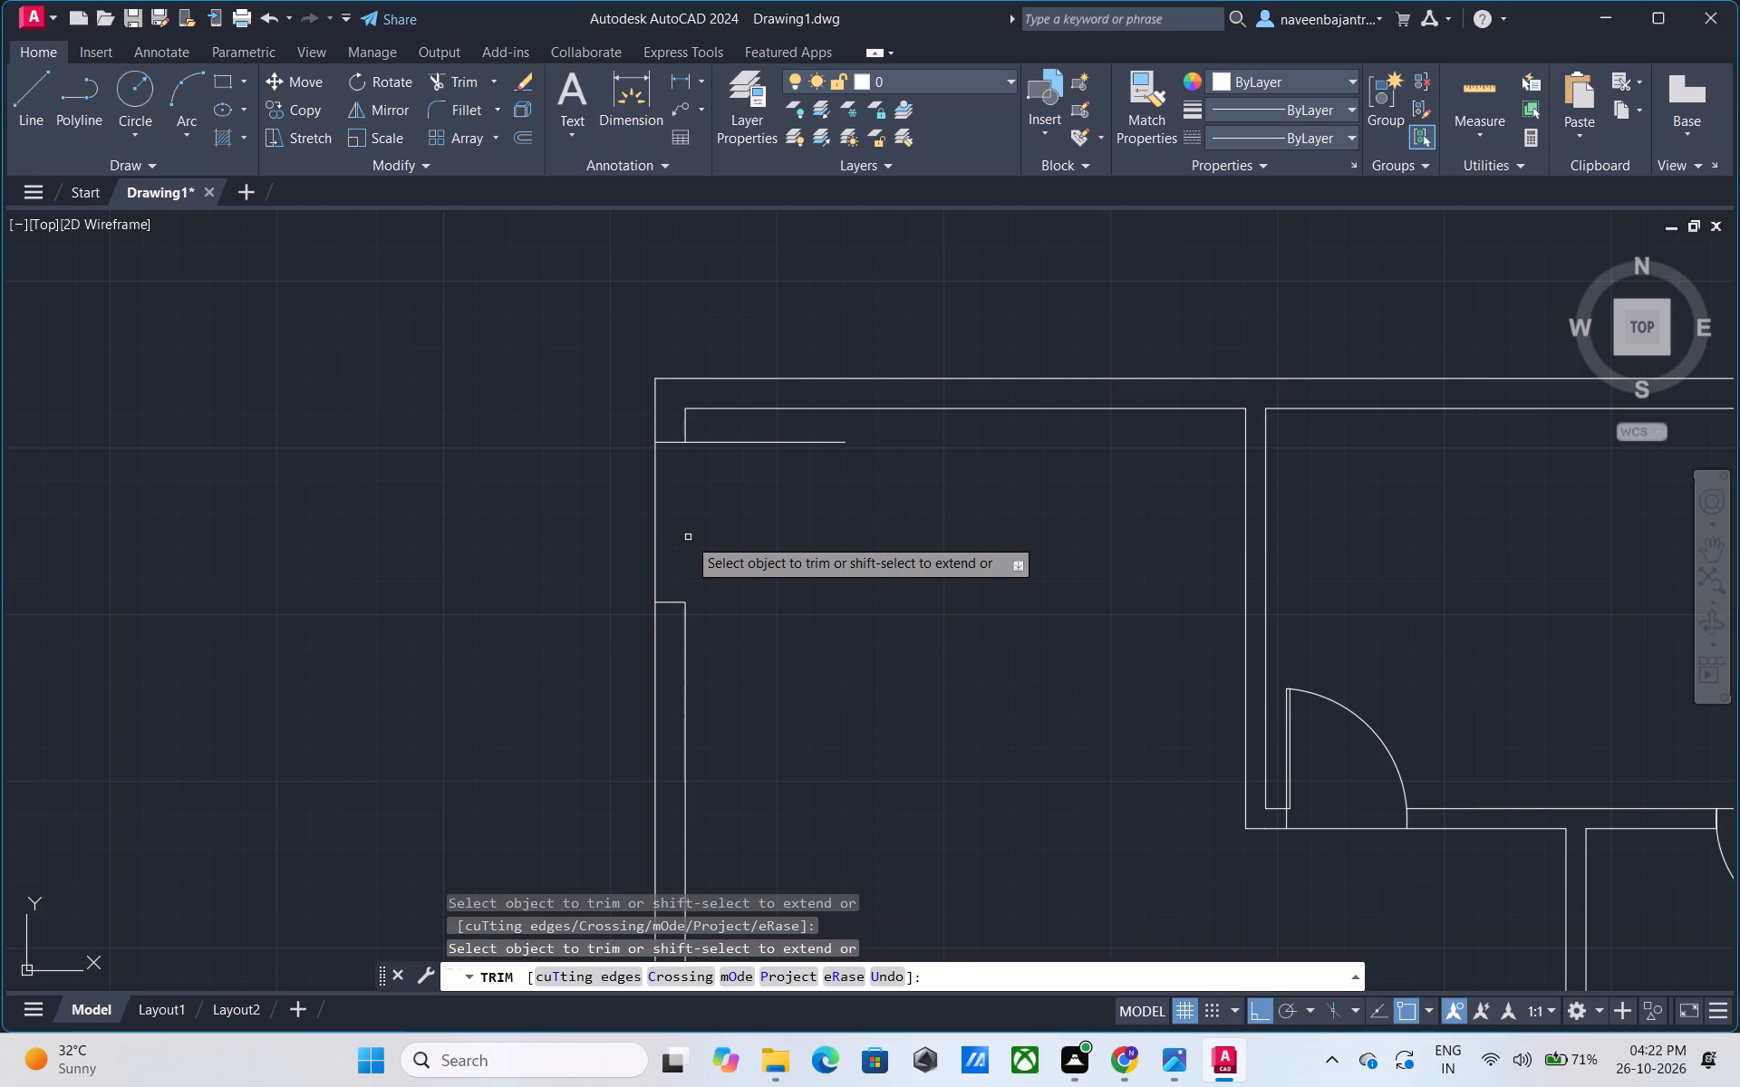
{"action": "key", "text": "Escape"}
{"action": "key", "text": "Escape"}
{"action": "key", "text": "Escape"}
{"action": "key", "text": "Escape"}
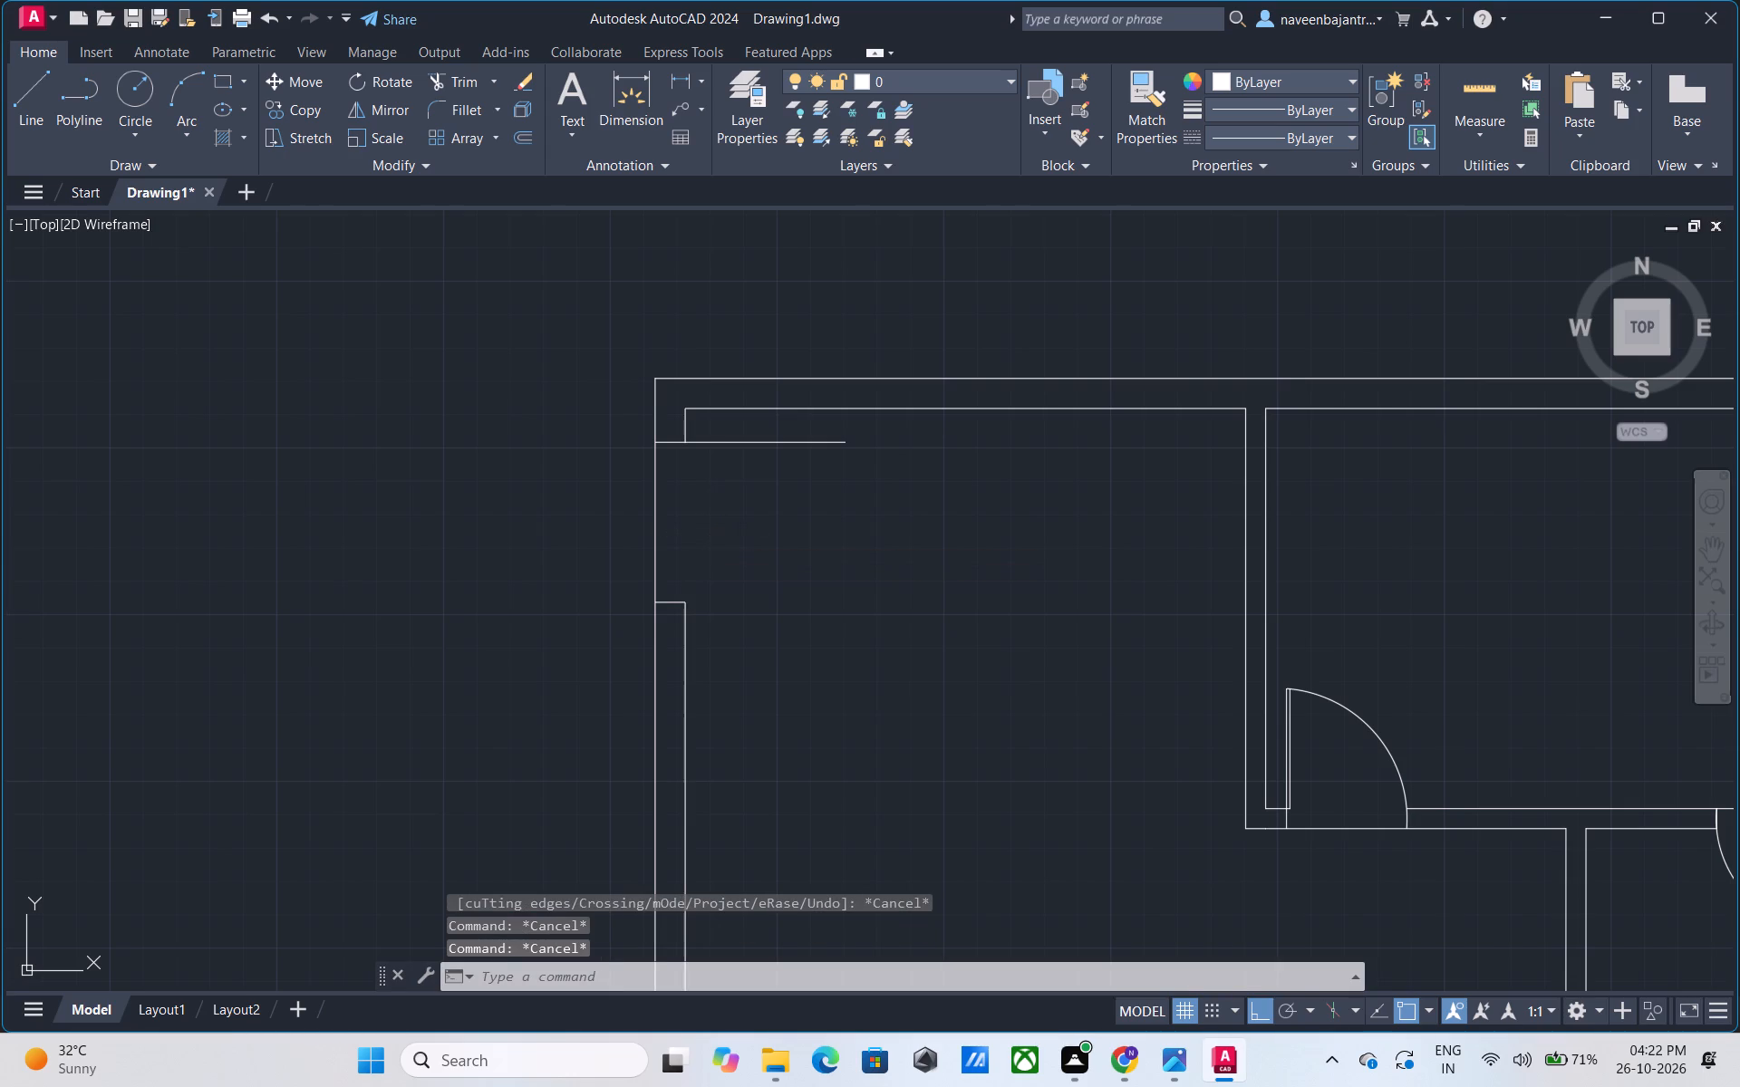
Offset the 4' horizontal line 1" downward to form the door leaf's thickness.
{"action": "type", "text": "o 1"}
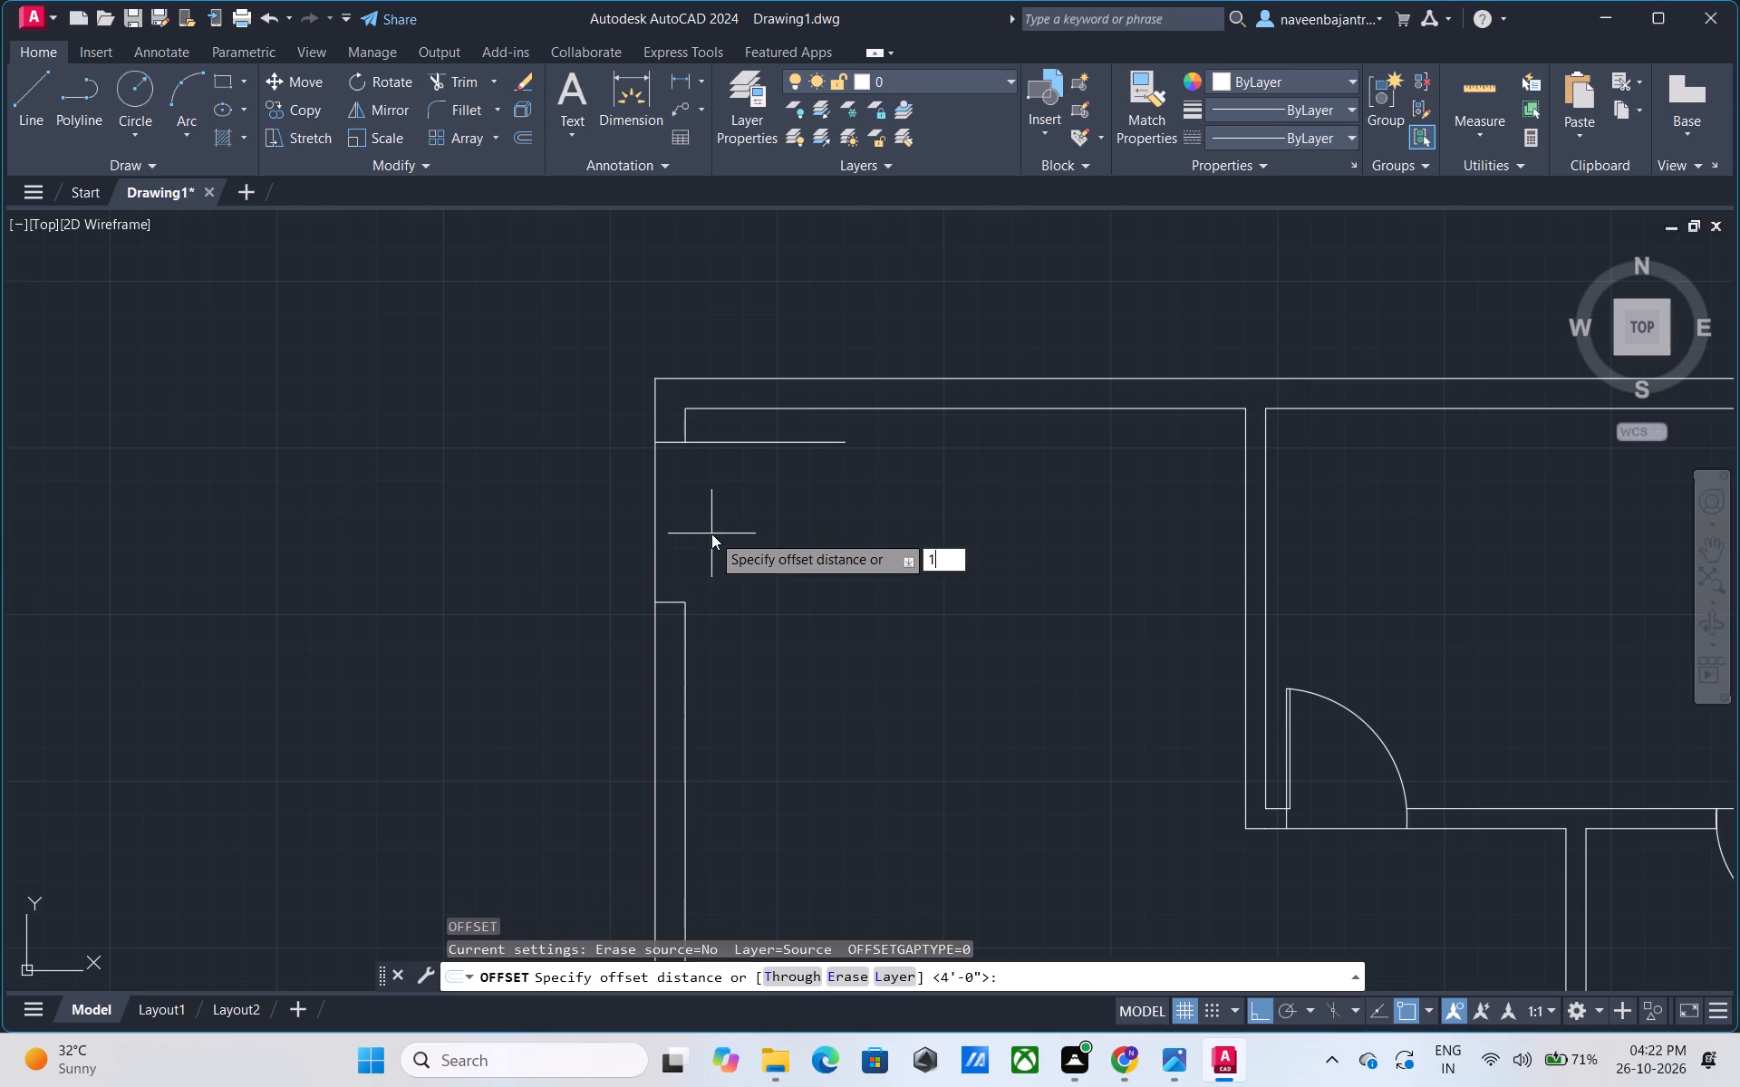
{"action": "key", "text": "shift+quotedbl"}
{"action": "key", "text": "Return"}
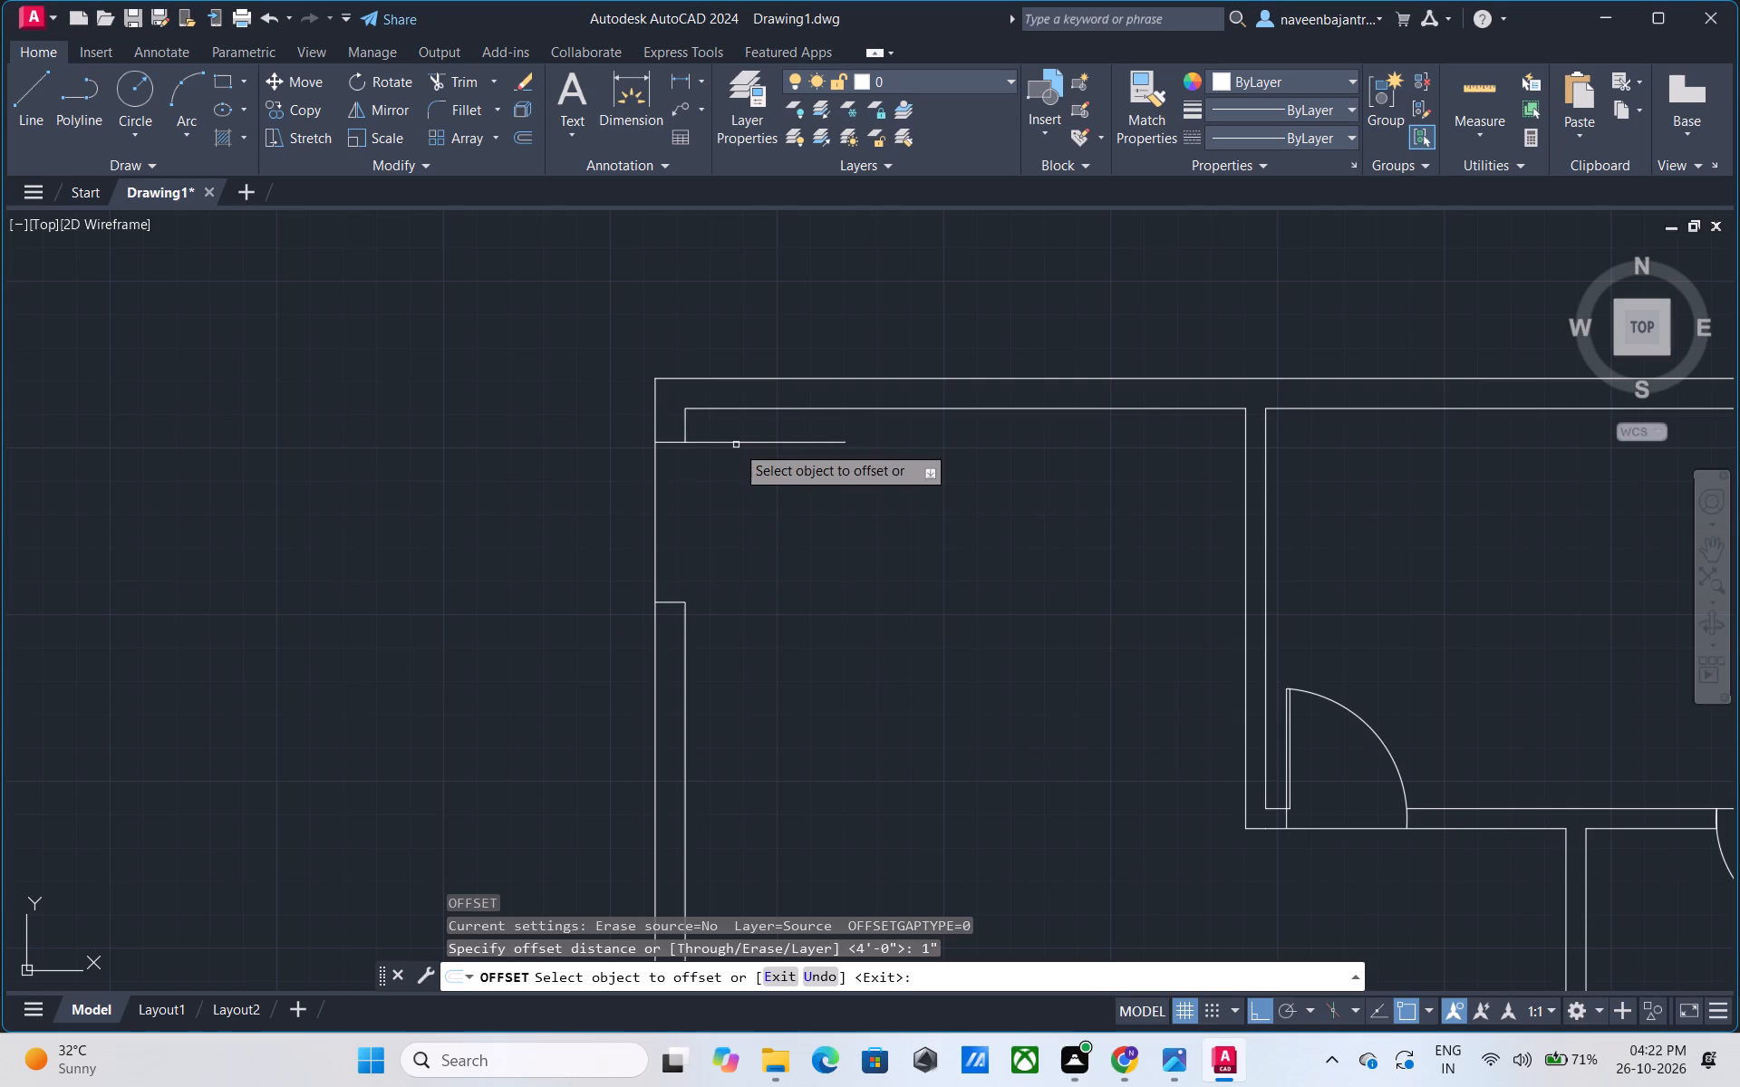
{"action": "left_click", "coordinate": [738, 442]}
{"action": "left_click", "coordinate": [738, 460]}
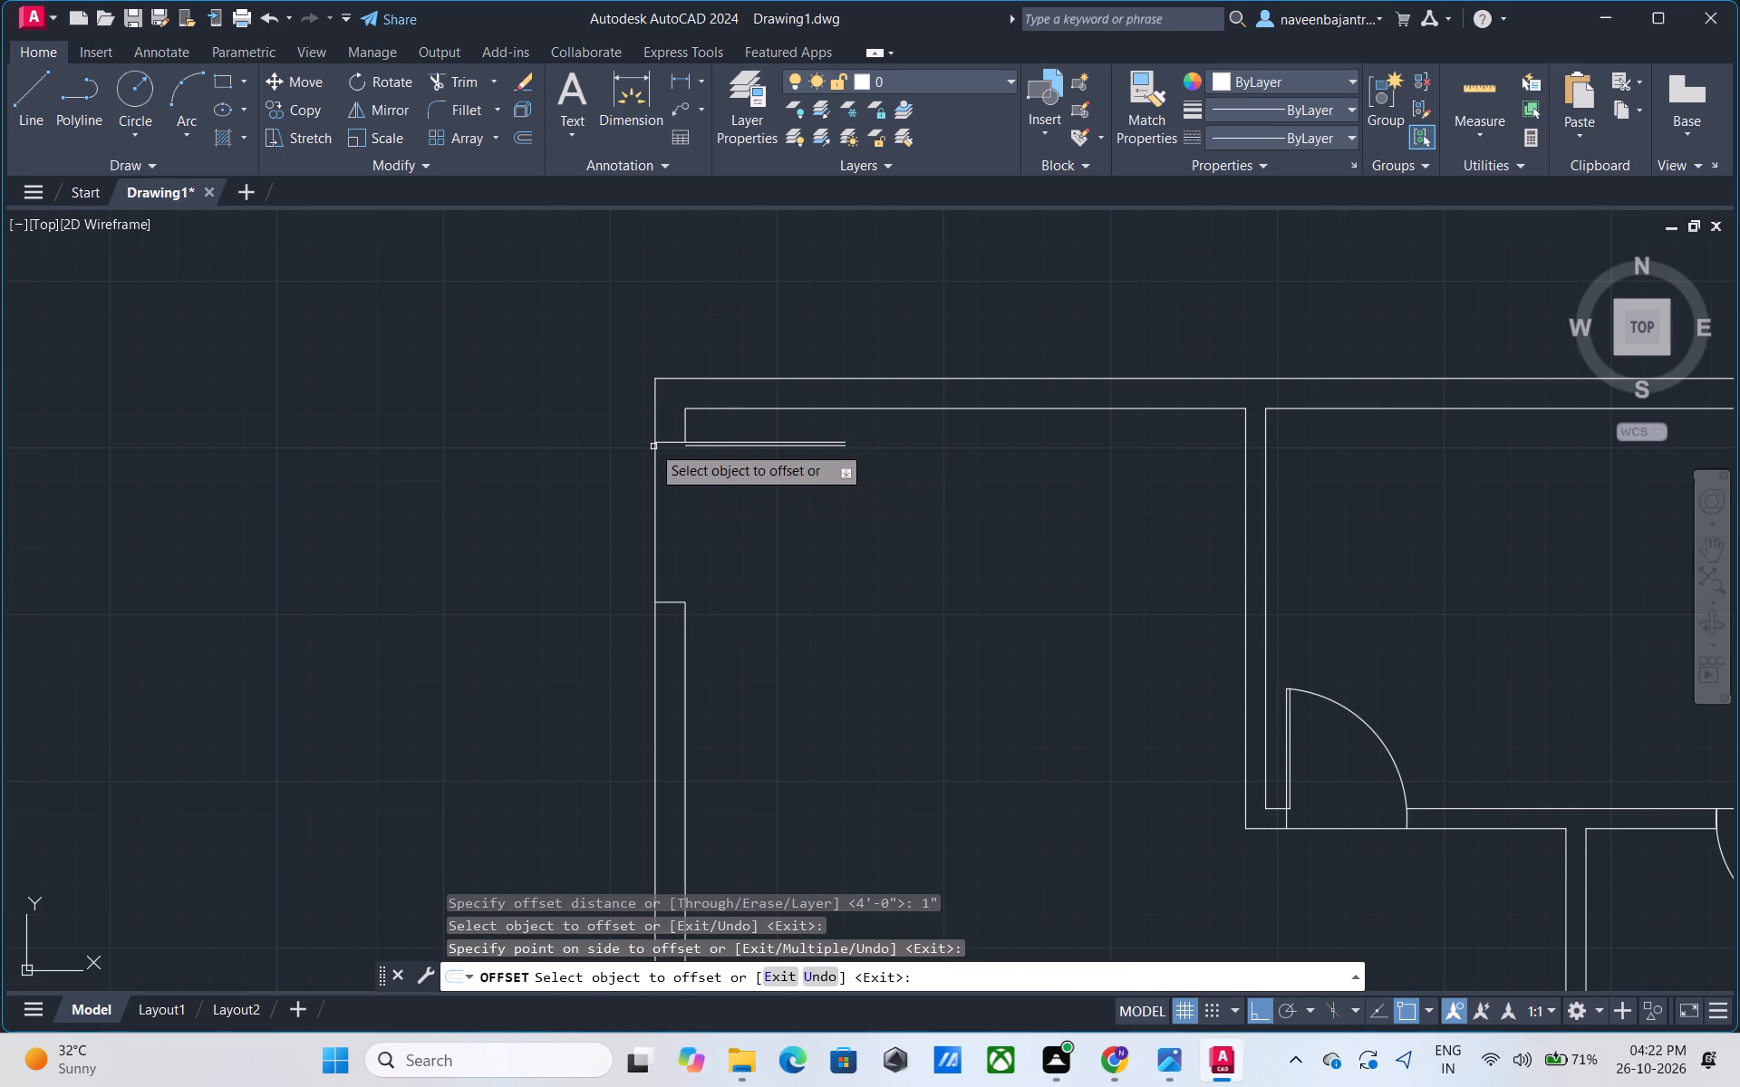
{"action": "scroll", "coordinate": [678, 445], "scroll_direction": "up", "scroll_amount": 5}
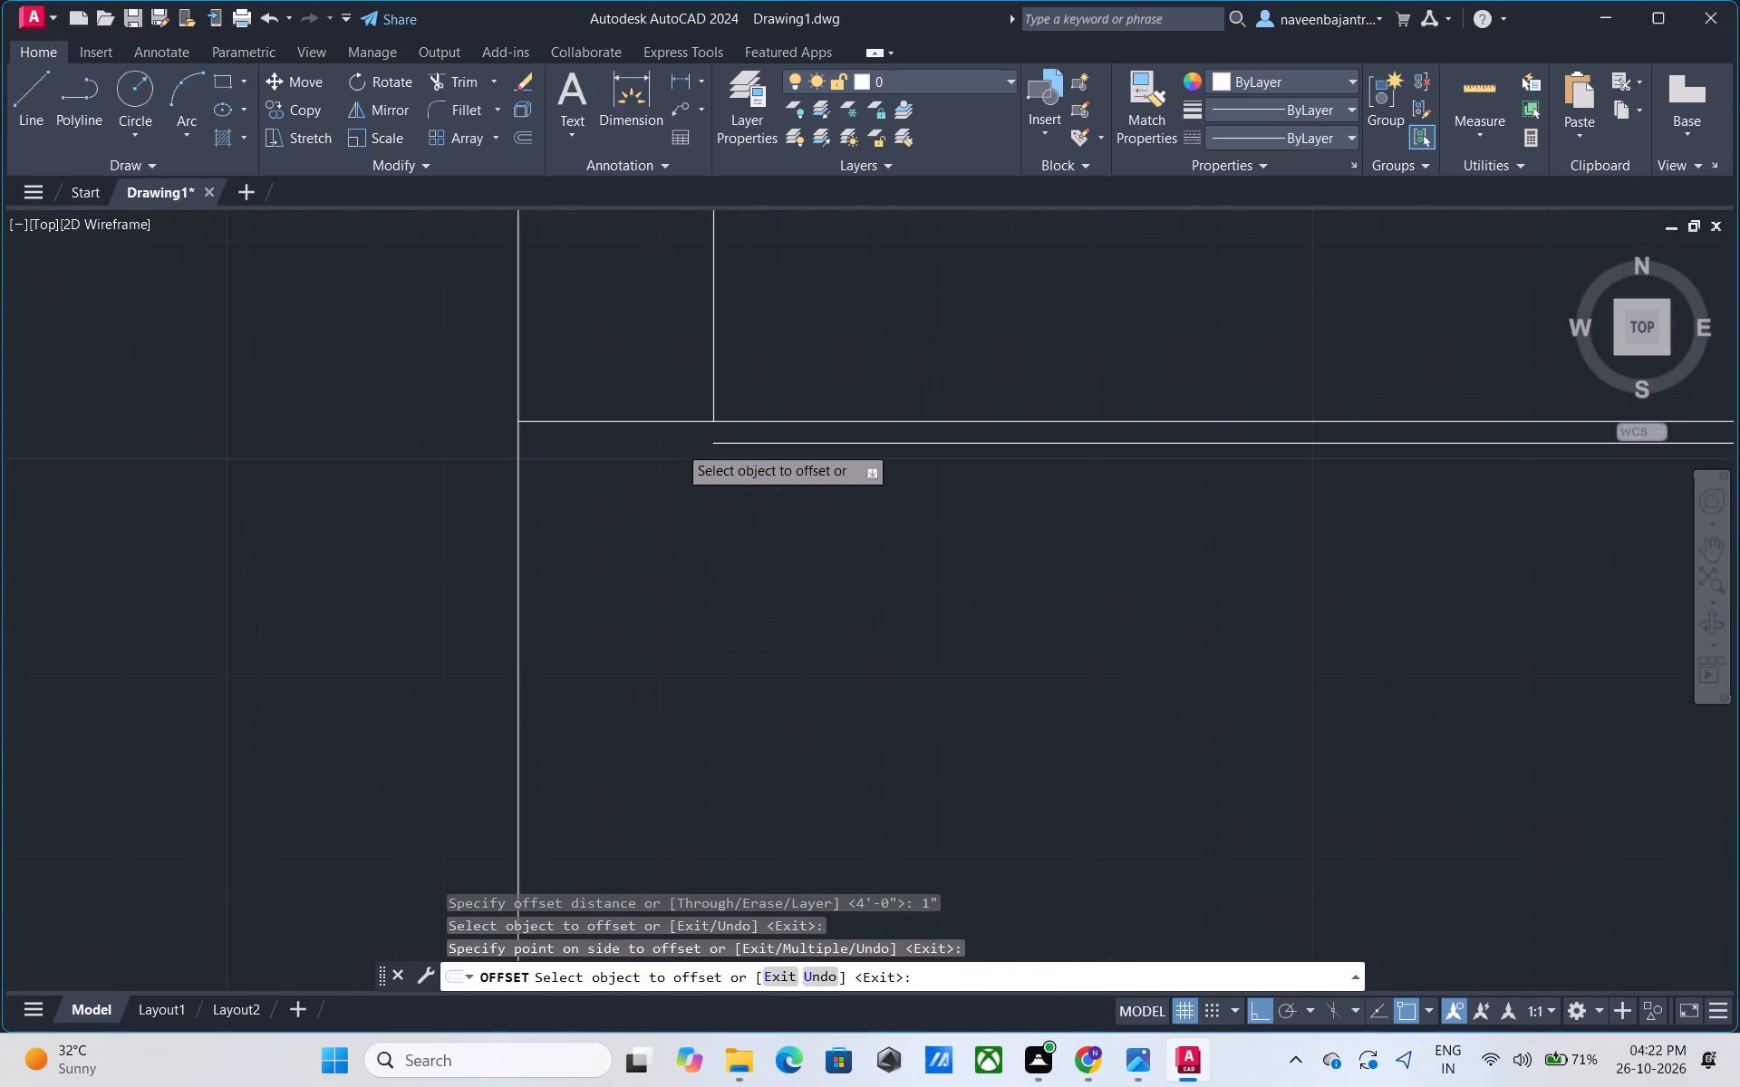
{"action": "key", "text": "Escape"}
Close the wall end of the door leaf with a short vertical line between its two parallel lines.
{"action": "middle_click_drag", "start_coordinate": [678, 445], "coordinate": [652, 529]}
{"action": "scroll", "coordinate": [672, 474], "scroll_direction": "up", "scroll_amount": 1}
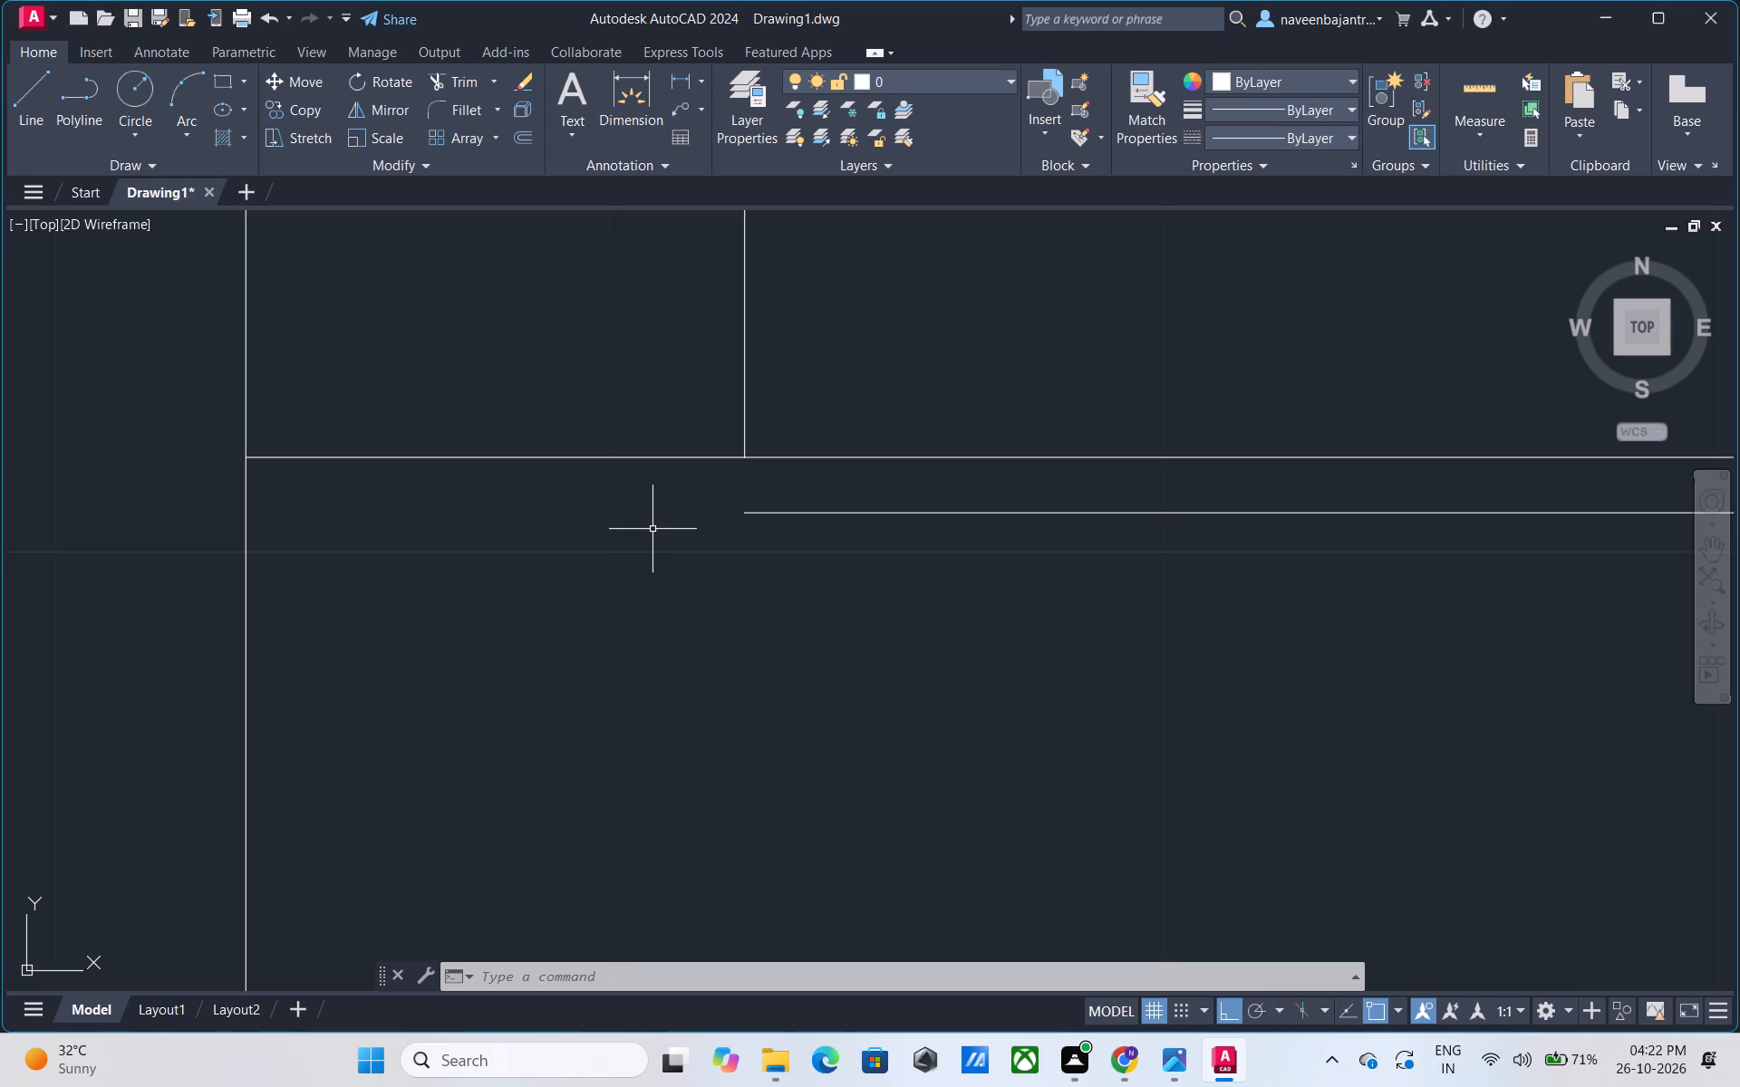
{"action": "key", "text": "Escape"}
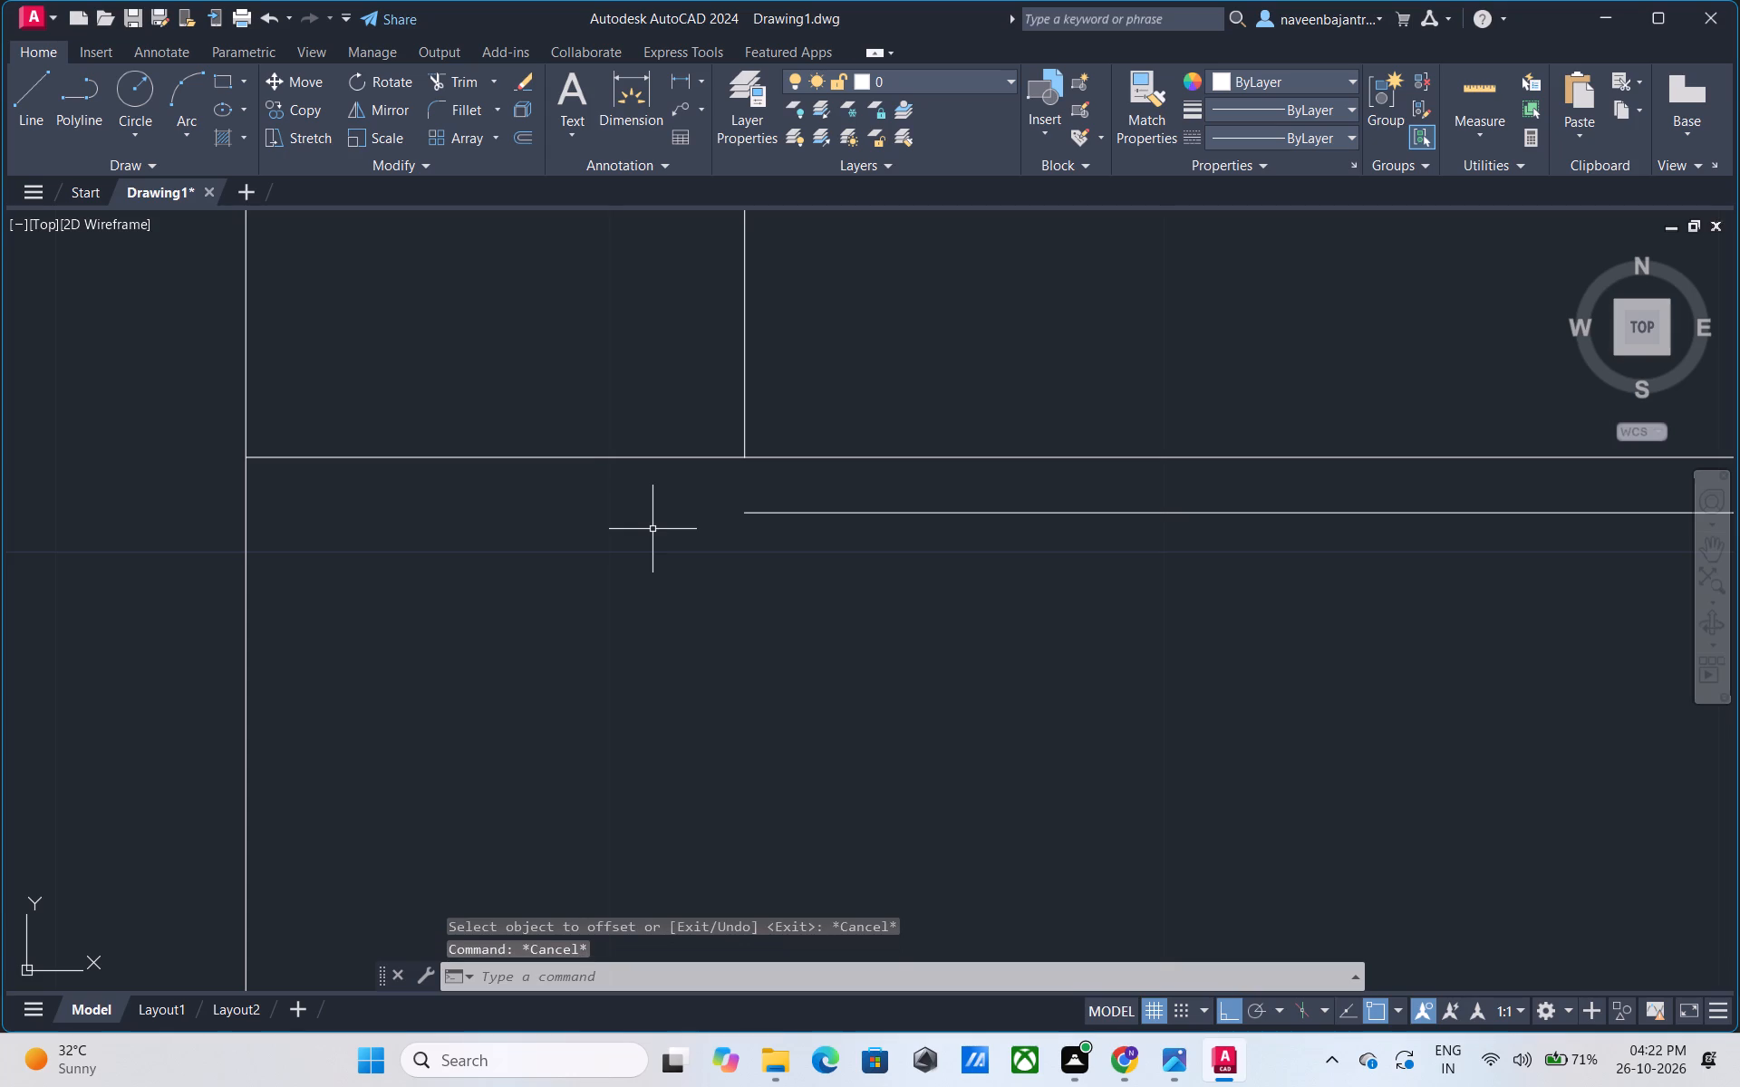
{"action": "type", "text": "l"}
{"action": "key", "text": "space"}
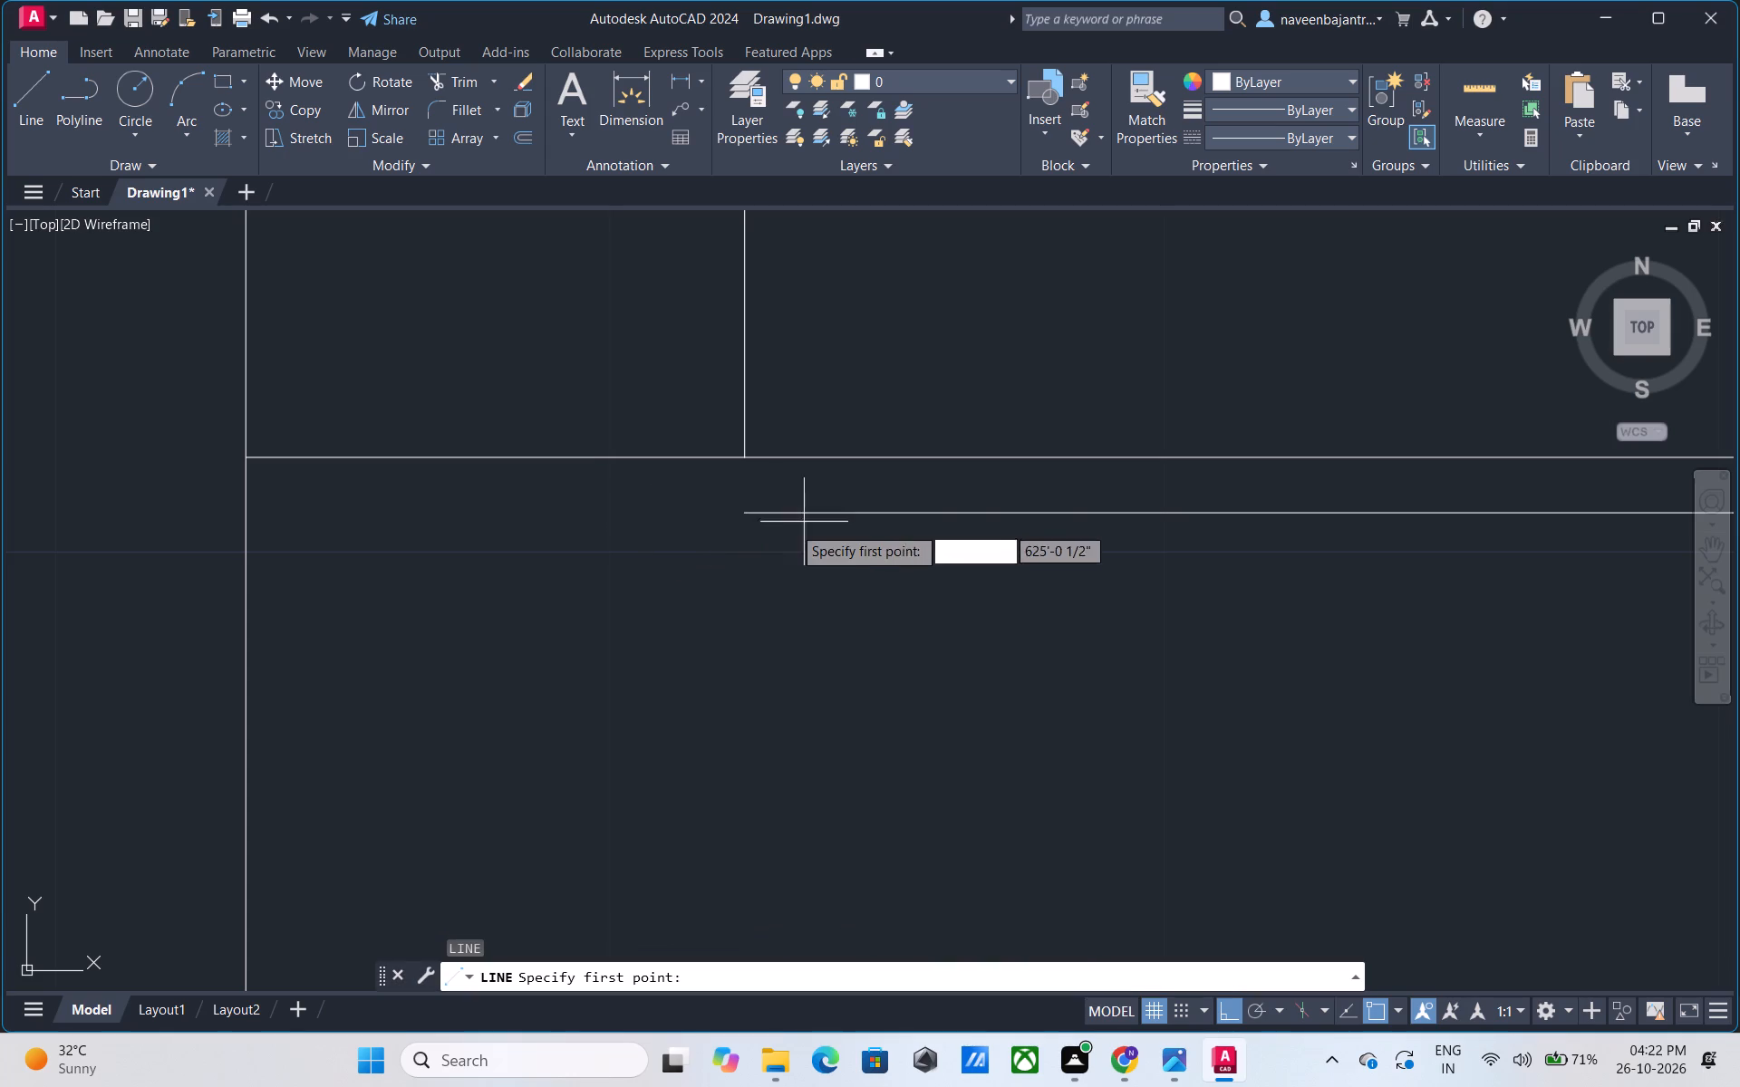
{"action": "left_click", "coordinate": [746, 517]}
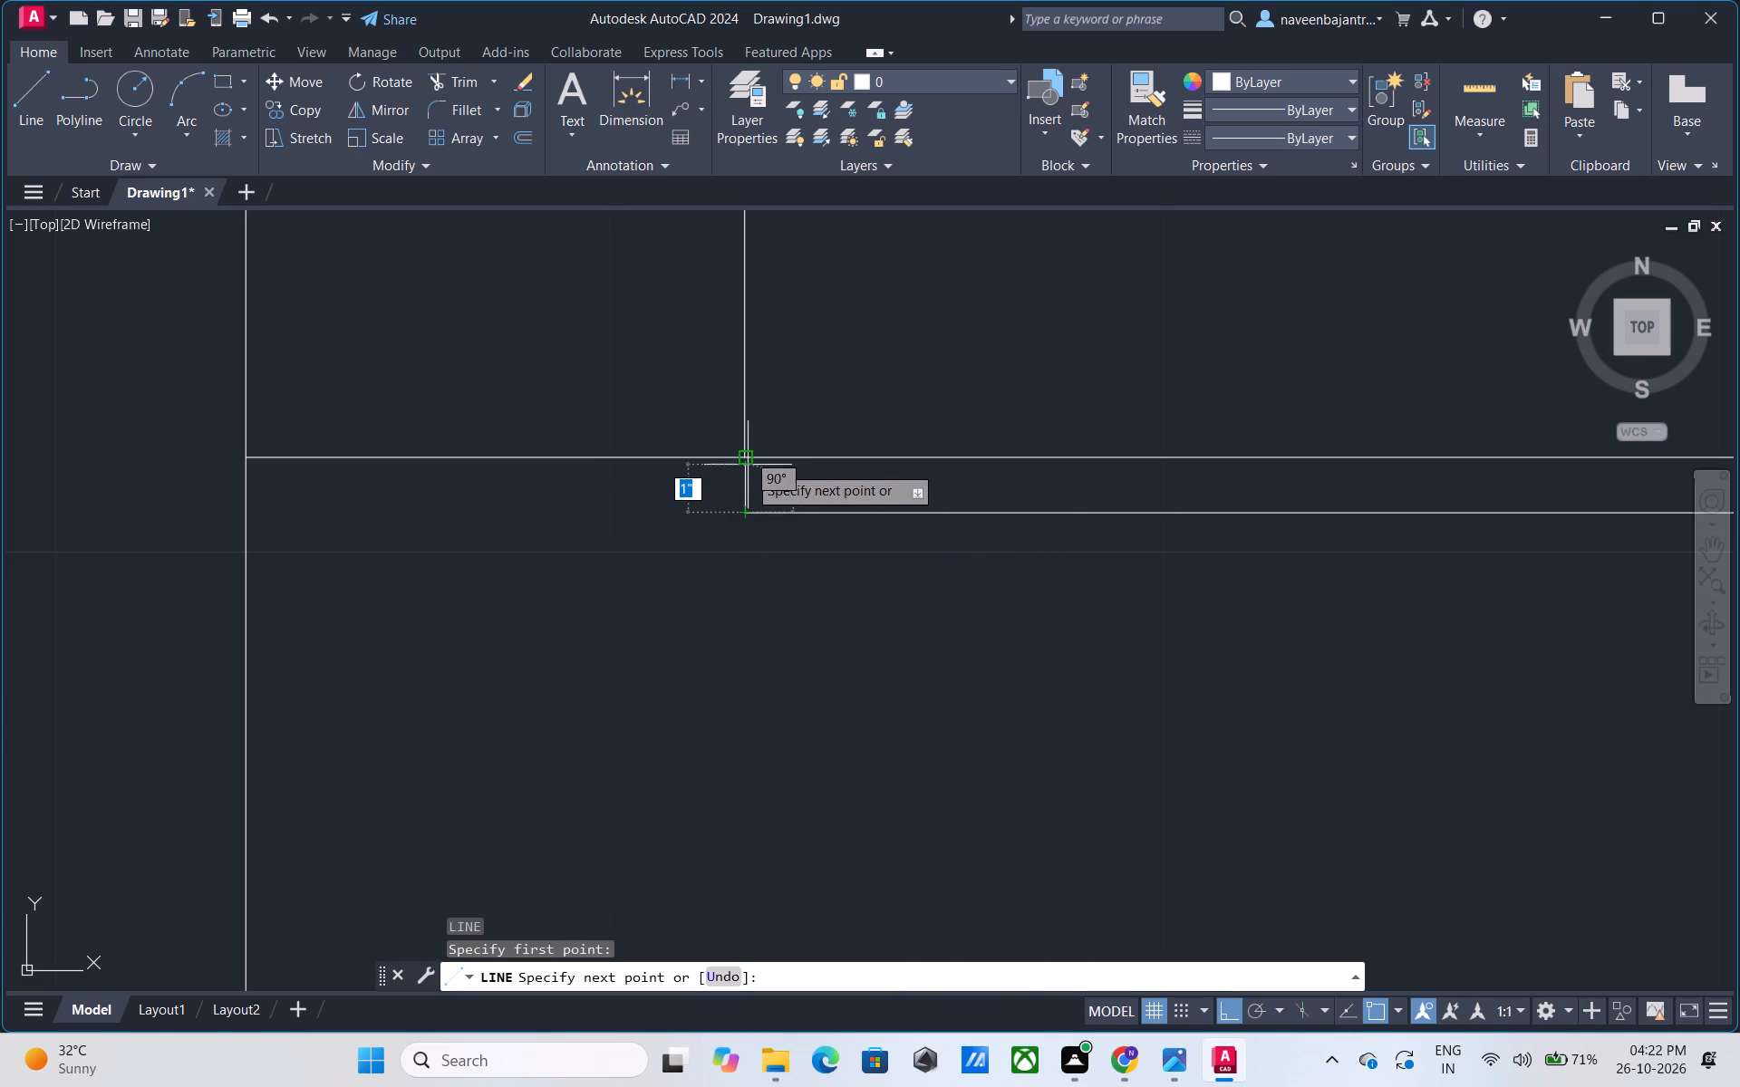
{"action": "left_click", "coordinate": [747, 462]}
{"action": "key", "text": "Escape"}
{"action": "scroll", "coordinate": [747, 462], "scroll_direction": "down", "scroll_amount": 4}
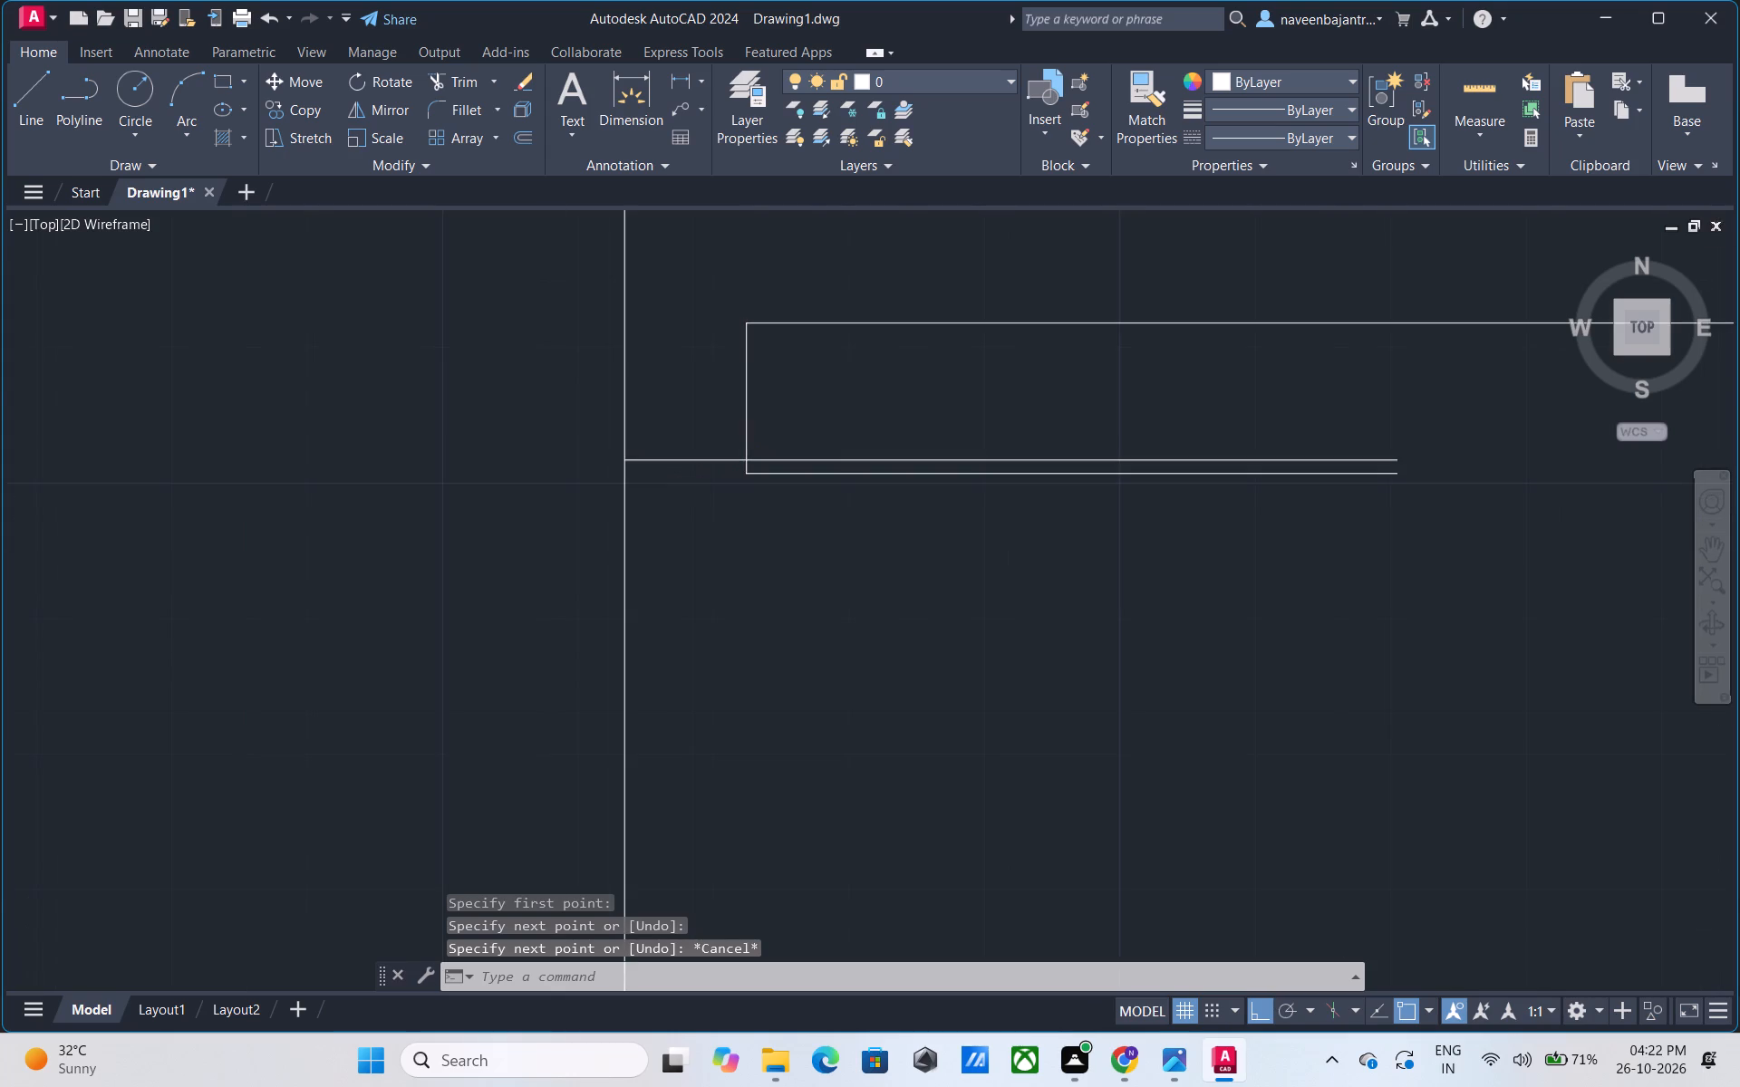
Draw a three-point swing arc from the leaf's free end through the lower opening line's inner end to its outer end on the wall.
{"action": "middle_click_drag", "start_coordinate": [768, 572], "coordinate": [626, 529]}
{"action": "scroll", "coordinate": [724, 558], "scroll_direction": "down", "scroll_amount": 1}
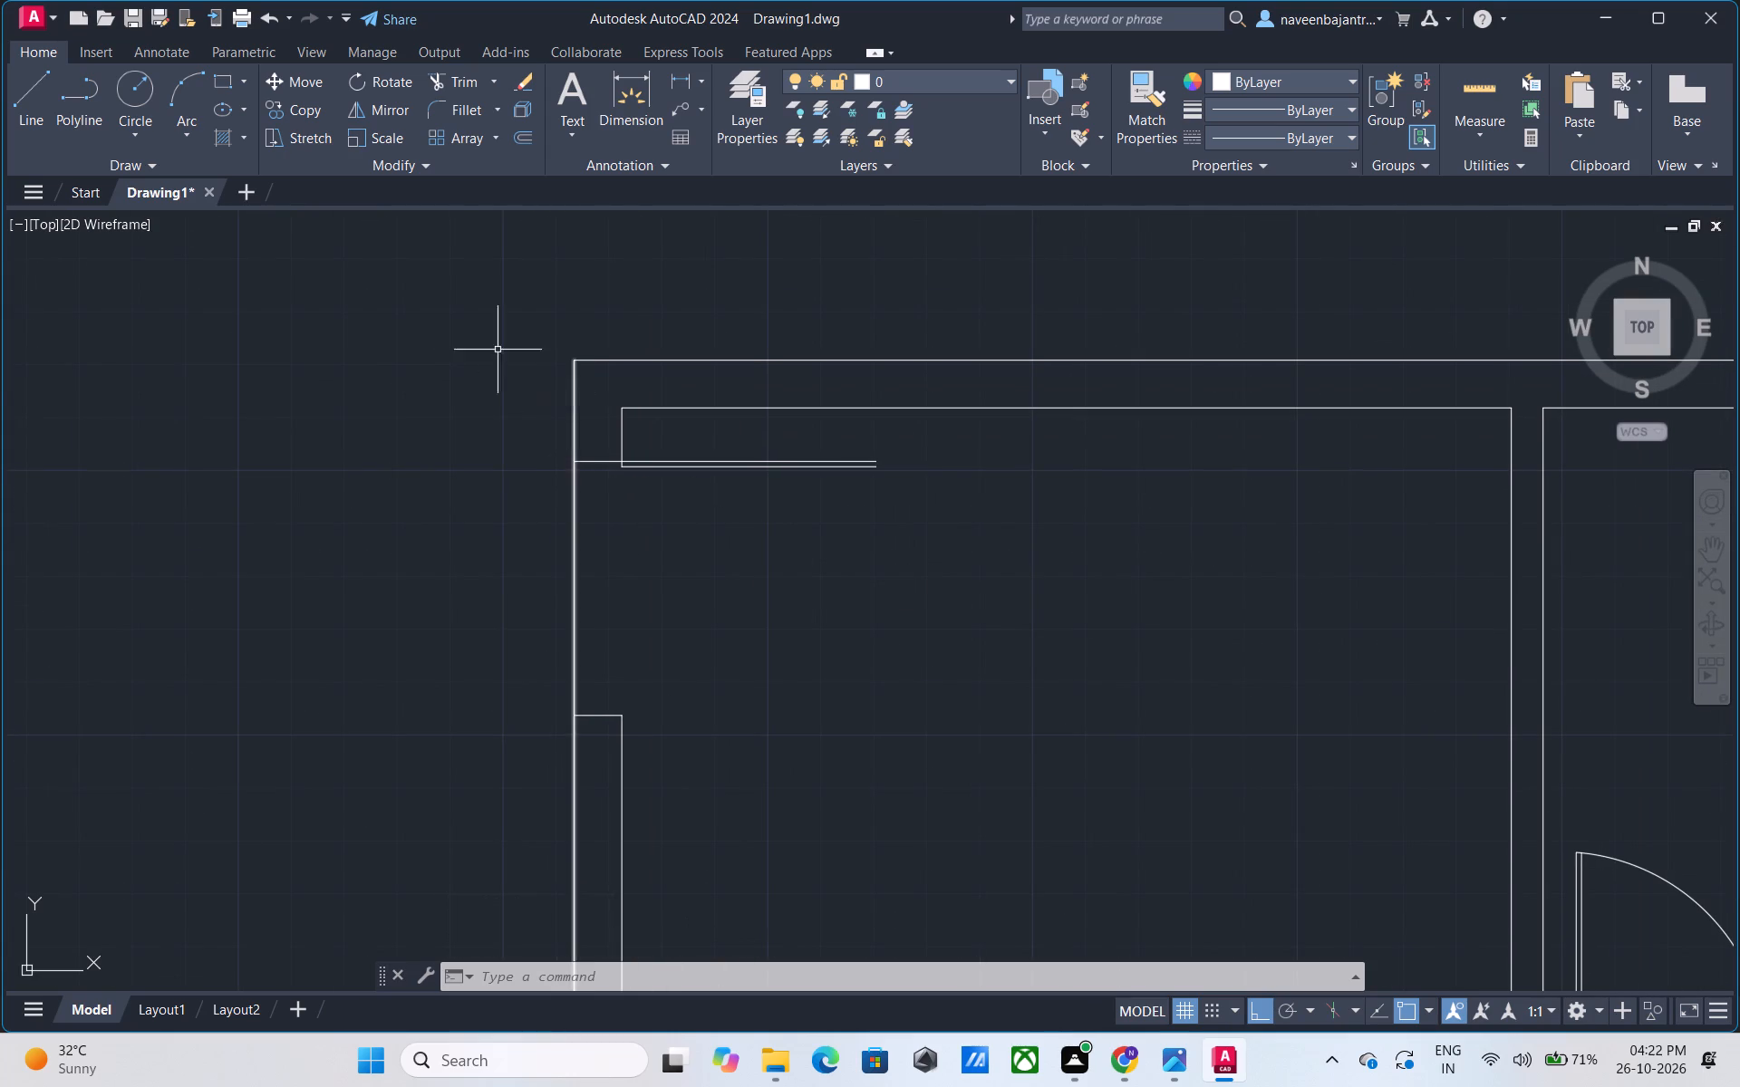
{"action": "left_click", "coordinate": [193, 99]}
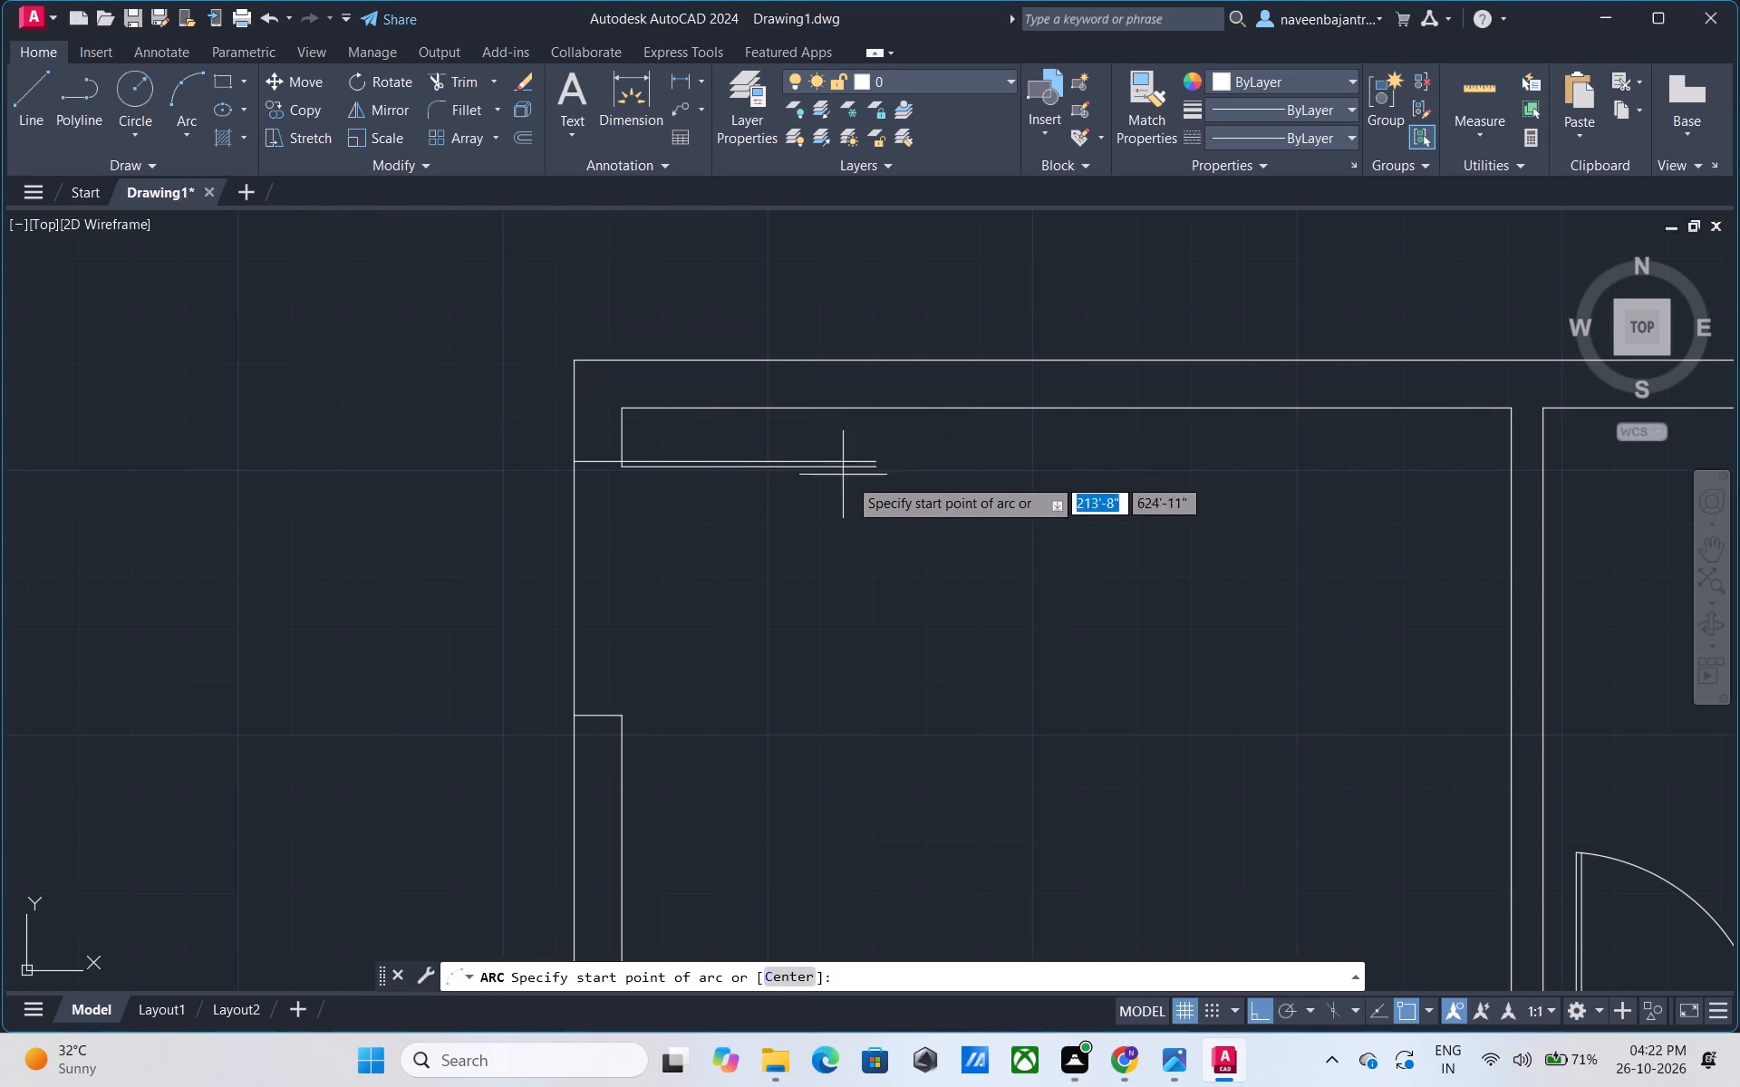
{"action": "left_click", "coordinate": [879, 464]}
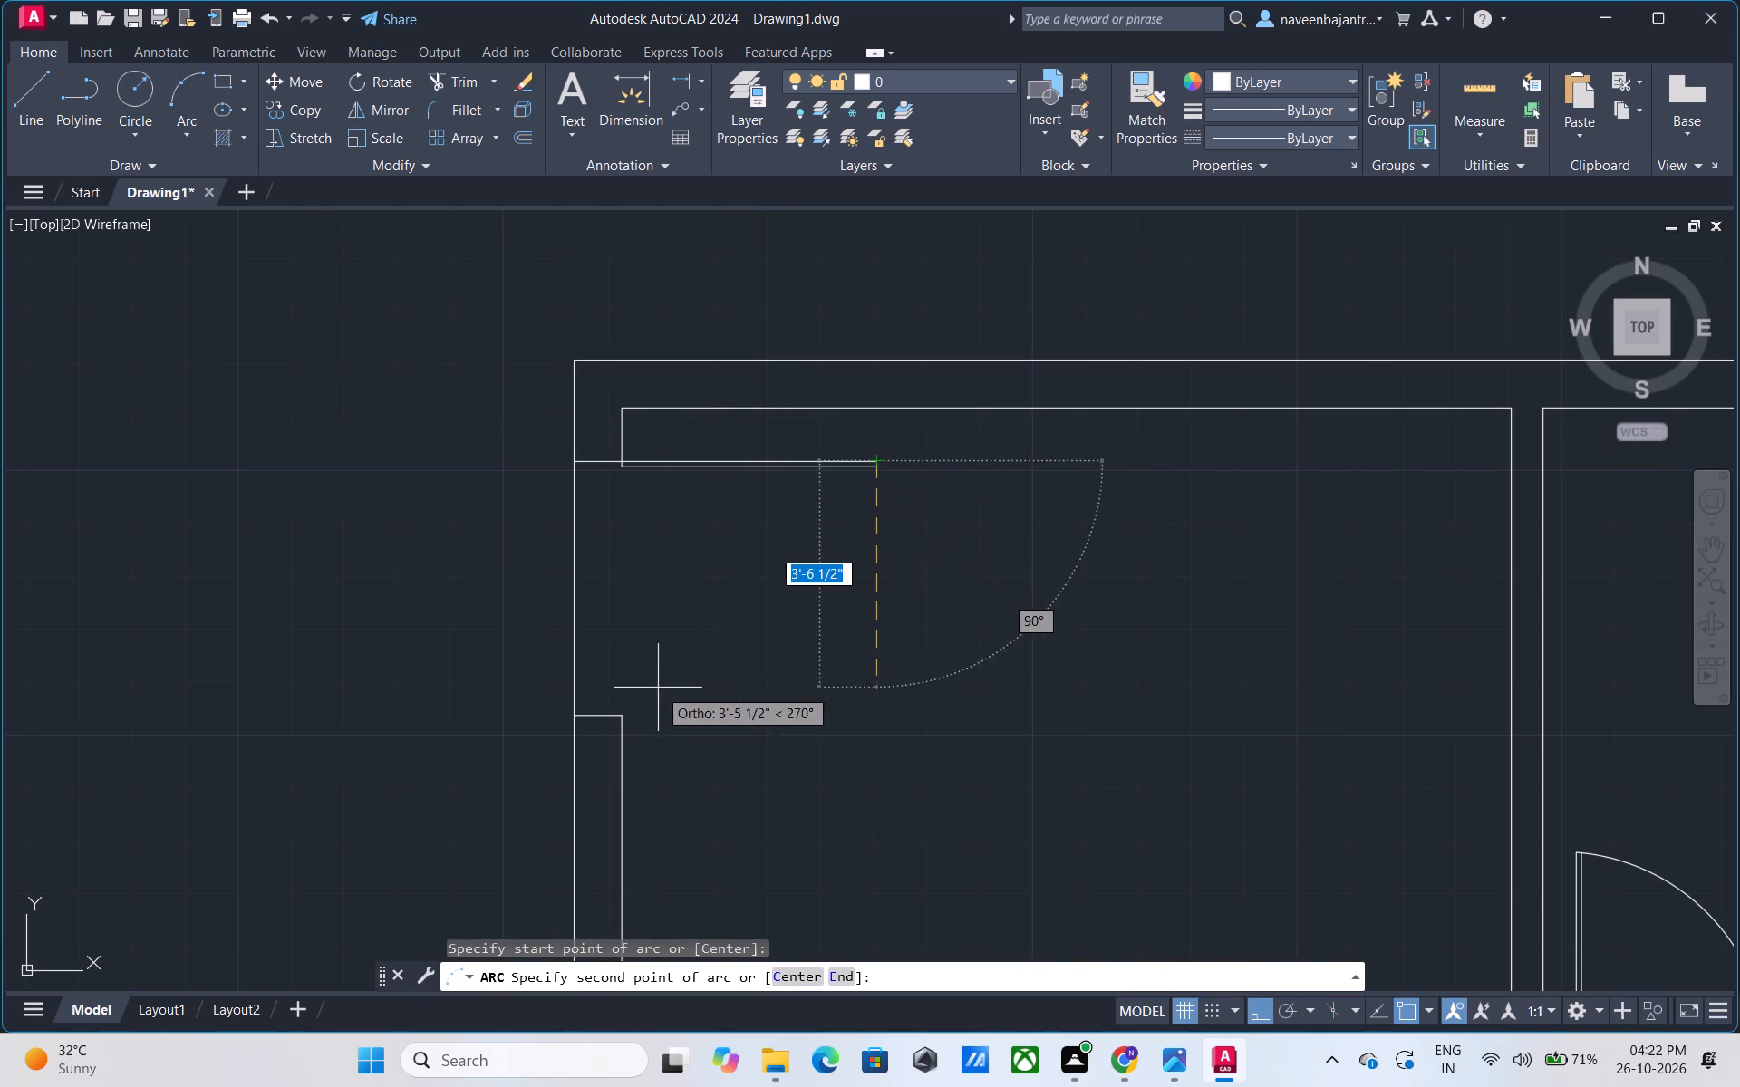
{"action": "left_click", "coordinate": [619, 716]}
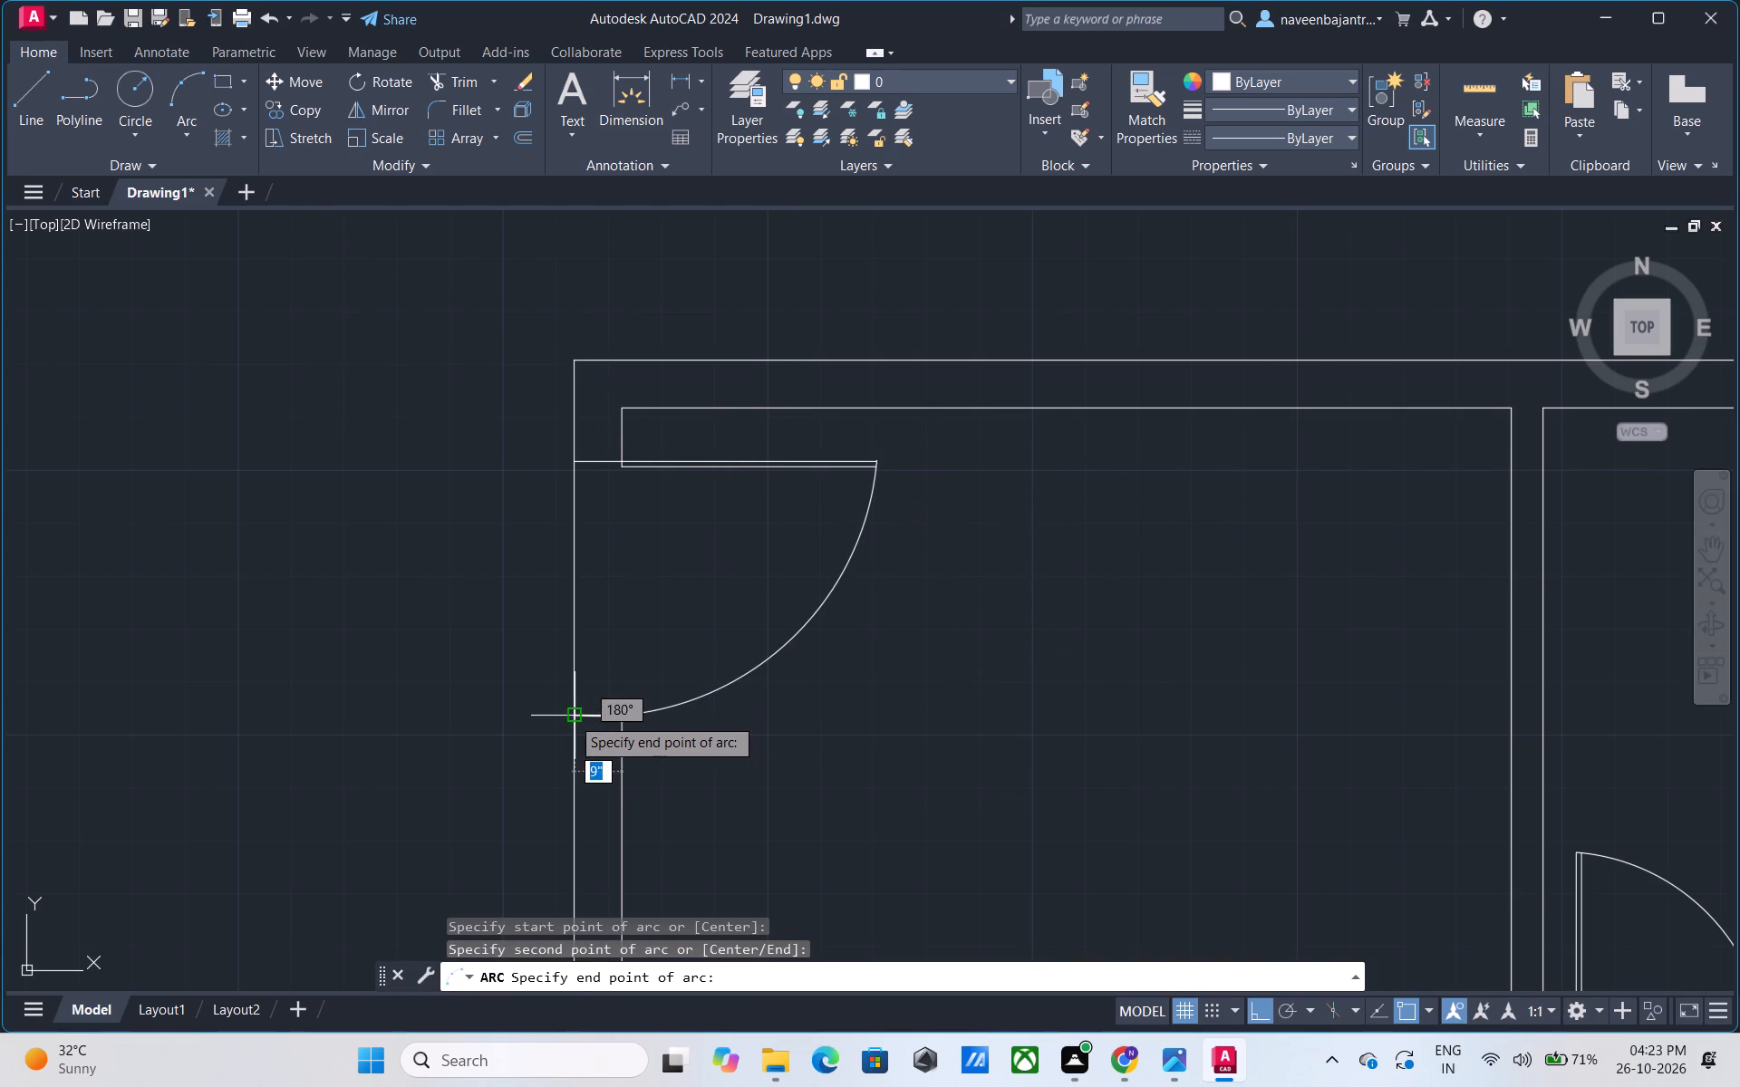
{"action": "left_click", "coordinate": [571, 717]}
{"action": "key", "text": "Escape"}
Trim away the lower opening line across the outer wall and the lower leaf line's overhang beyond the swing arc.
{"action": "scroll", "coordinate": [604, 741], "scroll_direction": "up", "scroll_amount": 2}
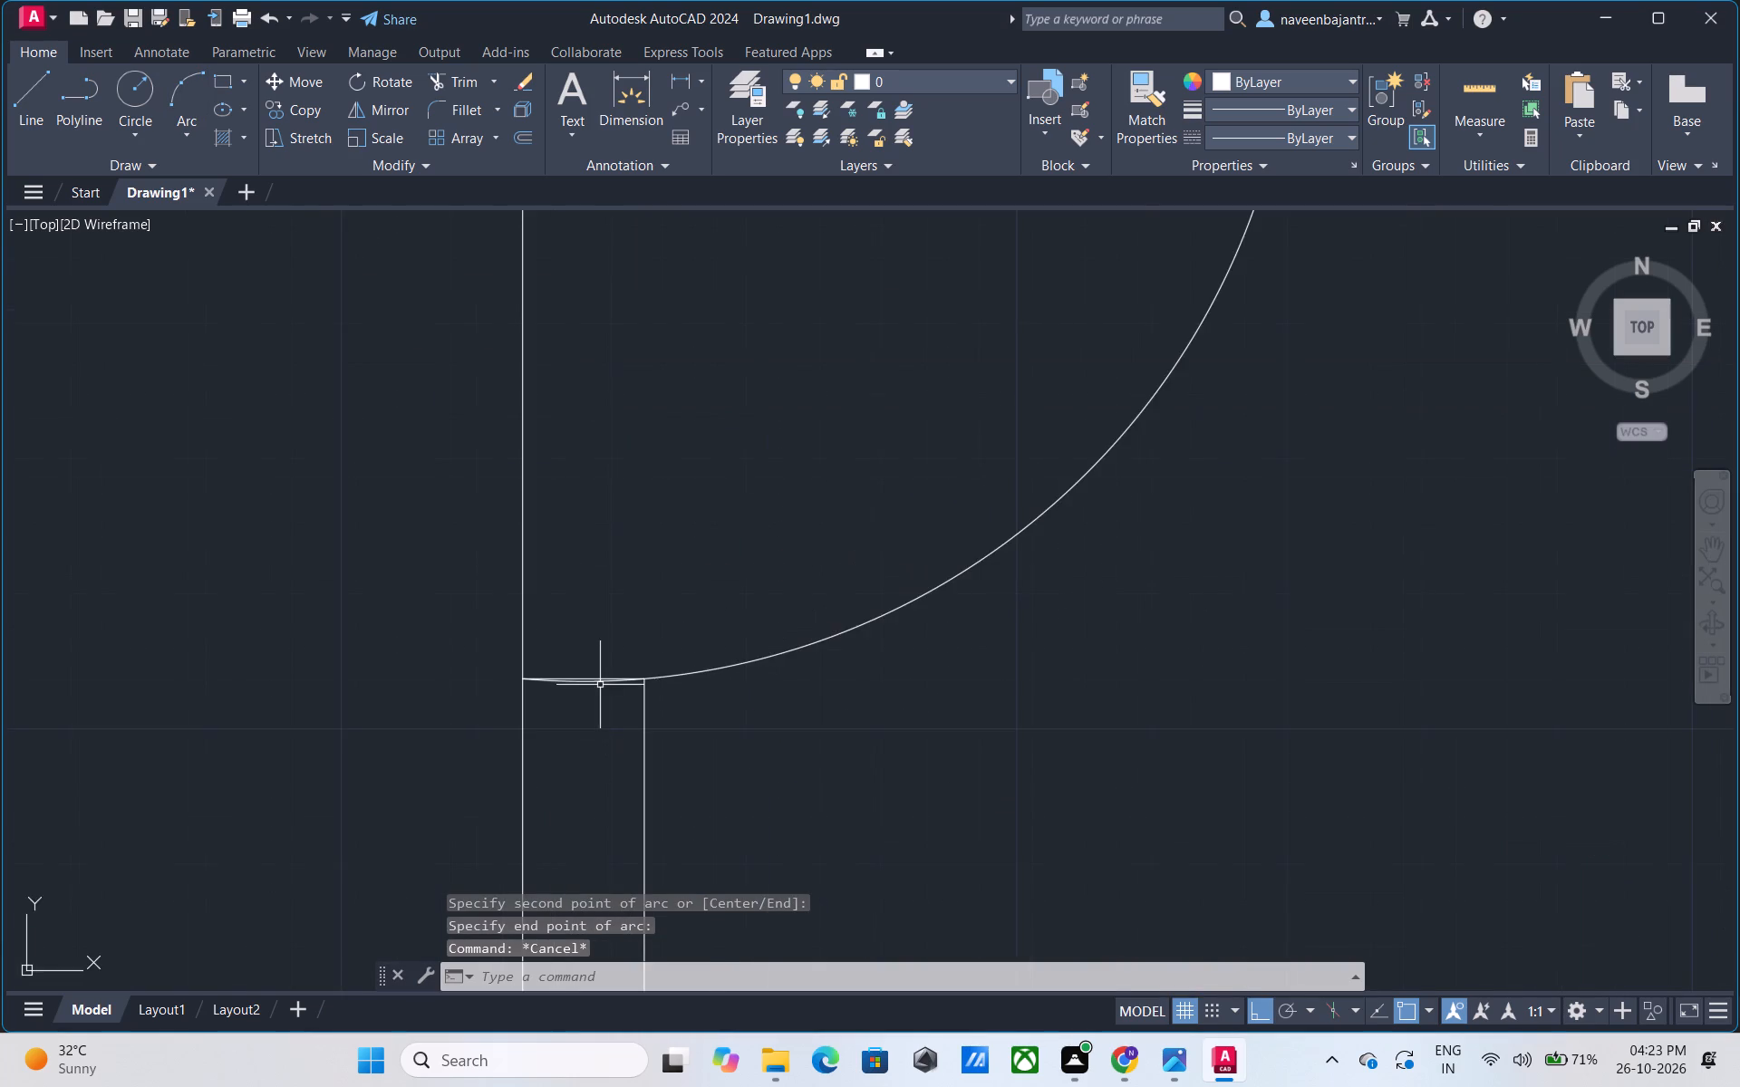
{"action": "scroll", "coordinate": [600, 685], "scroll_direction": "up", "scroll_amount": 2}
{"action": "key", "text": "Escape"}
{"action": "type", "text": "tr"}
{"action": "key", "text": "space"}
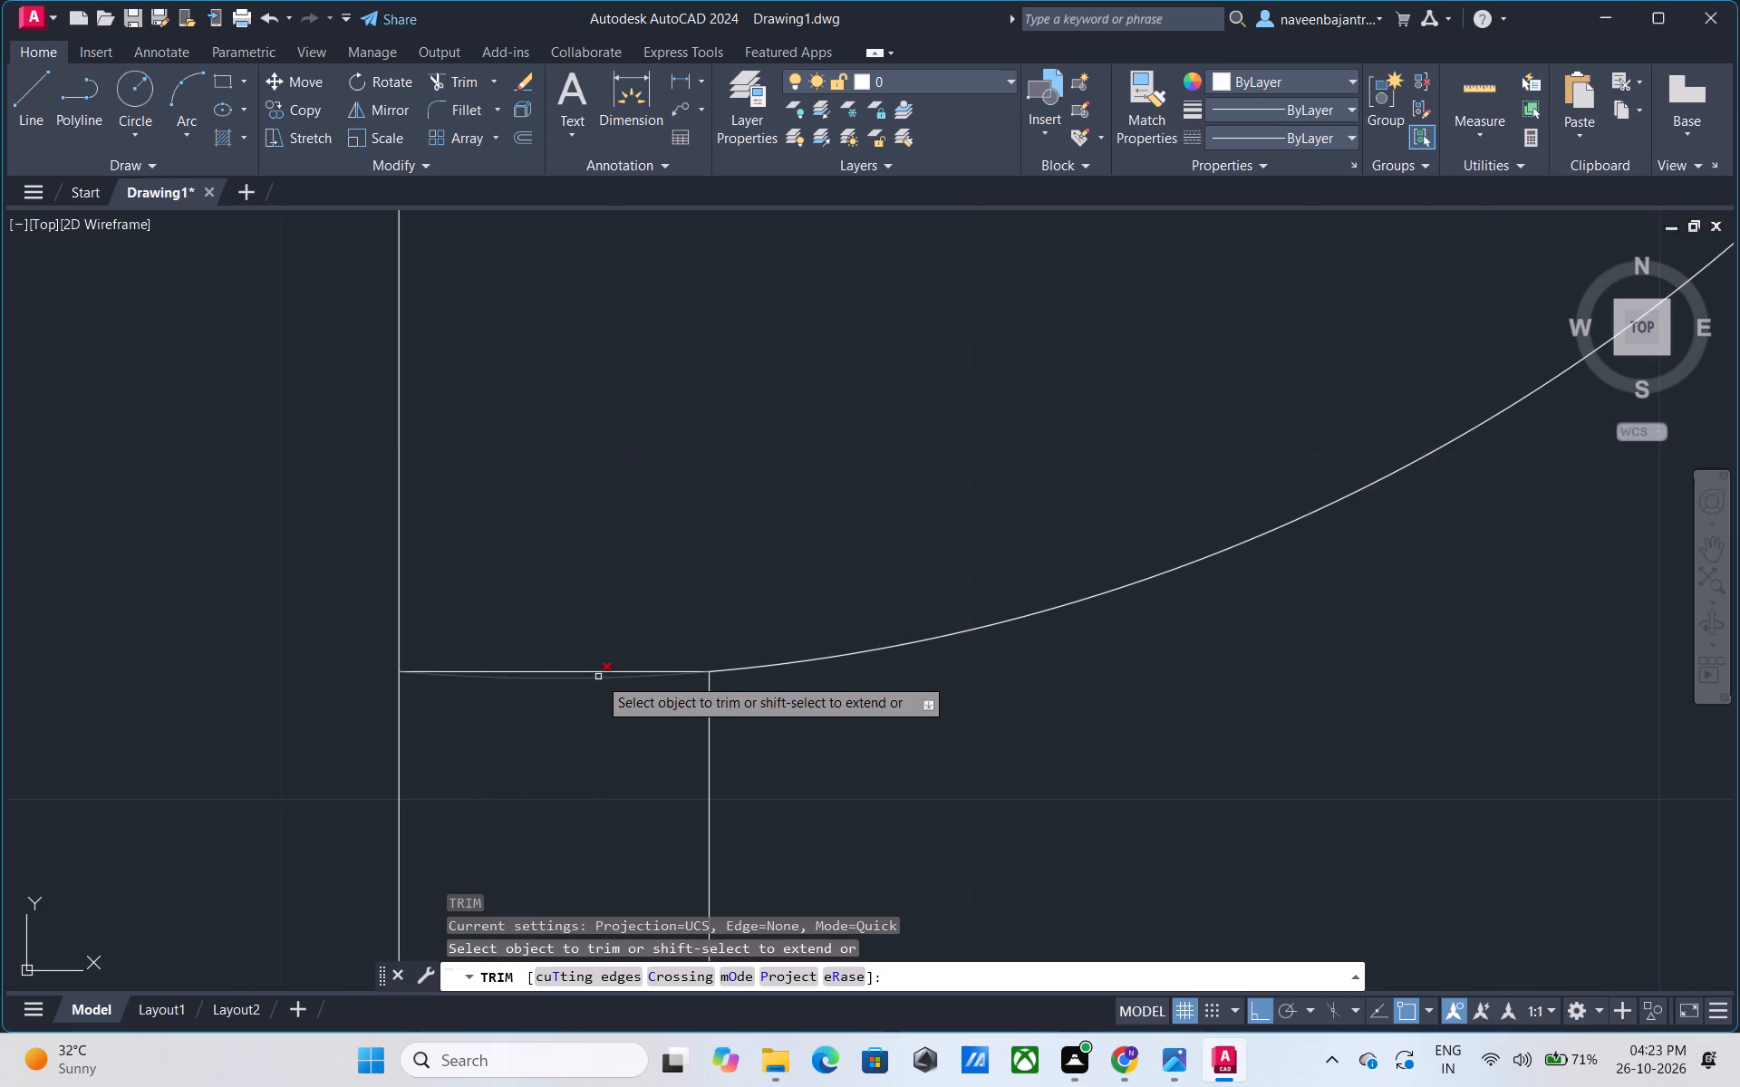
{"action": "left_click", "coordinate": [594, 671]}
{"action": "scroll", "coordinate": [594, 671], "scroll_direction": "down", "scroll_amount": 3}
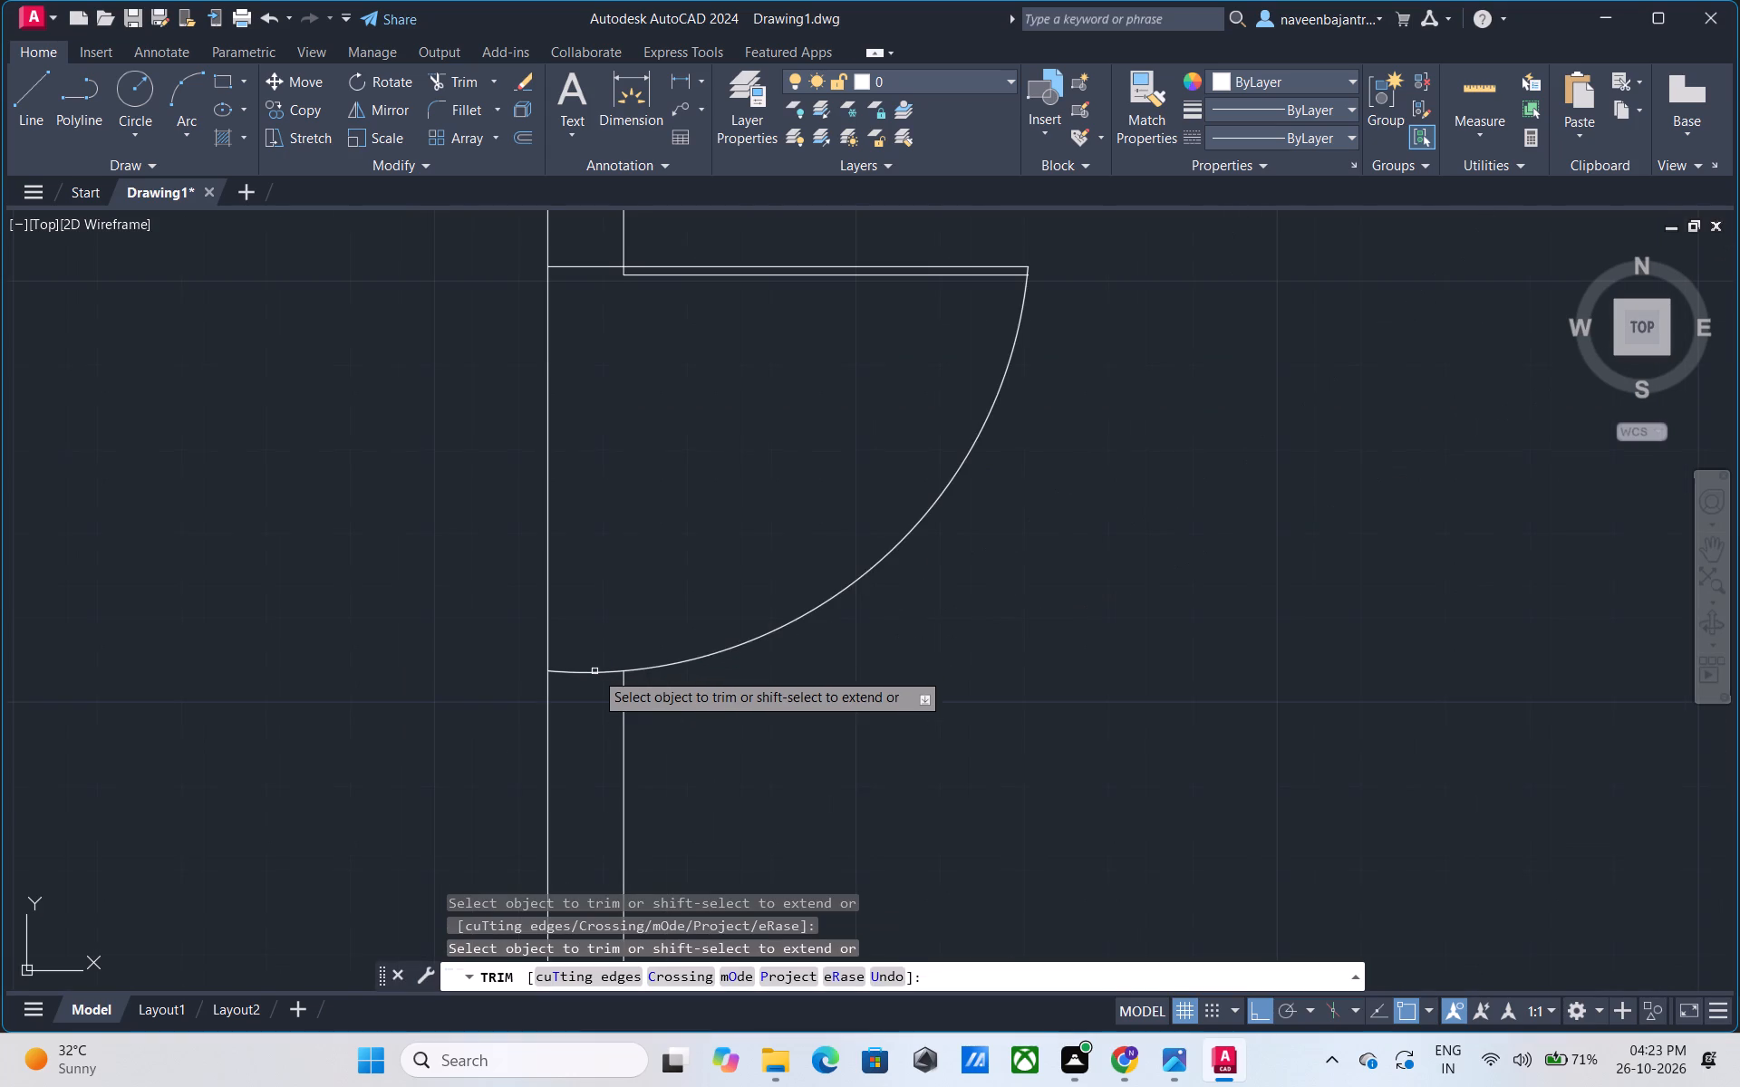
{"action": "middle_click_drag", "start_coordinate": [1049, 271], "coordinate": [1039, 372]}
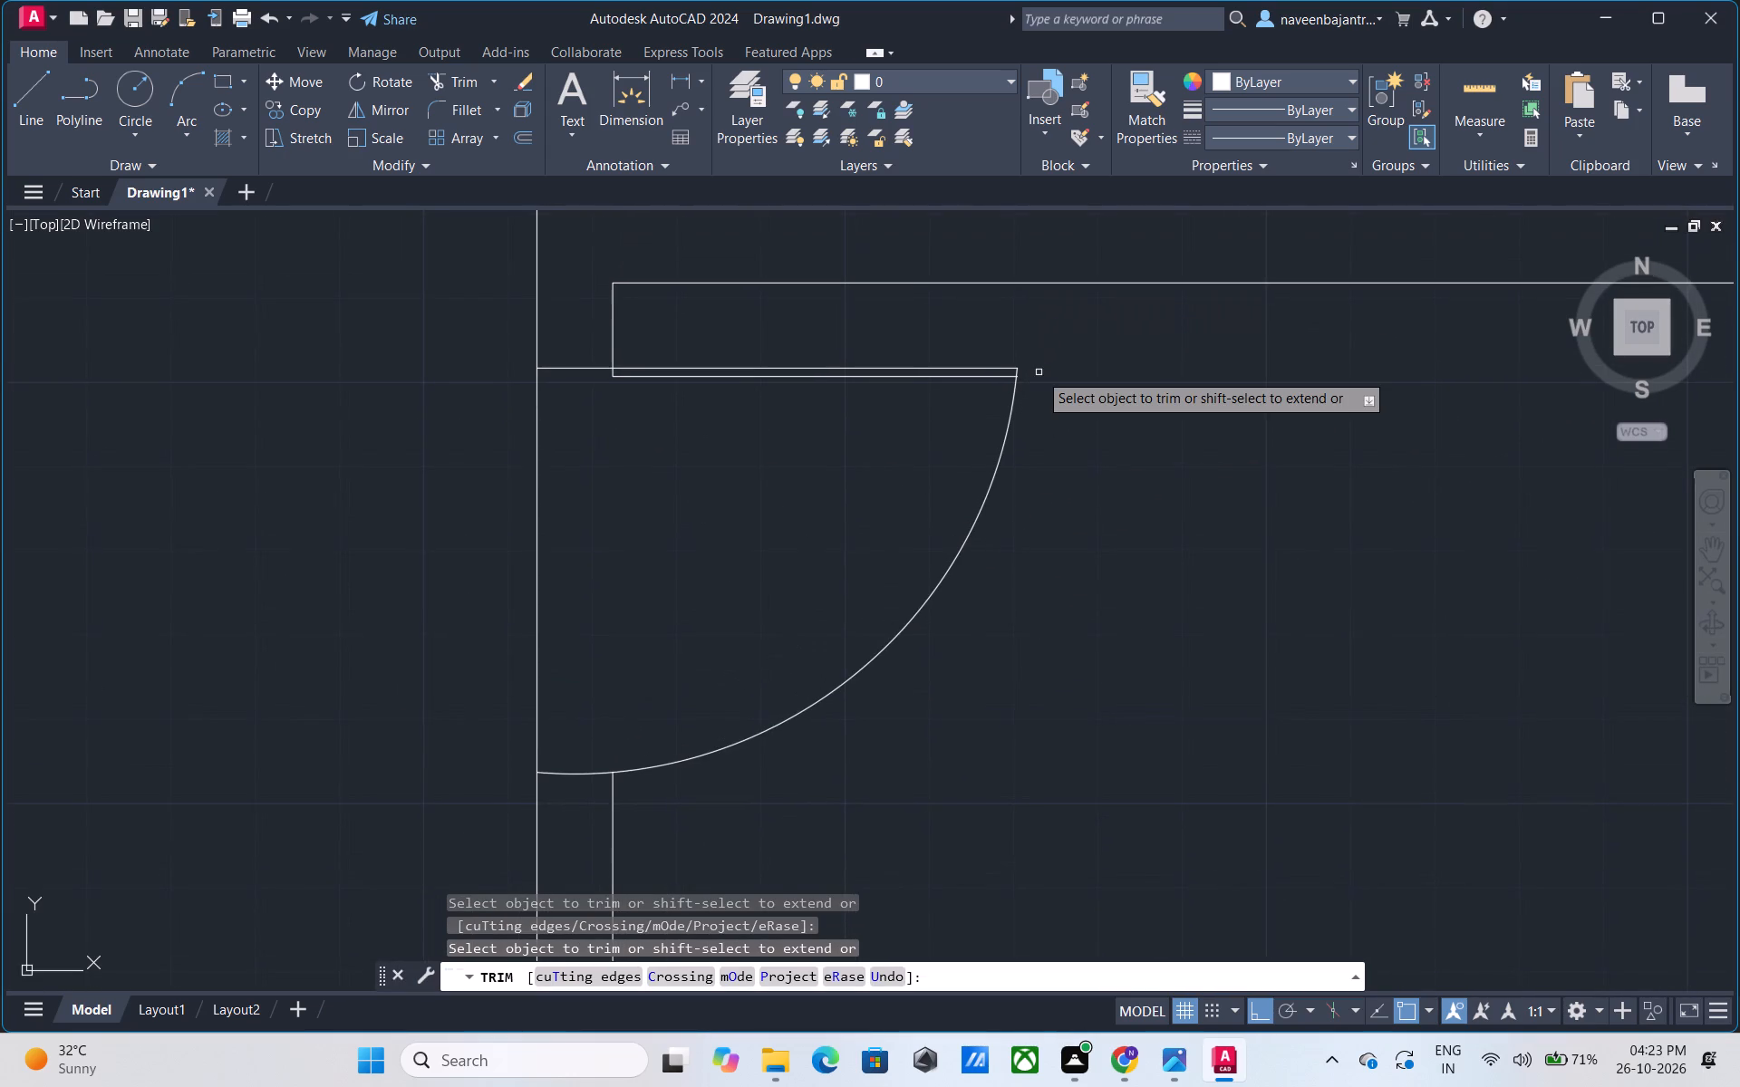
{"action": "scroll", "coordinate": [1029, 373], "scroll_direction": "up", "scroll_amount": 6}
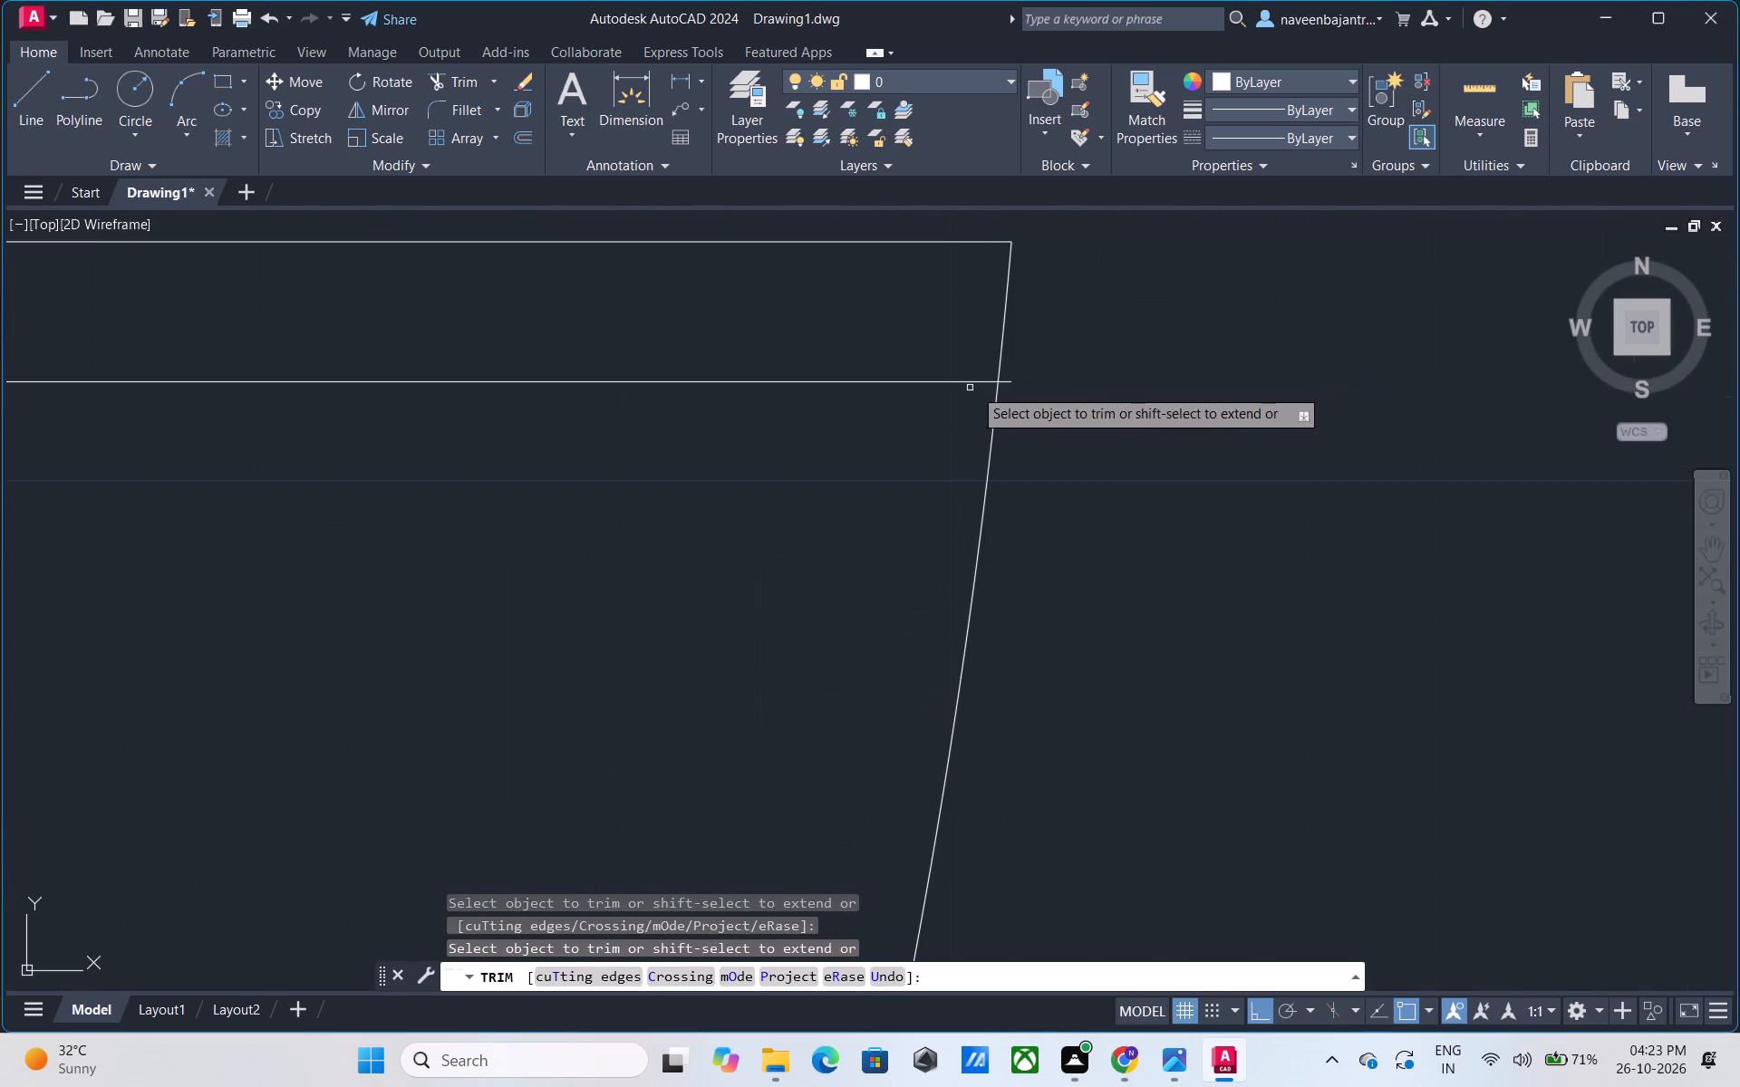
{"action": "left_click", "coordinate": [1003, 383]}
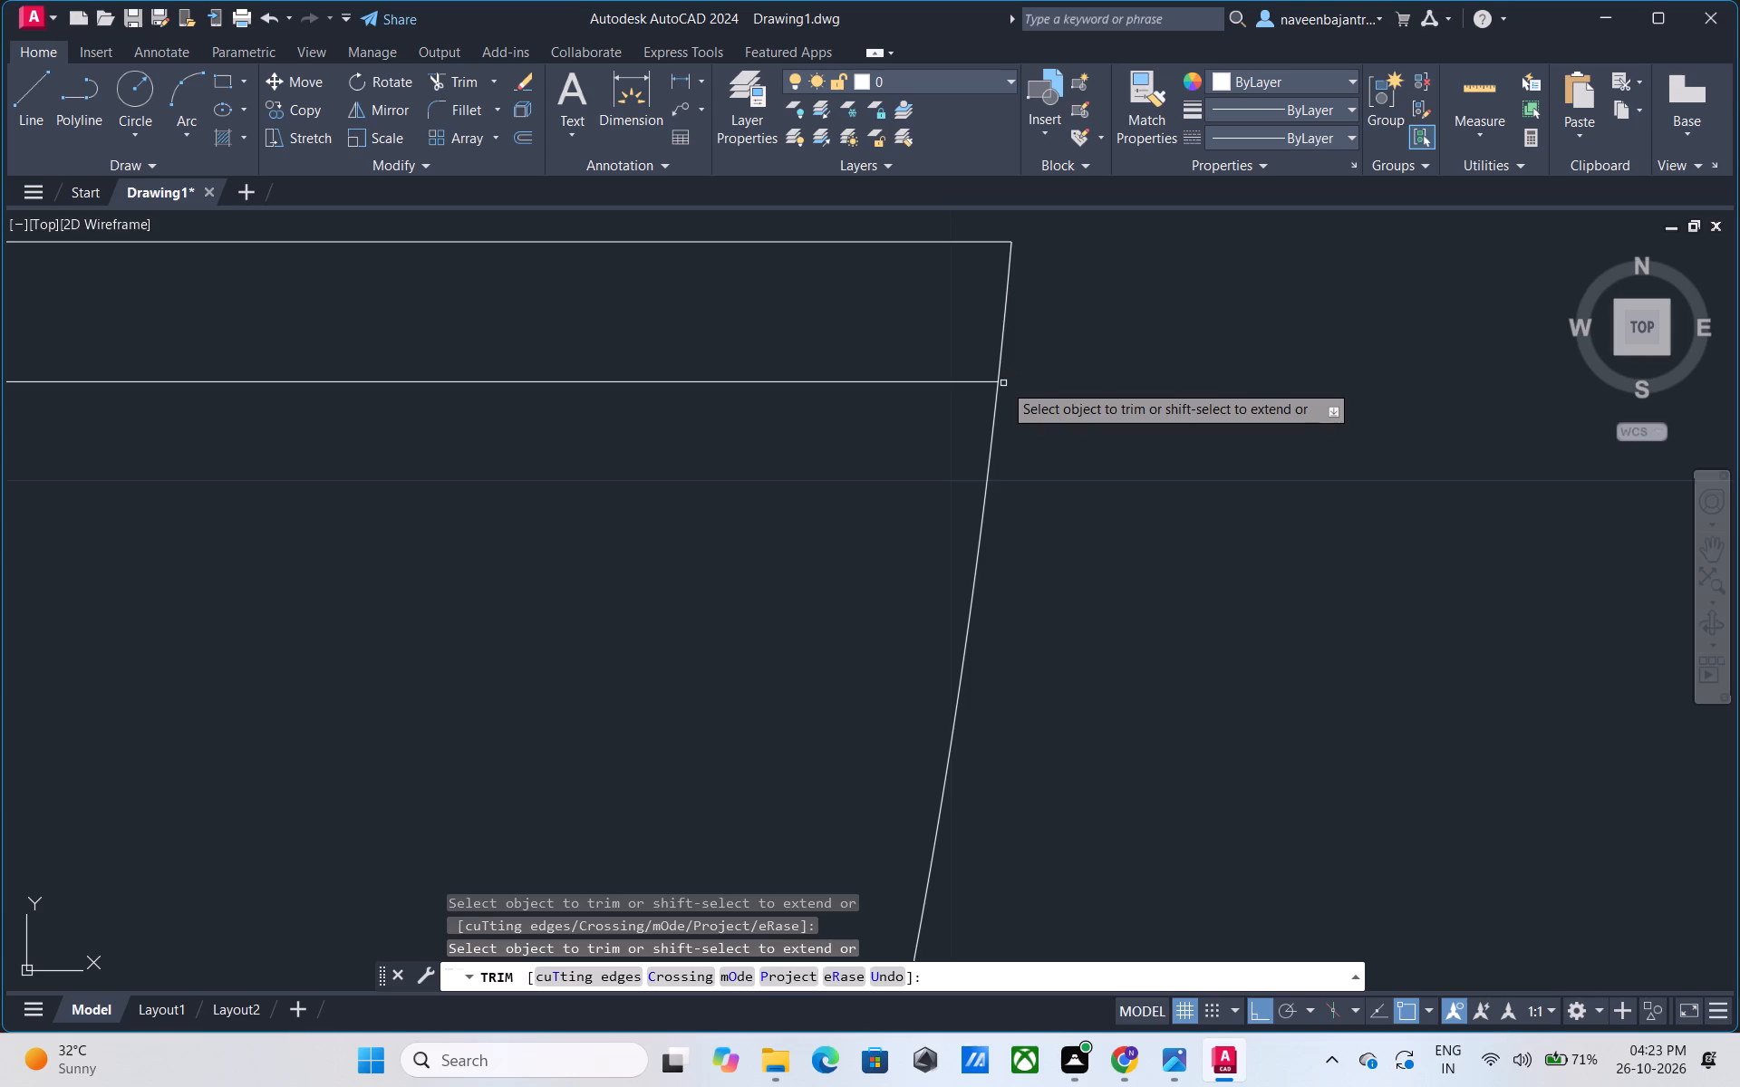
{"action": "key", "text": "Escape"}
Look over the whole floor plan with its doors and the area around the free-ended interior wall near the bottom.
{"action": "scroll", "coordinate": [1036, 418], "scroll_direction": "down", "scroll_amount": 5}
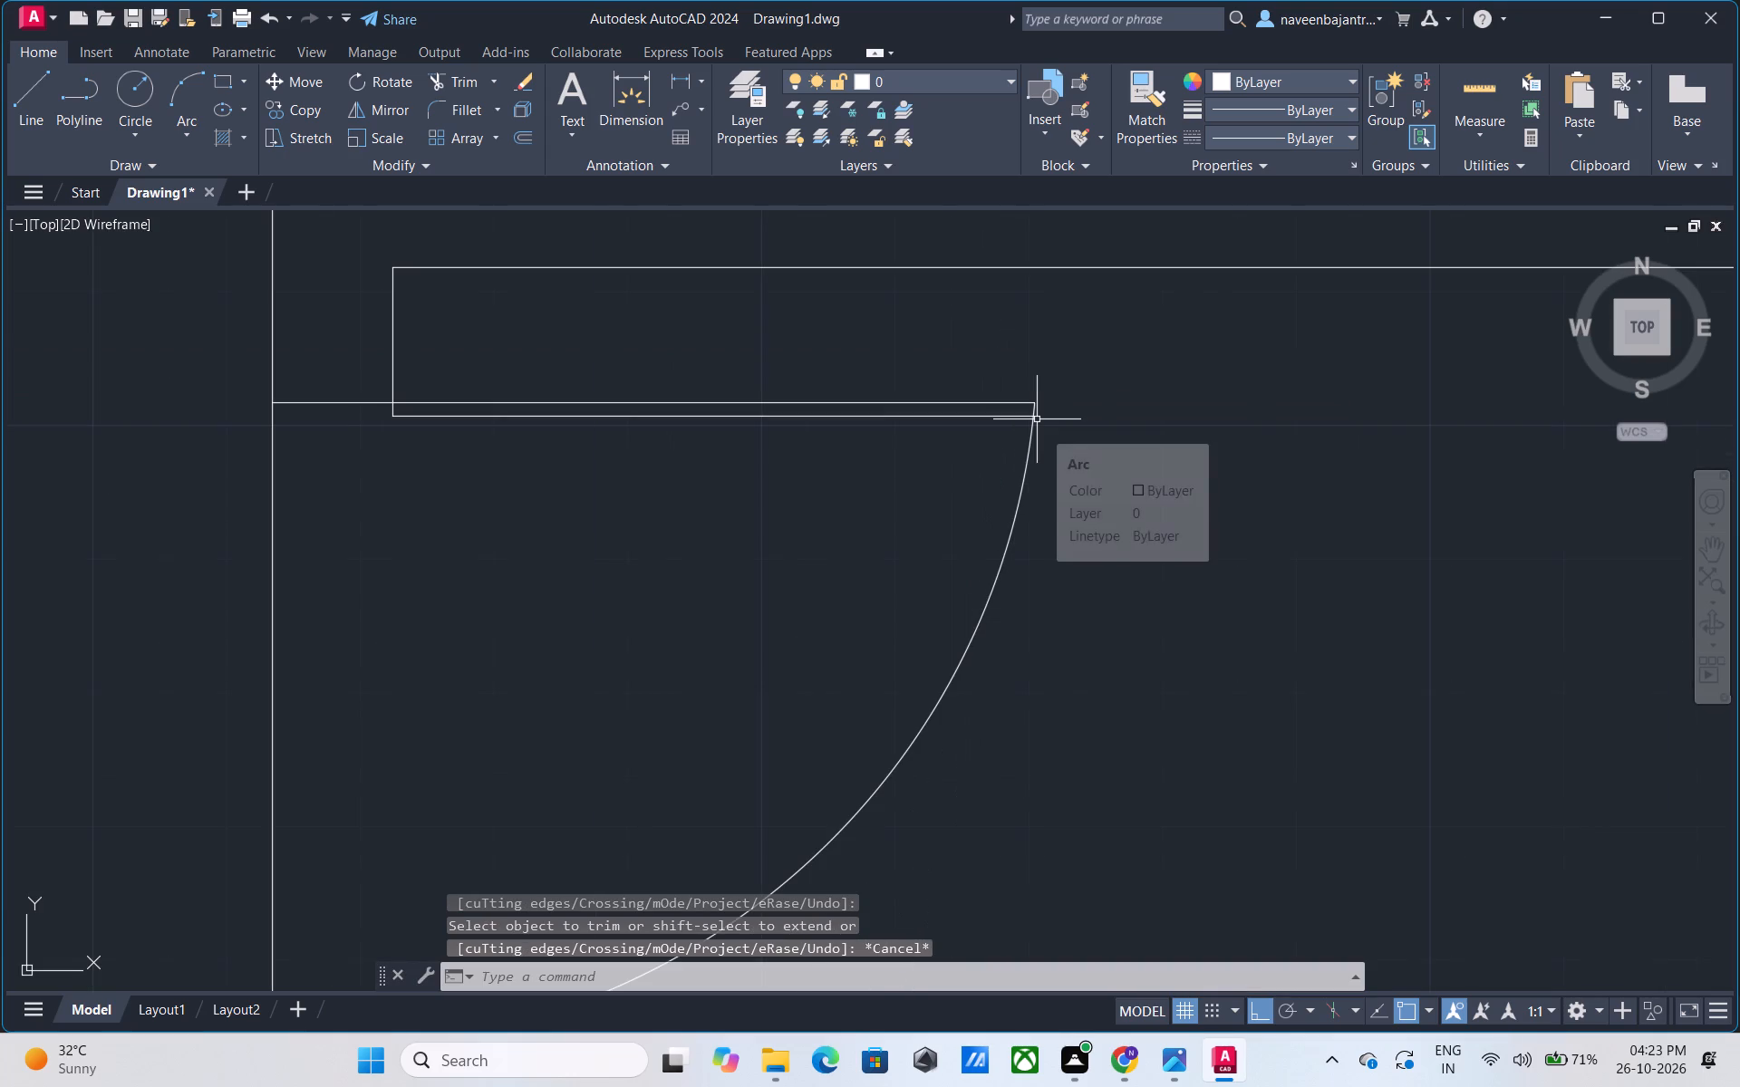
{"action": "scroll", "coordinate": [1037, 419], "scroll_direction": "down", "scroll_amount": 2}
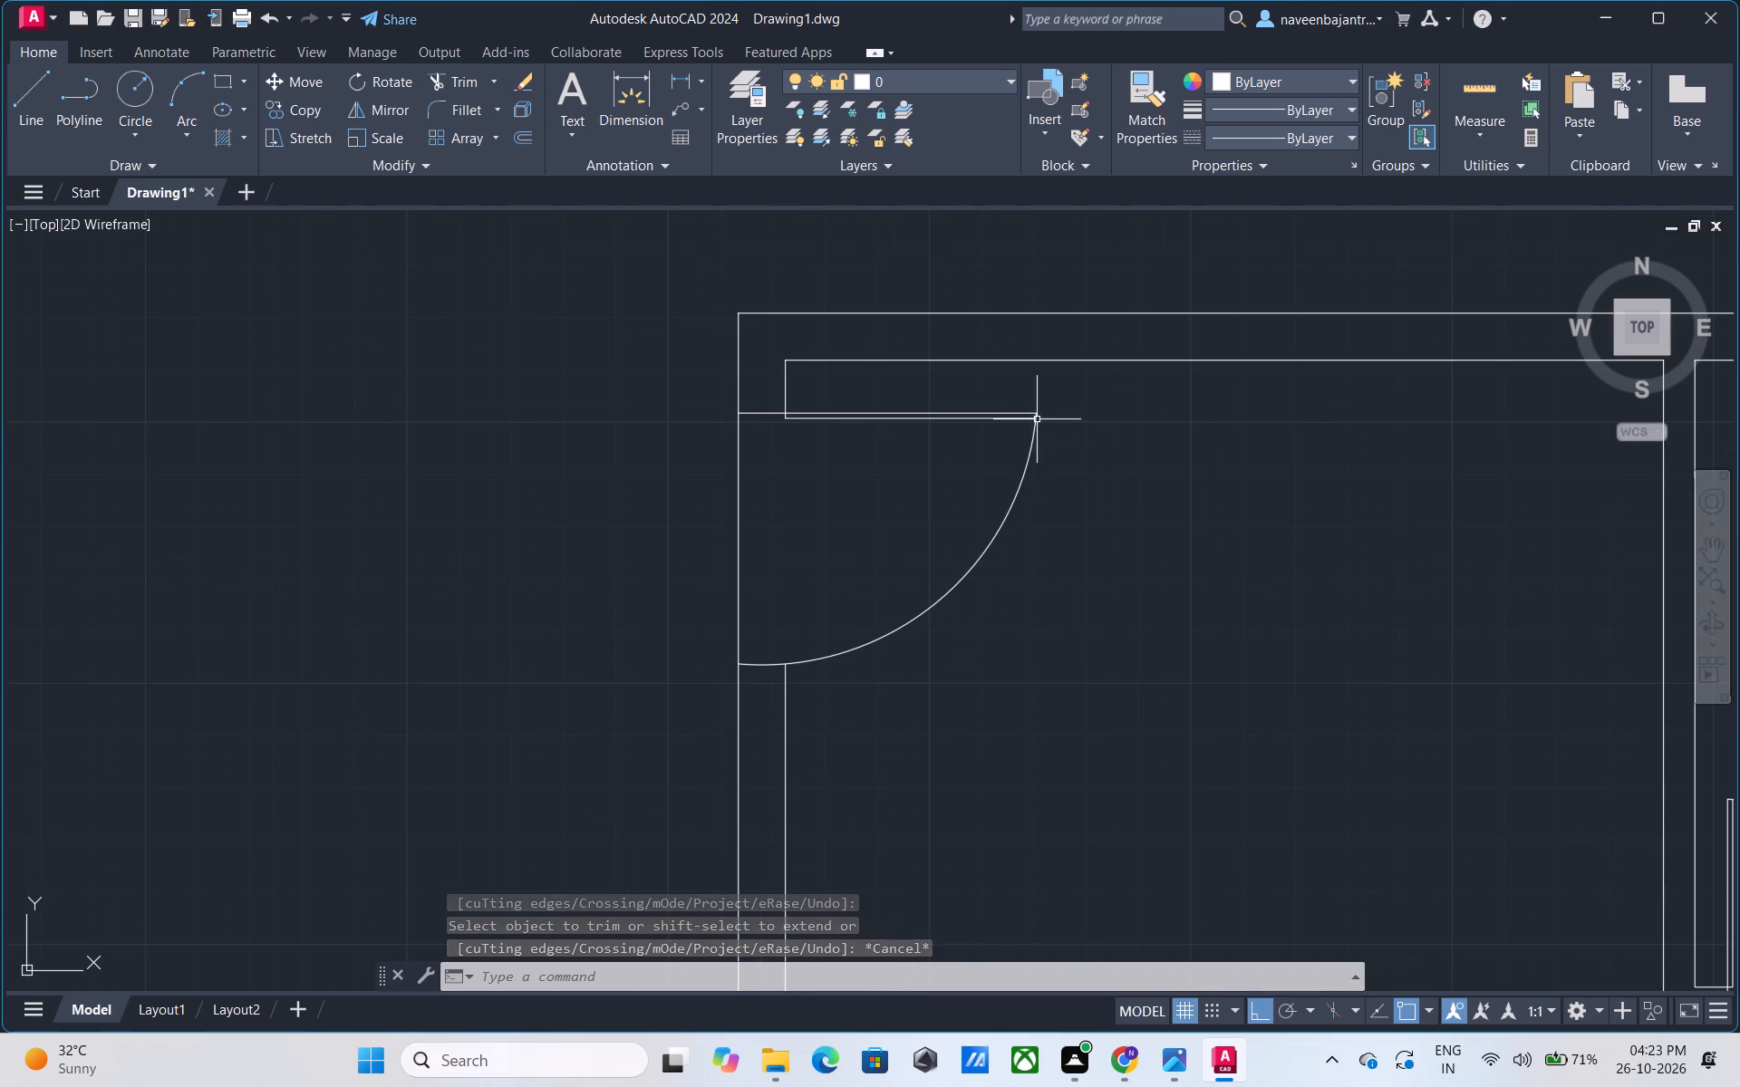
{"action": "scroll", "coordinate": [1037, 419], "scroll_direction": "down", "scroll_amount": 3}
{"action": "scroll", "coordinate": [1066, 500], "scroll_direction": "down", "scroll_amount": 1}
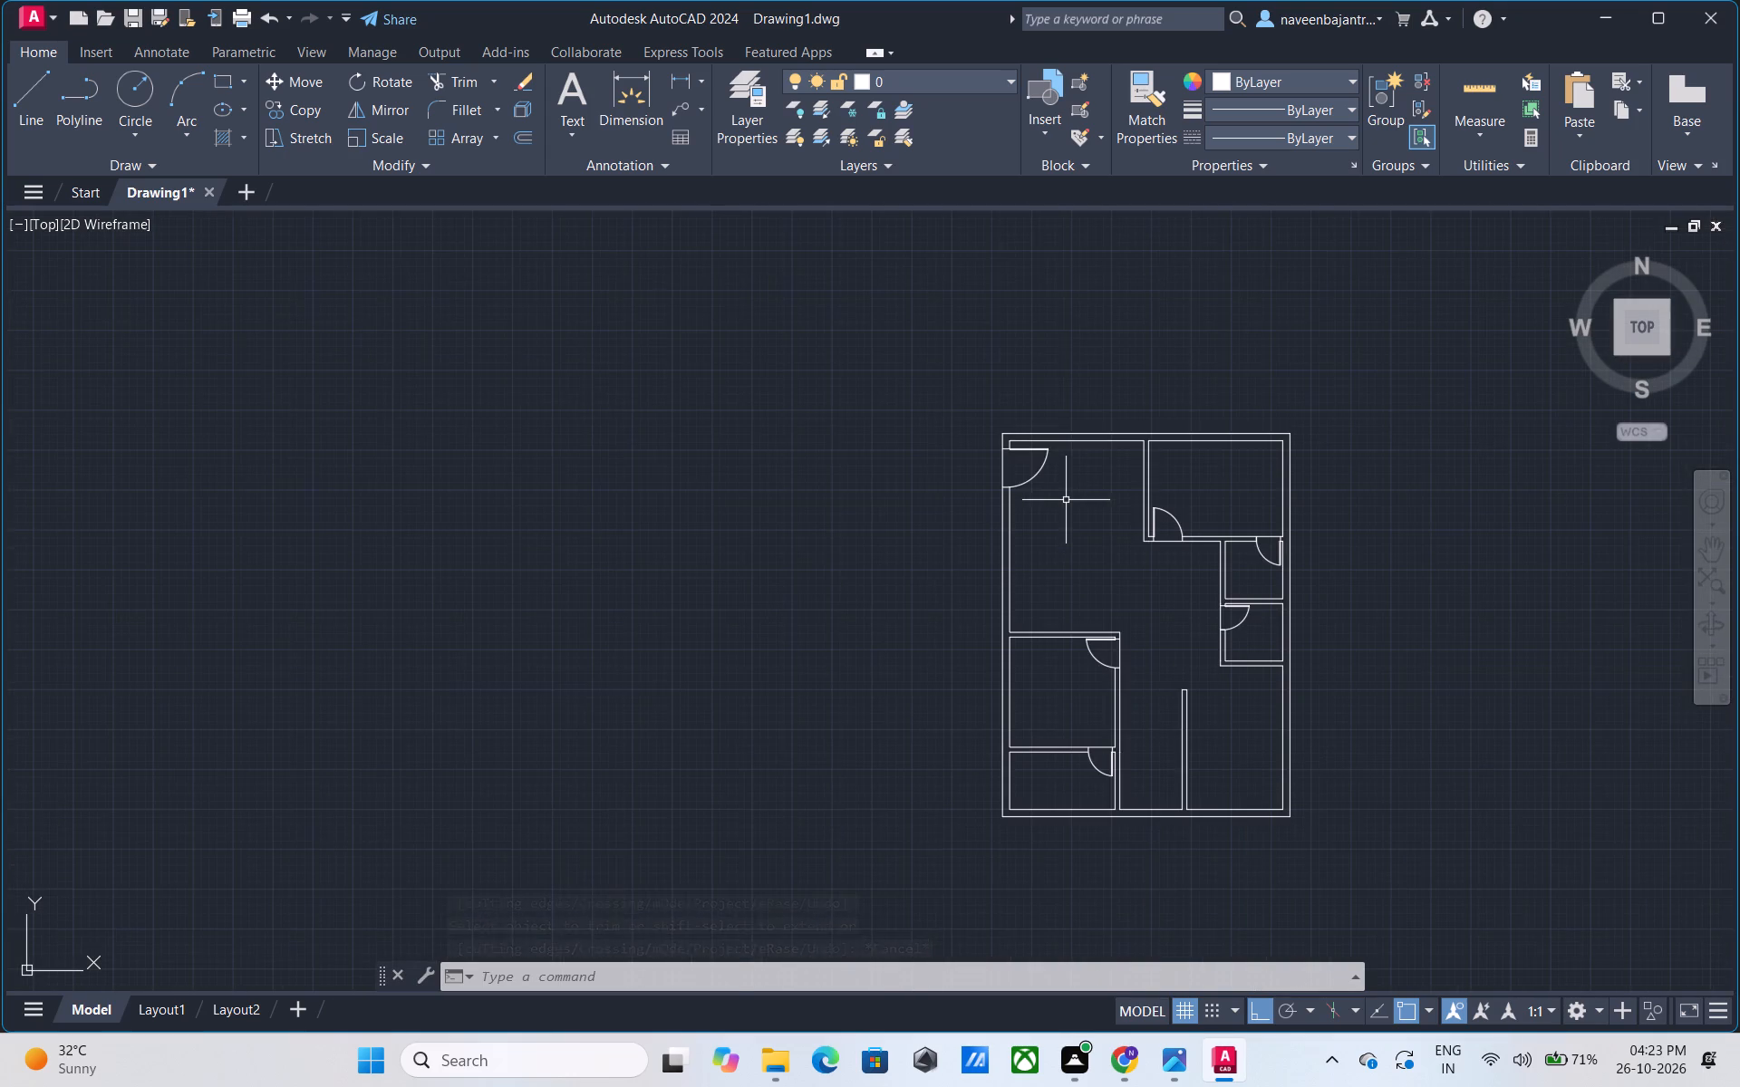
{"action": "middle_click_drag", "start_coordinate": [1066, 500], "coordinate": [864, 456]}
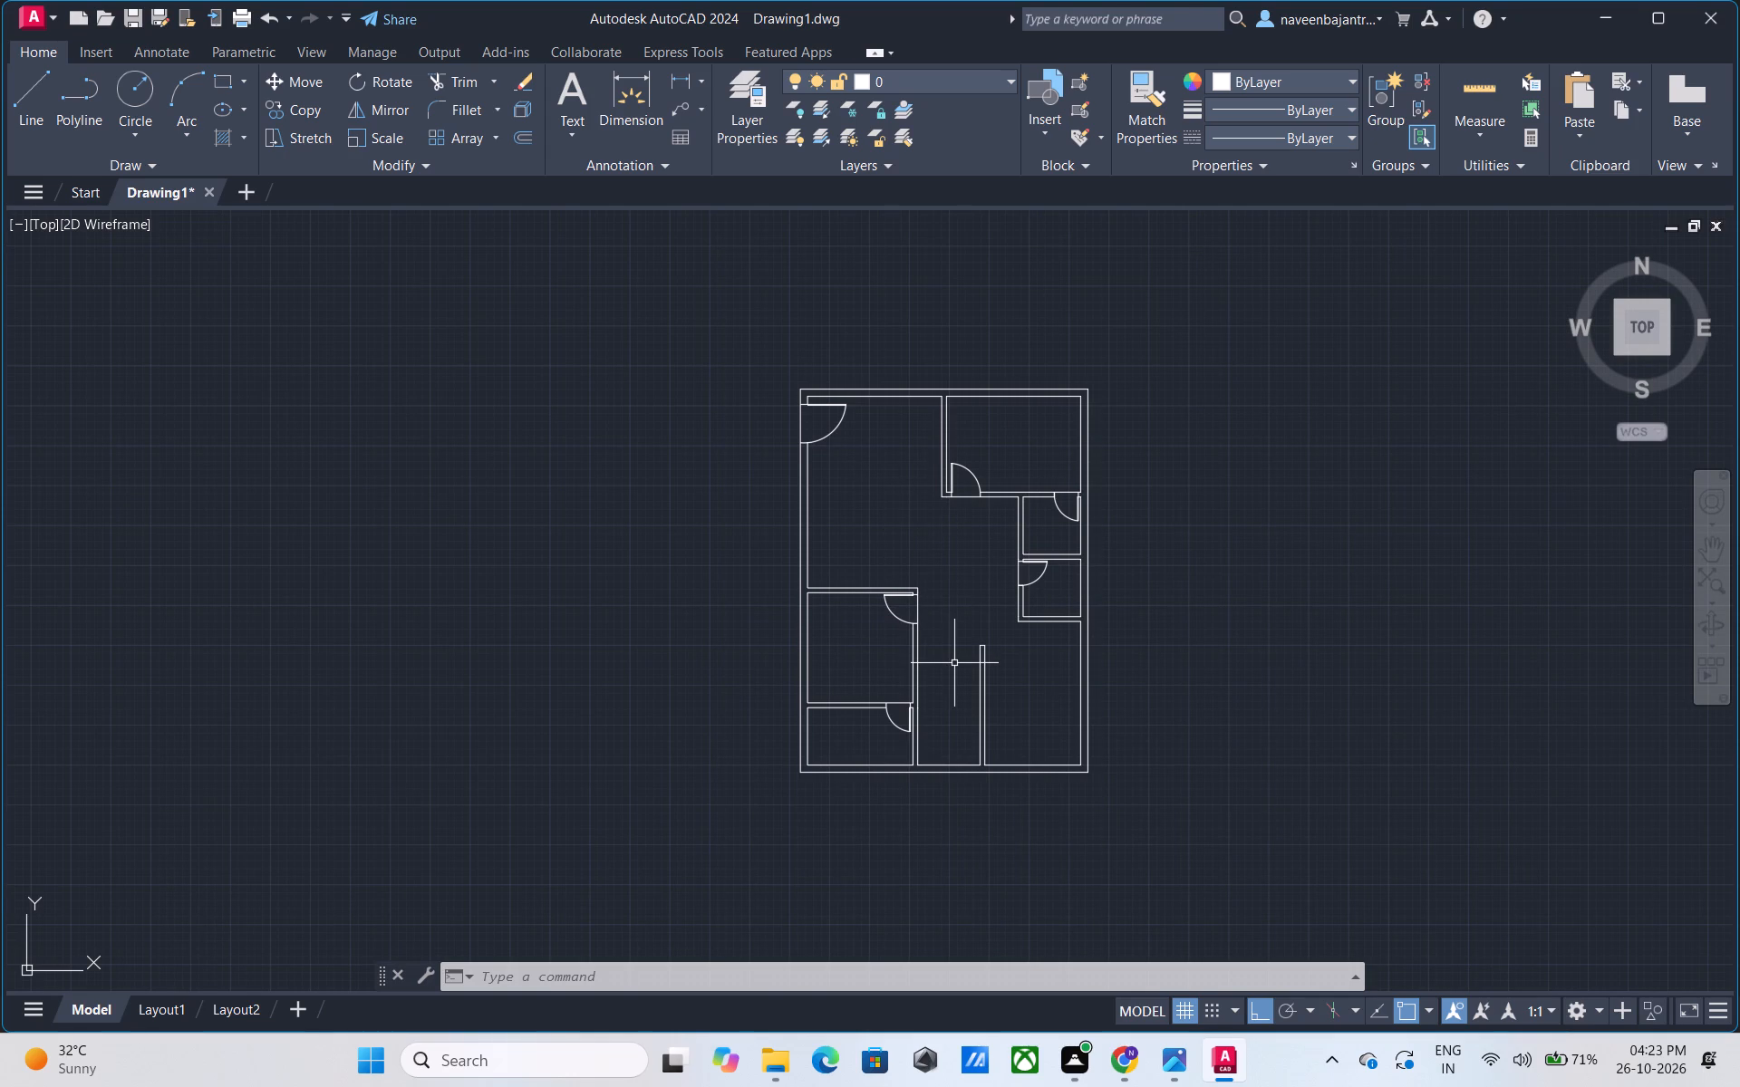
{"action": "middle_click_drag", "start_coordinate": [954, 663], "coordinate": [807, 666]}
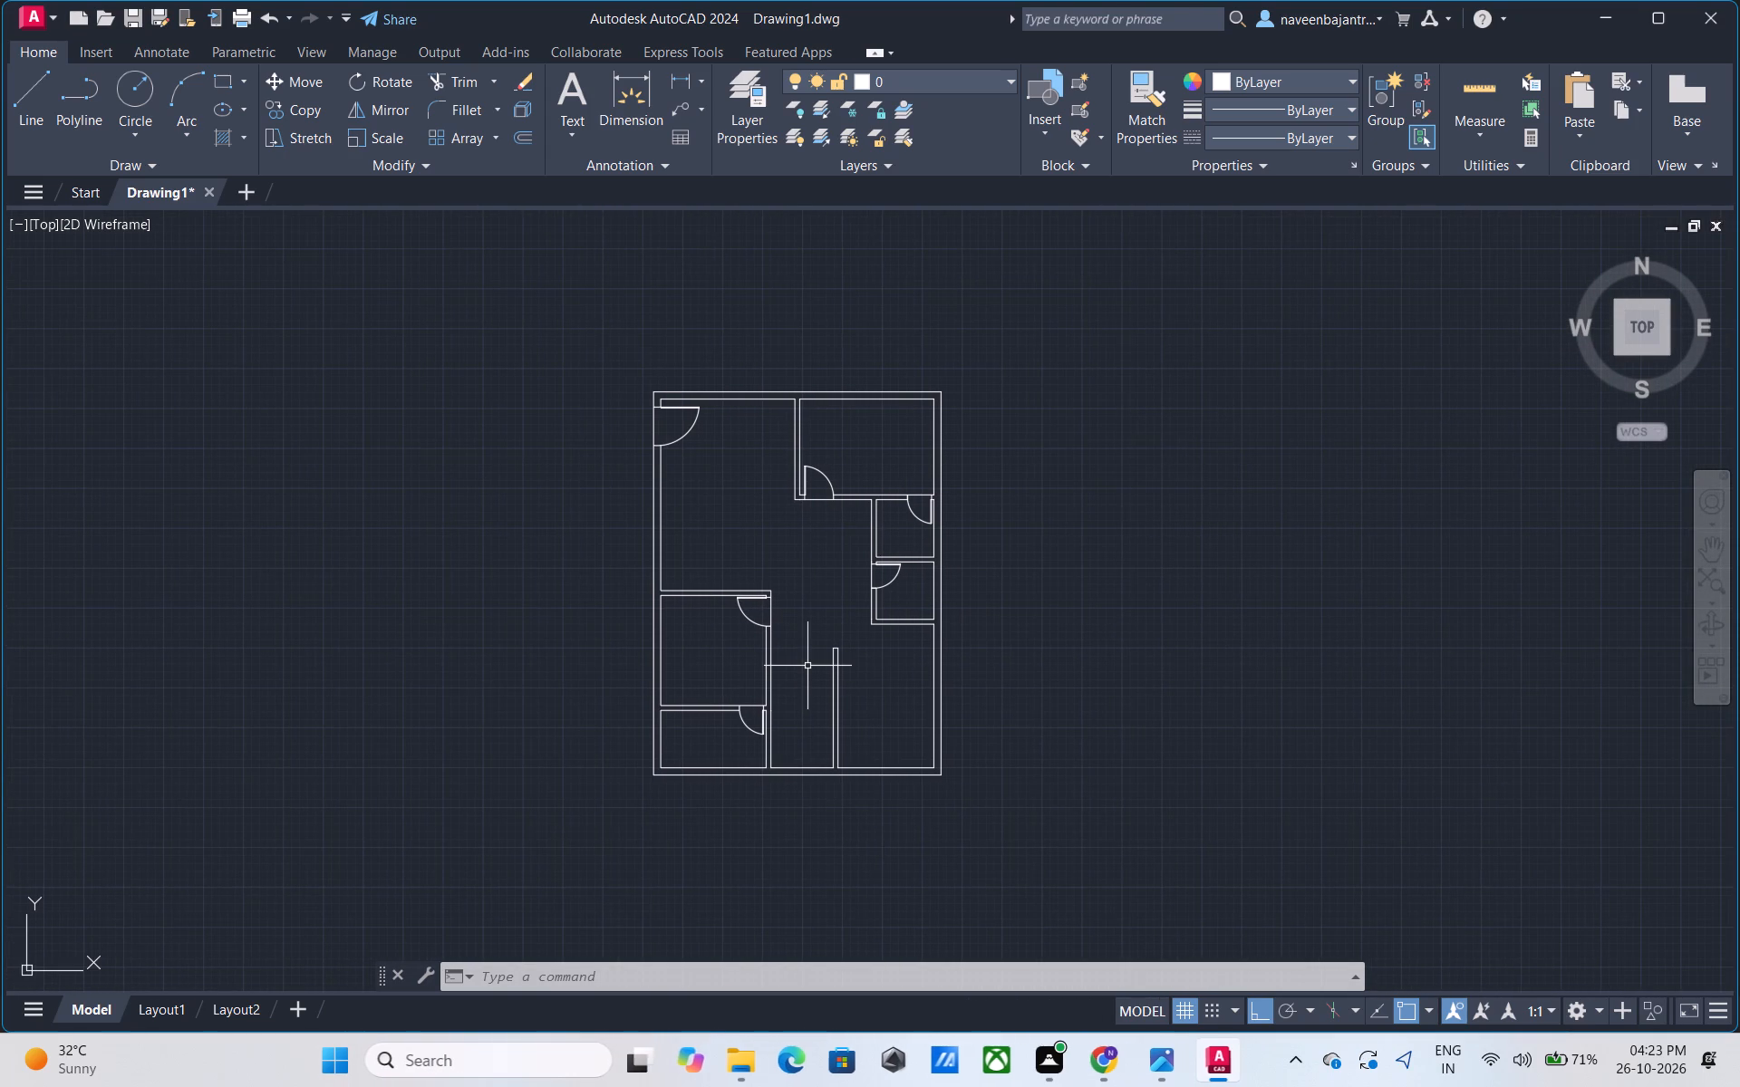
{"action": "scroll", "coordinate": [807, 666], "scroll_direction": "up", "scroll_amount": 2}
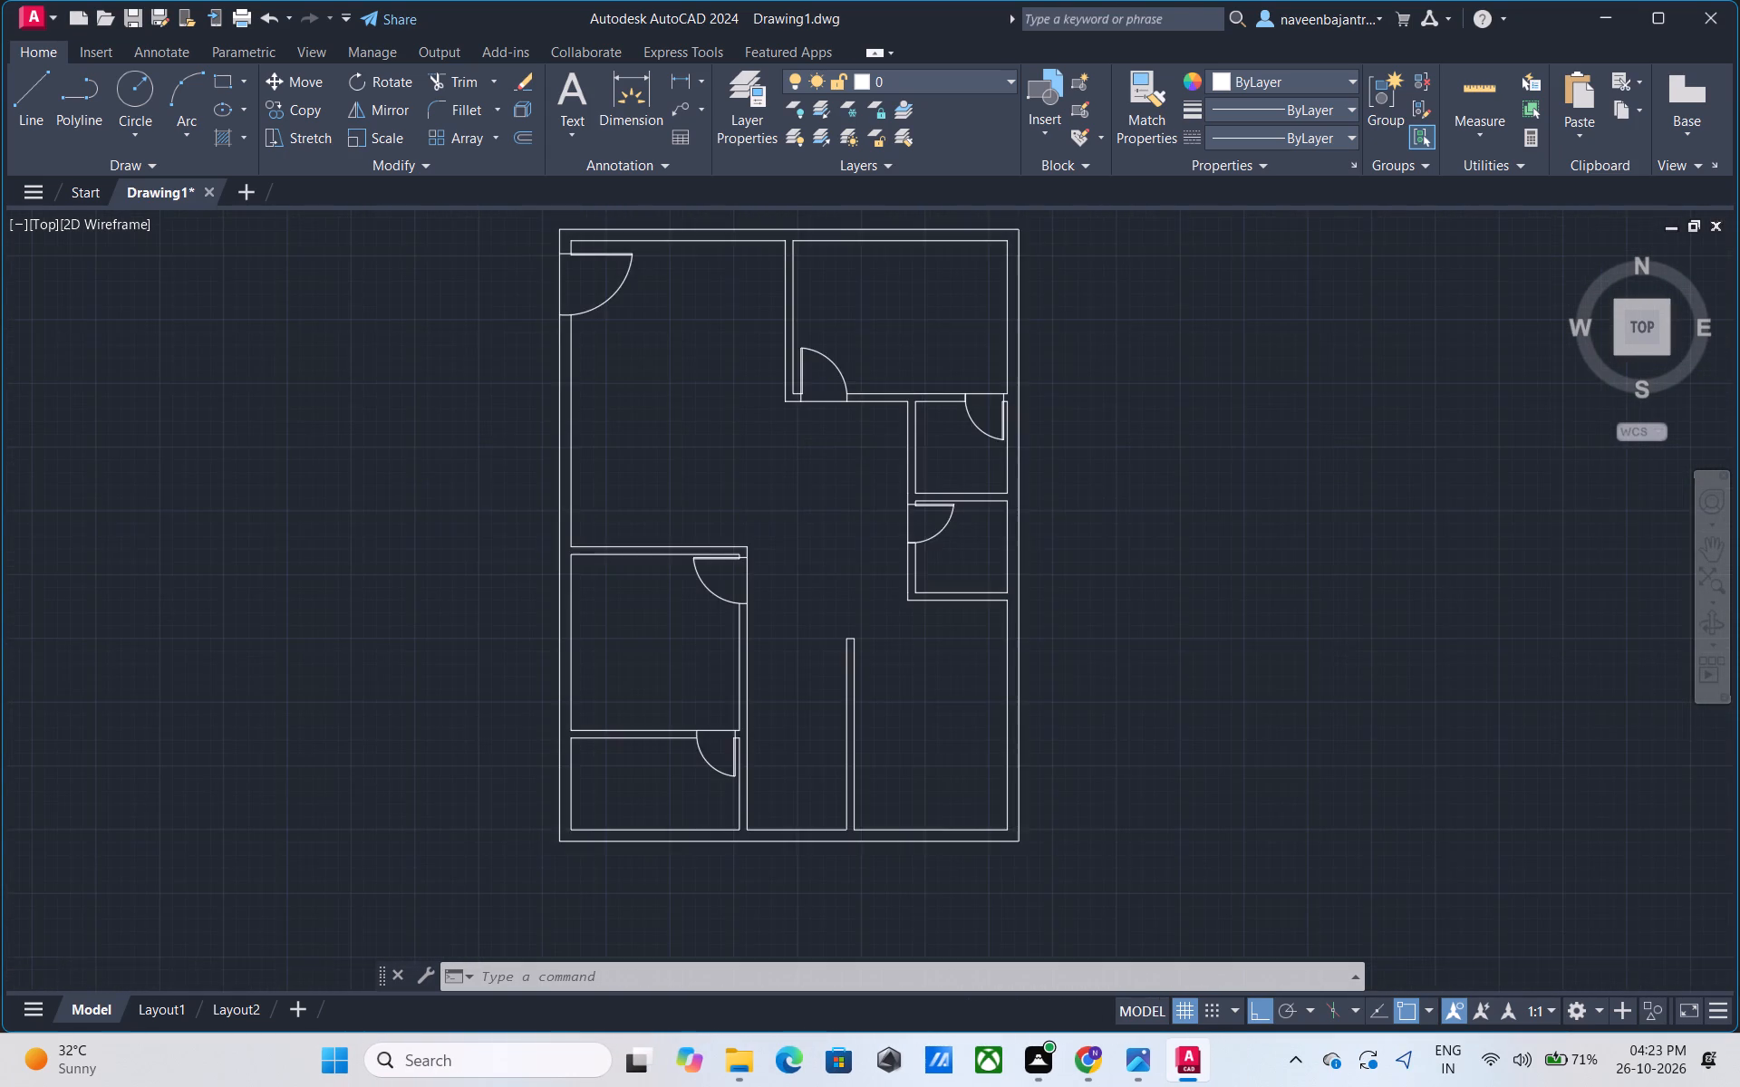
{"action": "scroll", "coordinate": [807, 666], "scroll_direction": "up", "scroll_amount": 3}
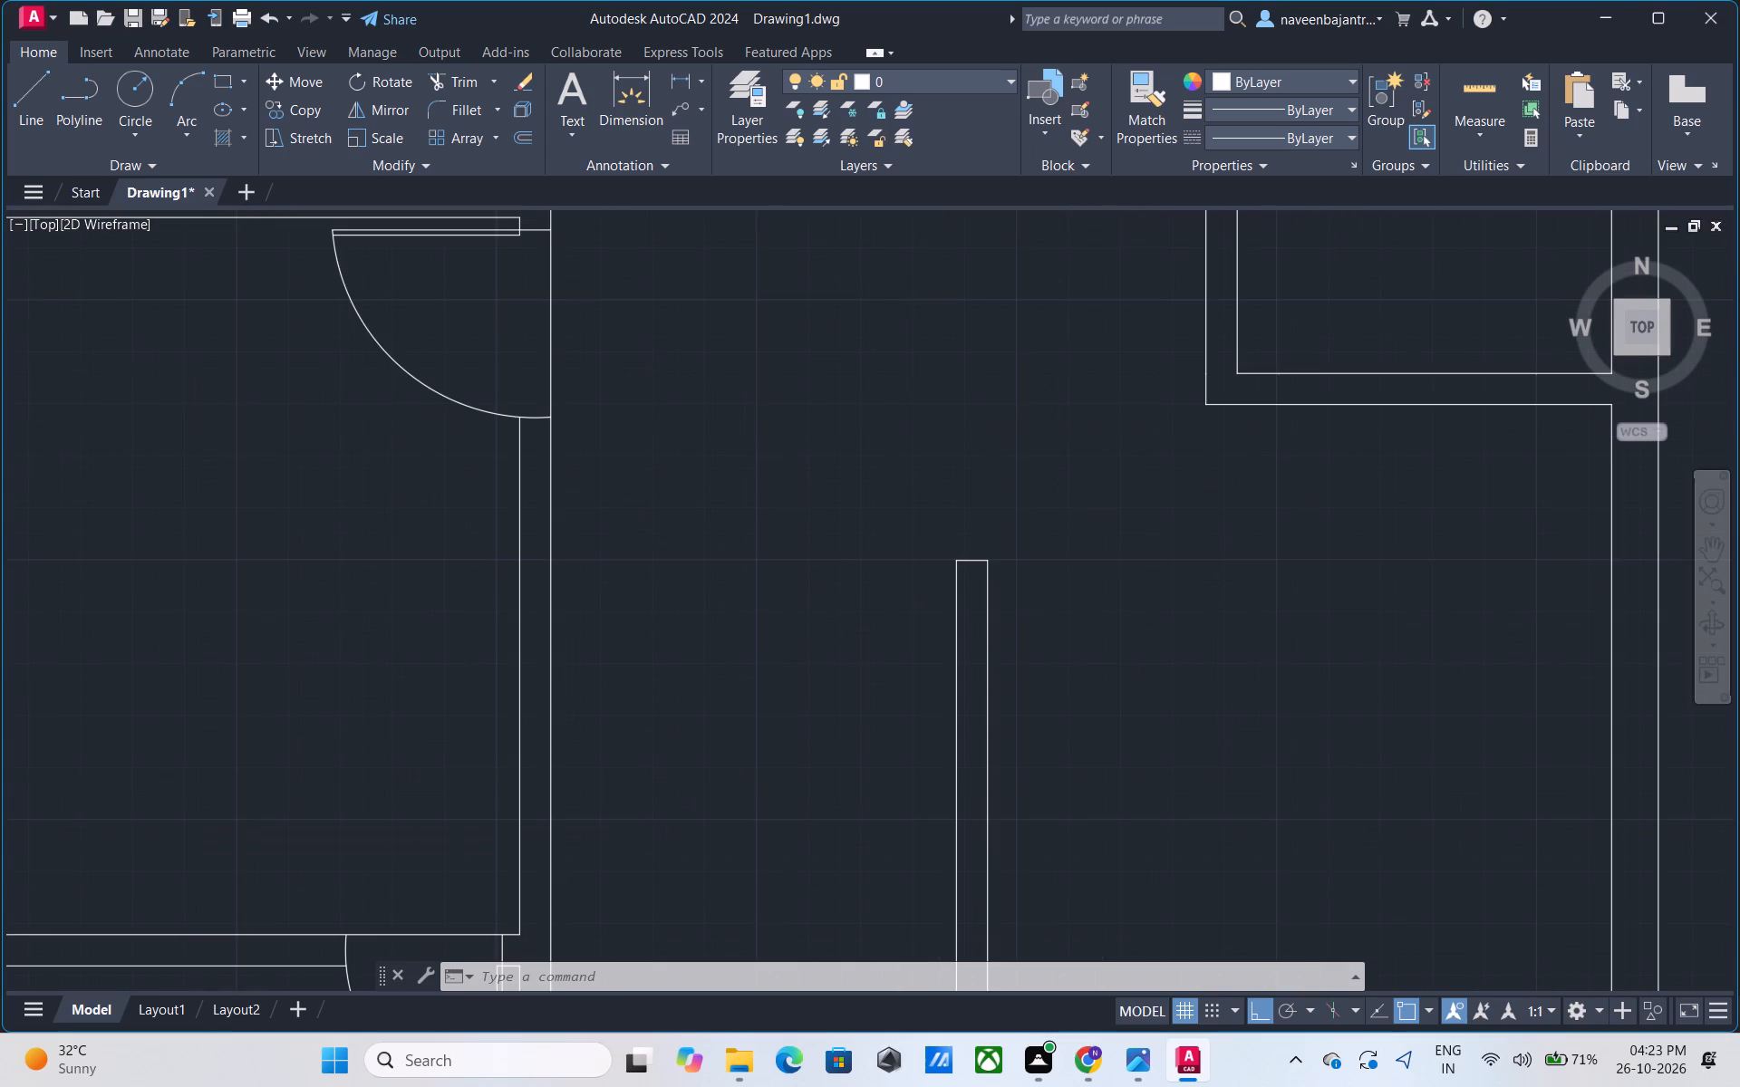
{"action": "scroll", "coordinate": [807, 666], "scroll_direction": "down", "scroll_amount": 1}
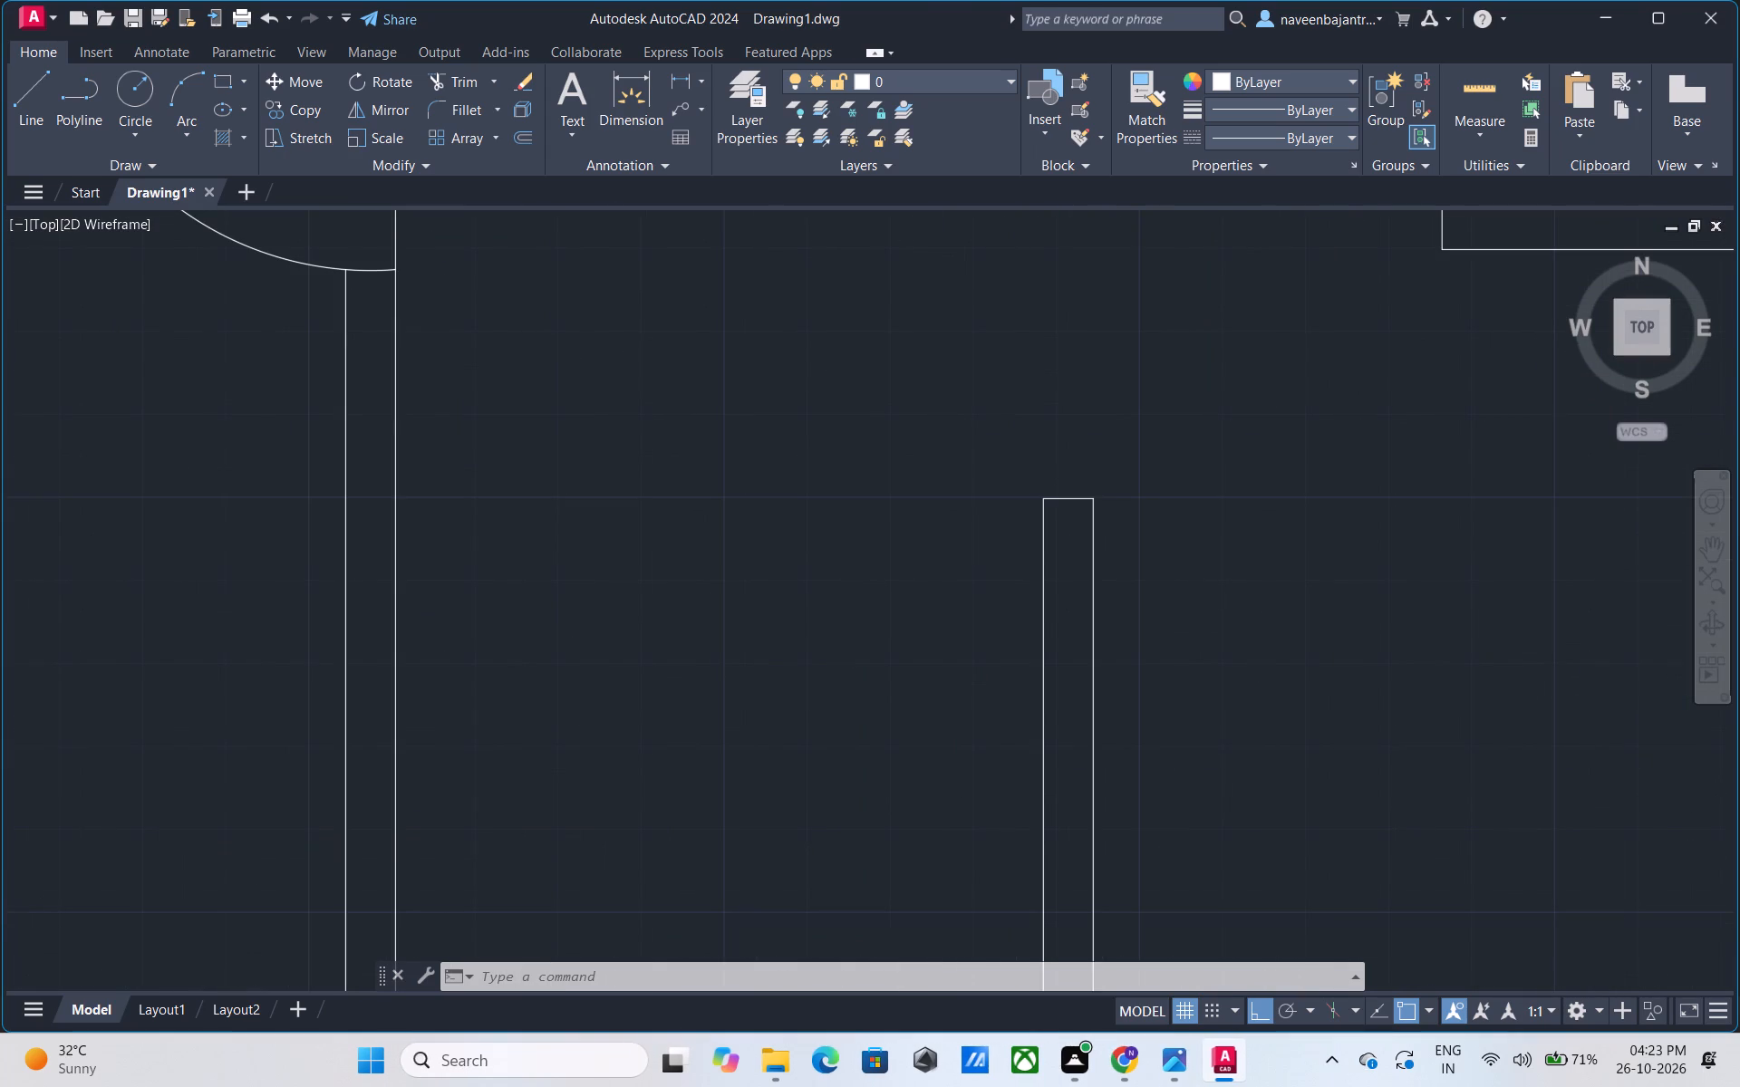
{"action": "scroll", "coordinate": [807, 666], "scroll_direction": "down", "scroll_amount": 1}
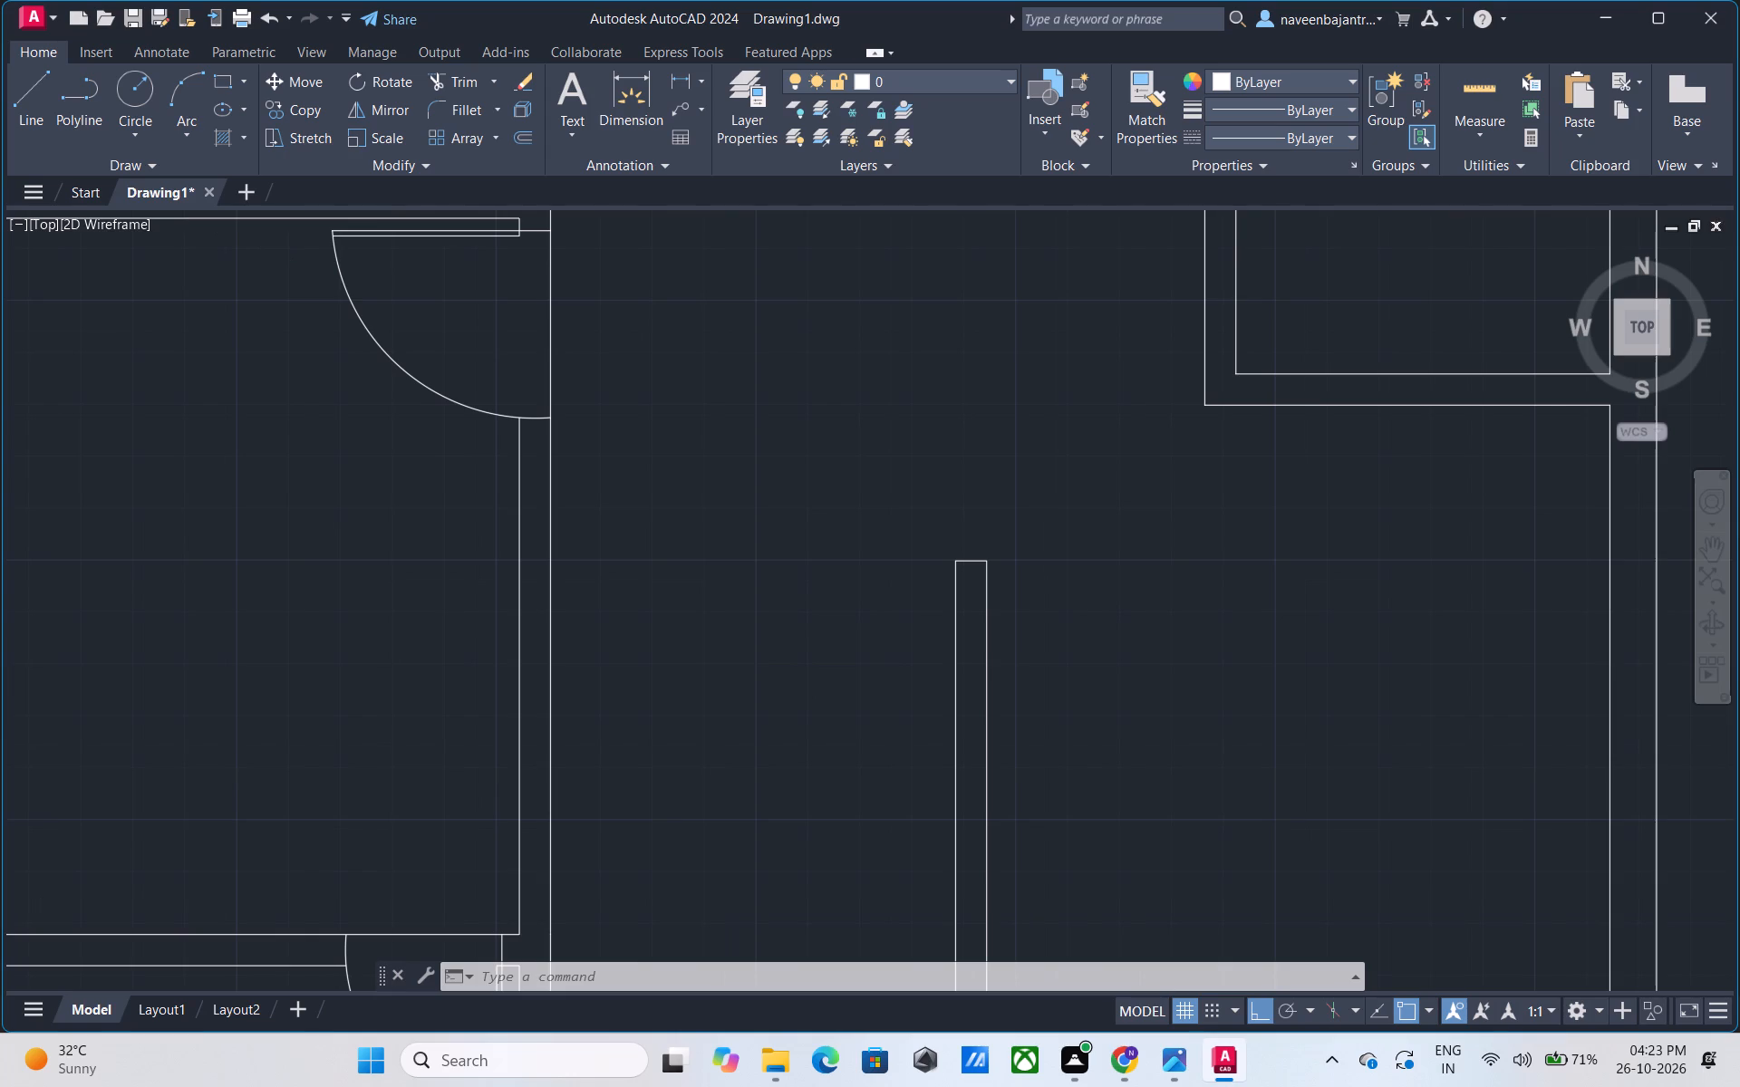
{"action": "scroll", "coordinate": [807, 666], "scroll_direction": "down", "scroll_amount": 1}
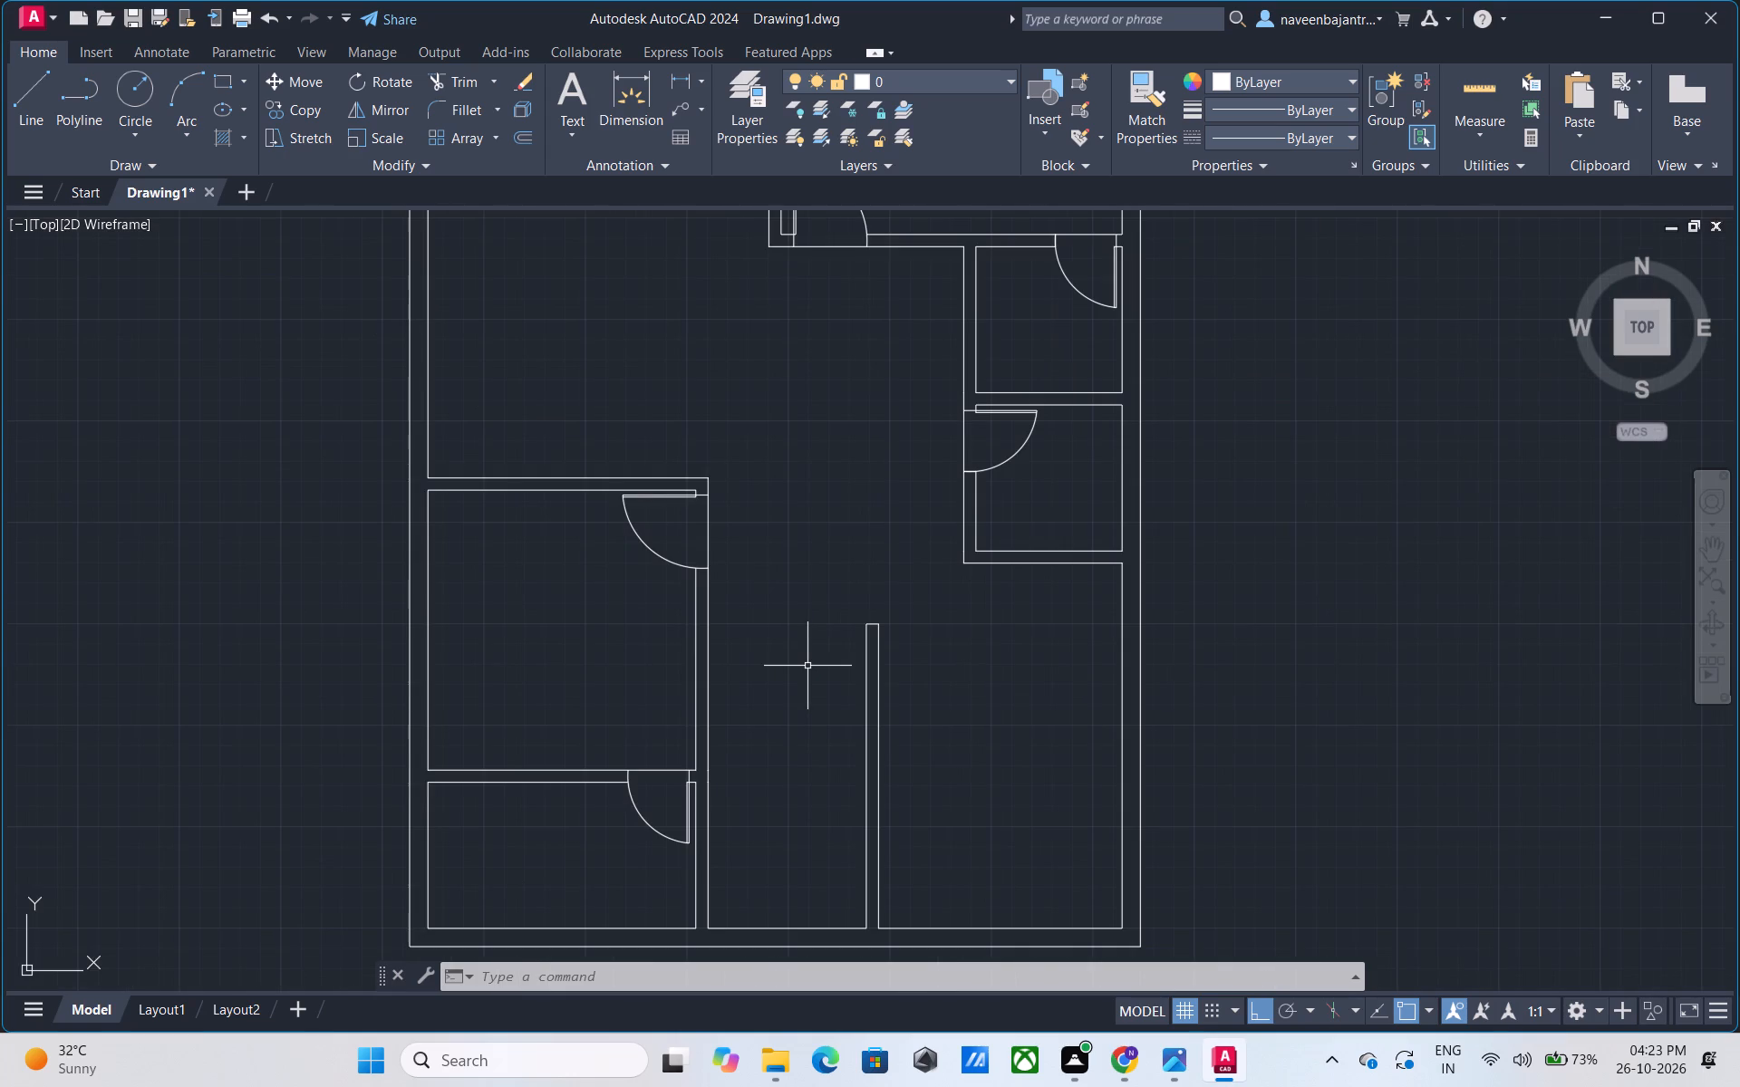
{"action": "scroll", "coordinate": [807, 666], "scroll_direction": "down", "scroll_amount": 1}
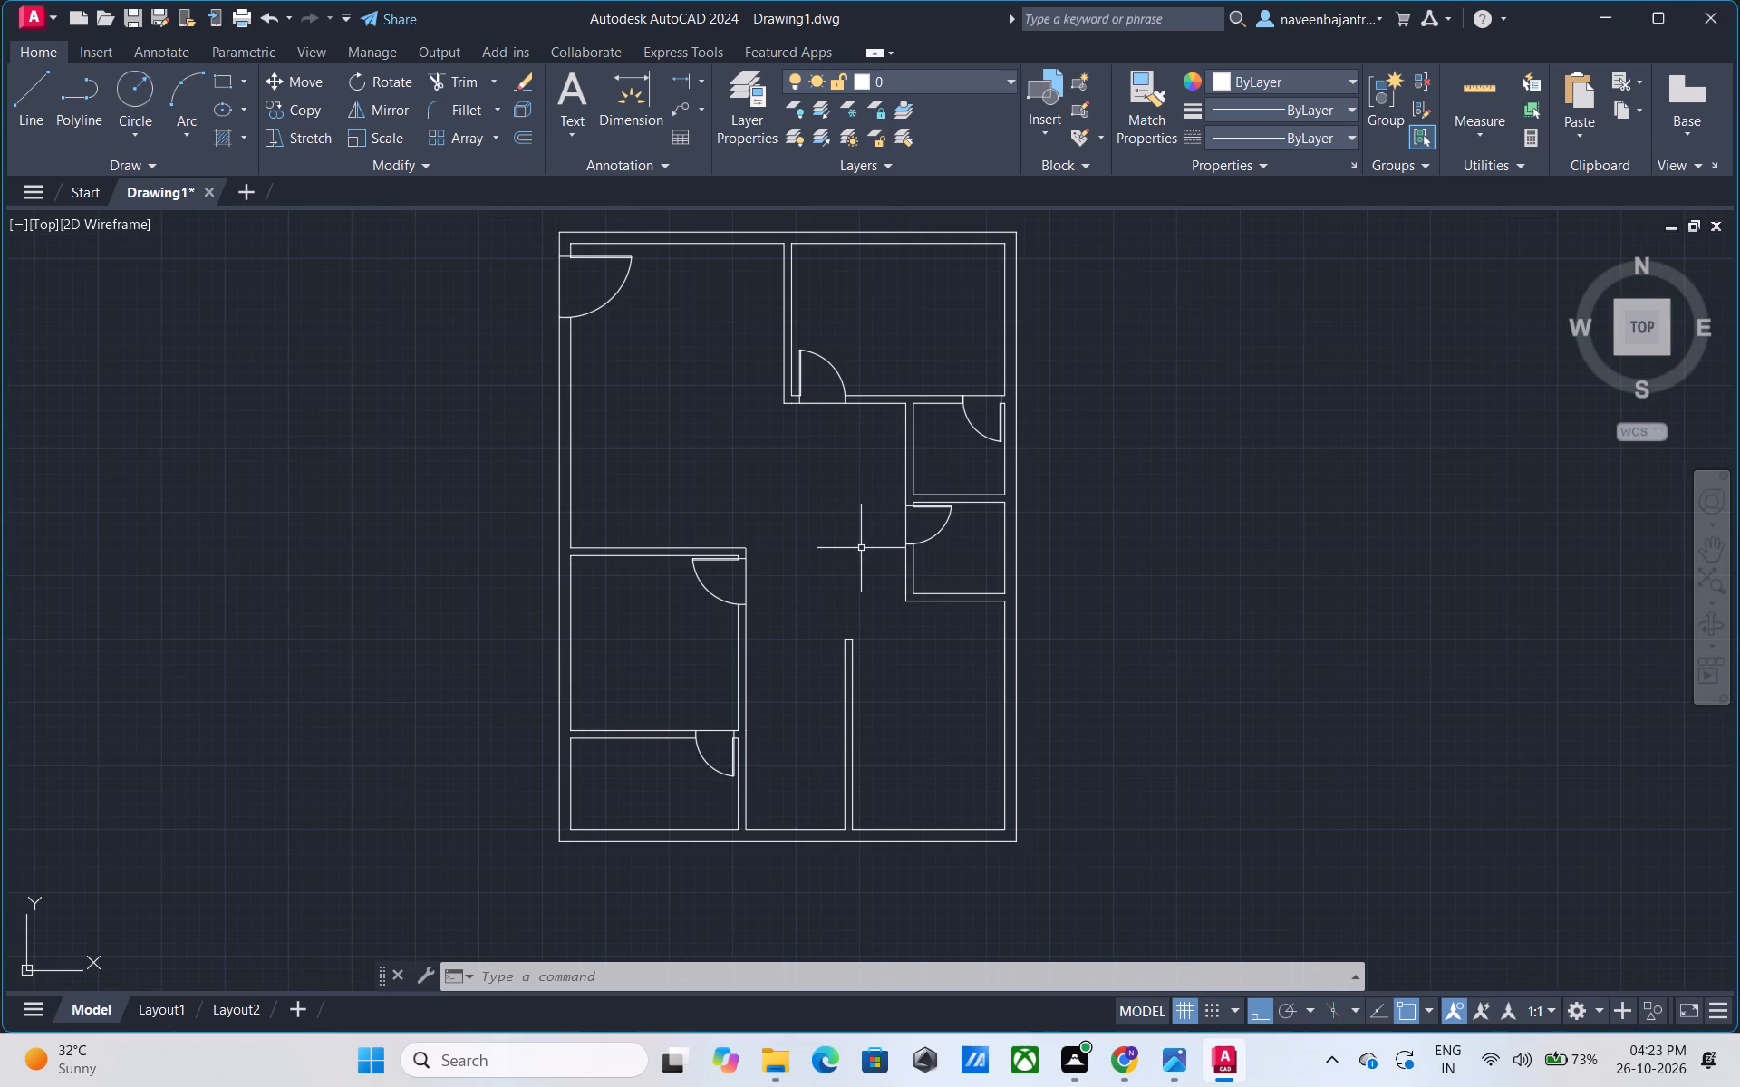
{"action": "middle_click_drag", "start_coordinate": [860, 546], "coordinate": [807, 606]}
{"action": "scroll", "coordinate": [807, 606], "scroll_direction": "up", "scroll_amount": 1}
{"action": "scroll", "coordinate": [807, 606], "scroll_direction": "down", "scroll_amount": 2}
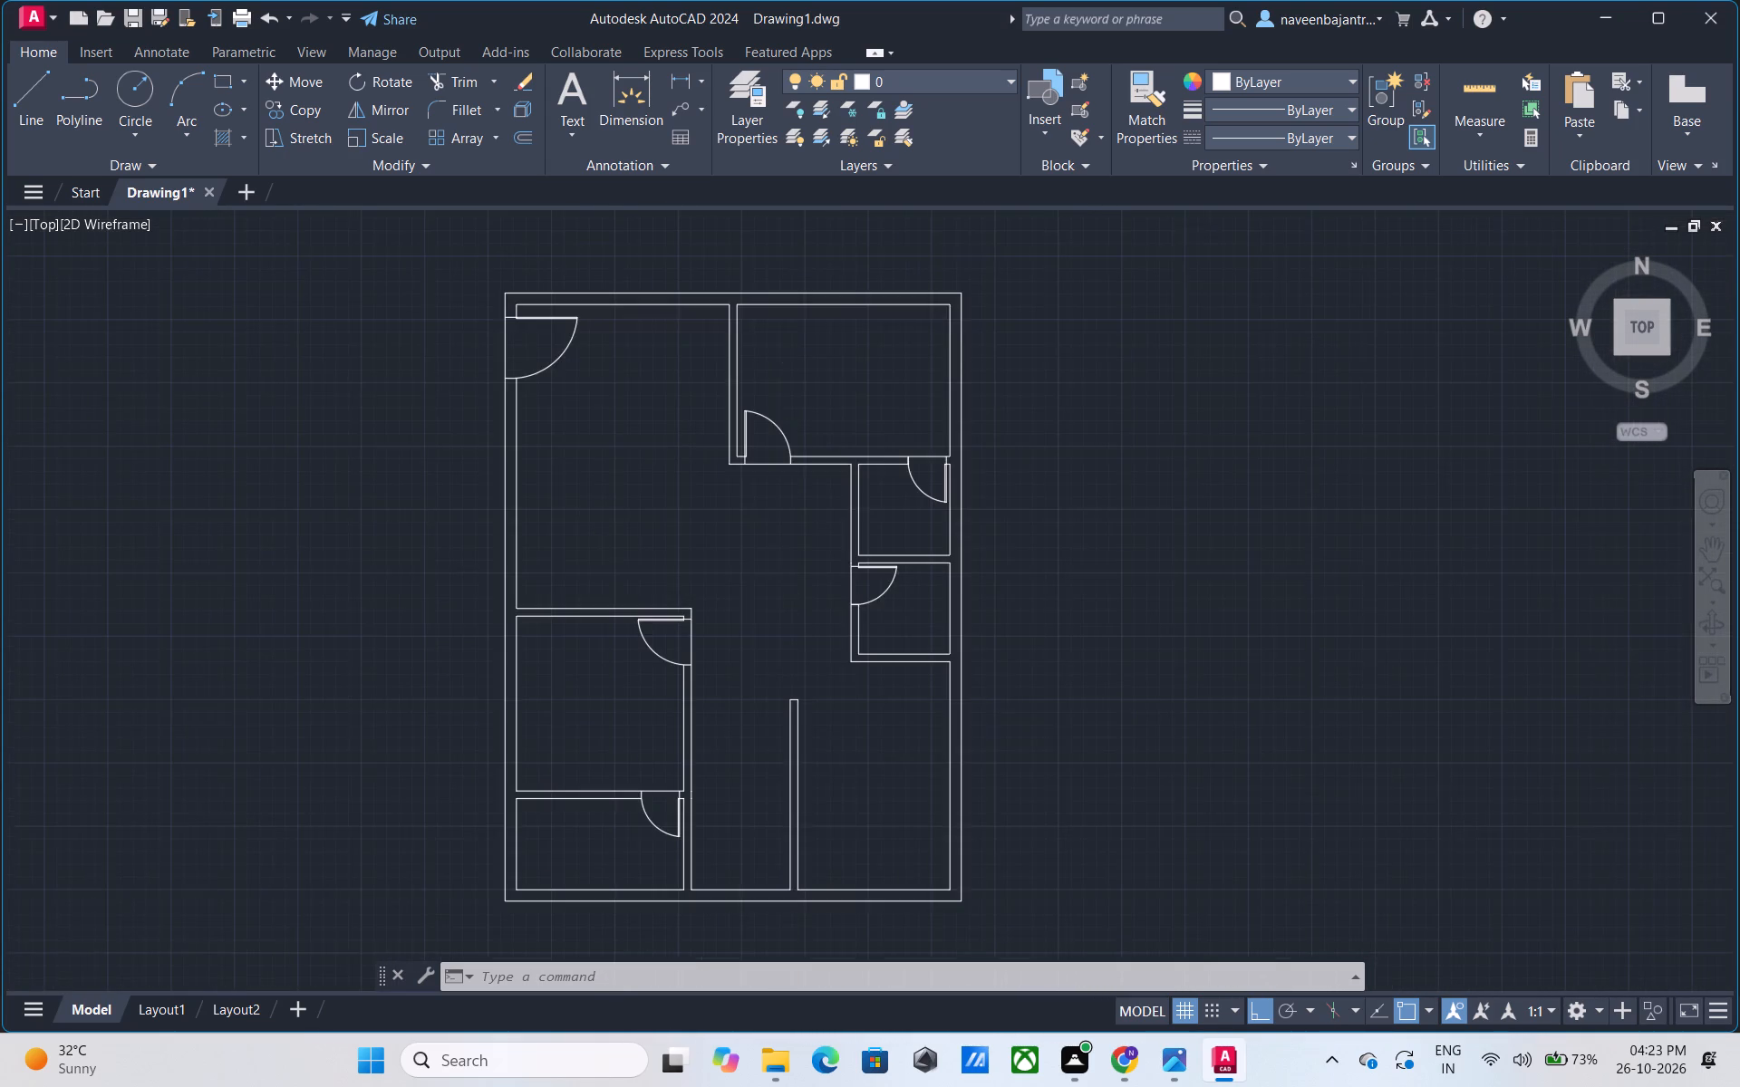
Browse the DIC COLOR GUIDE(R) color book for a current object color, stepping through the swatches from DIC 12 past DIC 42.
{"action": "left_click", "coordinate": [1220, 82]}
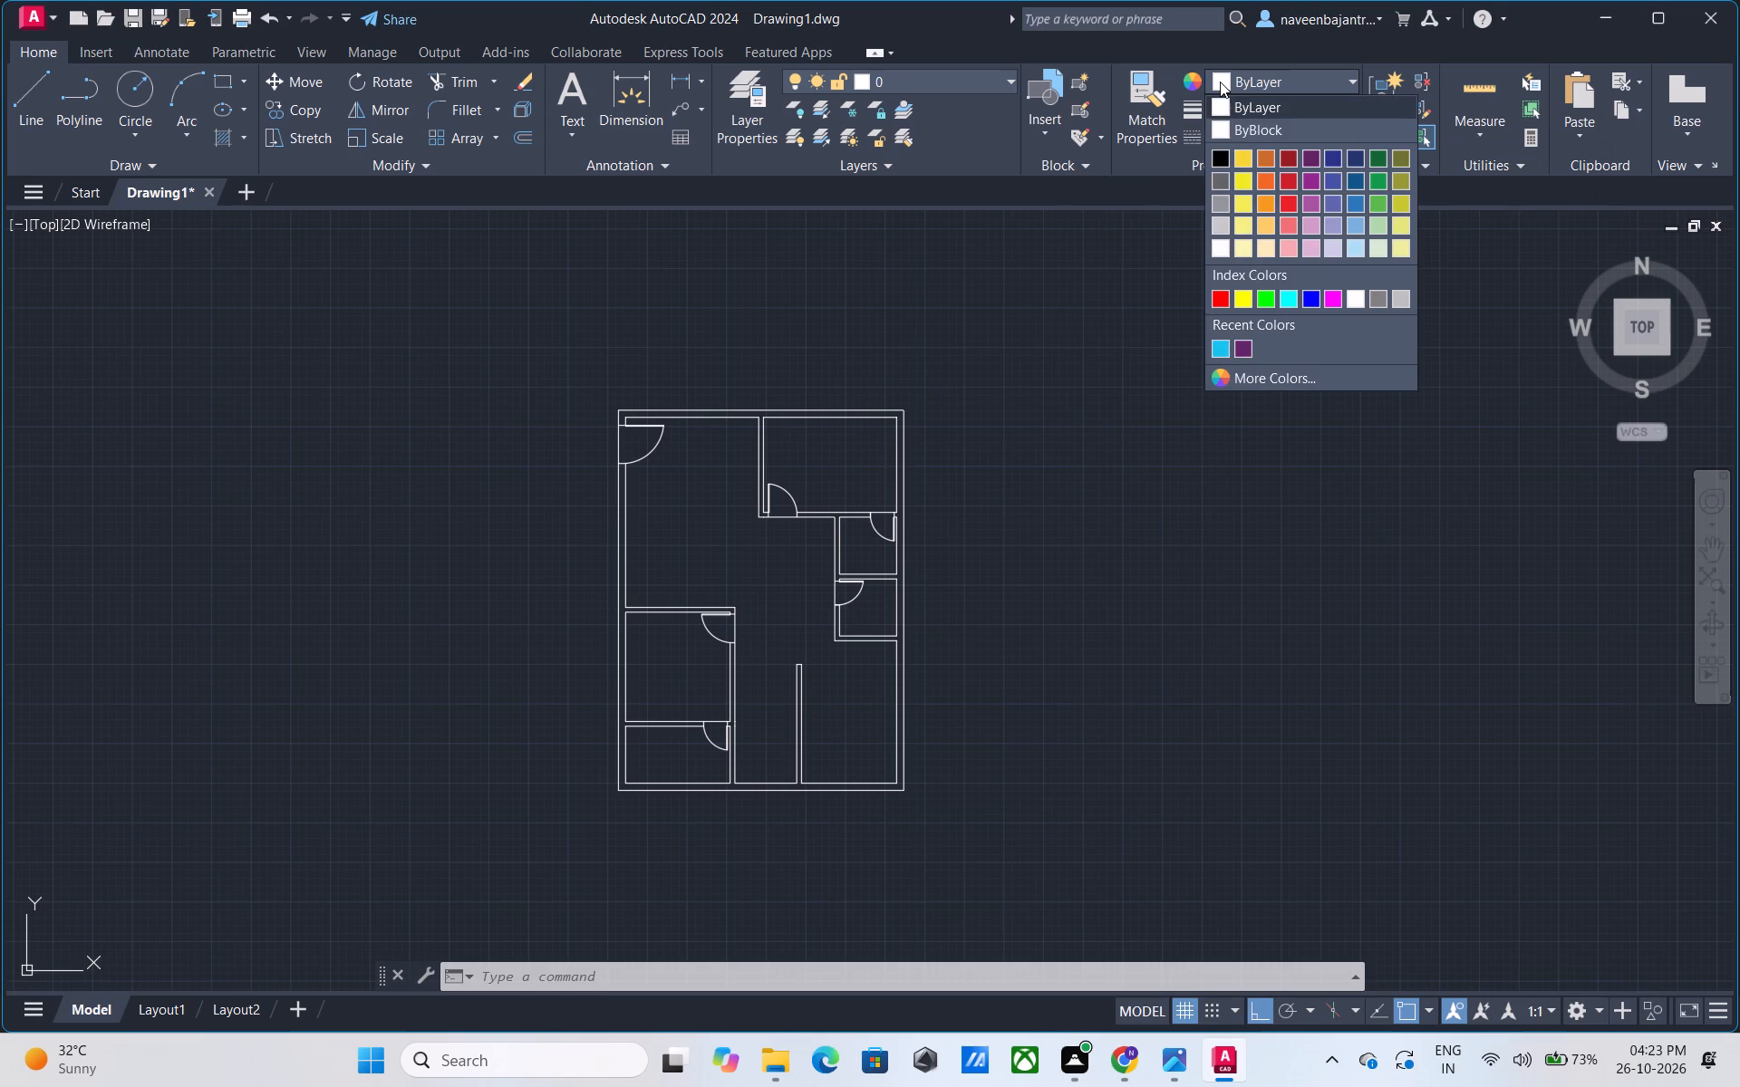
{"action": "left_click", "coordinate": [1262, 386]}
{"action": "left_click", "coordinate": [938, 348]}
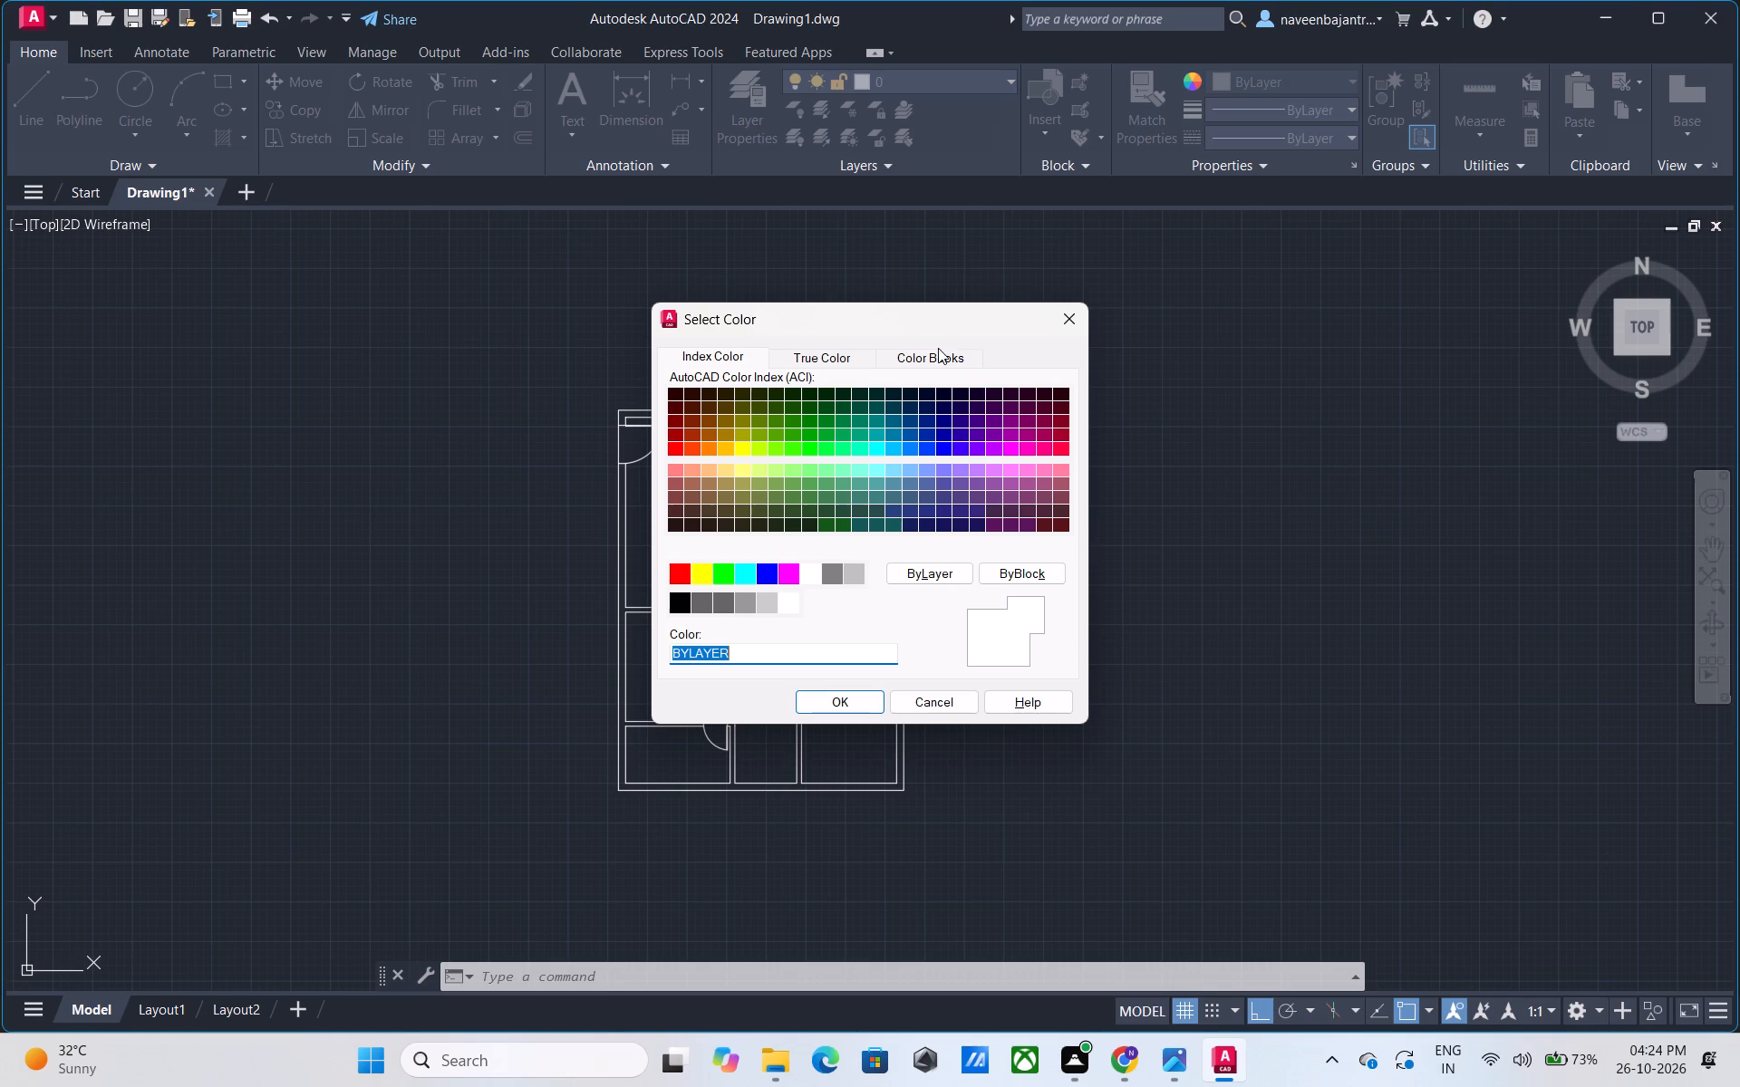
{"action": "left_click", "coordinate": [938, 366]}
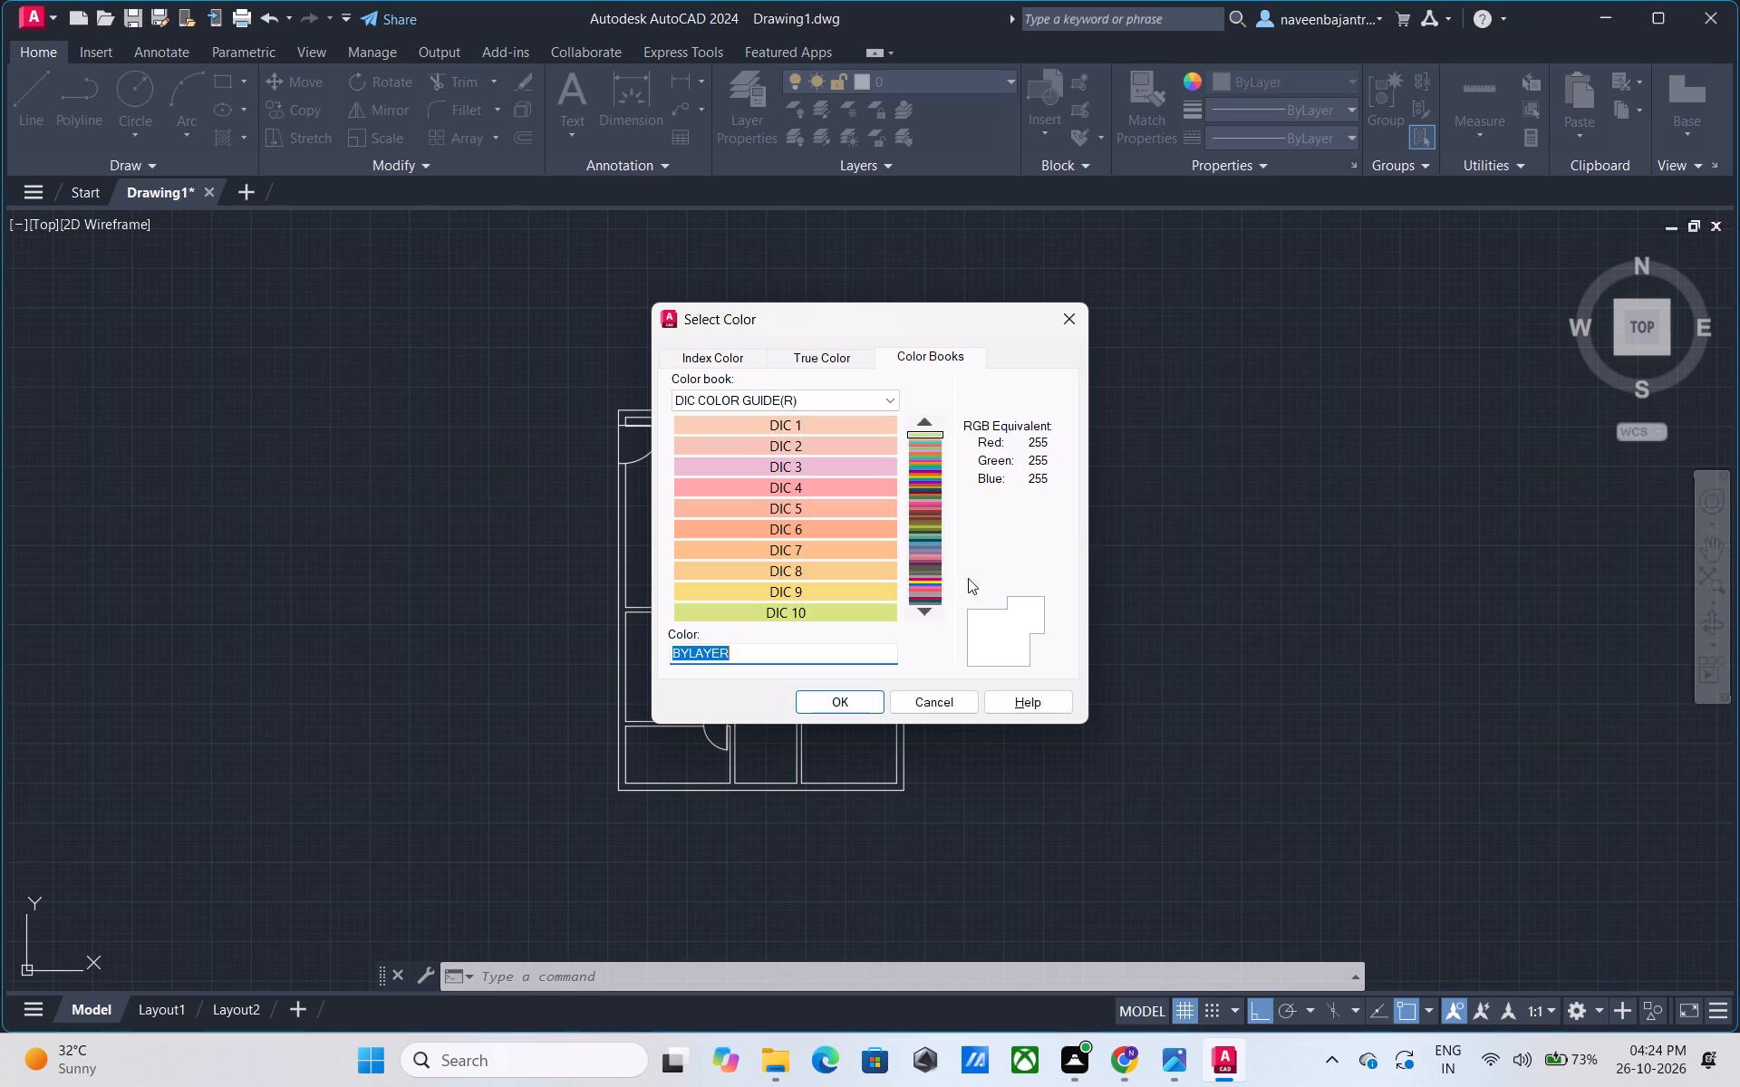
{"action": "left_click", "coordinate": [935, 612]}
{"action": "left_click", "coordinate": [843, 439]}
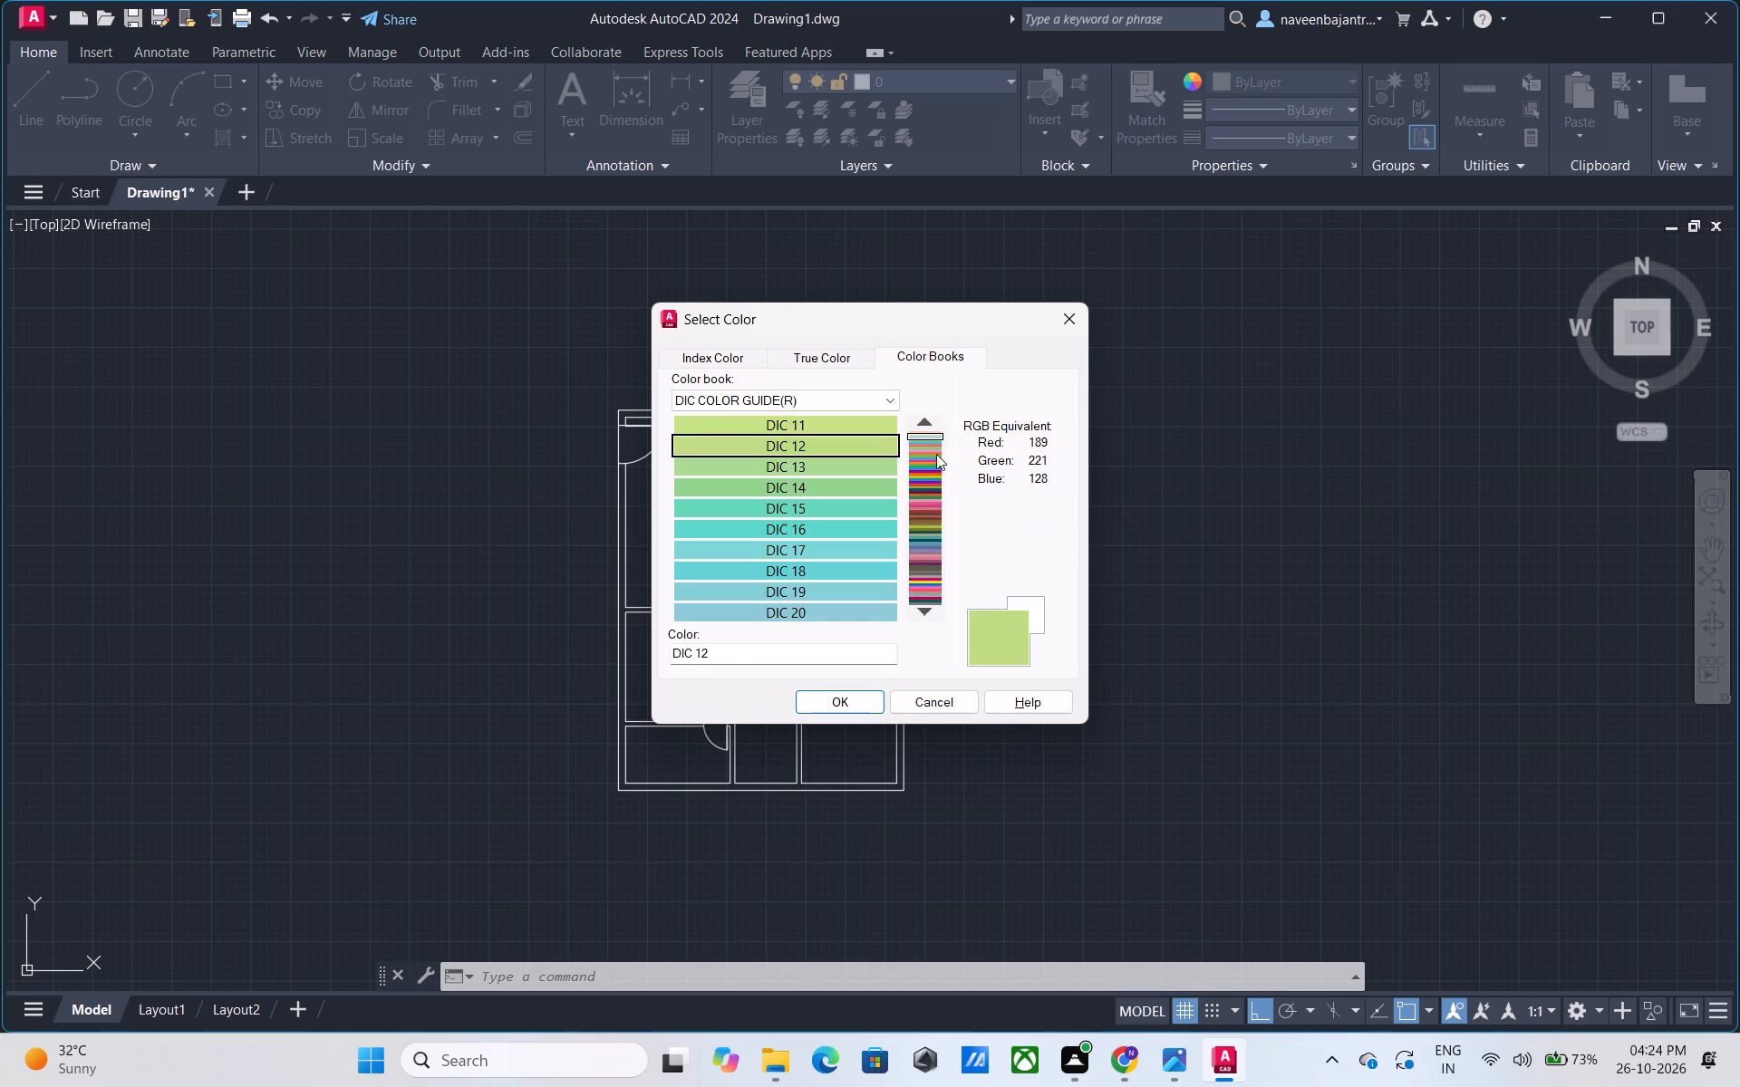
{"action": "key", "text": "Down"}
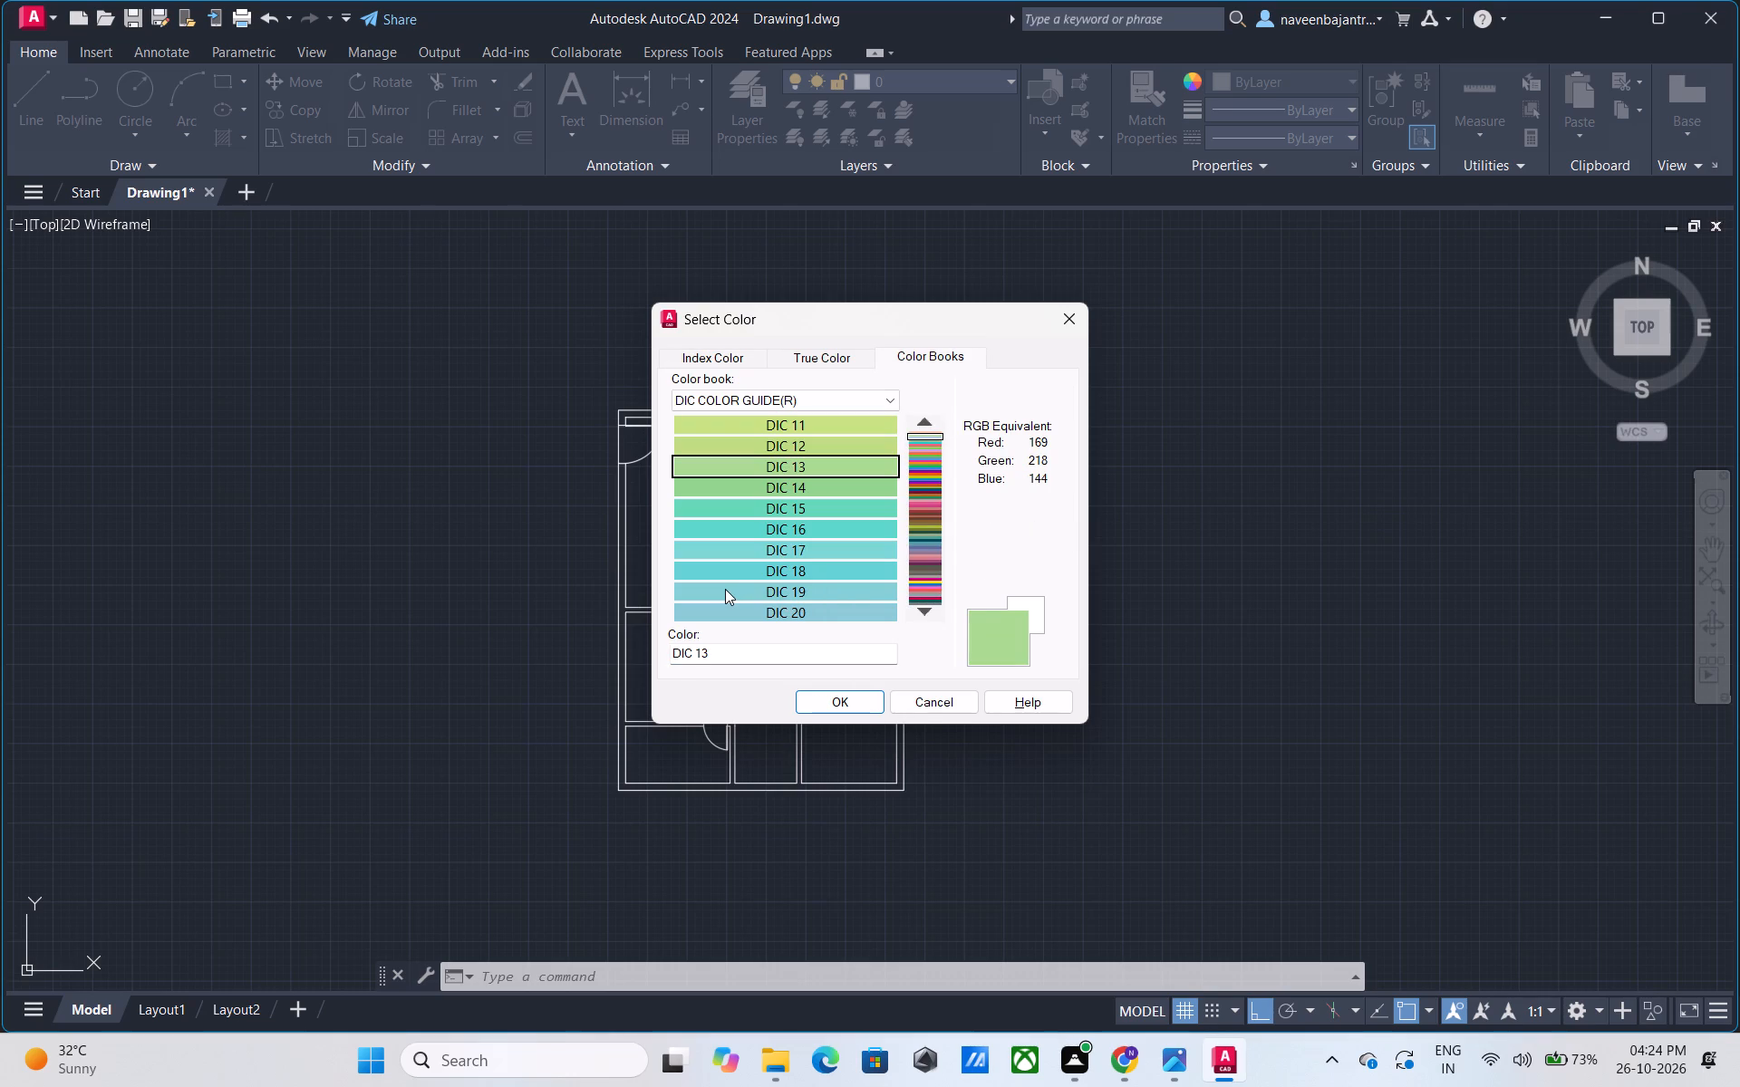
{"action": "key", "text": "Down"}
{"action": "key", "text": "Down"}
{"action": "key", "text": "Down"}
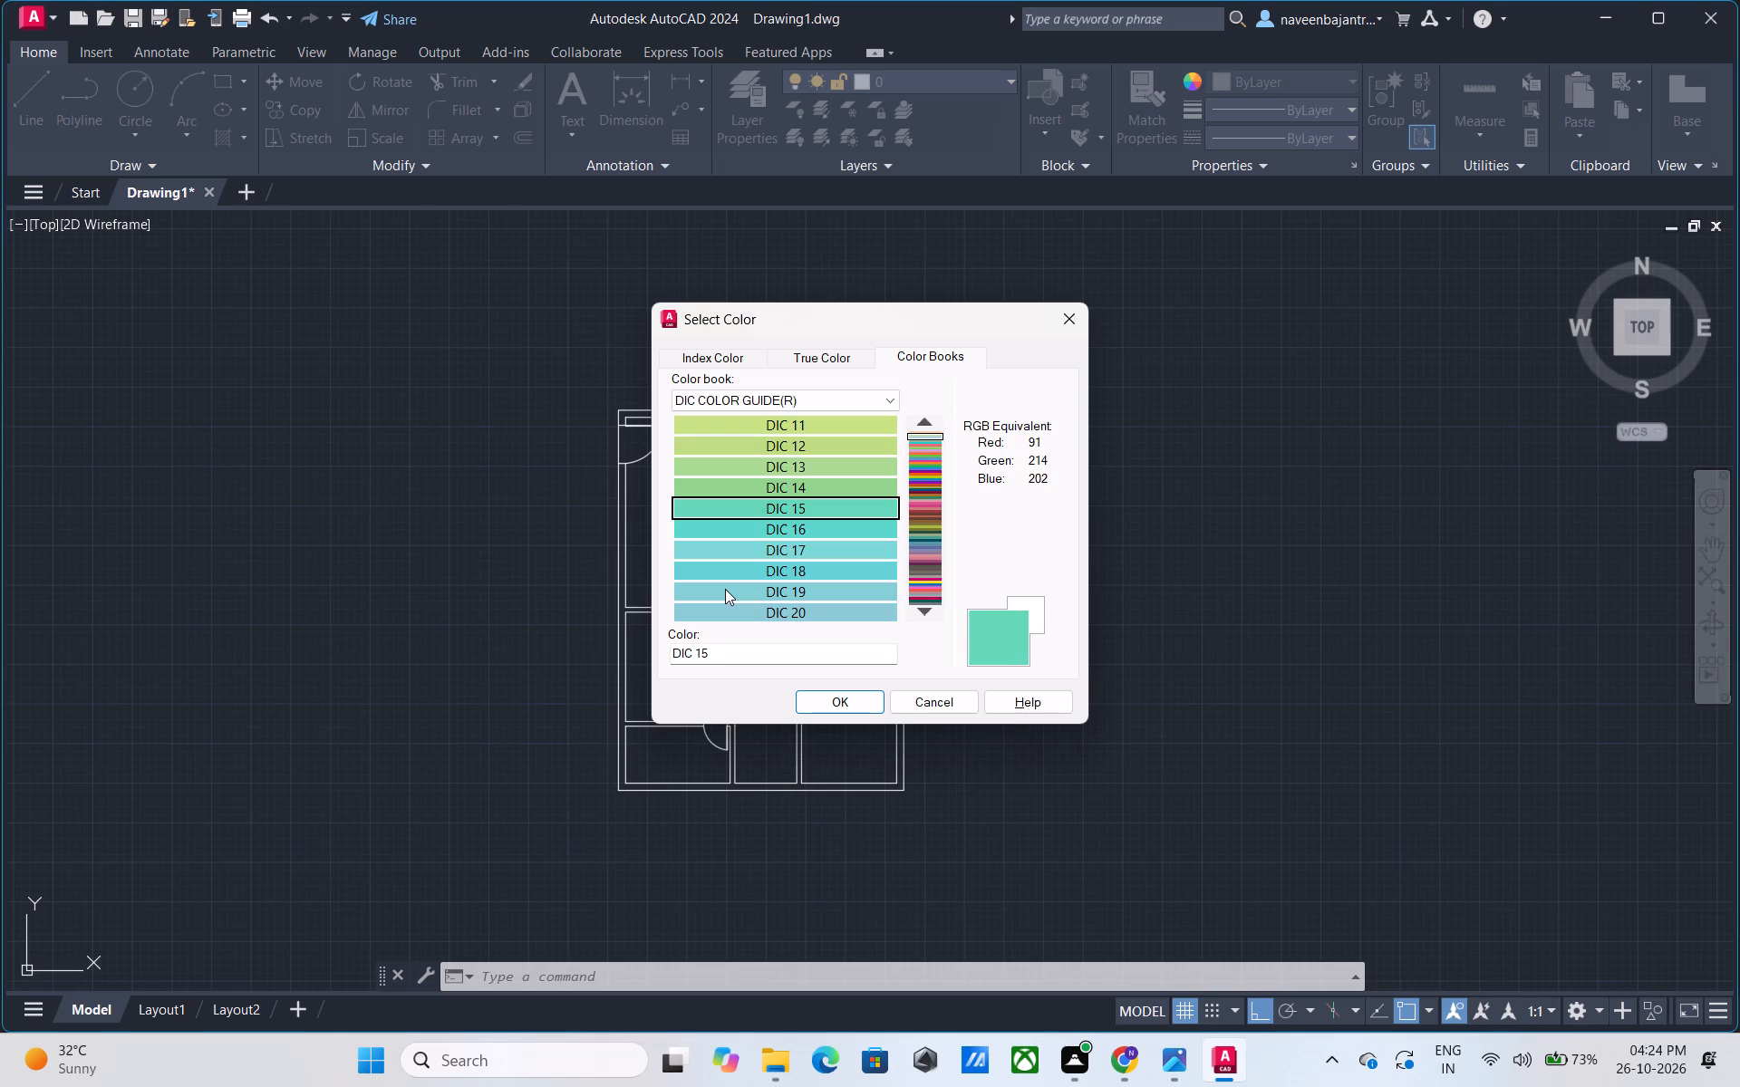
{"action": "key", "text": "Down"}
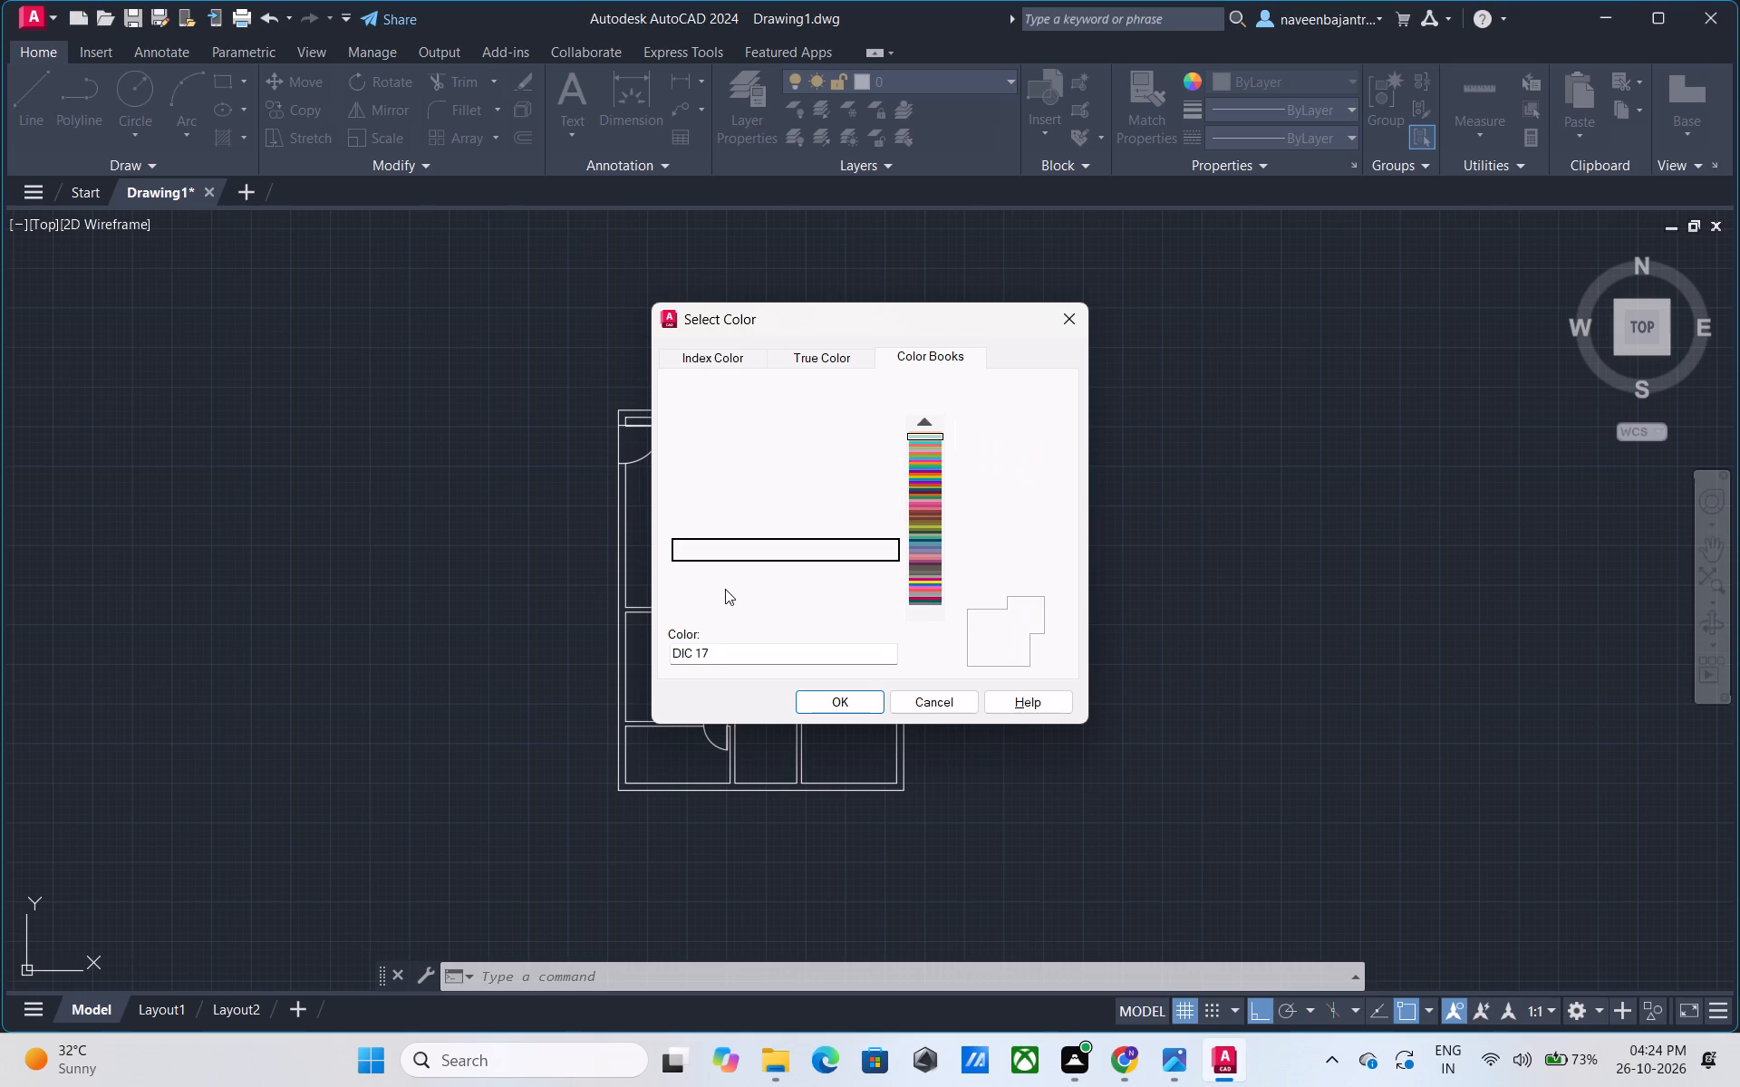
{"action": "key", "text": "Down"}
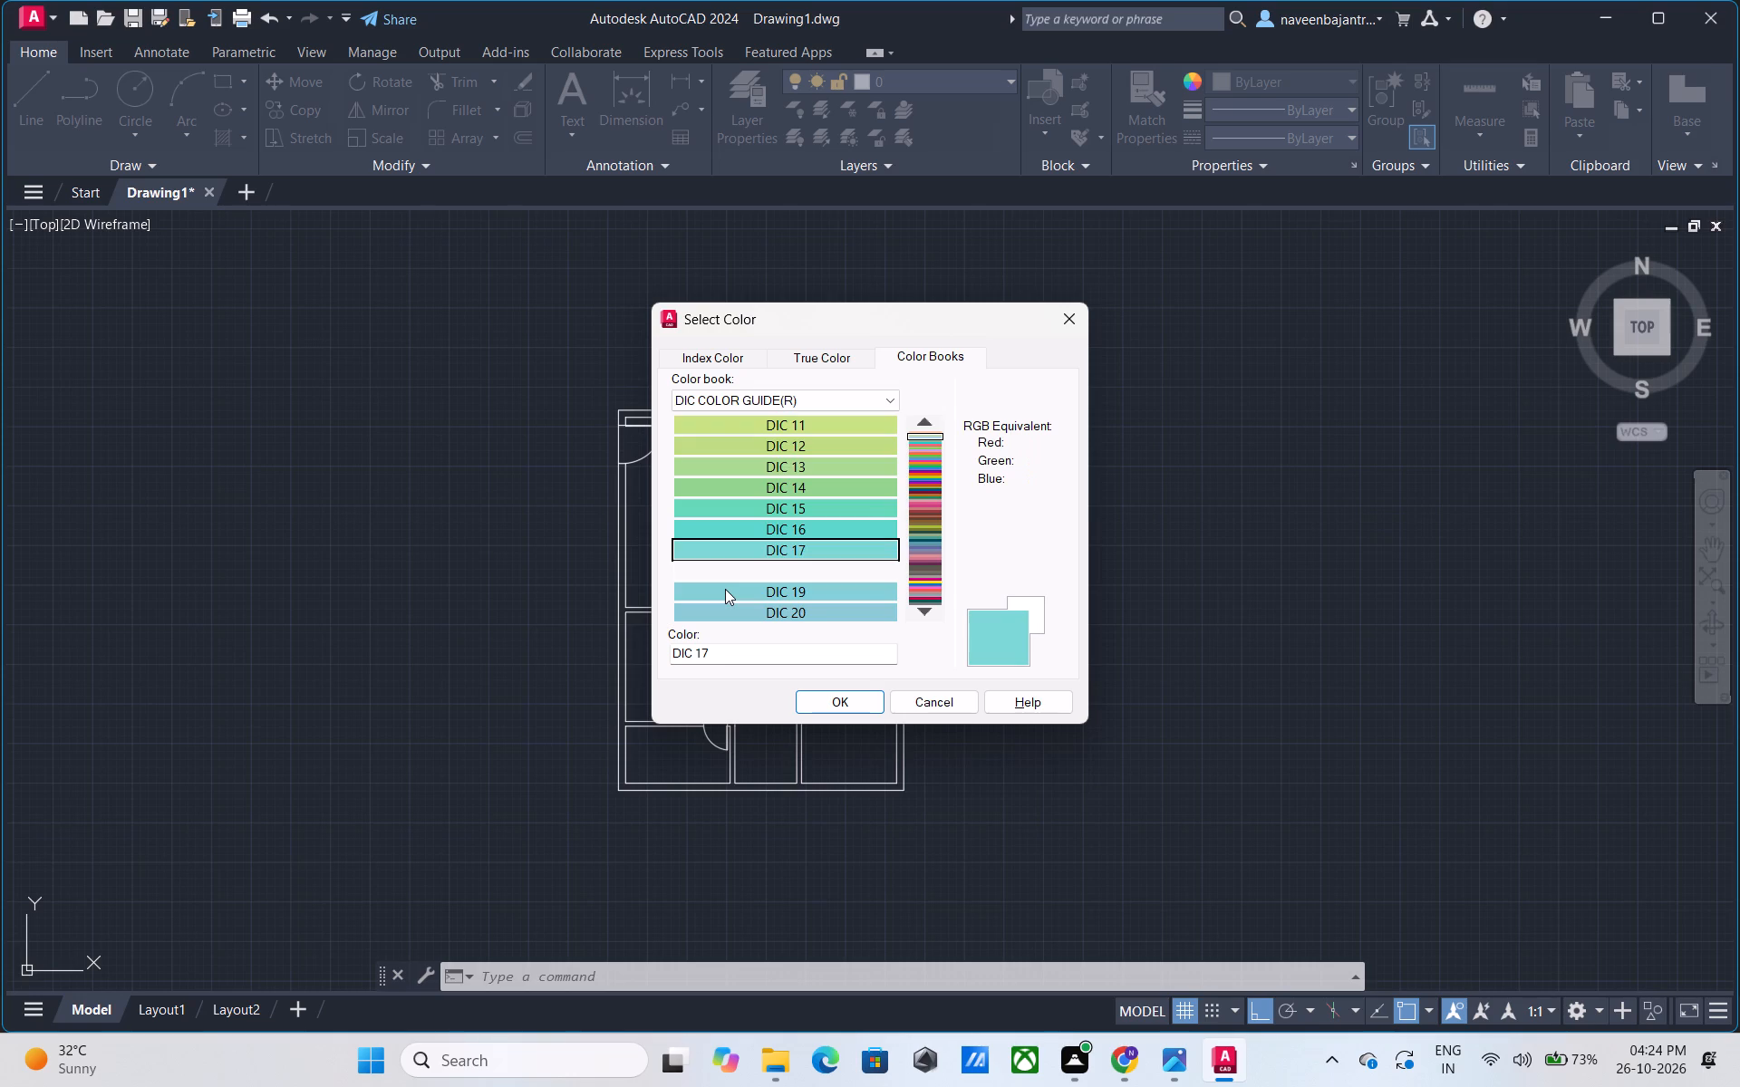
{"action": "key", "text": "Down"}
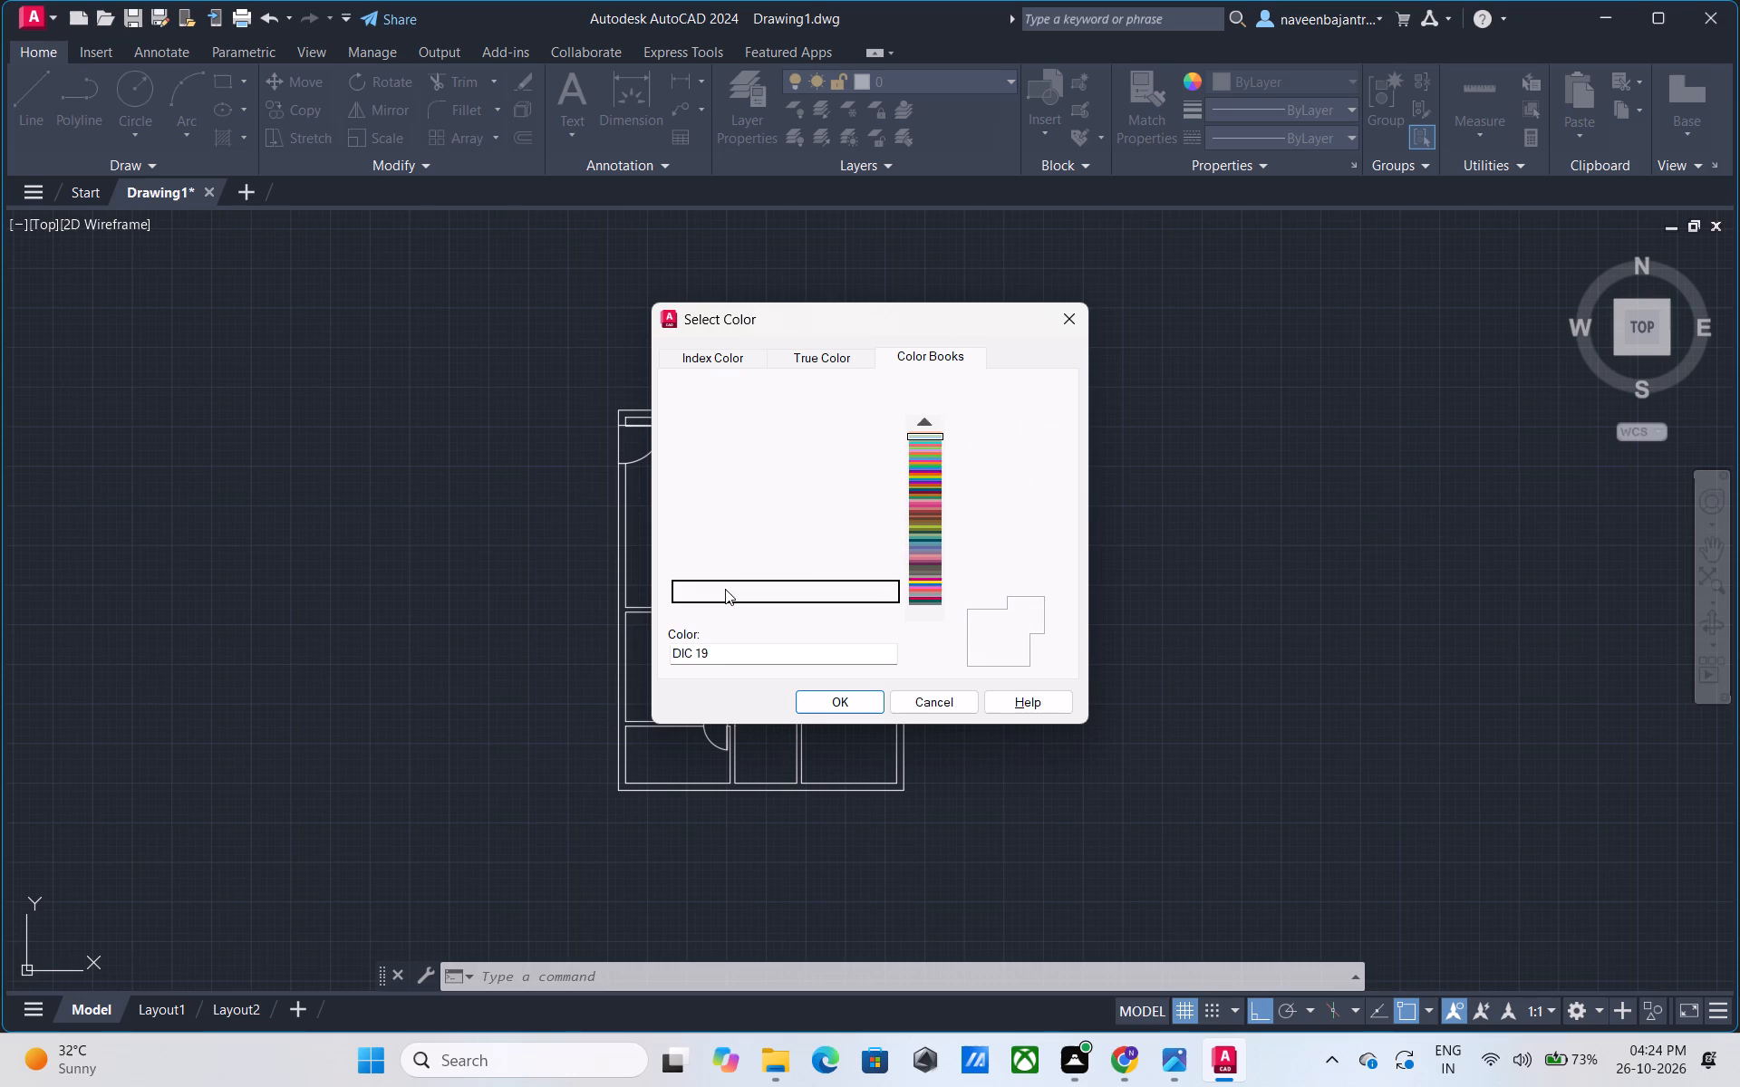
{"action": "key", "text": "Down"}
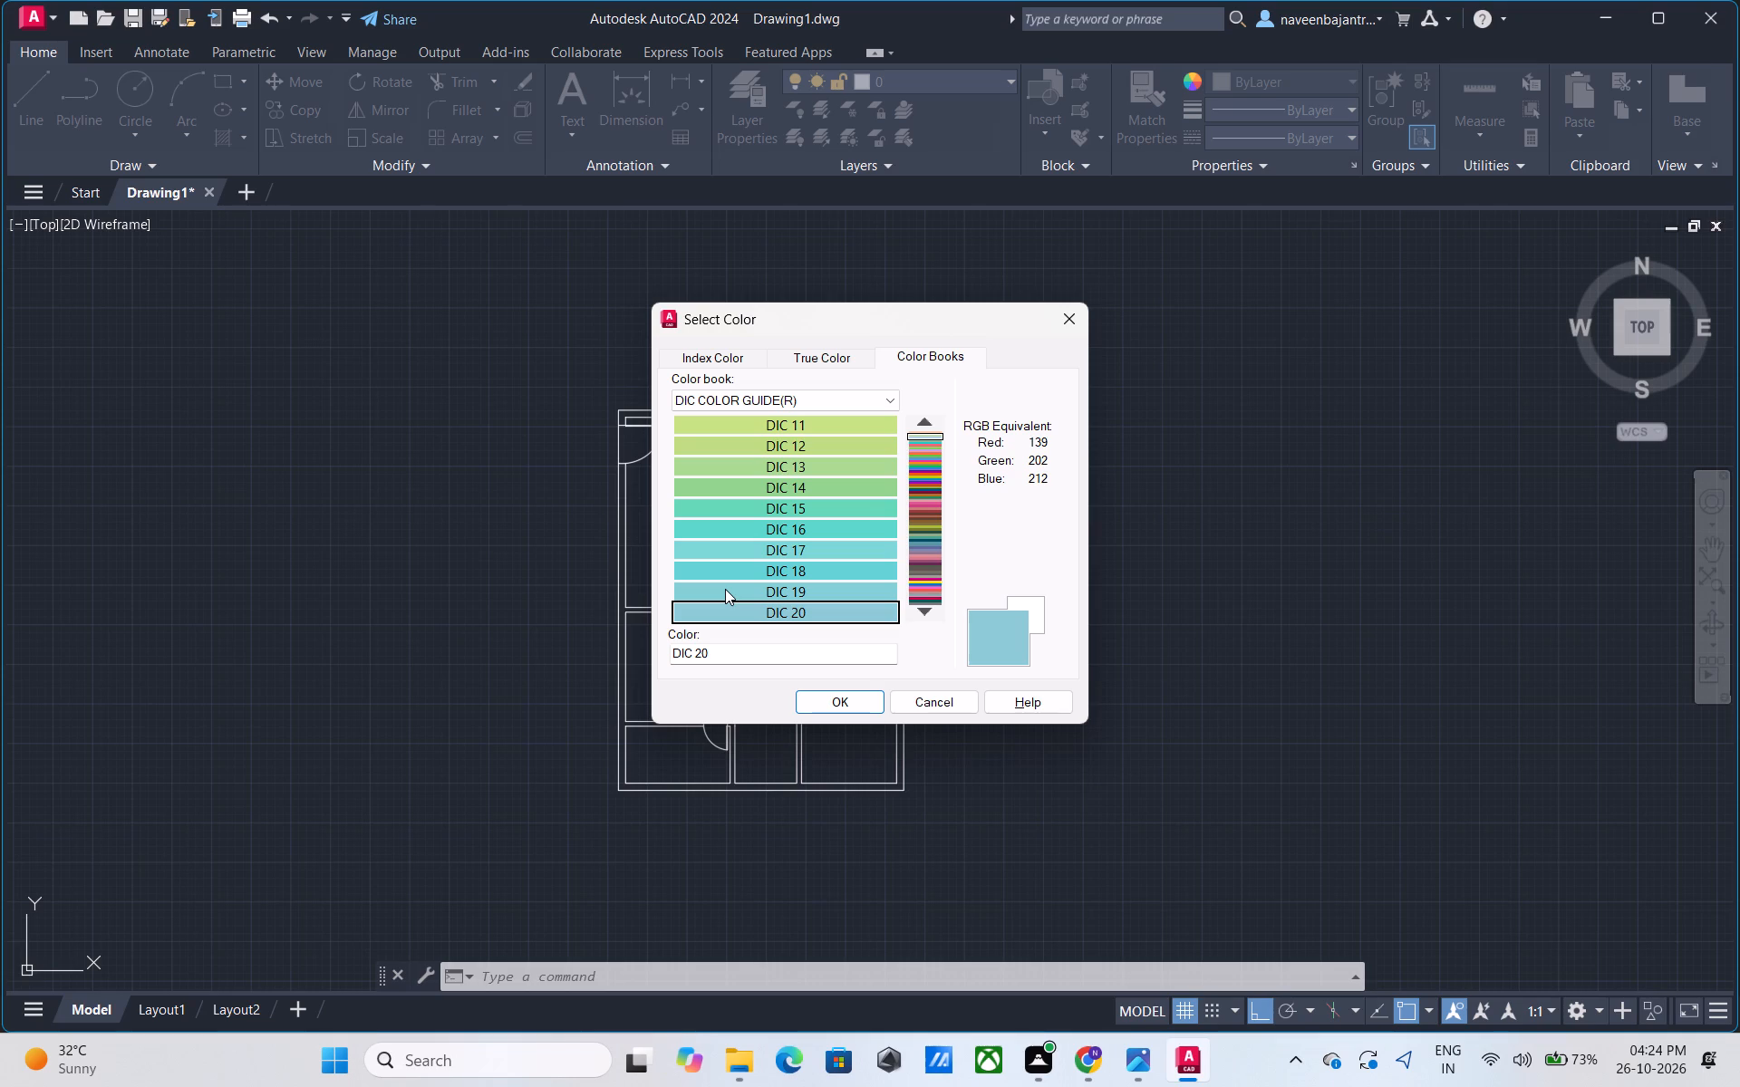
{"action": "key", "text": "Down"}
{"action": "key", "text": "Down"}
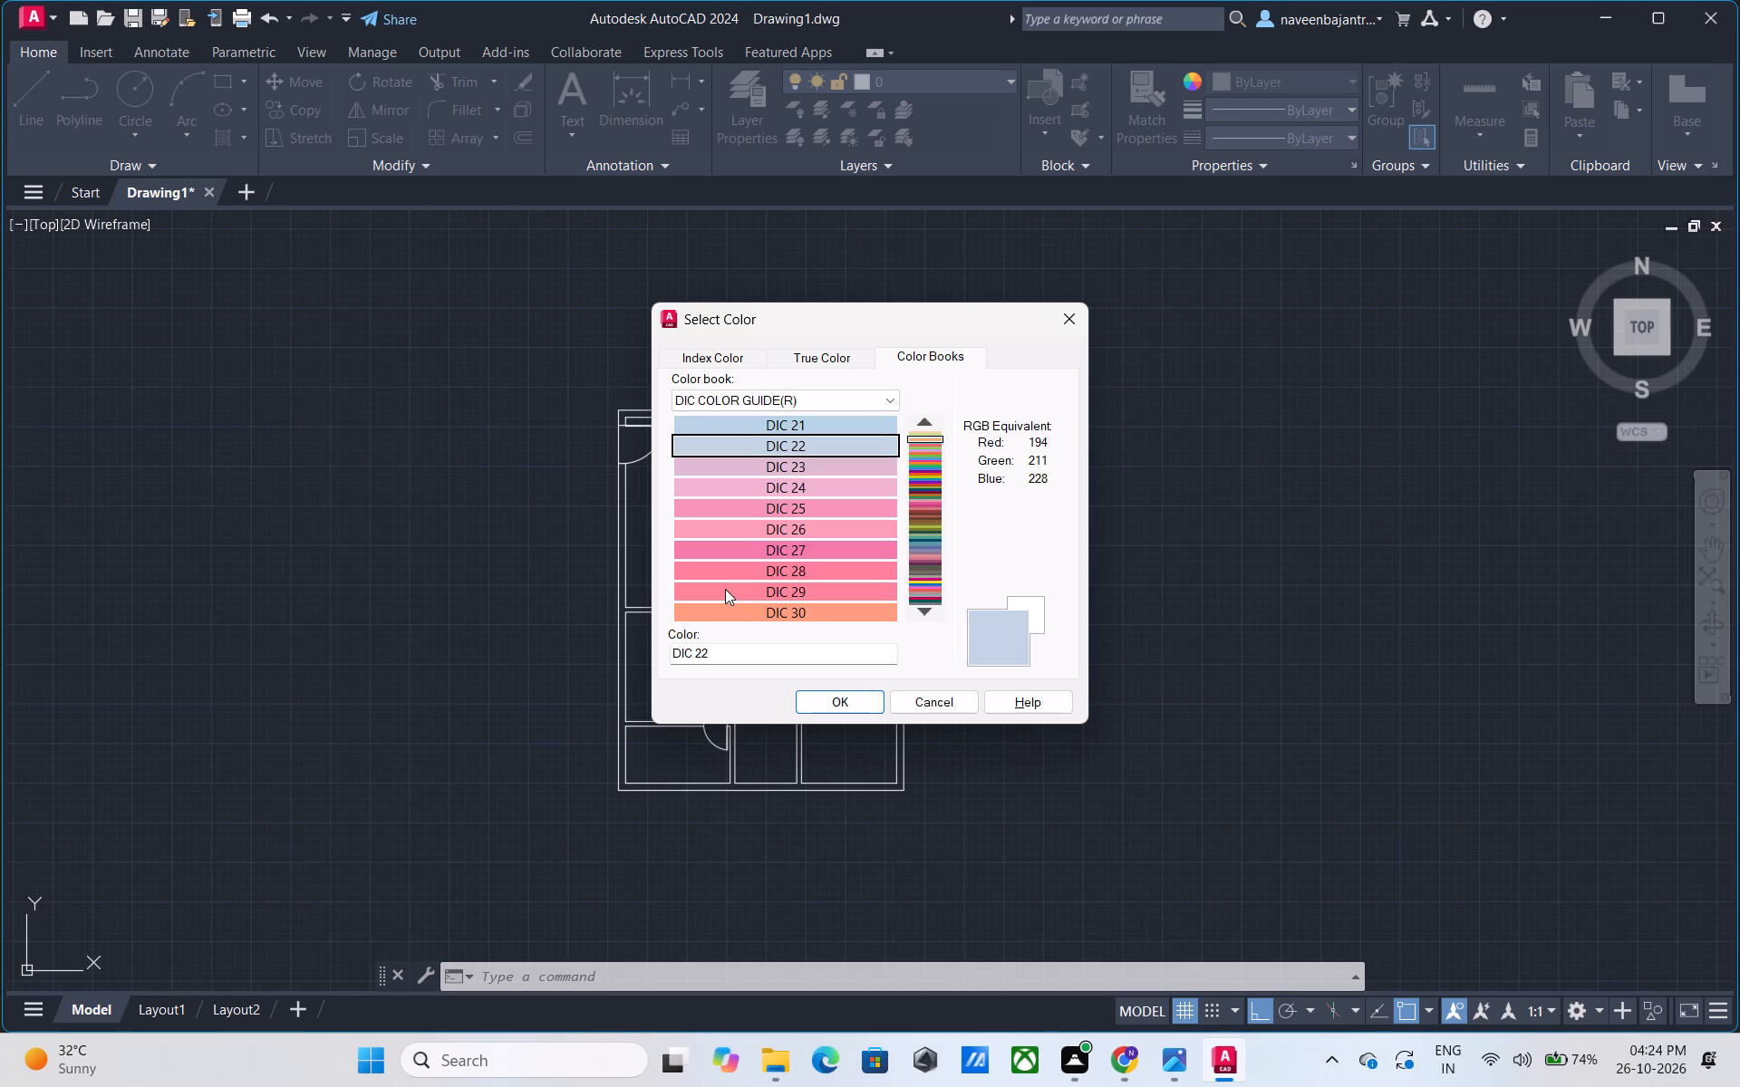
{"action": "key", "text": "Down"}
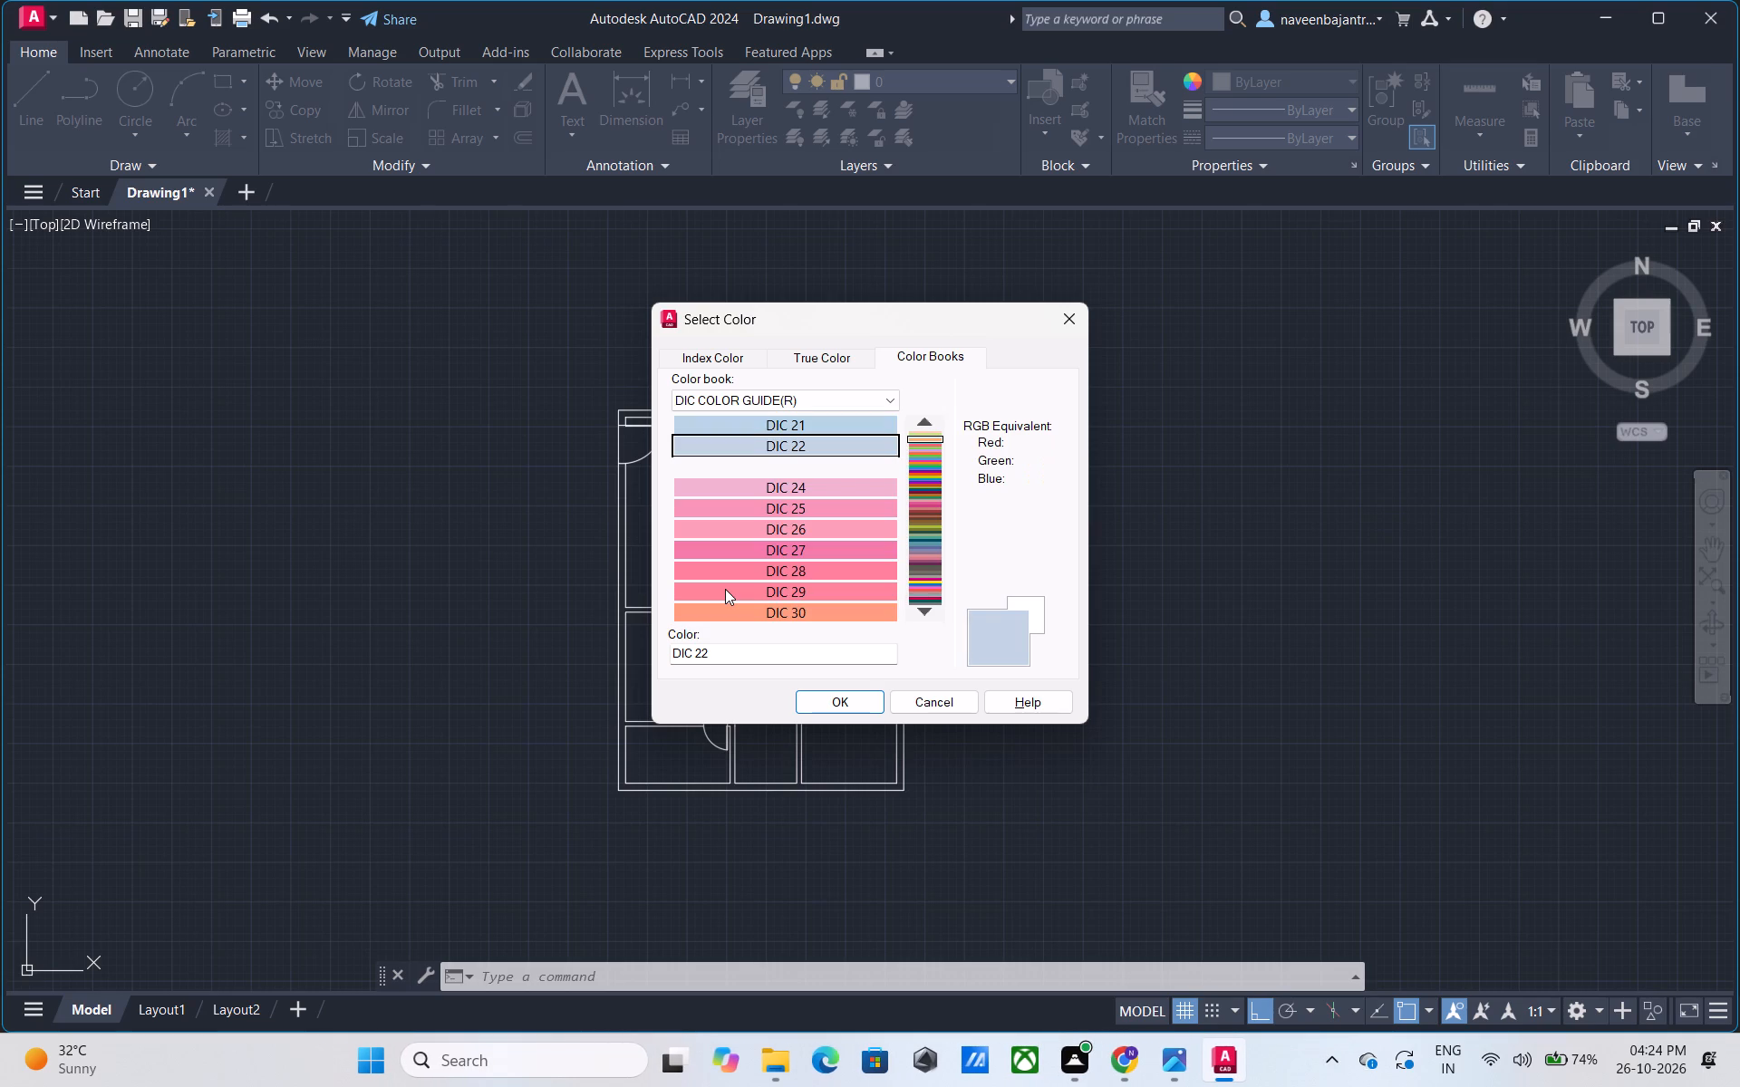
{"action": "key", "text": "Down"}
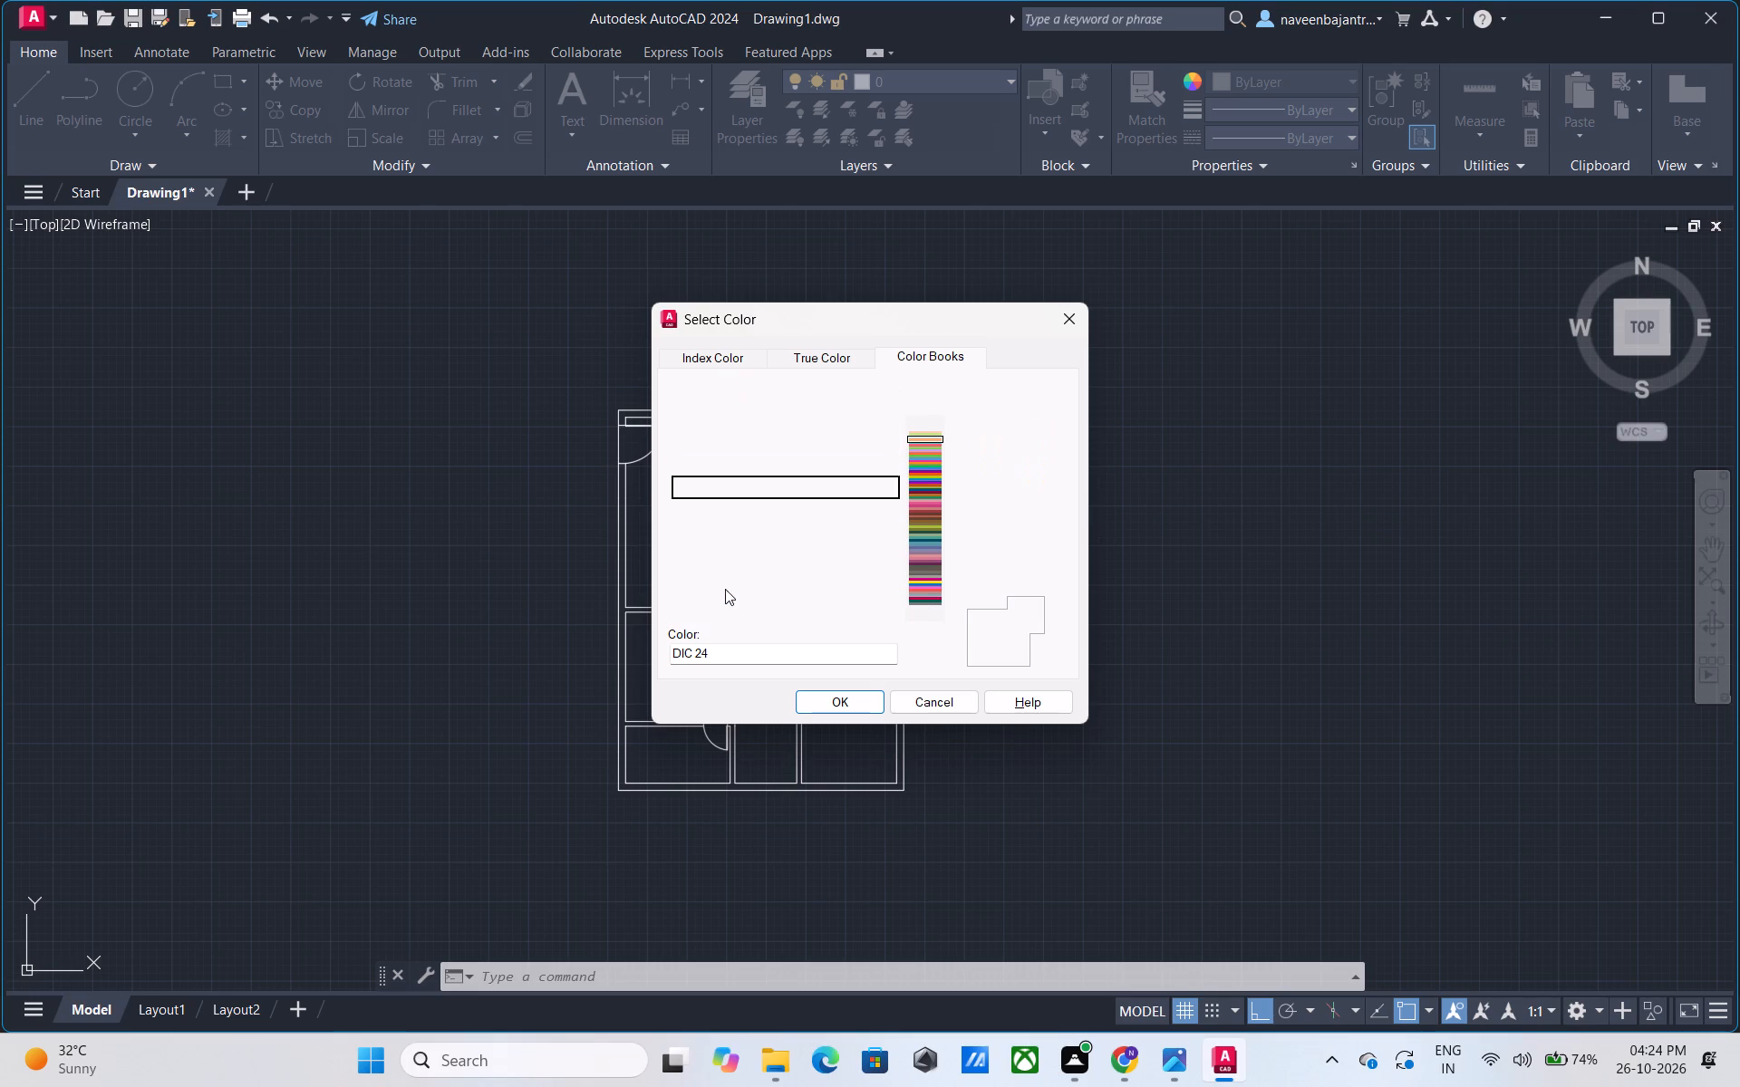
{"action": "key", "text": "Down"}
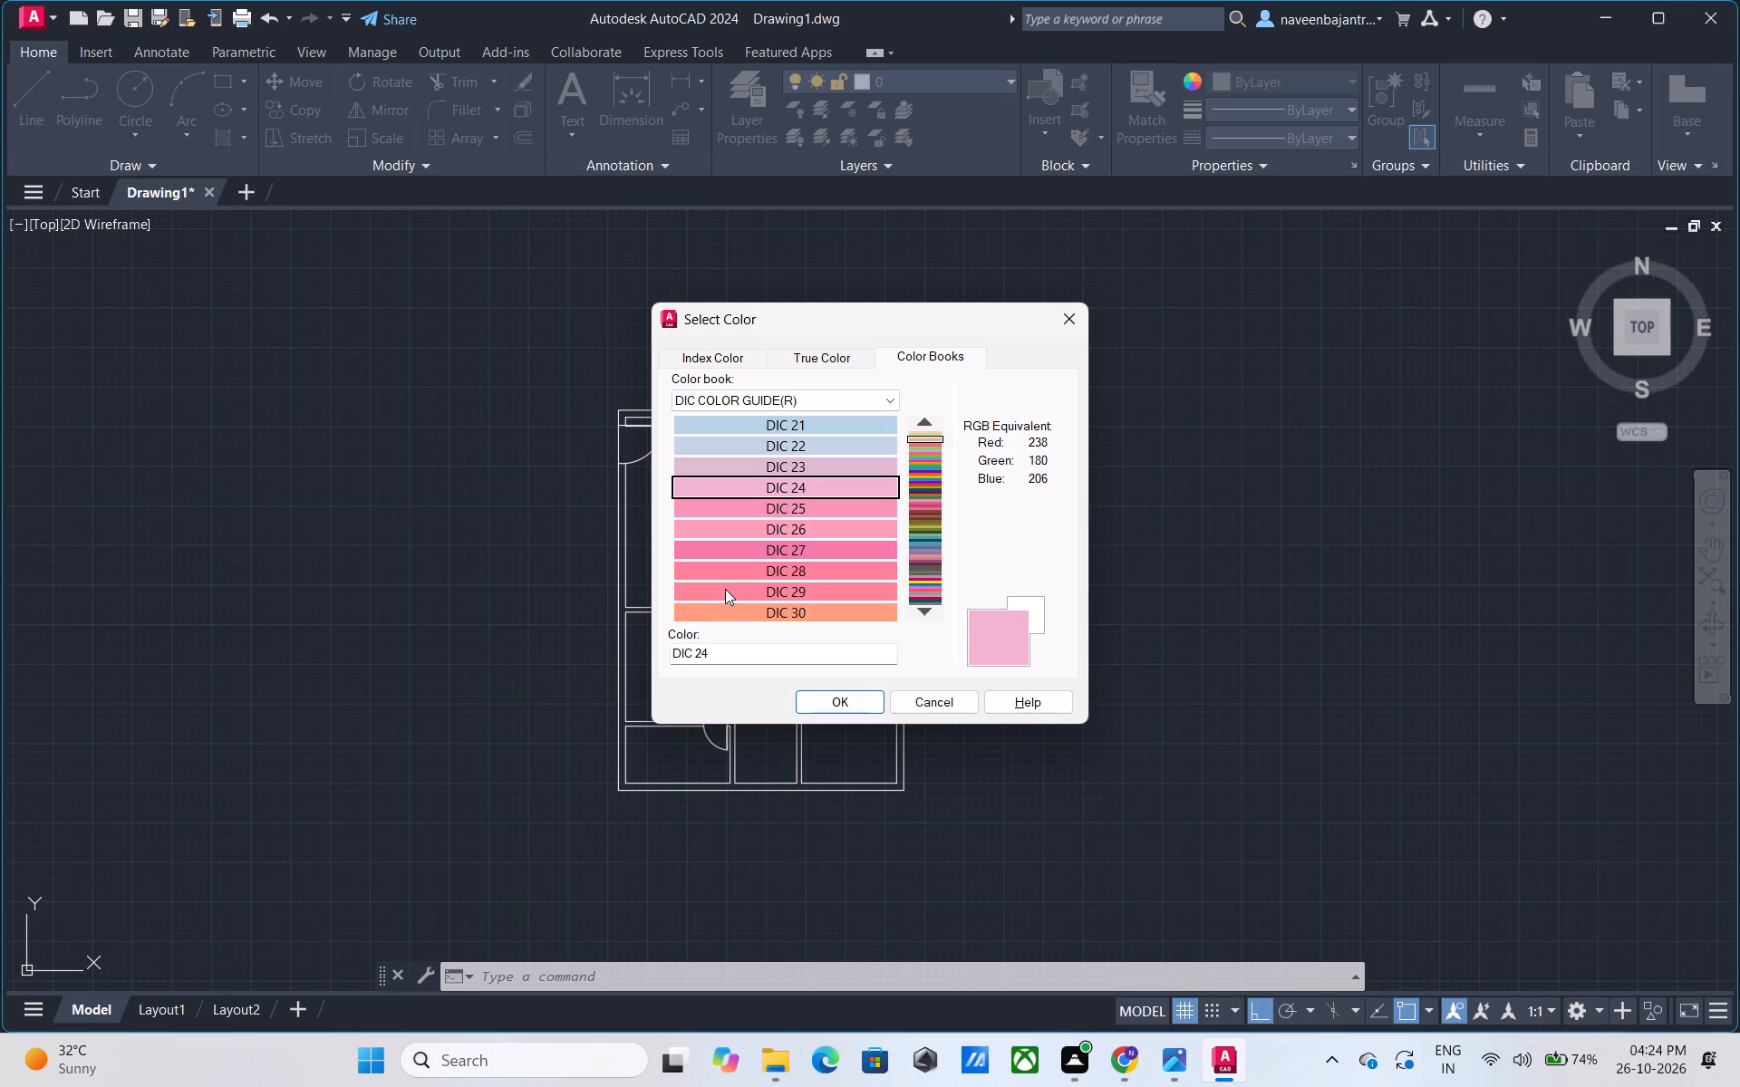
{"action": "key", "text": "Down"}
{"action": "key", "text": "Down"}
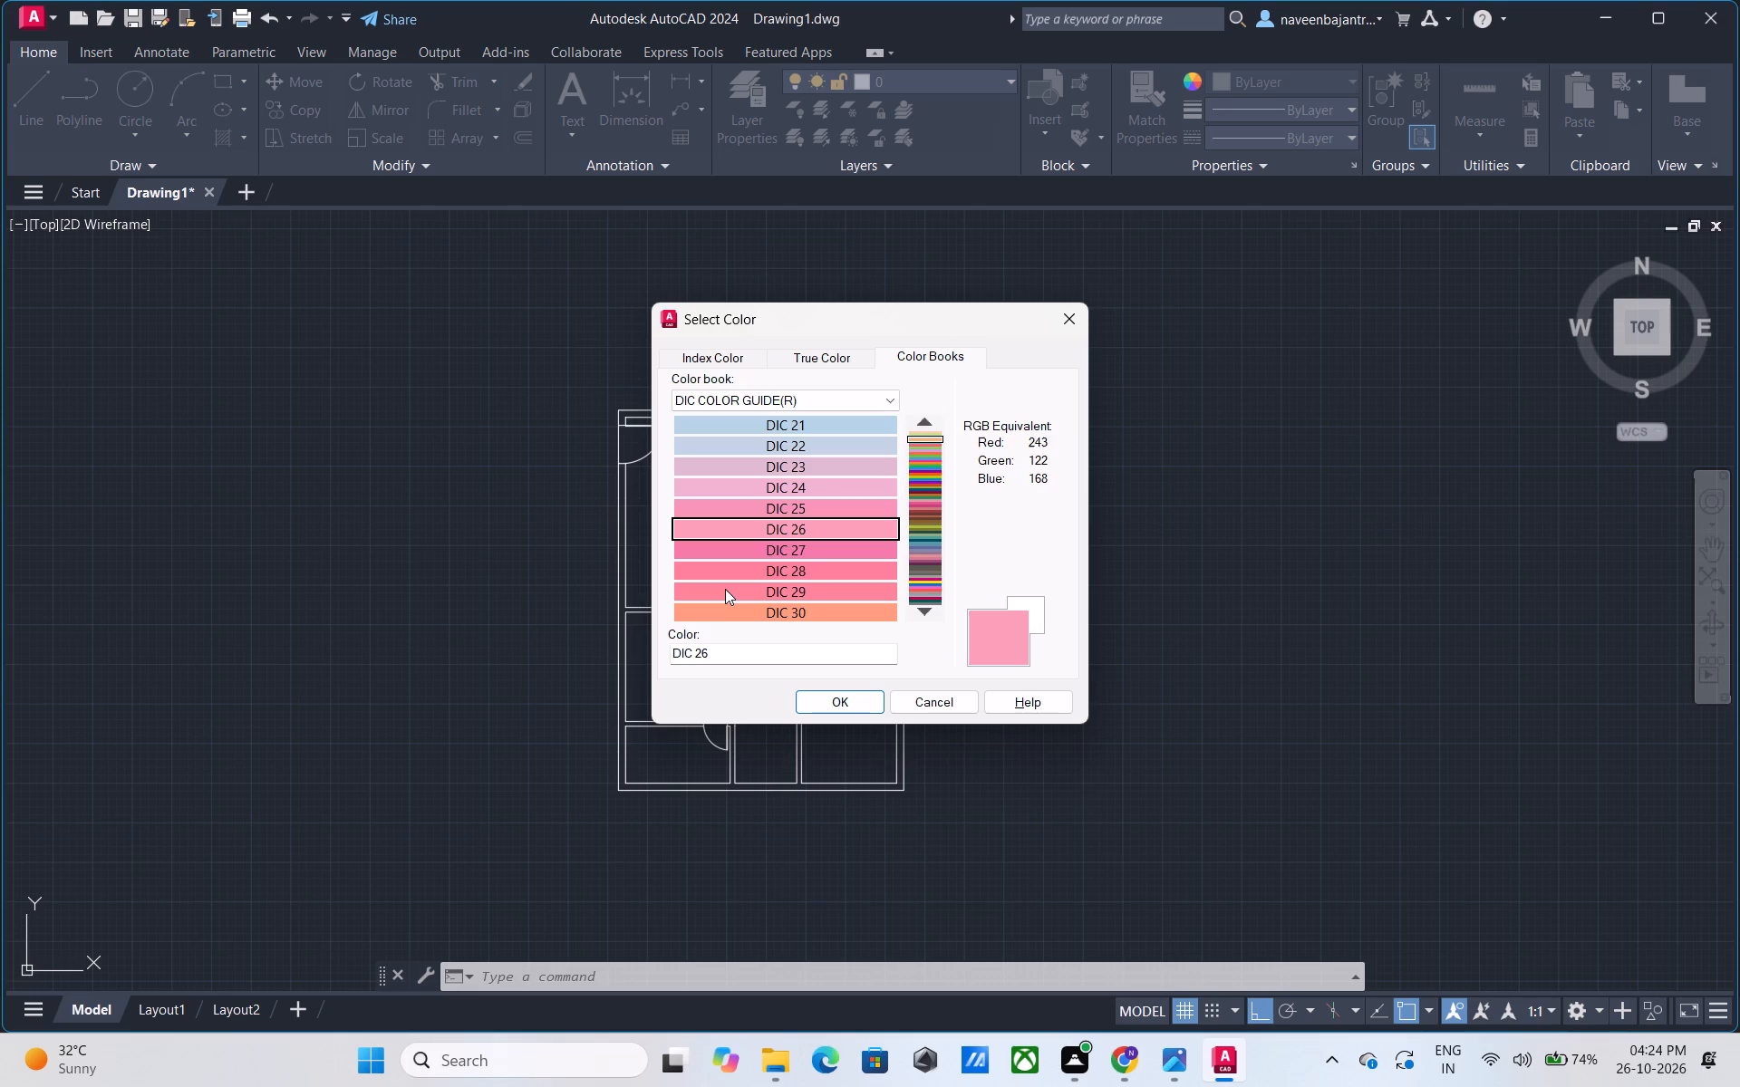
{"action": "key", "text": "Down"}
{"action": "key", "text": "Down"}
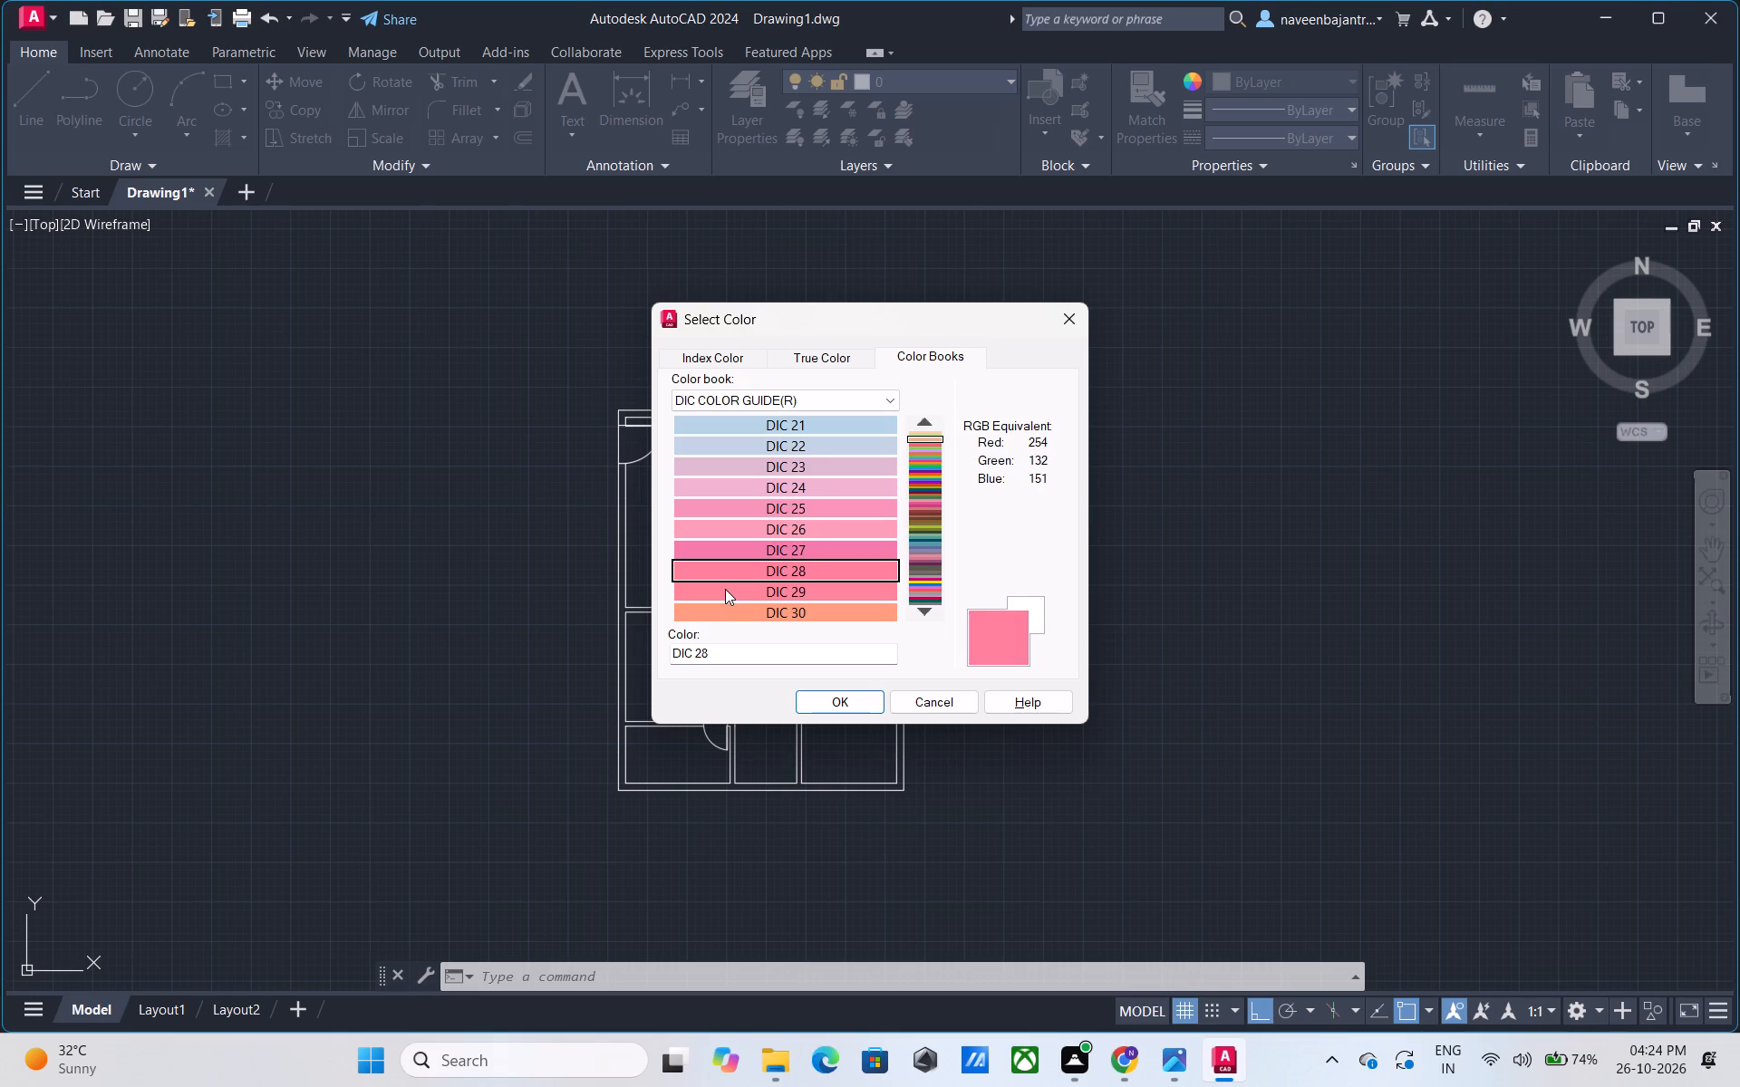
{"action": "key", "text": "Down"}
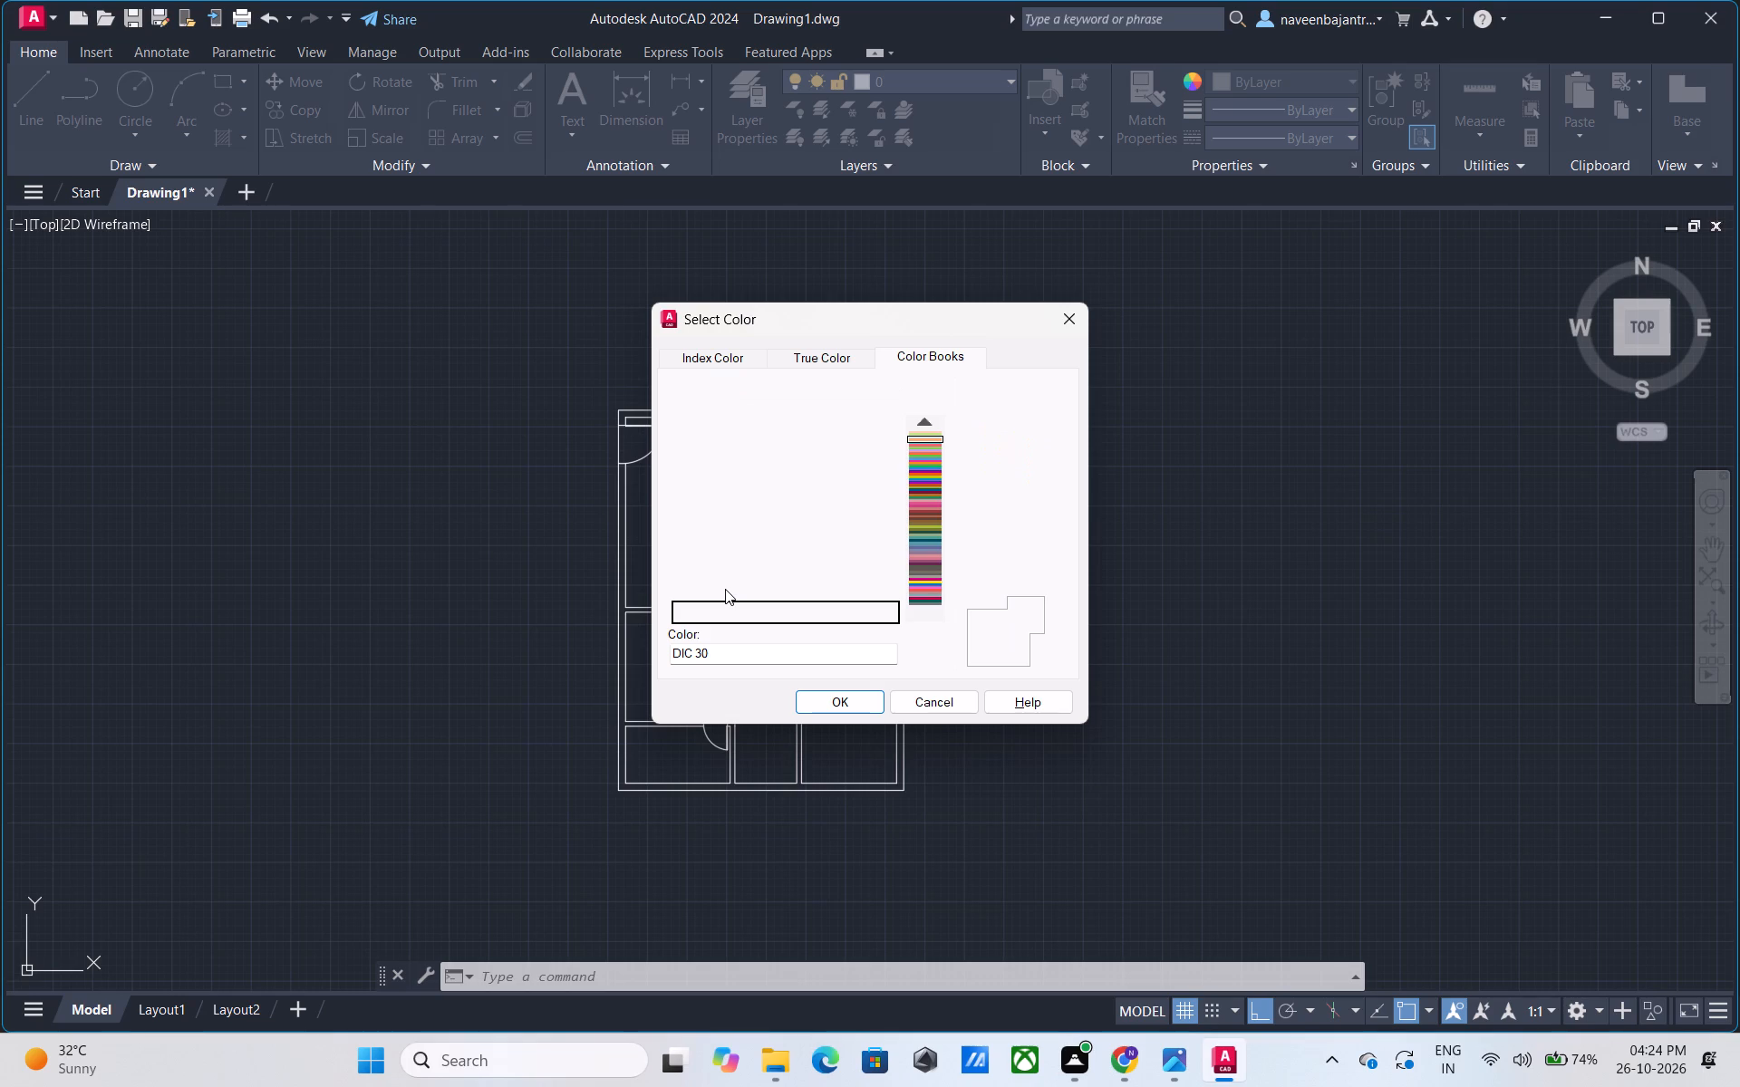
{"action": "key", "text": "Down"}
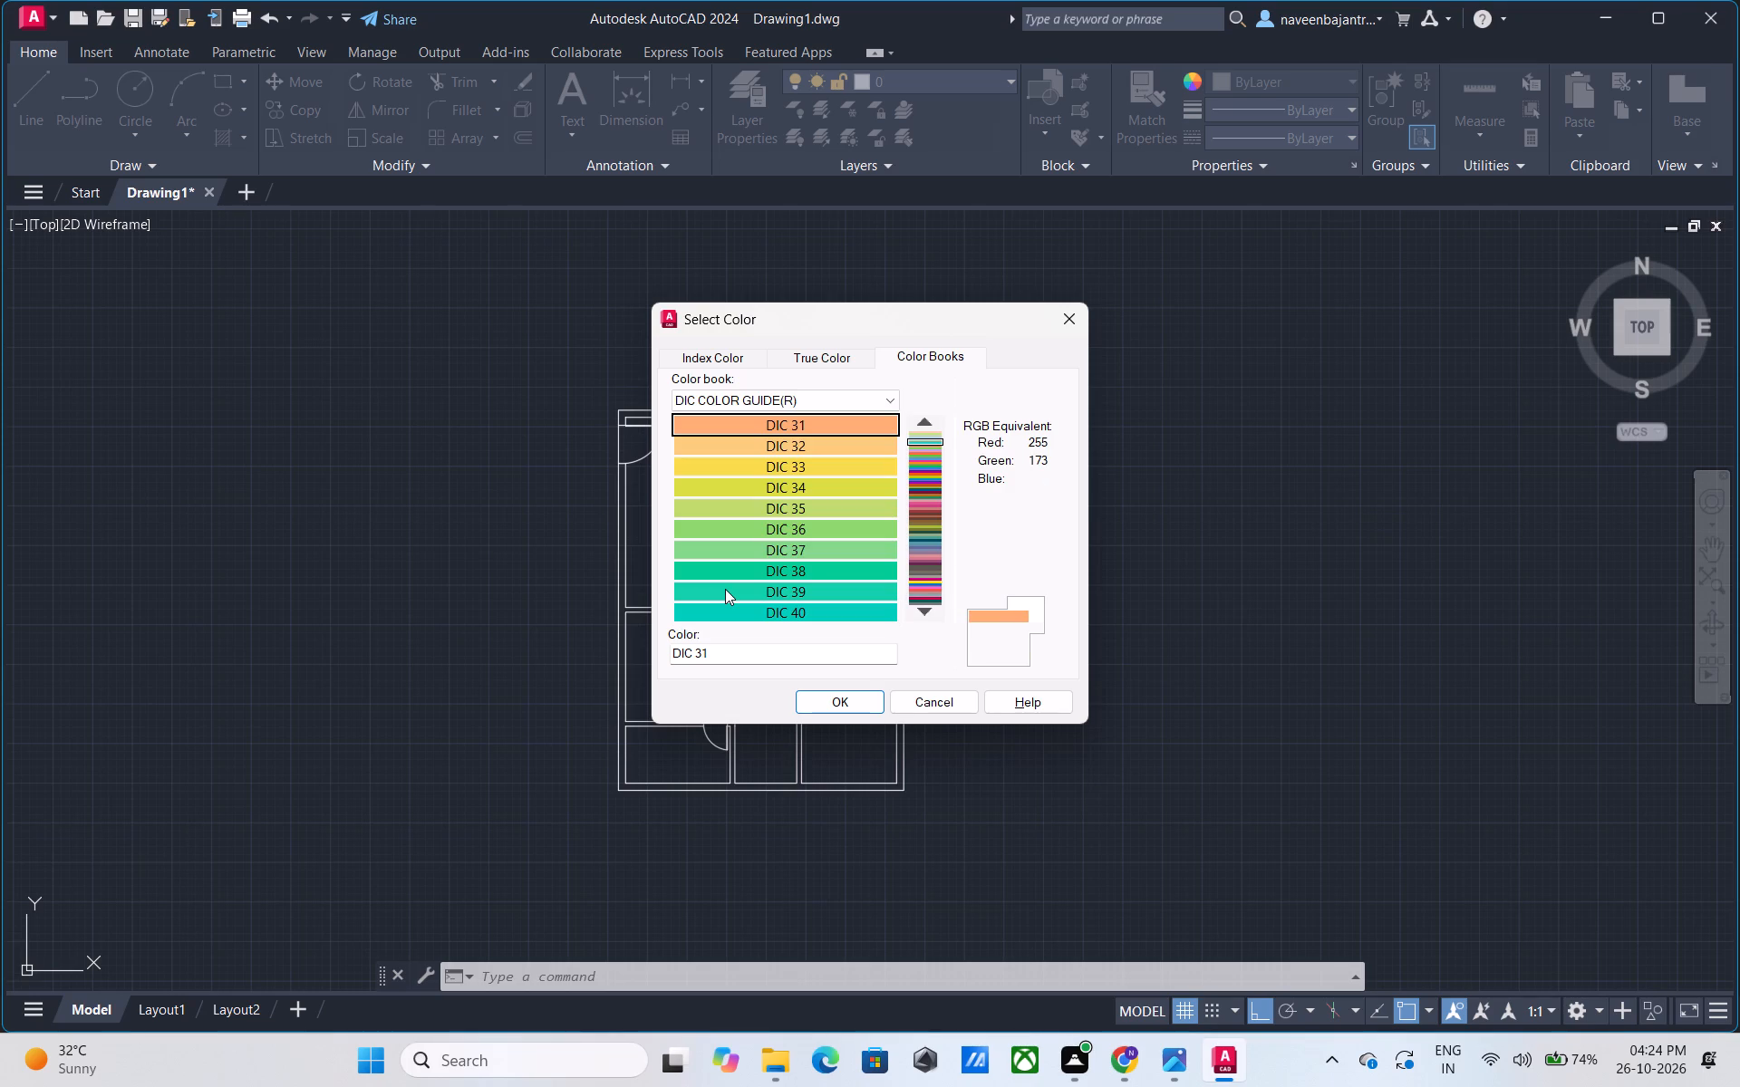
{"action": "key", "text": "Down"}
{"action": "key", "text": "Down"}
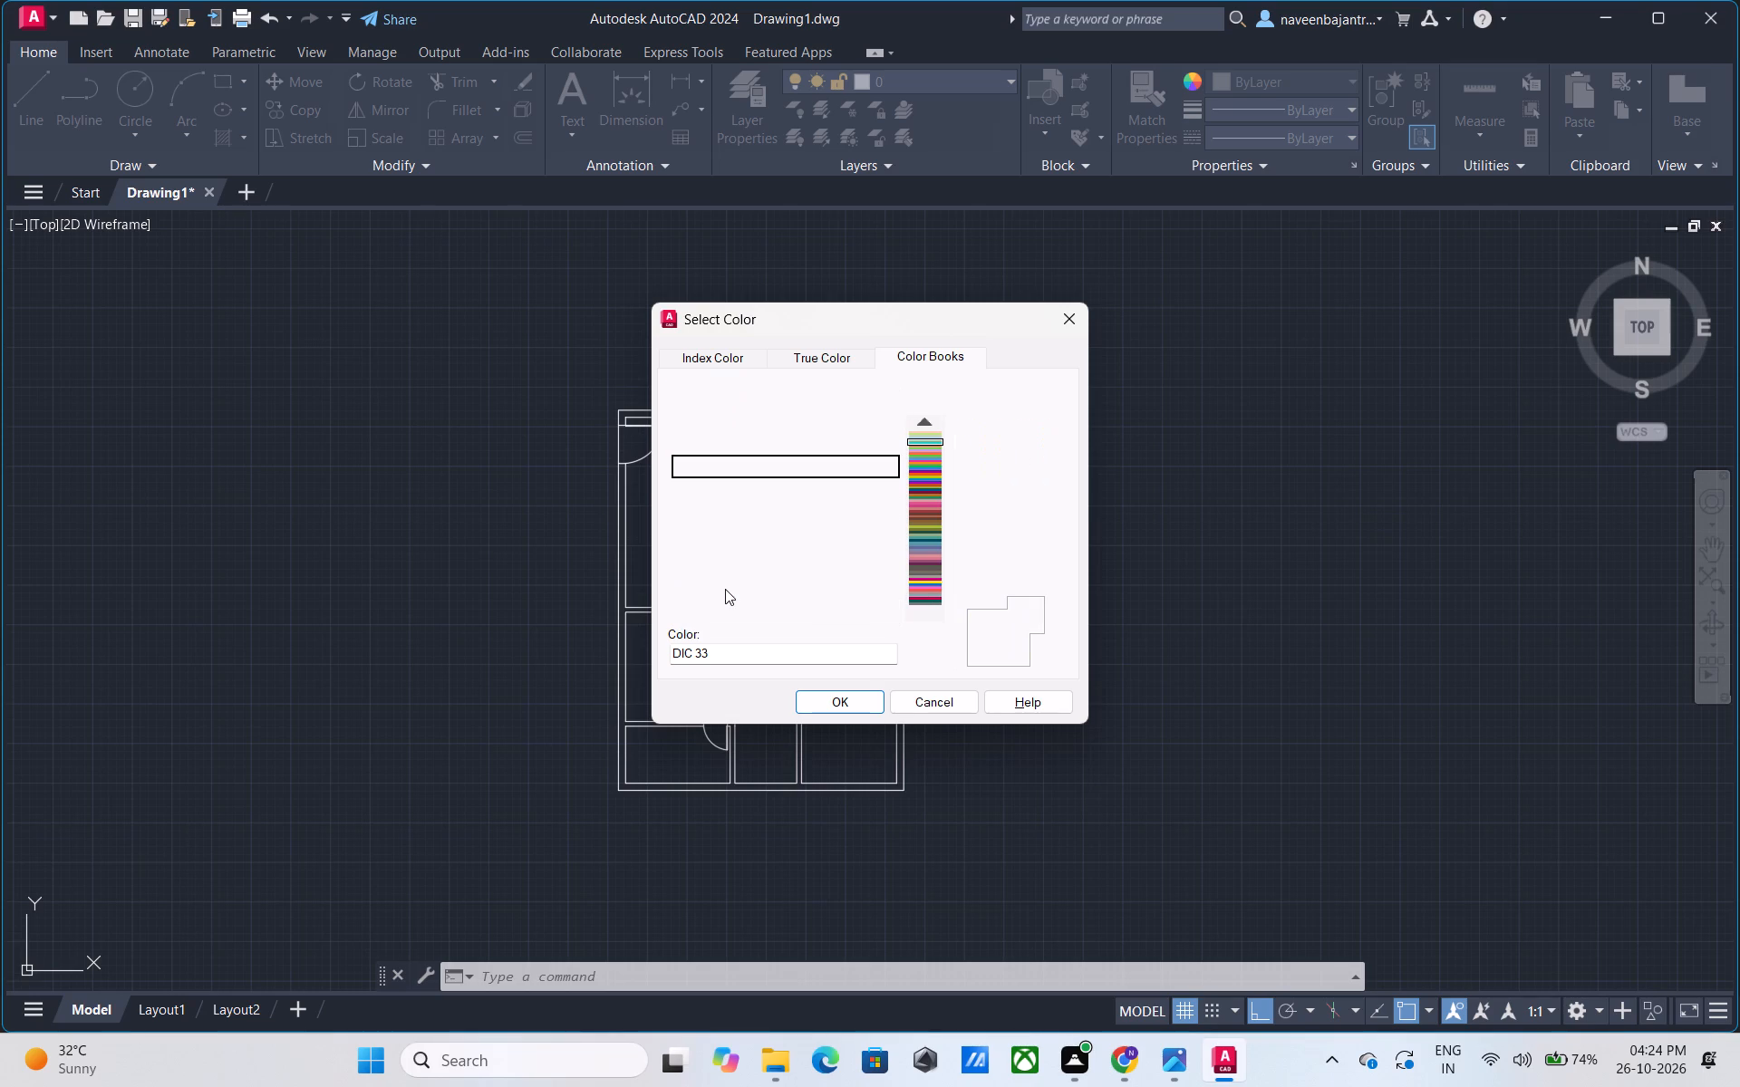
{"action": "key", "text": "Down"}
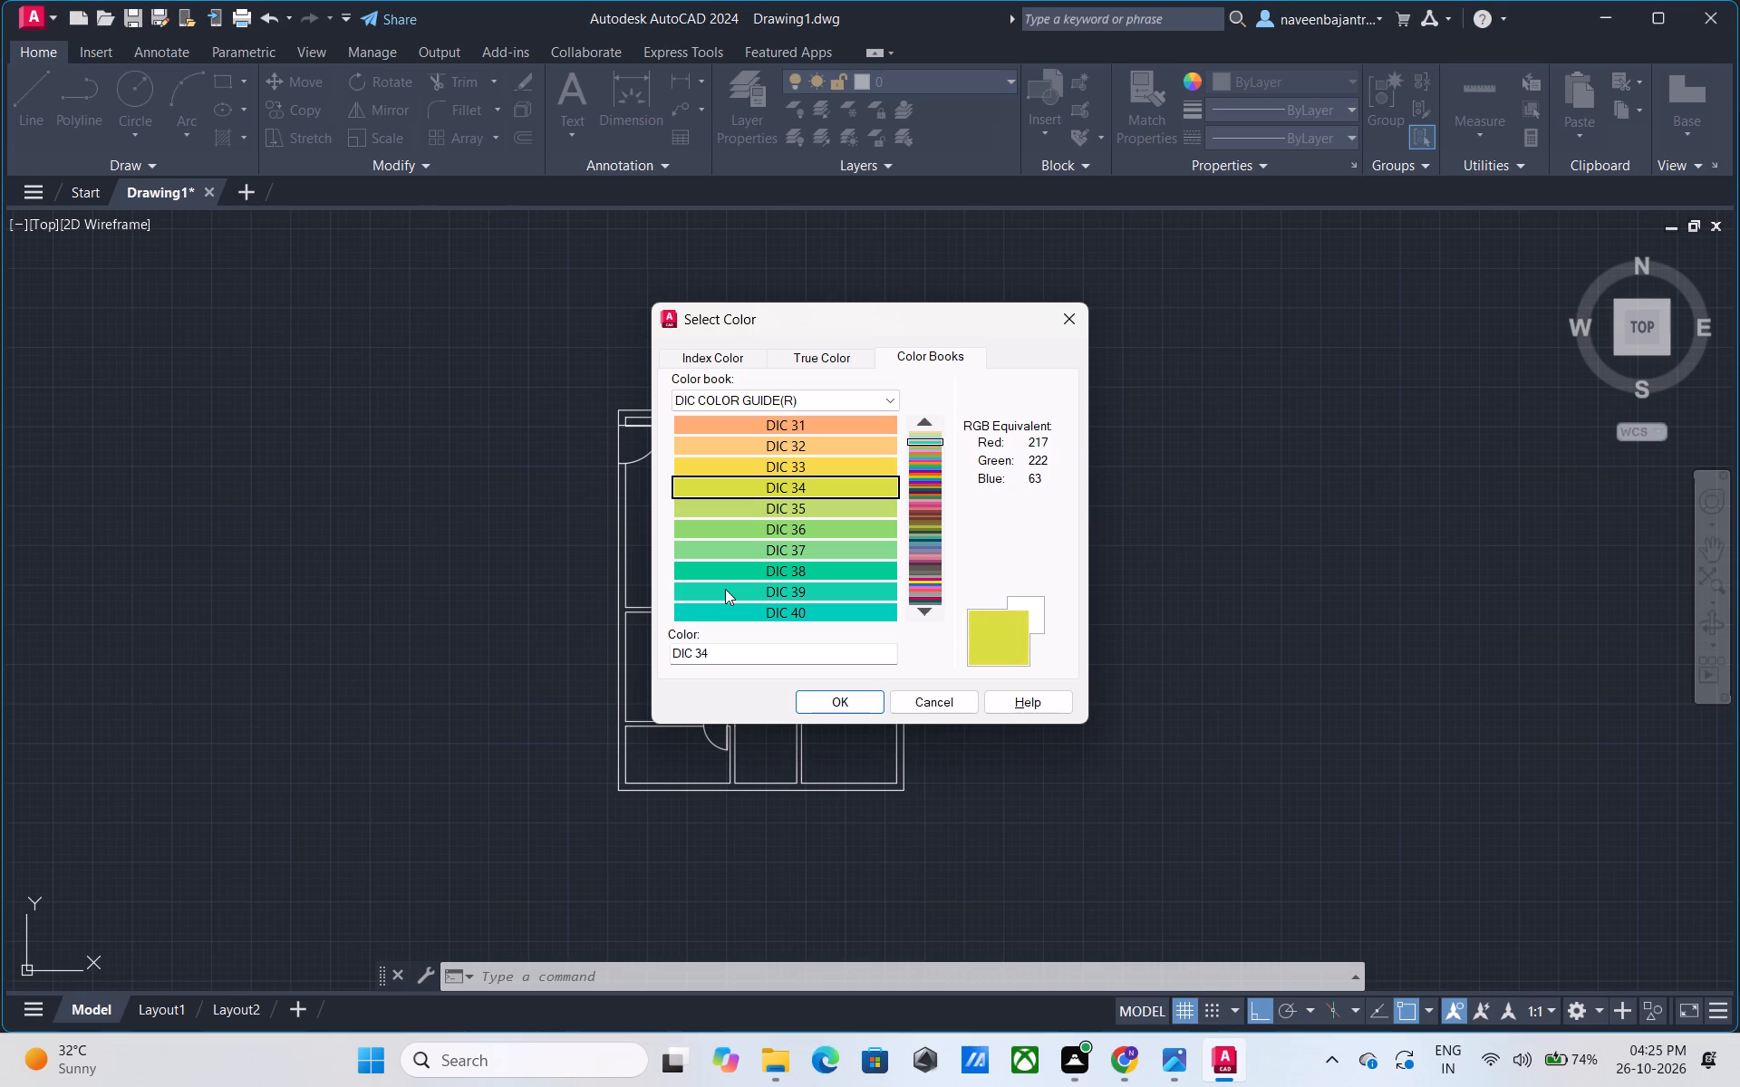
{"action": "key", "text": "Down"}
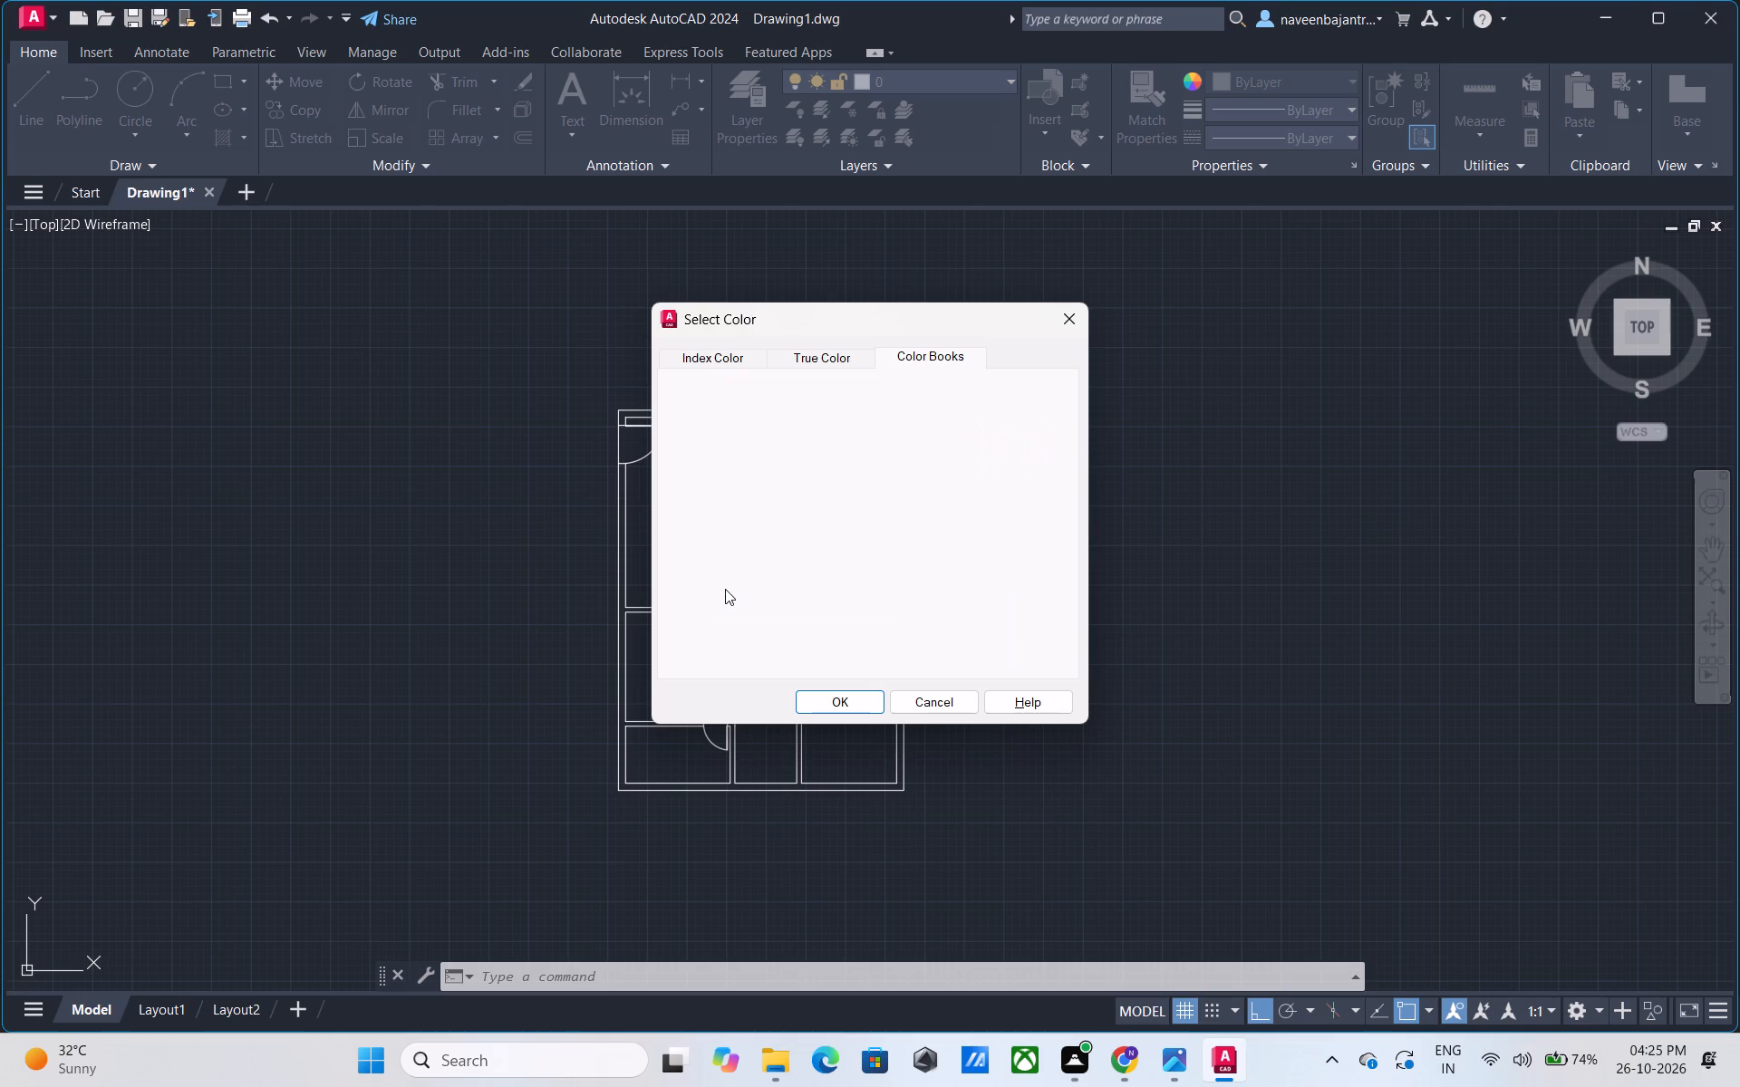
{"action": "key", "text": "Down"}
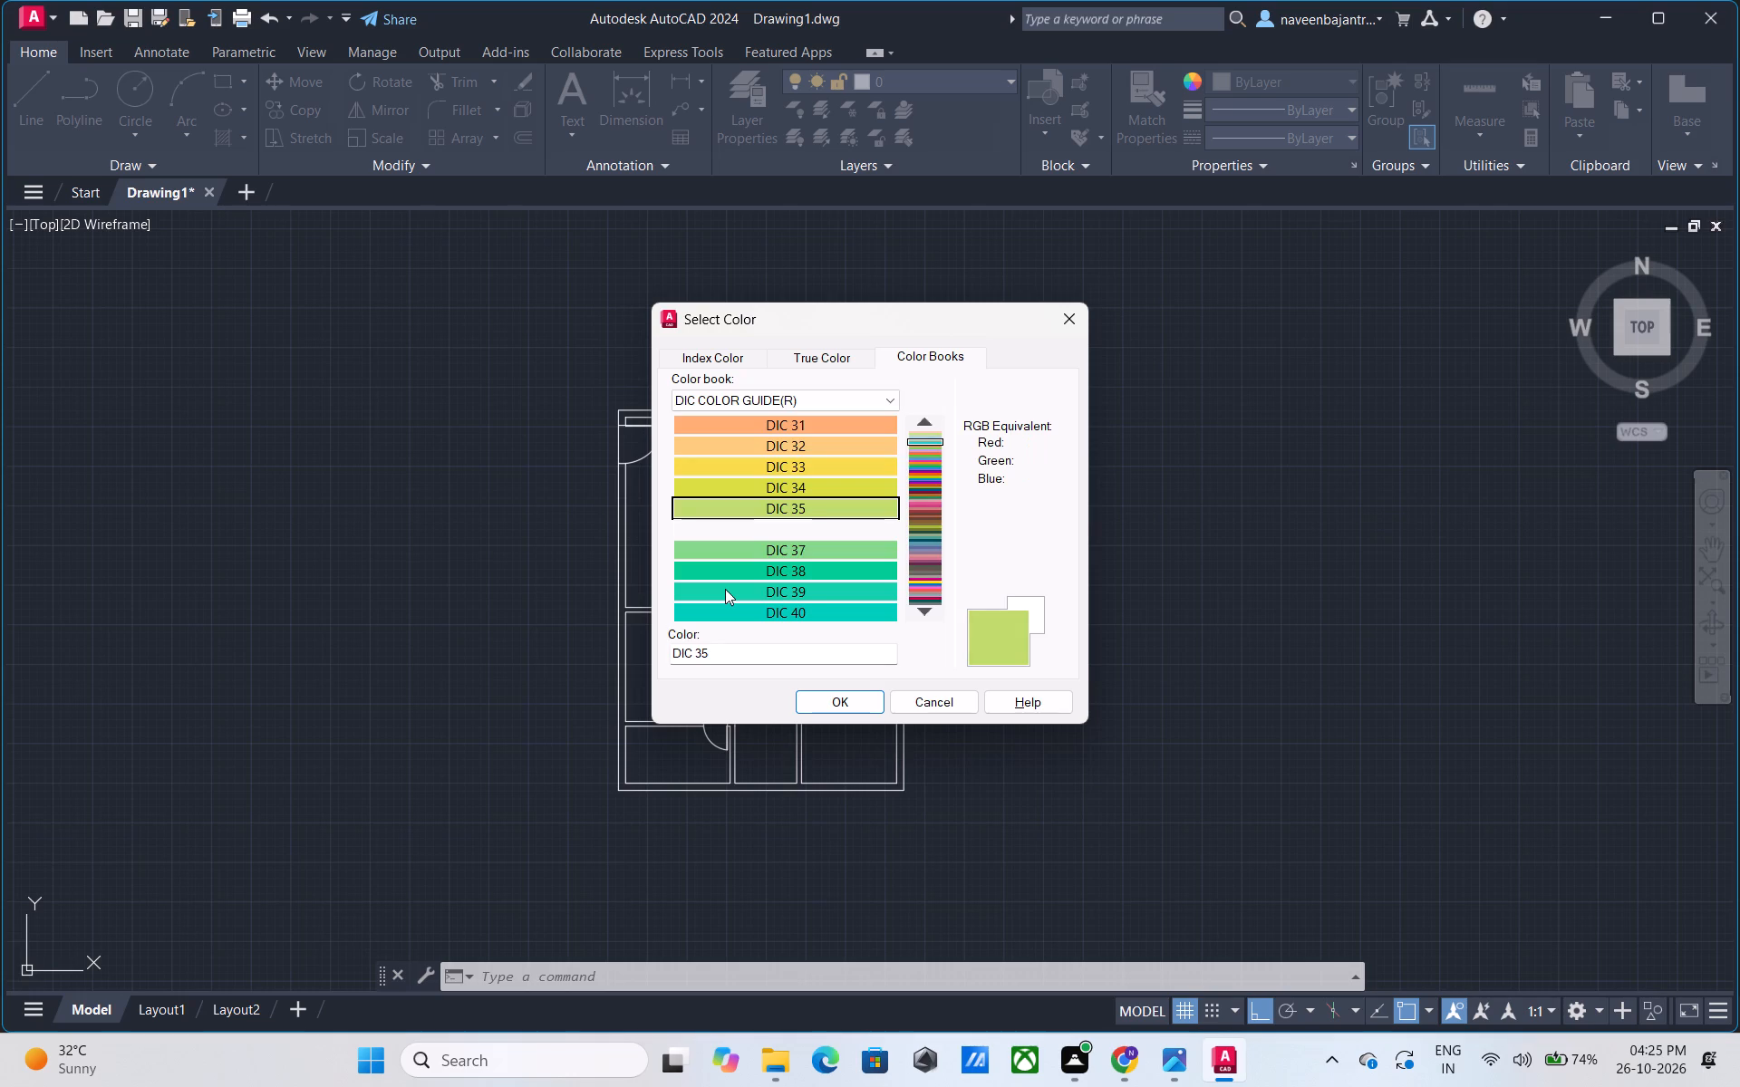
{"action": "key", "text": "Down"}
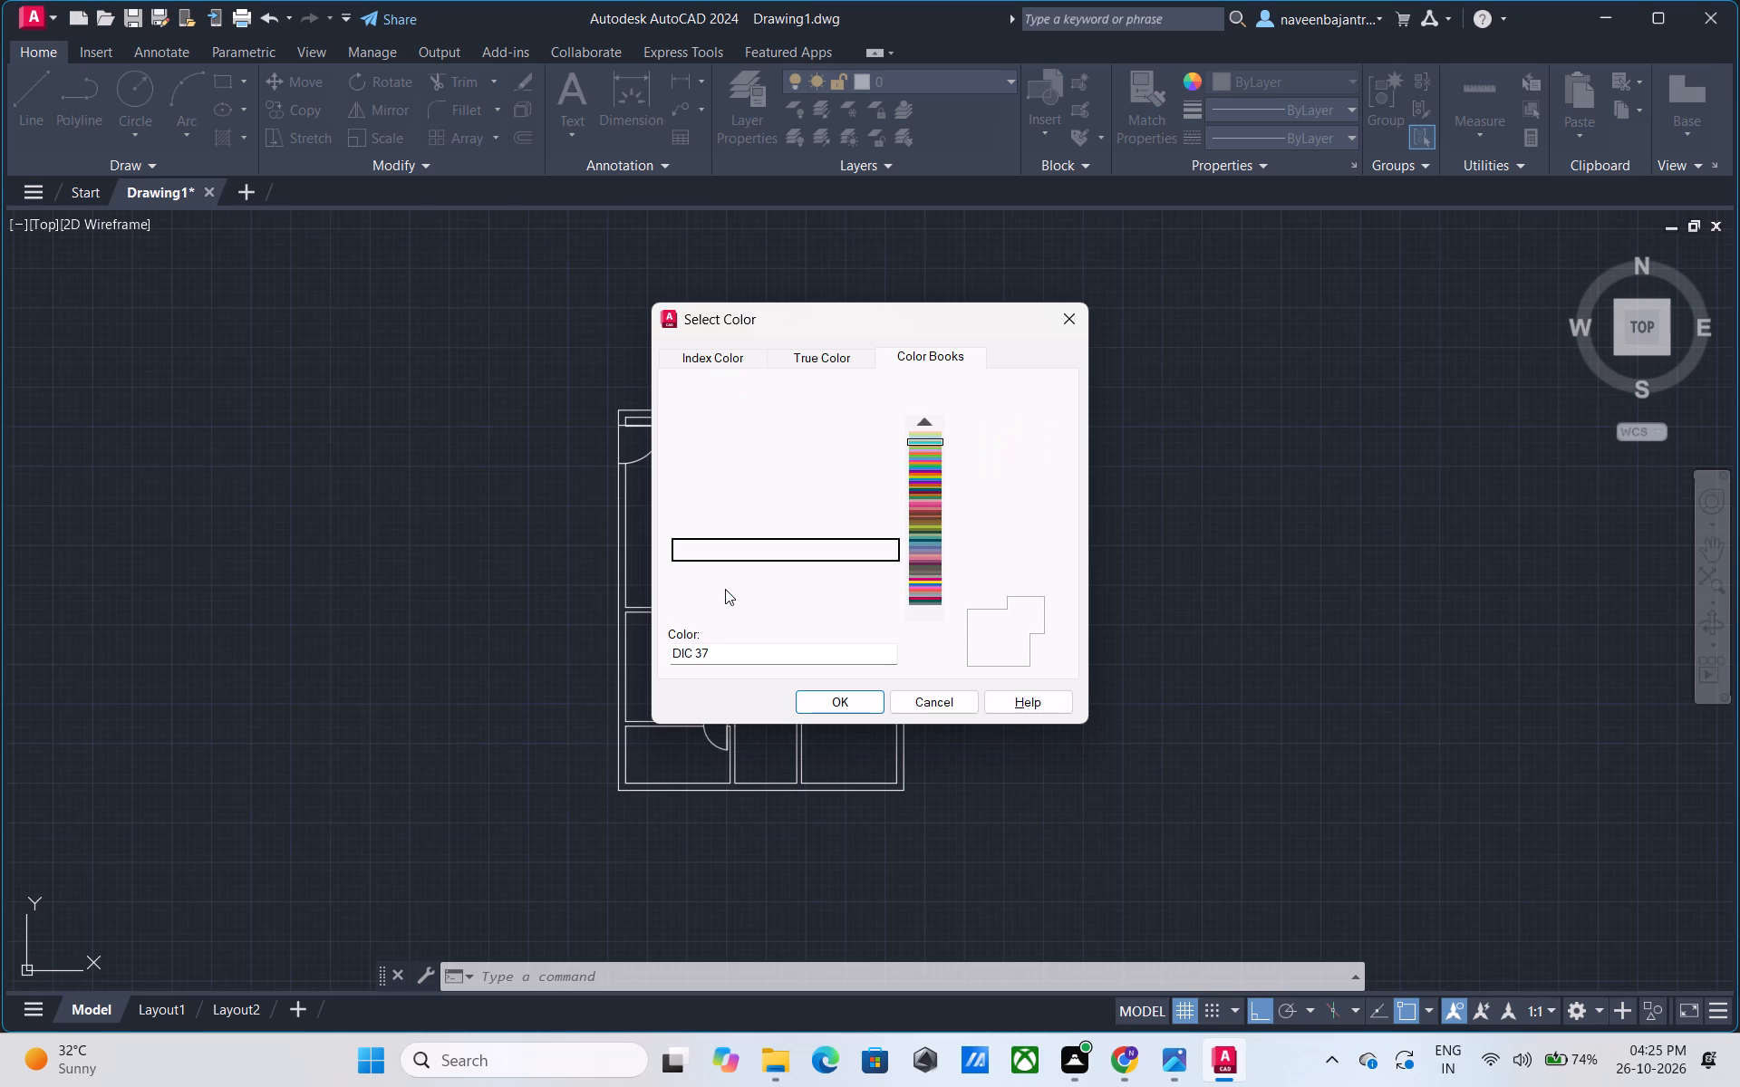
{"action": "key", "text": "Down"}
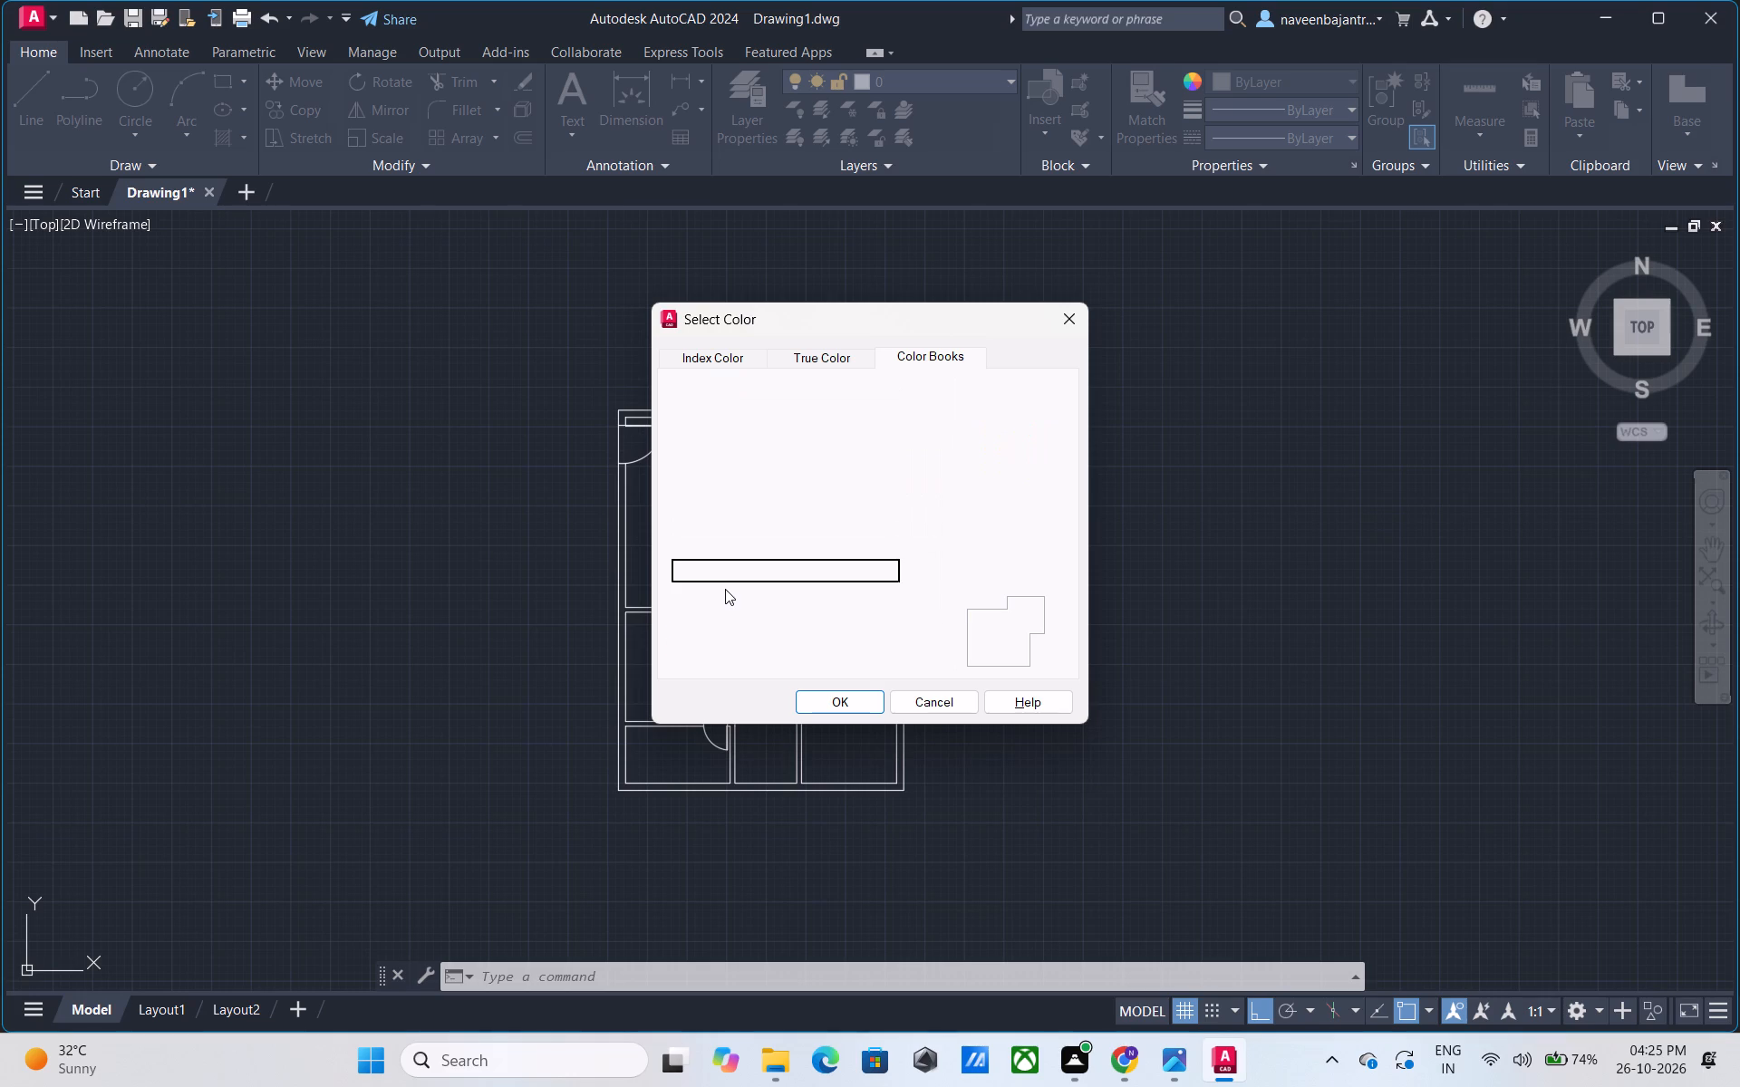
{"action": "key", "text": "Down"}
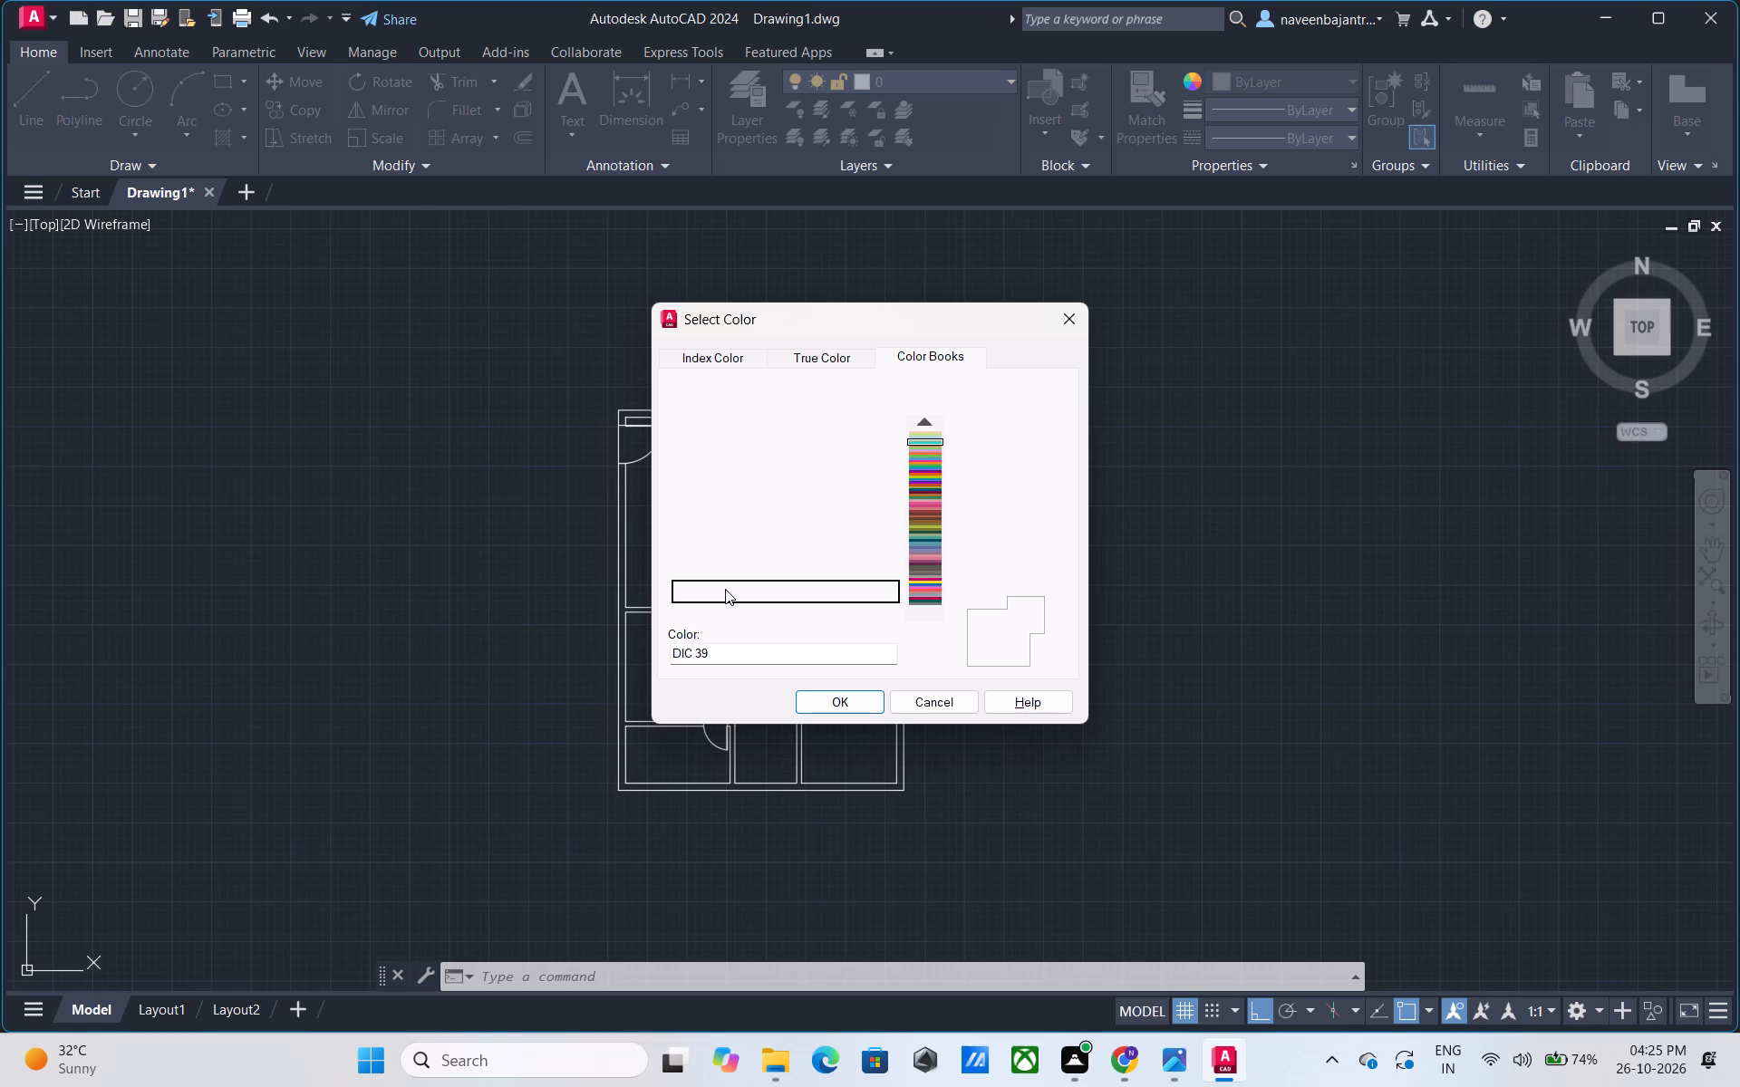
{"action": "key", "text": "Down"}
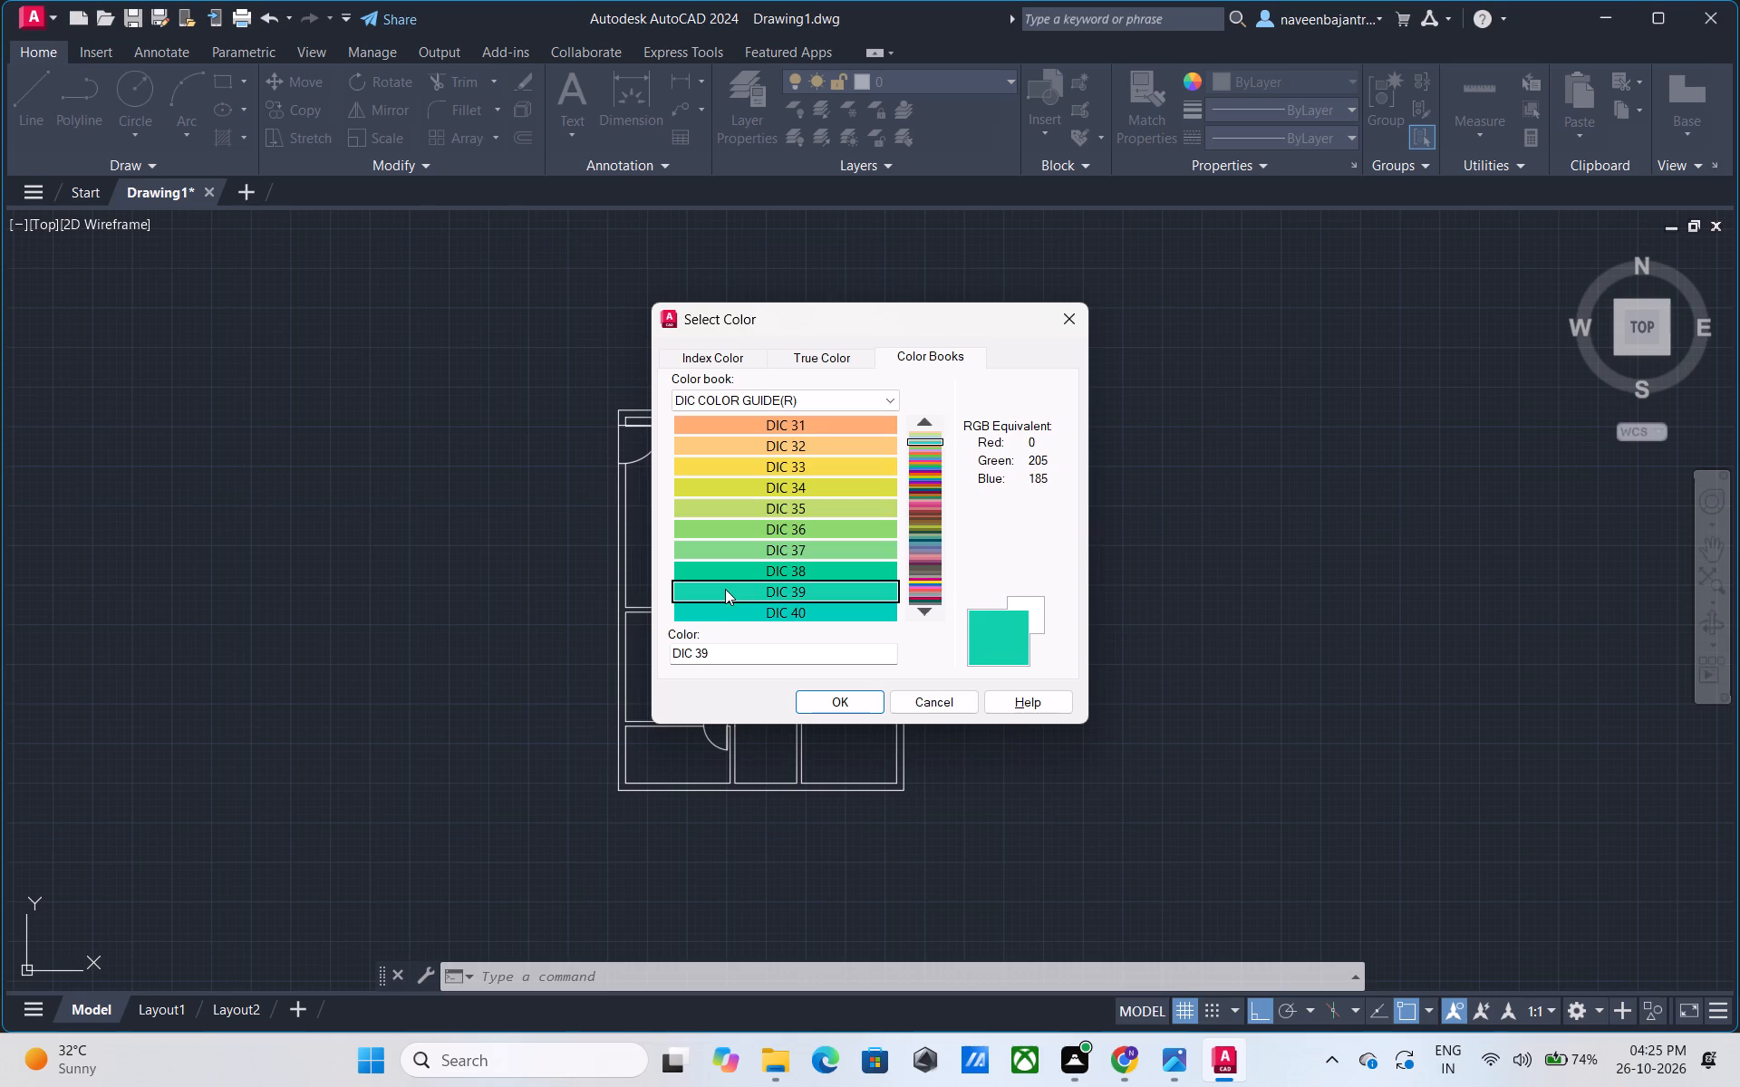
{"action": "key", "text": "Down"}
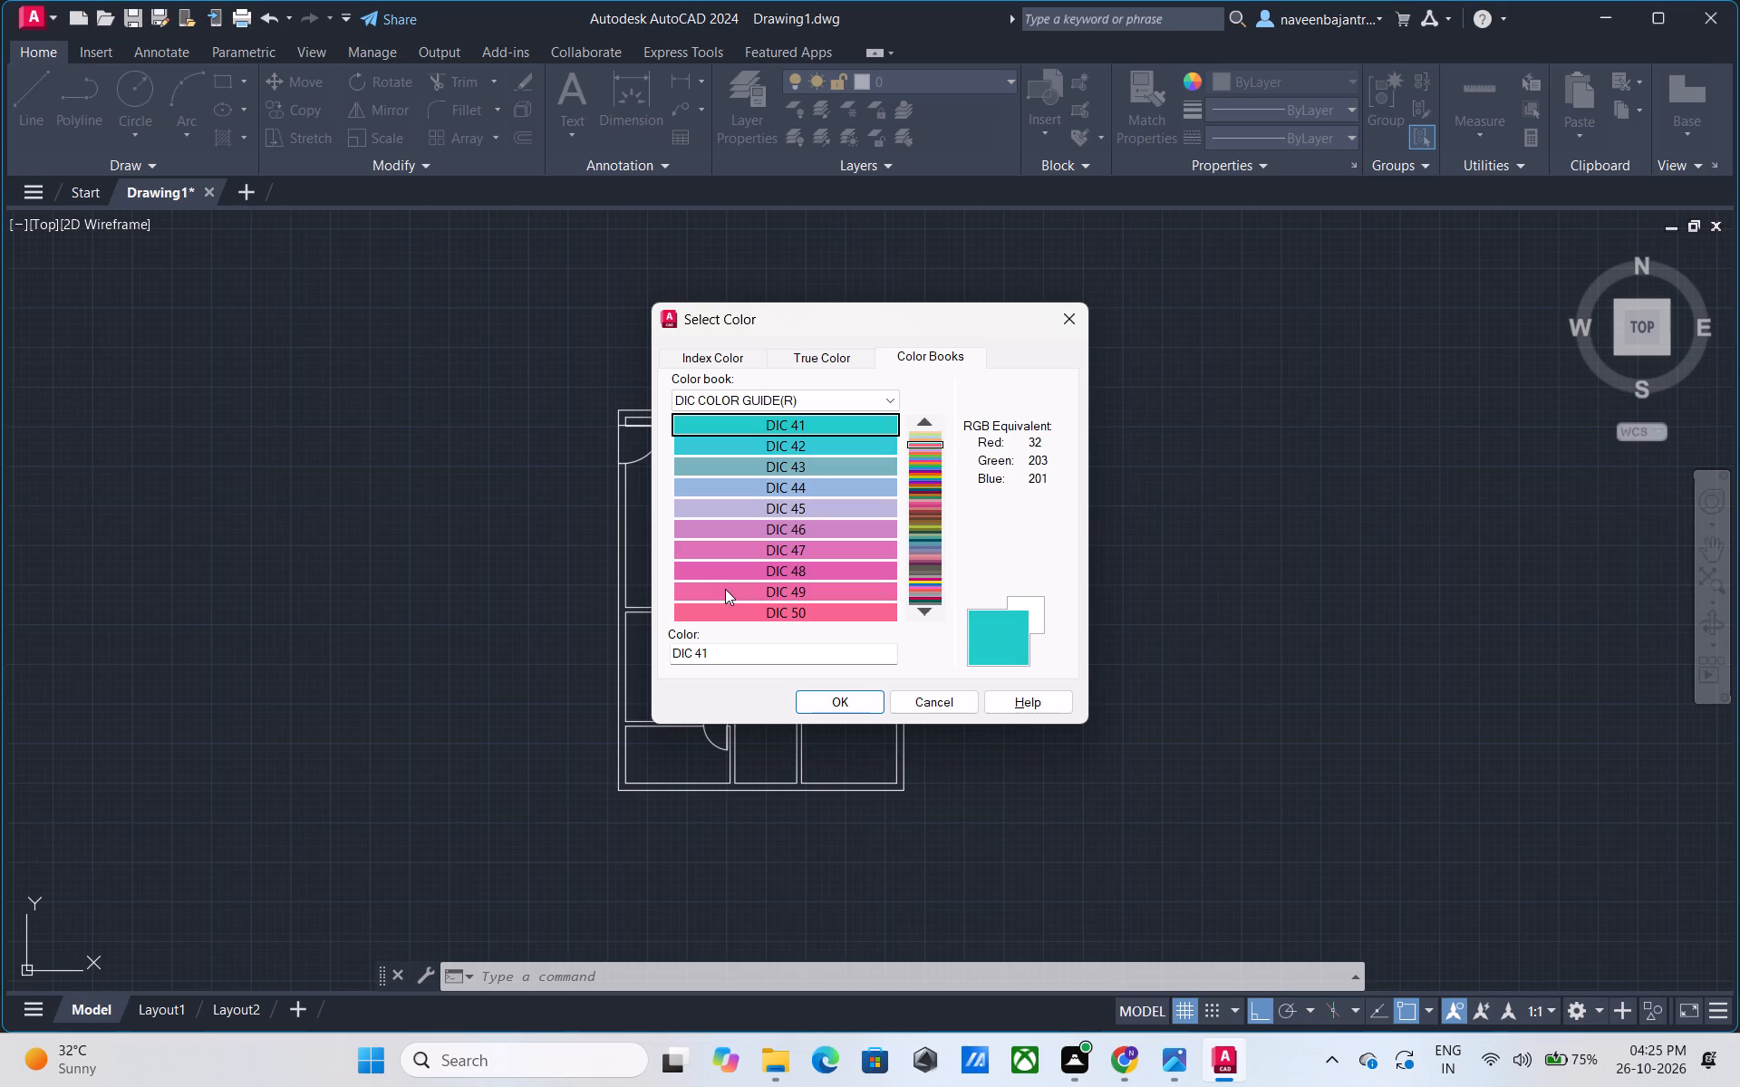
{"action": "key", "text": "Down"}
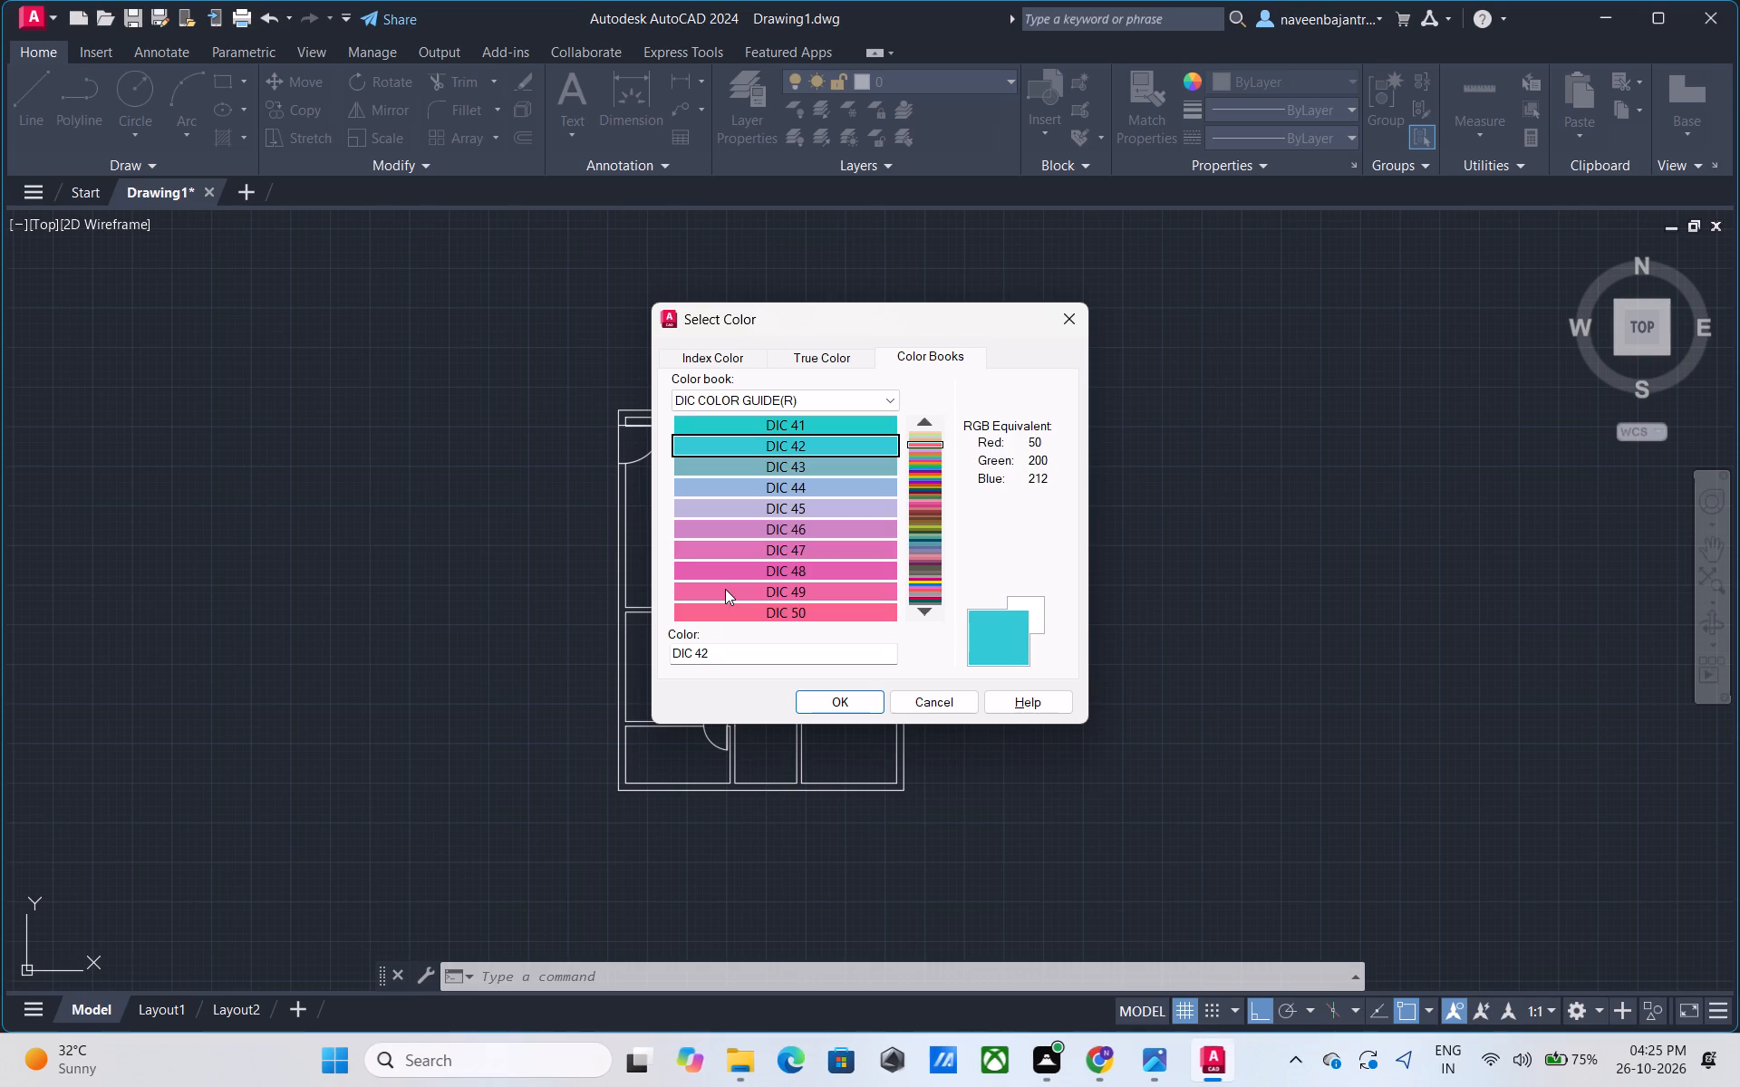
{"action": "key", "text": "Down"}
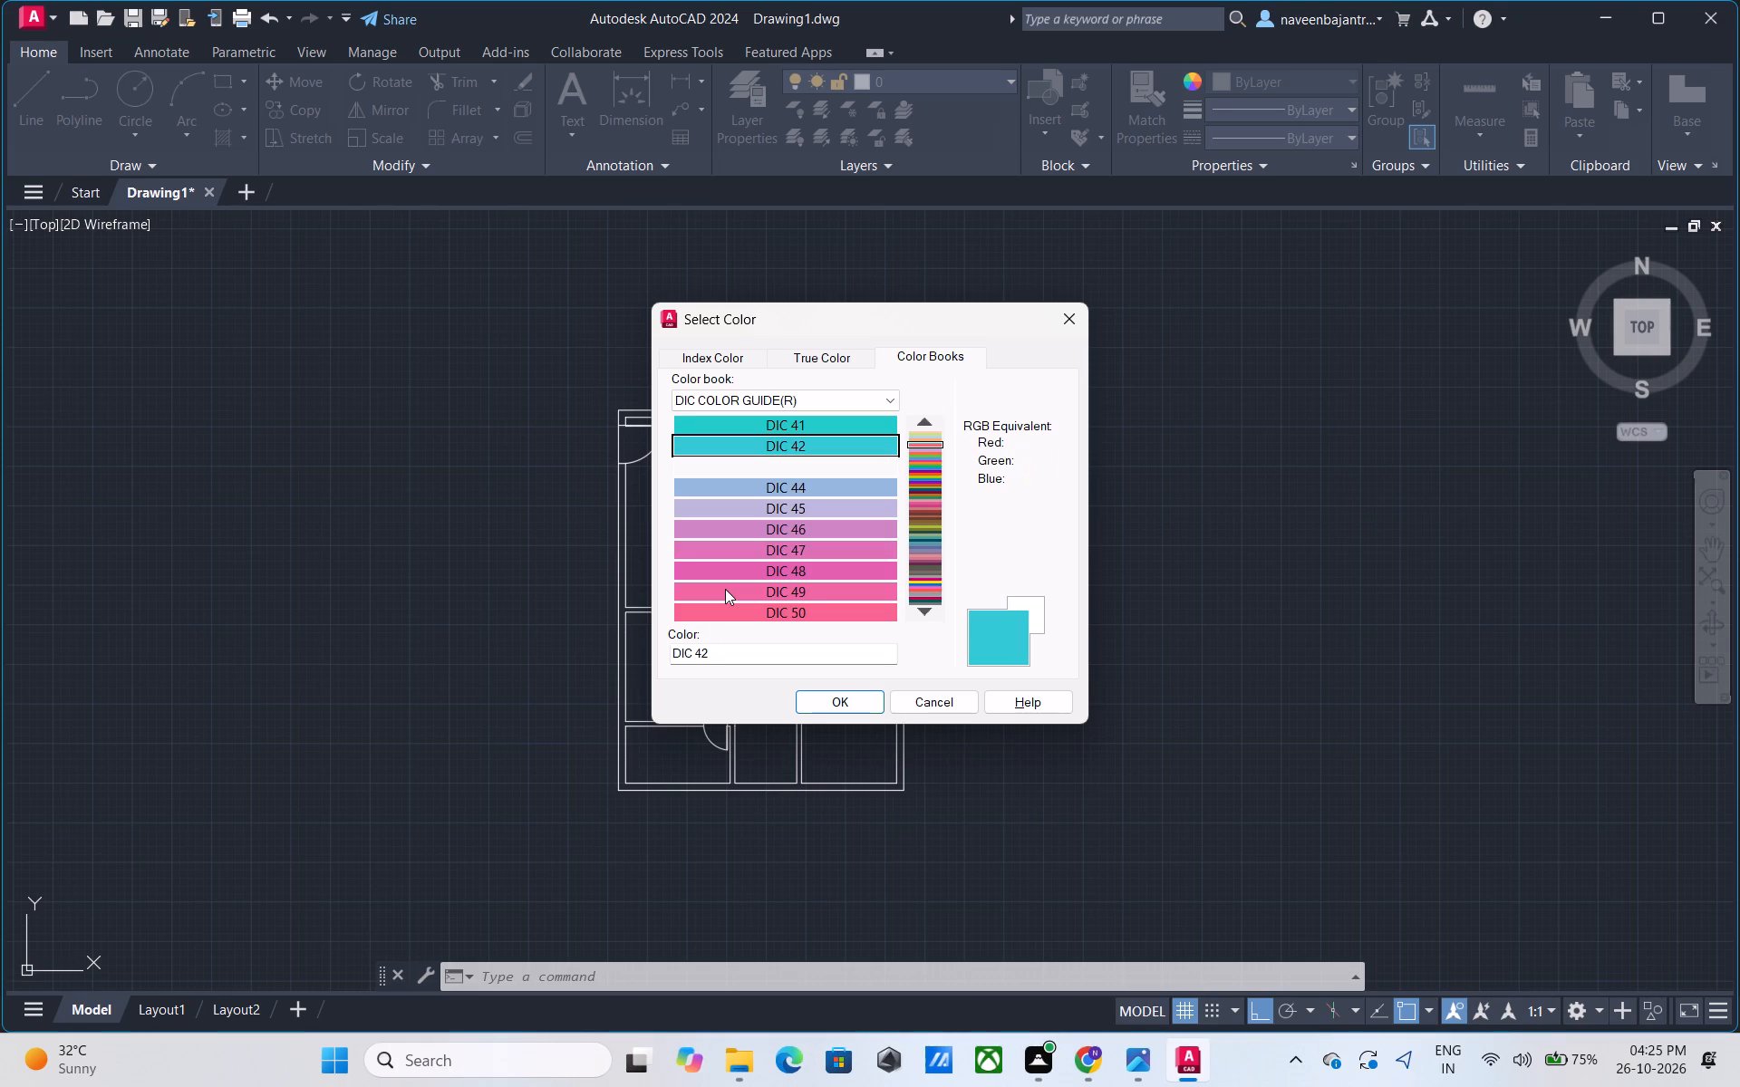
Continue browsing the DIC COLOR GUIDE(R) swatches one by one from DIC 42 to DIC 57 for an object color.
{"action": "key", "text": "Down"}
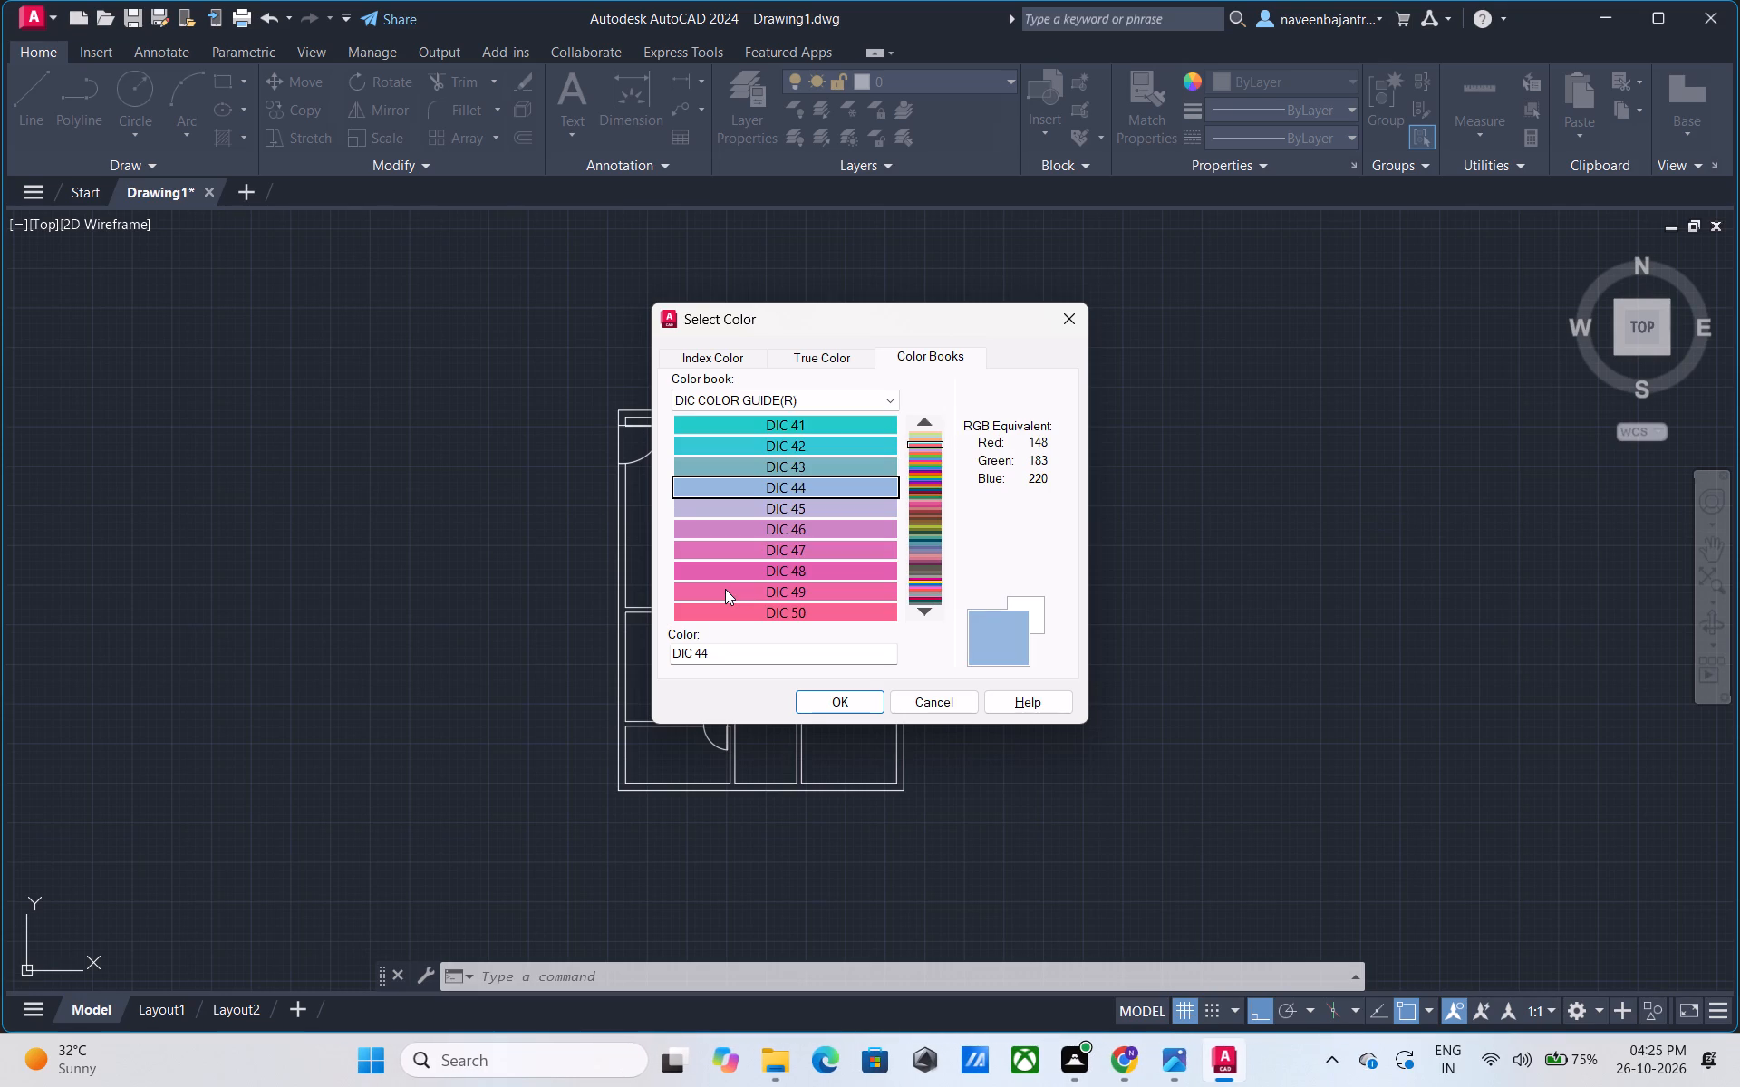
{"action": "key", "text": "Down"}
{"action": "key", "text": "Down"}
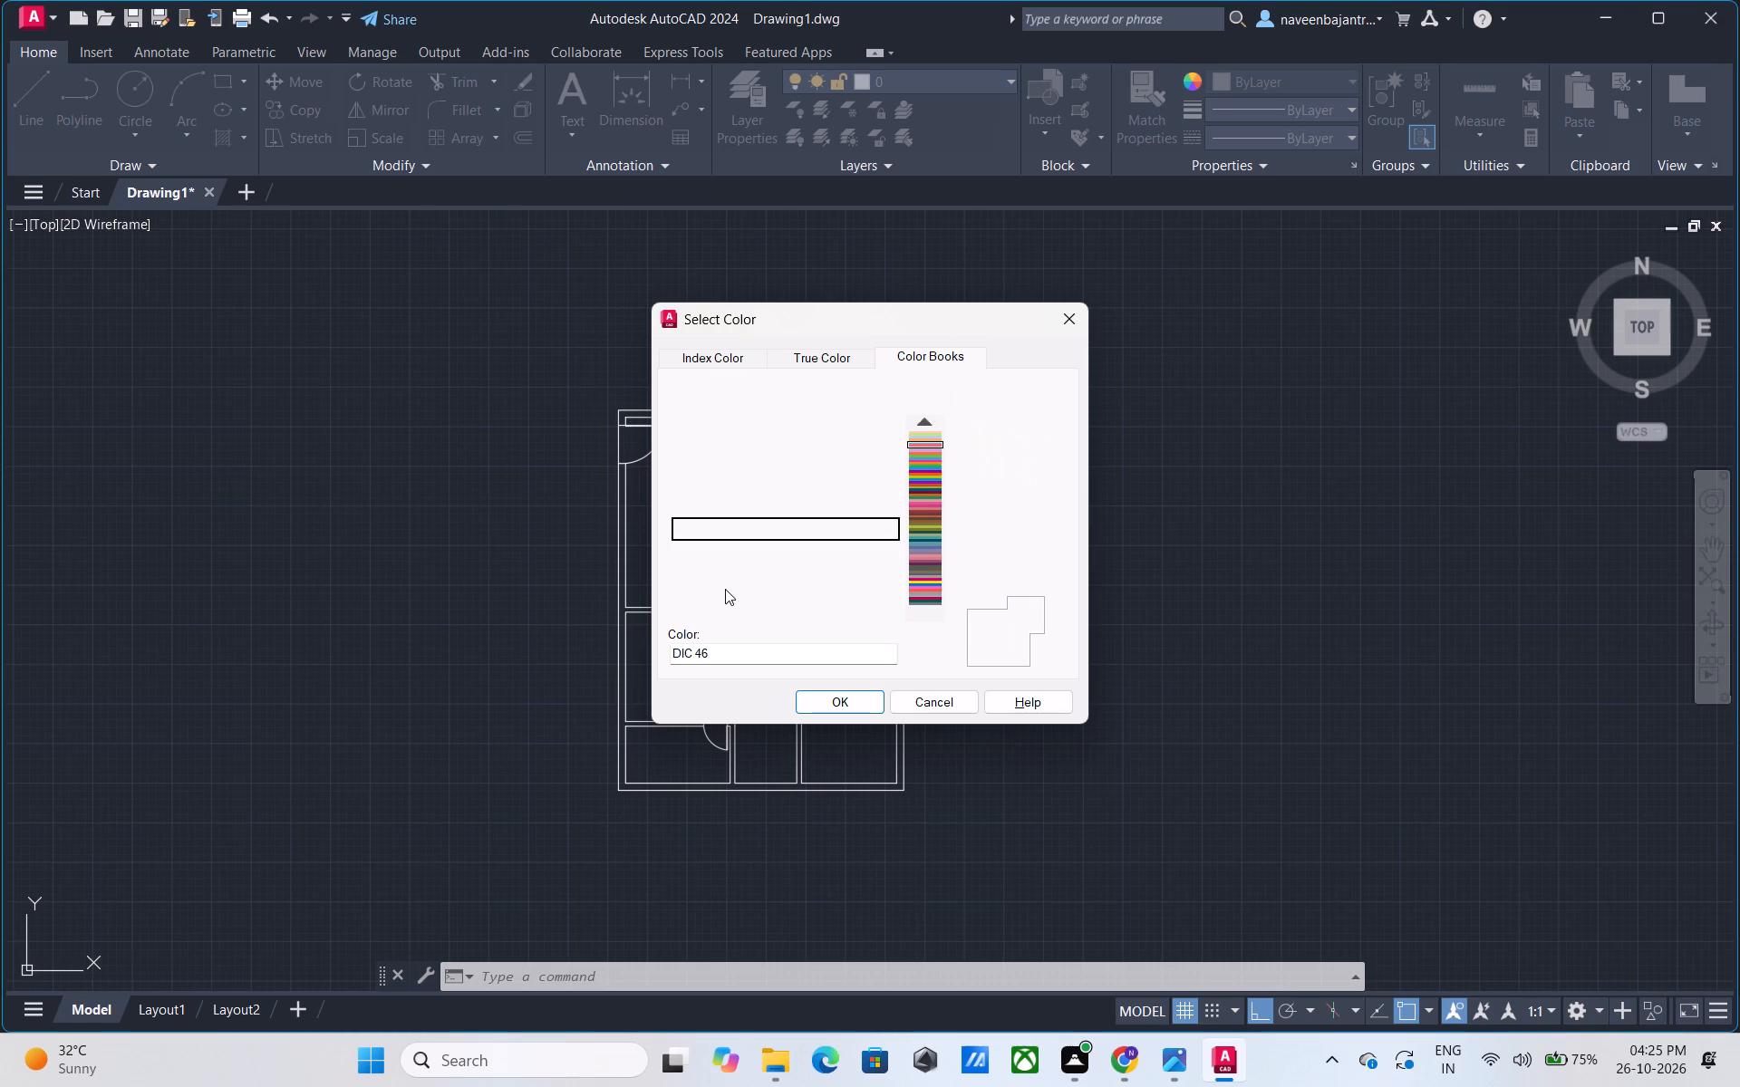
{"action": "key", "text": "Down"}
{"action": "key", "text": "Down"}
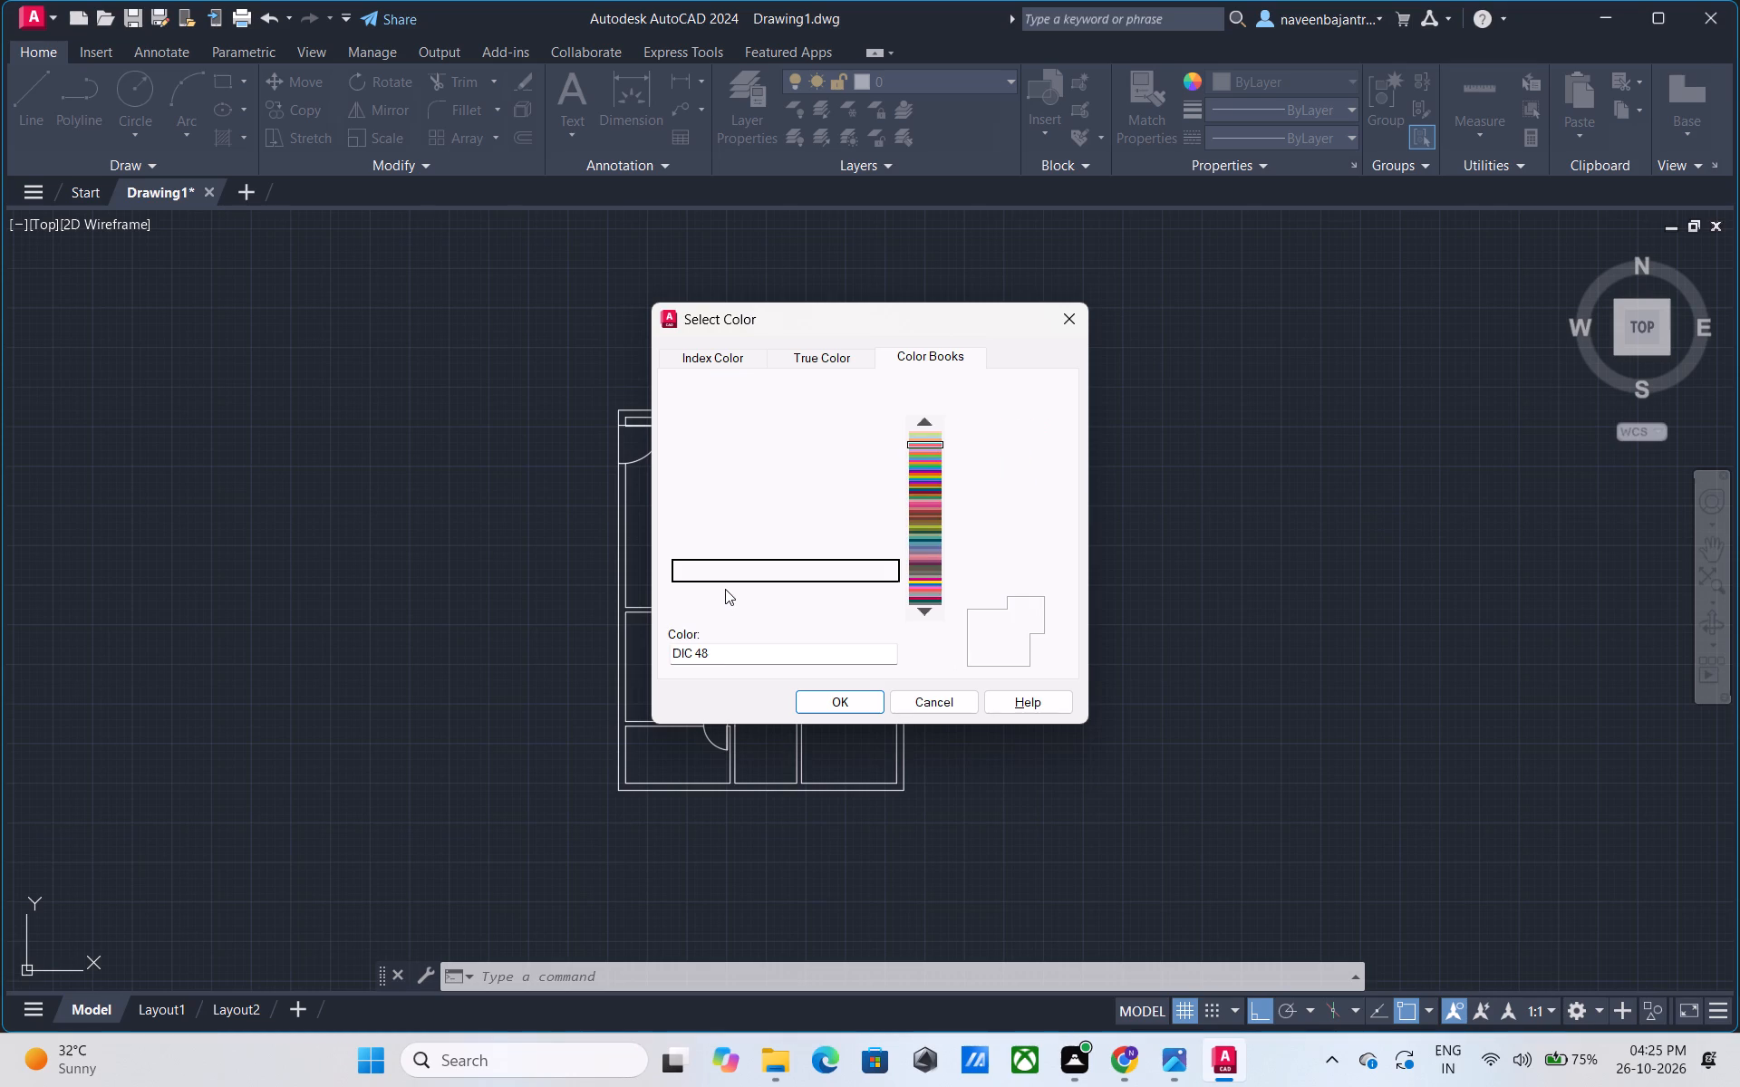
{"action": "key", "text": "Down"}
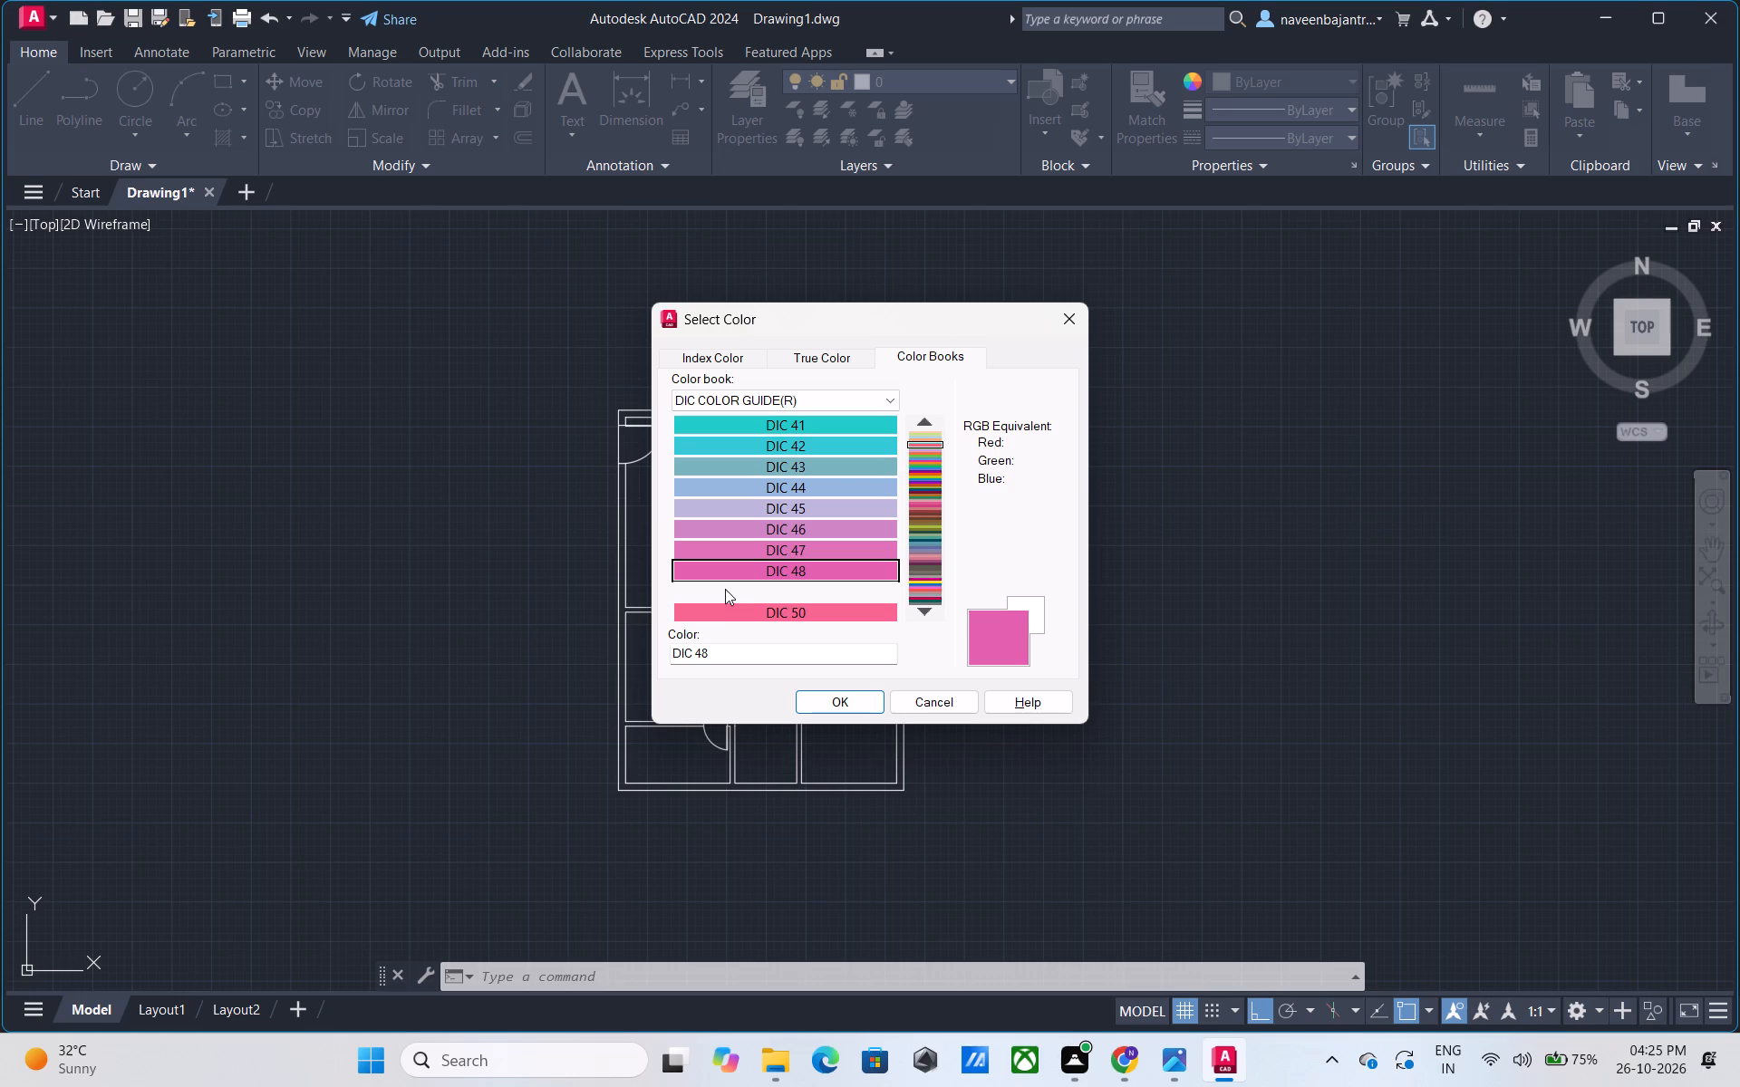
{"action": "key", "text": "Down"}
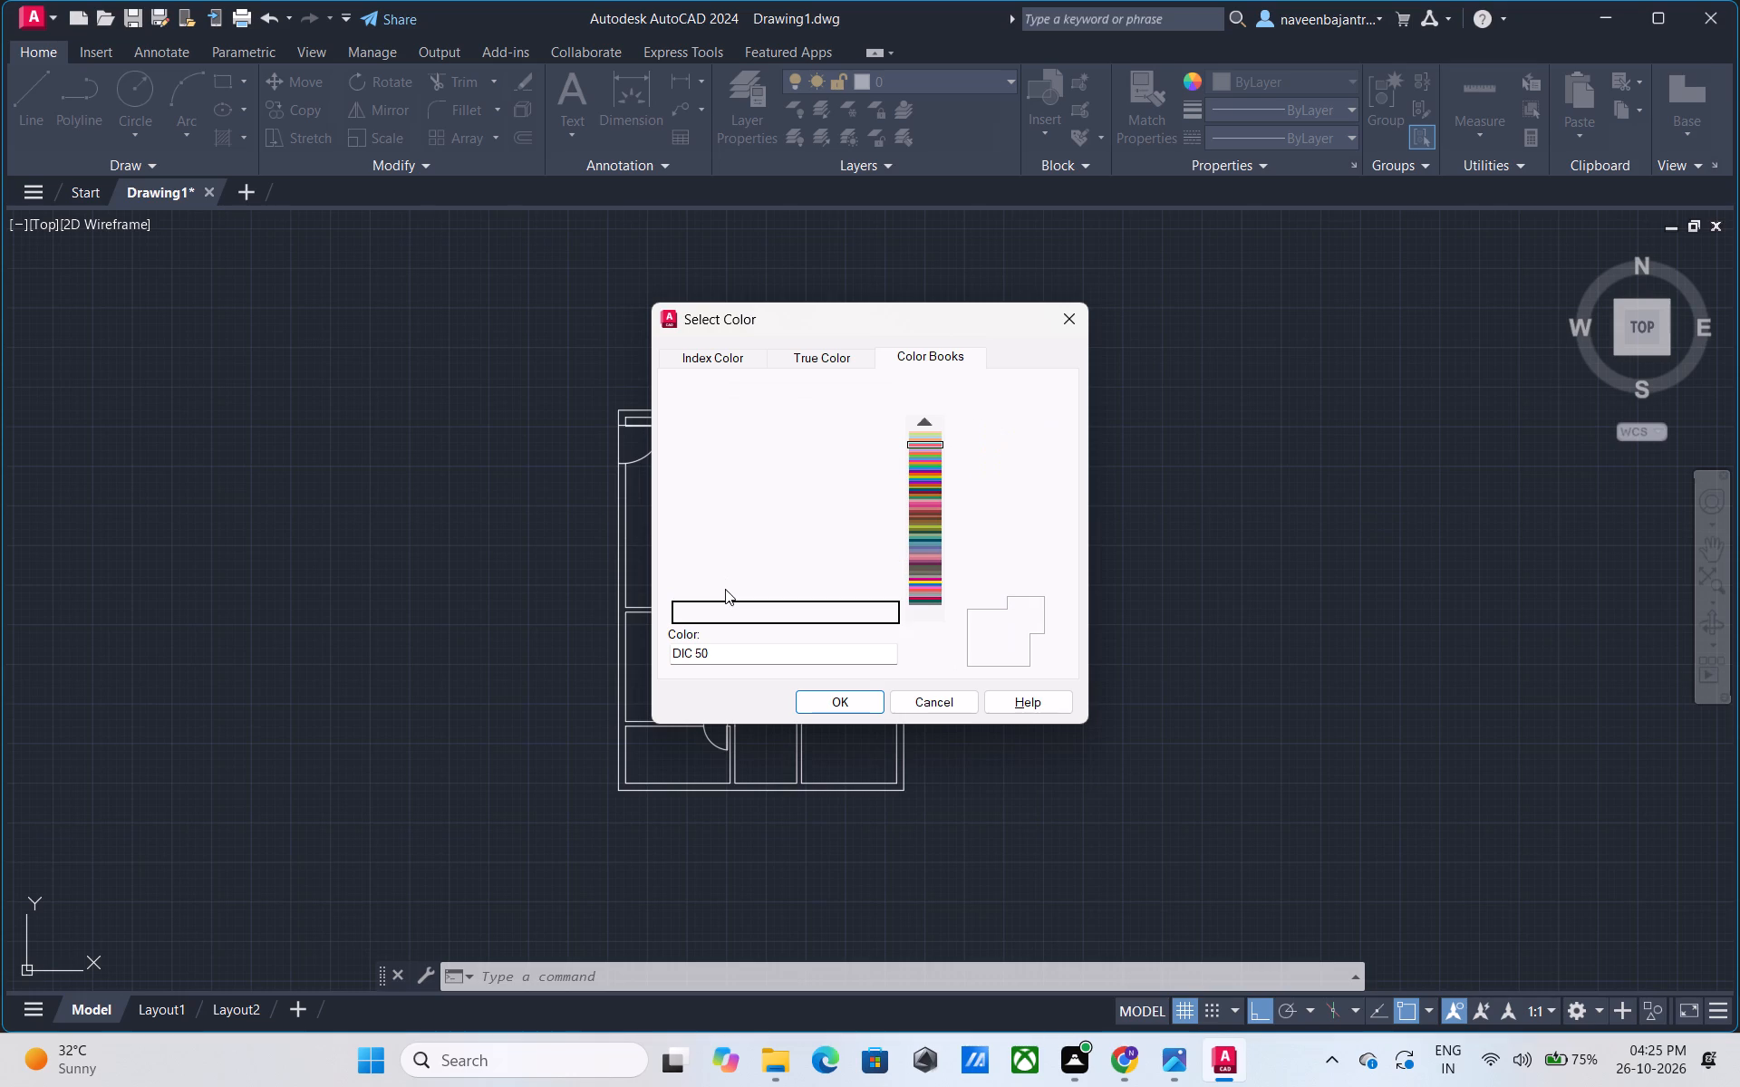
{"action": "key", "text": "Down"}
{"action": "key", "text": "Down"}
{"action": "key", "text": "Down"}
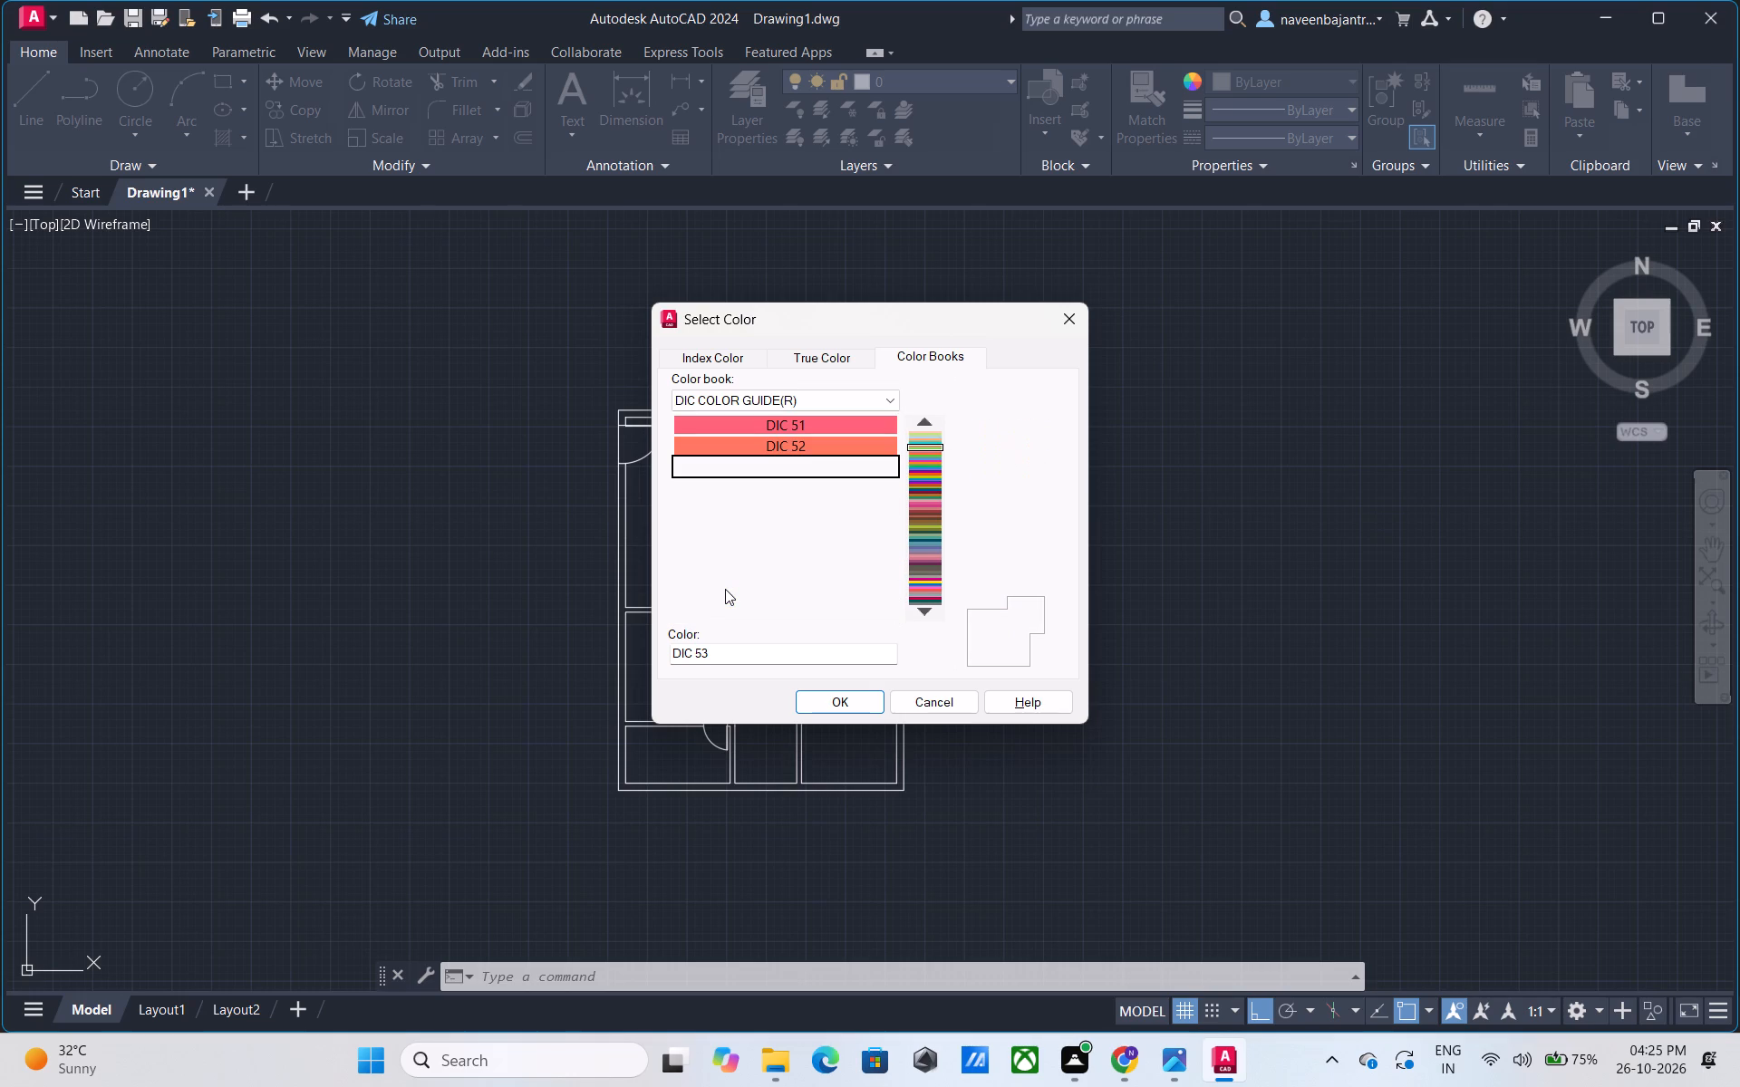
{"action": "key", "text": "Down"}
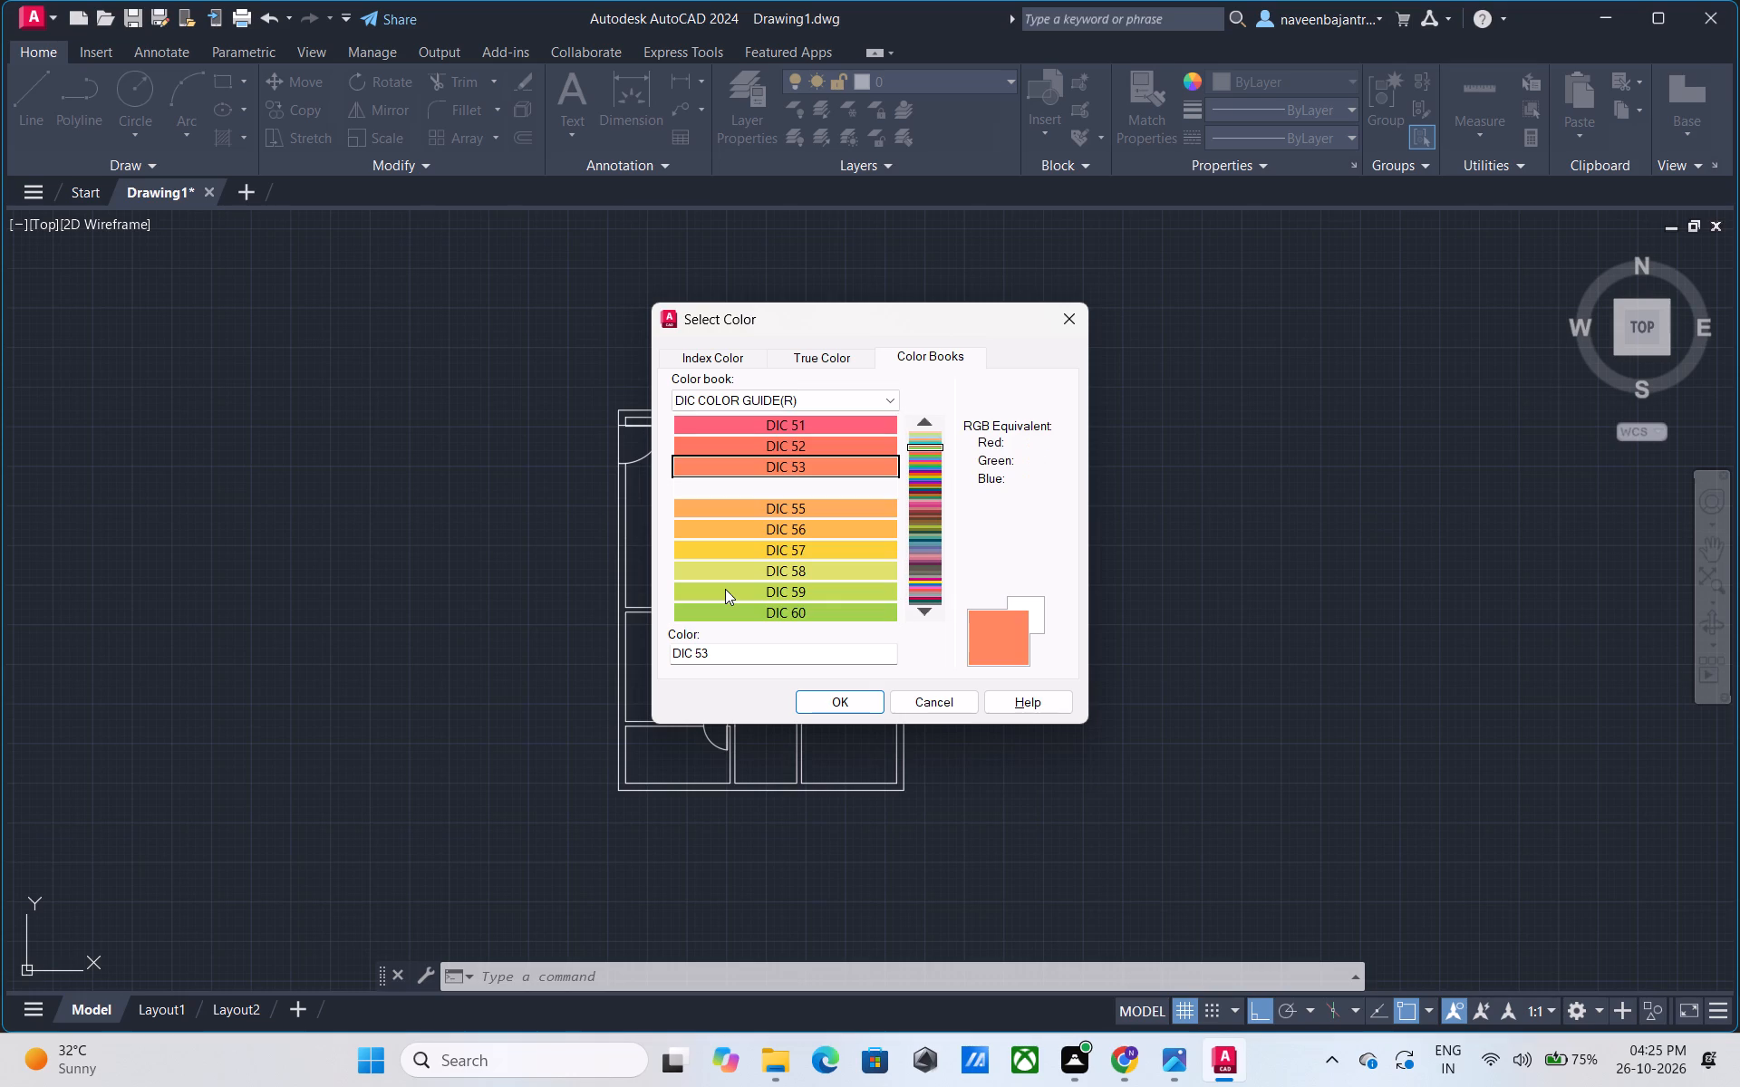
{"action": "key", "text": "Down"}
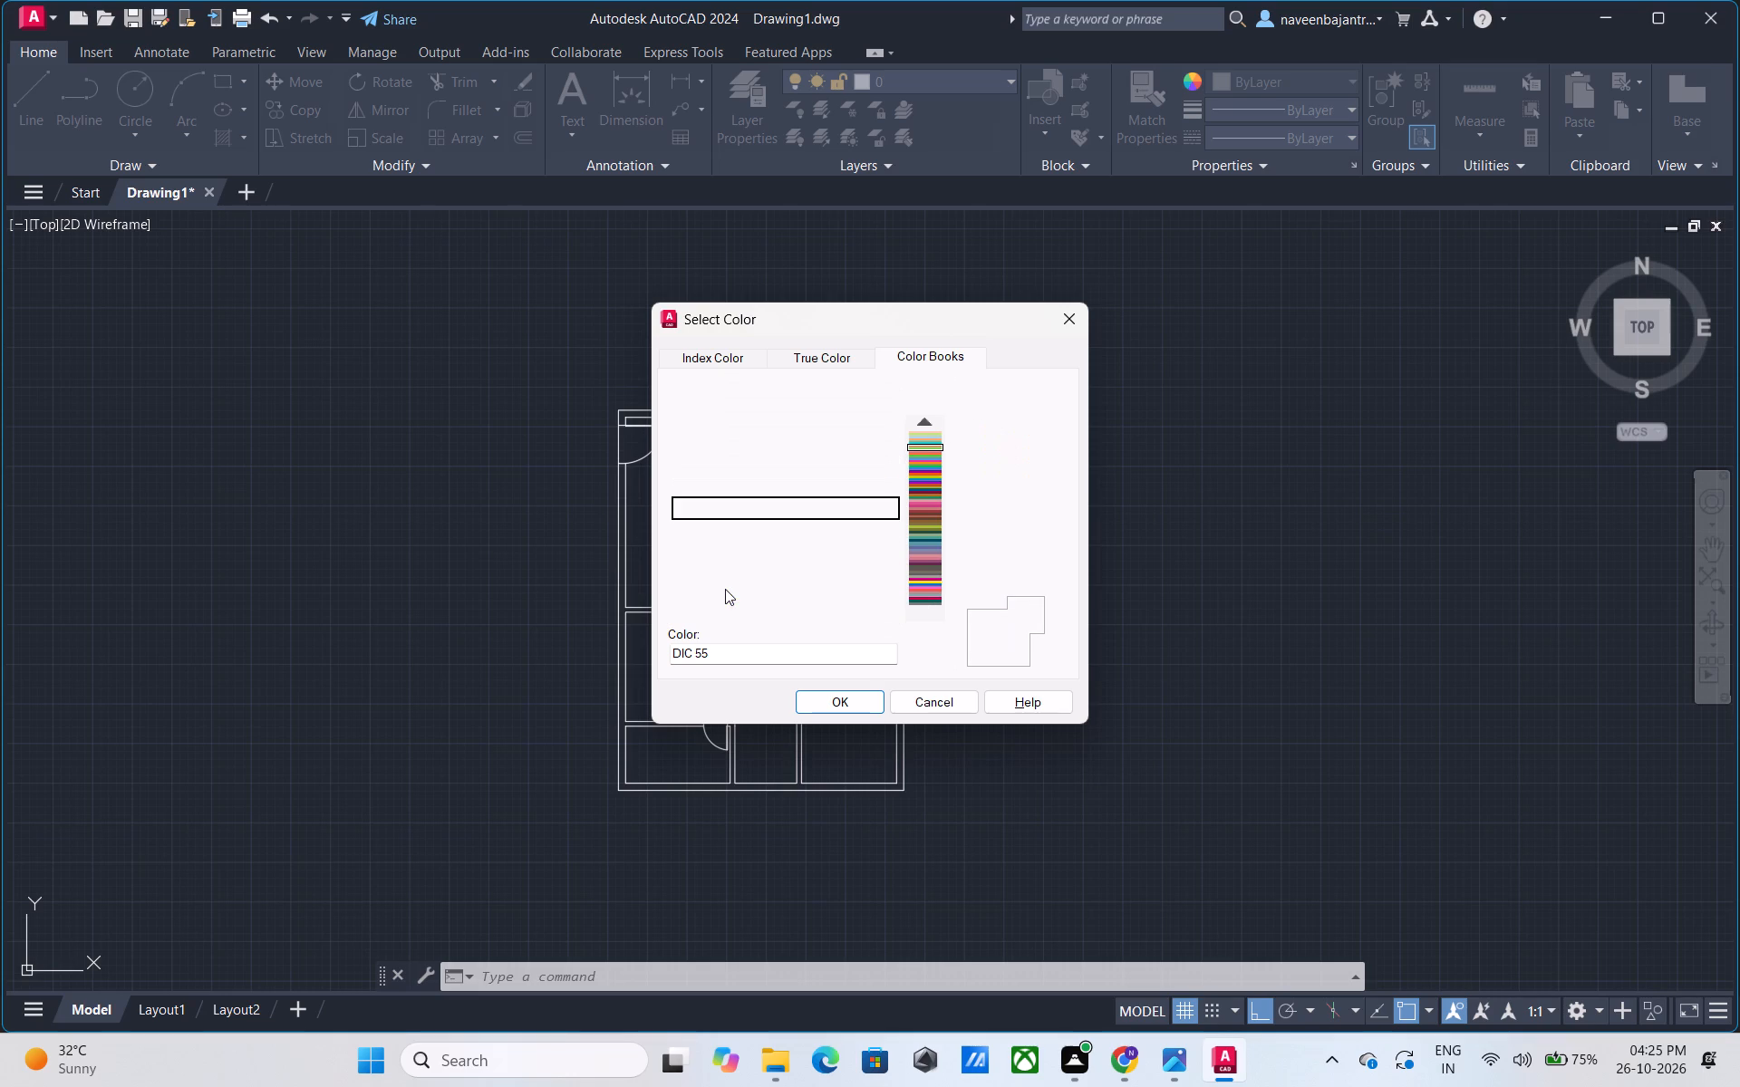
{"action": "key", "text": "Down"}
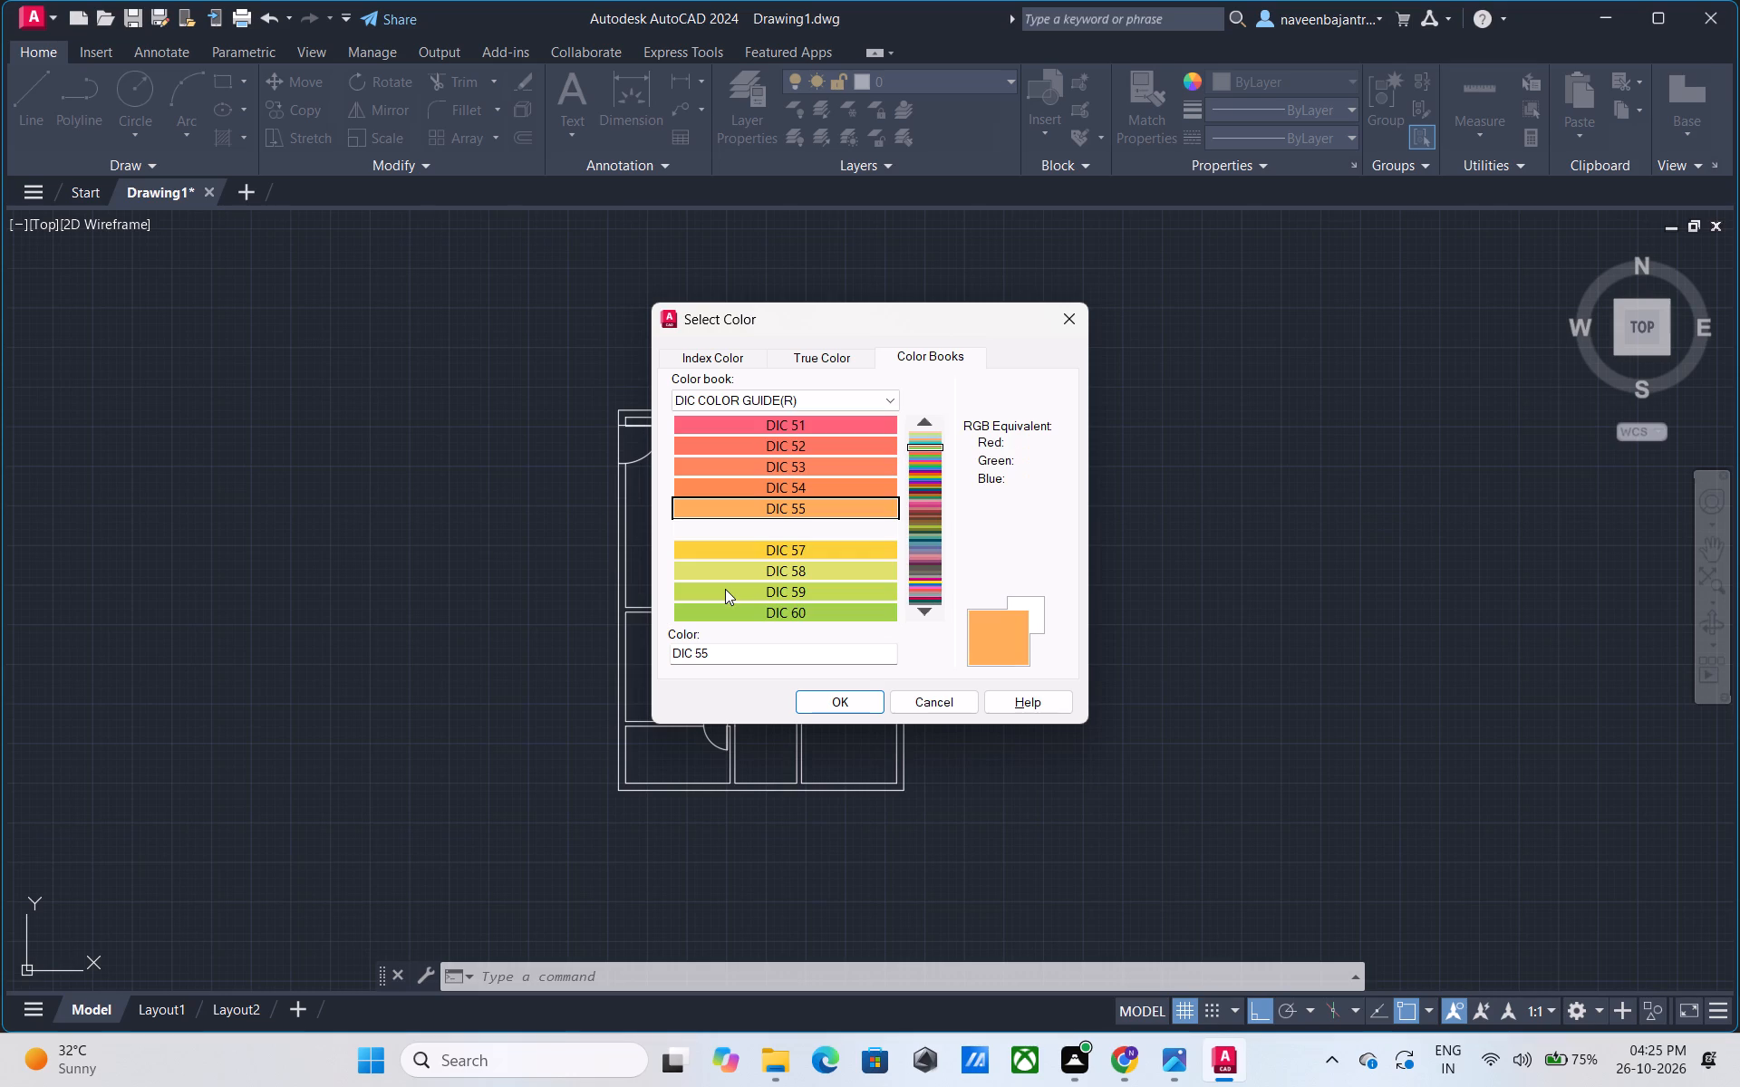
{"action": "key", "text": "Down"}
{"action": "key", "text": "Down"}
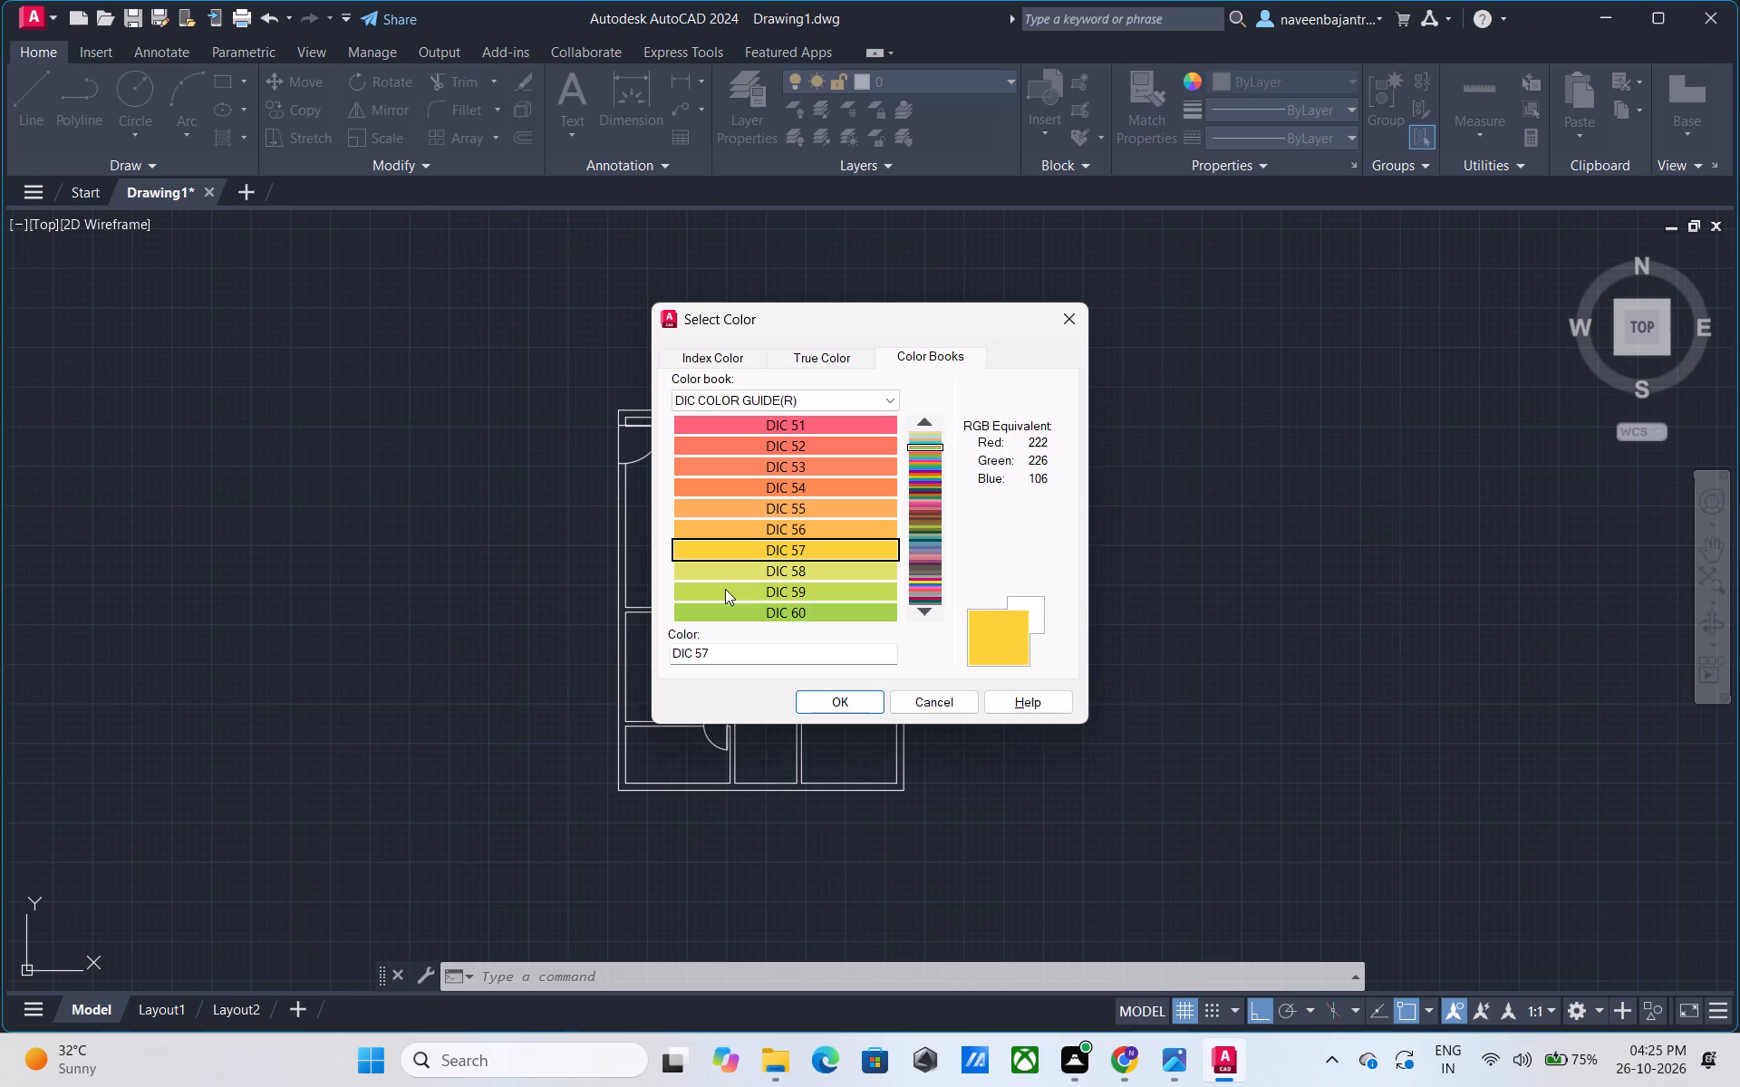
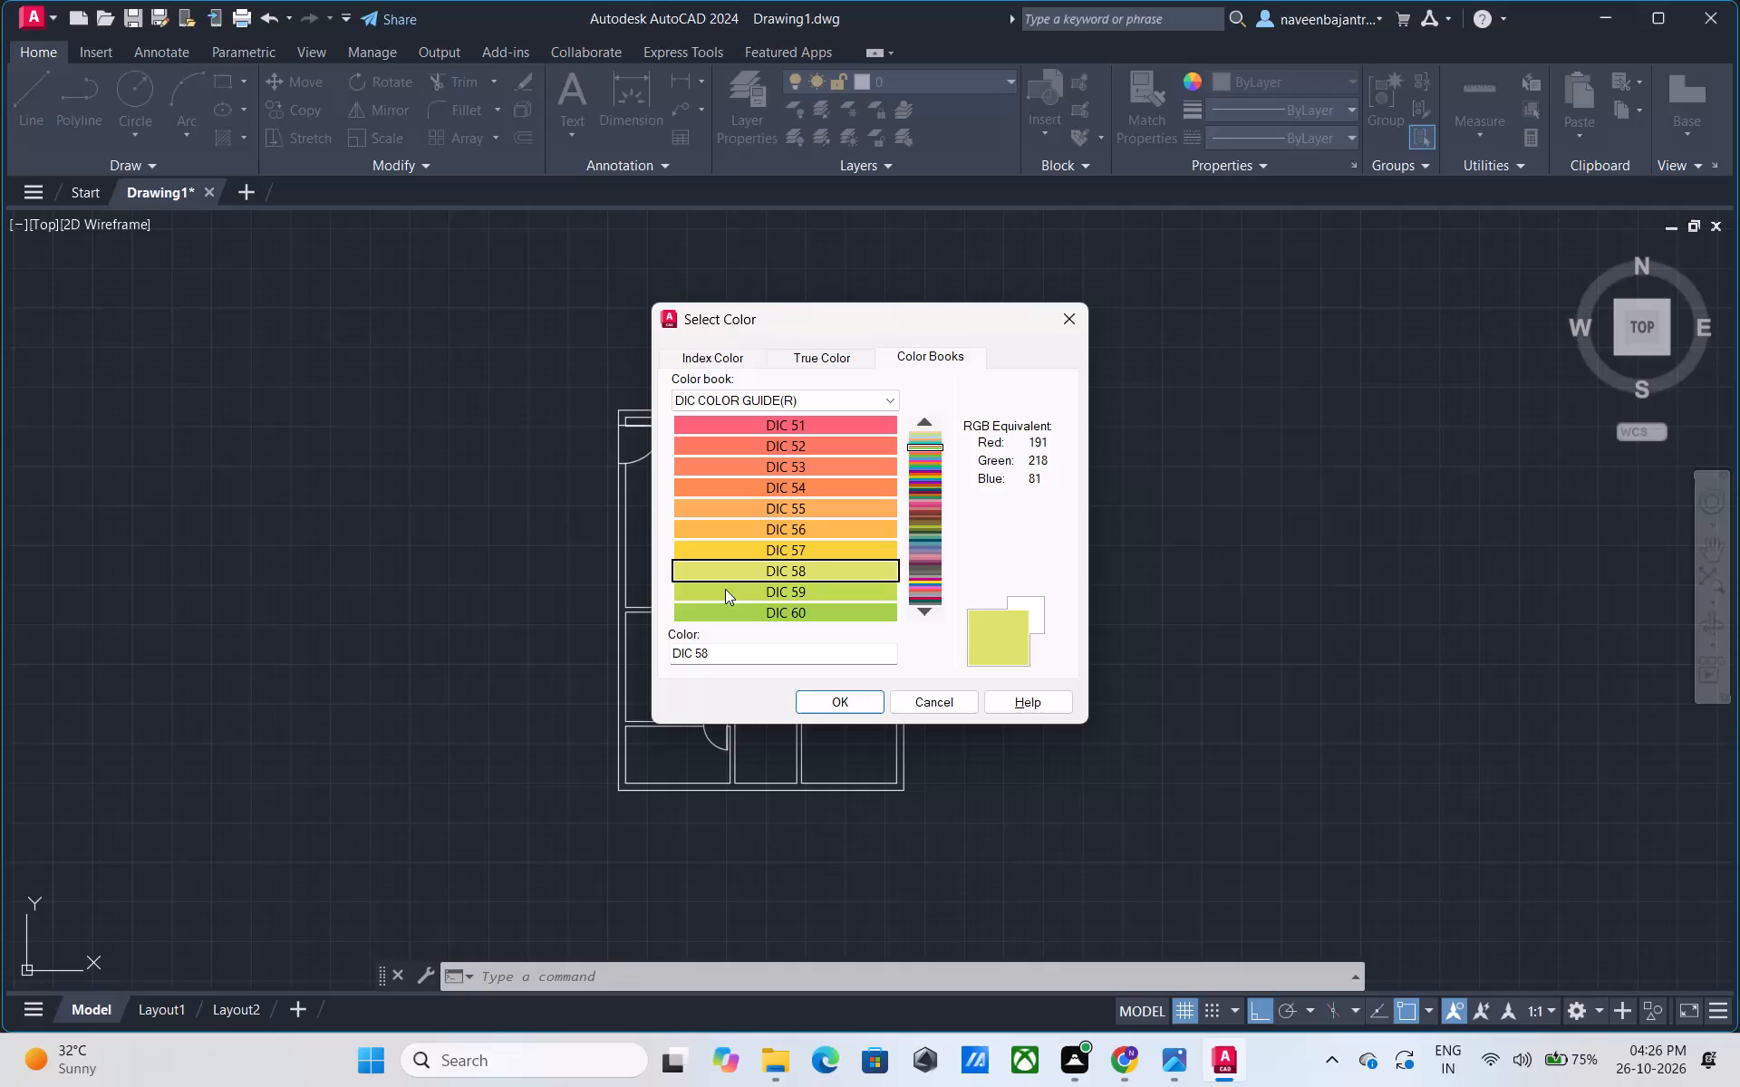
Examine the swatches of the DIC COLOR GUIDE(R) color book one after another, from DIC 58 on to DIC 99.
{"action": "key", "text": "Down"}
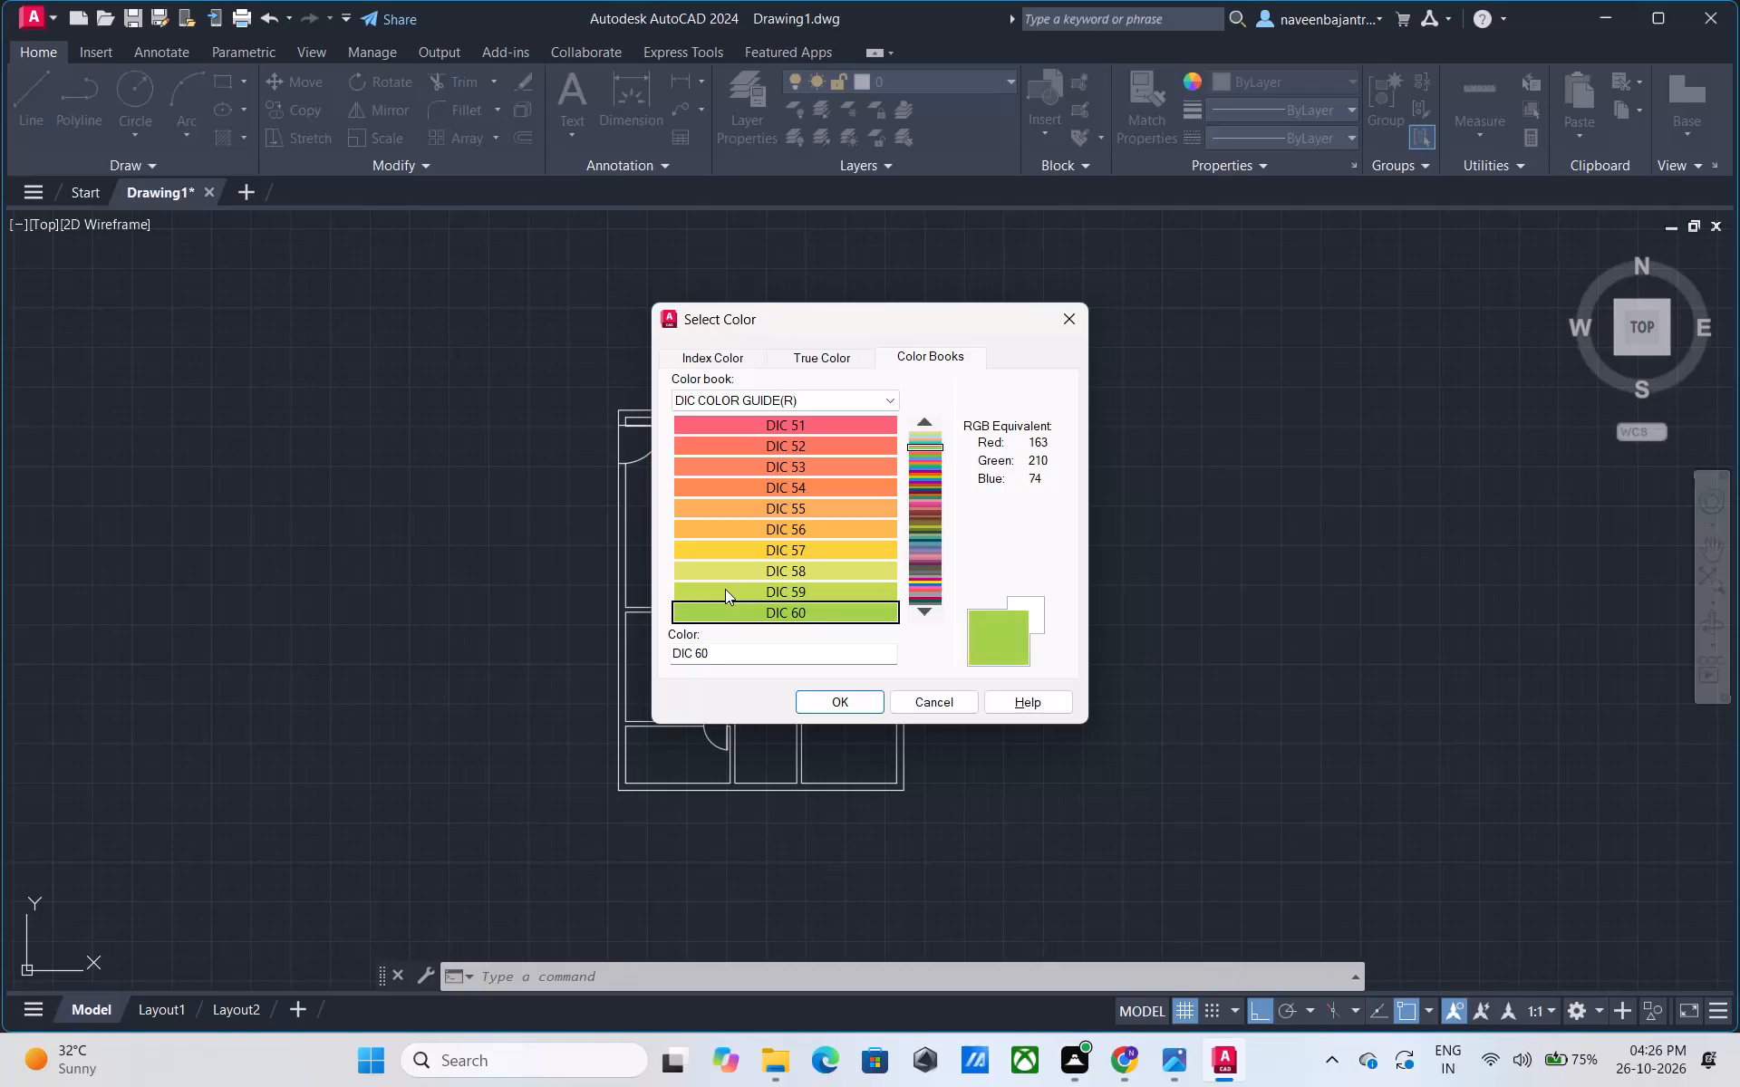
{"action": "key", "text": "Down"}
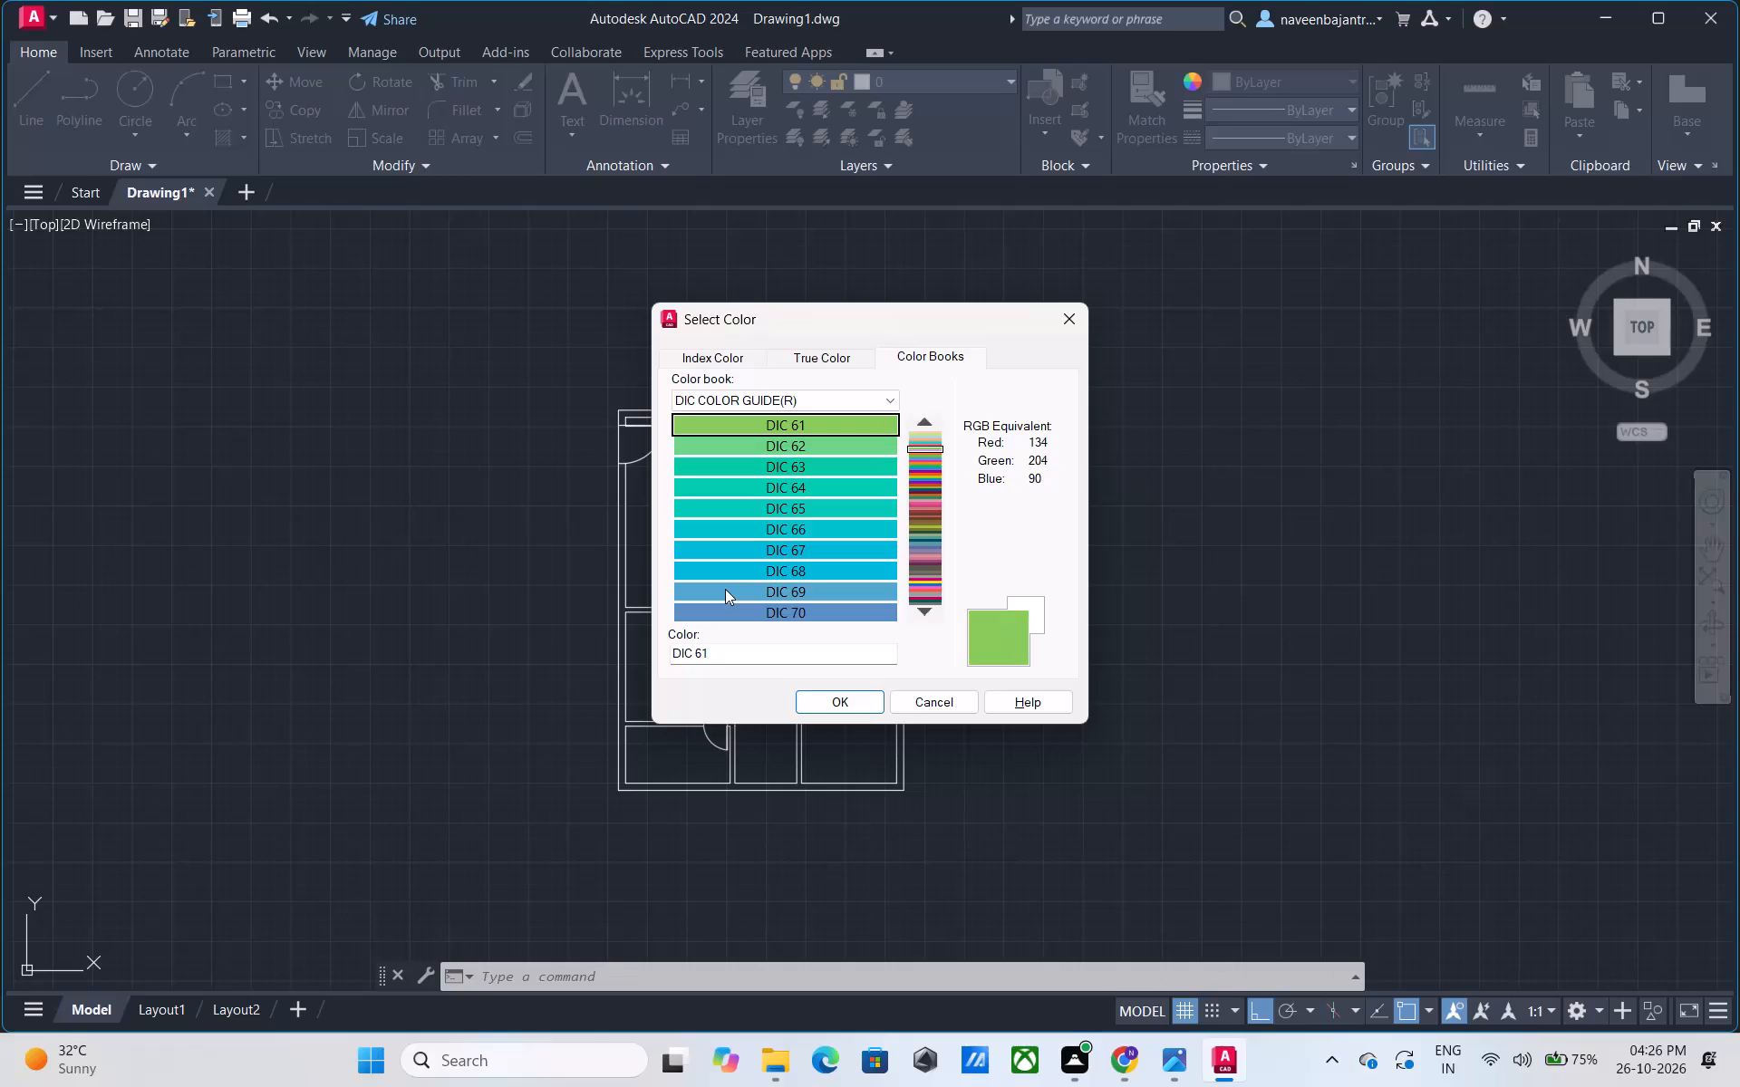
{"action": "key", "text": "Down"}
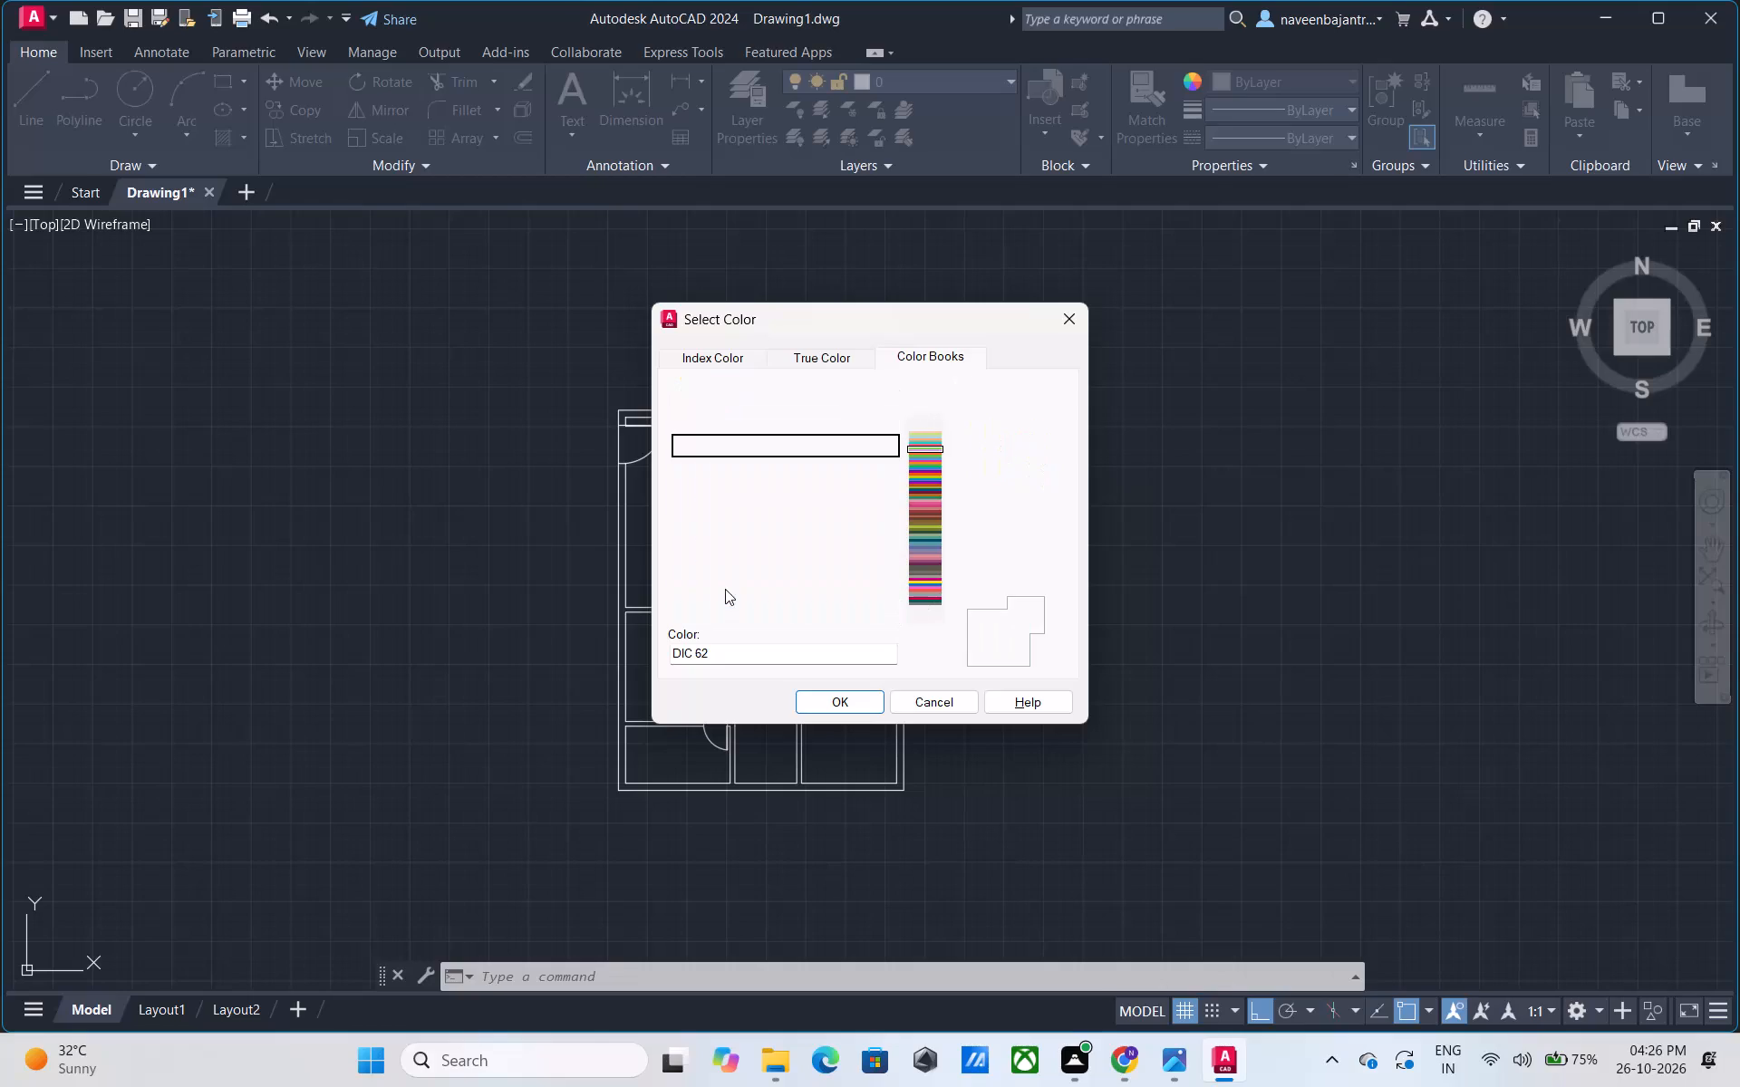
{"action": "key", "text": "Down"}
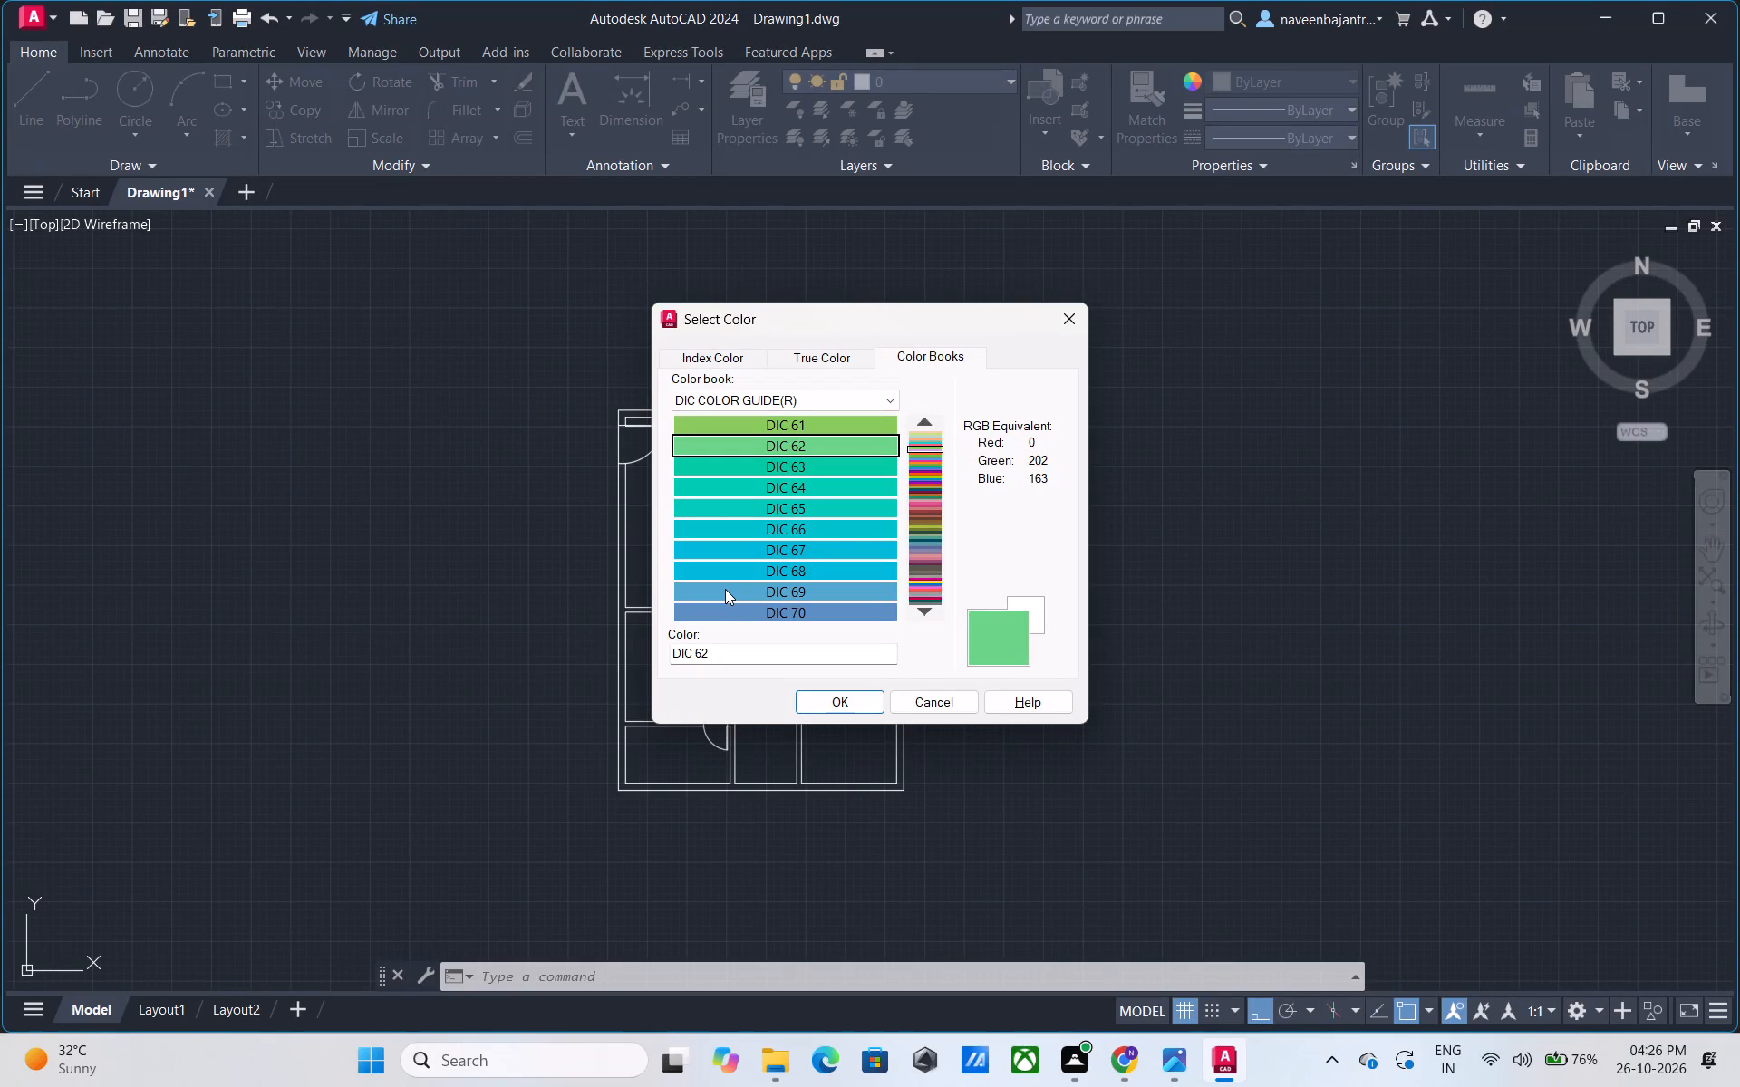
{"action": "key", "text": "Down"}
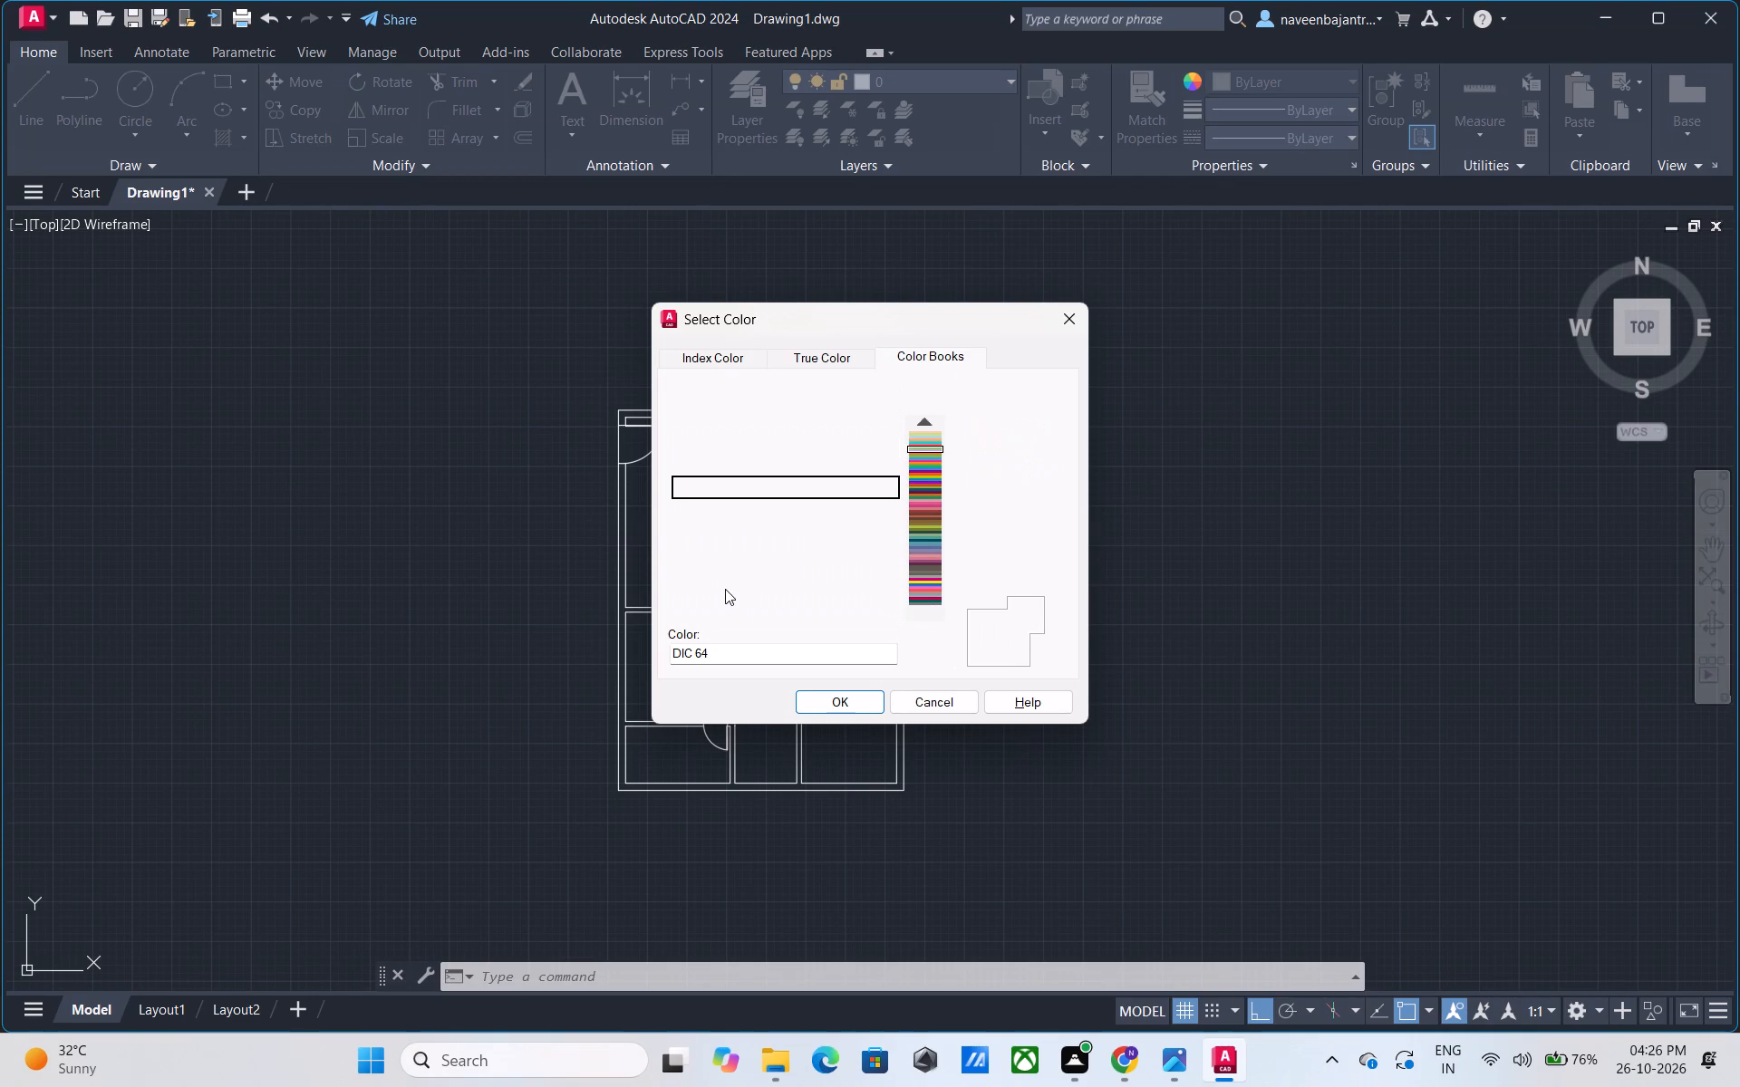
{"action": "key", "text": "Down"}
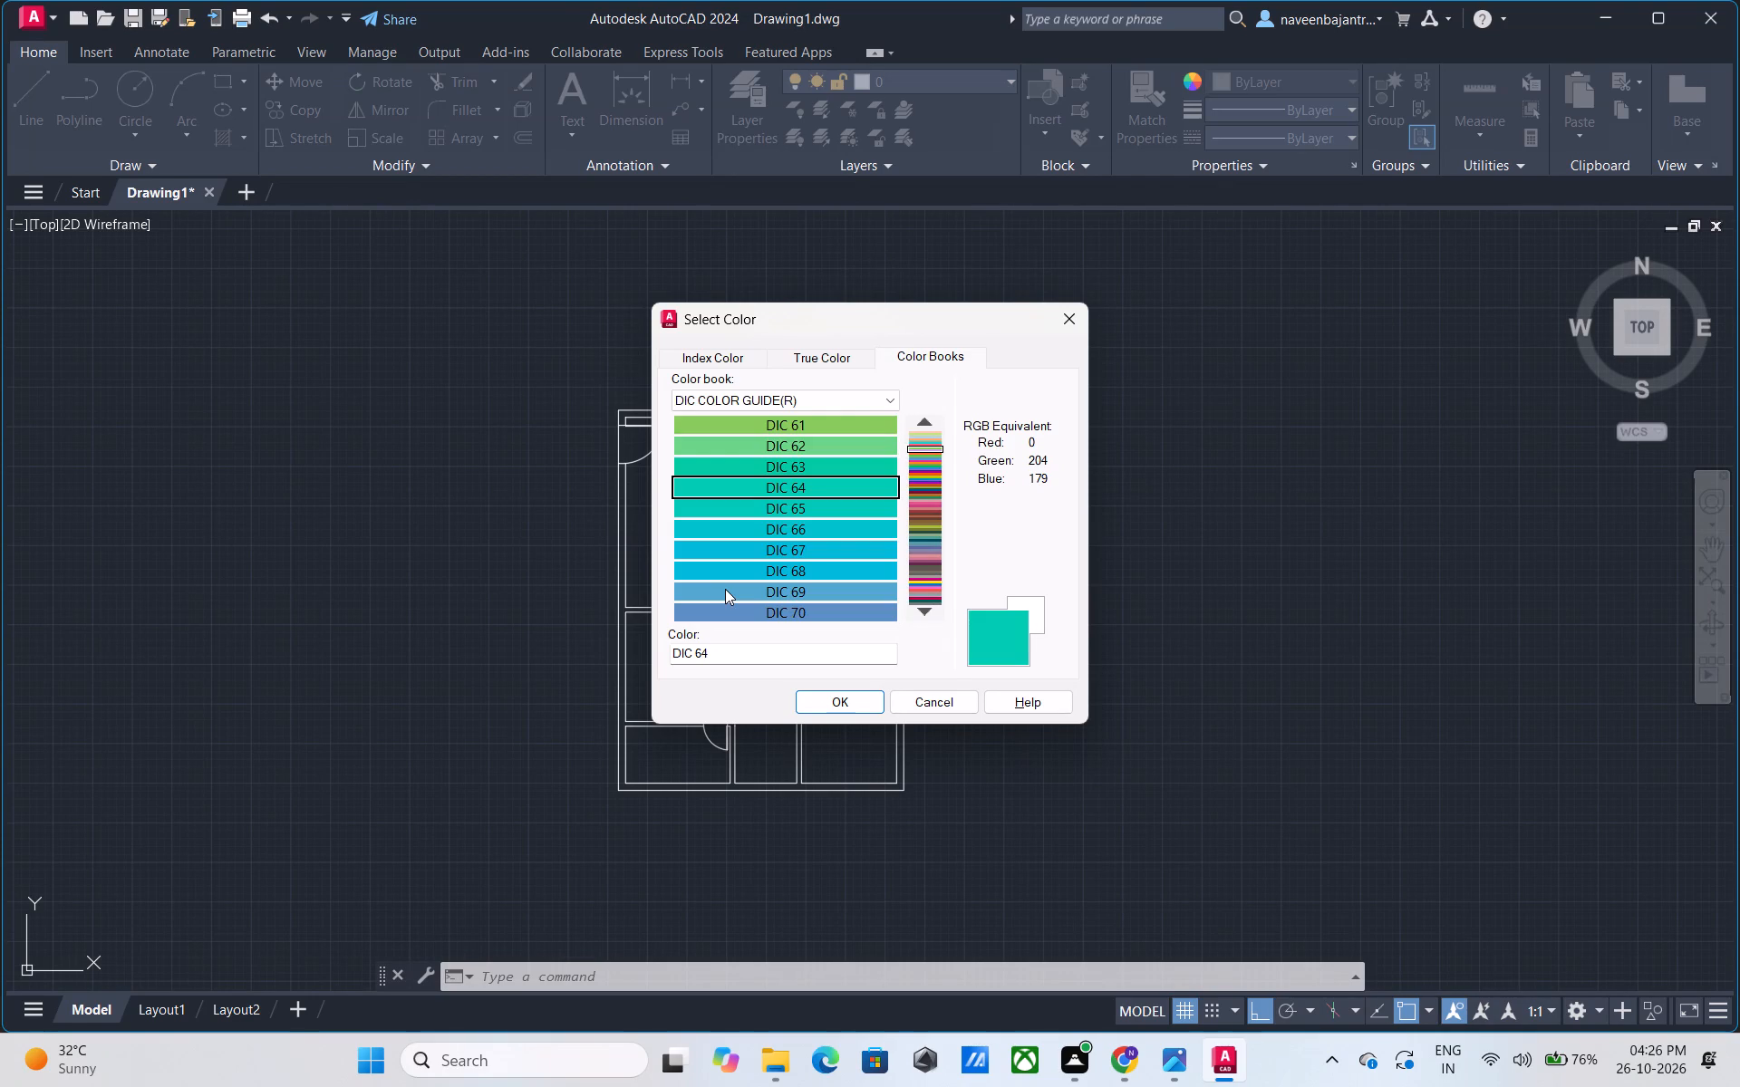
{"action": "key", "text": "Down"}
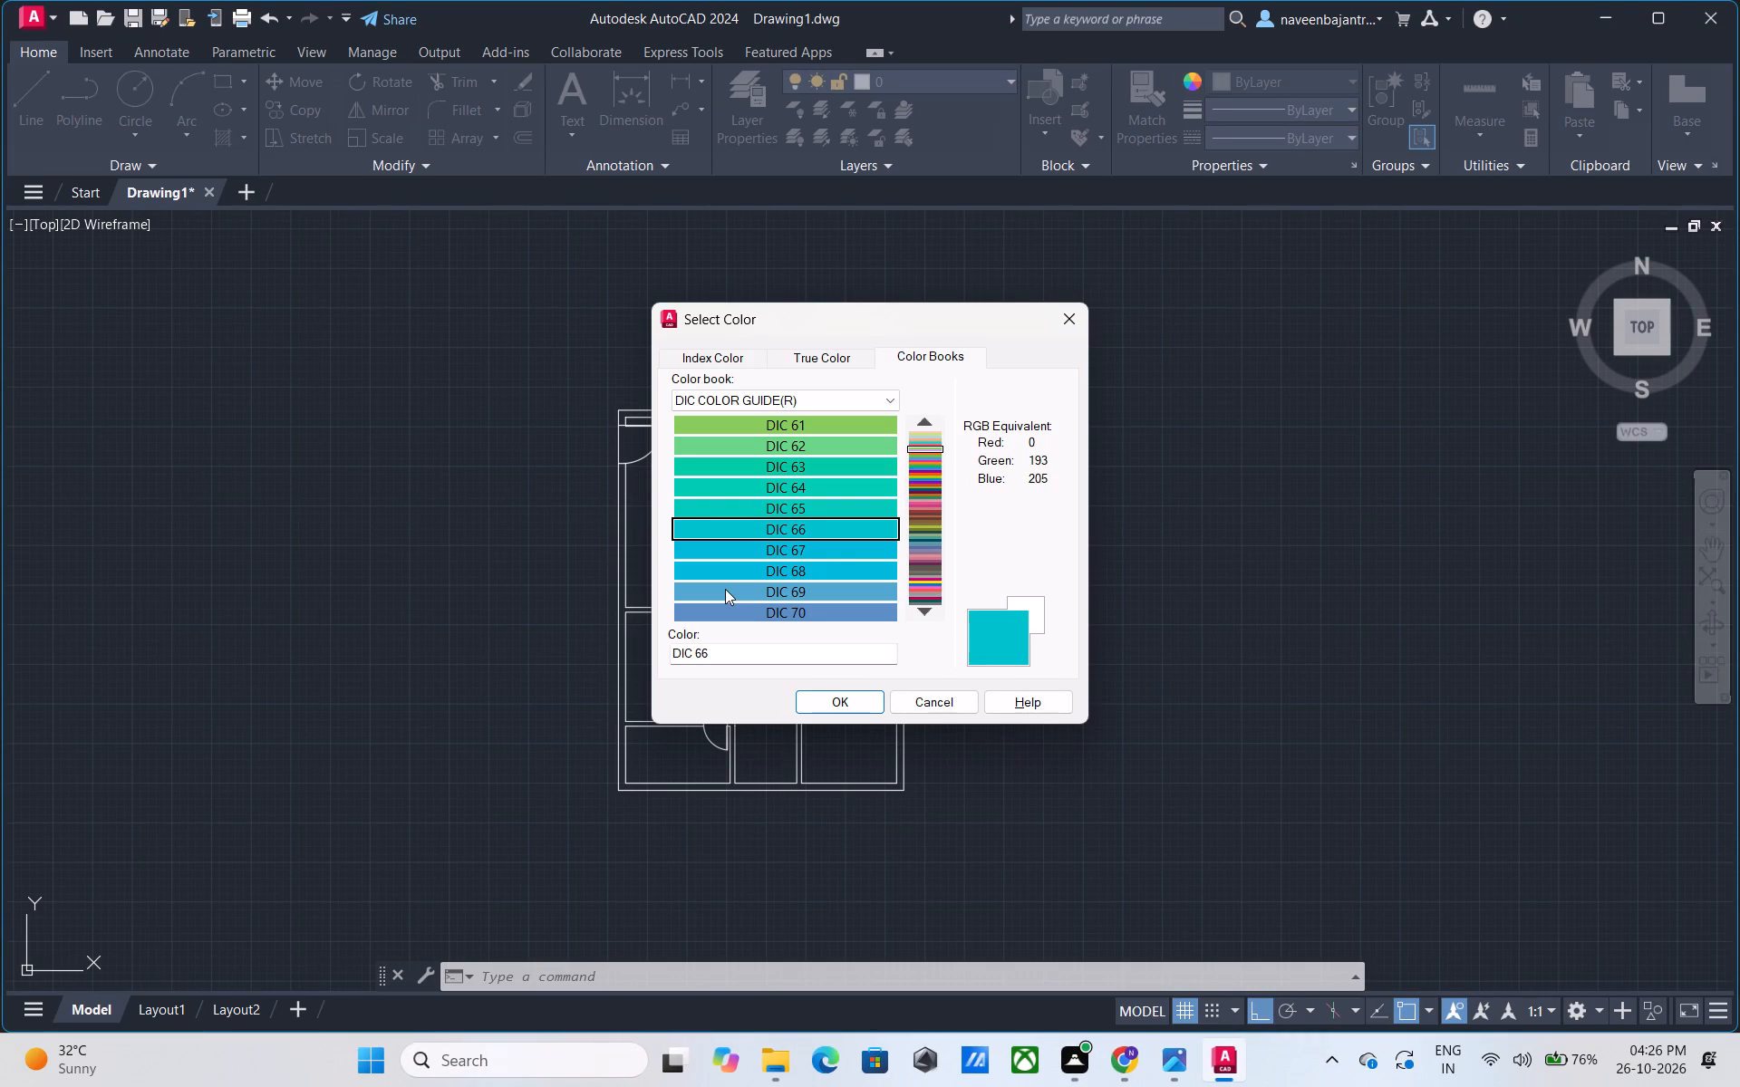
{"action": "key", "text": "Down"}
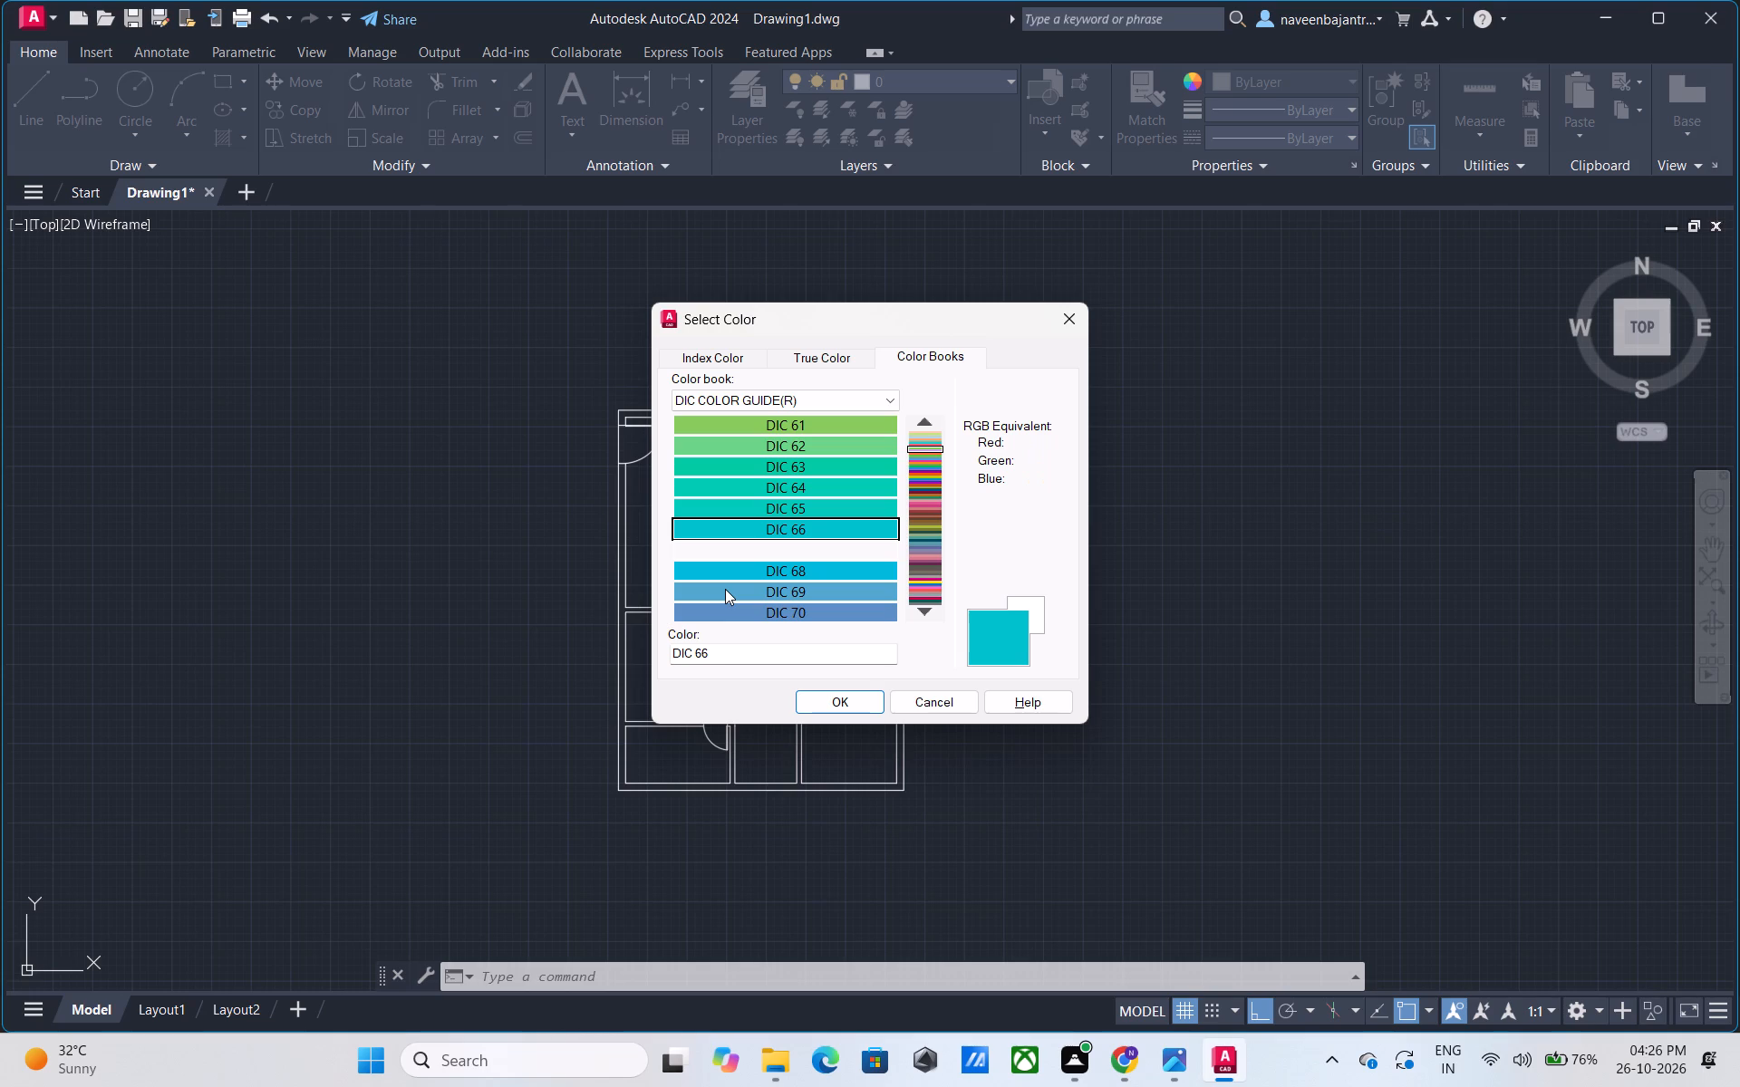
{"action": "key", "text": "Down"}
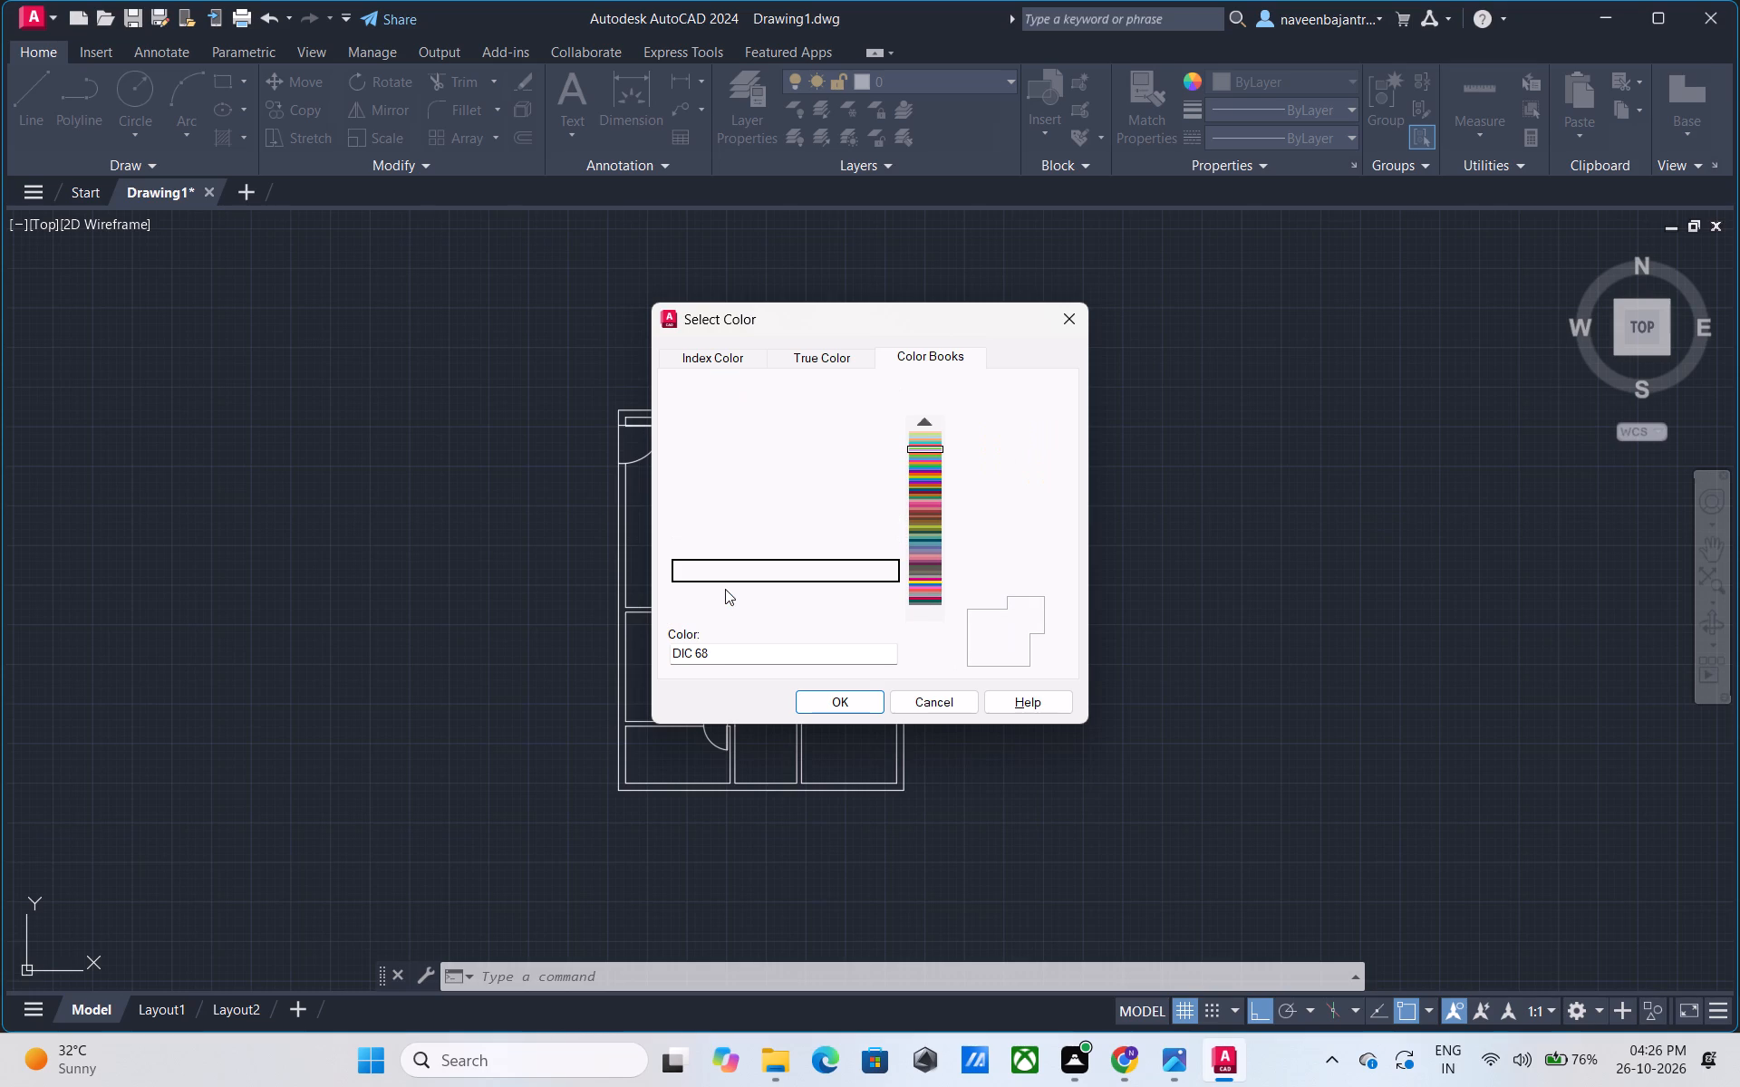
{"action": "key", "text": "Down"}
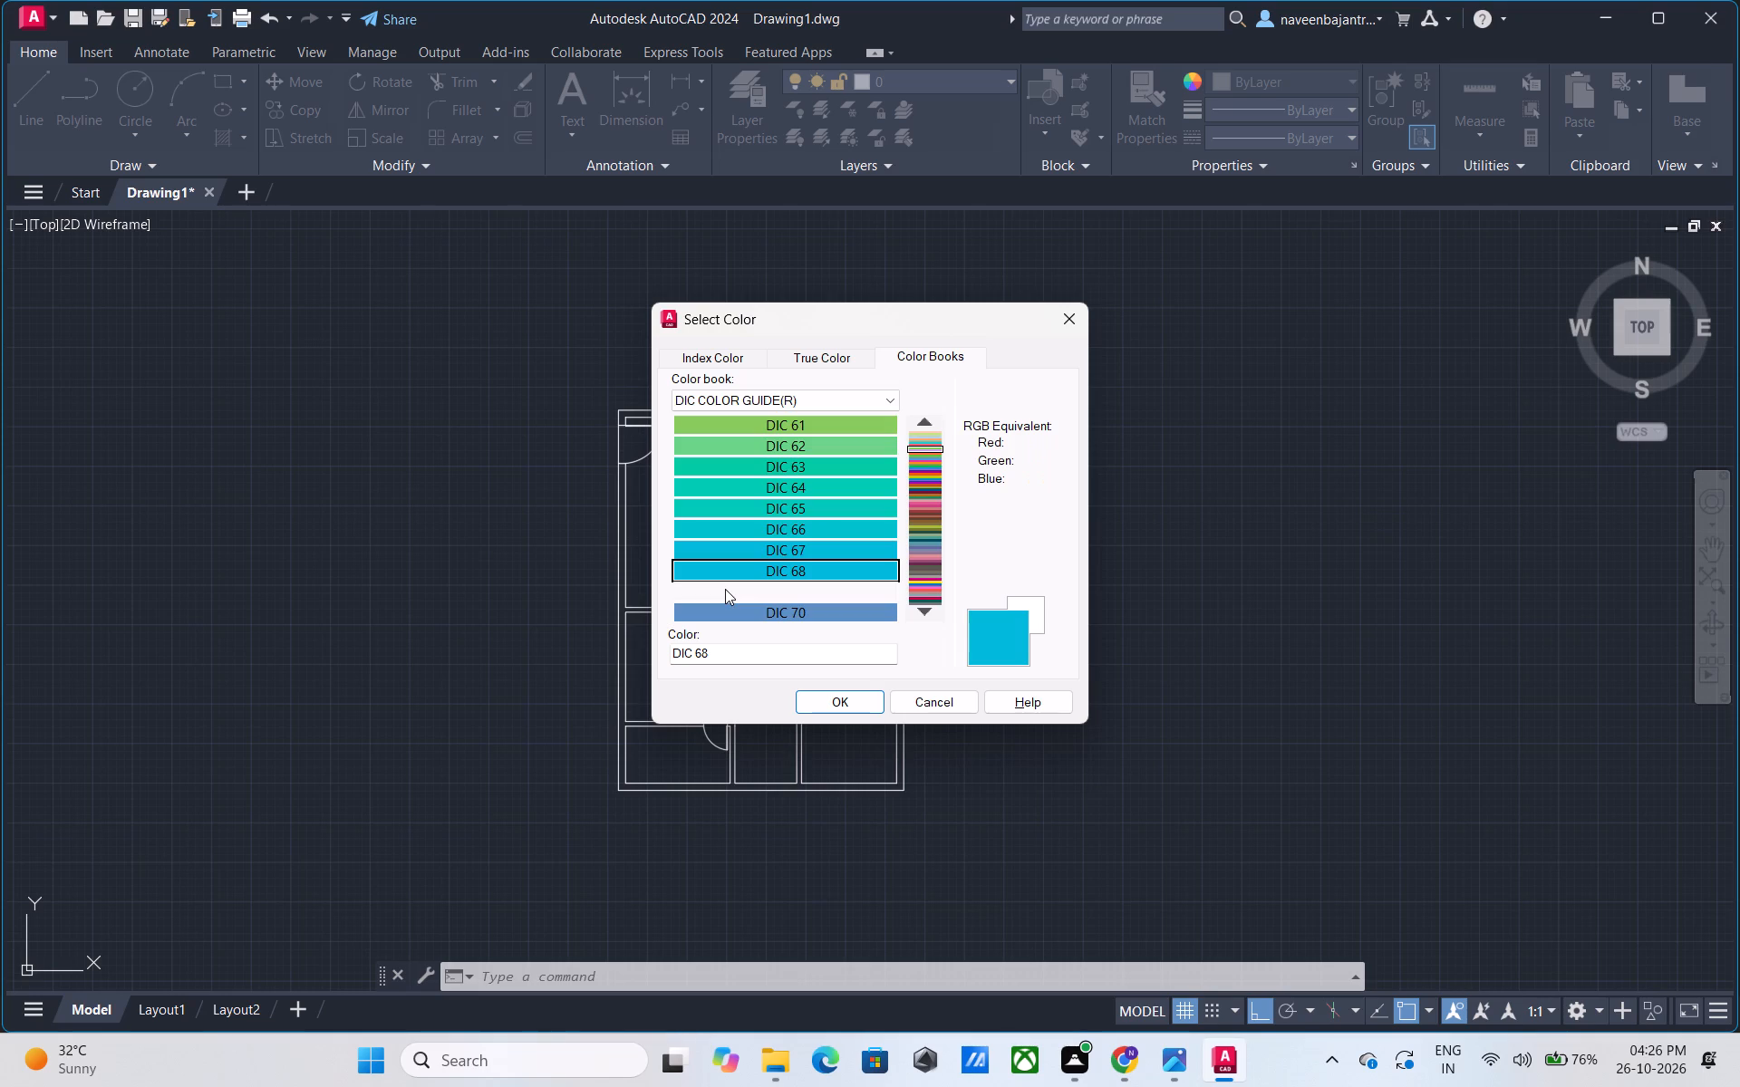
{"action": "key", "text": "Down"}
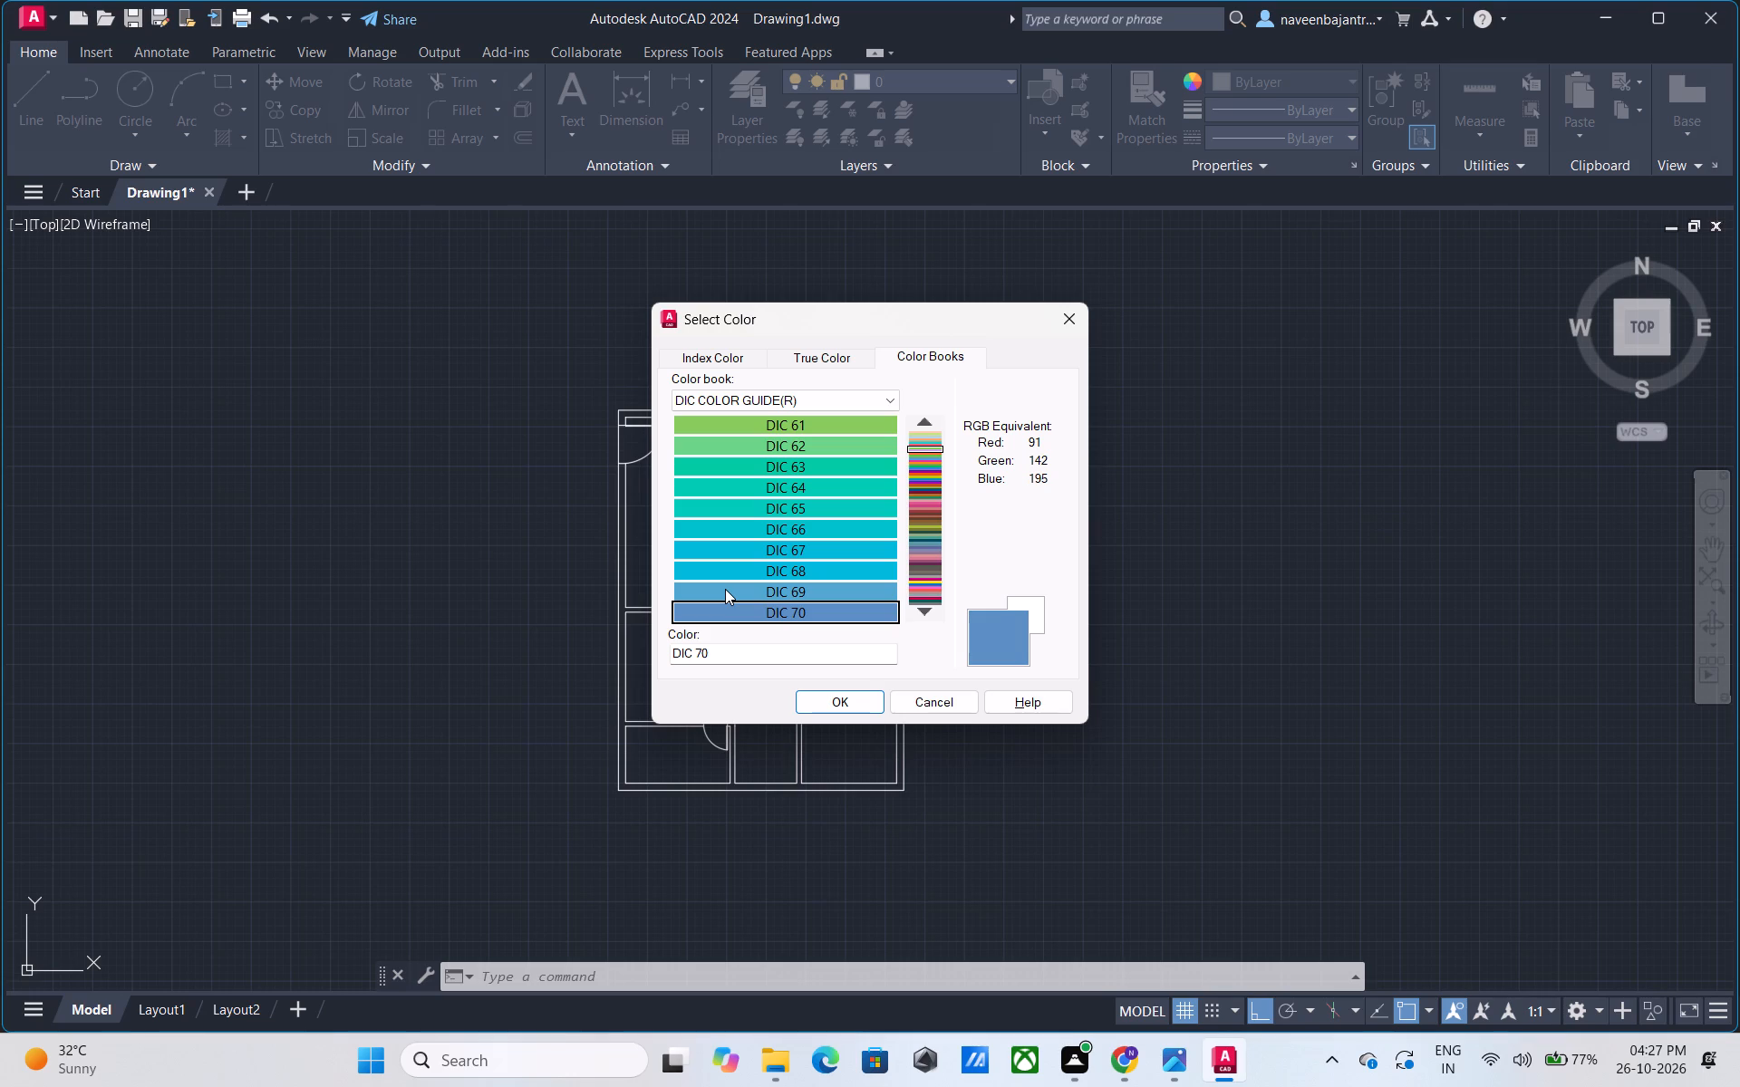
{"action": "key", "text": "Down"}
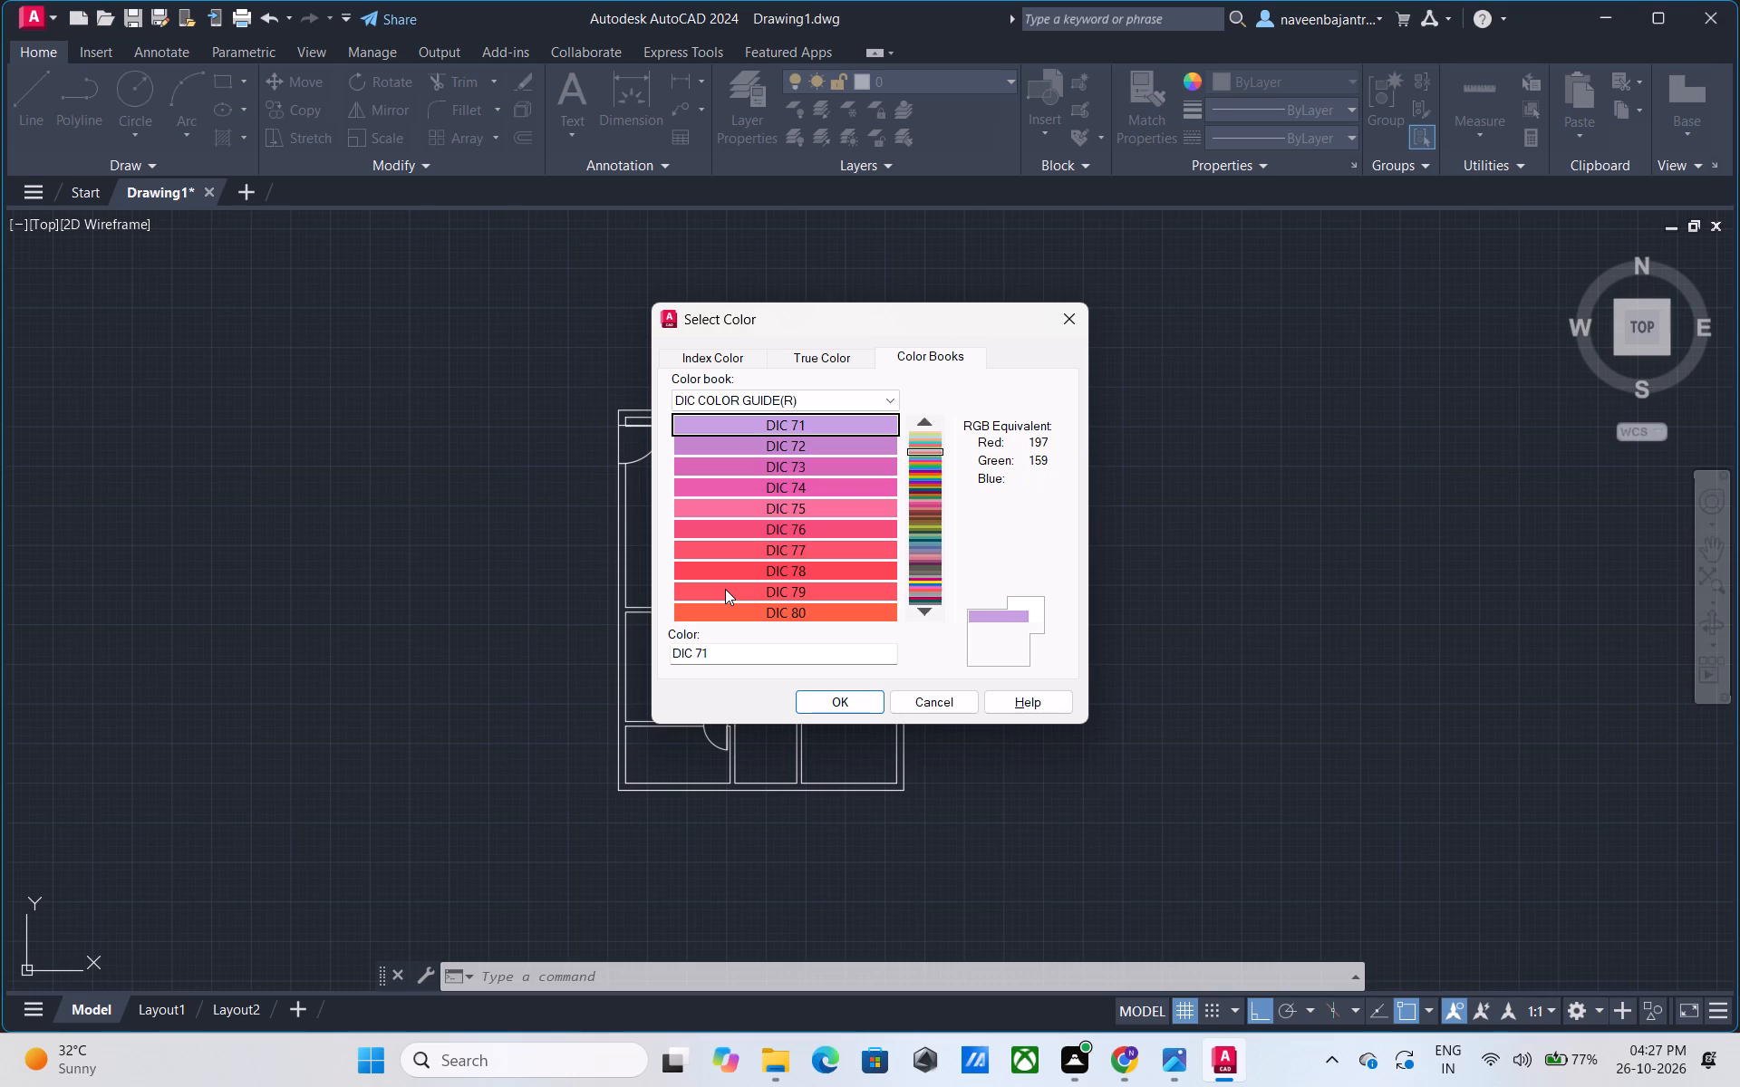
{"action": "key", "text": "Down"}
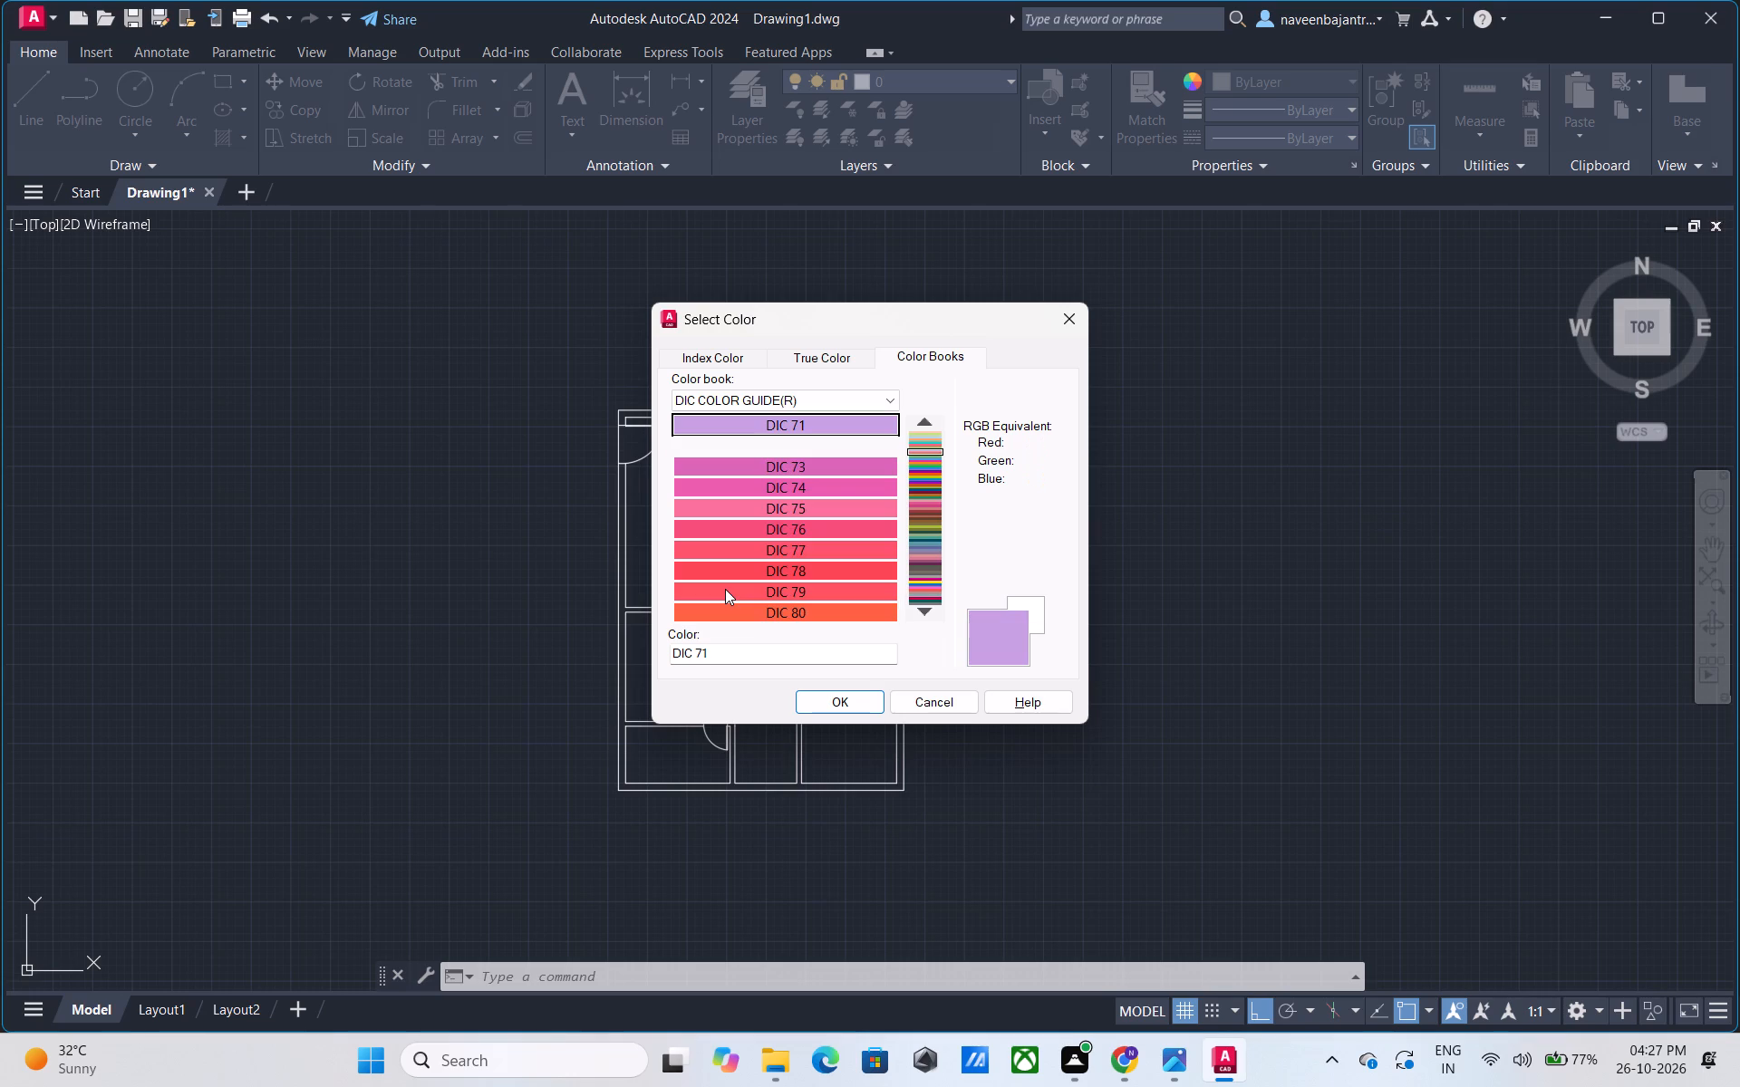
{"action": "key", "text": "Down"}
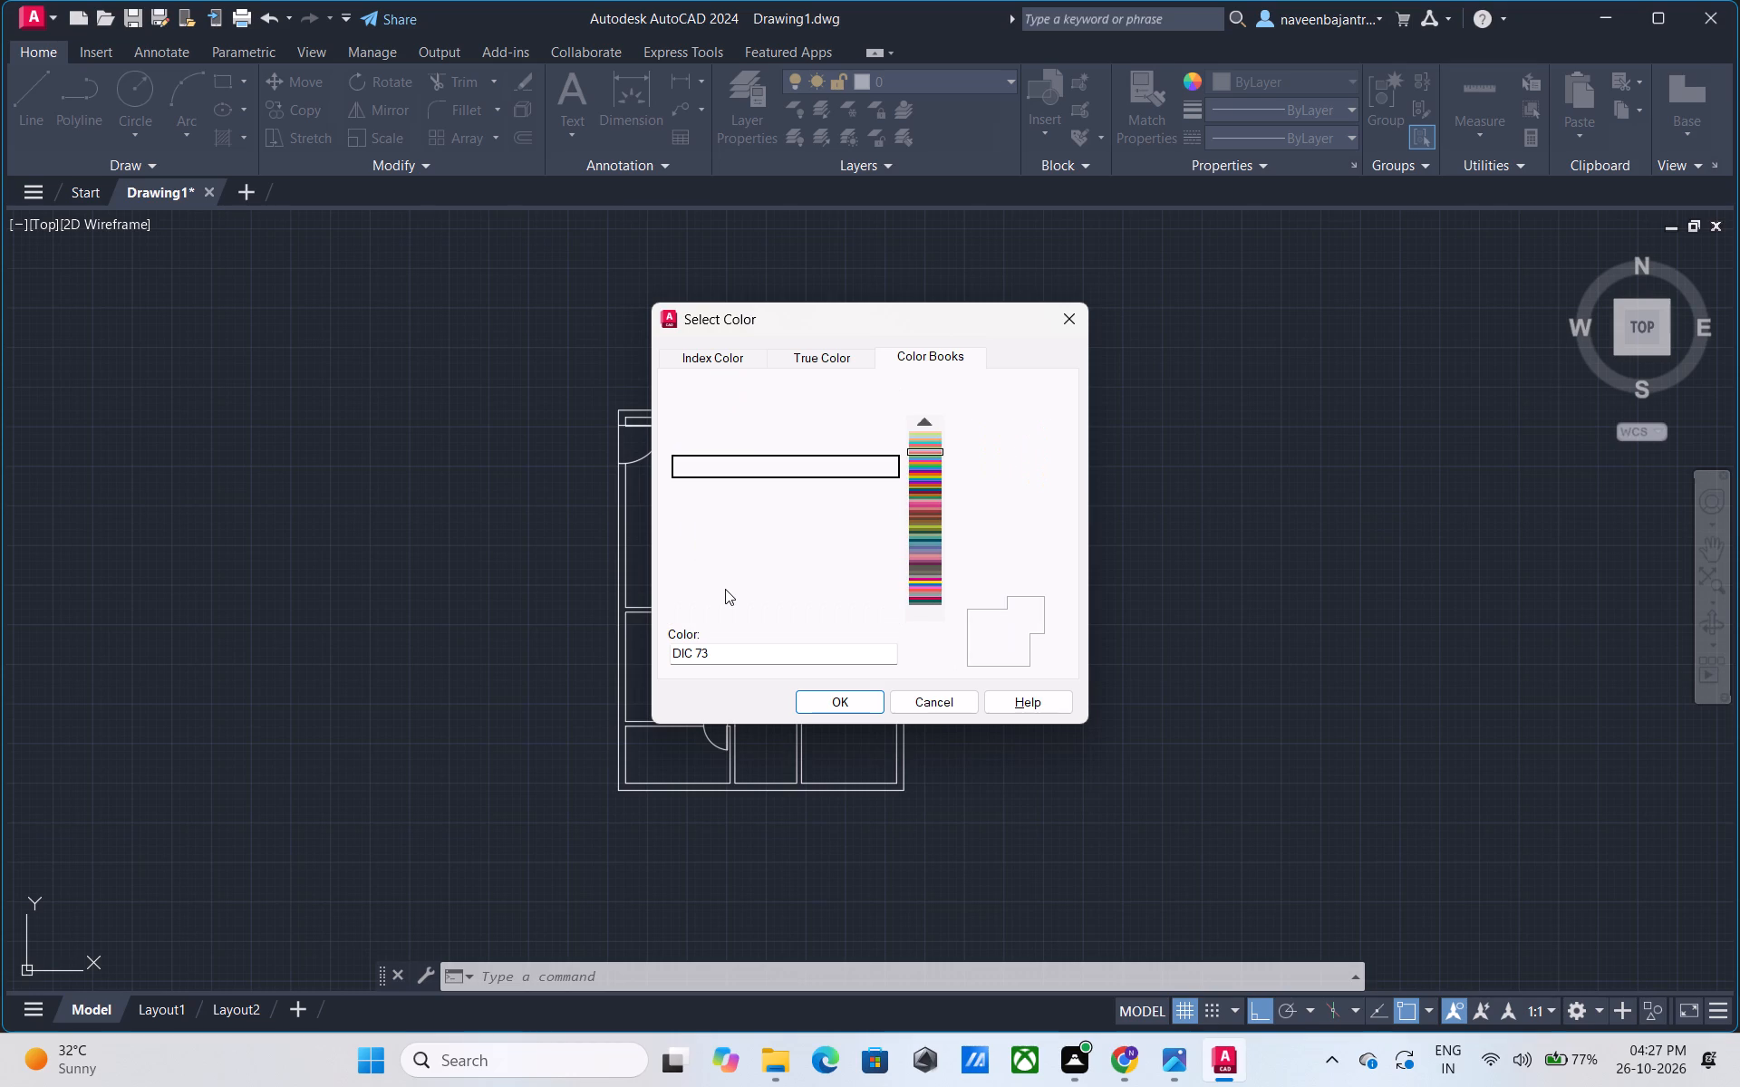
{"action": "key", "text": "Down"}
{"action": "key", "text": "Down"}
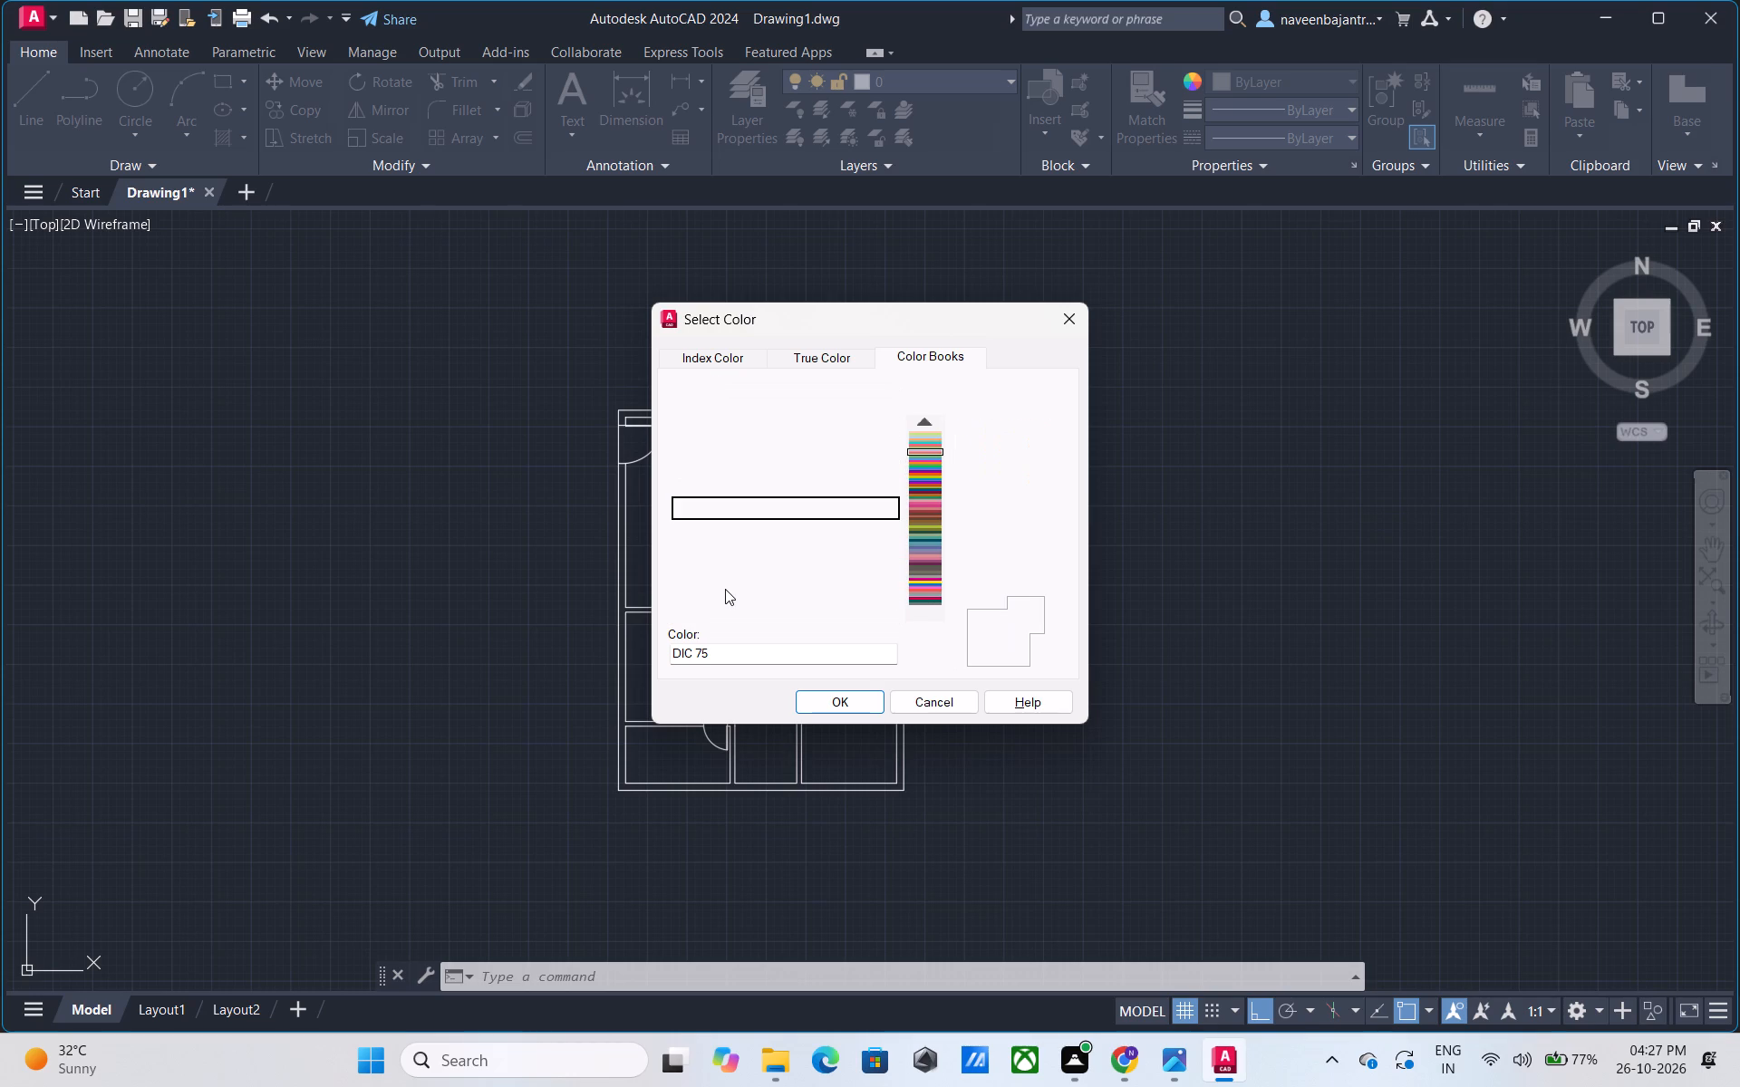
{"action": "key", "text": "Down"}
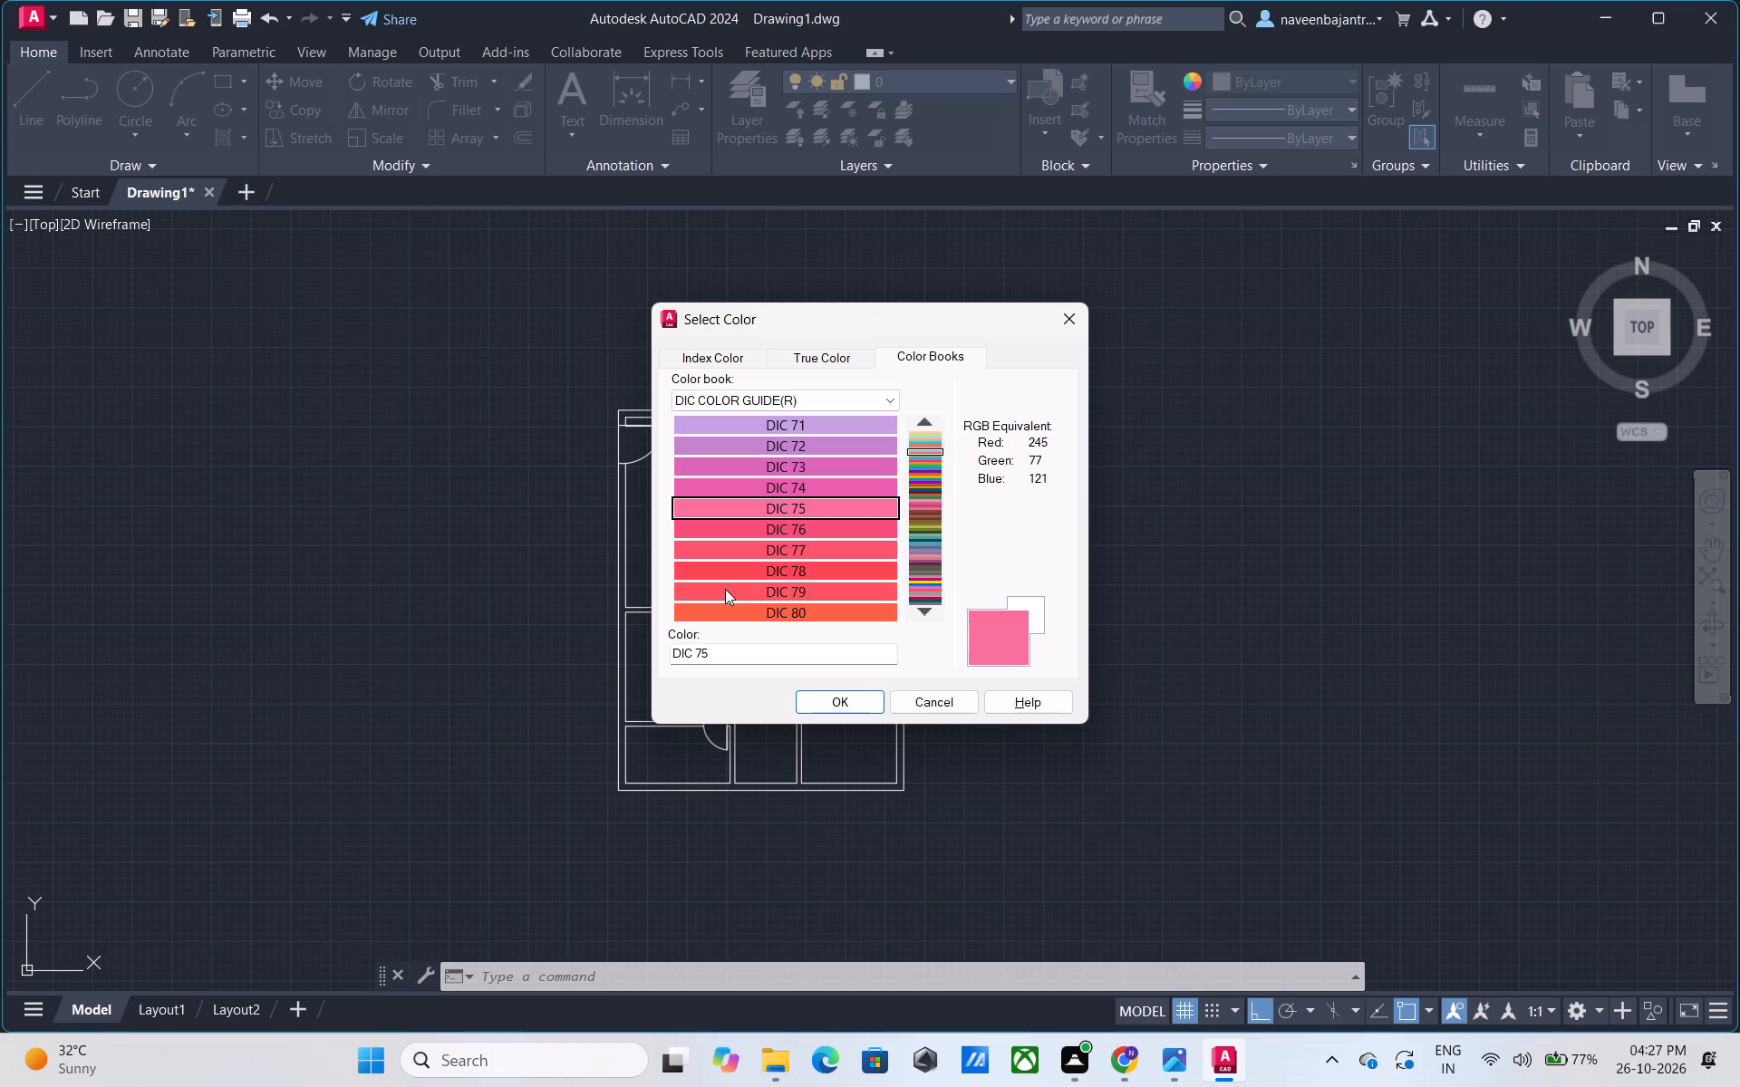
{"action": "key", "text": "Down"}
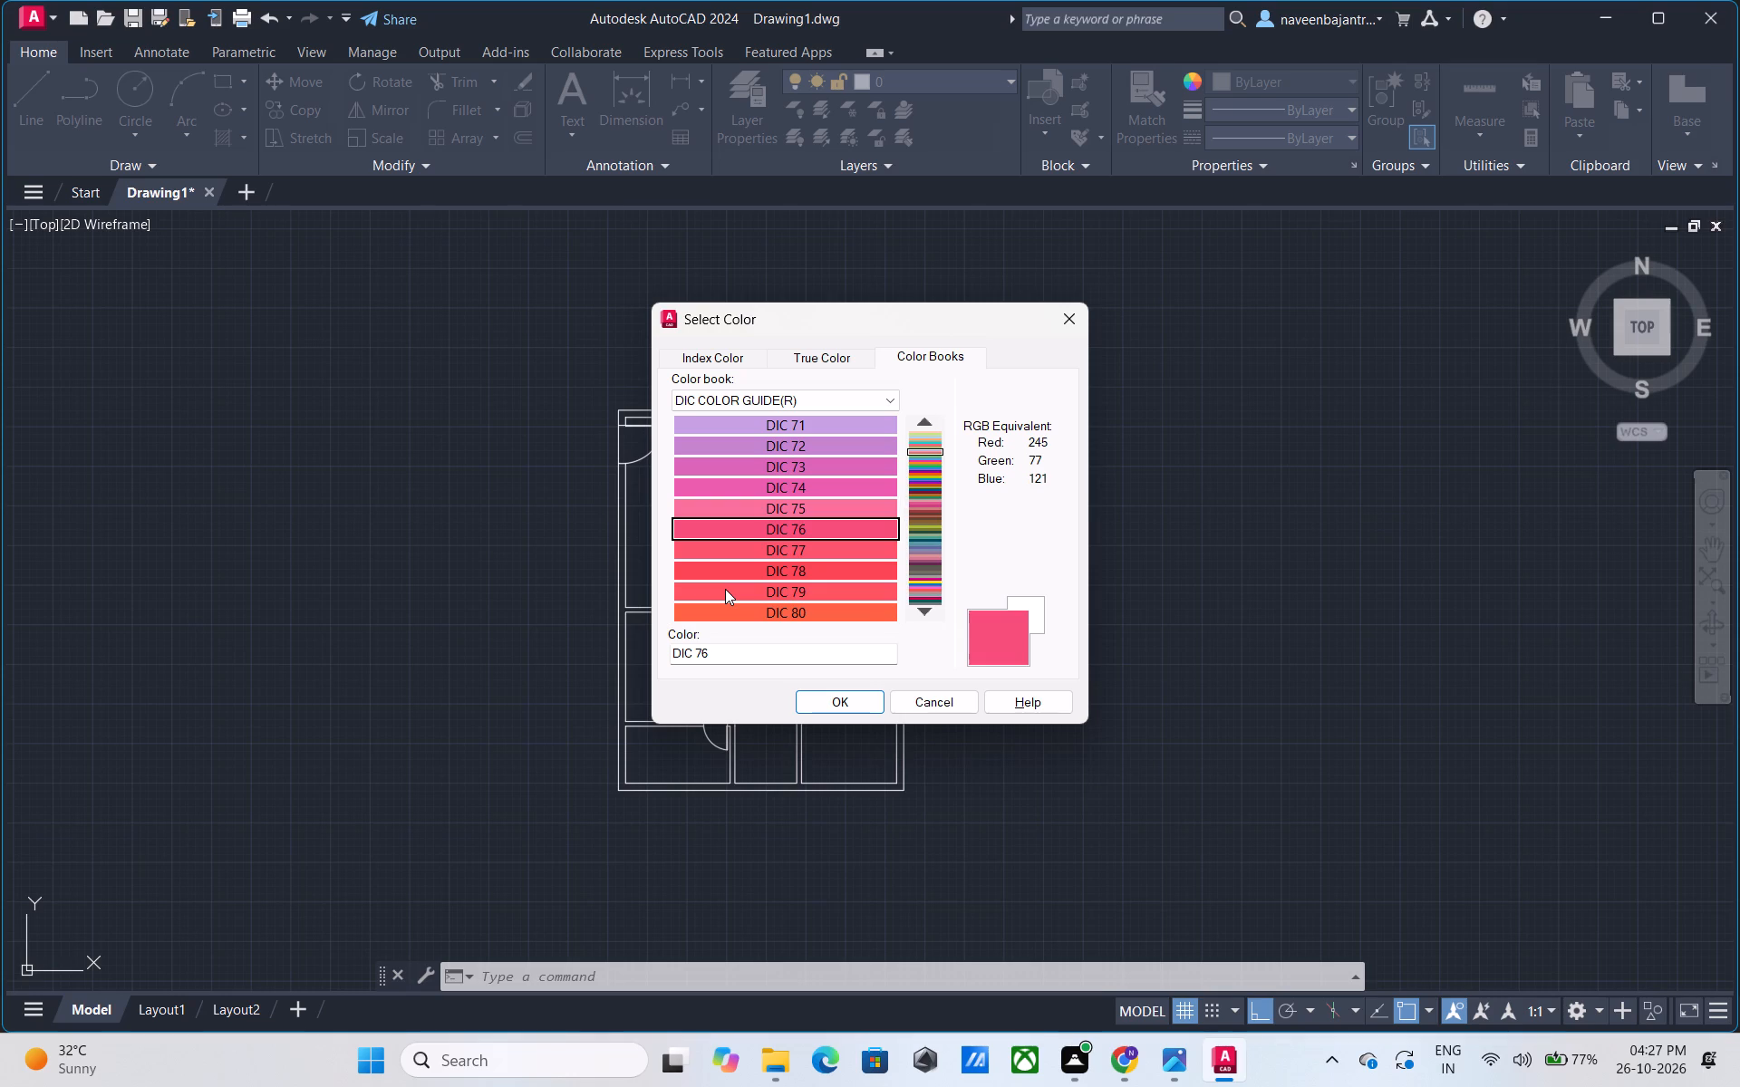
{"action": "key", "text": "Down"}
{"action": "key", "text": "Down"}
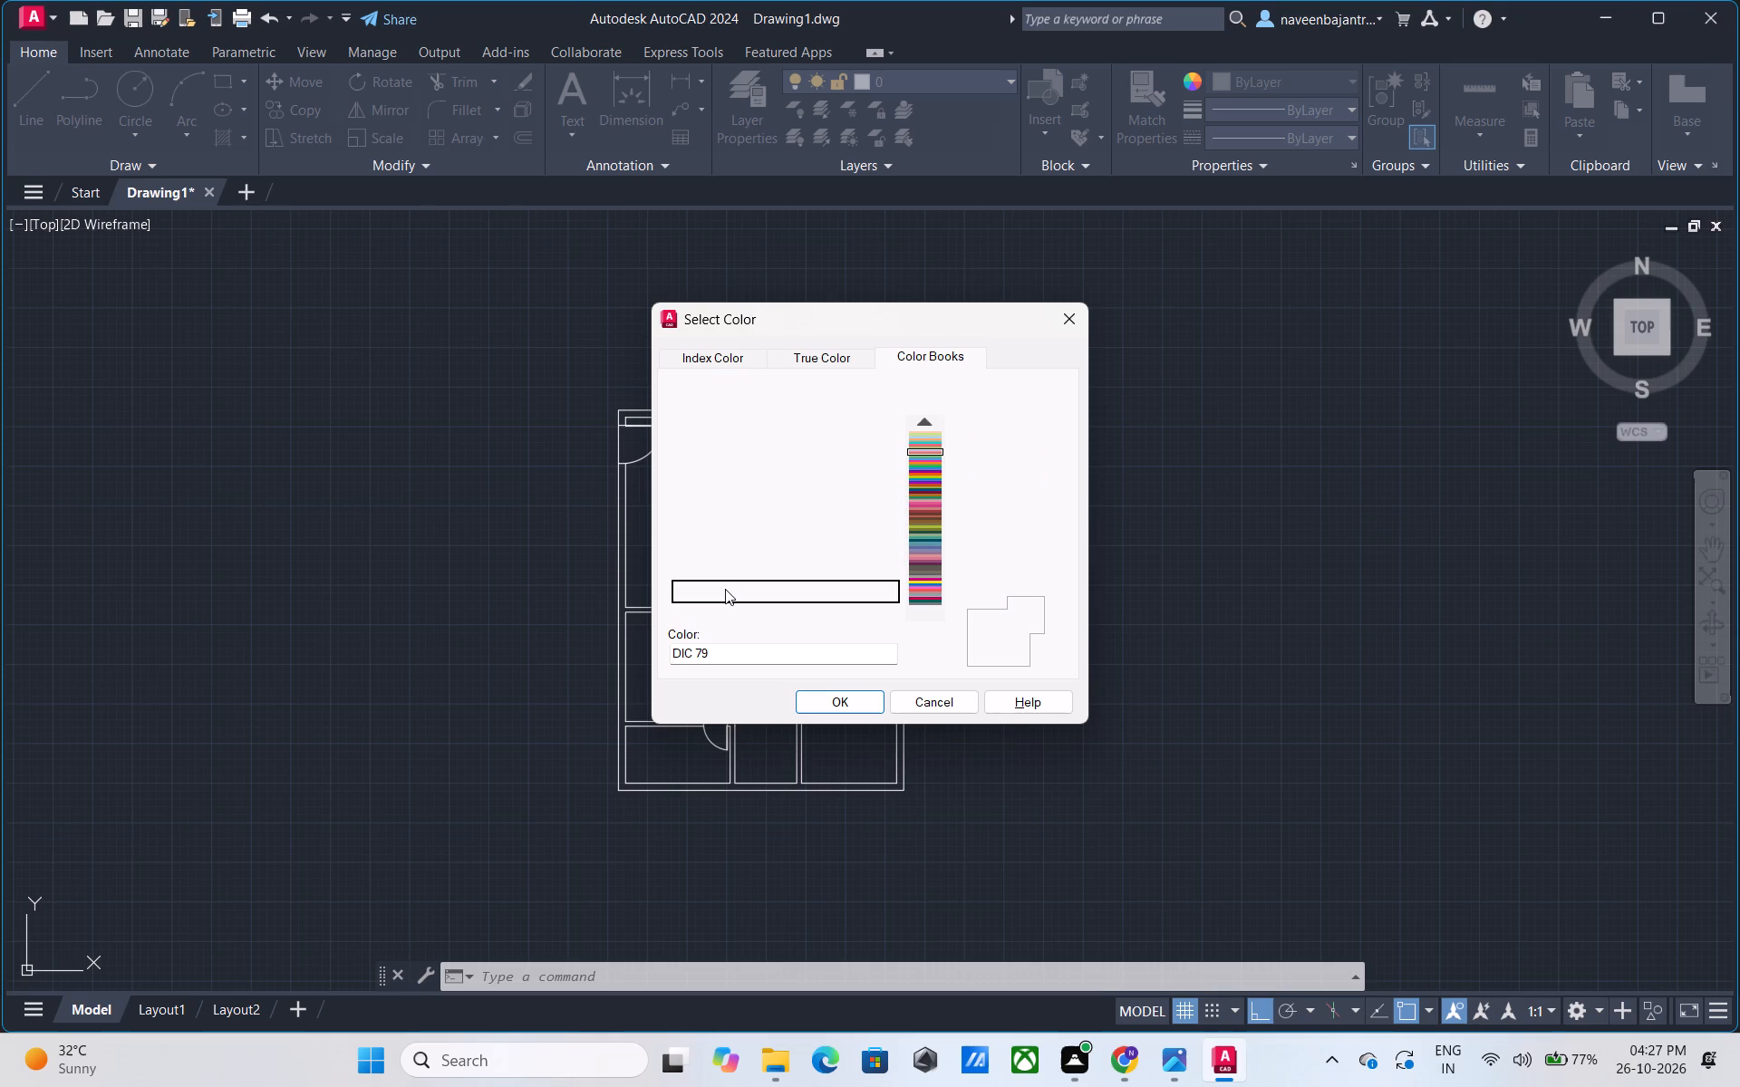
{"action": "key", "text": "Down"}
{"action": "key", "text": "Down"}
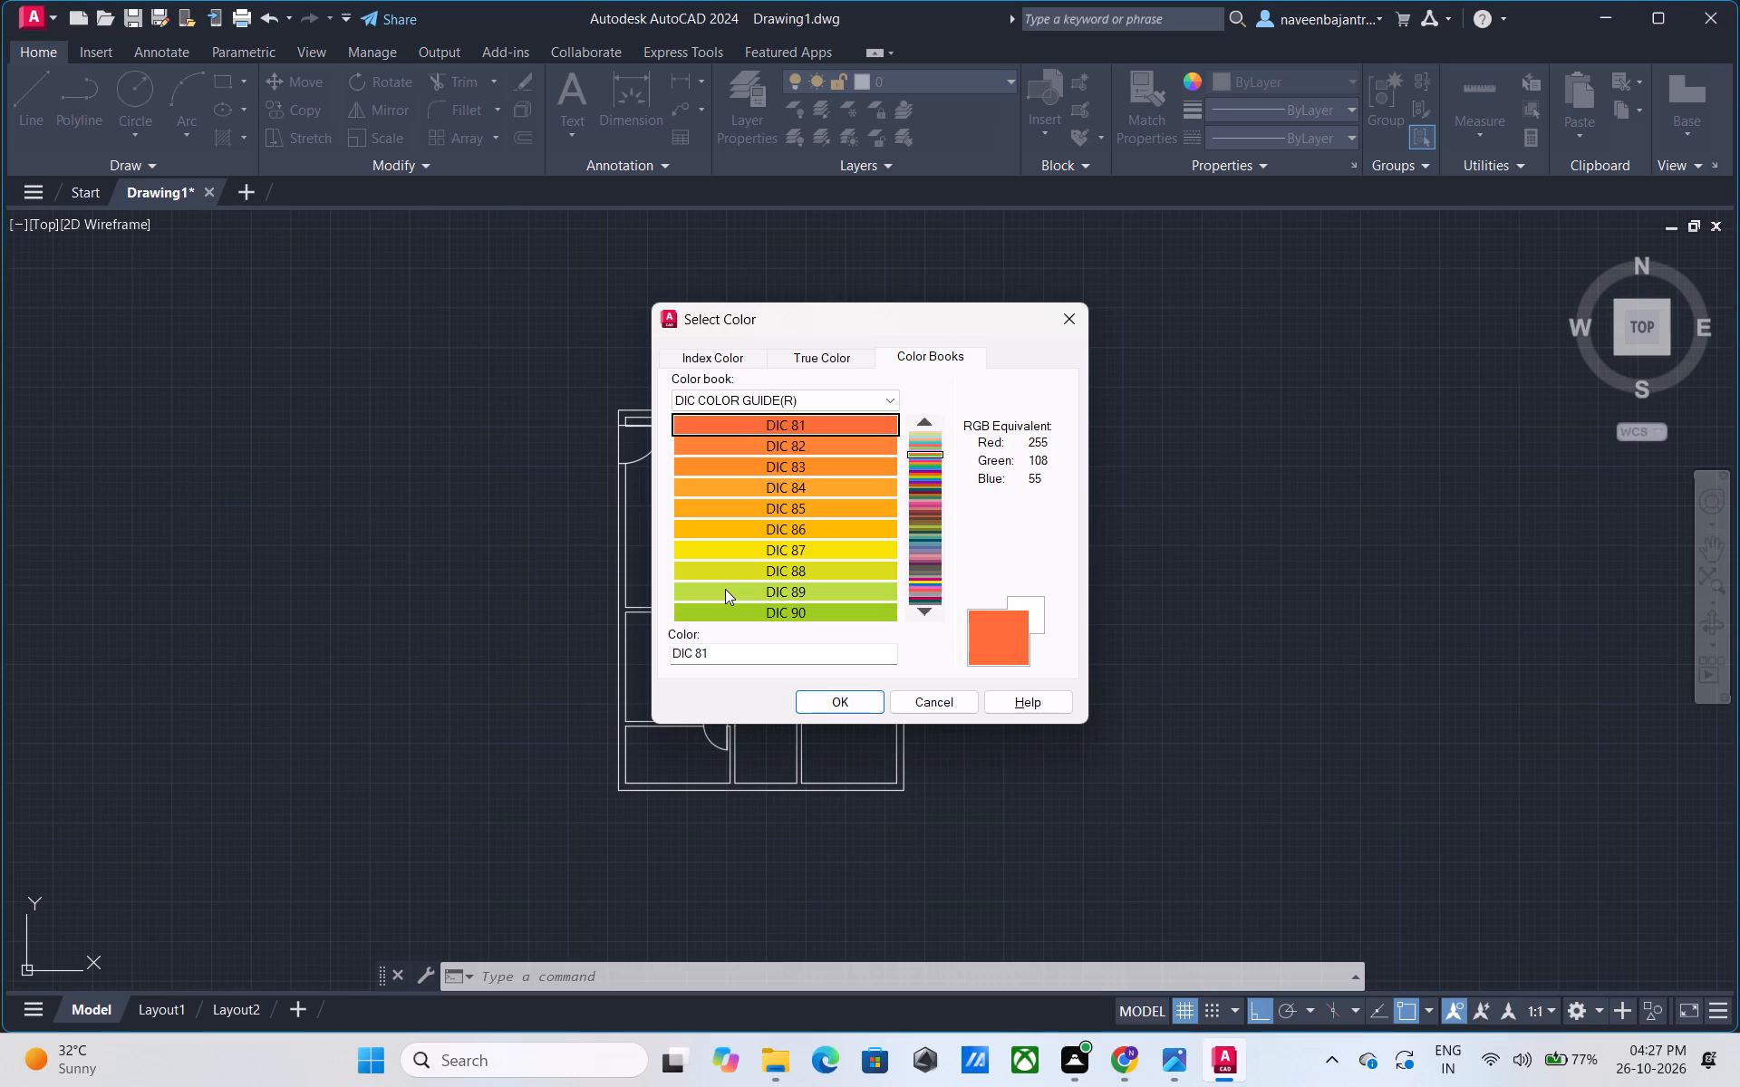
{"action": "key", "text": "Down"}
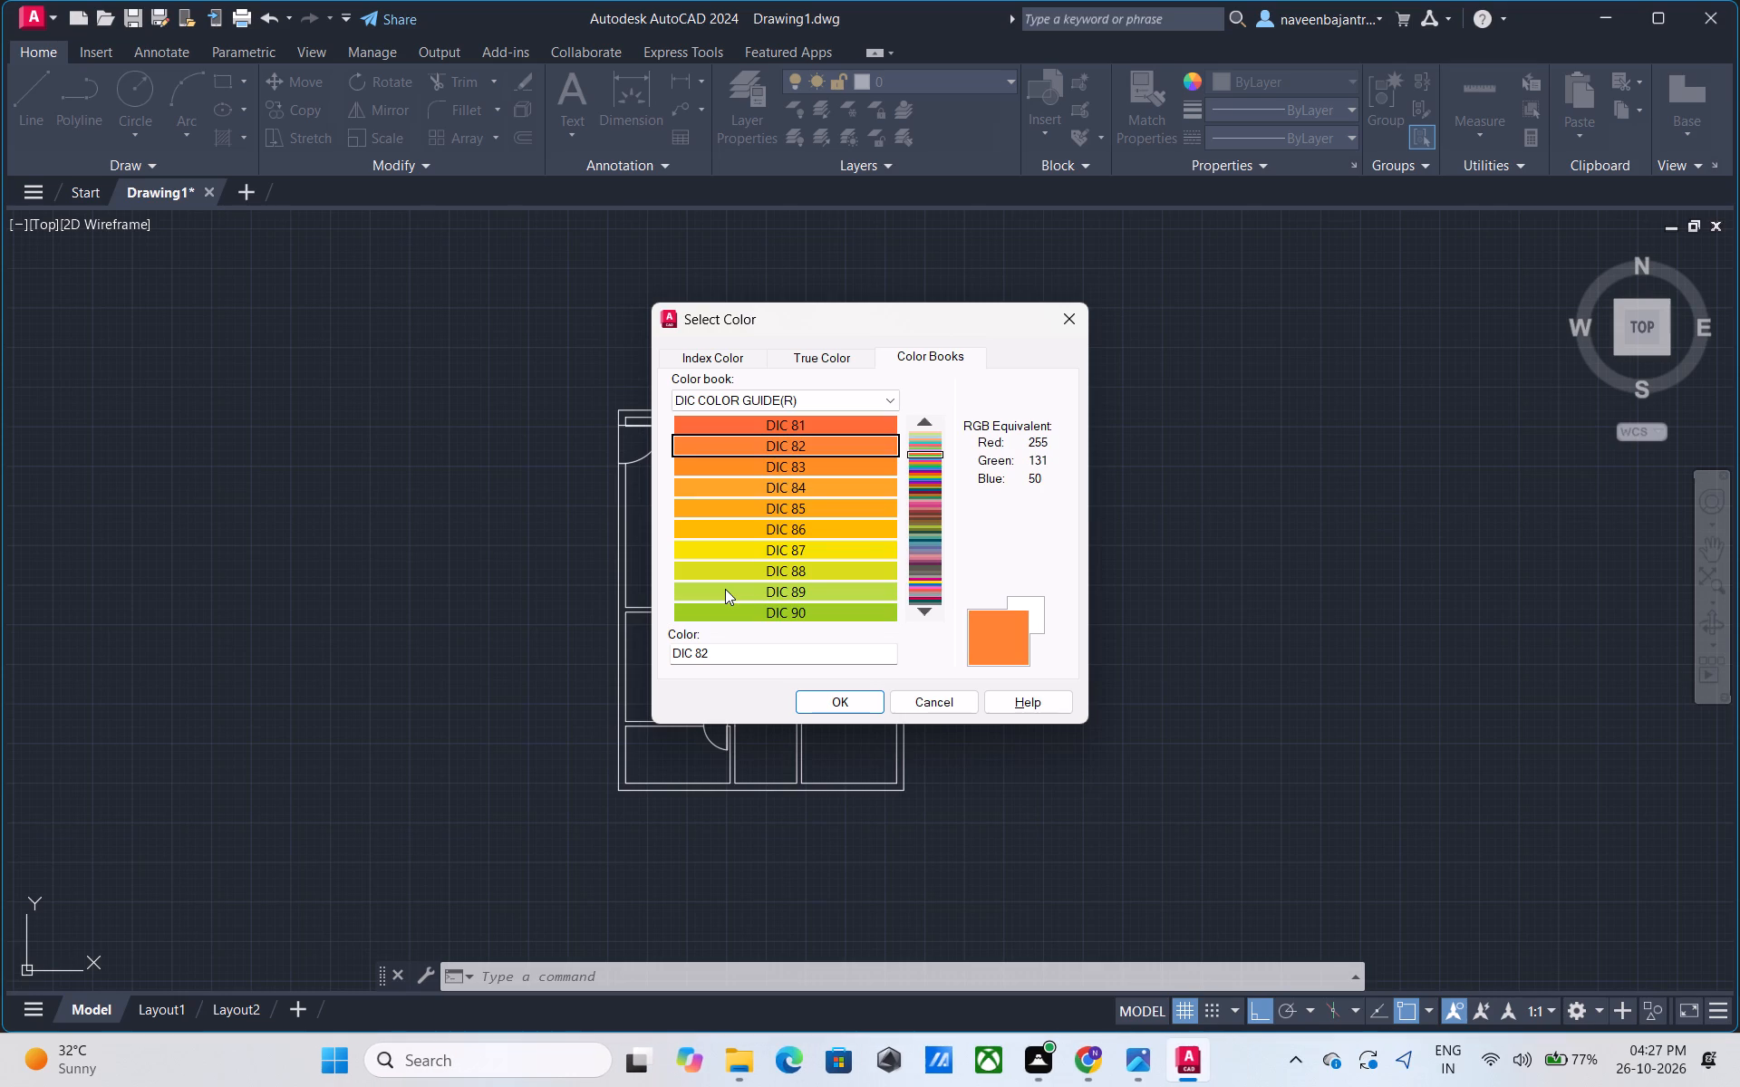
{"action": "key", "text": "Down"}
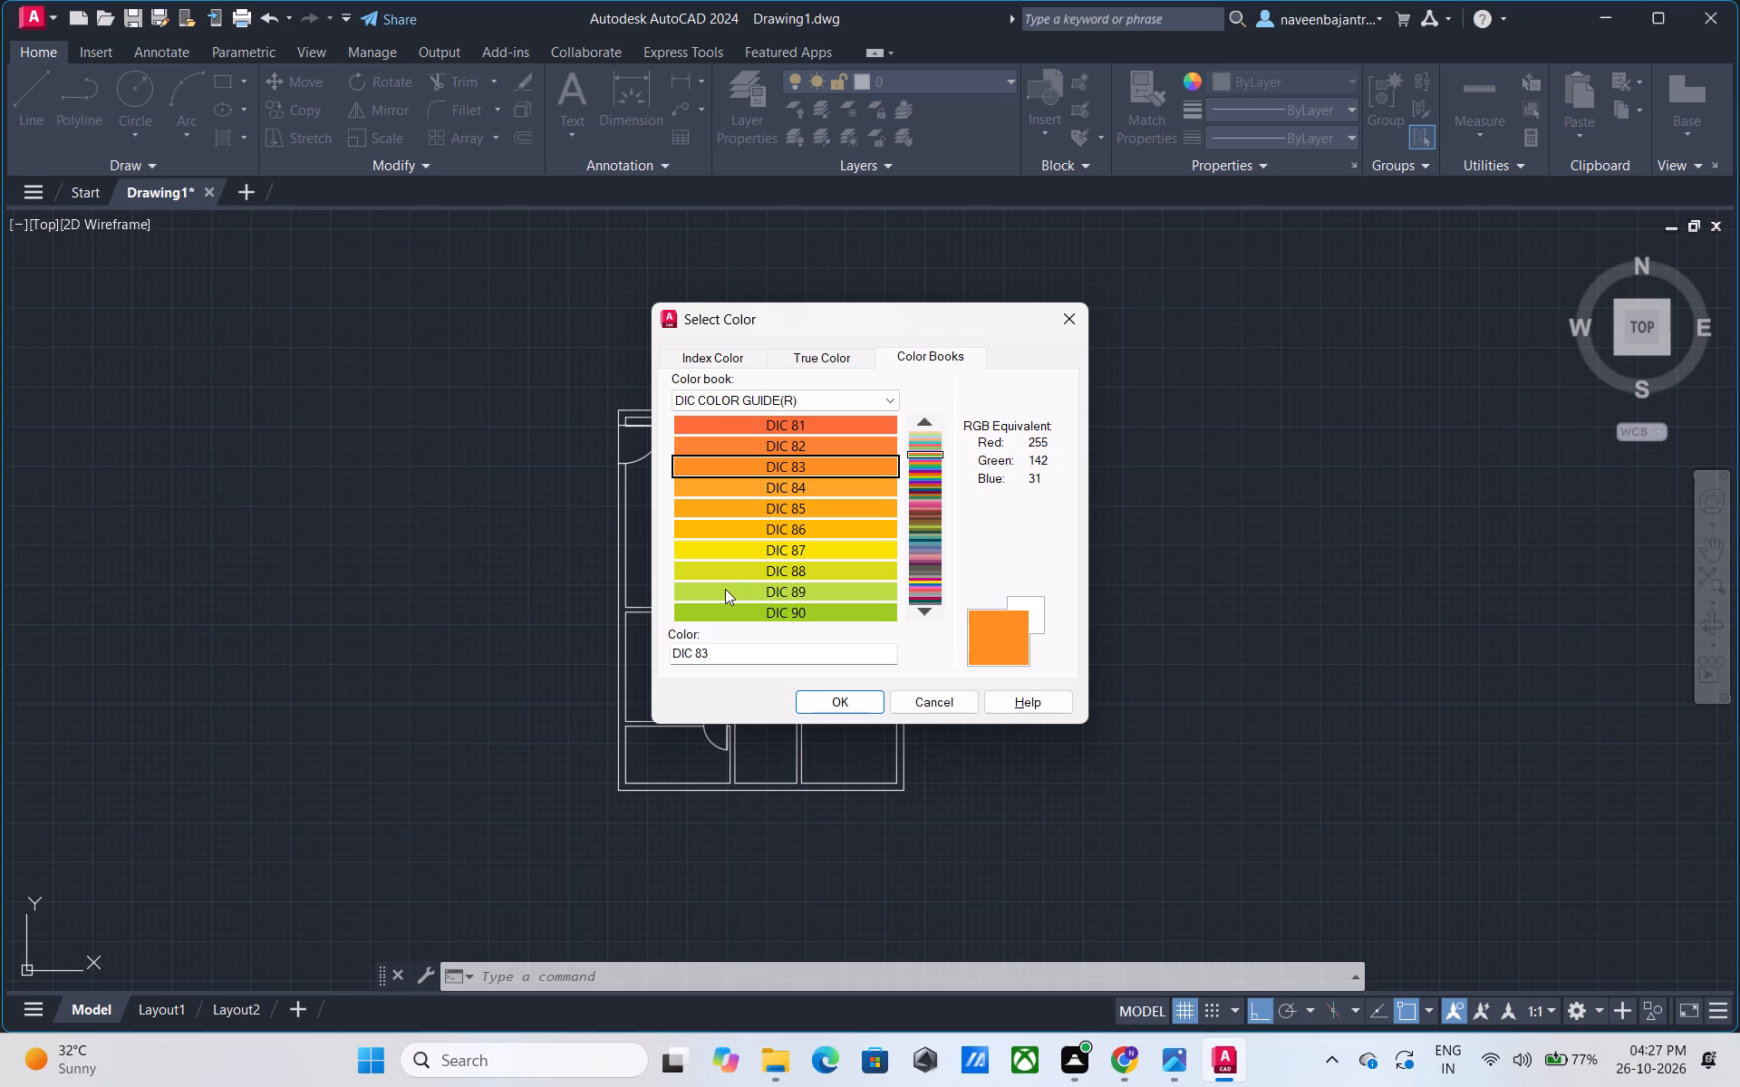
{"action": "key", "text": "Down"}
{"action": "key", "text": "Down"}
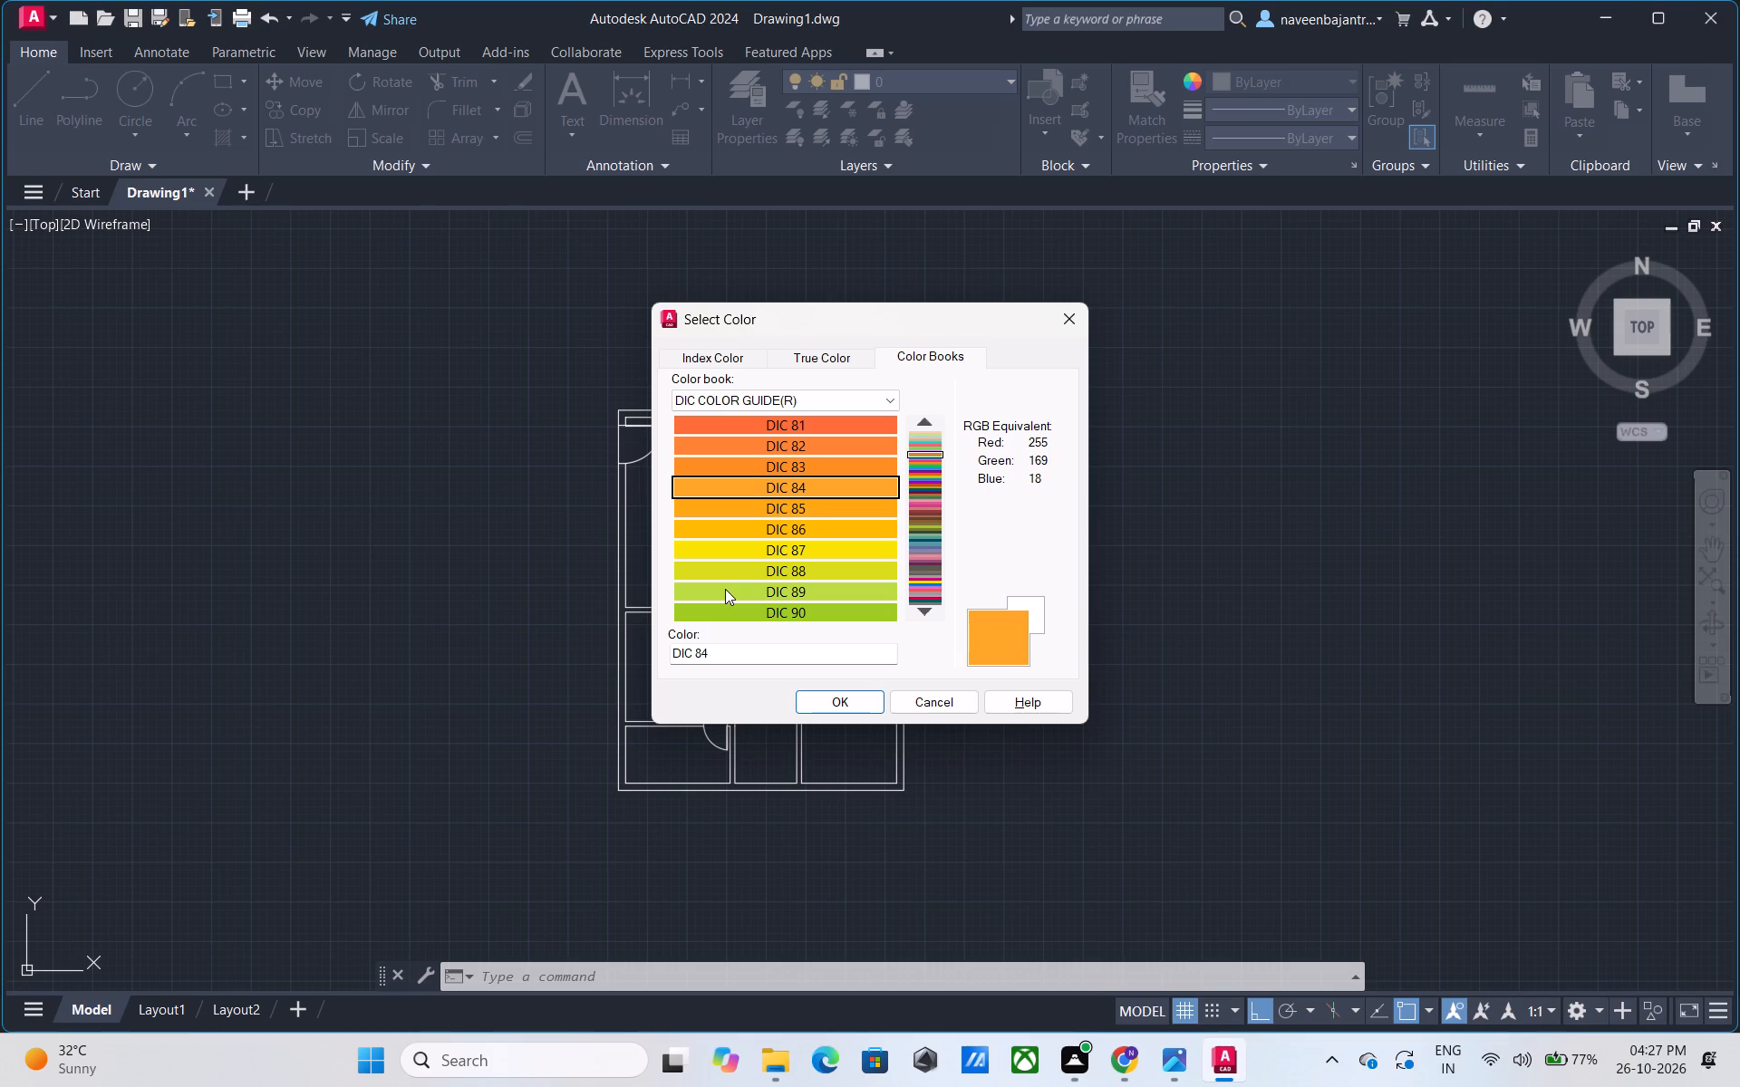
{"action": "key", "text": "Down"}
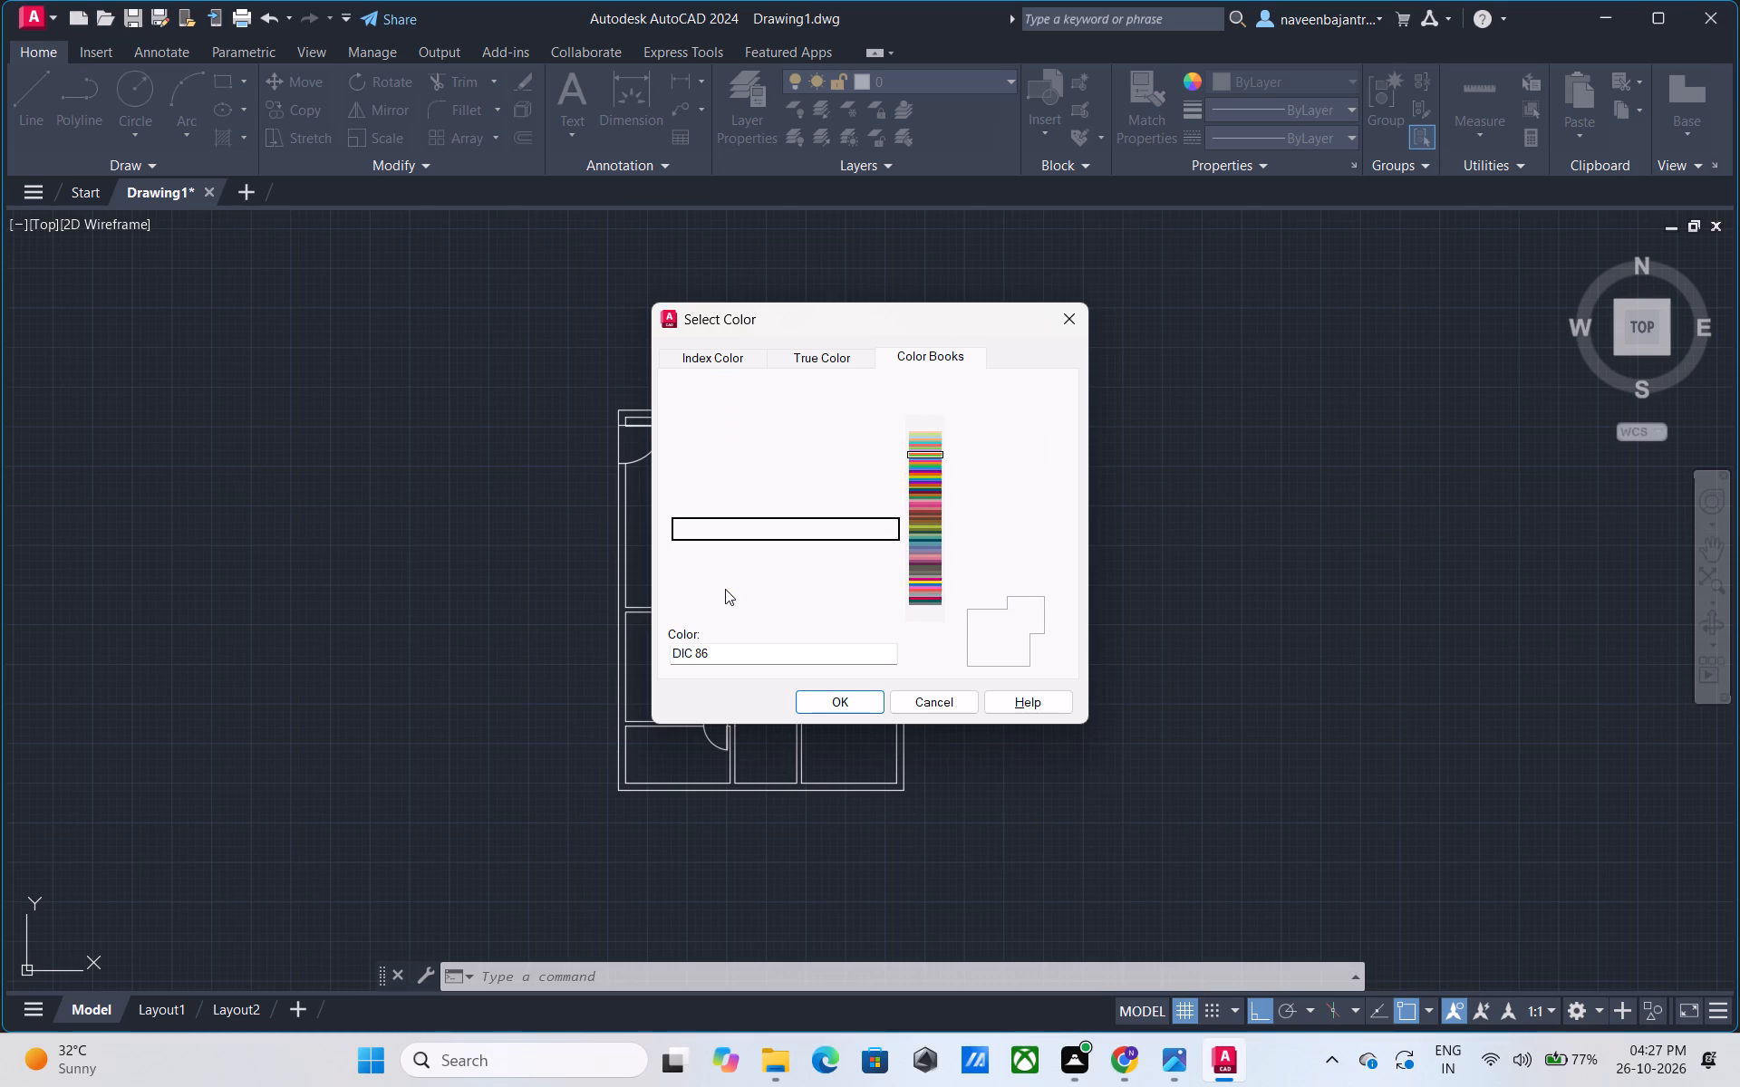
{"action": "key", "text": "Down"}
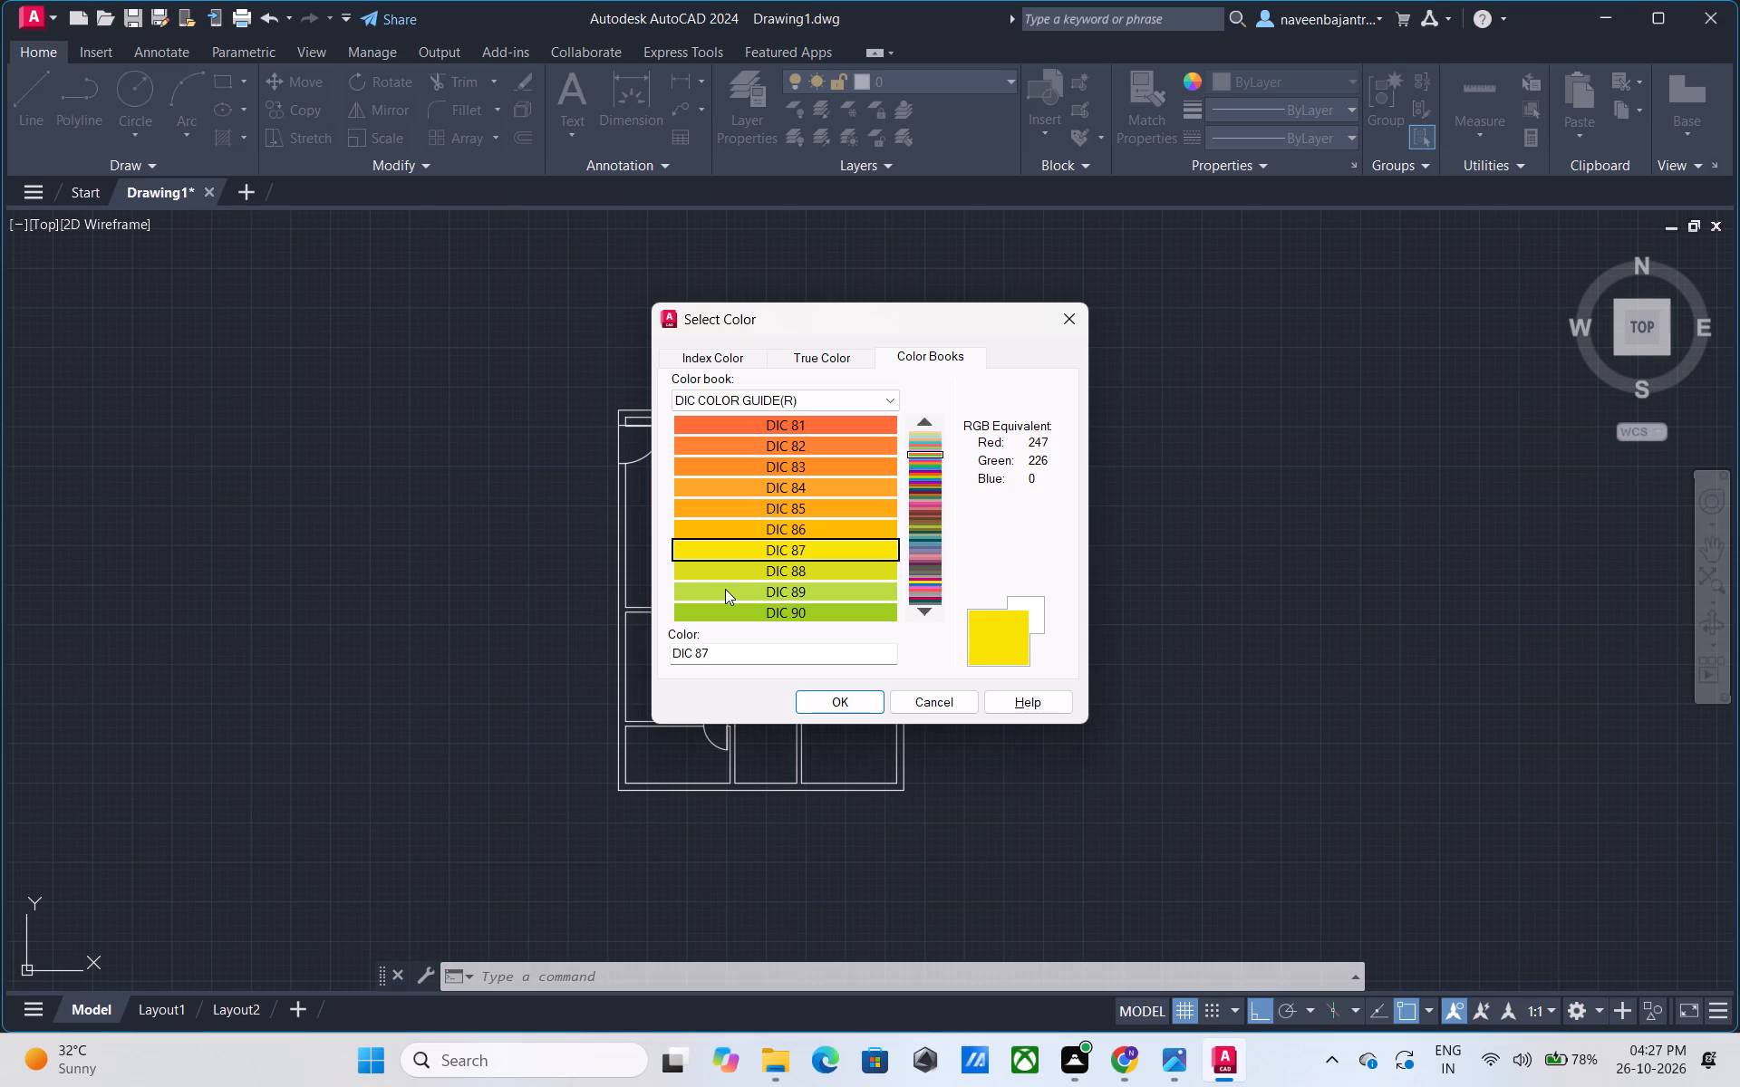
{"action": "key", "text": "Down"}
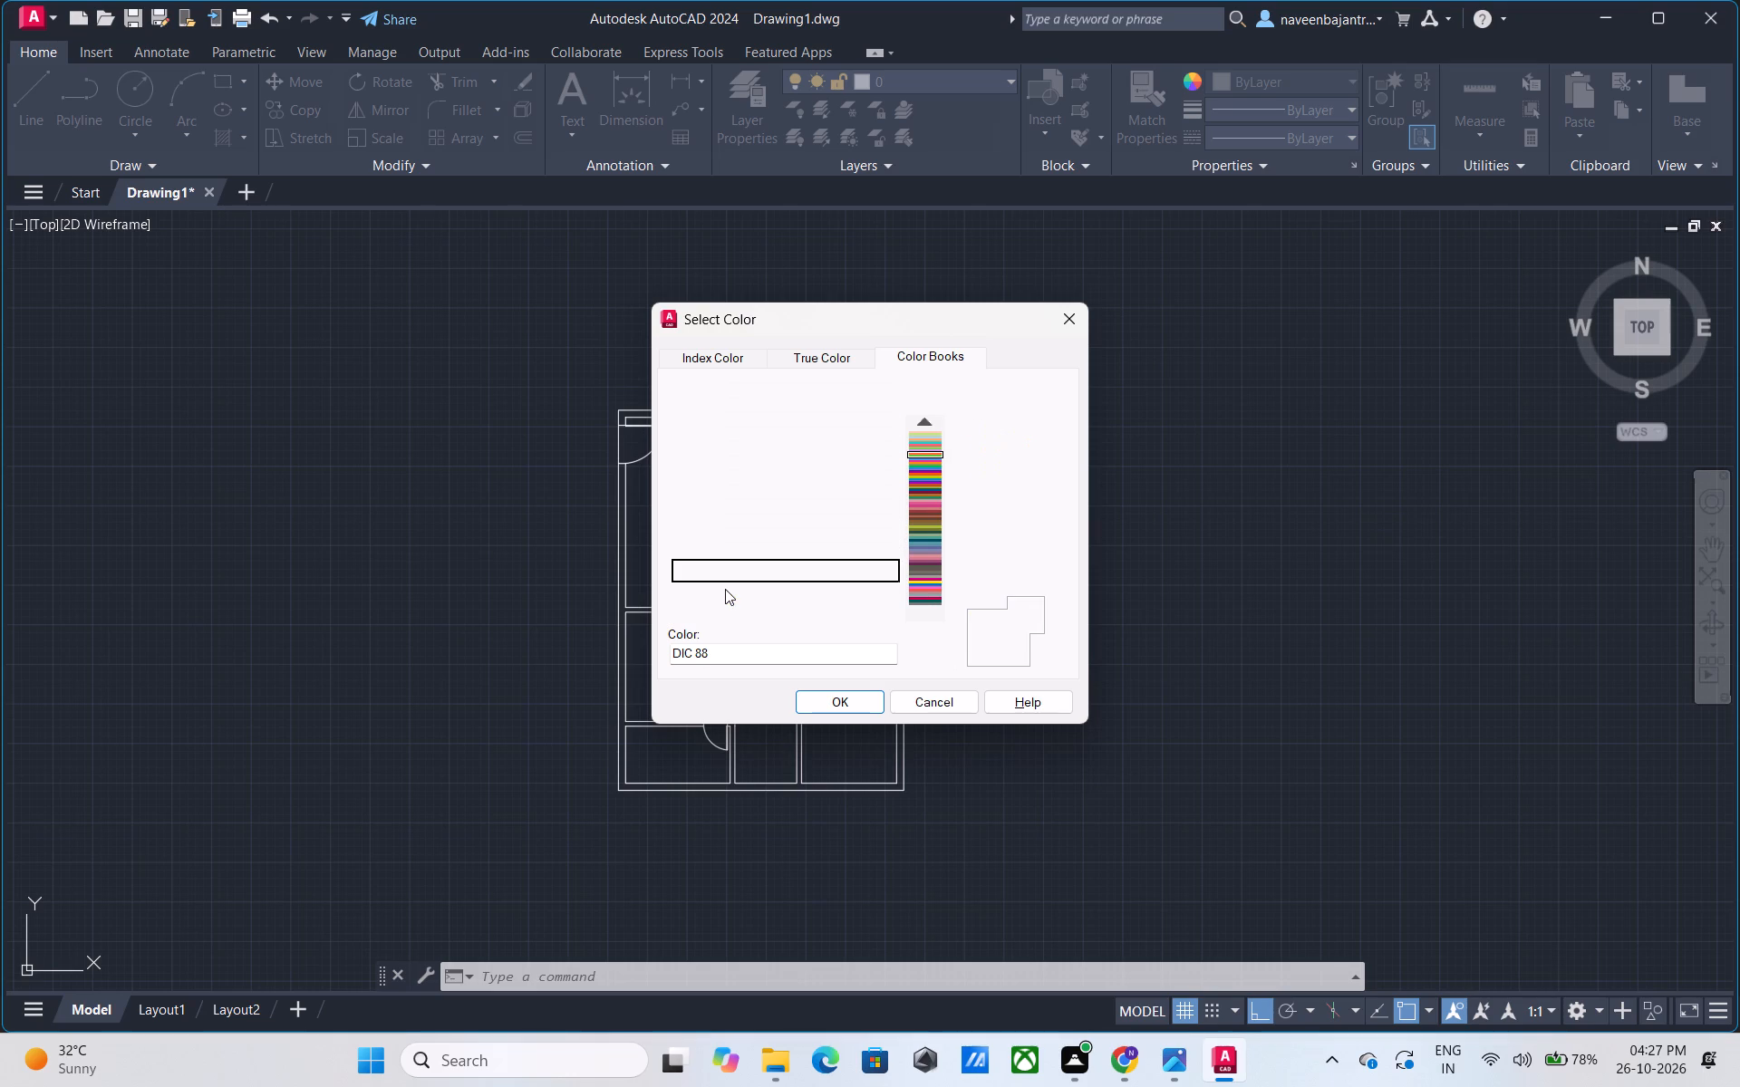
{"action": "key", "text": "Down"}
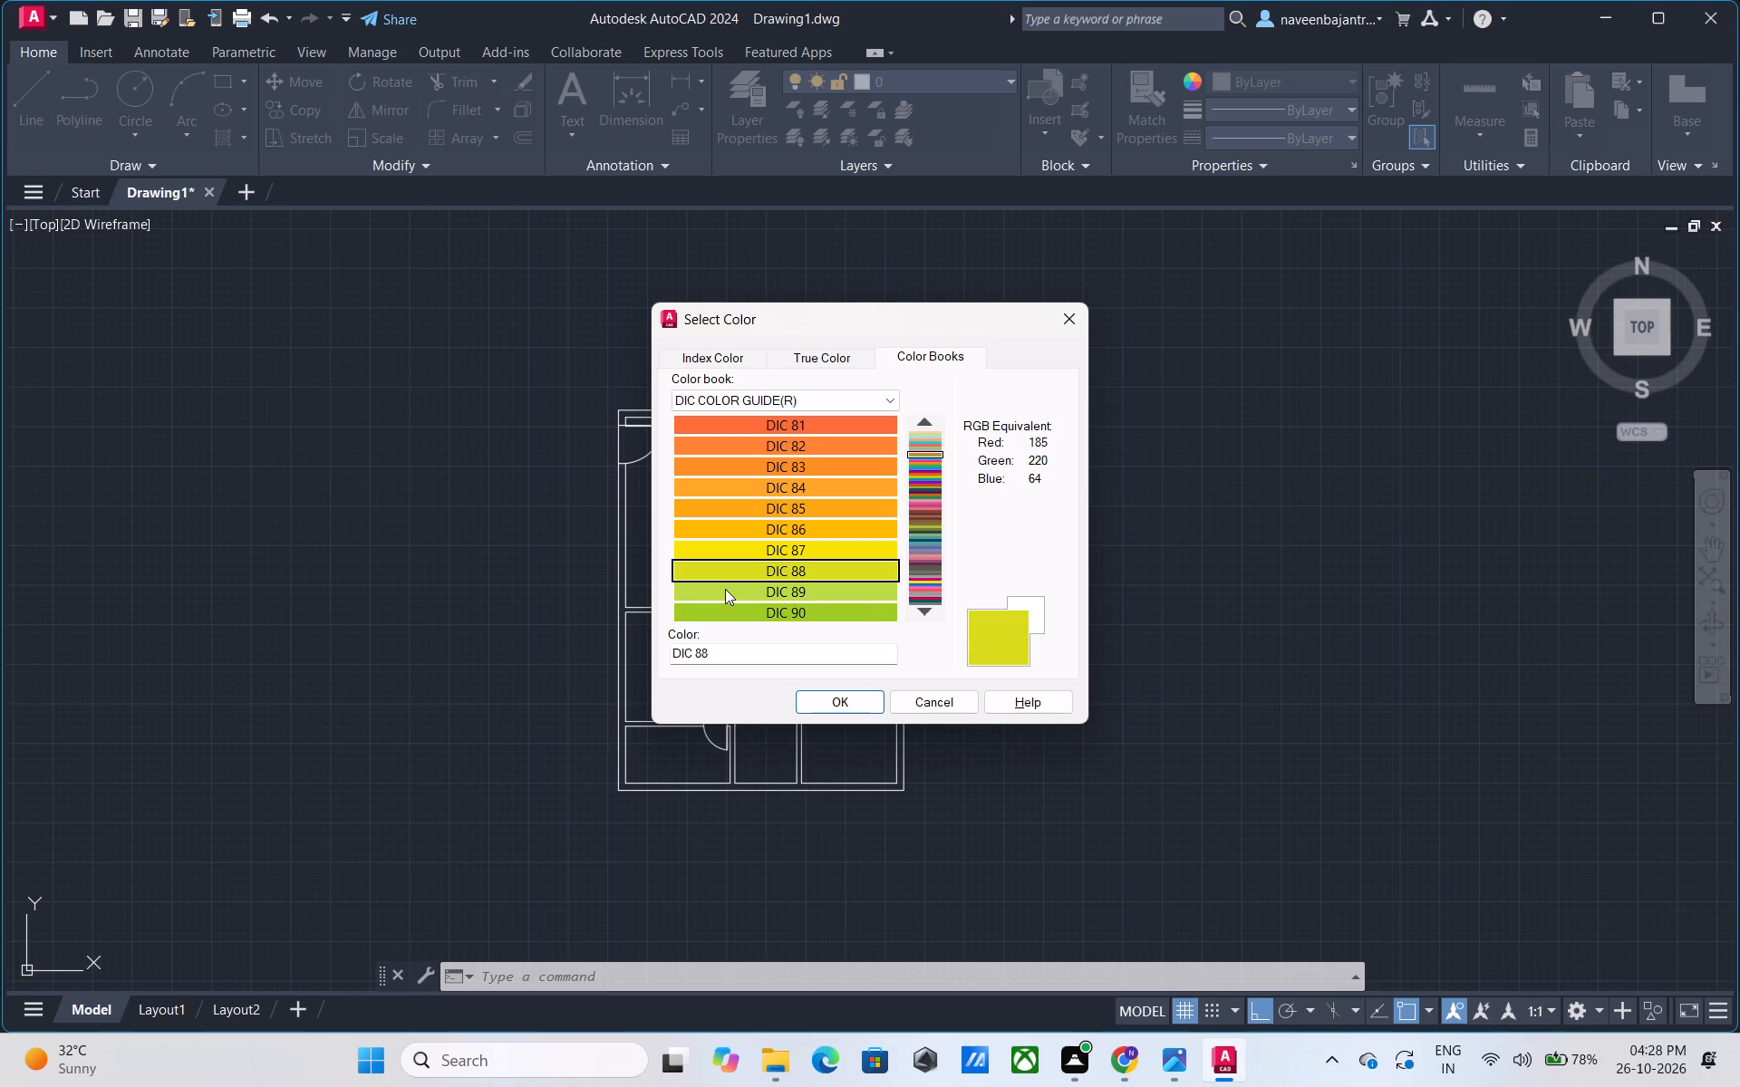
{"action": "key", "text": "Down"}
{"action": "key", "text": "Down"}
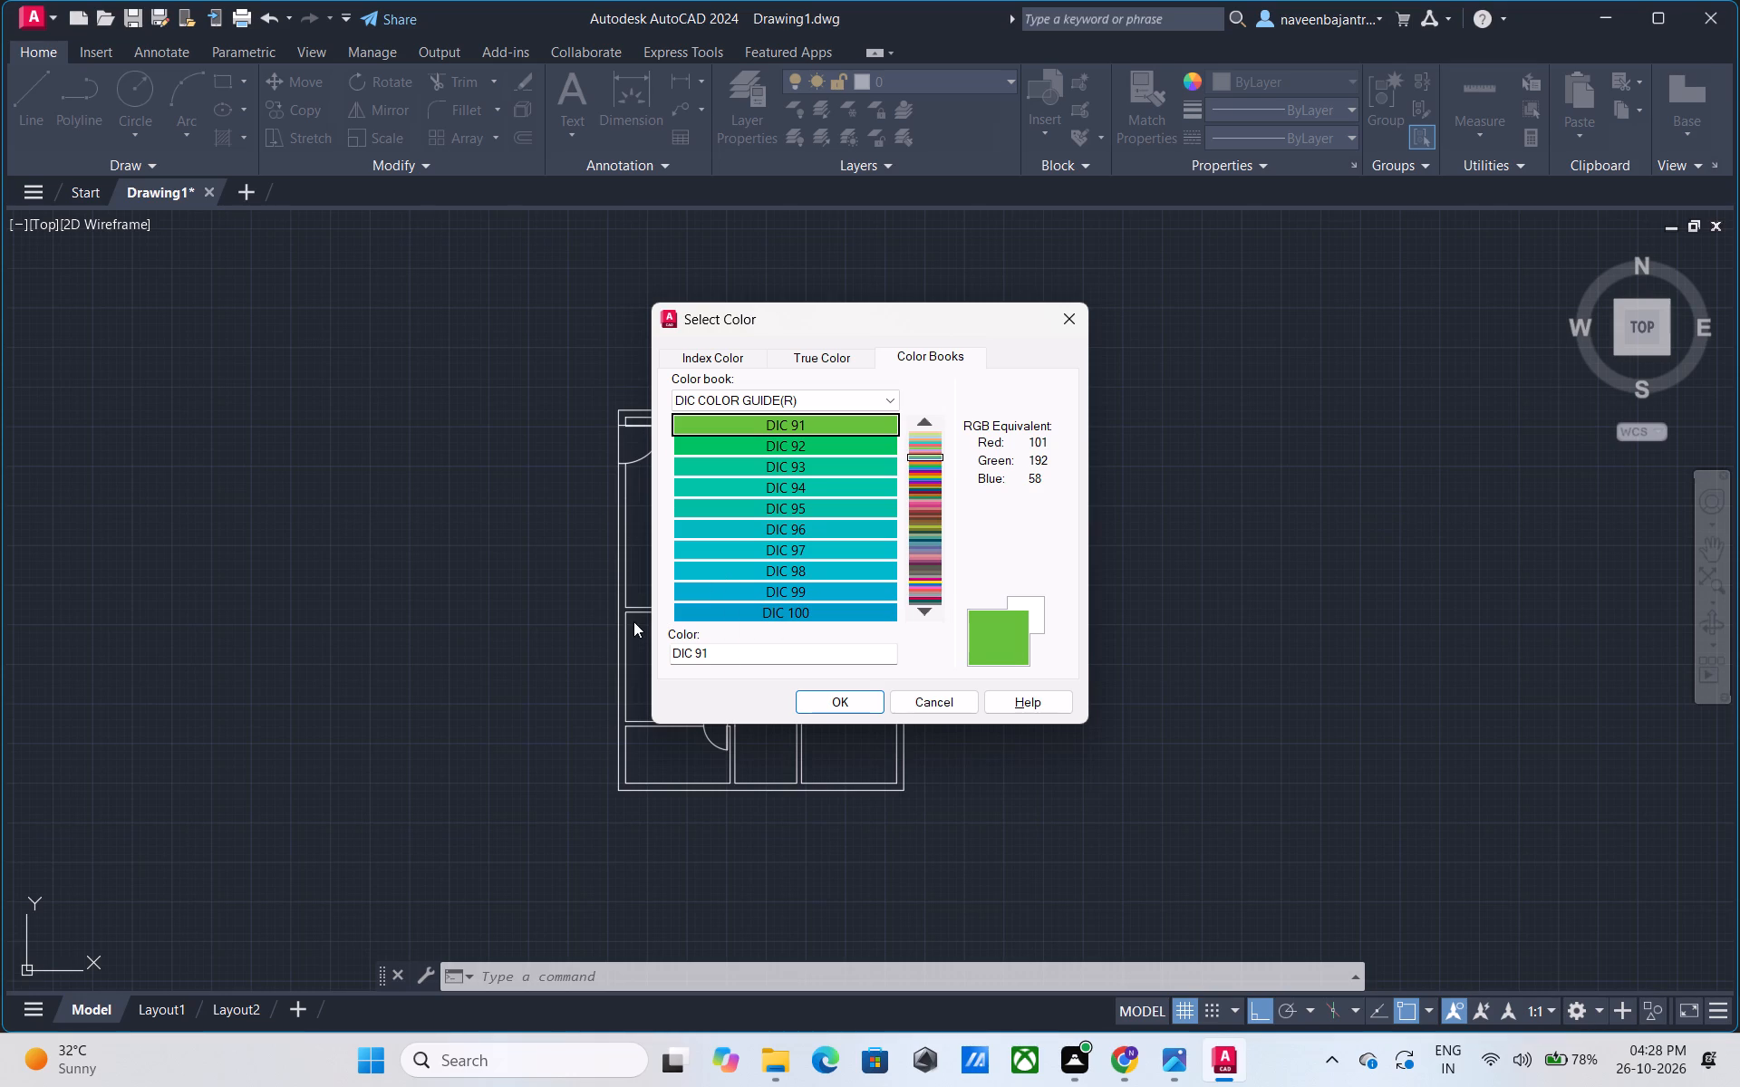
{"action": "key", "text": "Down"}
{"action": "key", "text": "Down"}
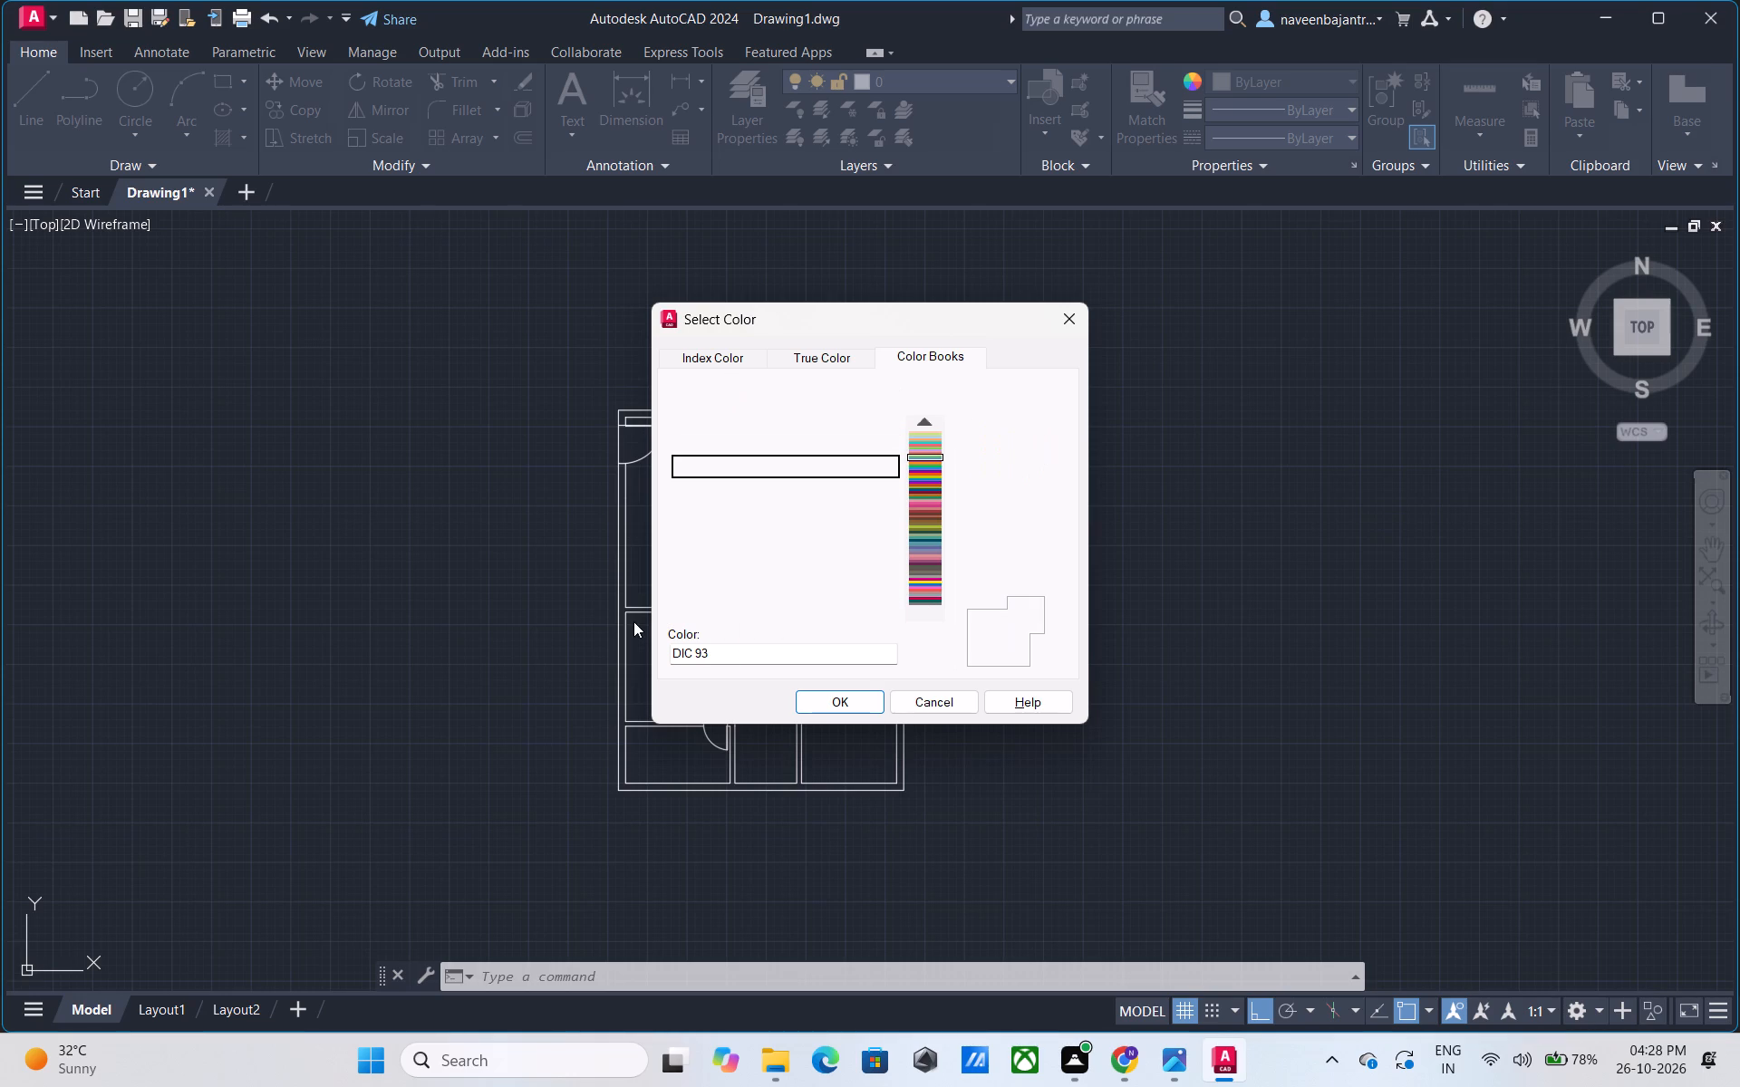
{"action": "key", "text": "Down"}
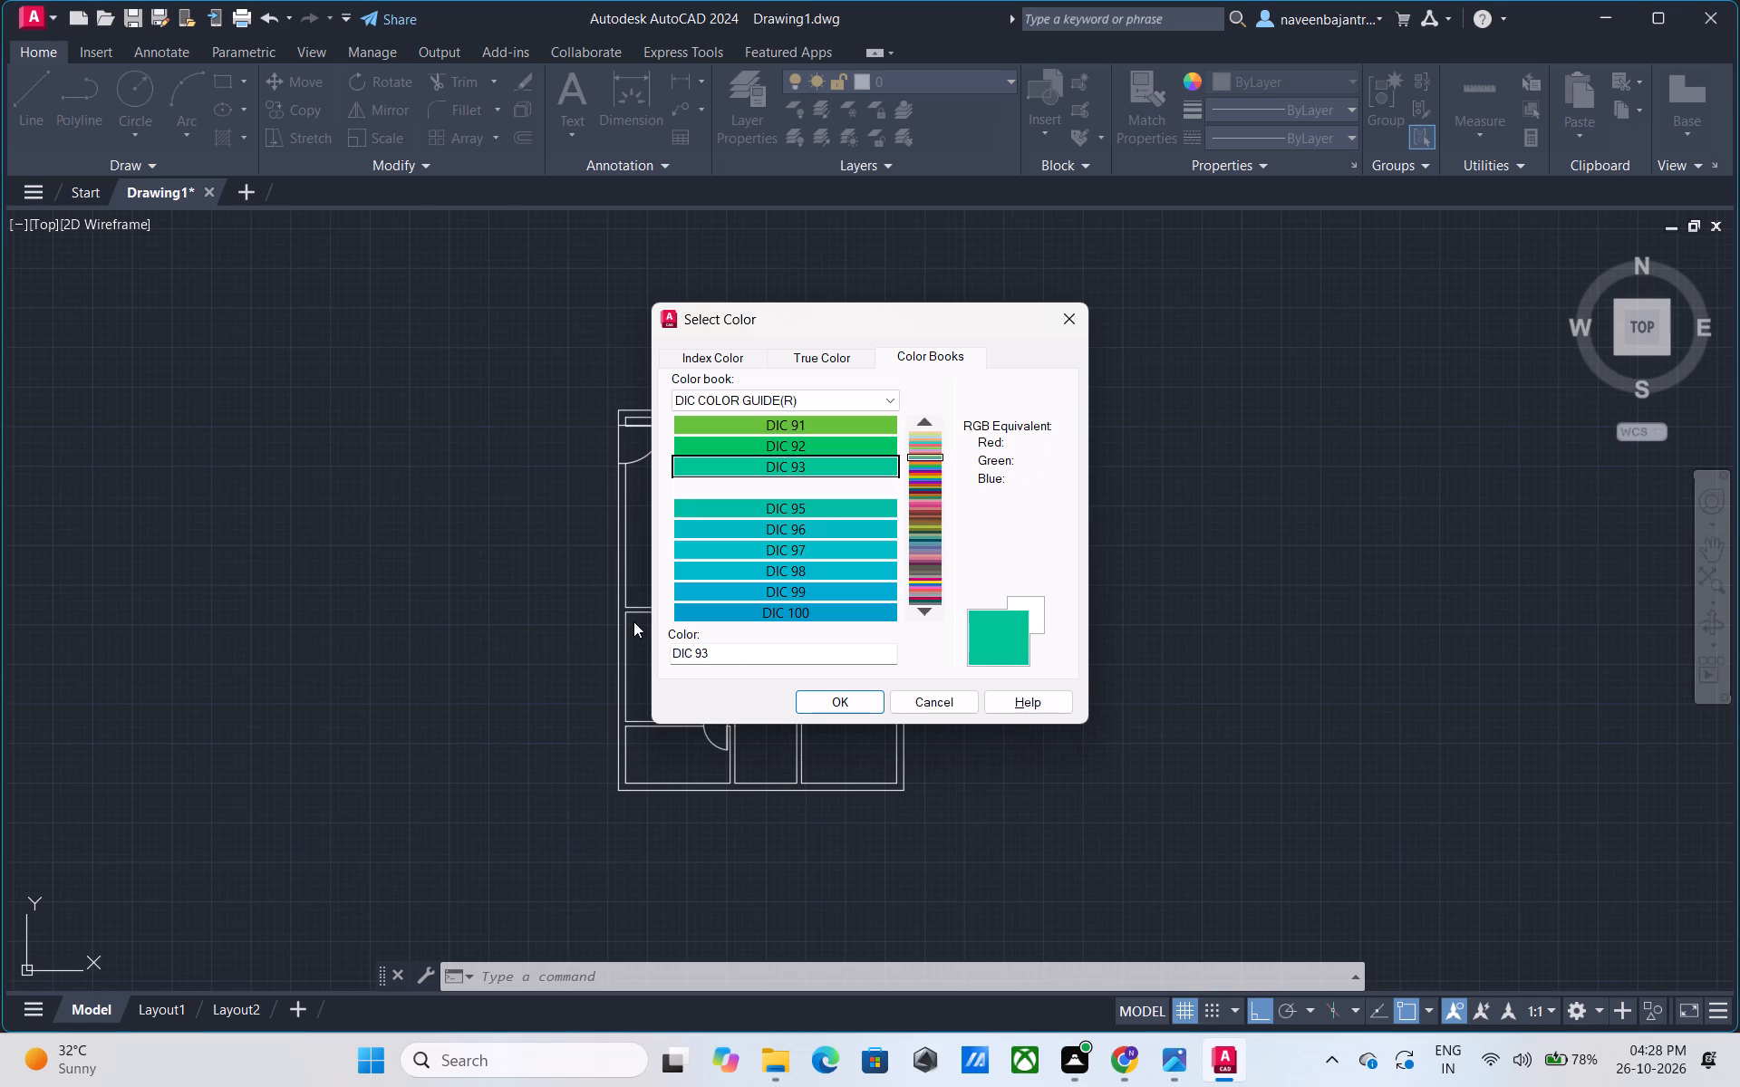
{"action": "key", "text": "Down"}
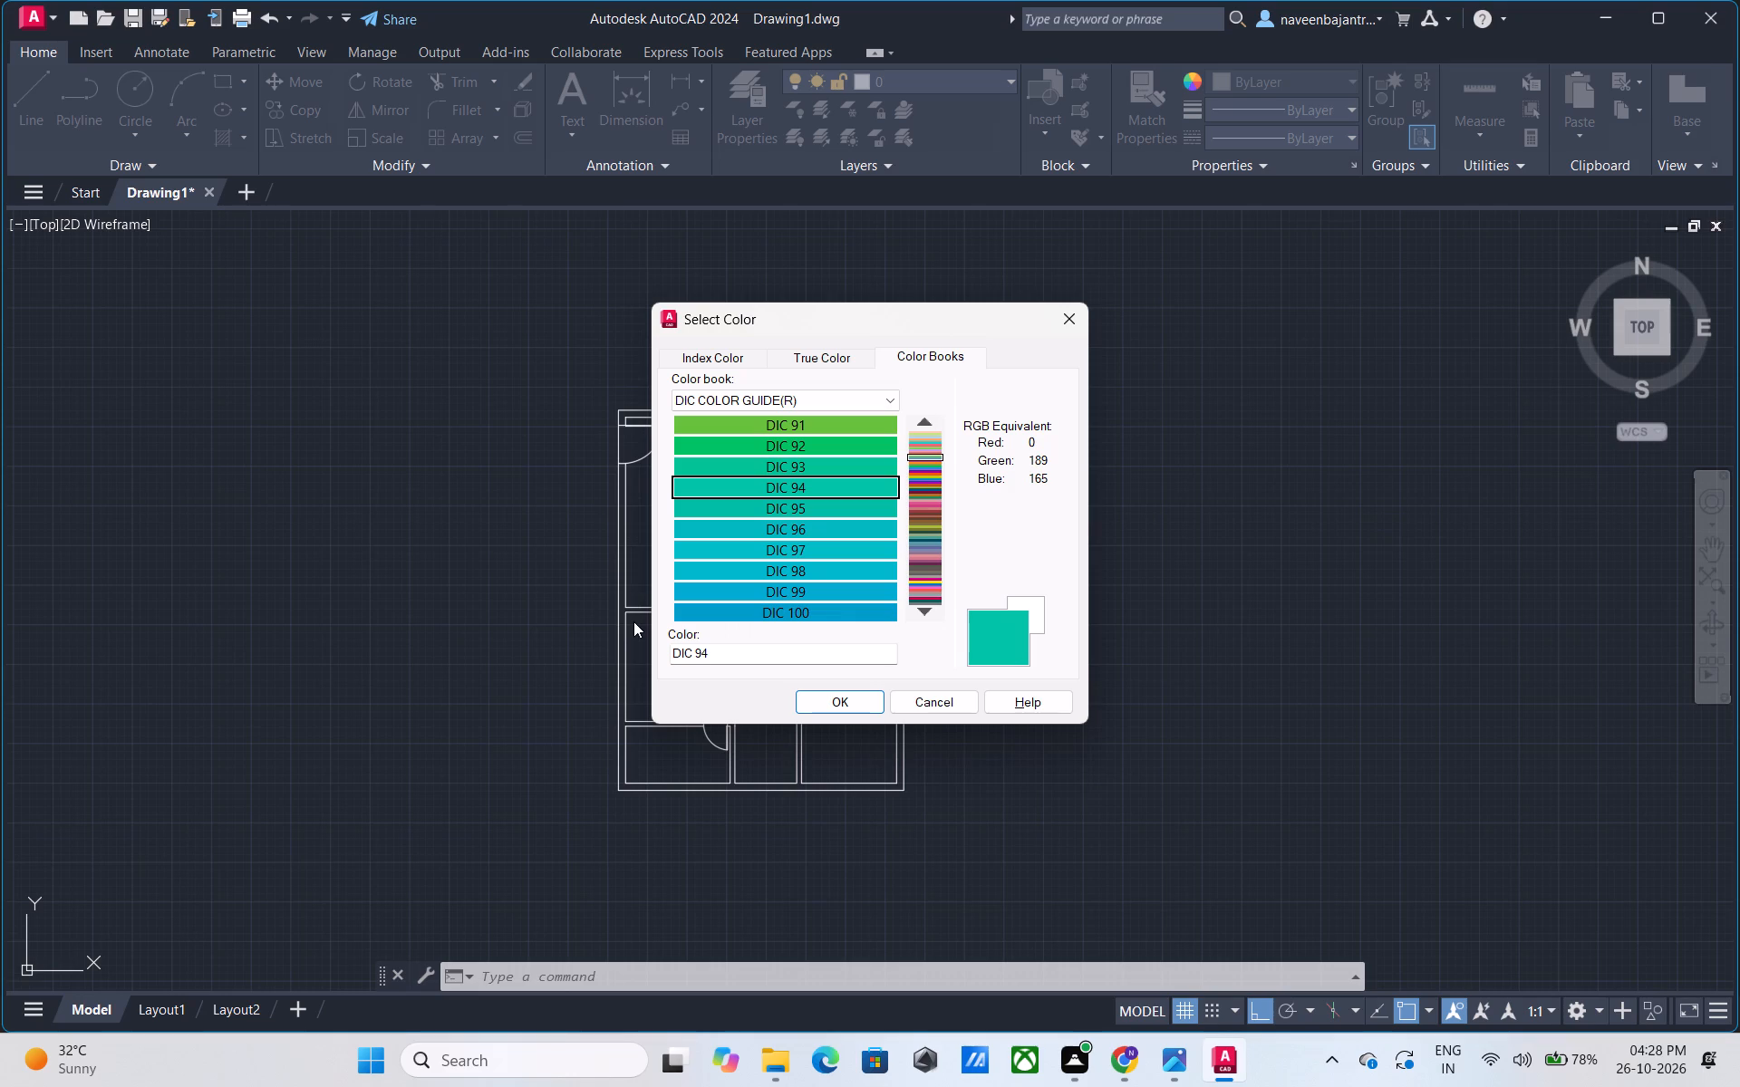
{"action": "key", "text": "Down"}
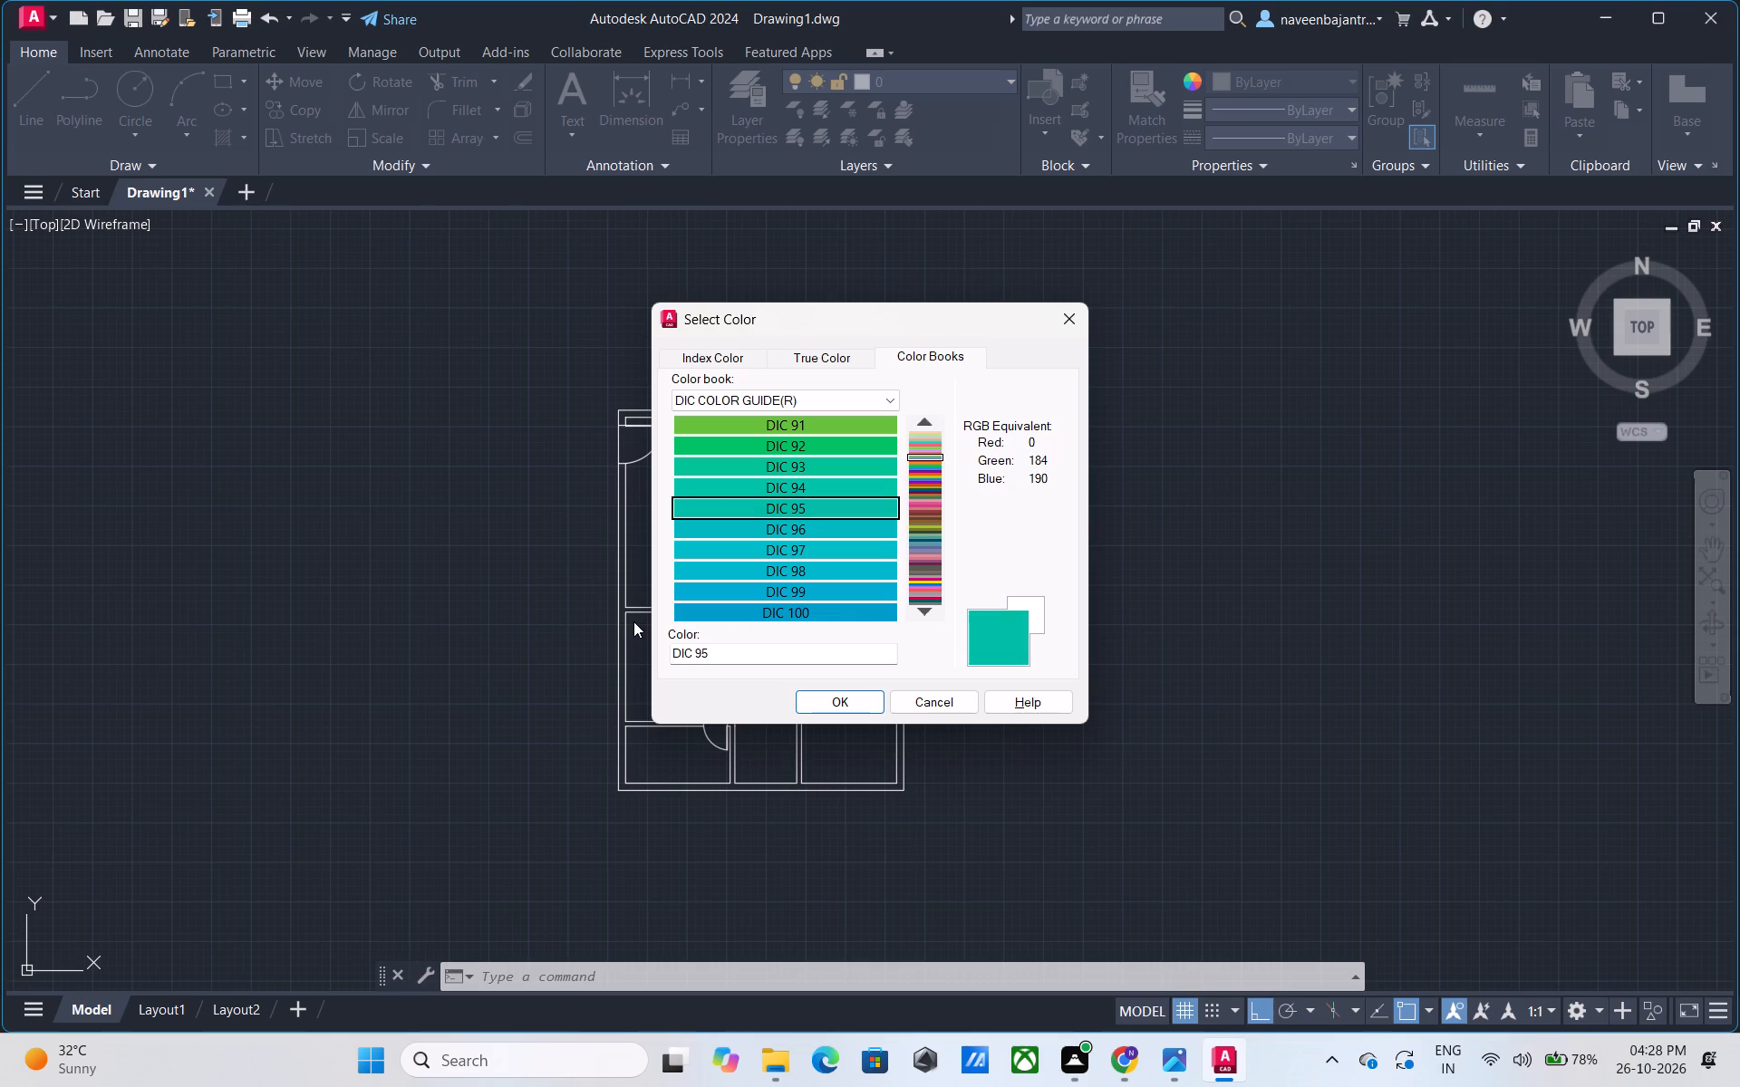
{"action": "key", "text": "Down"}
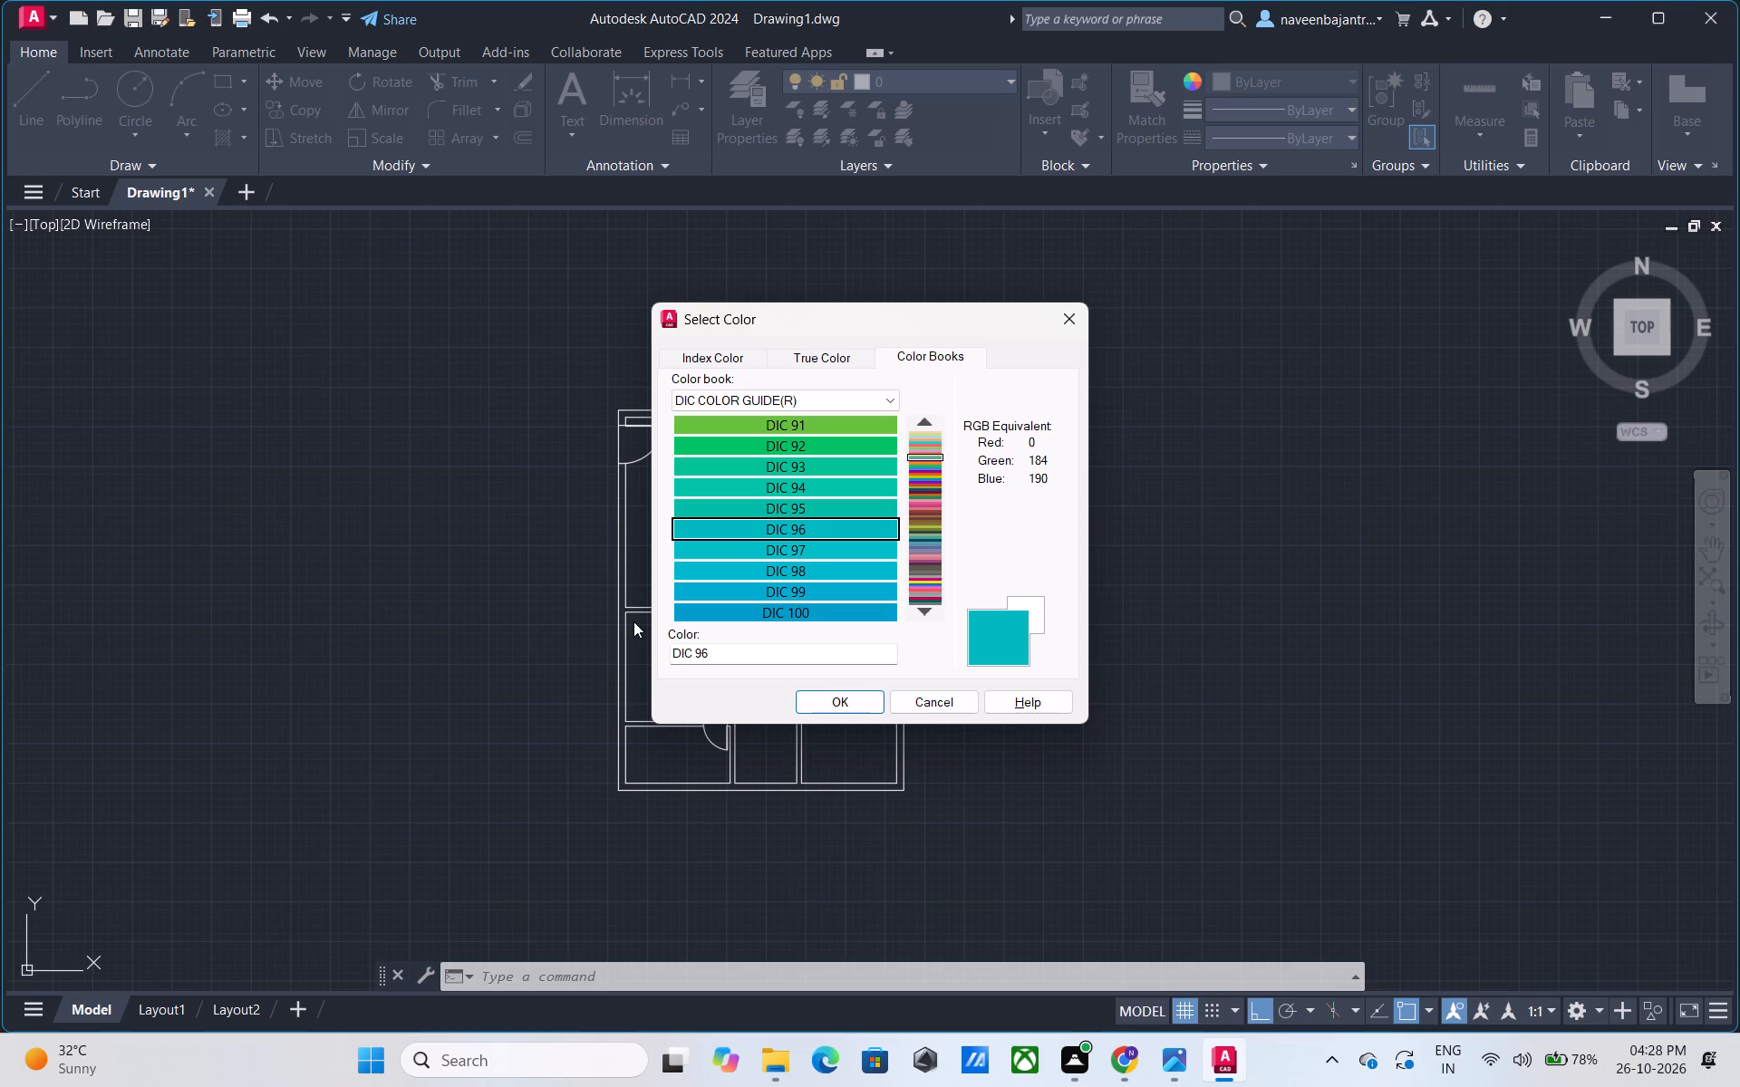
{"action": "key", "text": "Down"}
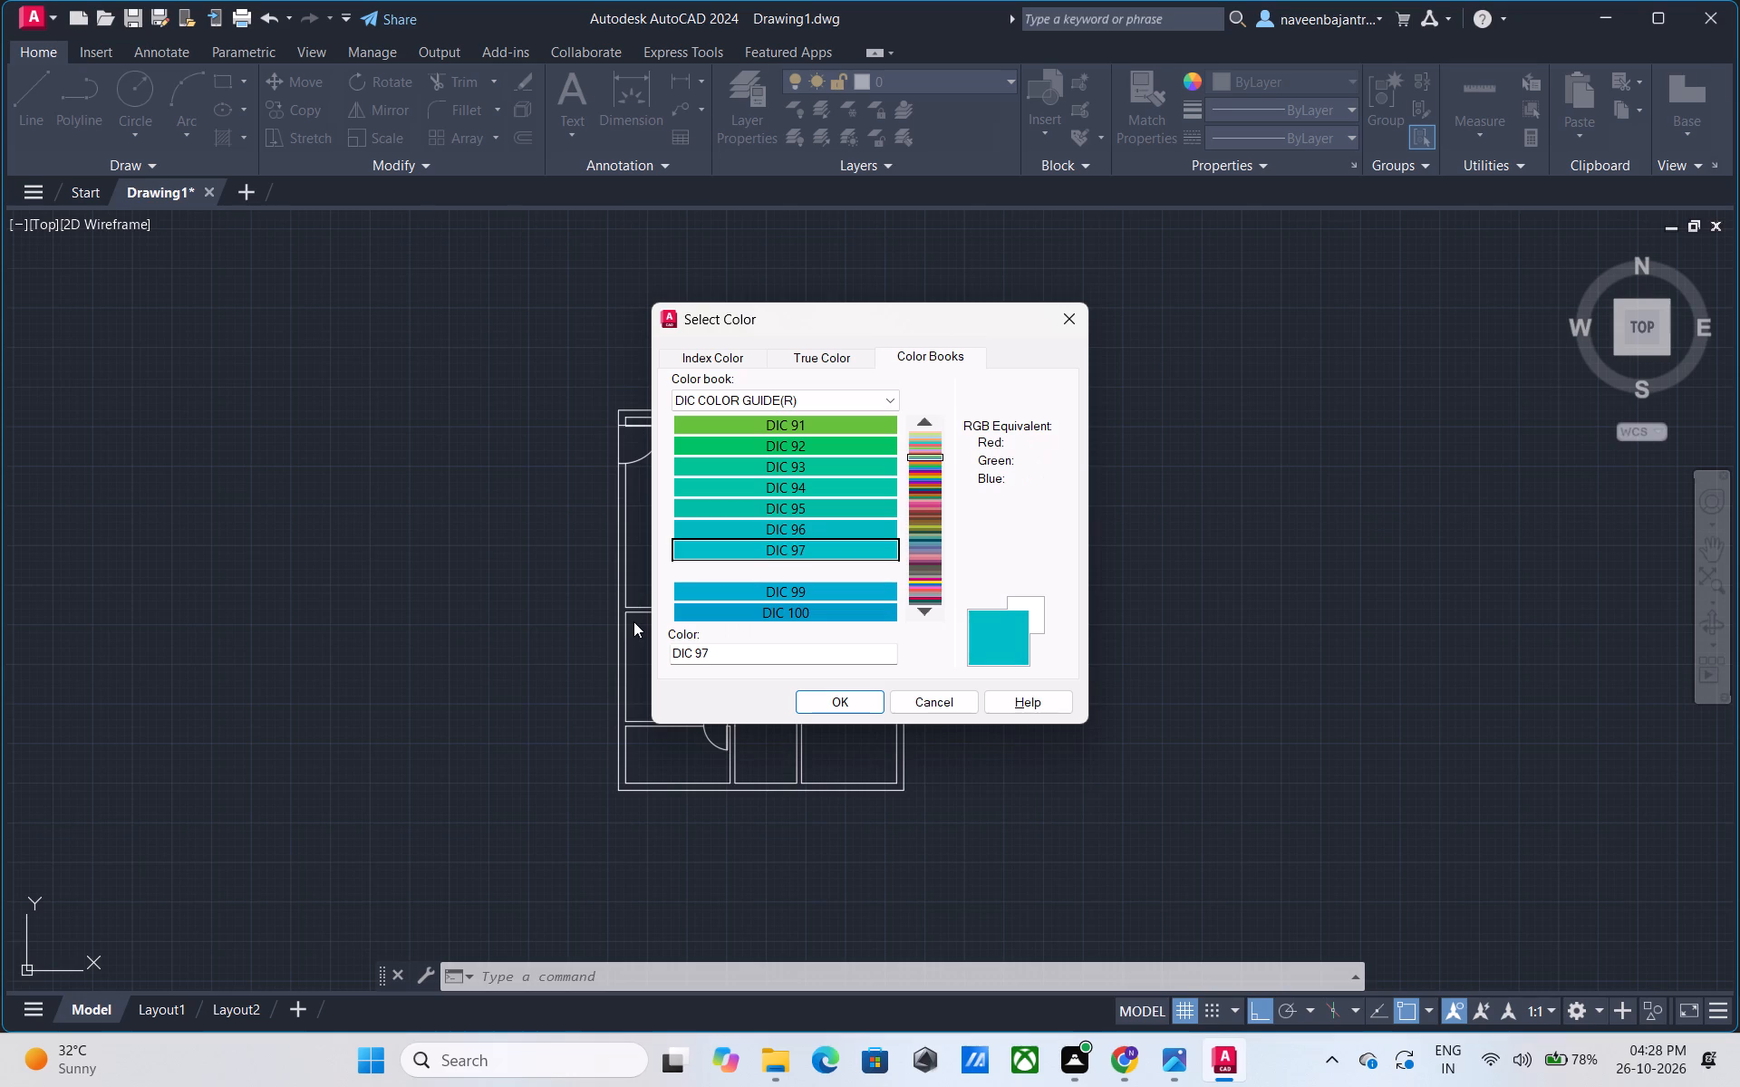
{"action": "key", "text": "Down"}
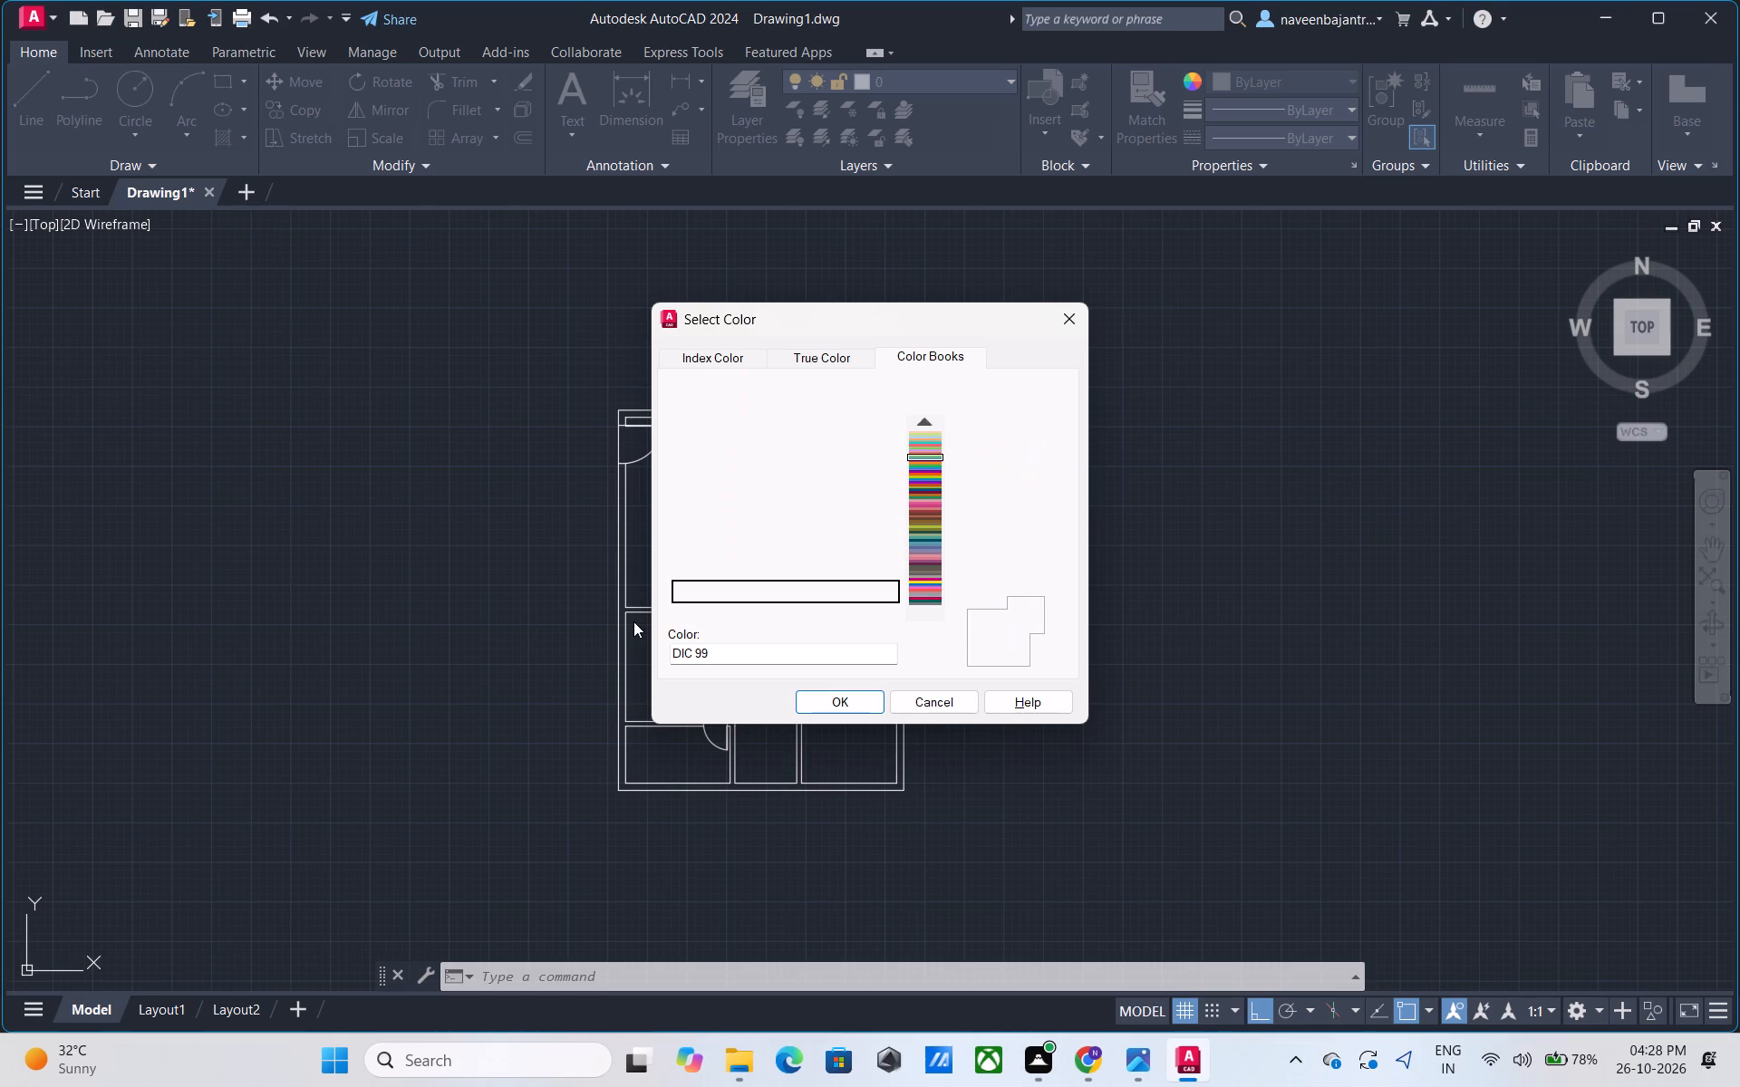
Examine the swatches of the DIC COLOR GUIDE(R) color book one after another, from DIC 100 on to DIC 136.
{"action": "key", "text": "Down"}
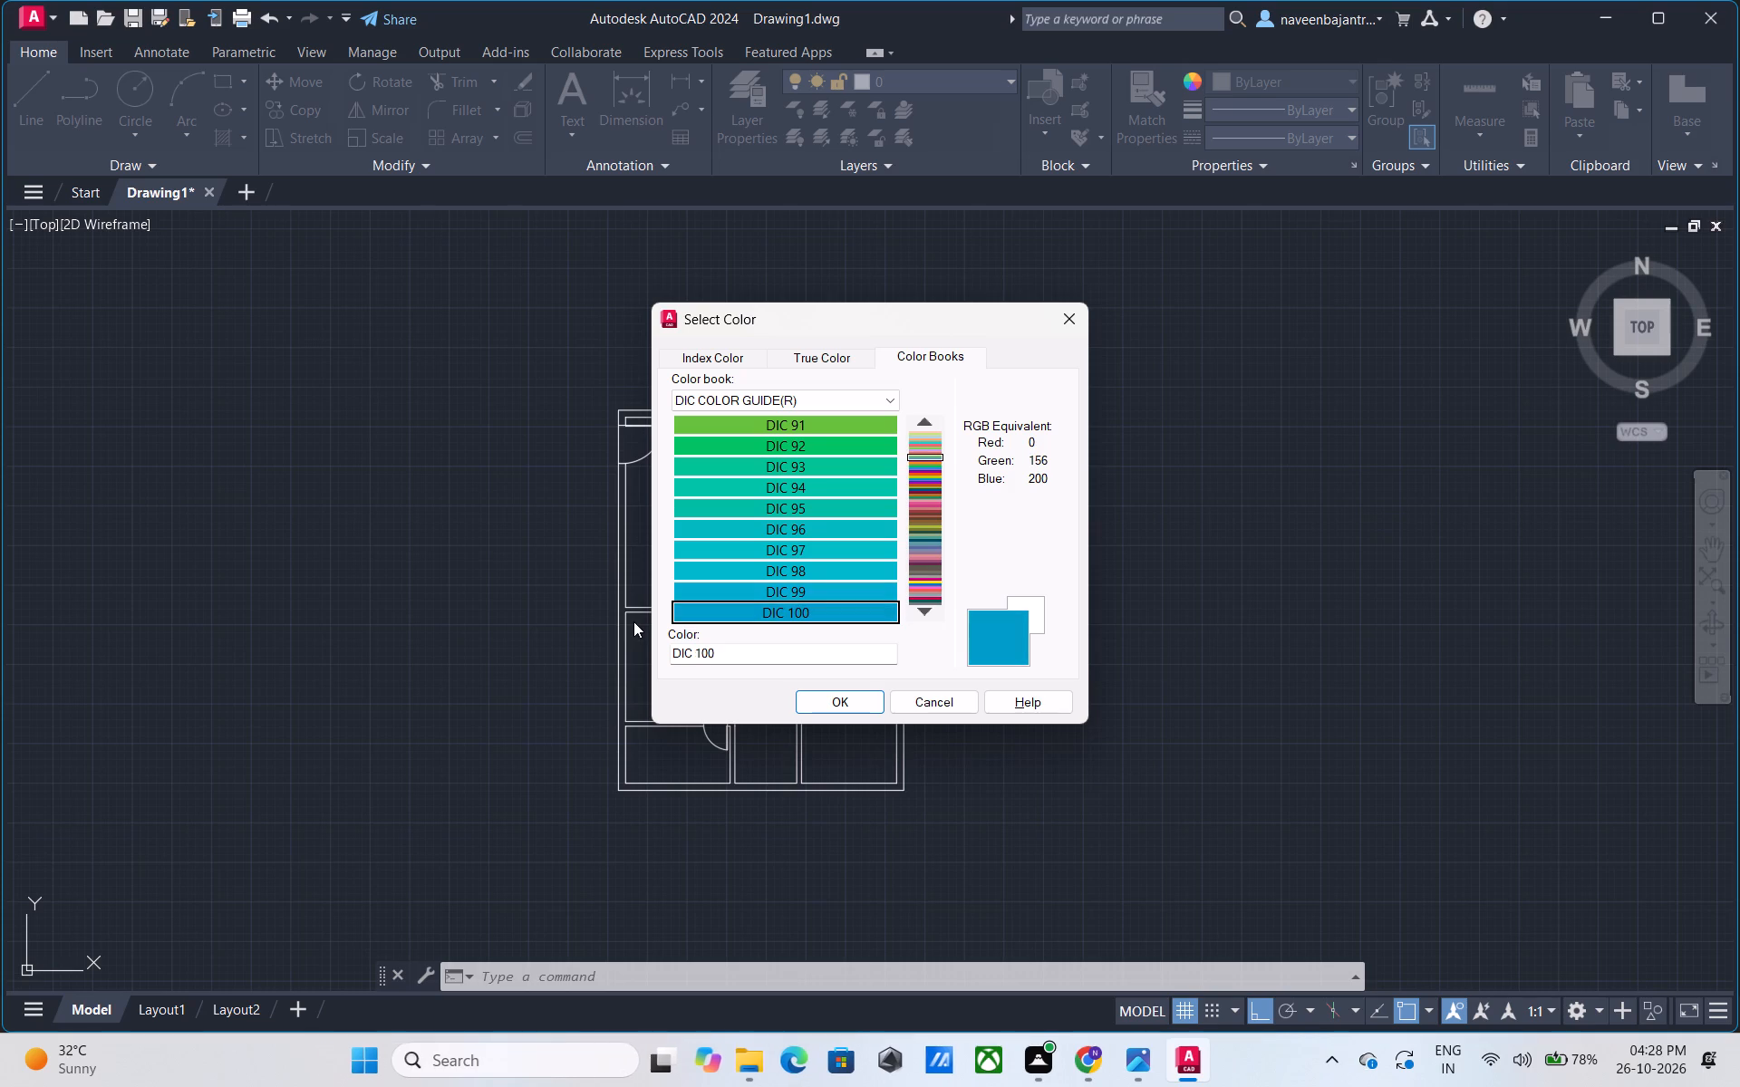
{"action": "key", "text": "Down"}
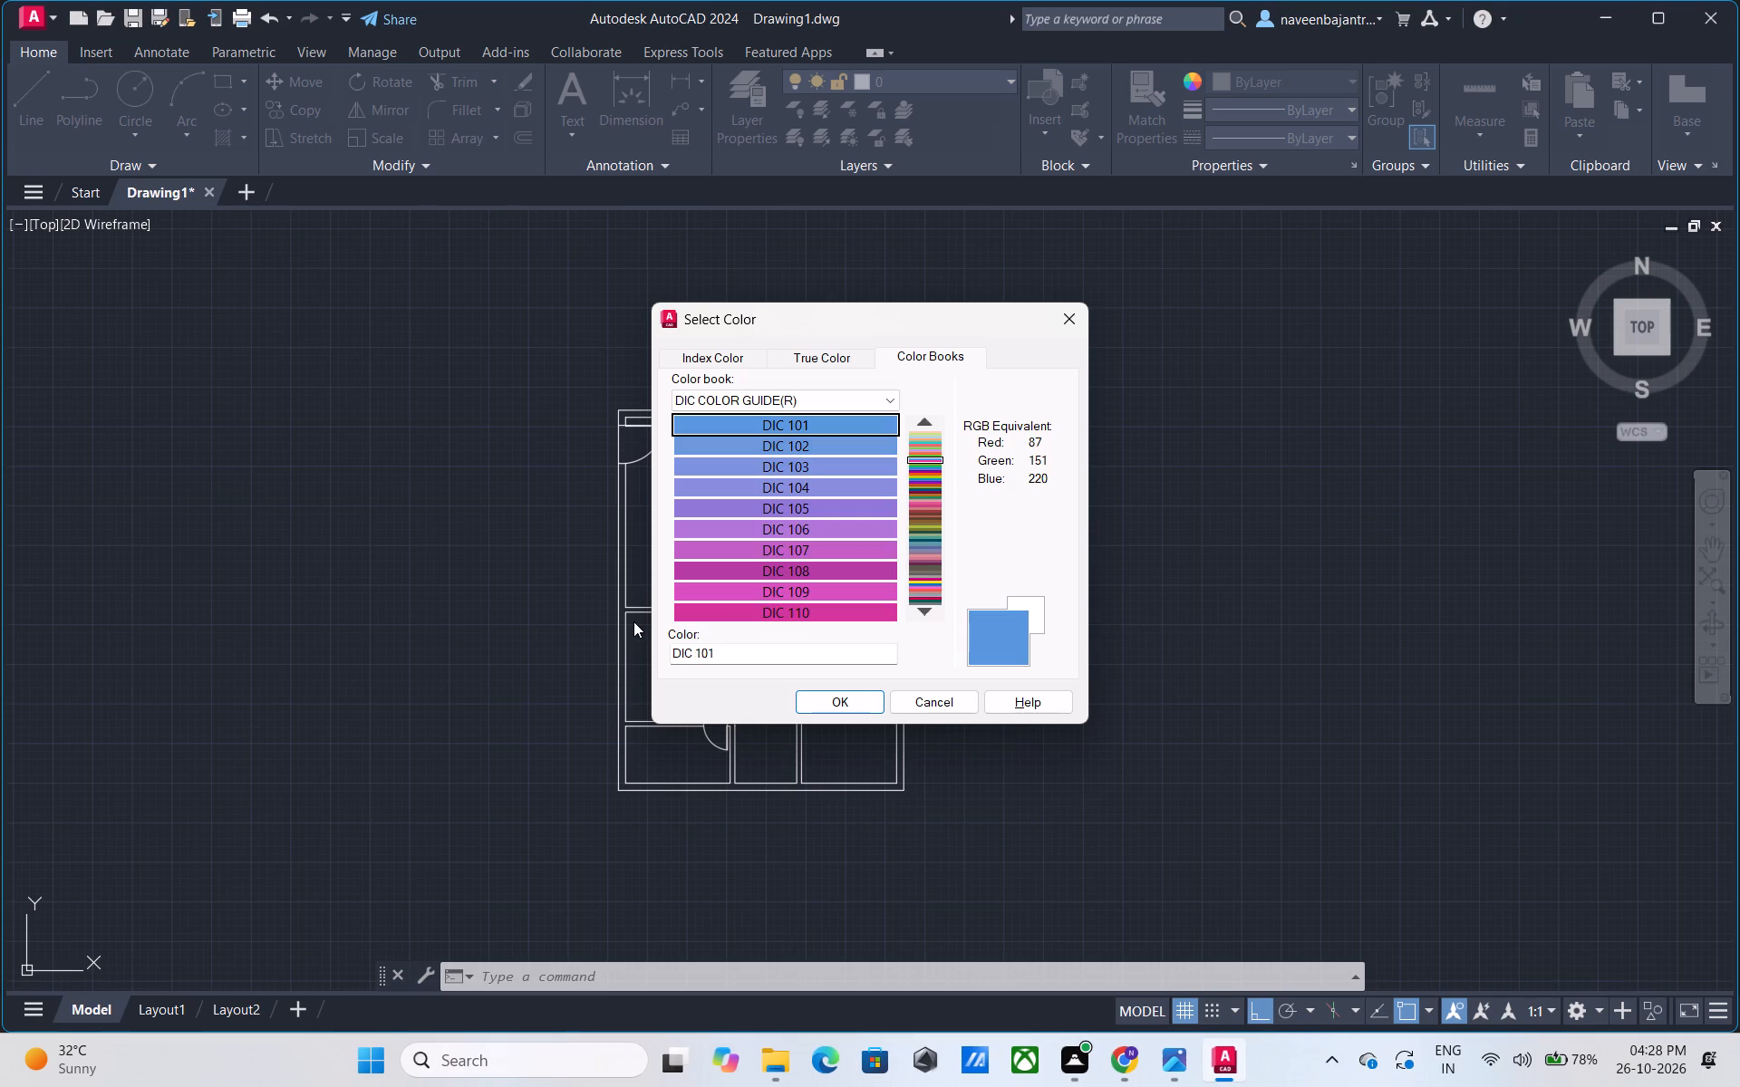
{"action": "key", "text": "Down"}
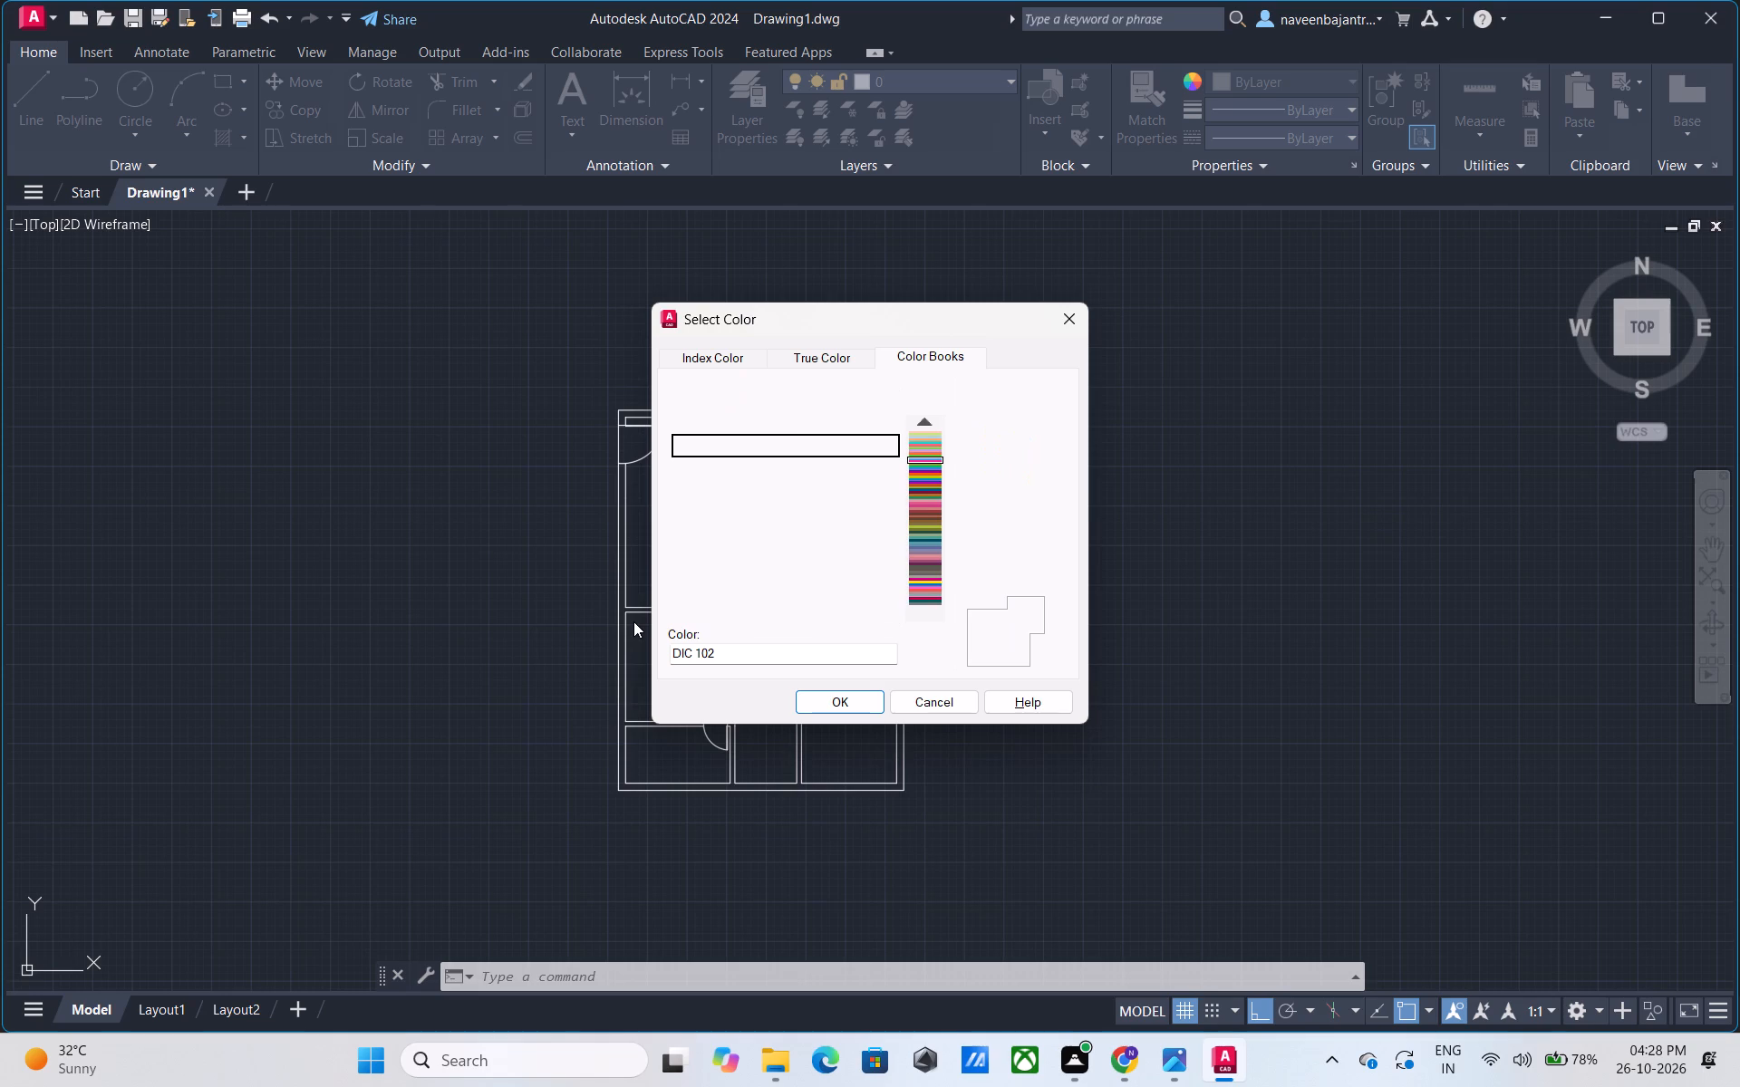
{"action": "key", "text": "Down"}
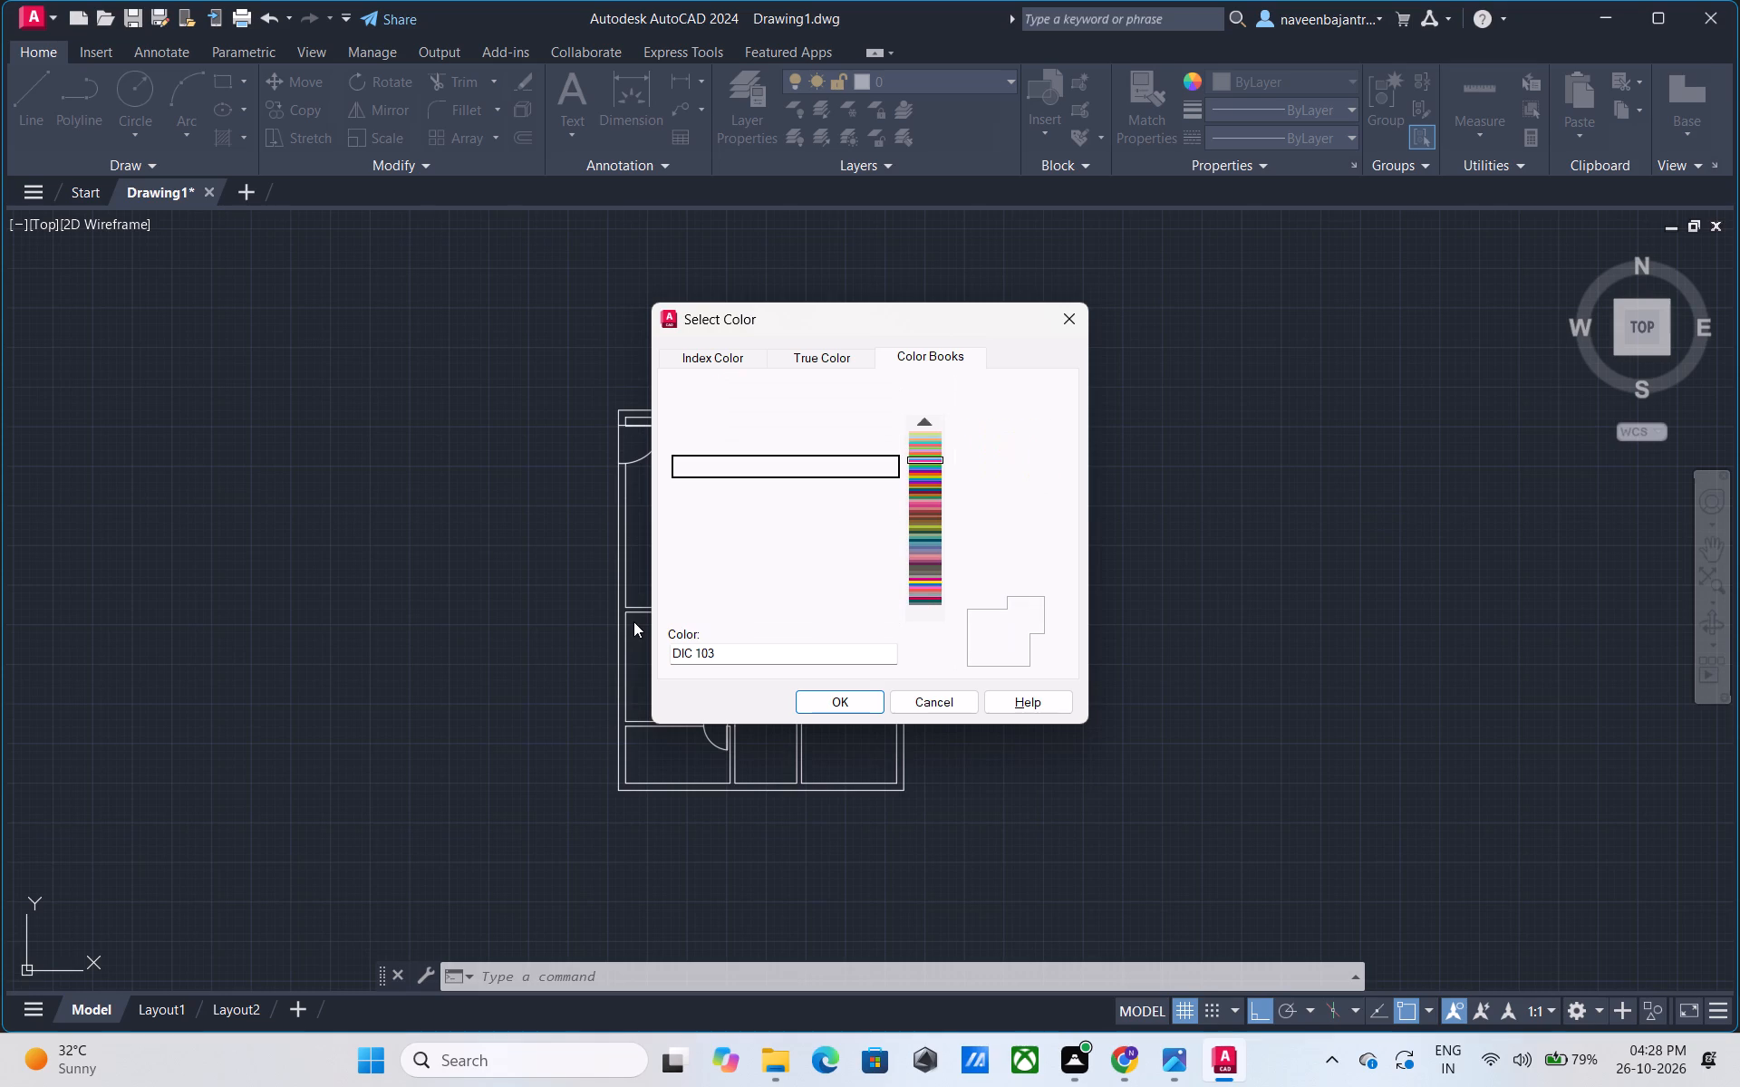
{"action": "key", "text": "Down"}
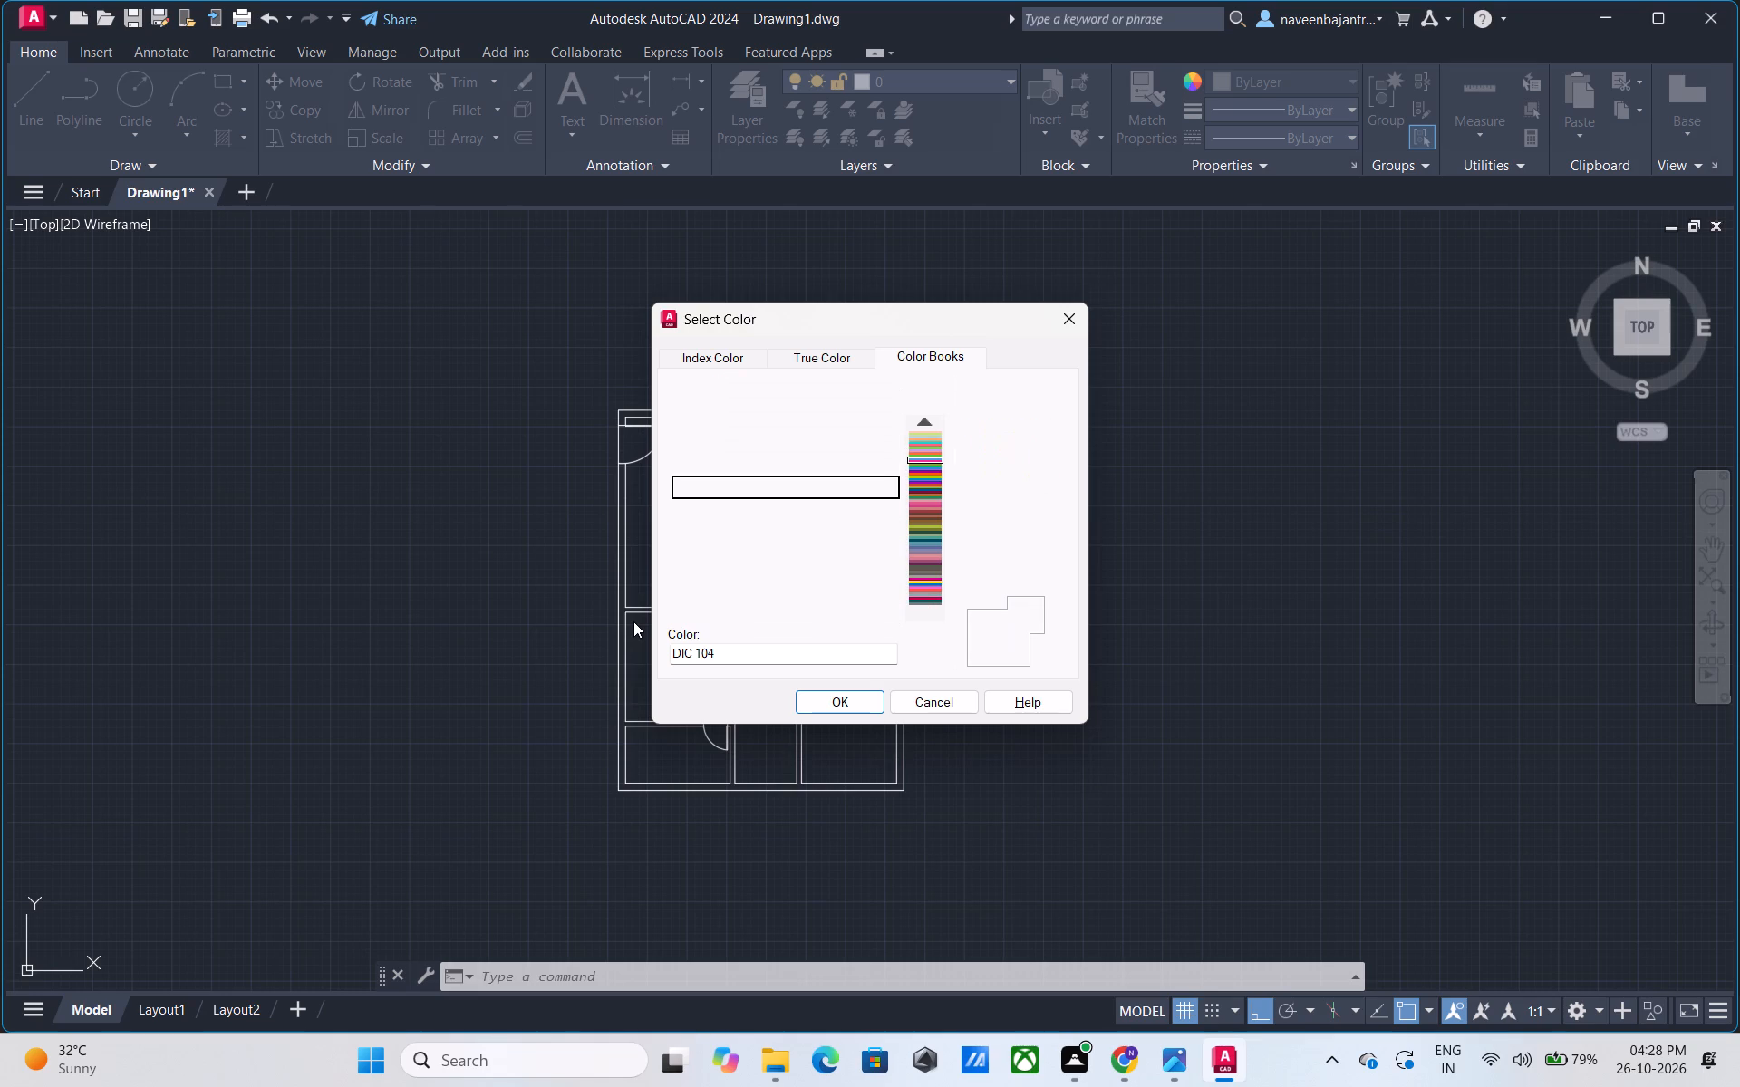
{"action": "key", "text": "Down"}
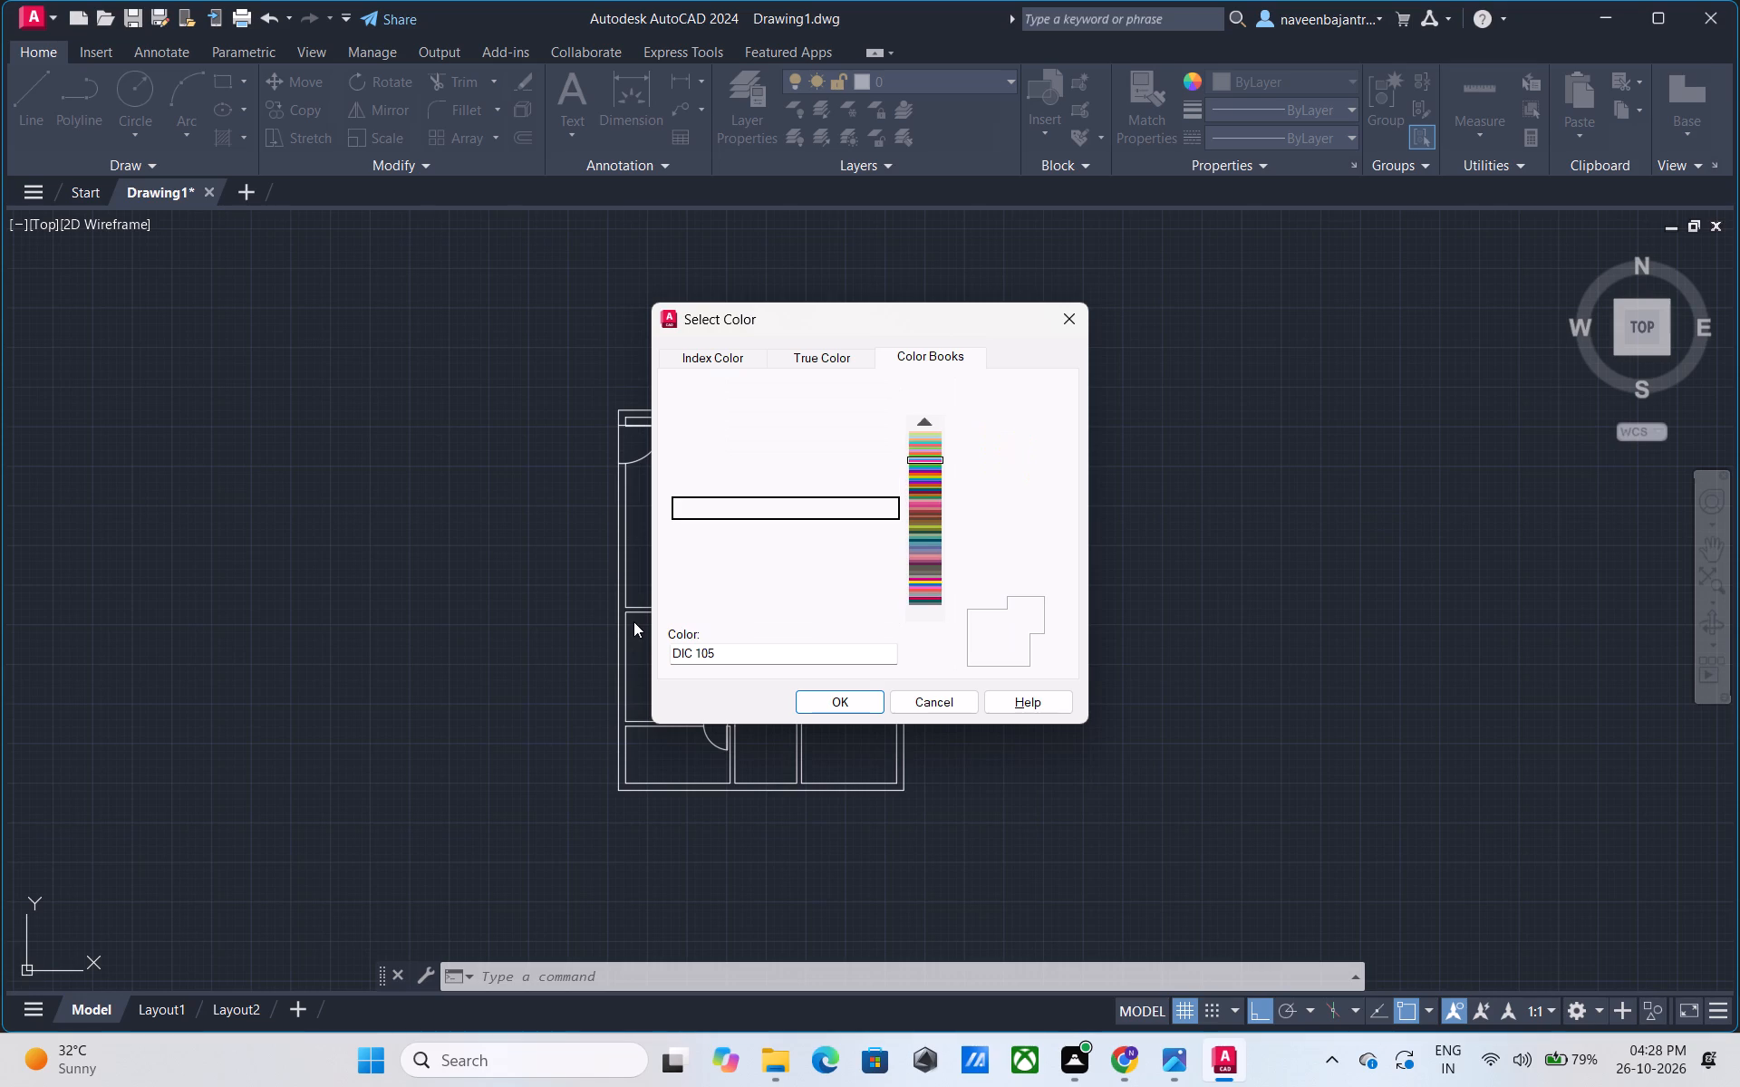
{"action": "key", "text": "Down"}
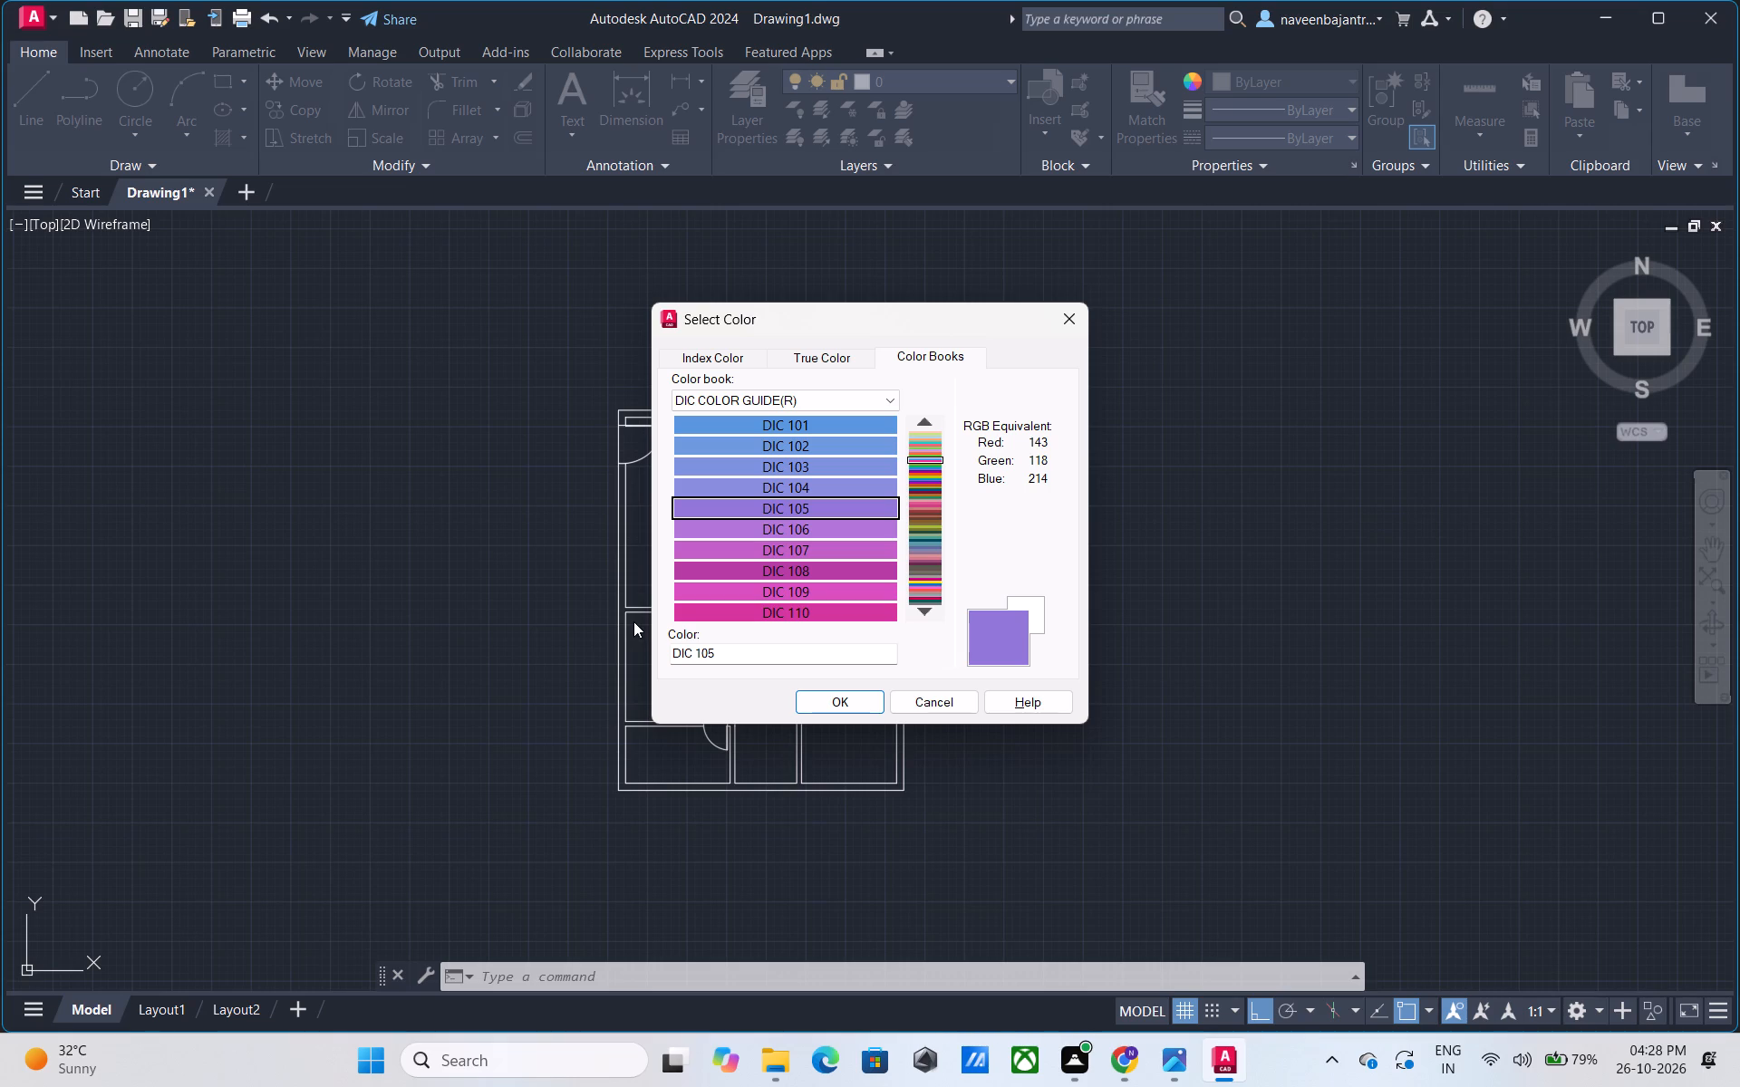
{"action": "key", "text": "Down"}
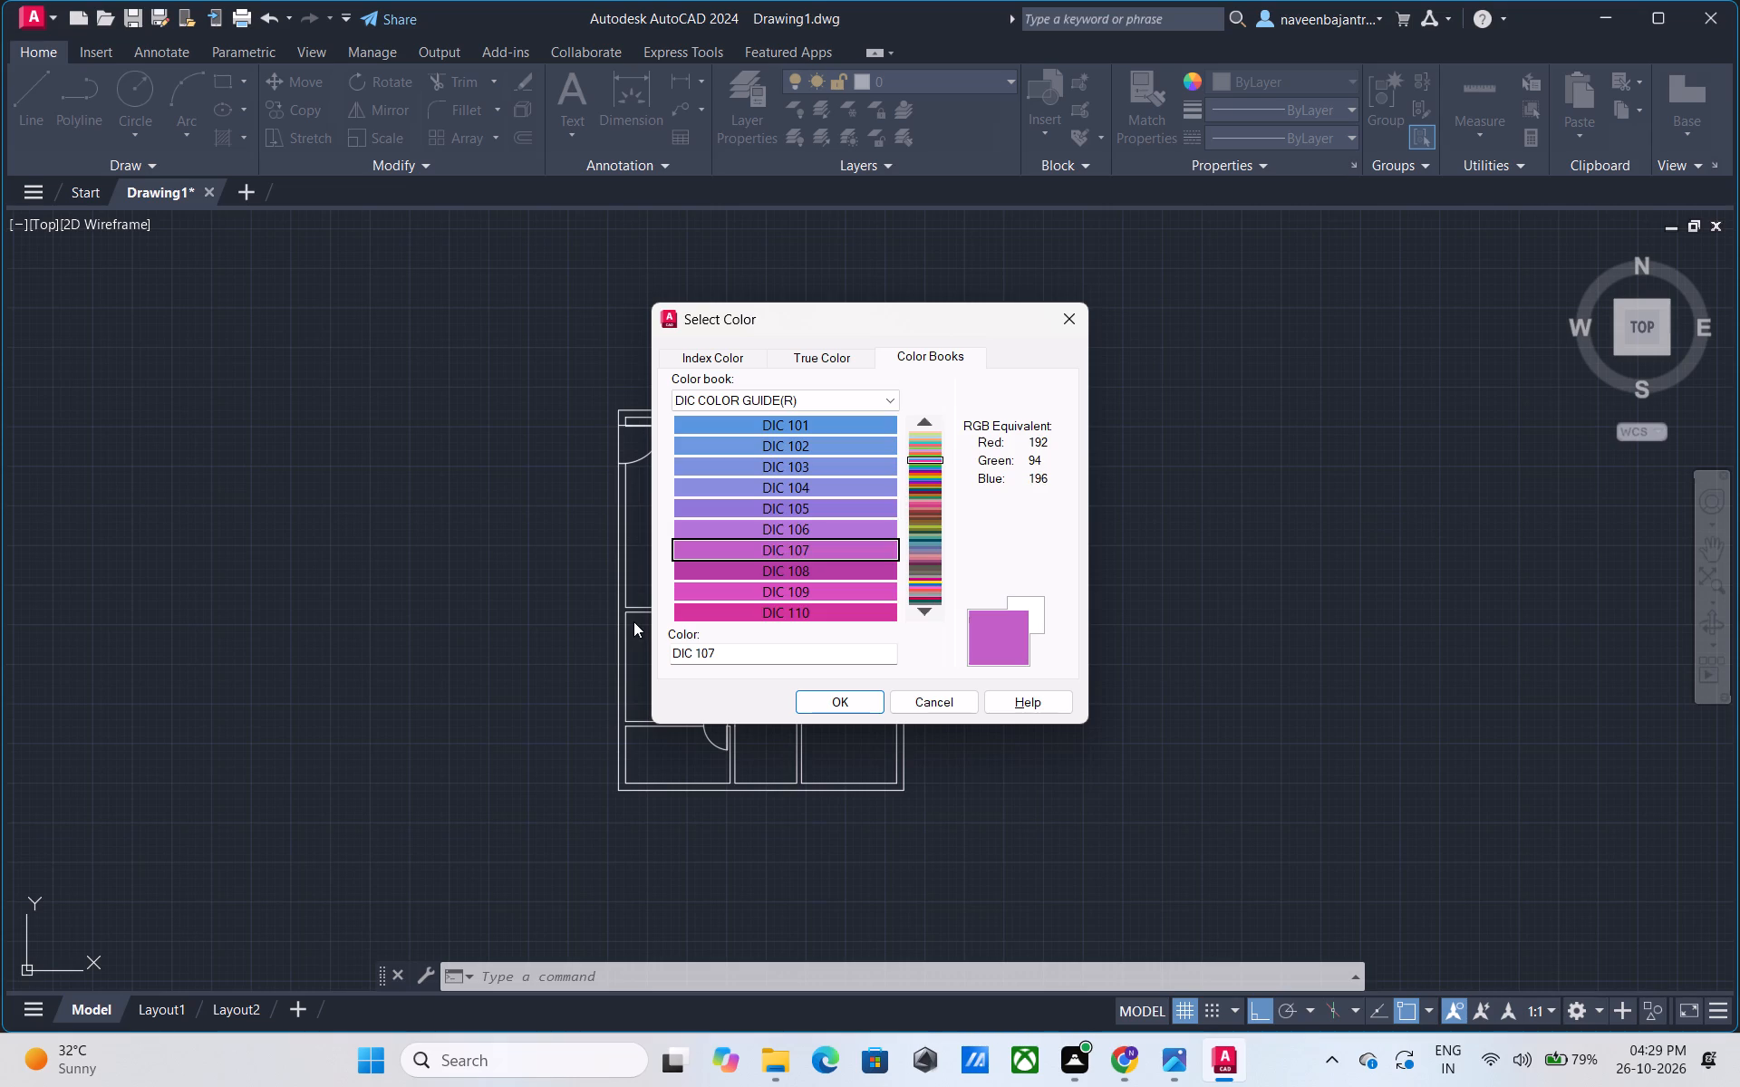
{"action": "key", "text": "Down"}
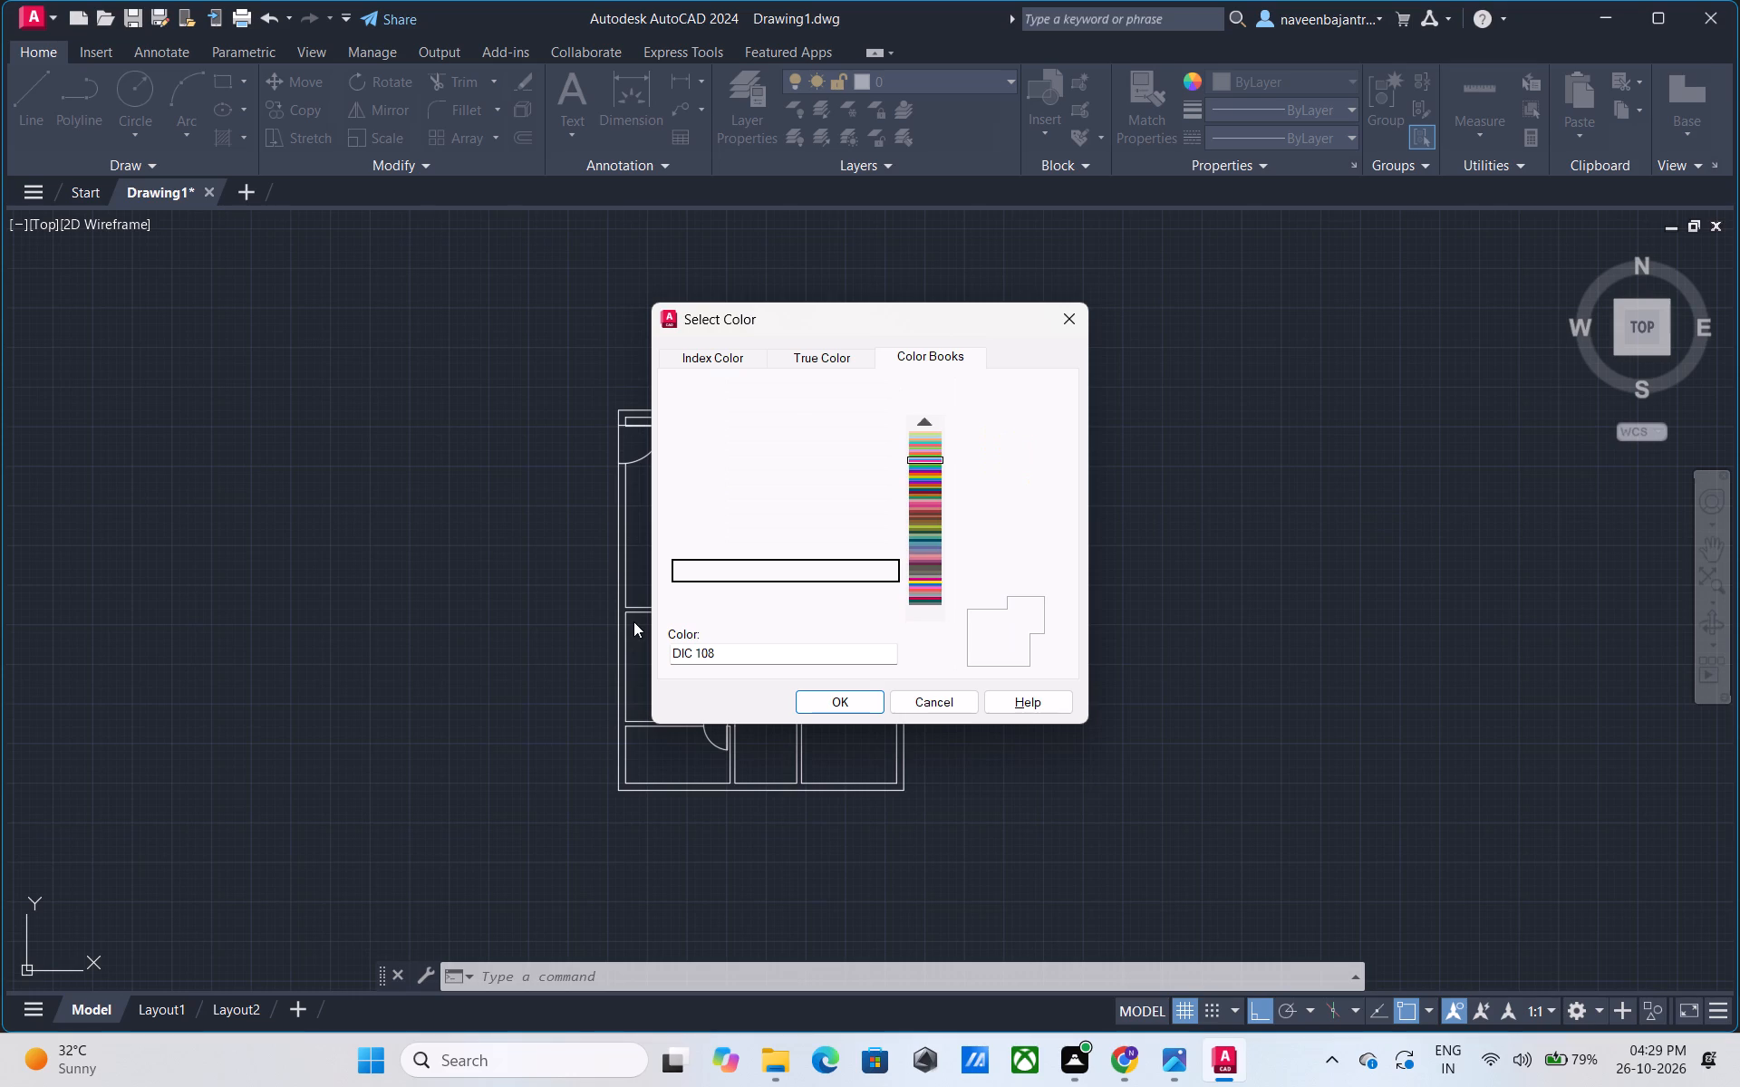
{"action": "key", "text": "Down"}
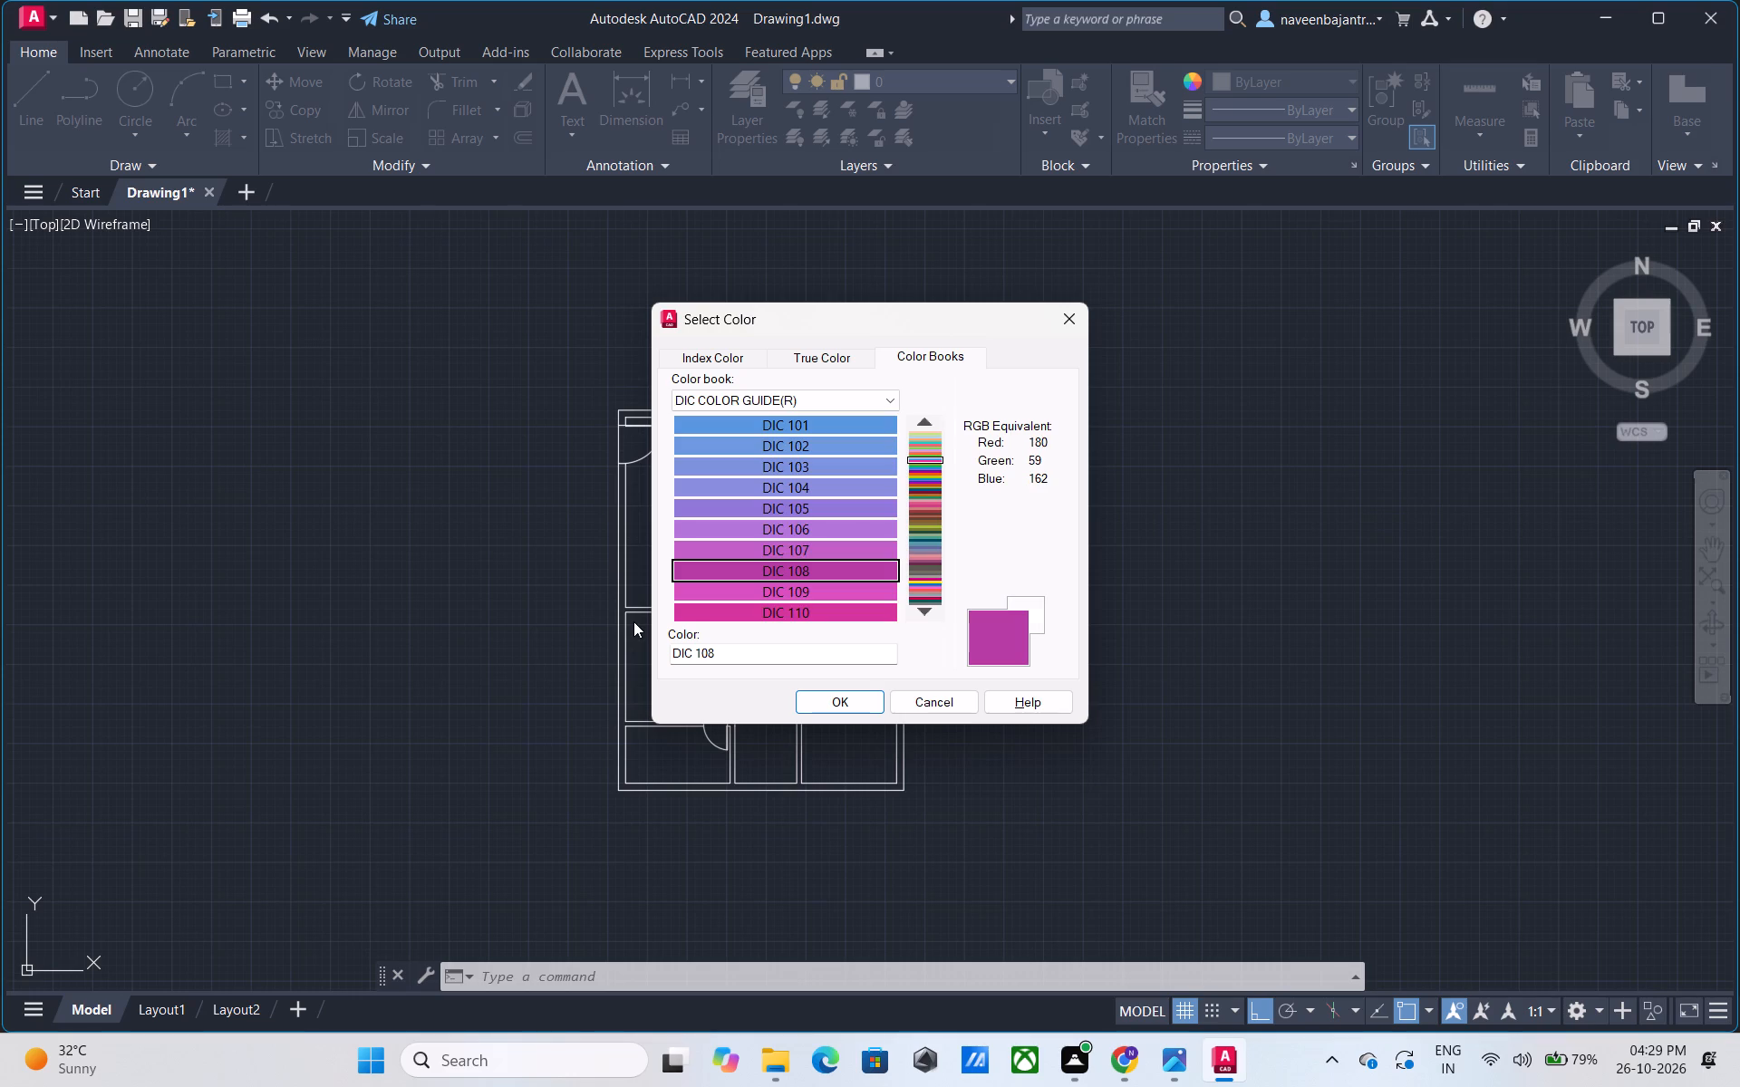
{"action": "key", "text": "Down"}
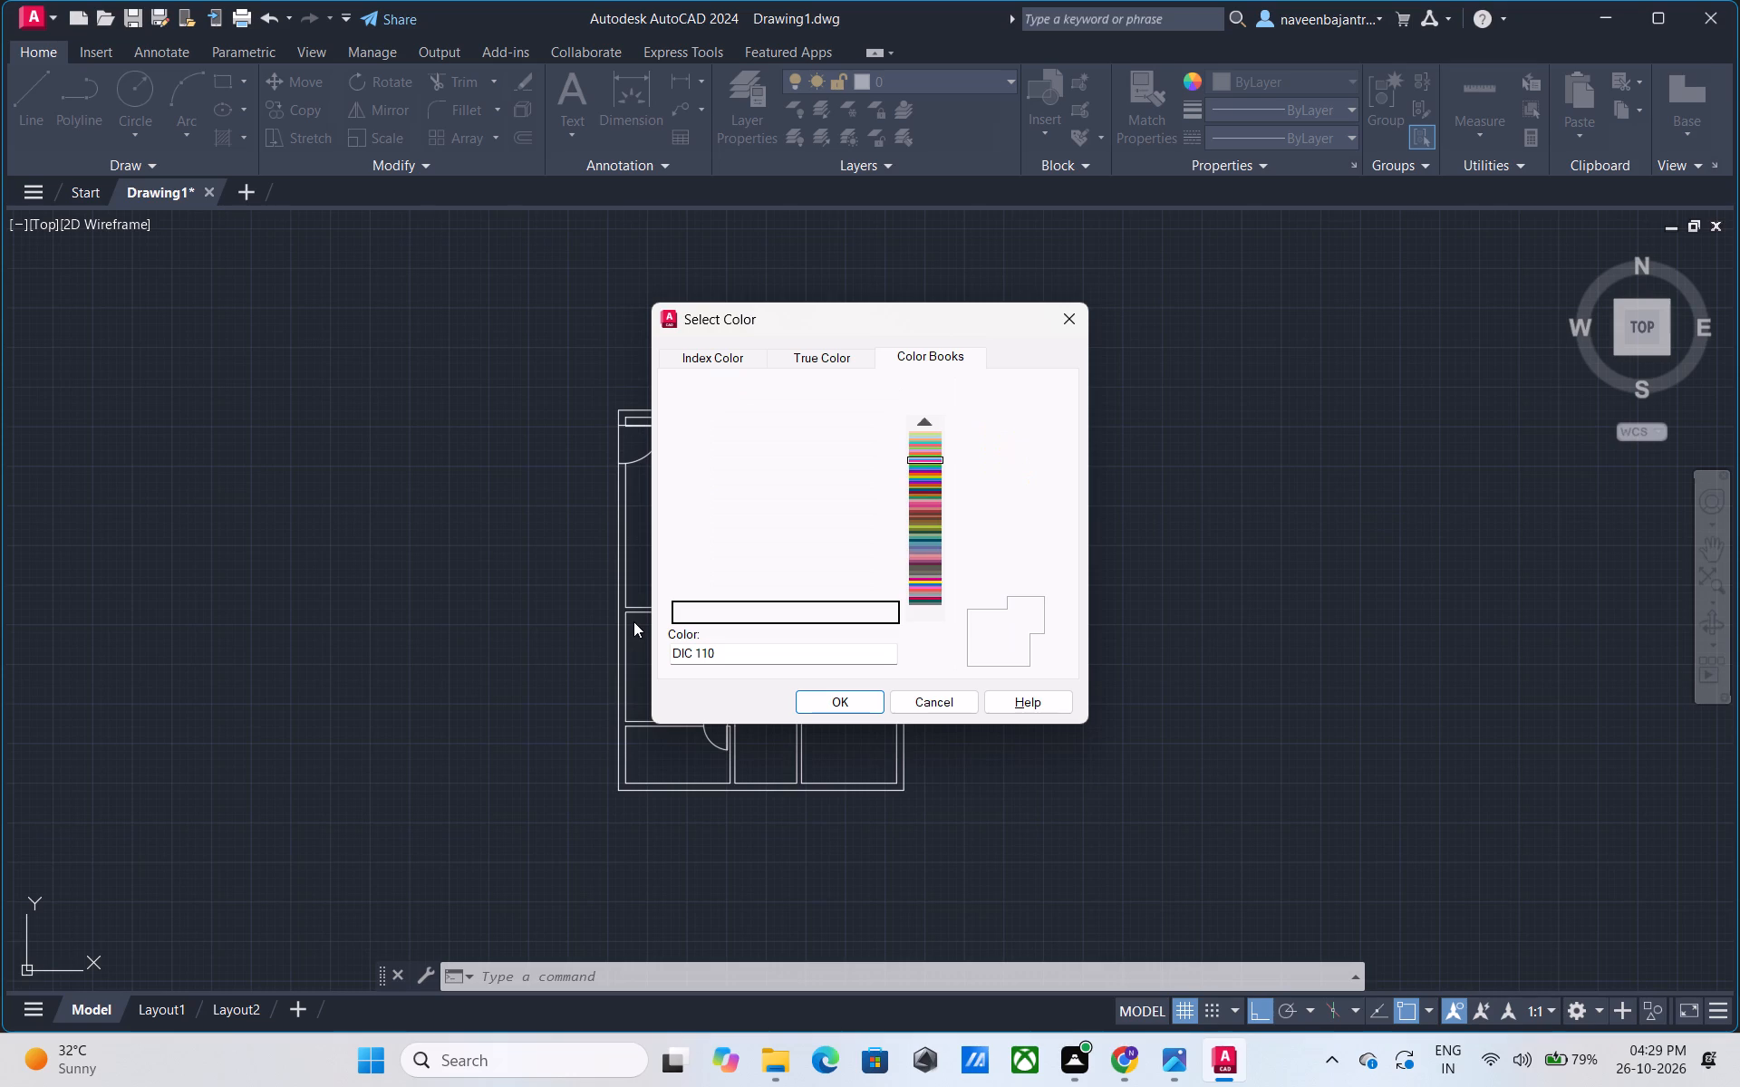
{"action": "key", "text": "Down"}
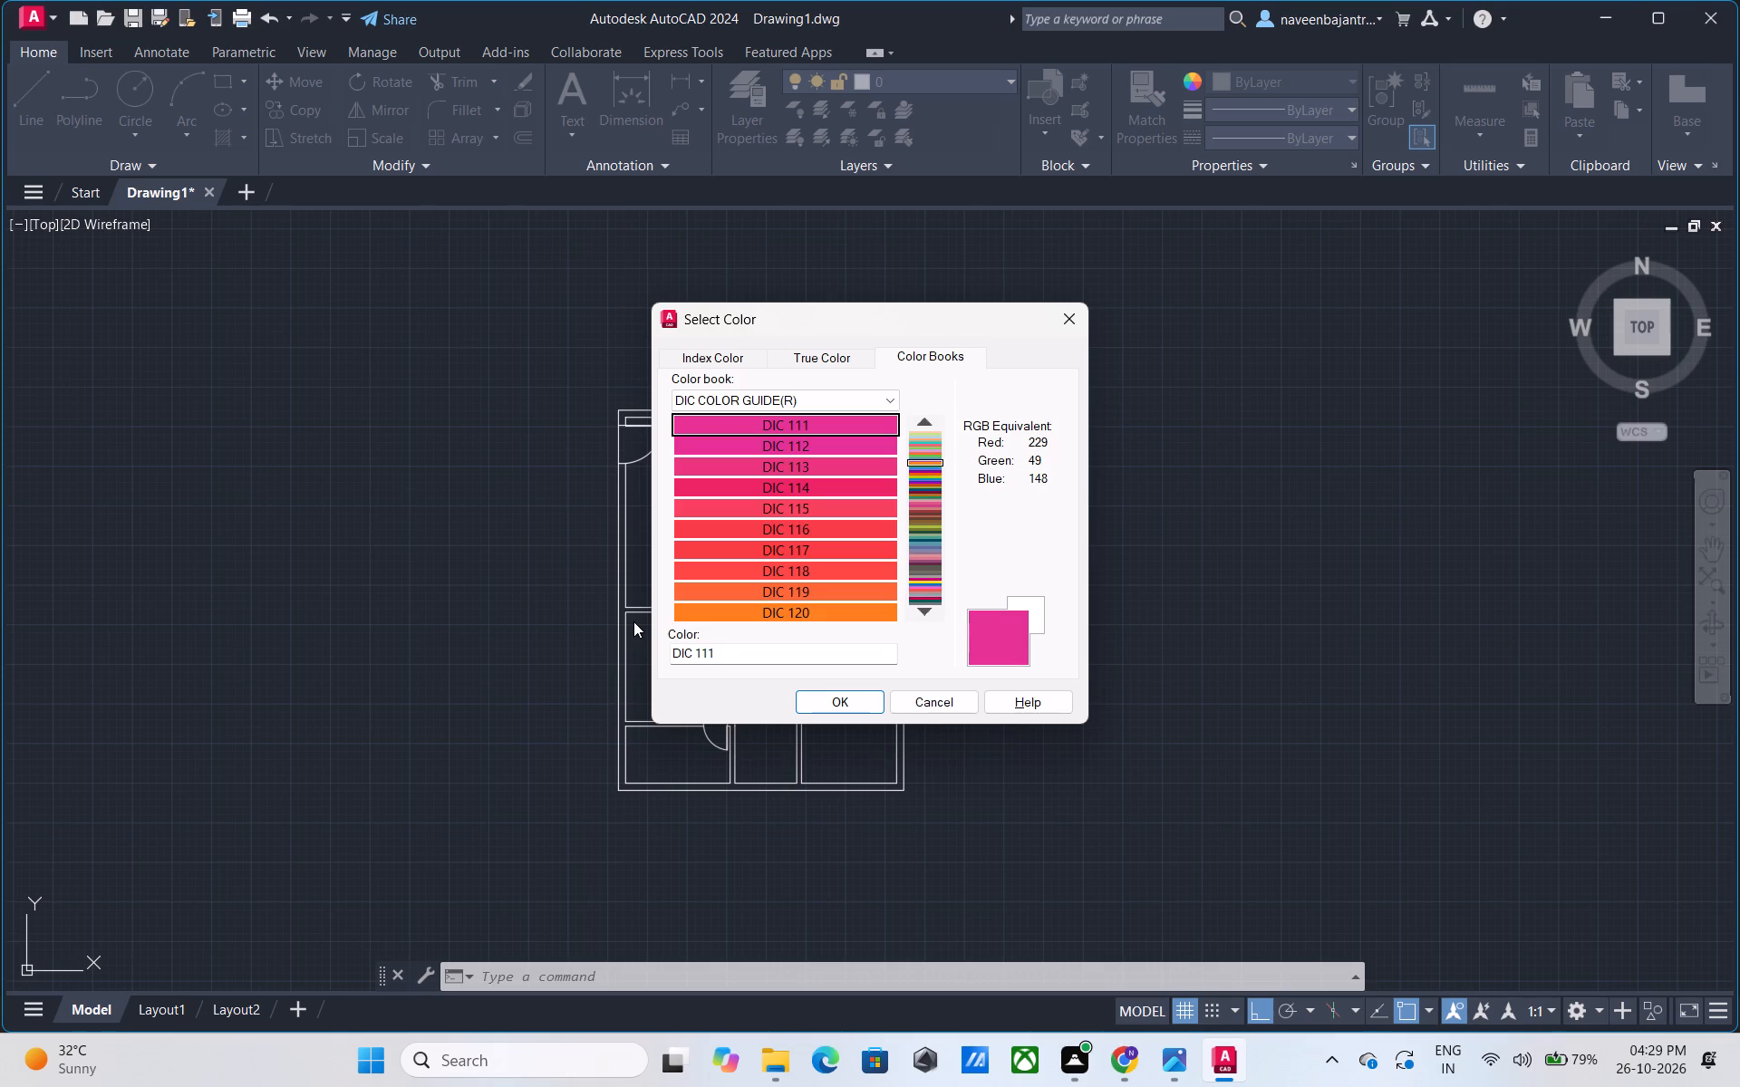
{"action": "key", "text": "Down"}
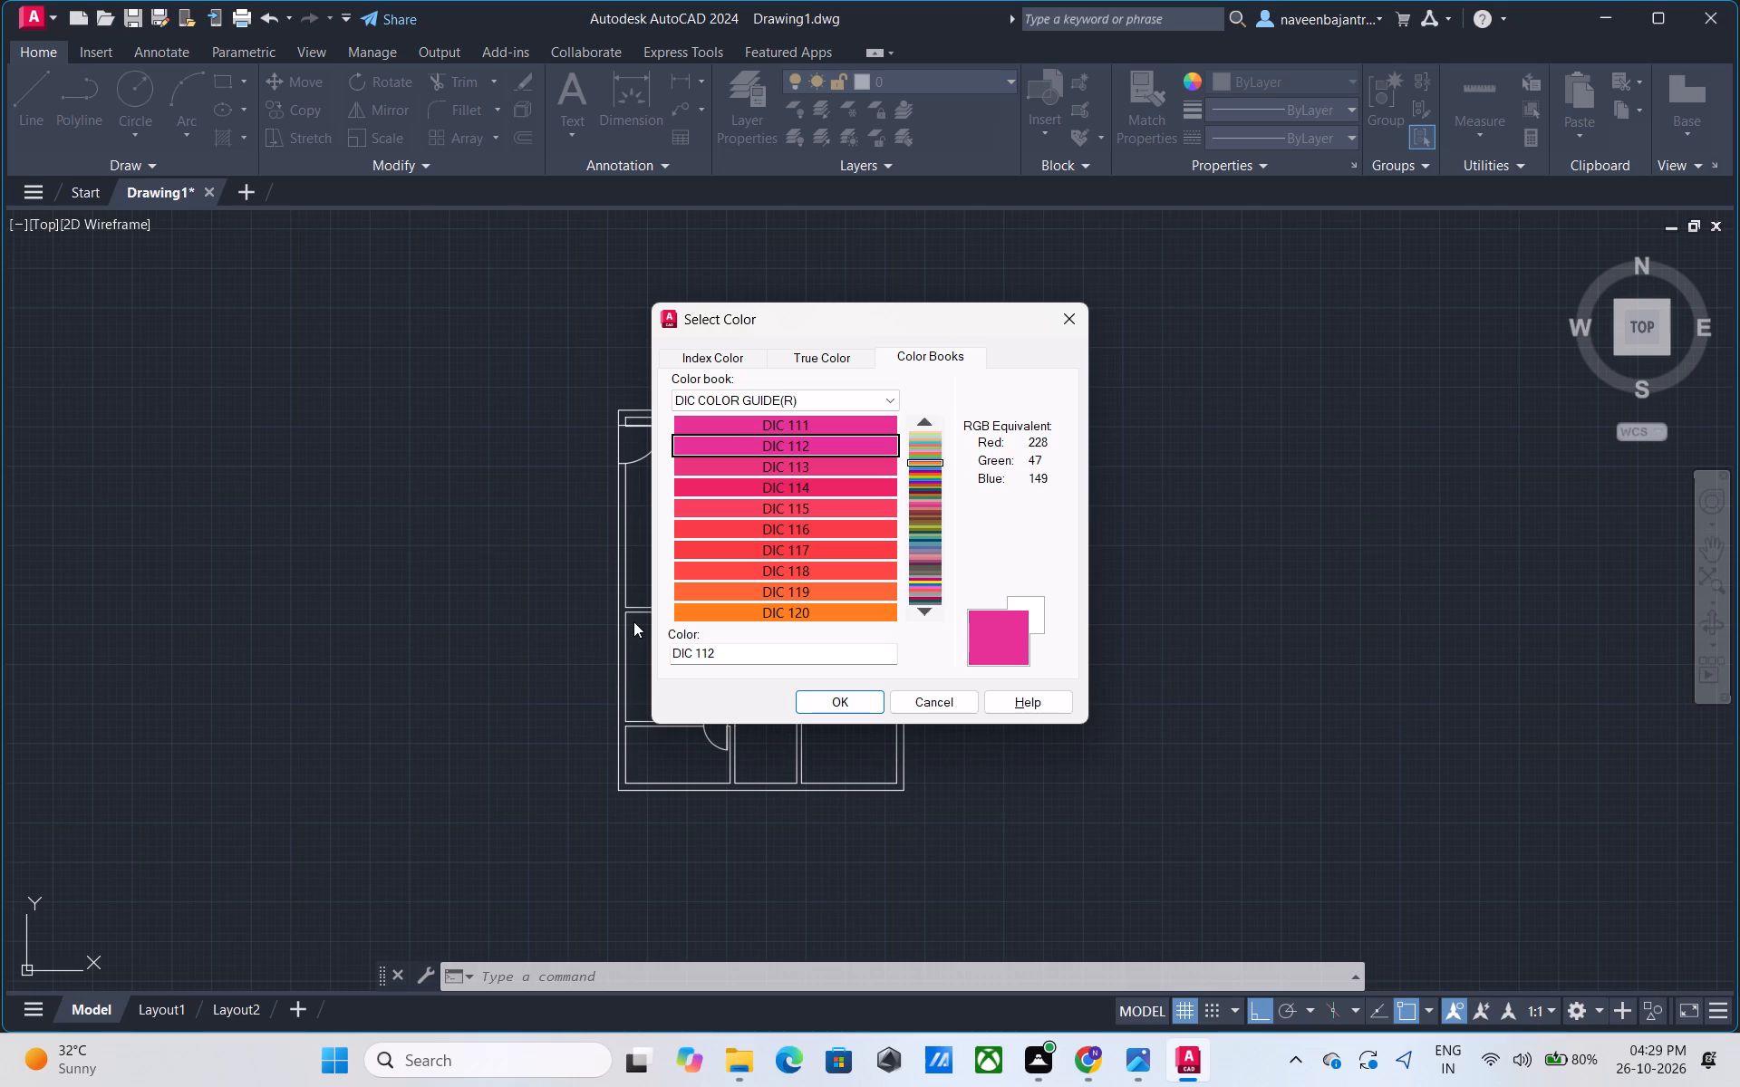
{"action": "key", "text": "Down"}
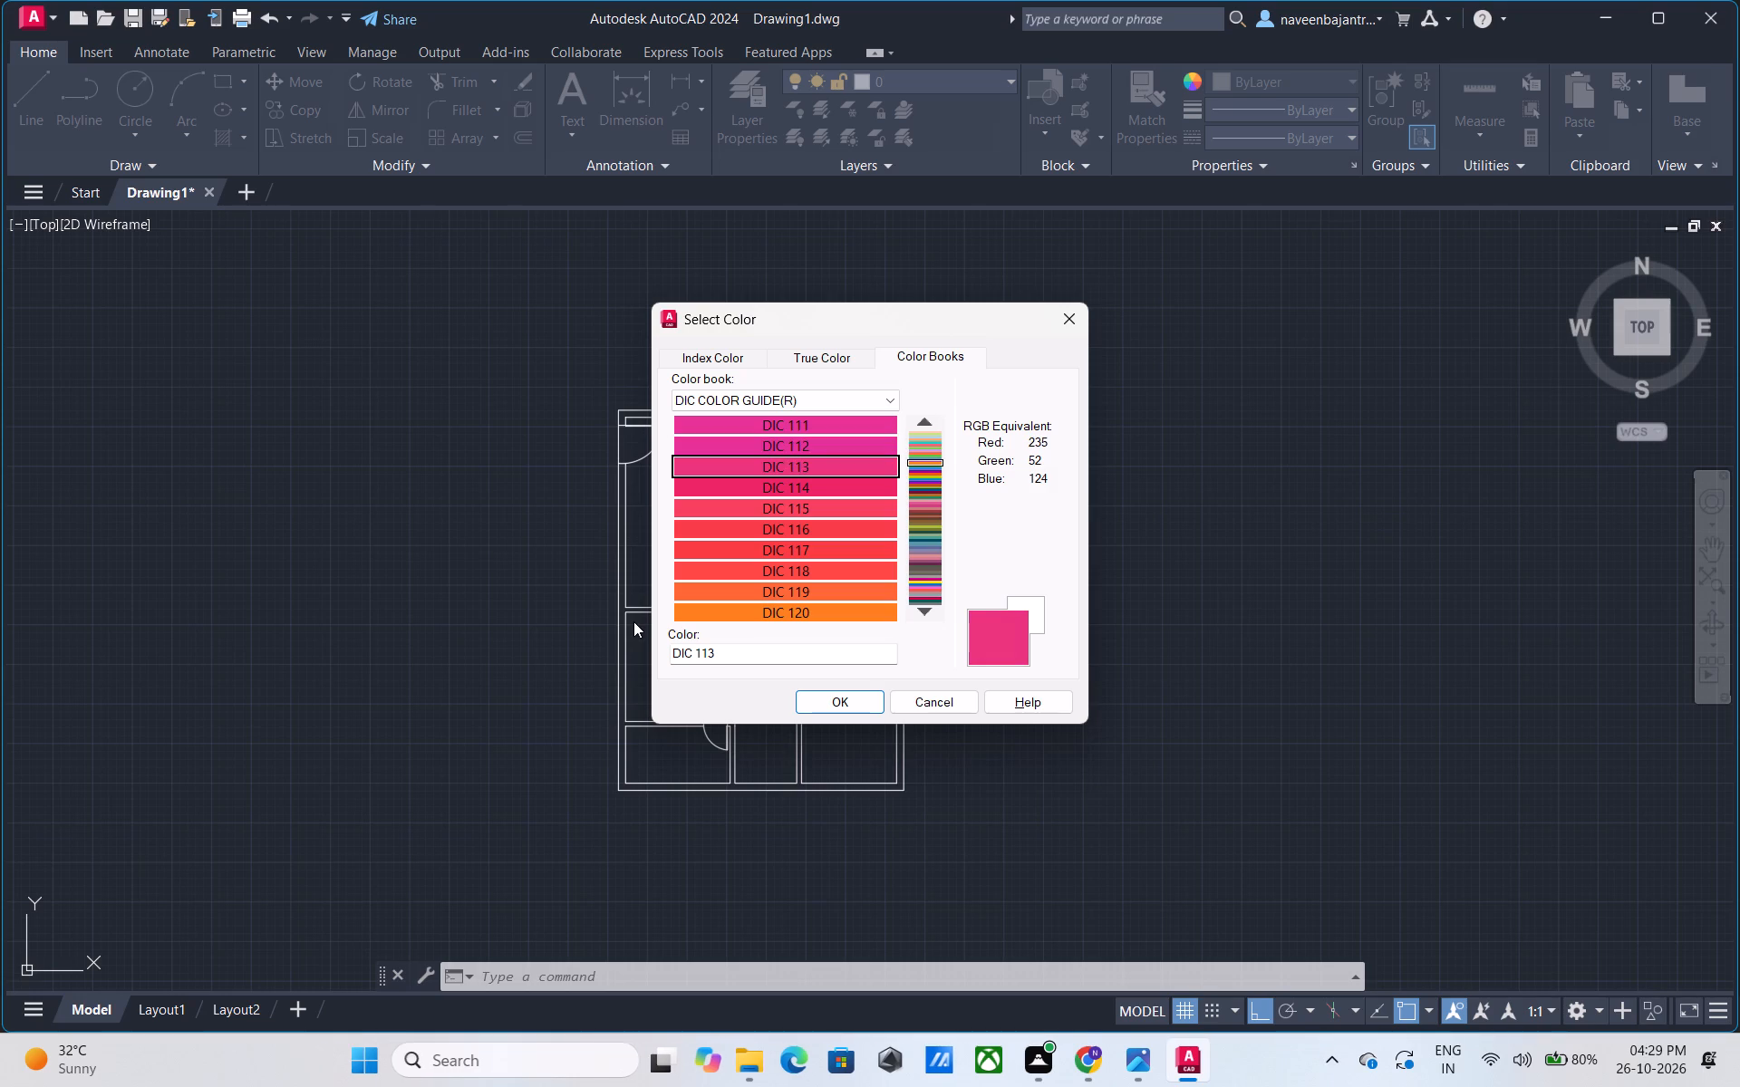
{"action": "key", "text": "Down"}
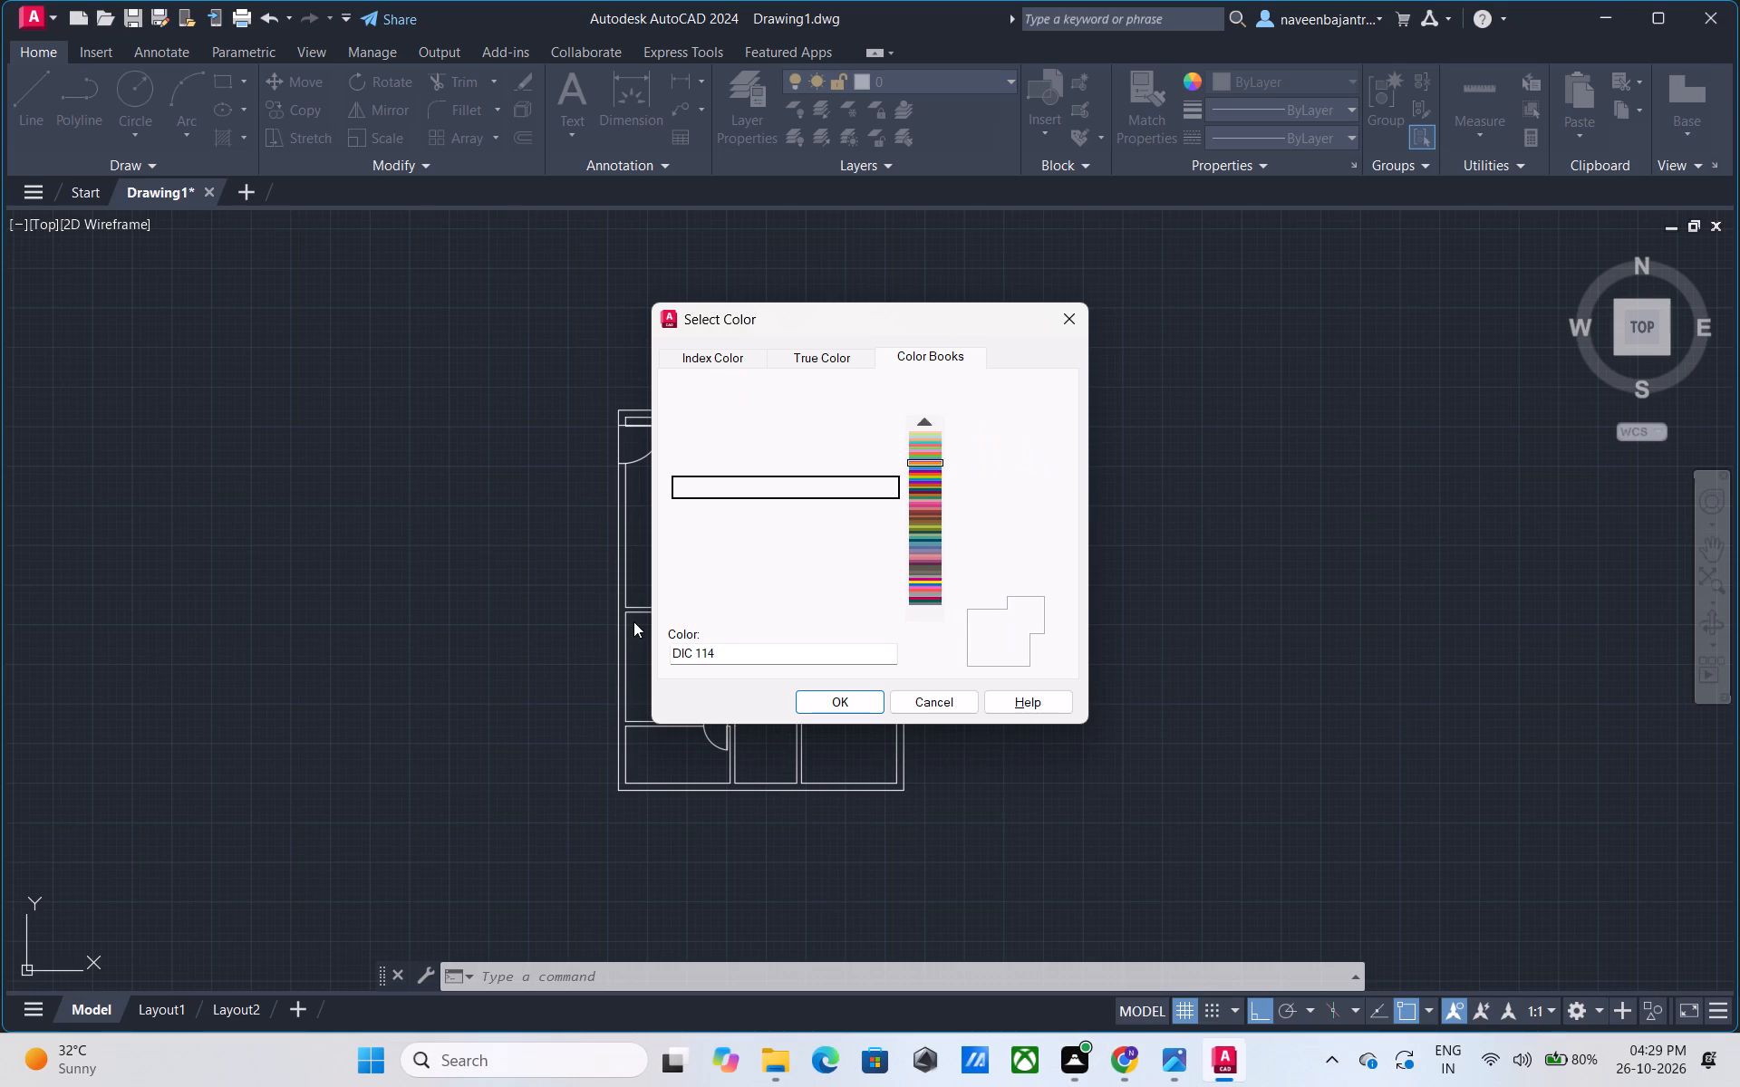
{"action": "key", "text": "Down"}
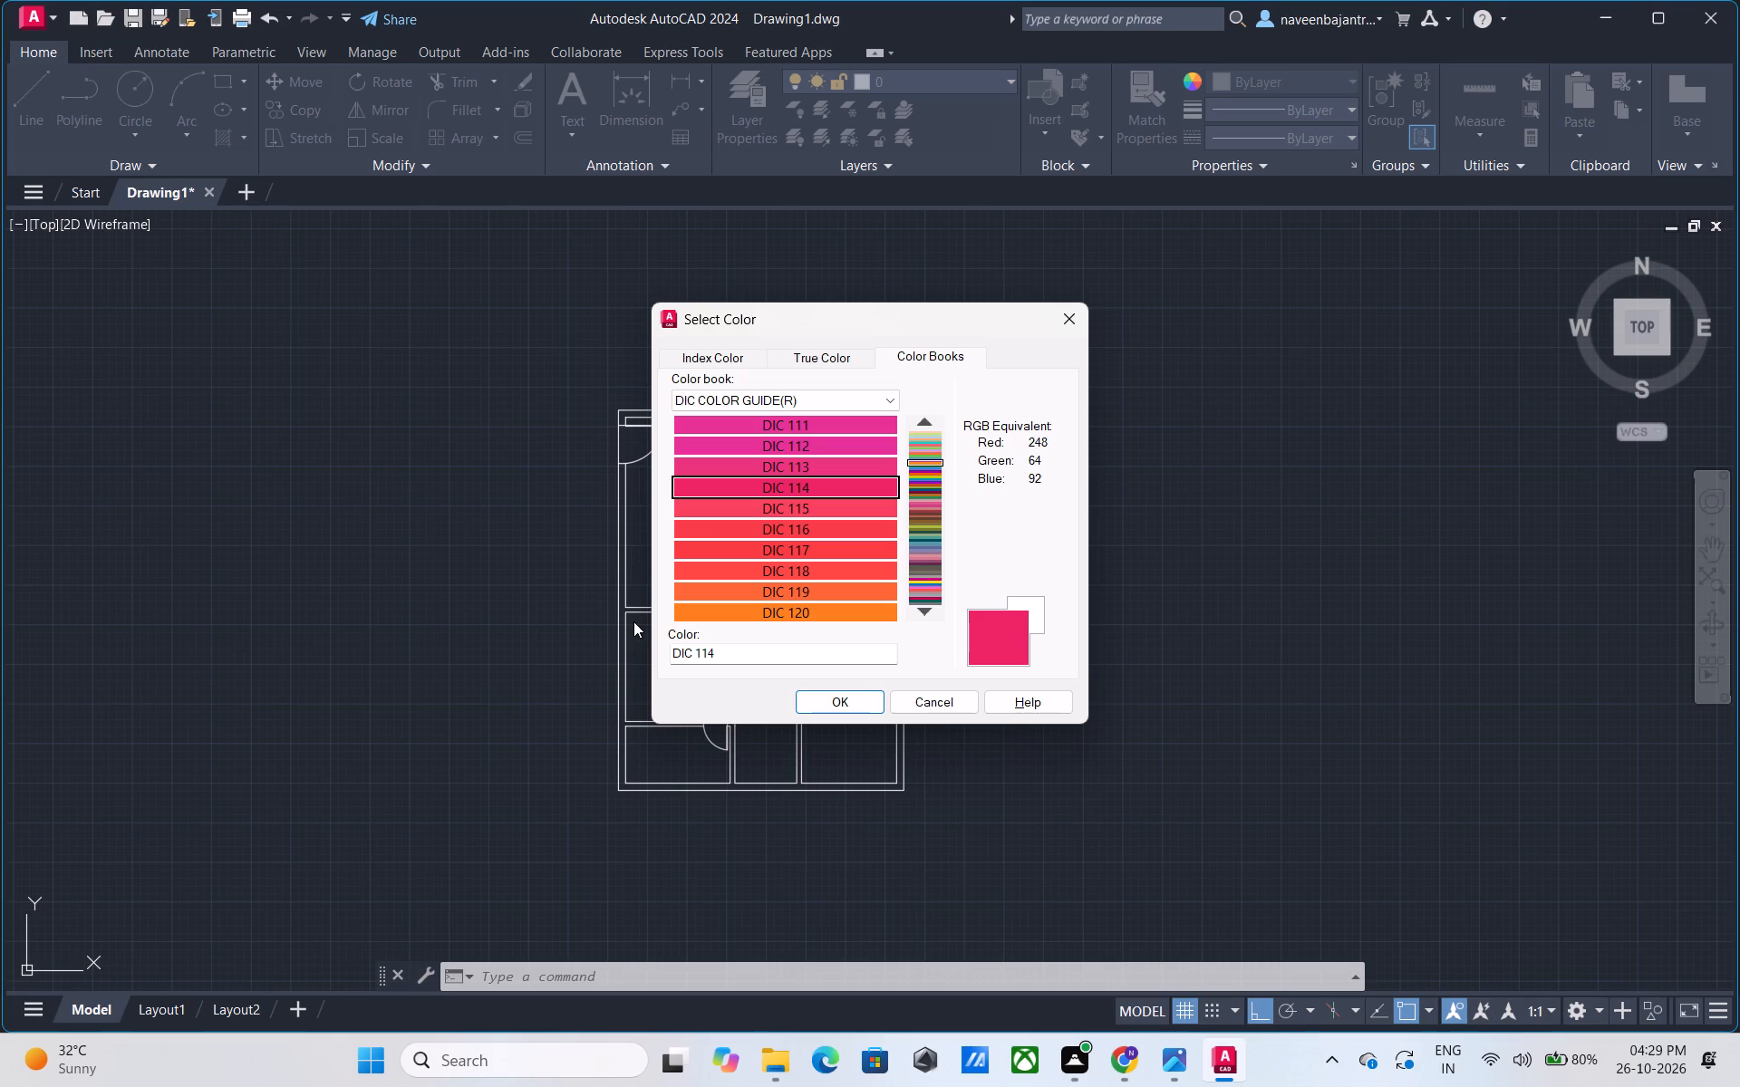
{"action": "key", "text": "Down"}
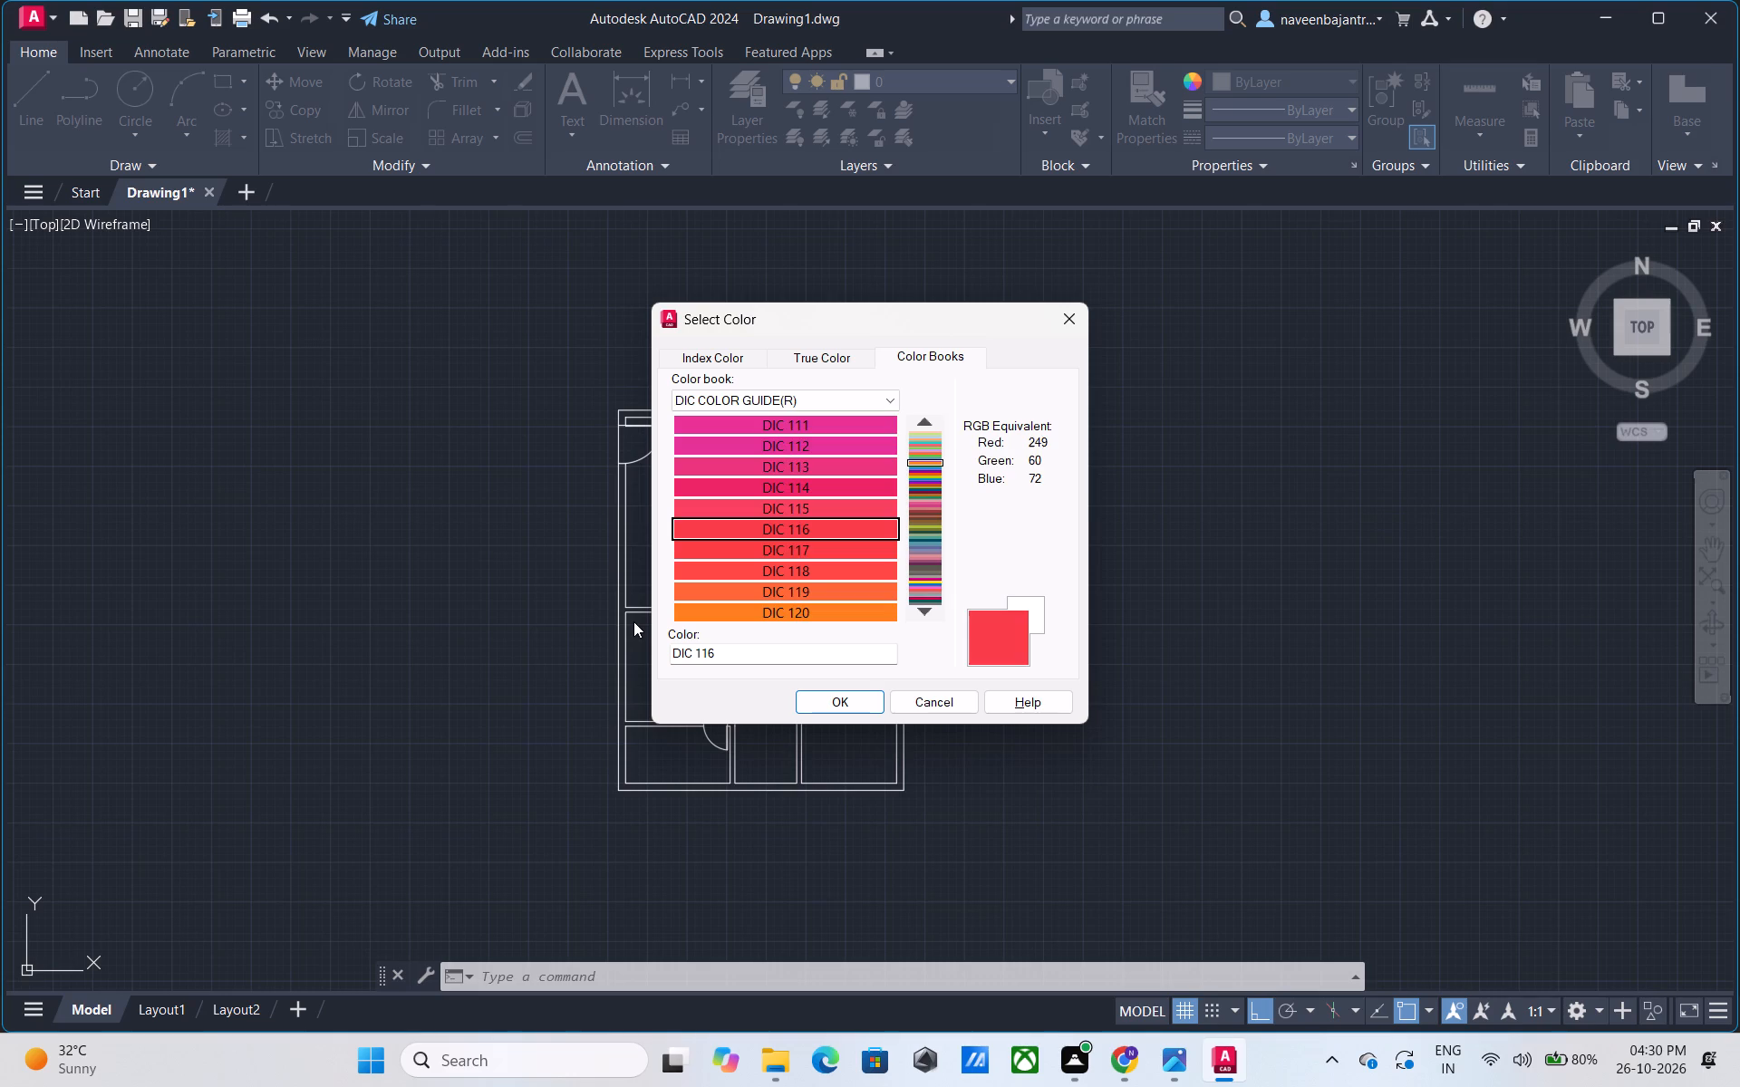
{"action": "key", "text": "Down"}
{"action": "key", "text": "Down"}
{"action": "key", "text": "Down"}
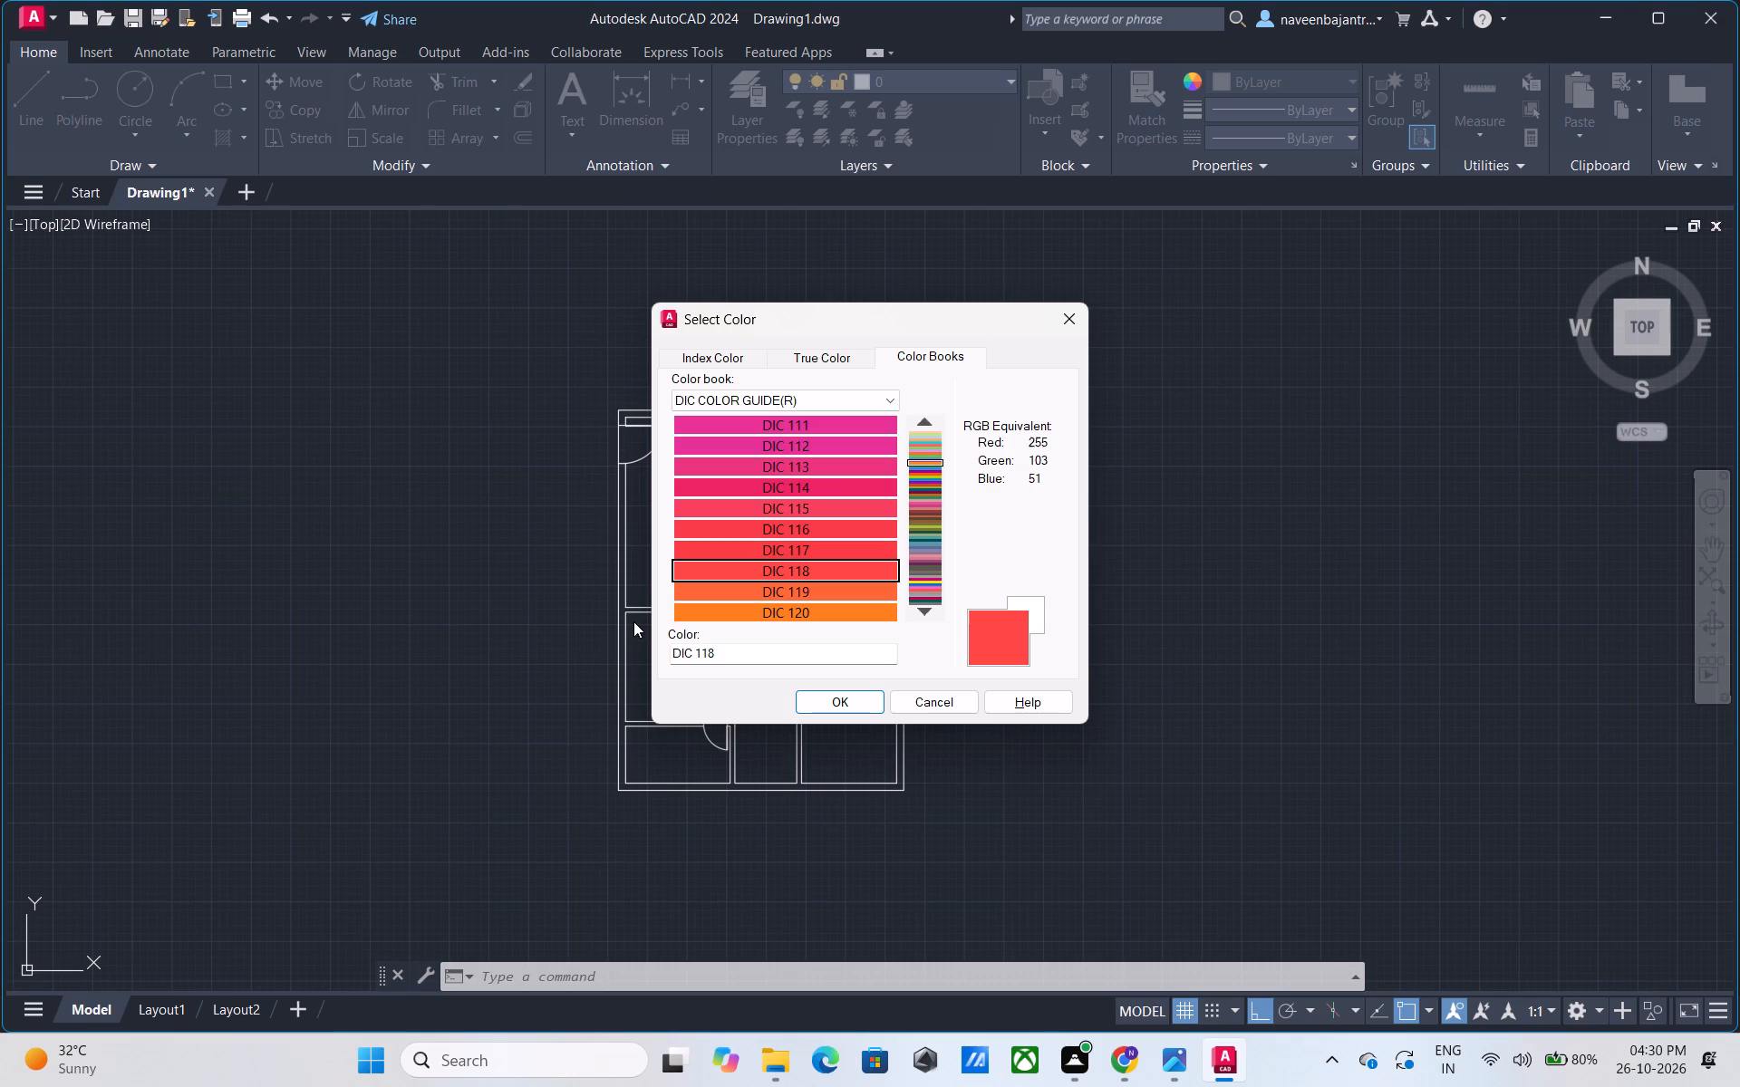
{"action": "key", "text": "Down"}
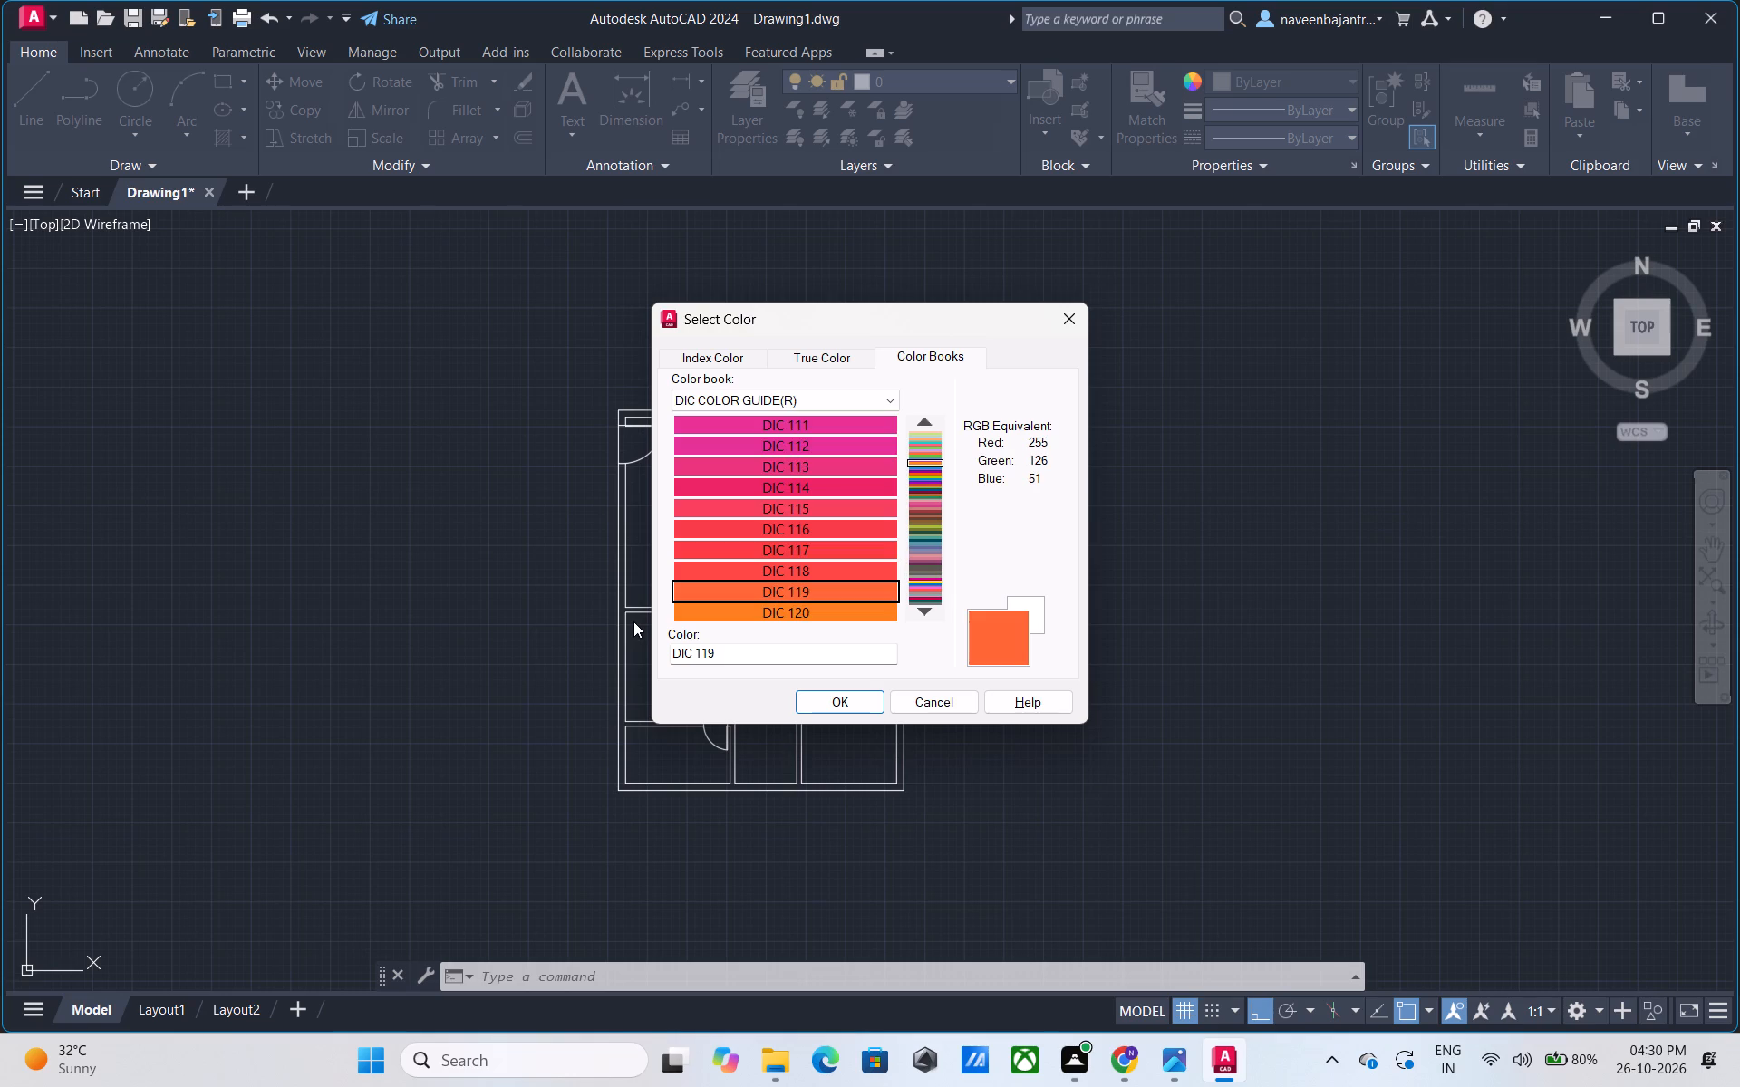
{"action": "key", "text": "Down"}
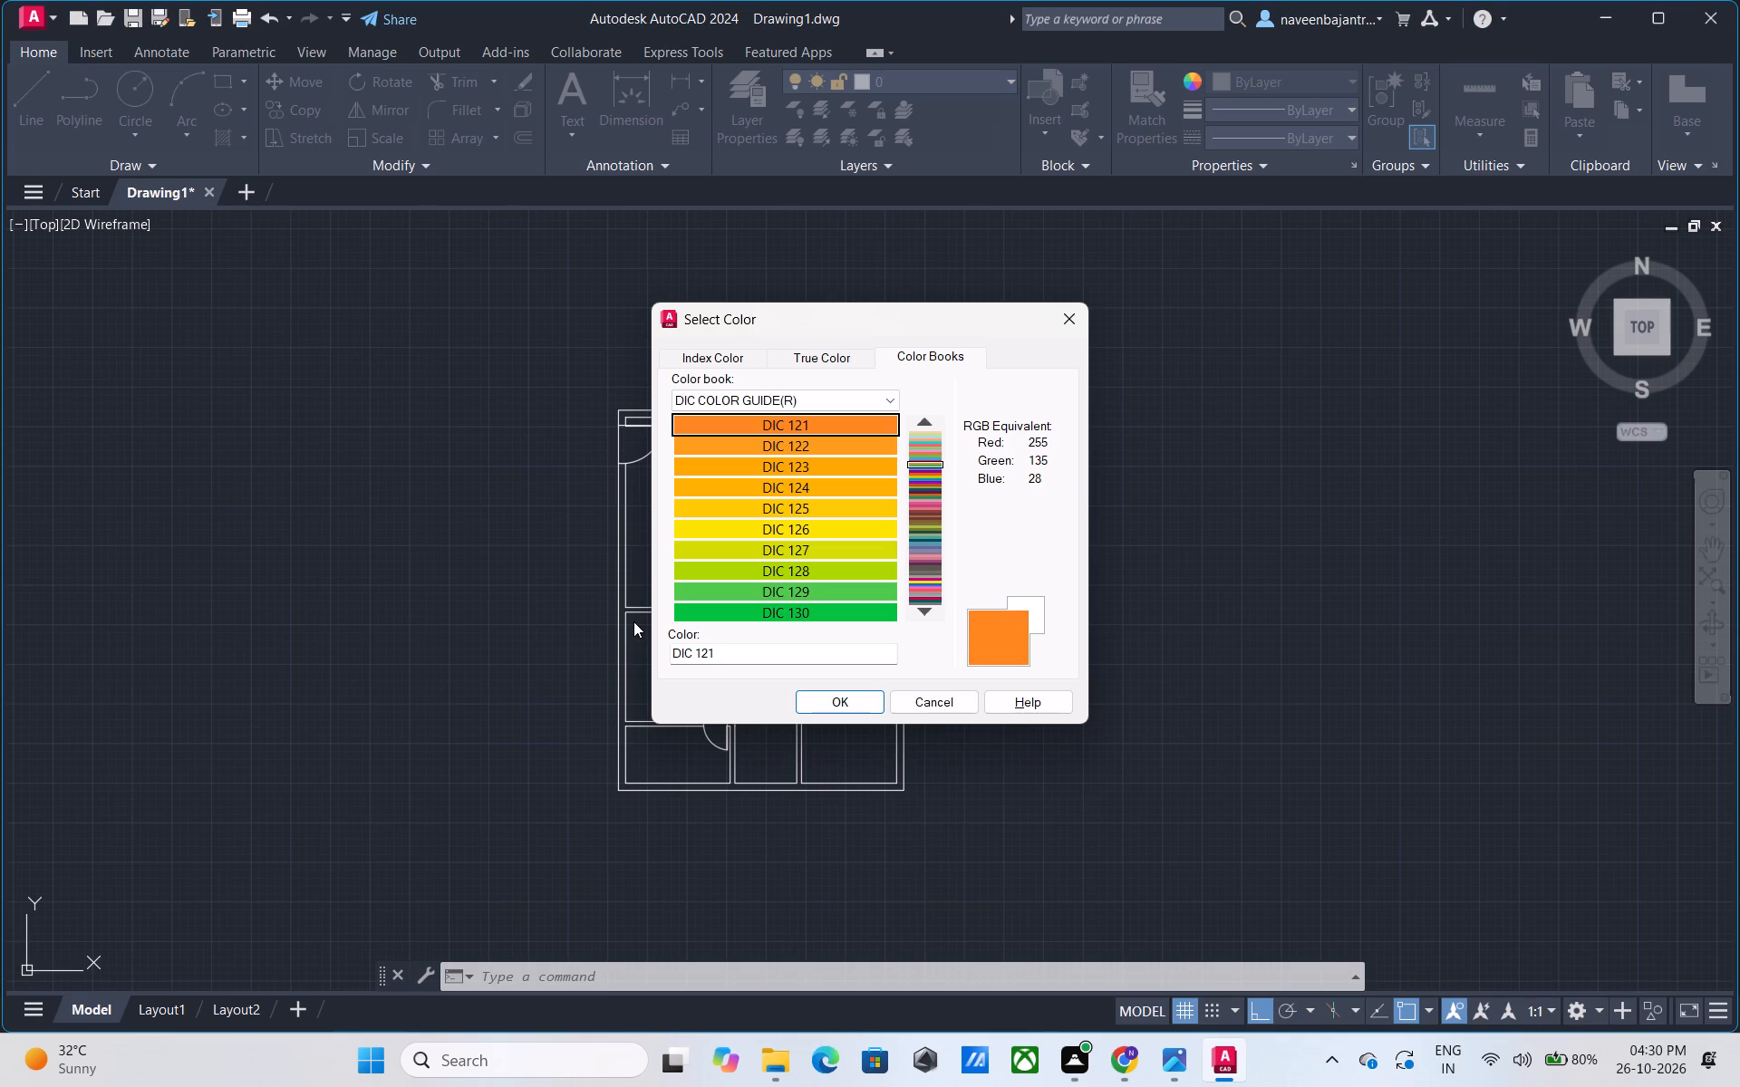
{"action": "key", "text": "Down"}
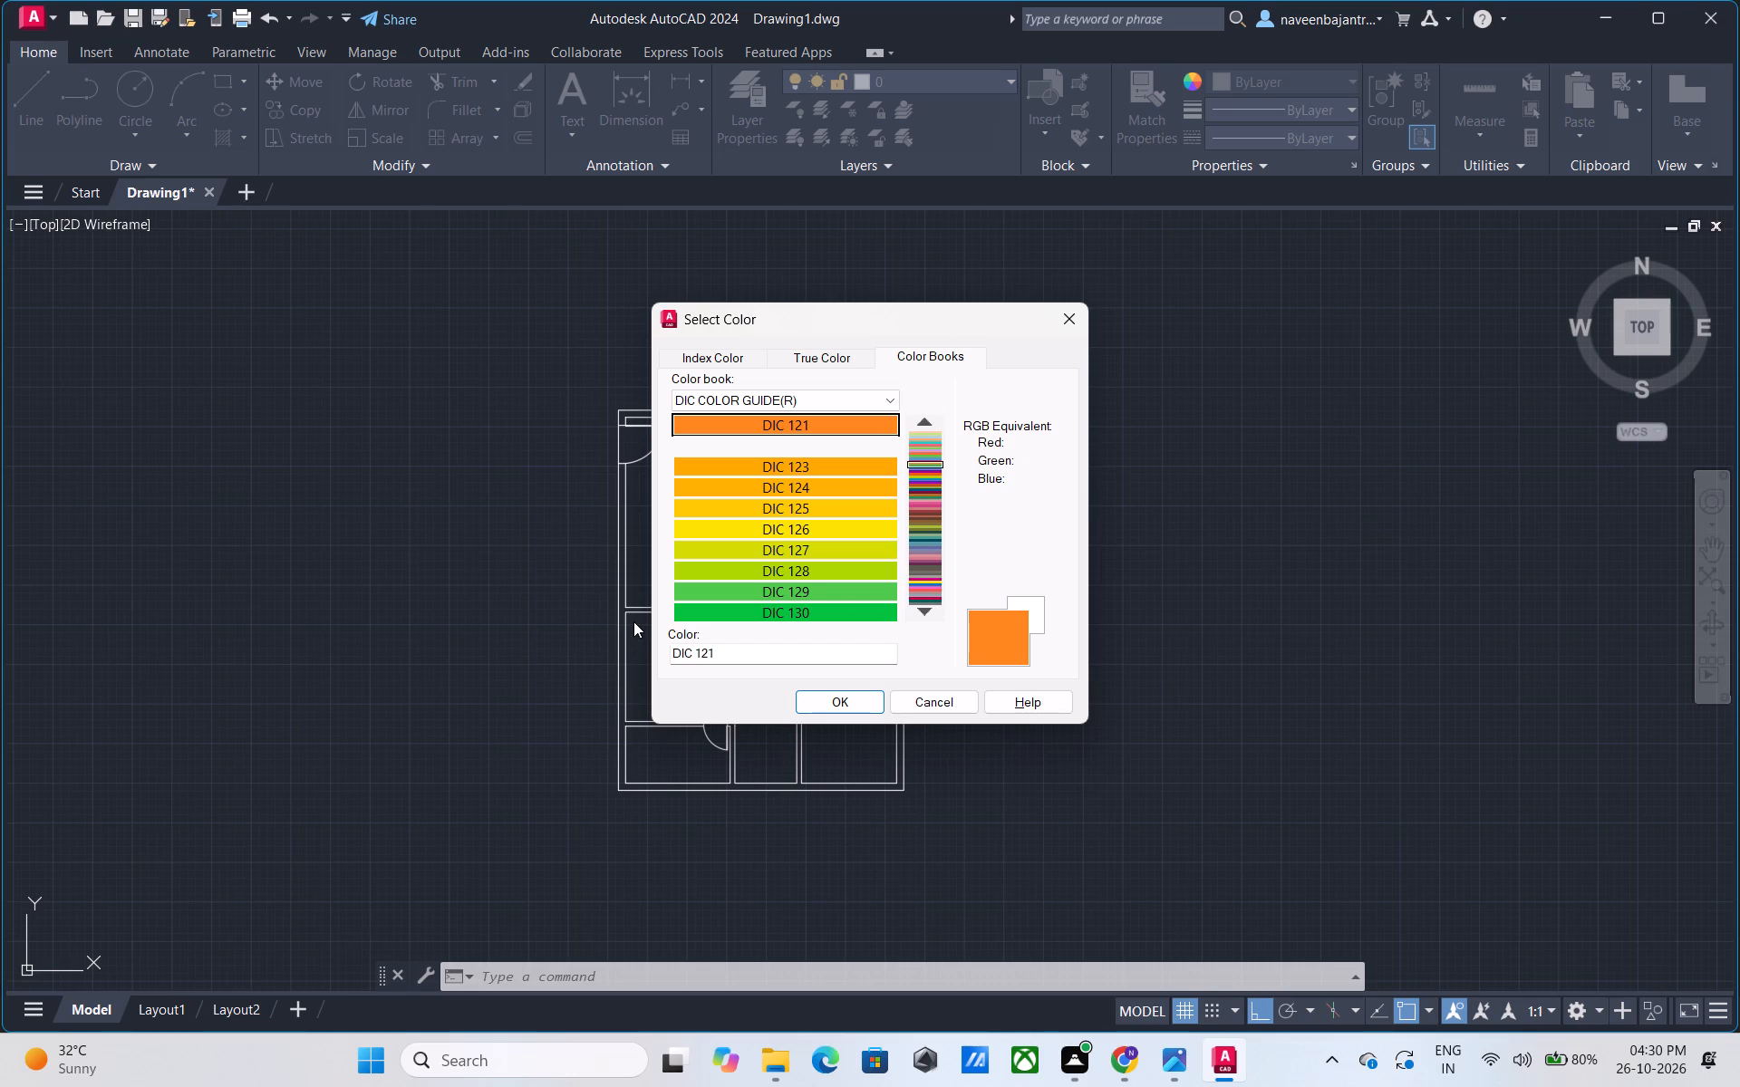
{"action": "key", "text": "Down"}
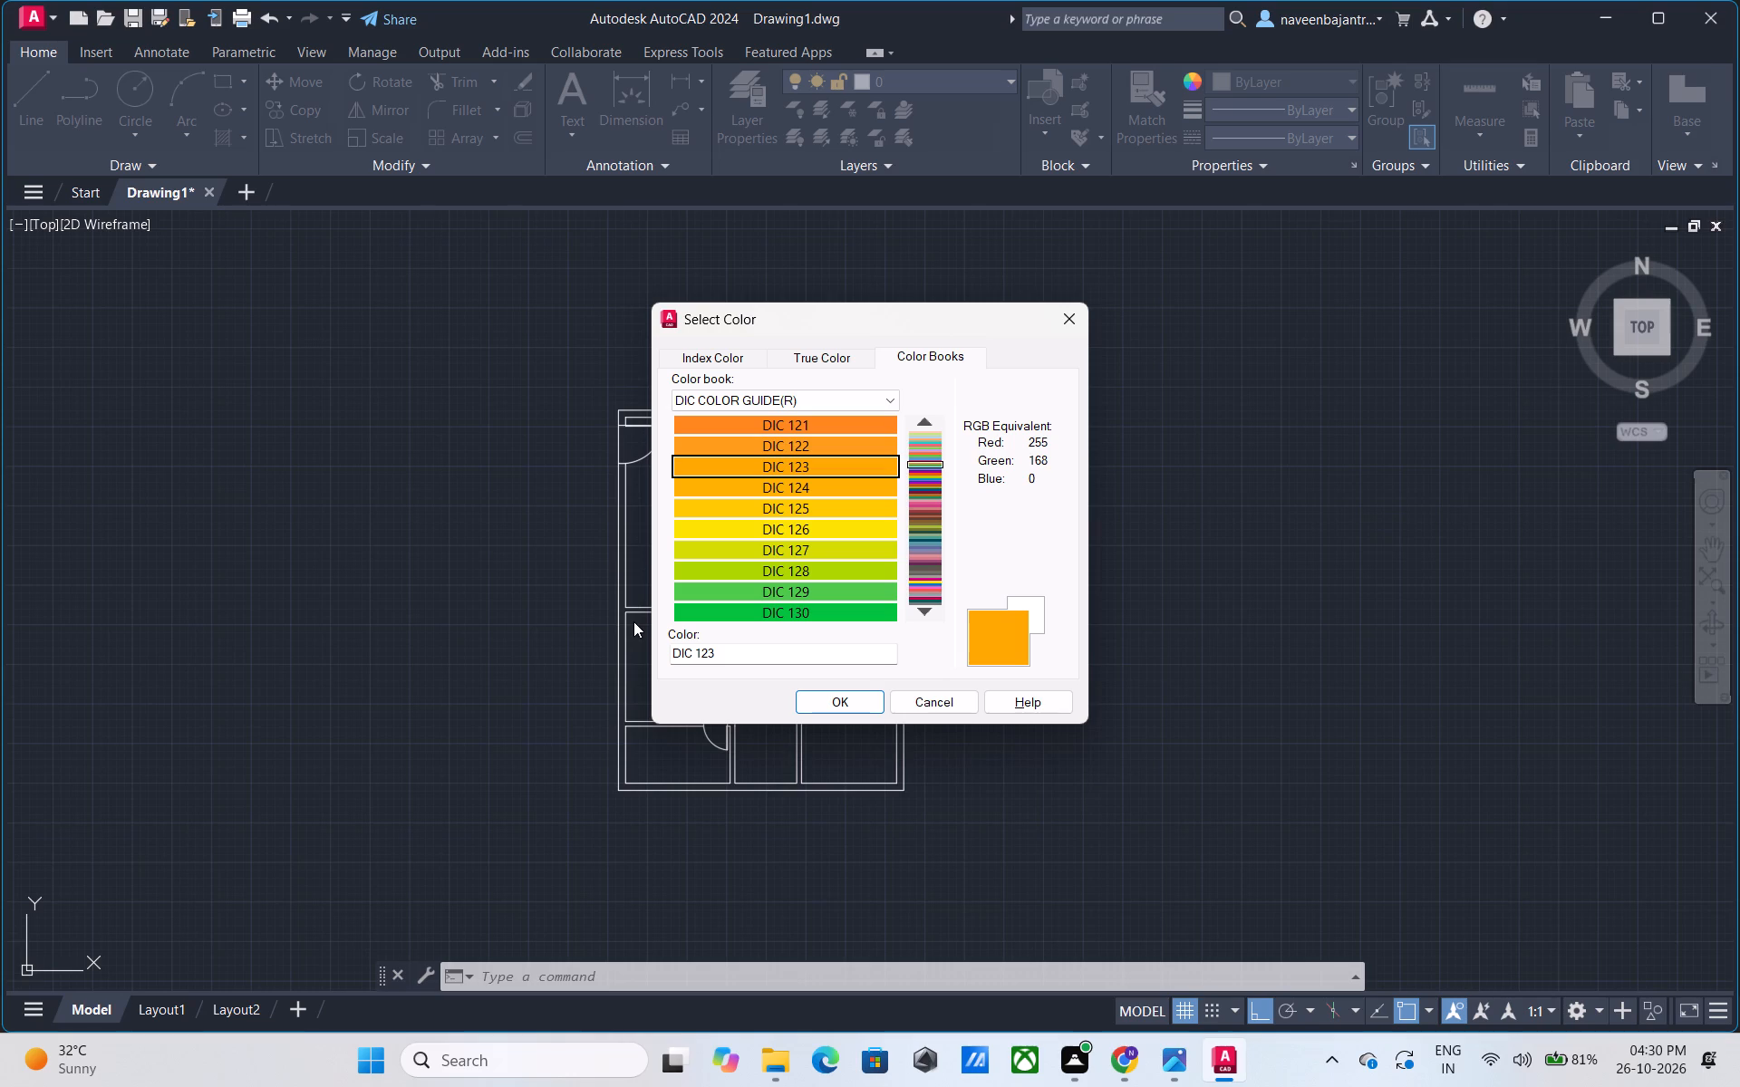
{"action": "key", "text": "Down"}
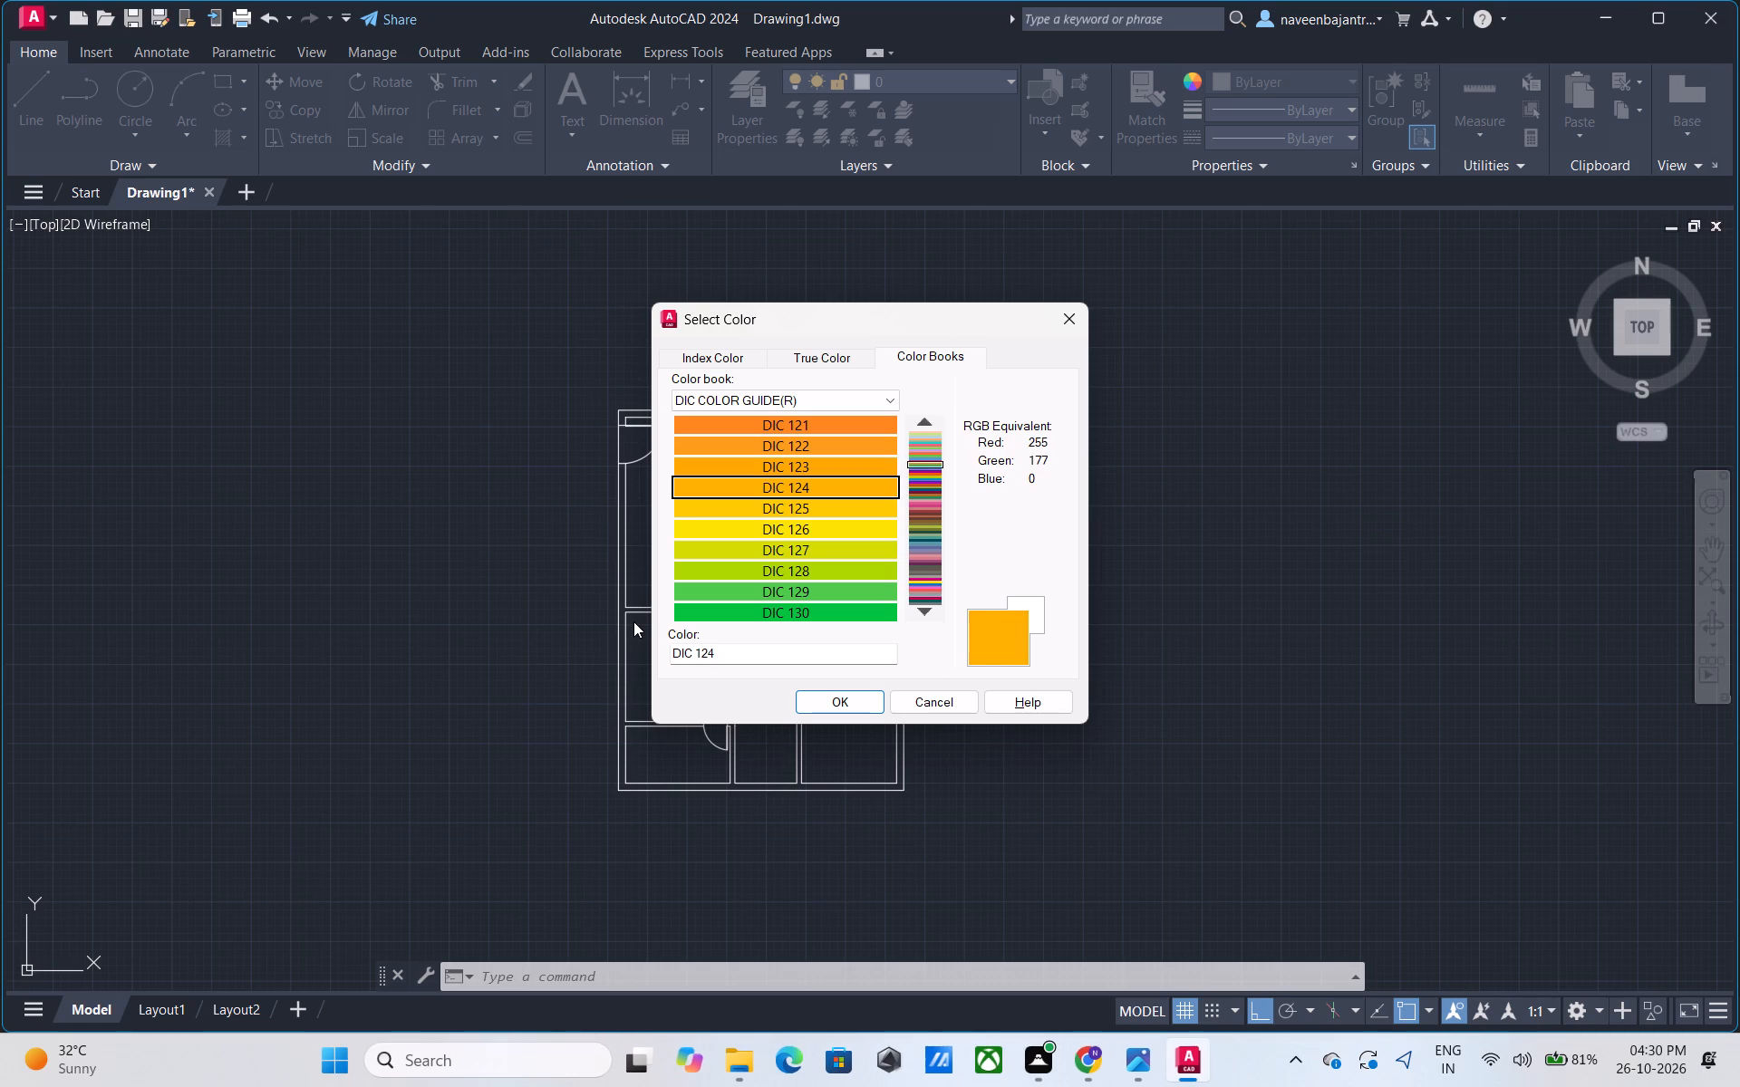
{"action": "key", "text": "Down"}
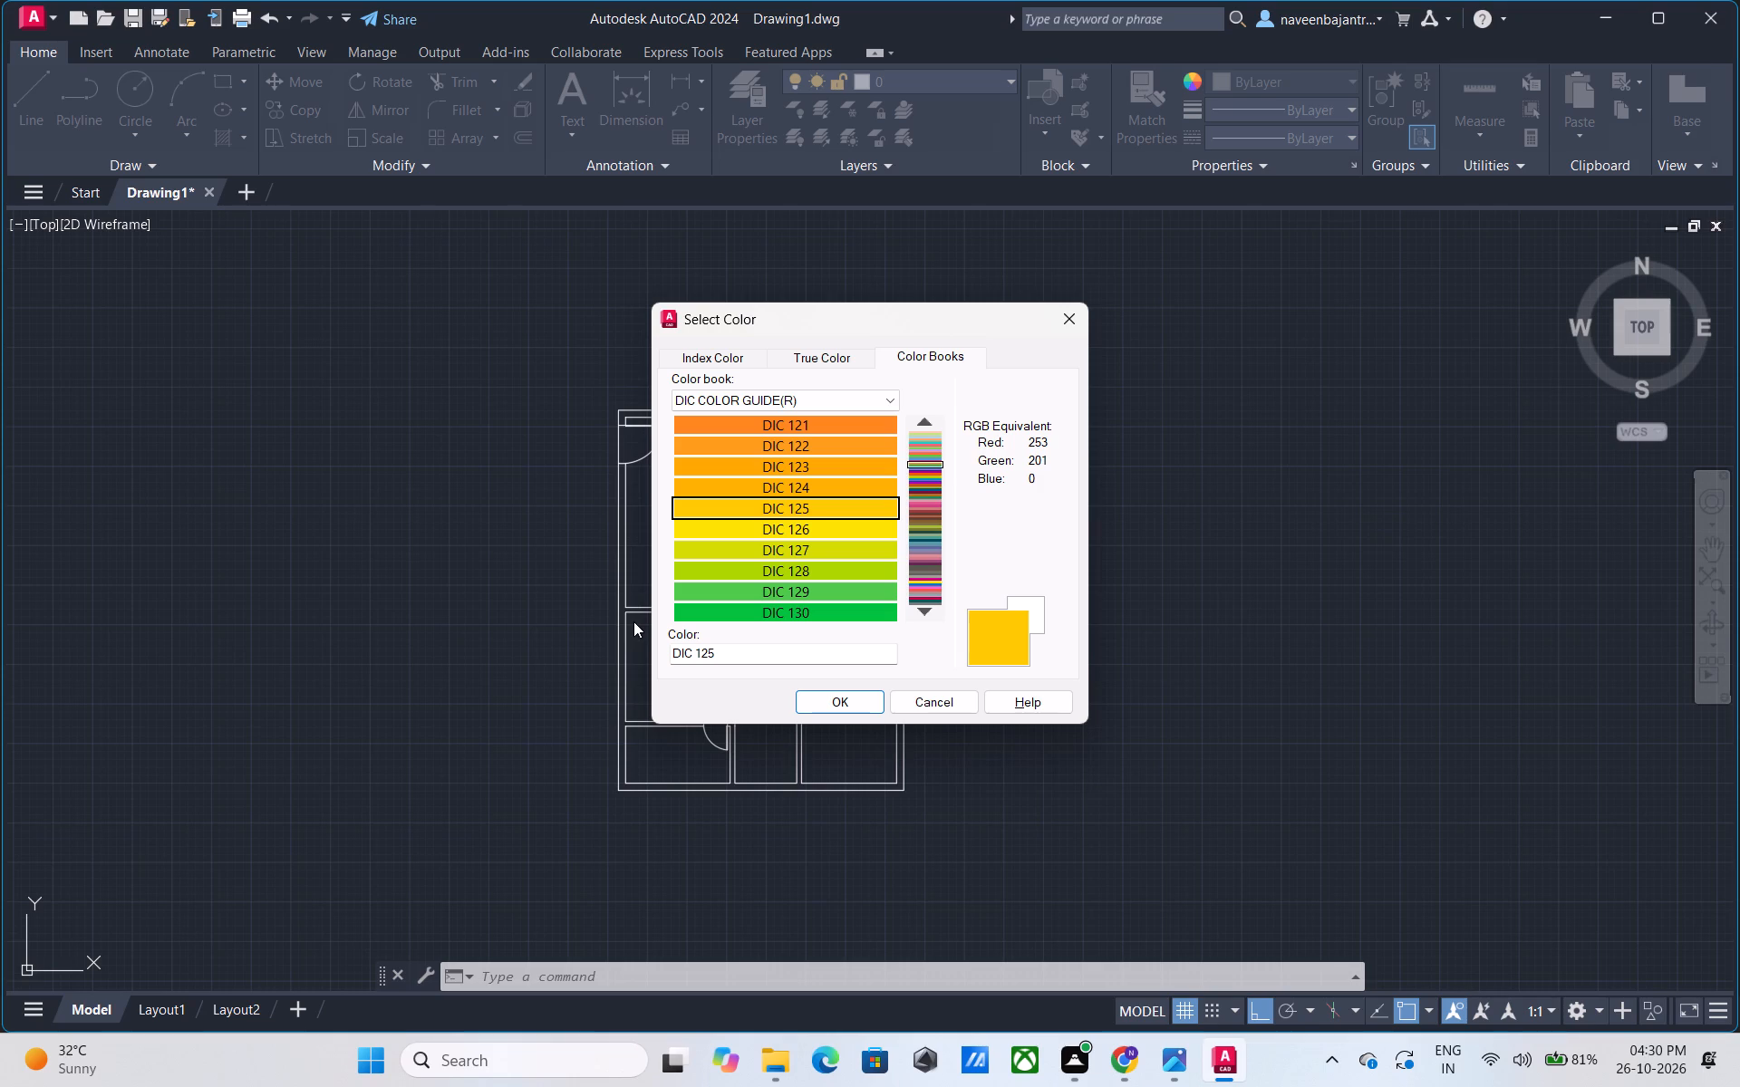
{"action": "key", "text": "Down"}
{"action": "key", "text": "Down"}
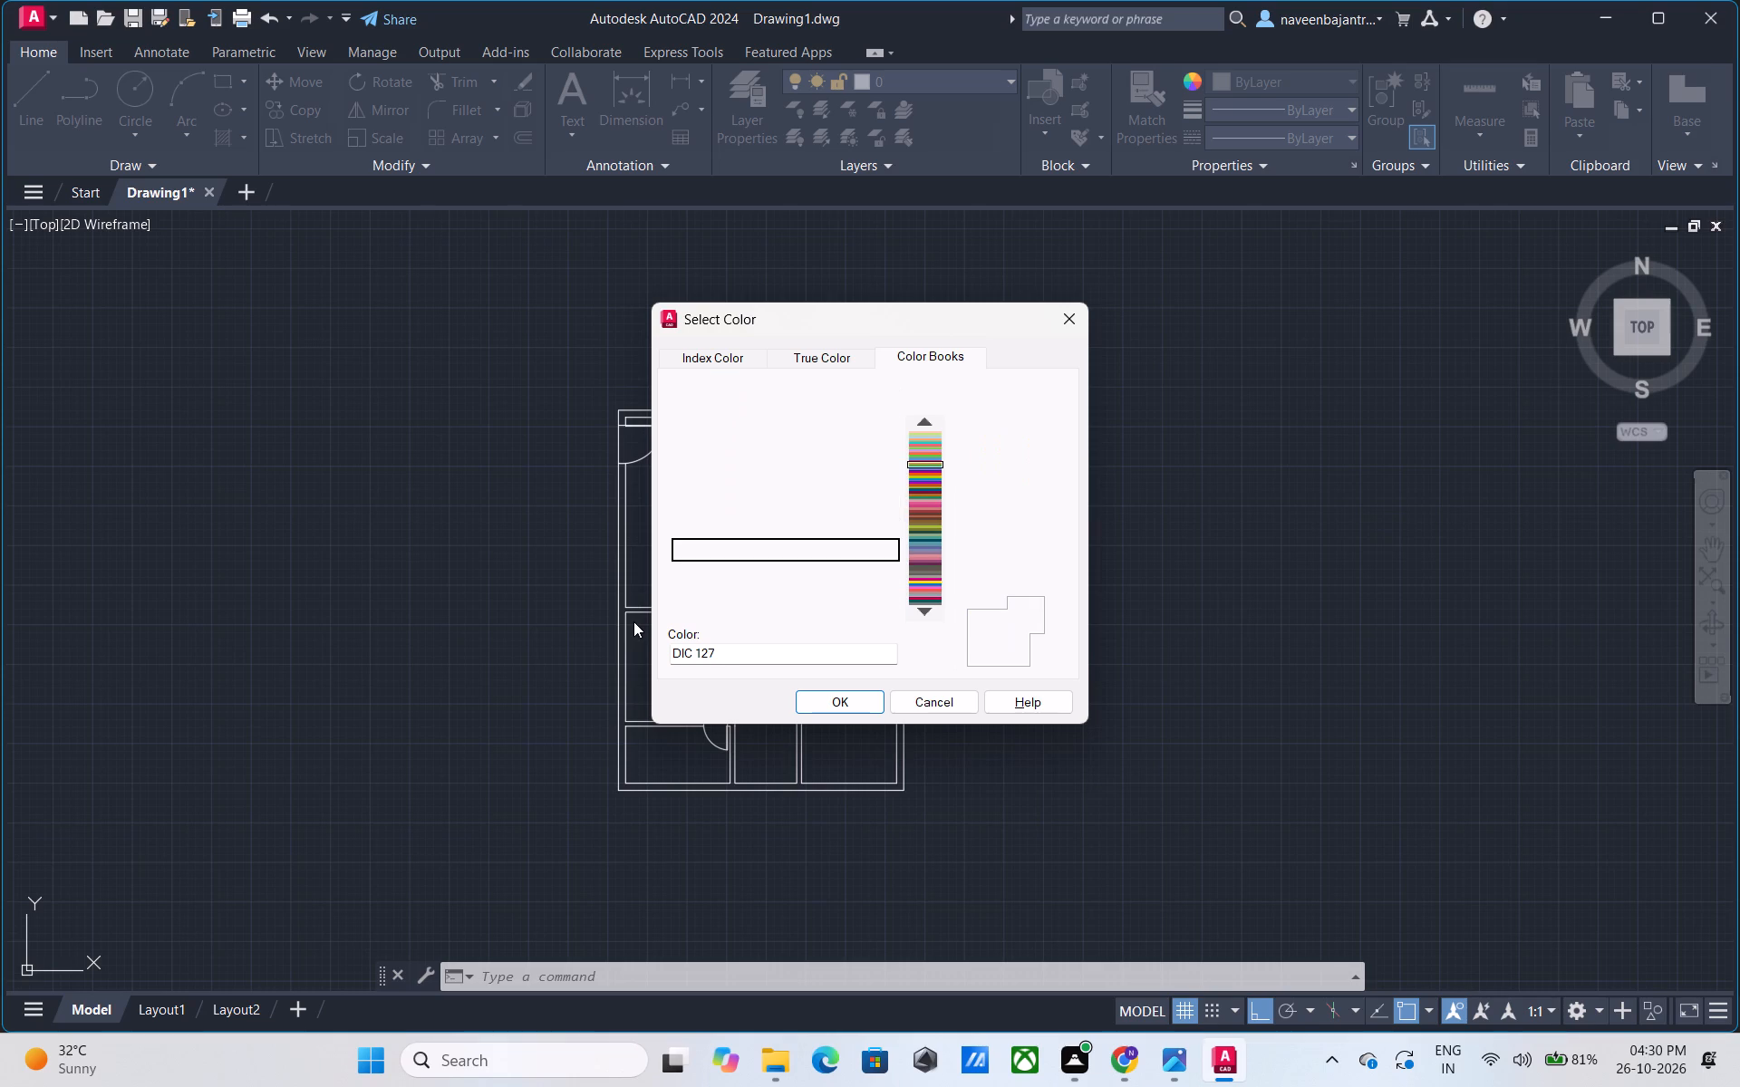
{"action": "key", "text": "Down"}
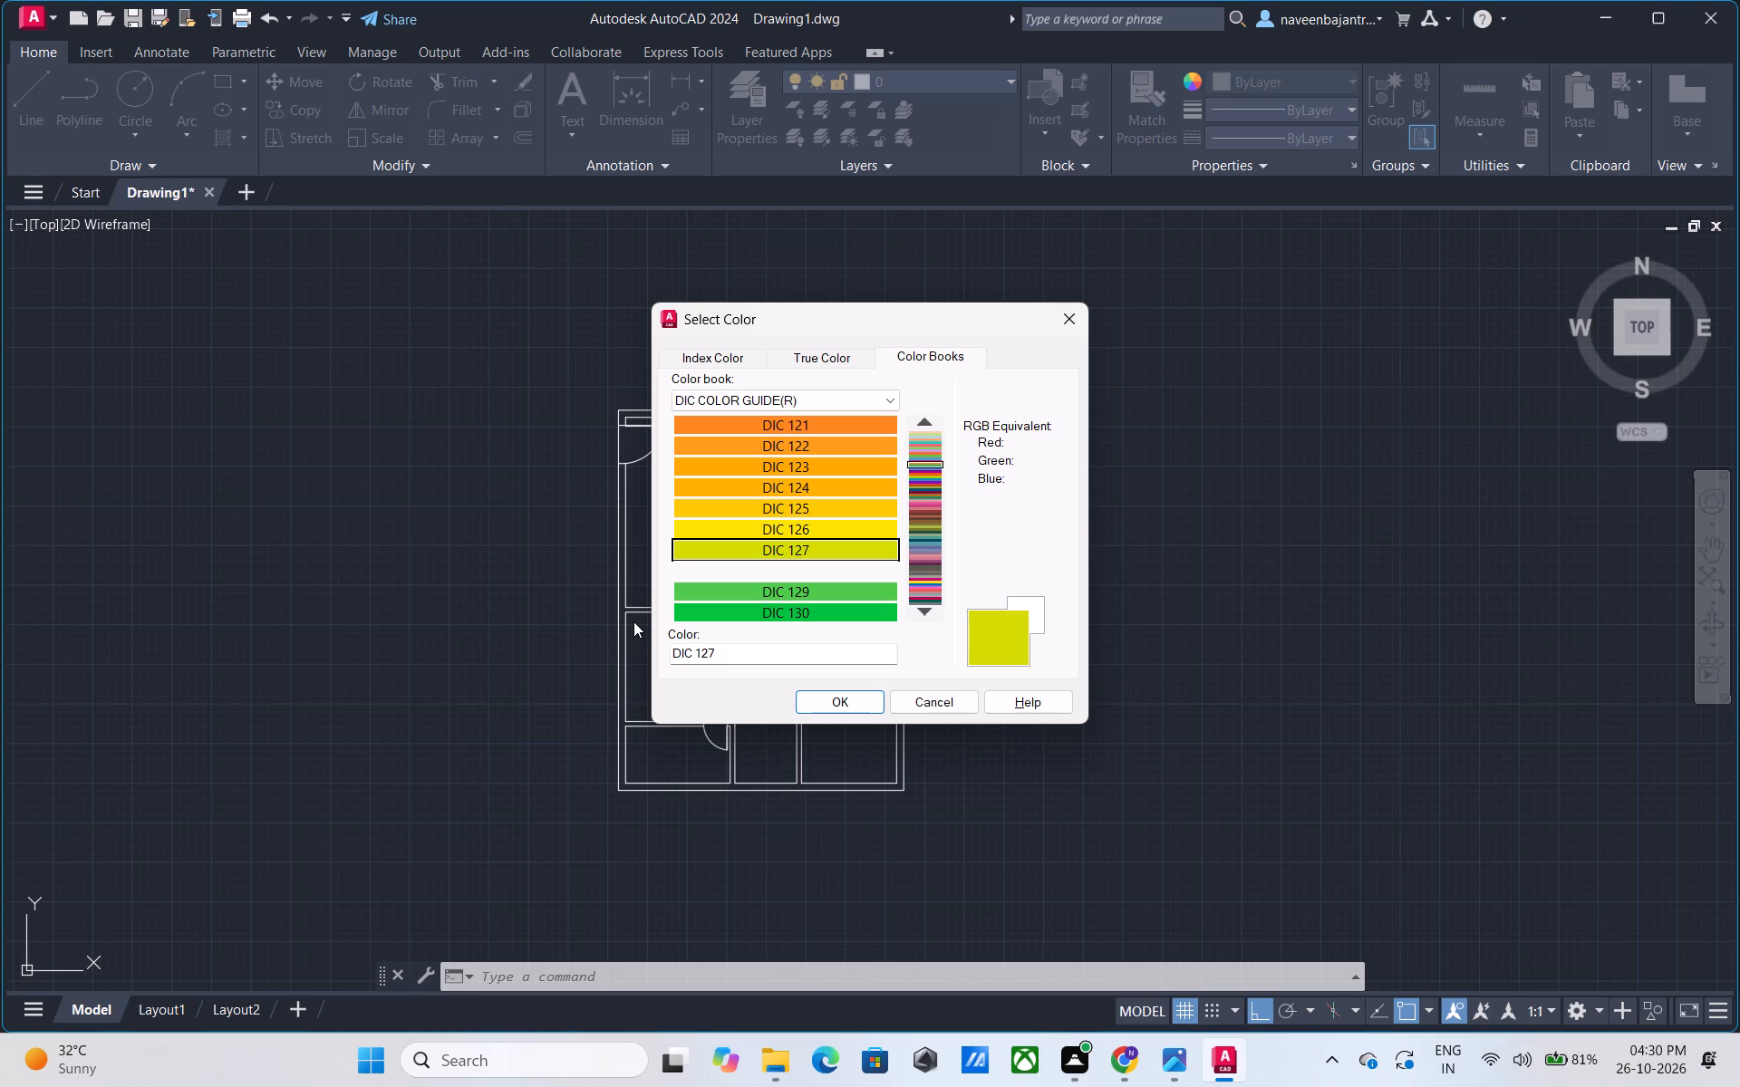
{"action": "key", "text": "Down"}
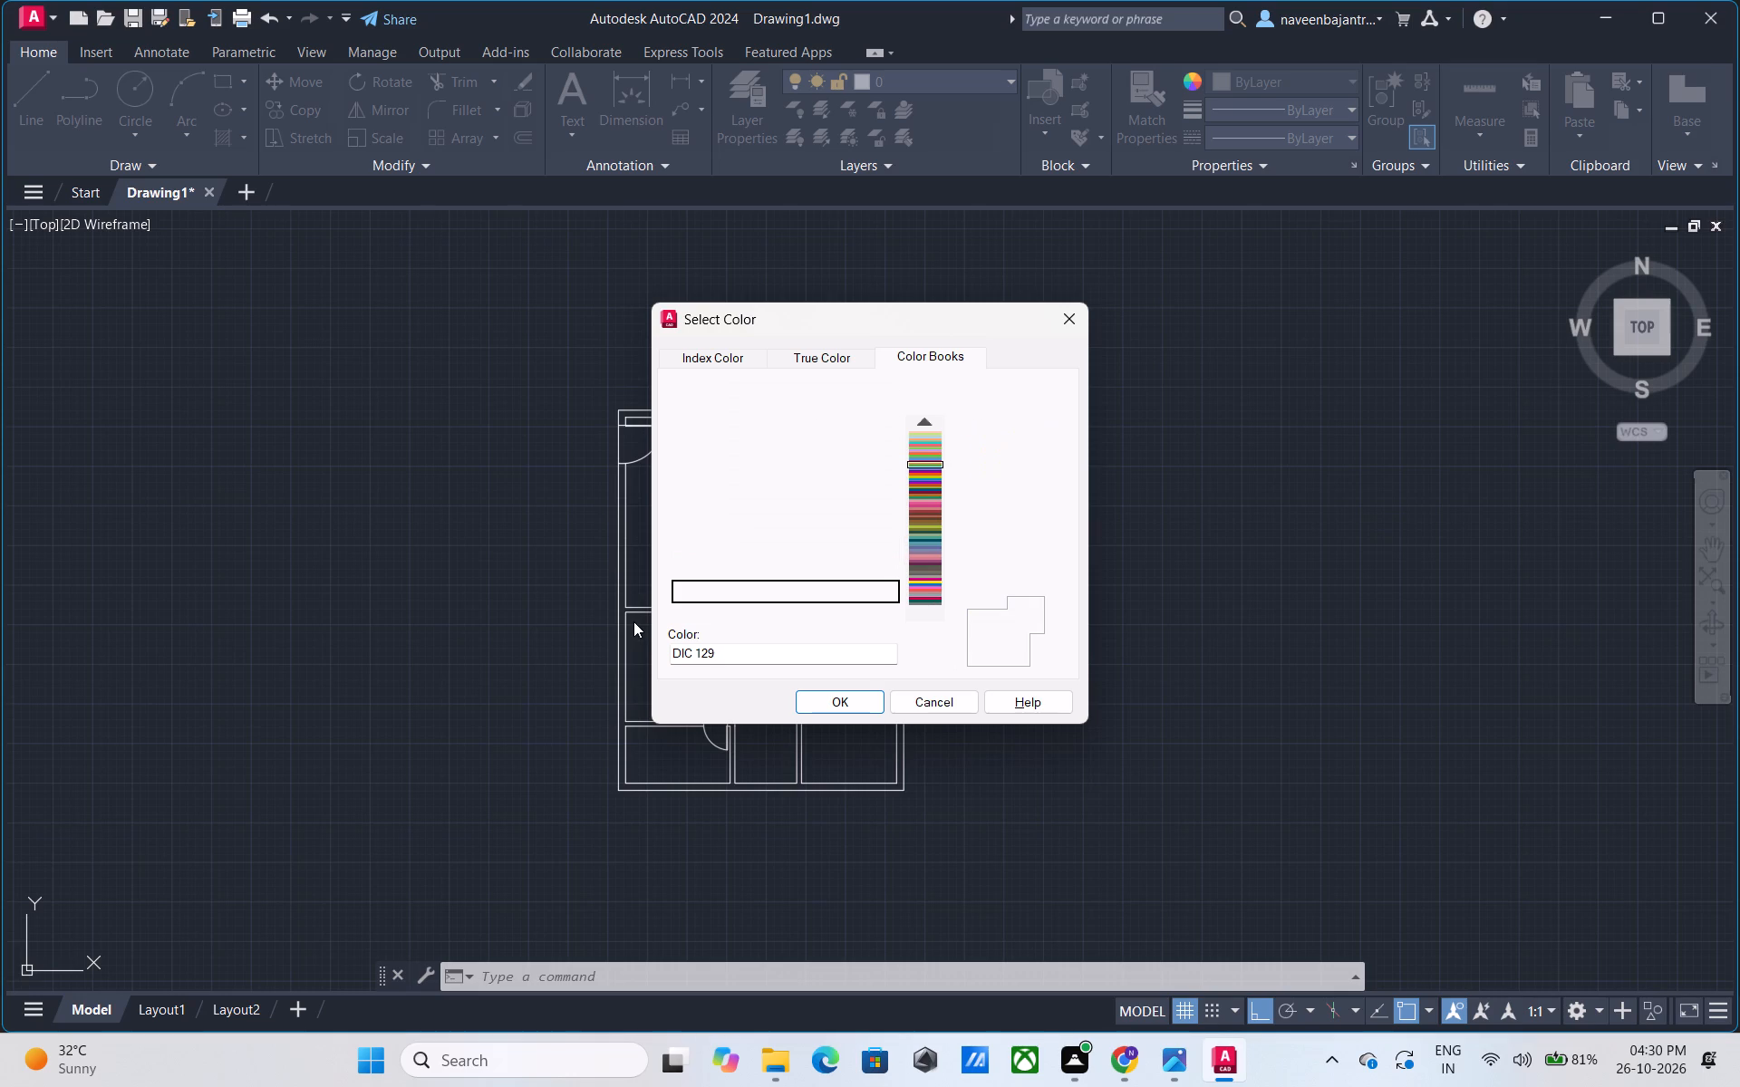
{"action": "key", "text": "Down"}
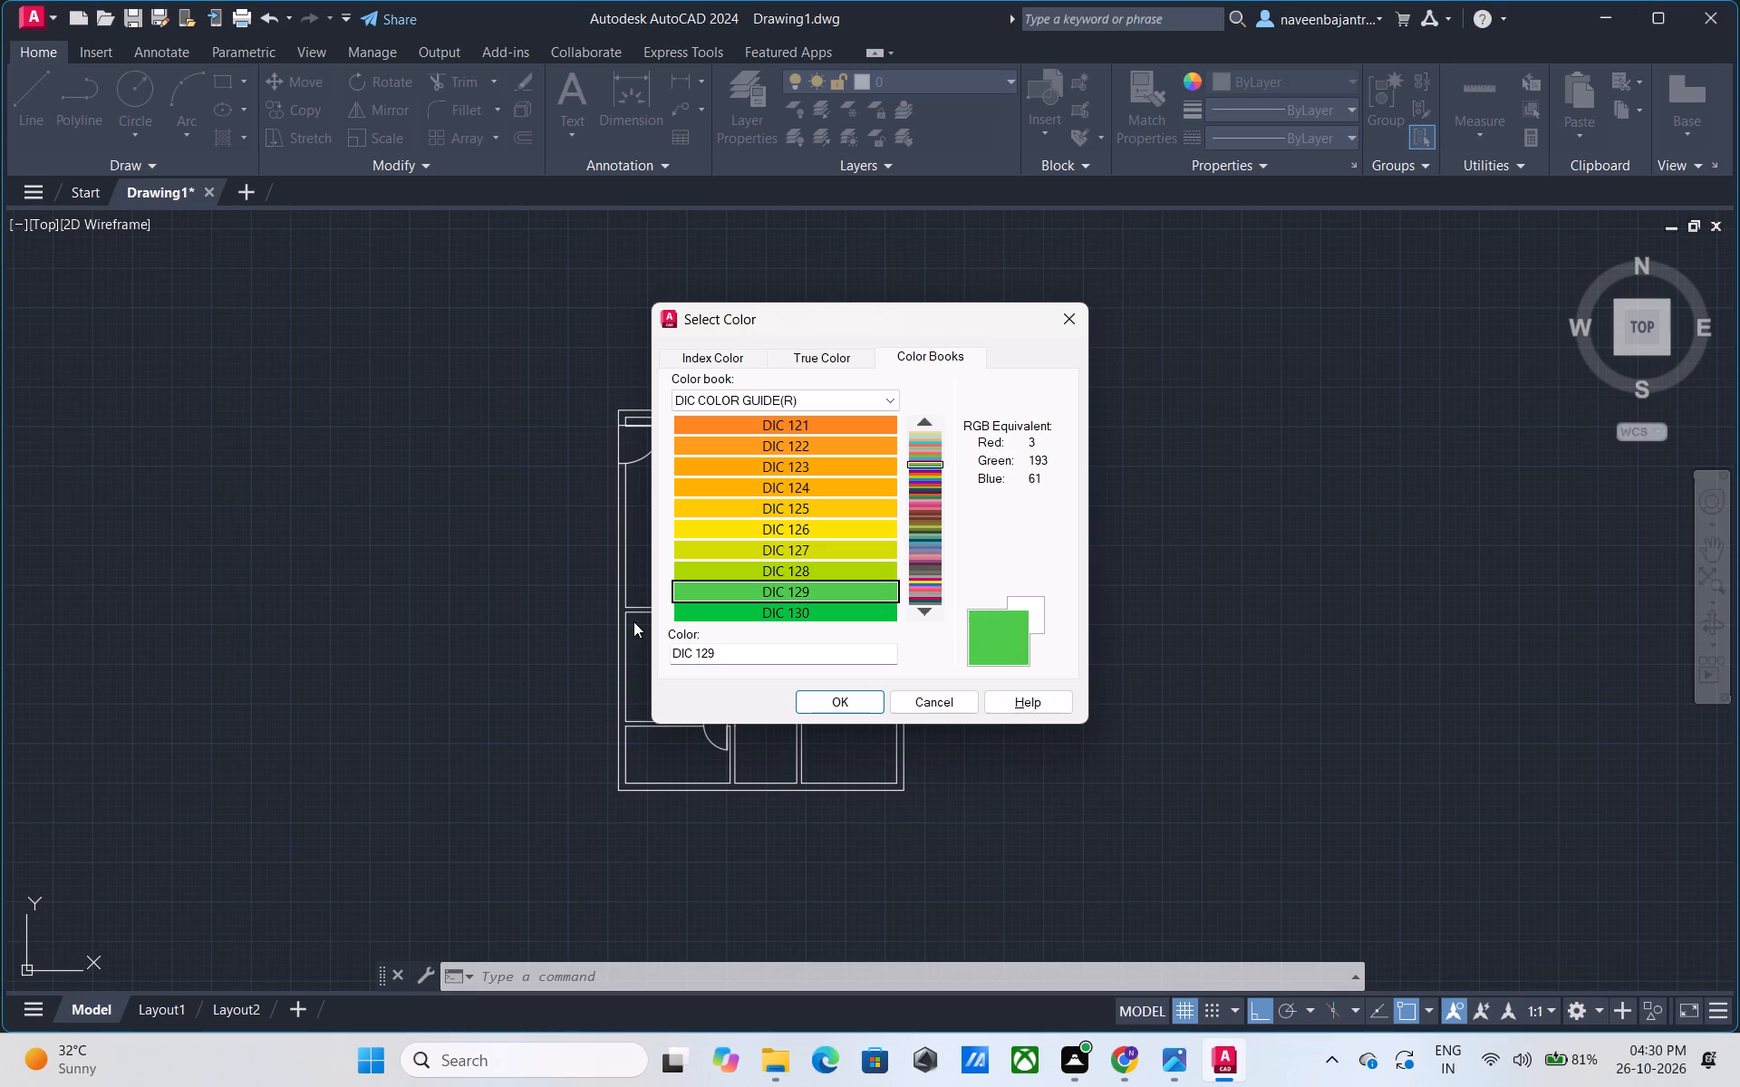
{"action": "key", "text": "Down"}
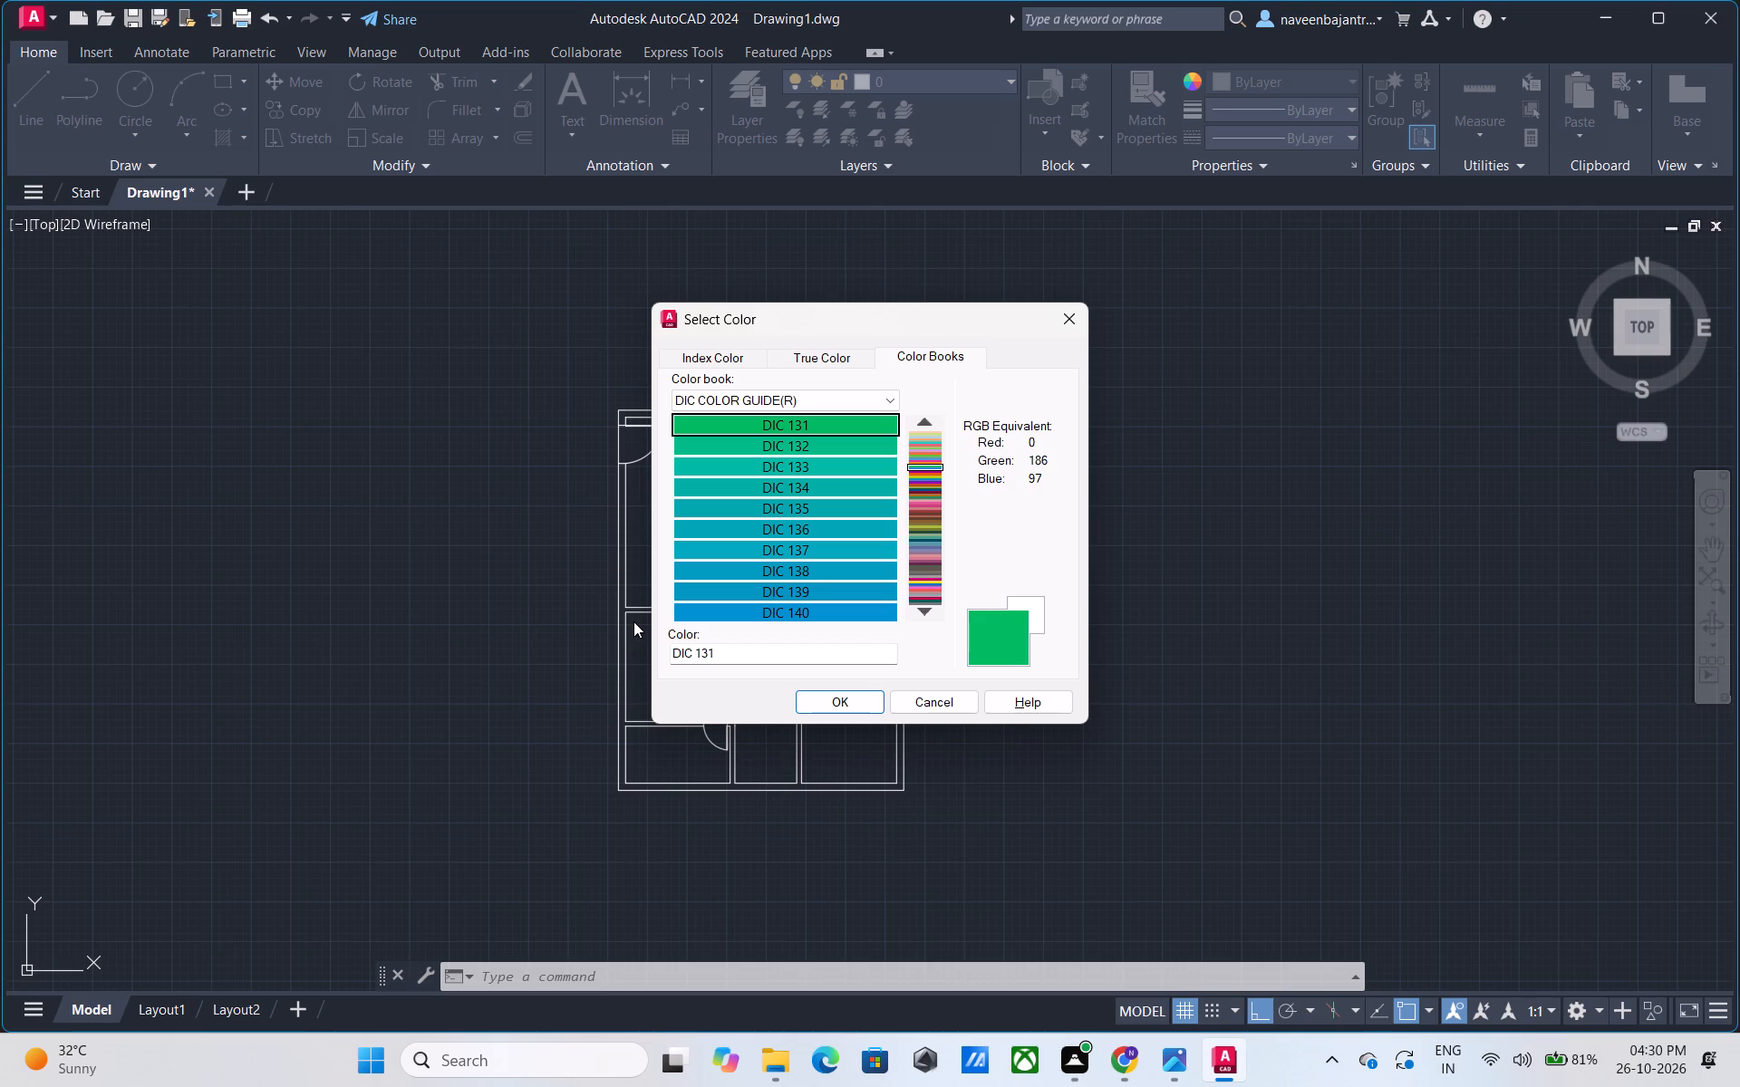
{"action": "key", "text": "Down"}
{"action": "key", "text": "Down"}
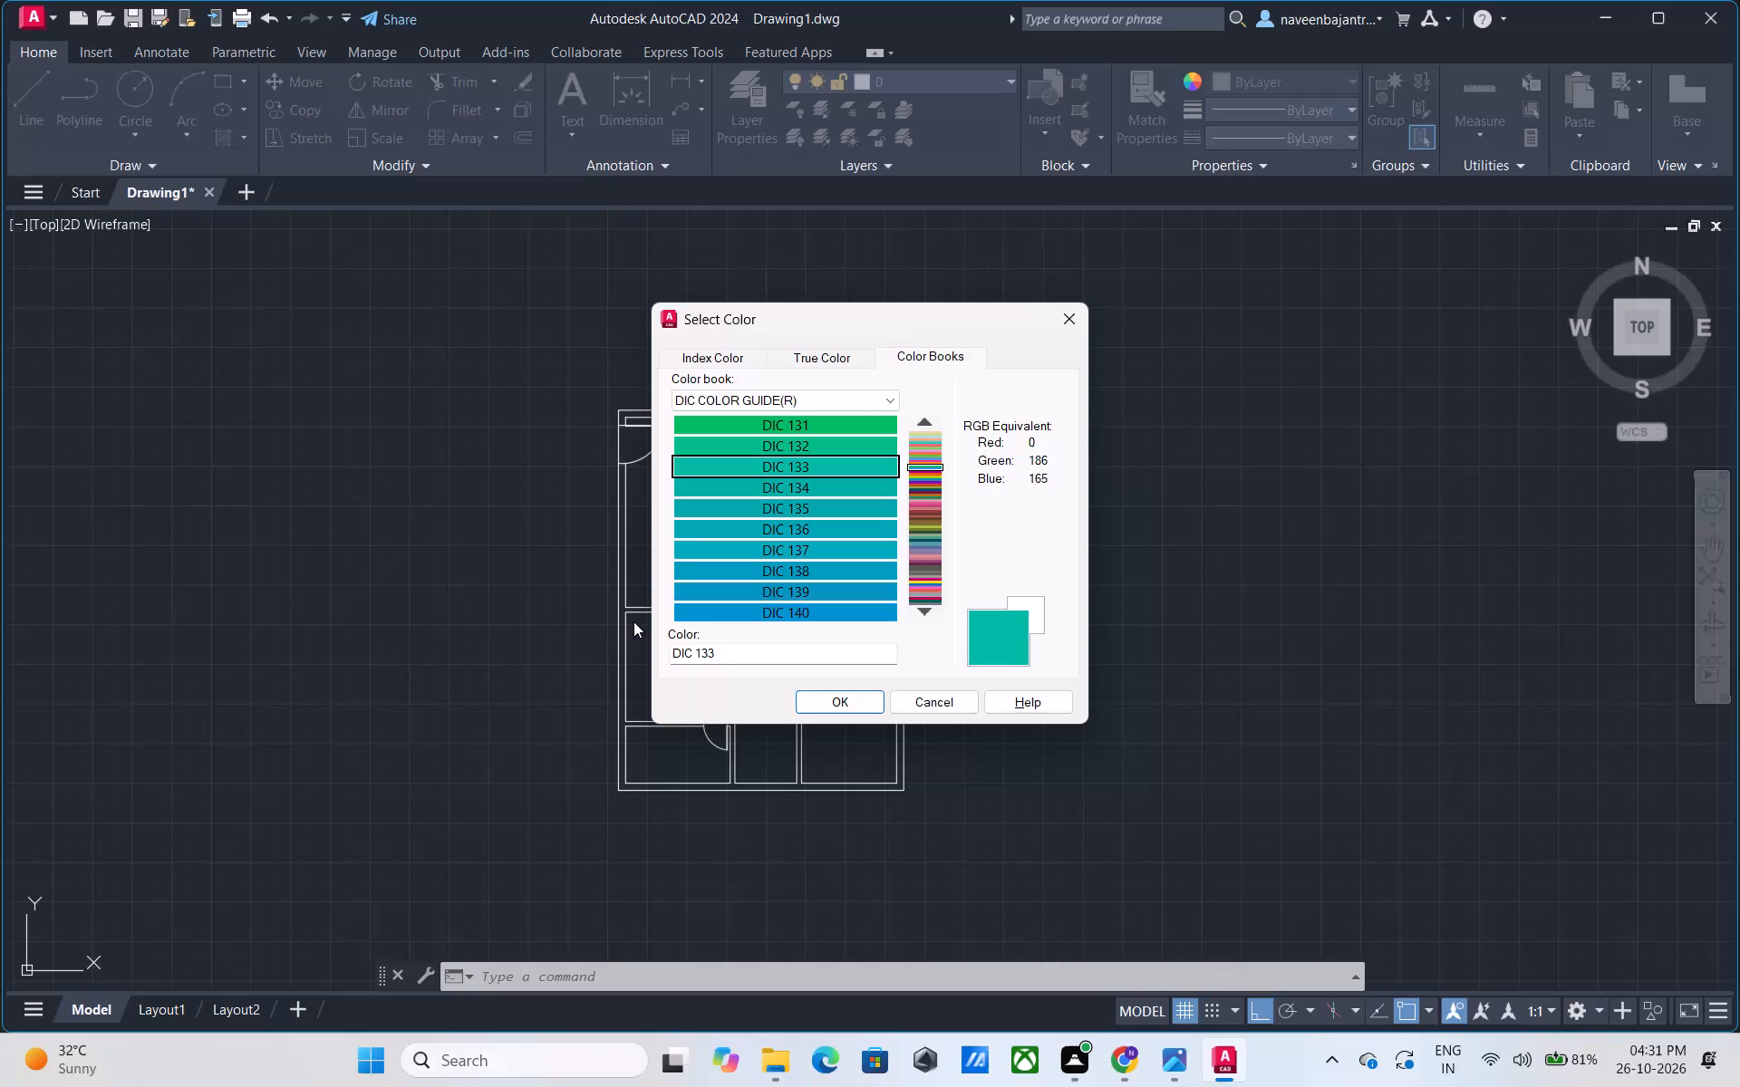
{"action": "key", "text": "Down"}
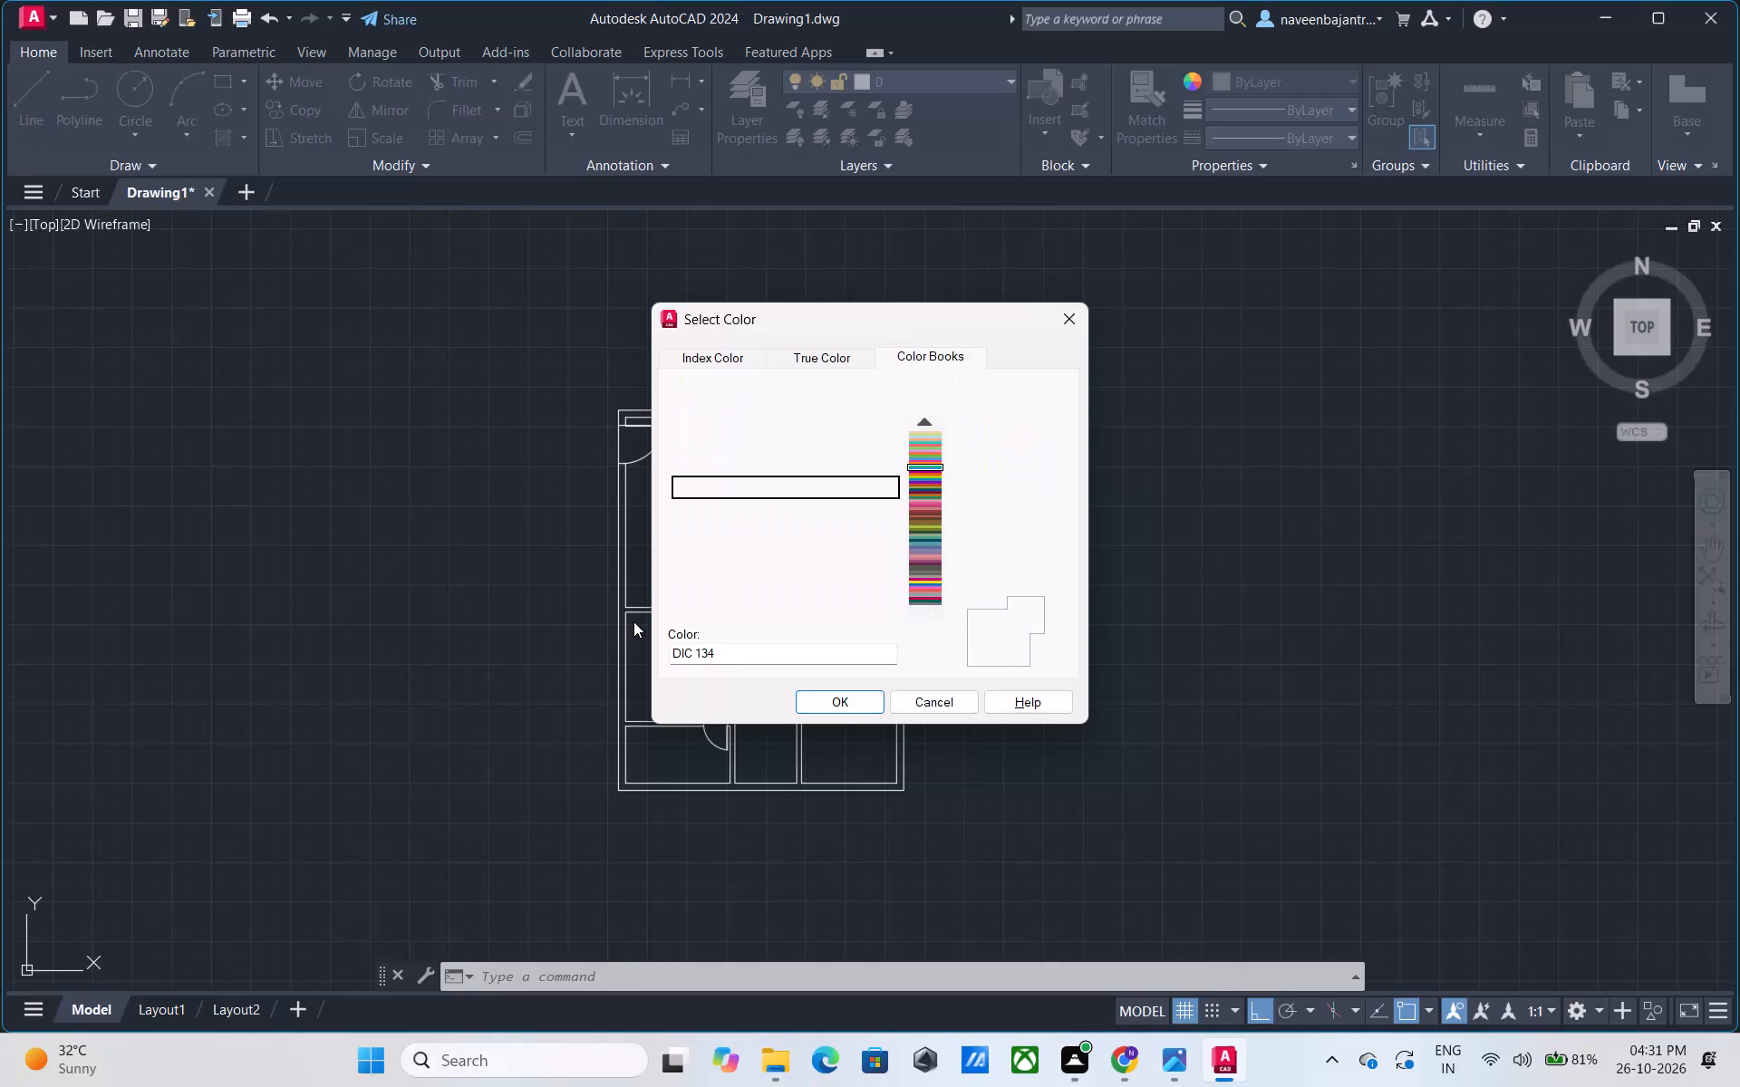
{"action": "key", "text": "Down"}
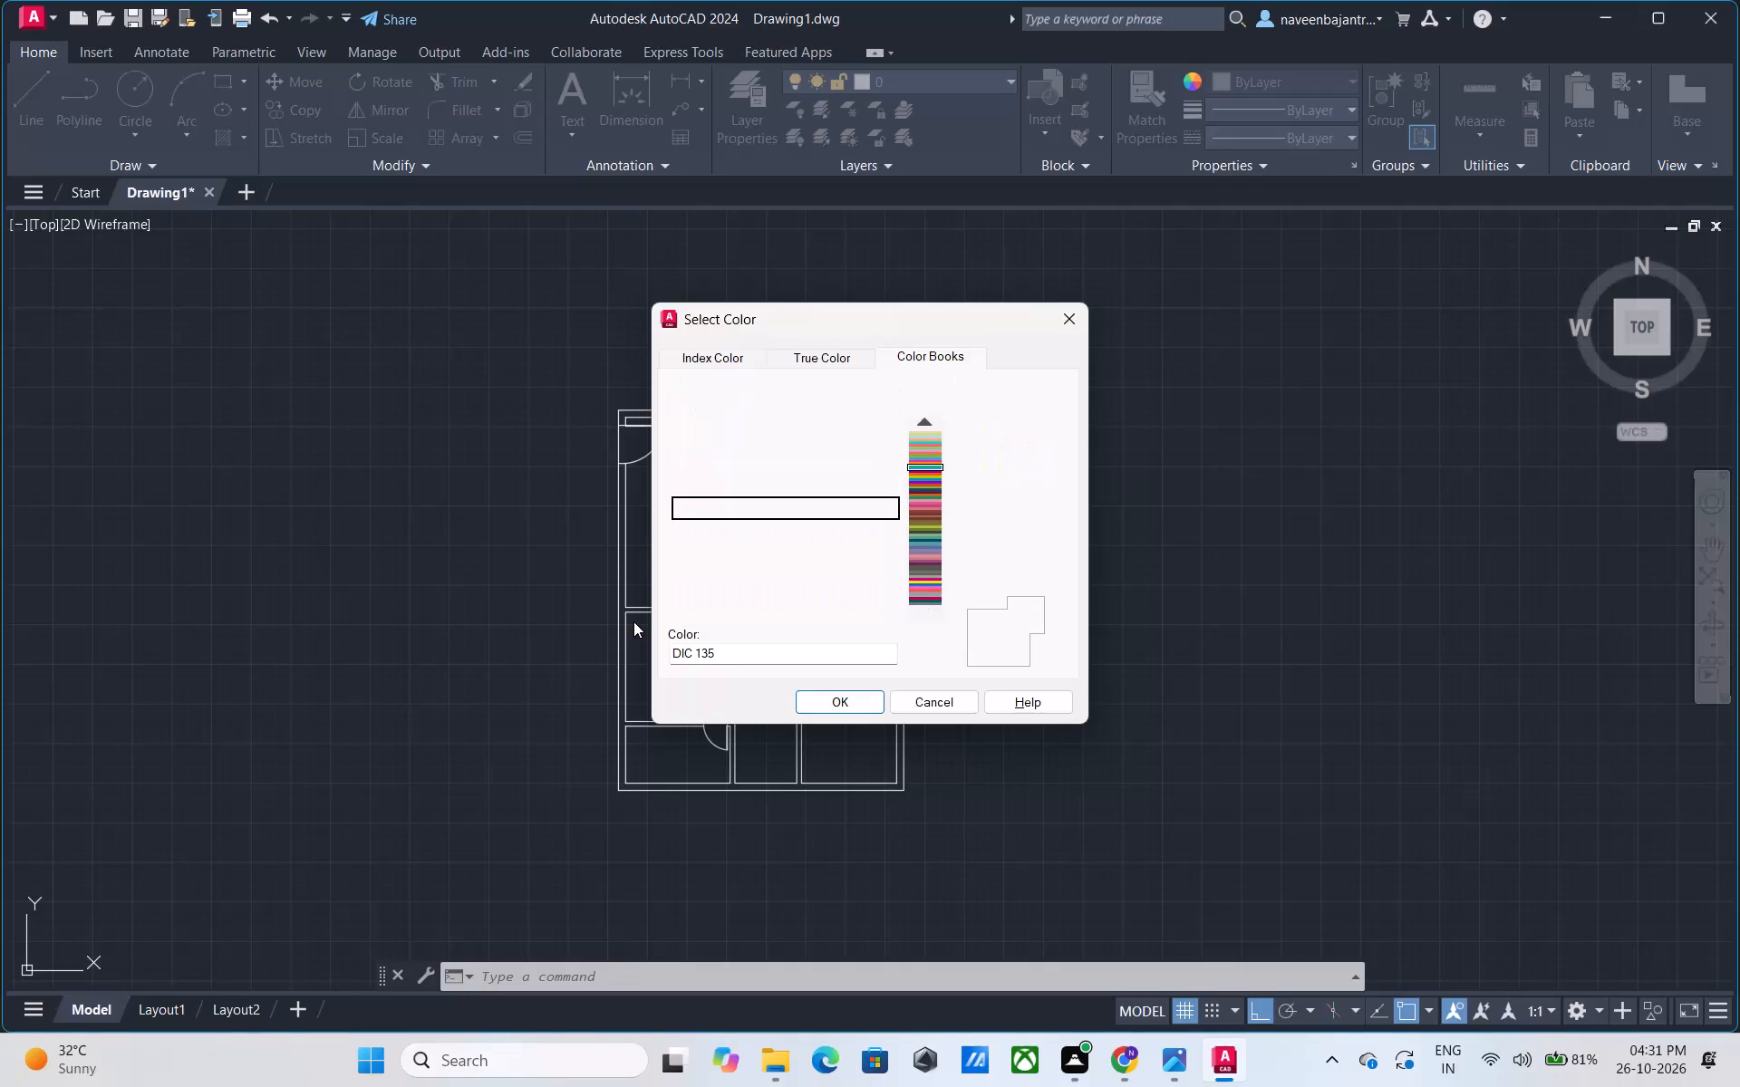
{"action": "key", "text": "Down"}
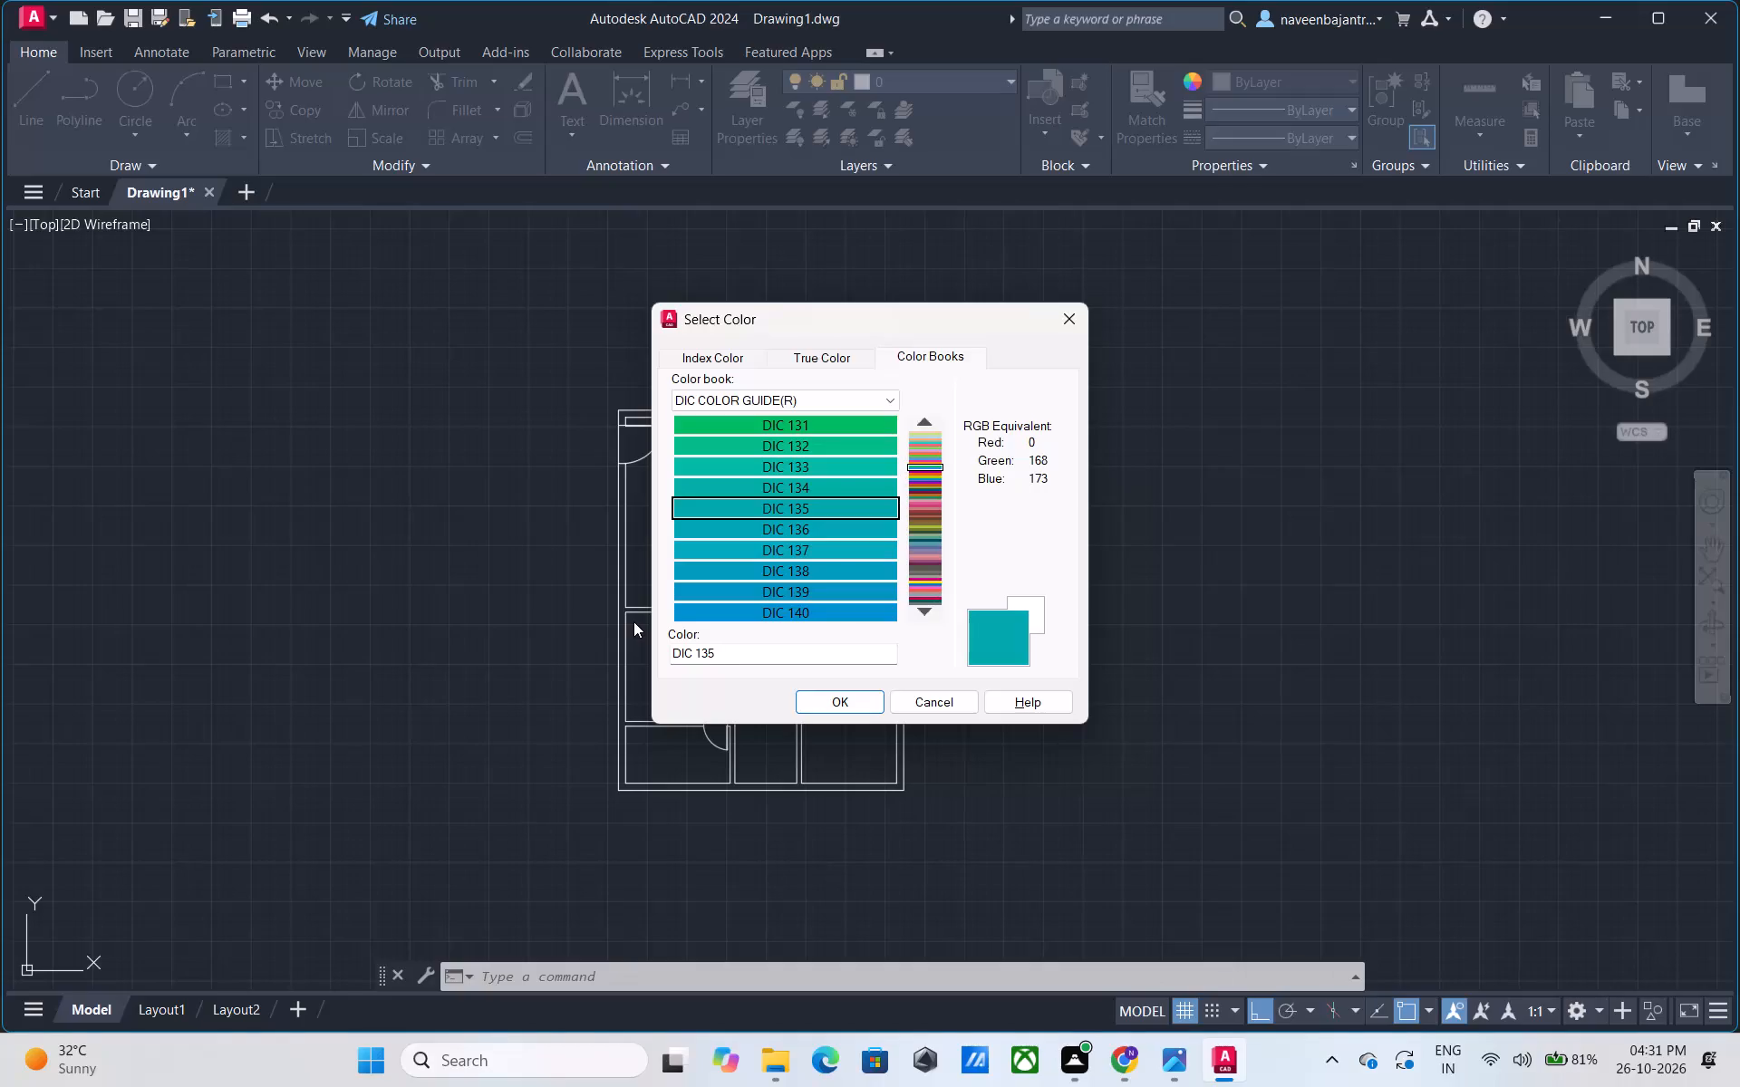
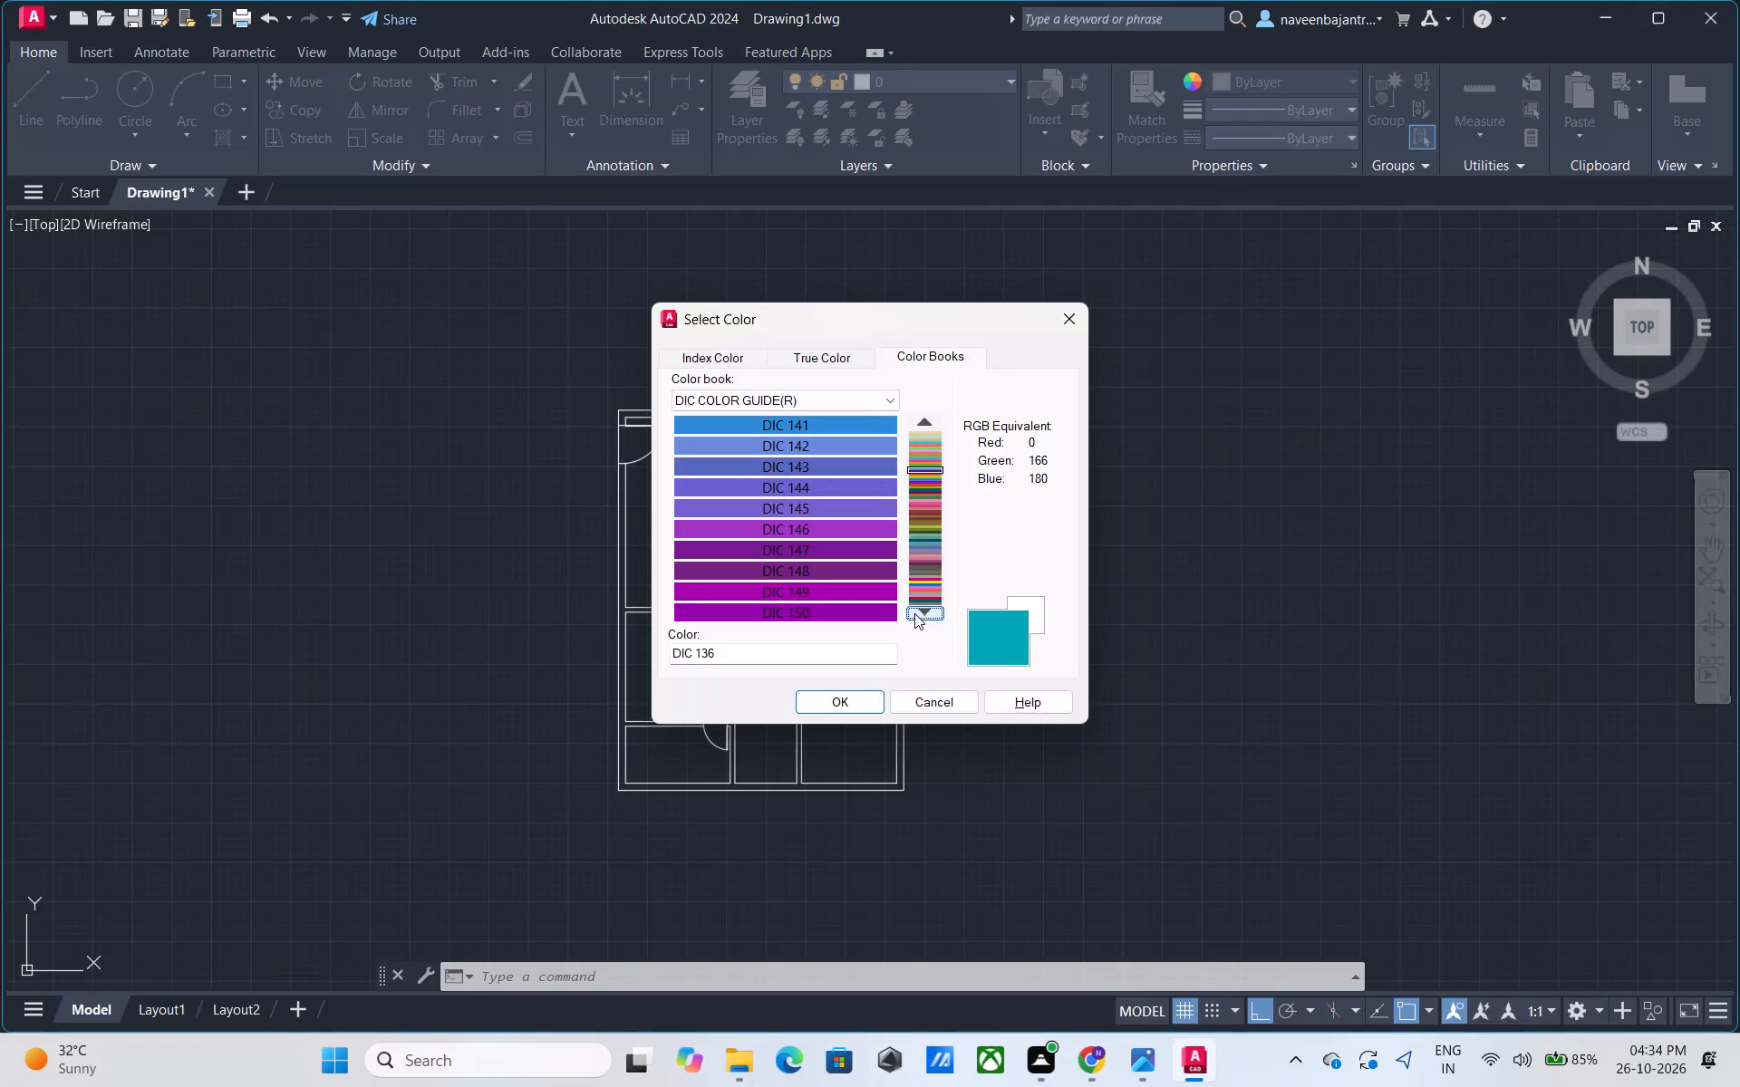
Examine the pages of the DIC COLOR GUIDE(R) color book, from DIC 150B on to DIC 259.
{"action": "left_click", "coordinate": [914, 613]}
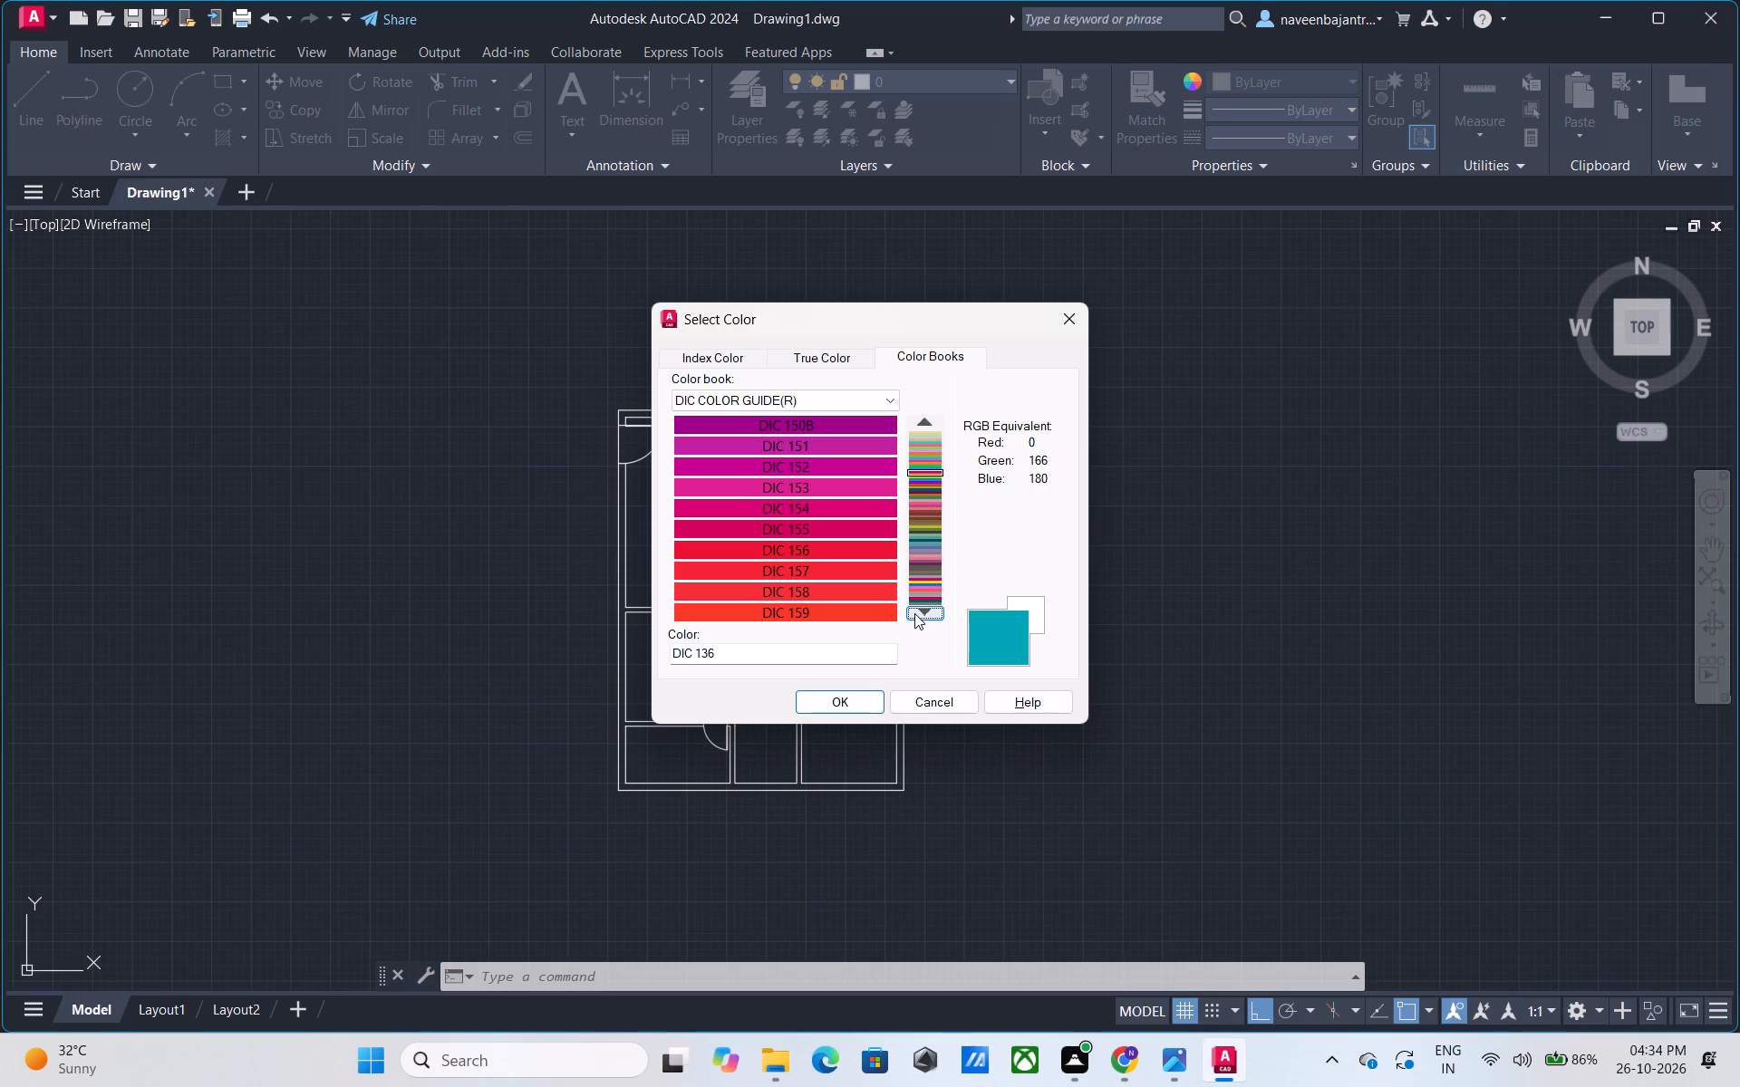
{"action": "left_click", "coordinate": [914, 613]}
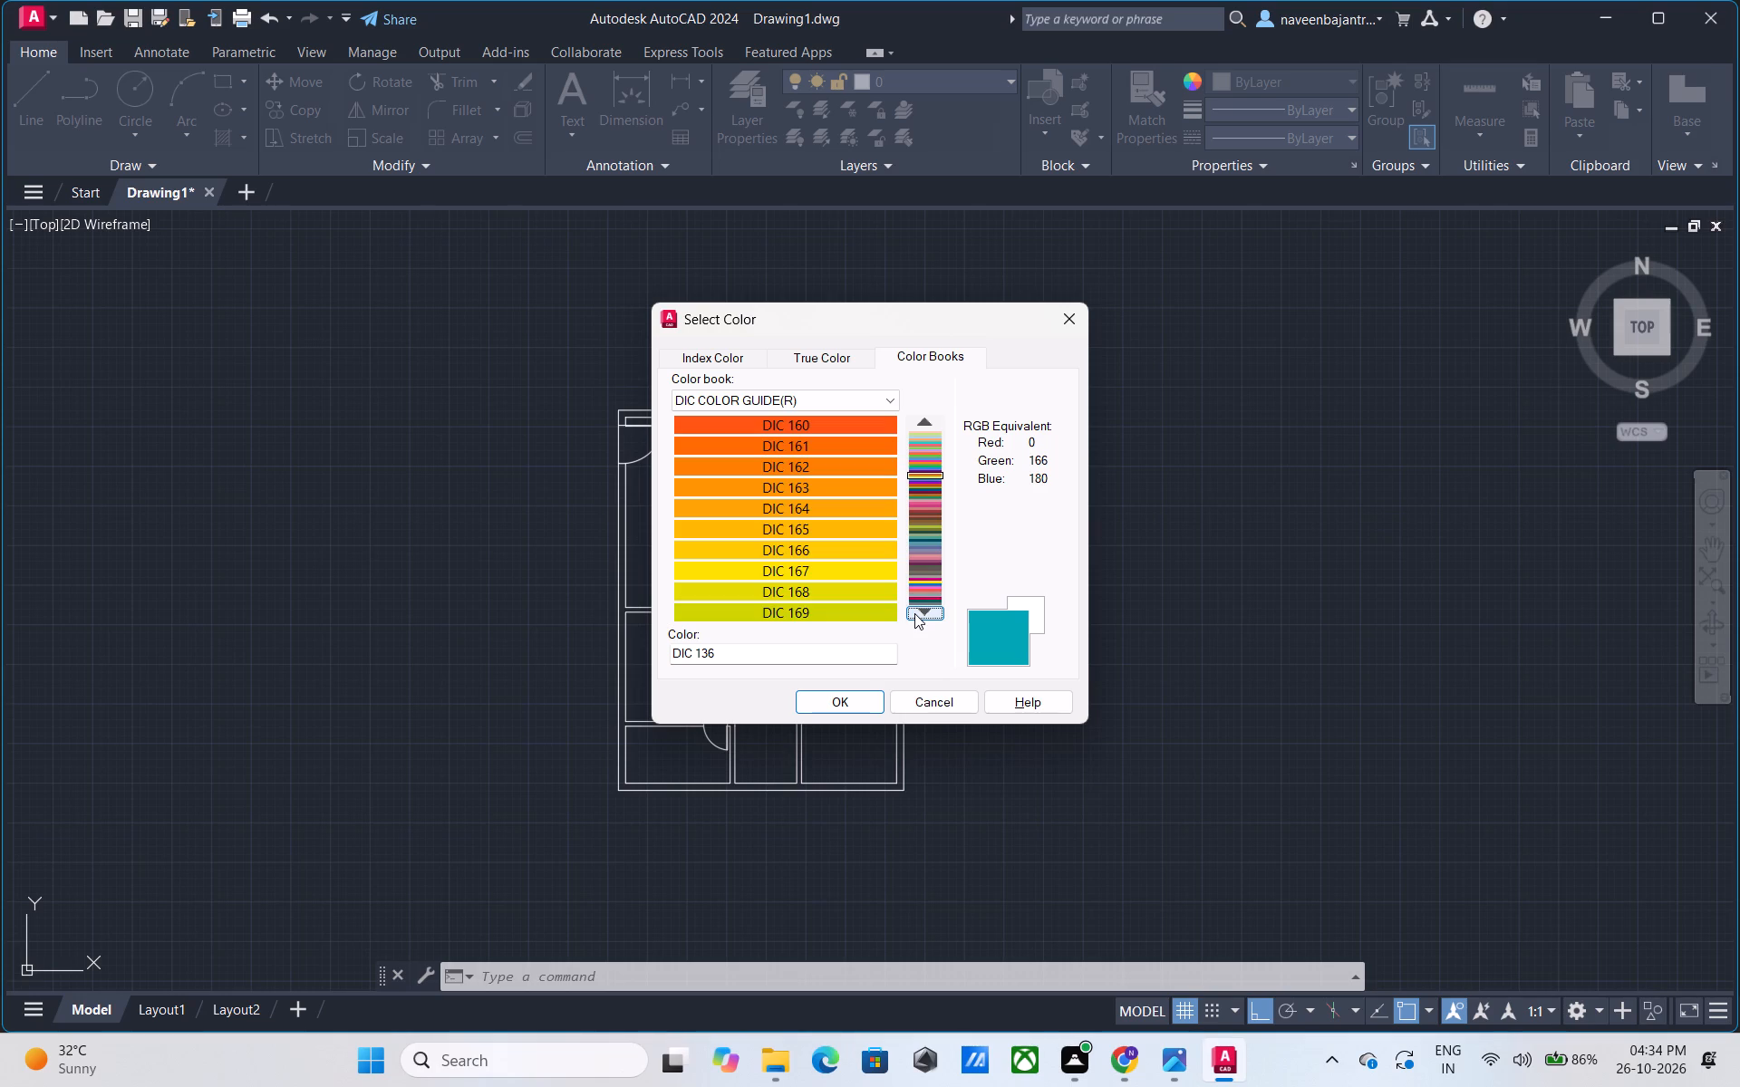
{"action": "left_click", "coordinate": [914, 613]}
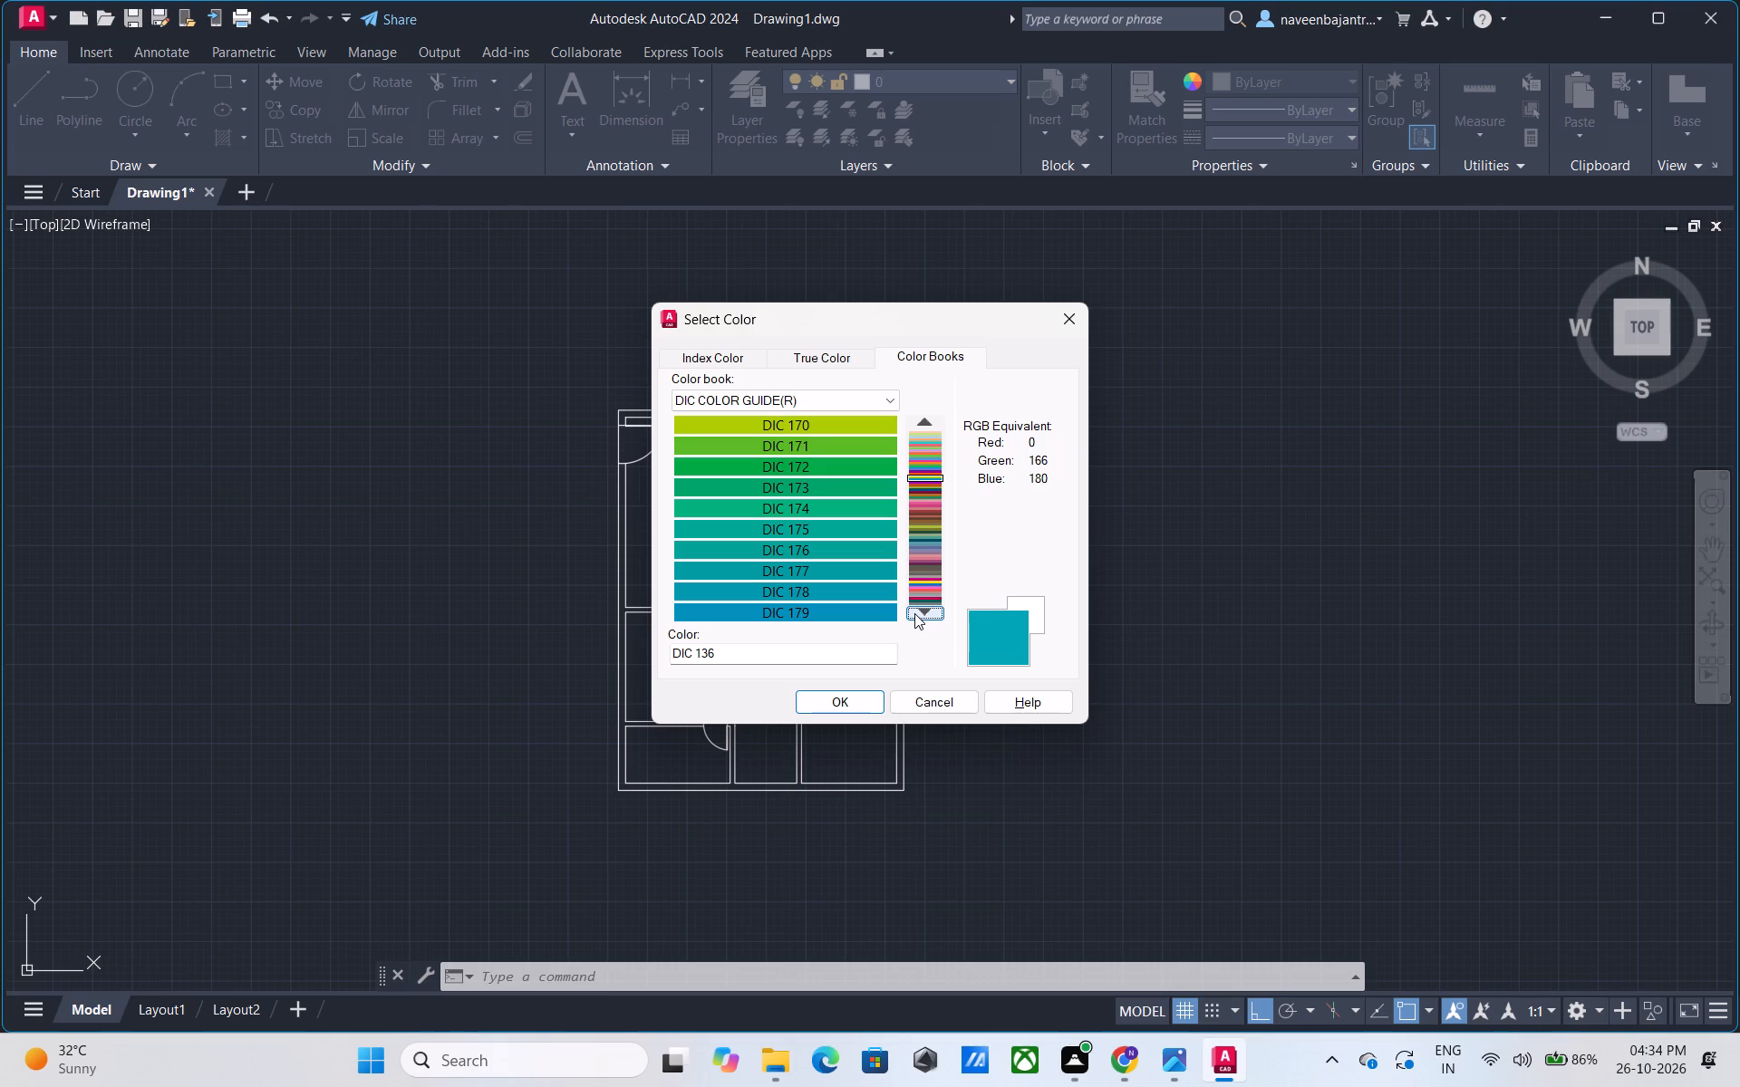
{"action": "left_click", "coordinate": [914, 613]}
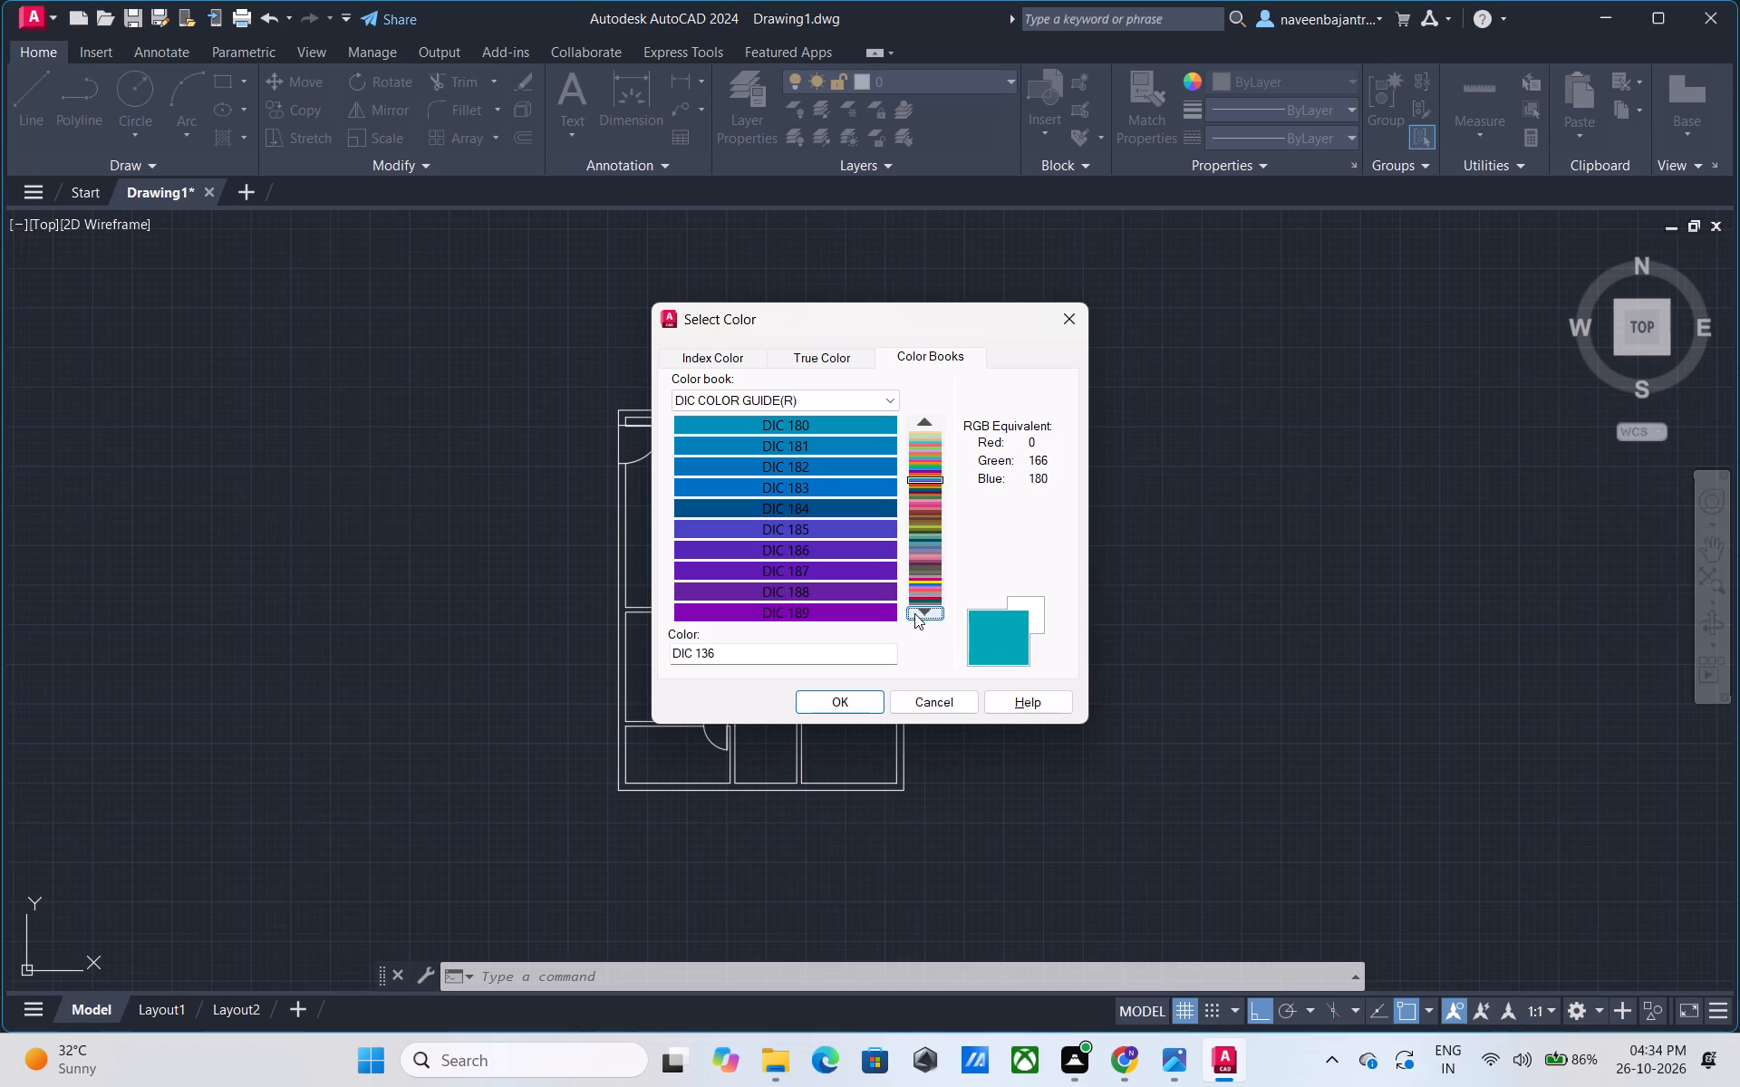
{"action": "left_click", "coordinate": [914, 613]}
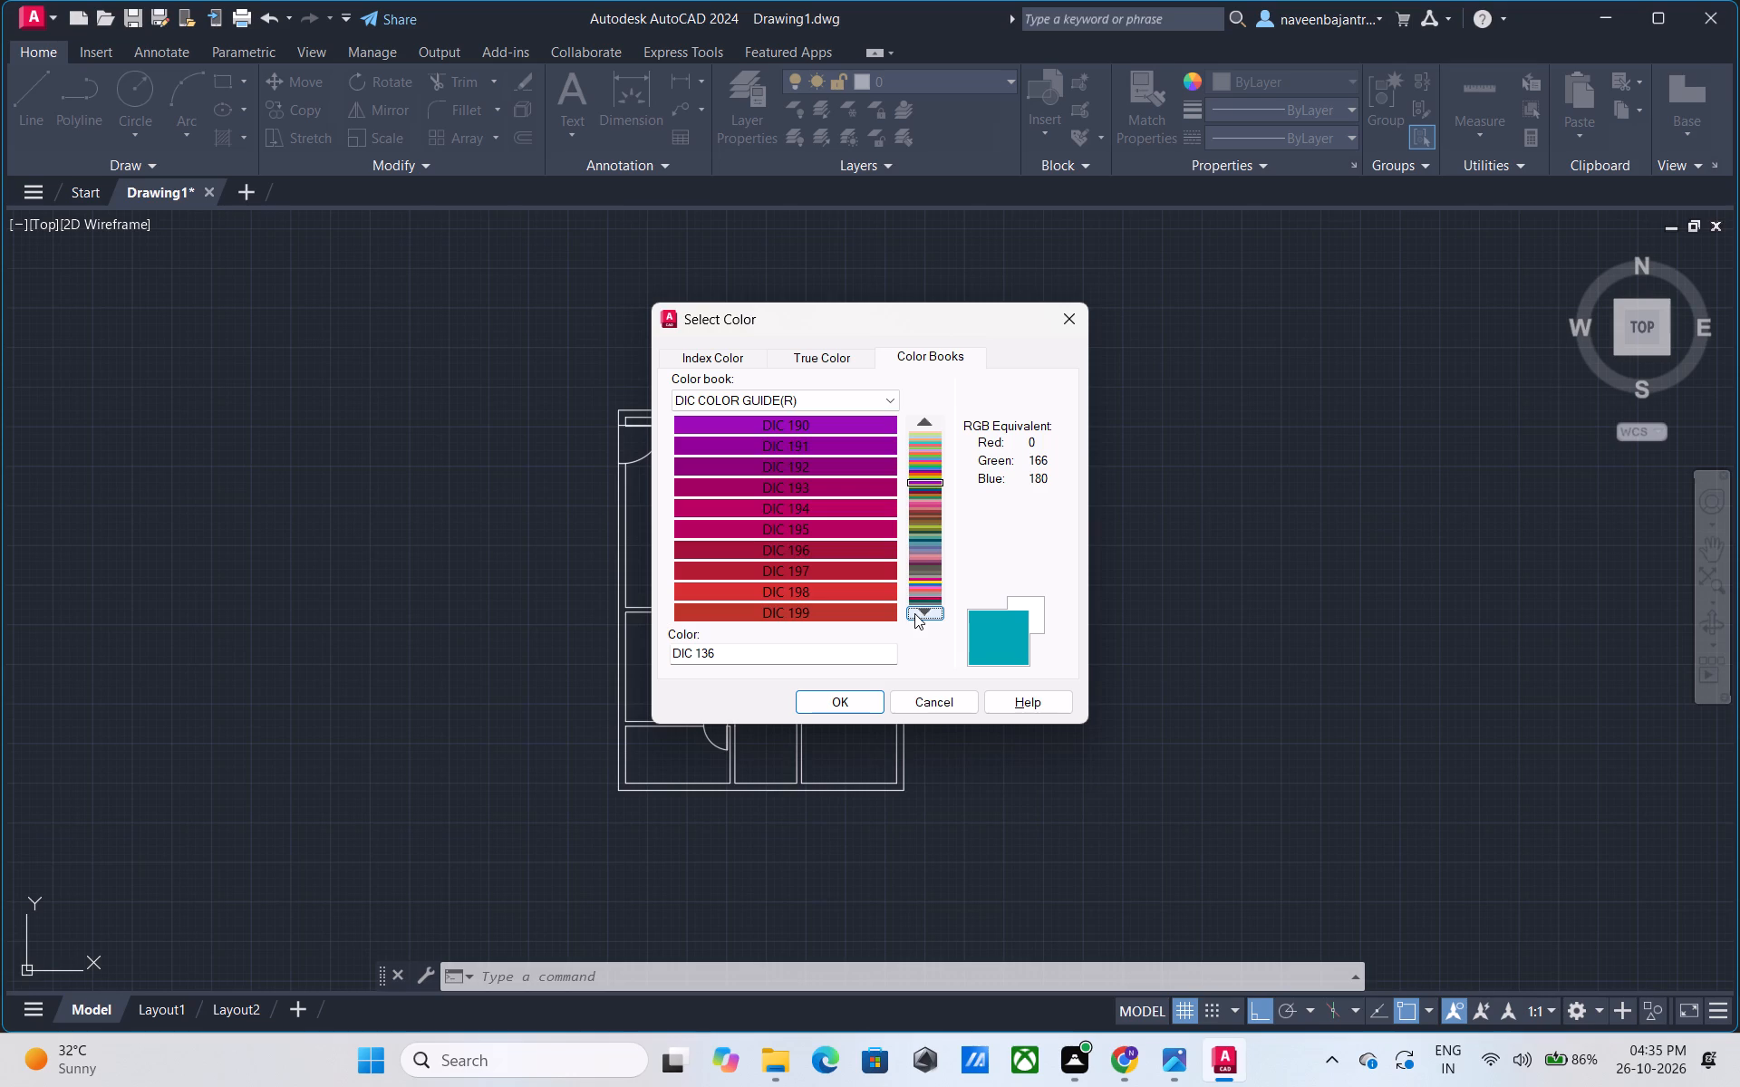
{"action": "left_click", "coordinate": [914, 613]}
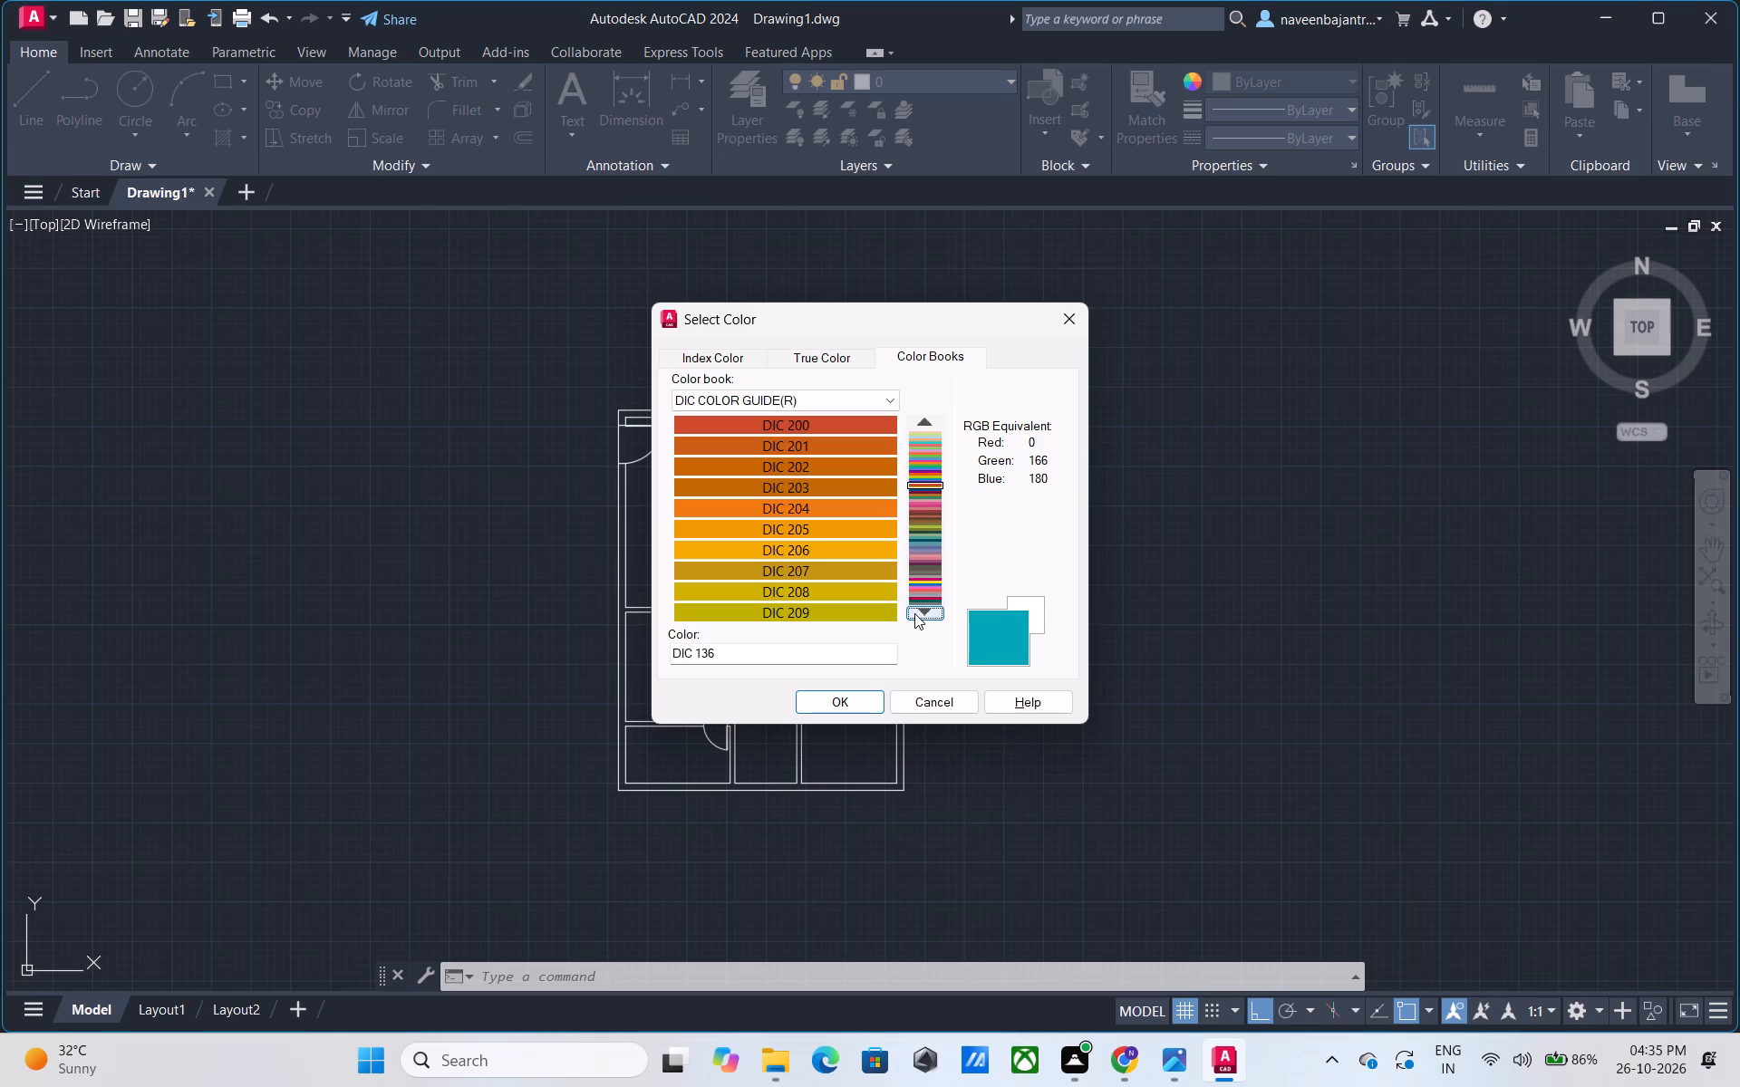
{"action": "left_click", "coordinate": [914, 613]}
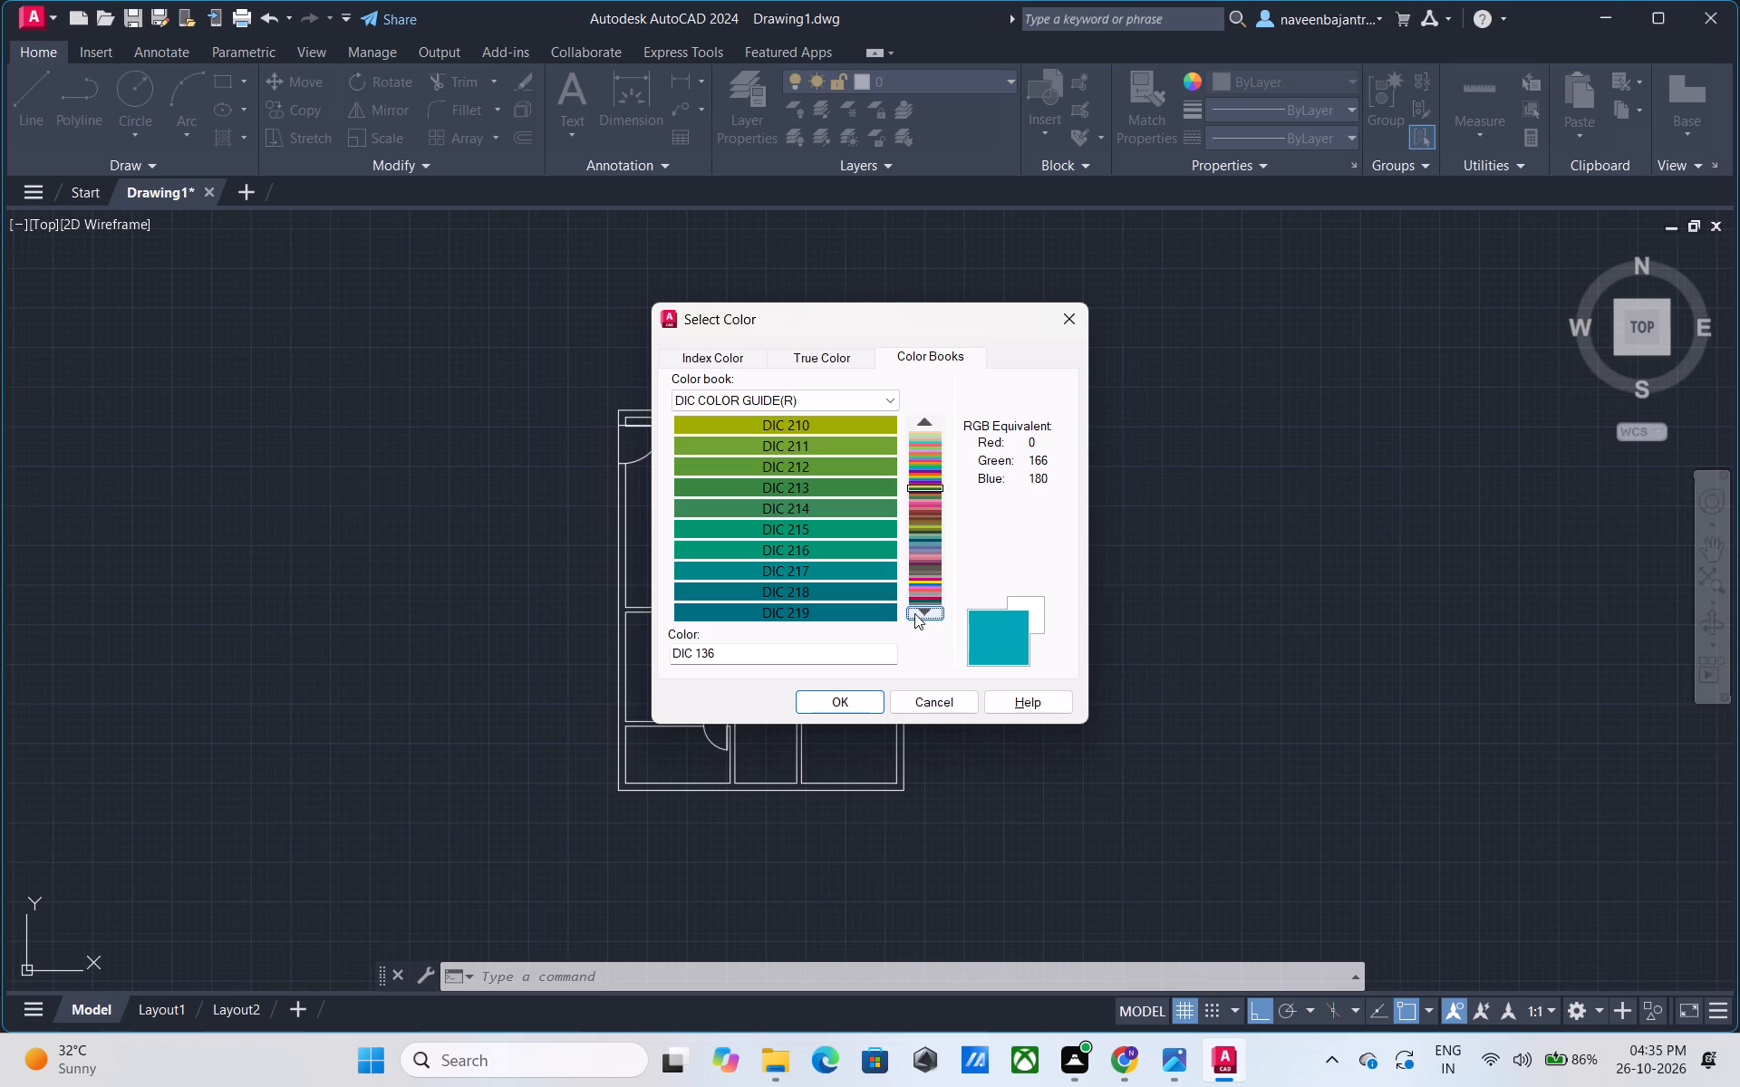
{"action": "left_click", "coordinate": [914, 613]}
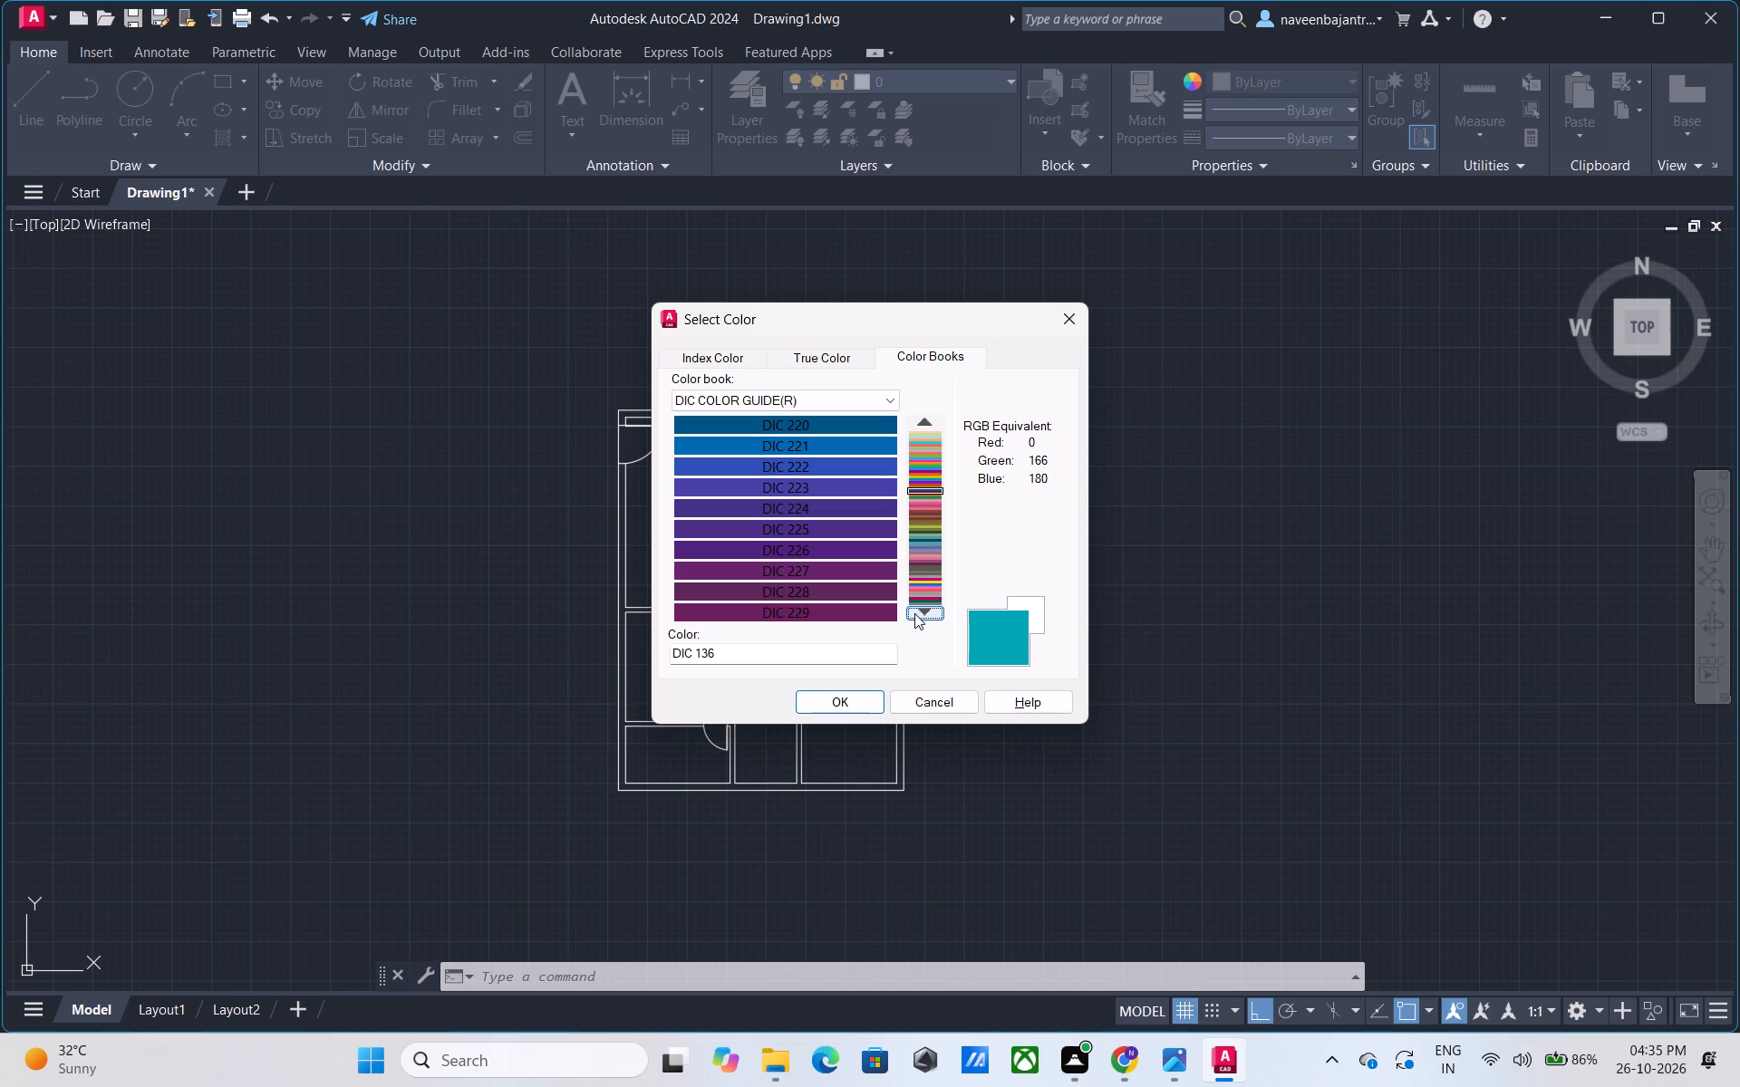
{"action": "left_click", "coordinate": [914, 613]}
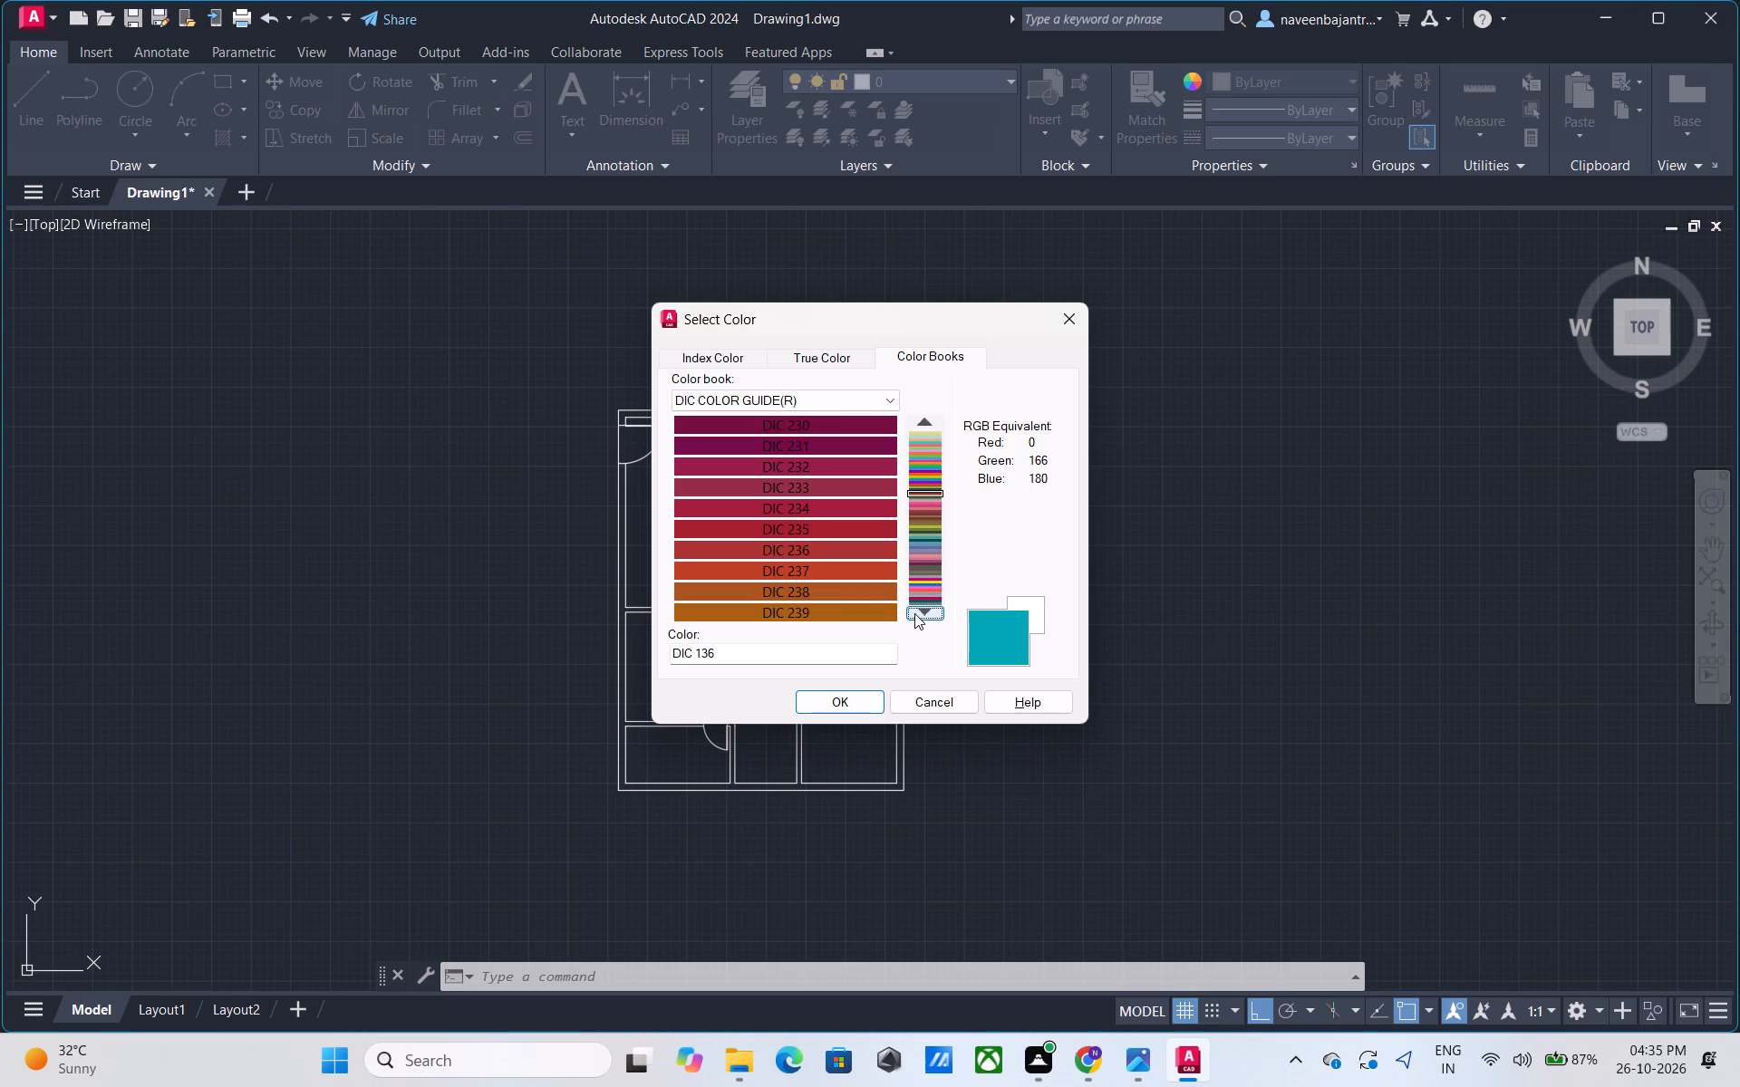
{"action": "left_click", "coordinate": [914, 613]}
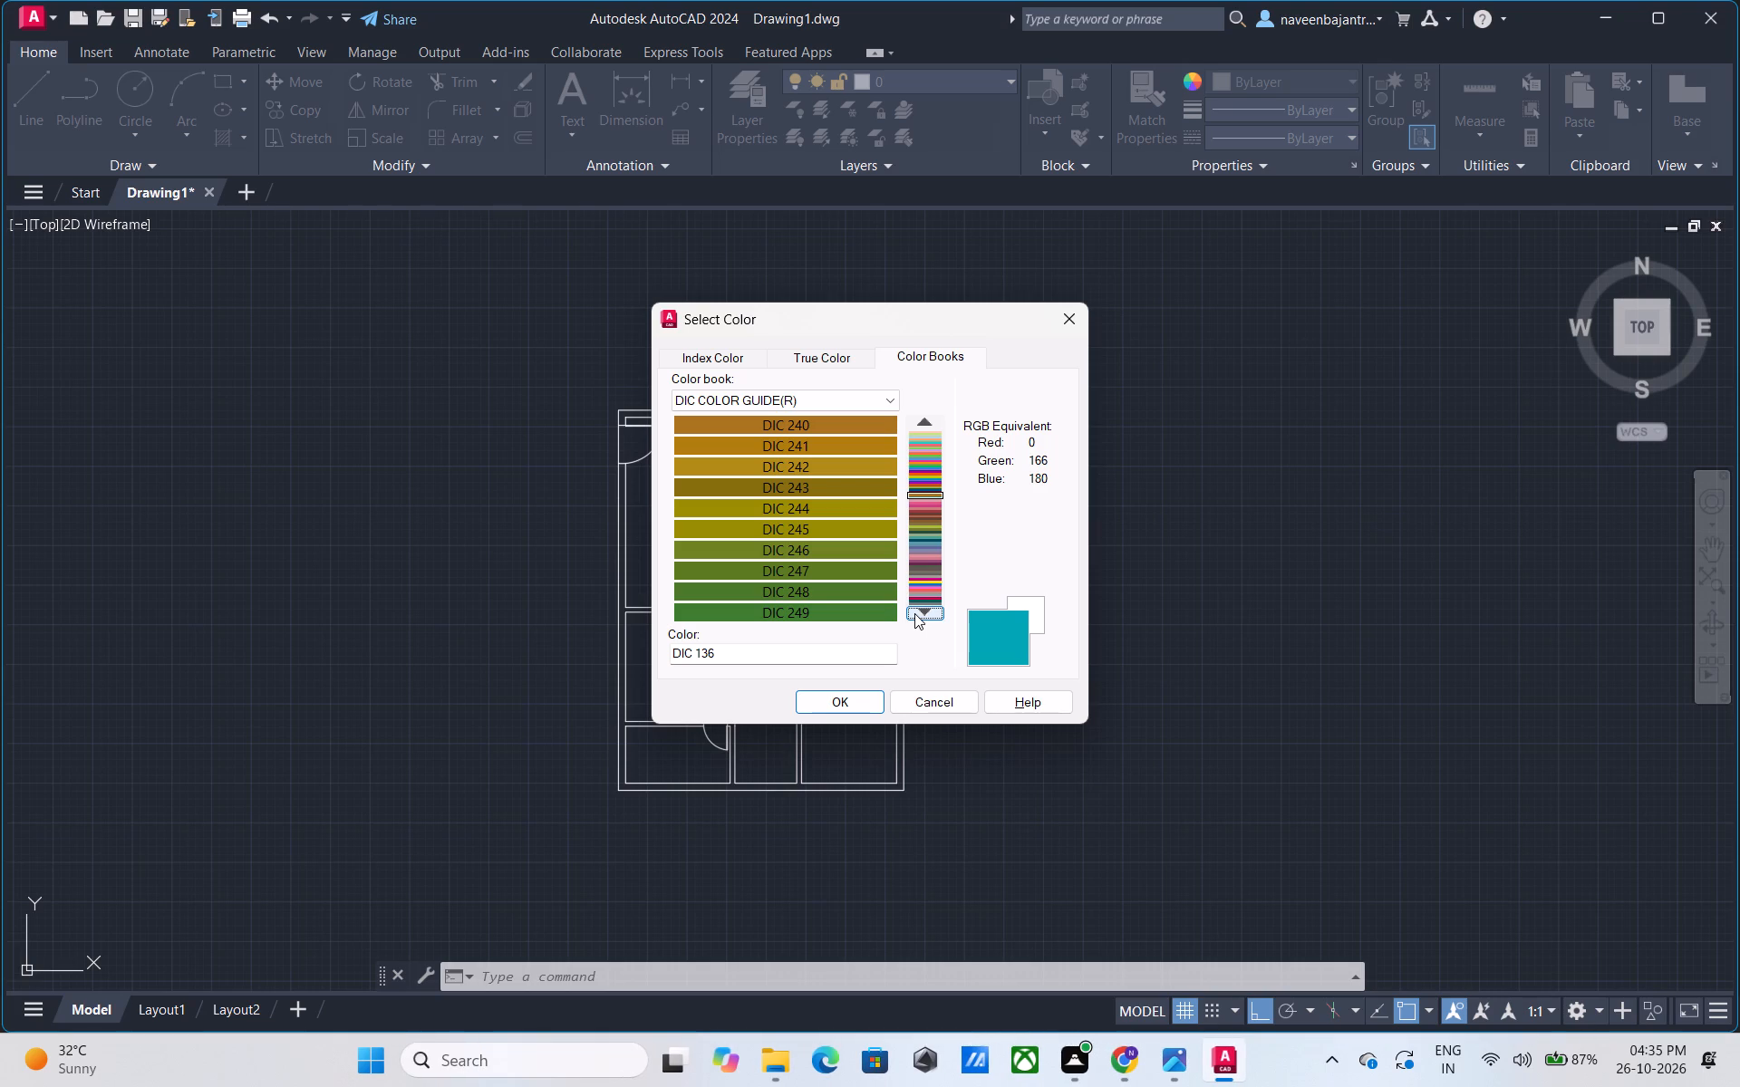
{"action": "left_click", "coordinate": [914, 613]}
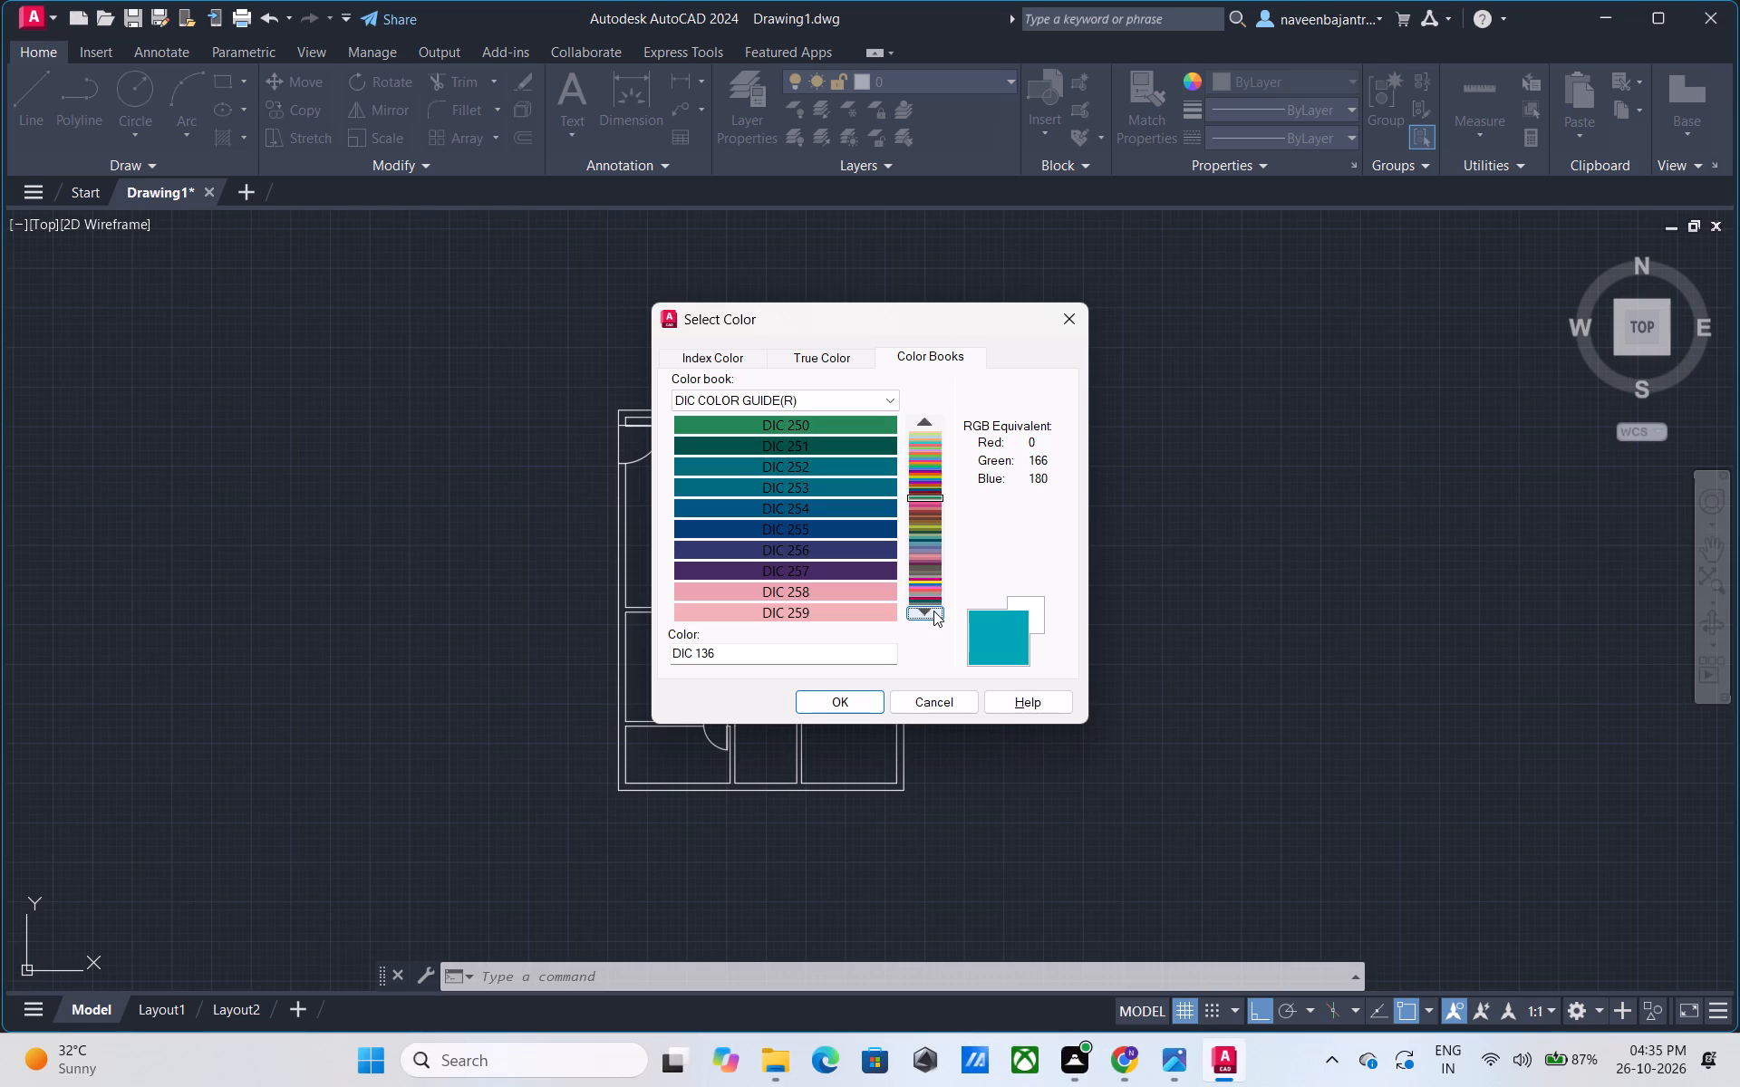
Examine the pages of the DIC COLOR GUIDE(R) color book, from DIC 260 on to DIC 369.
{"action": "left_click", "coordinate": [928, 611]}
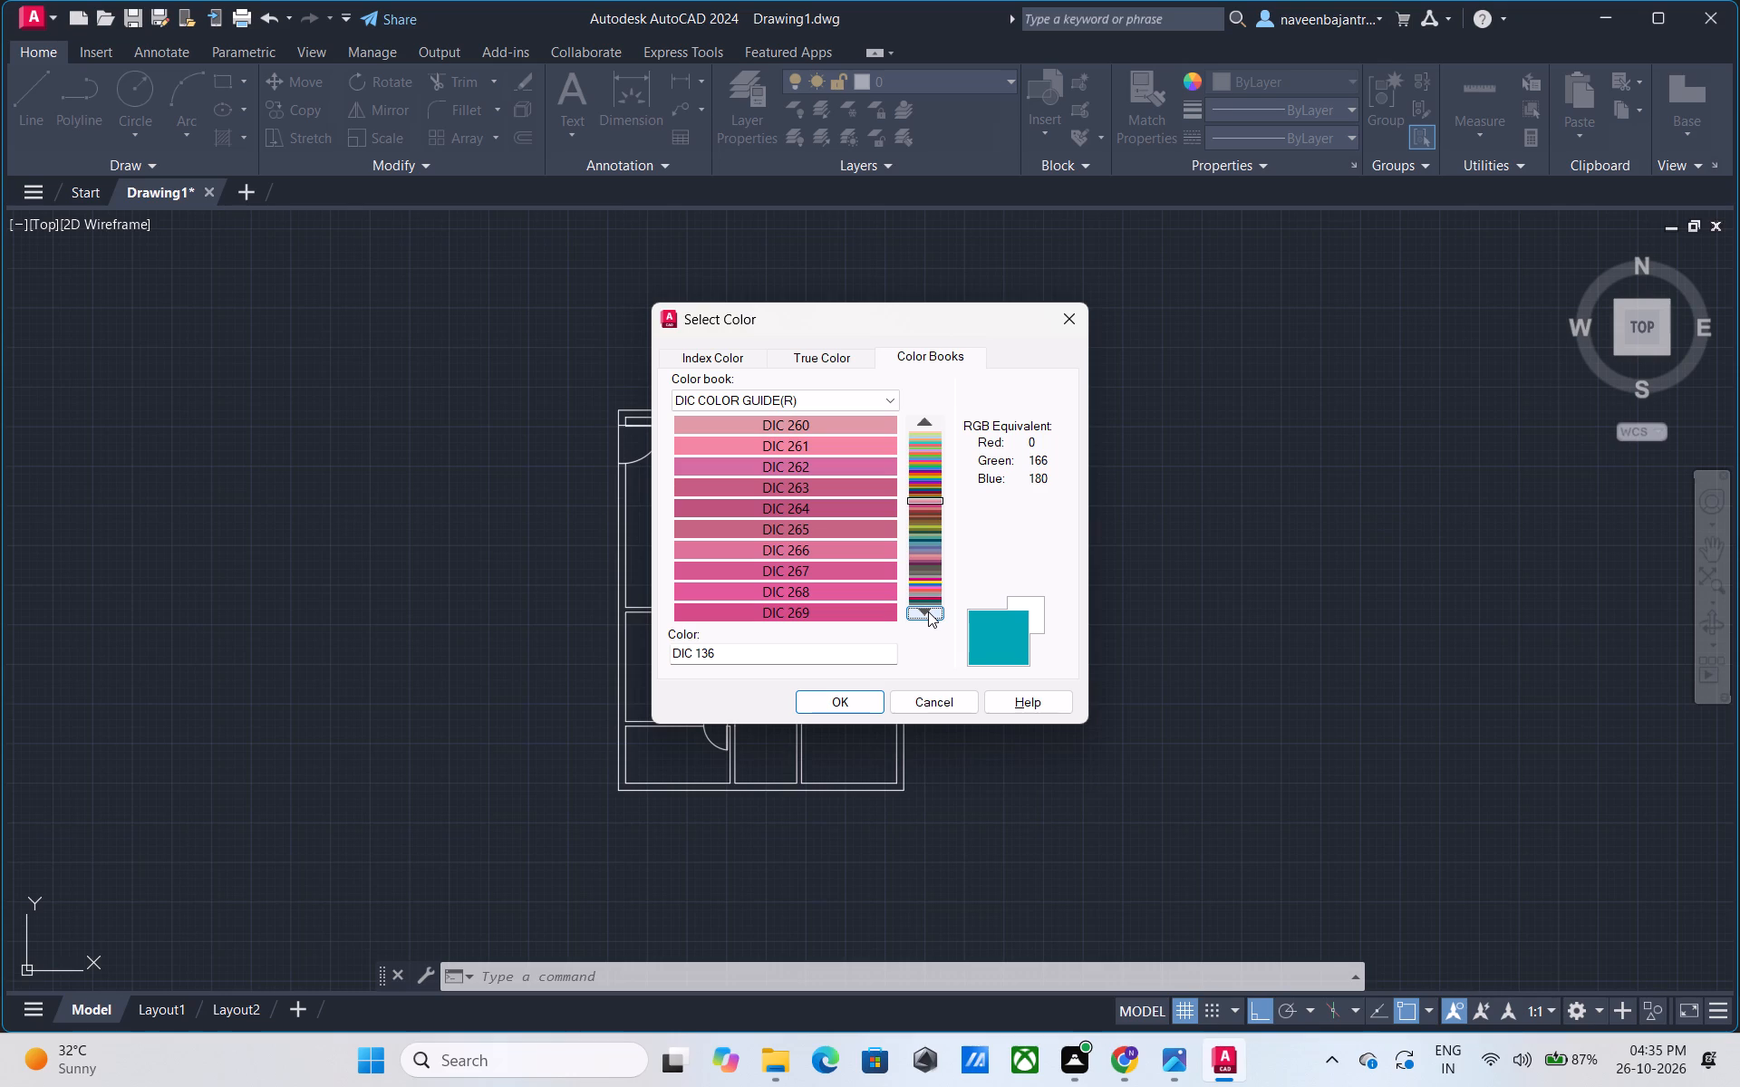
{"action": "left_click", "coordinate": [928, 611]}
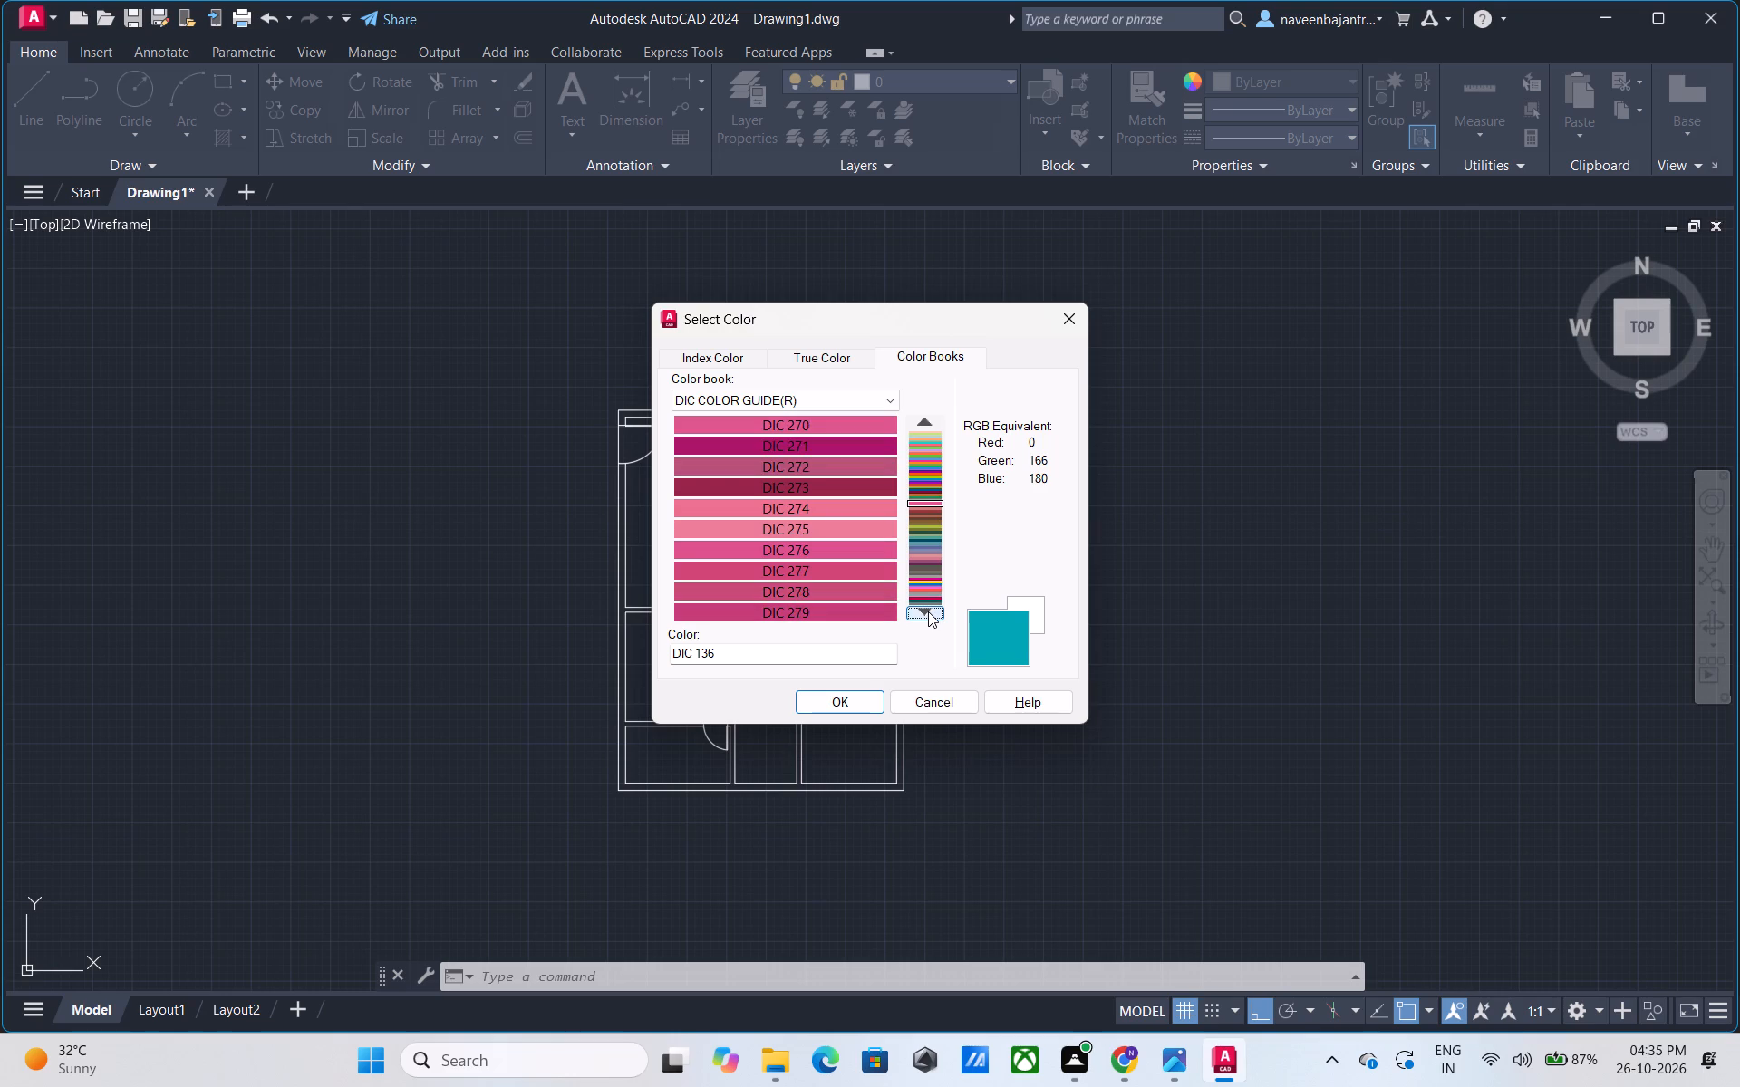
{"action": "scroll", "coordinate": [928, 611], "scroll_direction": "up", "scroll_amount": 1}
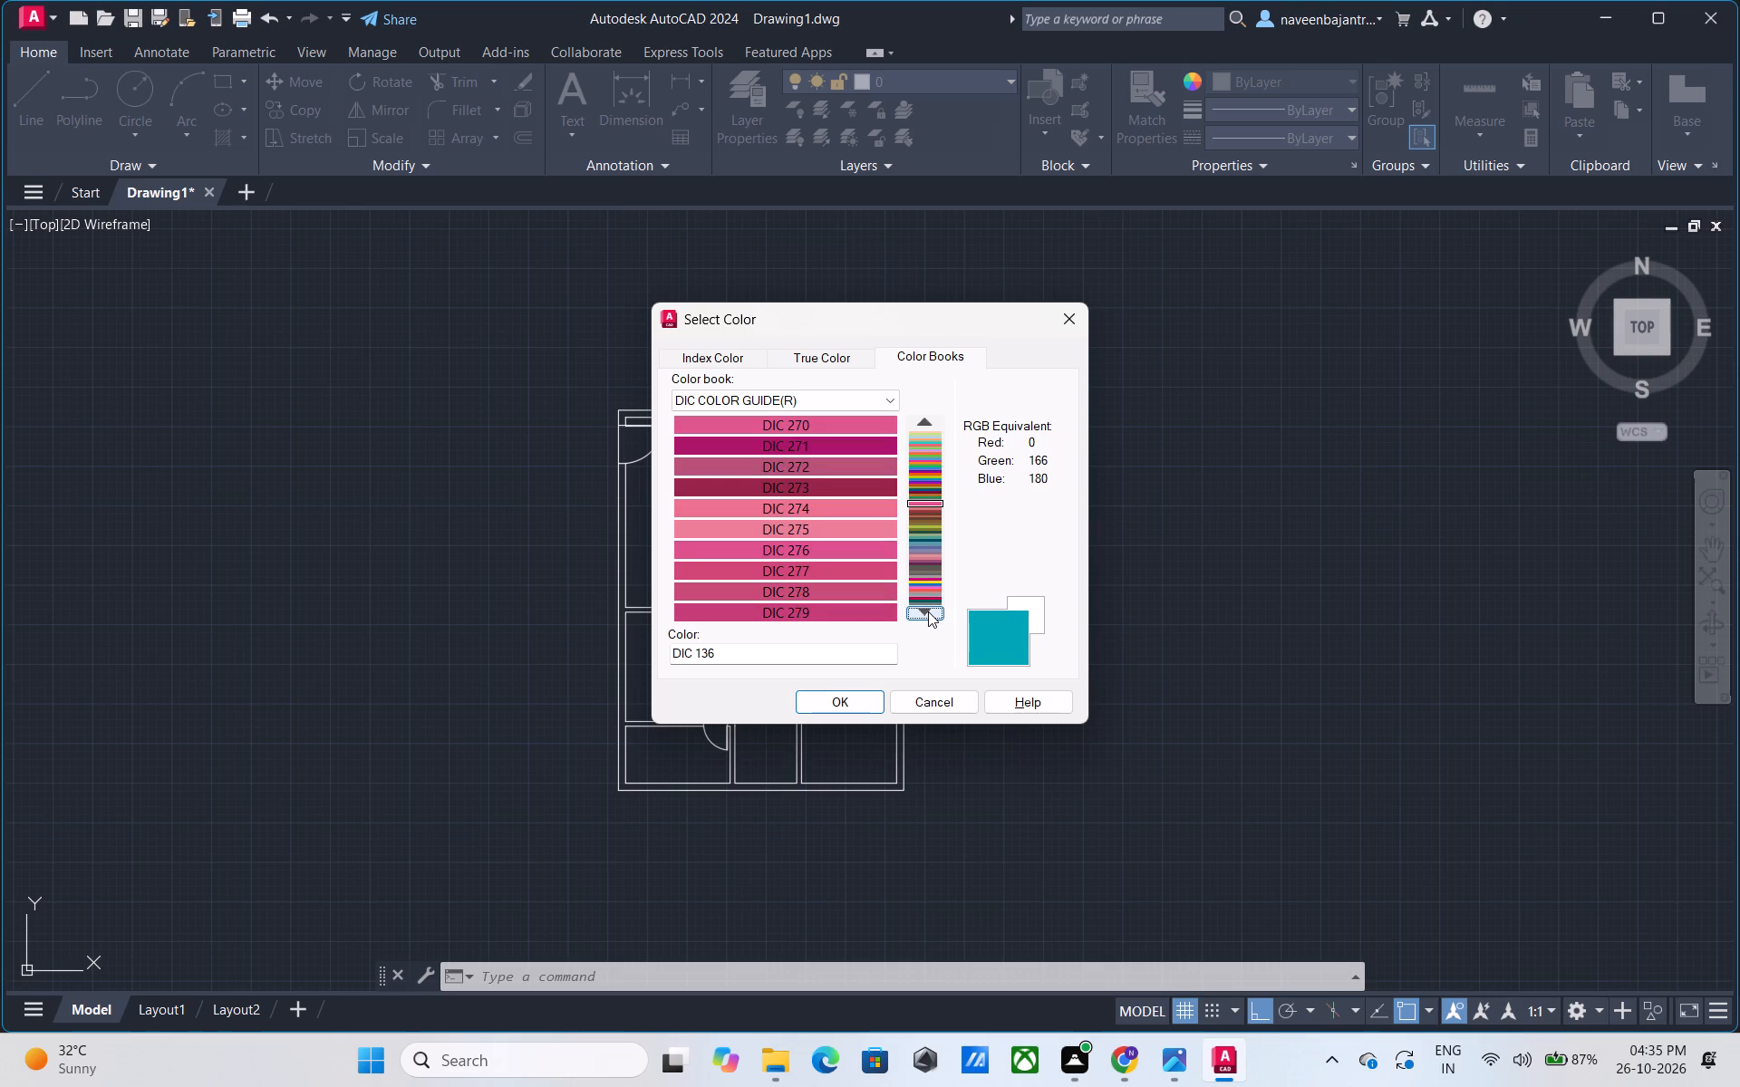
{"action": "left_click", "coordinate": [928, 611]}
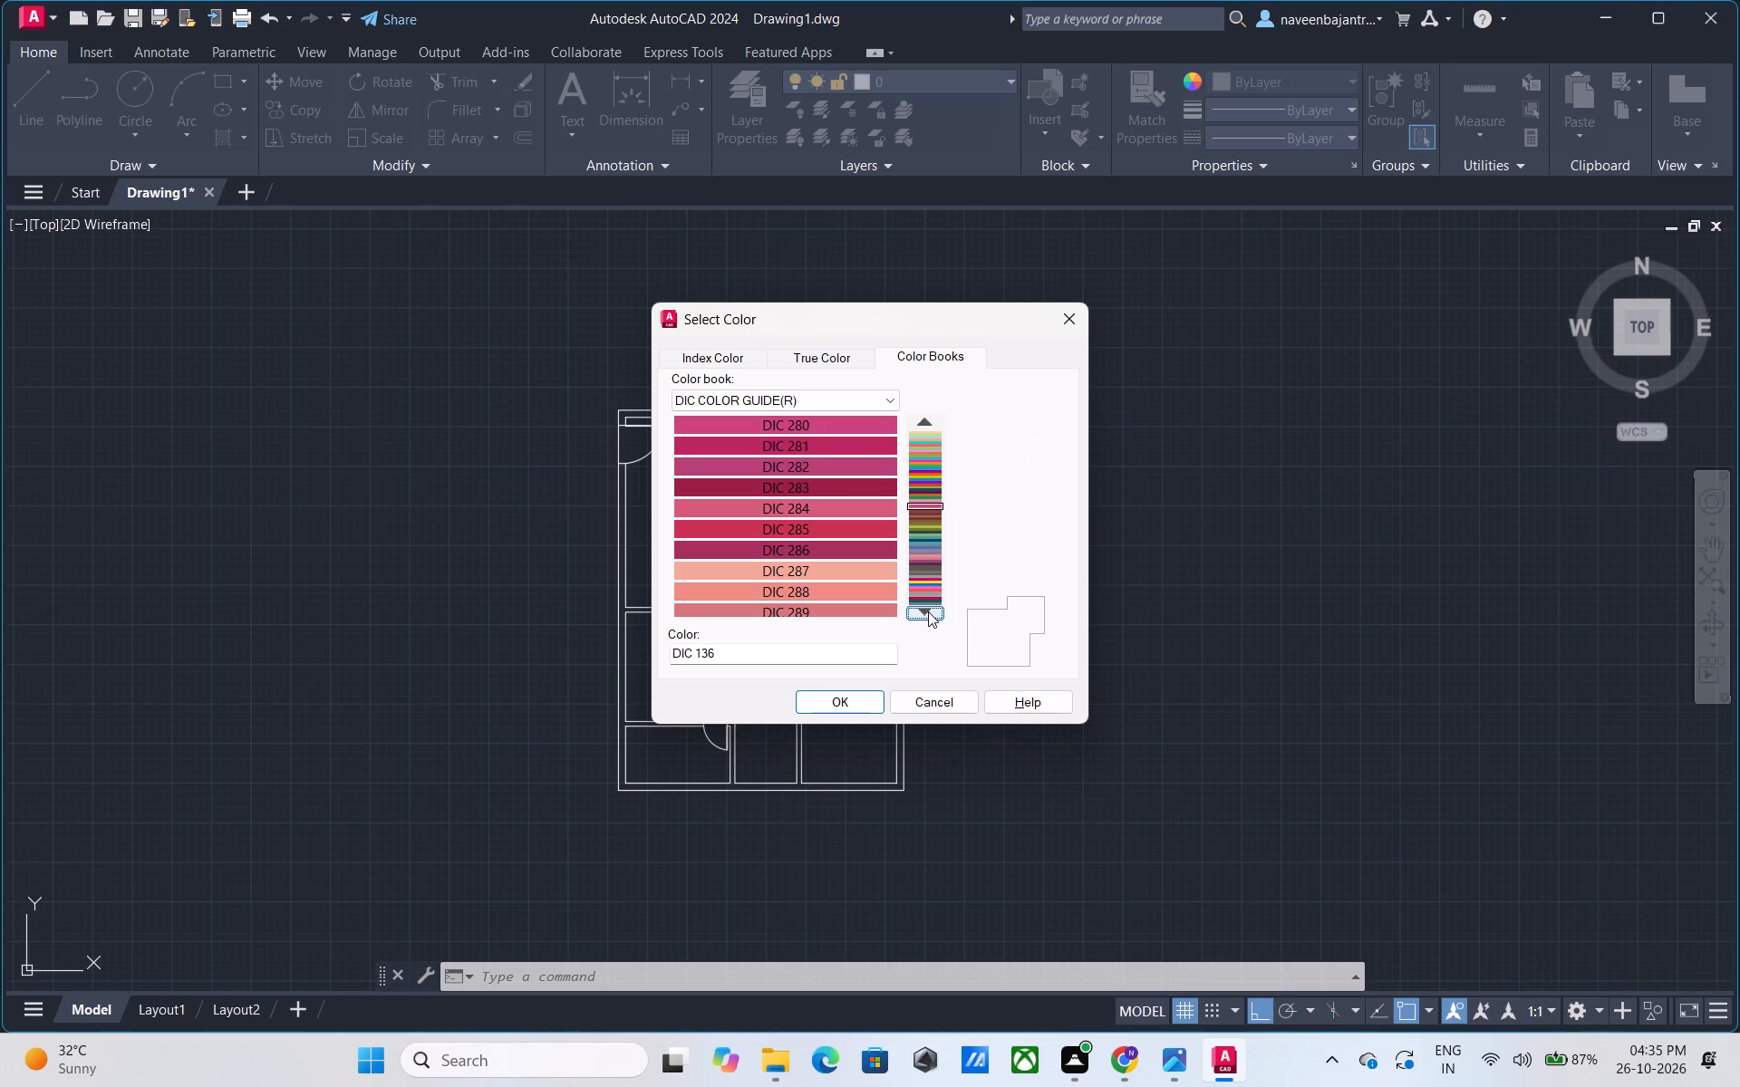
{"action": "left_click", "coordinate": [928, 611]}
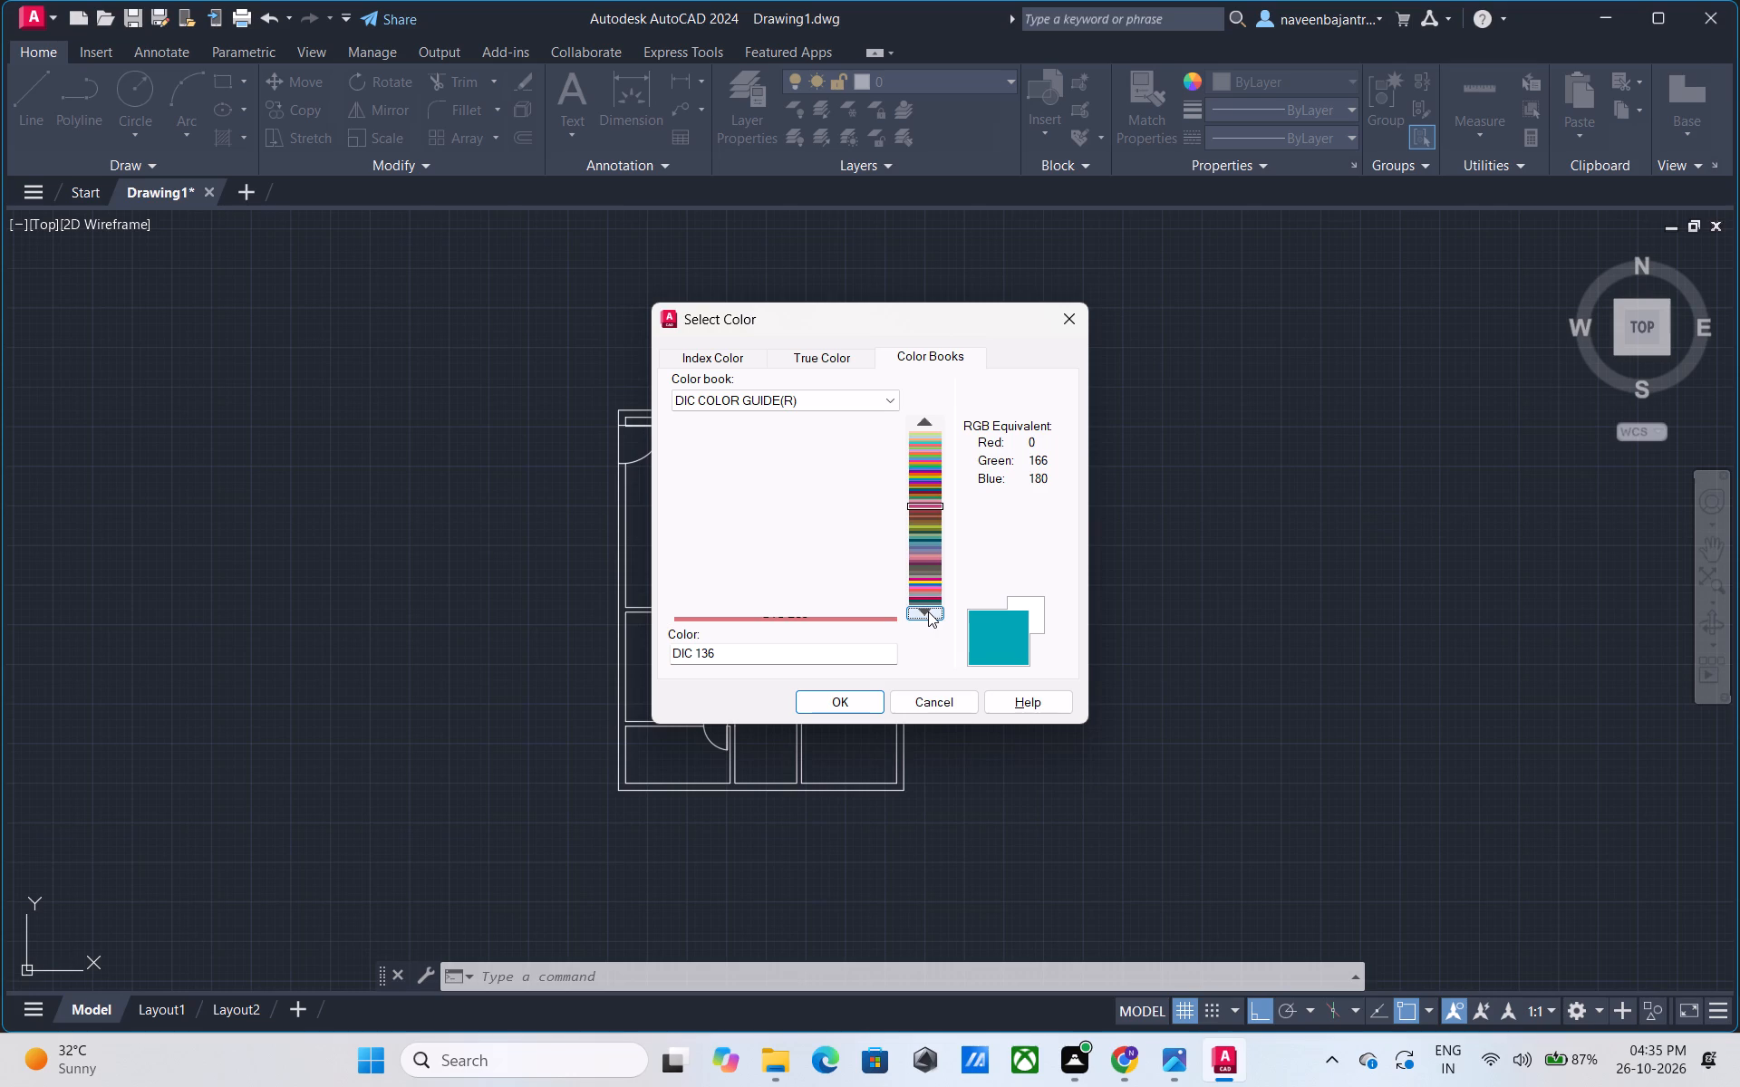
{"action": "left_click", "coordinate": [928, 611]}
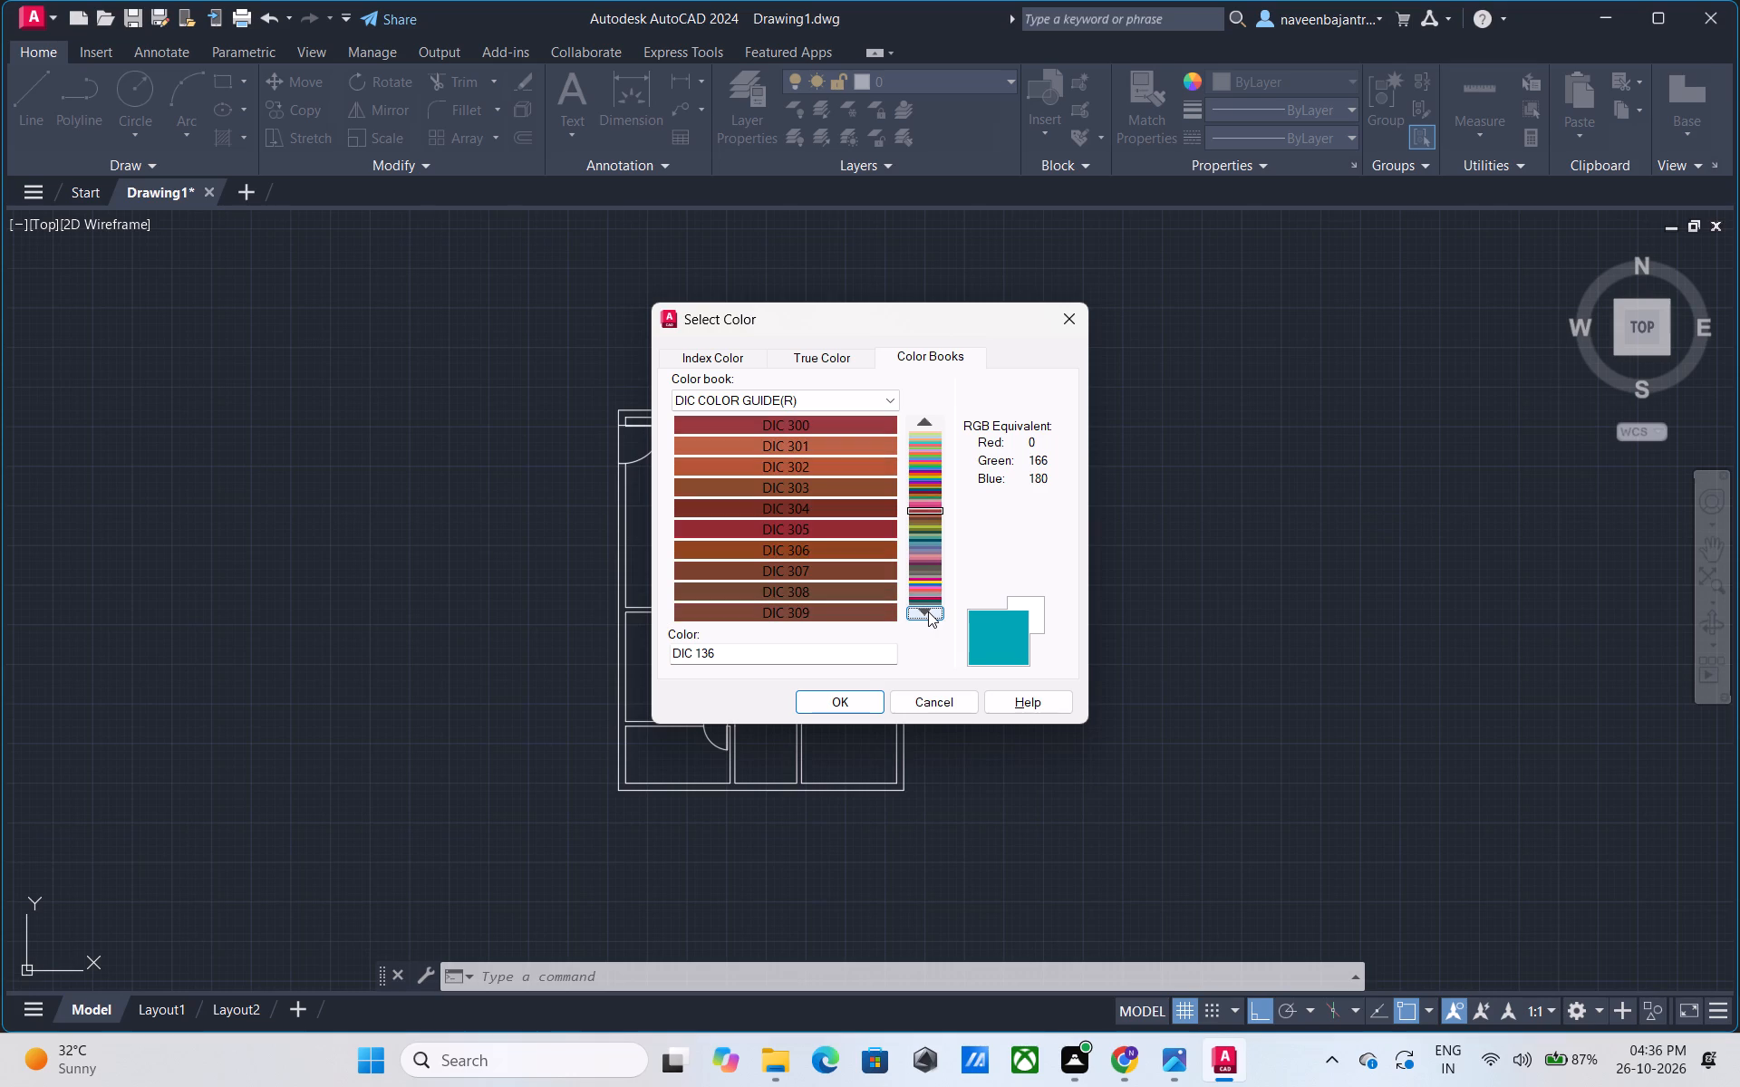
{"action": "left_click", "coordinate": [928, 611]}
{"action": "left_click", "coordinate": [928, 611]}
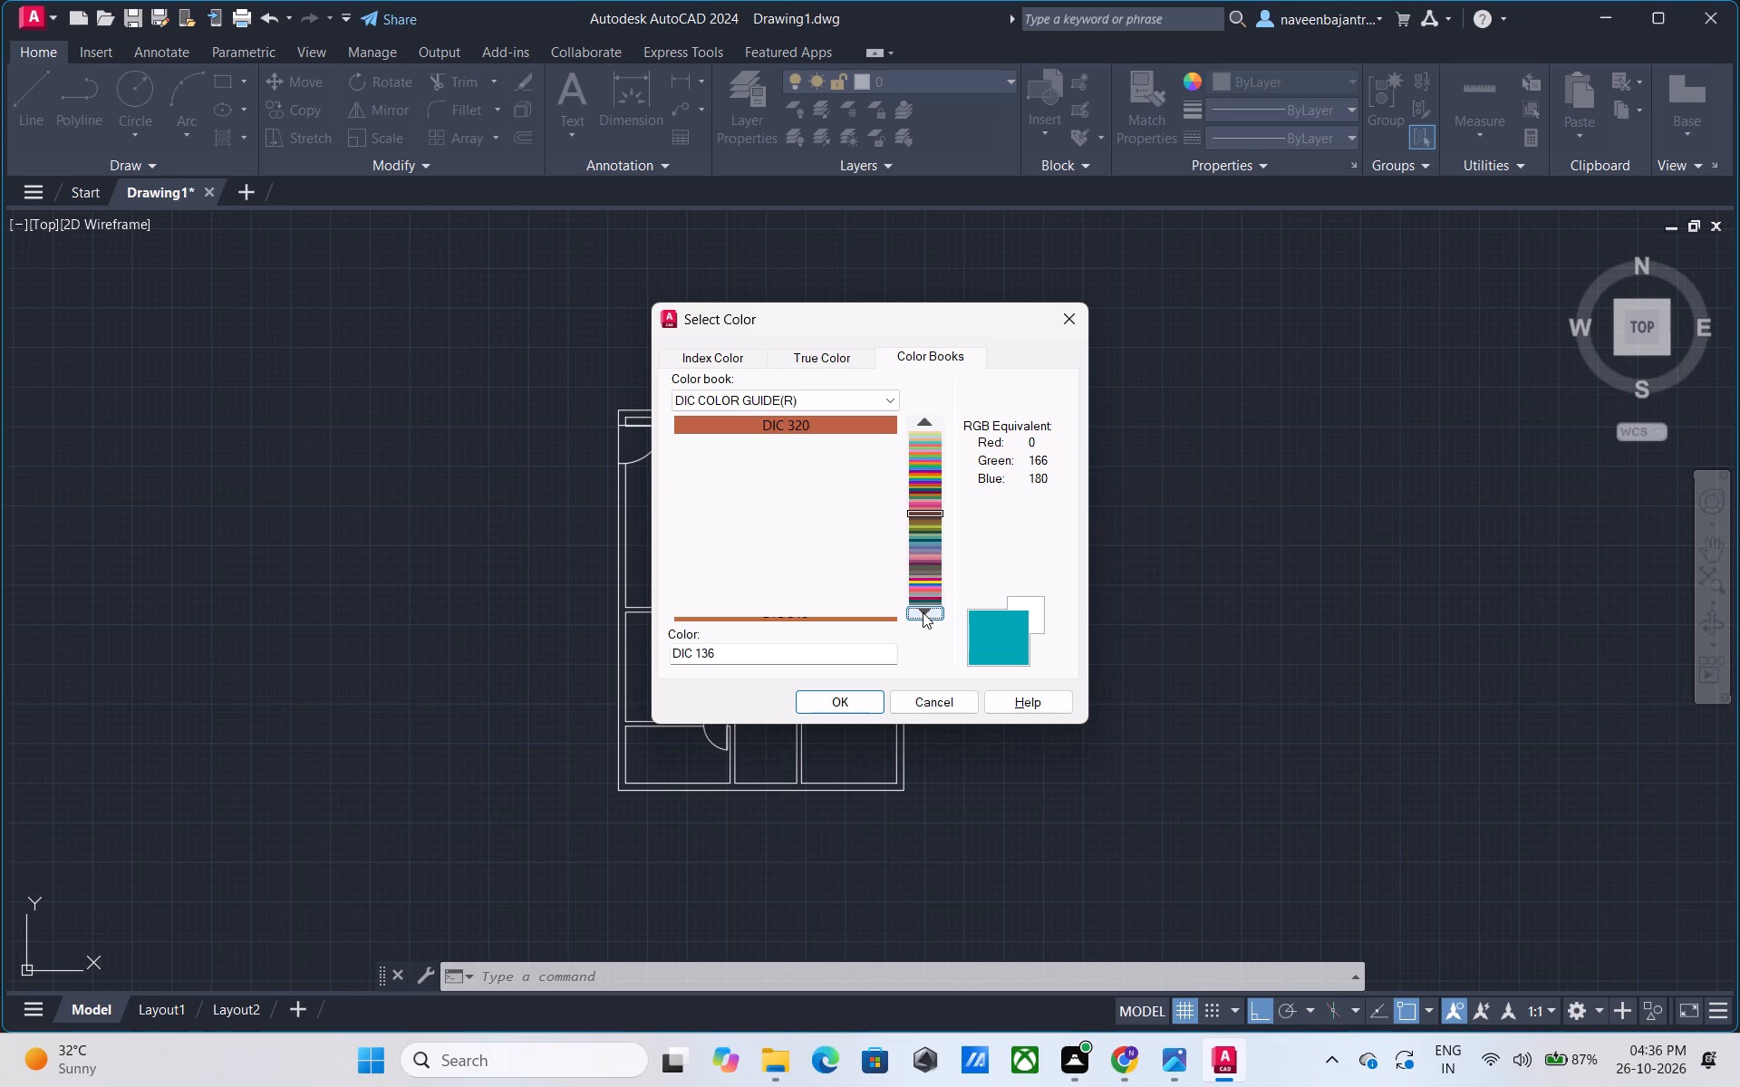
{"action": "left_click", "coordinate": [923, 612]}
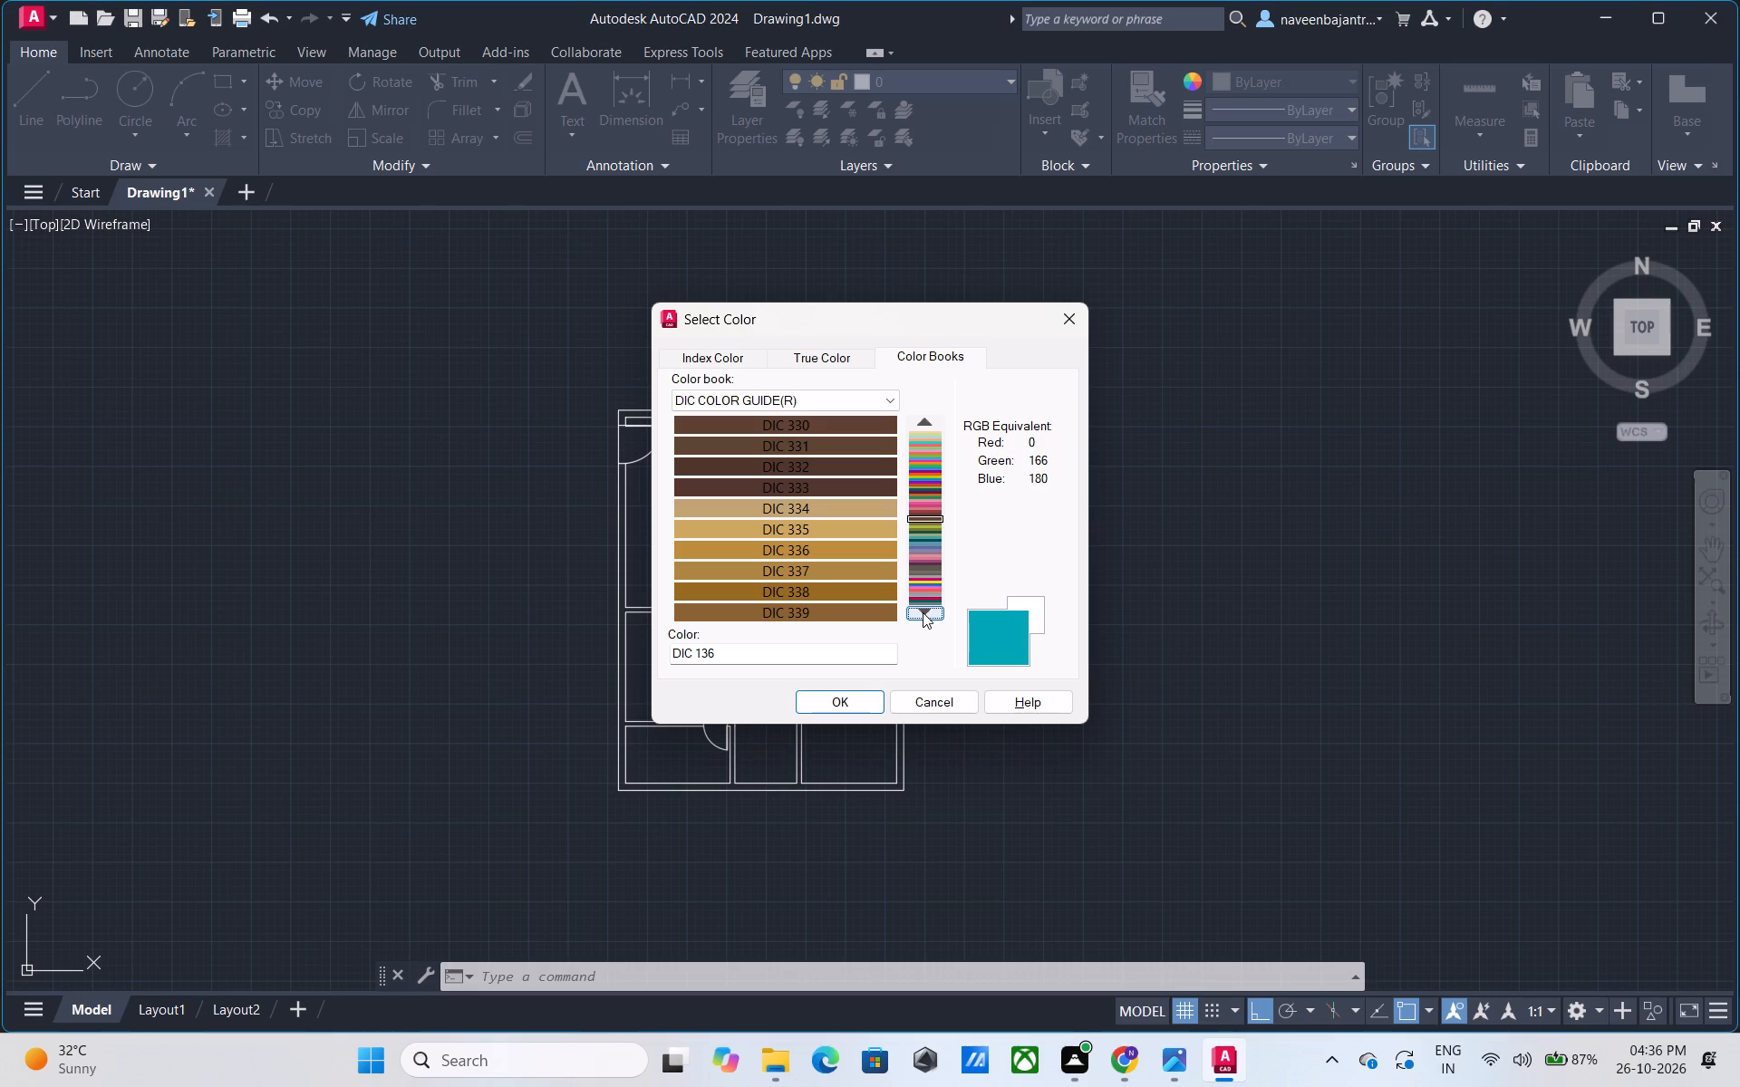
{"action": "left_click", "coordinate": [923, 612]}
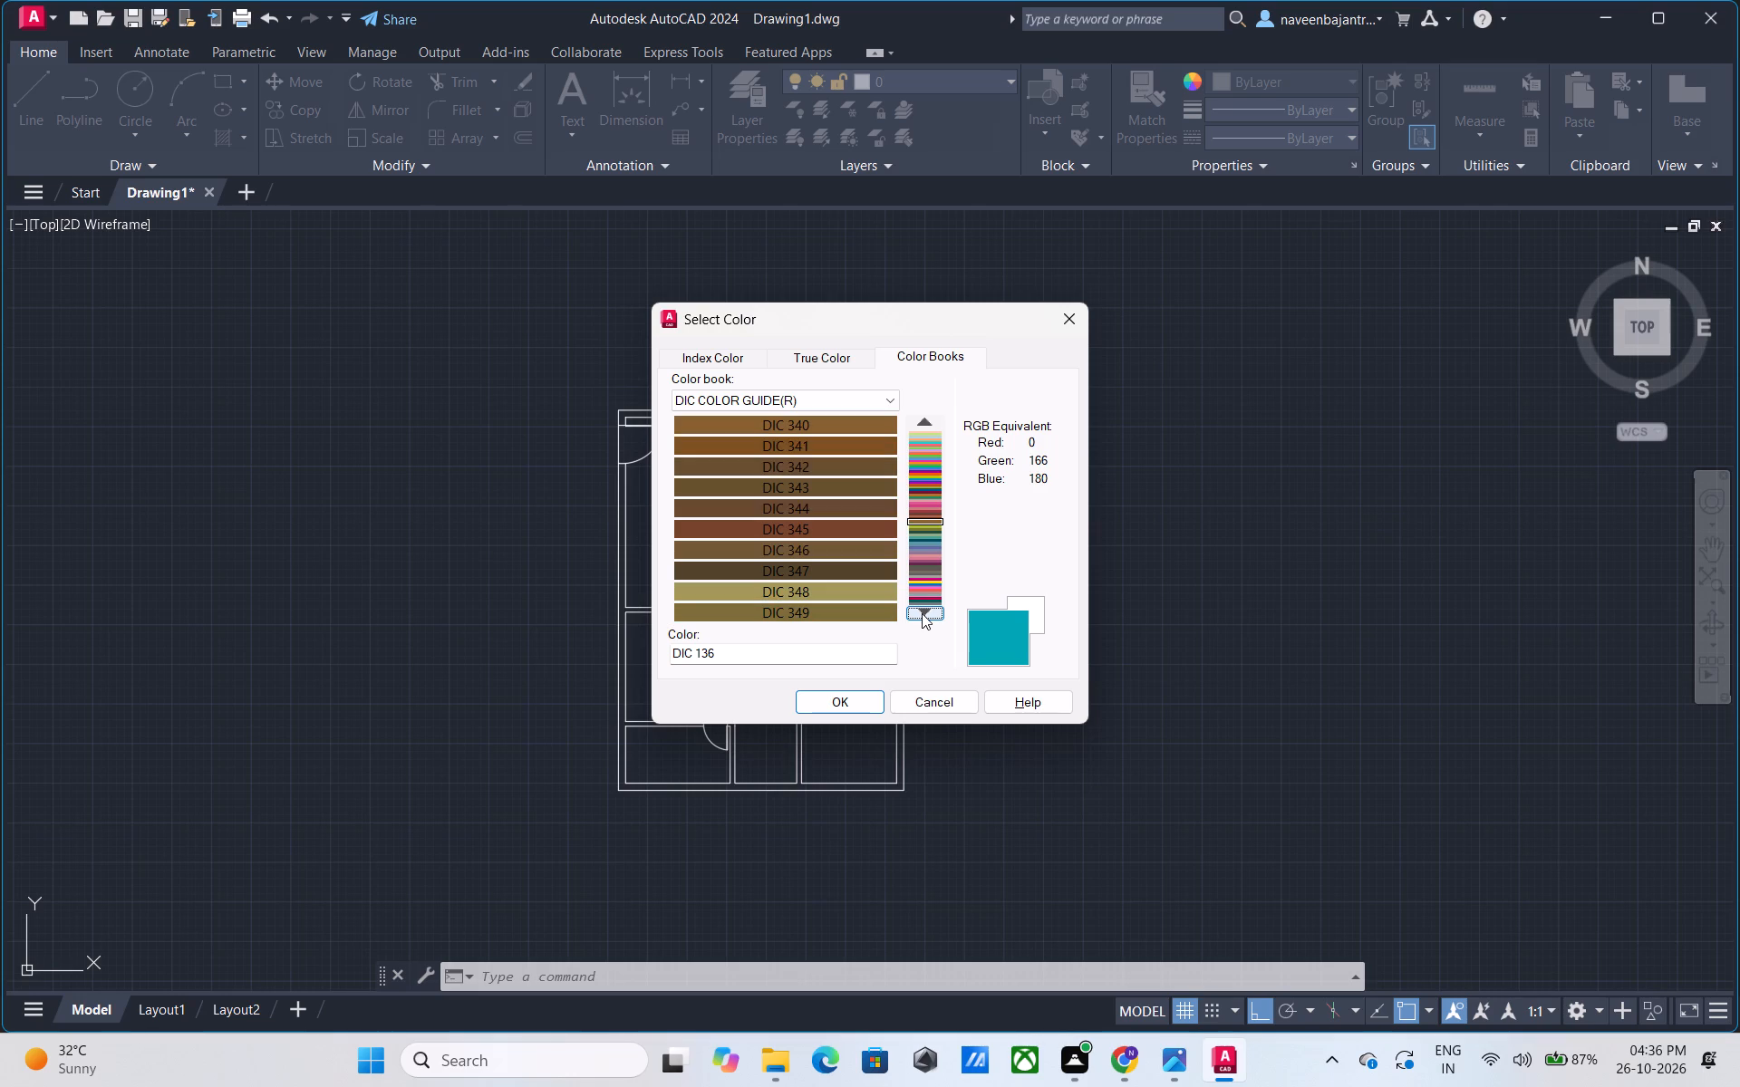
{"action": "left_click", "coordinate": [922, 613]}
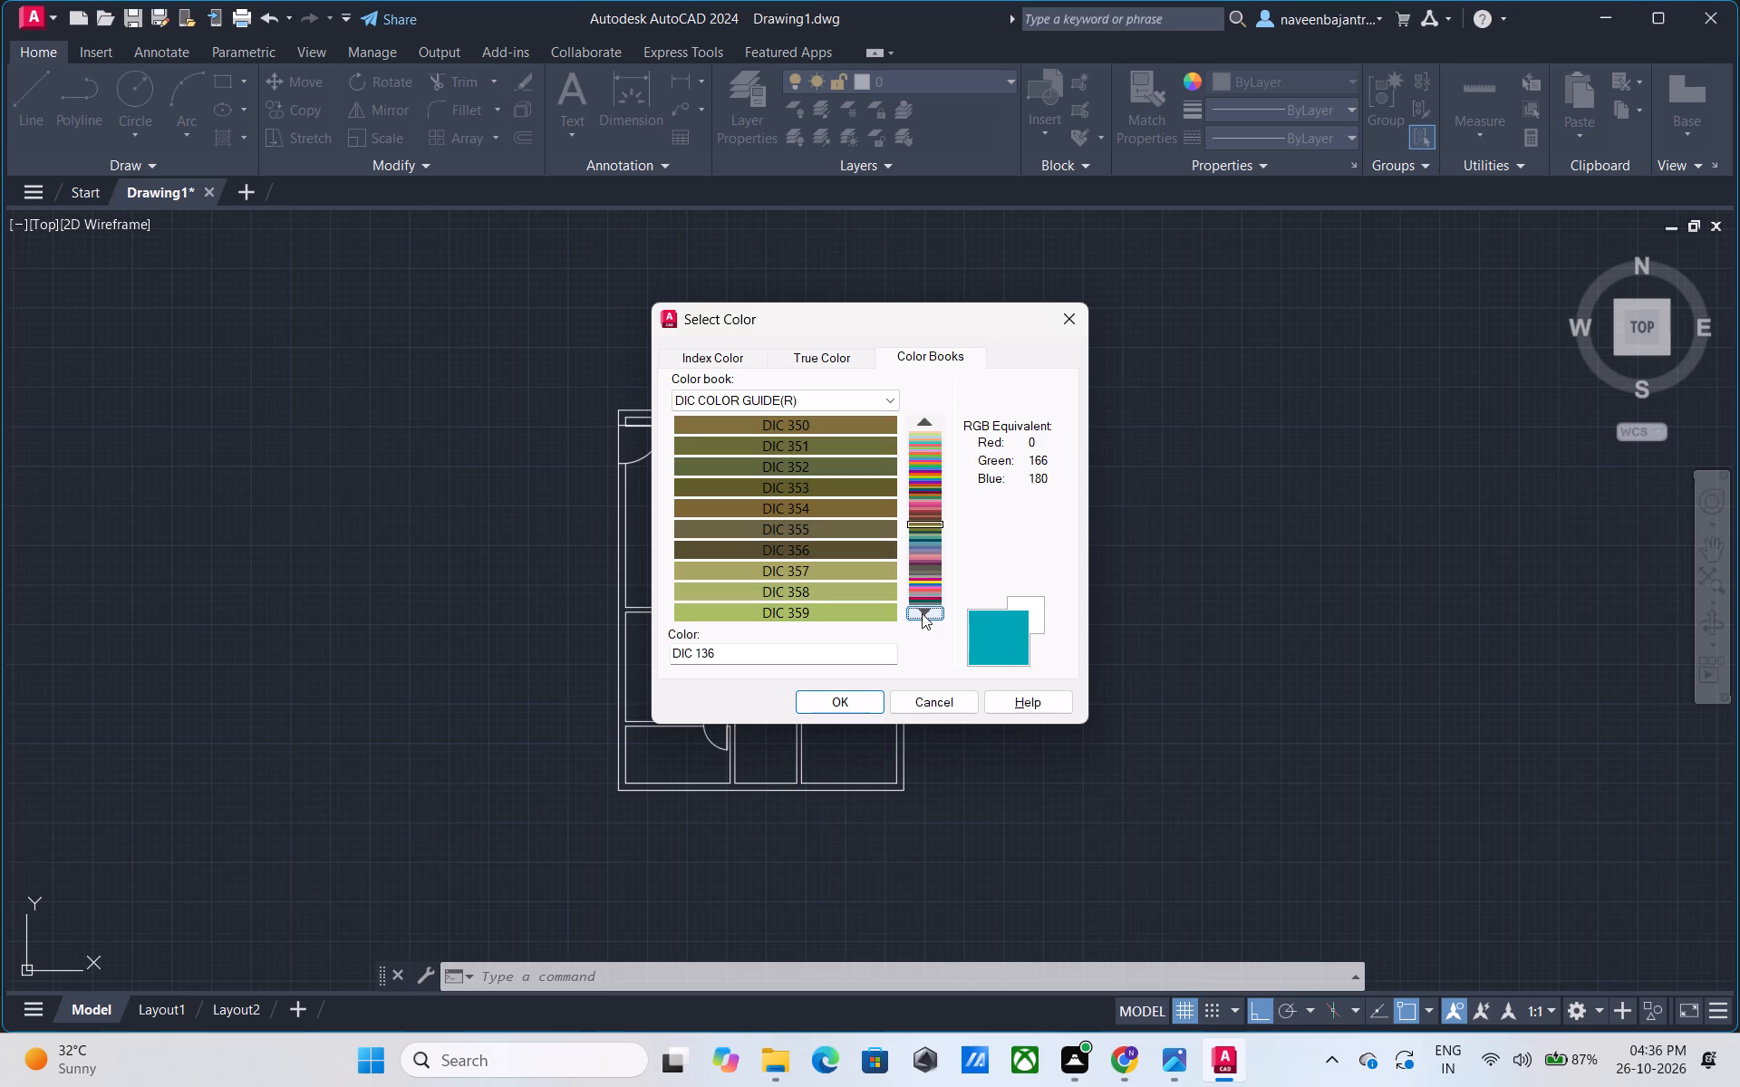
{"action": "left_click", "coordinate": [922, 613]}
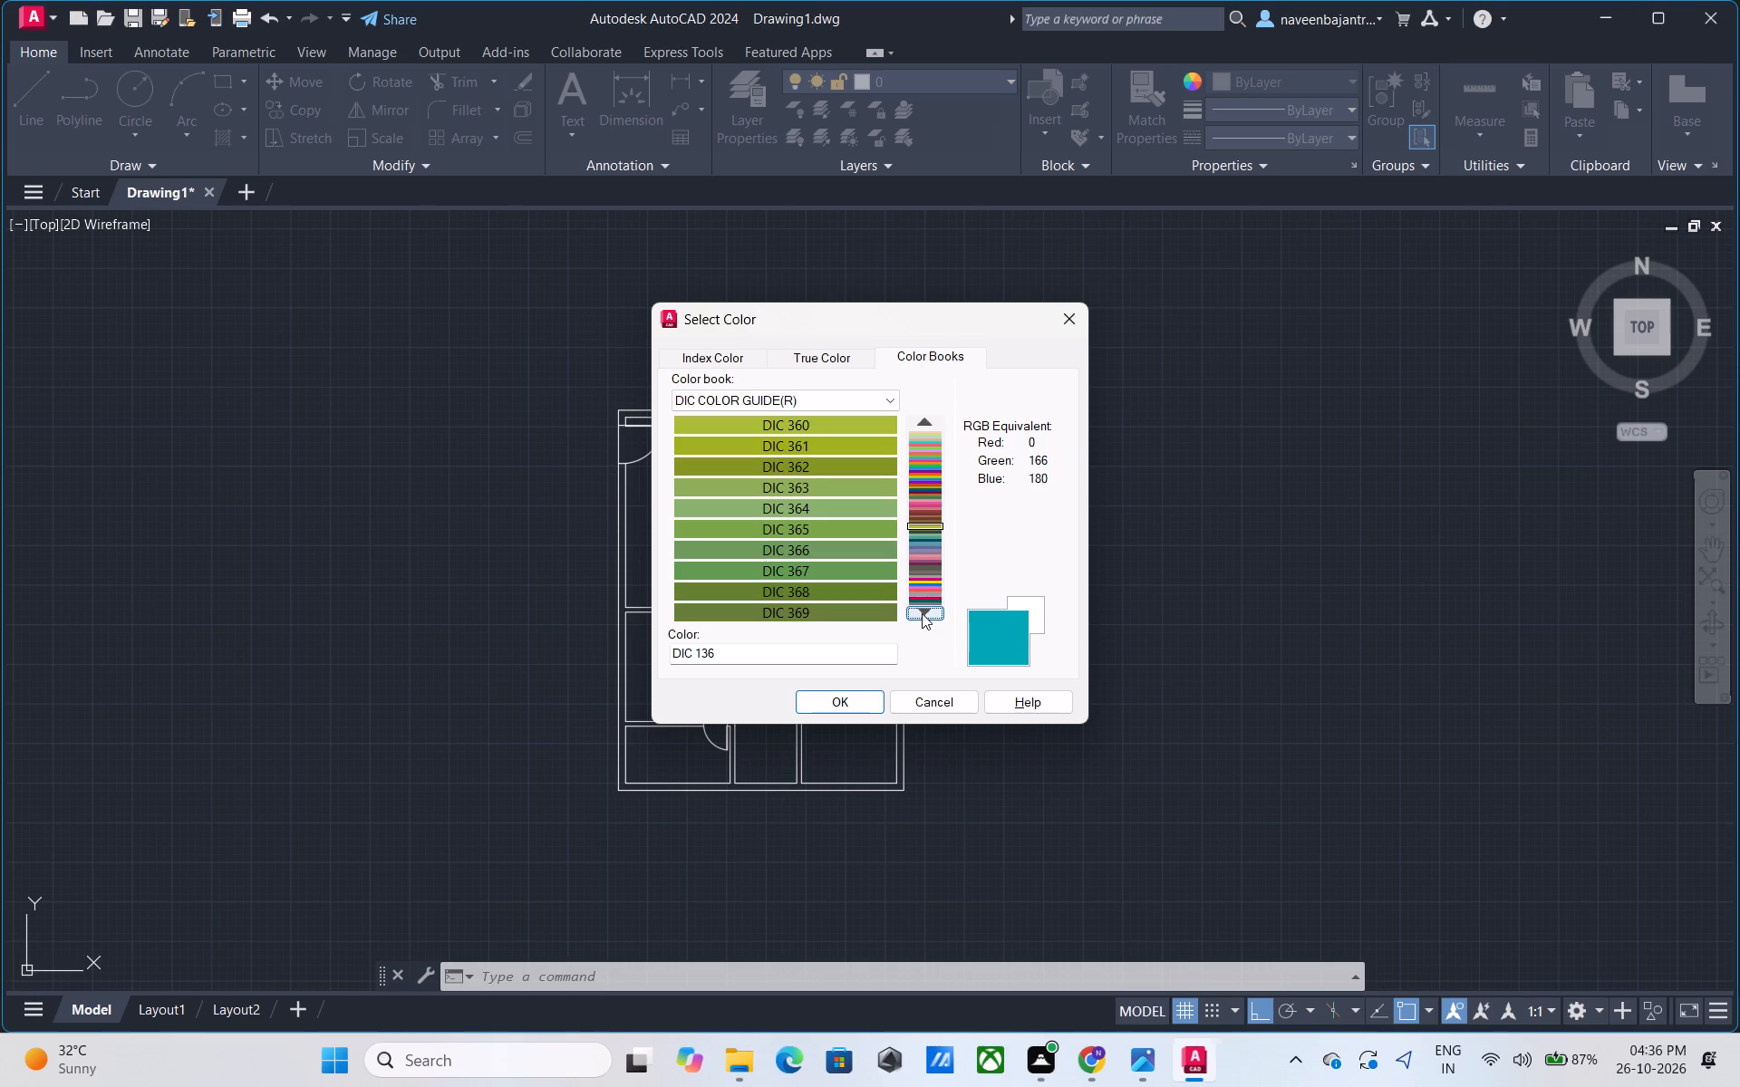
Examine the pages of the DIC COLOR GUIDE(R) color book, from DIC 370 on to DIC 499.
{"action": "left_click", "coordinate": [922, 613]}
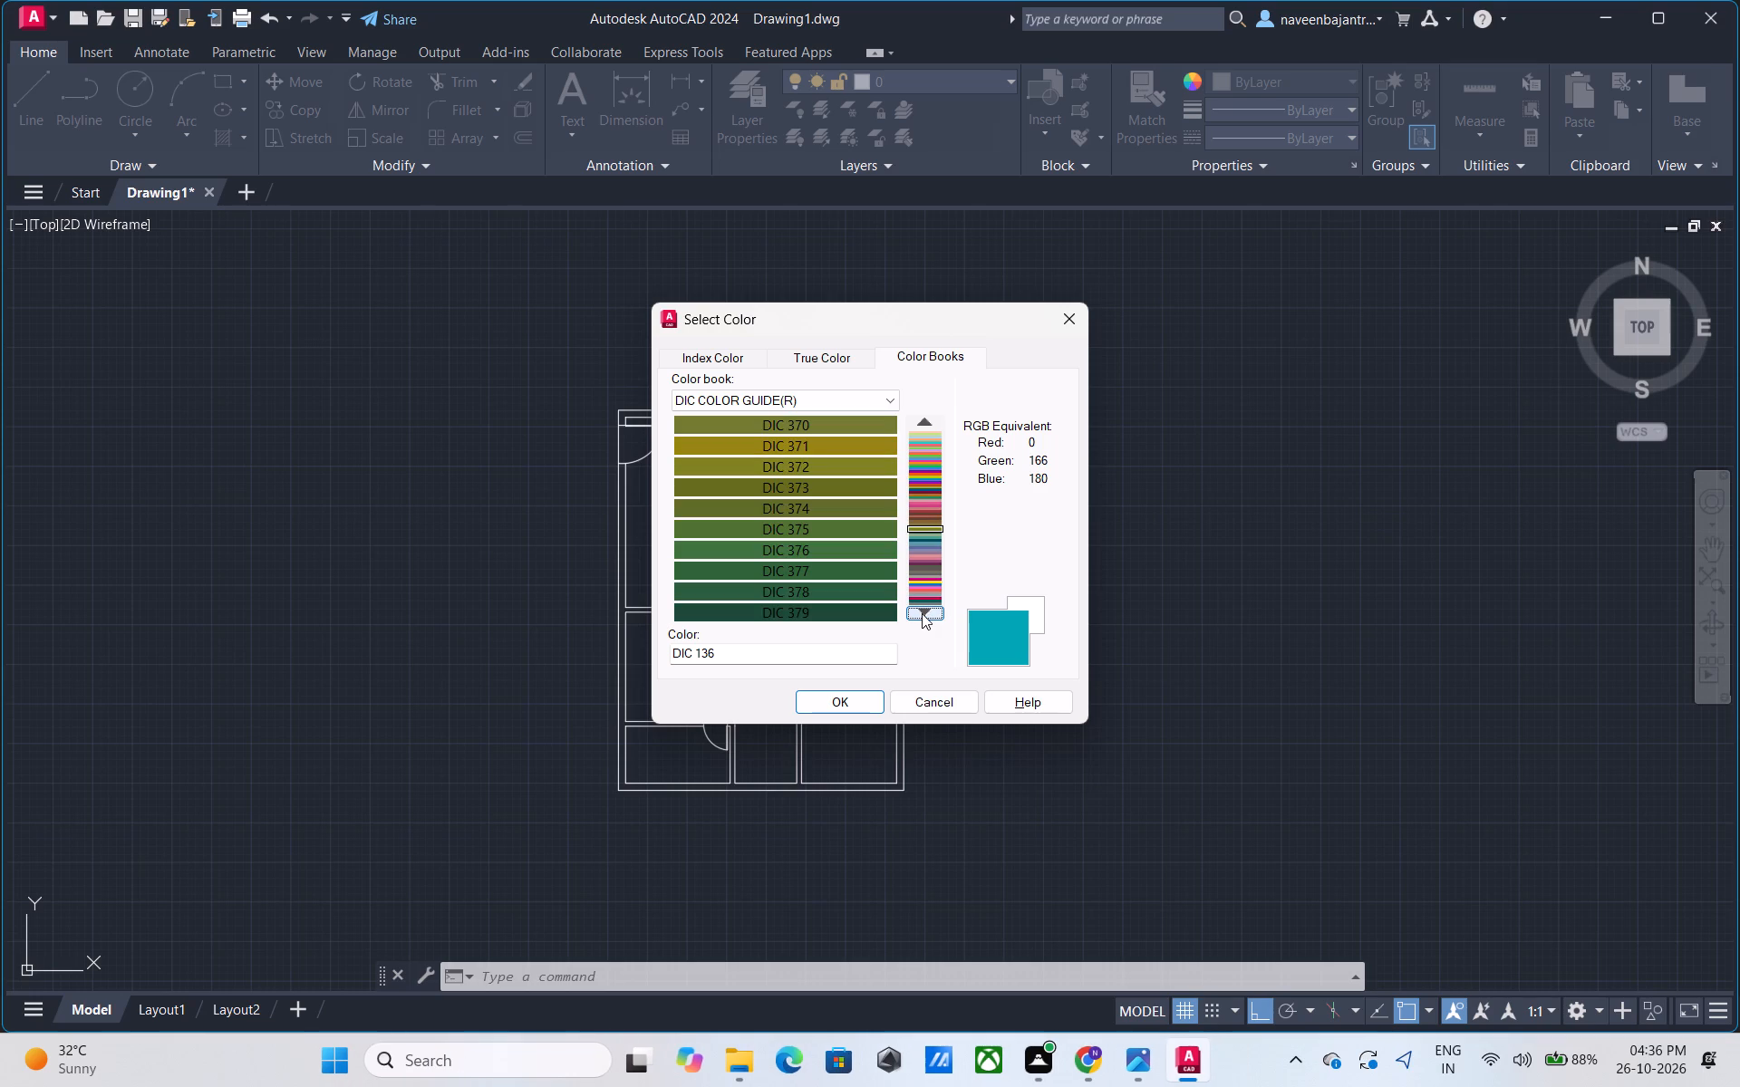
{"action": "left_click", "coordinate": [922, 613]}
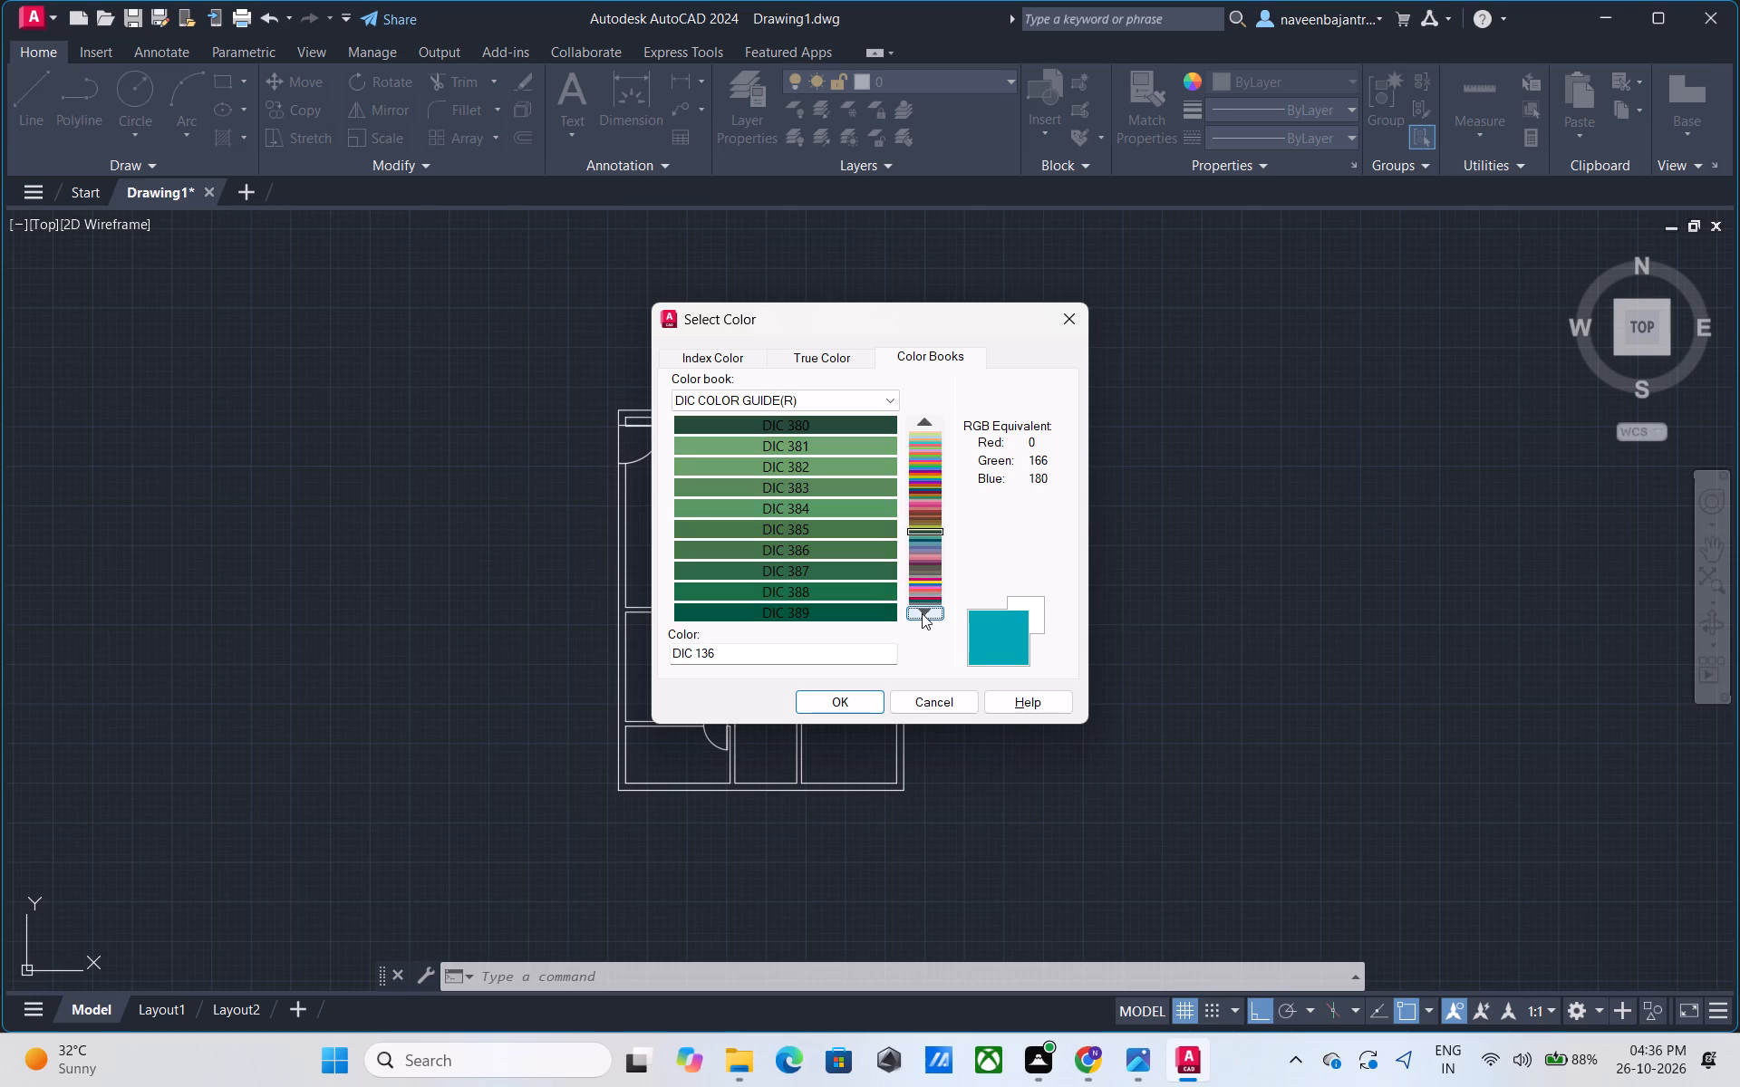
{"action": "left_click", "coordinate": [922, 613]}
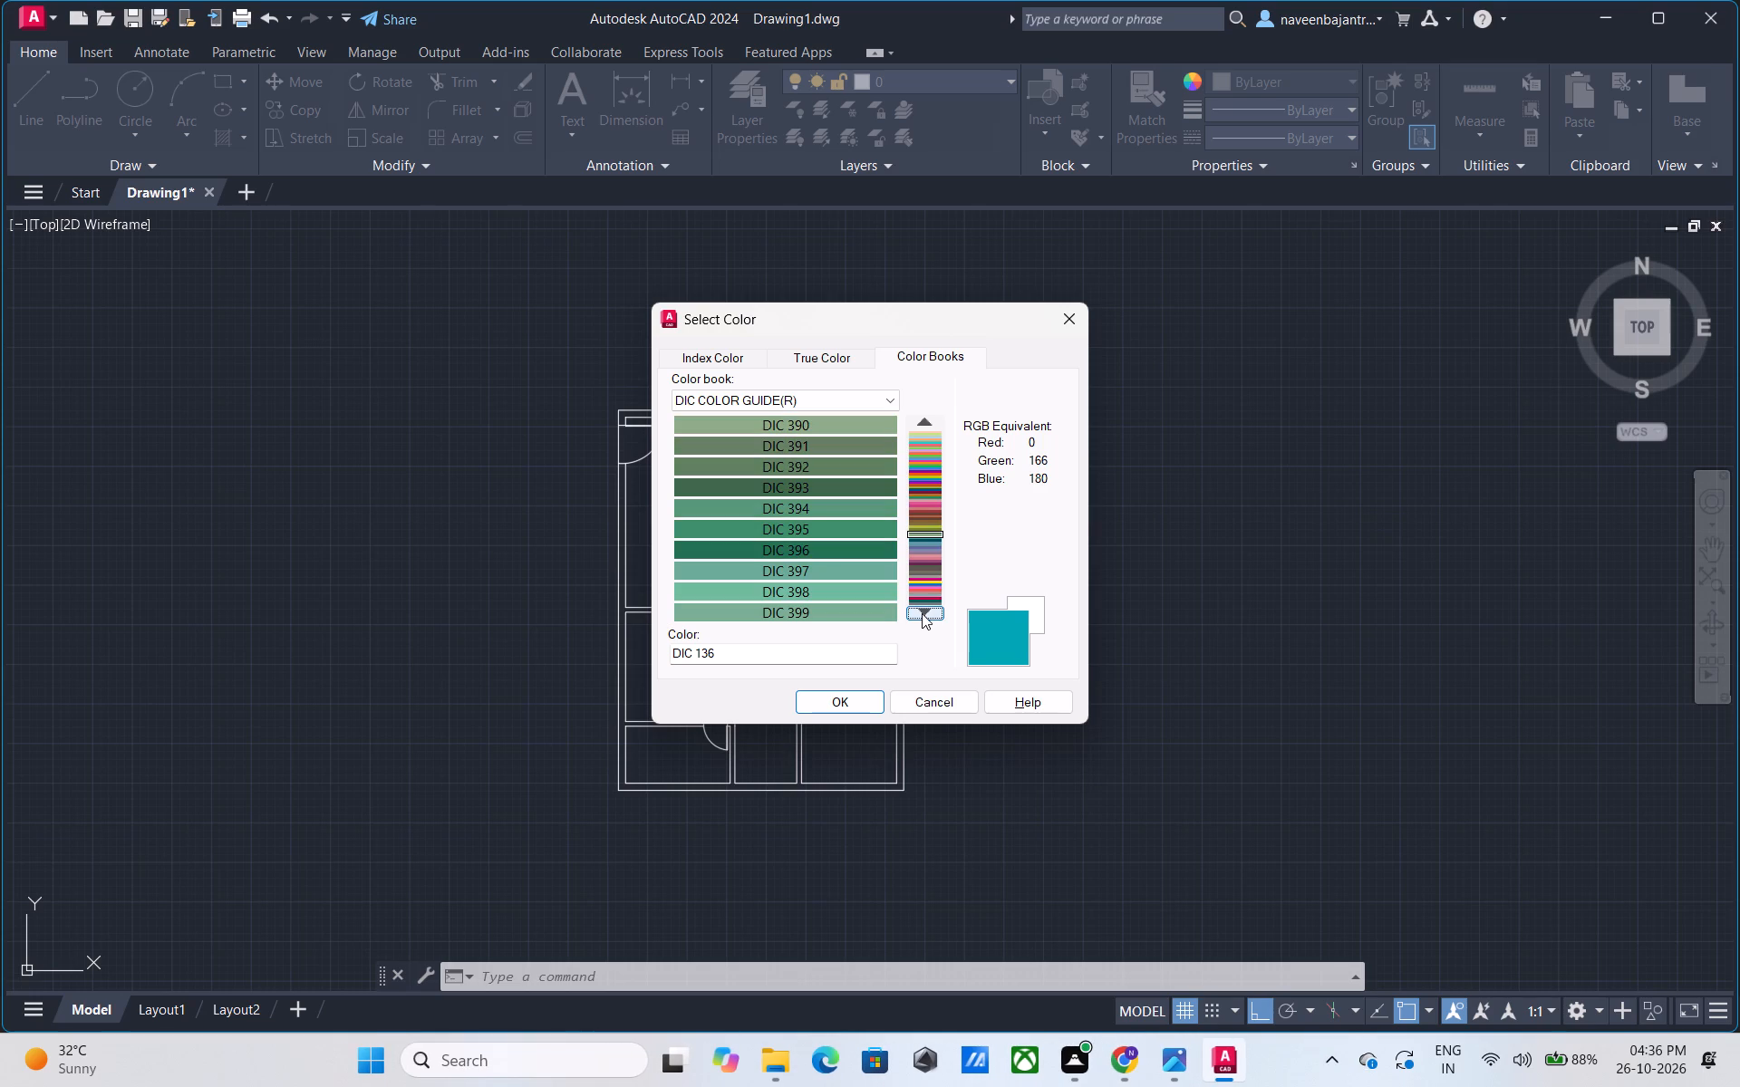
{"action": "left_click", "coordinate": [922, 613]}
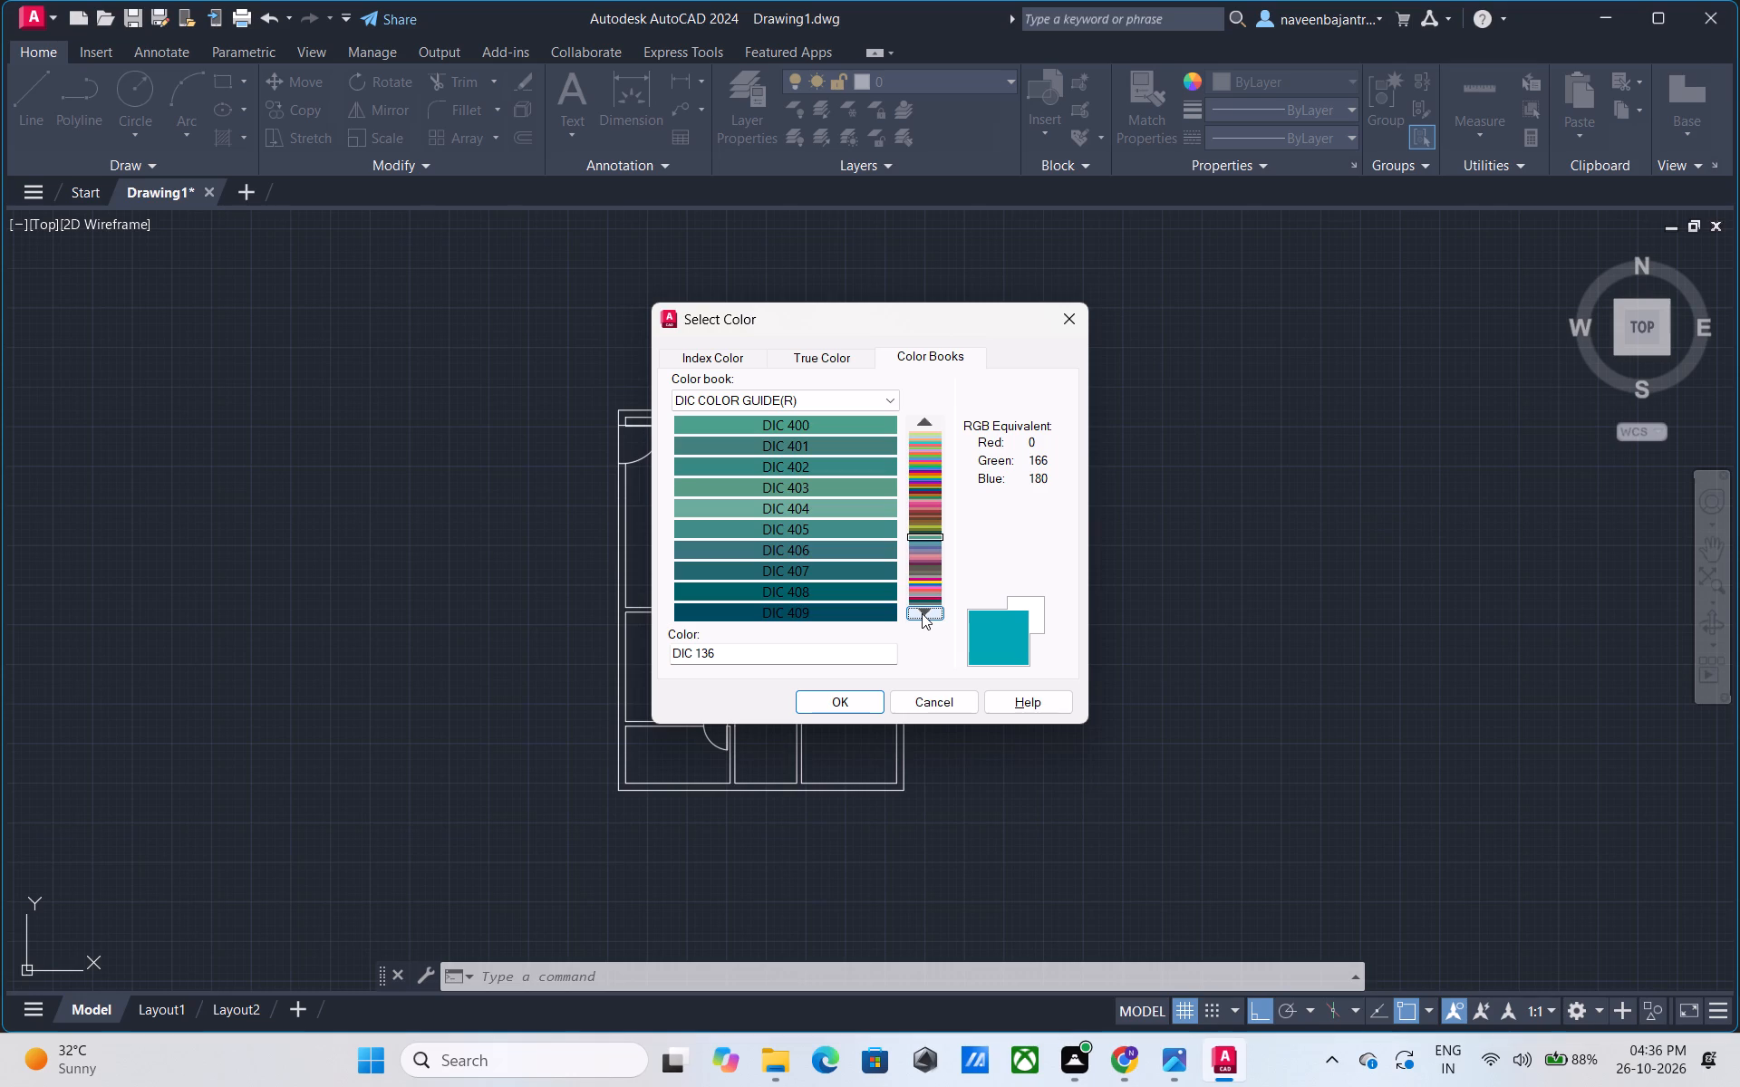
{"action": "left_click", "coordinate": [922, 613]}
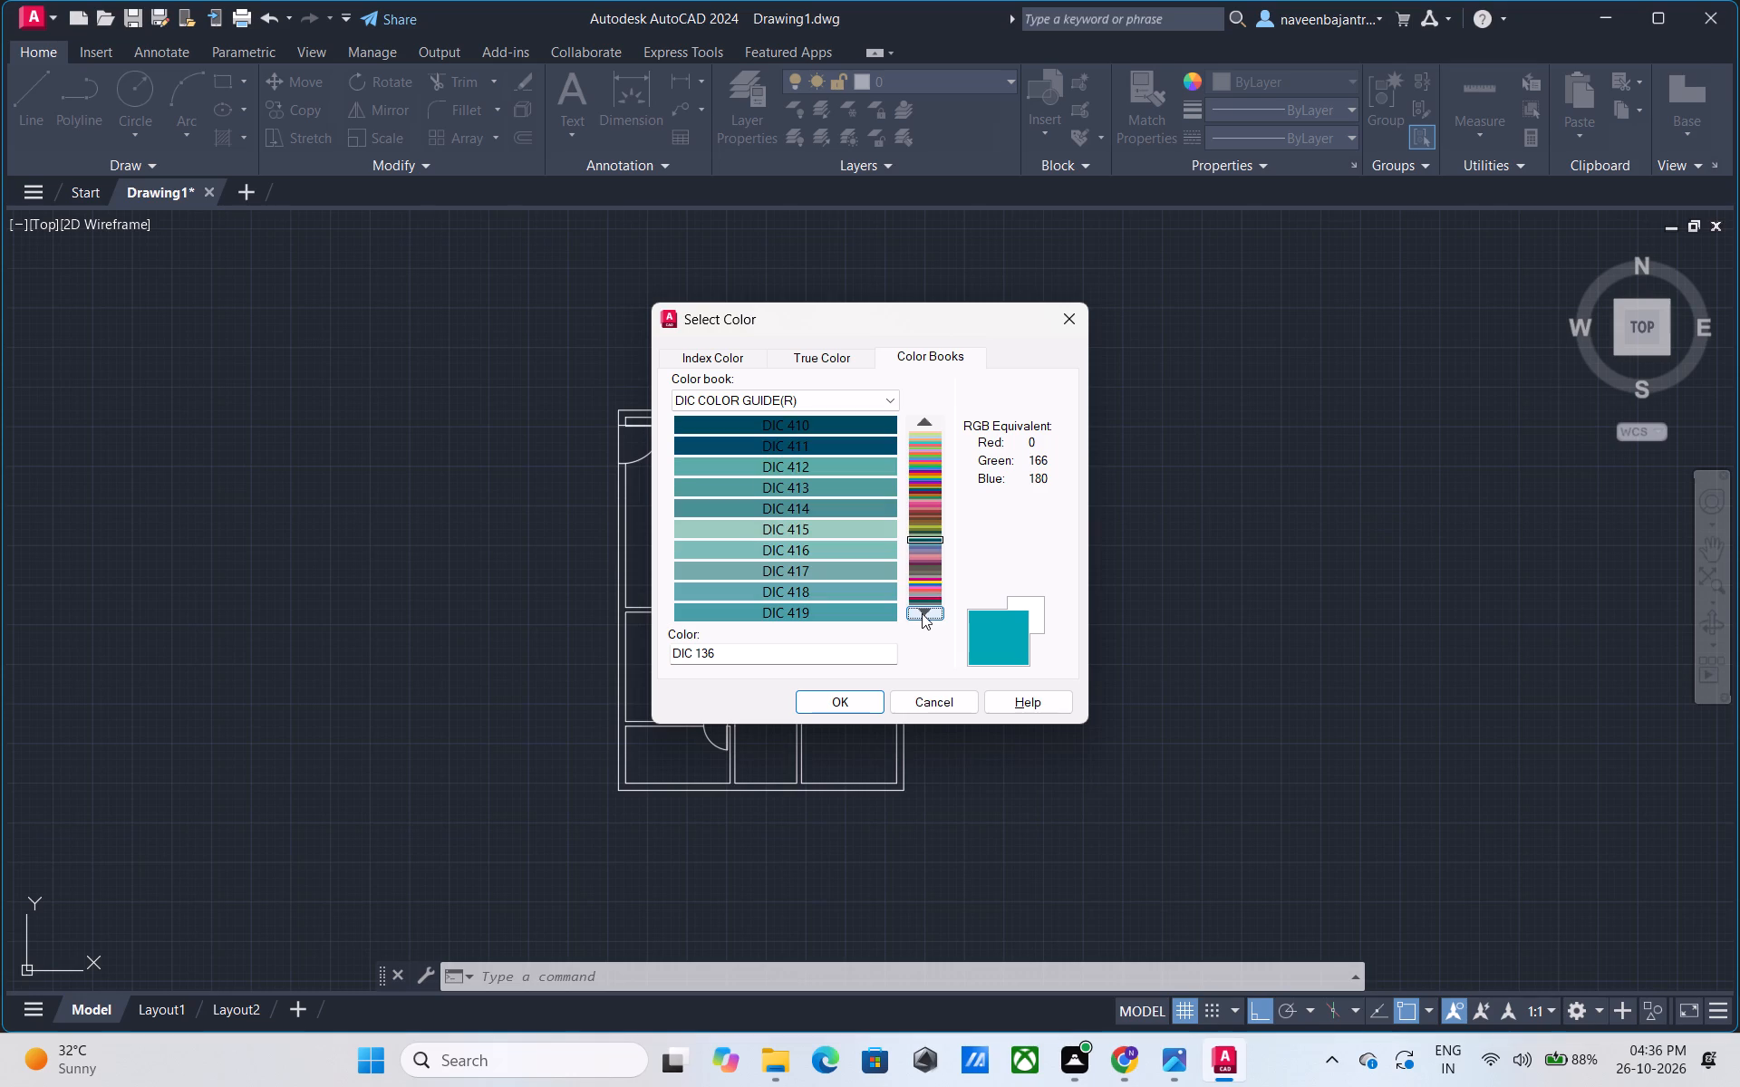
{"action": "left_click", "coordinate": [922, 613]}
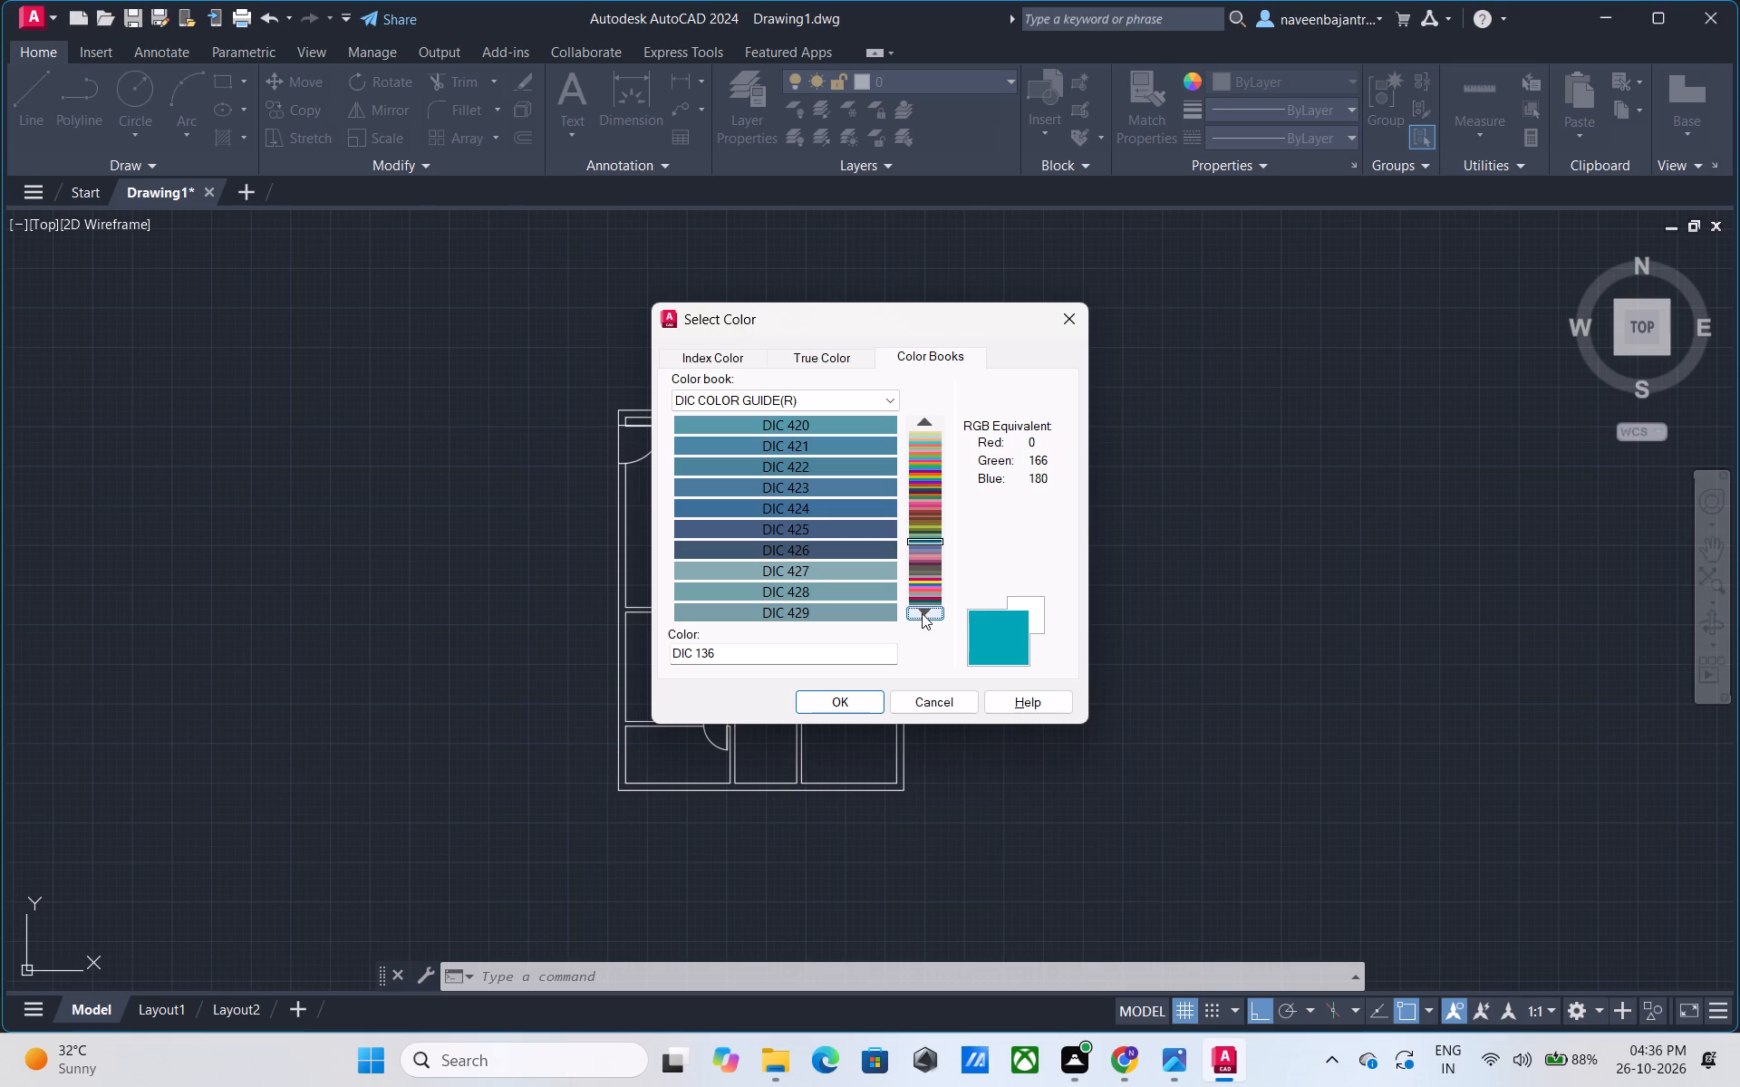
{"action": "left_click", "coordinate": [922, 613]}
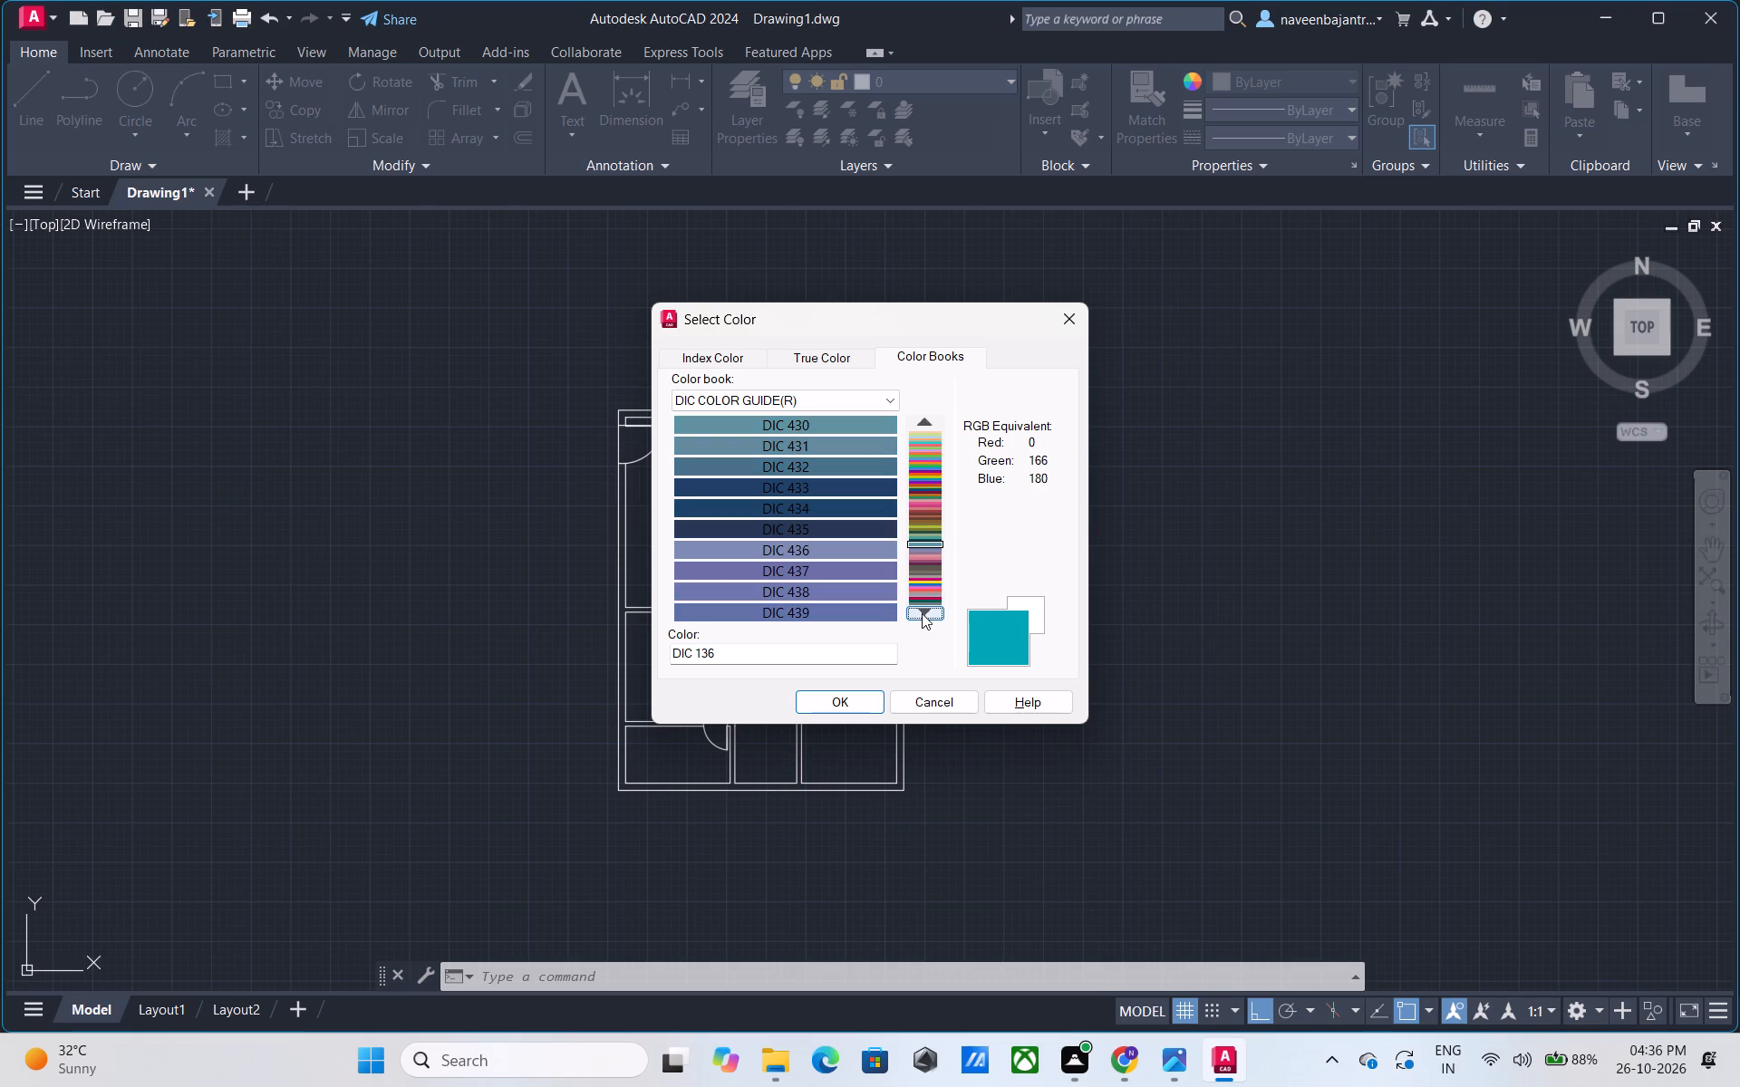
{"action": "left_click", "coordinate": [922, 613]}
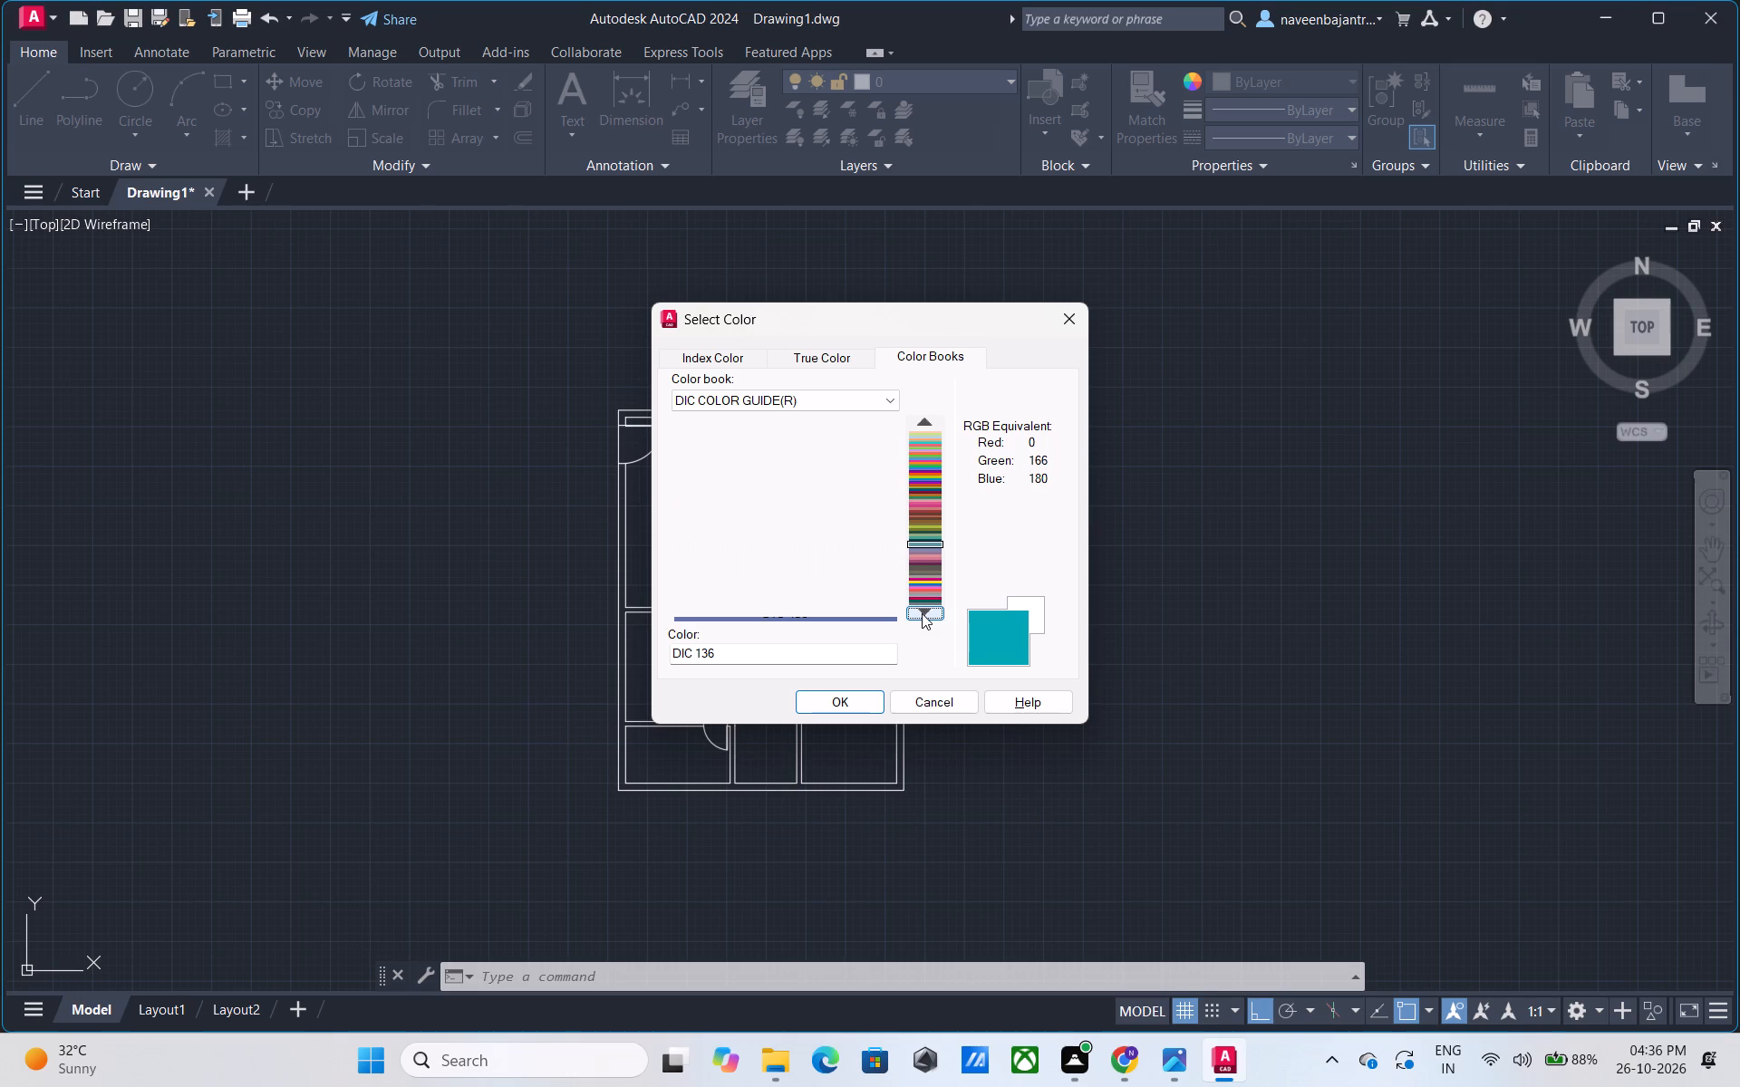
{"action": "left_click", "coordinate": [922, 613]}
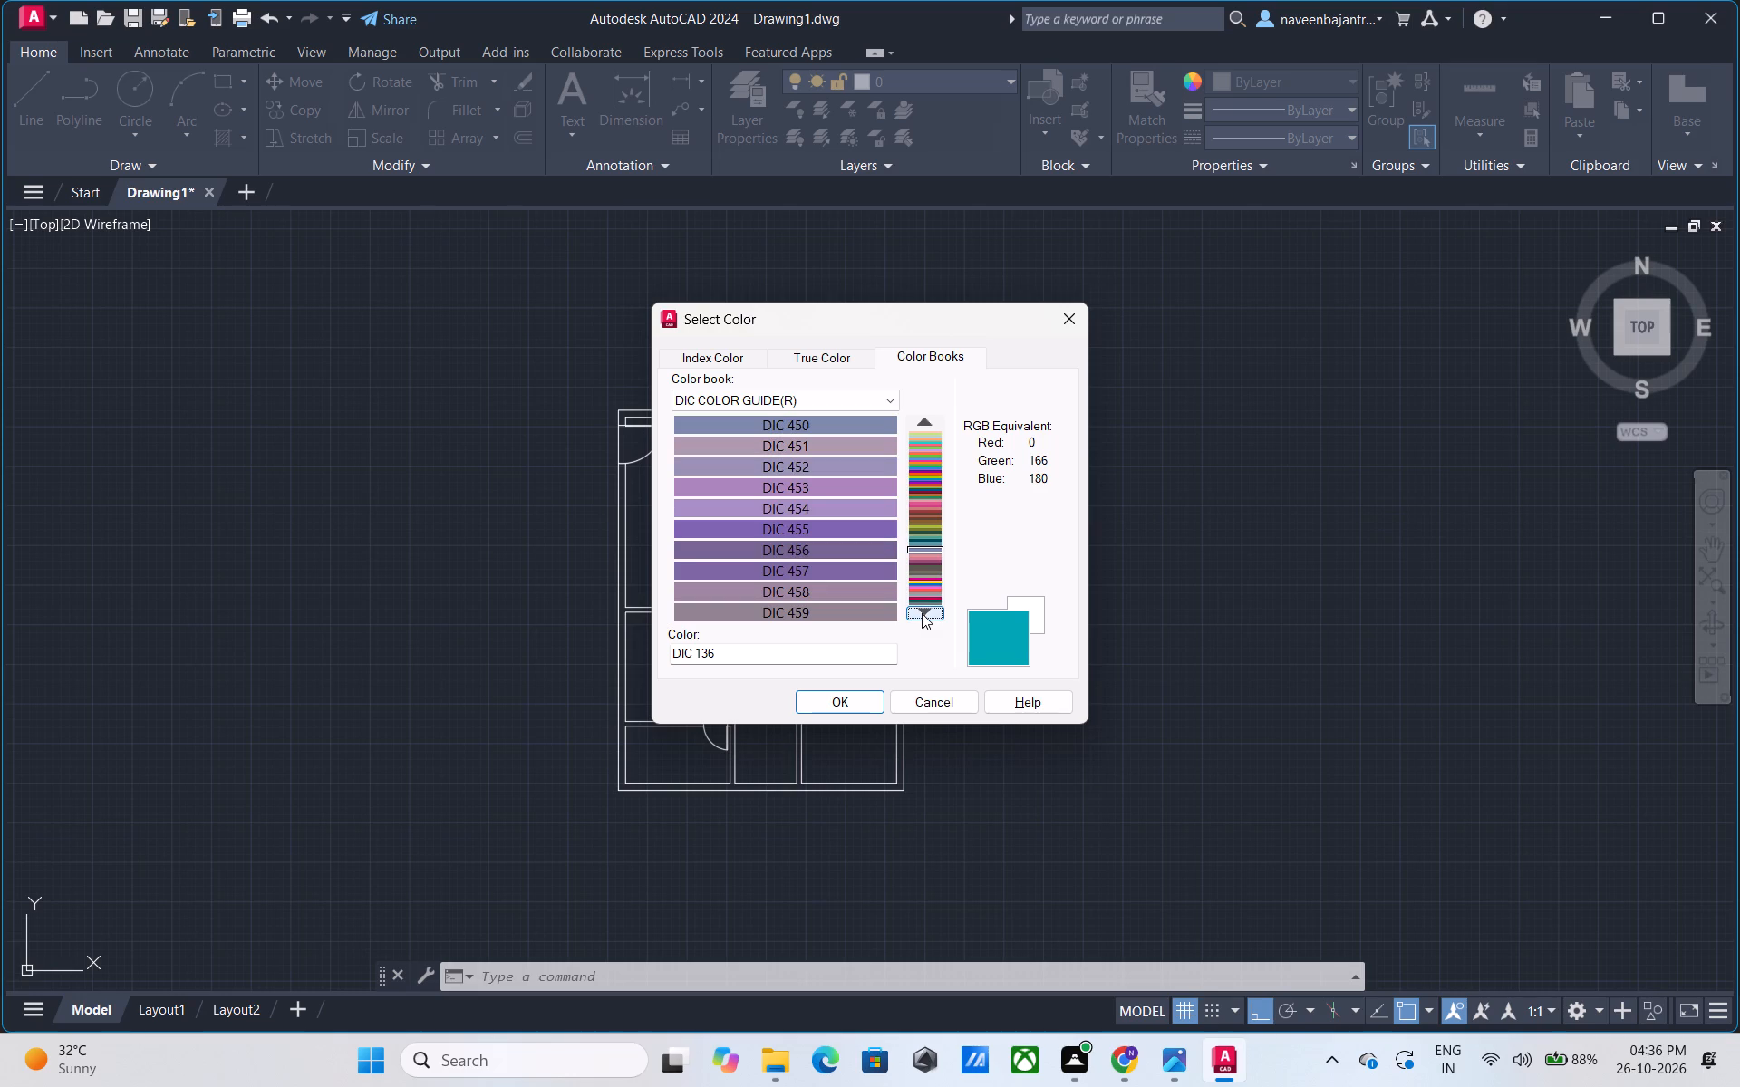
{"action": "left_click", "coordinate": [922, 613]}
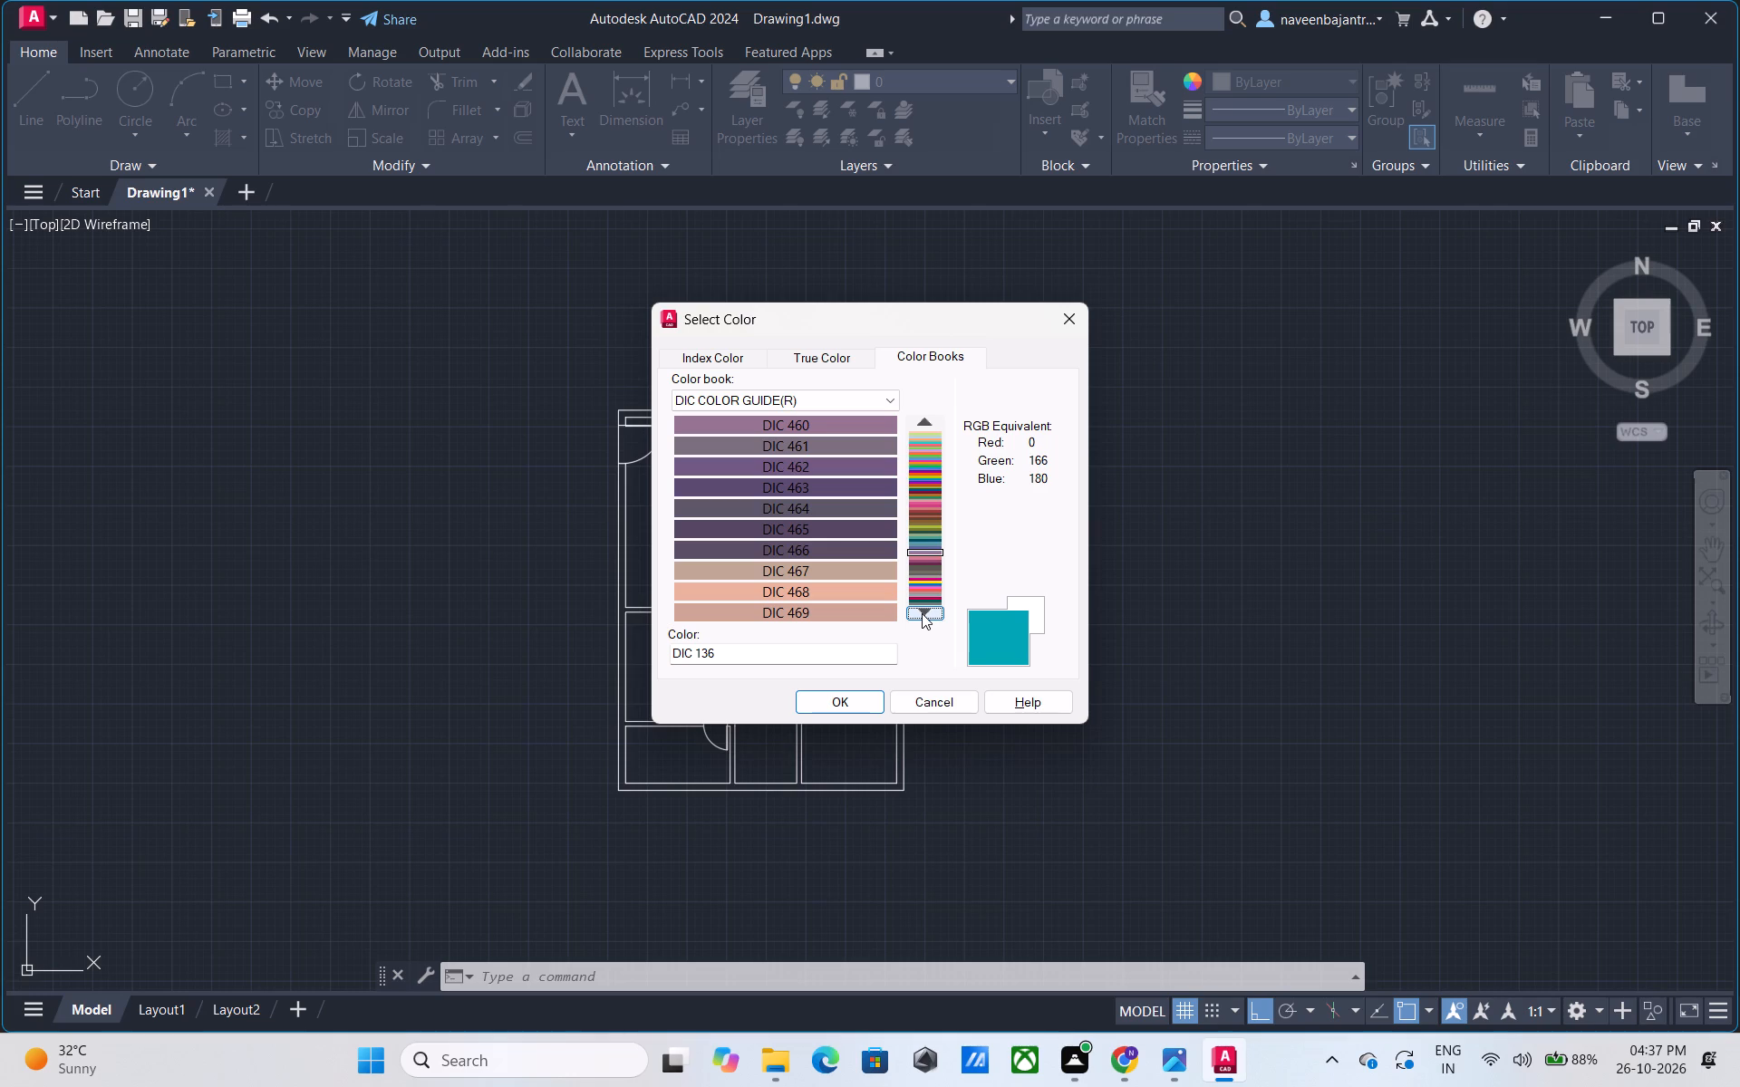
{"action": "left_click", "coordinate": [922, 613]}
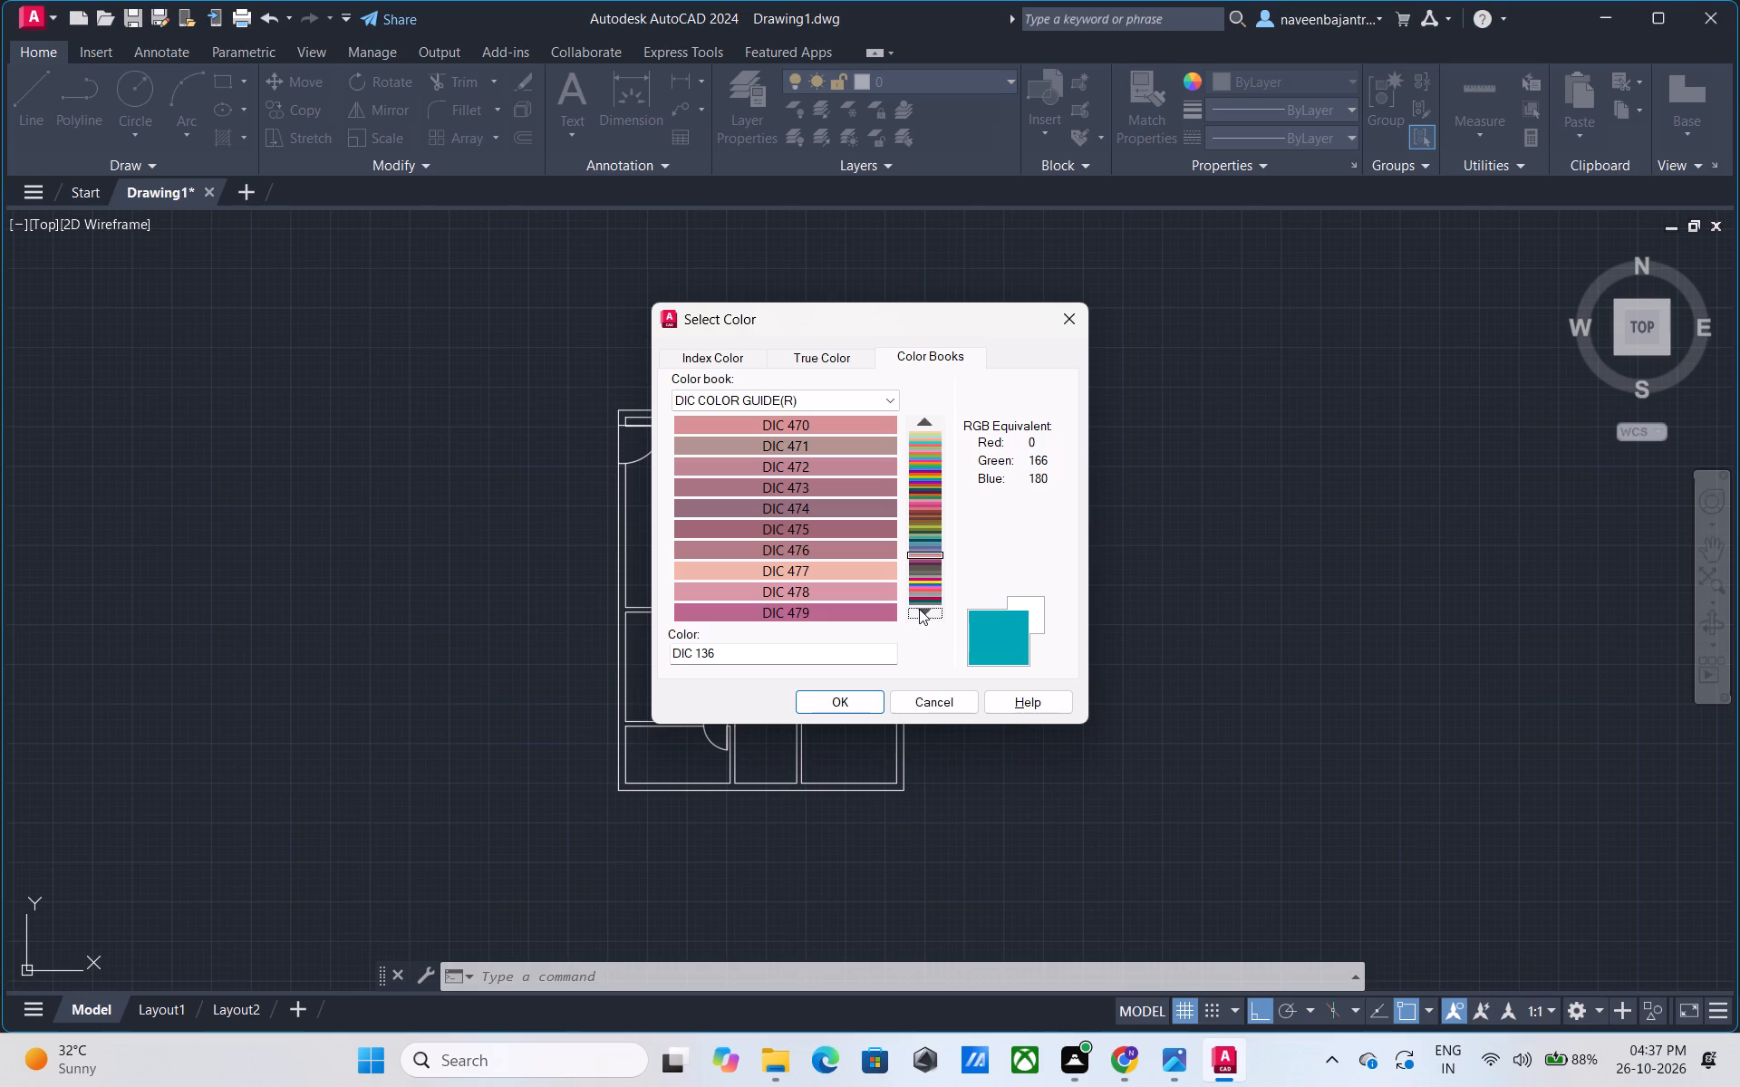
{"action": "left_click", "coordinate": [928, 614]}
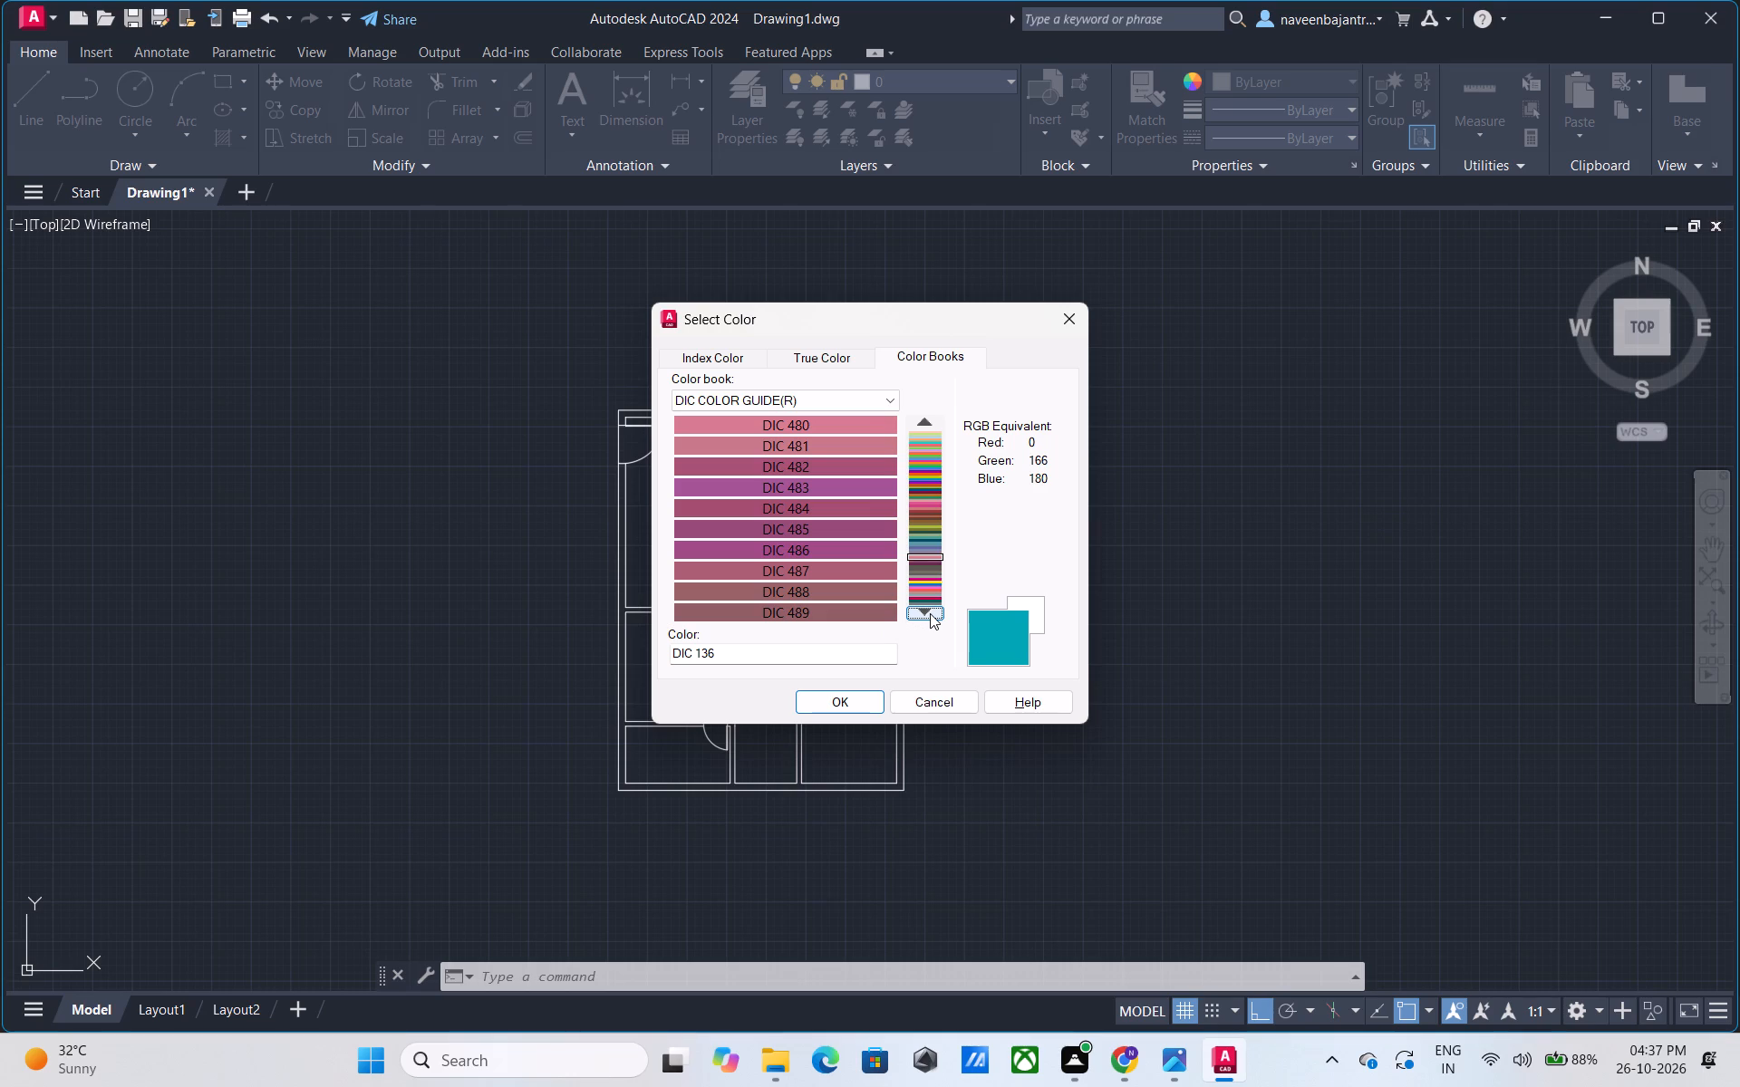
{"action": "left_click", "coordinate": [930, 613]}
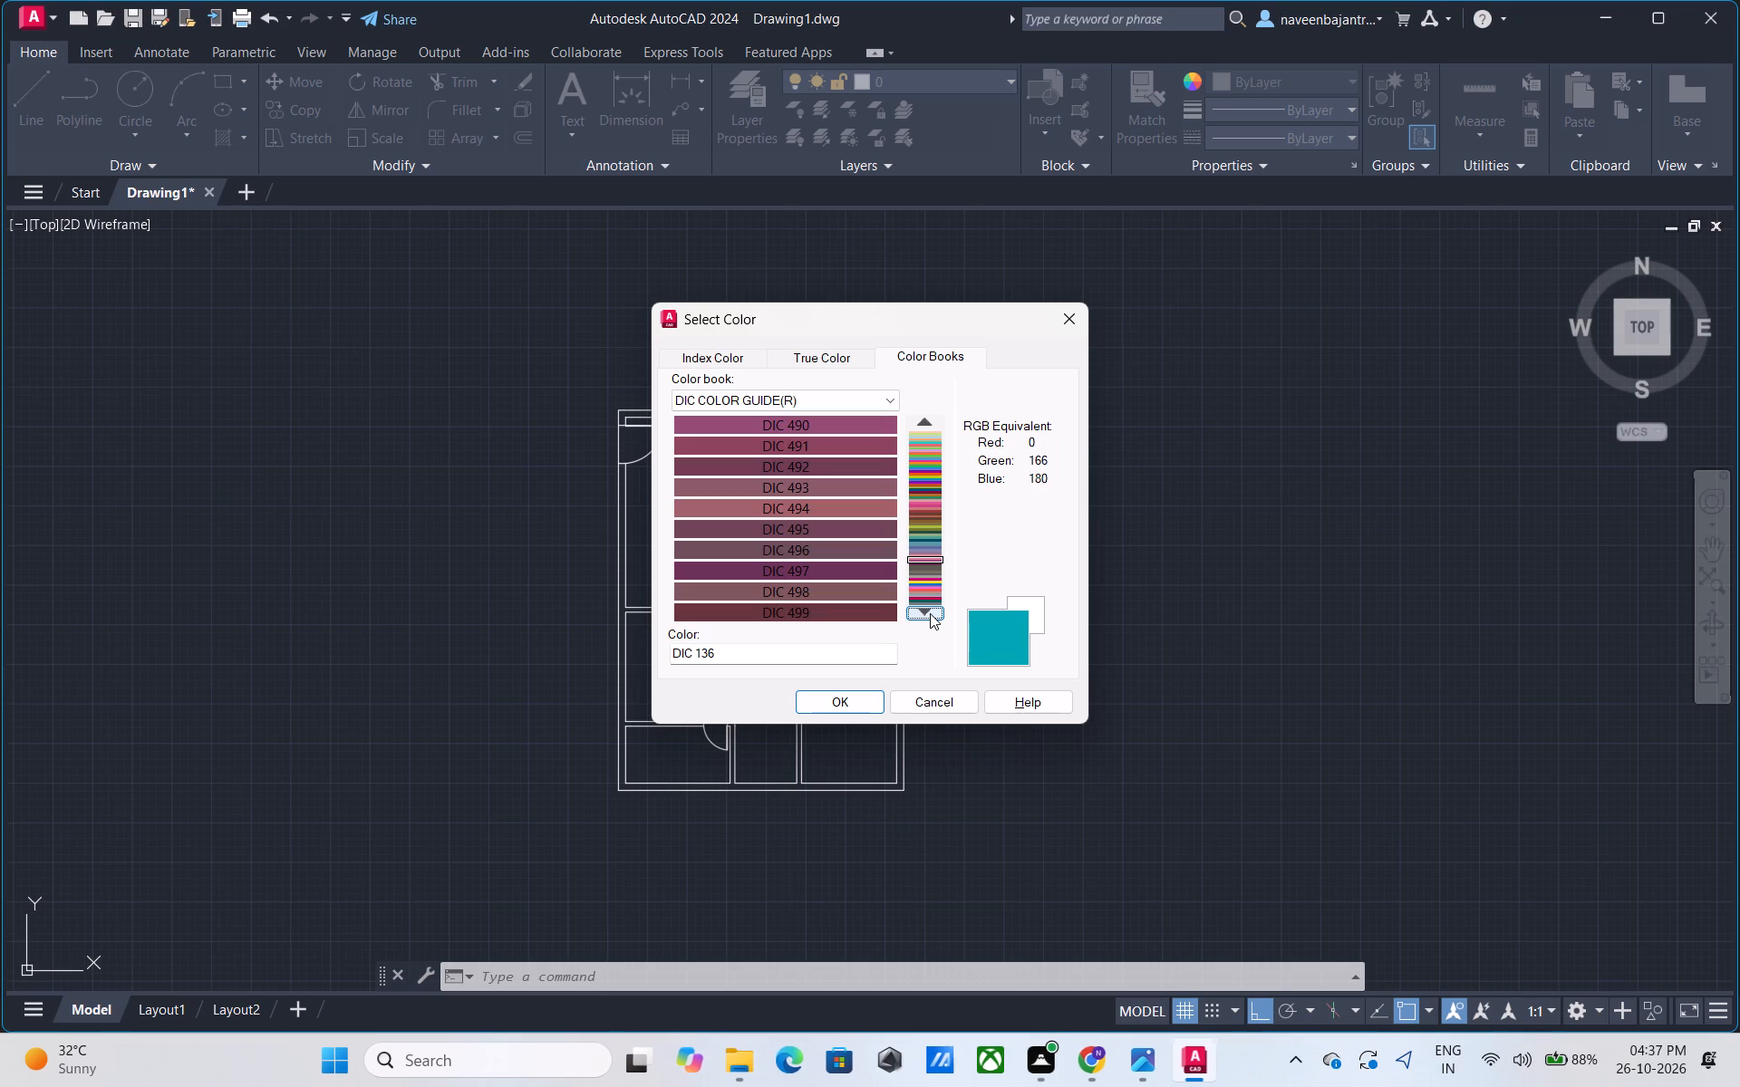
Examine the pages of the DIC COLOR GUIDE(R) color book, from DIC 500 on to DIC 567.
{"action": "left_click", "coordinate": [930, 613]}
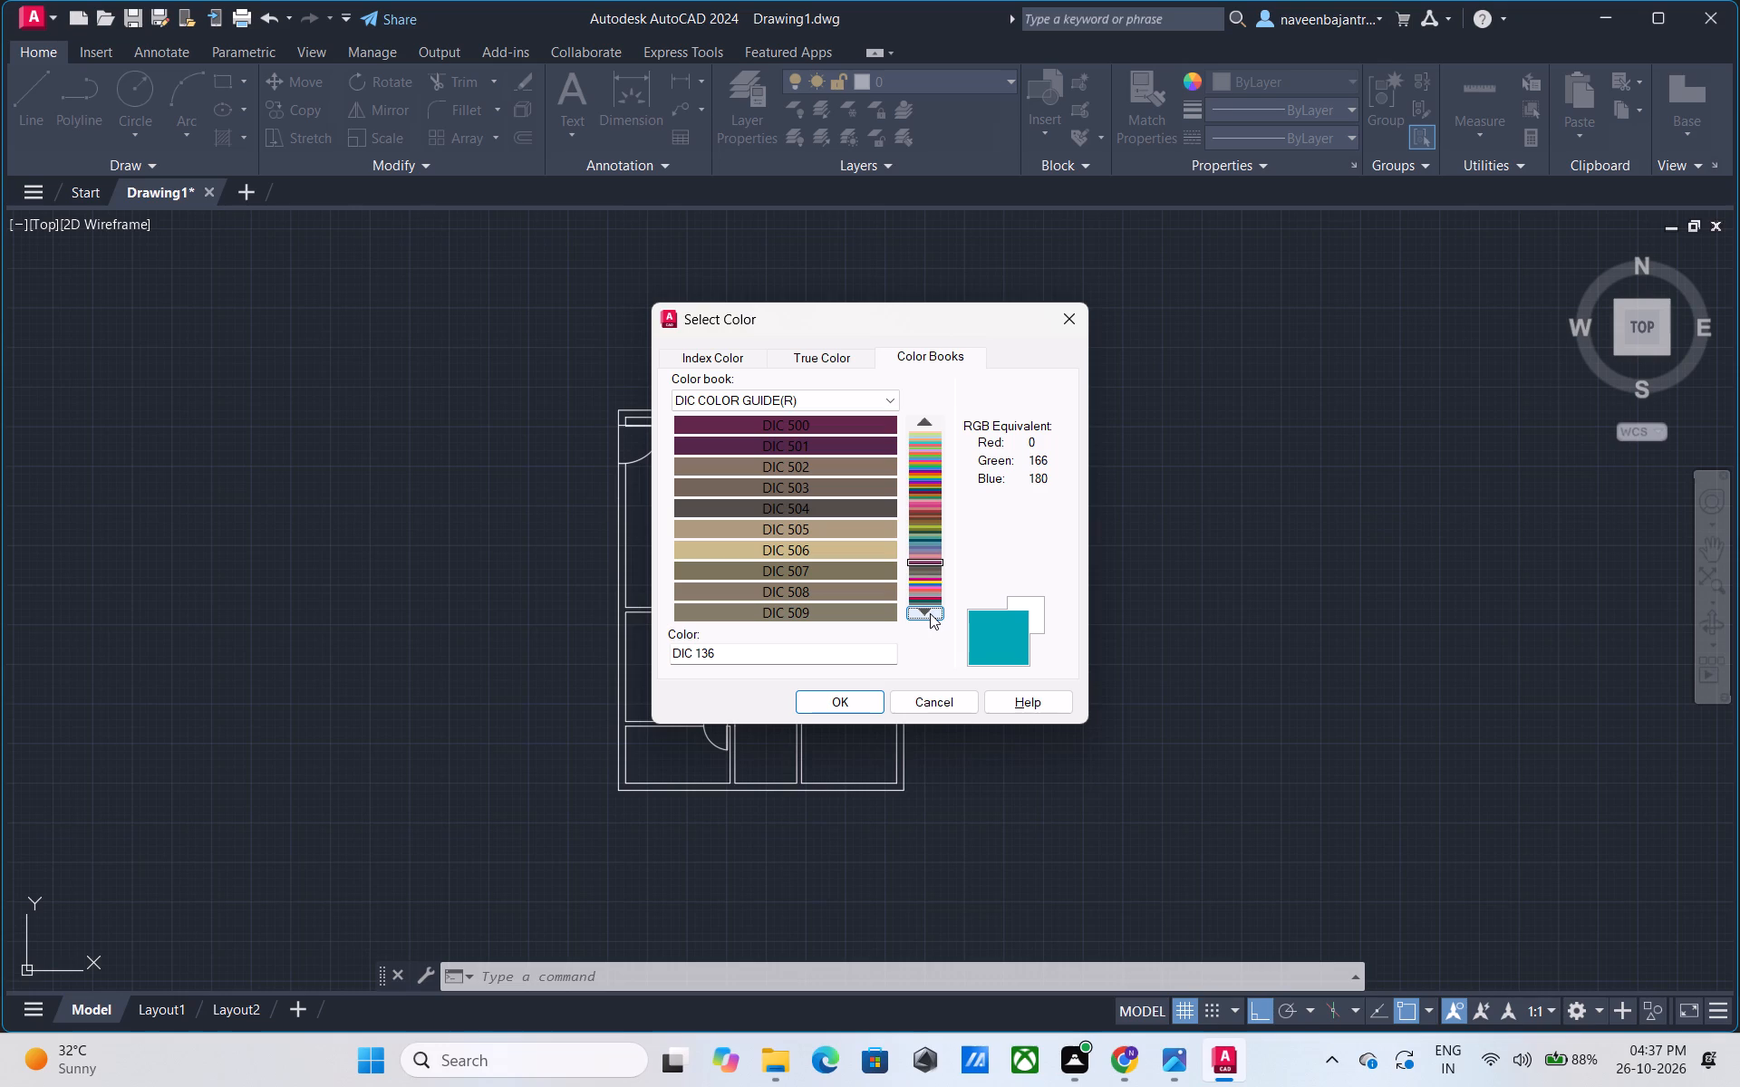
{"action": "left_click", "coordinate": [930, 613]}
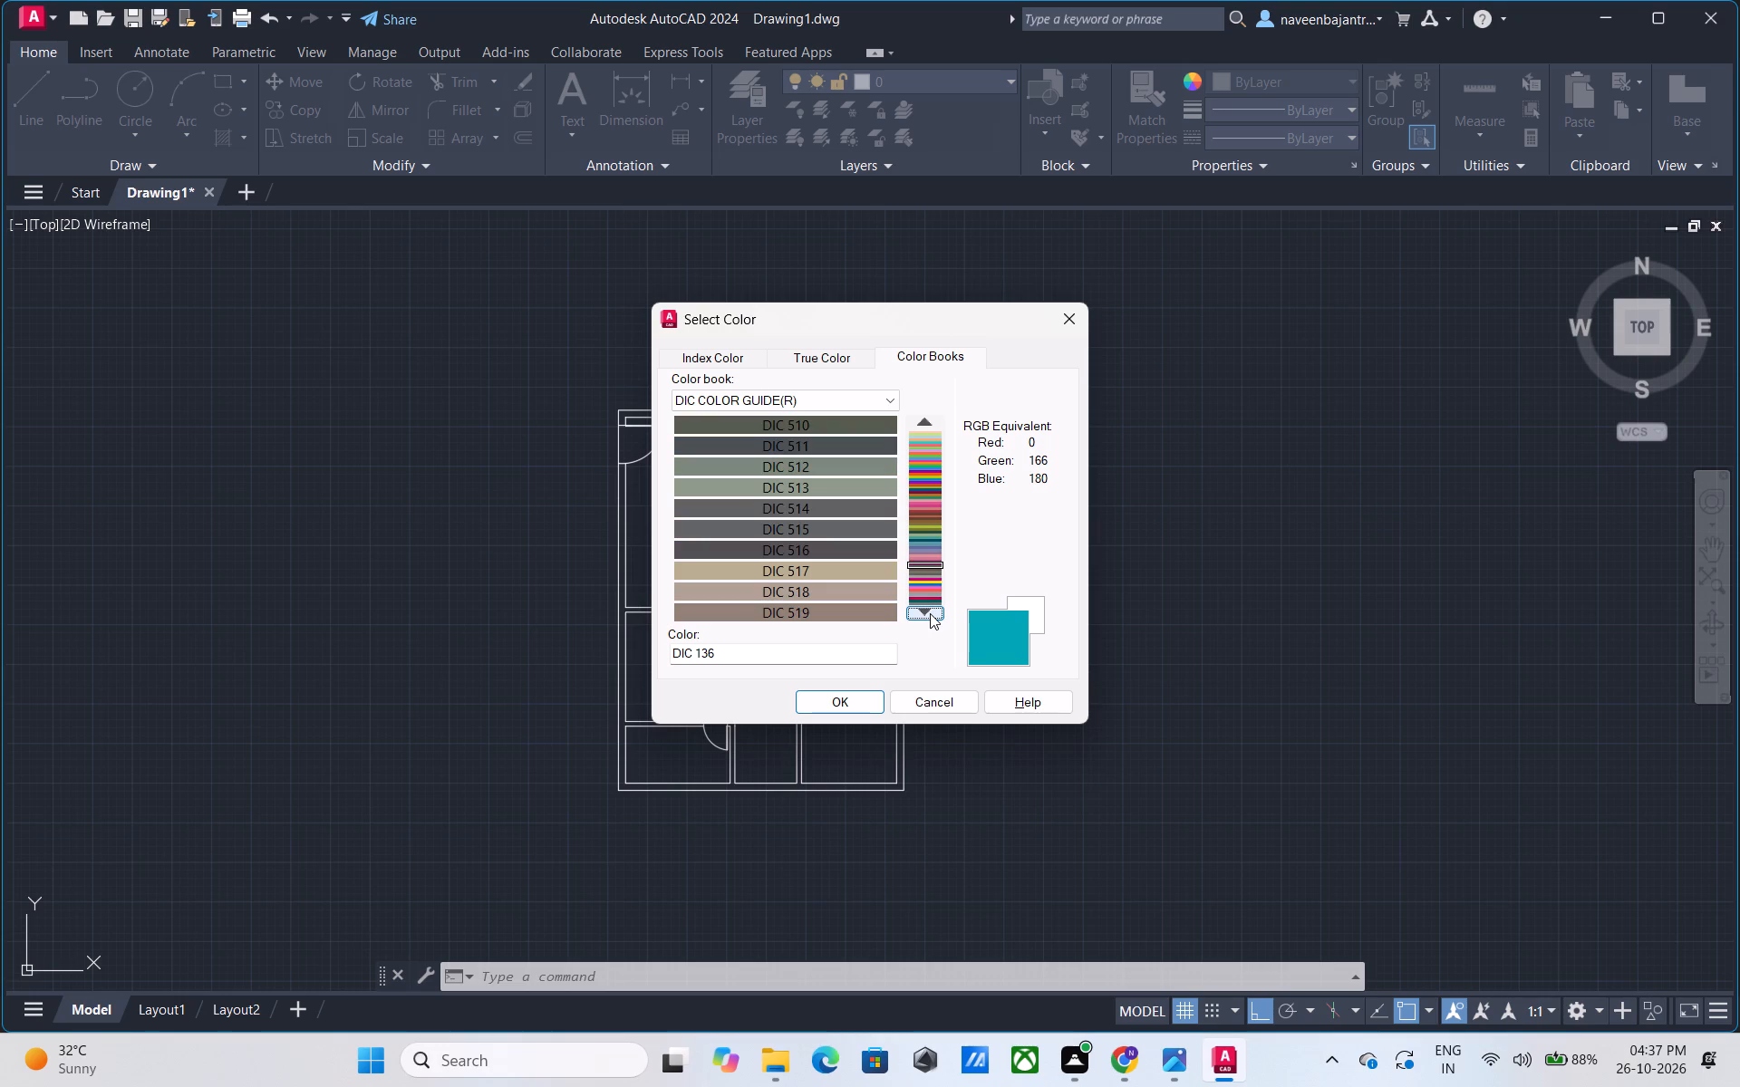
{"action": "left_click", "coordinate": [930, 613]}
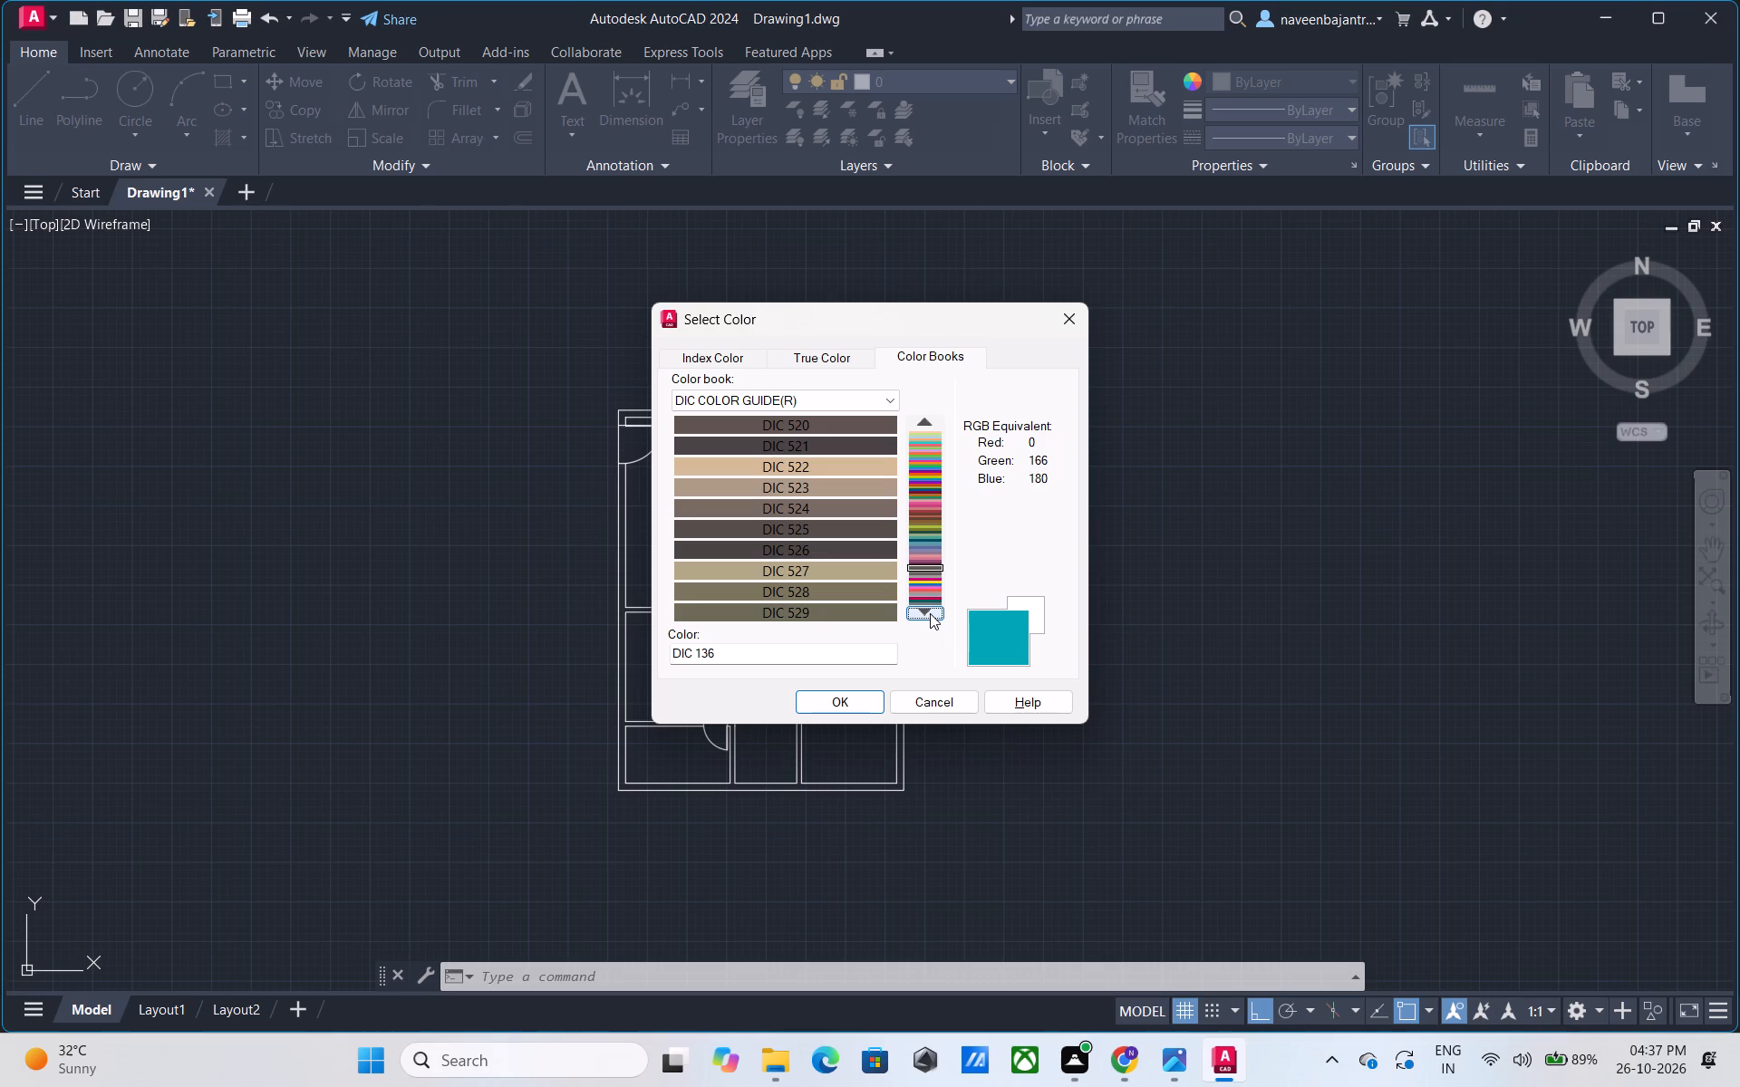
{"action": "left_click", "coordinate": [930, 613]}
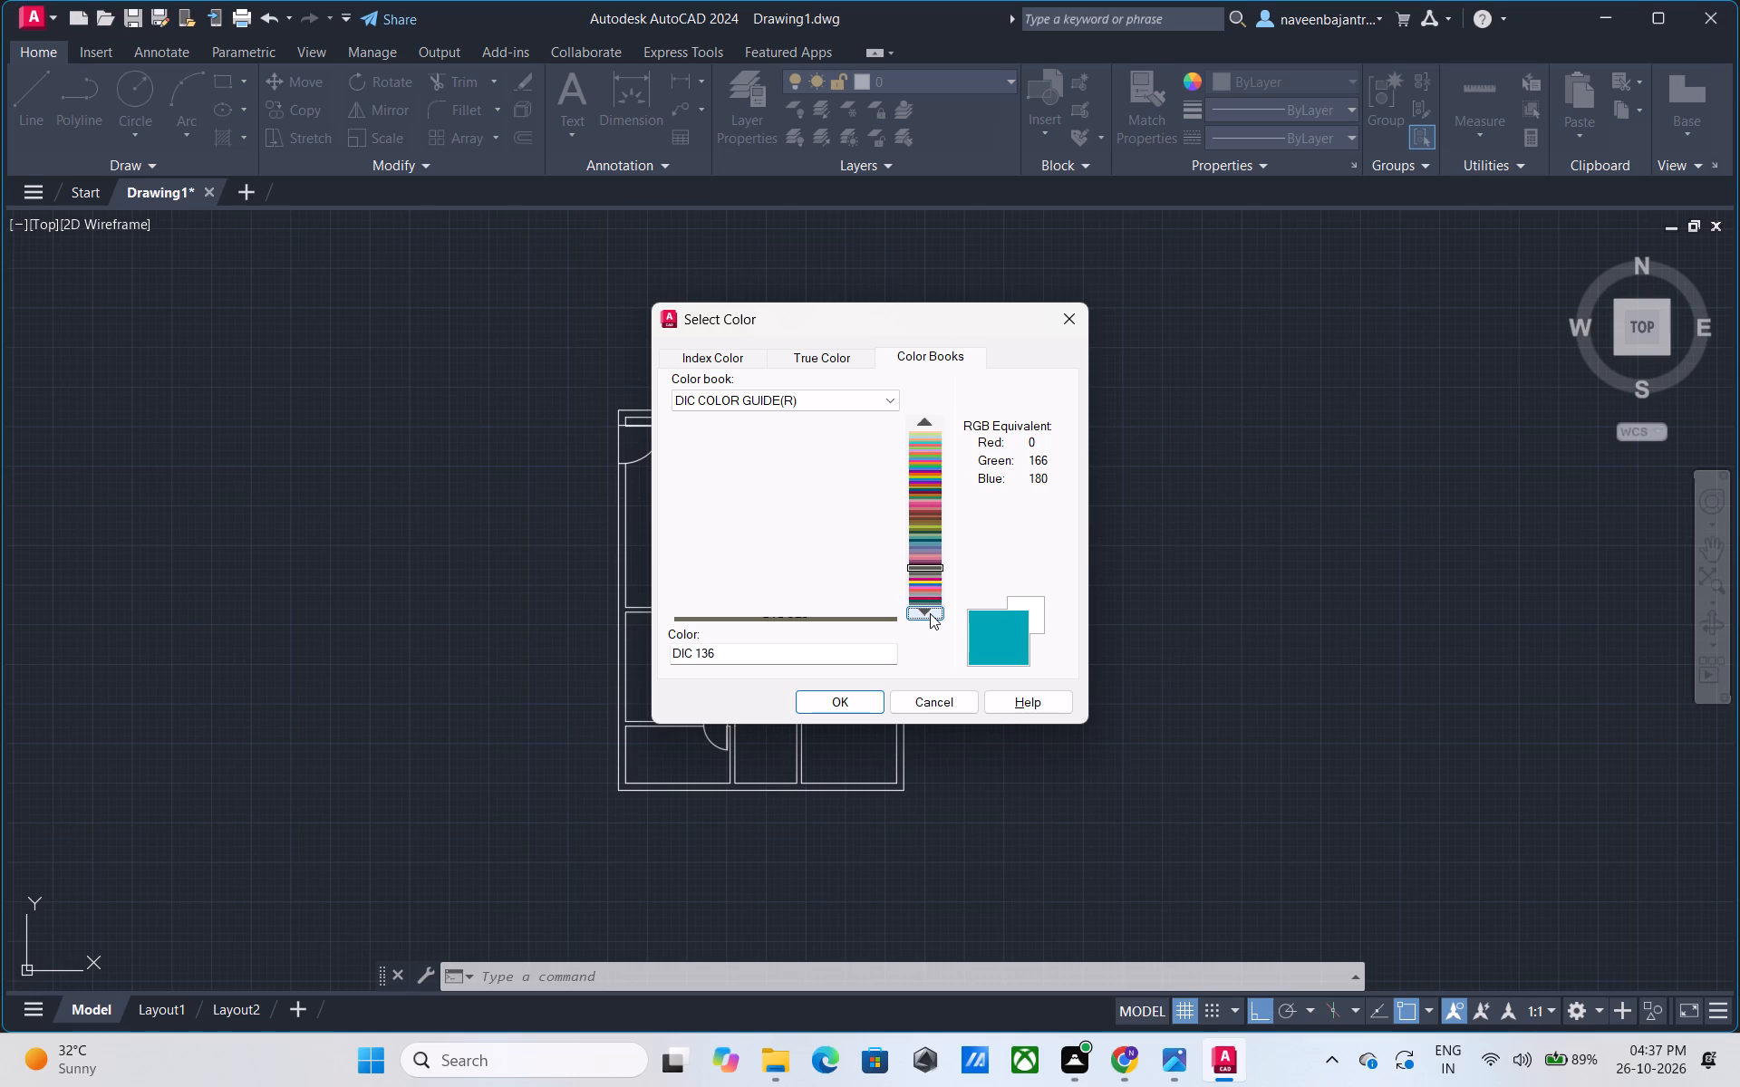
{"action": "left_click", "coordinate": [930, 613]}
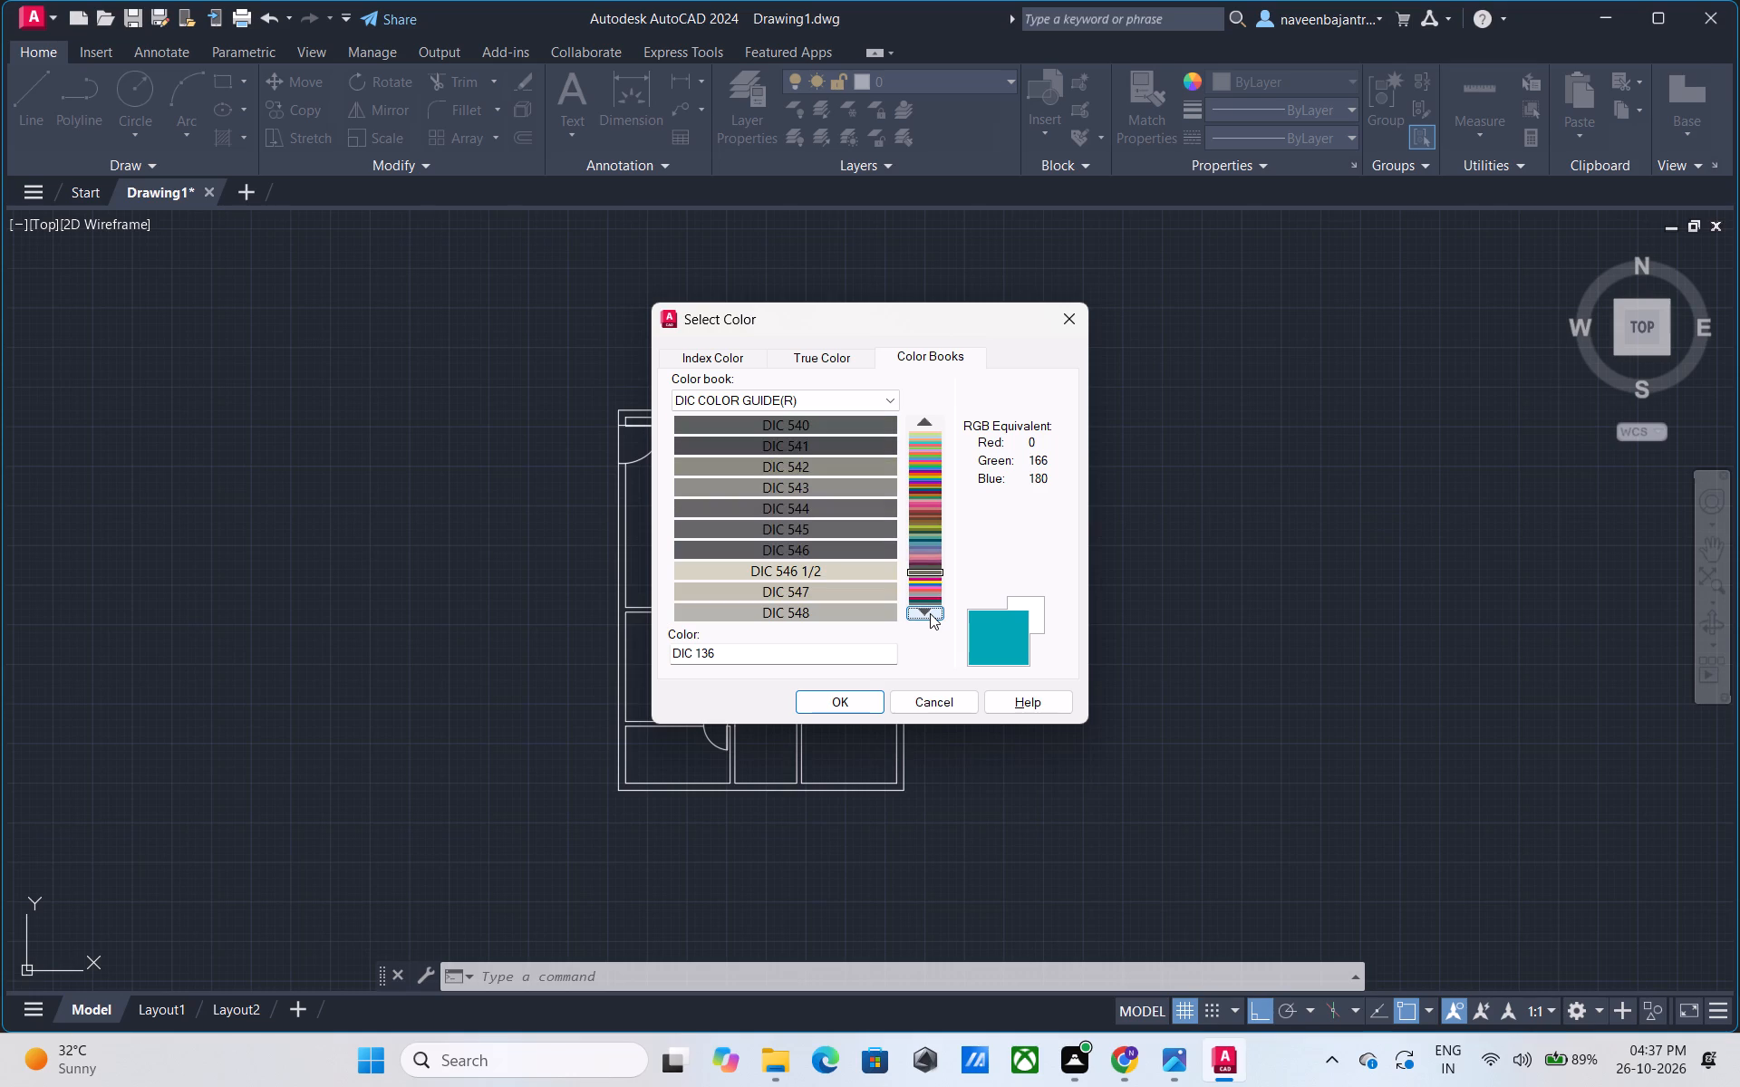
{"action": "left_click", "coordinate": [930, 613]}
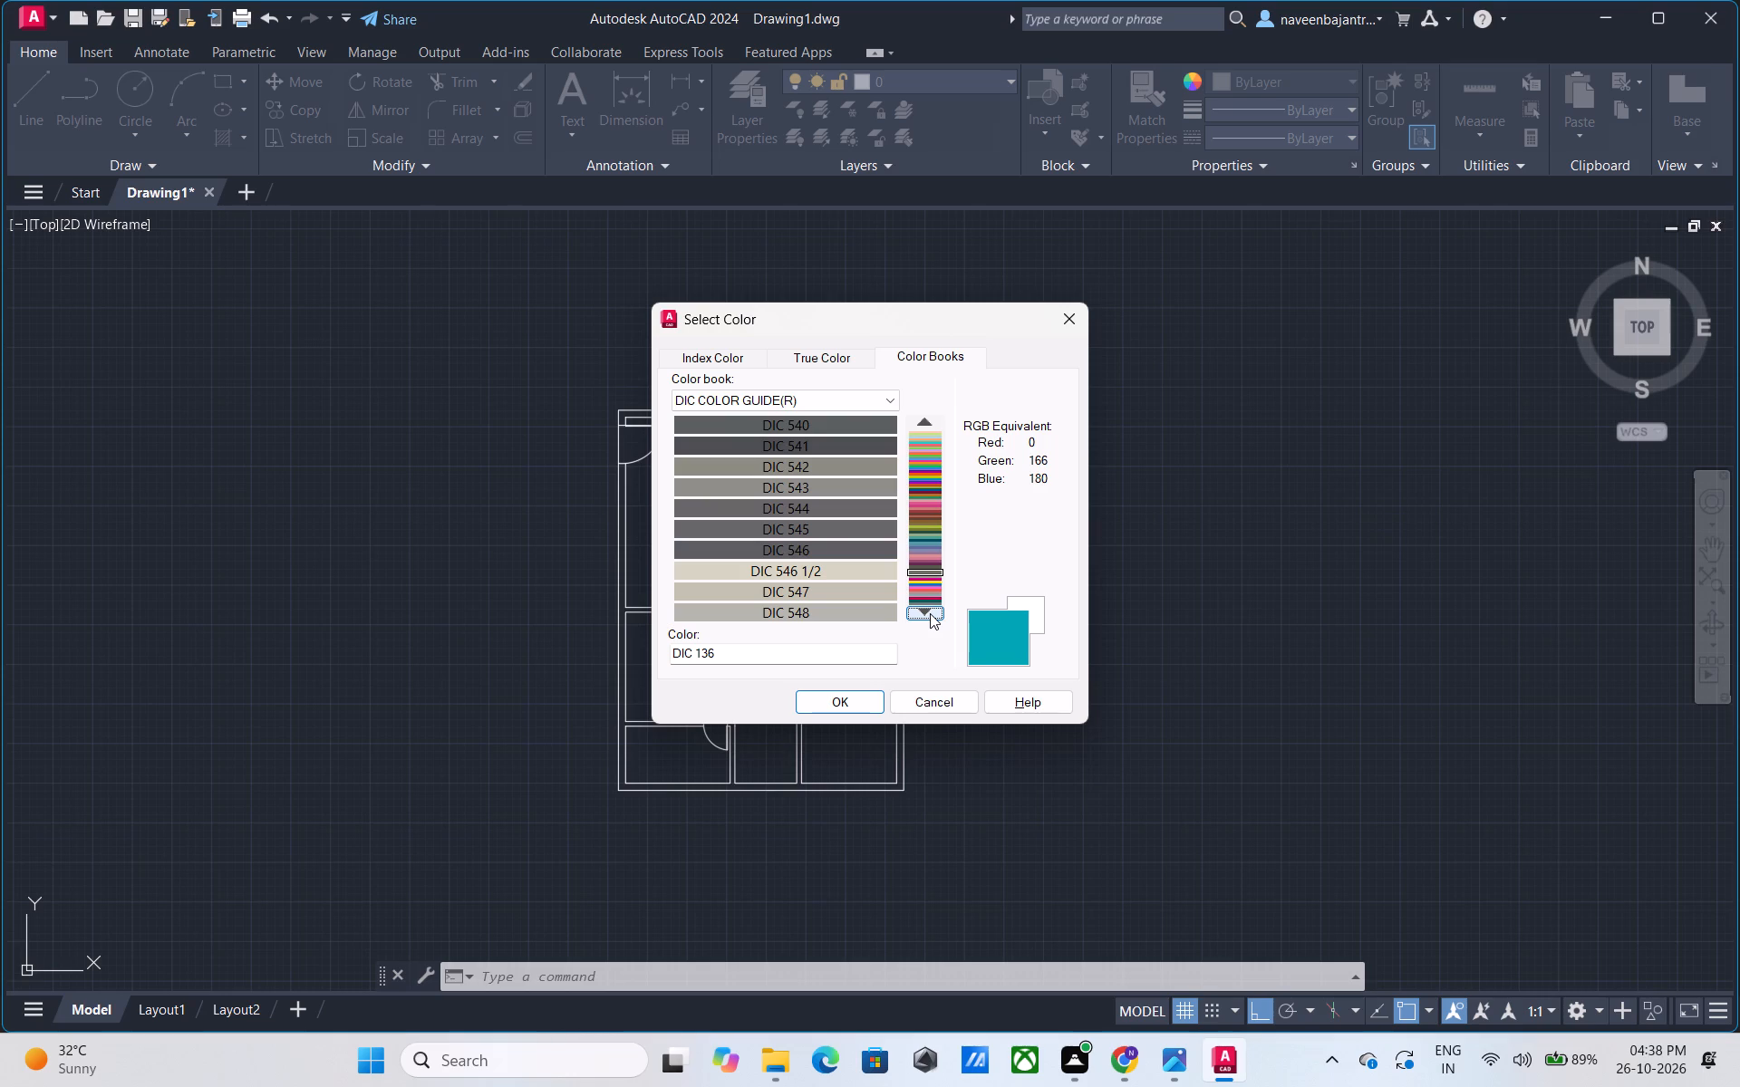
{"action": "left_click", "coordinate": [930, 613]}
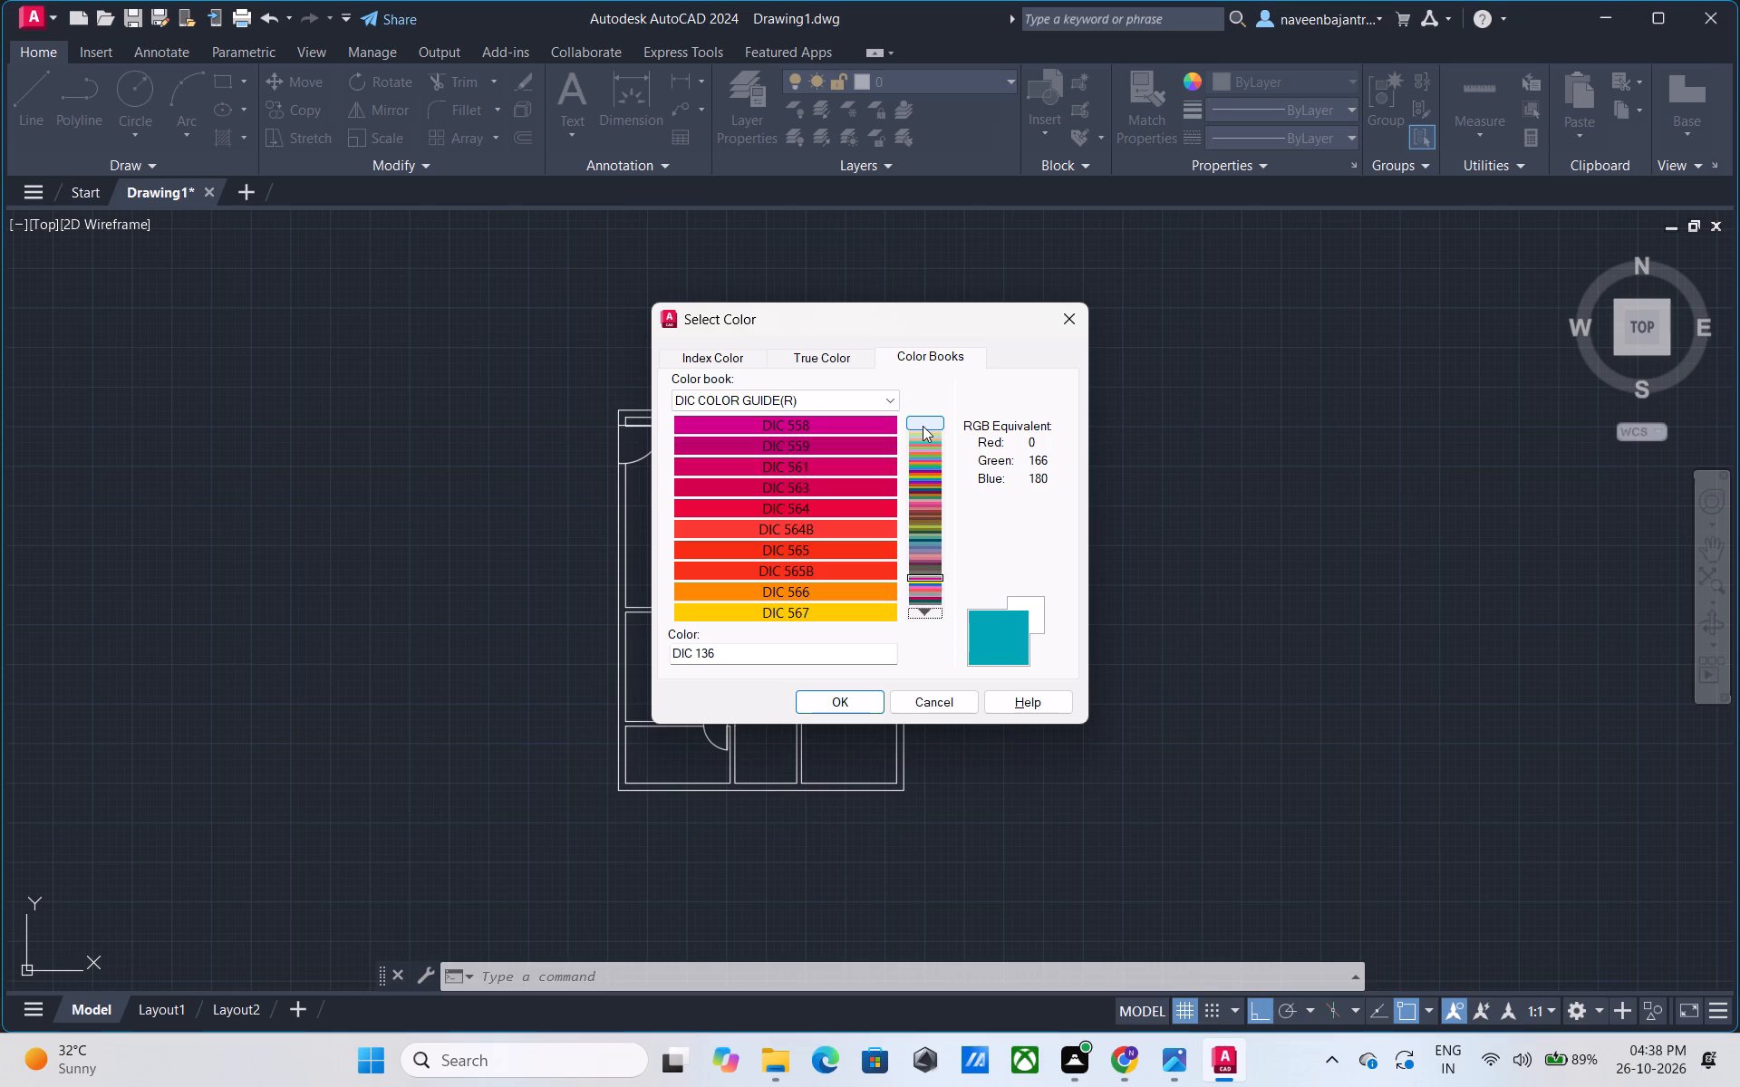
Examine the pages of the DIC COLOR GUIDE(R) color book again in reverse order, from DIC 557 back to DIC 420.
{"action": "left_click", "coordinate": [923, 426]}
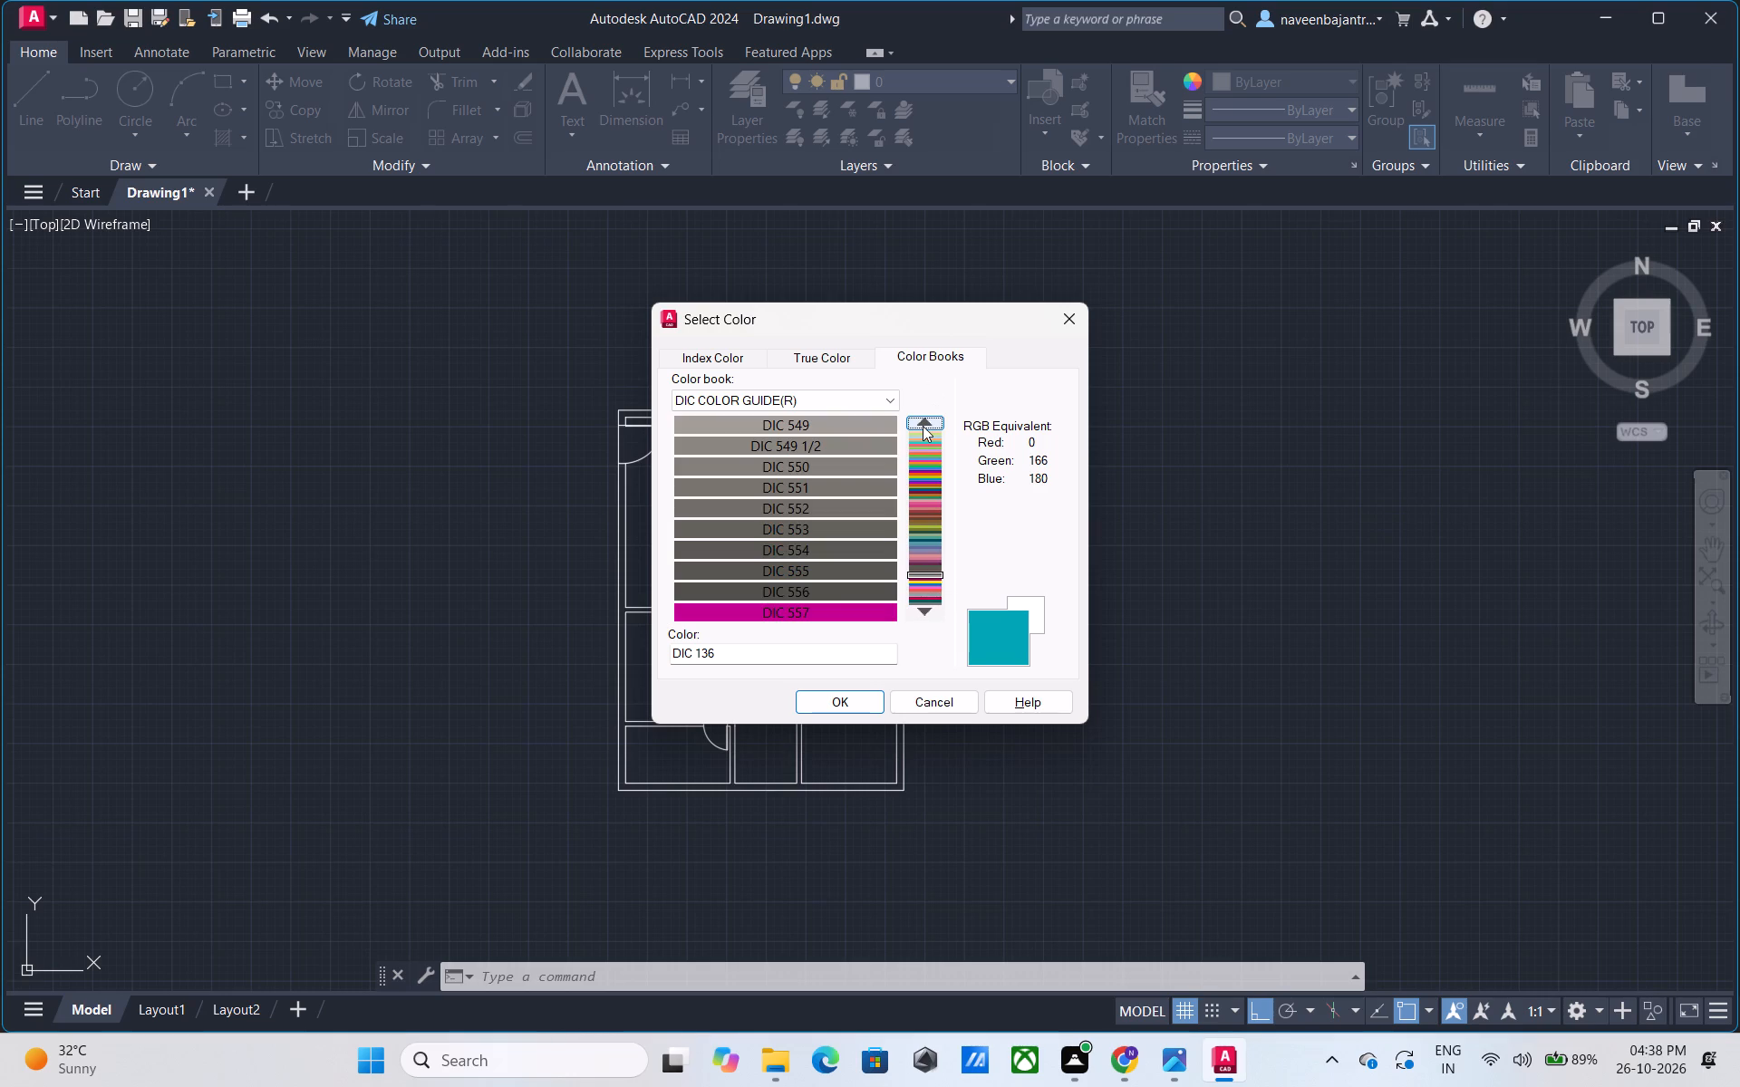
{"action": "left_click", "coordinate": [923, 426]}
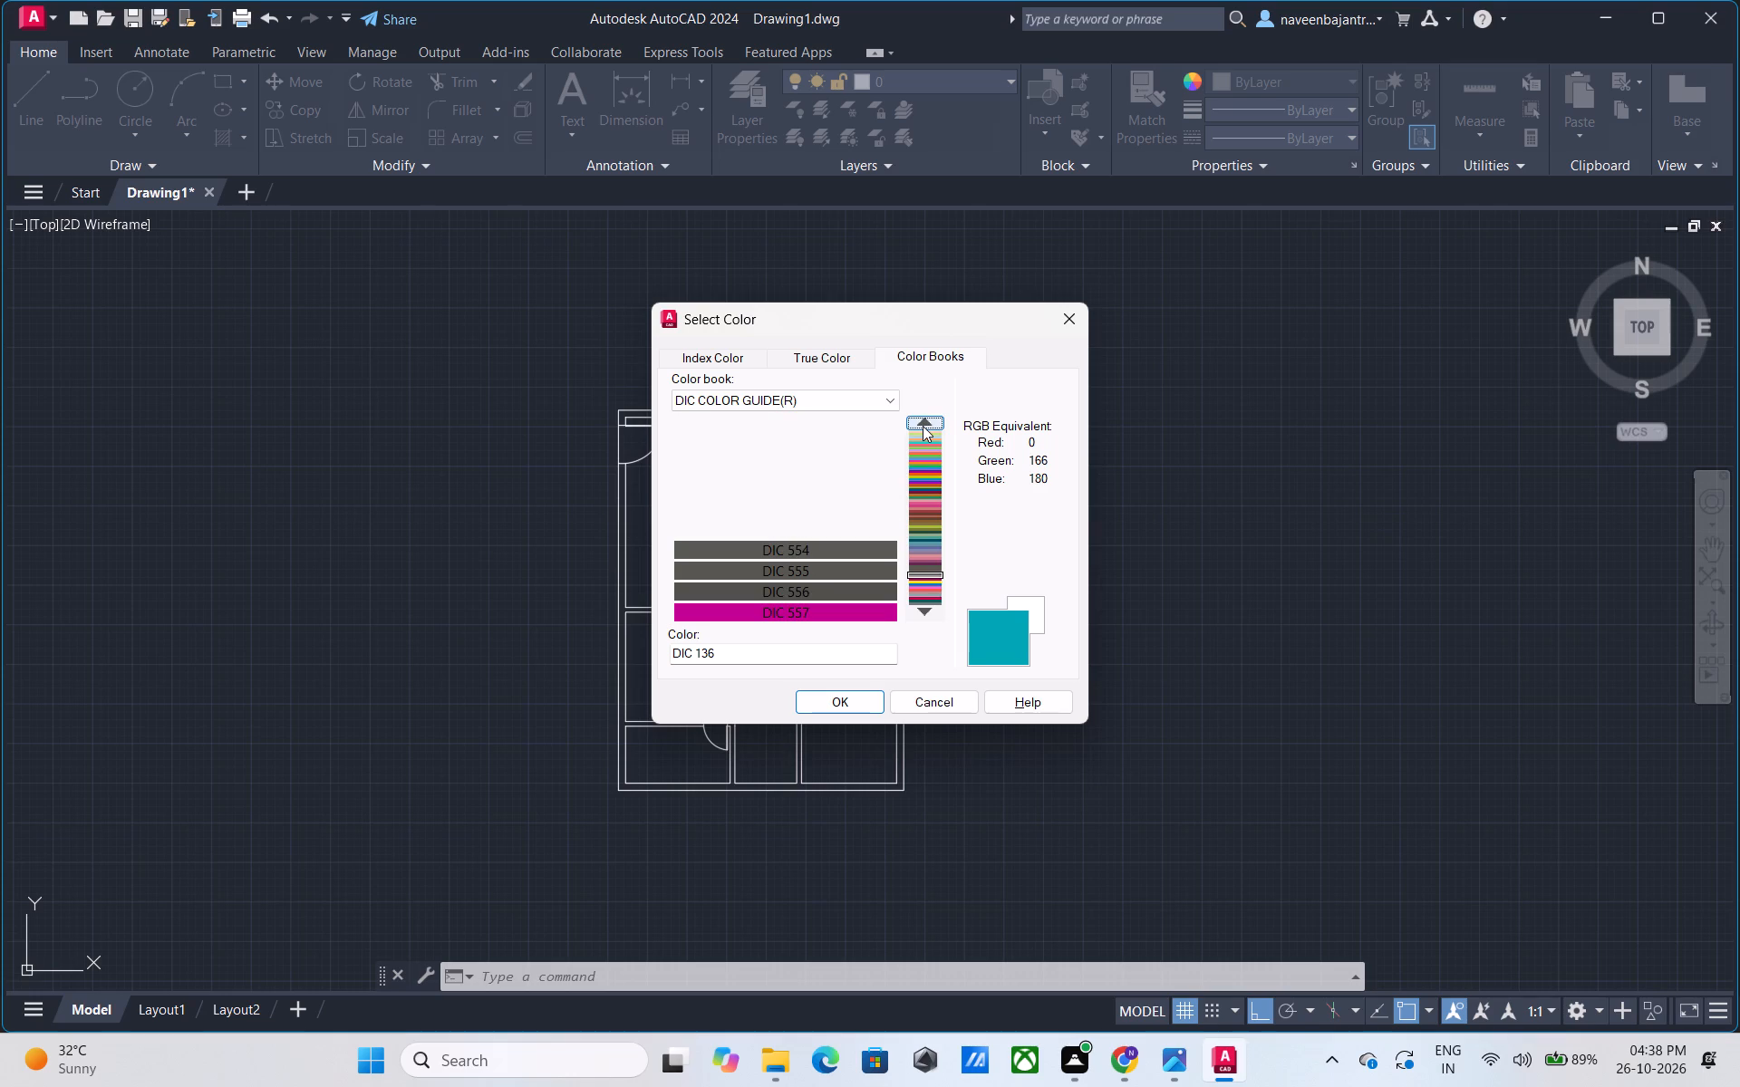
{"action": "left_click", "coordinate": [923, 426]}
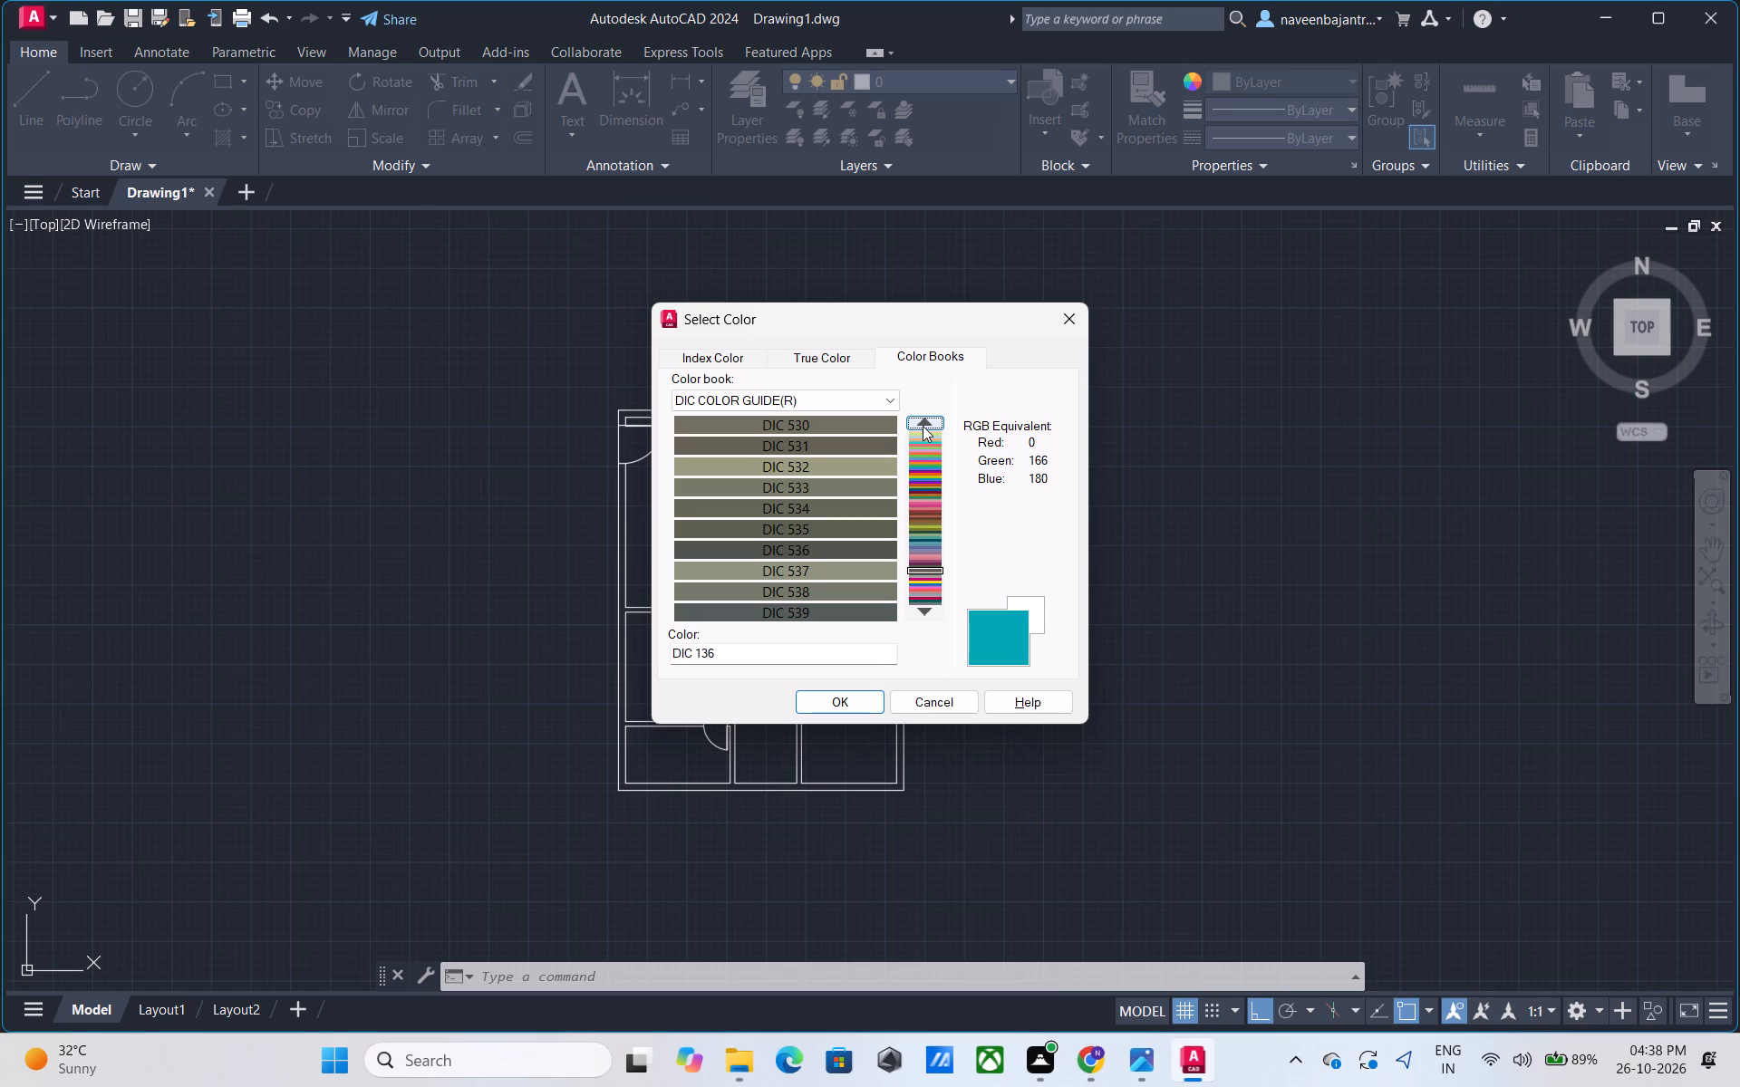
{"action": "left_click", "coordinate": [923, 426]}
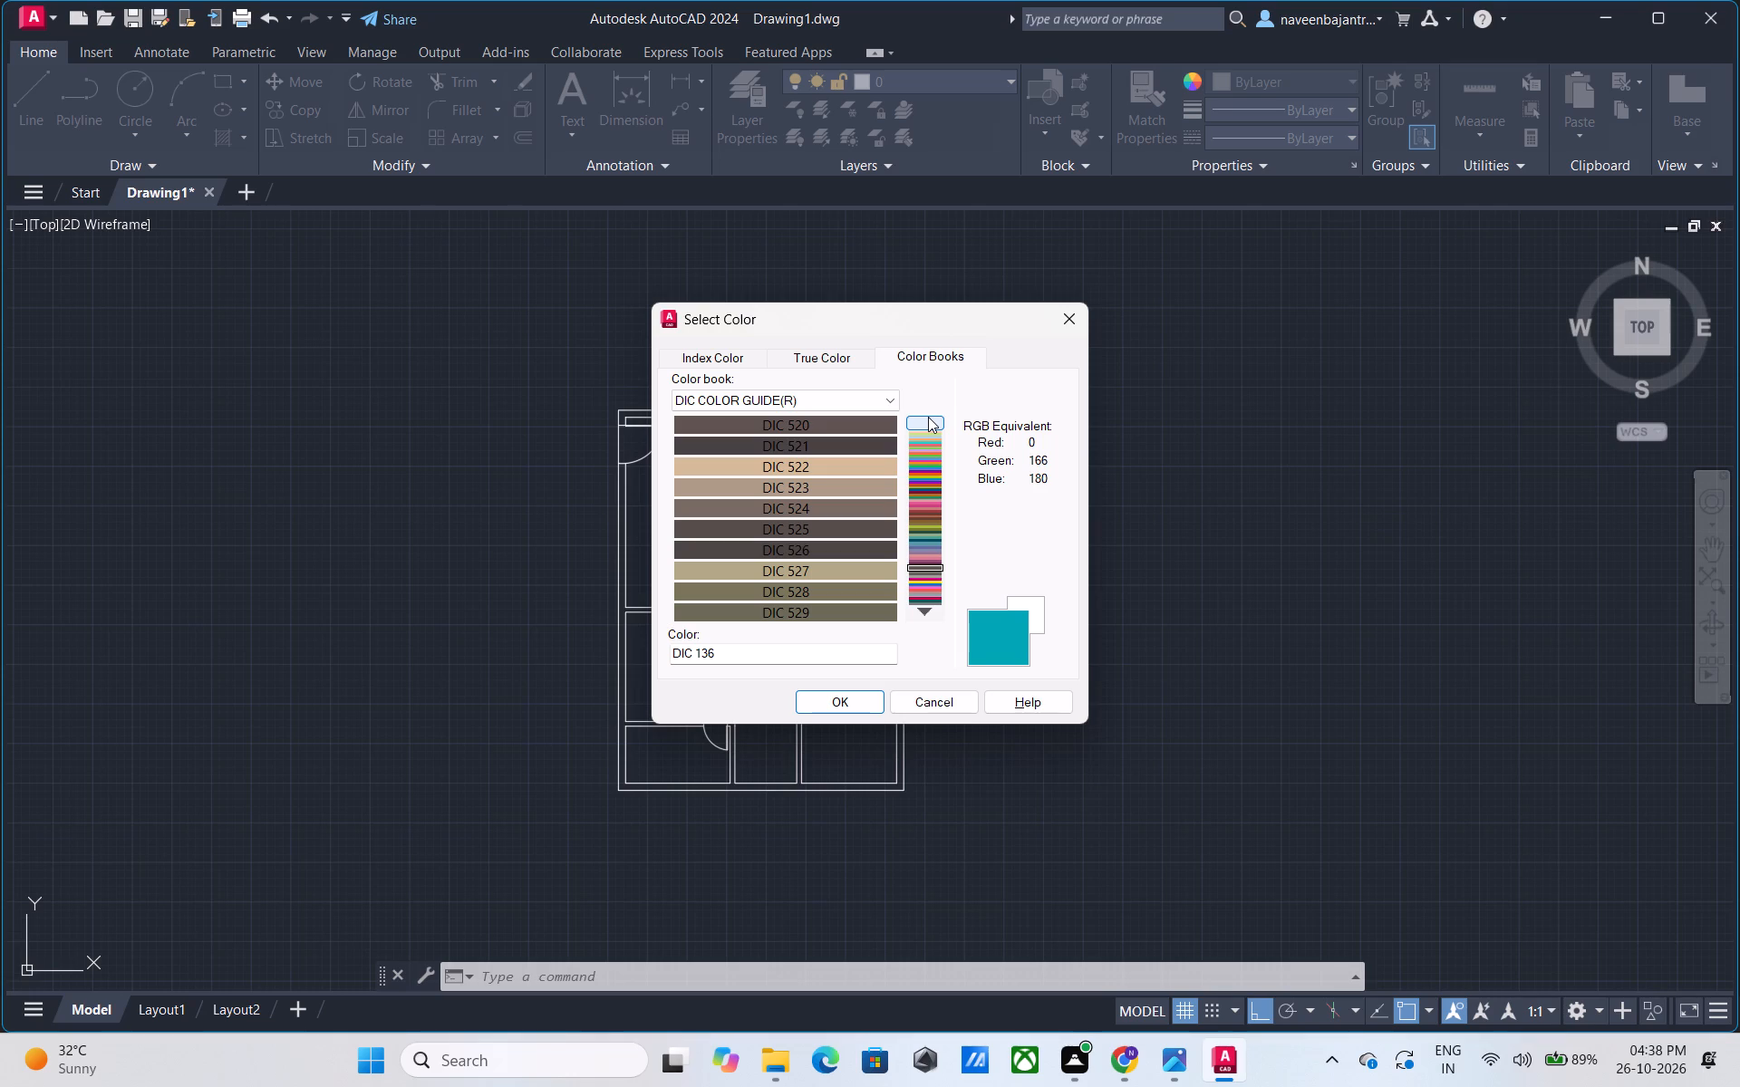
{"action": "left_click", "coordinate": [928, 417]}
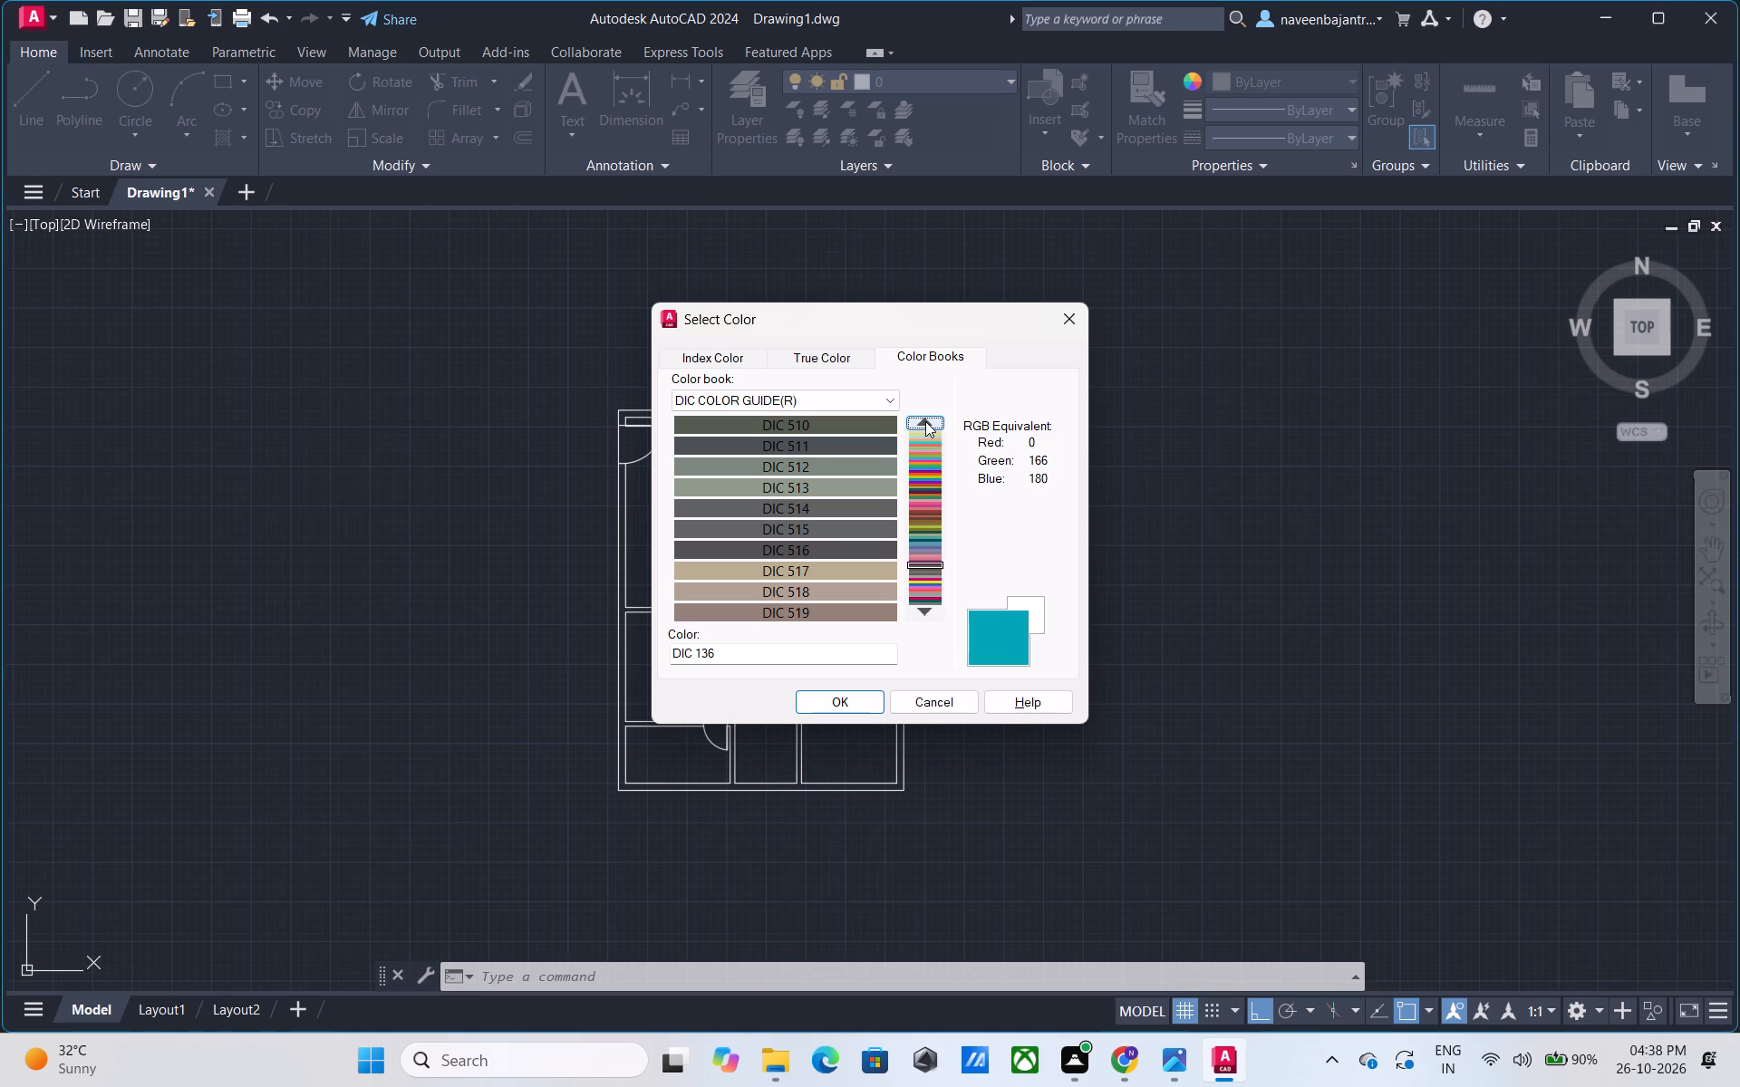
{"action": "left_click", "coordinate": [925, 421]}
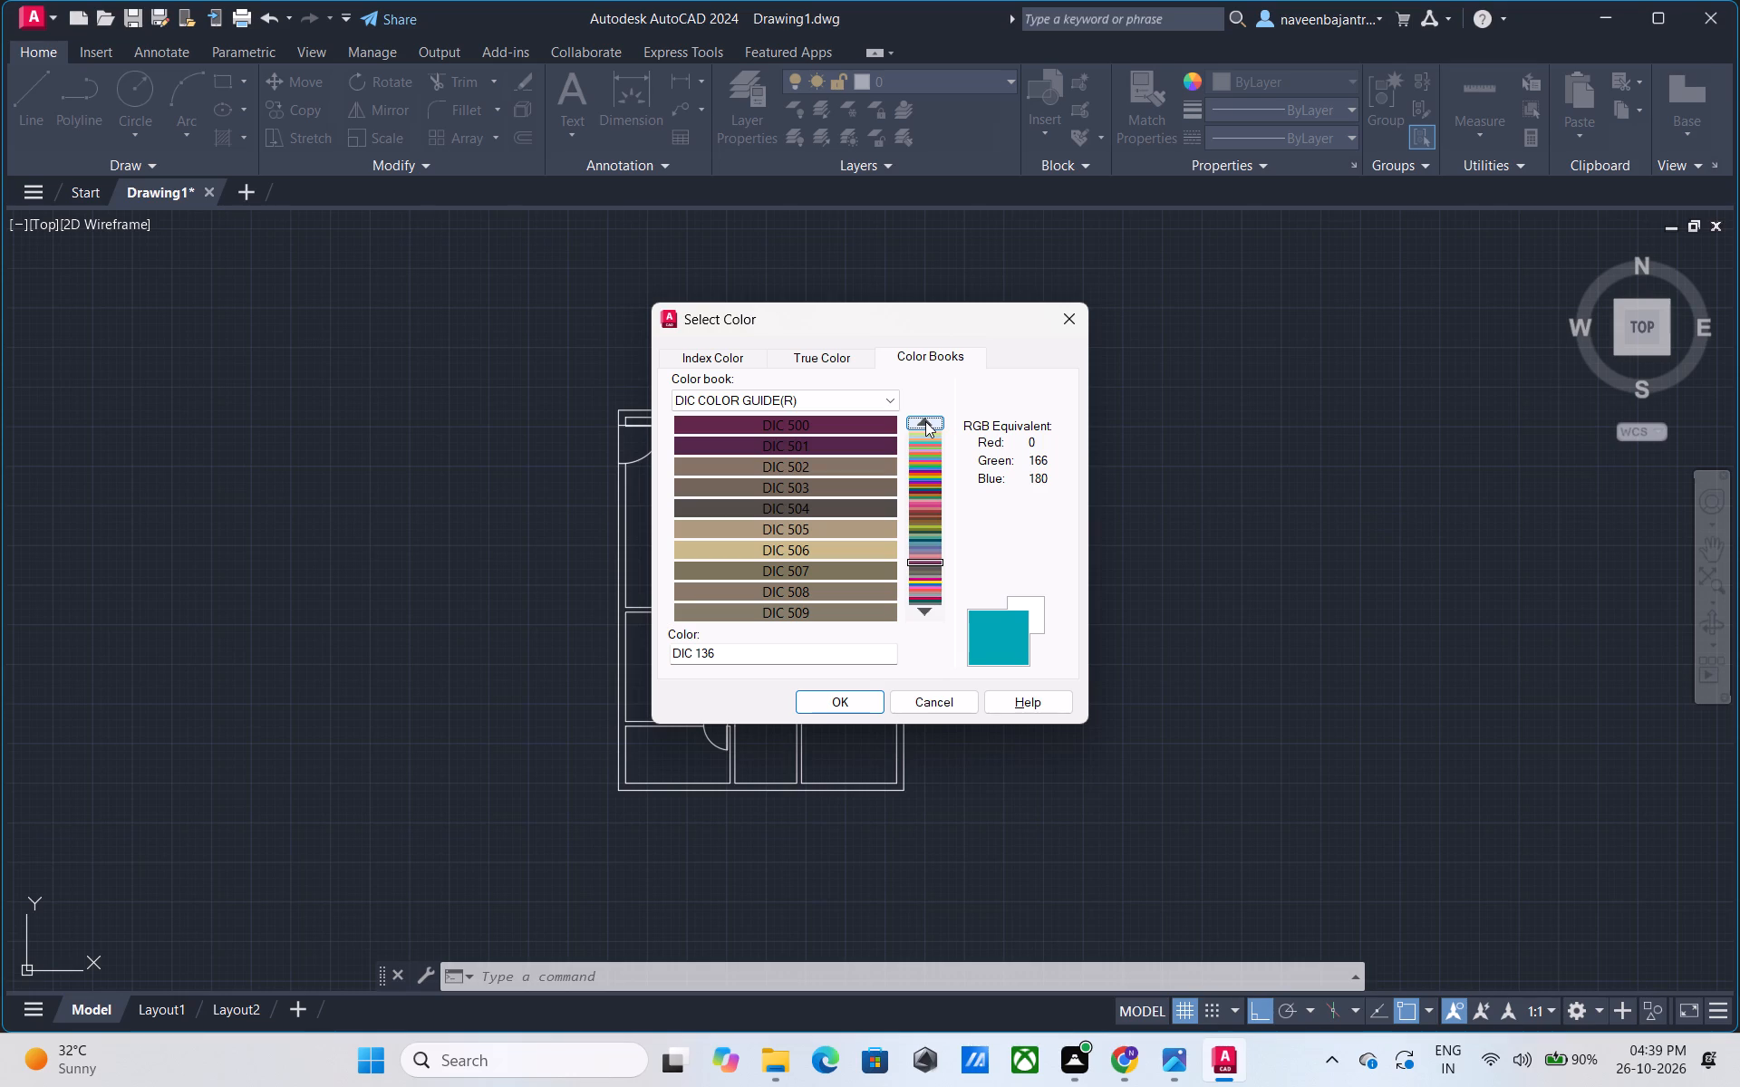
{"action": "left_click", "coordinate": [925, 421]}
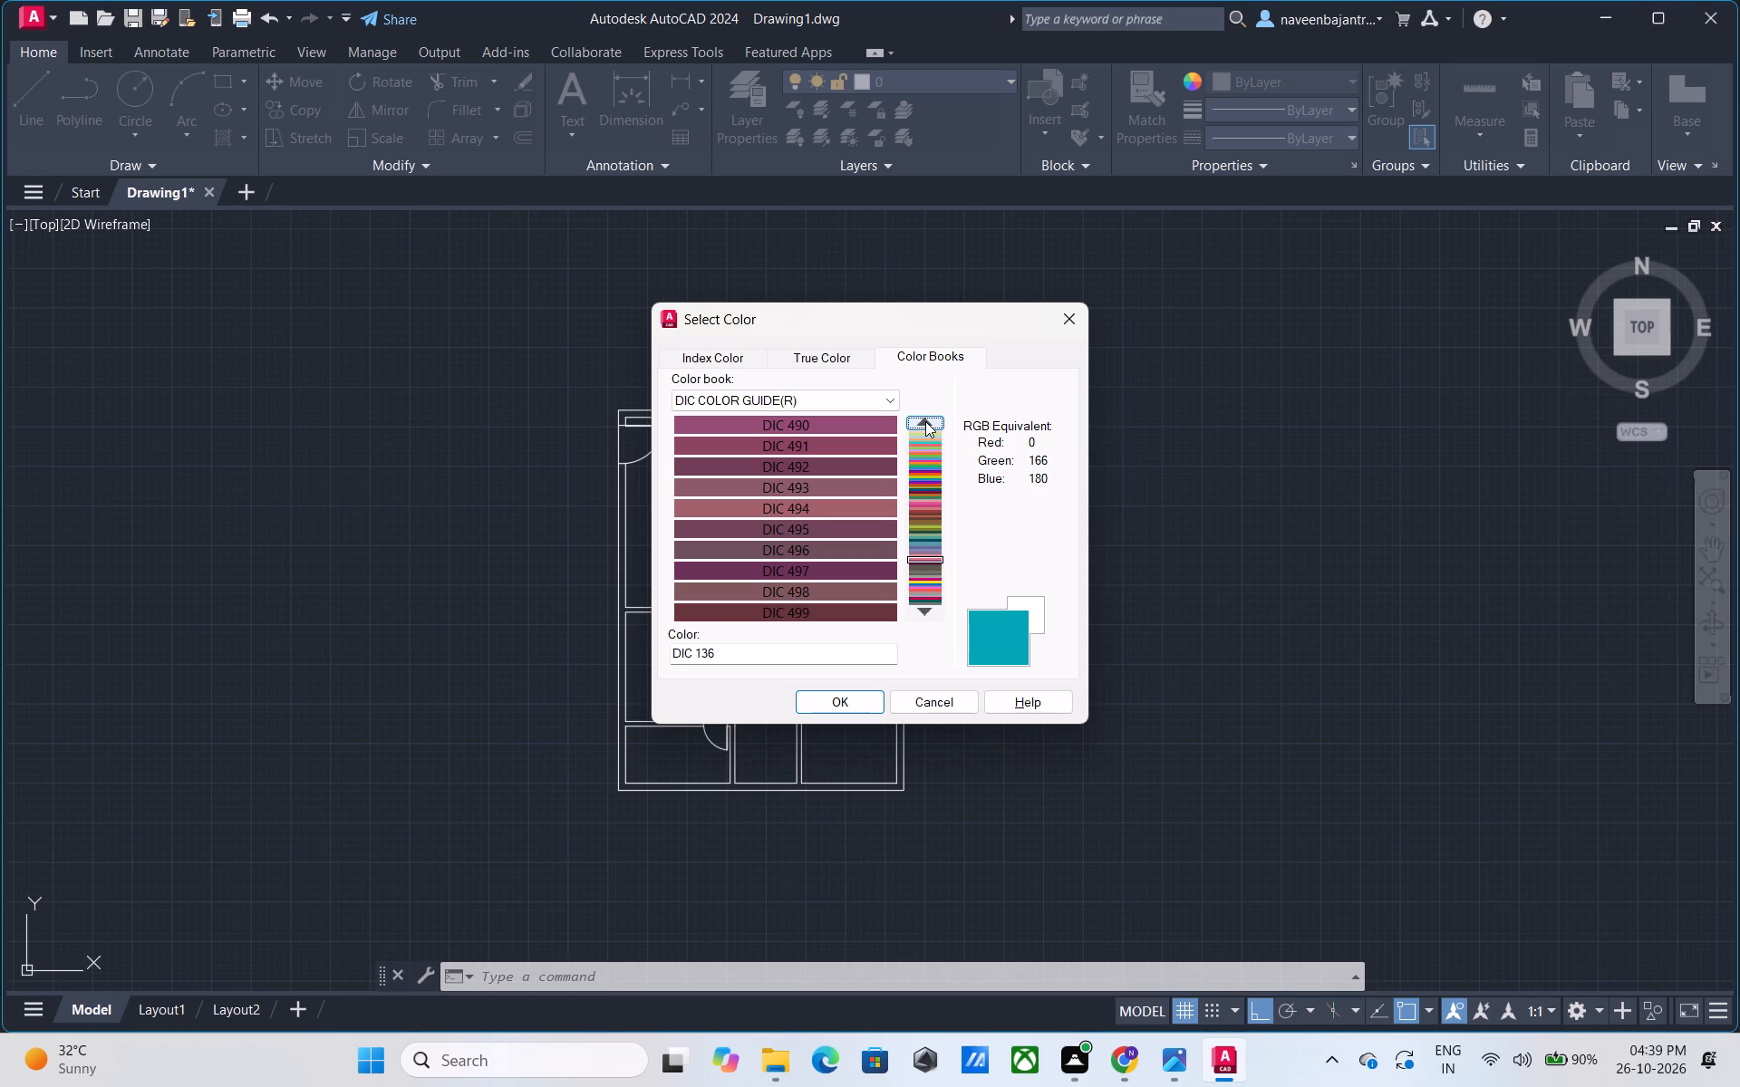
{"action": "left_click", "coordinate": [925, 421]}
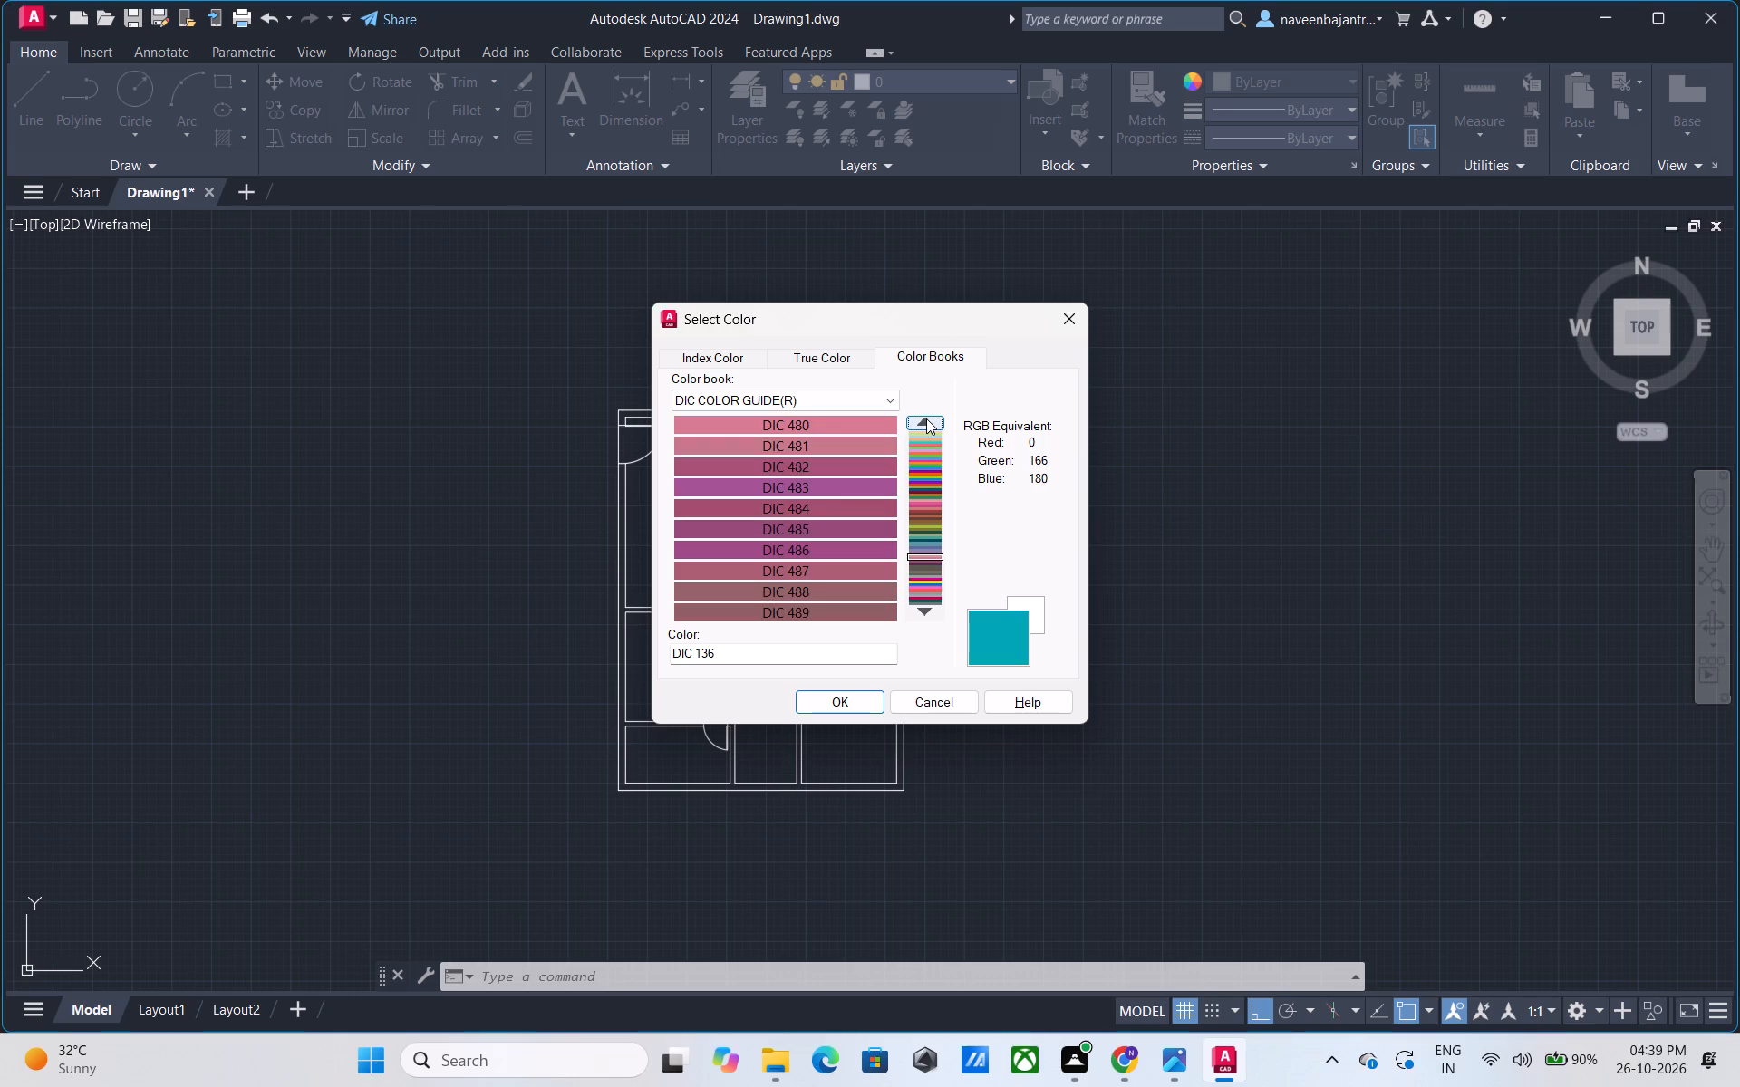
{"action": "left_click", "coordinate": [926, 418]}
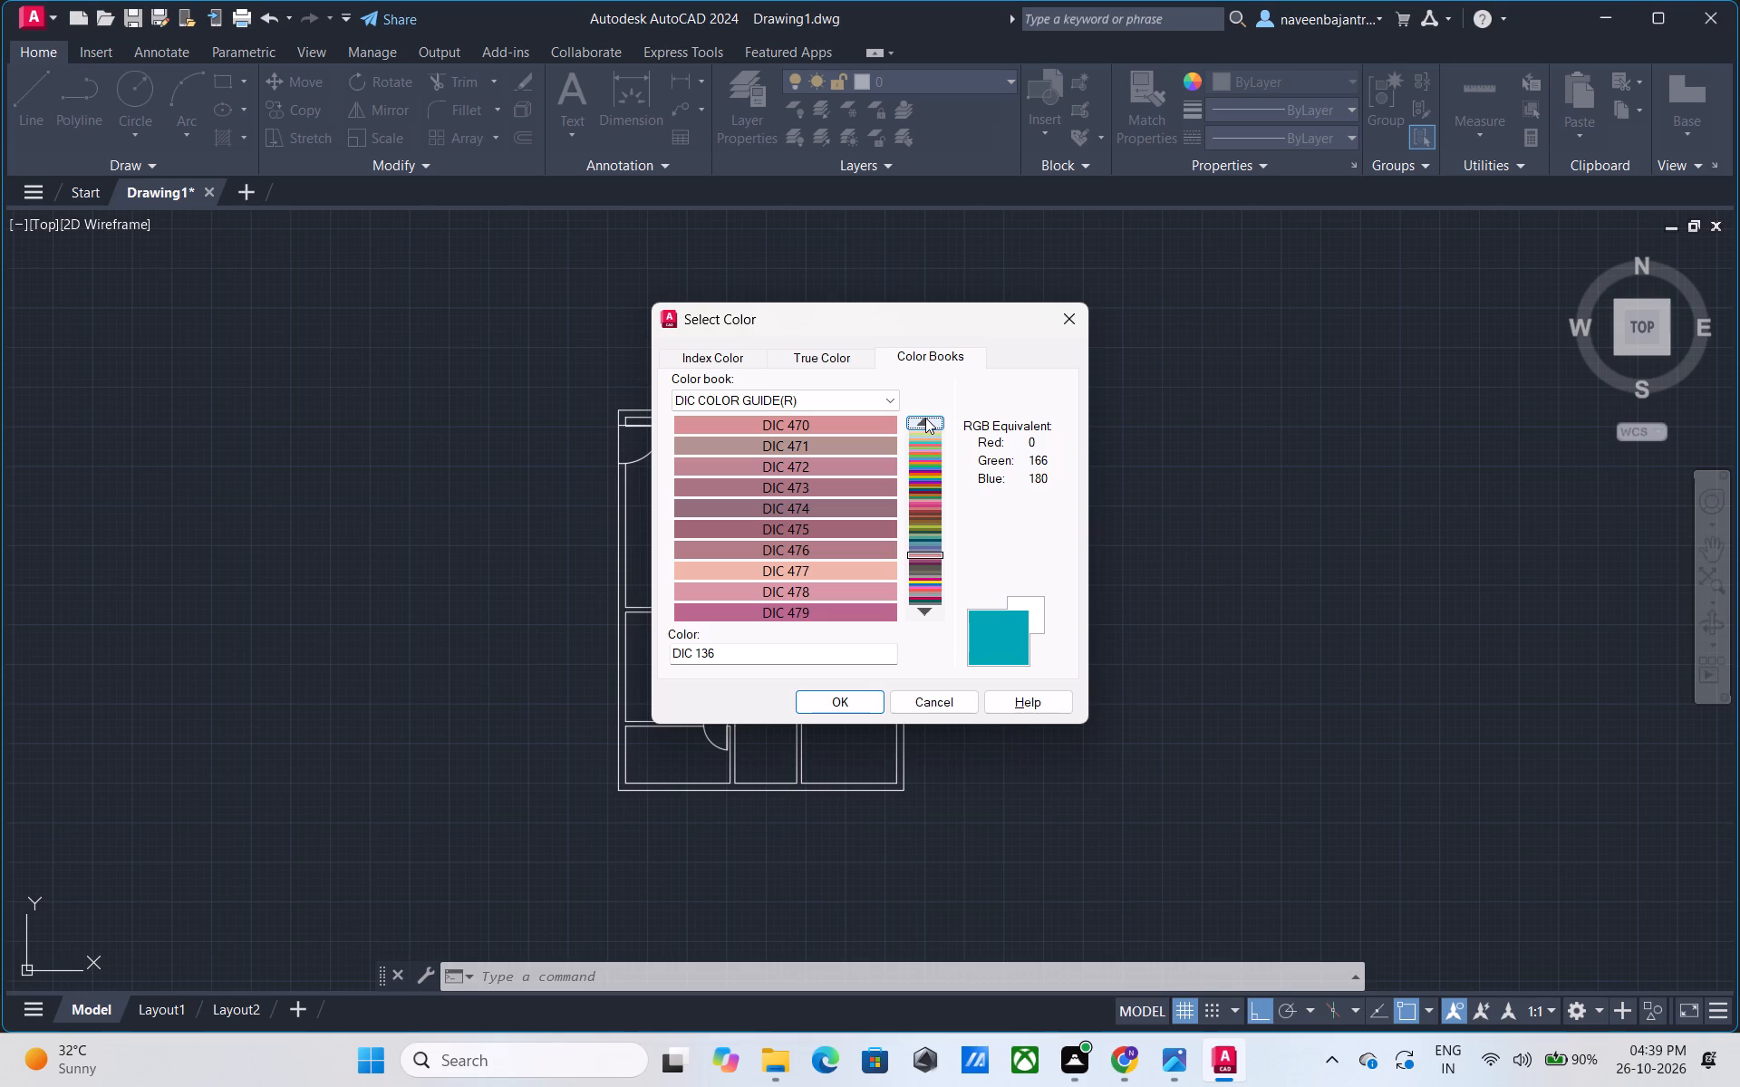
{"action": "left_click", "coordinate": [925, 418]}
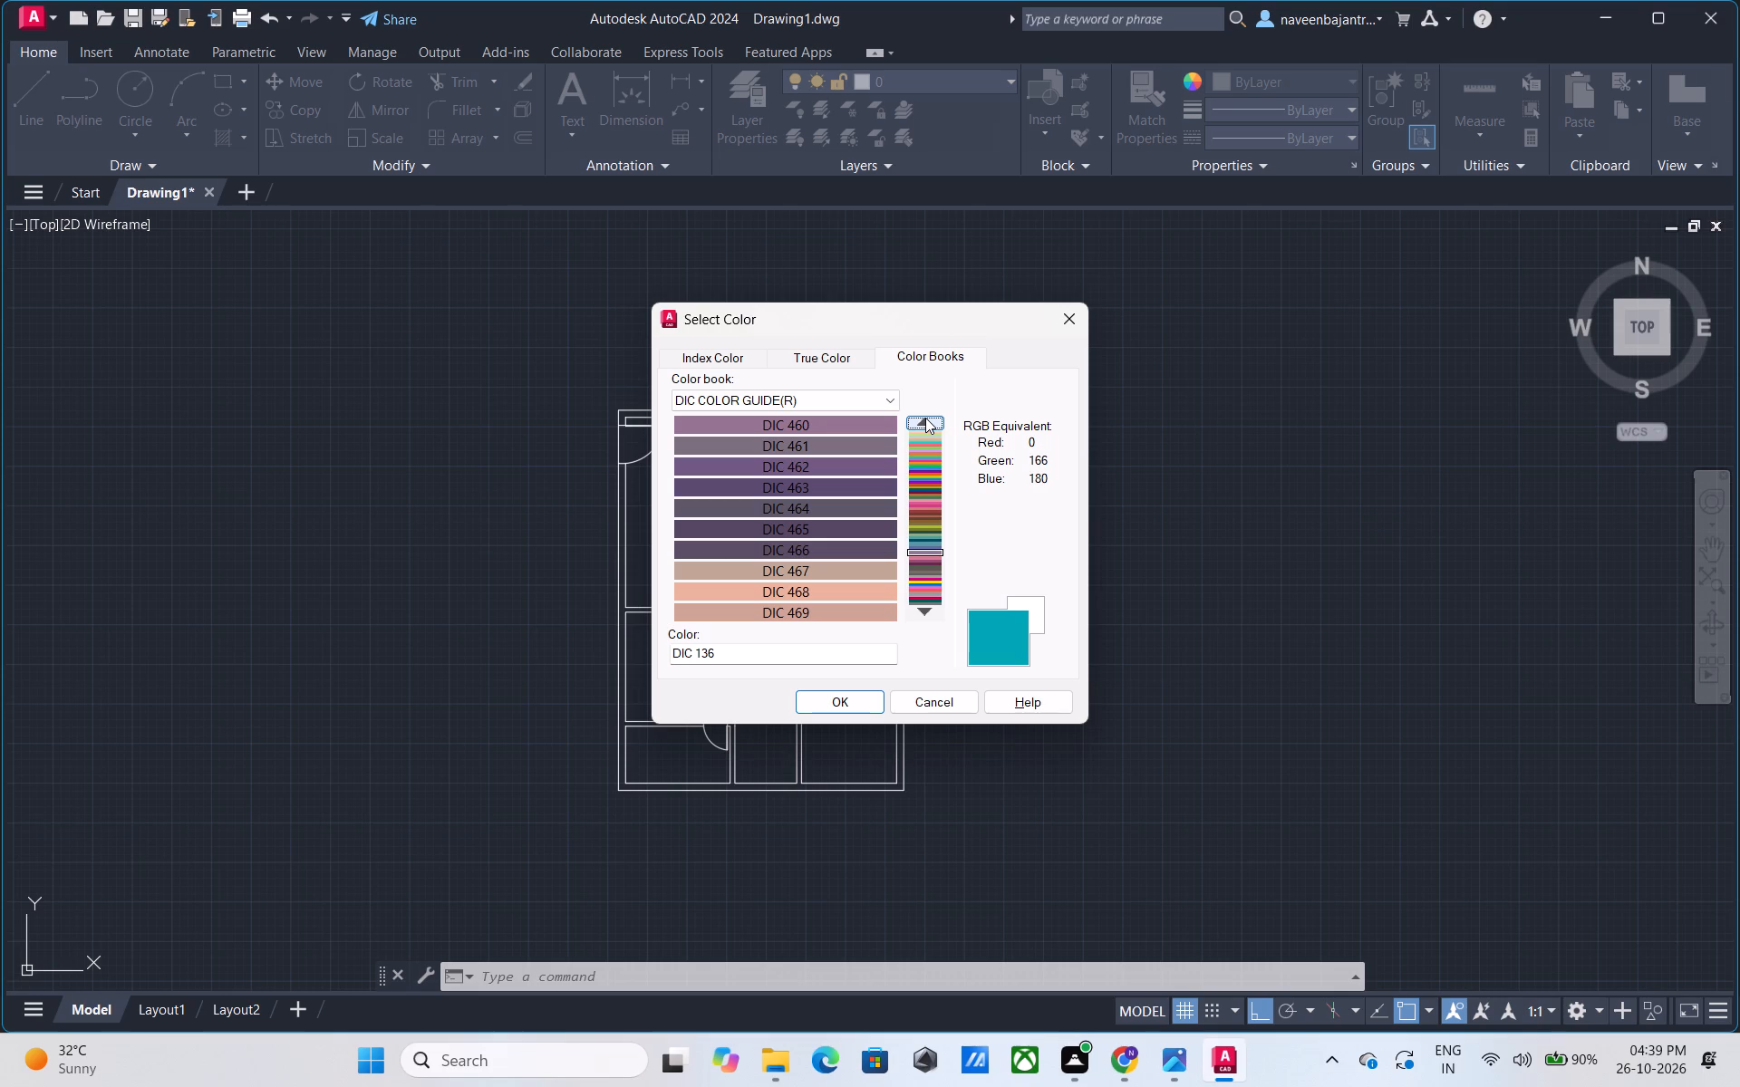
{"action": "left_click", "coordinate": [925, 418]}
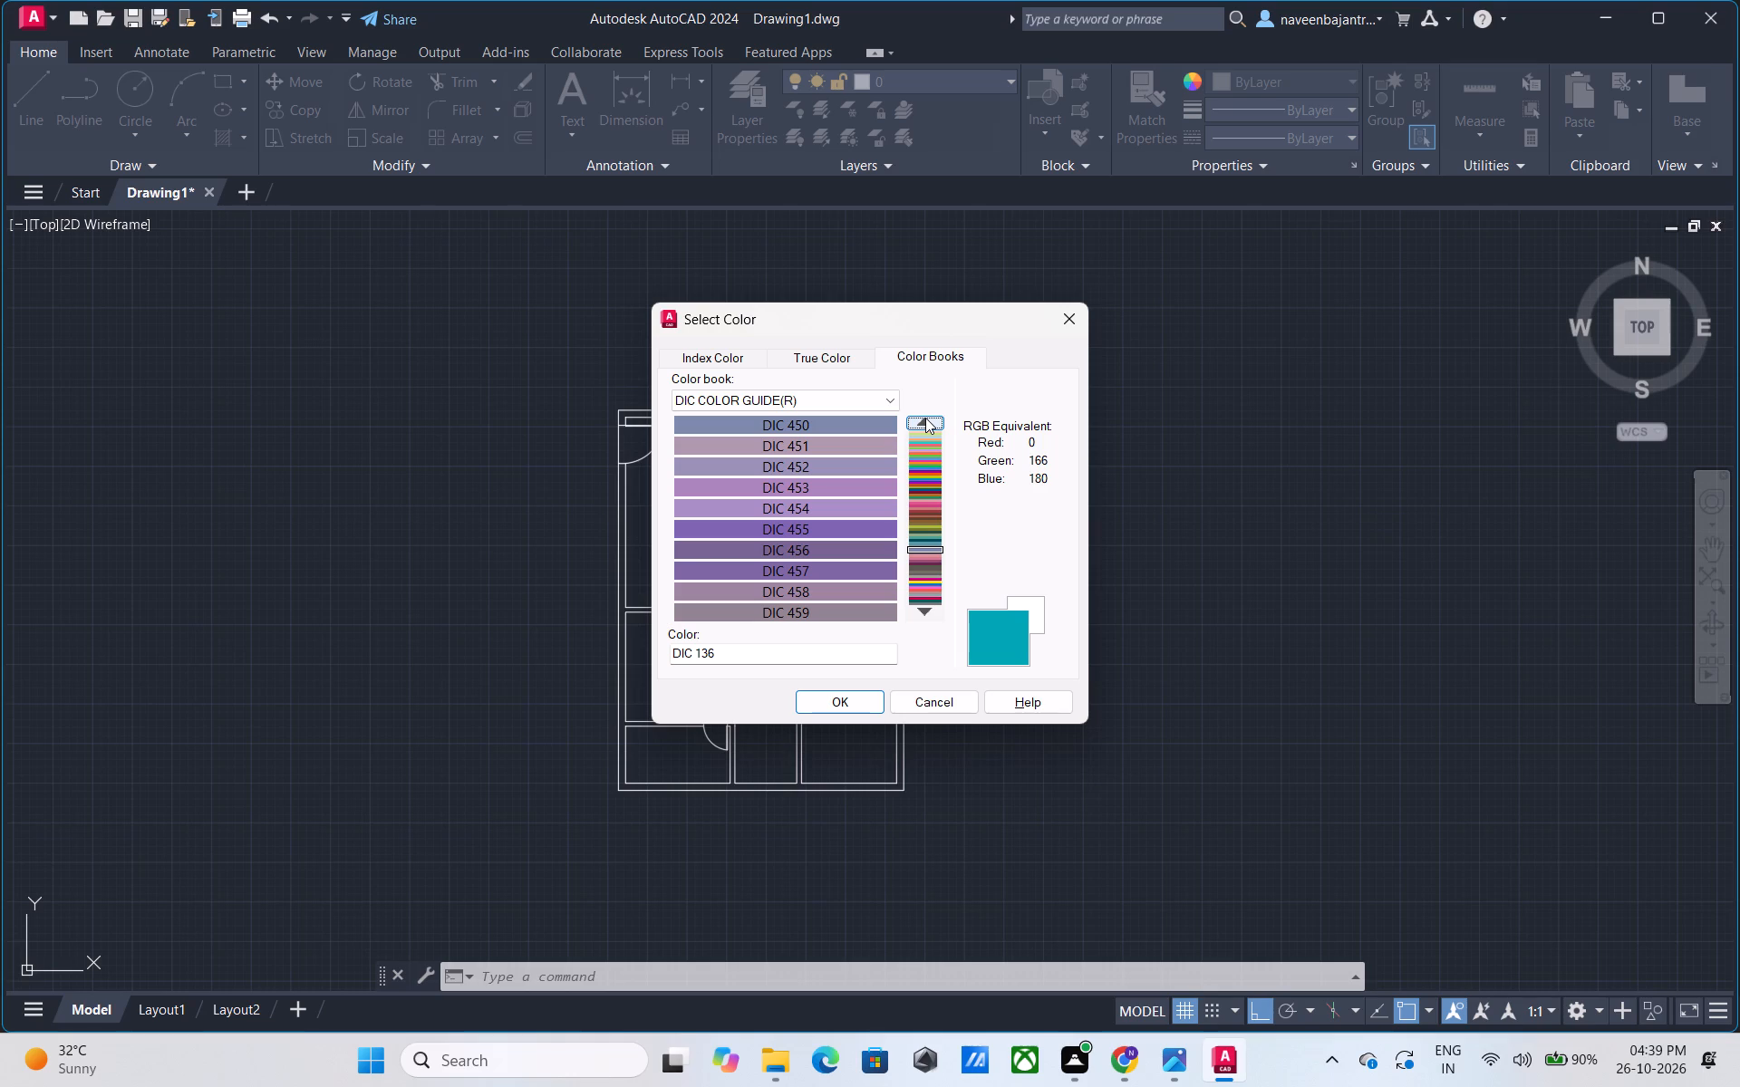
{"action": "left_click", "coordinate": [925, 418]}
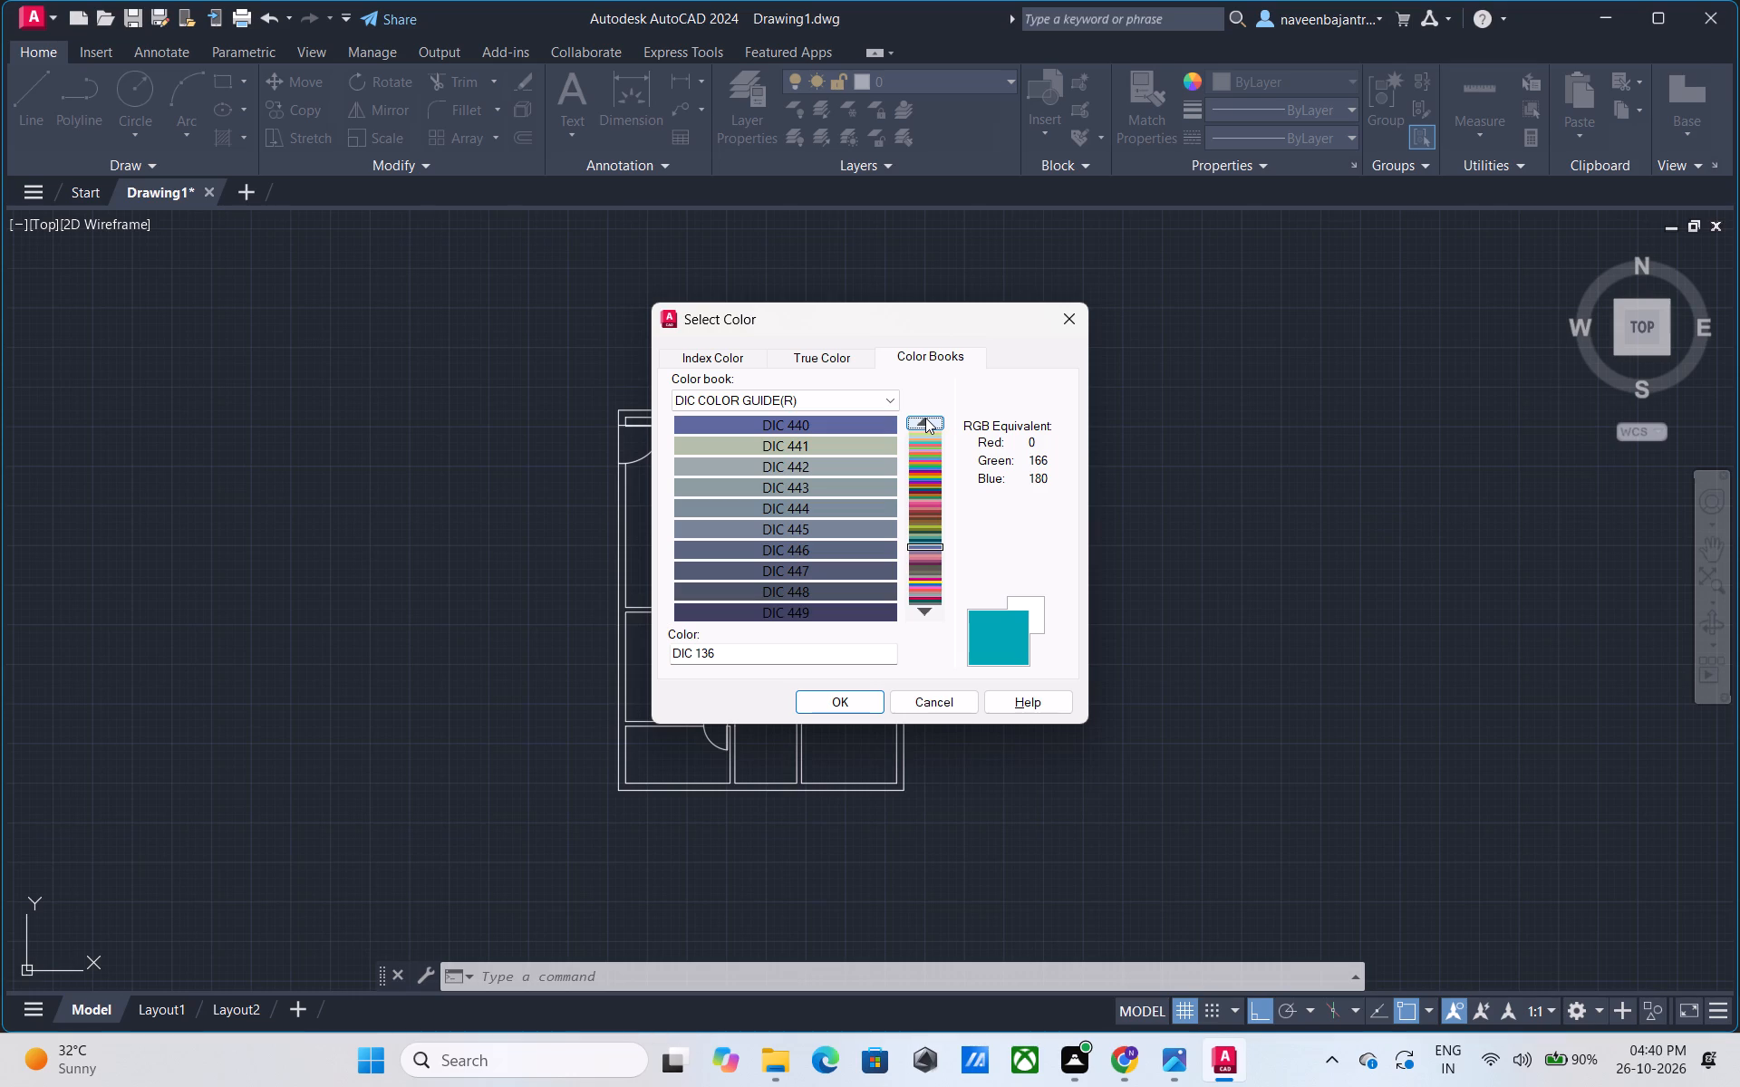
{"action": "left_click", "coordinate": [925, 418]}
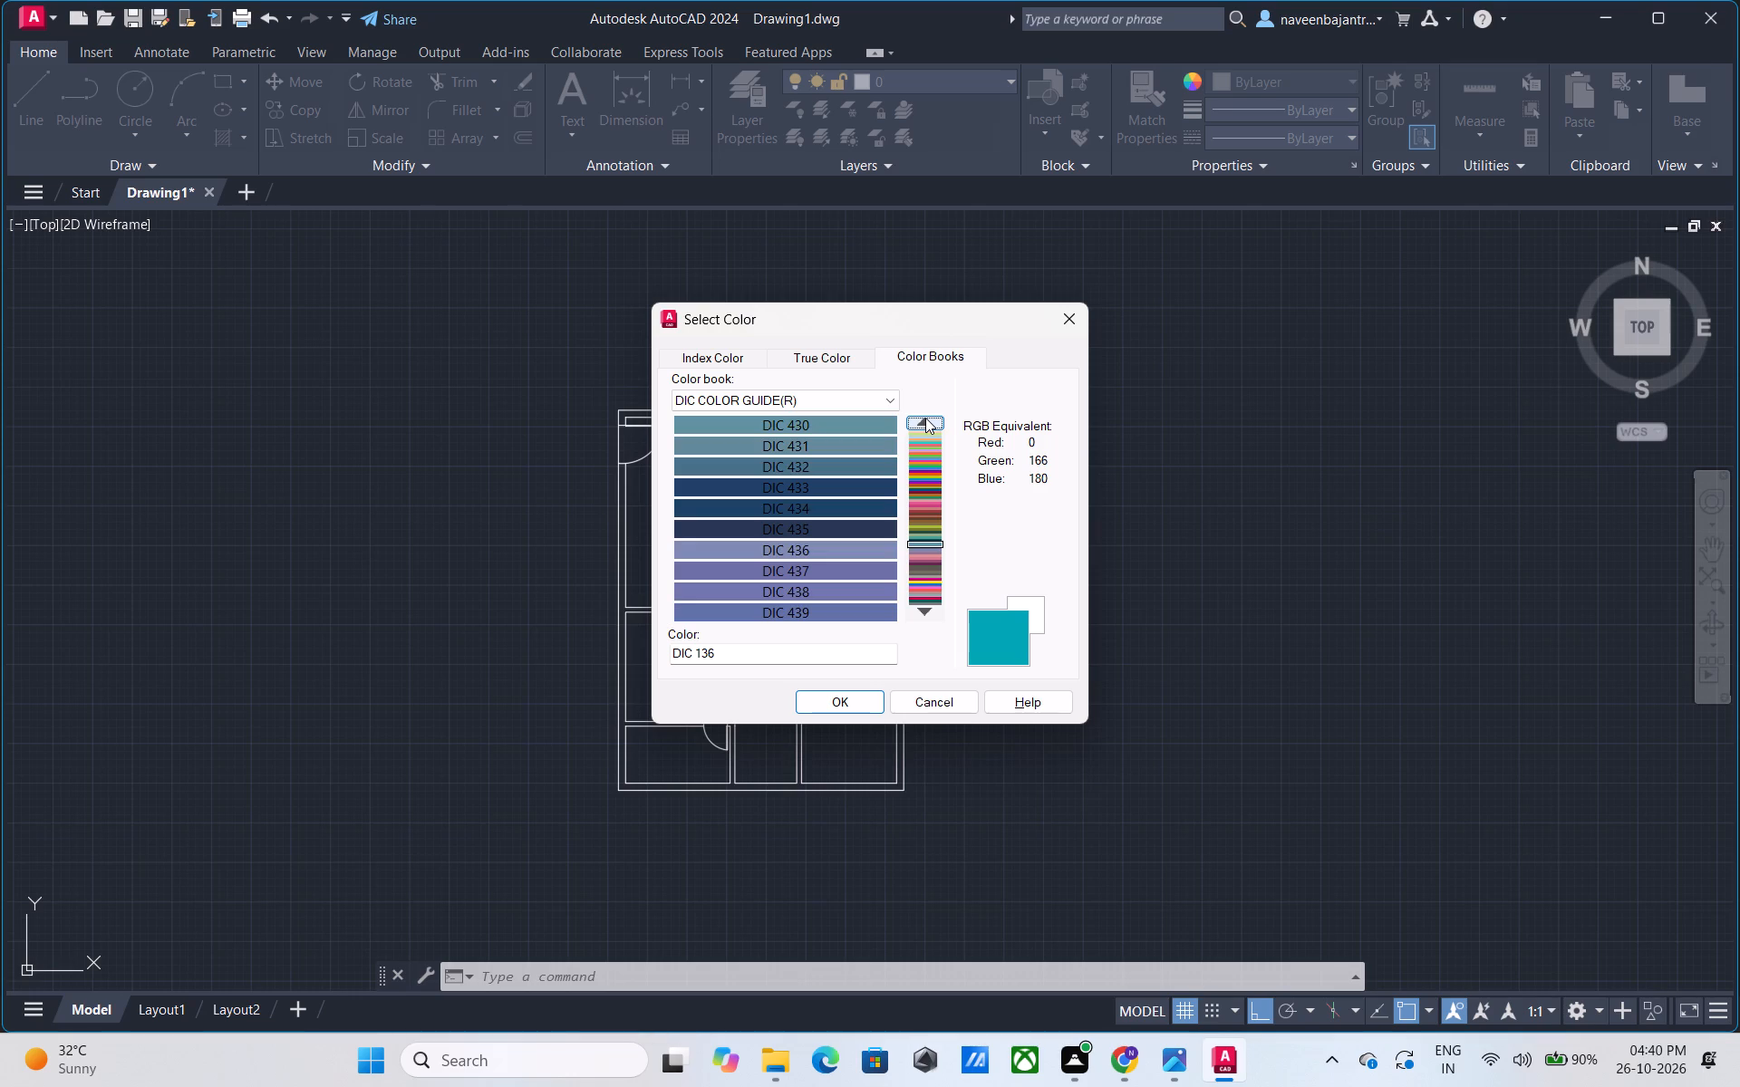
{"action": "left_click", "coordinate": [925, 418]}
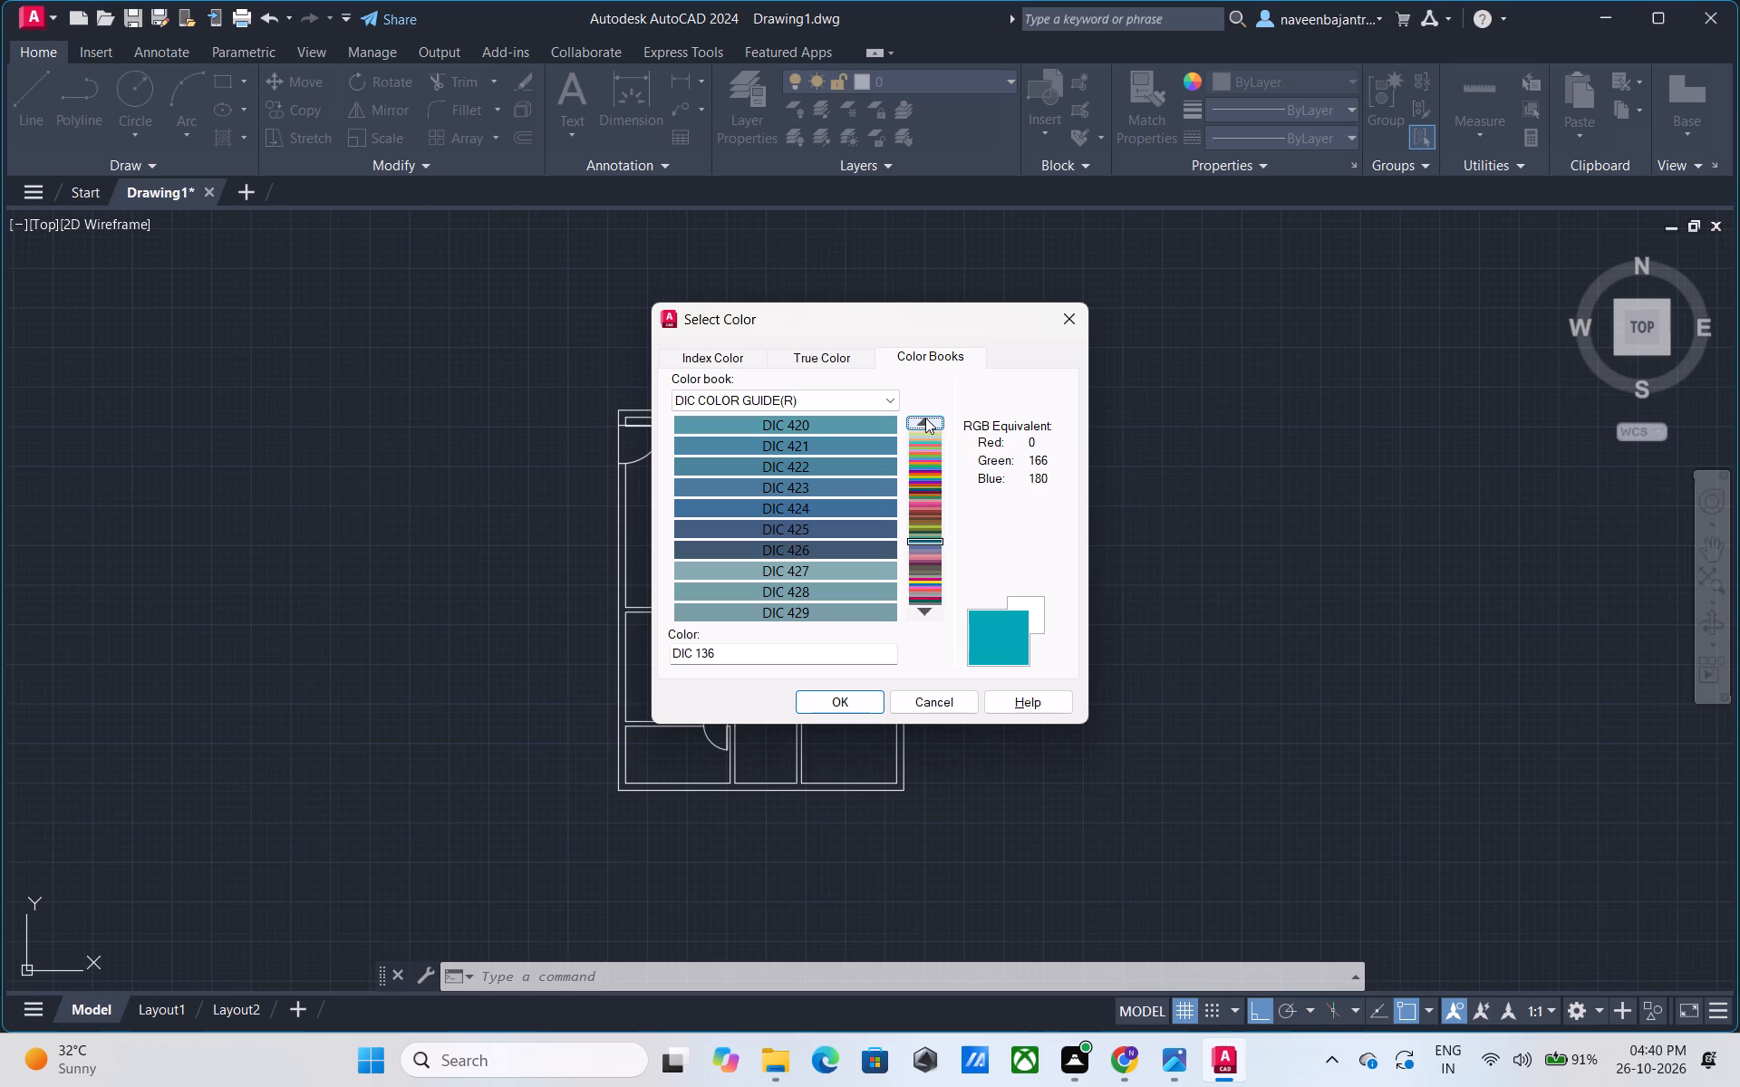
Continue back through the pages of the DIC COLOR GUIDE(R) color book, examining the swatches down to DIC 280.
{"action": "left_click", "coordinate": [925, 418]}
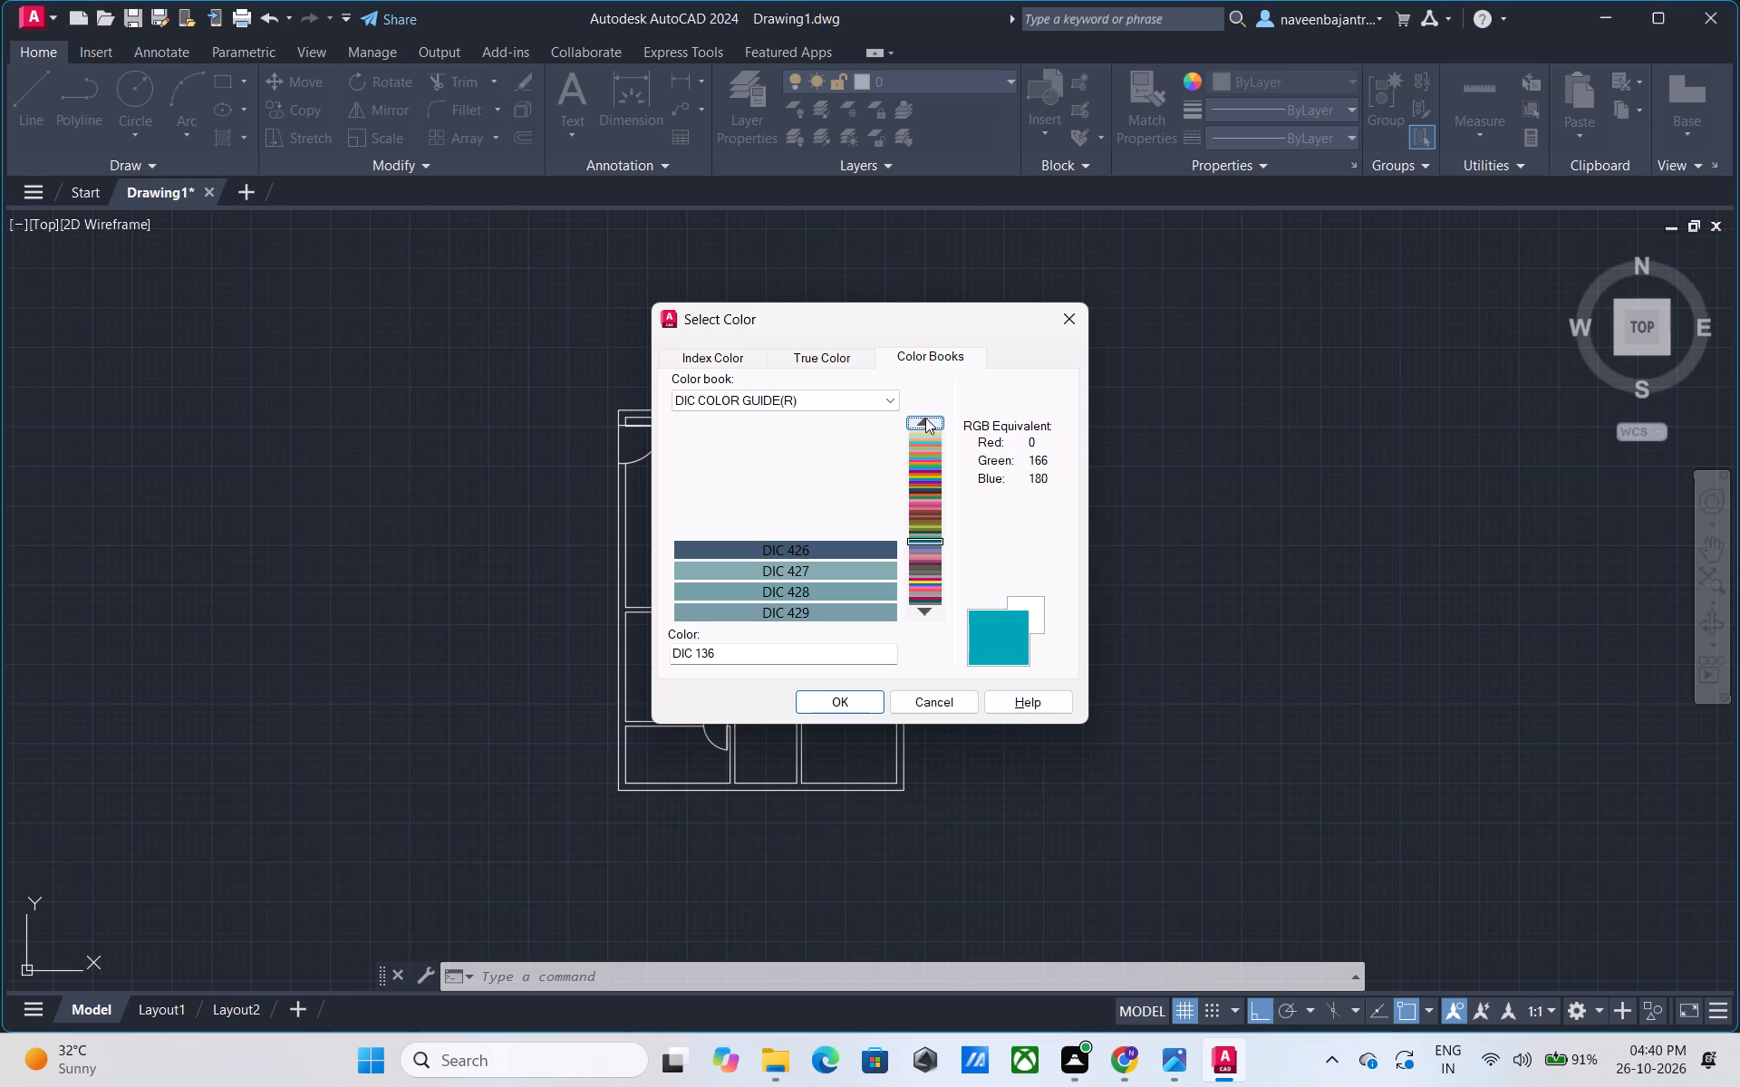
{"action": "left_click", "coordinate": [925, 418]}
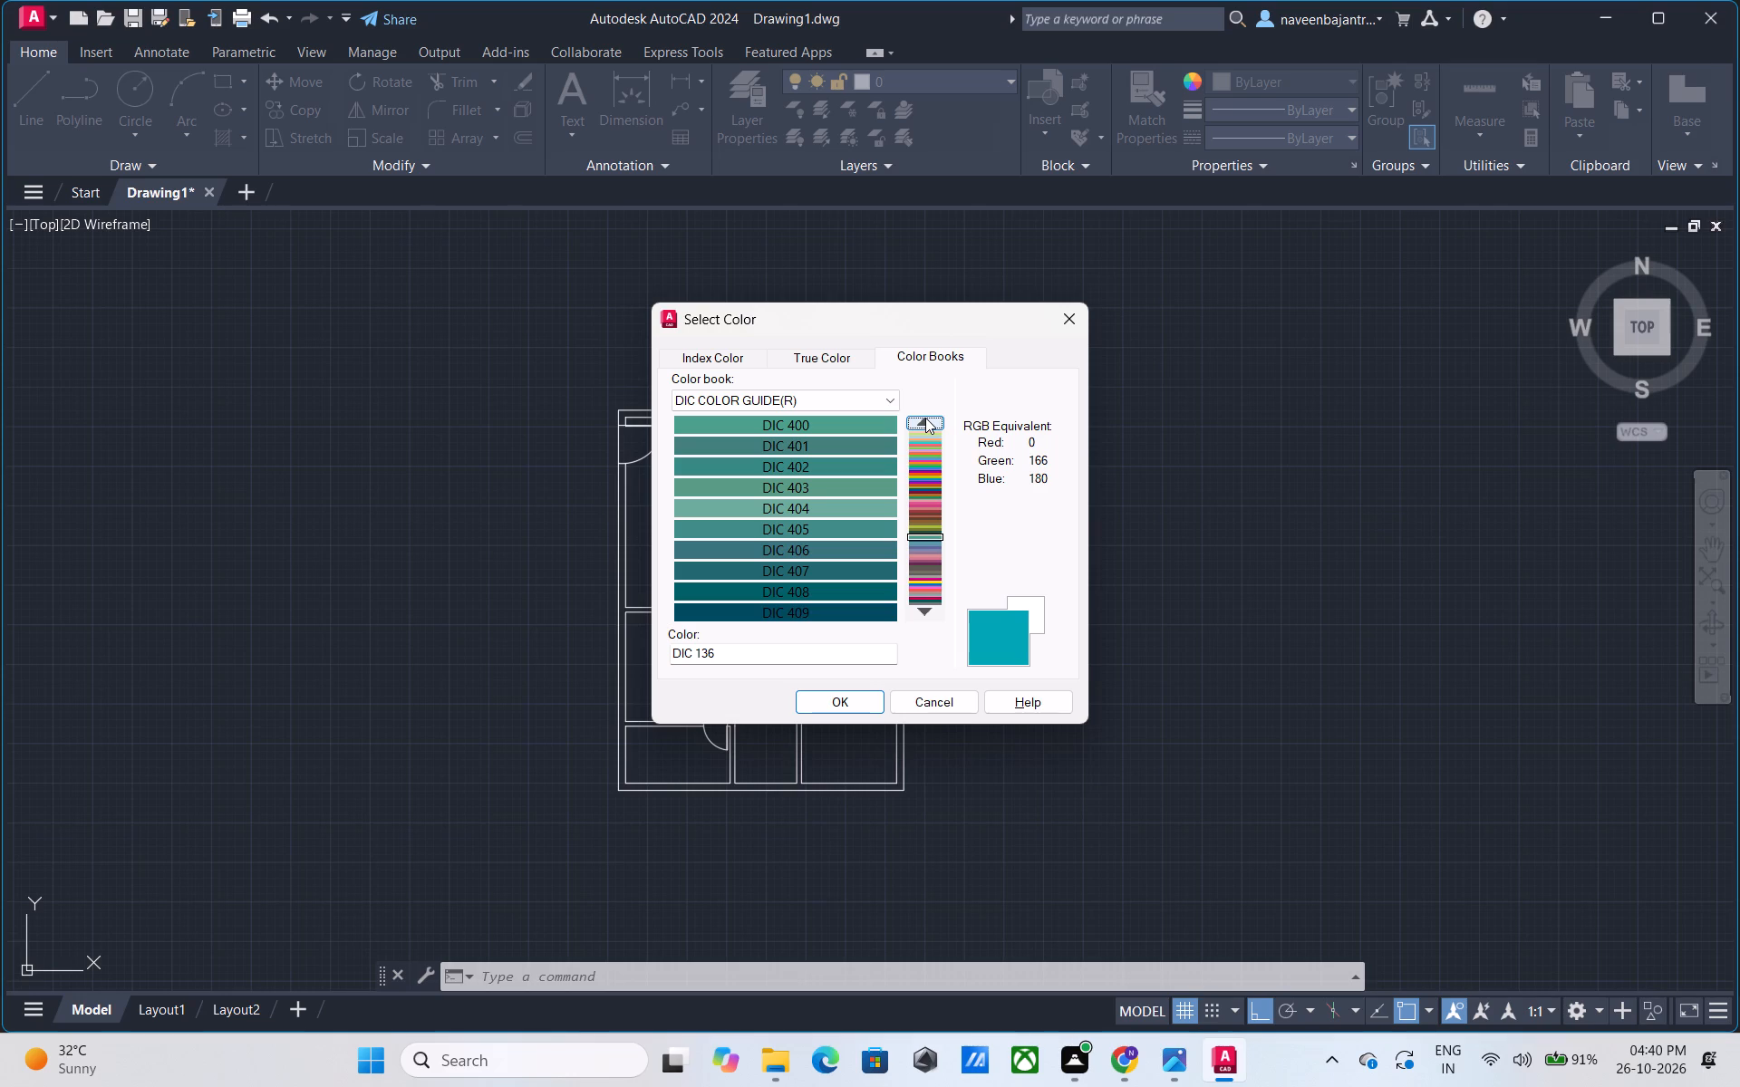
{"action": "left_click", "coordinate": [925, 418]}
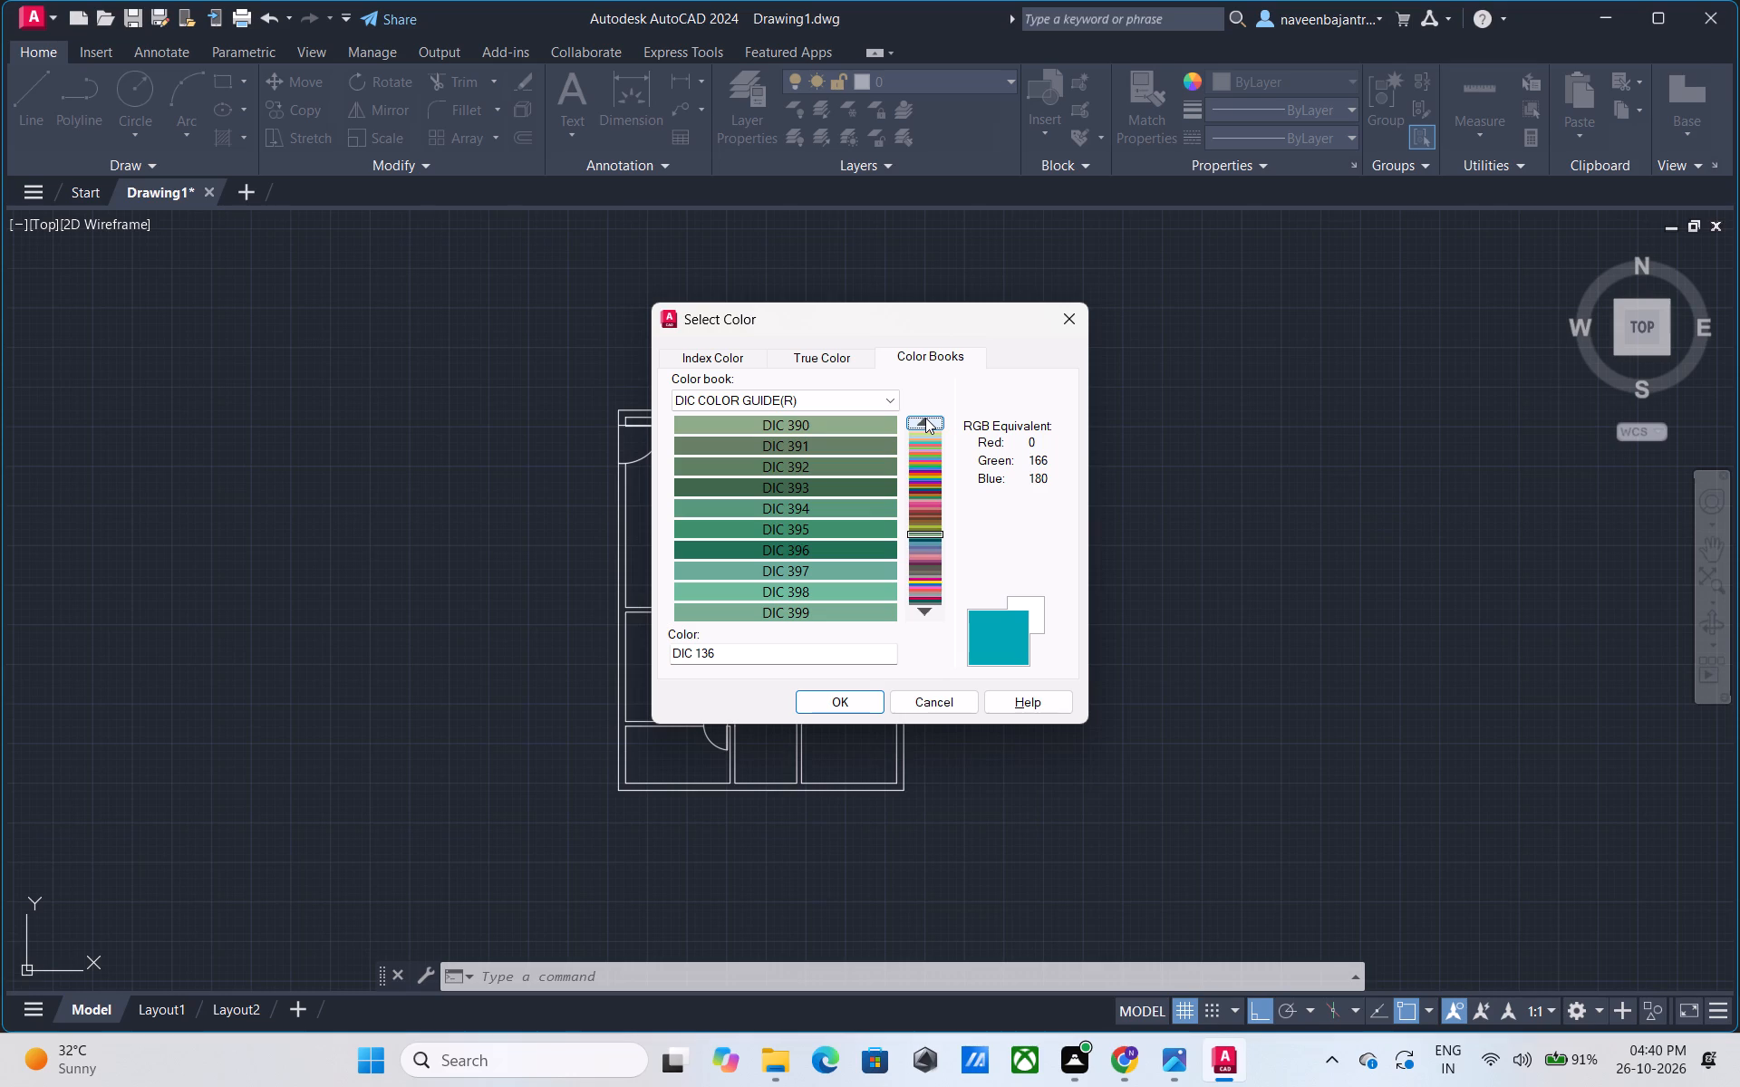
{"action": "left_click", "coordinate": [925, 418]}
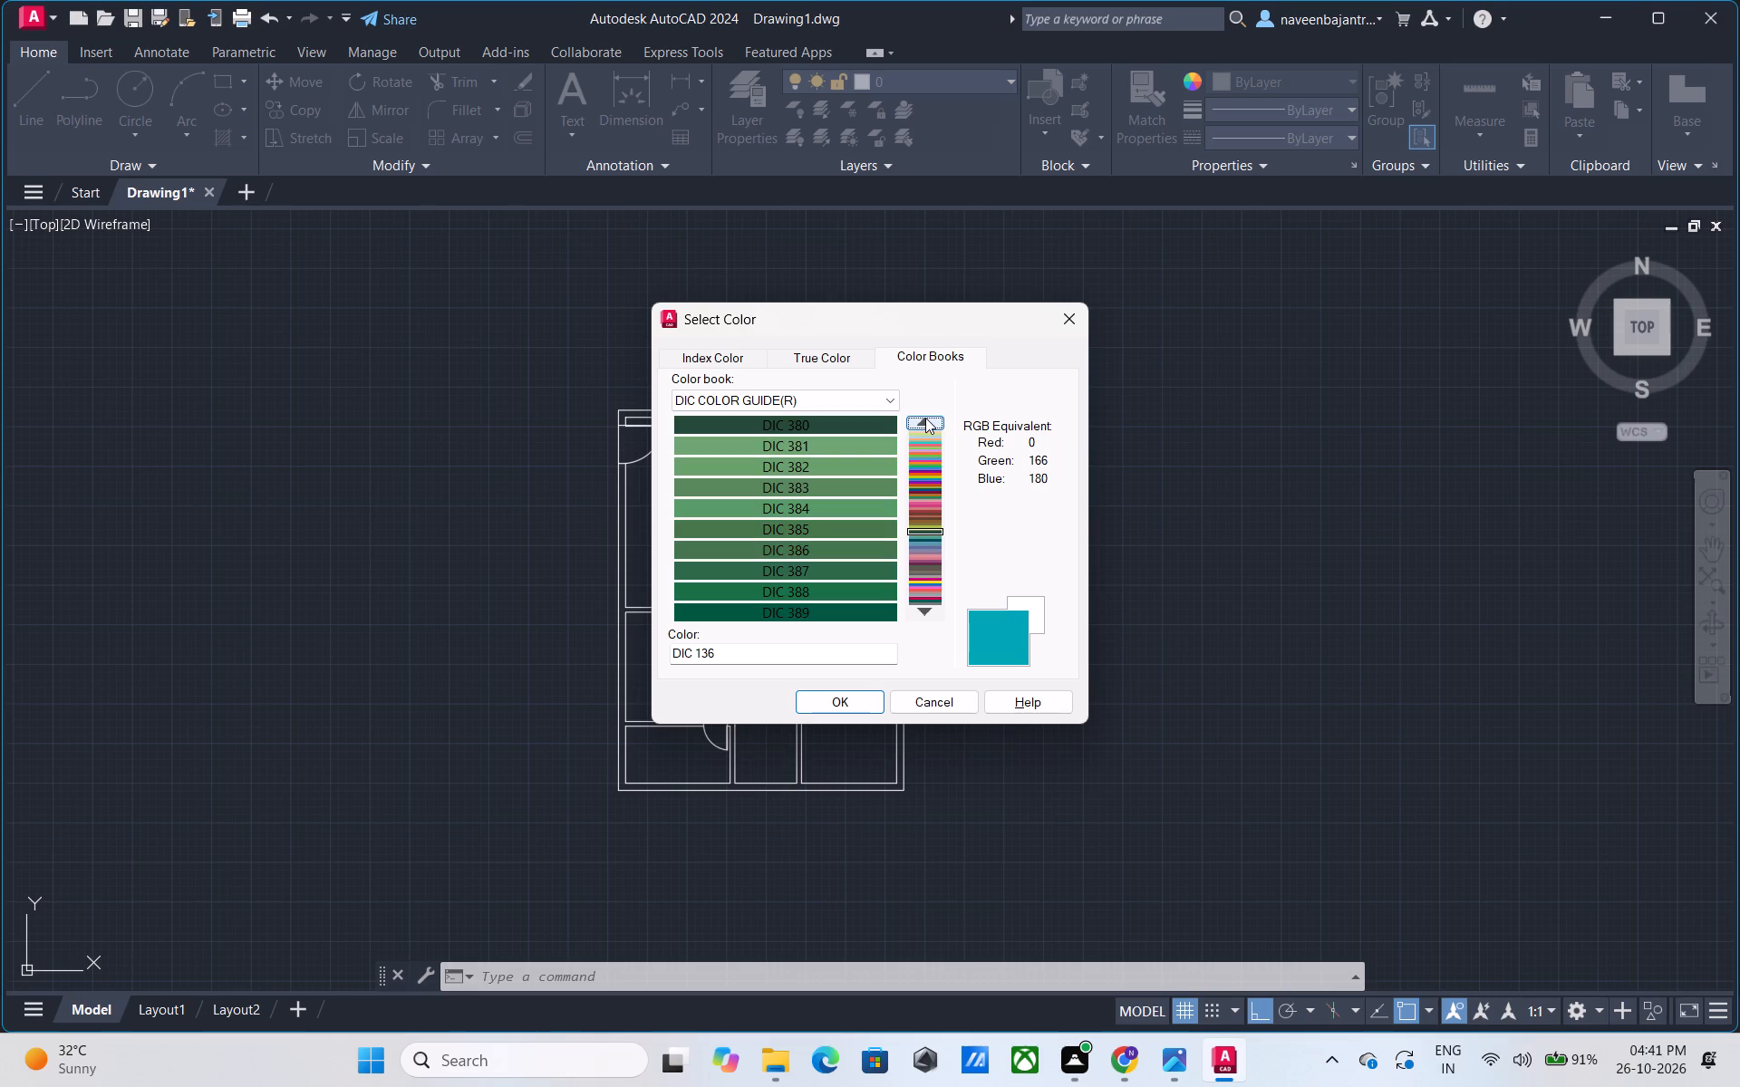
{"action": "left_click", "coordinate": [925, 418]}
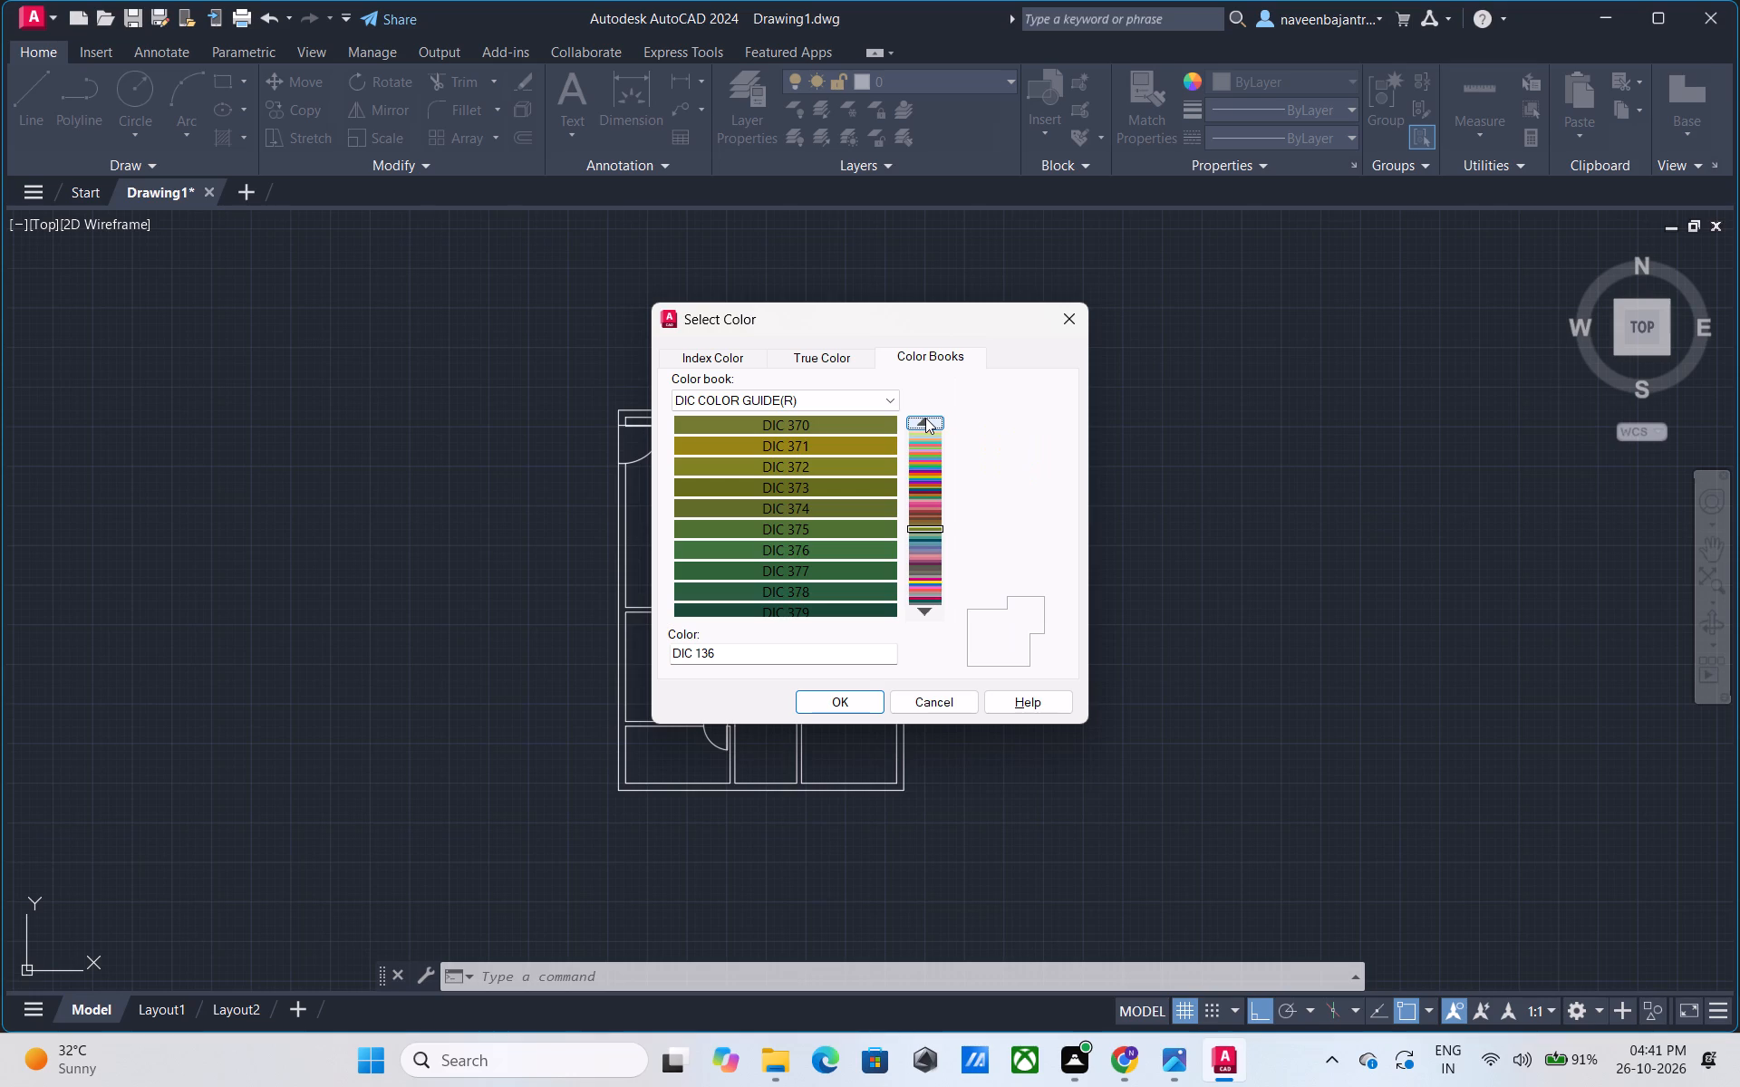
{"action": "left_click", "coordinate": [925, 418]}
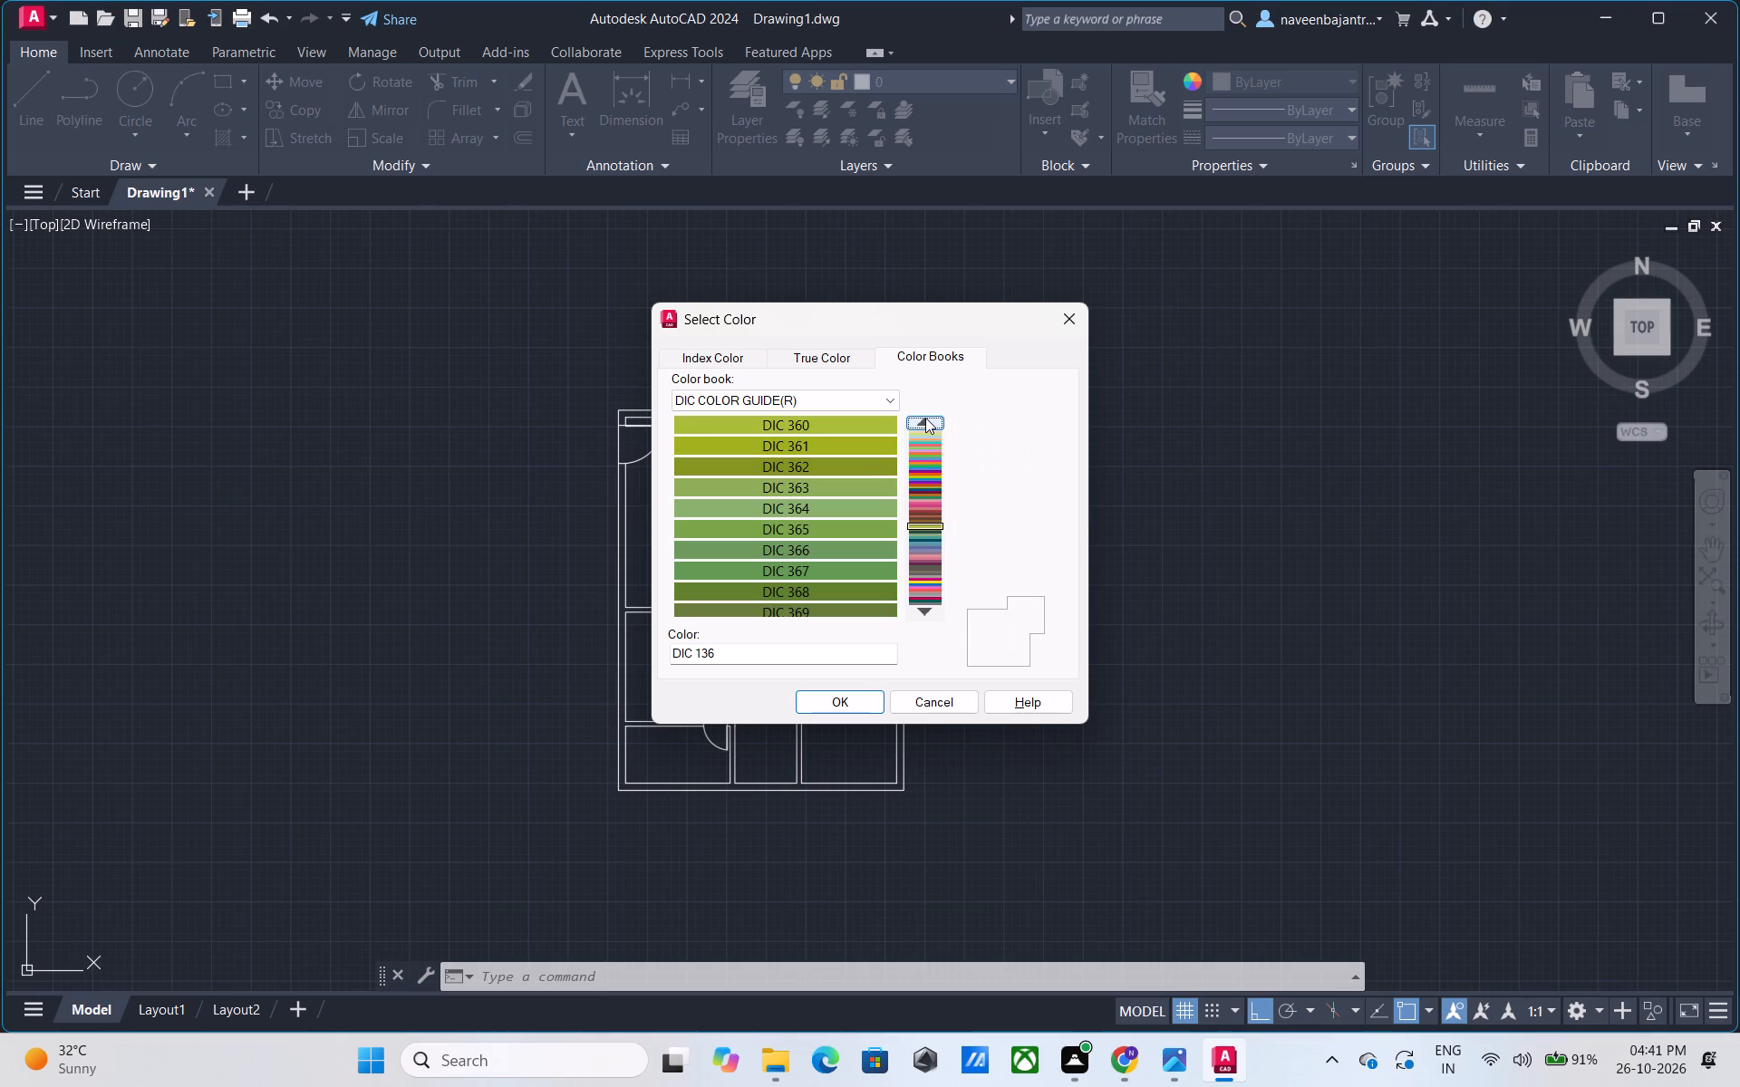
{"action": "left_click", "coordinate": [925, 418]}
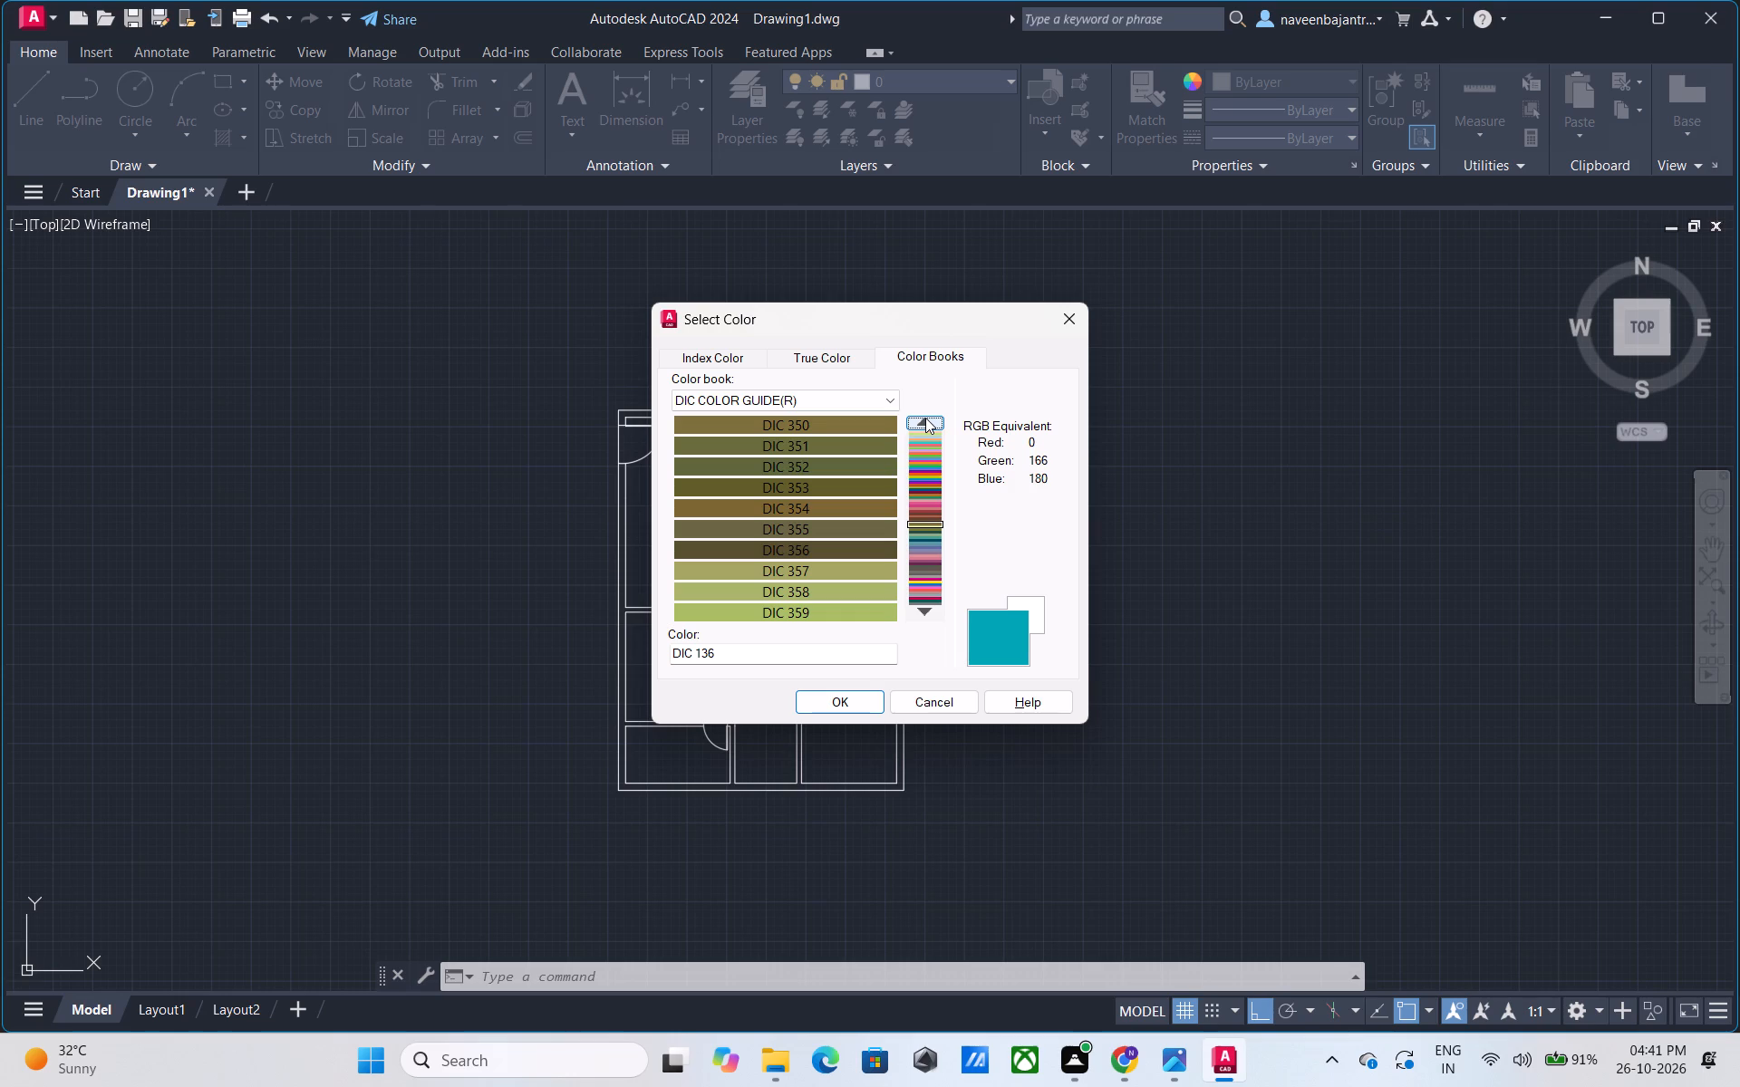
{"action": "left_click", "coordinate": [925, 418]}
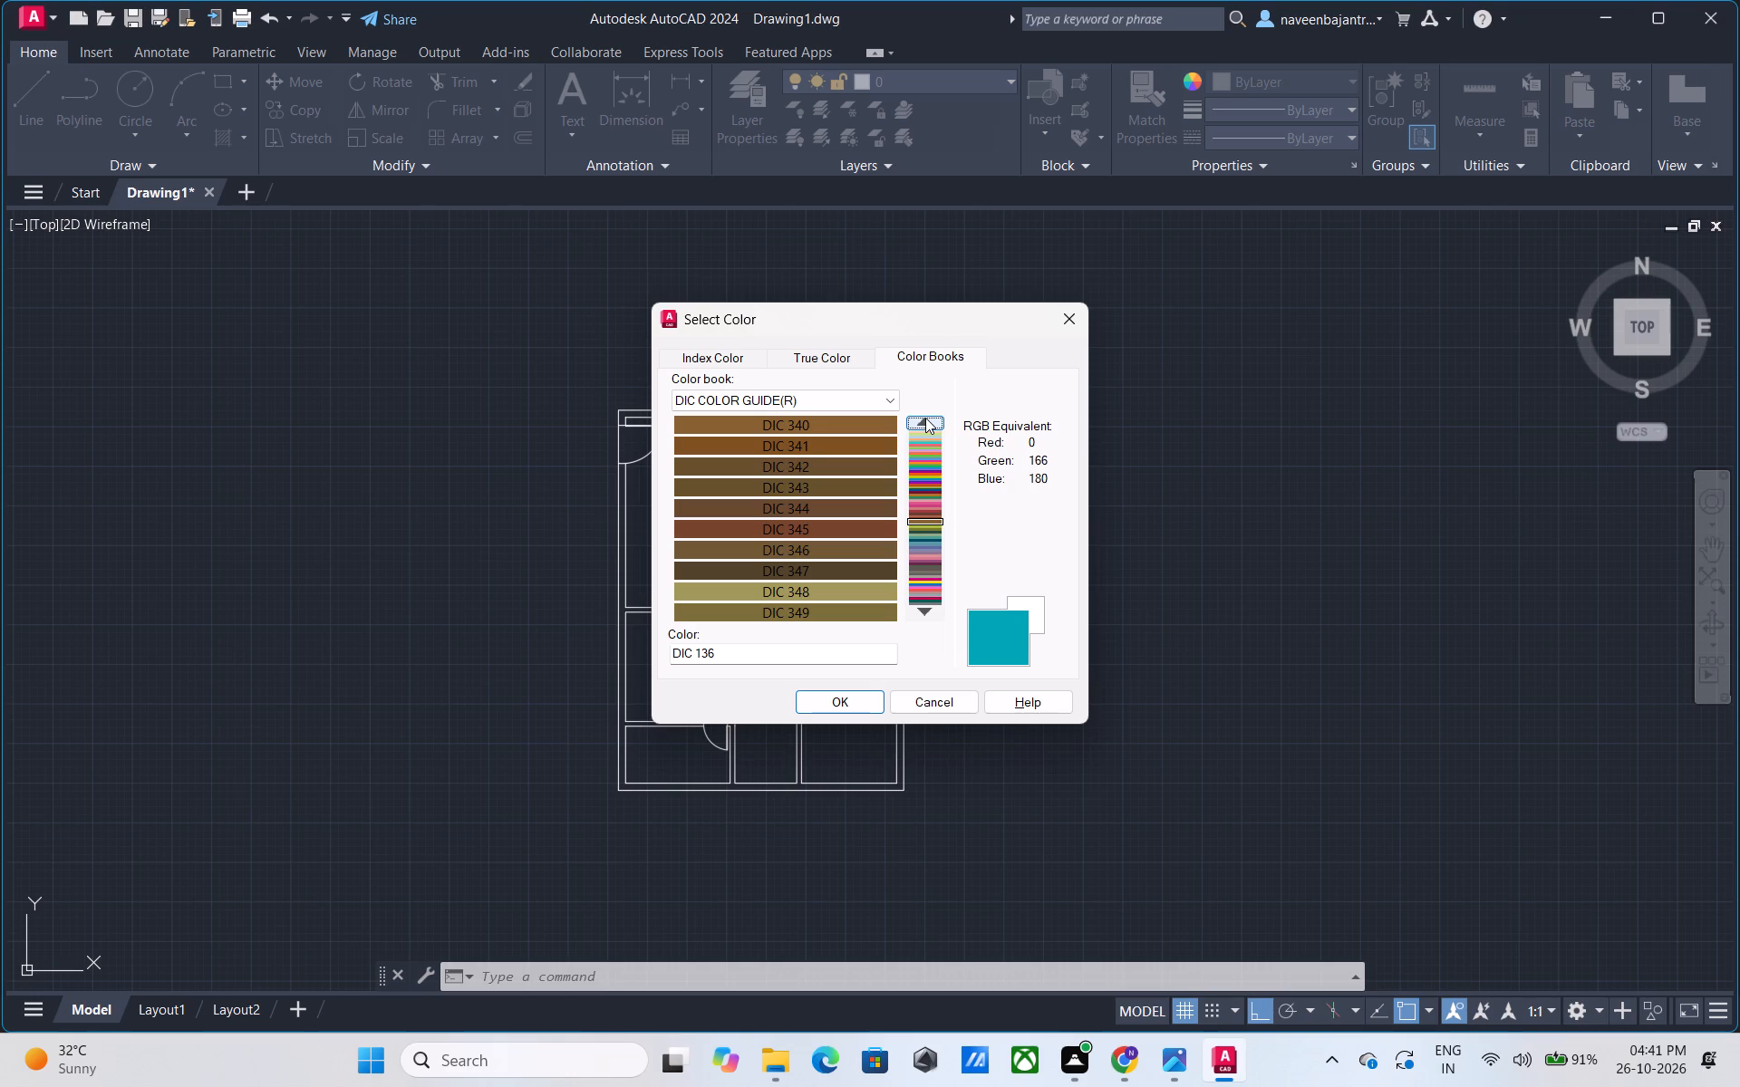
{"action": "left_click", "coordinate": [925, 418]}
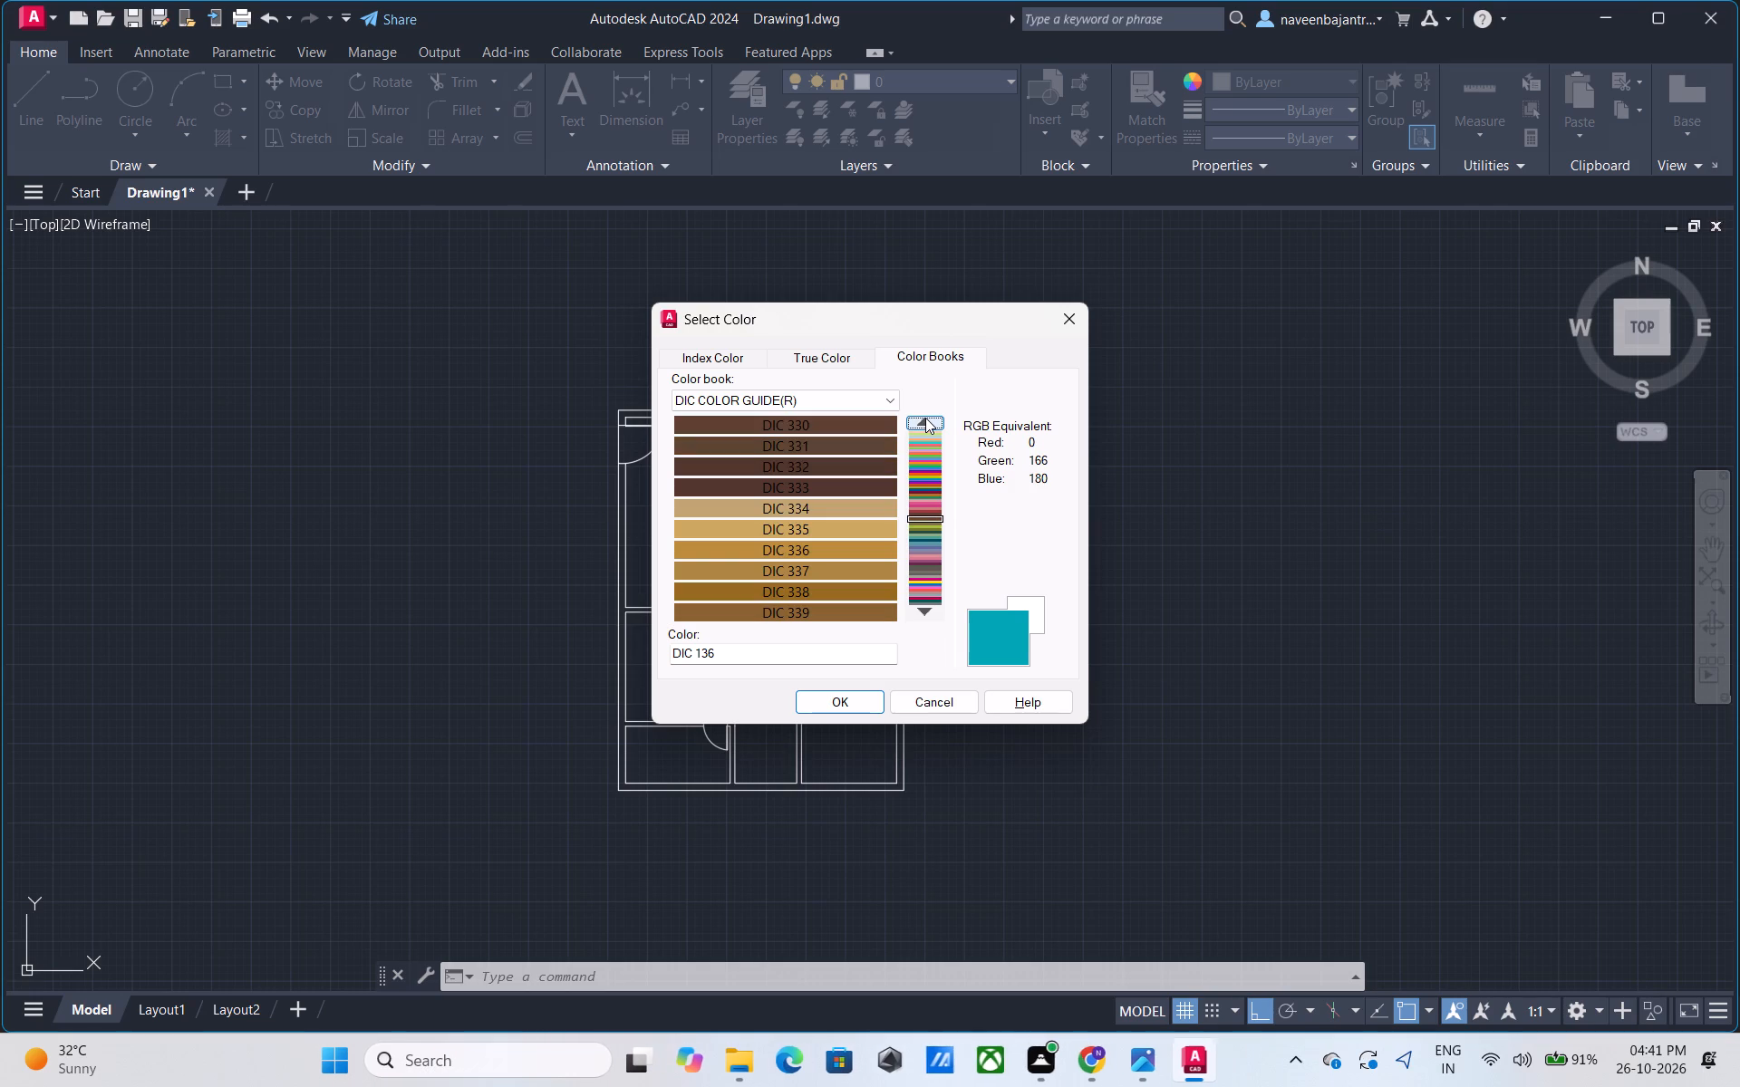
{"action": "left_click", "coordinate": [925, 418]}
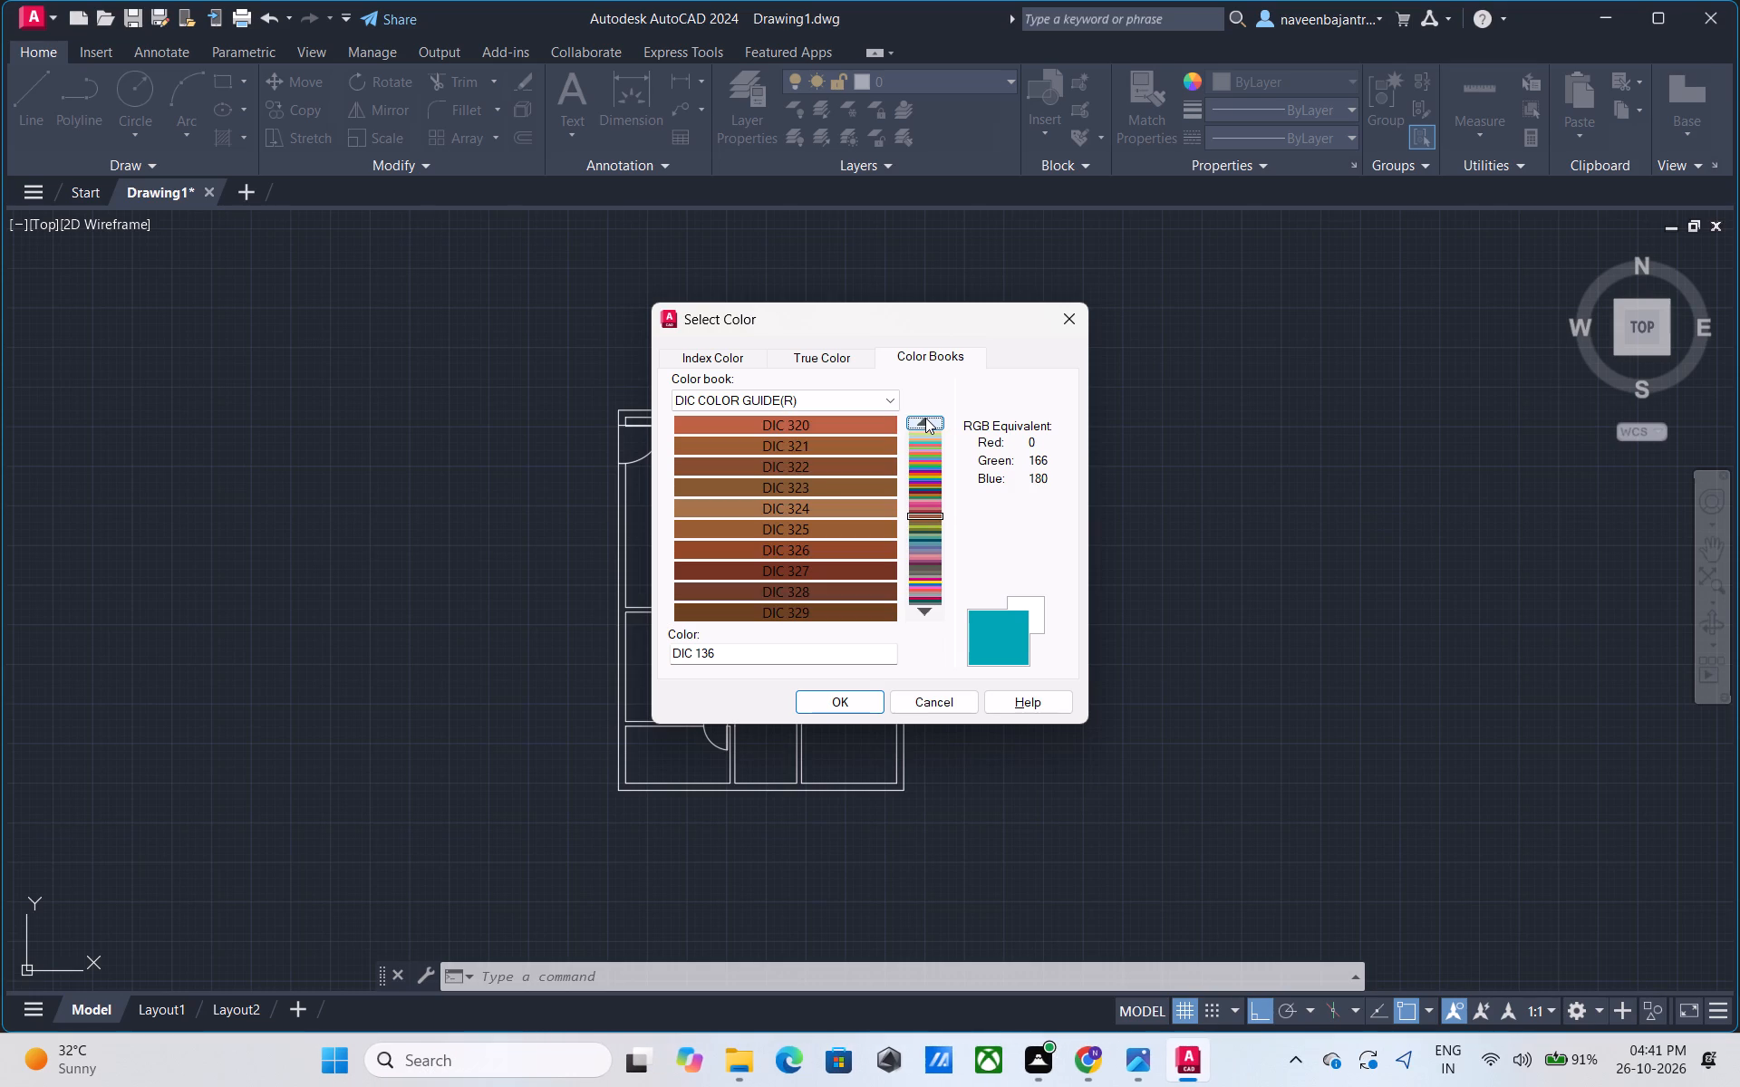
{"action": "left_click", "coordinate": [925, 418]}
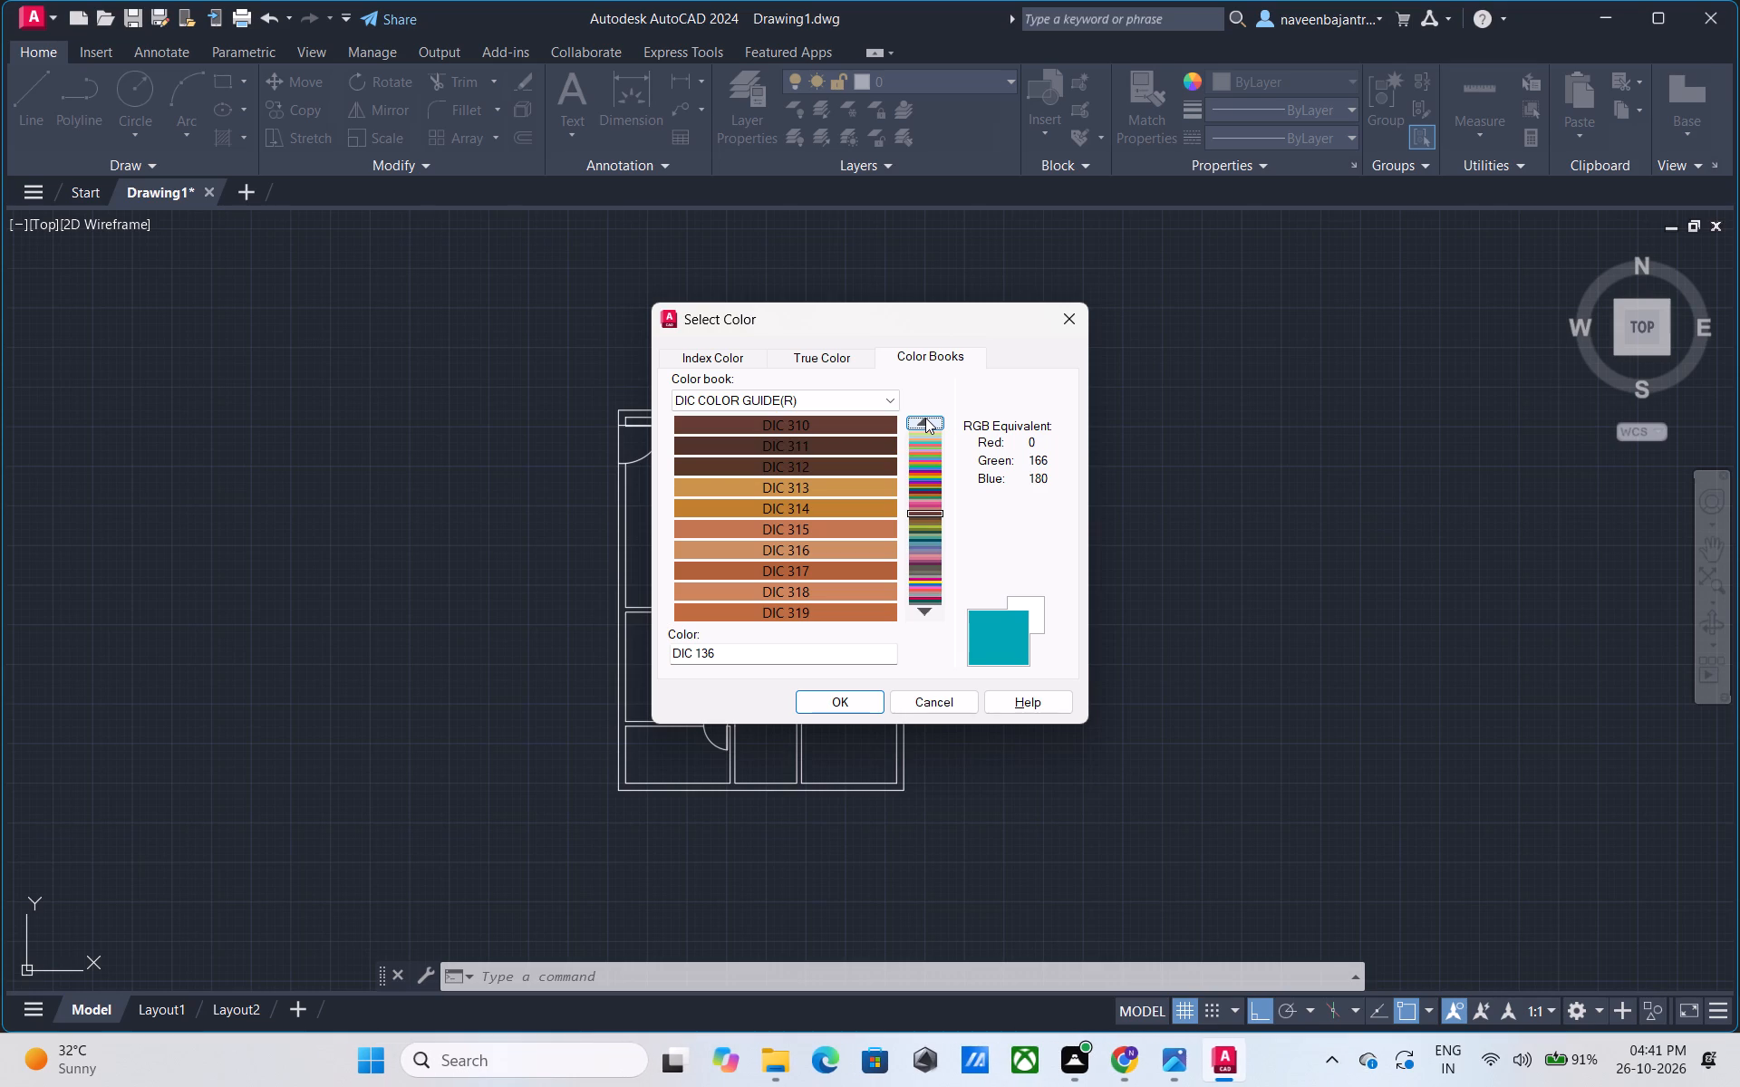
{"action": "left_click", "coordinate": [925, 418]}
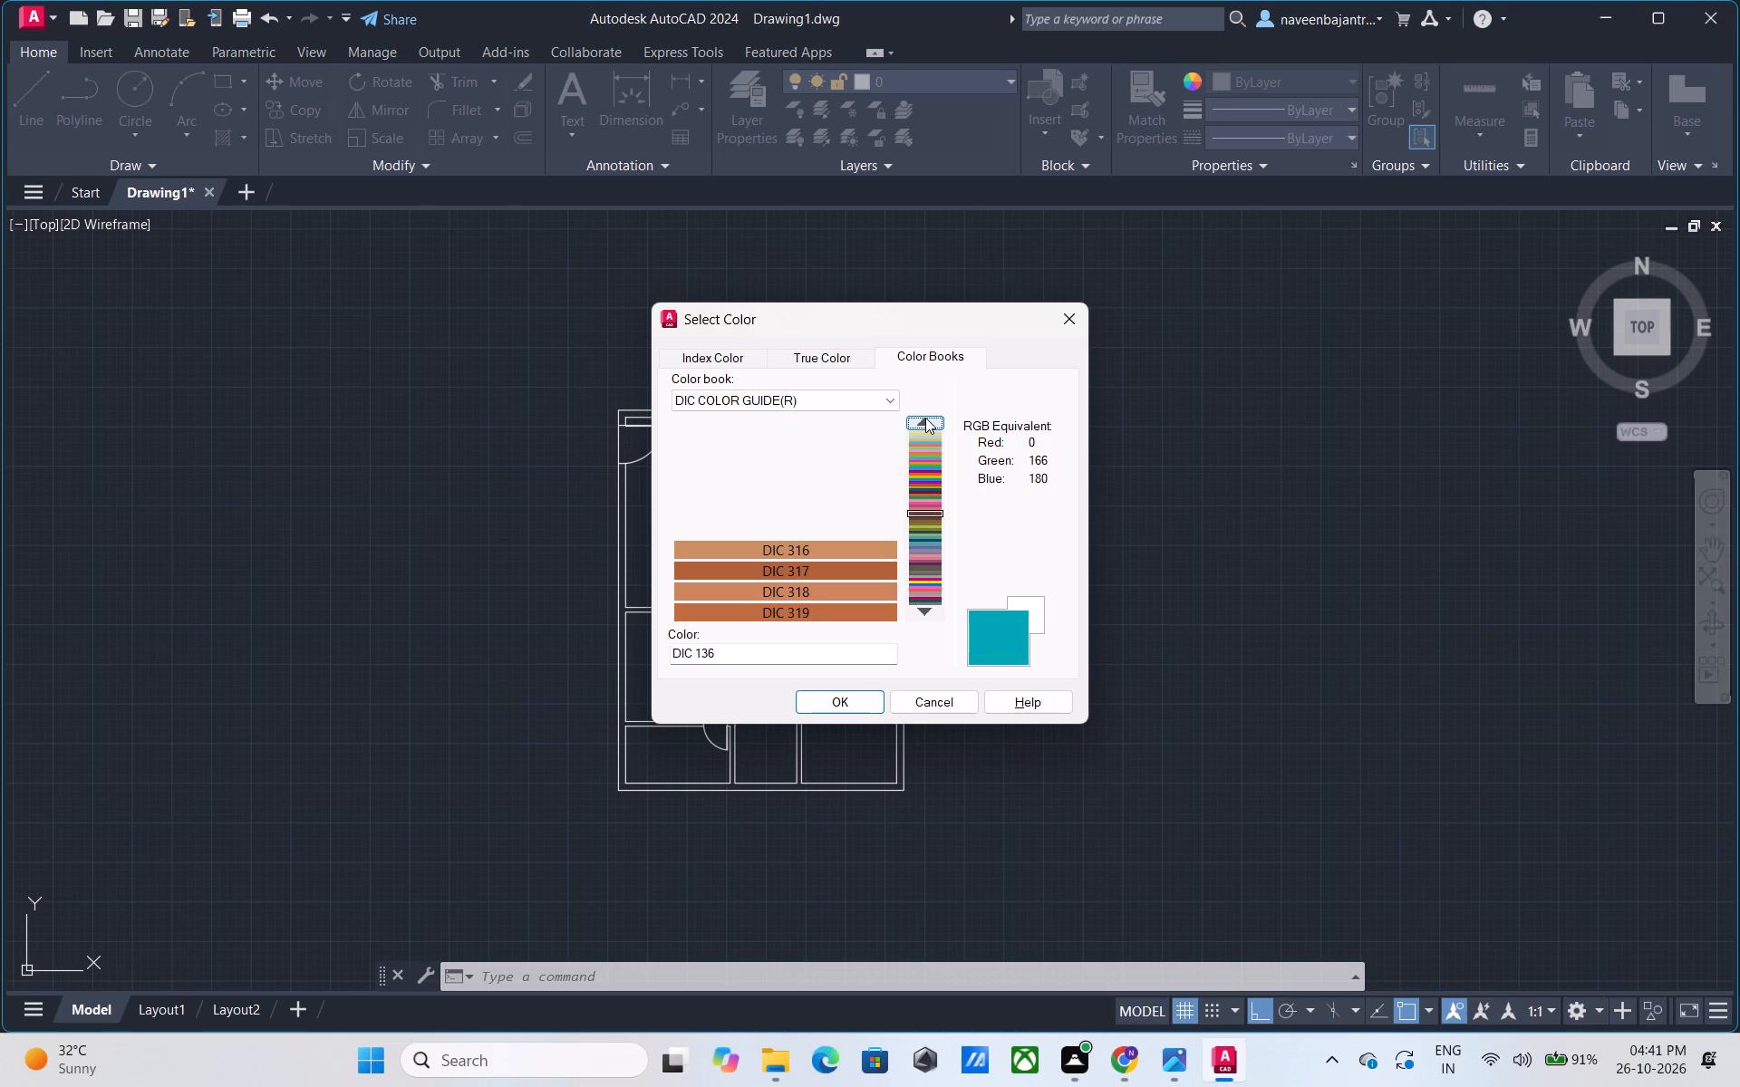
{"action": "left_click", "coordinate": [925, 418]}
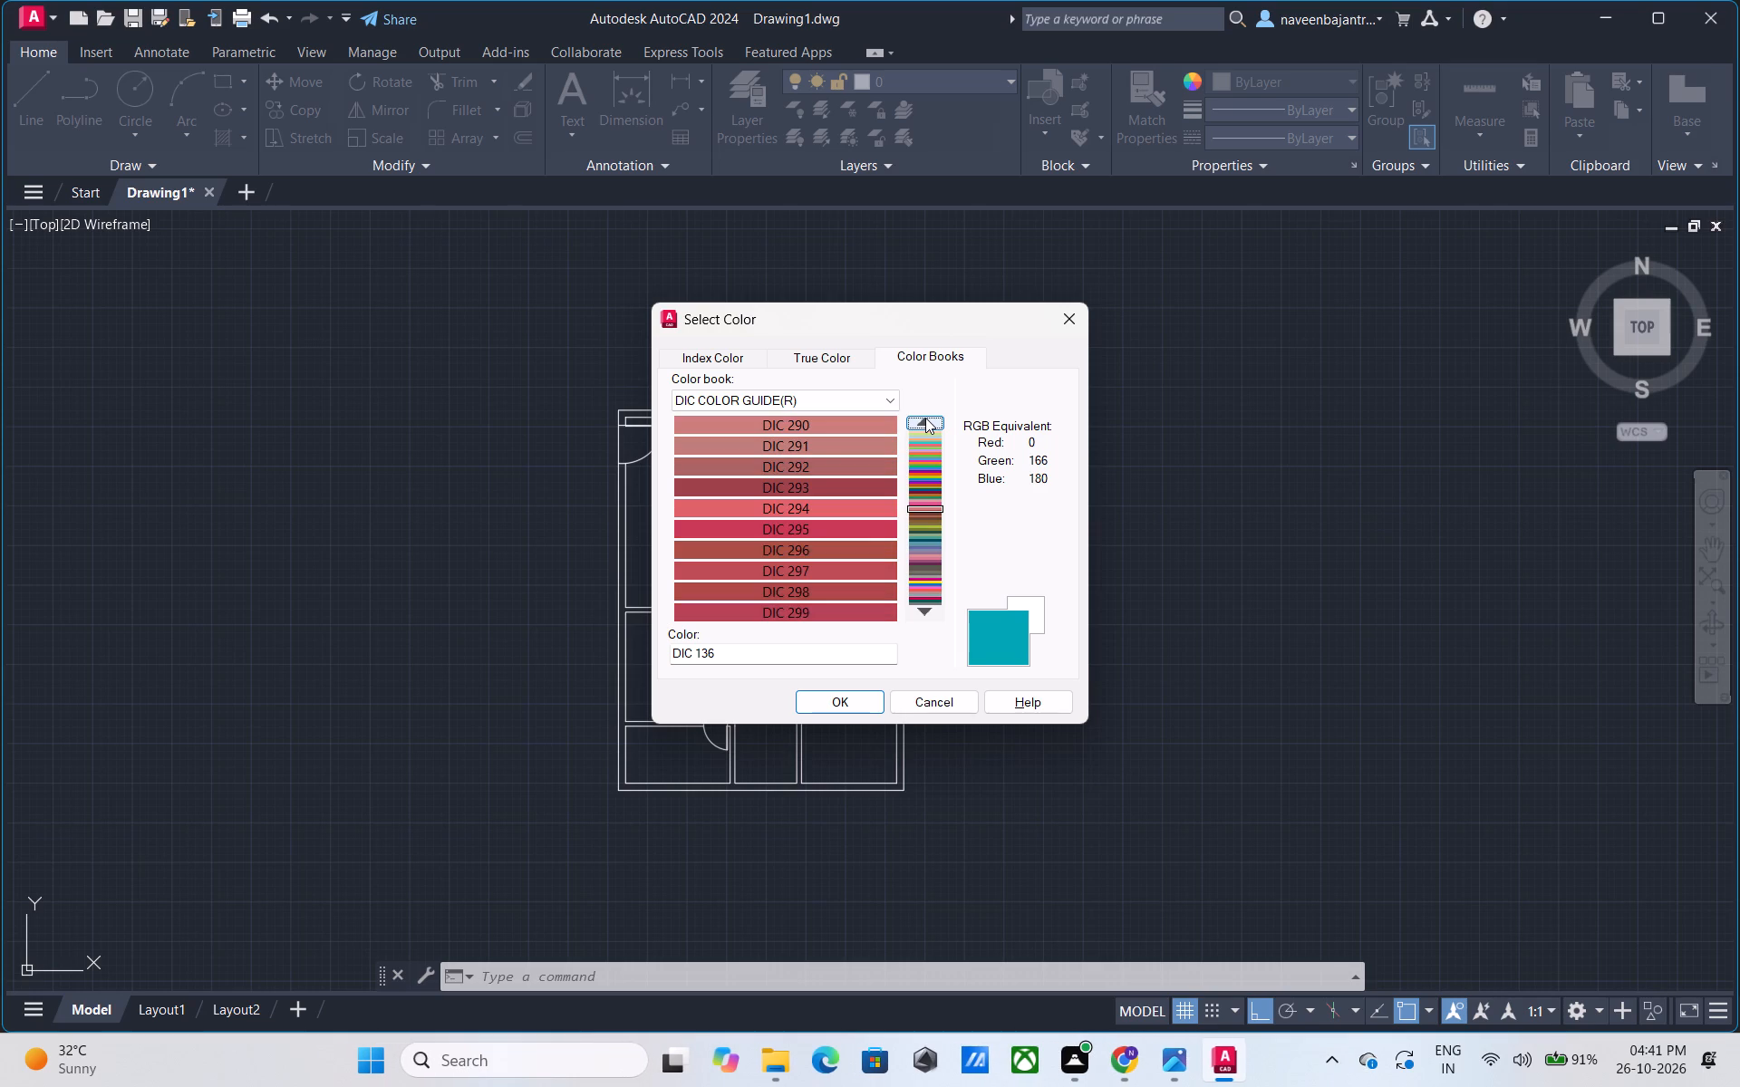
{"action": "left_click", "coordinate": [925, 418]}
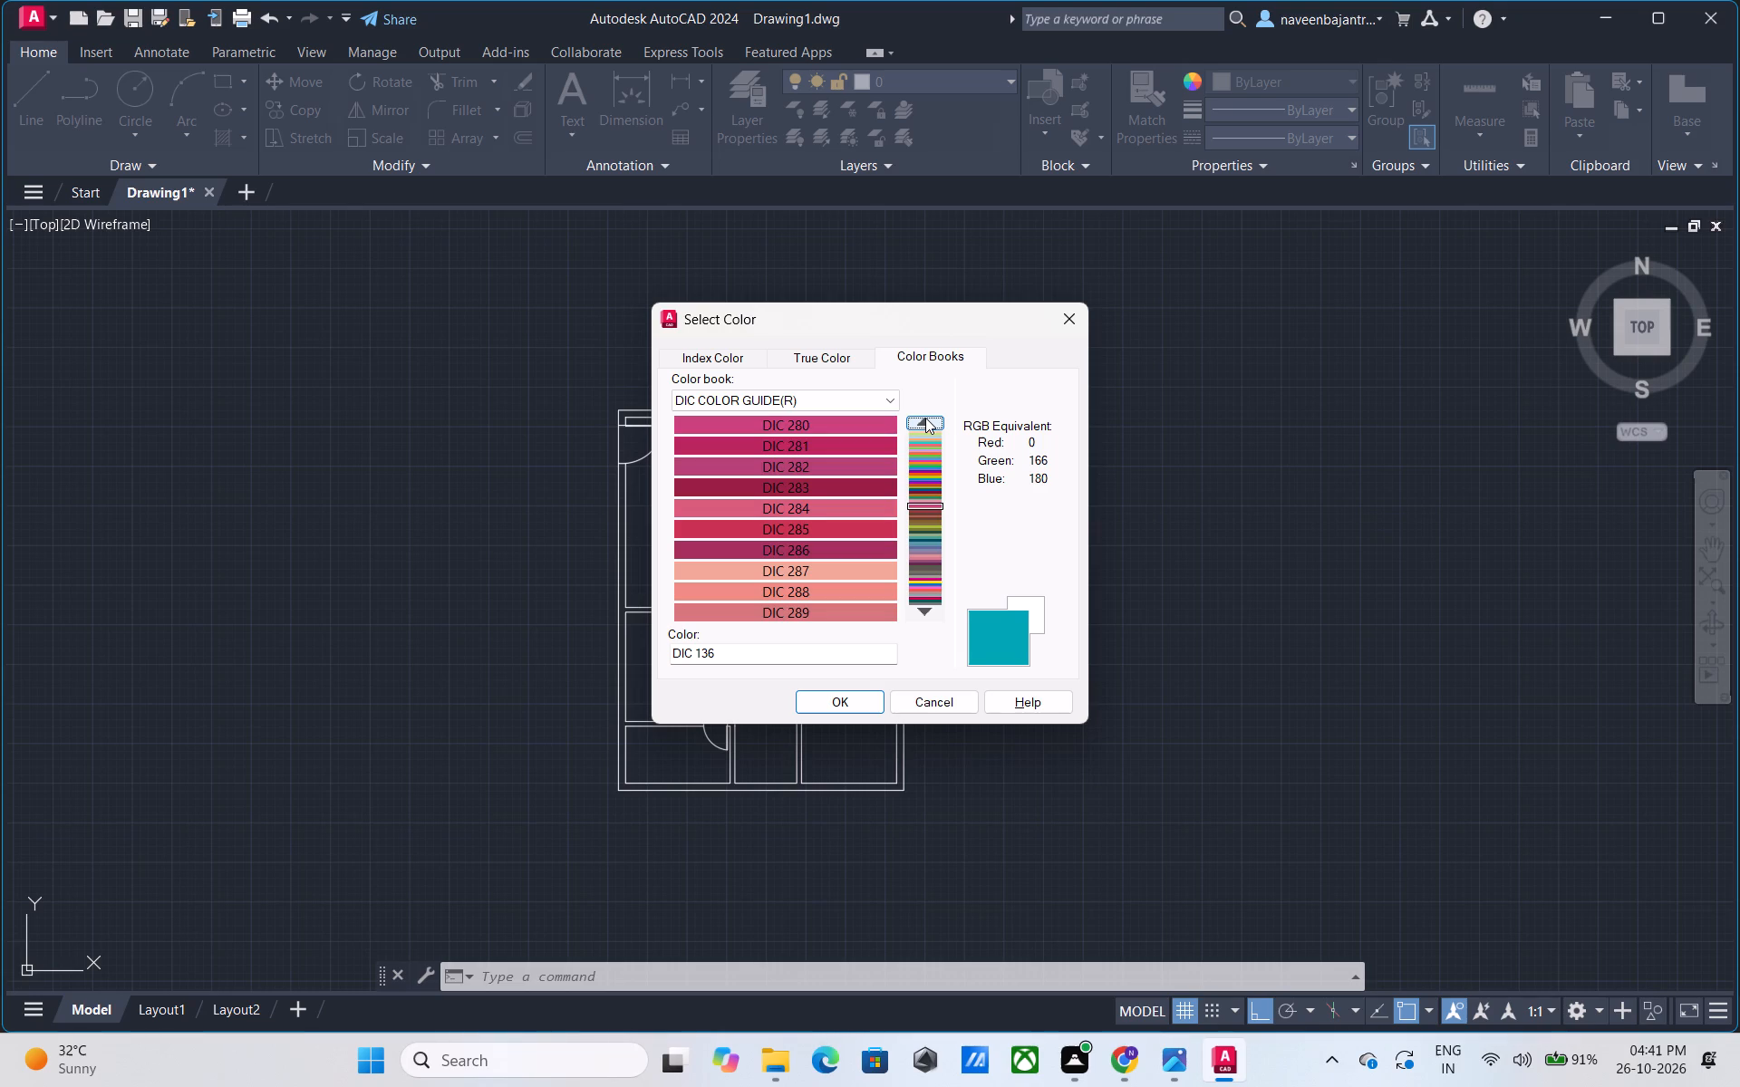
Continue back through the DIC COLOR GUIDE(R) color book, examining the swatches from DIC 279 down to DIC 190.
{"action": "left_click", "coordinate": [925, 418]}
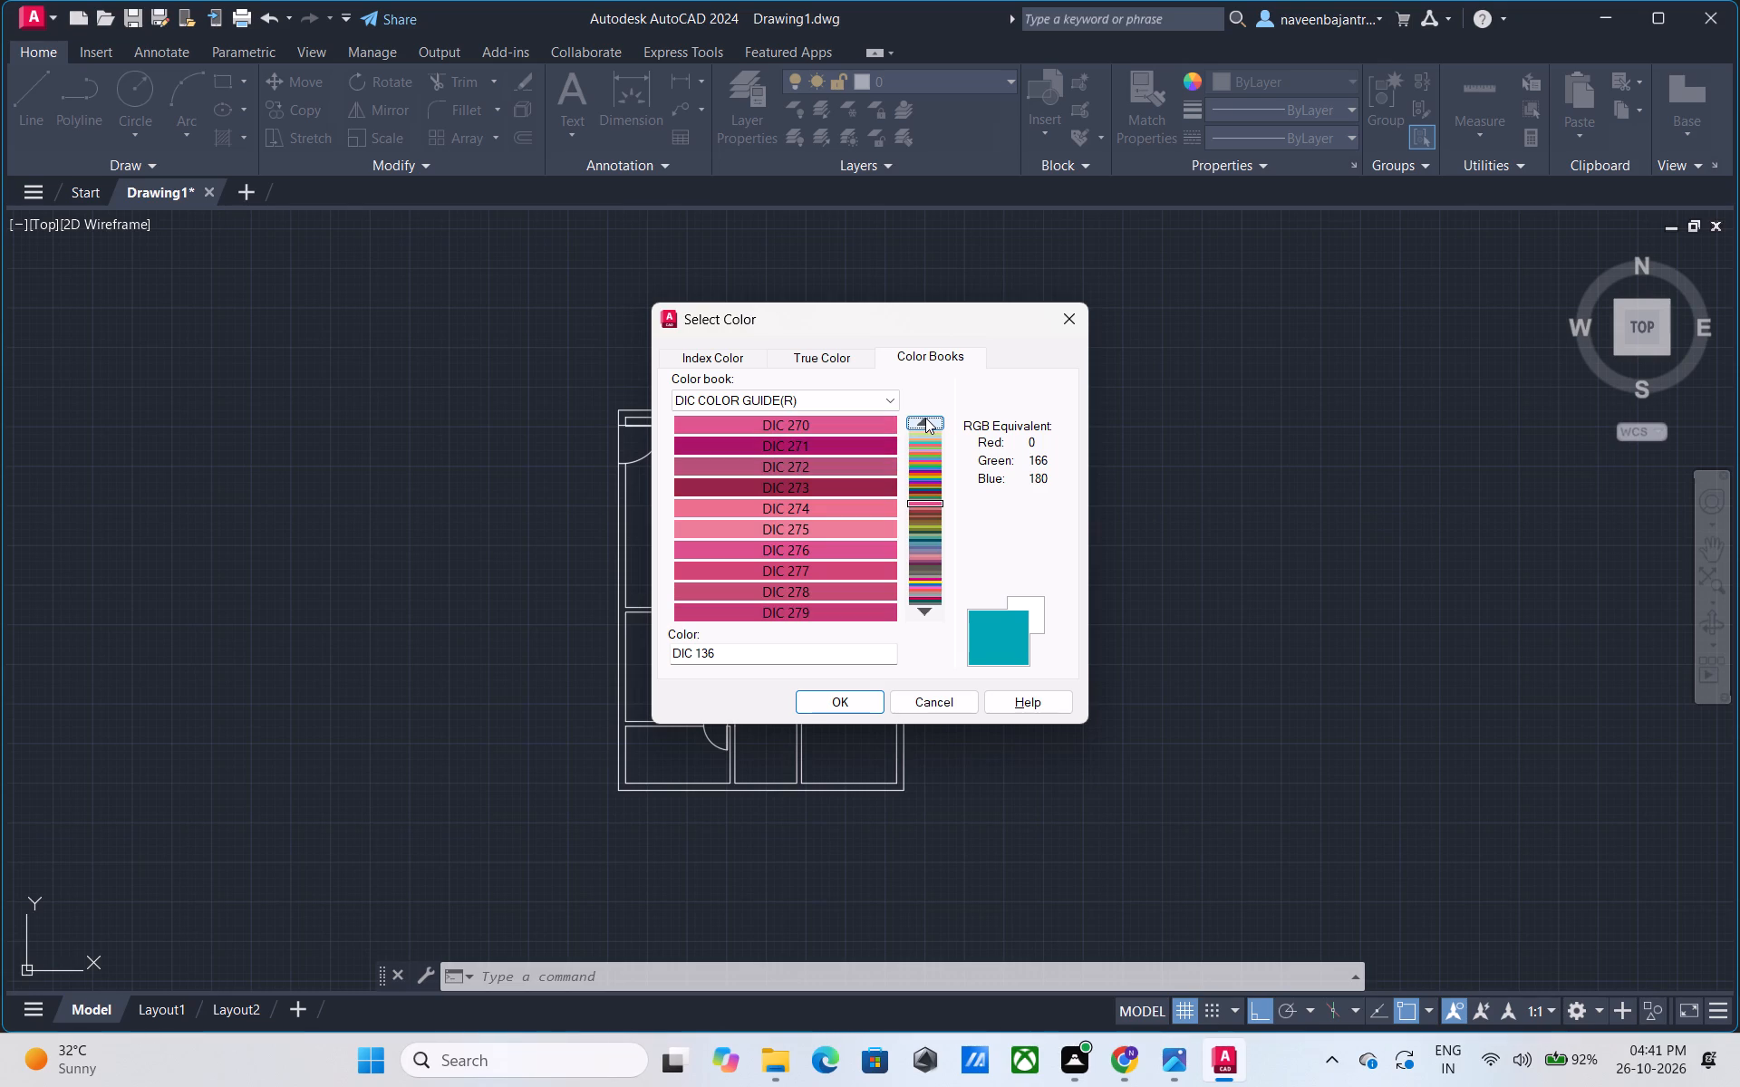
{"action": "left_click", "coordinate": [925, 418]}
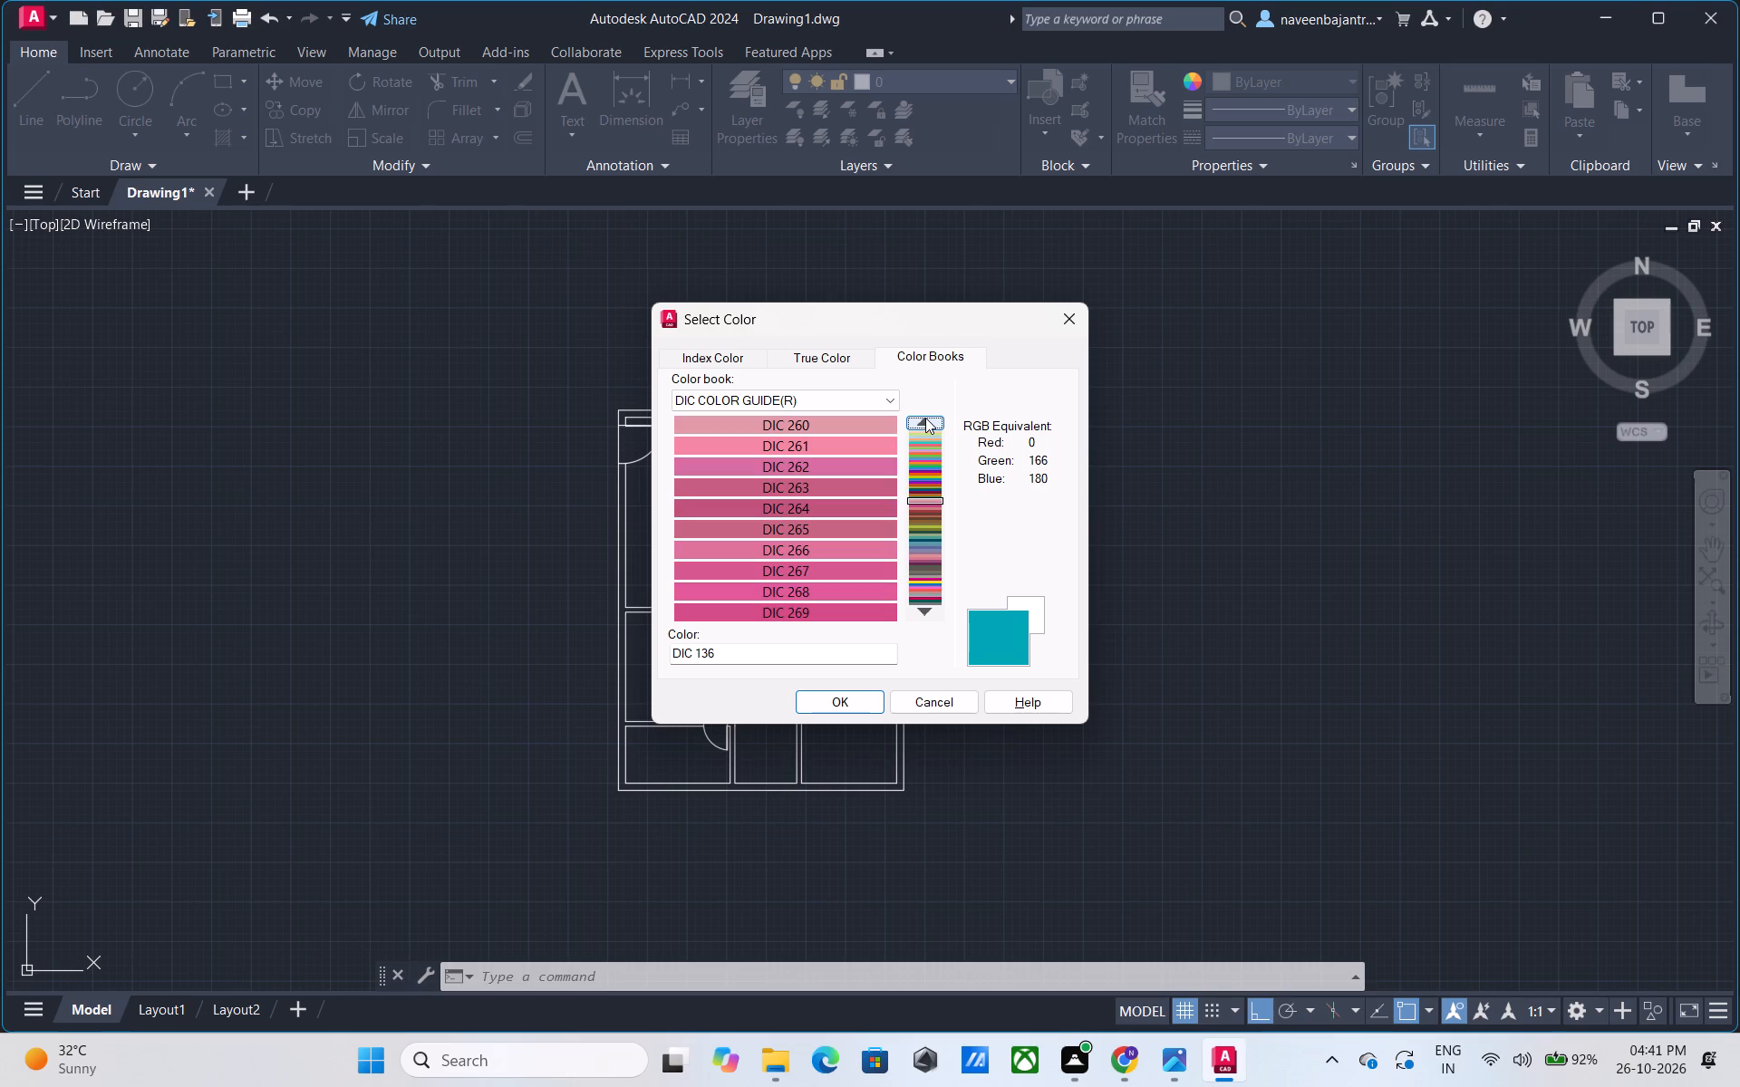
{"action": "left_click", "coordinate": [925, 418]}
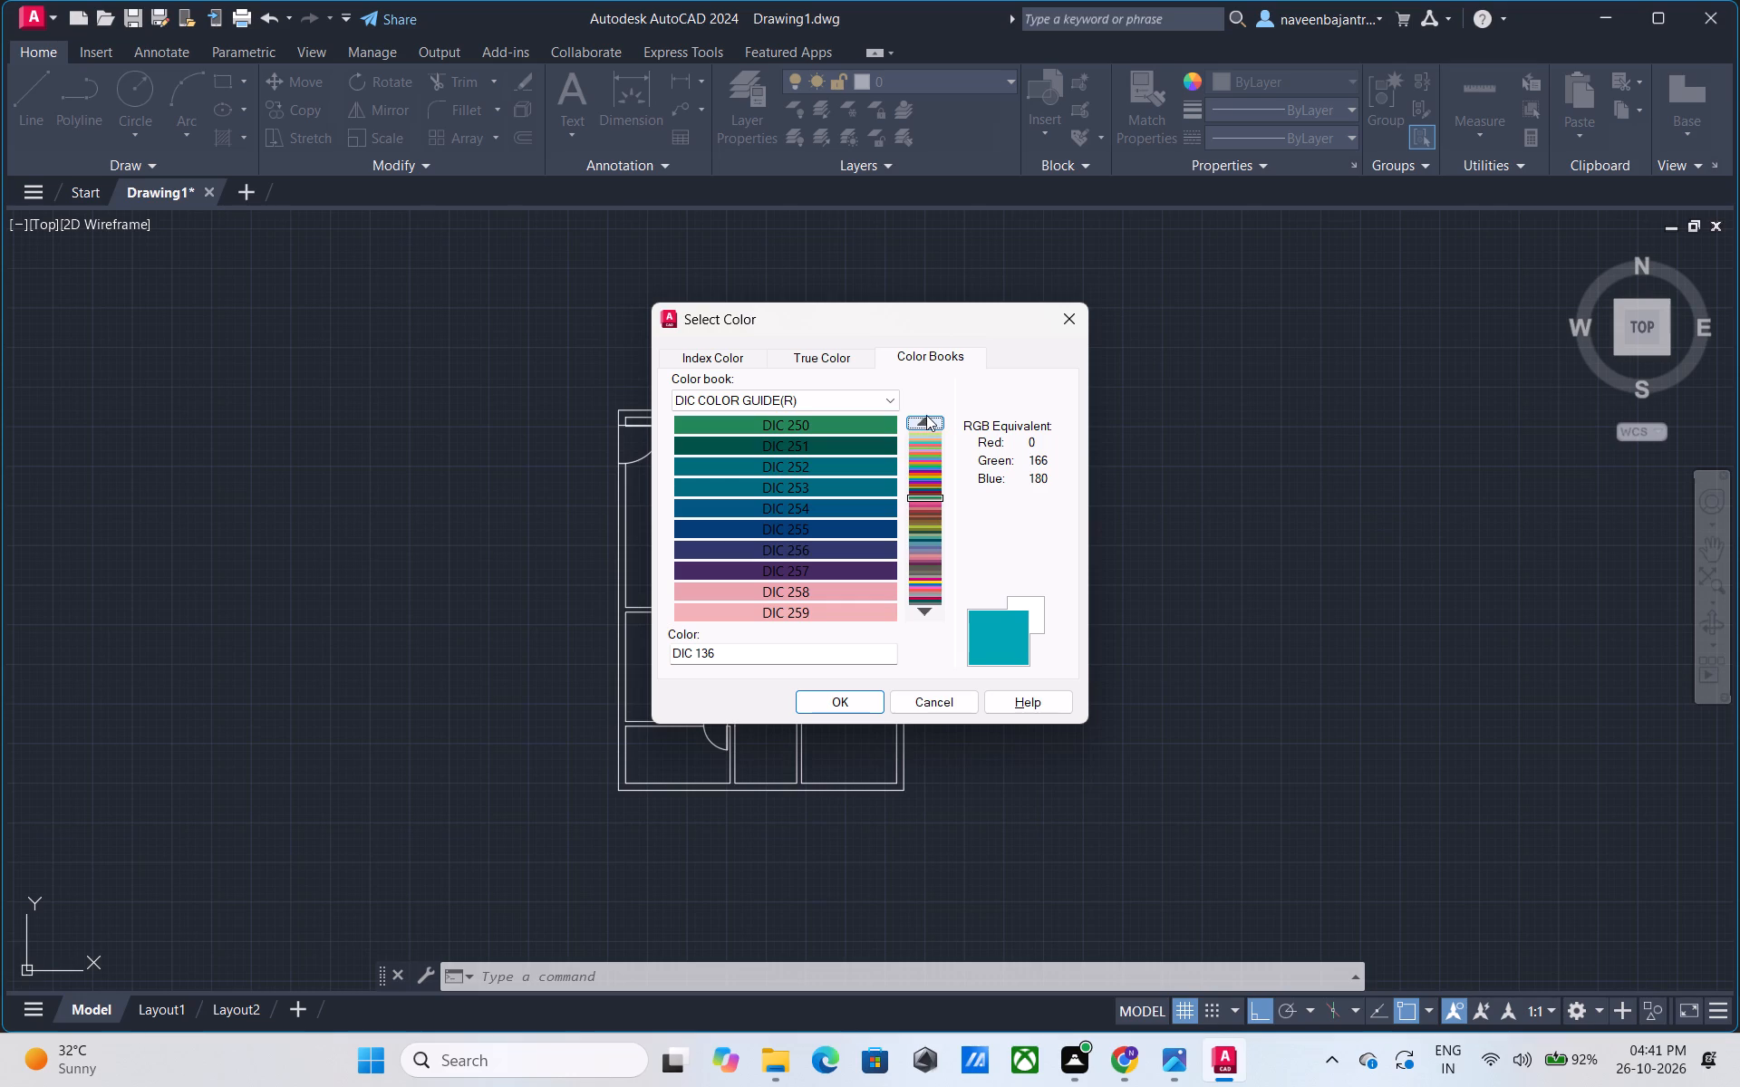
{"action": "left_click", "coordinate": [923, 418]}
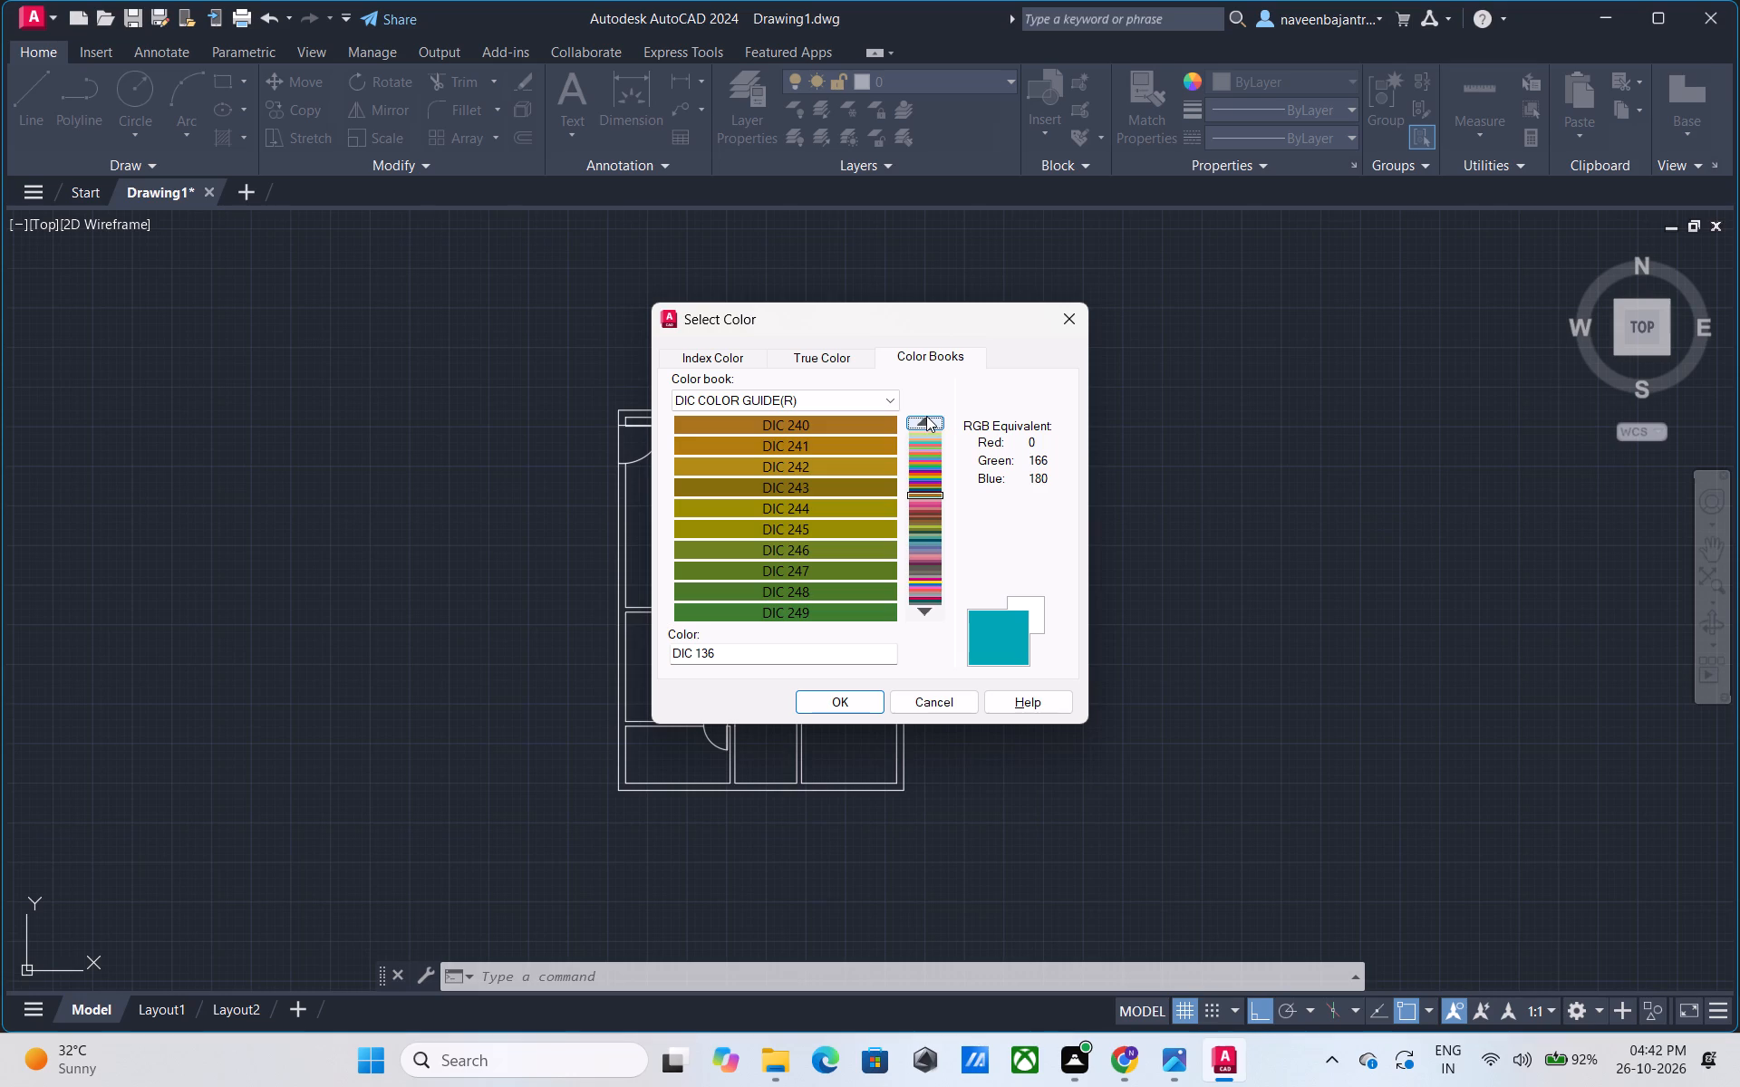
{"action": "left_click", "coordinate": [923, 418]}
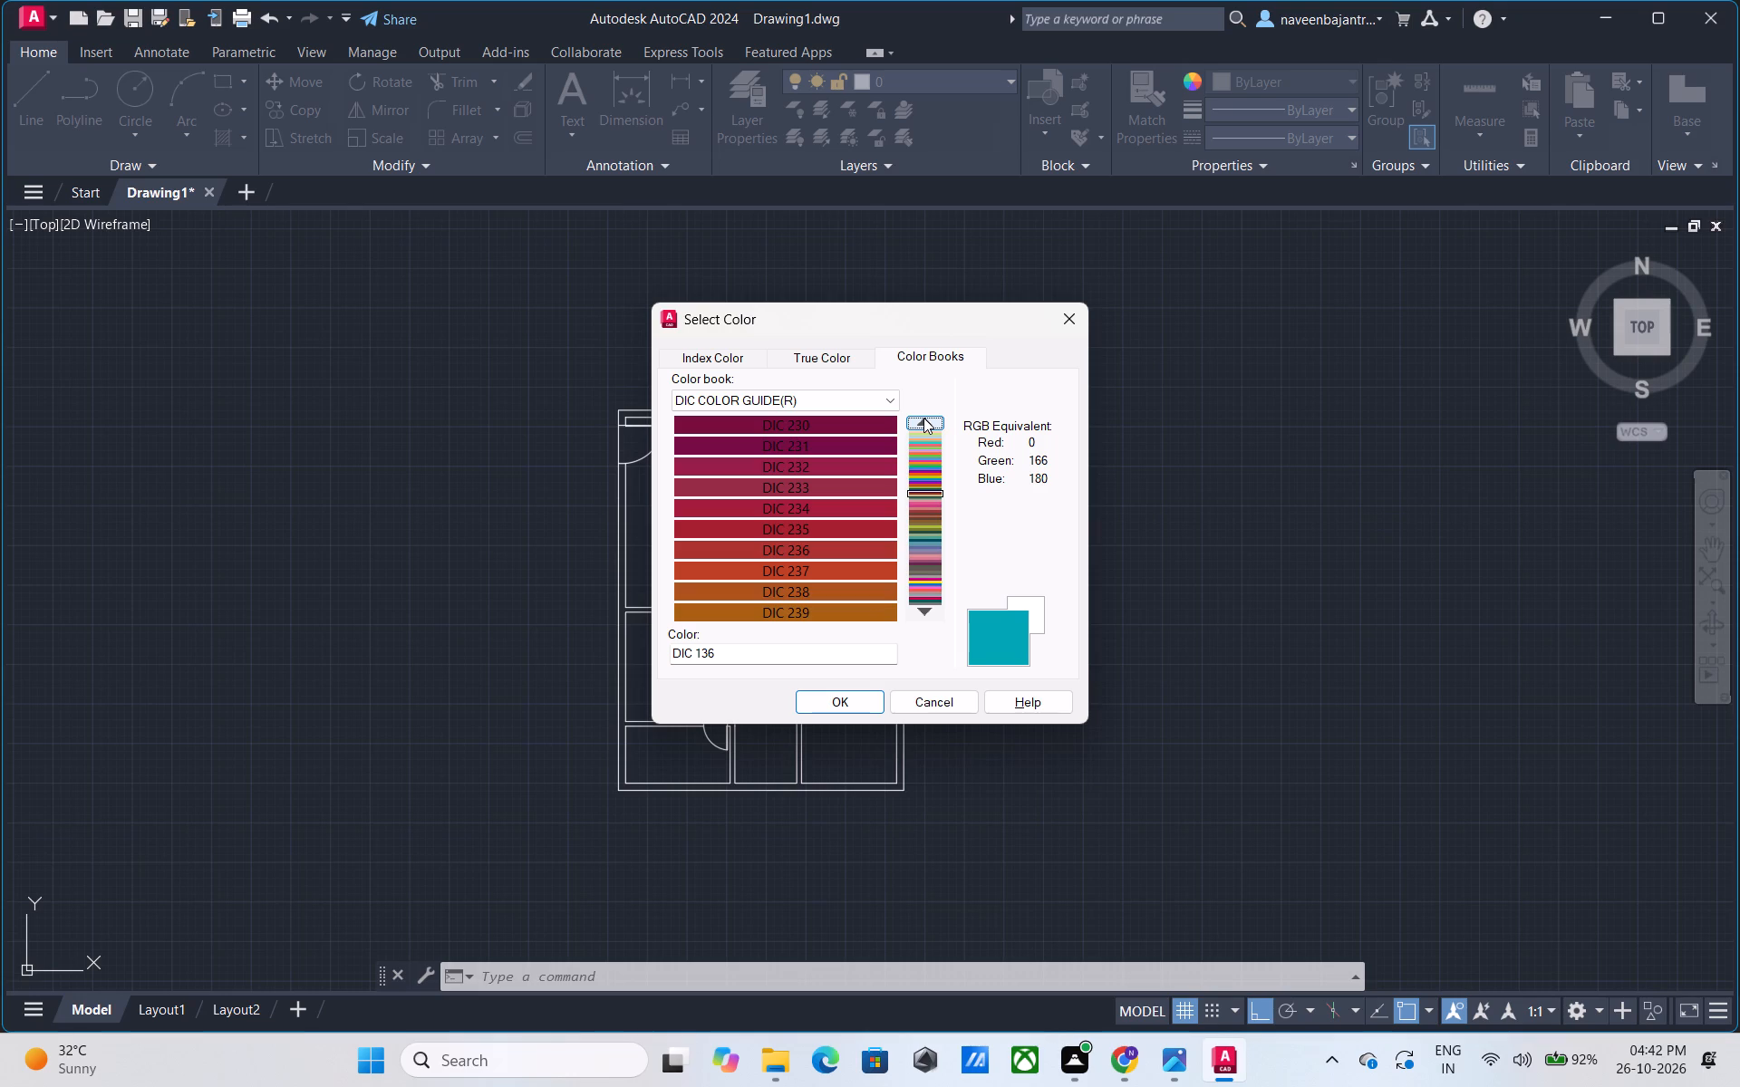
{"action": "left_click", "coordinate": [923, 418]}
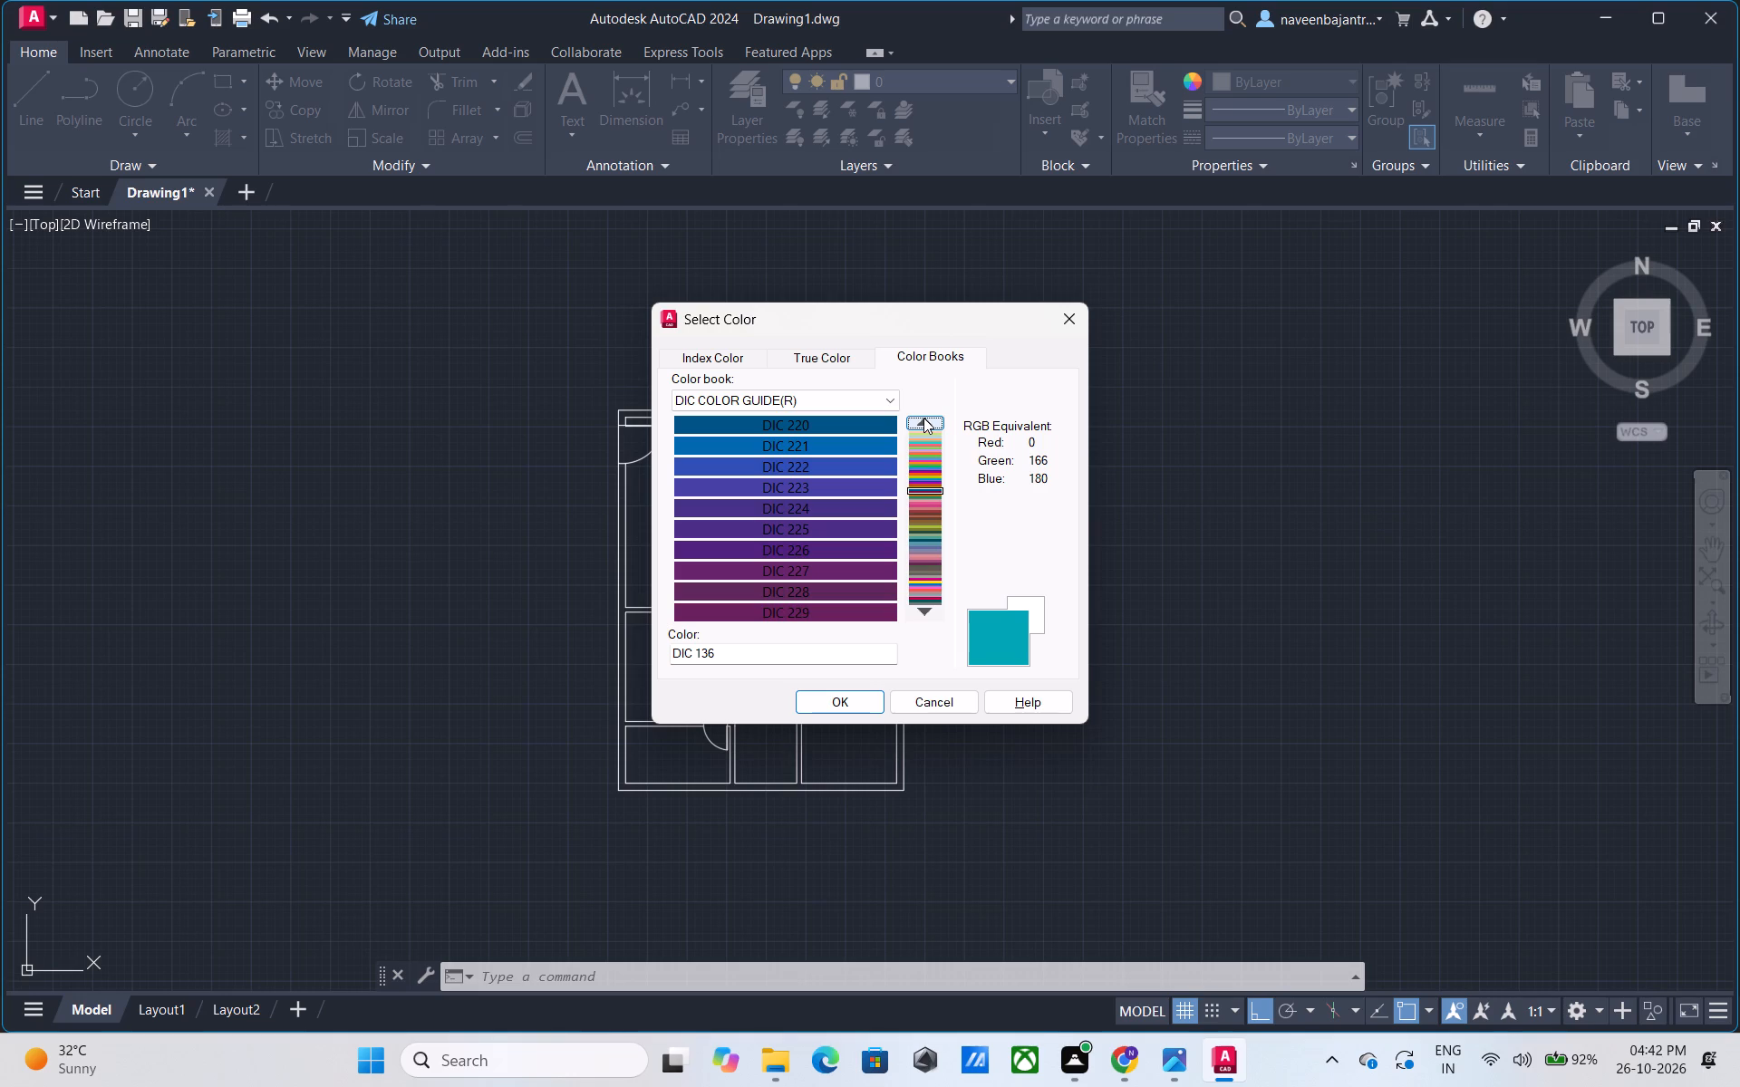
{"action": "left_click", "coordinate": [923, 418]}
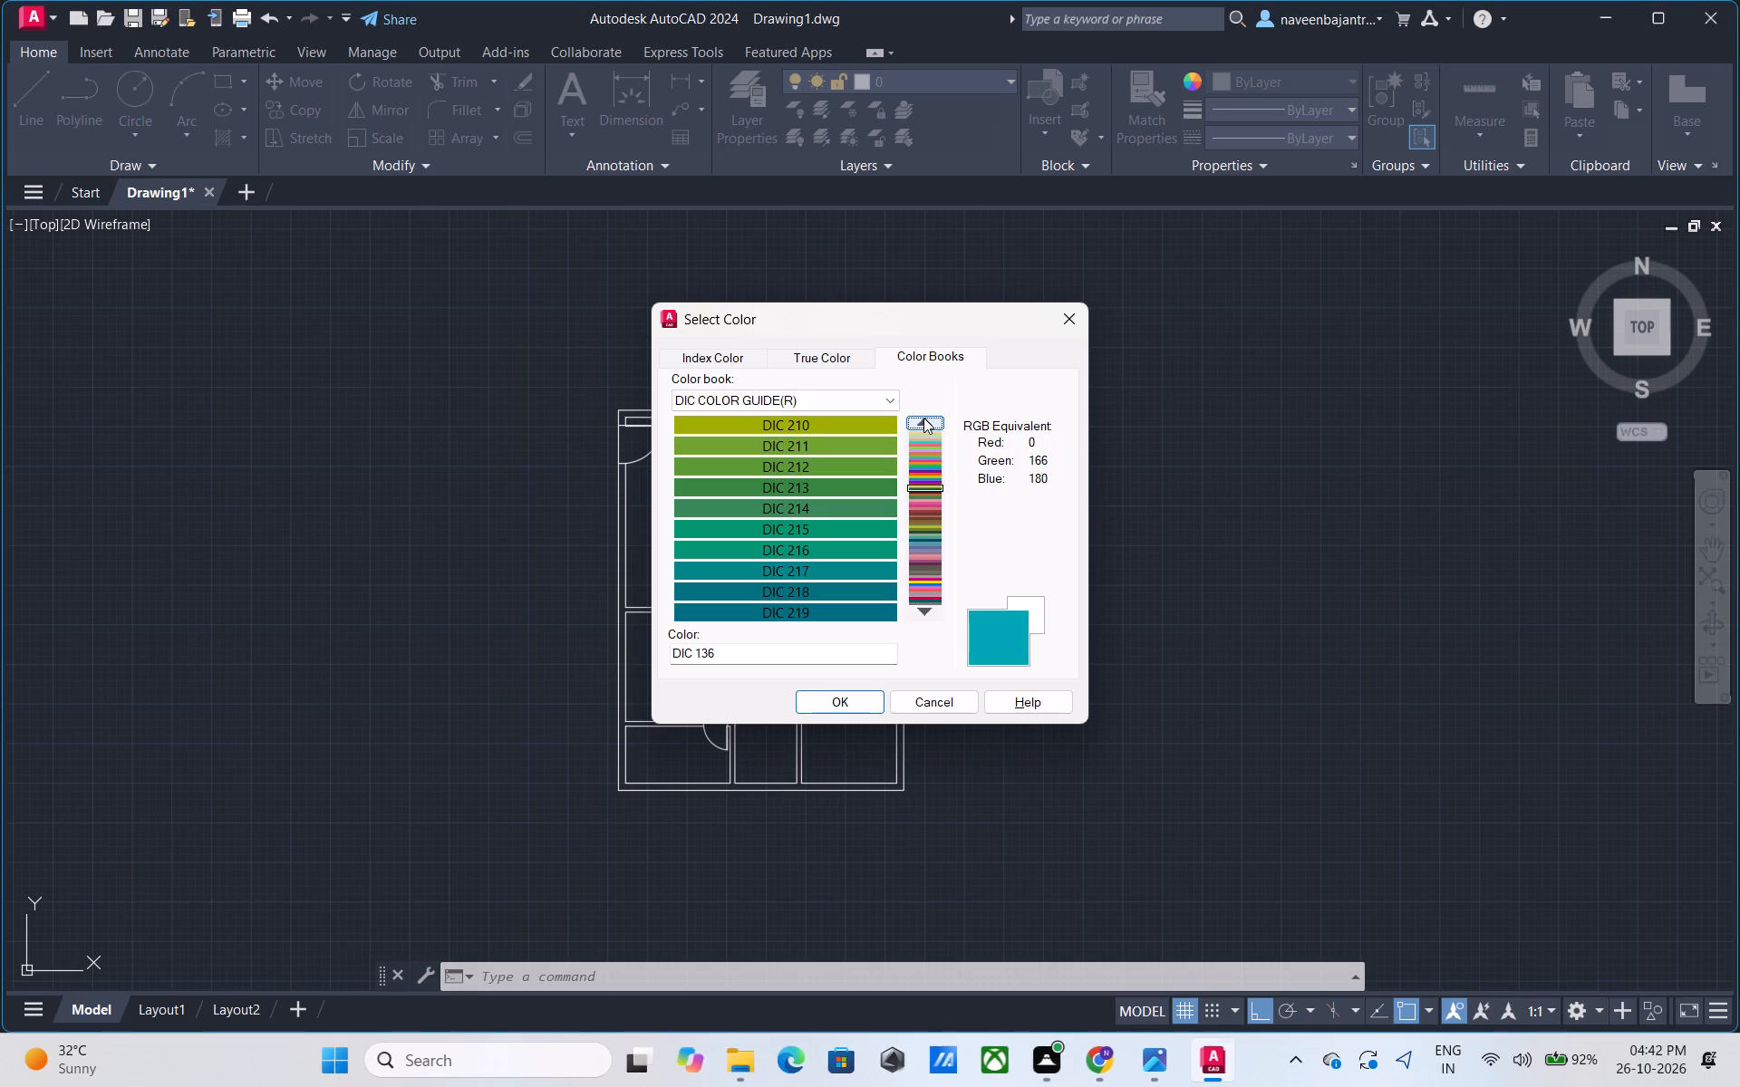
{"action": "left_click", "coordinate": [923, 418]}
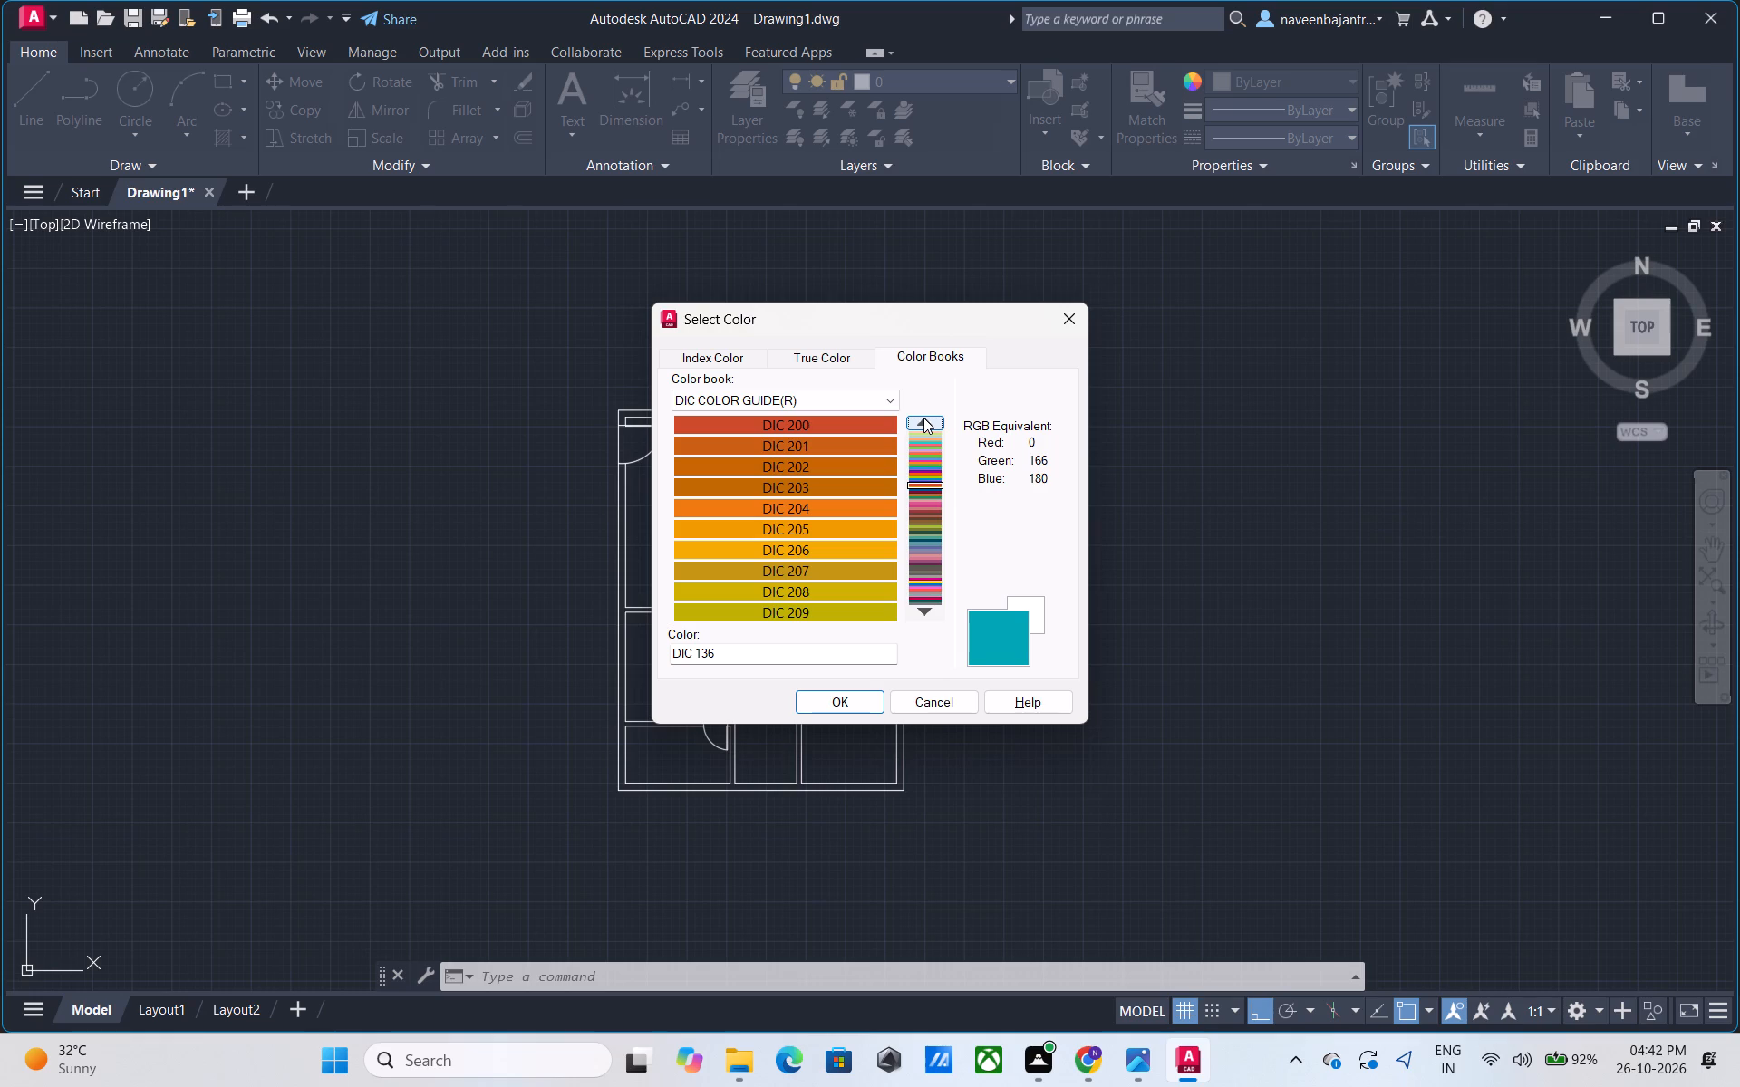
{"action": "left_click", "coordinate": [923, 418]}
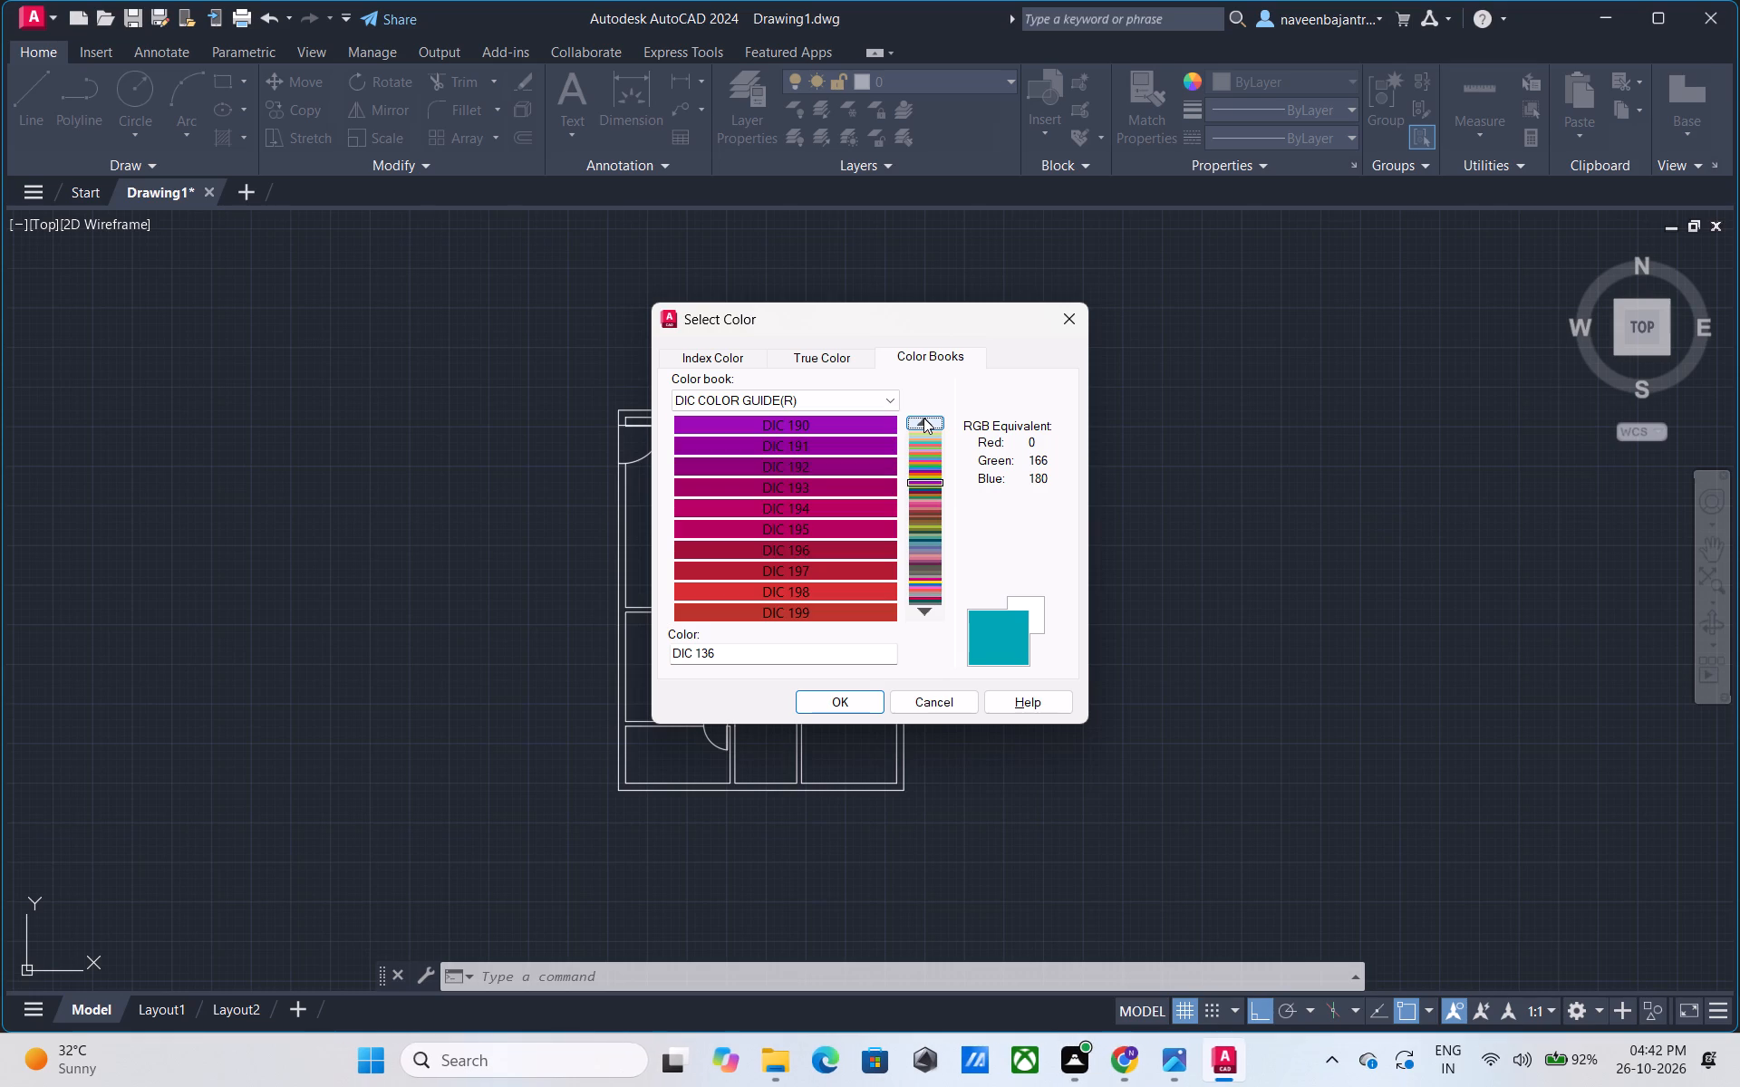
Examine the remaining earlier pages of the DIC COLOR GUIDE(R) color book, from DIC 189 back to DIC 101.
{"action": "left_click", "coordinate": [923, 418]}
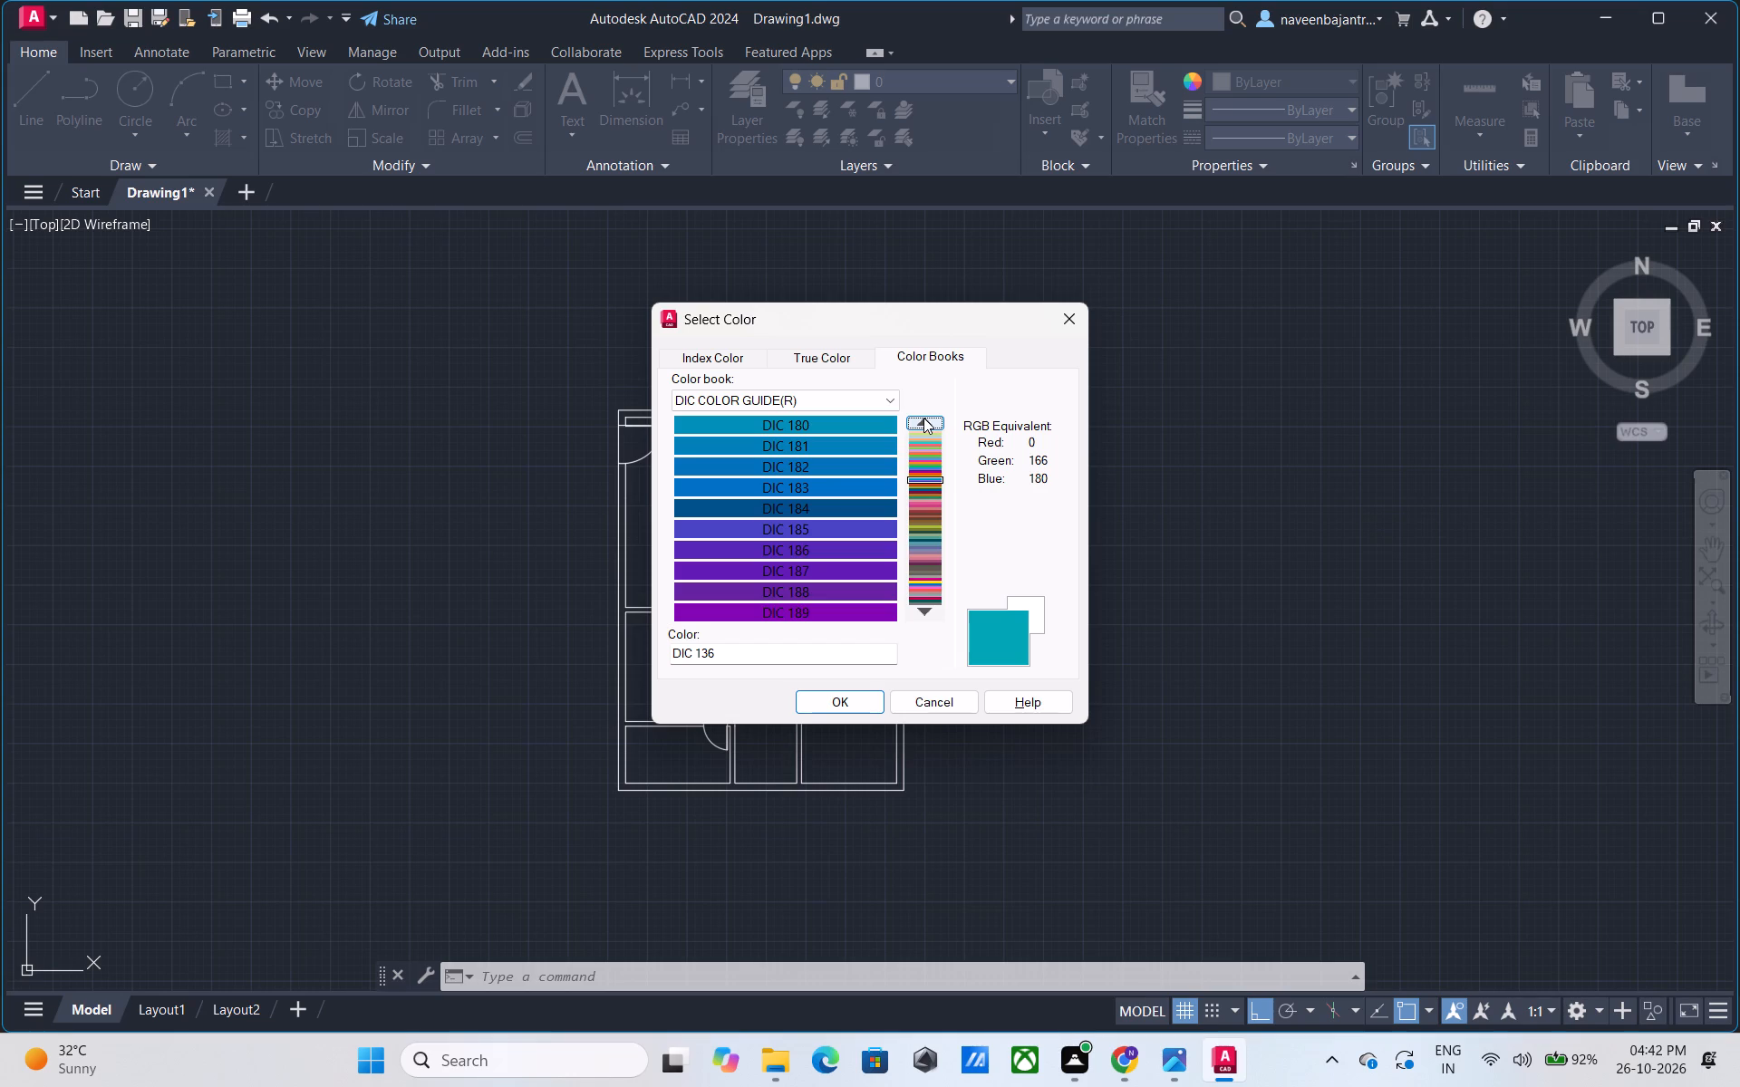
{"action": "left_click", "coordinate": [923, 418]}
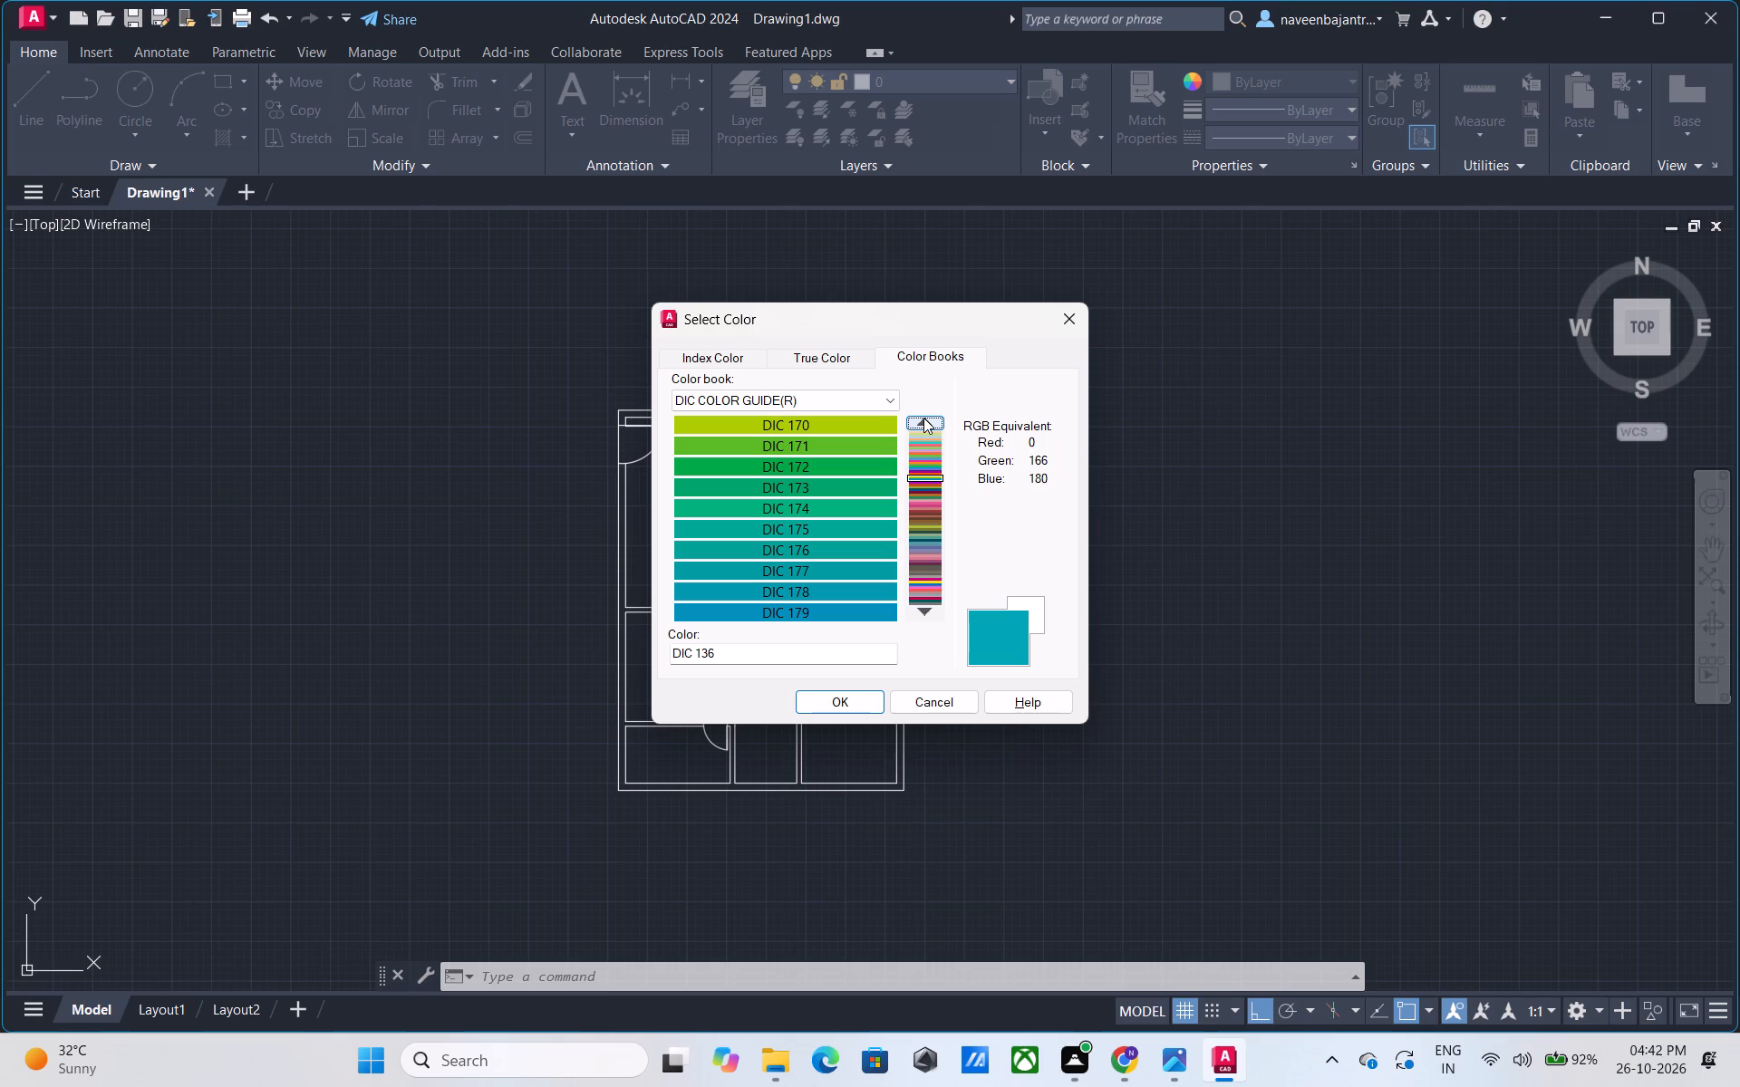
{"action": "left_click", "coordinate": [923, 418]}
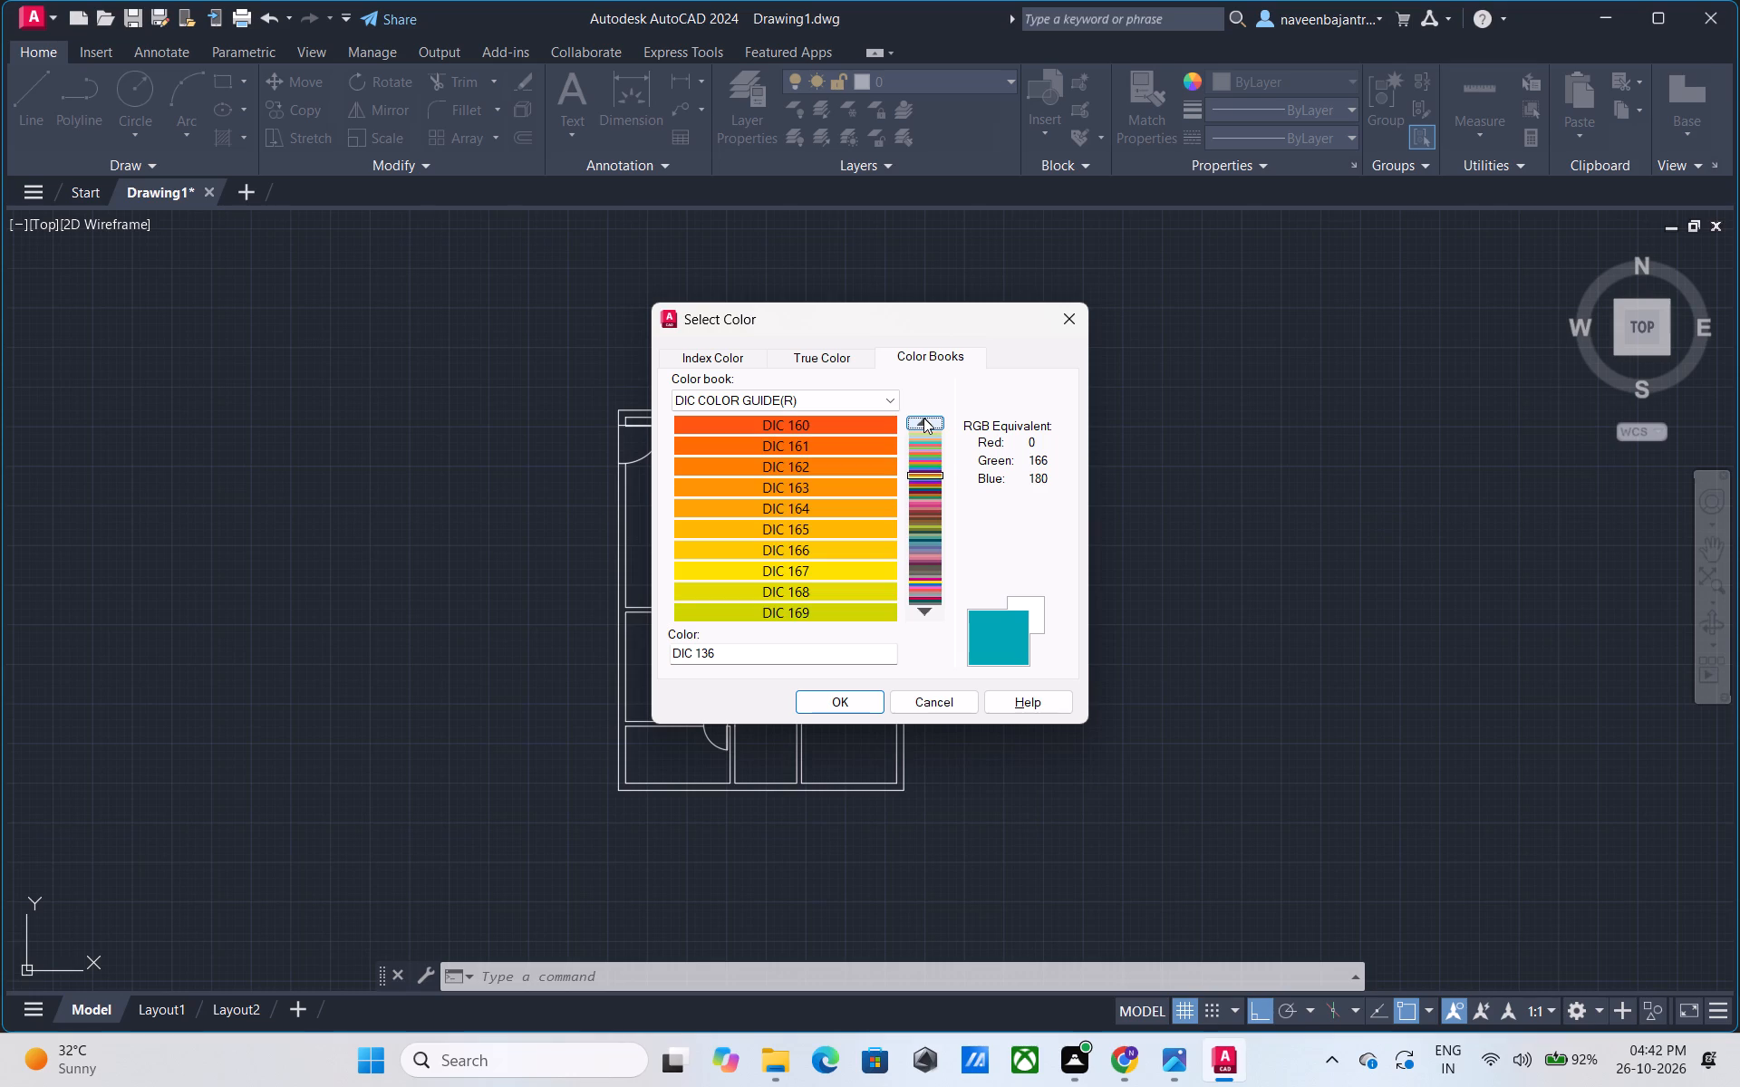
{"action": "left_click", "coordinate": [923, 418]}
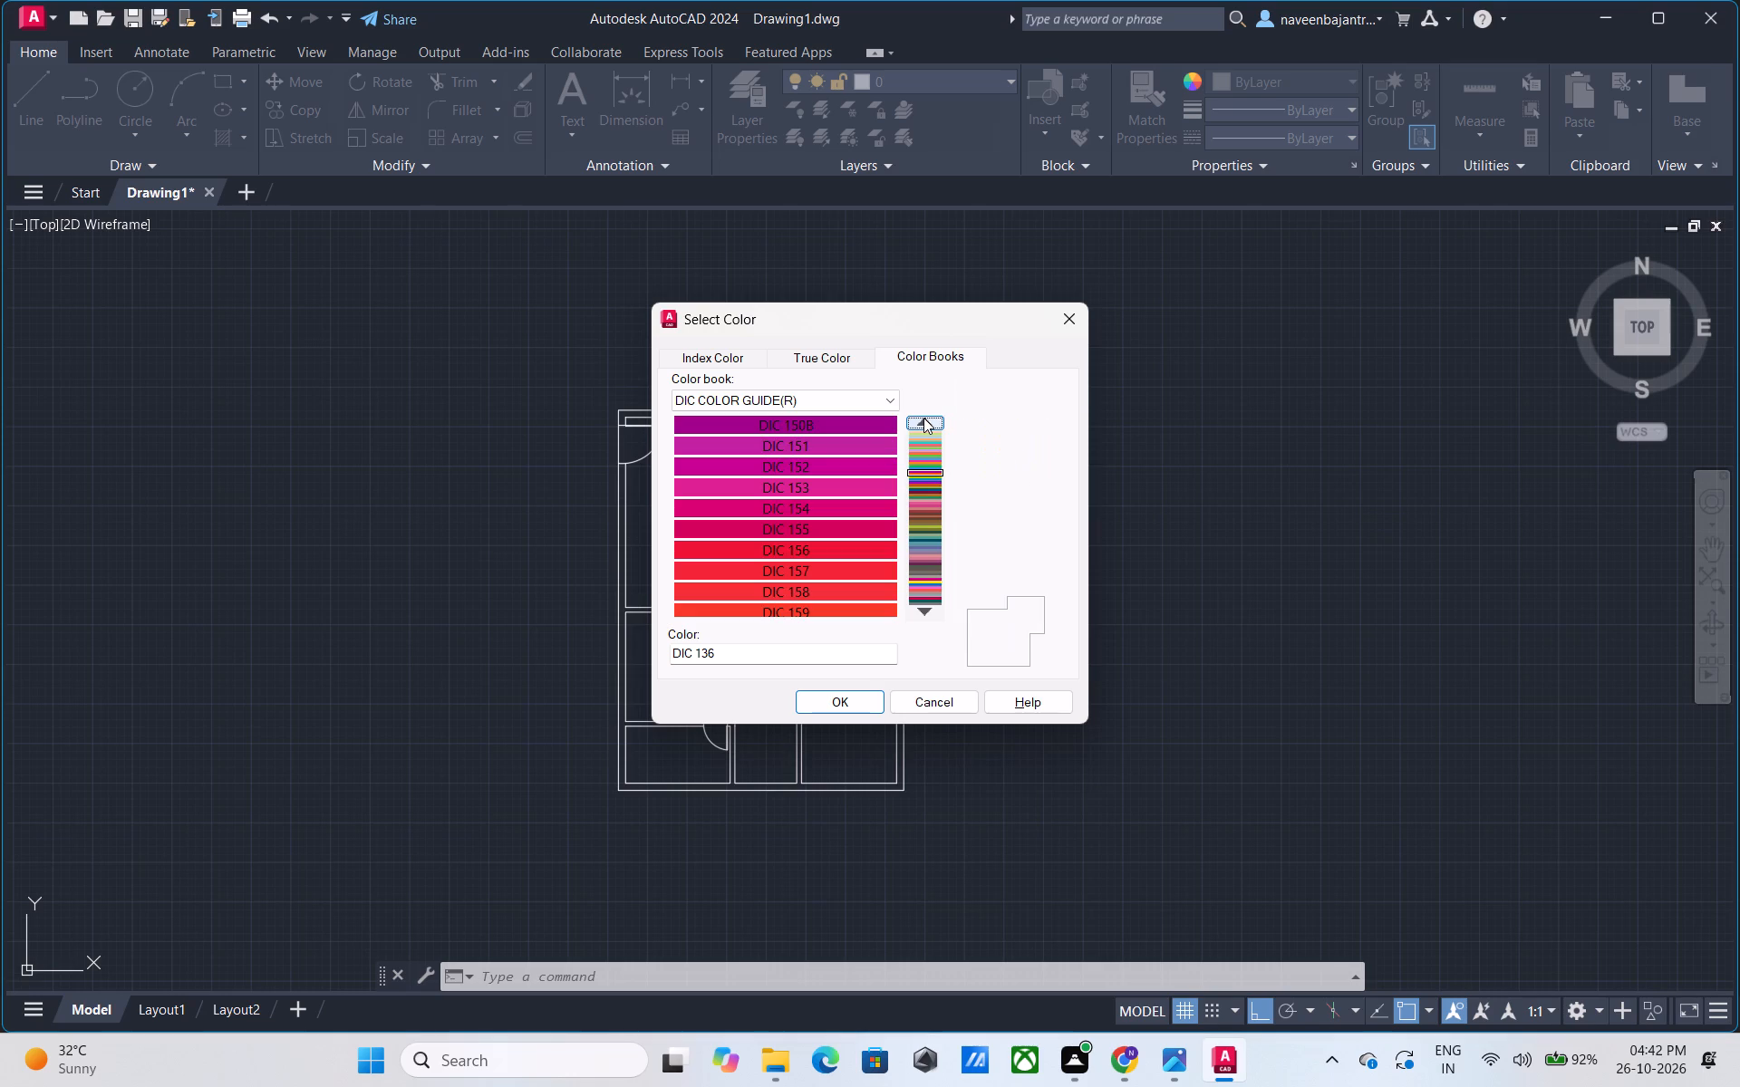
{"action": "left_click", "coordinate": [923, 418]}
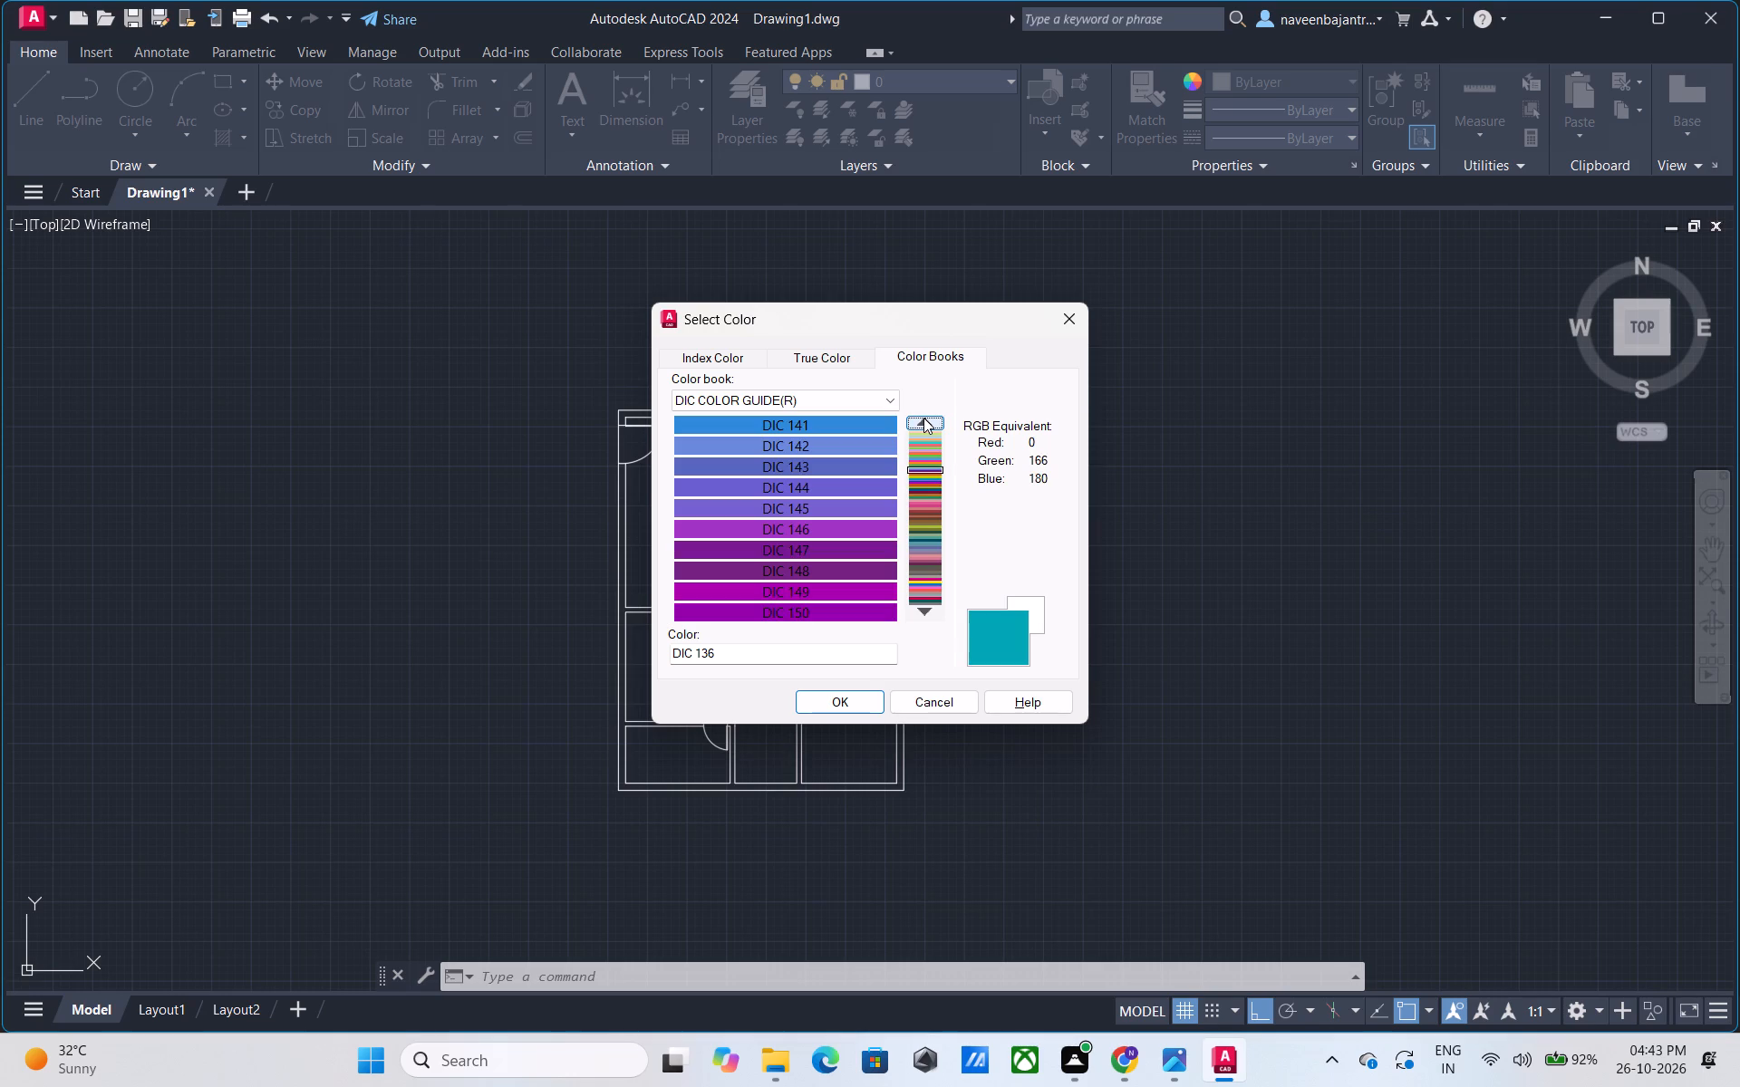
{"action": "left_click", "coordinate": [923, 418]}
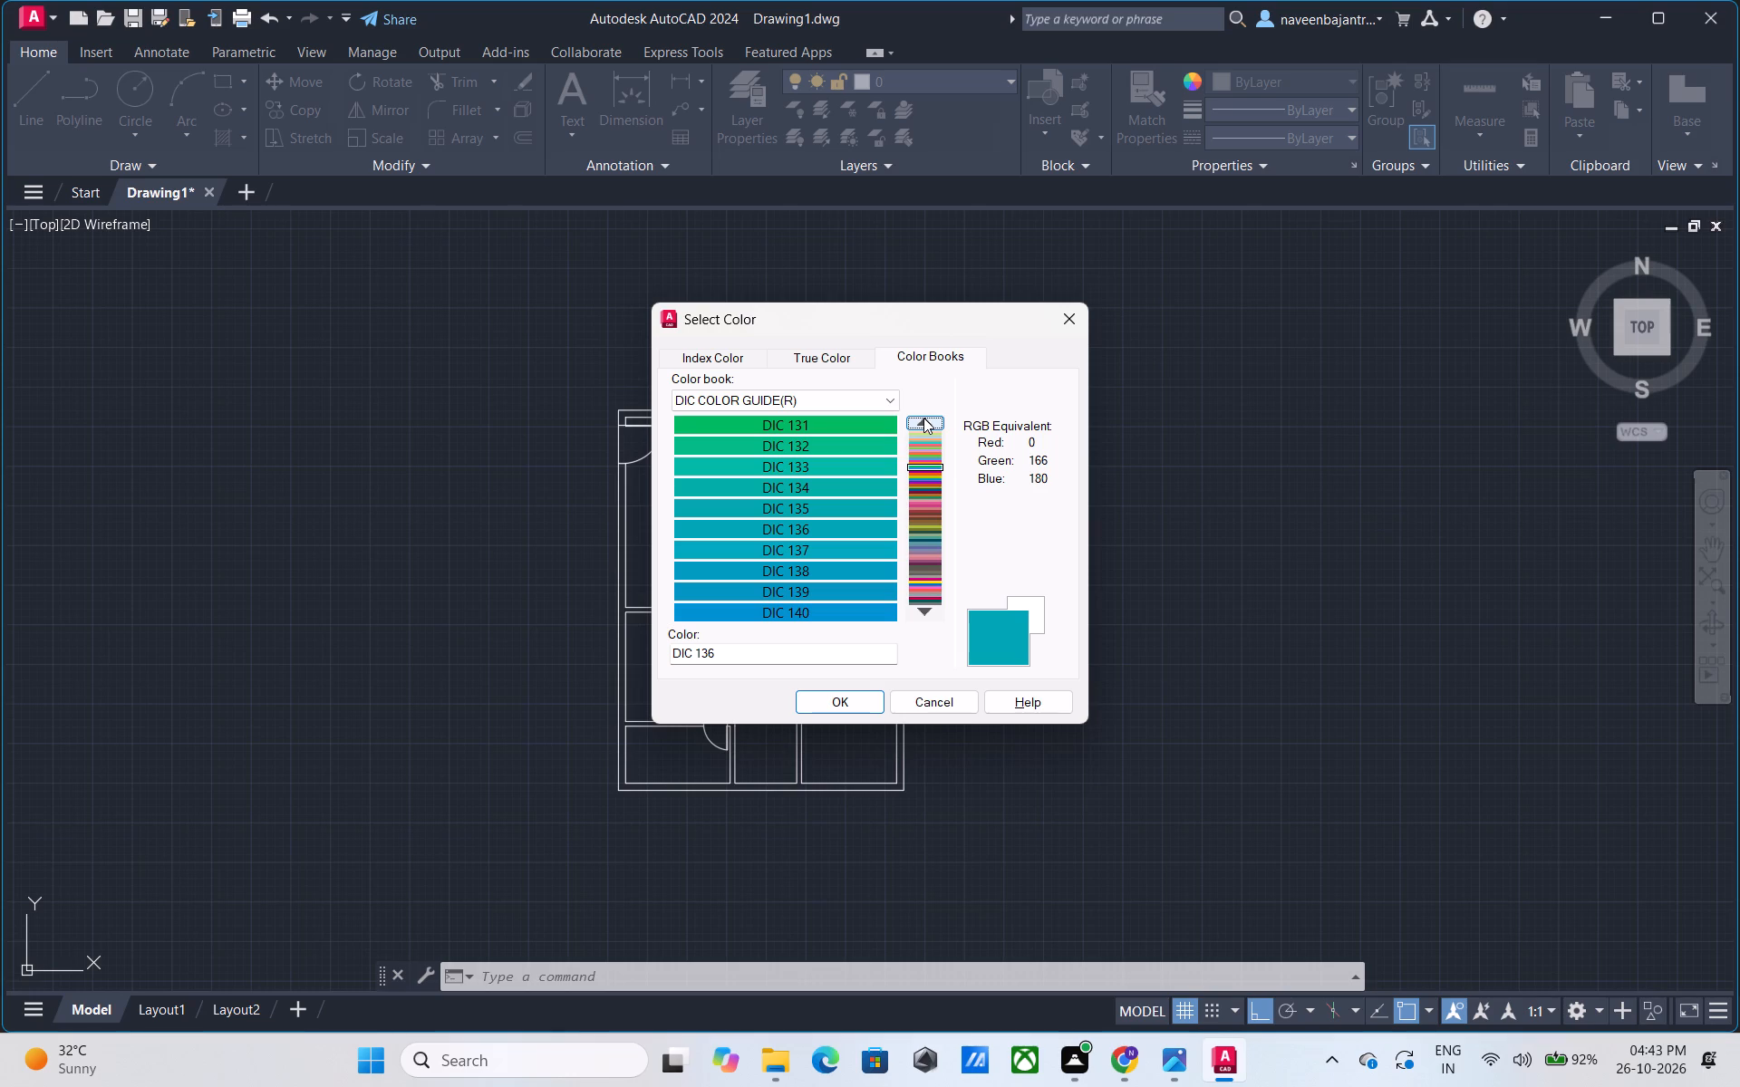
{"action": "left_click", "coordinate": [923, 418]}
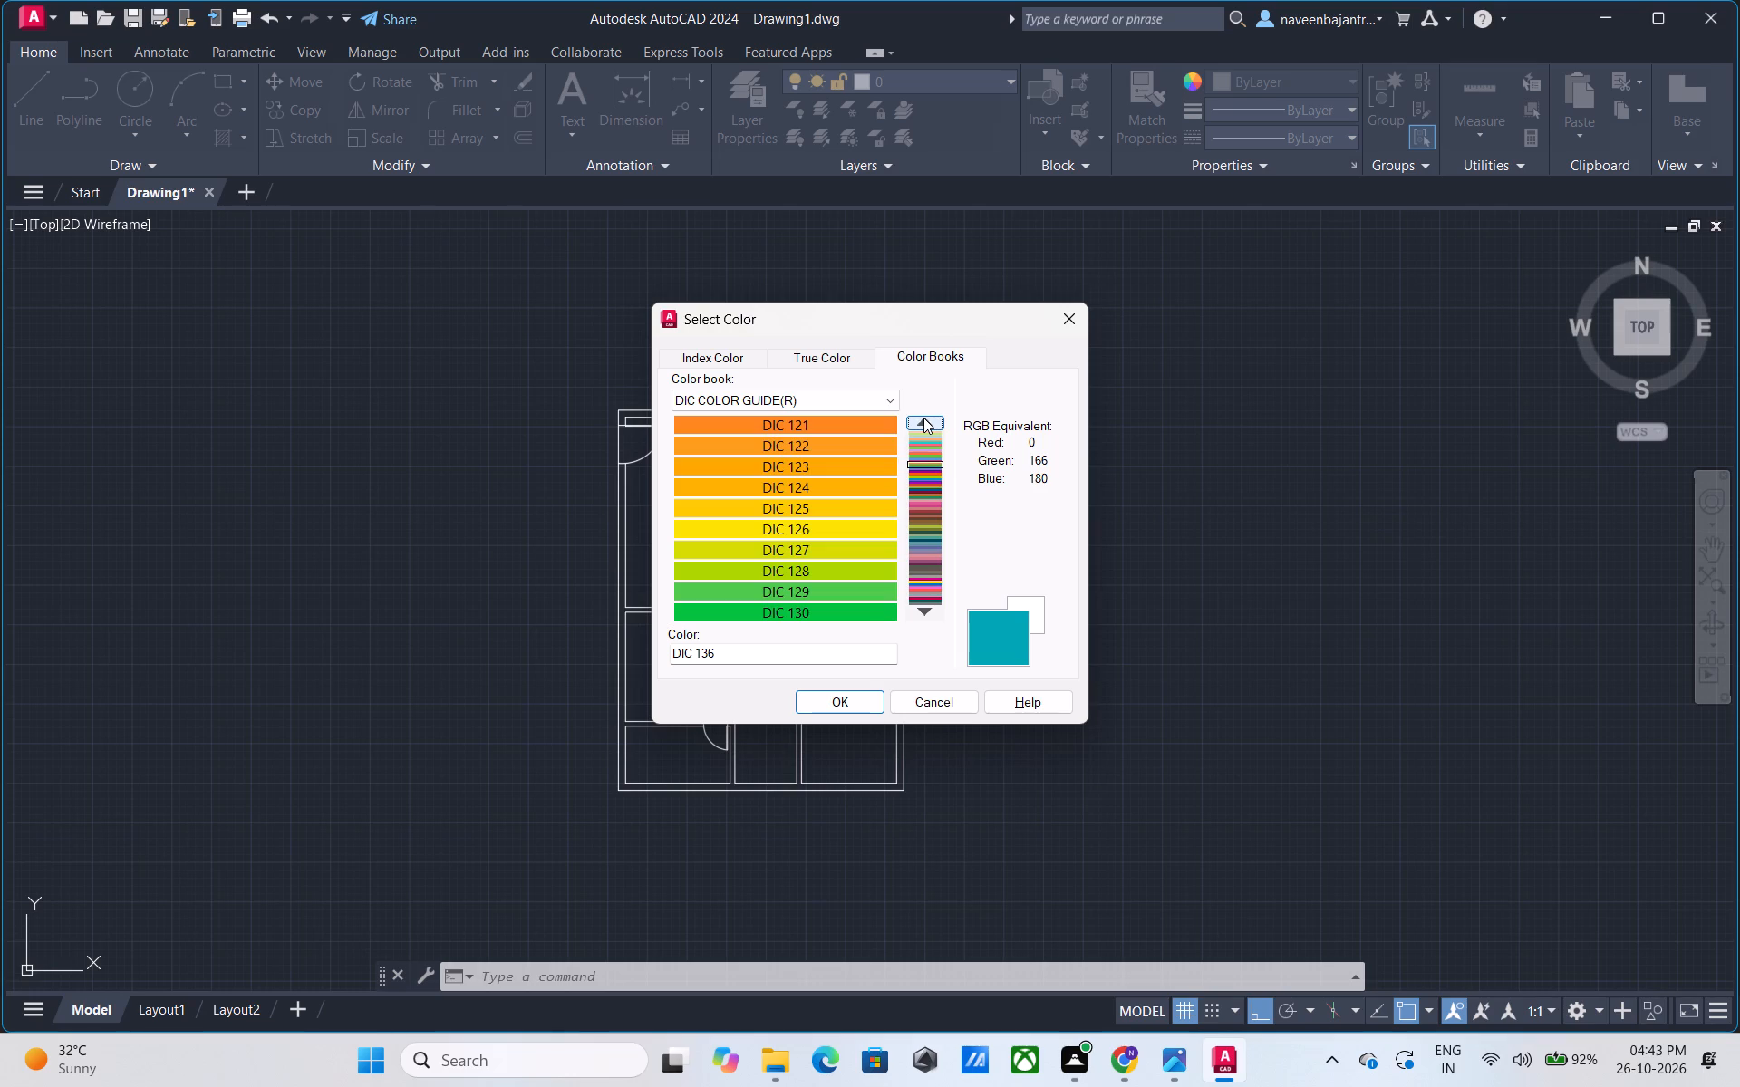
{"action": "left_click", "coordinate": [923, 418]}
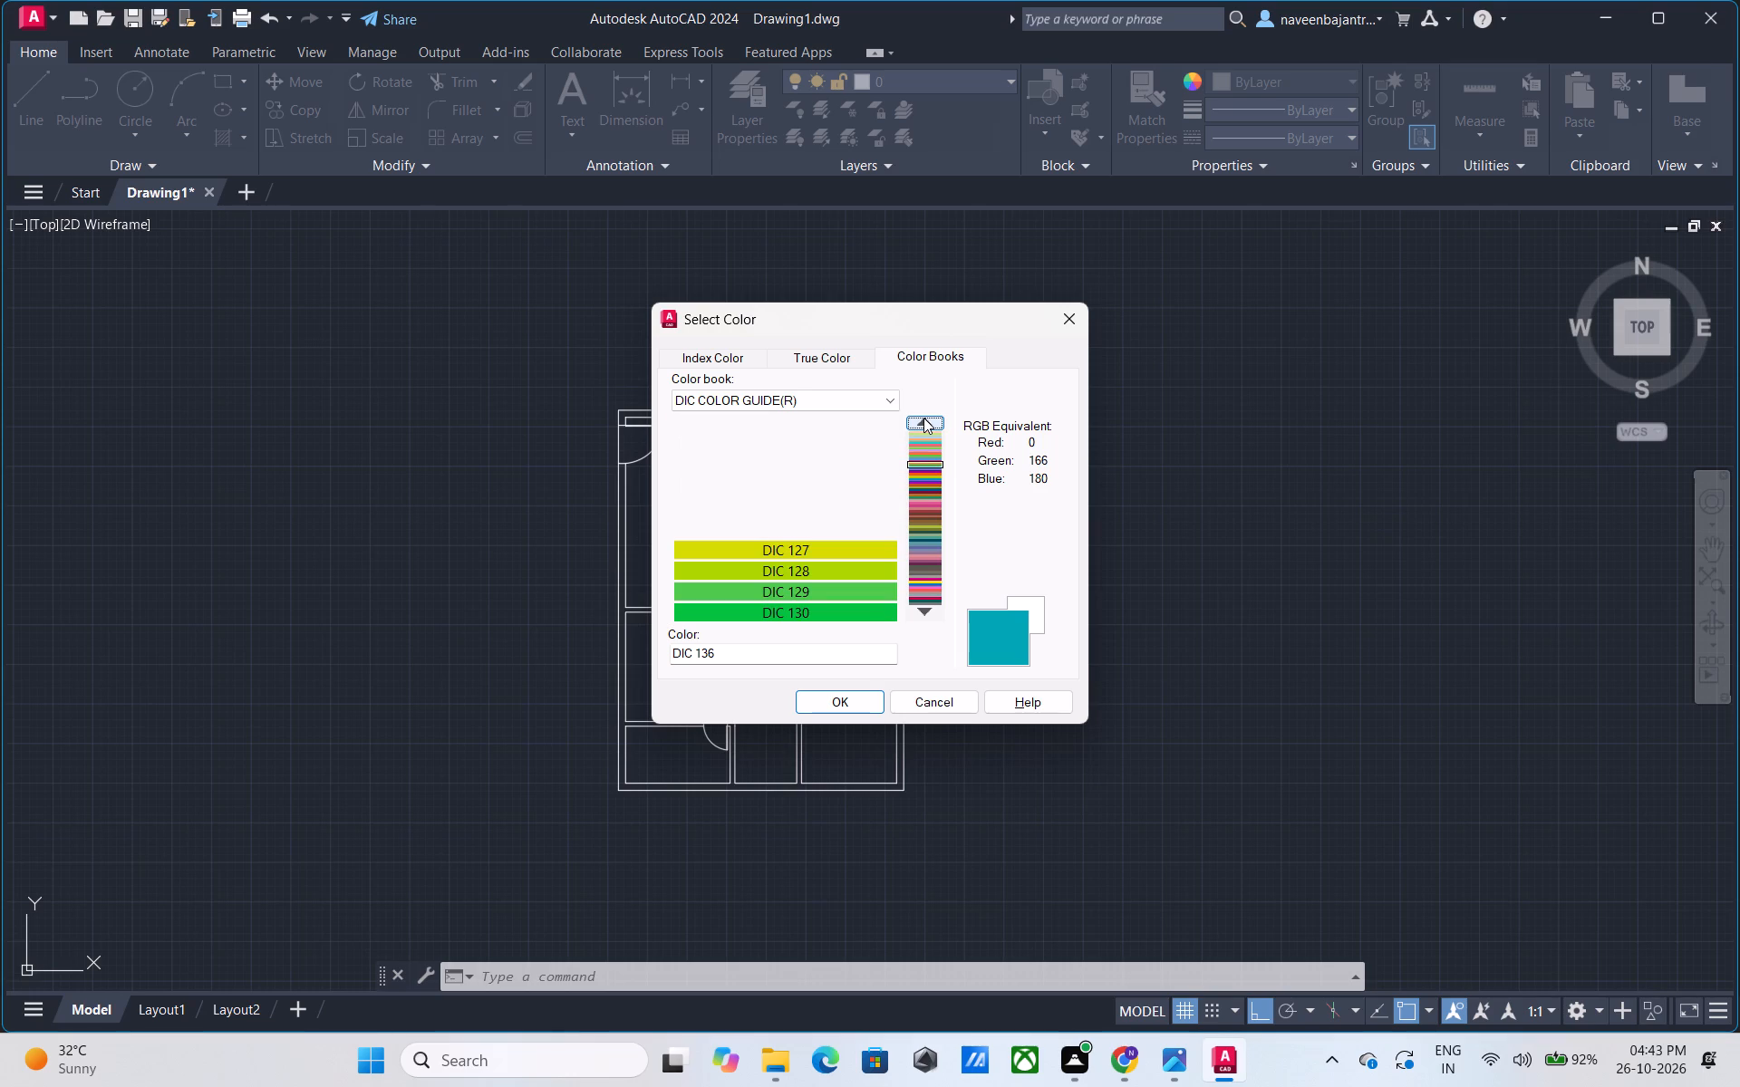
{"action": "left_click", "coordinate": [923, 418]}
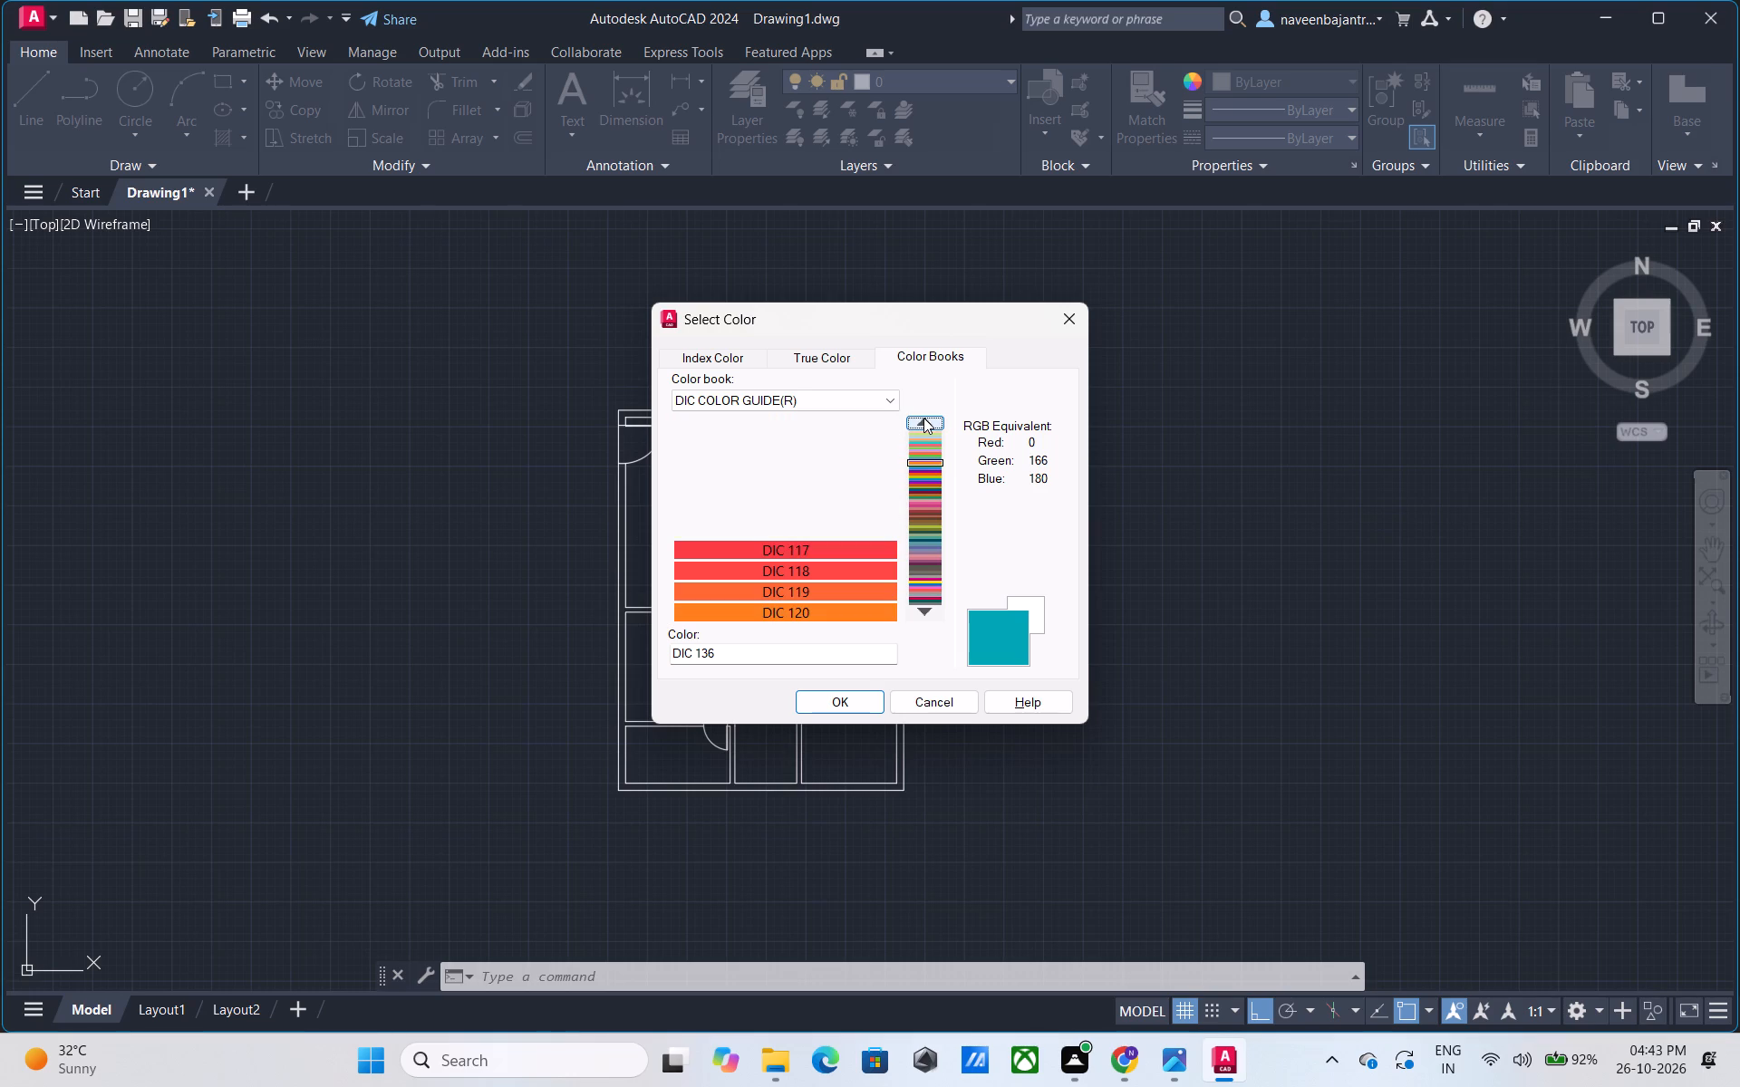
Select the DIC 102 swatch and preview the following colors one by one up to DIC 110.
{"action": "left_click", "coordinate": [770, 454]}
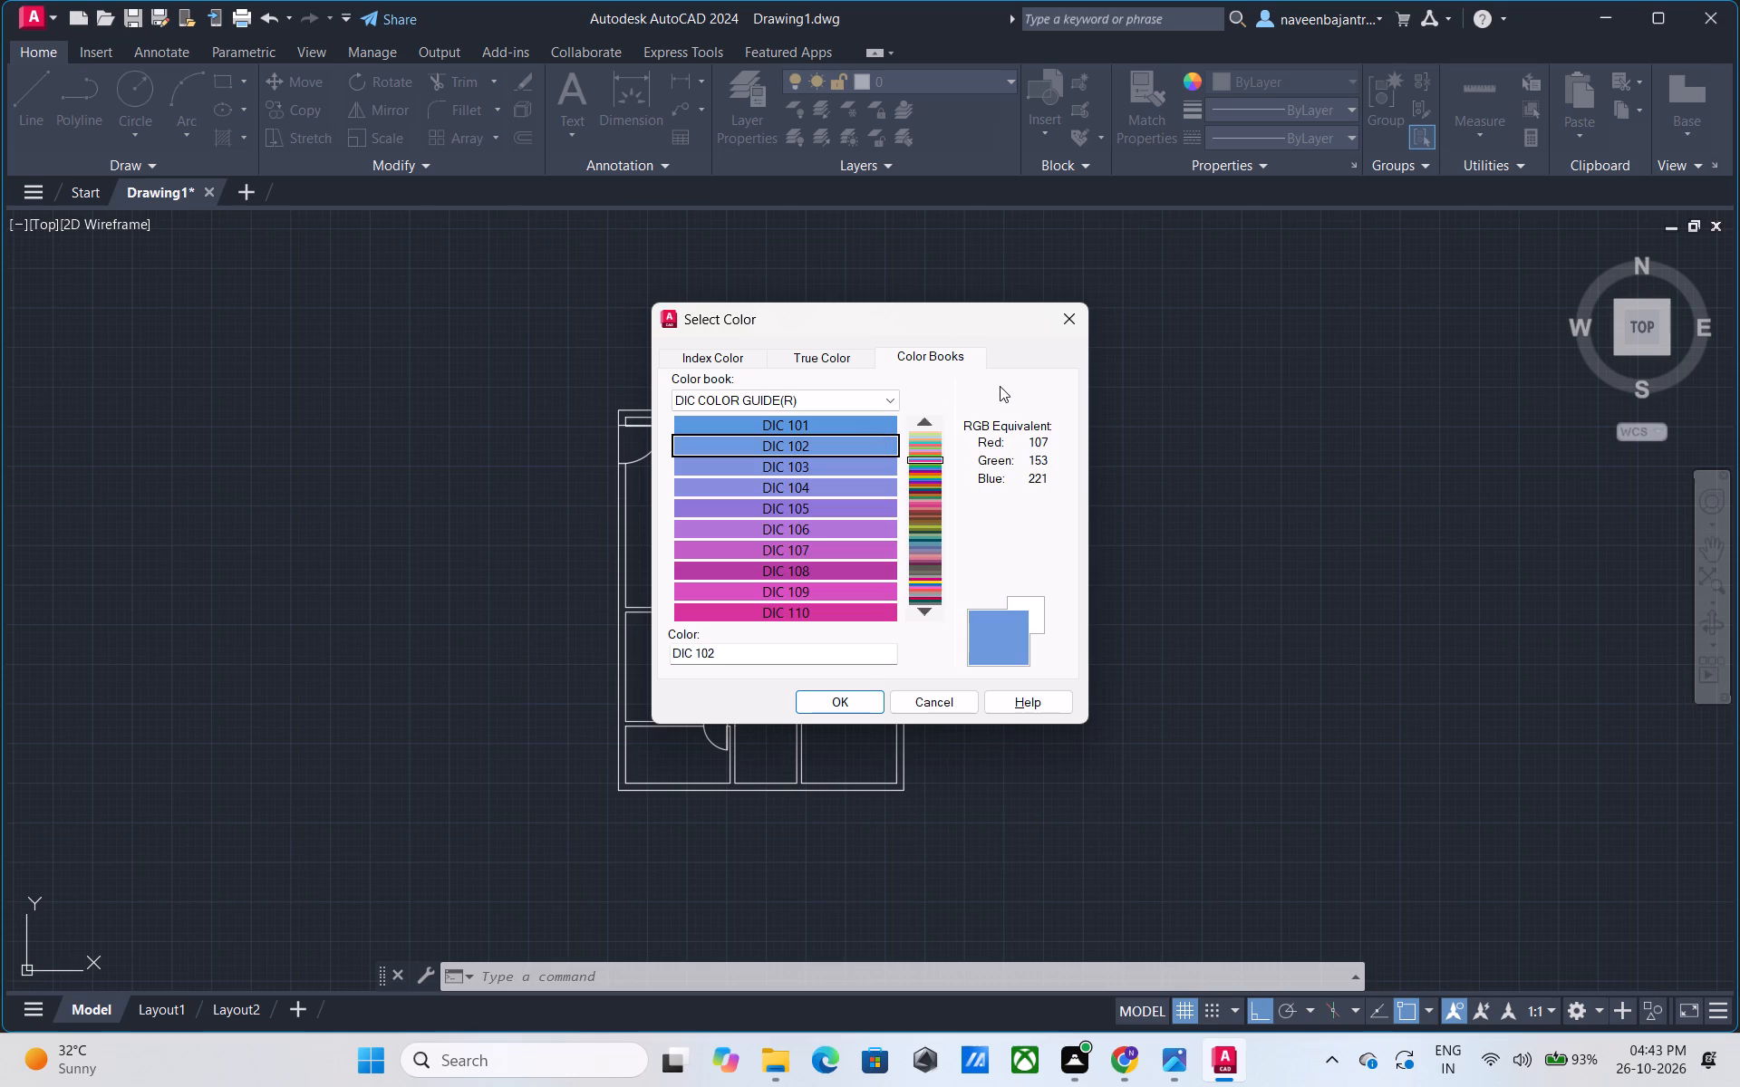
{"action": "key", "text": "Down"}
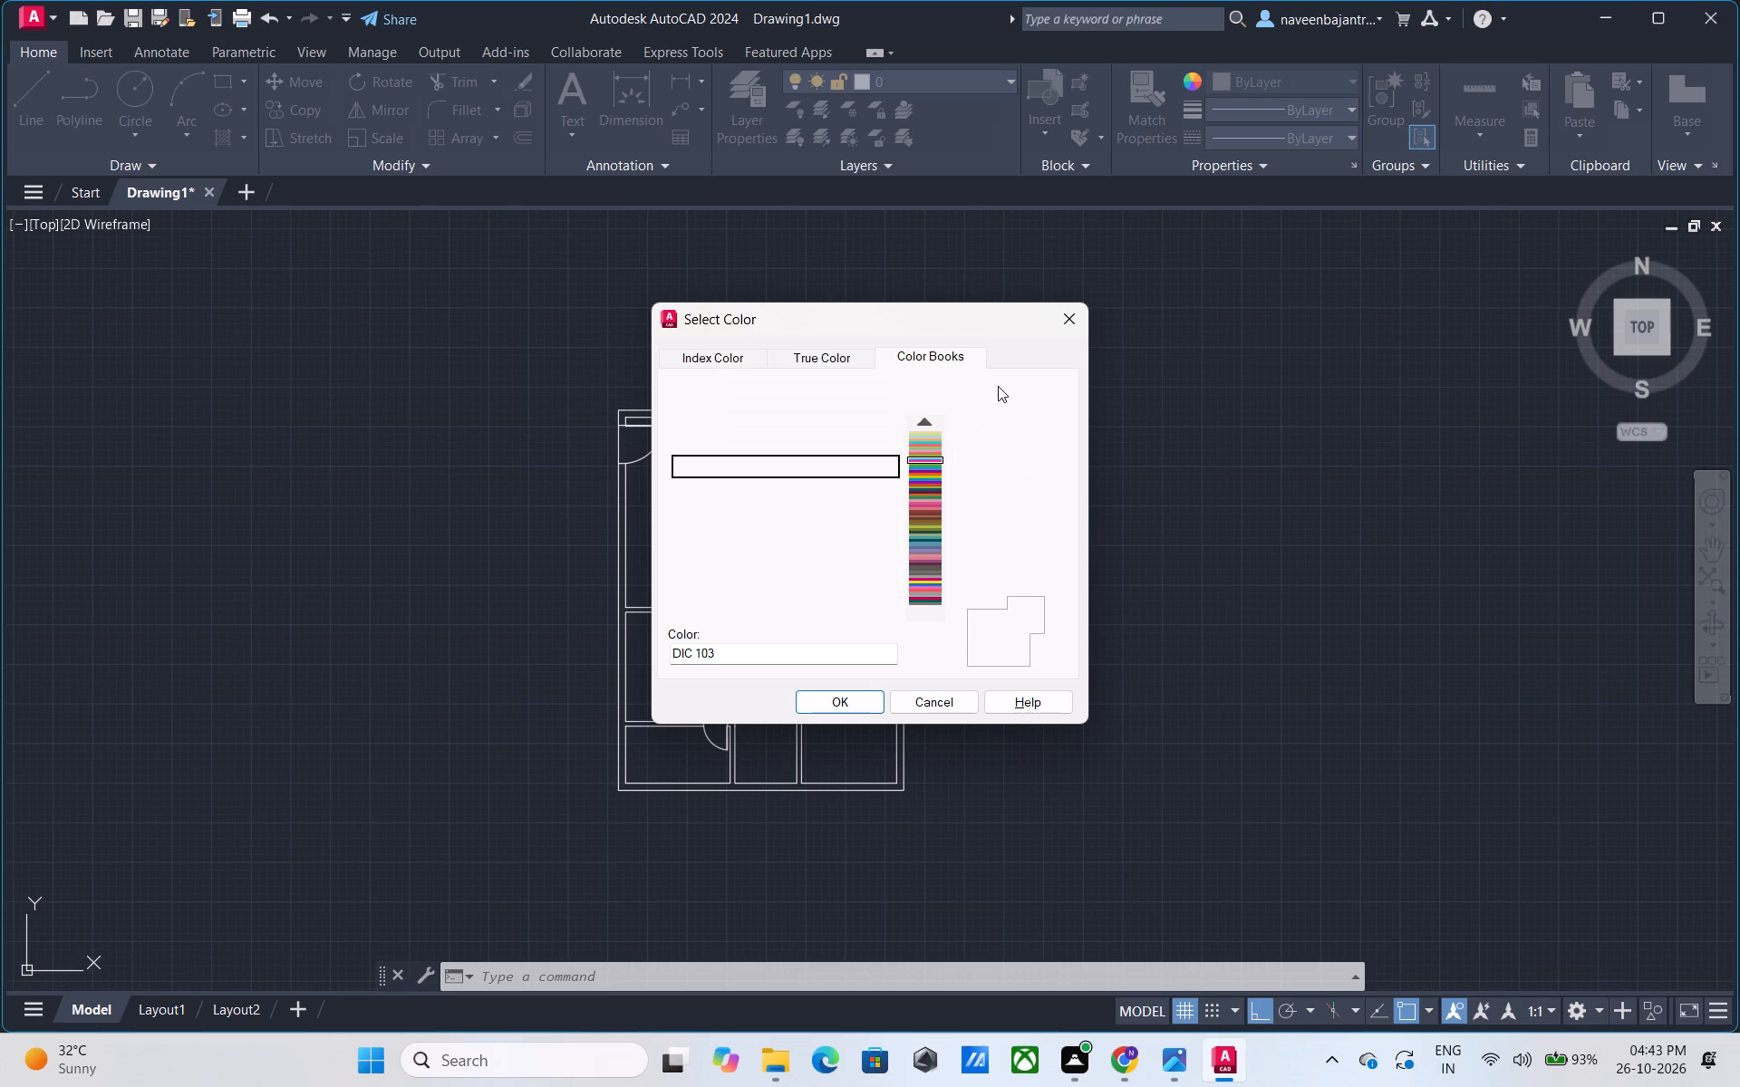
{"action": "key", "text": "Down"}
{"action": "key", "text": "Down"}
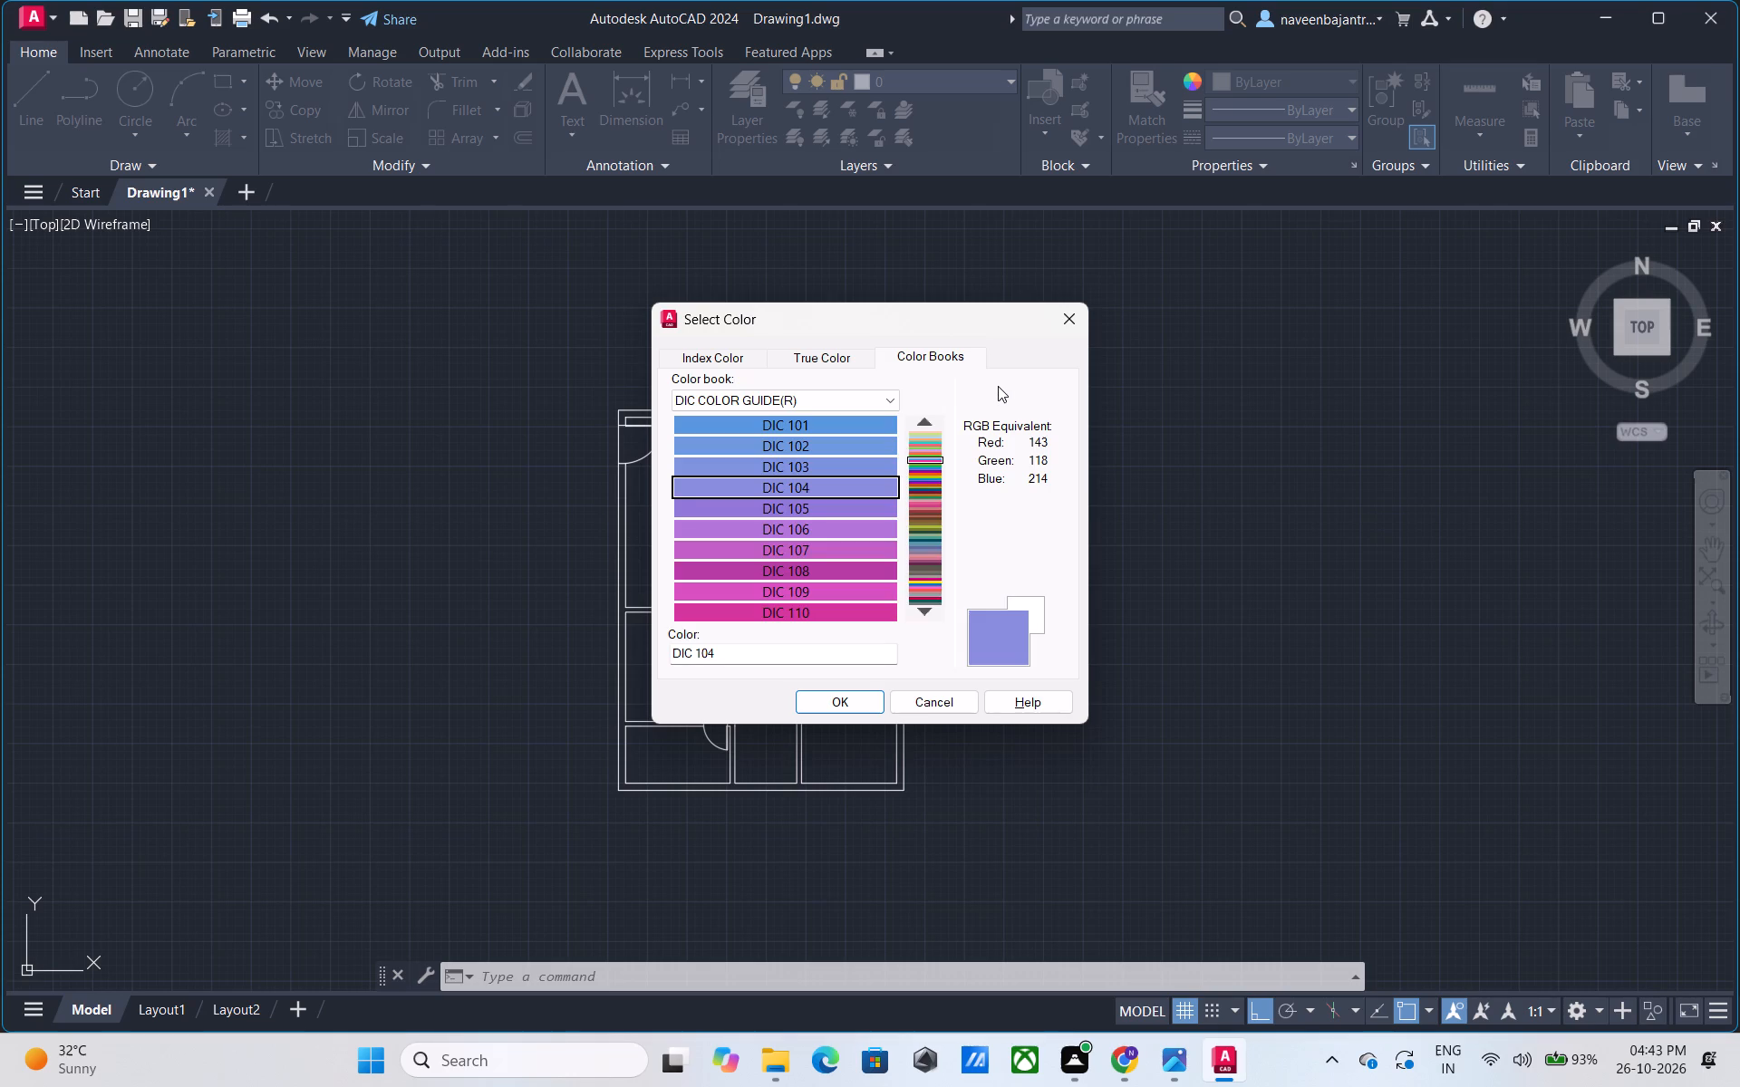
{"action": "key", "text": "Down"}
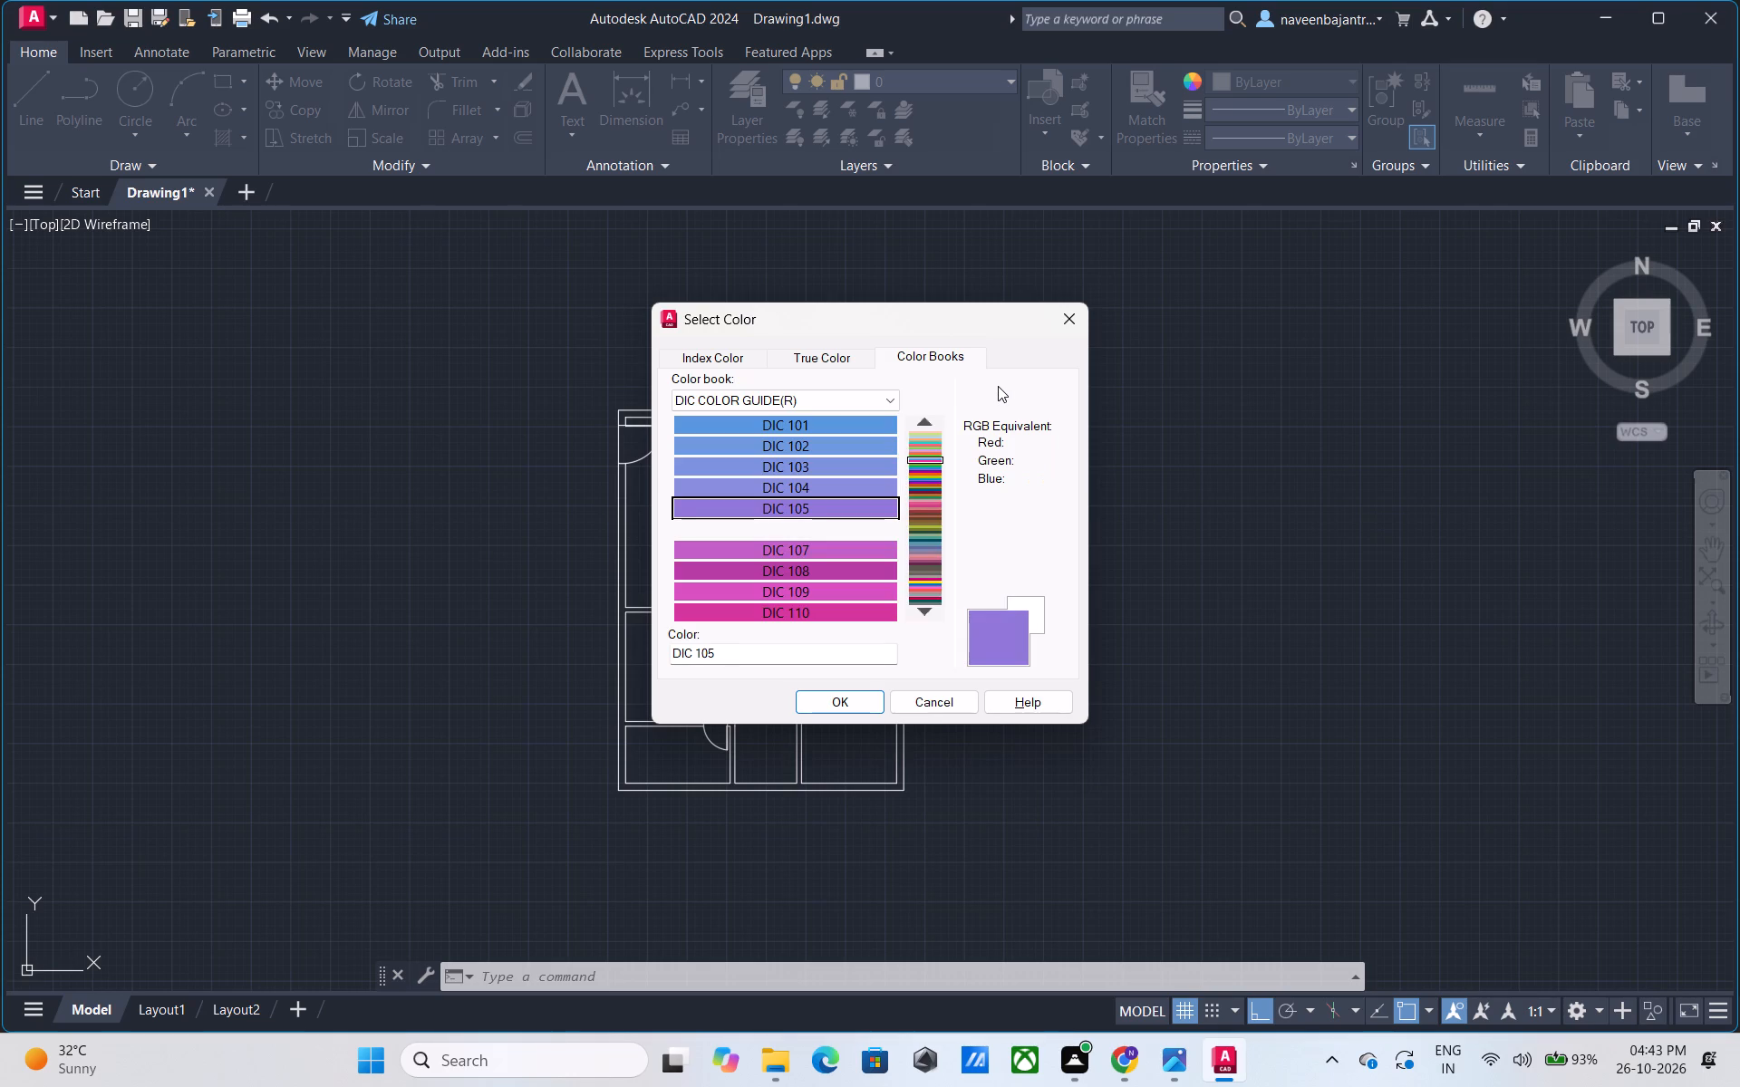
{"action": "key", "text": "Down"}
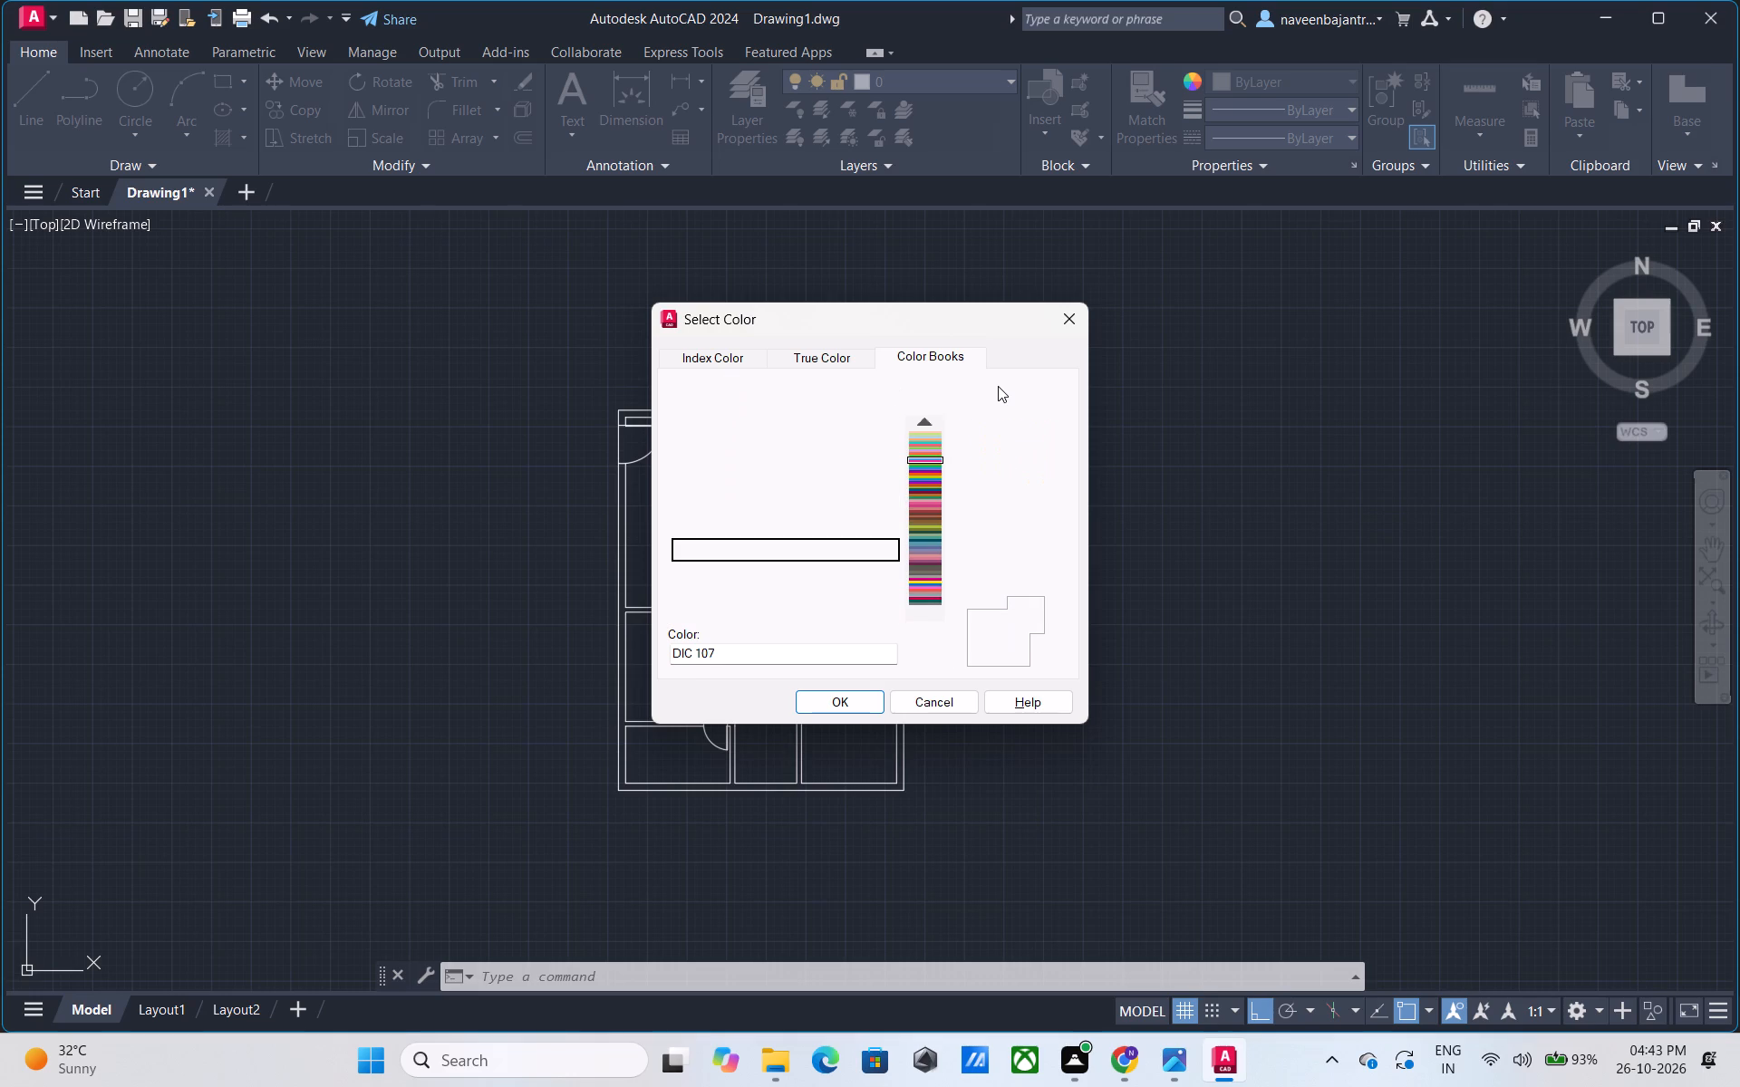
{"action": "key", "text": "Down"}
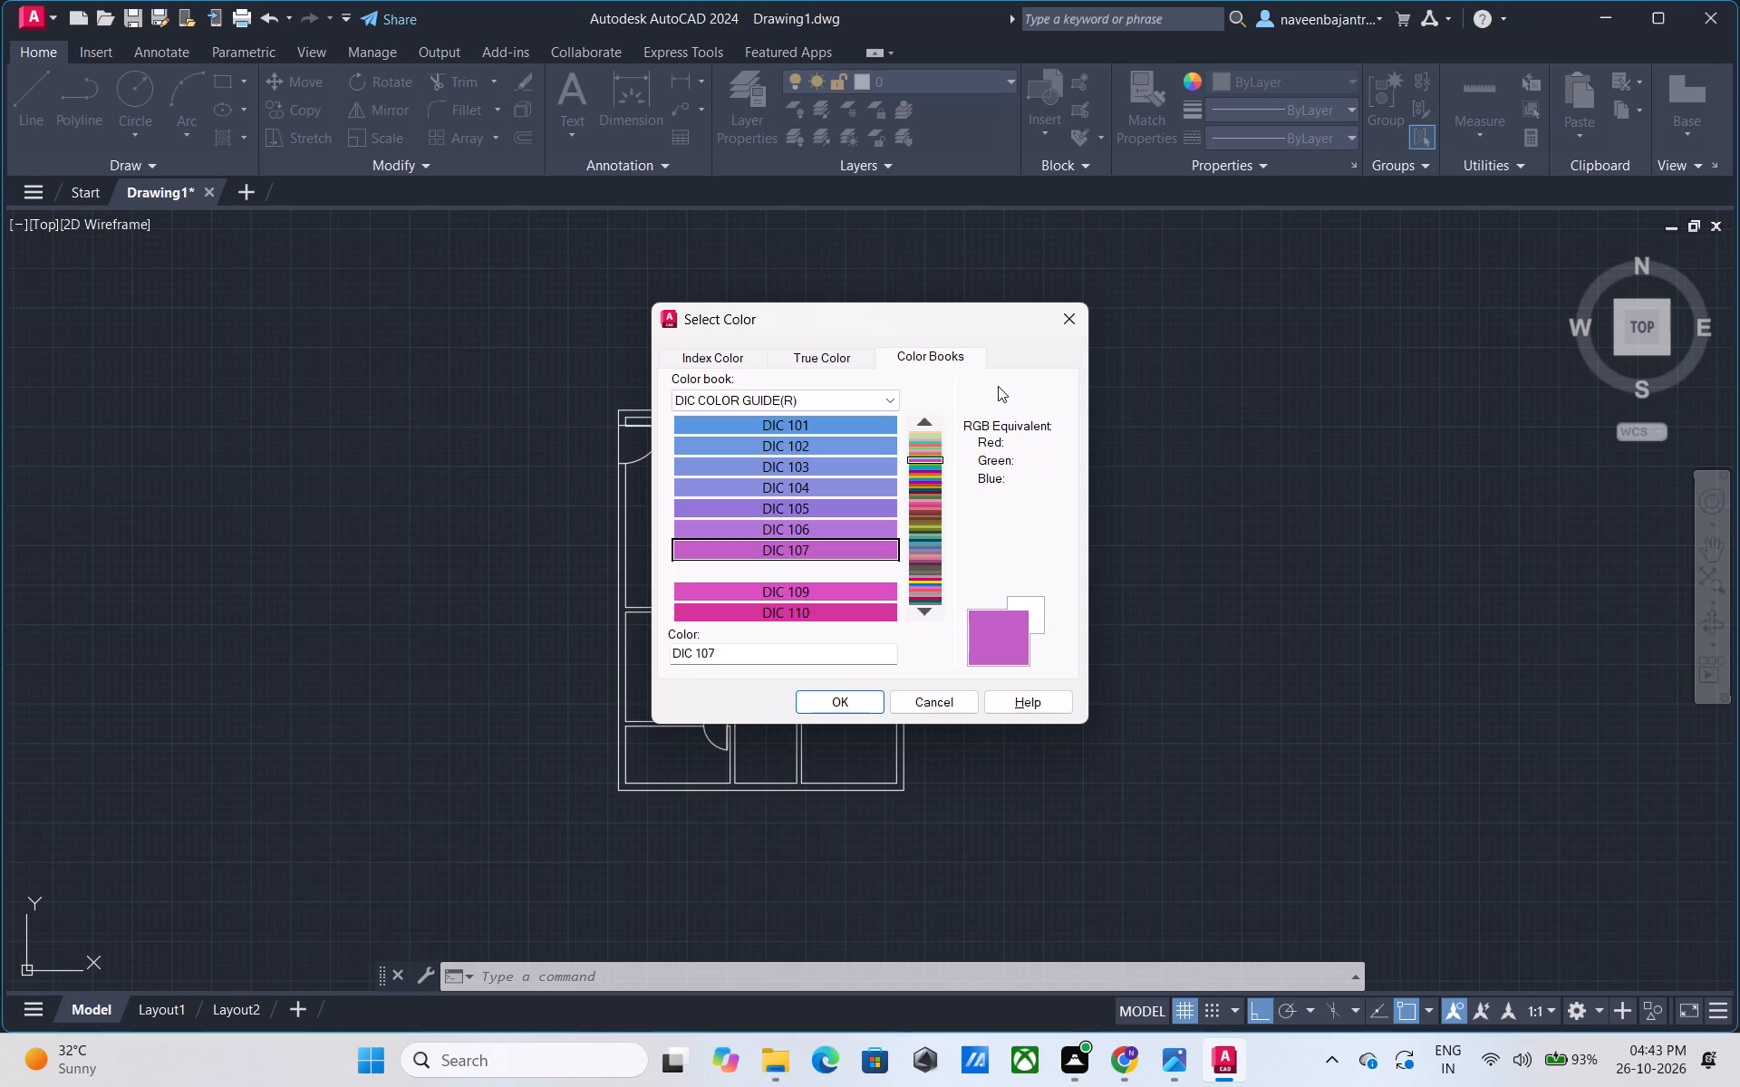
{"action": "key", "text": "Down"}
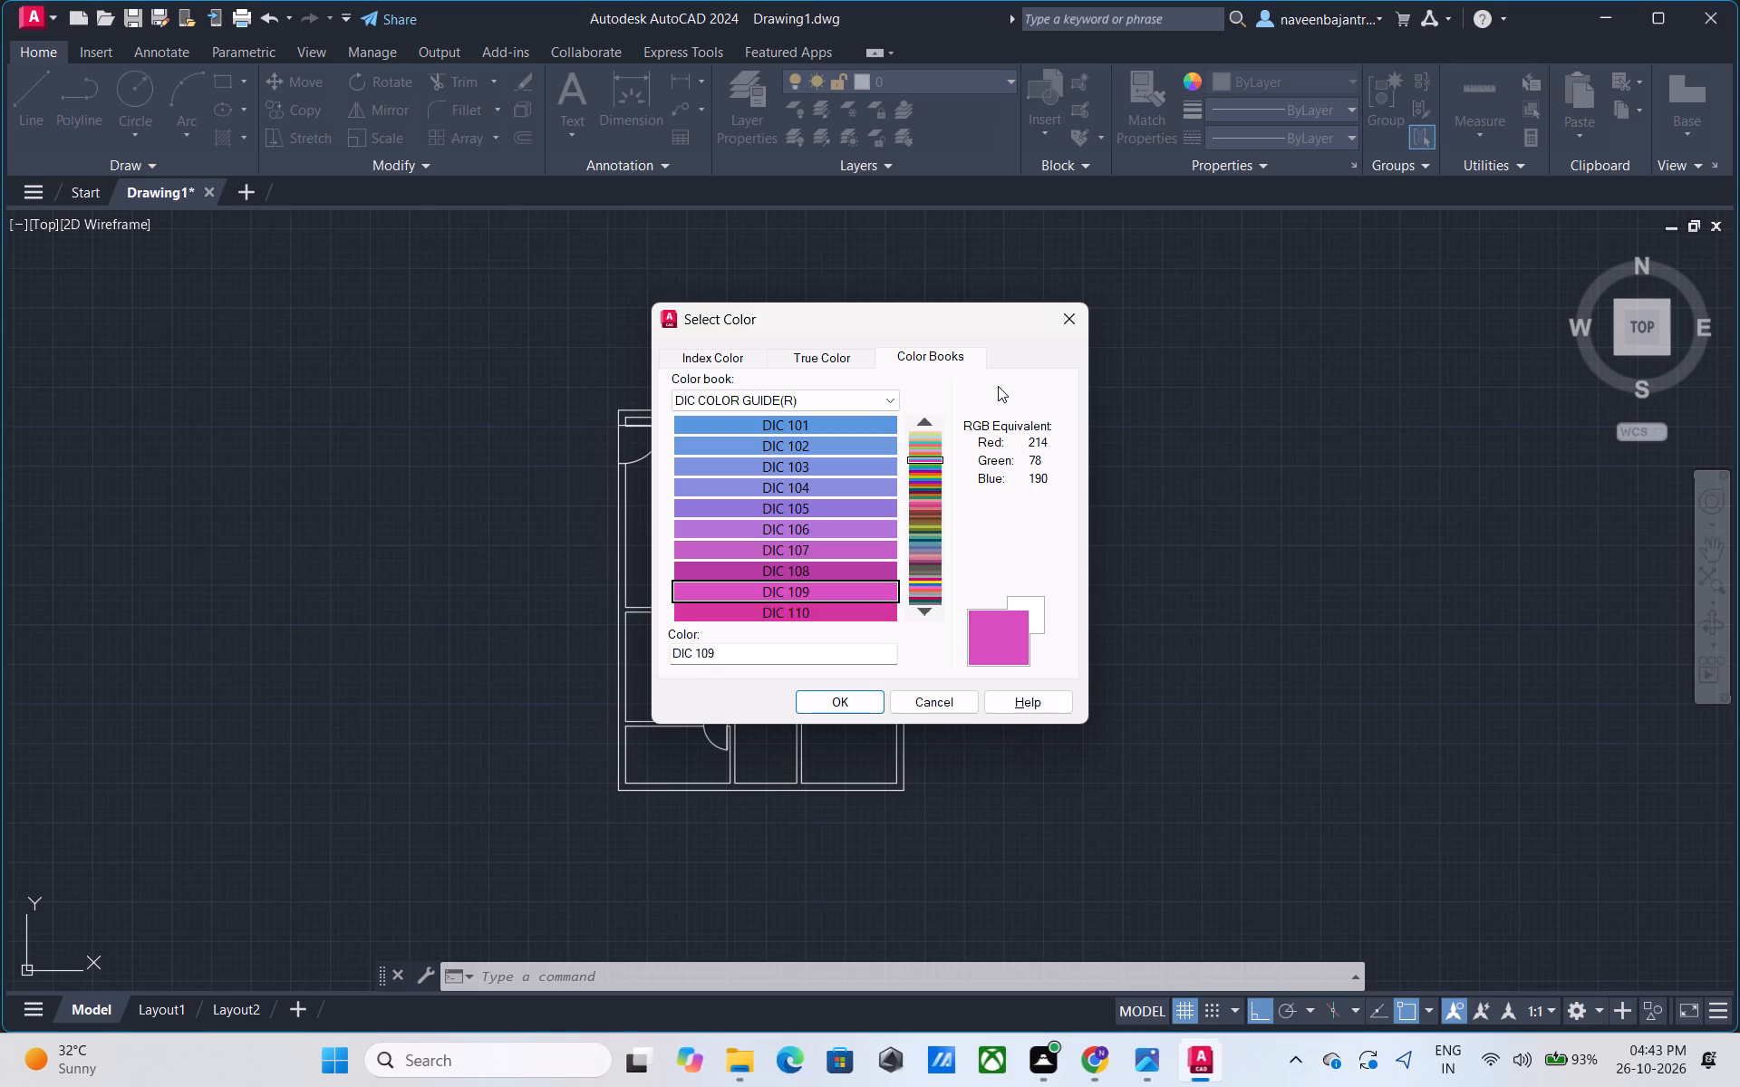
{"action": "key", "text": "Down"}
Preview the DIC COLOR GUIDE(R) swatches one by one from DIC 111 to DIC 120.
{"action": "key", "text": "Down"}
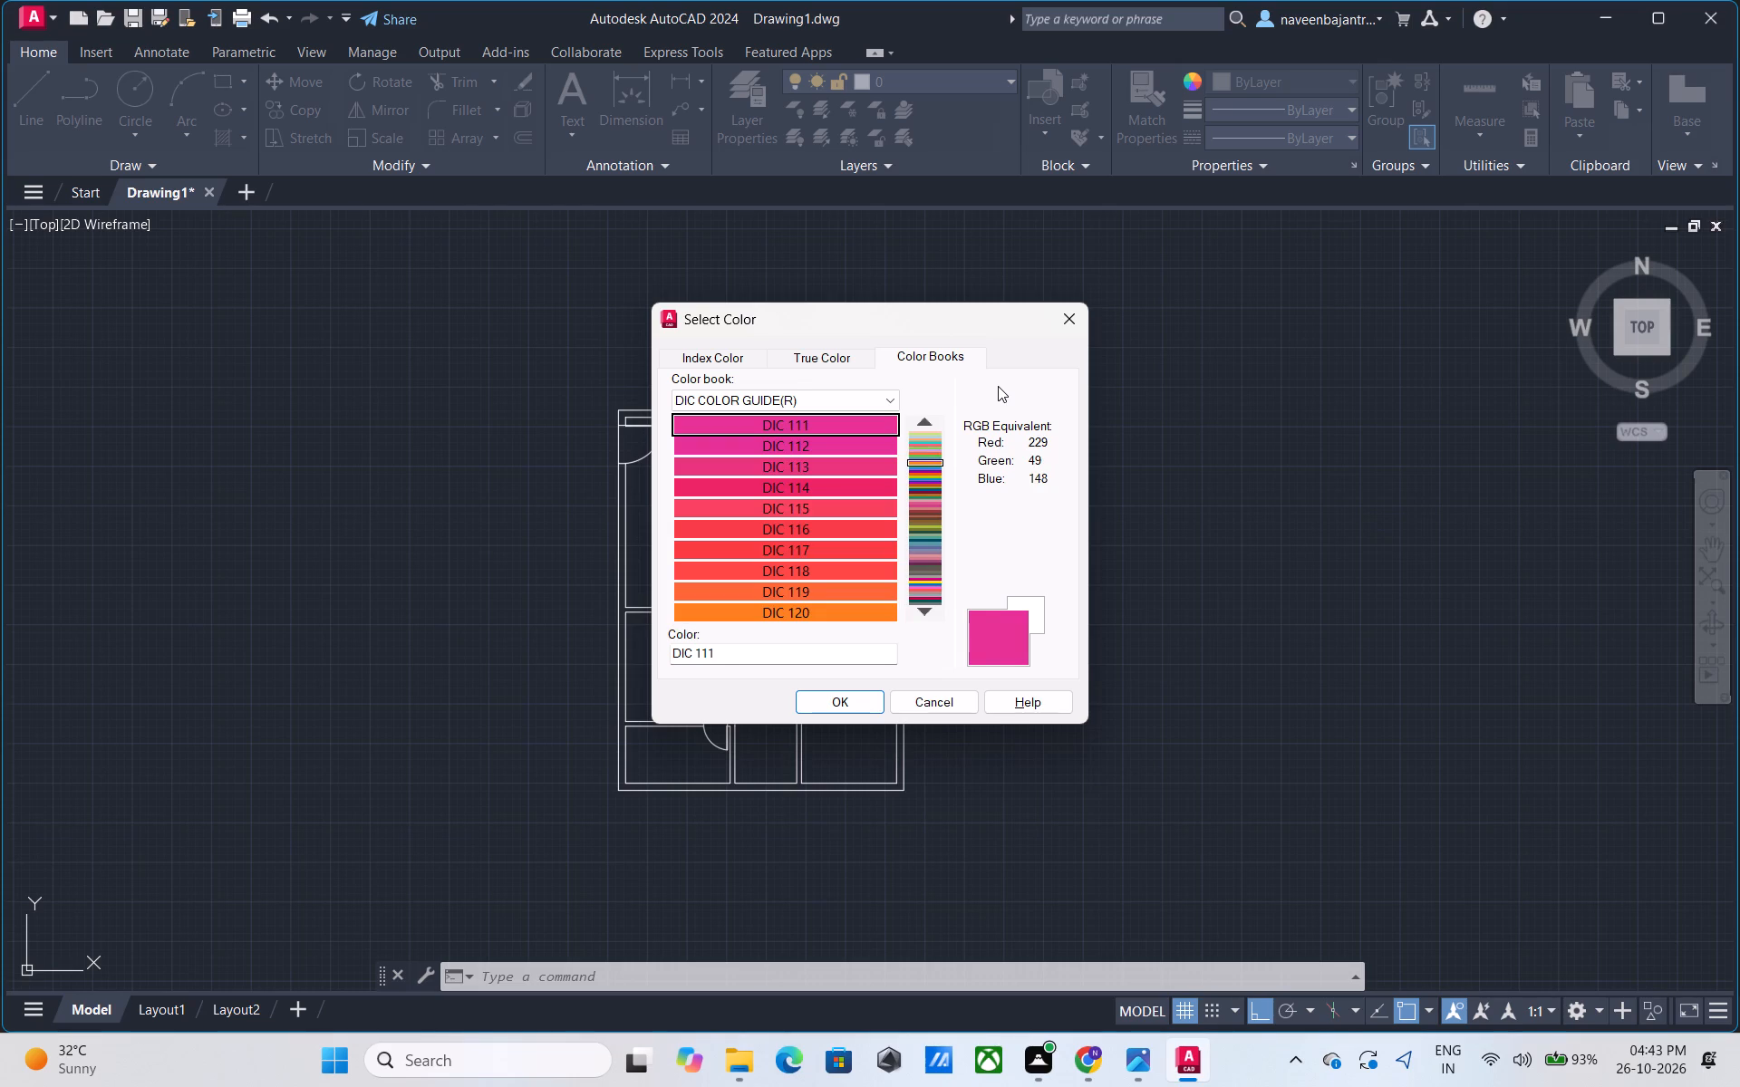
{"action": "key", "text": "Down"}
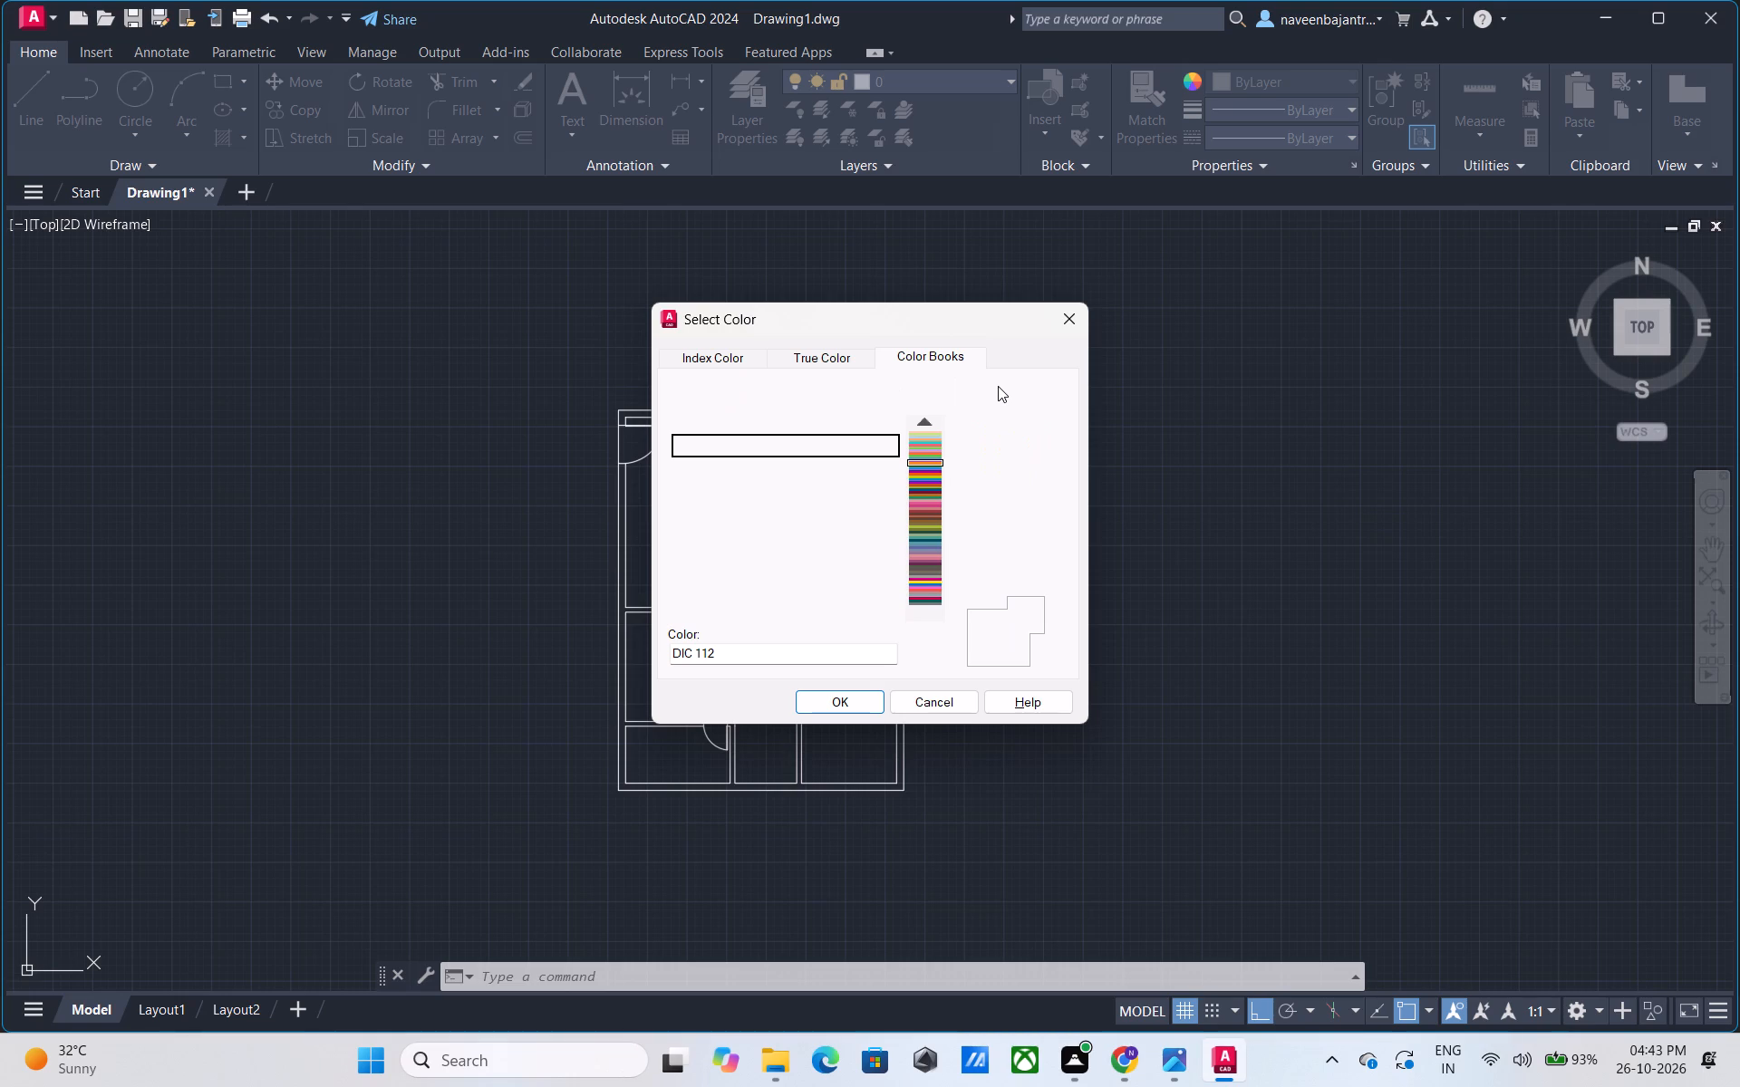
{"action": "key", "text": "Down"}
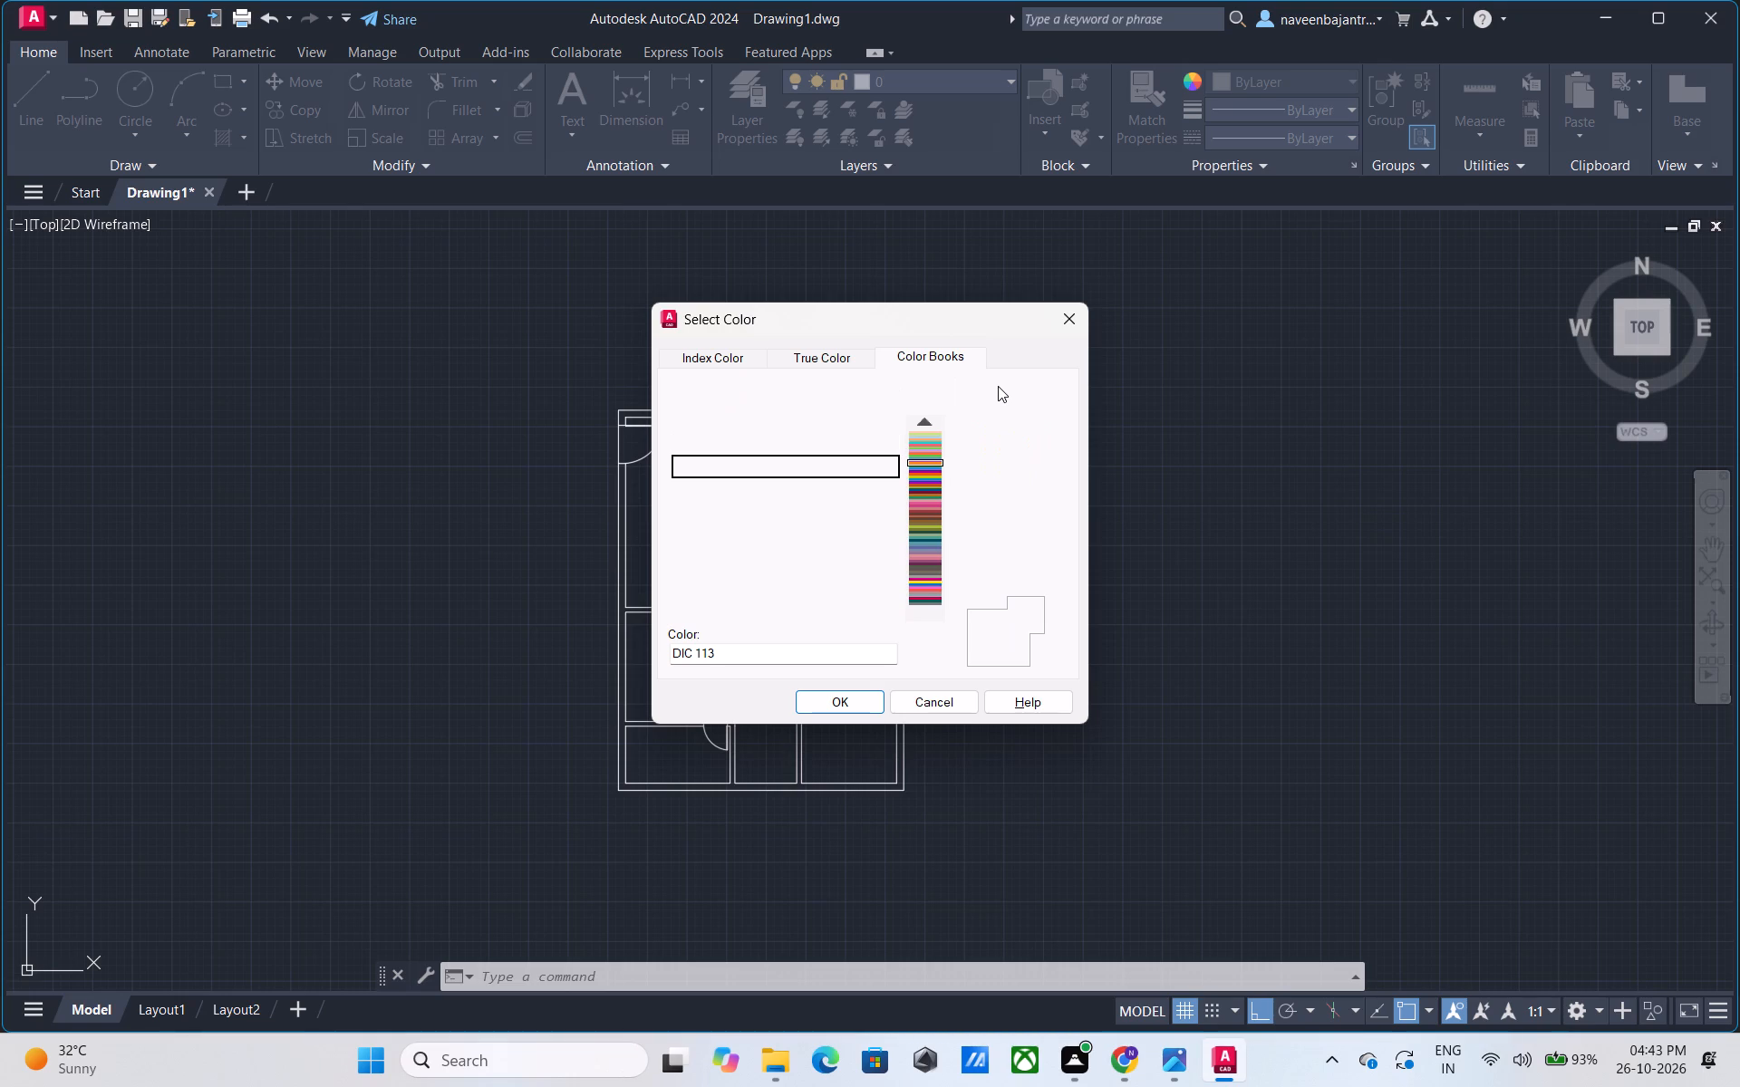
{"action": "key", "text": "Down"}
{"action": "key", "text": "Down"}
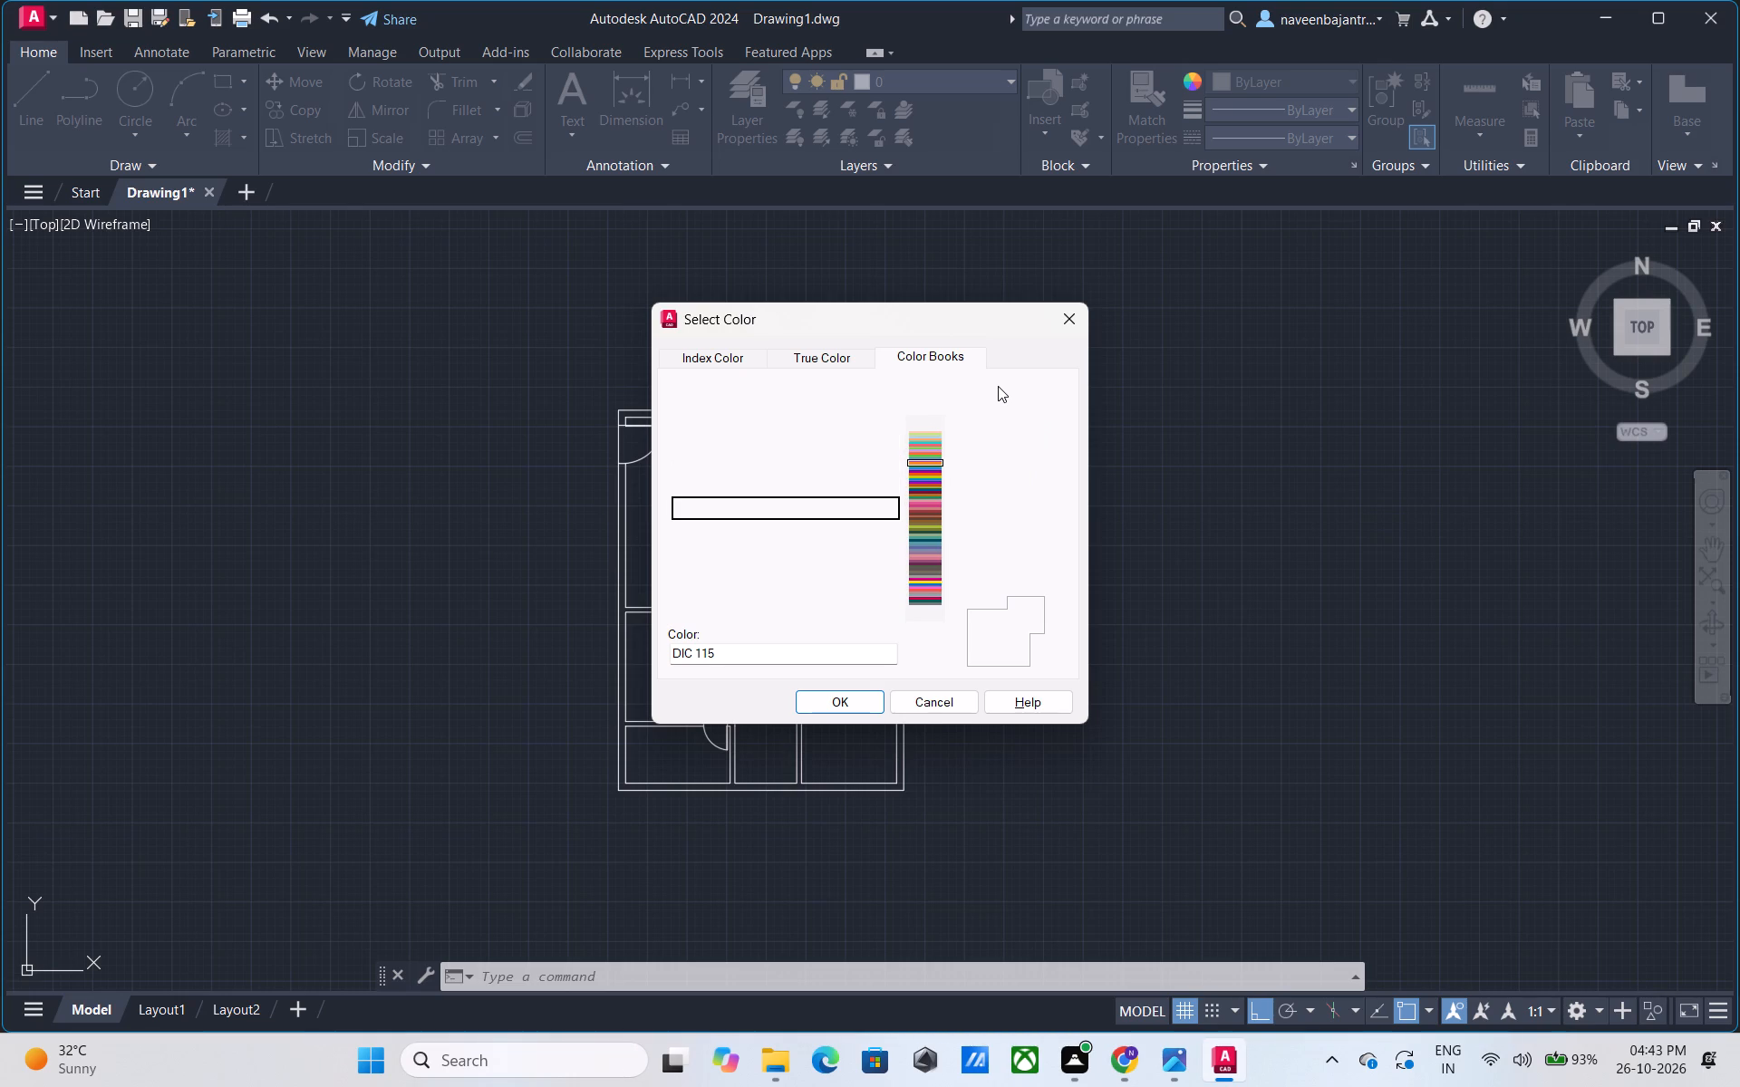
{"action": "key", "text": "Down"}
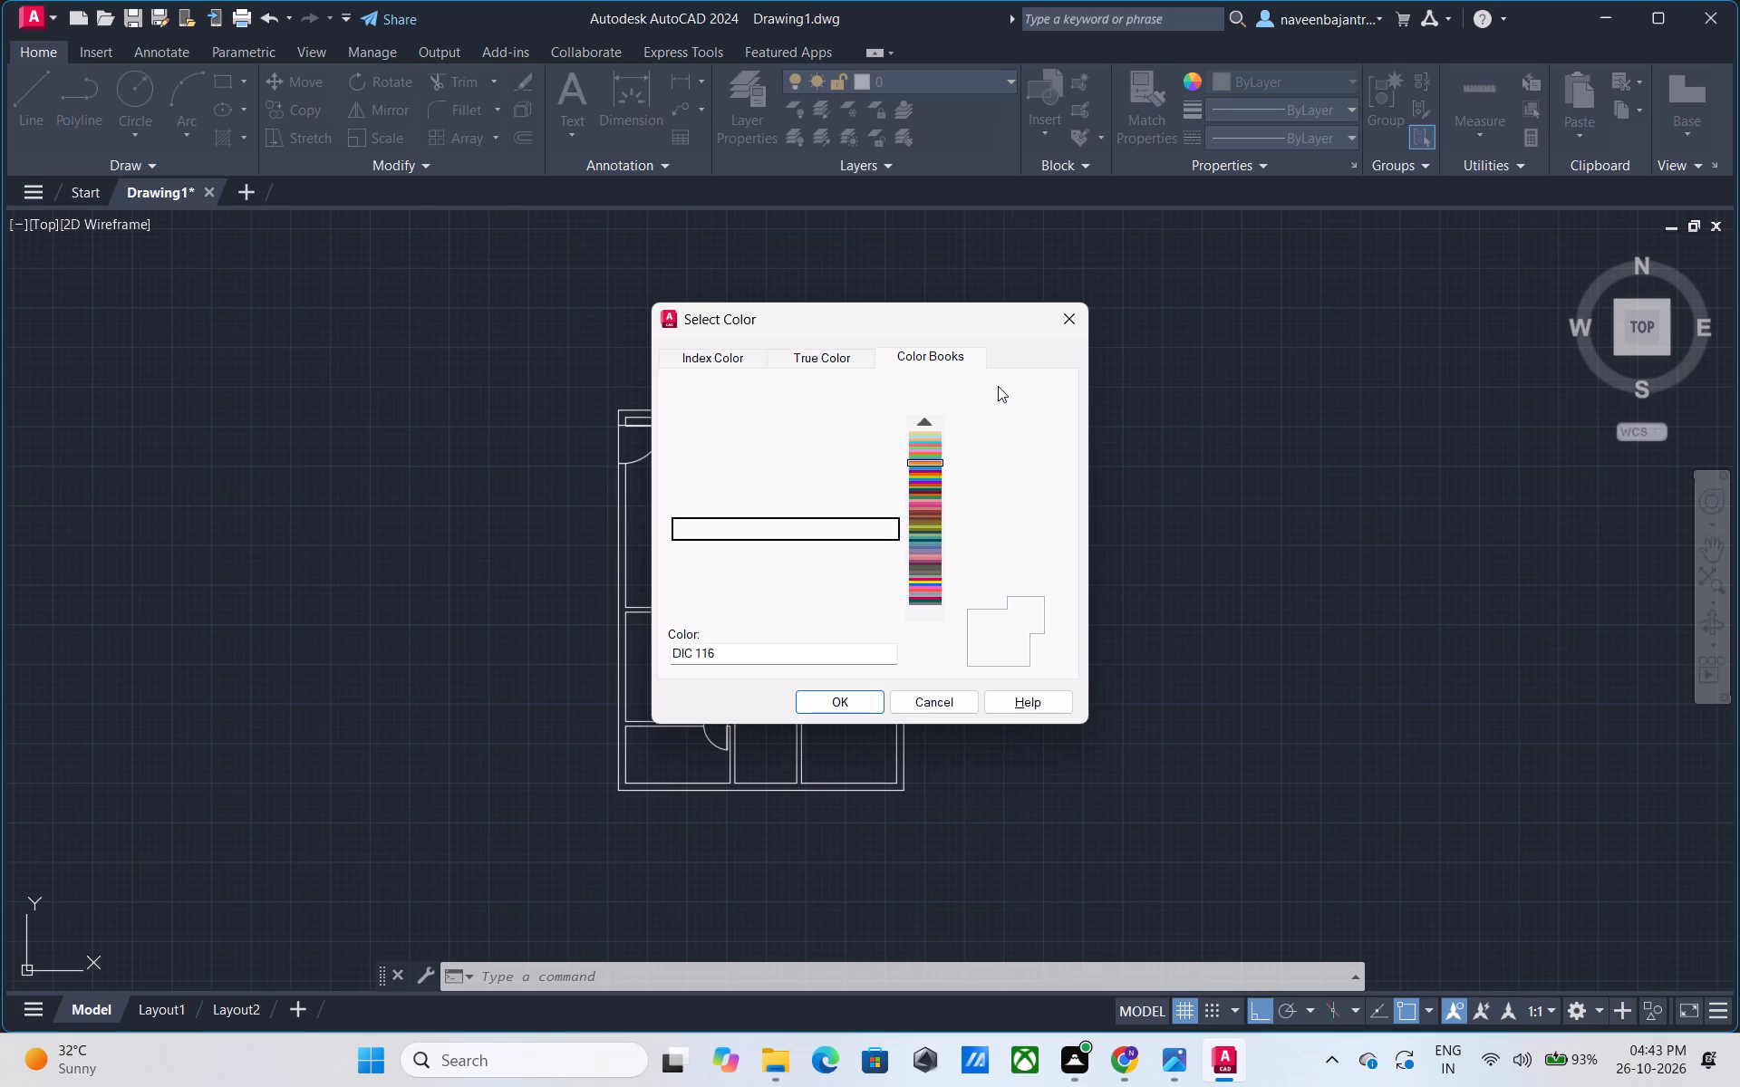
{"action": "key", "text": "Down"}
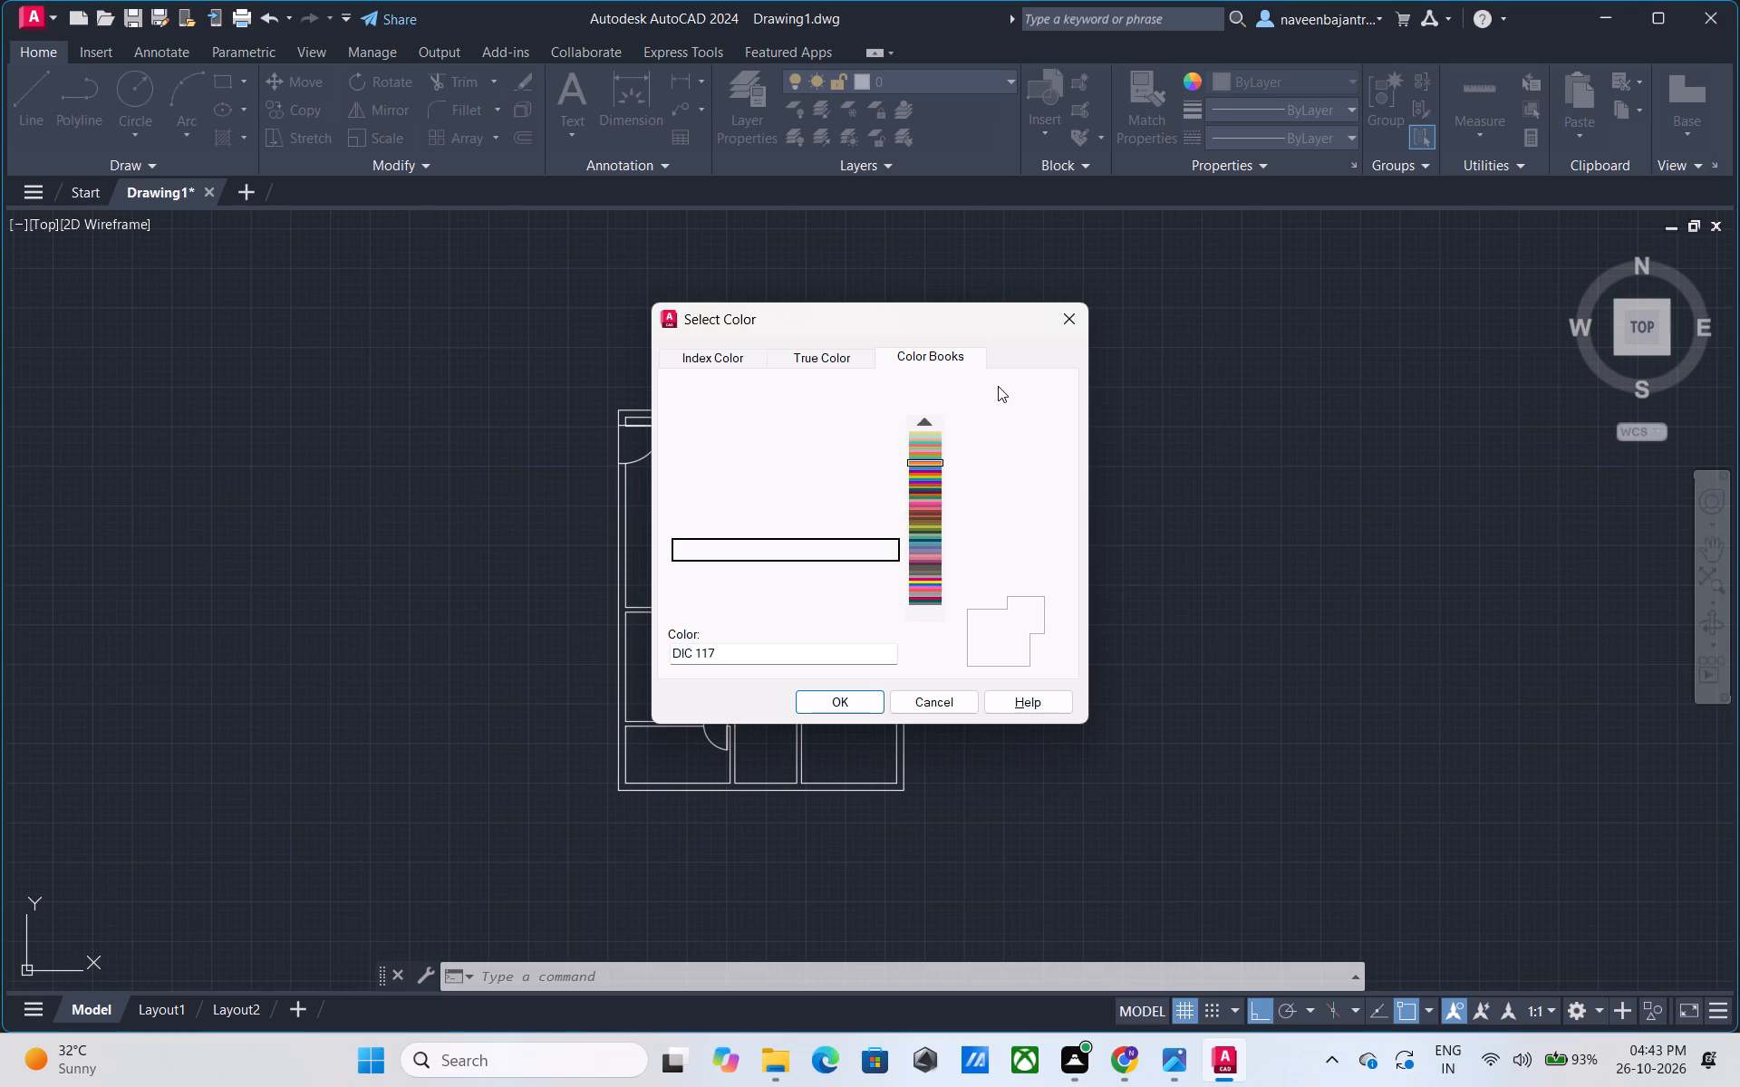
{"action": "key", "text": "Down"}
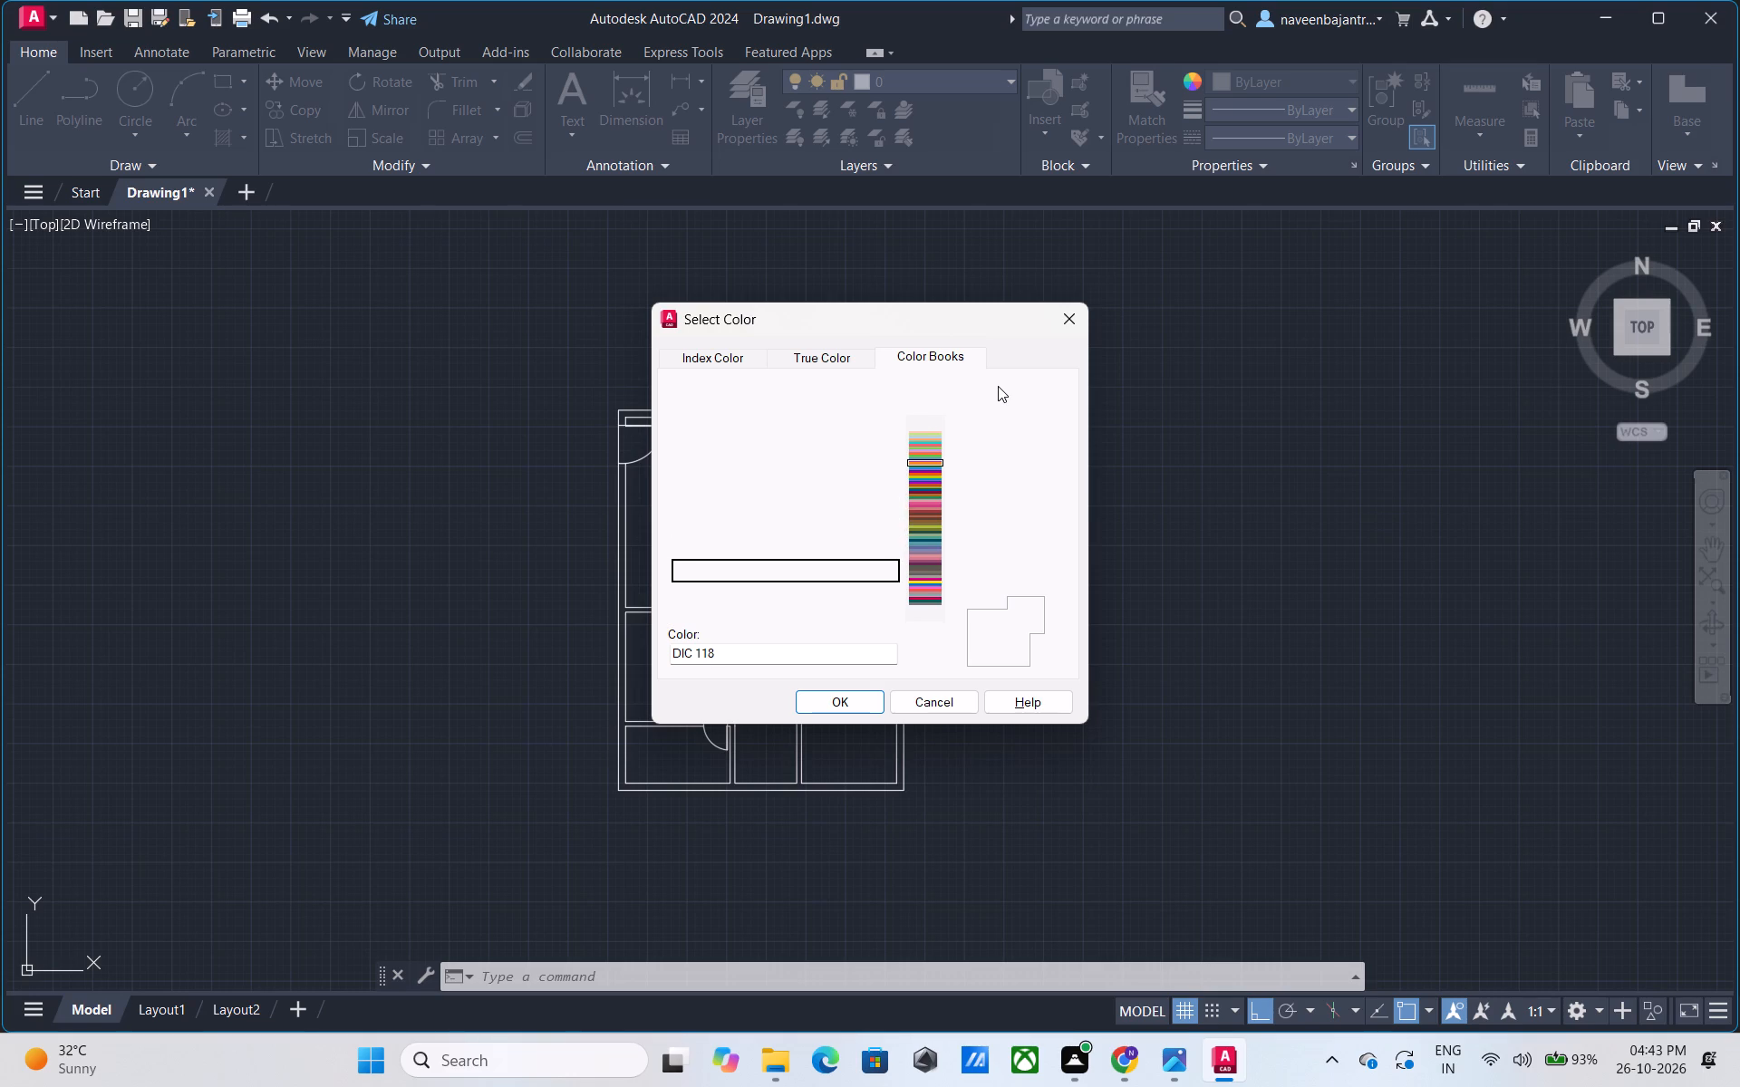
{"action": "key", "text": "Down"}
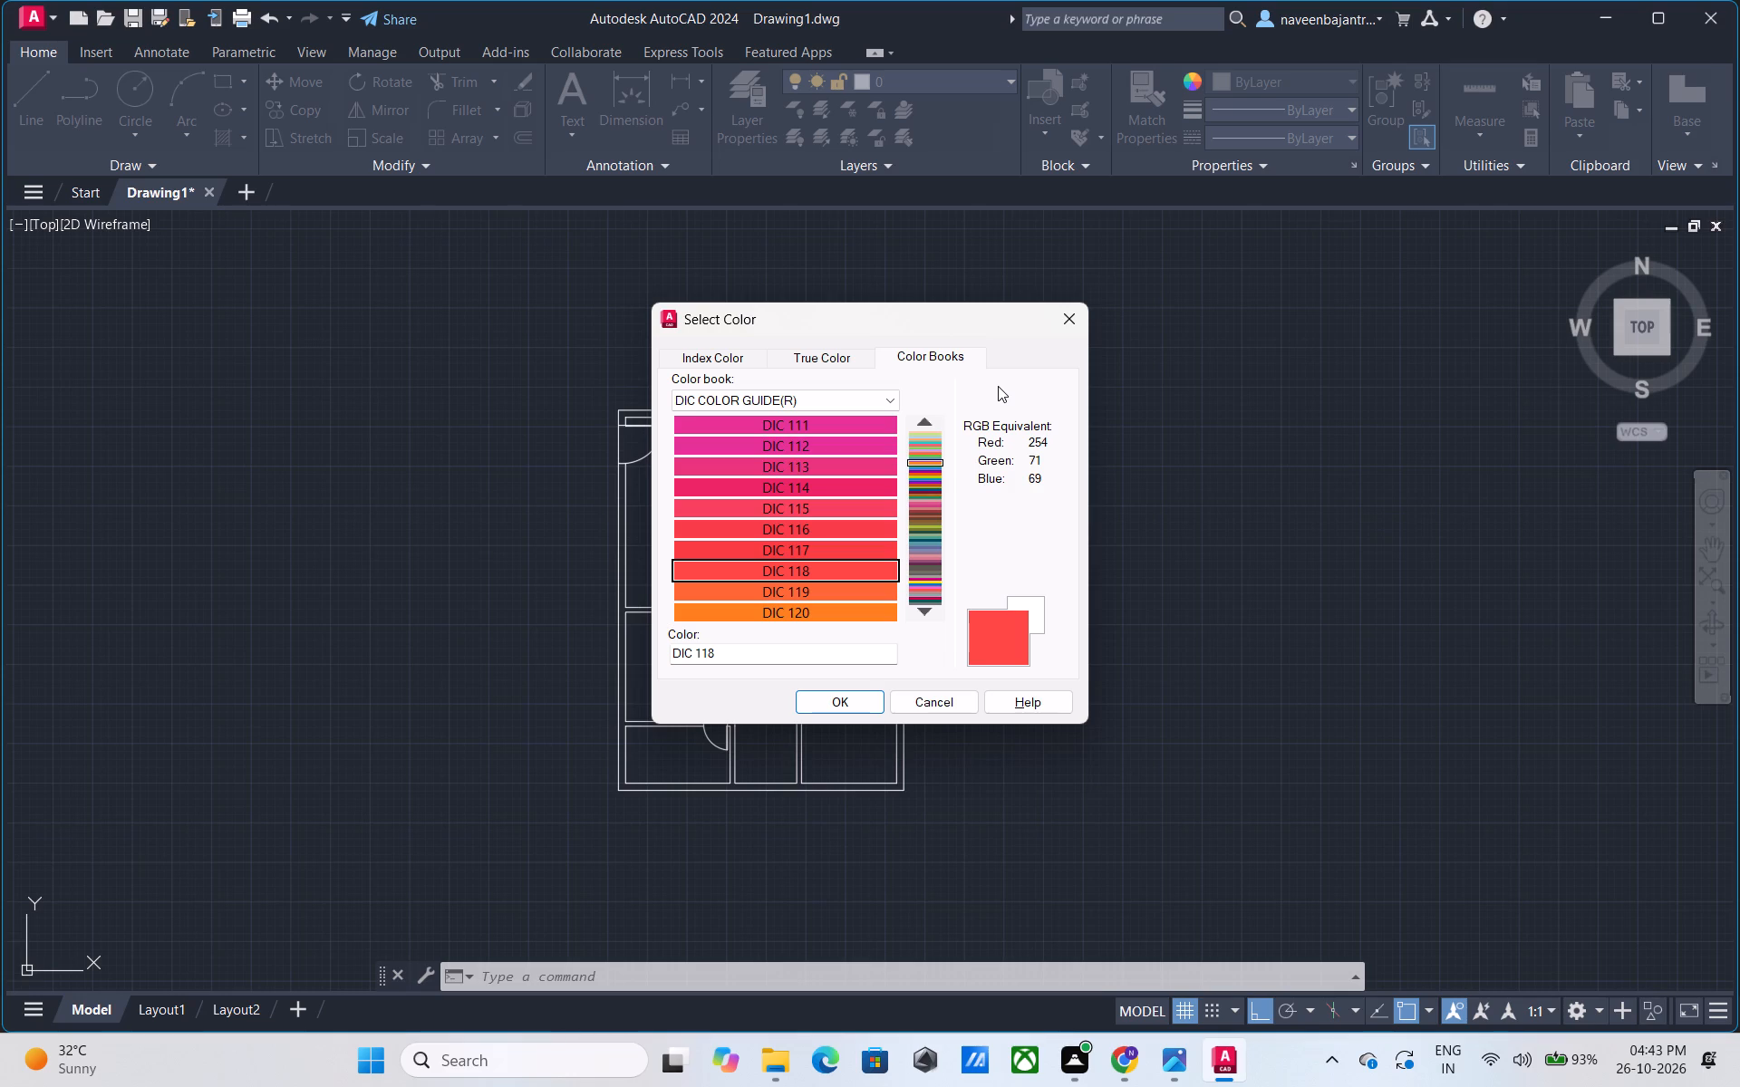
{"action": "key", "text": "Down"}
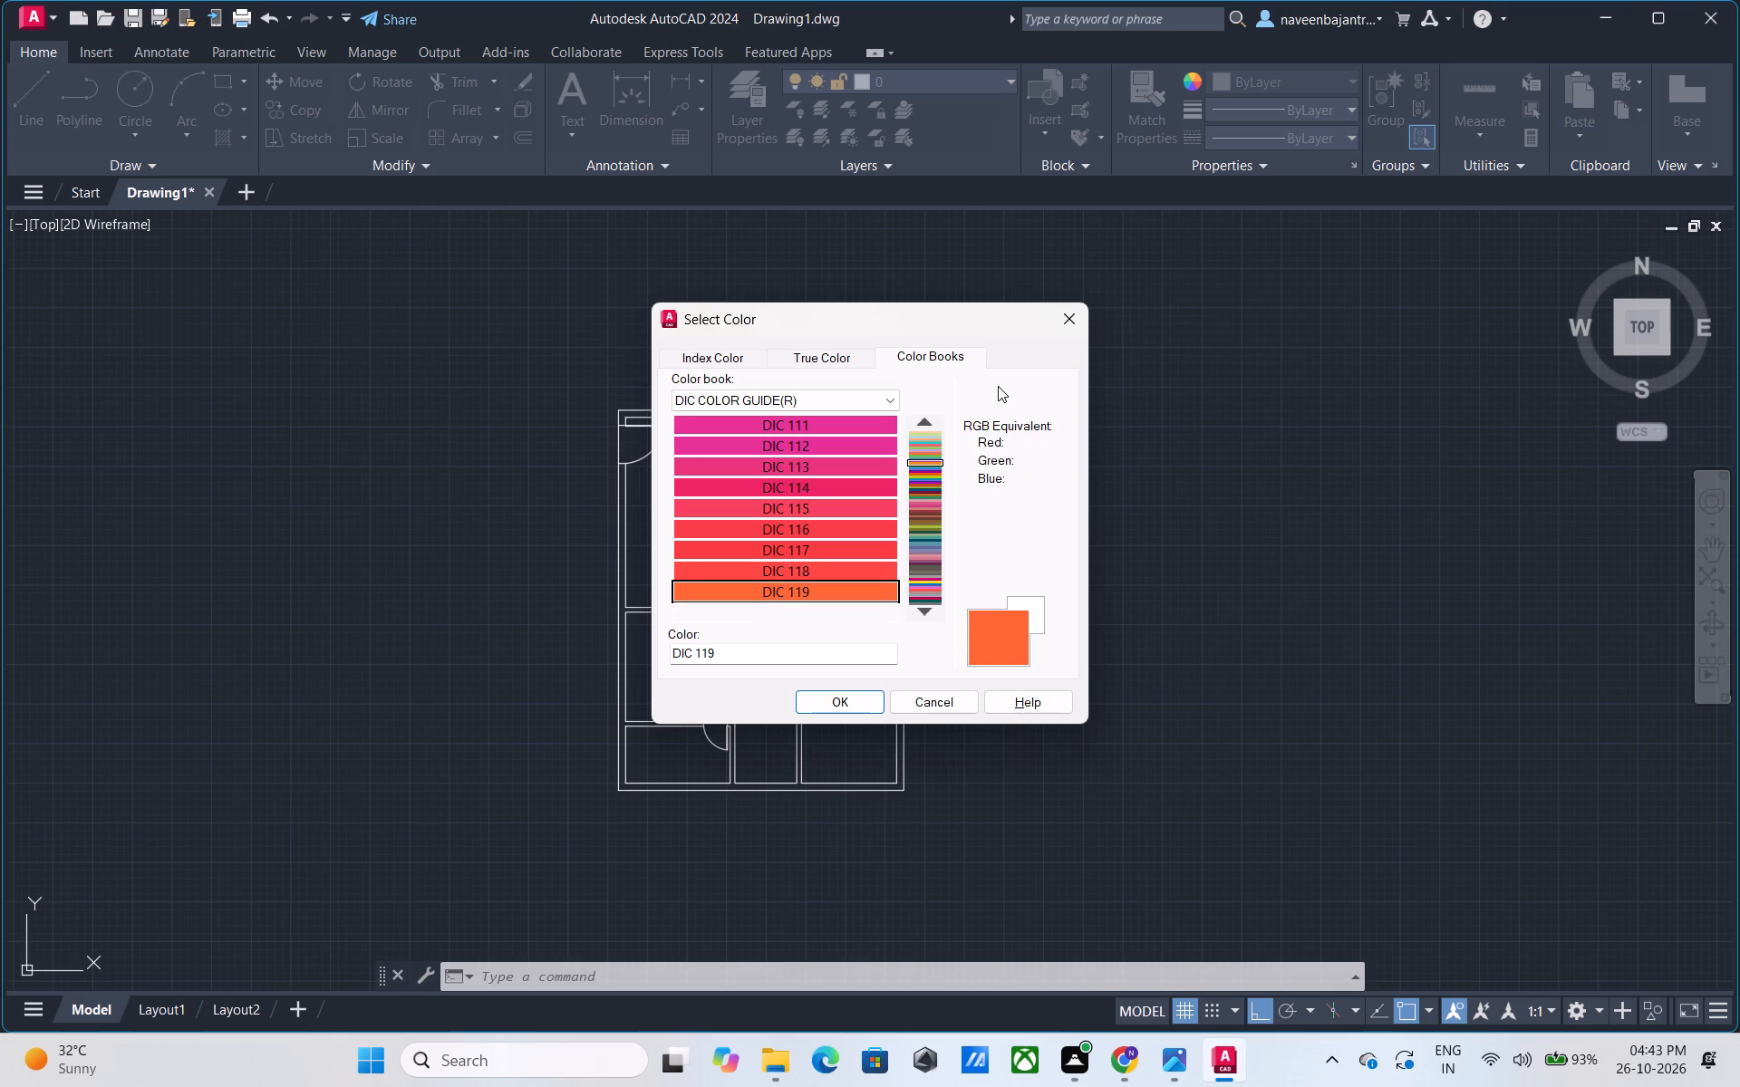
Continue previewing the color book's orange, yellow and green swatches one by one, from DIC 121 to DIC 130.
{"action": "key", "text": "Down"}
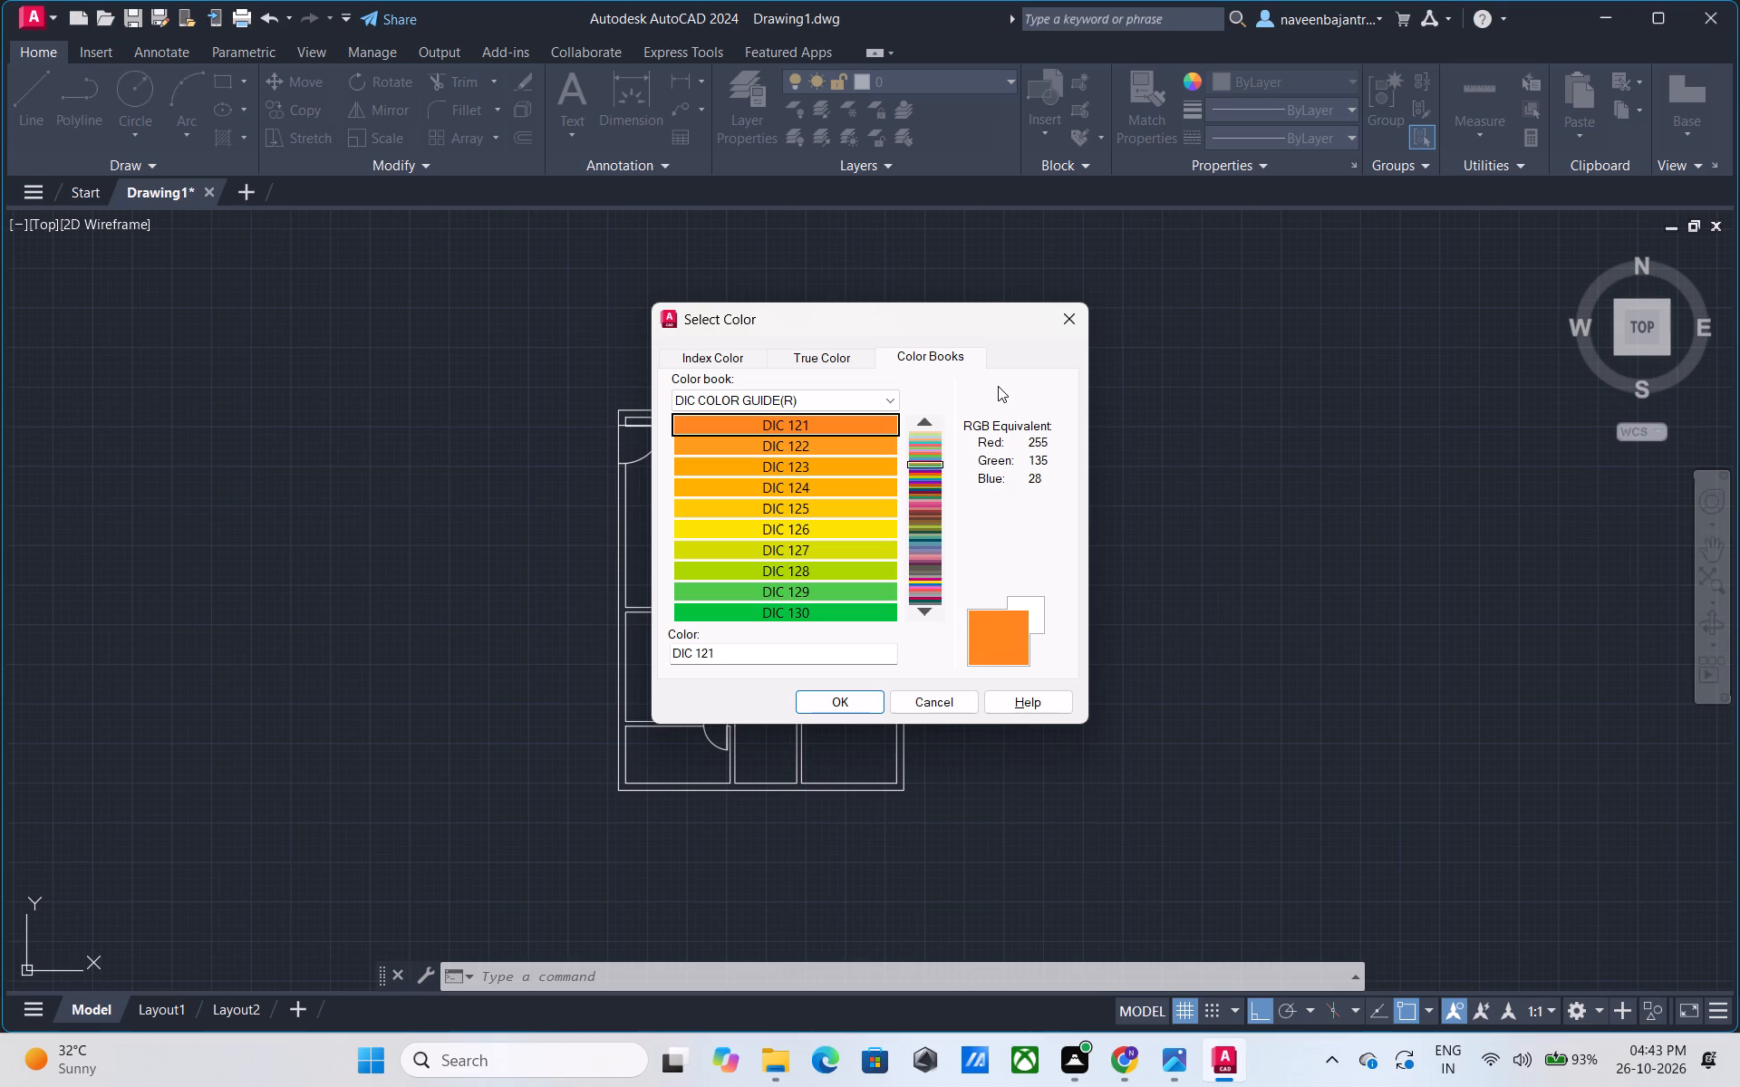
{"action": "key", "text": "Down"}
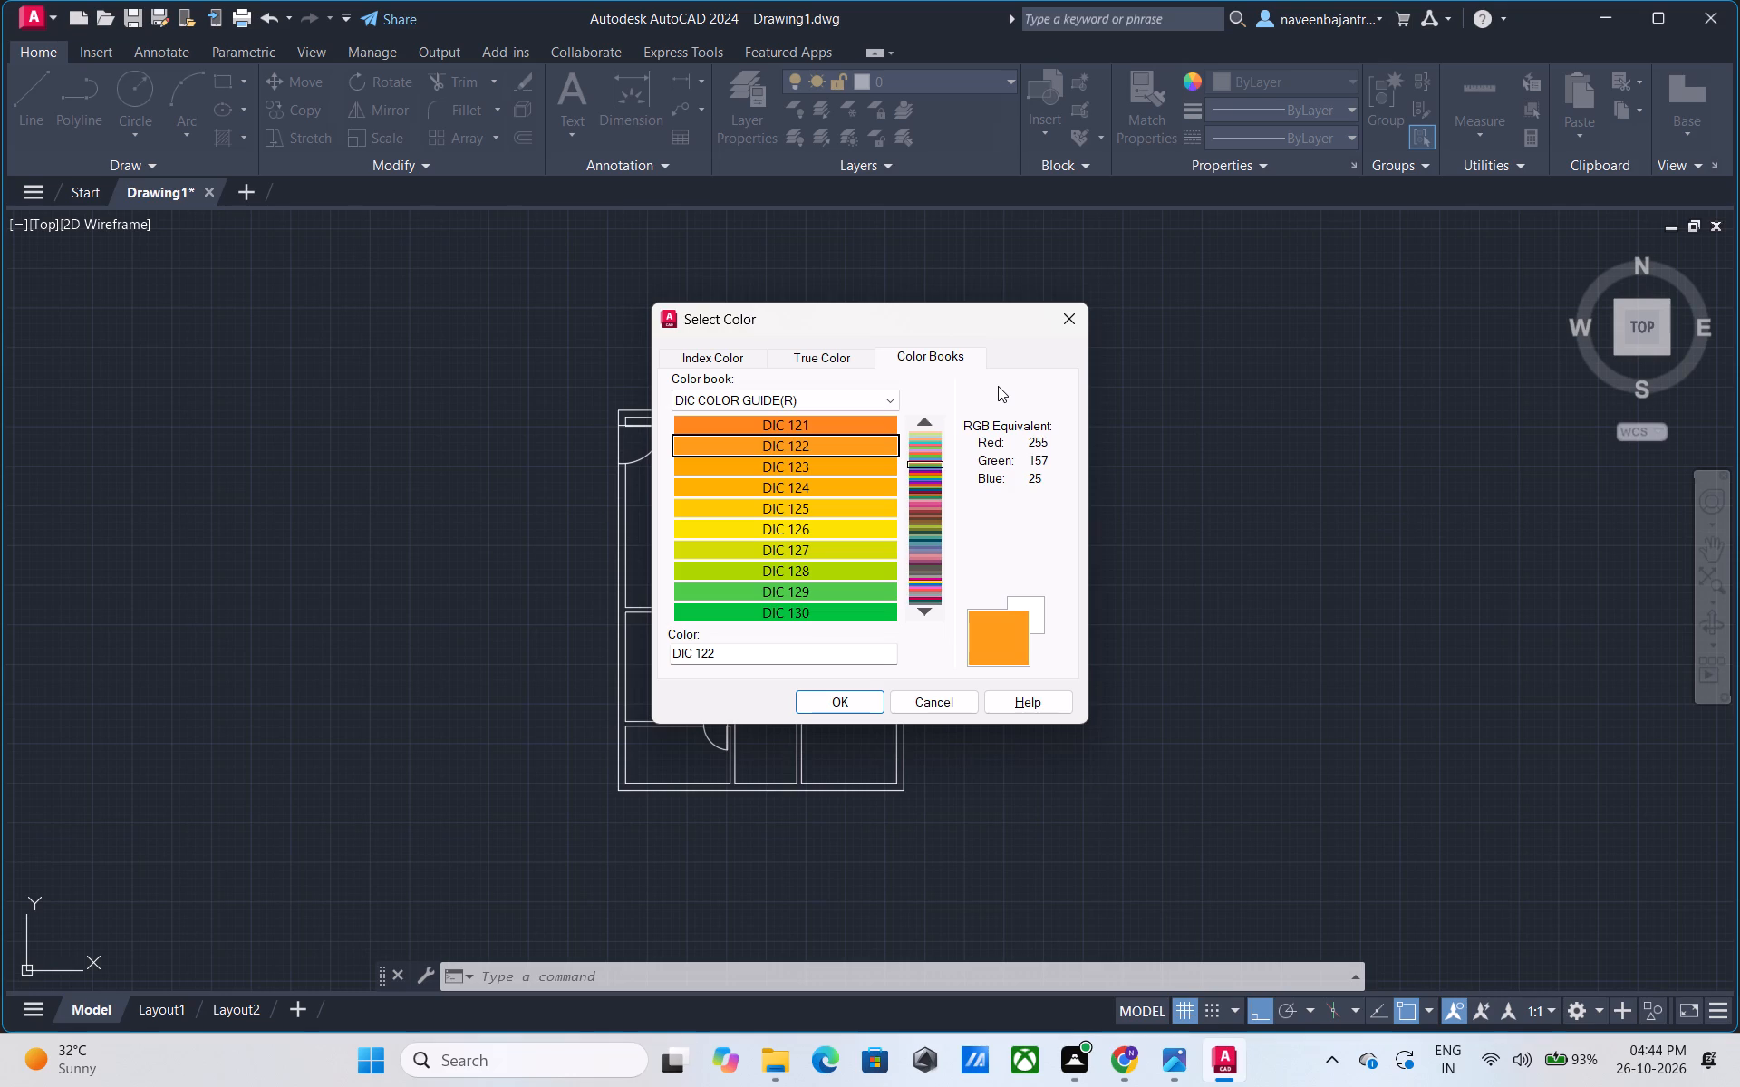
{"action": "key", "text": "Down"}
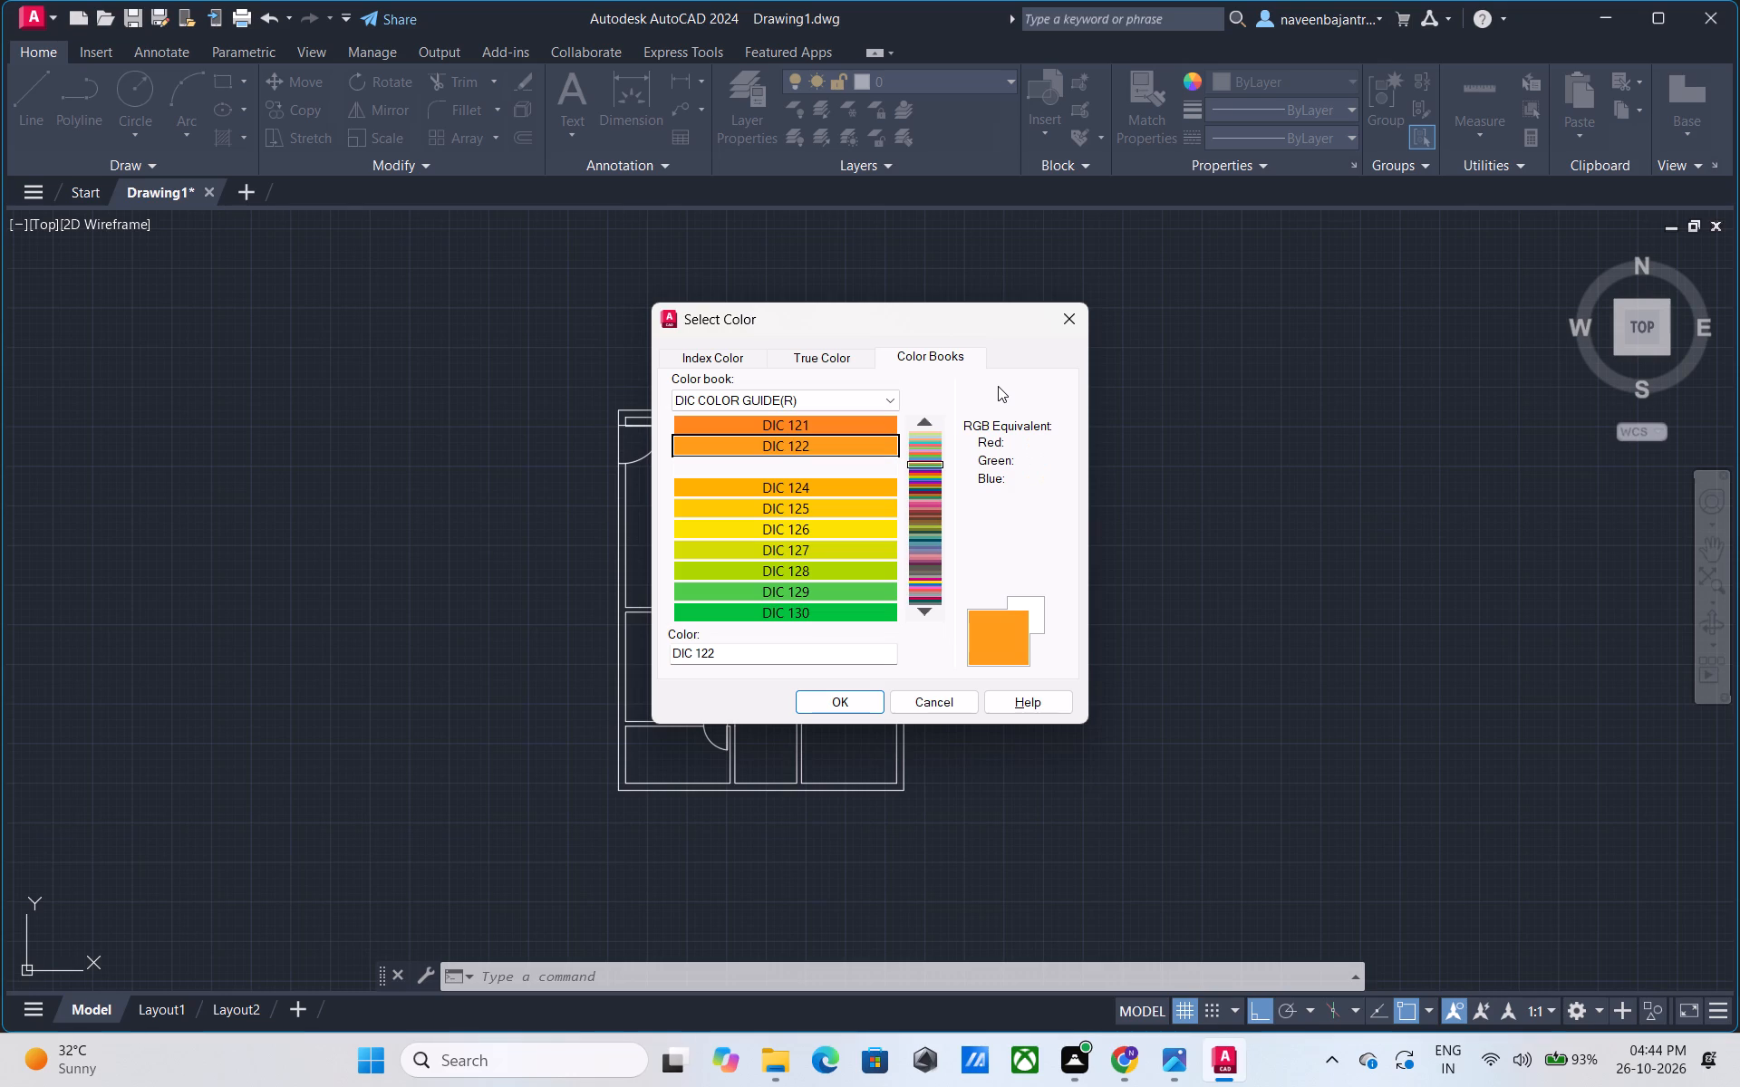
{"action": "key", "text": "Down"}
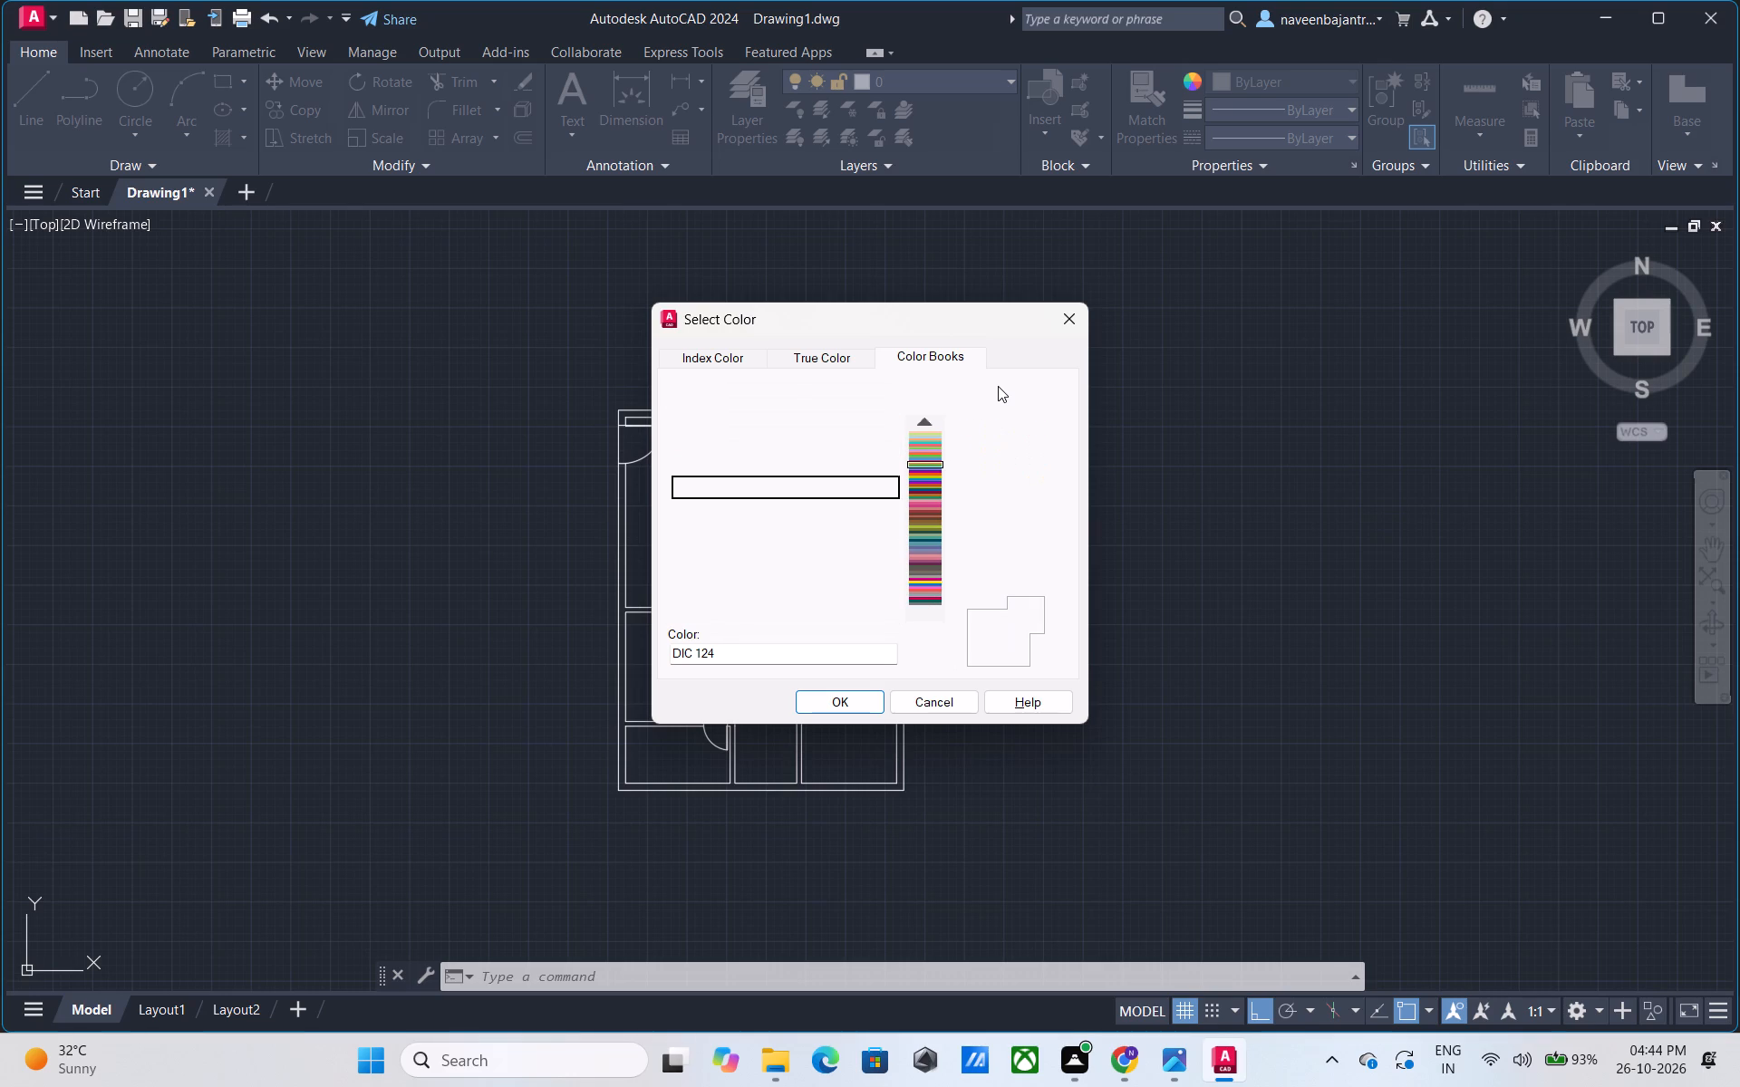
{"action": "key", "text": "Down"}
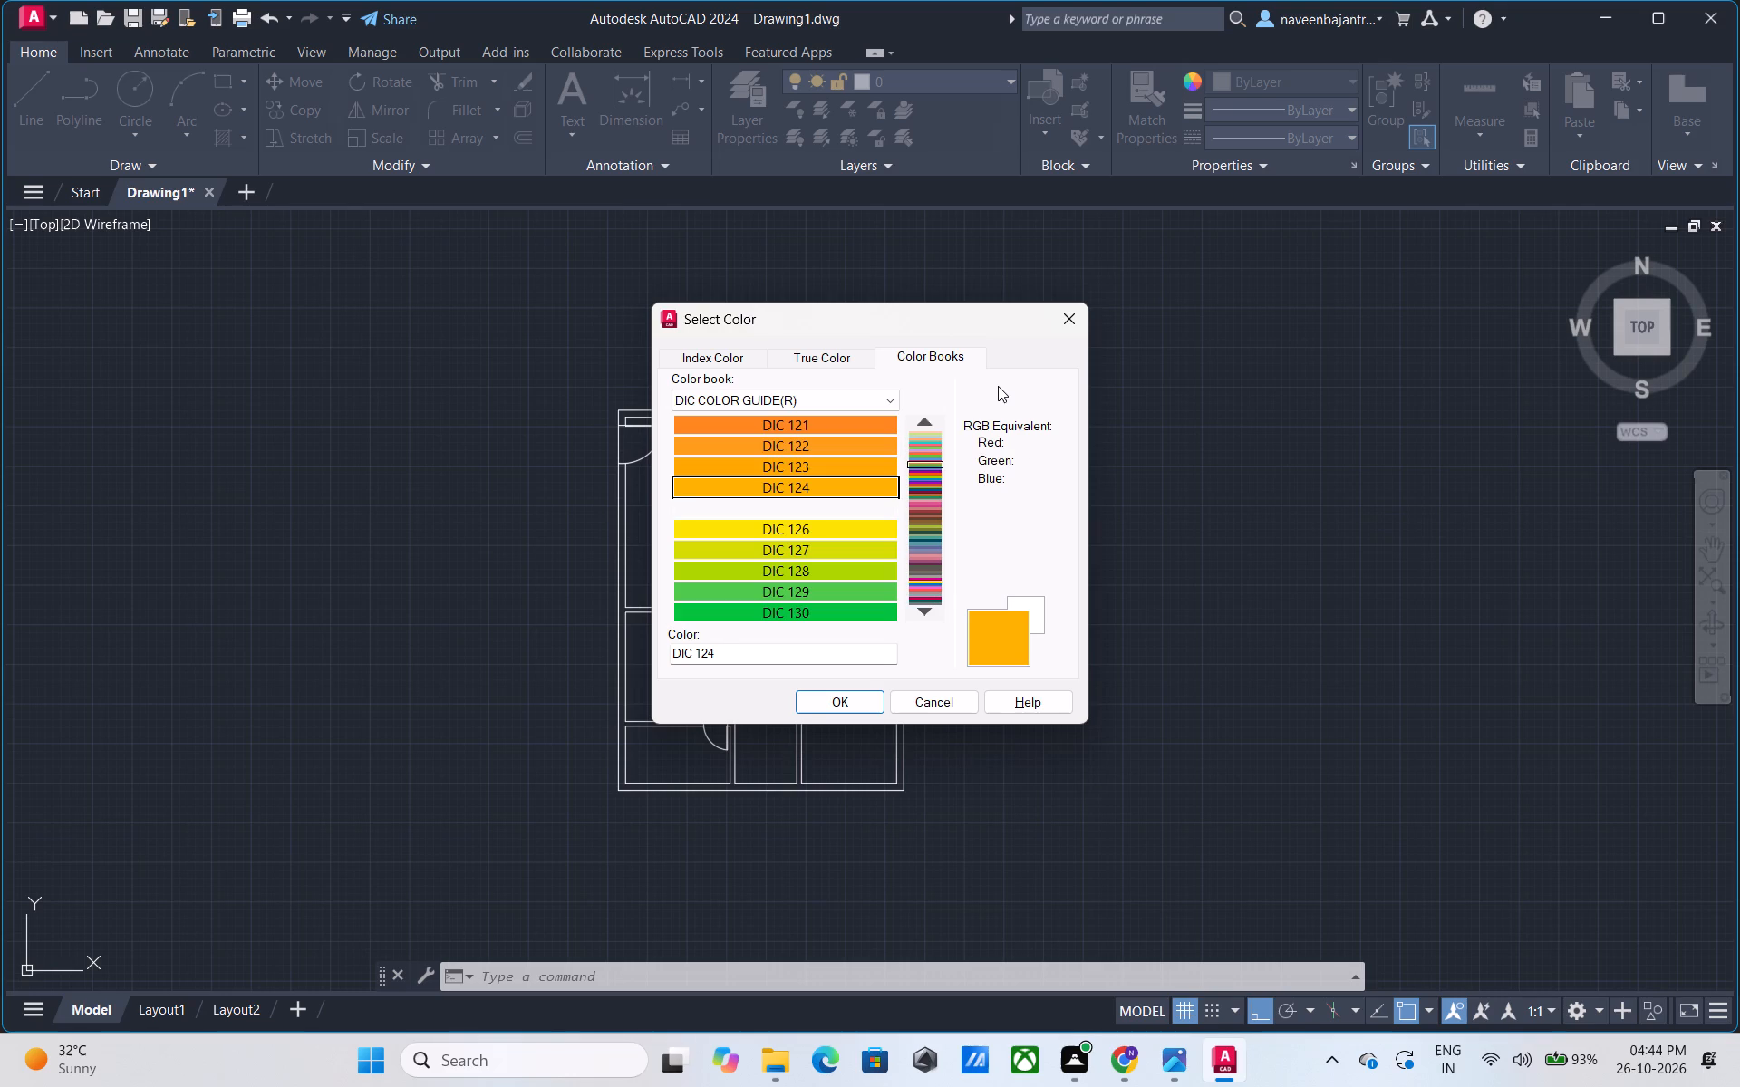
{"action": "key", "text": "Down"}
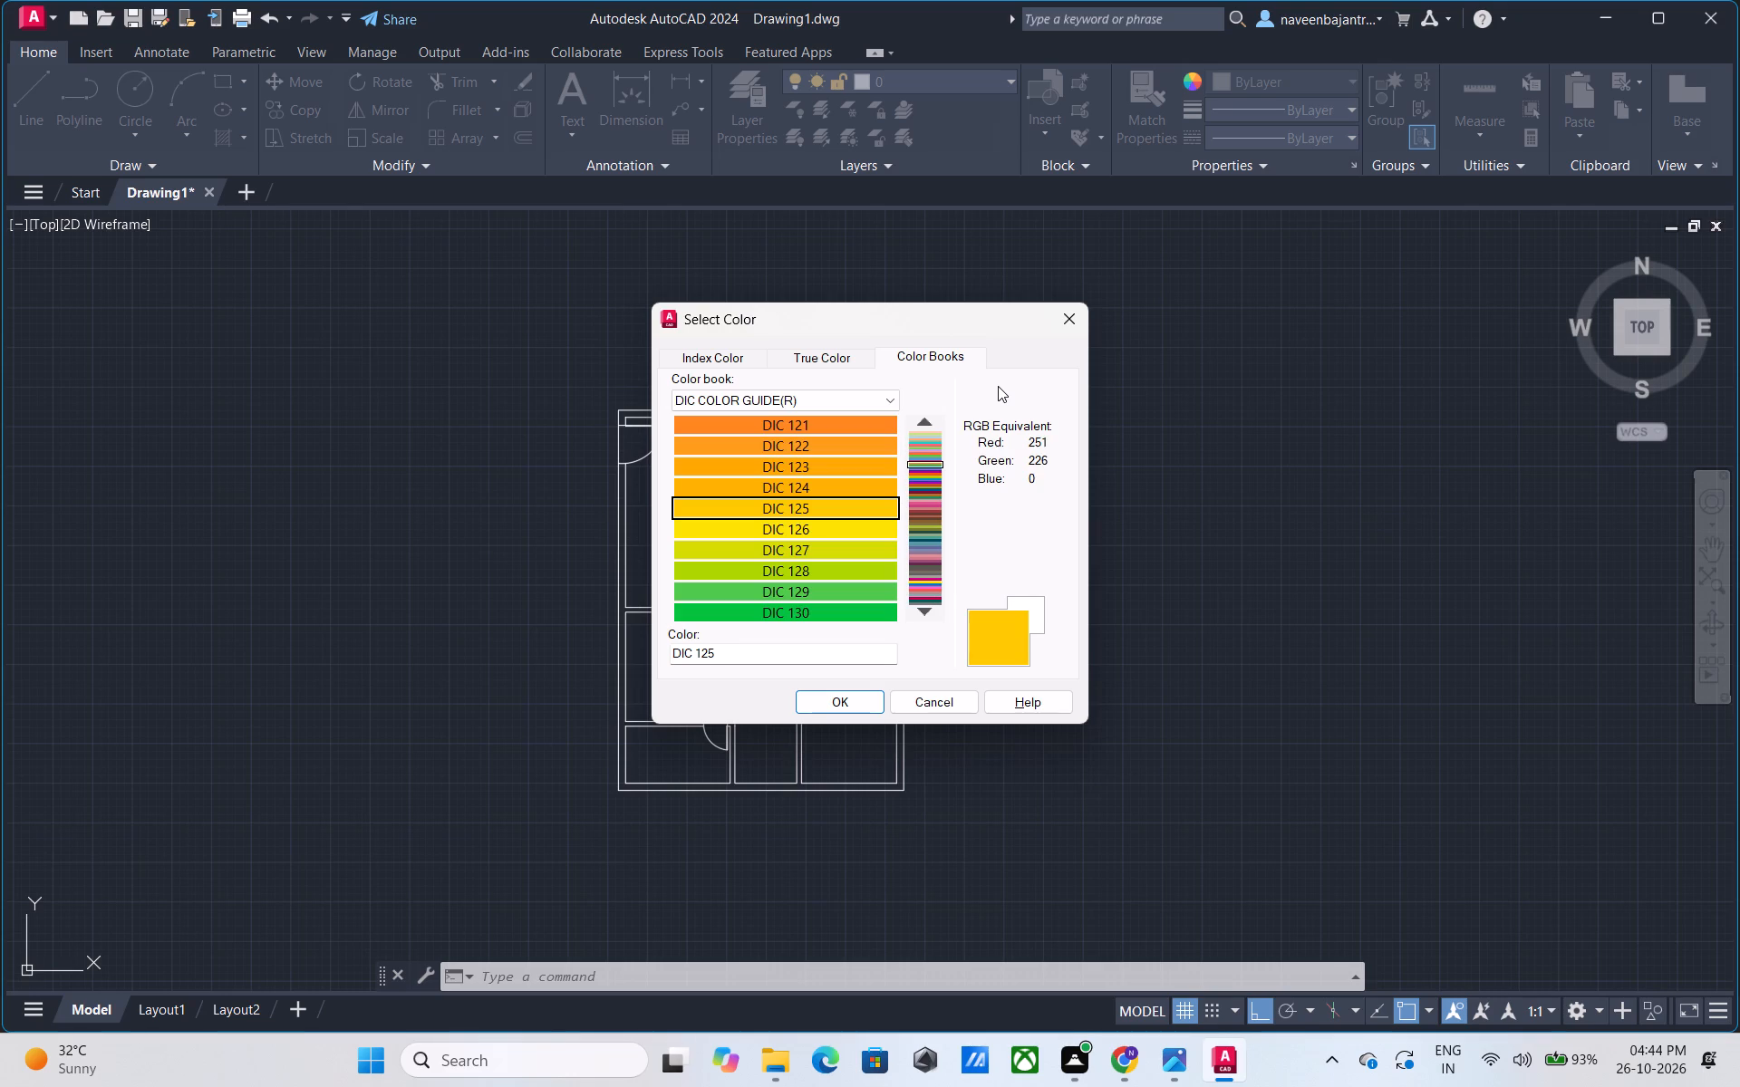
{"action": "key", "text": "Down"}
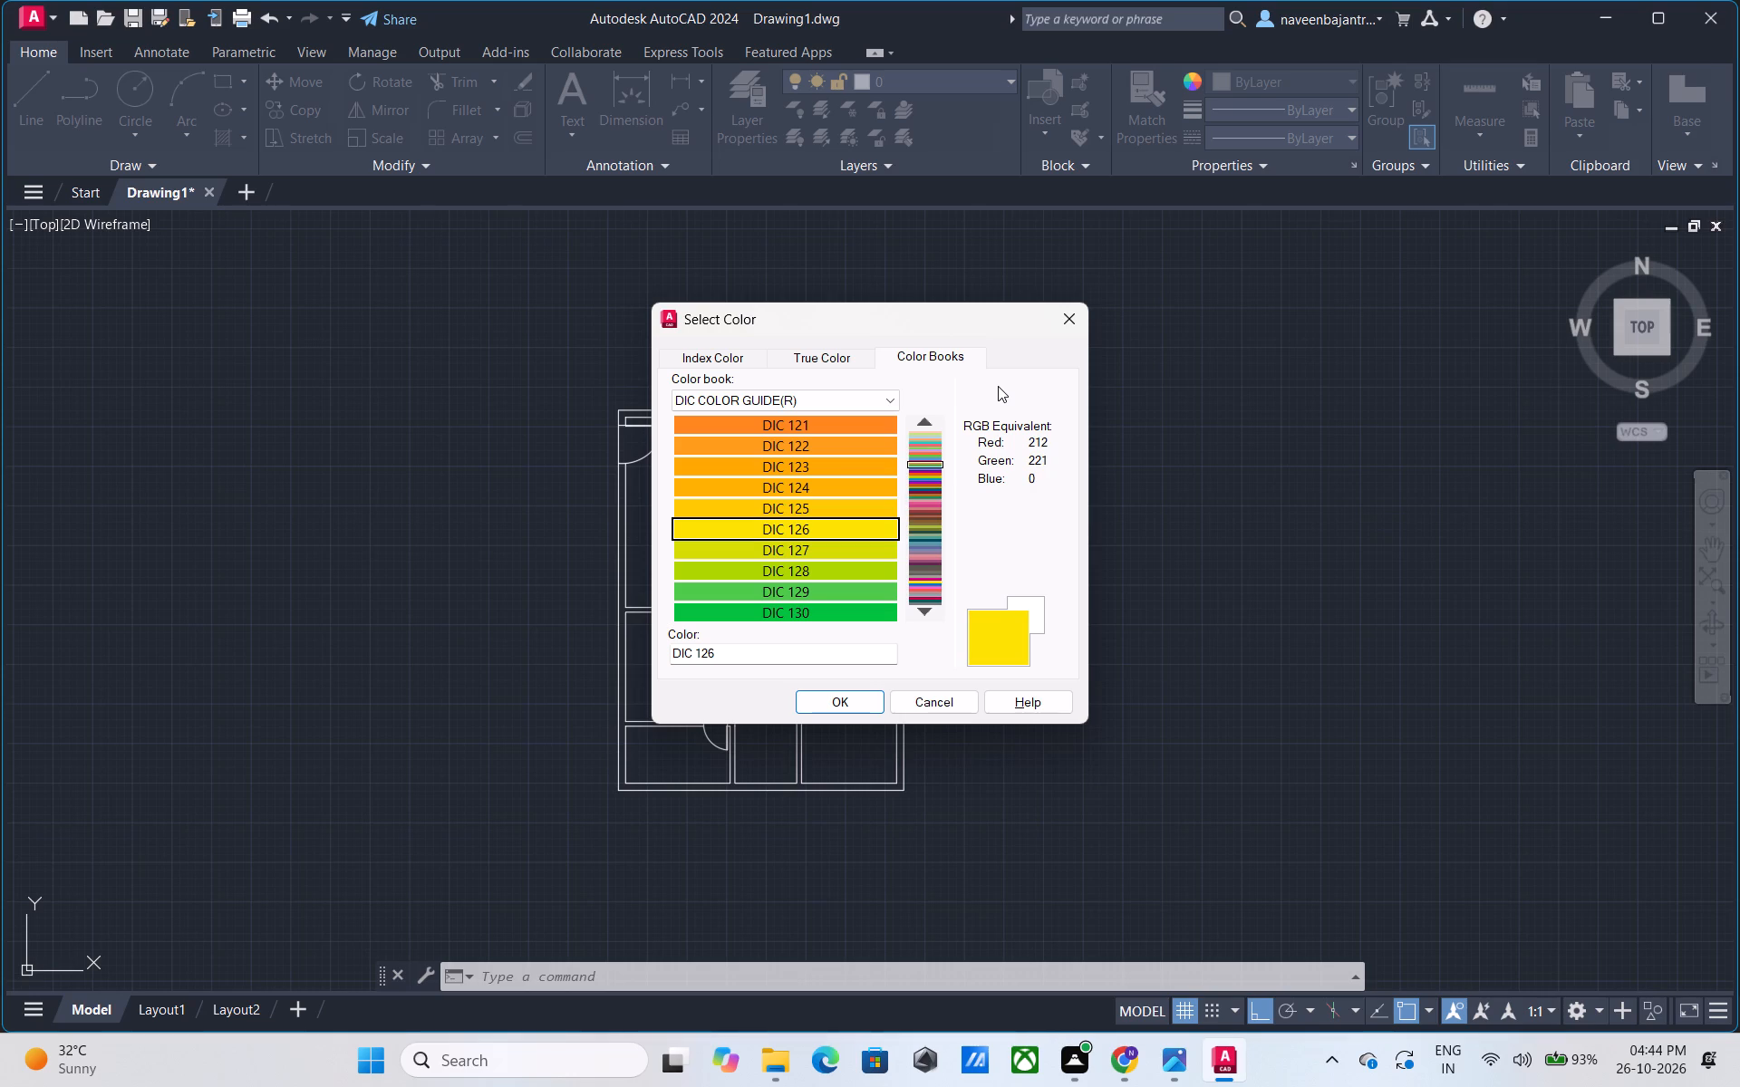
{"action": "key", "text": "Down"}
{"action": "key", "text": "Down"}
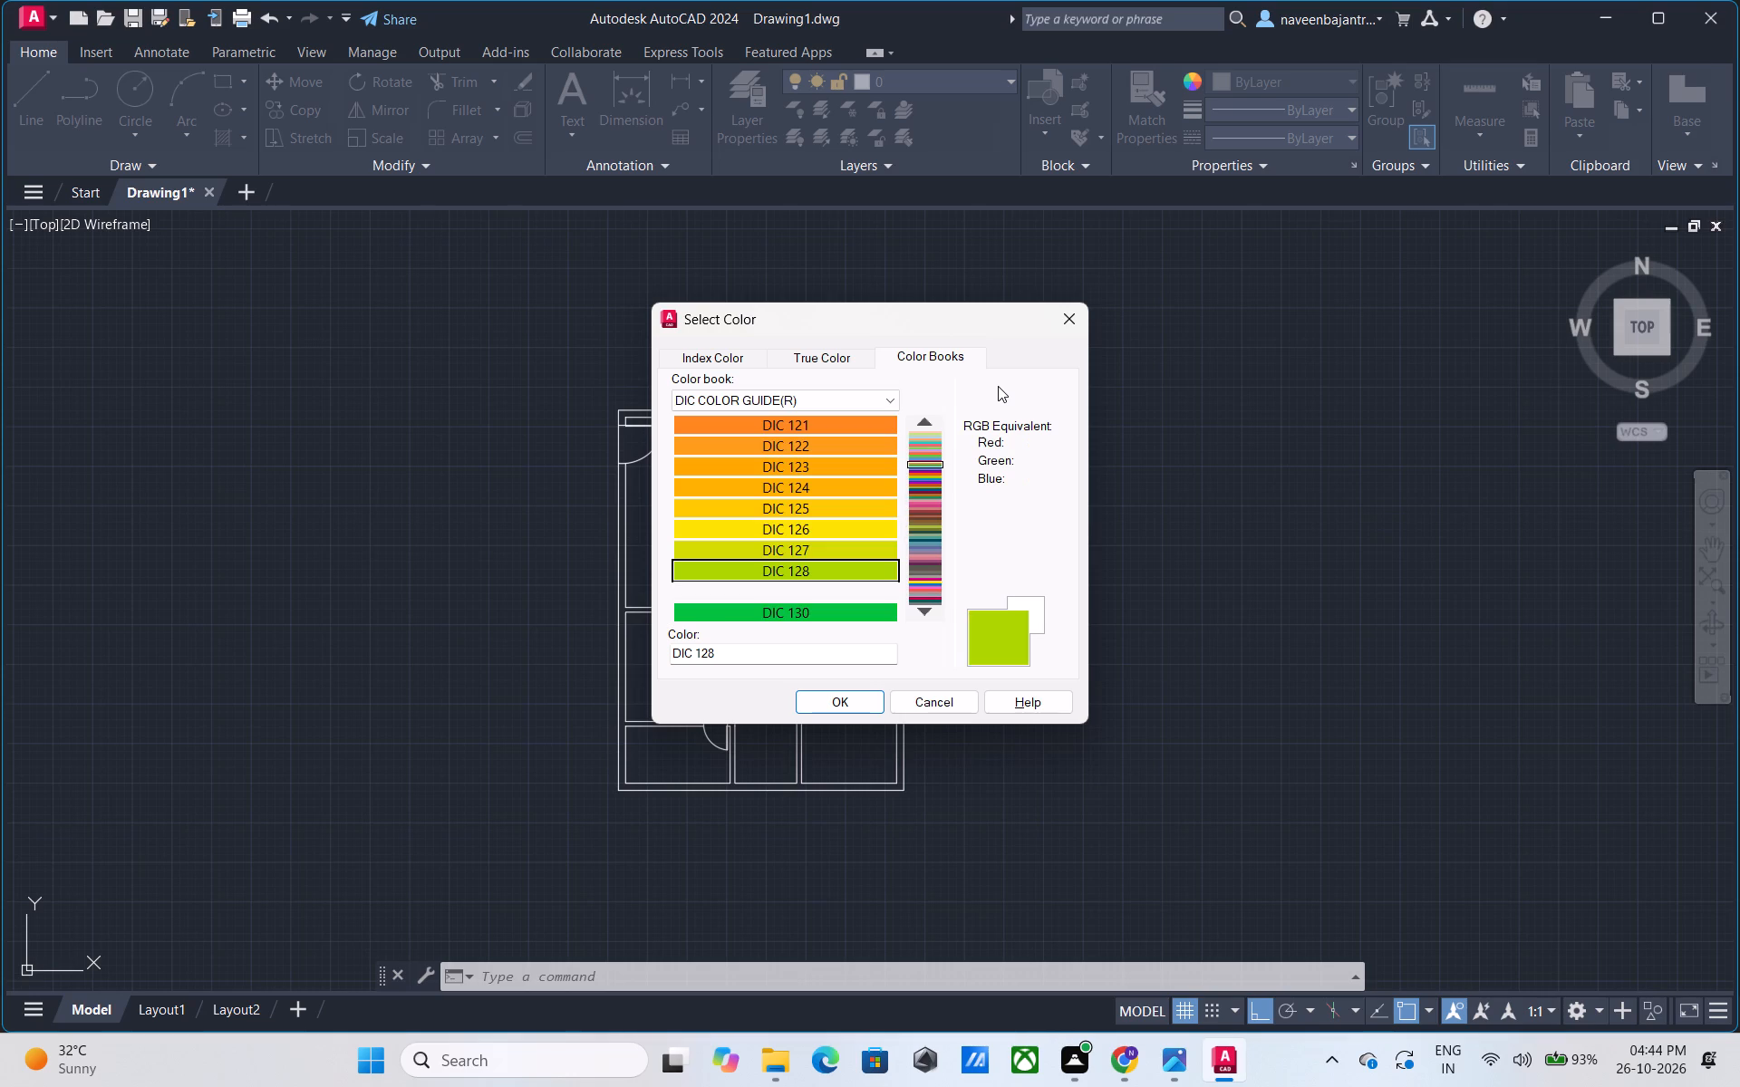
{"action": "key", "text": "Down"}
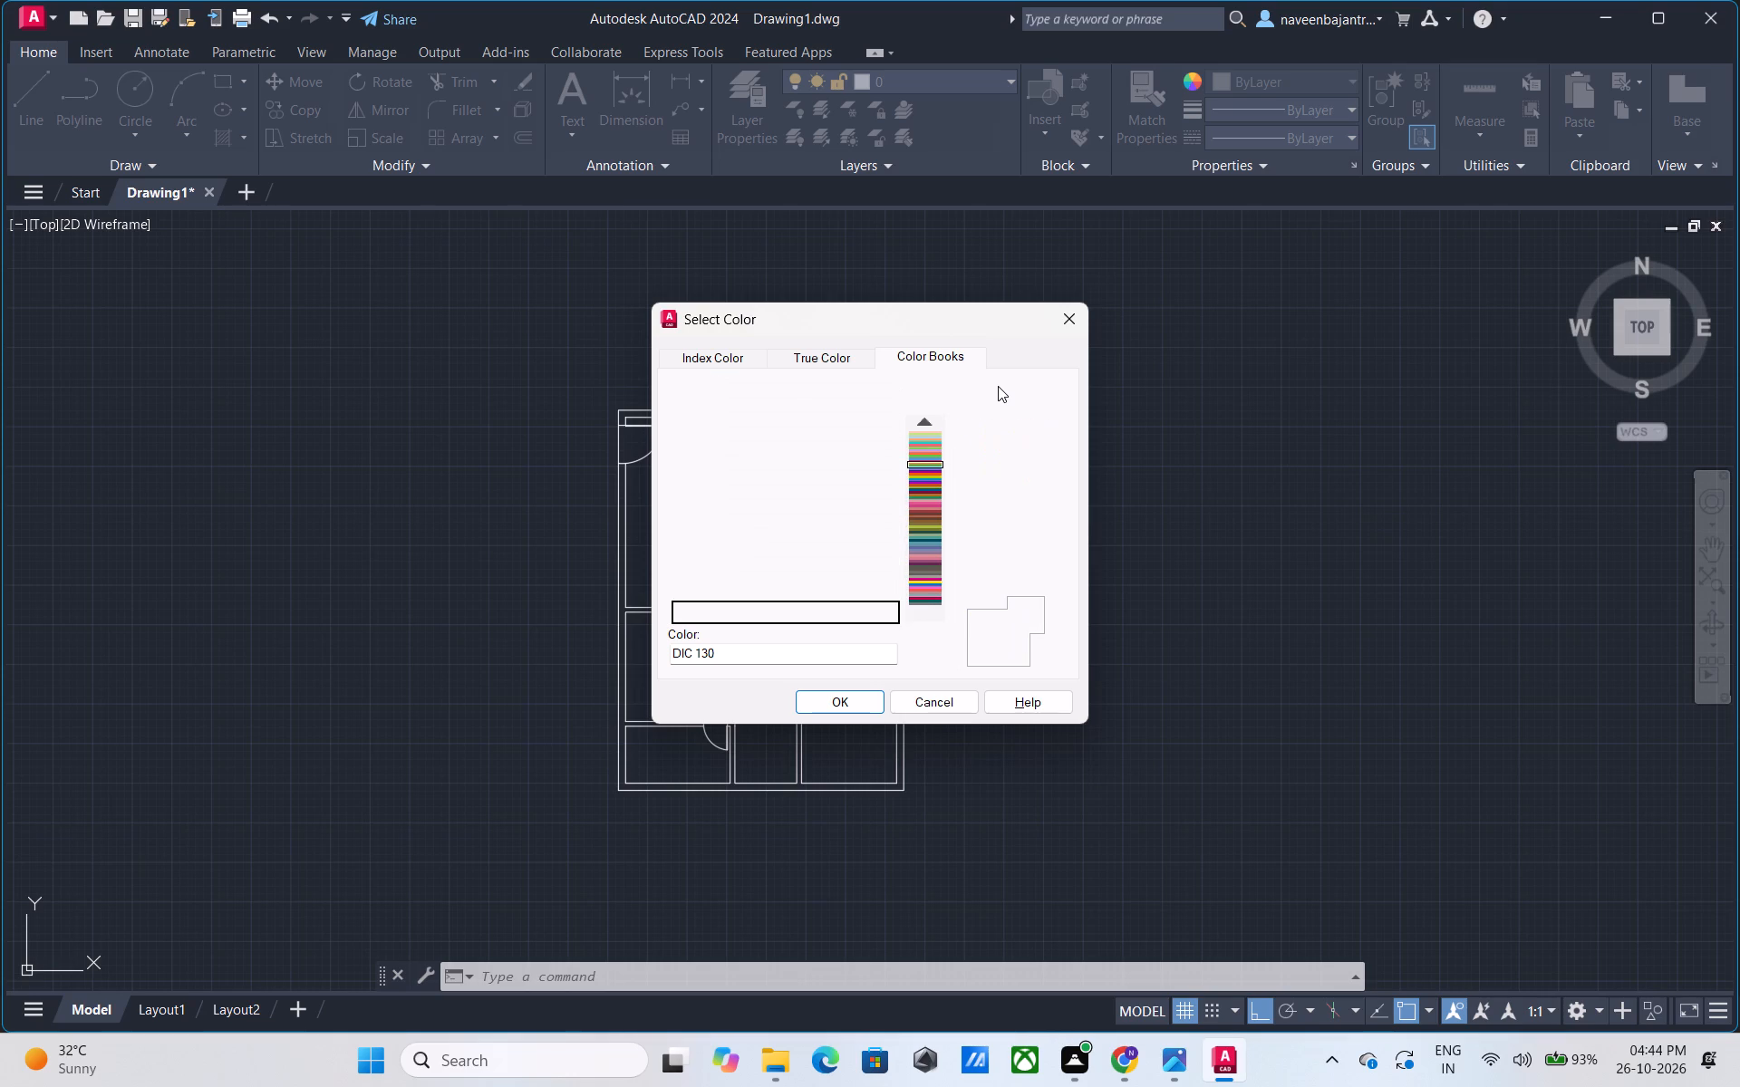
Preview the green to blue swatches of the color book one by one, from DIC 131 to DIC 140.
{"action": "key", "text": "Down"}
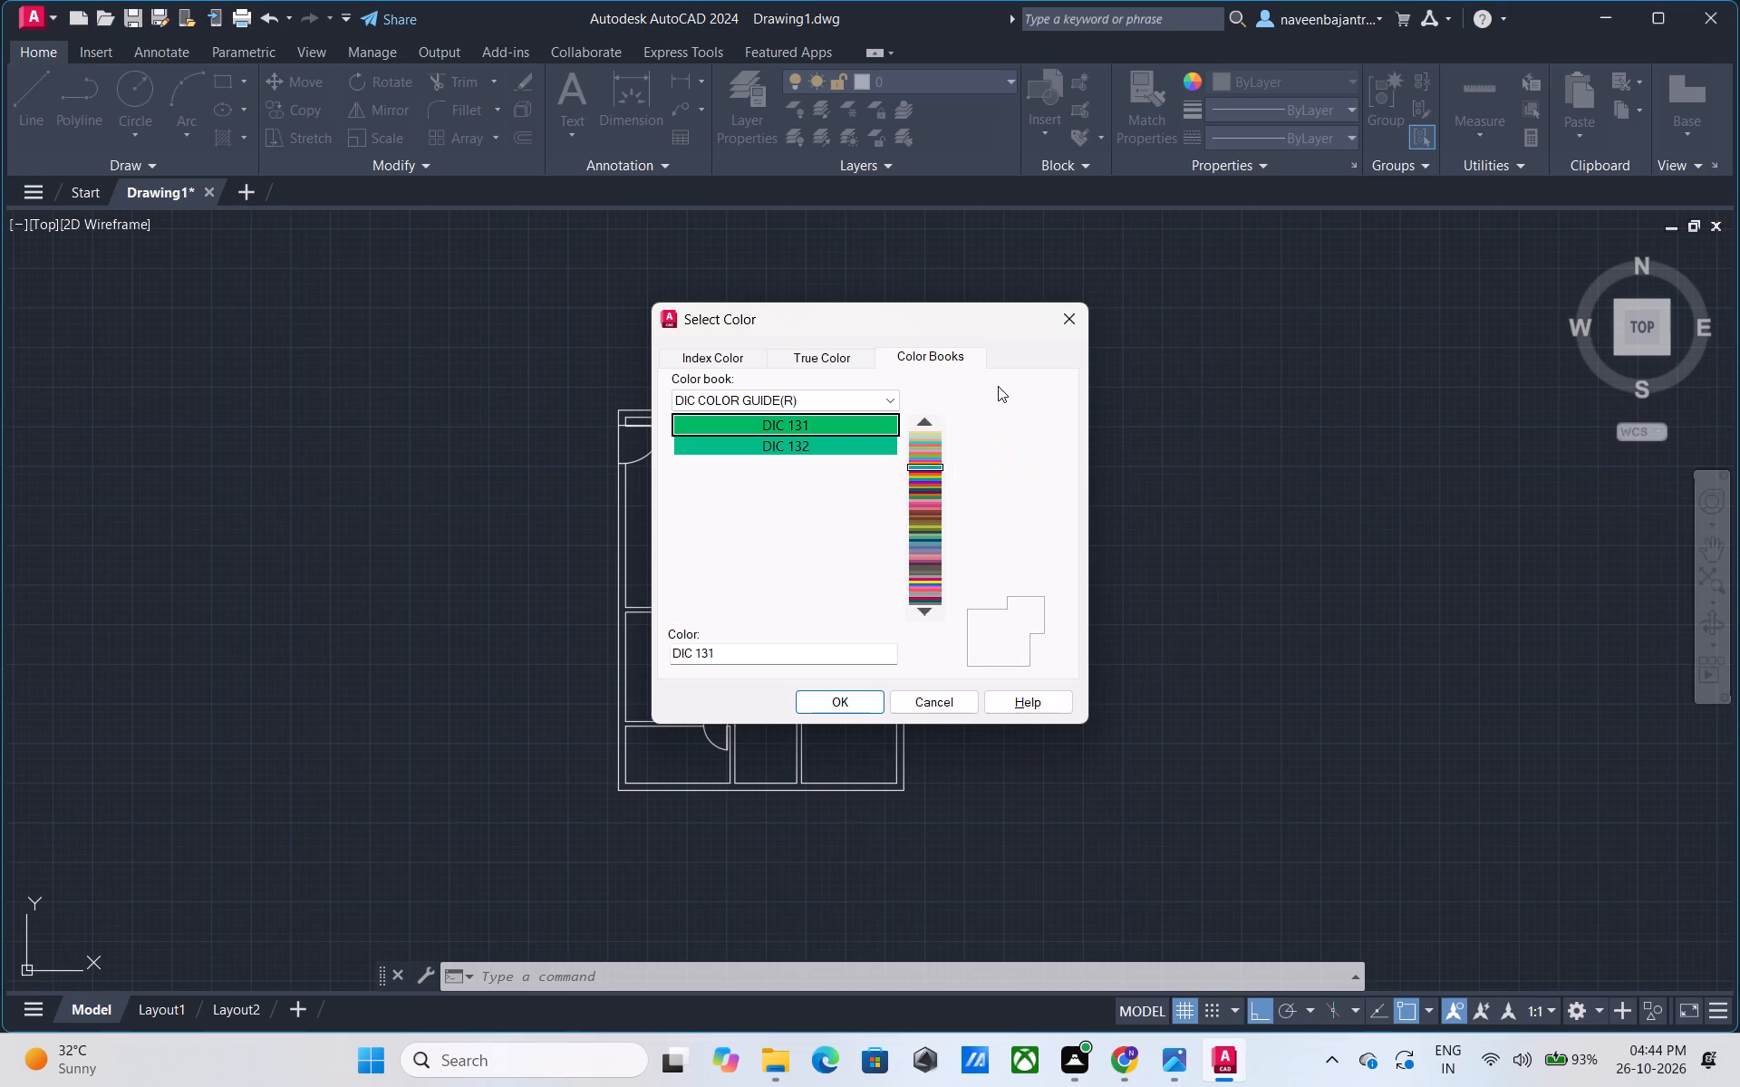
{"action": "key", "text": "Down"}
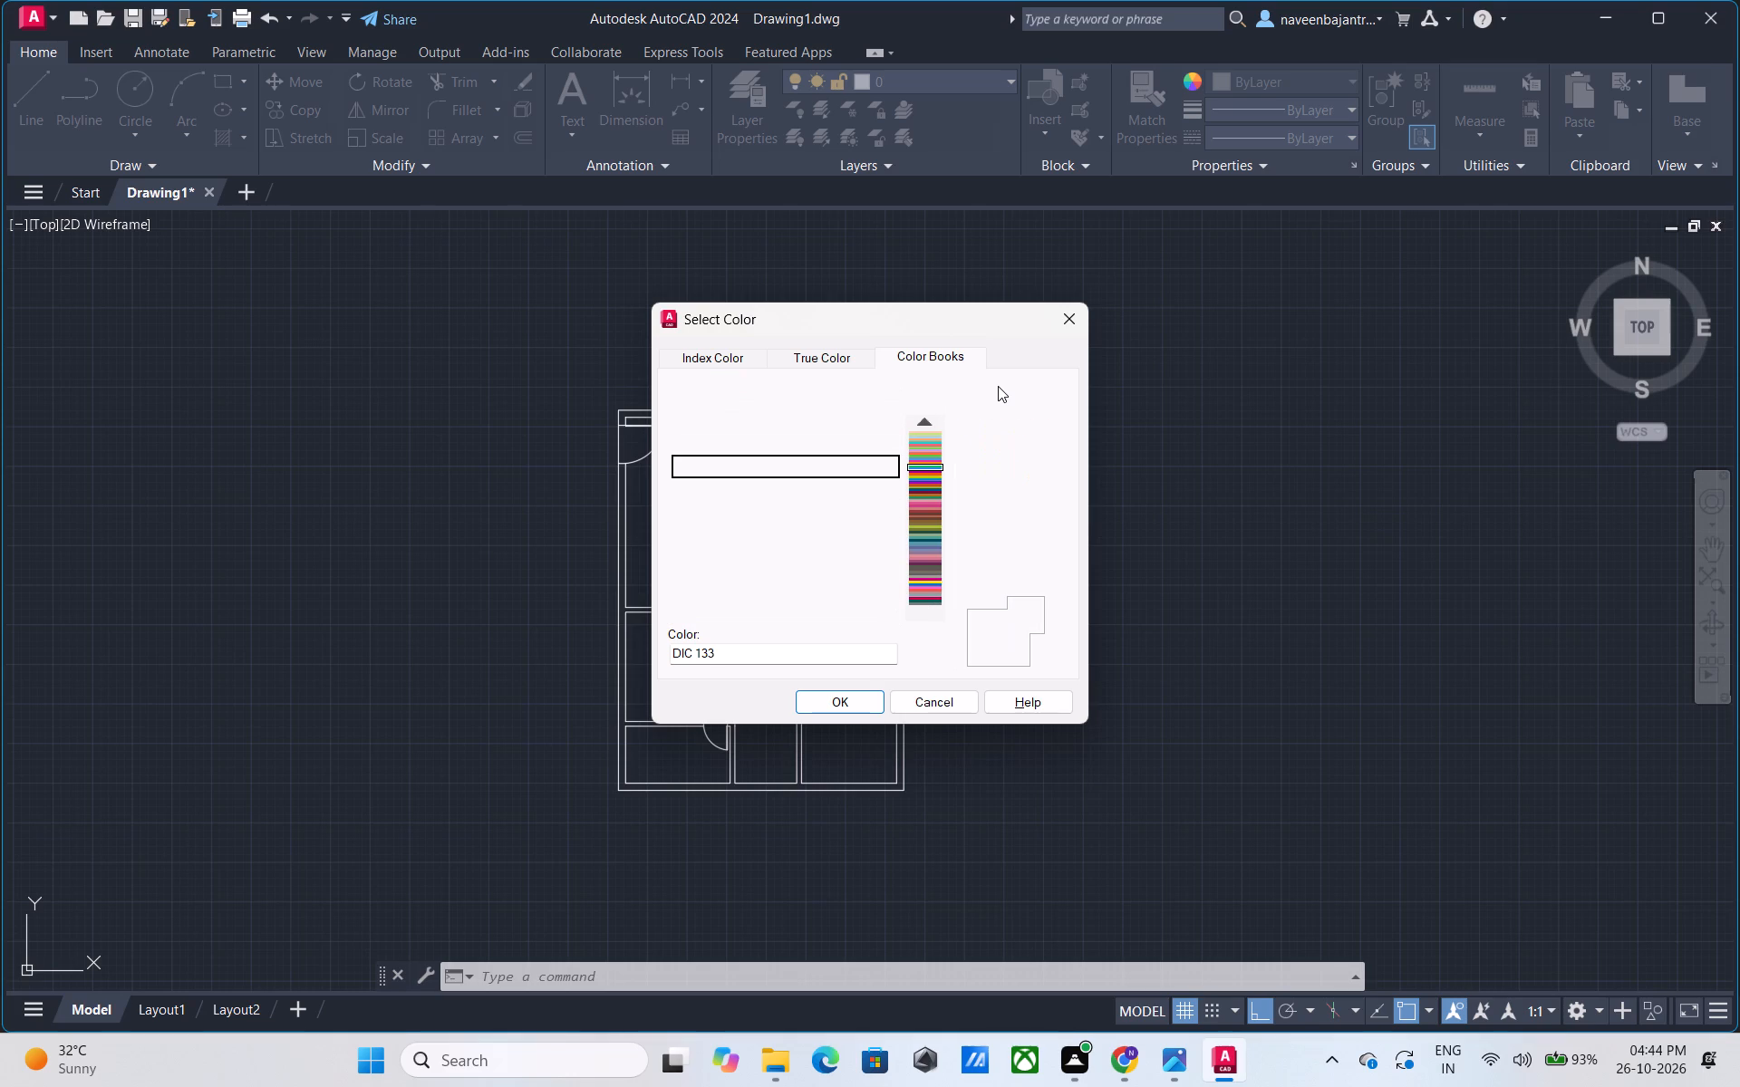
{"action": "key", "text": "Down"}
{"action": "key", "text": "Down"}
{"action": "key", "text": "Down"}
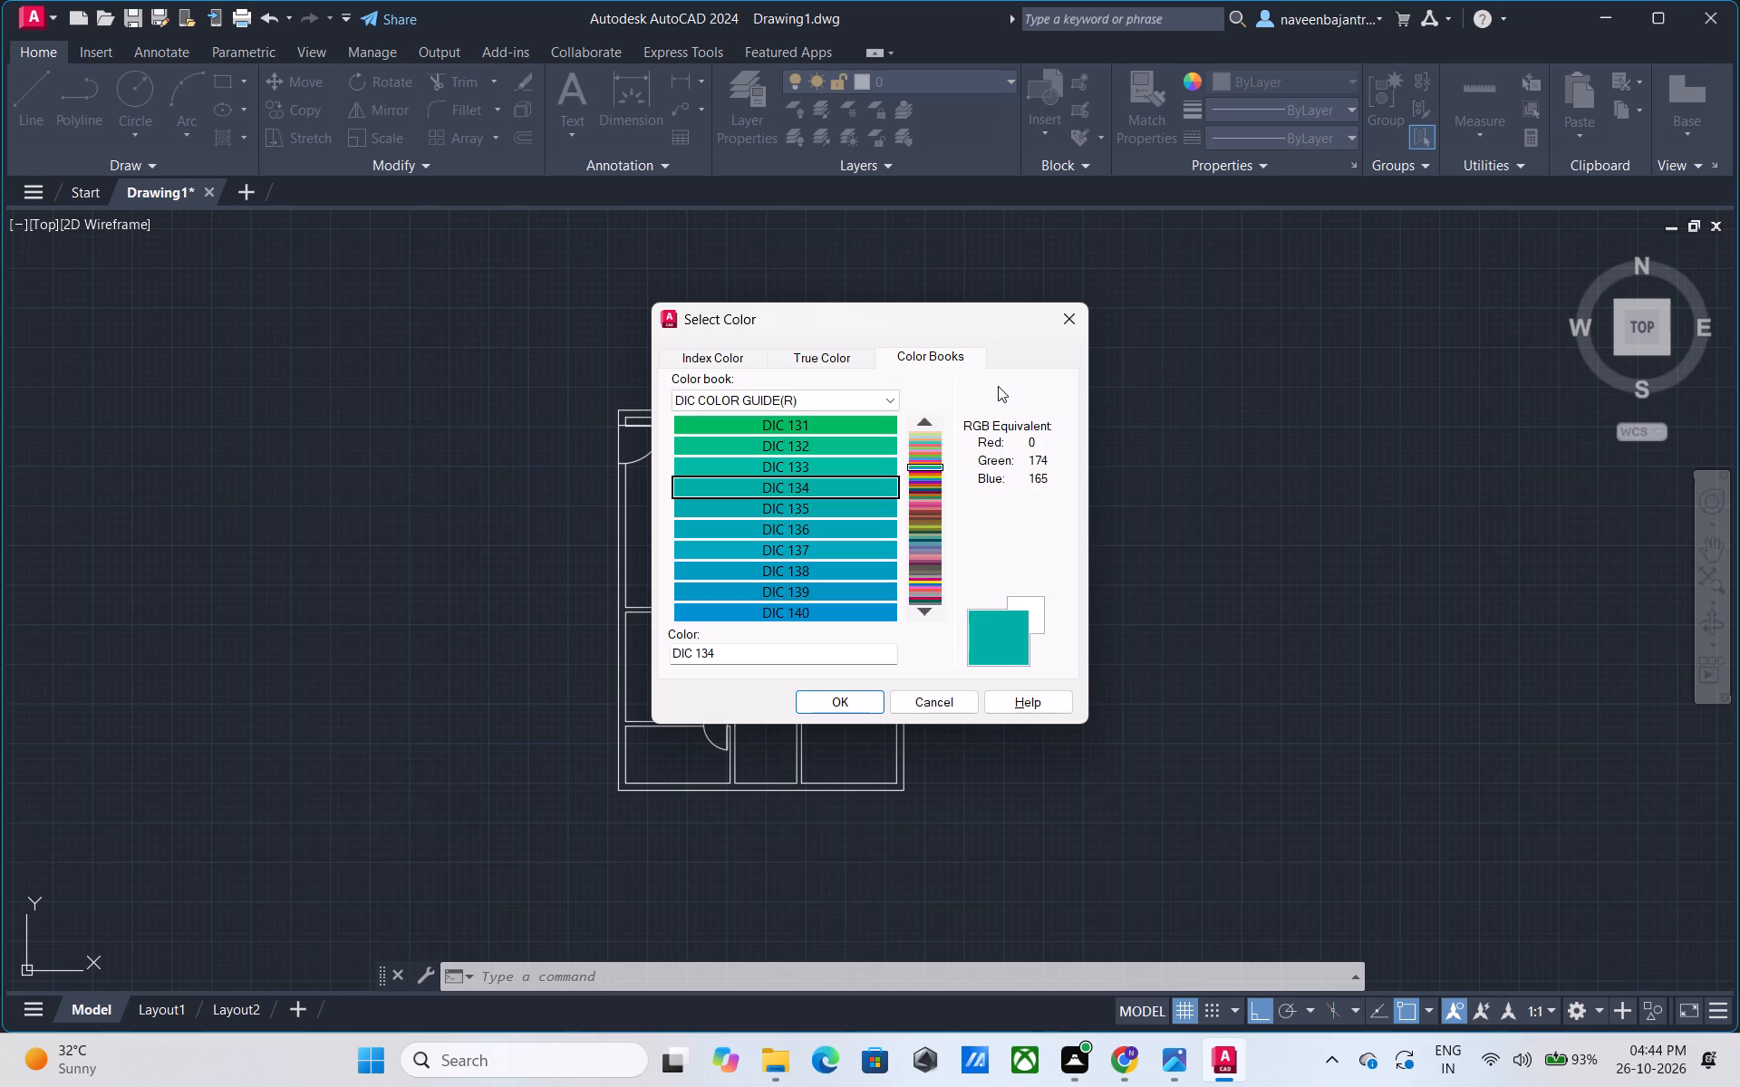
{"action": "key", "text": "Down"}
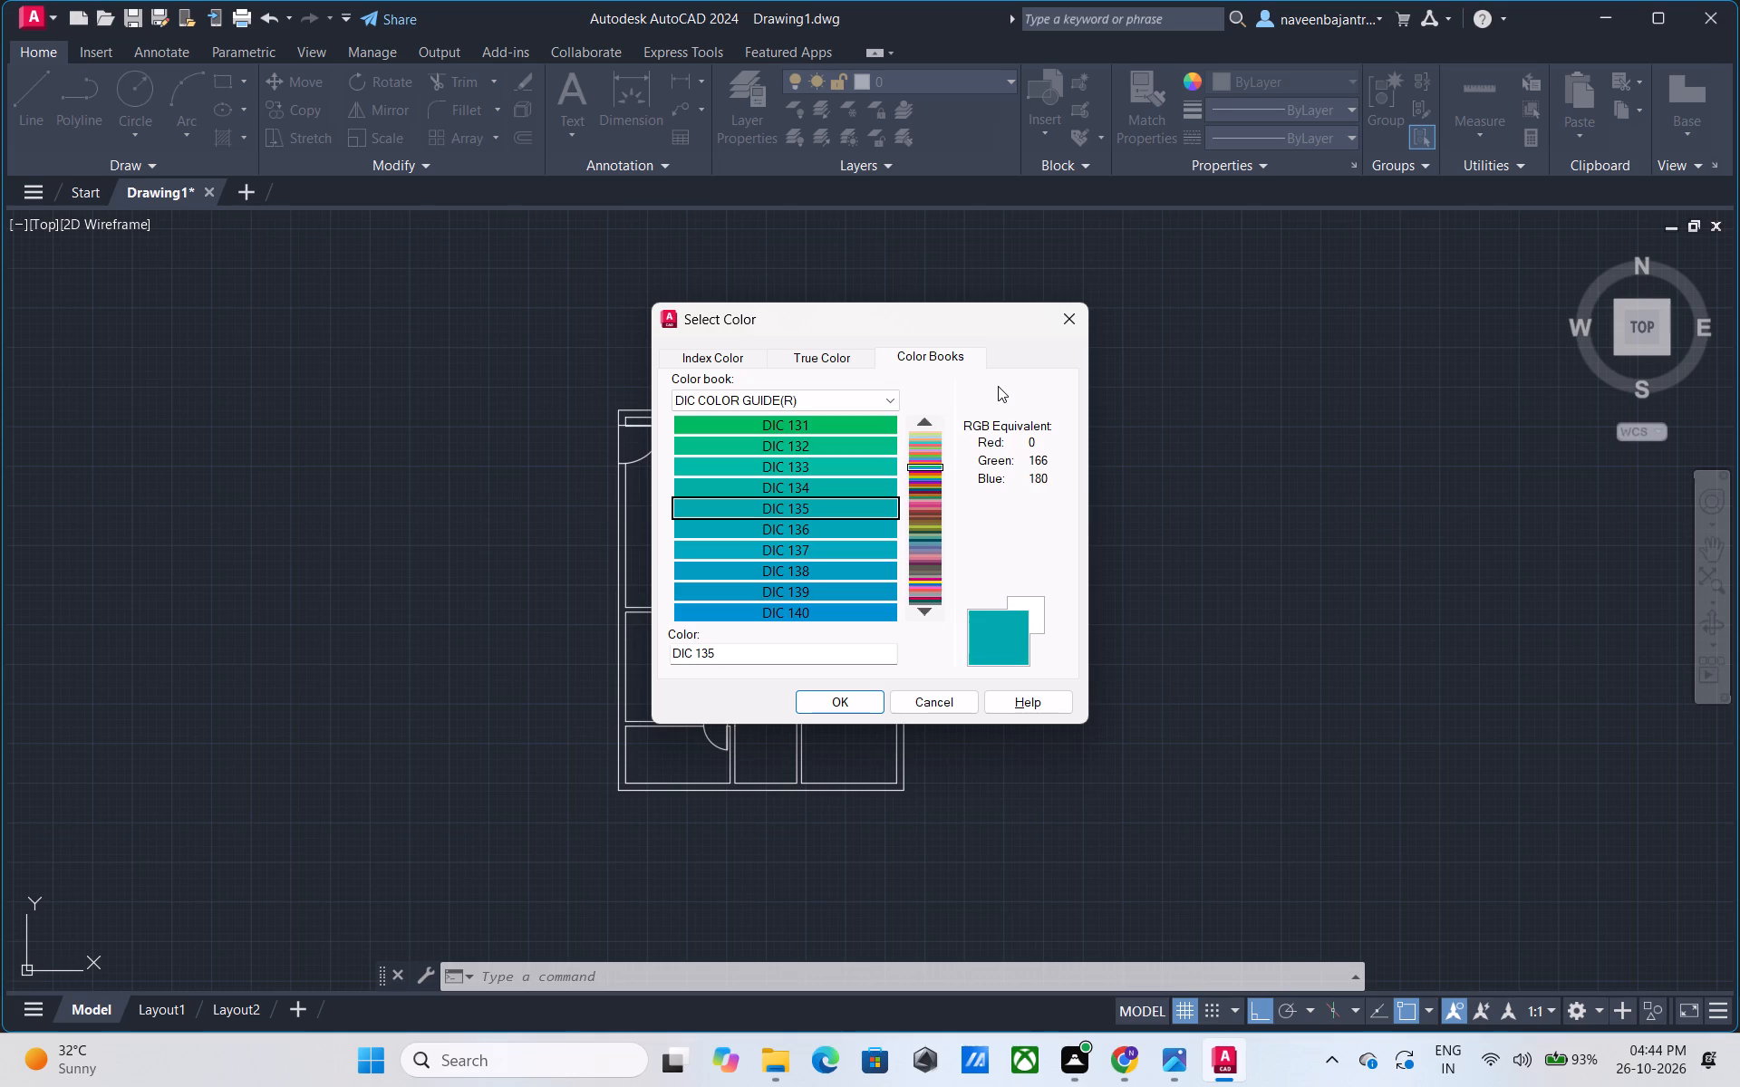
{"action": "key", "text": "Down"}
{"action": "key", "text": "Down"}
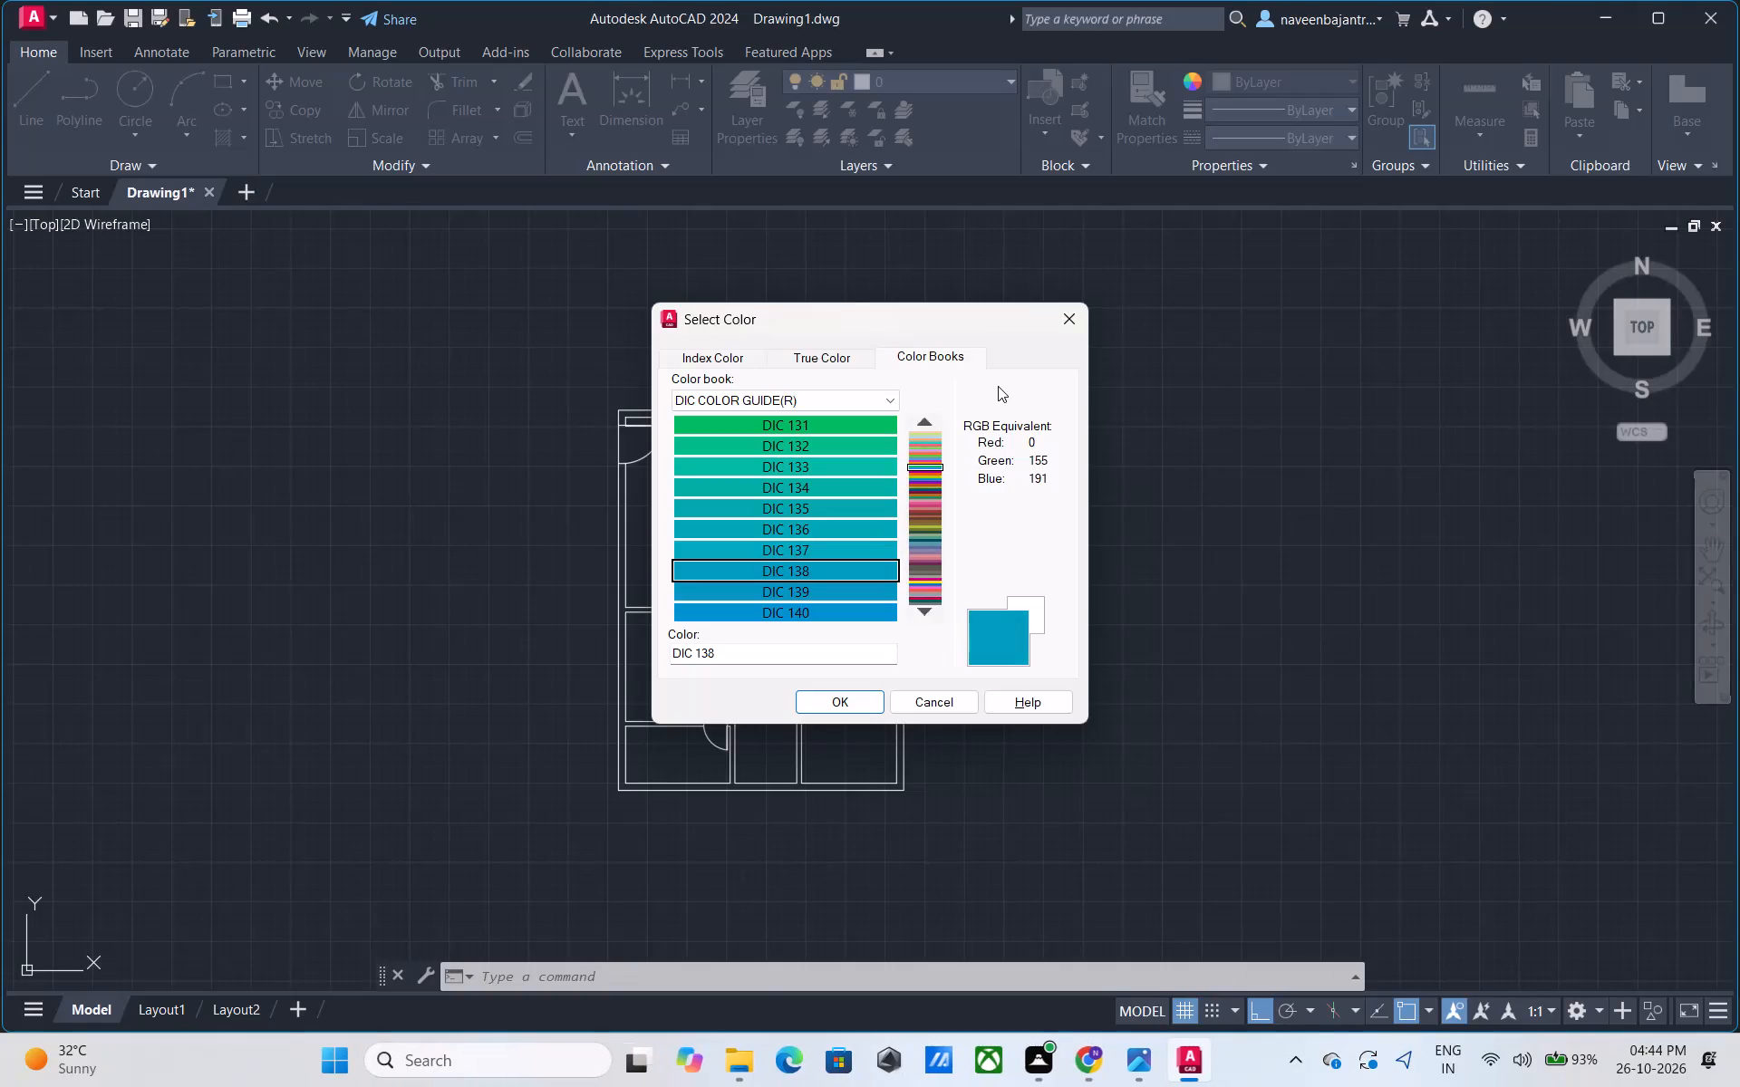
{"action": "key", "text": "Down"}
{"action": "key", "text": "Down"}
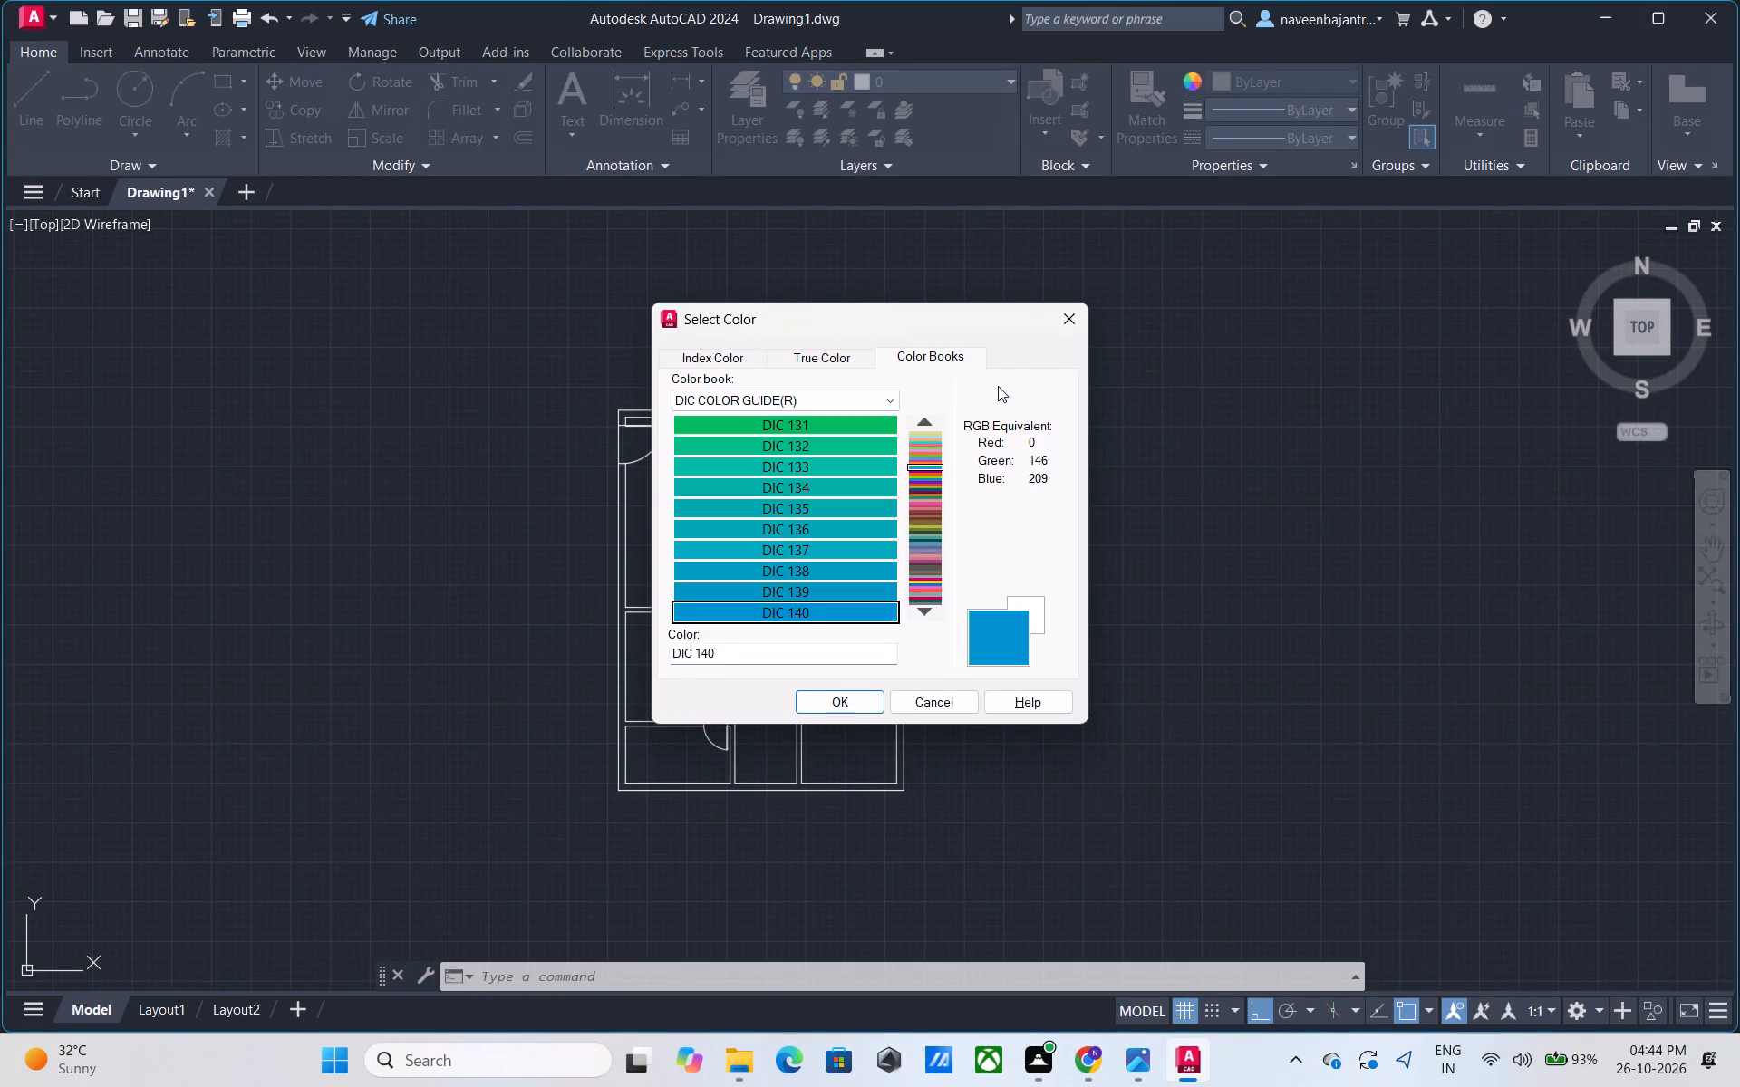
Preview the blue to purple swatches of the color book one by one, from DIC 141 to DIC 150.
{"action": "key", "text": "Down"}
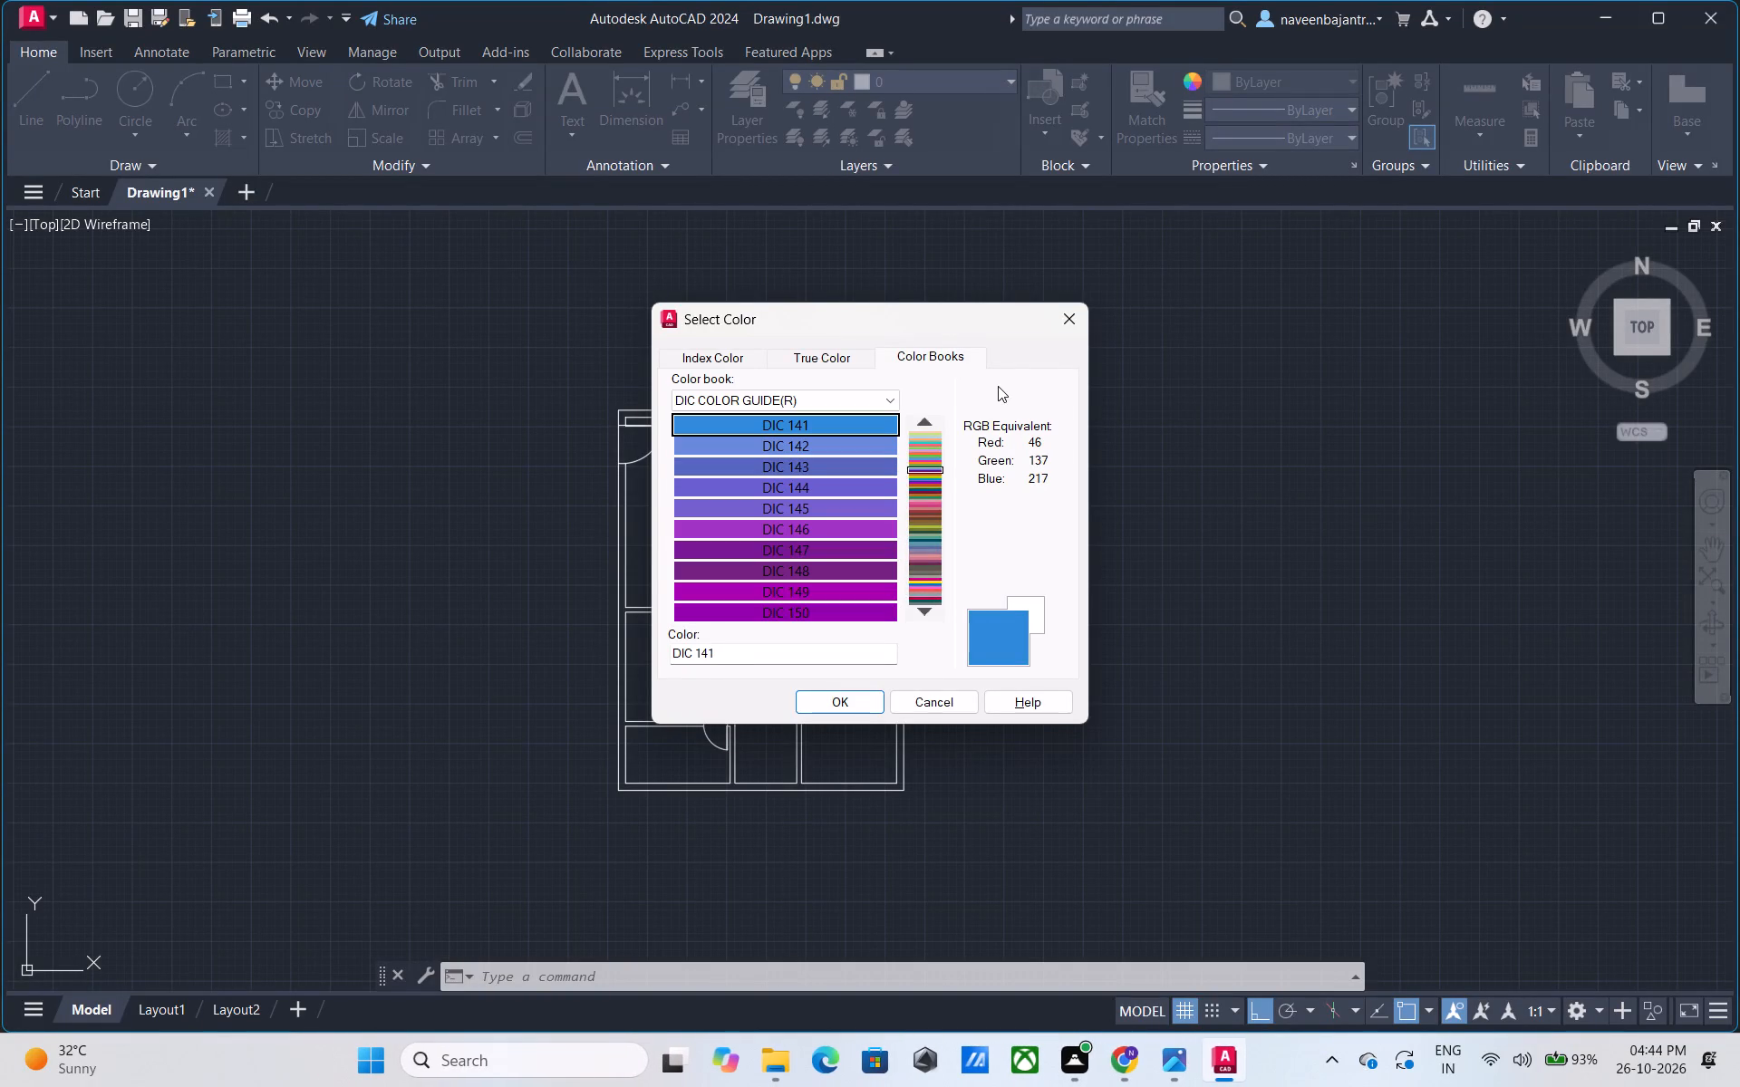
{"action": "key", "text": "Down"}
{"action": "key", "text": "Down"}
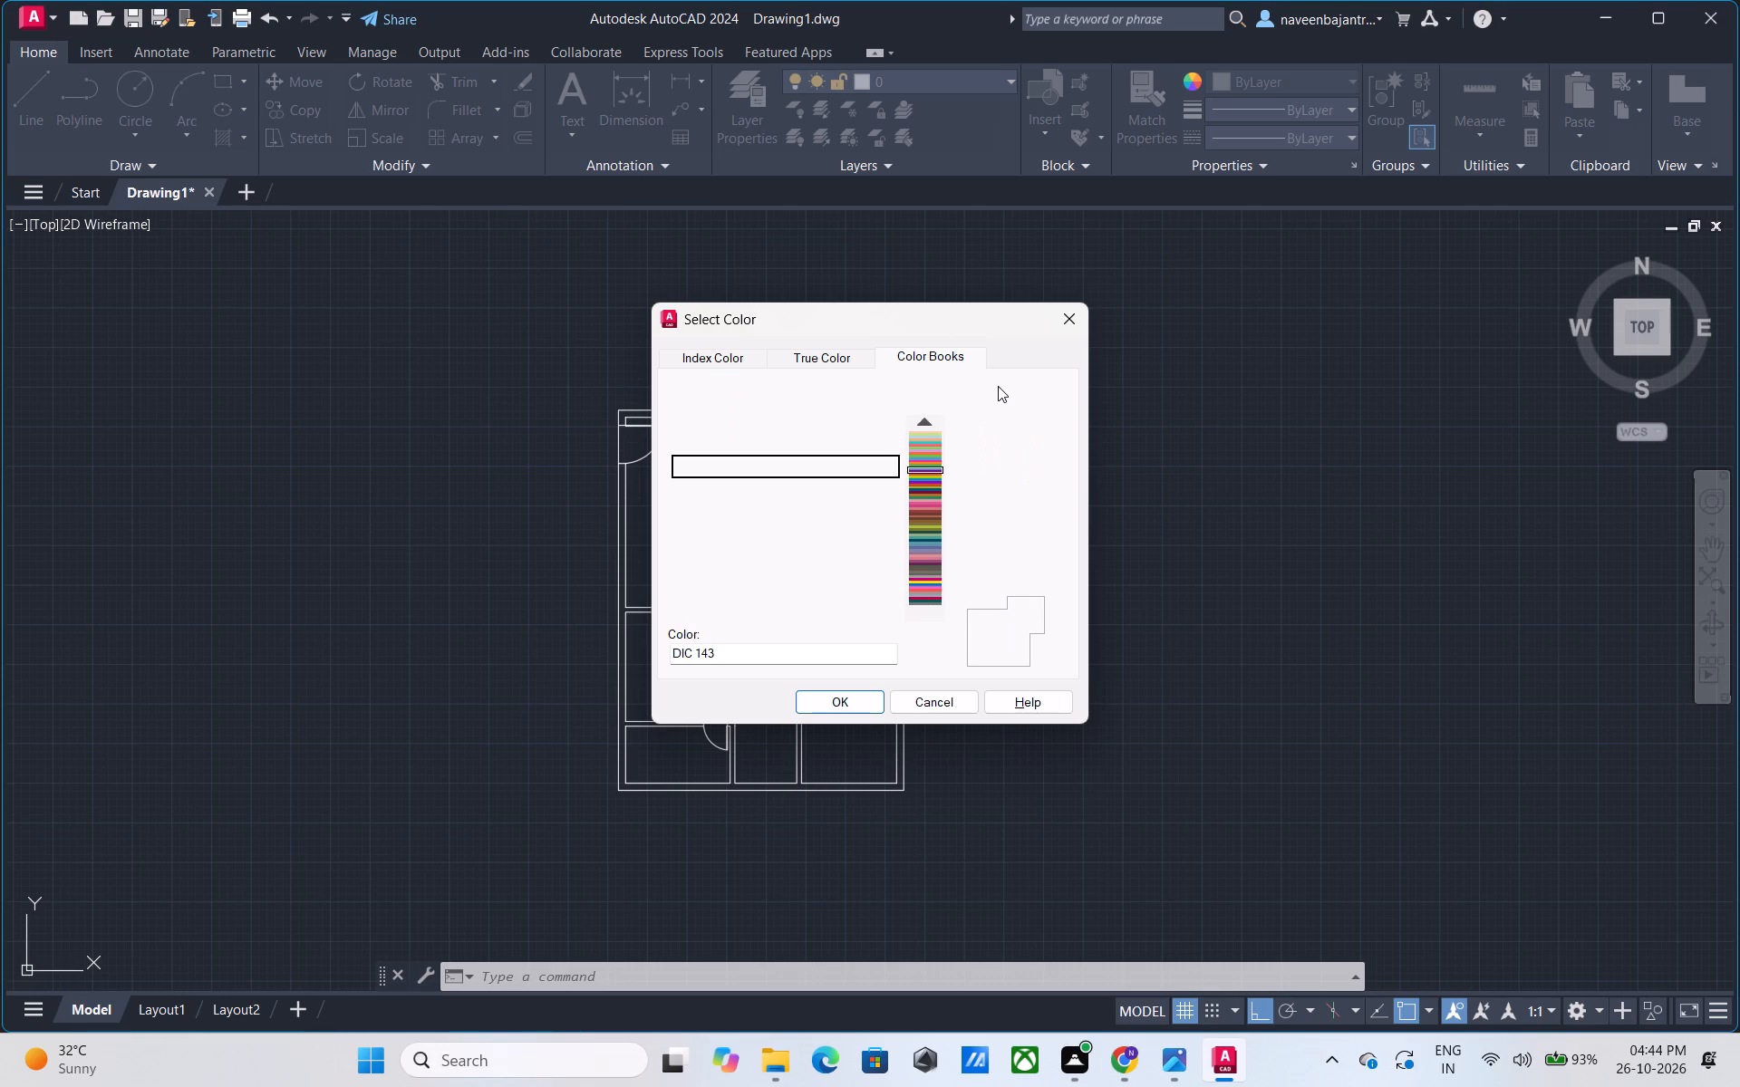
{"action": "key", "text": "Down"}
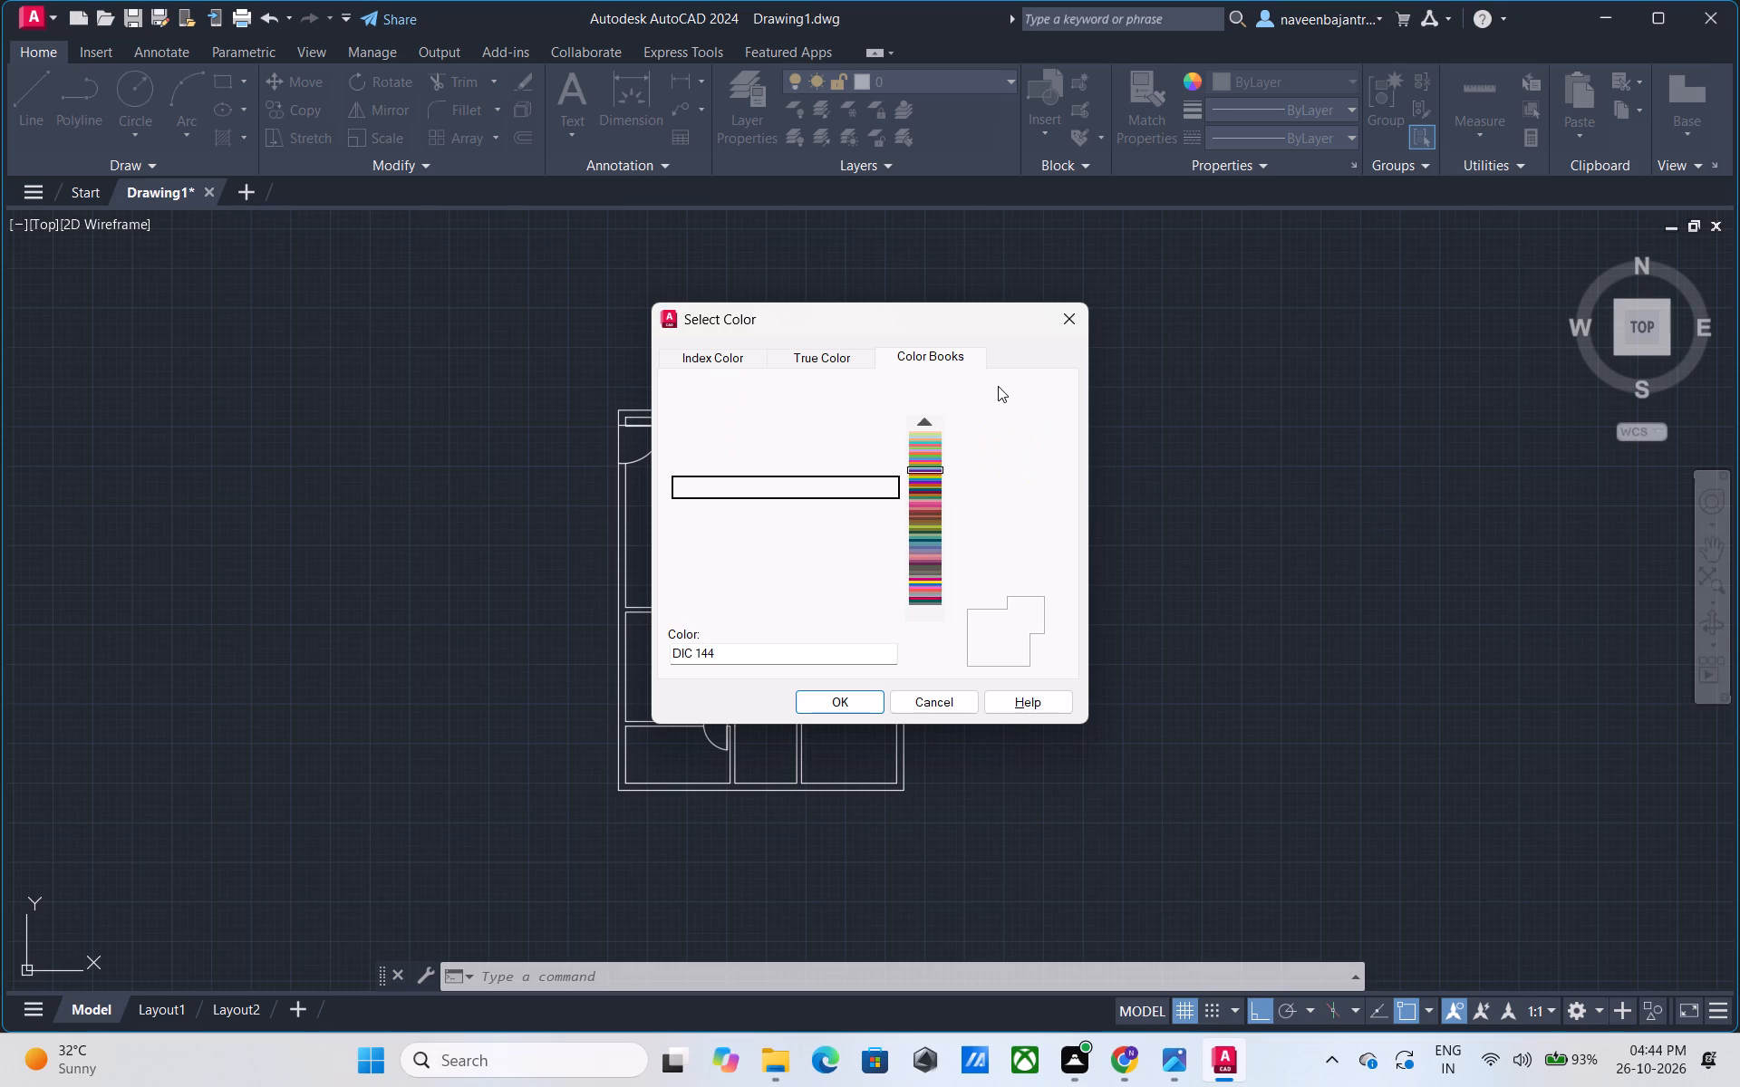
{"action": "key", "text": "Down"}
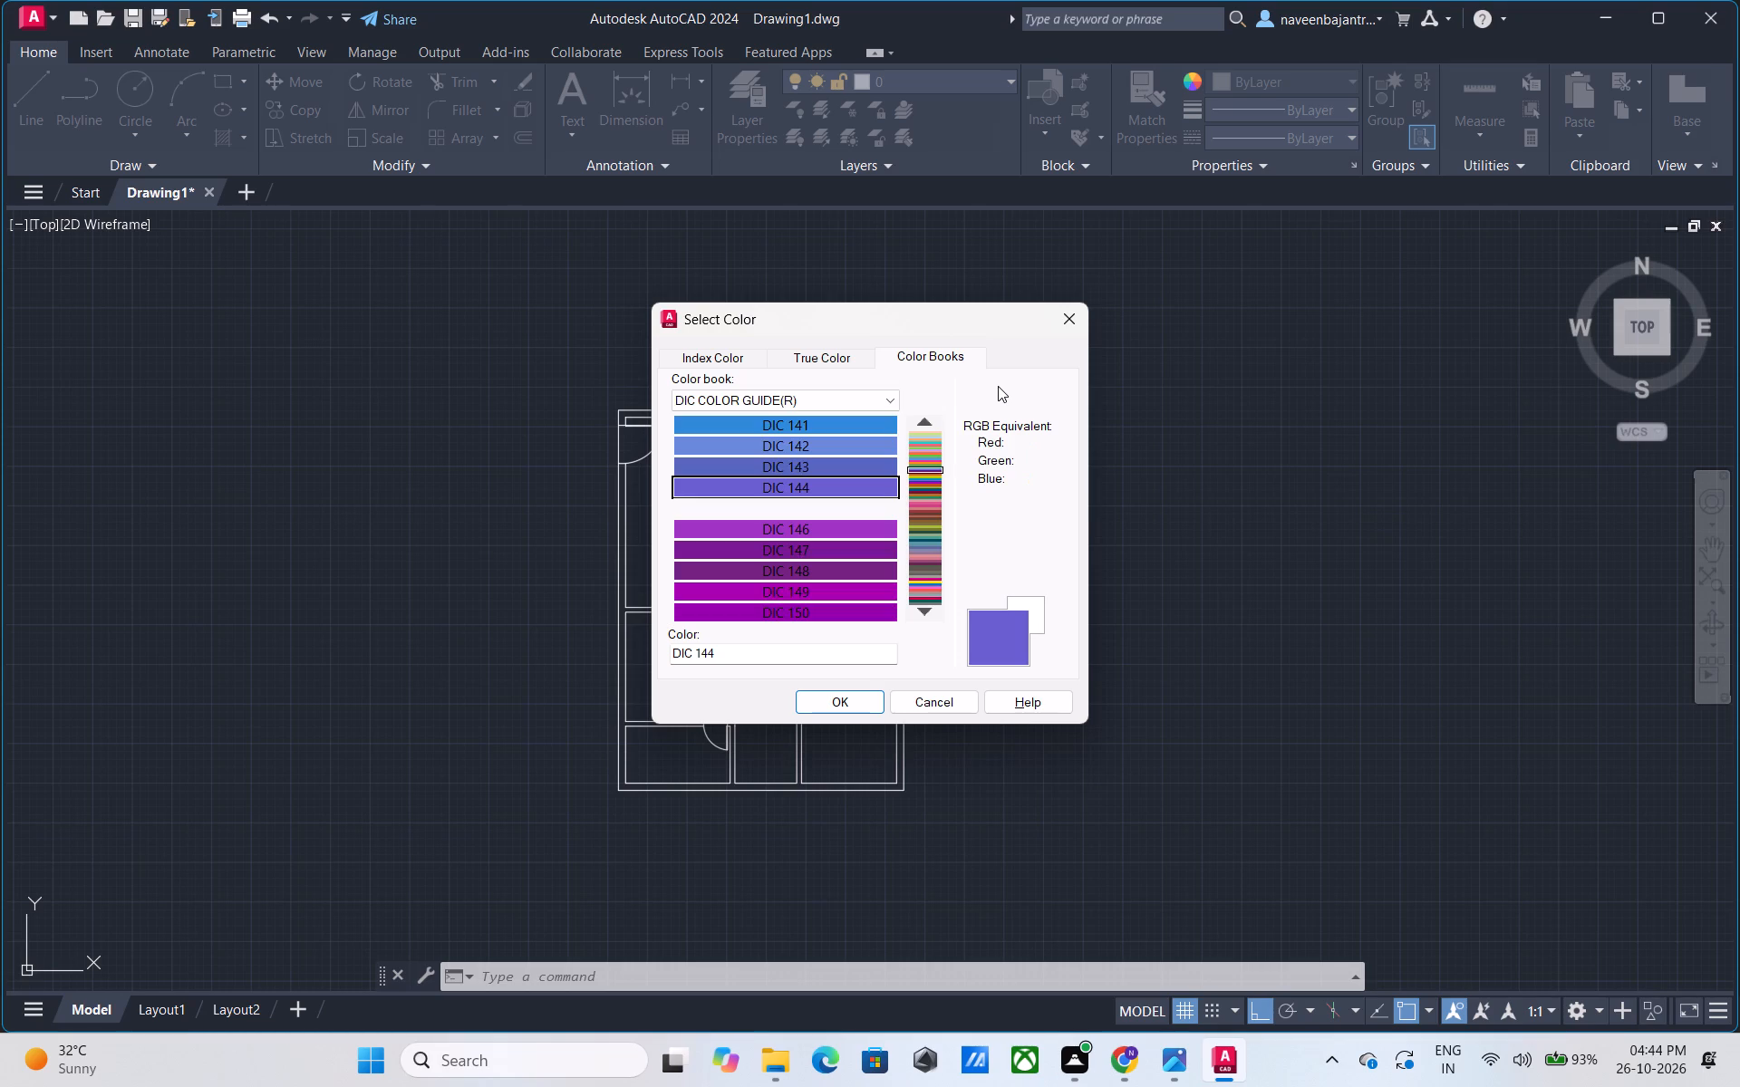
{"action": "key", "text": "Down"}
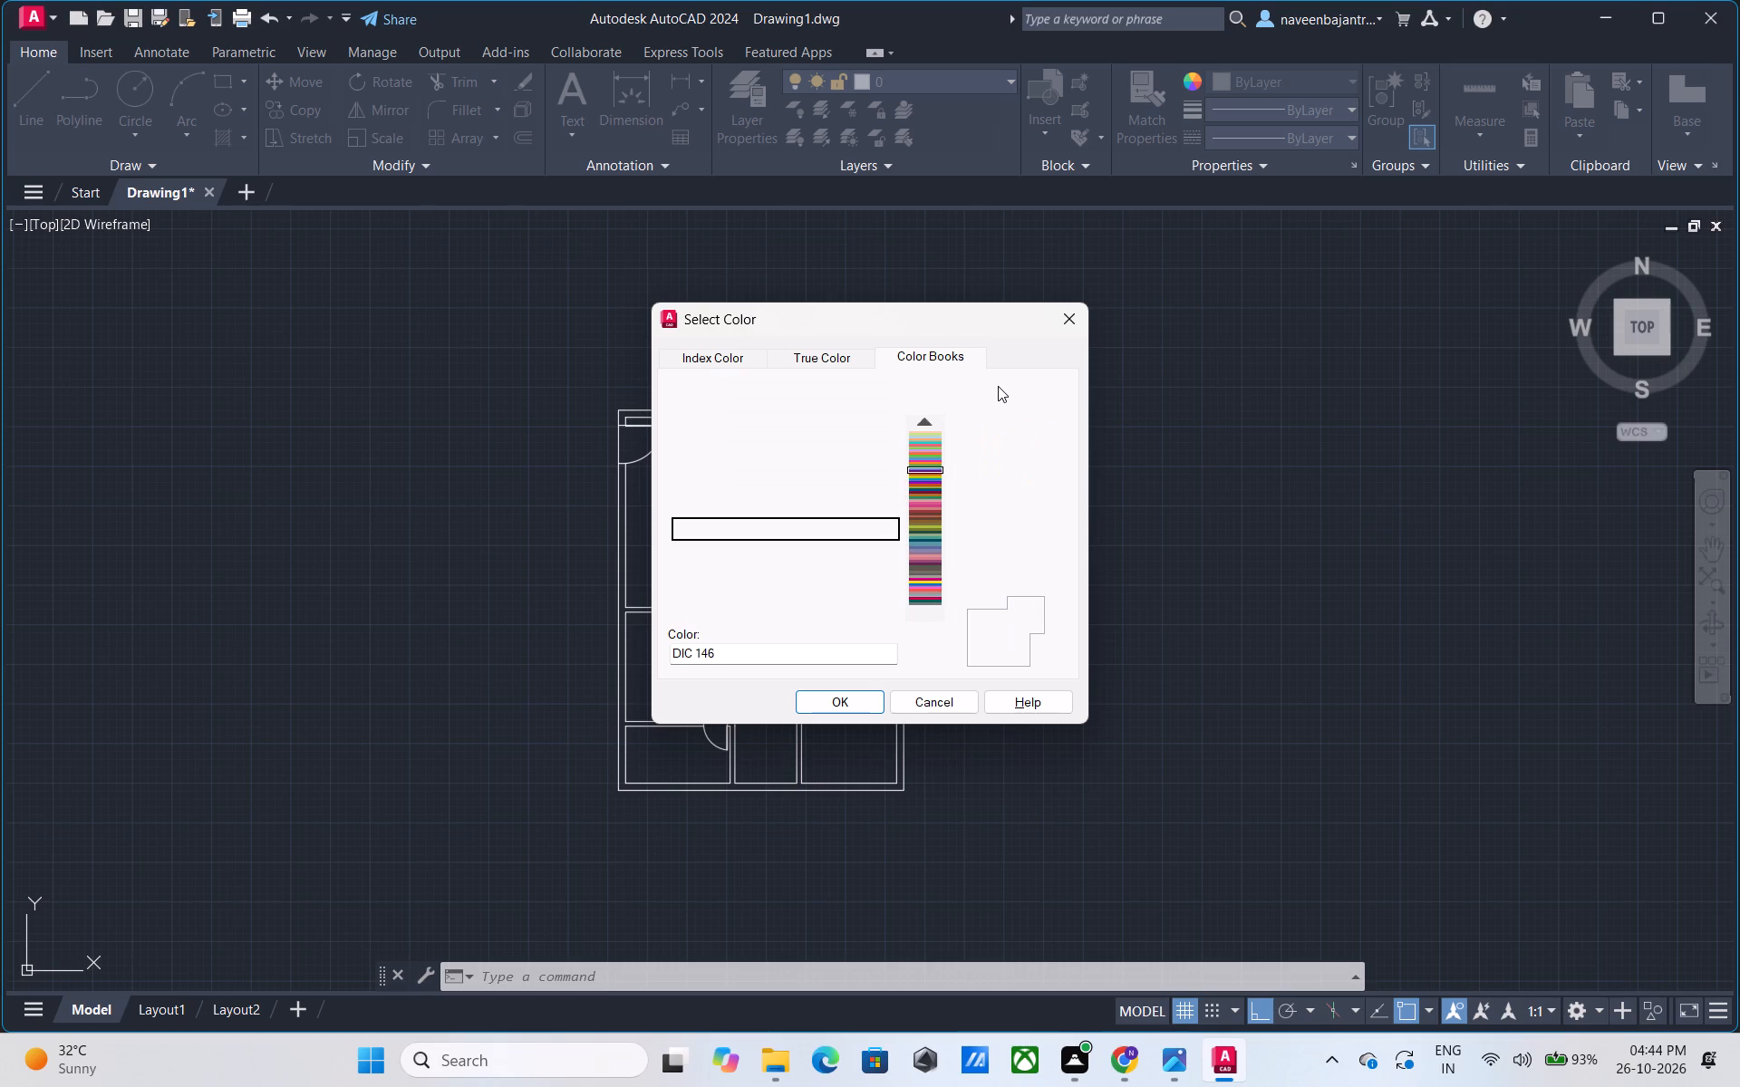
{"action": "key", "text": "Down"}
{"action": "key", "text": "Down"}
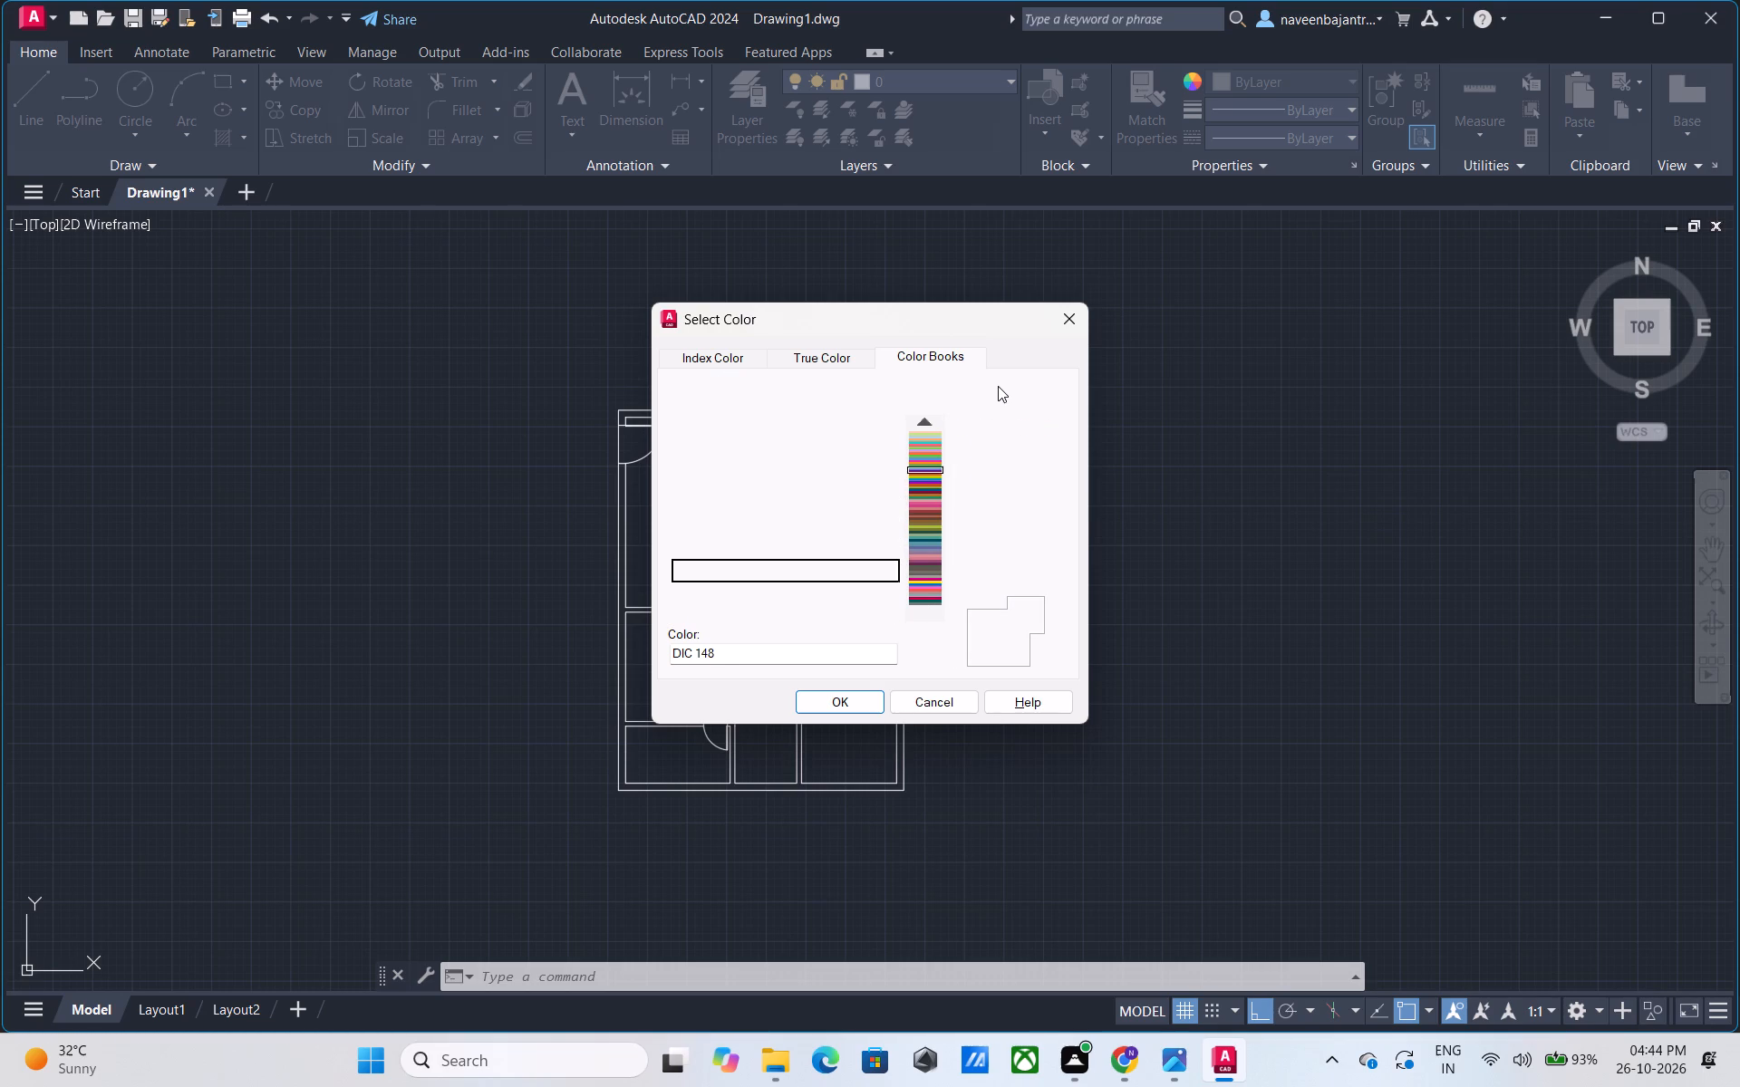
{"action": "key", "text": "Down"}
{"action": "key", "text": "Down"}
Preview the magenta to red swatches of the color book one by one, from DIC 150B to DIC 159.
{"action": "key", "text": "Down"}
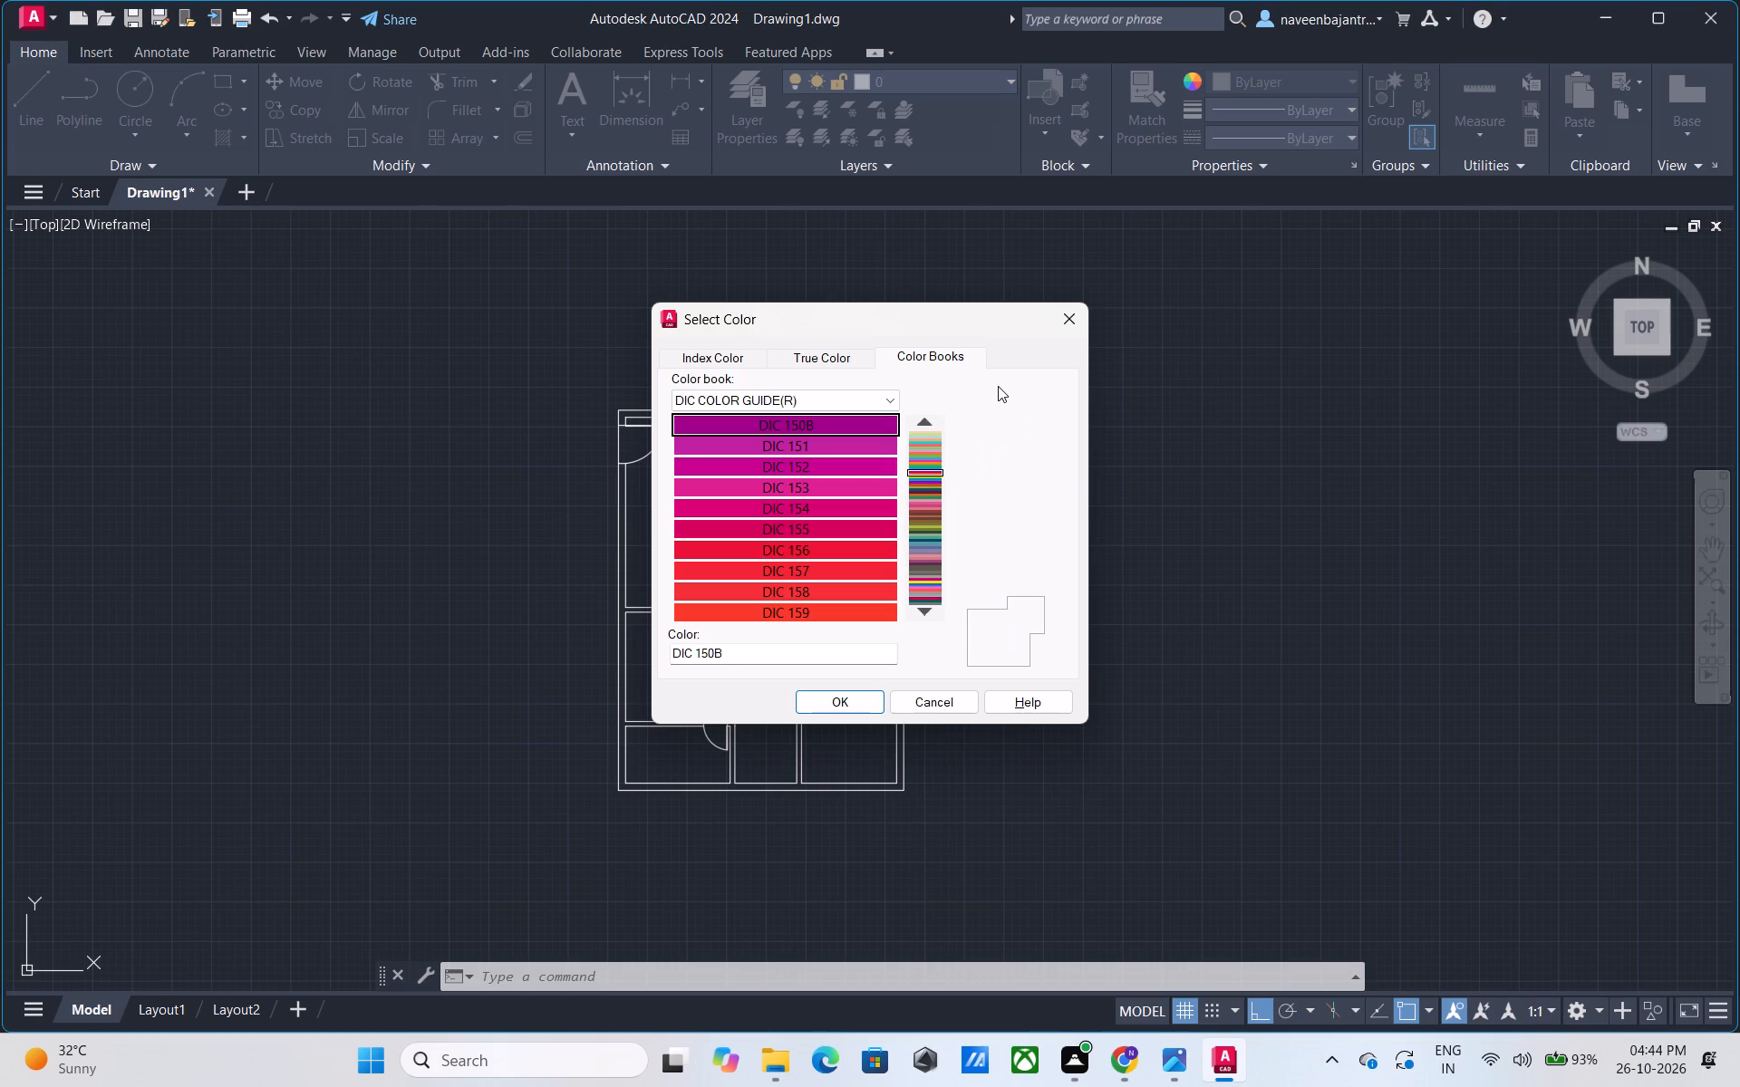
{"action": "key", "text": "Down"}
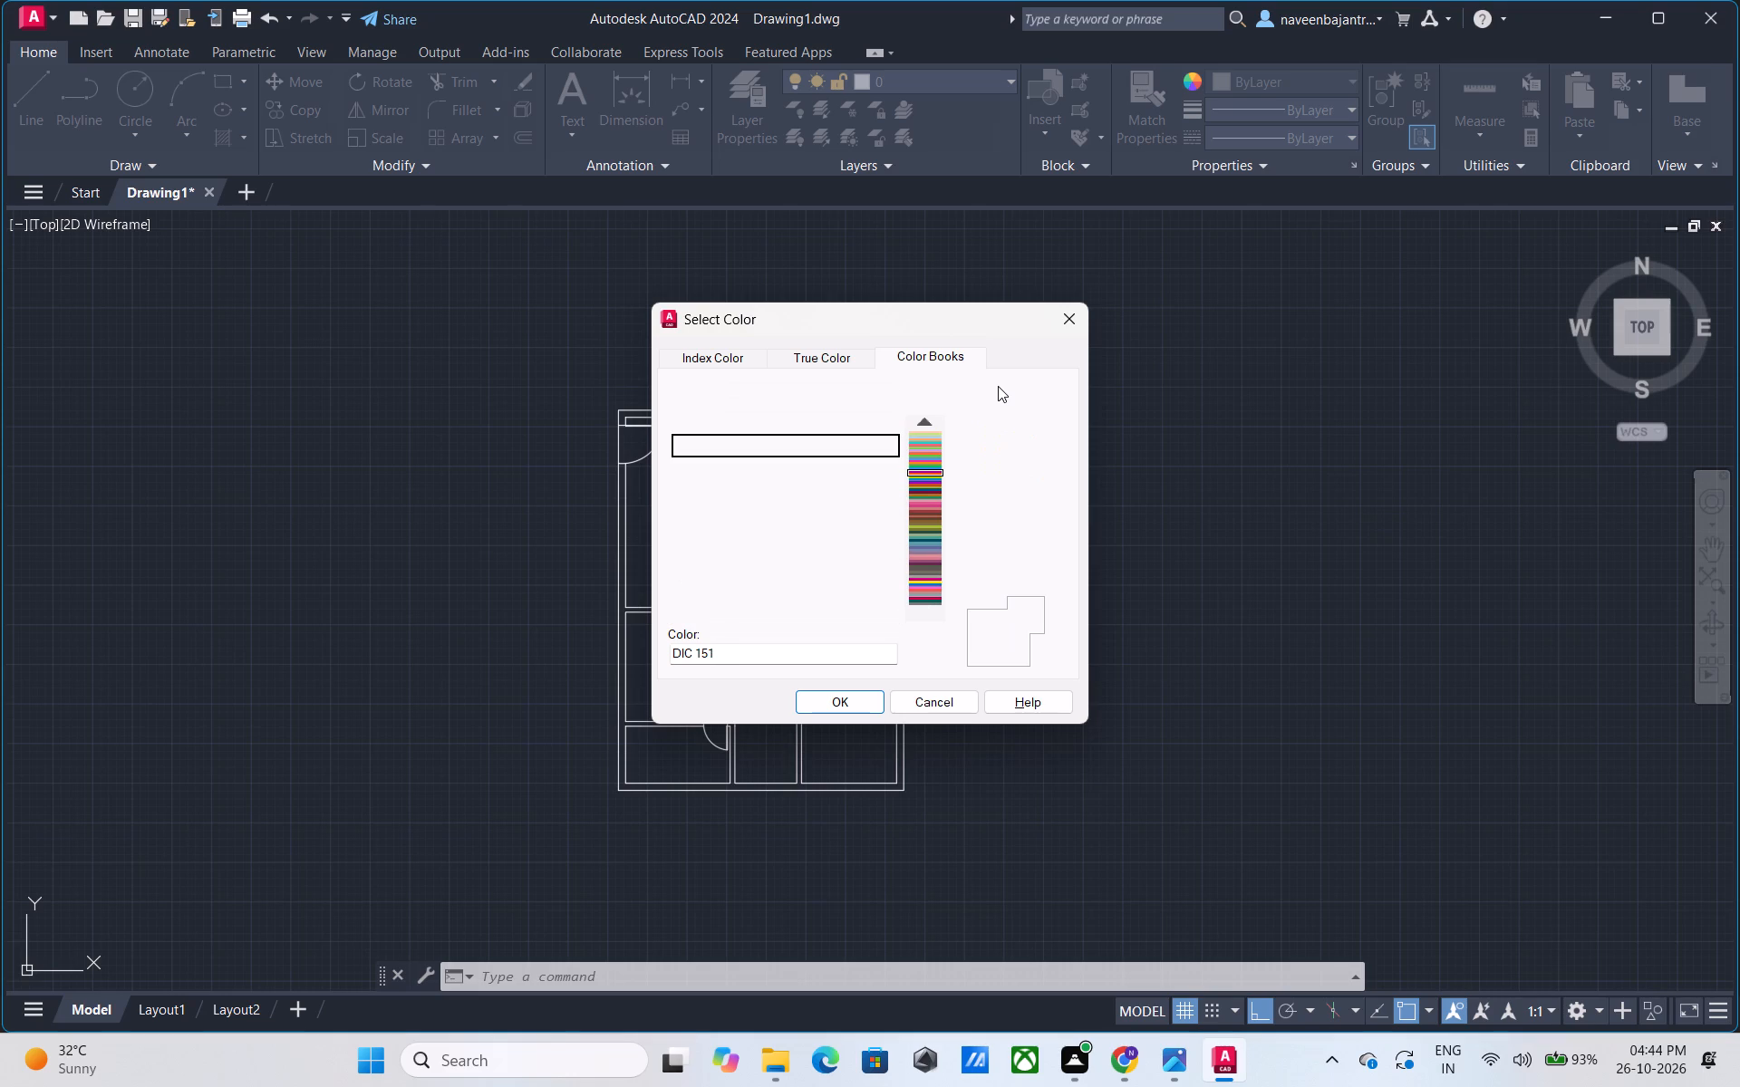
{"action": "key", "text": "Down"}
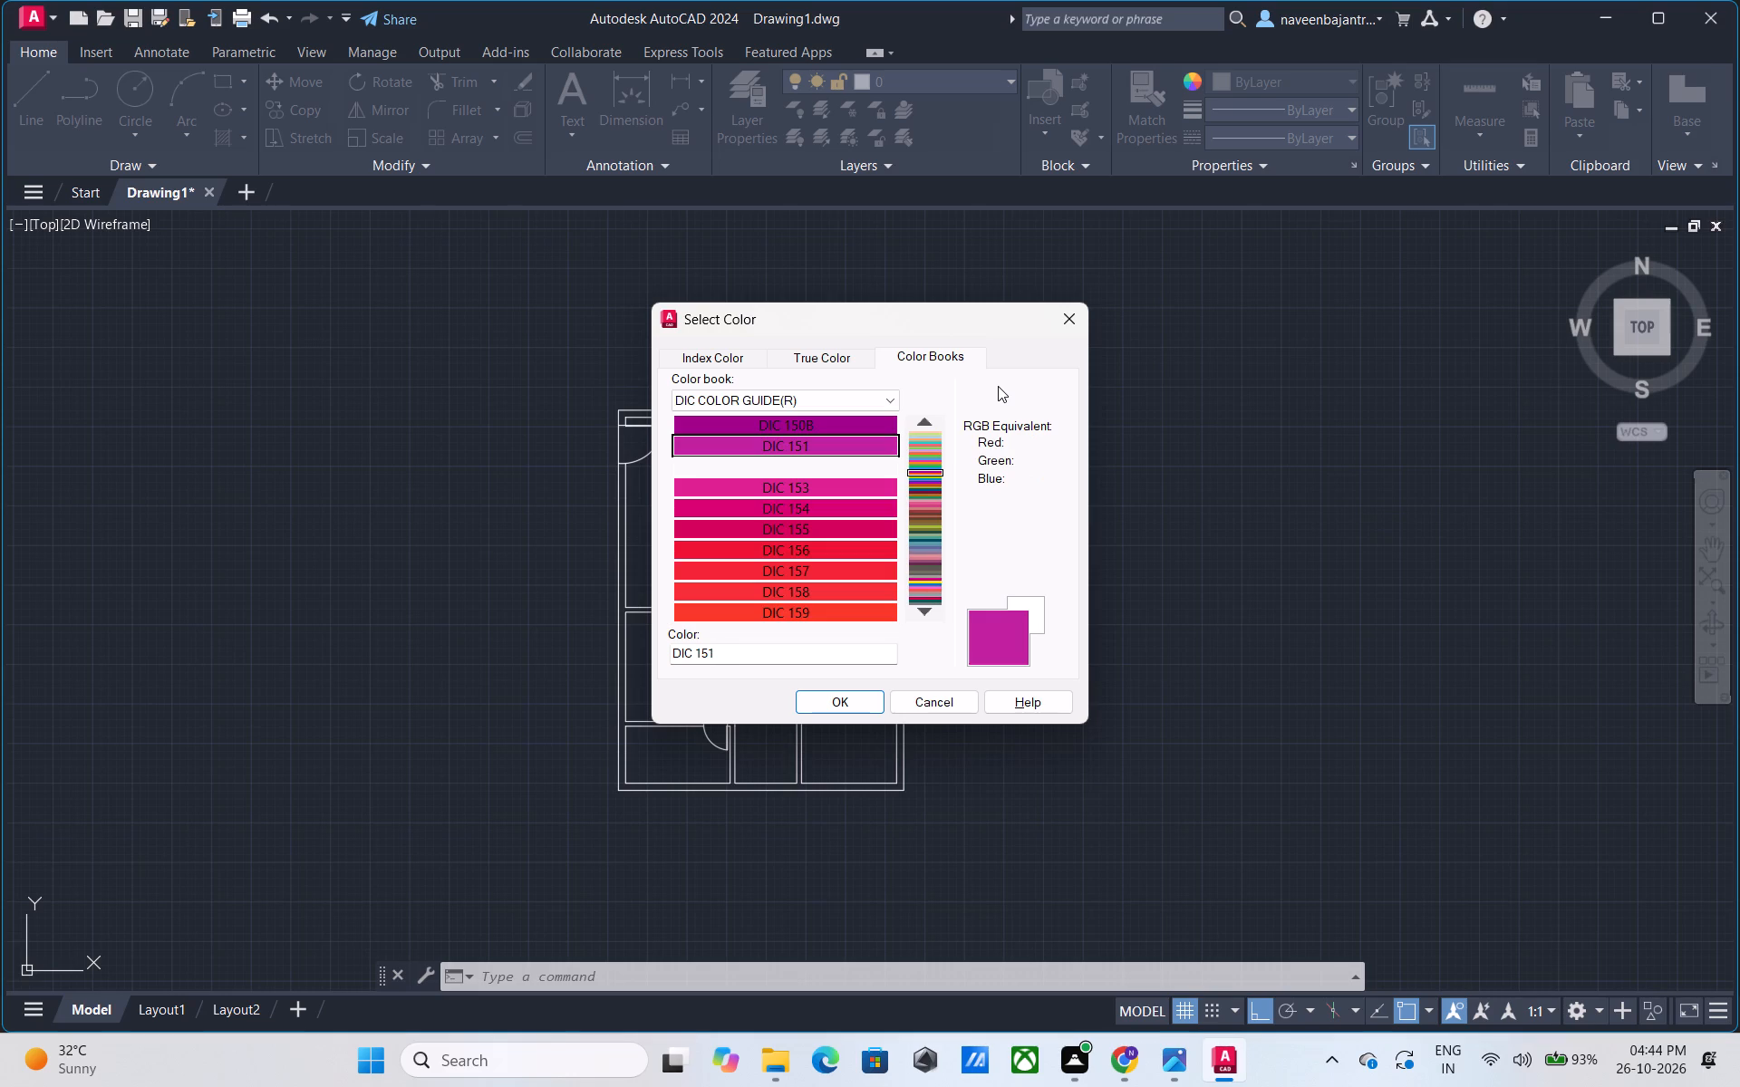
{"action": "key", "text": "Down"}
{"action": "key", "text": "Down"}
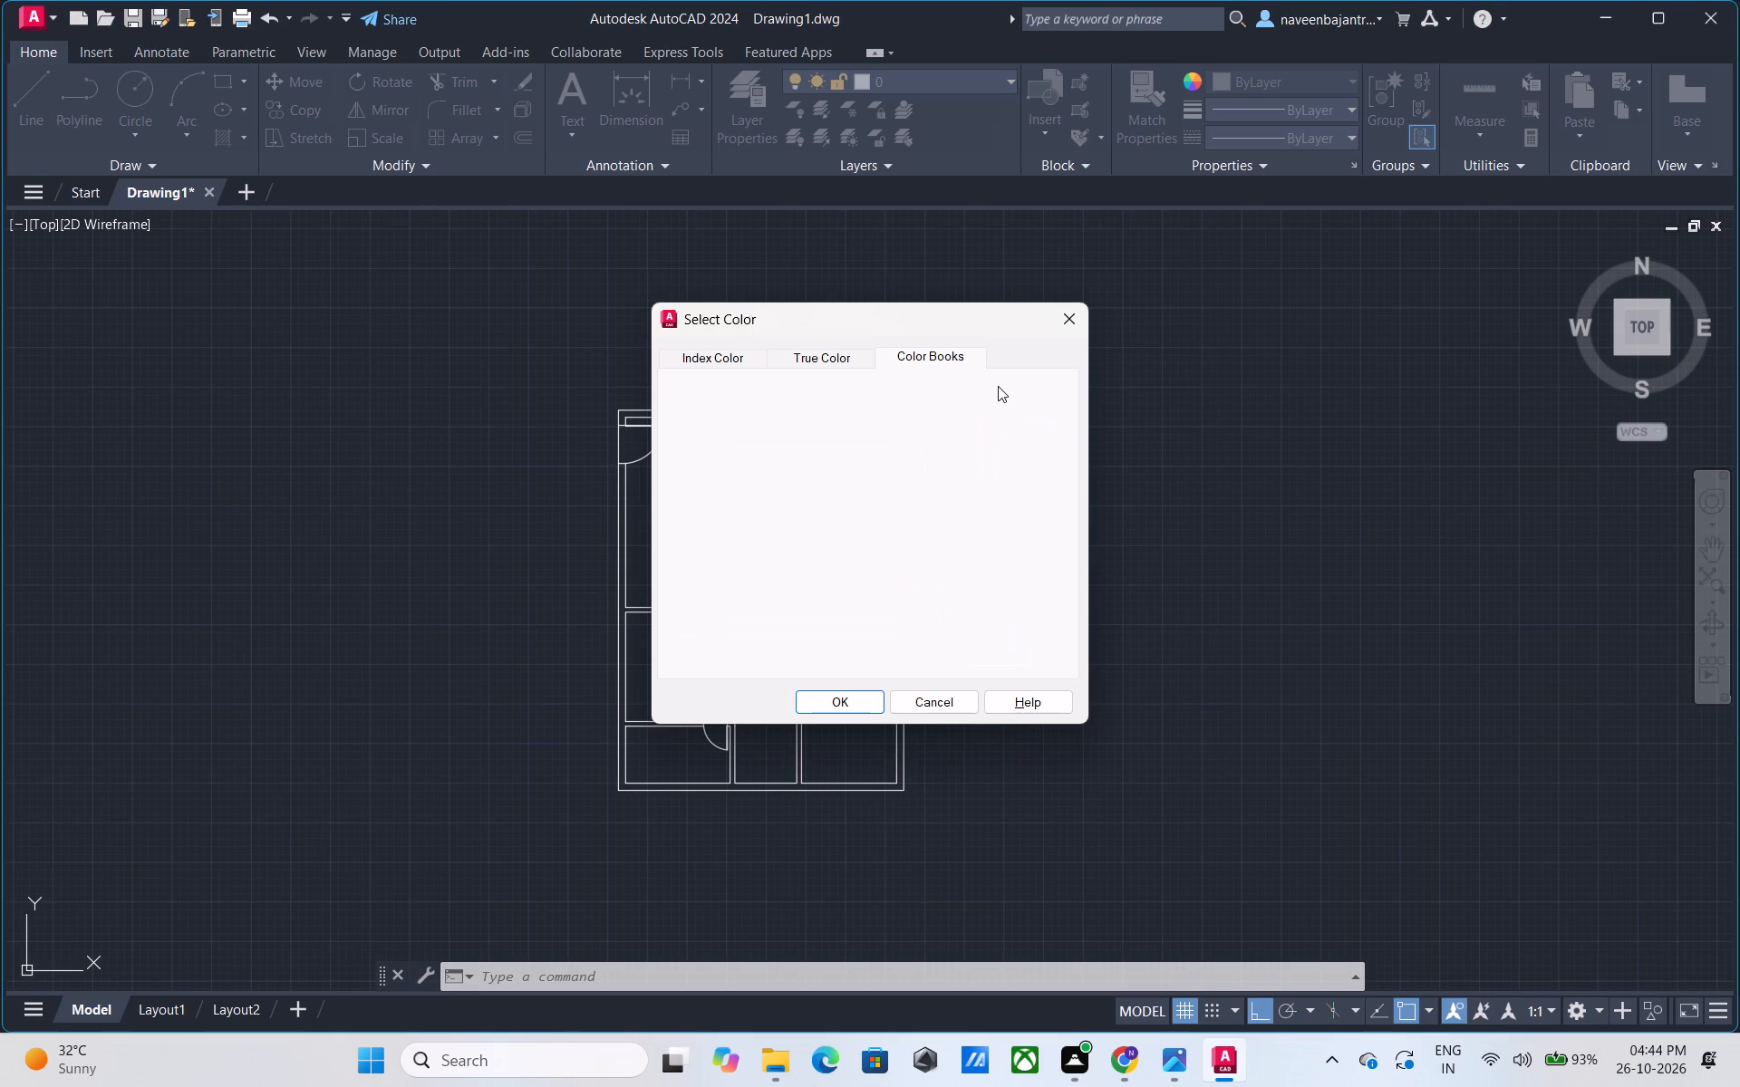
{"action": "key", "text": "Down"}
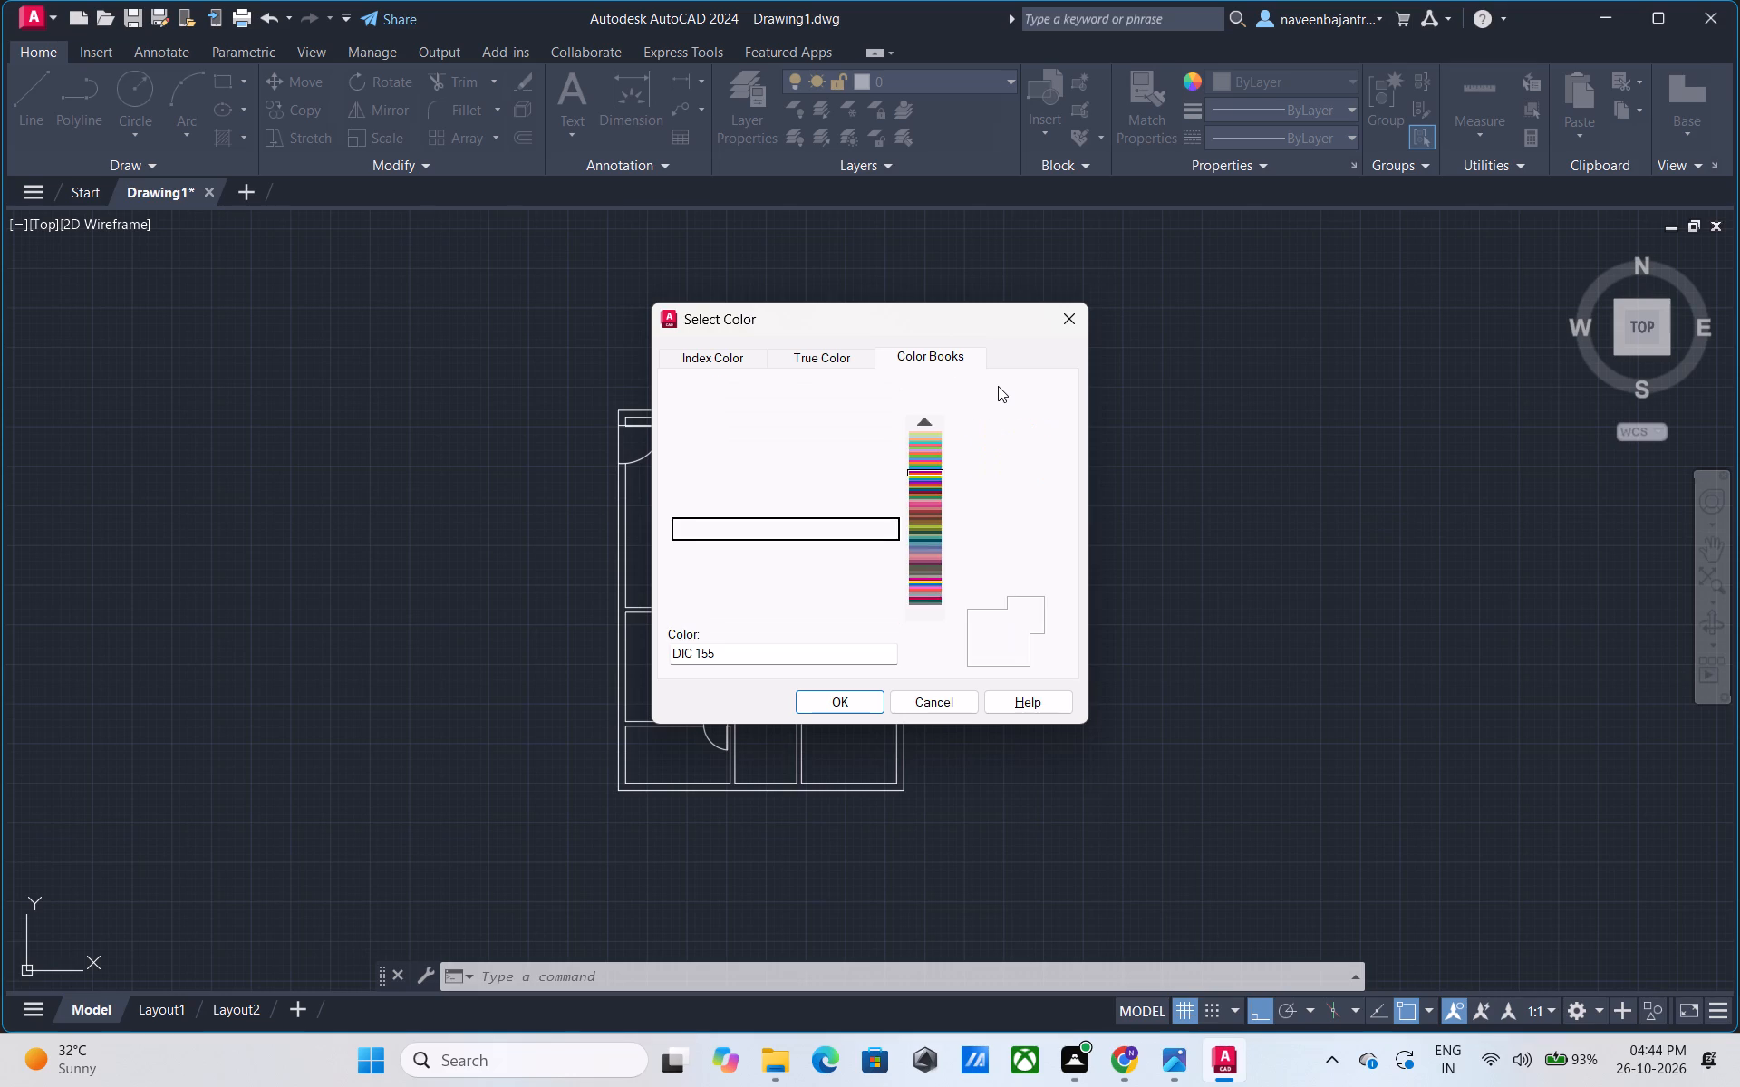
{"action": "key", "text": "Down"}
{"action": "key", "text": "Down"}
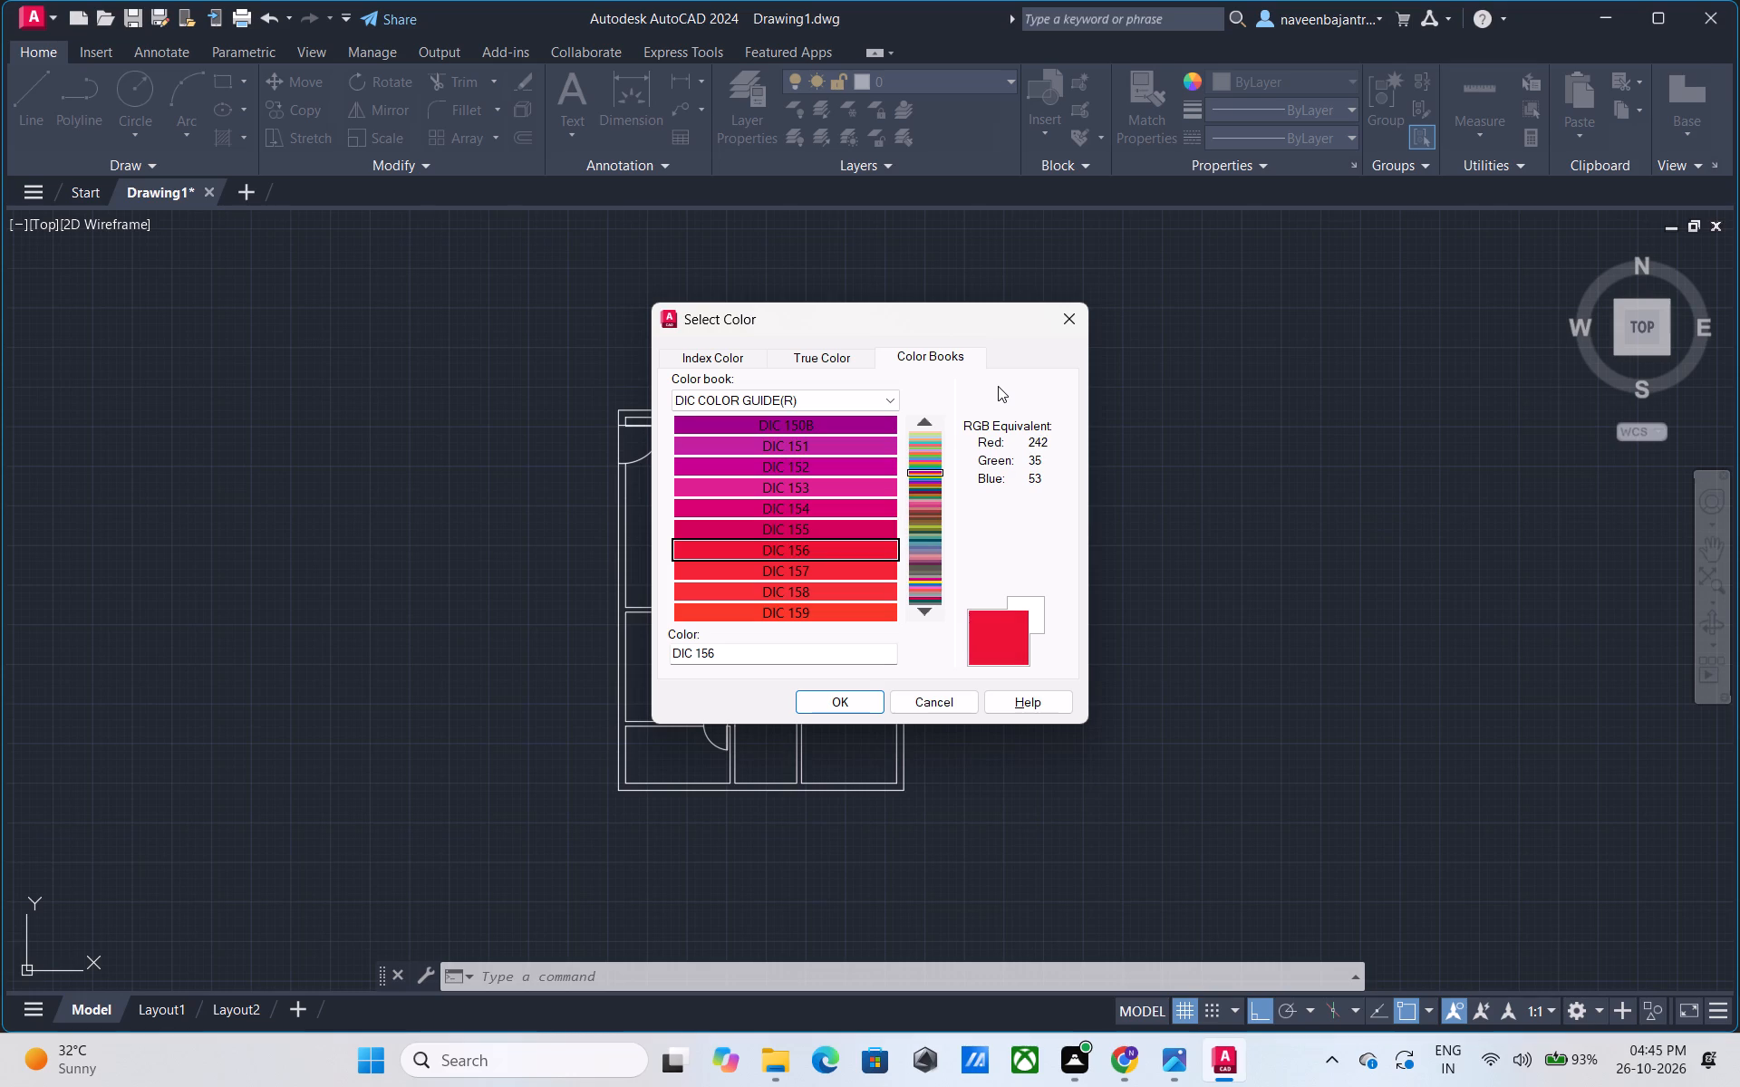
{"action": "key", "text": "Down"}
{"action": "key", "text": "Down"}
{"action": "key", "text": "Down"}
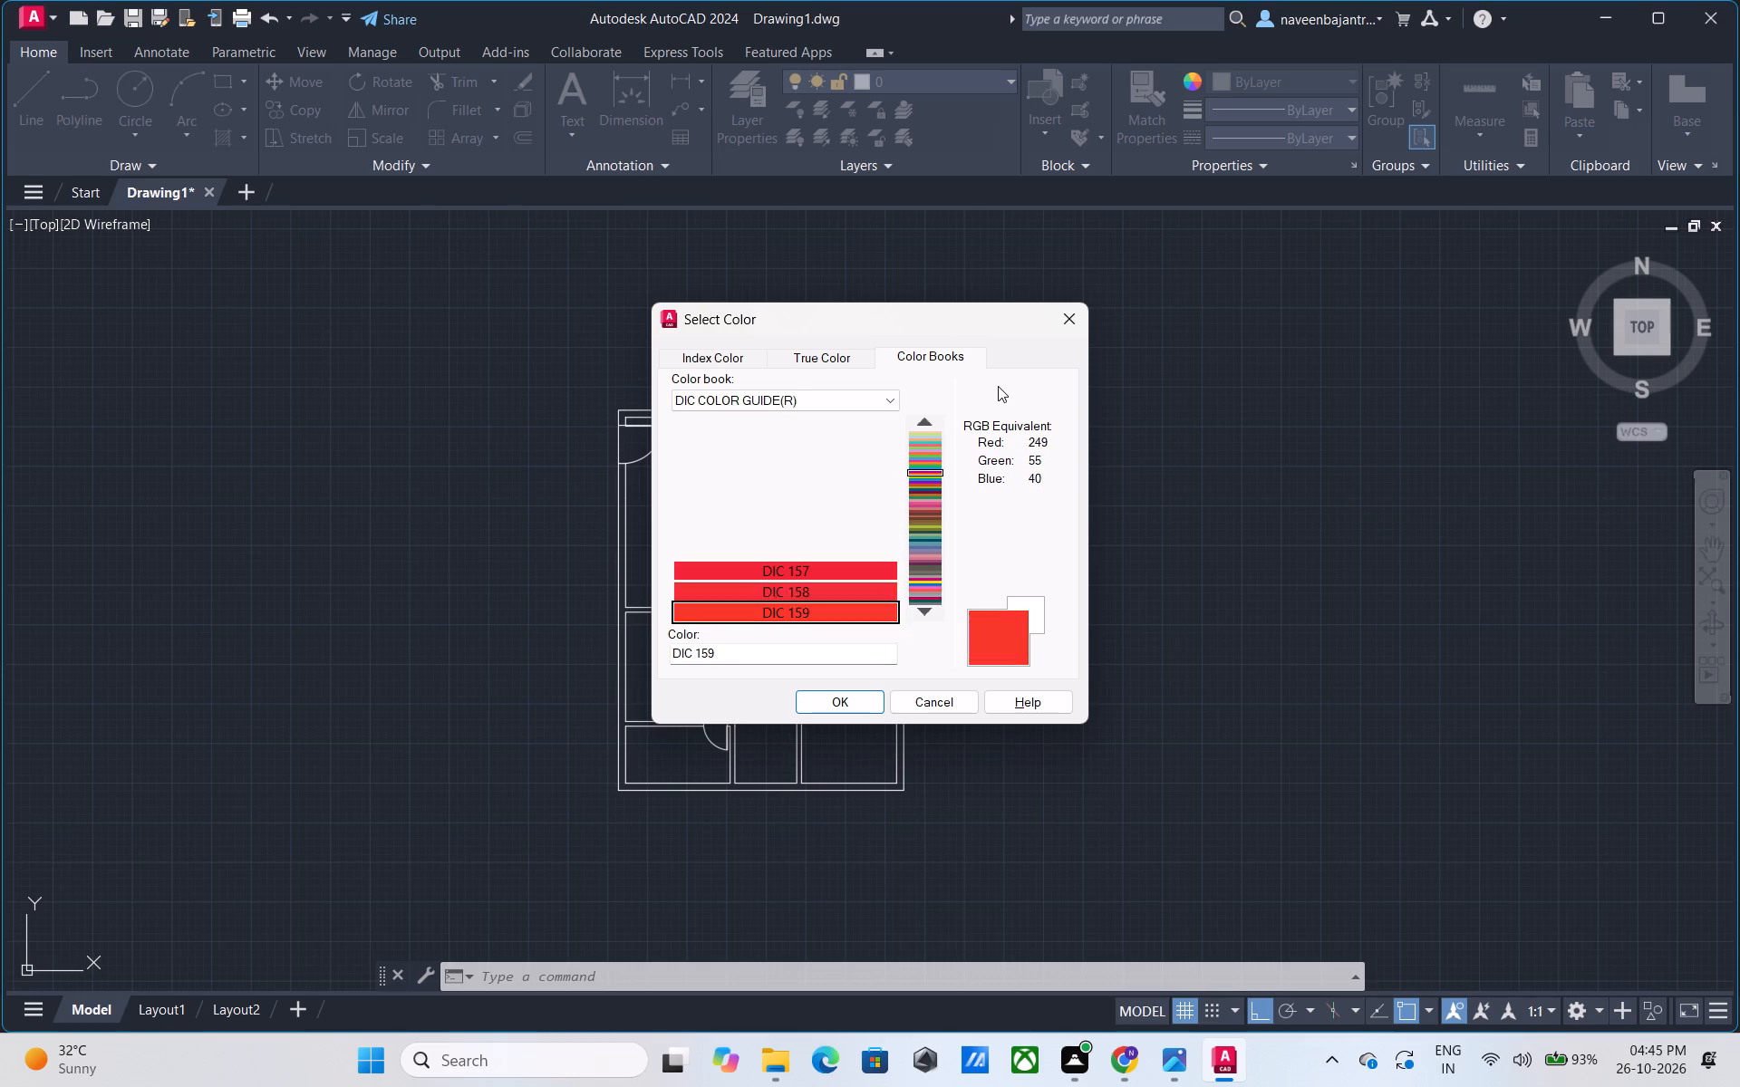
Preview the orange to yellow-green swatches of the color book one by one, from DIC 160 to DIC 170.
{"action": "key", "text": "Down"}
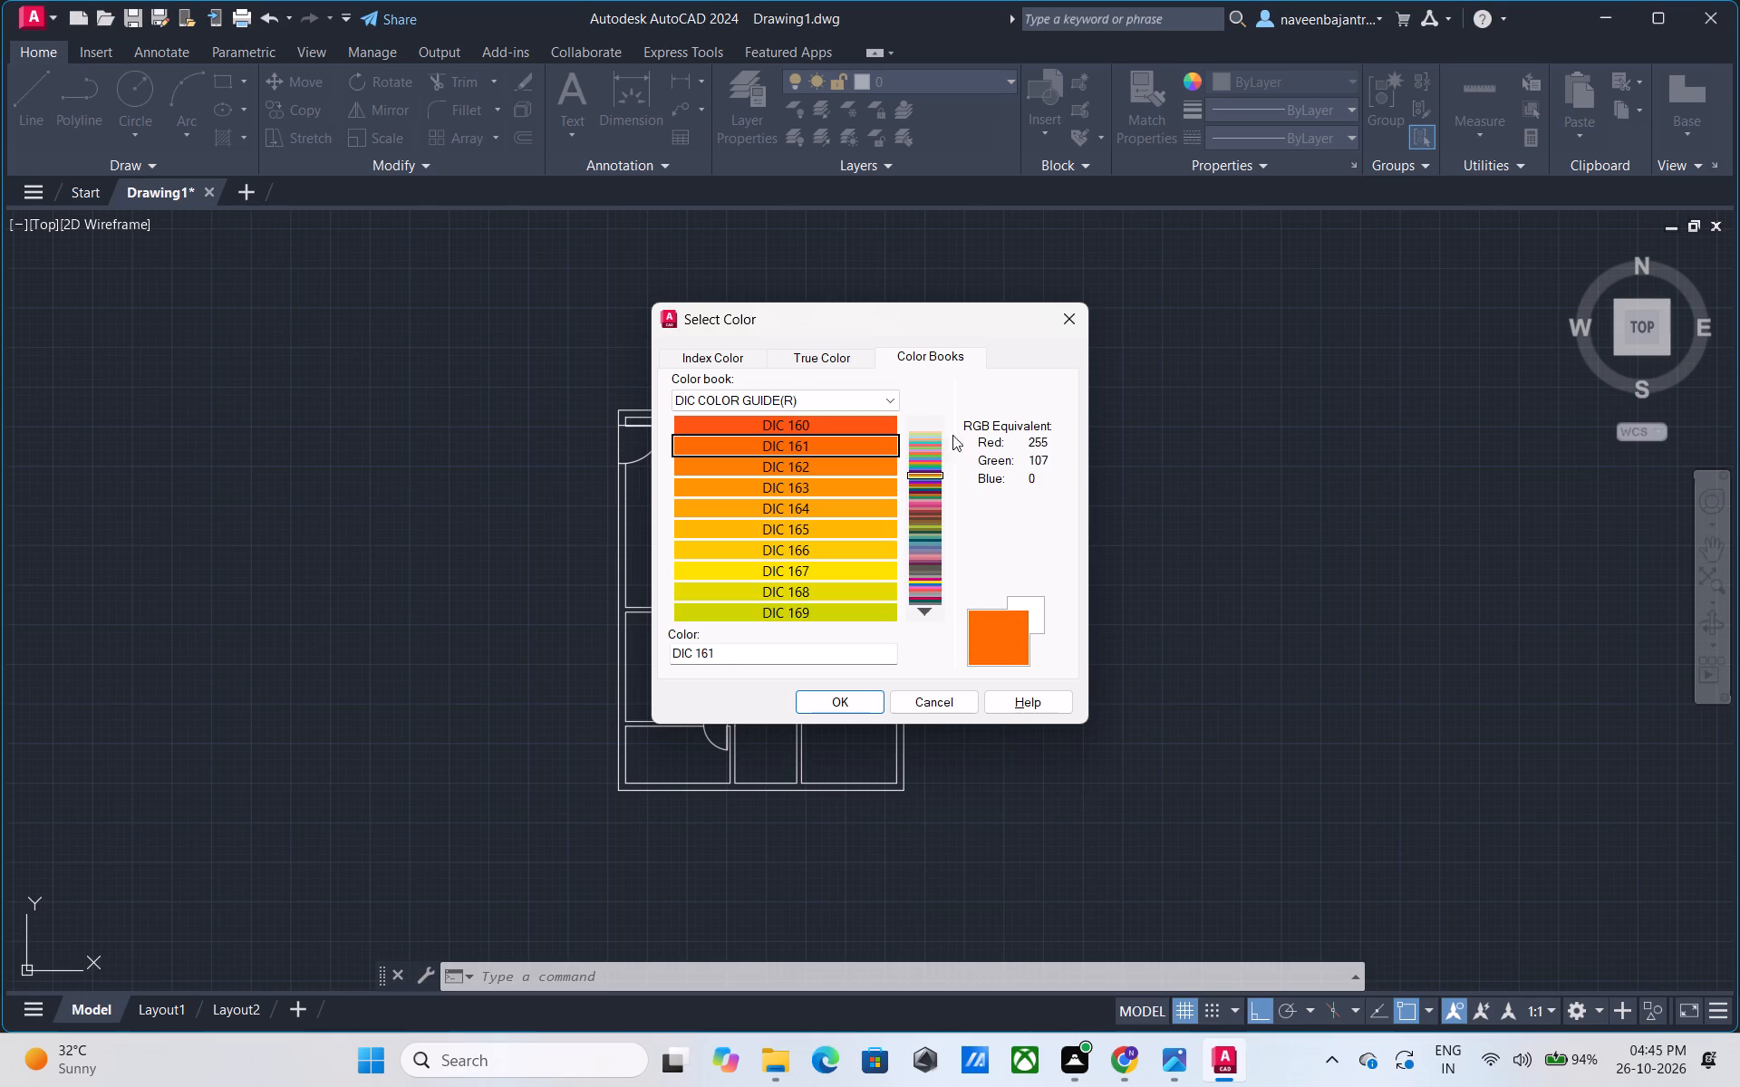
{"action": "key", "text": "Down"}
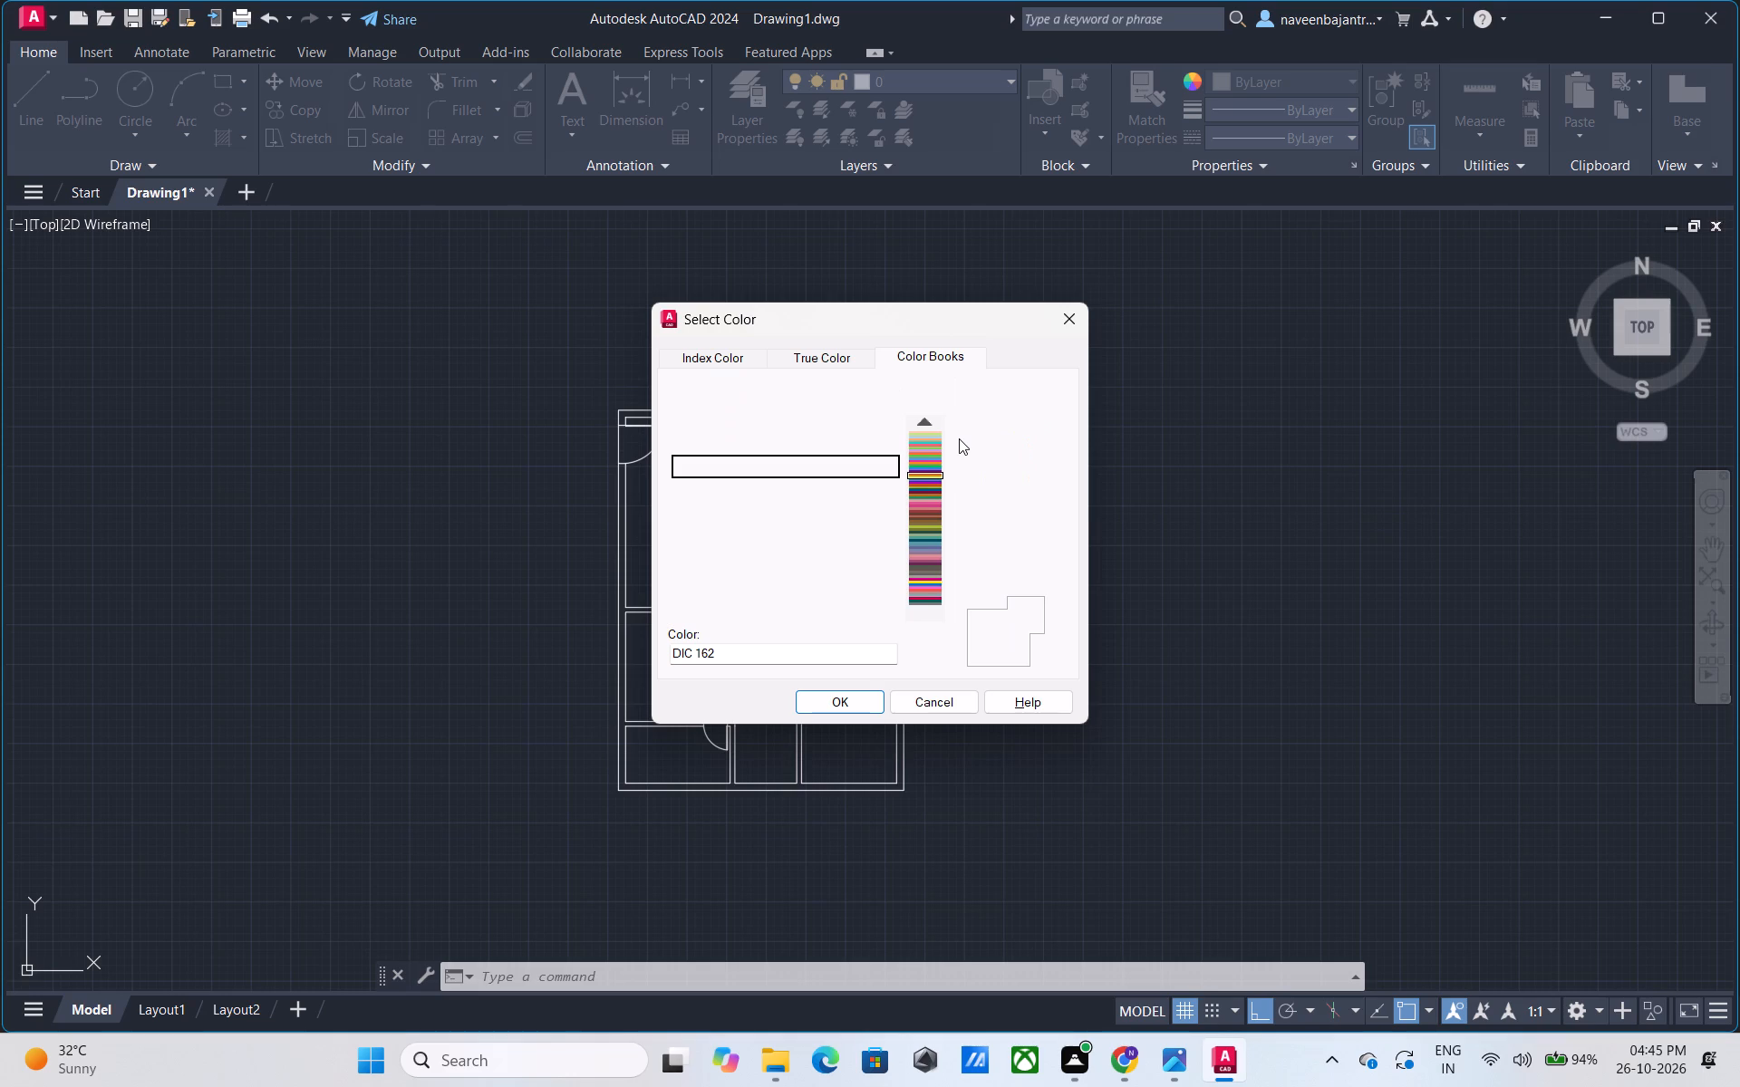
{"action": "key", "text": "Down"}
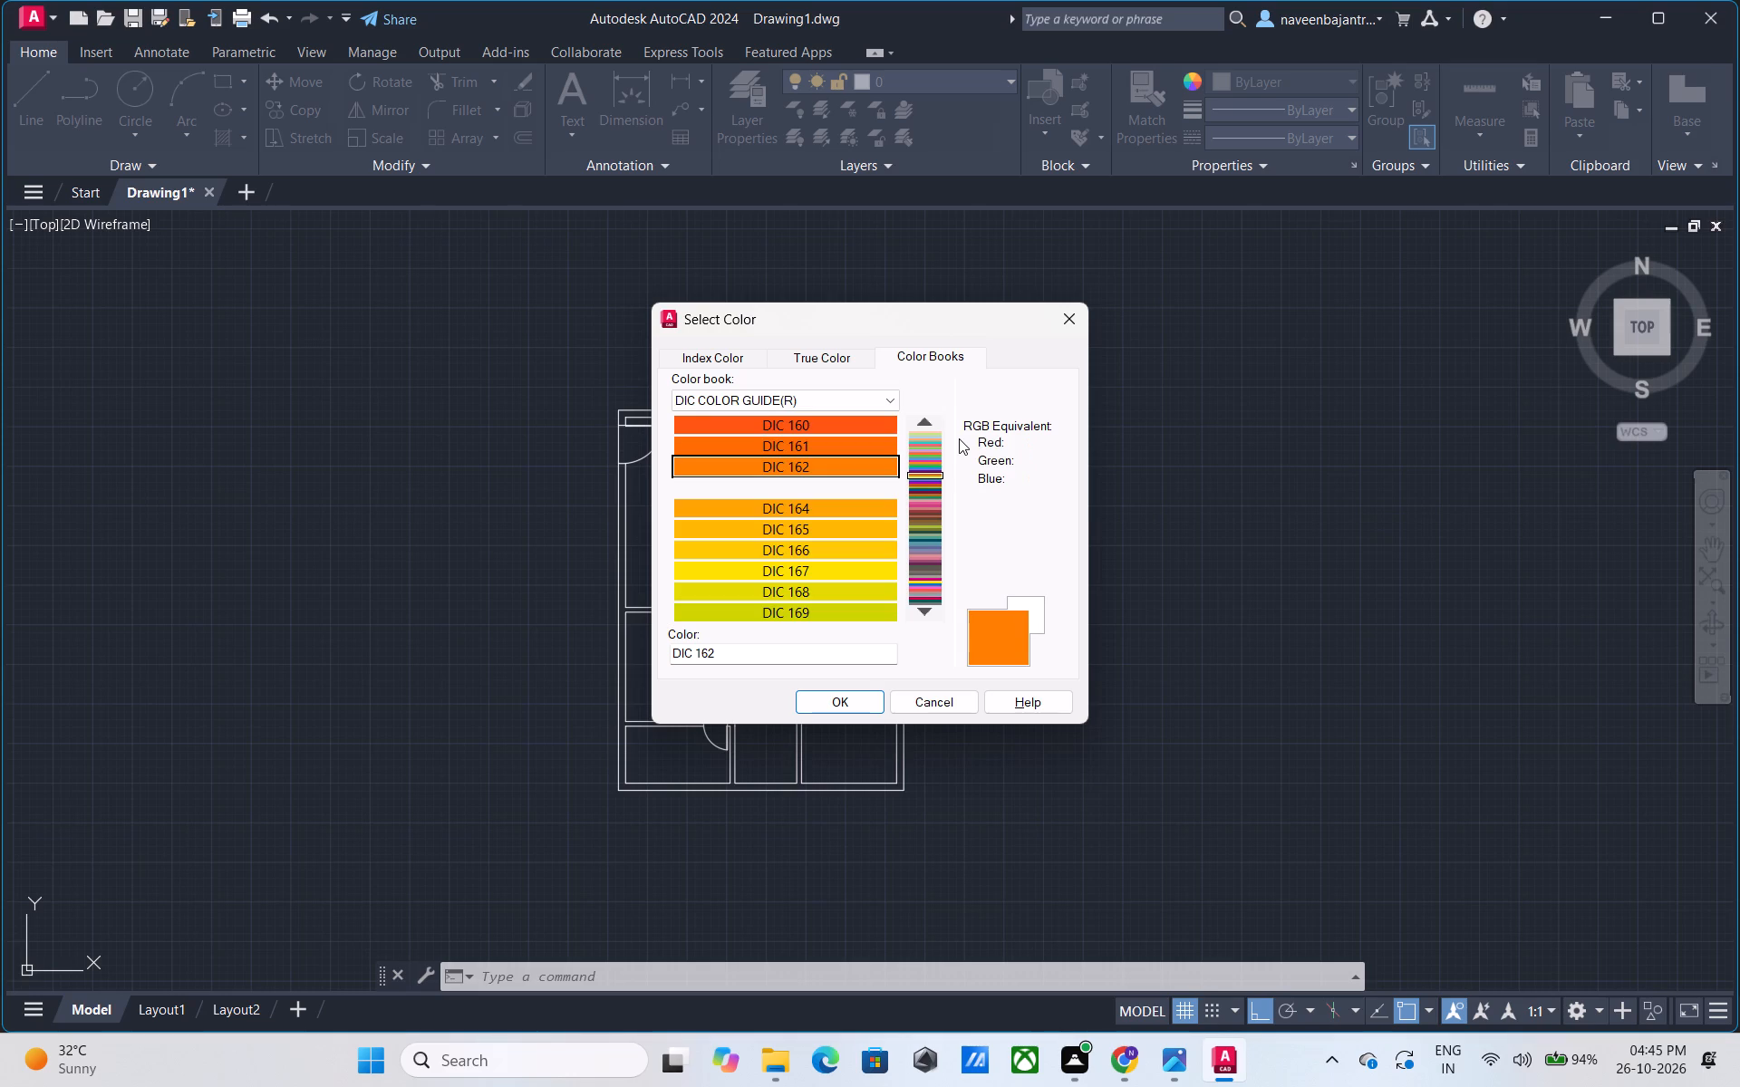
{"action": "key", "text": "Down"}
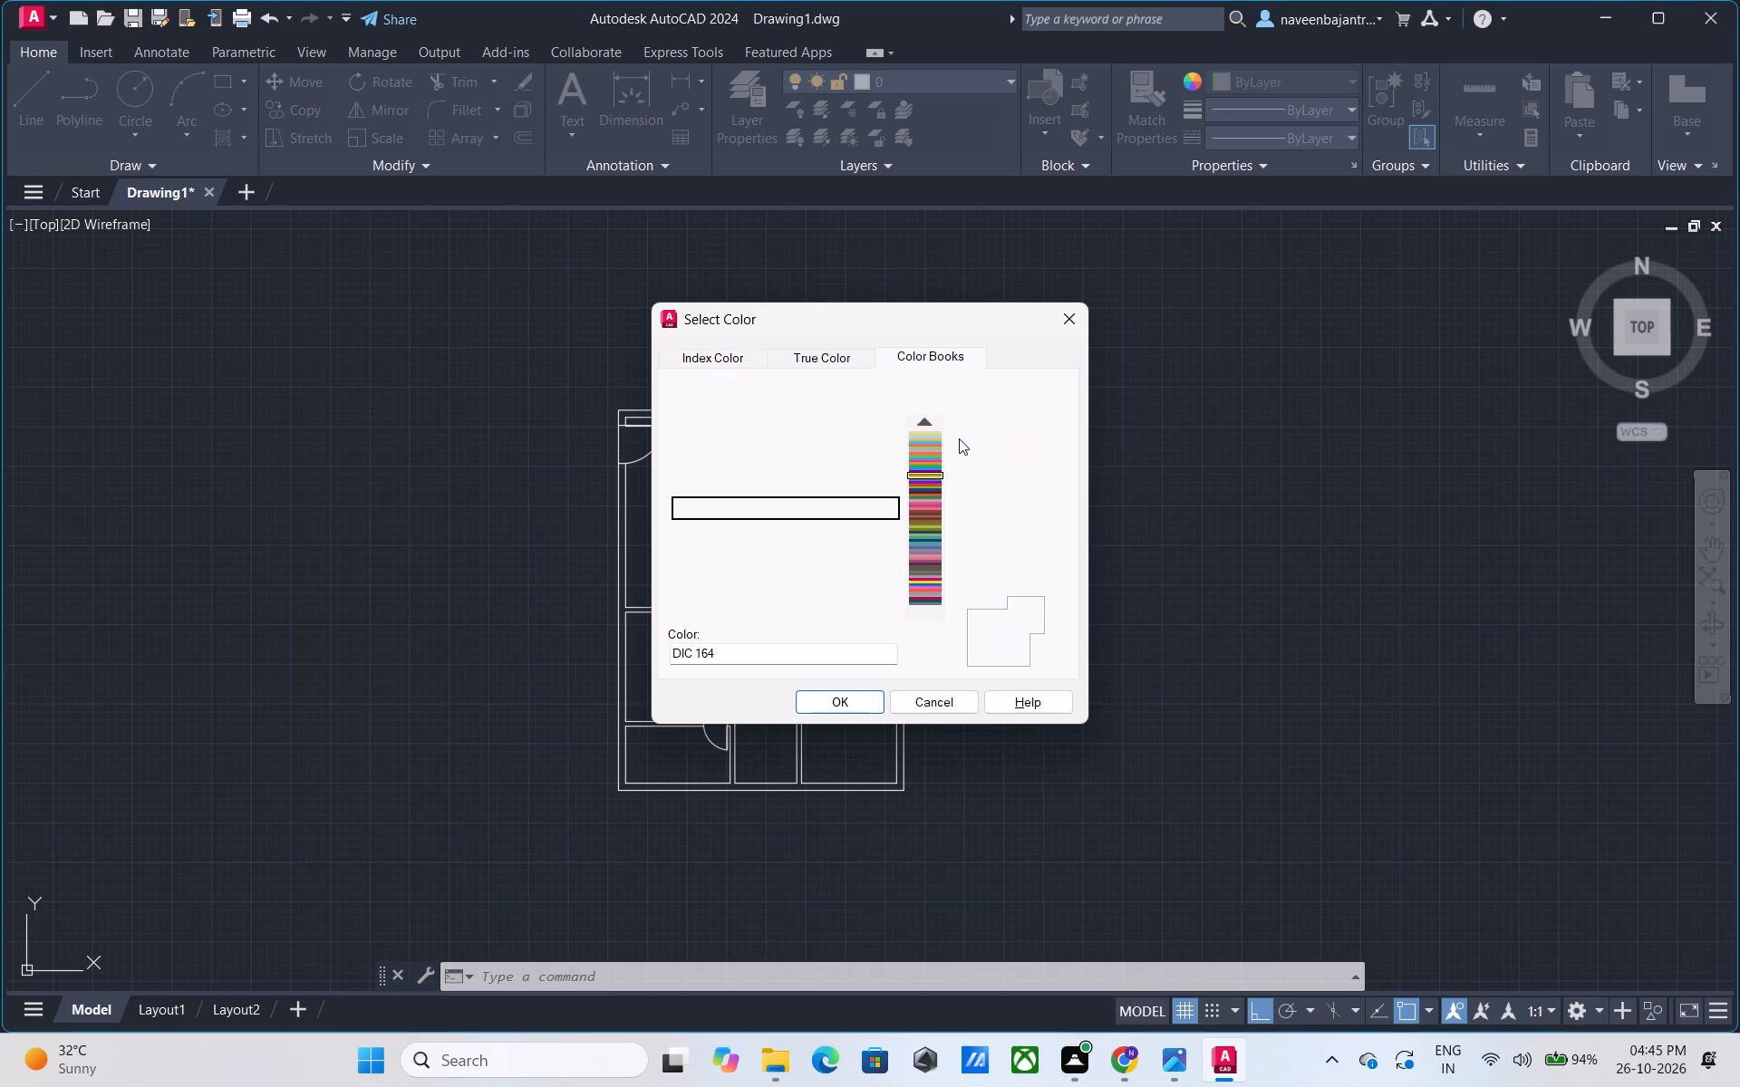
{"action": "key", "text": "Down"}
{"action": "key", "text": "Down"}
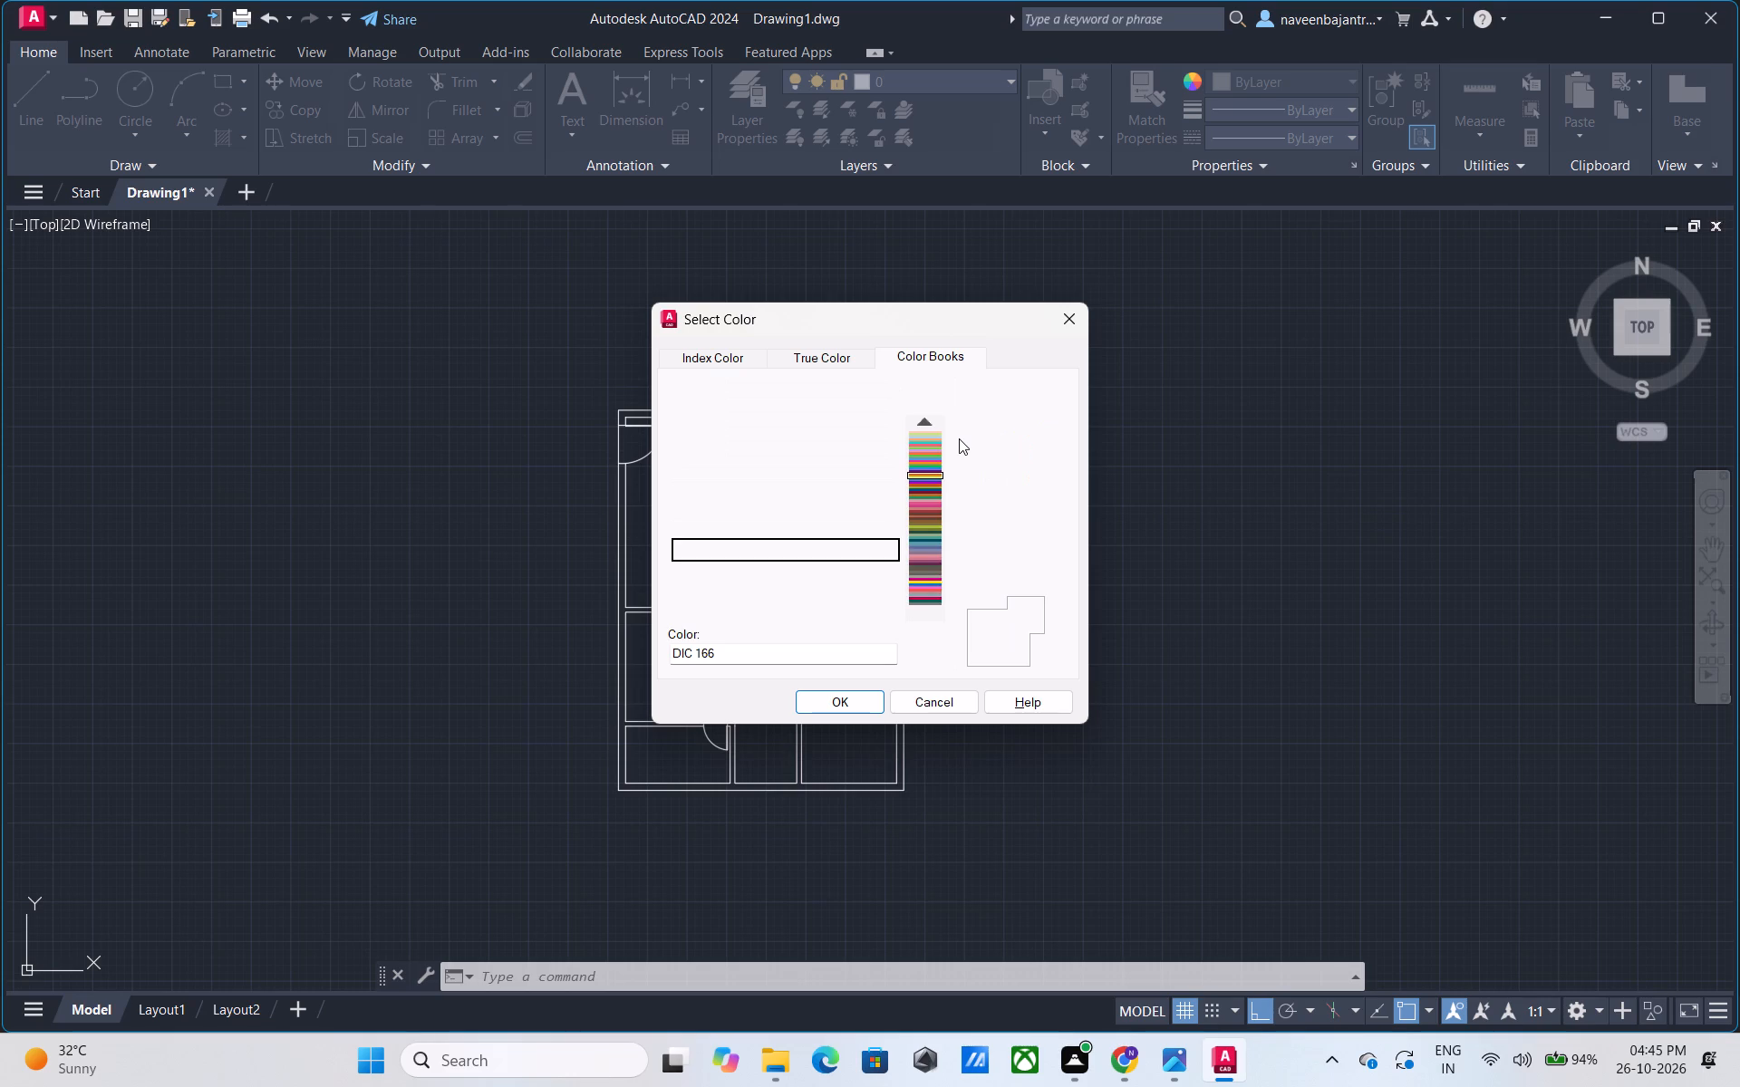
{"action": "key", "text": "Down"}
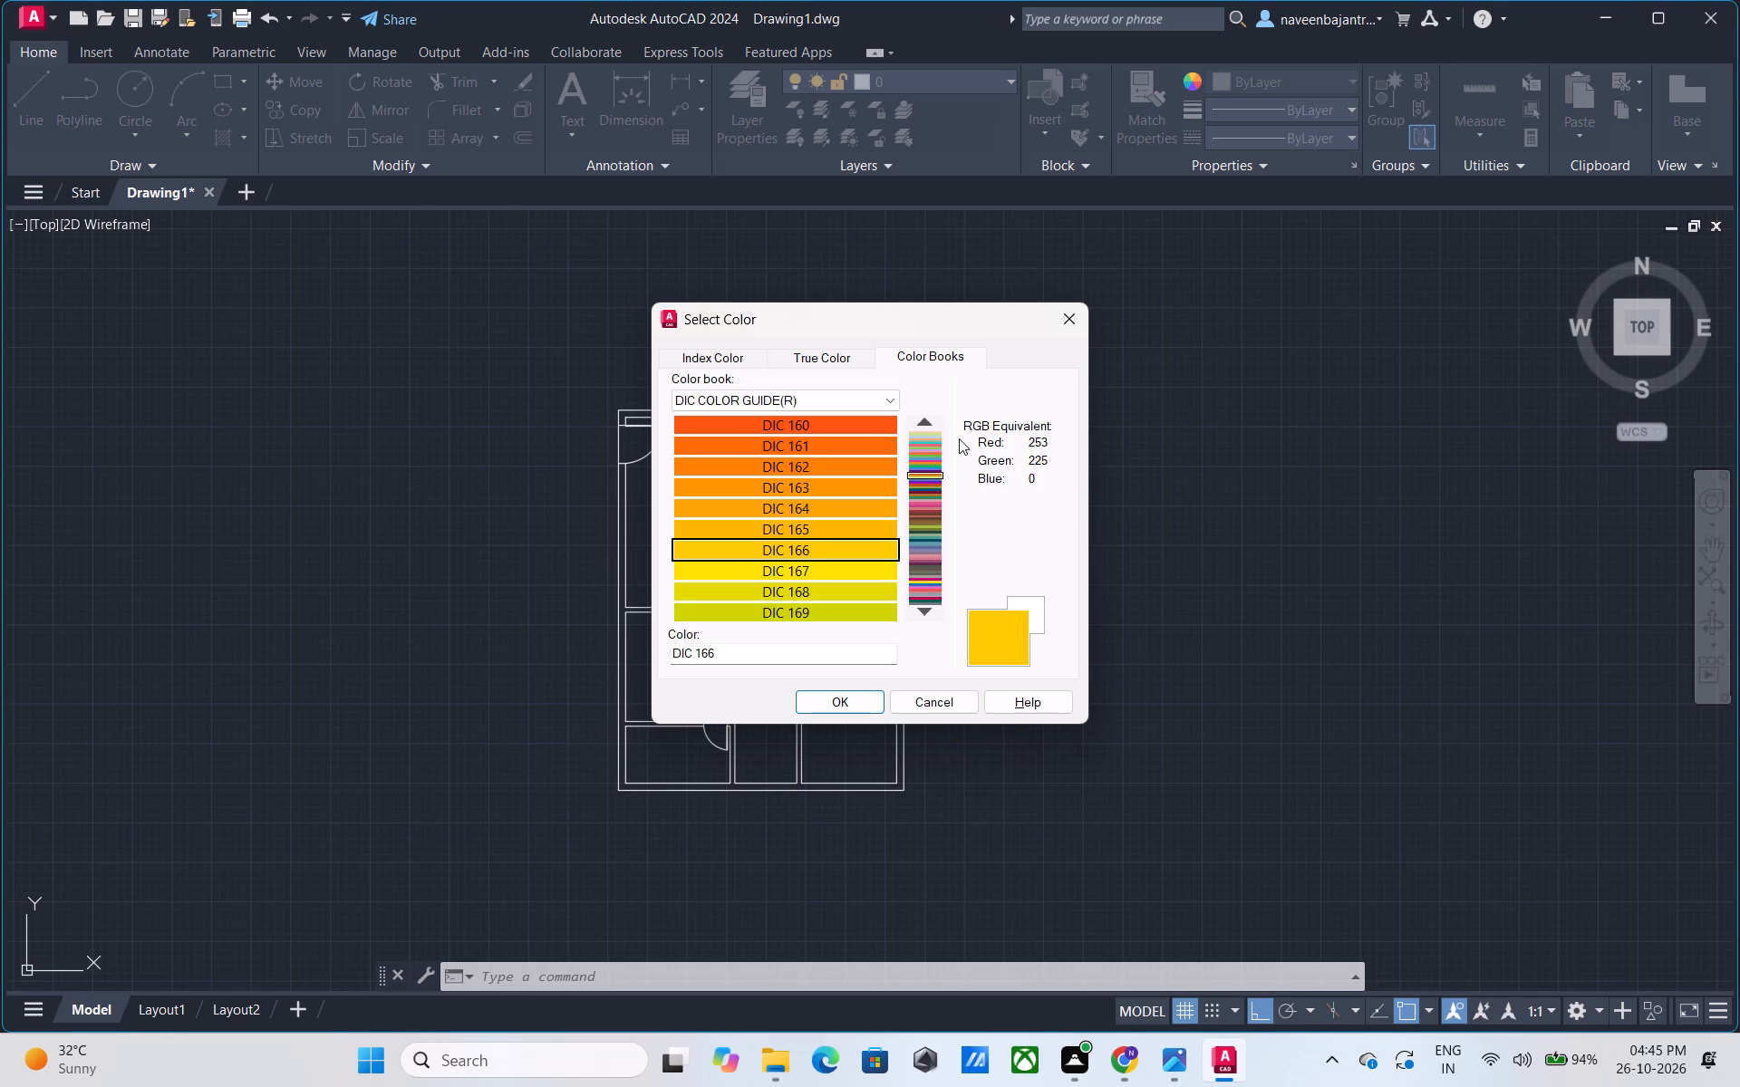
{"action": "key", "text": "Down"}
{"action": "key", "text": "Down"}
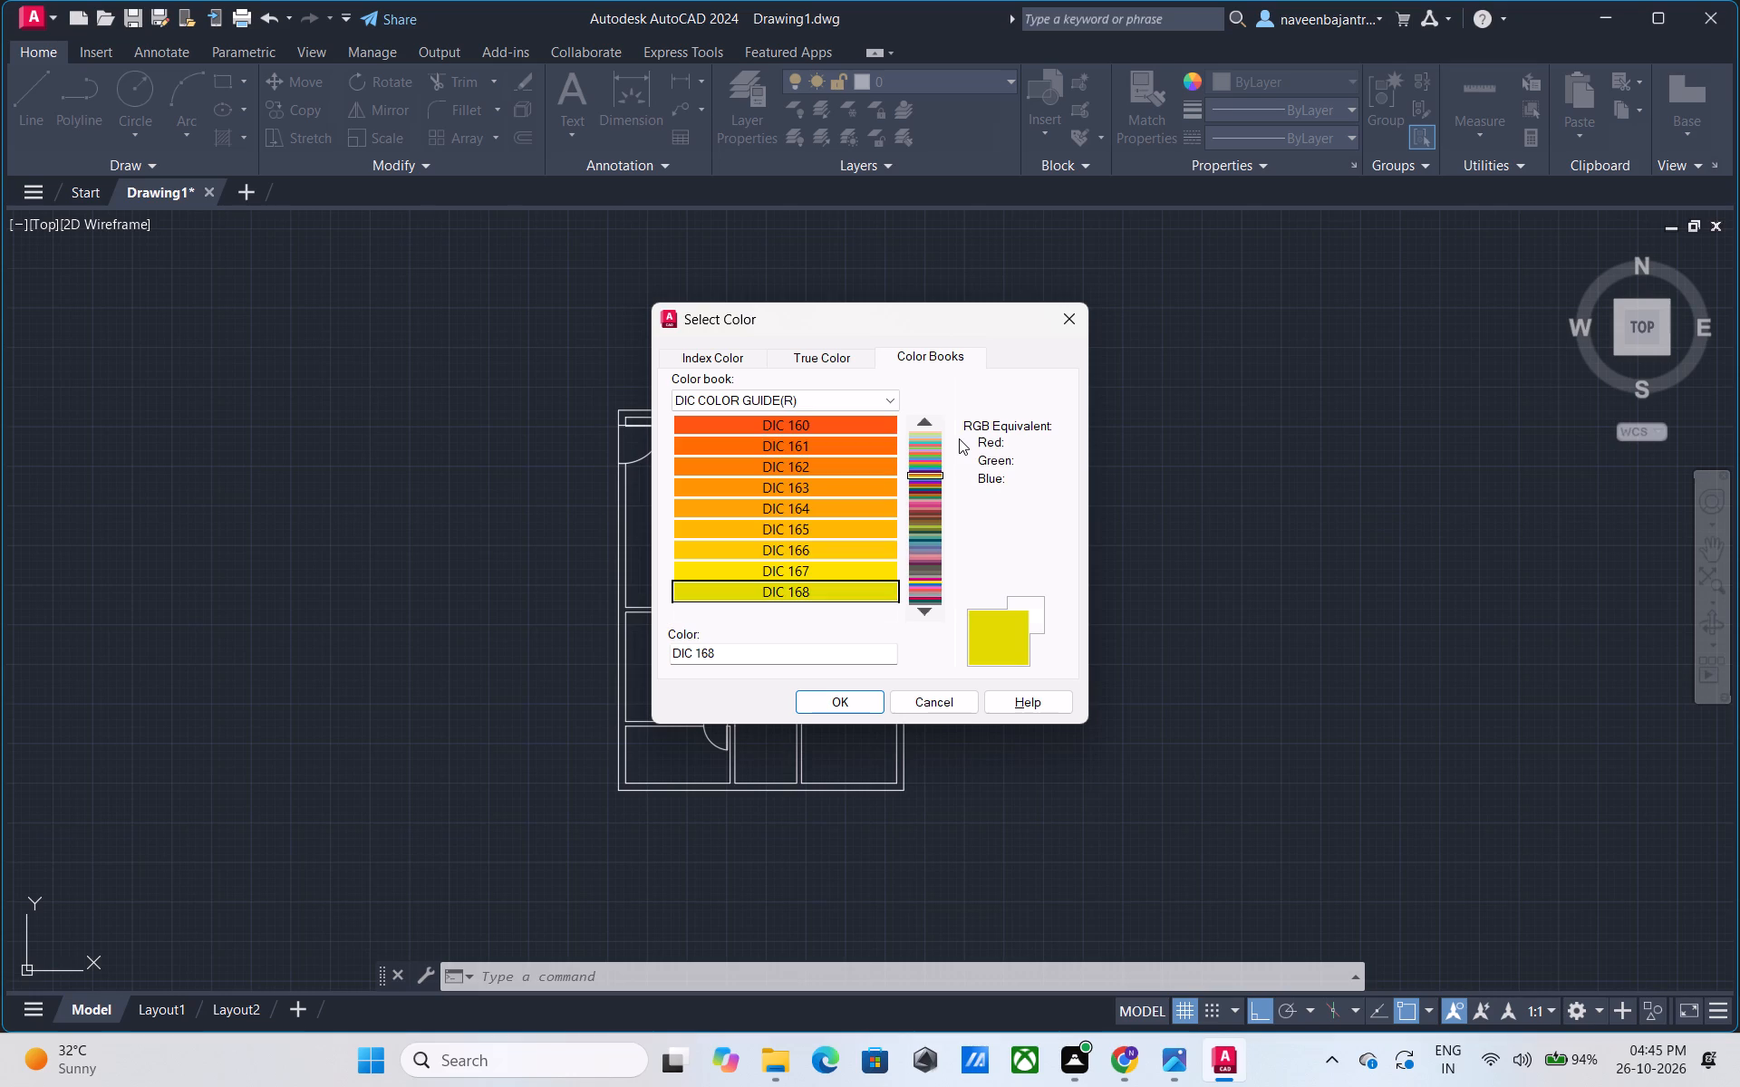
{"action": "key", "text": "Down"}
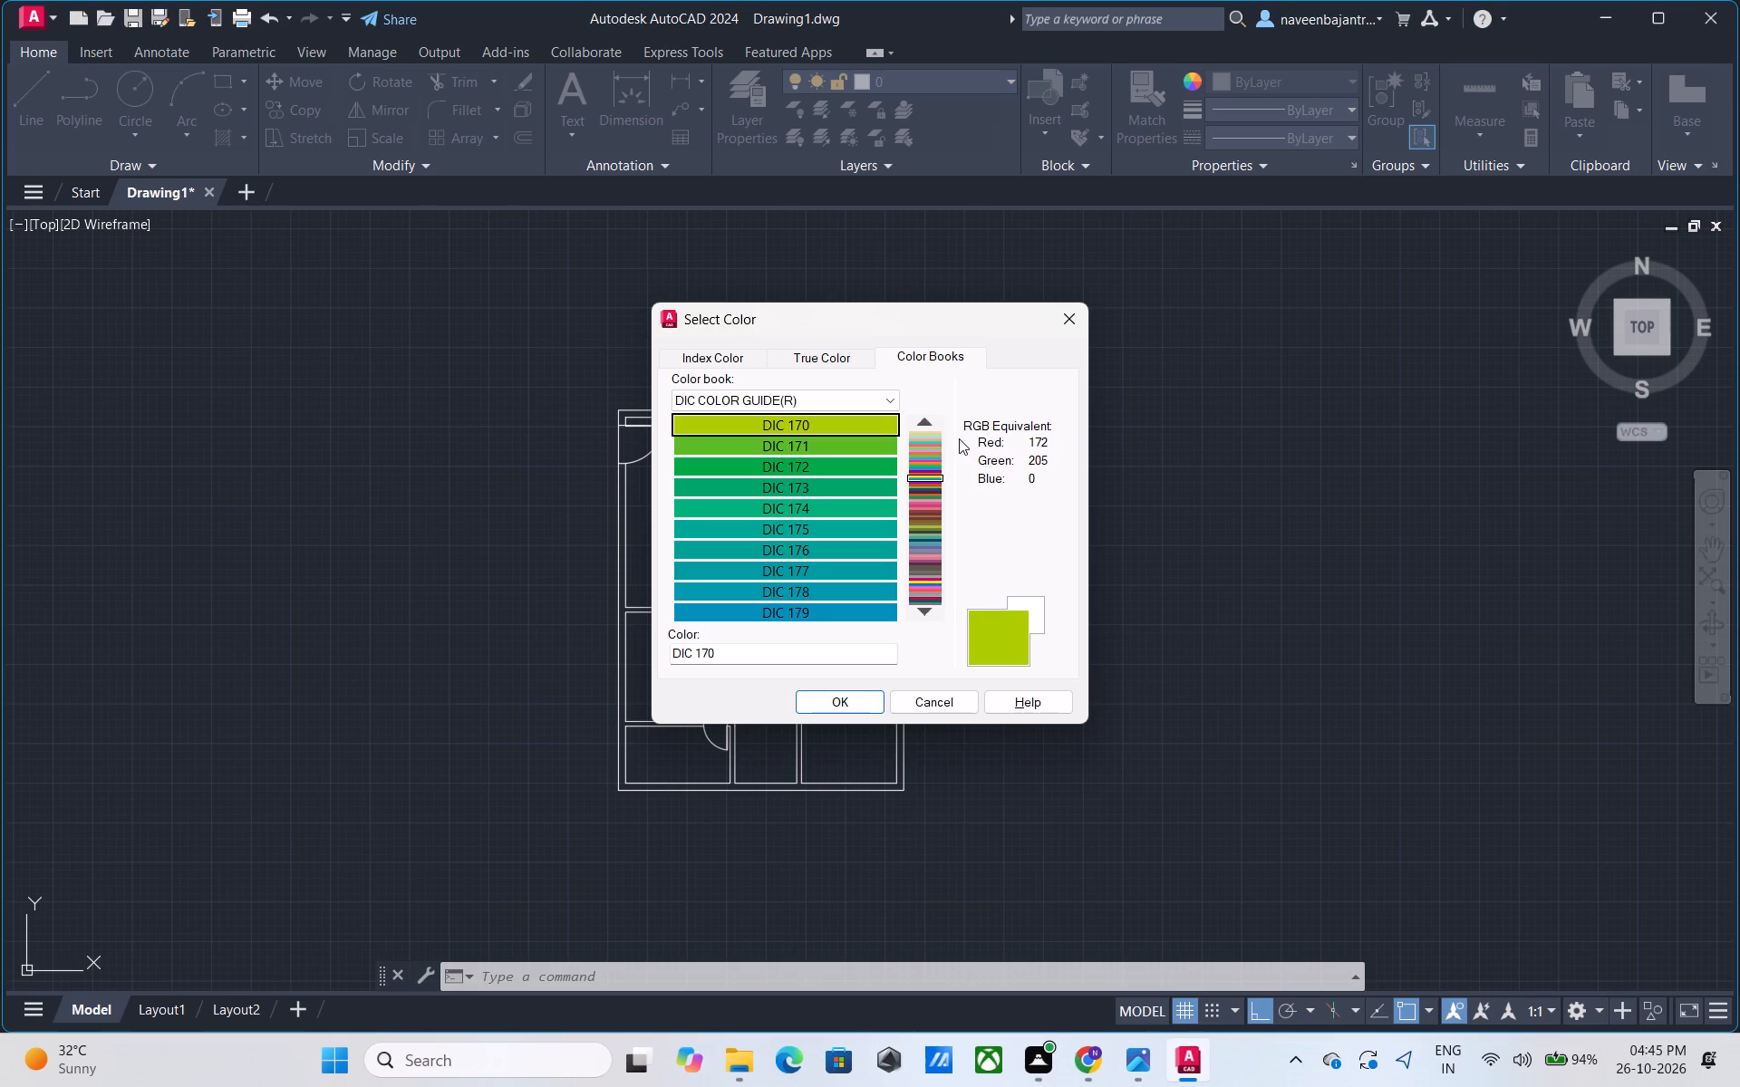
Preview the green to blue swatches of the color book one by one, from DIC 171 to DIC 180.
{"action": "key", "text": "Down"}
{"action": "key", "text": "Down"}
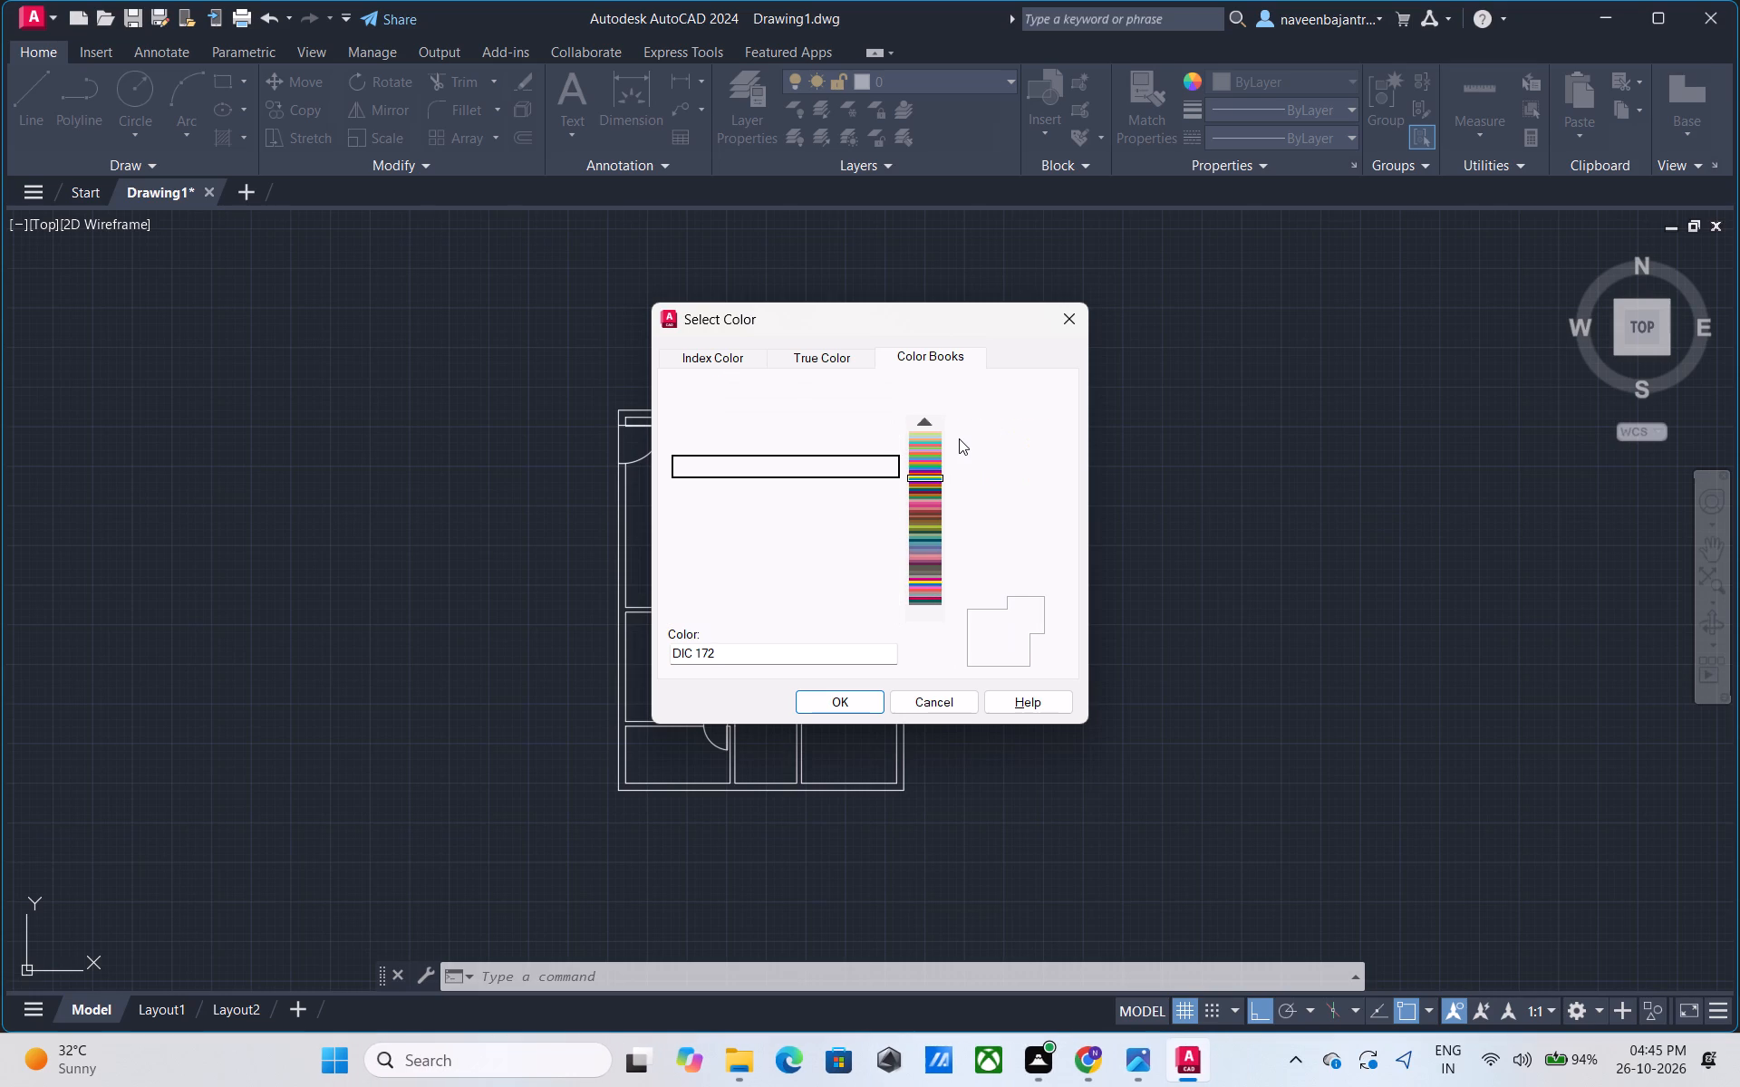
{"action": "key", "text": "Down"}
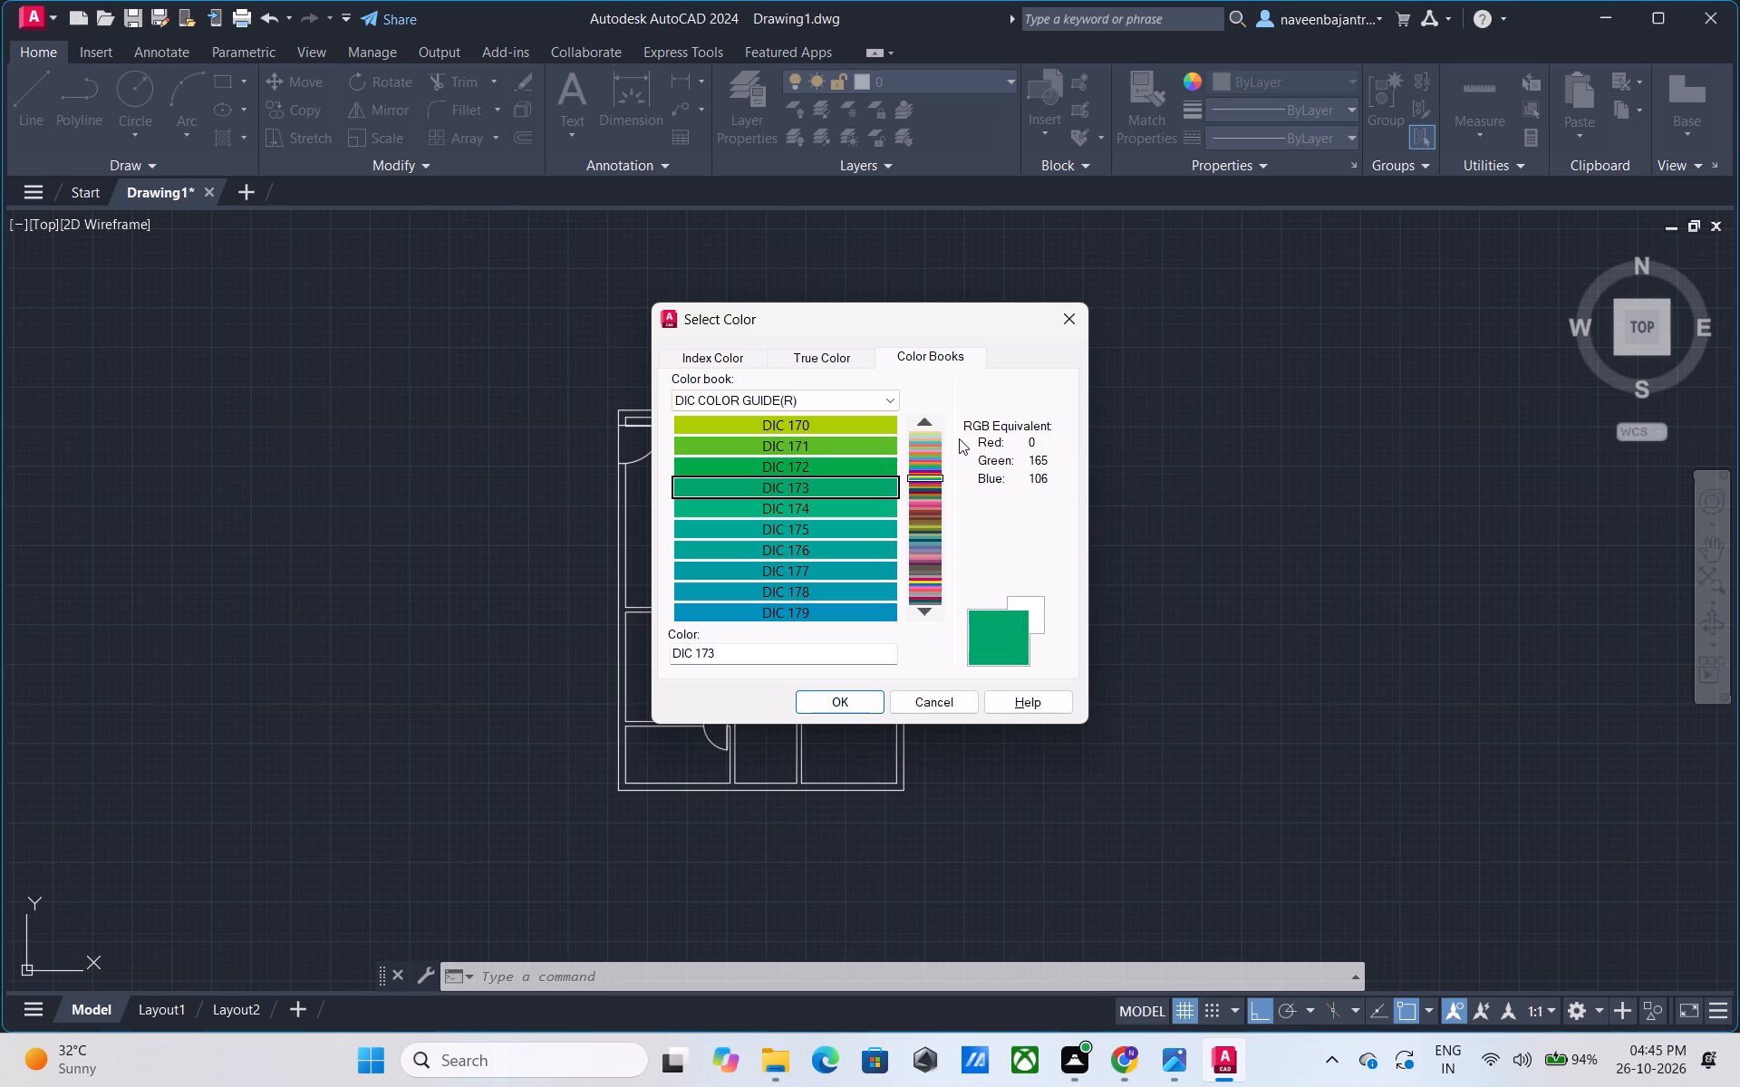
{"action": "key", "text": "Down"}
{"action": "key", "text": "Down"}
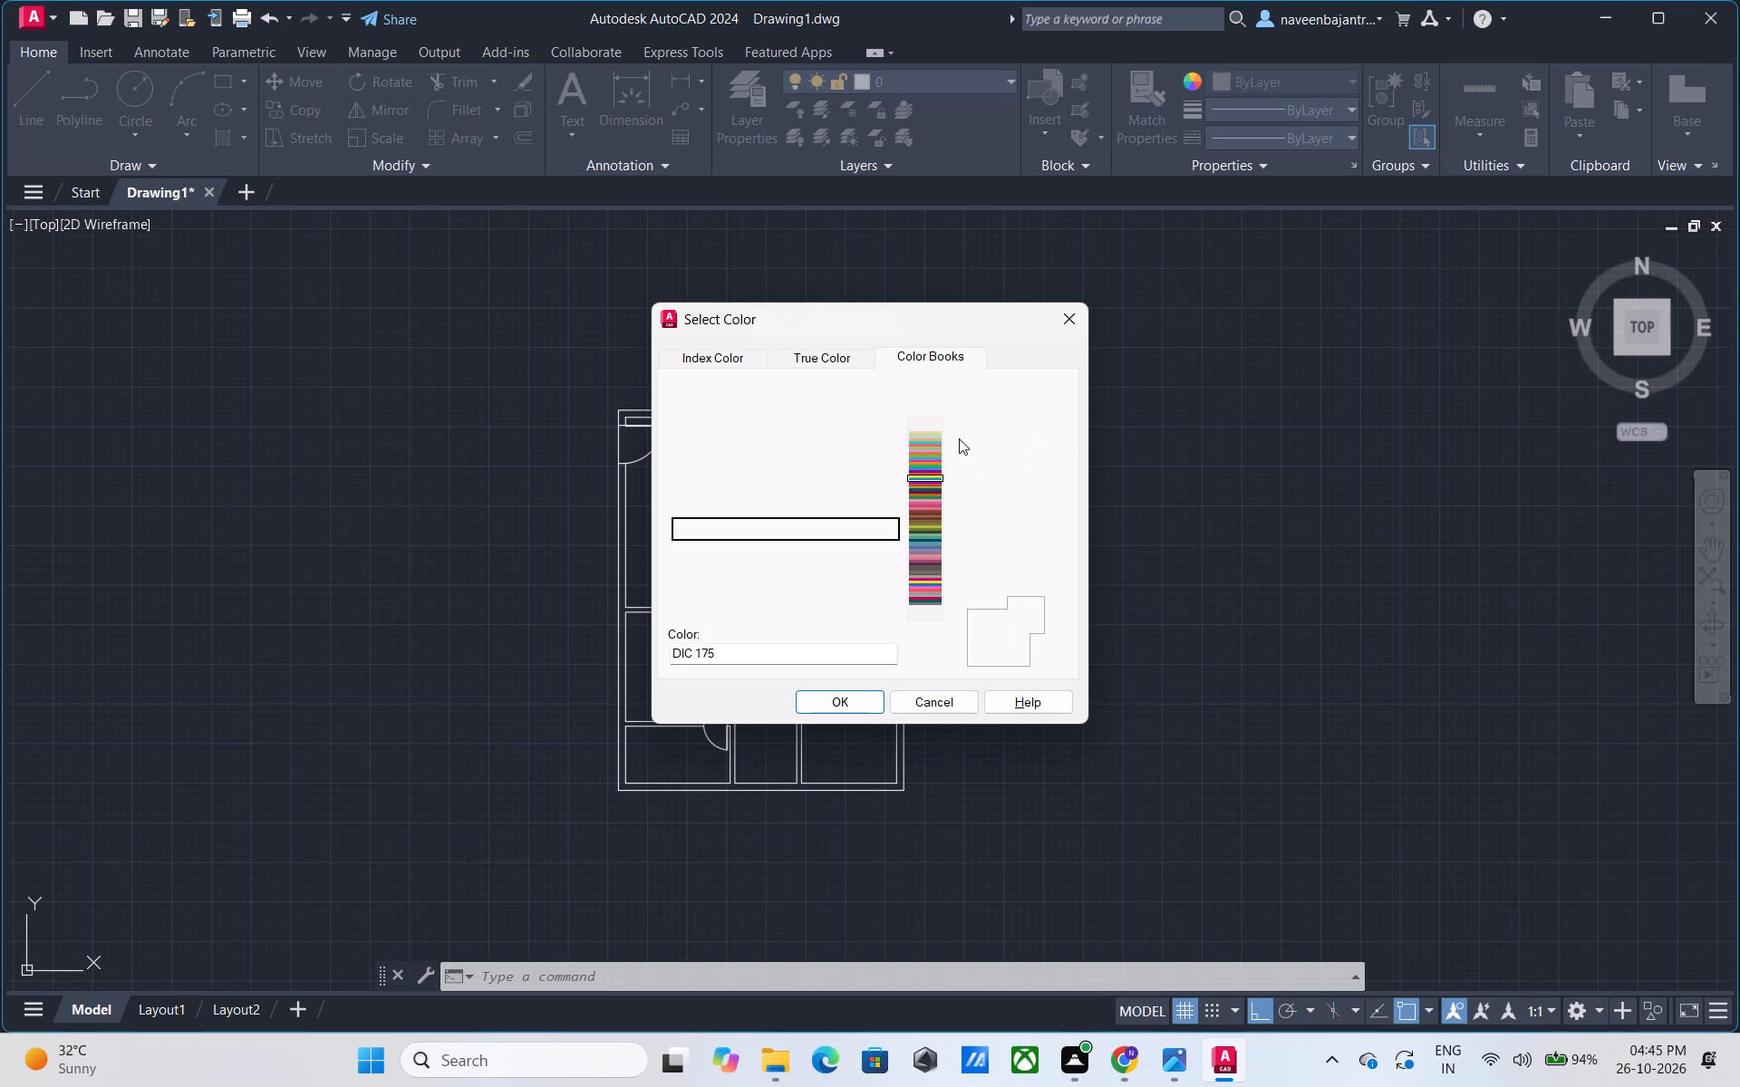
{"action": "key", "text": "Down"}
{"action": "key", "text": "Down"}
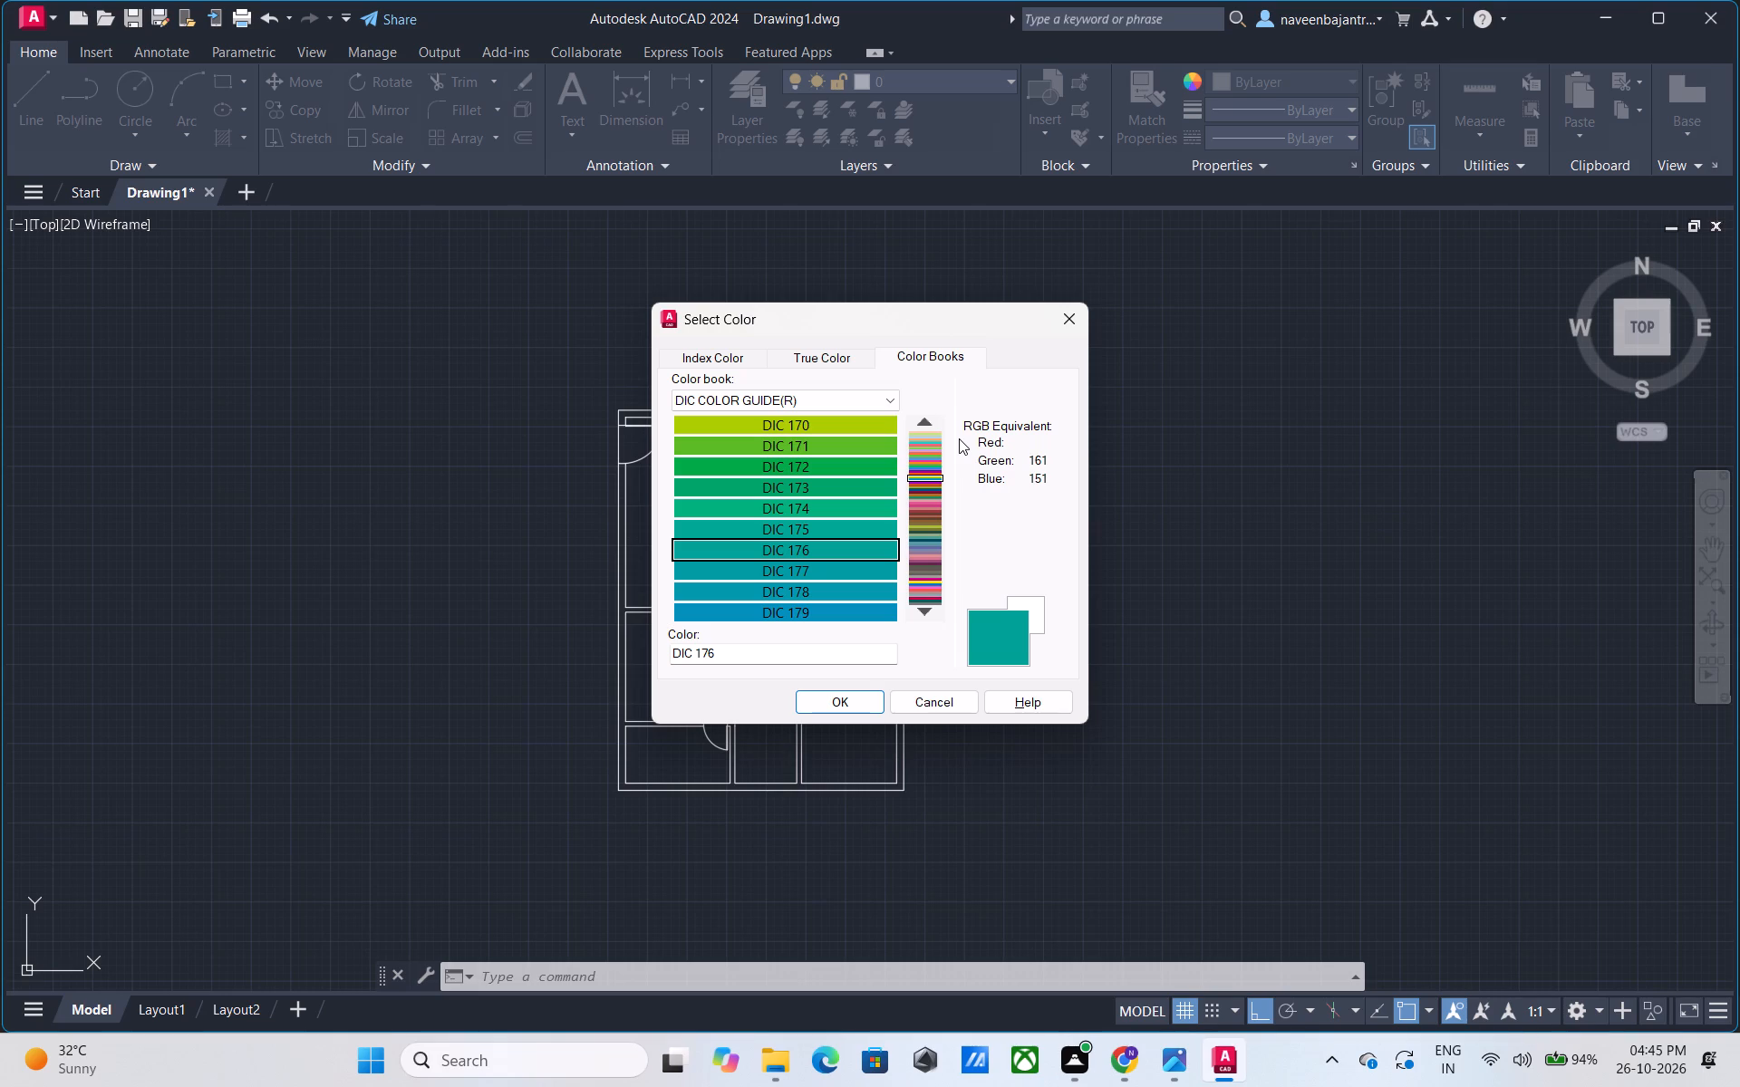
{"action": "key", "text": "Down"}
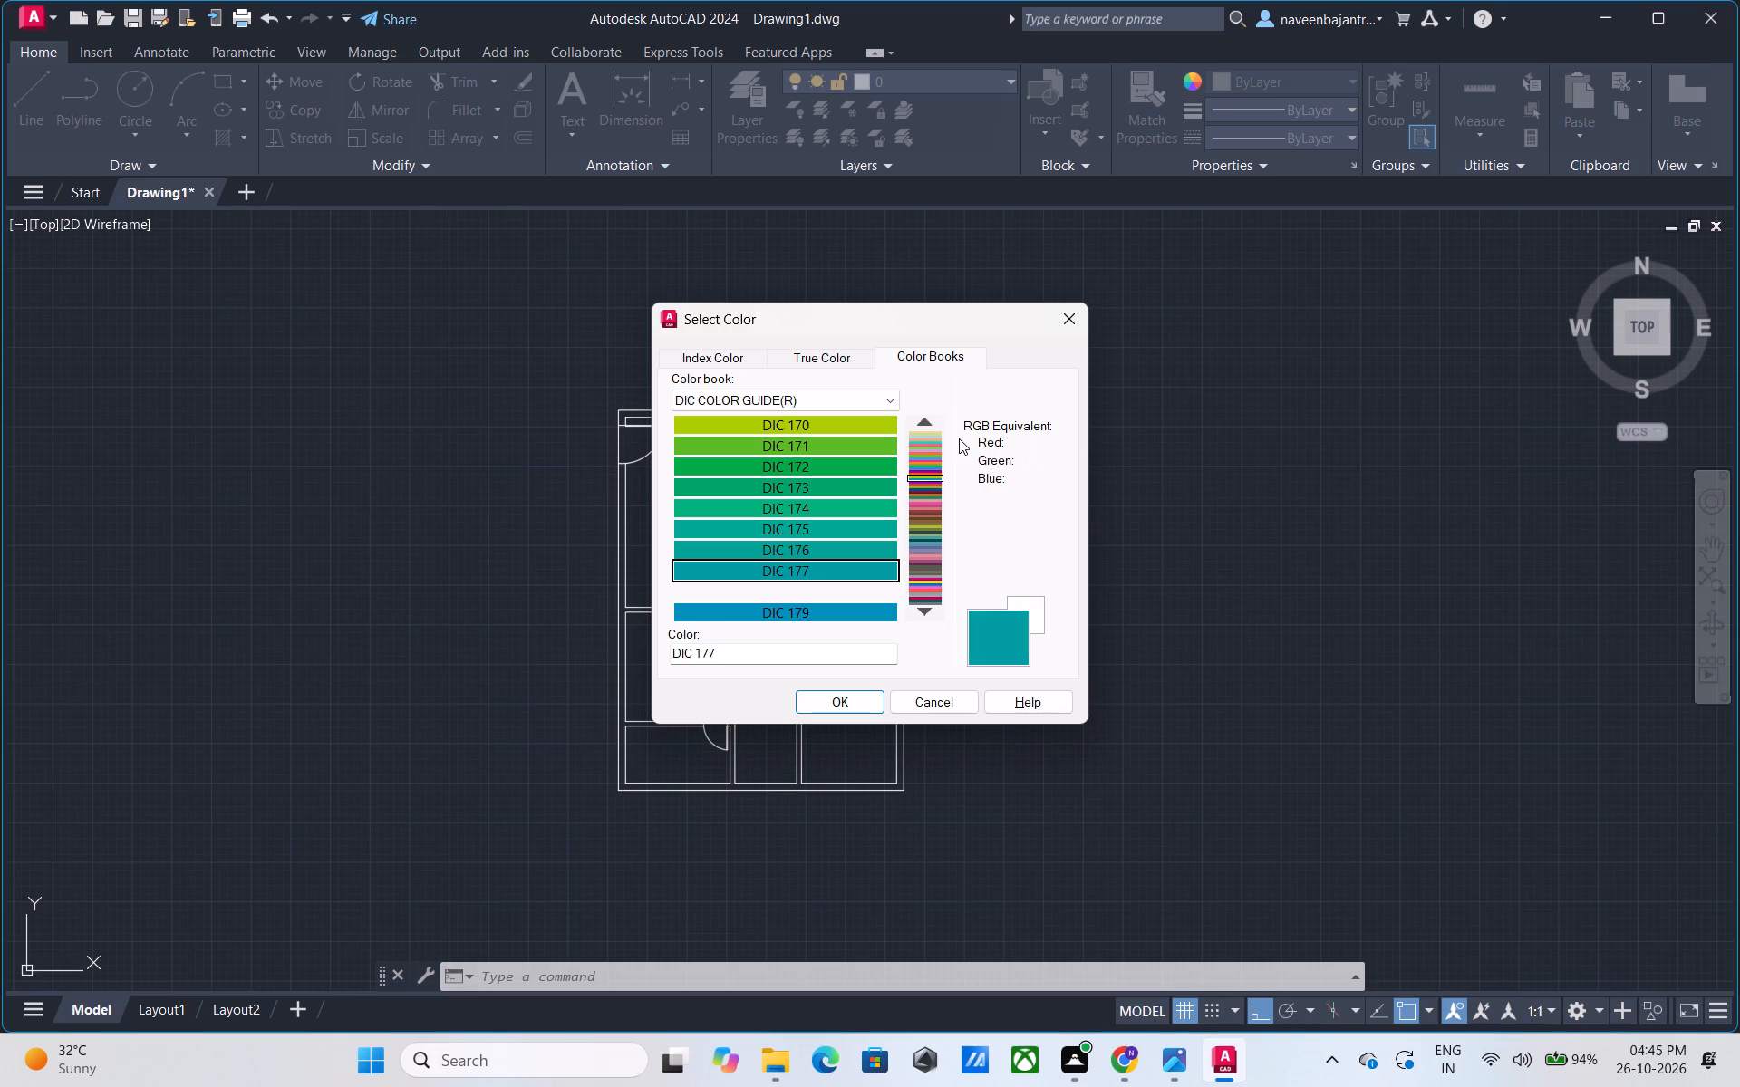
{"action": "key", "text": "Down"}
{"action": "key", "text": "Down"}
Preview the blue to purple swatches of the color book one by one, from DIC 181 to DIC 190.
{"action": "key", "text": "Down"}
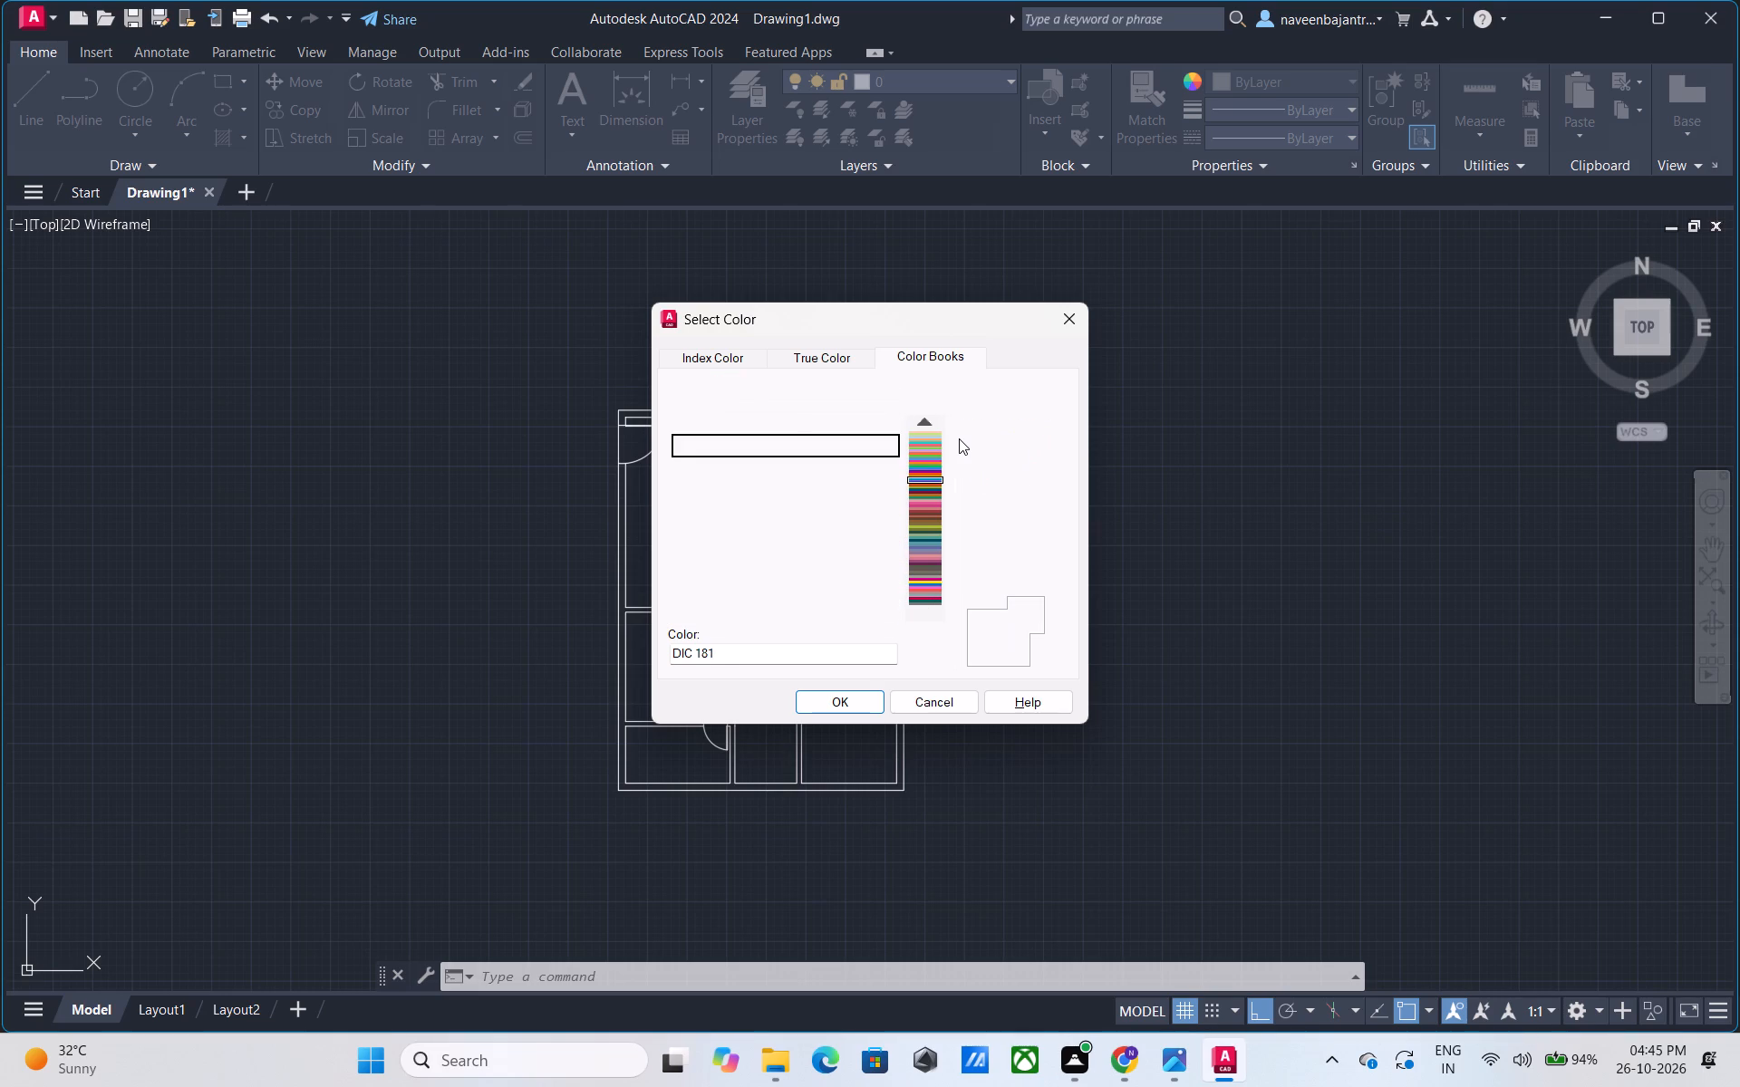
{"action": "key", "text": "Down"}
{"action": "key", "text": "Down"}
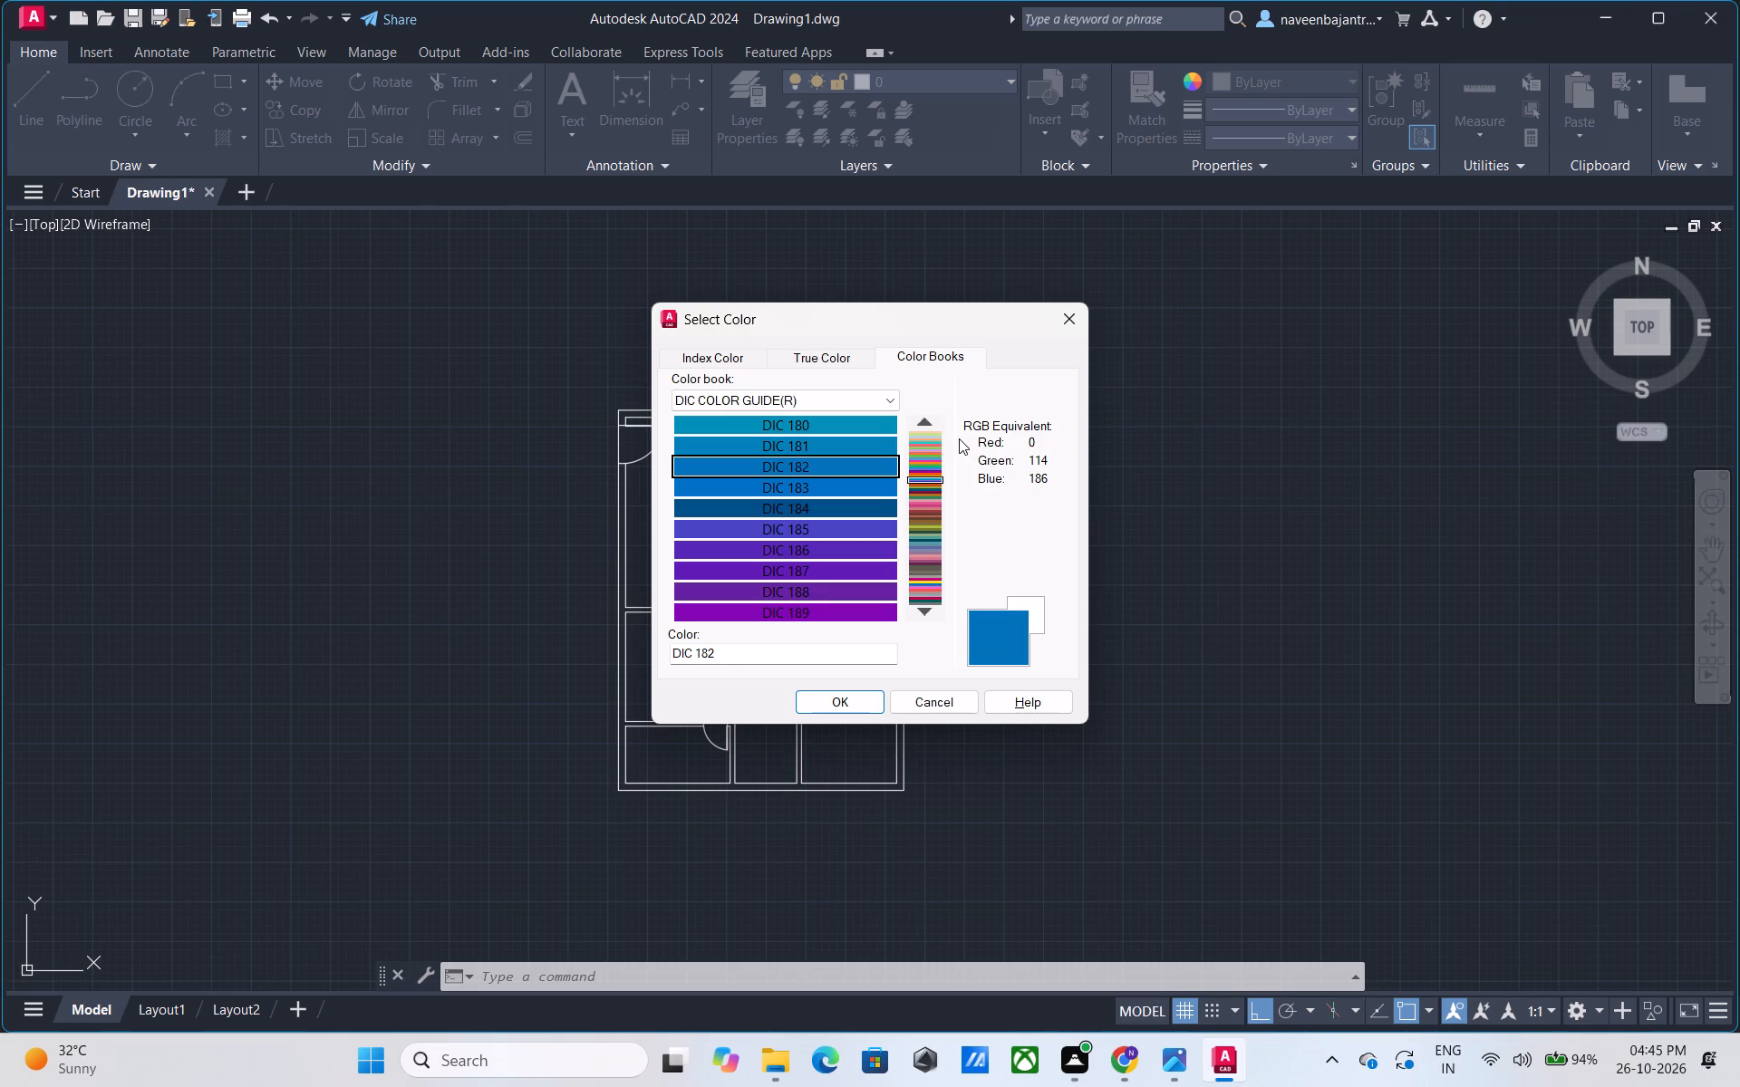
{"action": "key", "text": "Down"}
{"action": "key", "text": "Down"}
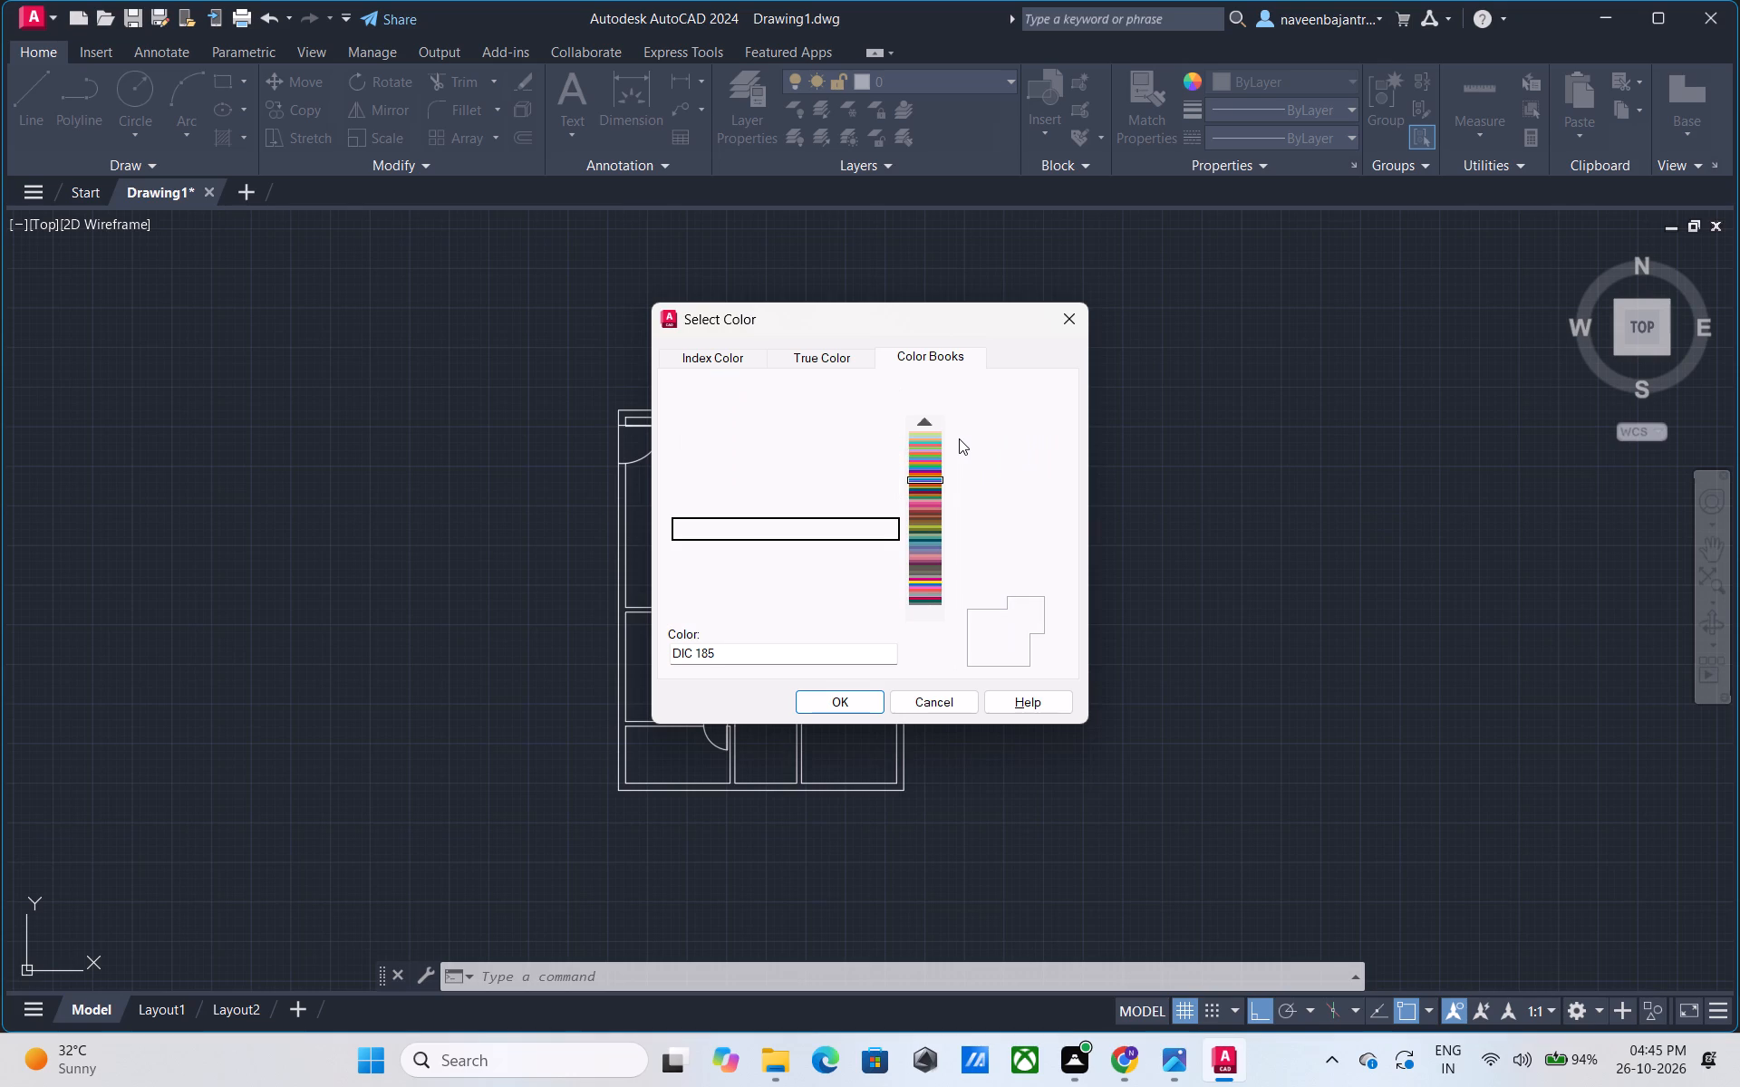
{"action": "key", "text": "Down"}
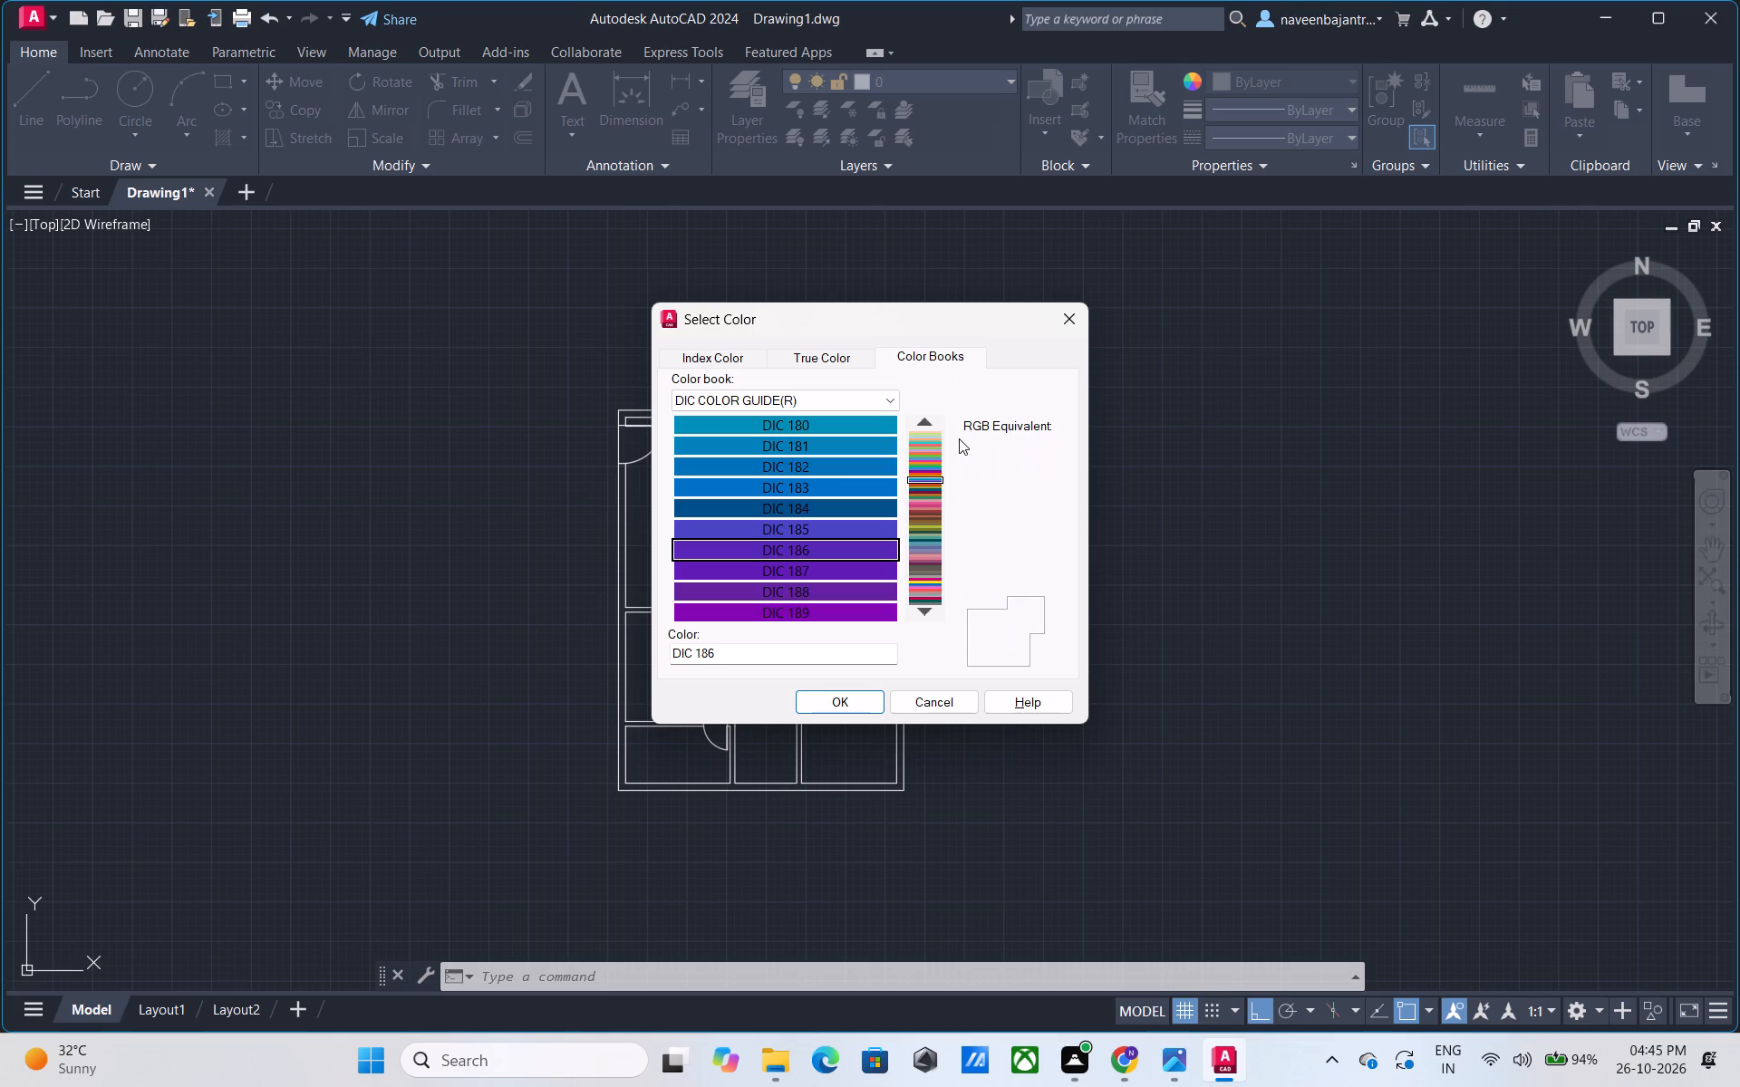
{"action": "key", "text": "Down"}
{"action": "key", "text": "Down"}
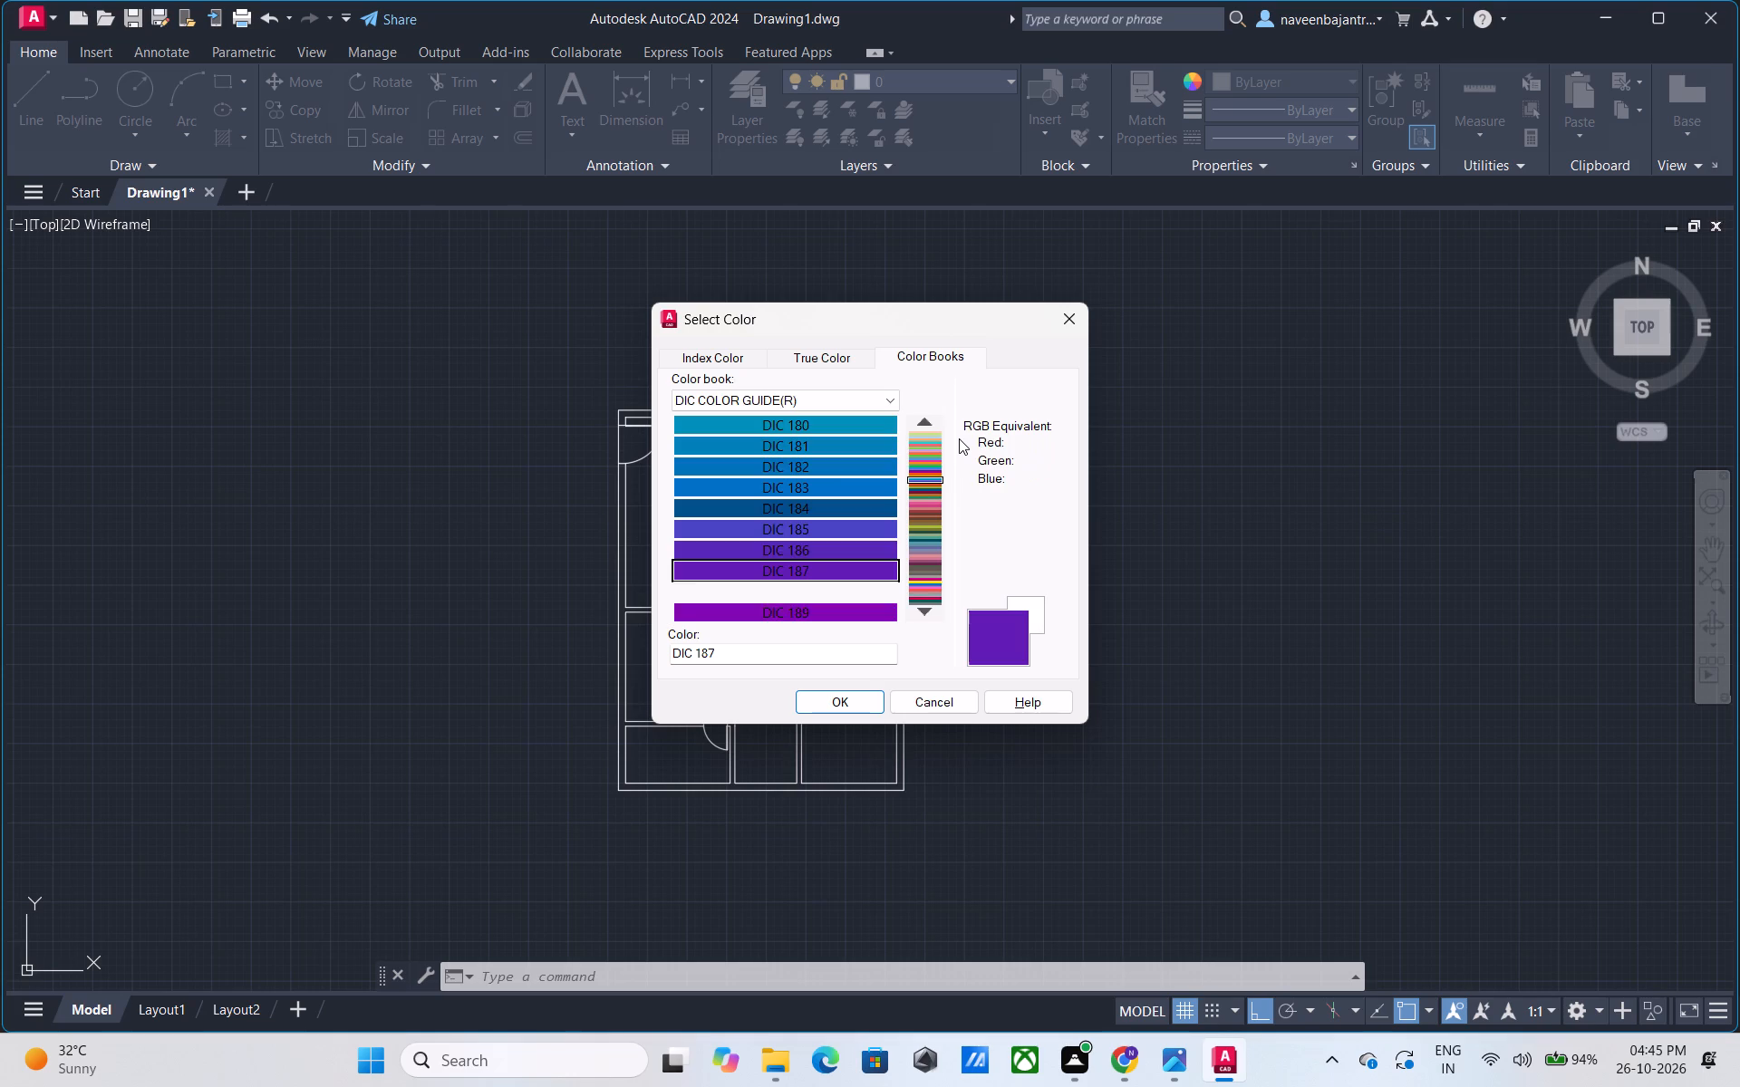
{"action": "key", "text": "Down"}
{"action": "key", "text": "Down"}
{"action": "key", "text": "Down"}
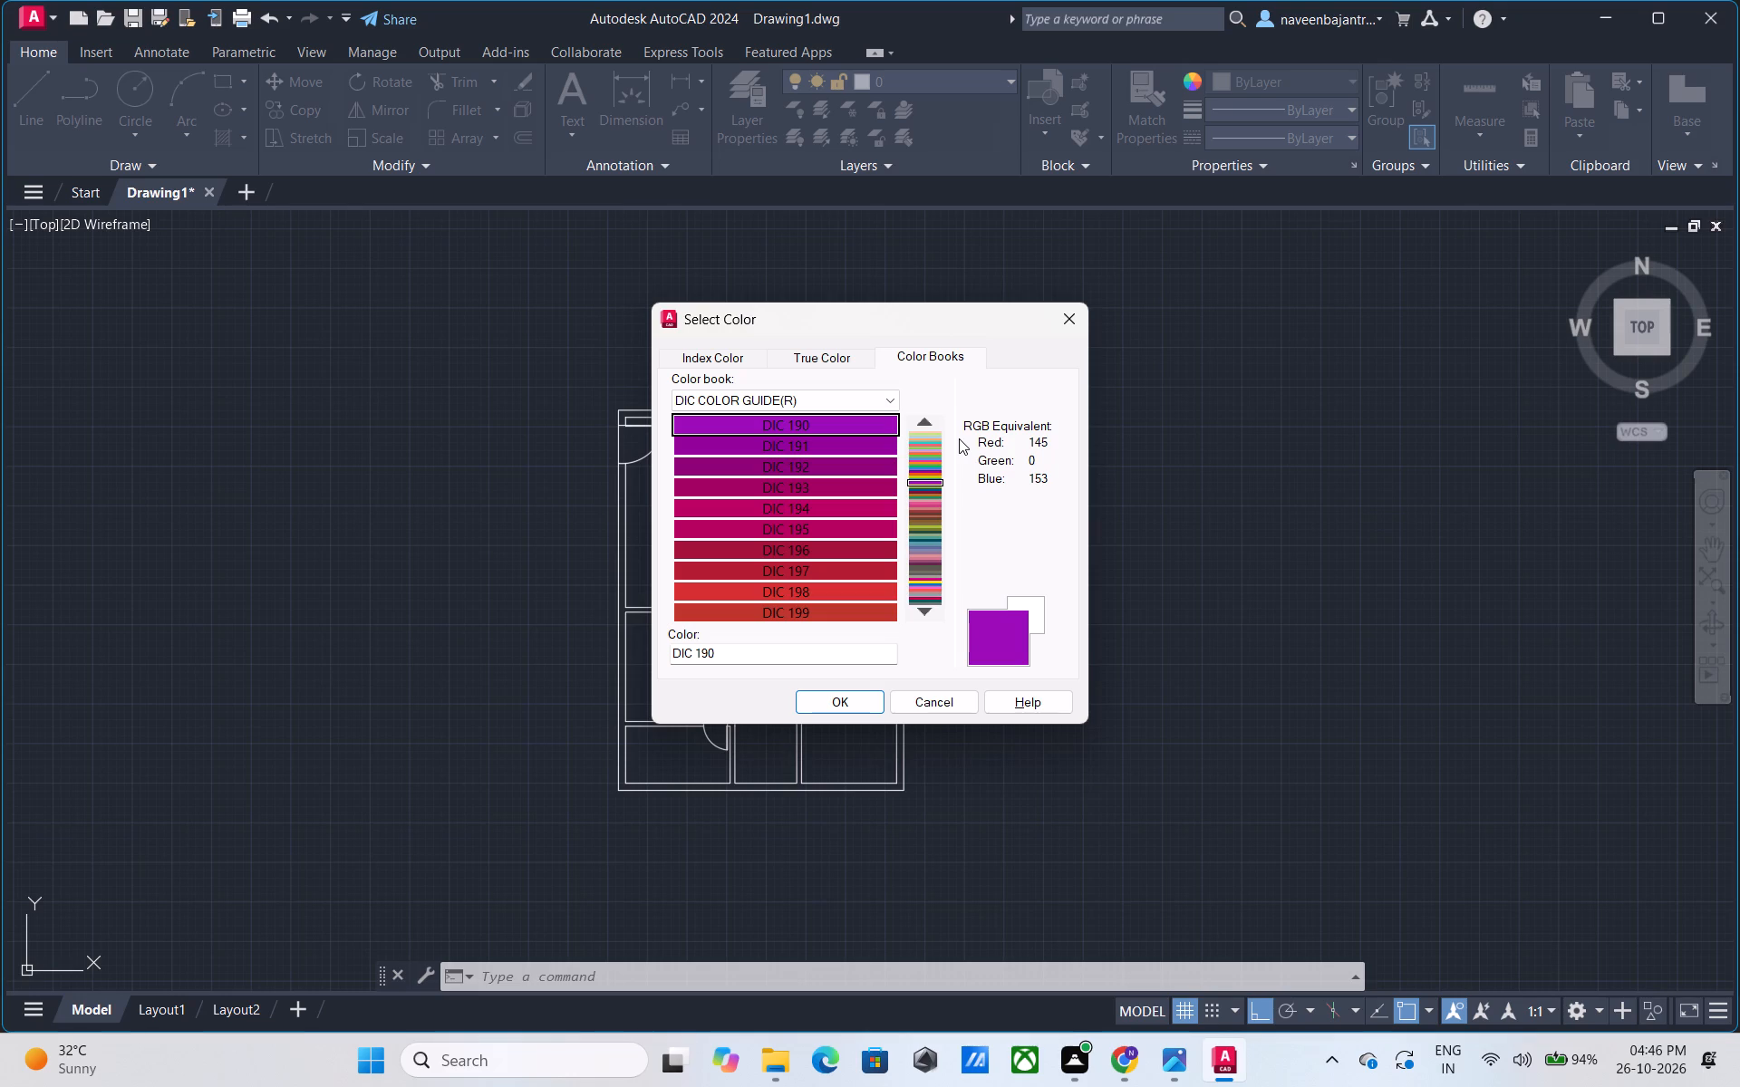
Preview the purple to red swatches of the color book one by one, from DIC 191 to DIC 200.
{"action": "key", "text": "Down"}
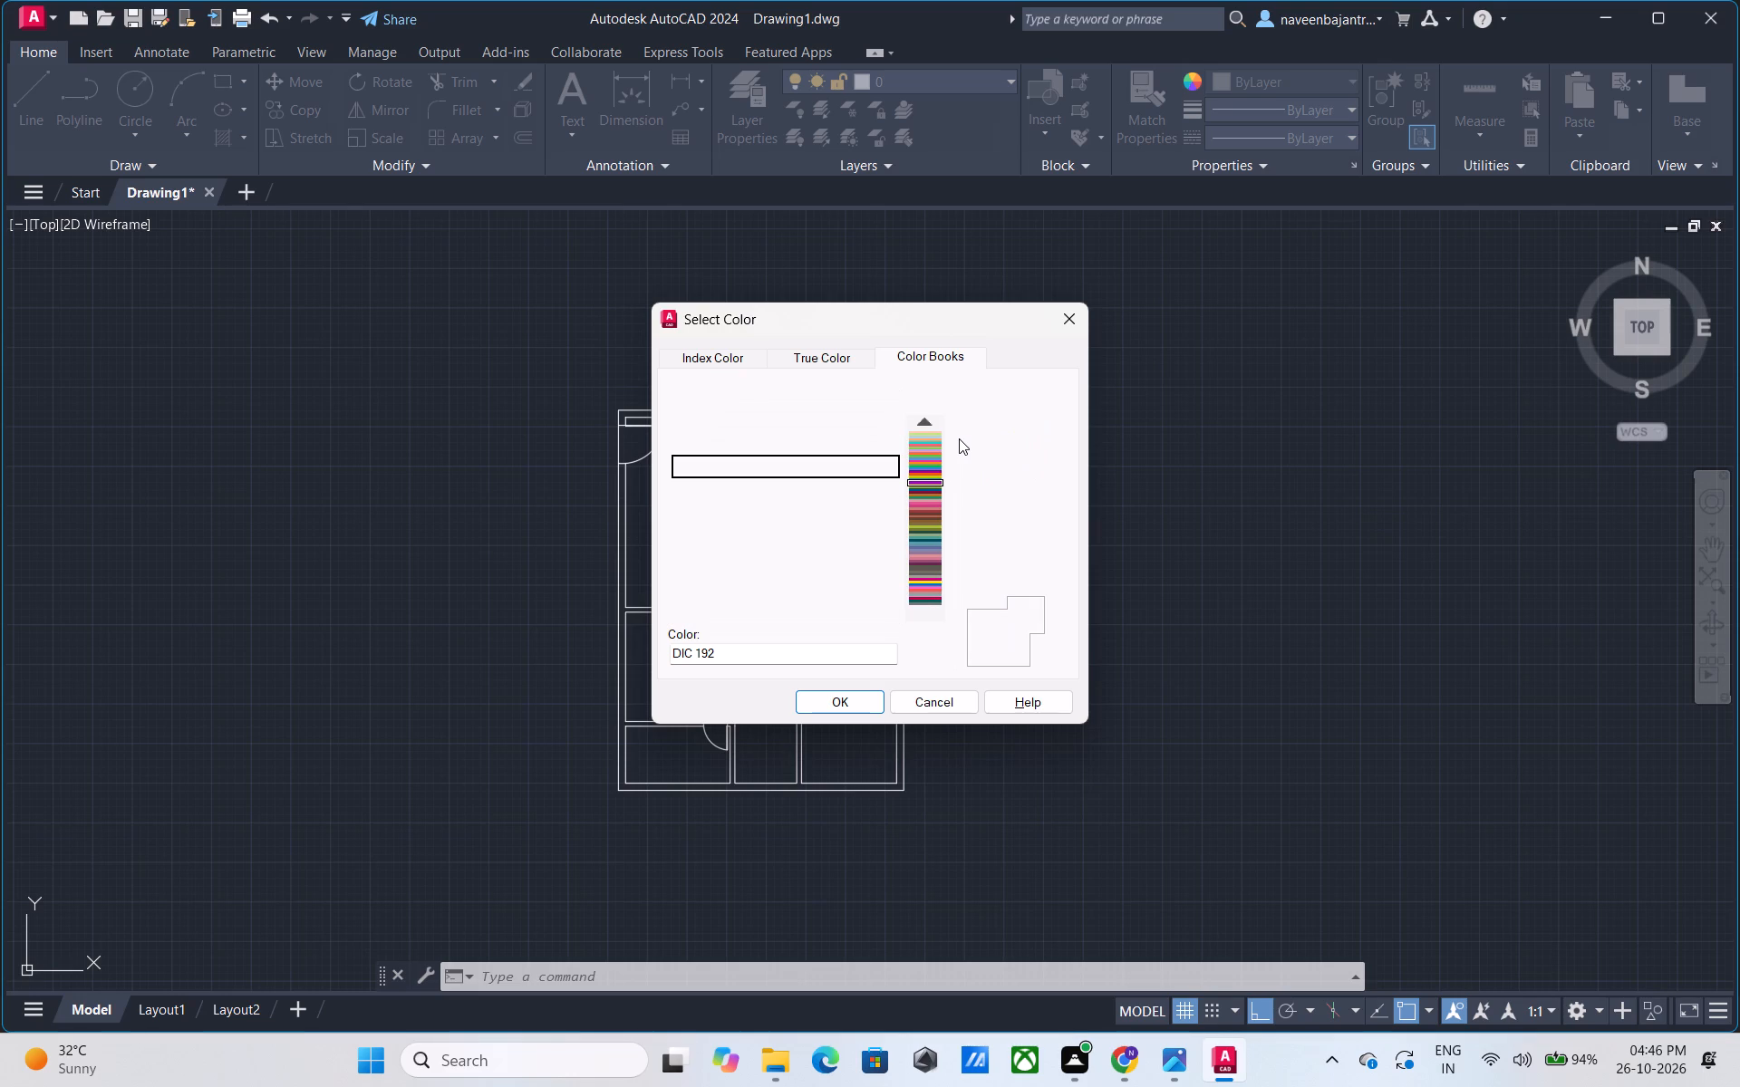
{"action": "key", "text": "Down"}
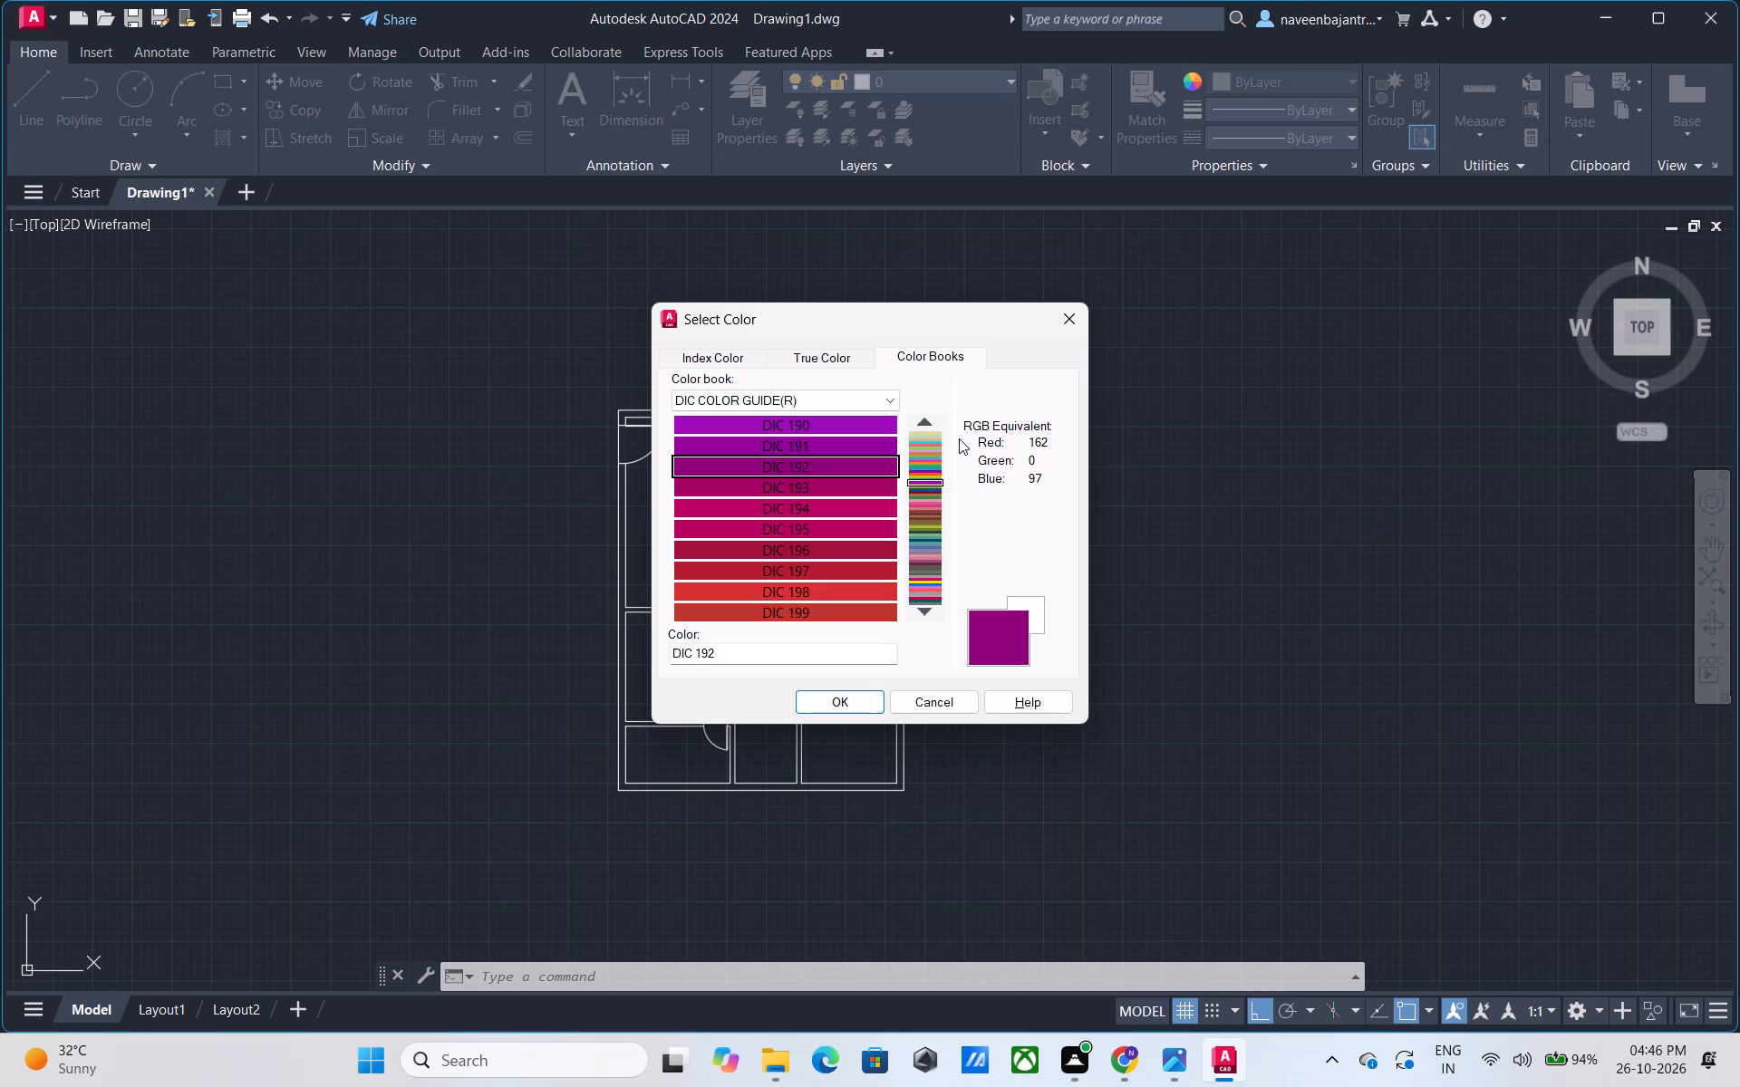
{"action": "key", "text": "Down"}
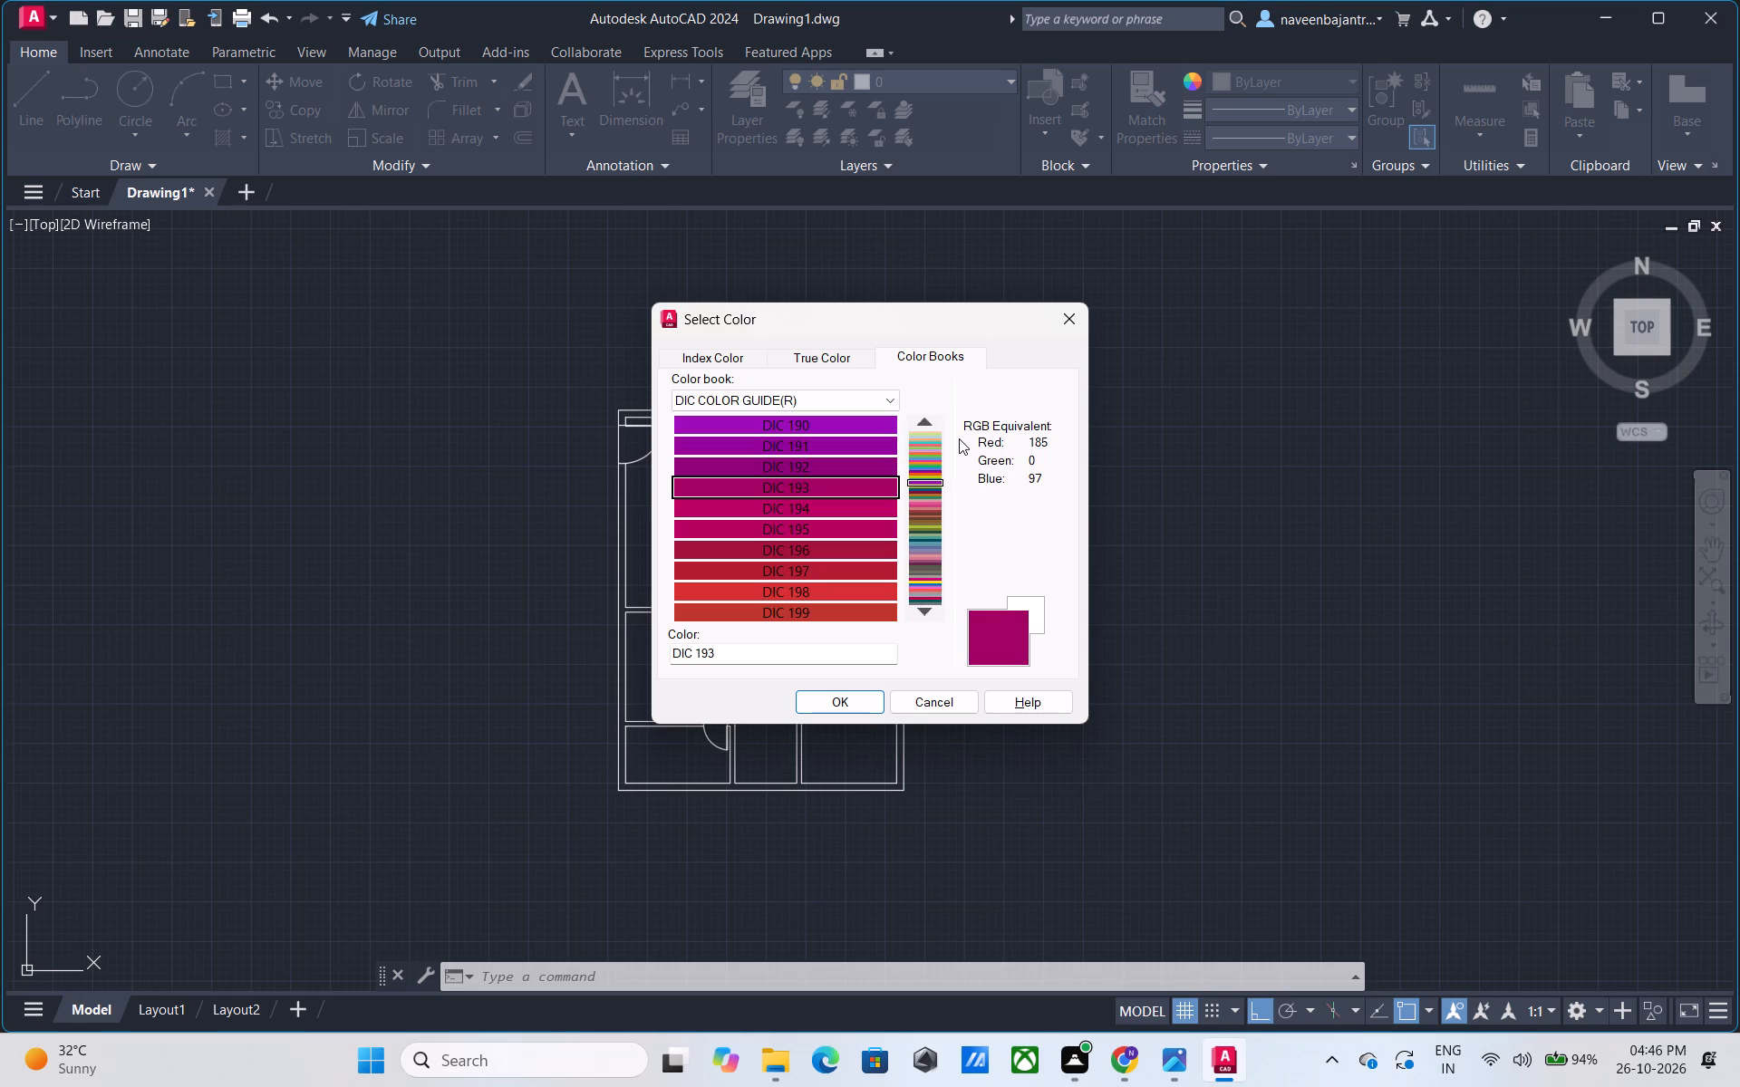
{"action": "key", "text": "Down"}
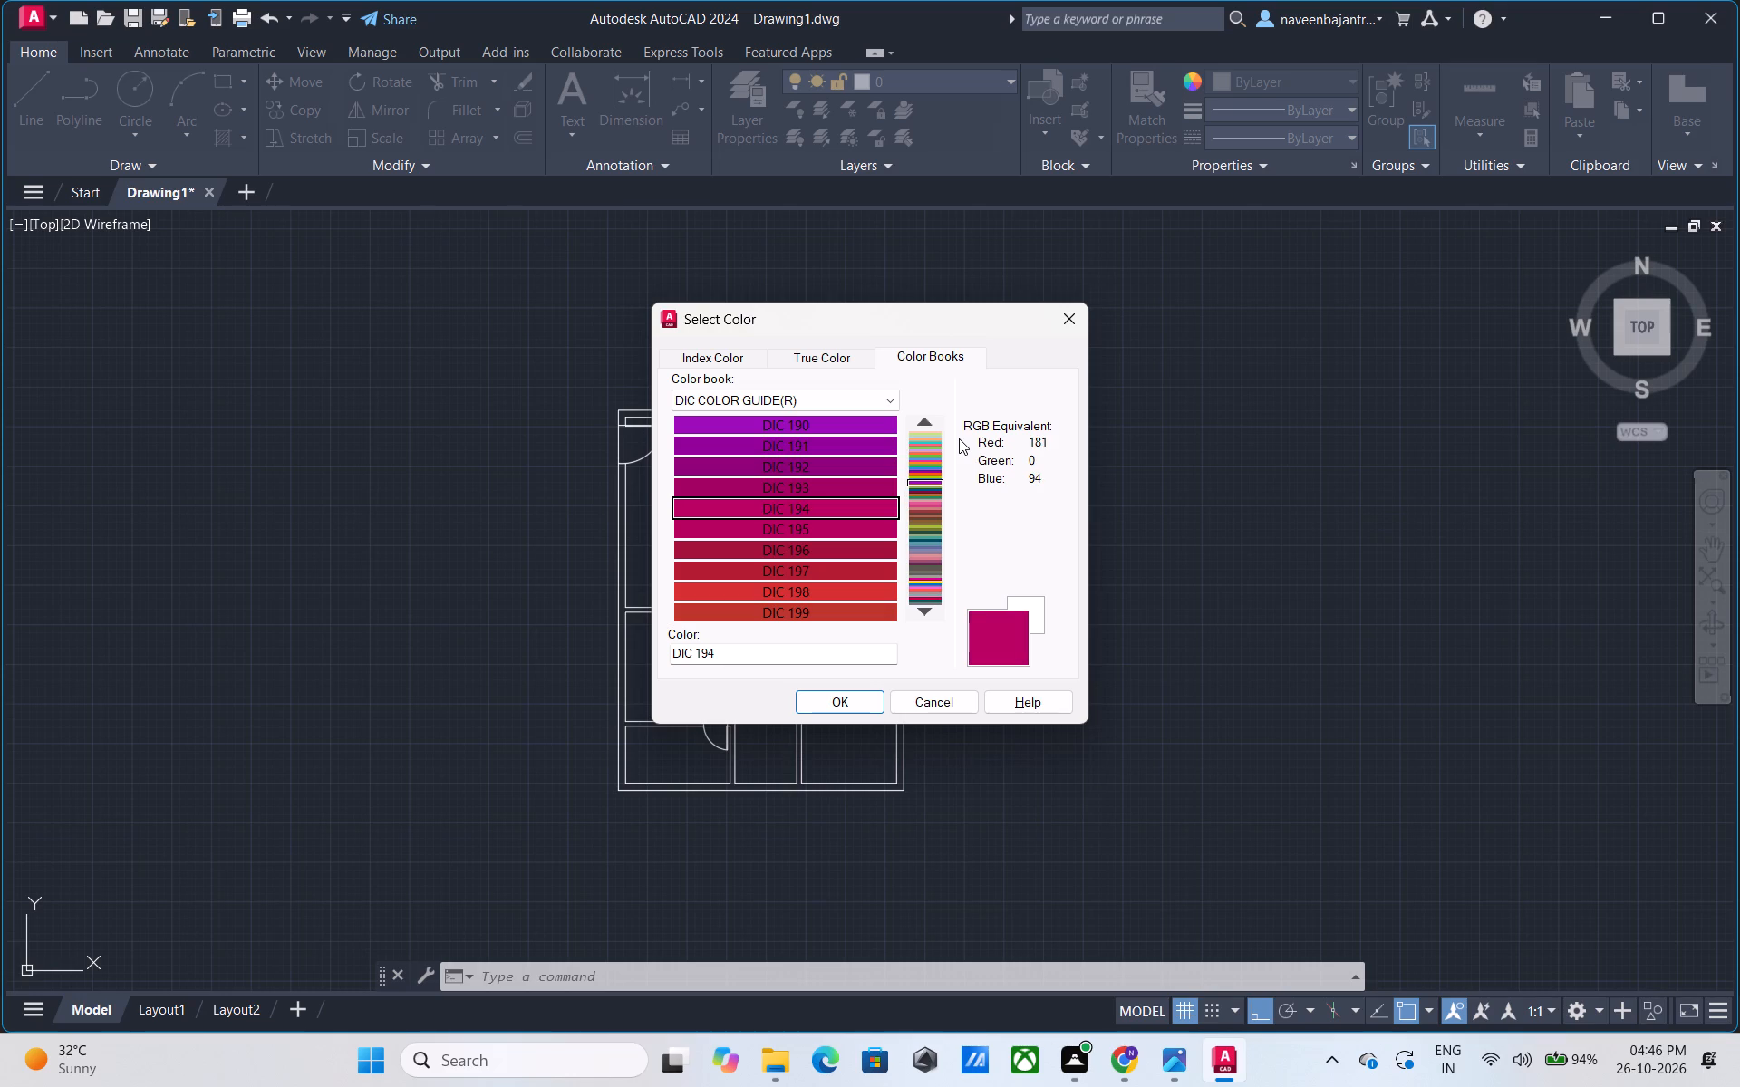
{"action": "key", "text": "Down"}
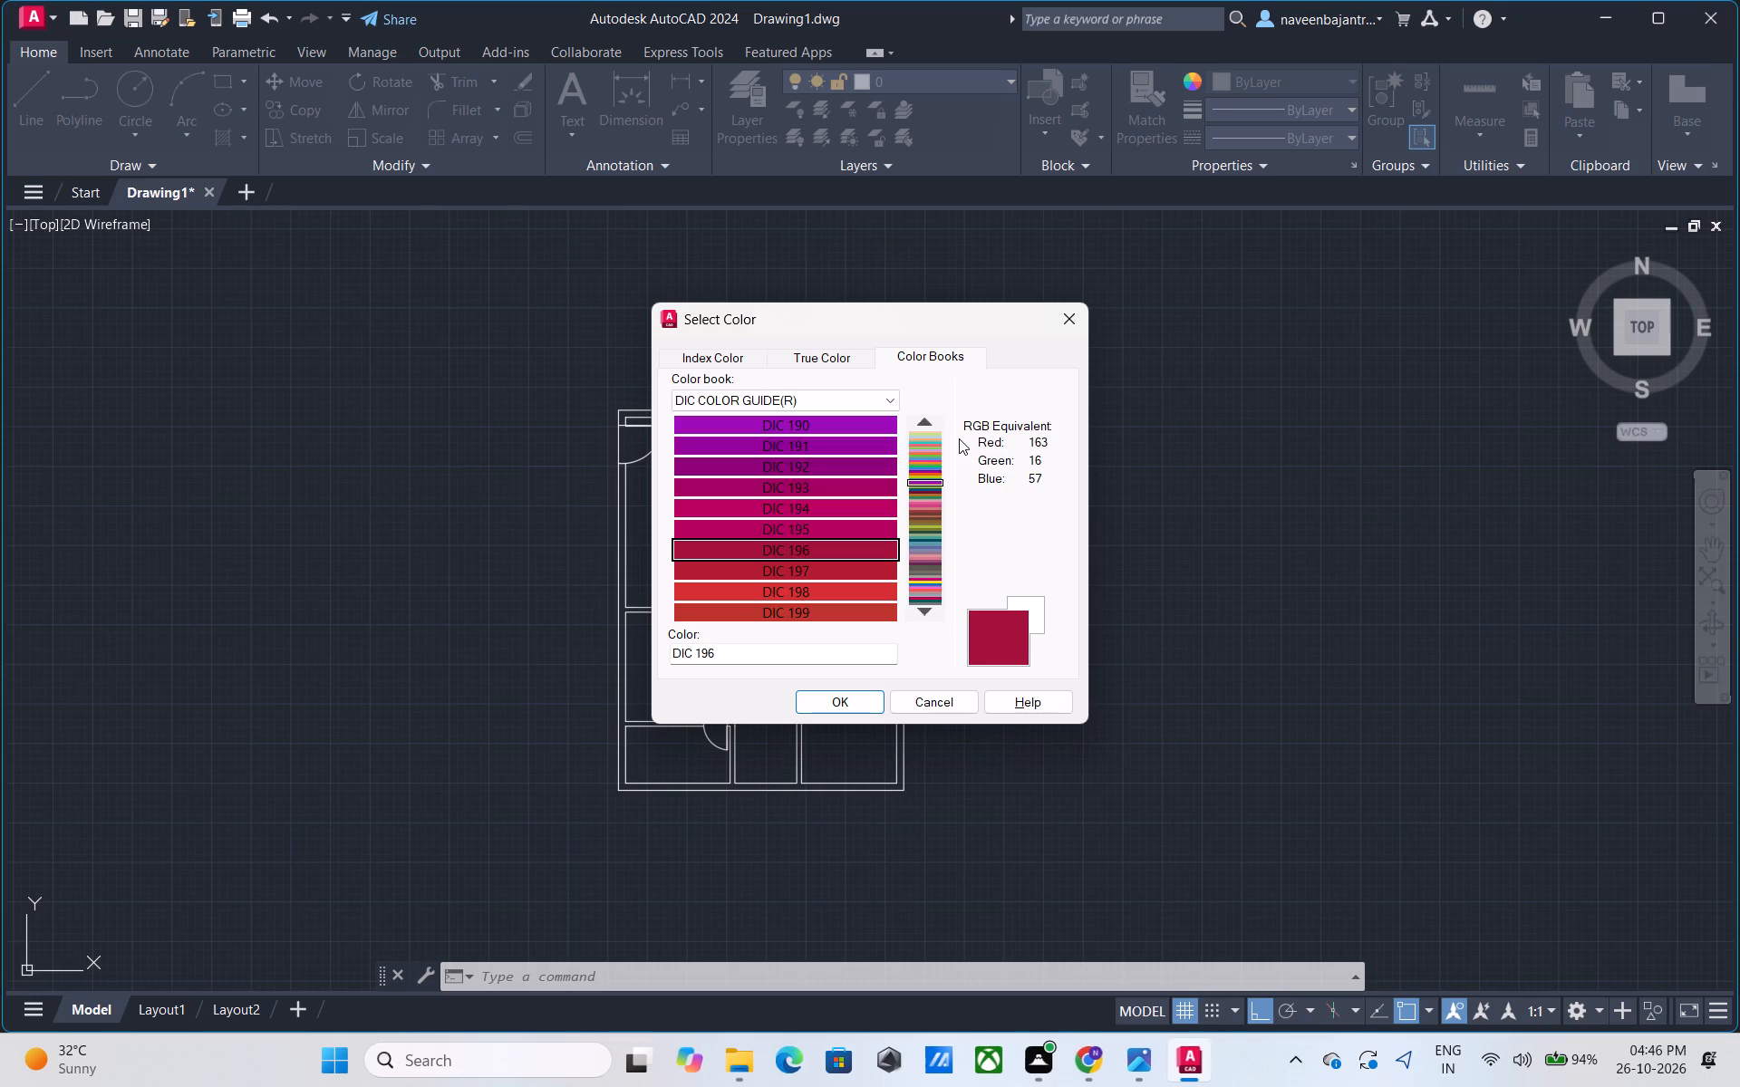
{"action": "key", "text": "Down"}
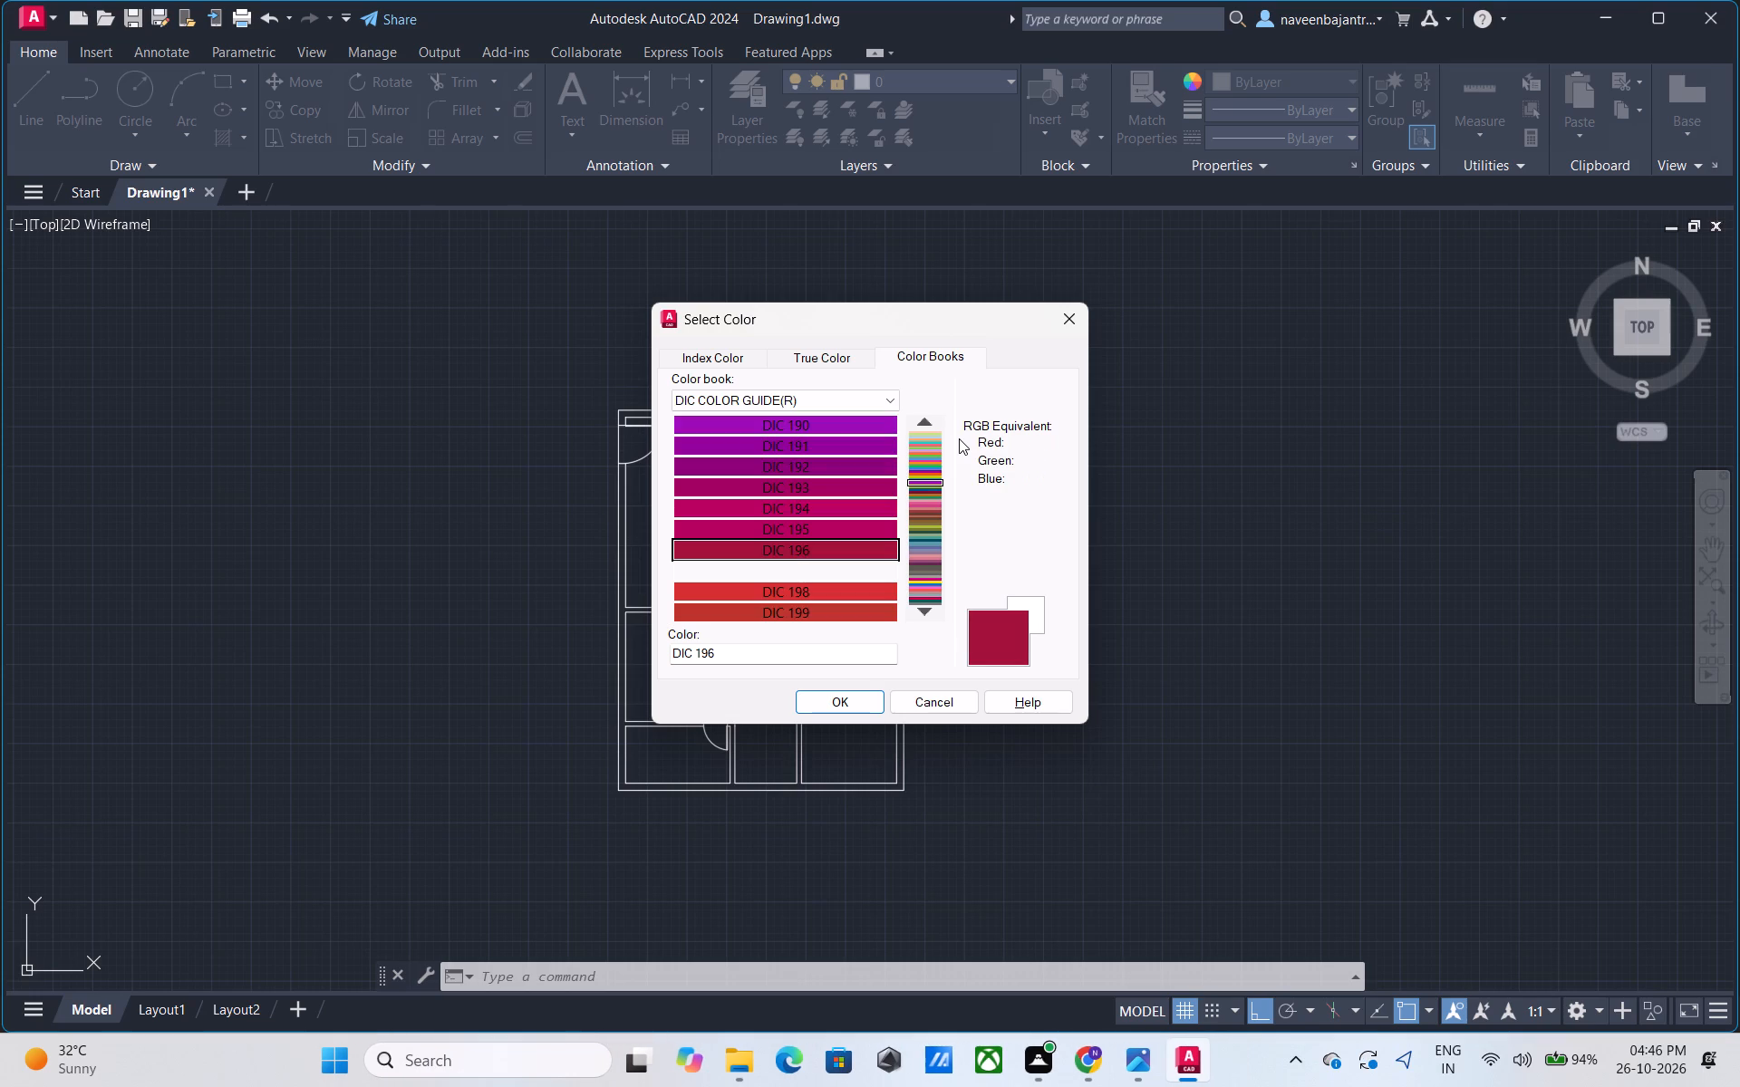
{"action": "key", "text": "Down"}
{"action": "key", "text": "Down"}
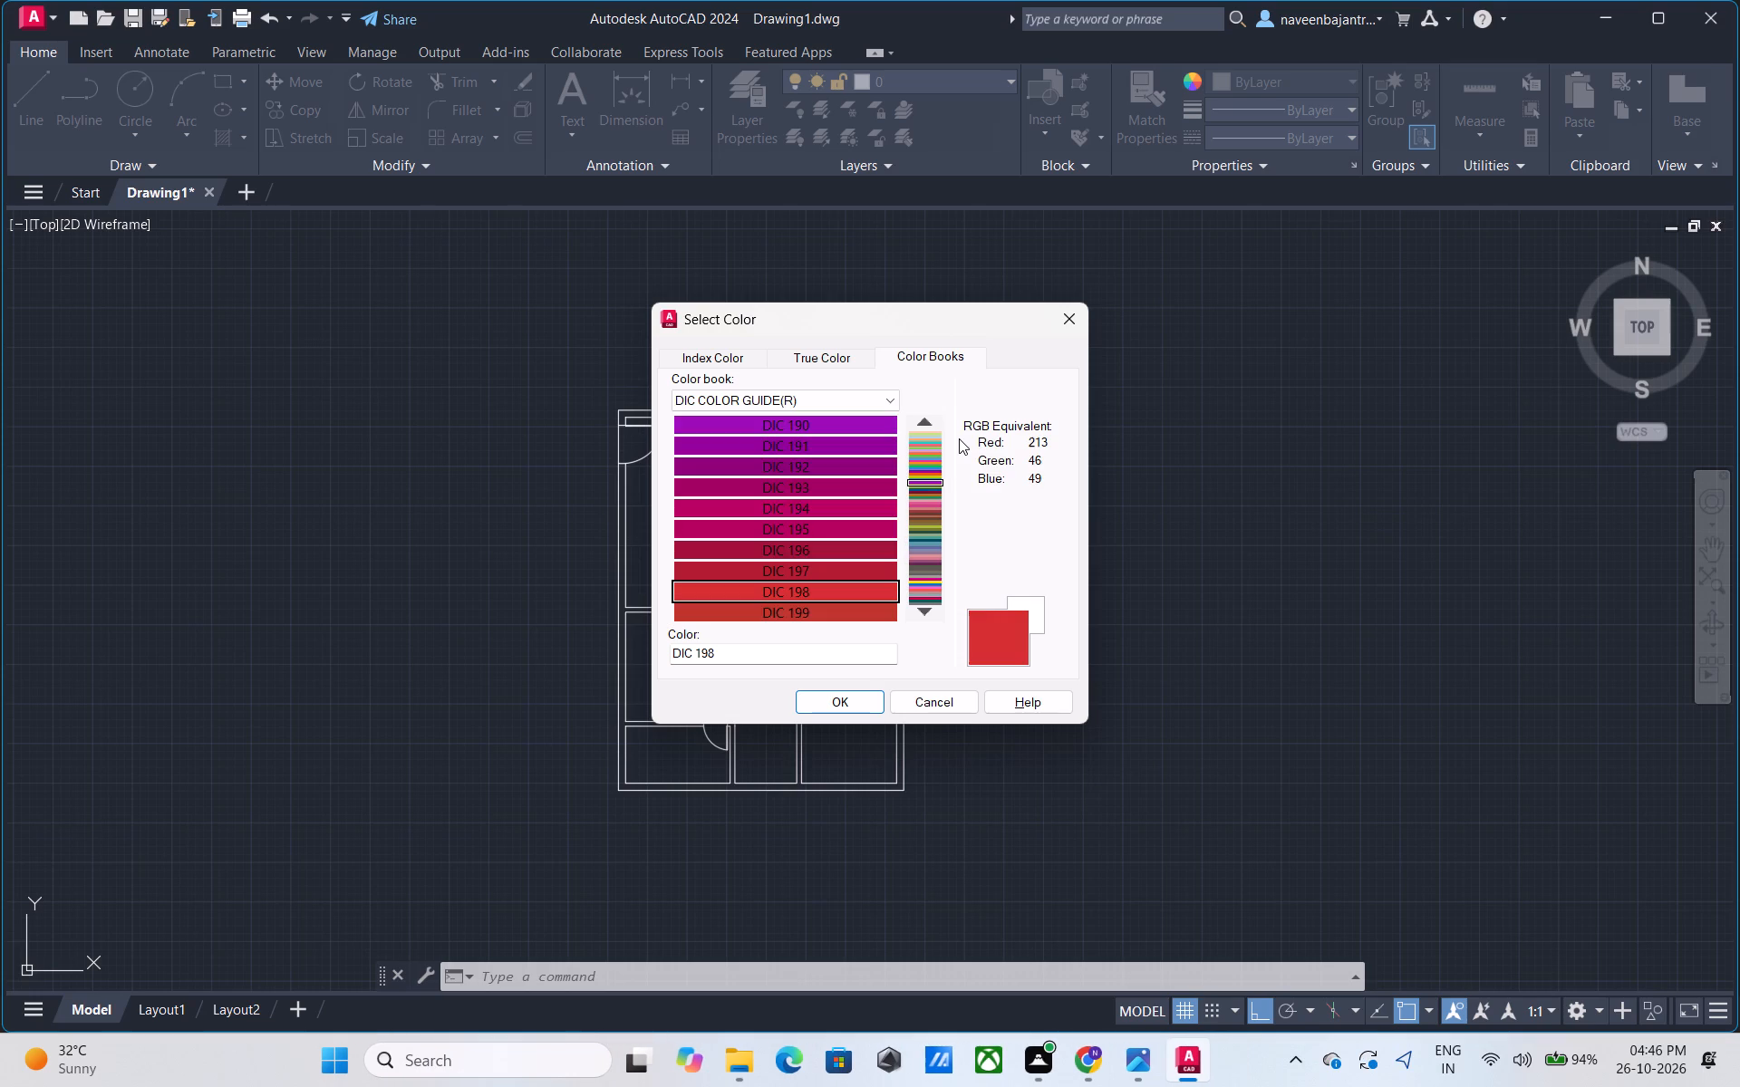
{"action": "key", "text": "Down"}
{"action": "key", "text": "Down"}
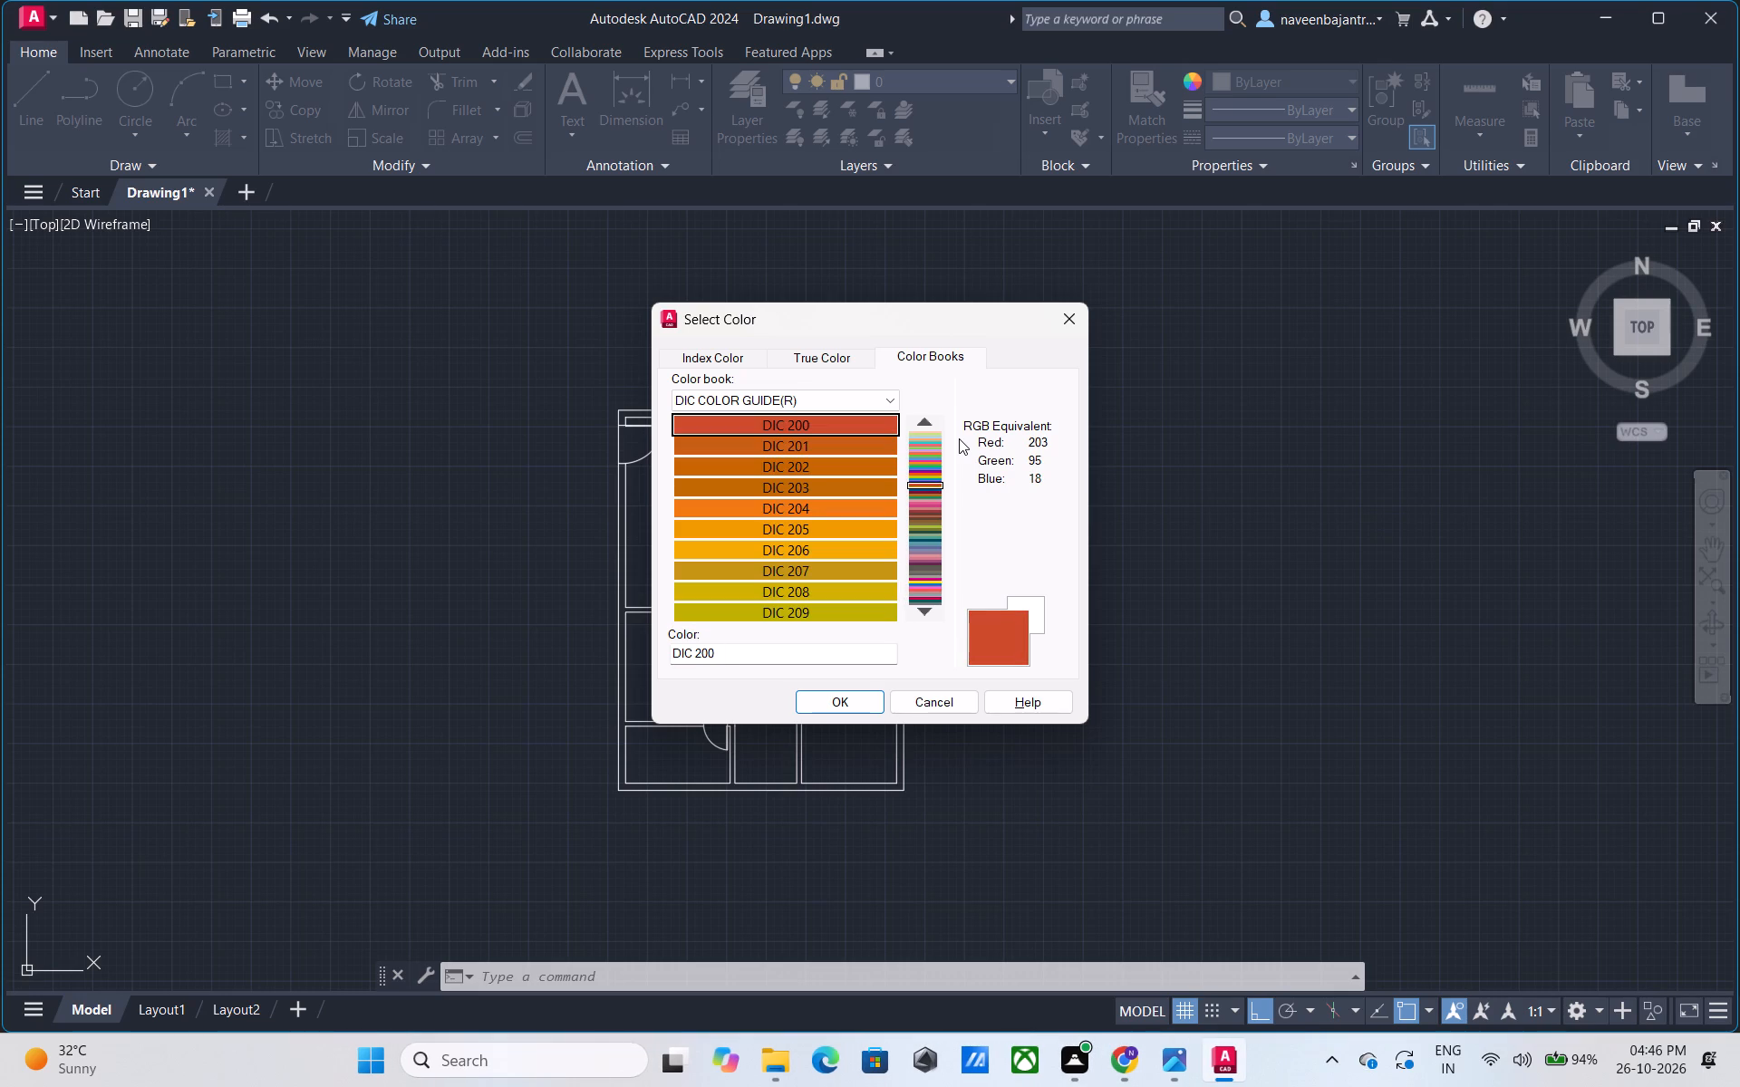
Preview the orange to olive-yellow swatches of the color book one by one, from DIC 201 to DIC 210.
{"action": "key", "text": "Down"}
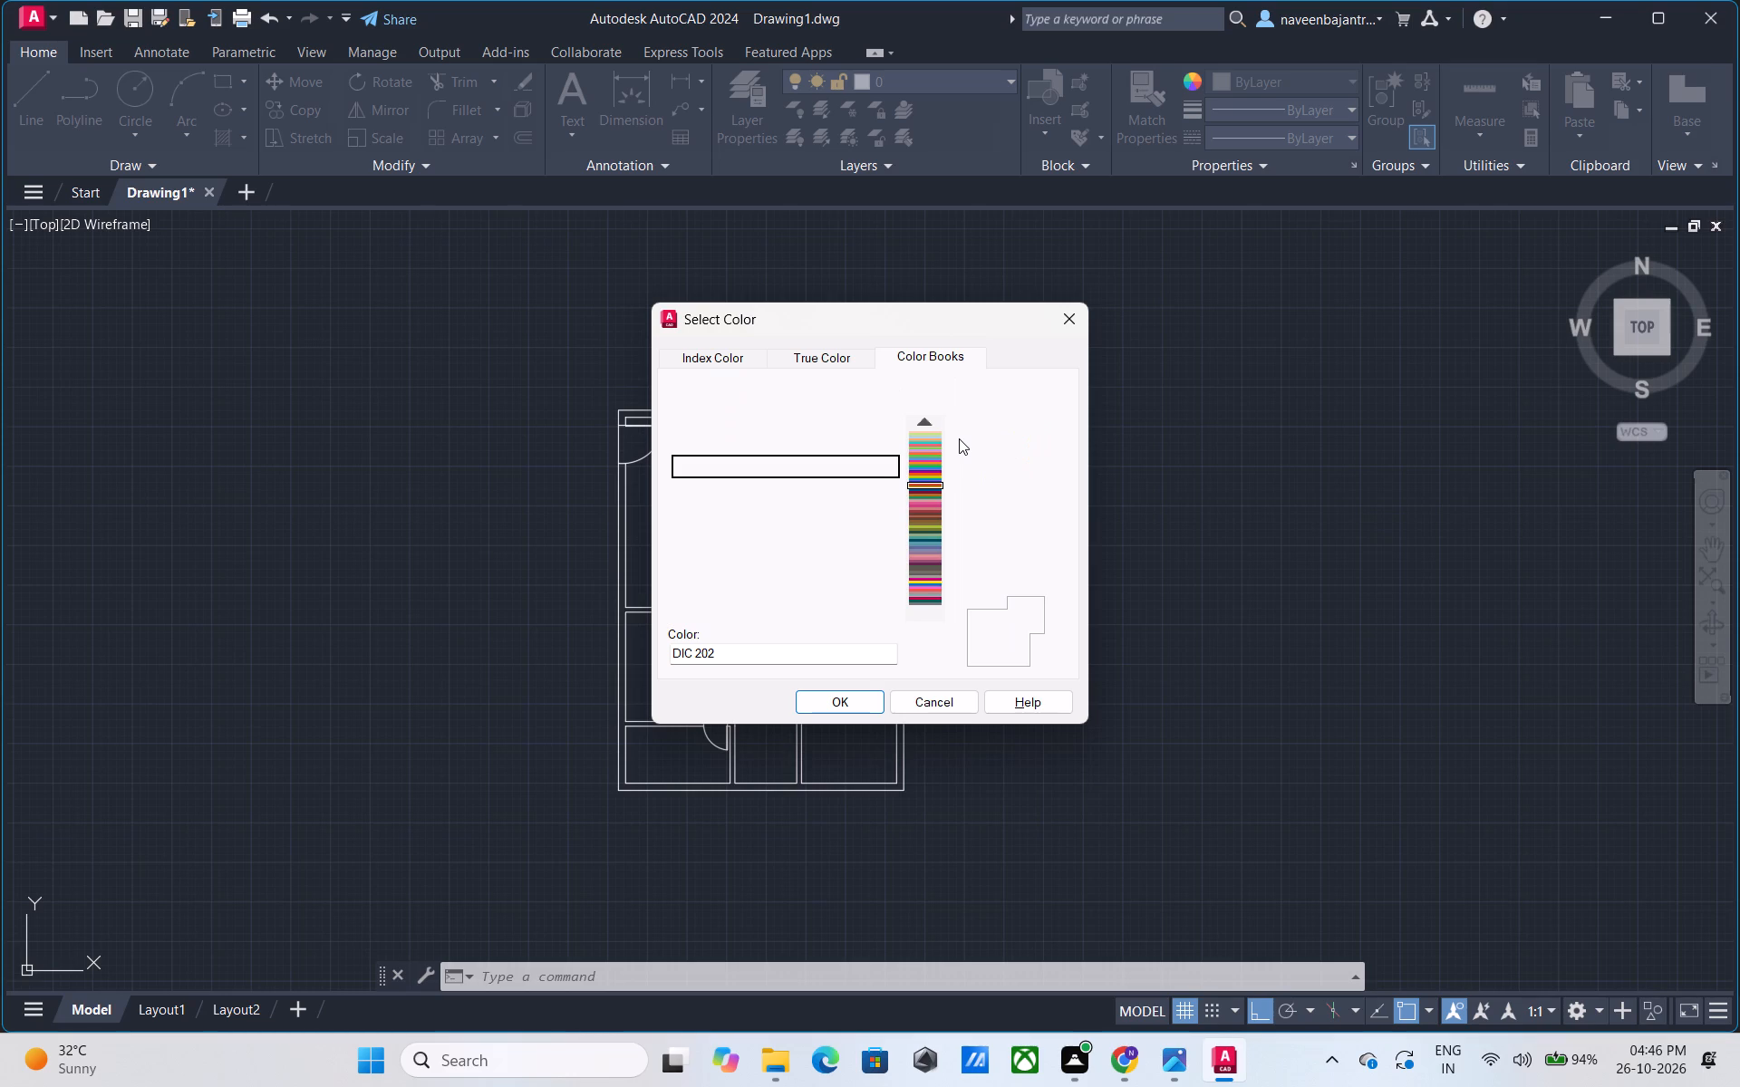
{"action": "key", "text": "Down"}
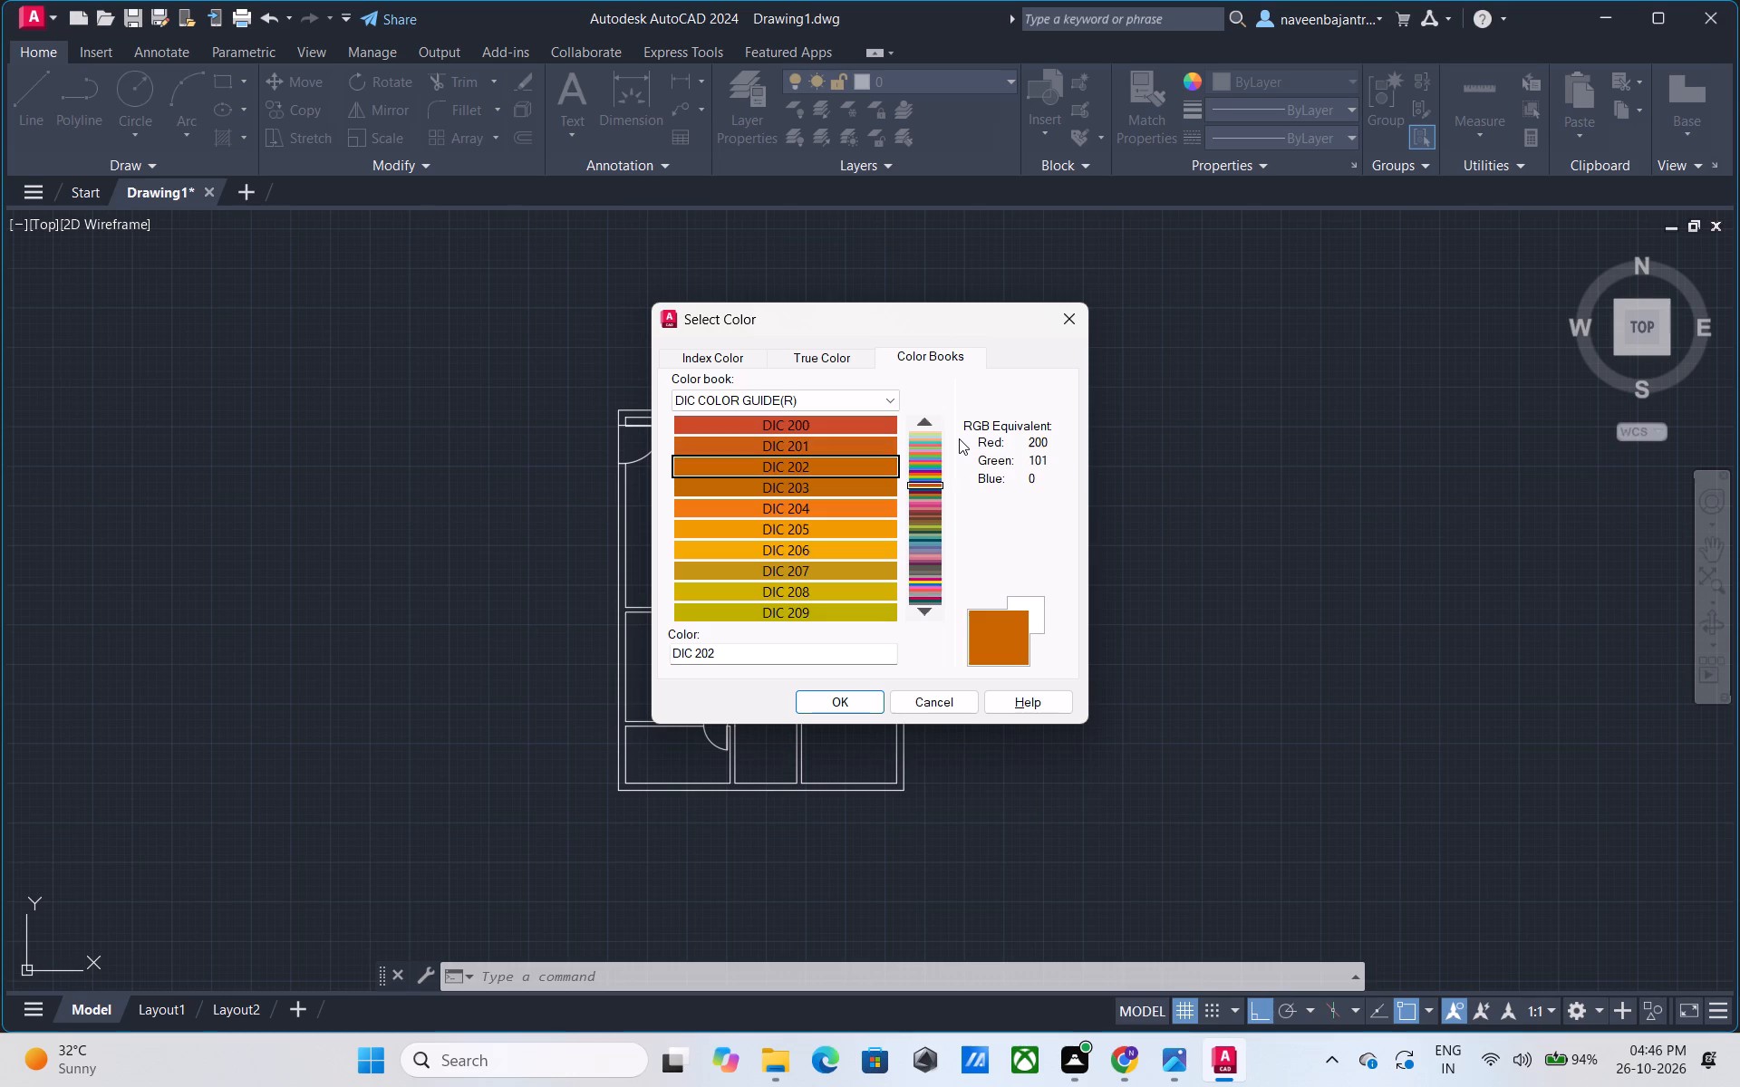
{"action": "key", "text": "Down"}
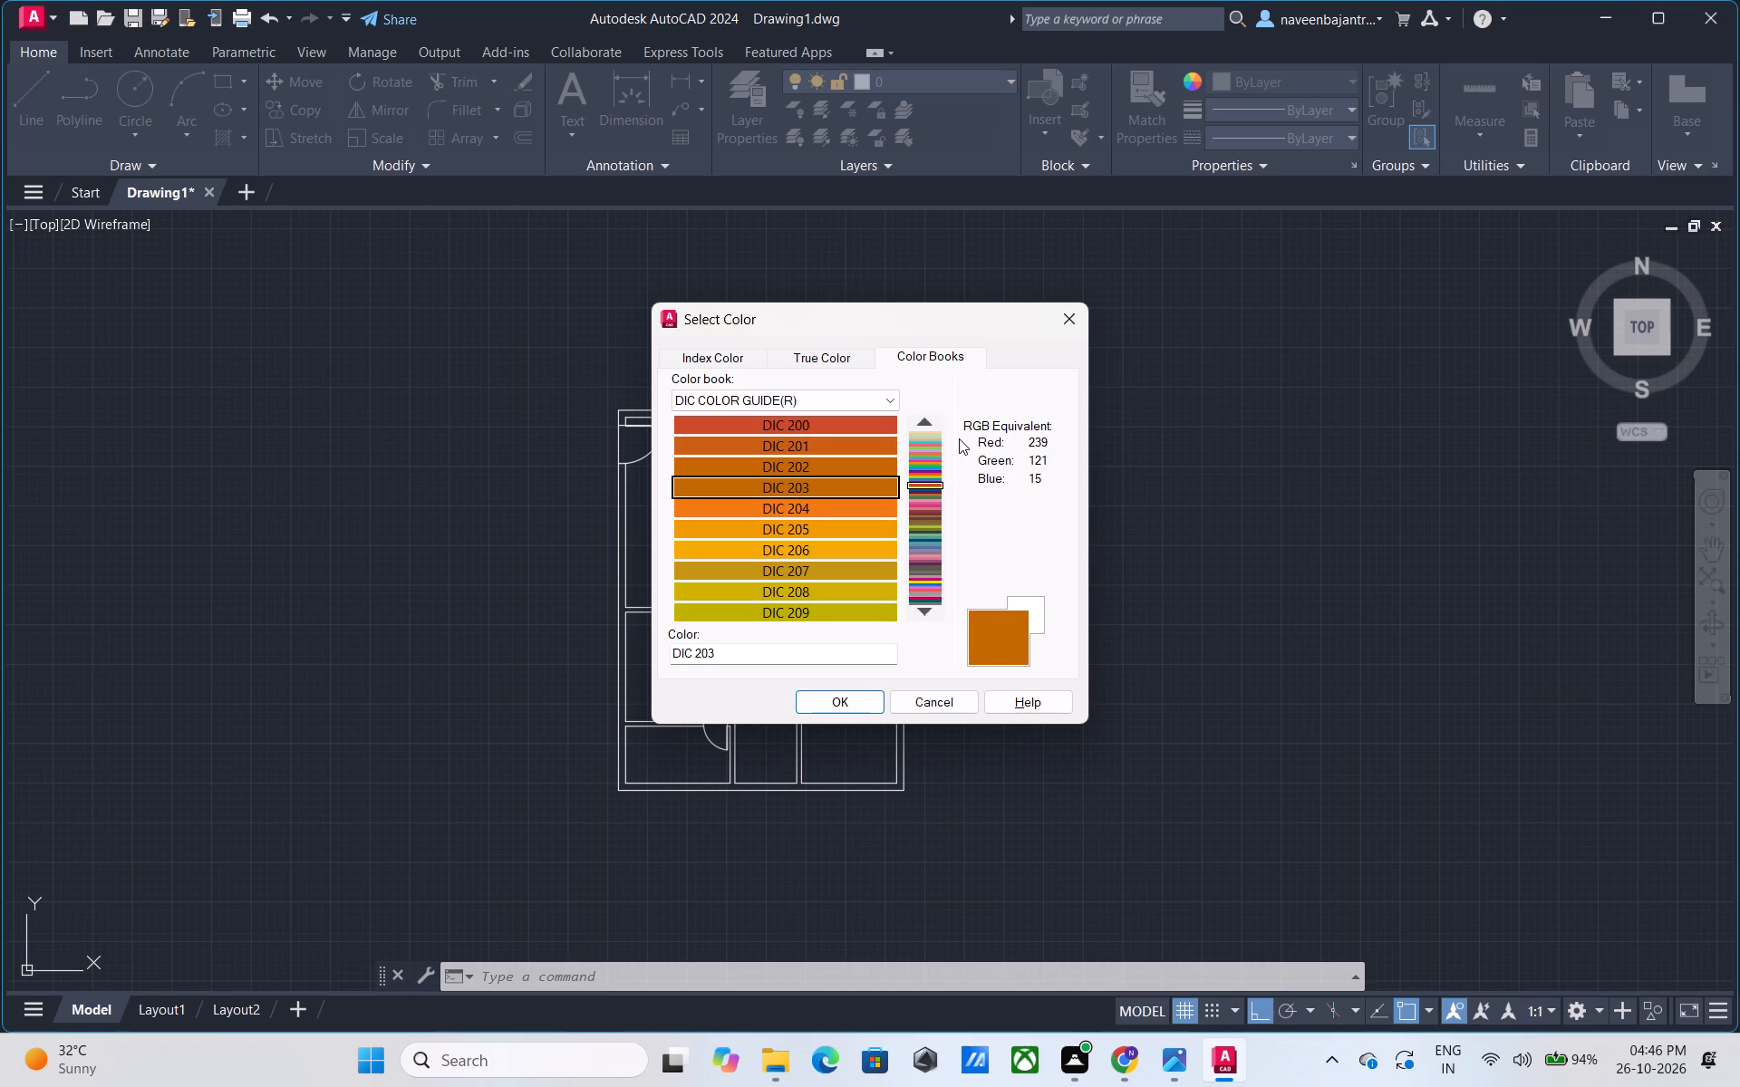
{"action": "key", "text": "Down"}
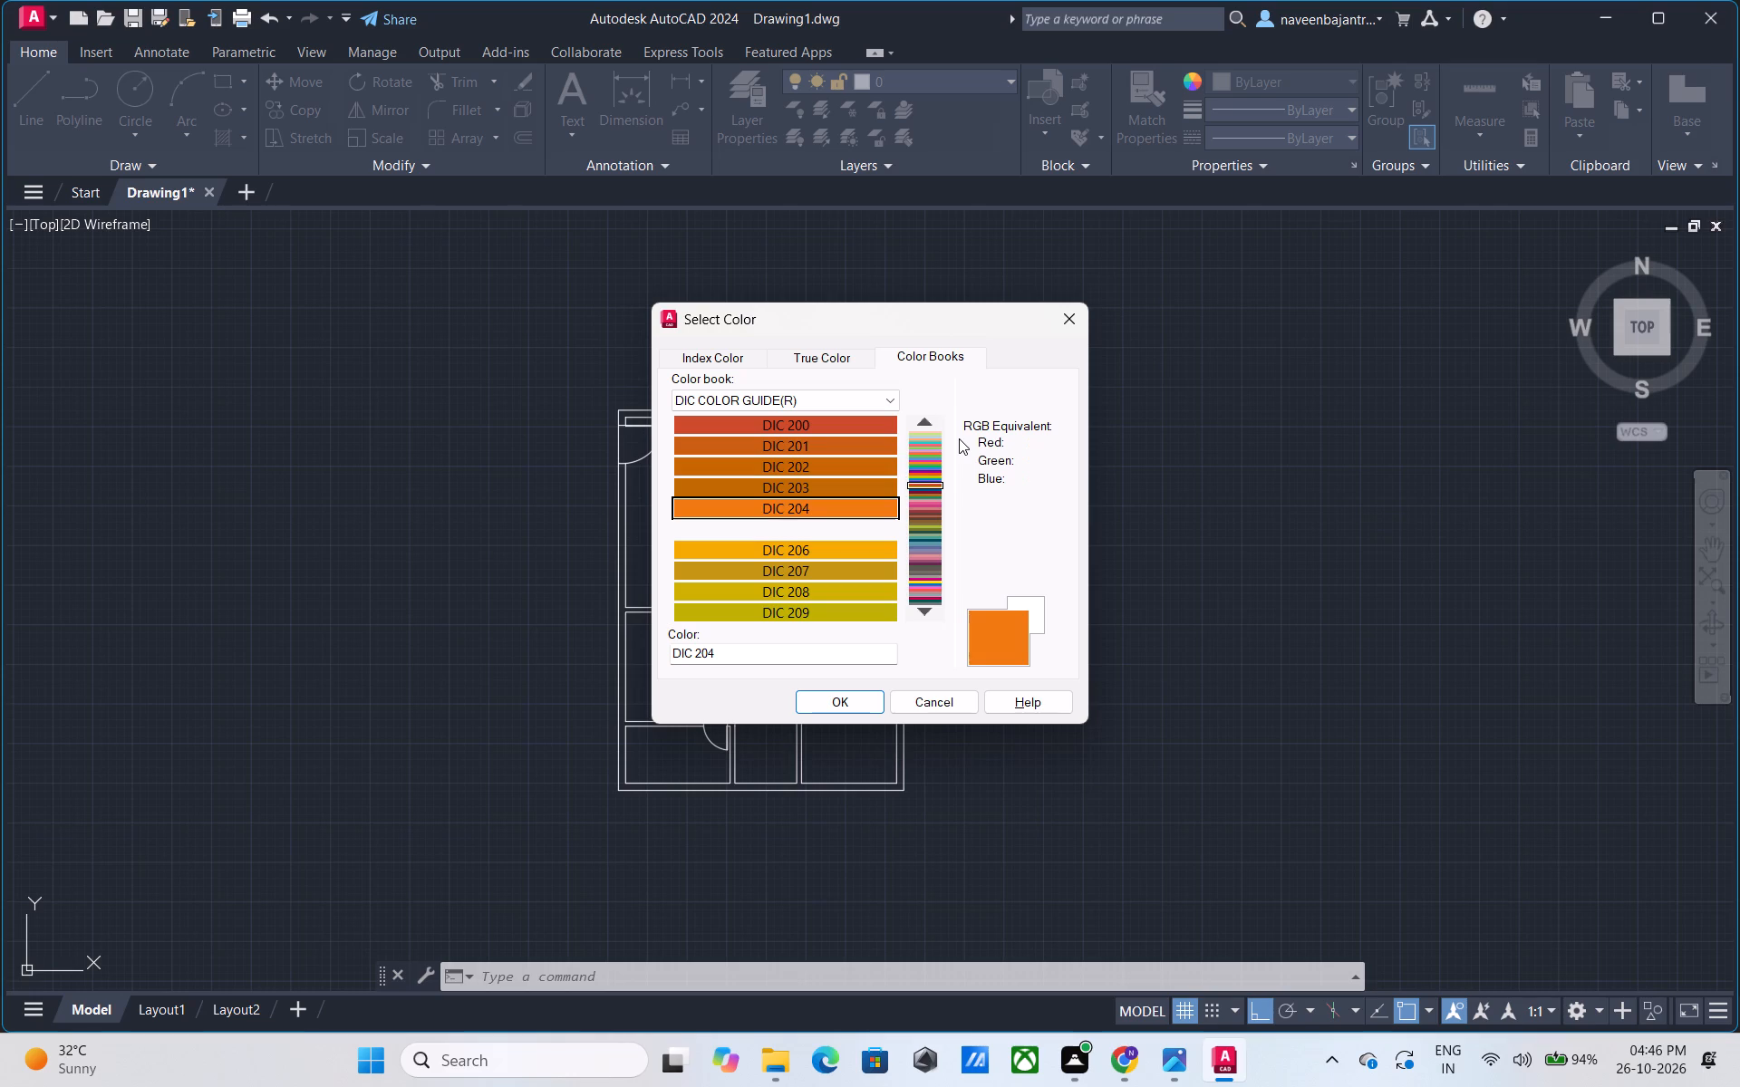
{"action": "key", "text": "Down"}
{"action": "key", "text": "Down"}
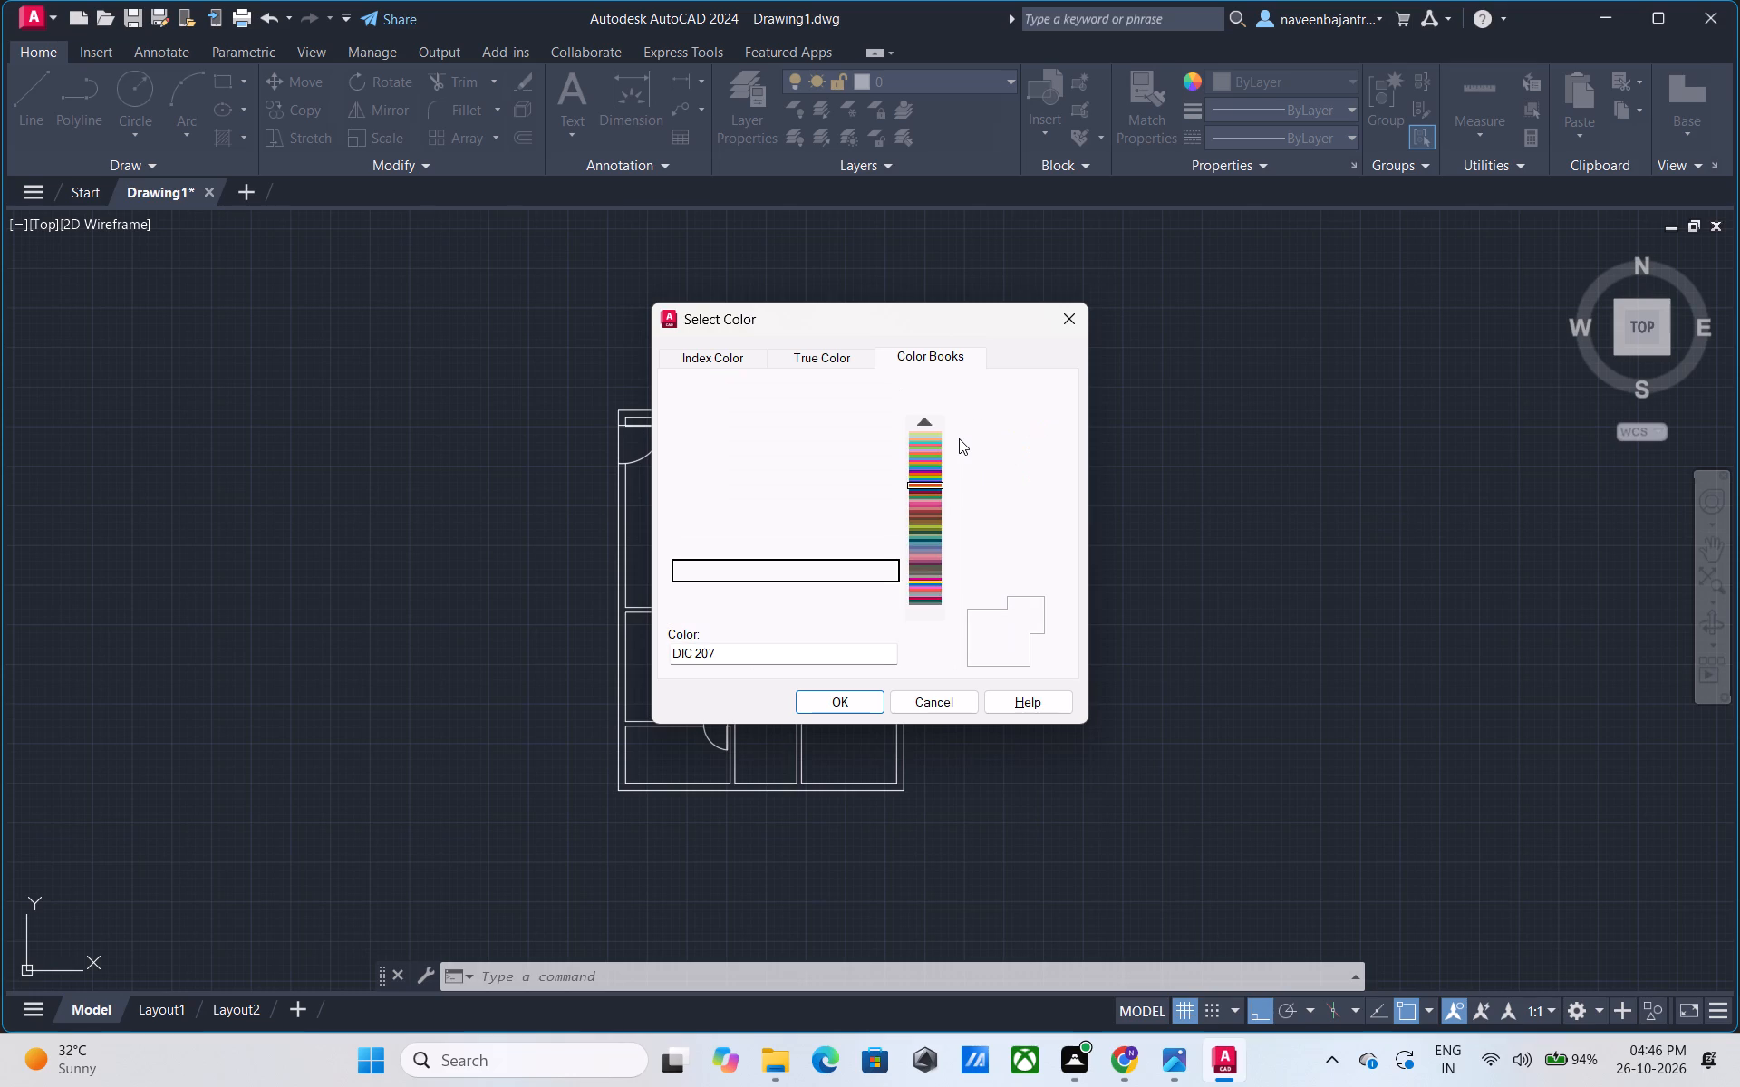
{"action": "key", "text": "Down"}
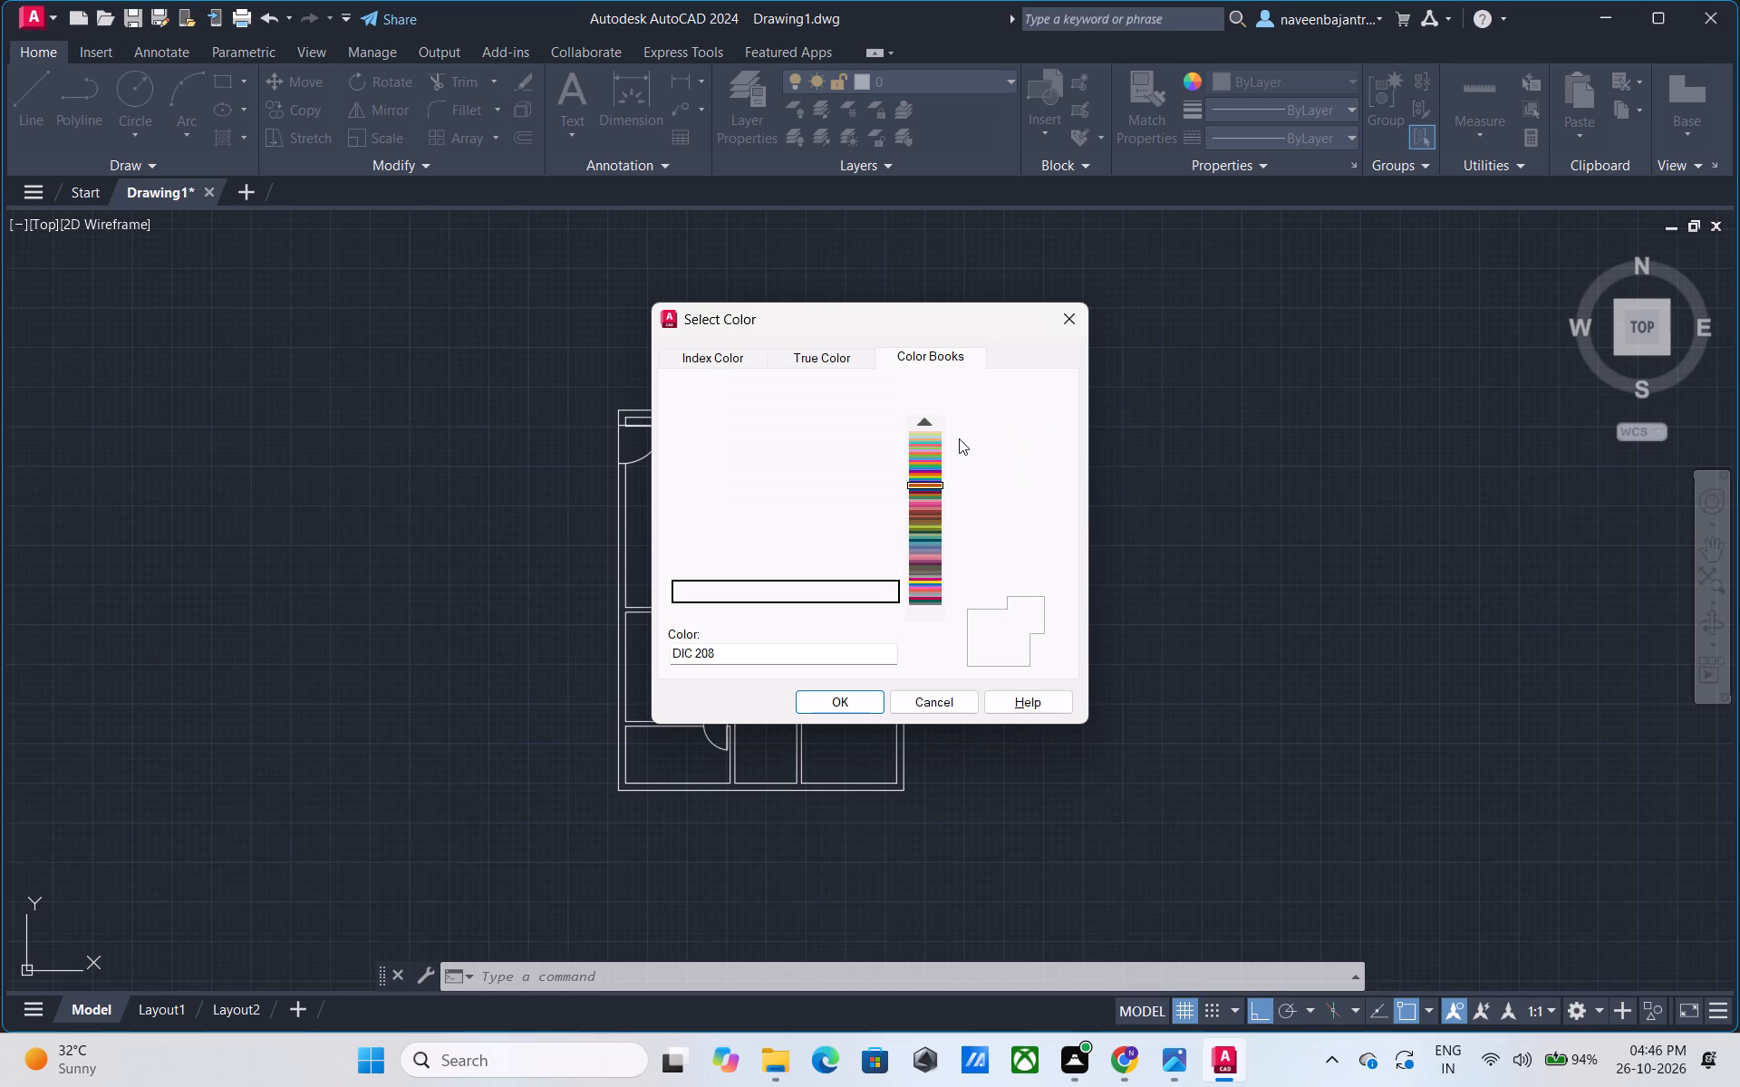
{"action": "key", "text": "Down"}
{"action": "key", "text": "Down"}
{"action": "key", "text": "Down"}
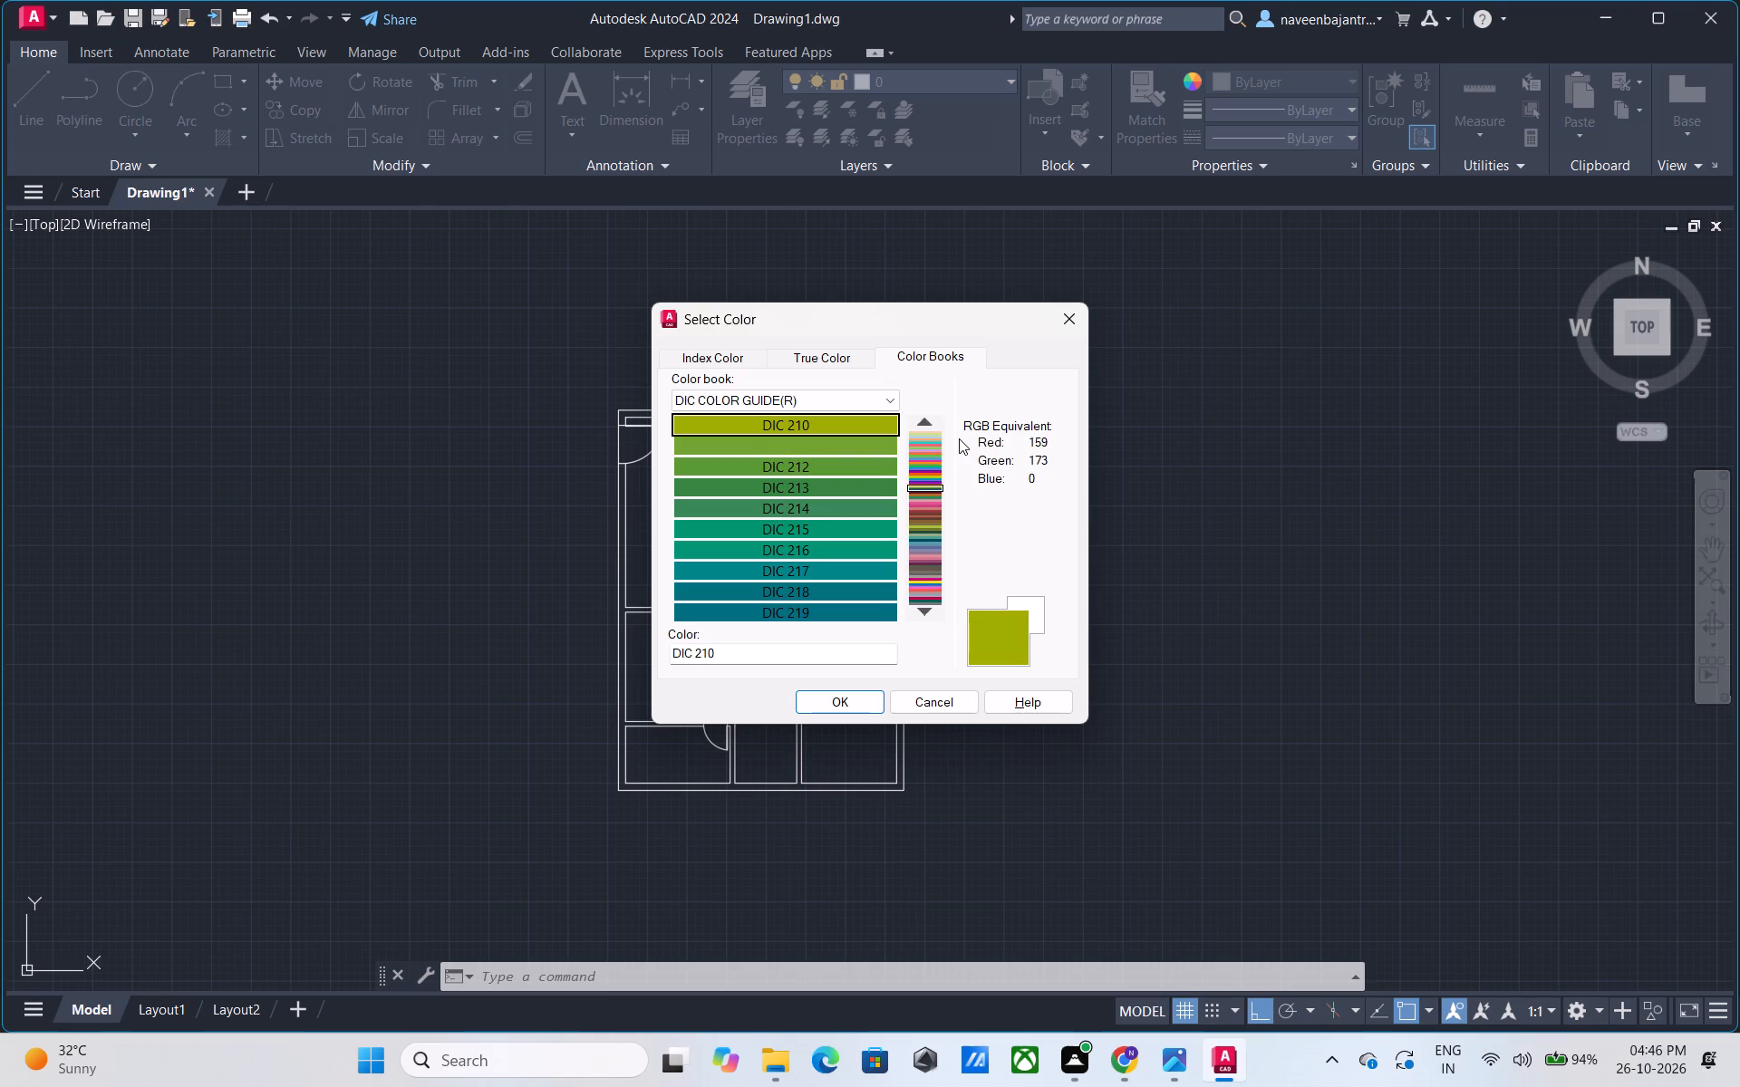
Preview the green to dark blue swatches of the color book one by one, from DIC 211 to DIC 220.
{"action": "key", "text": "Down"}
{"action": "key", "text": "Down"}
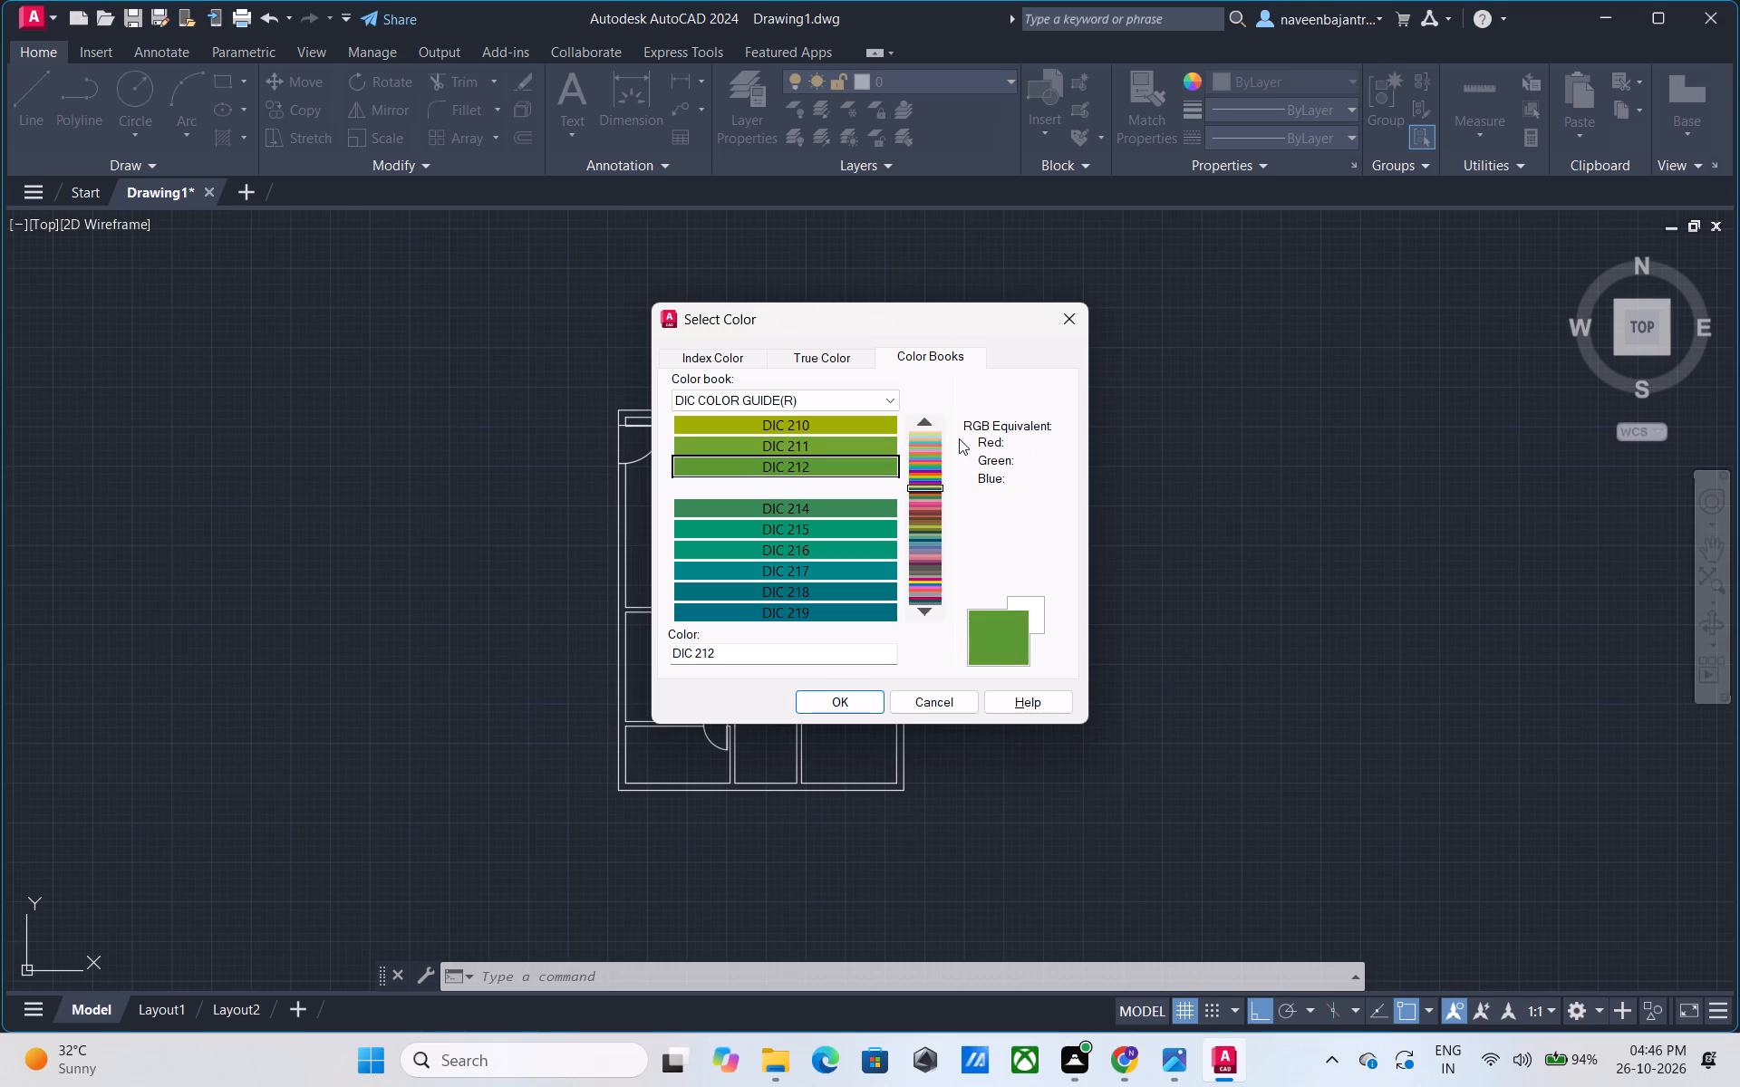
{"action": "key", "text": "Down"}
{"action": "key", "text": "Down"}
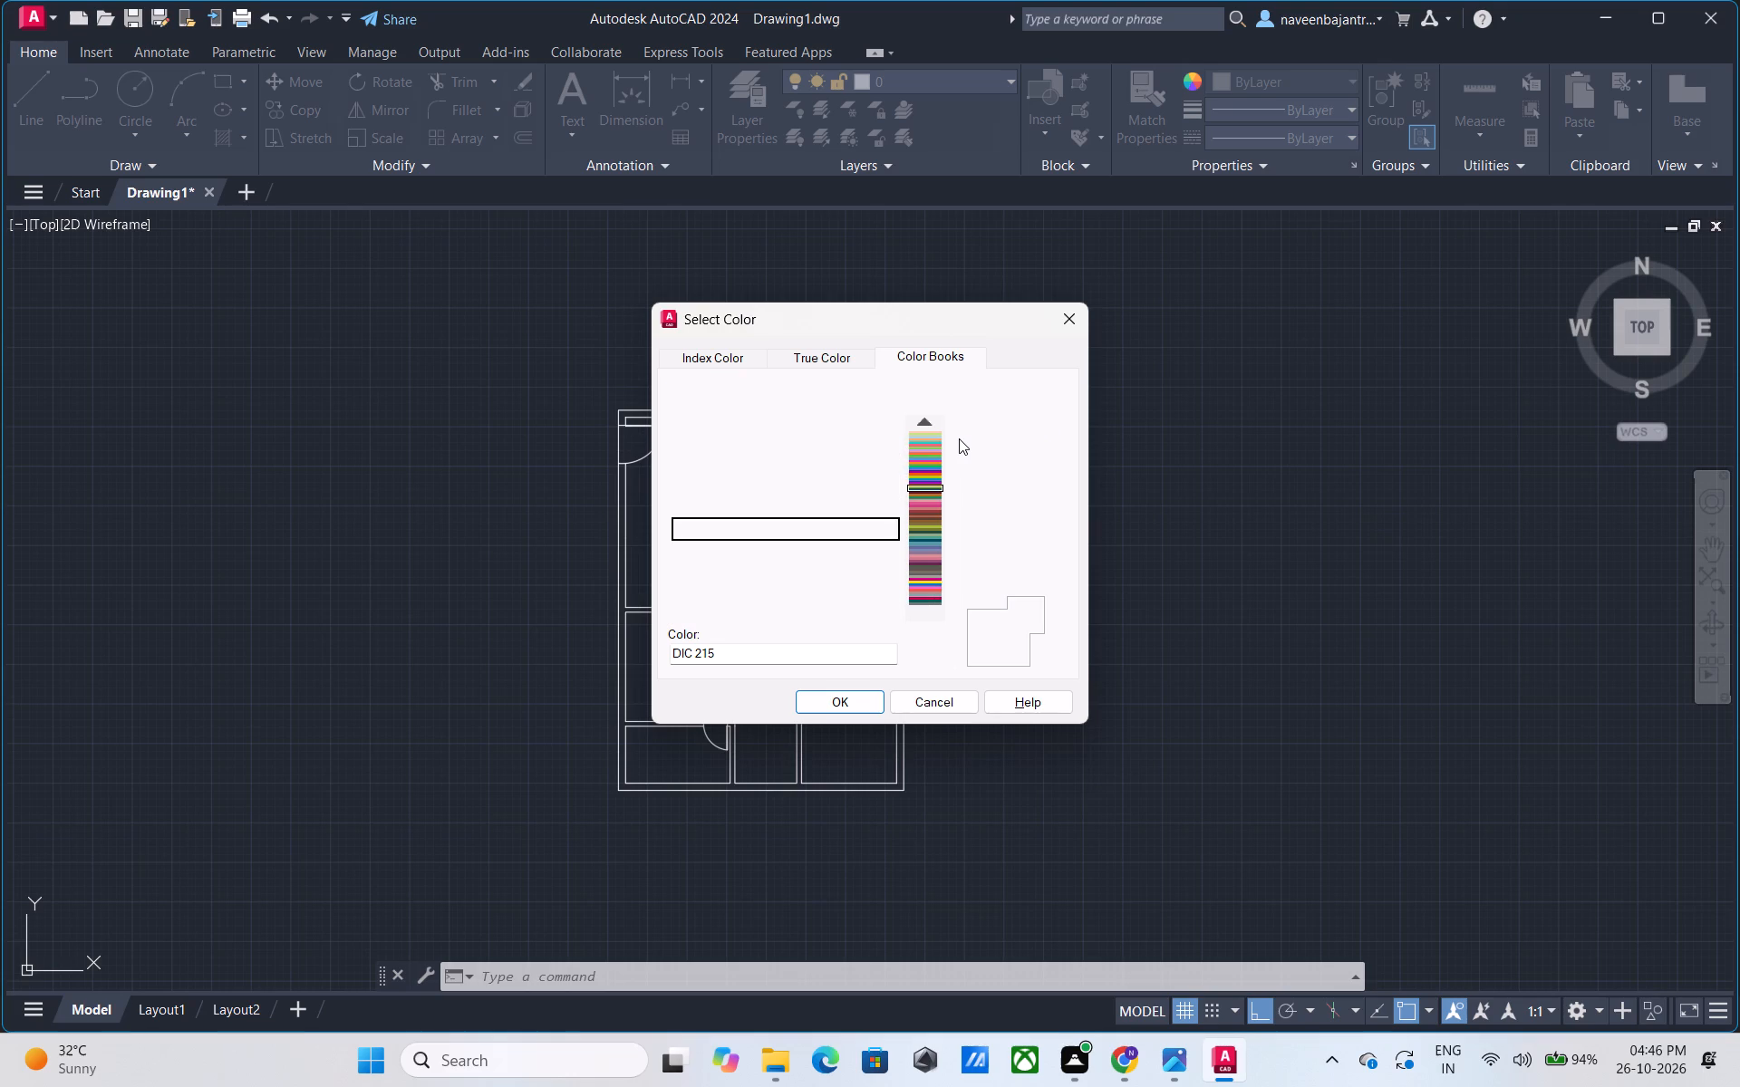
{"action": "key", "text": "Down"}
{"action": "key", "text": "Down"}
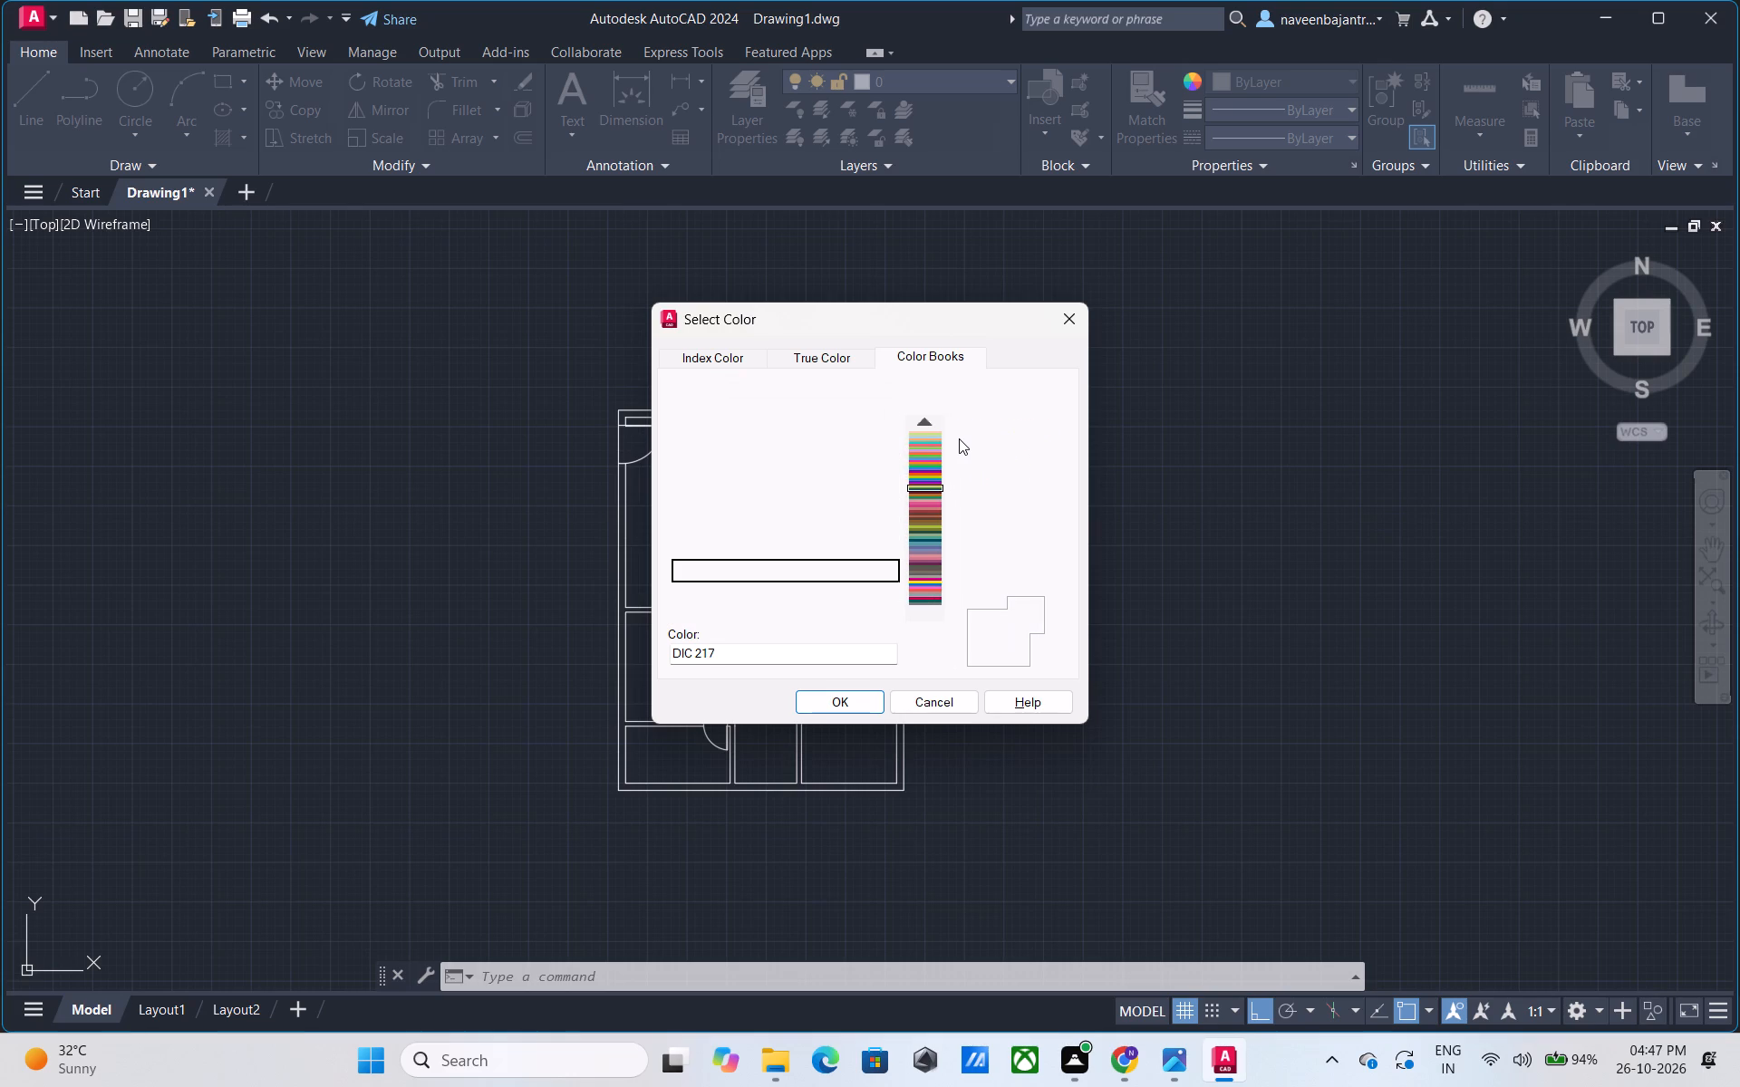
{"action": "key", "text": "Down"}
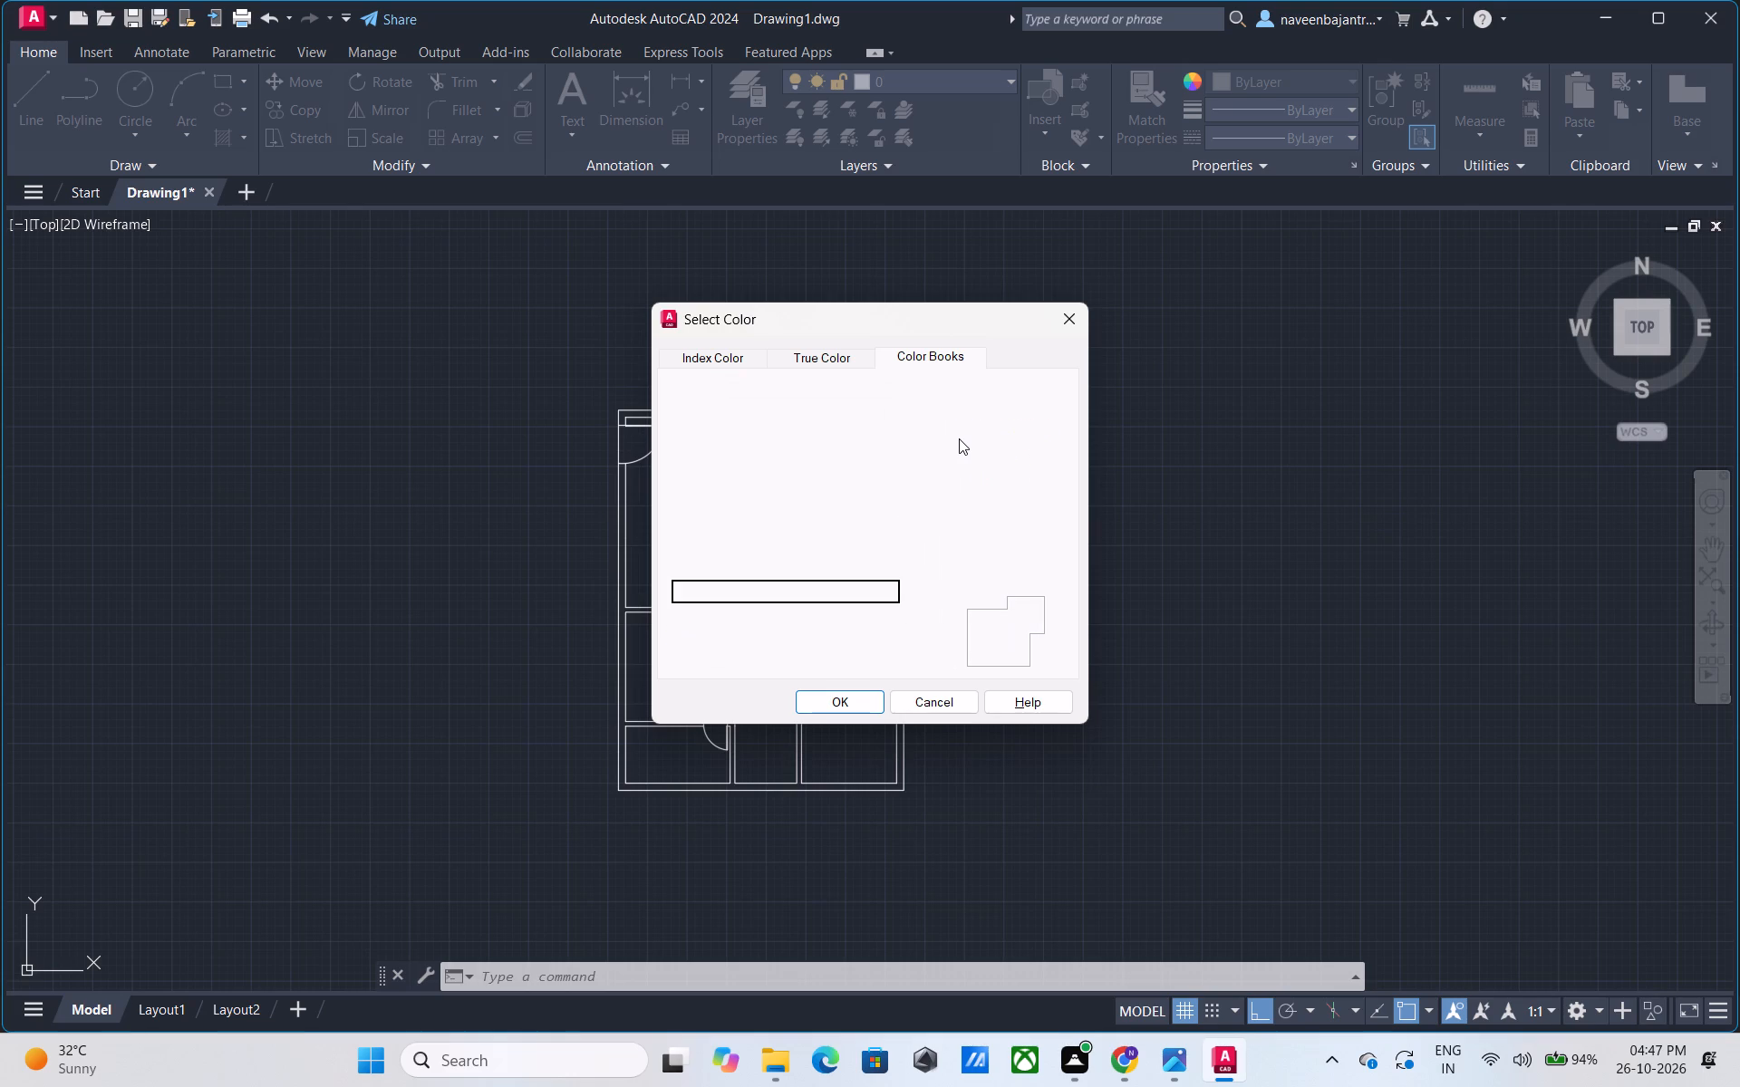
{"action": "key", "text": "Down"}
{"action": "key", "text": "Down"}
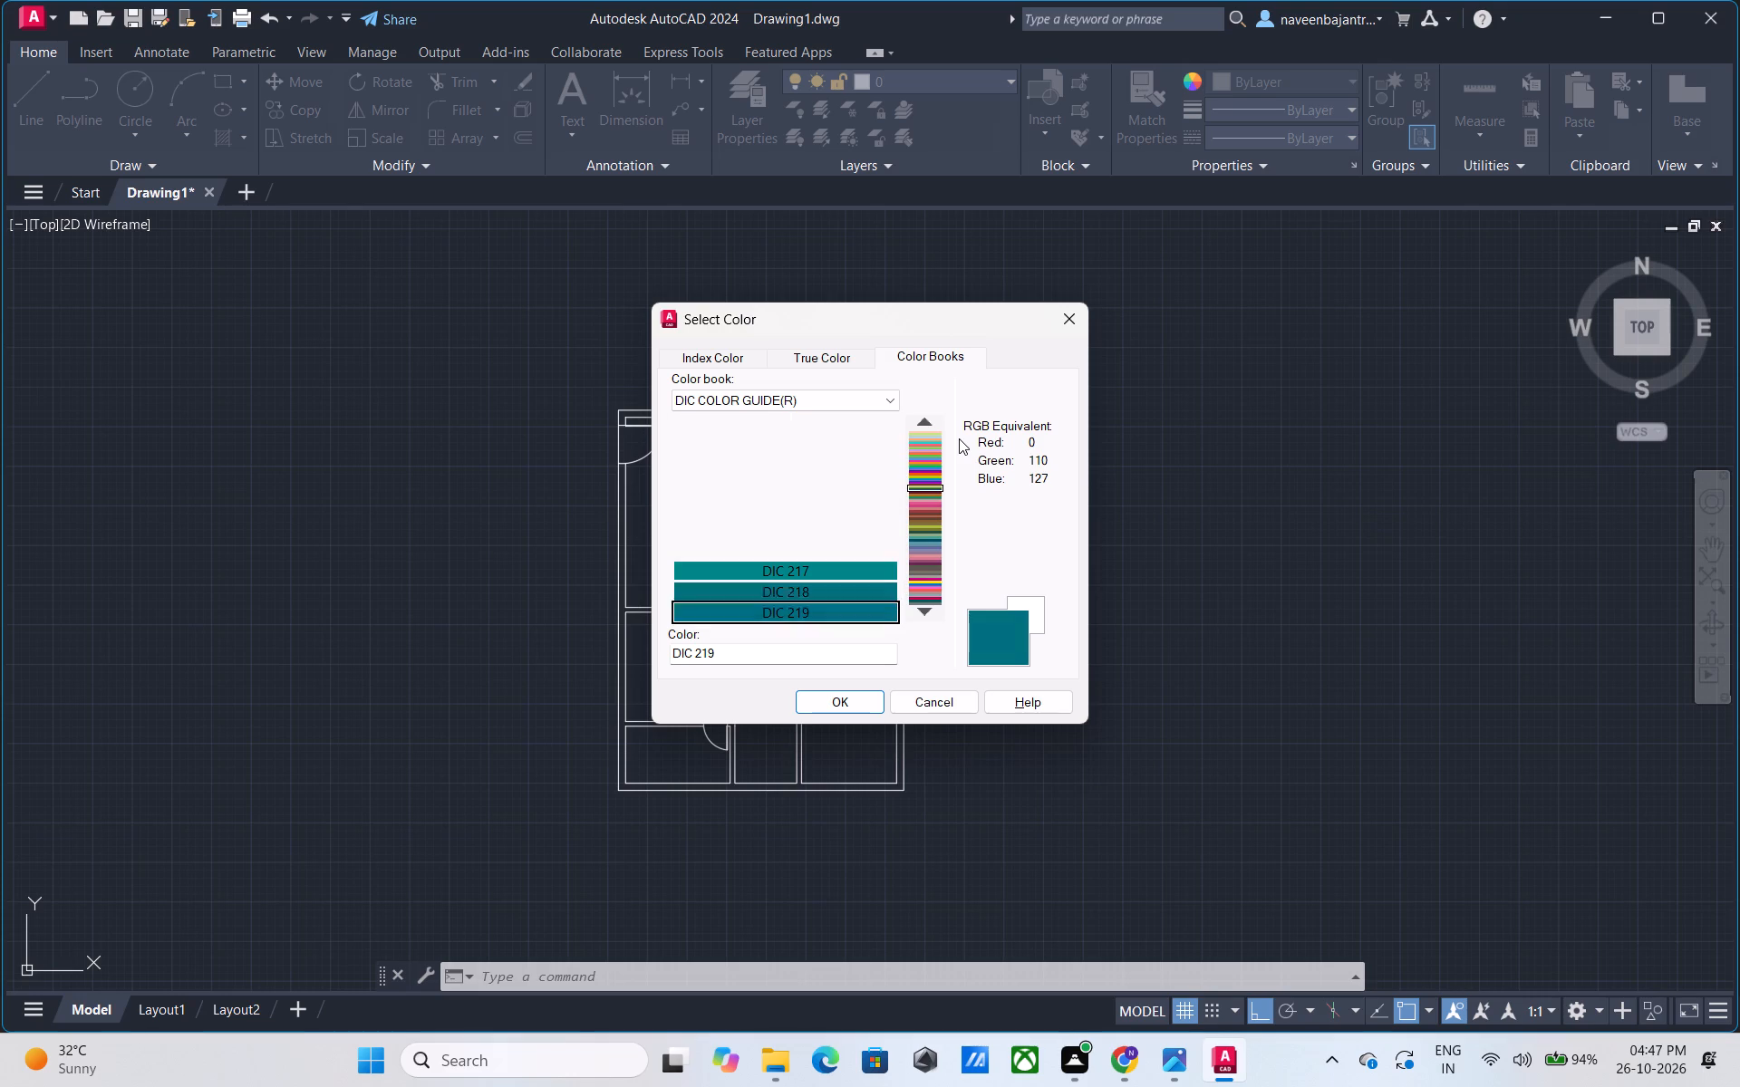
{"action": "key", "text": "Down"}
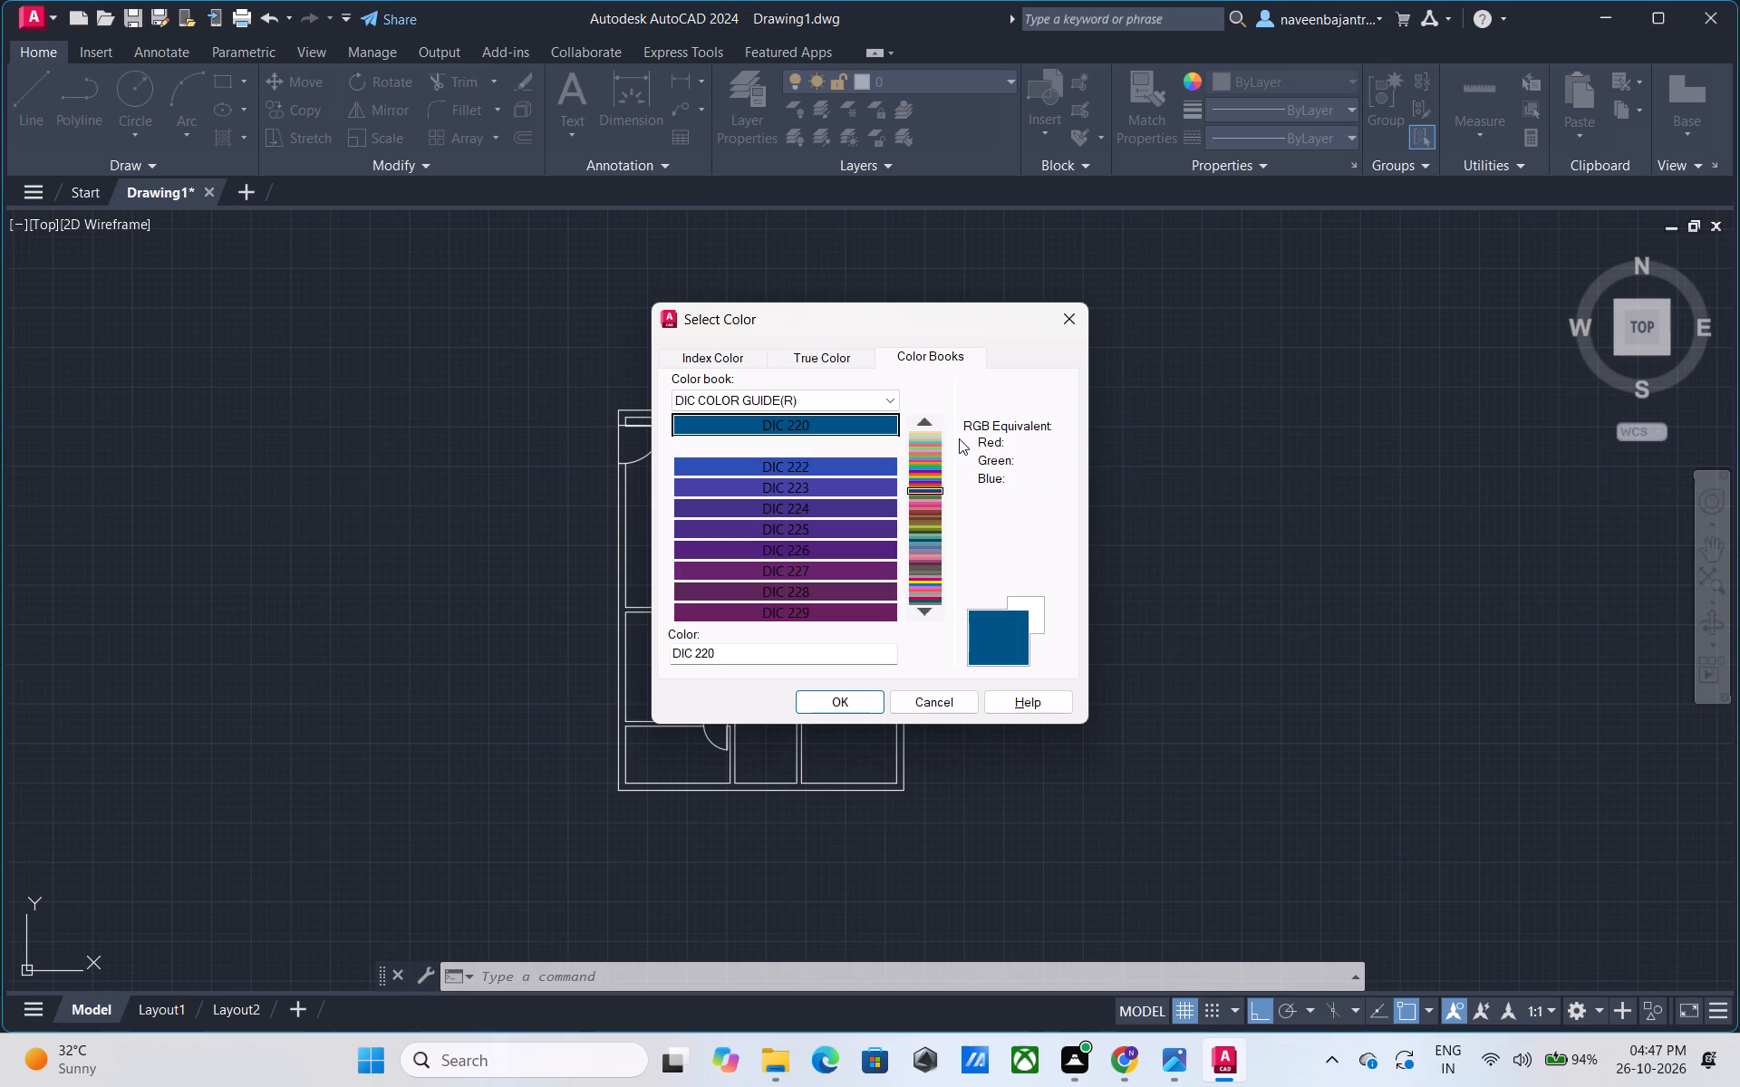
Preview the blue to dark purple swatches of the color book one by one, from DIC 221 to DIC 228.
{"action": "key", "text": "Down"}
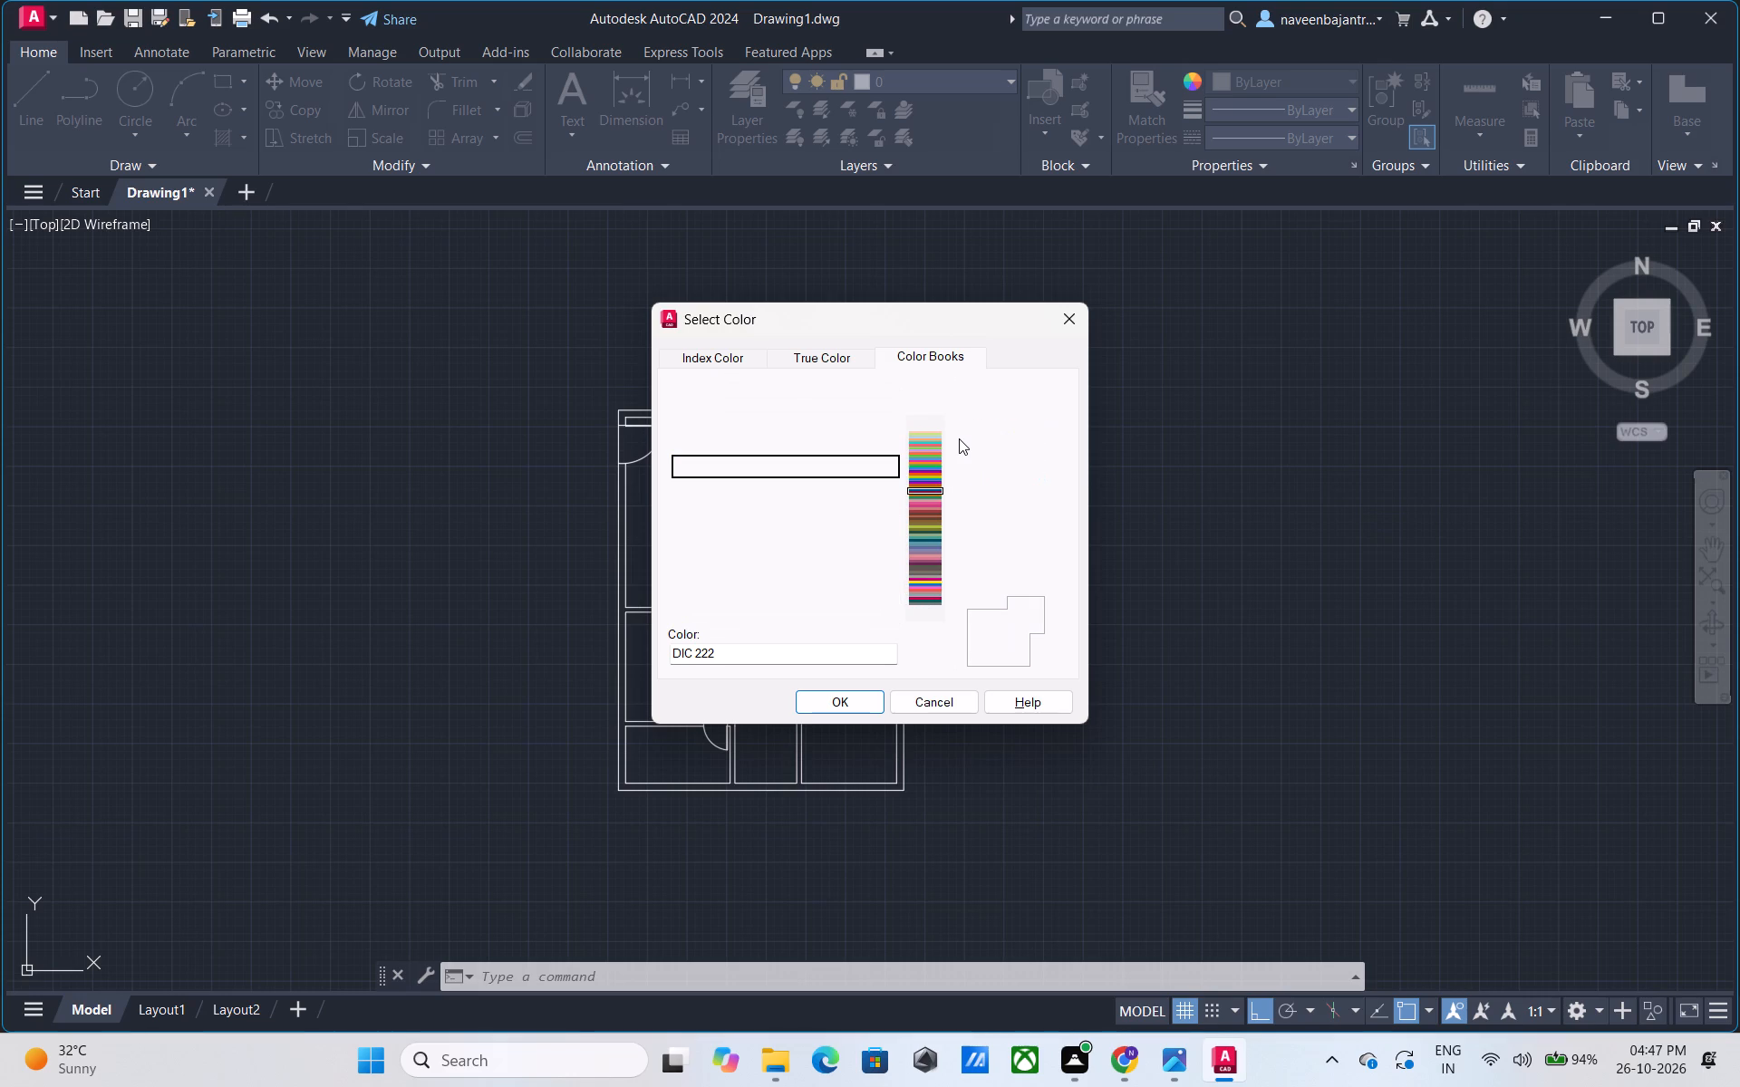
{"action": "key", "text": "Down"}
{"action": "key", "text": "Down"}
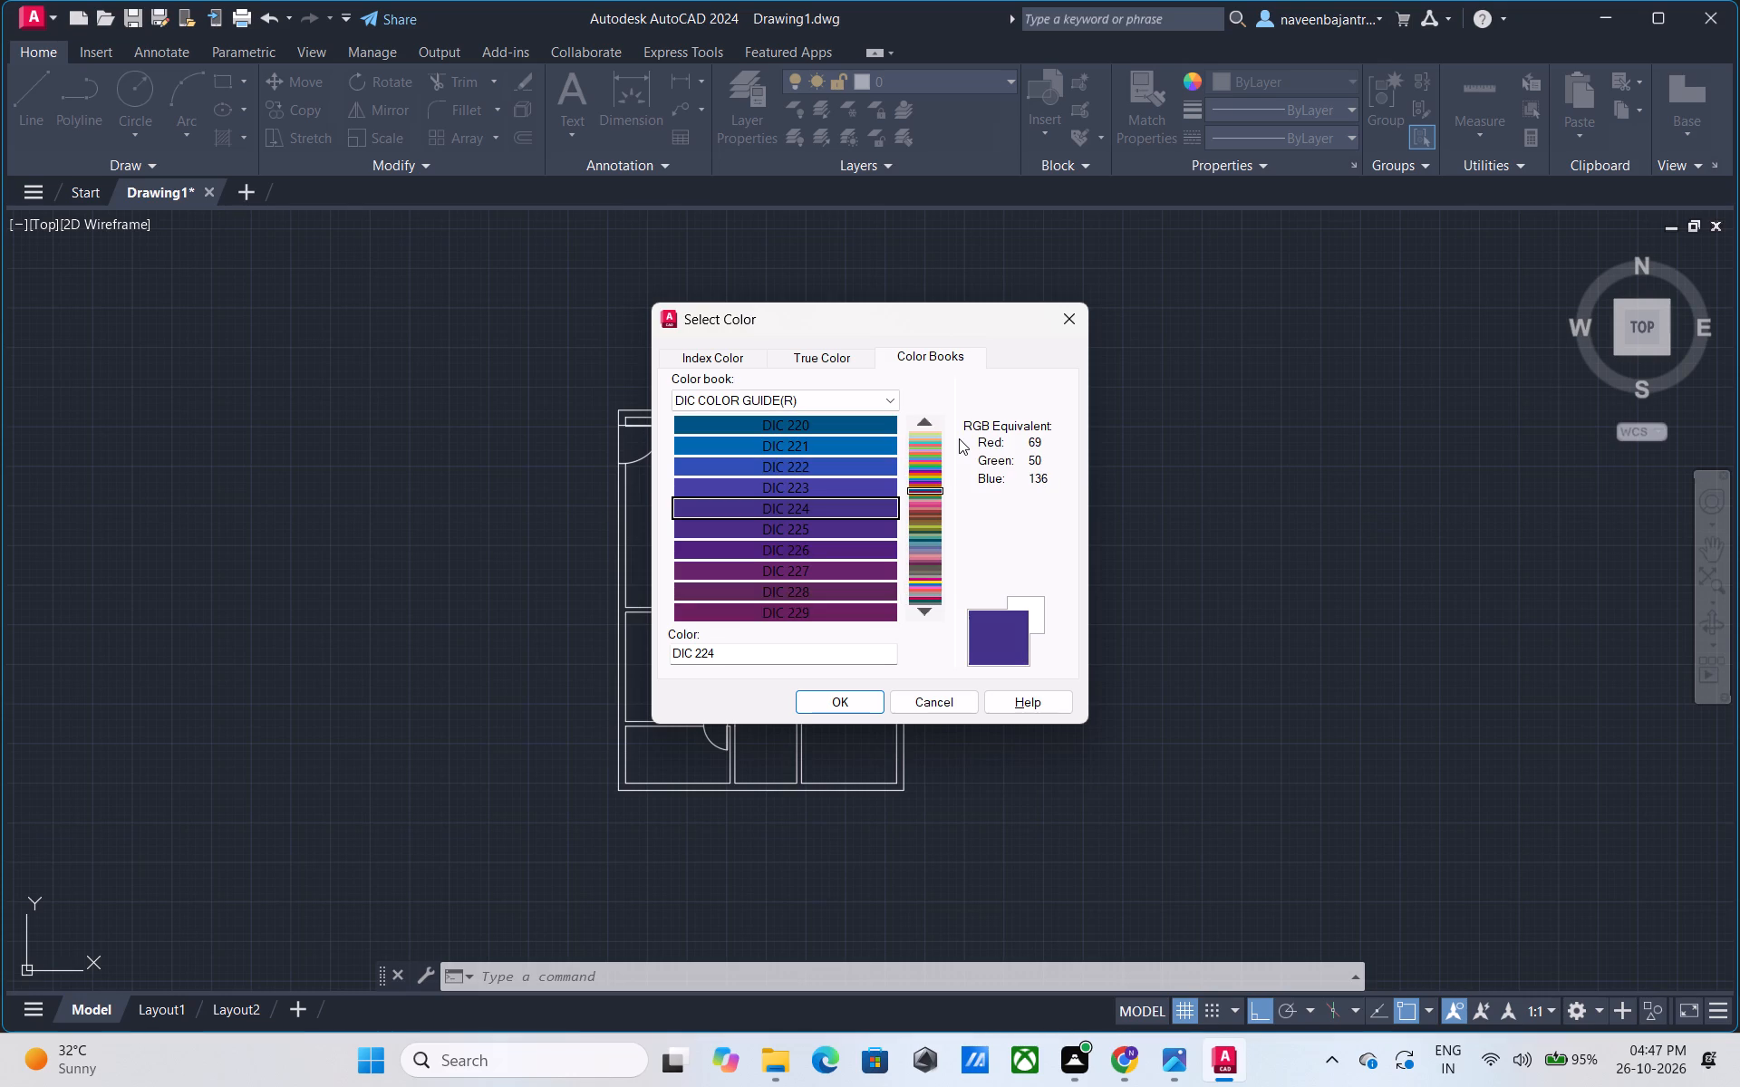
{"action": "key", "text": "Down"}
{"action": "key", "text": "Down"}
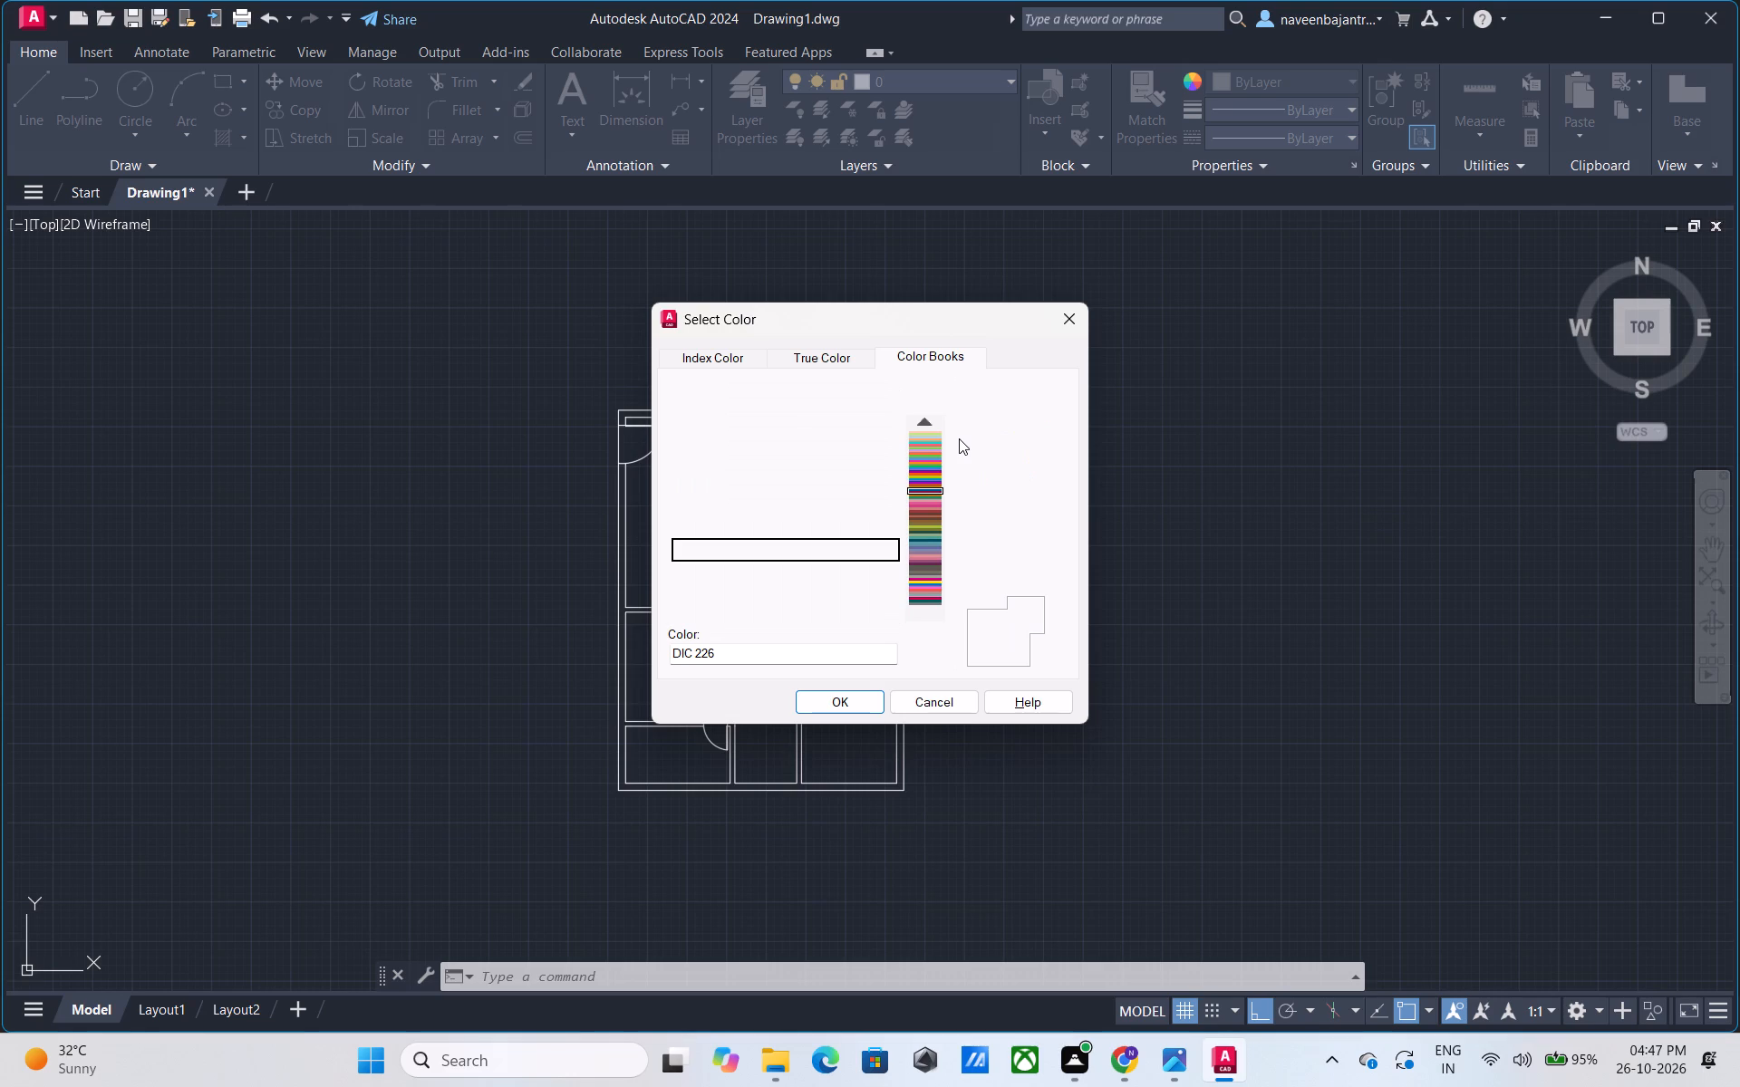
{"action": "key", "text": "Down"}
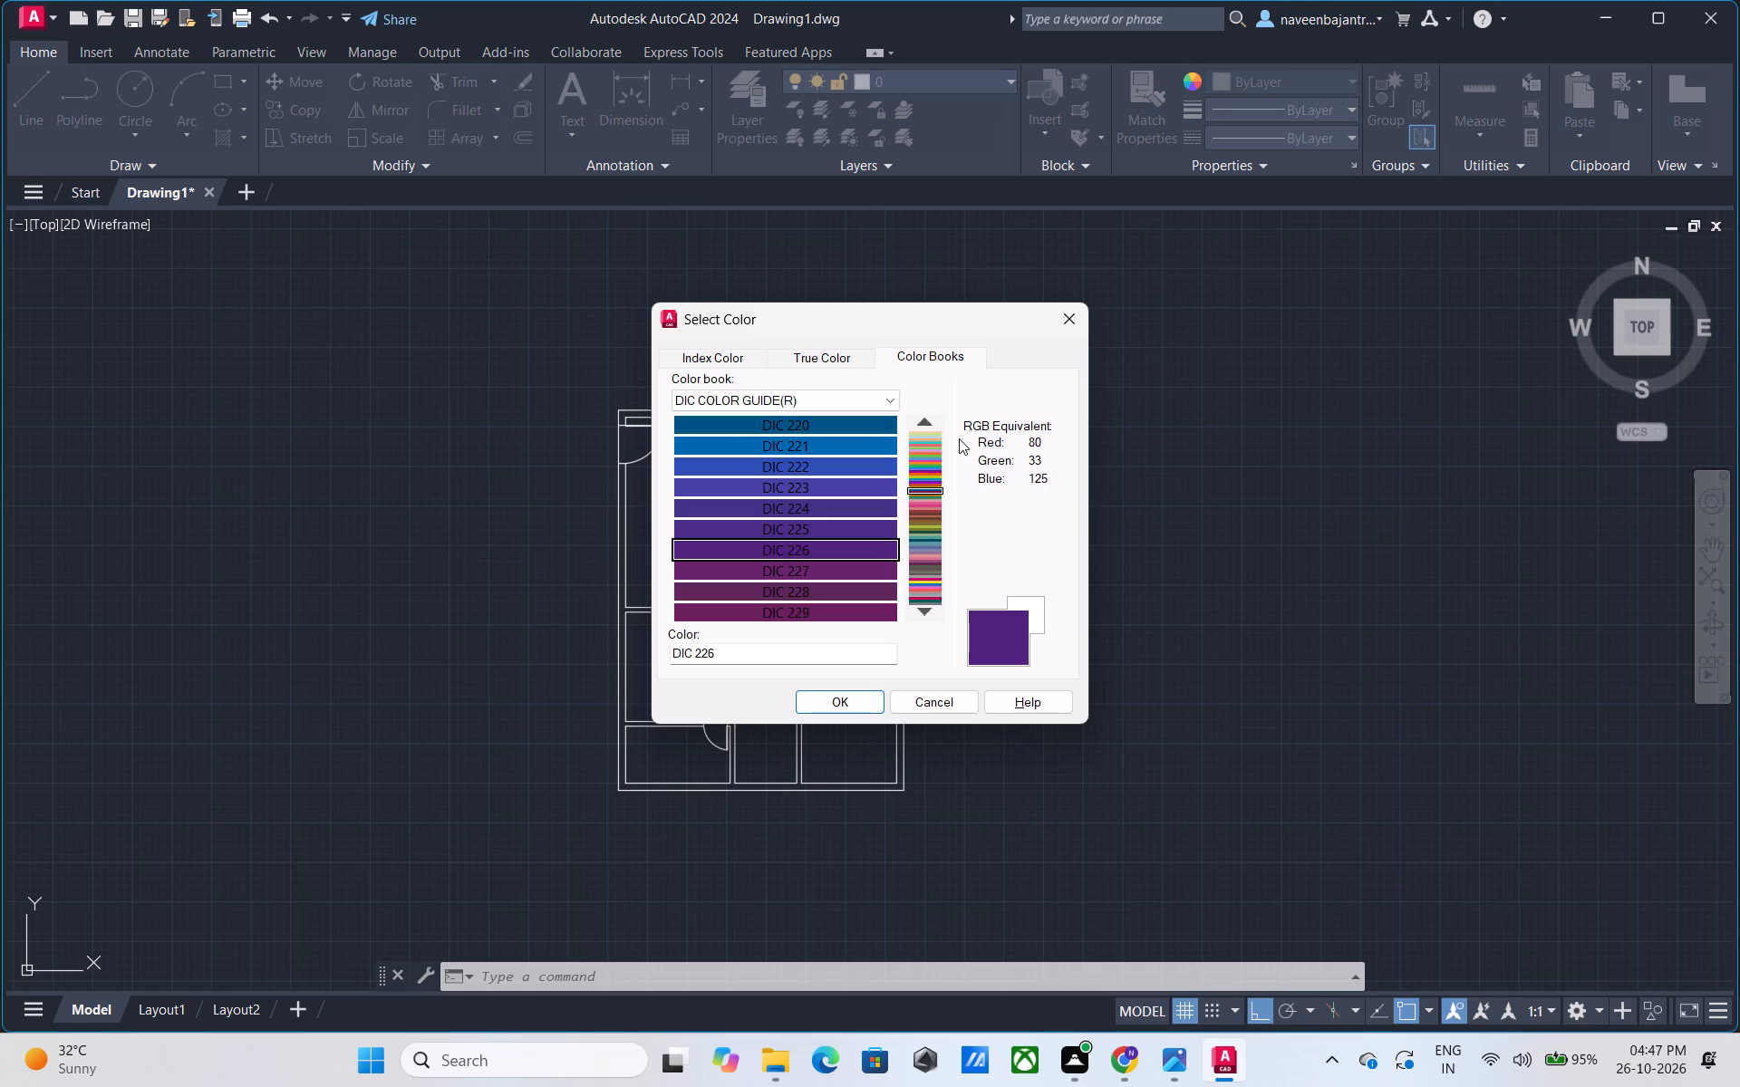
{"action": "key", "text": "Down"}
{"action": "key", "text": "Down"}
Compare the dark purple swatches around DIC 228 back and forth, and continue to the maroon DIC 230.
{"action": "key", "text": "Up"}
{"action": "key", "text": "Up"}
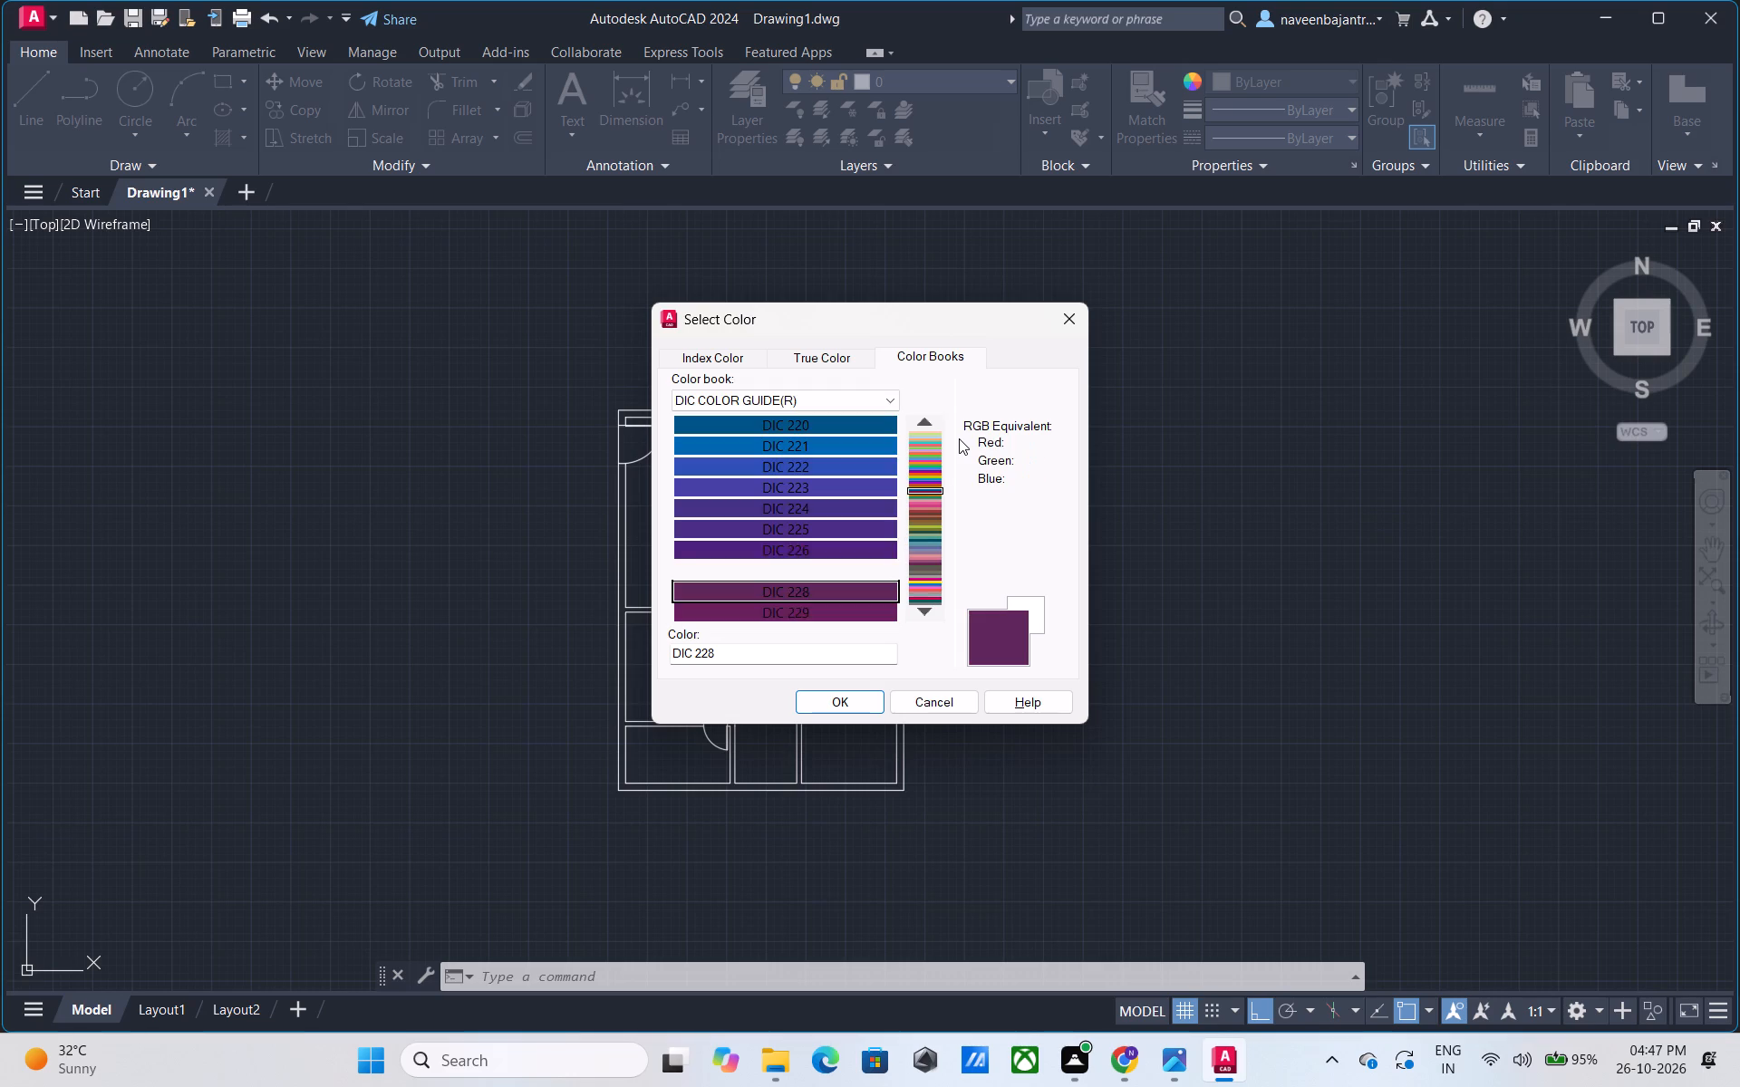
{"action": "key", "text": "Down"}
{"action": "key", "text": "Down"}
{"action": "key", "text": "Up"}
{"action": "key", "text": "Up"}
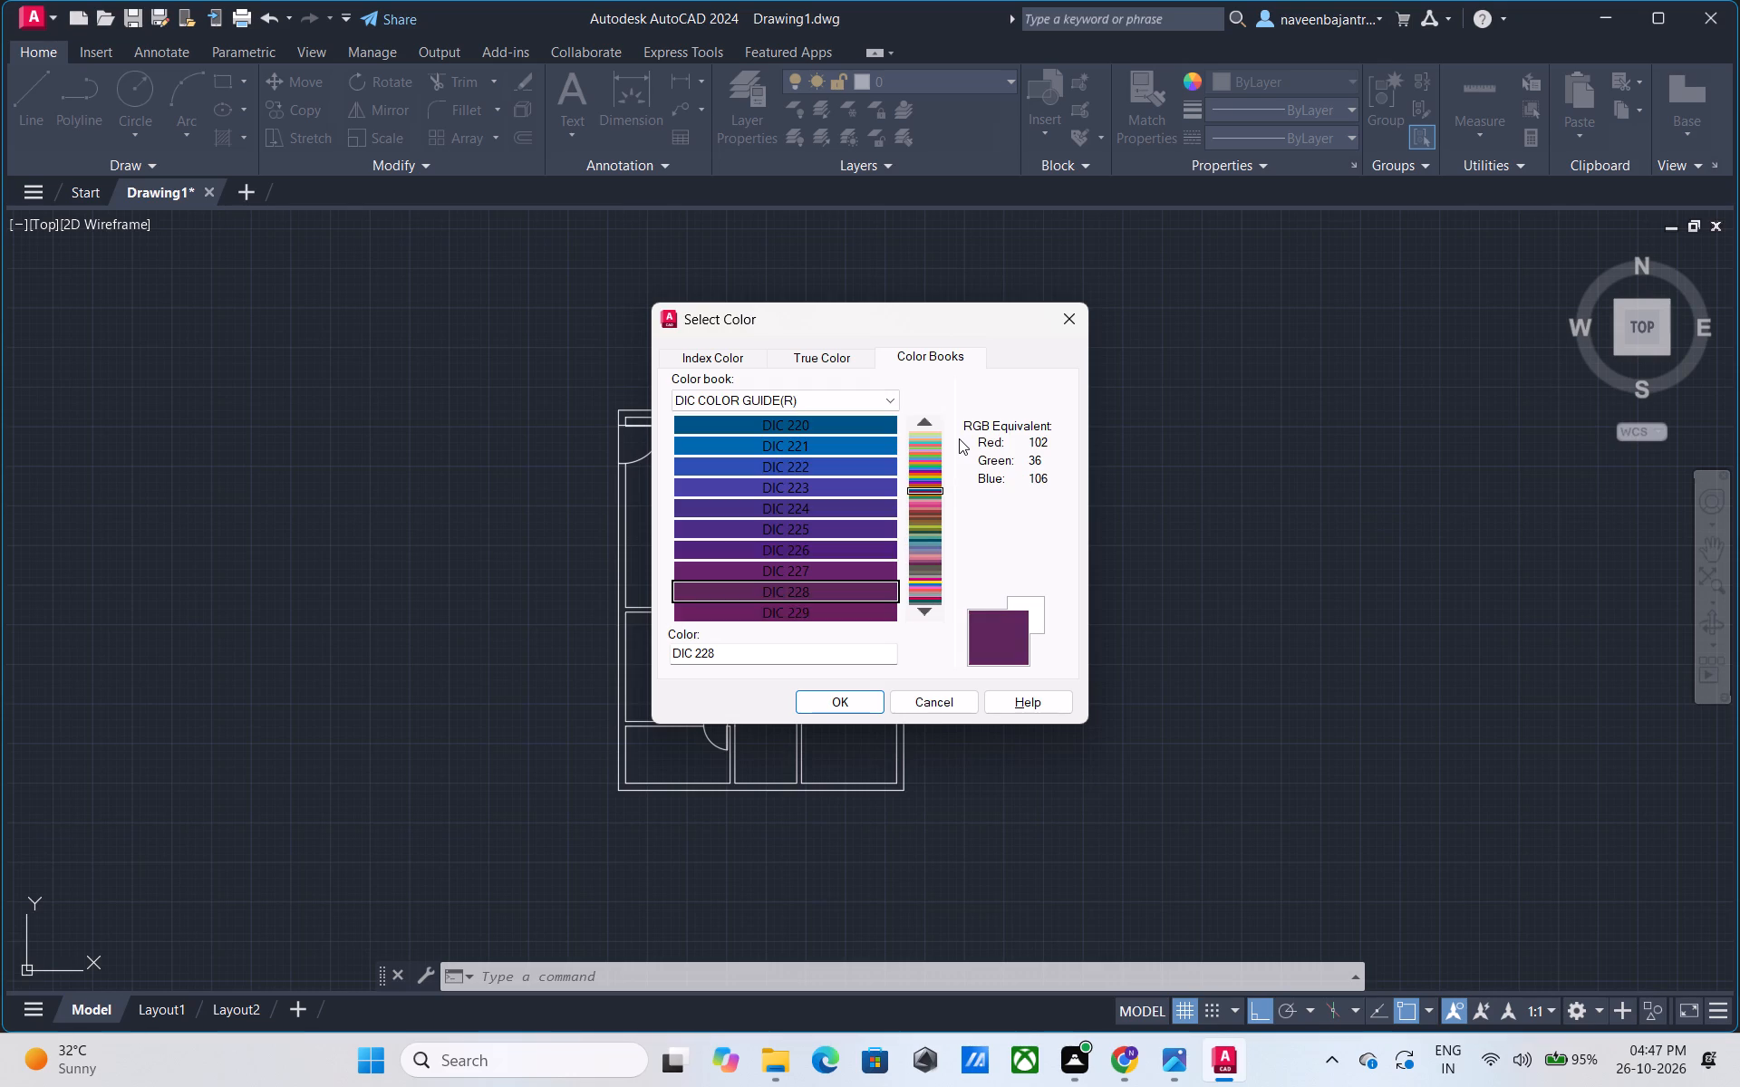
{"action": "key", "text": "Down"}
{"action": "key", "text": "Down"}
{"action": "key", "text": "Down"}
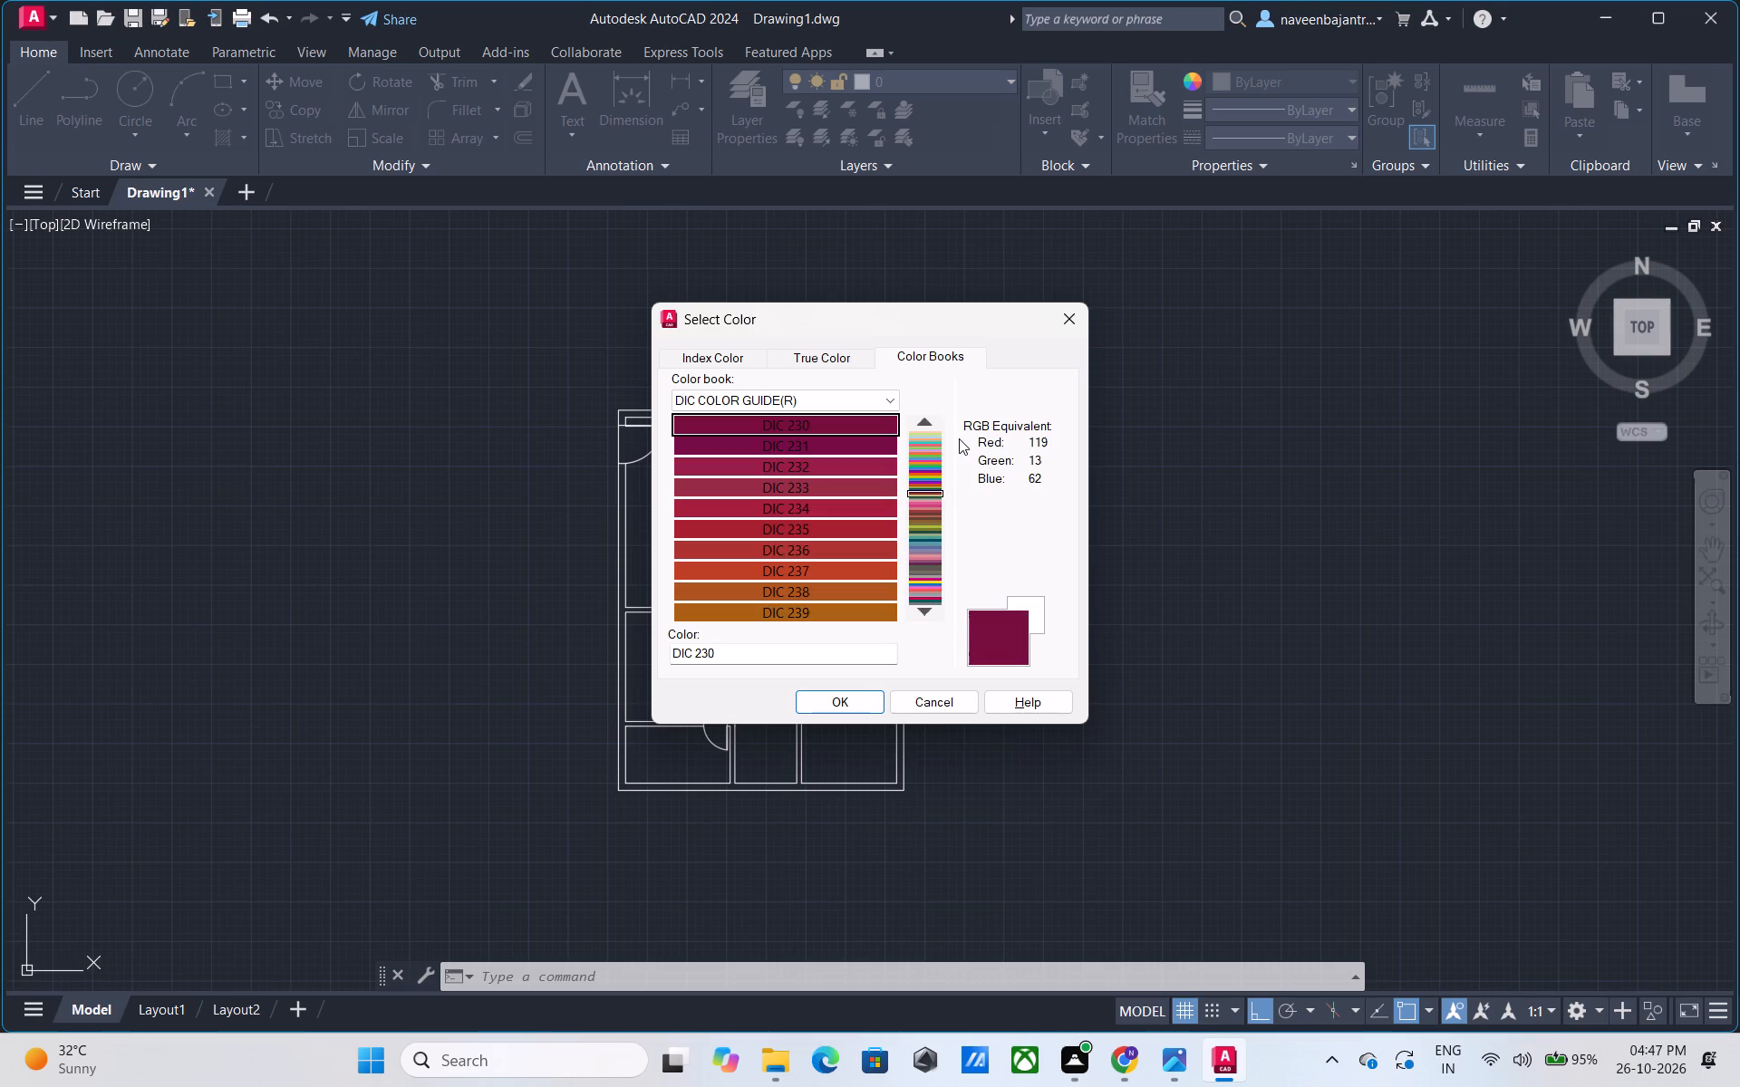
Preview the dark magenta to golden-brown swatches of the color book one by one, from DIC 231 to DIC 240.
{"action": "key", "text": "Down"}
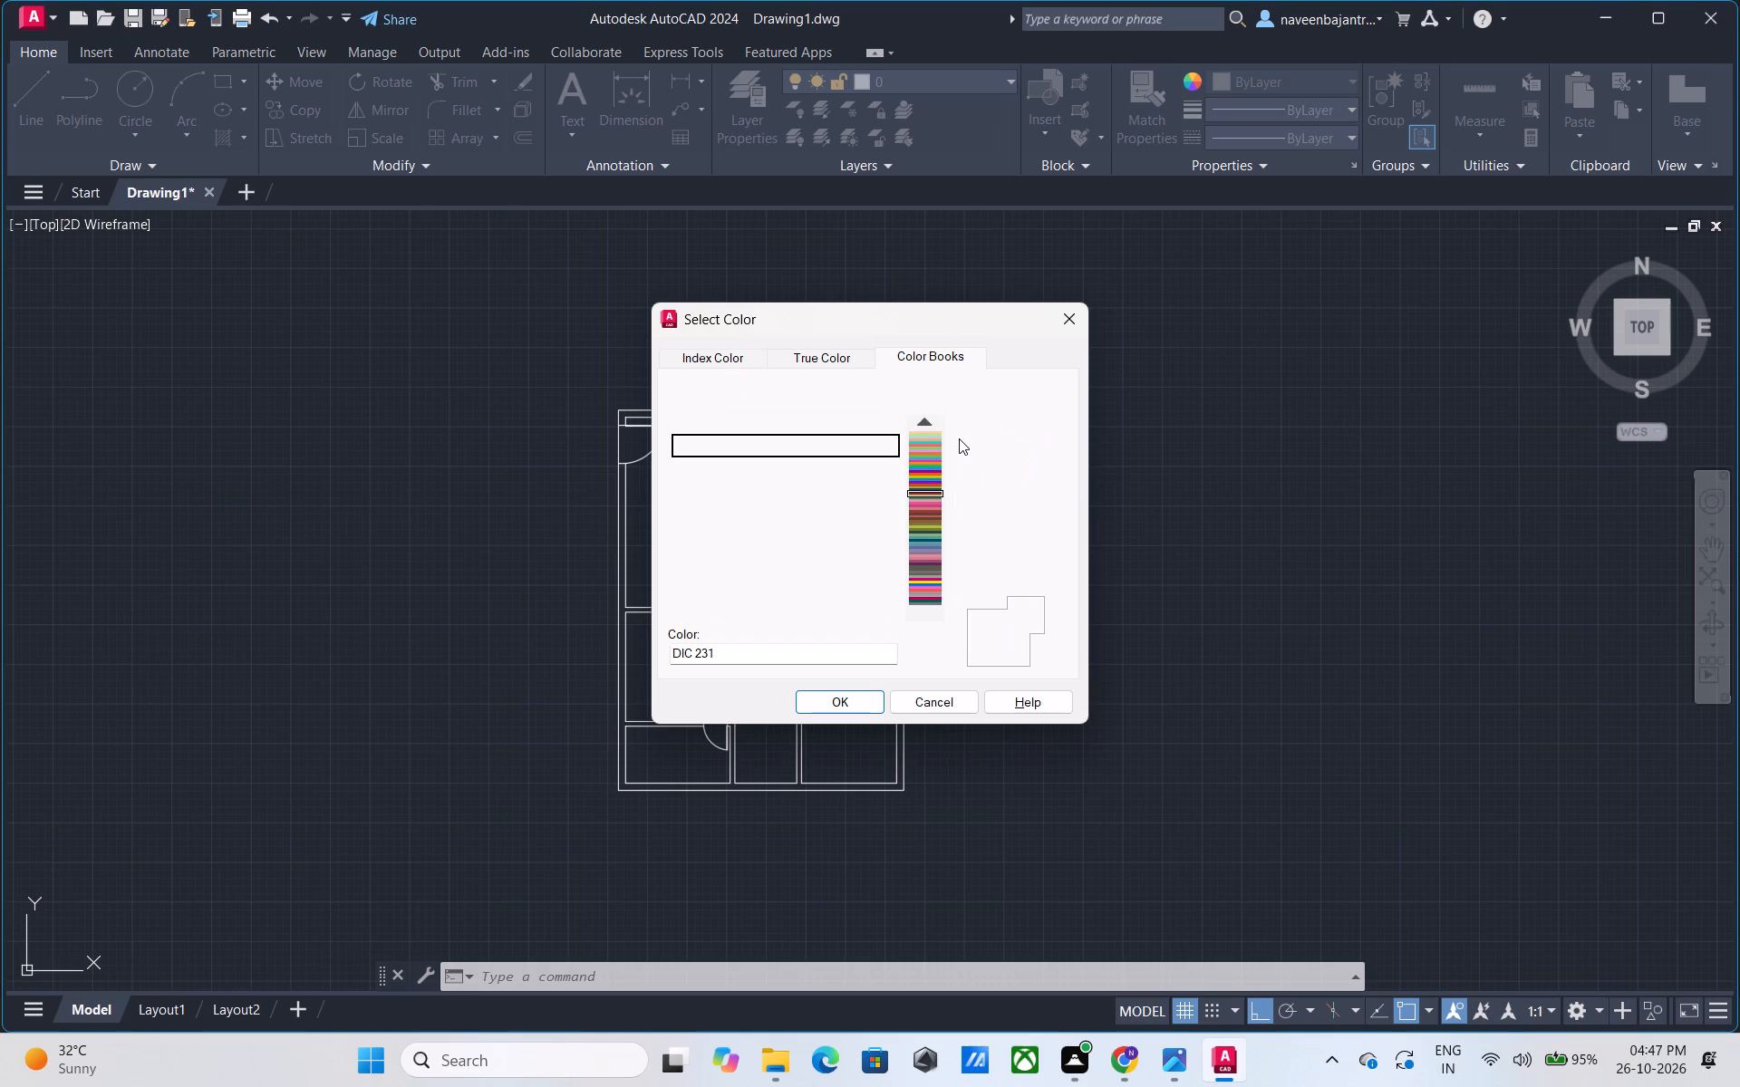
{"action": "key", "text": "Down"}
{"action": "key", "text": "Down"}
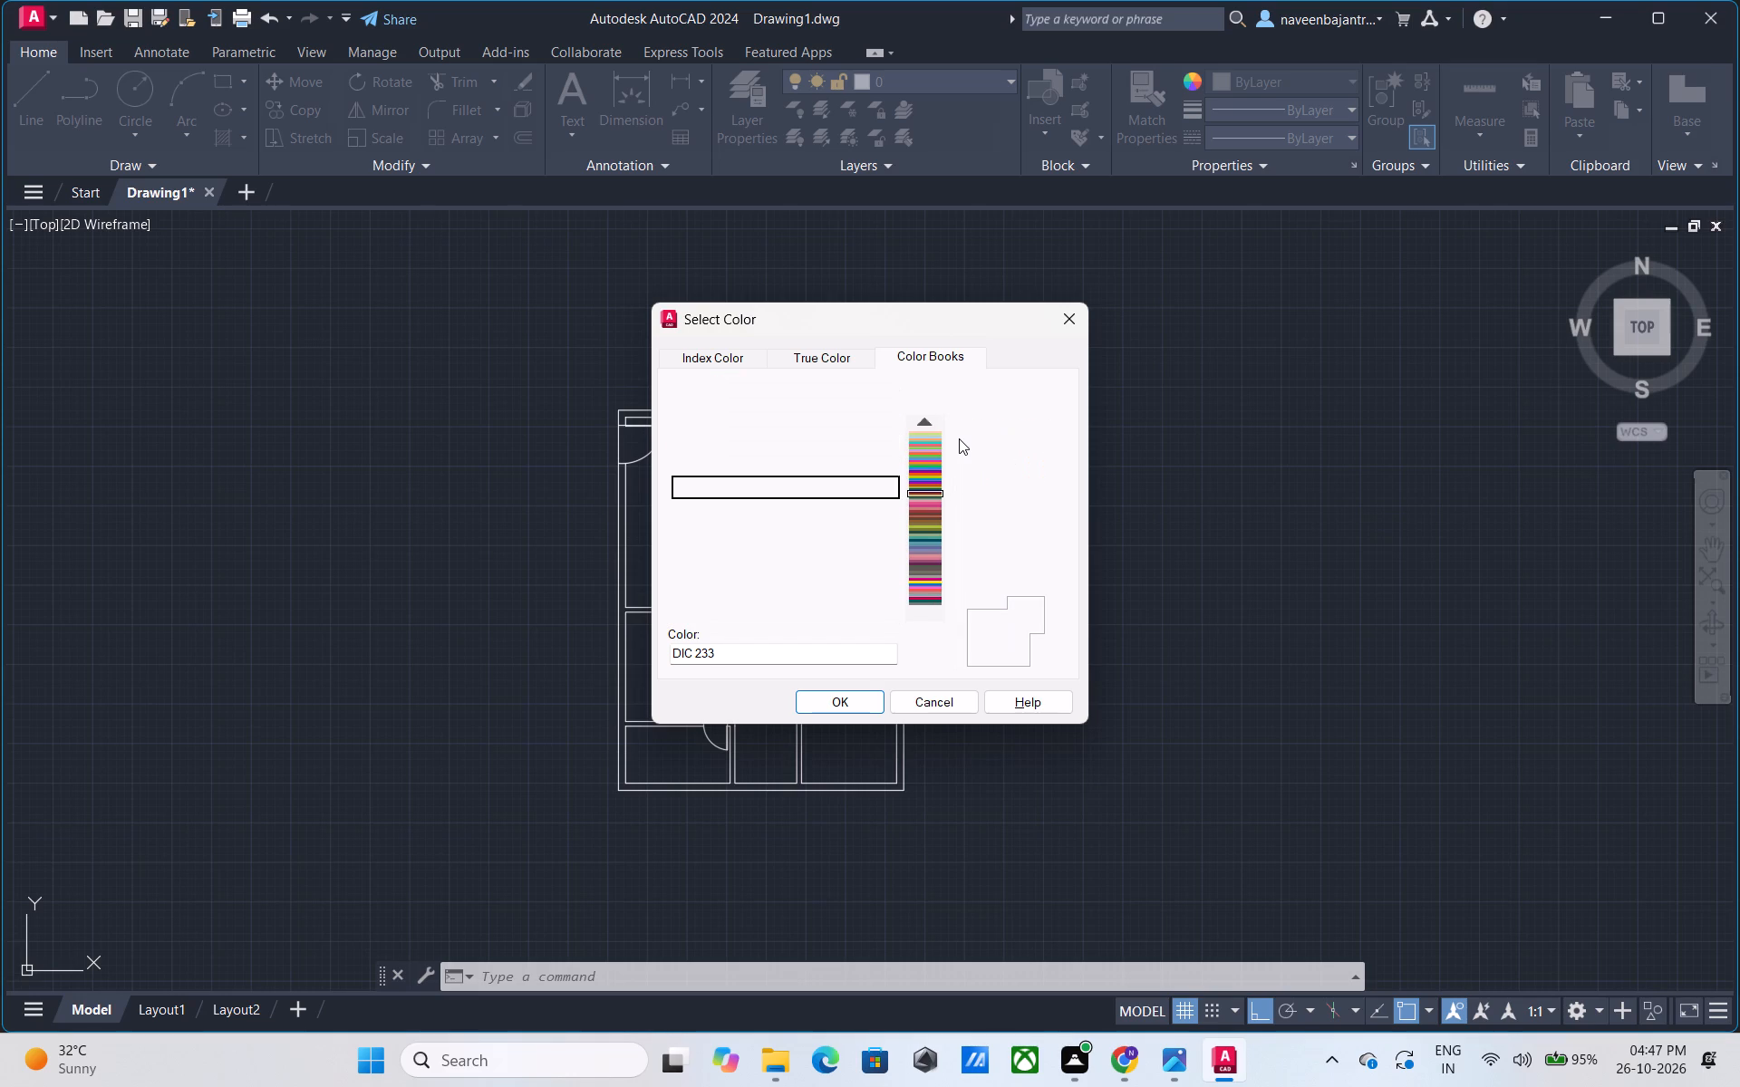
{"action": "key", "text": "Down"}
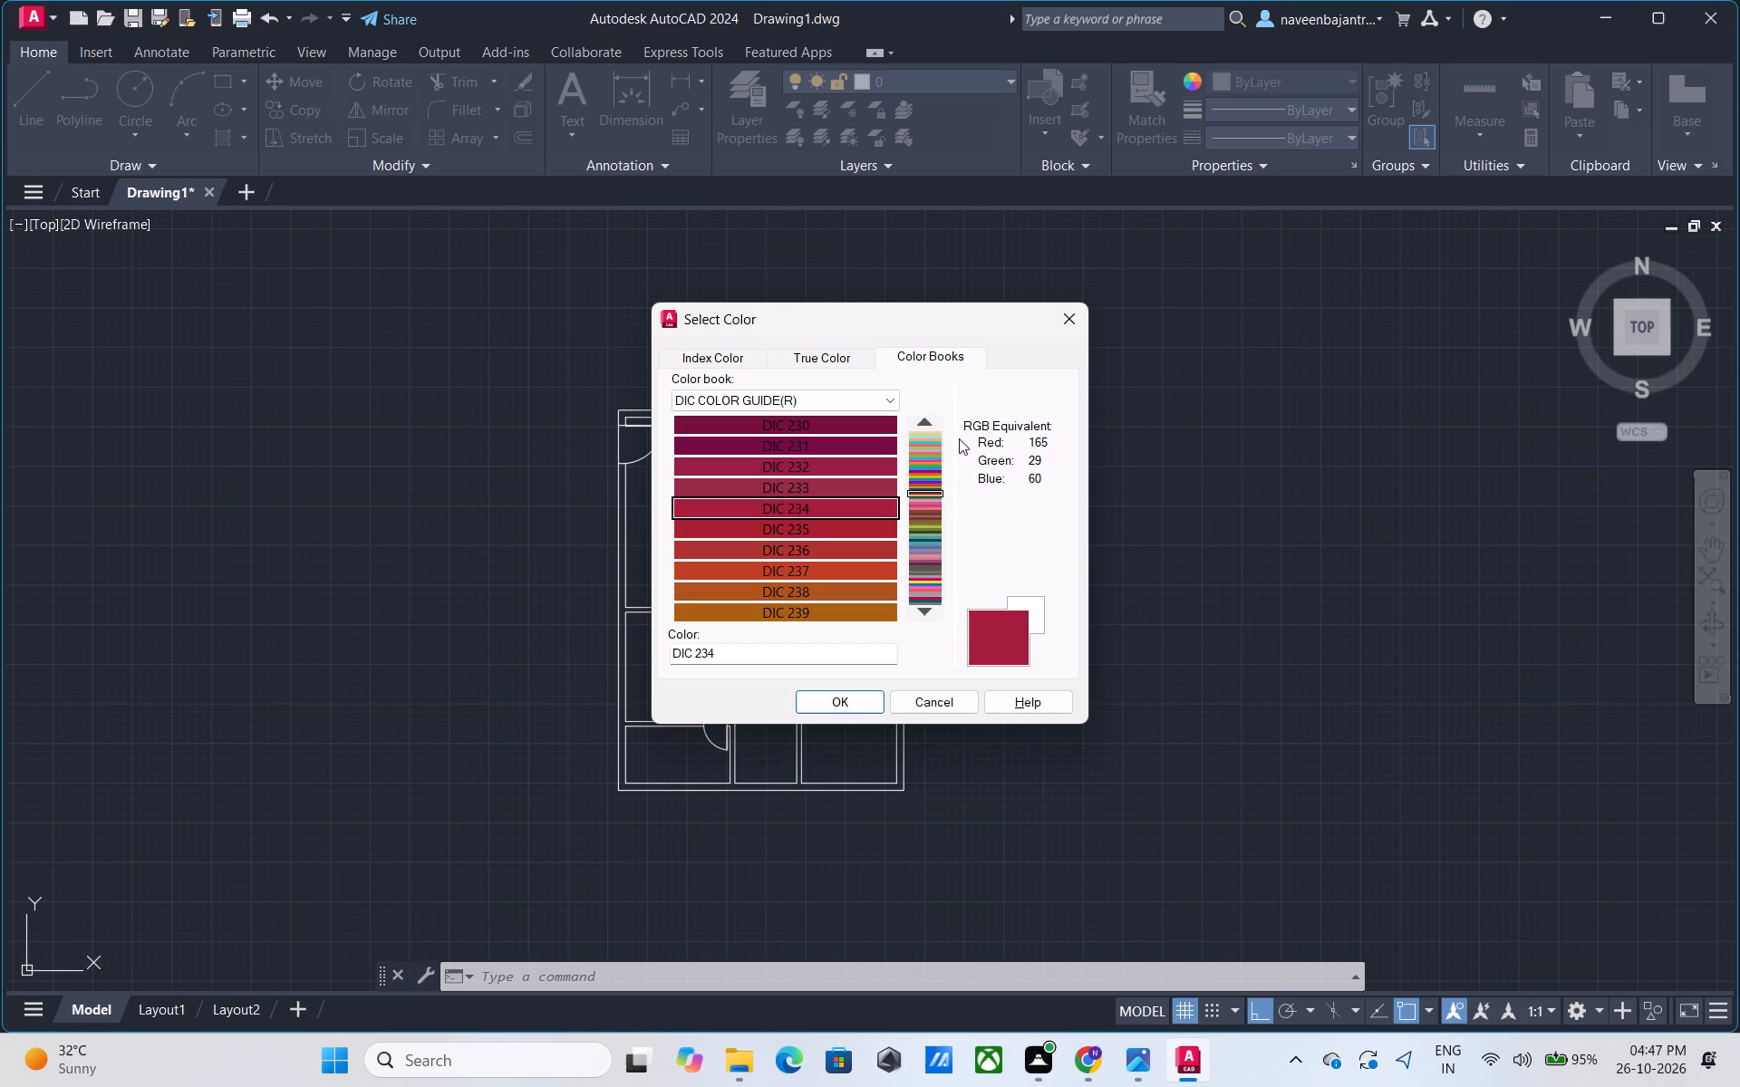
{"action": "key", "text": "Down"}
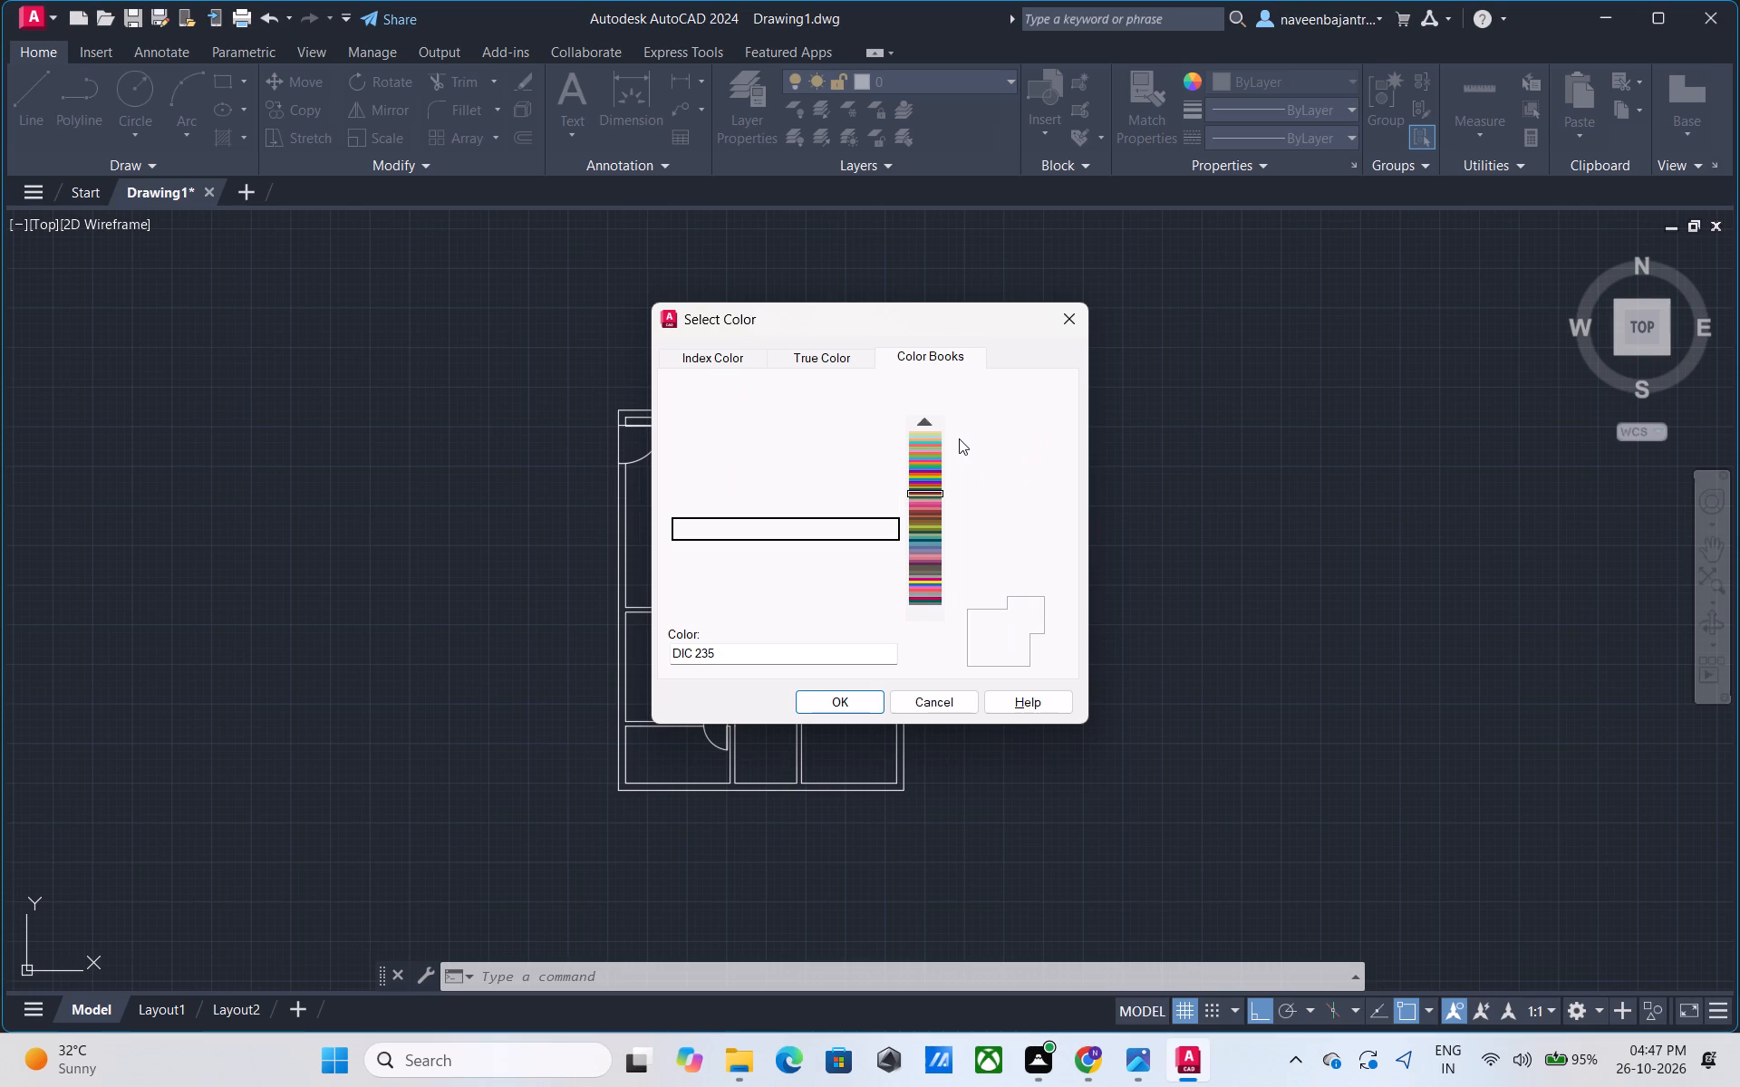
{"action": "key", "text": "Down"}
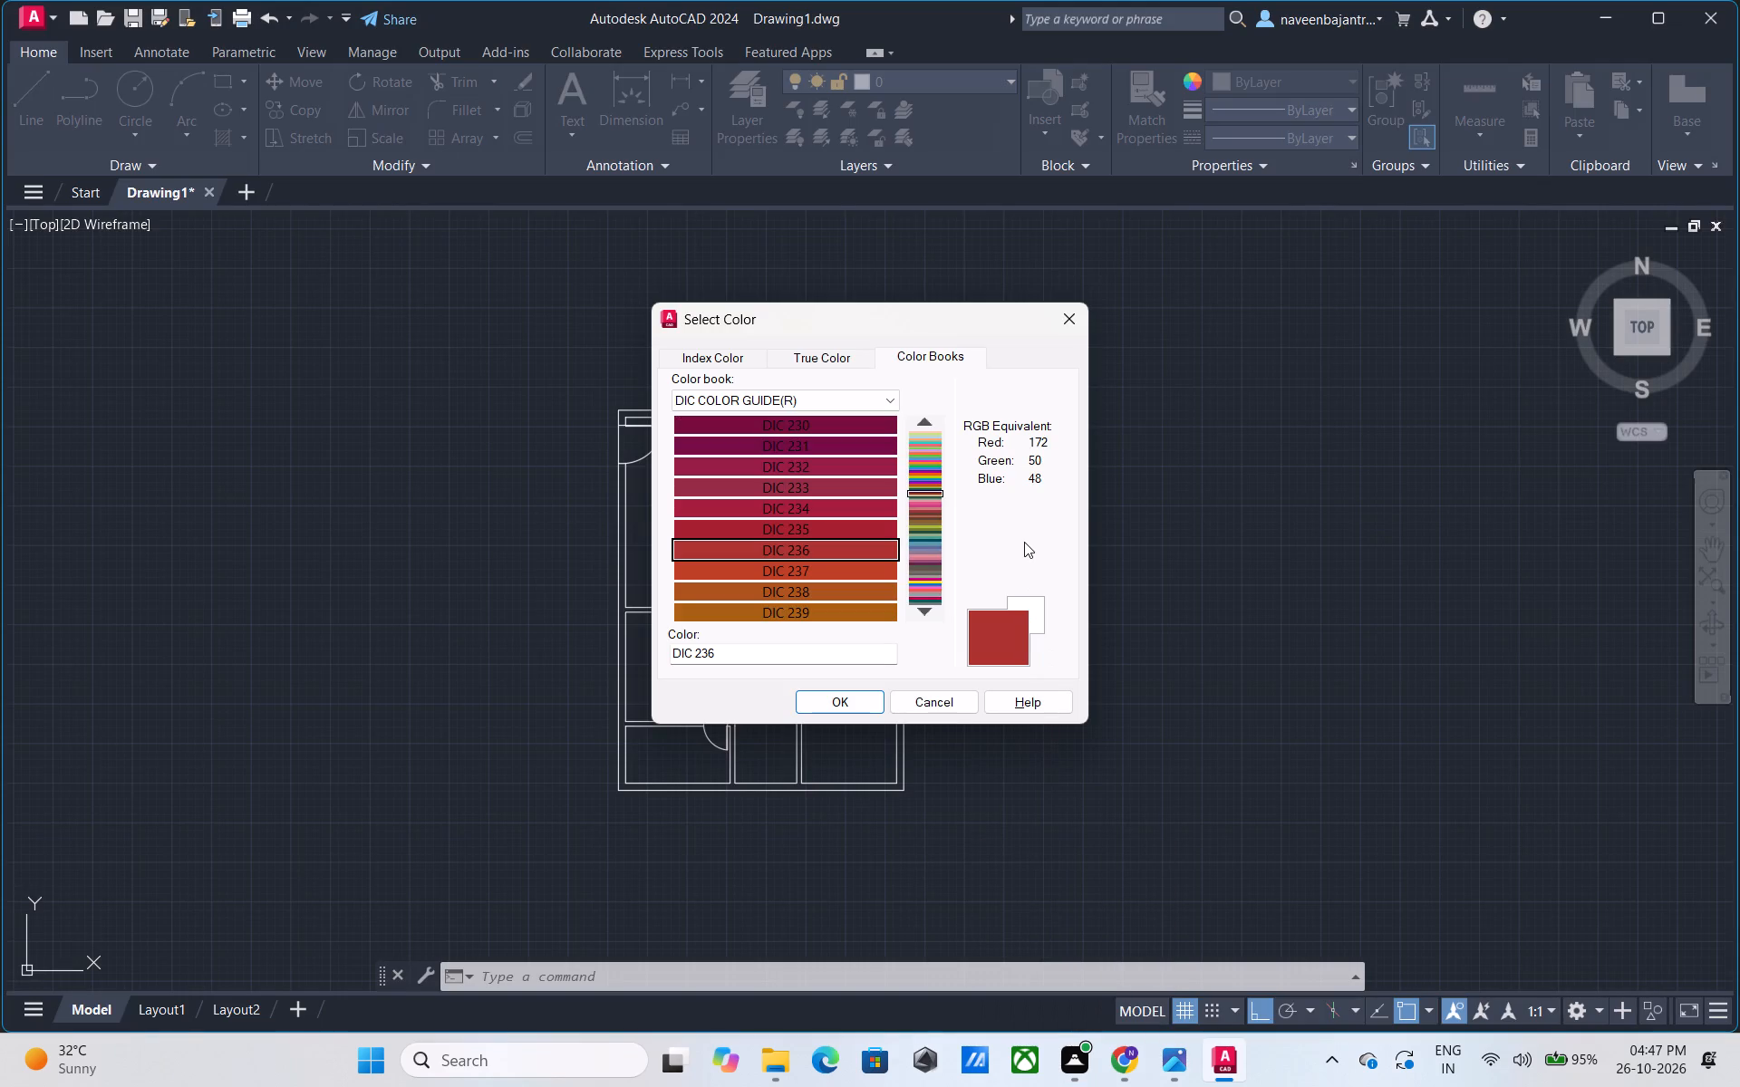
{"action": "key", "text": "Down"}
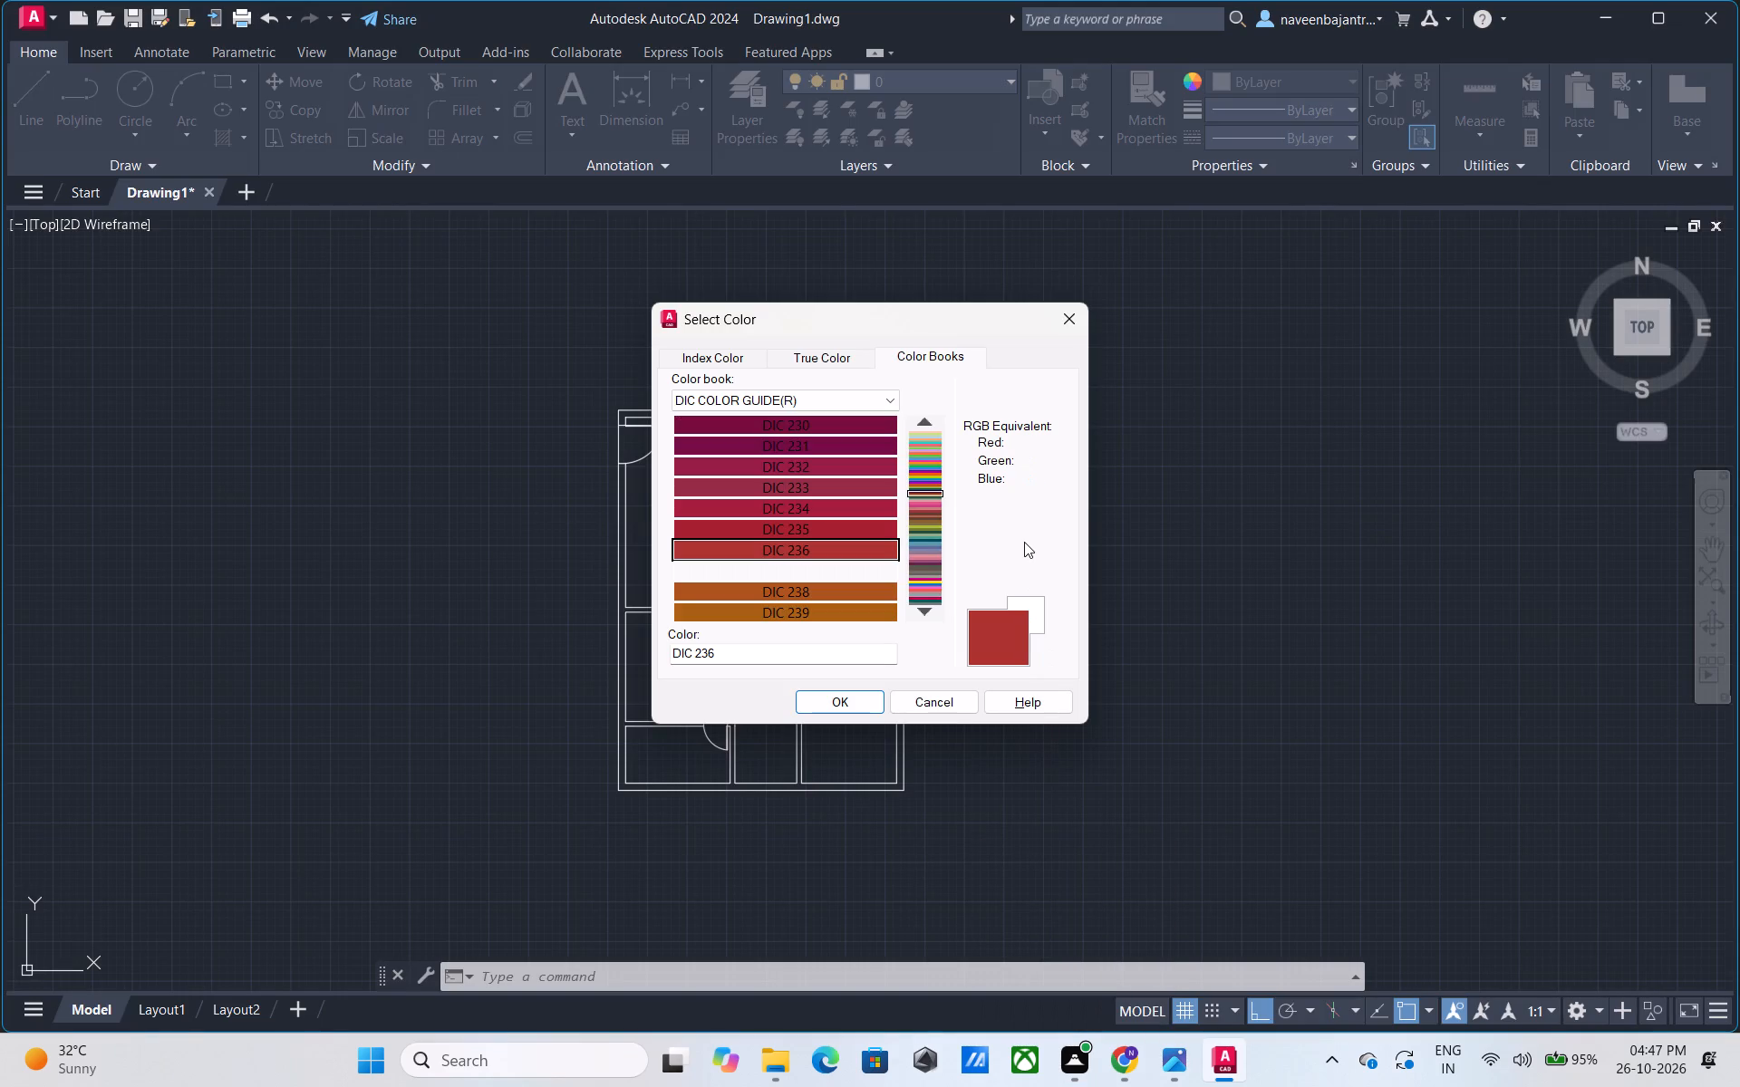
{"action": "key", "text": "Down"}
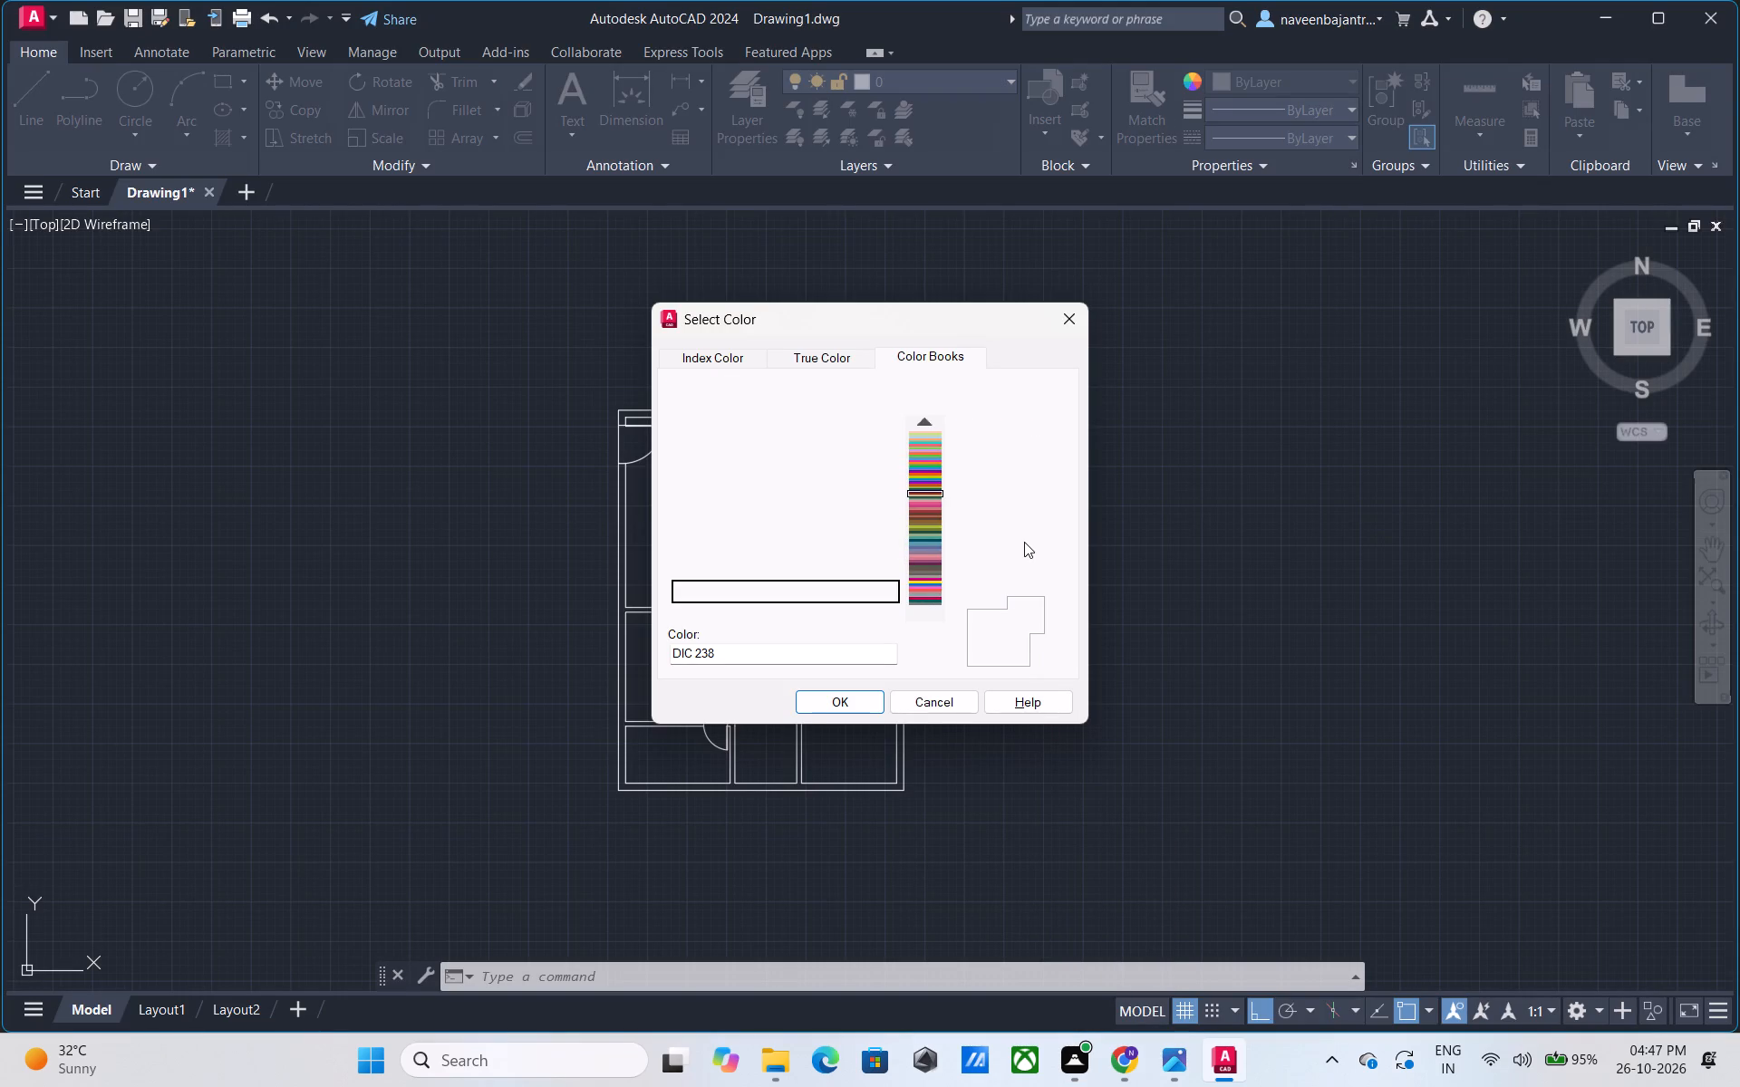
{"action": "key", "text": "Down"}
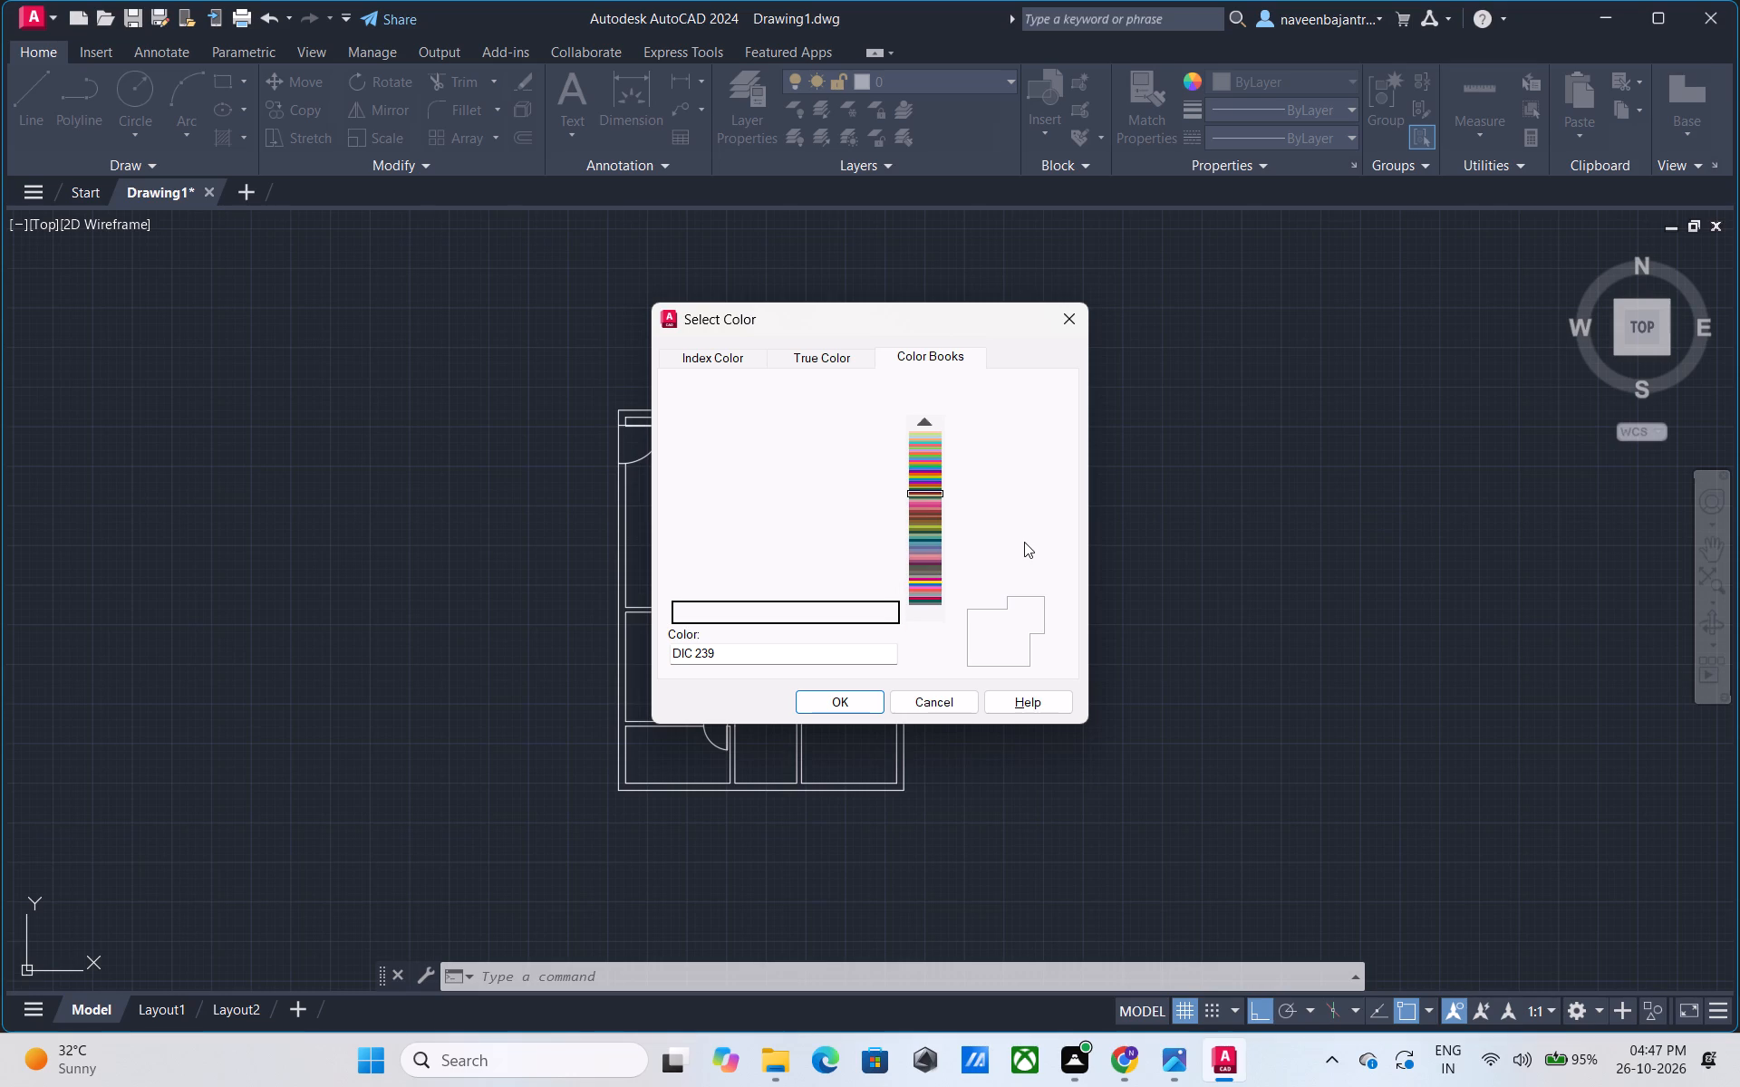
{"action": "key", "text": "Down"}
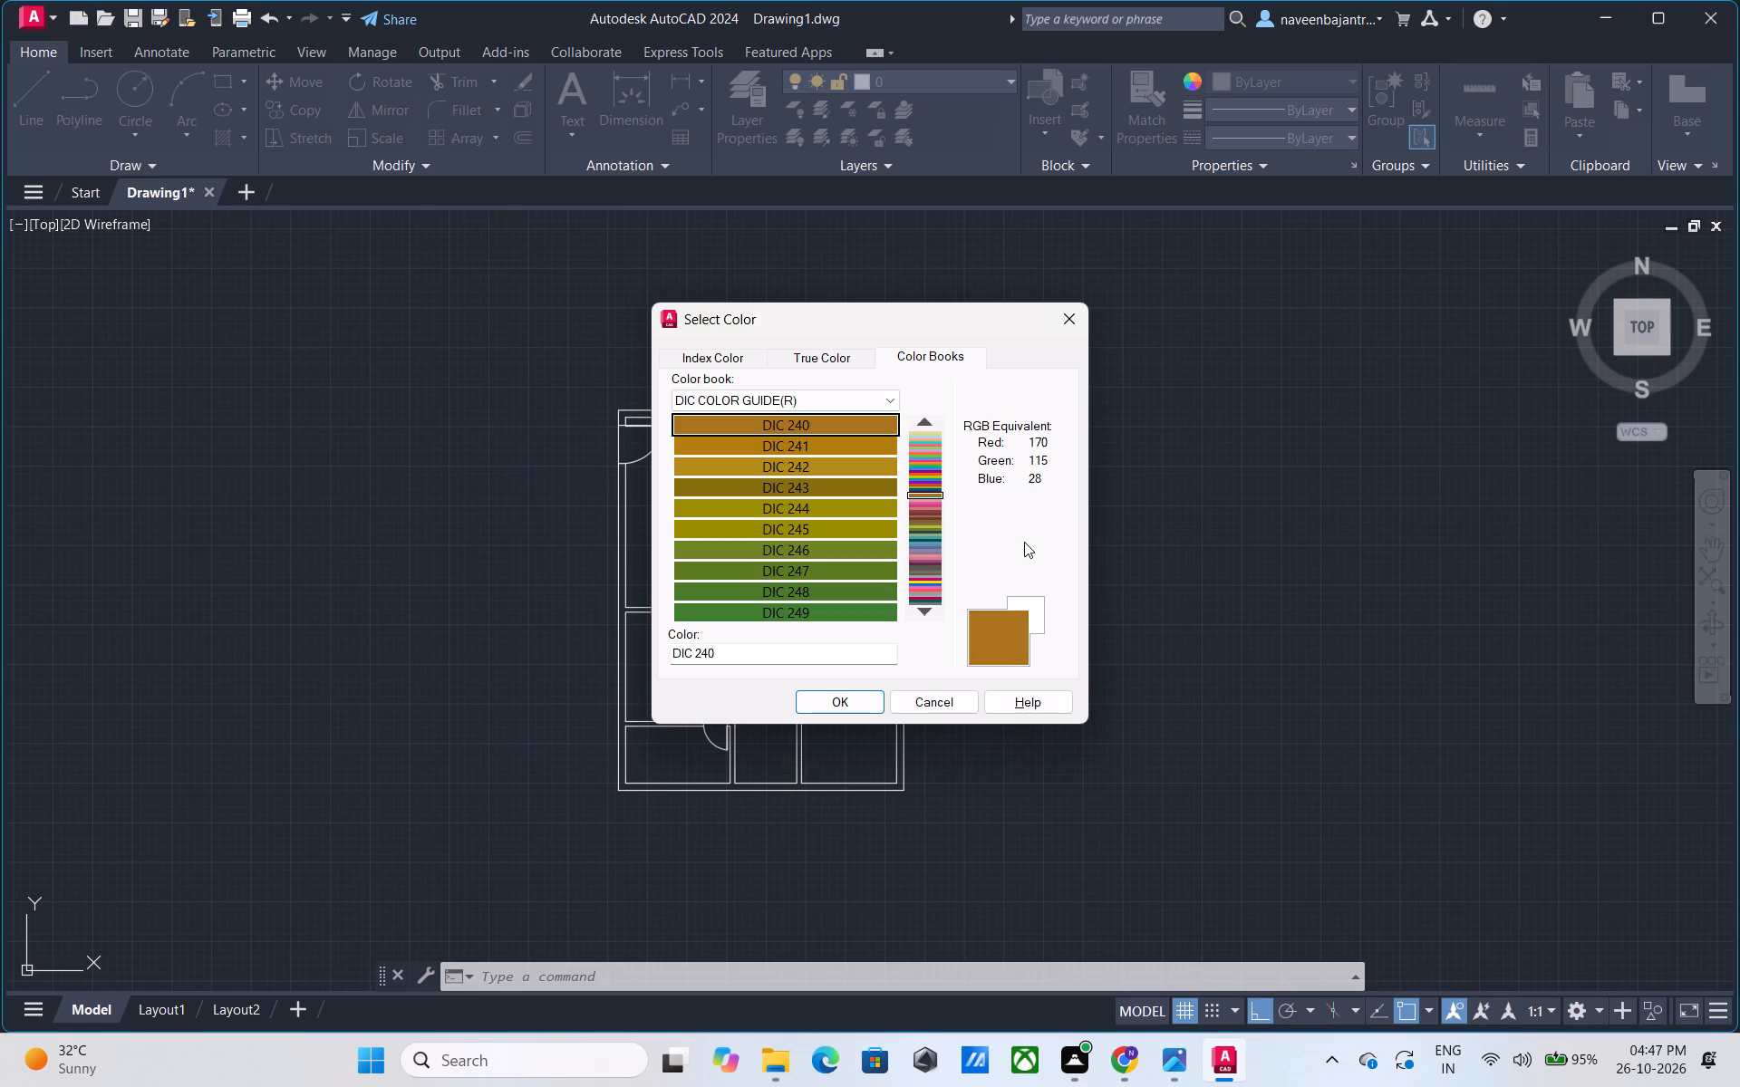
Preview the ochre to green swatches of the color book one by one, from DIC 241 to DIC 250.
{"action": "key", "text": "Down"}
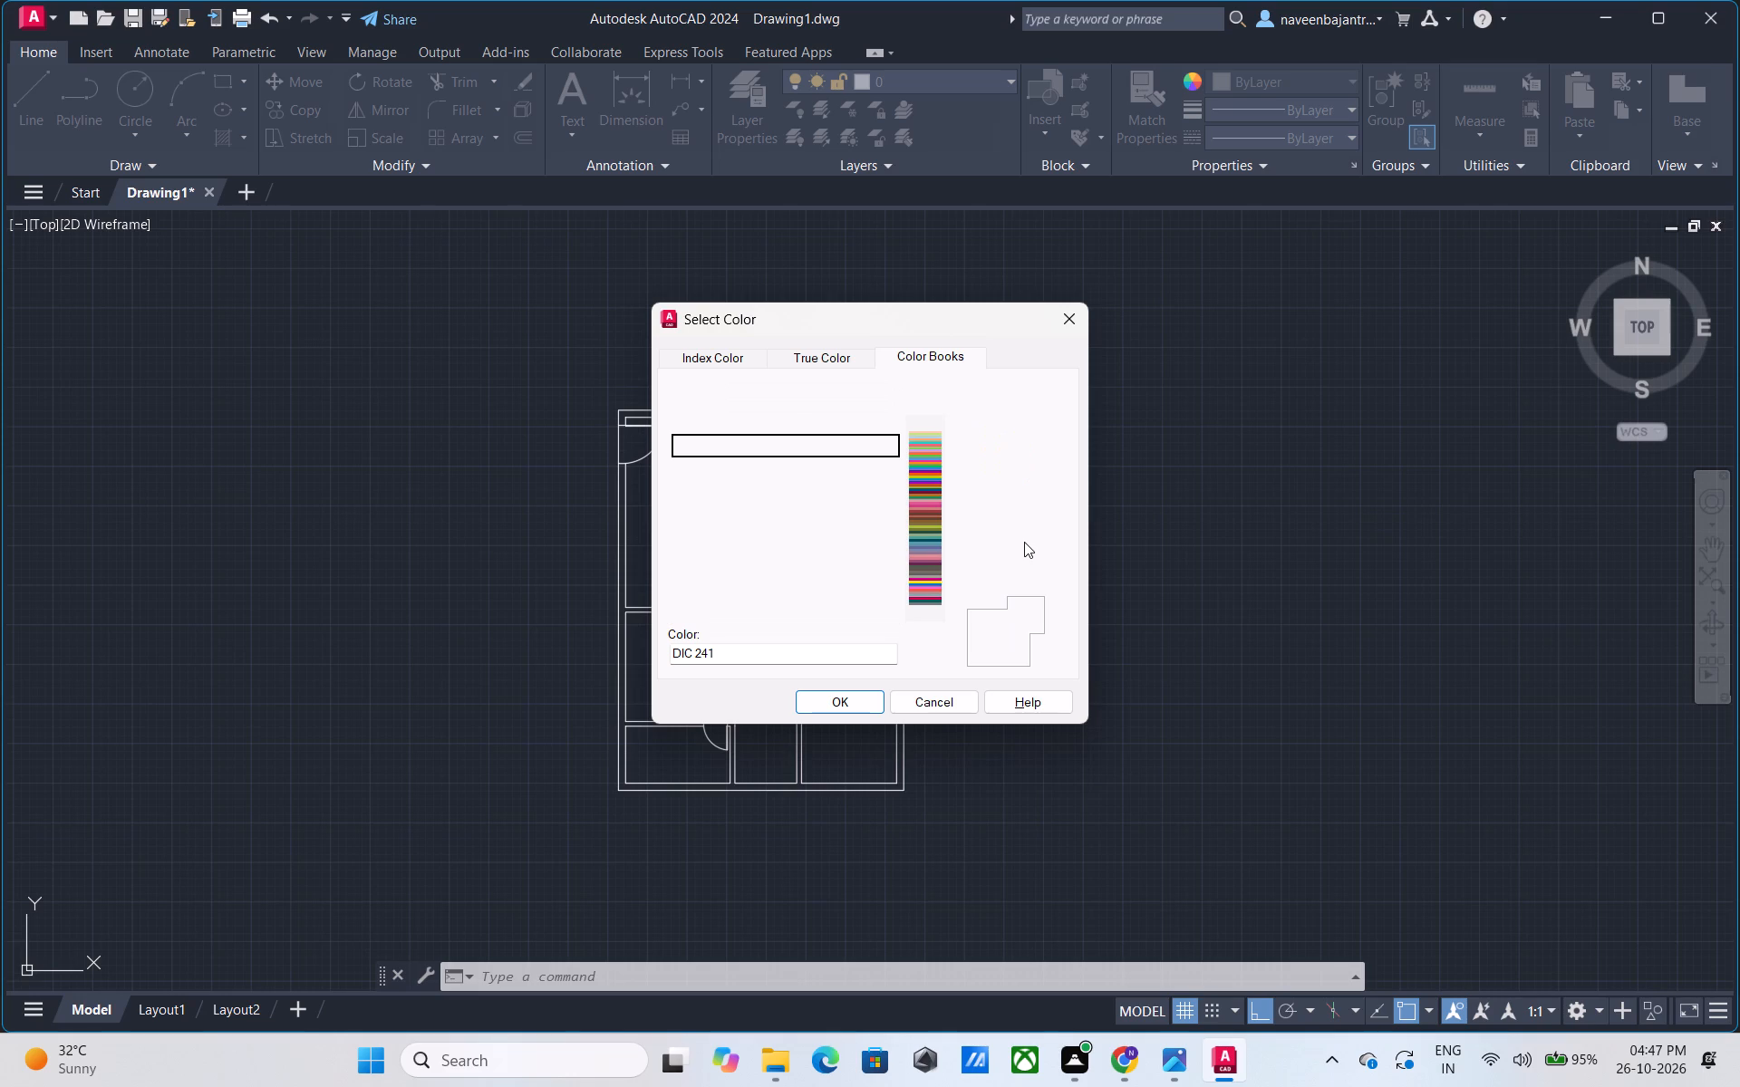
{"action": "key", "text": "Down"}
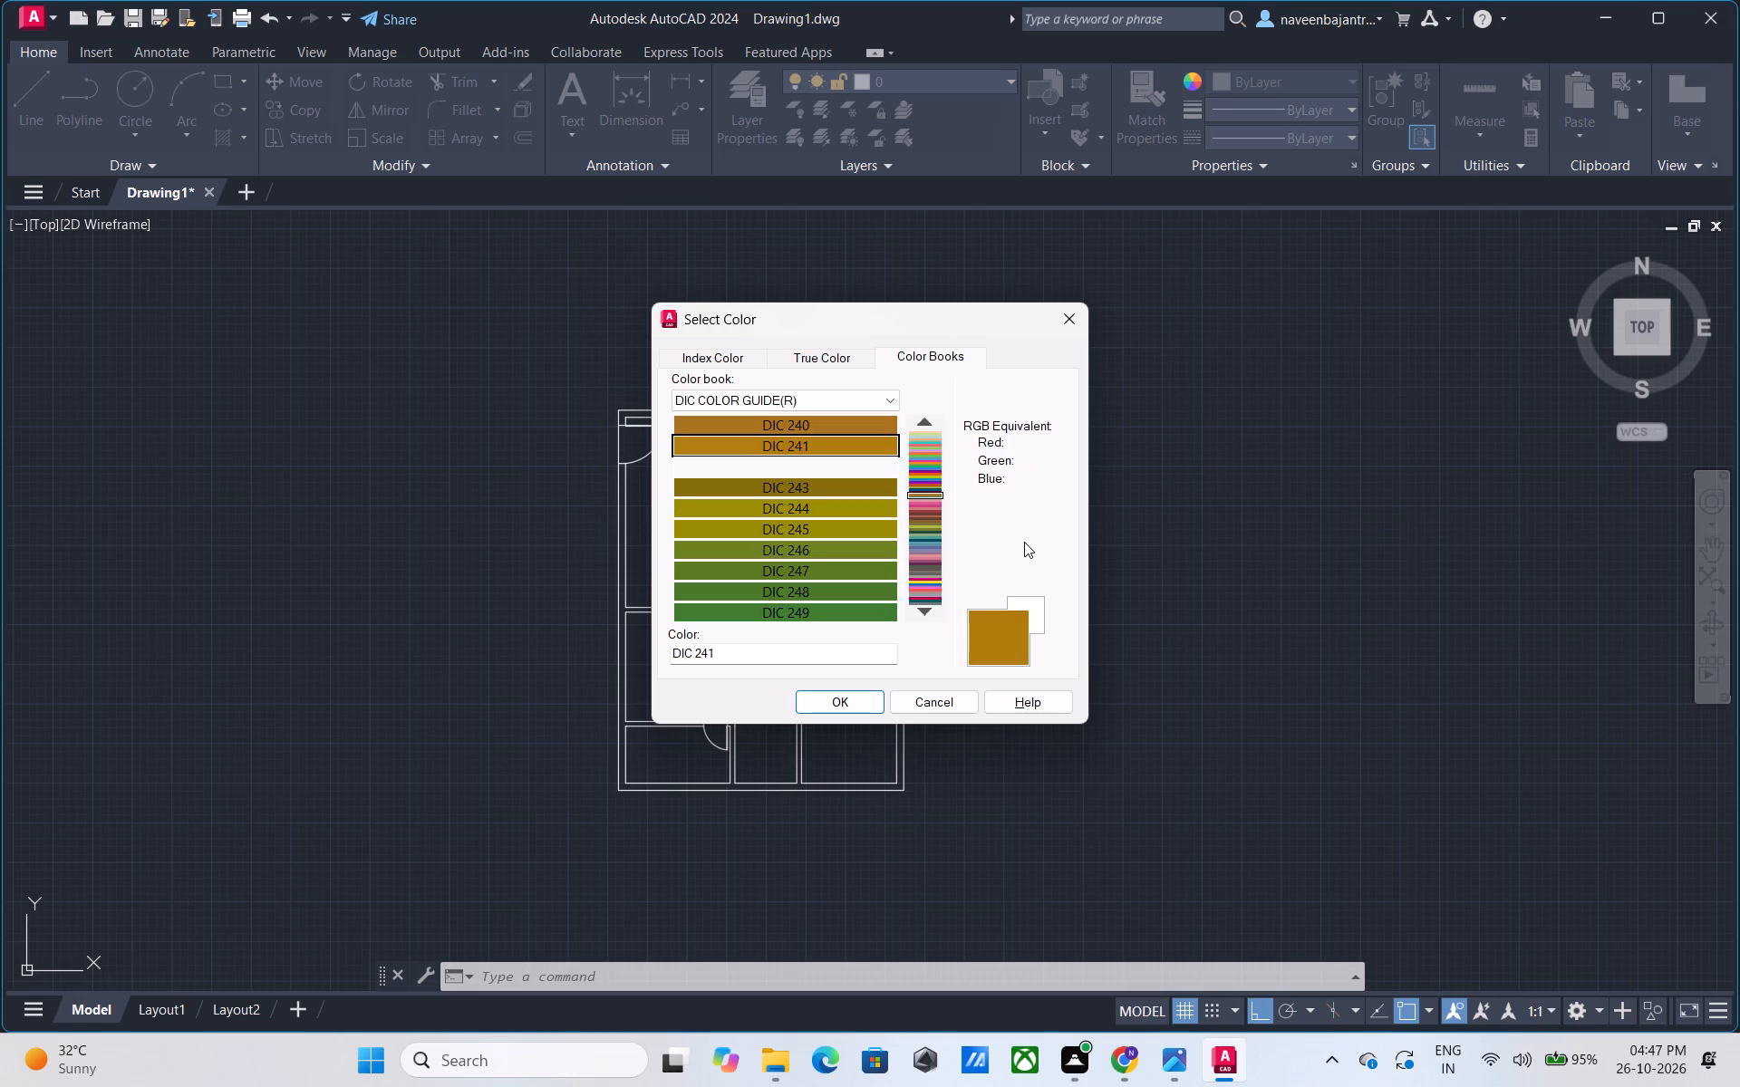
{"action": "key", "text": "Down"}
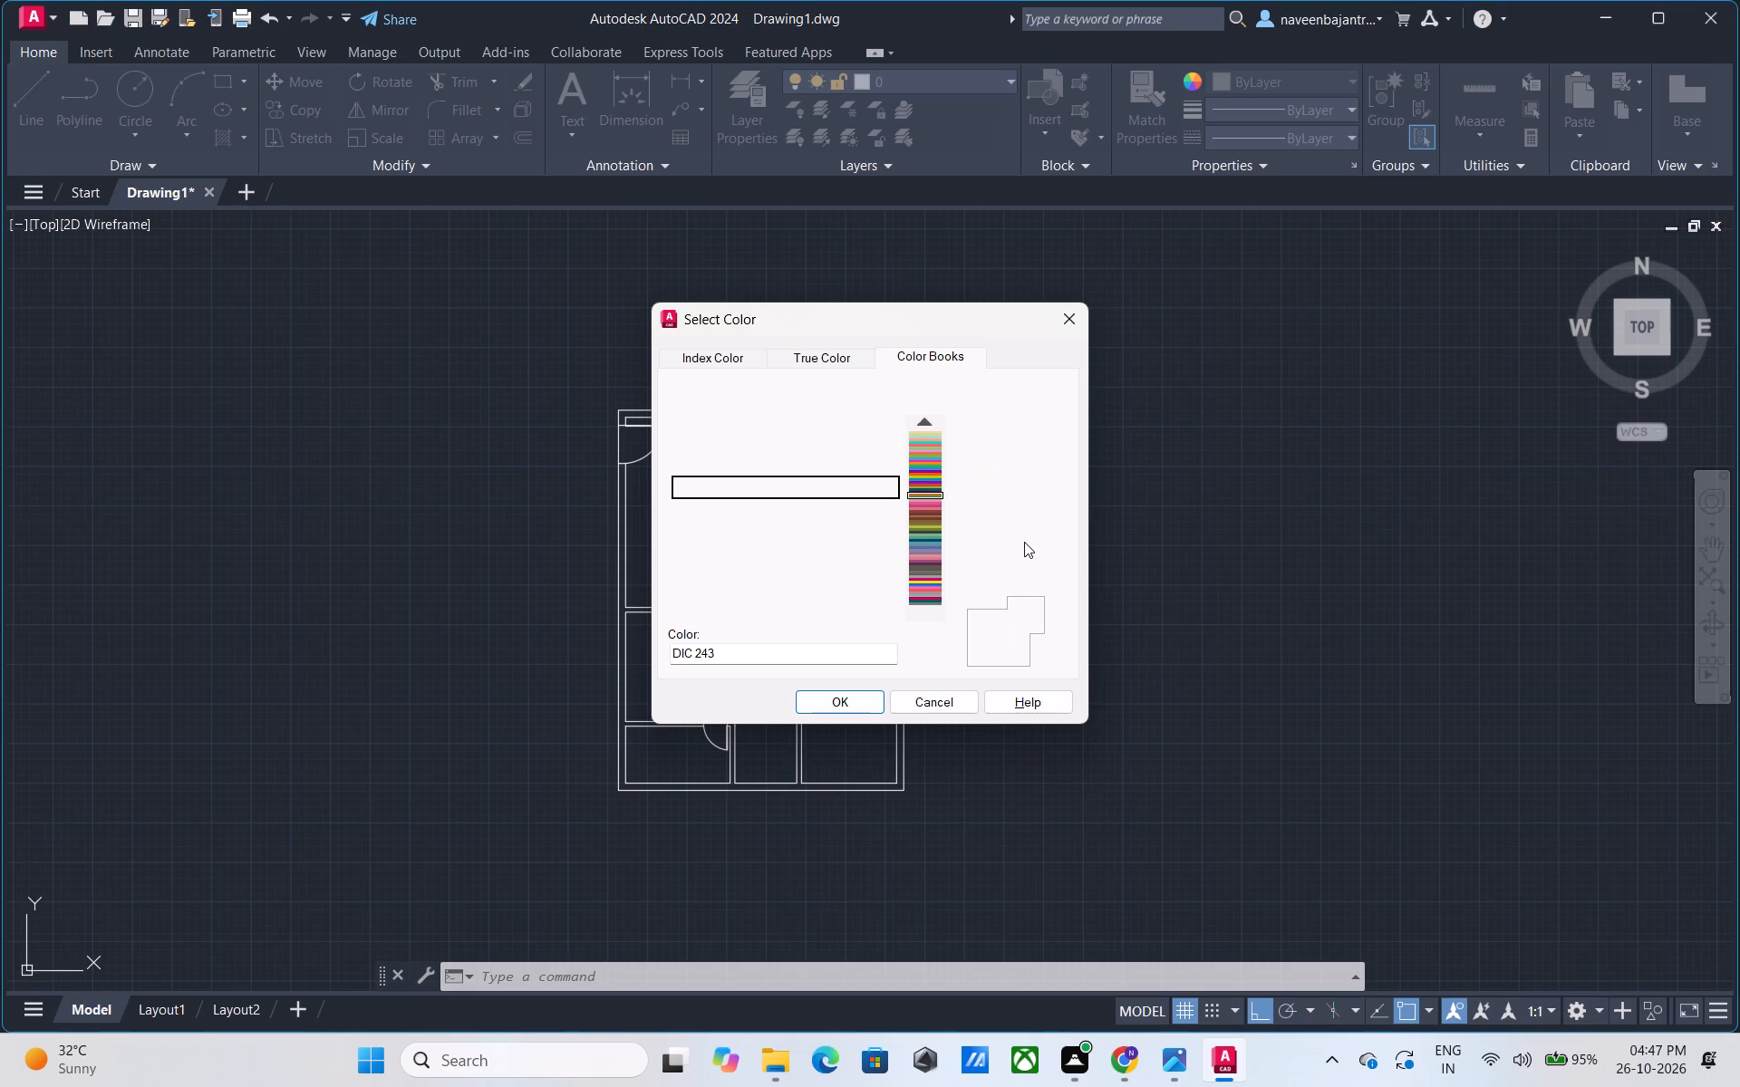
{"action": "key", "text": "Down"}
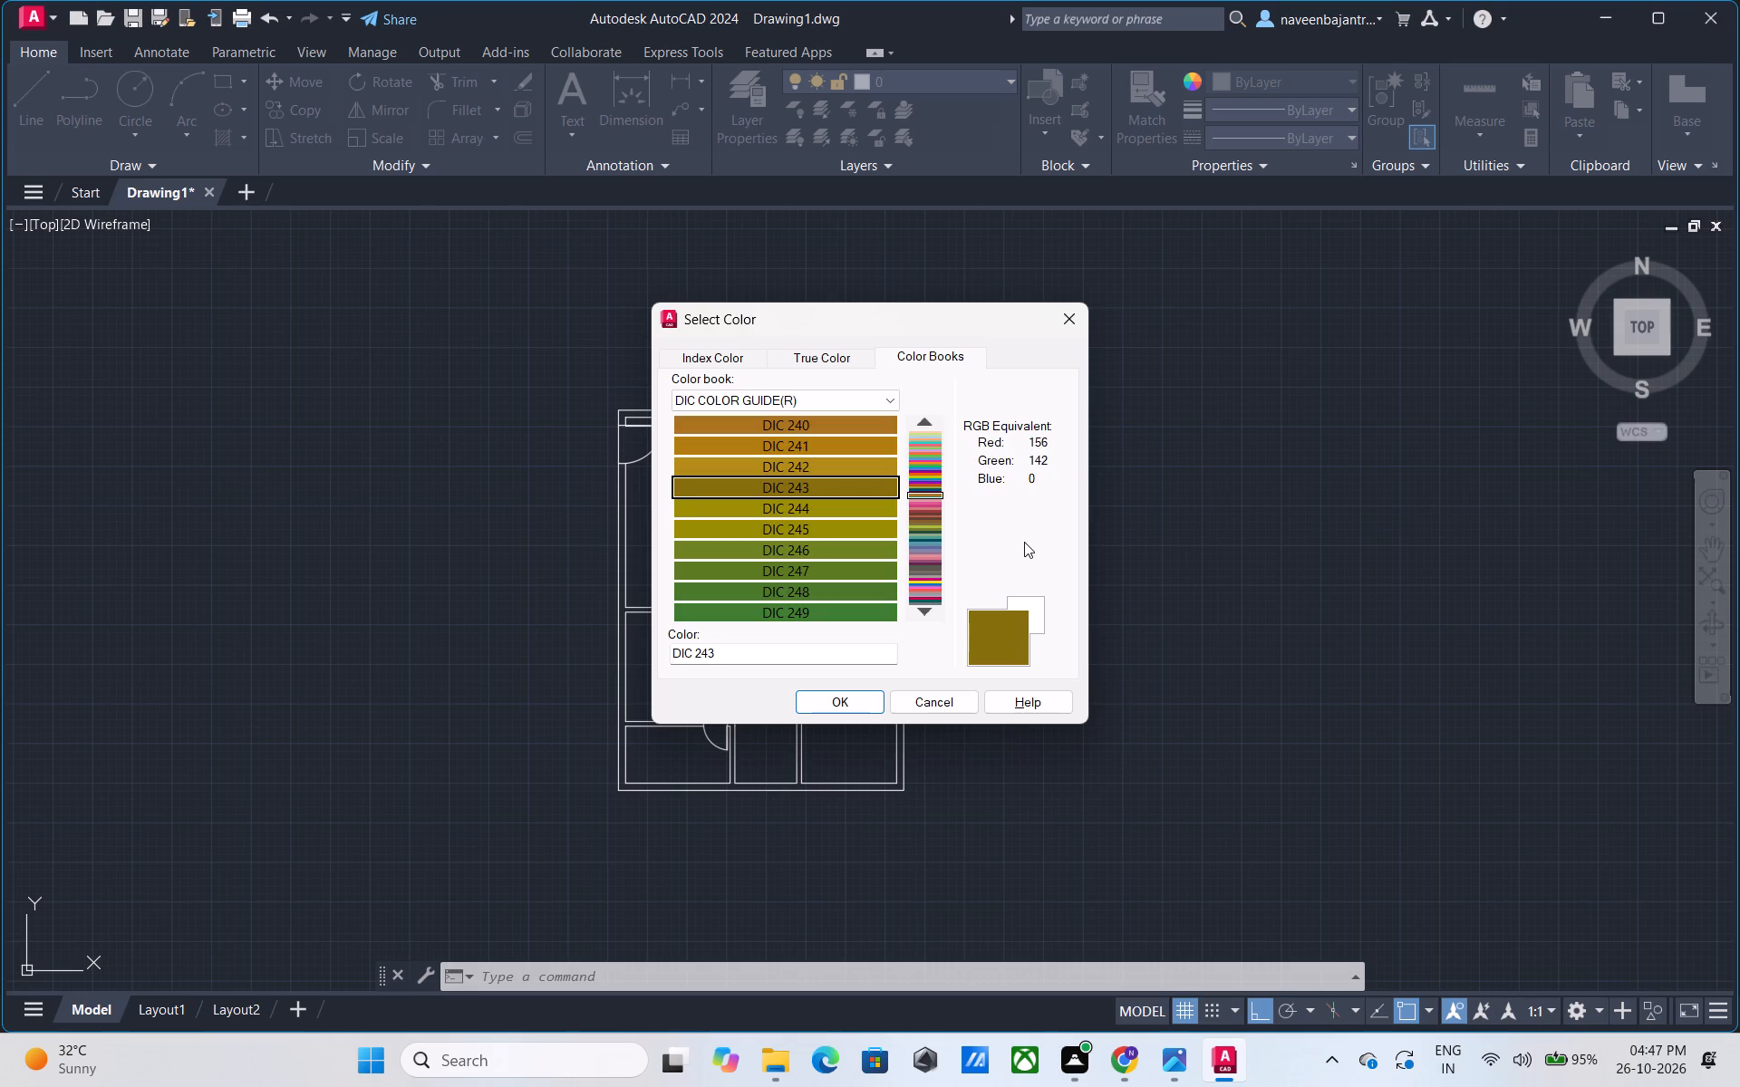
{"action": "key", "text": "Down"}
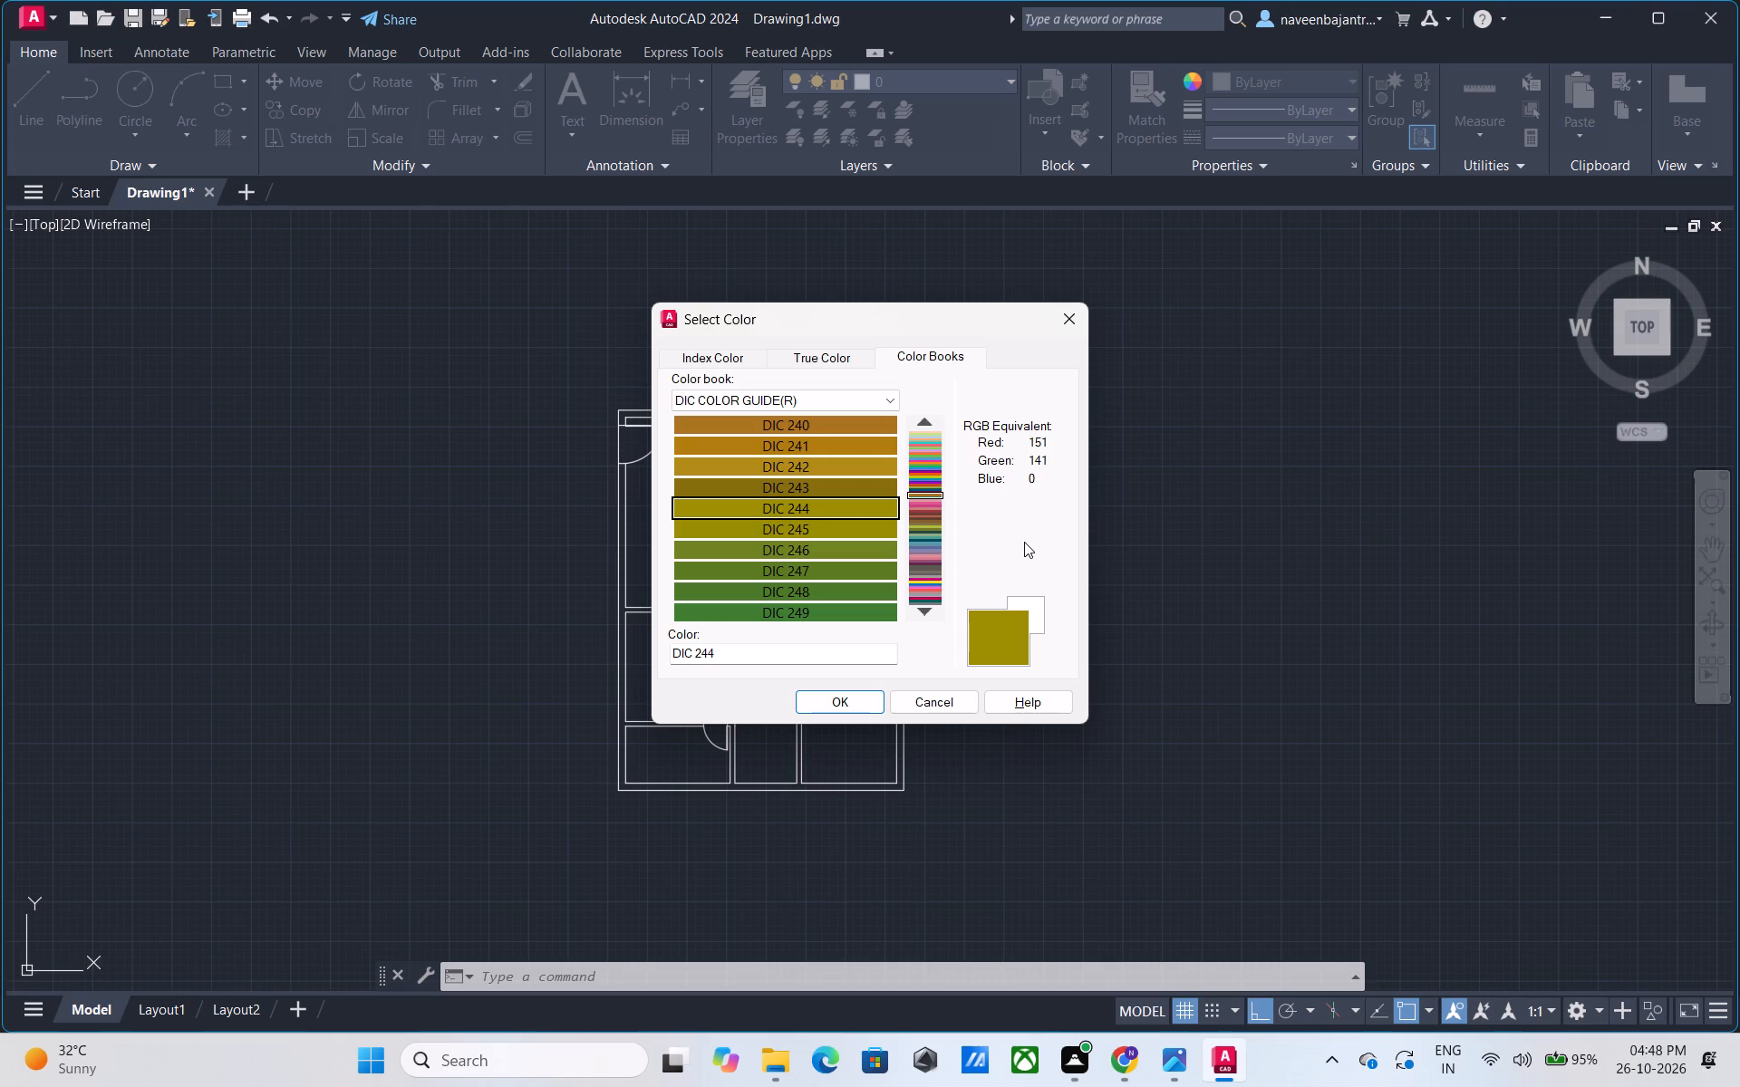
{"action": "key", "text": "Down"}
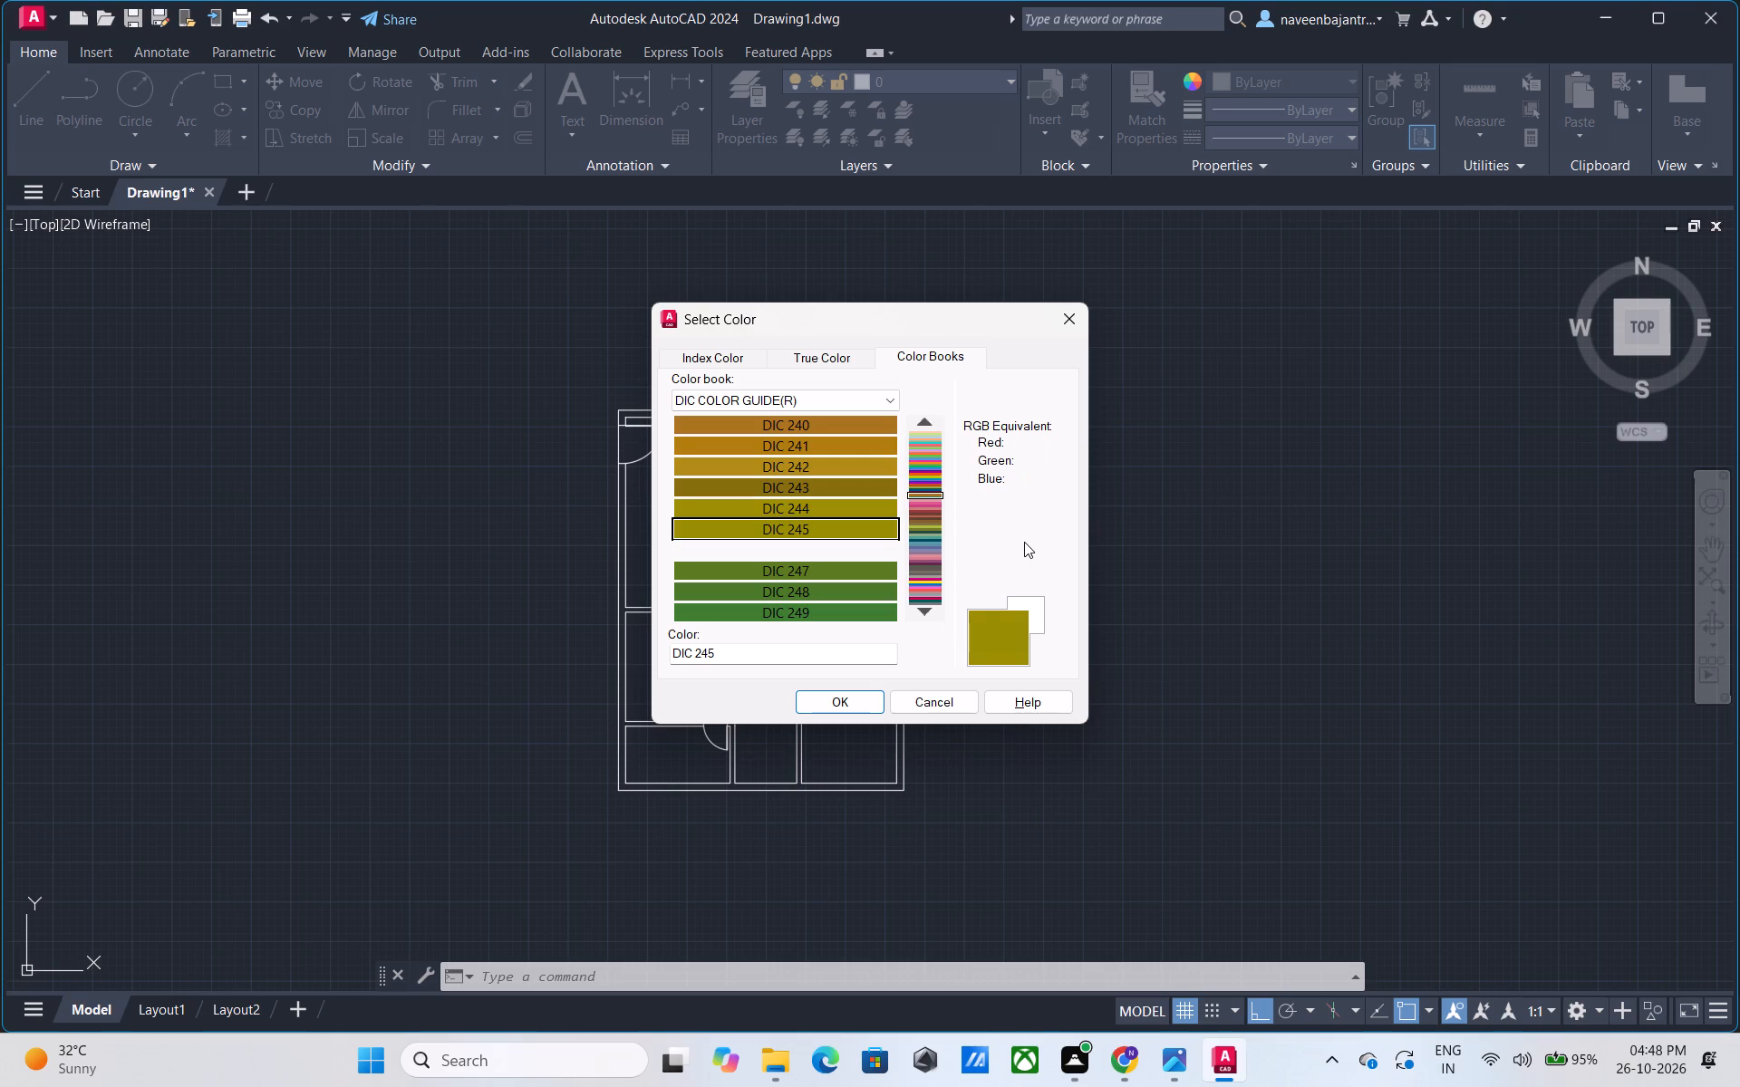
{"action": "key", "text": "Down"}
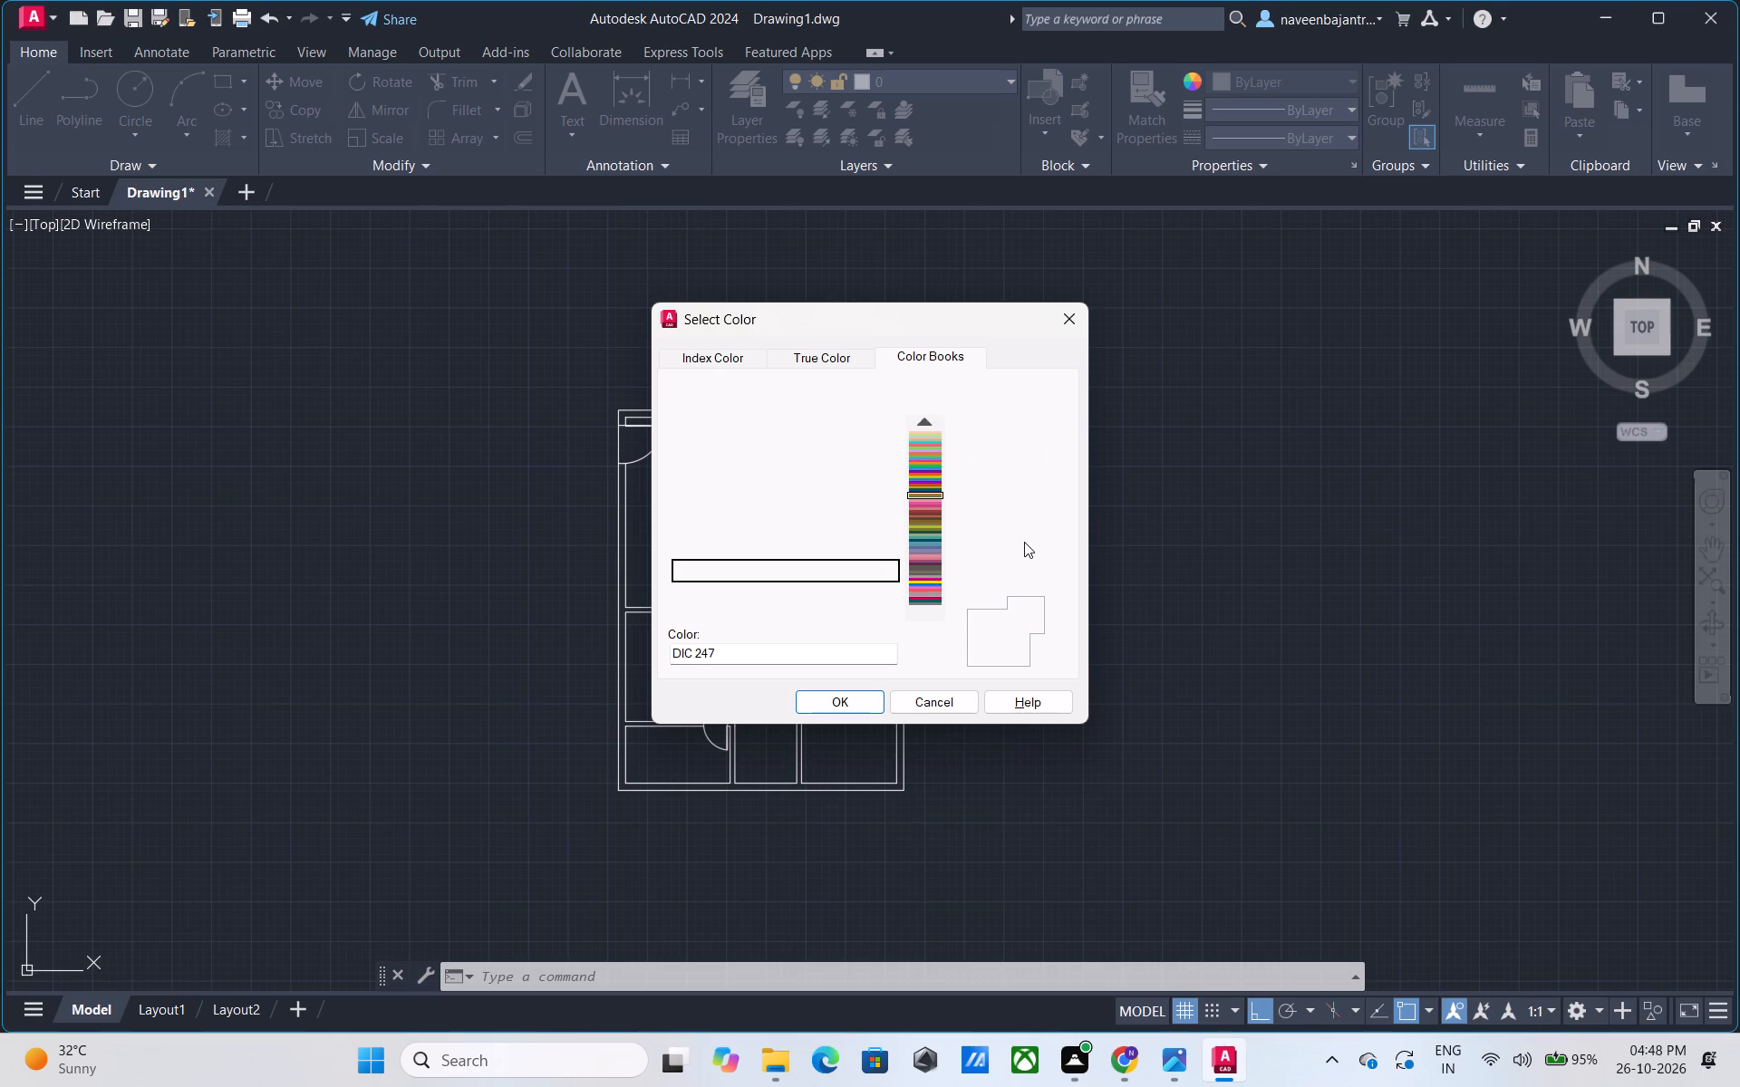
{"action": "key", "text": "Down"}
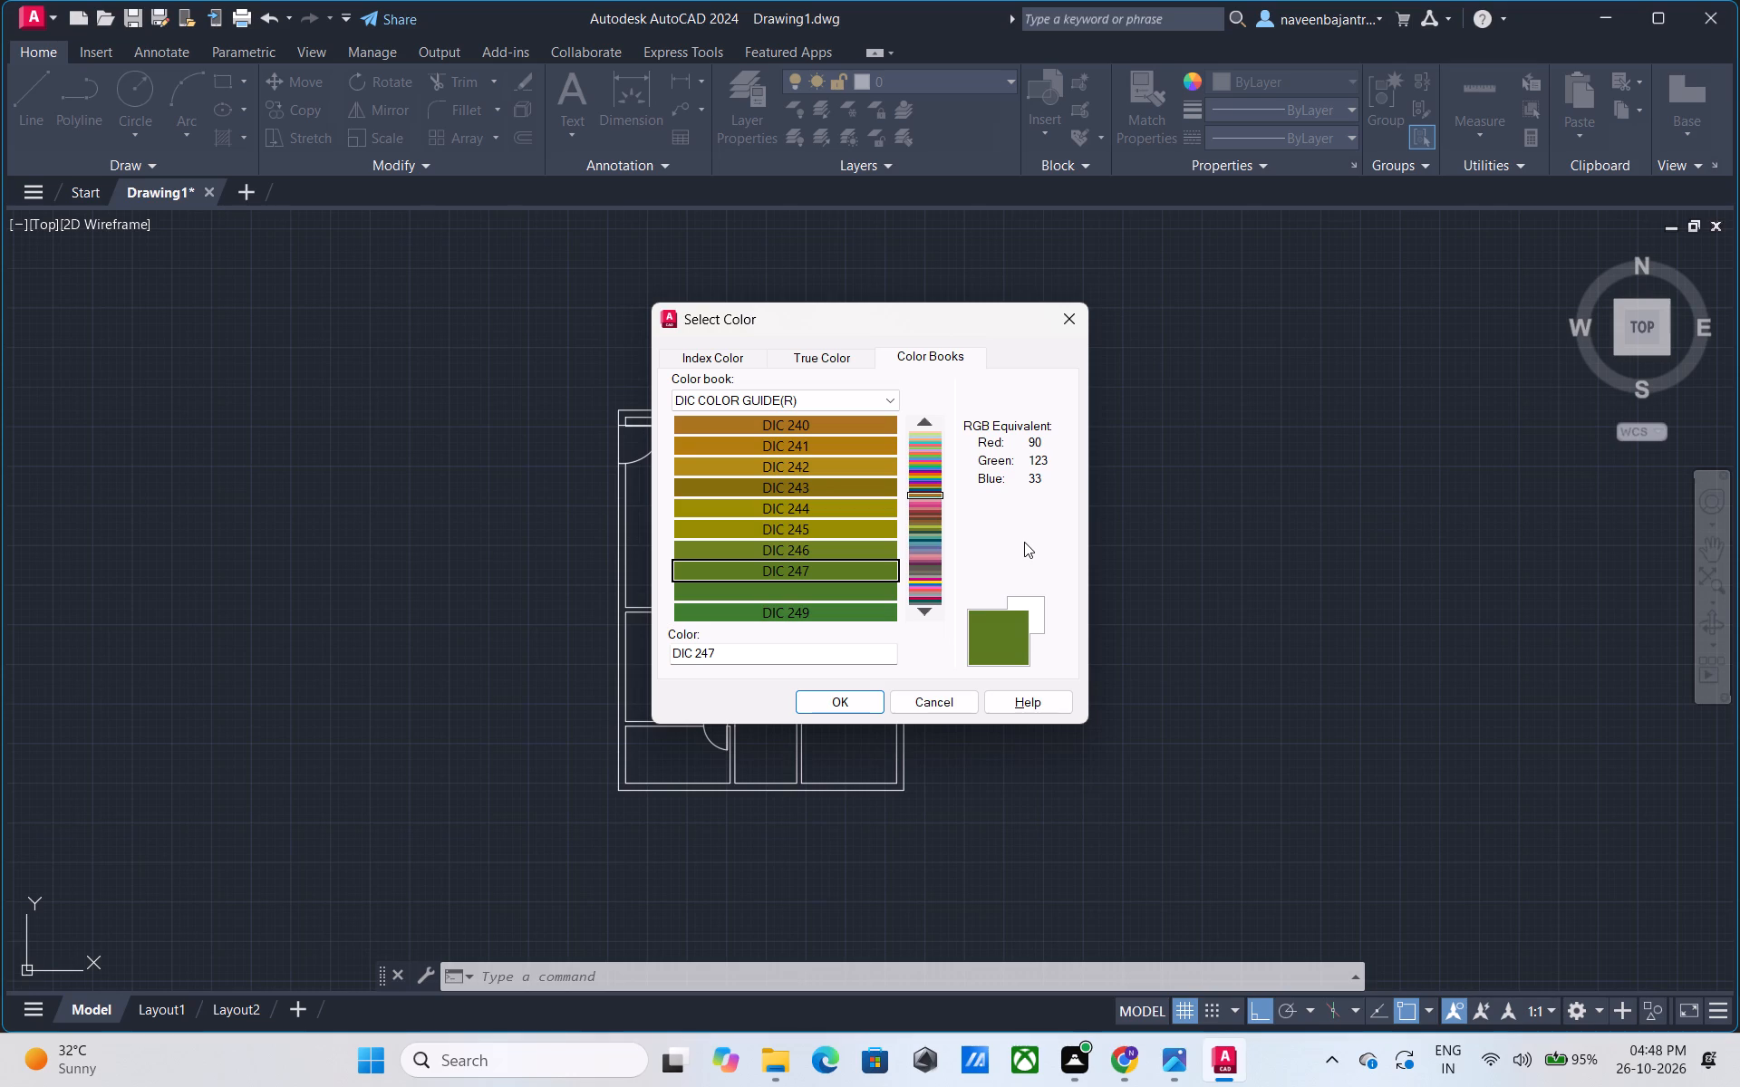
{"action": "key", "text": "Down"}
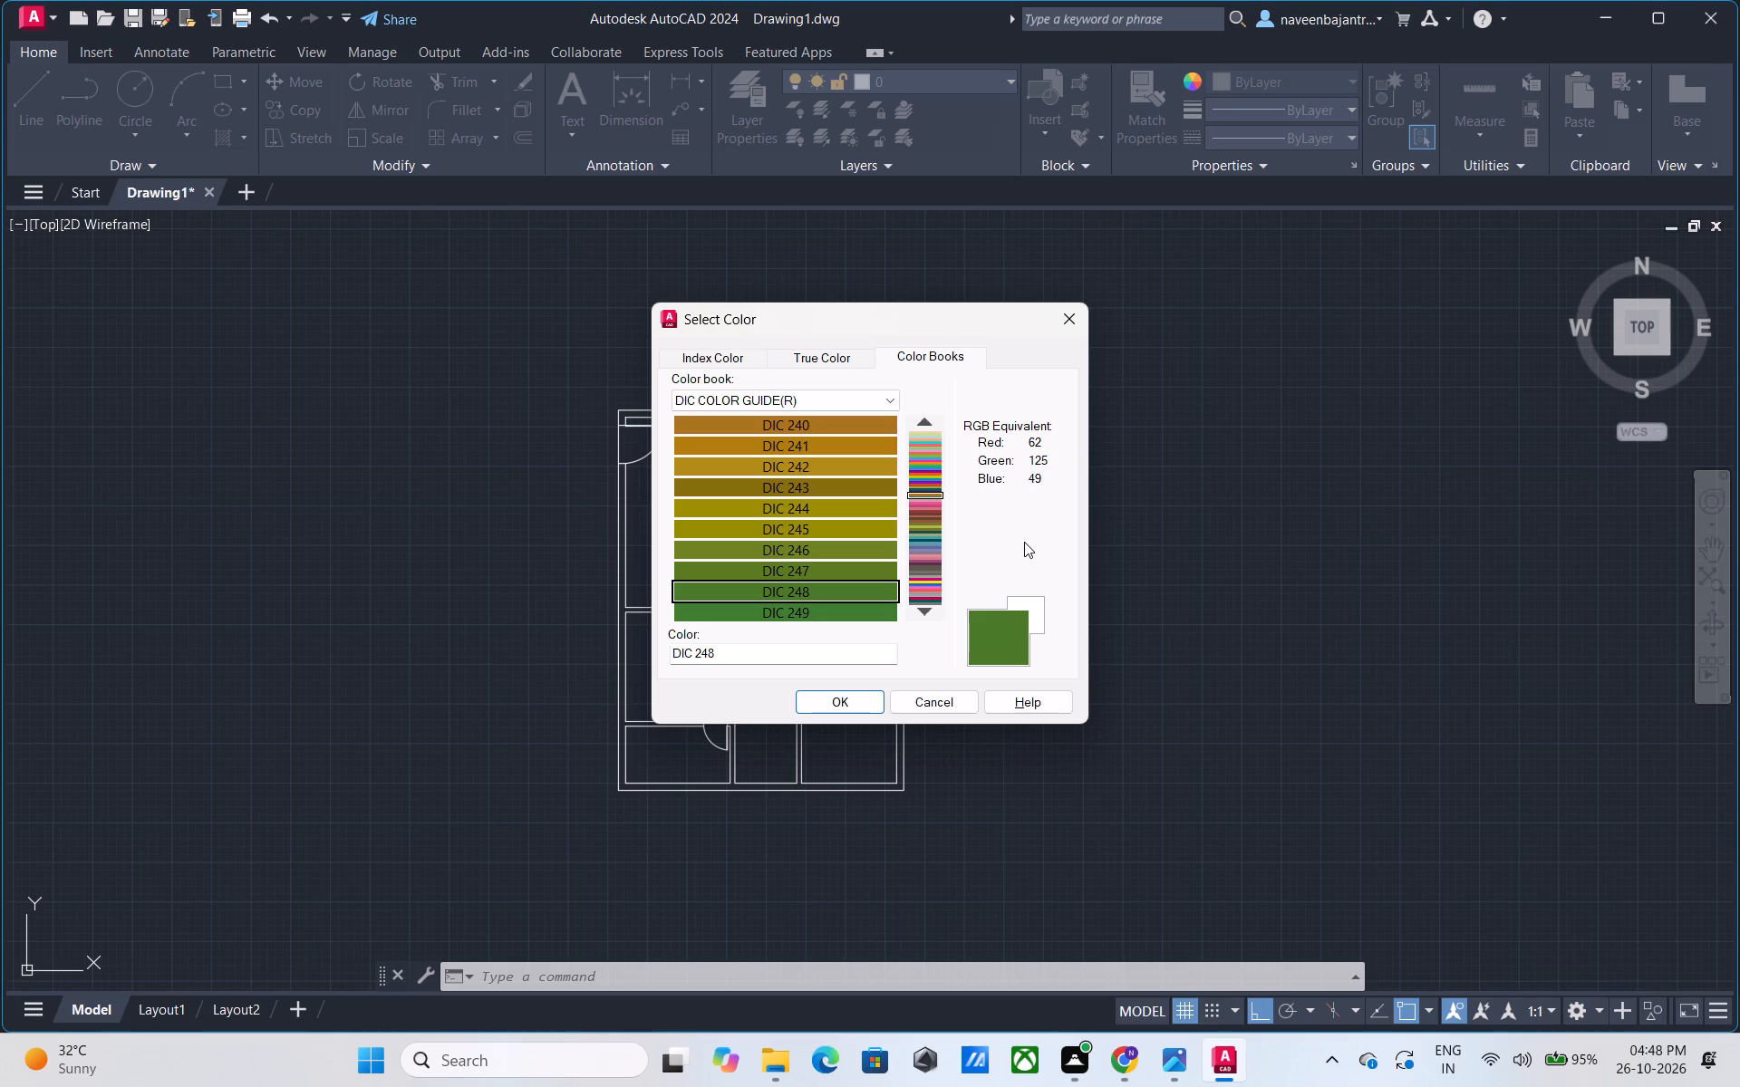
{"action": "key", "text": "Down"}
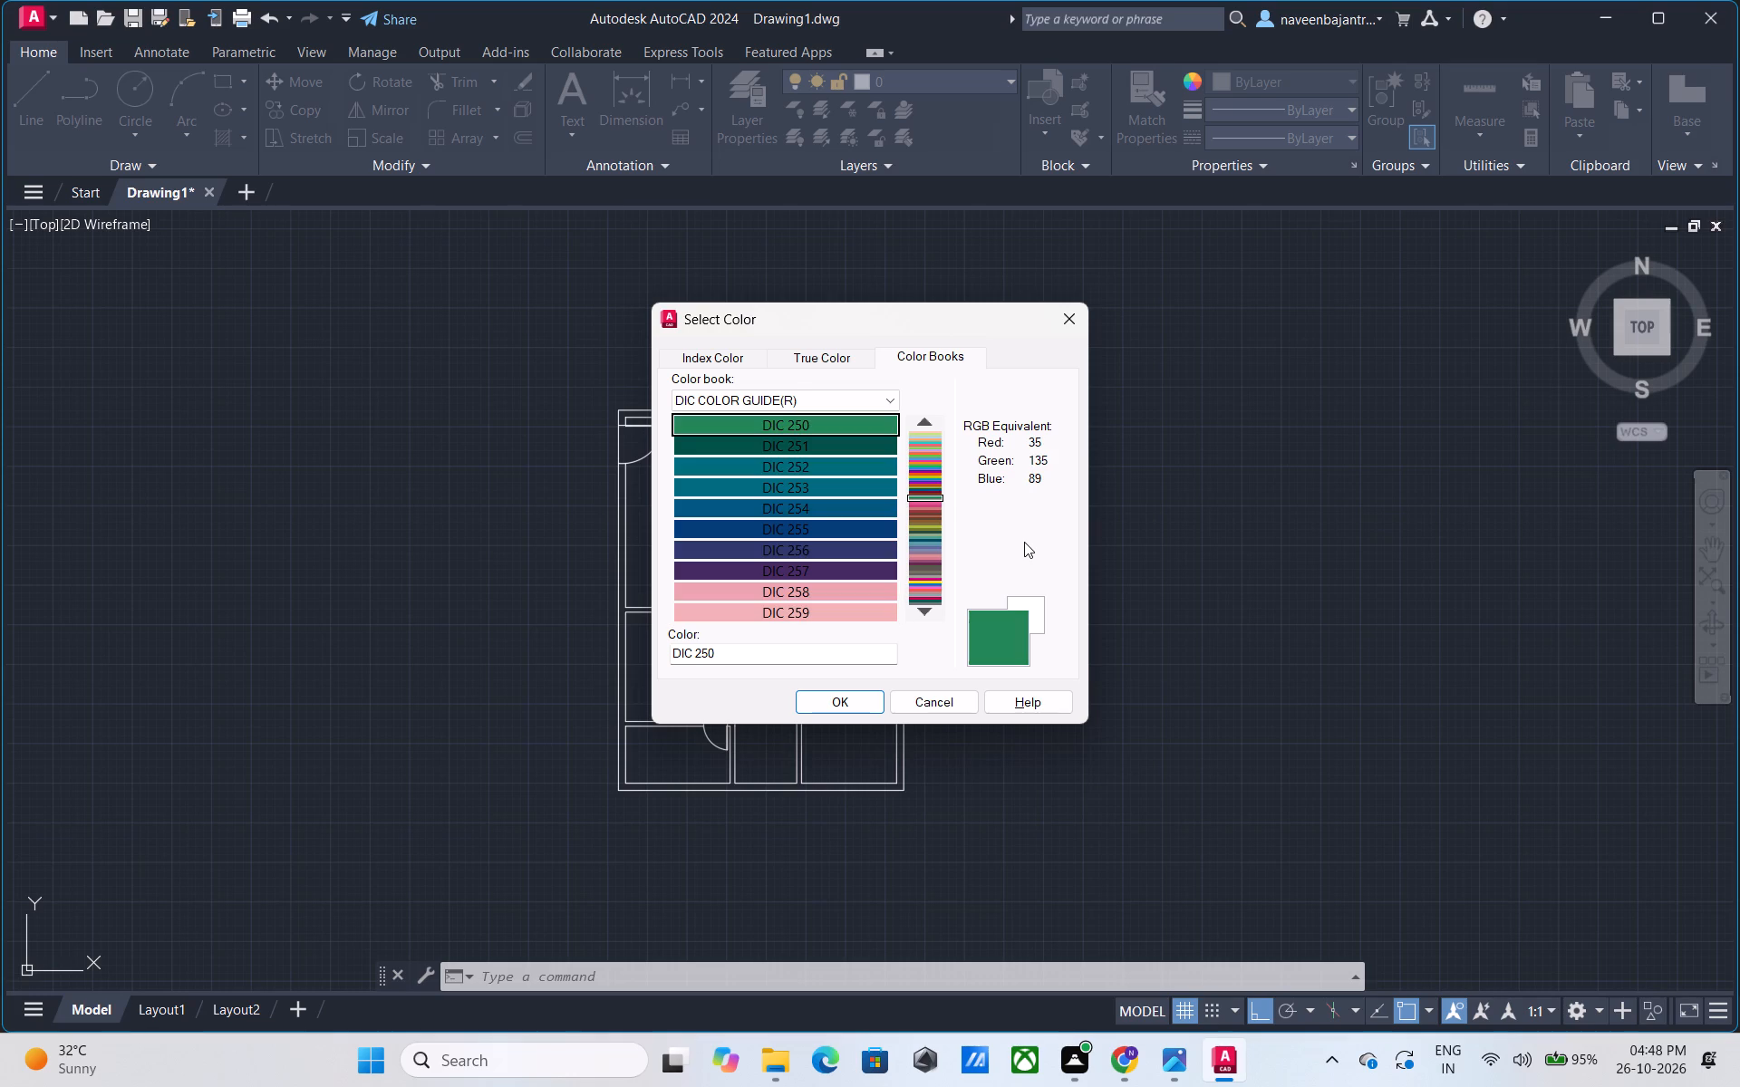
Preview the dark green to dark purple swatches of the color book one by one, from DIC 251 to DIC 257.
{"action": "key", "text": "Down"}
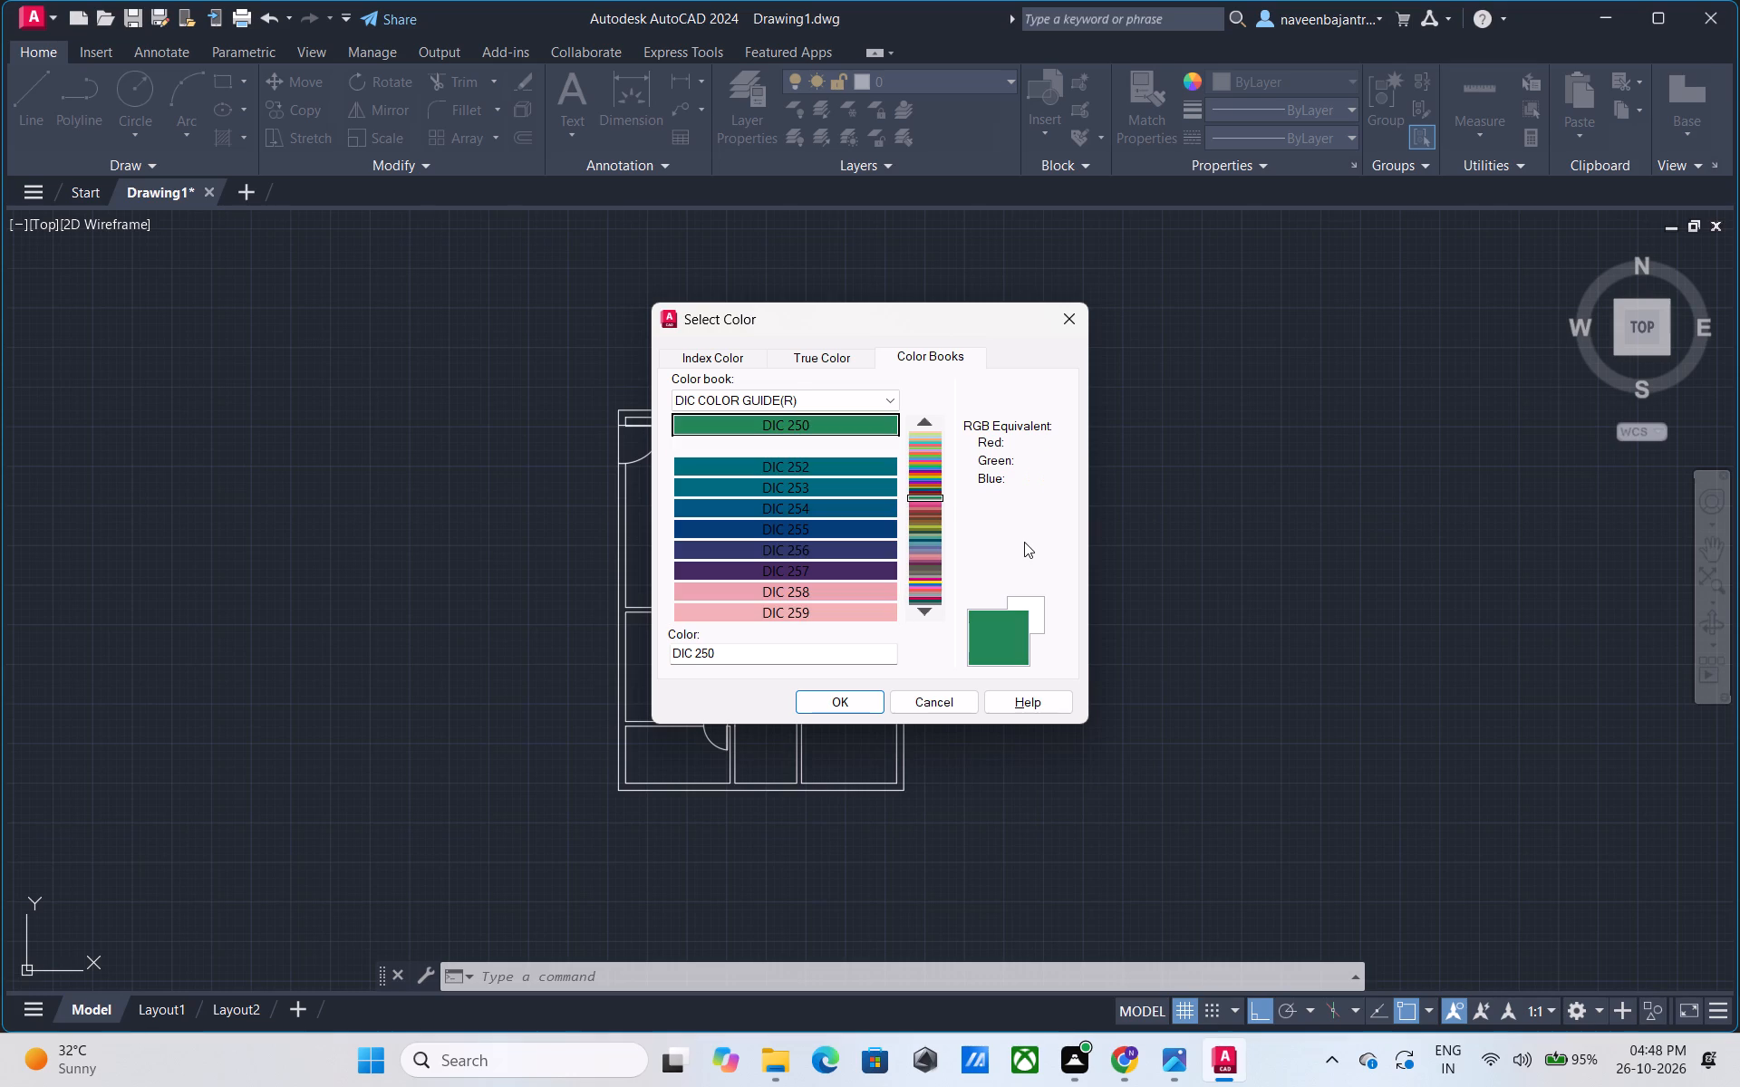
{"action": "key", "text": "Down"}
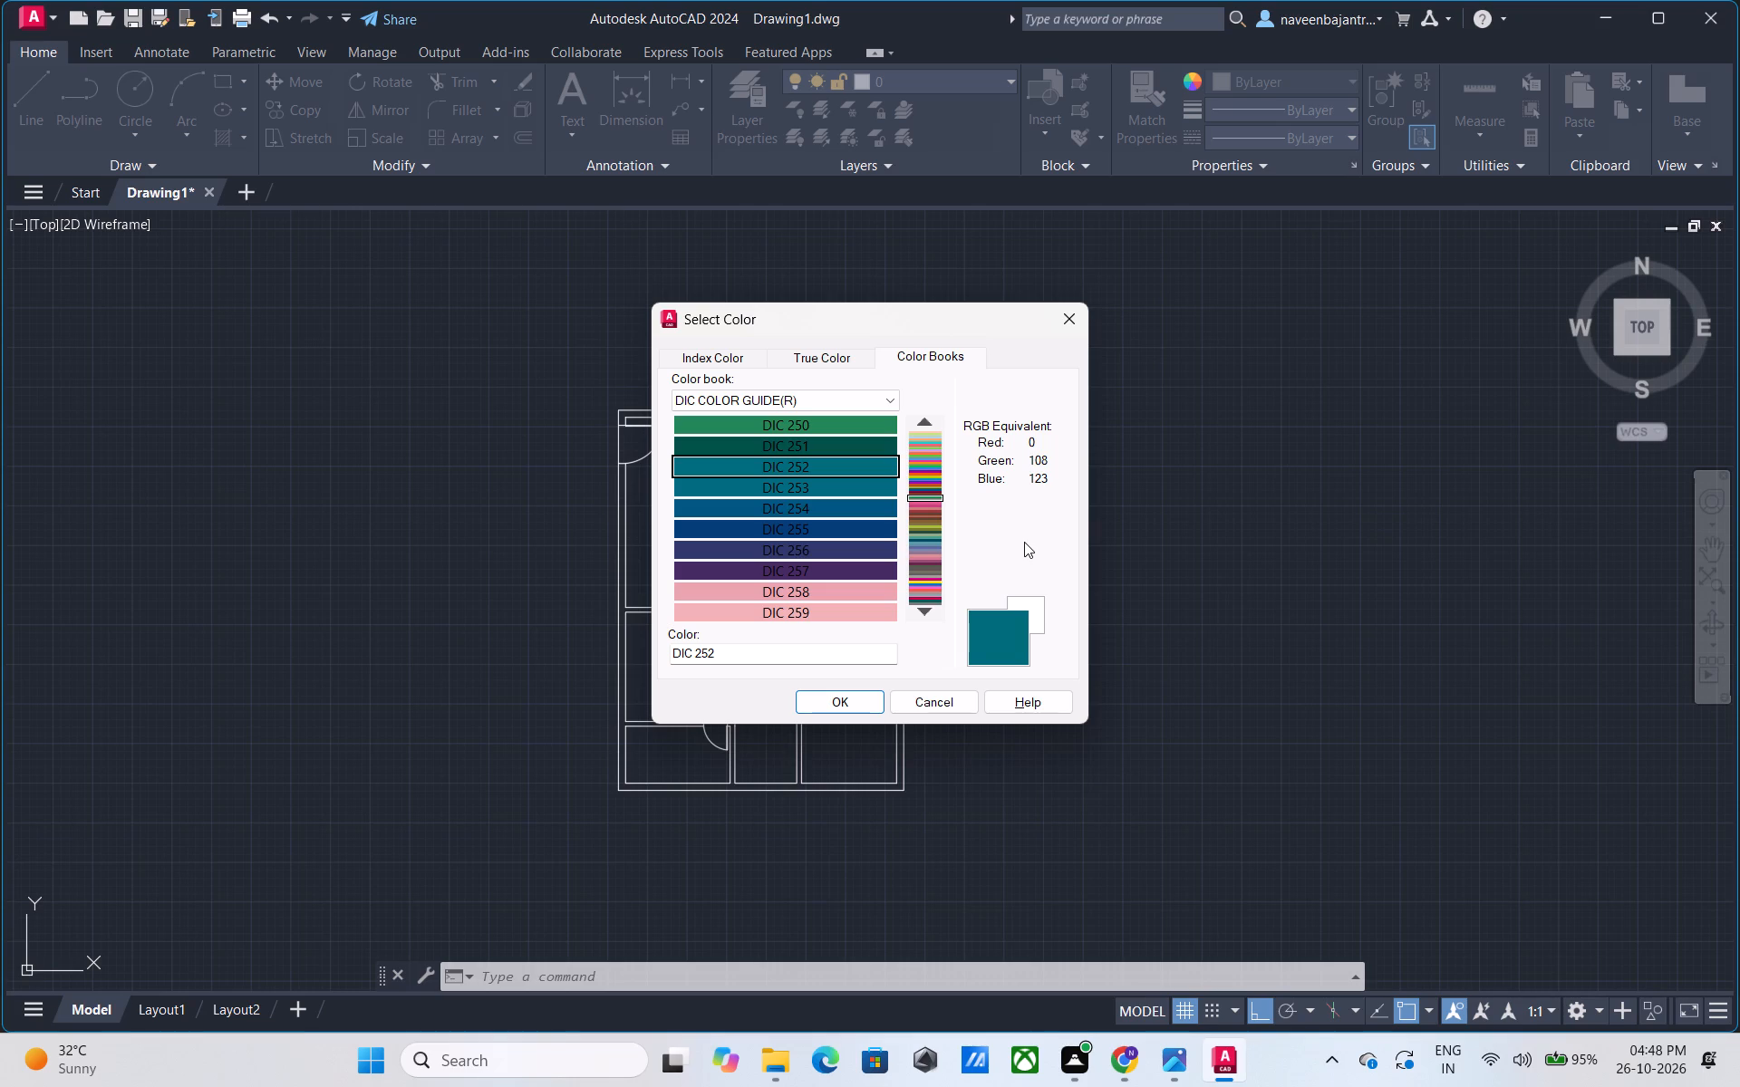
{"action": "key", "text": "Down"}
{"action": "key", "text": "Down"}
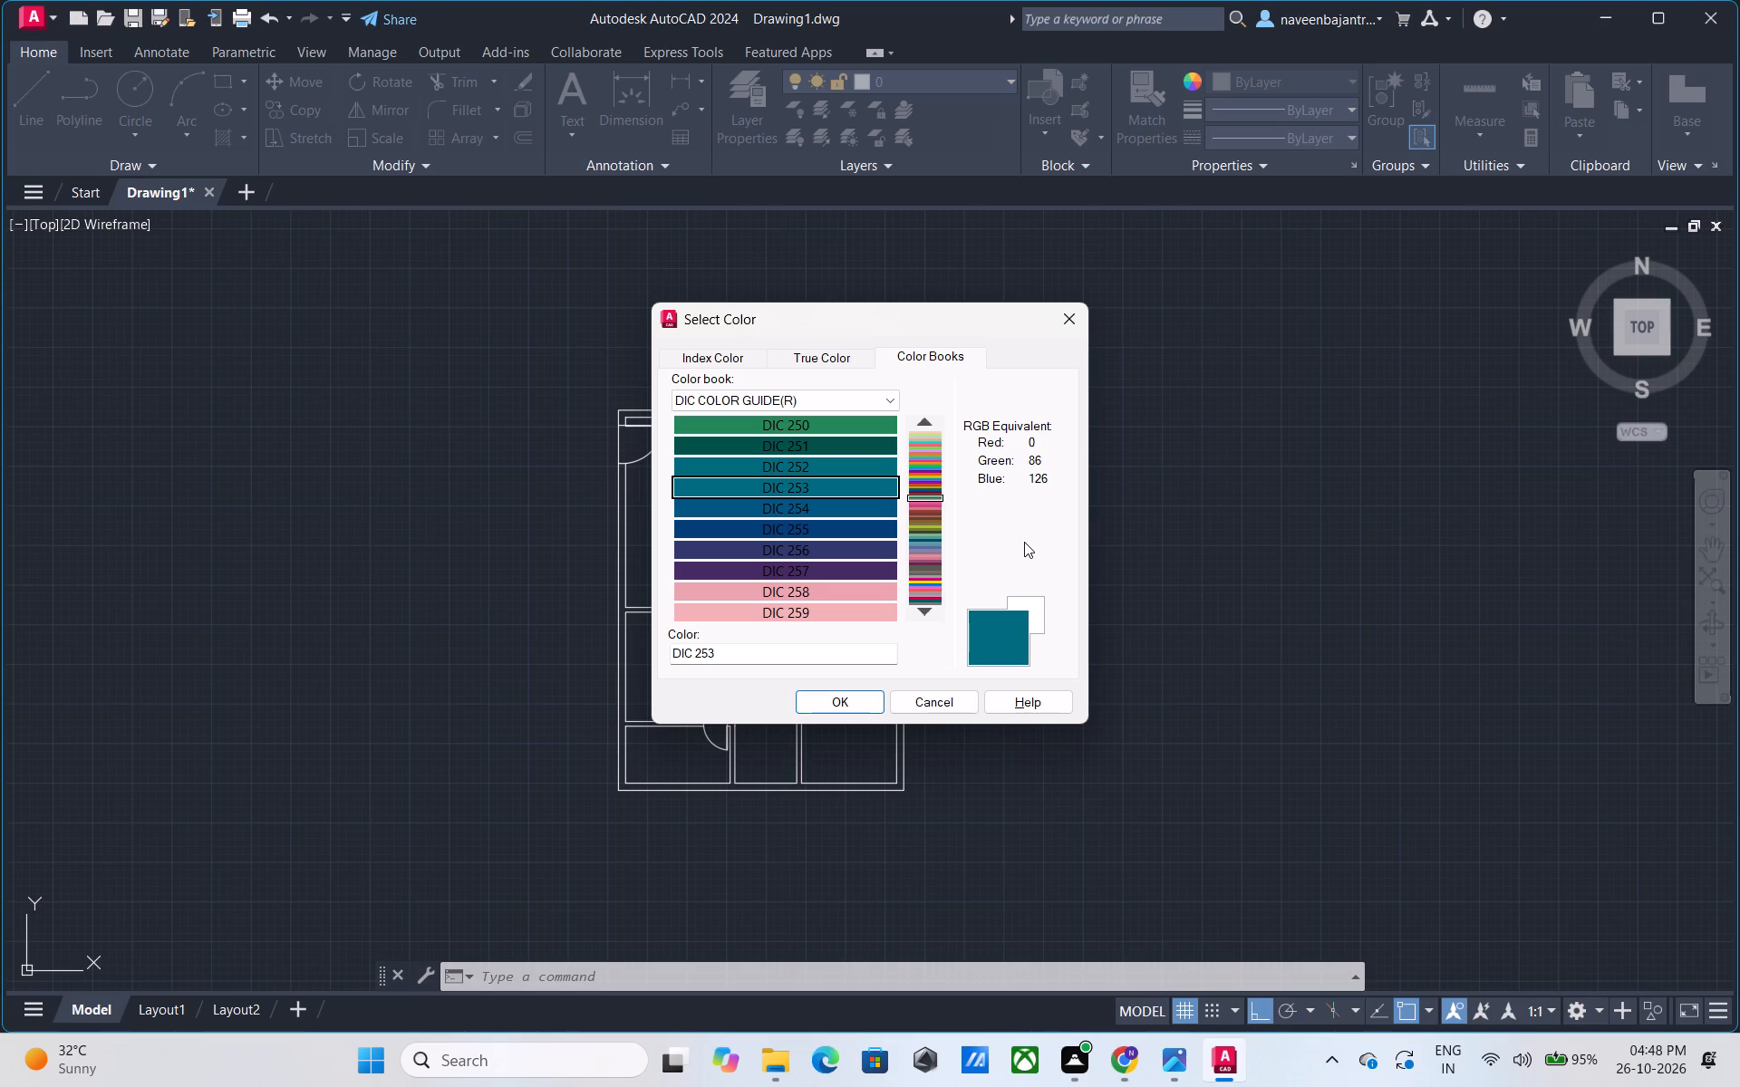
{"action": "key", "text": "Down"}
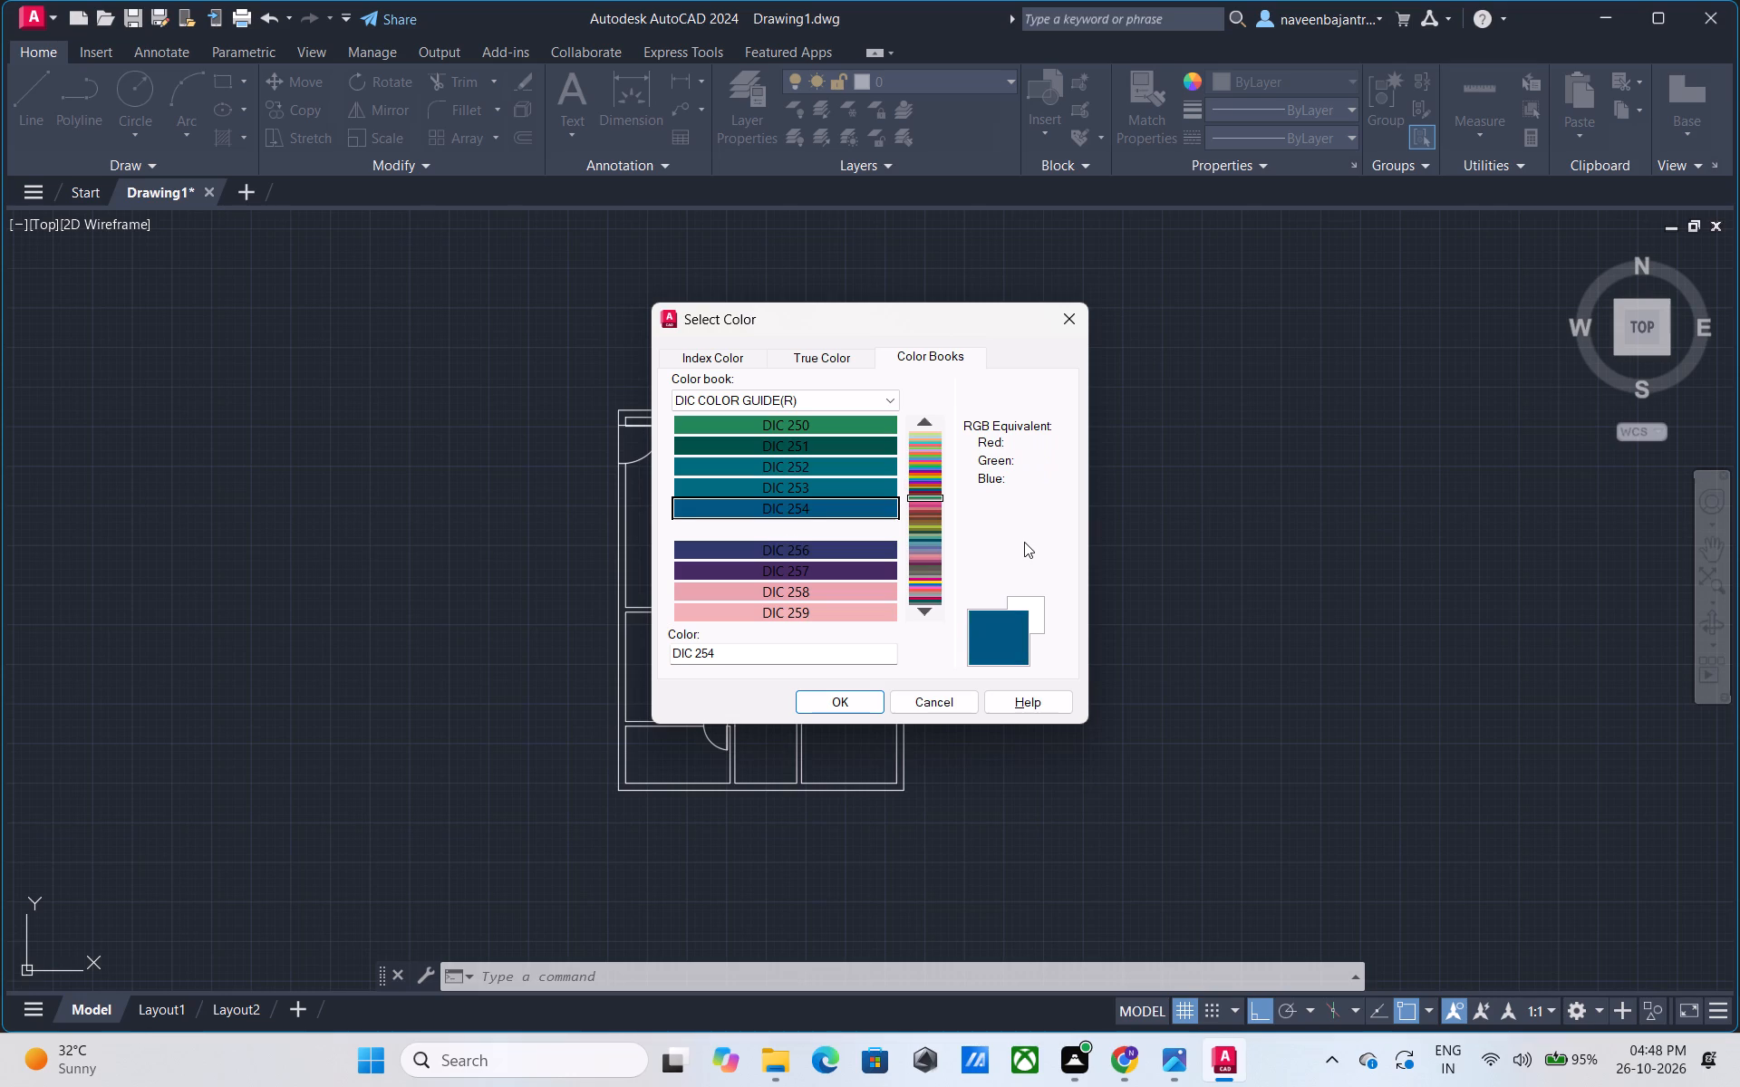
{"action": "key", "text": "Down"}
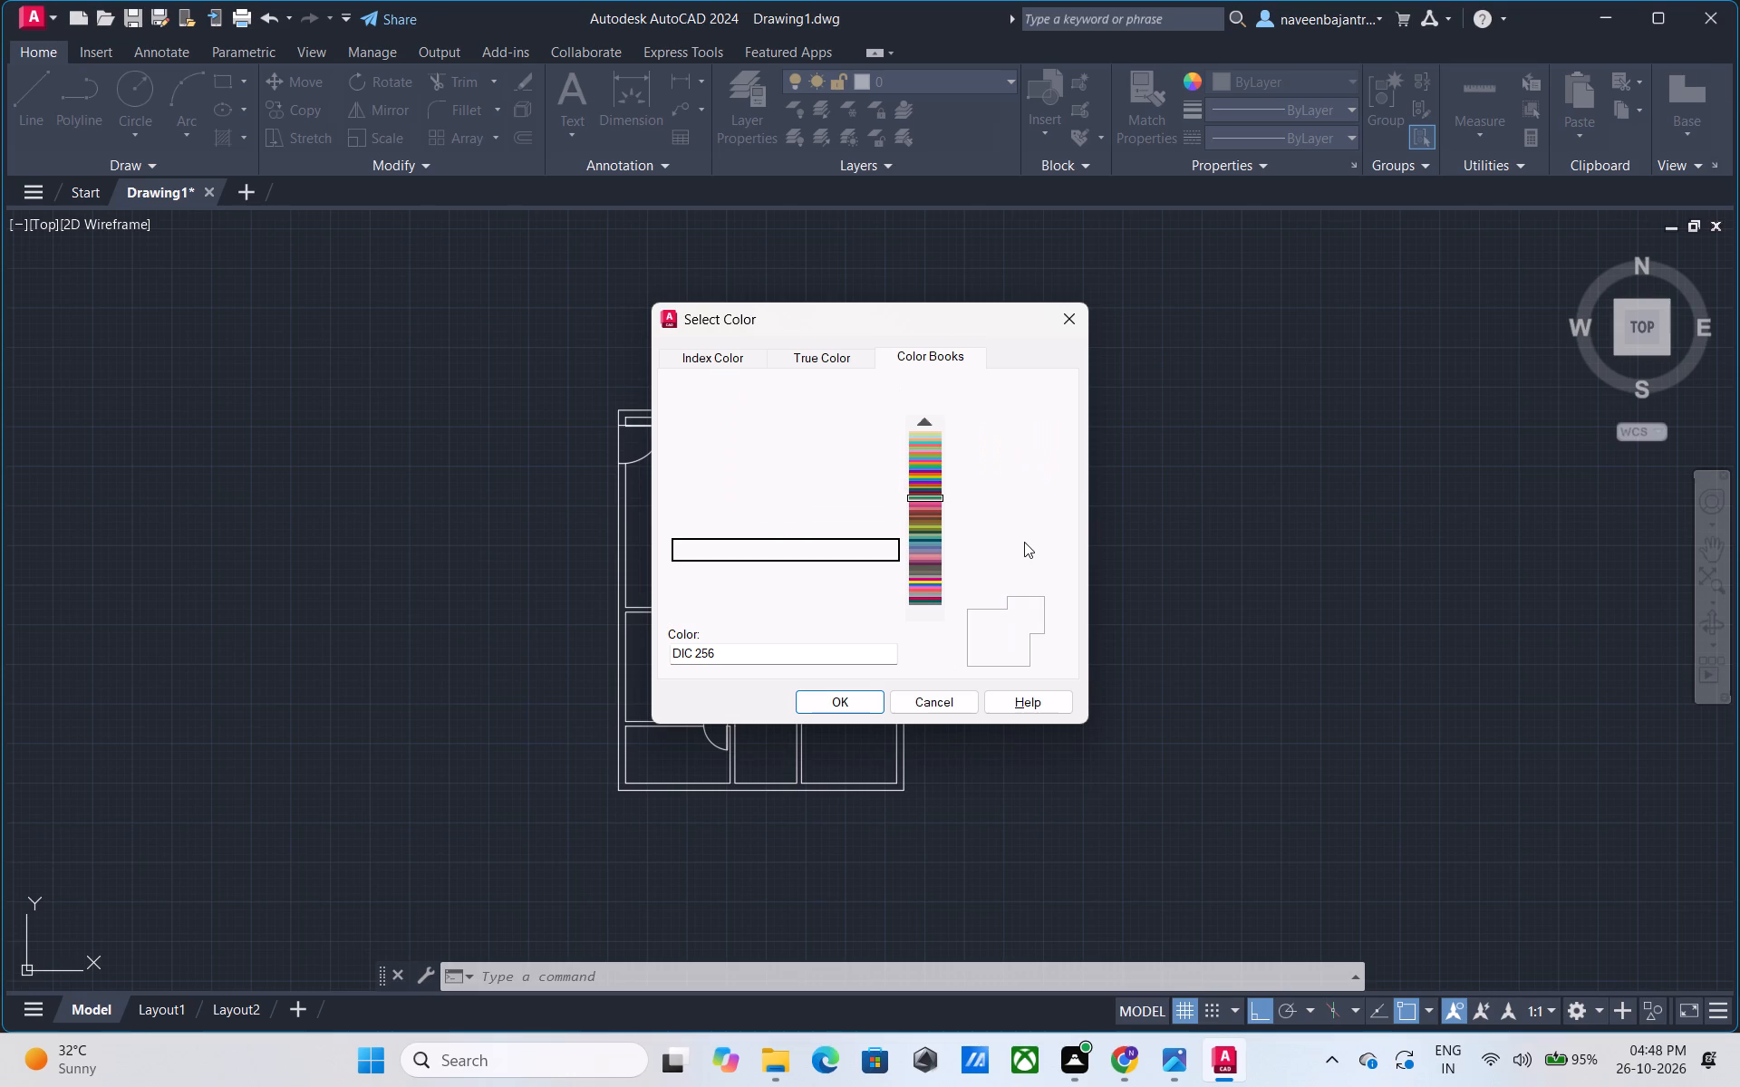
{"action": "key", "text": "Down"}
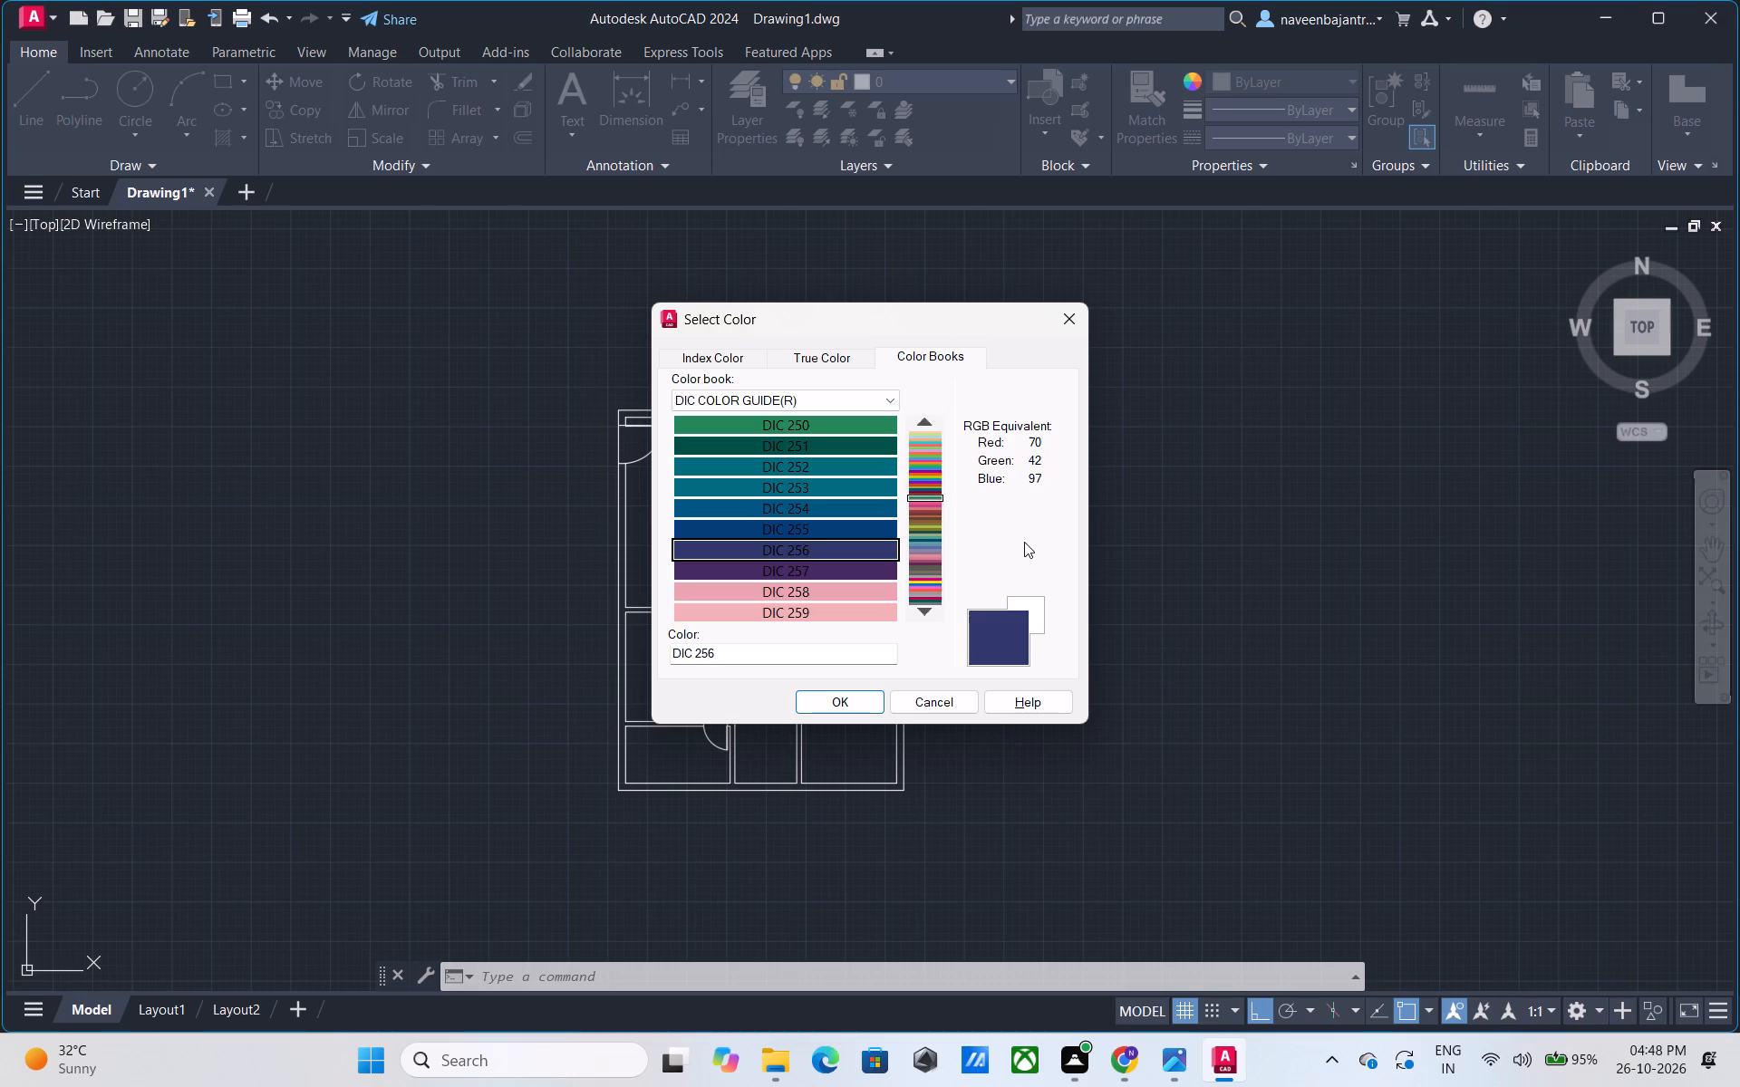
Preview the light pink to deep pink swatches of the color book one by one, from DIC 258 to DIC 269.
{"action": "key", "text": "Down"}
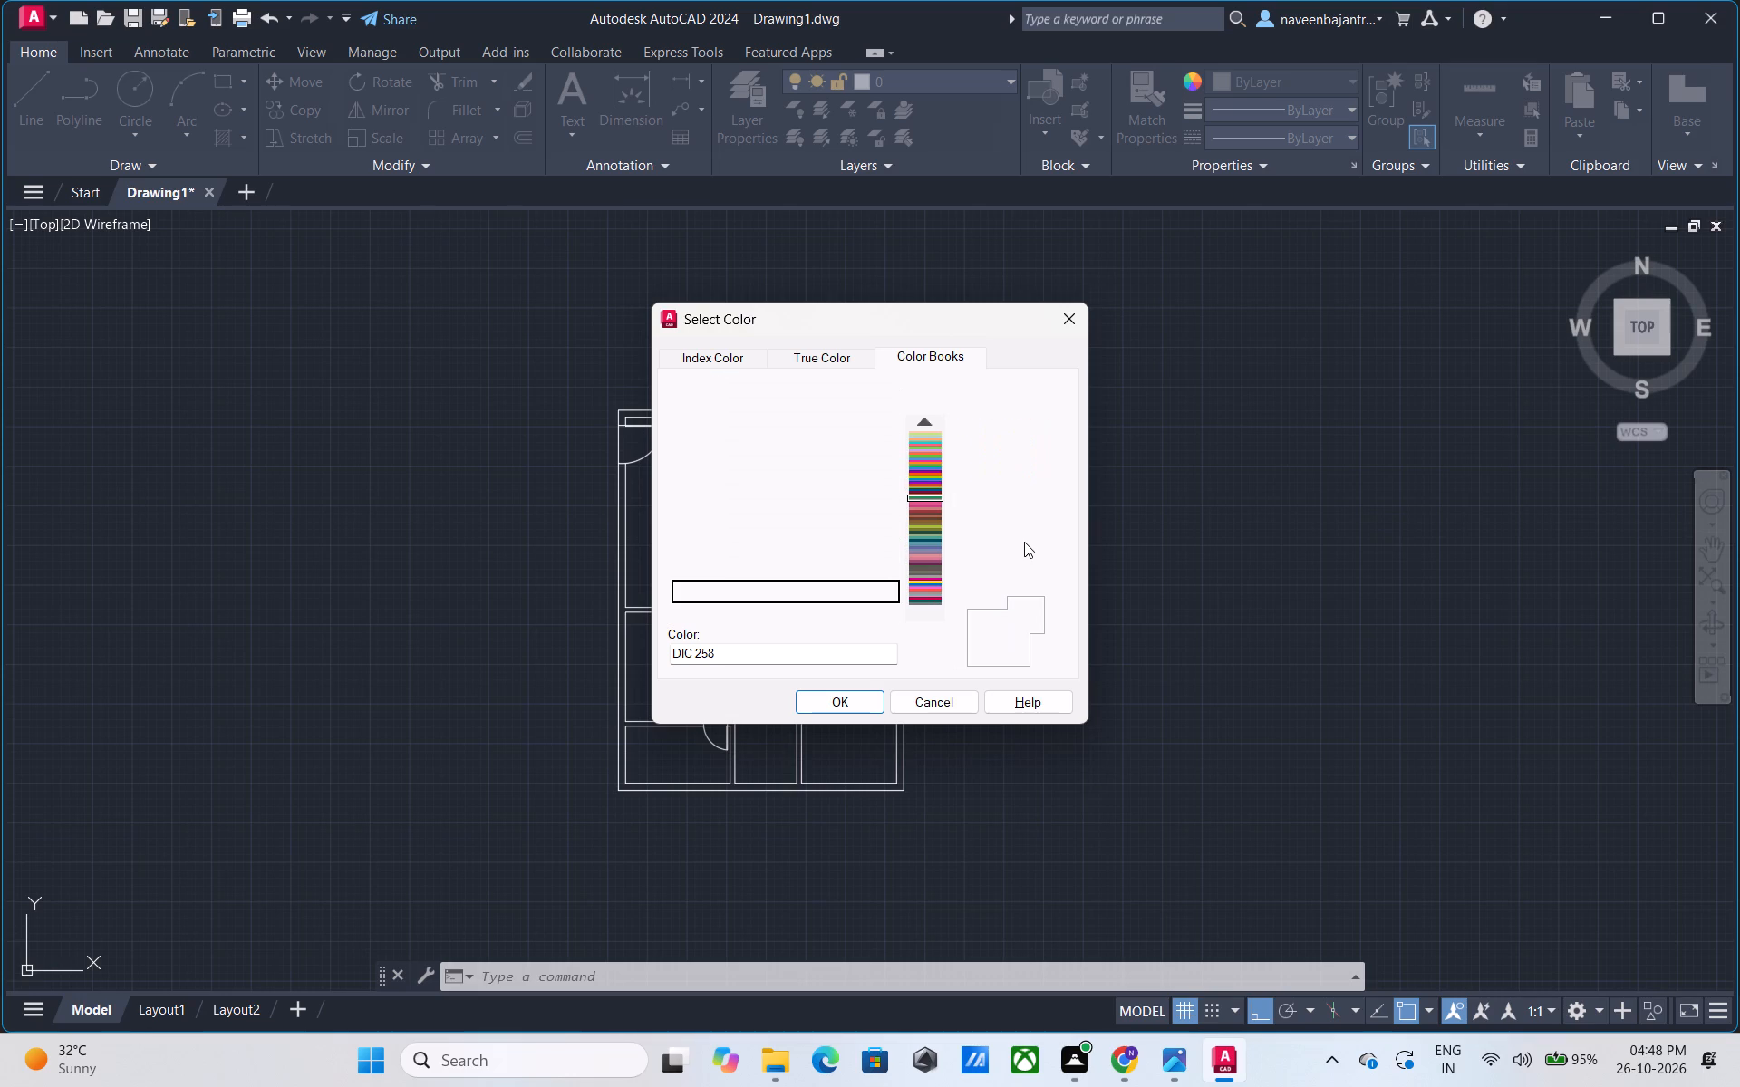
{"action": "key", "text": "Down"}
{"action": "key", "text": "Down"}
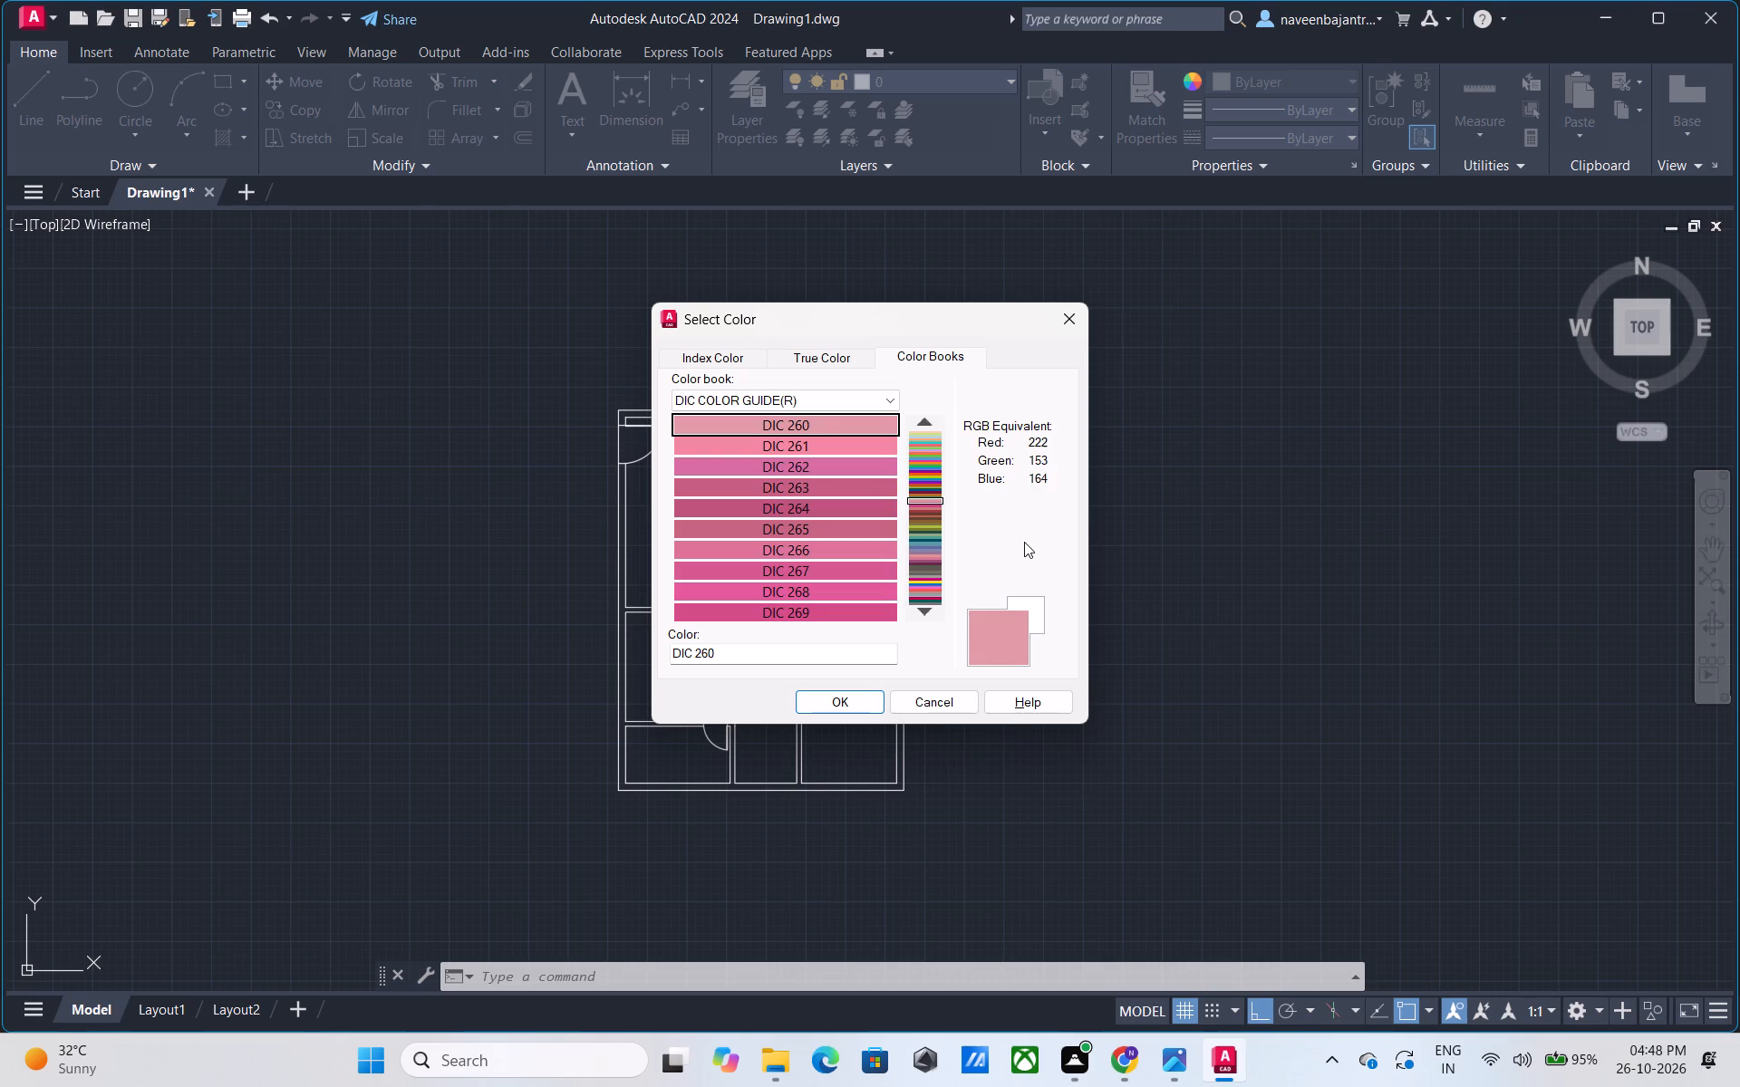
{"action": "key", "text": "Down"}
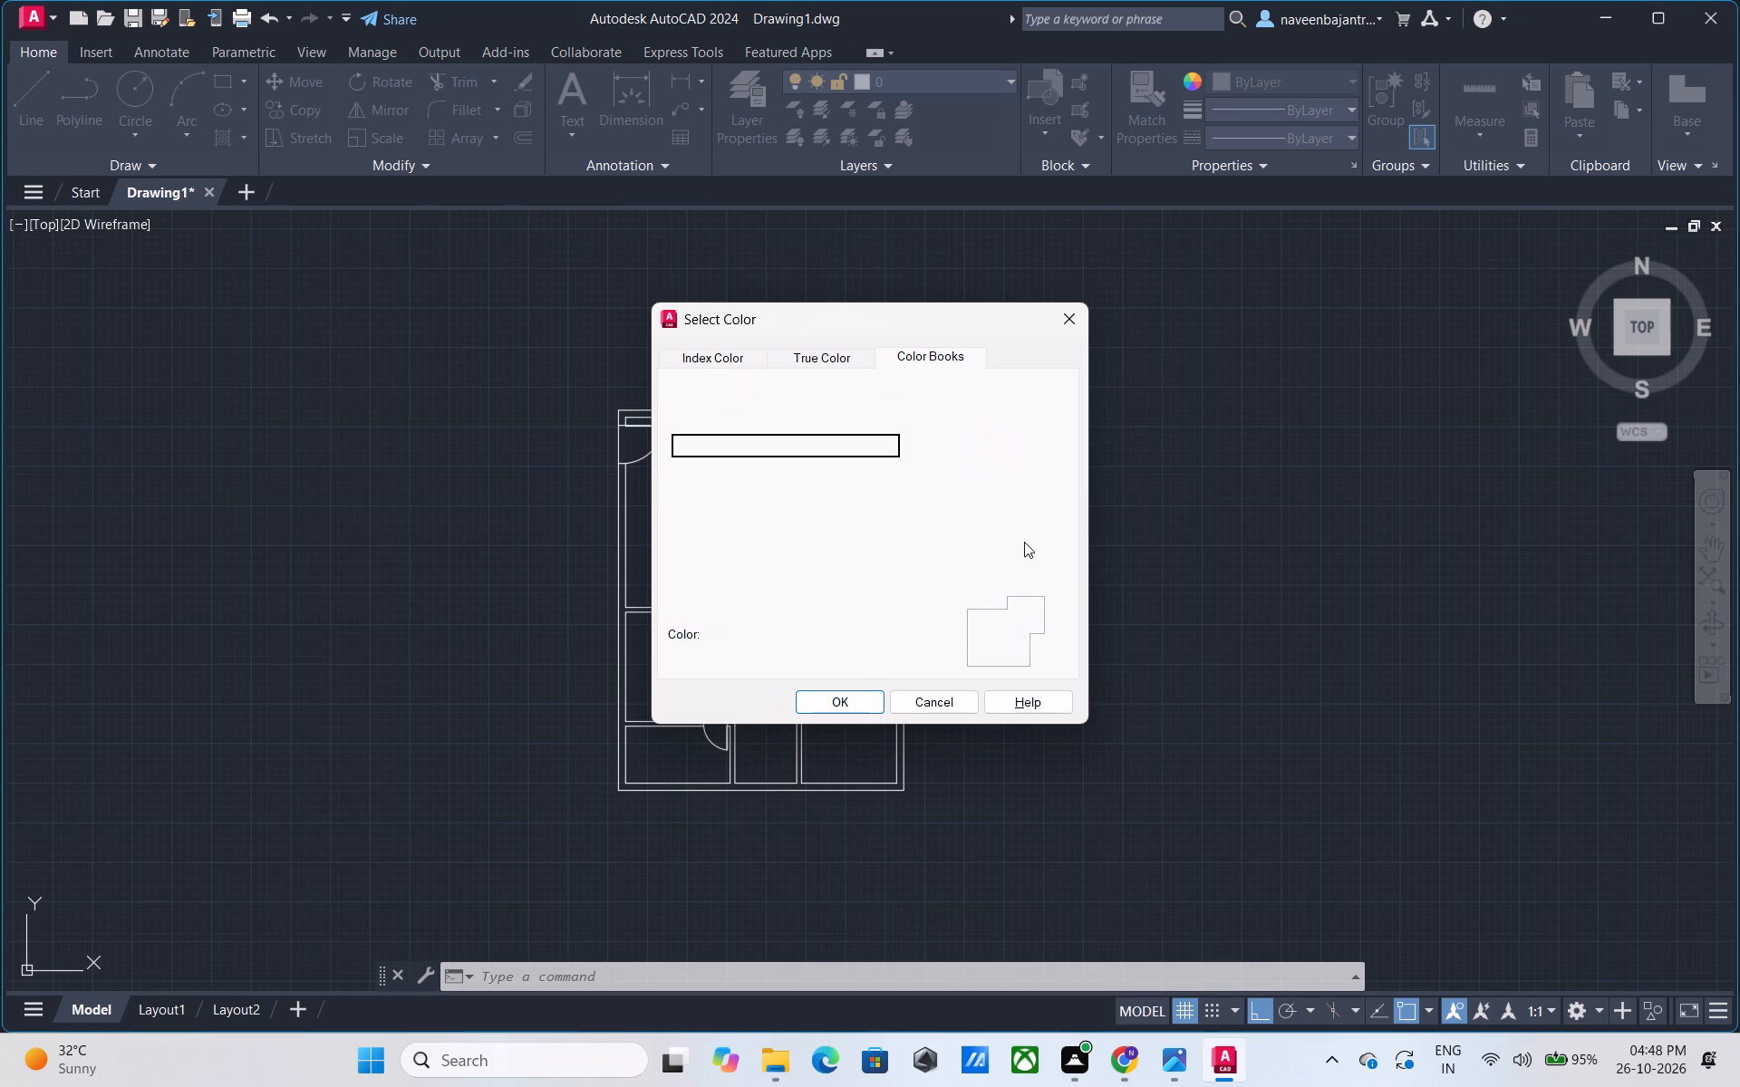
{"action": "key", "text": "Down"}
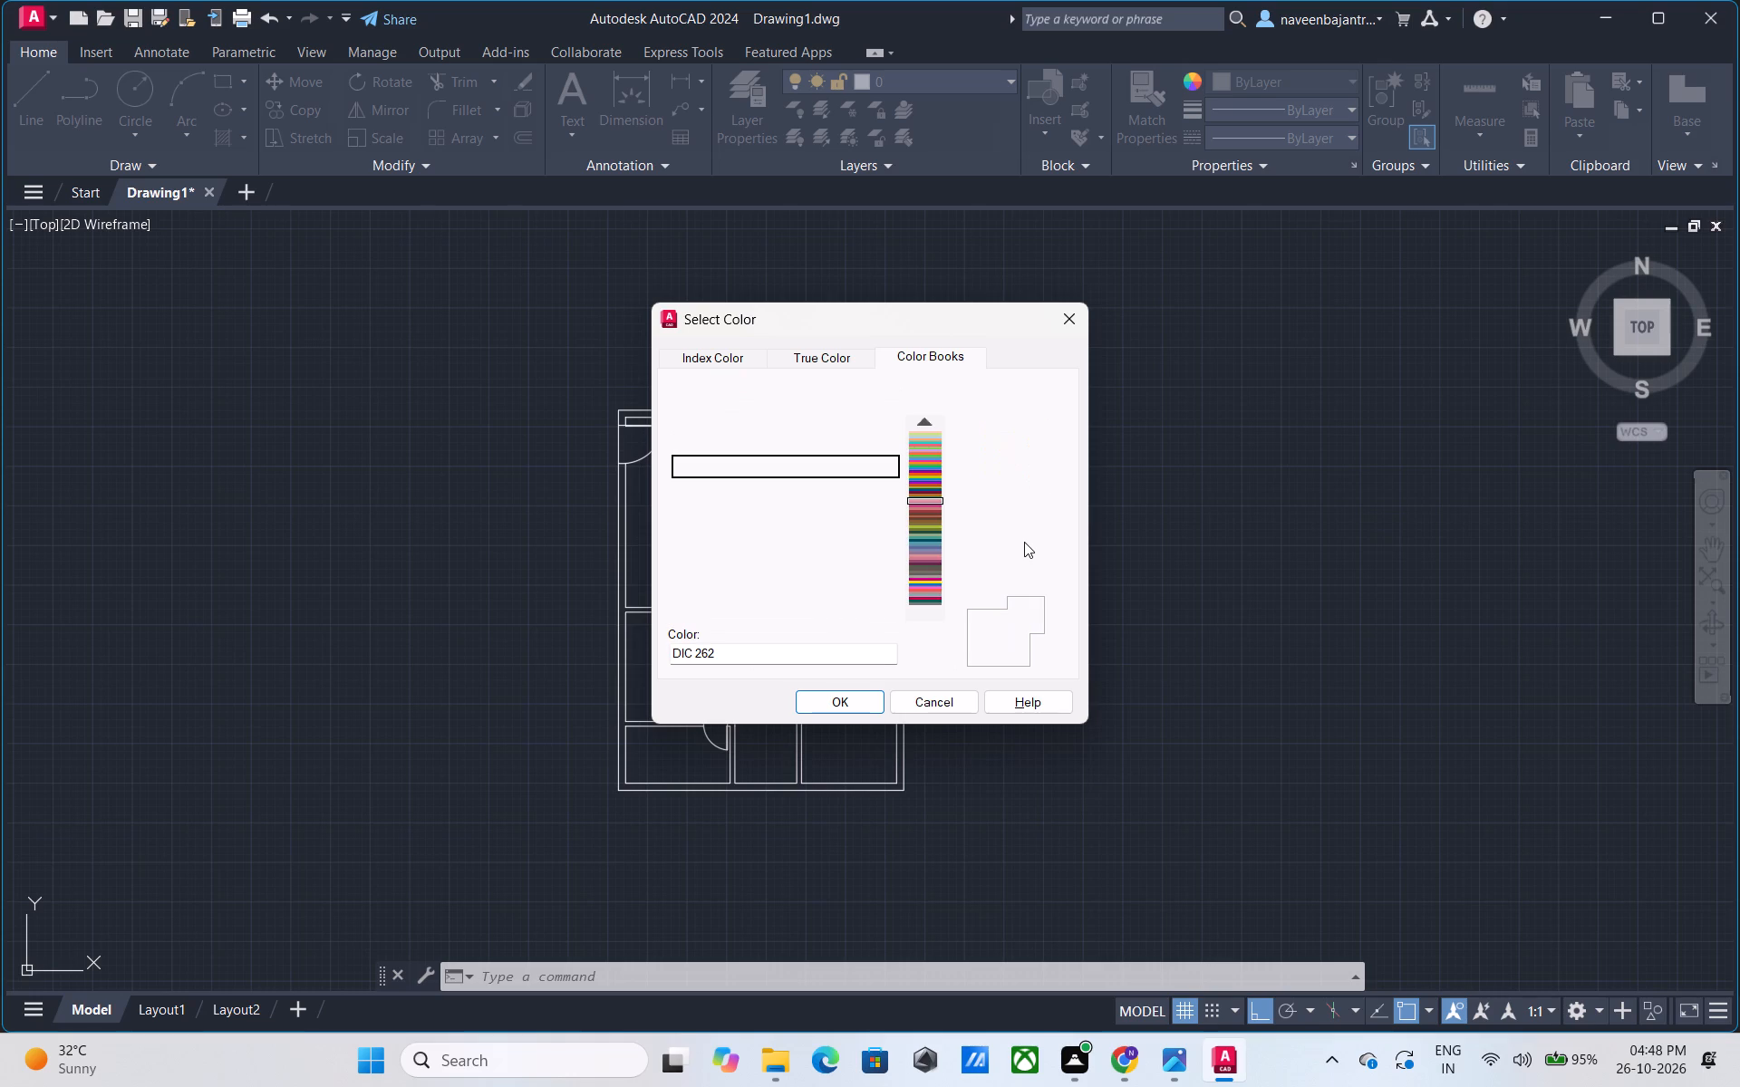
{"action": "key", "text": "Down"}
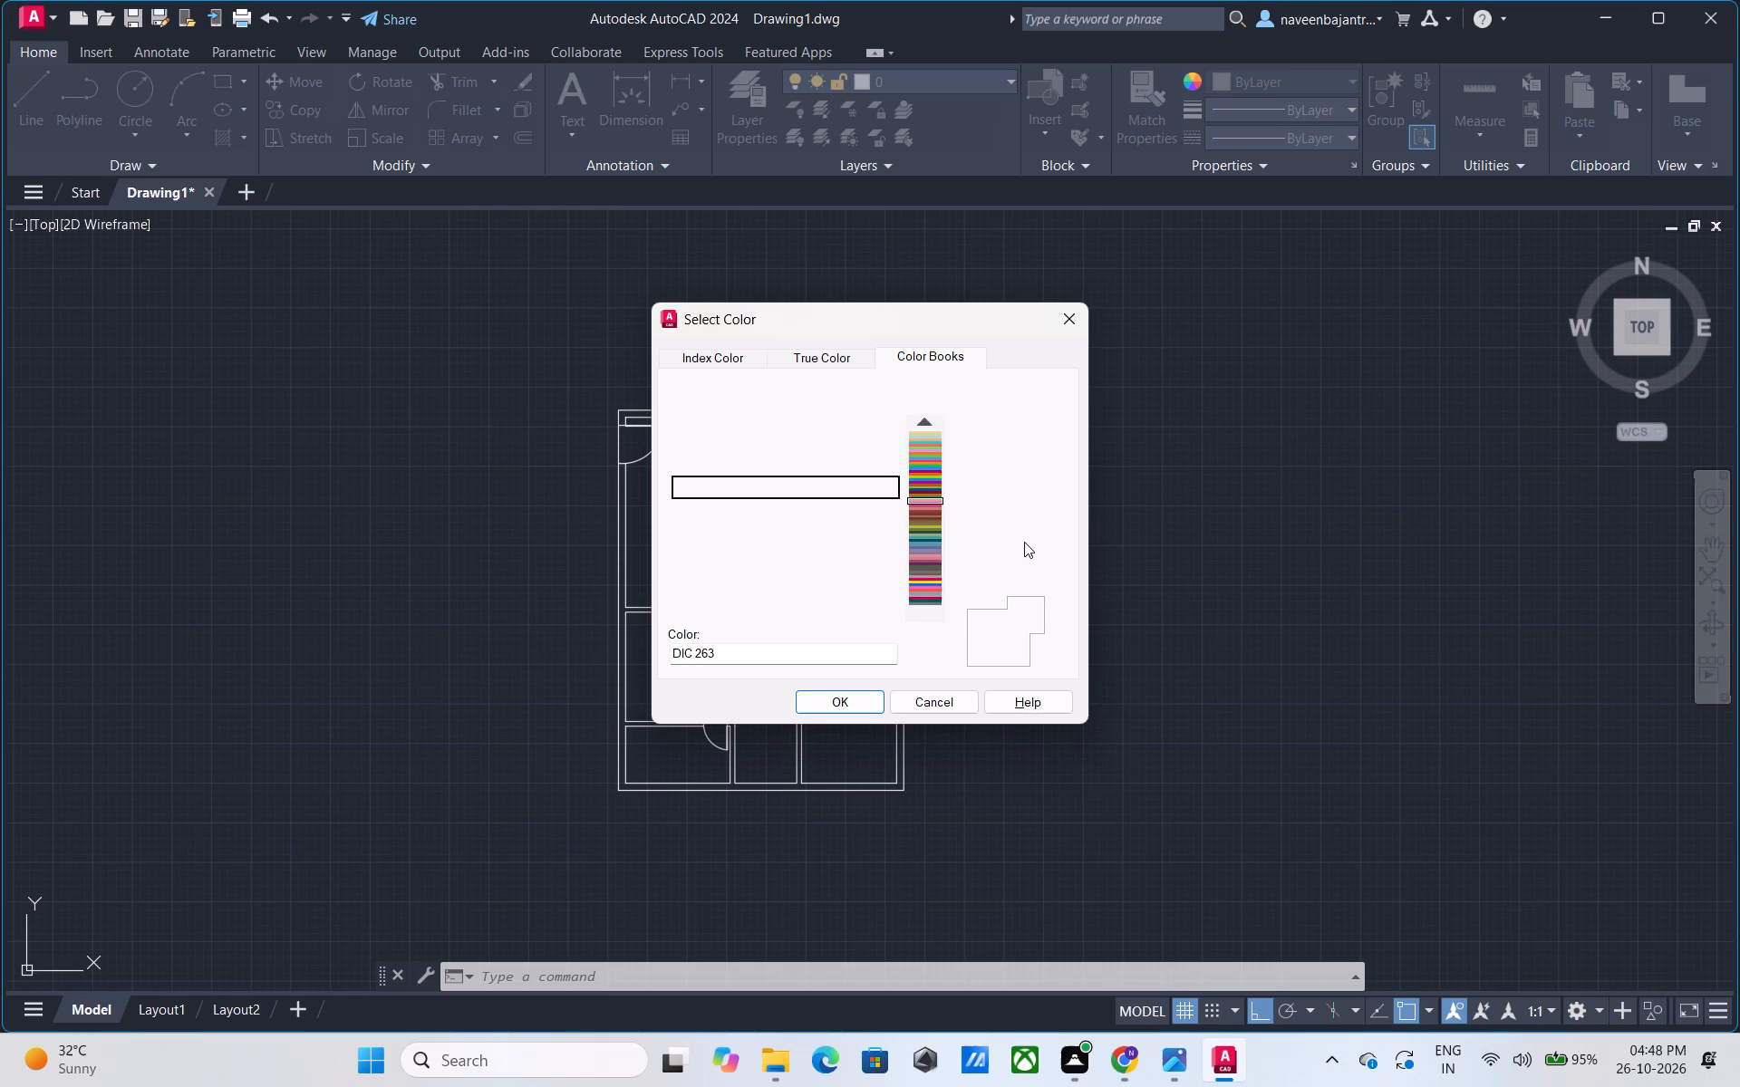
{"action": "key", "text": "Down"}
{"action": "key", "text": "Down"}
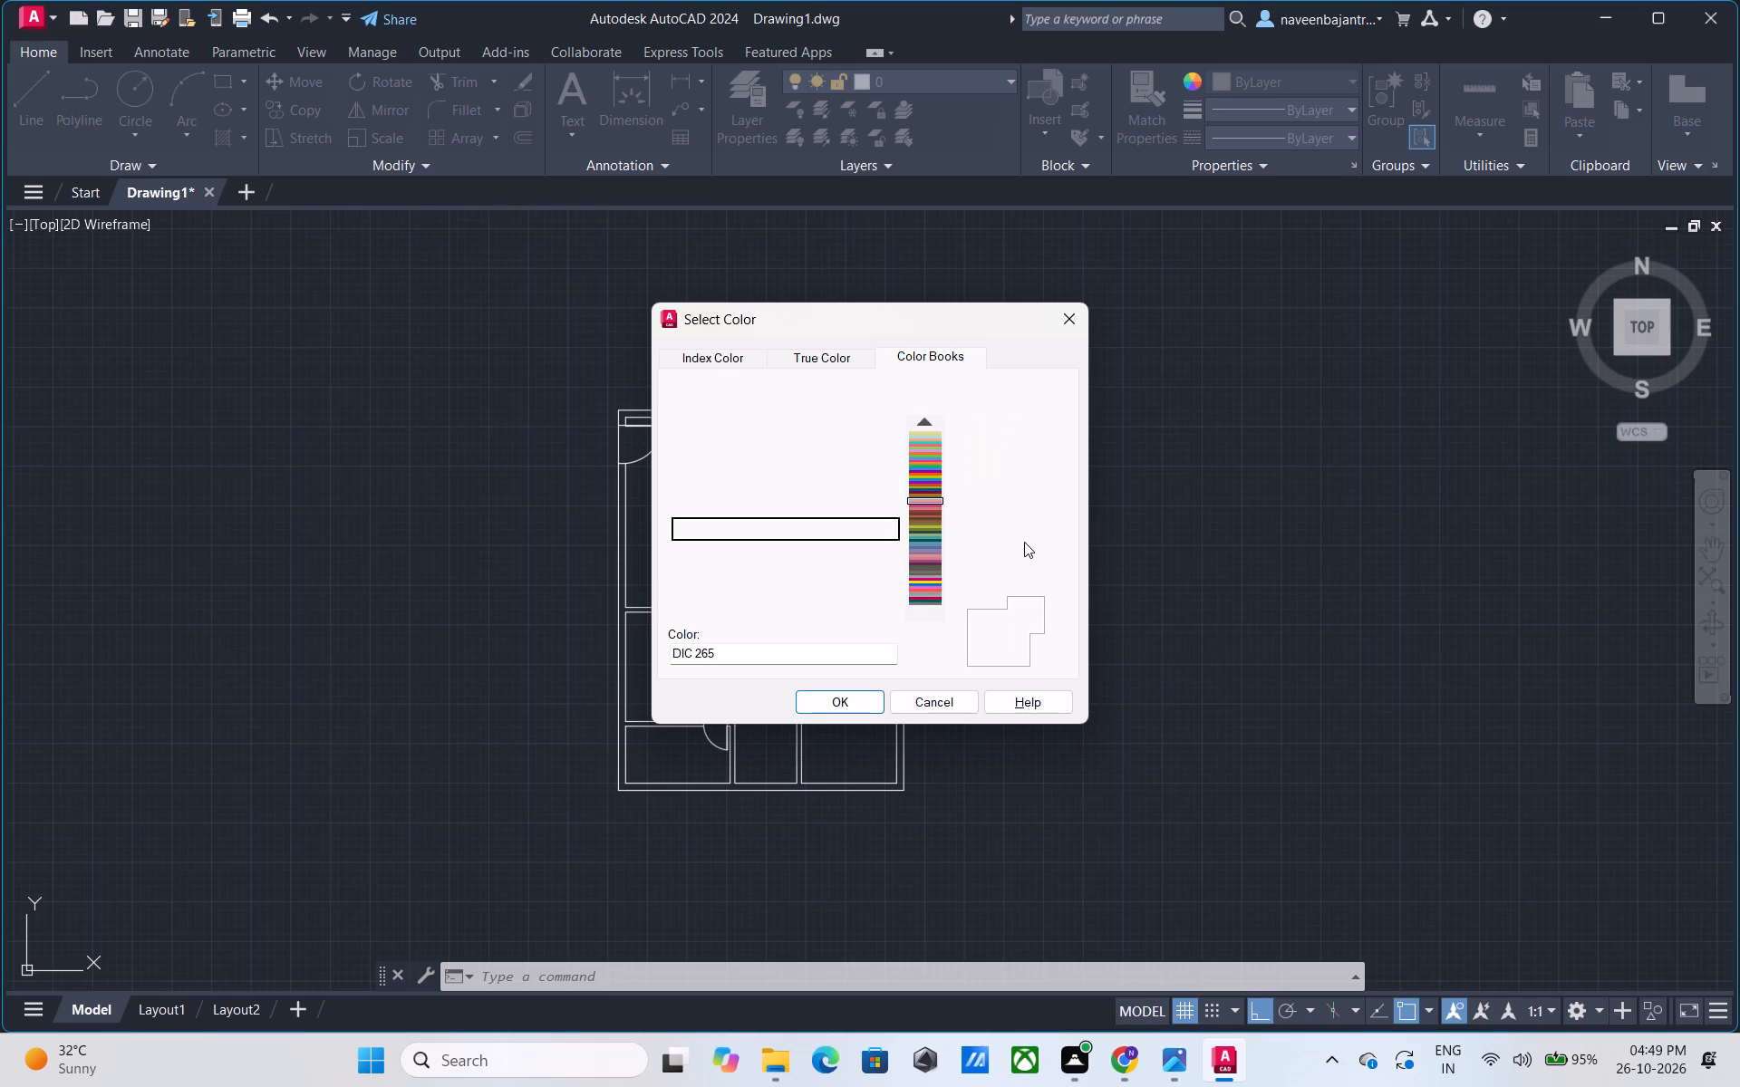
{"action": "key", "text": "Down"}
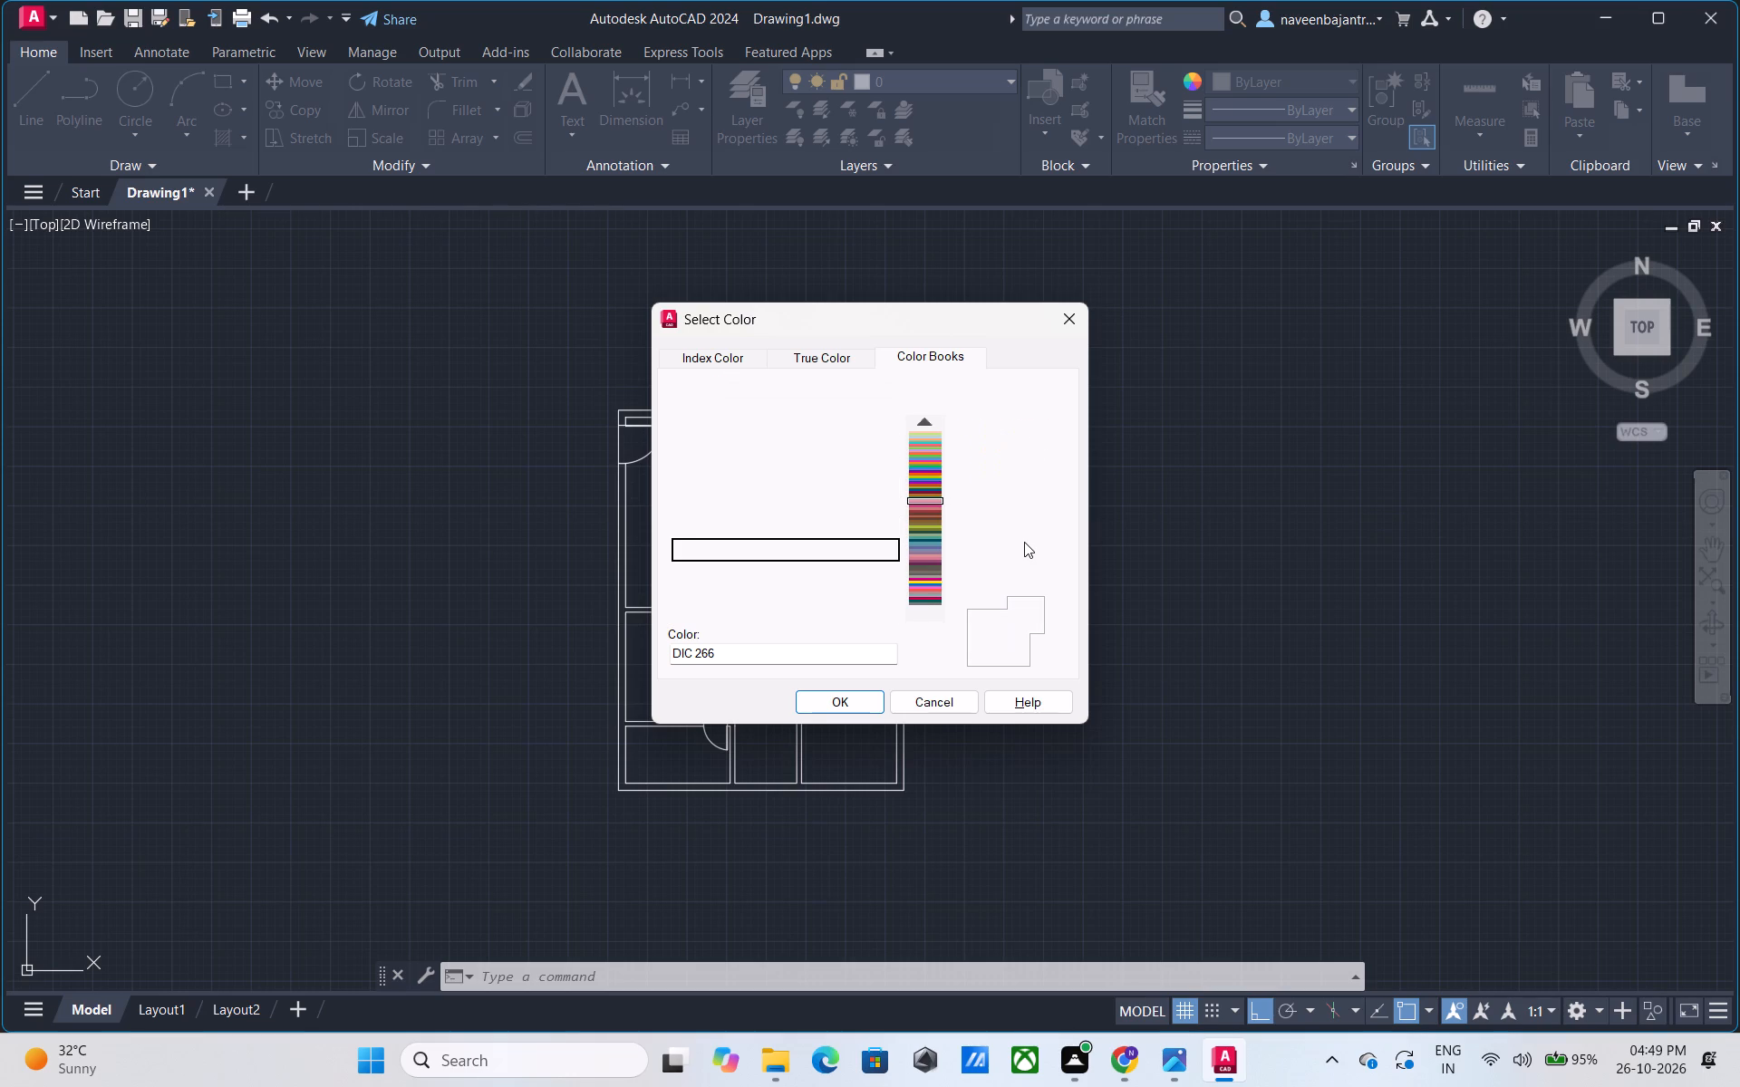
{"action": "key", "text": "Down"}
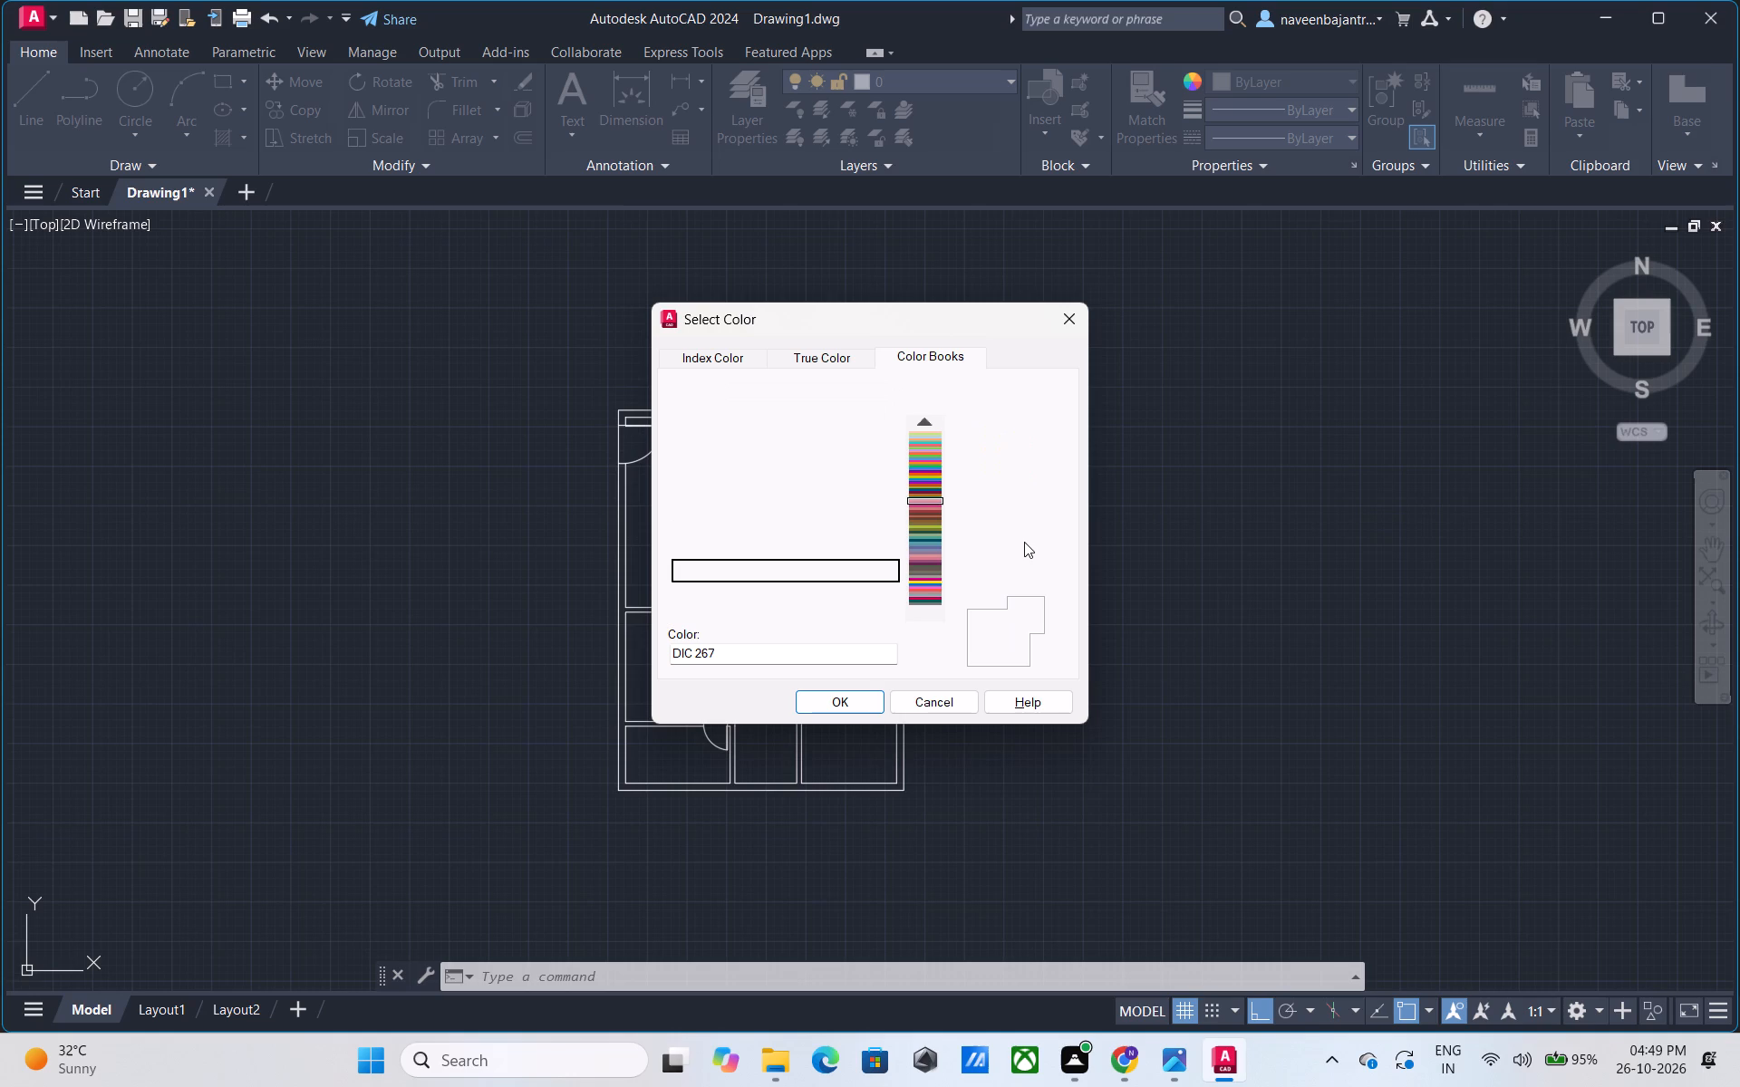
{"action": "key", "text": "Down"}
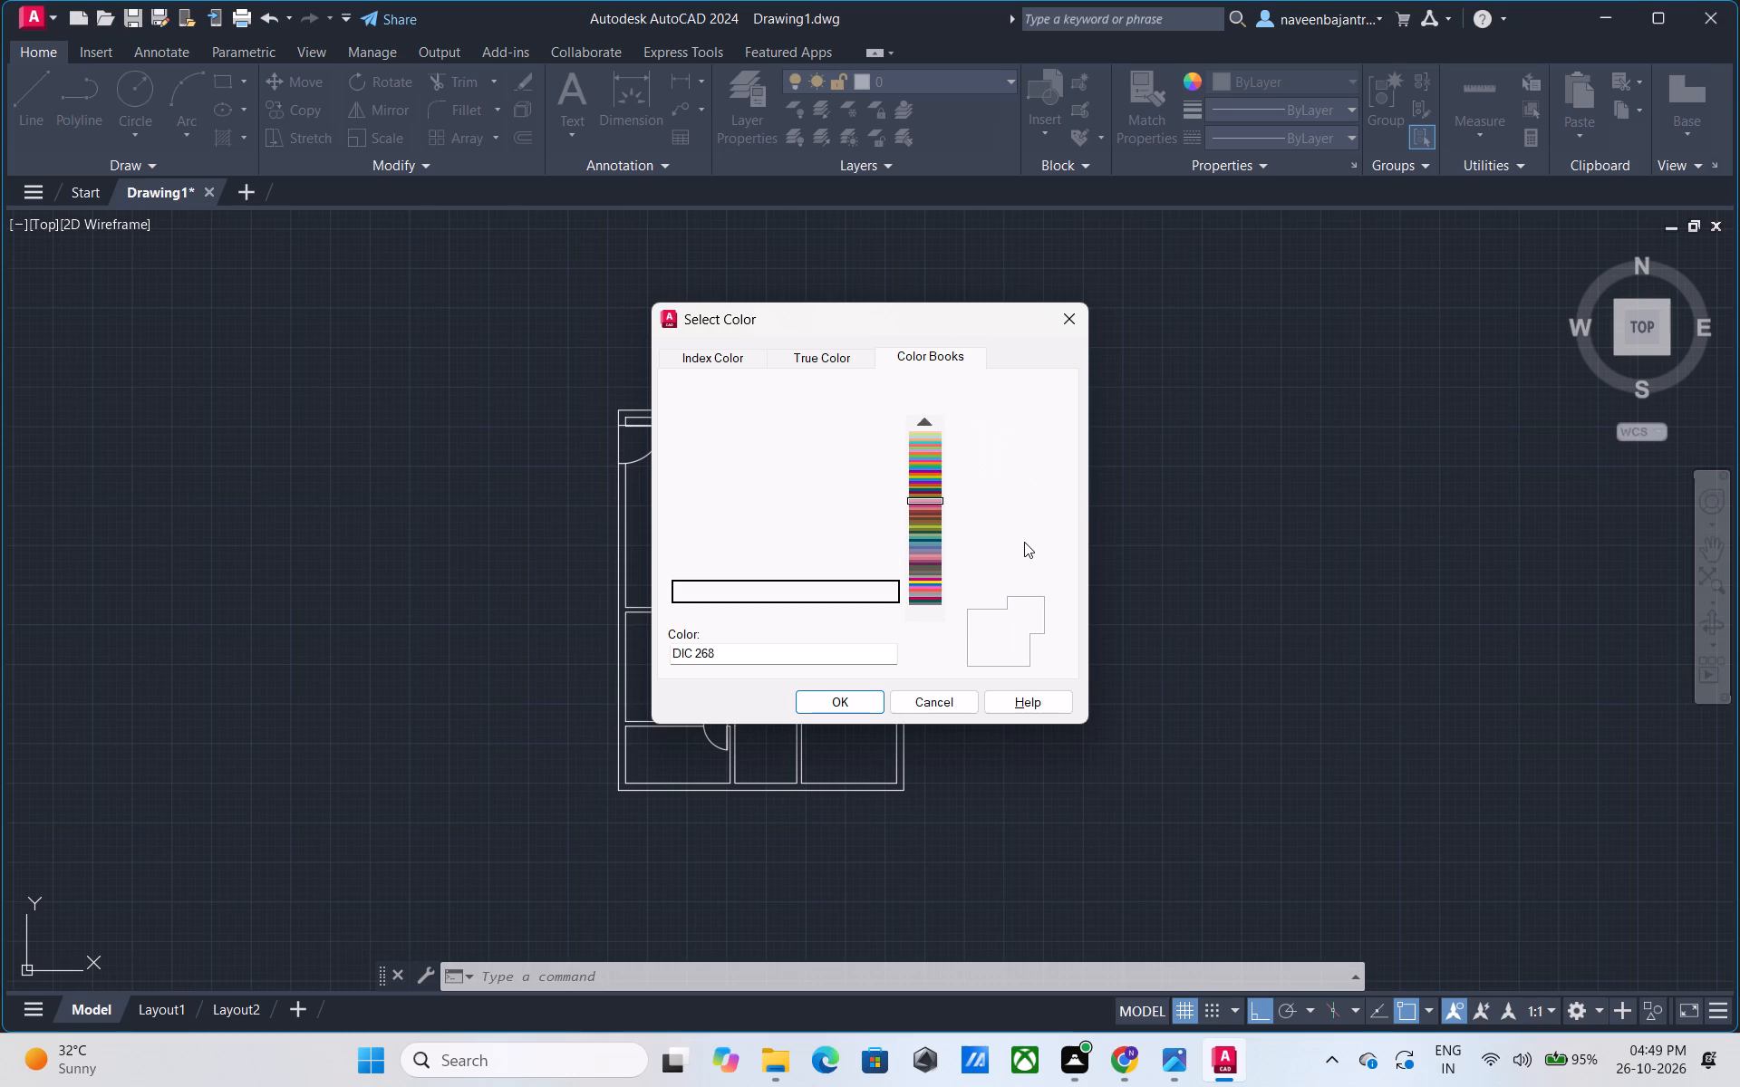
{"action": "key", "text": "Down"}
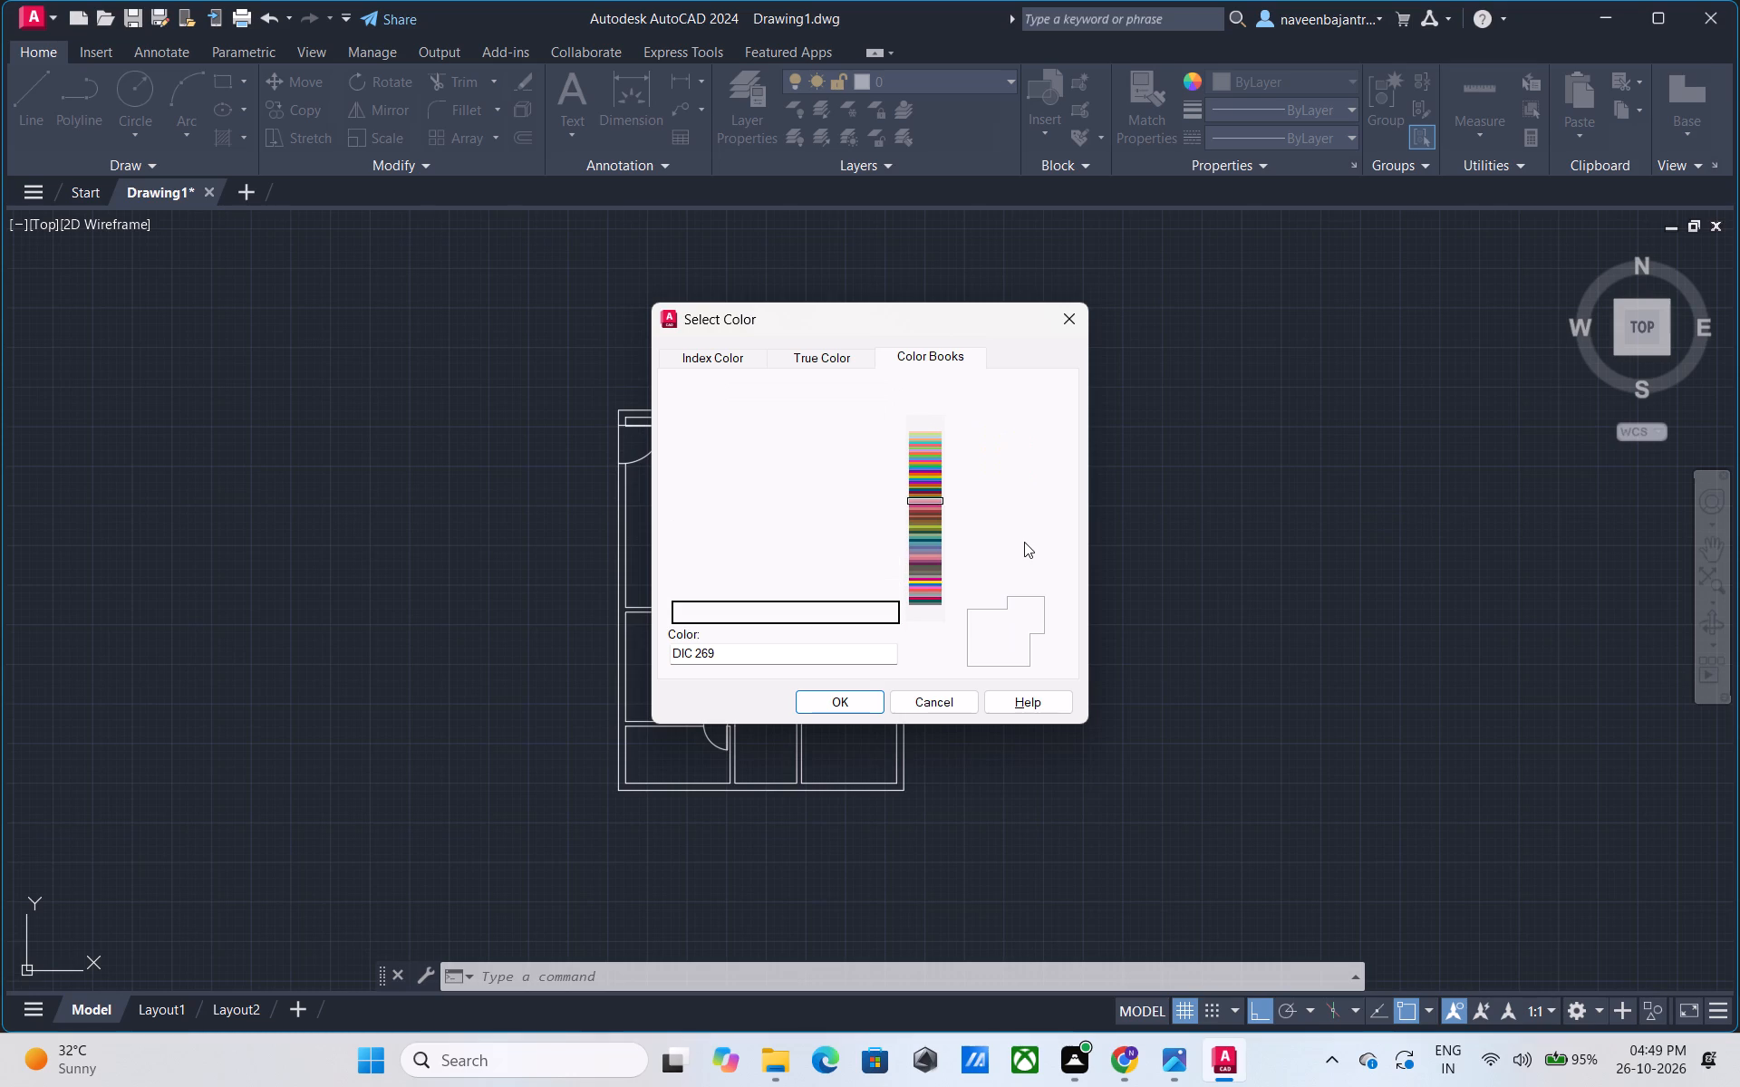
Preview the pink and magenta swatches of the color book one by one, from DIC 270 to DIC 279.
{"action": "key", "text": "Down"}
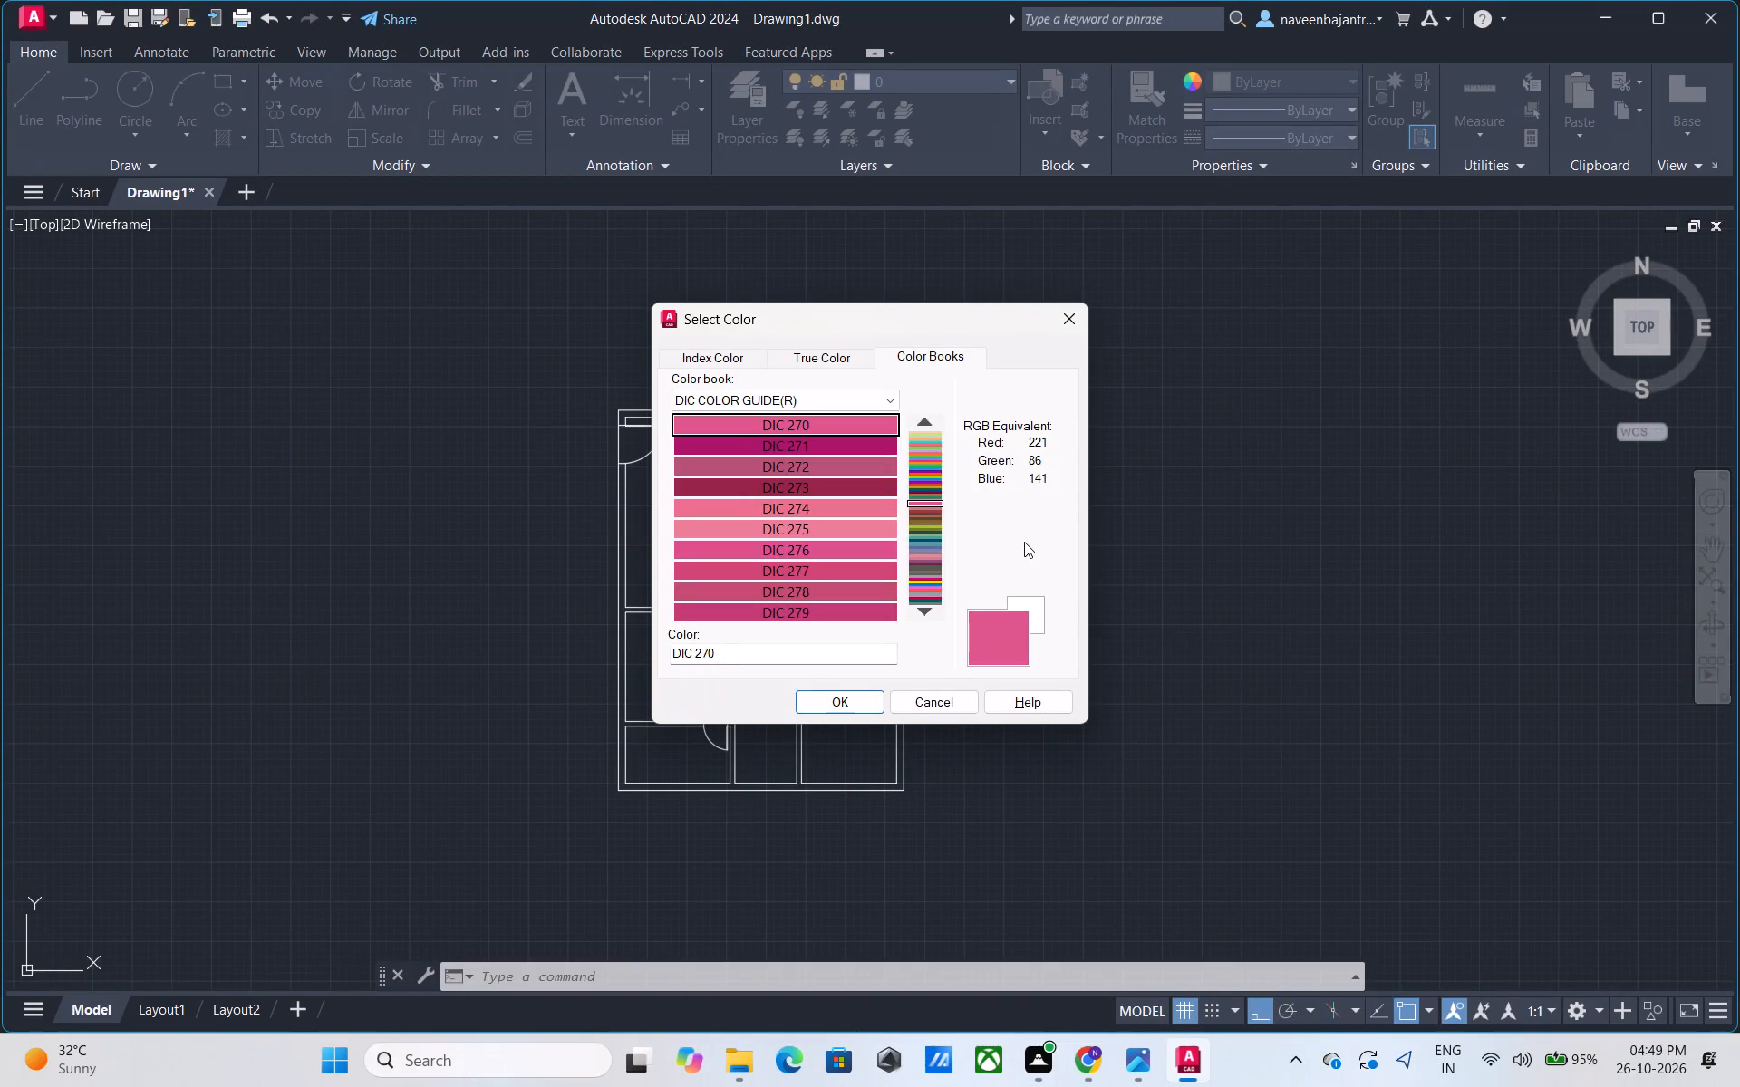
{"action": "key", "text": "Down"}
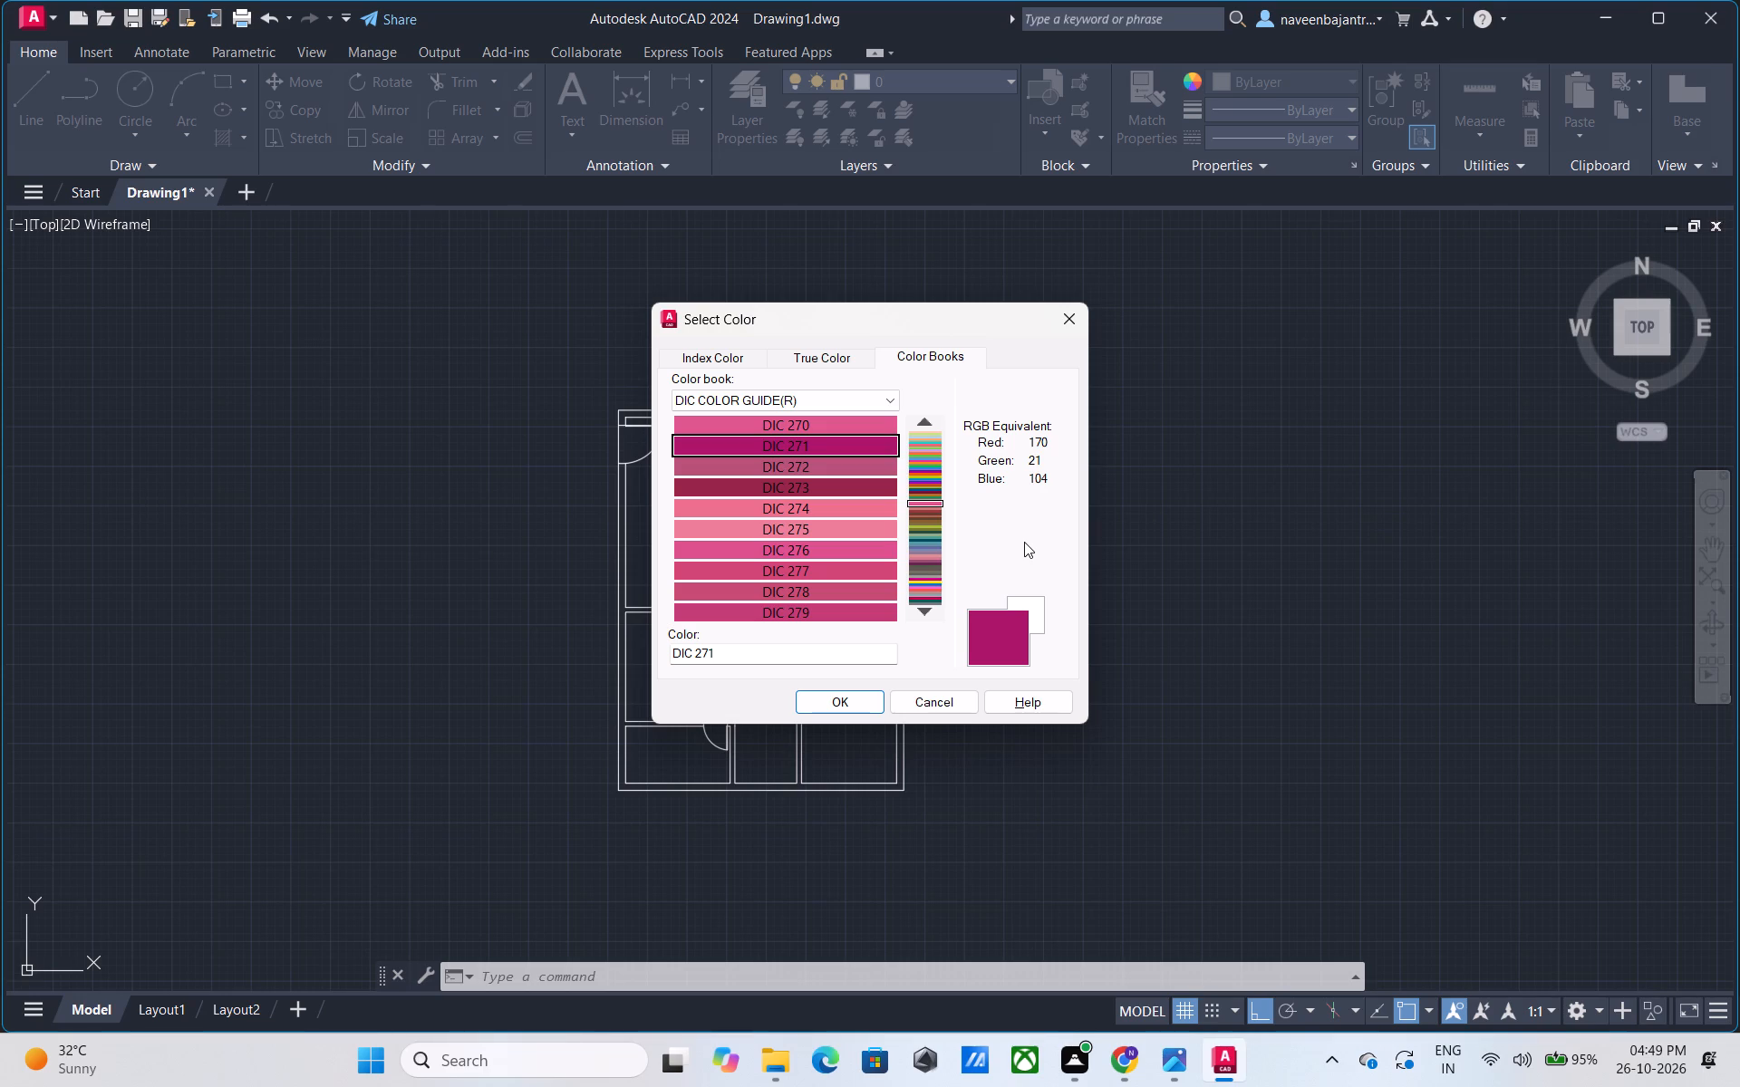
{"action": "key", "text": "Down"}
{"action": "key", "text": "Down"}
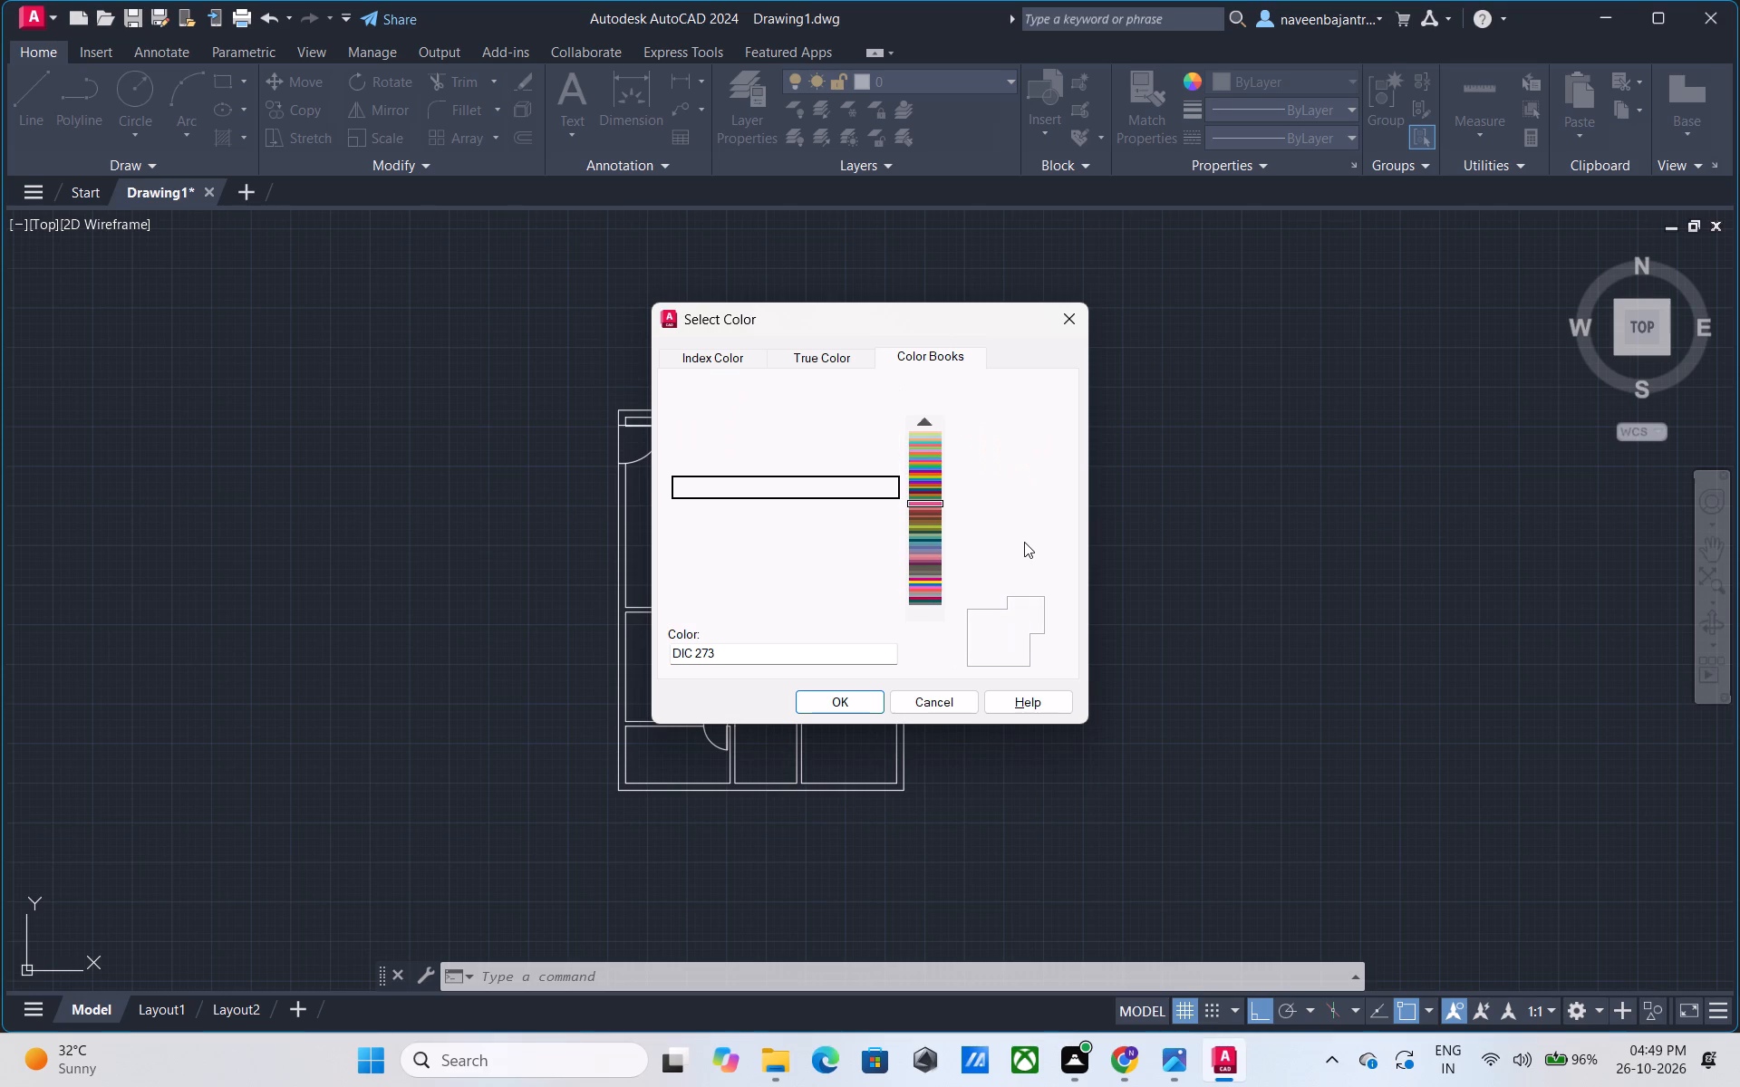
{"action": "key", "text": "Down"}
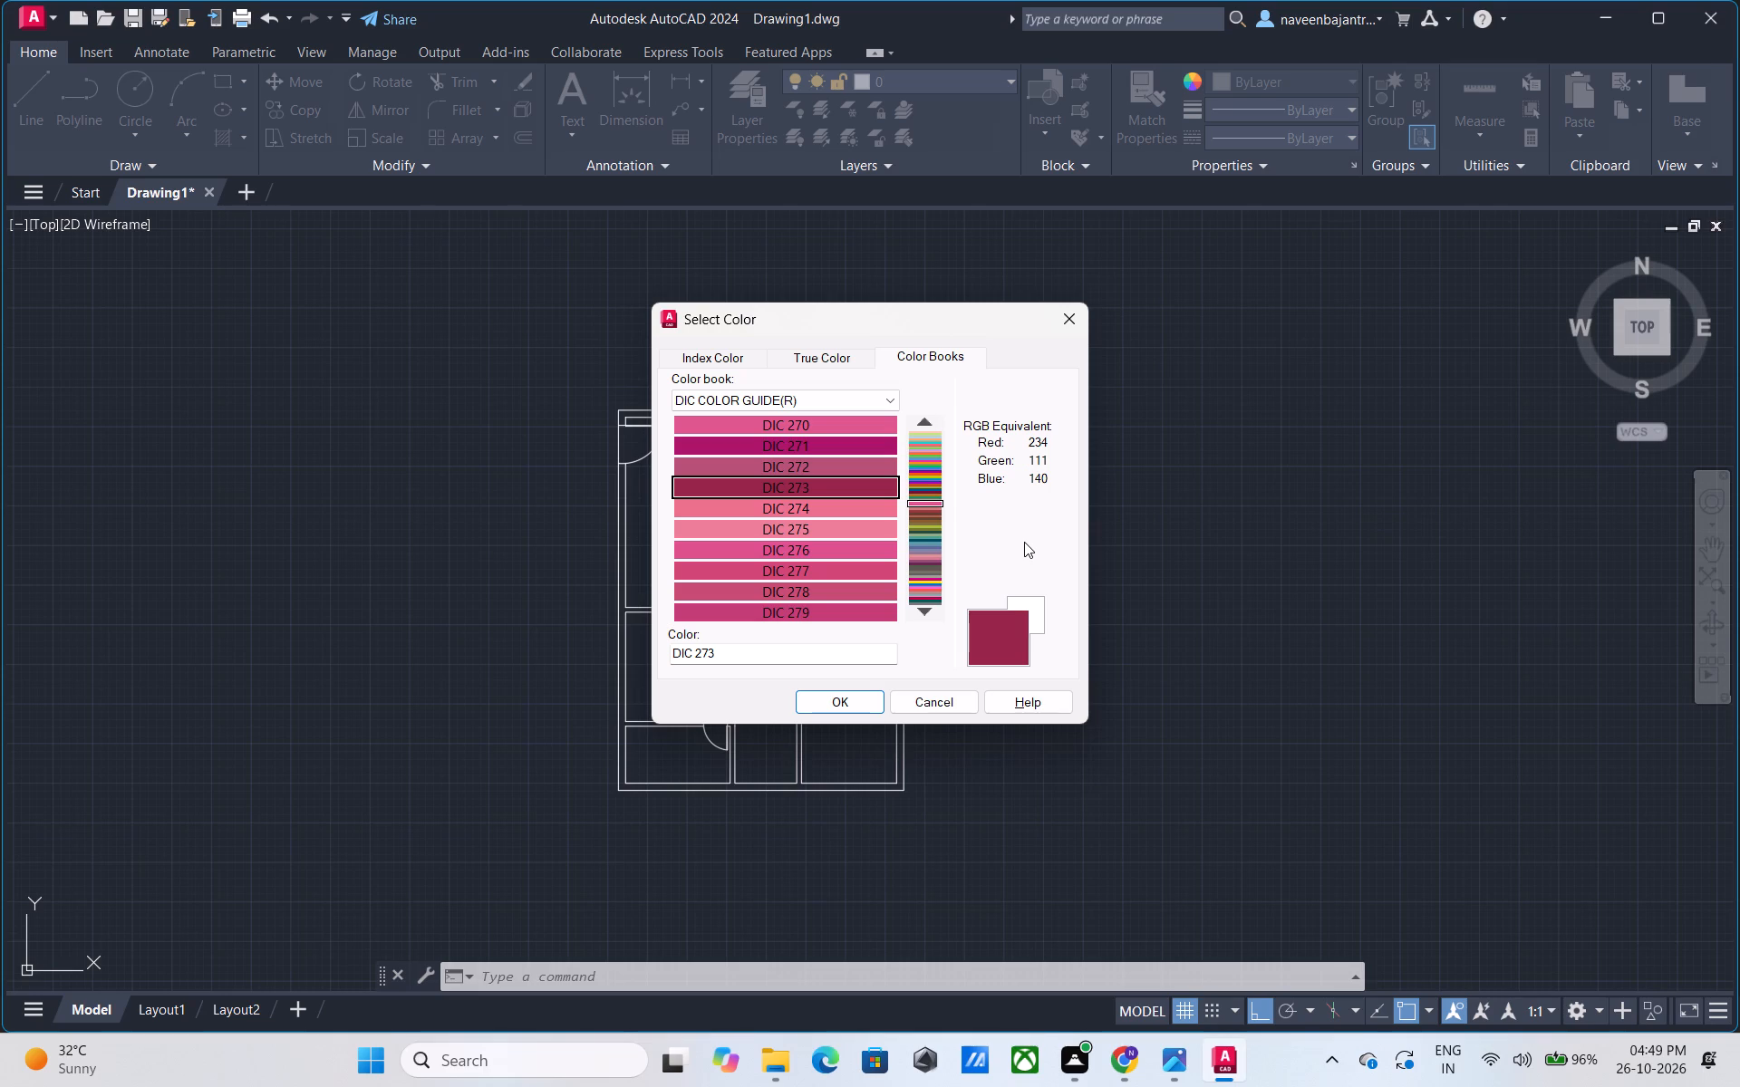
{"action": "key", "text": "Down"}
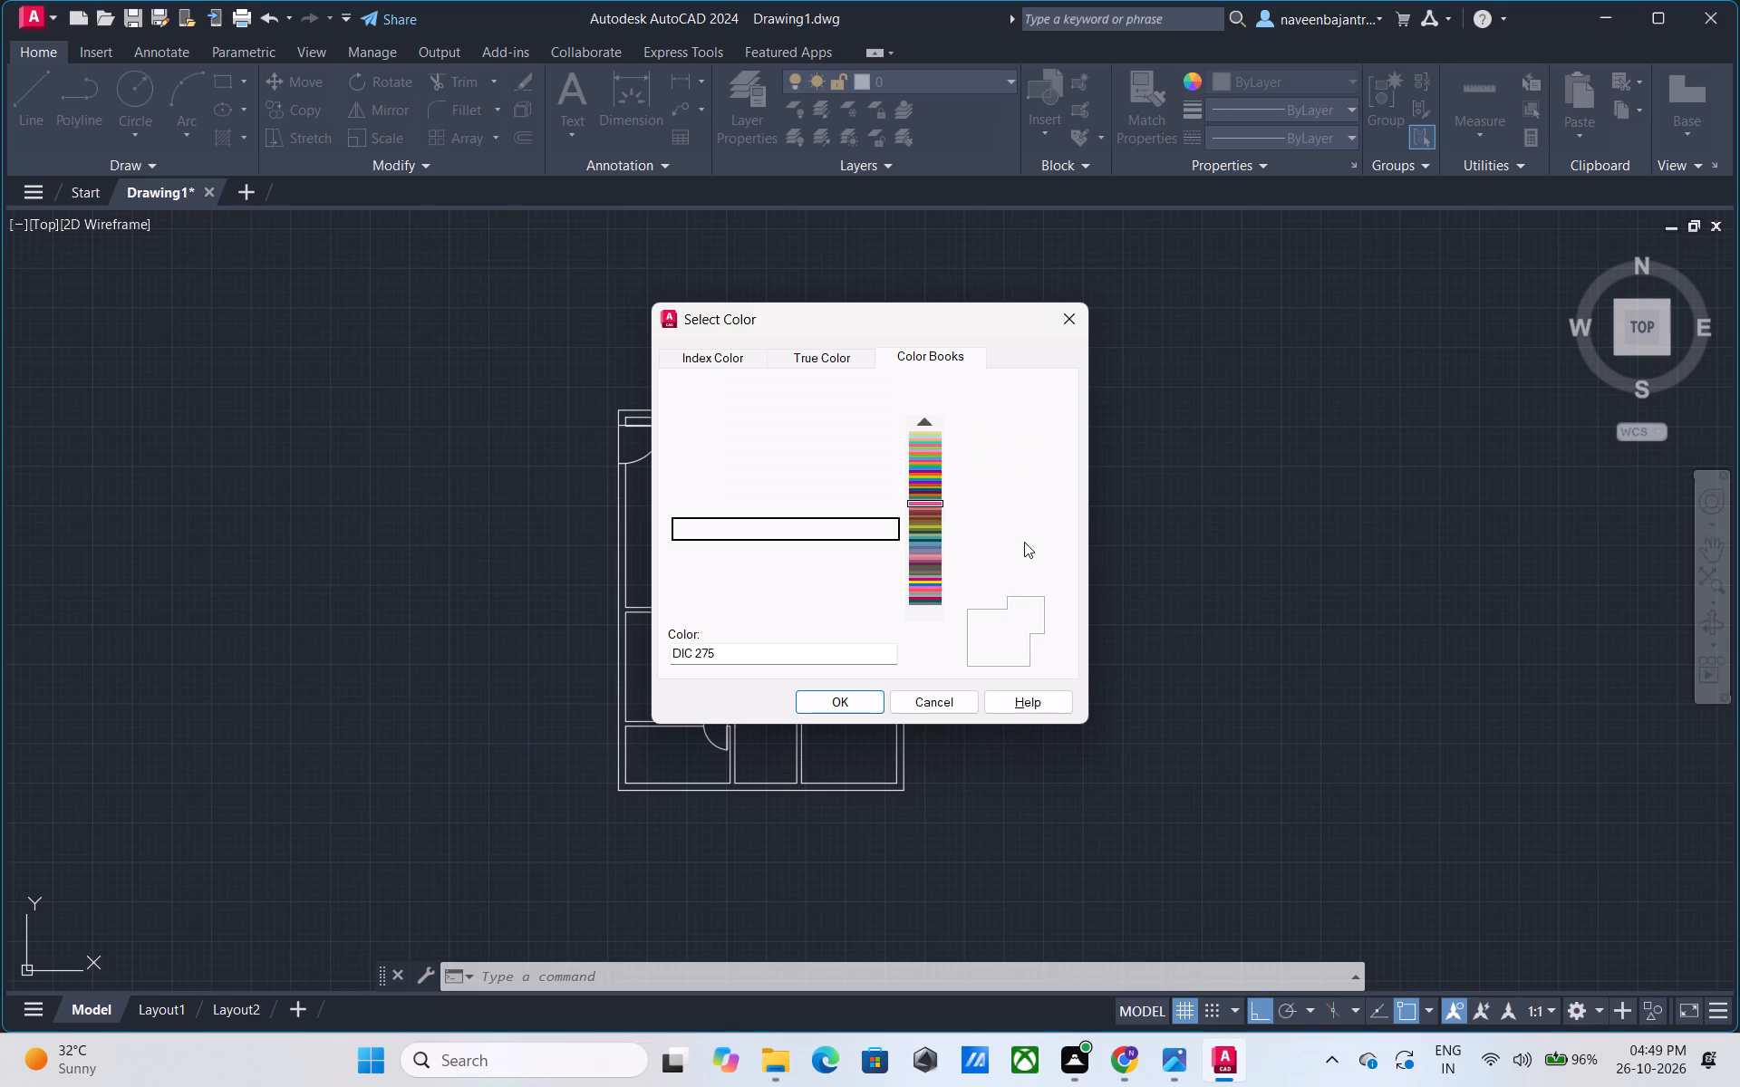
{"action": "key", "text": "Down"}
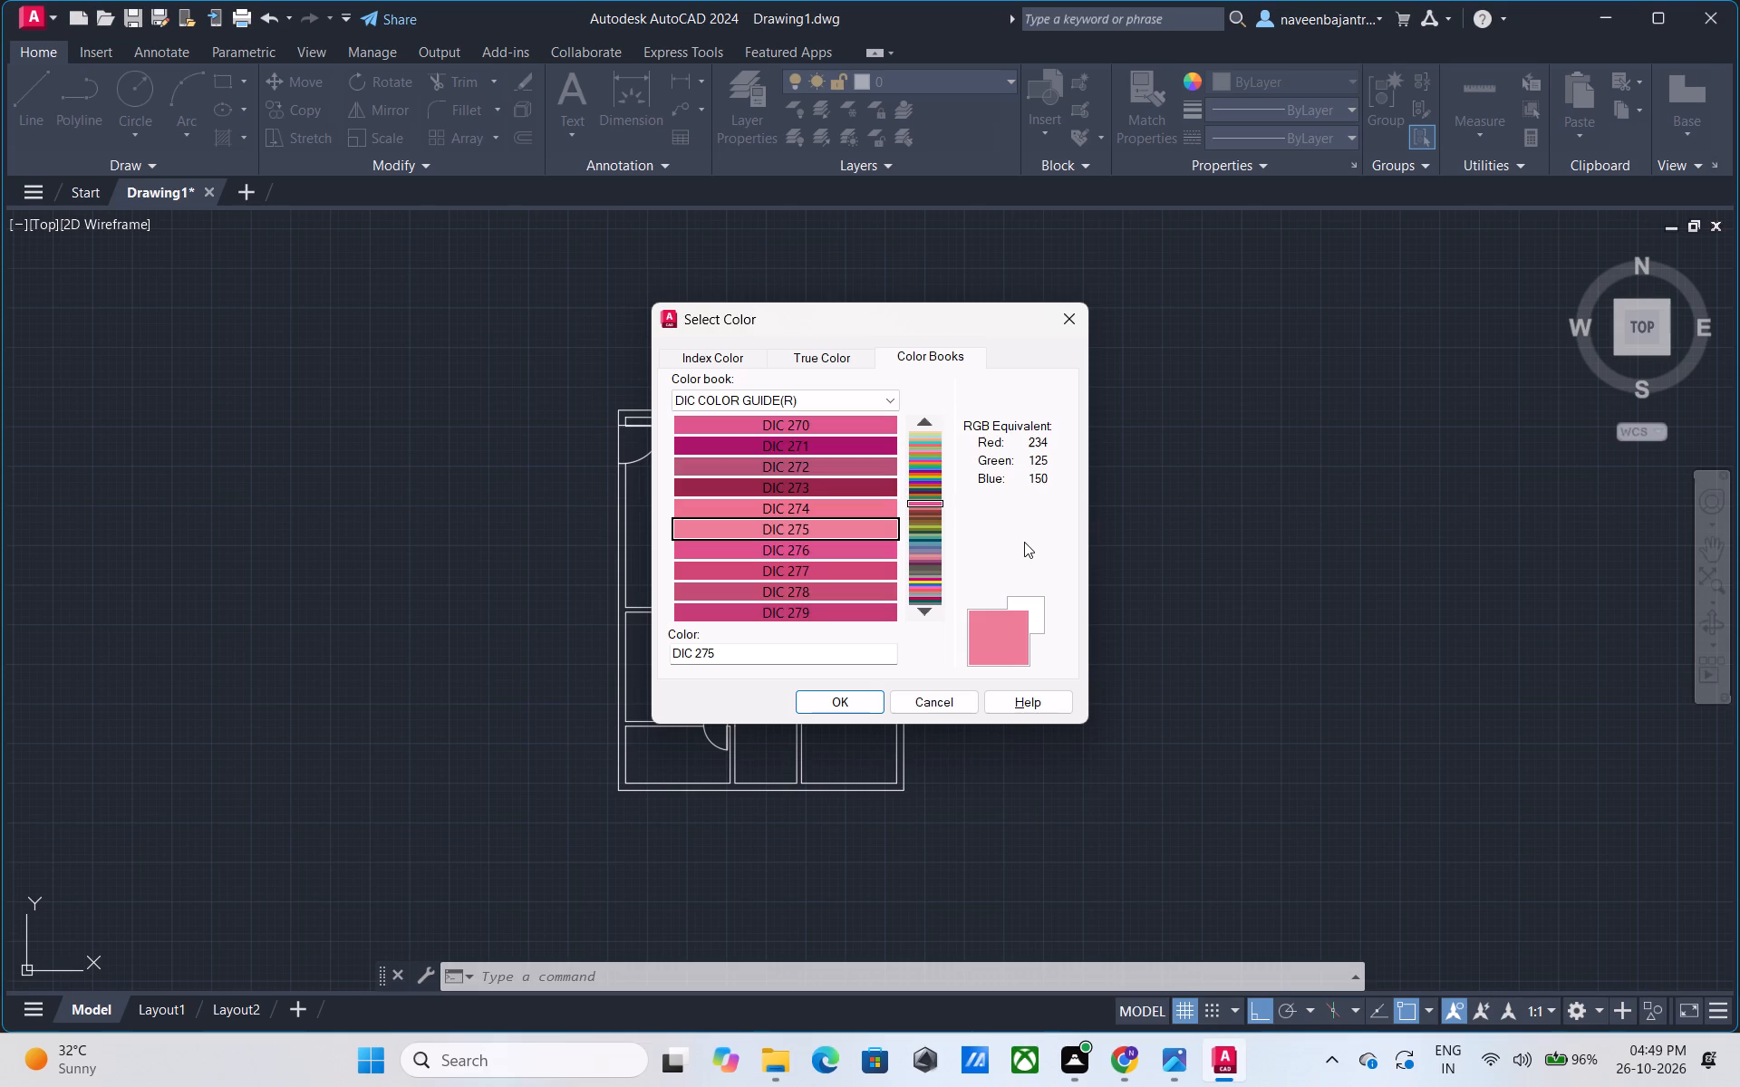
{"action": "key", "text": "Down"}
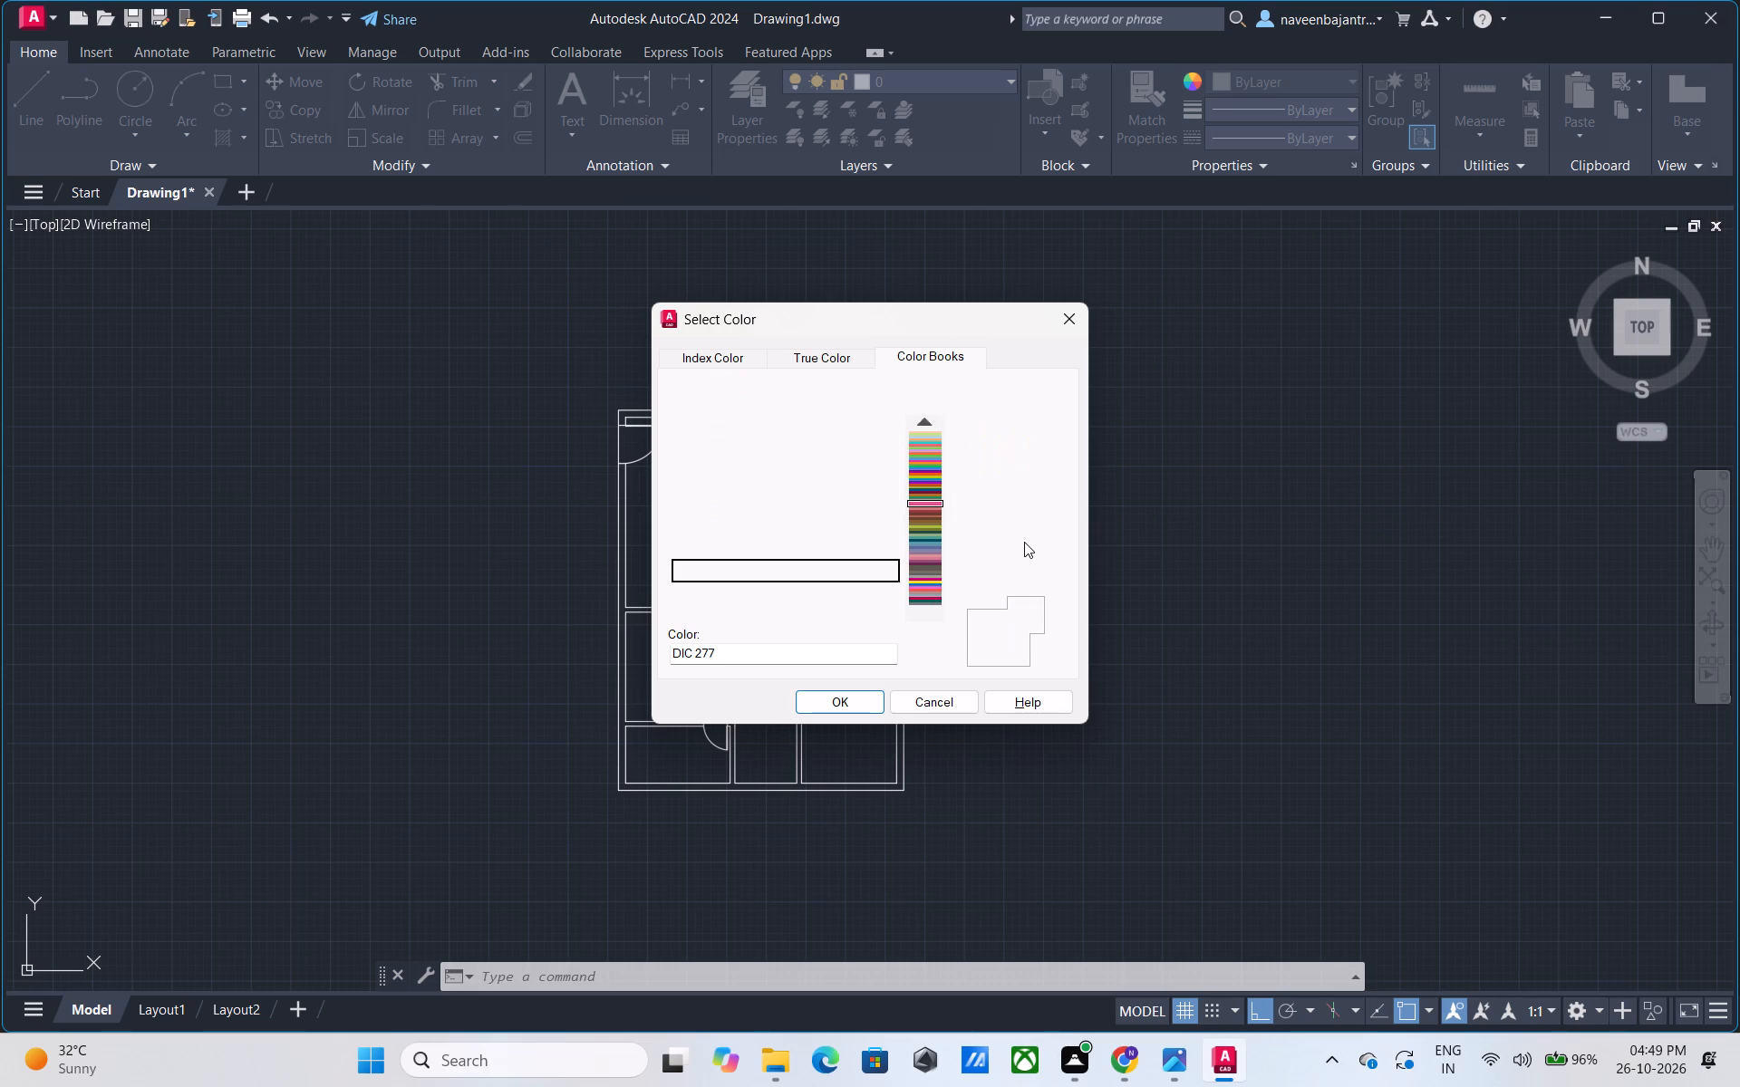
{"action": "key", "text": "Down"}
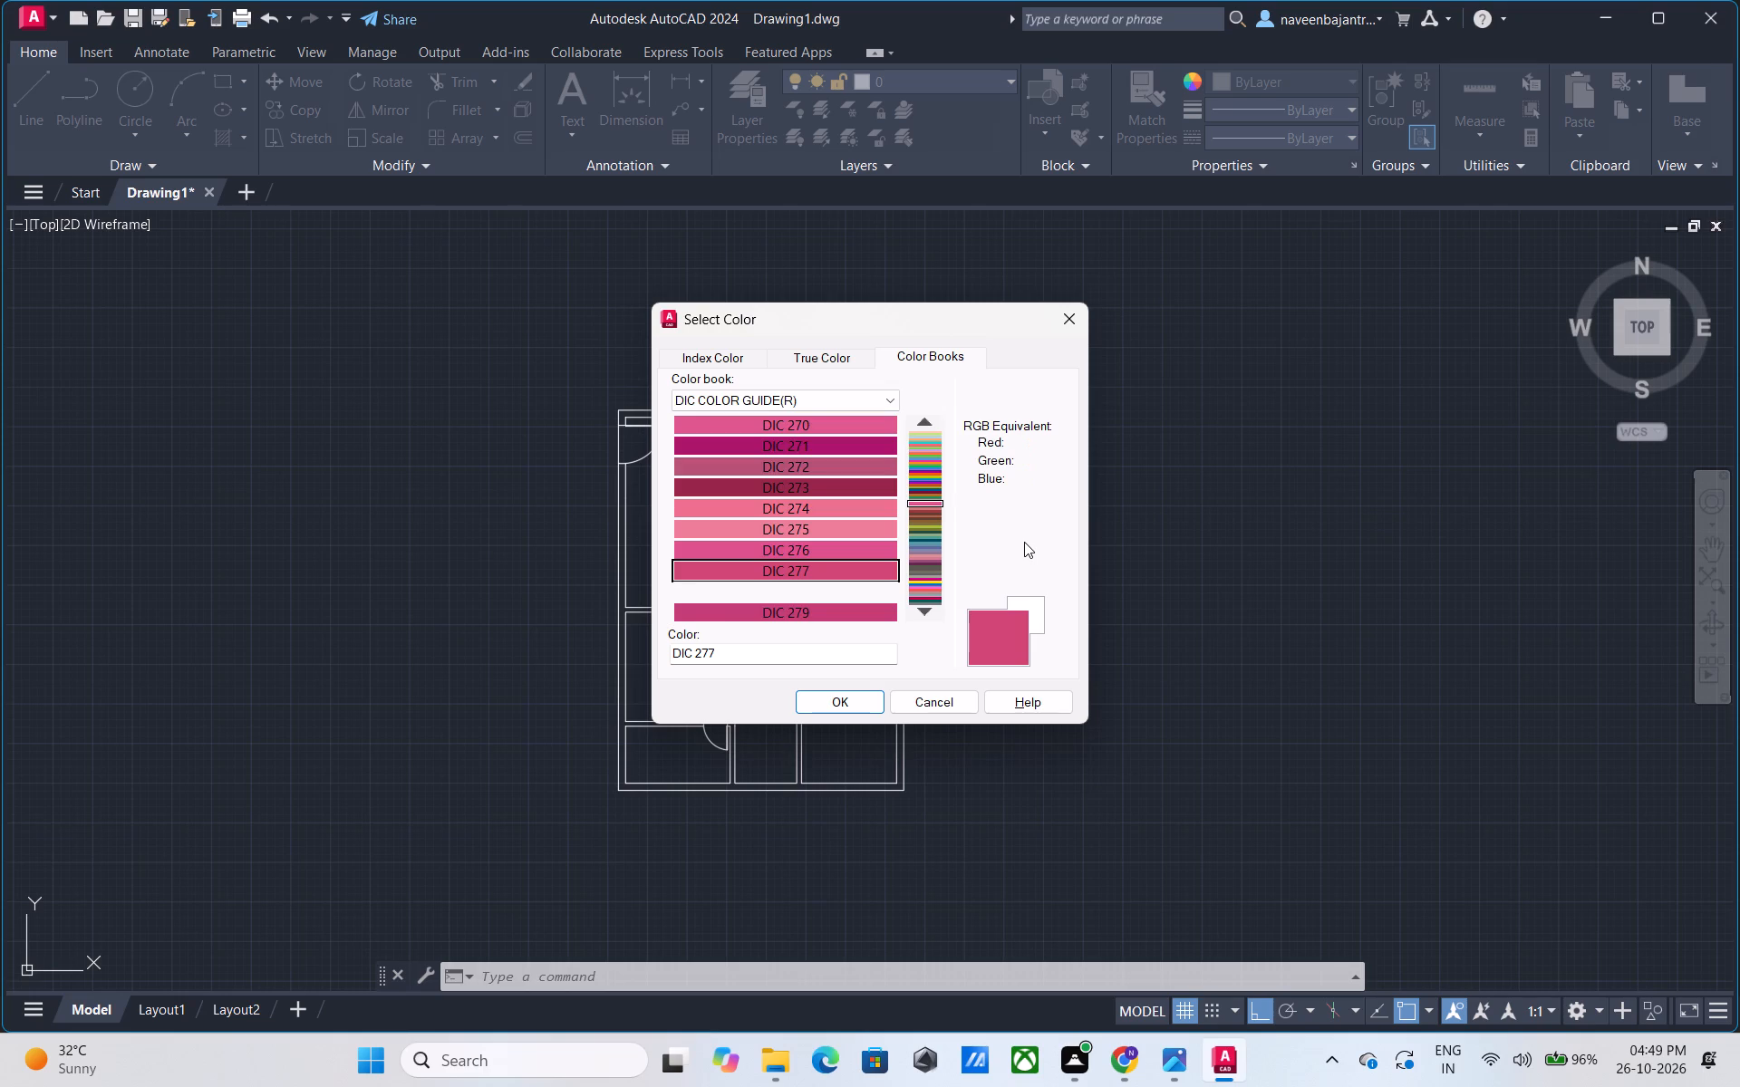
{"action": "key", "text": "Down"}
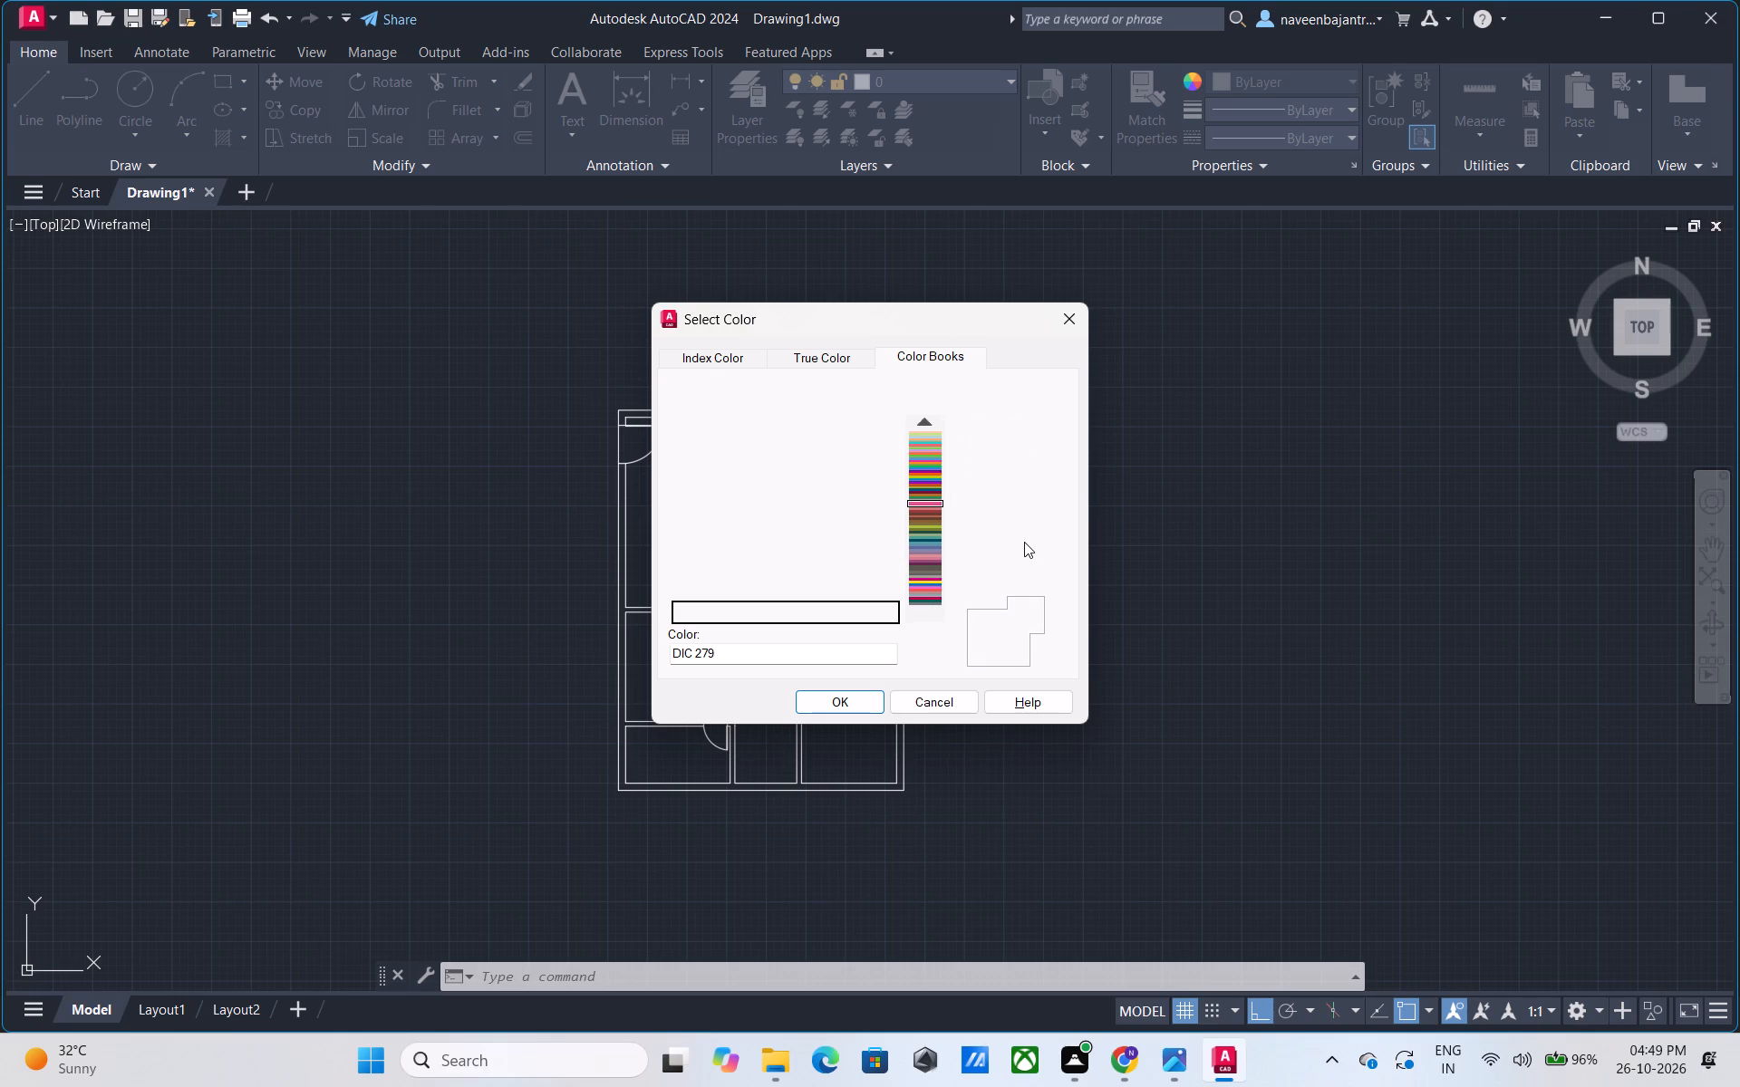
Preview the magenta, crimson and salmon swatches of the color book one by one, from DIC 280 to DIC 289.
{"action": "key", "text": "Down"}
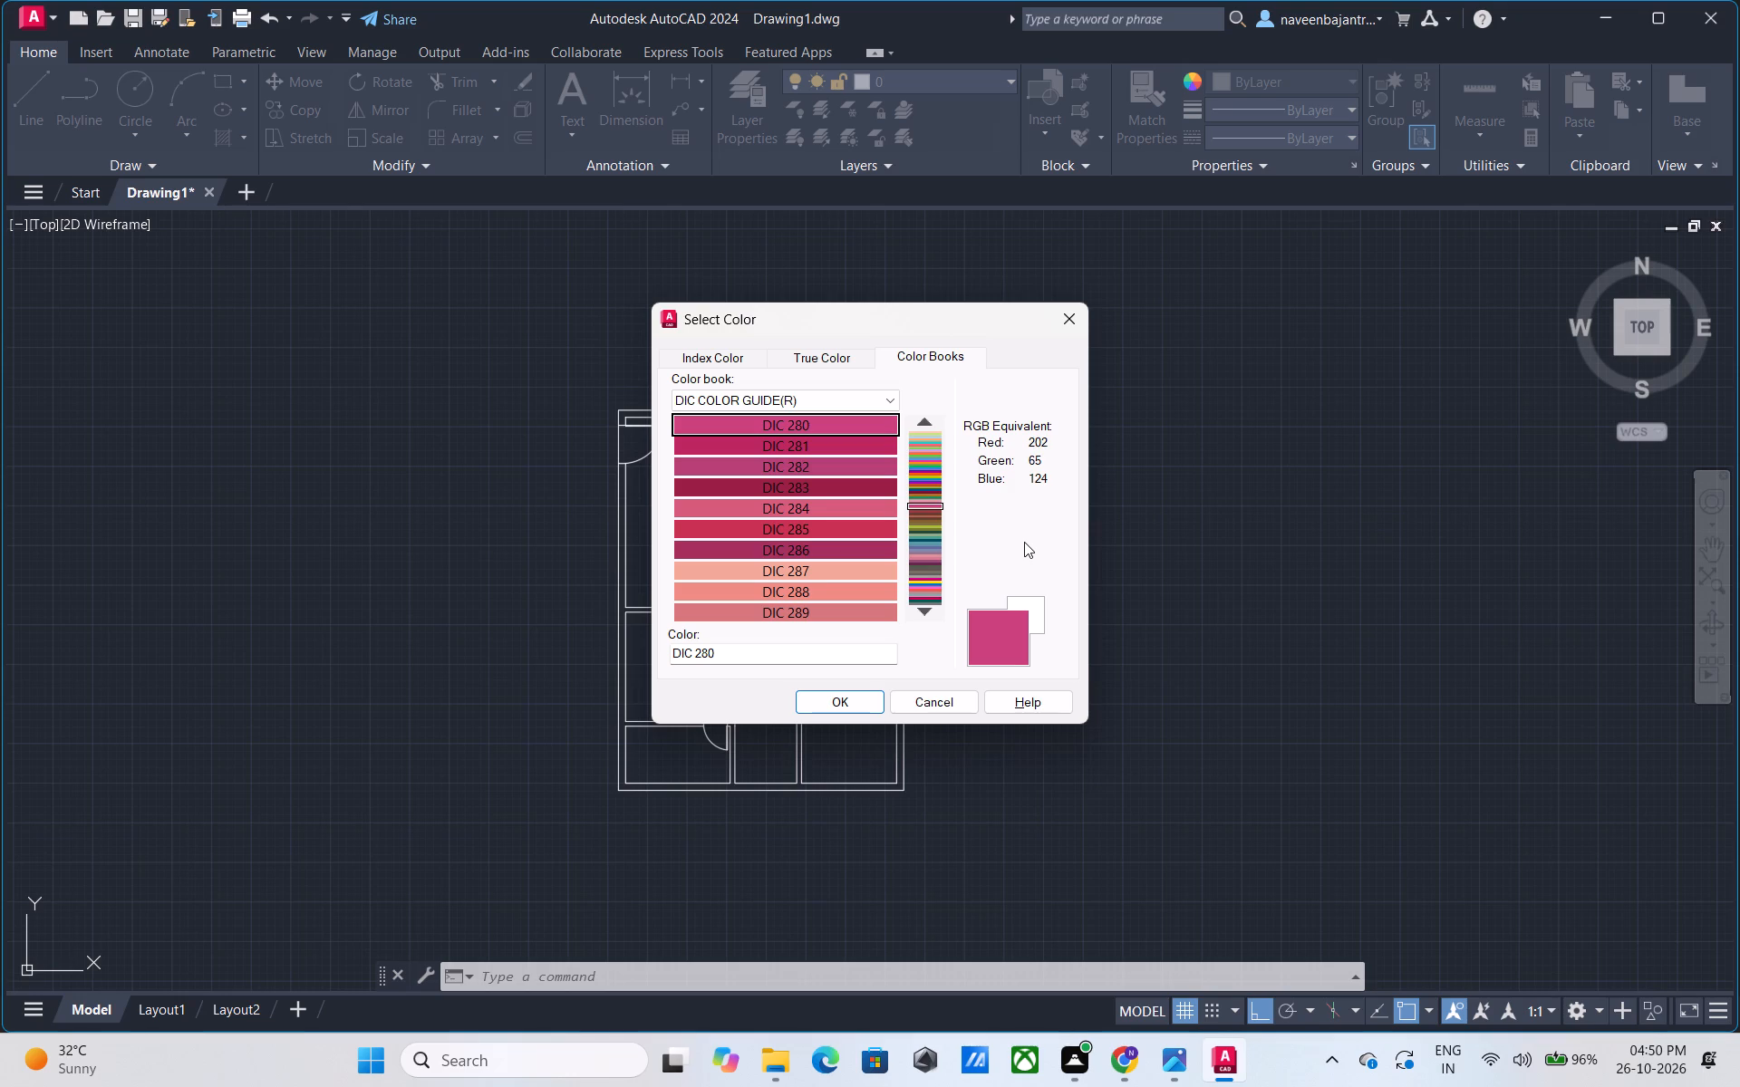
{"action": "key", "text": "Down"}
{"action": "key", "text": "Down"}
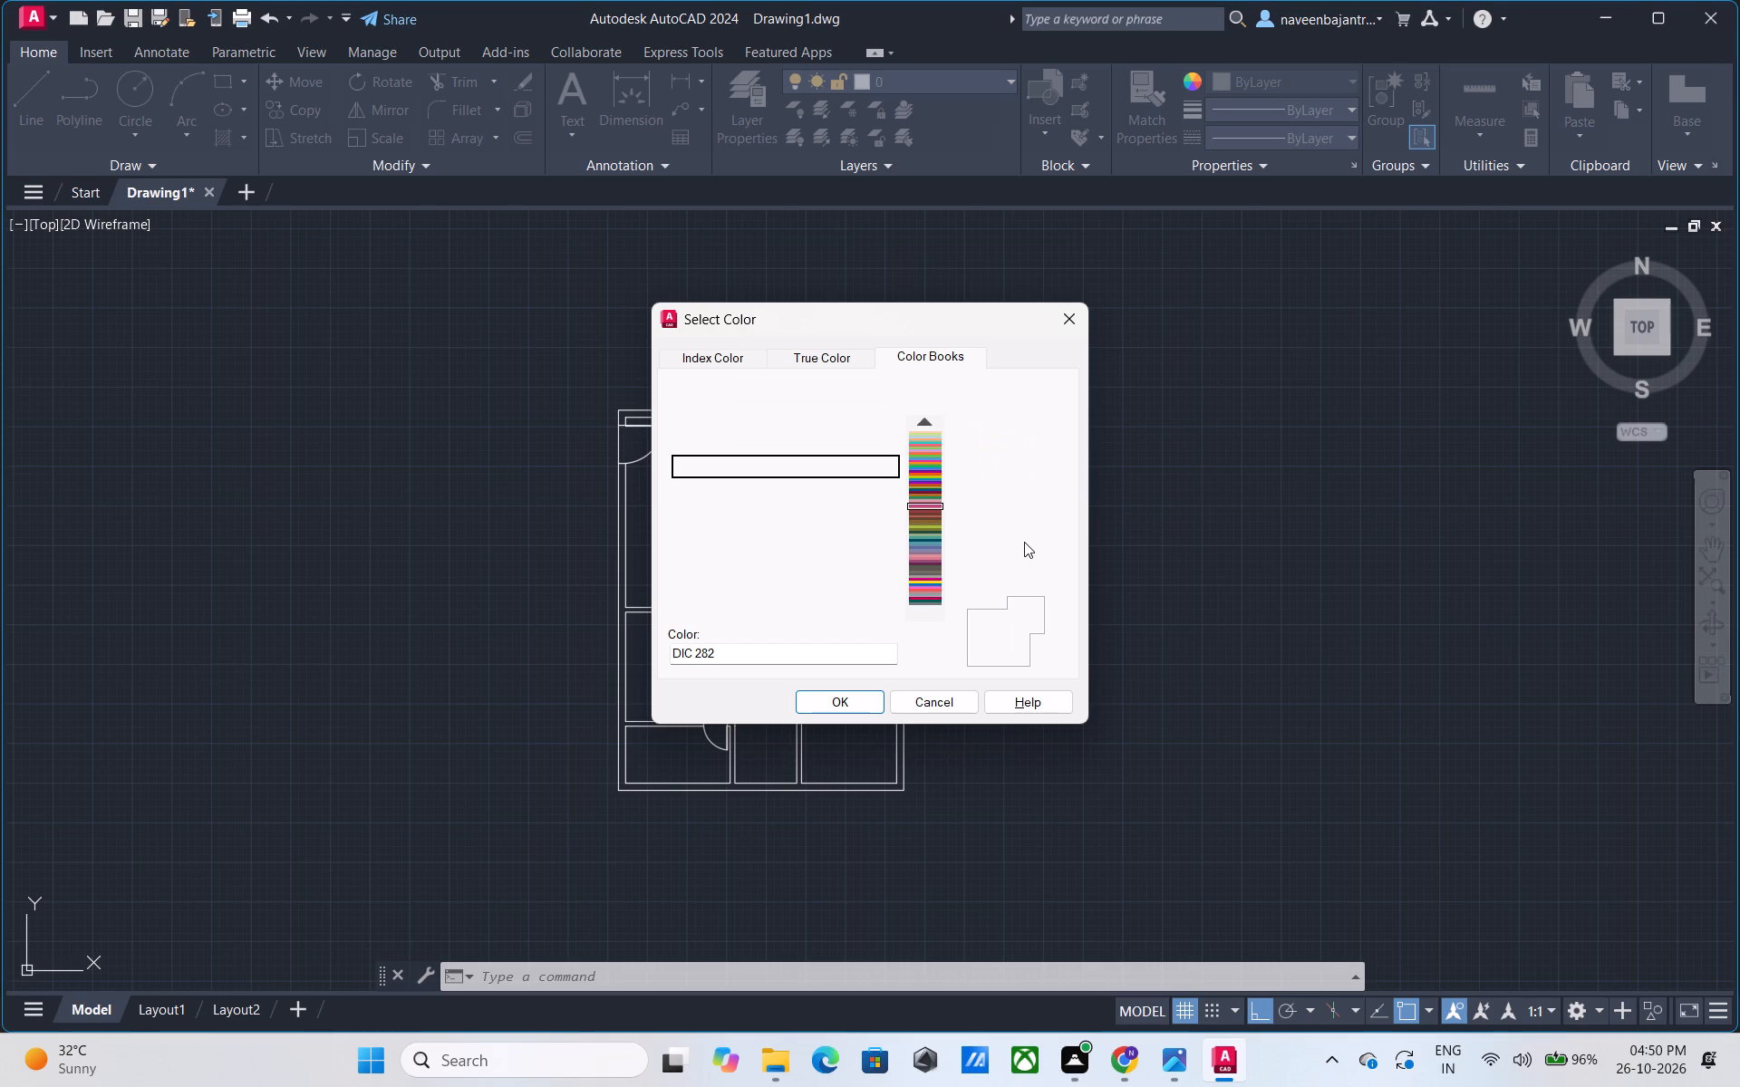
{"action": "key", "text": "Down"}
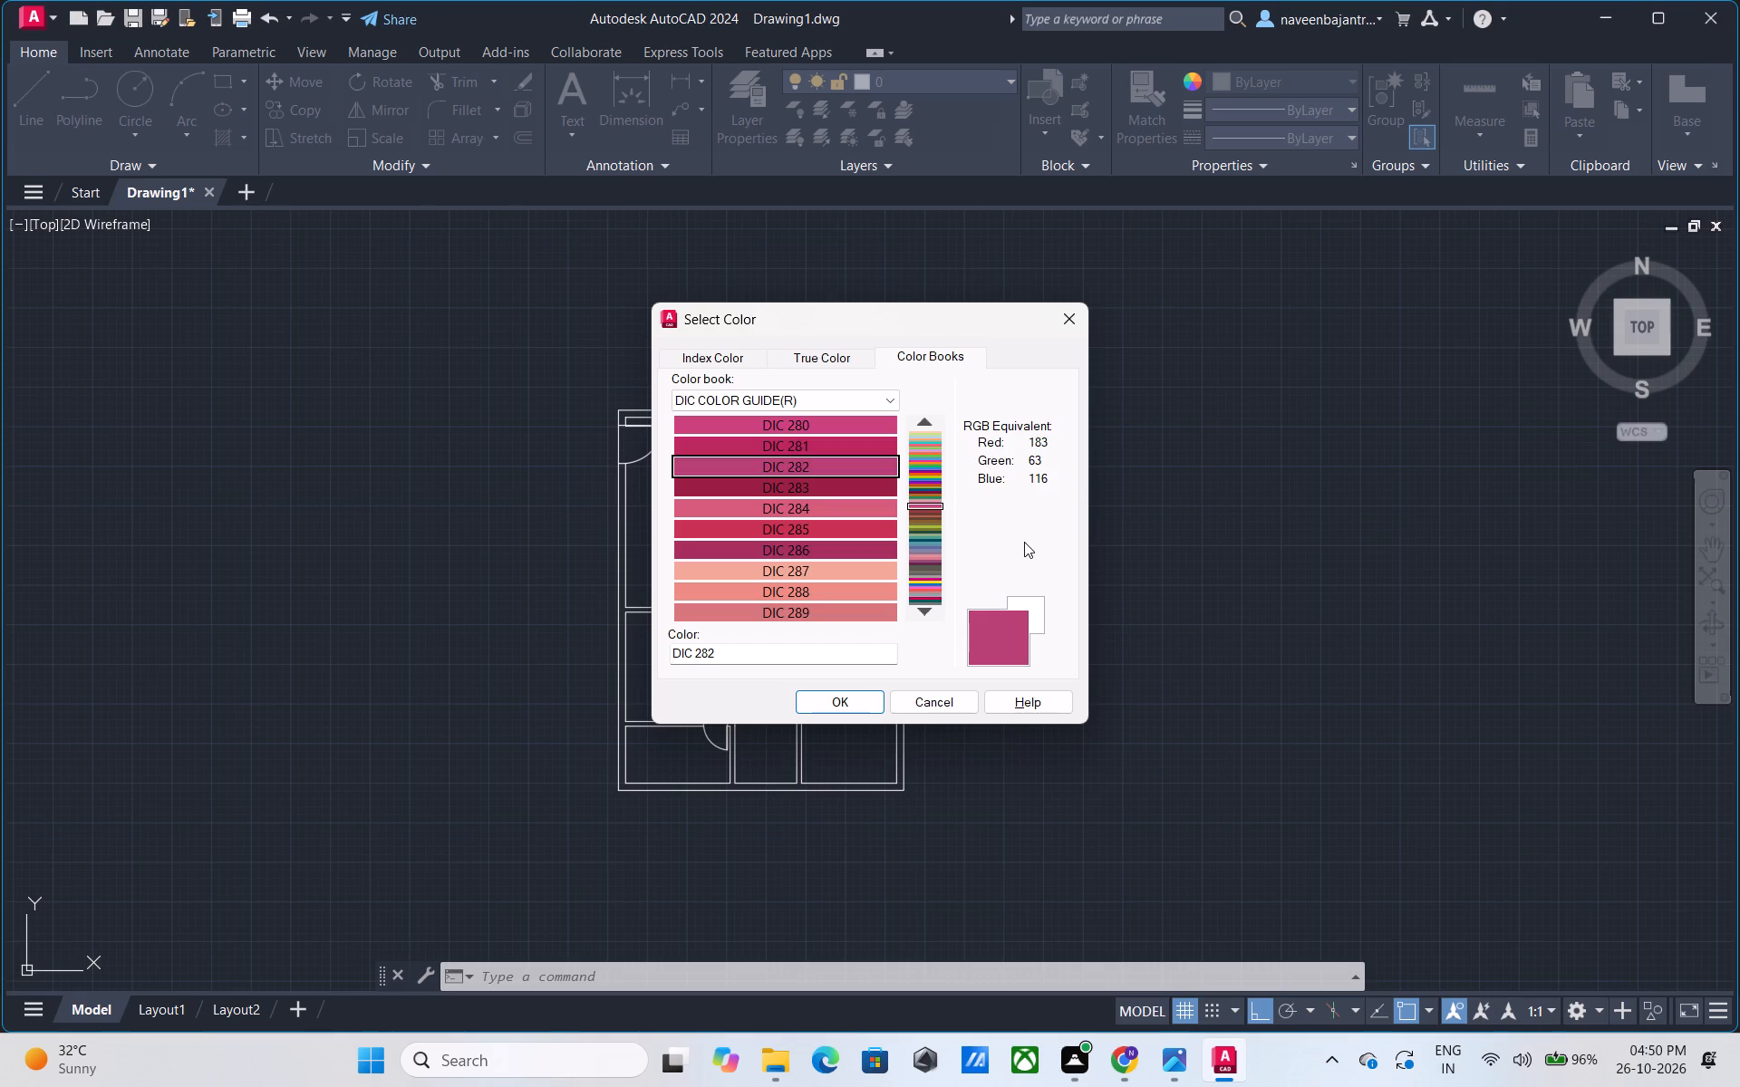
{"action": "key", "text": "Down"}
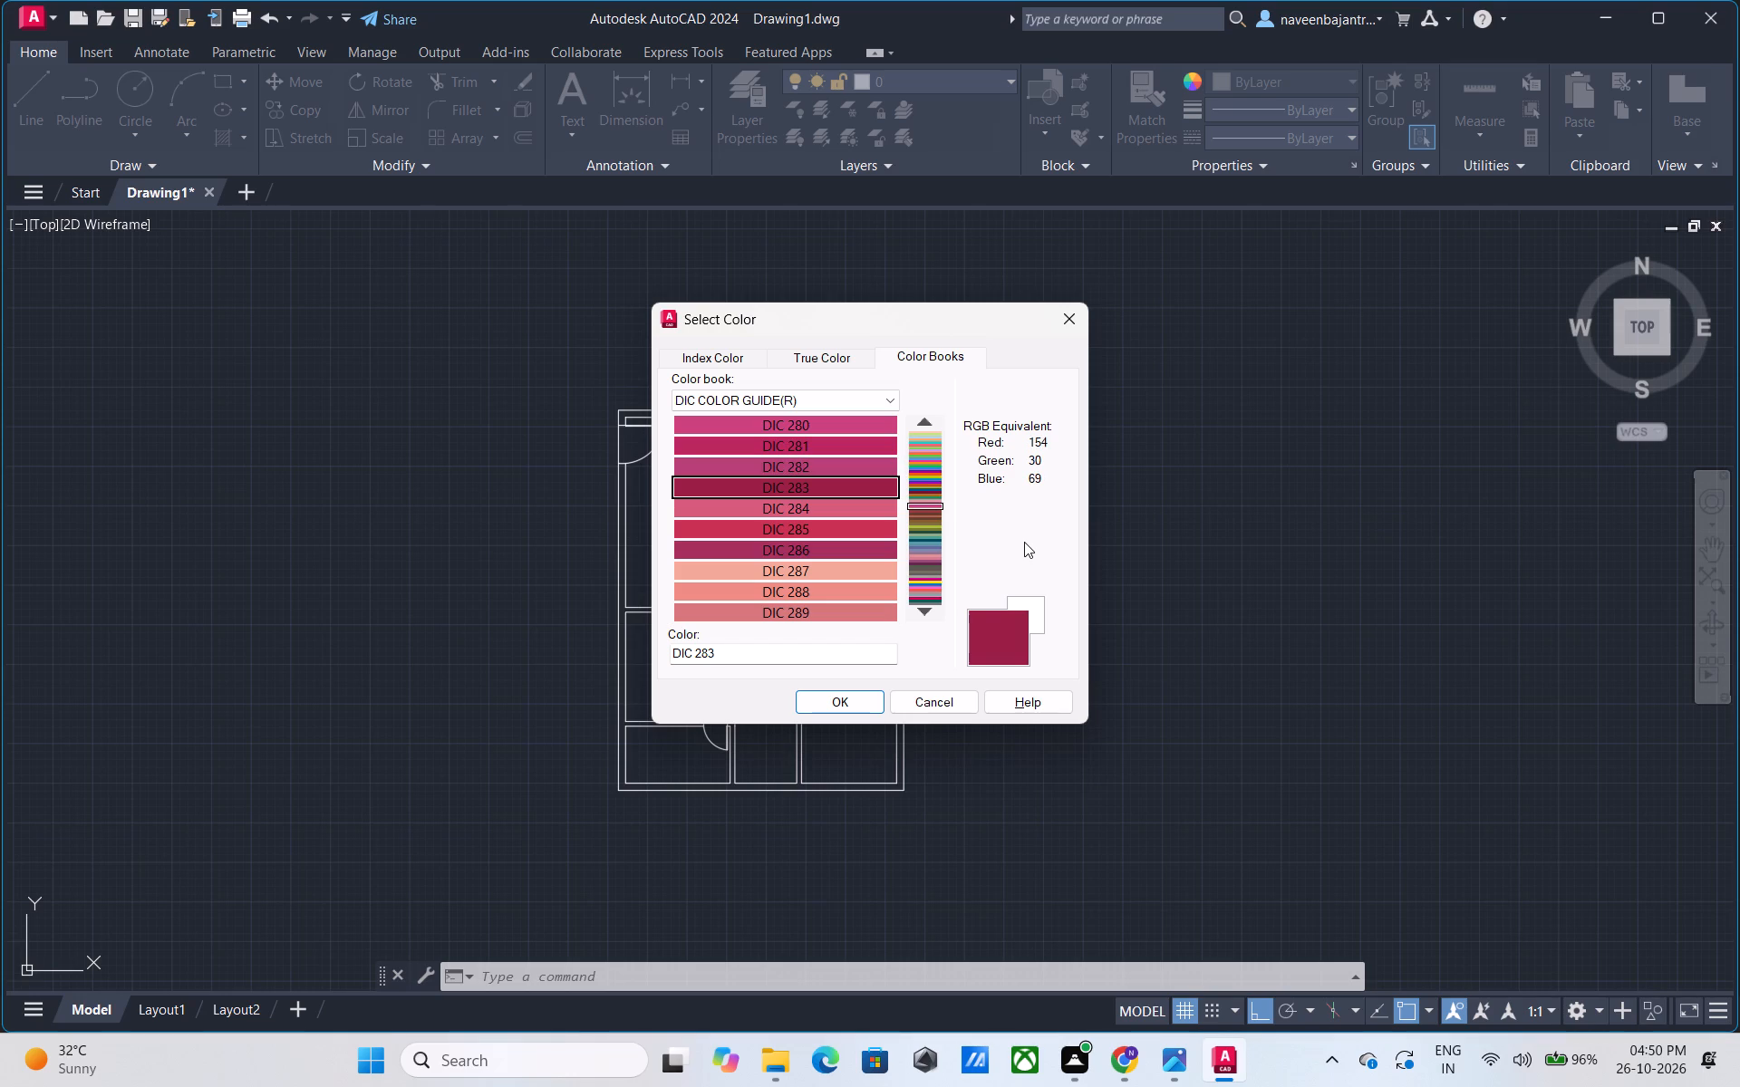
{"action": "key", "text": "Down"}
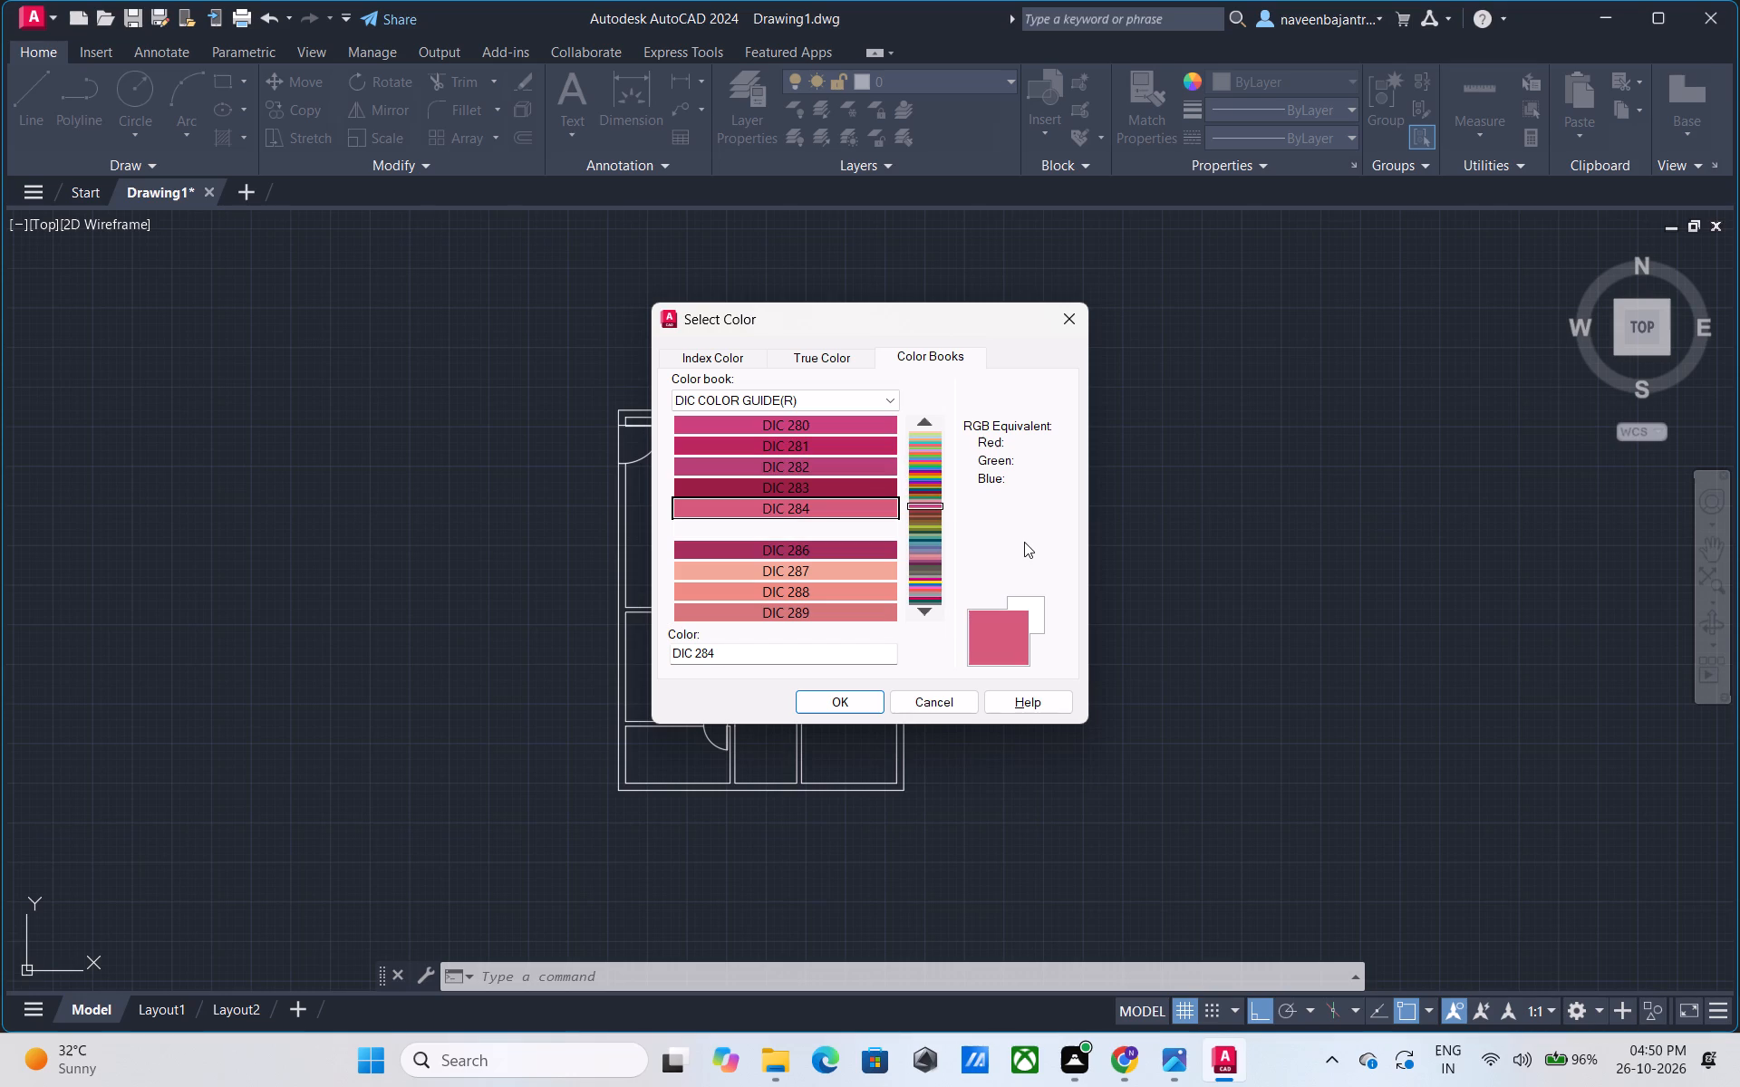
{"action": "key", "text": "Down"}
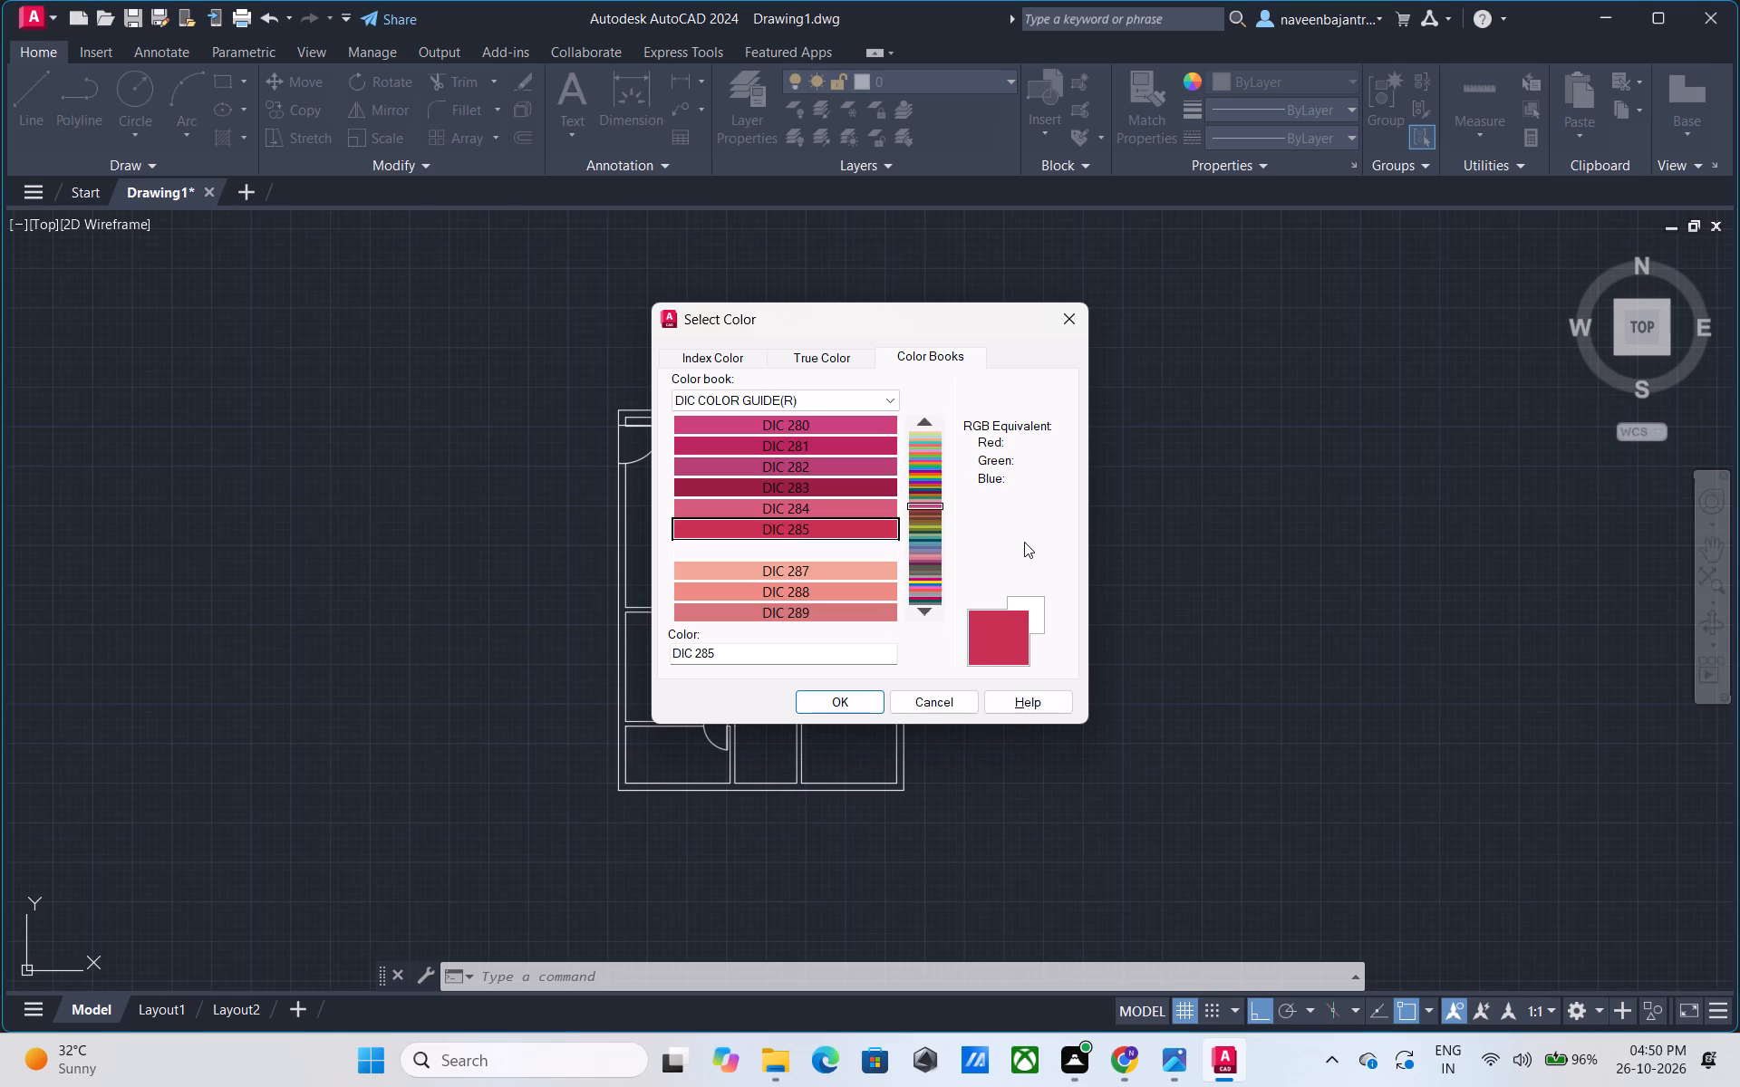
{"action": "key", "text": "Down"}
{"action": "key", "text": "Down"}
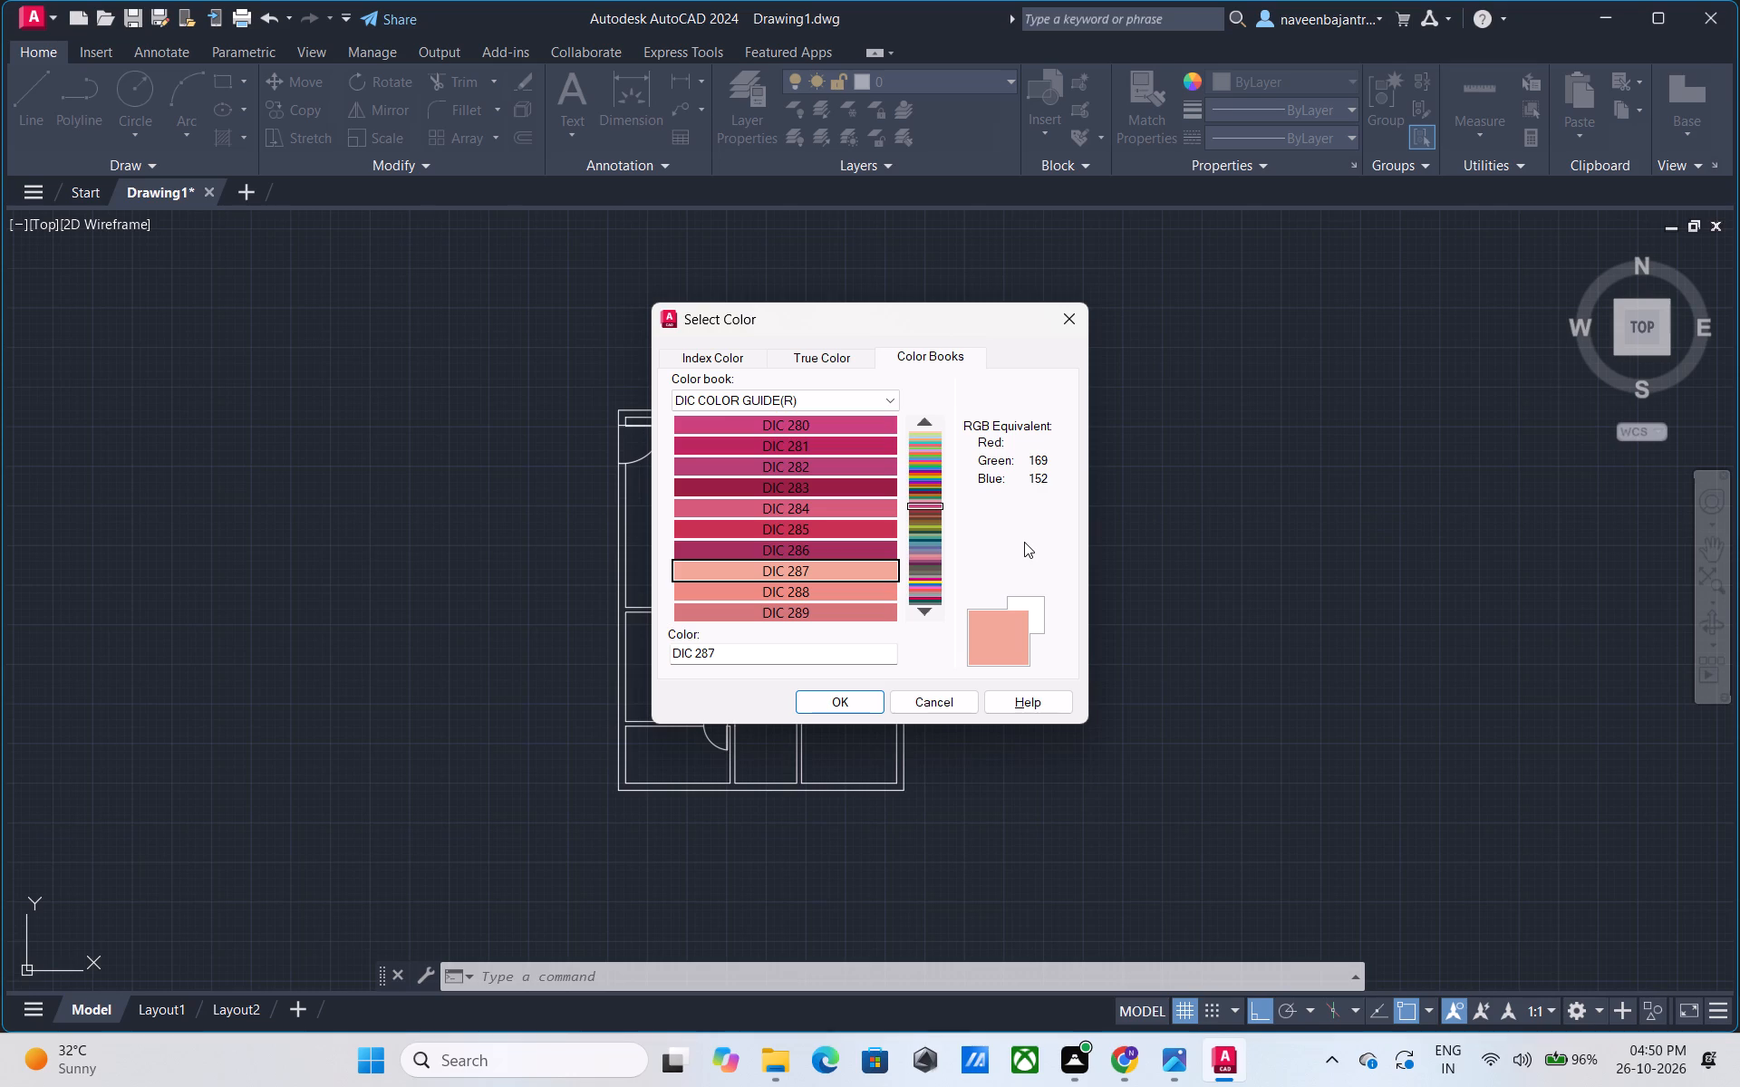
{"action": "key", "text": "Down"}
Preview the dusty rose to crimson red swatches of the color book one by one, from DIC 290 to DIC 299.
{"action": "key", "text": "Down"}
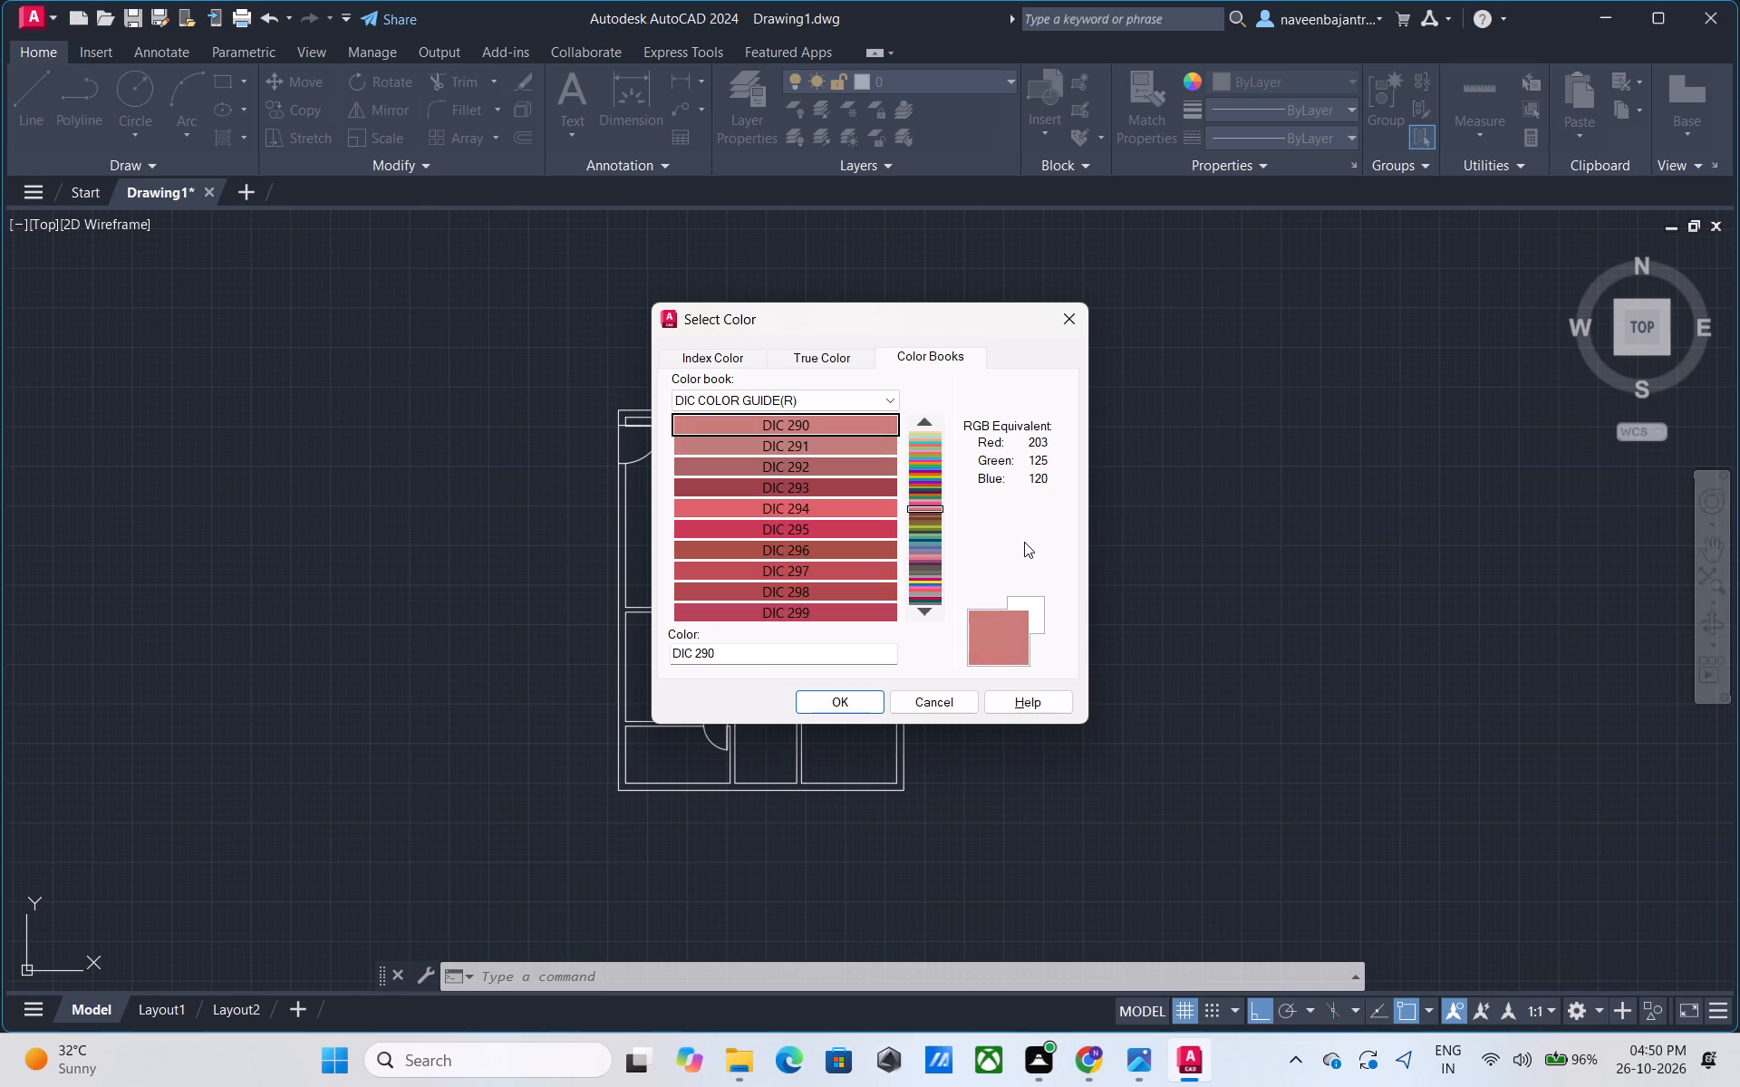
{"action": "key", "text": "Down"}
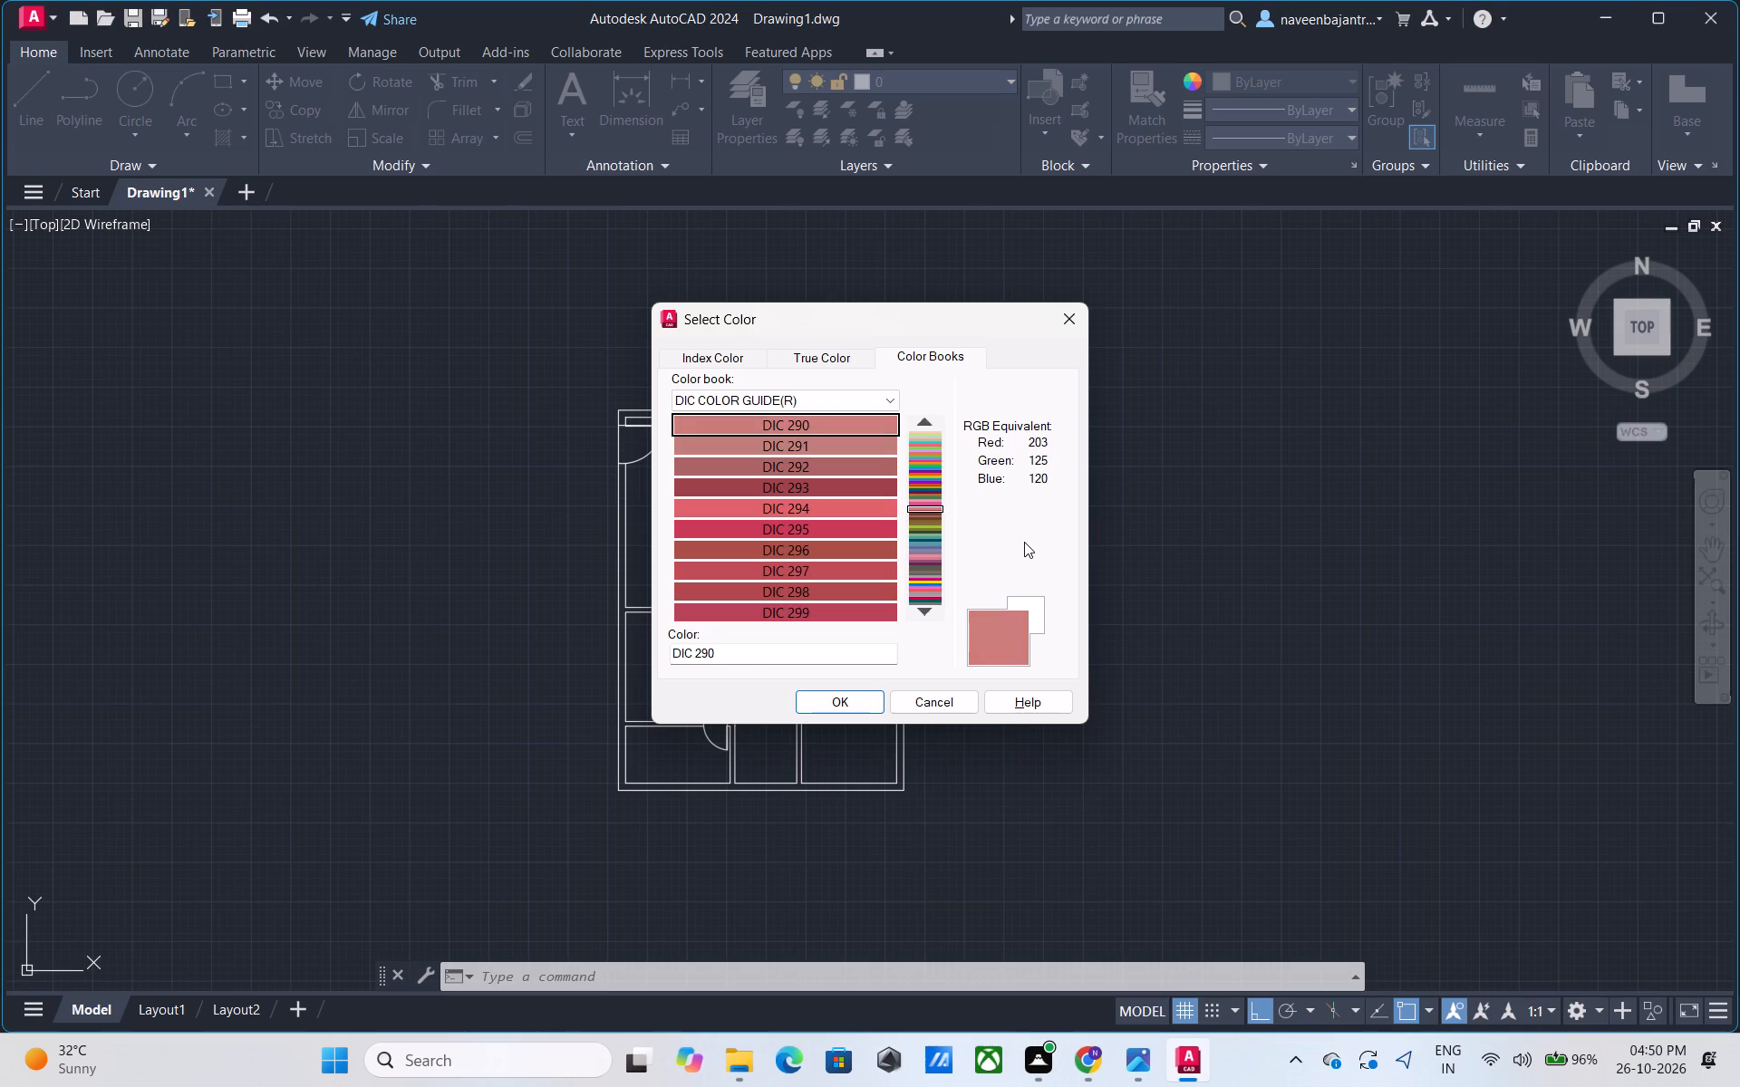
{"action": "key", "text": "Down"}
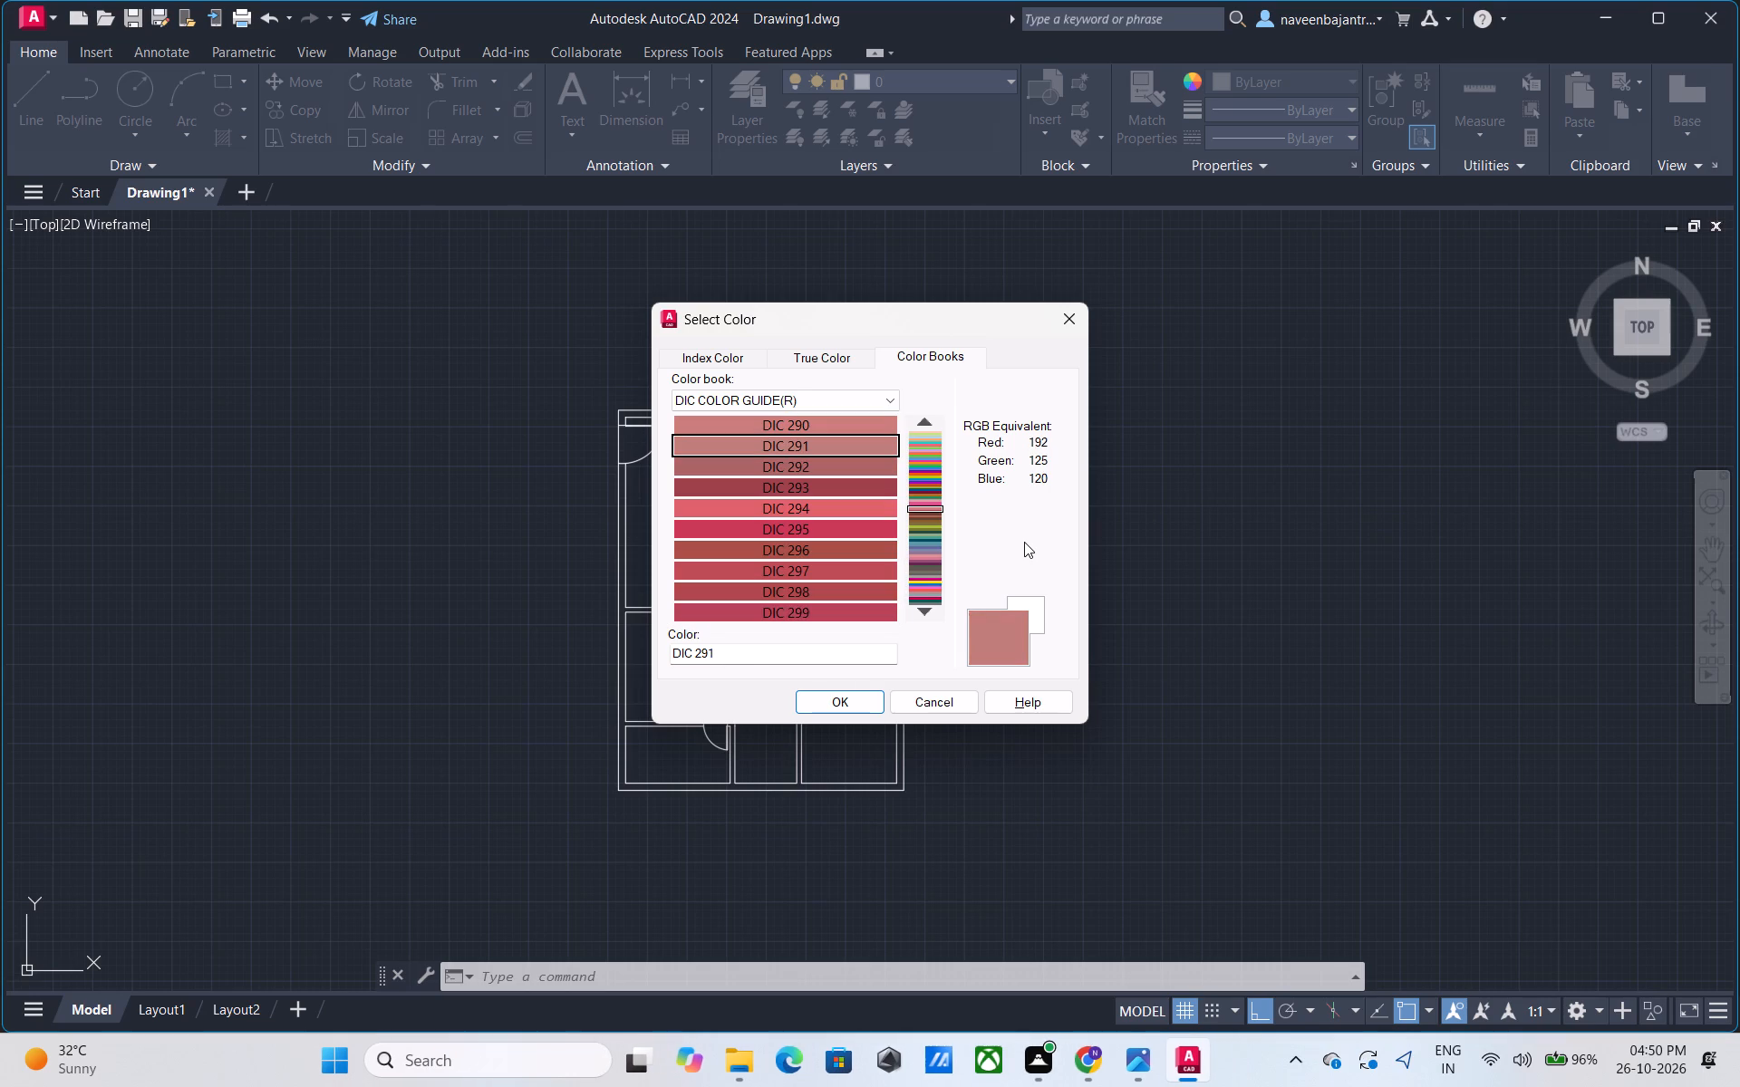
{"action": "key", "text": "Down"}
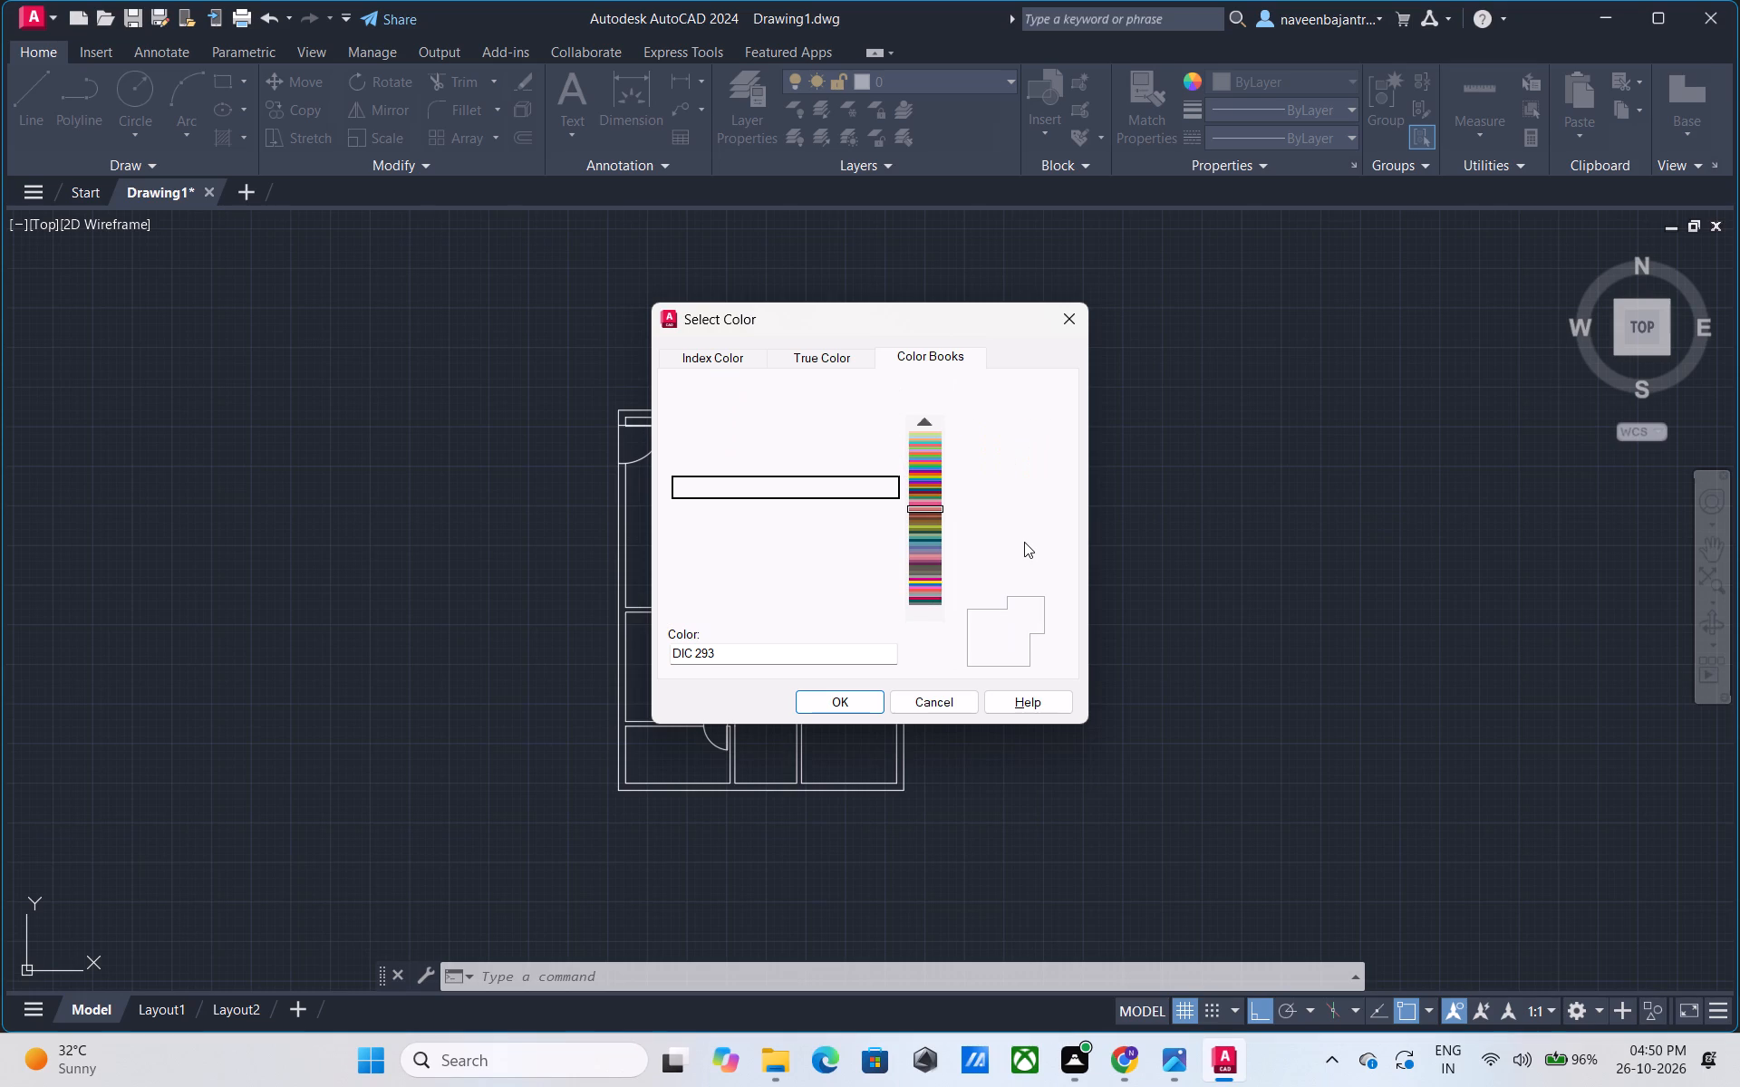
{"action": "key", "text": "Down"}
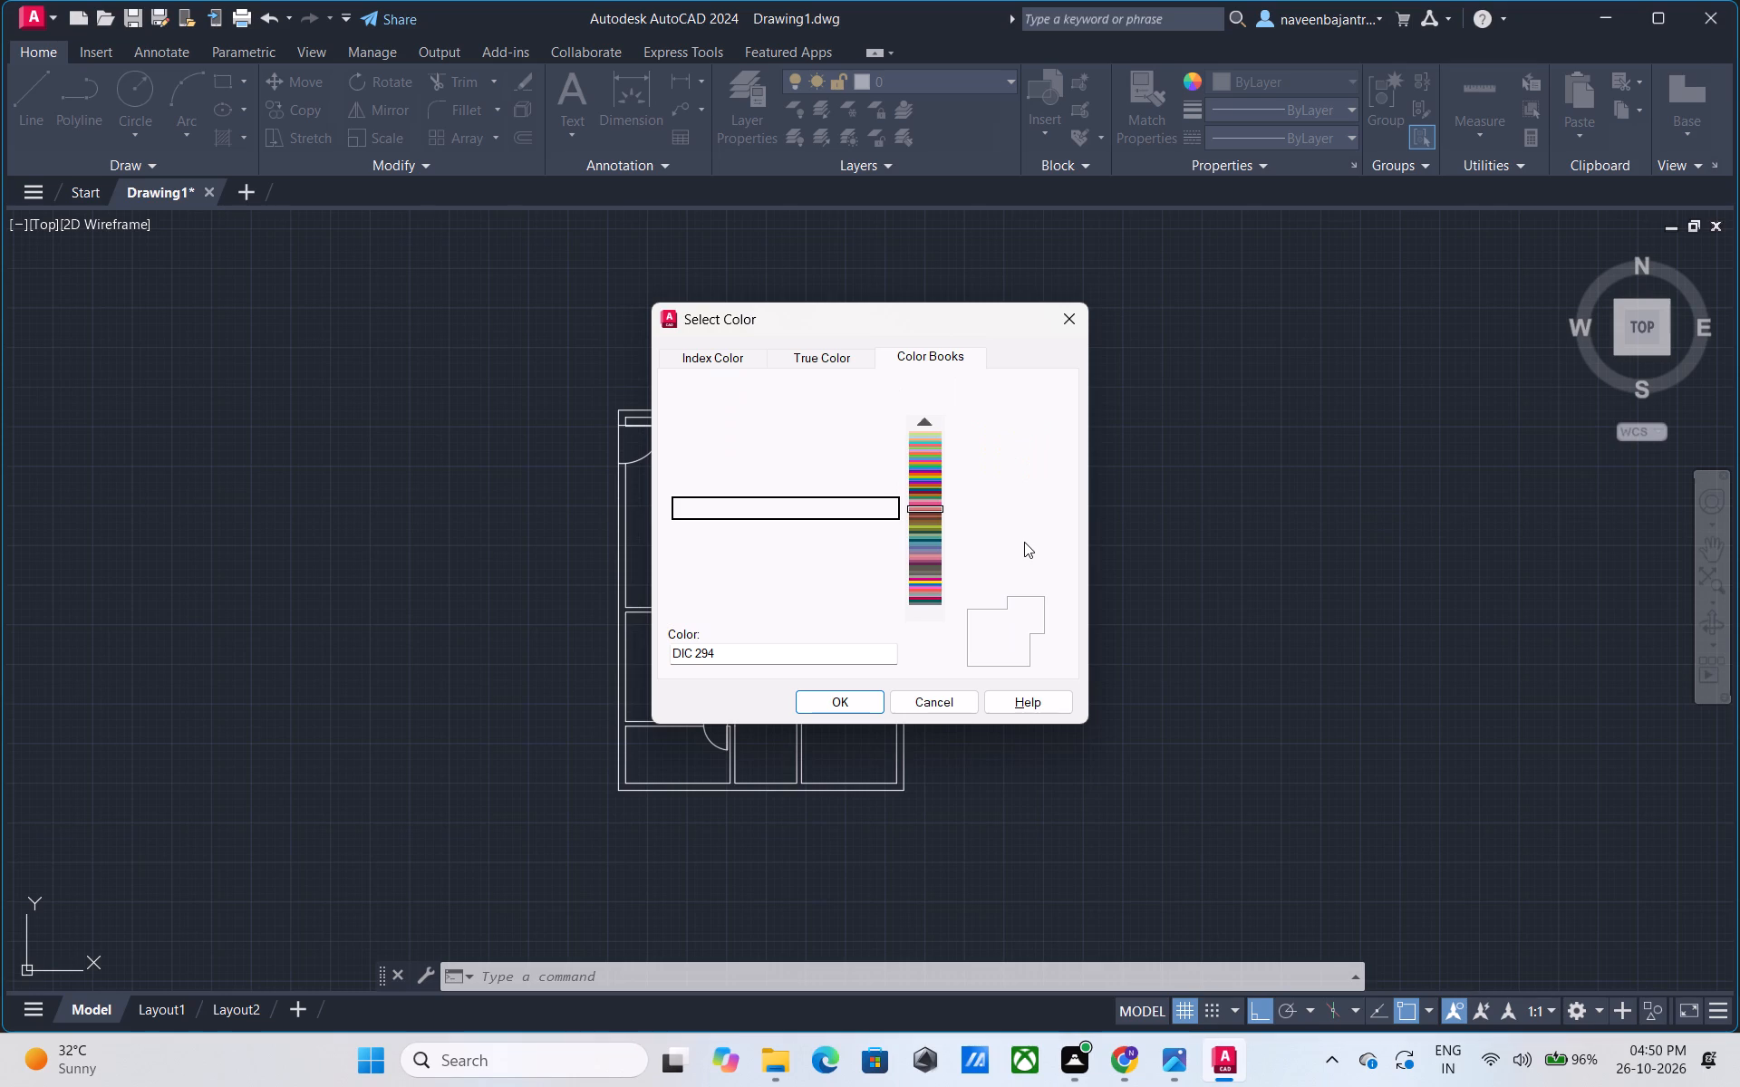
{"action": "key", "text": "Down"}
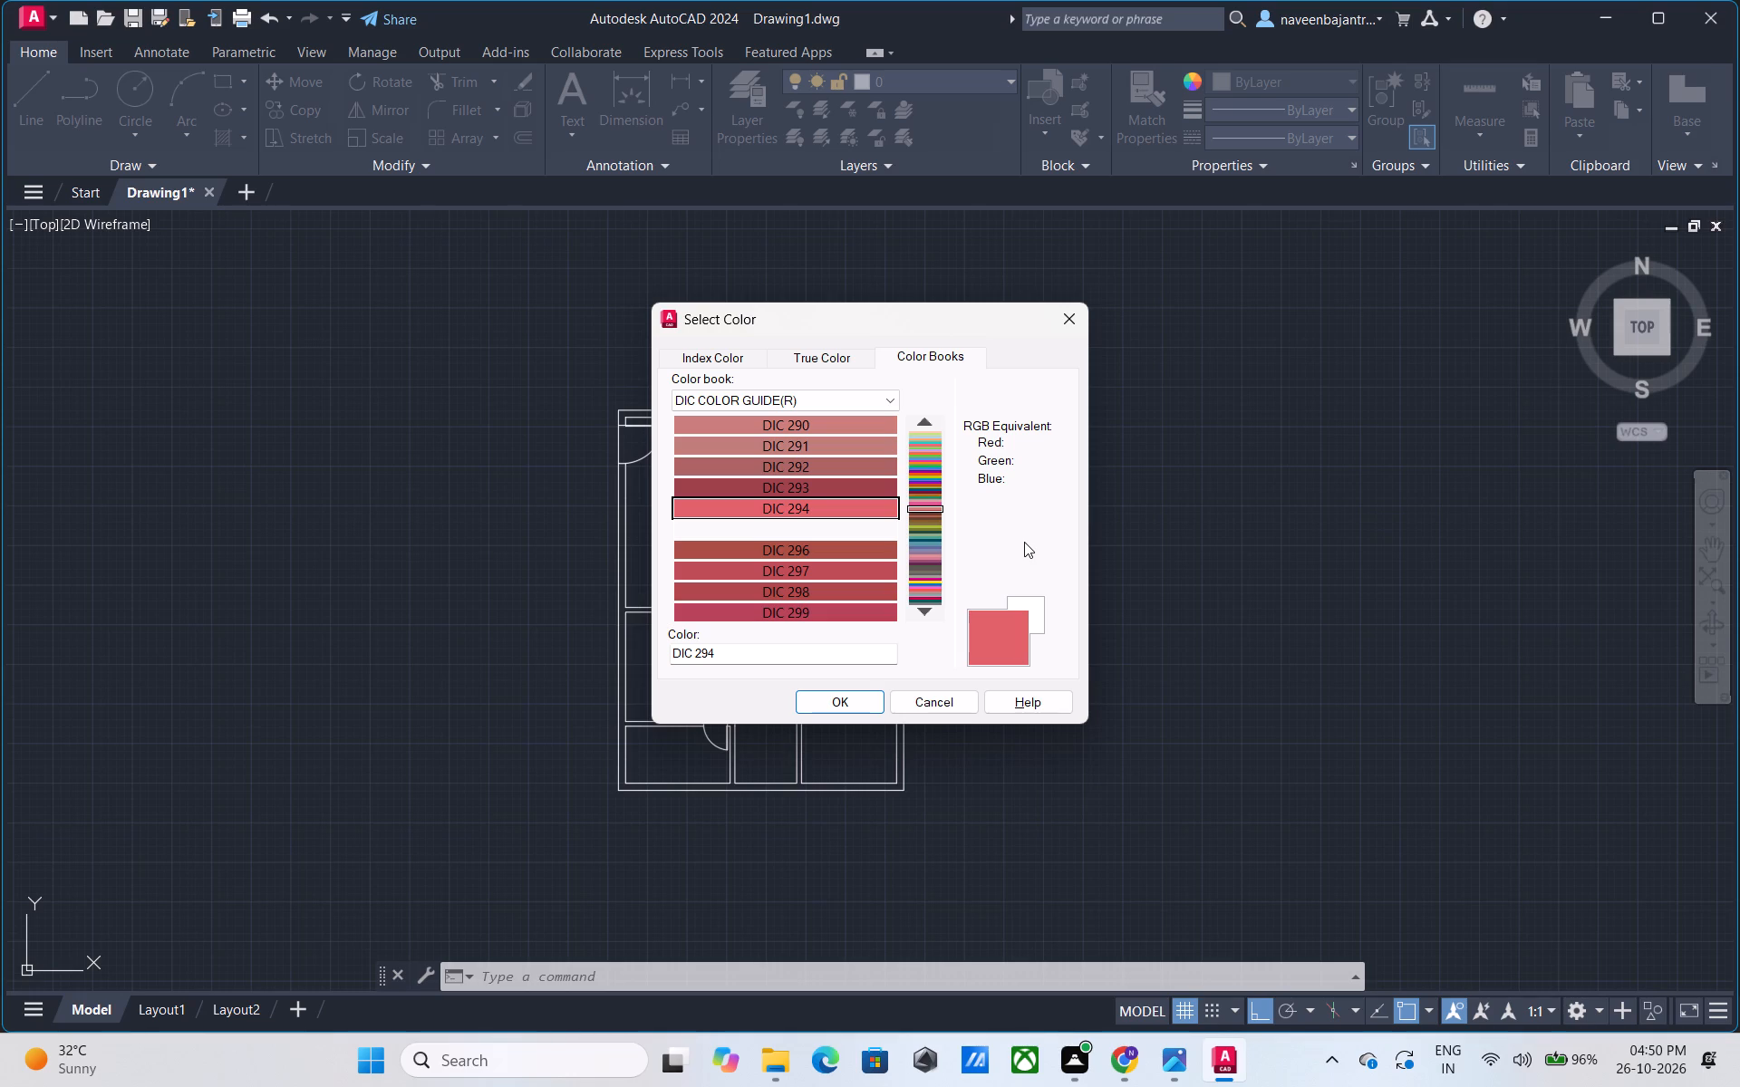
{"action": "key", "text": "Down"}
{"action": "key", "text": "Down"}
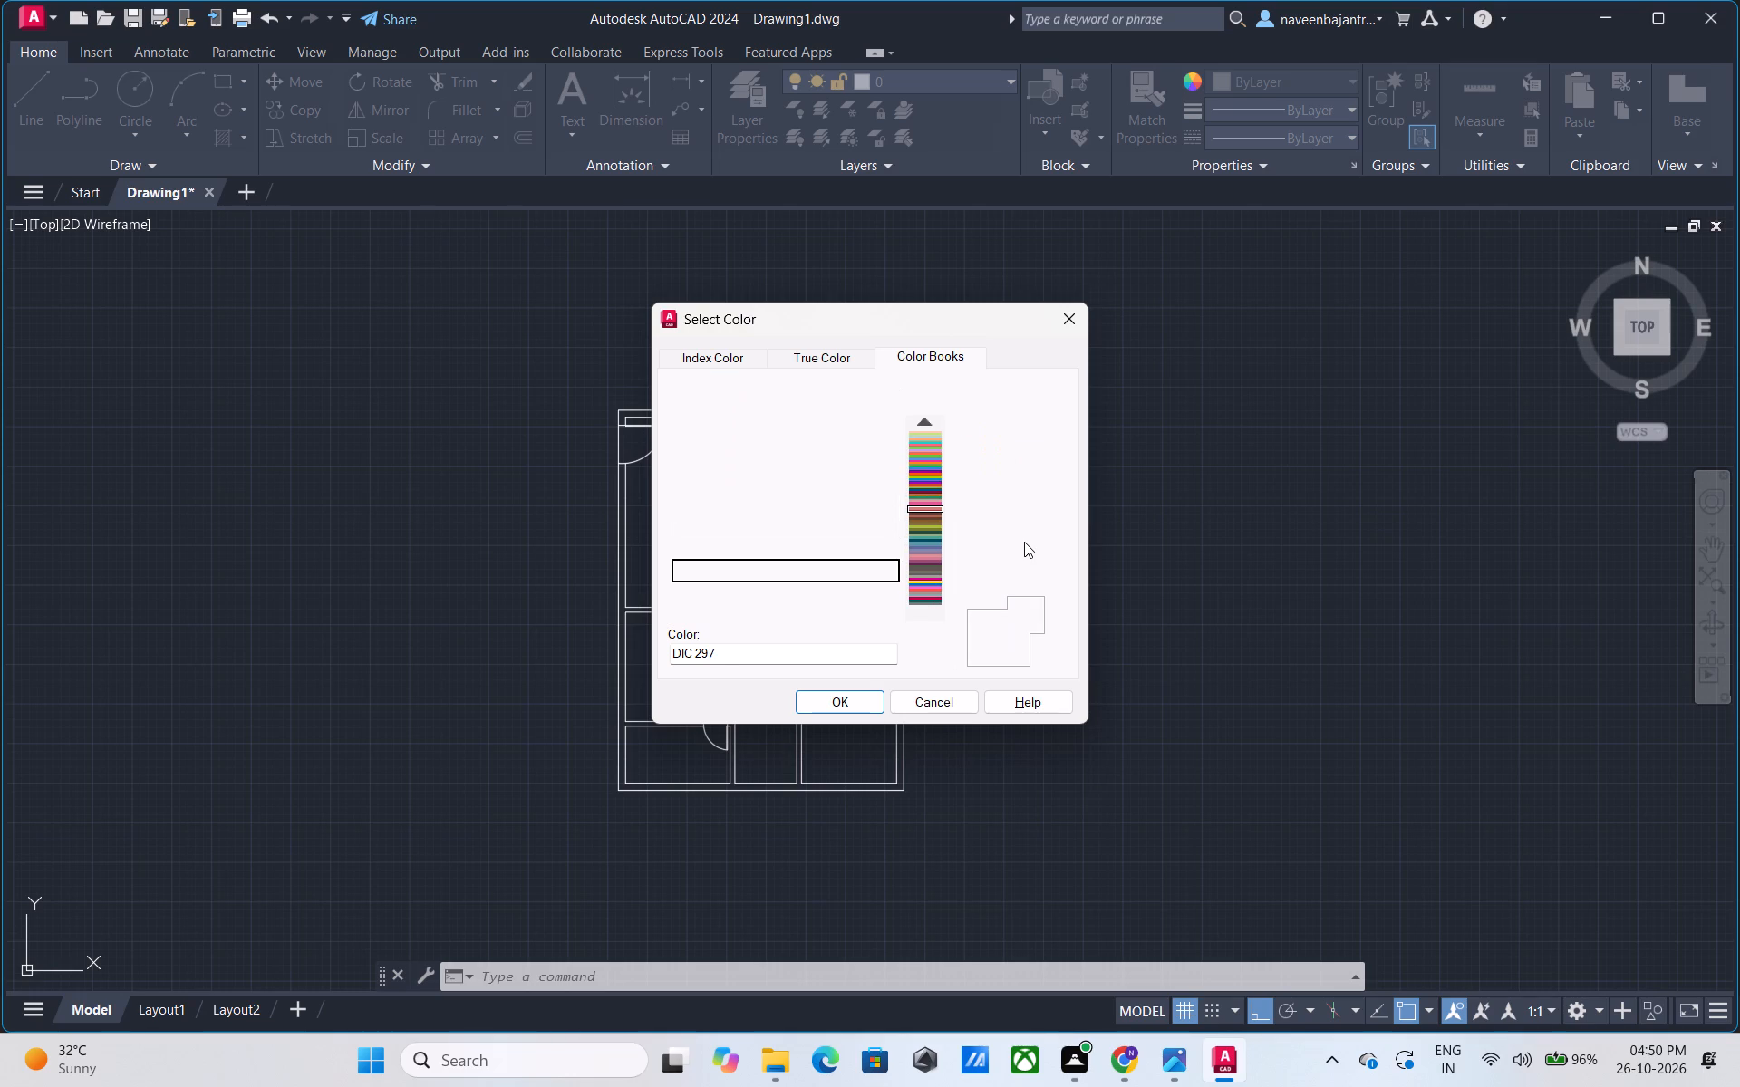
{"action": "key", "text": "Down"}
{"action": "key", "text": "Down"}
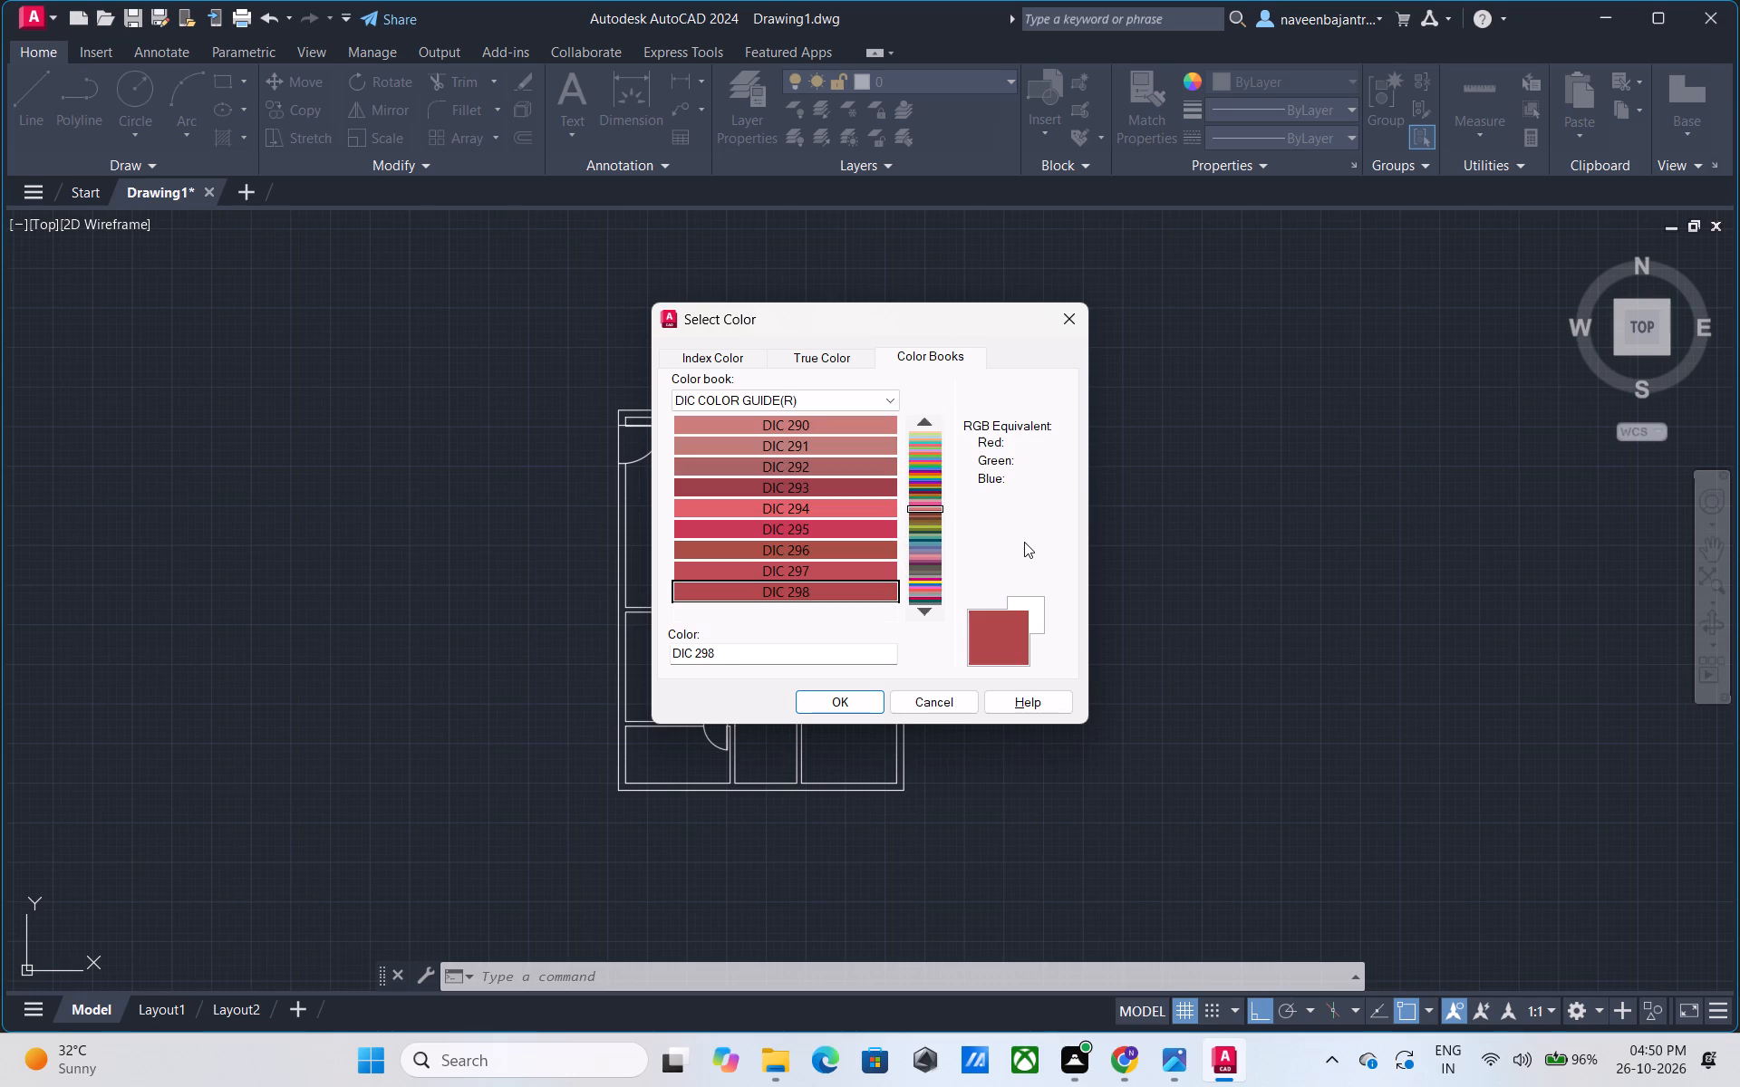
Preview the dark red, rust and brown swatches of the color book one by one, from DIC 300 to DIC 309.
{"action": "key", "text": "Down"}
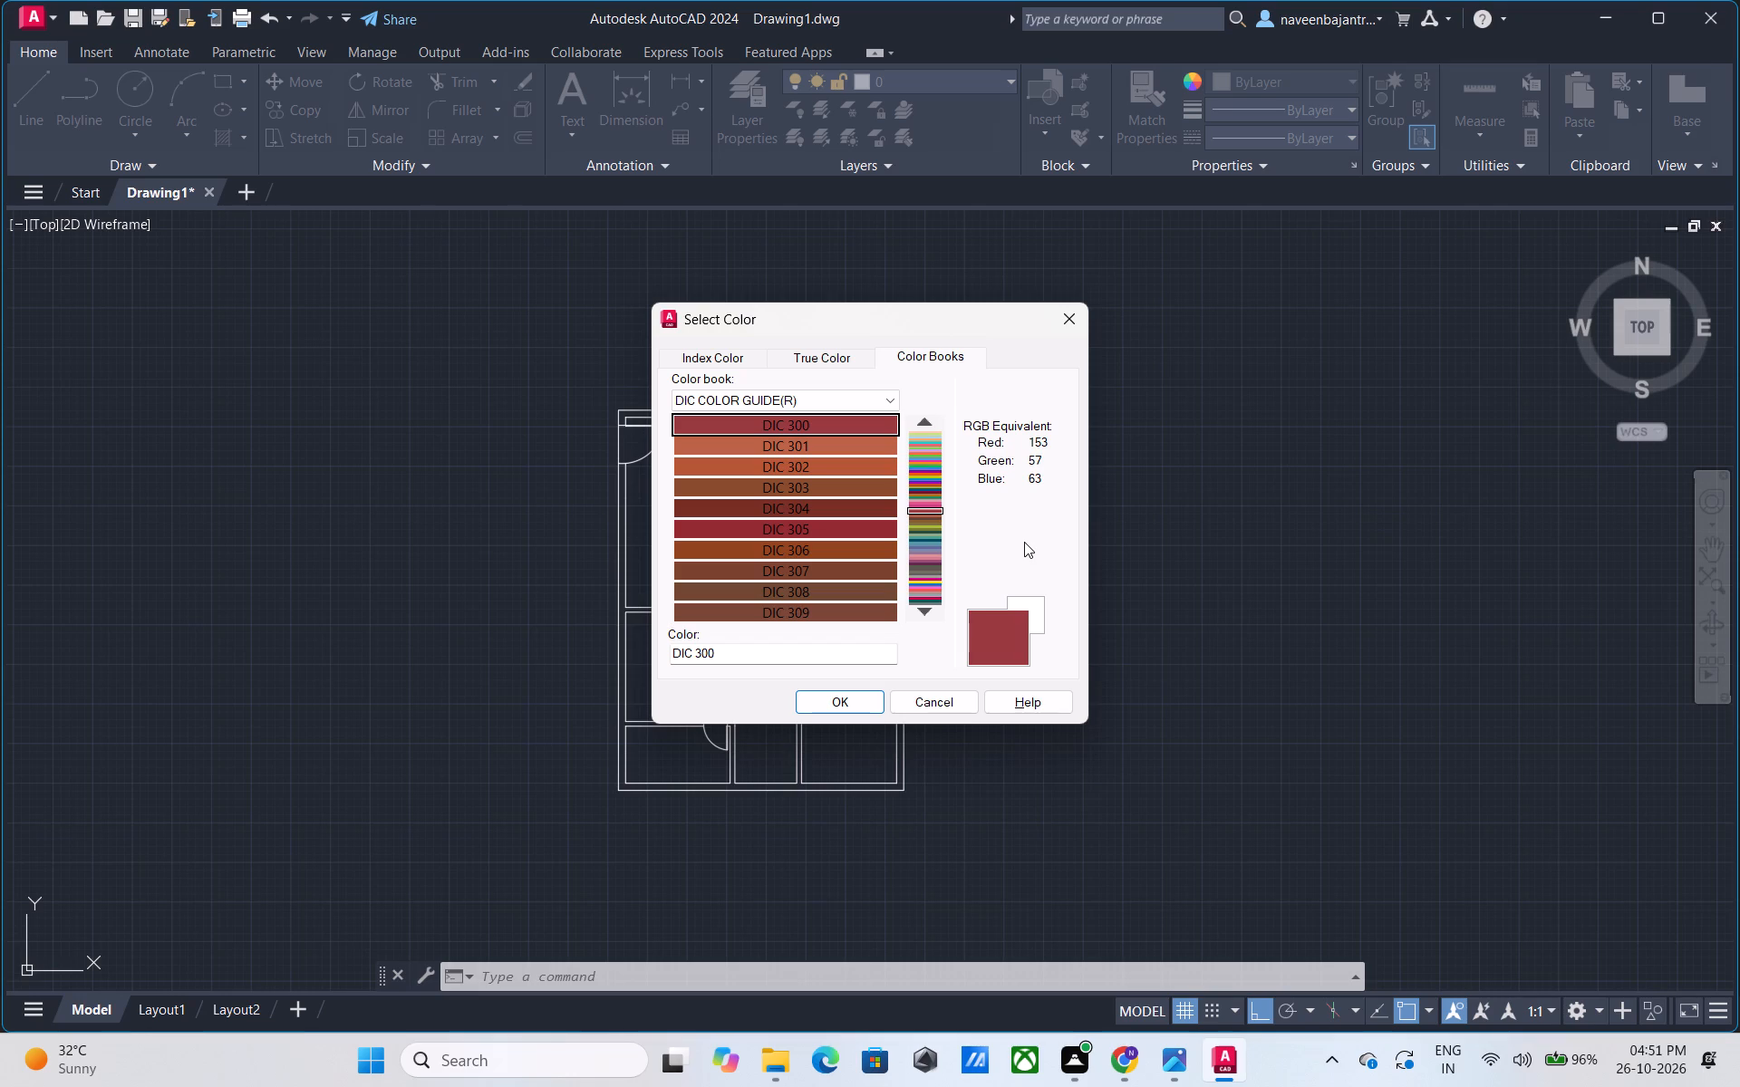
{"action": "key", "text": "Down"}
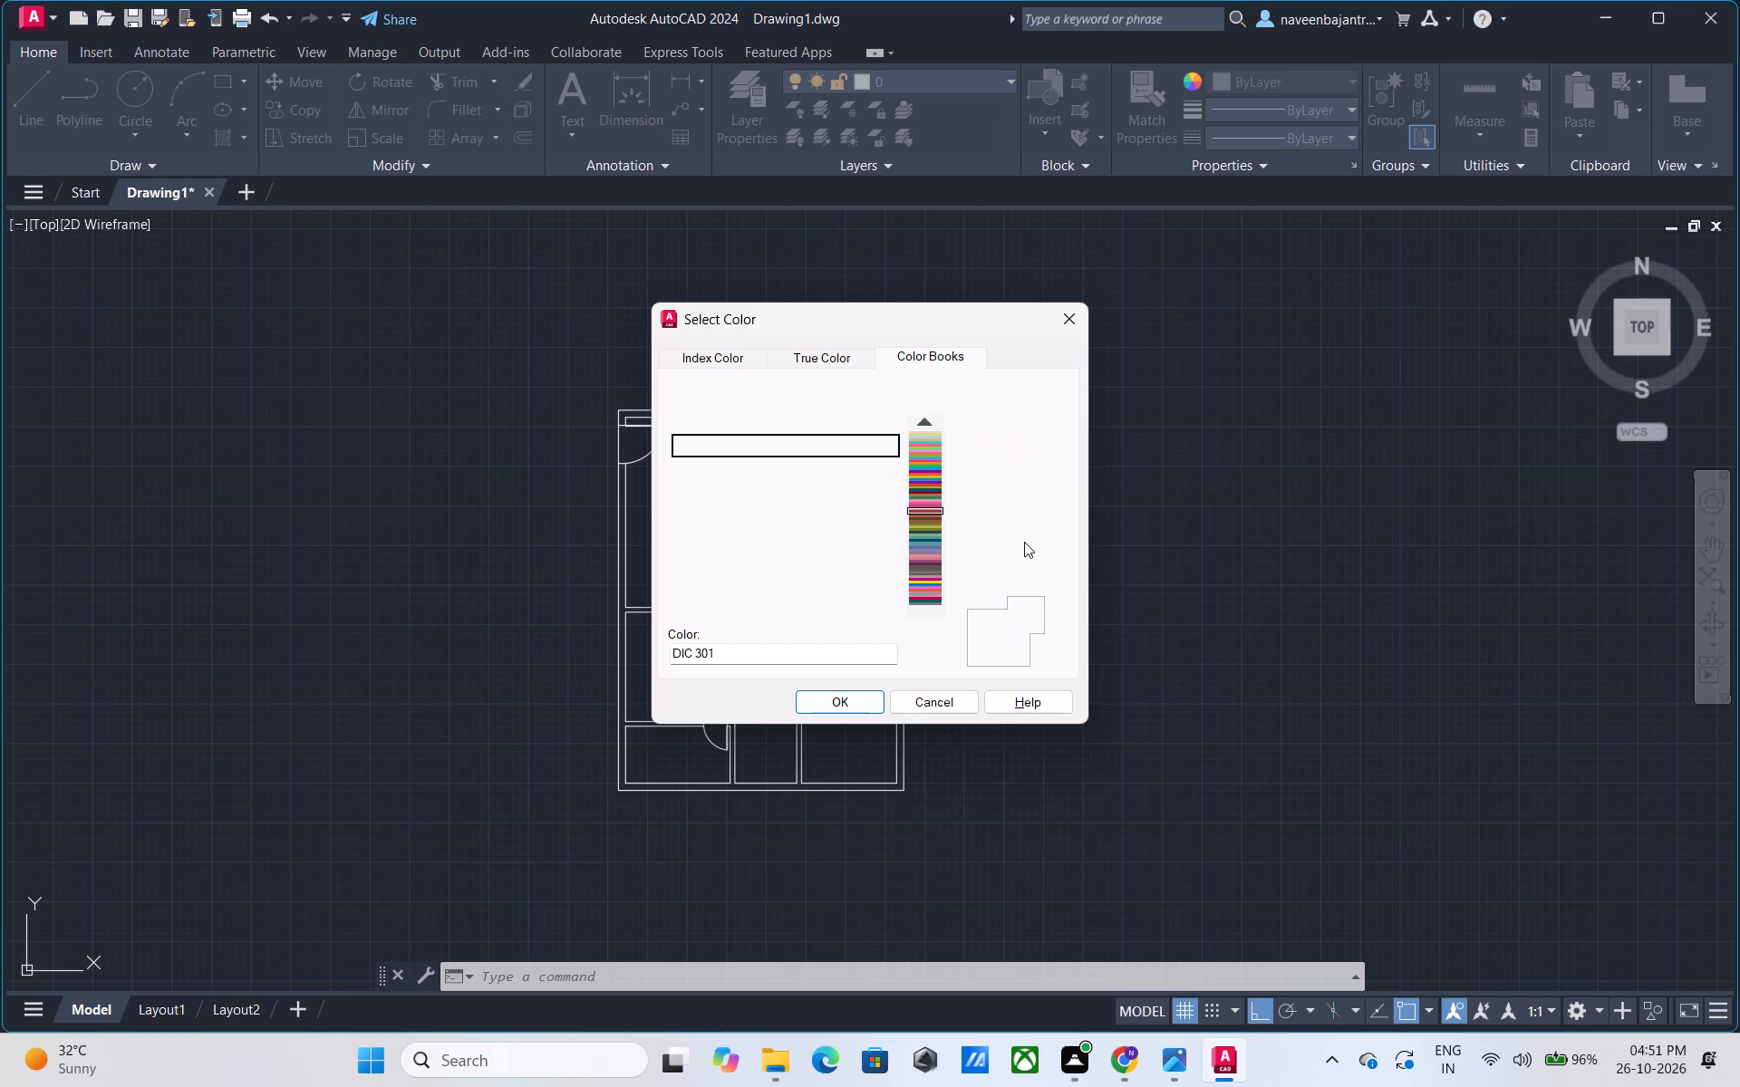
{"action": "key", "text": "Down"}
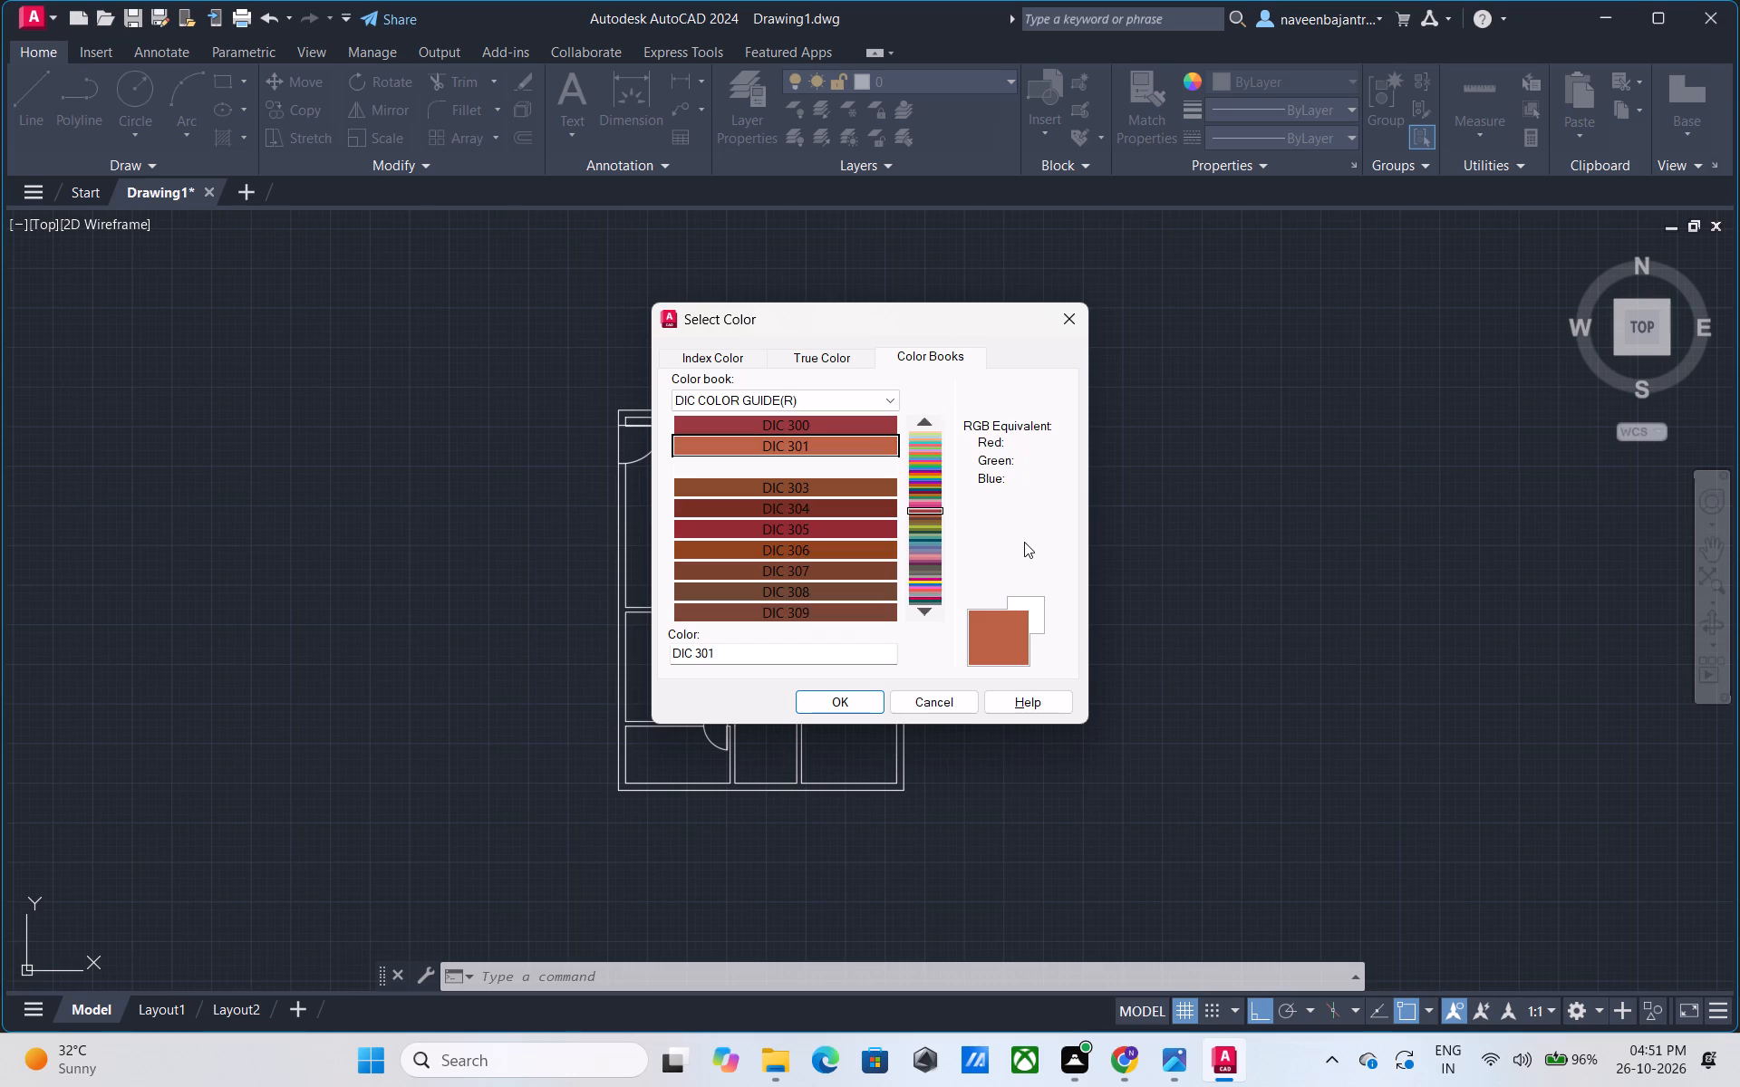
{"action": "key", "text": "Down"}
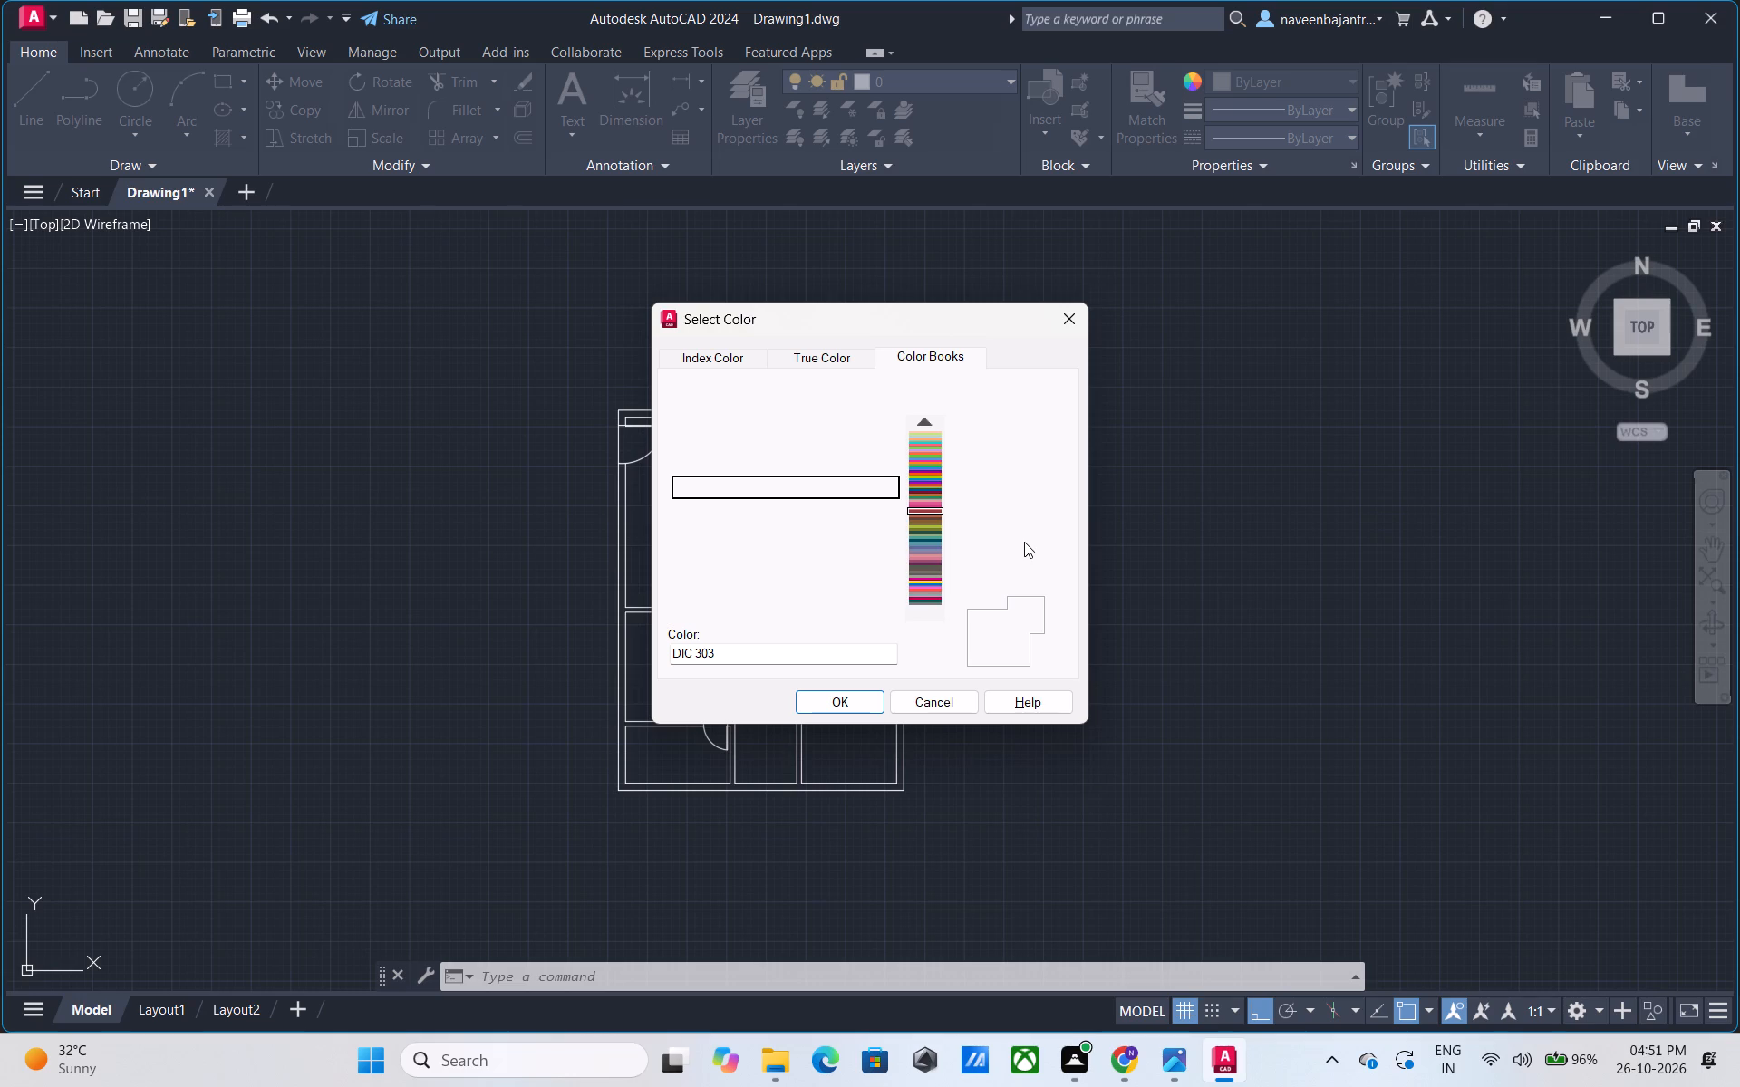
{"action": "key", "text": "Down"}
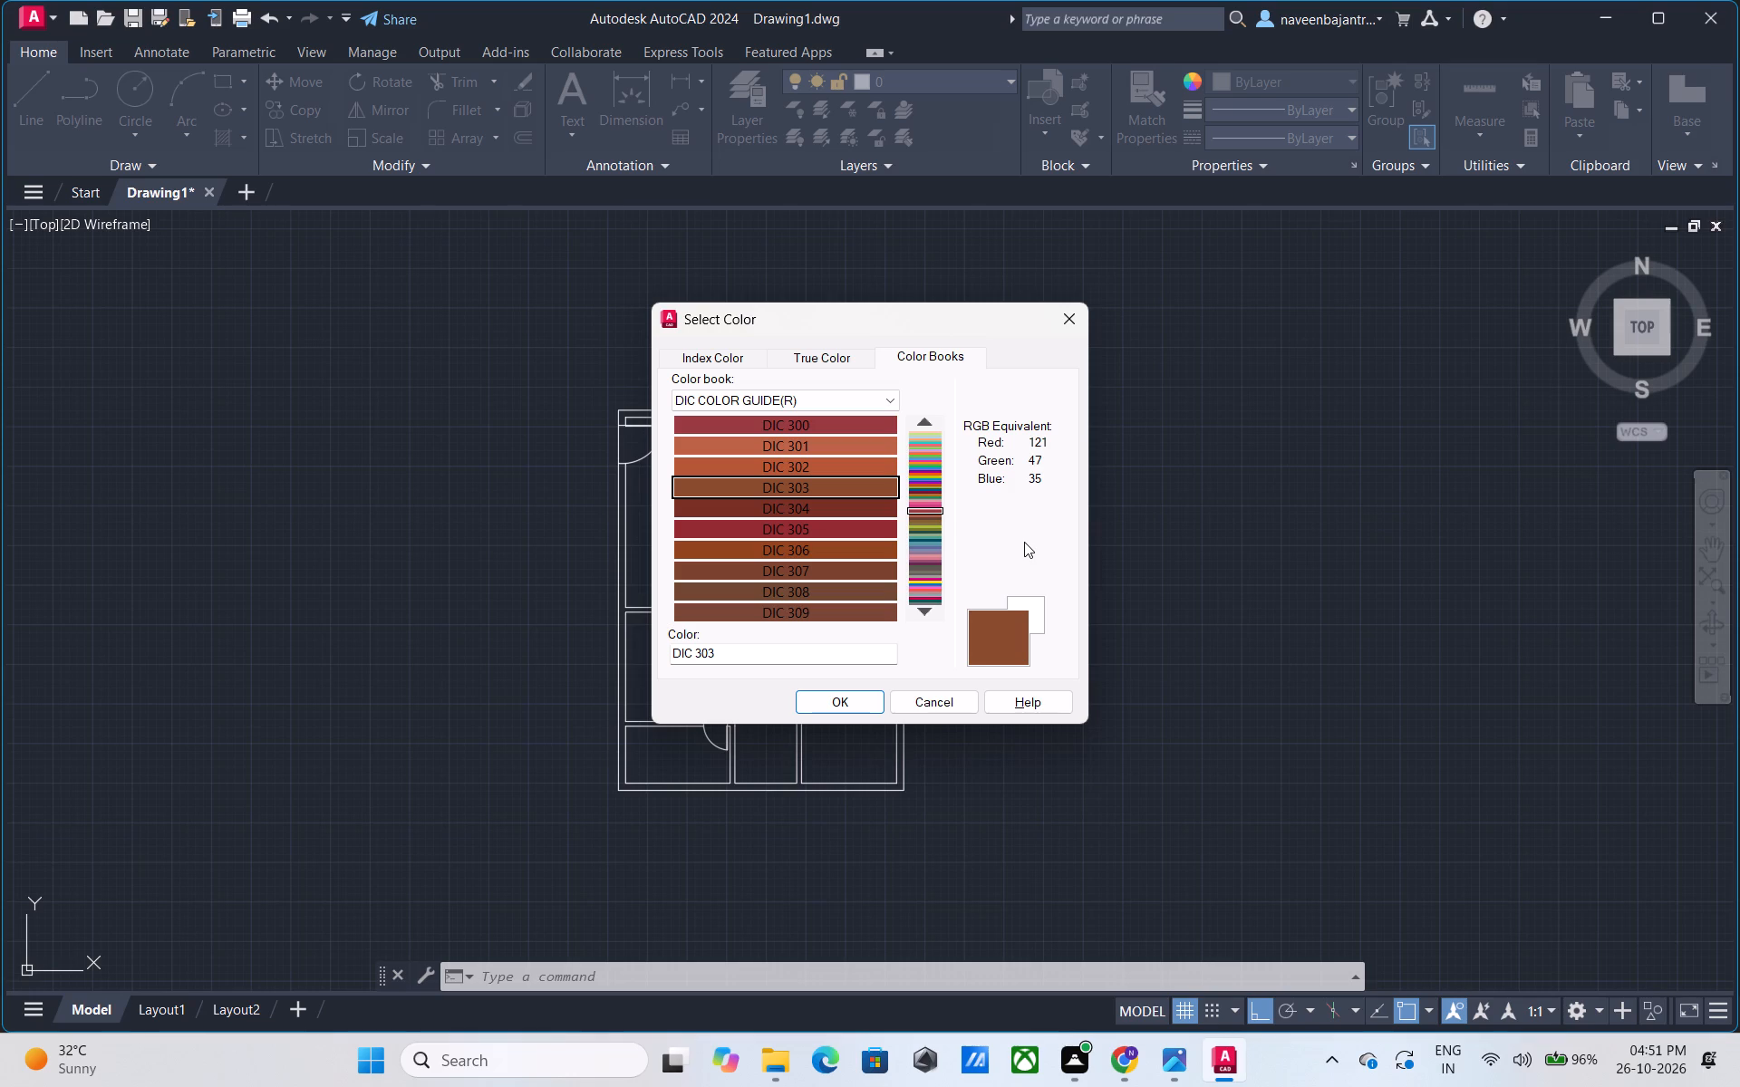
{"action": "key", "text": "Down"}
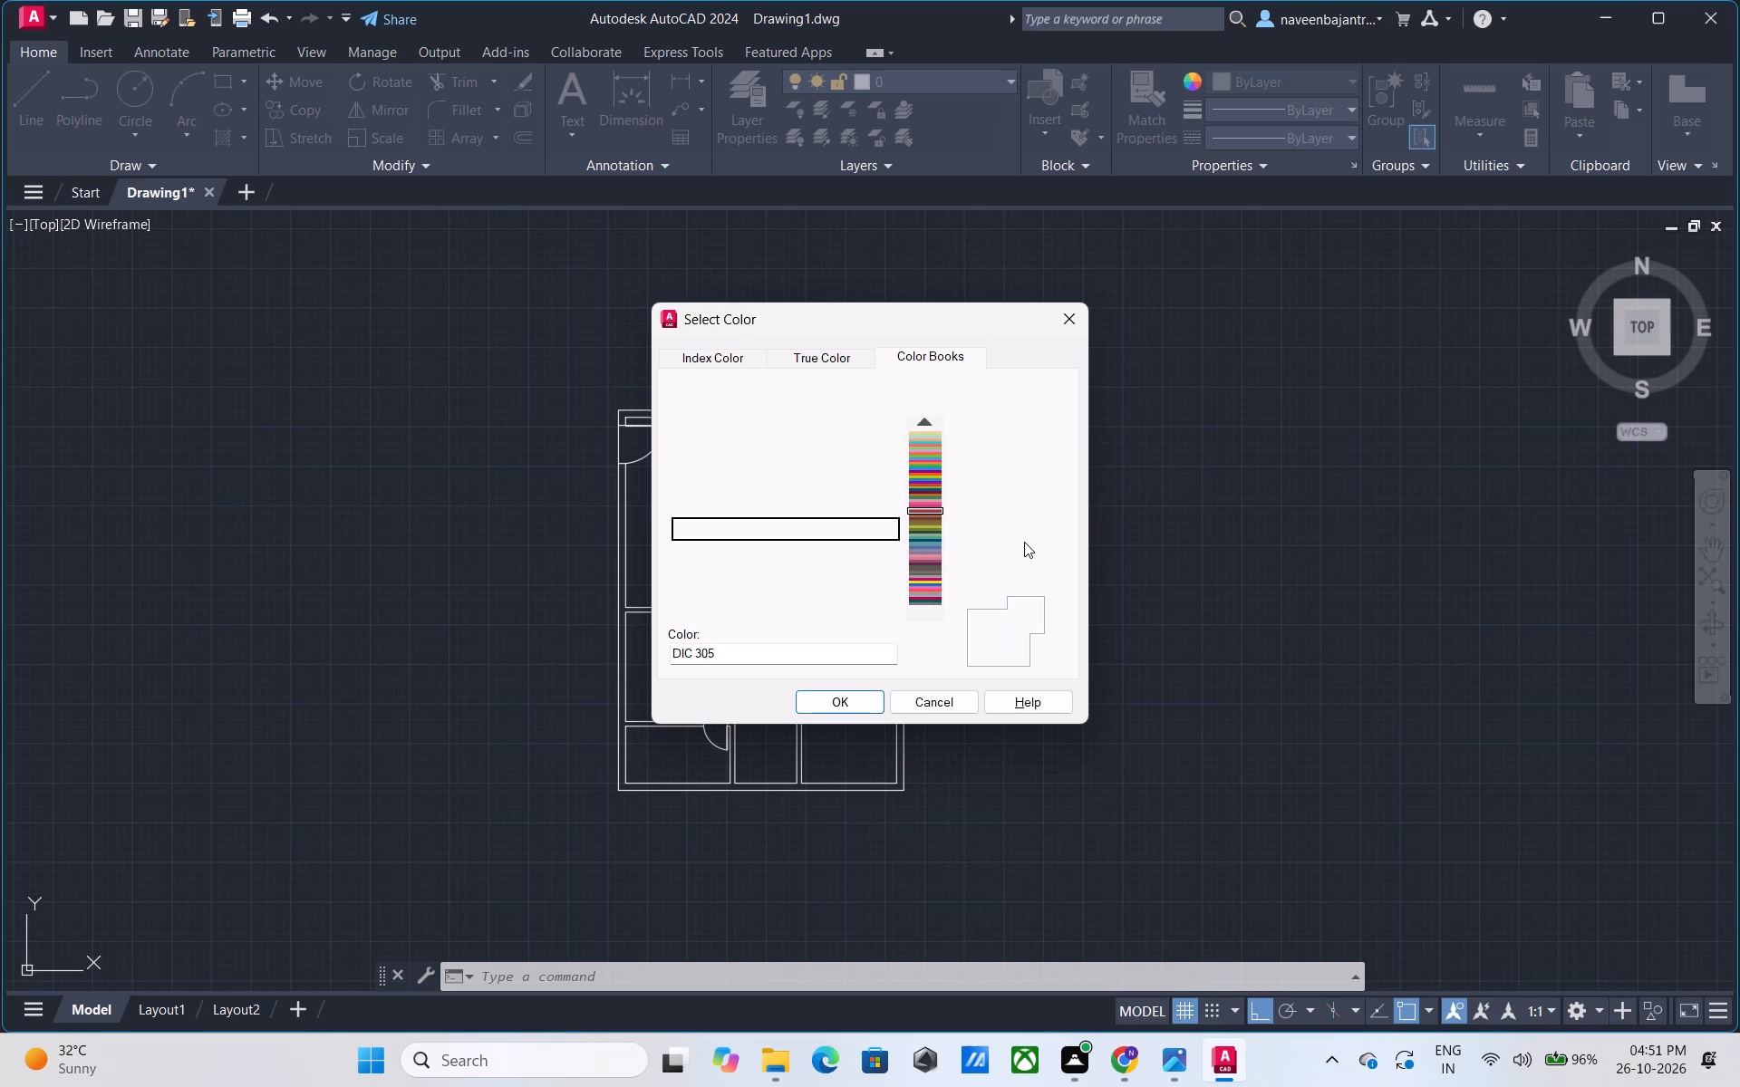
{"action": "key", "text": "Down"}
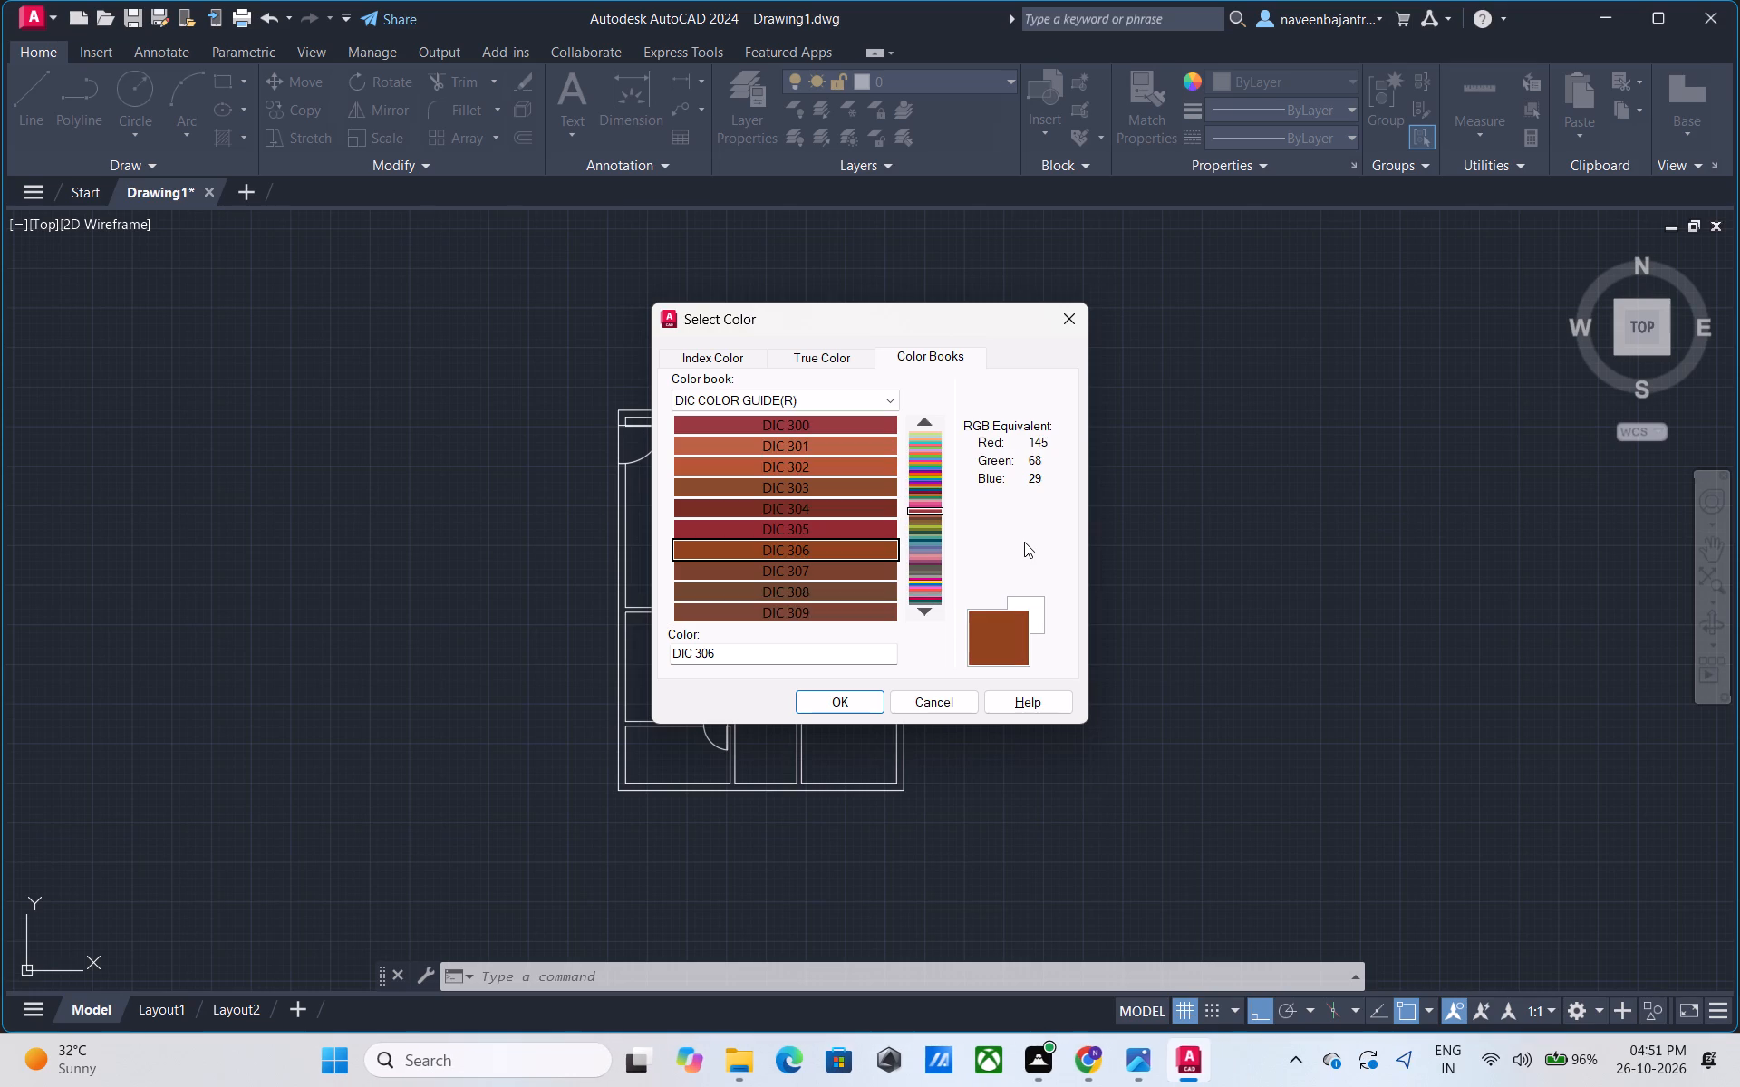
{"action": "key", "text": "Down"}
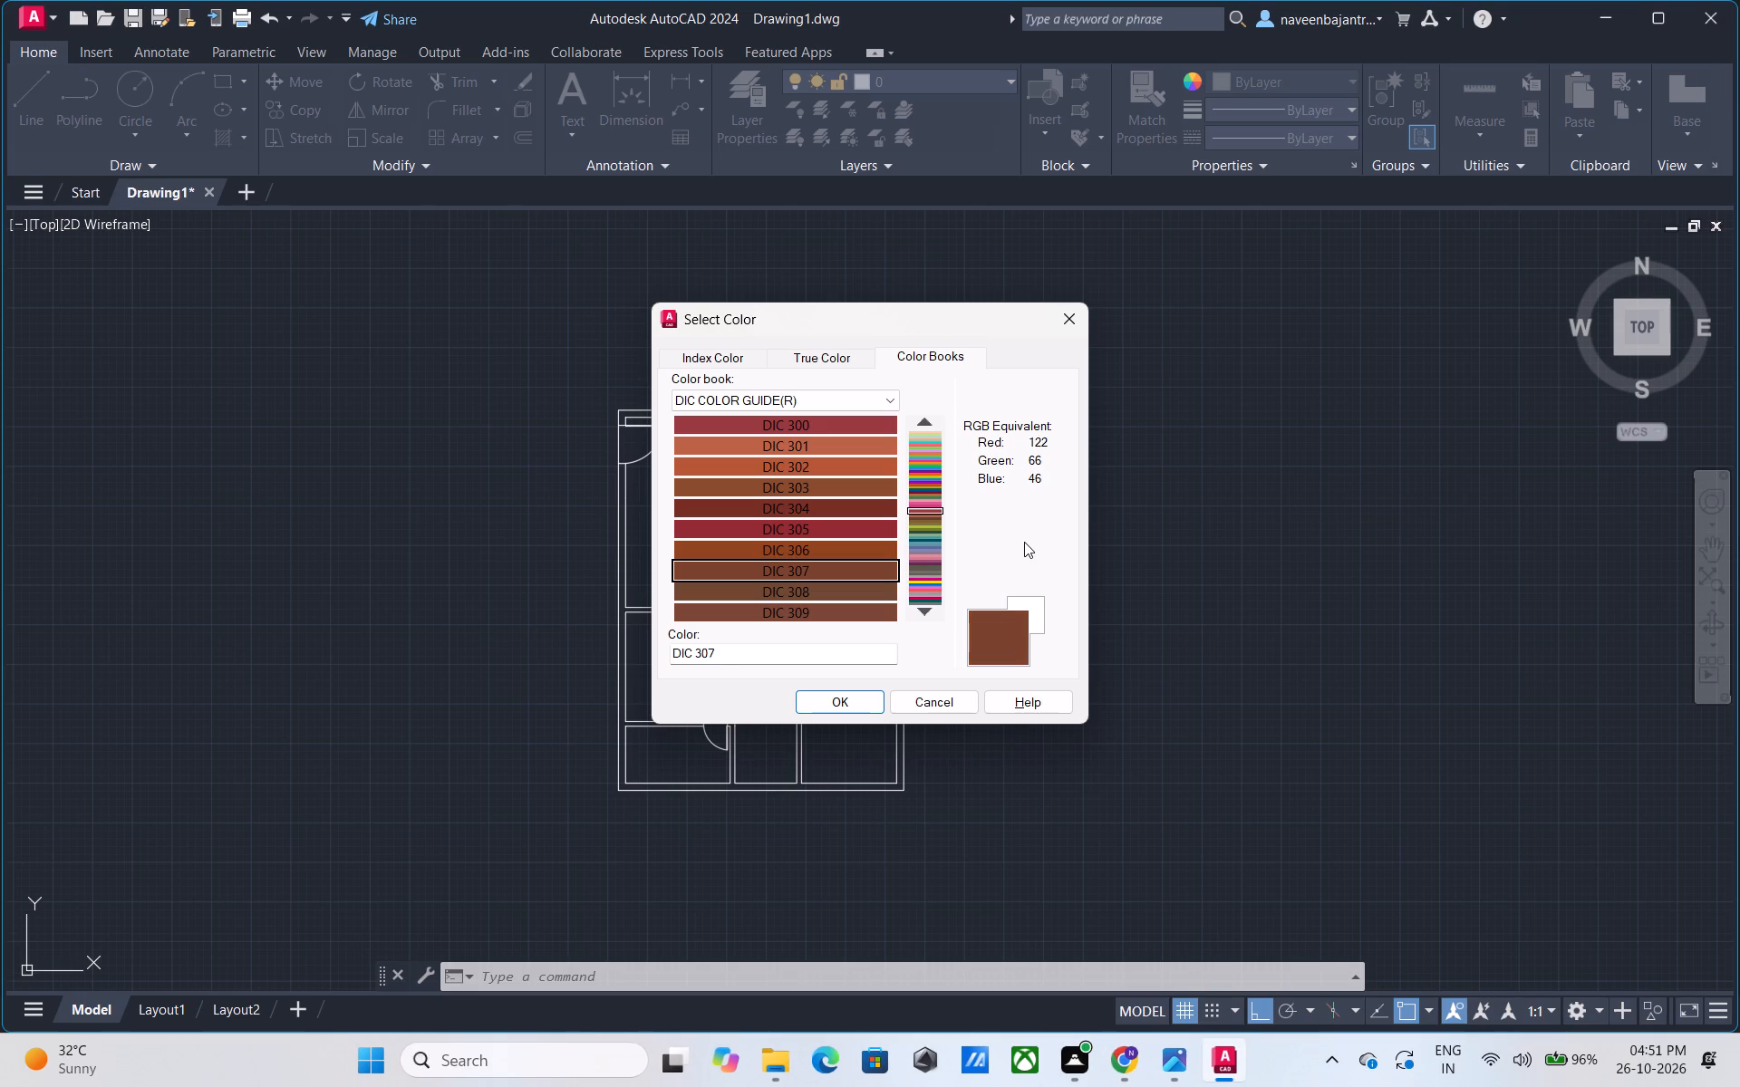
{"action": "key", "text": "Down"}
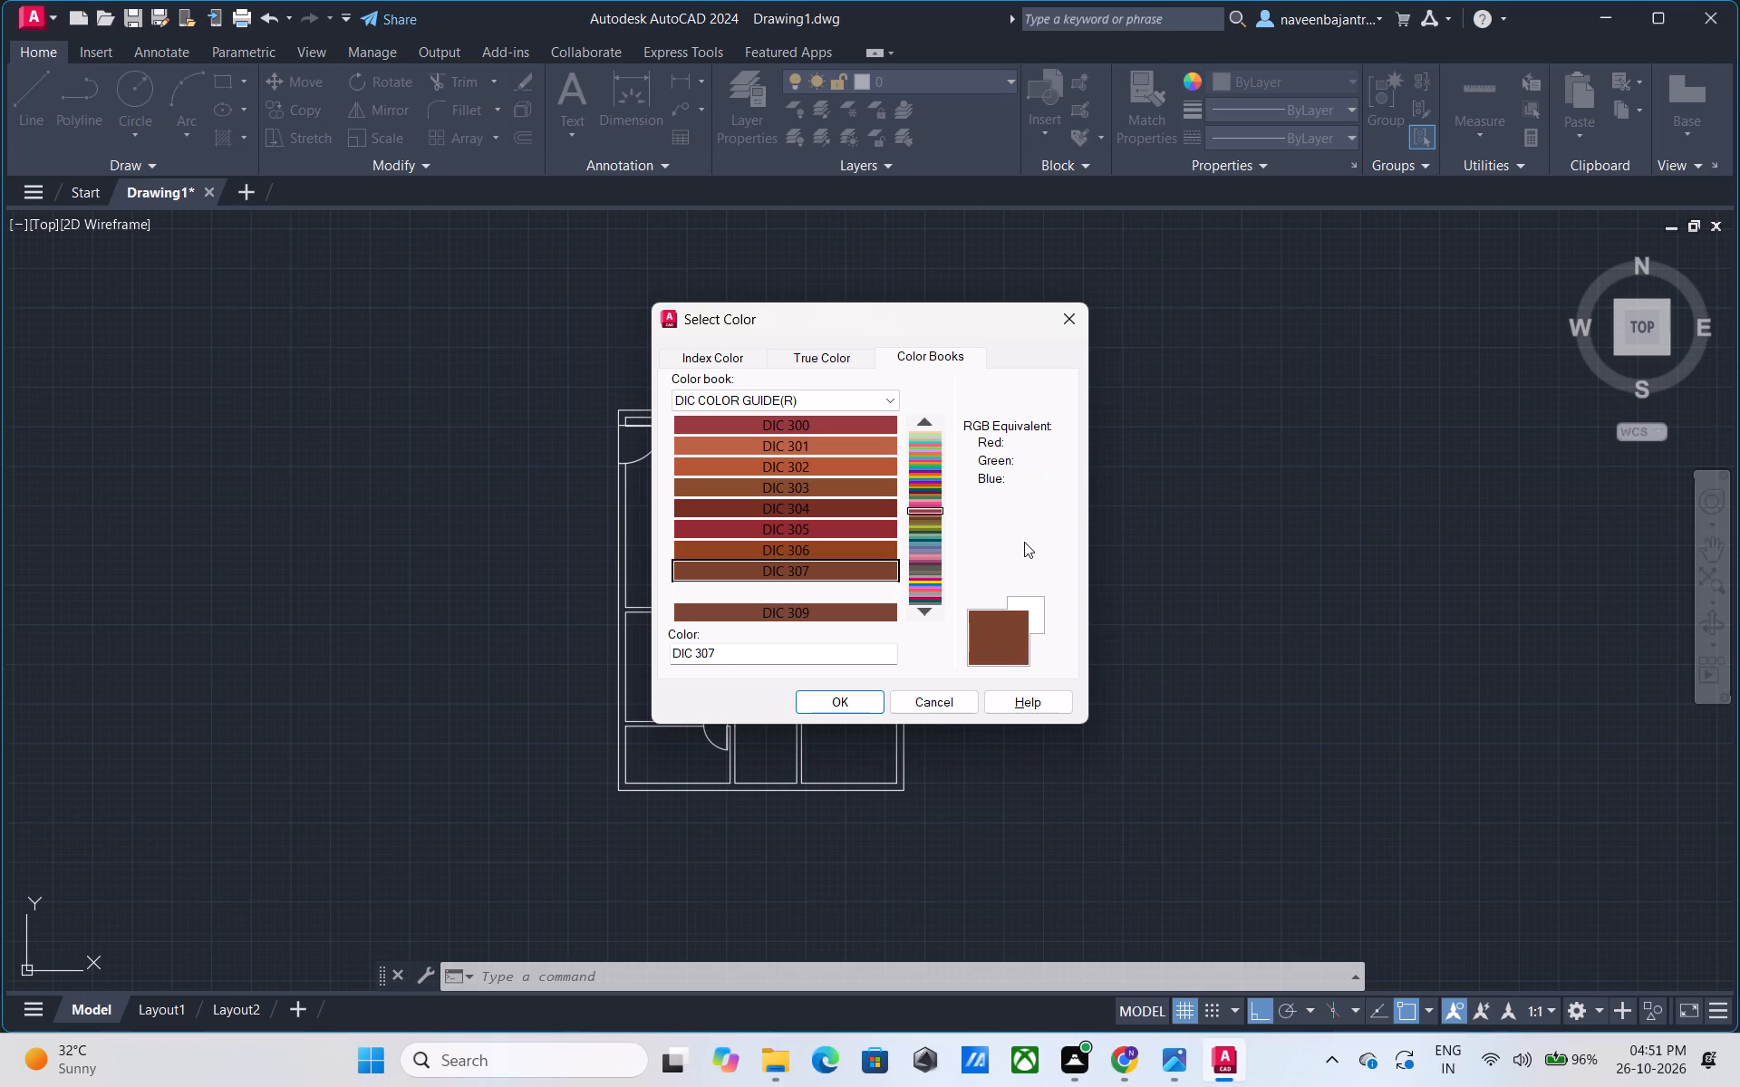
{"action": "key", "text": "Down"}
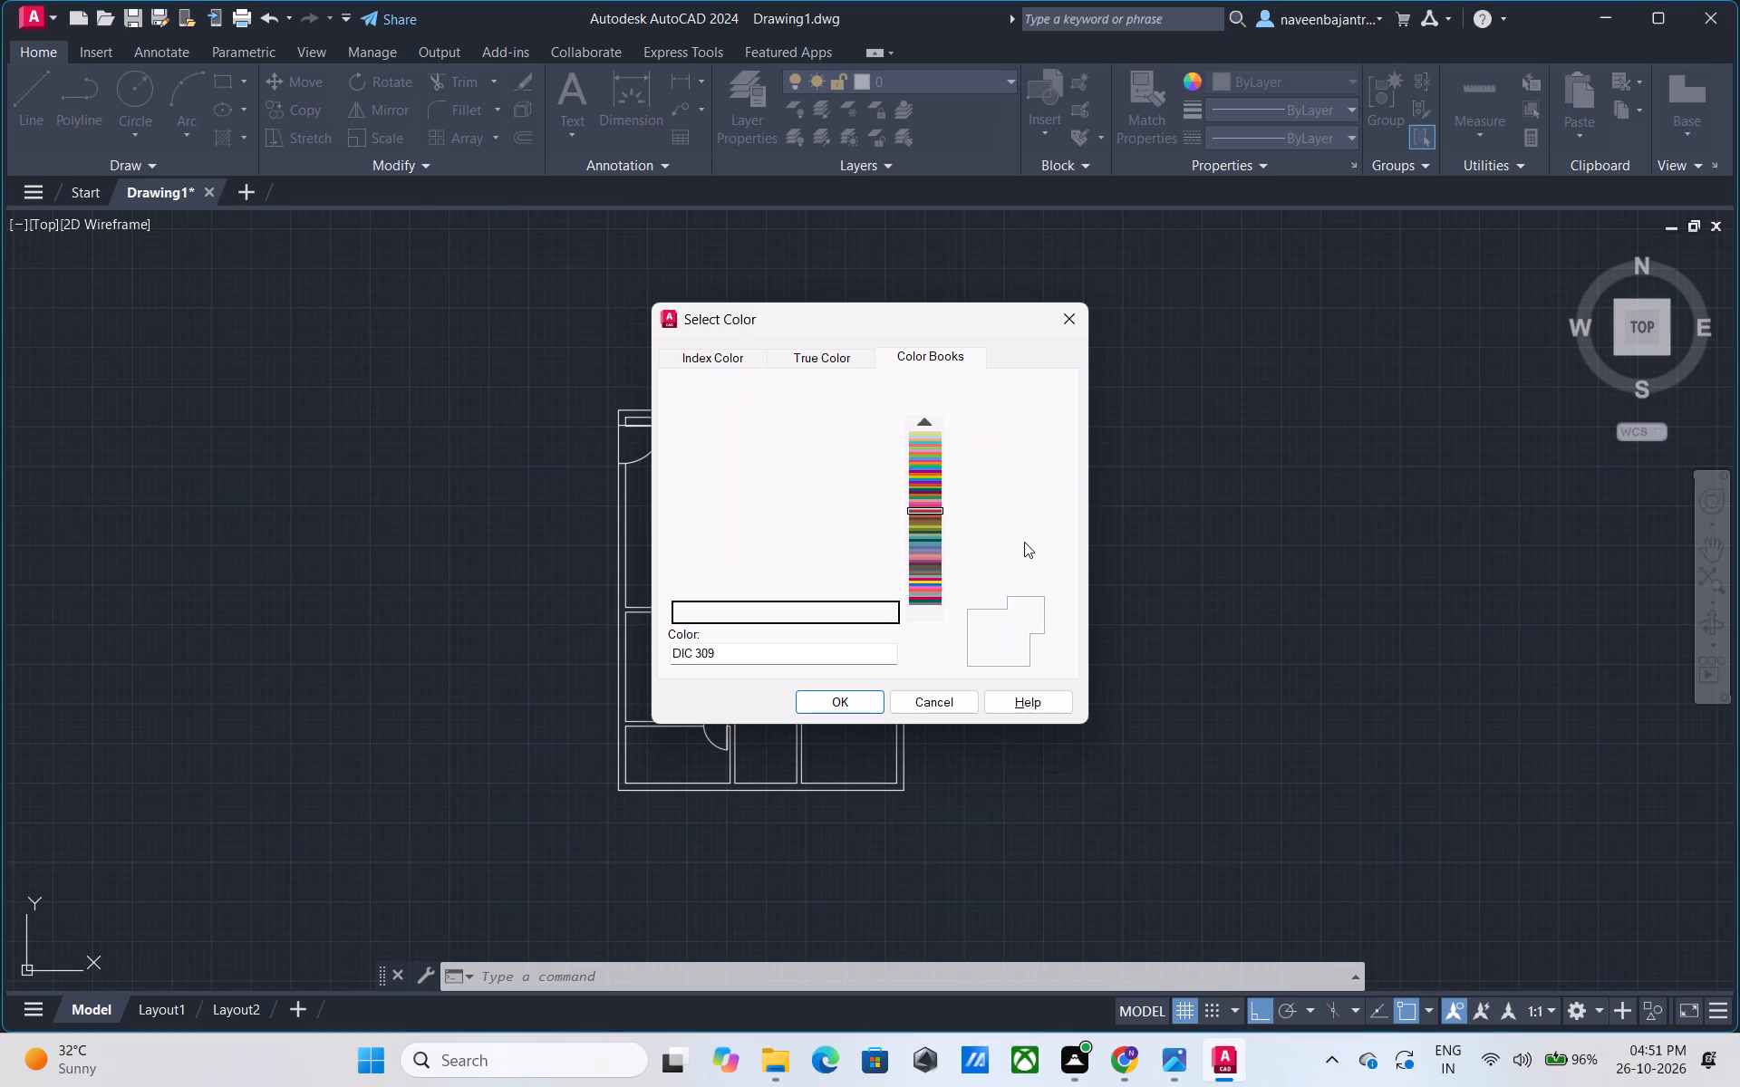
Preview the dark brown, ochre and terracotta swatches of the color book one by one, from DIC 310 to DIC 319.
{"action": "key", "text": "Down"}
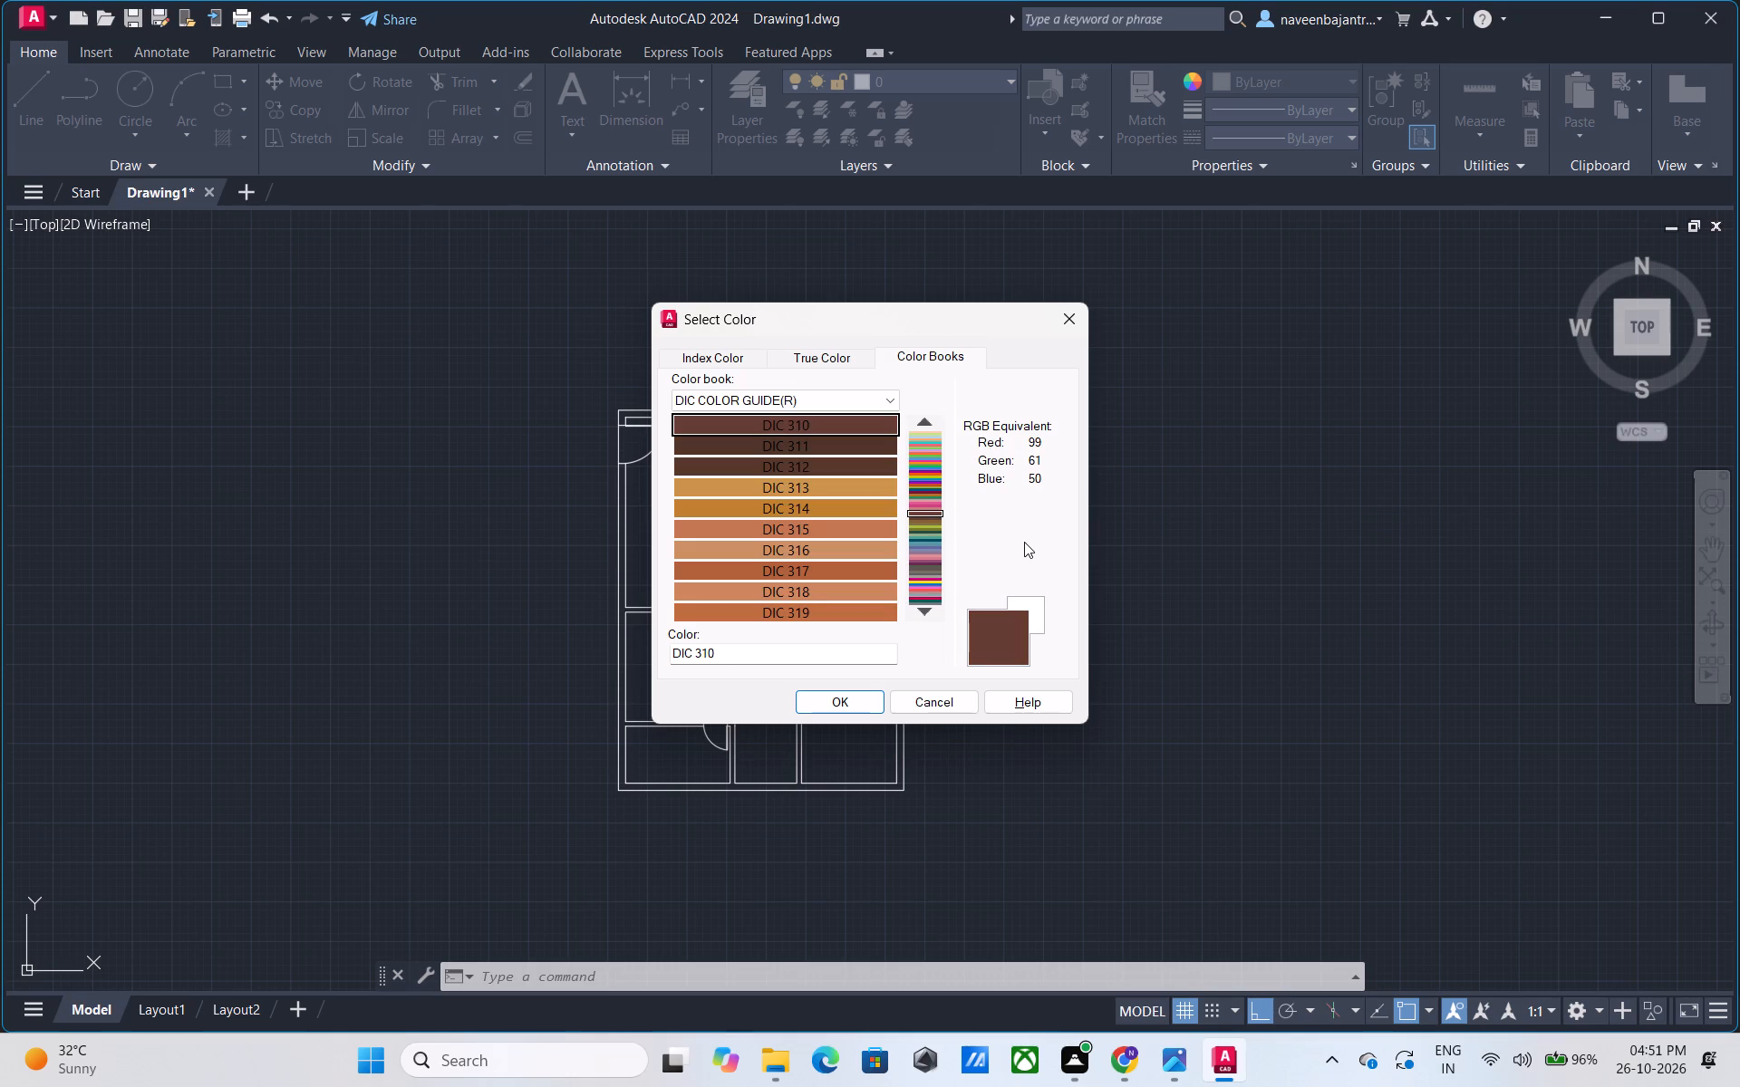
{"action": "key", "text": "Down"}
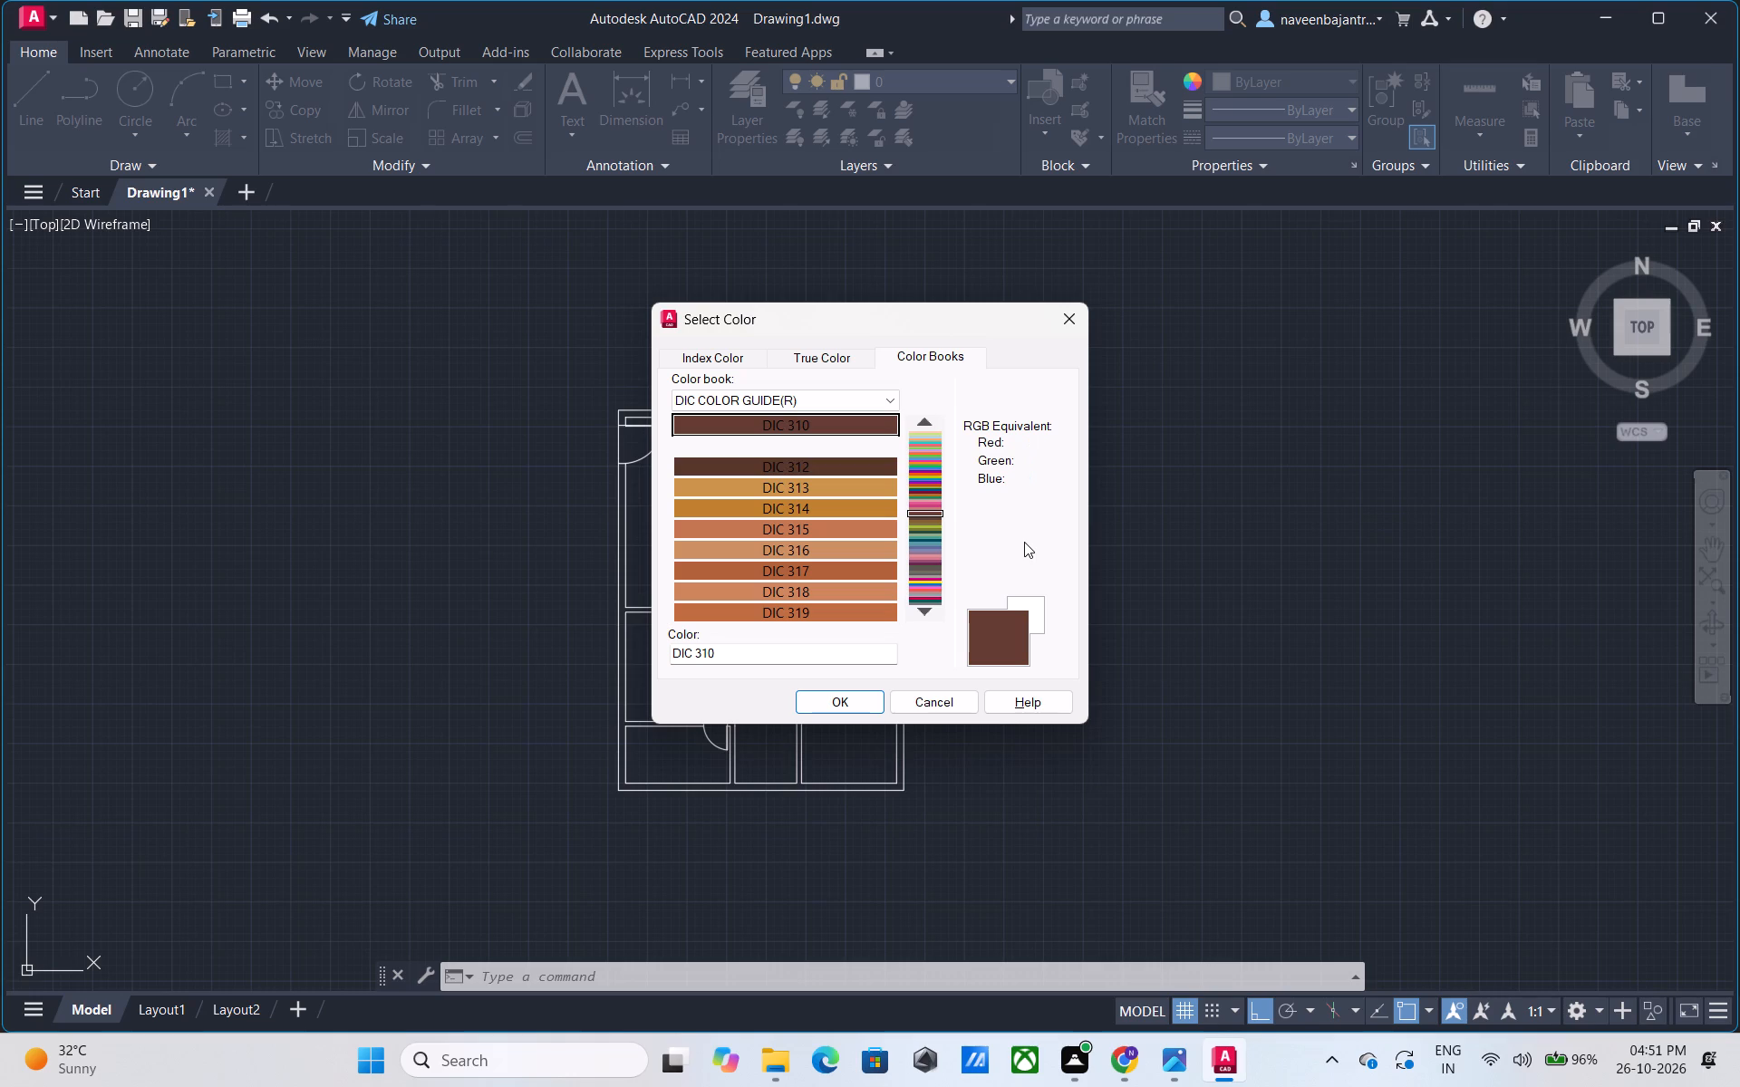
{"action": "key", "text": "Down"}
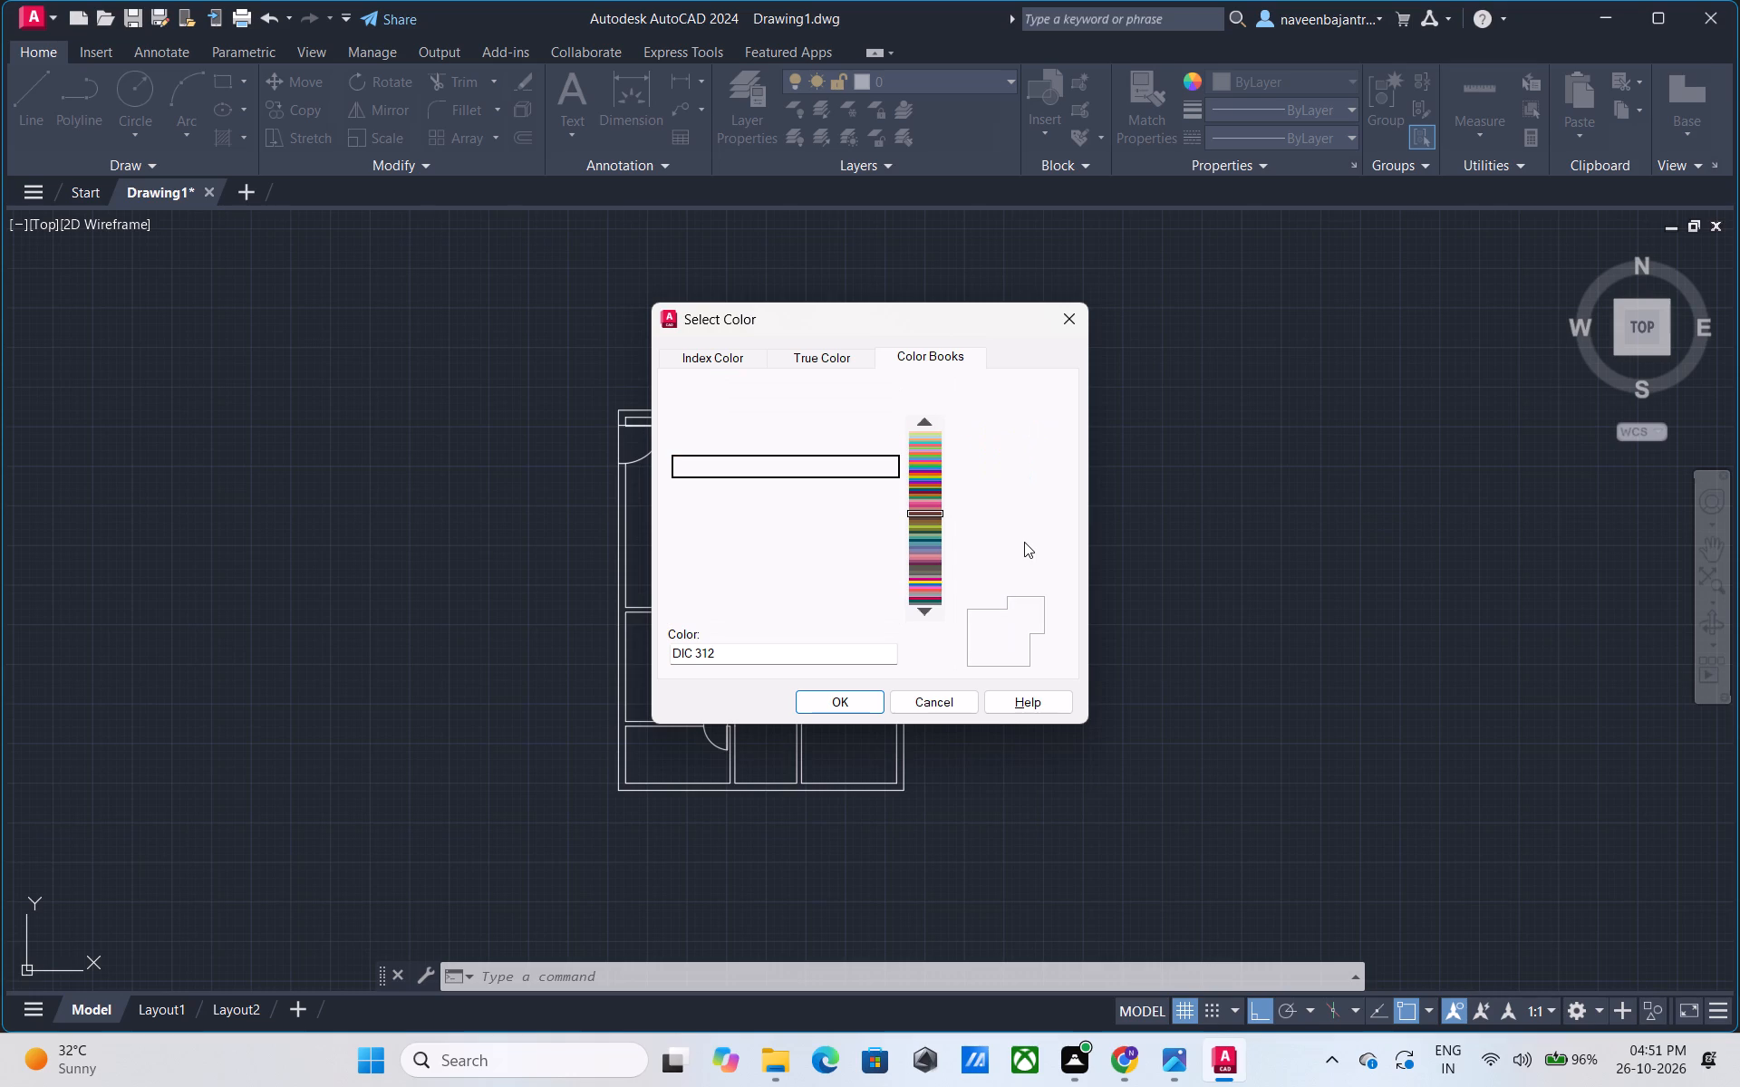
{"action": "key", "text": "Down"}
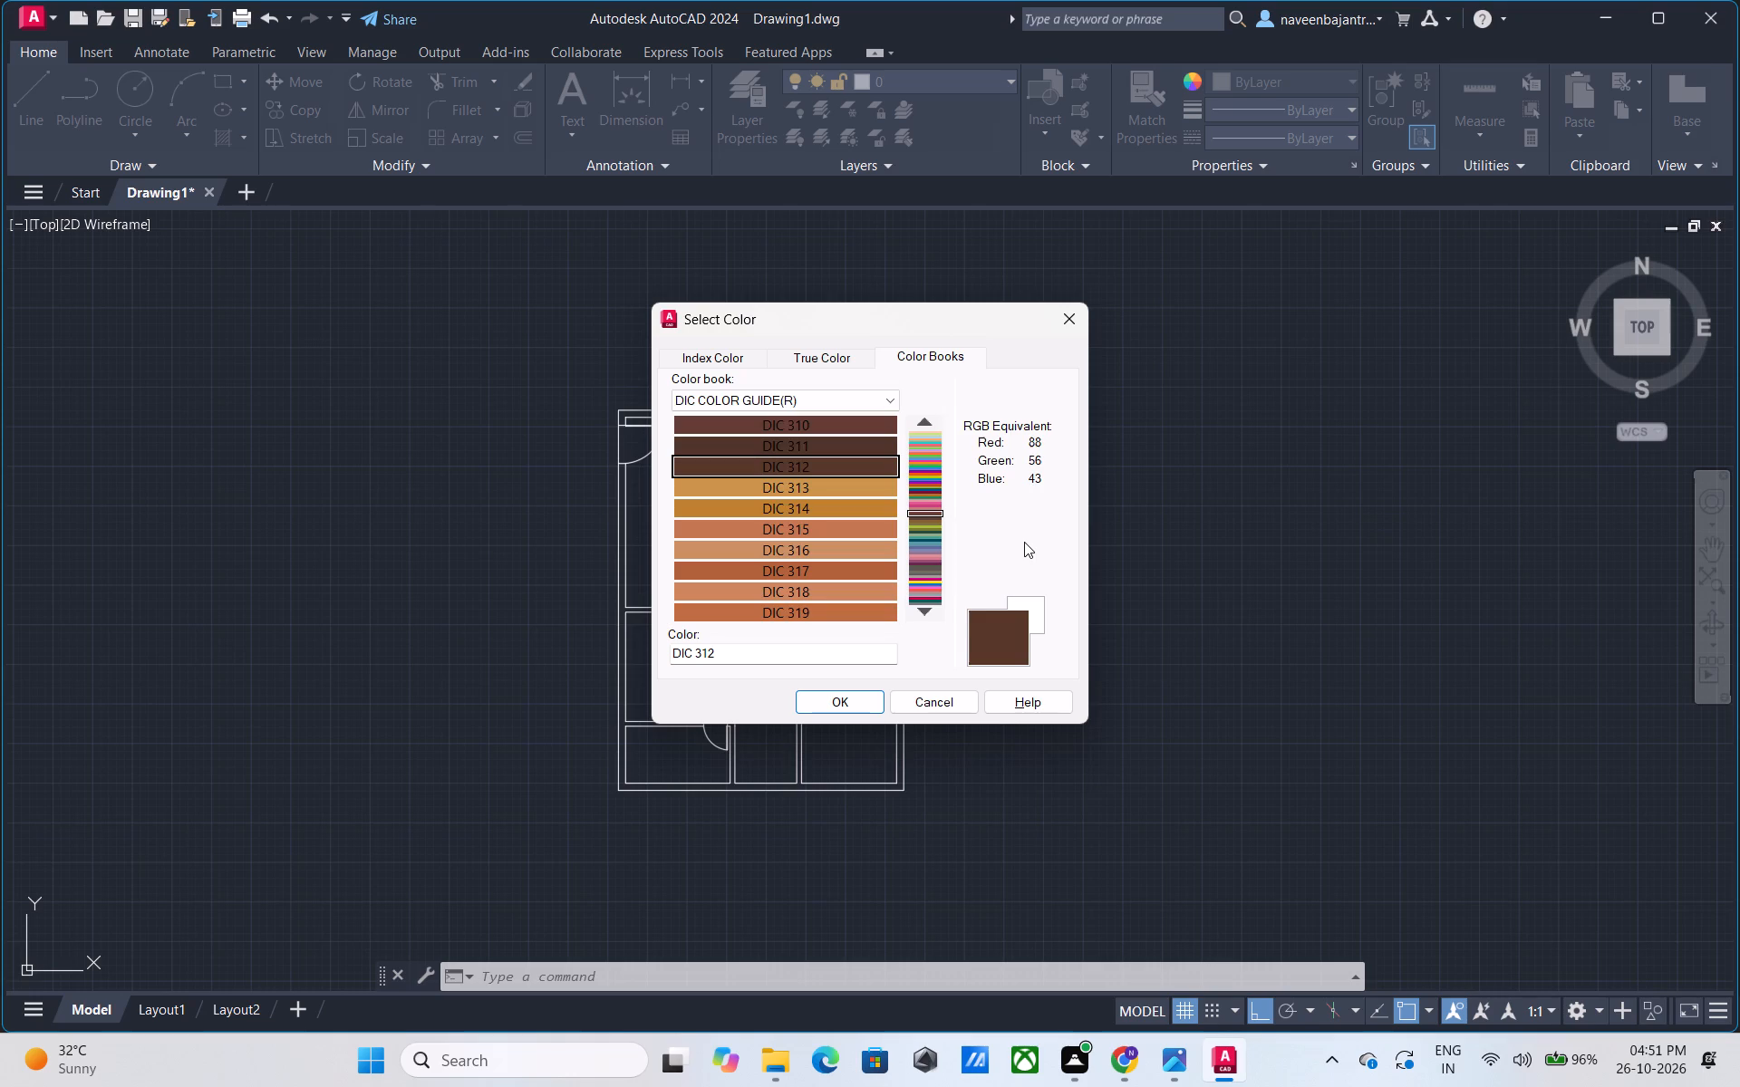
{"action": "key", "text": "Down"}
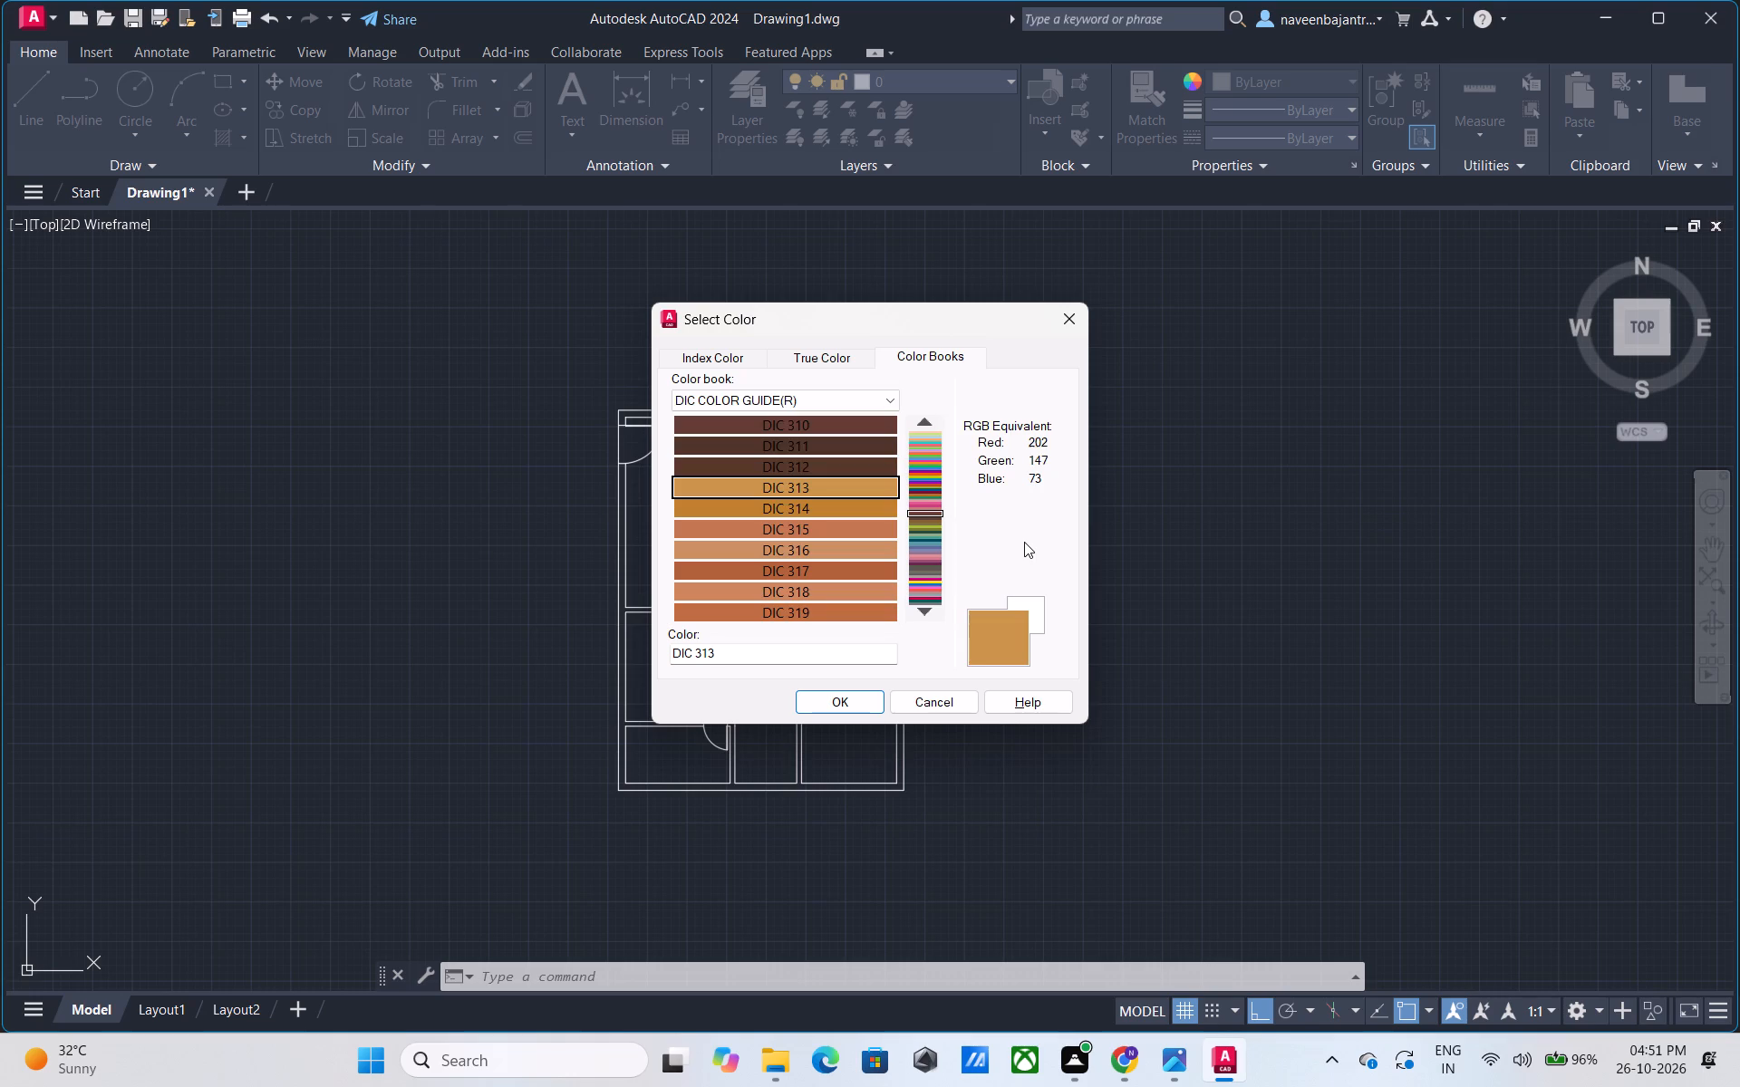
{"action": "key", "text": "Down"}
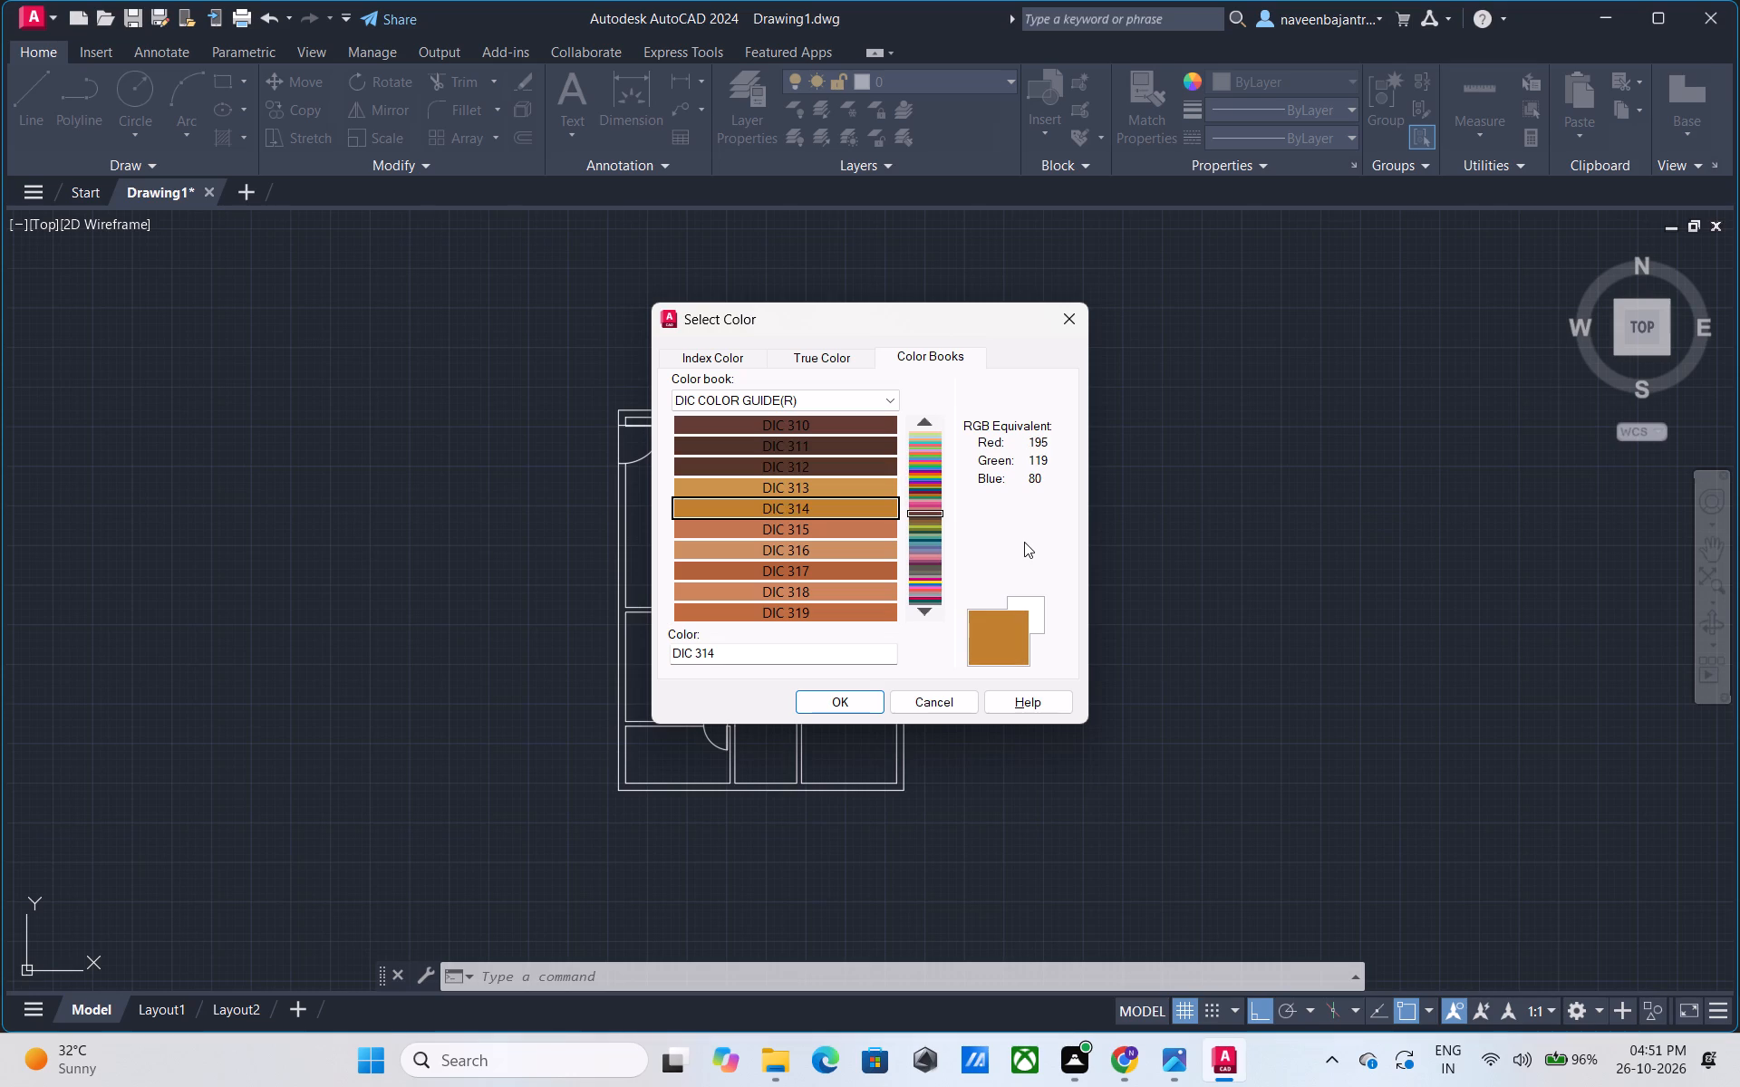
{"action": "key", "text": "Down"}
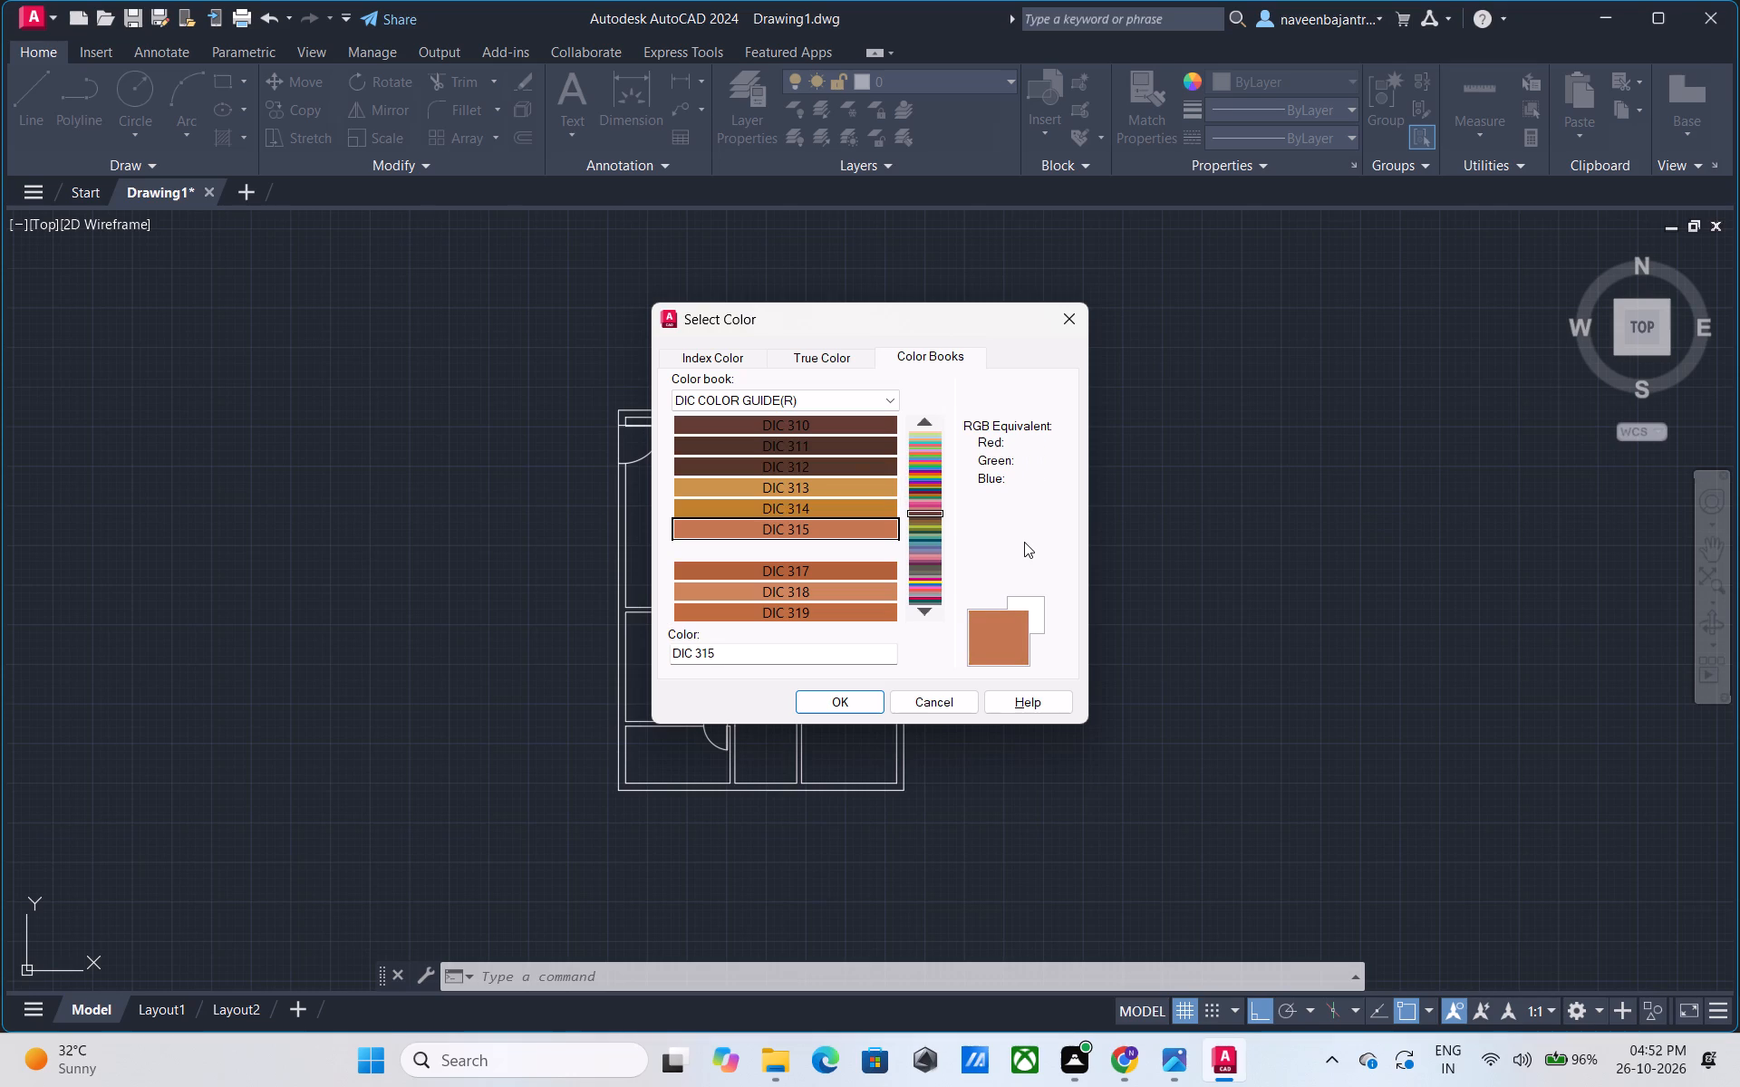
{"action": "key", "text": "Down"}
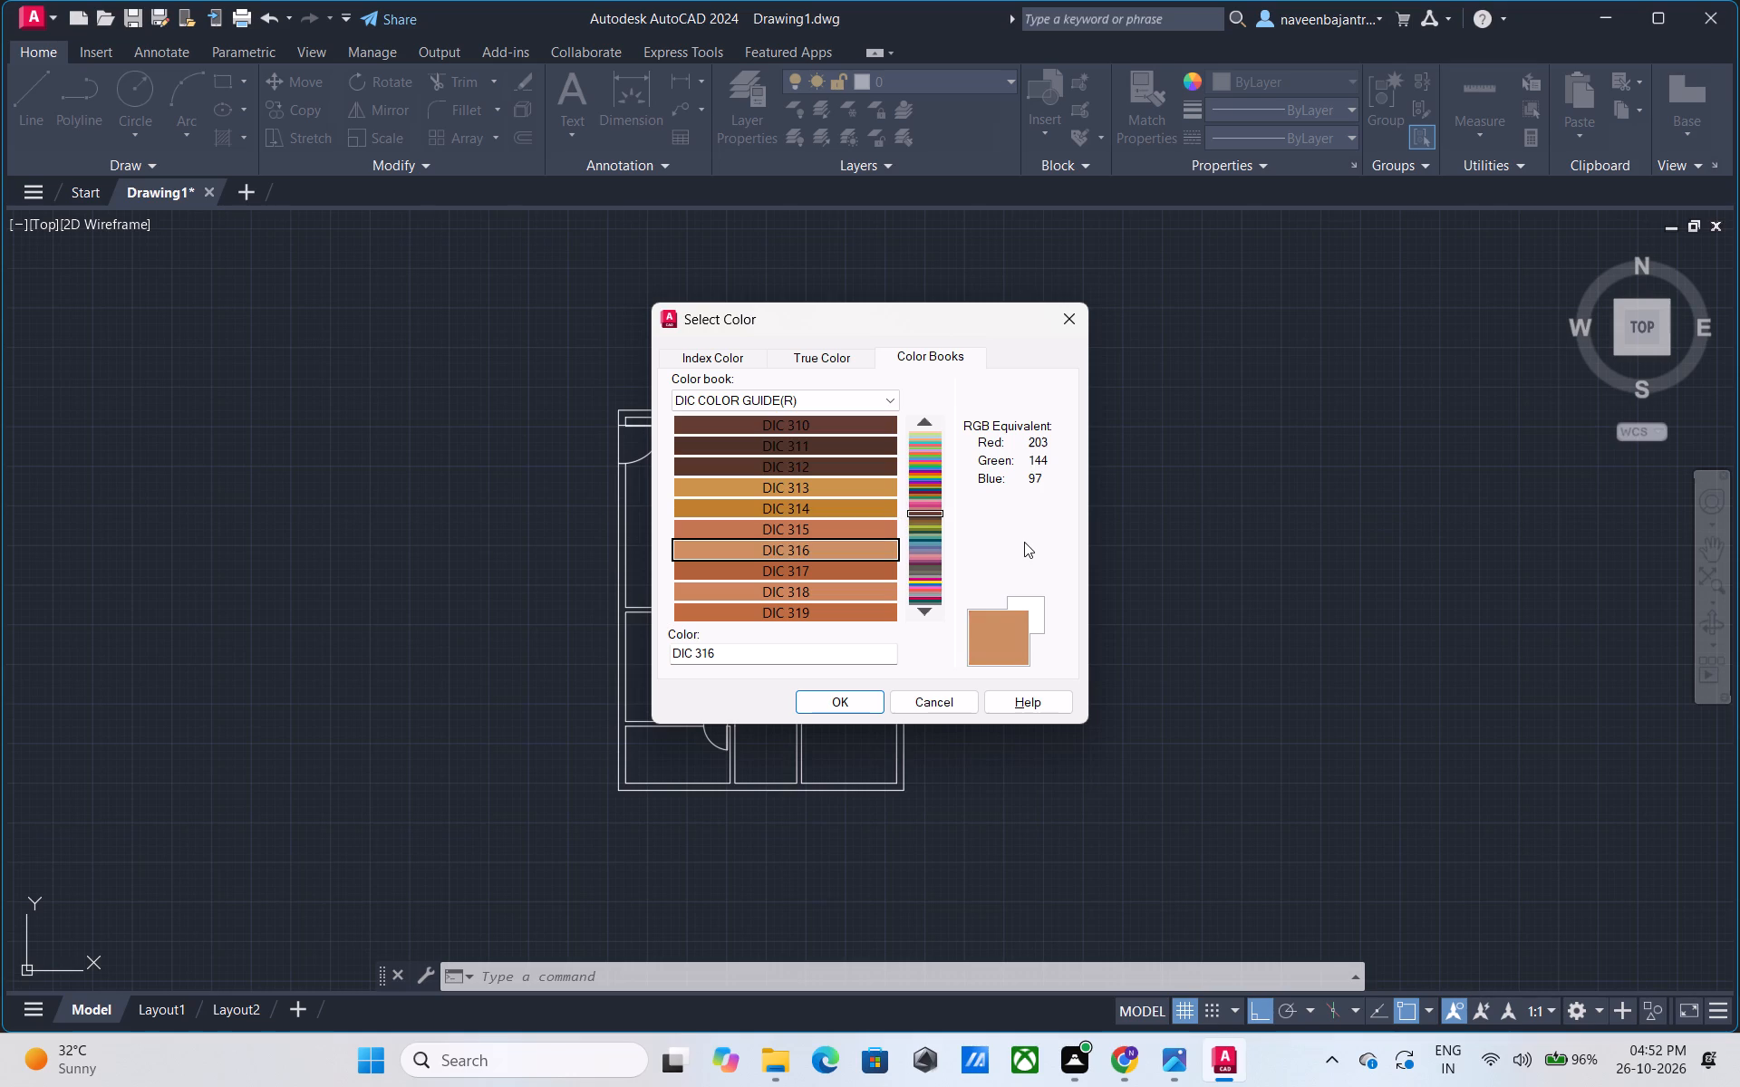
{"action": "key", "text": "Down"}
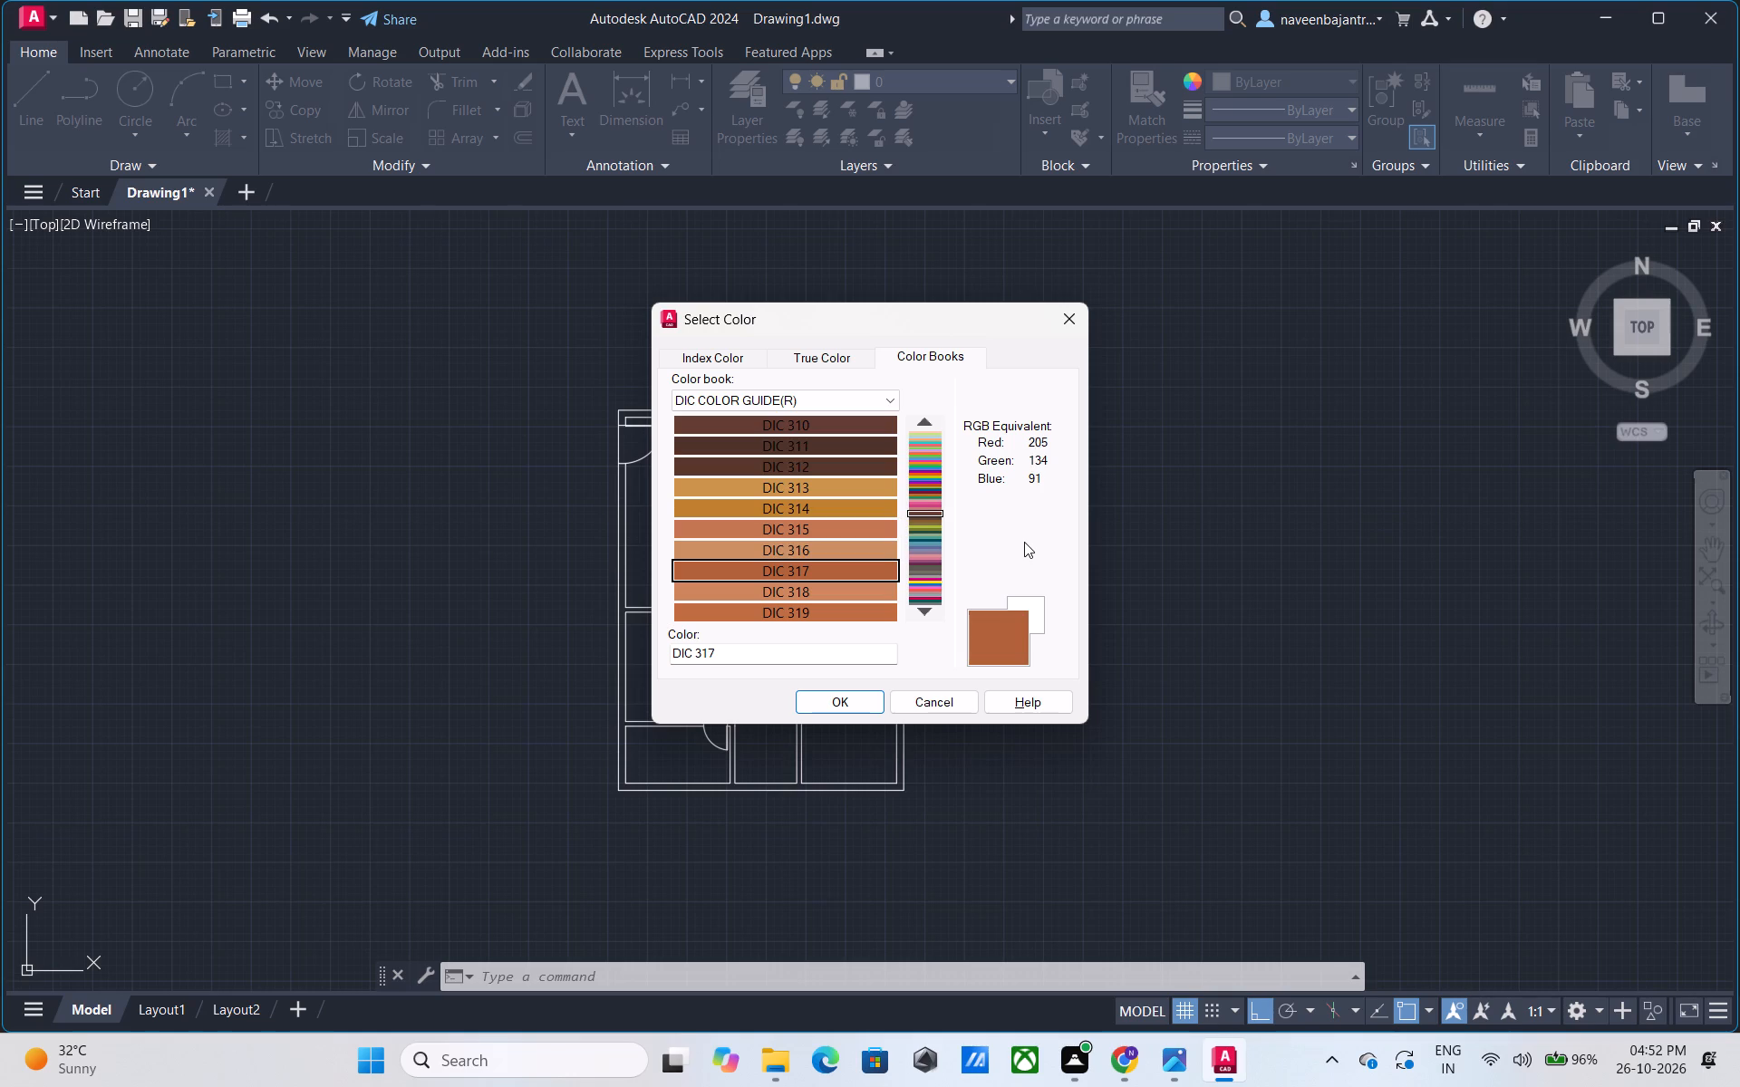
{"action": "key", "text": "Down"}
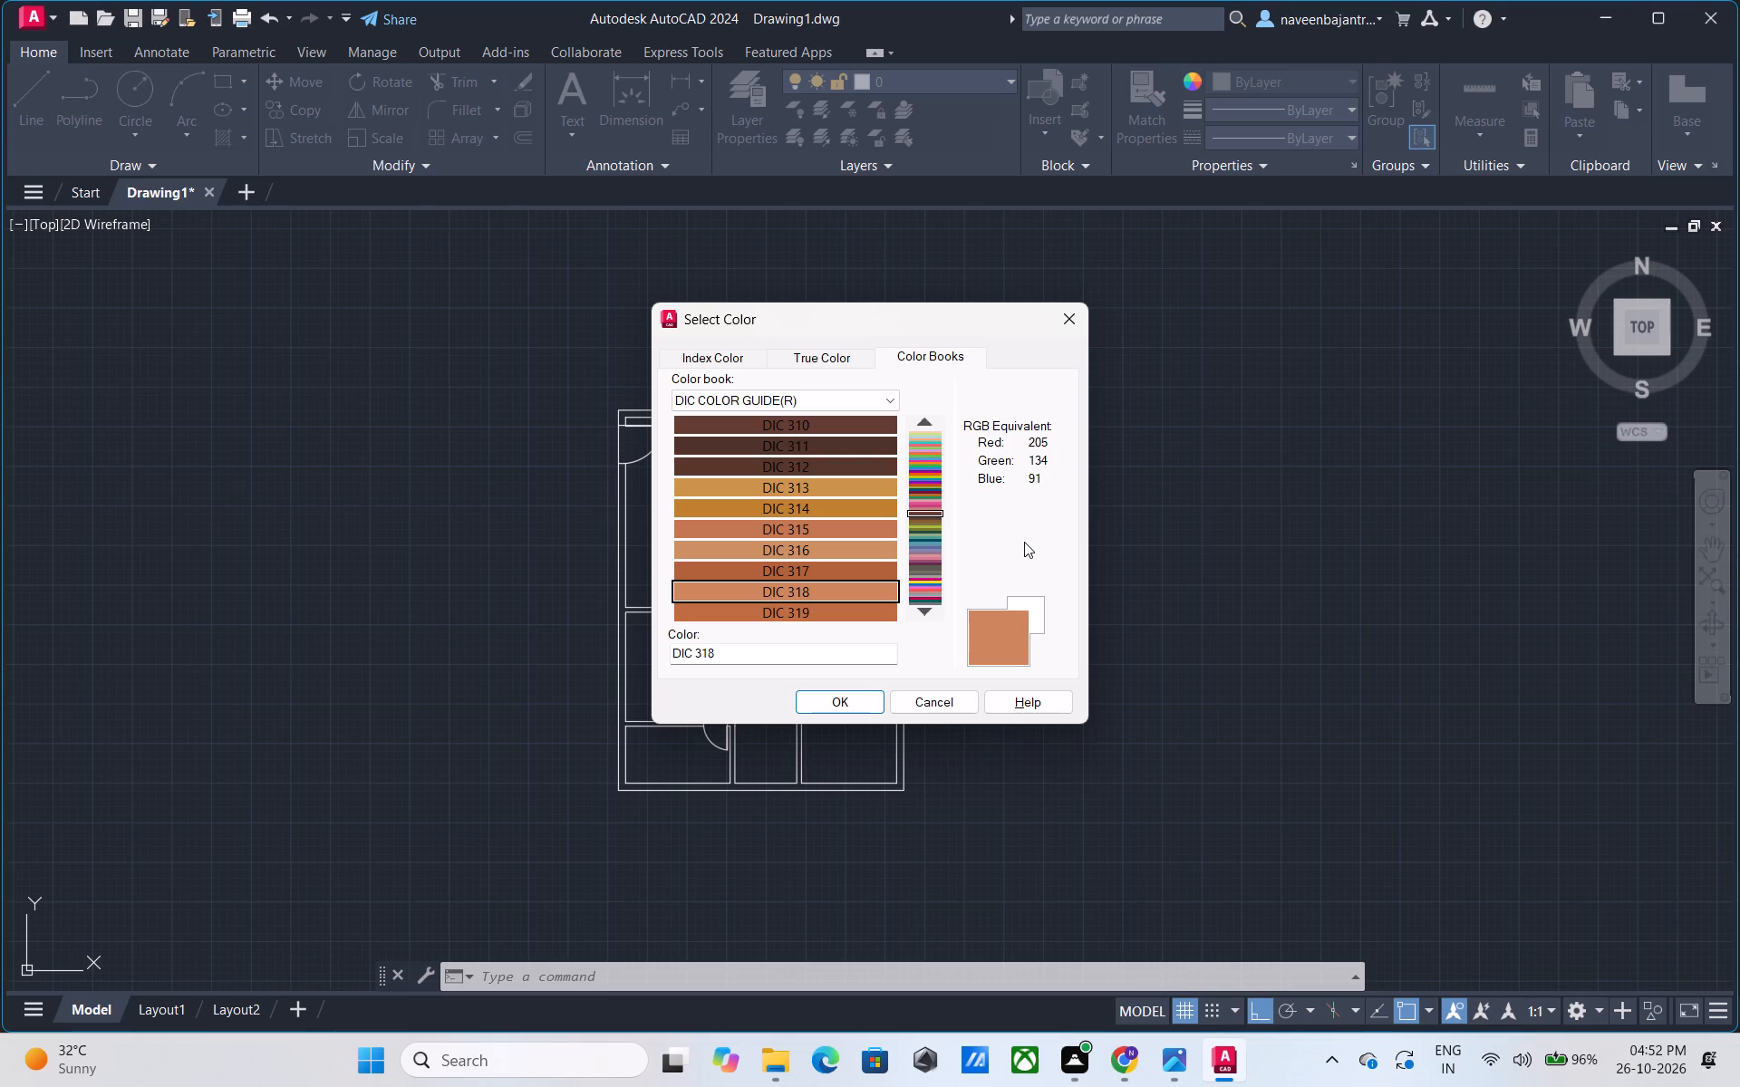
Preview the terracotta, brown and reddish-brown swatches of the color book one by one, from DIC 320 to DIC 329.
{"action": "key", "text": "Down"}
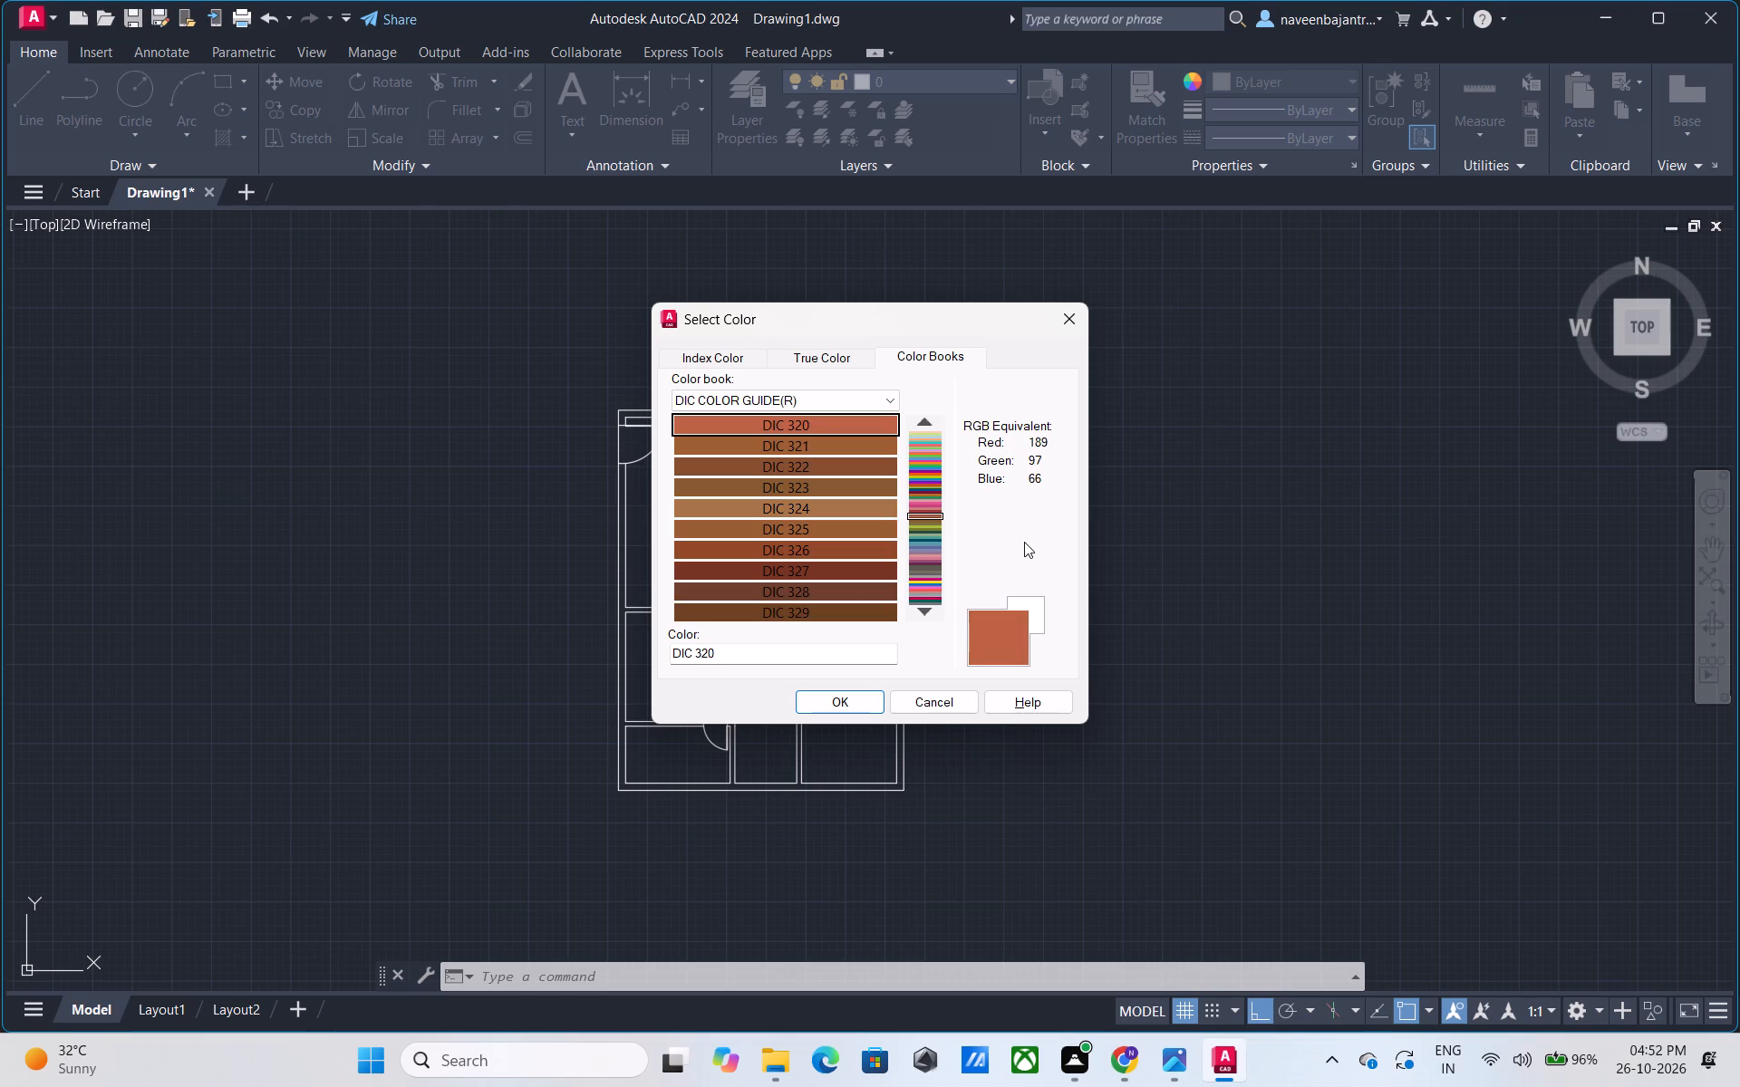
{"action": "key", "text": "Down"}
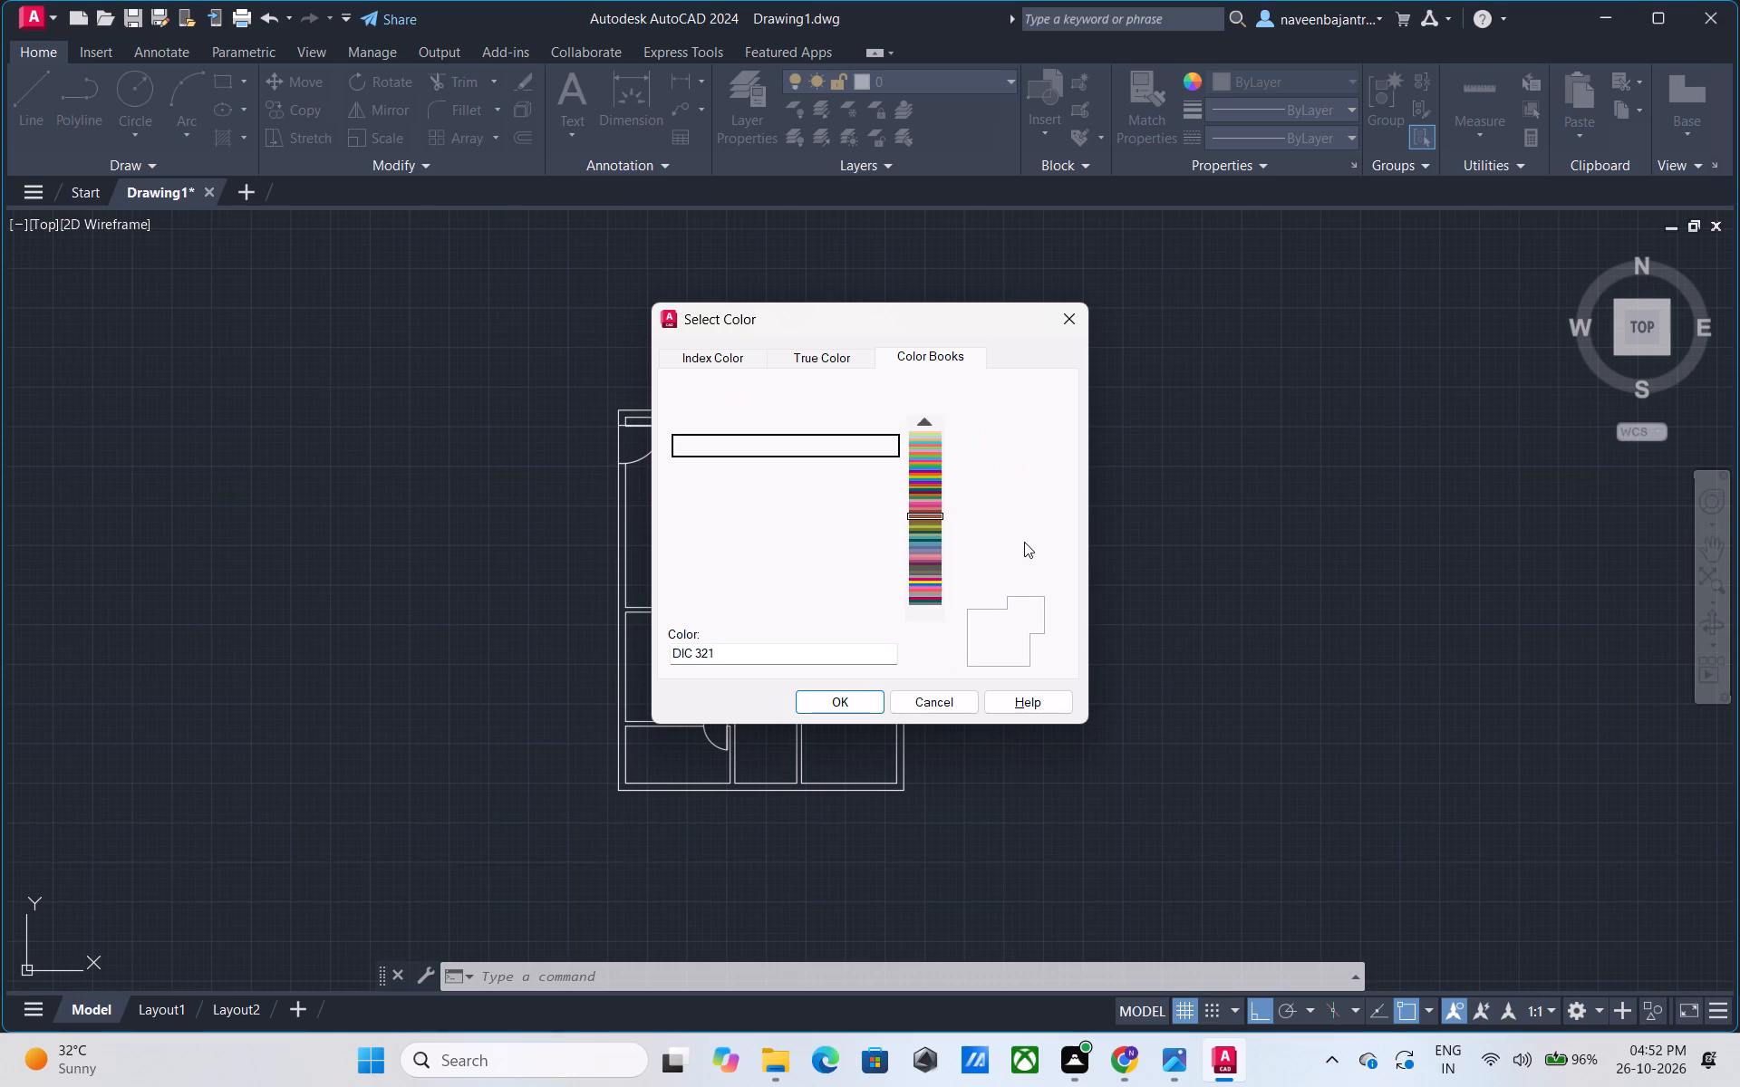
{"action": "key", "text": "Down"}
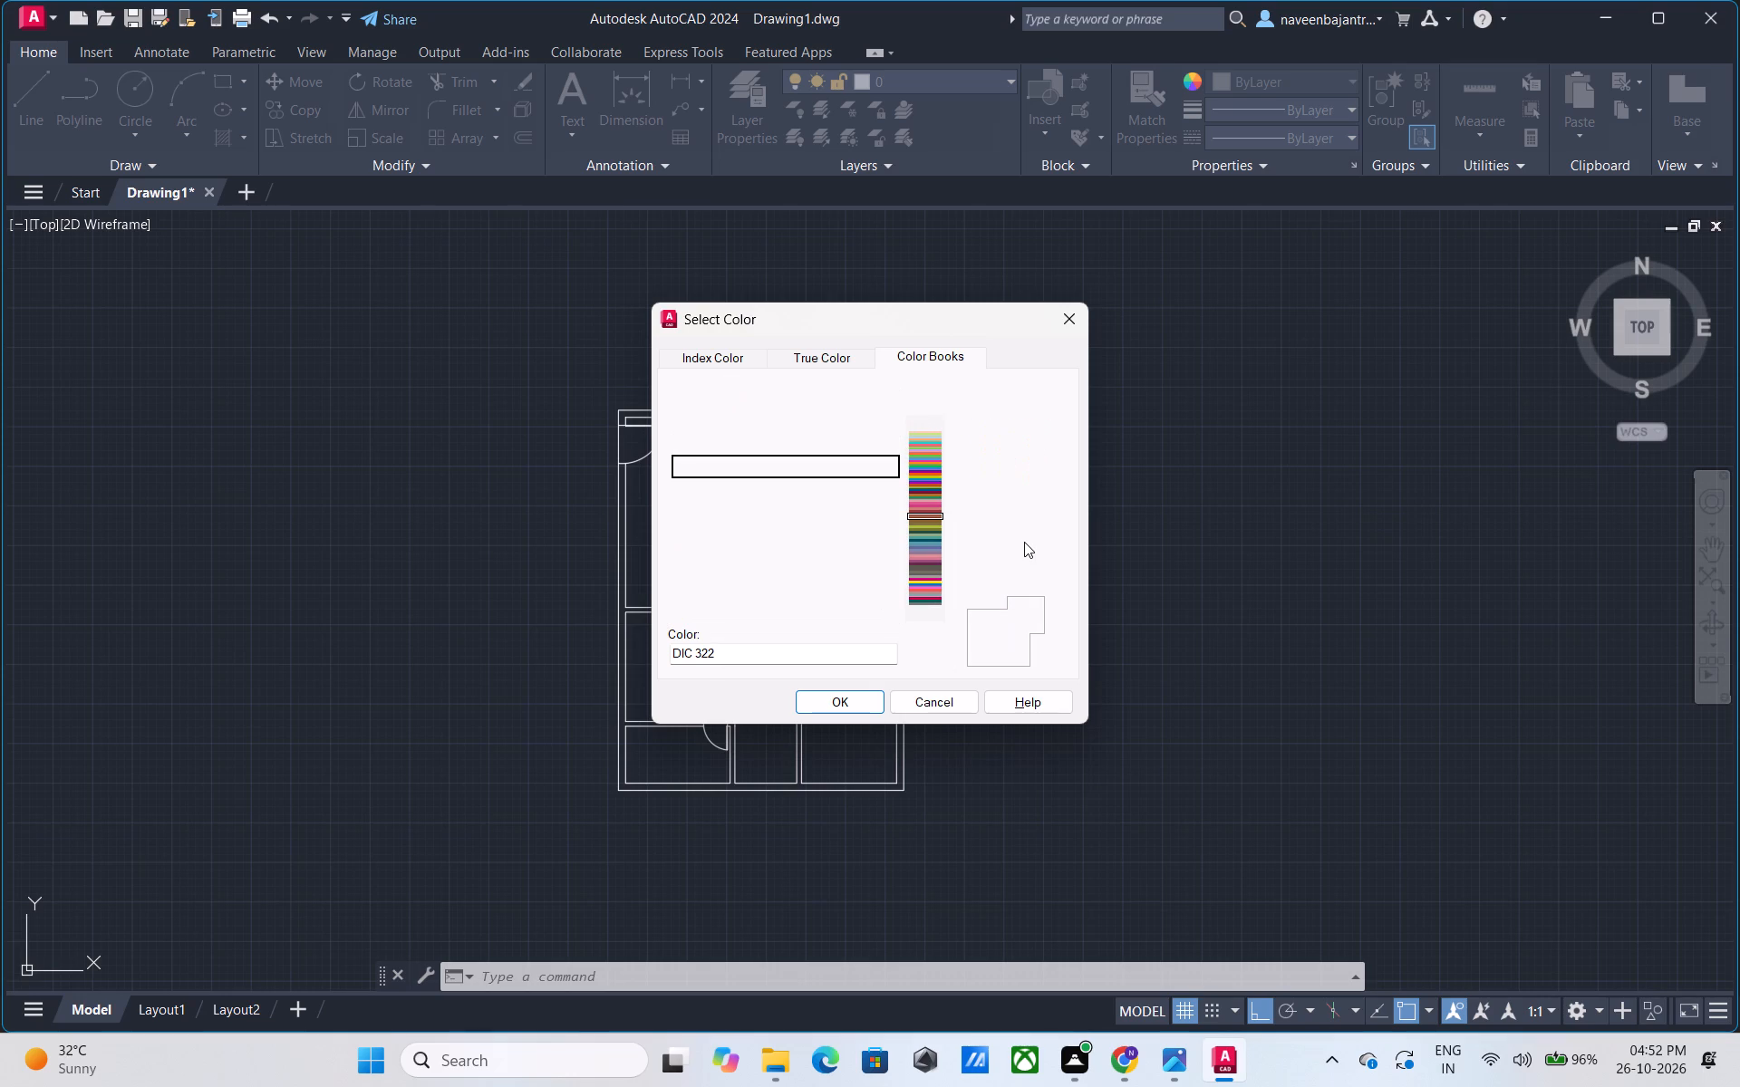
{"action": "key", "text": "Down"}
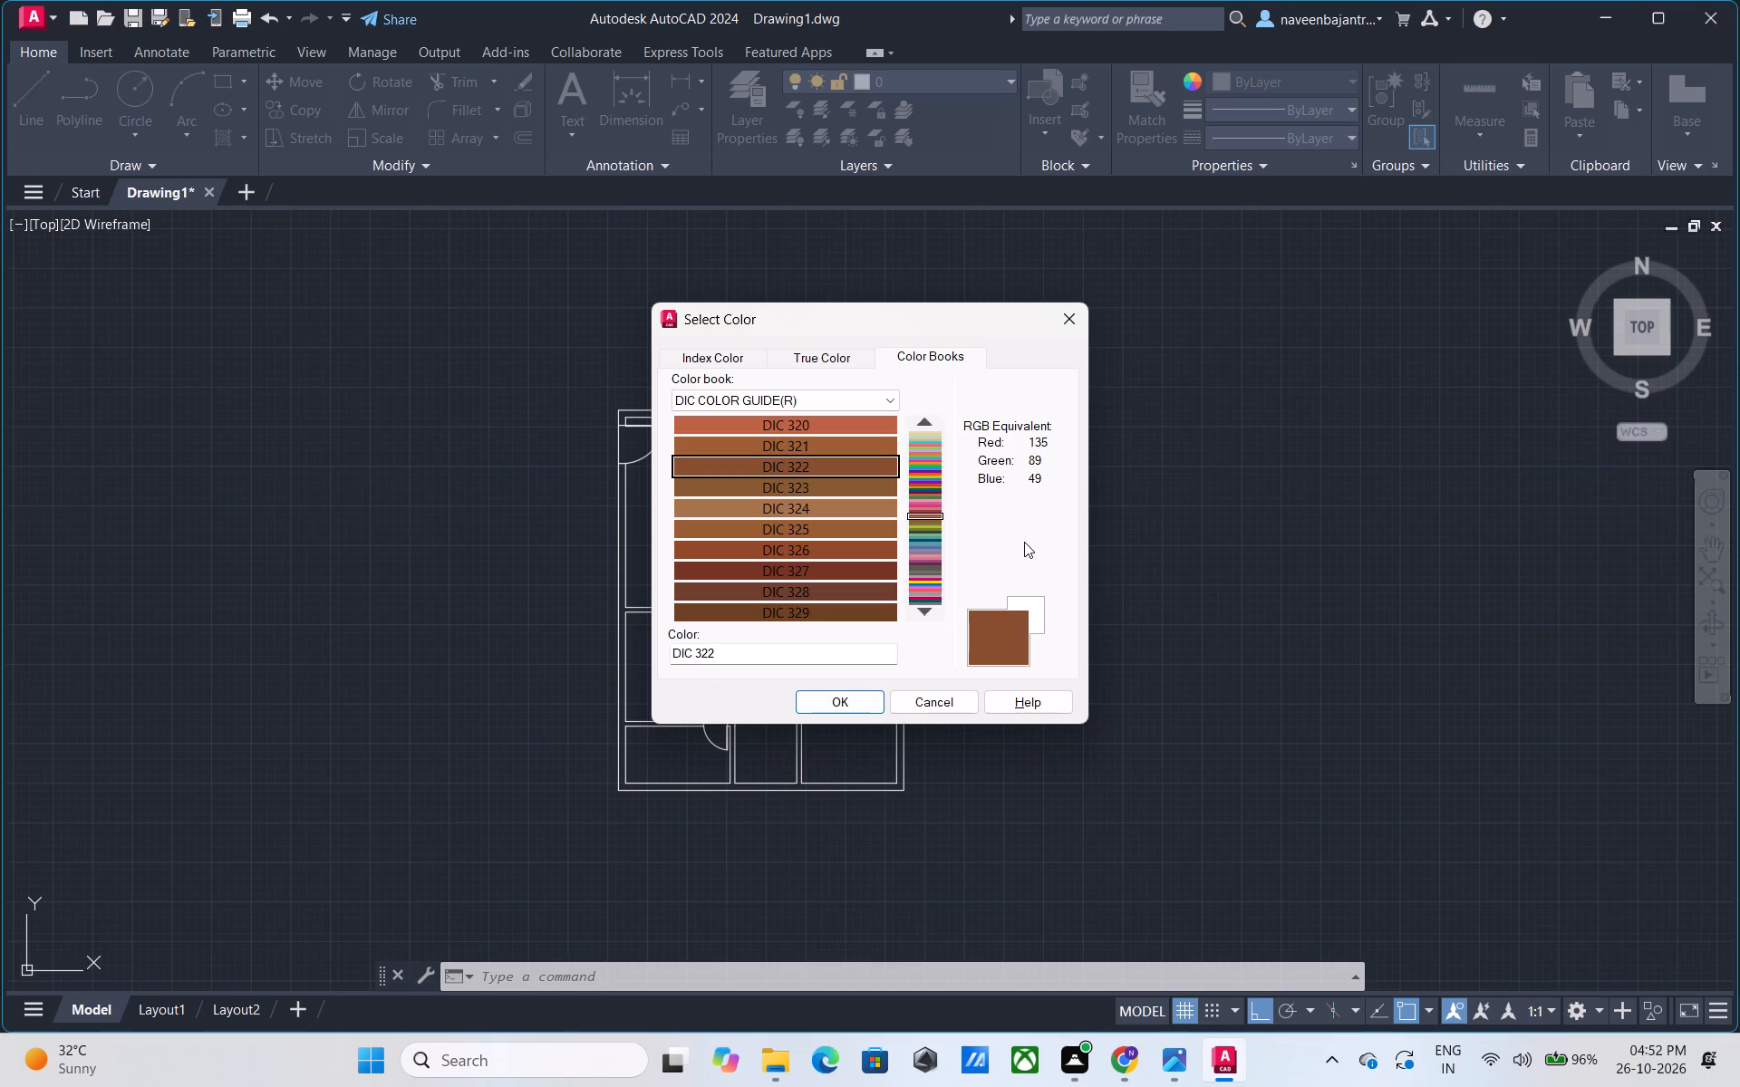
{"action": "key", "text": "Down"}
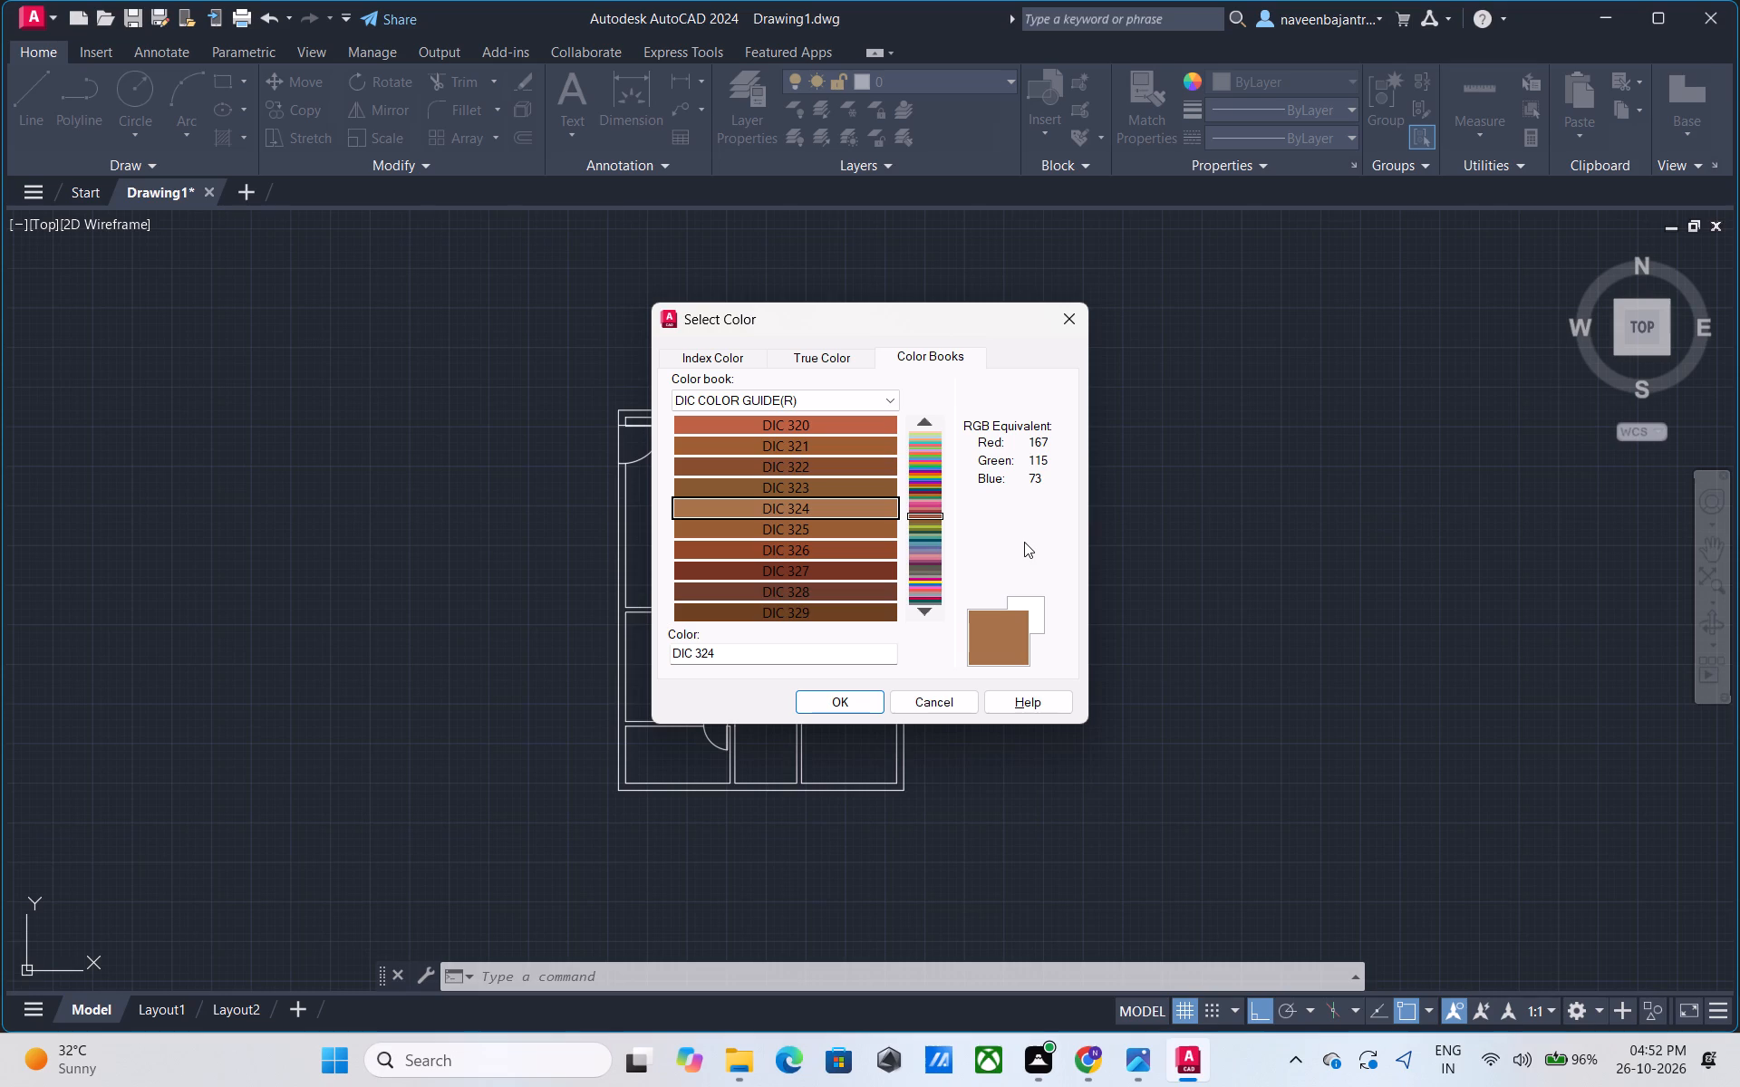
{"action": "key", "text": "Down"}
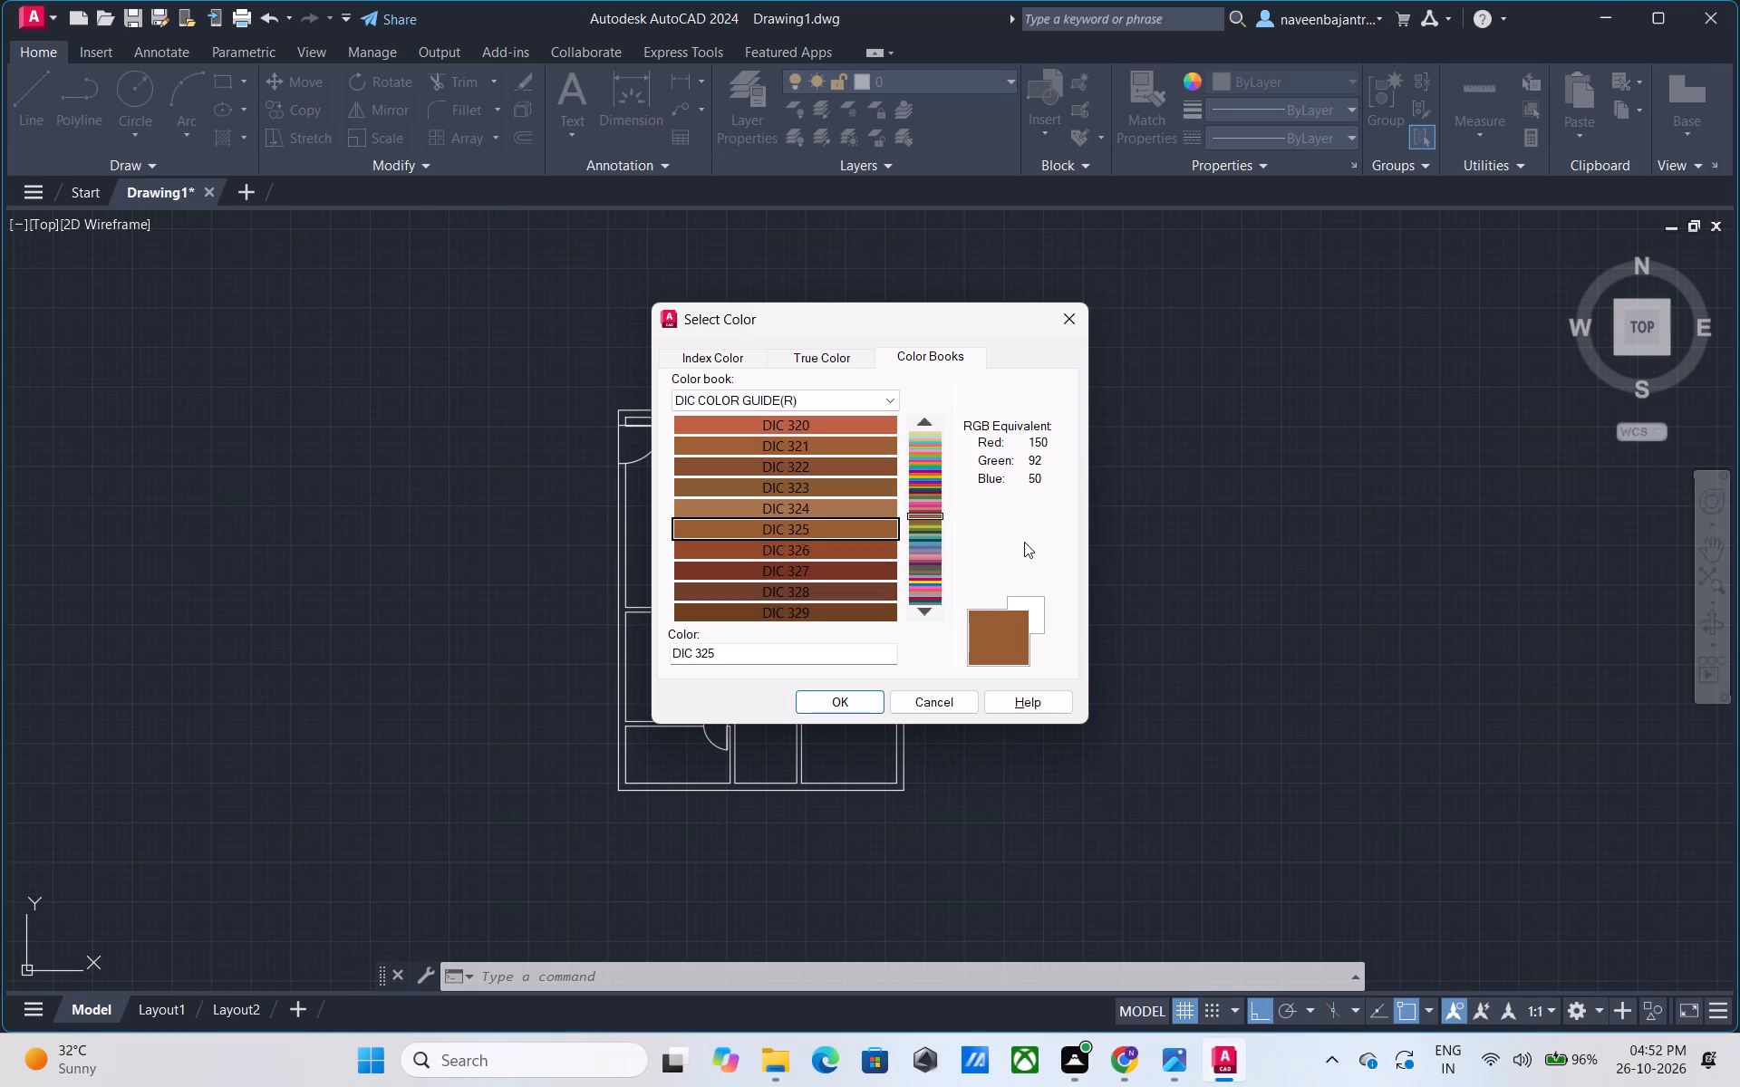
{"action": "key", "text": "Down"}
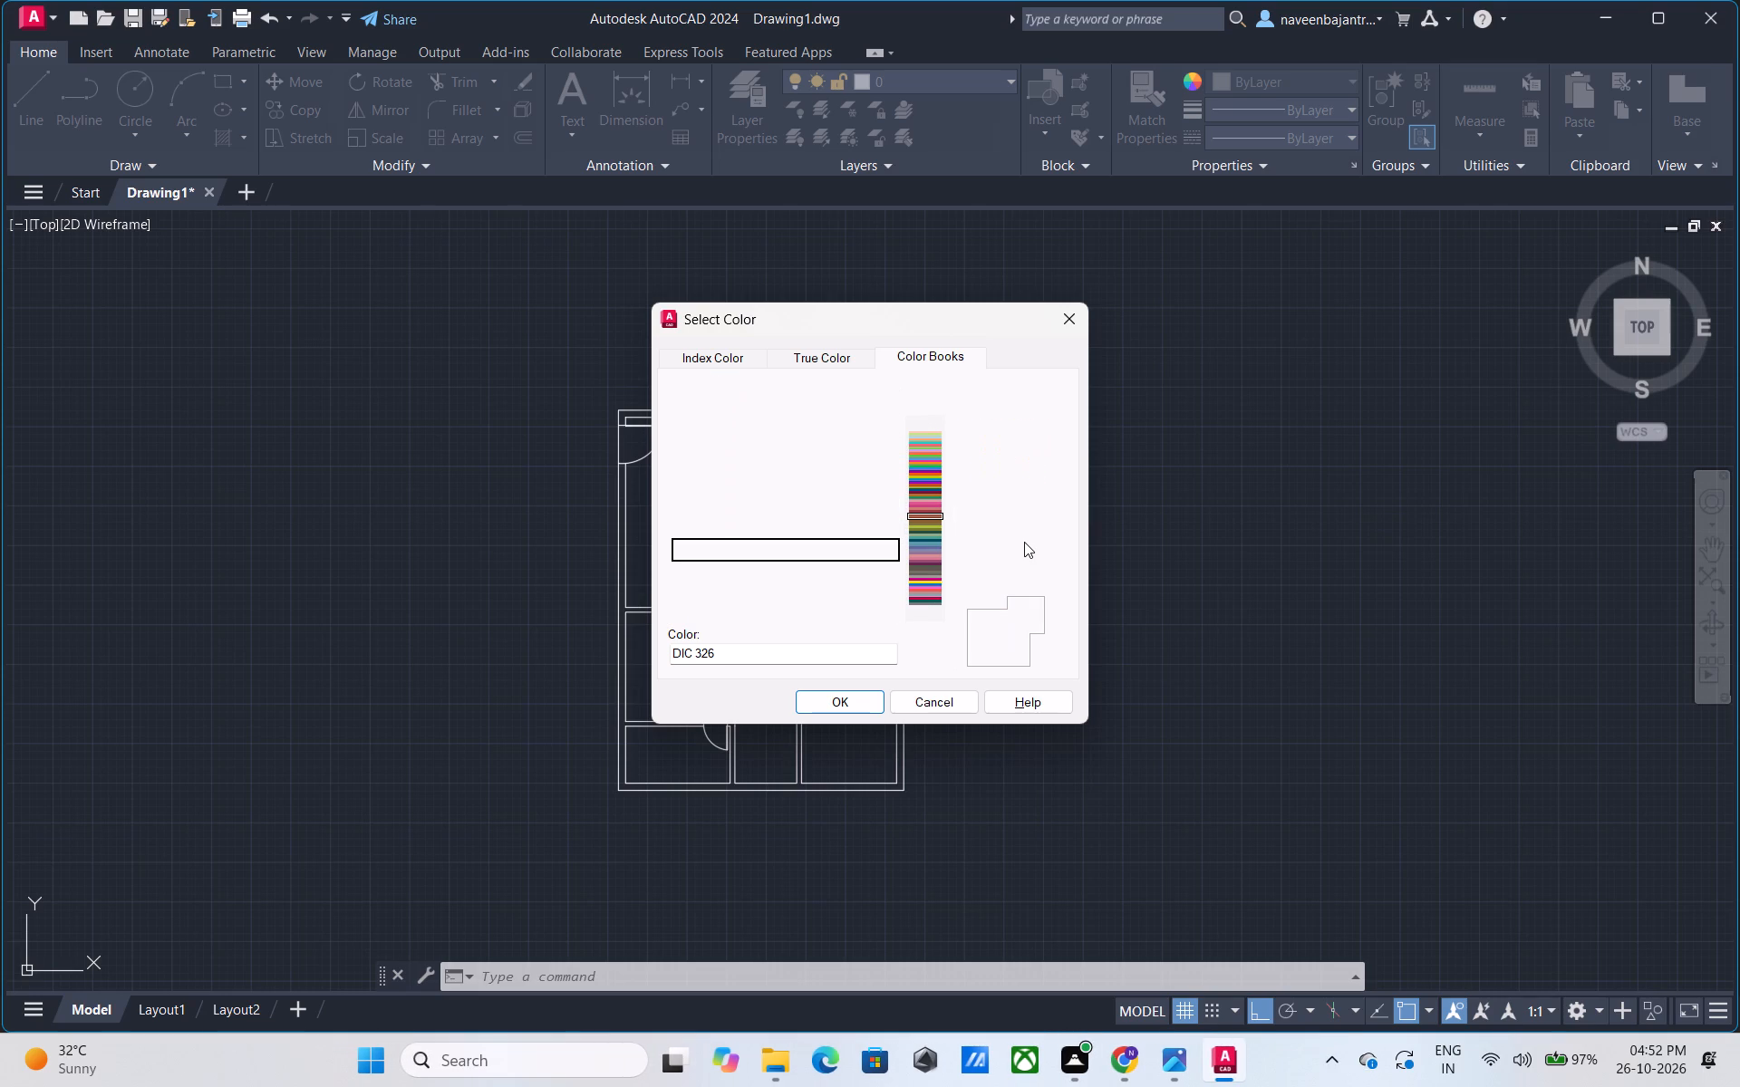
{"action": "key", "text": "Down"}
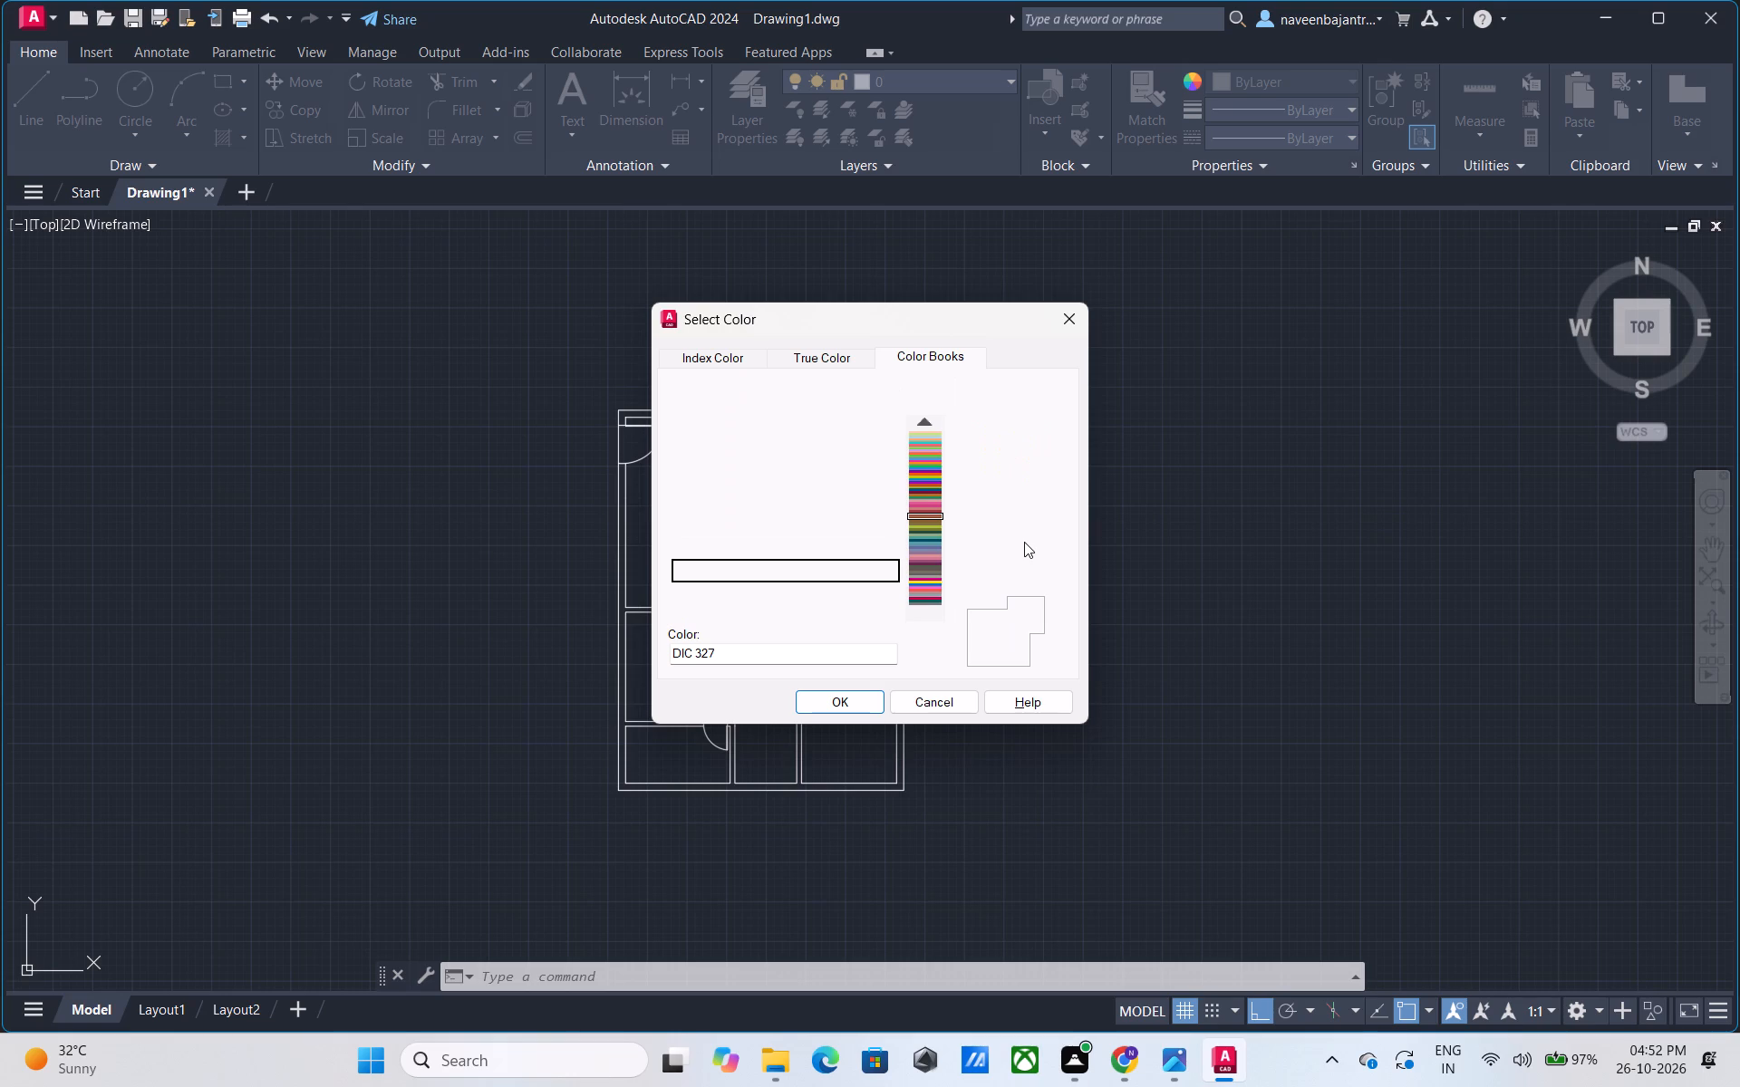
{"action": "key", "text": "Down"}
{"action": "key", "text": "Down"}
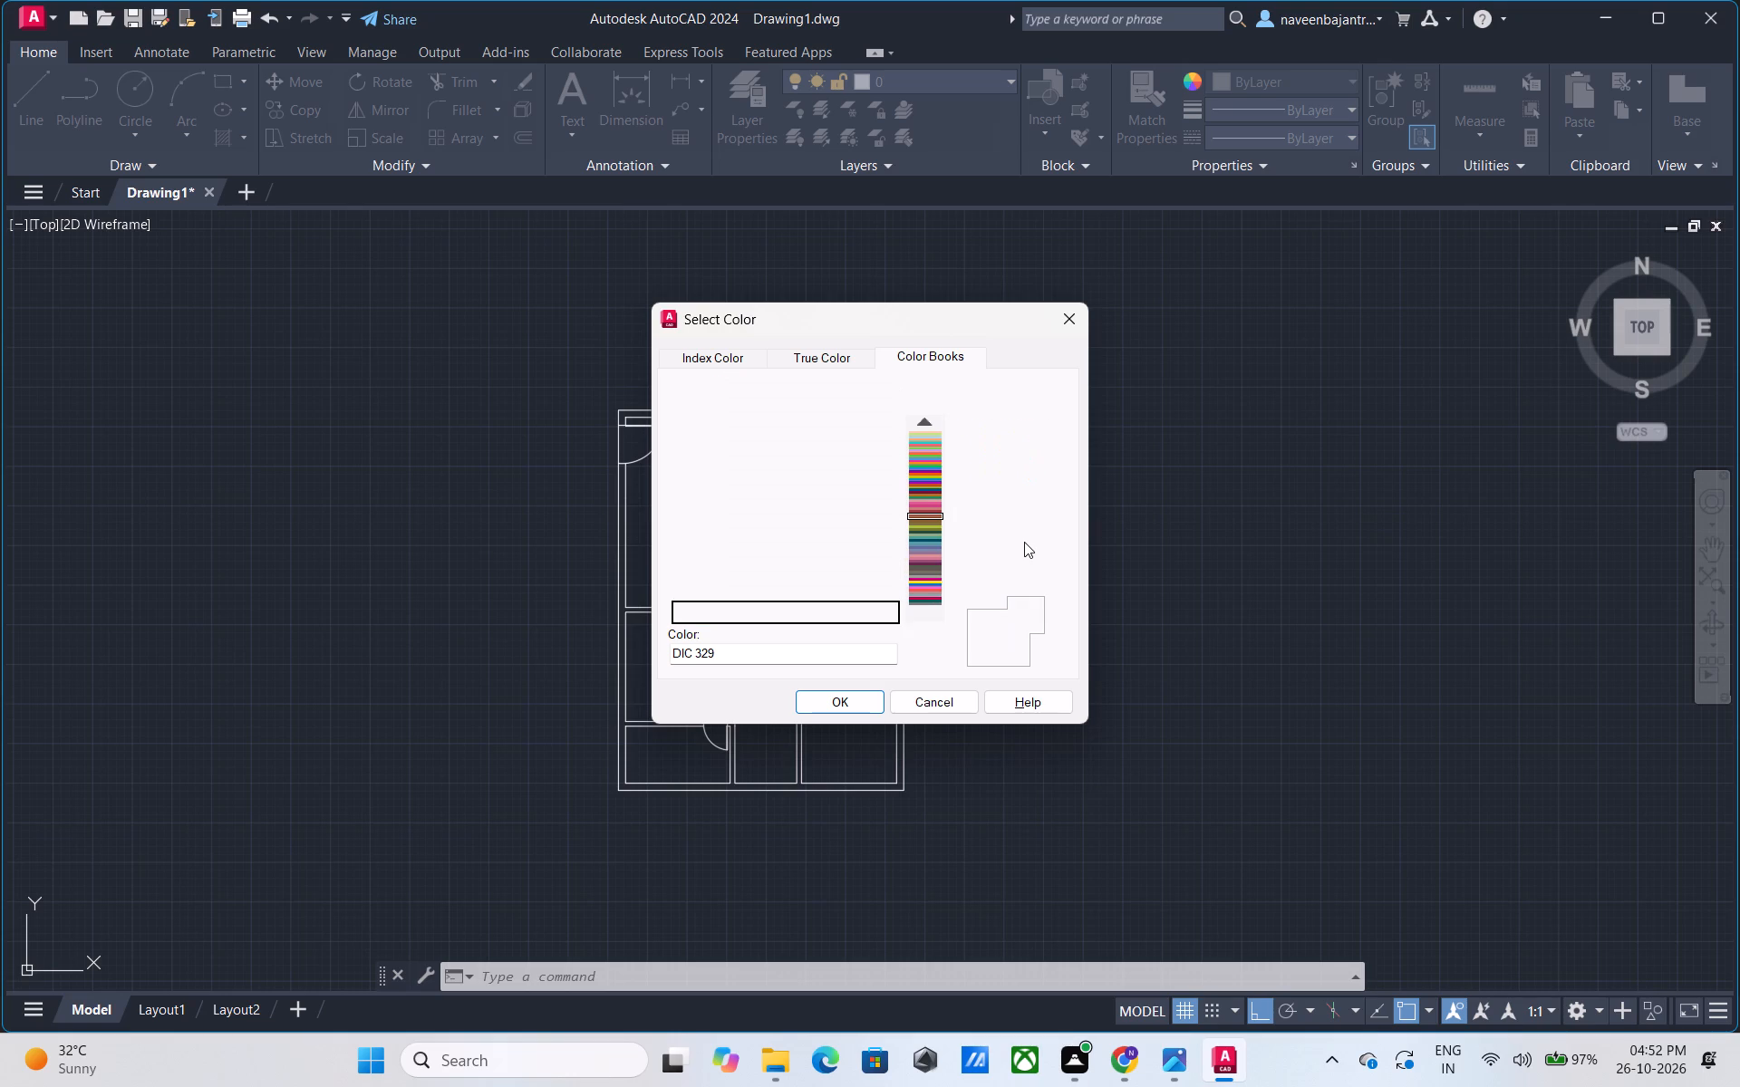
Preview the dark brown, tan and ochre swatches of the color book one by one, from DIC 330 to DIC 339.
{"action": "key", "text": "Down"}
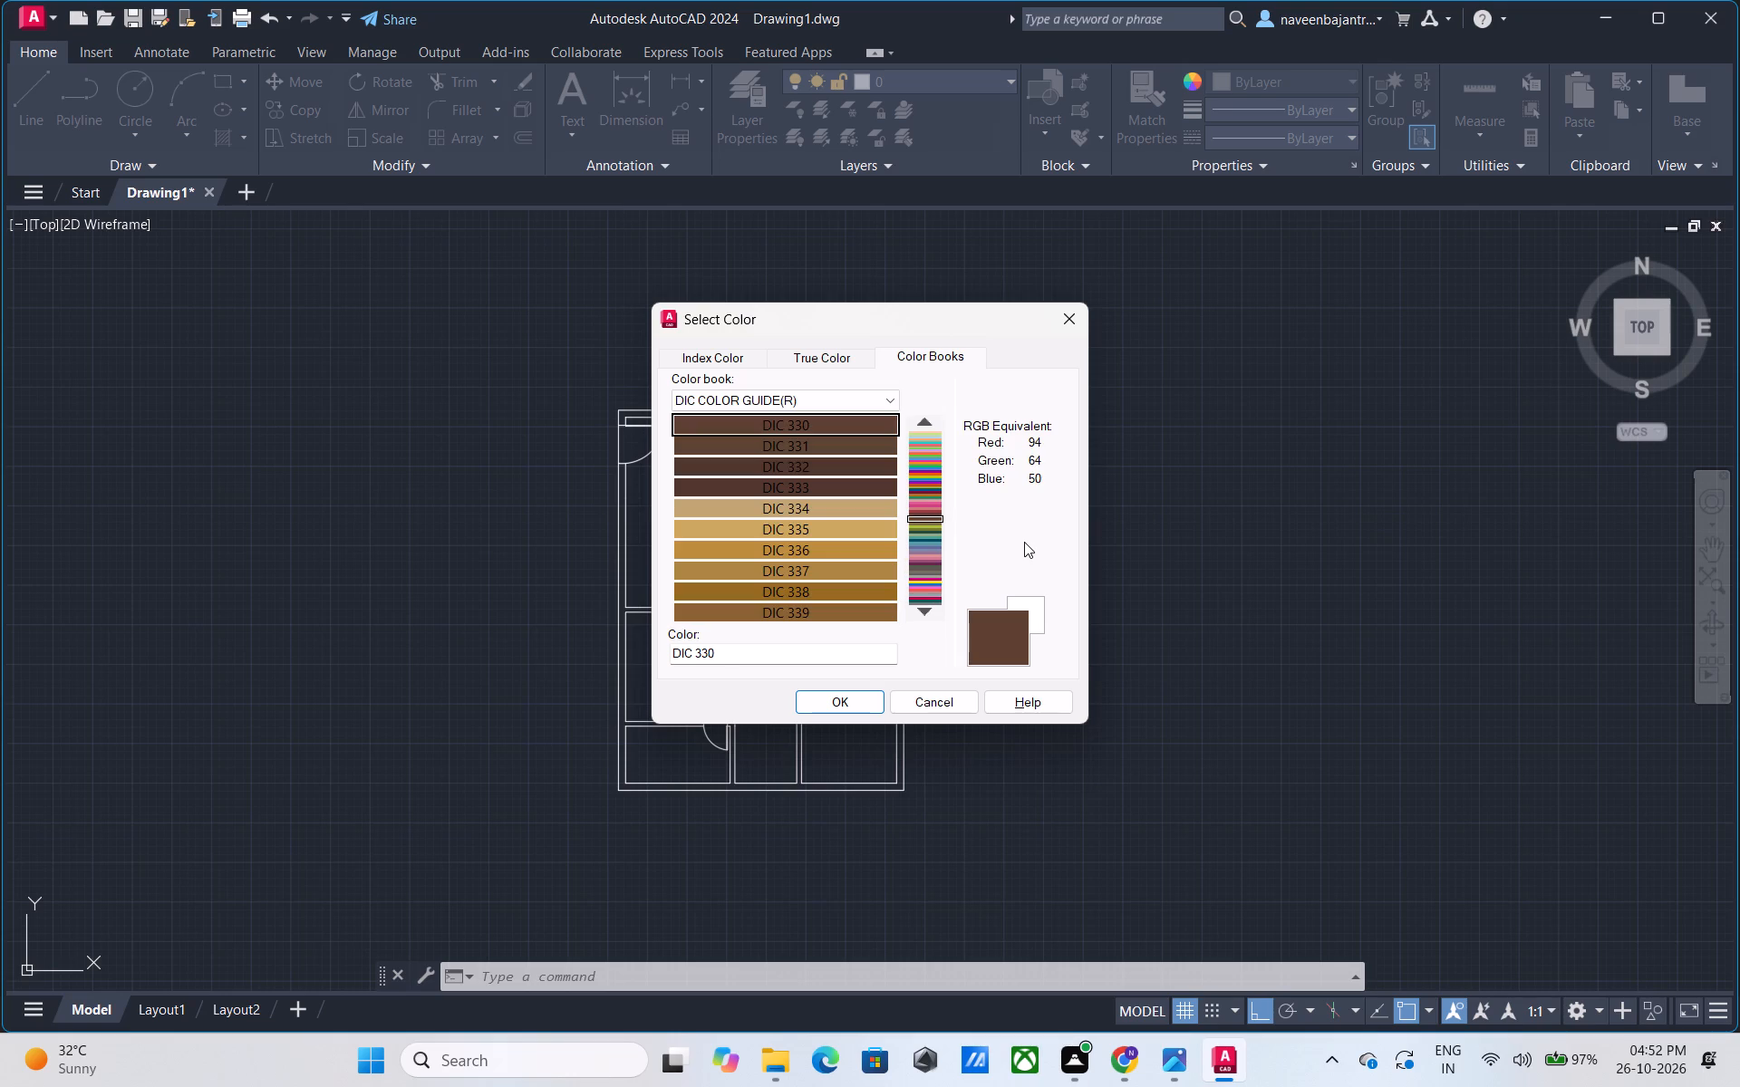
{"action": "key", "text": "Down"}
{"action": "key", "text": "Down"}
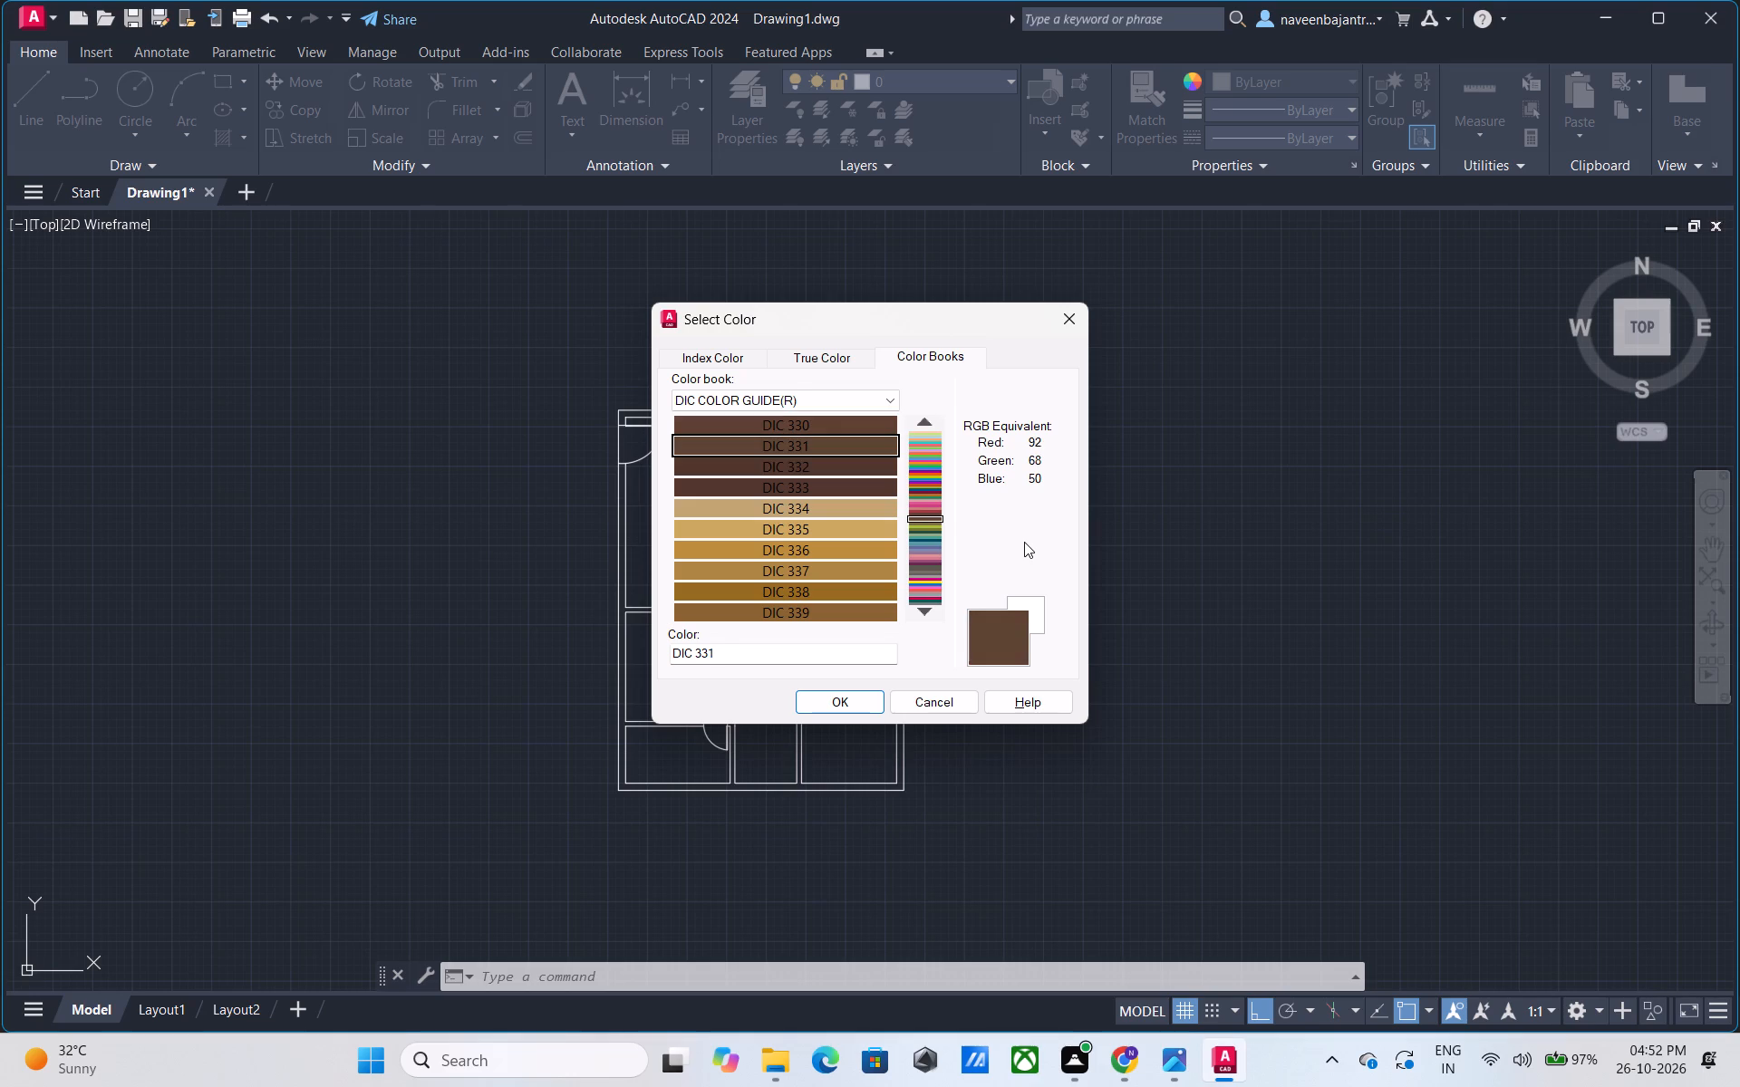
{"action": "key", "text": "Down"}
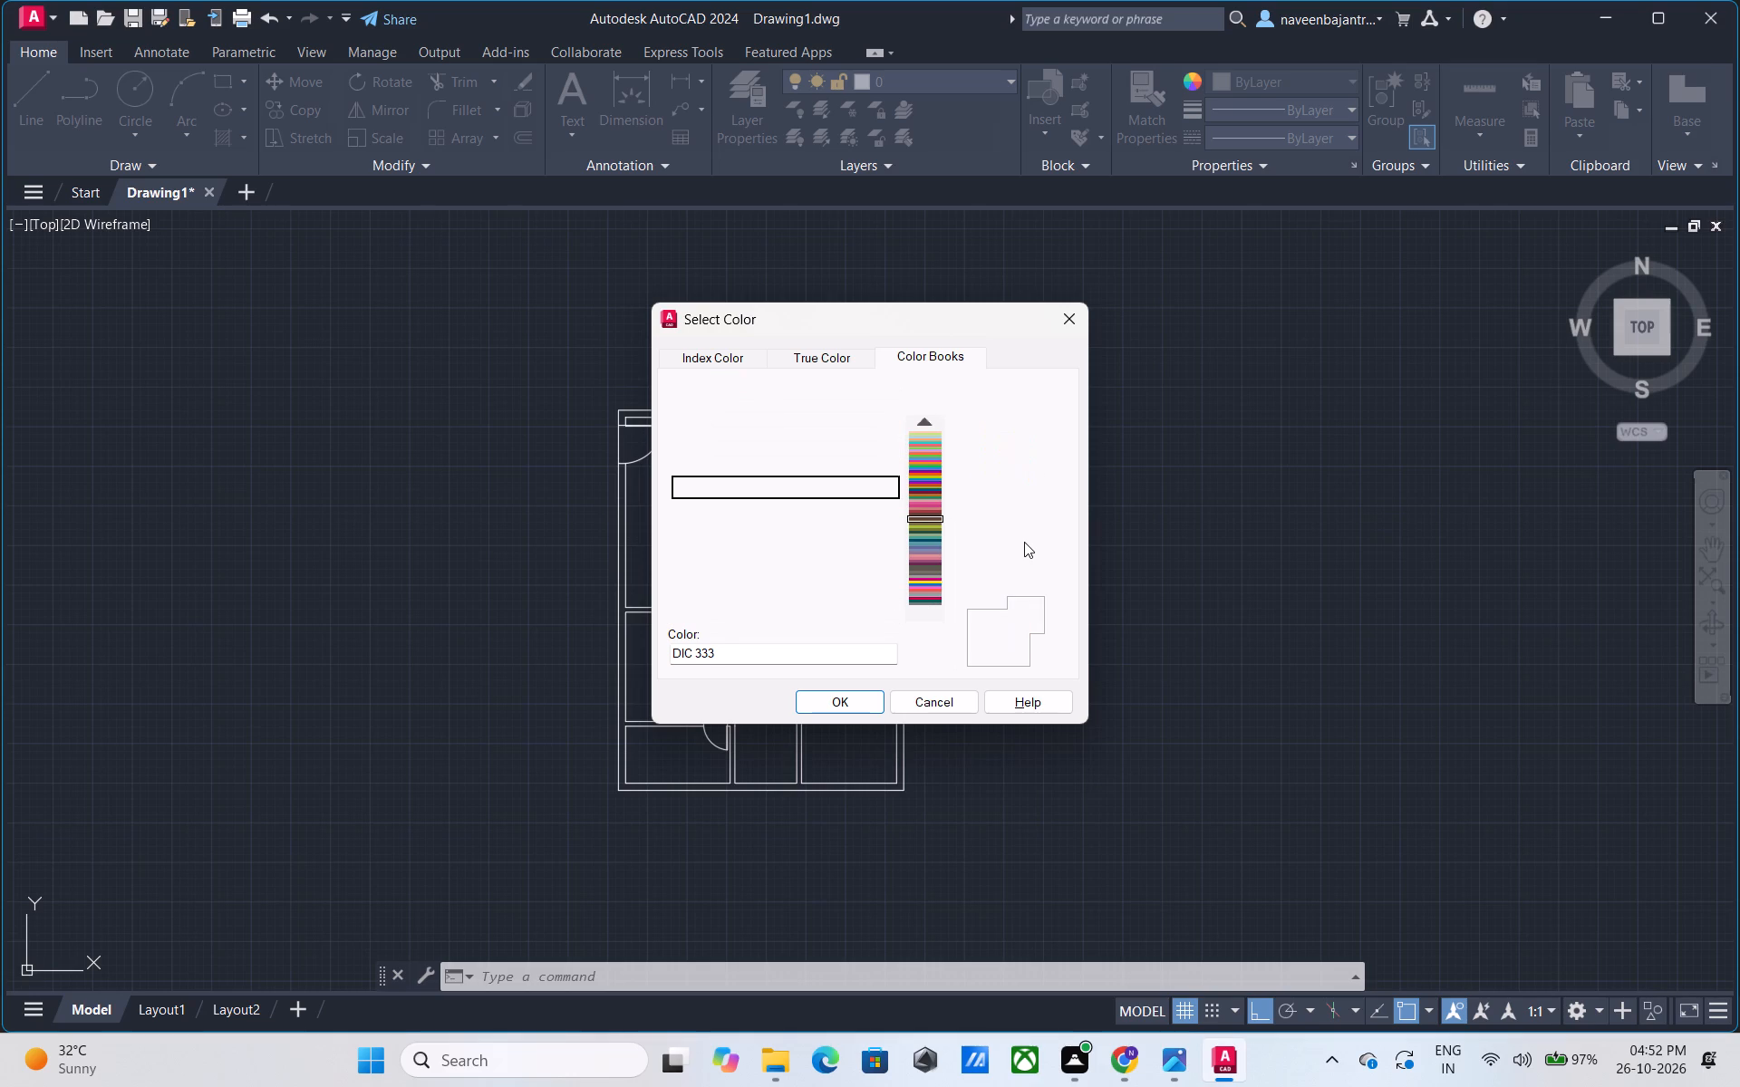
{"action": "key", "text": "Down"}
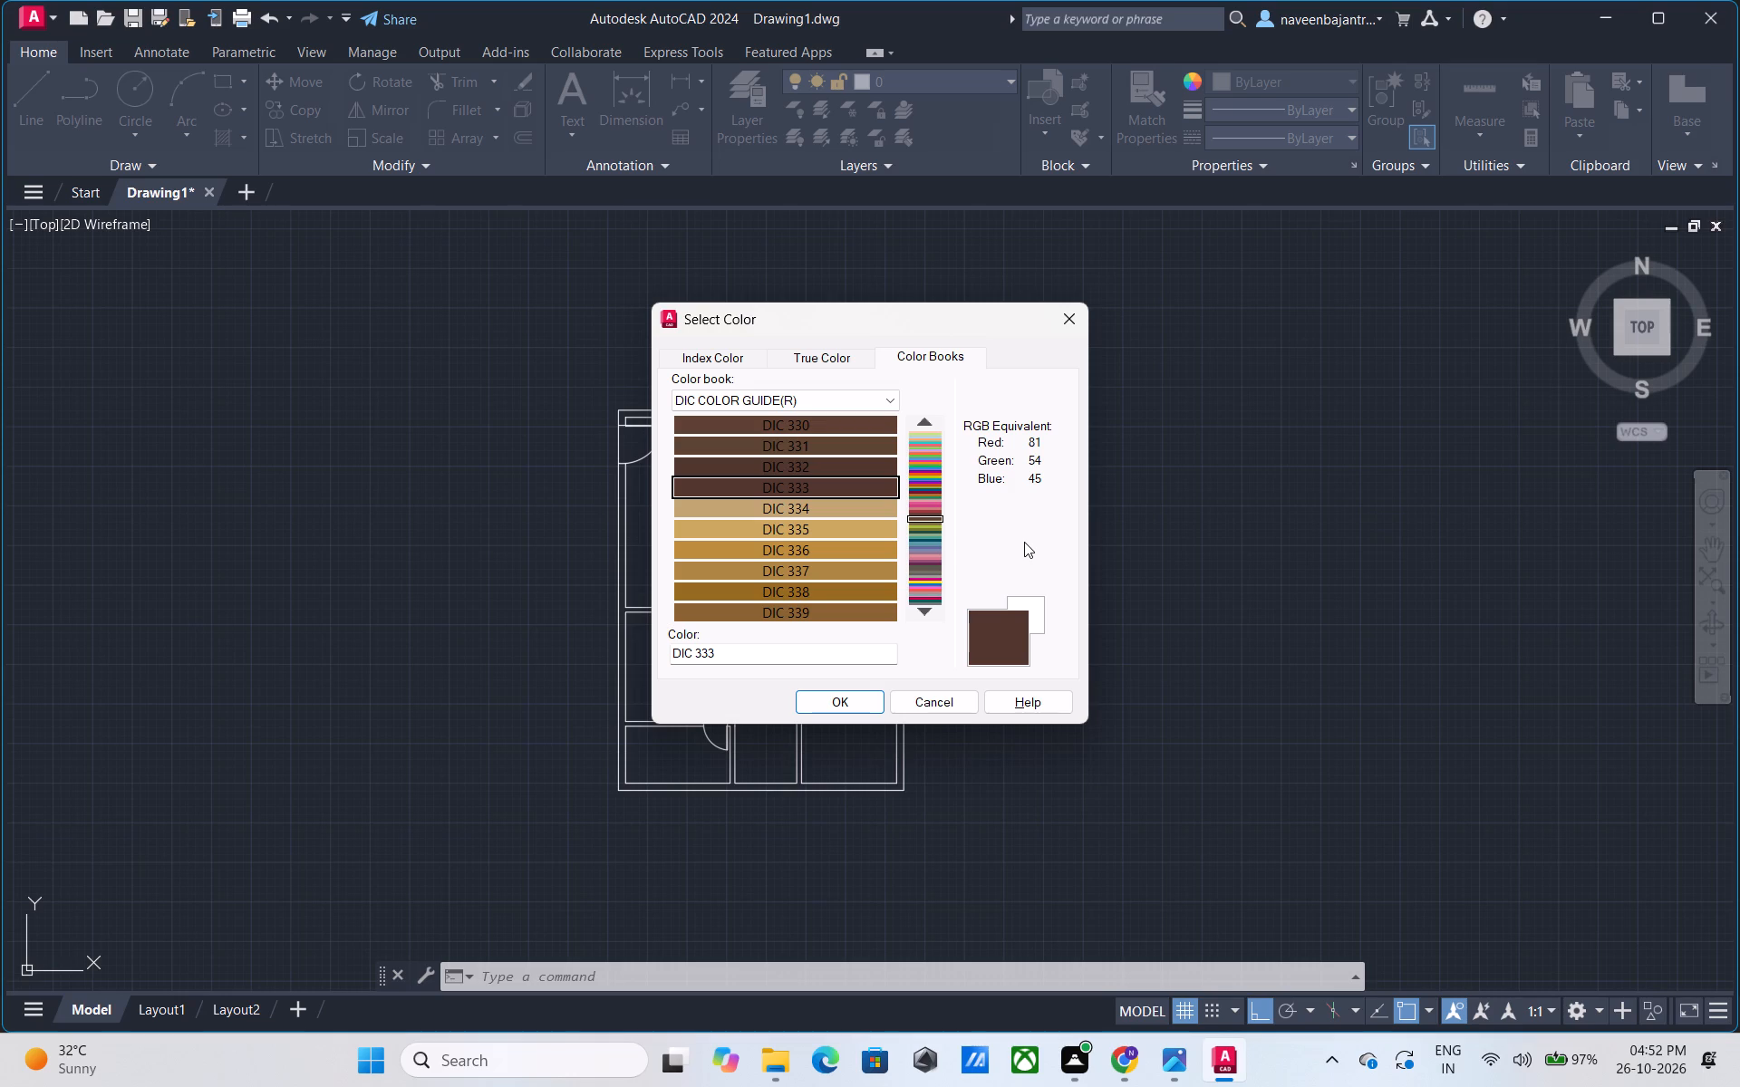
{"action": "key", "text": "Down"}
{"action": "key", "text": "Down"}
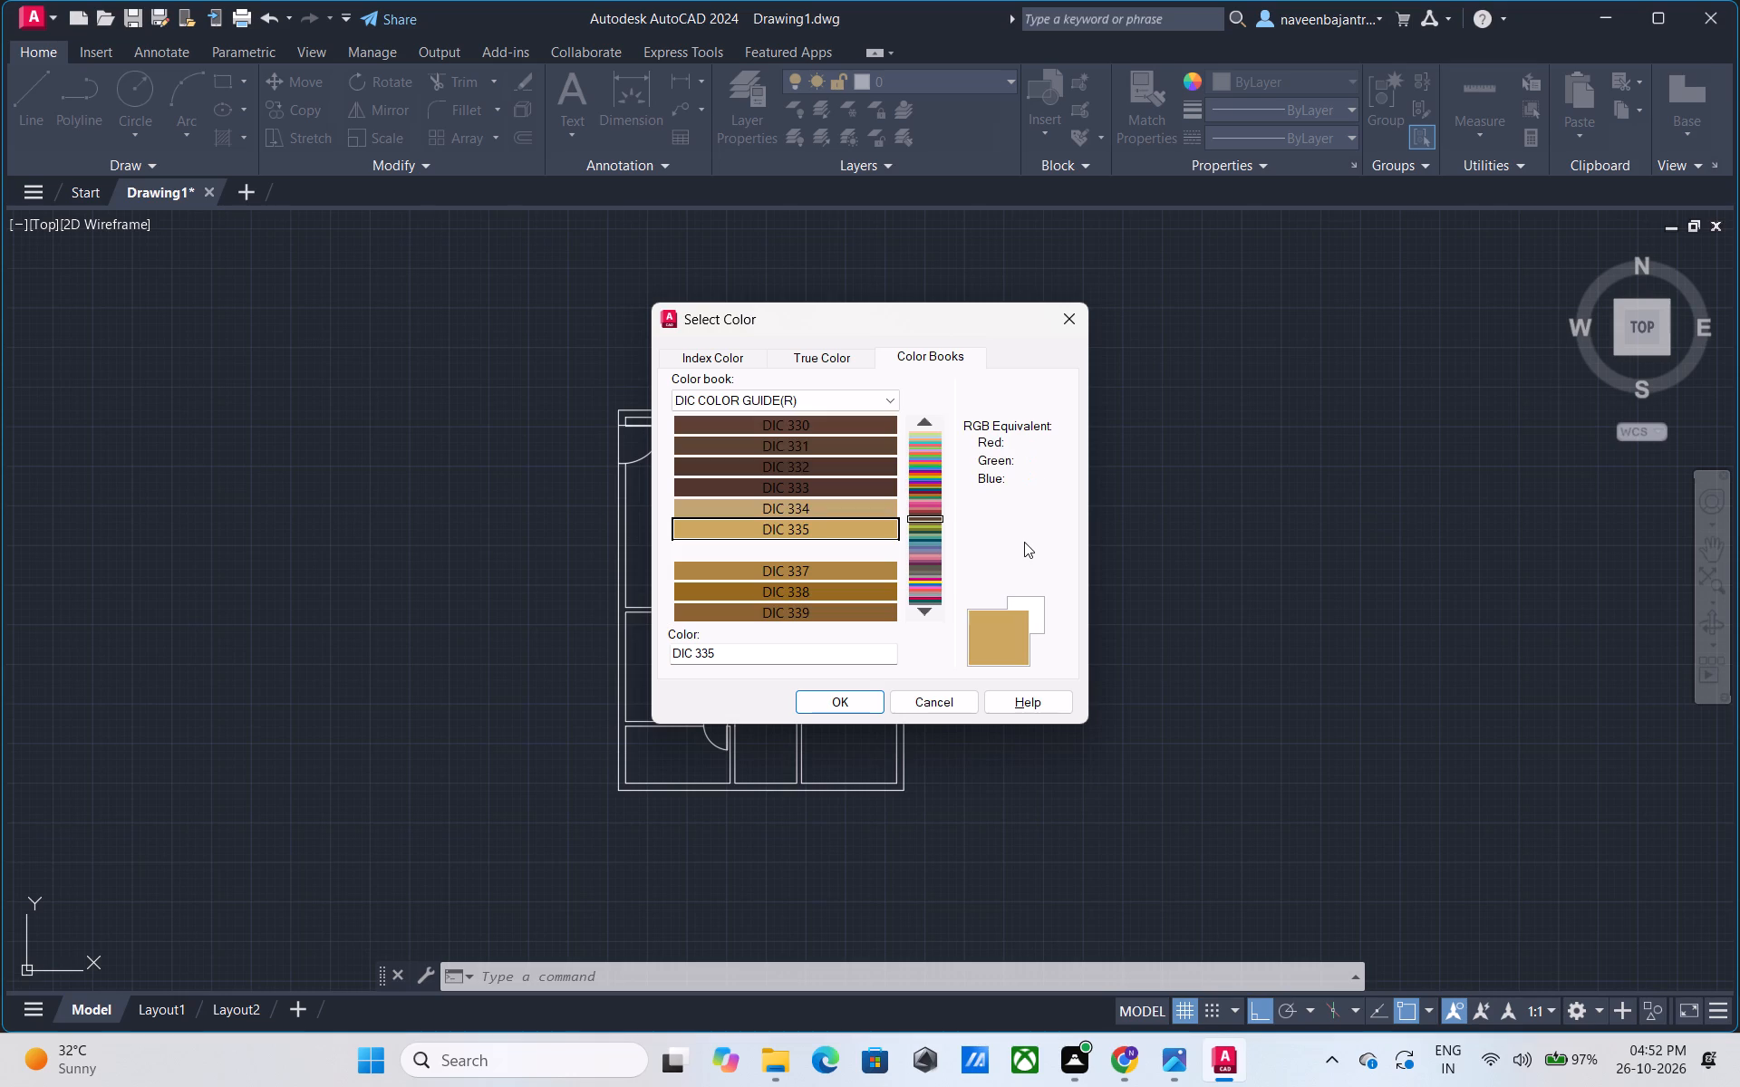
{"action": "key", "text": "Down"}
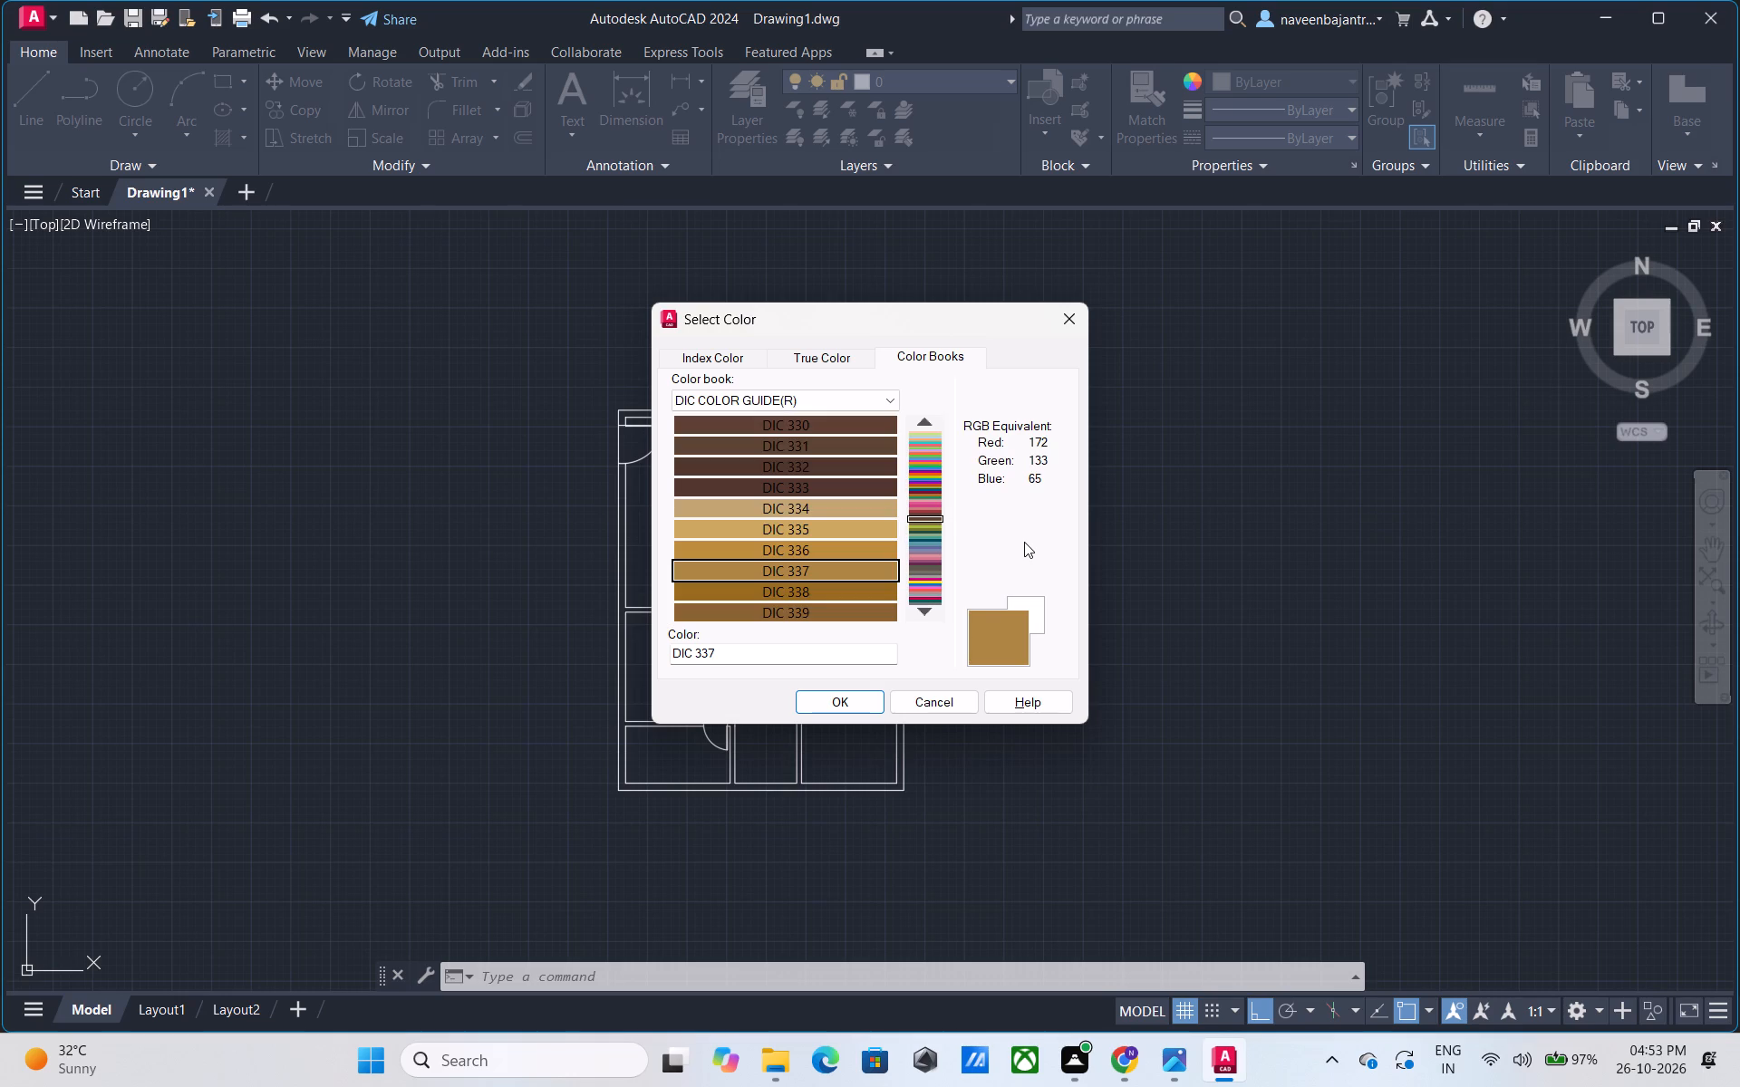
{"action": "key", "text": "Down"}
{"action": "key", "text": "Down"}
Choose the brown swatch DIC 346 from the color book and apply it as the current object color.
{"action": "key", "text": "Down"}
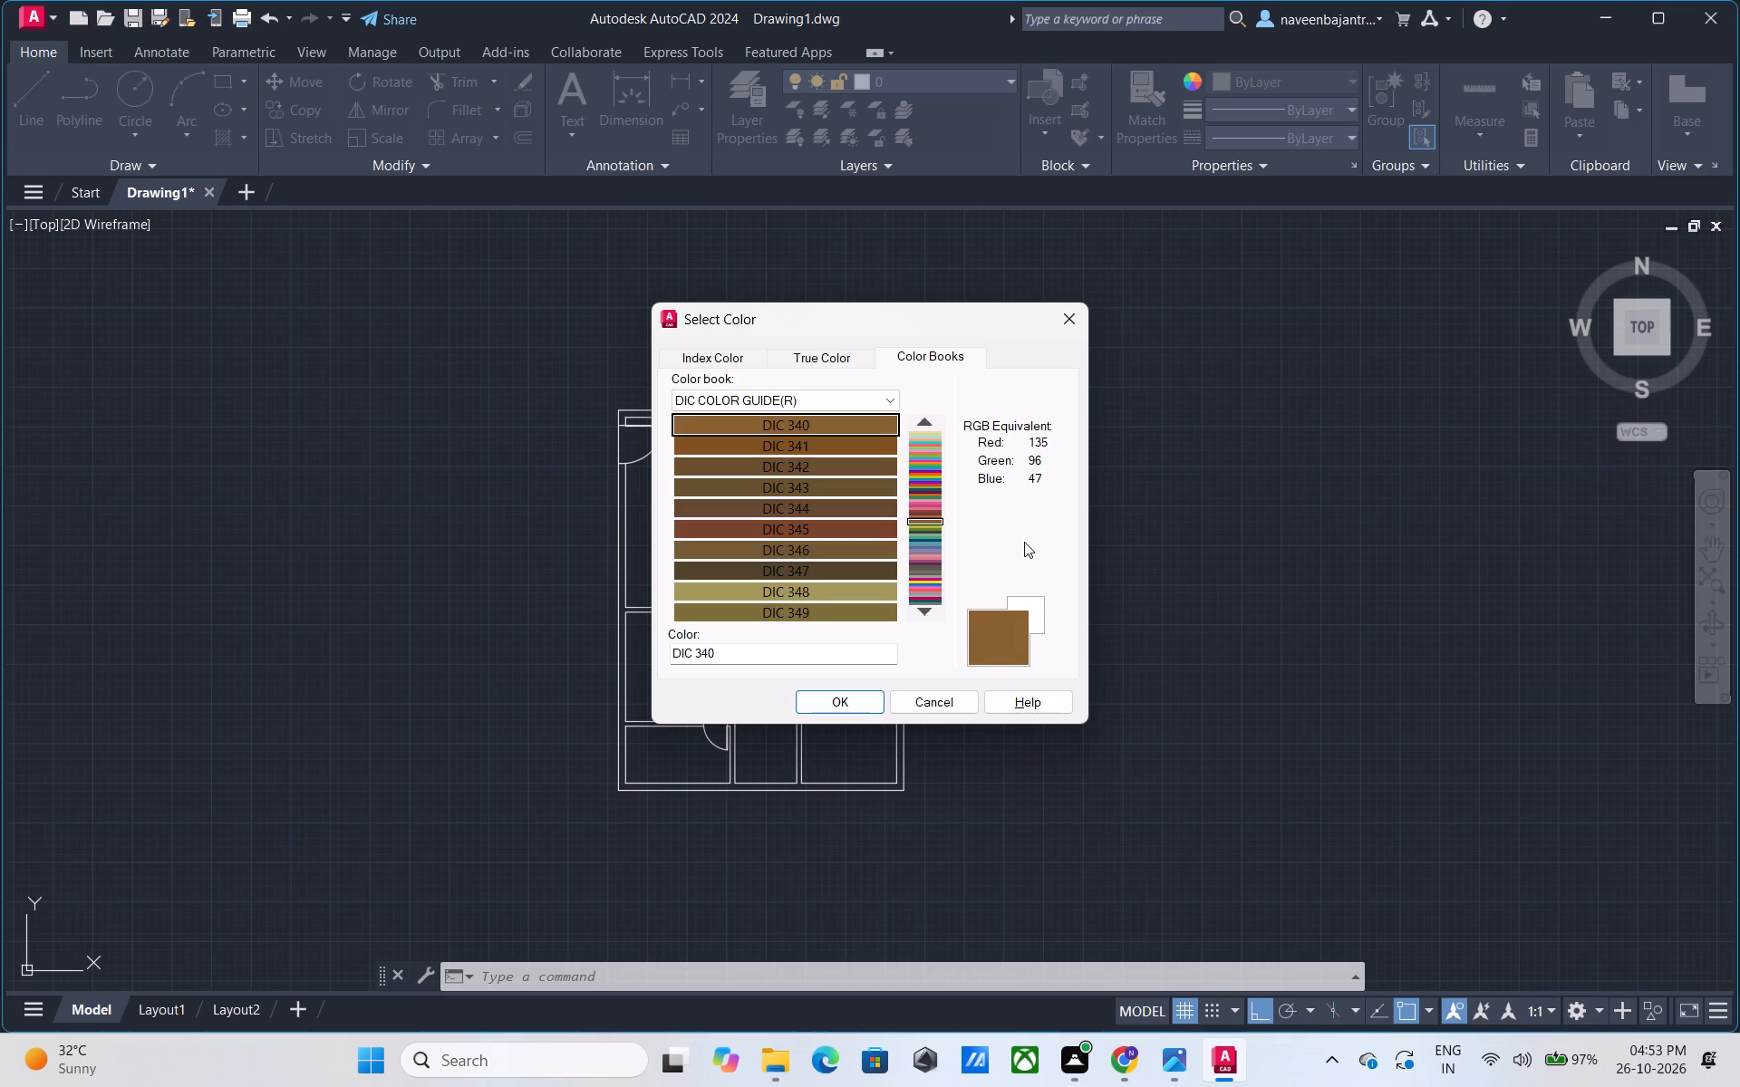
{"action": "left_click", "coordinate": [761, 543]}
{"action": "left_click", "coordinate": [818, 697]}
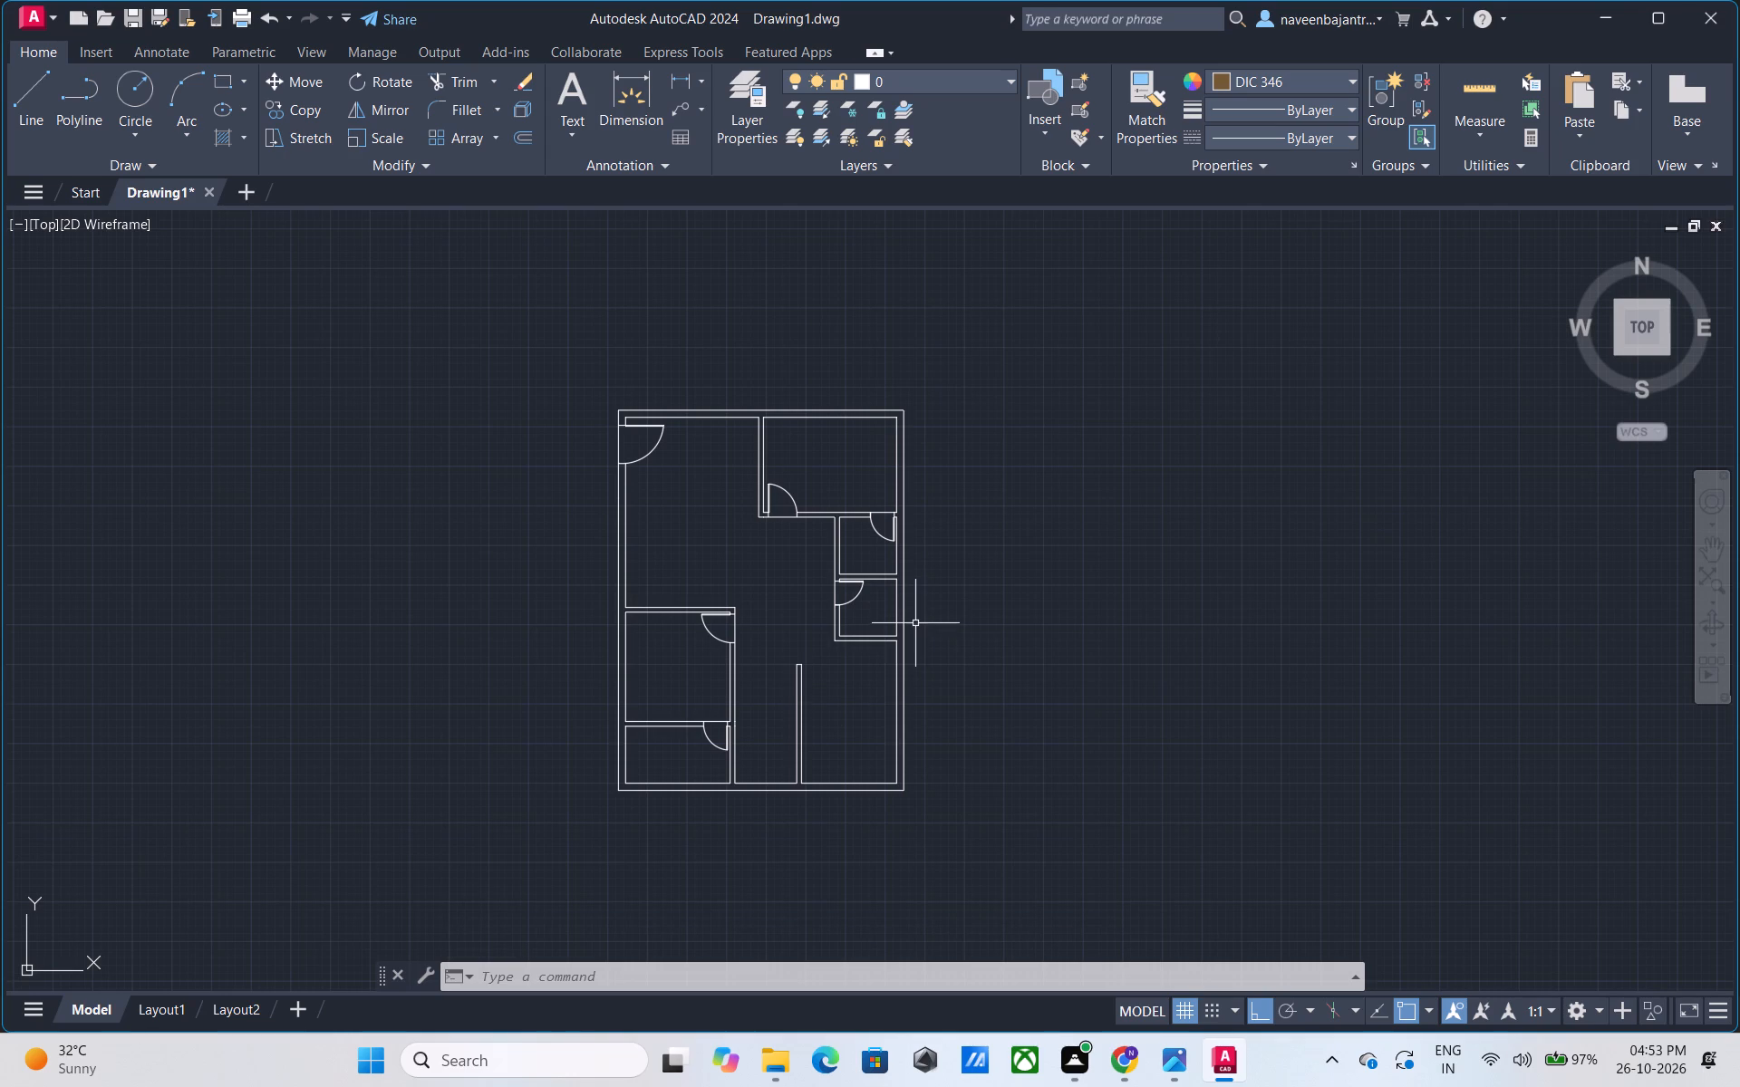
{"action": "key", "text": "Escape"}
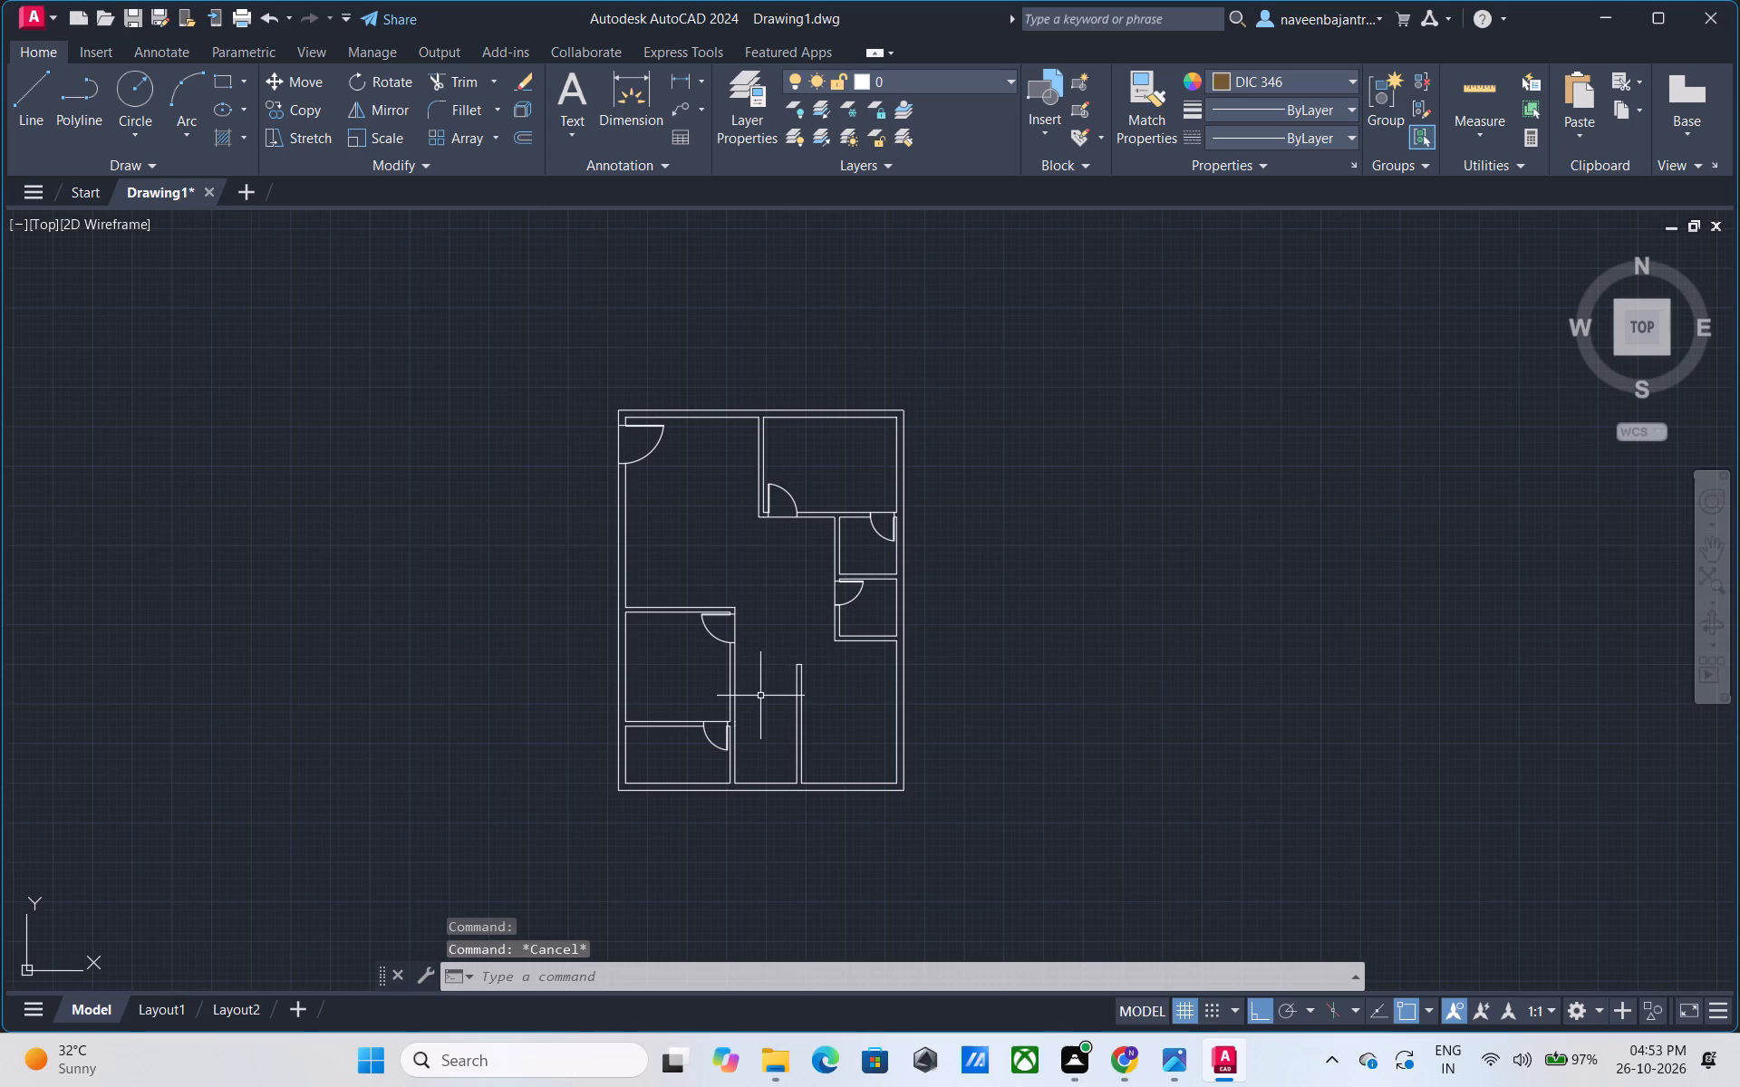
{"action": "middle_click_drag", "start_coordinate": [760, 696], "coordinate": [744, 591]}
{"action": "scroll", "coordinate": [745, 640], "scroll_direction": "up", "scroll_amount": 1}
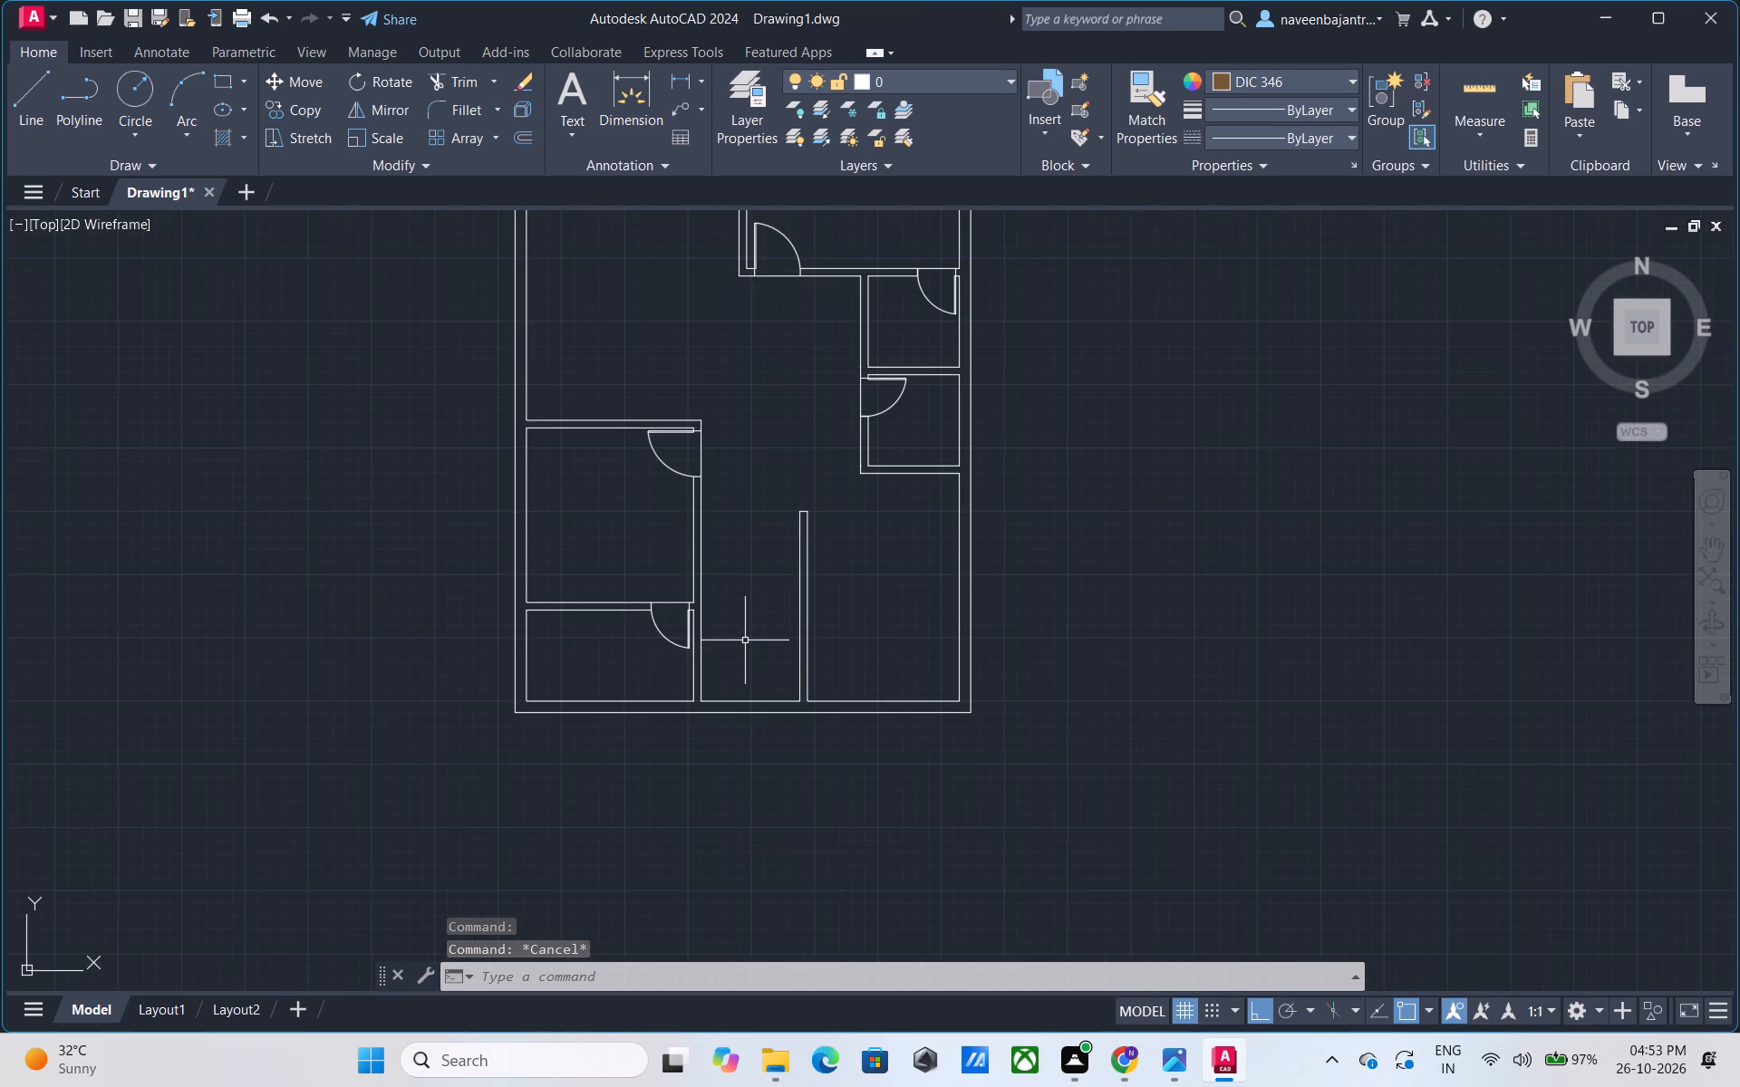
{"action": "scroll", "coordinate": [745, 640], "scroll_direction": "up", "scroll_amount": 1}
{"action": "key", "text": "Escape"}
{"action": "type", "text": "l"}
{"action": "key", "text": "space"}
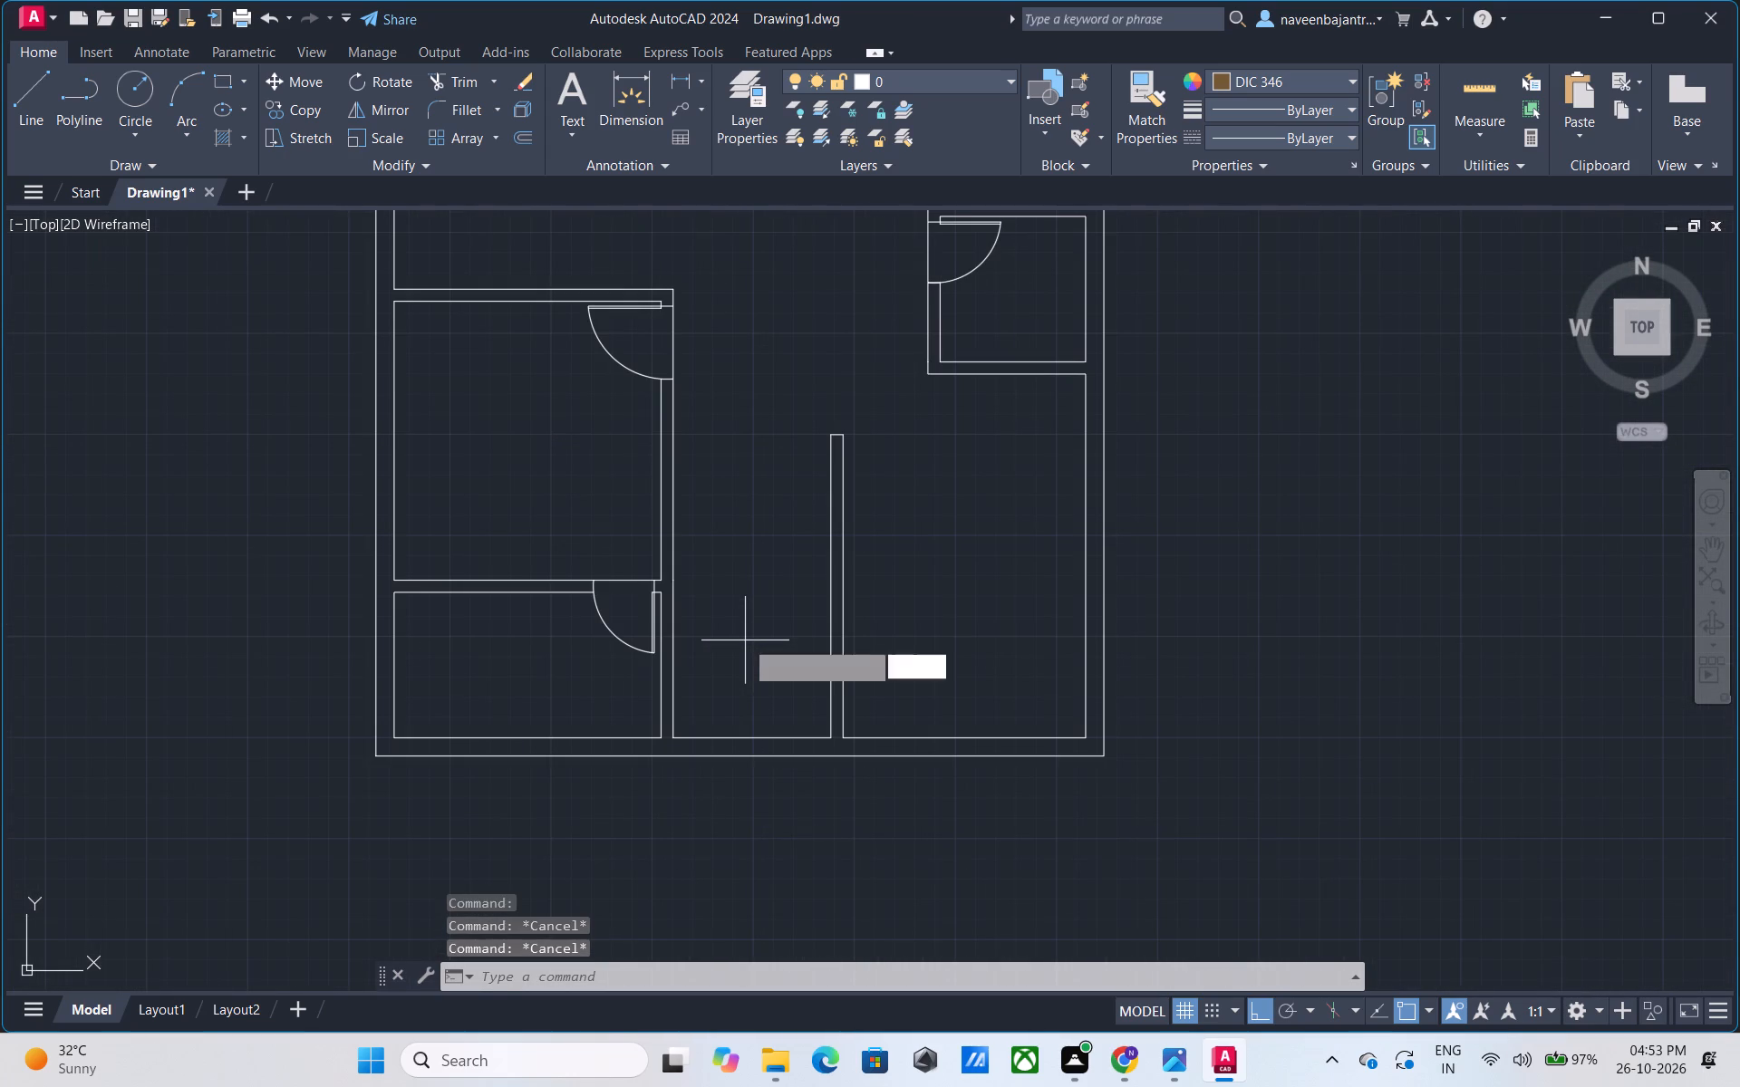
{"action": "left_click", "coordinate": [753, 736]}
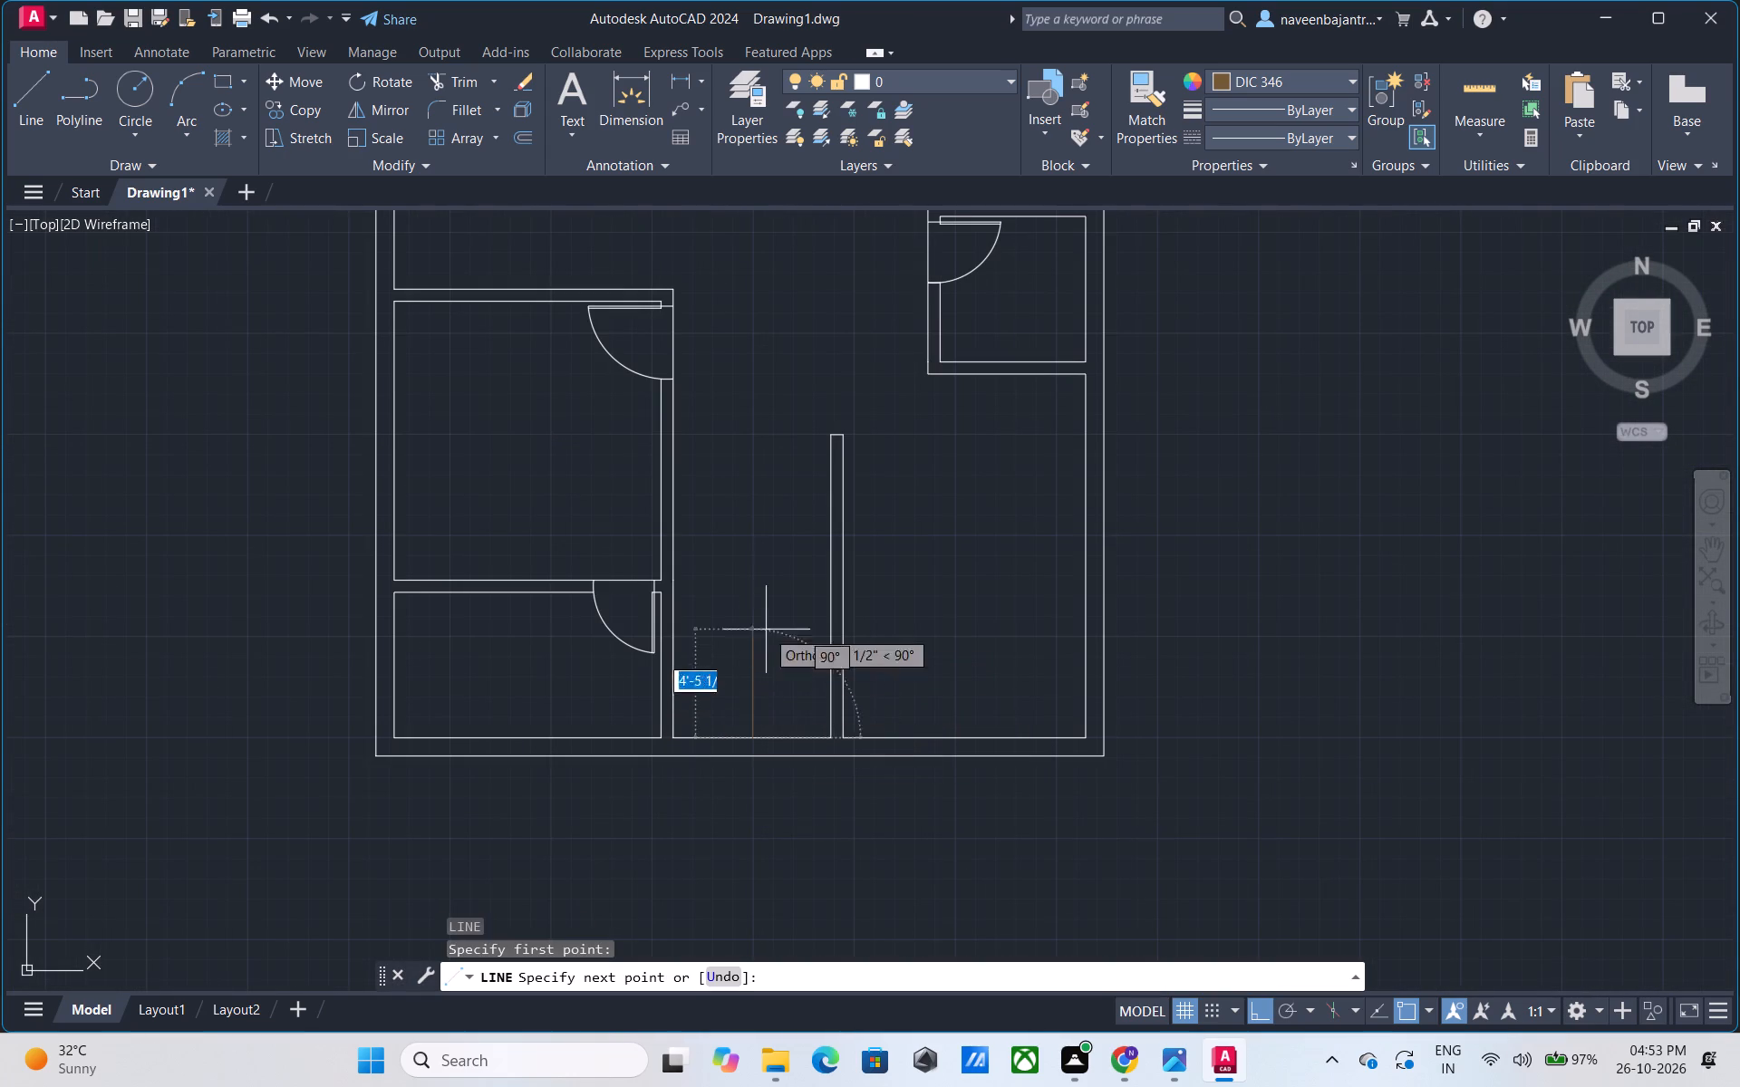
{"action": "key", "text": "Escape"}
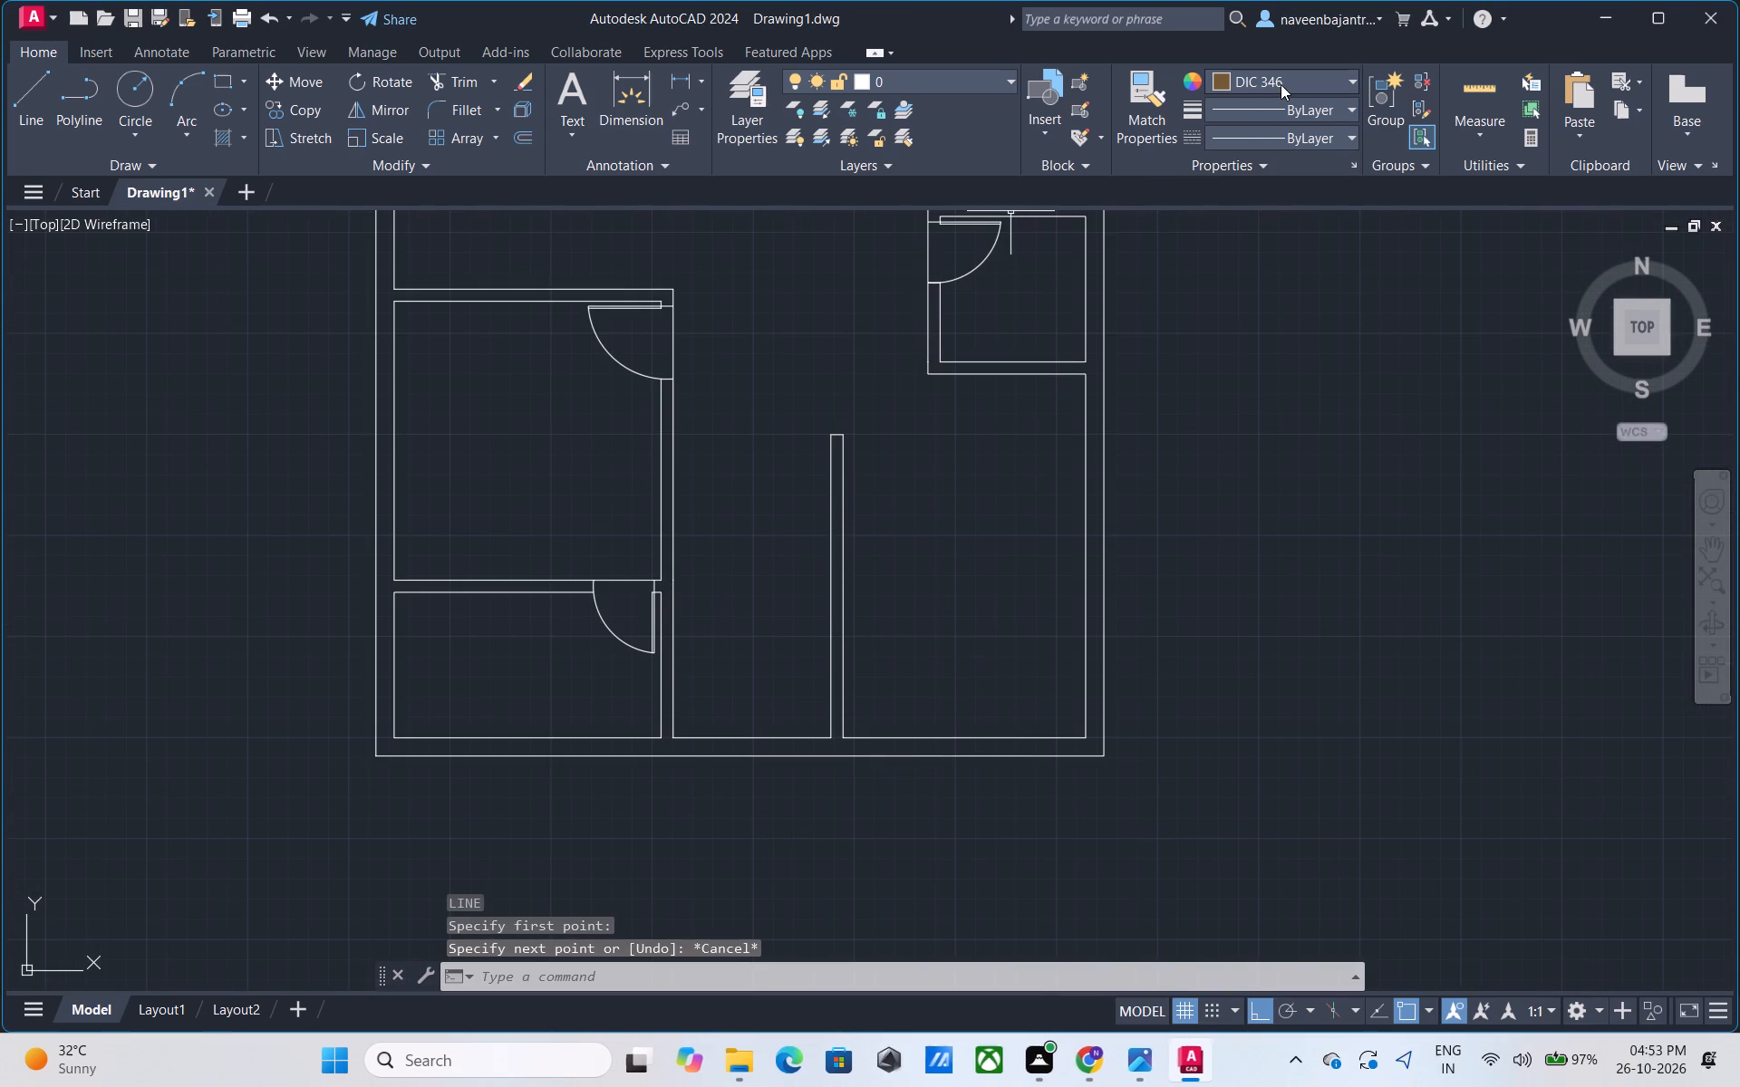
Set the current object color to ByLayer.
{"action": "left_click", "coordinate": [1282, 81]}
{"action": "left_click", "coordinate": [1263, 111]}
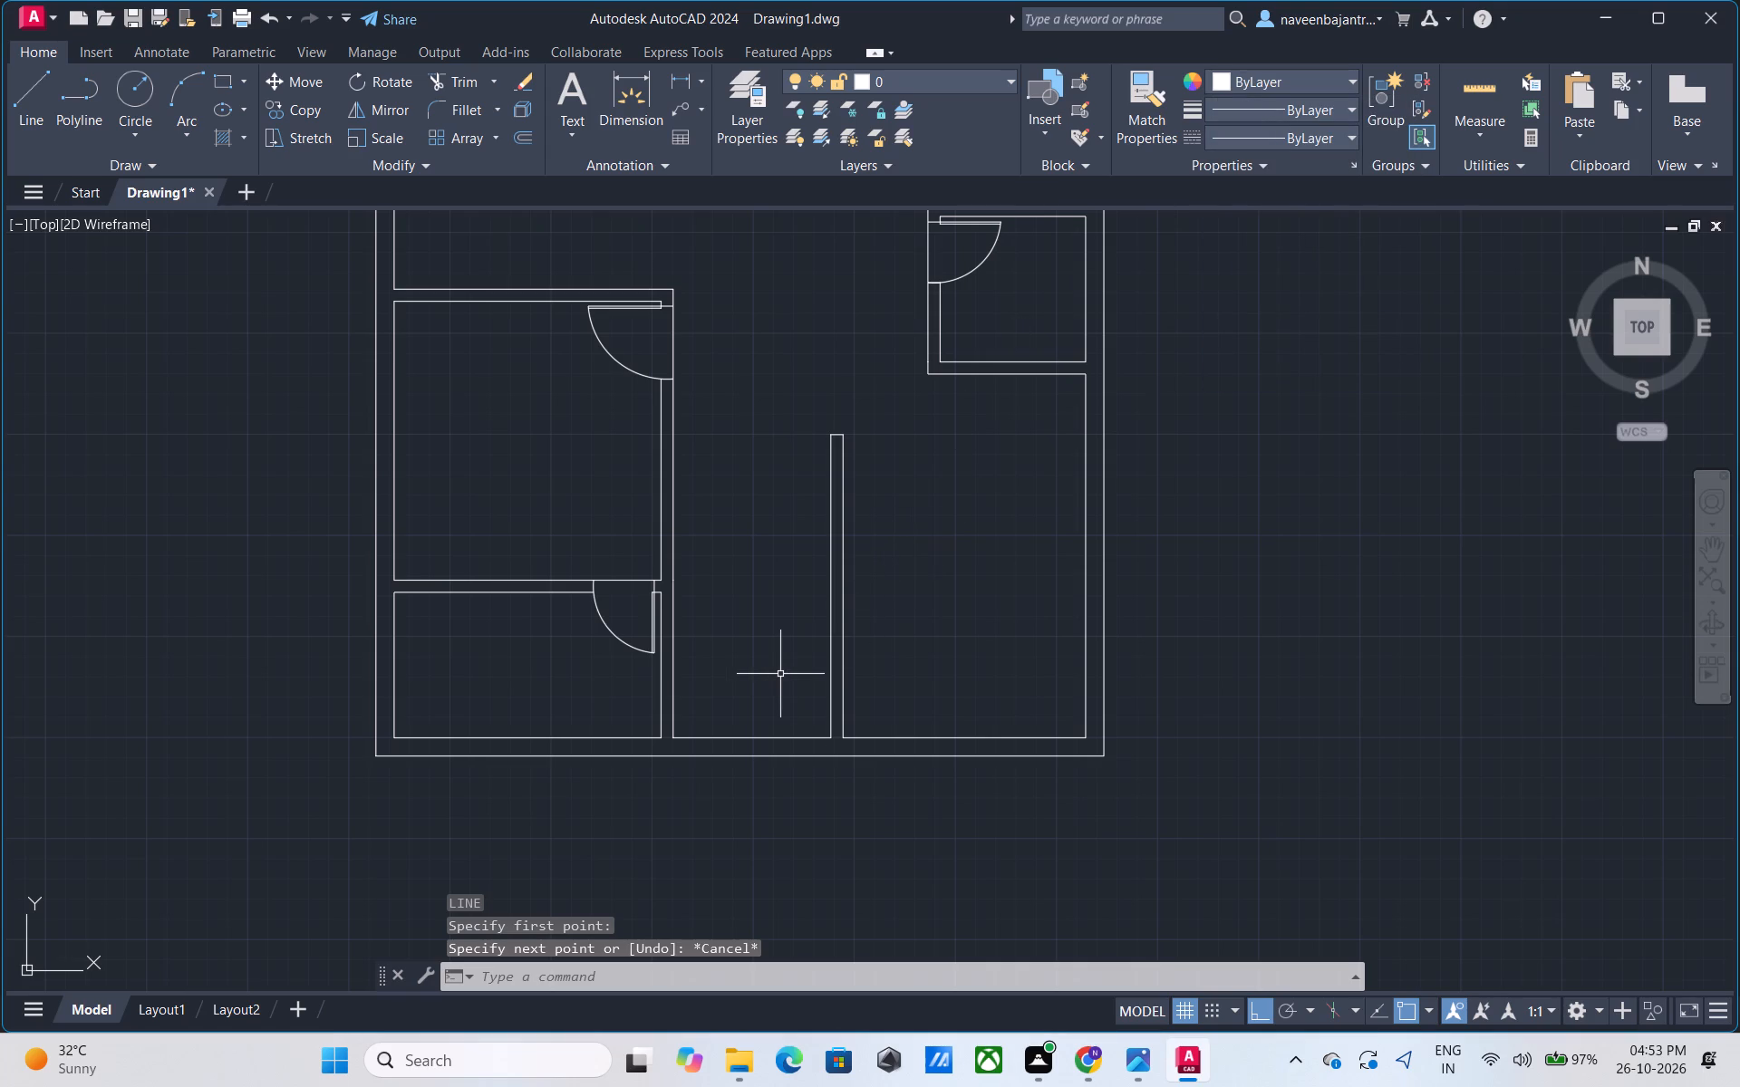
Draw a vertical line from the midpoint of the narrow bay's bottom wall to just above the free-standing partition's upper end.
{"action": "key", "text": "l"}
{"action": "key", "text": "space"}
{"action": "left_click", "coordinate": [752, 736]}
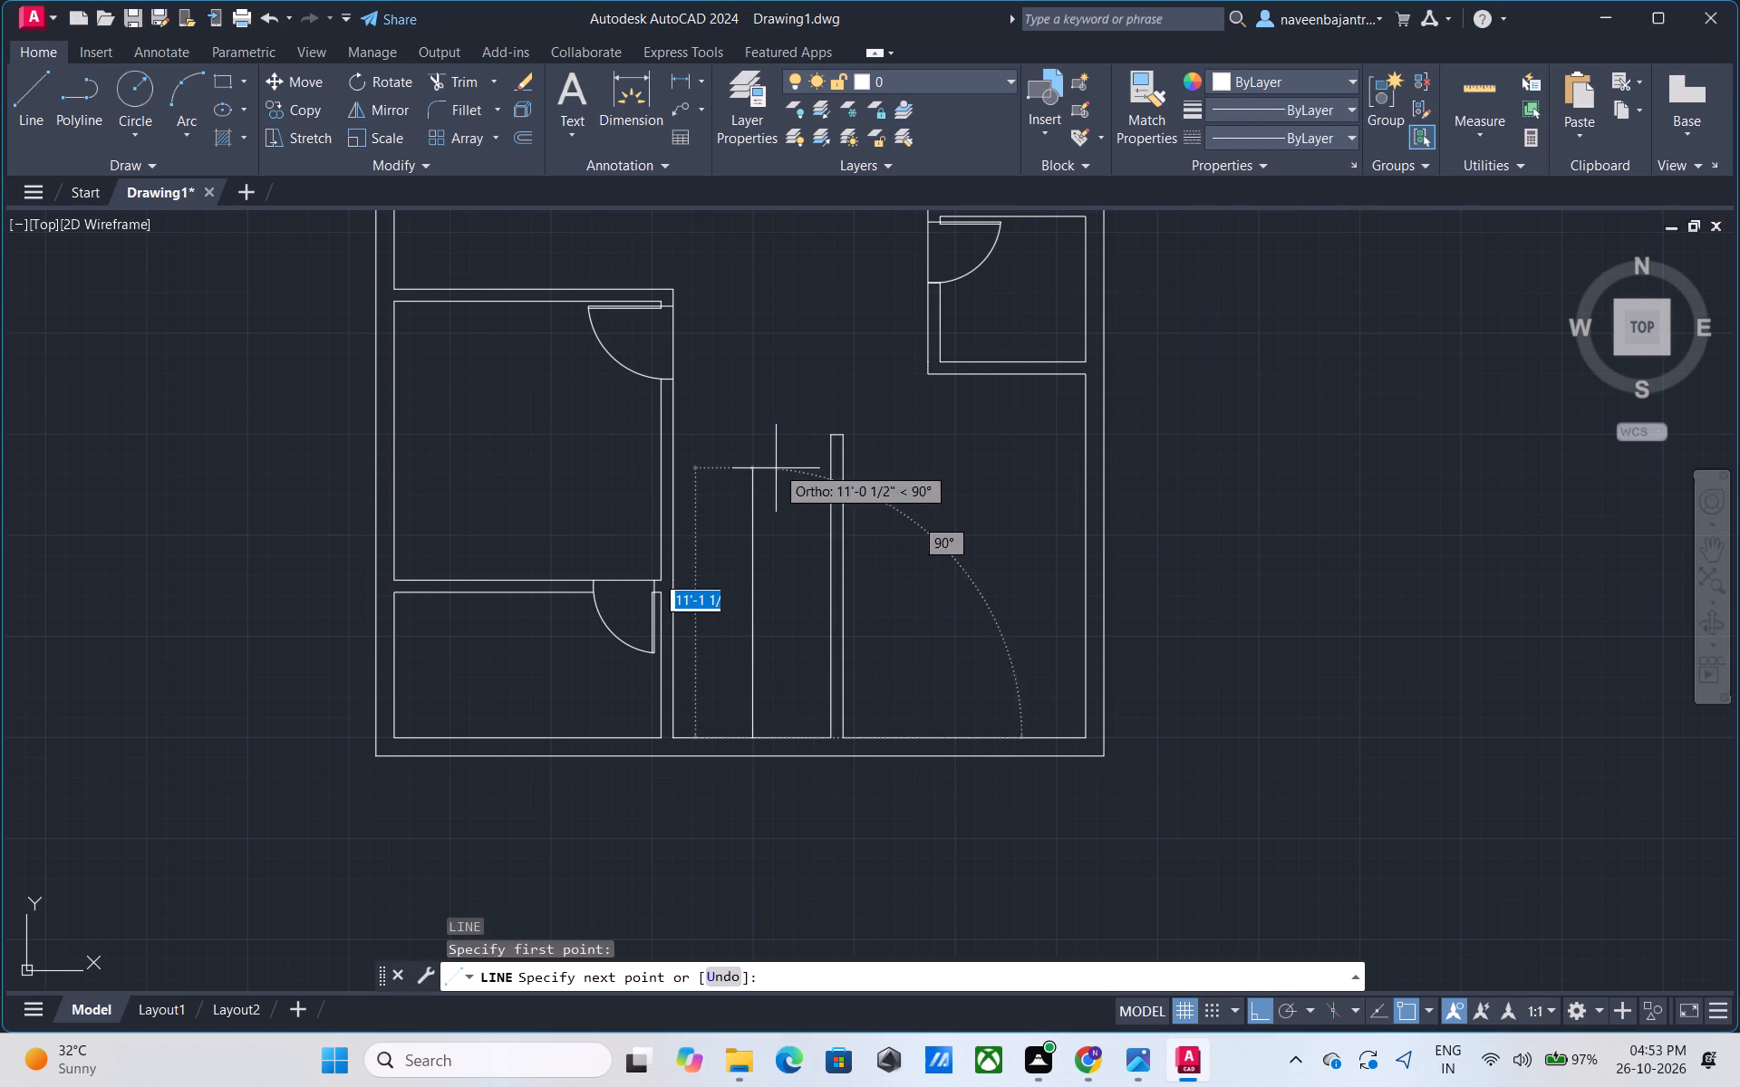
{"action": "left_click", "coordinate": [765, 418]}
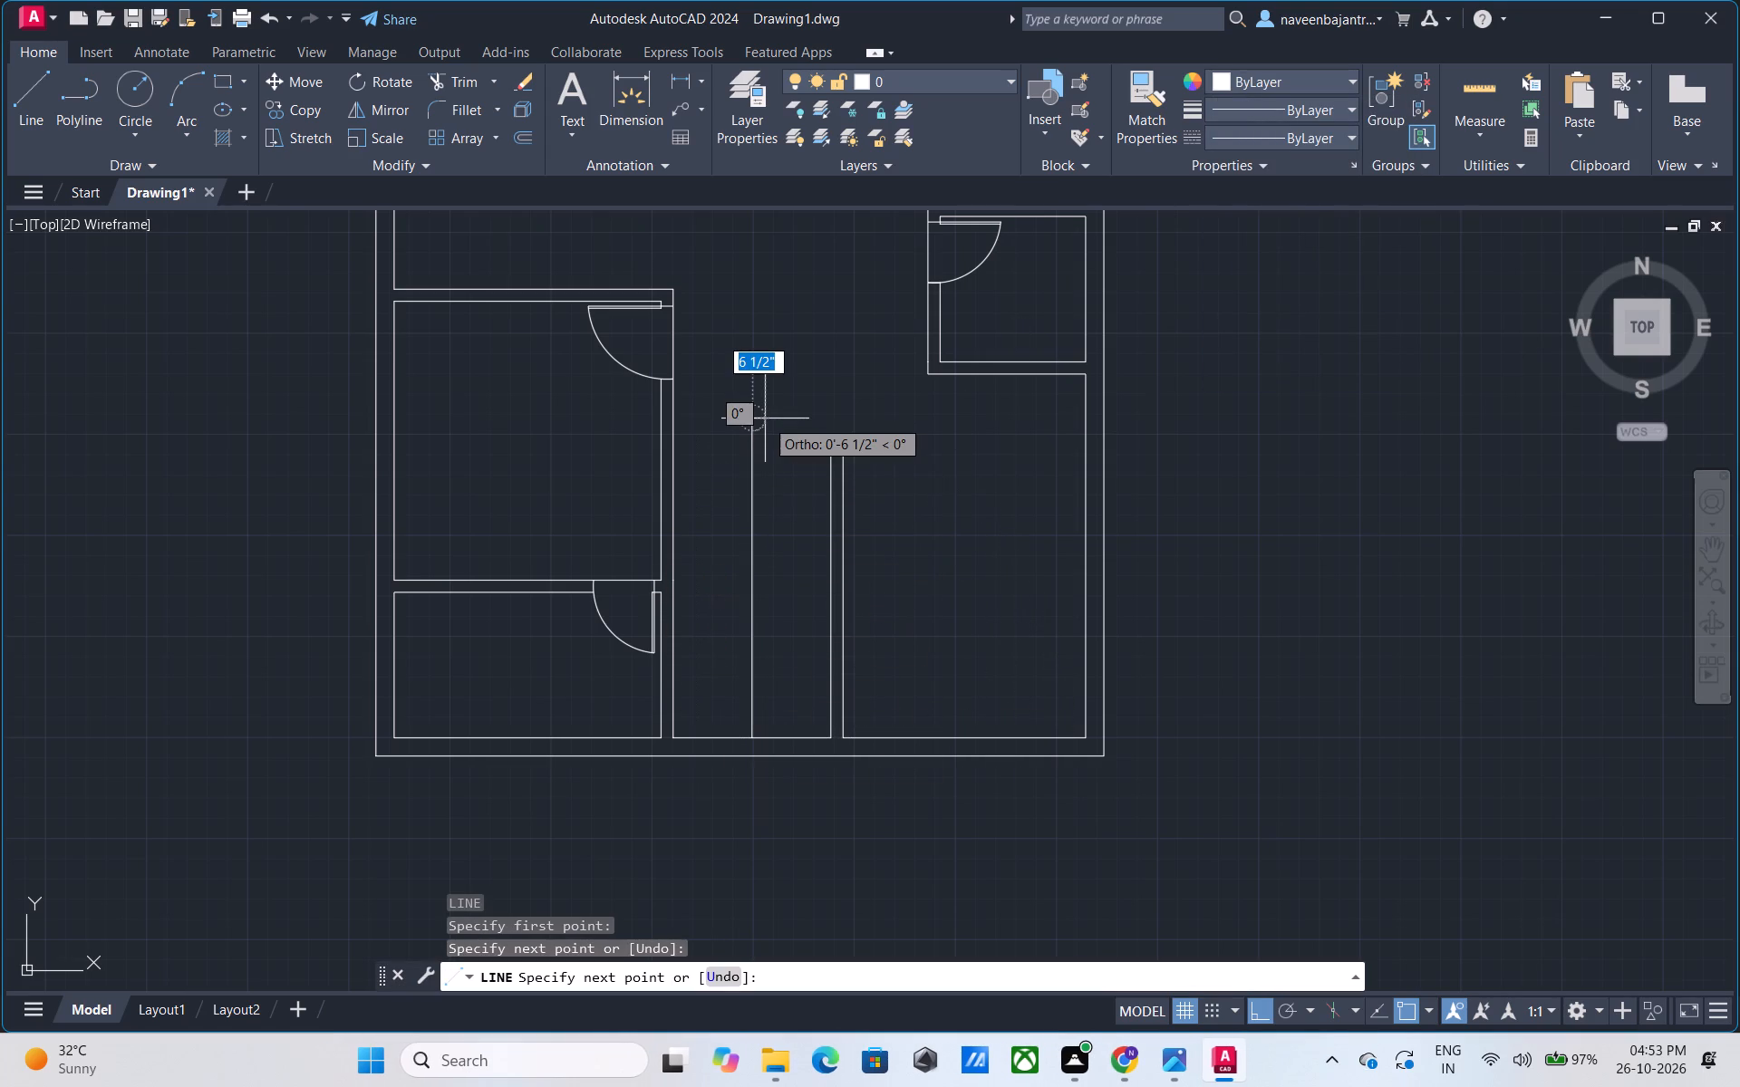
{"action": "key", "text": "Escape"}
Draw a horizontal line from the partition's upper end across the narrow bay to the opposite room wall.
{"action": "type", "text": "l"}
{"action": "key", "text": "space"}
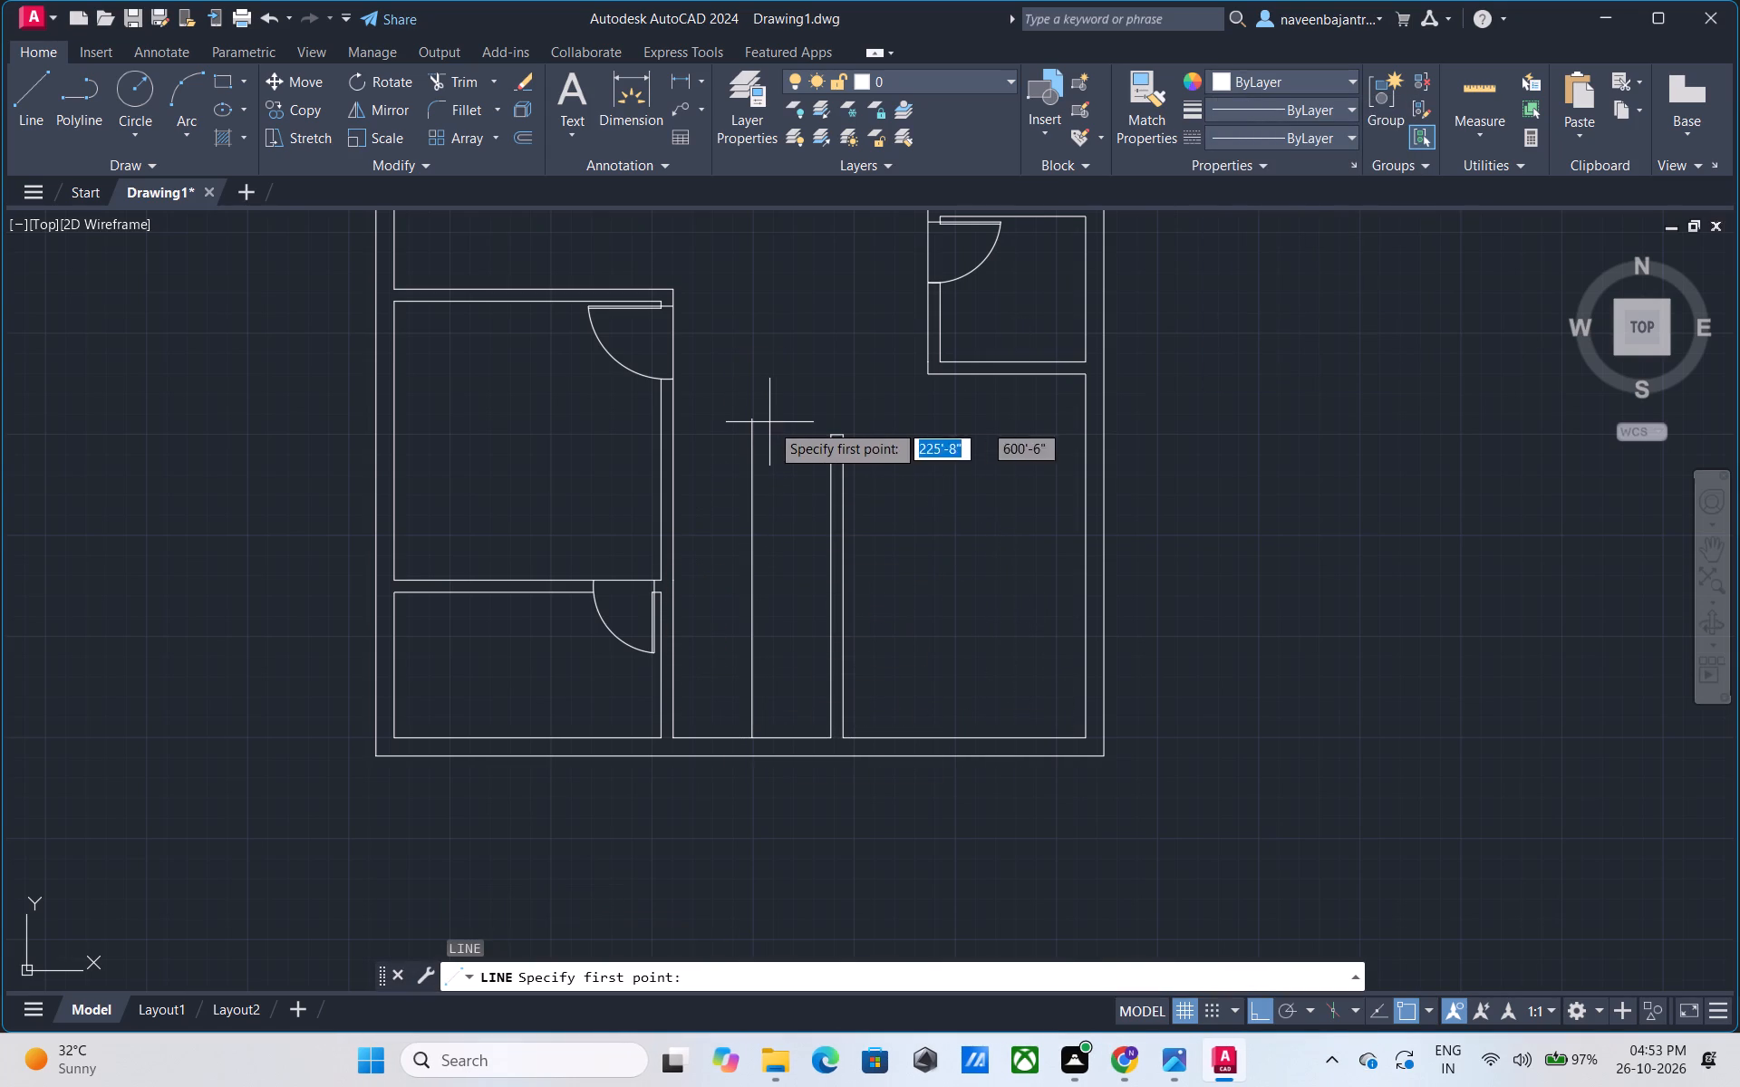
{"action": "left_click", "coordinate": [827, 434]}
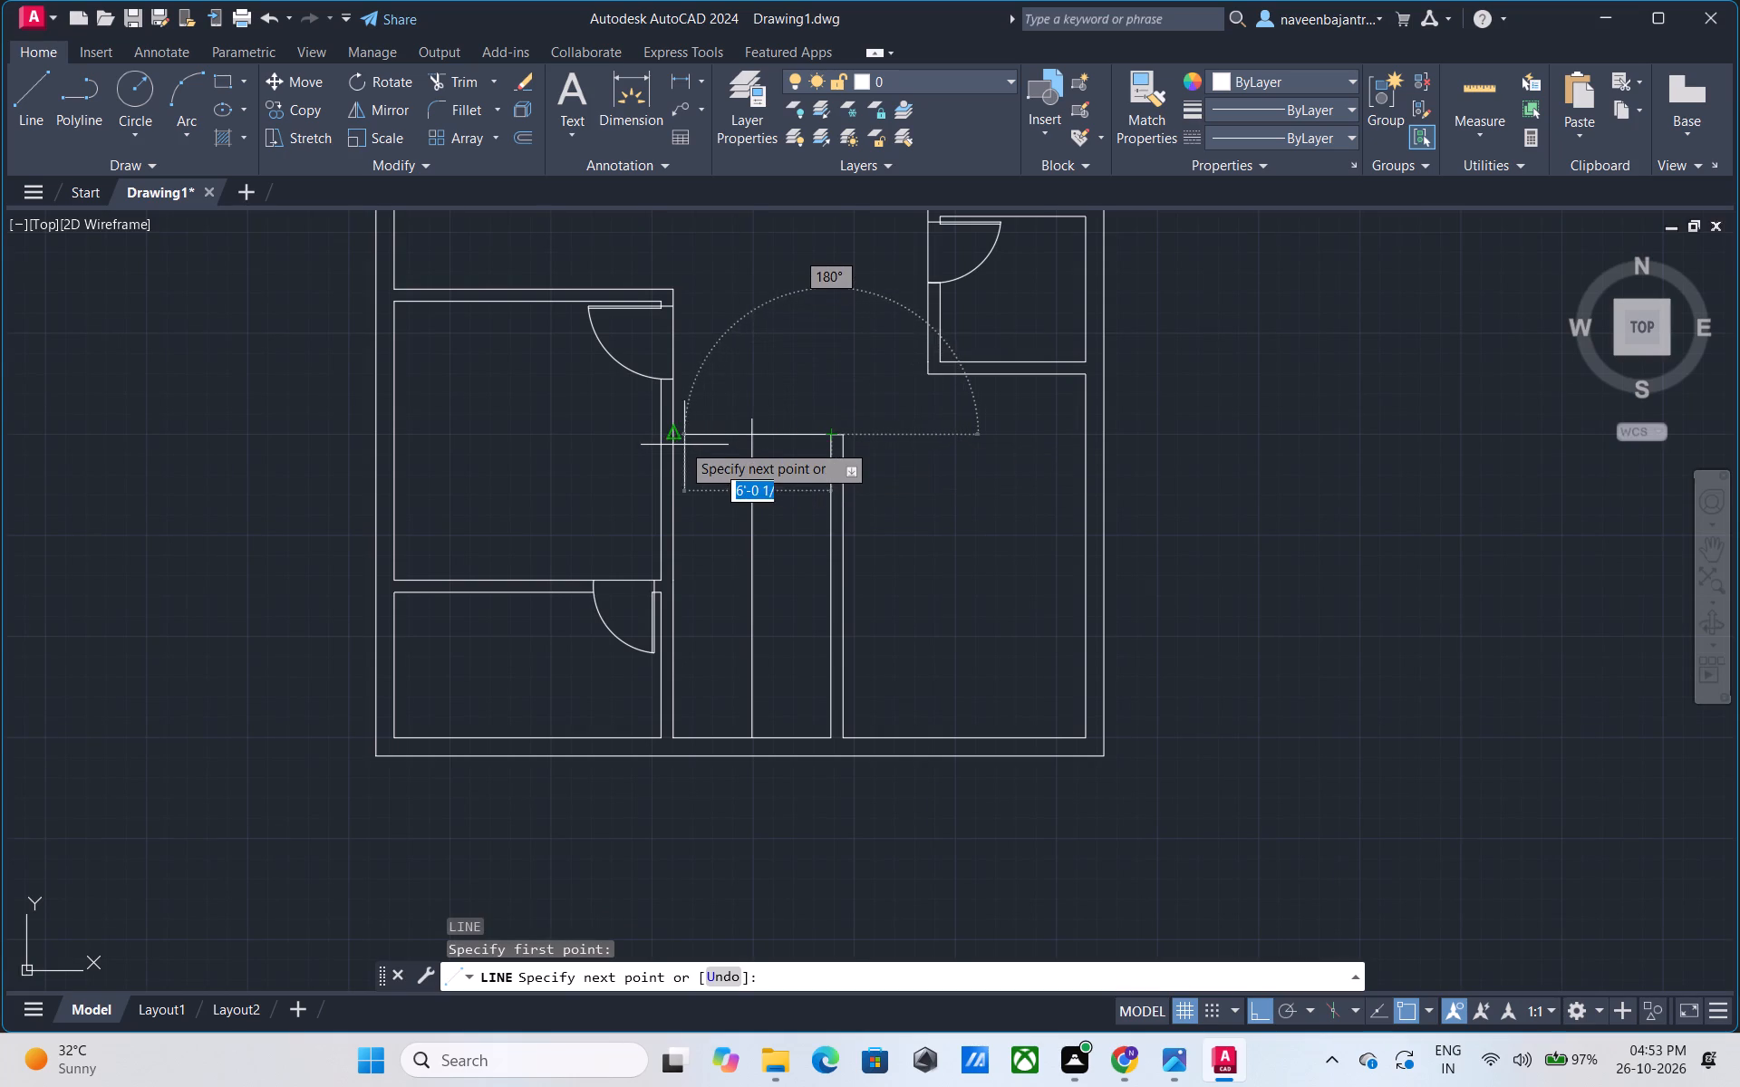
{"action": "left_click", "coordinate": [677, 439]}
{"action": "key", "text": "Escape"}
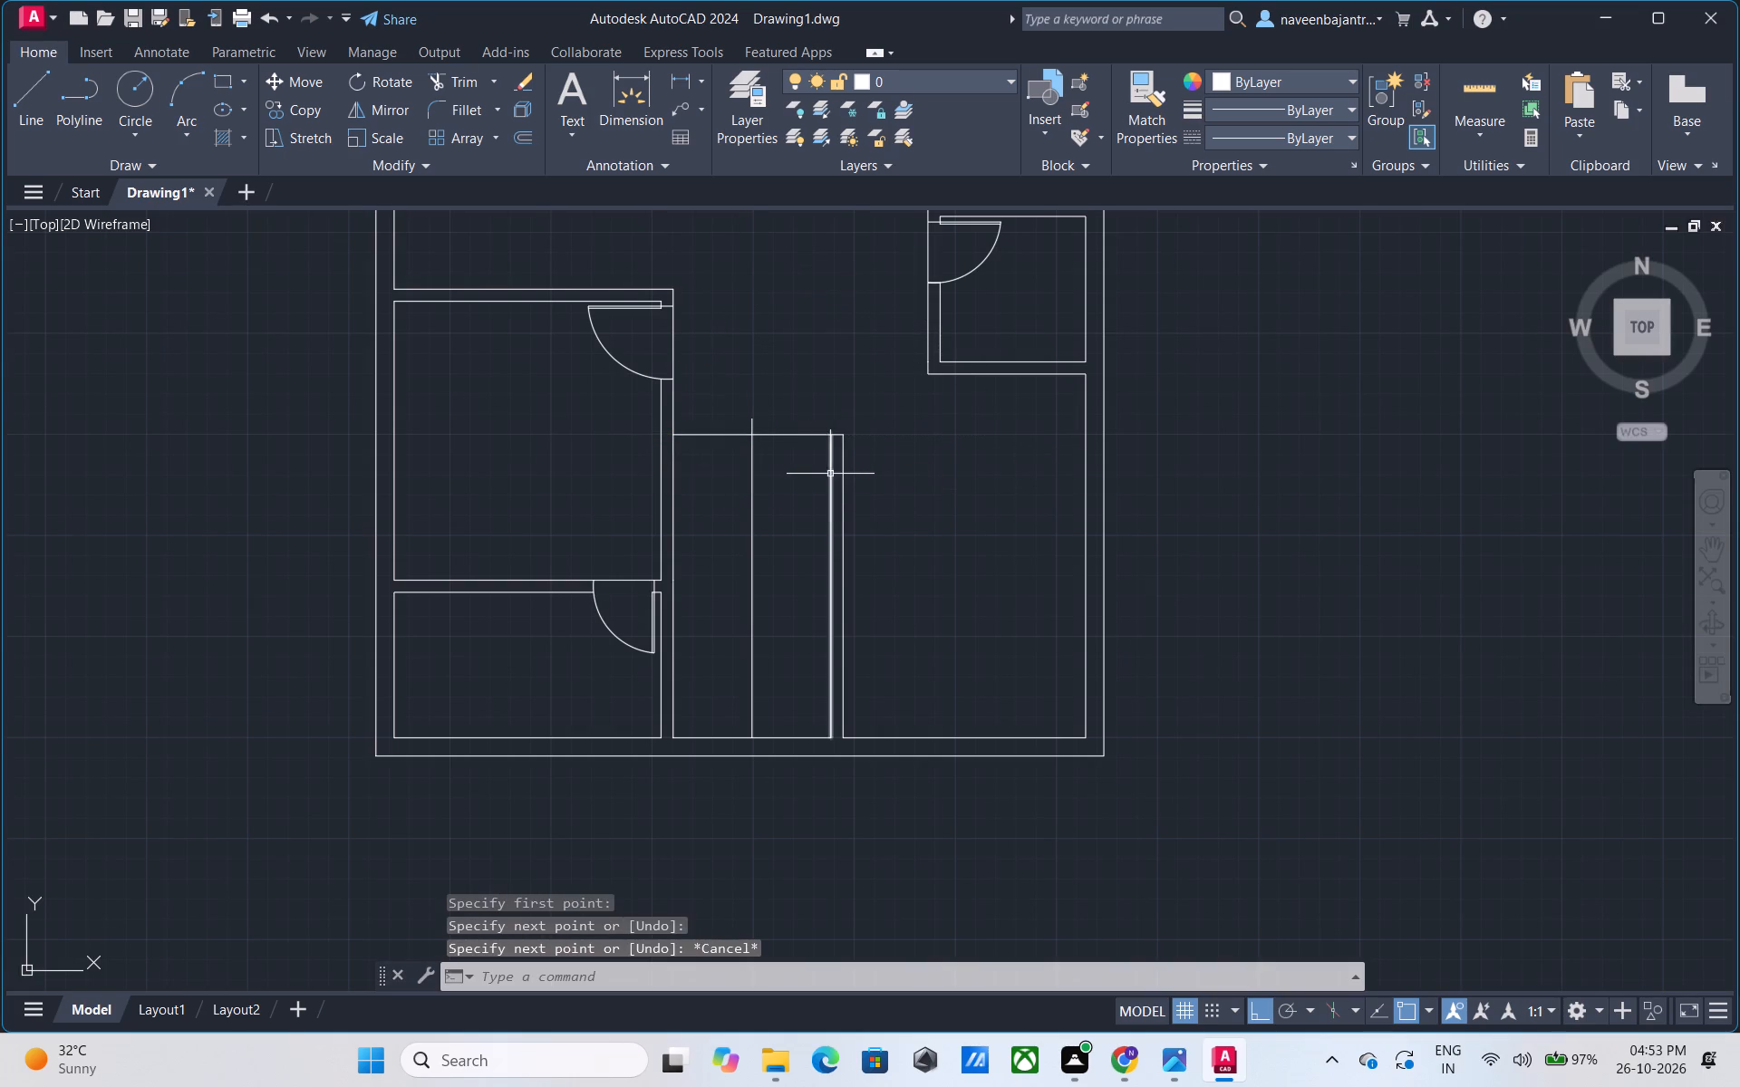
Trim the part of the bay's vertical centre line that extends above the horizontal line.
{"action": "type", "text": "tr"}
{"action": "key", "text": "space"}
{"action": "left_click", "coordinate": [749, 417]}
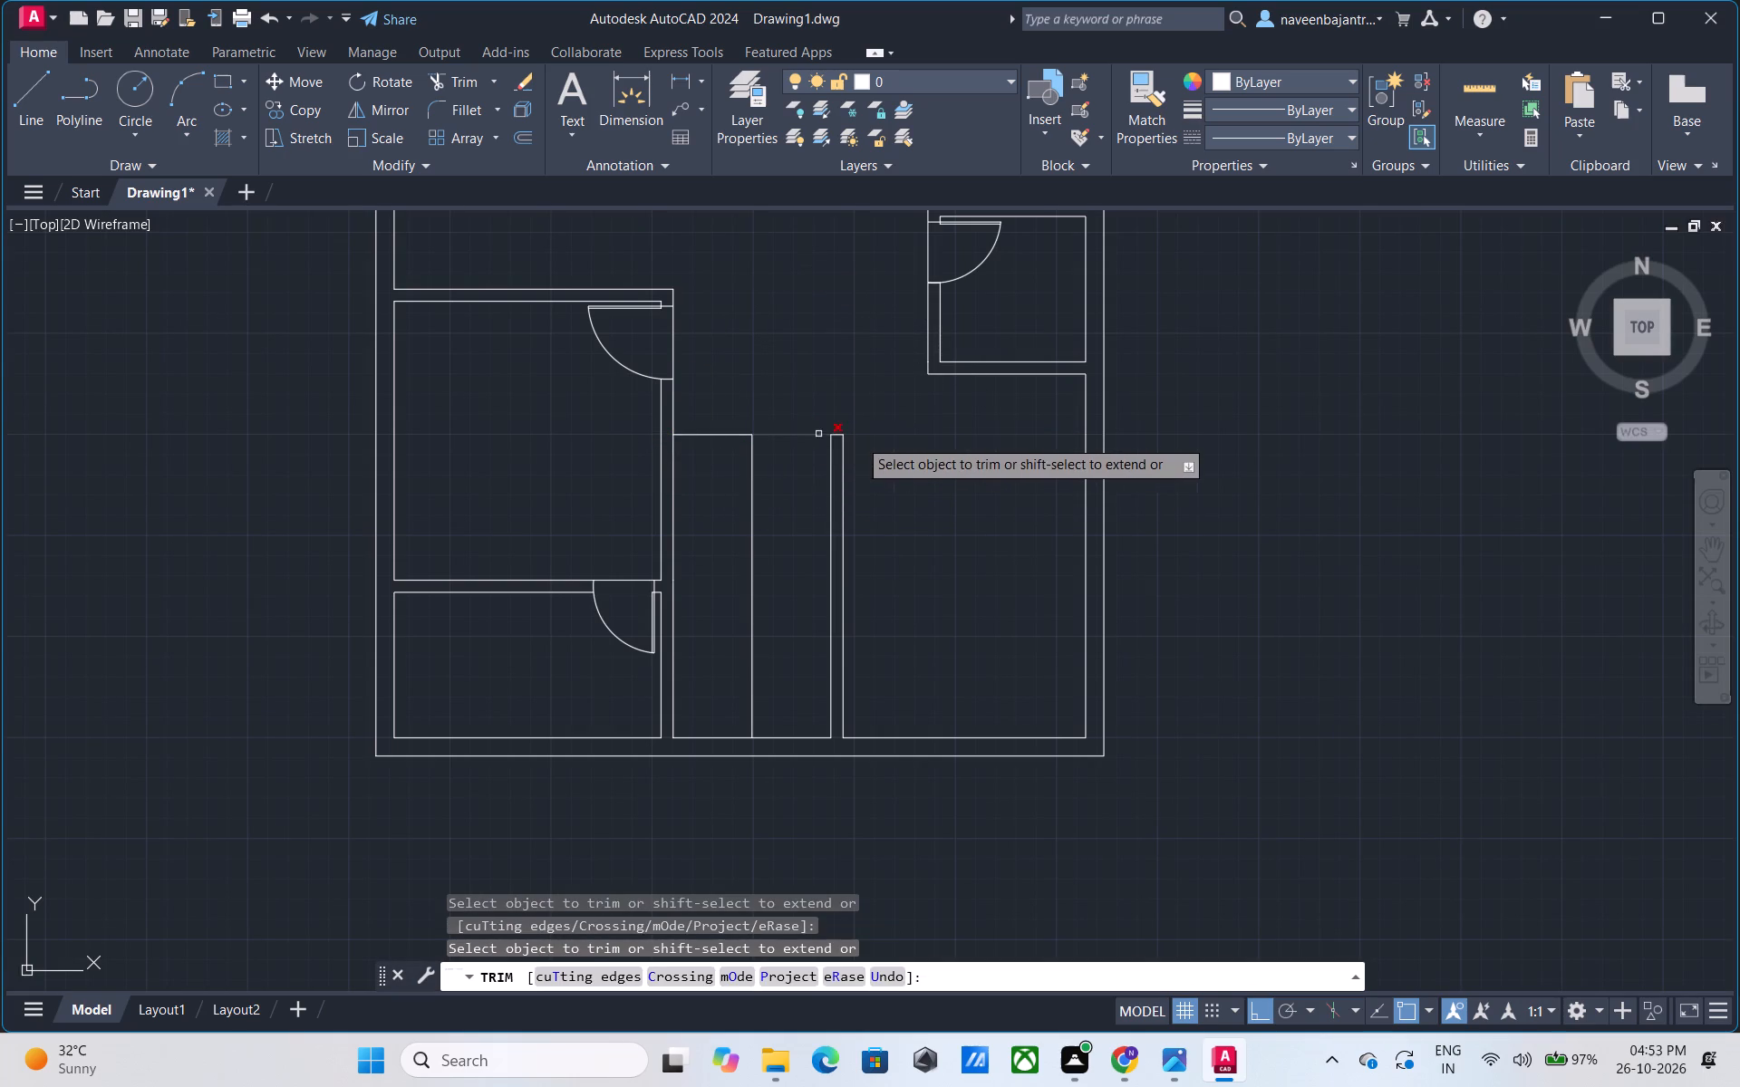
{"action": "key", "text": "Escape"}
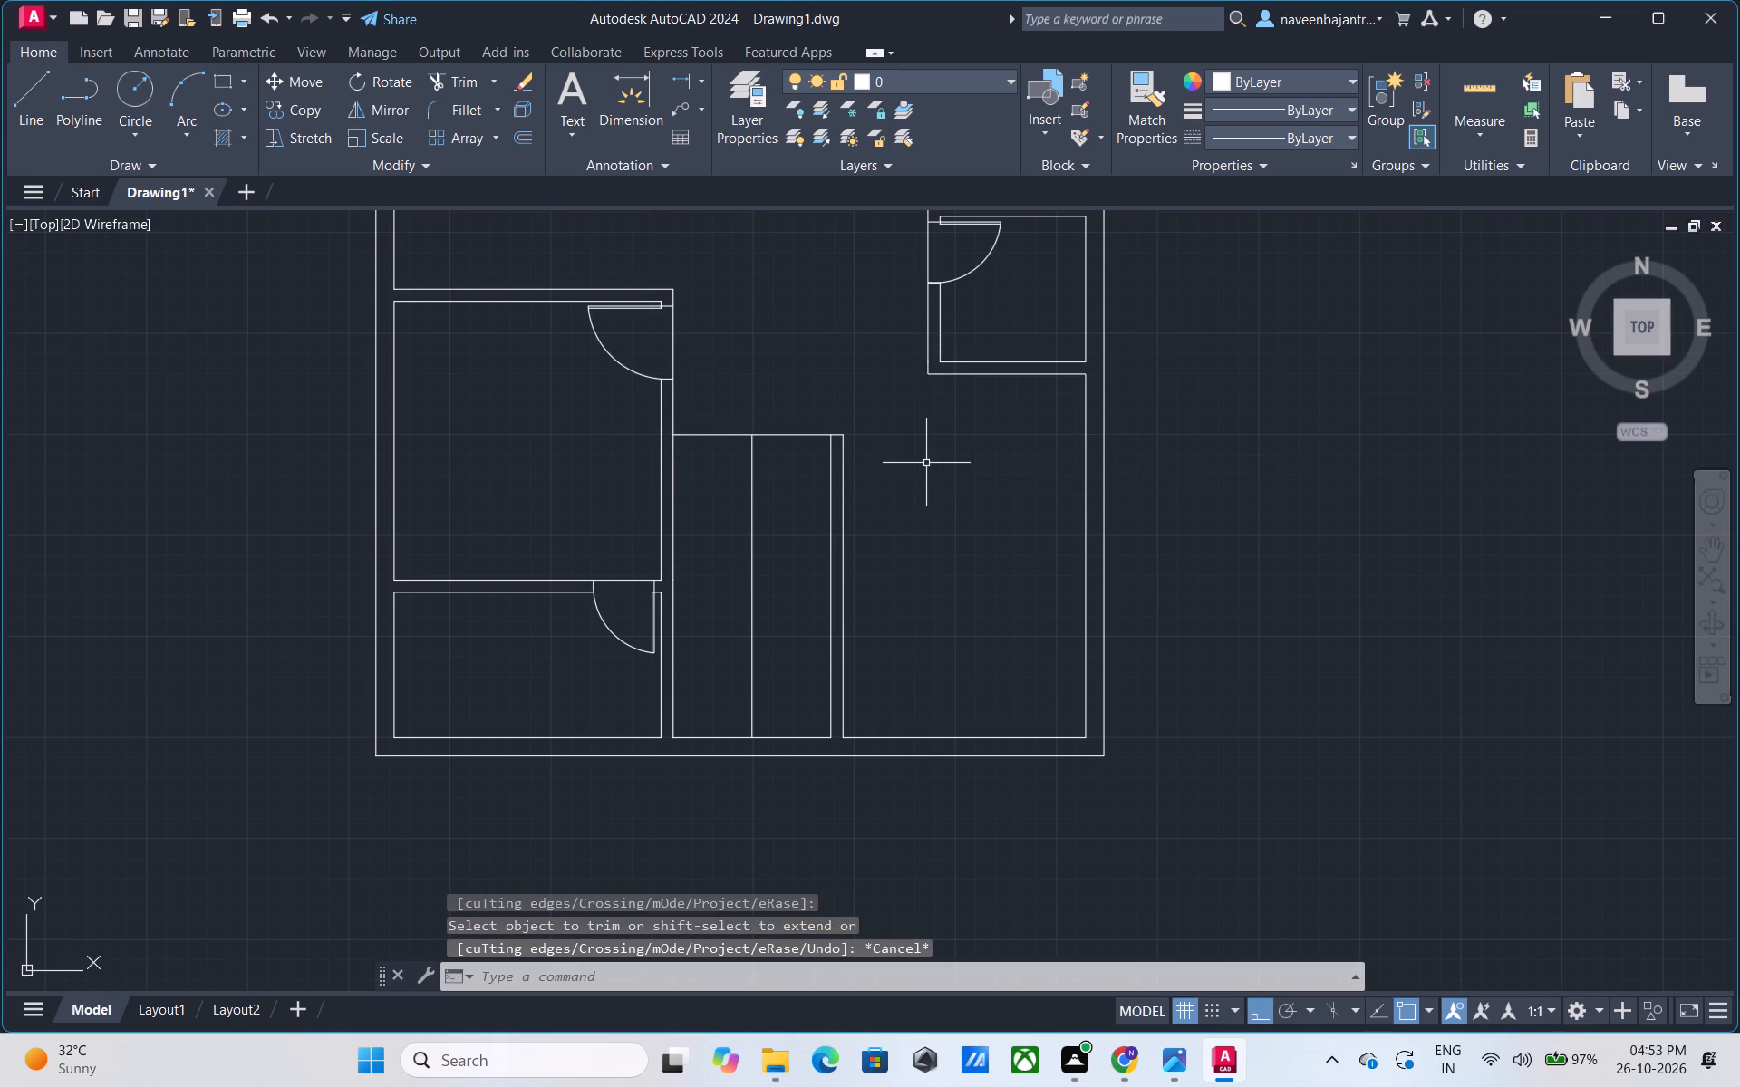
Offset the bay's vertical centre line by 3" to both sides.
{"action": "type", "text": "o"}
{"action": "key", "text": "space"}
{"action": "key", "text": "3"}
{"action": "key", "text": "shift+quotedbl"}
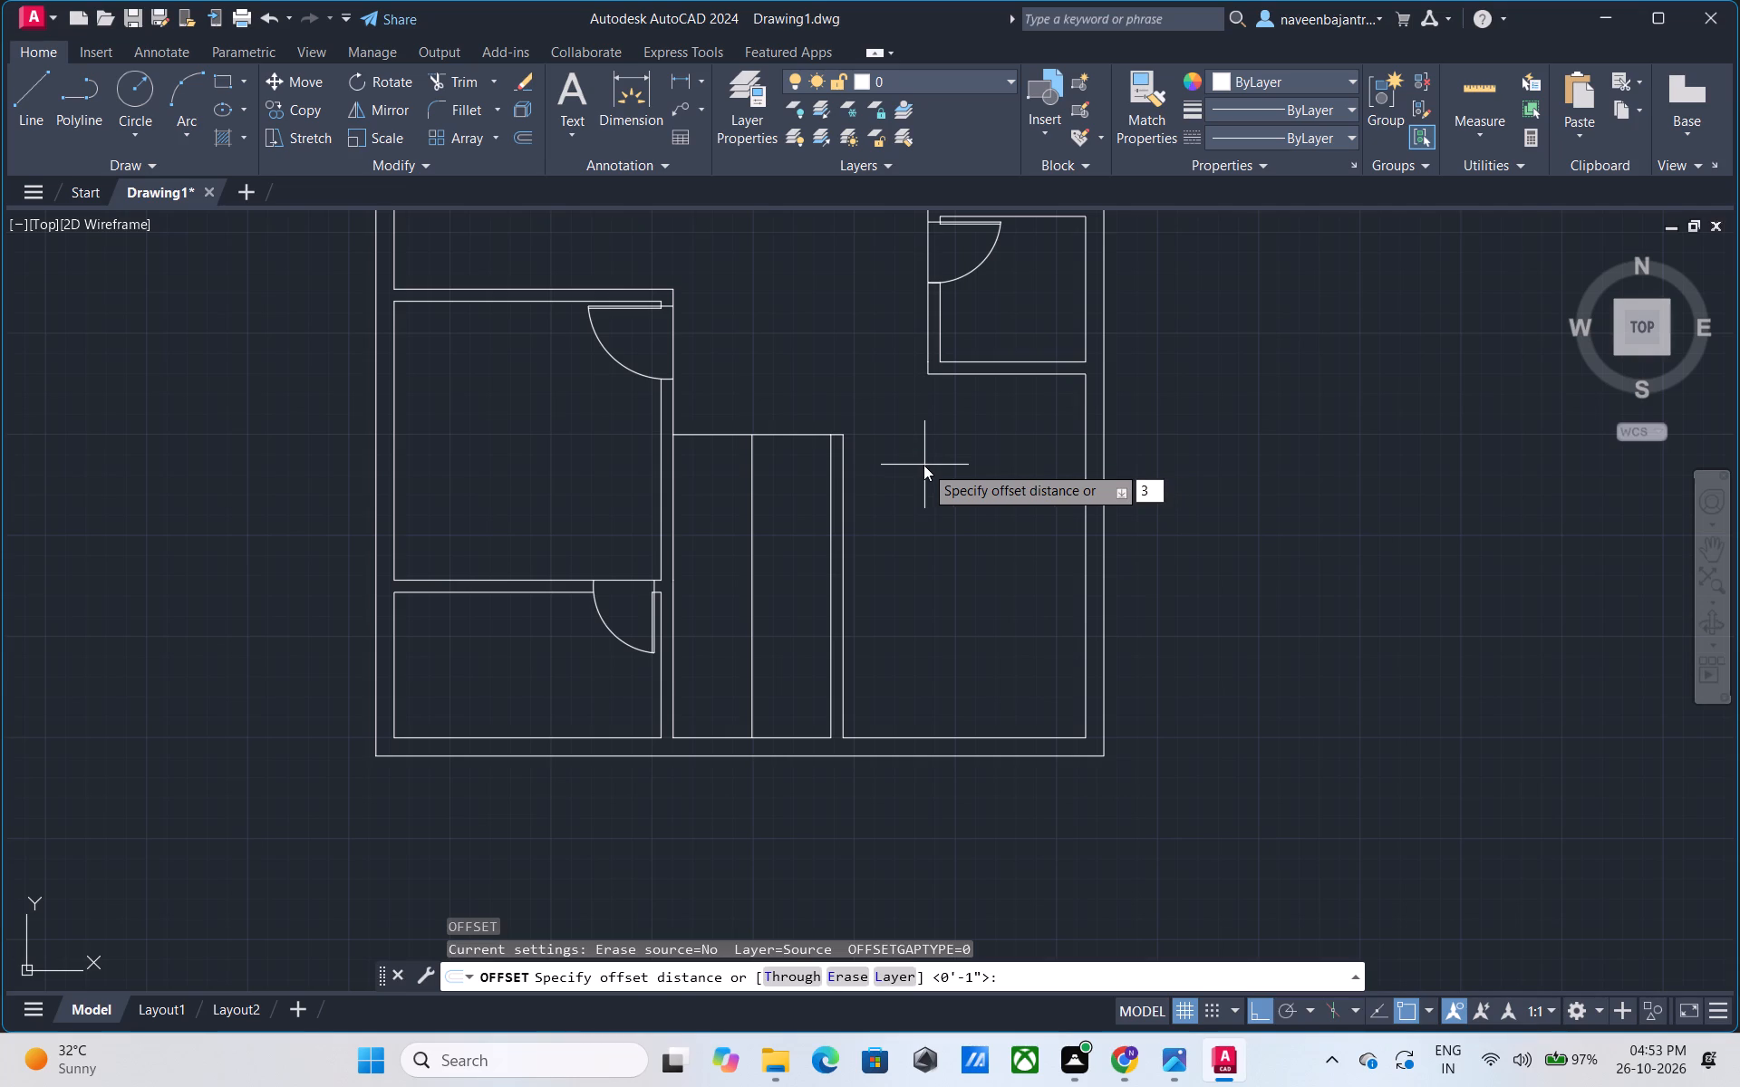
{"action": "key", "text": "Return"}
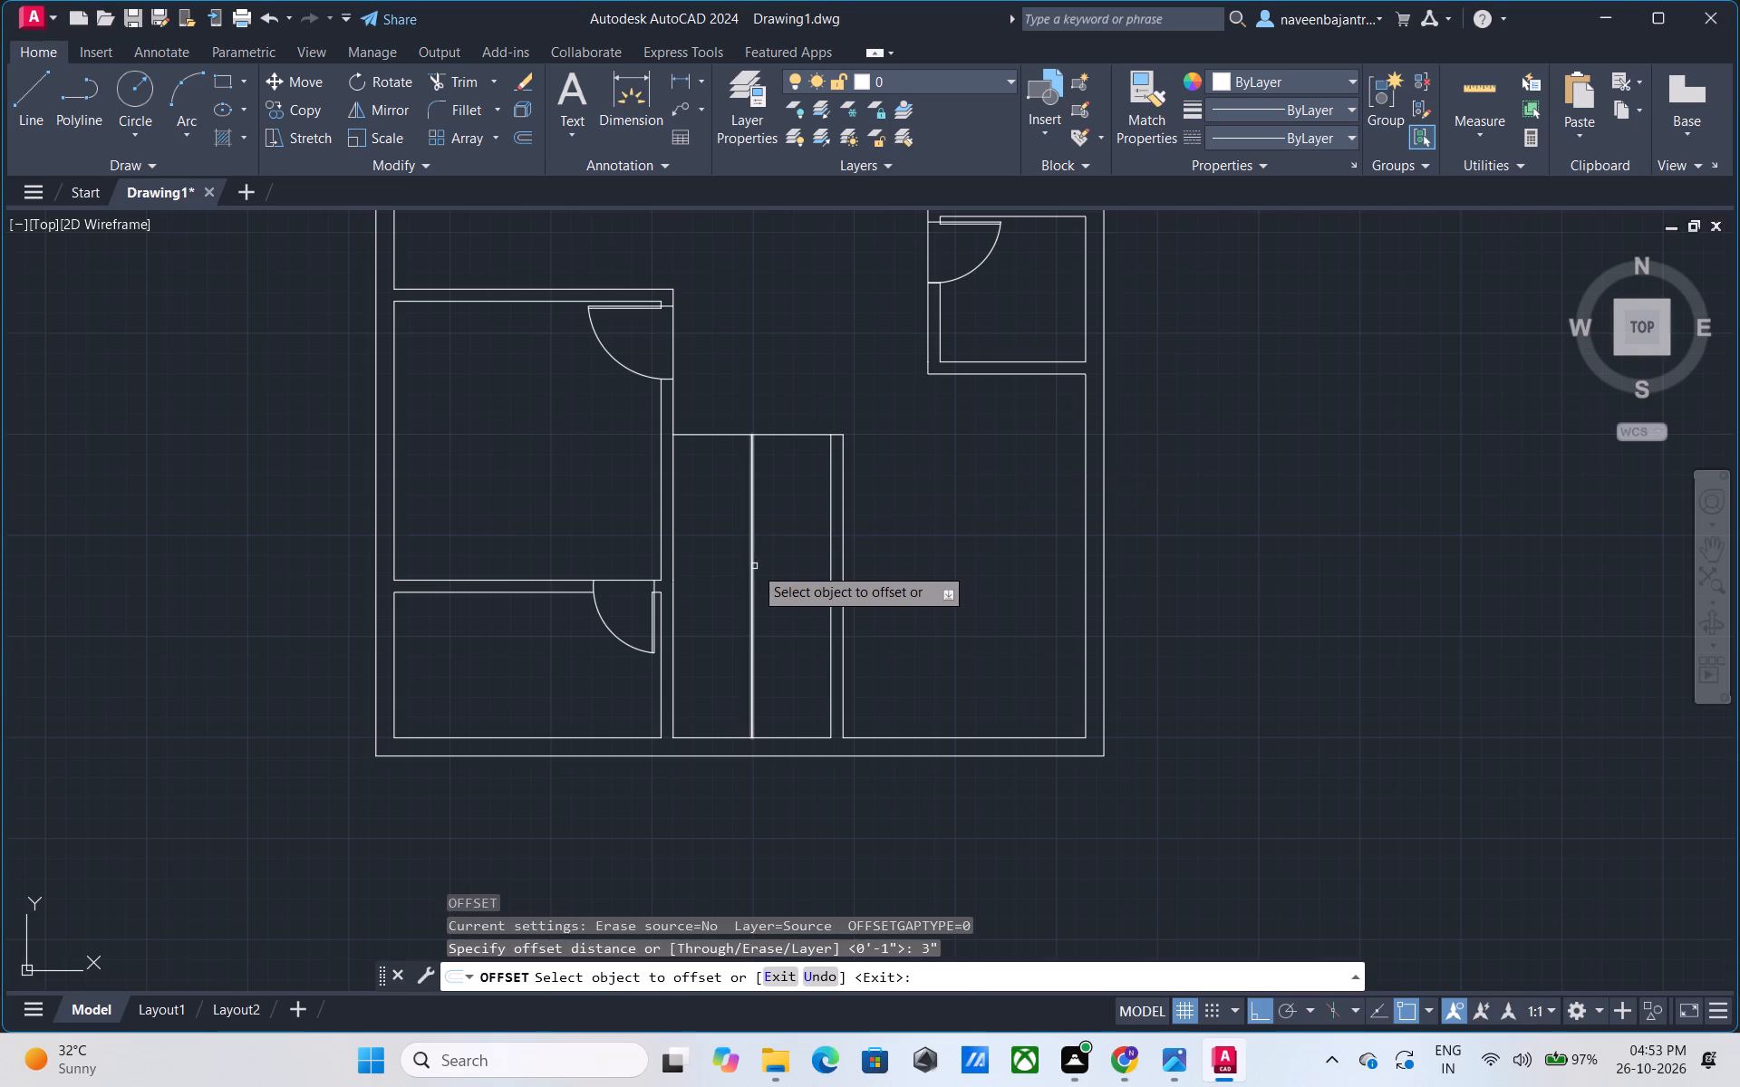
{"action": "left_click", "coordinate": [754, 566]}
{"action": "left_click", "coordinate": [779, 566]}
{"action": "left_click", "coordinate": [752, 579]}
{"action": "left_click", "coordinate": [730, 579]}
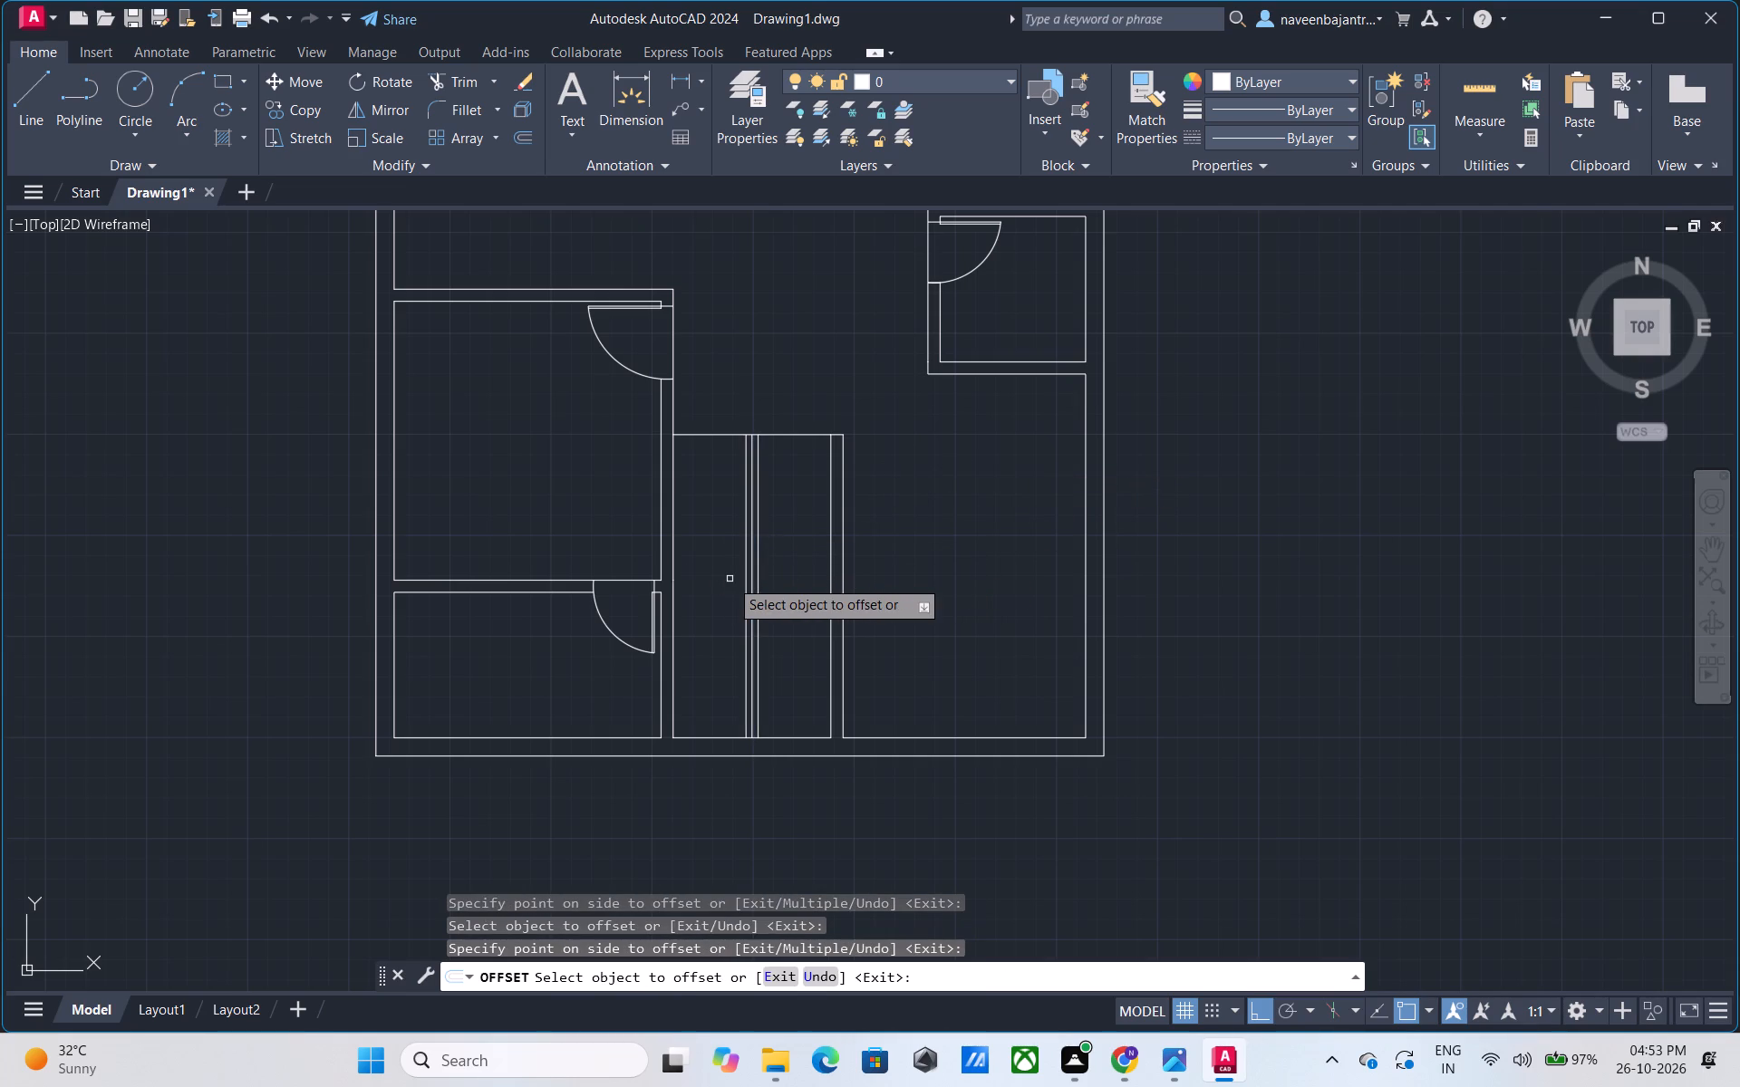
Trim away the bay's original centre line between its two offset lines.
{"action": "key", "text": "Escape"}
{"action": "type", "text": "tr"}
{"action": "key", "text": "space"}
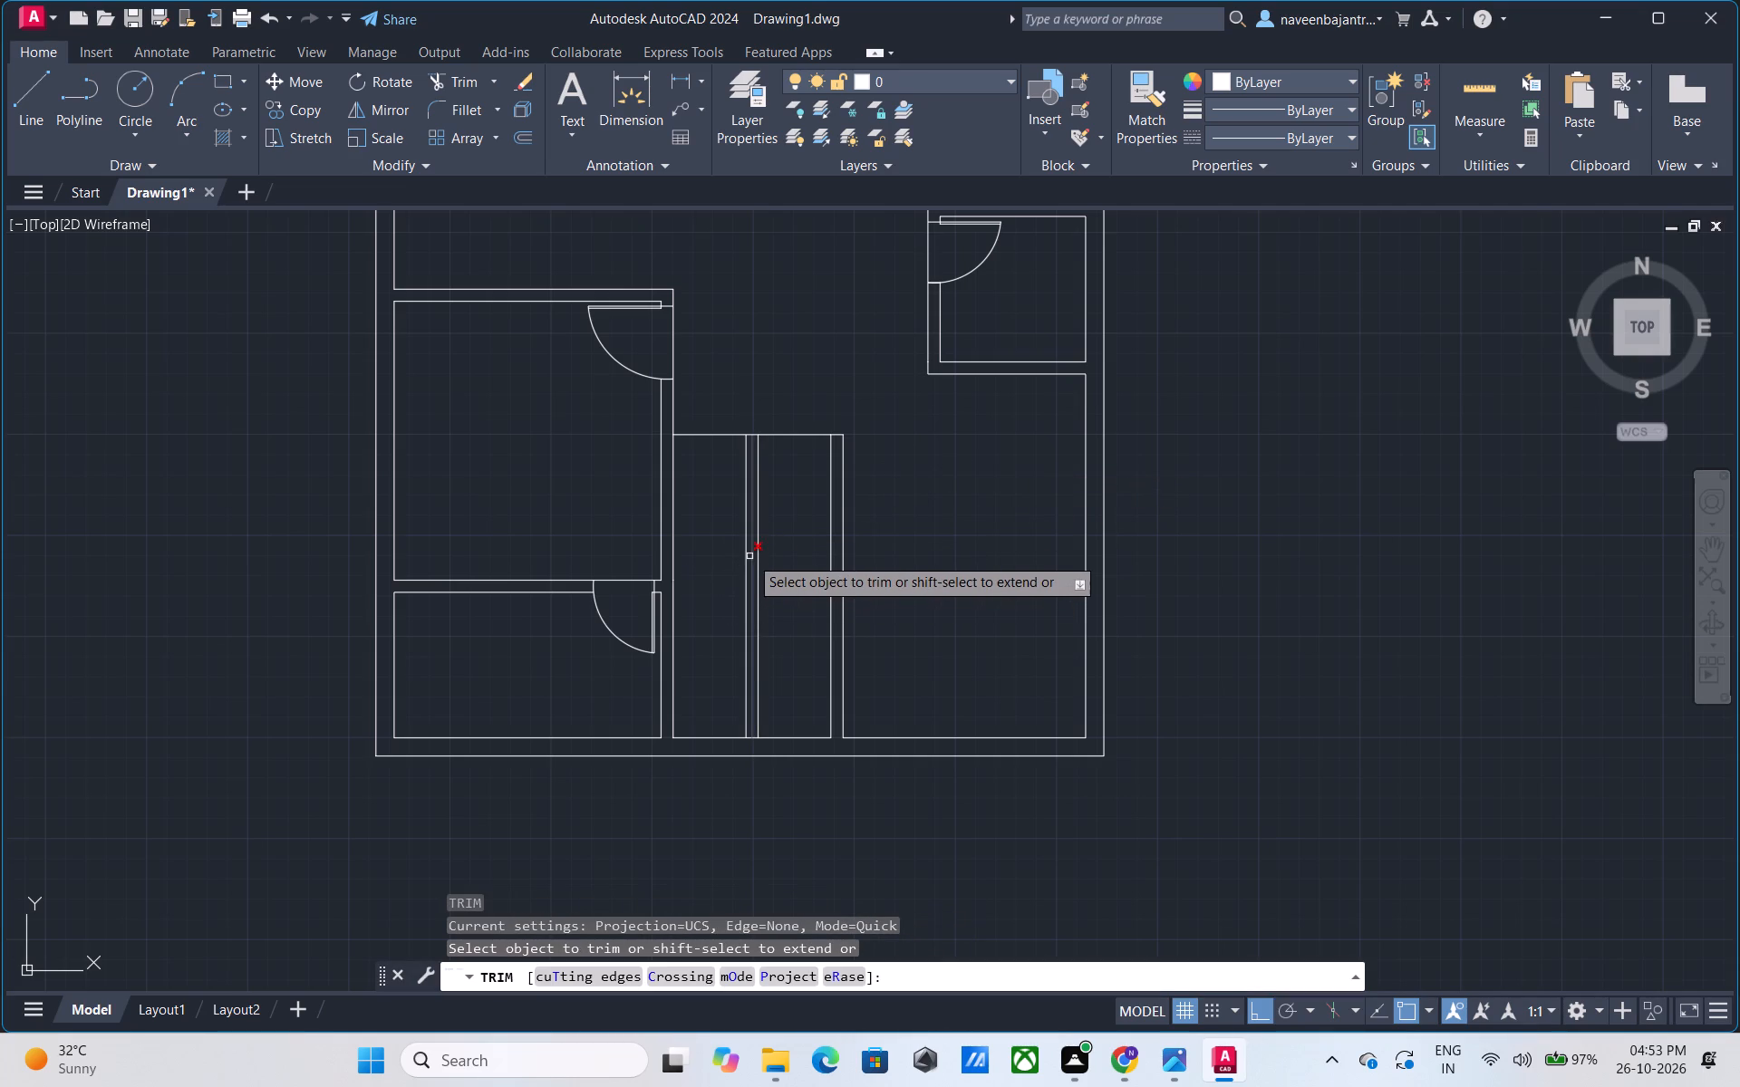
{"action": "left_click", "coordinate": [753, 551]}
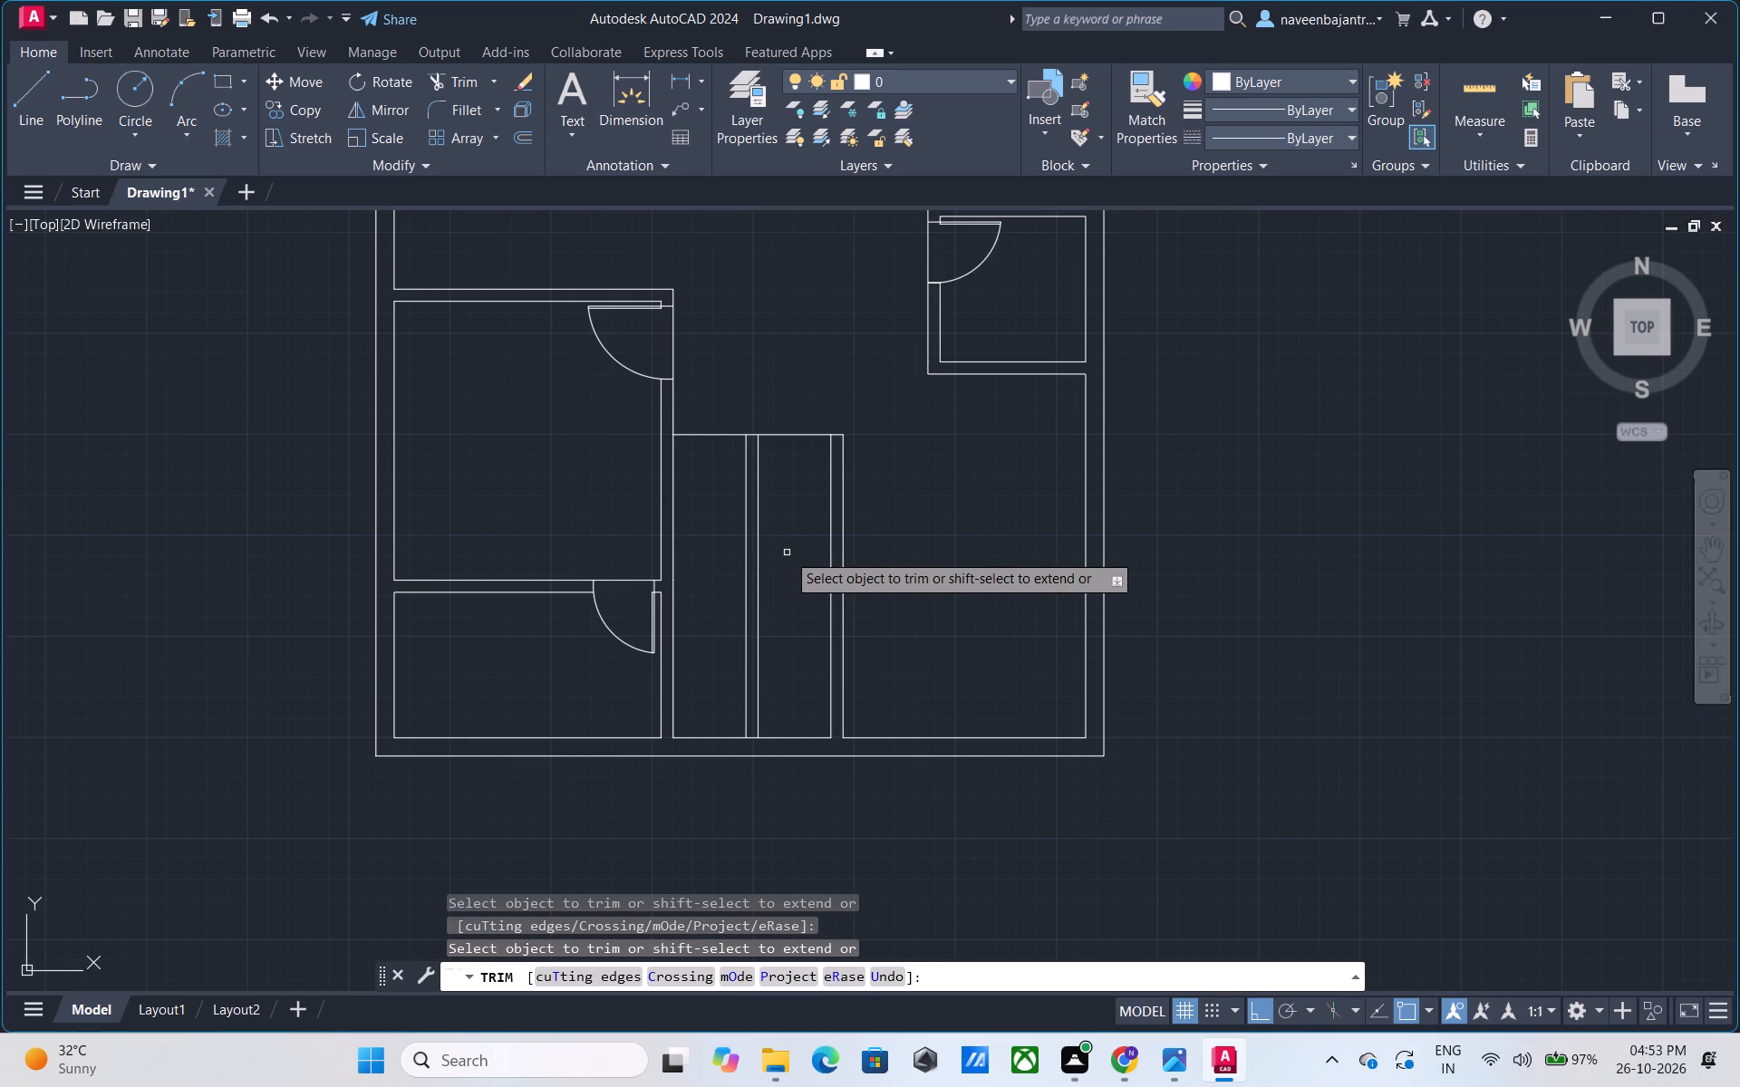
{"action": "key", "text": "Escape"}
{"action": "key", "text": "Escape"}
Offset the bay's top horizontal line successively downward at 10" spacing to create eleven stair tread lines.
{"action": "type", "text": "o 10\""}
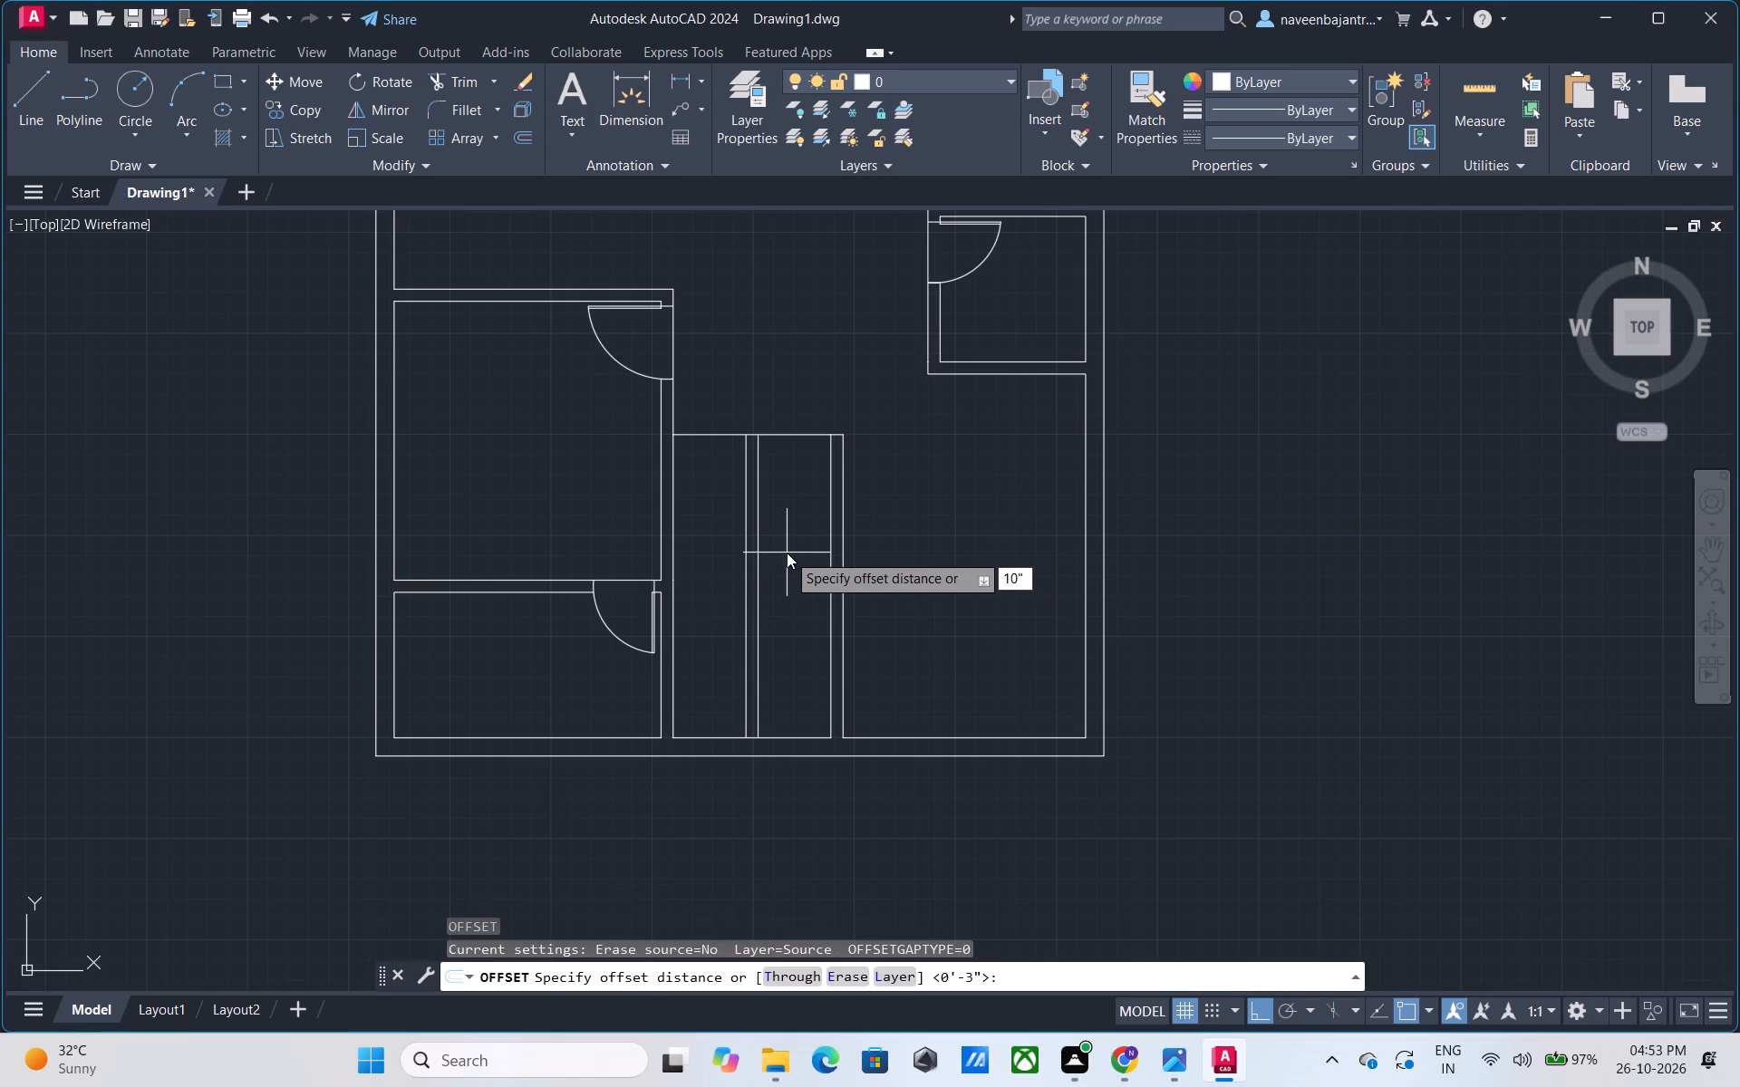
{"action": "key", "text": "Return"}
{"action": "left_click", "coordinate": [797, 435]}
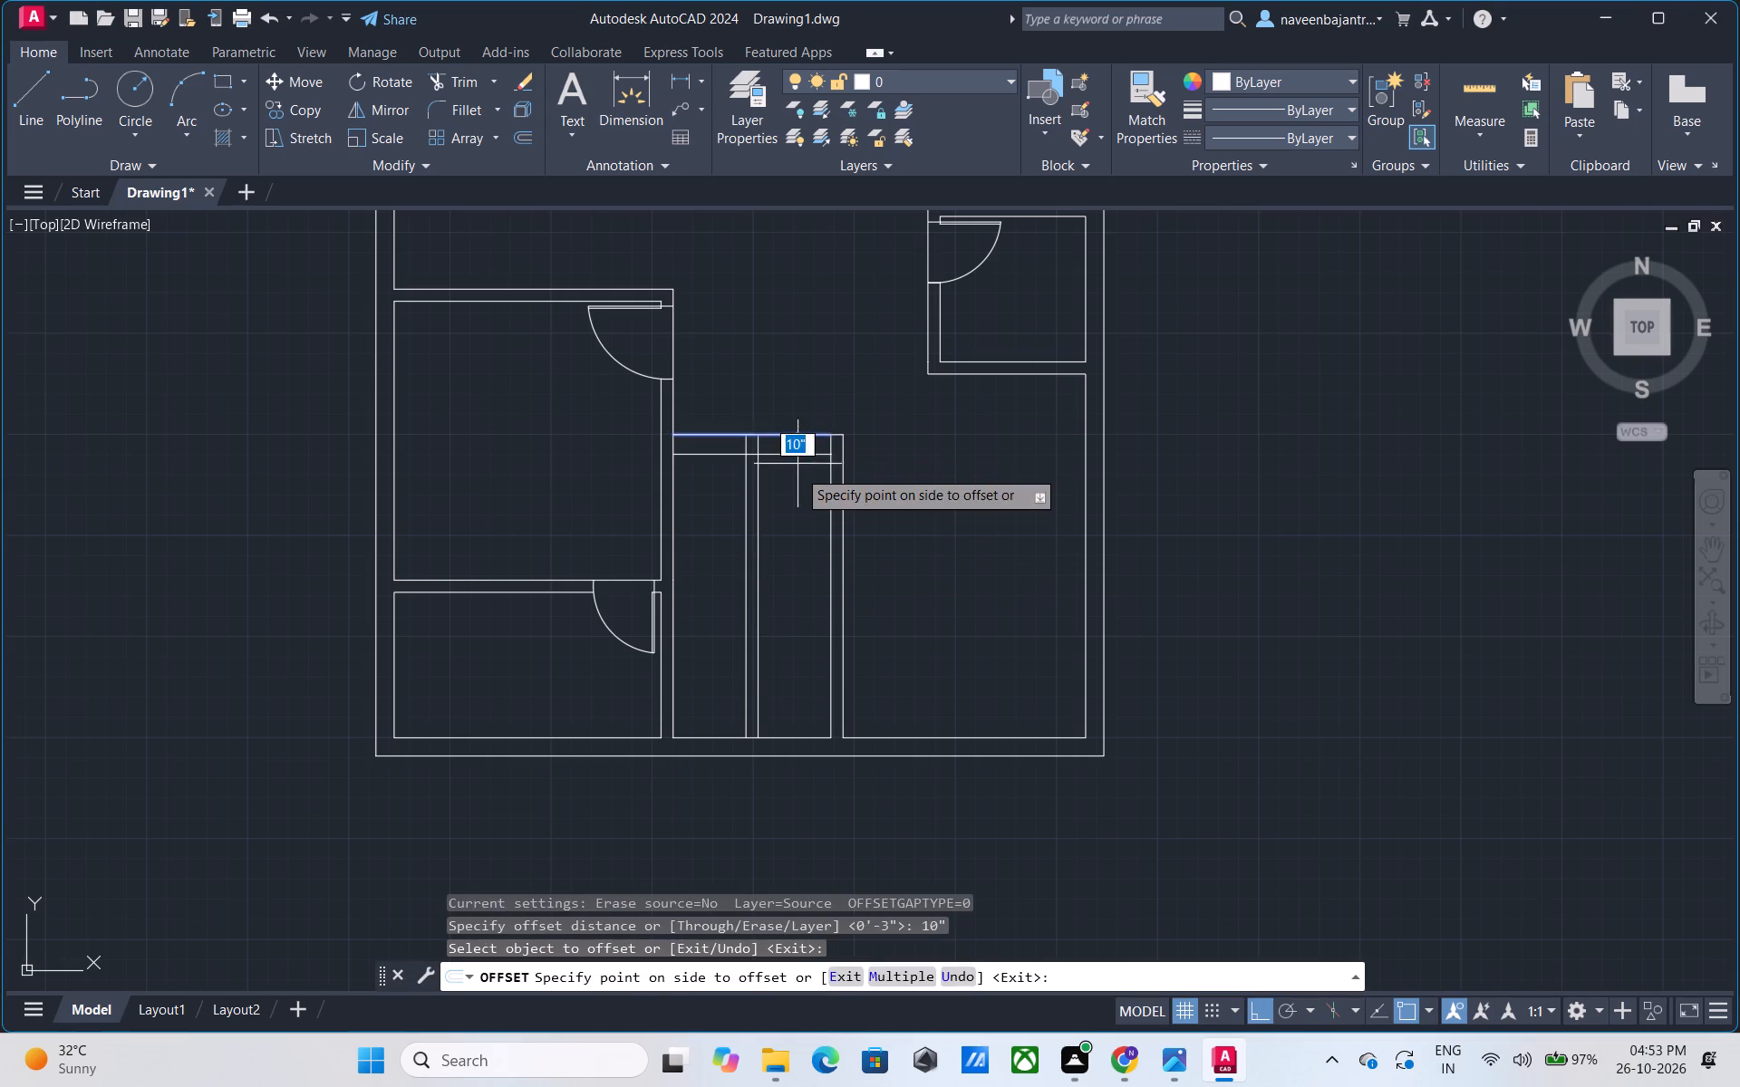
{"action": "left_click", "coordinate": [797, 480]}
{"action": "left_click", "coordinate": [798, 456]}
{"action": "left_click", "coordinate": [791, 505]}
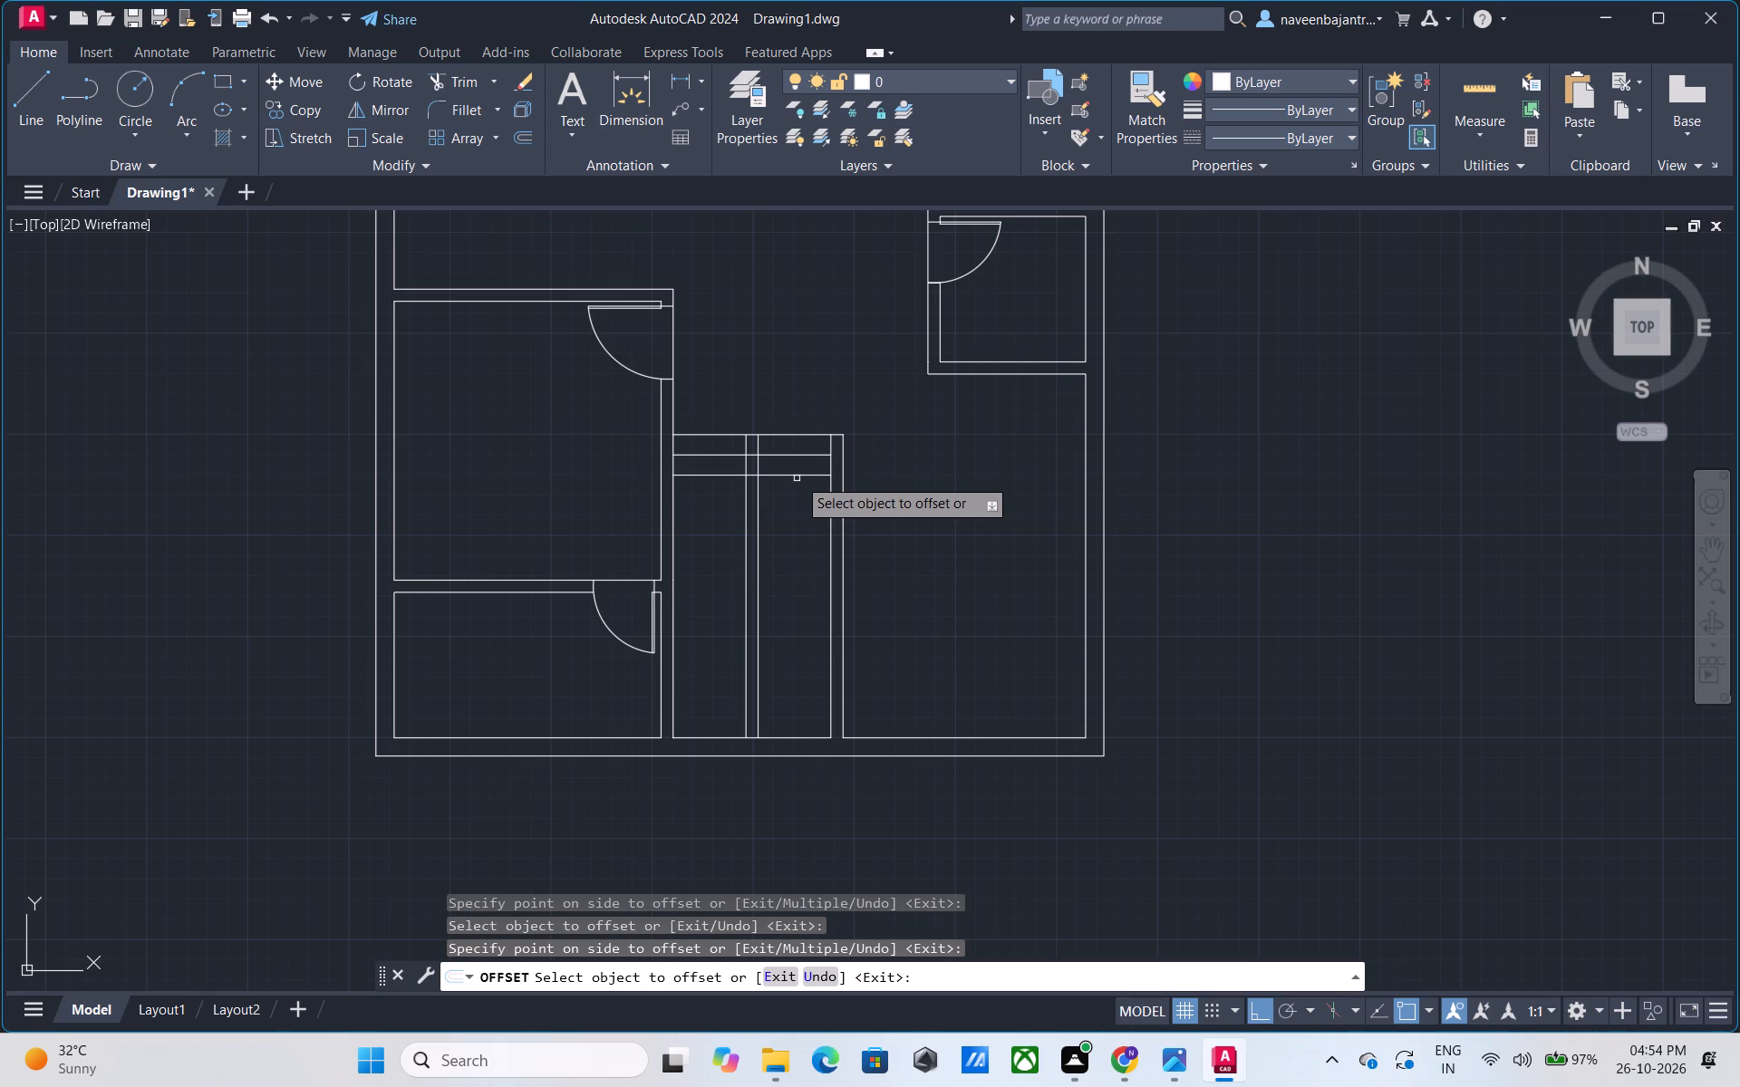
{"action": "left_click", "coordinate": [797, 474]}
{"action": "left_click", "coordinate": [795, 530]}
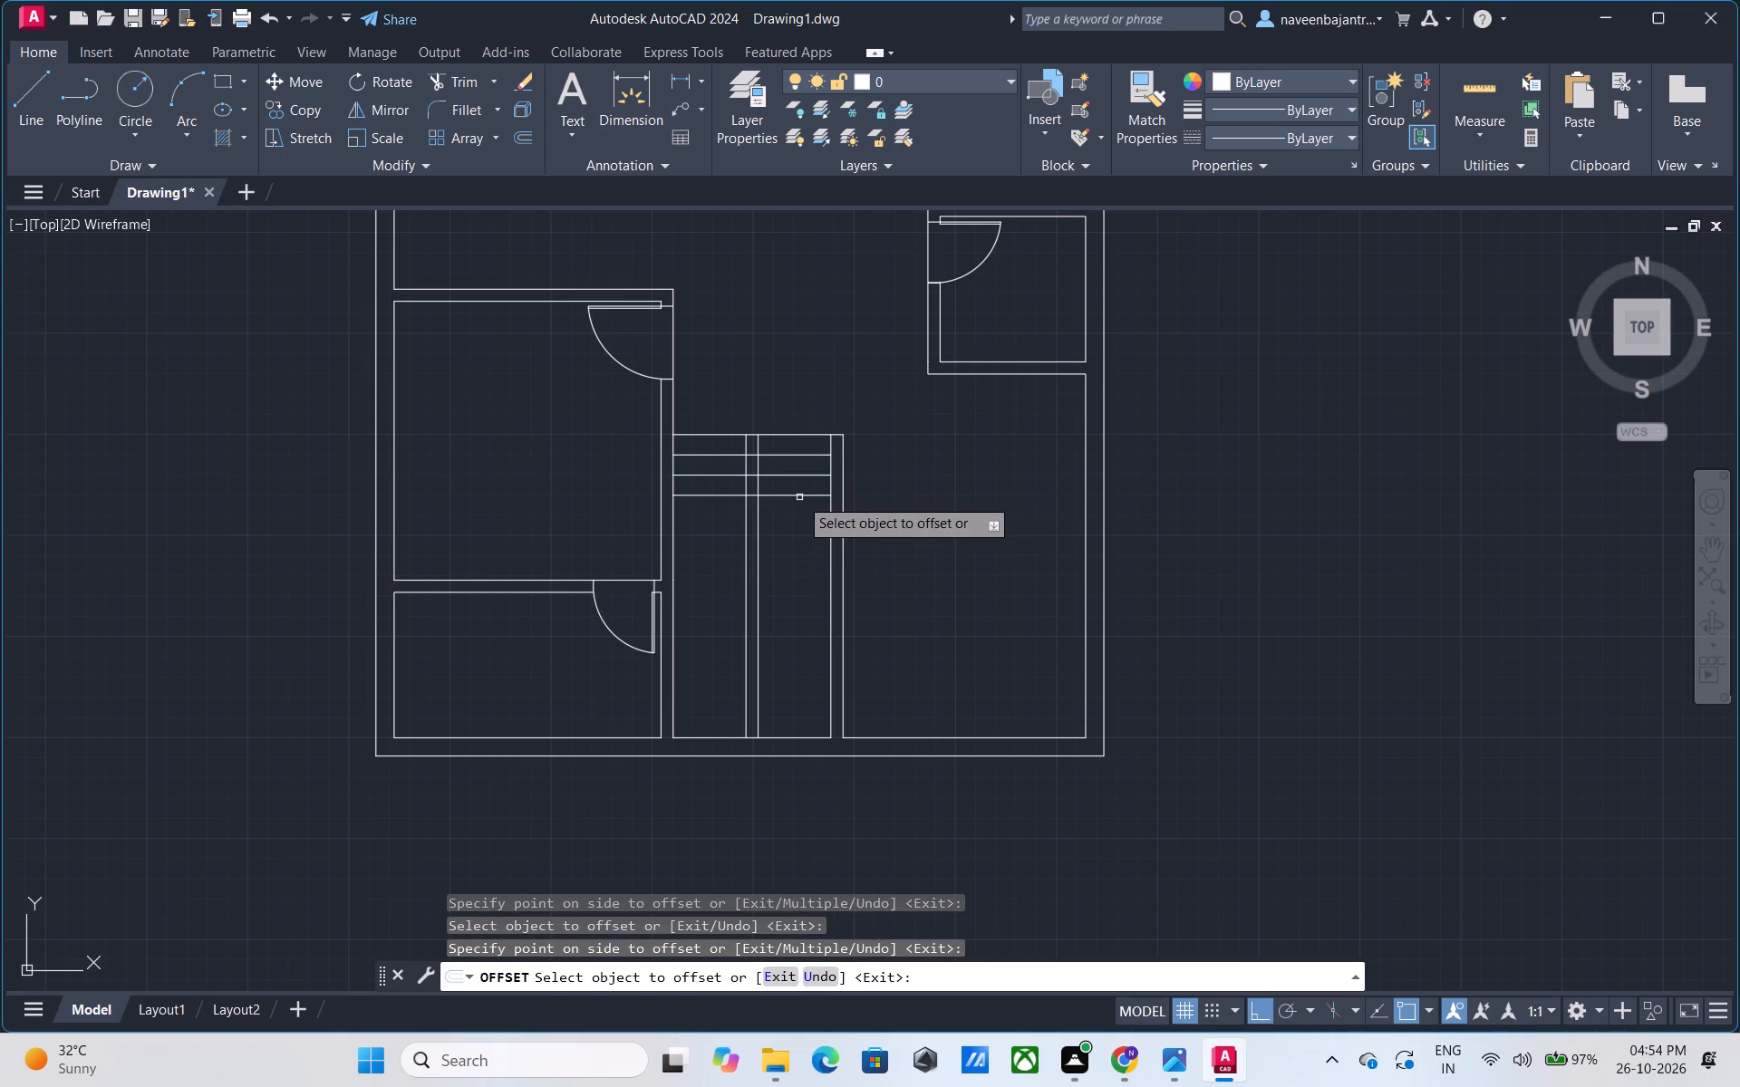
{"action": "left_click", "coordinate": [799, 496]}
{"action": "left_click", "coordinate": [802, 537]}
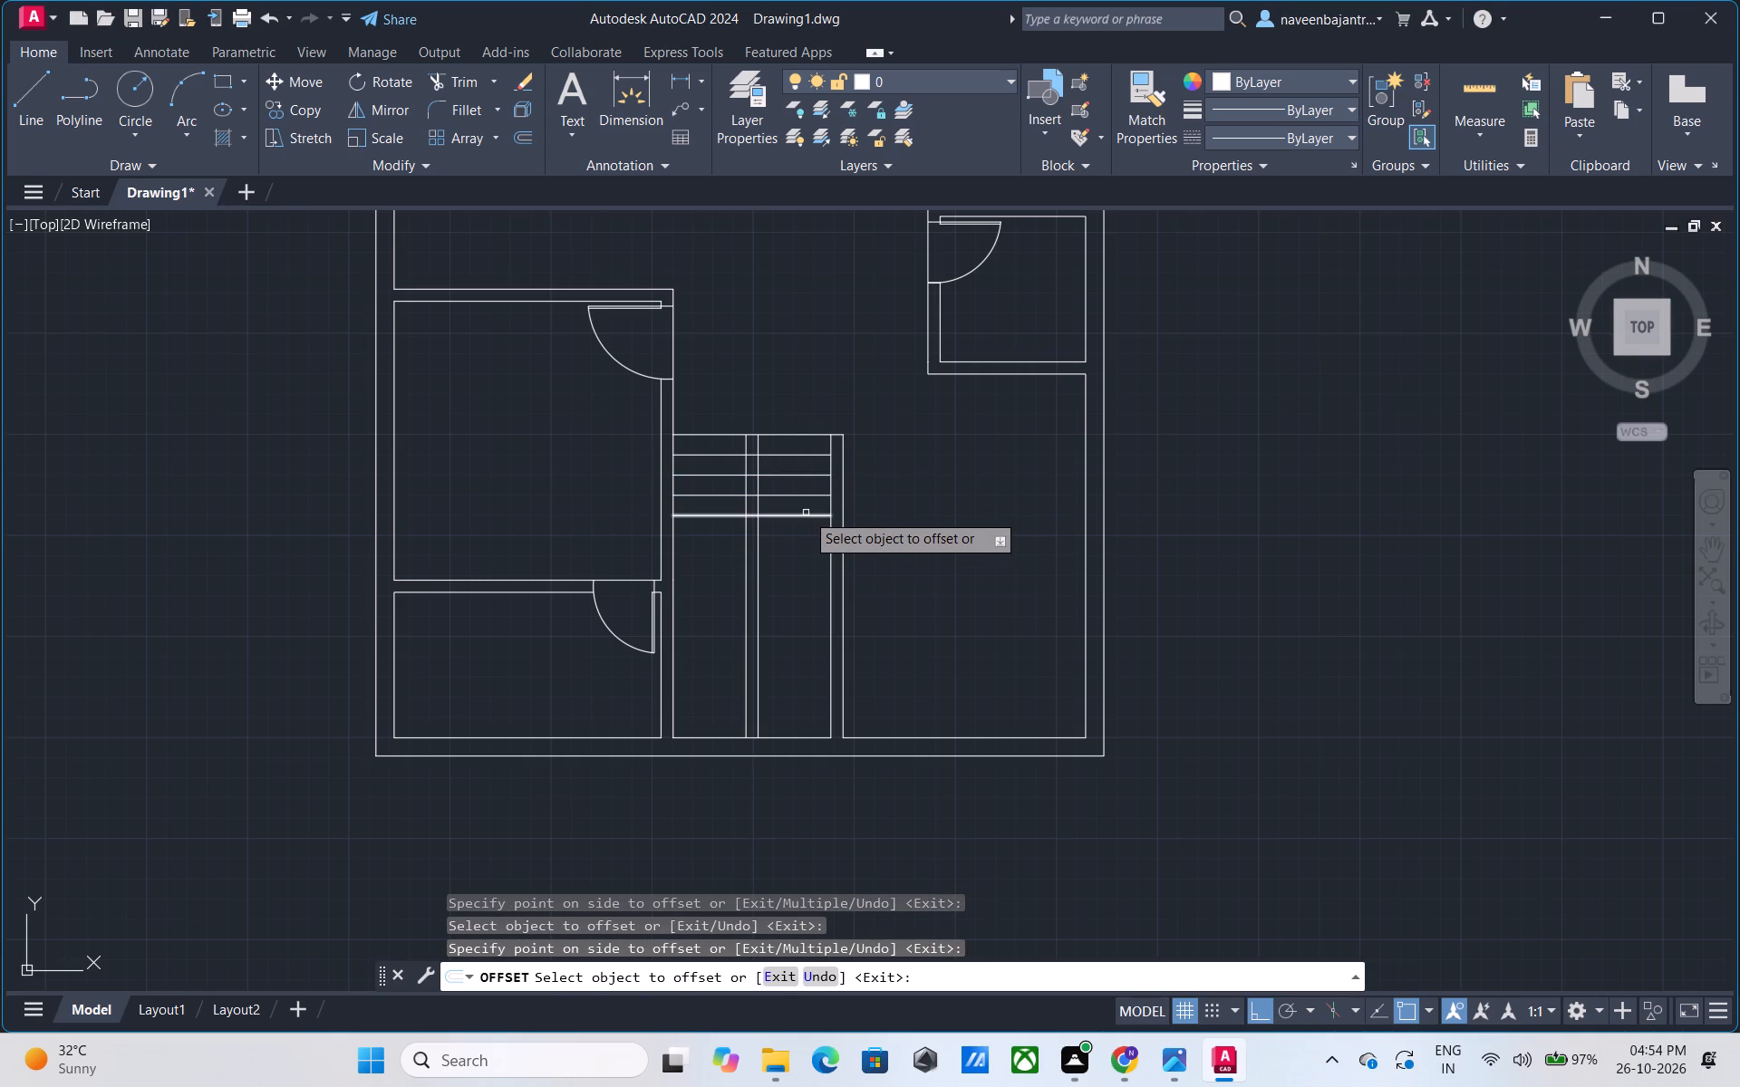
{"action": "left_click", "coordinate": [806, 515]}
{"action": "left_click", "coordinate": [793, 556]}
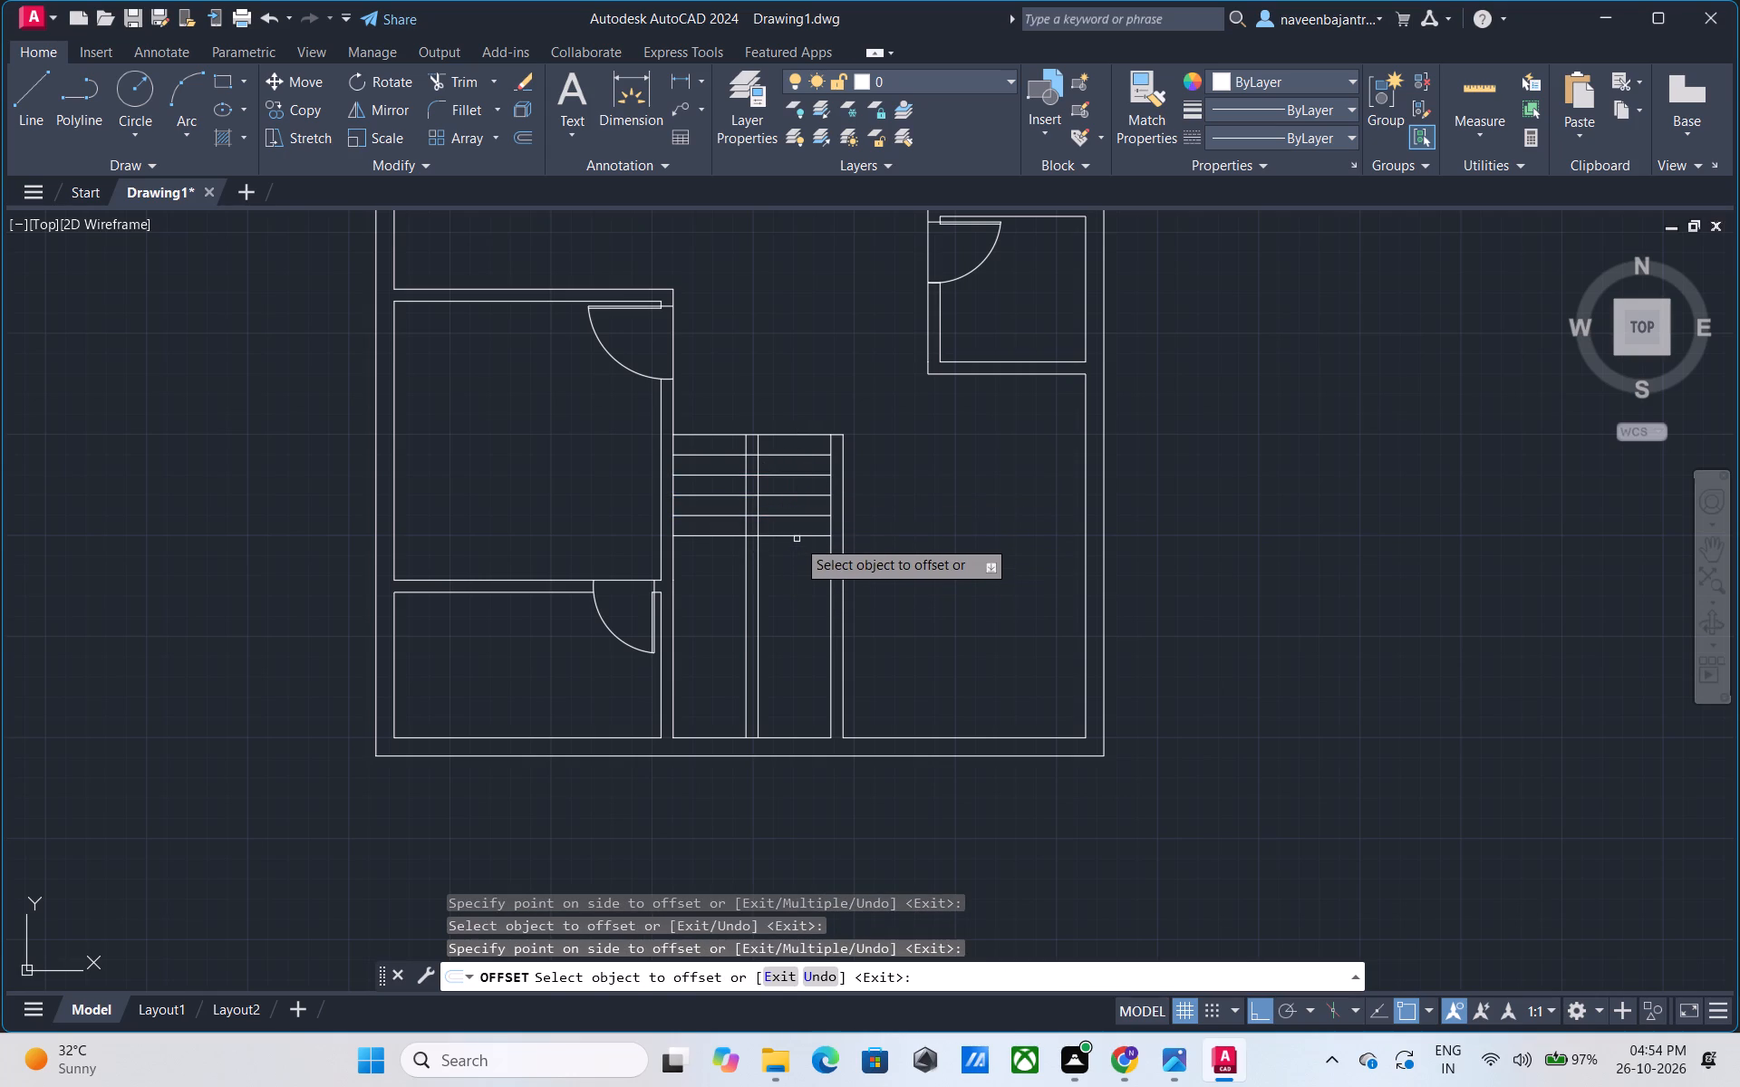
{"action": "left_click", "coordinate": [798, 534]}
{"action": "left_click", "coordinate": [798, 568]}
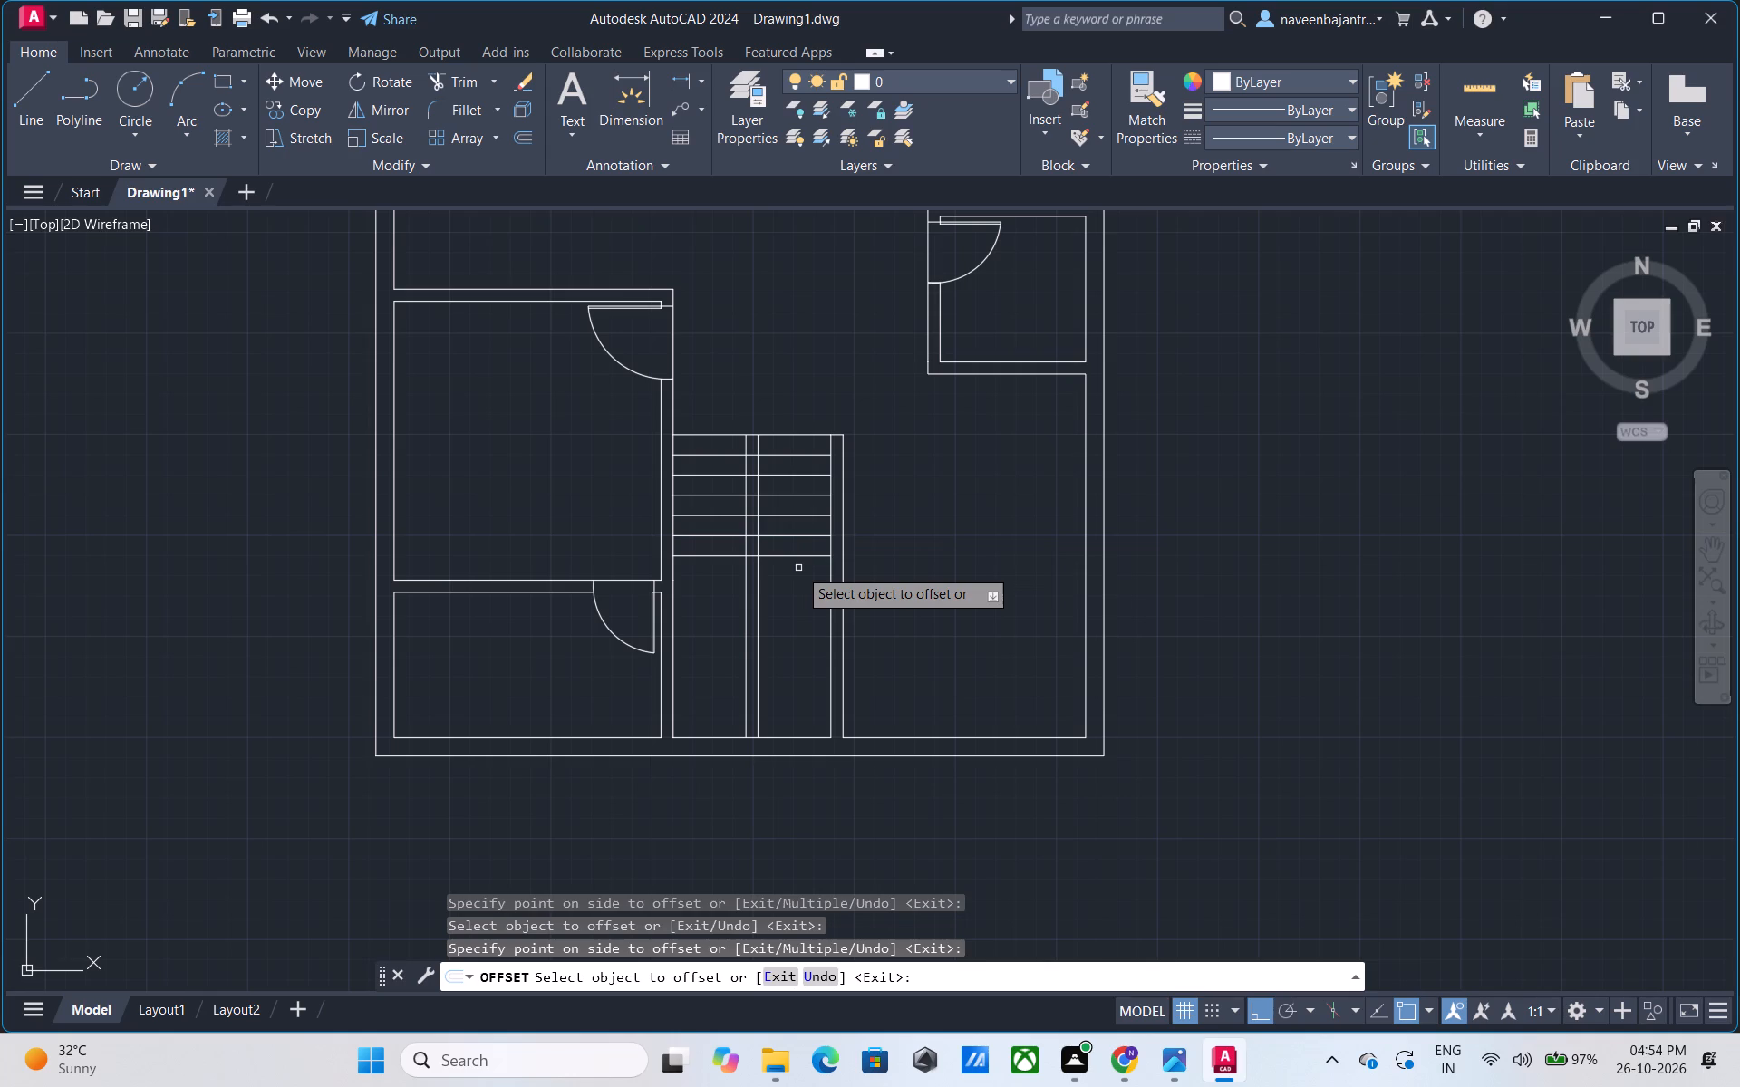
{"action": "left_click", "coordinate": [790, 557]}
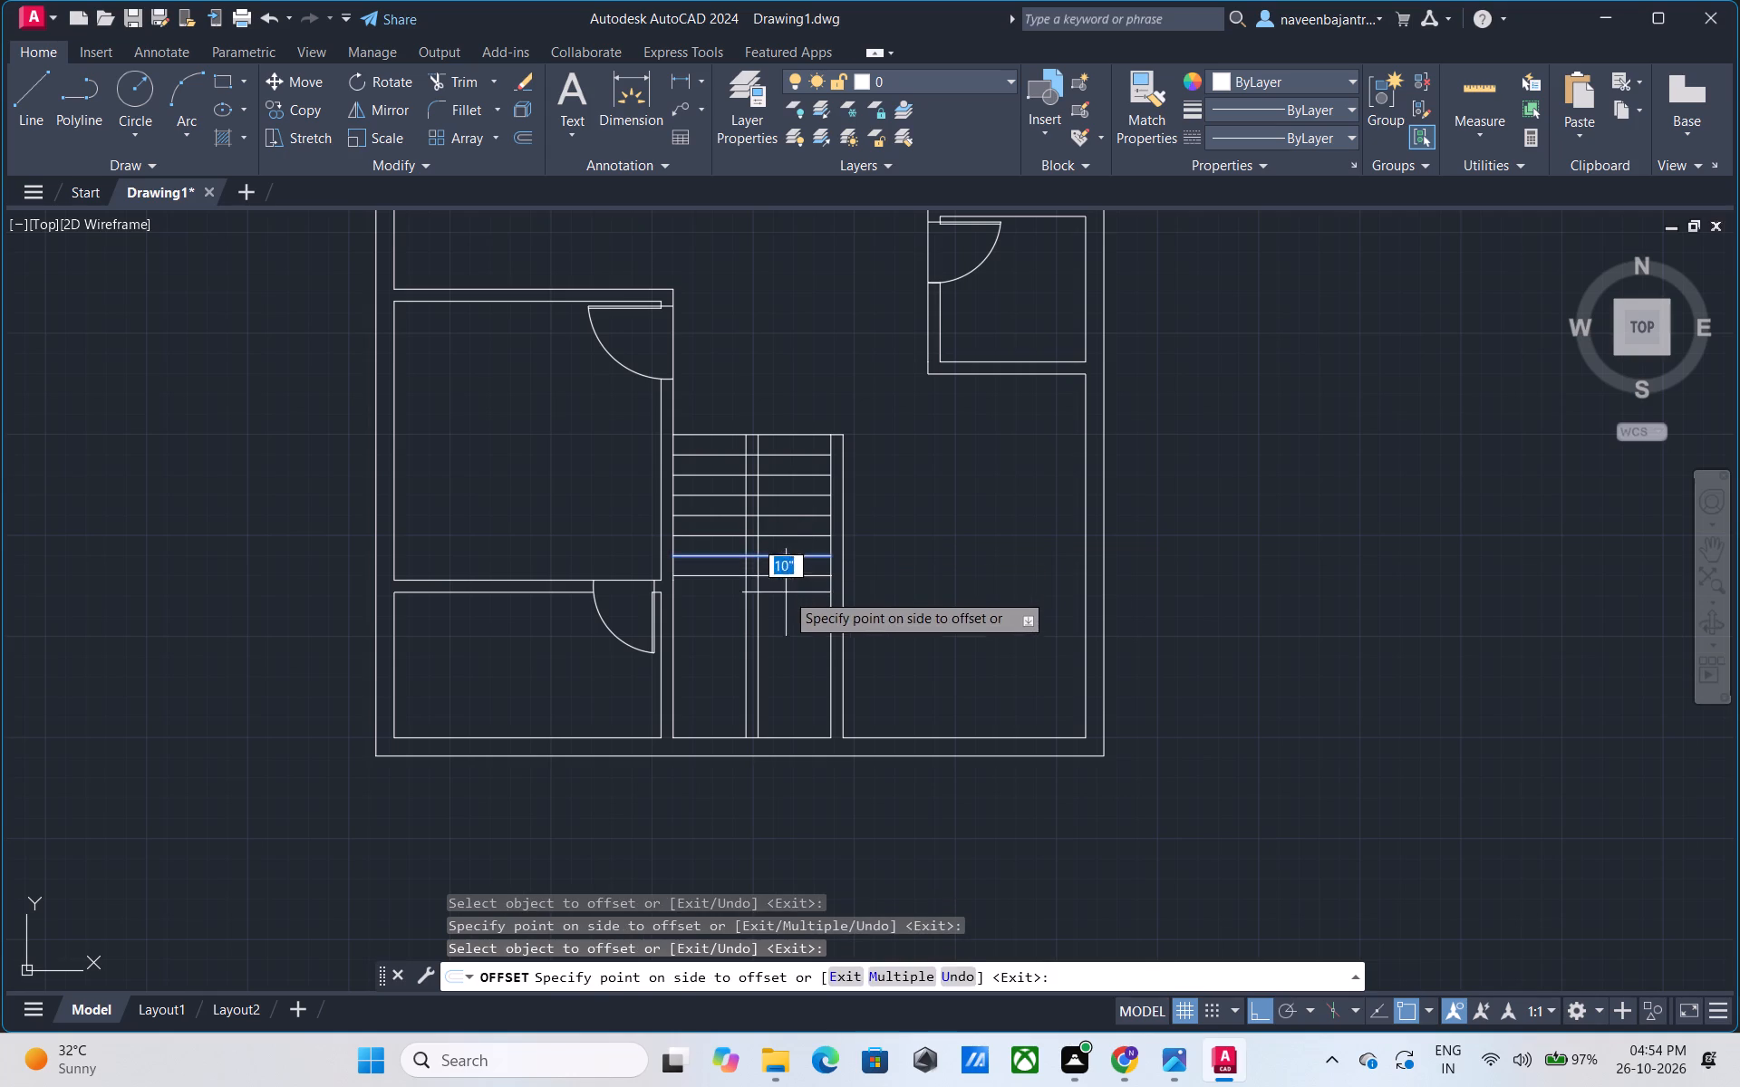
{"action": "left_click", "coordinate": [786, 592]}
{"action": "left_click", "coordinate": [788, 577]}
{"action": "left_click", "coordinate": [785, 622]}
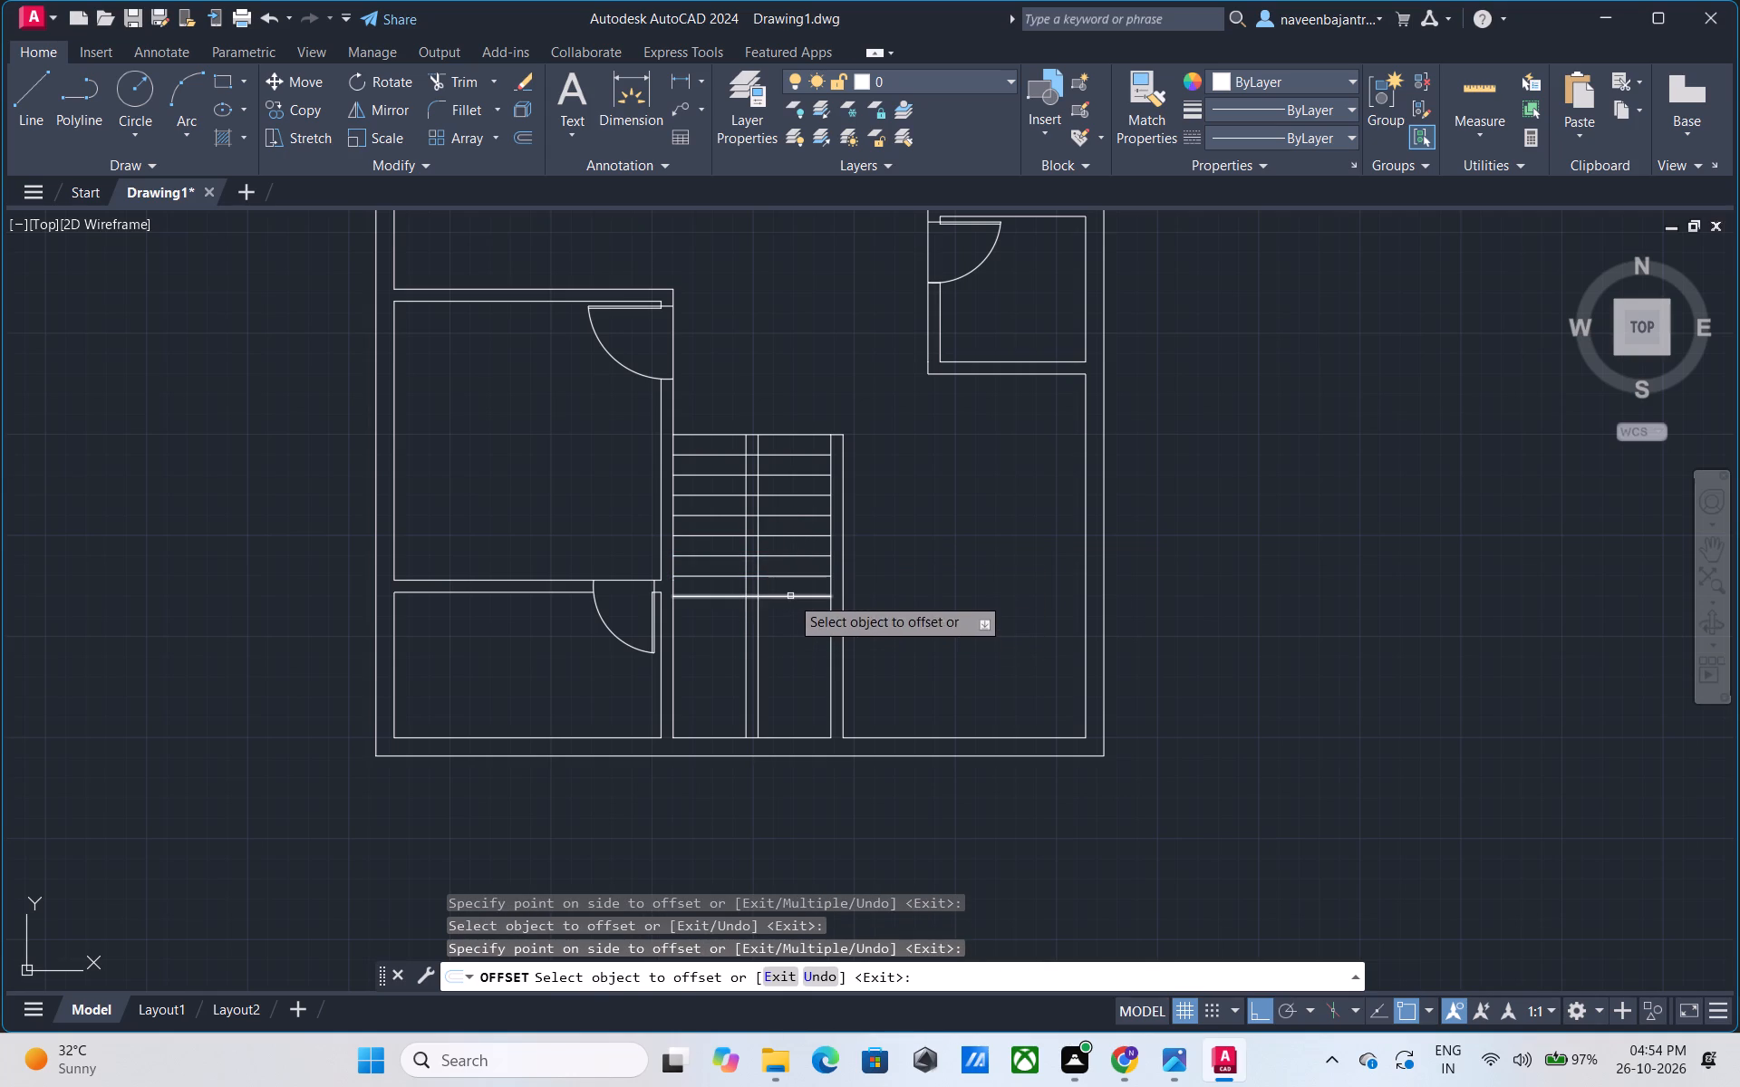
{"action": "left_click", "coordinate": [790, 596]}
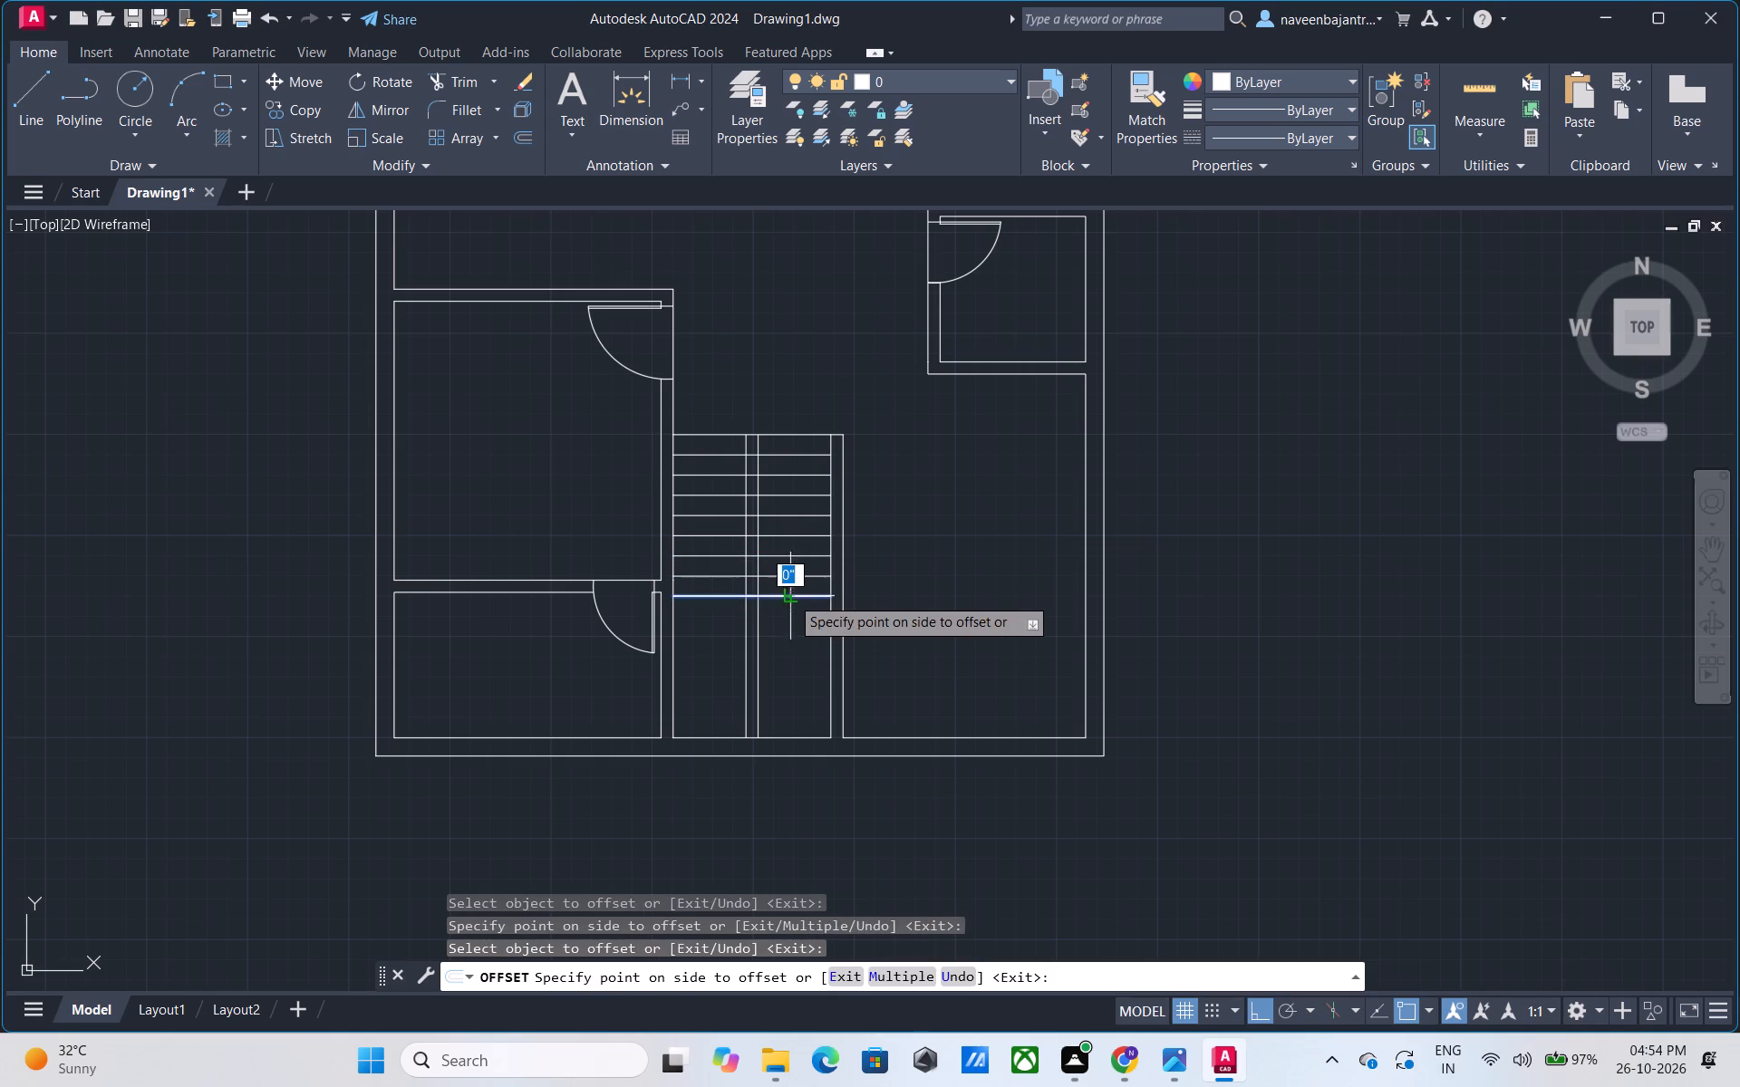
{"action": "left_click", "coordinate": [785, 634]}
{"action": "left_click", "coordinate": [790, 619]}
{"action": "left_click", "coordinate": [788, 640]}
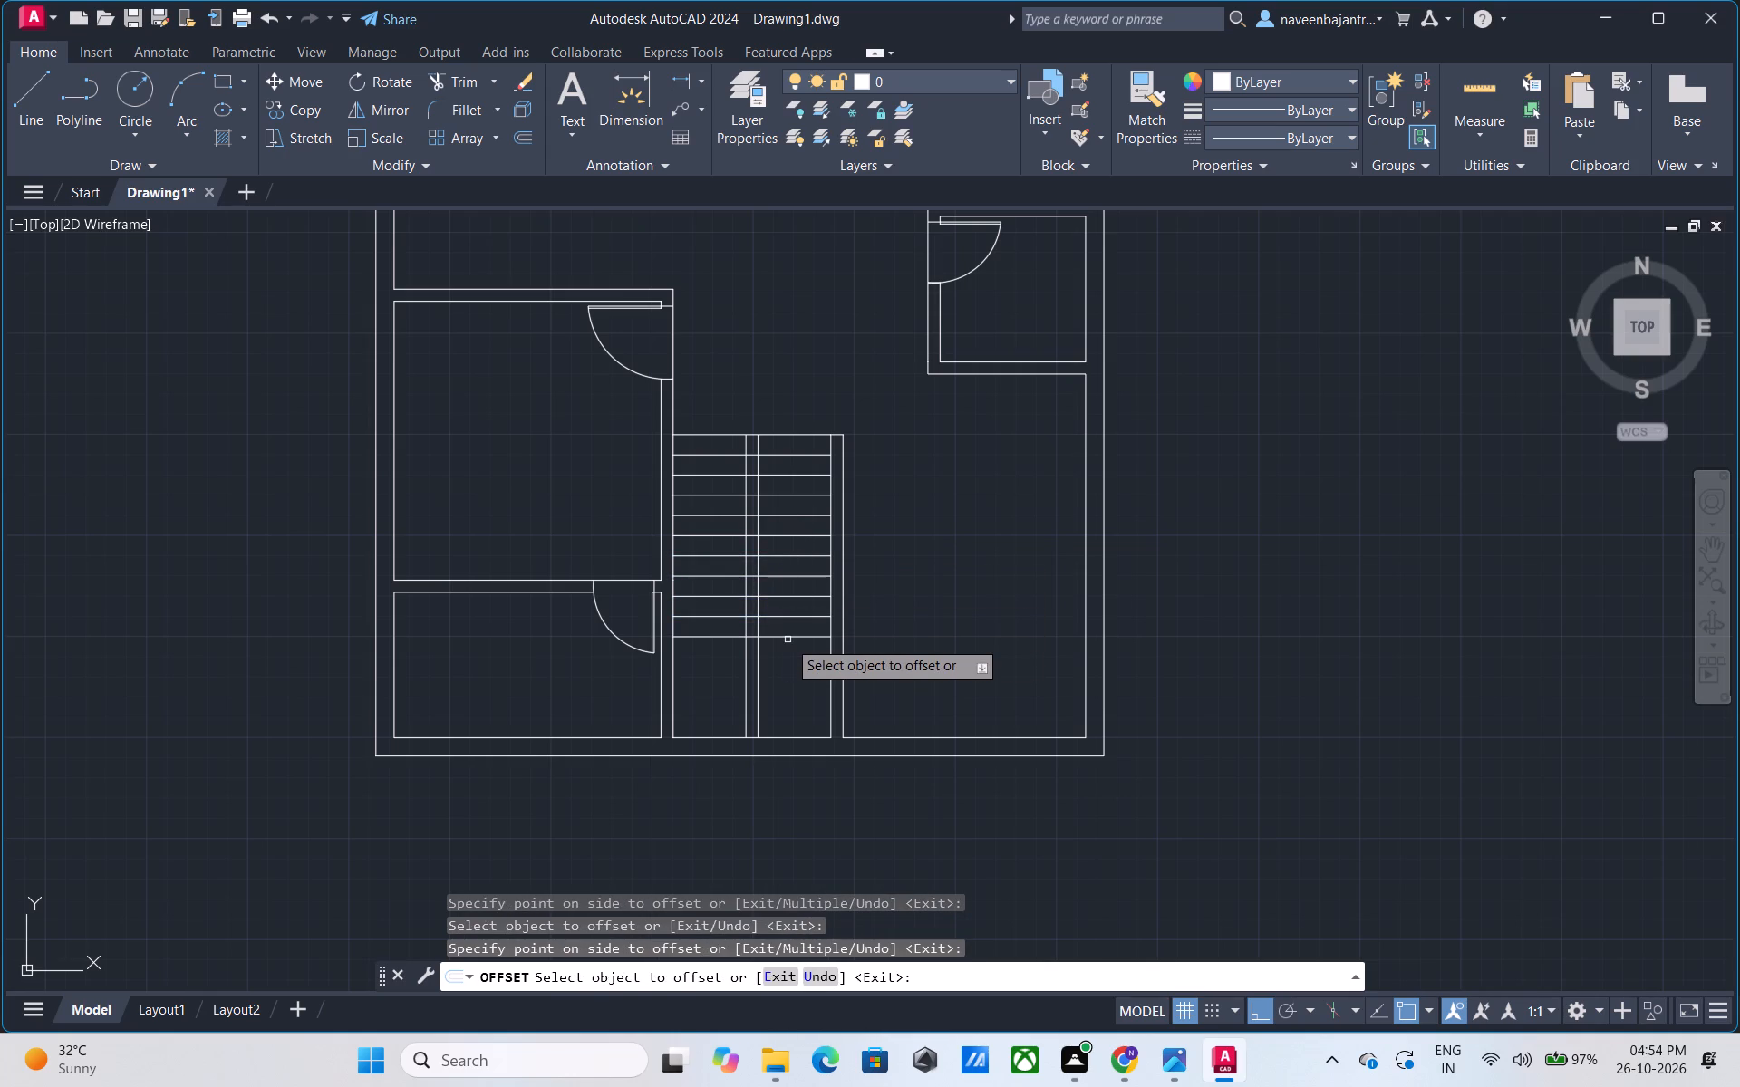
{"action": "left_click", "coordinate": [788, 638]}
{"action": "left_click", "coordinate": [779, 673]}
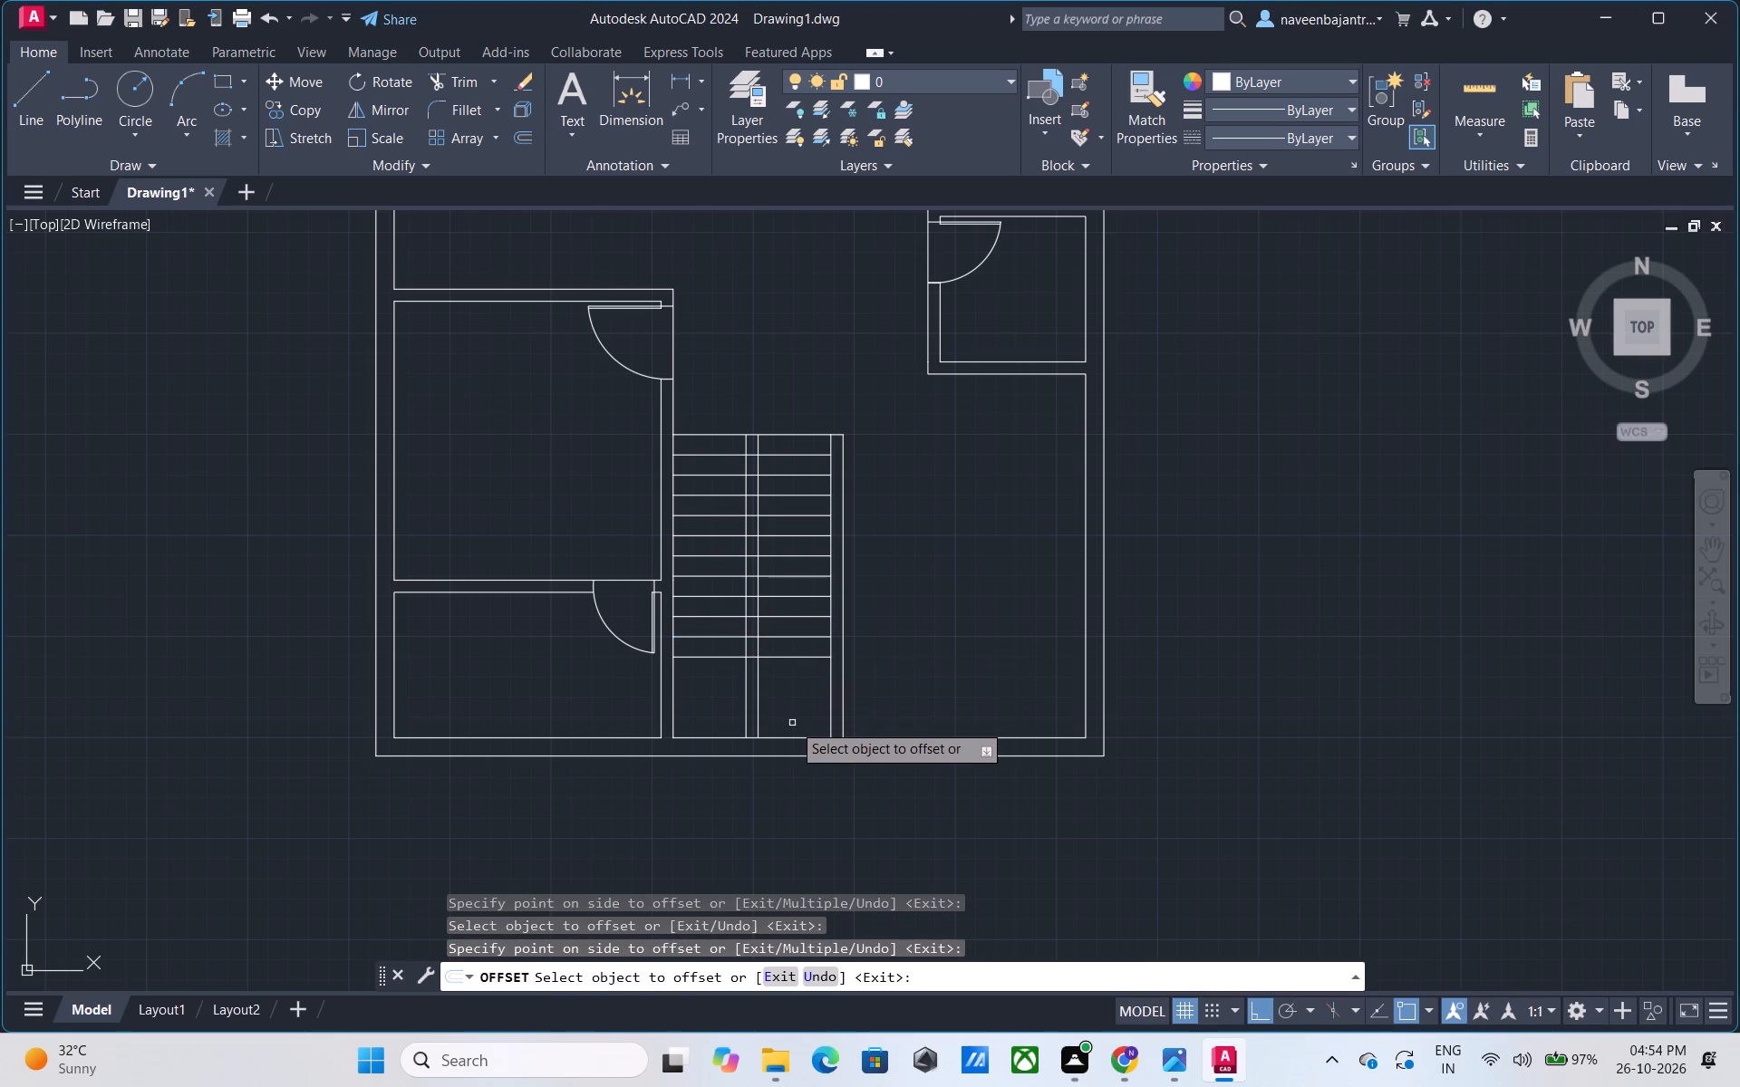
{"action": "key", "text": "Escape"}
{"action": "key", "text": "Escape"}
Trim the parts of both central vertical lines that extend below the lowest tread line.
{"action": "type", "text": "tr"}
{"action": "key", "text": "space"}
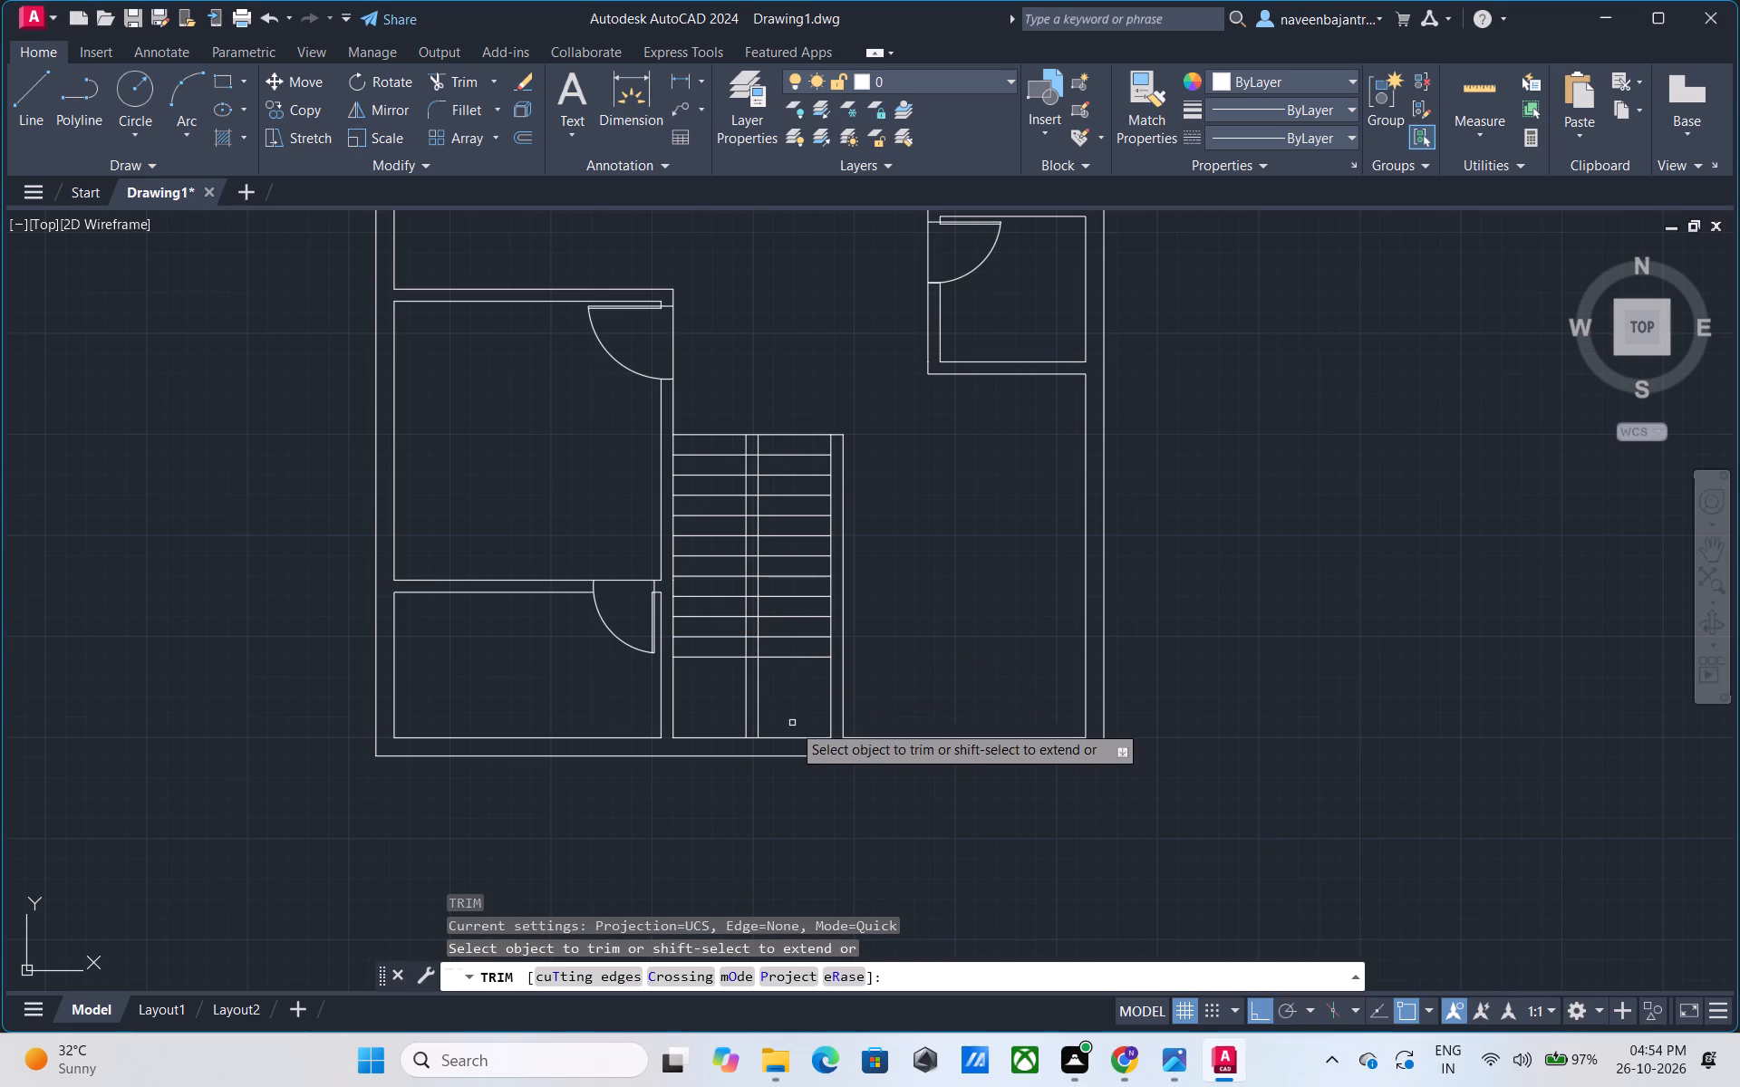
{"action": "left_click", "coordinate": [745, 686]}
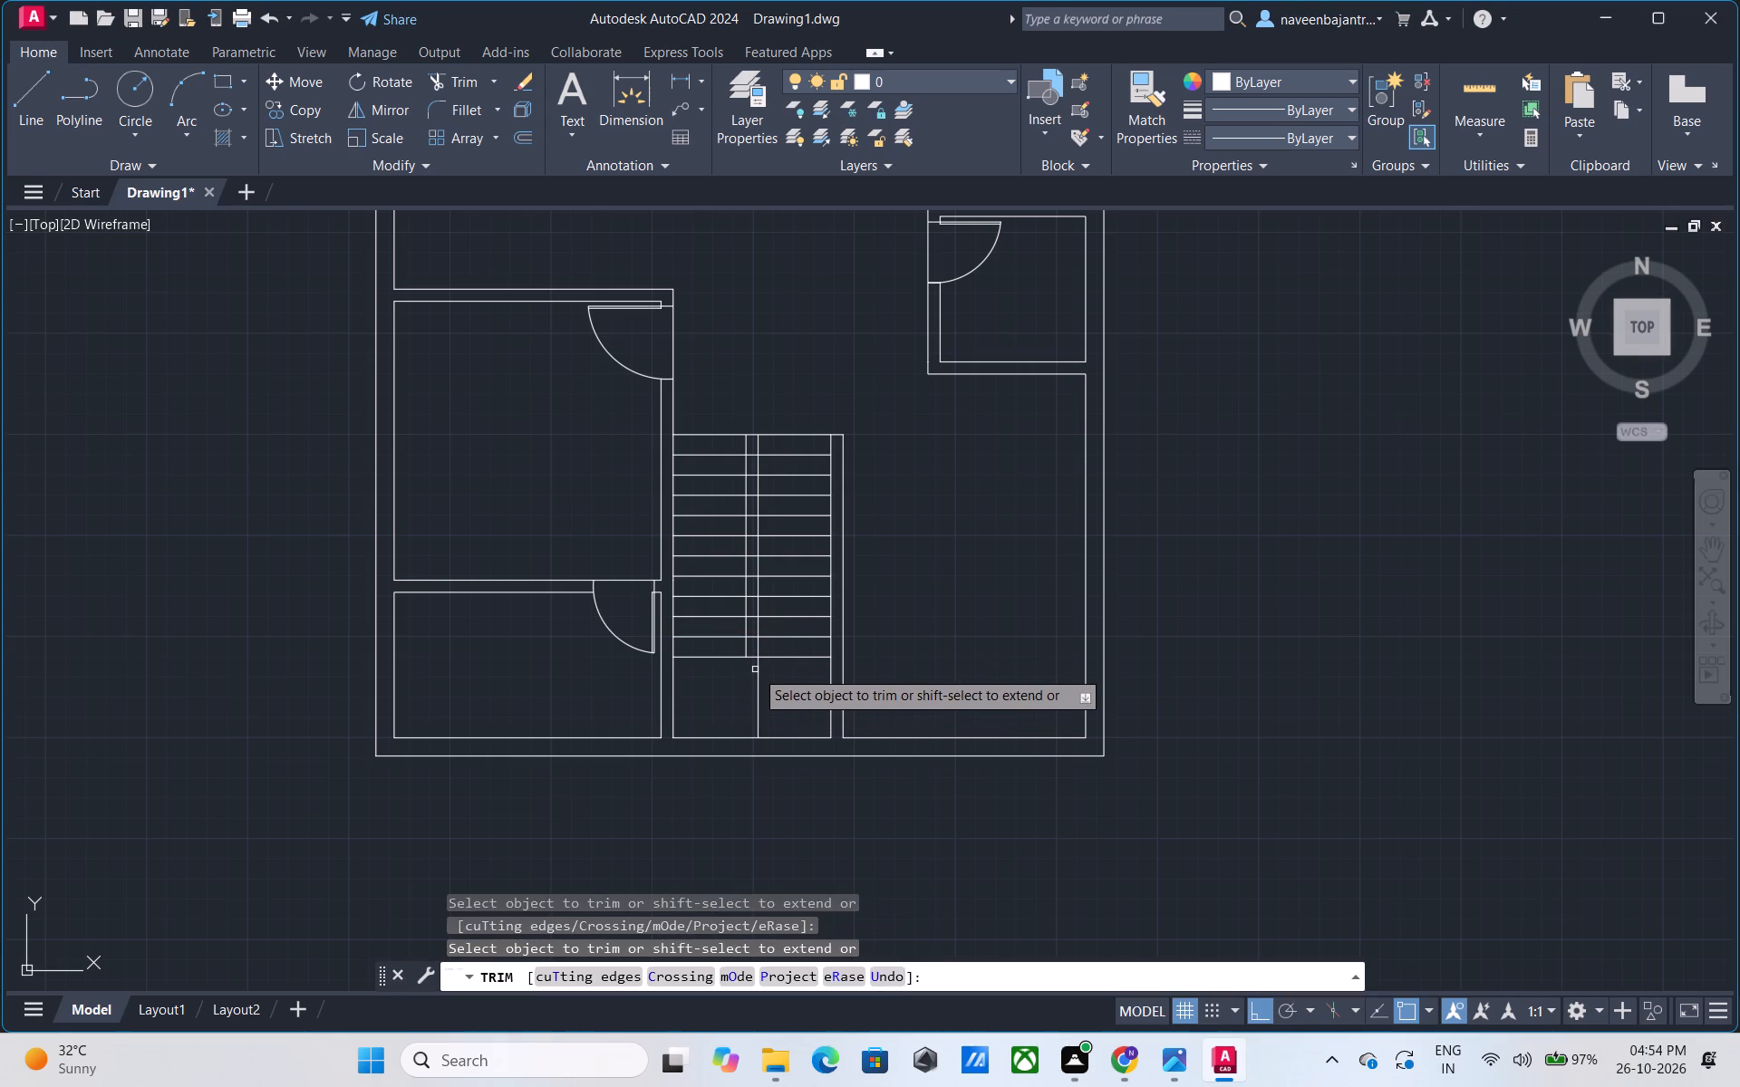
{"action": "left_click", "coordinate": [755, 669]}
Trim the intermediate tread lines out of the gap between the two central vertical lines, keeping the top and lowest lines.
{"action": "scroll", "coordinate": [751, 622], "scroll_direction": "up", "scroll_amount": 1}
{"action": "left_click_drag", "start_coordinate": [749, 651], "coordinate": [752, 564]}
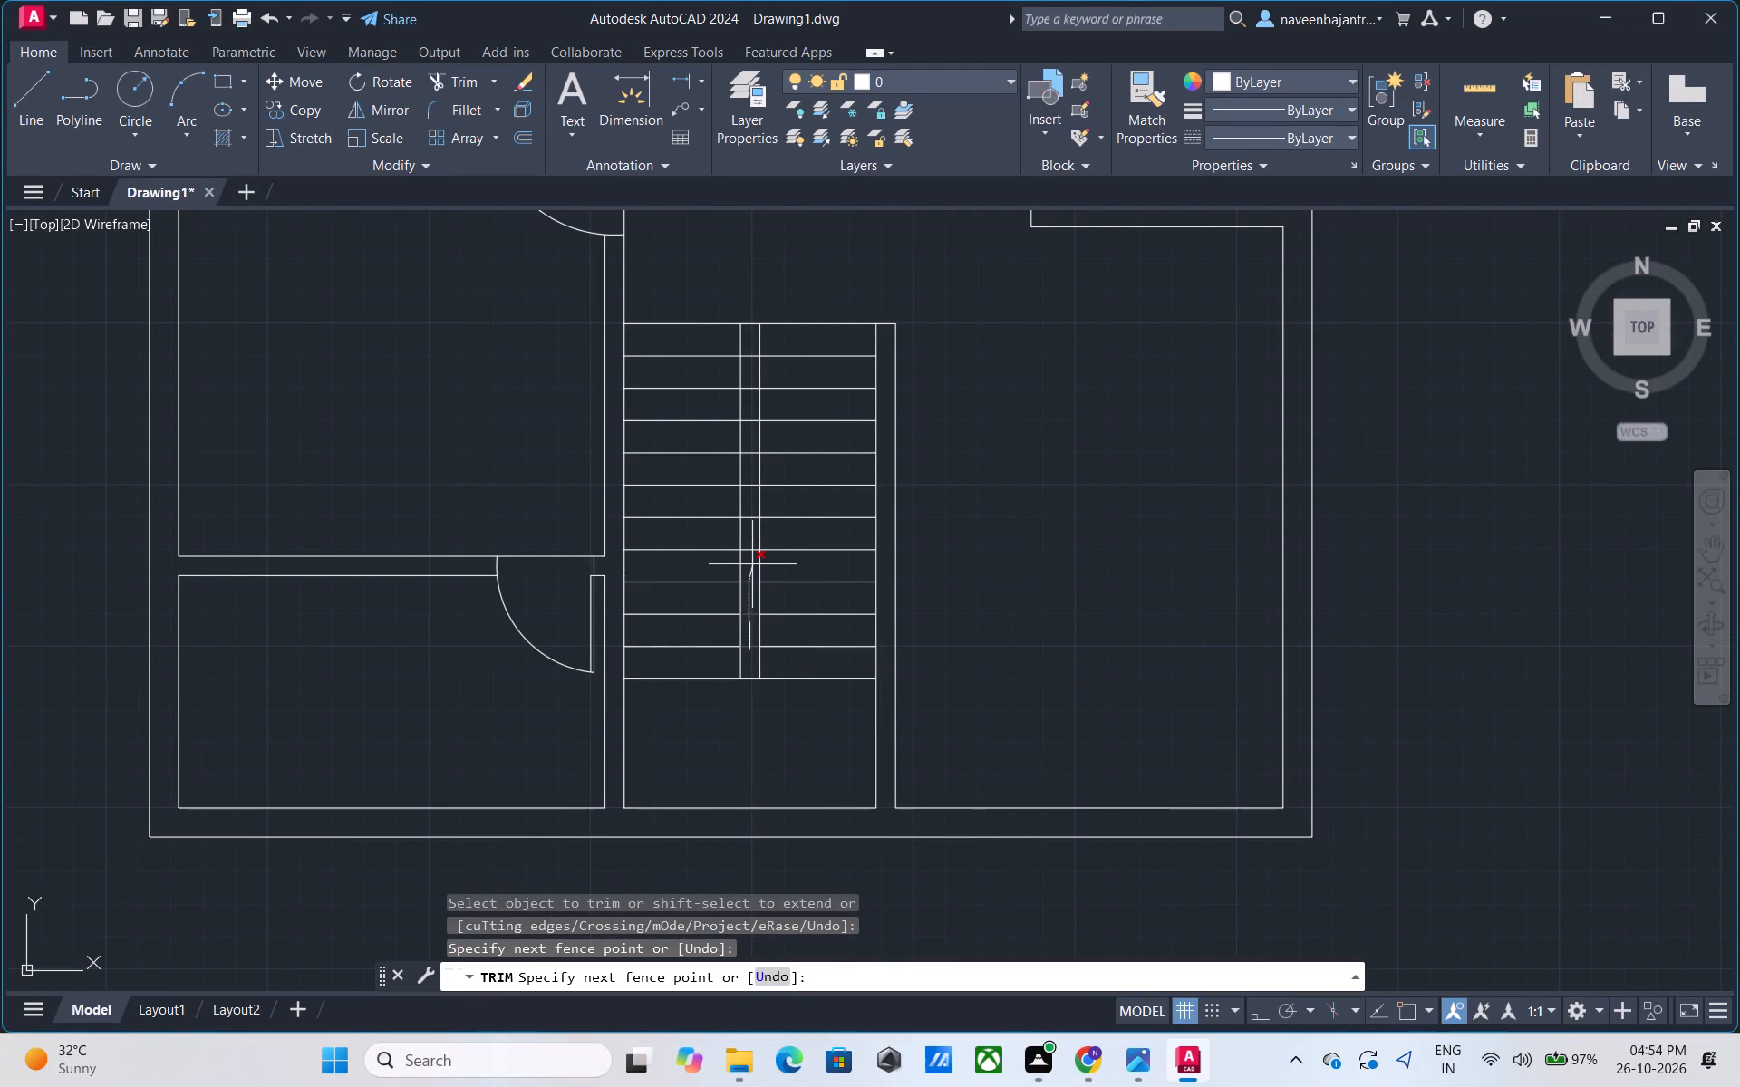
{"action": "left_click_drag", "start_coordinate": [752, 564], "coordinate": [750, 478]}
{"action": "left_click_drag", "start_coordinate": [750, 478], "coordinate": [755, 458]}
{"action": "left_click_drag", "start_coordinate": [752, 458], "coordinate": [752, 452]}
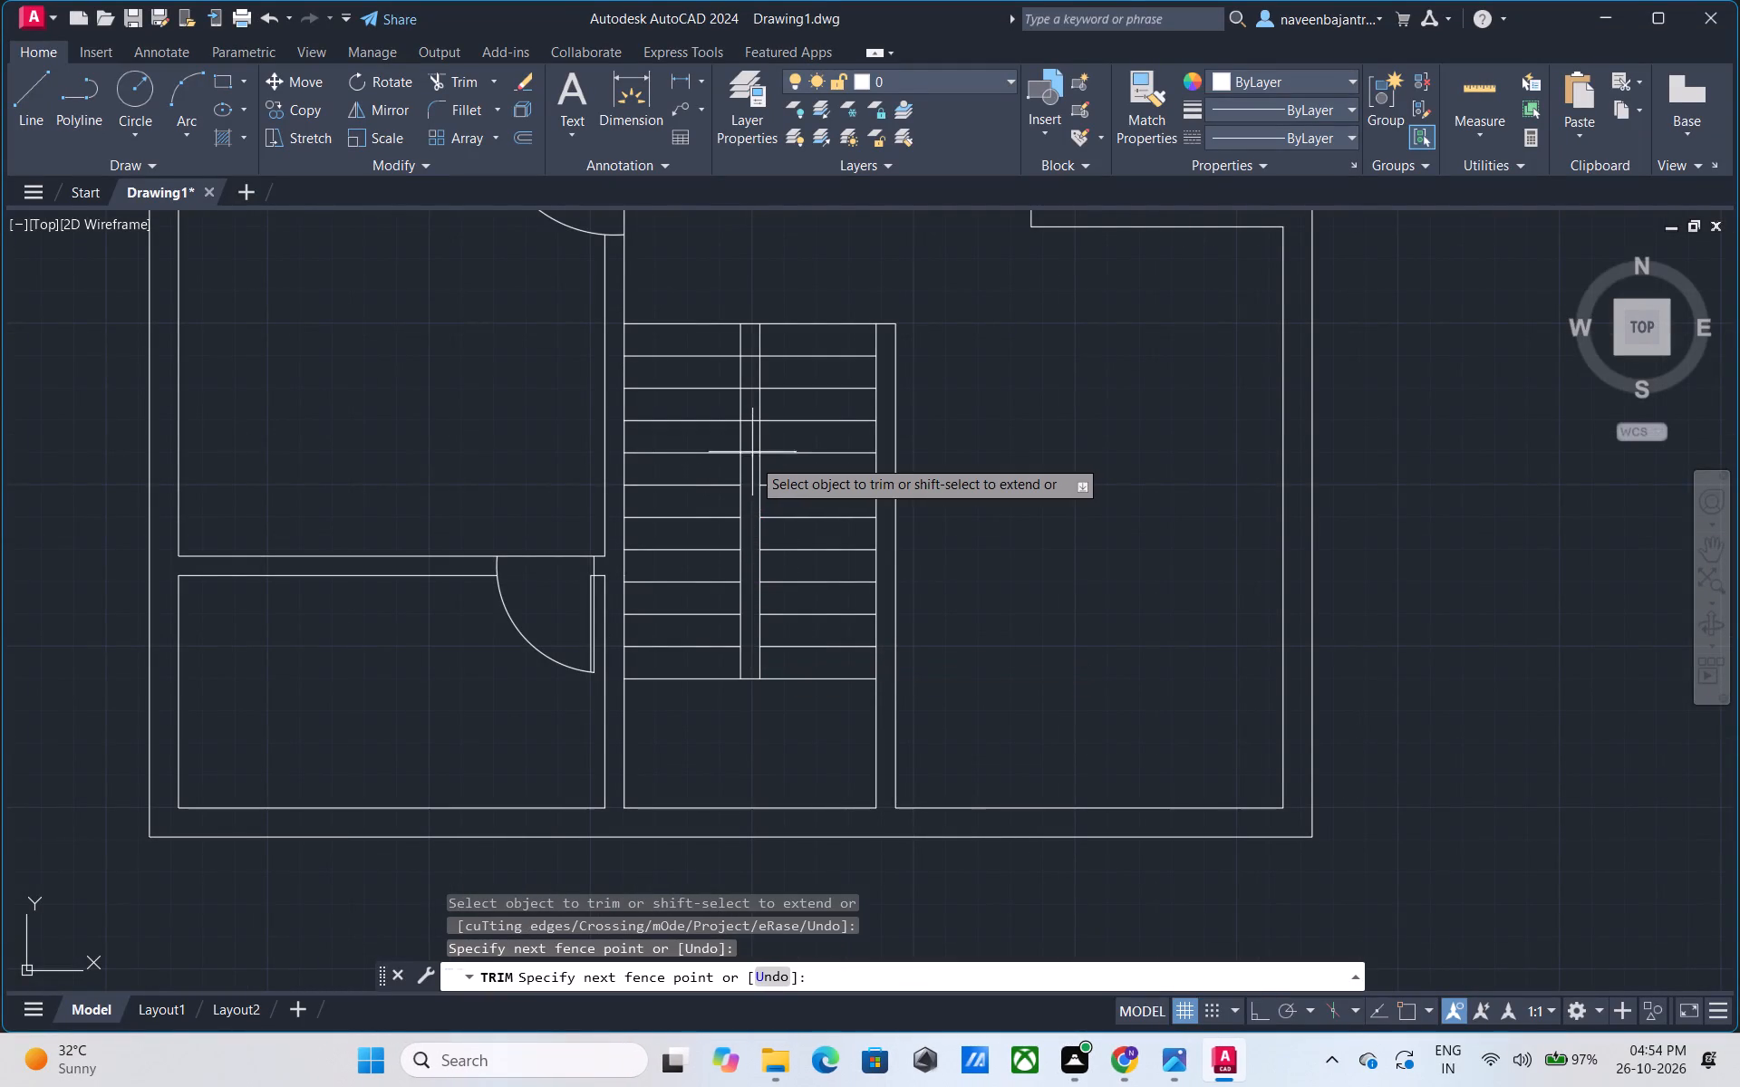
{"action": "left_click_drag", "start_coordinate": [752, 452], "coordinate": [753, 361]}
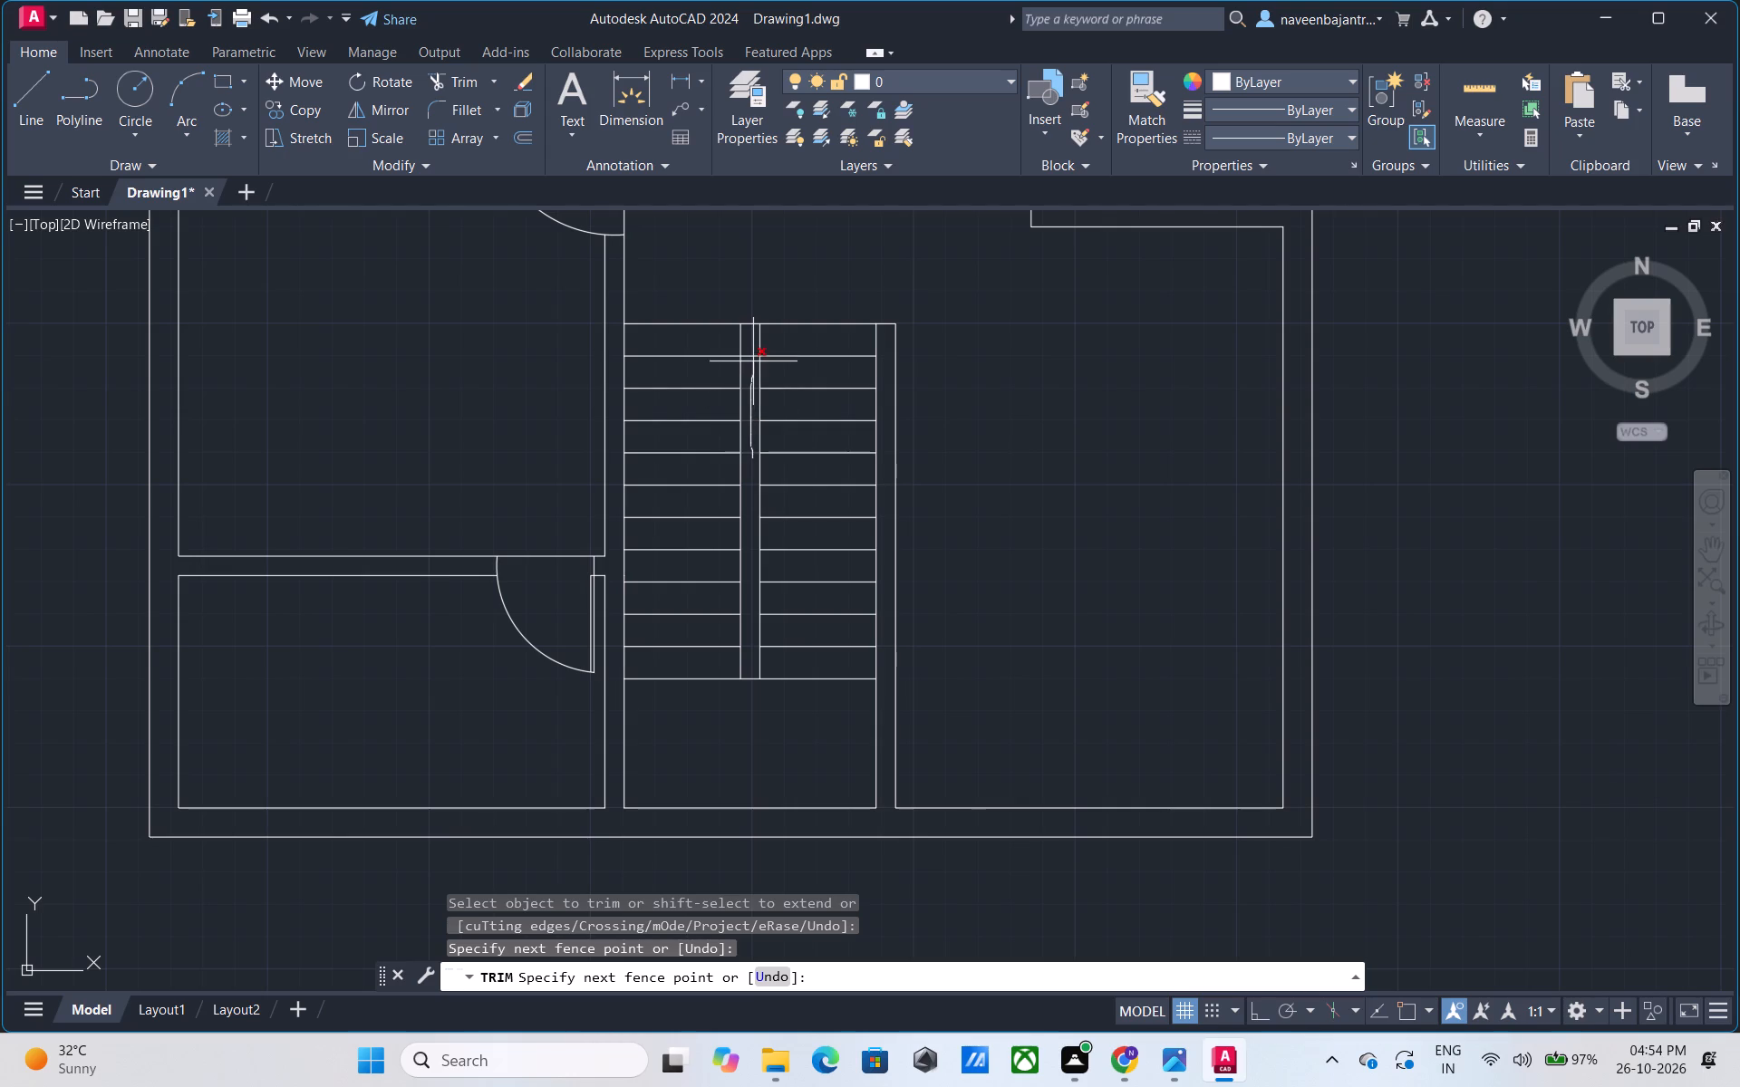
{"action": "left_click_drag", "start_coordinate": [753, 361], "coordinate": [752, 351]}
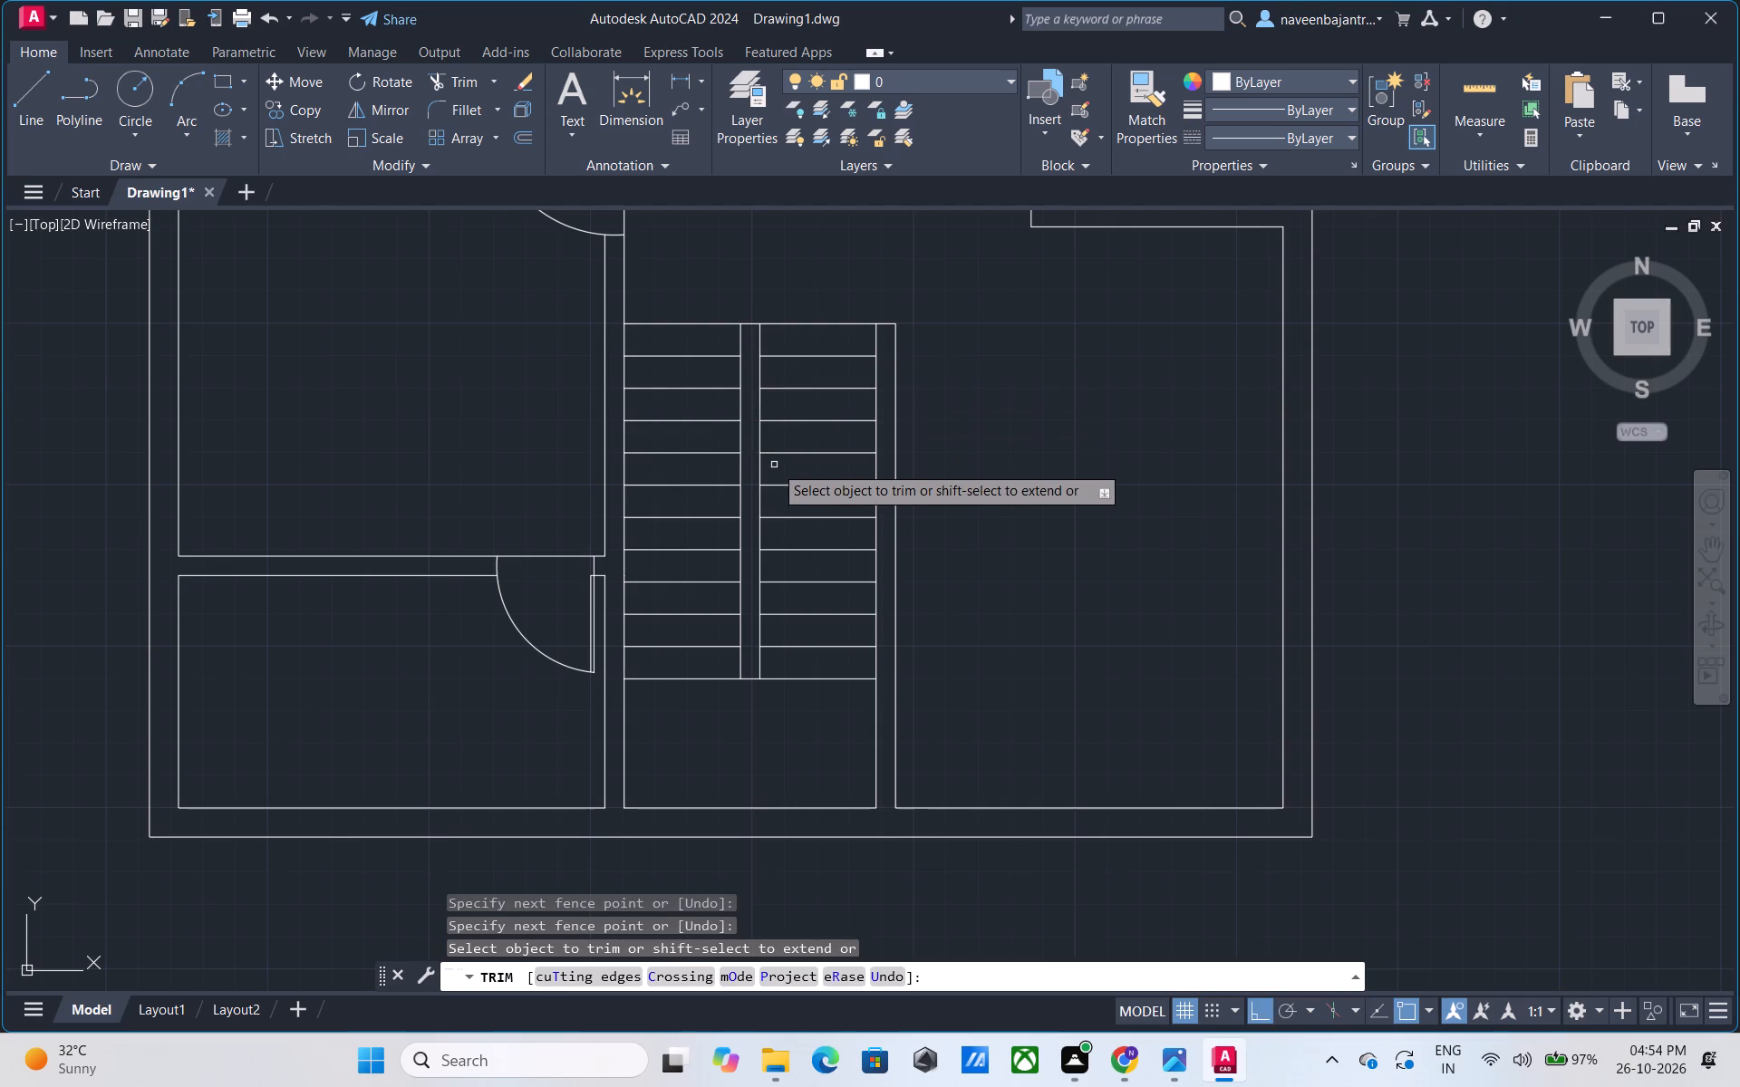
{"action": "key", "text": "Escape"}
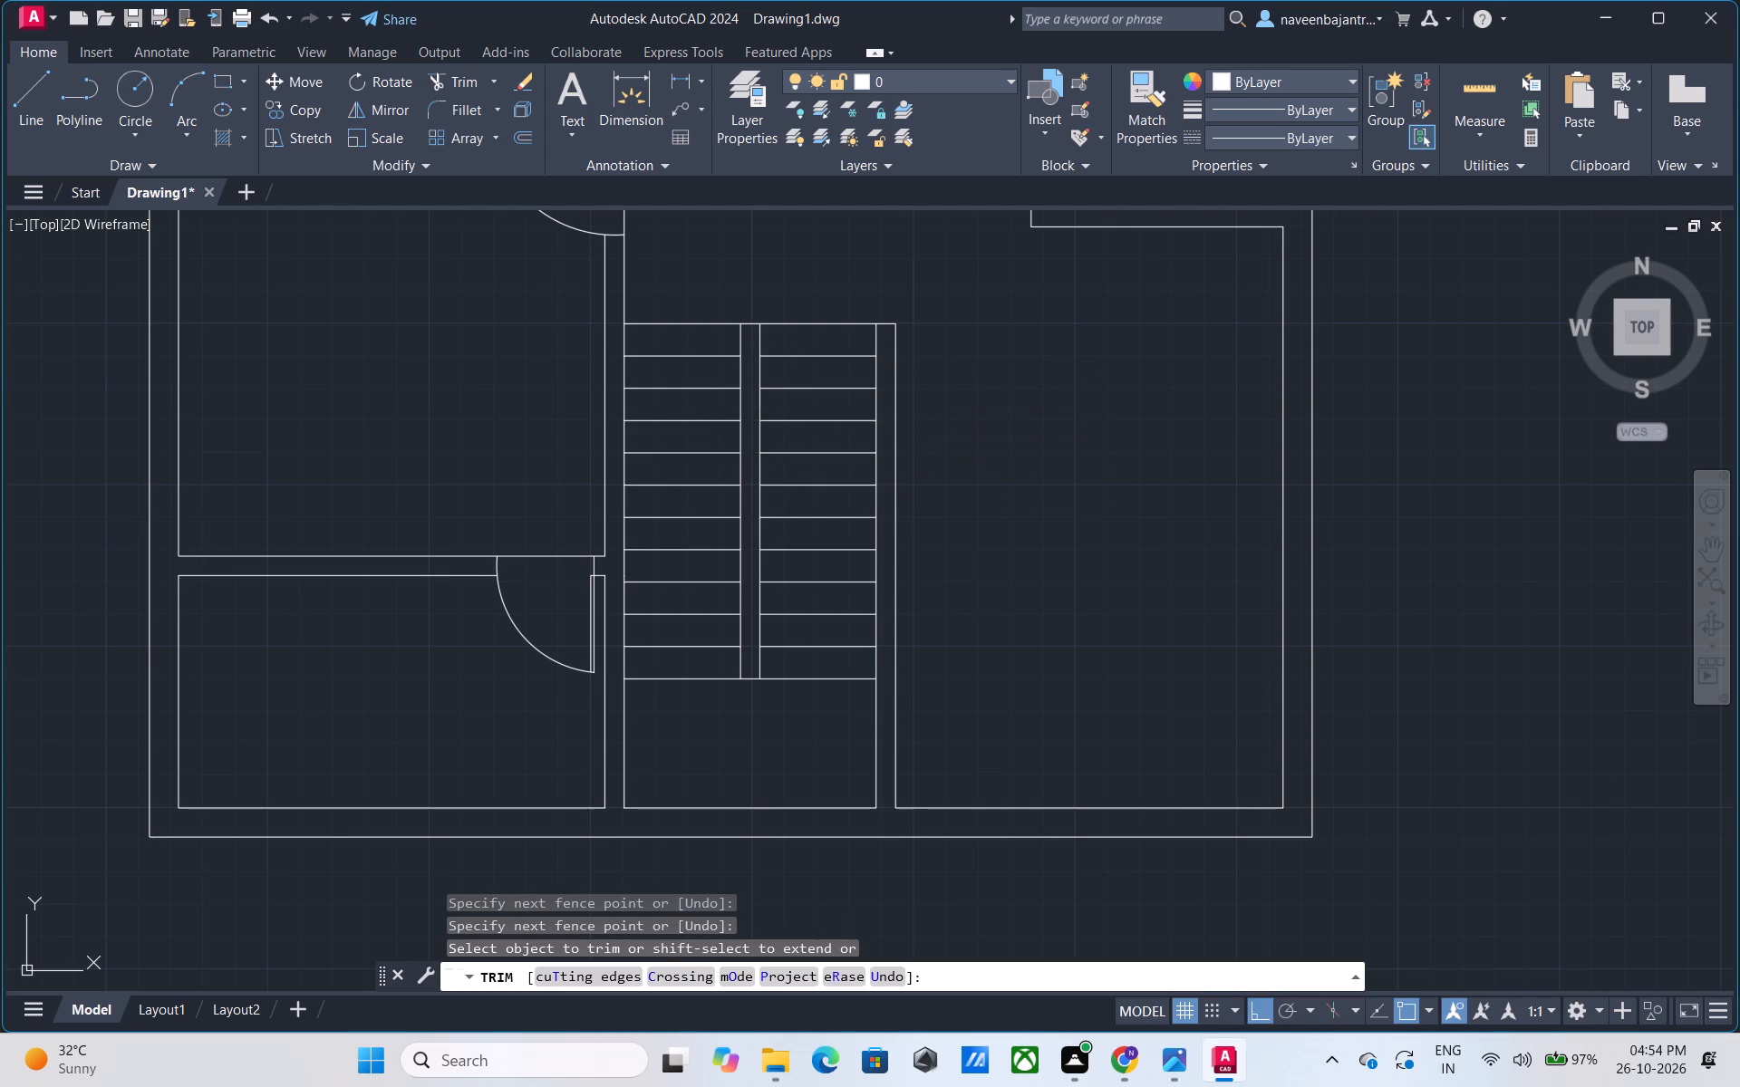
{"action": "key", "text": "Escape"}
Draw a vertical line about 8' long from the midpoint of the right flight's third tread line down into the landing.
{"action": "type", "text": "l"}
{"action": "key", "text": "space"}
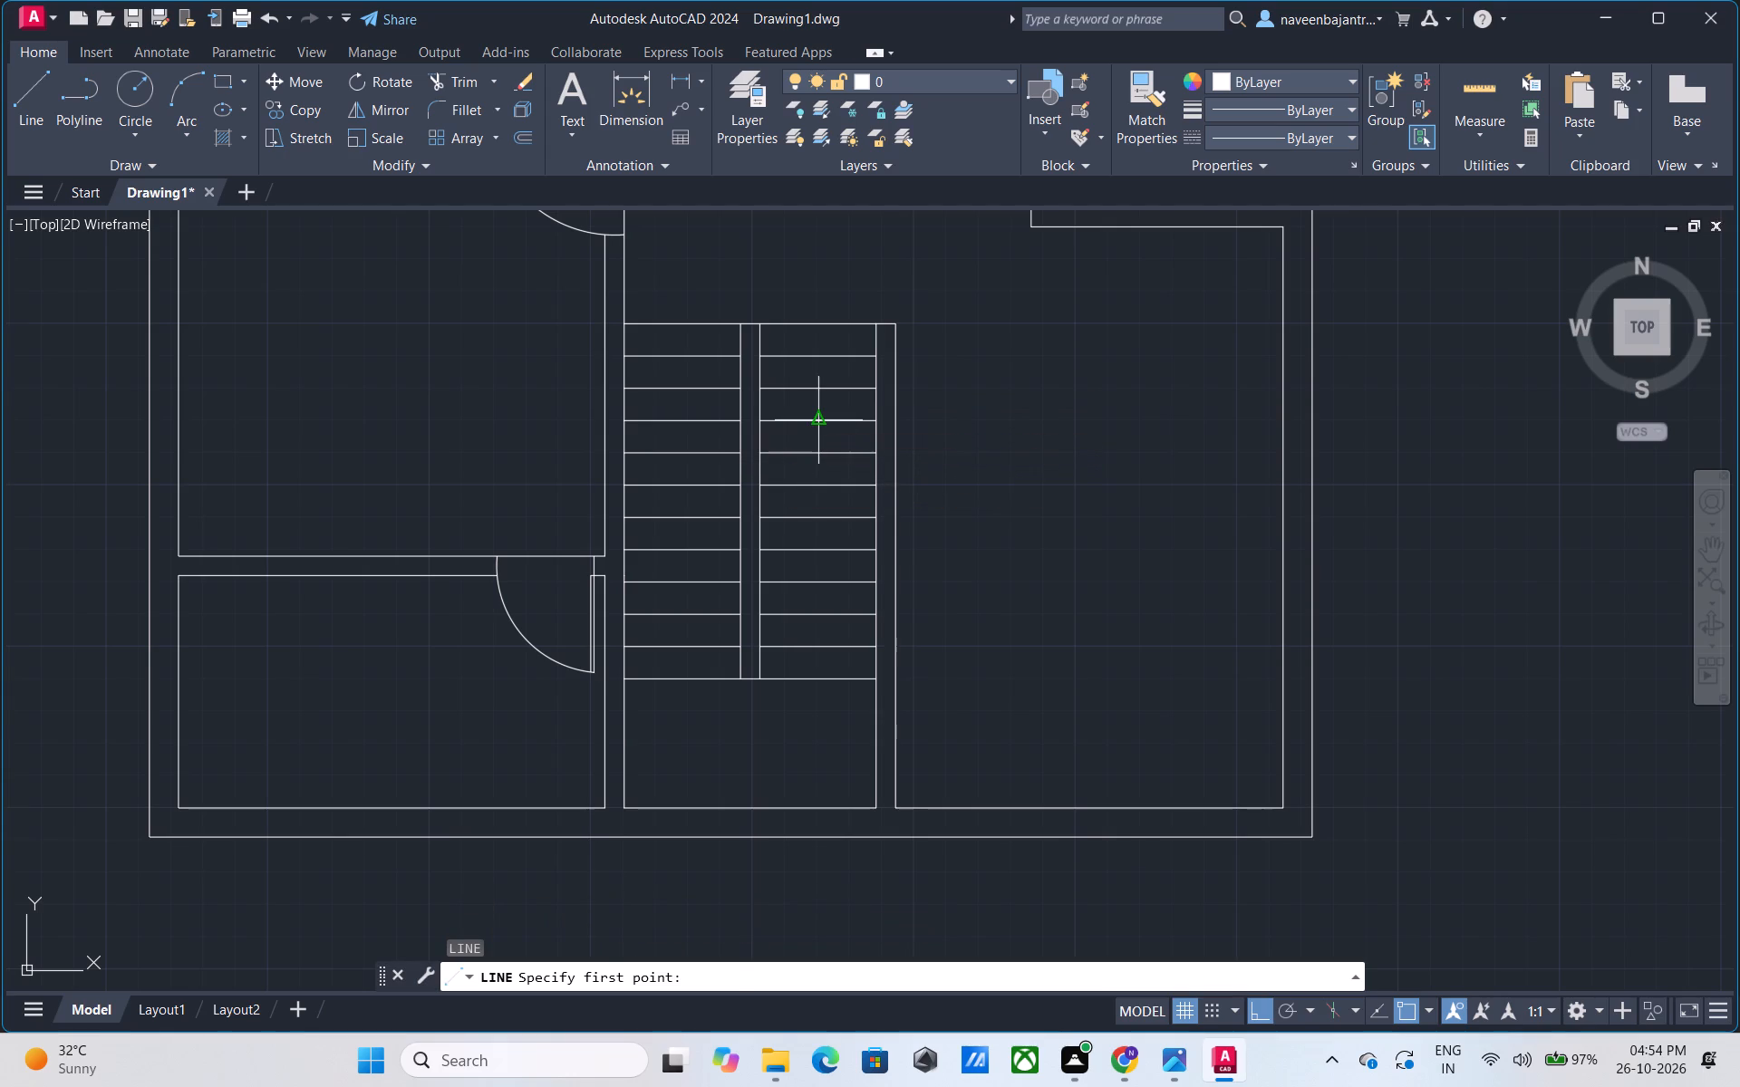
{"action": "left_click", "coordinate": [814, 420]}
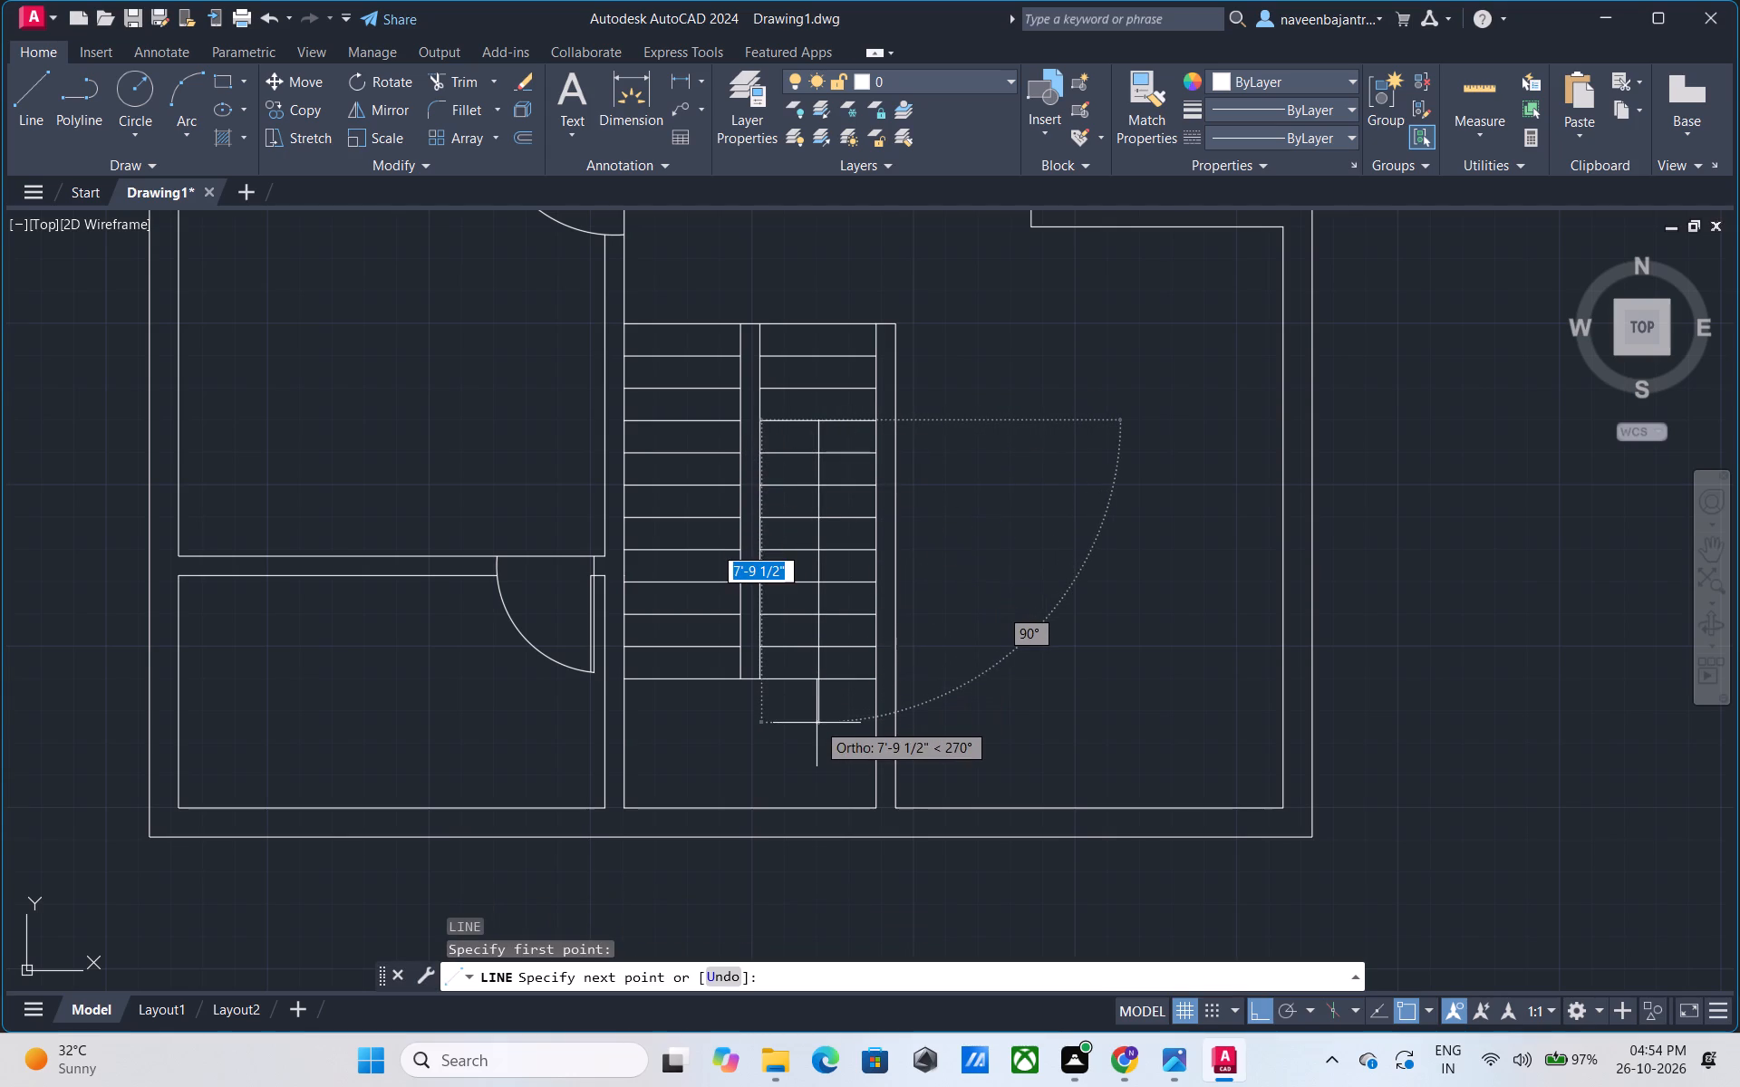
{"action": "left_click", "coordinate": [817, 731]}
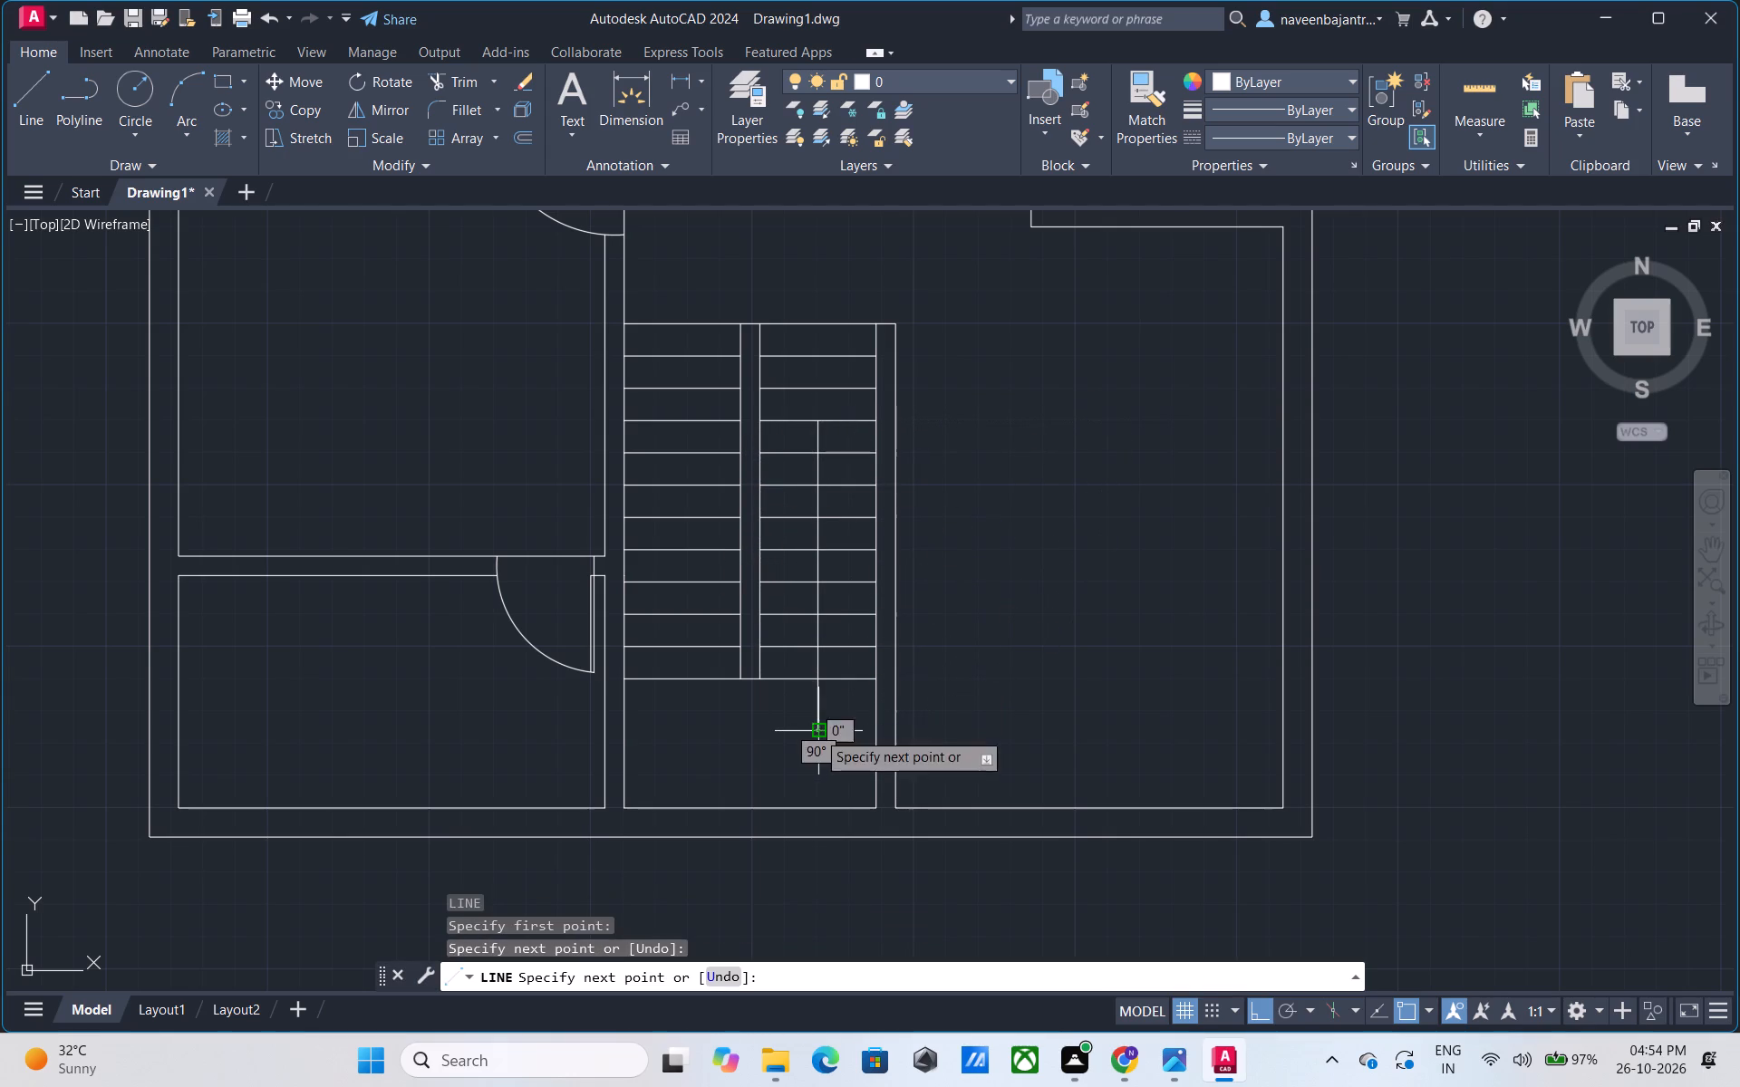
{"action": "key", "text": "Escape"}
Draw a line from the midpoint of the left flight's fourth tread line down about 7' and across the landing past the right flight's line.
{"action": "key", "text": "l"}
{"action": "key", "text": "space"}
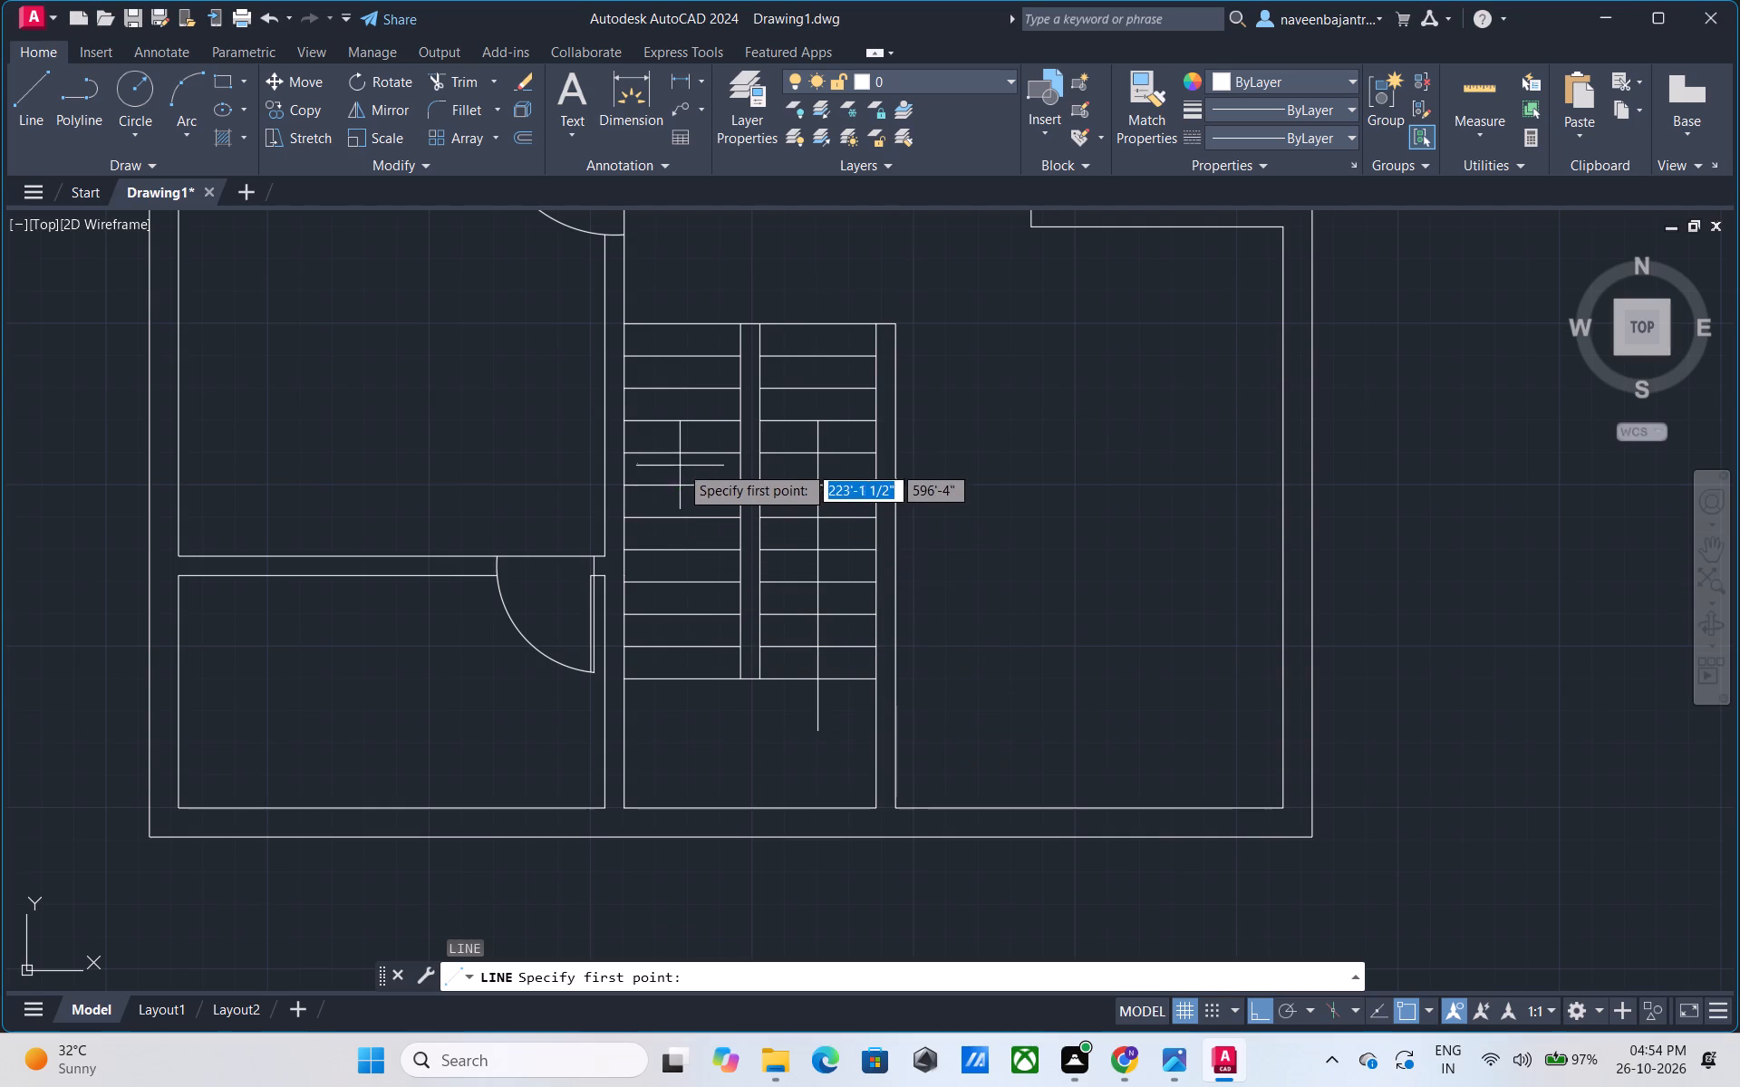
{"action": "left_click", "coordinate": [684, 457]}
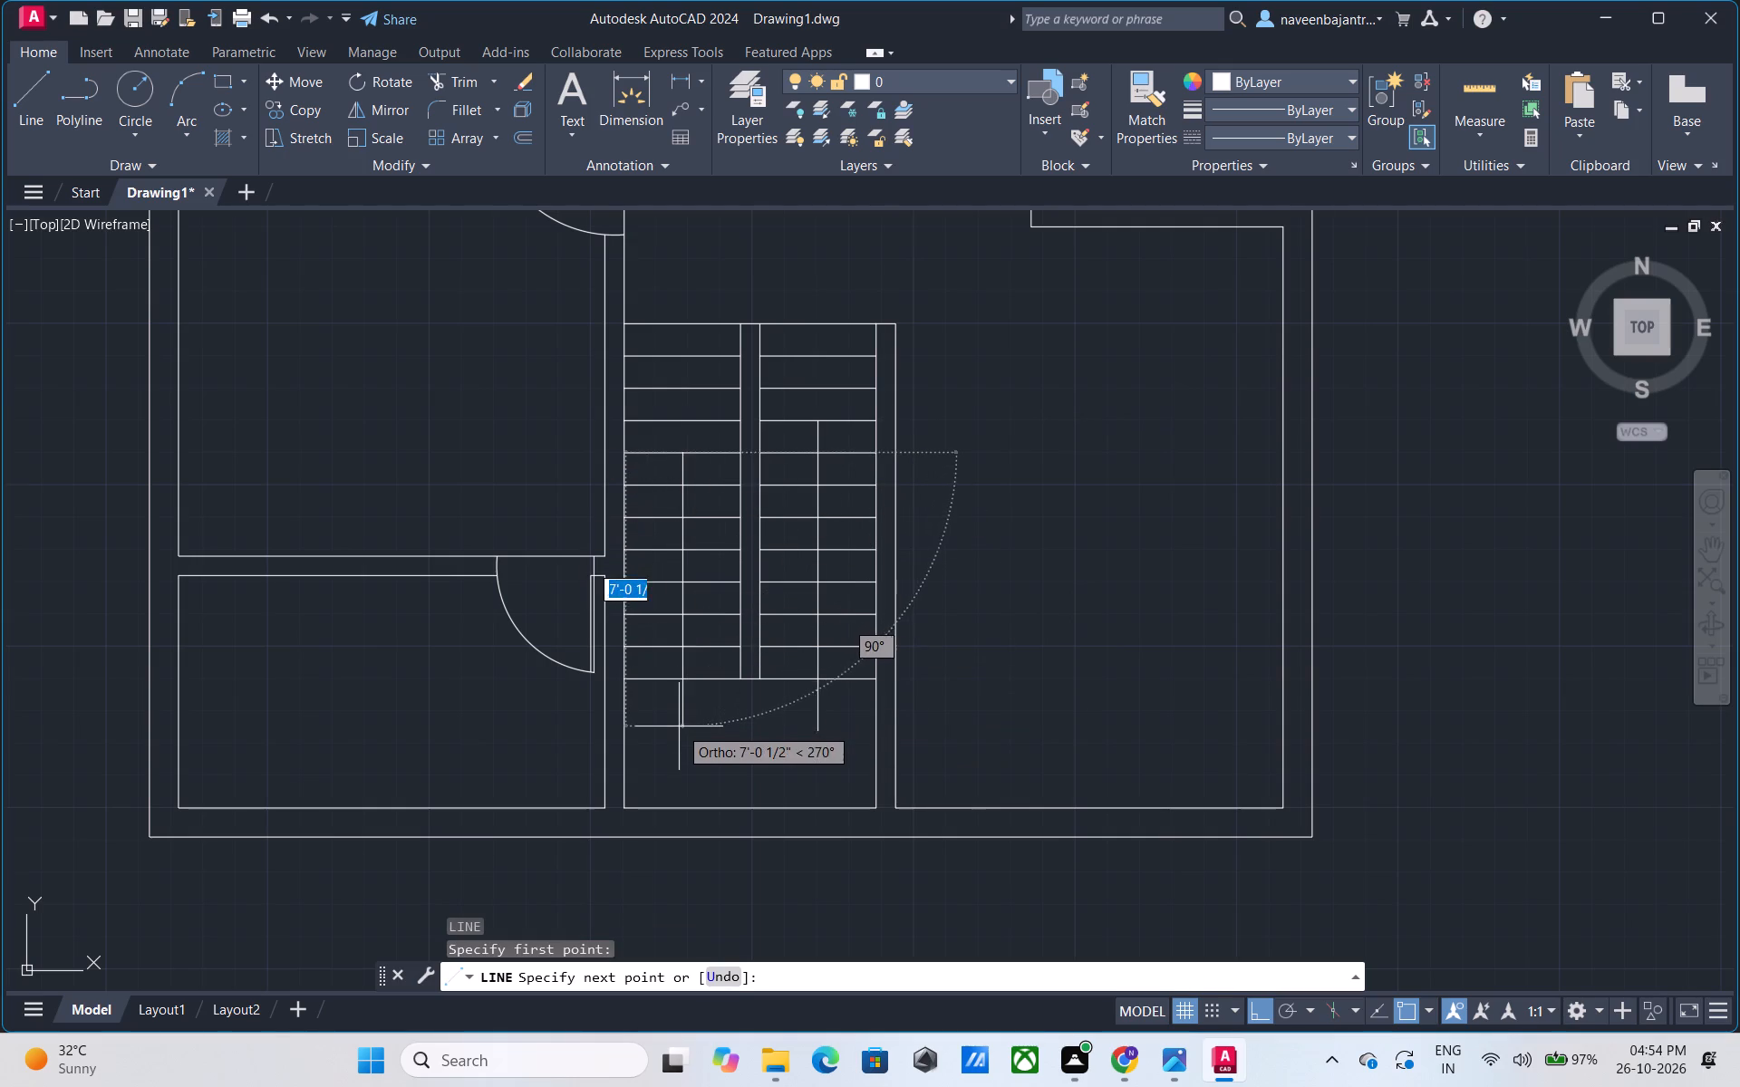
{"action": "left_click", "coordinate": [679, 729]}
{"action": "left_click", "coordinate": [838, 724]}
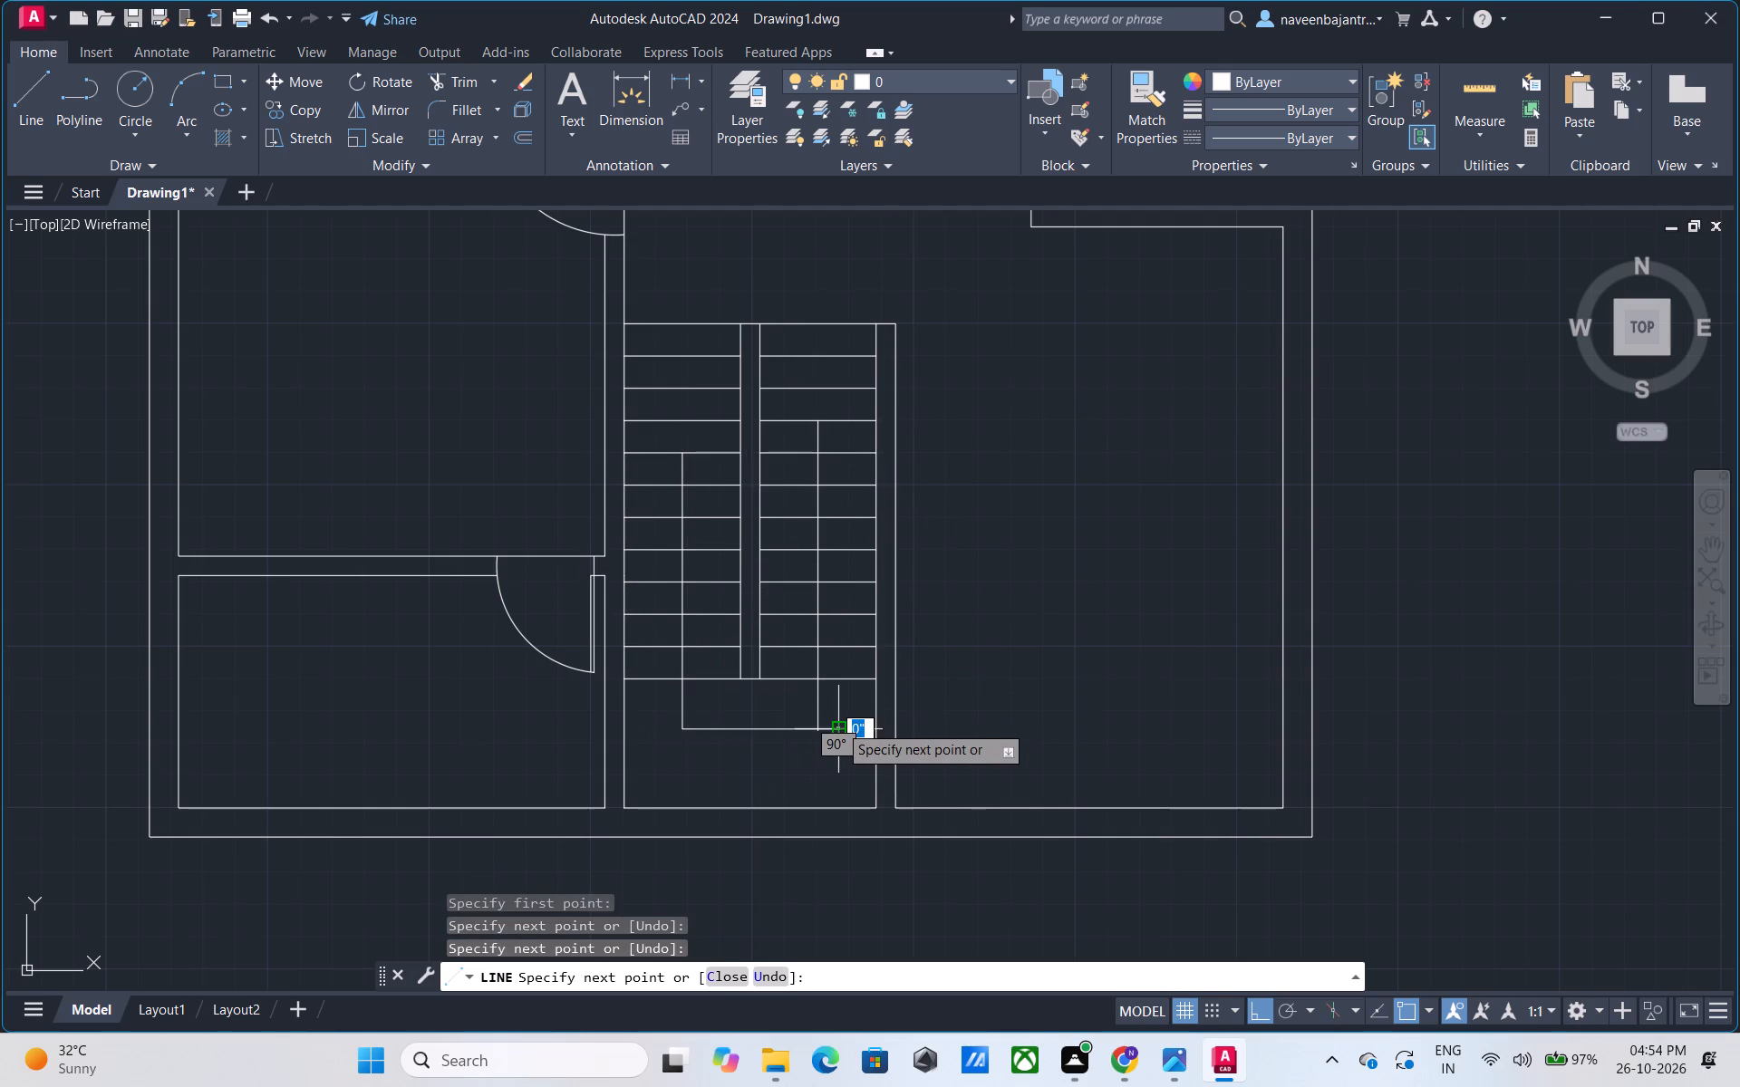
{"action": "key", "text": "Escape"}
Trim the two overhanging line ends where the stair direction lines meet at the landing's right corner.
{"action": "scroll", "coordinate": [826, 754], "scroll_direction": "up", "scroll_amount": 2}
{"action": "type", "text": "tr"}
{"action": "key", "text": "space"}
{"action": "left_click", "coordinate": [796, 700]}
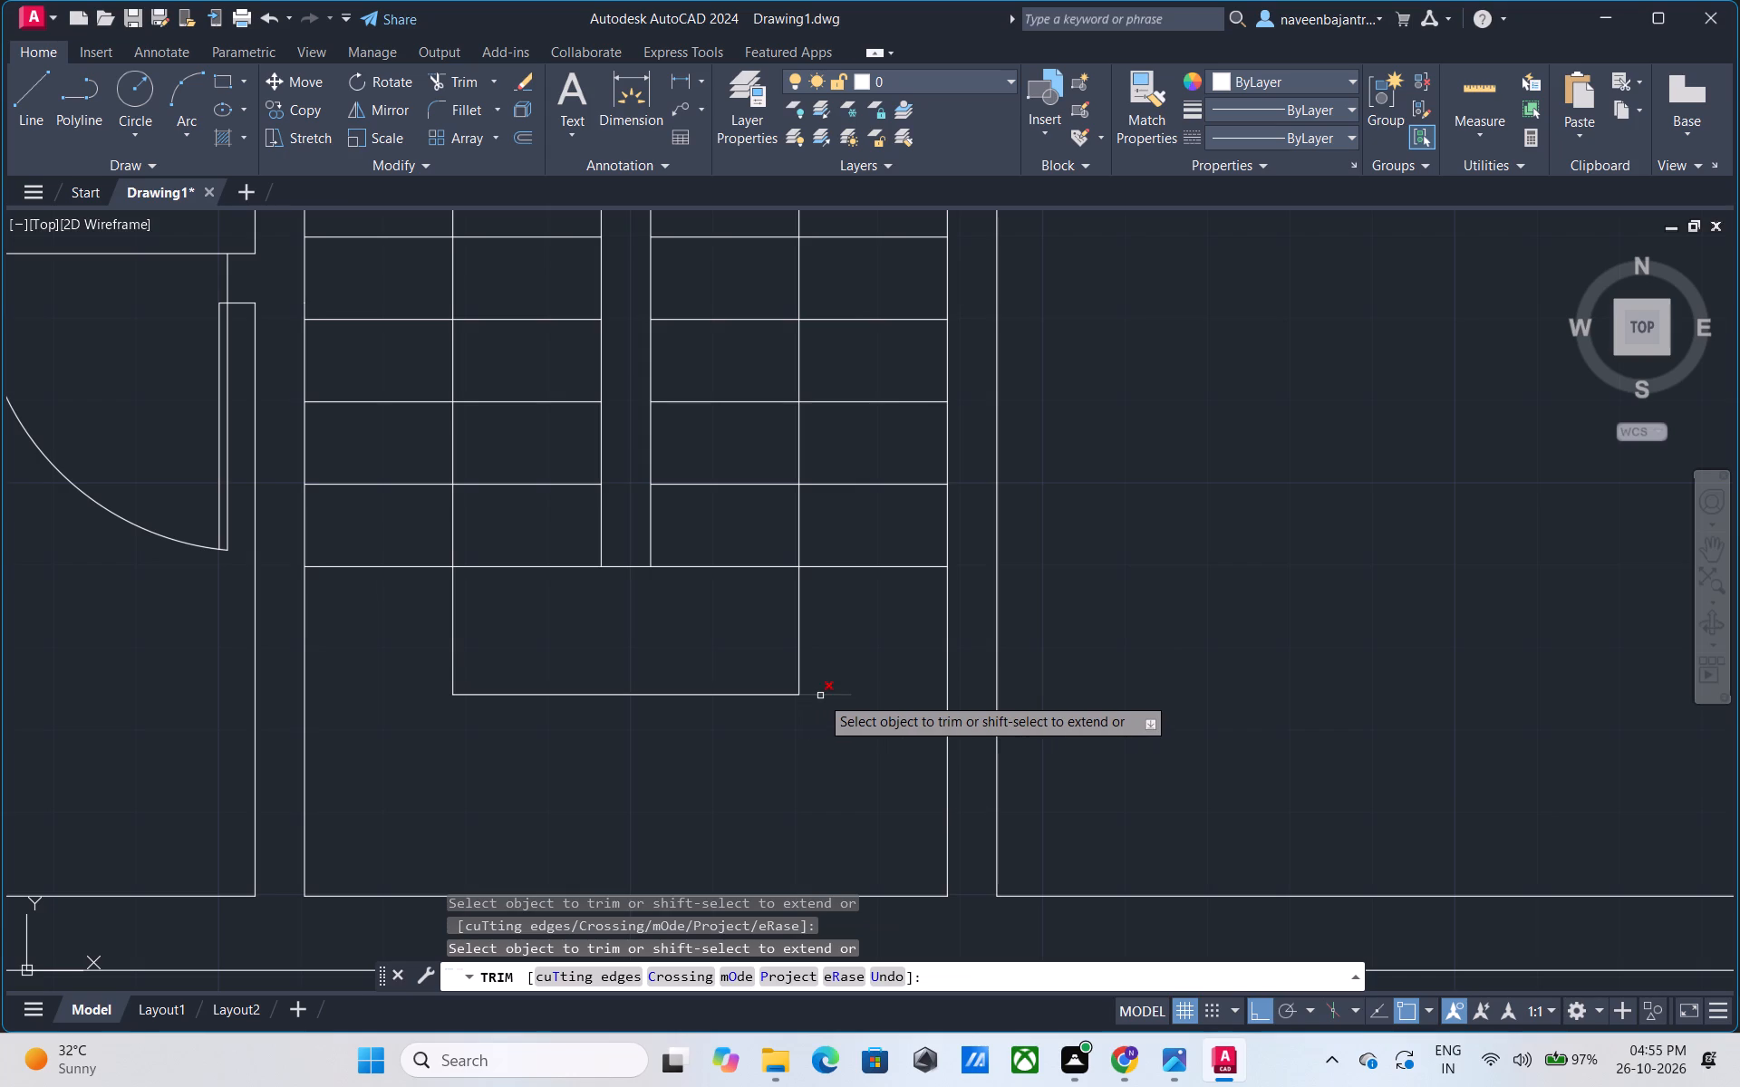
{"action": "left_click", "coordinate": [820, 696]}
{"action": "scroll", "coordinate": [820, 696], "scroll_direction": "down", "scroll_amount": 3}
{"action": "key", "text": "Escape"}
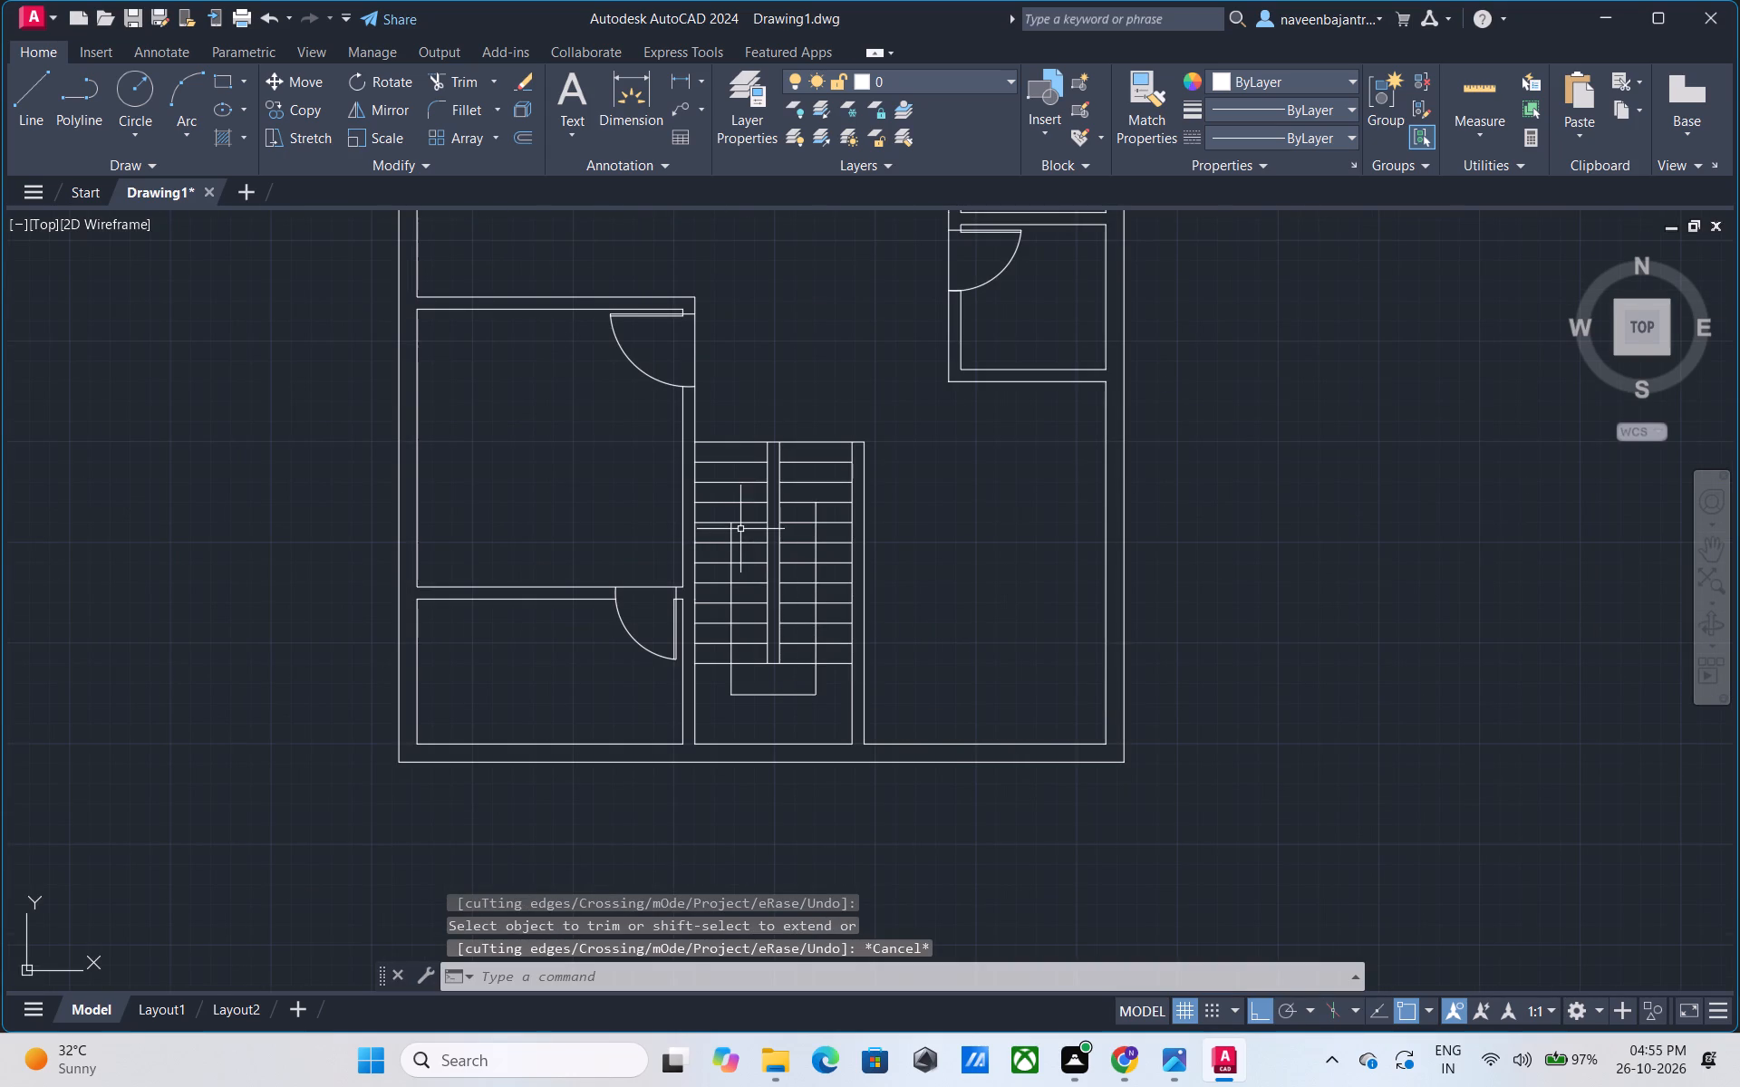
Draw a short vertical line from the upper end of the left flight's direction line up about half a tread.
{"action": "scroll", "coordinate": [740, 529], "scroll_direction": "up", "scroll_amount": 4}
{"action": "key", "text": "Escape"}
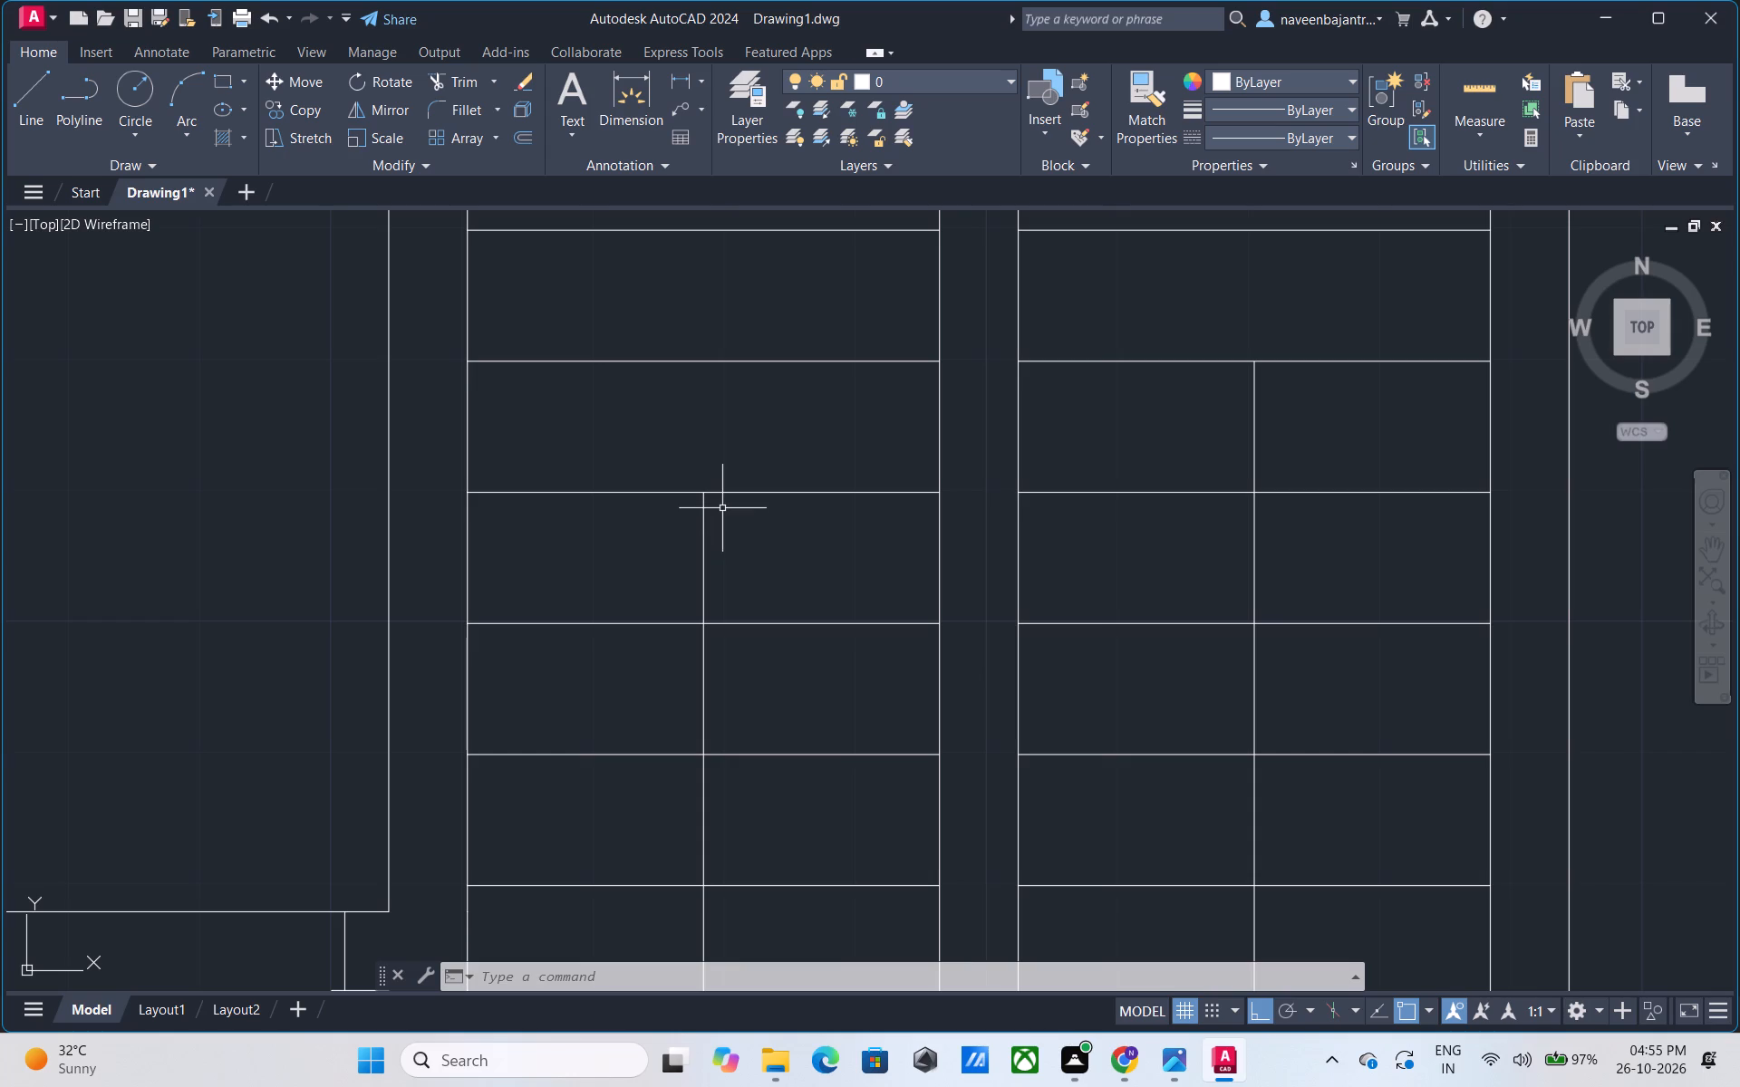
{"action": "key", "text": "Escape"}
{"action": "type", "text": "l"}
{"action": "key", "text": "space"}
{"action": "left_click", "coordinate": [698, 486]}
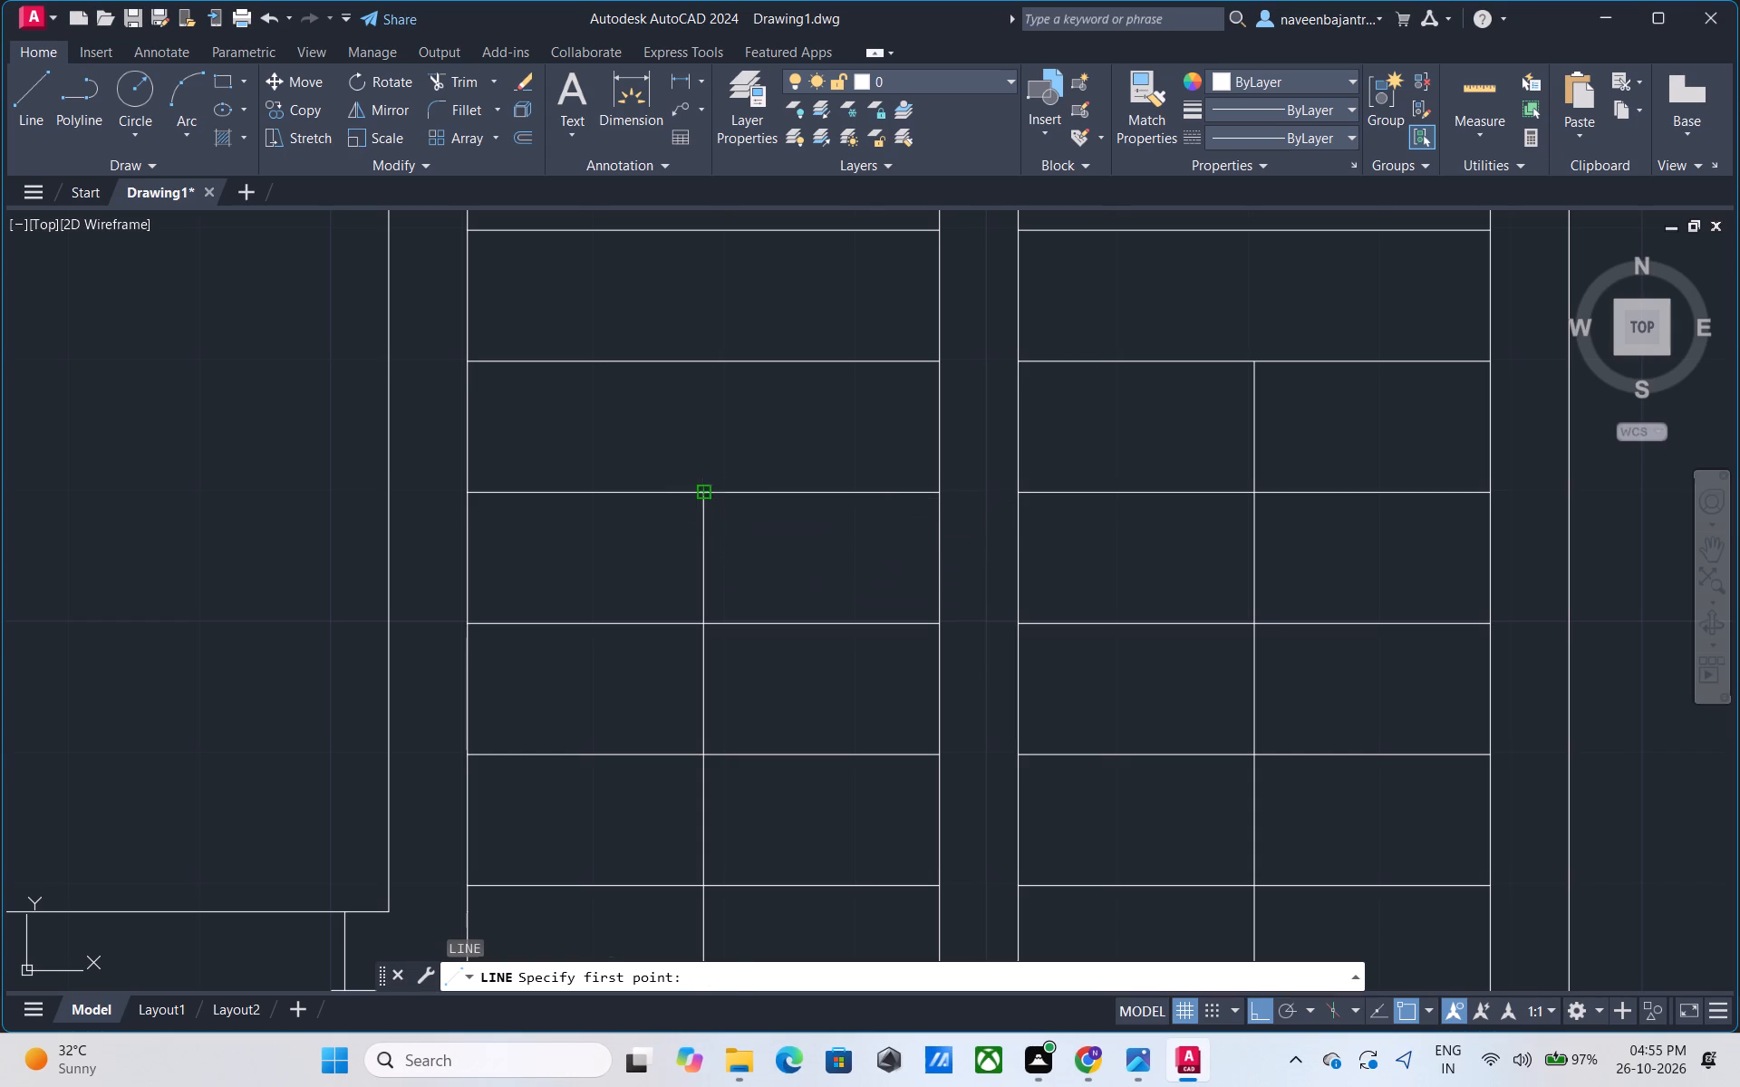
{"action": "left_click", "coordinate": [701, 425]}
{"action": "key", "text": "Escape"}
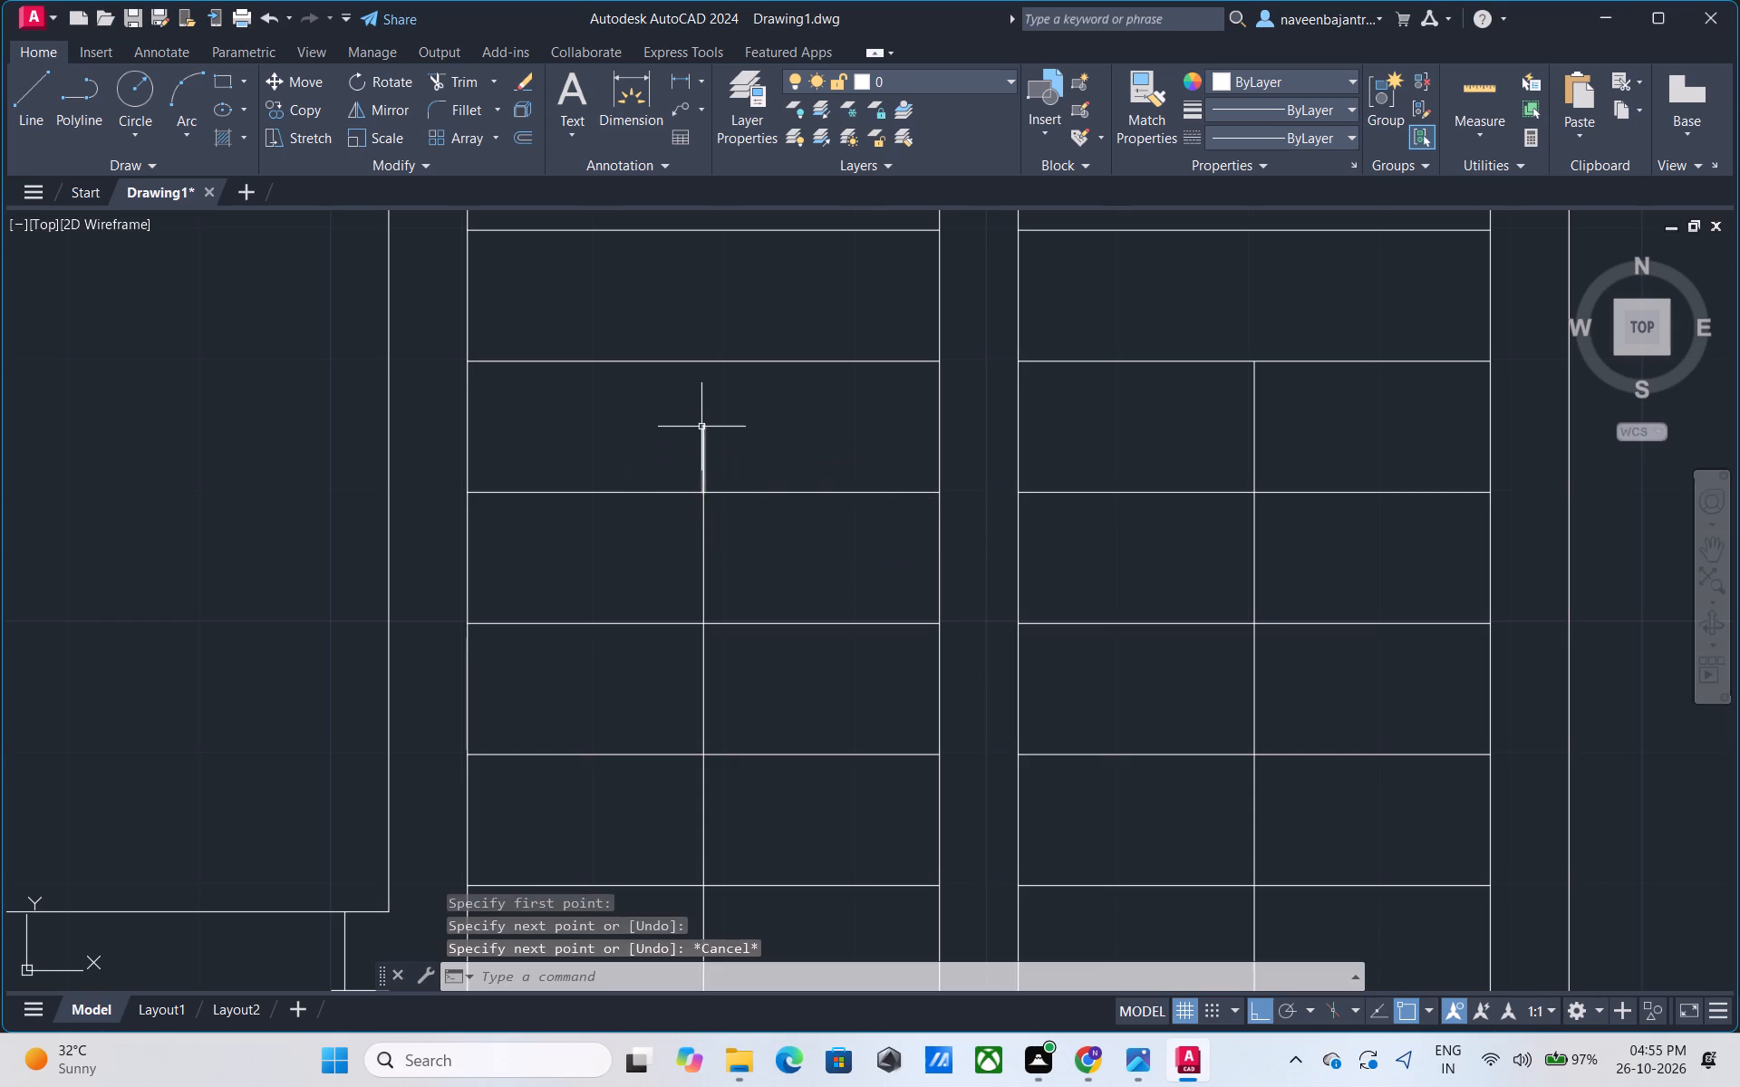
Draw a closed triangular arrowhead with sides about 5" and a base about 7" at the upper end of the left flight's direction line.
{"action": "type", "text": "l"}
{"action": "key", "text": "space"}
{"action": "key", "text": "F8"}
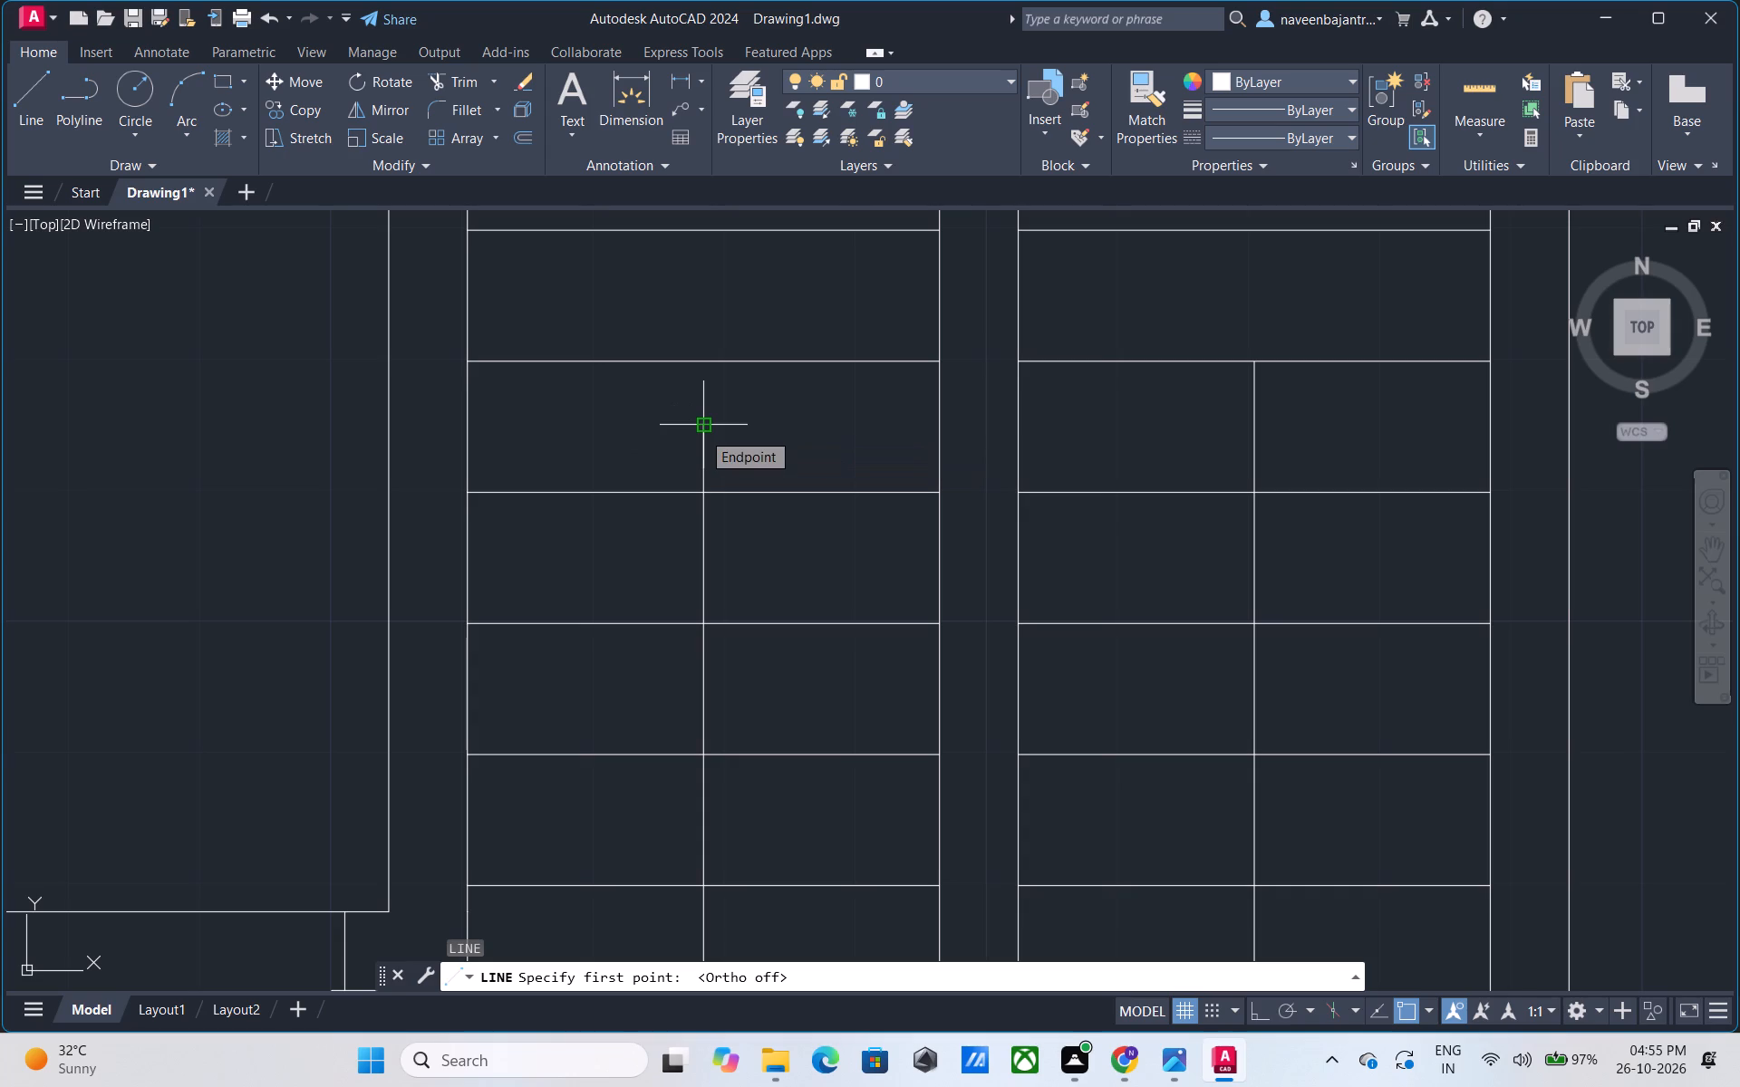
{"action": "left_click", "coordinate": [701, 431]}
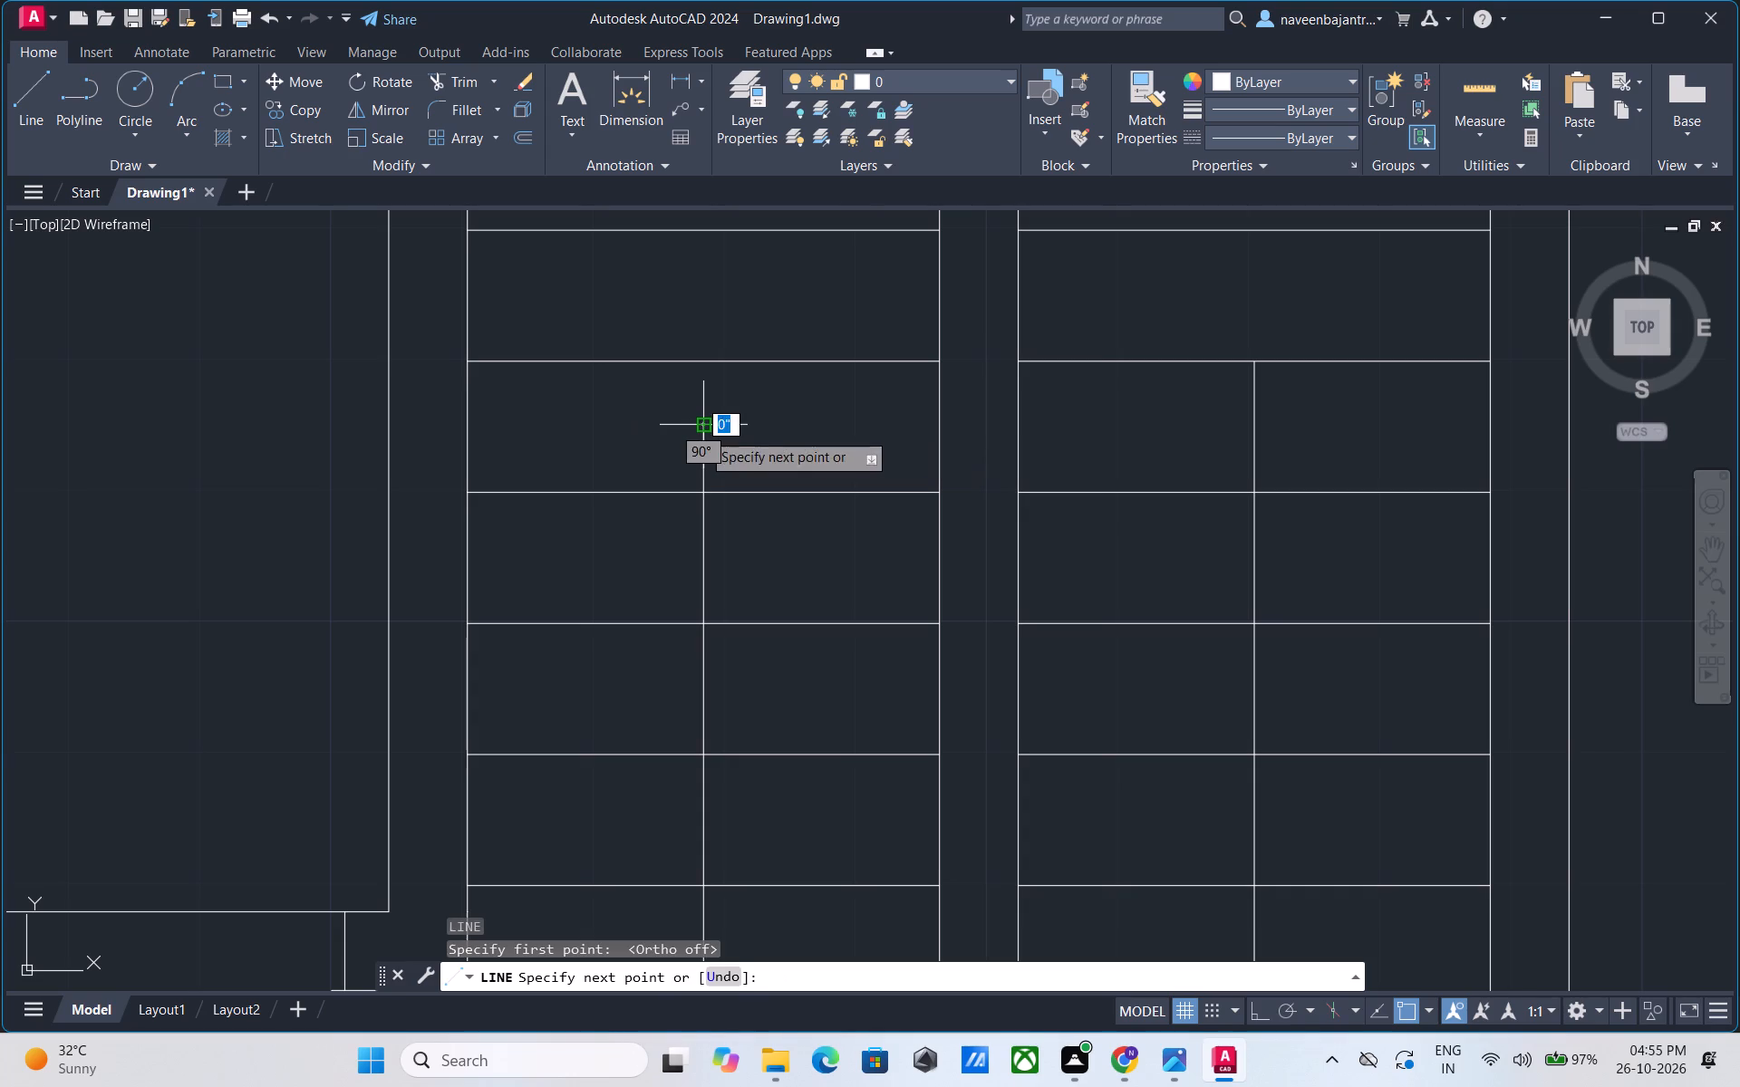
{"action": "left_click", "coordinate": [658, 476]}
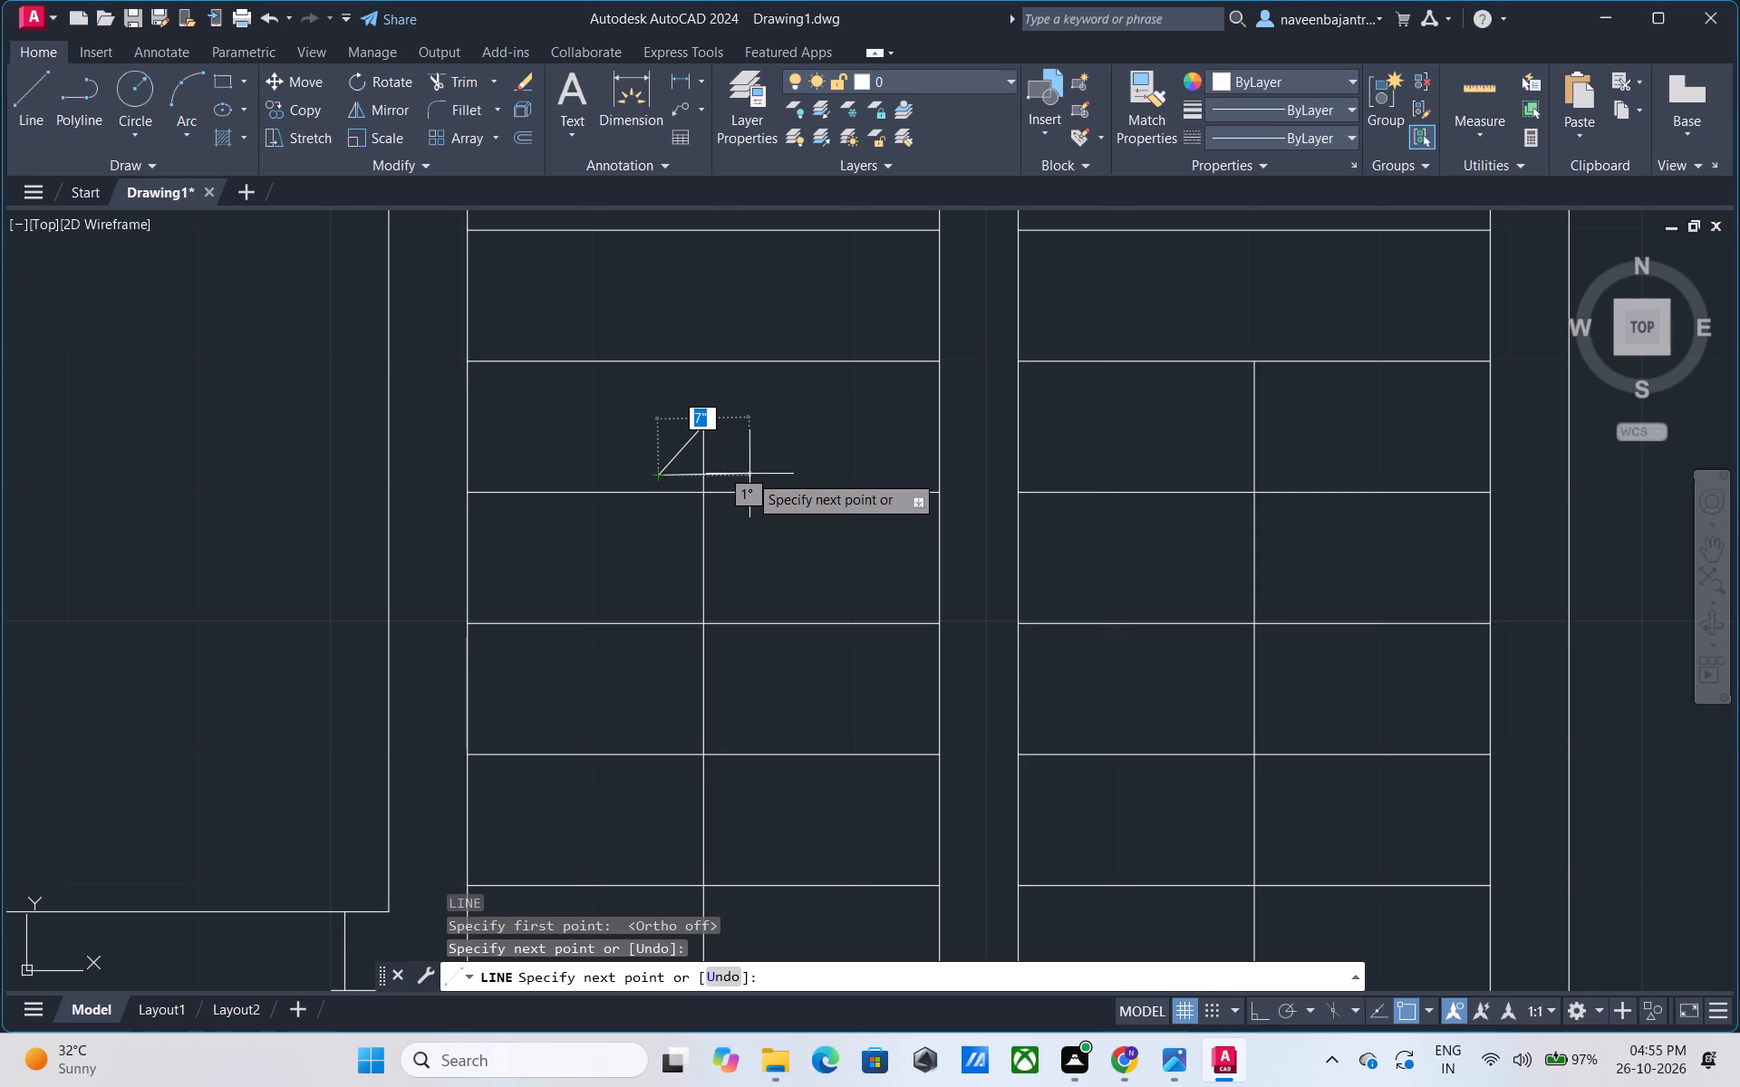
{"action": "left_click", "coordinate": [749, 474]}
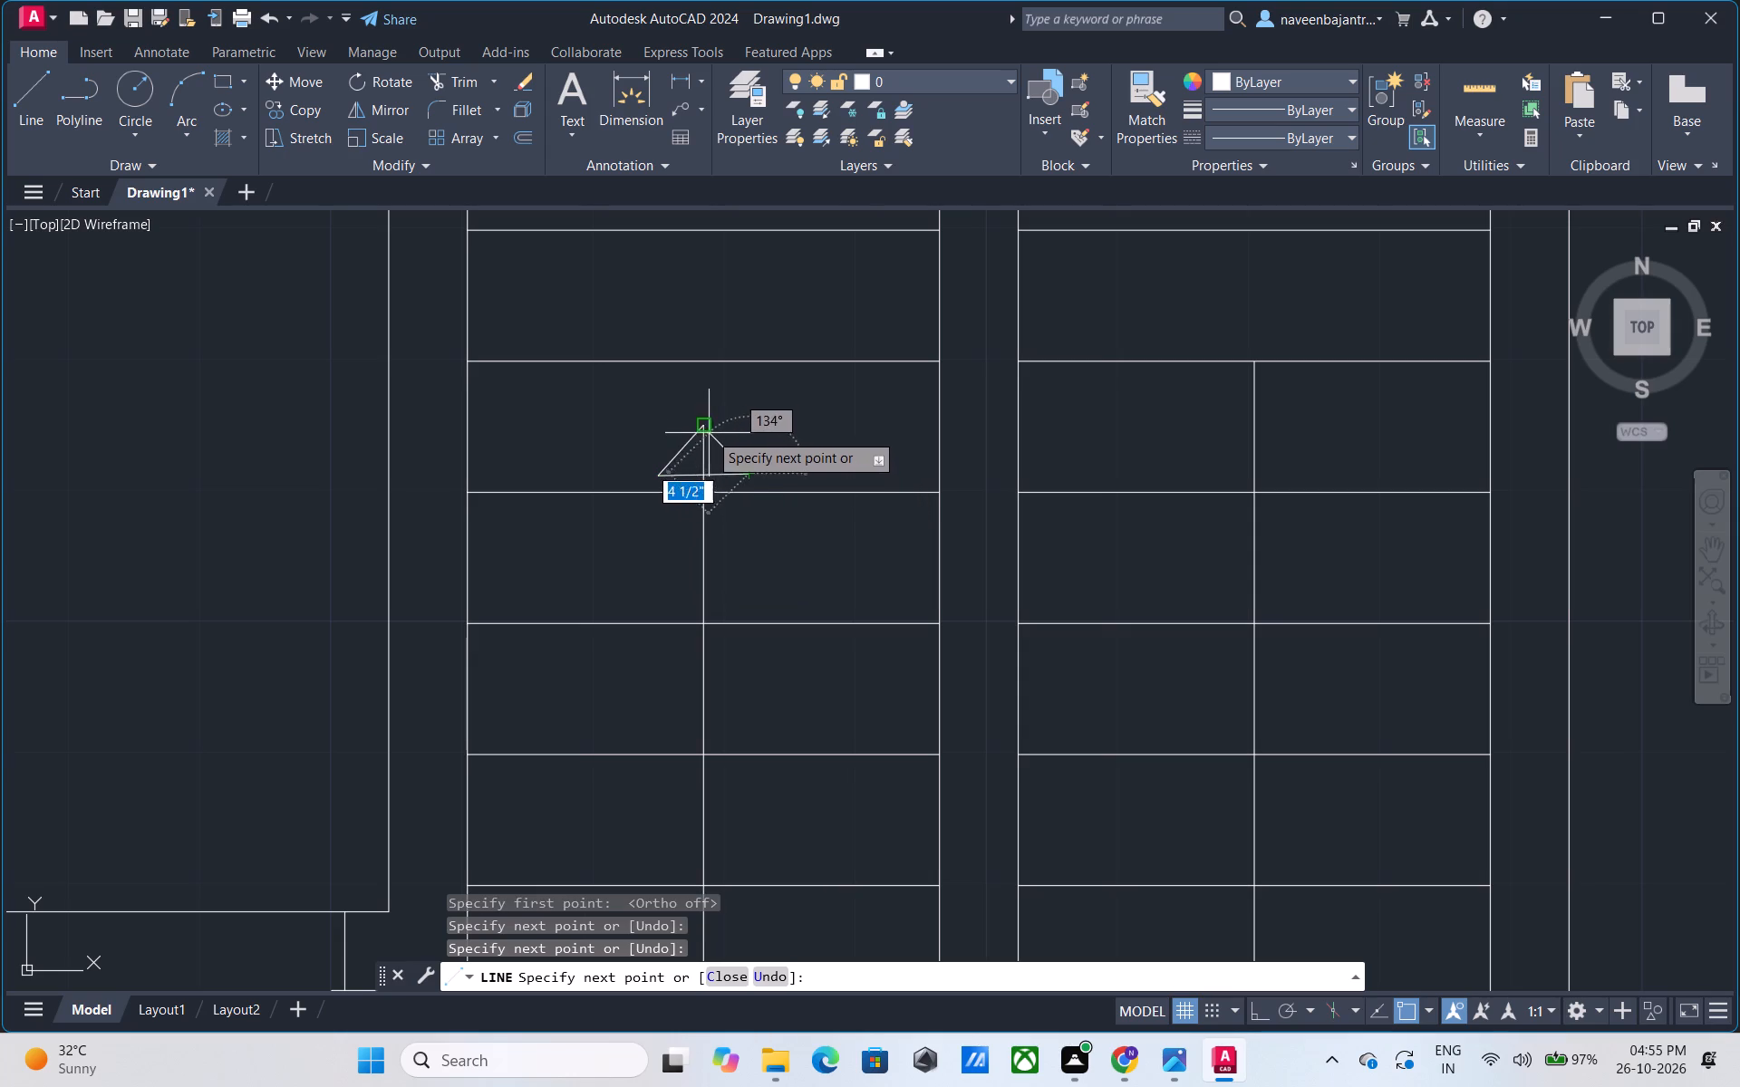
{"action": "left_click", "coordinate": [708, 429]}
{"action": "key", "text": "Escape"}
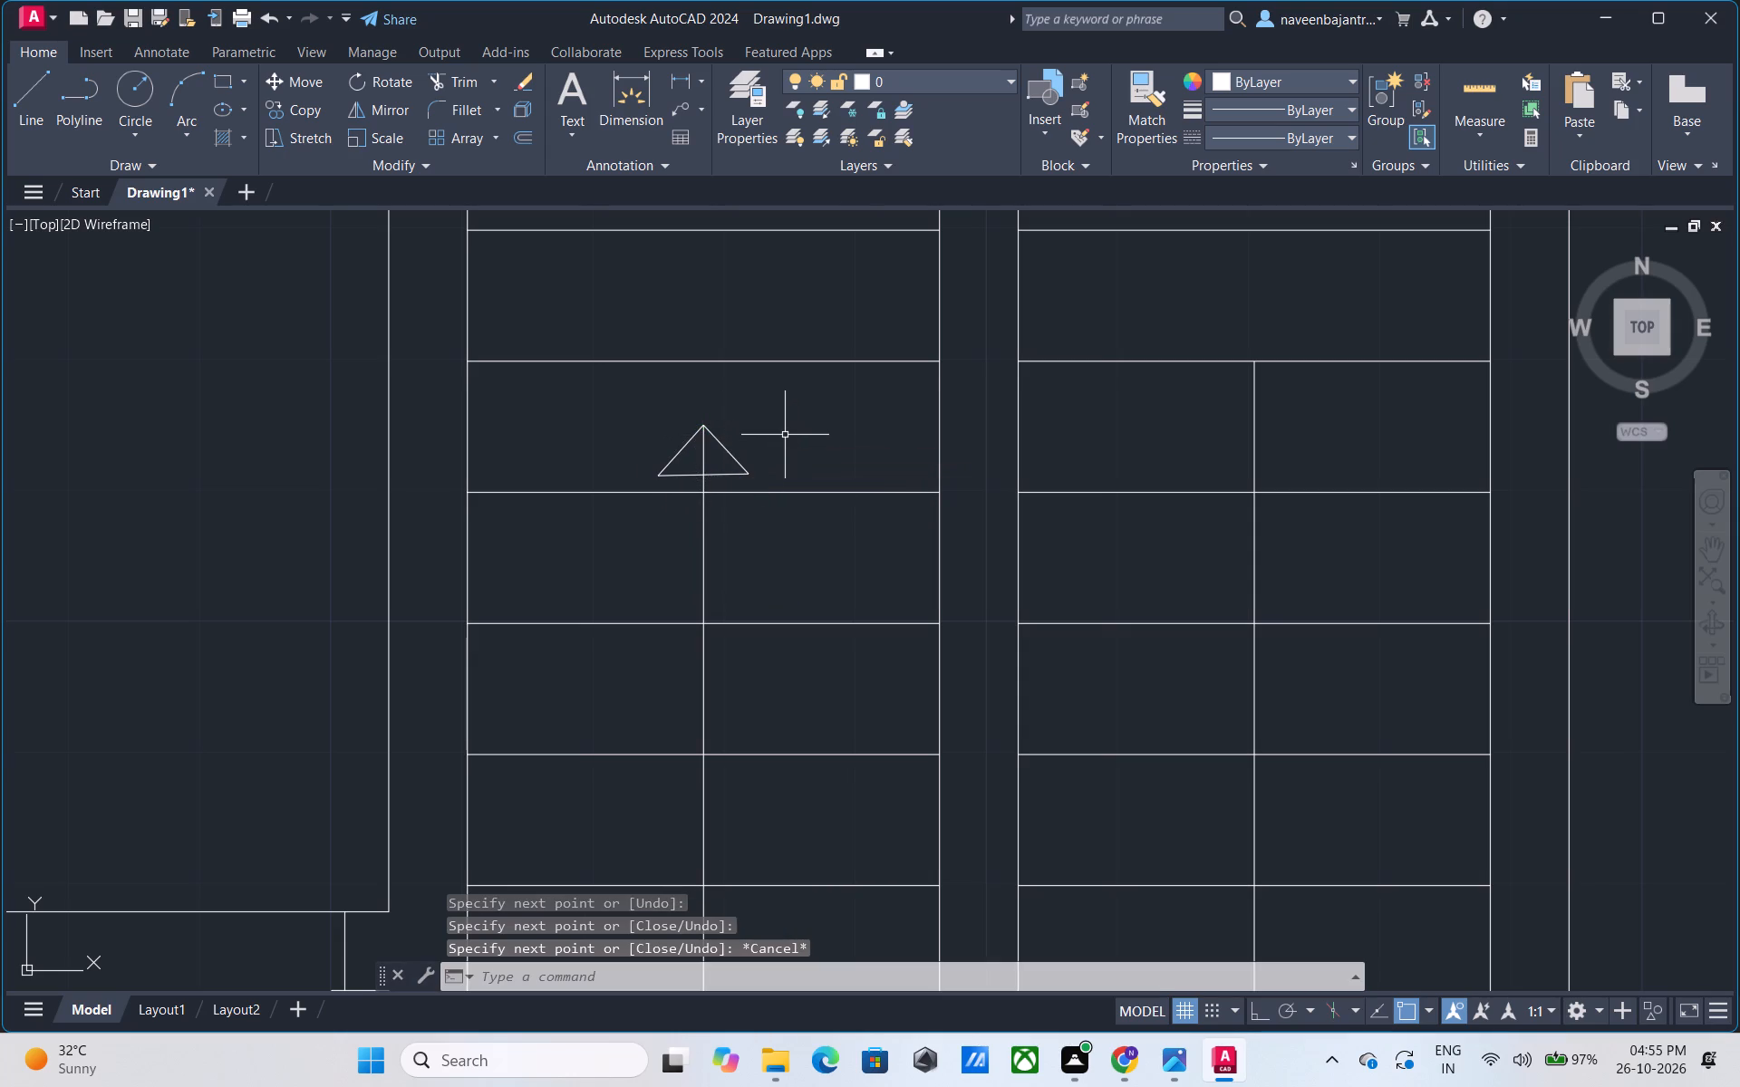
Trim away the piece of the direction line that lies inside the arrowhead triangle.
{"action": "type", "text": "tr"}
{"action": "key", "text": "space"}
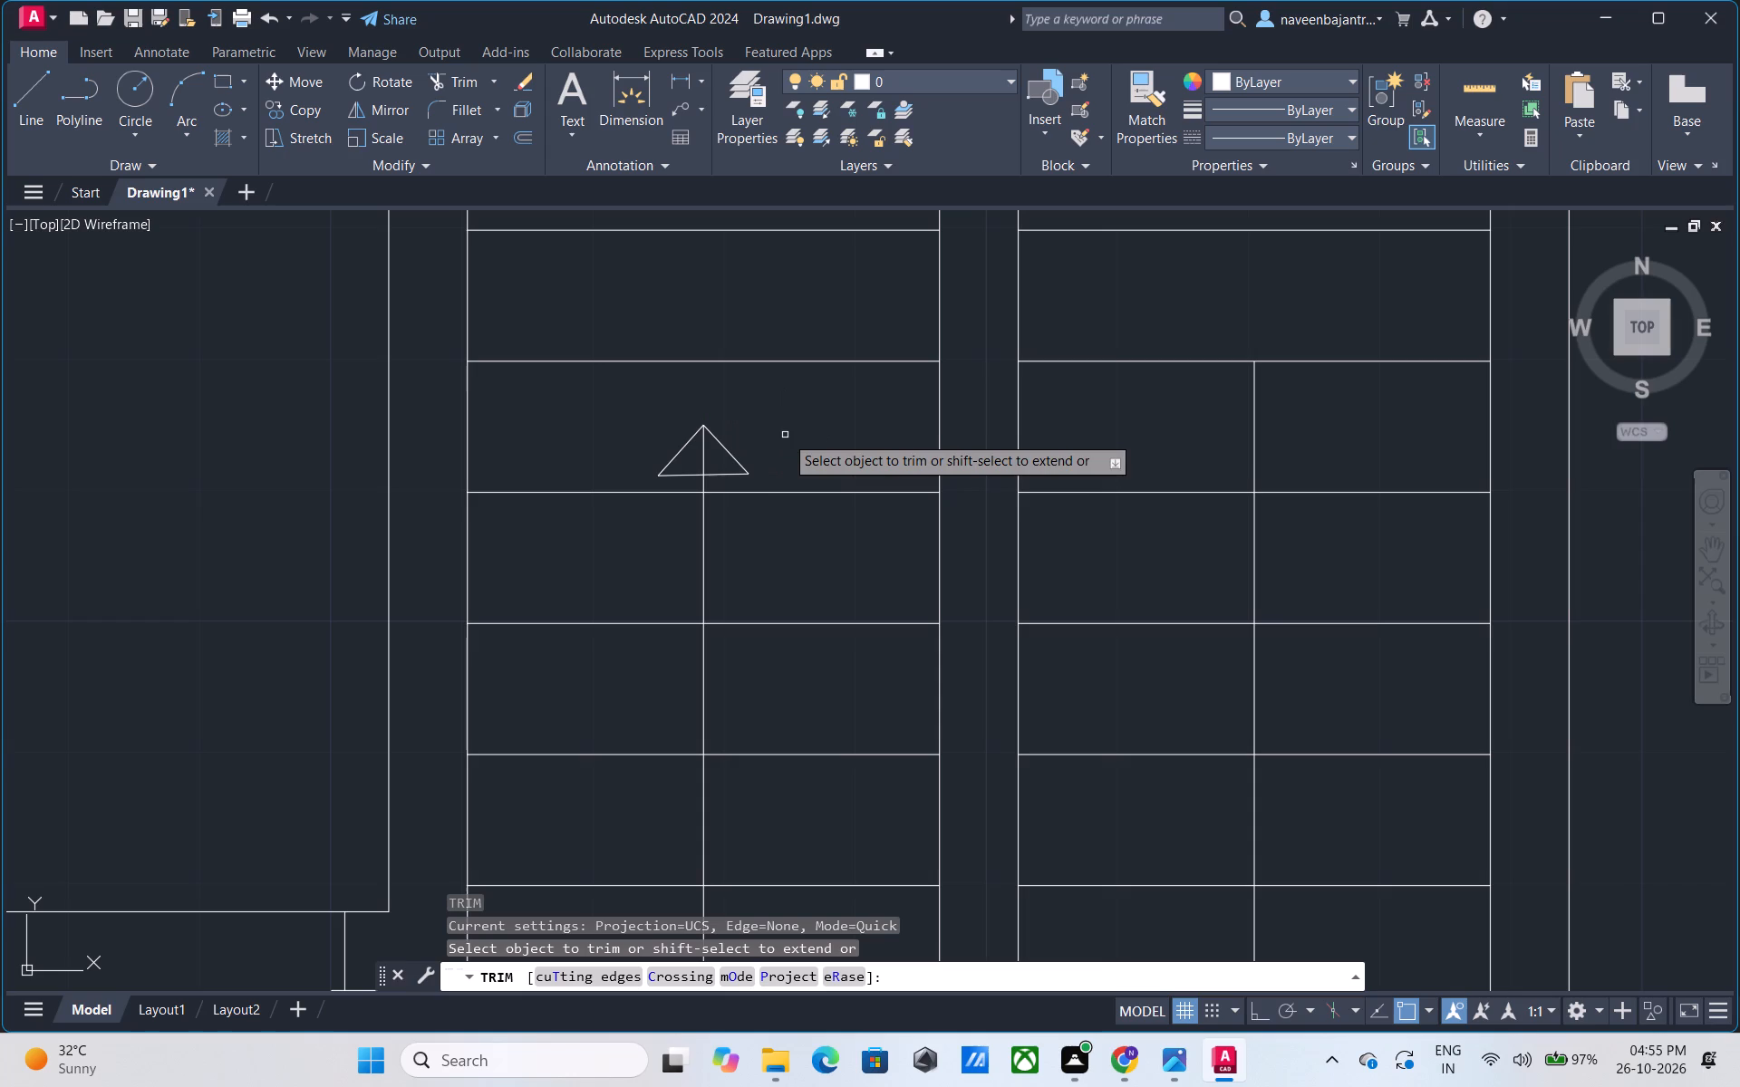
{"action": "left_click", "coordinate": [701, 465]}
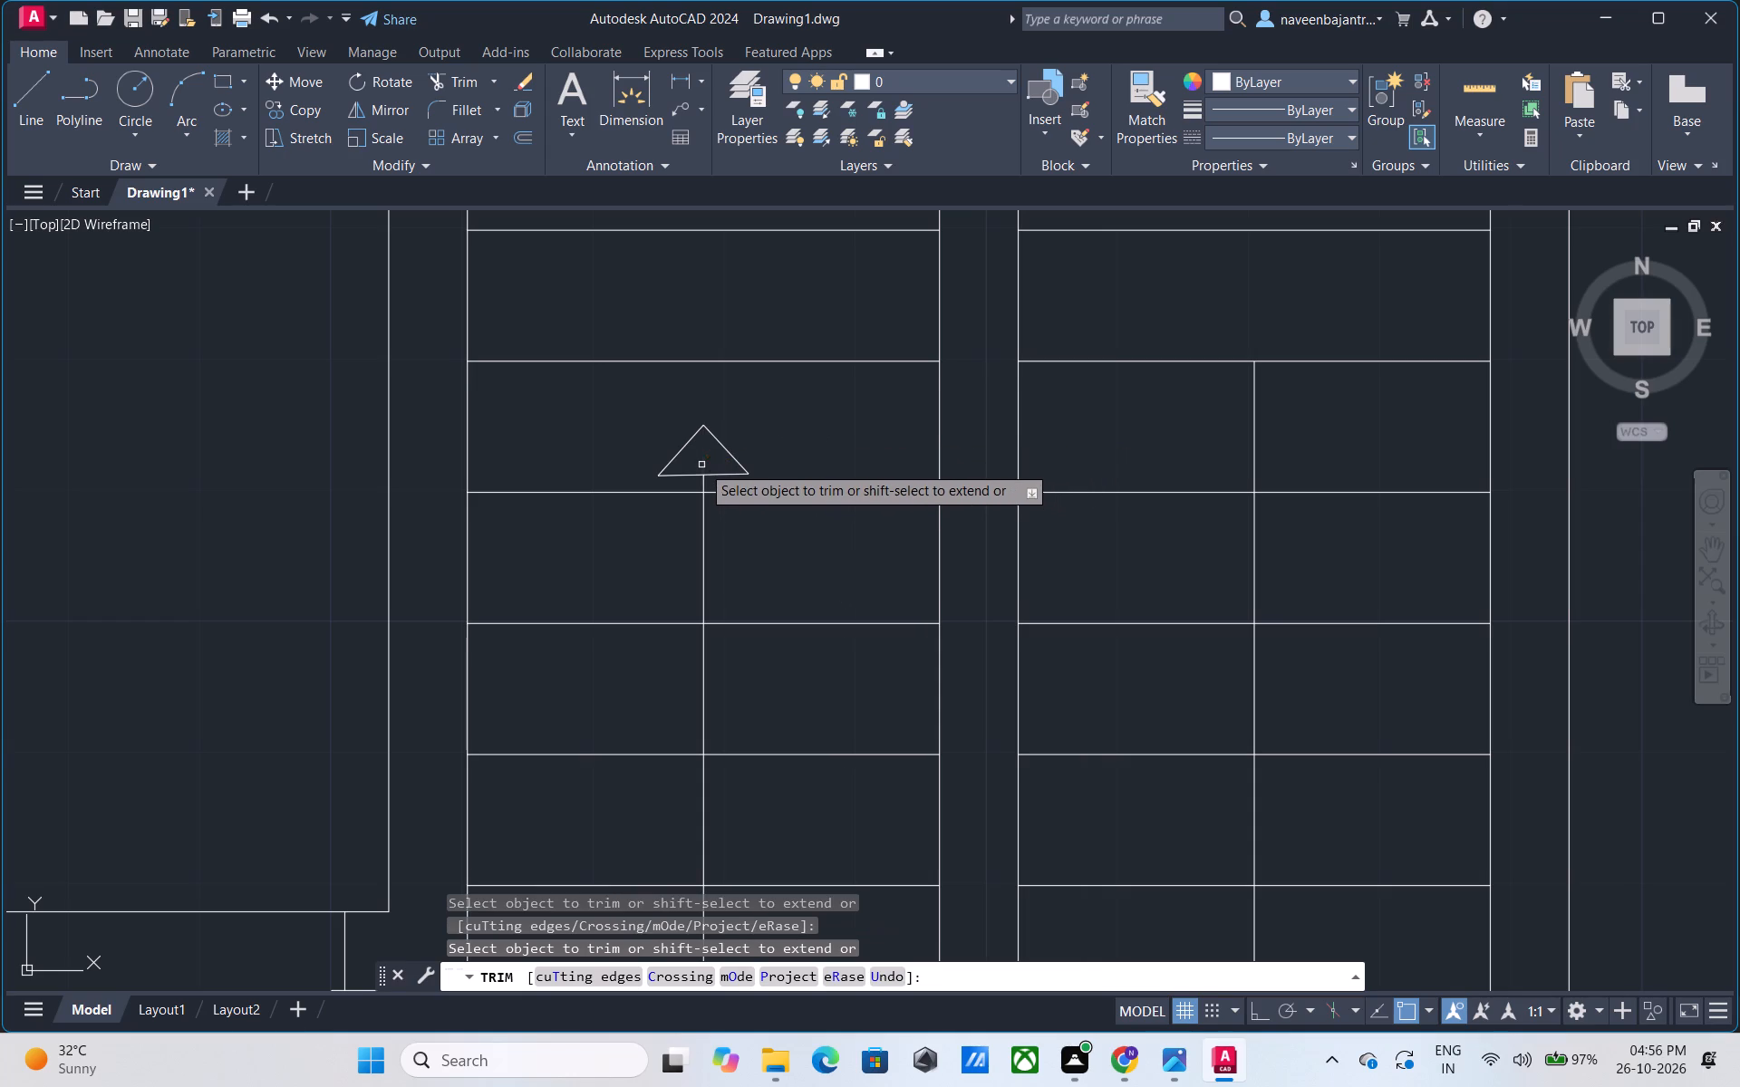
{"action": "key", "text": "Escape"}
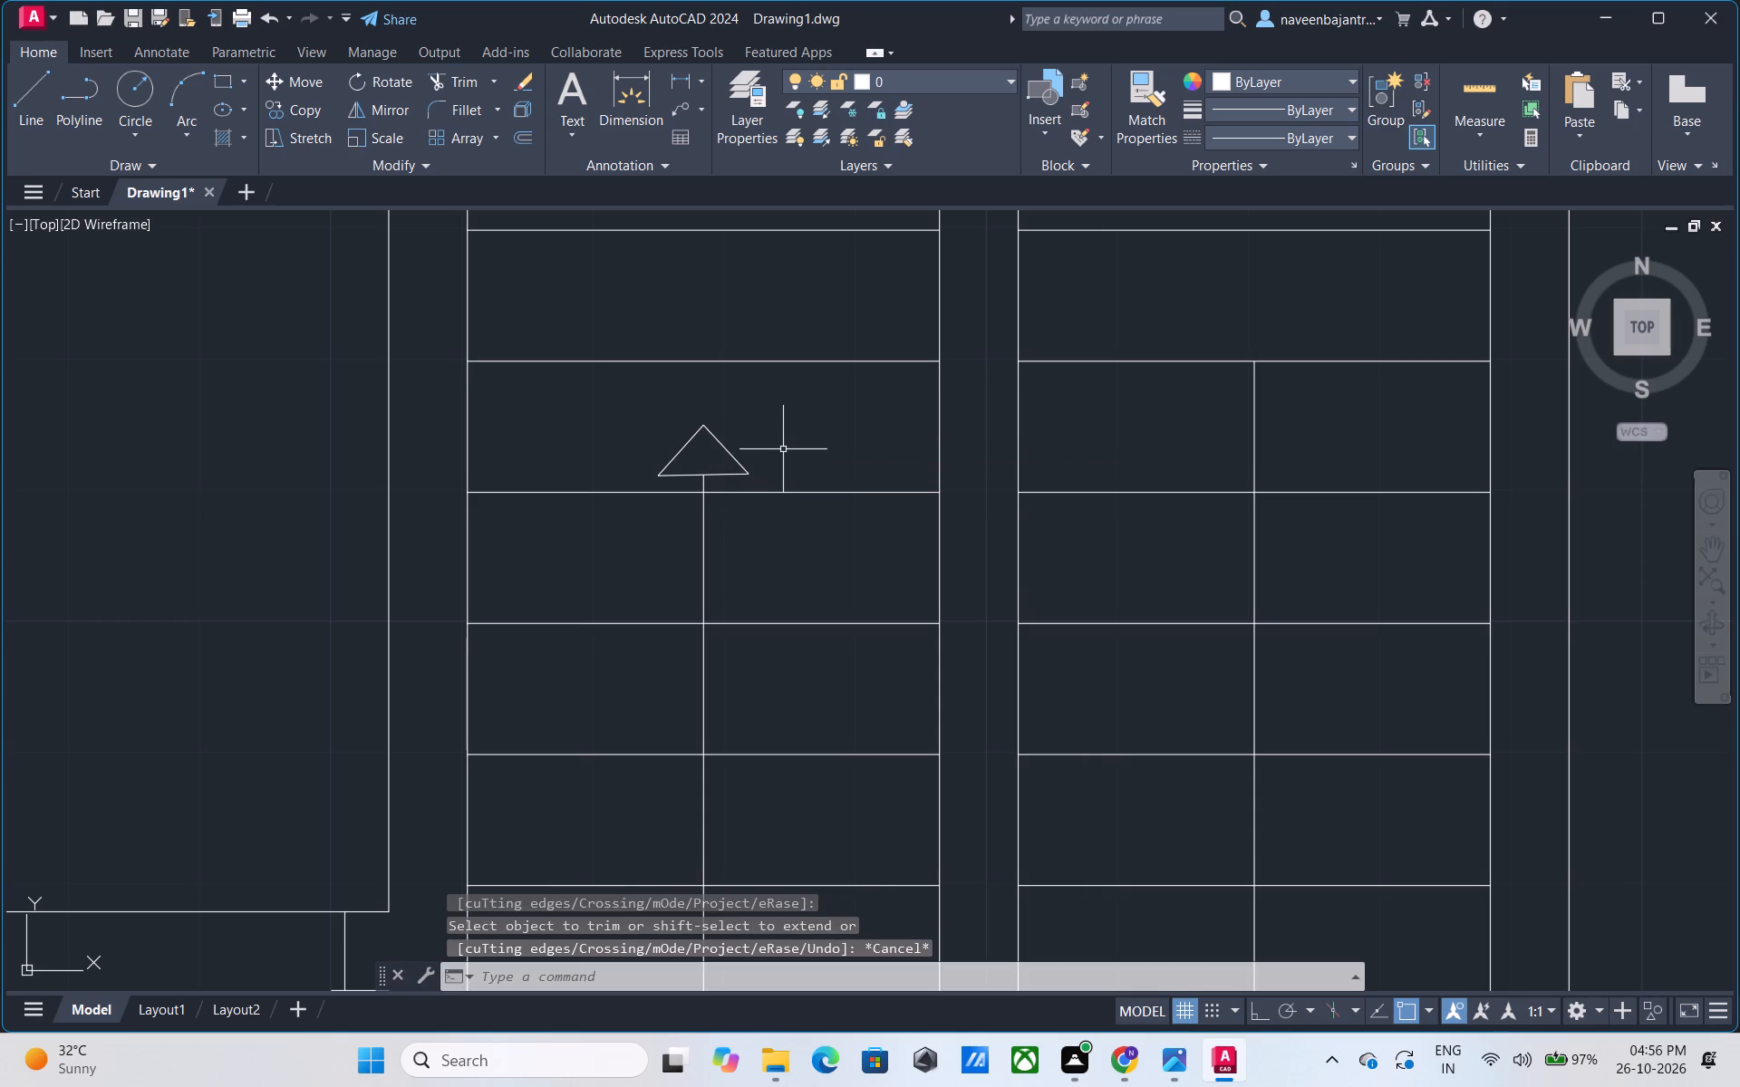
Draw a horizontal line about 3'-6" long between the two direction lines, on the landing just below the last treads.
{"action": "scroll", "coordinate": [783, 449], "scroll_direction": "down", "scroll_amount": 3}
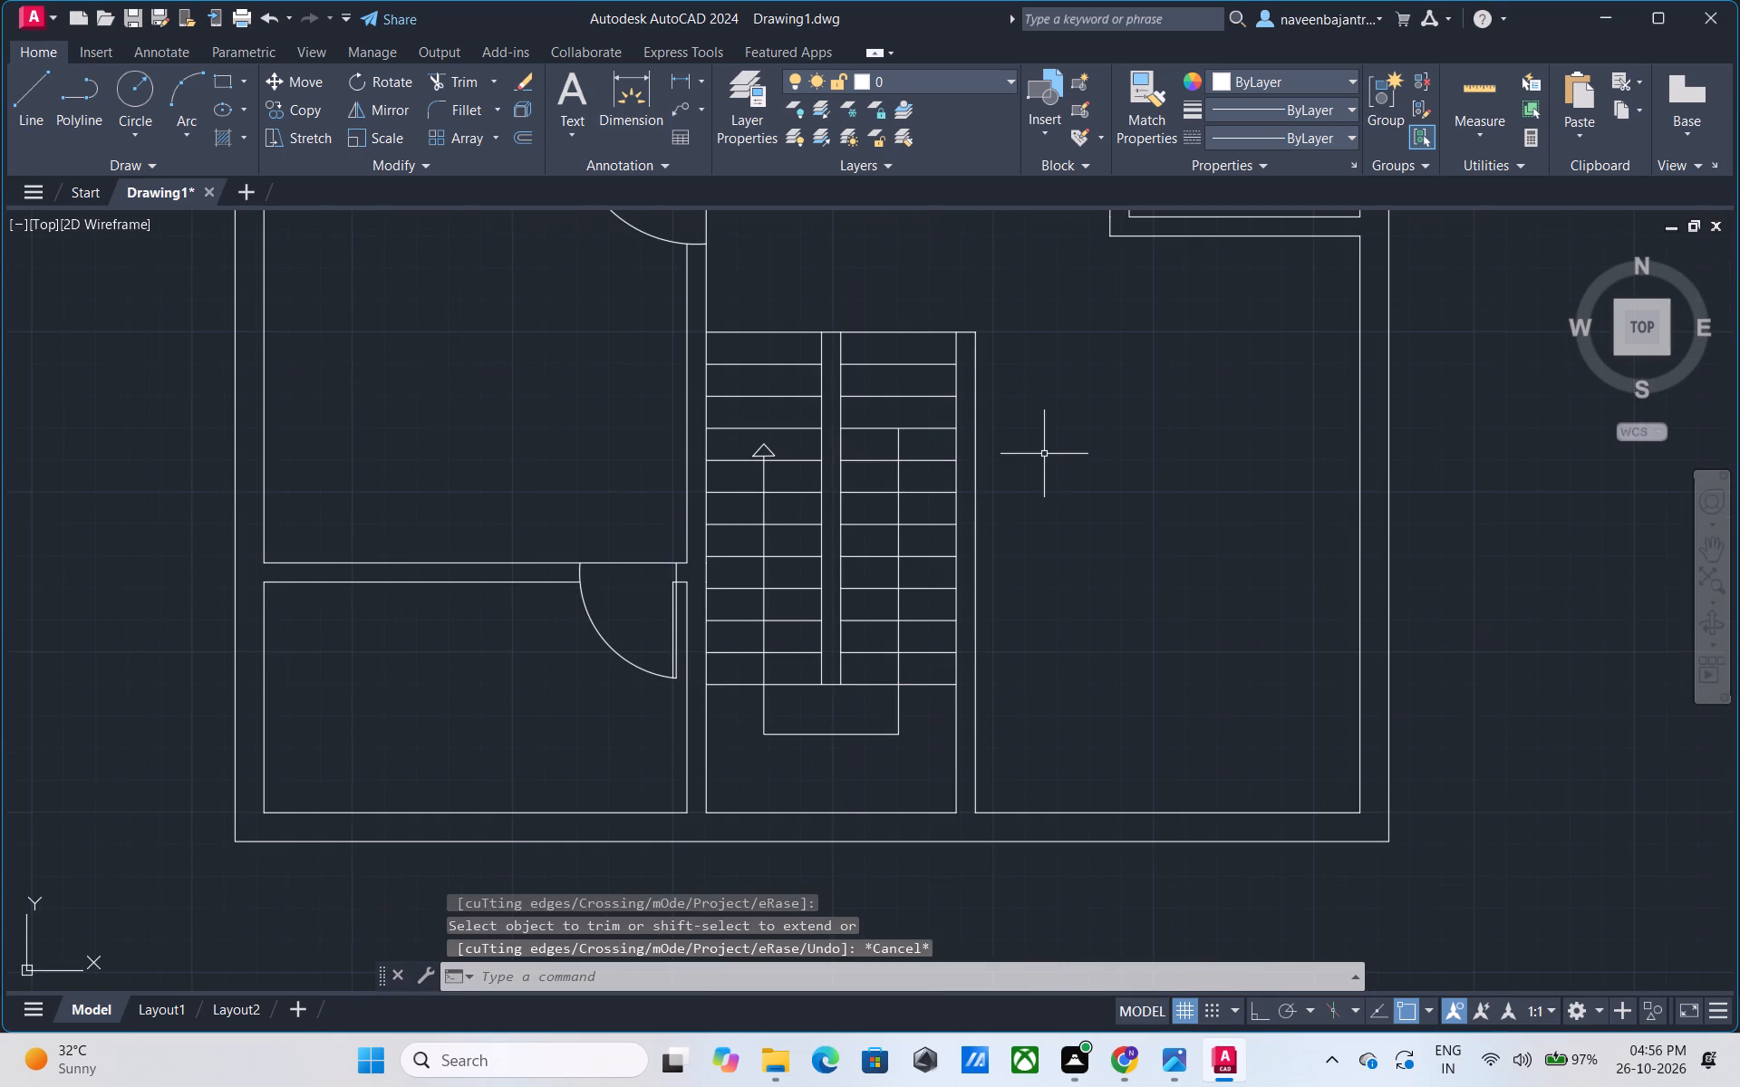
{"action": "scroll", "coordinate": [1088, 620], "scroll_direction": "down", "scroll_amount": 1}
{"action": "middle_click_drag", "start_coordinate": [1089, 620], "coordinate": [1089, 601]}
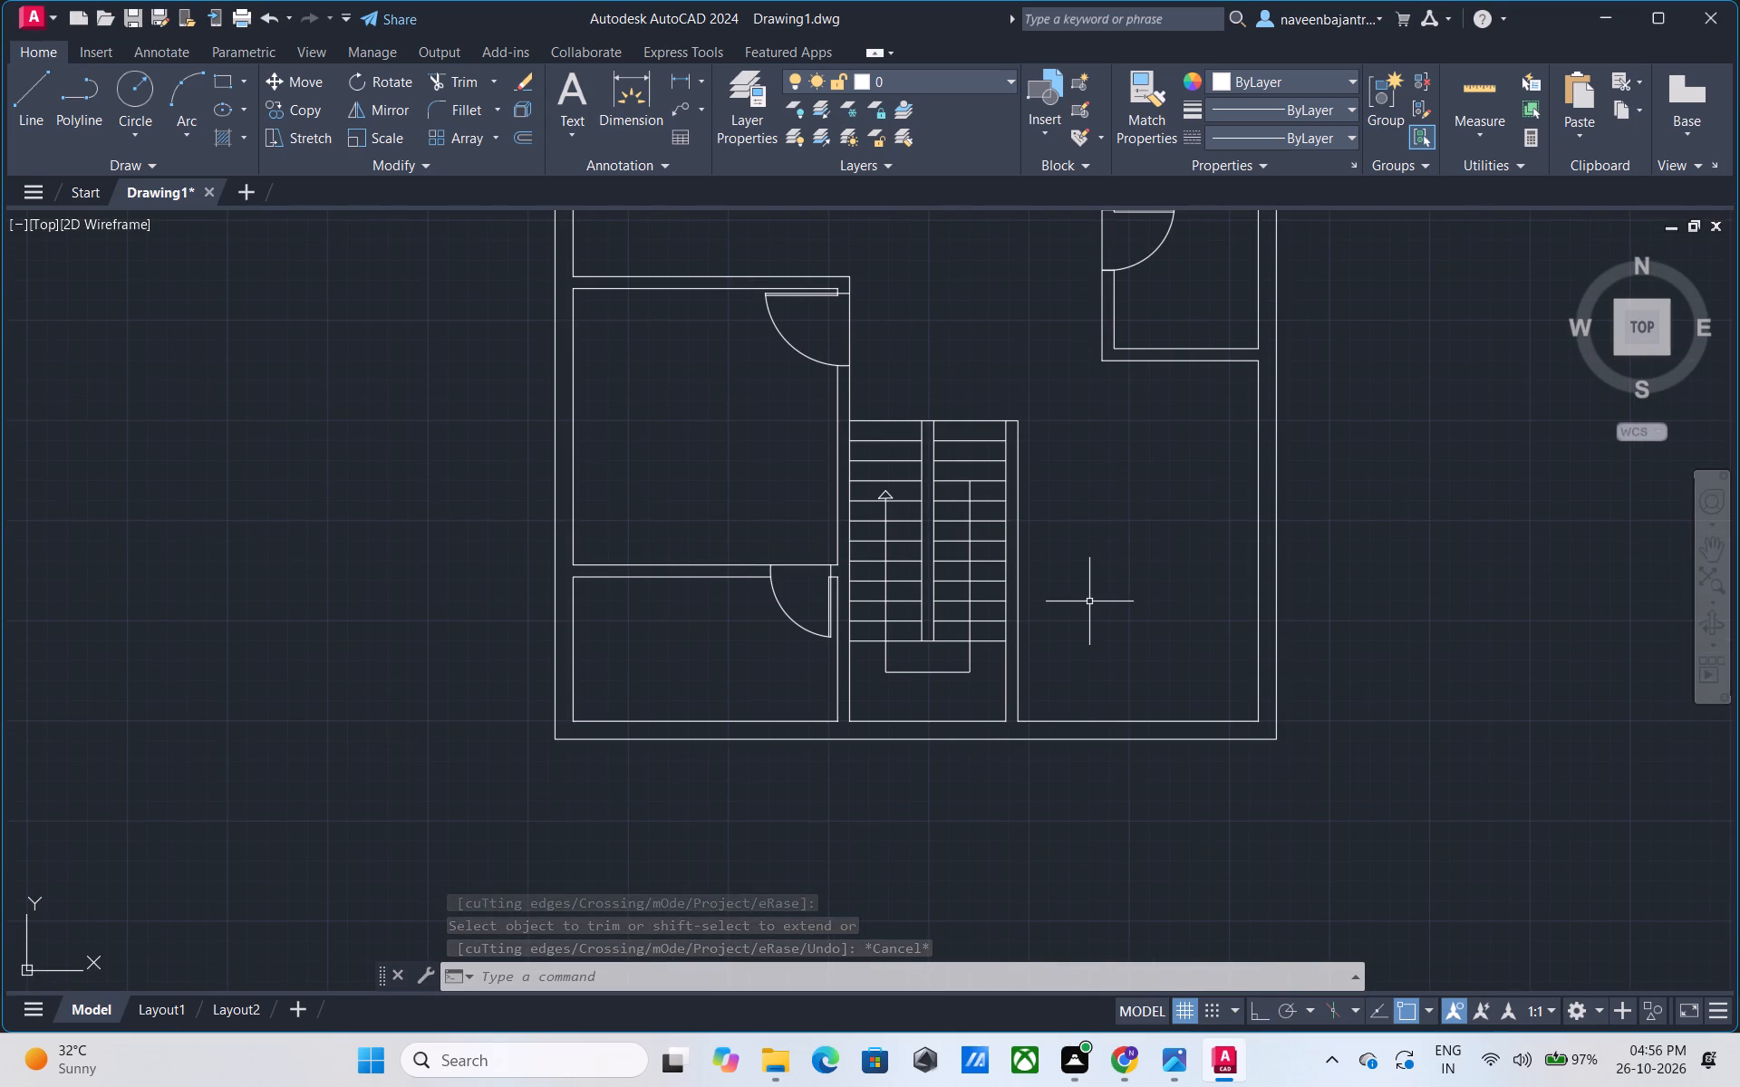
{"action": "middle_click_drag", "start_coordinate": [1131, 649], "coordinate": [1131, 606]}
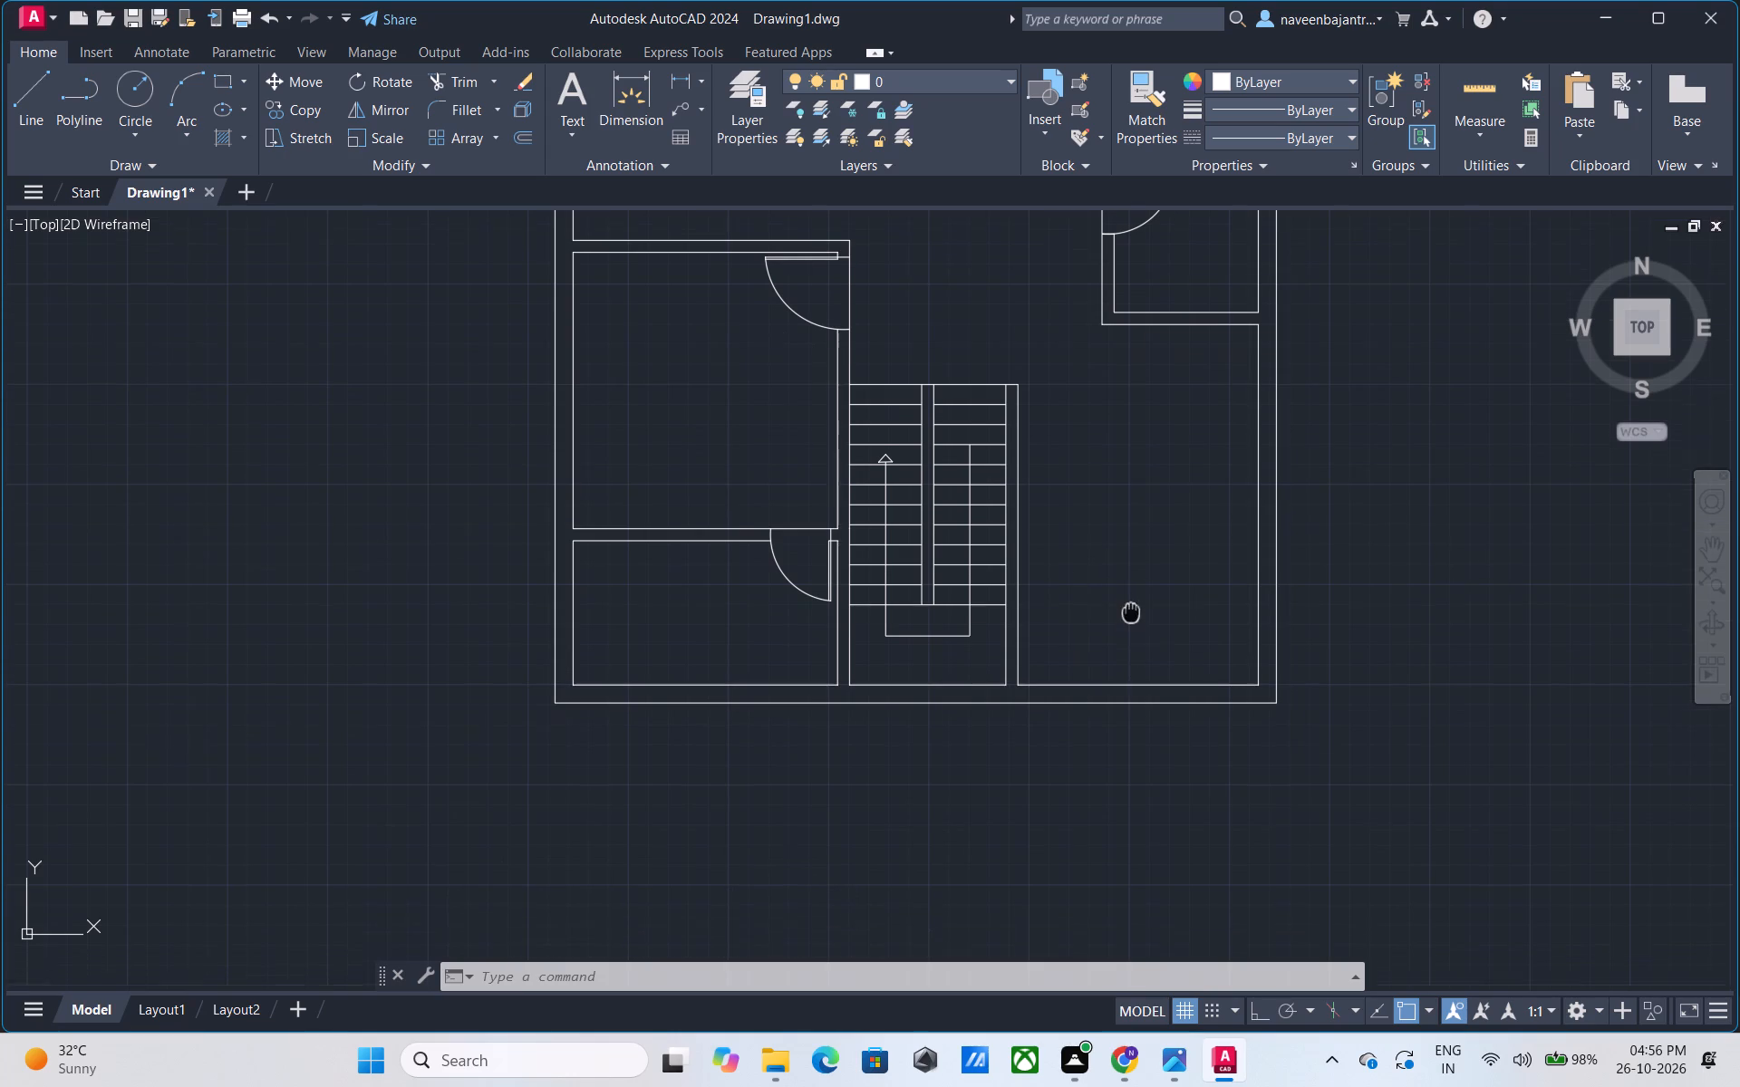
{"action": "middle_click_drag", "start_coordinate": [1131, 606], "coordinate": [1131, 604]}
{"action": "scroll", "coordinate": [936, 623], "scroll_direction": "up", "scroll_amount": 2}
{"action": "key", "text": "Escape"}
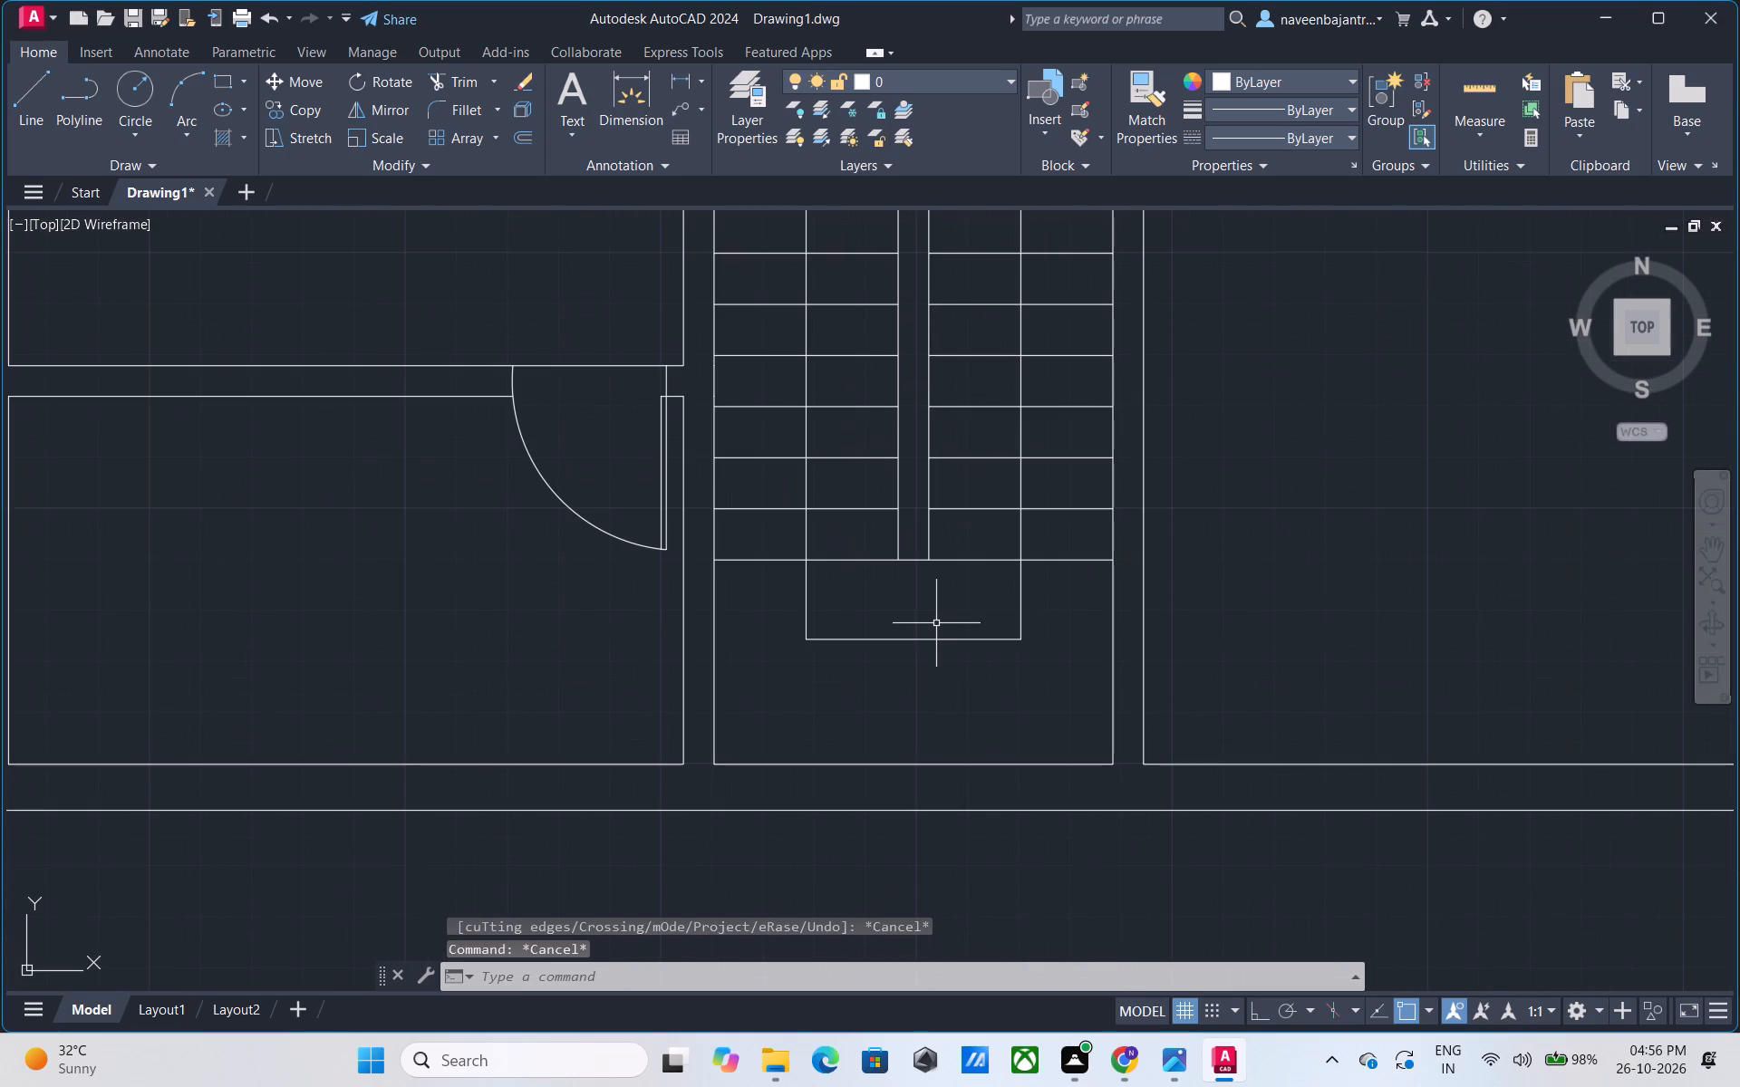
{"action": "type", "text": "l"}
{"action": "key", "text": "space"}
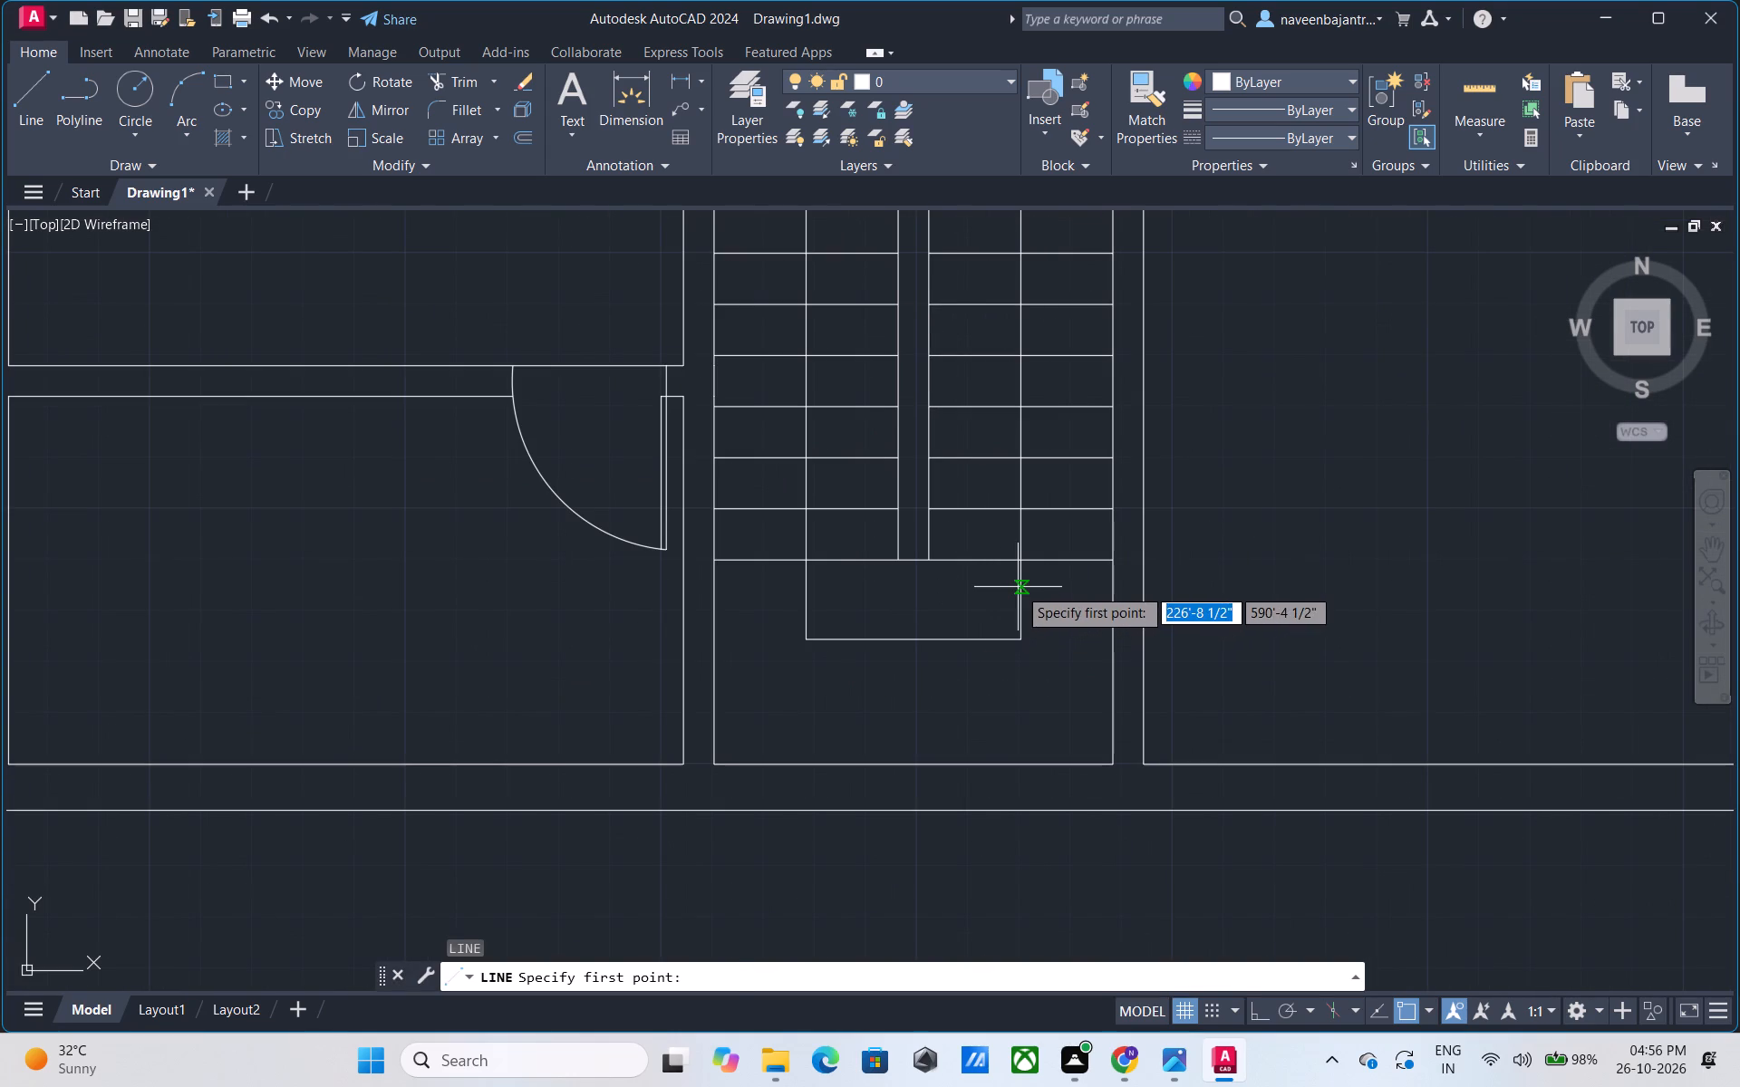
{"action": "left_click", "coordinate": [1018, 587]}
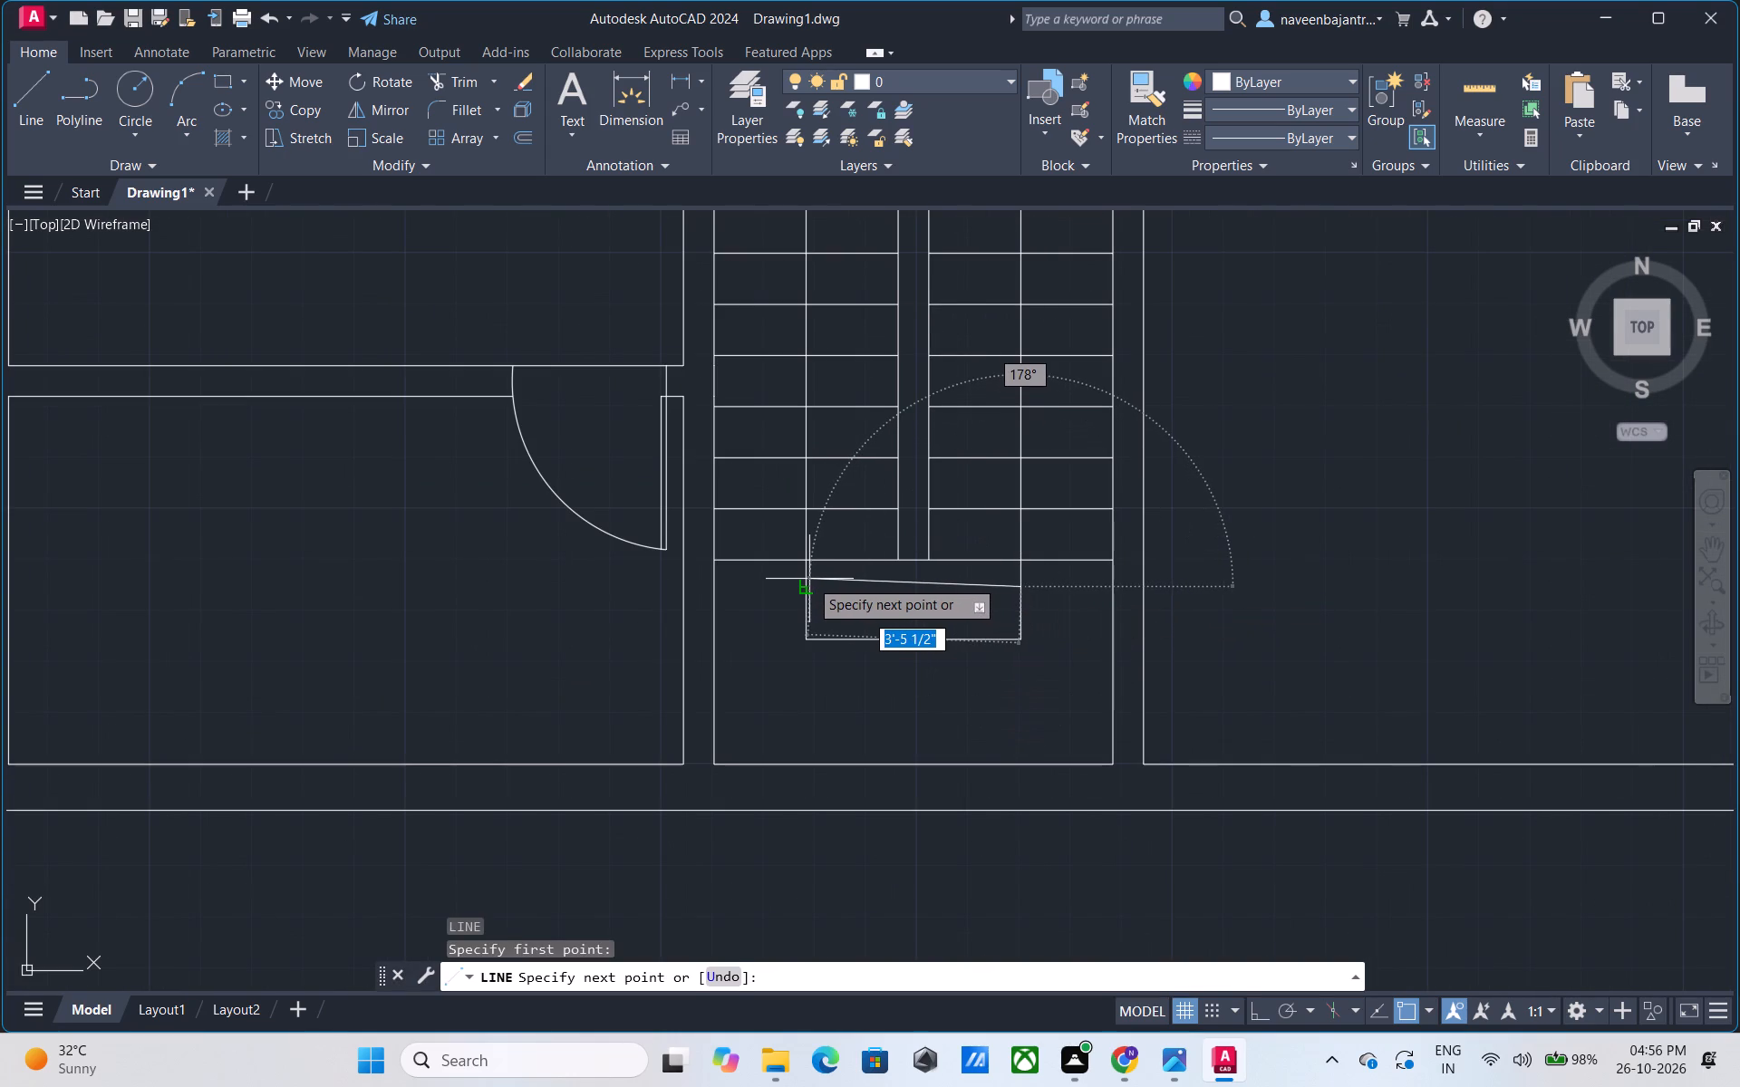
{"action": "key", "text": "F8"}
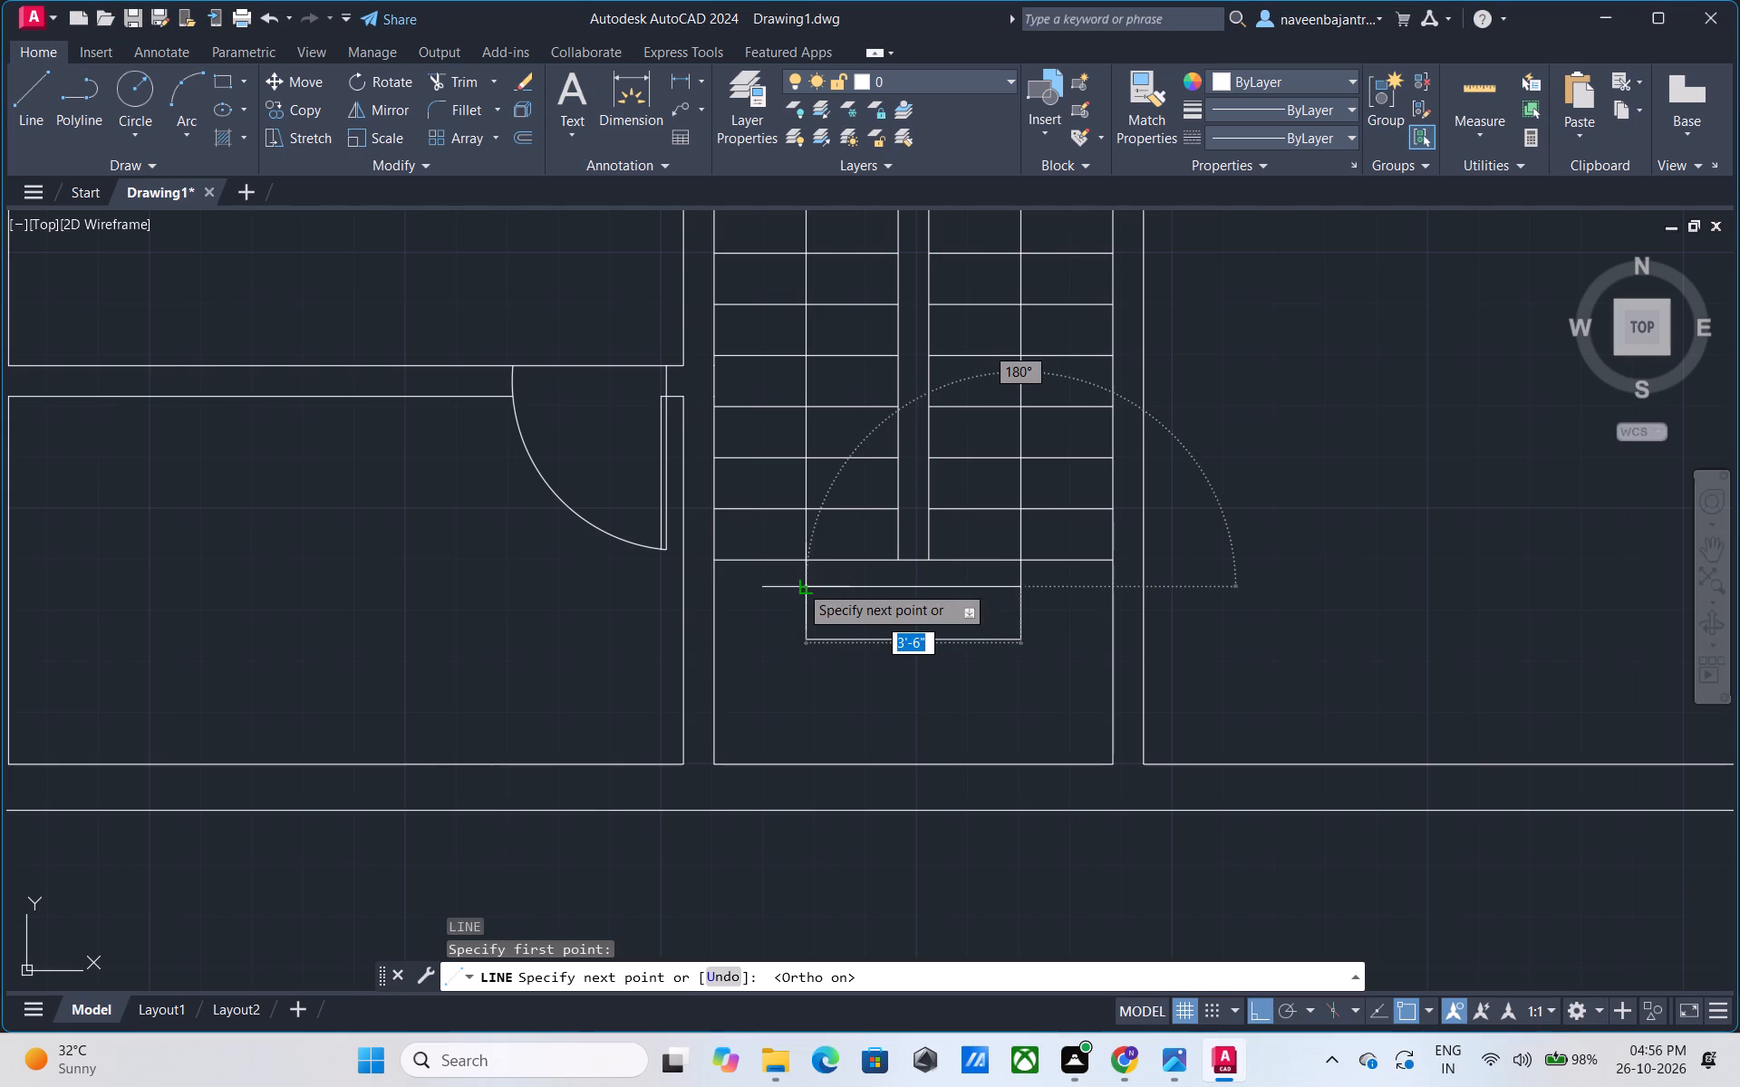
{"action": "left_click", "coordinate": [799, 584]}
{"action": "key", "text": "Escape"}
Trim away the old lower crossing line and the two direction line ends hanging below the new crossing line.
{"action": "type", "text": "tr"}
{"action": "key", "text": "space"}
{"action": "left_click", "coordinate": [933, 641]}
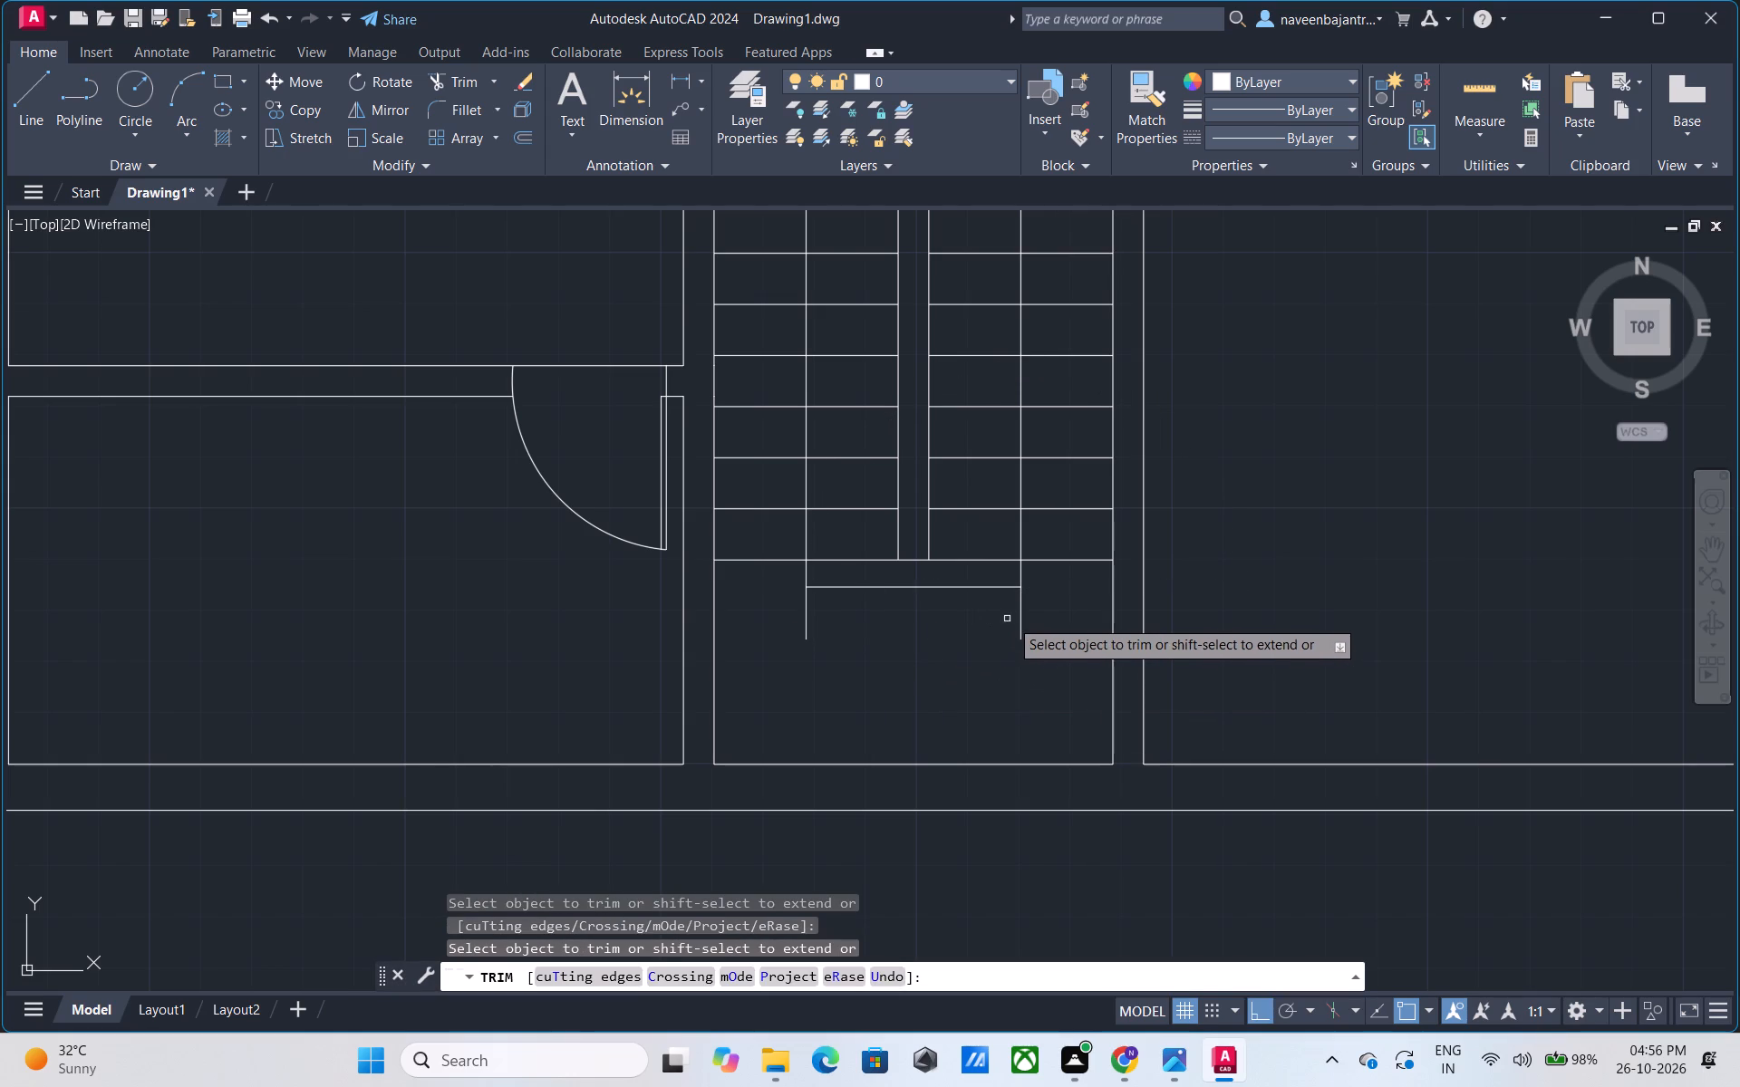
{"action": "left_click", "coordinate": [1023, 615]}
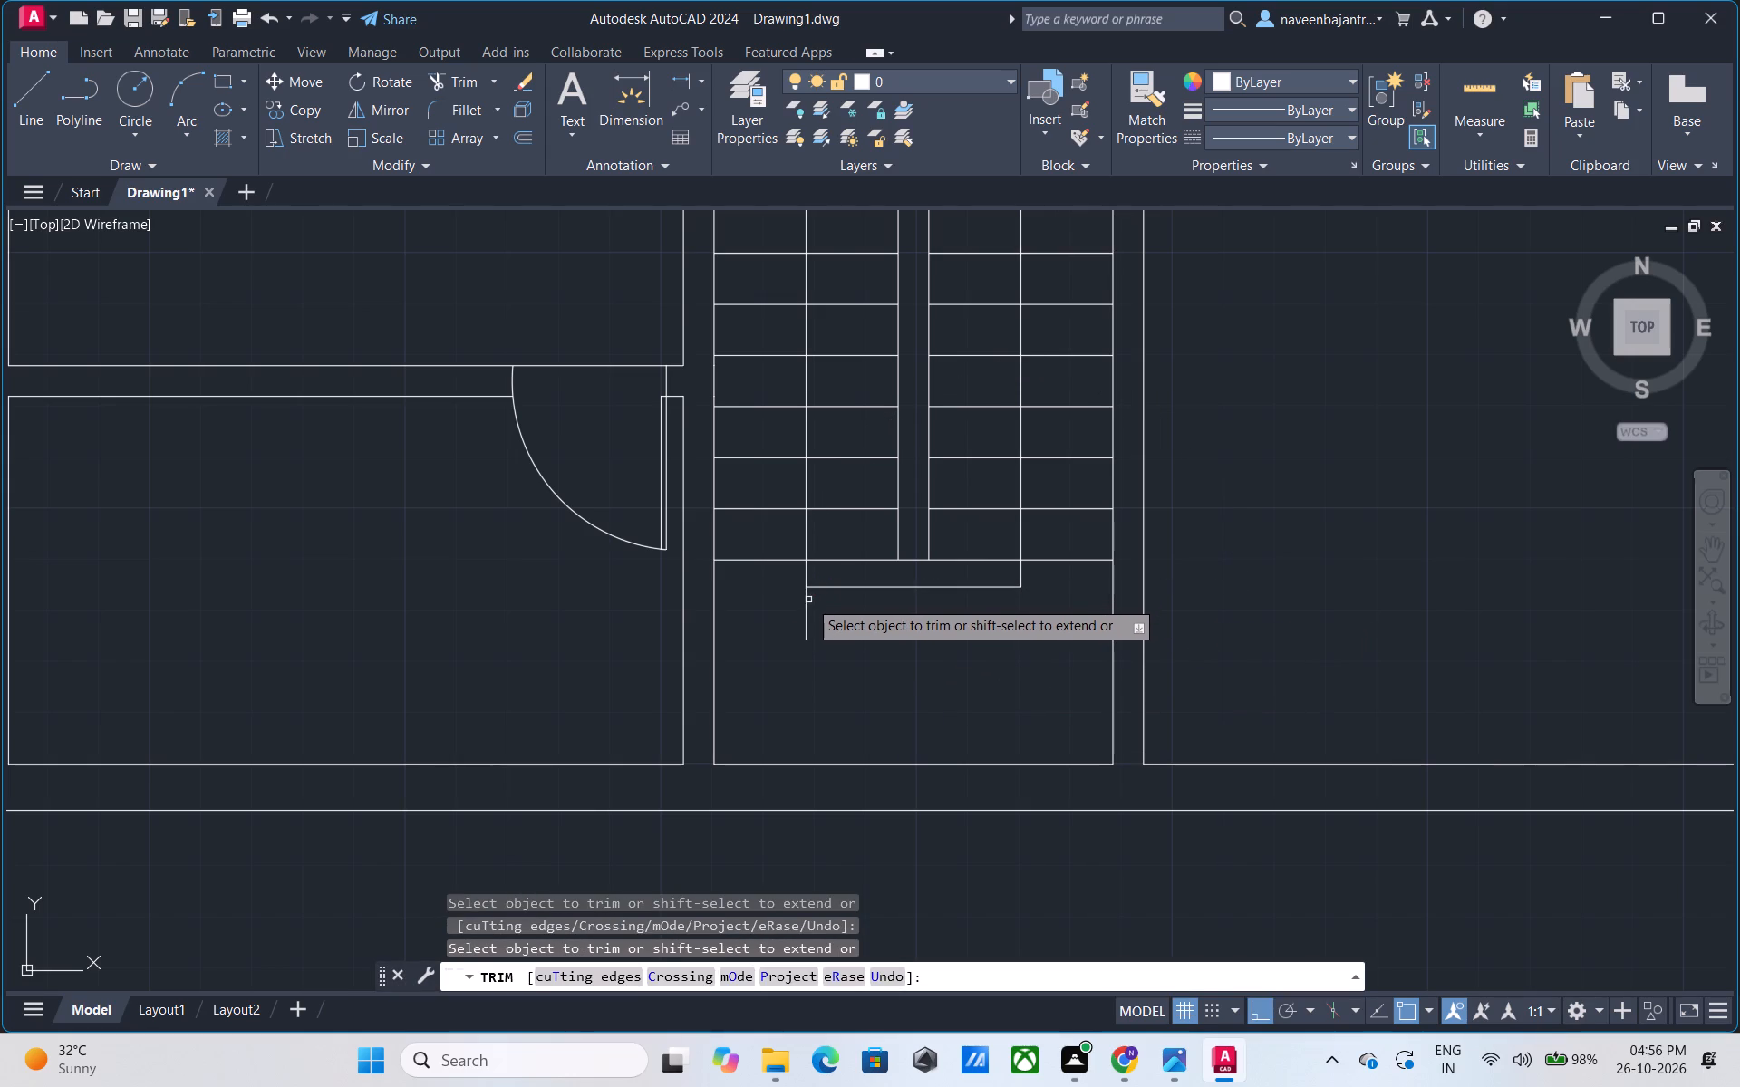
{"action": "left_click", "coordinate": [808, 601]}
{"action": "key", "text": "Escape"}
Dimension the inner width of the plan's top-right room, placing the dimension line just below its top wall.
{"action": "scroll", "coordinate": [808, 601], "scroll_direction": "down", "scroll_amount": 2}
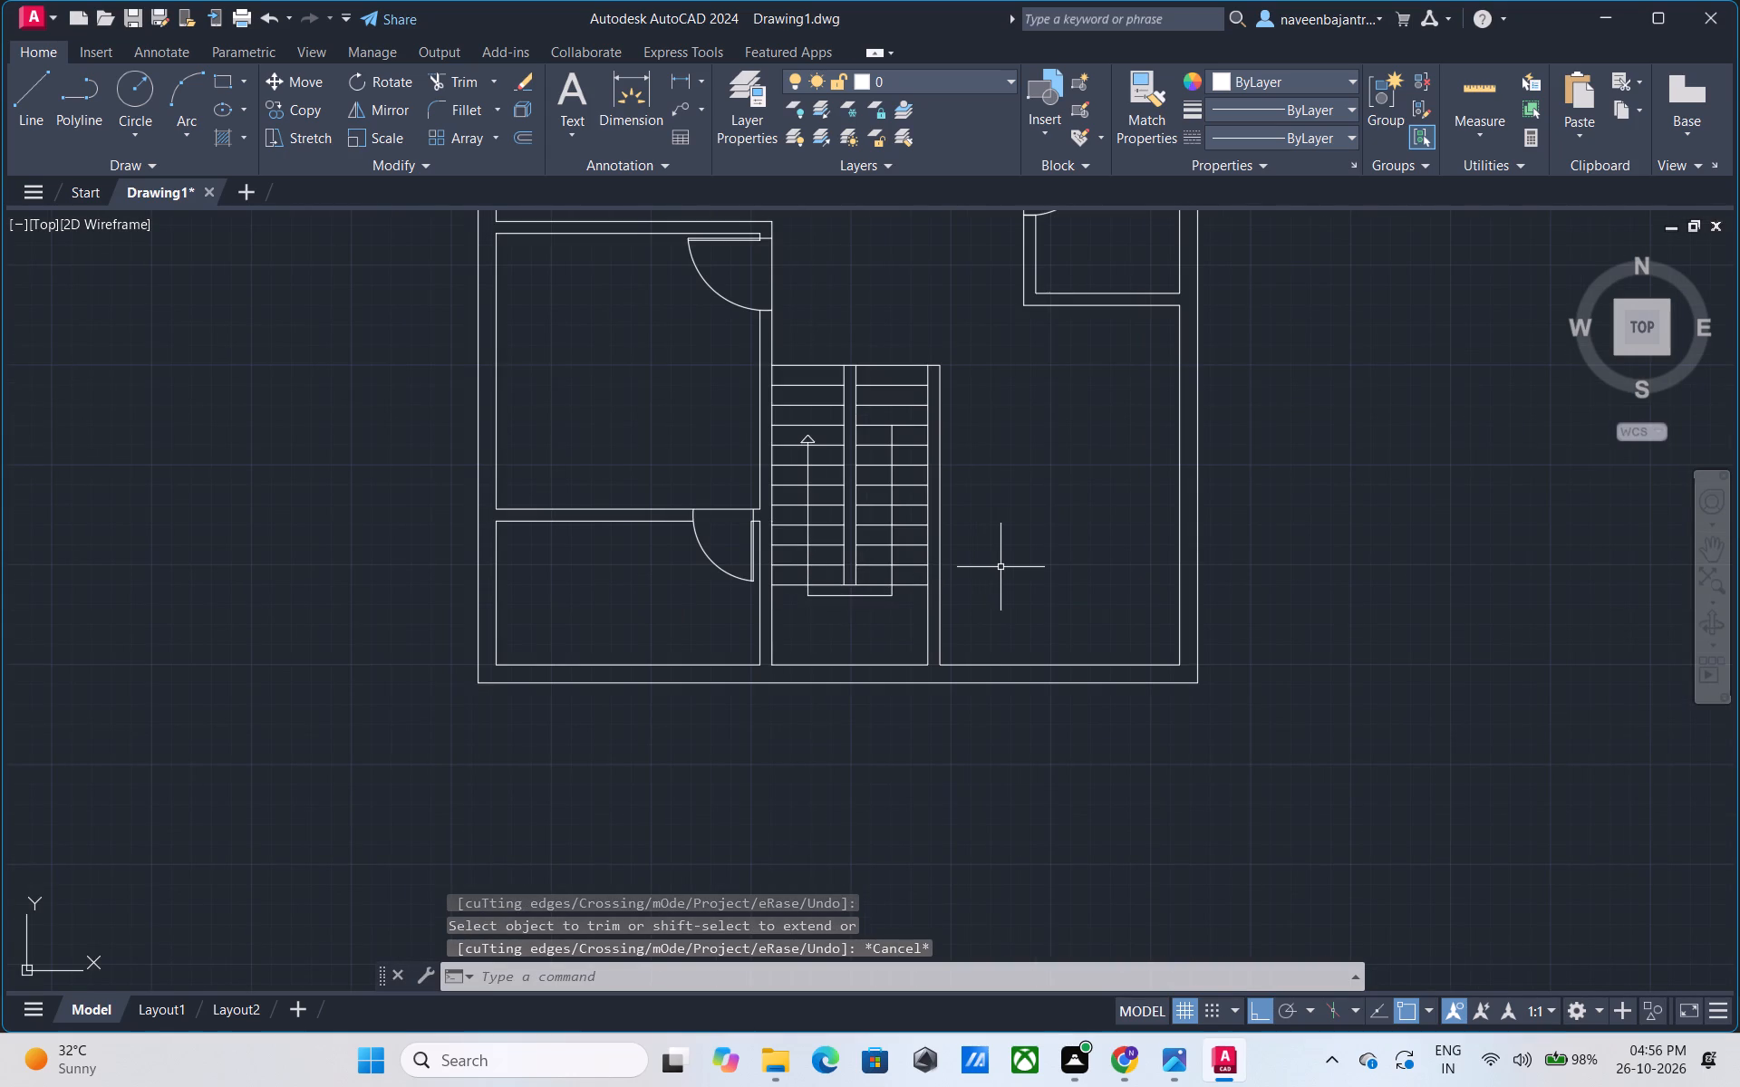
{"action": "scroll", "coordinate": [1017, 573], "scroll_direction": "down", "scroll_amount": 1}
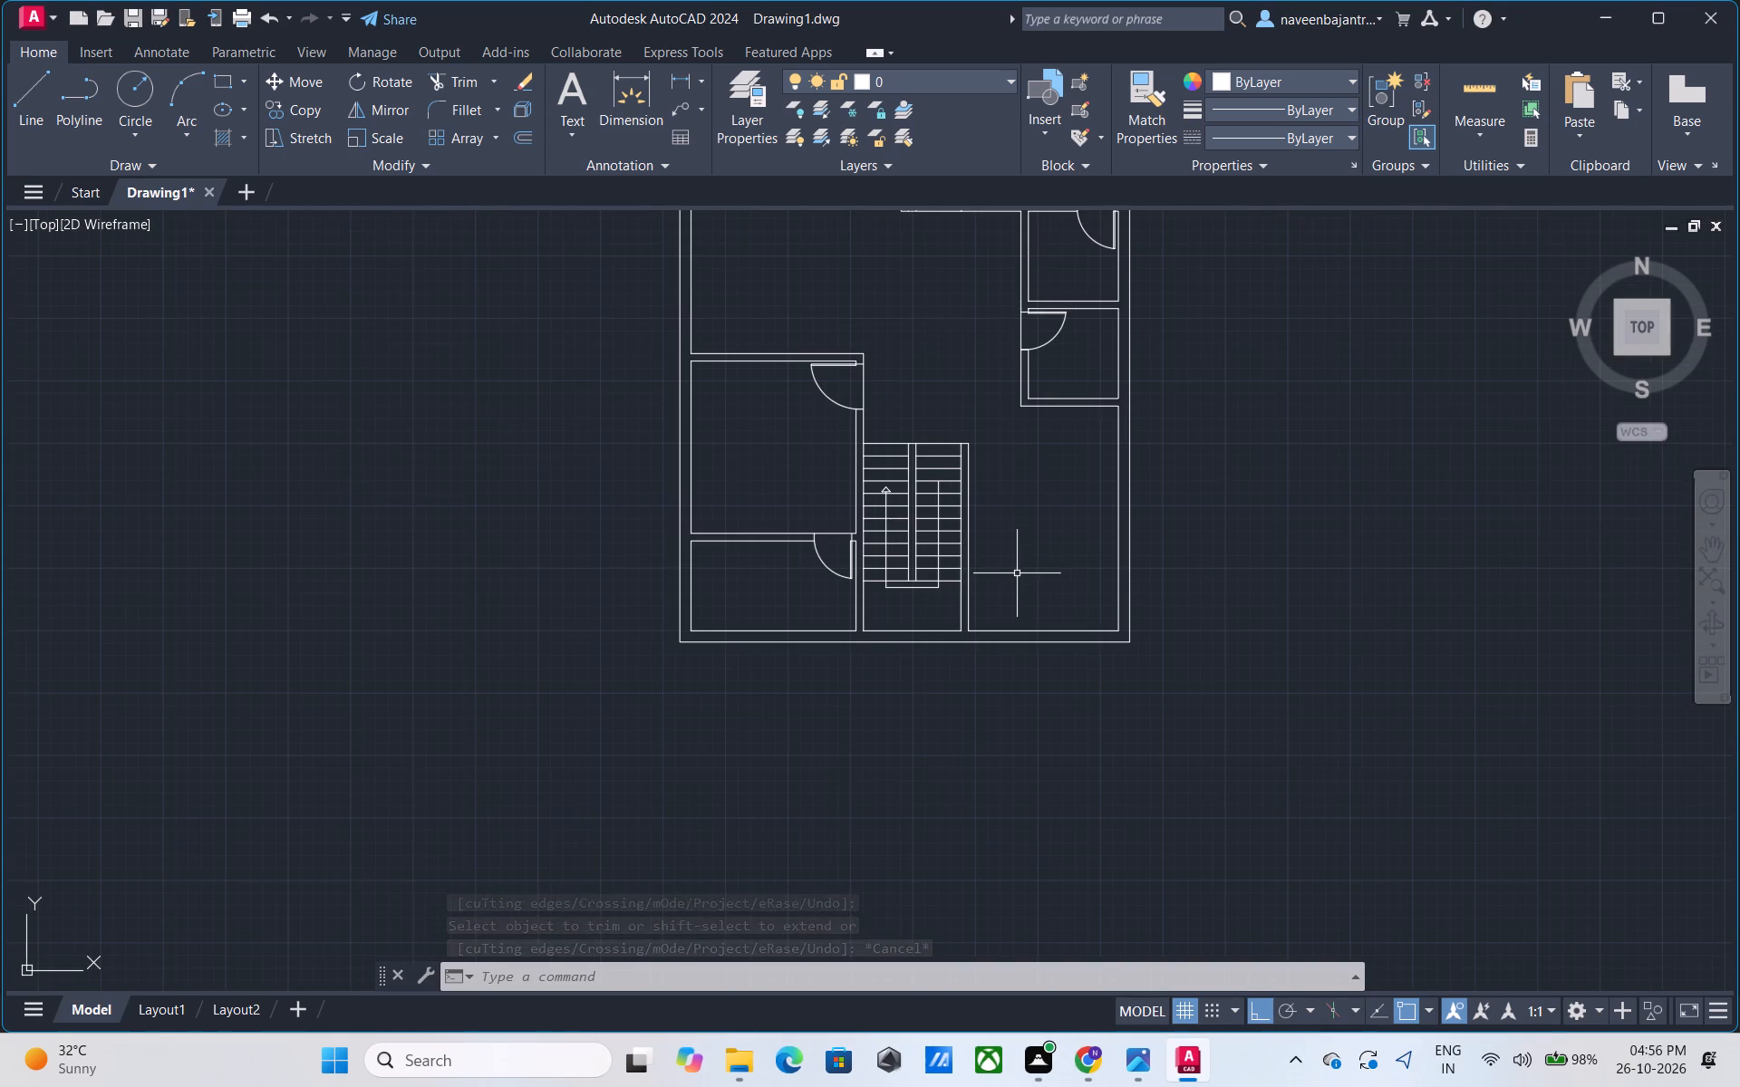
{"action": "middle_click_drag", "start_coordinate": [1017, 573], "coordinate": [944, 542]}
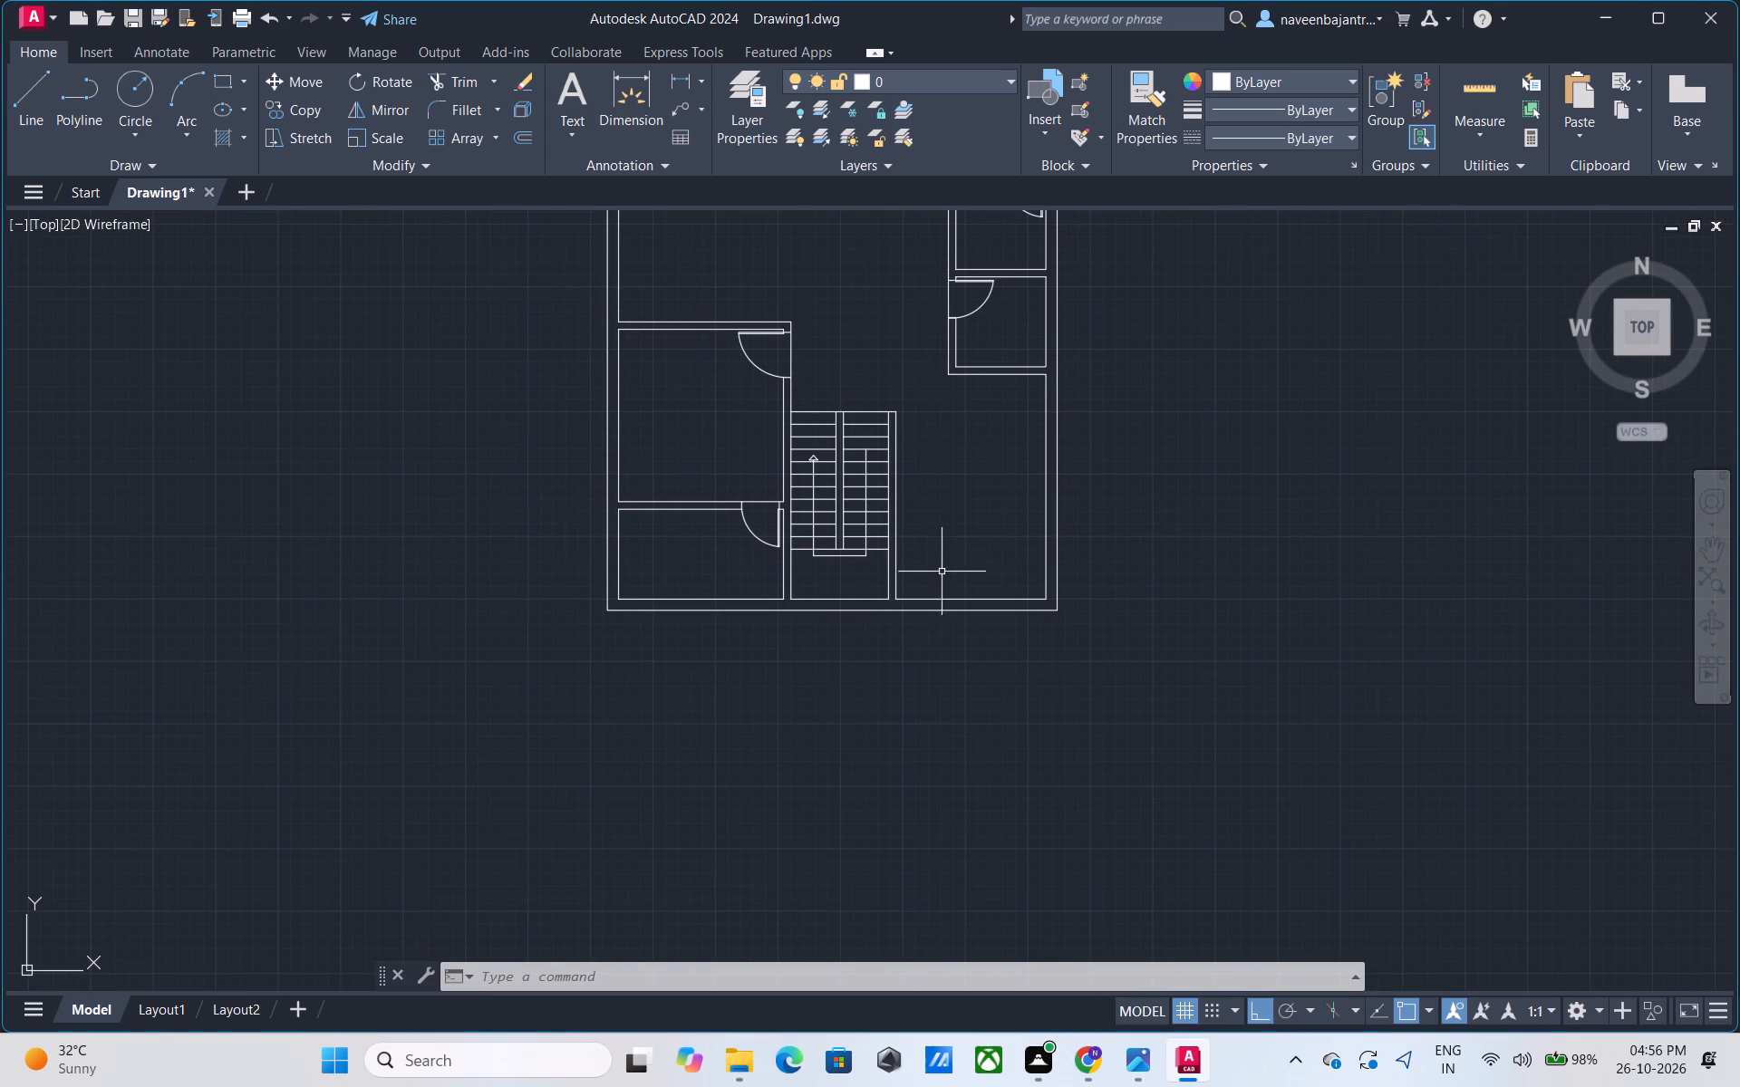
{"action": "scroll", "coordinate": [962, 593], "scroll_direction": "up", "scroll_amount": 1}
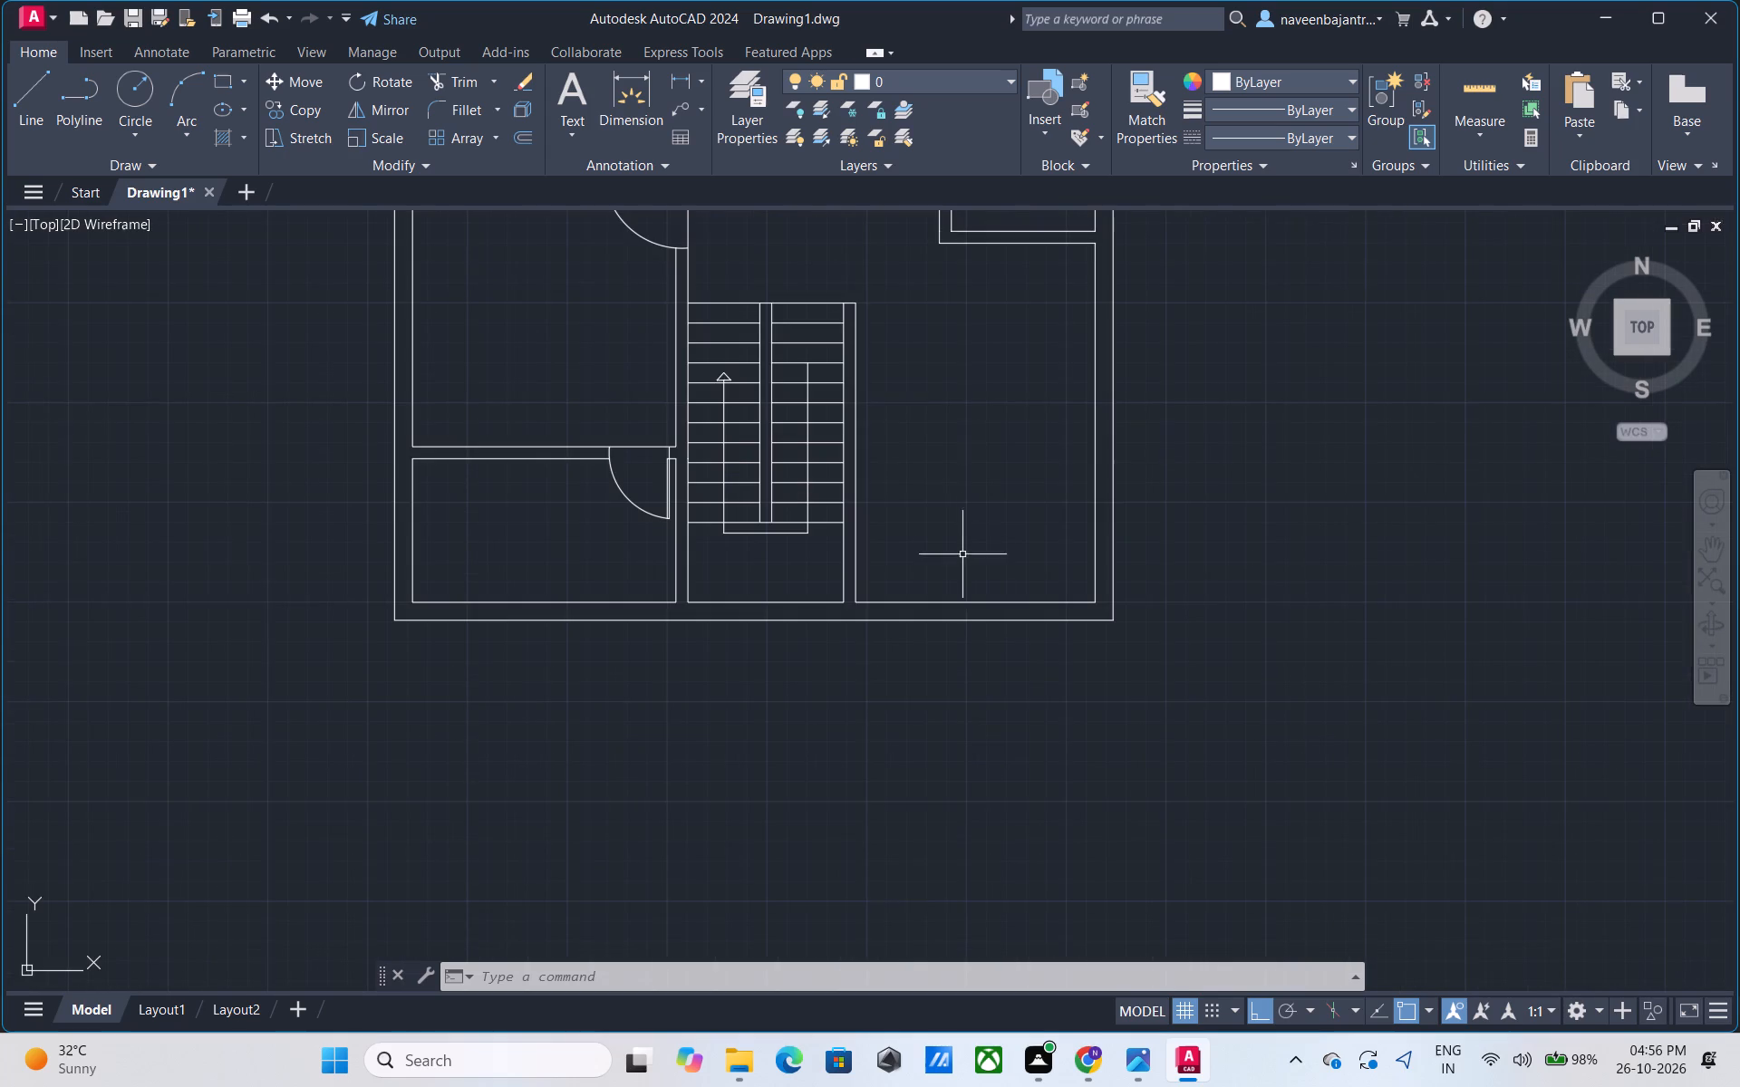
{"action": "middle_click_drag", "start_coordinate": [956, 526], "coordinate": [1010, 674]}
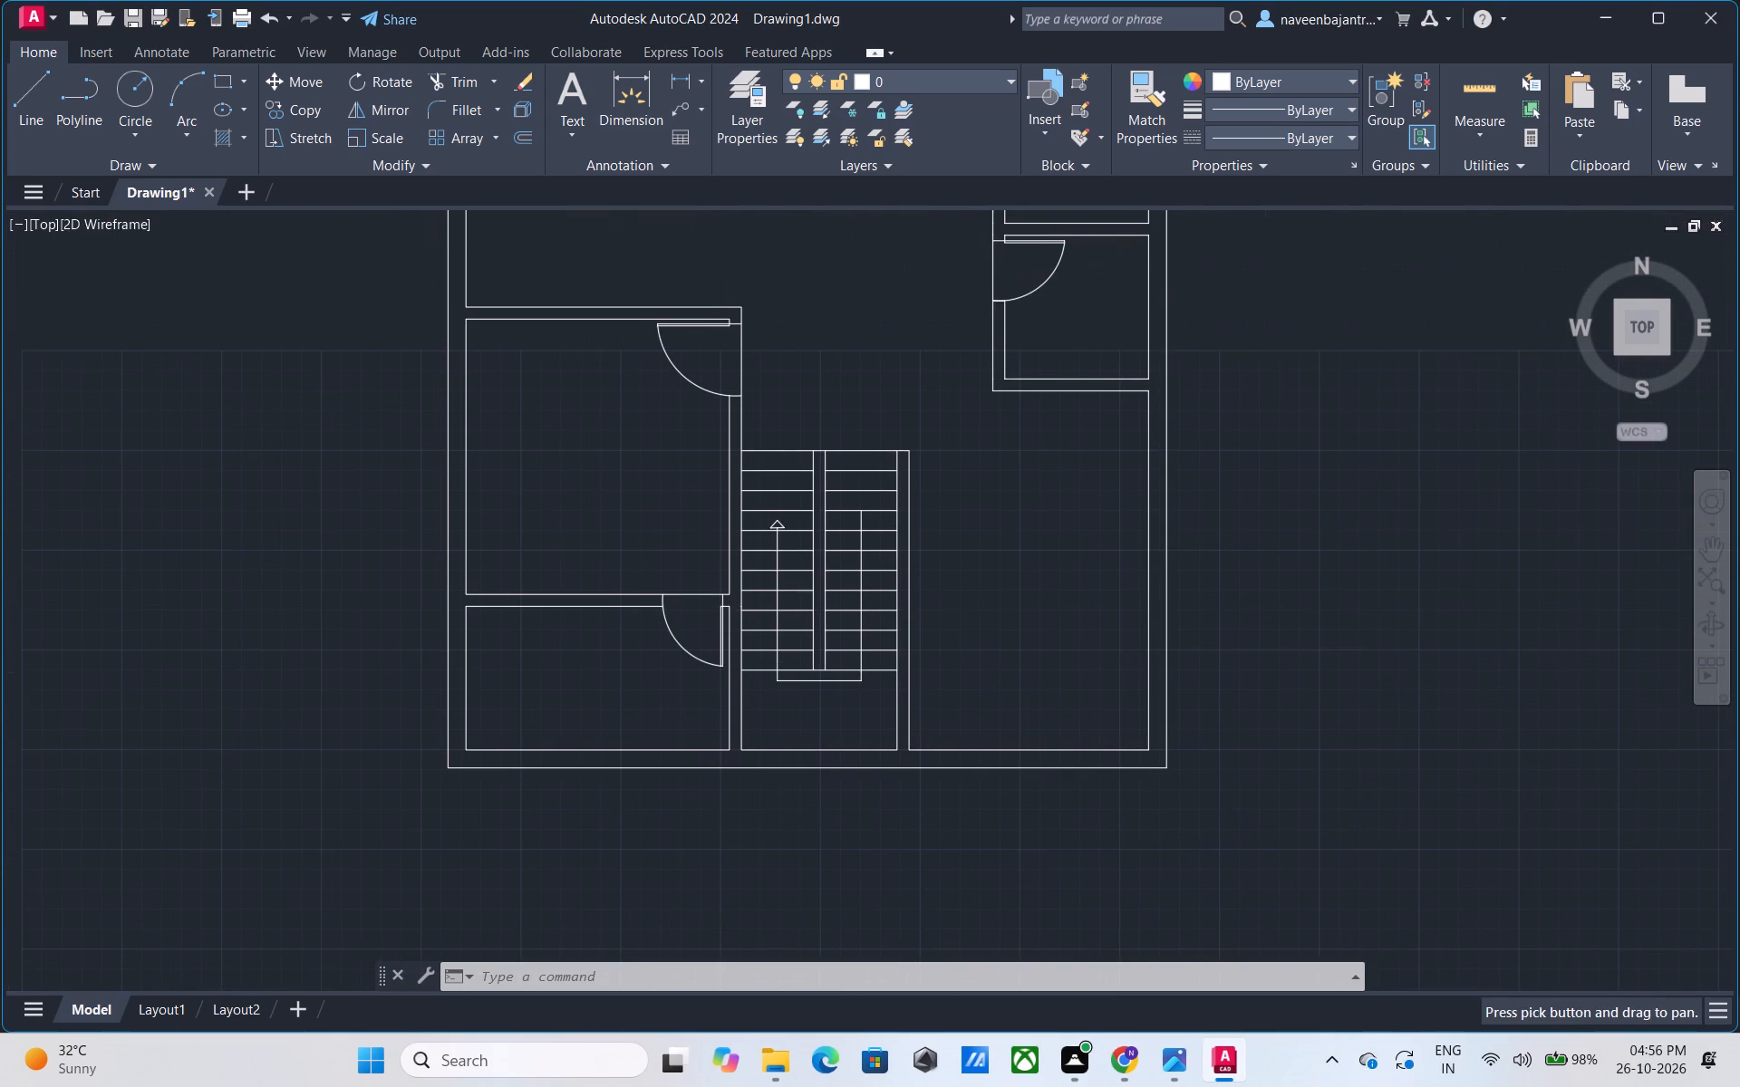
{"action": "scroll", "coordinate": [1010, 674], "scroll_direction": "down", "scroll_amount": 1}
{"action": "middle_click_drag", "start_coordinate": [922, 458], "coordinate": [823, 632]}
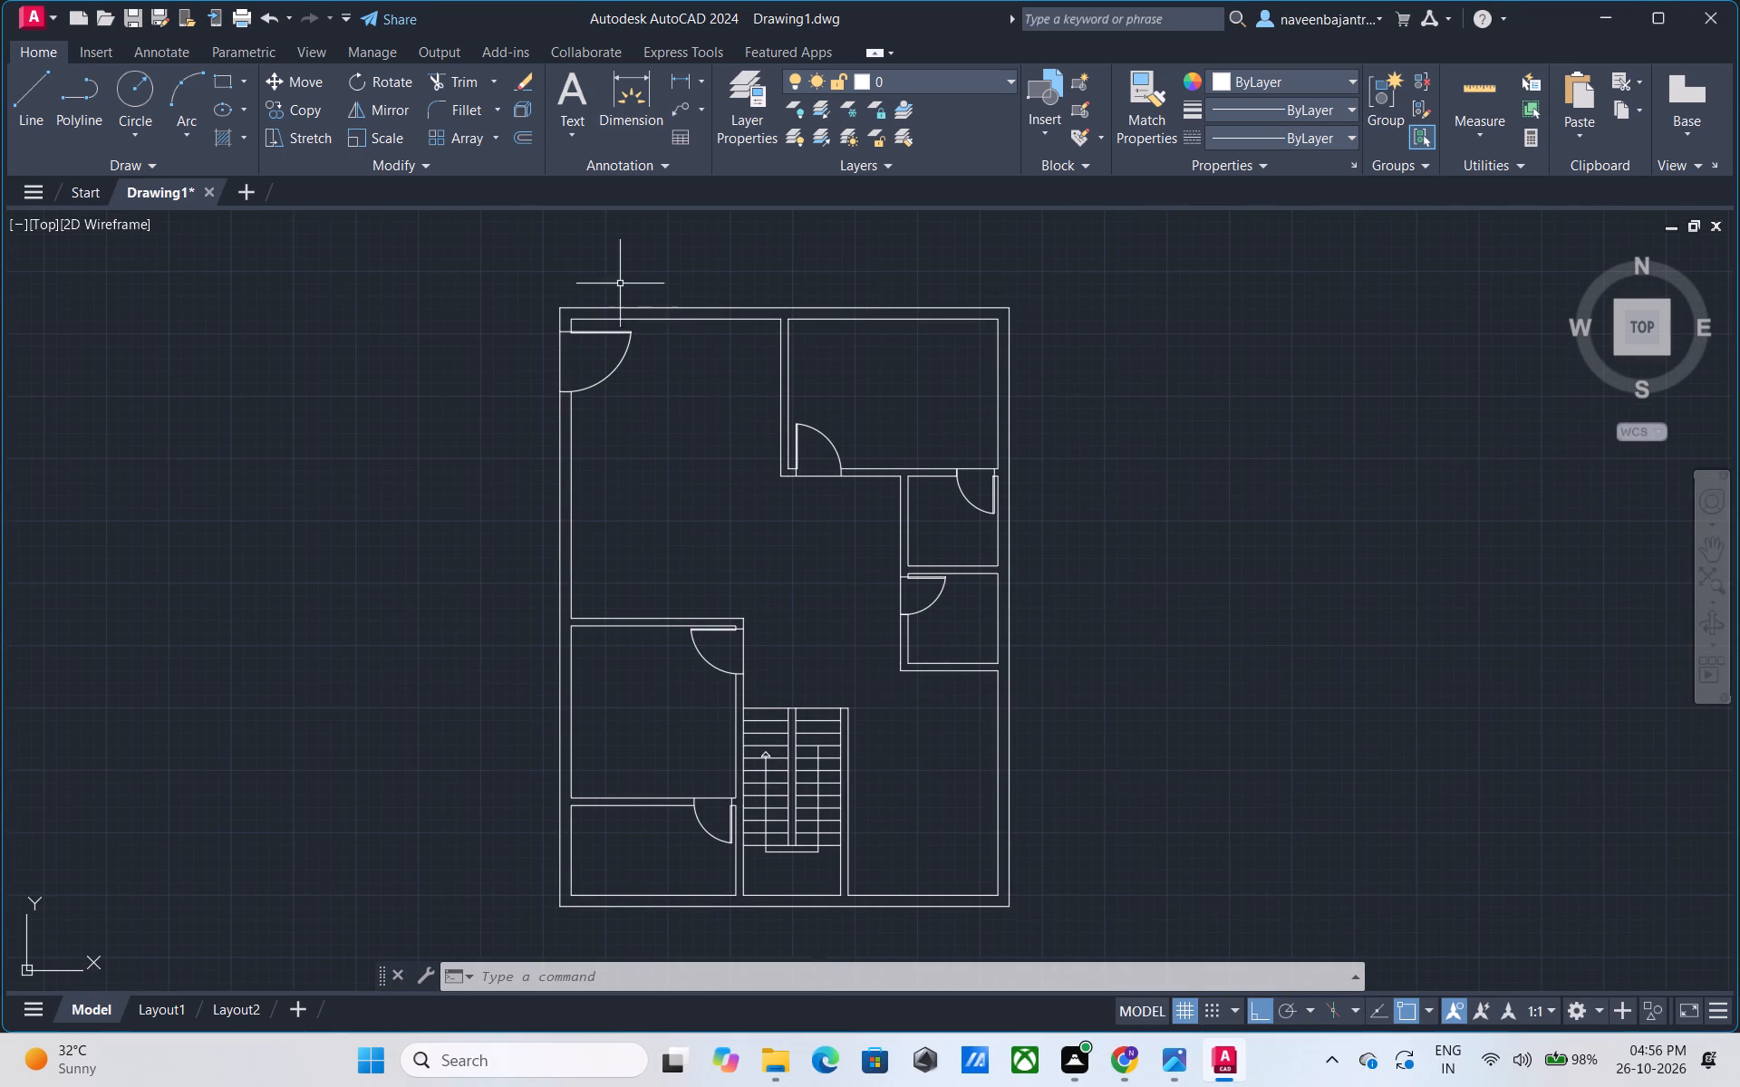
{"action": "left_click", "coordinate": [612, 104]}
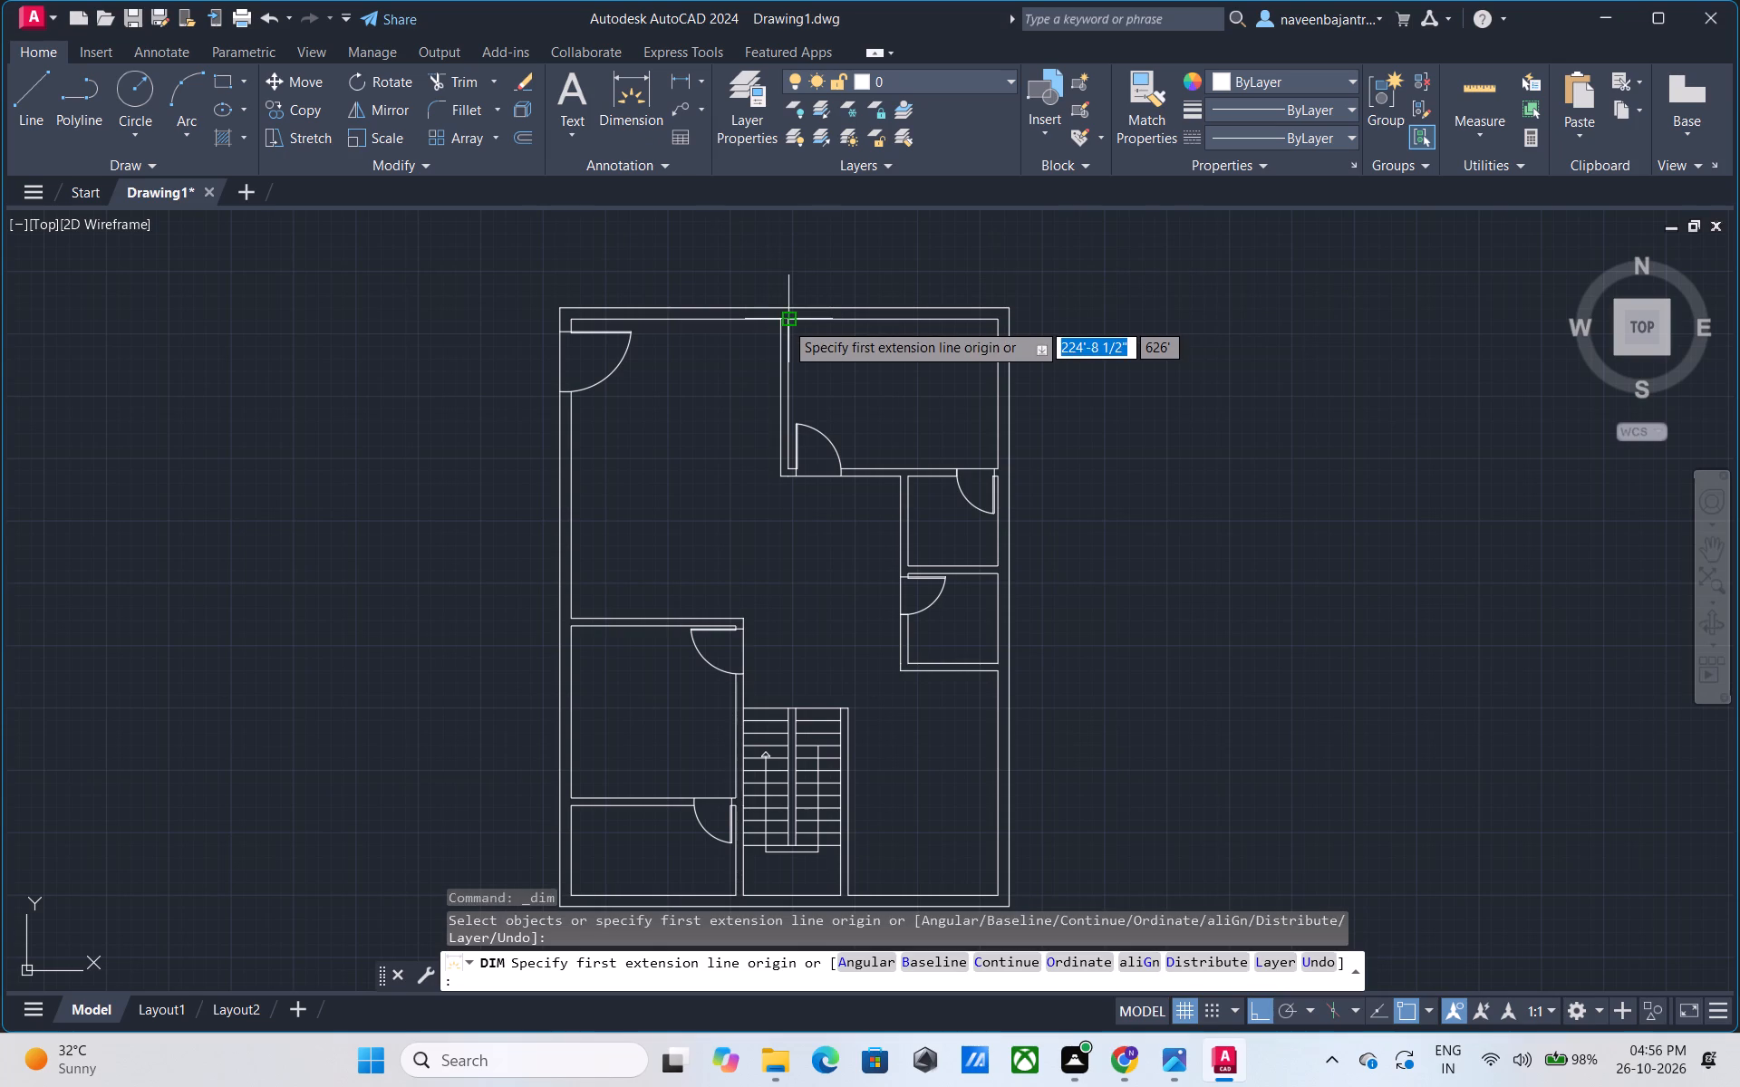
{"action": "left_click", "coordinate": [785, 322]}
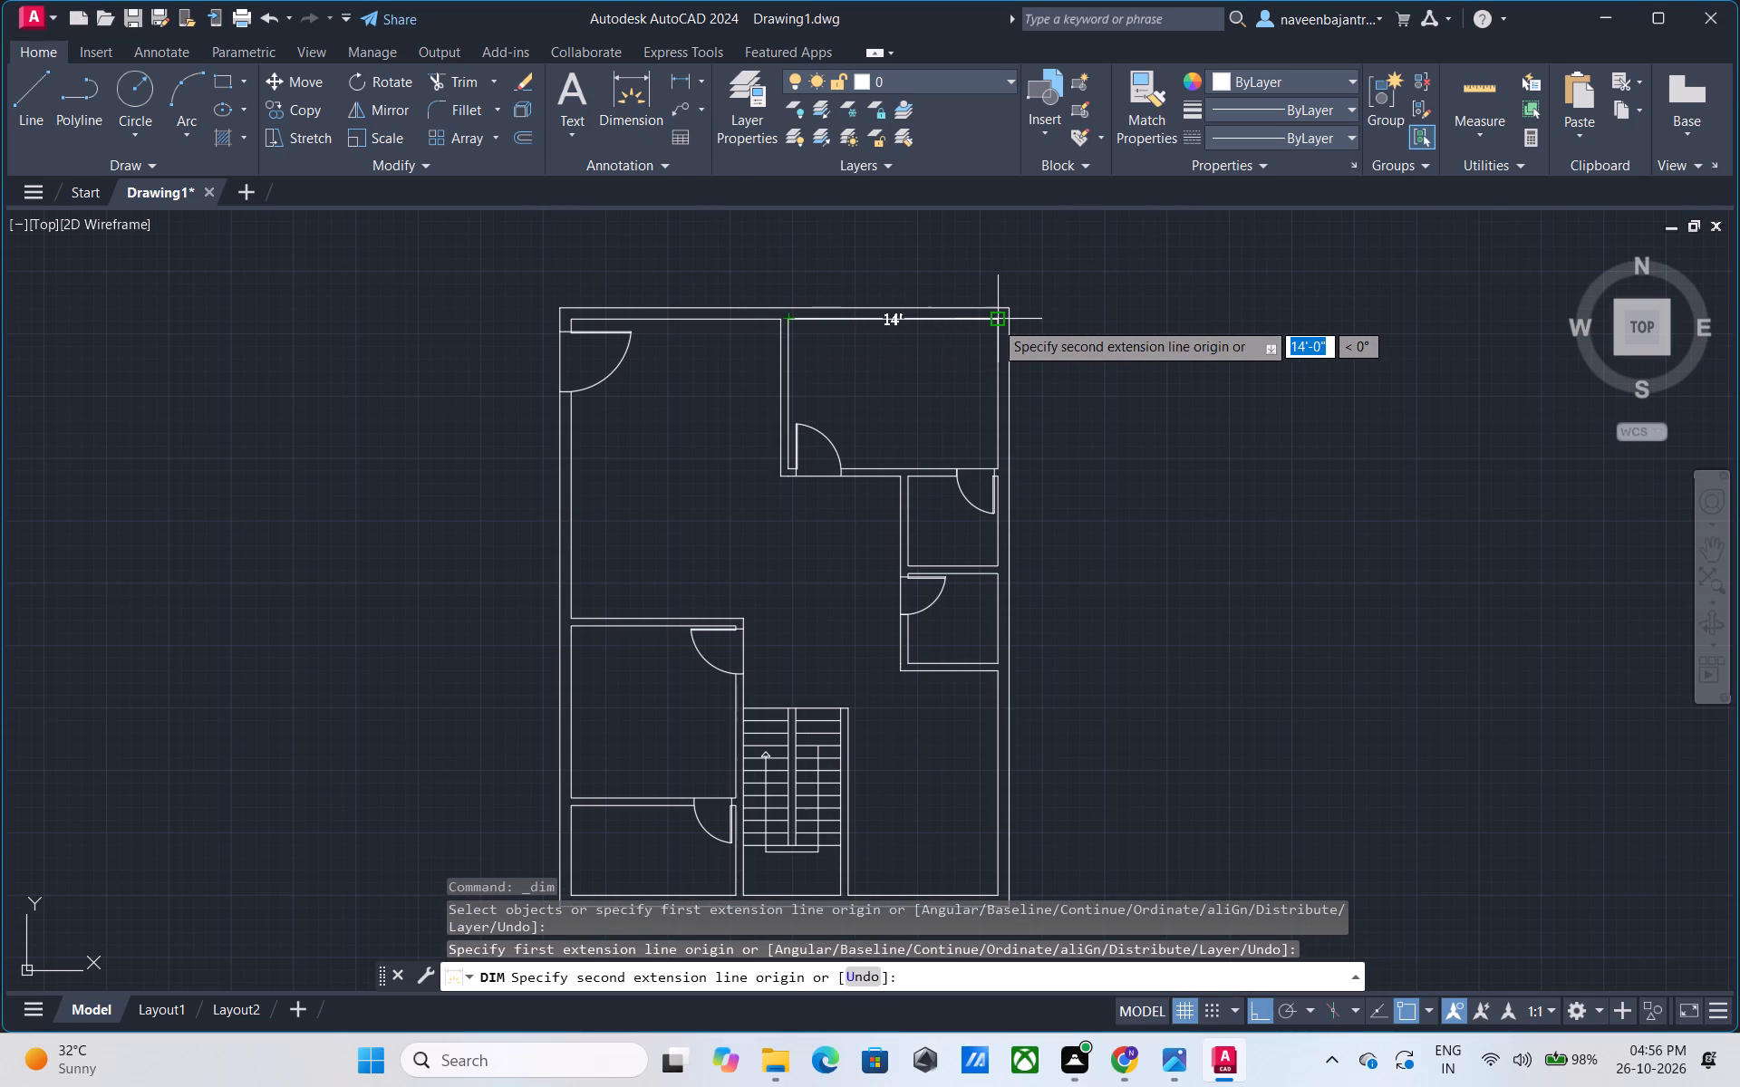
{"action": "left_click", "coordinate": [994, 321]}
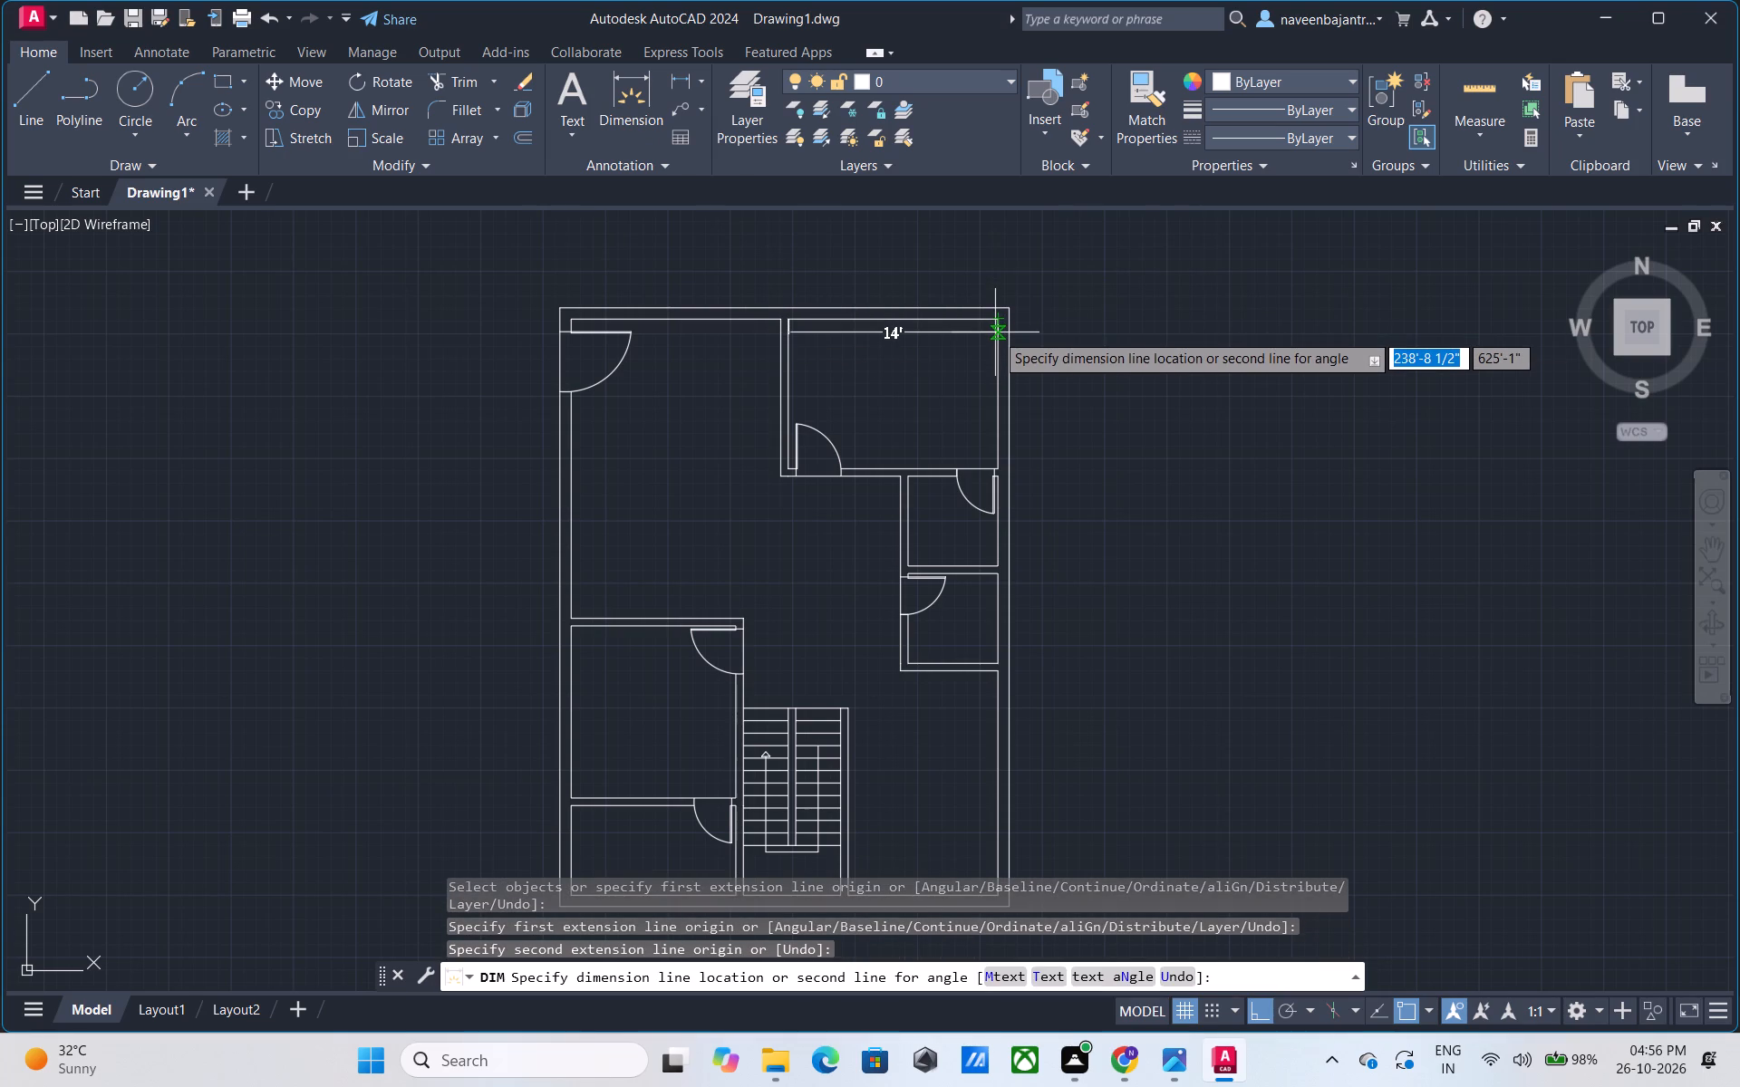
{"action": "left_click", "coordinate": [995, 332]}
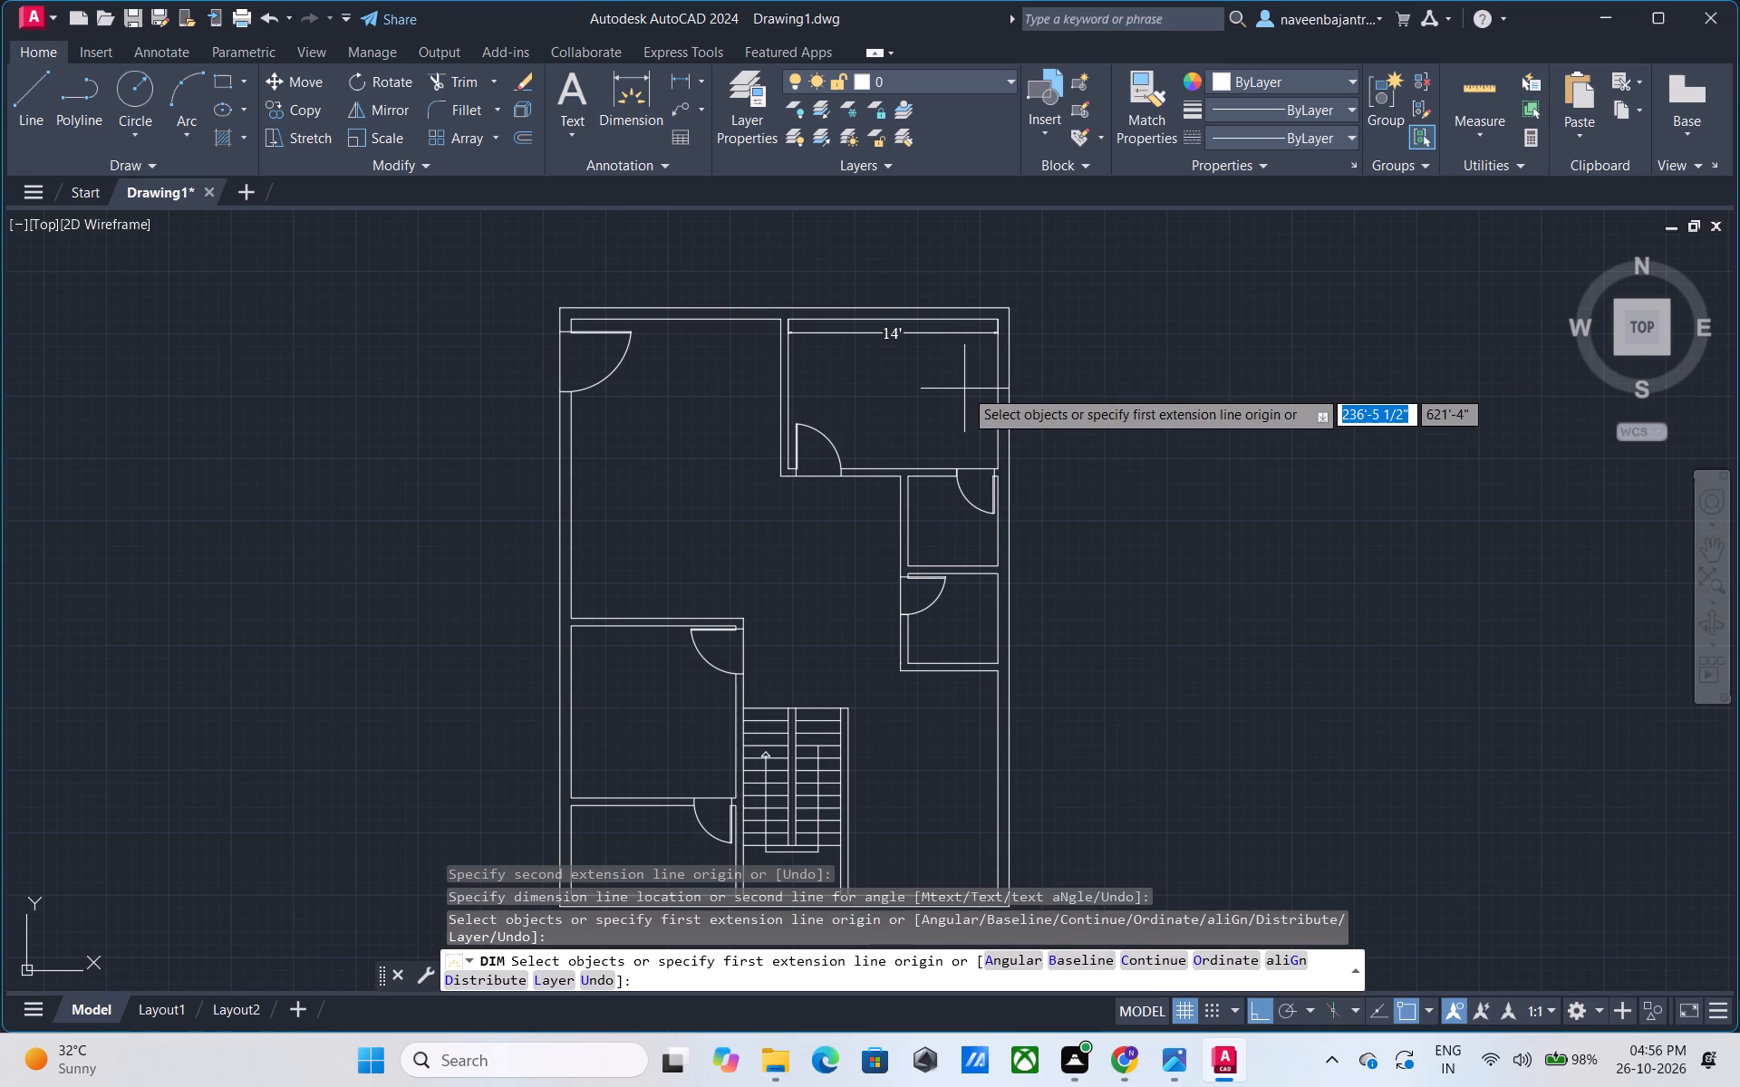
{"action": "key", "text": "Escape"}
Dimension the inner height of the top-right room along its left wall, placing the dimension line inside beside the door swing.
{"action": "scroll", "coordinate": [846, 320], "scroll_direction": "up", "scroll_amount": 1}
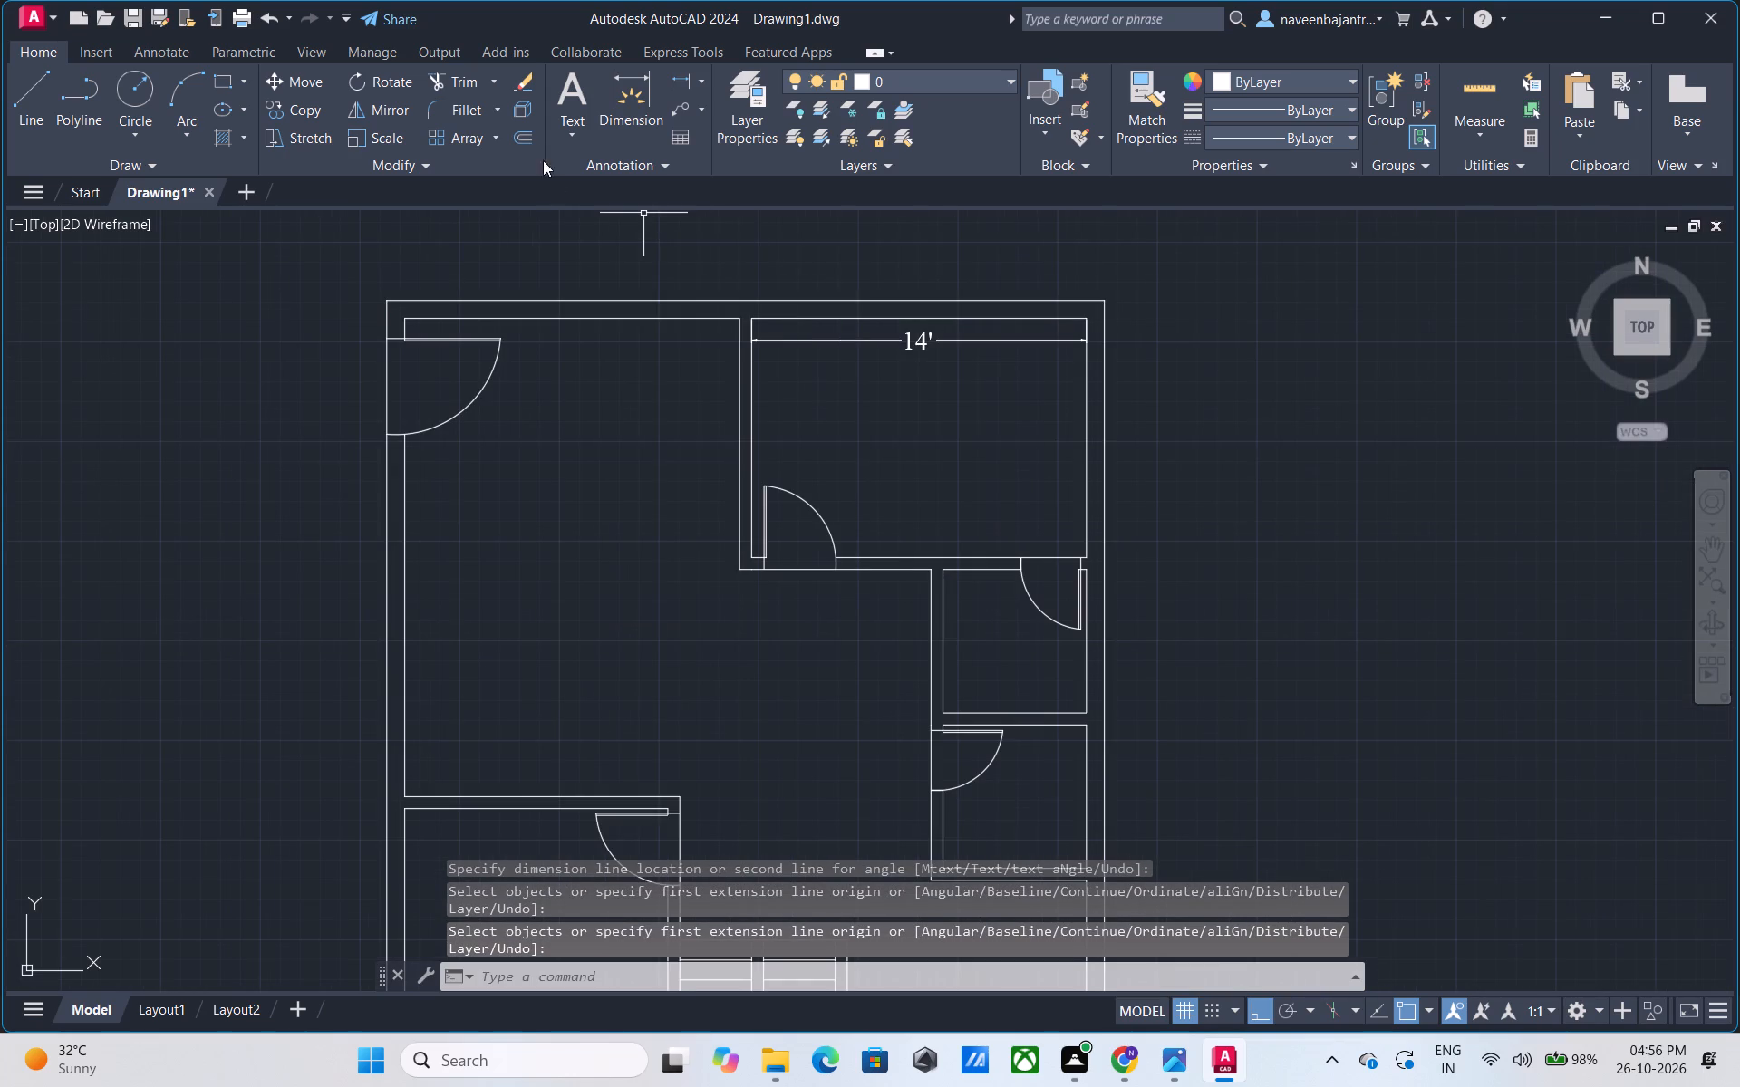
{"action": "left_click", "coordinate": [621, 110]}
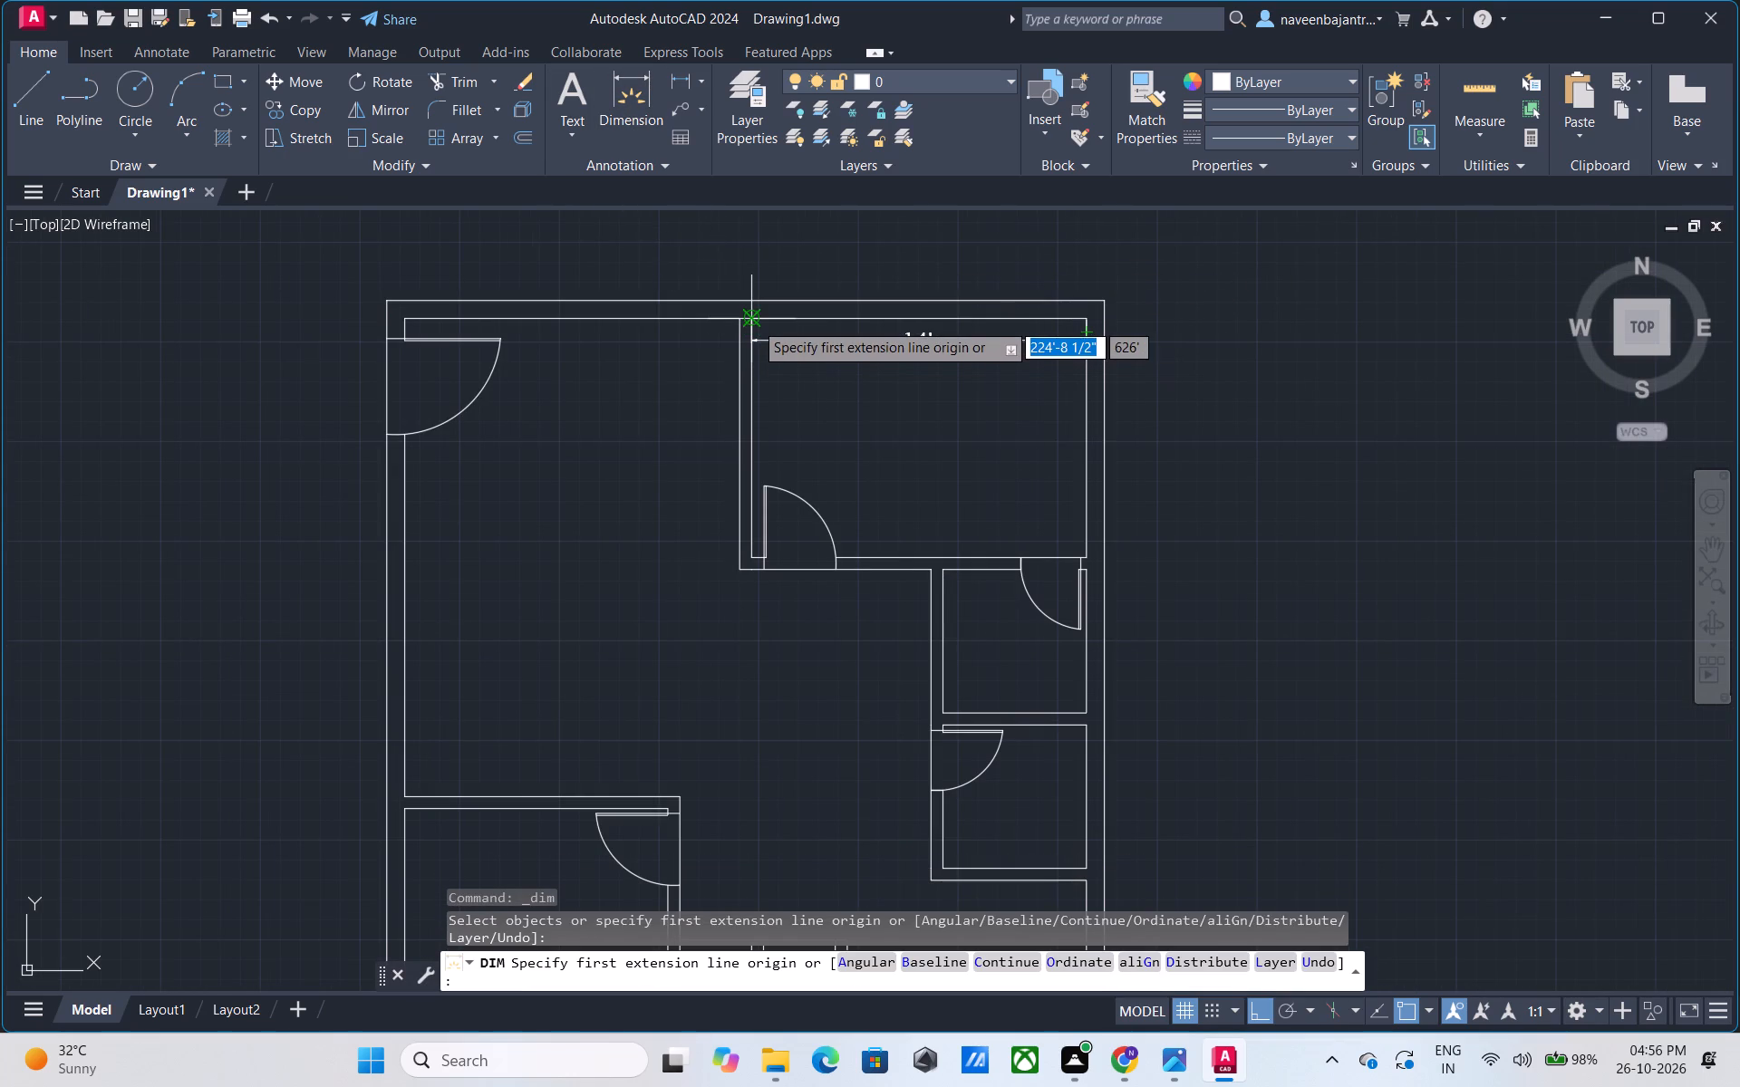
{"action": "left_click", "coordinate": [754, 322]}
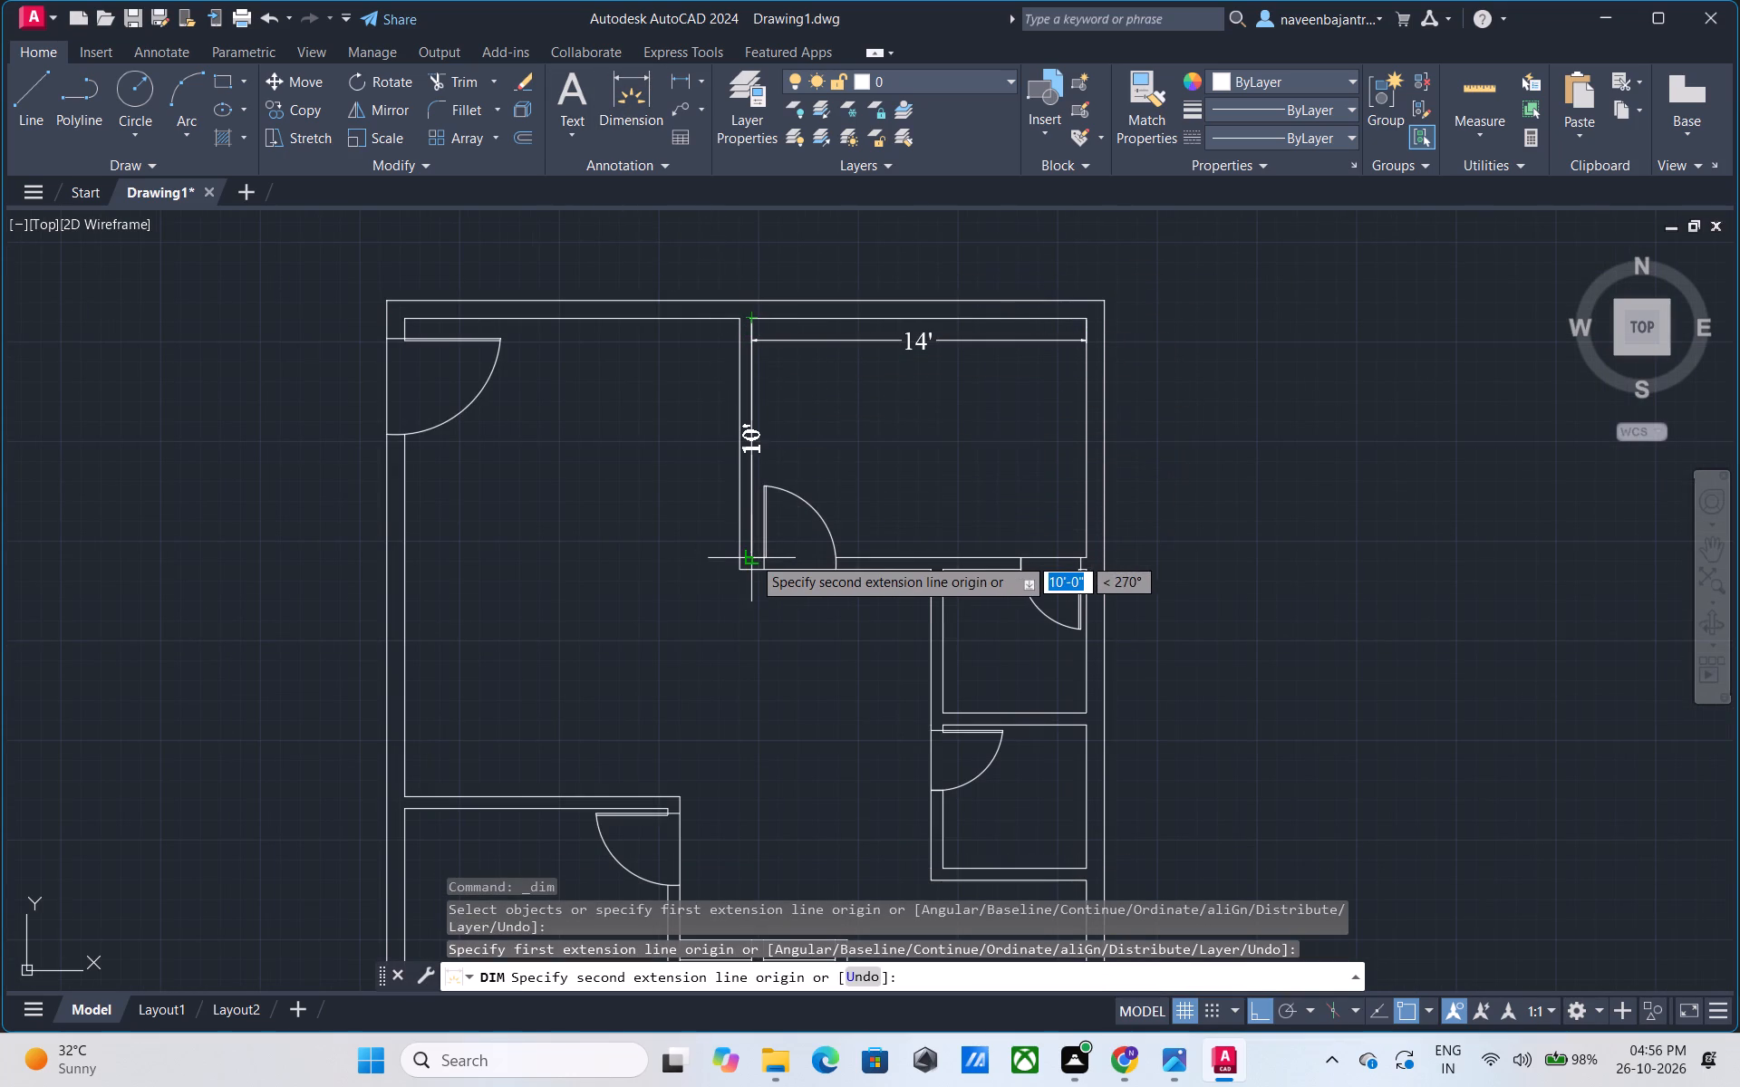
{"action": "left_click", "coordinate": [755, 557]}
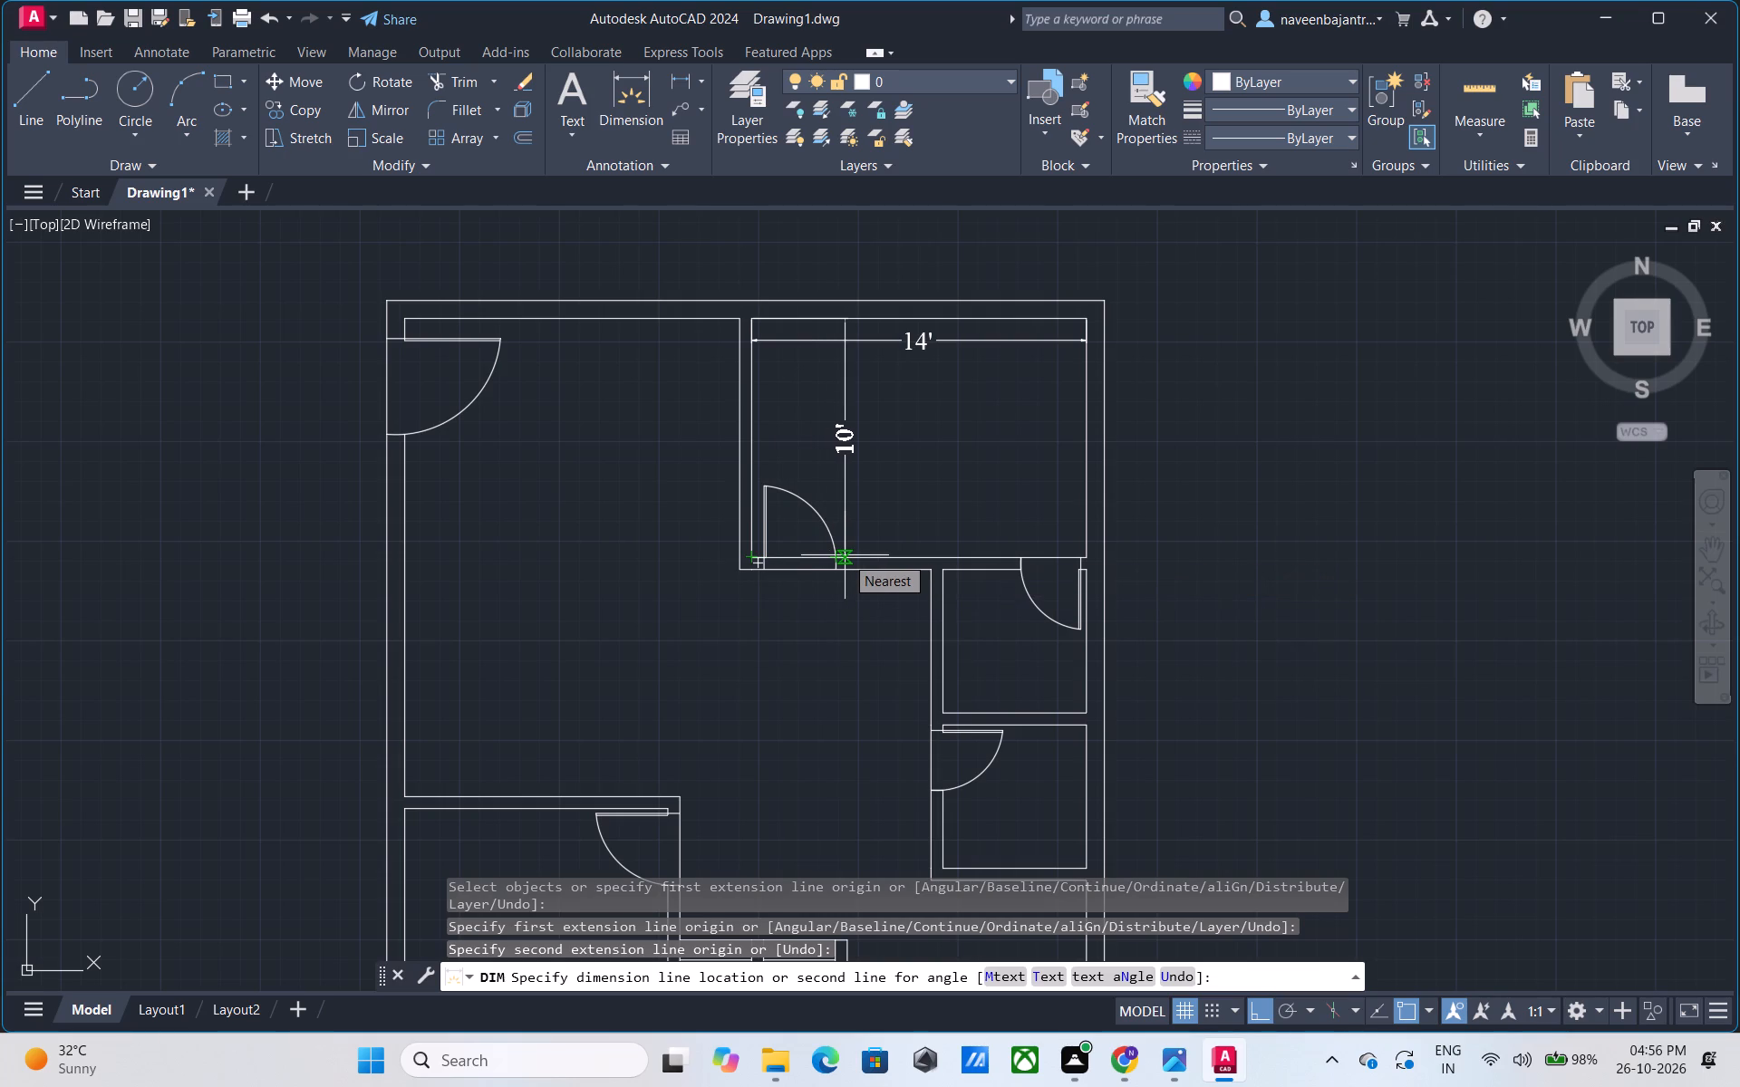
{"action": "left_click", "coordinate": [845, 555]}
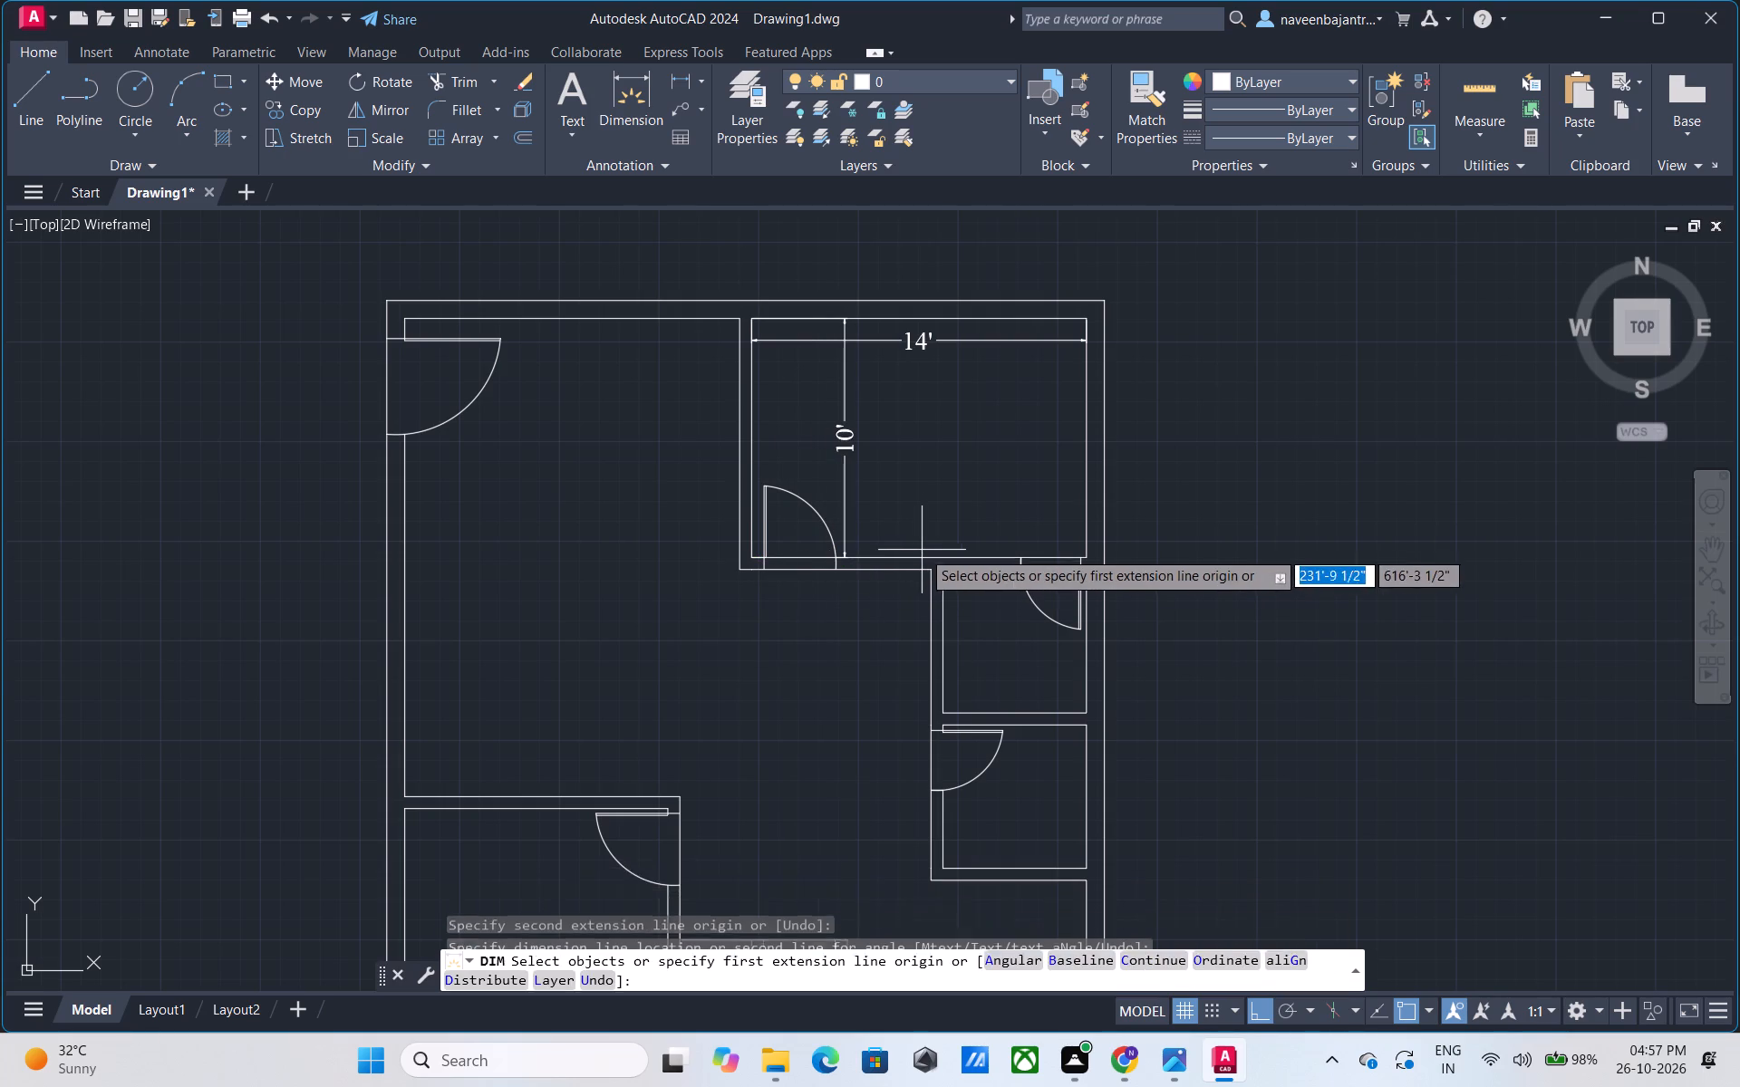
{"action": "key", "text": "Escape"}
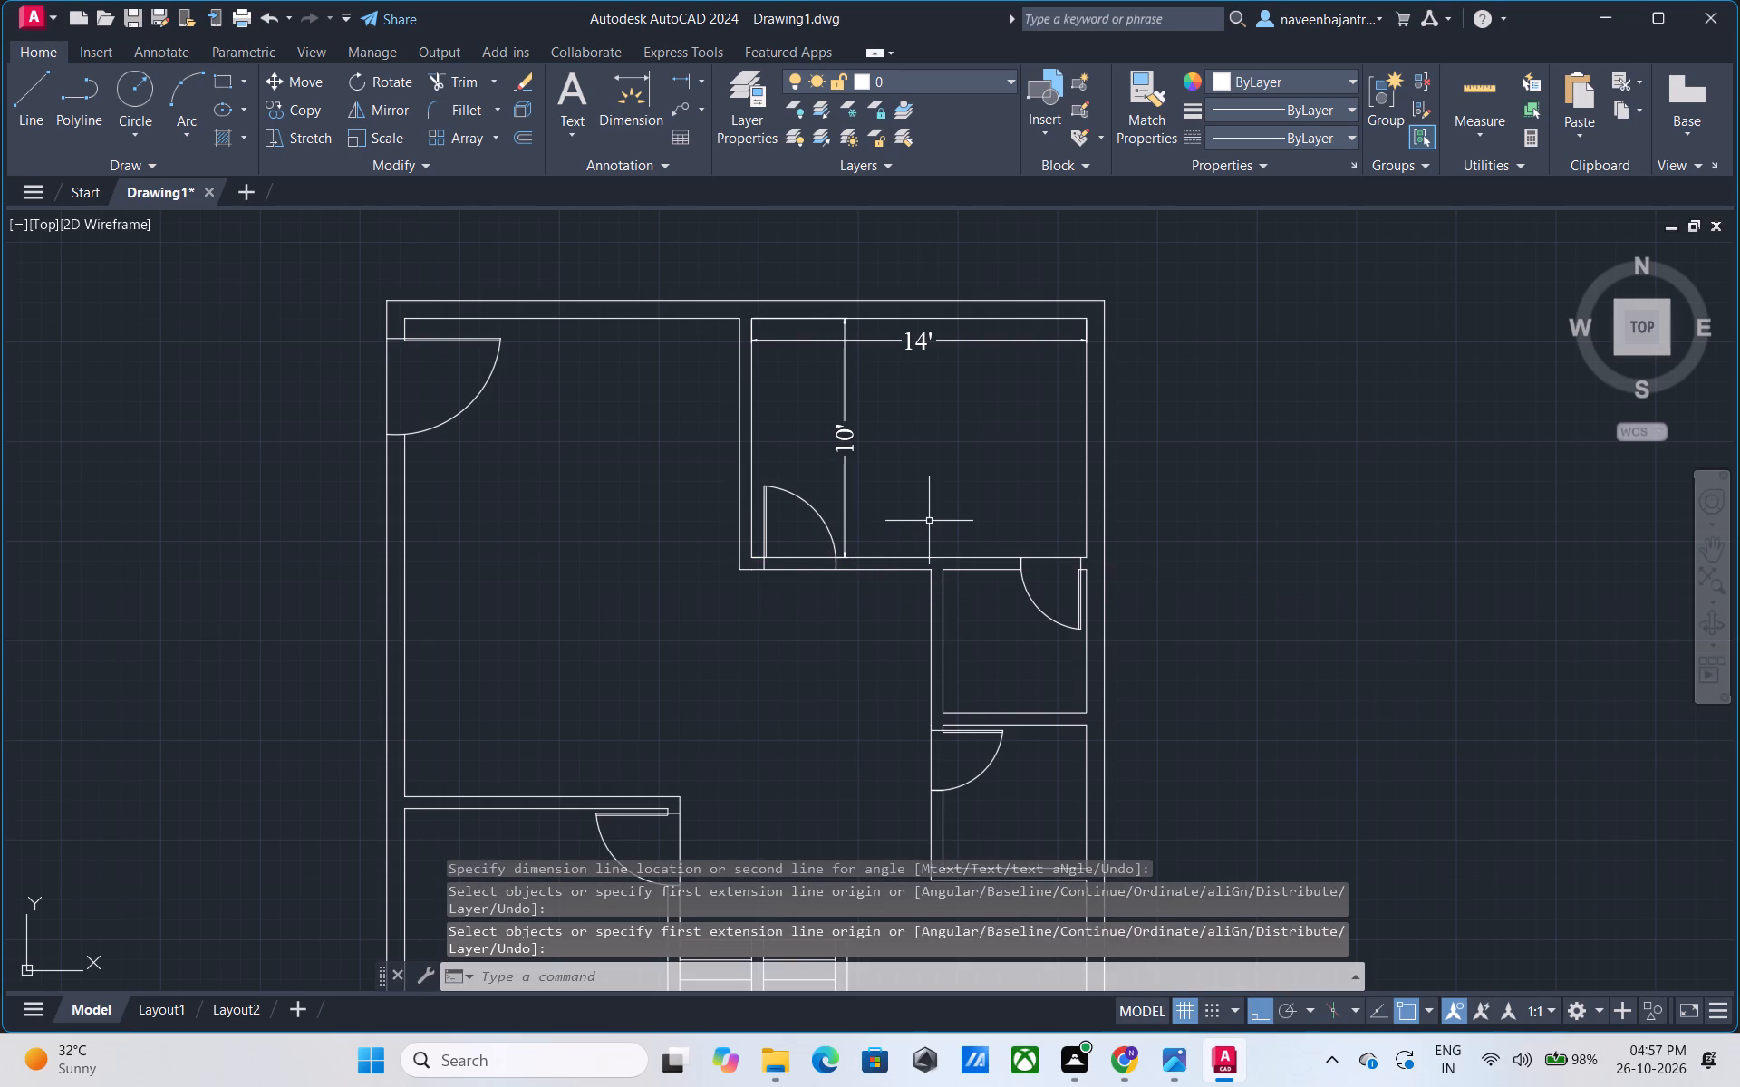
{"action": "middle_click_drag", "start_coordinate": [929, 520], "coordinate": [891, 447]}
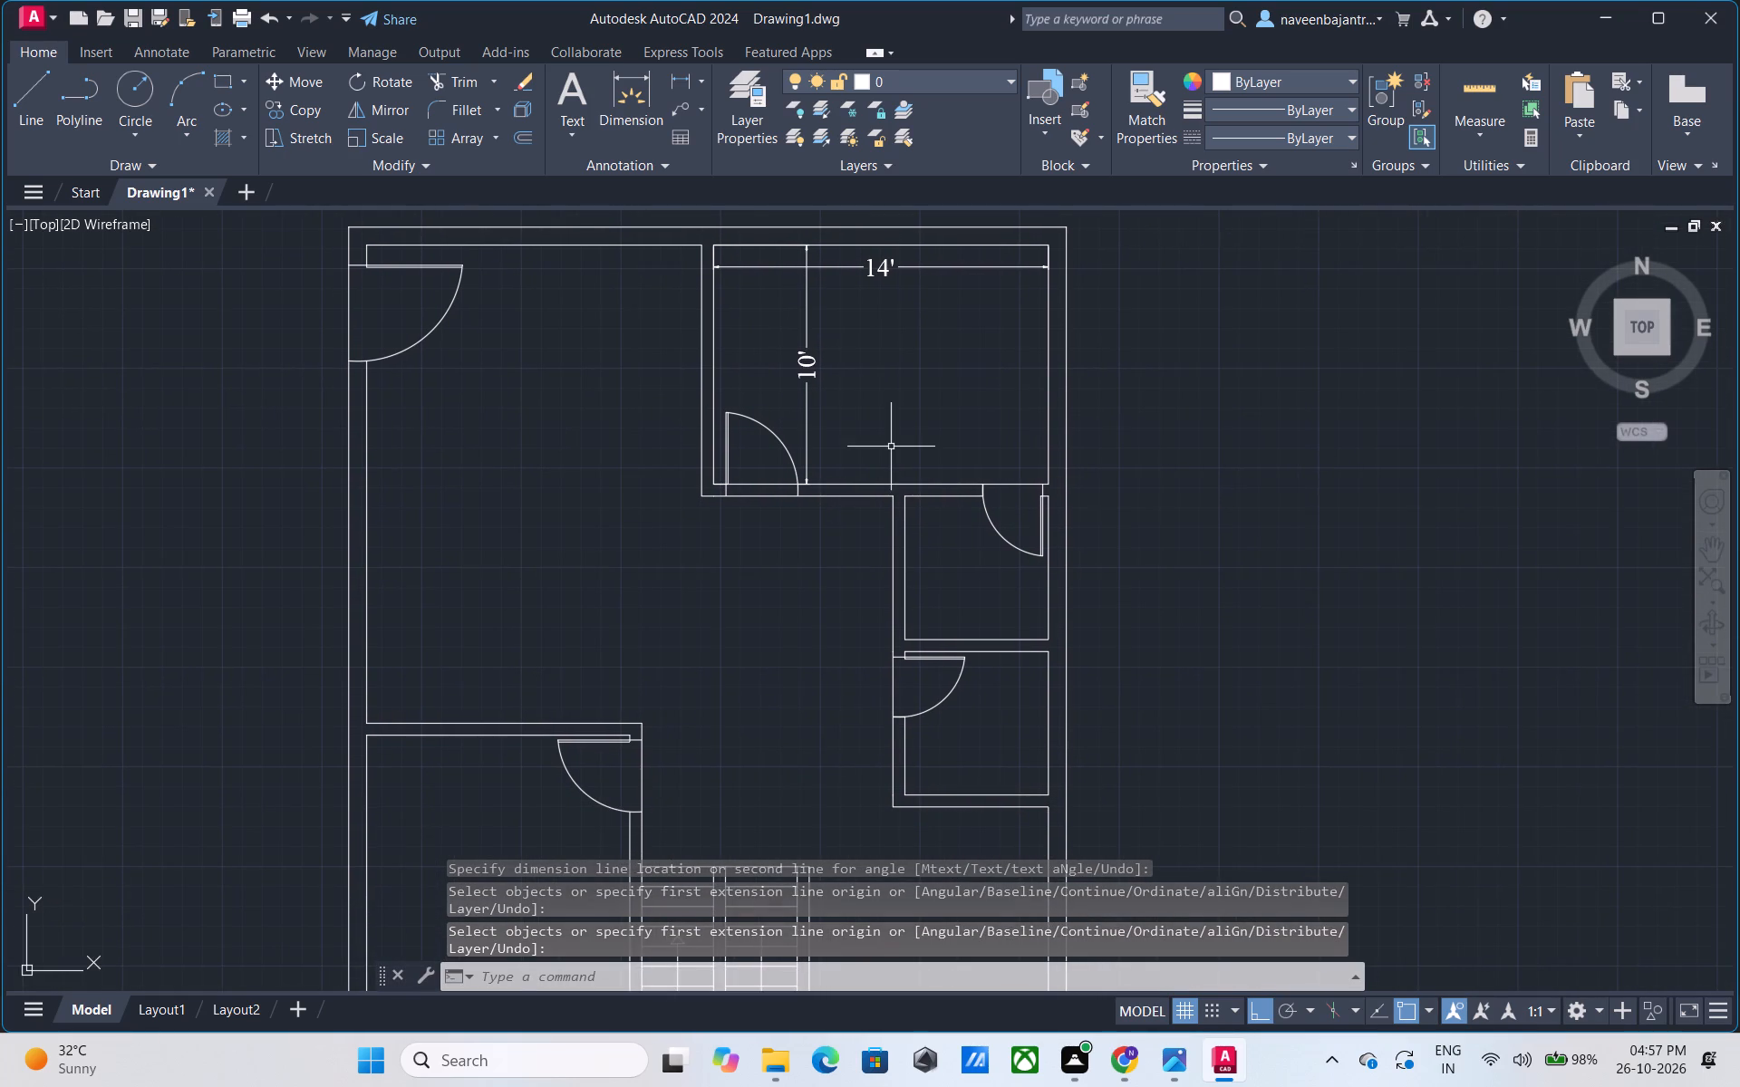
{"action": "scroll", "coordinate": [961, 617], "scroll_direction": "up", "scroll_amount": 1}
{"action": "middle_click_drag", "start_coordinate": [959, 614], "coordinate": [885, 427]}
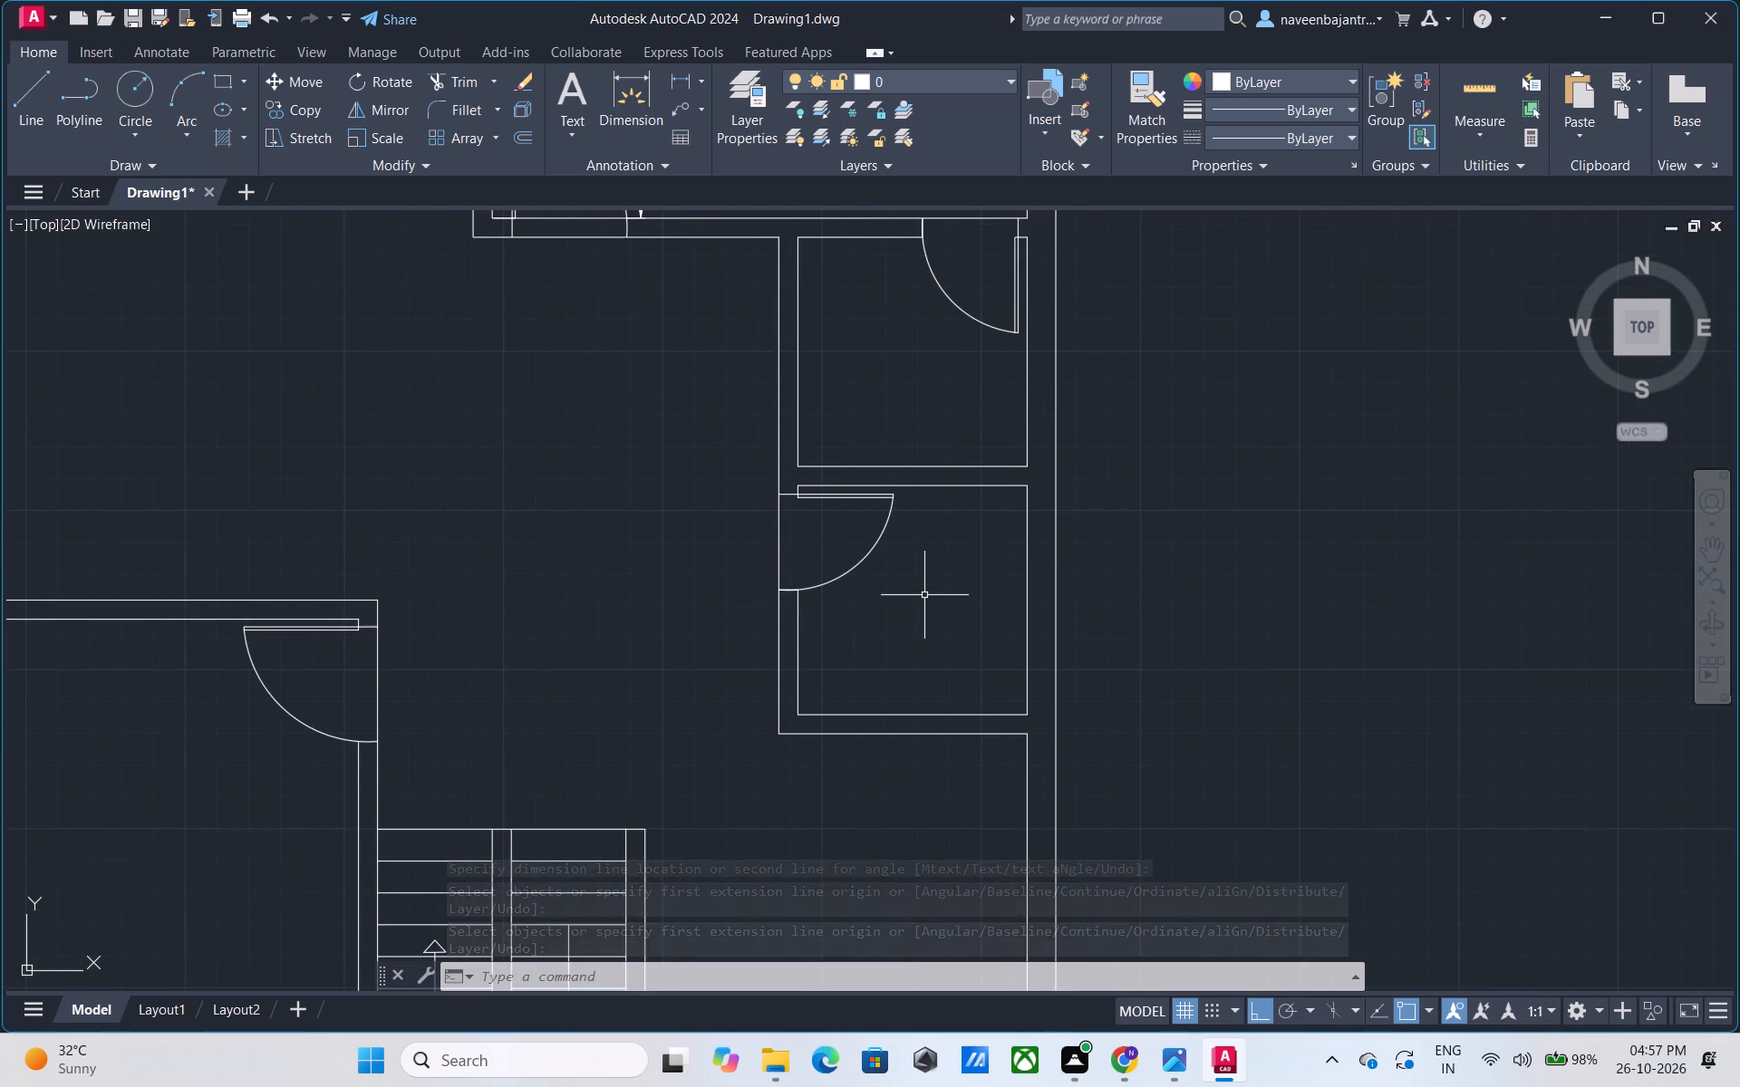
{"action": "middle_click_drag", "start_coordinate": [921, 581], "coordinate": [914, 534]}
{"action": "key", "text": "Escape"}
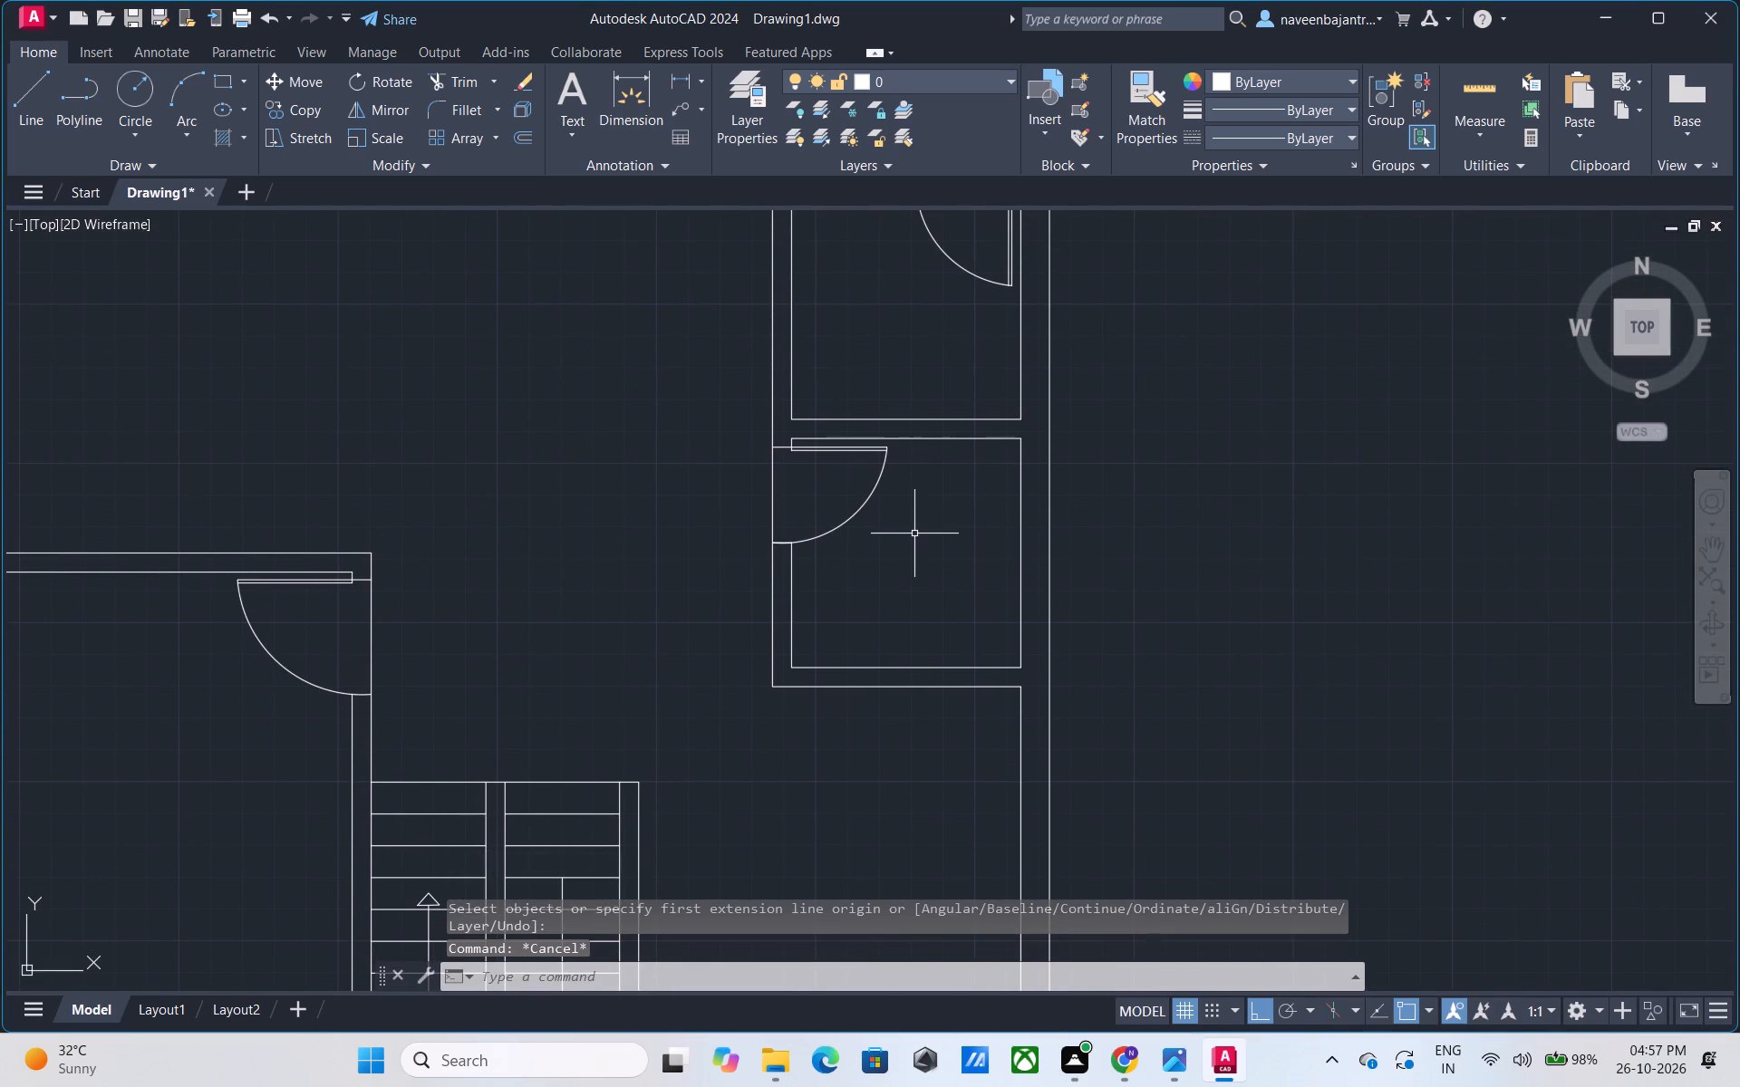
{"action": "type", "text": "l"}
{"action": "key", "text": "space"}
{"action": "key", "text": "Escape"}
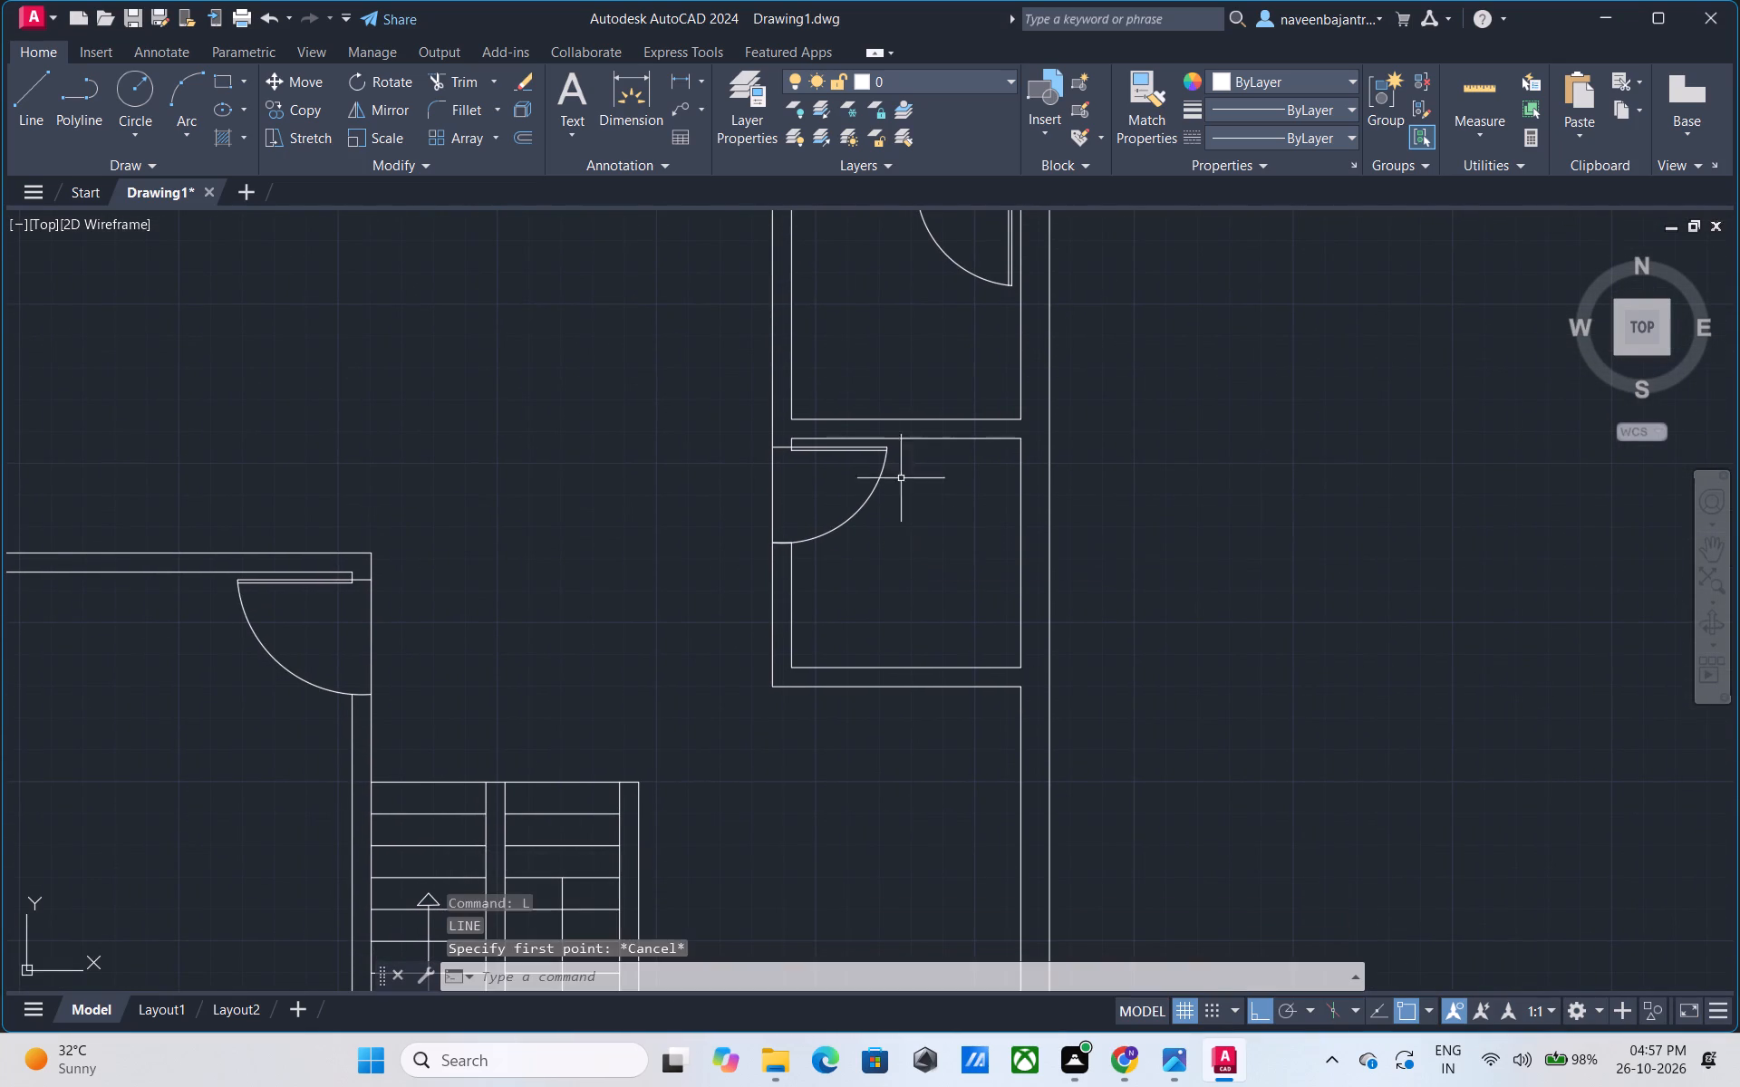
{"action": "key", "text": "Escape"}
Dimension the inner height of the lower small square room below the top-right room, placing the dimension line just inside its right wall.
{"action": "left_click", "coordinate": [639, 120]}
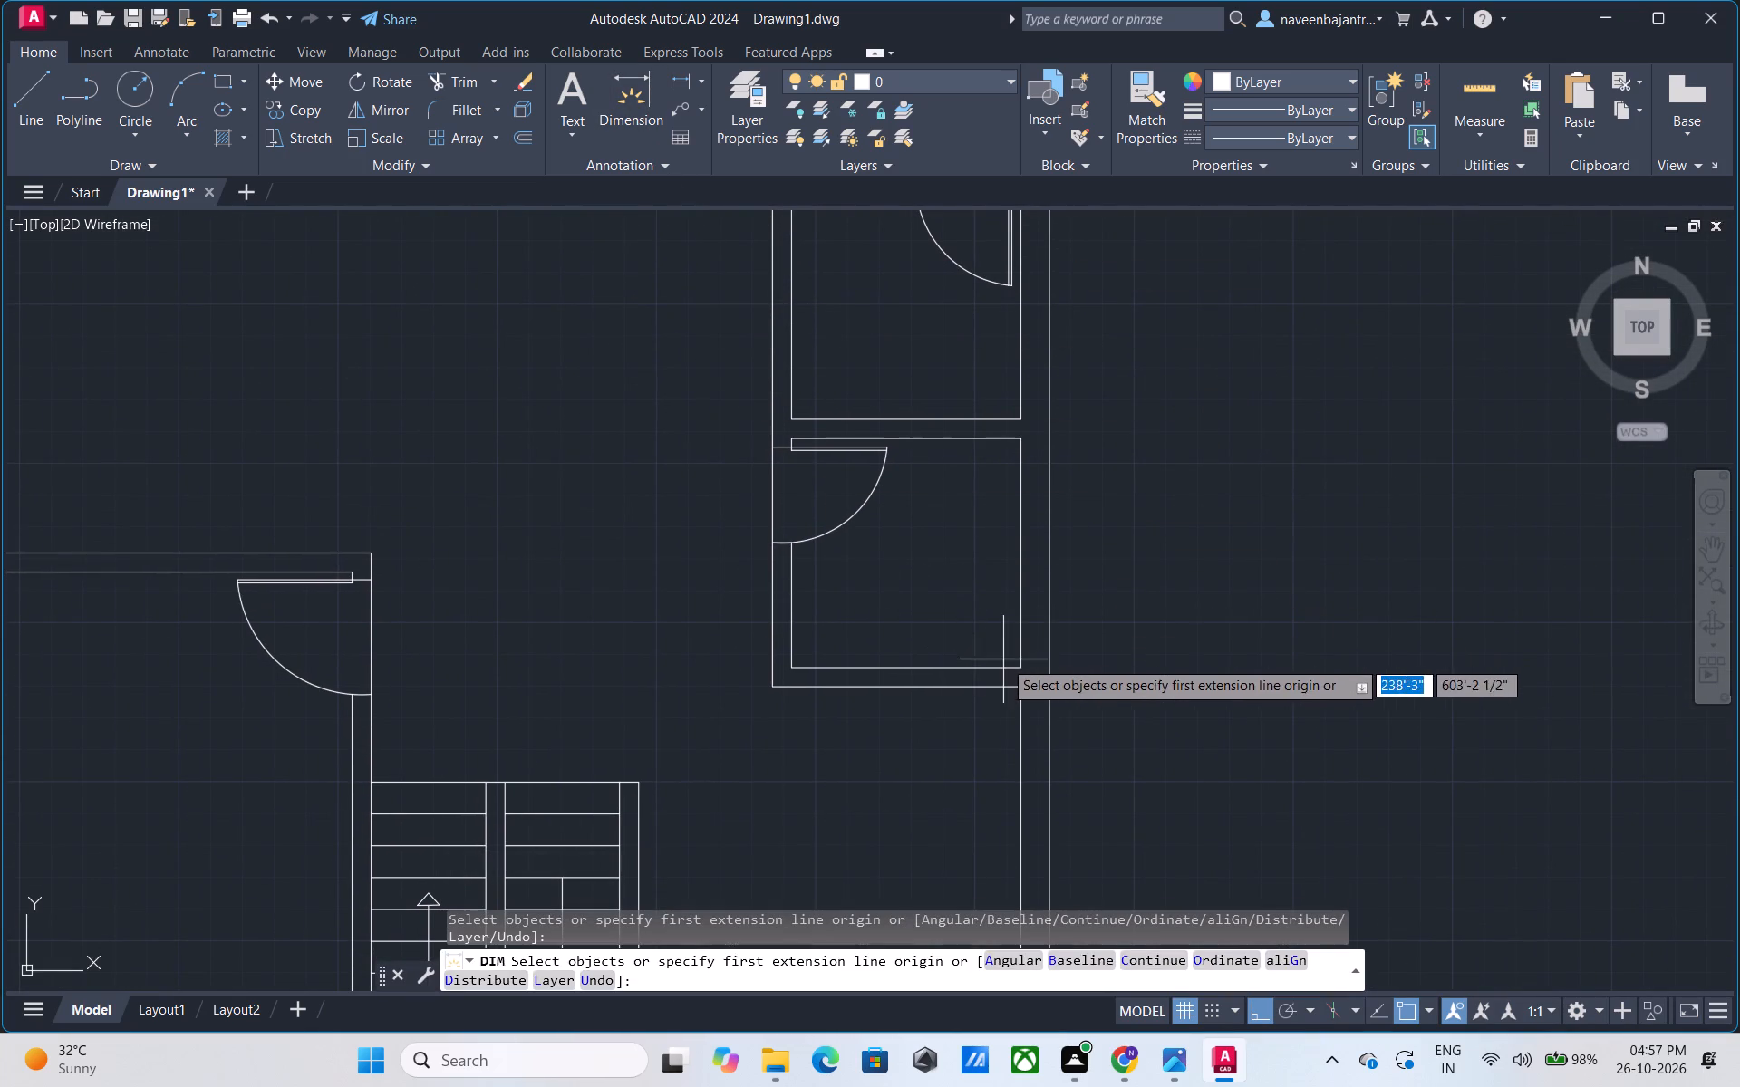
{"action": "left_click", "coordinate": [1017, 663]}
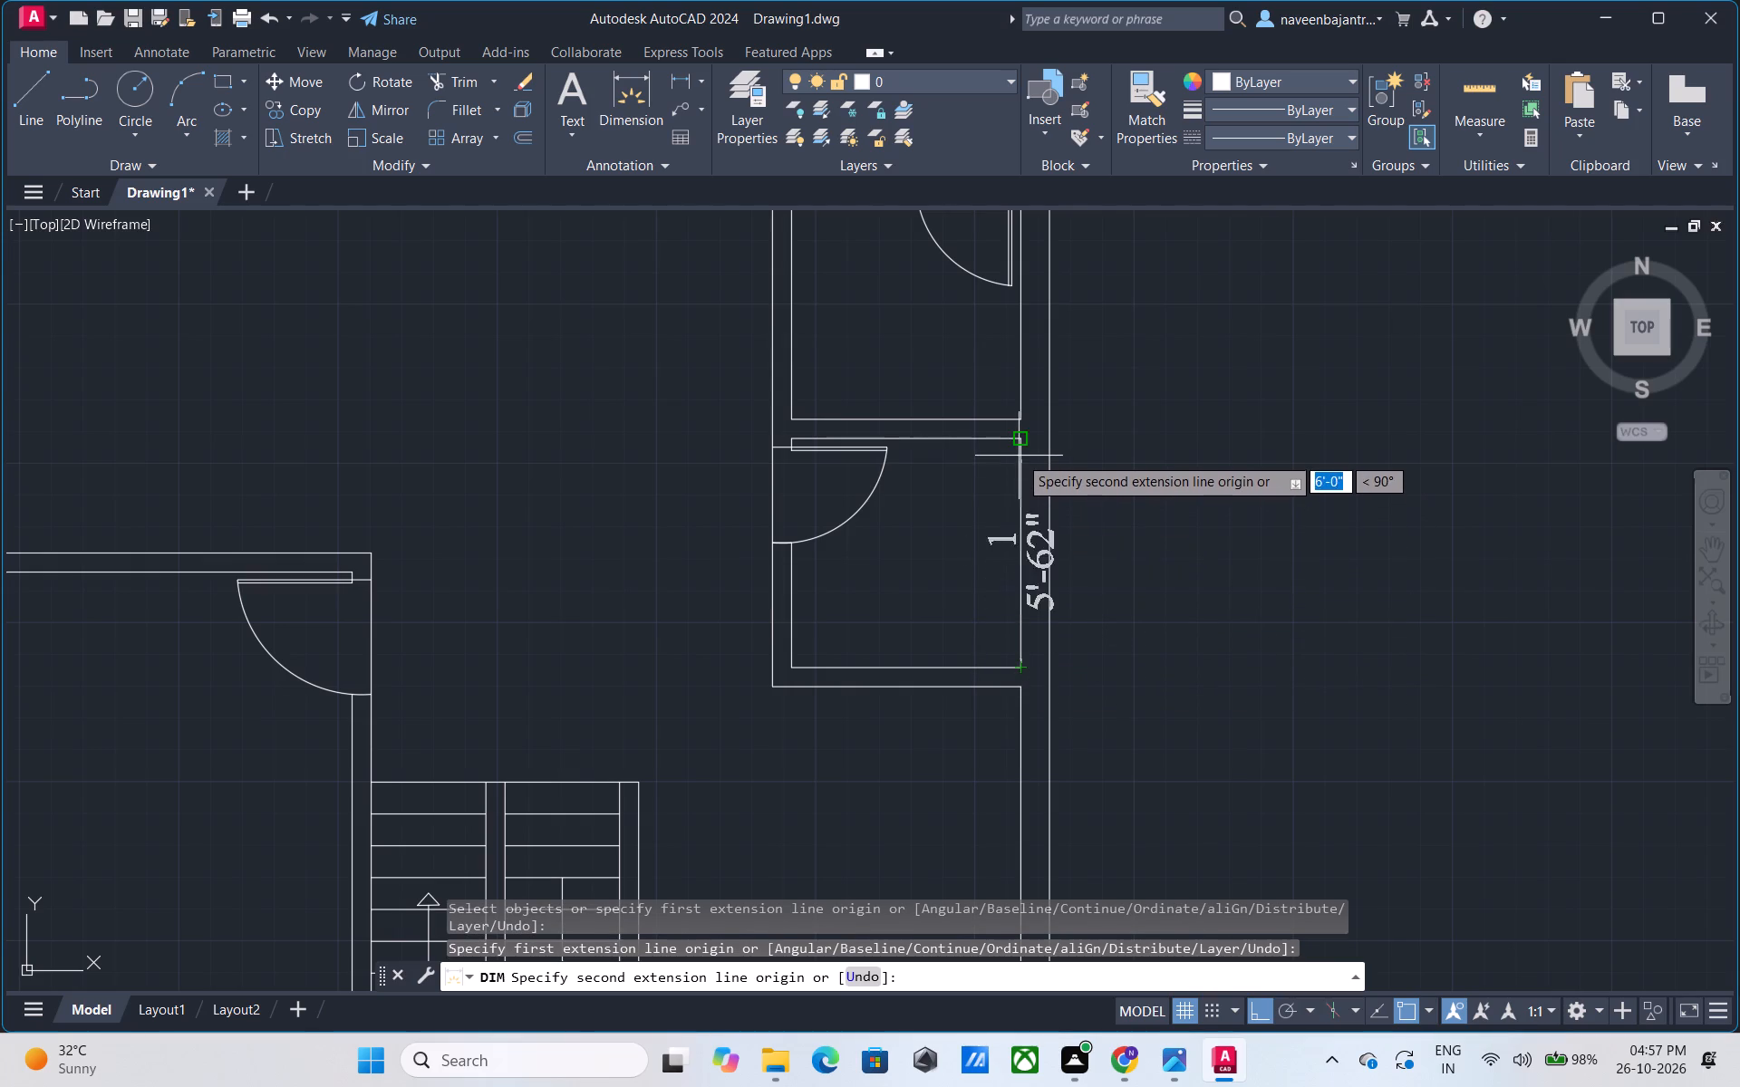
{"action": "left_click", "coordinate": [1019, 440]}
{"action": "left_click", "coordinate": [1000, 439]}
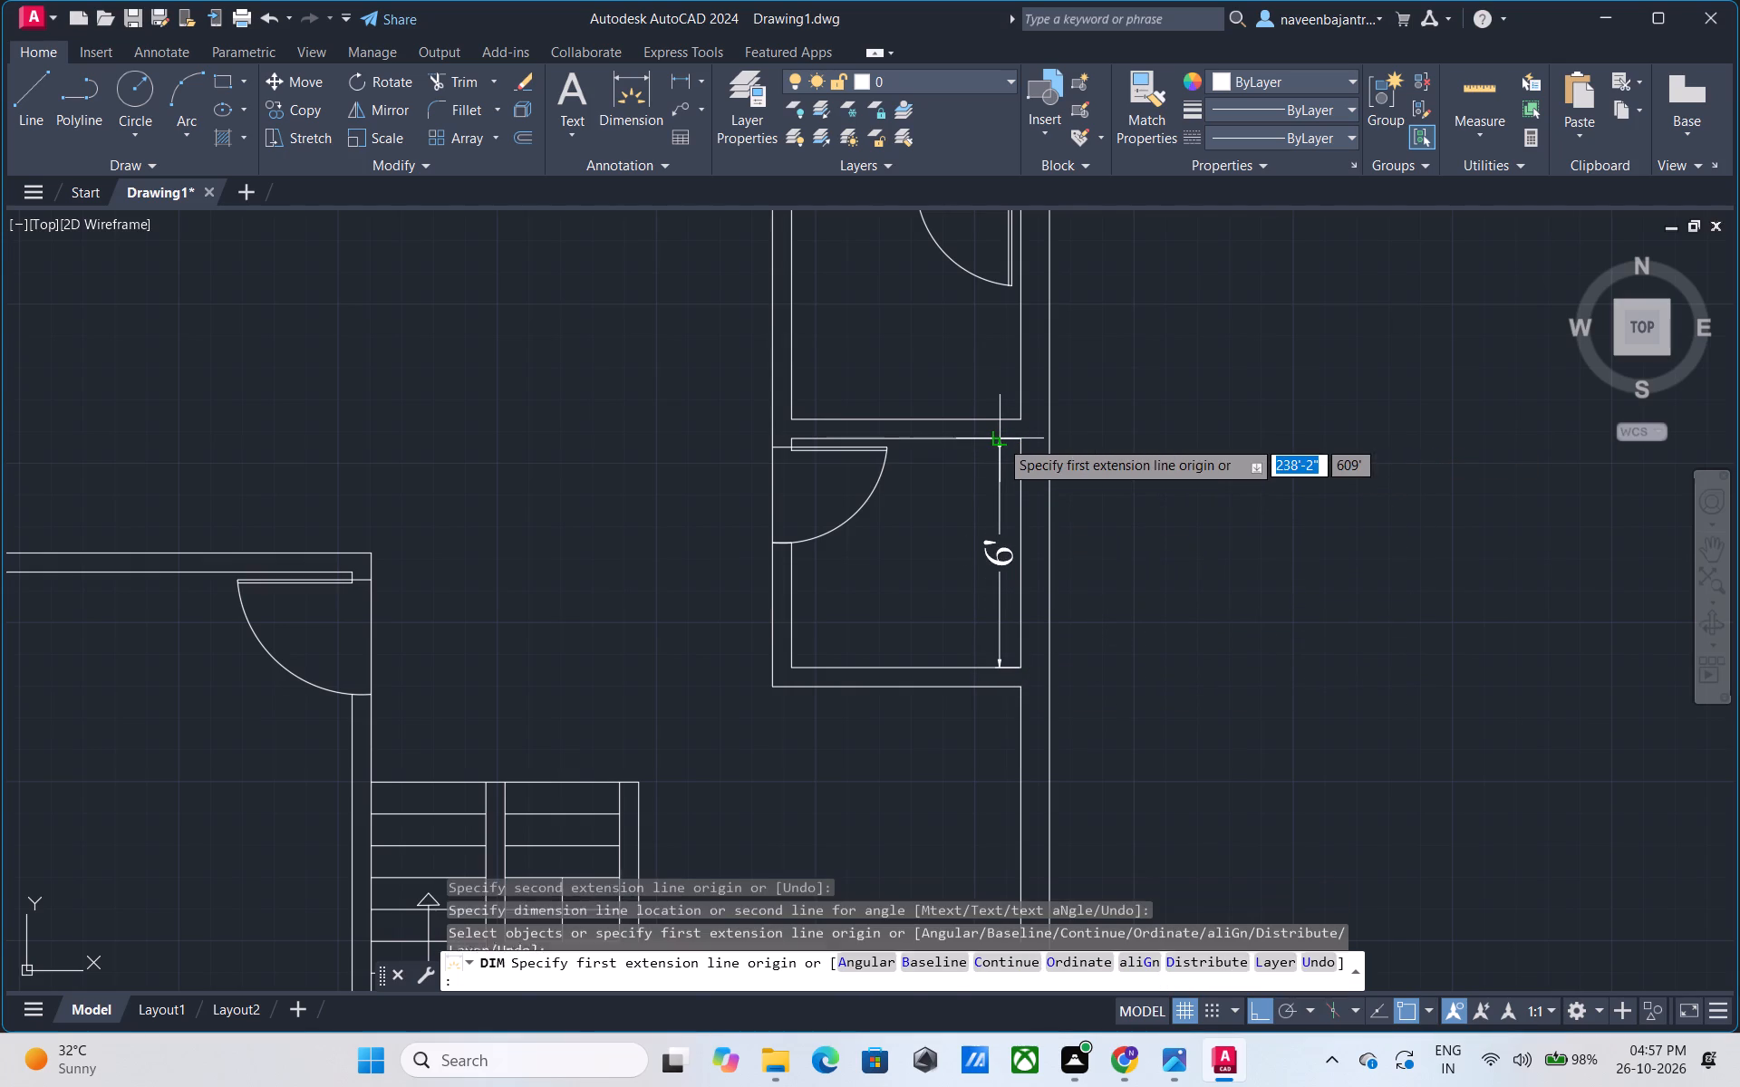
{"action": "key", "text": "Escape"}
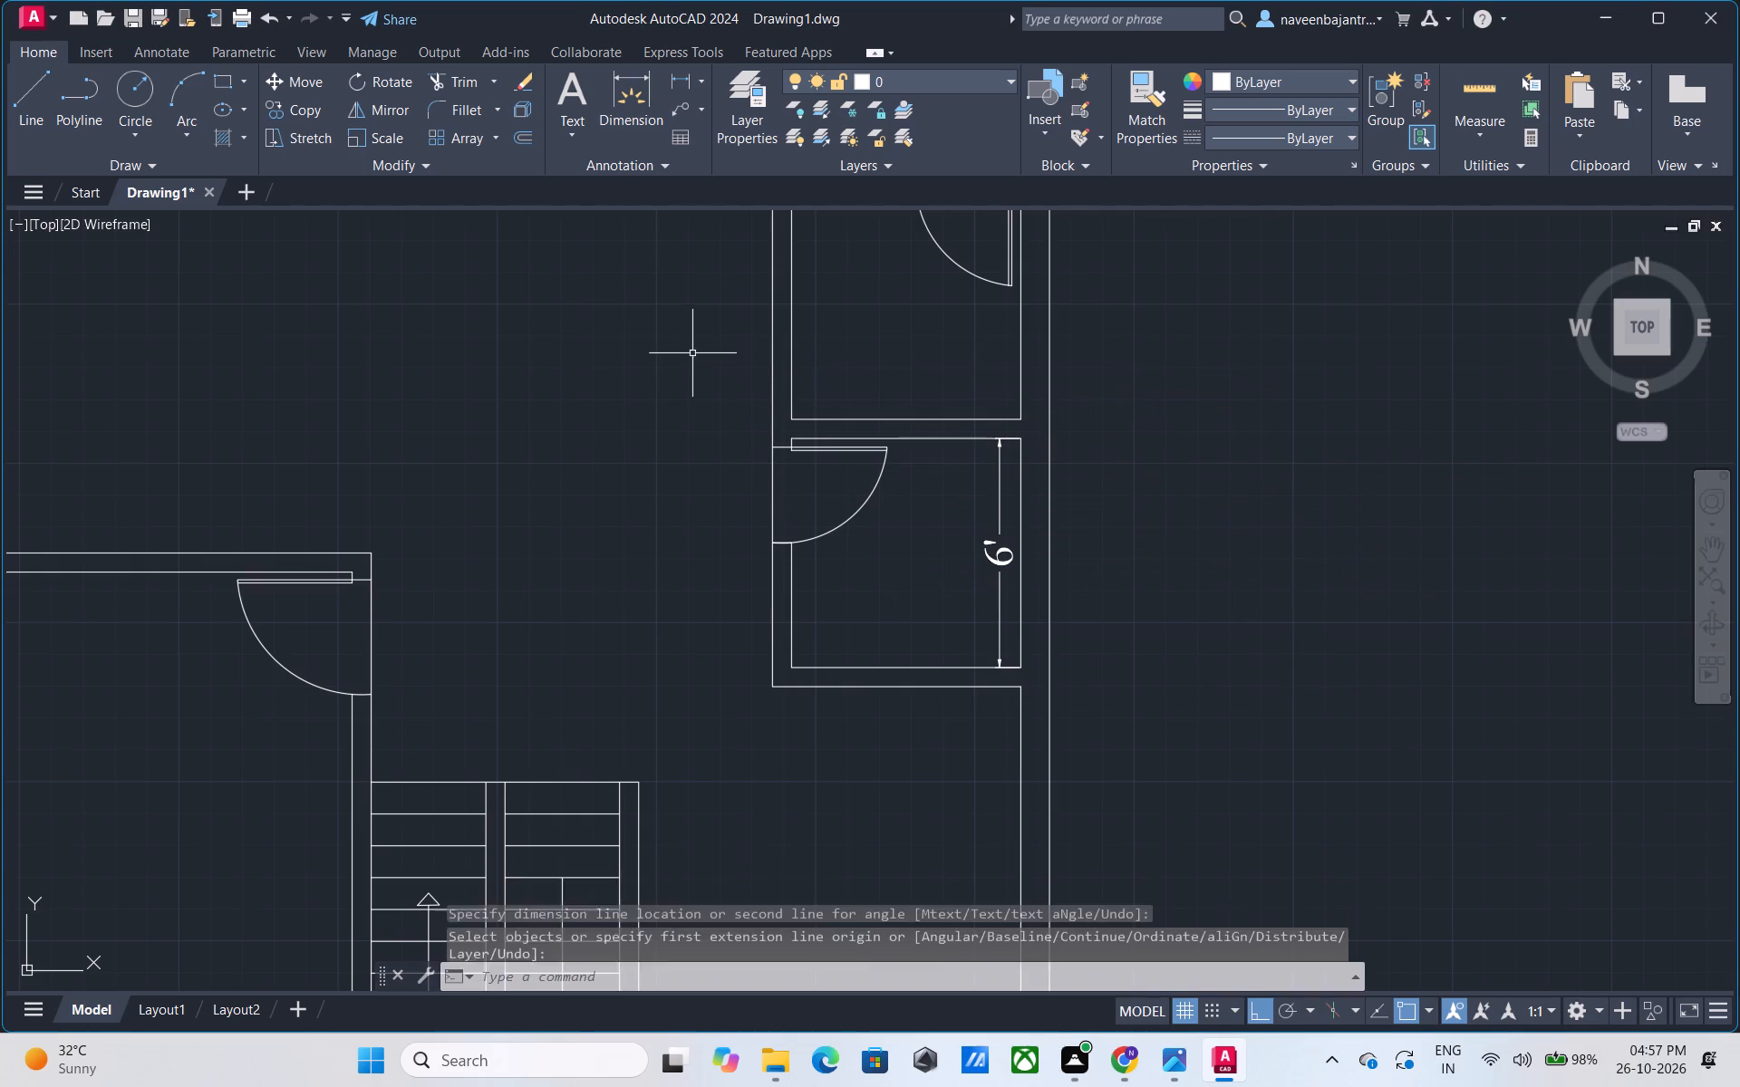
Dimension the inner width of the same small room, placing the dimension line just above its bottom wall.
{"action": "left_click", "coordinate": [642, 129]}
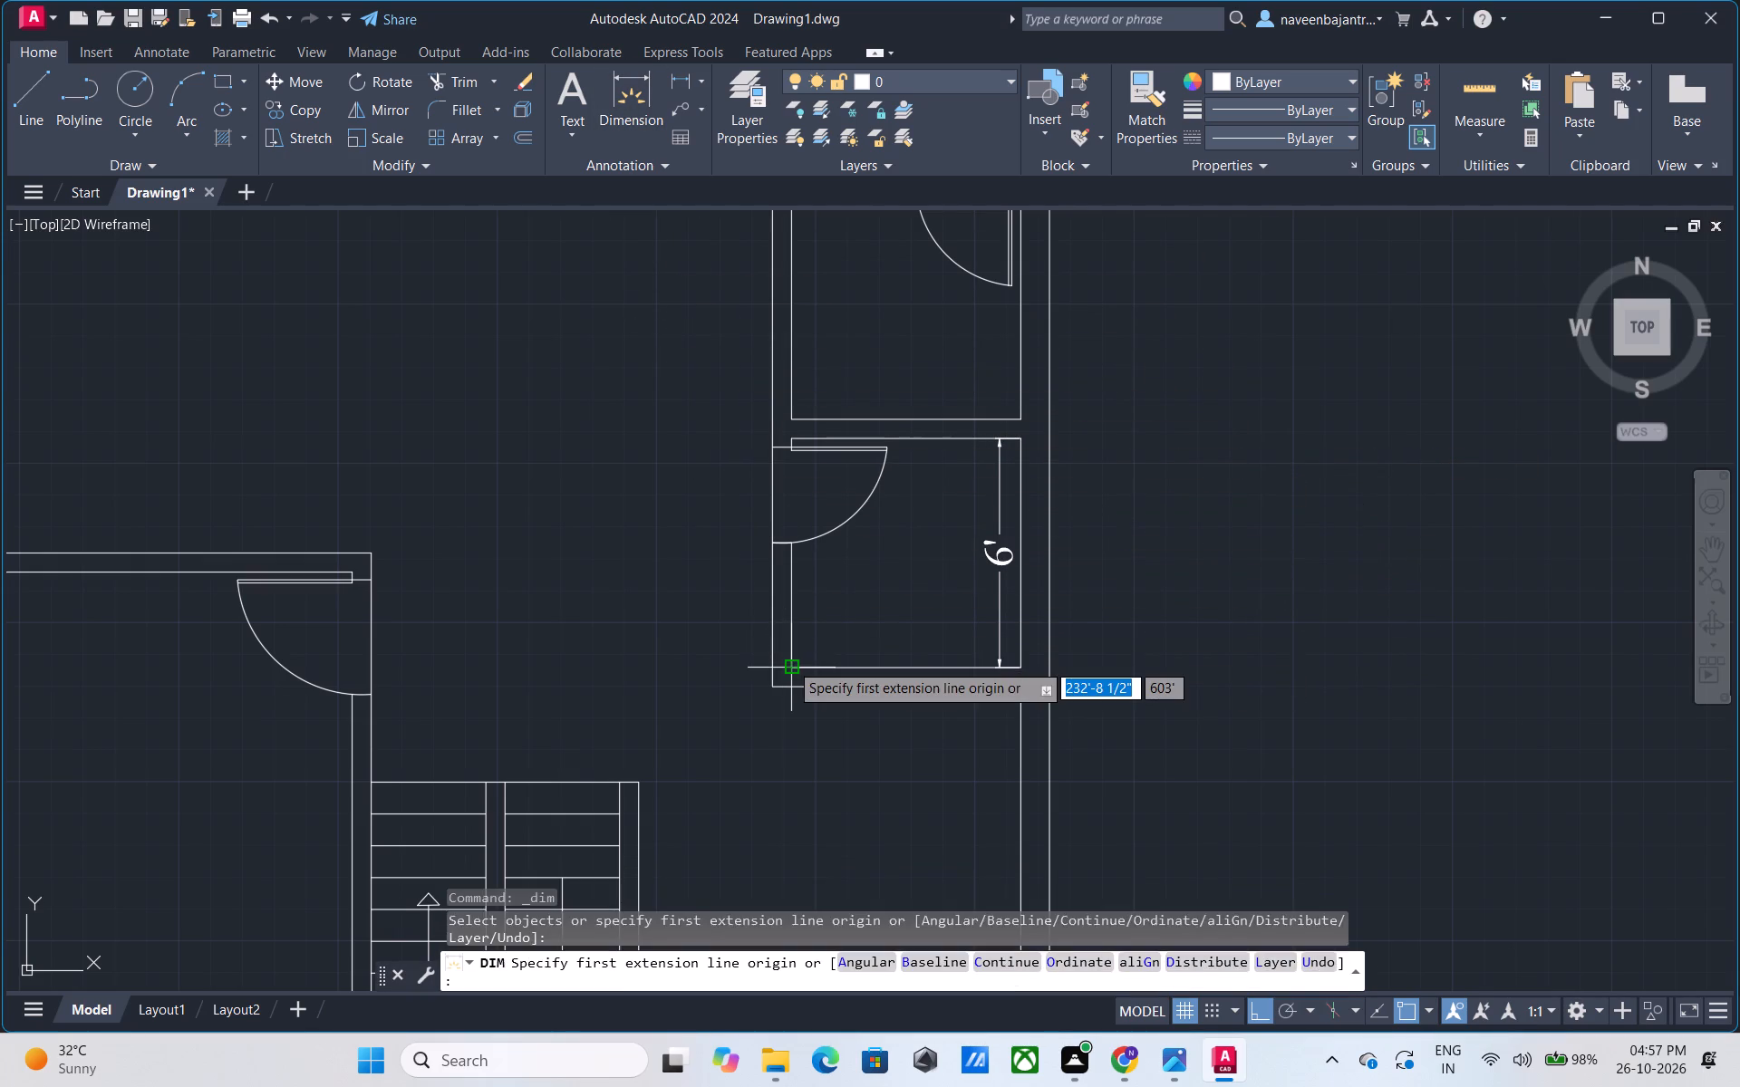
{"action": "left_click", "coordinate": [789, 662]}
{"action": "left_click", "coordinate": [1020, 669]}
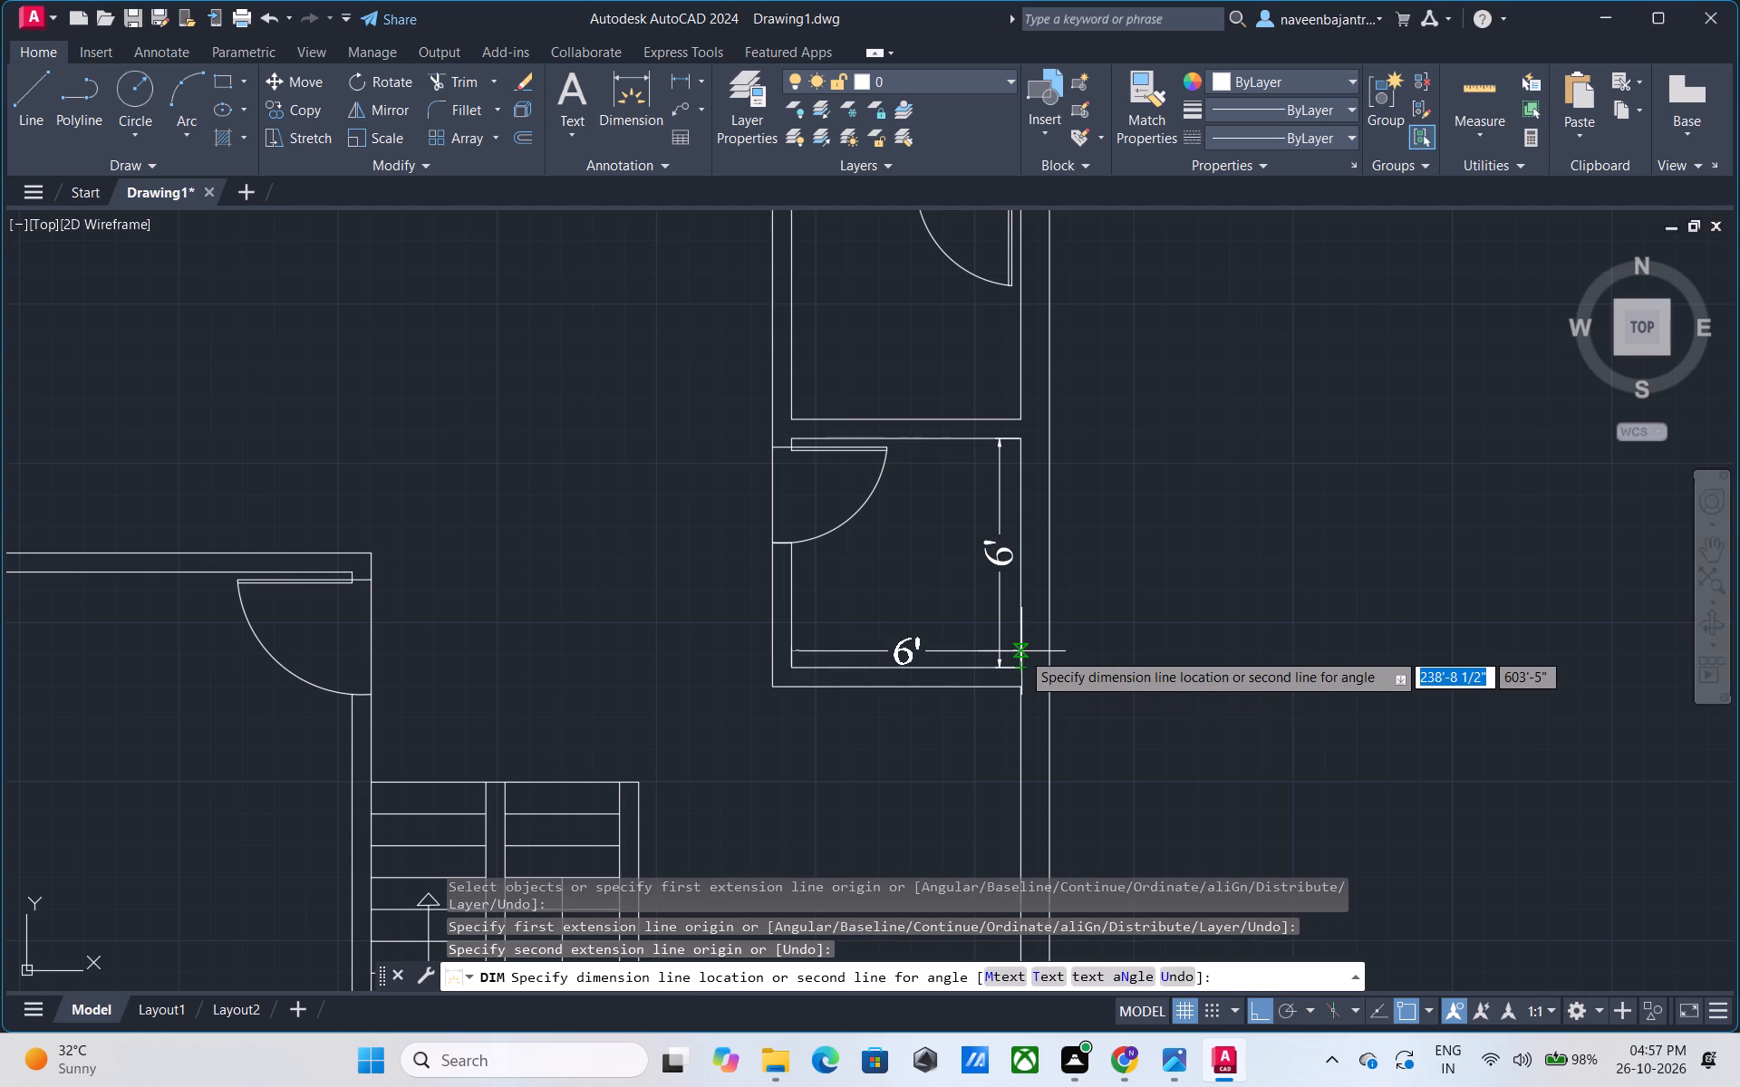
{"action": "left_click", "coordinate": [1023, 646]}
{"action": "key", "text": "Escape"}
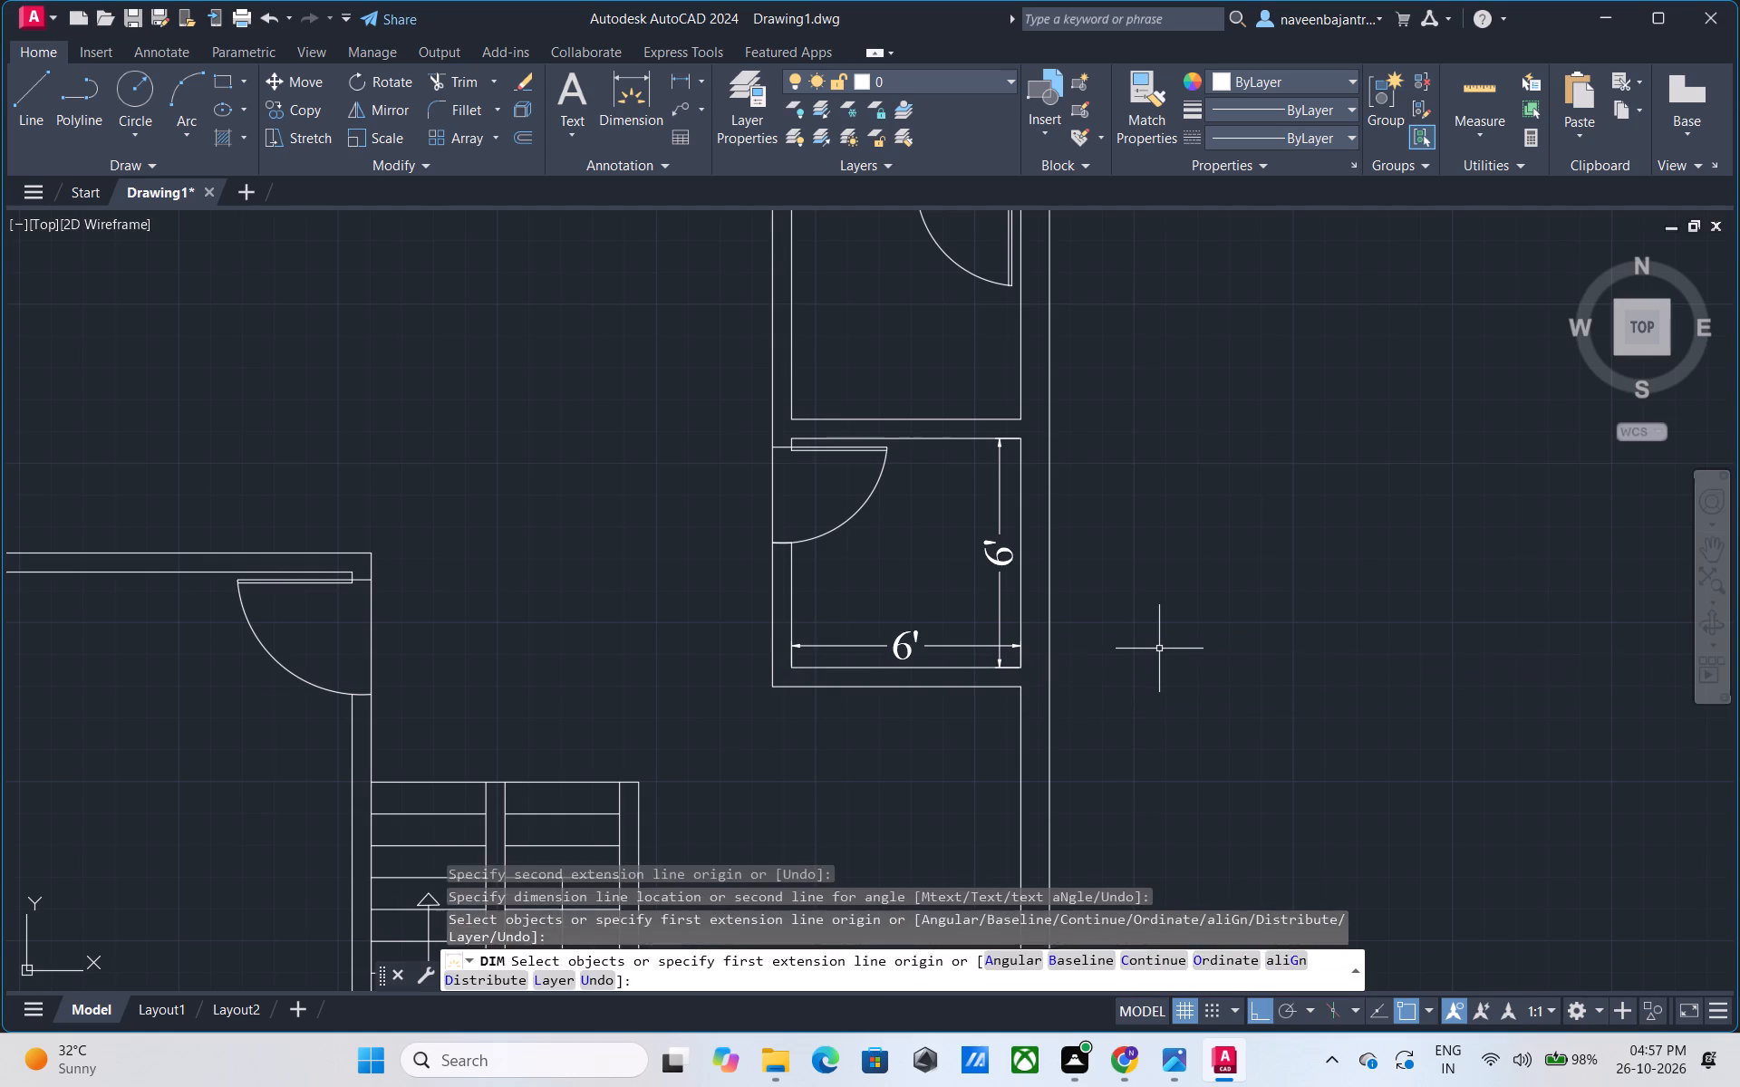
Dimension the inner width of the space between the staircase and the right outer wall, placing the dimension line just above the bottom wall.
{"action": "middle_click_drag", "start_coordinate": [1159, 649], "coordinate": [1162, 542]}
{"action": "scroll", "coordinate": [1162, 542], "scroll_direction": "down", "scroll_amount": 1}
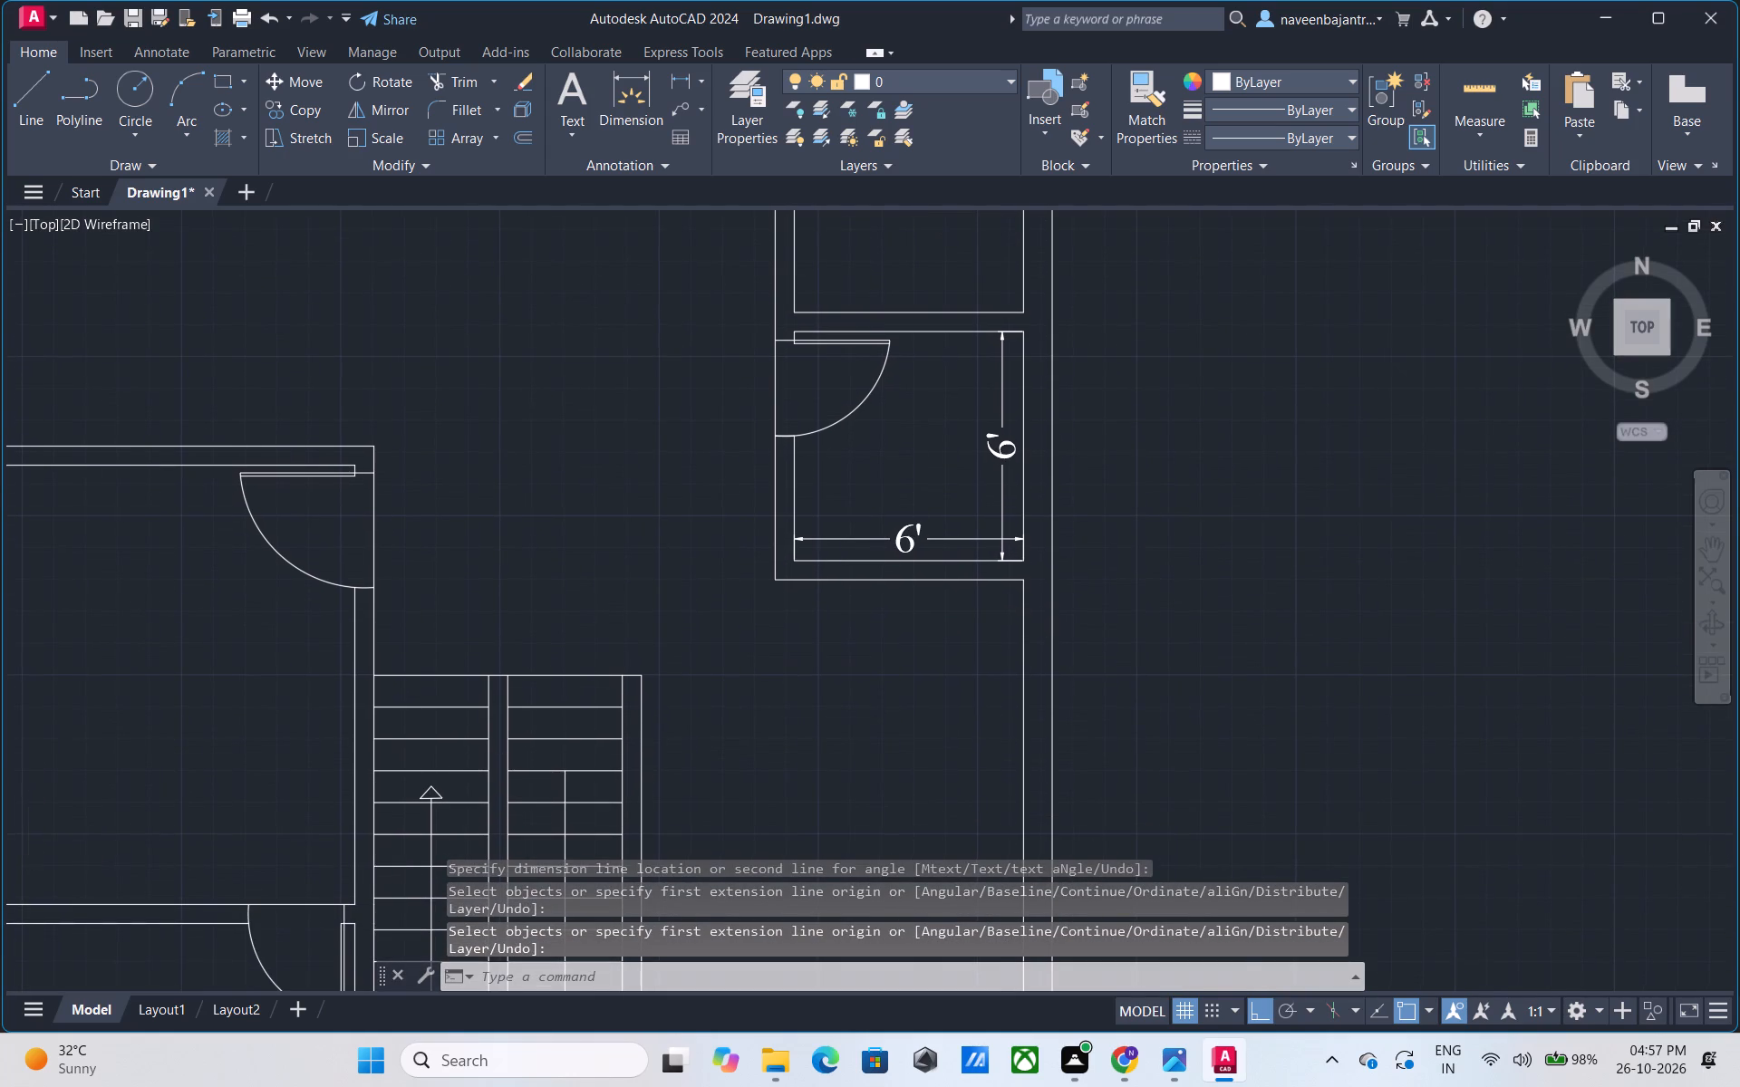
{"action": "middle_click_drag", "start_coordinate": [1159, 636], "coordinate": [1203, 475]}
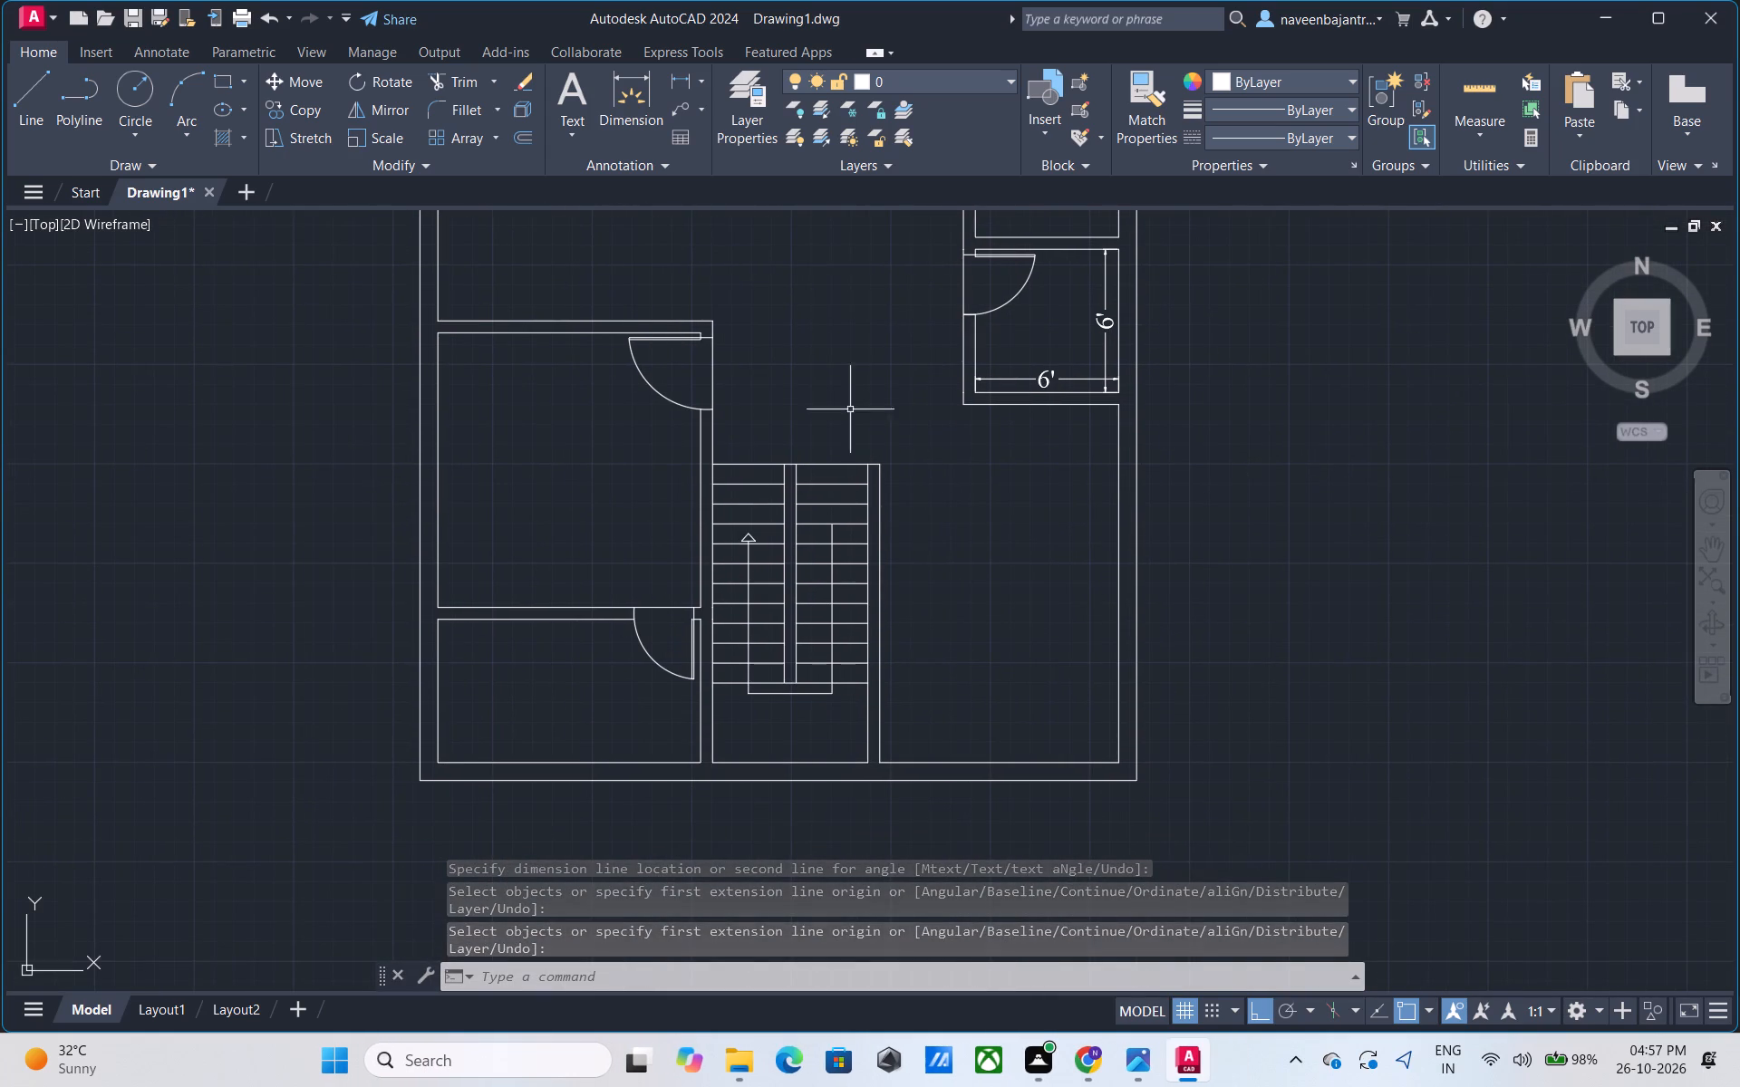
{"action": "left_click", "coordinate": [633, 102]}
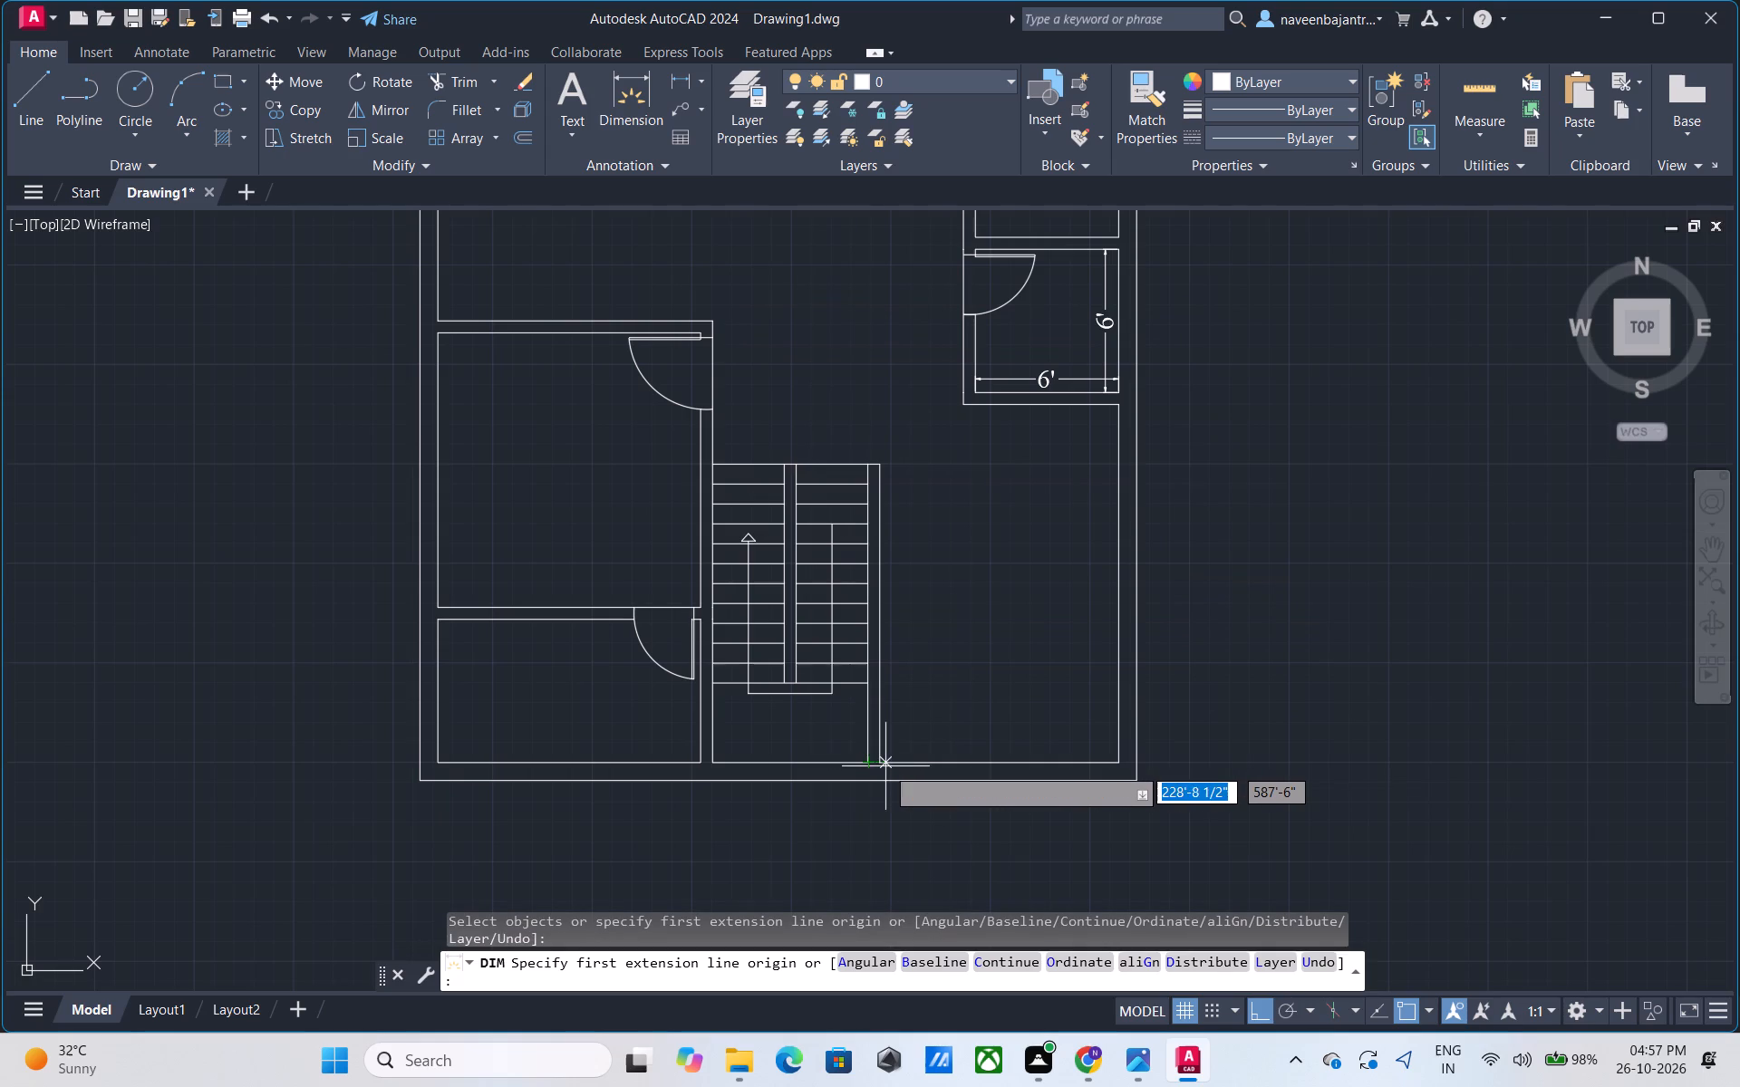
{"action": "left_click", "coordinate": [877, 766]}
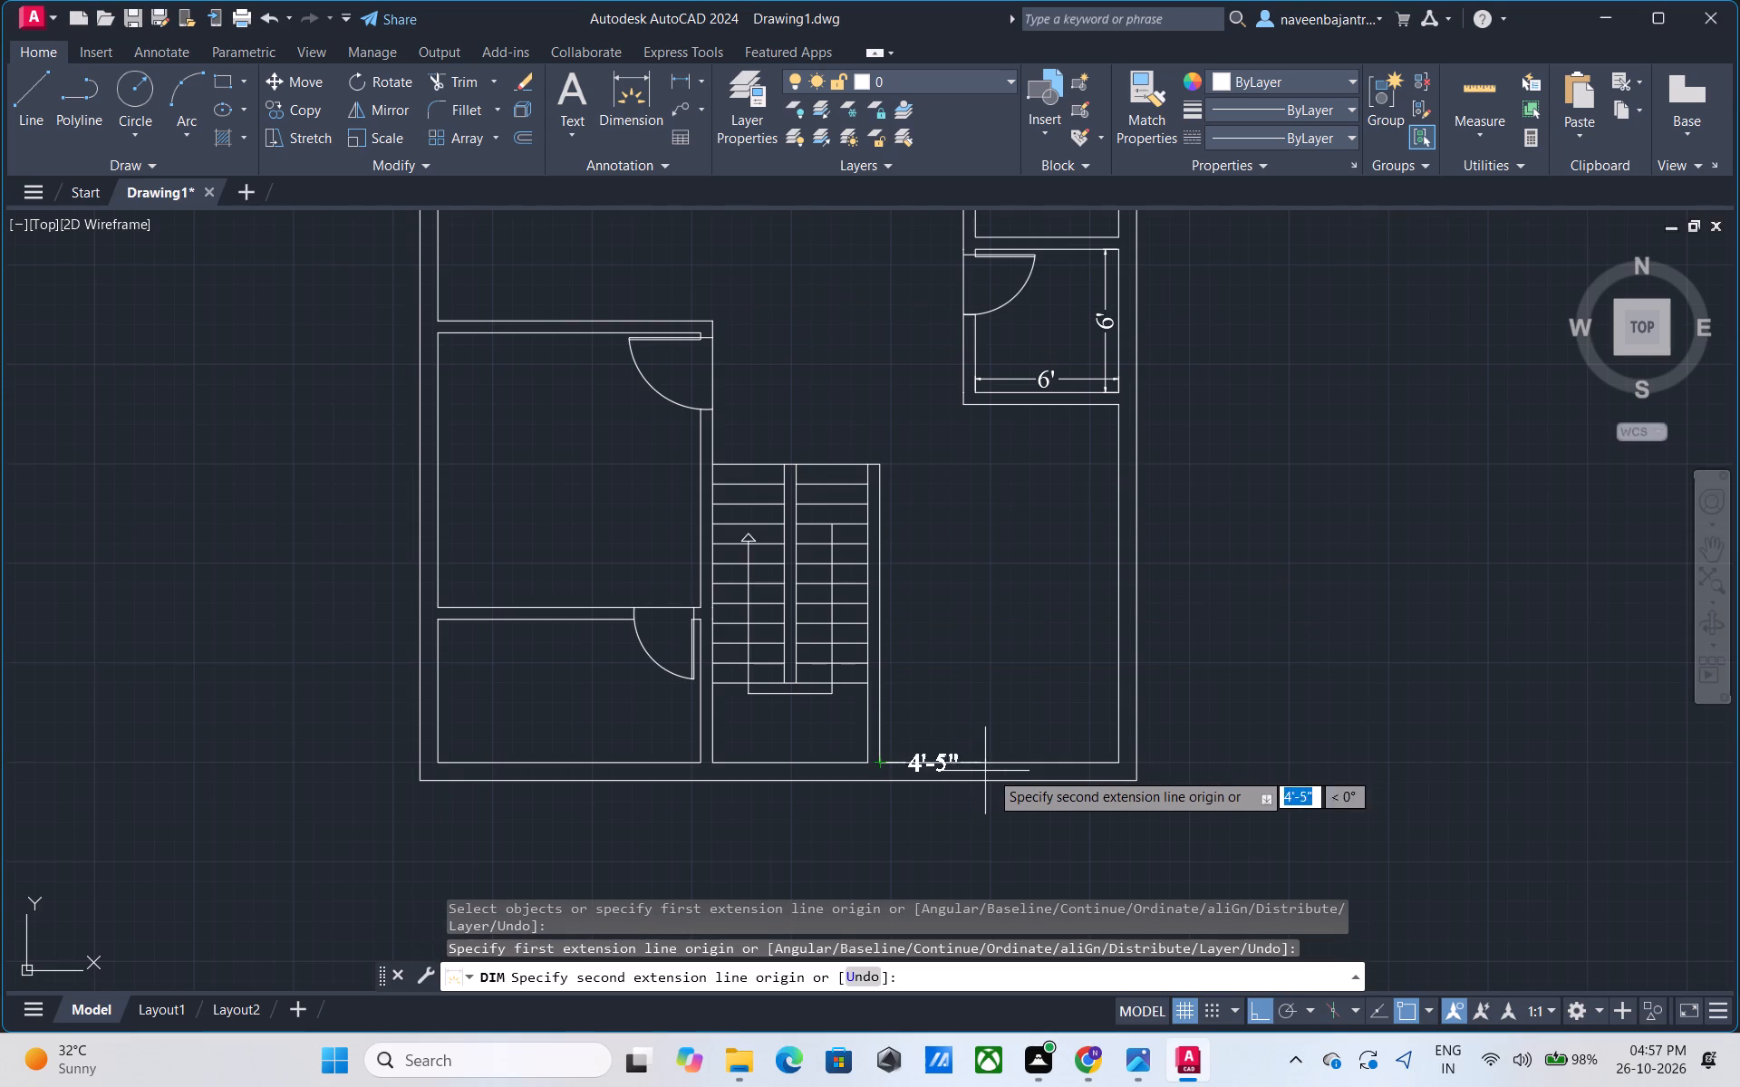
{"action": "left_click", "coordinate": [1123, 764]}
{"action": "left_click", "coordinate": [1126, 741]}
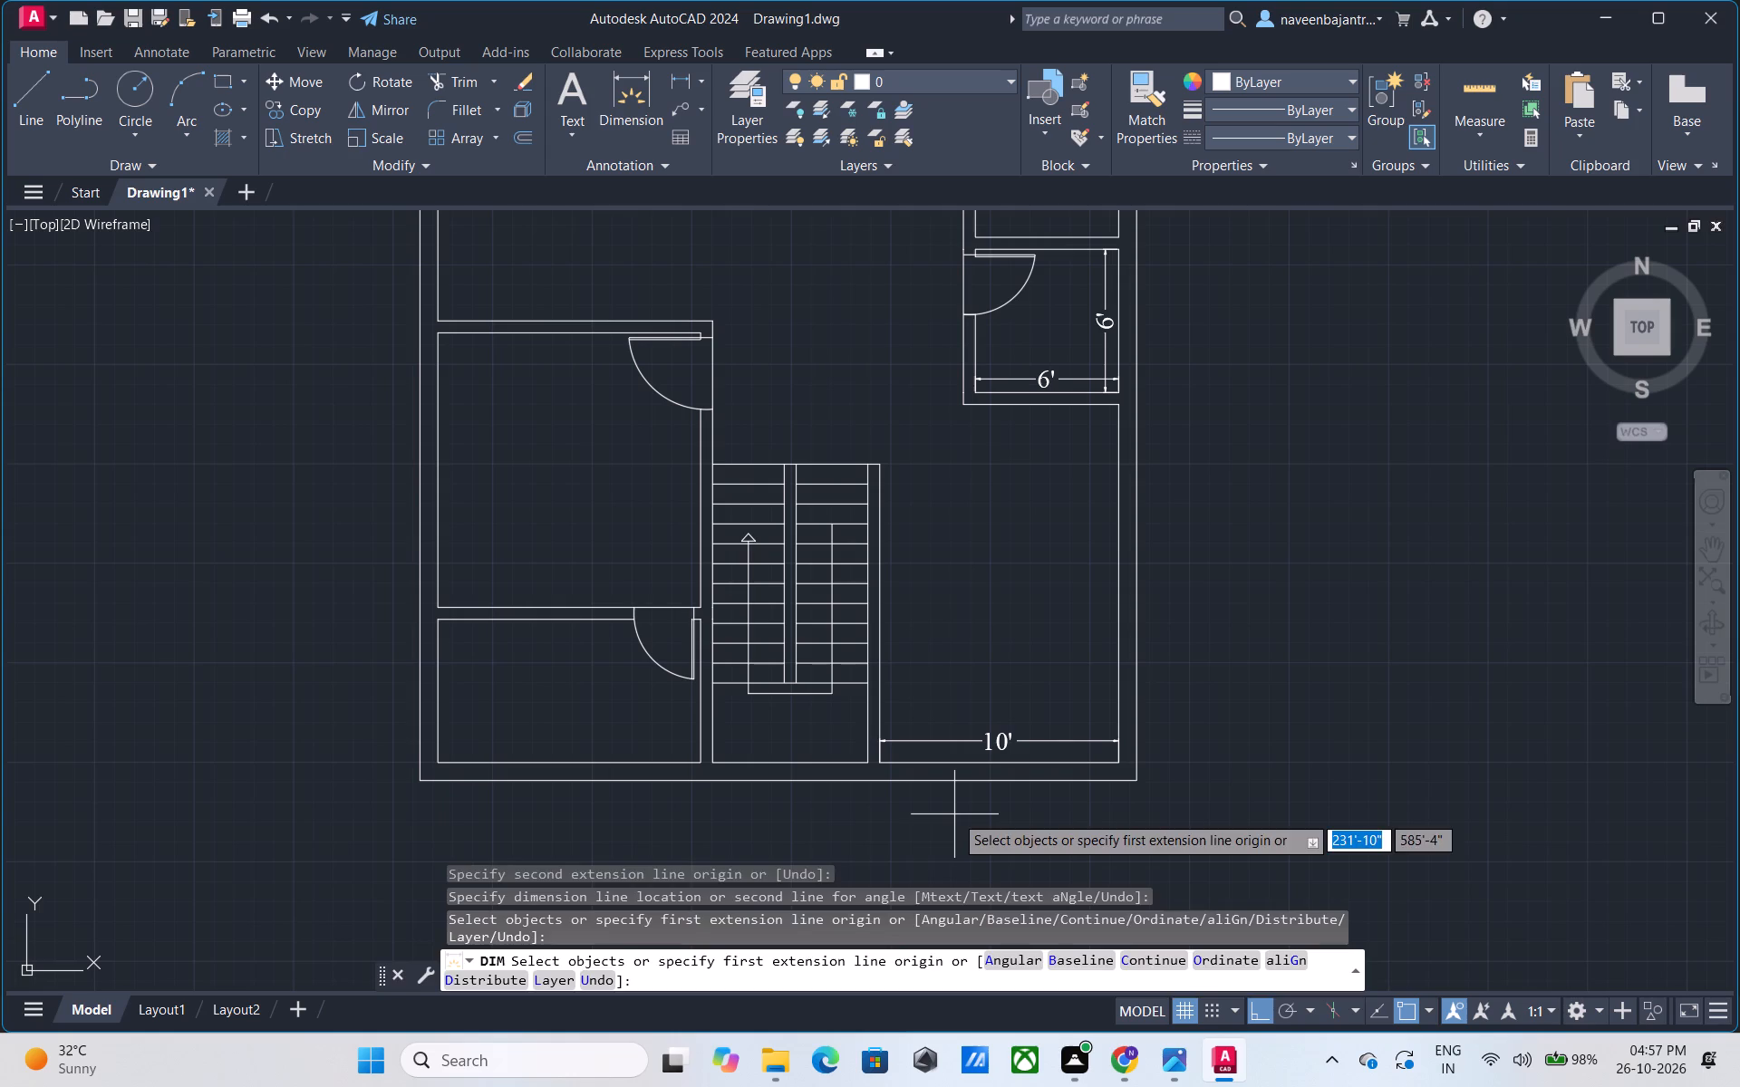
{"action": "key", "text": "Escape"}
Dimension the inner width of the plan's bottom-left room, placing the dimension line just above its bottom wall.
{"action": "middle_click_drag", "start_coordinate": [578, 697], "coordinate": [650, 675]}
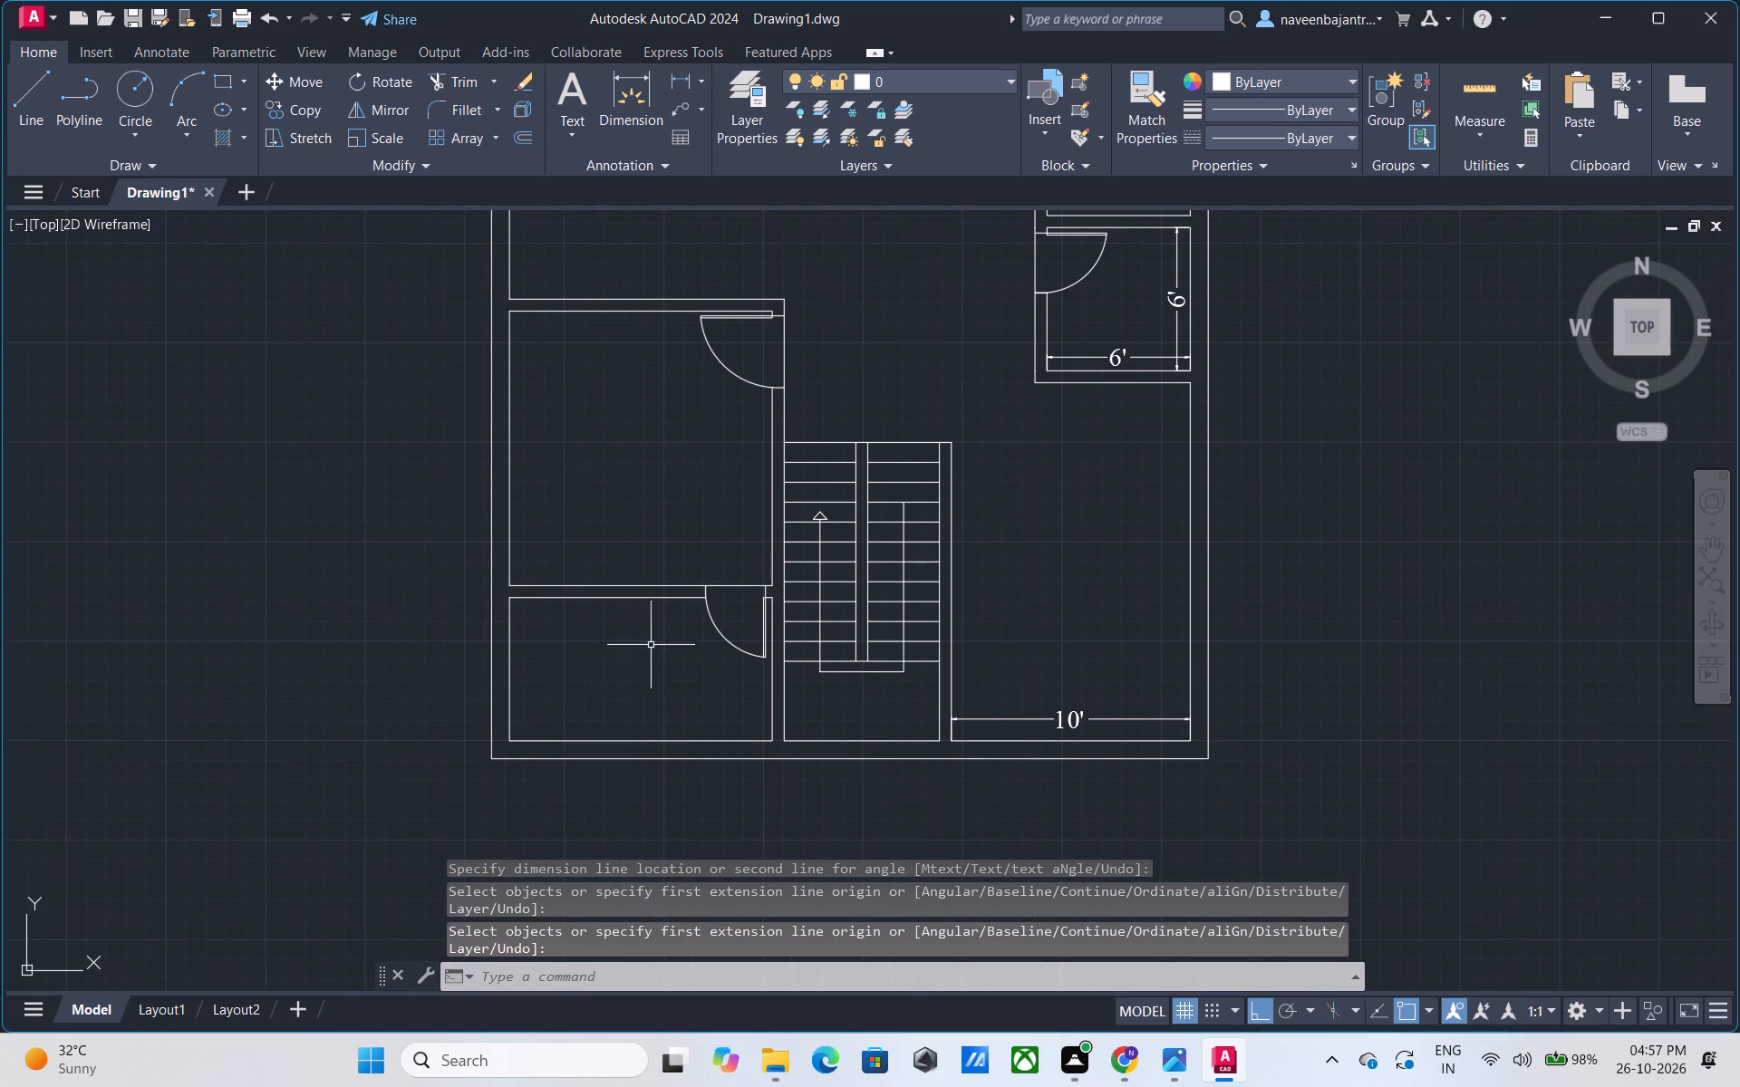
{"action": "left_click", "coordinate": [614, 113]}
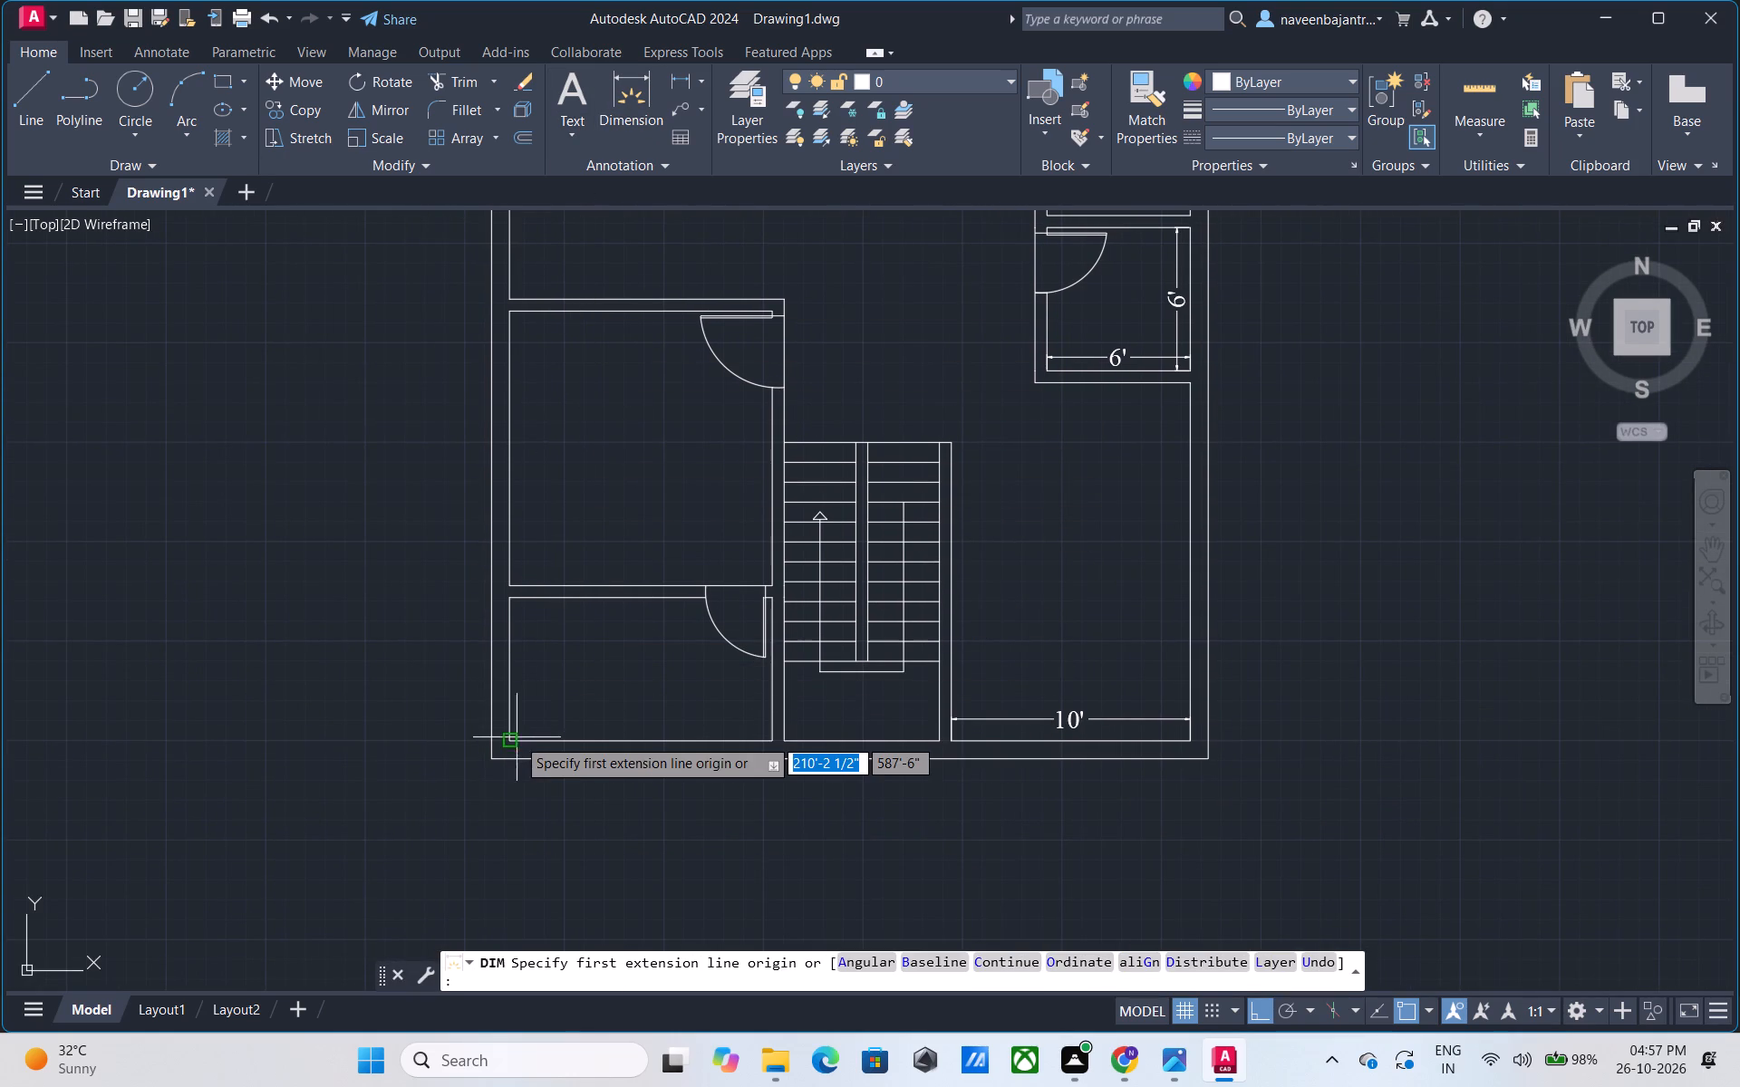
{"action": "left_click", "coordinate": [515, 740]}
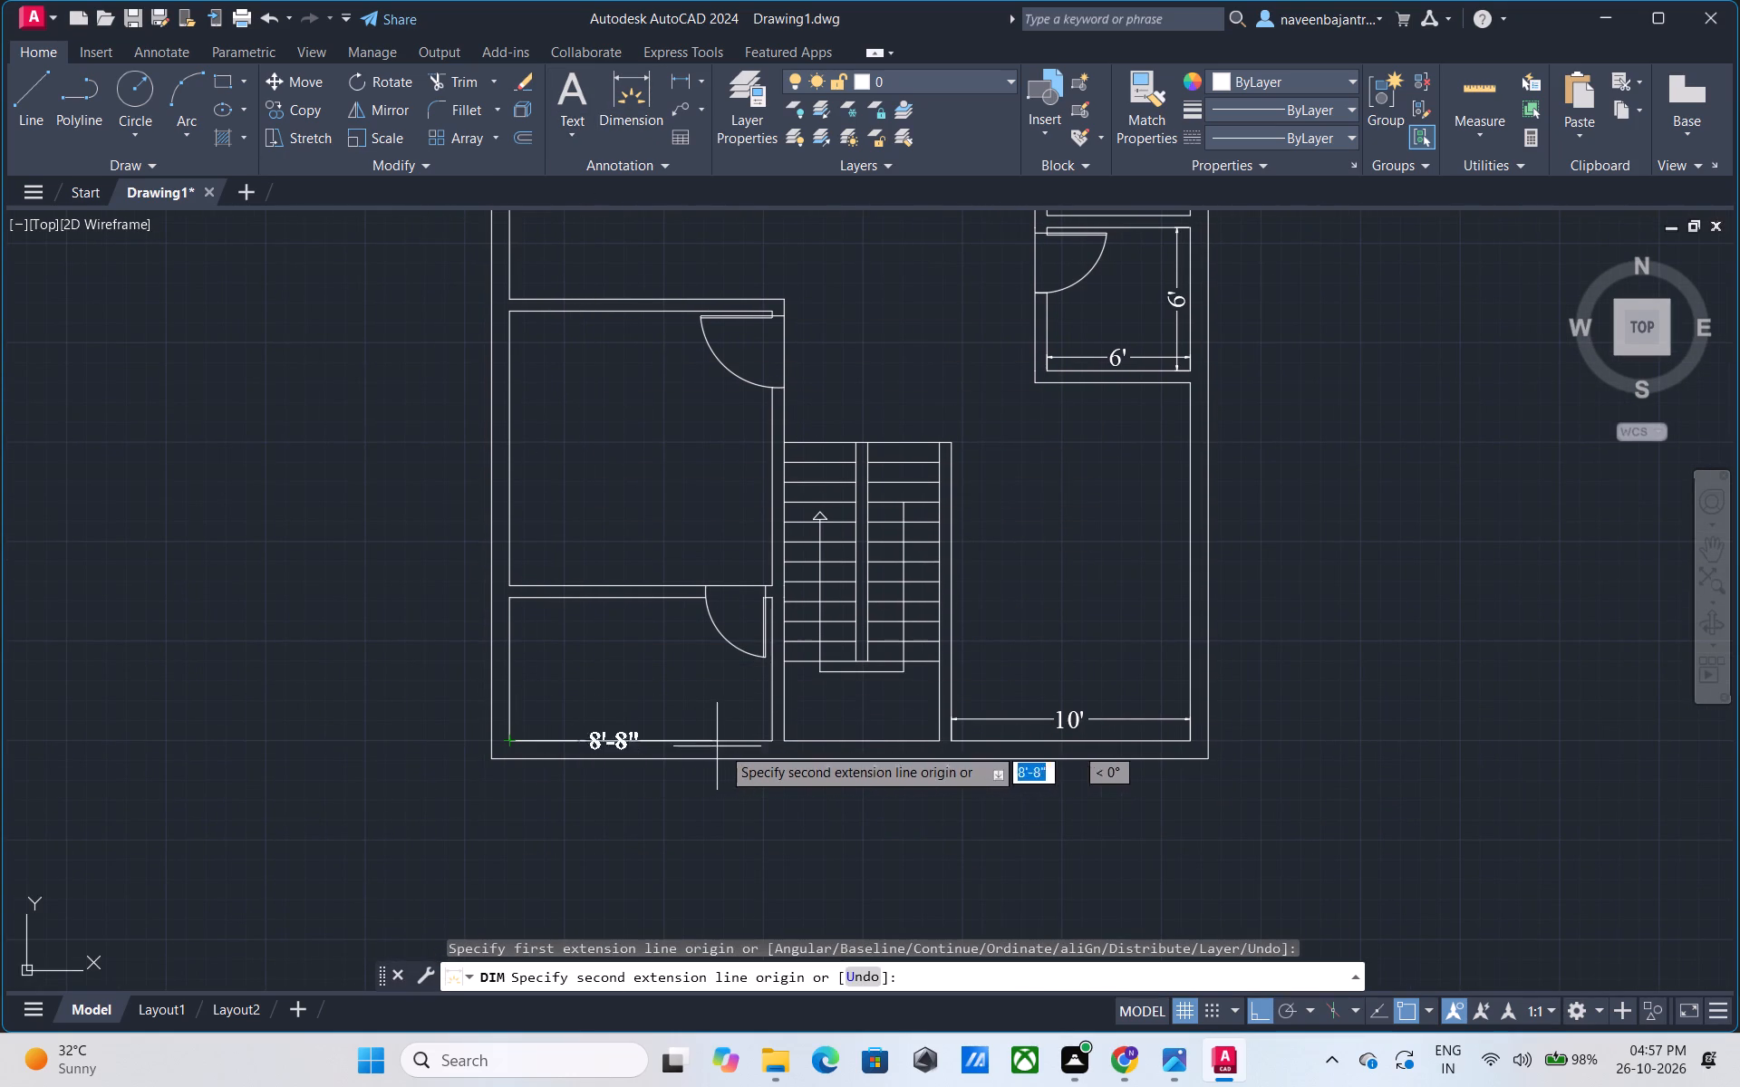
{"action": "left_click", "coordinate": [768, 742]}
{"action": "left_click", "coordinate": [771, 721]}
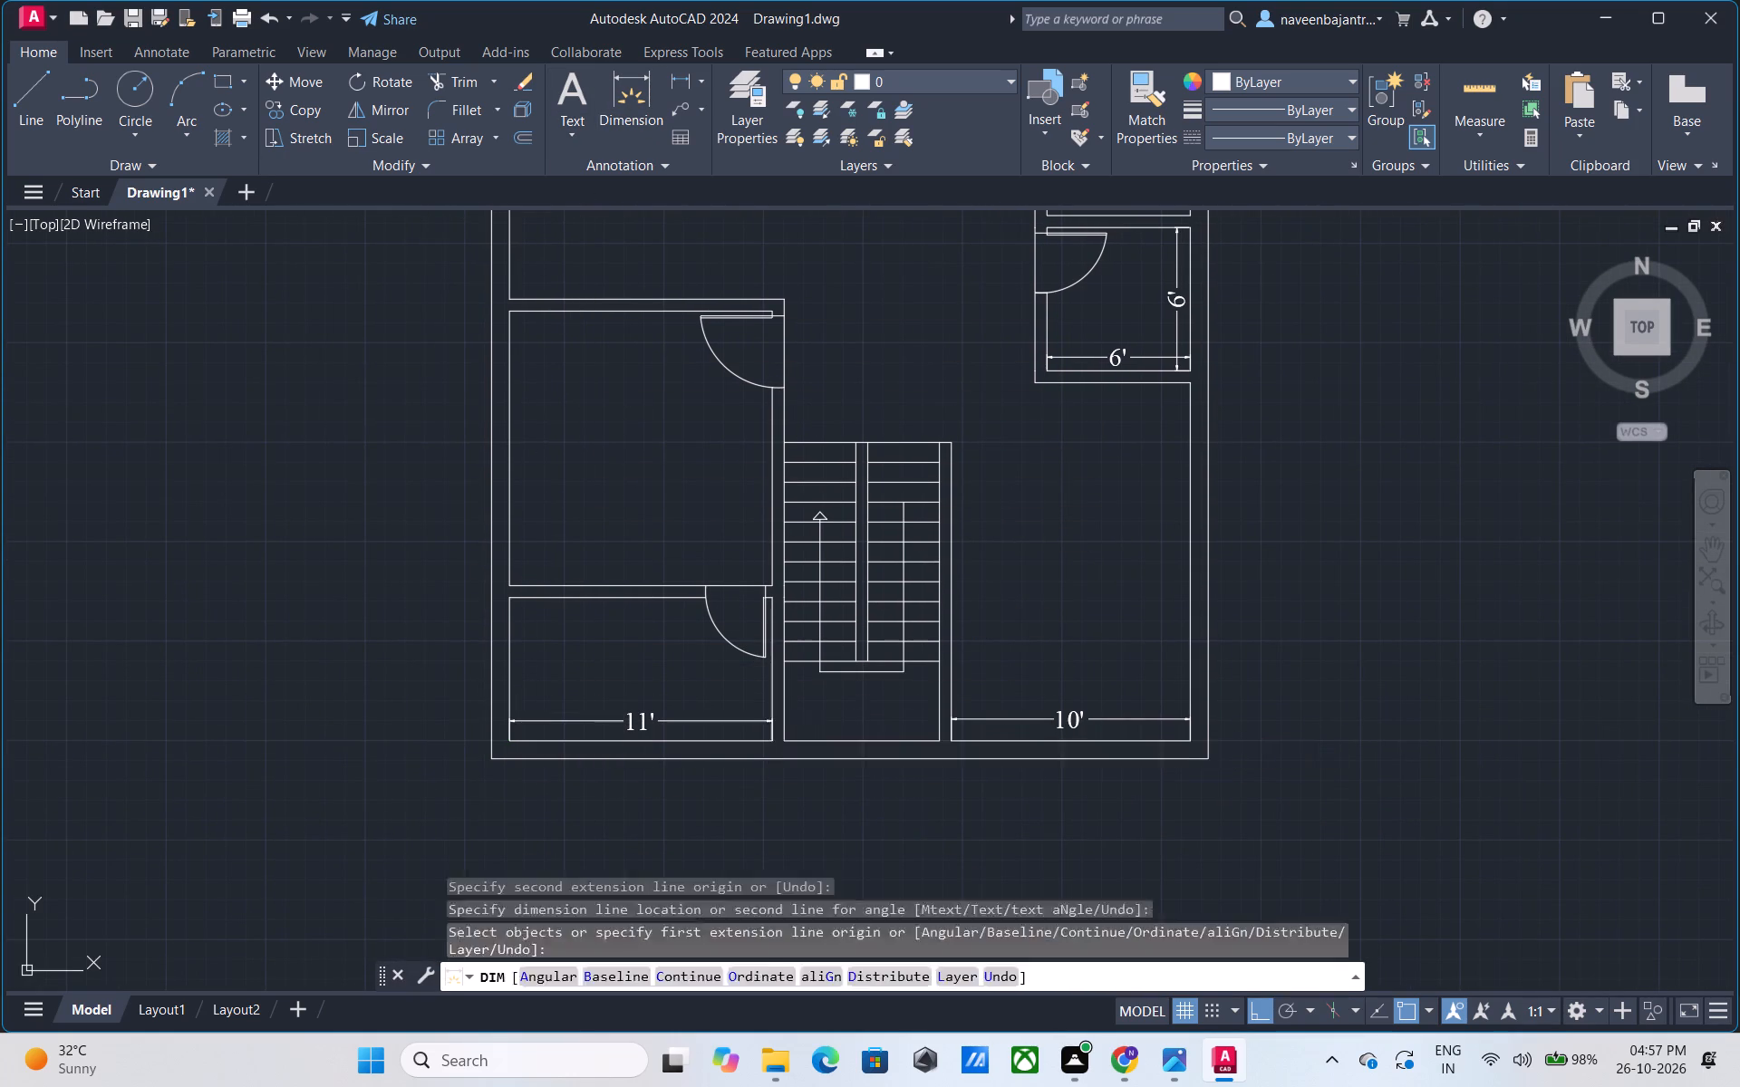
Dimension the inner height of the bottom-left room, placing the dimension line just inside its left wall.
{"action": "left_click", "coordinate": [603, 106]}
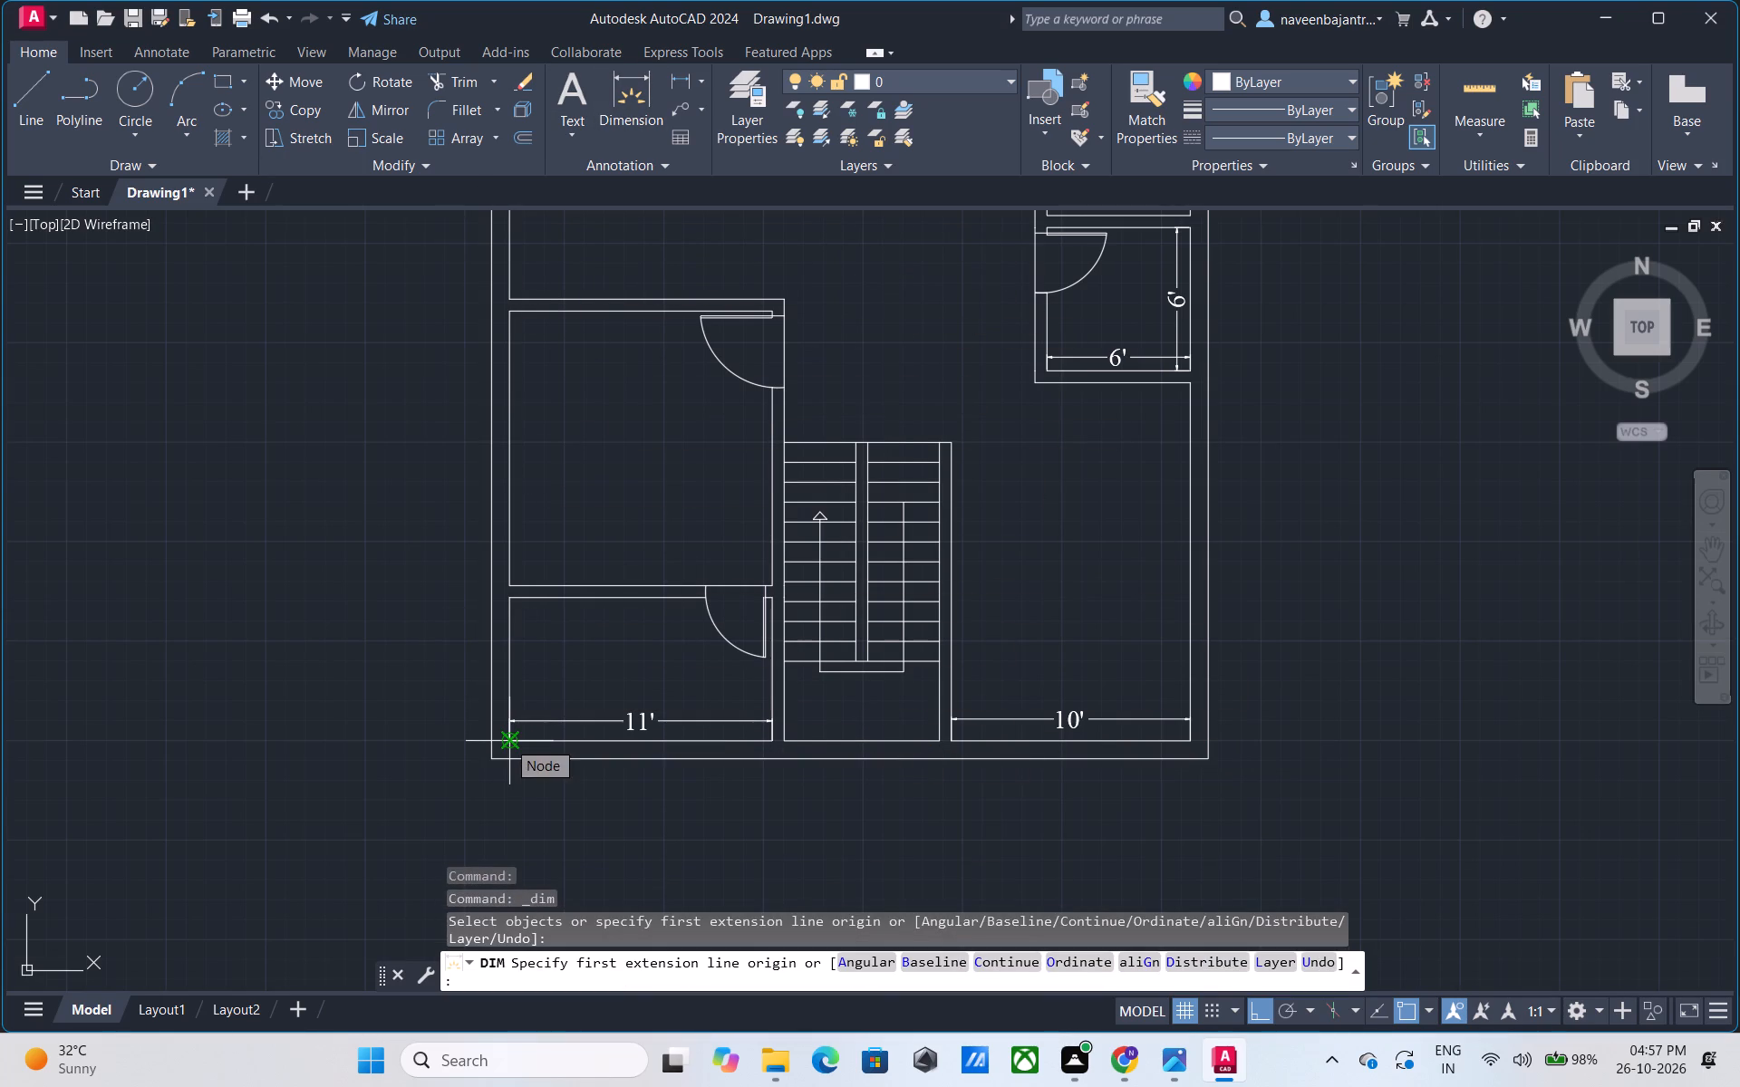
{"action": "left_click", "coordinate": [507, 741]}
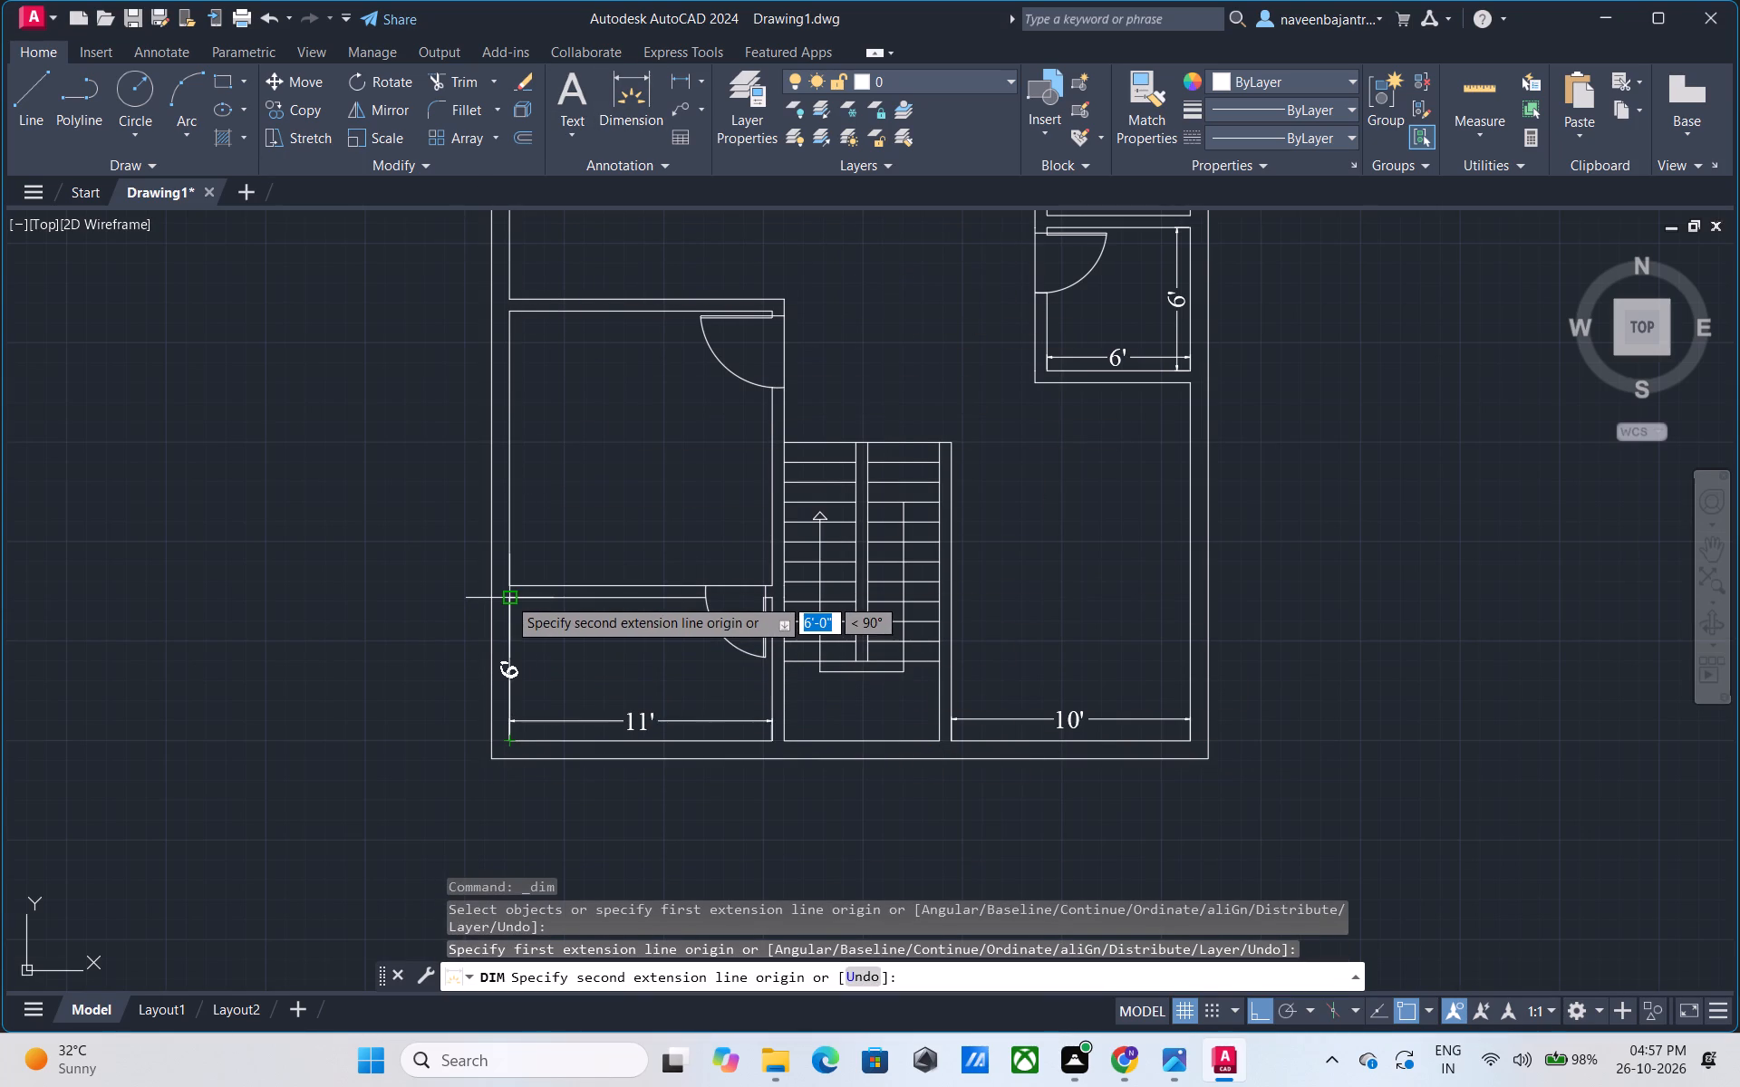
{"action": "left_click", "coordinate": [507, 597]}
{"action": "left_click", "coordinate": [528, 598]}
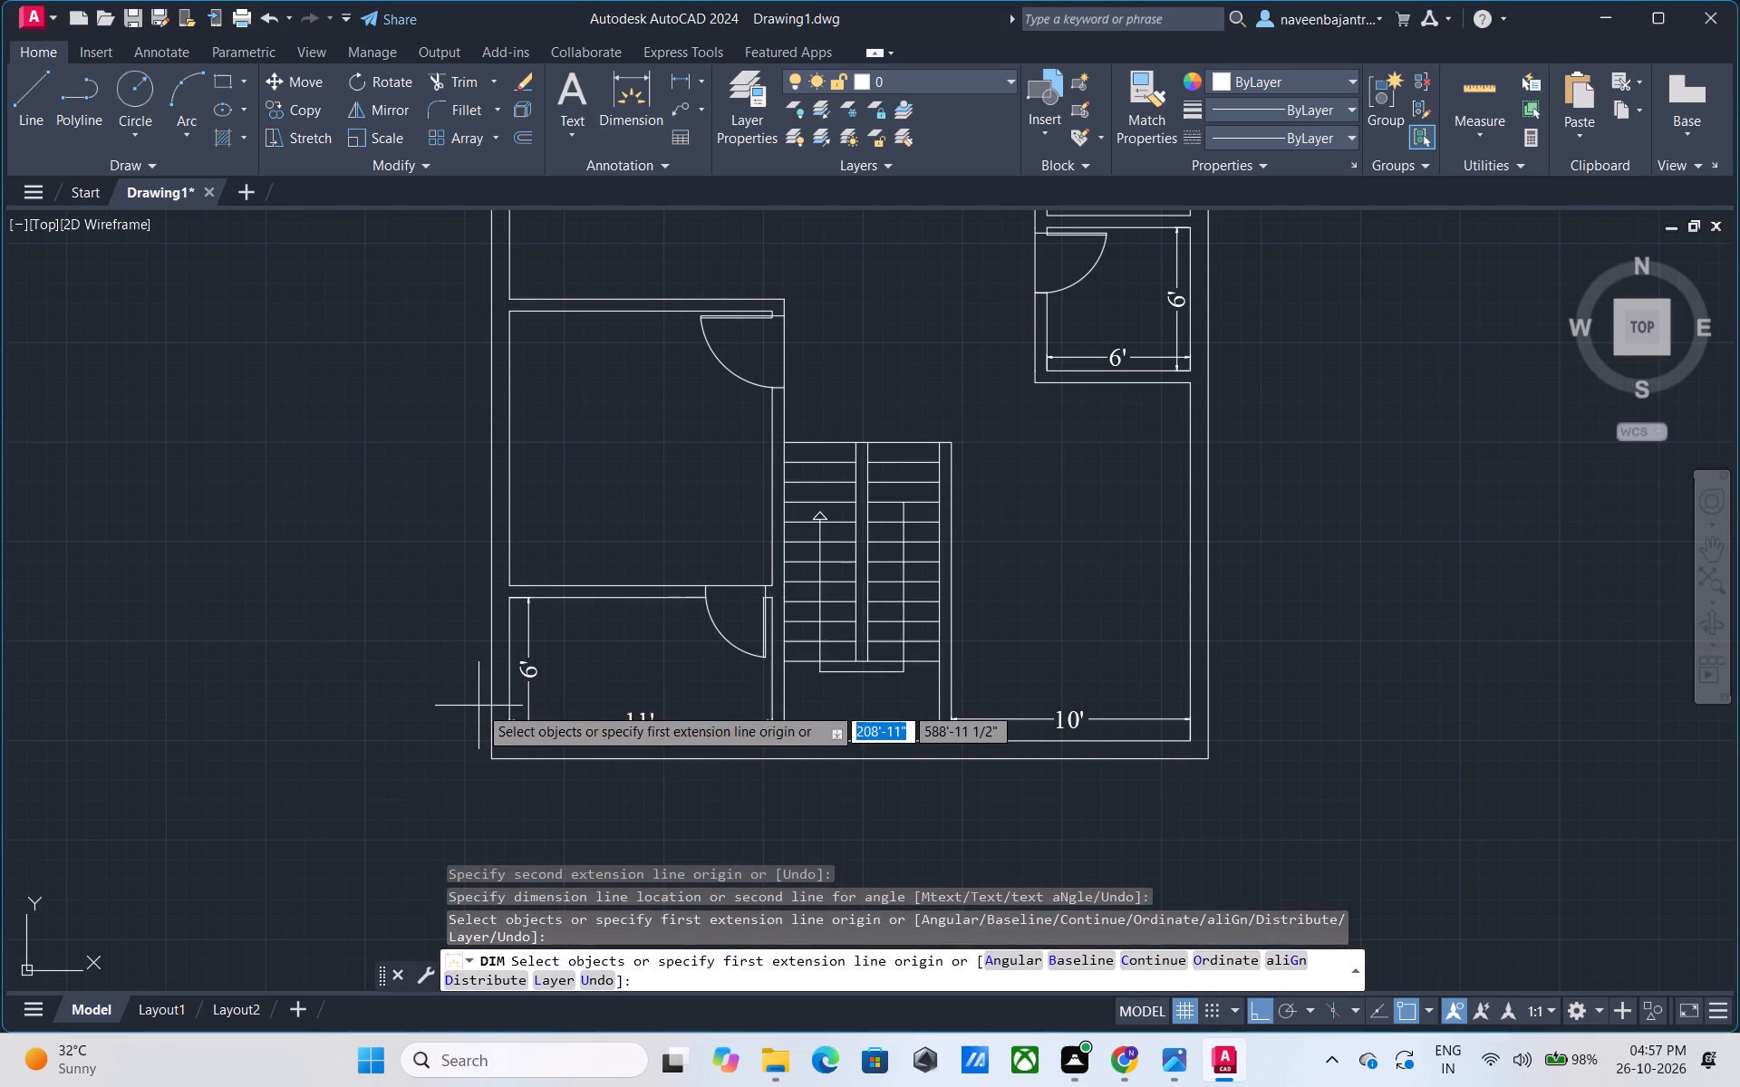
{"action": "key", "text": "Escape"}
Dimension the inner height of the room directly above the bottom-left room, placing the dimension line just inside its left wall.
{"action": "middle_click_drag", "start_coordinate": [569, 464], "coordinate": [569, 463]}
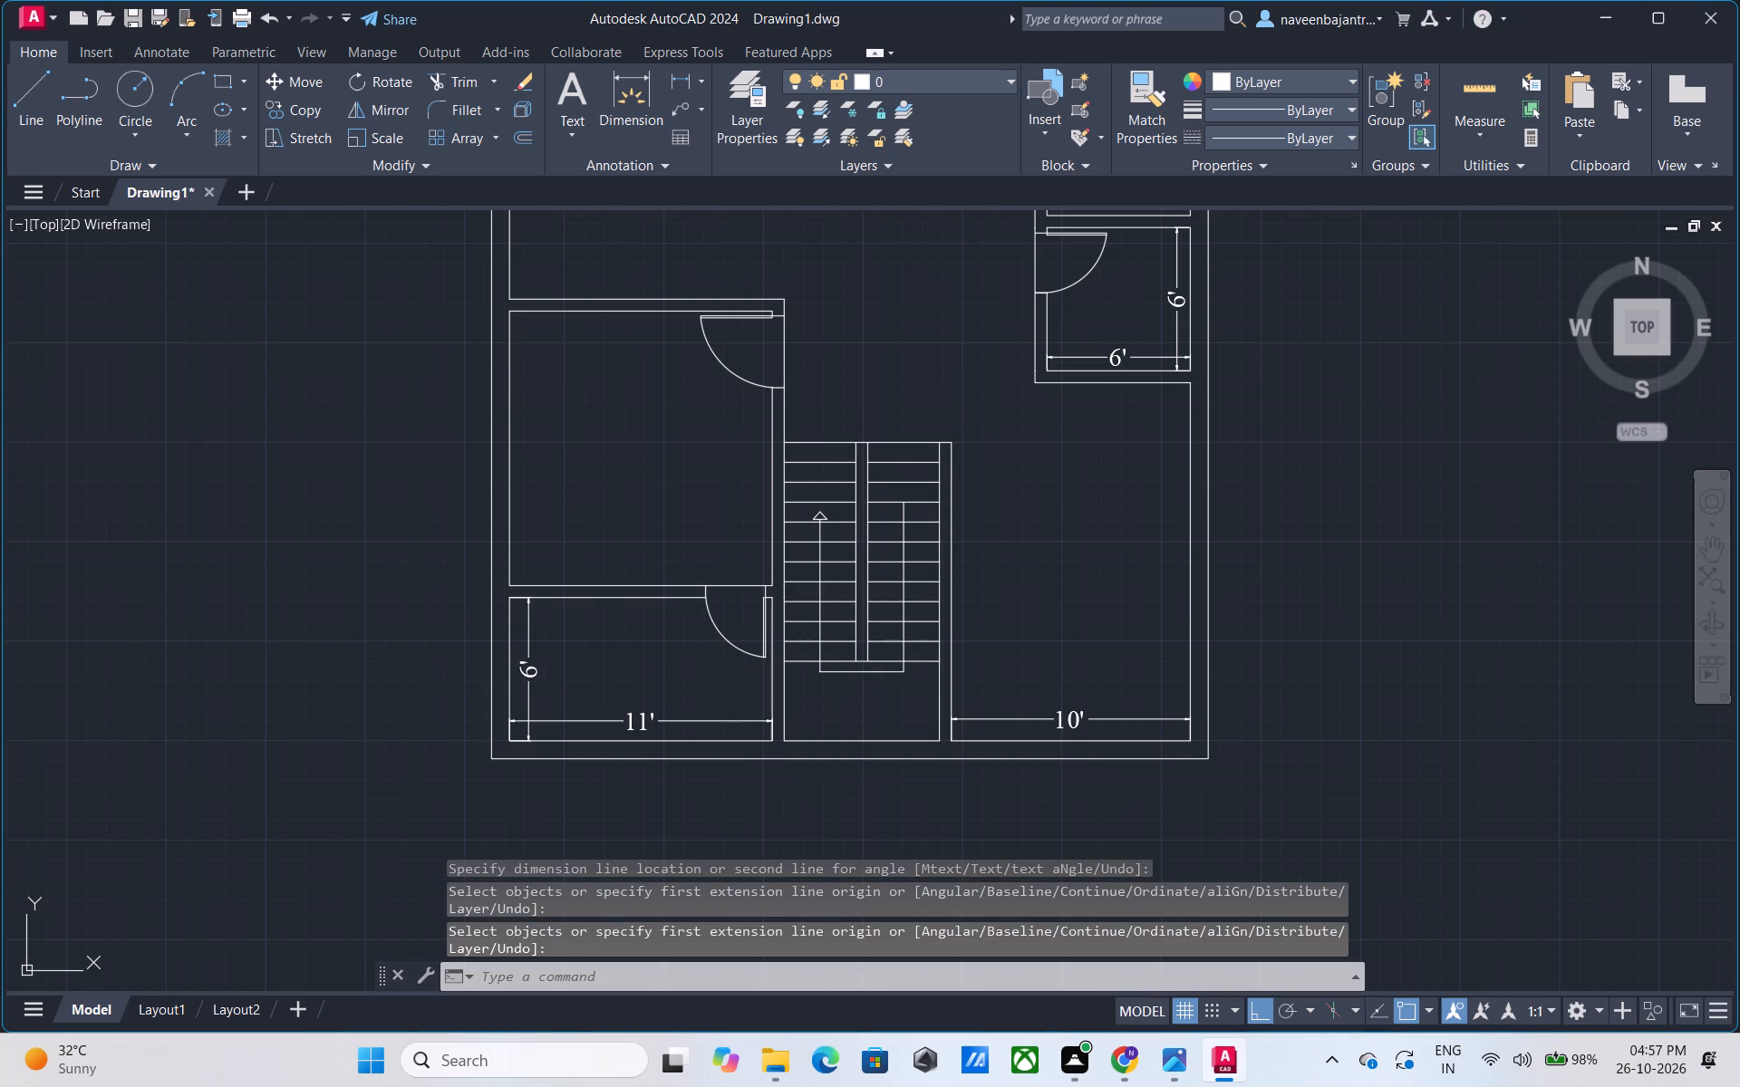
{"action": "middle_click_drag", "start_coordinate": [569, 463], "coordinate": [562, 541]}
{"action": "left_click", "coordinate": [643, 120]}
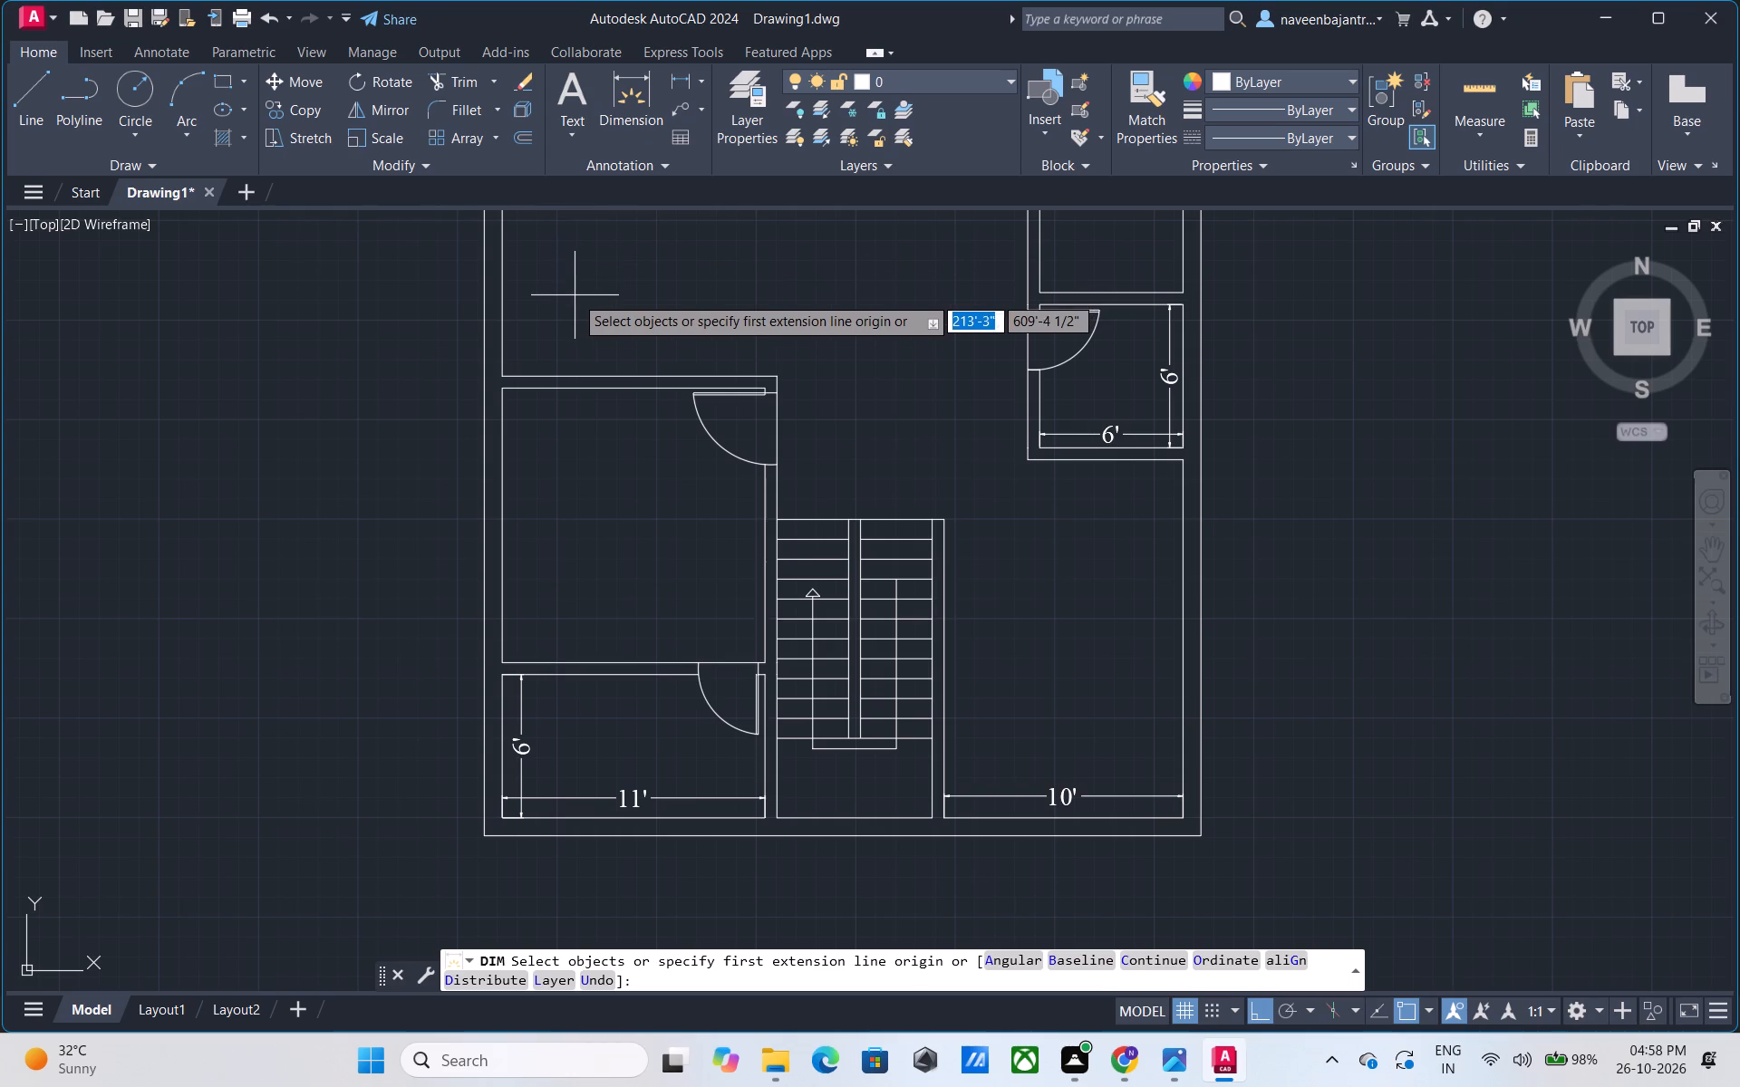
{"action": "left_click", "coordinate": [504, 658]}
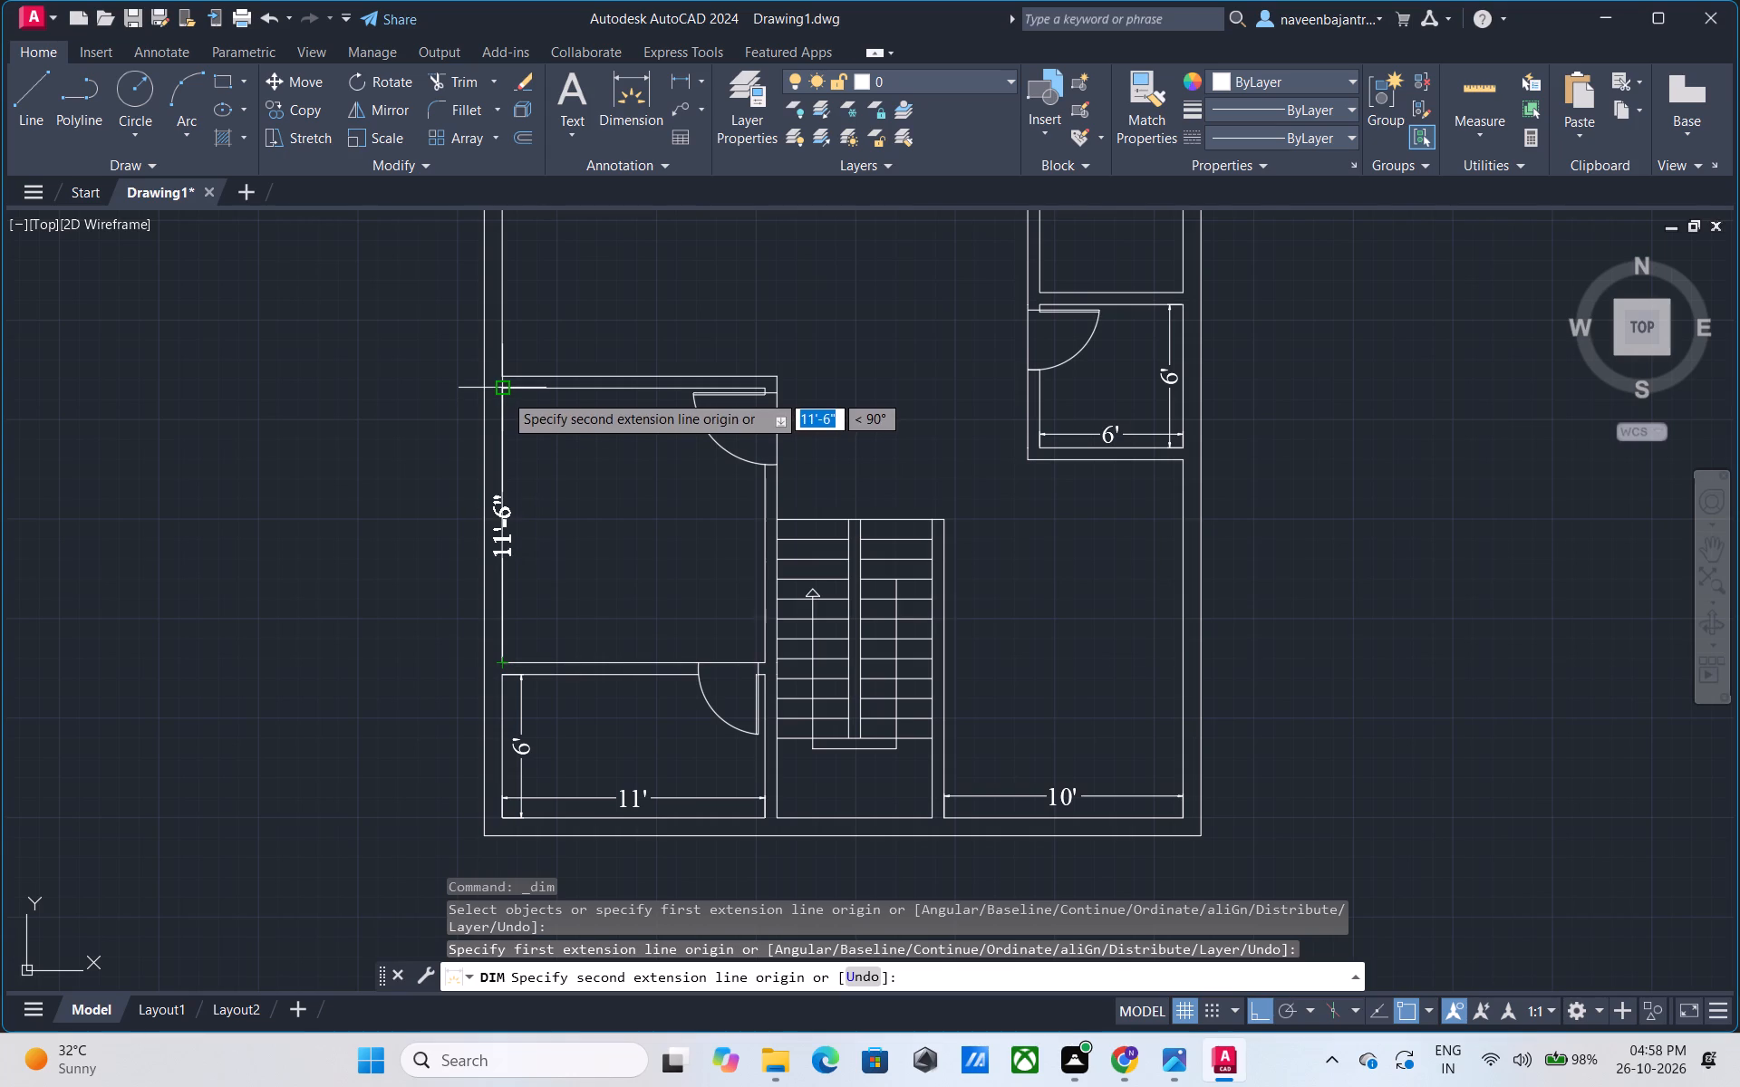
{"action": "left_click", "coordinate": [504, 390]}
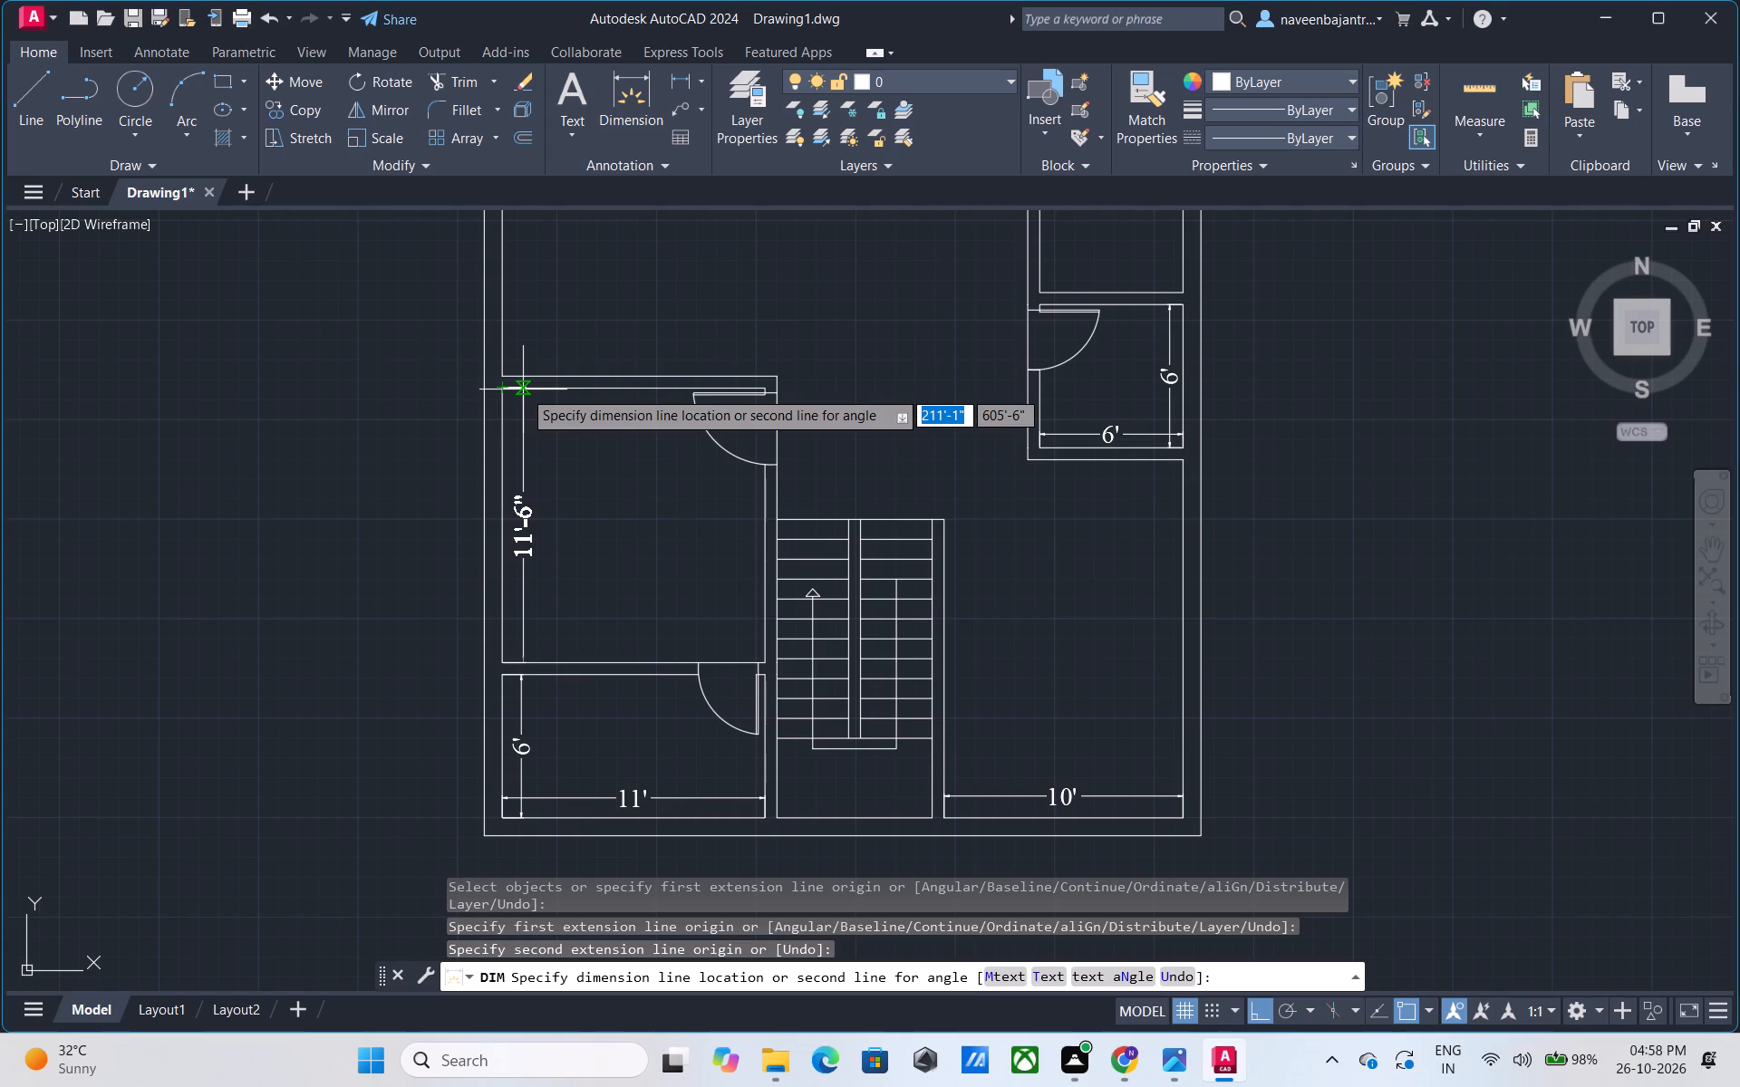
{"action": "left_click", "coordinate": [523, 390]}
{"action": "key", "text": "Escape"}
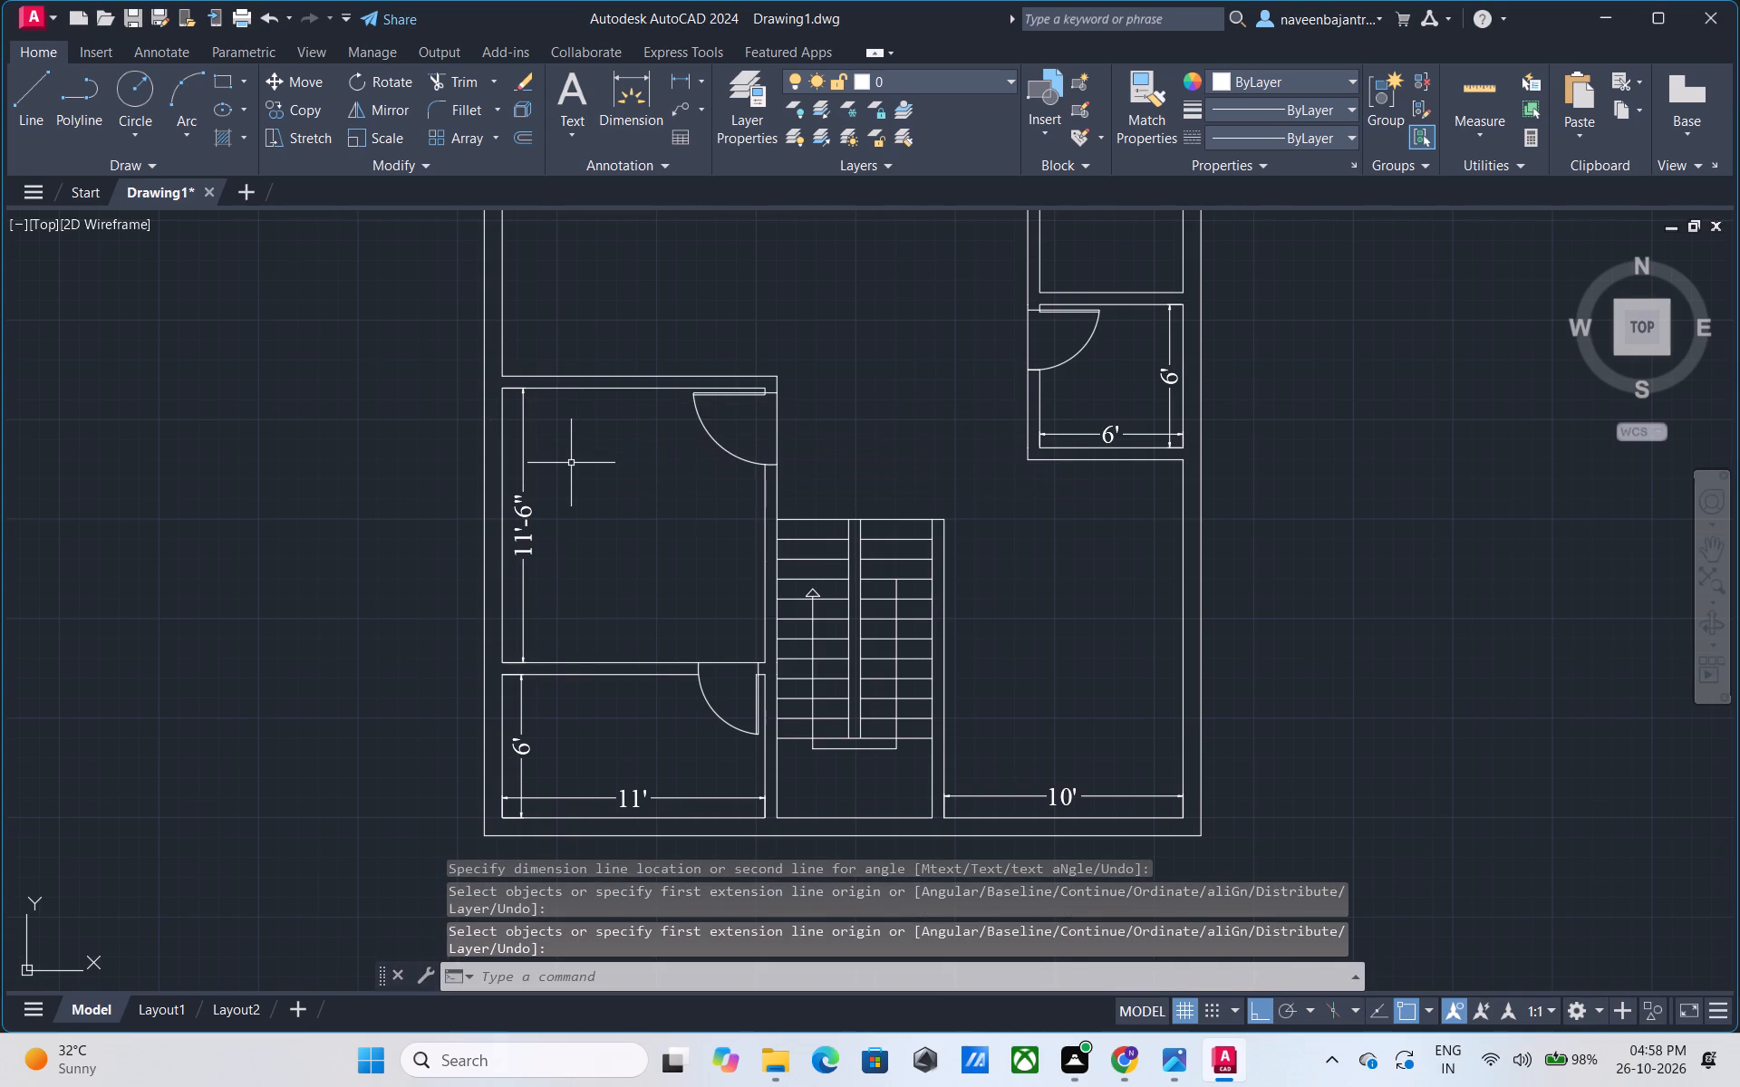
Draw a short horizontal line outward across the left outer wall, starting at the midpoint of the large room's inner wall line below the entrance door.
{"action": "scroll", "coordinate": [571, 463], "scroll_direction": "down", "scroll_amount": 1}
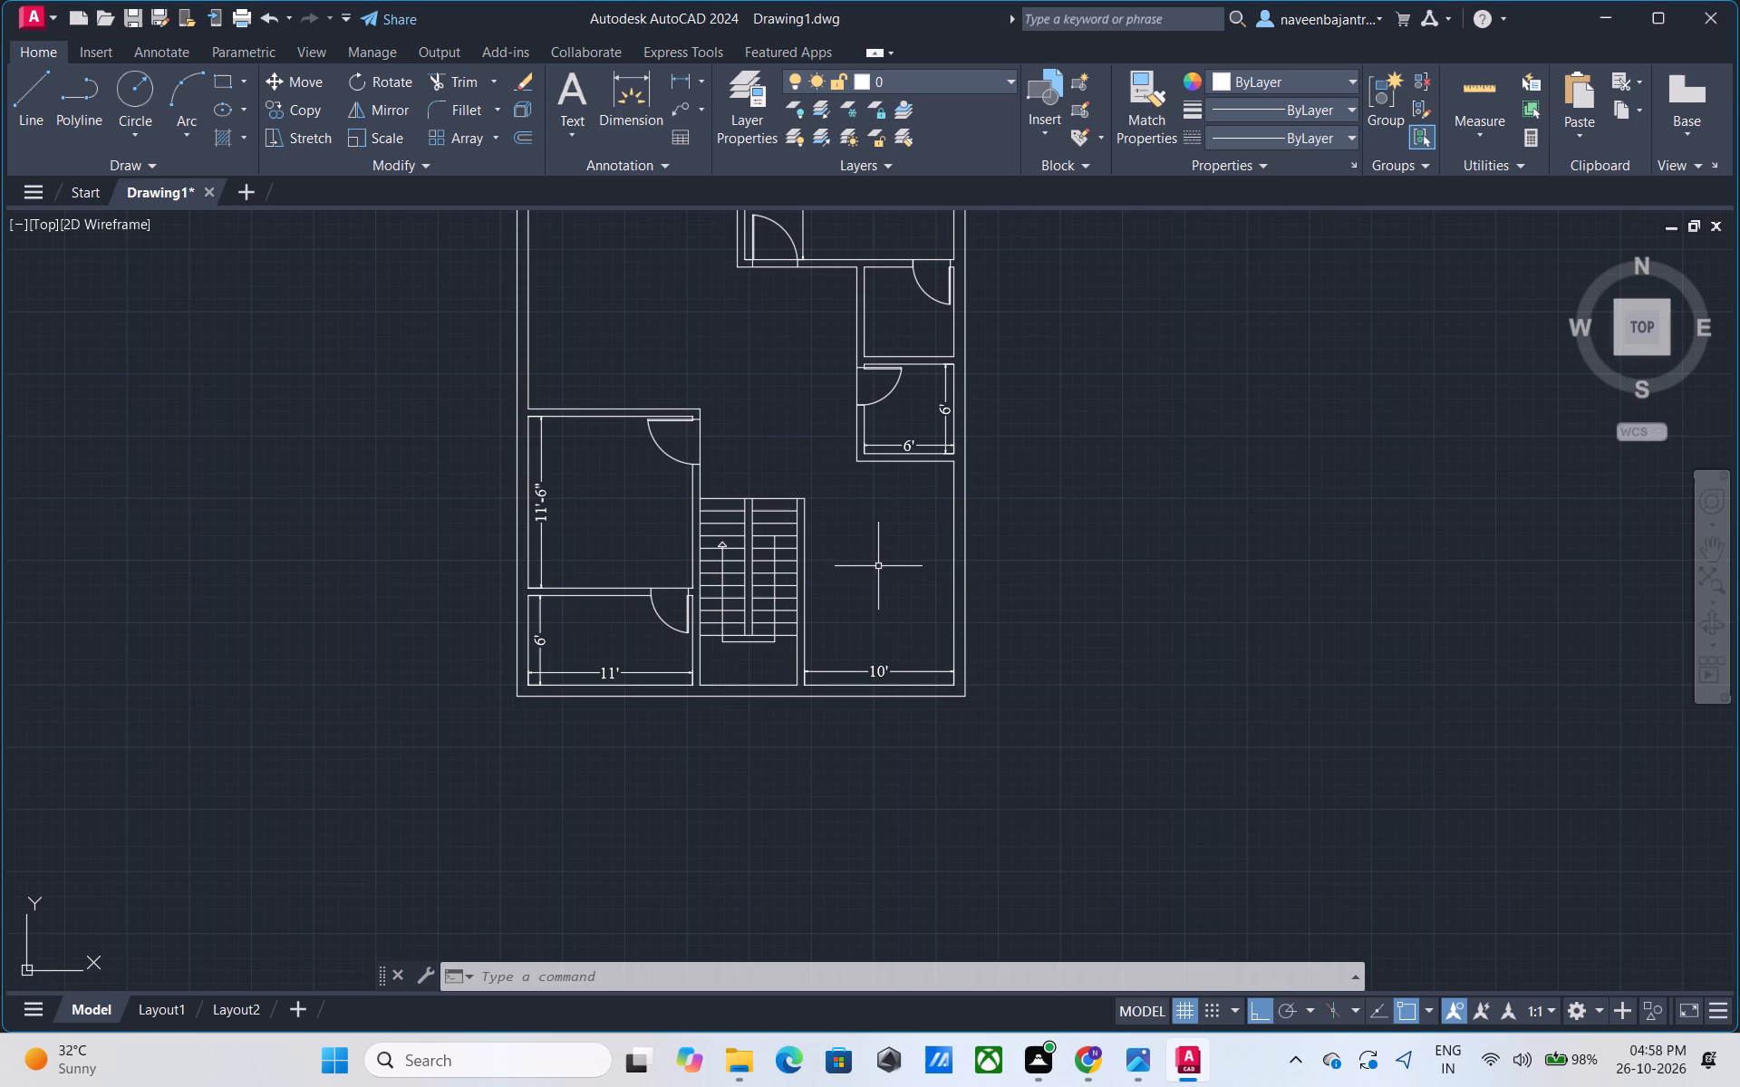
{"action": "middle_click_drag", "start_coordinate": [773, 394], "coordinate": [794, 463]}
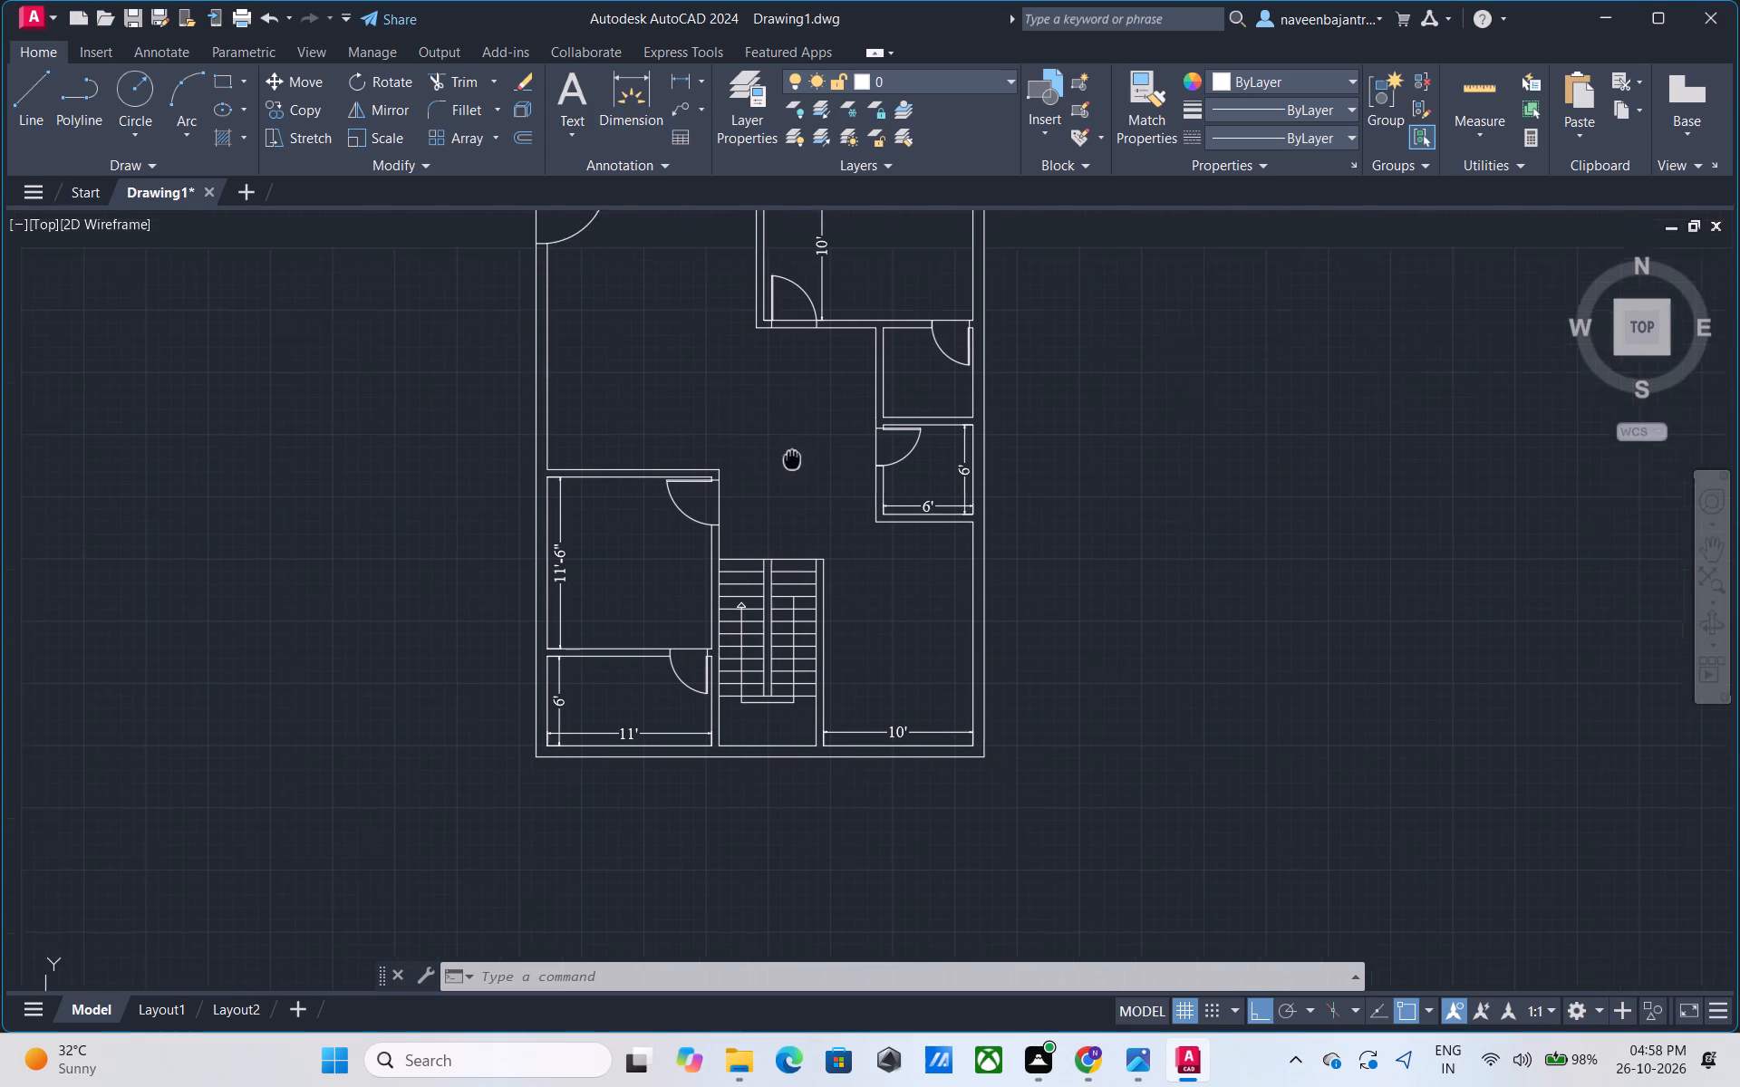
{"action": "middle_click_drag", "start_coordinate": [794, 463], "coordinate": [815, 611]}
{"action": "key", "text": "Escape"}
{"action": "type", "text": "l"}
{"action": "key", "text": "space"}
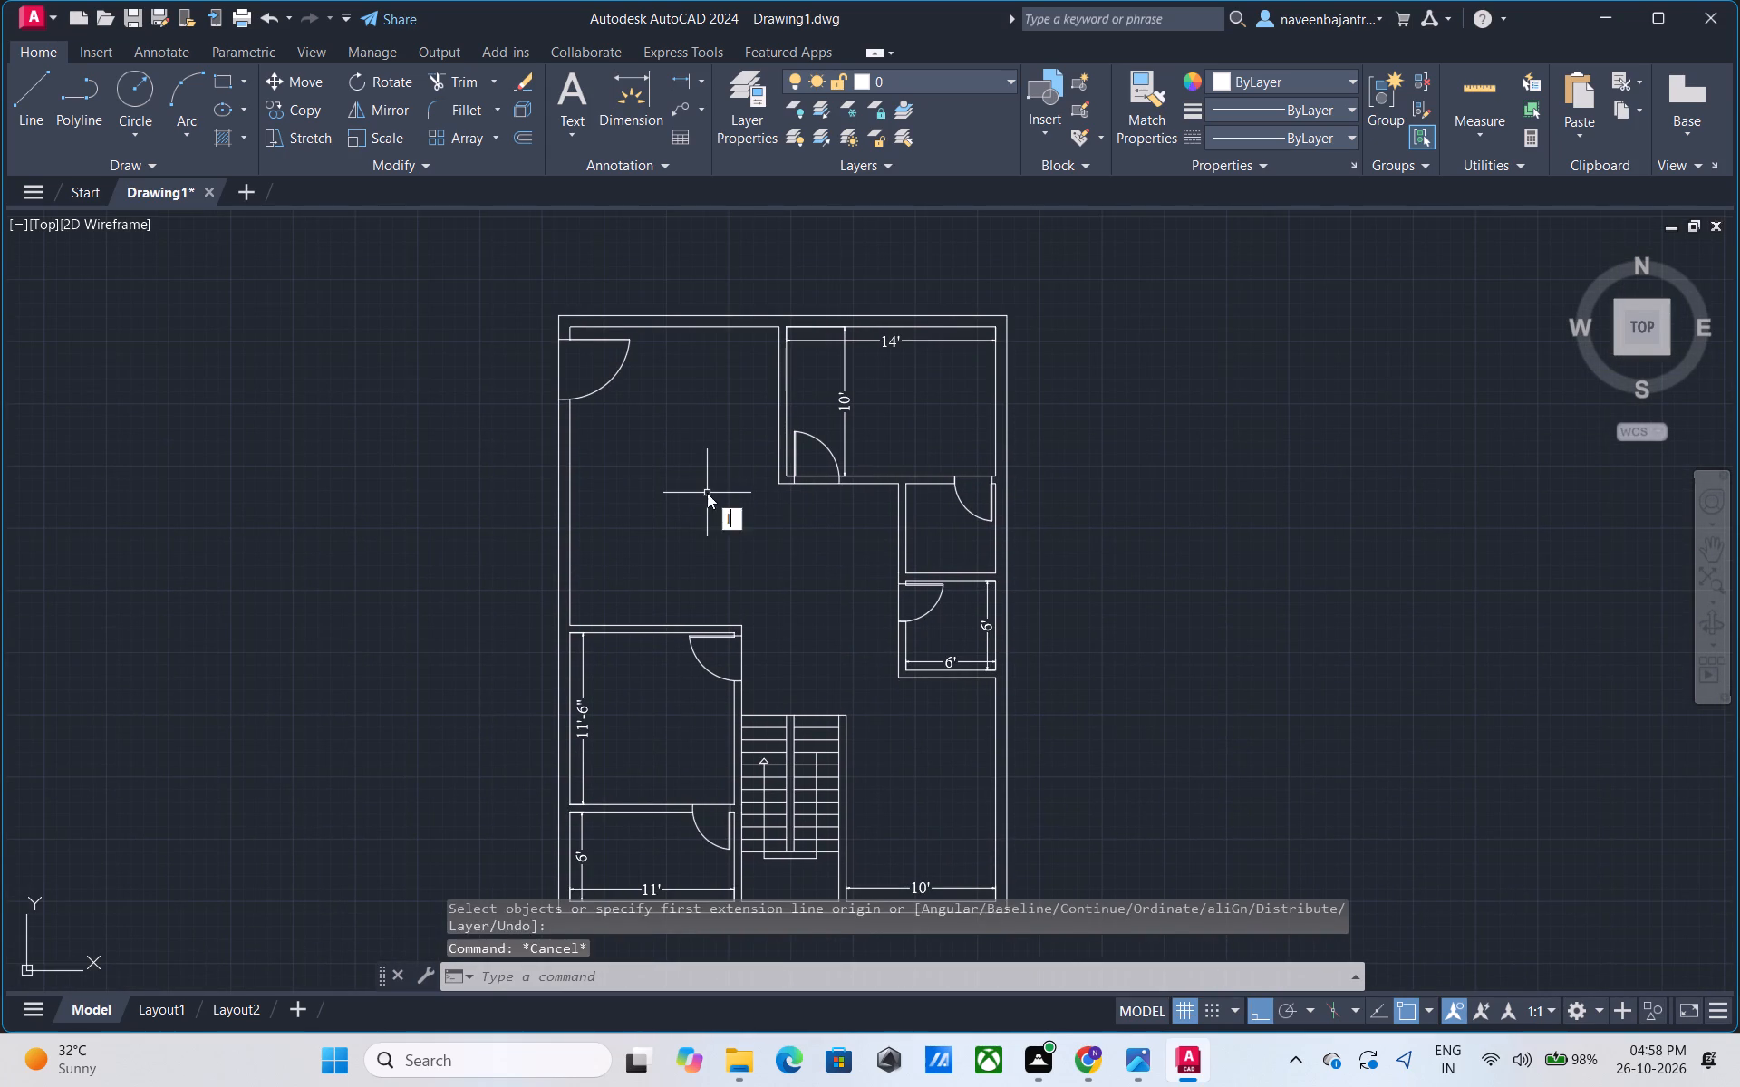
{"action": "left_click", "coordinate": [570, 512]}
{"action": "left_click", "coordinate": [528, 508]}
{"action": "key", "text": "Escape"}
Trim the part of the new line that extends beyond the outer face of the left wall.
{"action": "type", "text": "tr"}
{"action": "key", "text": "space"}
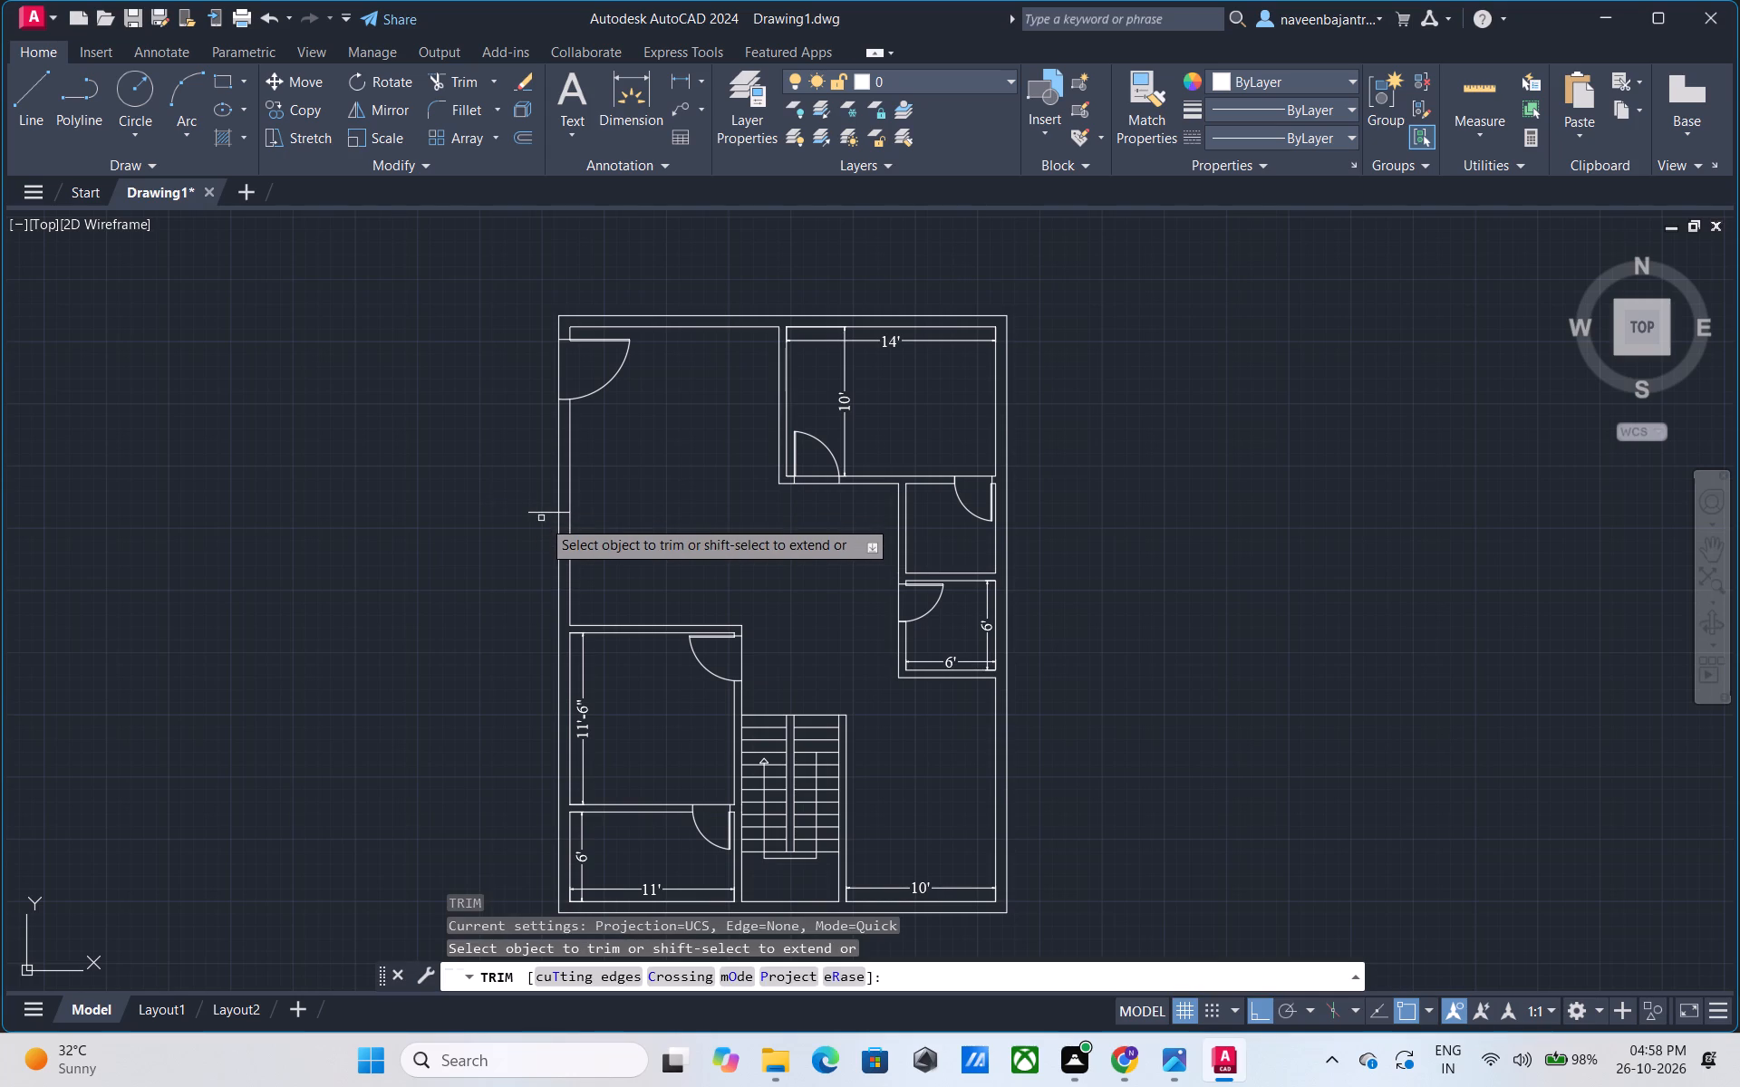
{"action": "left_click", "coordinate": [545, 513]}
{"action": "scroll", "coordinate": [572, 532], "scroll_direction": "up", "scroll_amount": 2}
{"action": "key", "text": "Escape"}
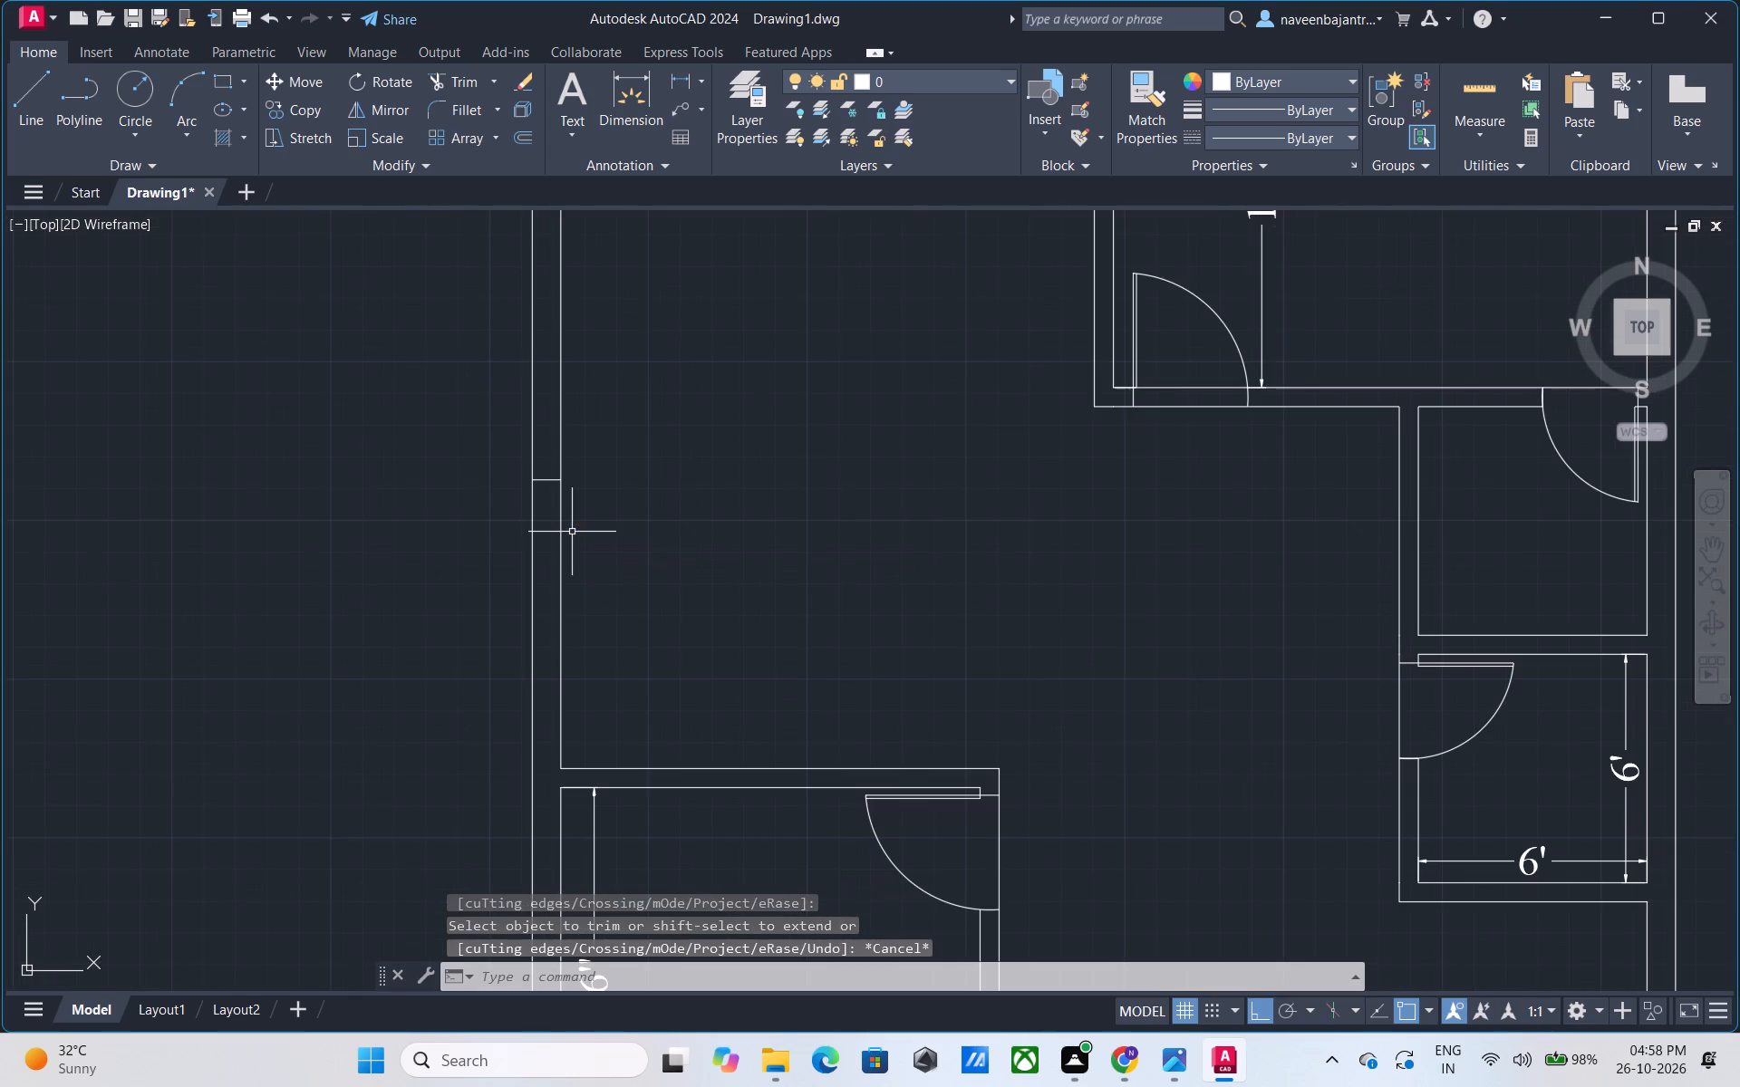
Offset the short line across the left outer wall upward by 2.5 inches.
{"action": "key", "text": "Escape"}
{"action": "key", "text": "Escape"}
{"action": "type", "text": "o 2.5"}
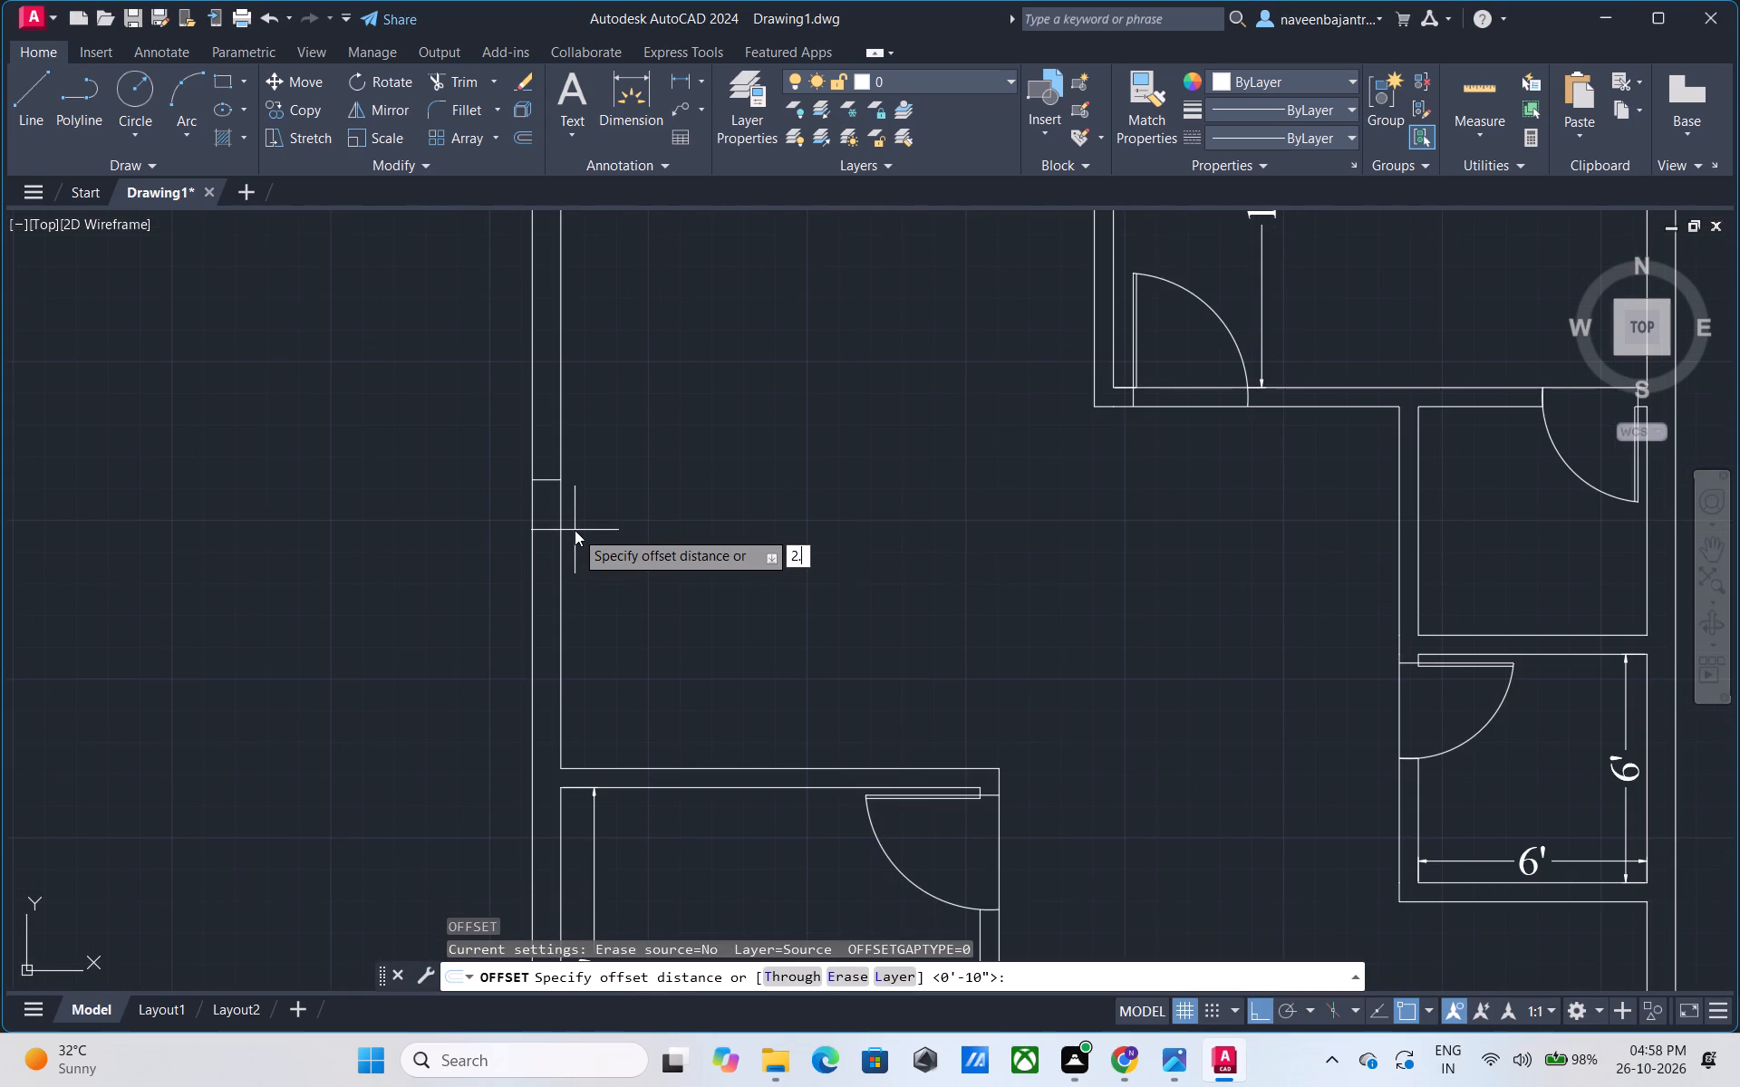
{"action": "key", "text": "Return"}
{"action": "left_click_drag", "start_coordinate": [550, 479], "coordinate": [549, 470]}
{"action": "left_click", "coordinate": [546, 428]}
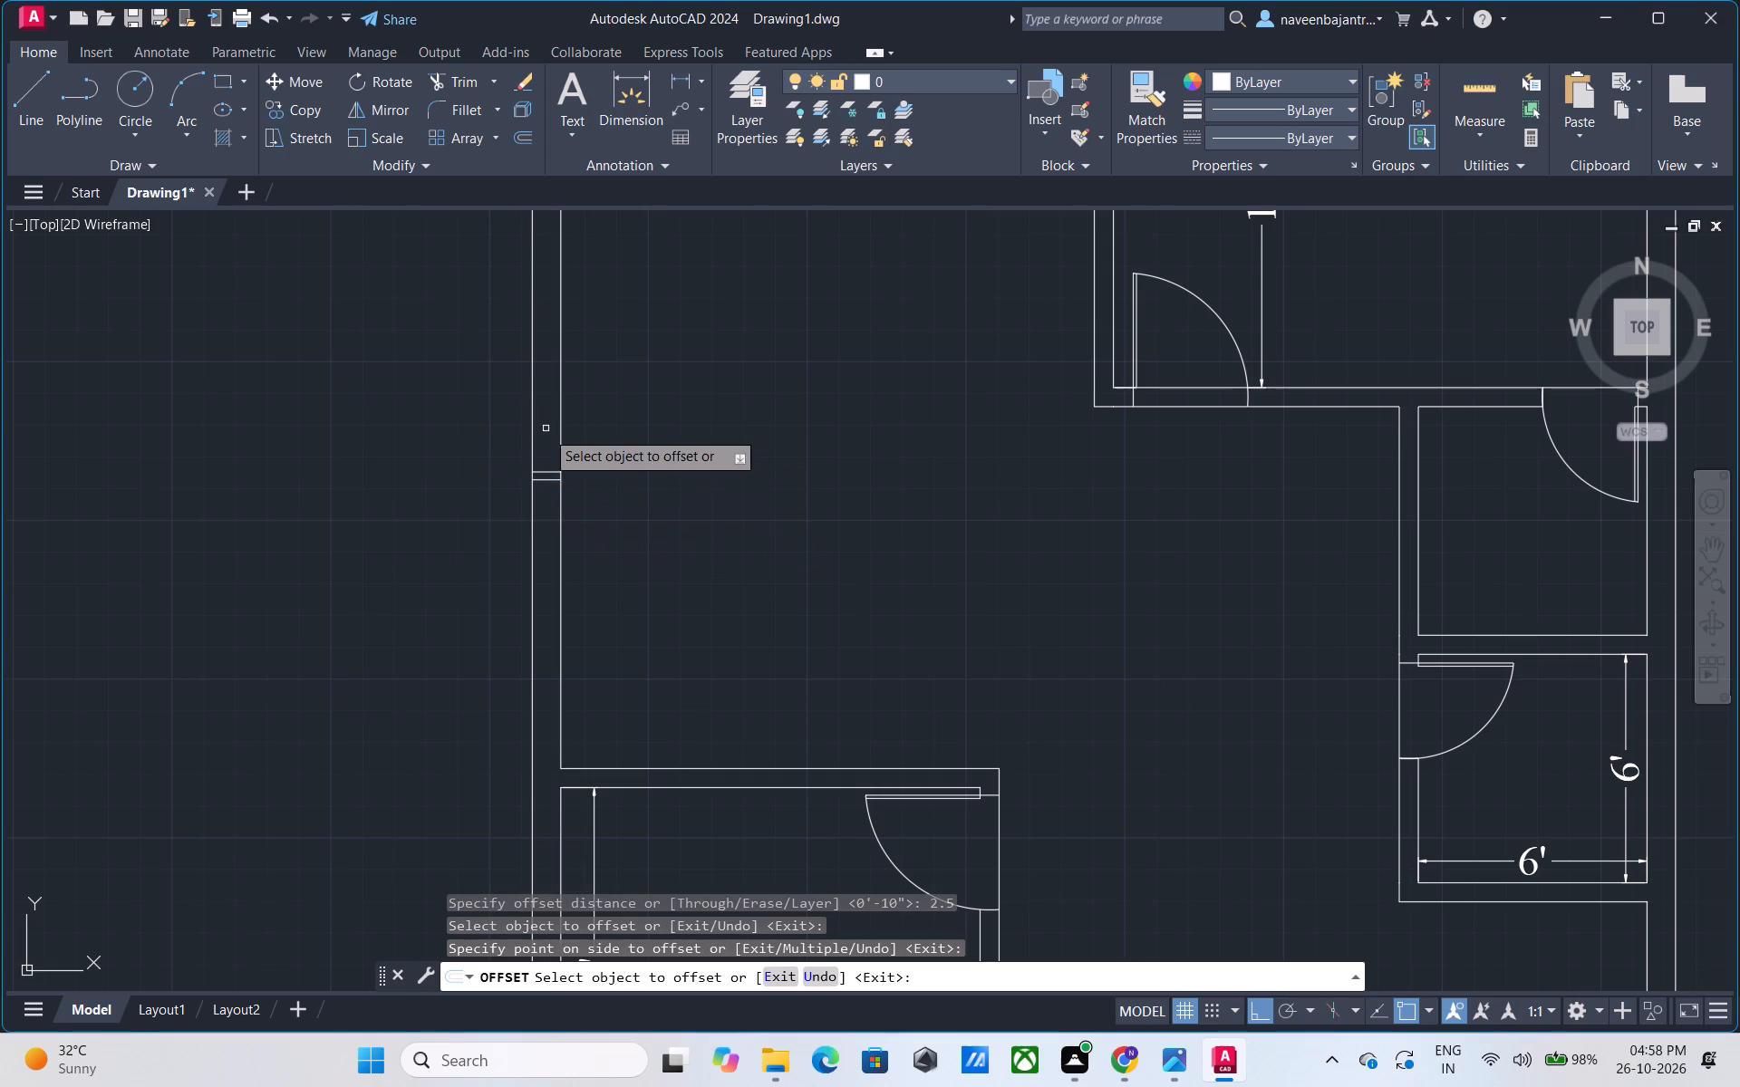
Undo the 2.5-inch offset of the short line across the large room's left outer wall.
{"action": "key", "text": "Escape"}
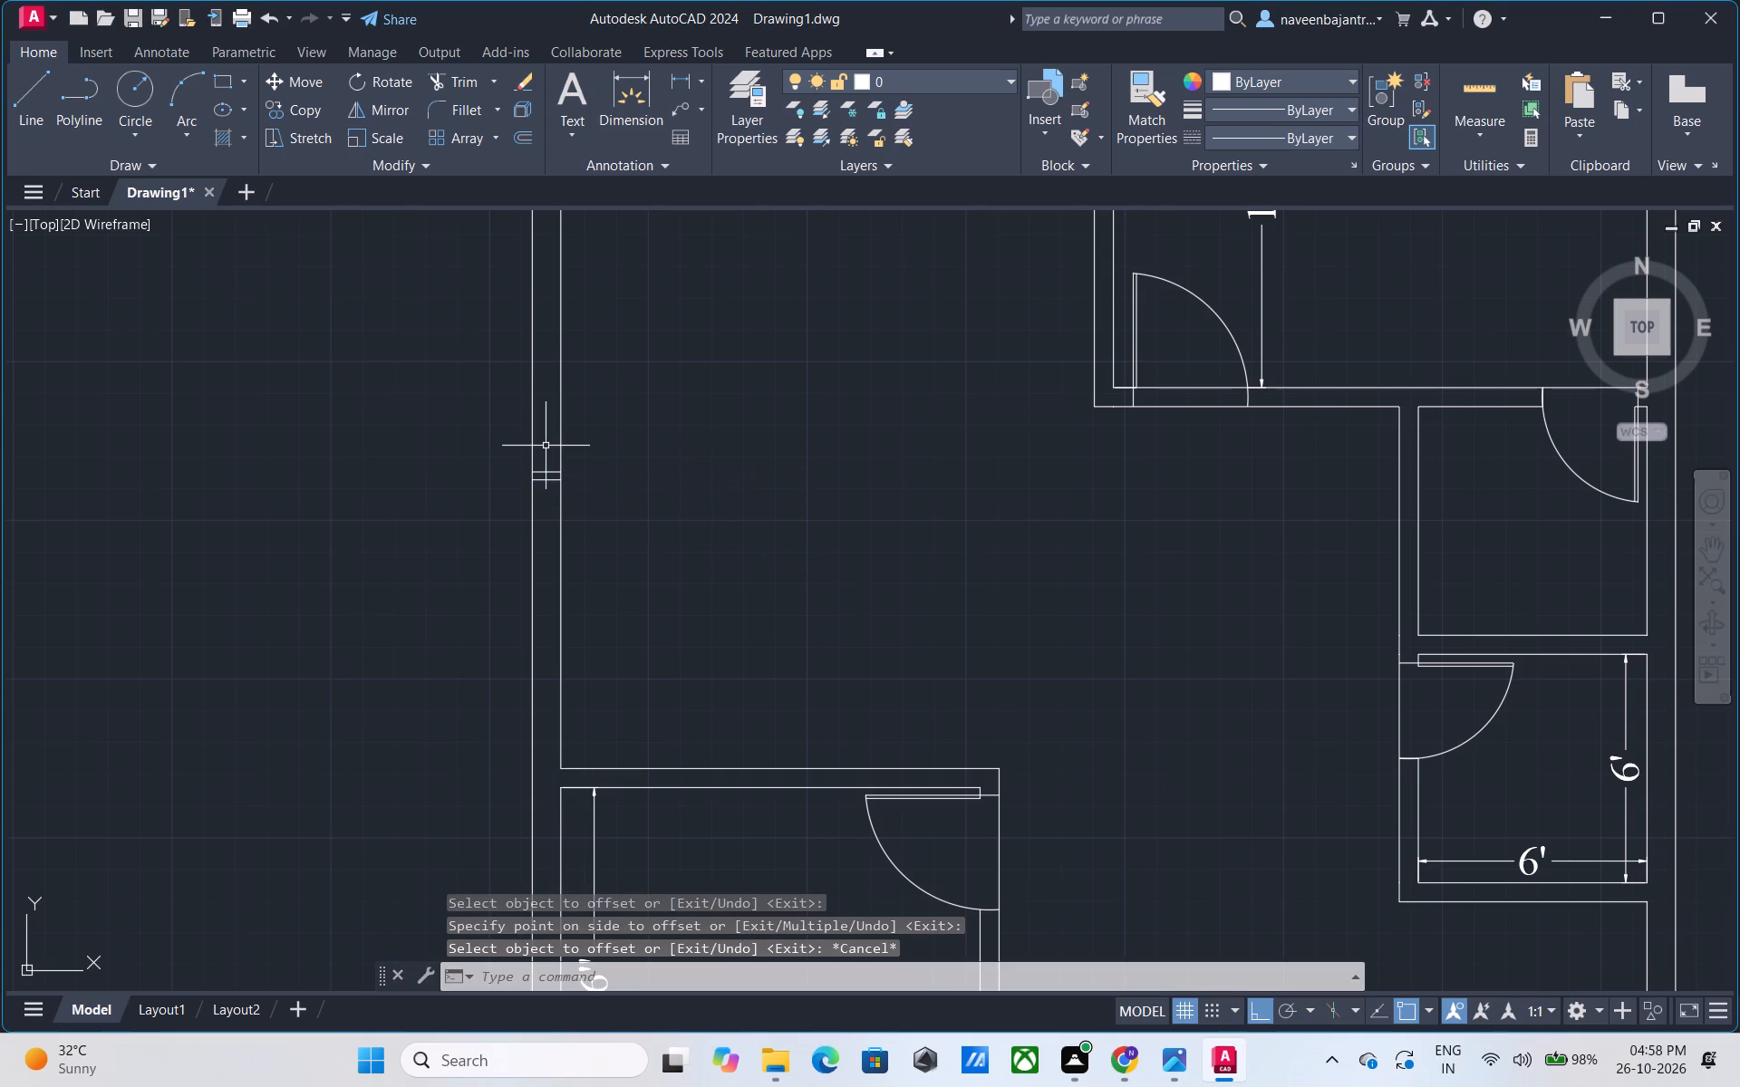
{"action": "key", "text": "ctrl+z"}
{"action": "key", "text": "Escape"}
{"action": "key", "text": "Escape"}
Offset the short line across the large room's left outer wall by 2.5 feet, once upward and once downward.
{"action": "type", "text": "o 2.5'"}
{"action": "key", "text": "Return"}
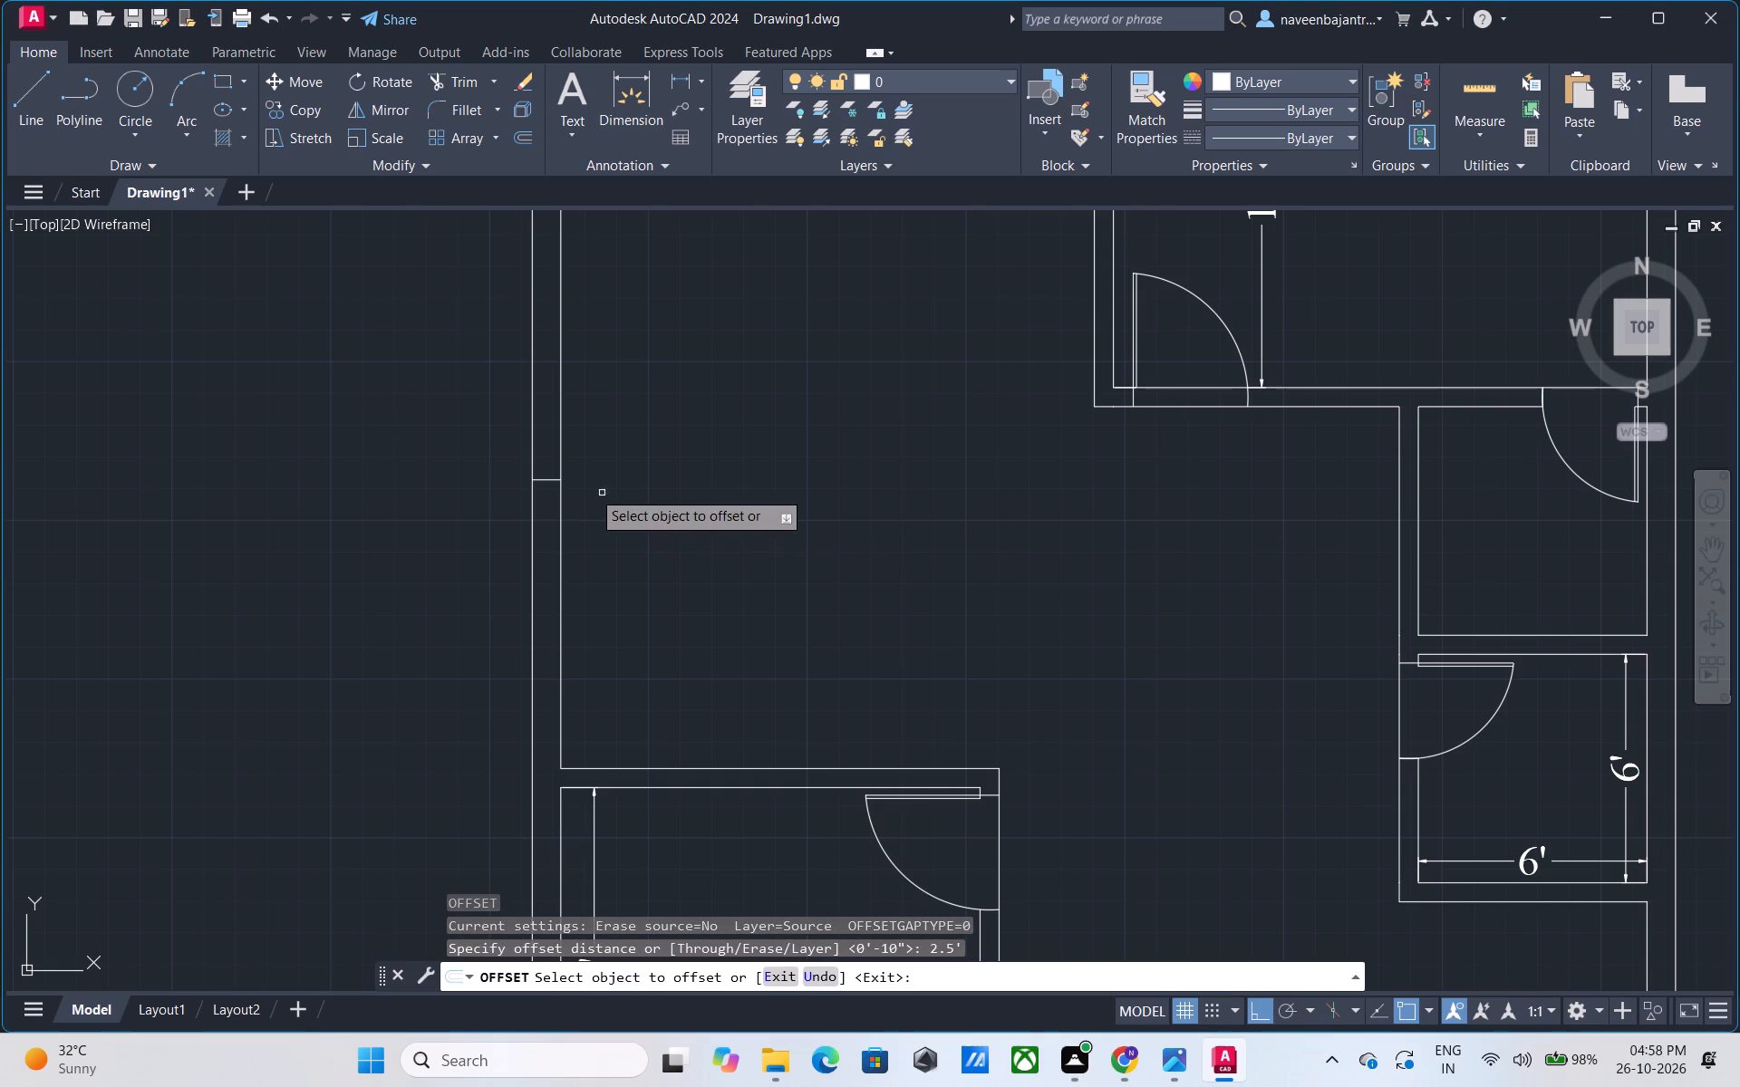
{"action": "left_click", "coordinate": [546, 481]}
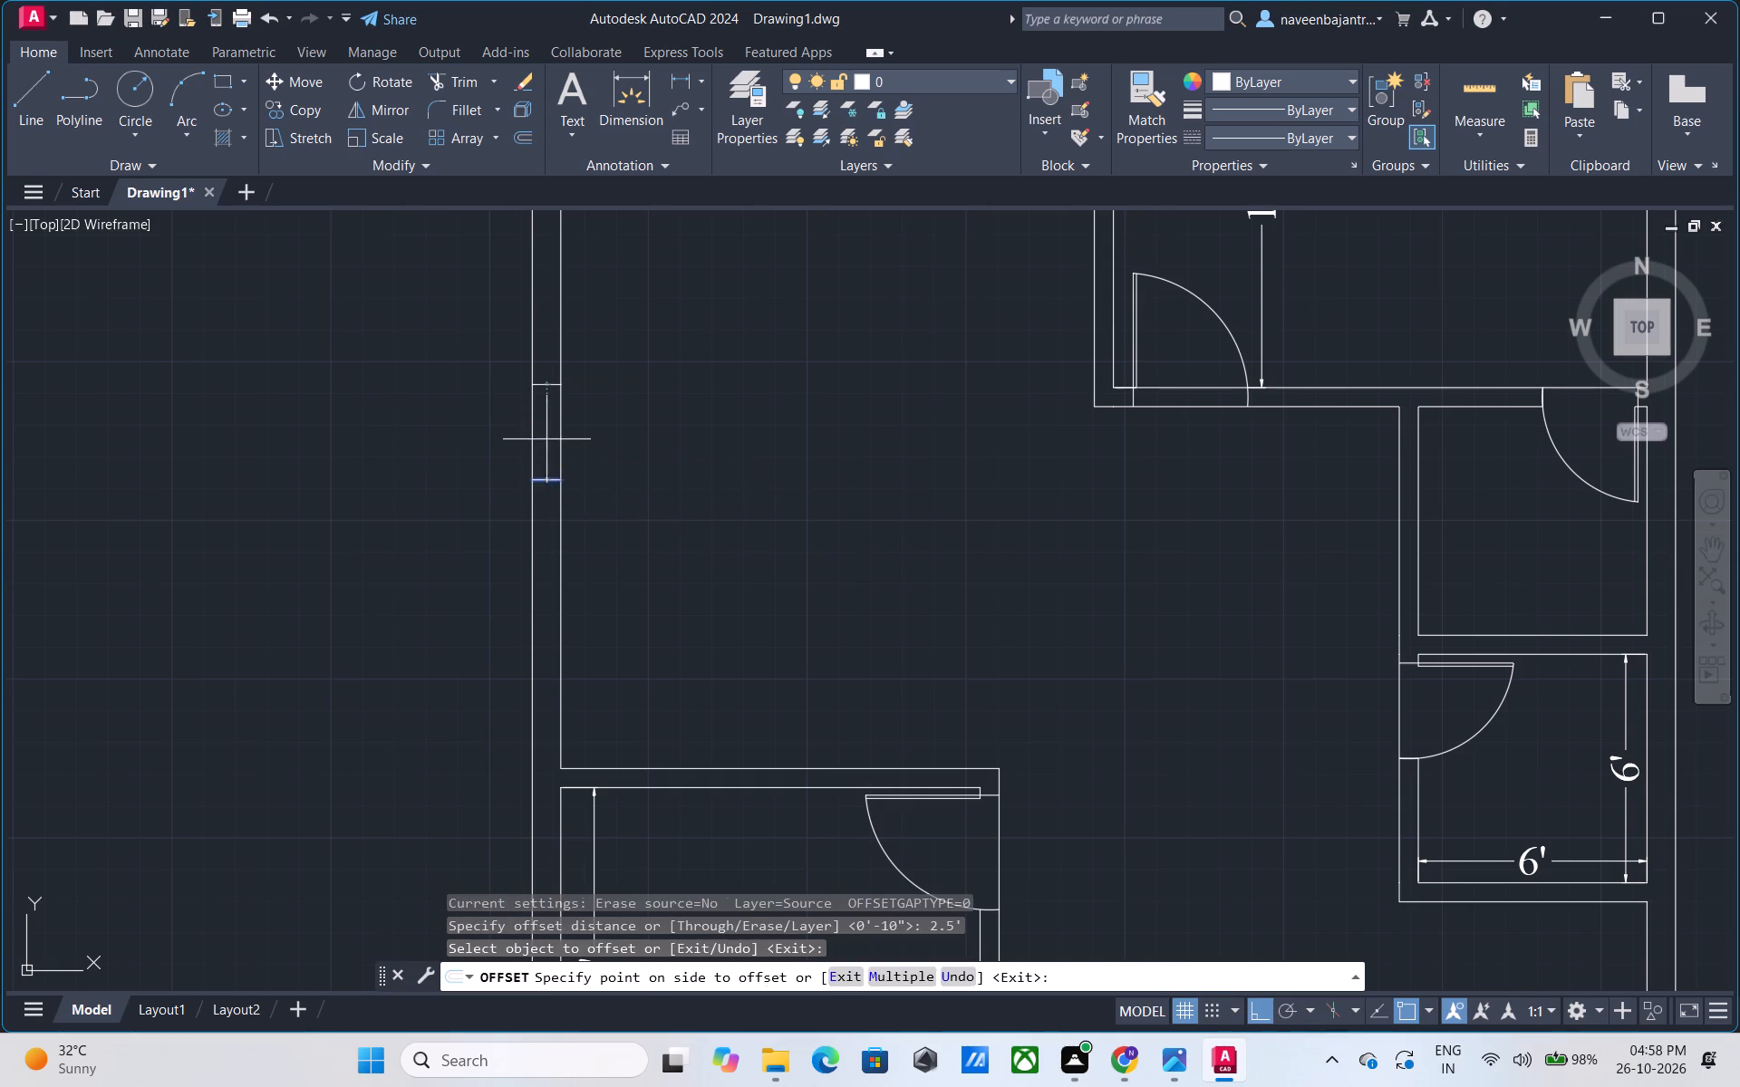
{"action": "left_click", "coordinate": [546, 439]}
{"action": "left_click", "coordinate": [546, 479]}
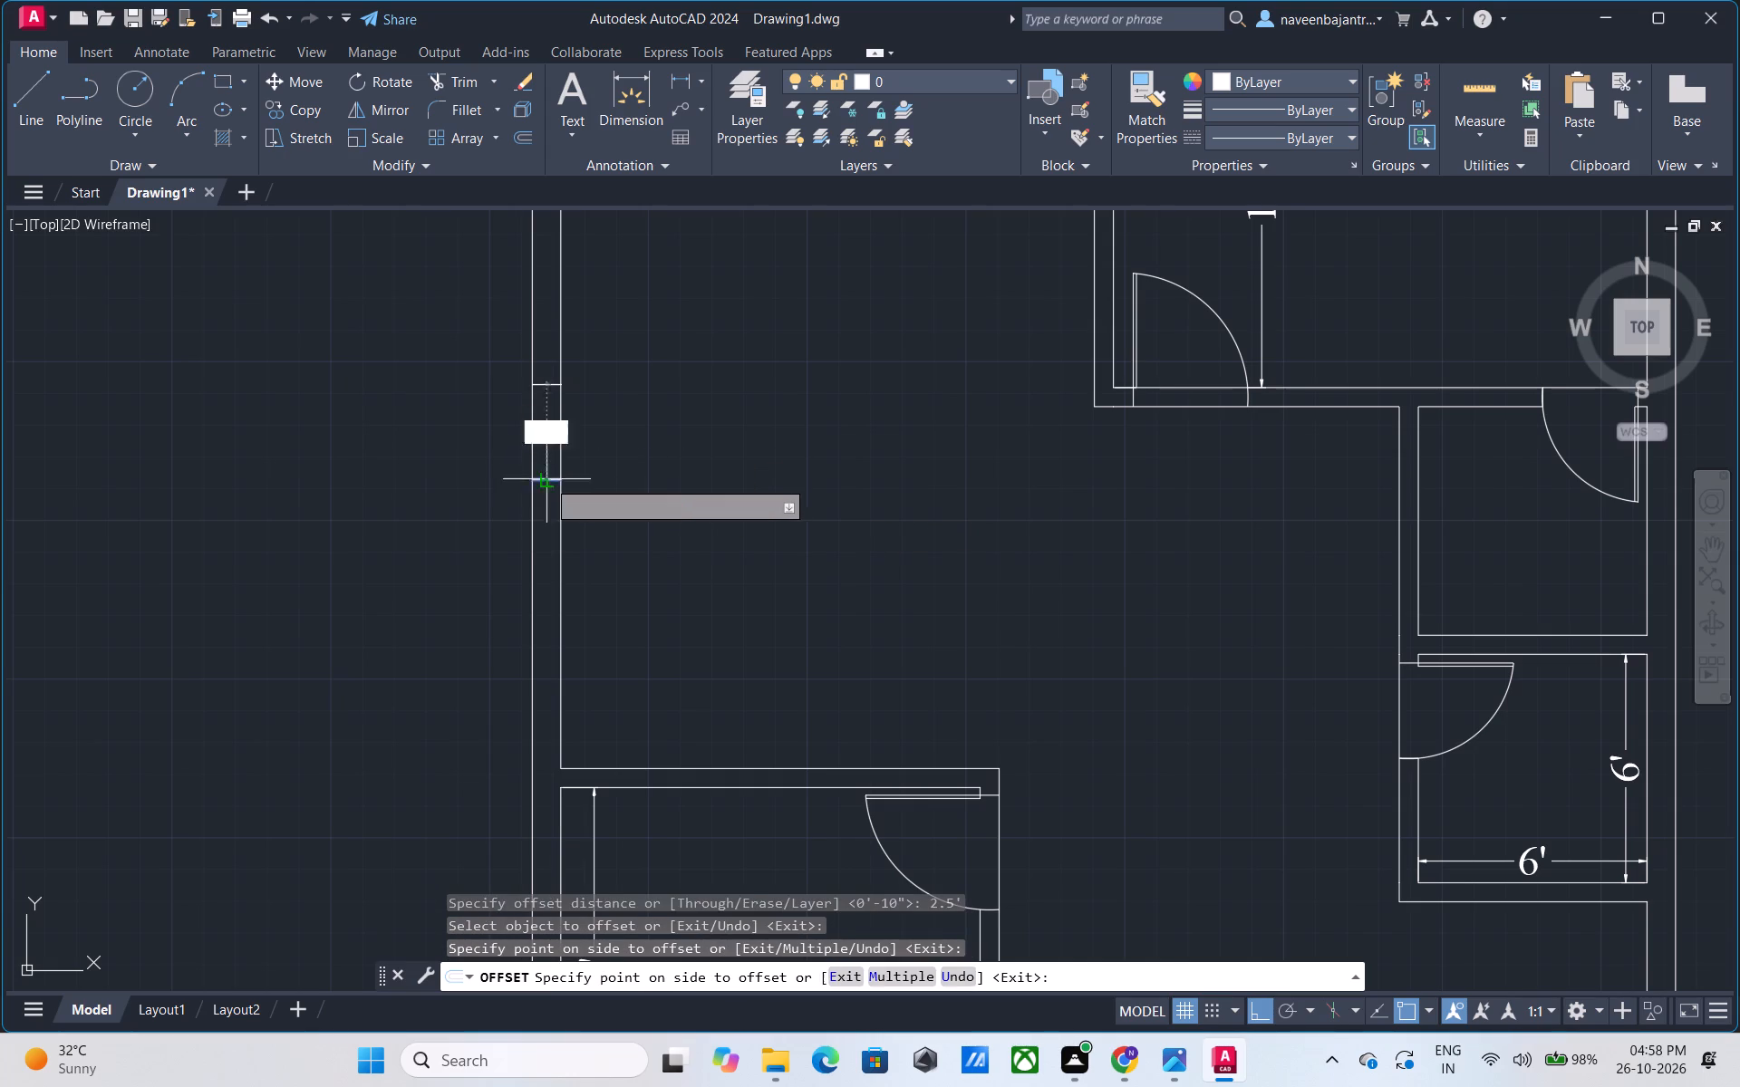
{"action": "left_click", "coordinate": [553, 520]}
{"action": "key", "text": "Escape"}
Trim away the original middle line between the two offset lines in the large room's left wall.
{"action": "type", "text": "tr"}
{"action": "key", "text": "space"}
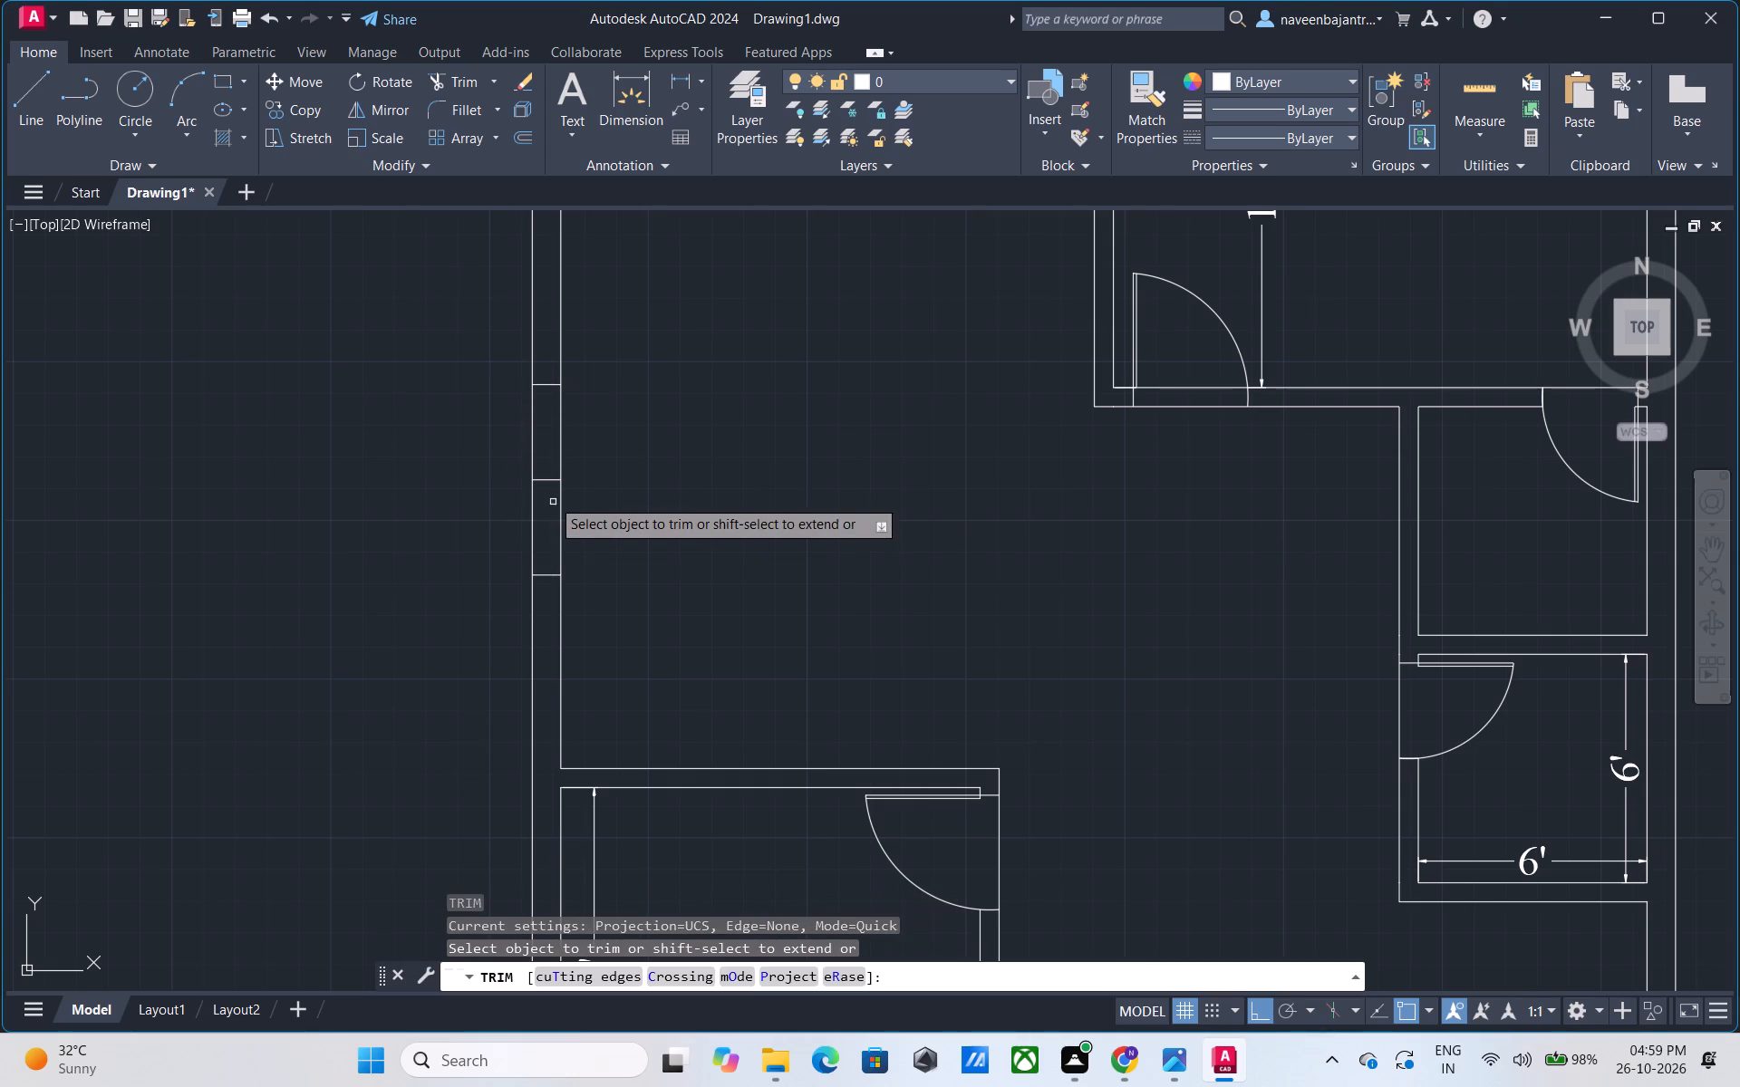
{"action": "left_click", "coordinate": [548, 483]}
{"action": "key", "text": "Escape"}
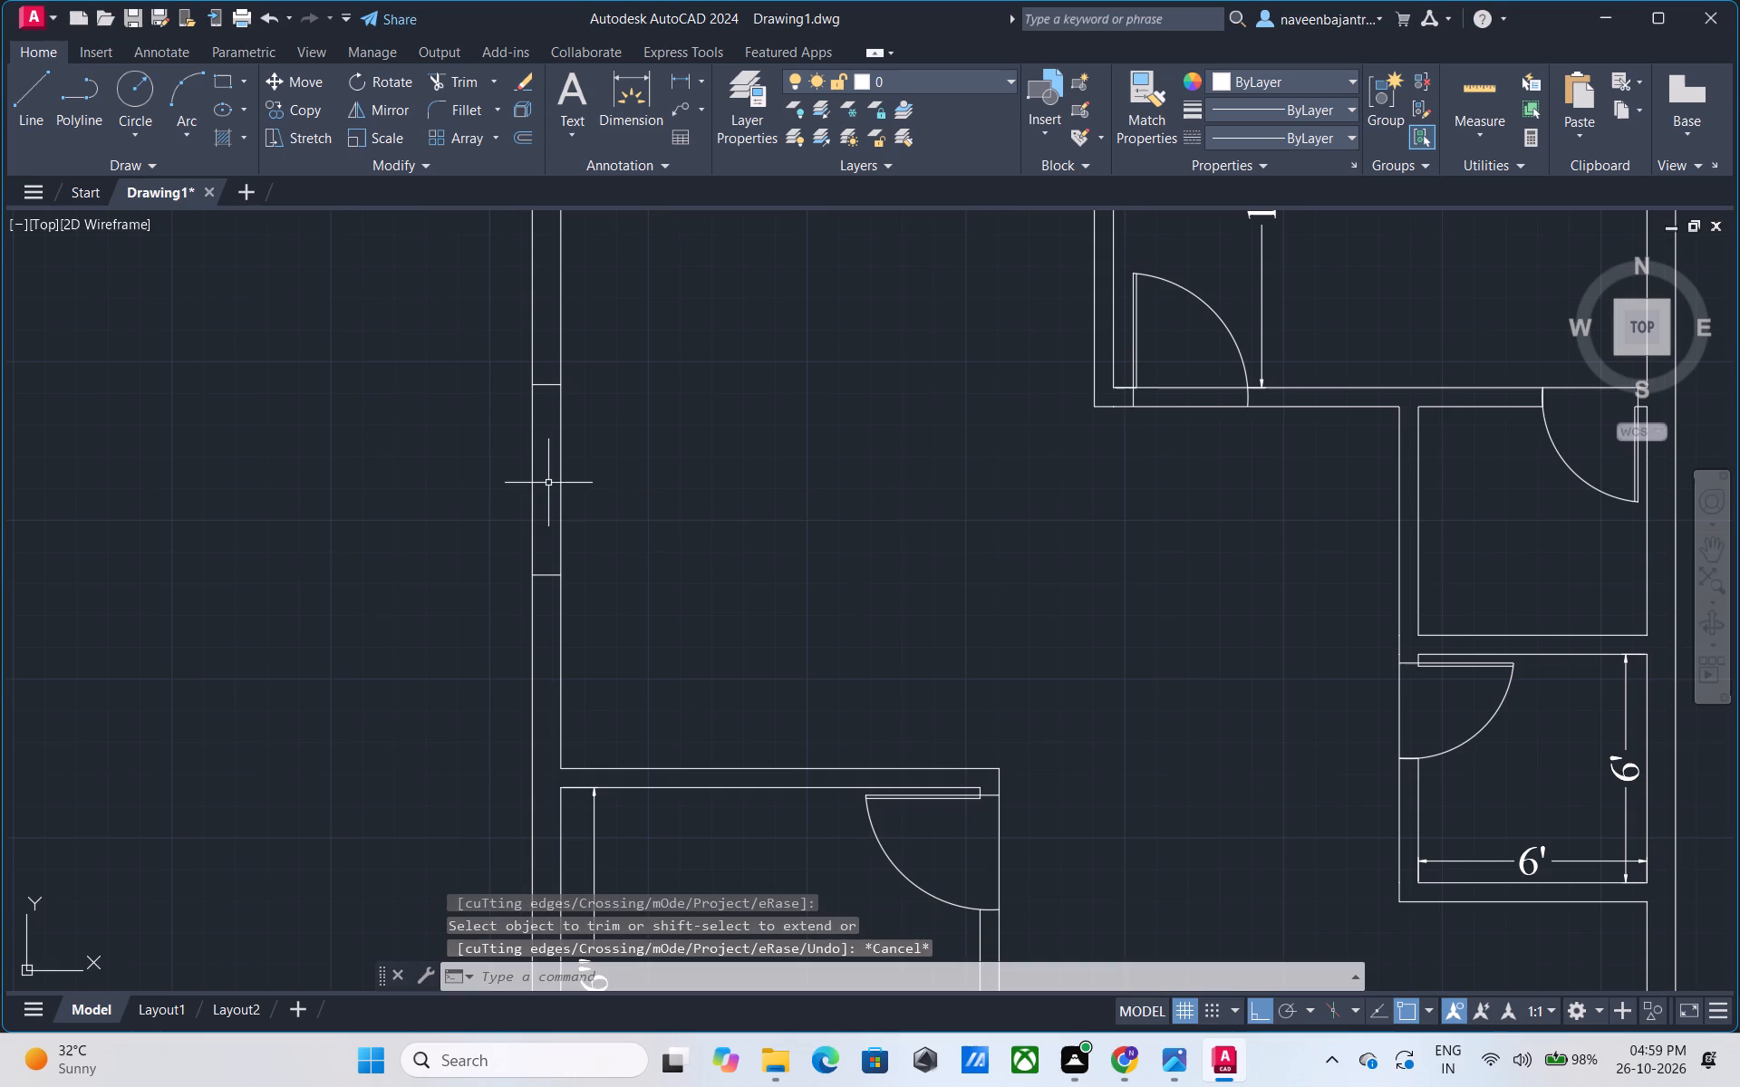
Draw a vertical line joining the midpoints of the two short lines in the large room's left wall.
{"action": "type", "text": "l"}
{"action": "key", "text": "space"}
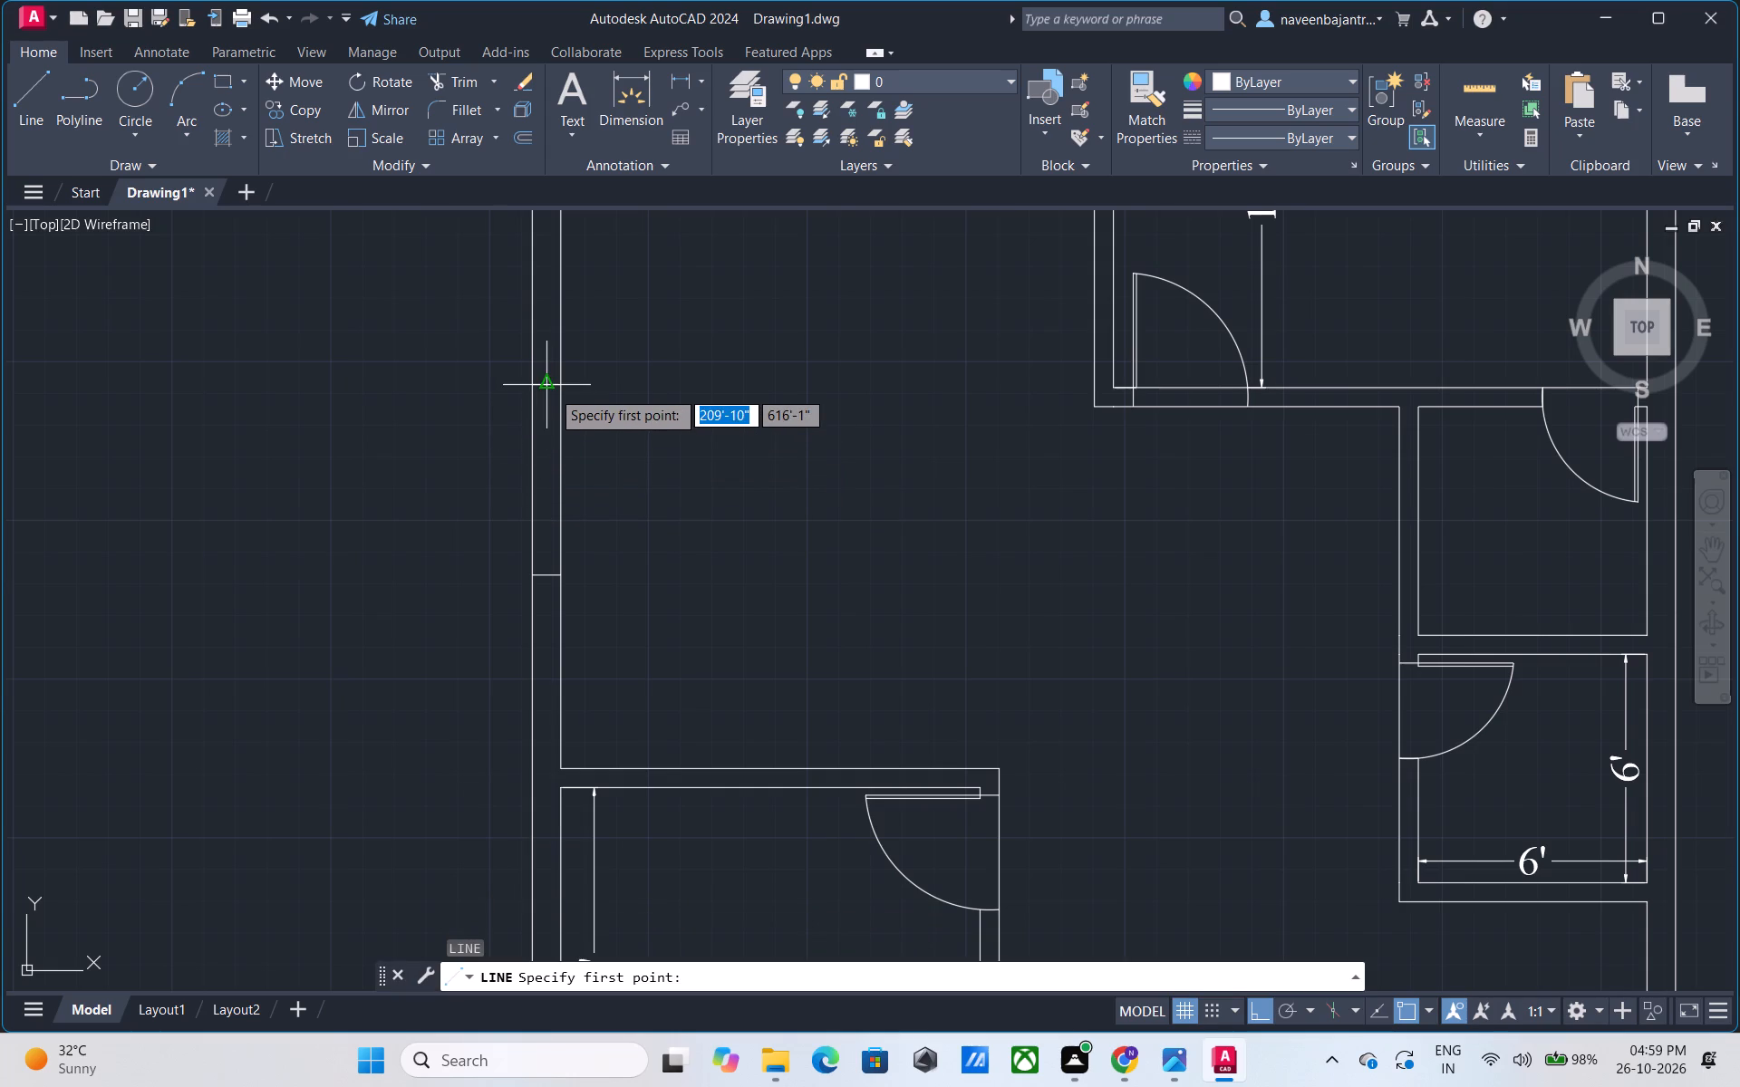
{"action": "left_click", "coordinate": [551, 390]}
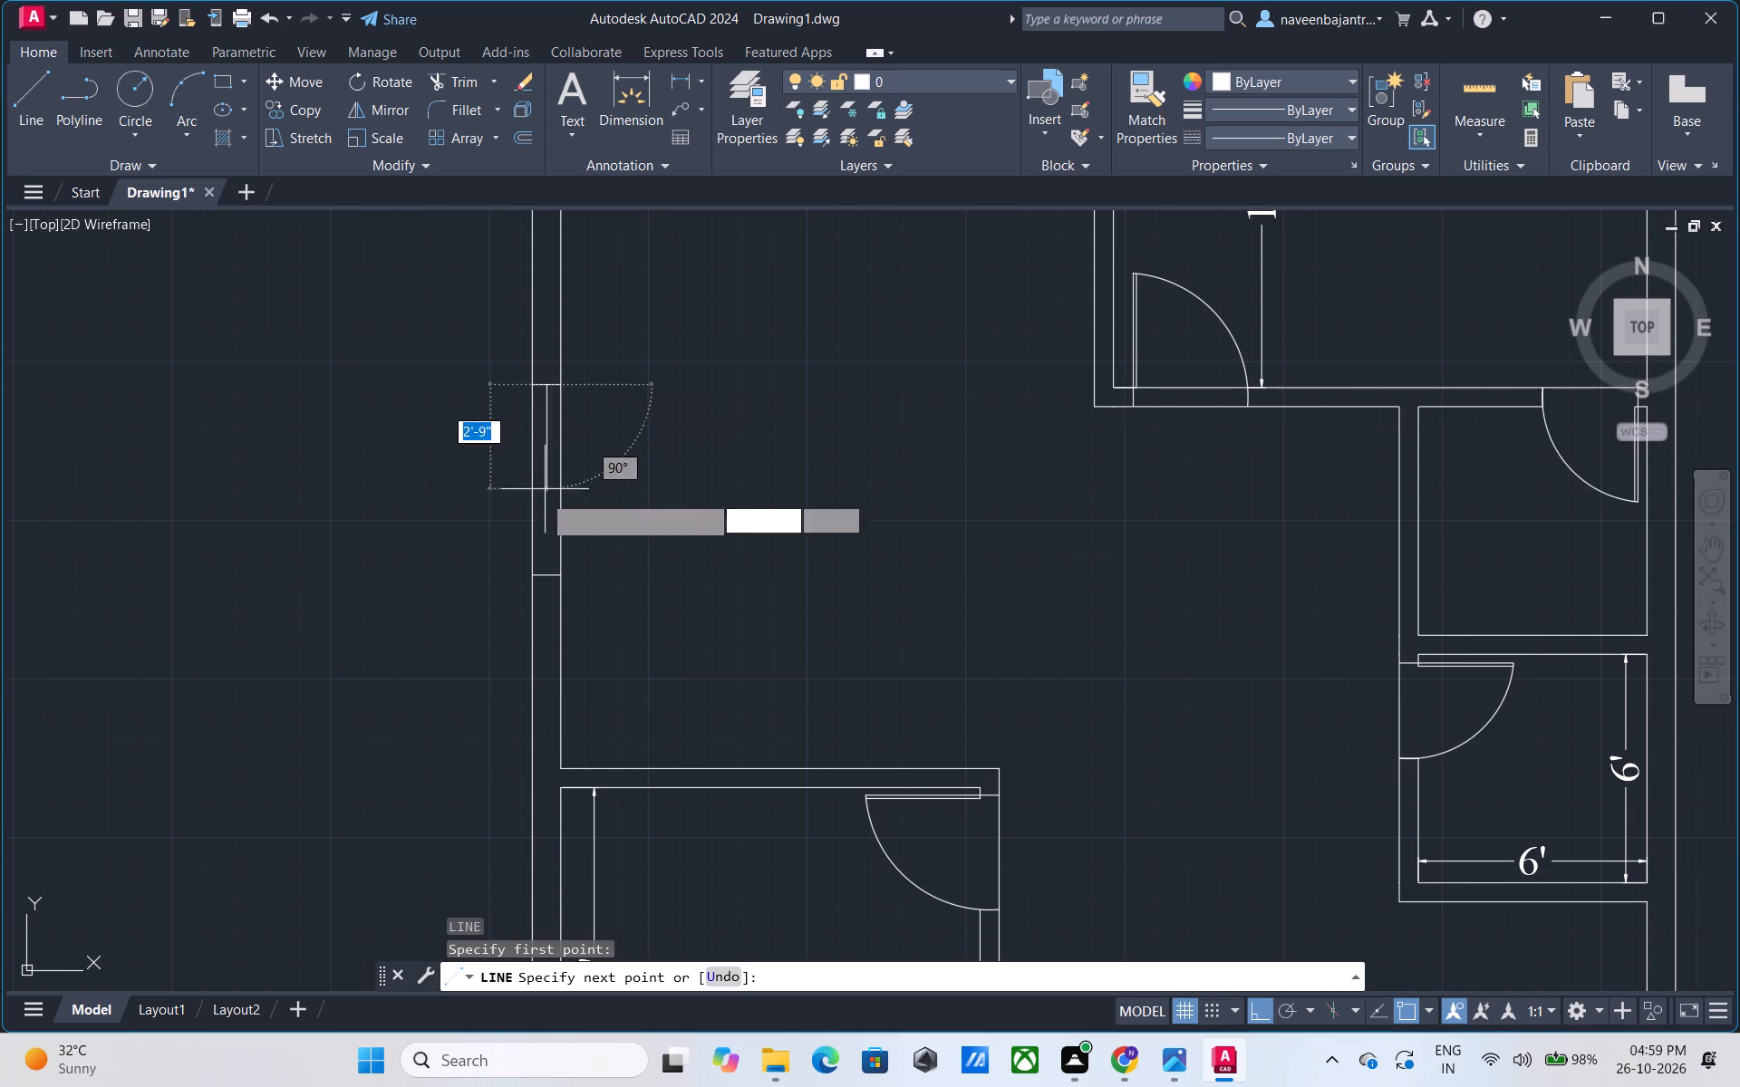
{"action": "left_click", "coordinate": [546, 573]}
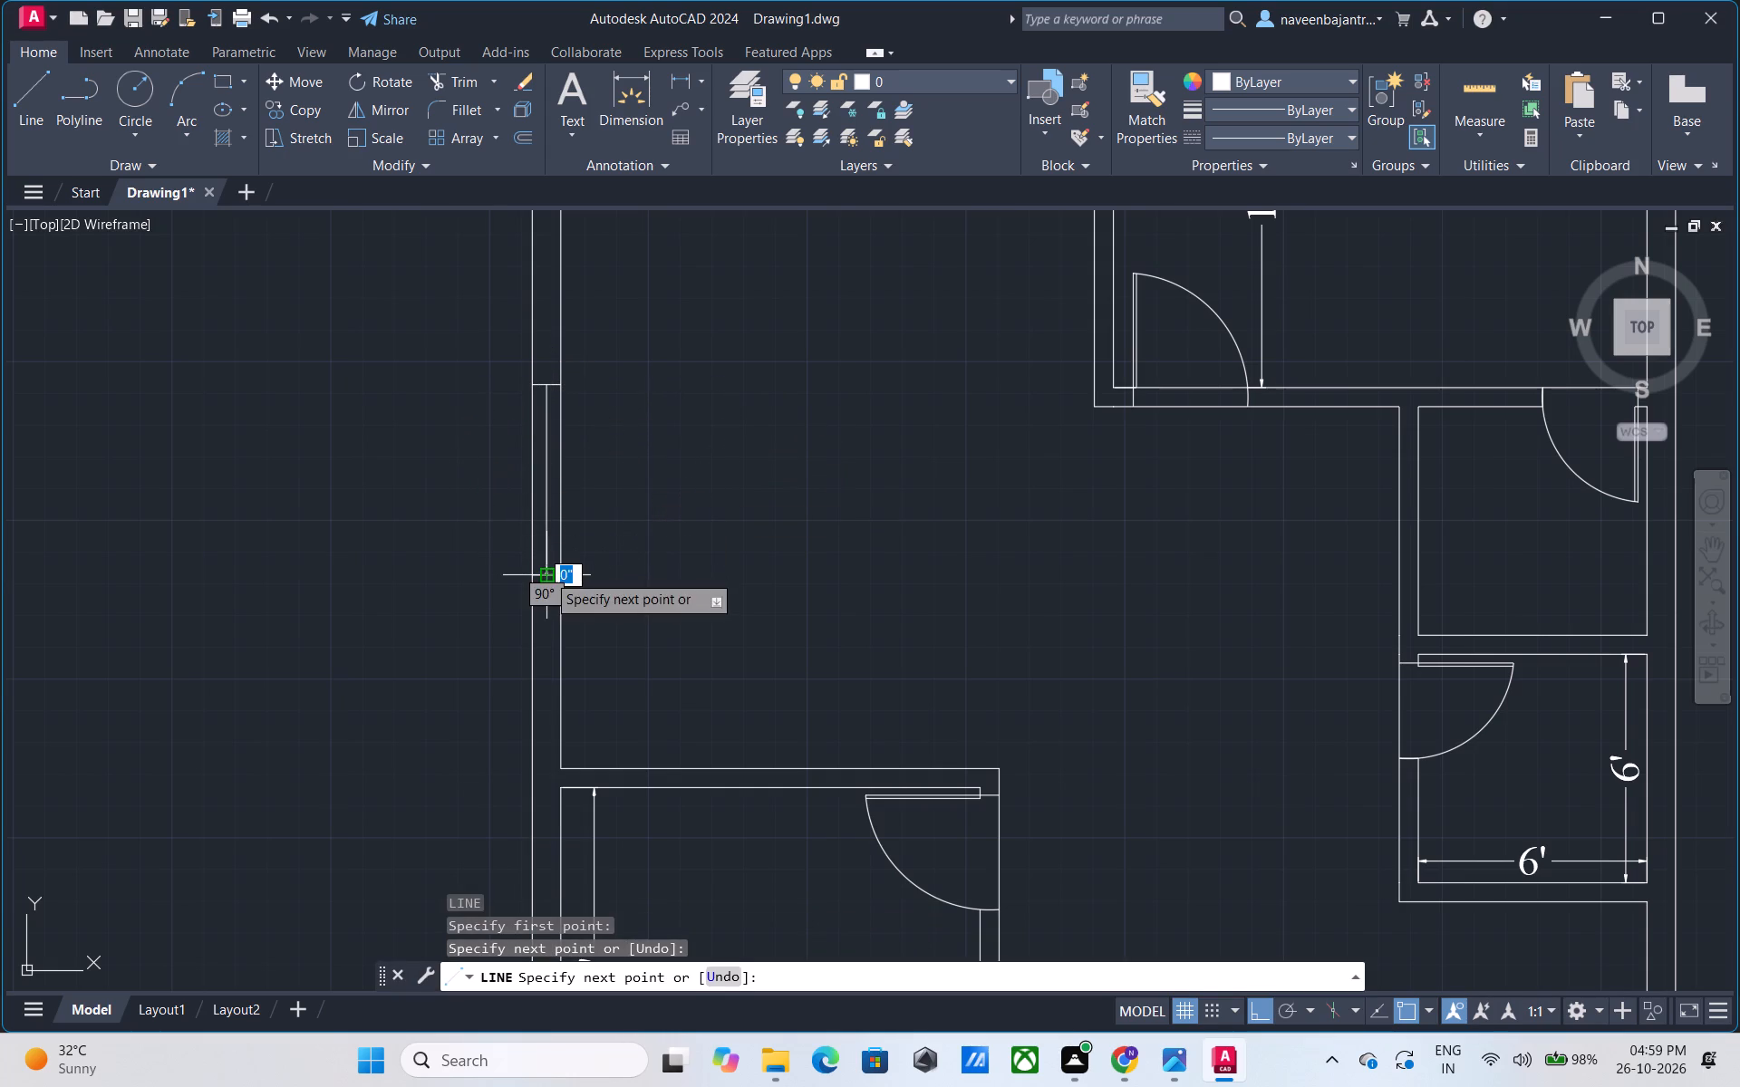
{"action": "key", "text": "Escape"}
Draw a short horizontal line outward across the left outer wall from the midpoint of the 11'-6" room's inner wall line.
{"action": "scroll", "coordinate": [635, 548], "scroll_direction": "down", "scroll_amount": 1}
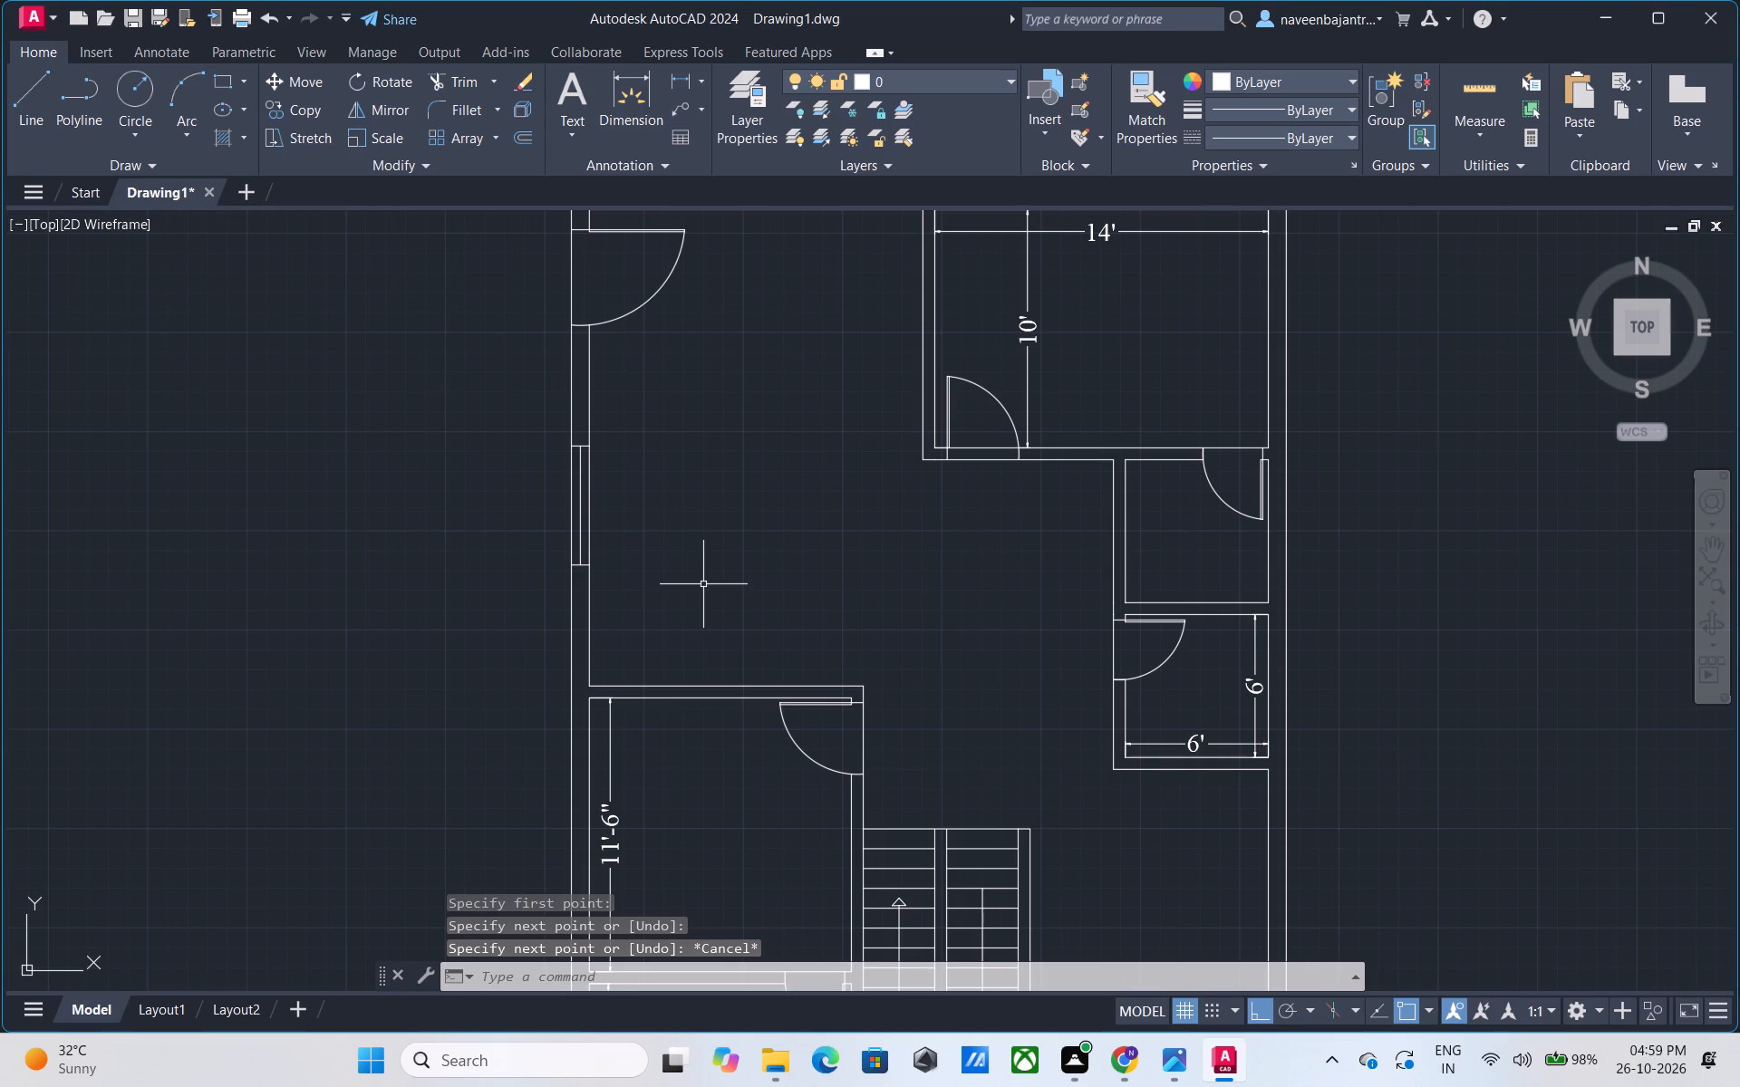
{"action": "middle_click_drag", "start_coordinate": [706, 587], "coordinate": [758, 394]}
{"action": "middle_click_drag", "start_coordinate": [749, 555], "coordinate": [769, 524]}
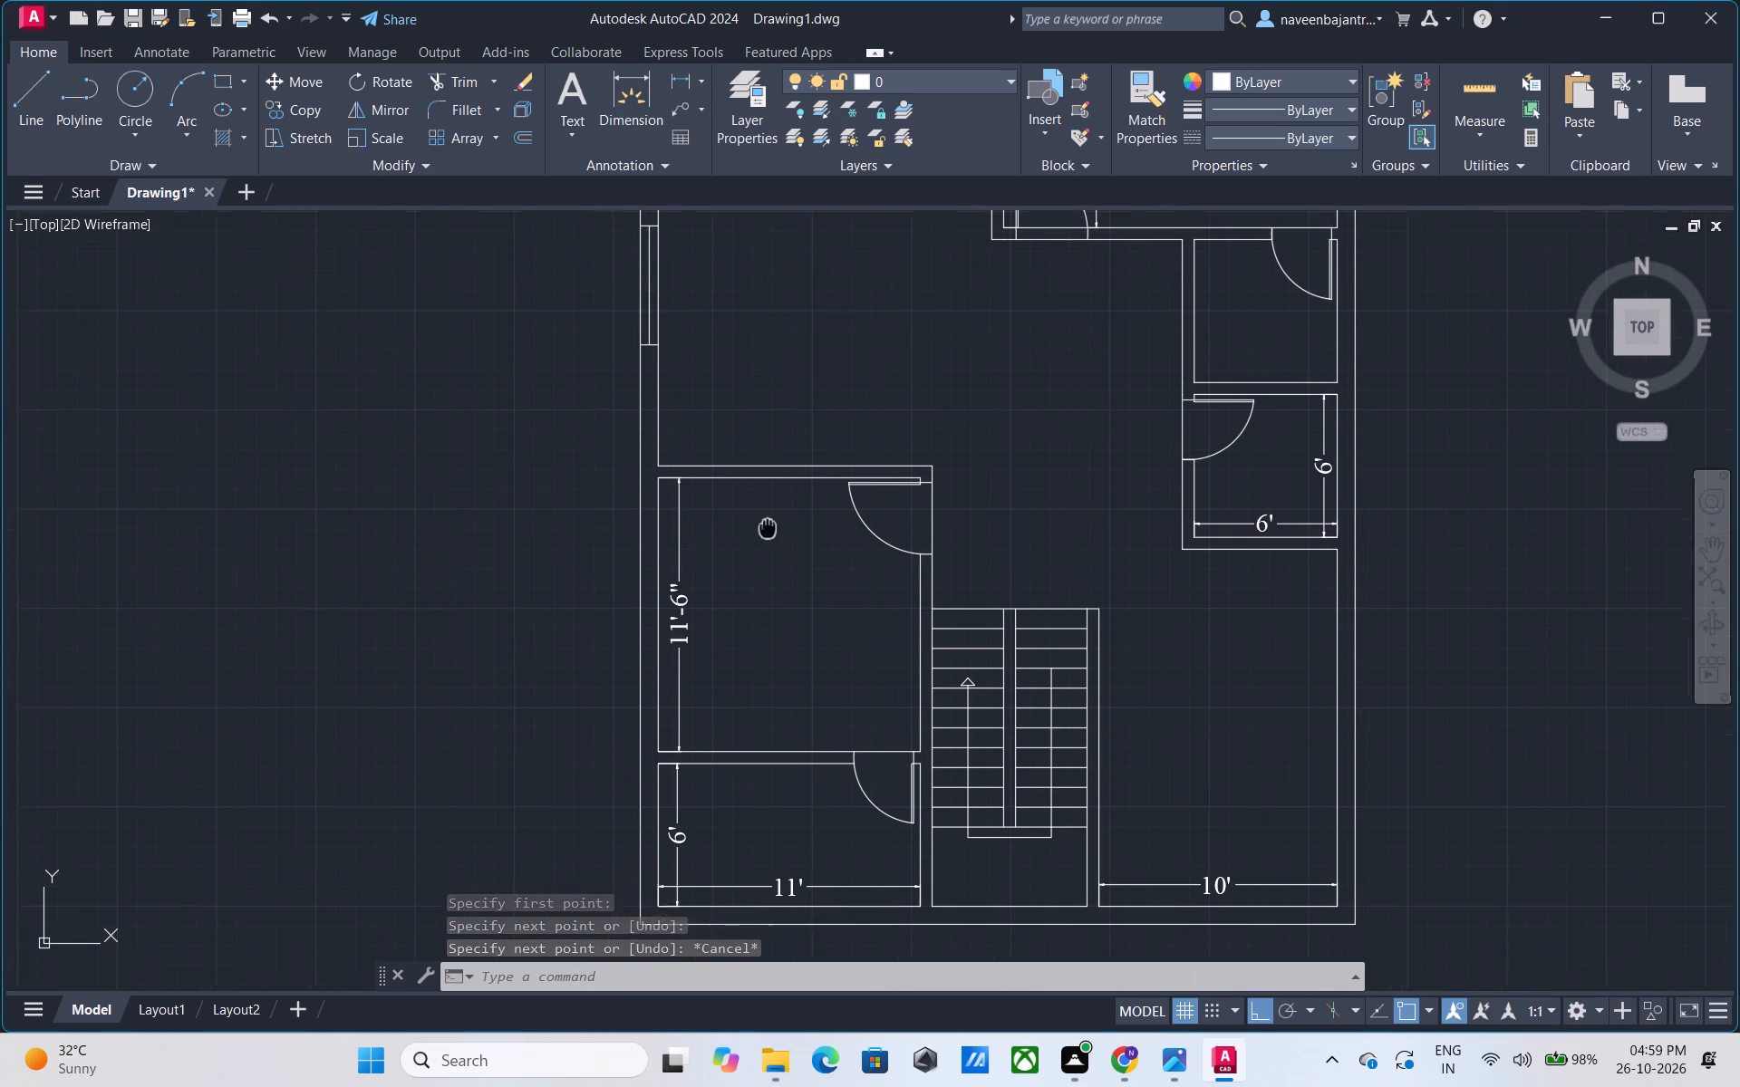
{"action": "middle_click_drag", "start_coordinate": [769, 524], "coordinate": [792, 476]}
{"action": "key", "text": "Escape"}
{"action": "type", "text": "l"}
{"action": "key", "text": "space"}
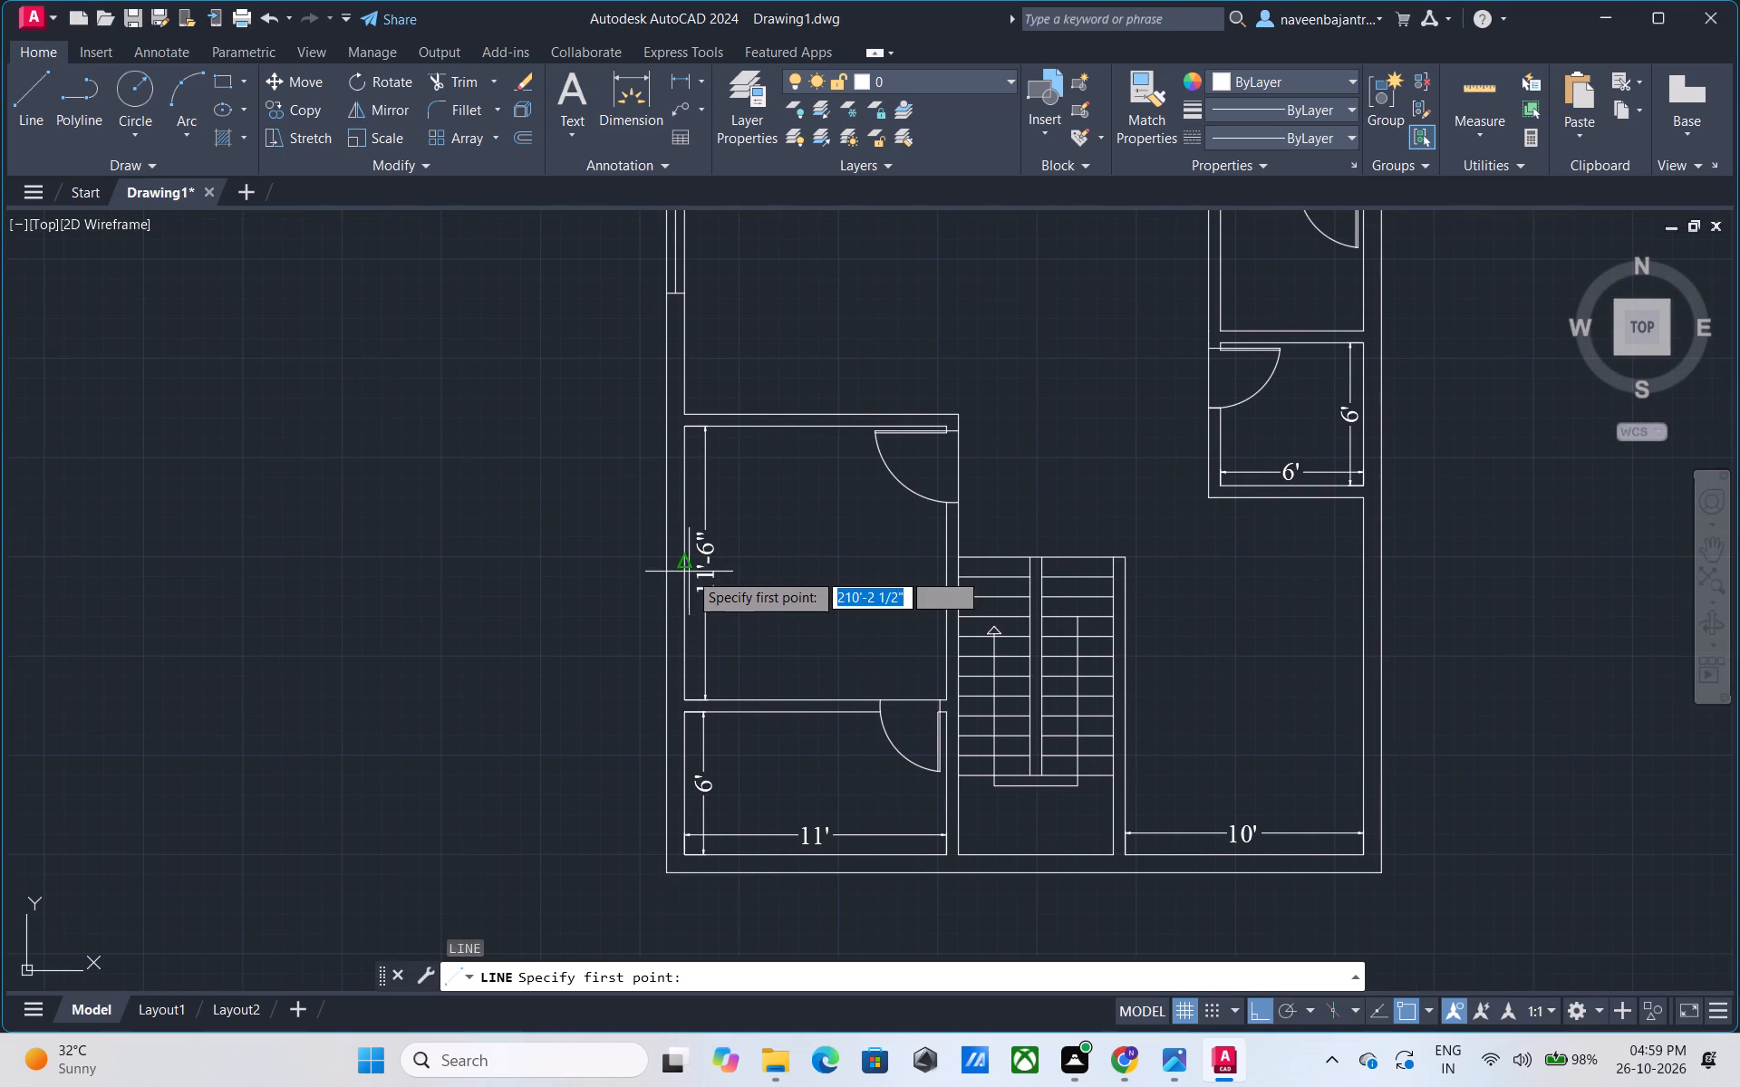
{"action": "left_click", "coordinate": [687, 562]}
{"action": "left_click", "coordinate": [646, 560]}
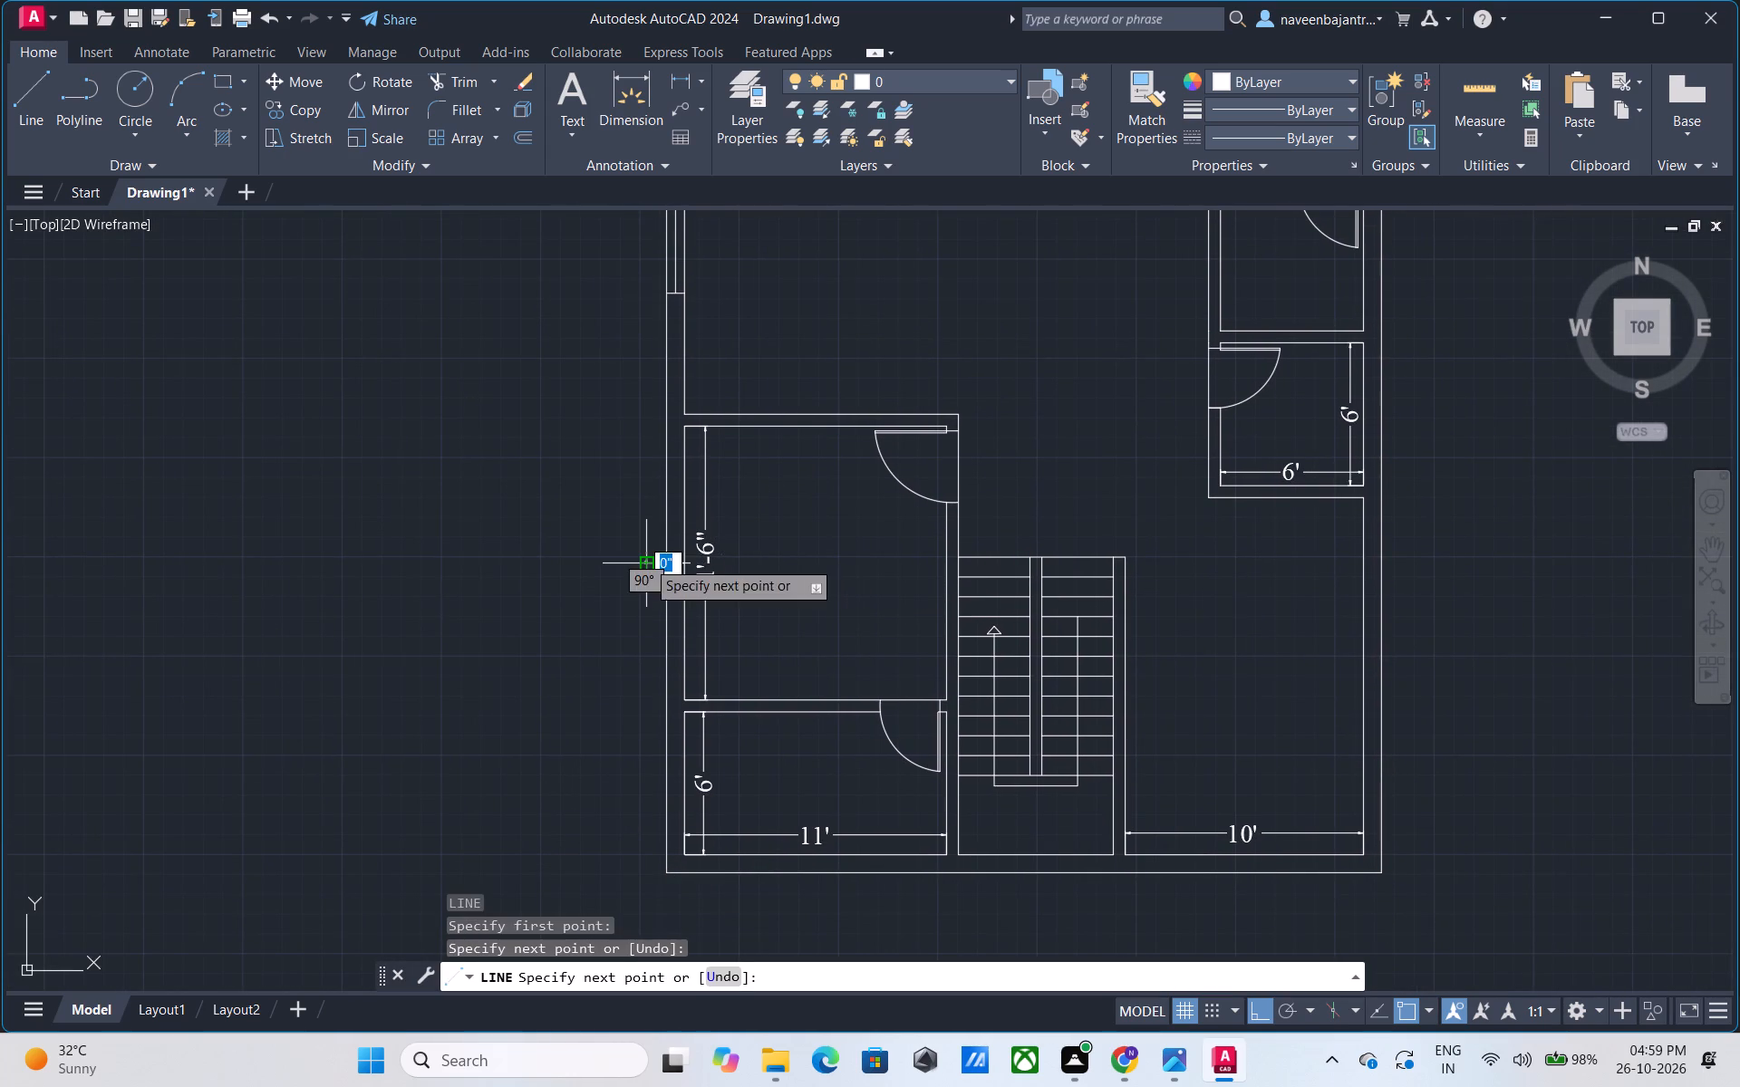
{"action": "key", "text": "Escape"}
Trim the part of the new line that extends beyond the left wall's outer face beside the 11'-6" room.
{"action": "type", "text": "tr"}
{"action": "key", "text": "space"}
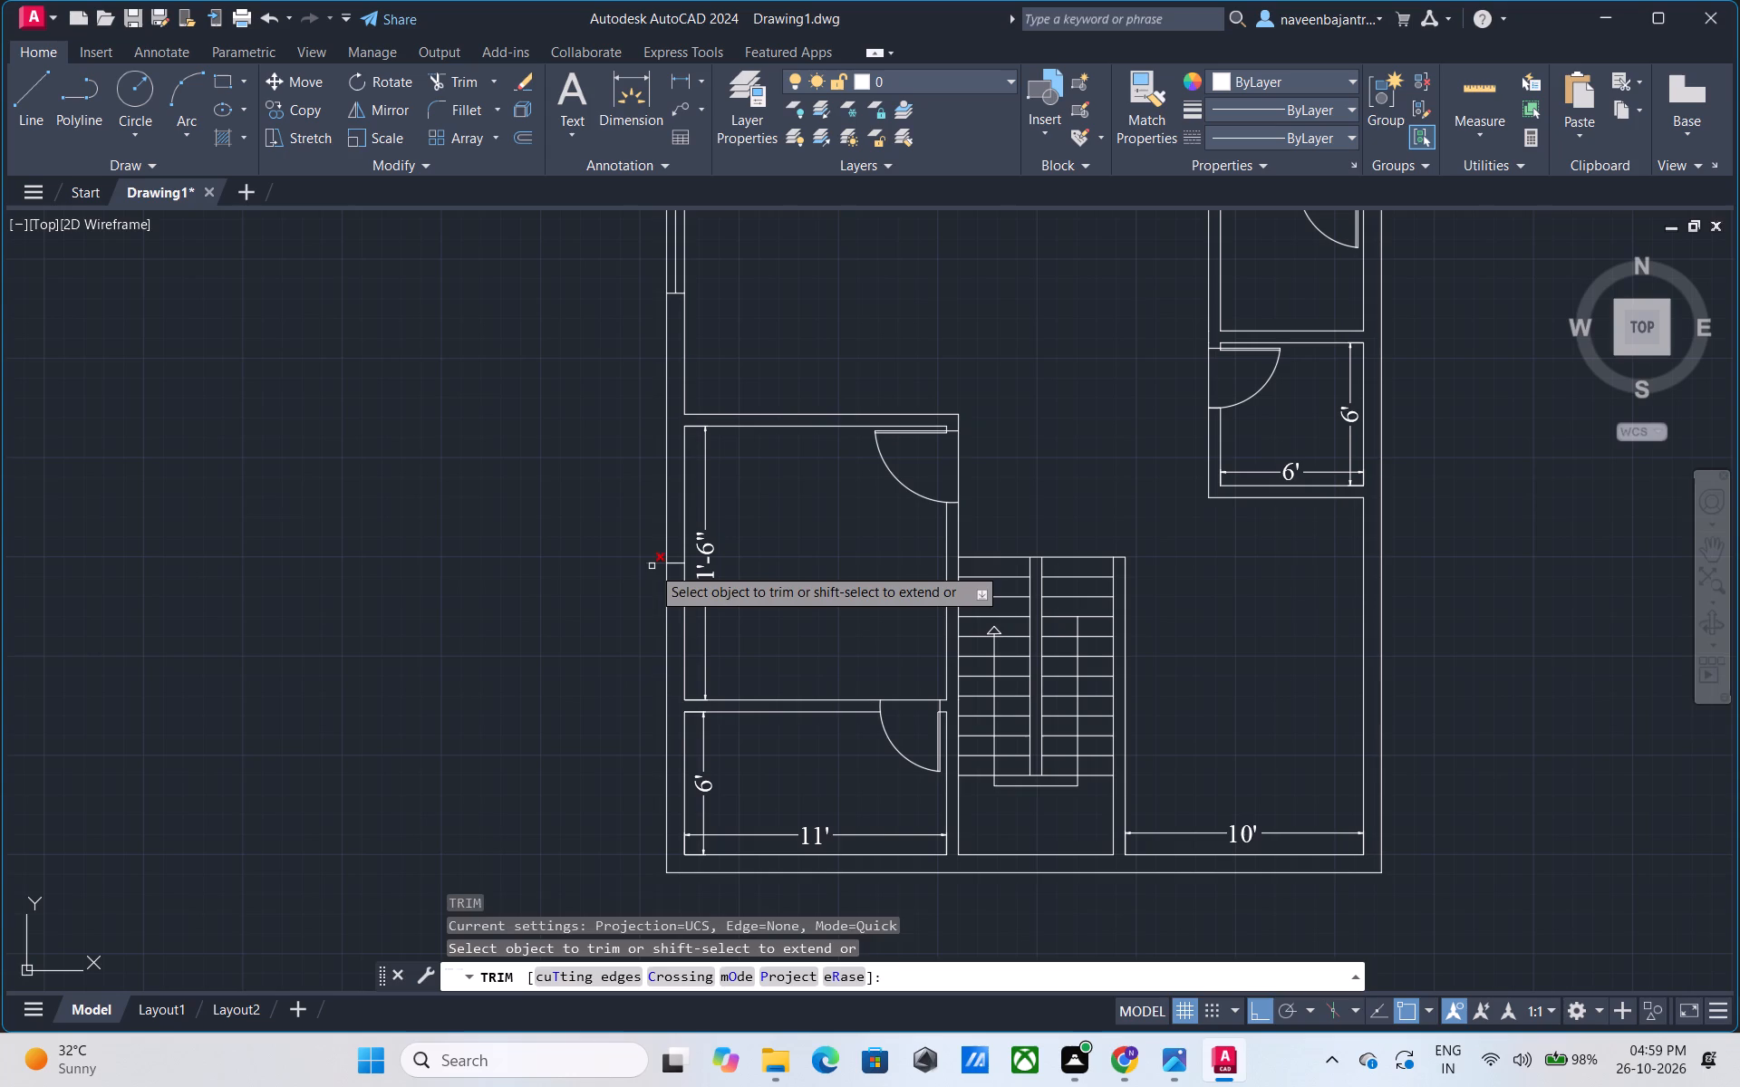
{"action": "left_click", "coordinate": [652, 566]}
{"action": "key", "text": "Escape"}
Offset the short wall line beside the 11'-6" room by 2.5 feet, once upward and once downward.
{"action": "scroll", "coordinate": [666, 566], "scroll_direction": "up", "scroll_amount": 2}
{"action": "key", "text": "Escape"}
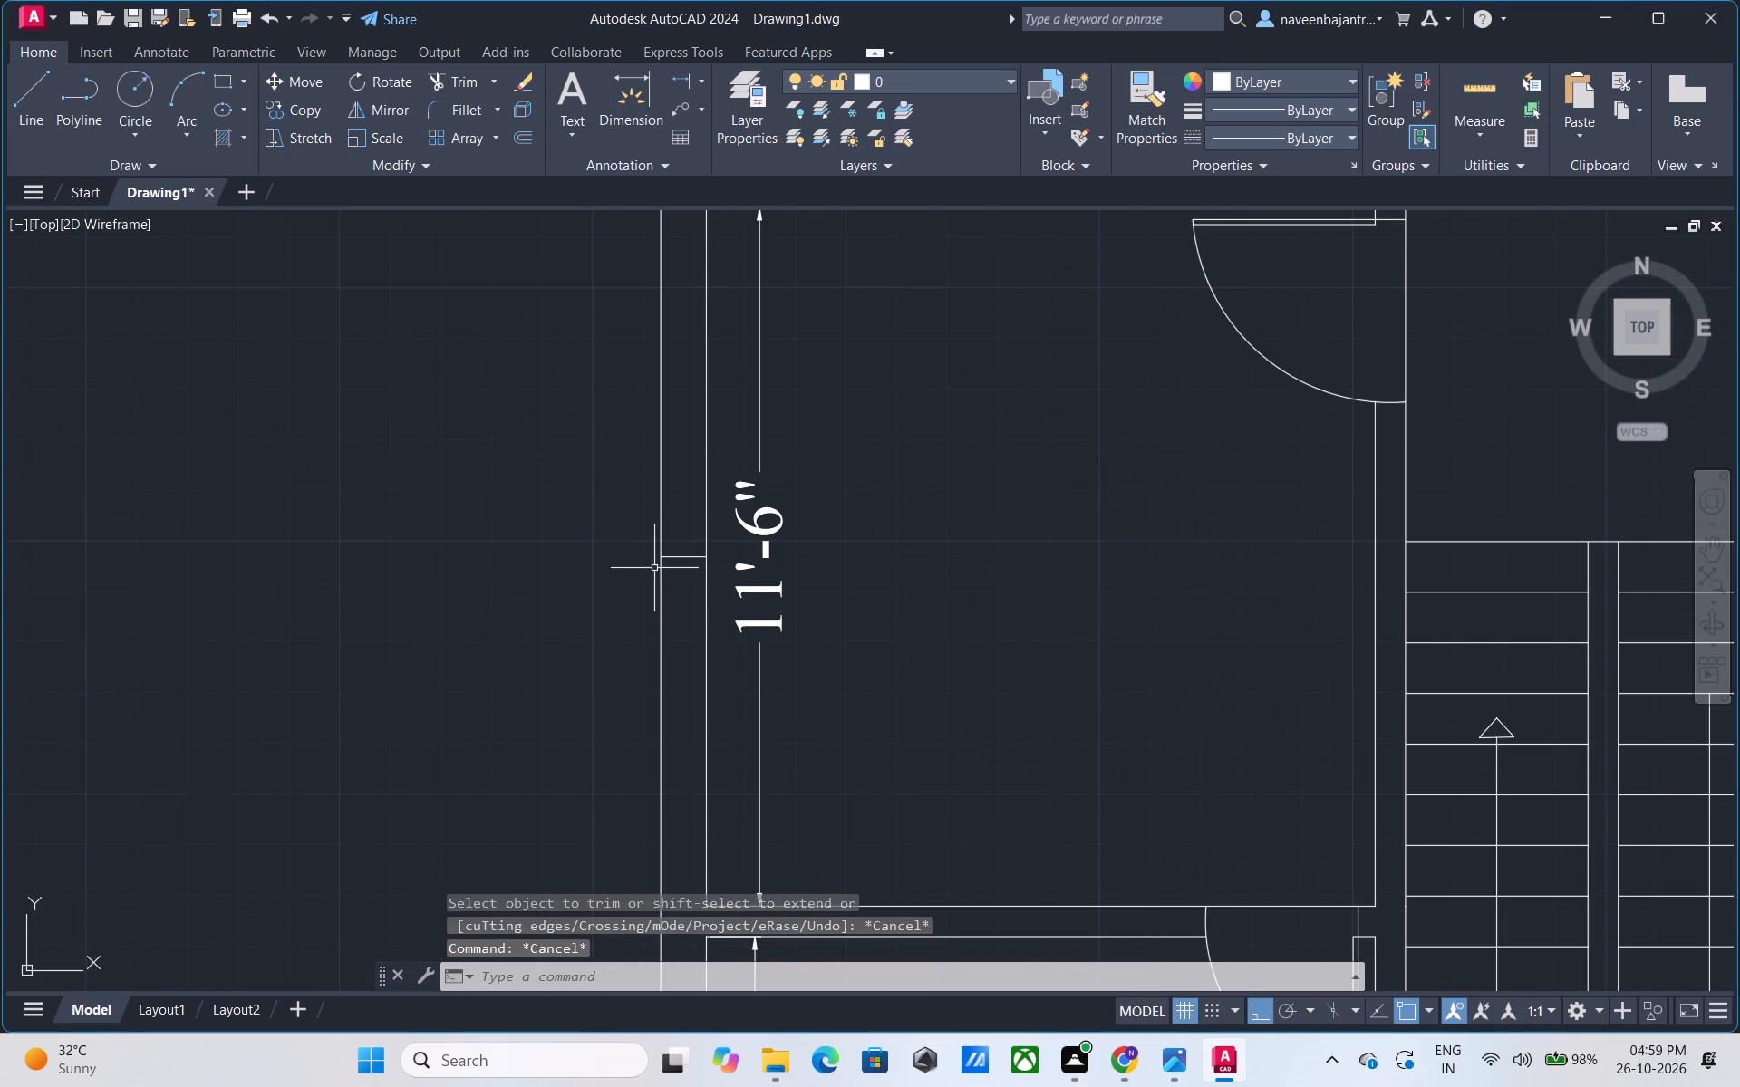
{"action": "type", "text": "o 2.5'"}
{"action": "key", "text": "Return"}
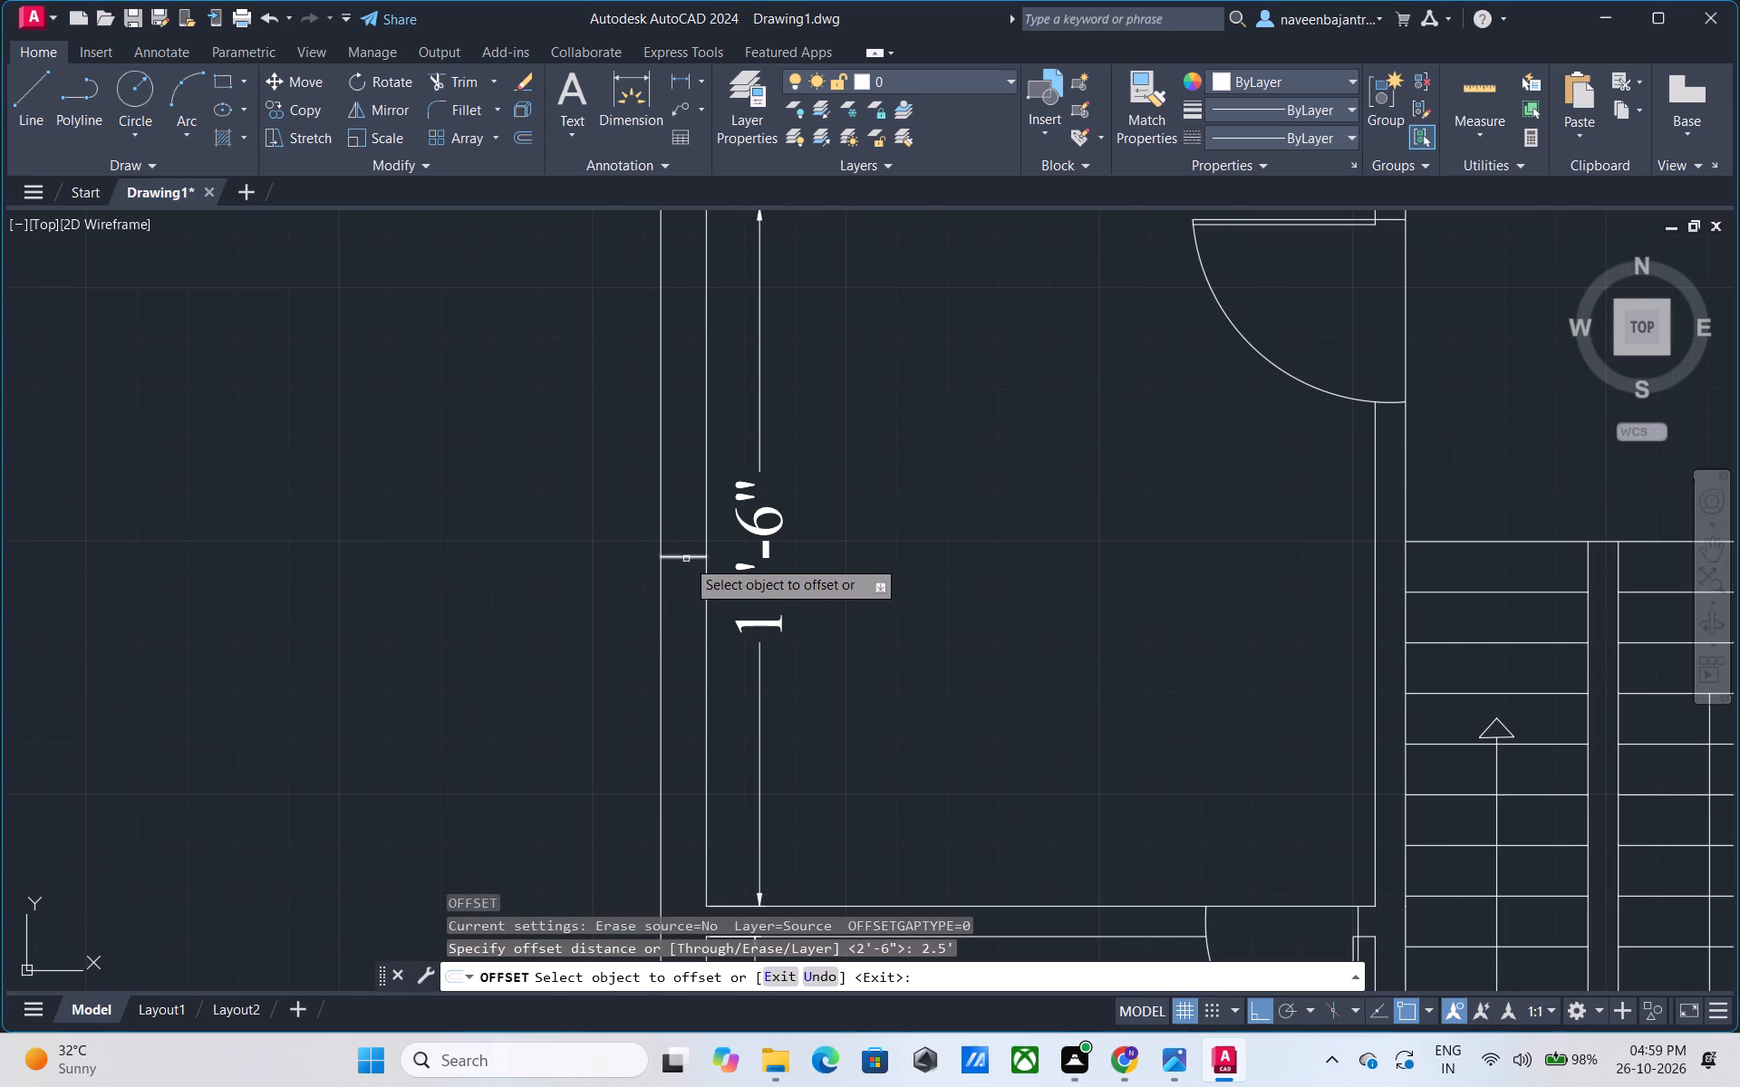
{"action": "left_click", "coordinate": [684, 555]}
{"action": "left_click", "coordinate": [687, 529]}
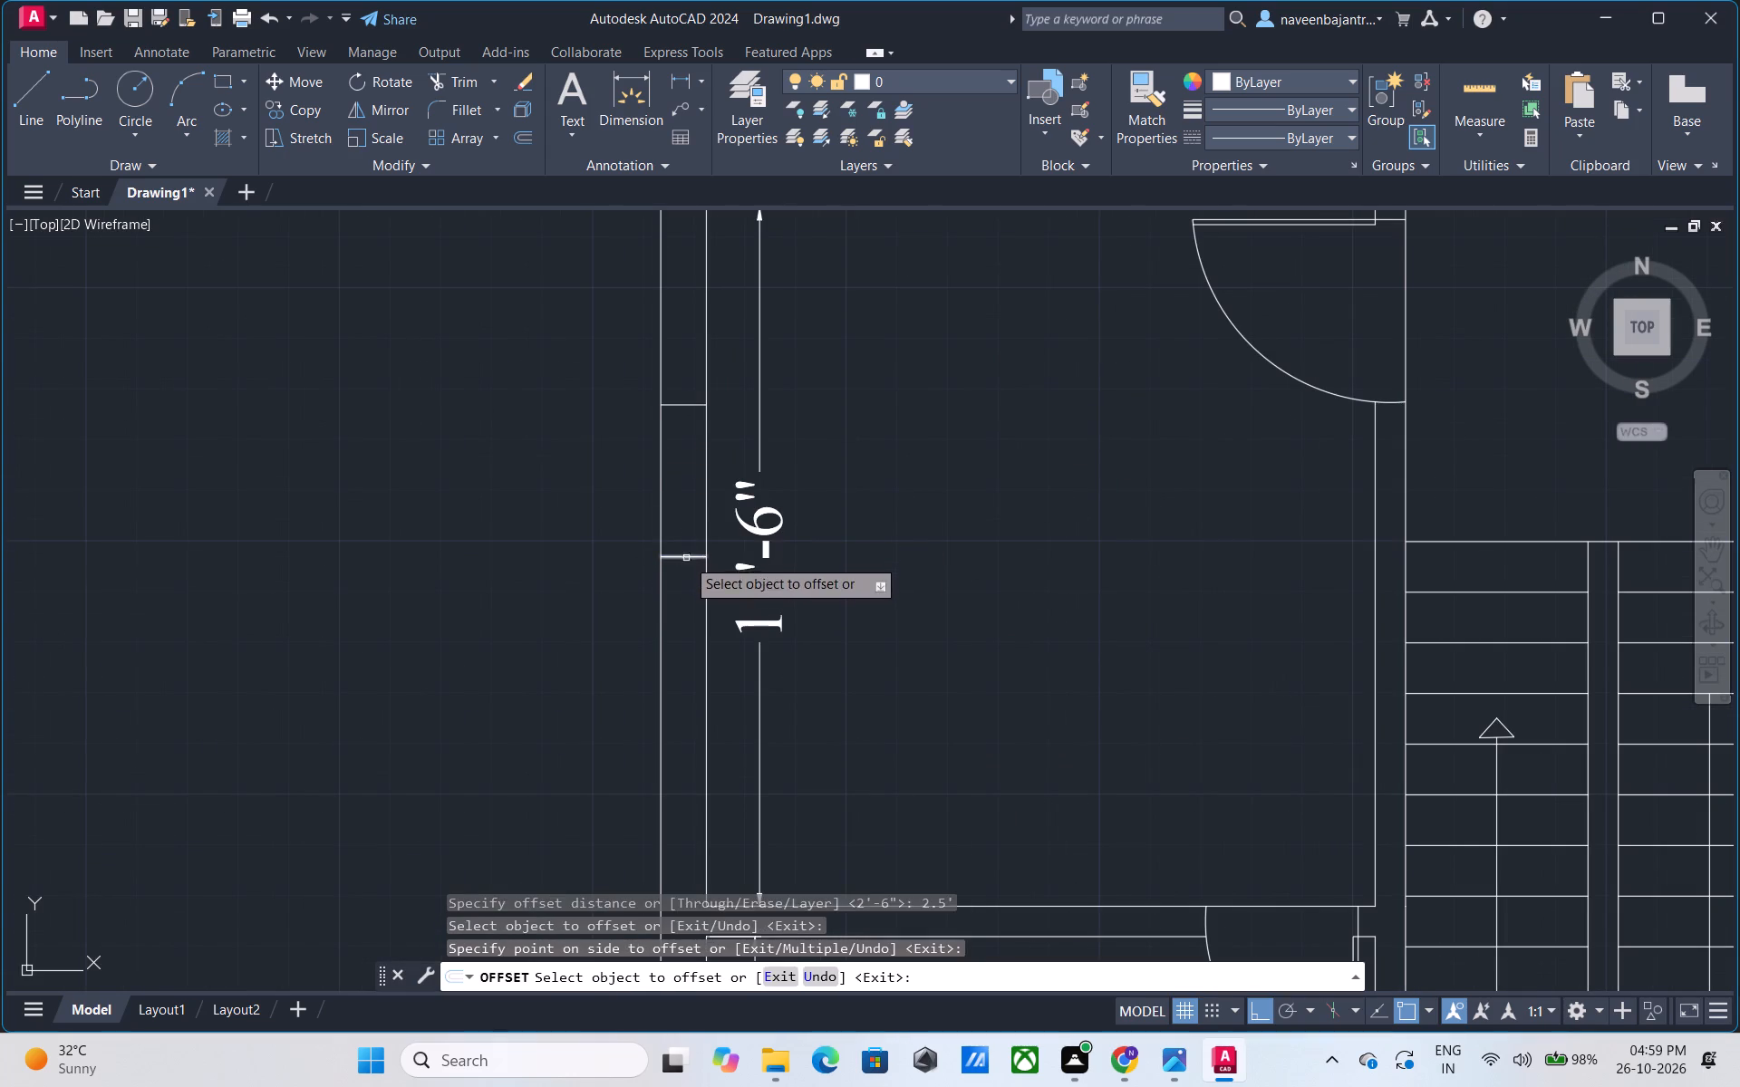
{"action": "left_click_drag", "start_coordinate": [686, 558], "coordinate": [685, 566]}
{"action": "left_click", "coordinate": [681, 590]}
{"action": "key", "text": "Escape"}
Trim away the original middle line between the two offset lines beside the 11'-6" room.
{"action": "type", "text": "tr"}
{"action": "key", "text": "space"}
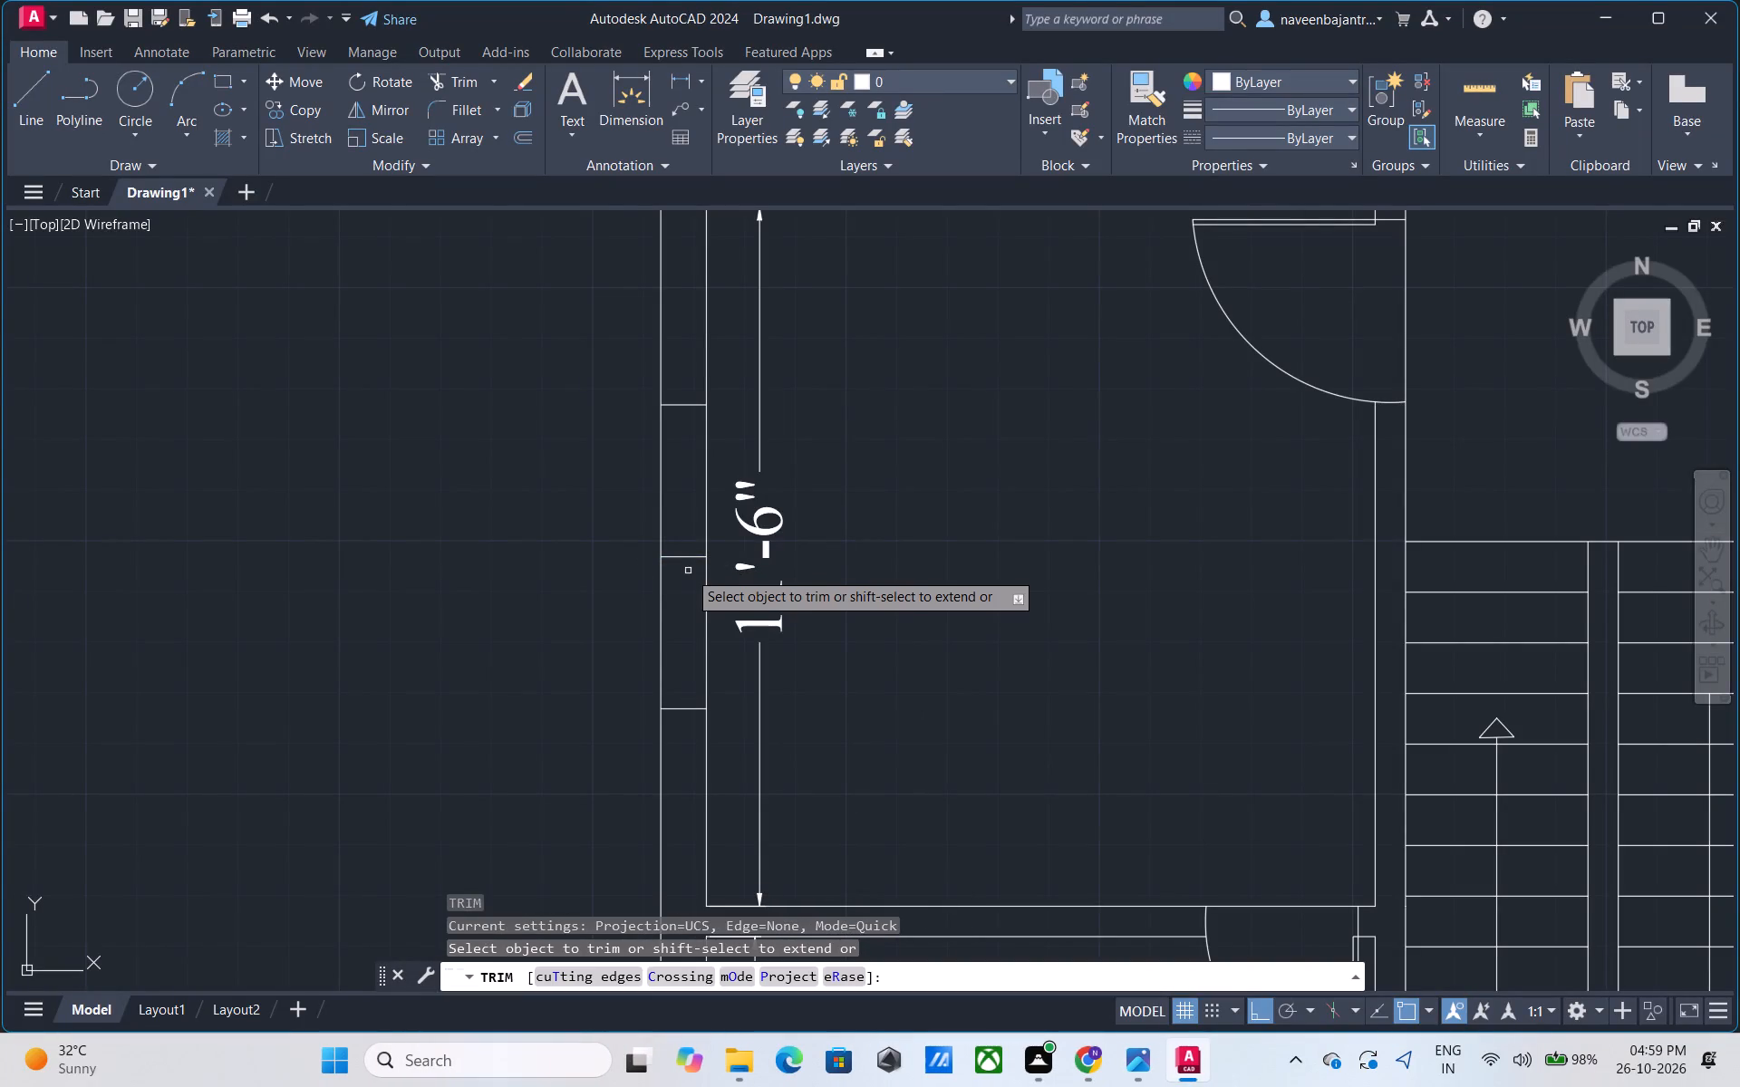
{"action": "left_click", "coordinate": [688, 557]}
{"action": "key", "text": "Escape"}
Draw a vertical line joining the midpoints of the two short wall lines beside the 11'-6" room.
{"action": "type", "text": "l"}
{"action": "key", "text": "space"}
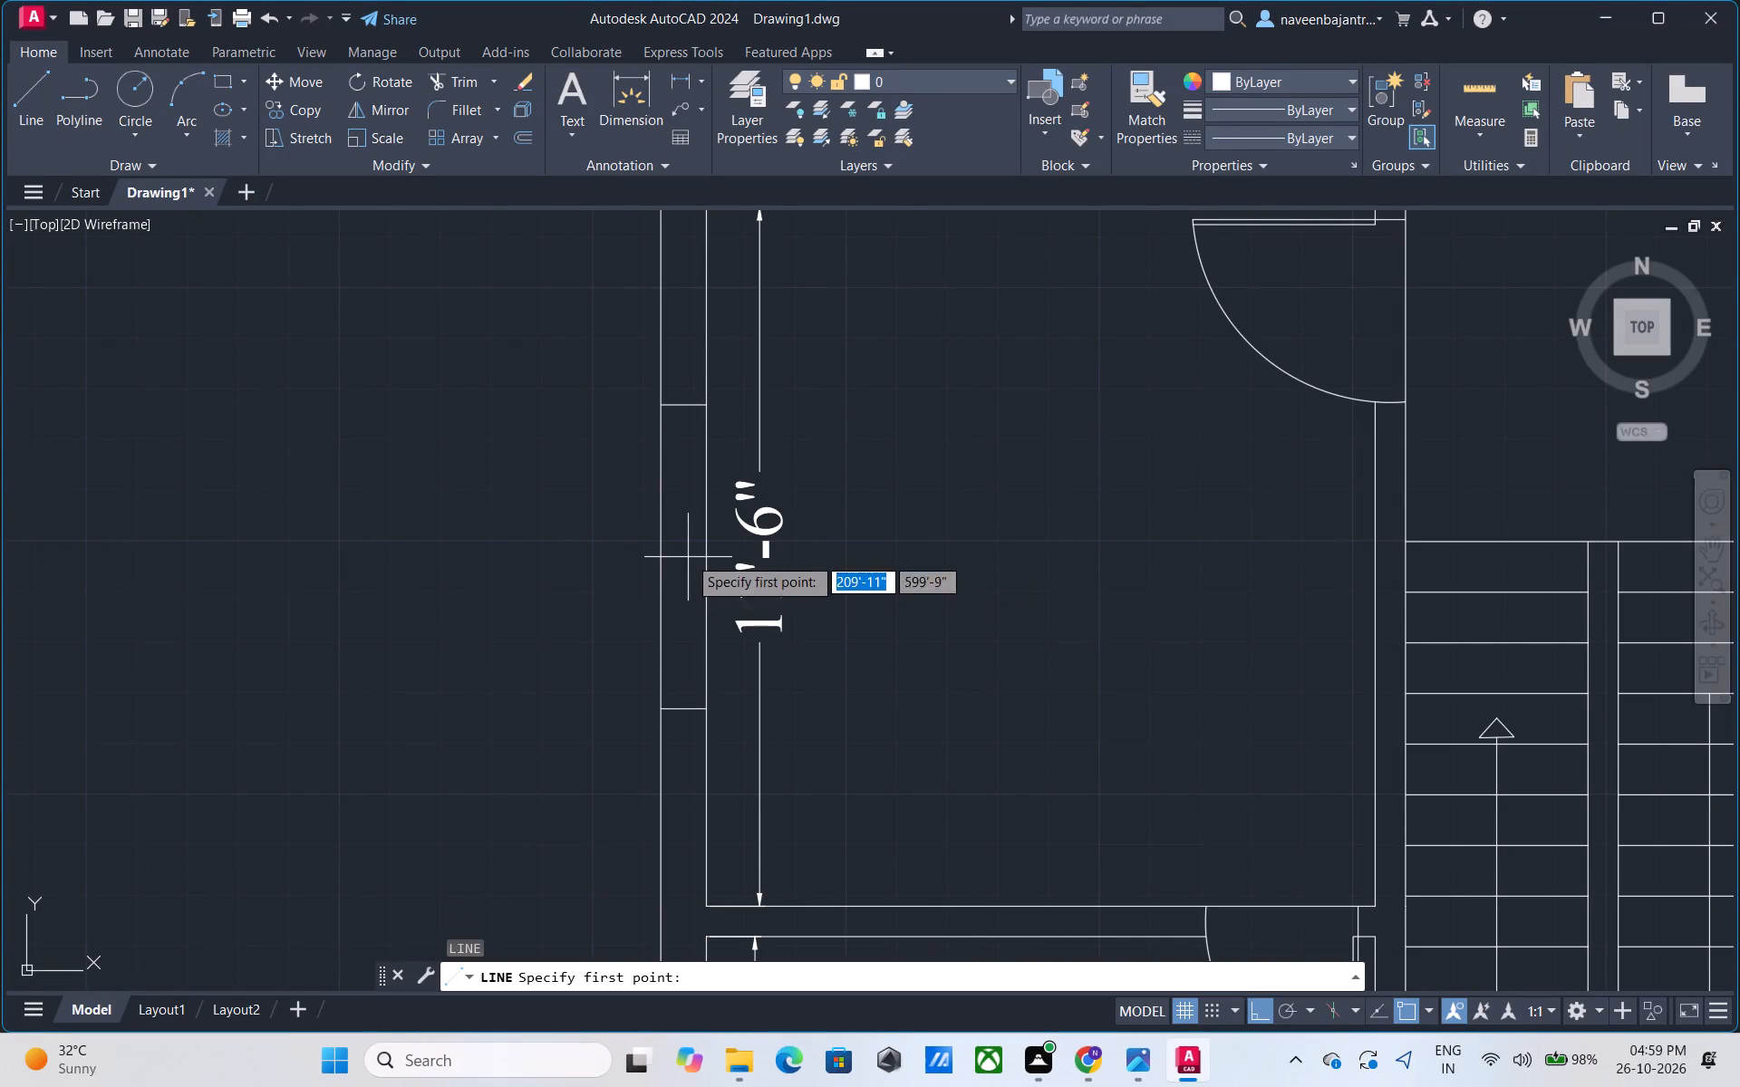
{"action": "left_click", "coordinate": [681, 407]}
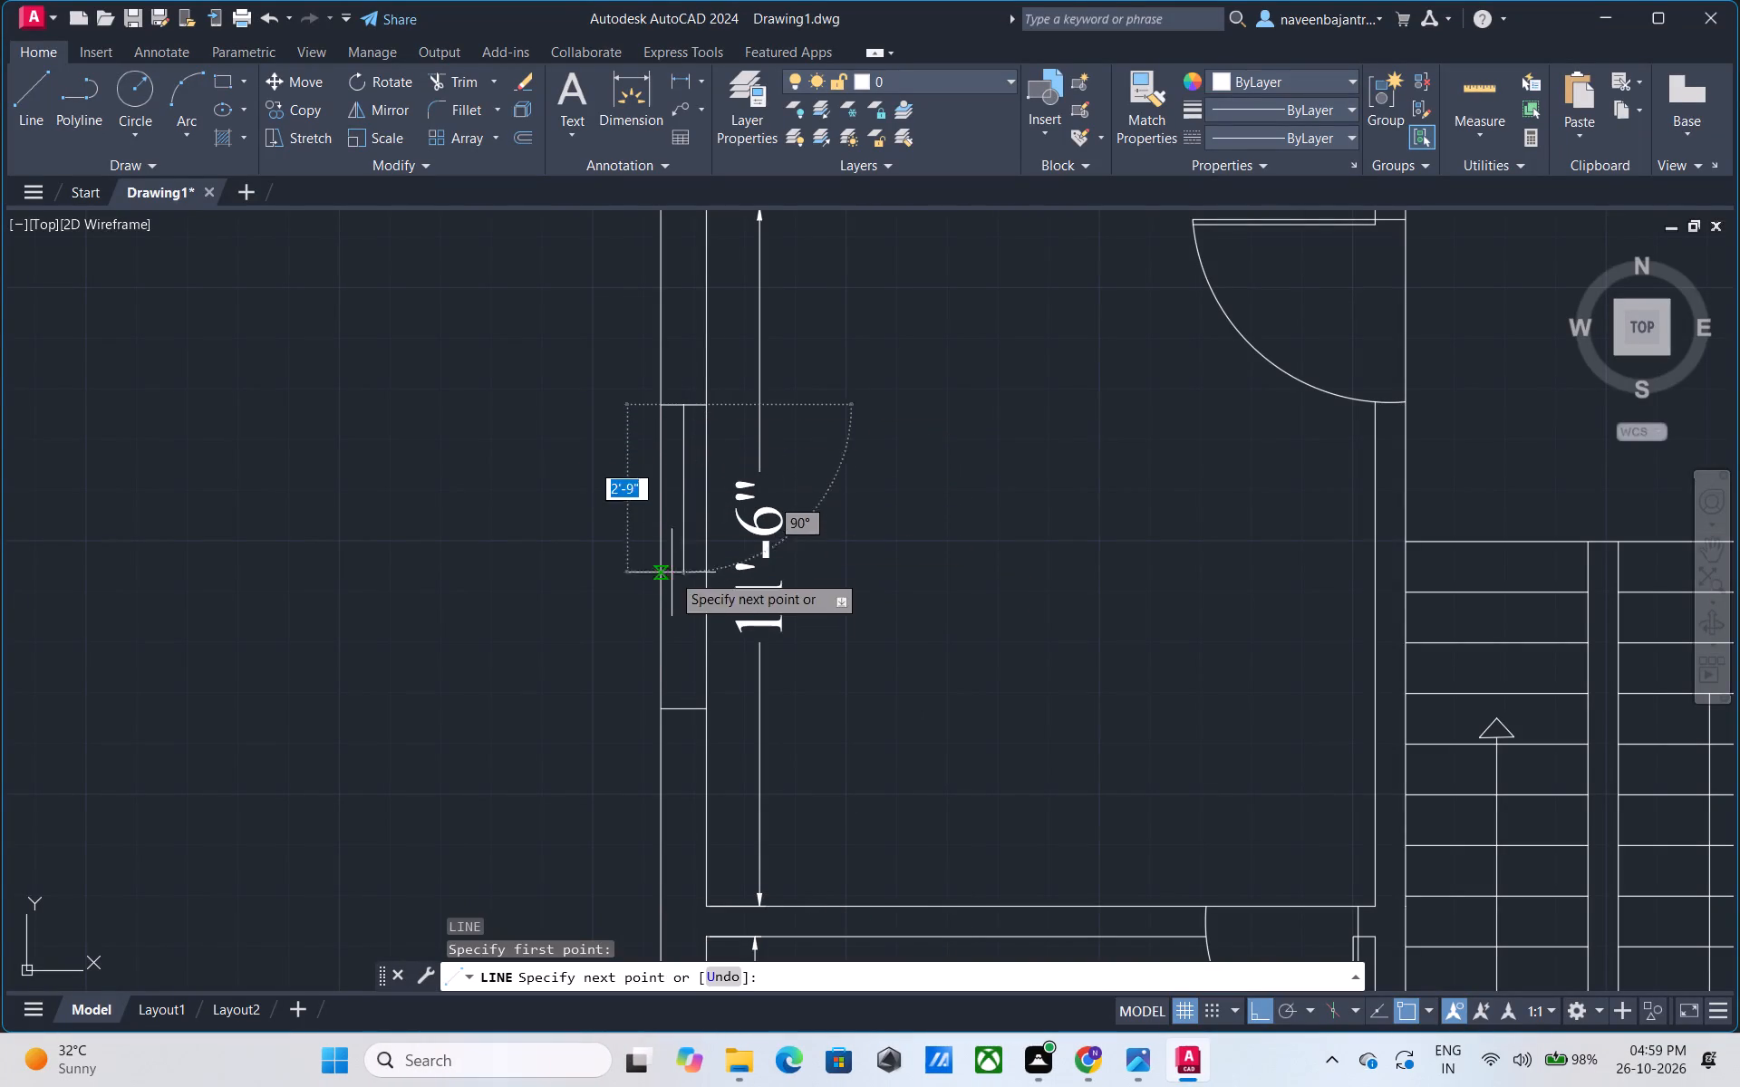
{"action": "left_click", "coordinate": [678, 708]}
{"action": "key", "text": "Escape"}
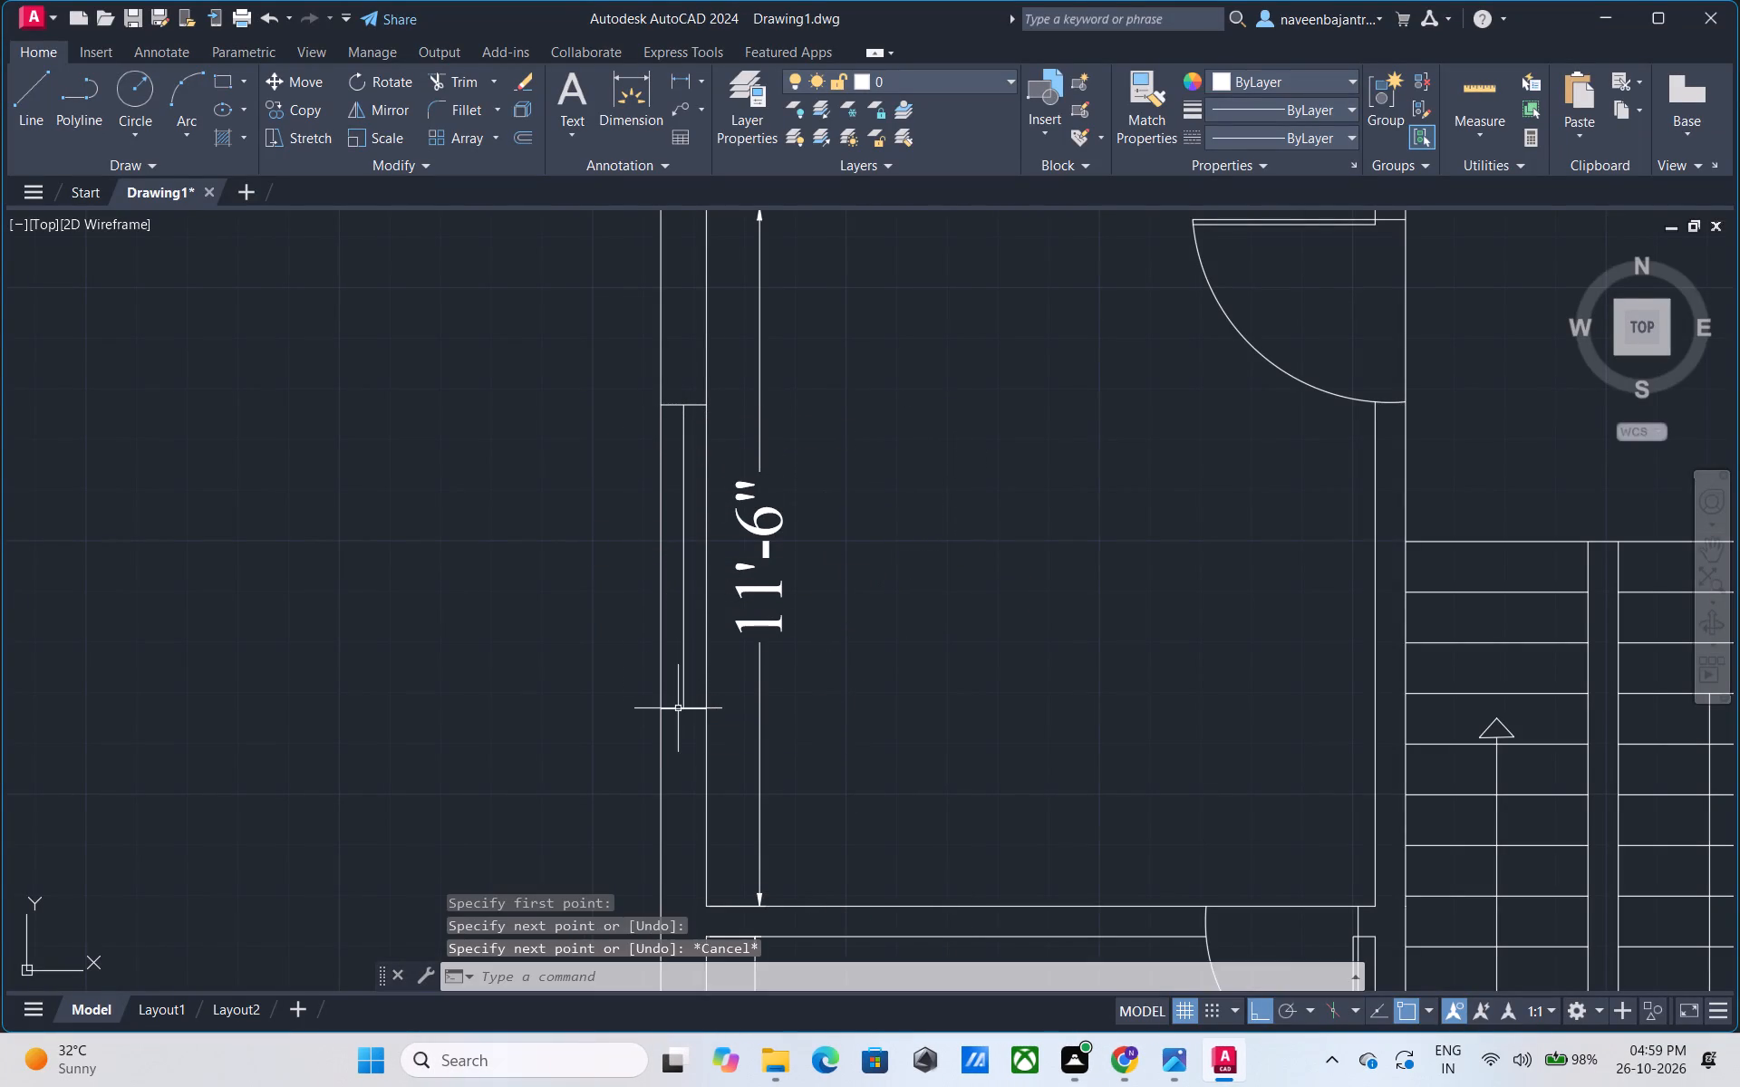
Draw a short horizontal line outward across the left outer wall from the midpoint of the bottom-left room's inner wall line.
{"action": "scroll", "coordinate": [678, 709], "scroll_direction": "down", "scroll_amount": 2}
{"action": "middle_click_drag", "start_coordinate": [781, 706], "coordinate": [805, 614]}
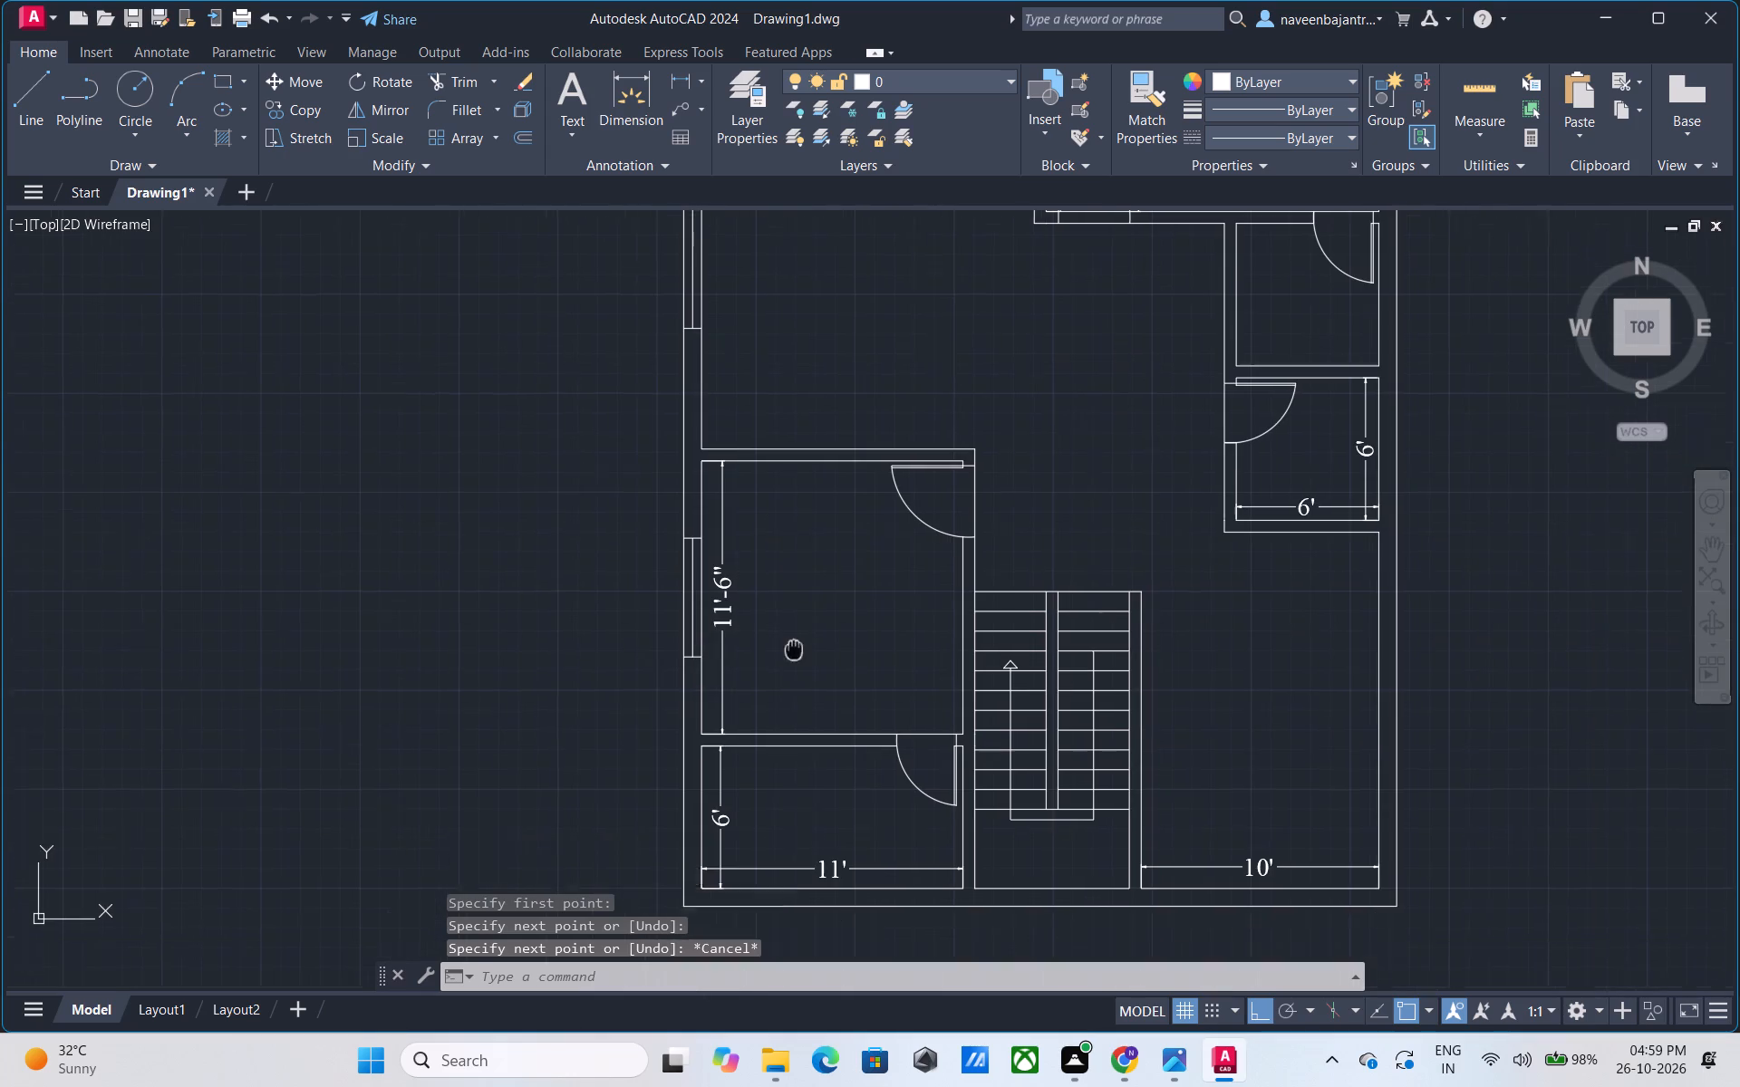
{"action": "middle_click_drag", "start_coordinate": [805, 614], "coordinate": [835, 523]}
{"action": "scroll", "coordinate": [724, 699], "scroll_direction": "up", "scroll_amount": 1}
{"action": "key", "text": "Escape"}
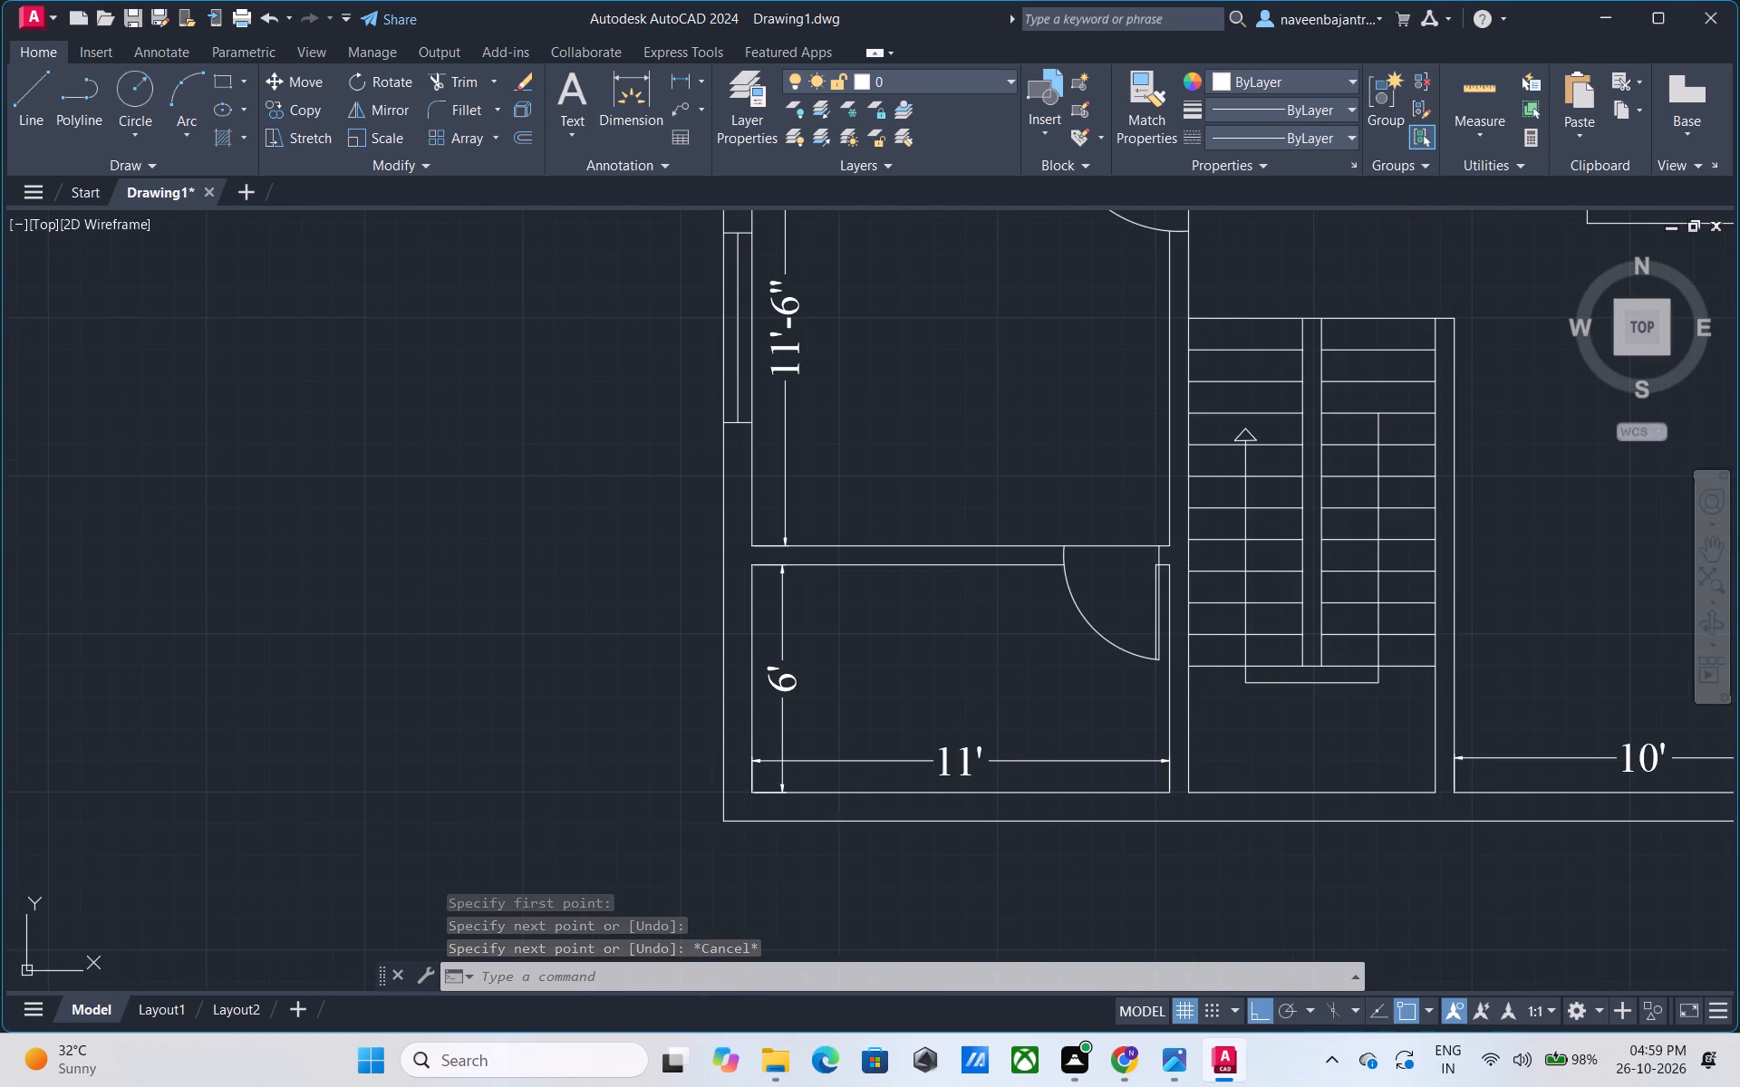
{"action": "type", "text": "l"}
{"action": "key", "text": "space"}
{"action": "left_click", "coordinate": [755, 682]}
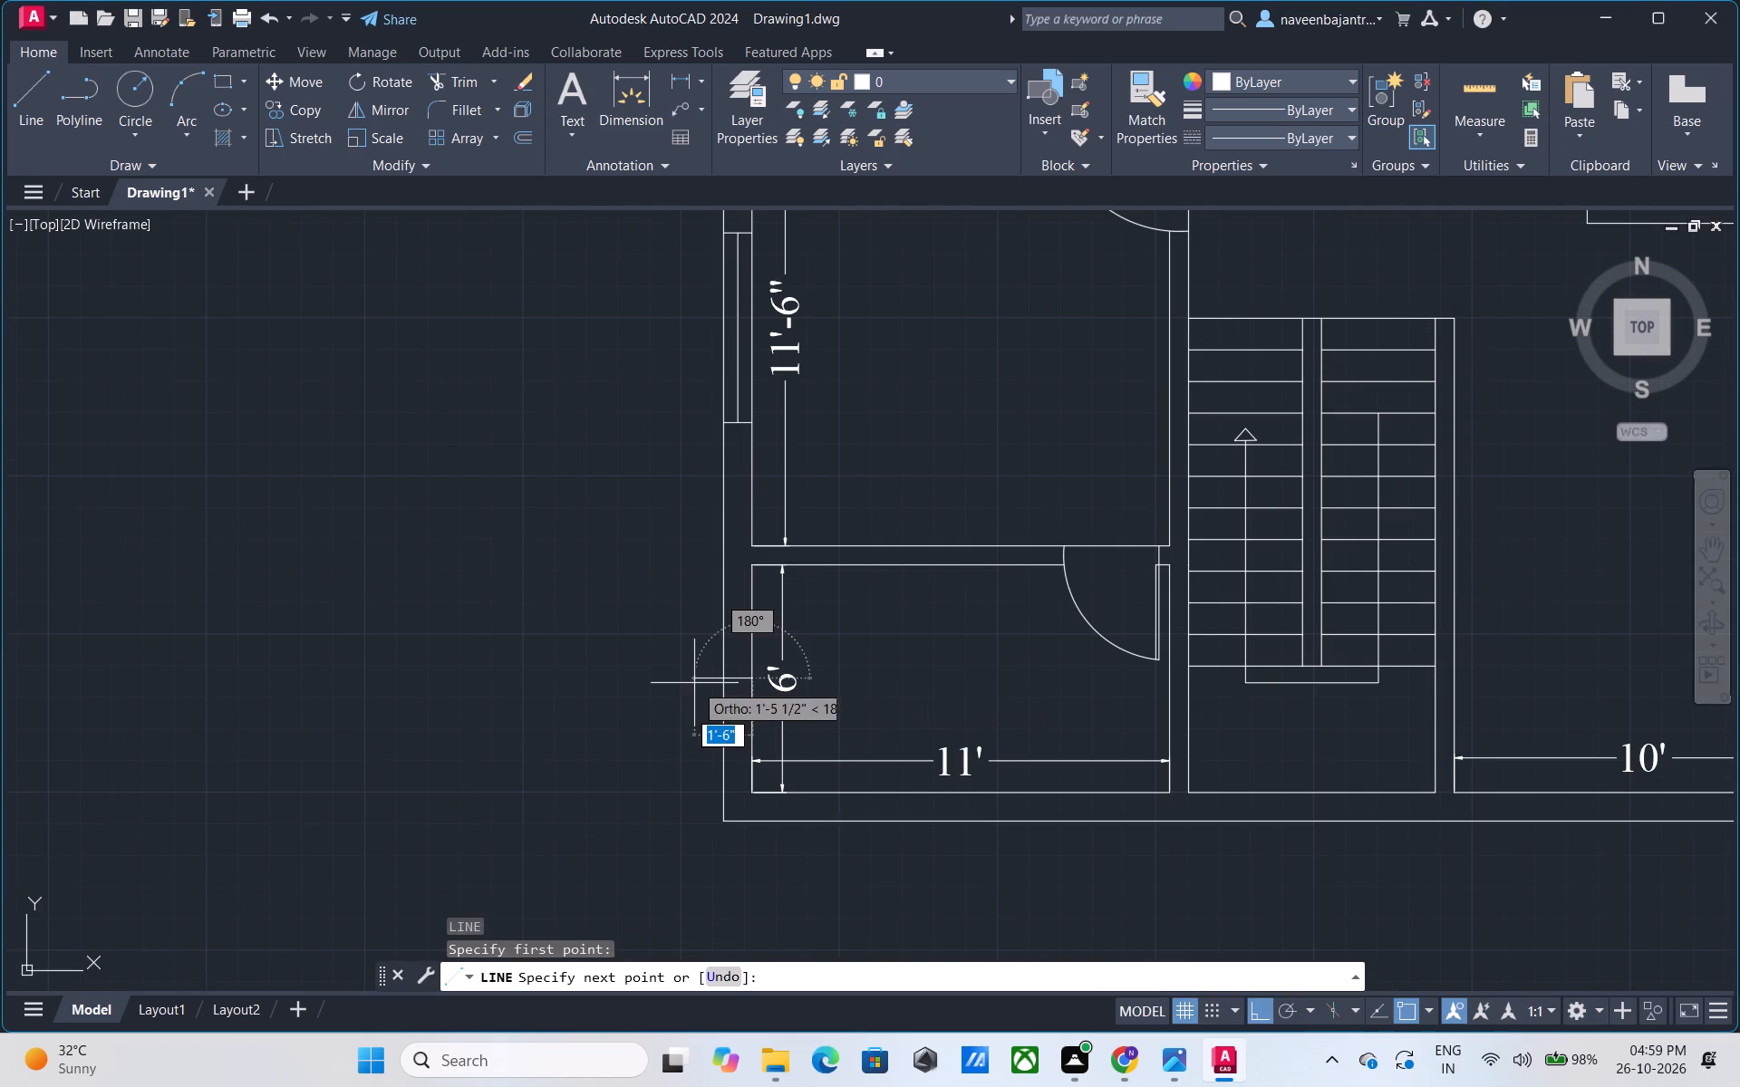
{"action": "left_click", "coordinate": [694, 683]}
{"action": "key", "text": "Escape"}
Trim the part of the new line that extends beyond the left wall's outer face beside the bottom-left room.
{"action": "type", "text": "tr"}
{"action": "key", "text": "space"}
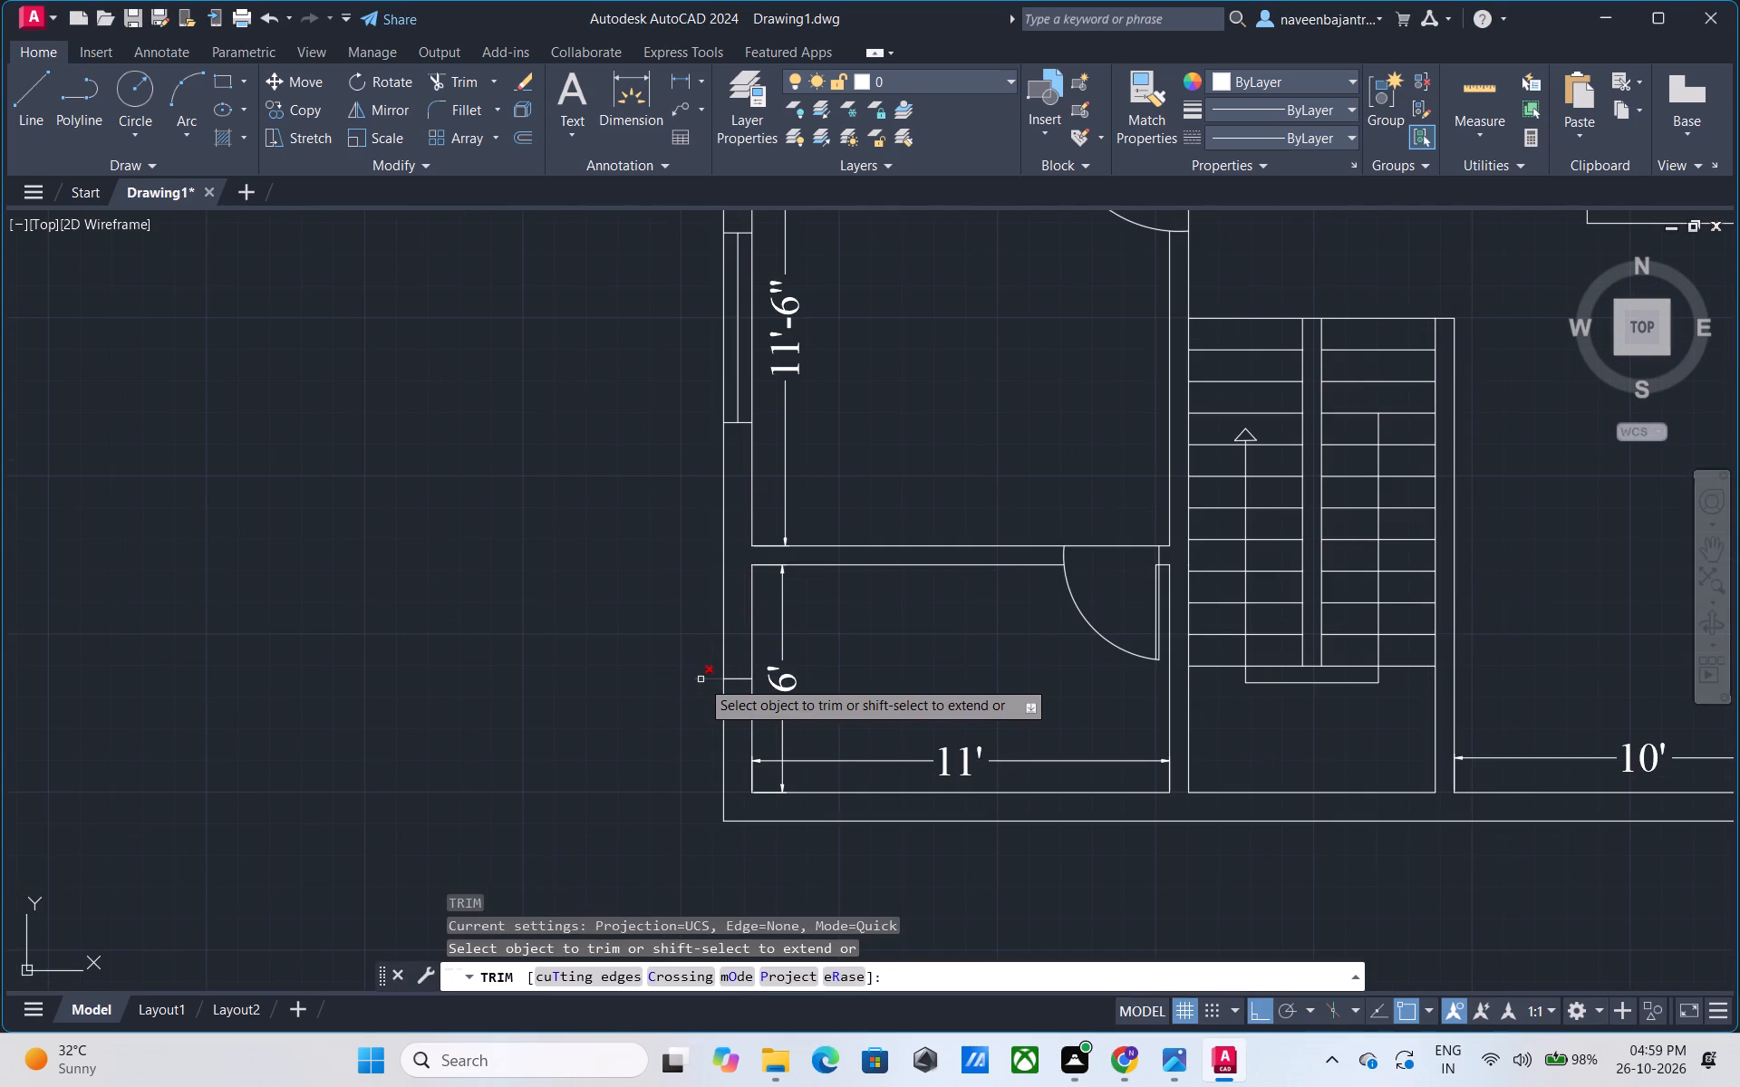
{"action": "left_click", "coordinate": [701, 679]}
{"action": "key", "text": "Escape"}
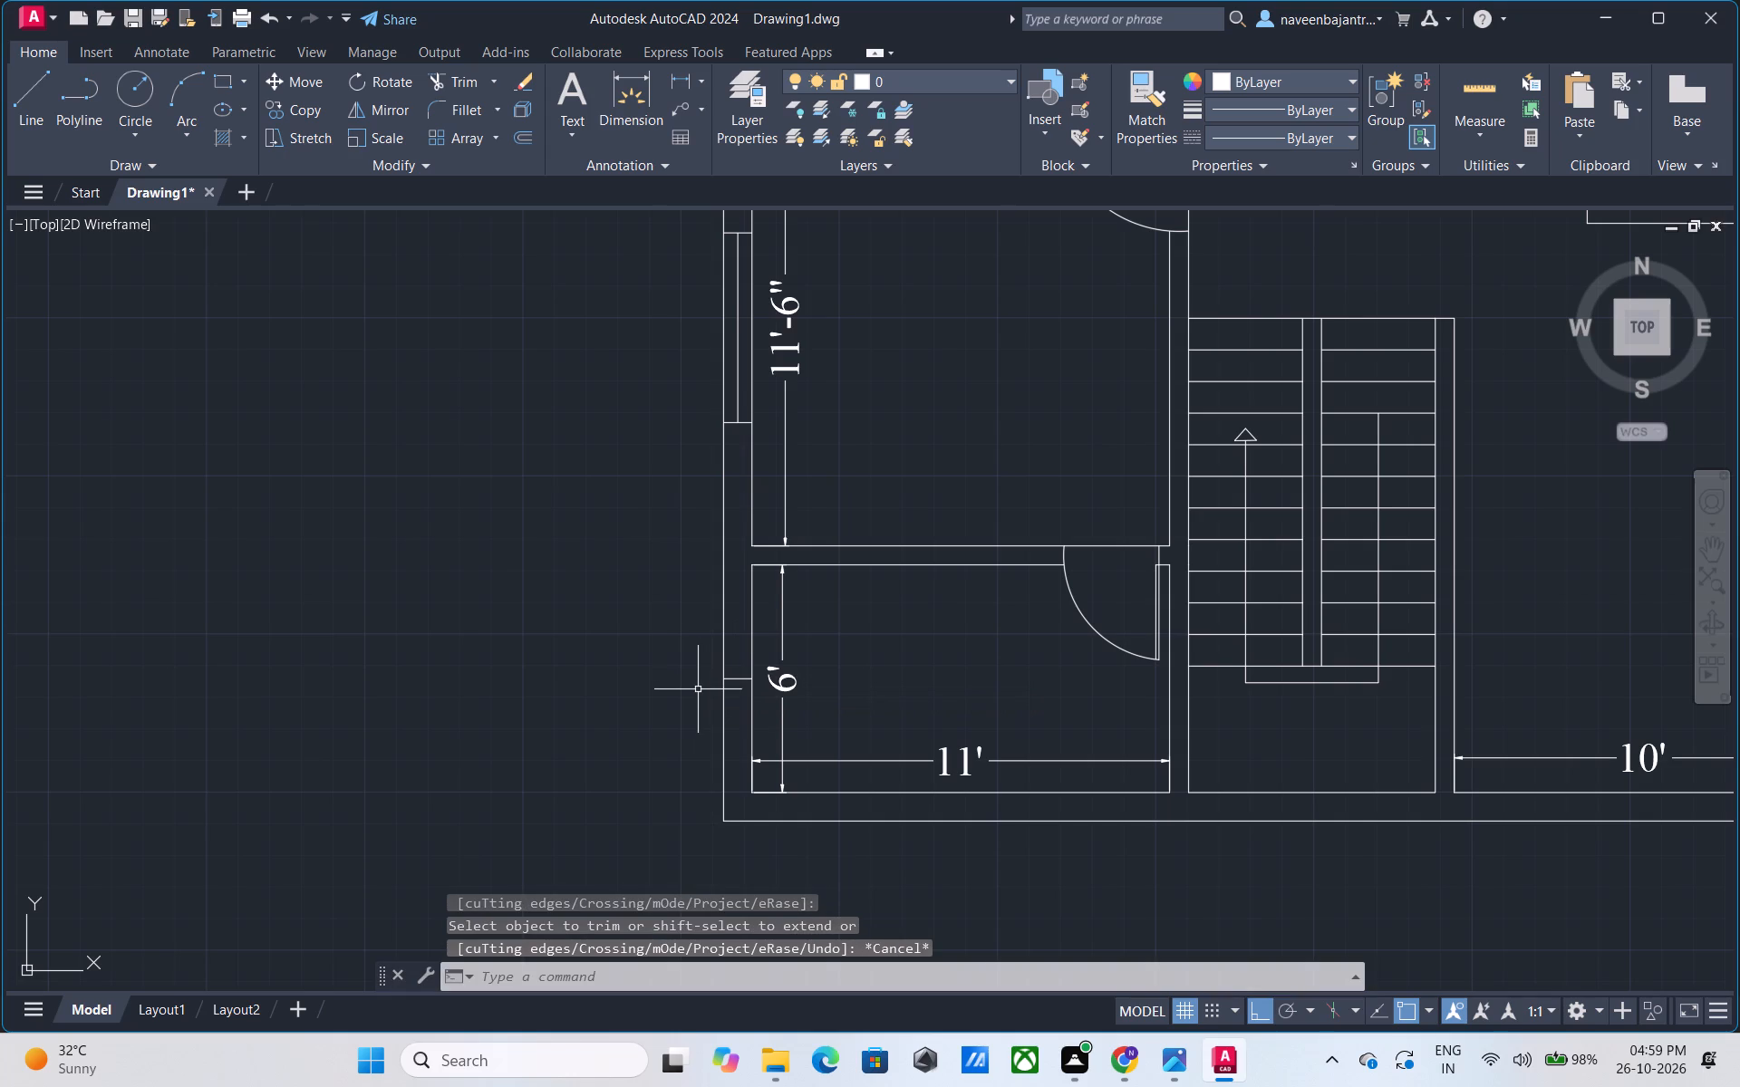
Offset the short wall line beside the bottom-left room by 1 foot, once upward and once downward.
{"action": "key", "text": "Escape"}
{"action": "type", "text": "o 1'"}
{"action": "key", "text": "Return"}
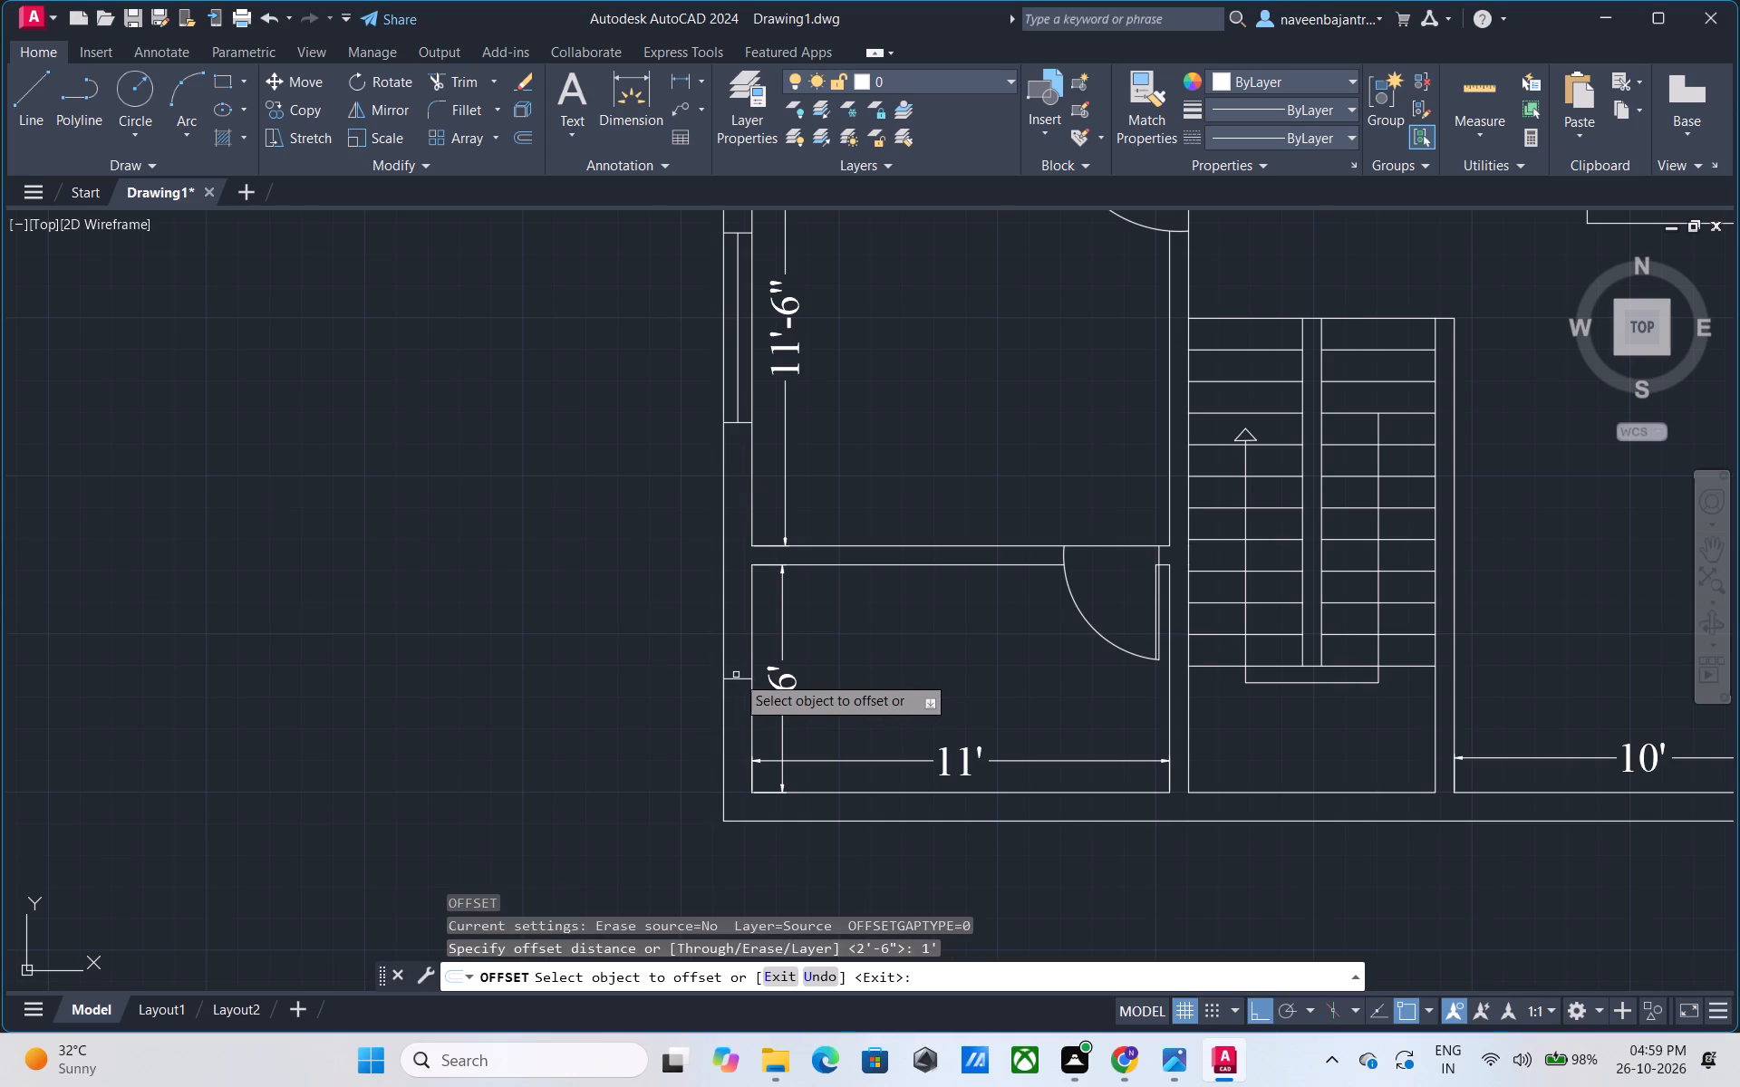
{"action": "left_click", "coordinate": [739, 680]}
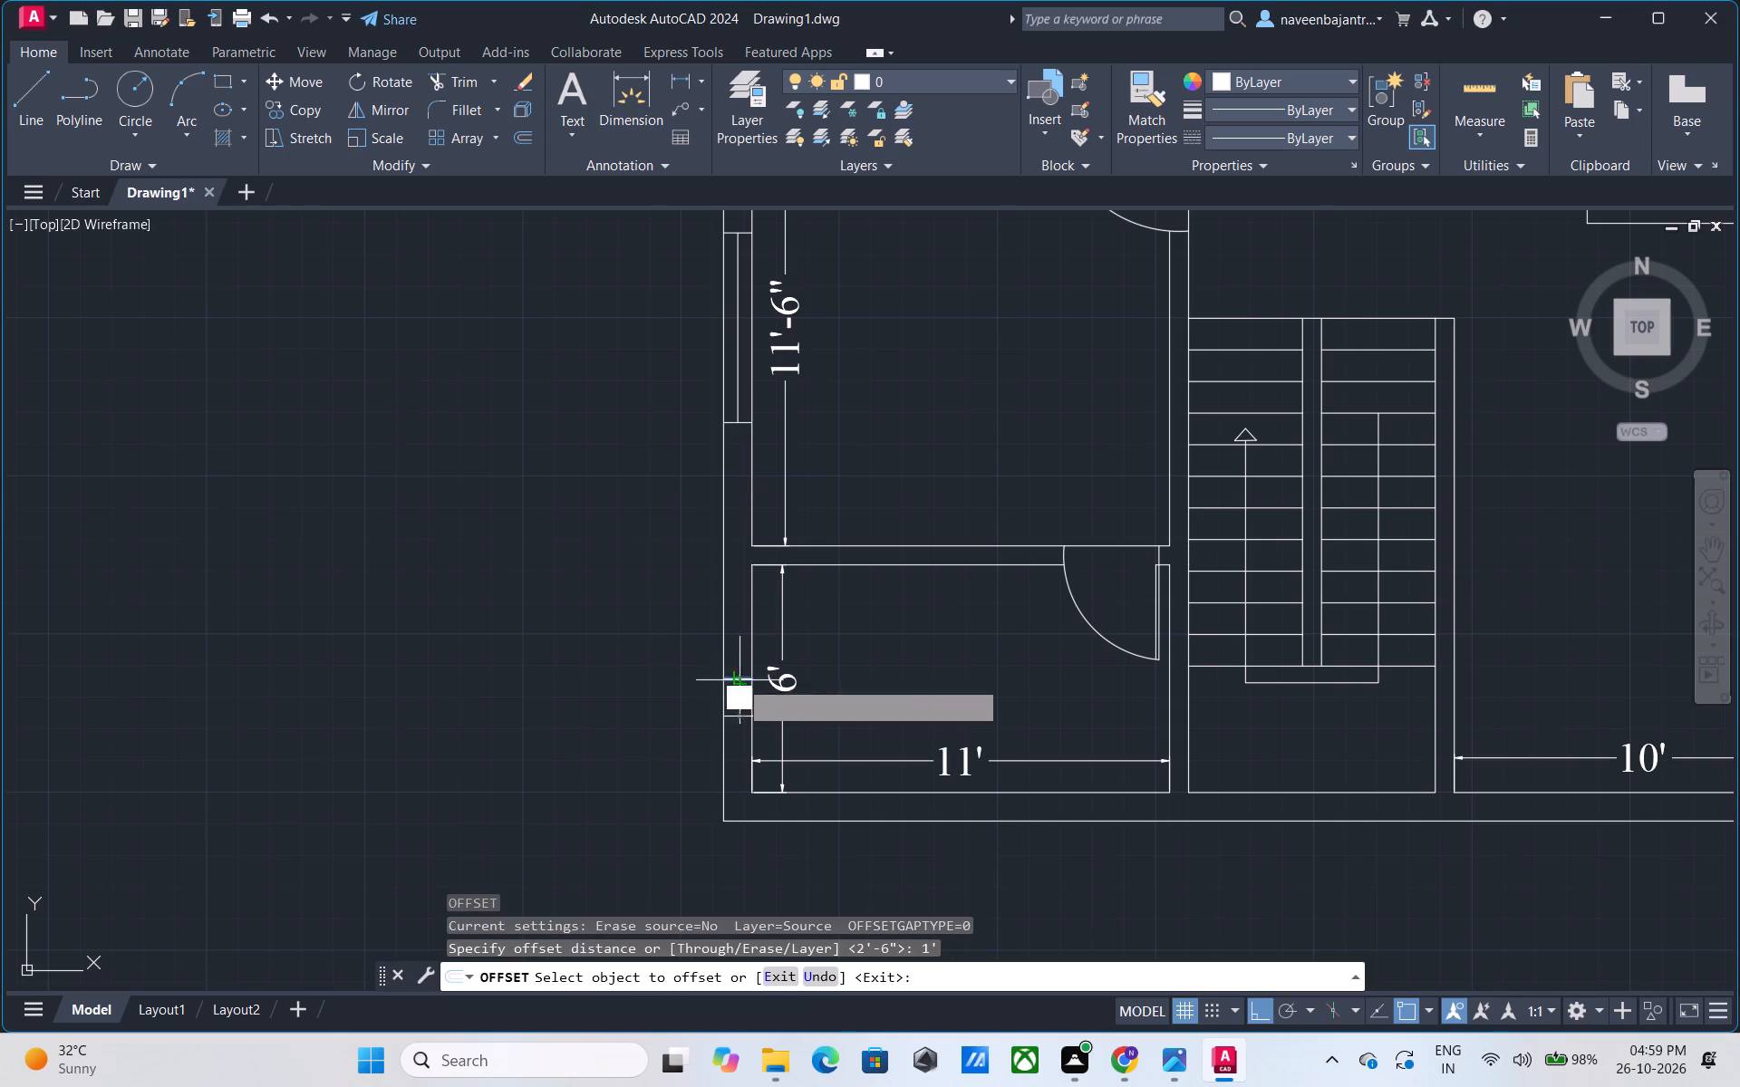
{"action": "left_click", "coordinate": [739, 666]}
{"action": "left_click", "coordinate": [738, 677]}
{"action": "left_click", "coordinate": [736, 690]}
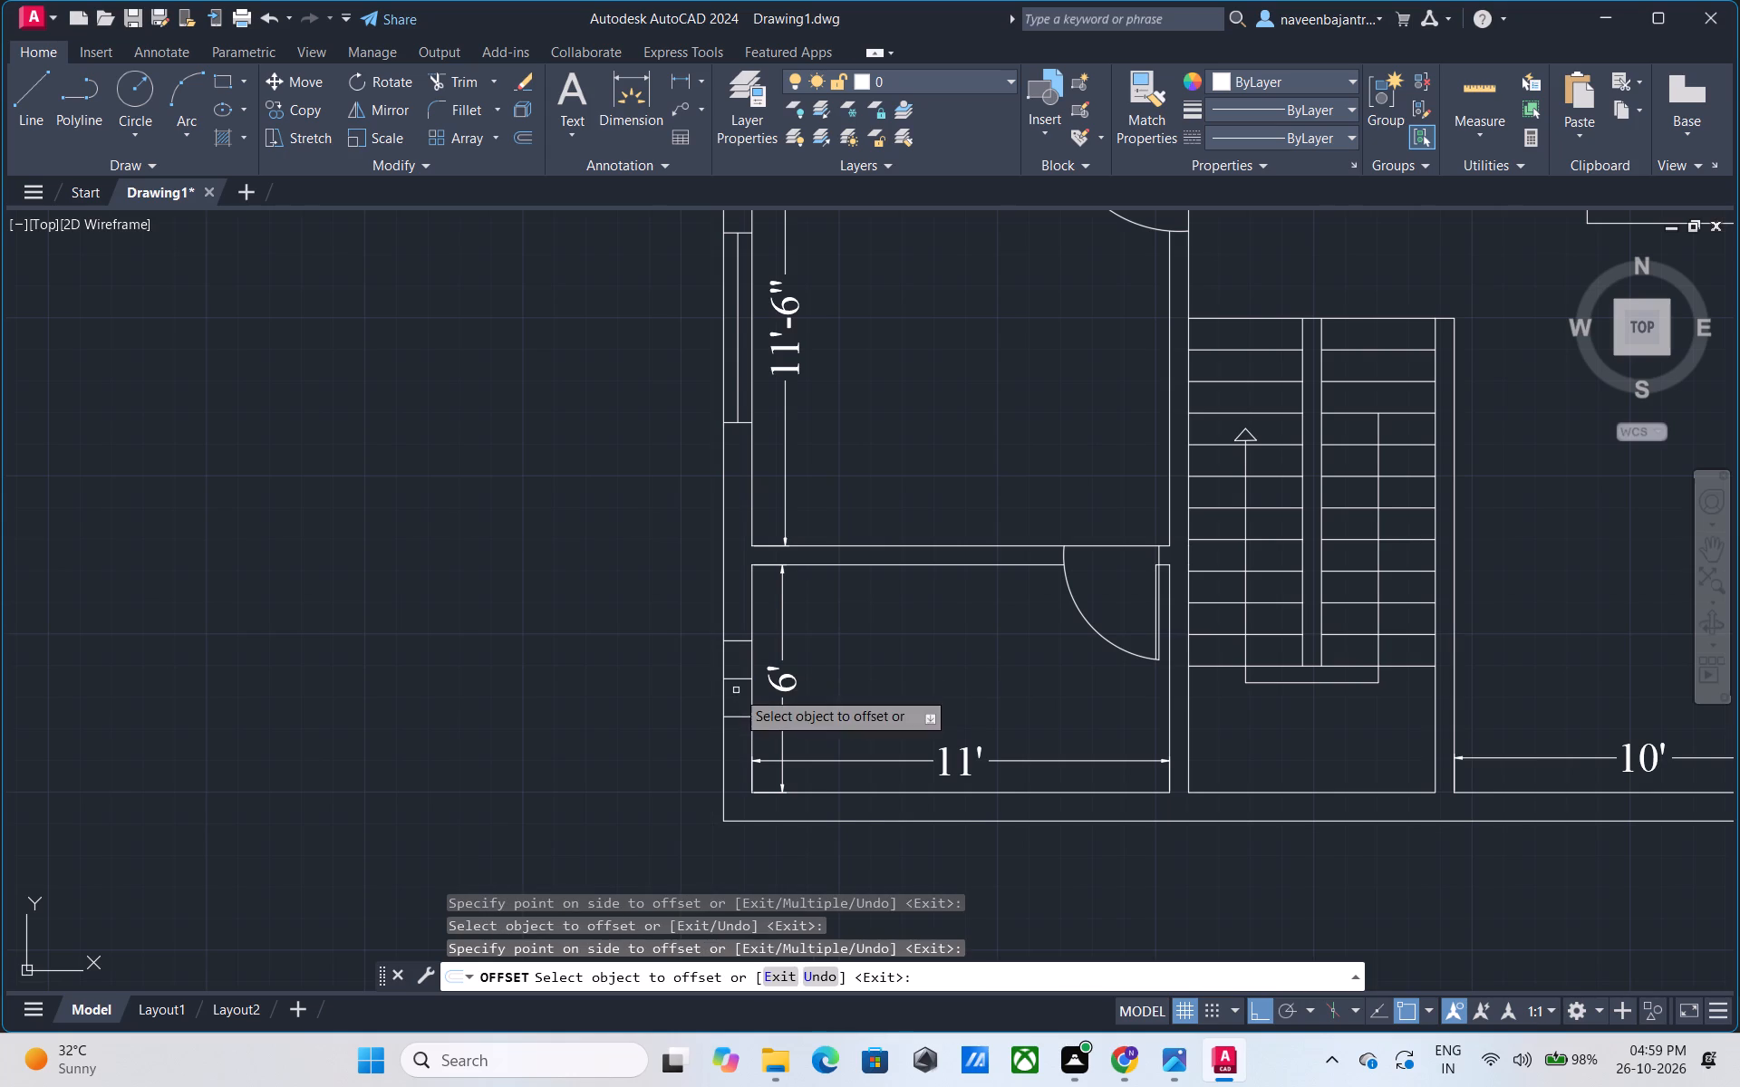
{"action": "key", "text": "Escape"}
Trim away the original middle line between the two offset lines beside the bottom-left room.
{"action": "type", "text": "tr"}
{"action": "key", "text": "space"}
{"action": "left_click", "coordinate": [737, 681]}
{"action": "key", "text": "Escape"}
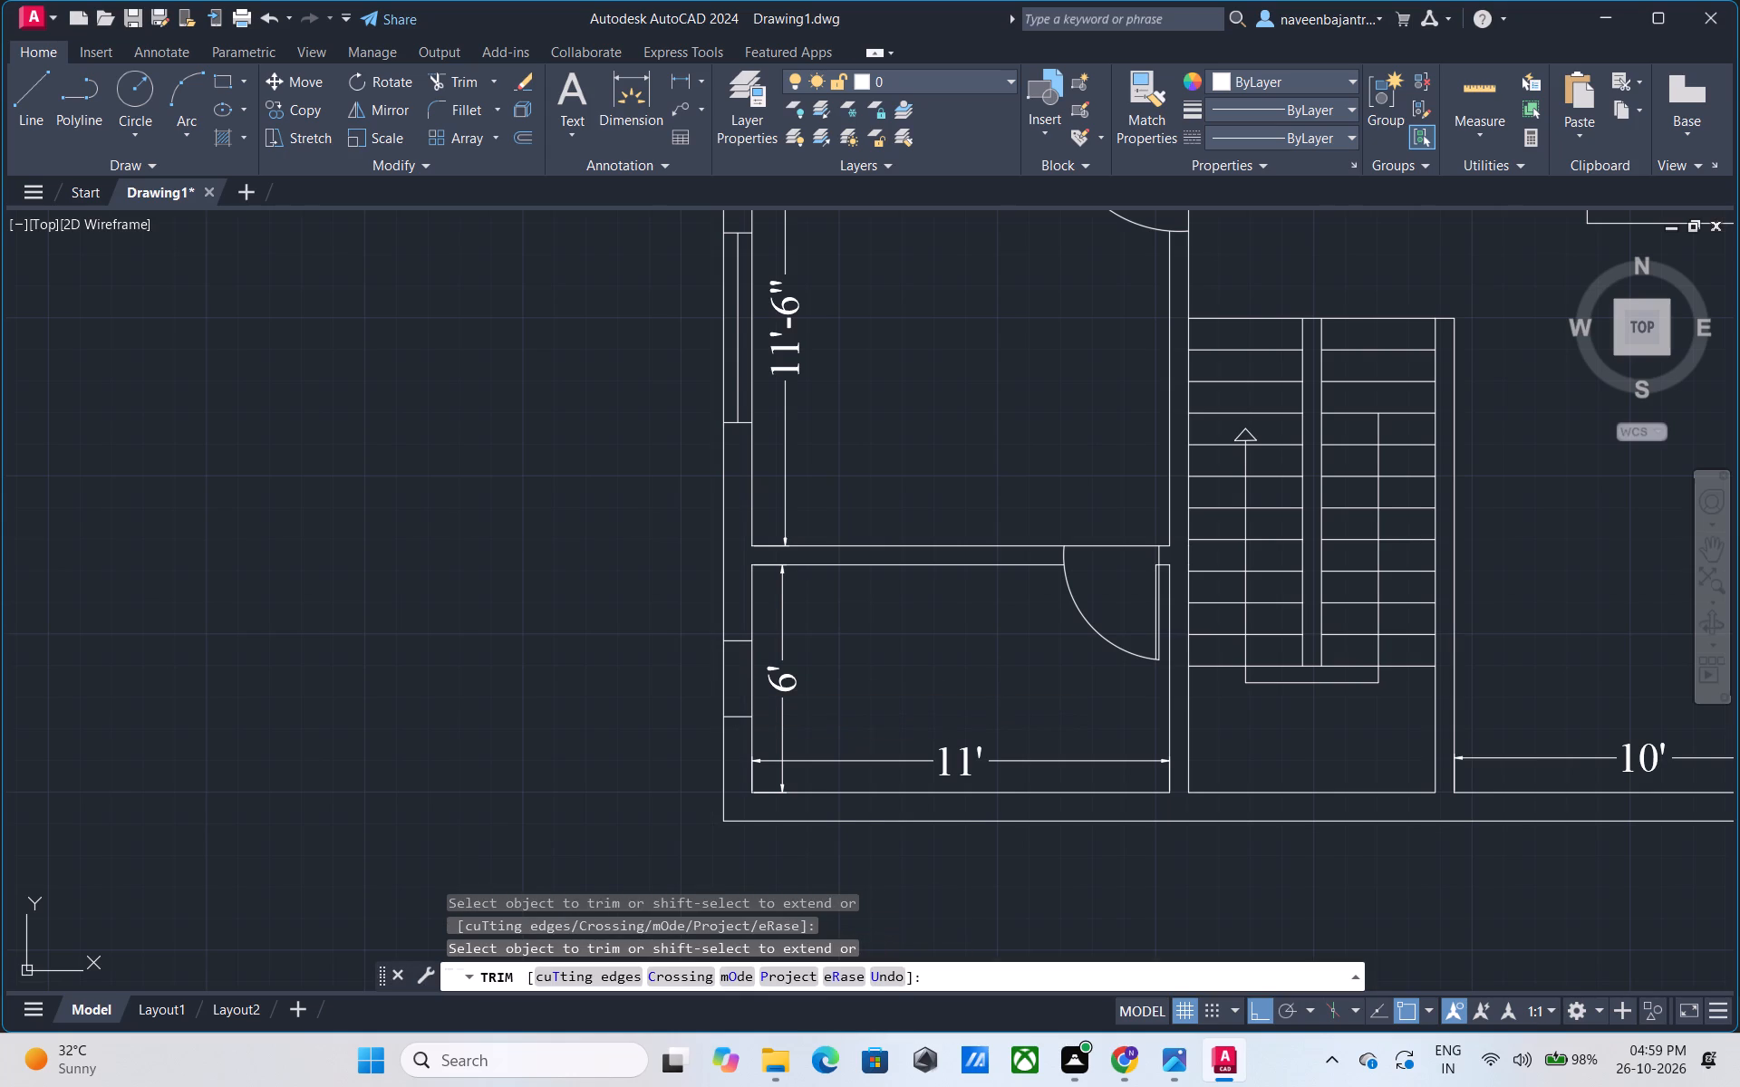
Draw a vertical line joining the midpoints of the two short wall lines beside the bottom-left room.
{"action": "type", "text": "l"}
{"action": "key", "text": "space"}
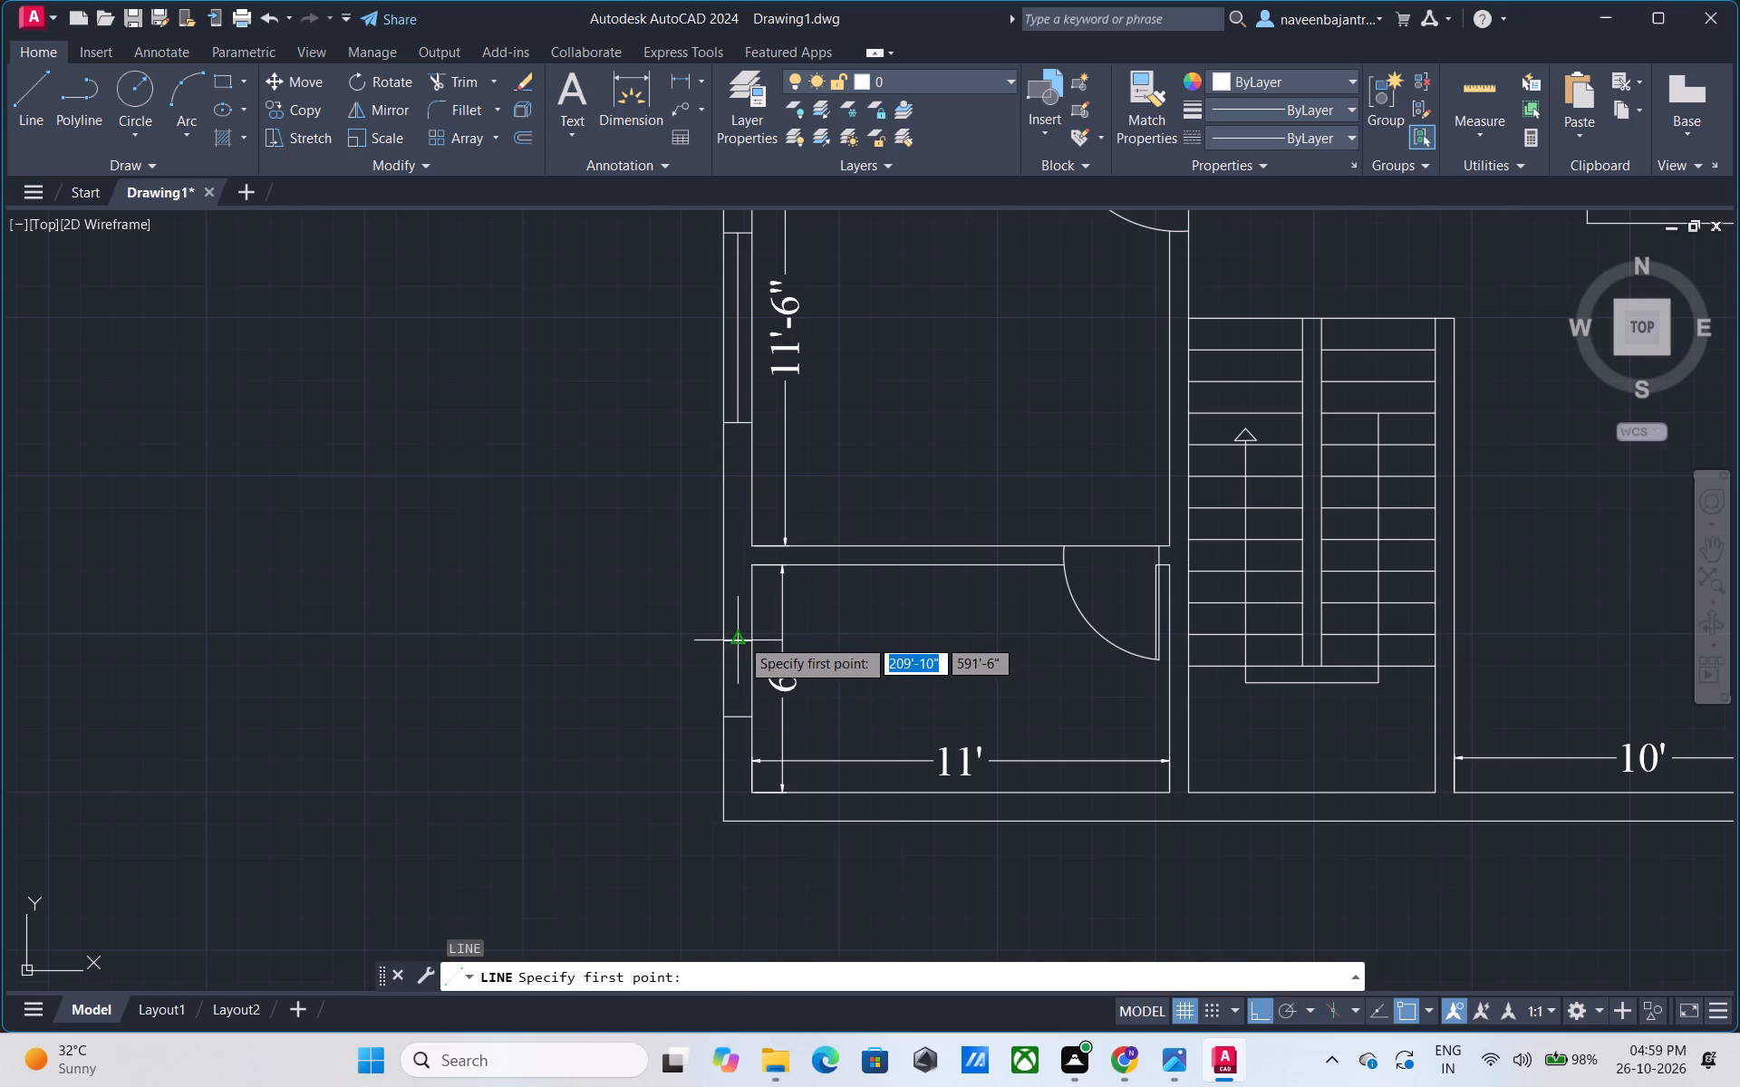
{"action": "left_click", "coordinate": [740, 638]}
{"action": "left_click", "coordinate": [735, 711]}
{"action": "key", "text": "Escape"}
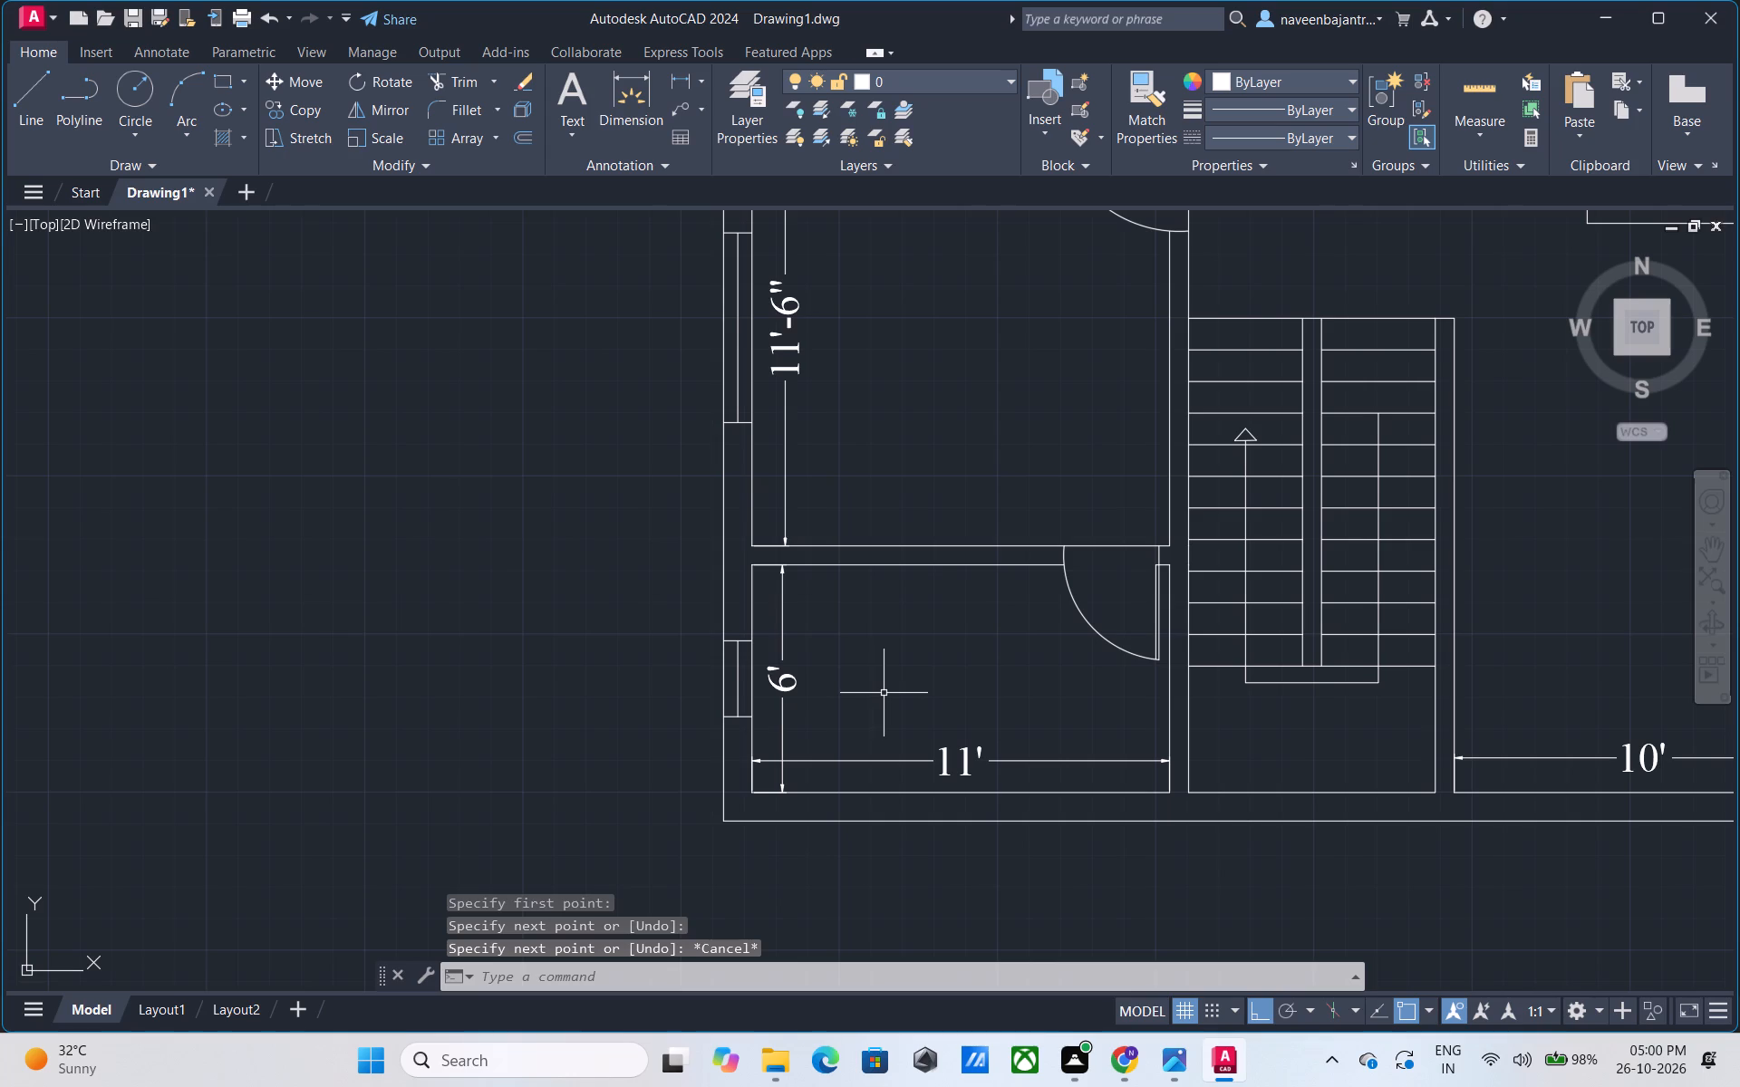
Draw a short vertical line outward across the bottom outer wall from the midpoint of the stairwell's inner bottom wall line.
{"action": "middle_click_drag", "start_coordinate": [884, 690], "coordinate": [461, 466]}
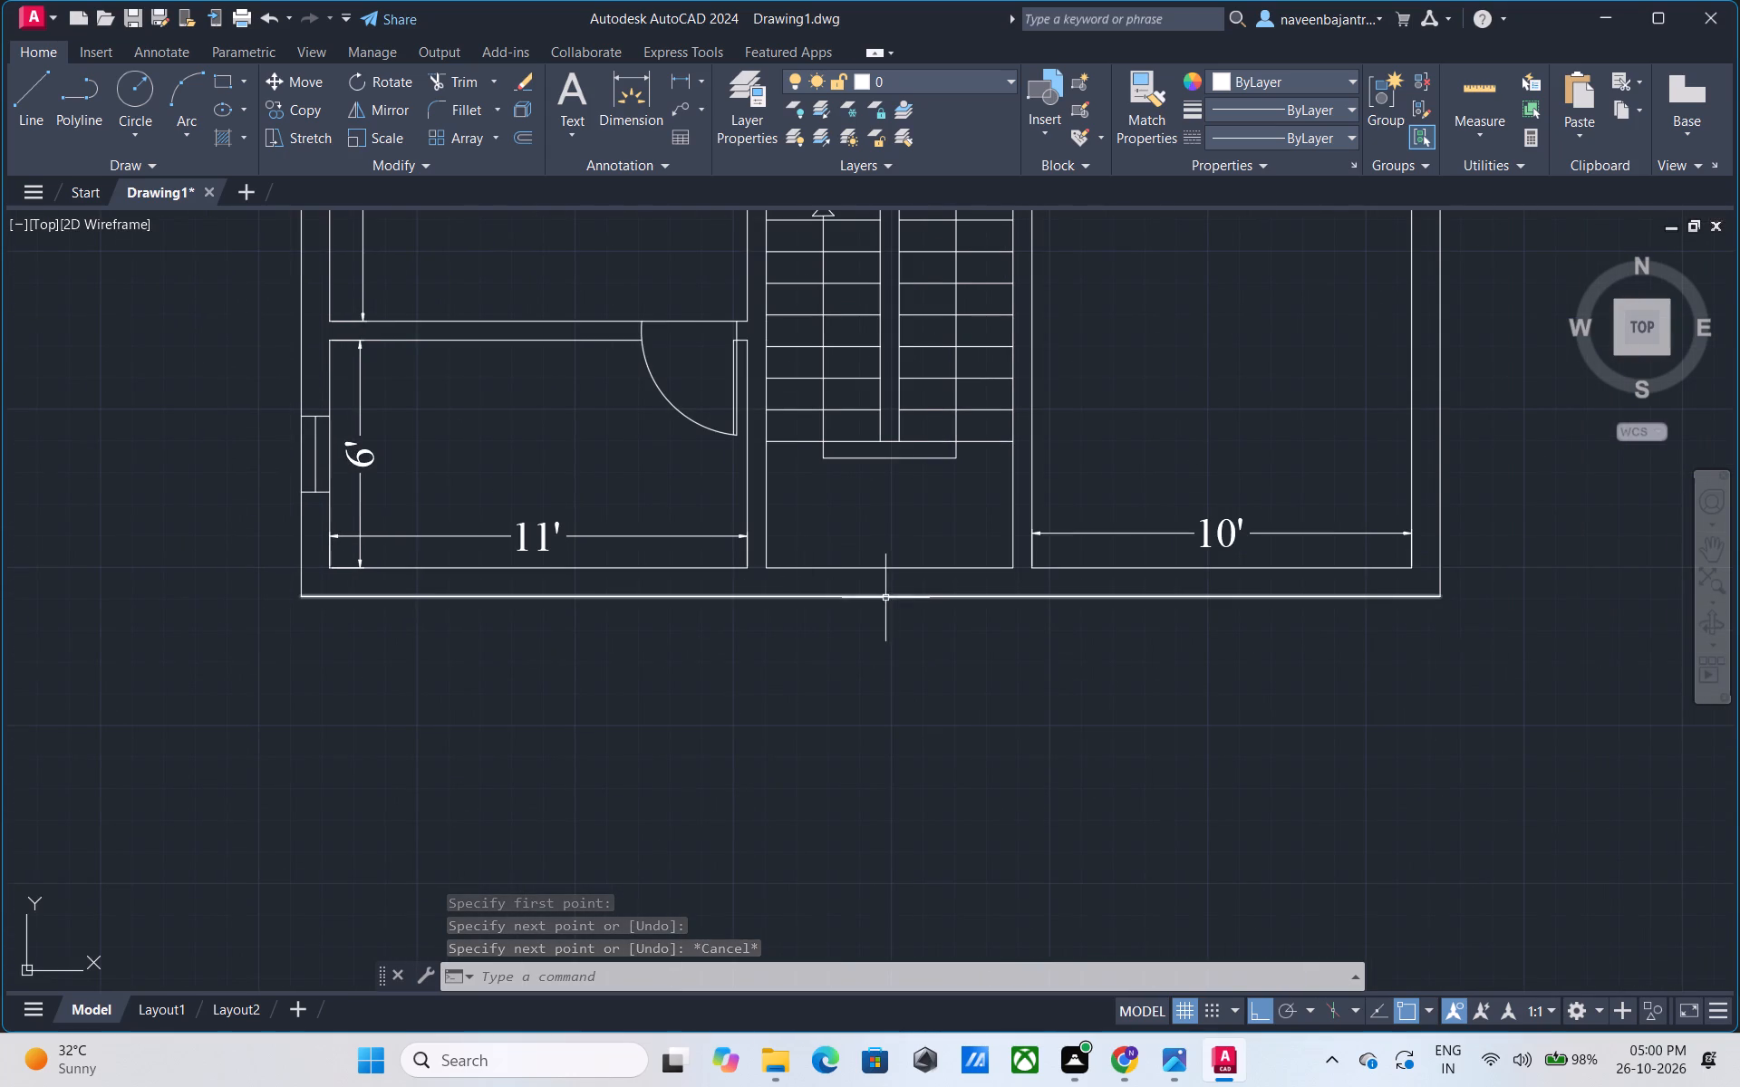
{"action": "key", "text": "Escape"}
{"action": "type", "text": "l"}
{"action": "key", "text": "space"}
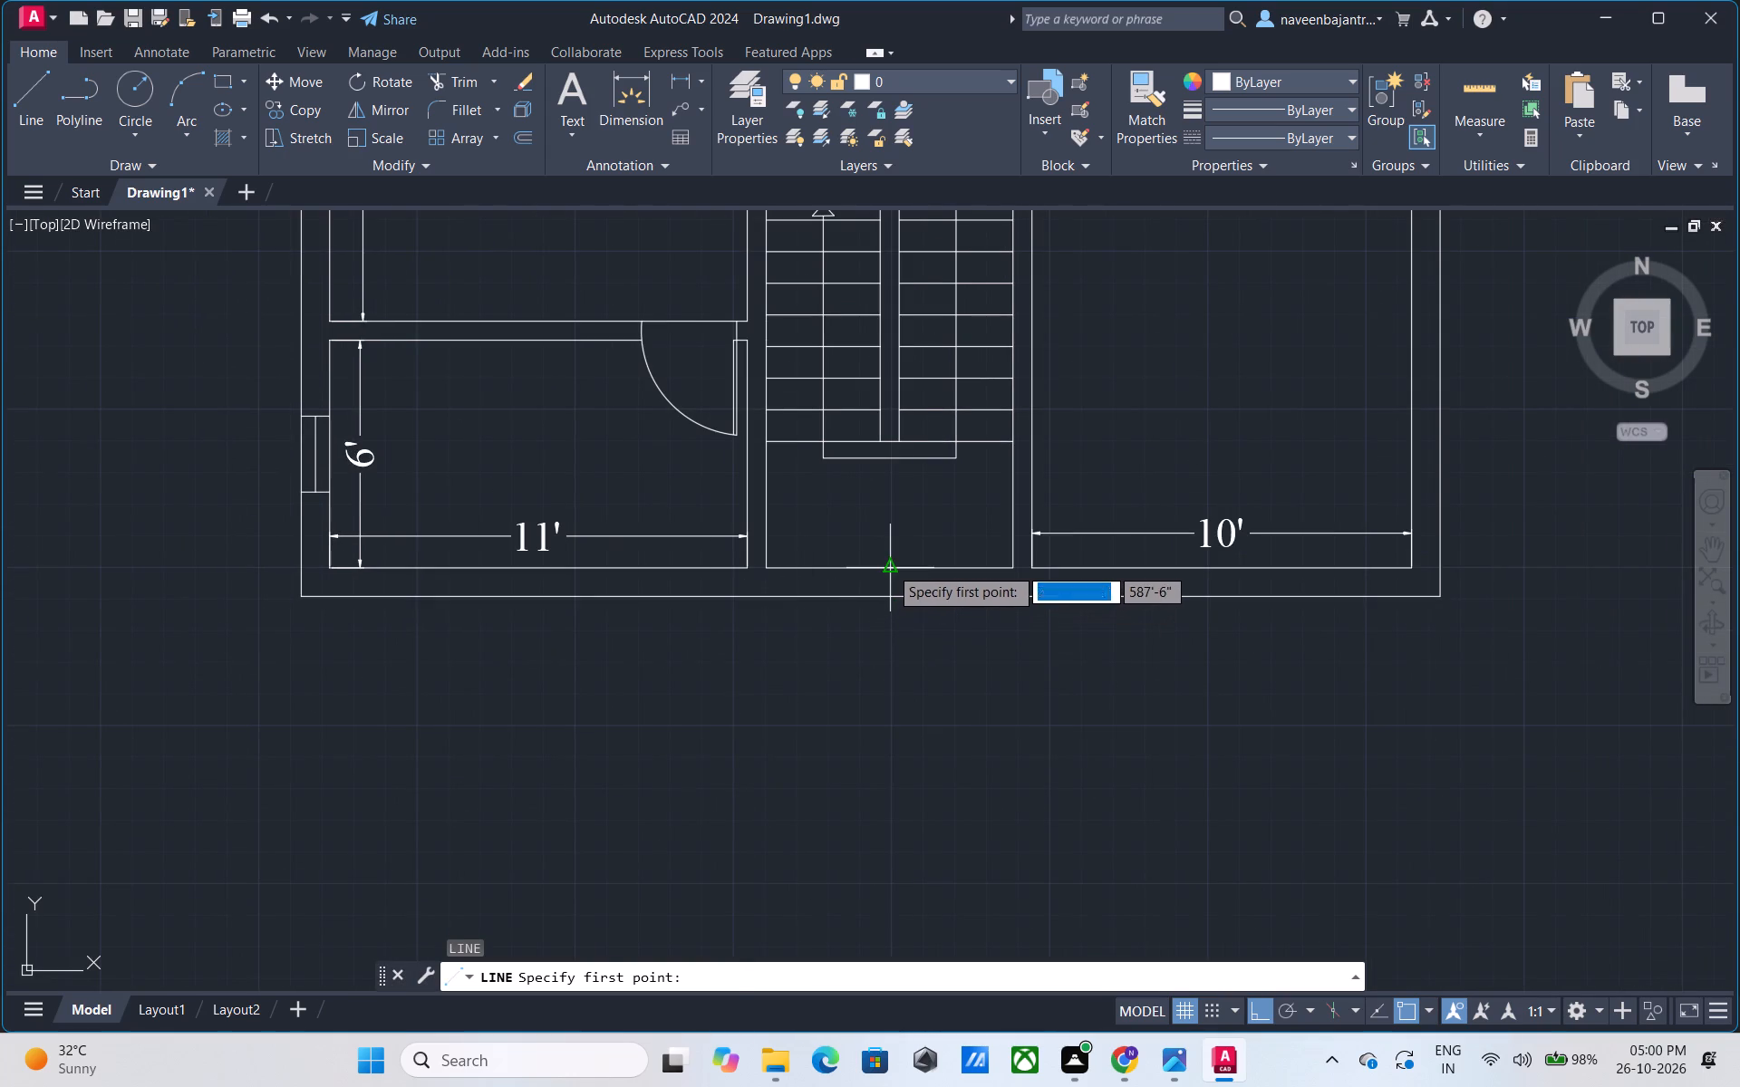
{"action": "left_click", "coordinate": [891, 565]}
{"action": "left_click", "coordinate": [893, 617]}
{"action": "key", "text": "Escape"}
Trim the part of the new vertical line that extends below the bottom wall's outer face at the stairwell.
{"action": "type", "text": "tr"}
{"action": "key", "text": "space"}
{"action": "left_click", "coordinate": [893, 617]}
{"action": "key", "text": "Escape"}
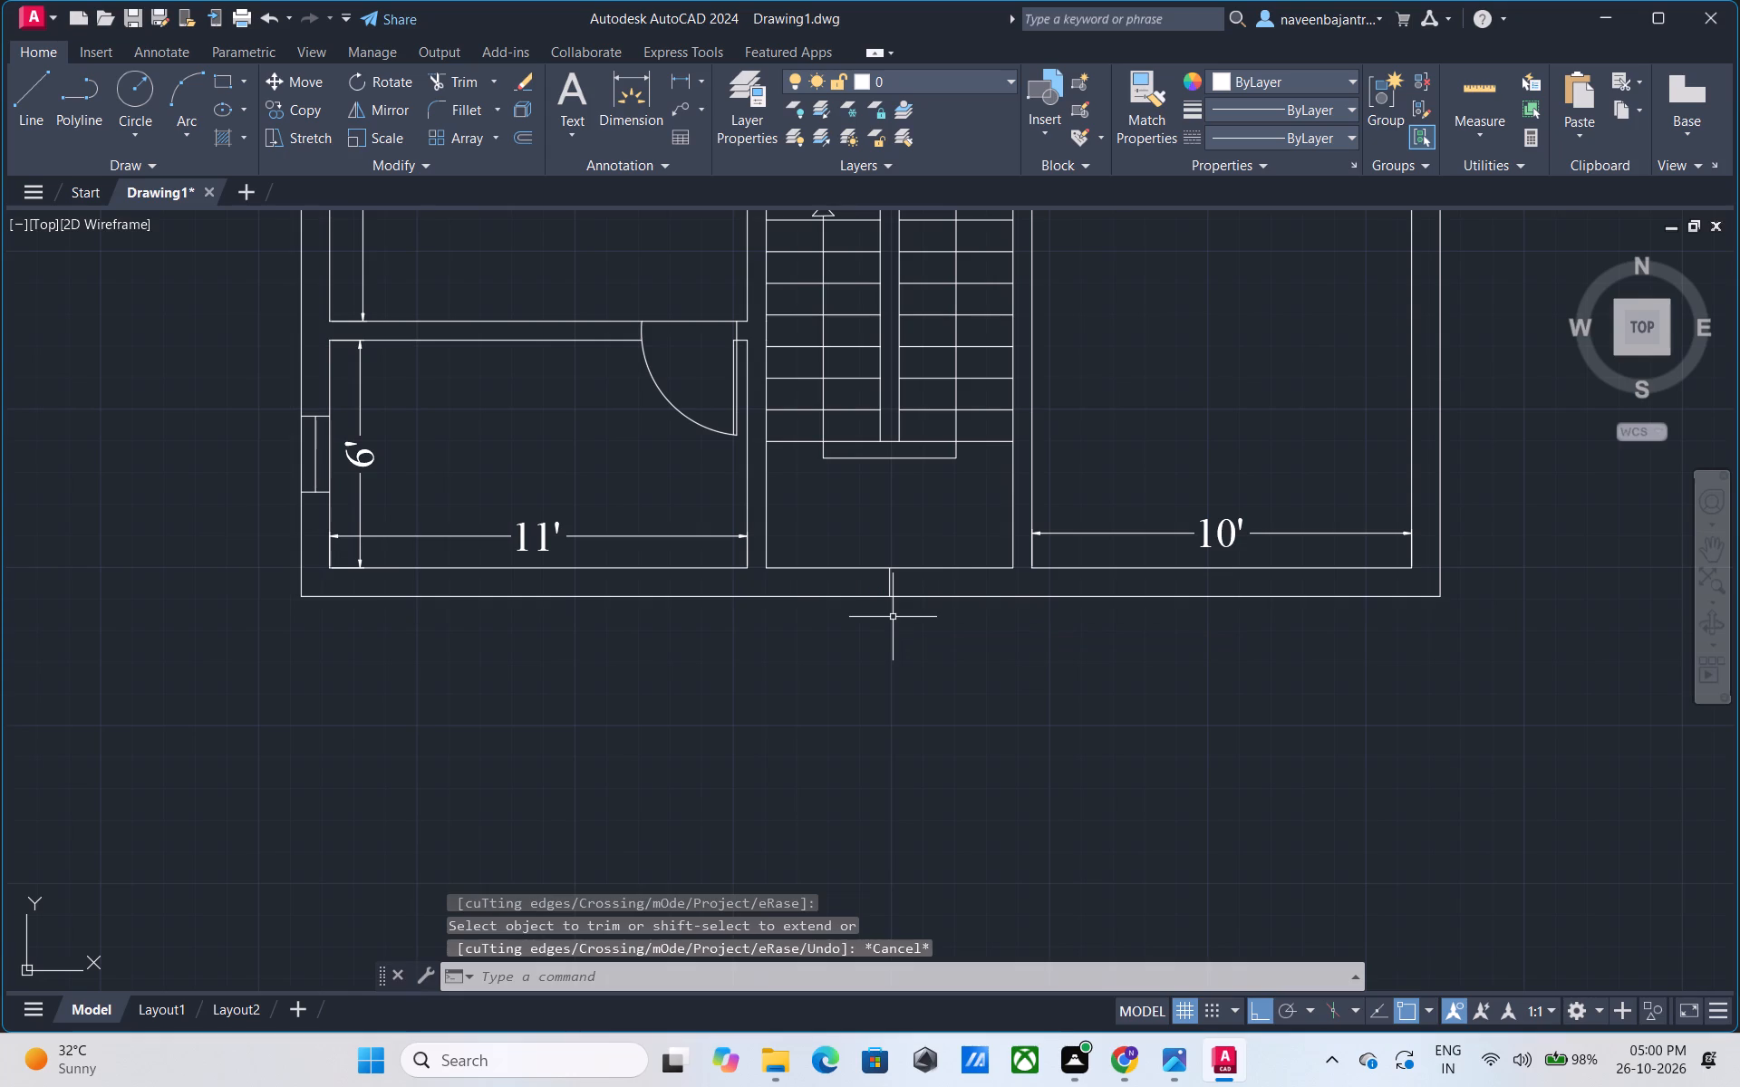
Offset the short vertical line across the stairwell's bottom outer wall by 2' to both sides.
{"action": "type", "text": "o 2'"}
{"action": "key", "text": "Return"}
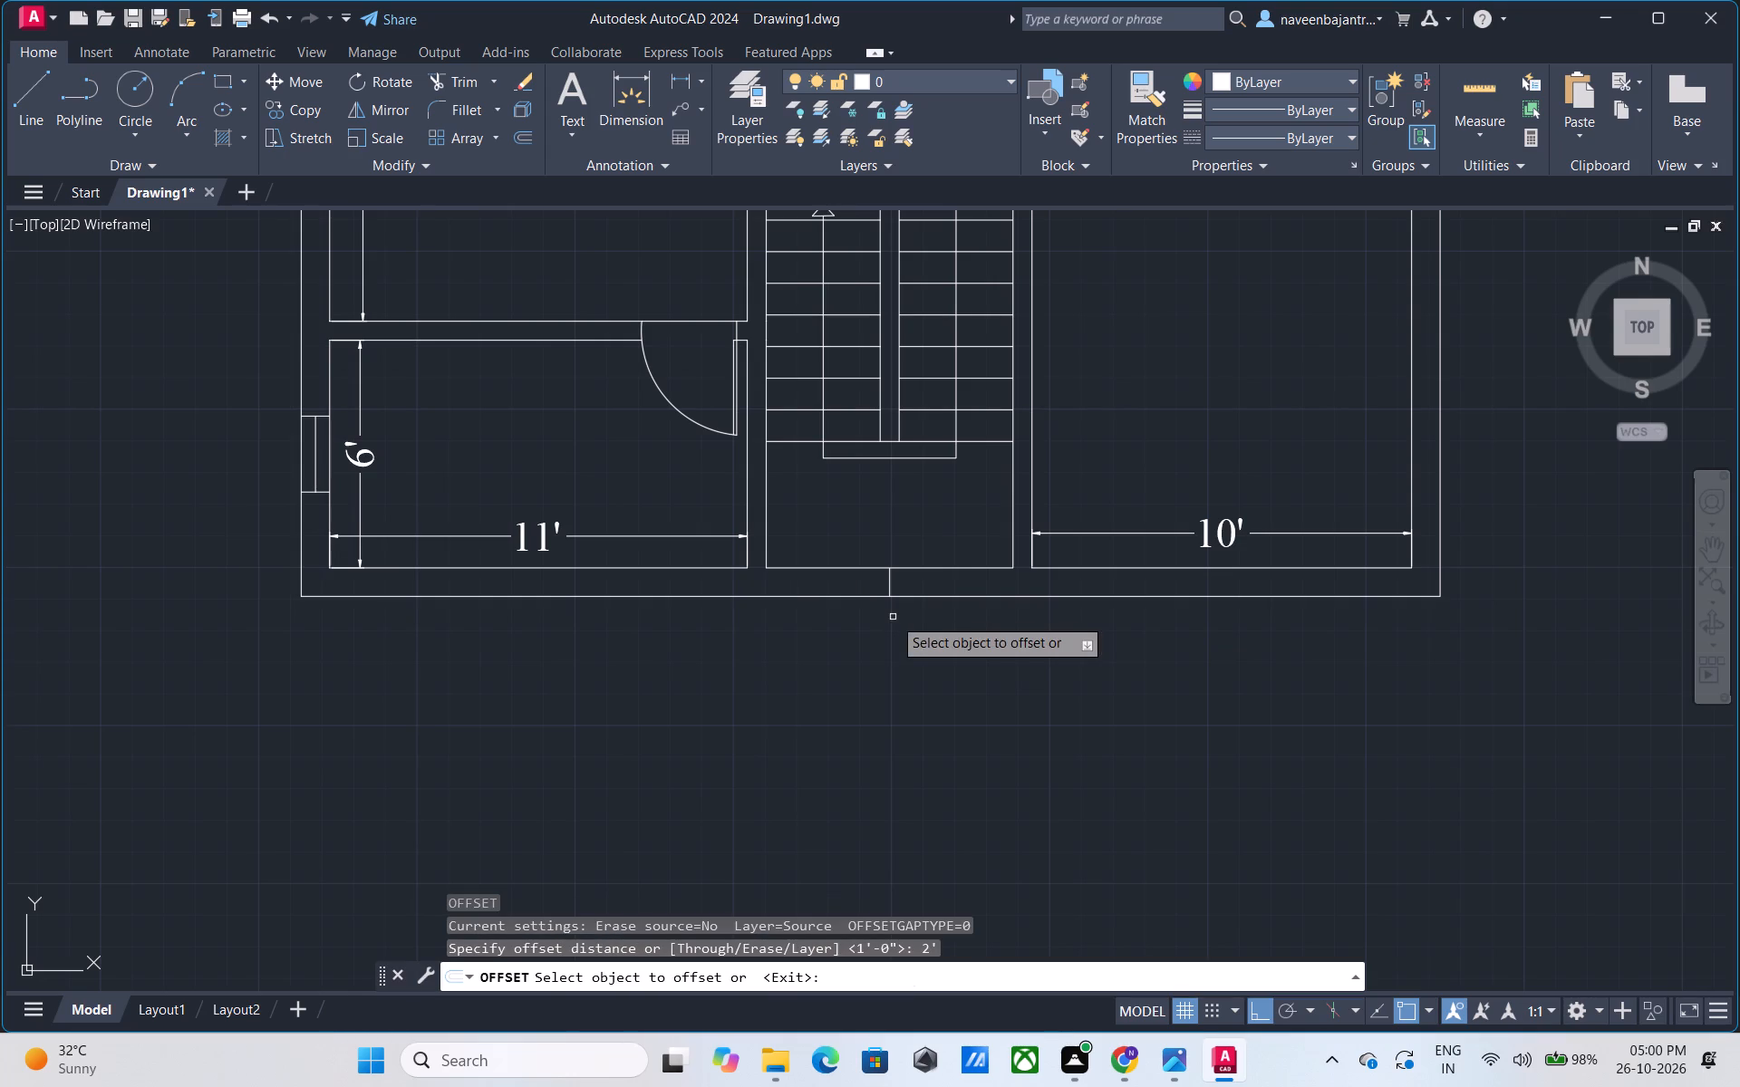
{"action": "left_click", "coordinate": [889, 582]}
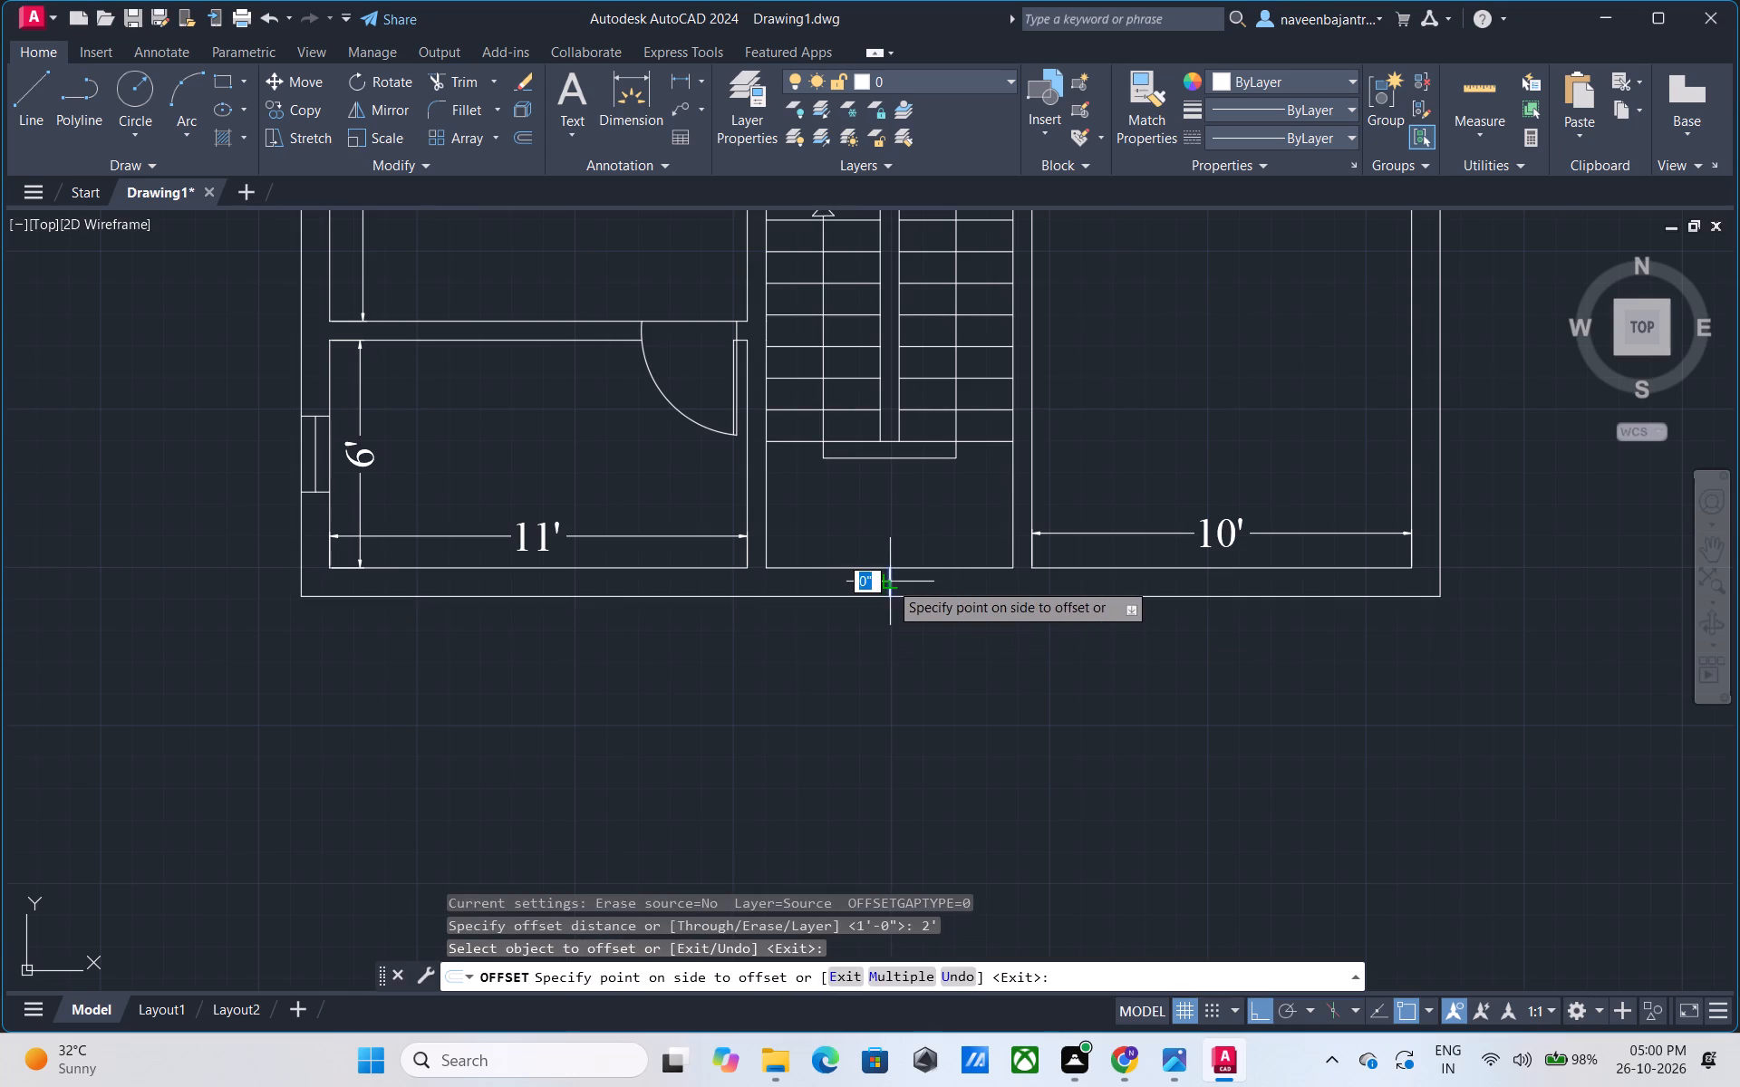
{"action": "left_click", "coordinate": [910, 588]}
{"action": "left_click", "coordinate": [890, 588]}
{"action": "left_click", "coordinate": [864, 583]}
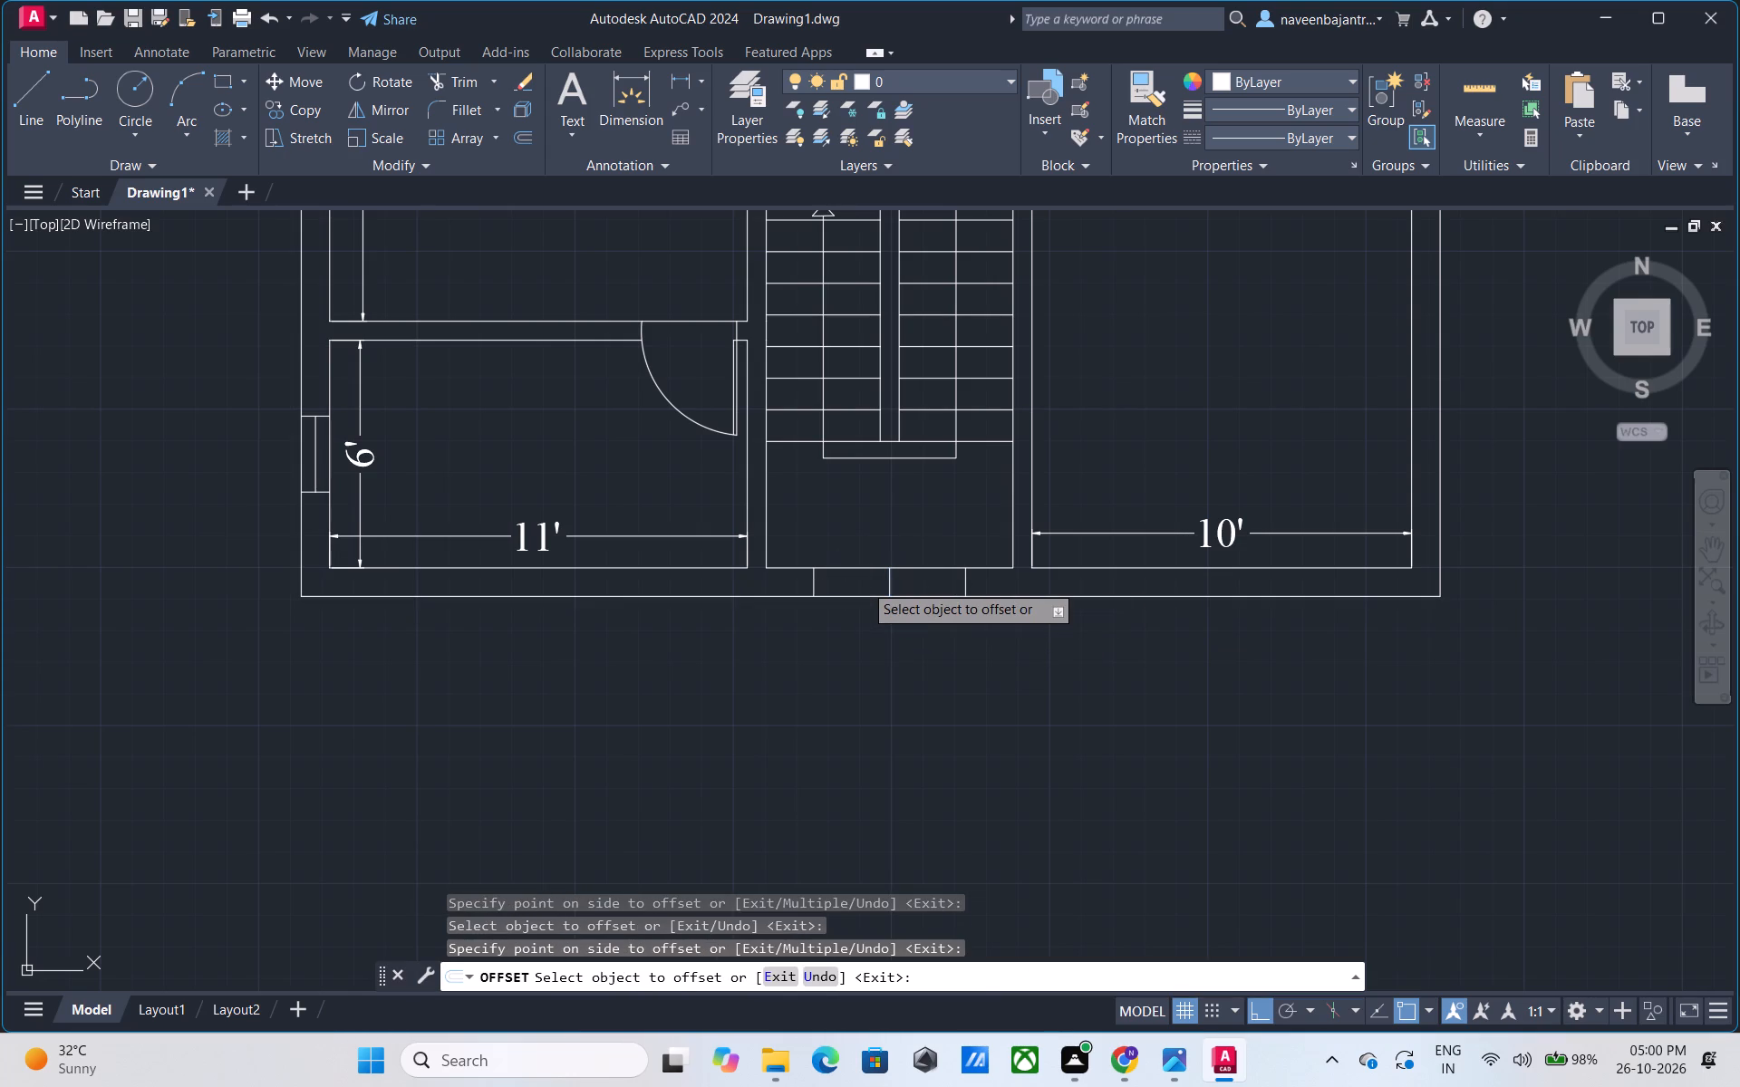
{"action": "key", "text": "Escape"}
Trim away the original middle line between the two offset lines at the stairwell's bottom wall.
{"action": "type", "text": "tr"}
{"action": "key", "text": "space"}
{"action": "left_click", "coordinate": [888, 581]}
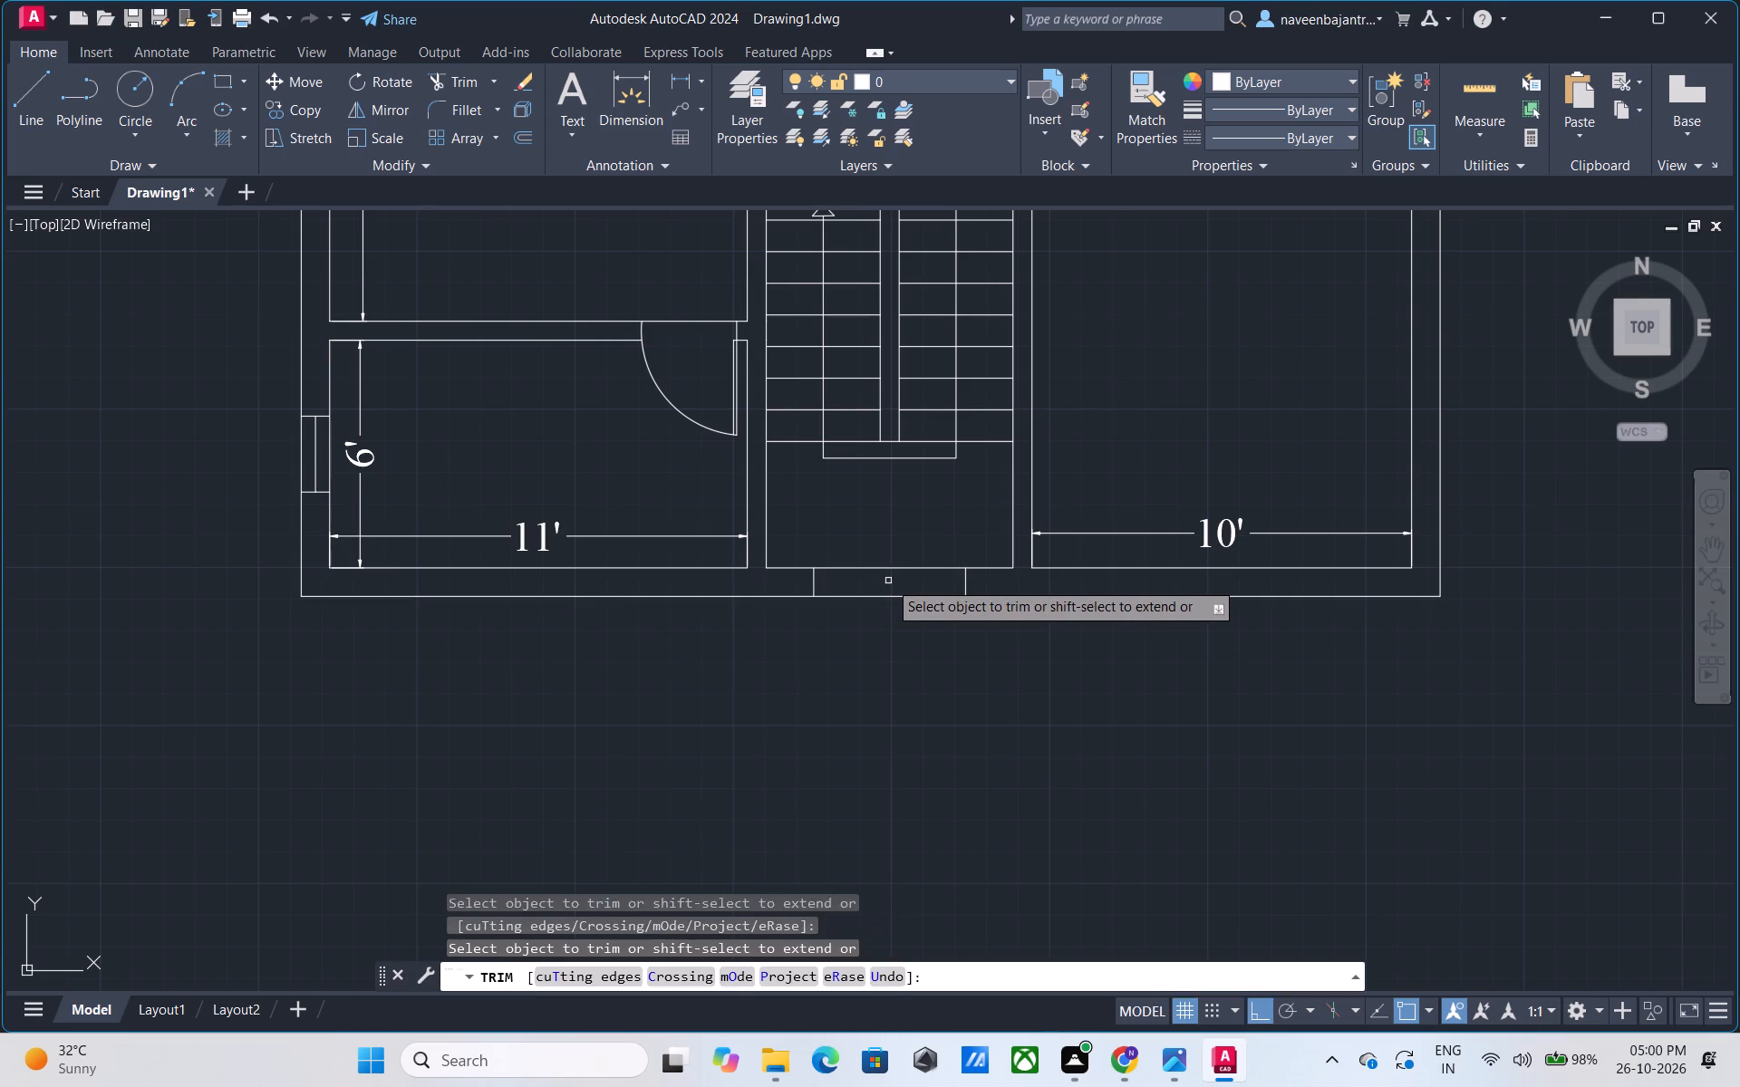
{"action": "key", "text": "Escape"}
Draw a horizontal line joining the midpoints of the two short wall lines below the stairwell.
{"action": "key", "text": "l"}
{"action": "key", "text": "space"}
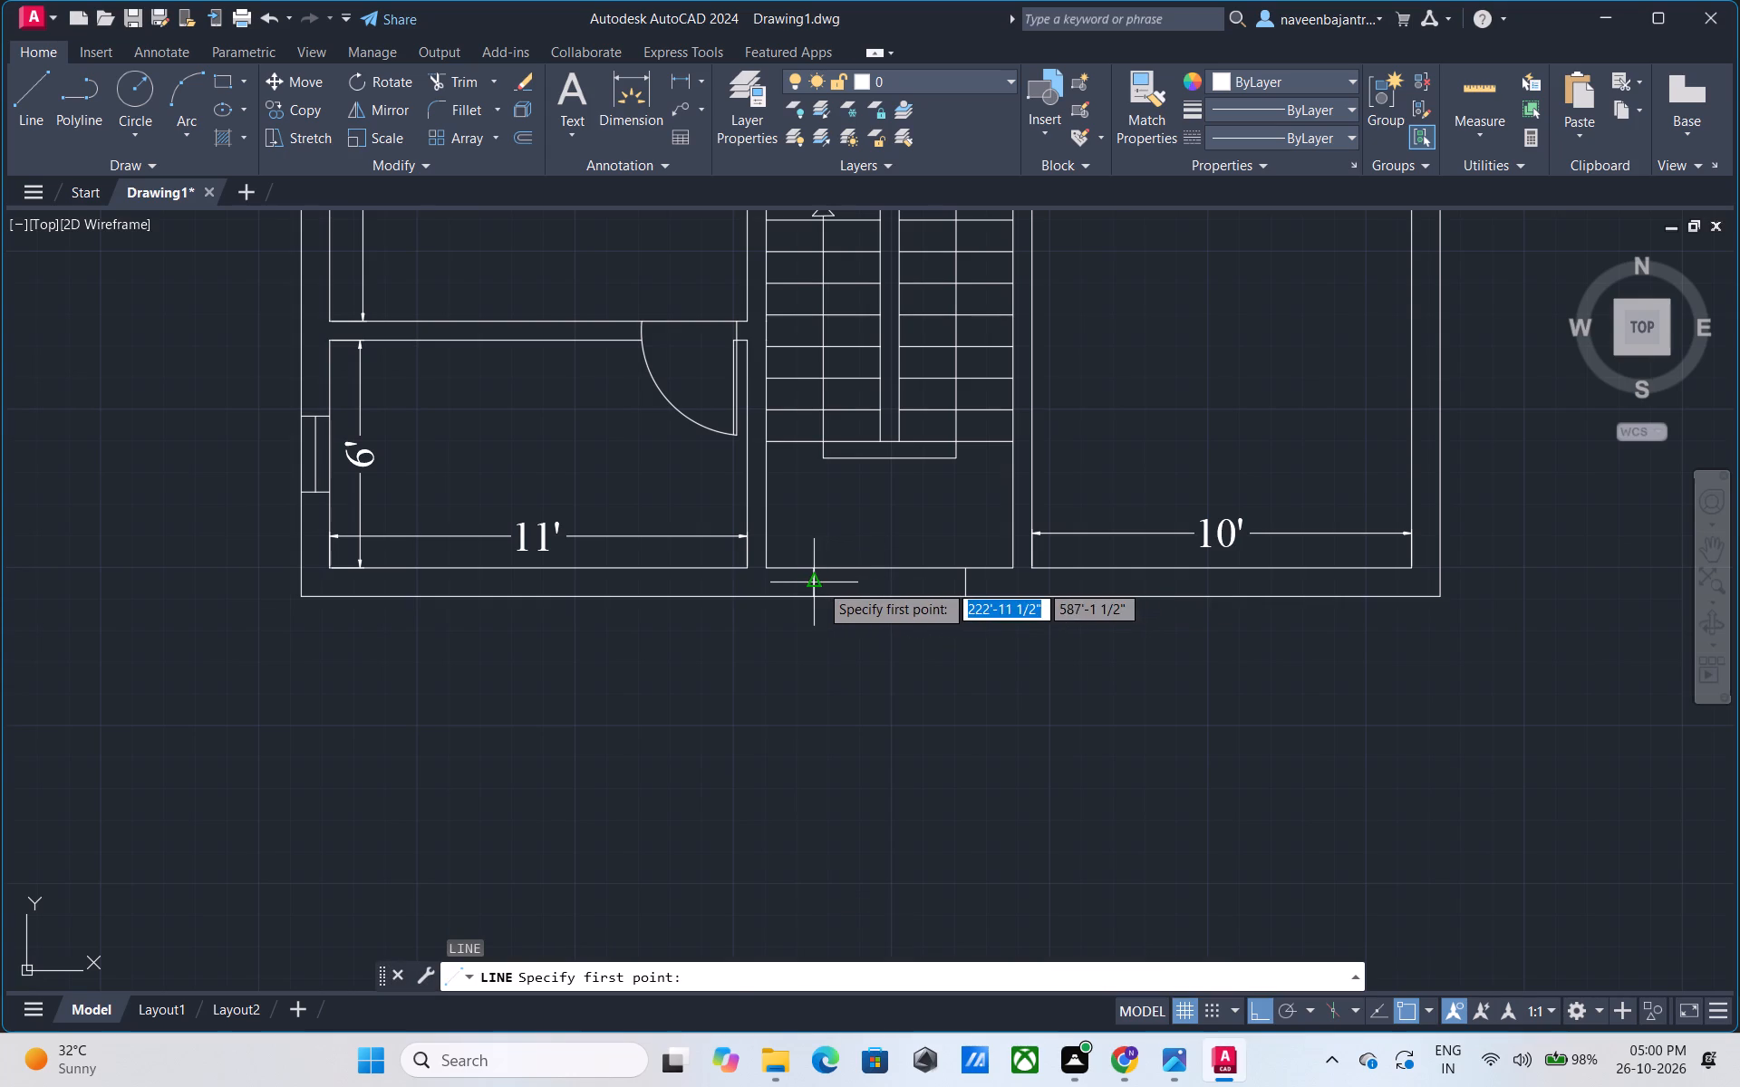
{"action": "left_click", "coordinate": [817, 583]}
{"action": "left_click", "coordinate": [963, 585]}
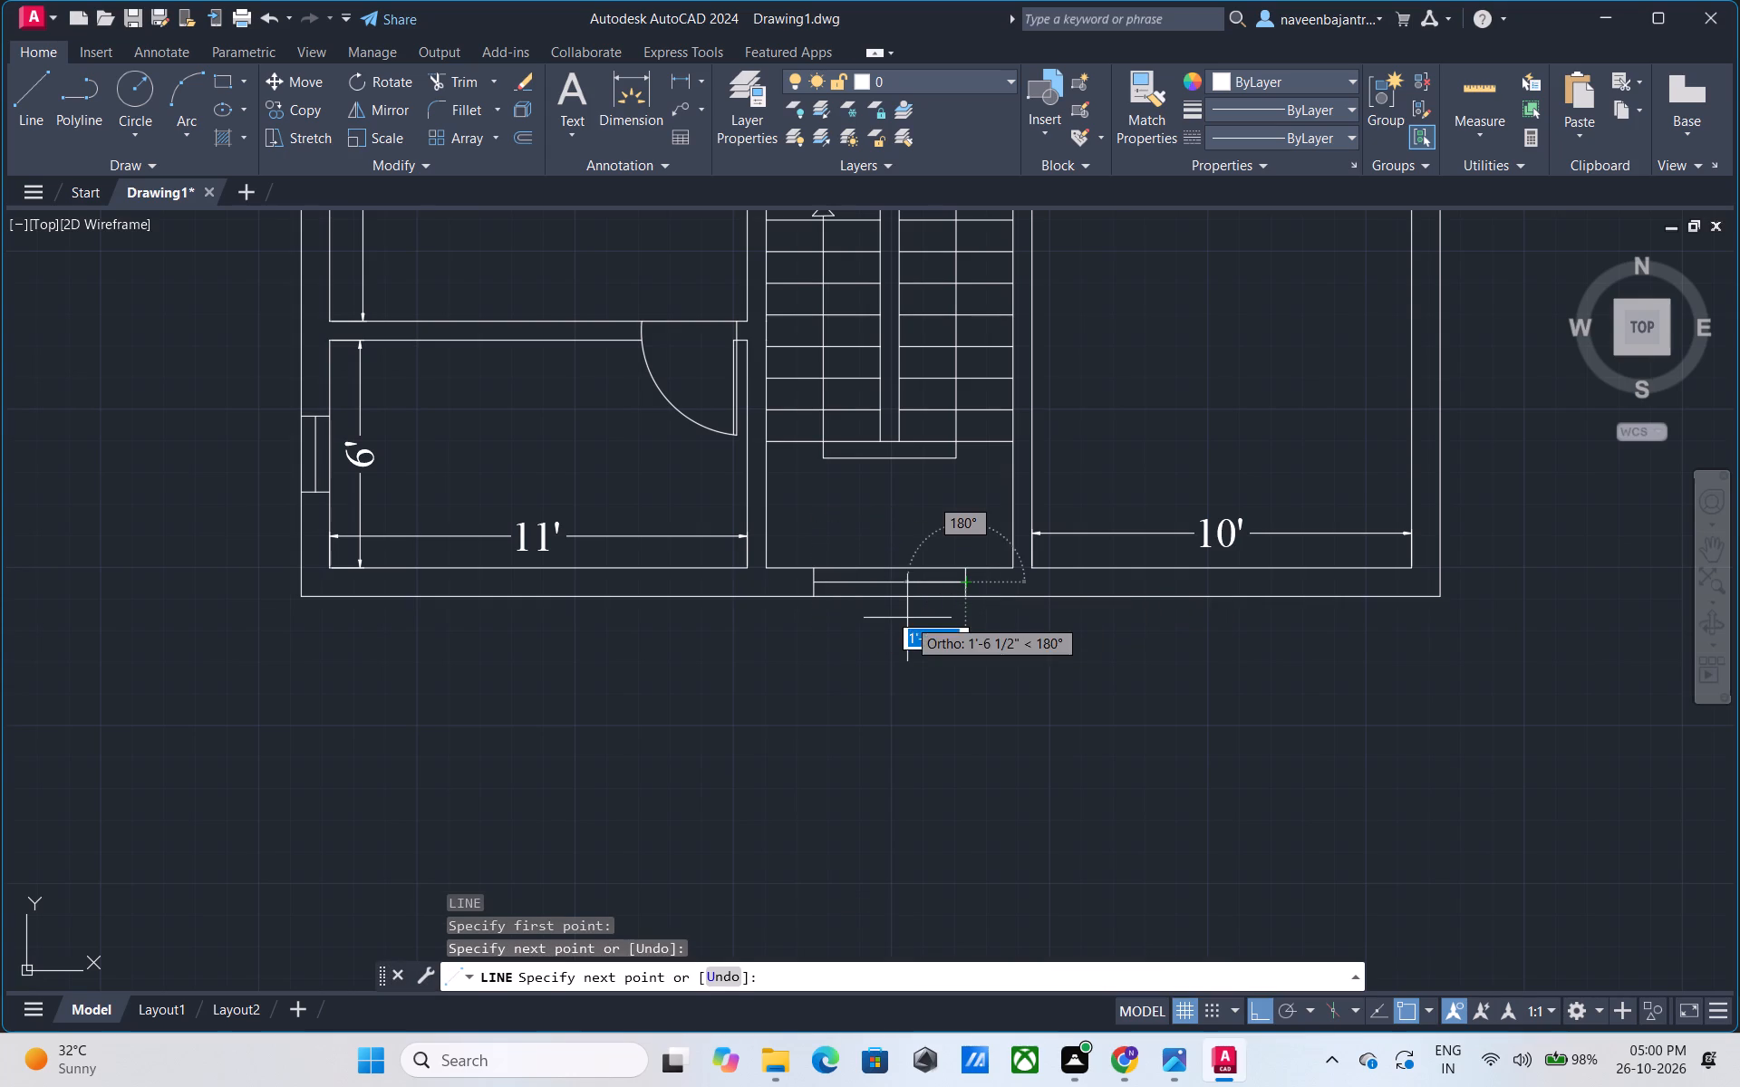
{"action": "key", "text": "Escape"}
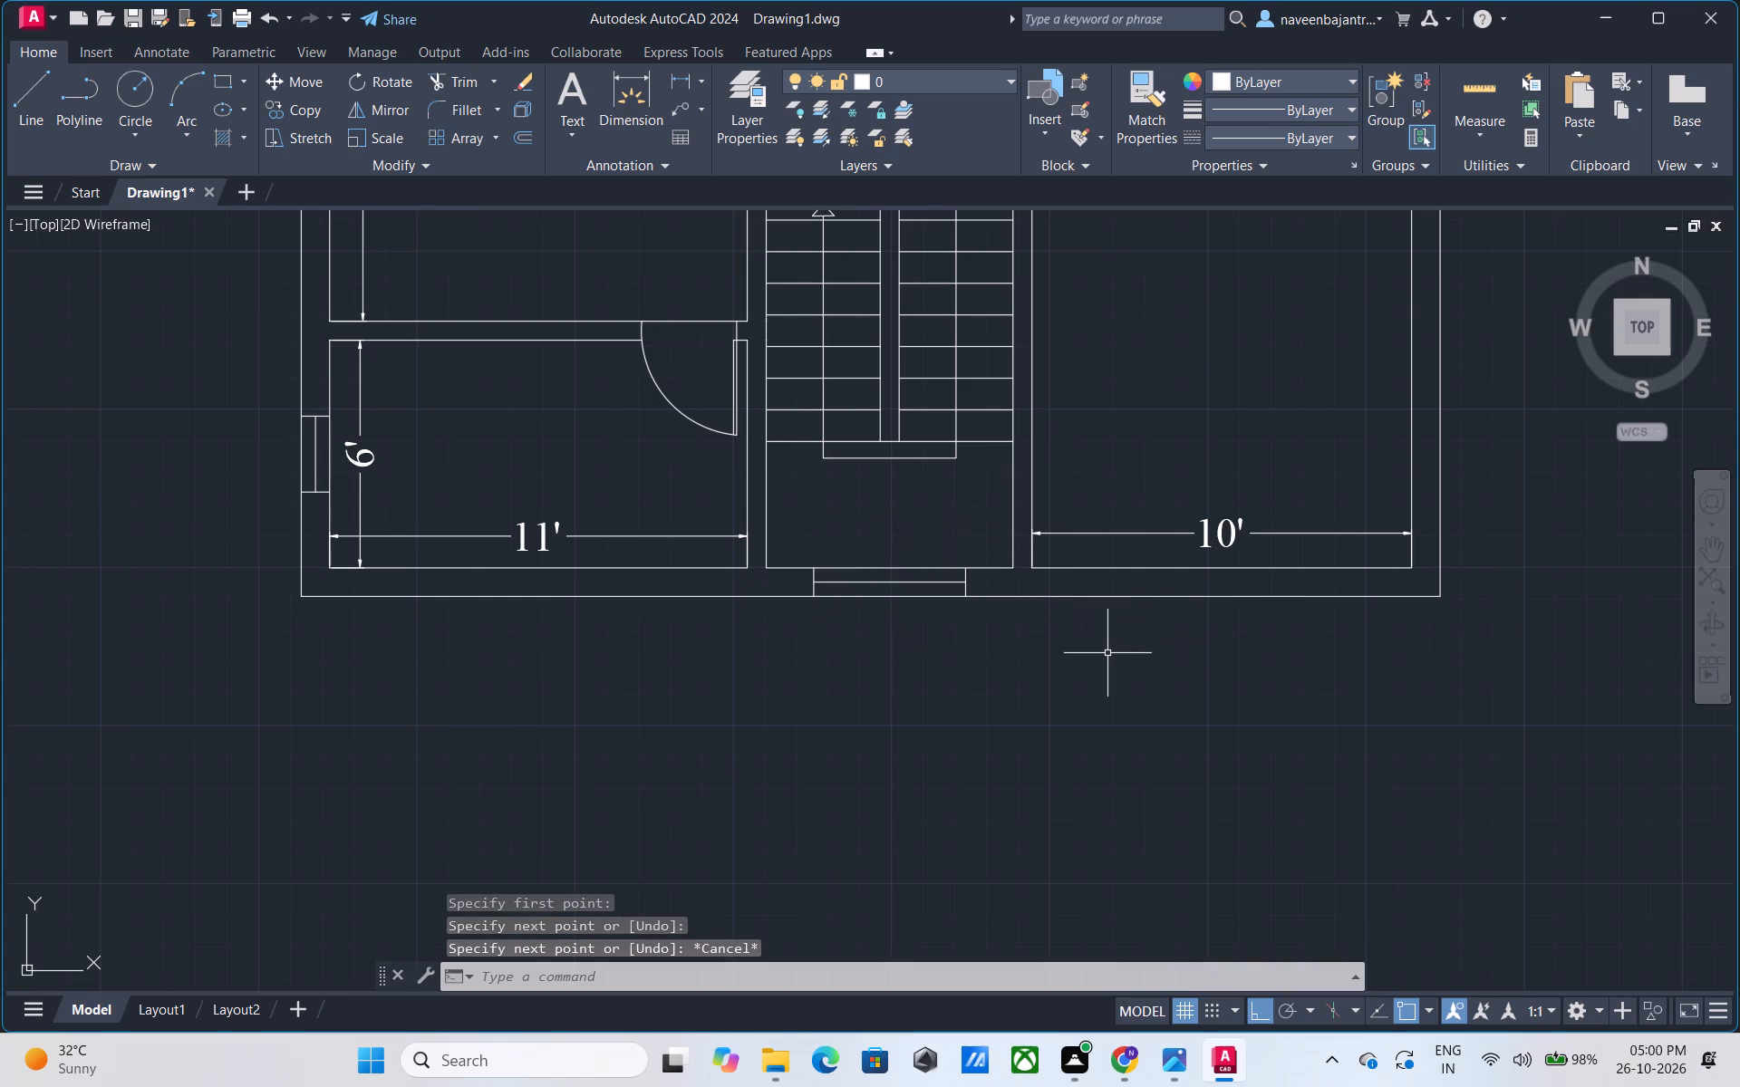
Draw a short vertical line outward across the bottom outer wall from the midpoint of the 10' wide room's inner bottom wall line.
{"action": "middle_click_drag", "start_coordinate": [1109, 653], "coordinate": [826, 653]}
{"action": "middle_click", "coordinate": [812, 653]}
{"action": "key", "text": "Escape"}
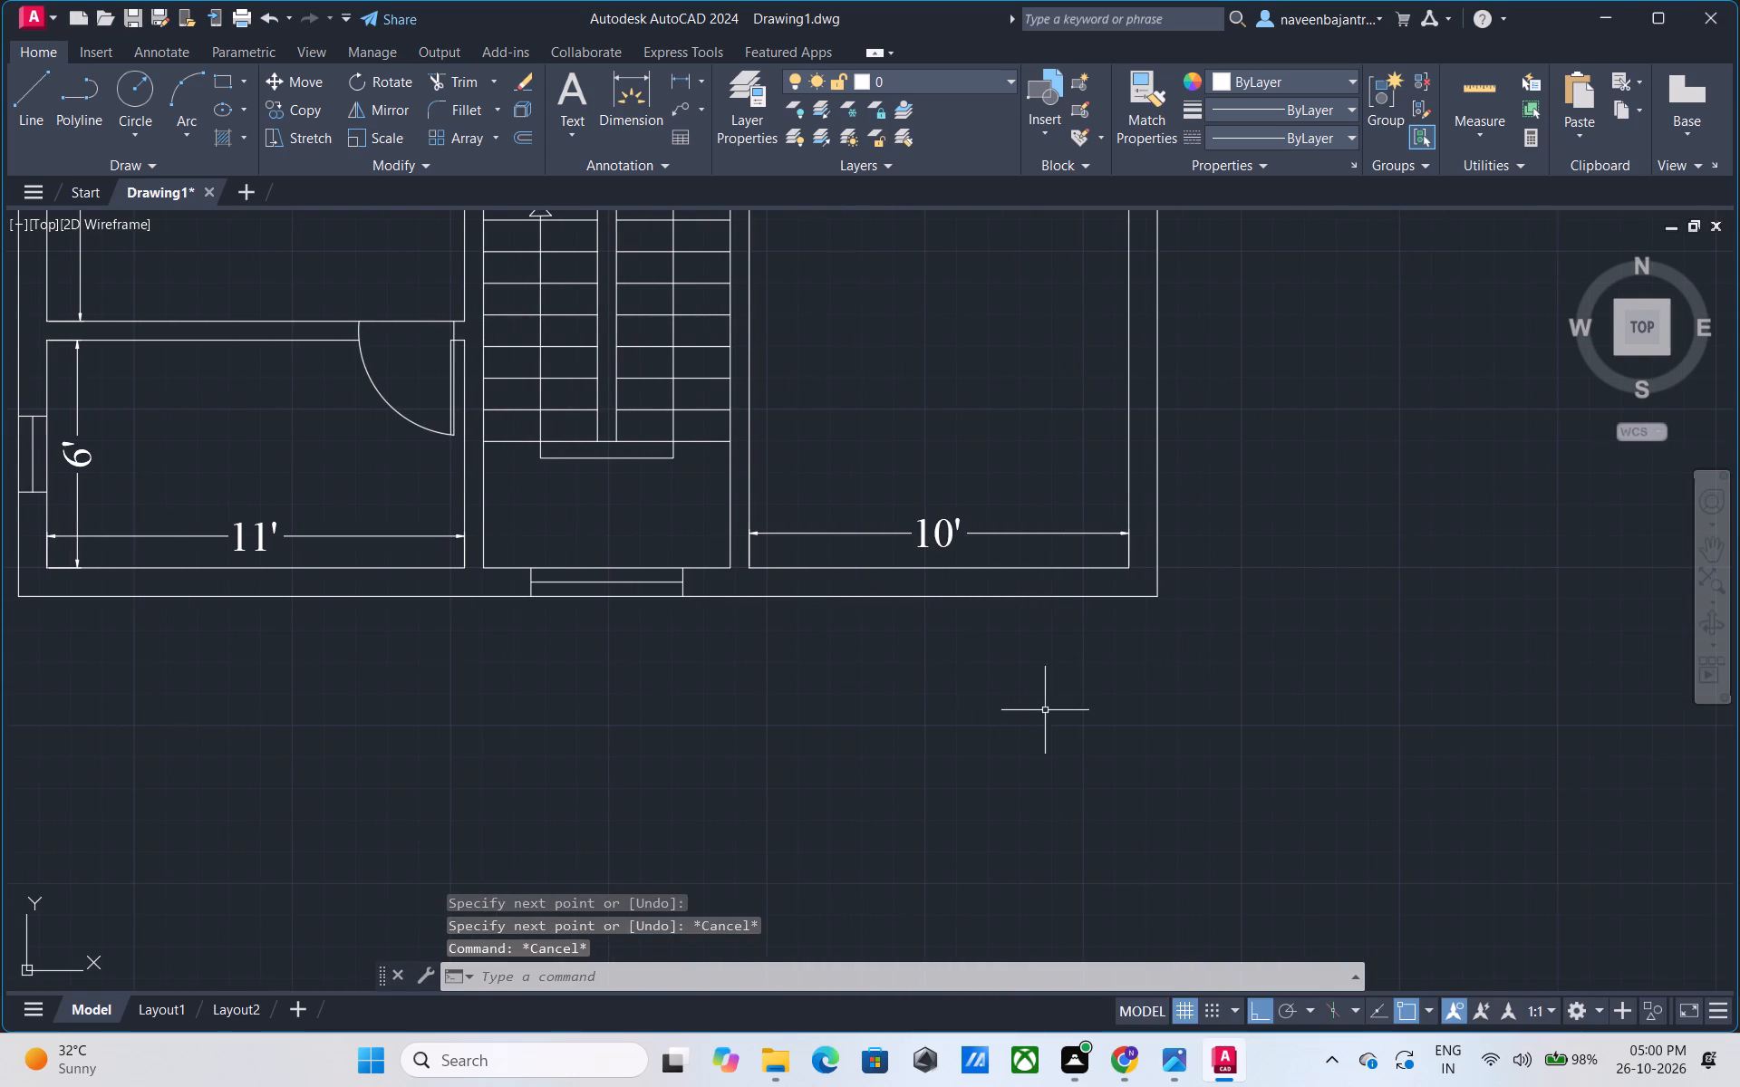
{"action": "key", "text": "l"}
{"action": "key", "text": "space"}
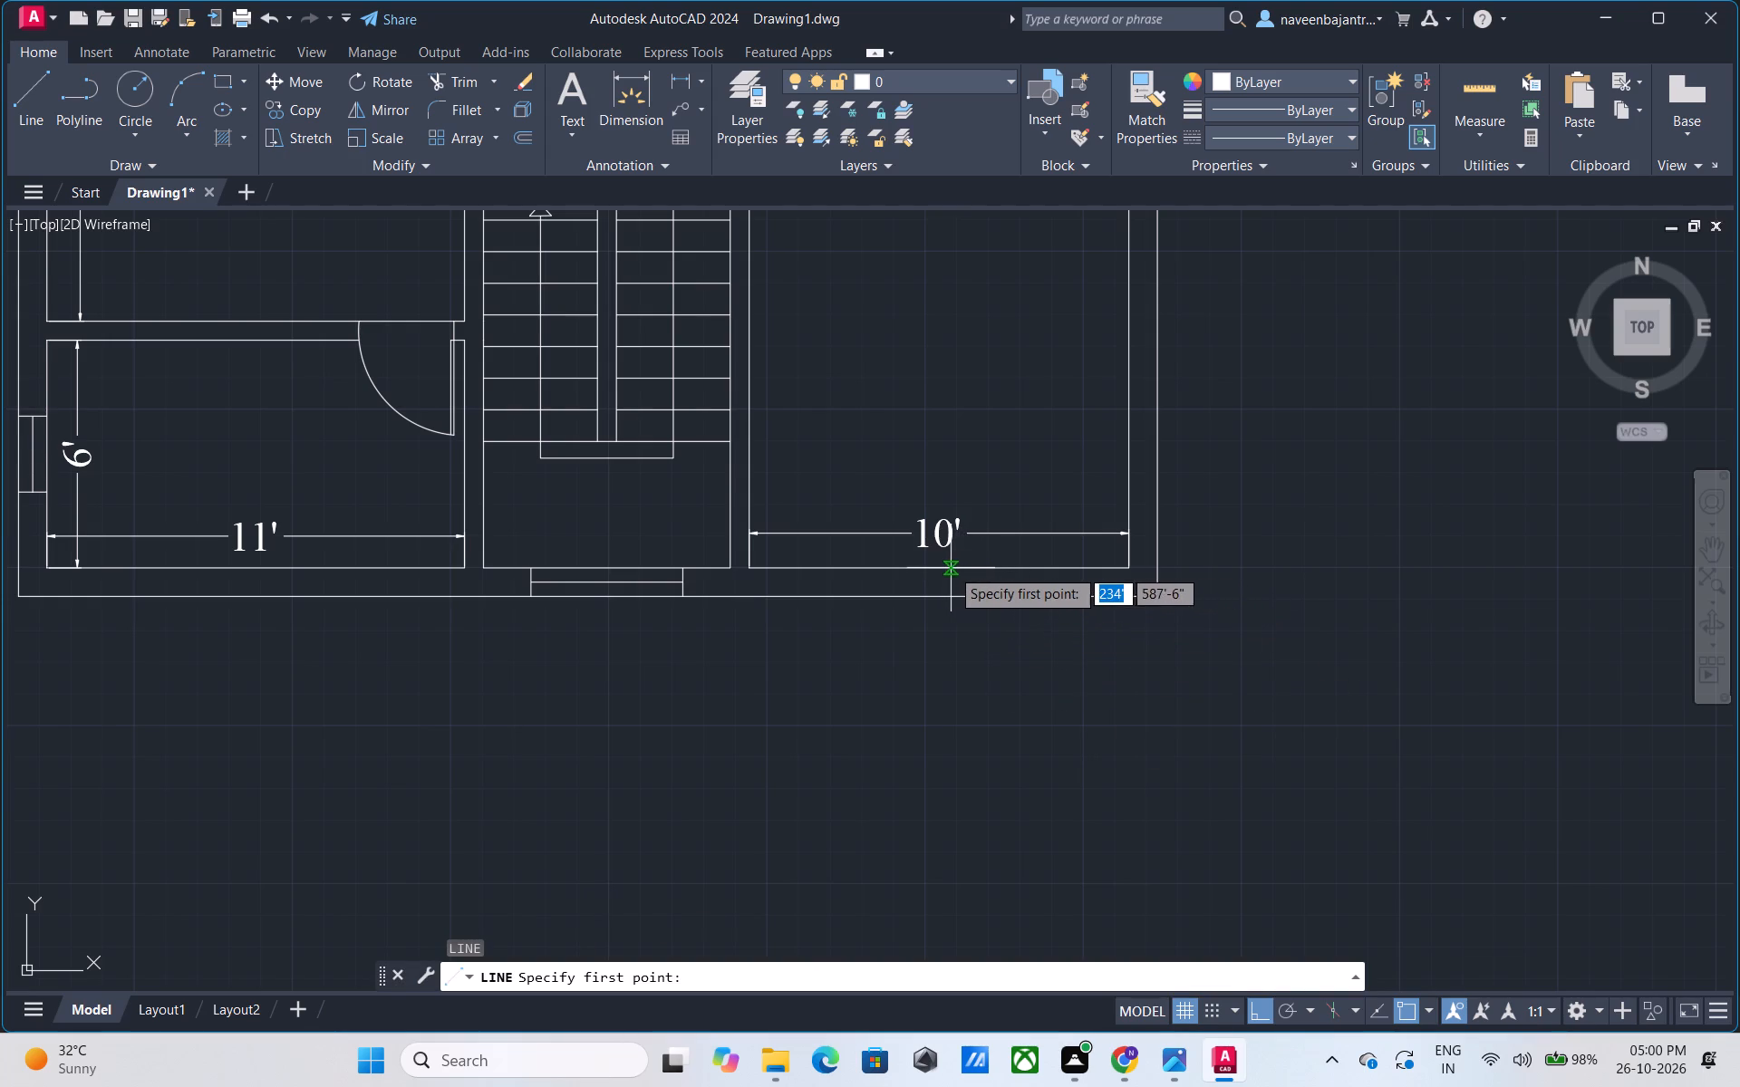
{"action": "left_click", "coordinate": [942, 569]}
{"action": "left_click", "coordinate": [933, 649]}
{"action": "key", "text": "Escape"}
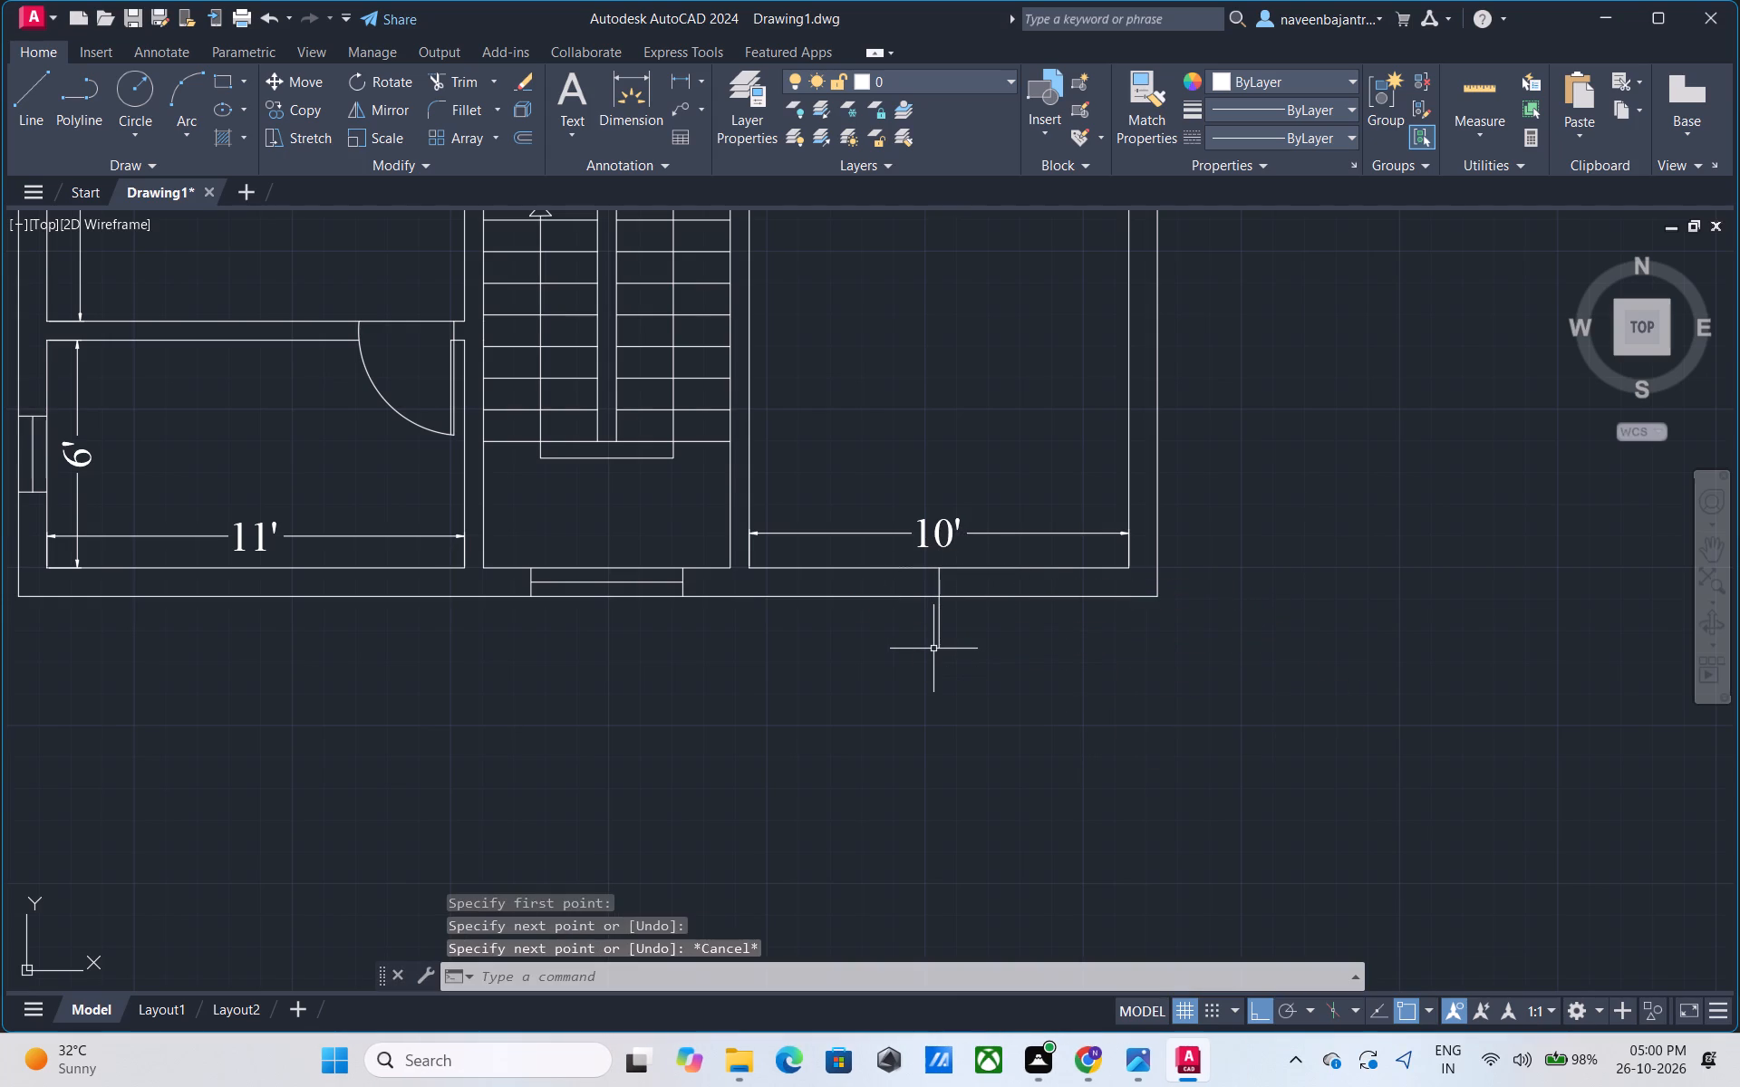
Trim the part of the new vertical line that extends below the bottom wall's outer face at the 10' wide room.
{"action": "type", "text": "tr"}
{"action": "key", "text": "space"}
{"action": "left_click", "coordinate": [938, 637]}
{"action": "key", "text": "Escape"}
Offset the short vertical line in the 10' wide room's bottom wall by 2.5' to both sides.
{"action": "type", "text": "o"}
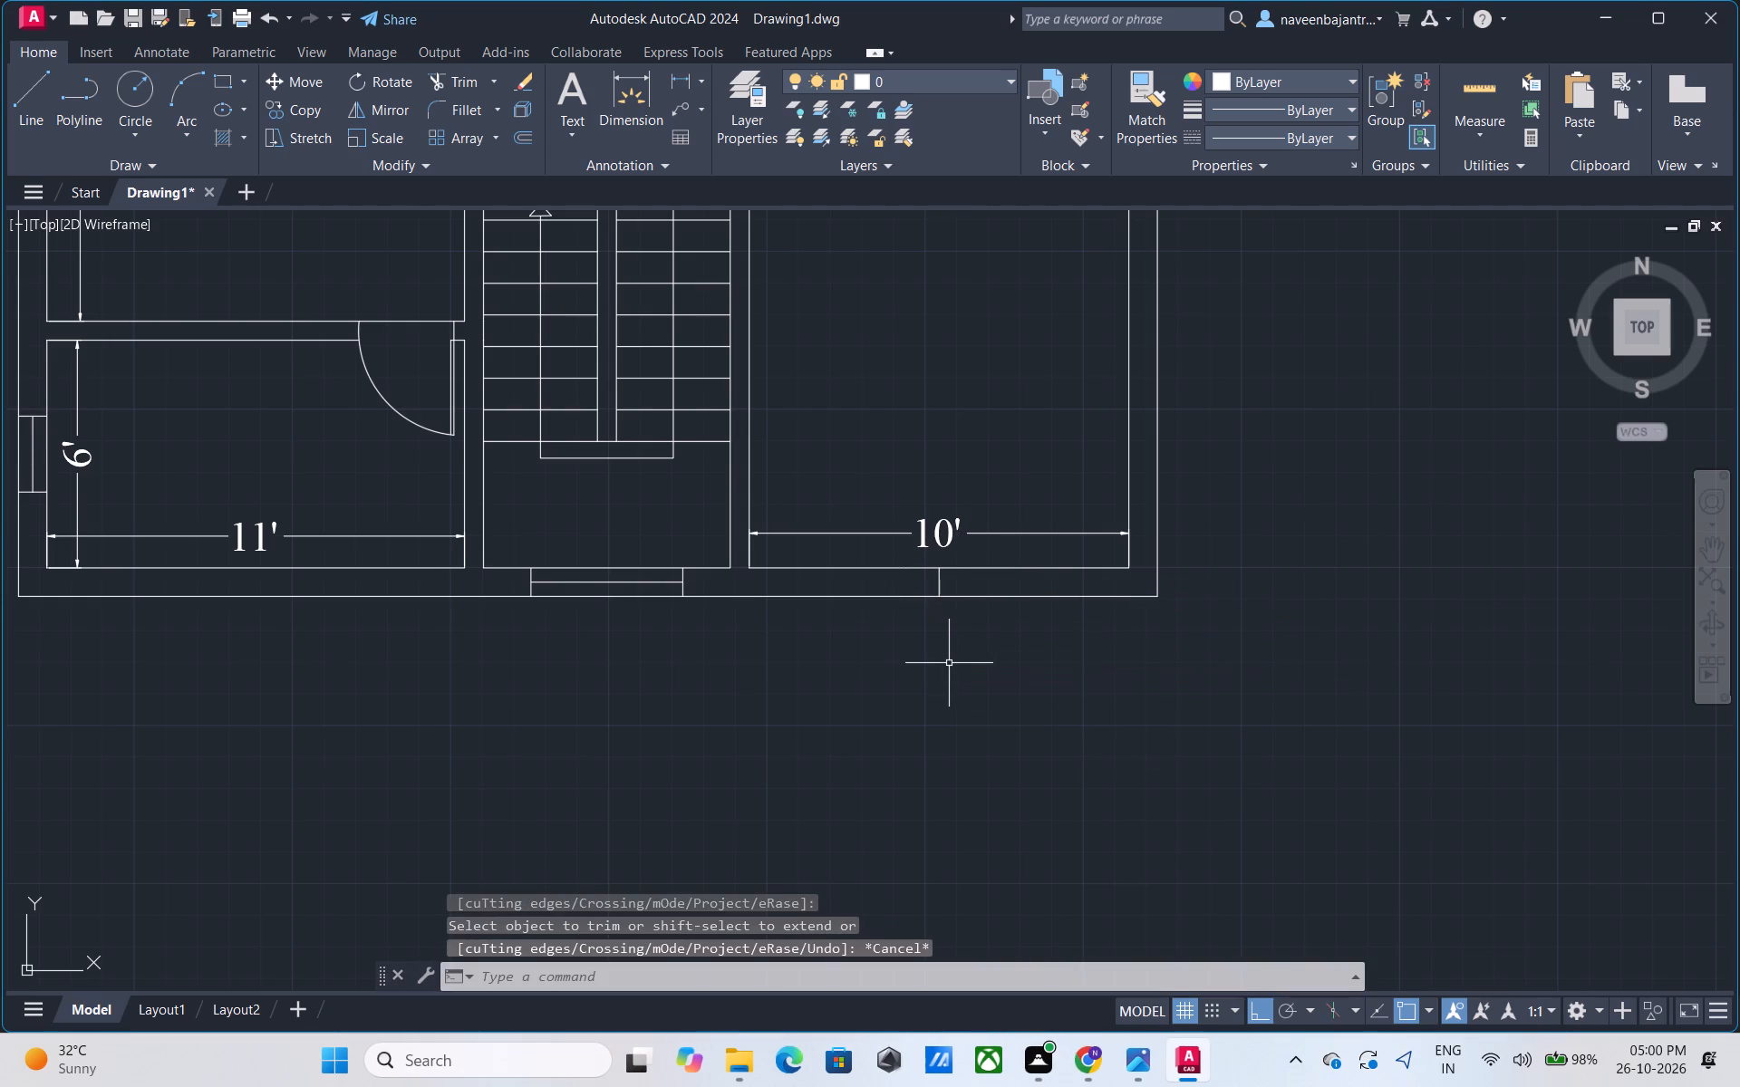
{"action": "key", "text": "space"}
{"action": "key", "text": "2"}
{"action": "type", "text": ".5"}
{"action": "key", "text": "apostrophe"}
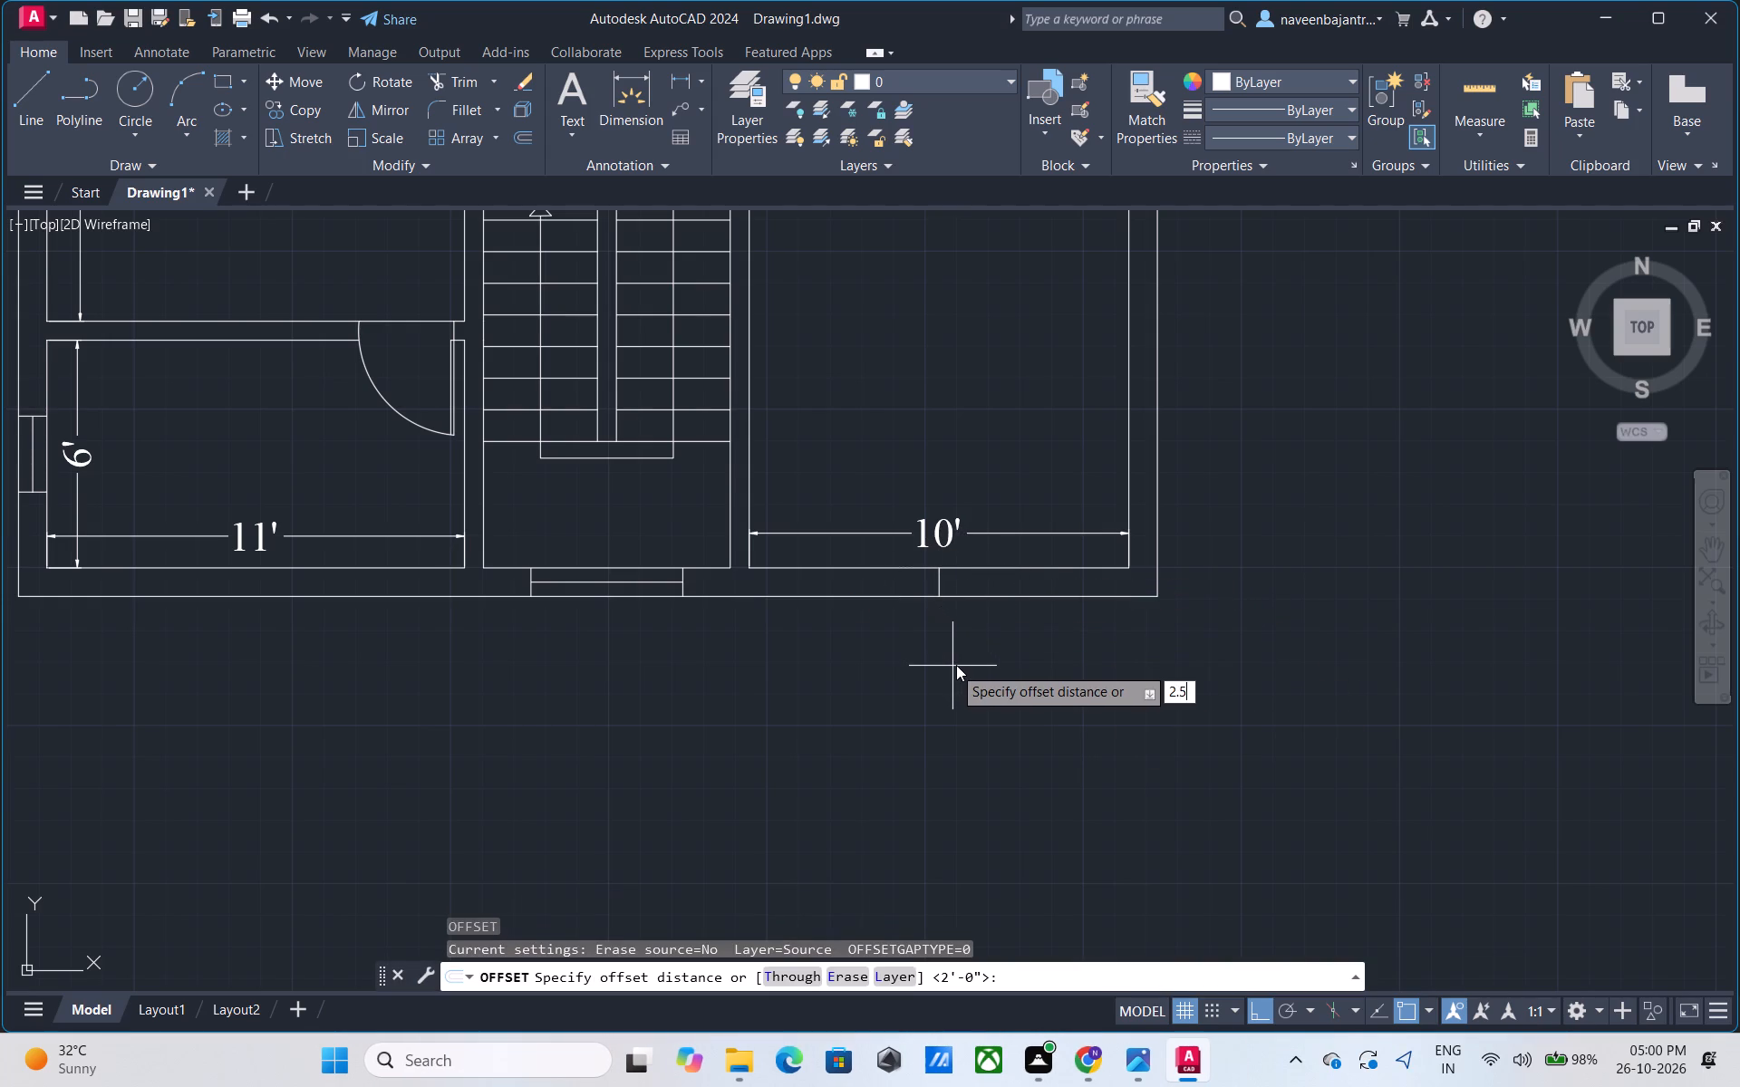
{"action": "key", "text": "Return"}
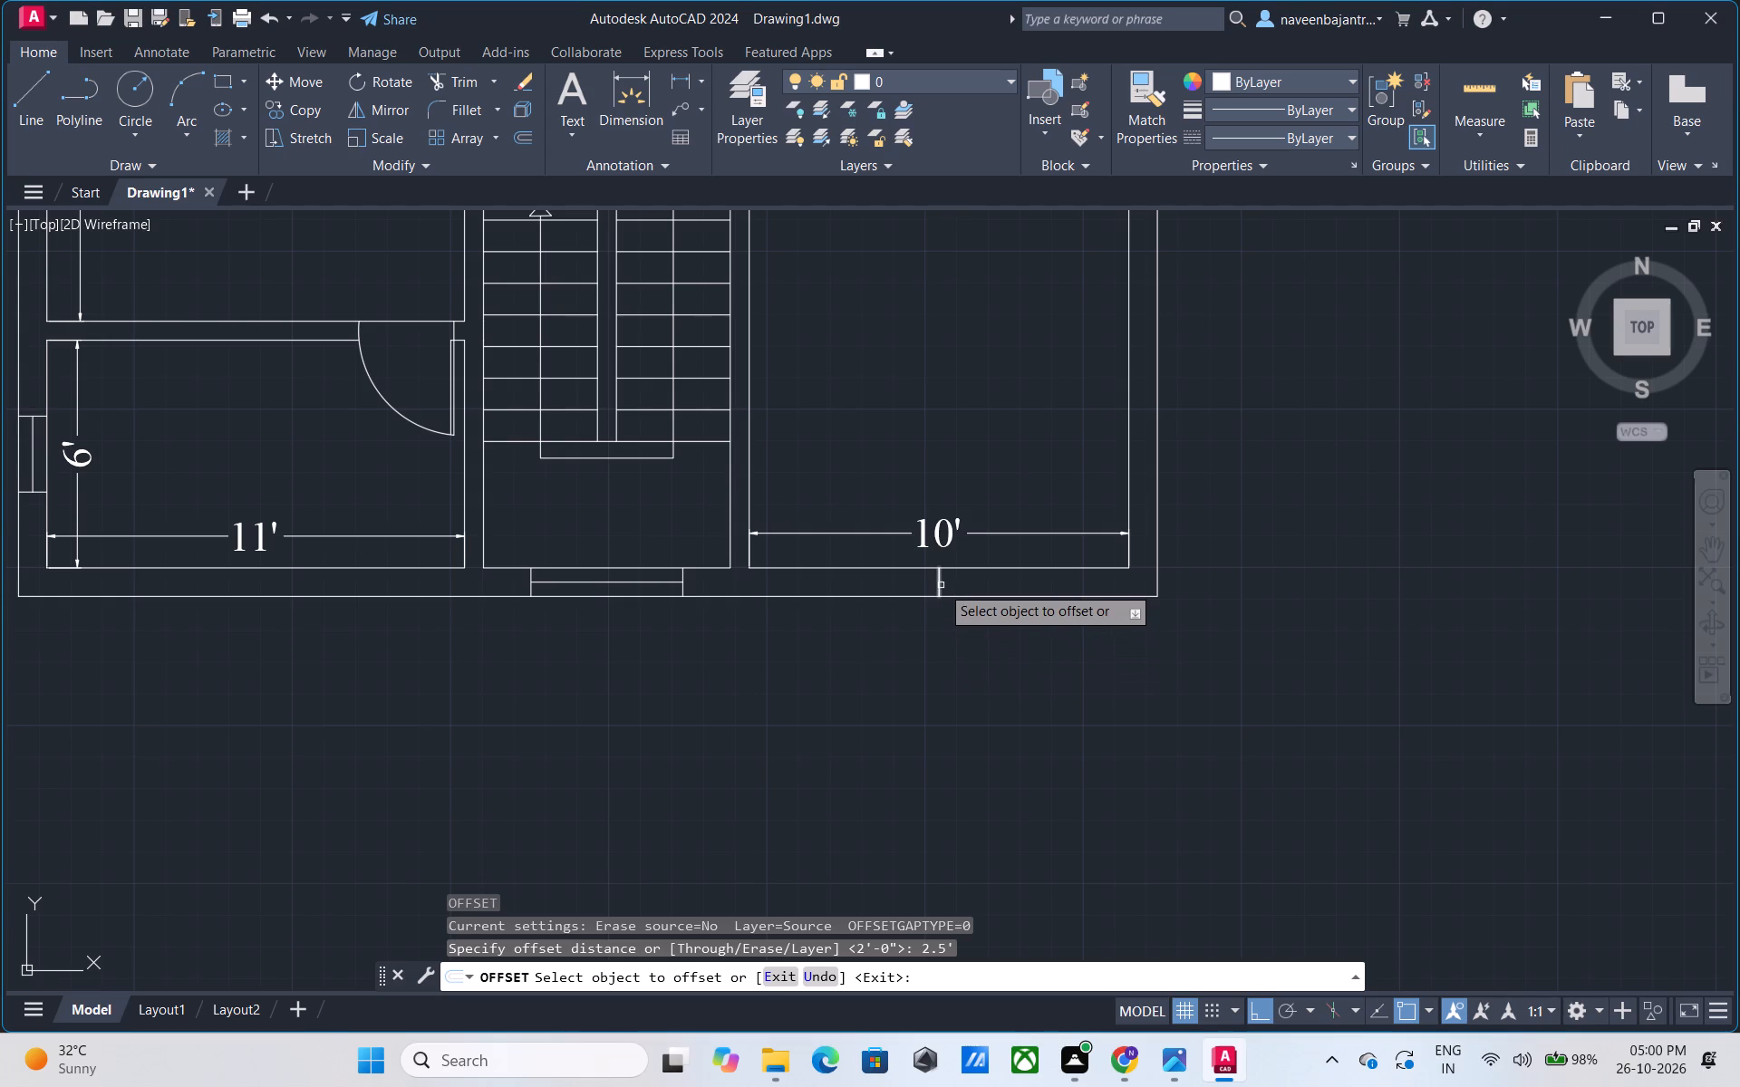
{"action": "left_click", "coordinate": [939, 585]}
{"action": "left_click", "coordinate": [986, 587]}
{"action": "left_click", "coordinate": [938, 586]}
{"action": "left_click", "coordinate": [915, 580]}
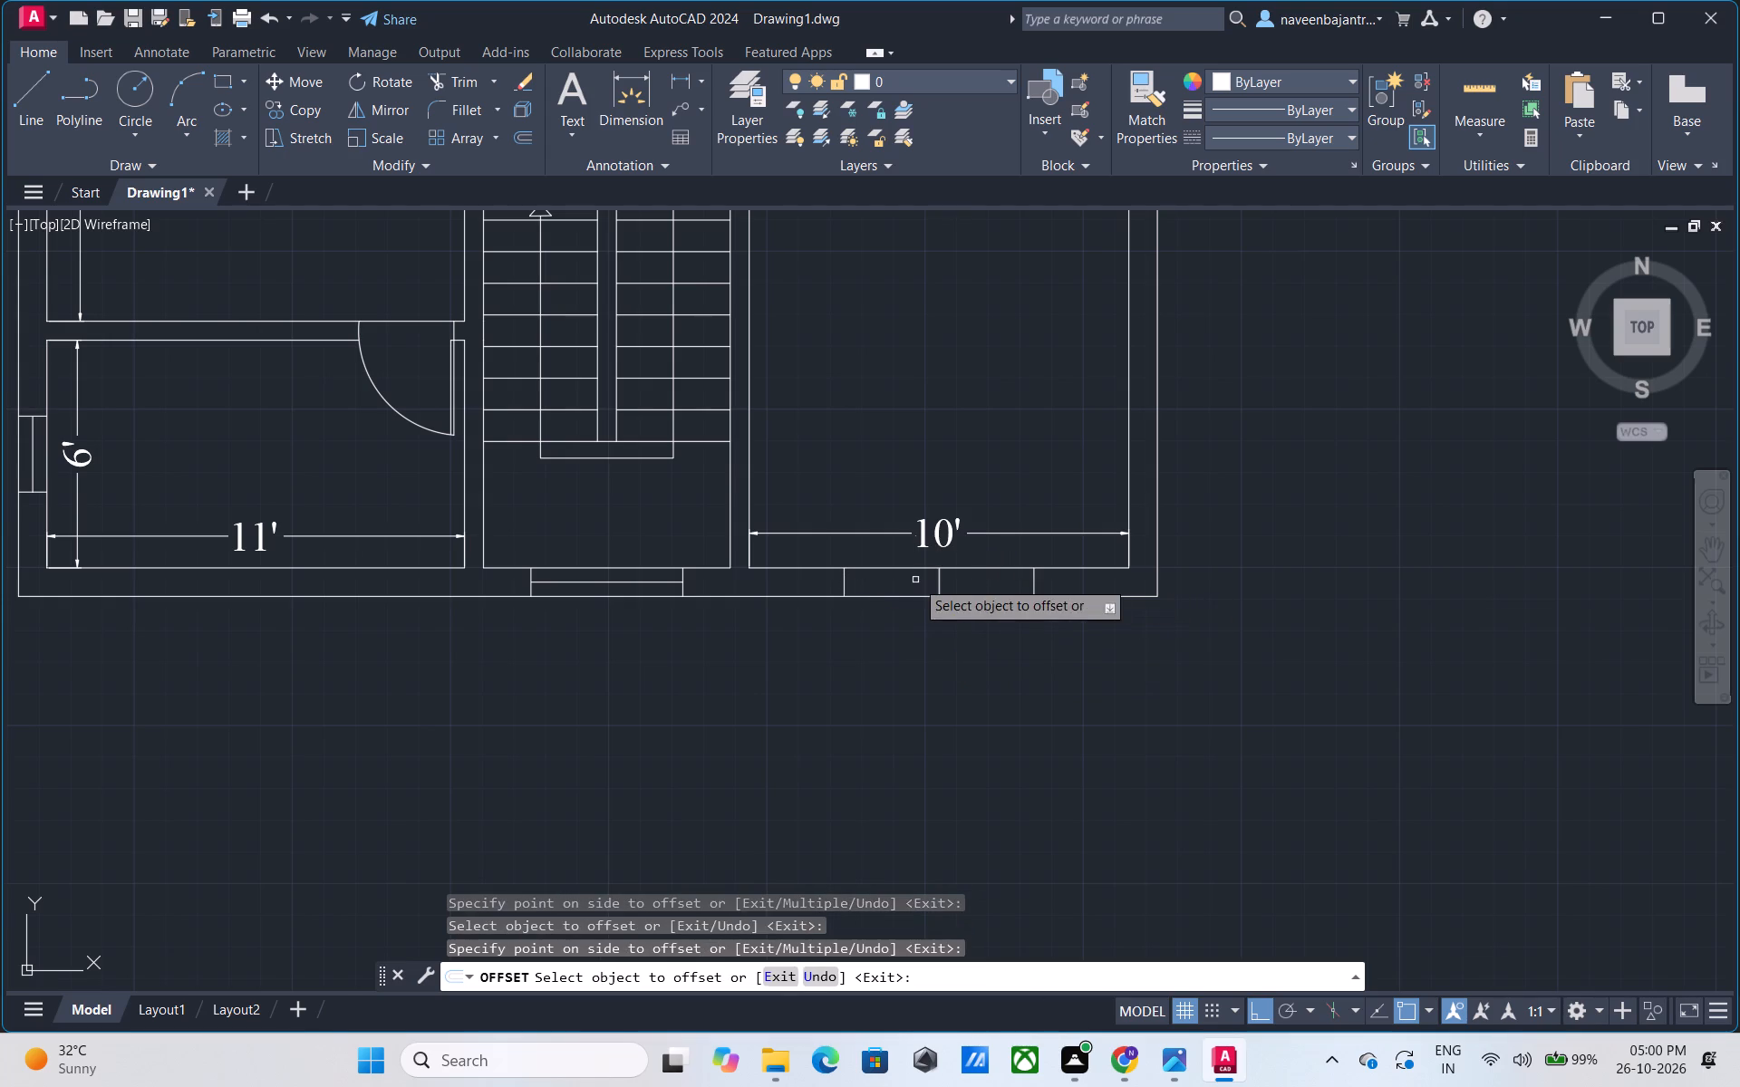
{"action": "key", "text": "Escape"}
Trim away the original middle line between the two offset lines in the 10' wide room's bottom wall.
{"action": "type", "text": "tr"}
{"action": "key", "text": "space"}
{"action": "left_click", "coordinate": [938, 578]}
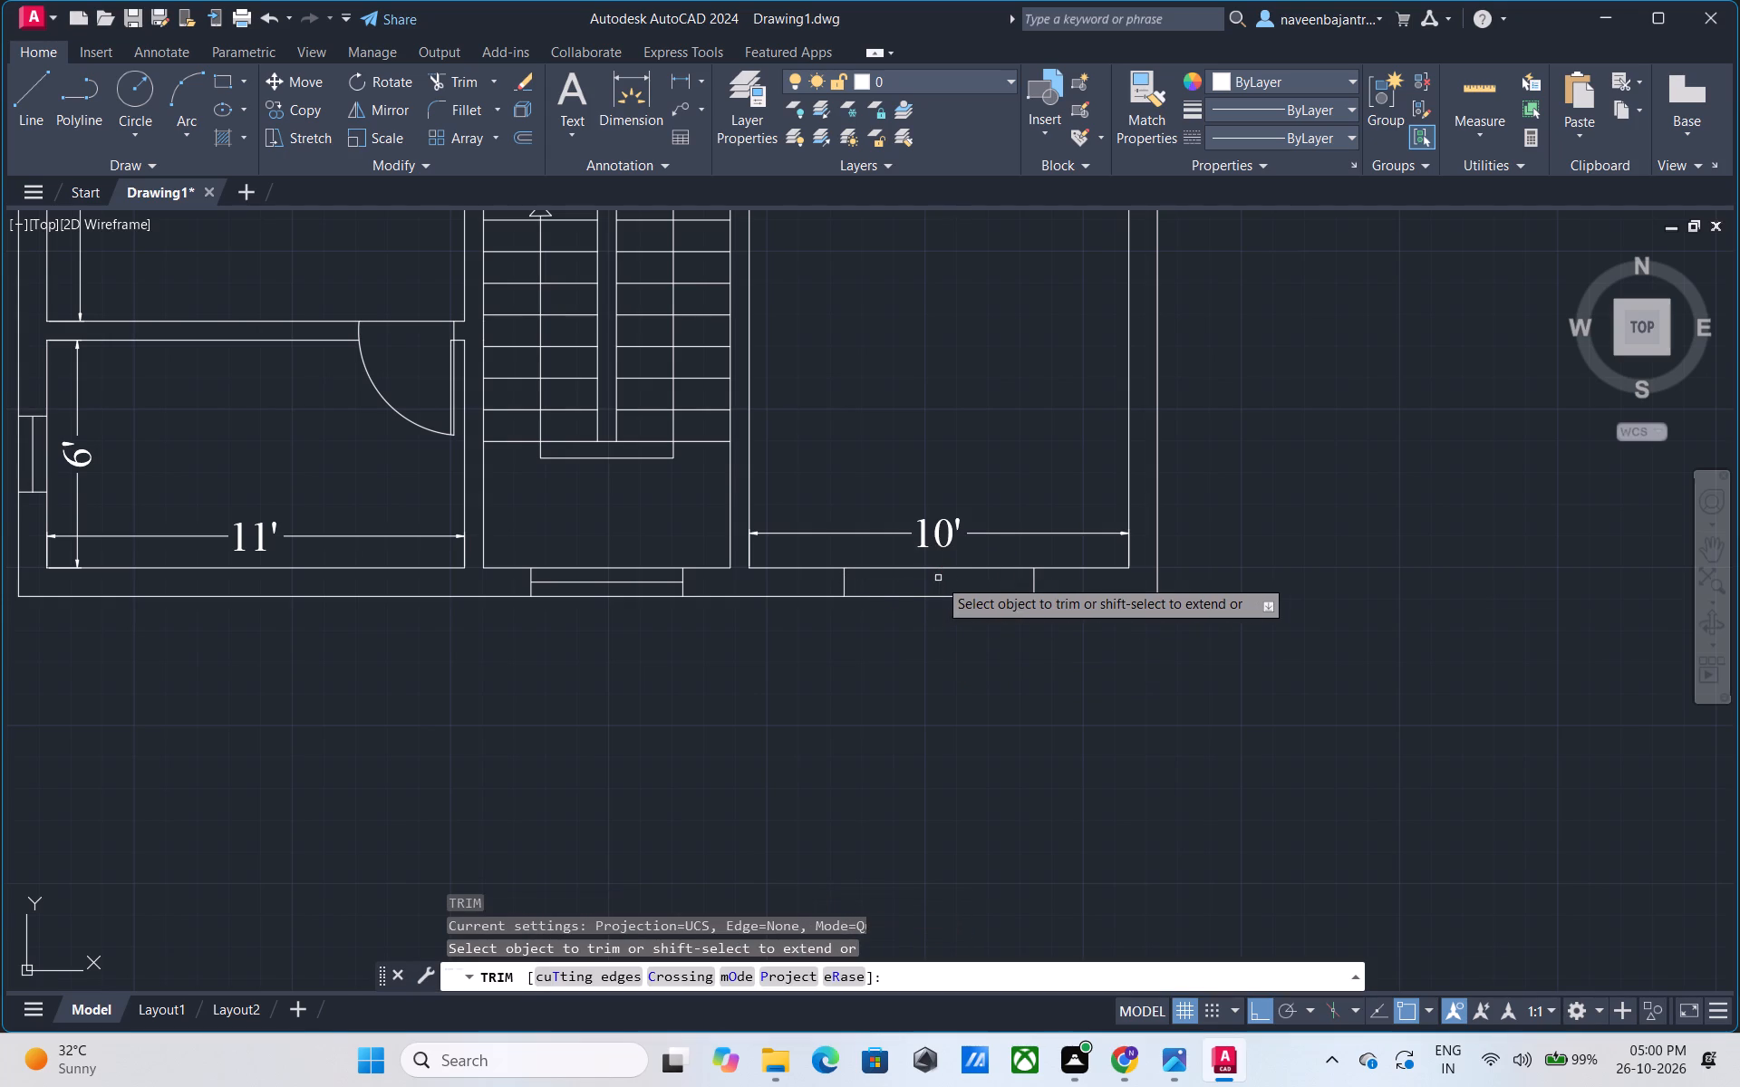
{"action": "key", "text": "Escape"}
Draw a horizontal line joining the midpoints of the two short wall lines below the 10' wide room.
{"action": "key", "text": "l"}
{"action": "key", "text": "space"}
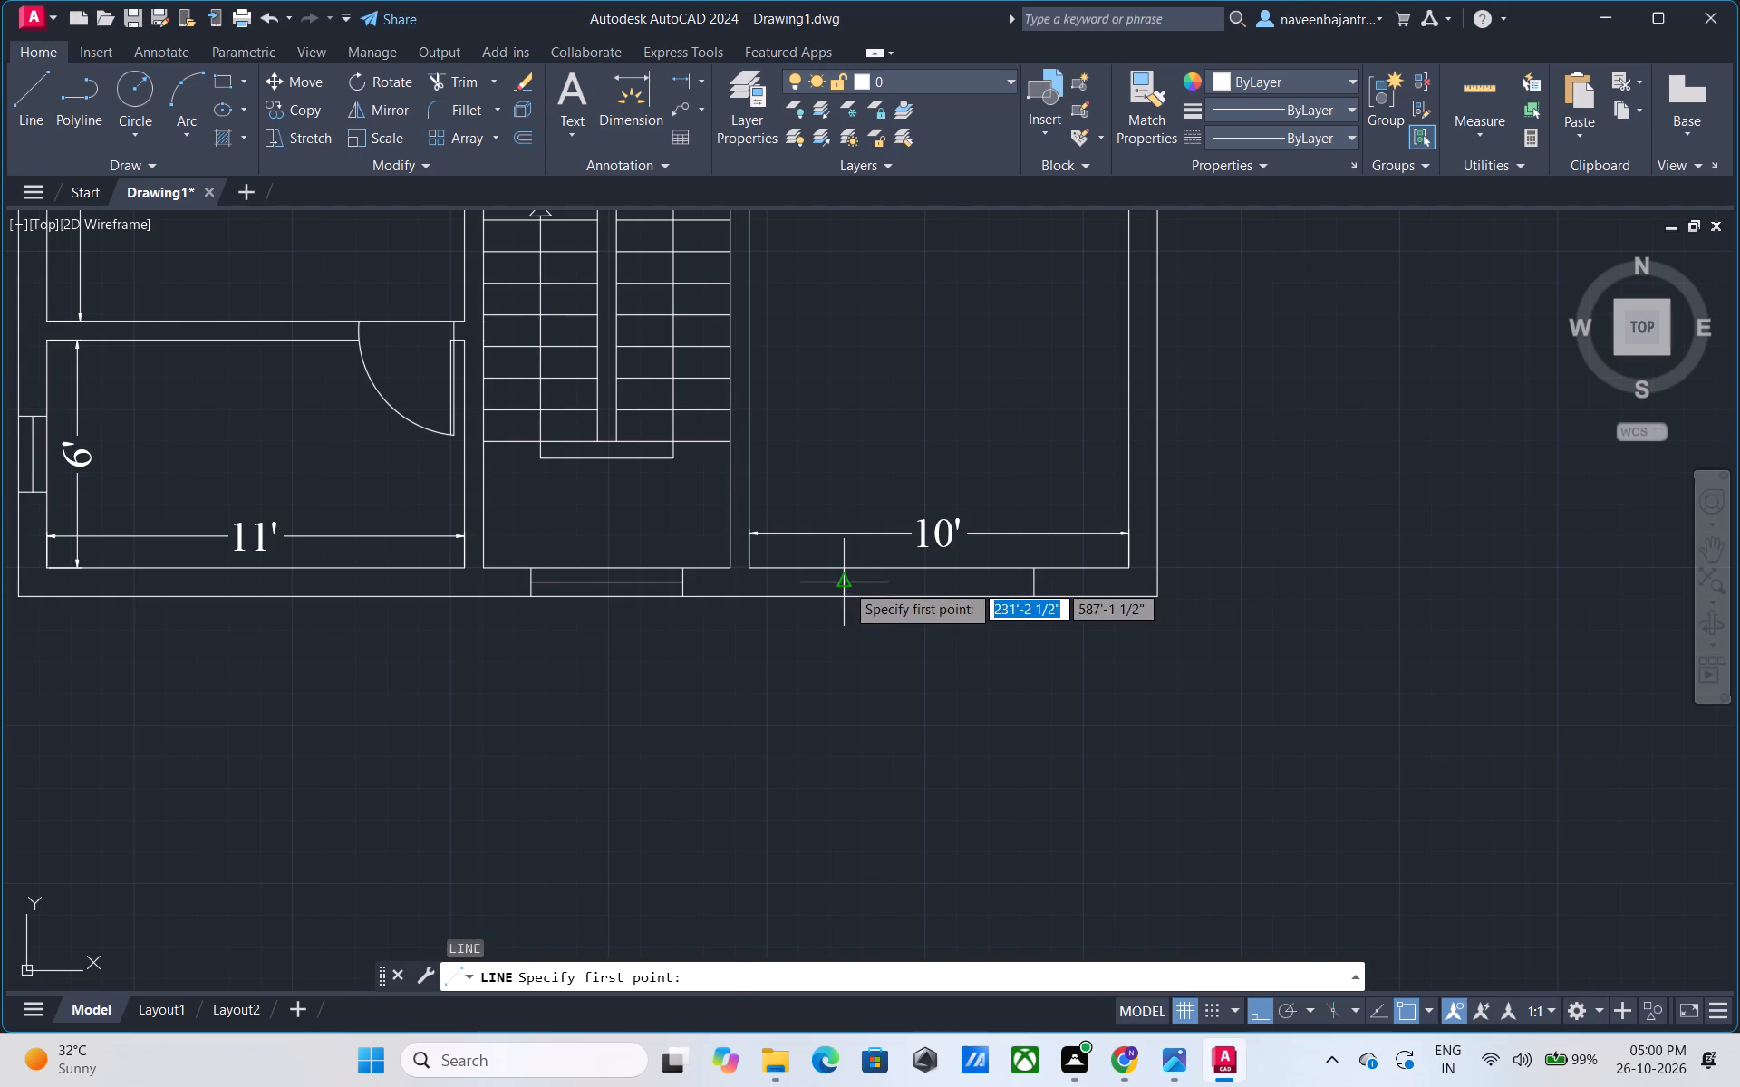
{"action": "left_click", "coordinate": [846, 583]}
{"action": "left_click", "coordinate": [1033, 584]}
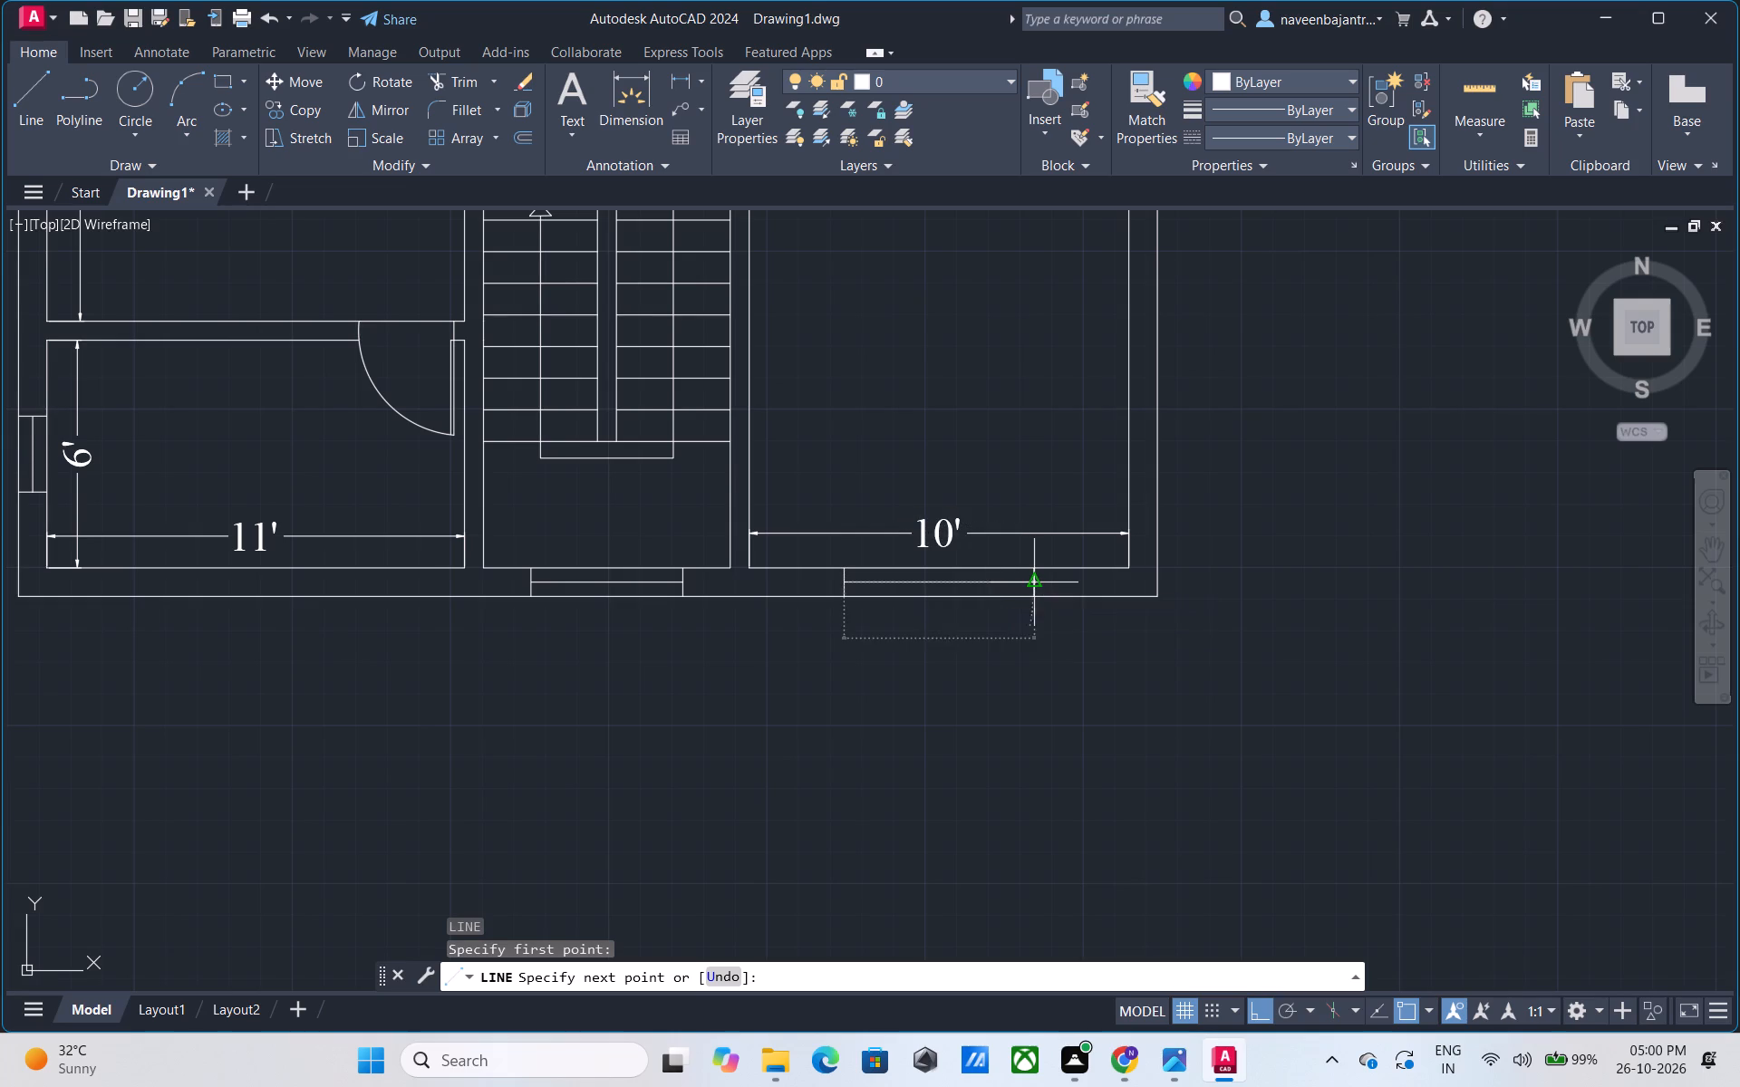
{"action": "key", "text": "Escape"}
Draw a short horizontal line outward across the right outer wall from the midpoint of the 10' wide room's inner right wall line.
{"action": "scroll", "coordinate": [1033, 584], "scroll_direction": "down", "scroll_amount": 1}
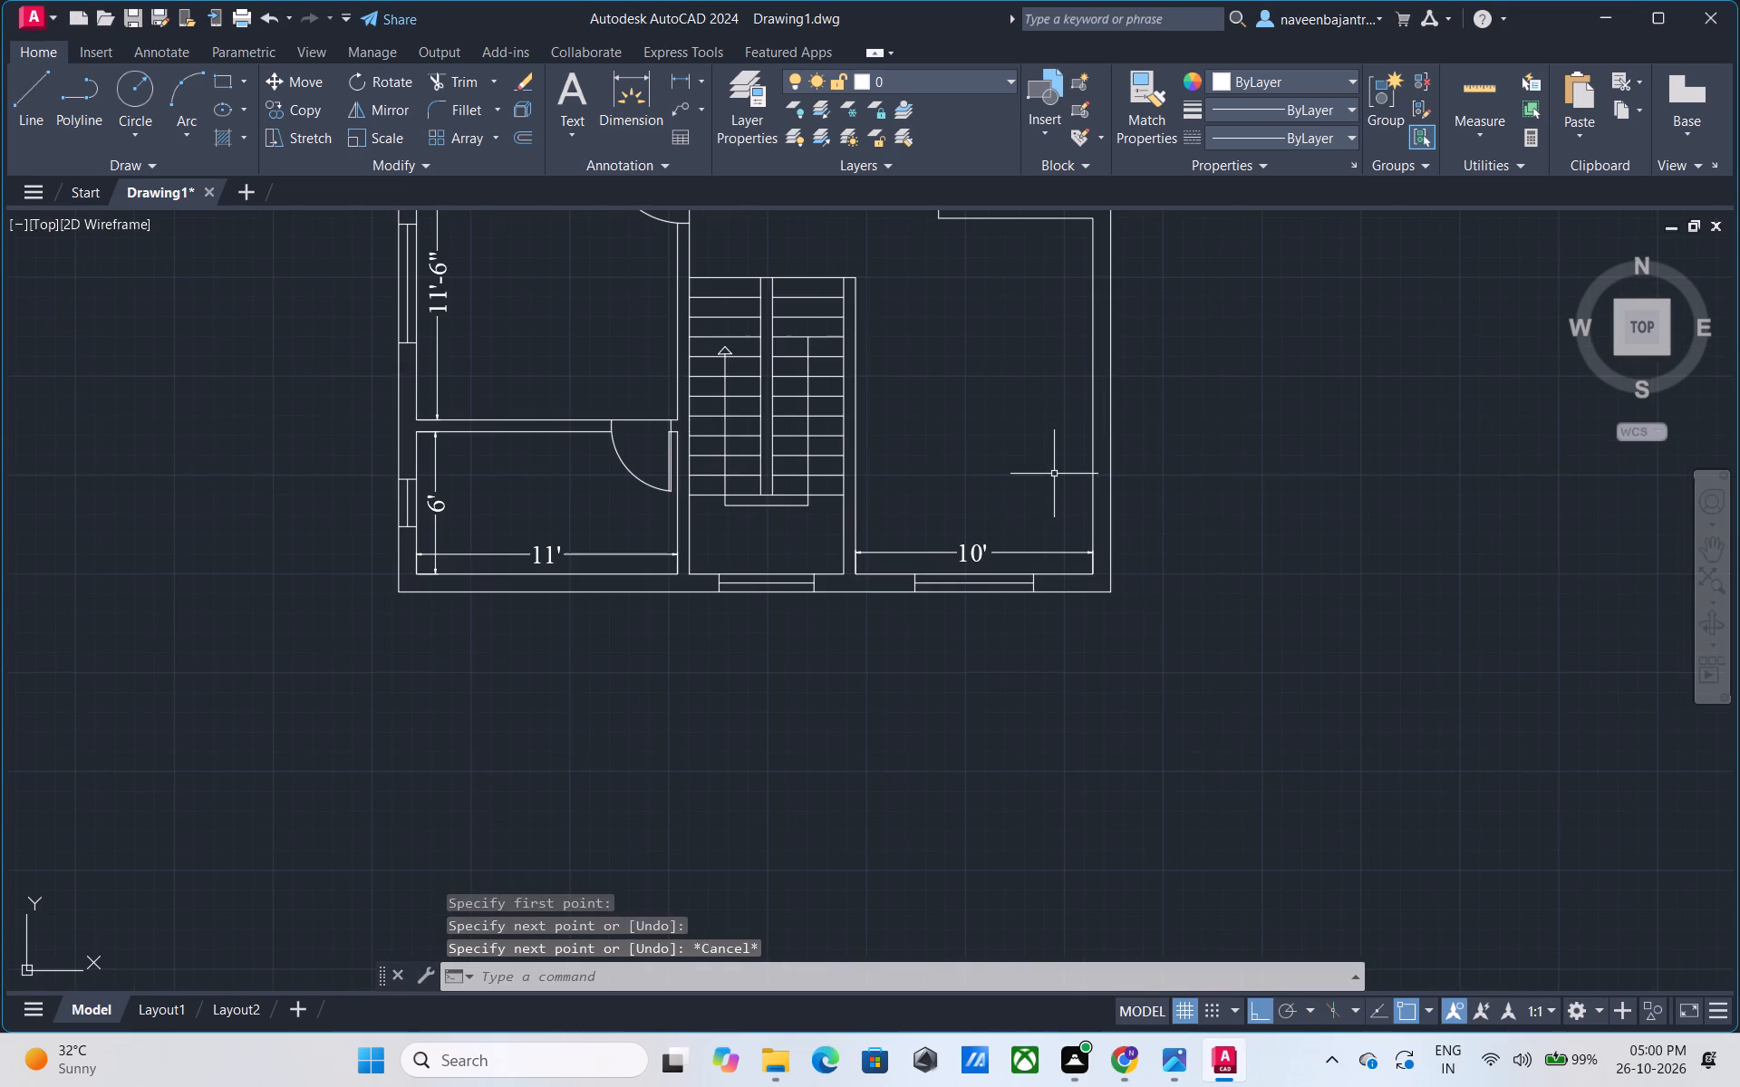
{"action": "middle_click_drag", "start_coordinate": [1054, 474], "coordinate": [943, 648]}
{"action": "key", "text": "Escape"}
{"action": "type", "text": "l"}
{"action": "key", "text": "space"}
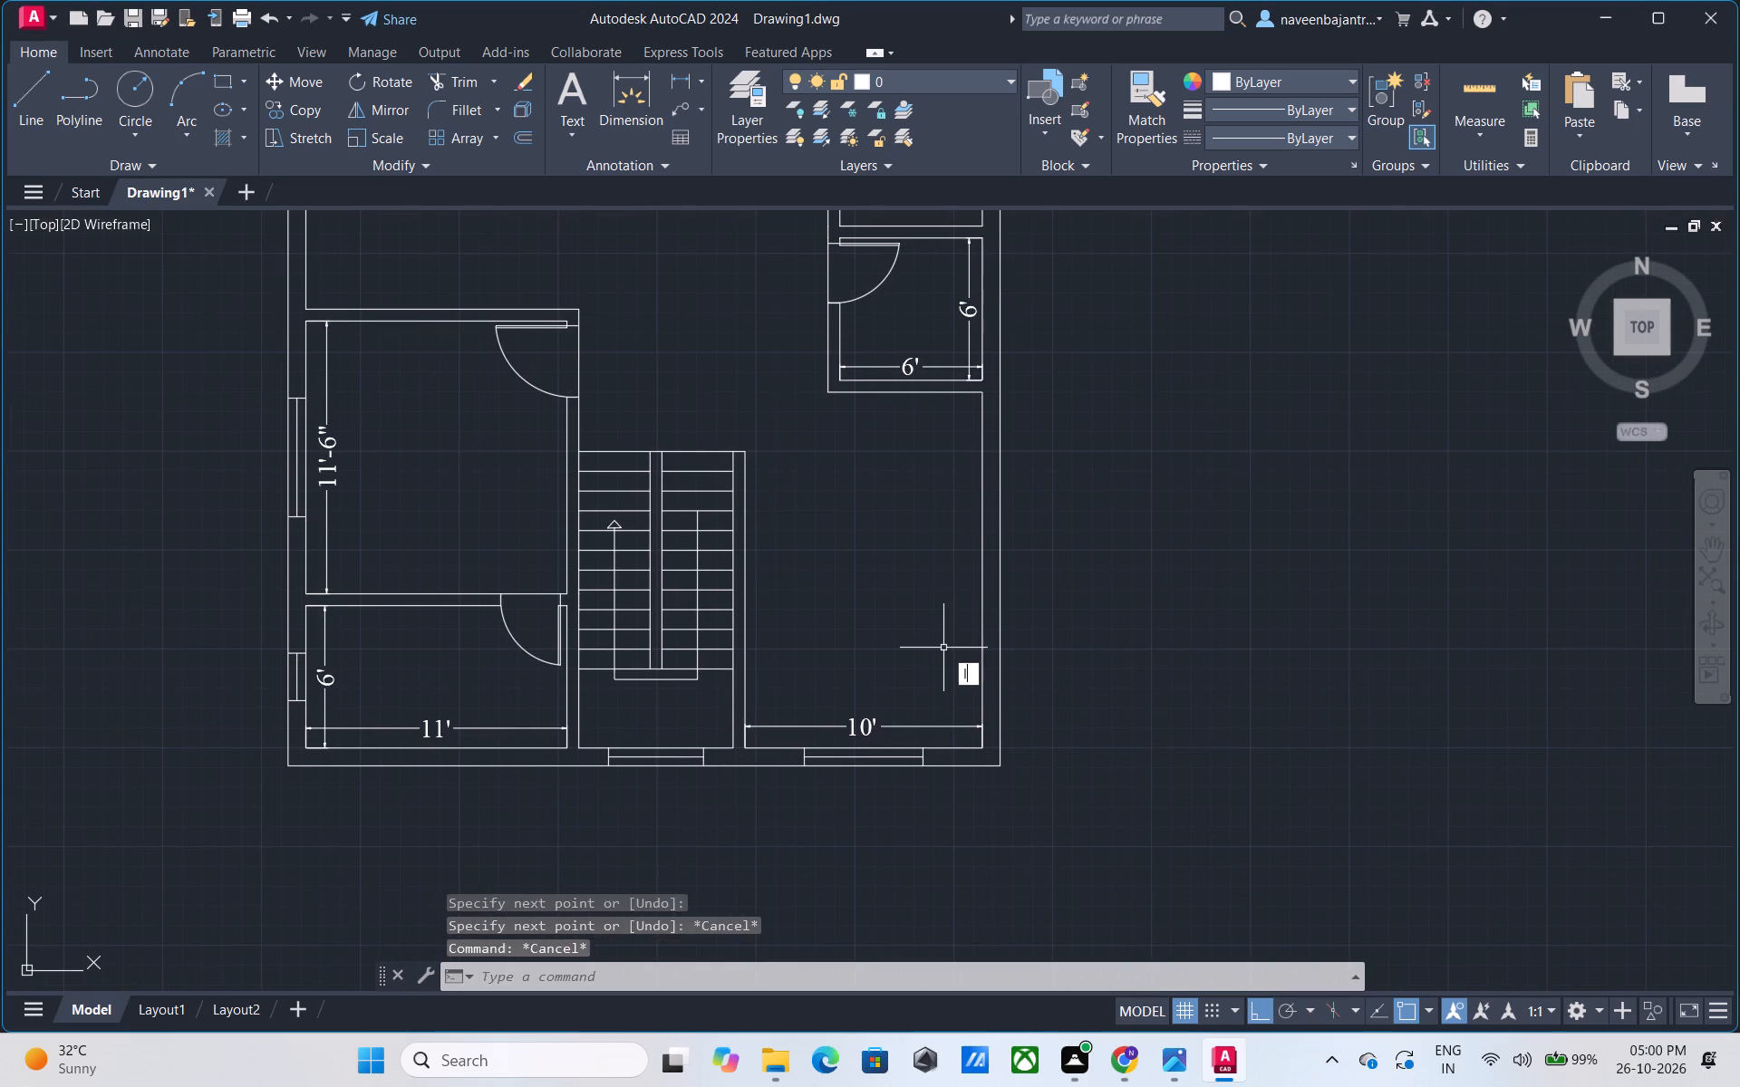
{"action": "left_click", "coordinate": [979, 569]}
{"action": "left_click", "coordinate": [1012, 569]}
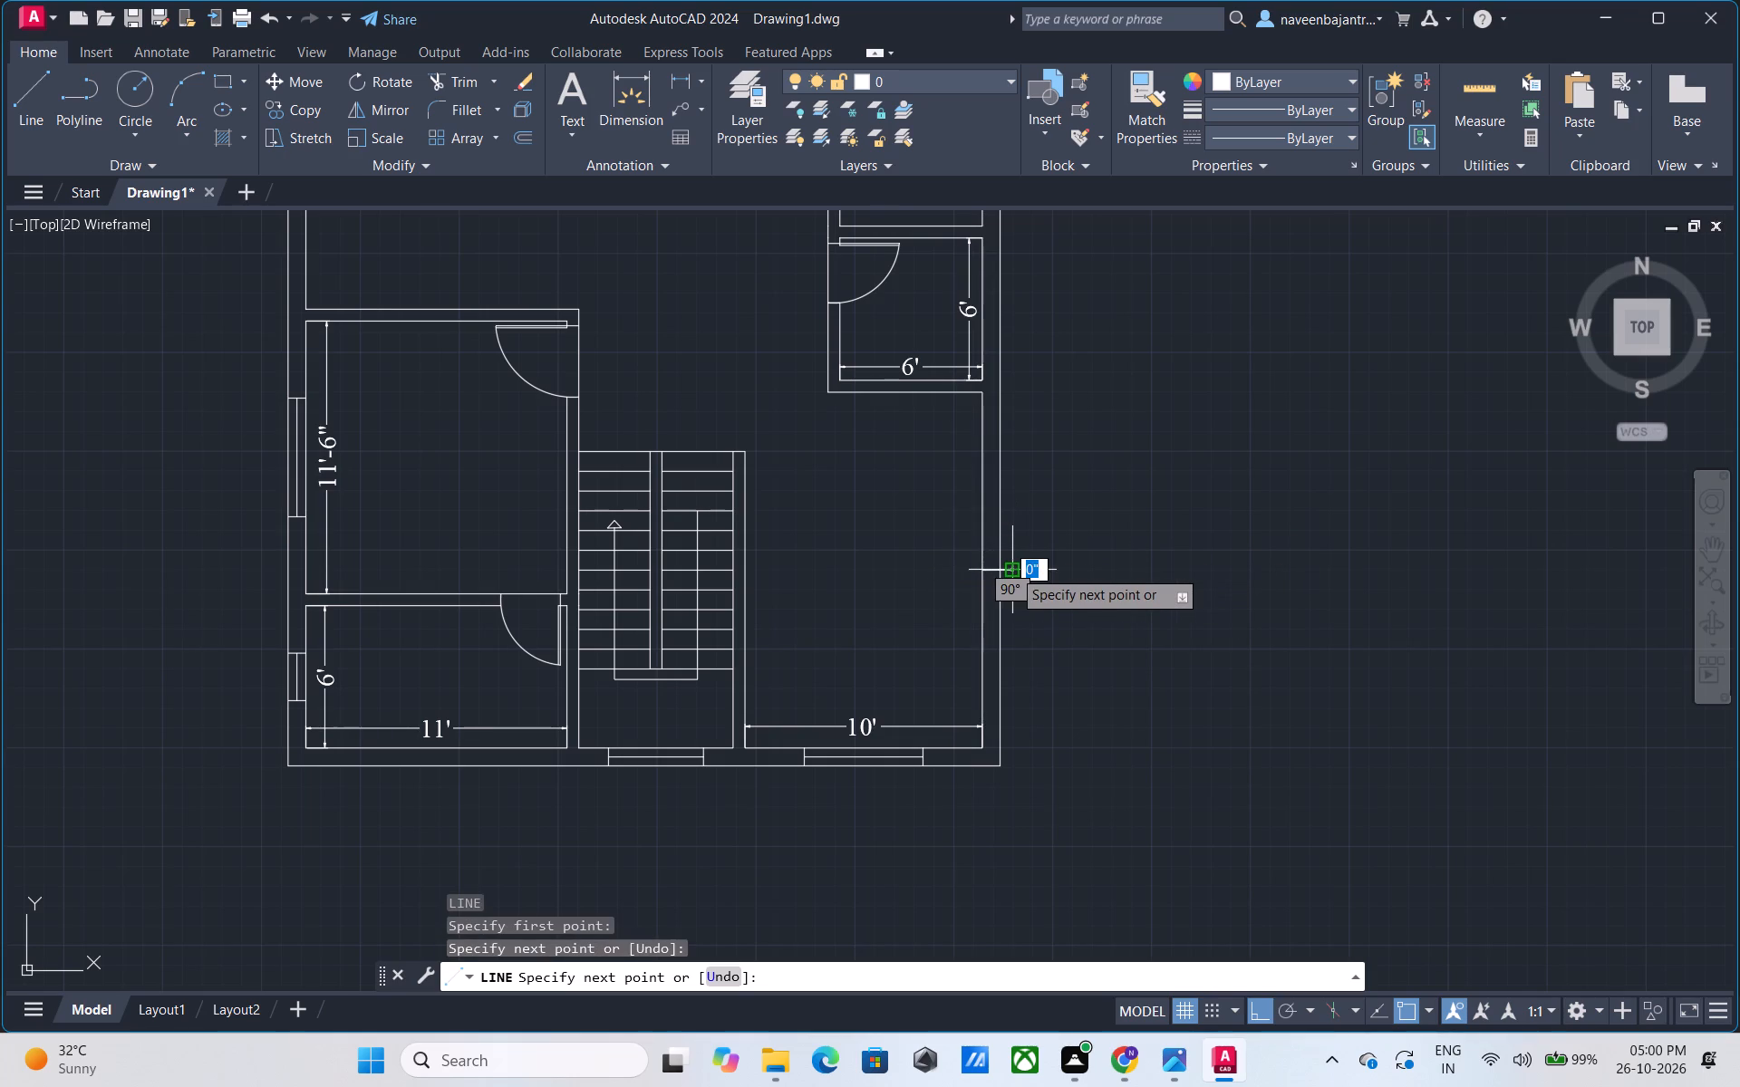
{"action": "key", "text": "Escape"}
Trim the part of the new horizontal line that extends beyond the right wall's outer face.
{"action": "type", "text": "tr"}
{"action": "key", "text": "space"}
{"action": "left_click", "coordinate": [1012, 569]}
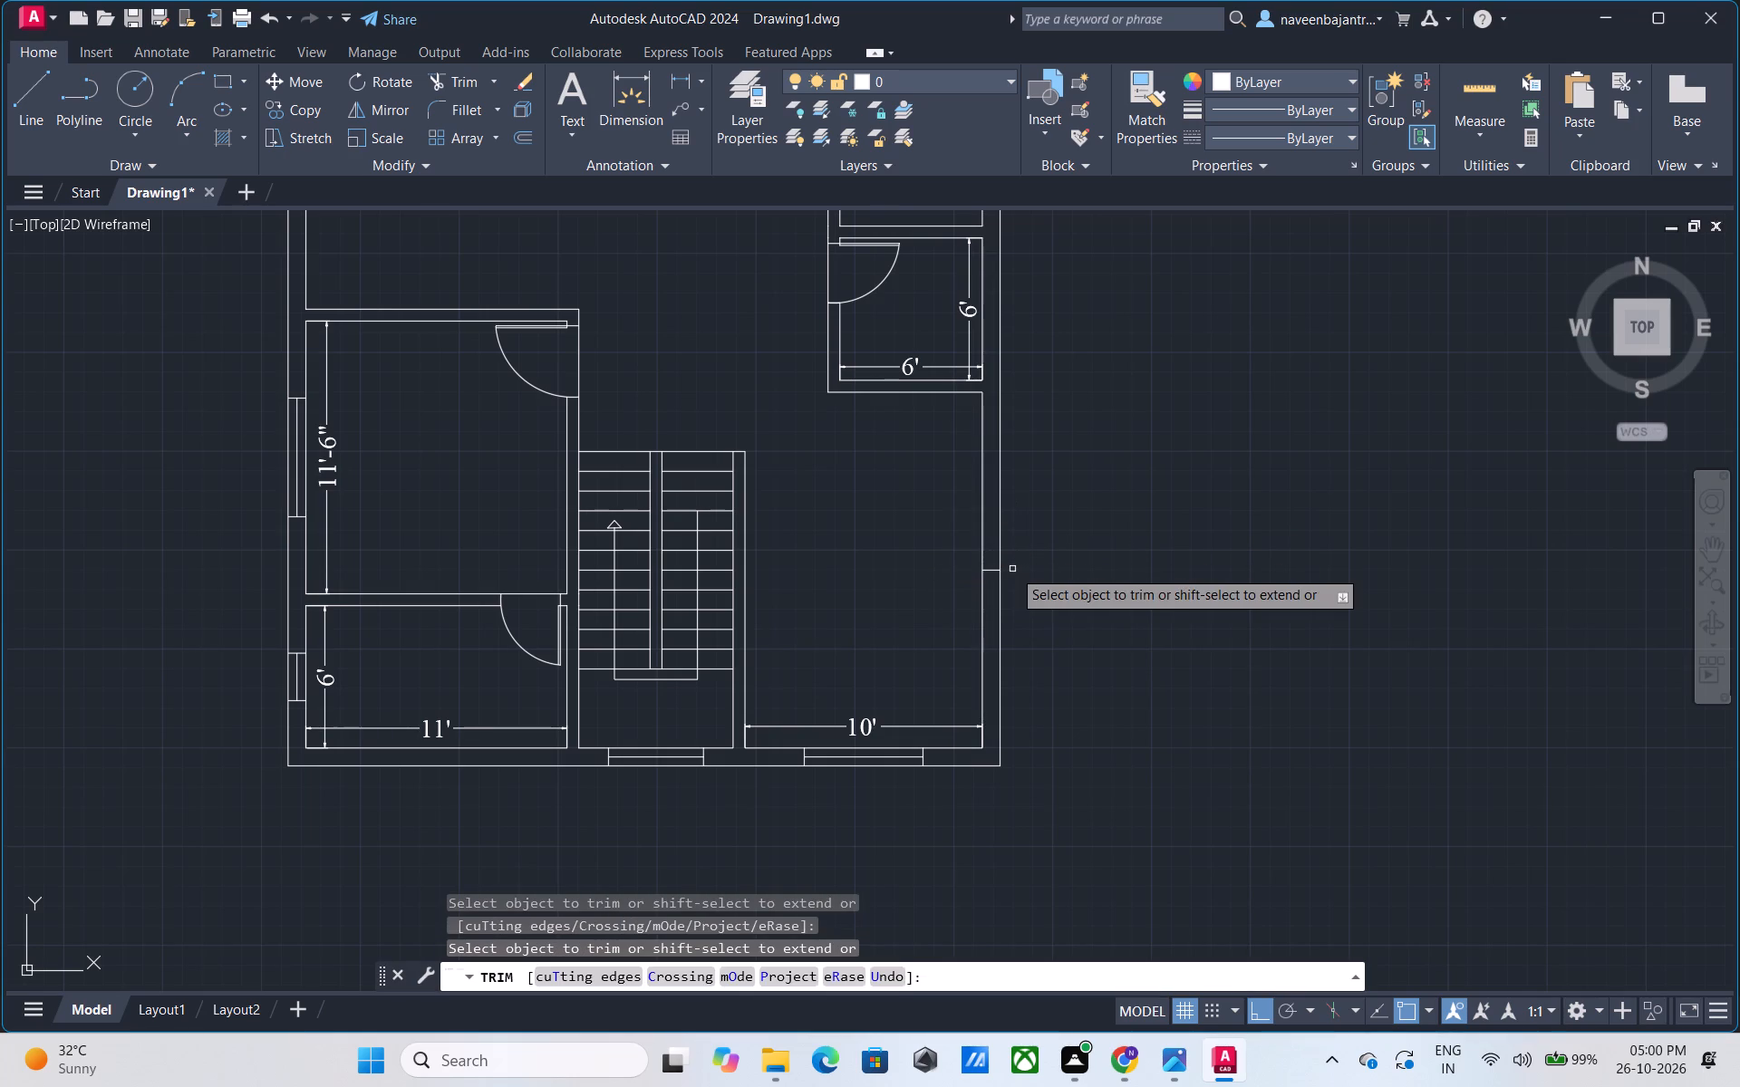
{"action": "key", "text": "Escape"}
Offset the short horizontal line in the right outer wall by 2.5' upward and downward.
{"action": "scroll", "coordinate": [991, 584], "scroll_direction": "up", "scroll_amount": 2}
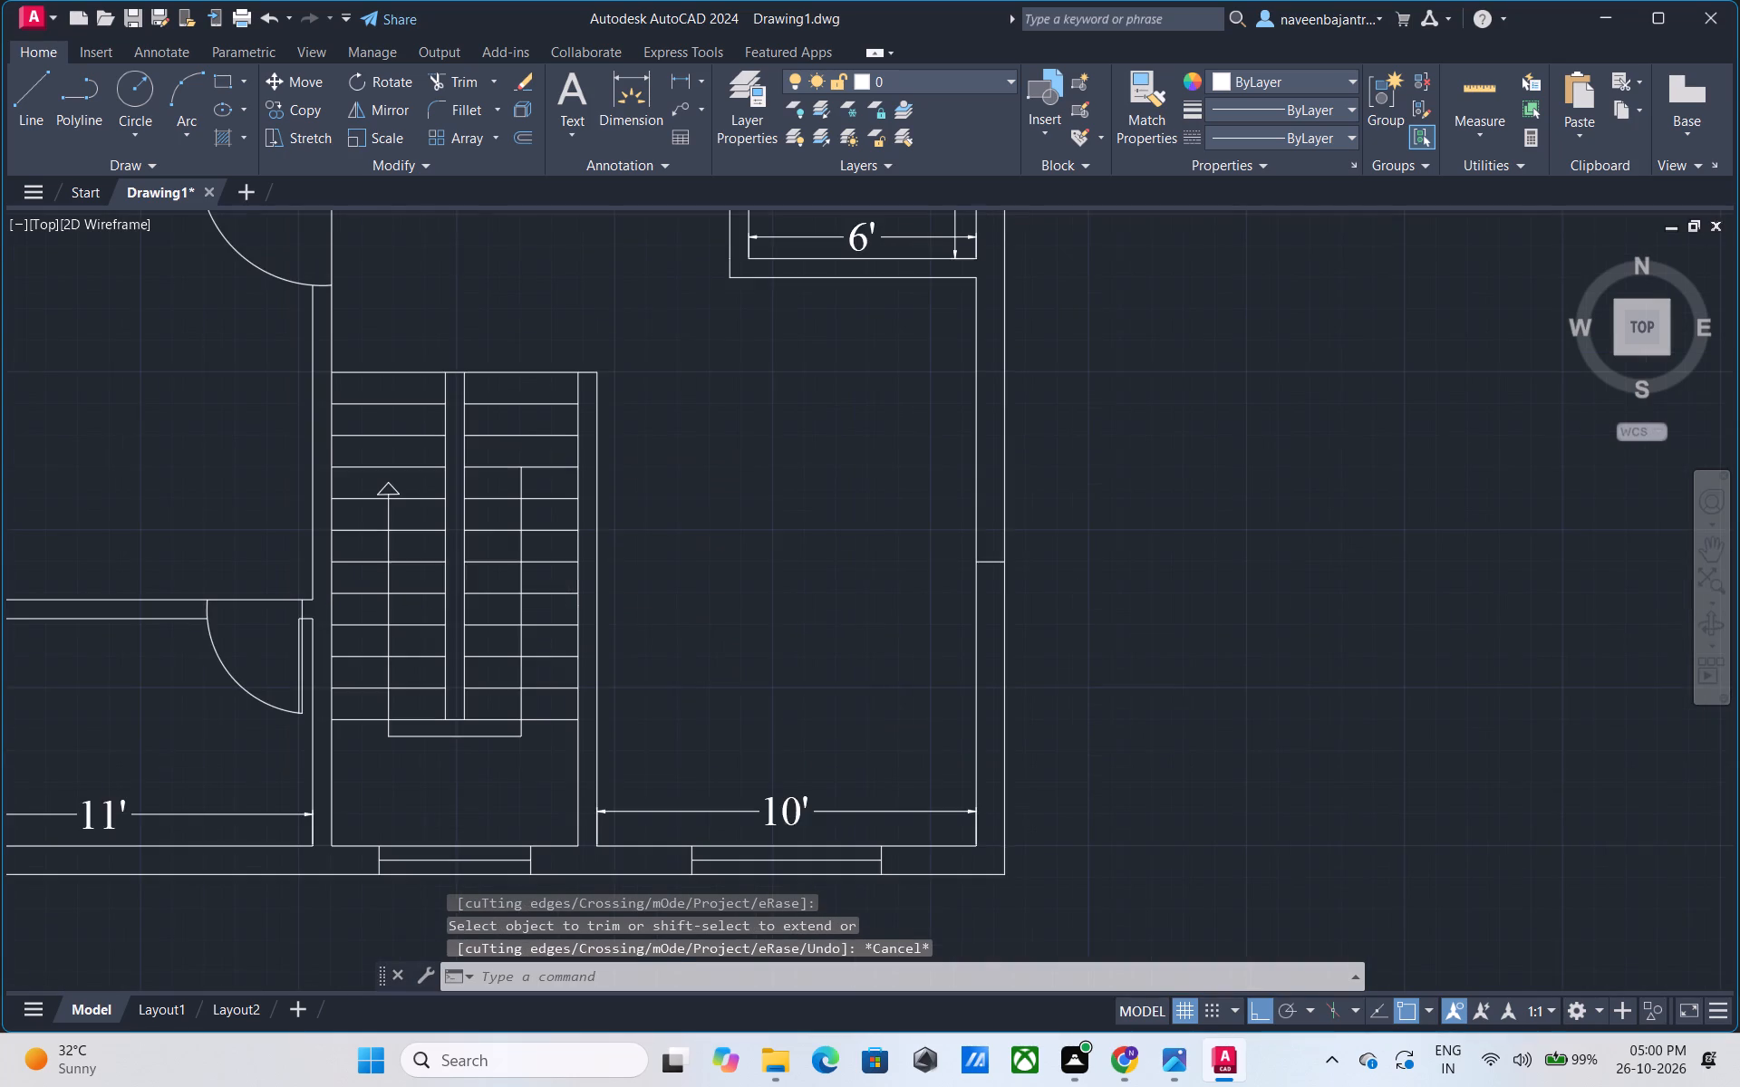
{"action": "key", "text": "Escape"}
{"action": "type", "text": "o"}
{"action": "key", "text": "space"}
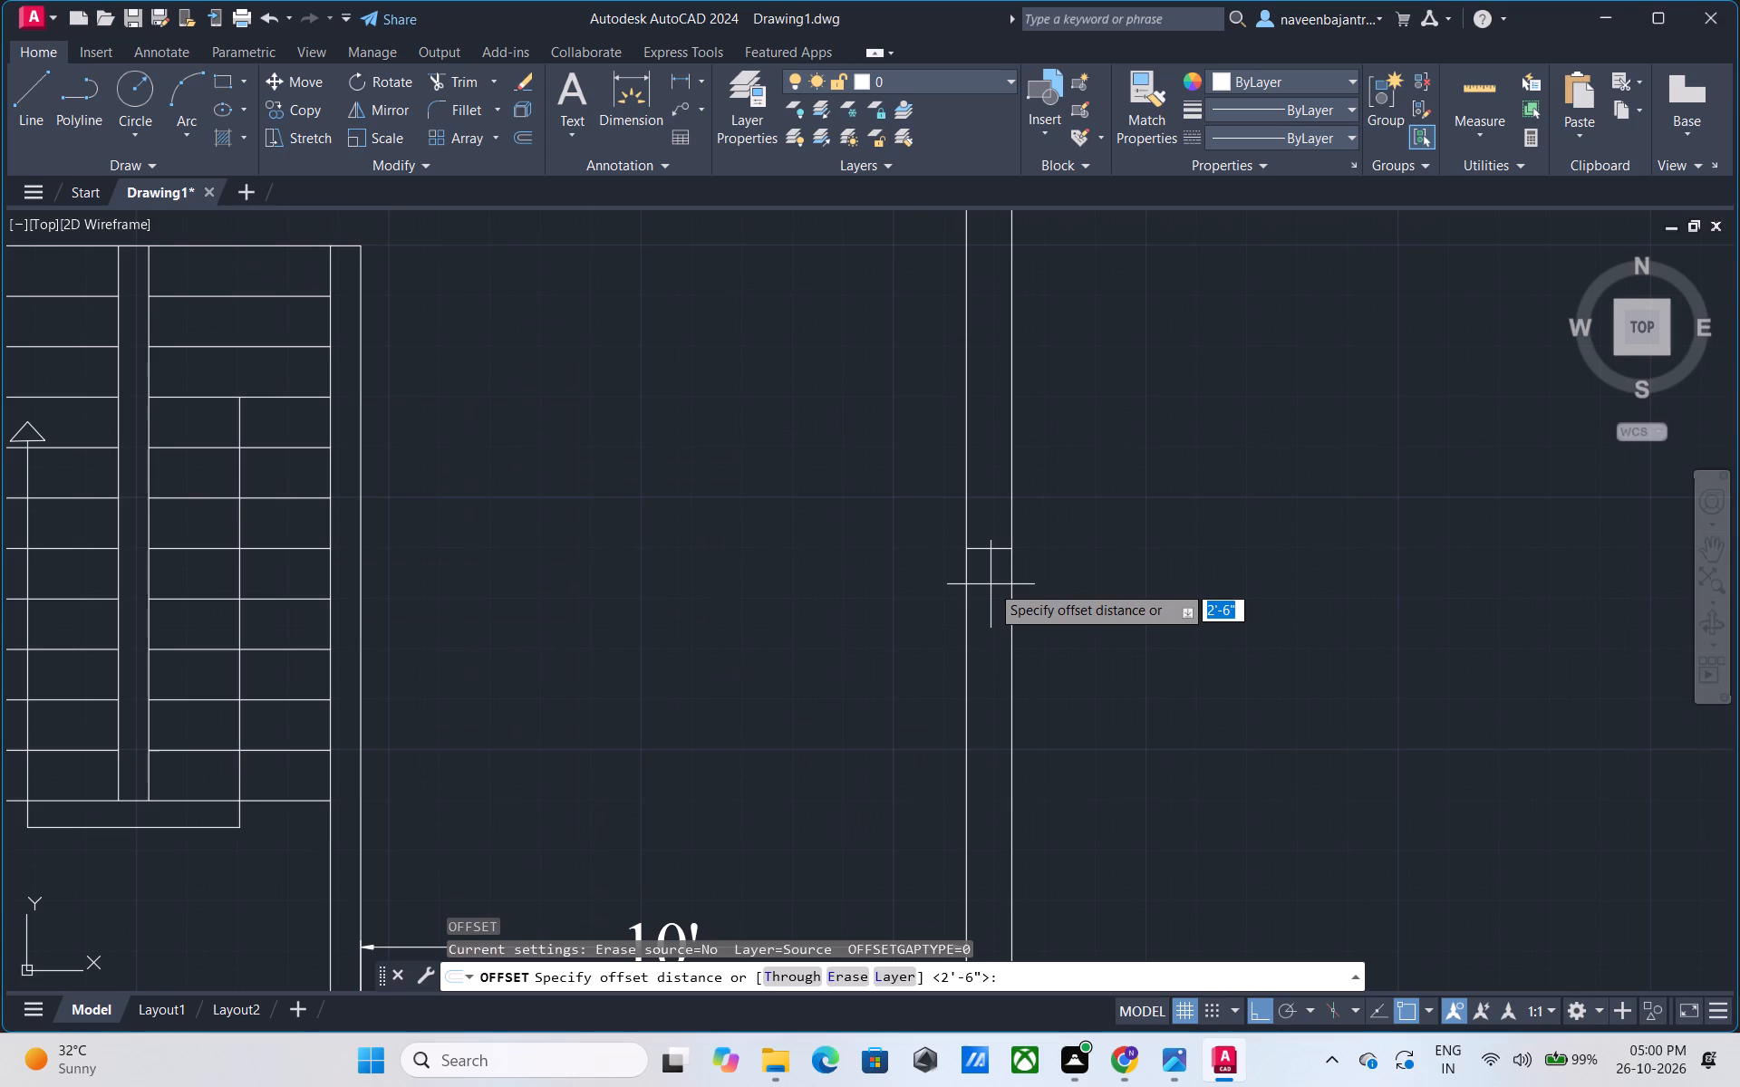
{"action": "type", "text": "2.5'"}
{"action": "key", "text": "Return"}
{"action": "left_click", "coordinate": [989, 548]}
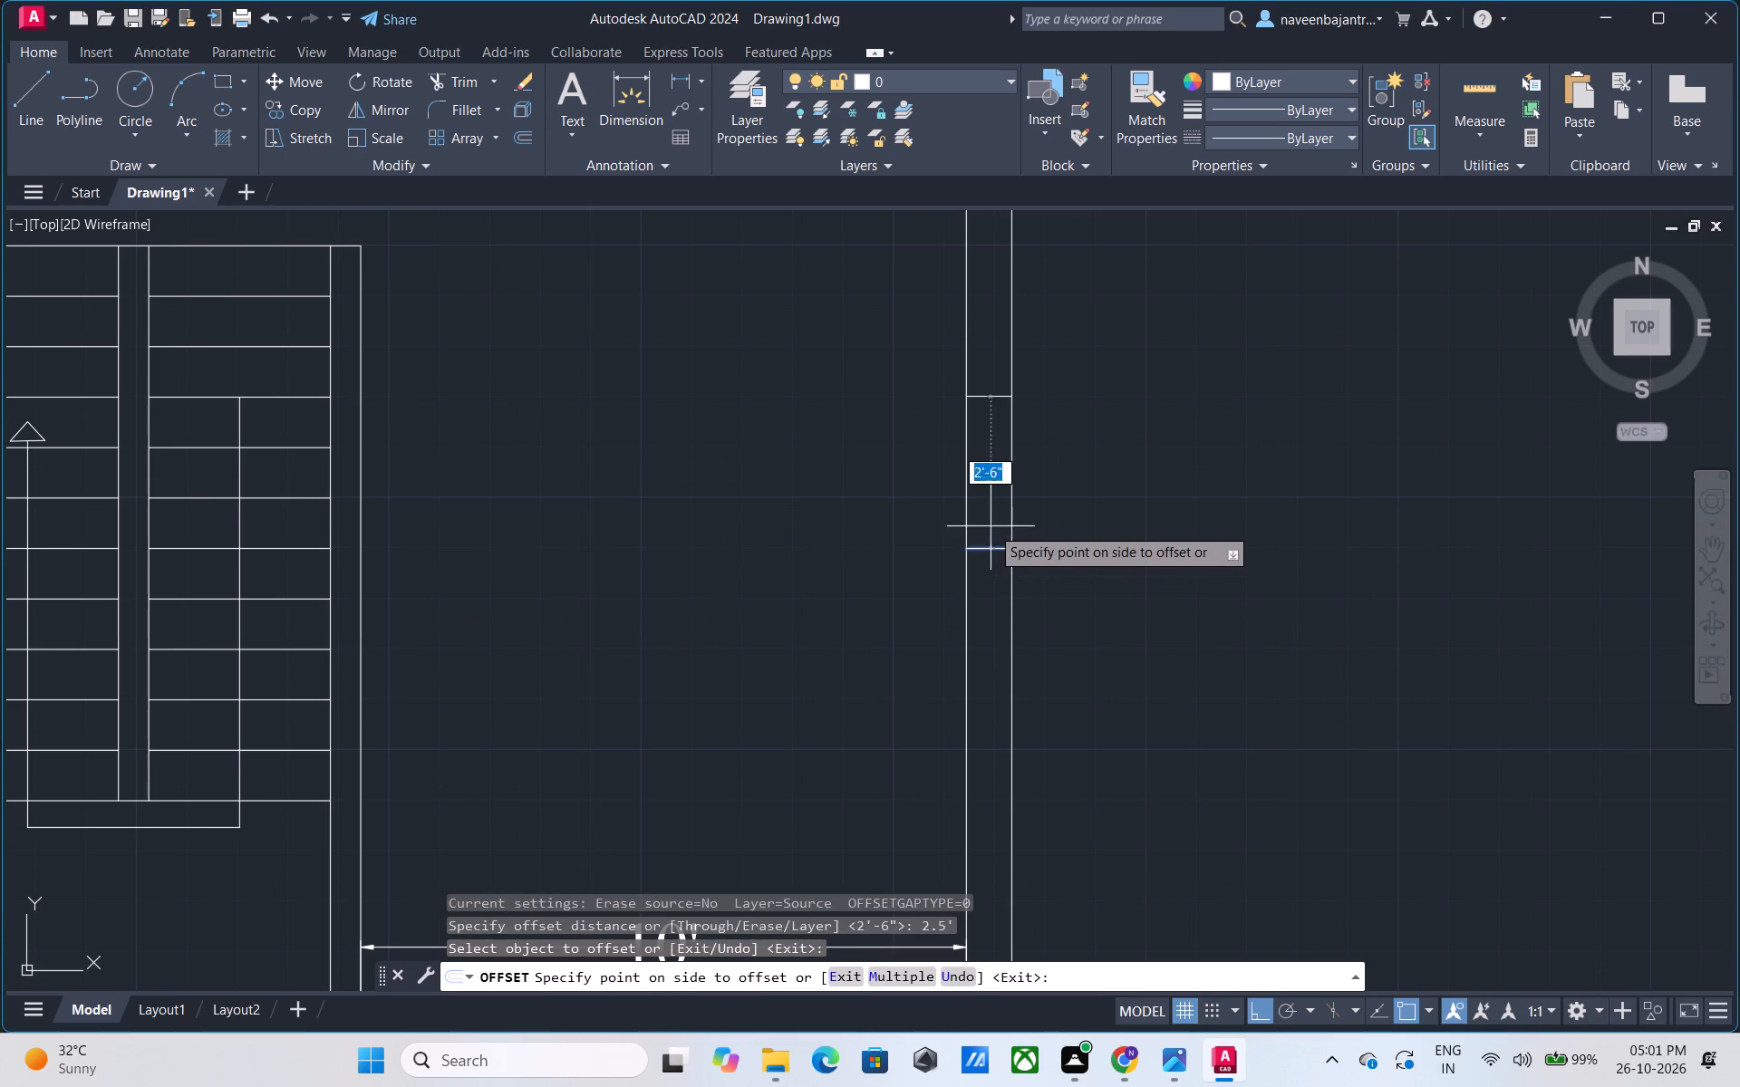
{"action": "left_click", "coordinate": [991, 526]}
{"action": "left_click", "coordinate": [991, 548]}
{"action": "left_click", "coordinate": [986, 576]}
{"action": "key", "text": "Escape"}
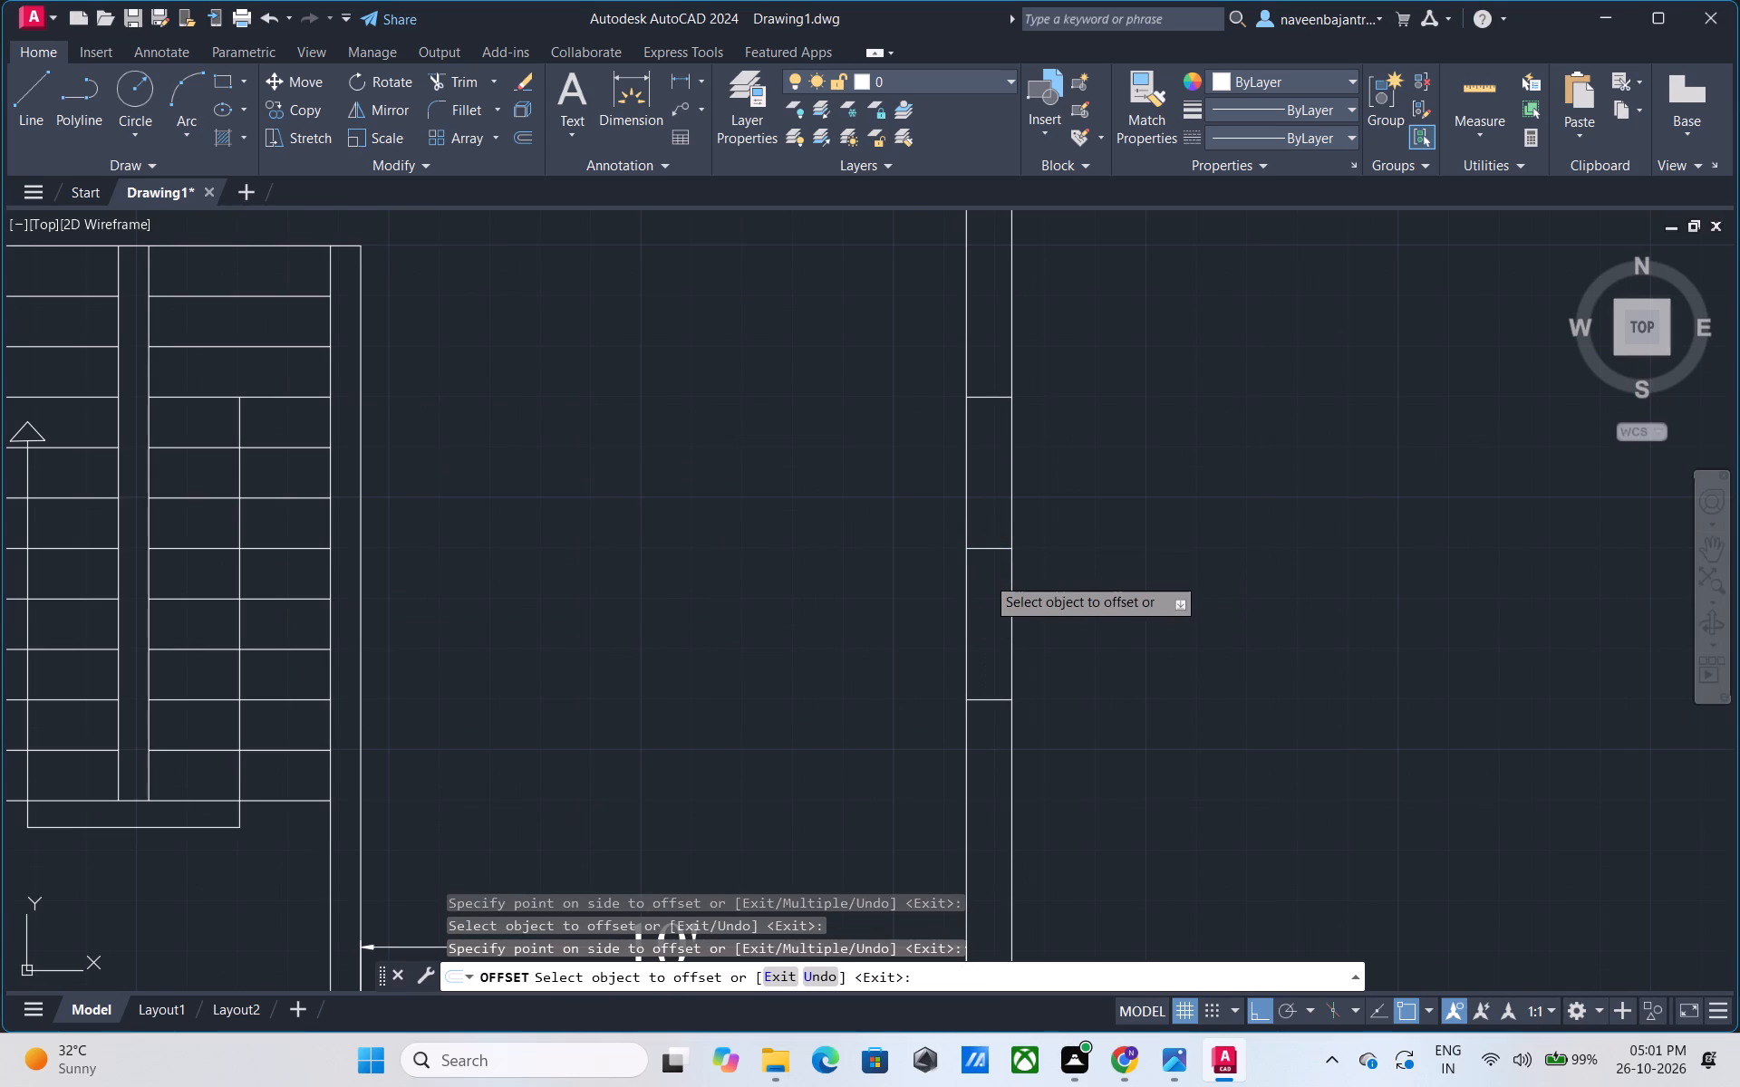
Trim away the original middle line between the two offset lines in the right outer wall.
{"action": "type", "text": "tr"}
{"action": "key", "text": "space"}
{"action": "left_click", "coordinate": [992, 552]}
{"action": "key", "text": "Escape"}
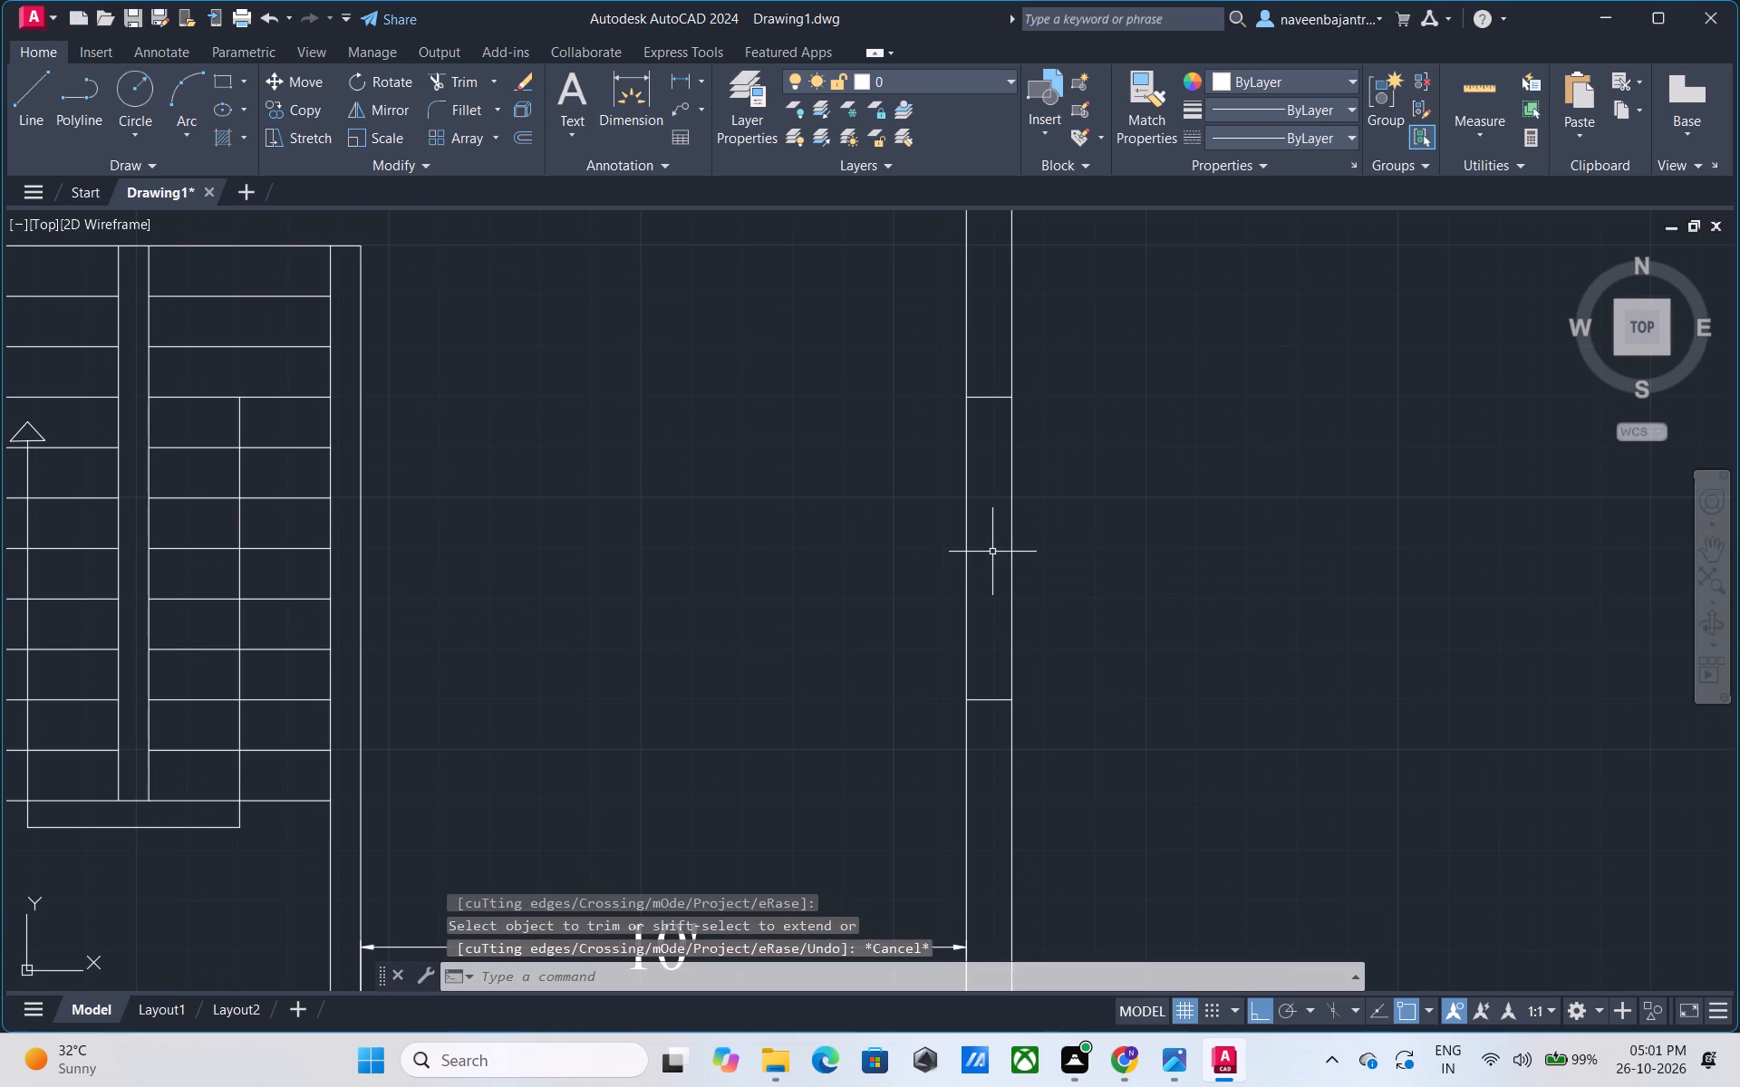
Draw a vertical line joining the midpoints of the two short lines in the 10' wide room's right outer wall.
{"action": "type", "text": "l"}
{"action": "key", "text": "space"}
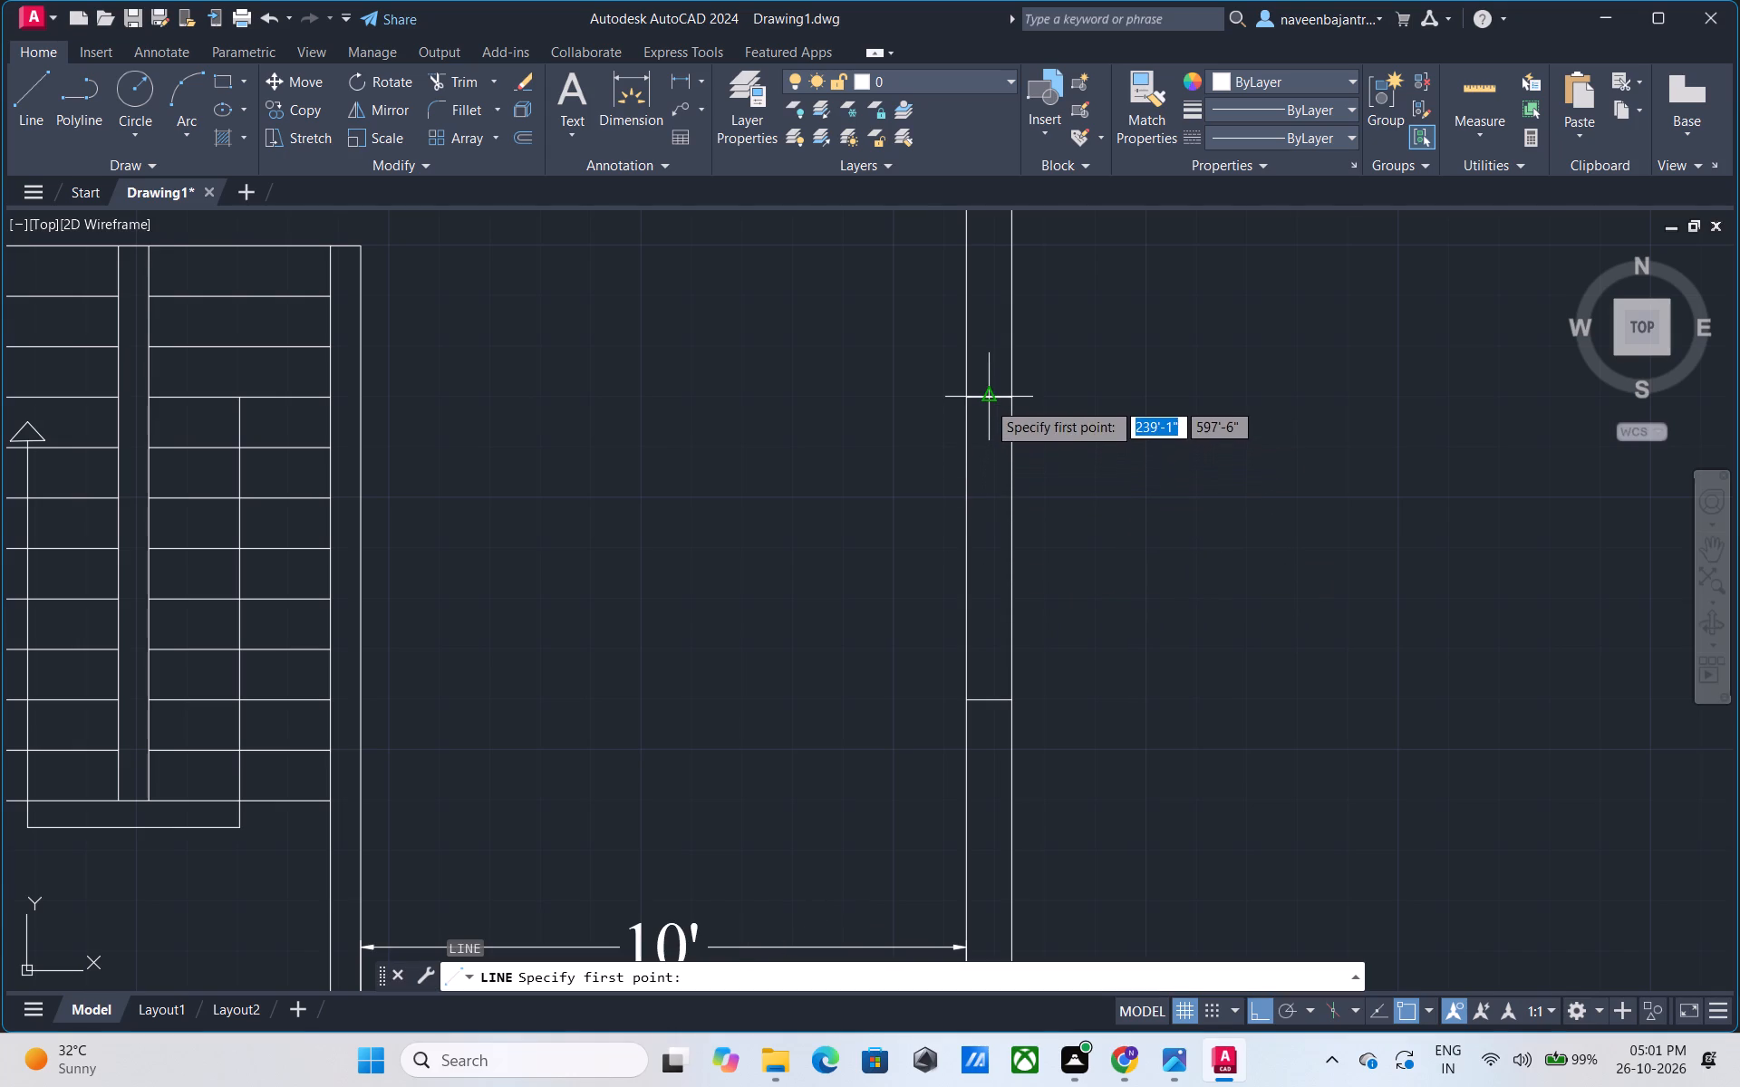
{"action": "left_click", "coordinate": [987, 401]}
{"action": "left_click", "coordinate": [986, 696]}
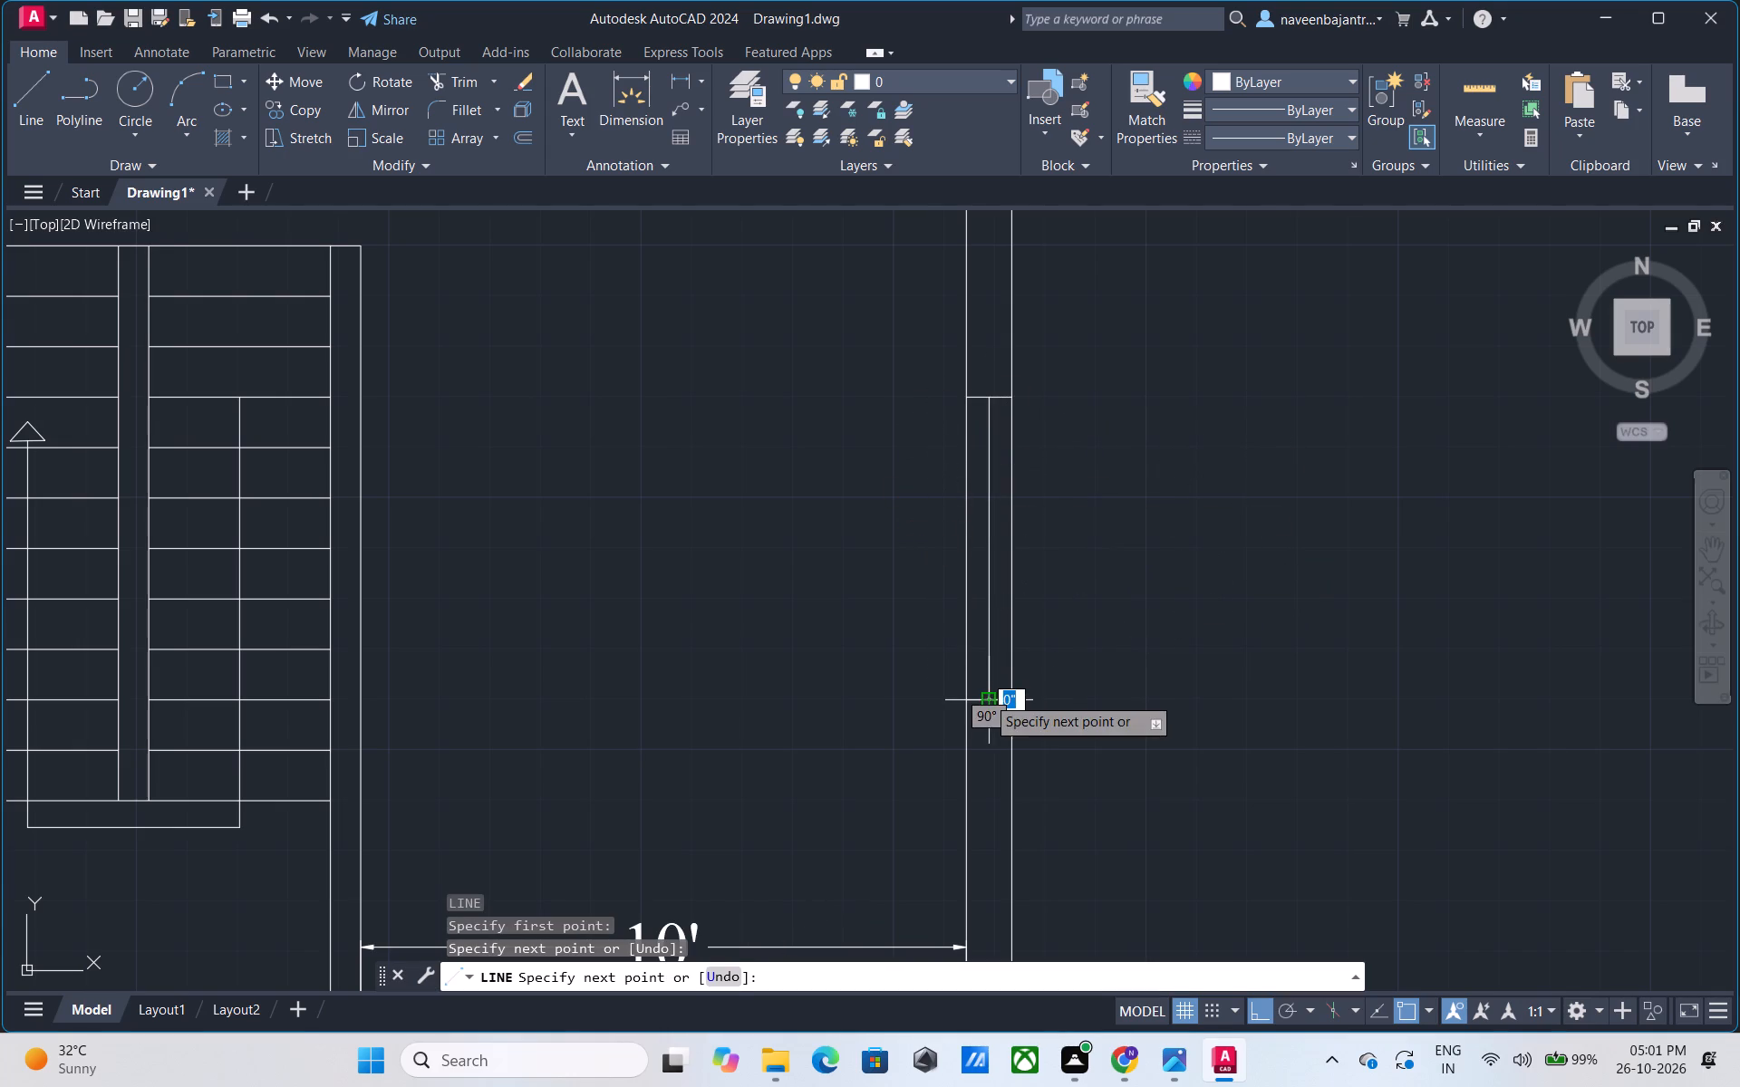
{"action": "key", "text": "Escape"}
{"action": "scroll", "coordinate": [986, 696], "scroll_direction": "down", "scroll_amount": 3}
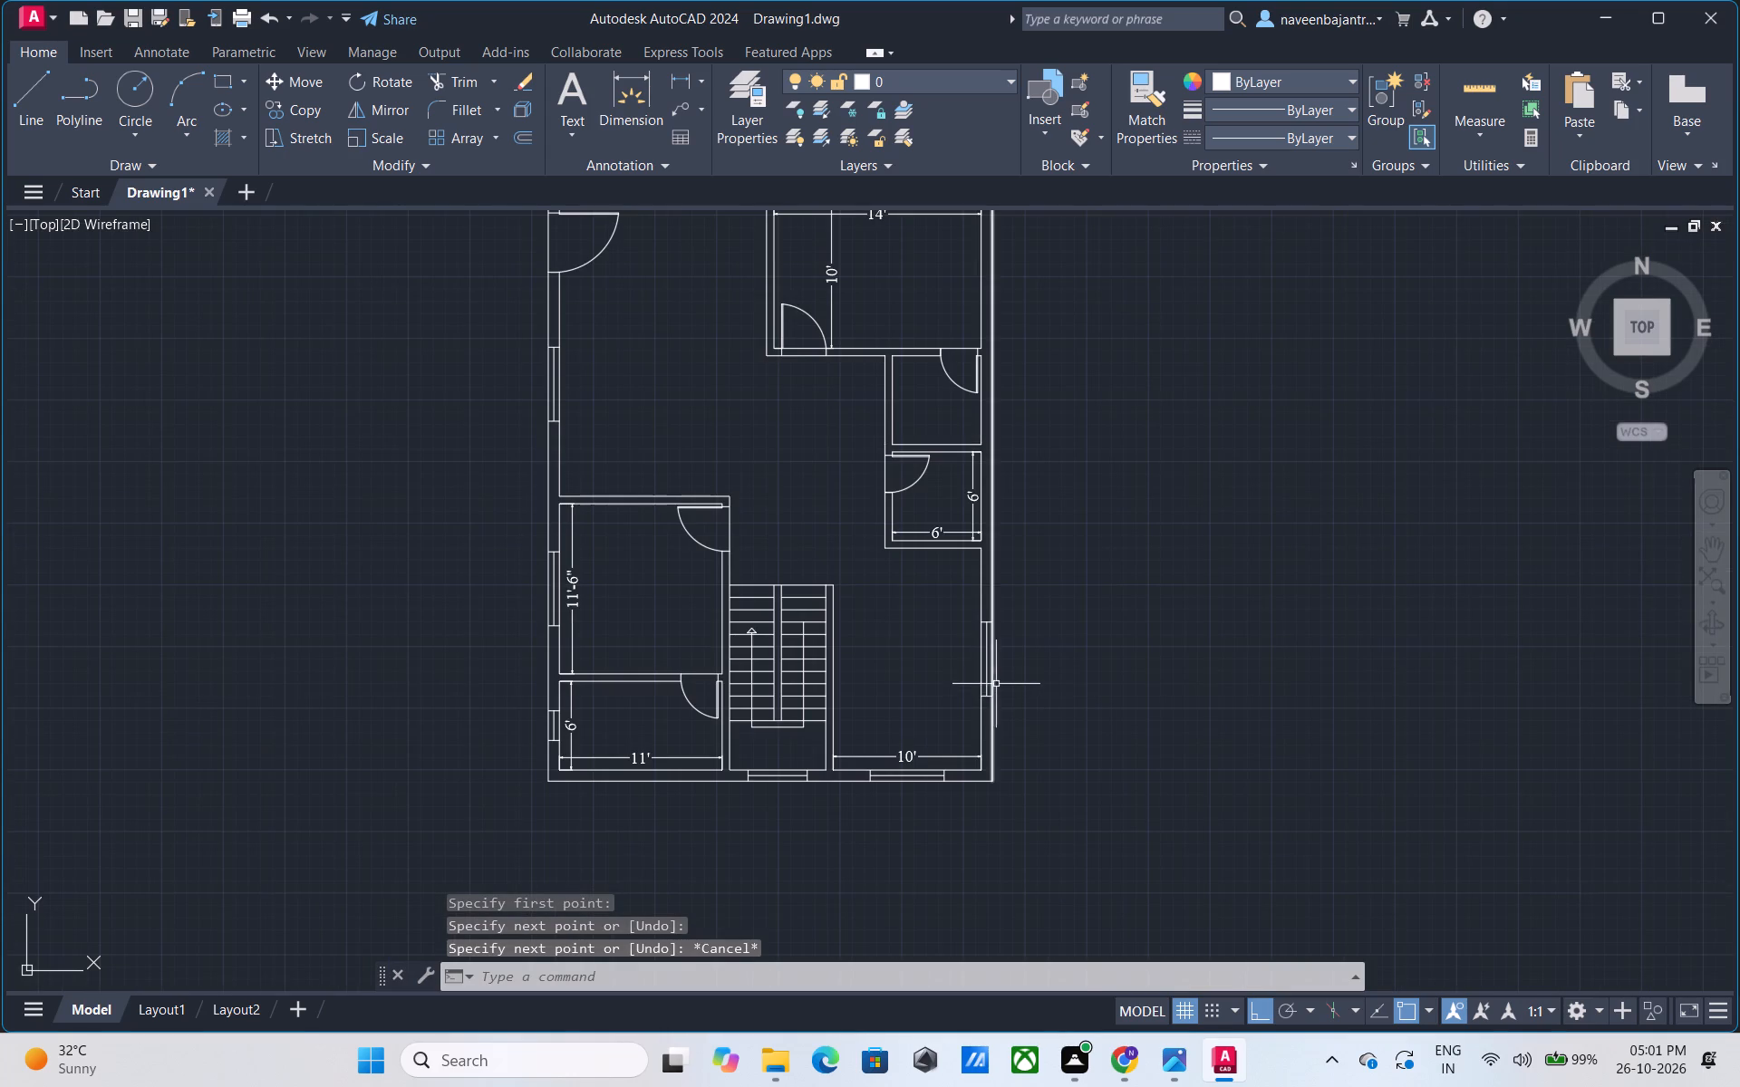
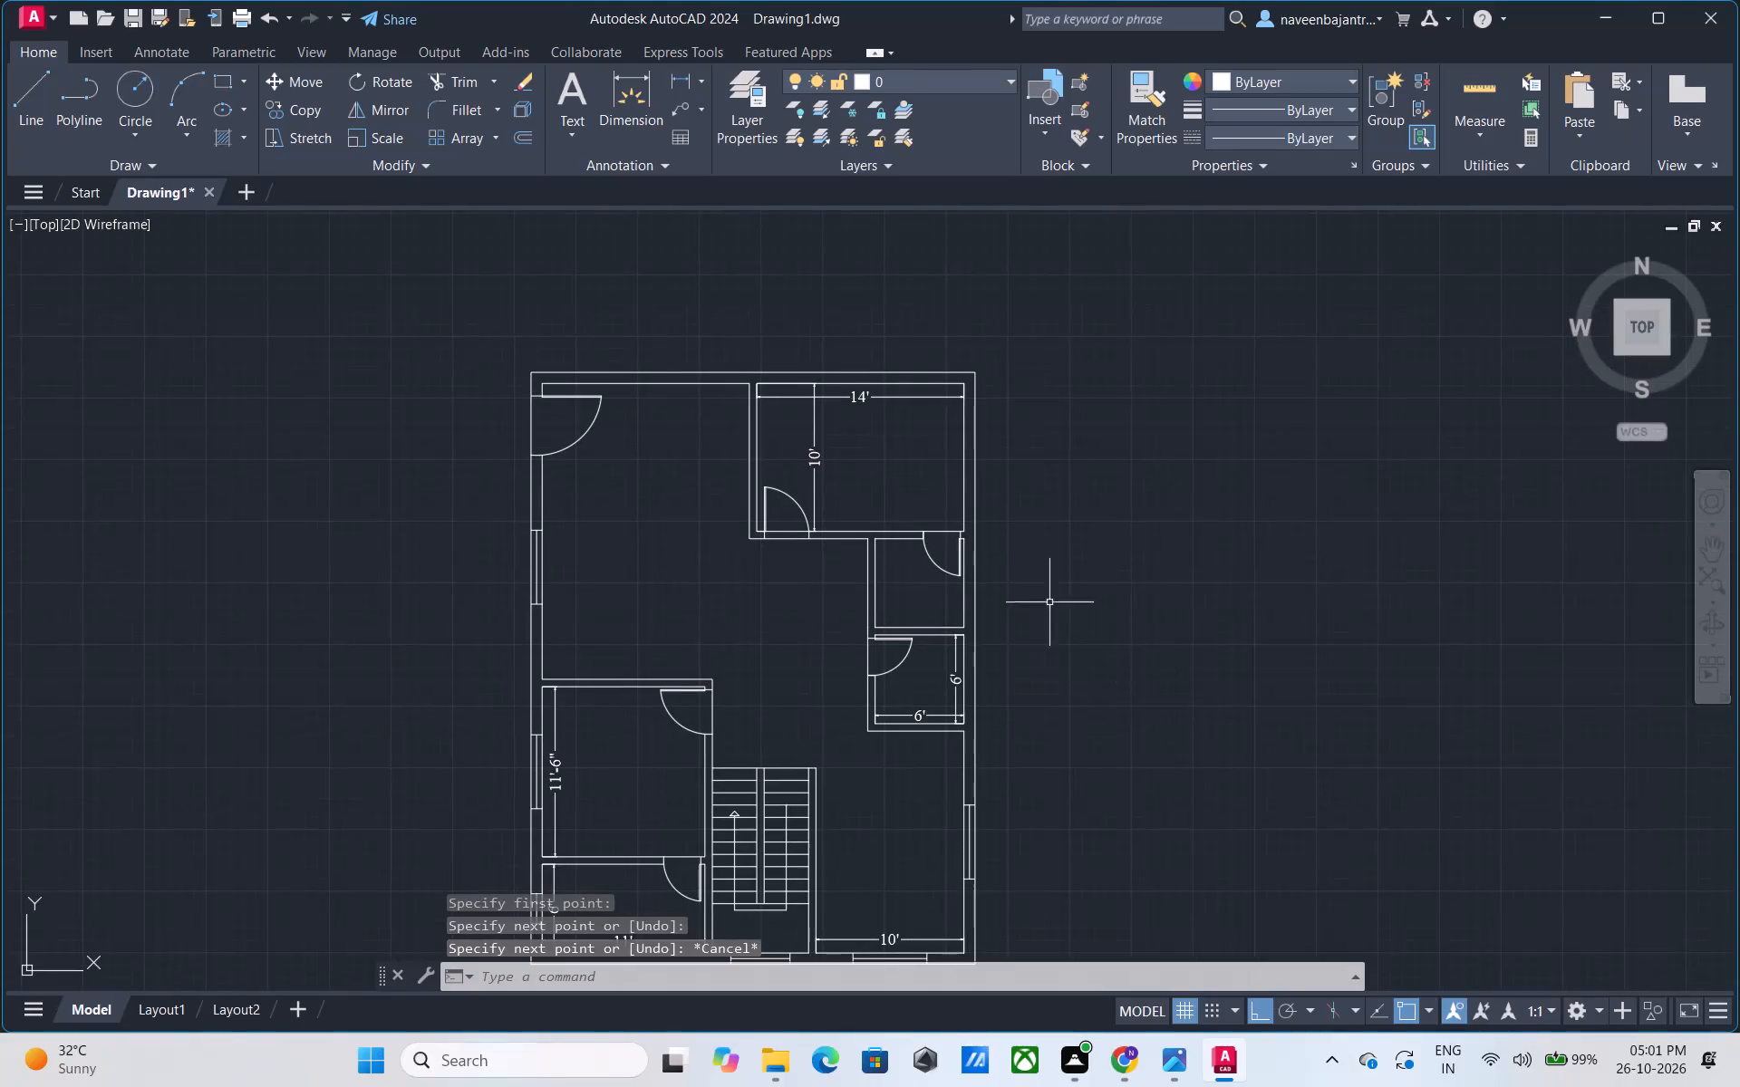
Draw a horizontal line from the inner right wall's midpoint of the small room above the 6' room, outward past the outer wall face.
{"action": "scroll", "coordinate": [1030, 581], "scroll_direction": "up", "scroll_amount": 2}
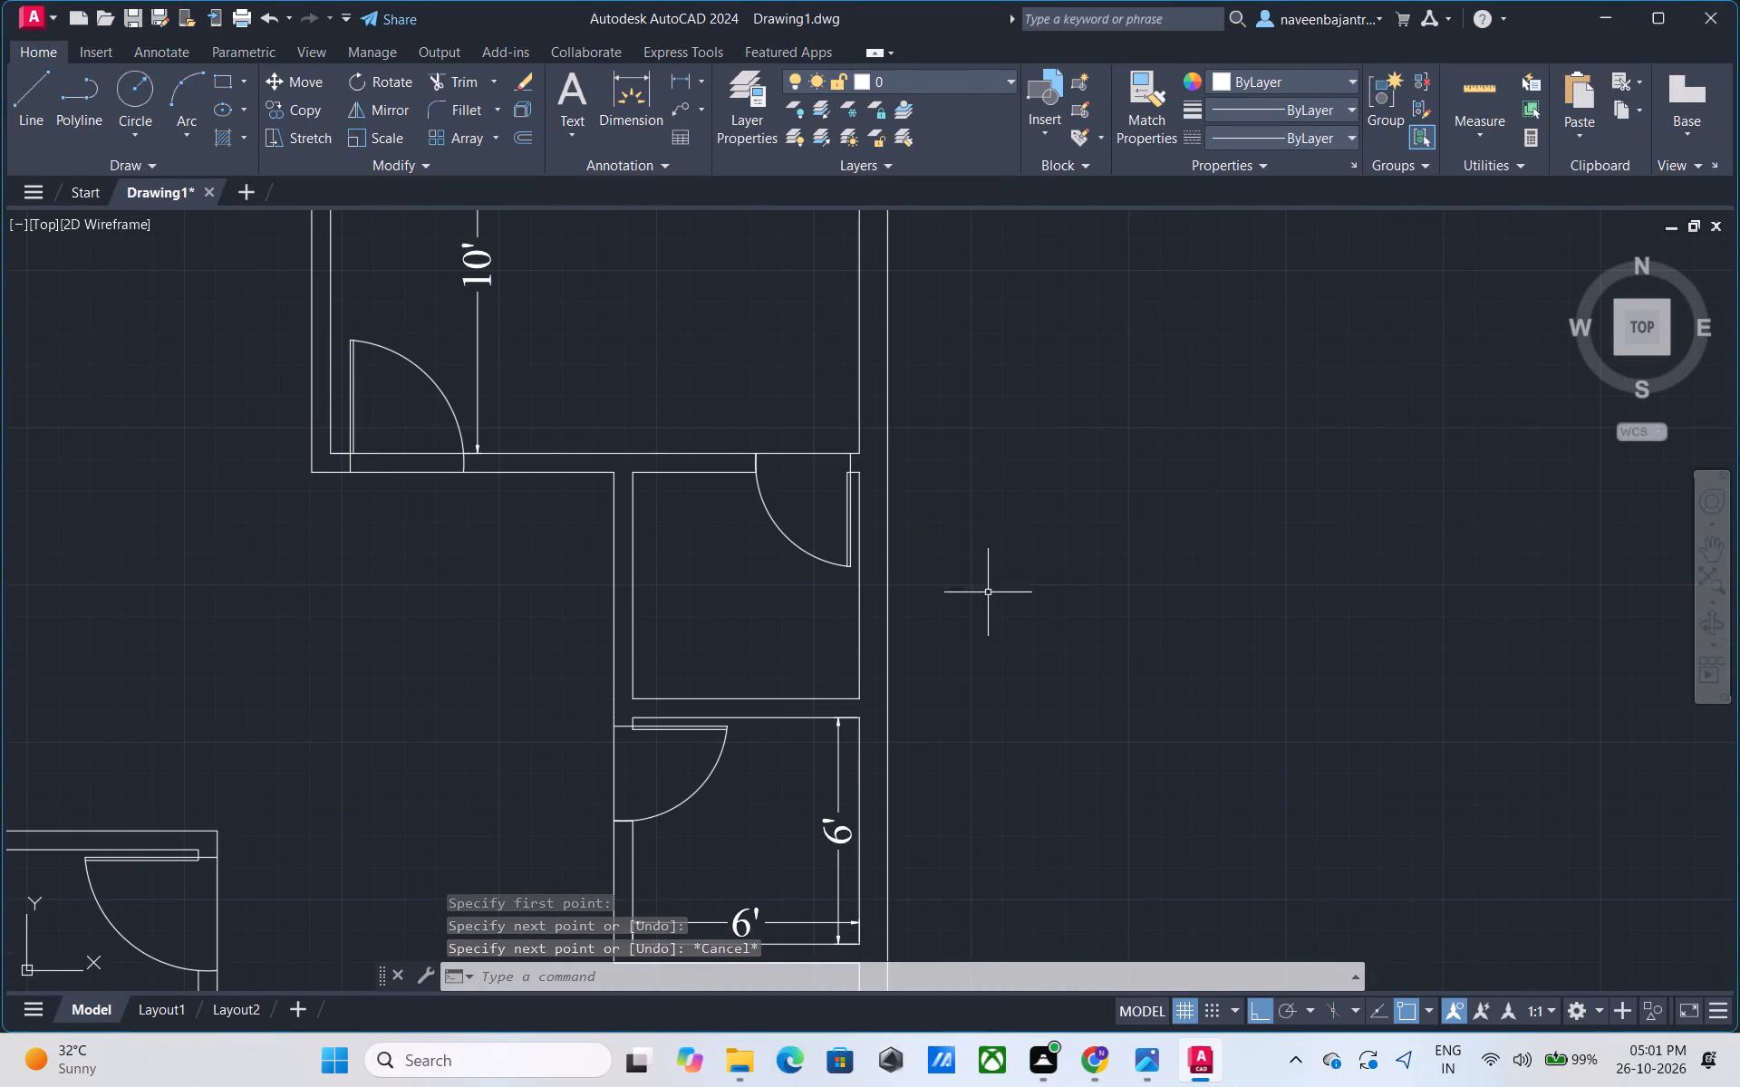
{"action": "key", "text": "Escape"}
{"action": "type", "text": "l"}
{"action": "key", "text": "space"}
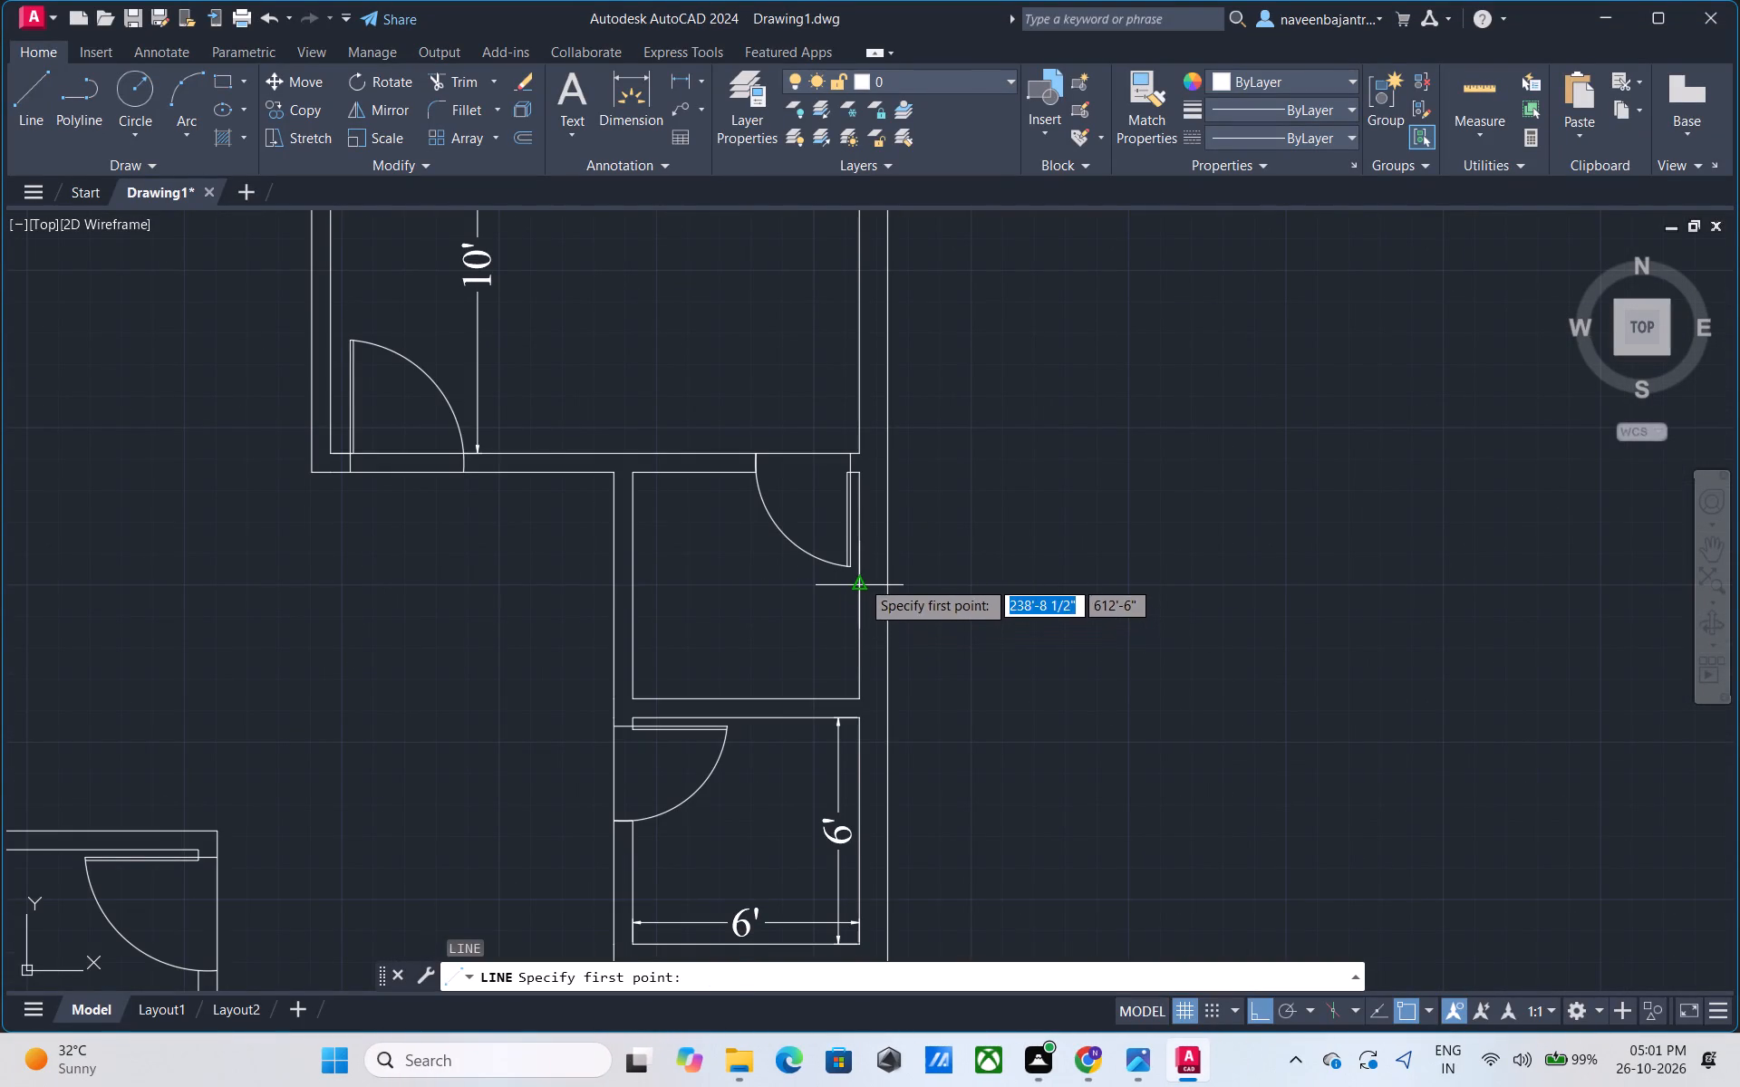
{"action": "left_click", "coordinate": [861, 580]}
{"action": "left_click", "coordinate": [929, 581]}
{"action": "key", "text": "Escape"}
Trim the part of that horizontal line extending beyond the right wall's outer face.
{"action": "type", "text": "tr"}
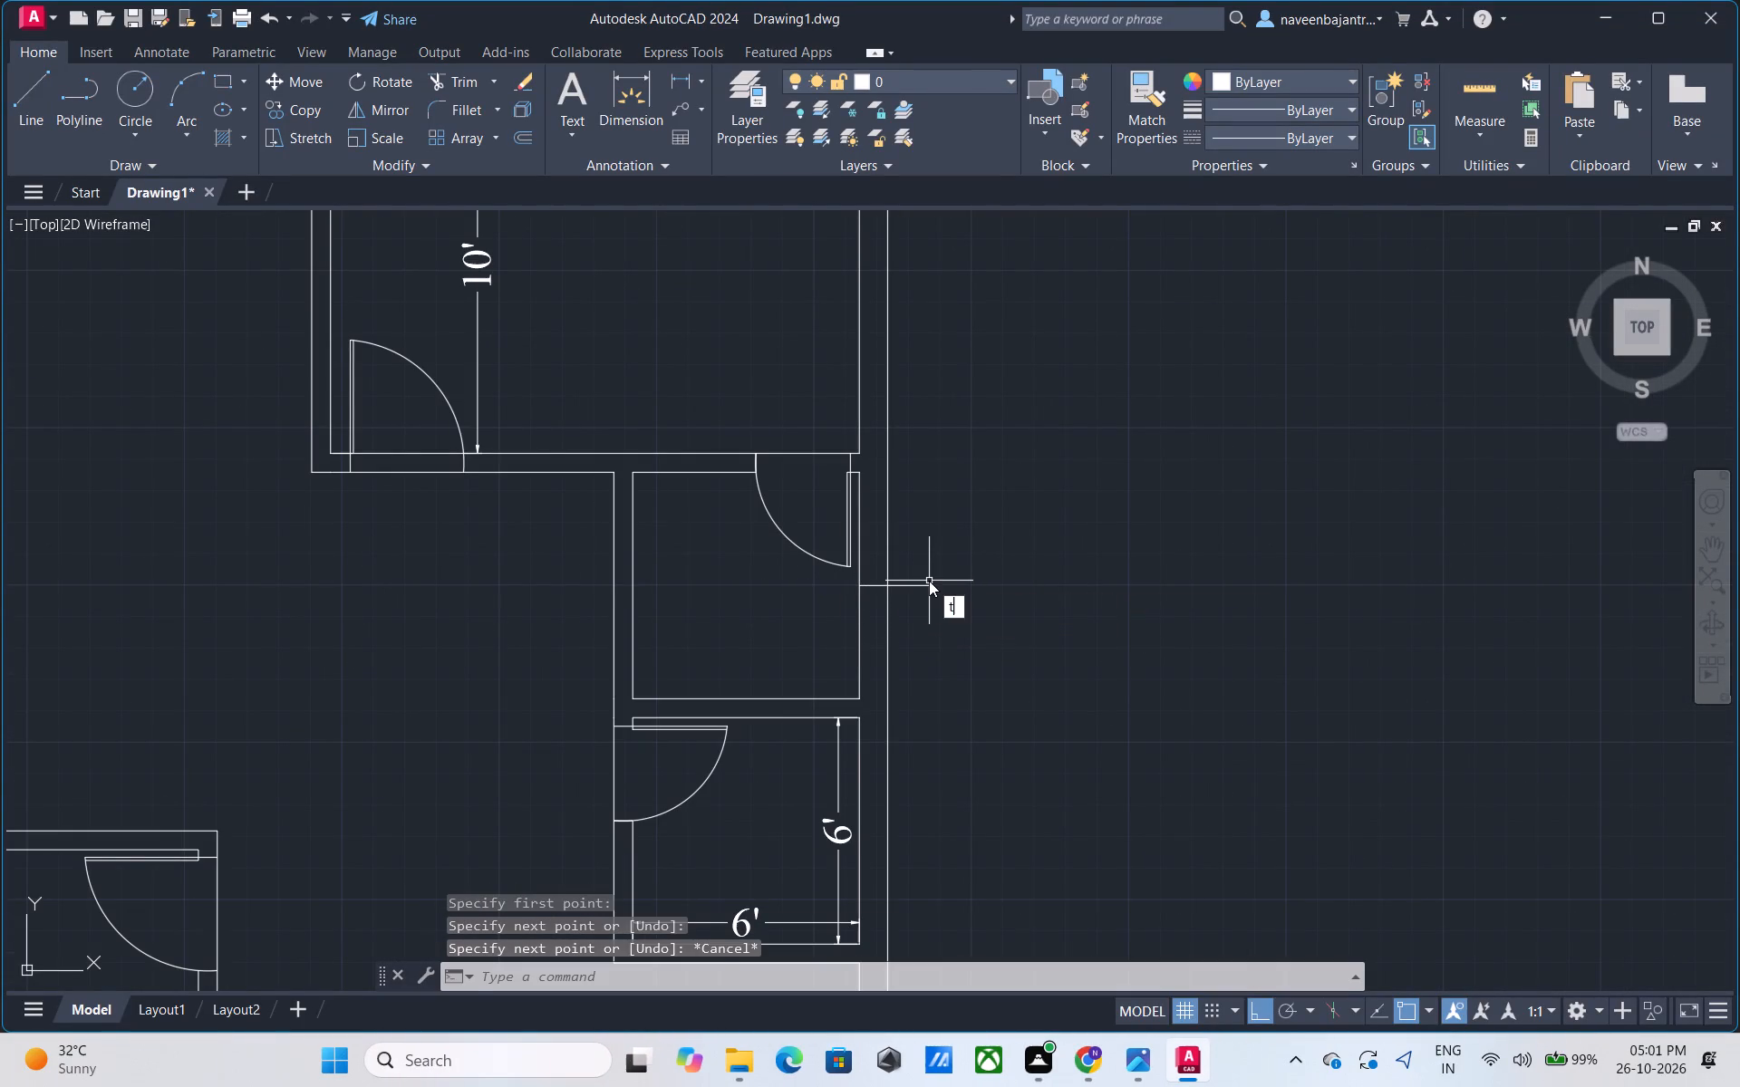
{"action": "key", "text": "space"}
{"action": "left_click", "coordinate": [924, 589]}
{"action": "key", "text": "Escape"}
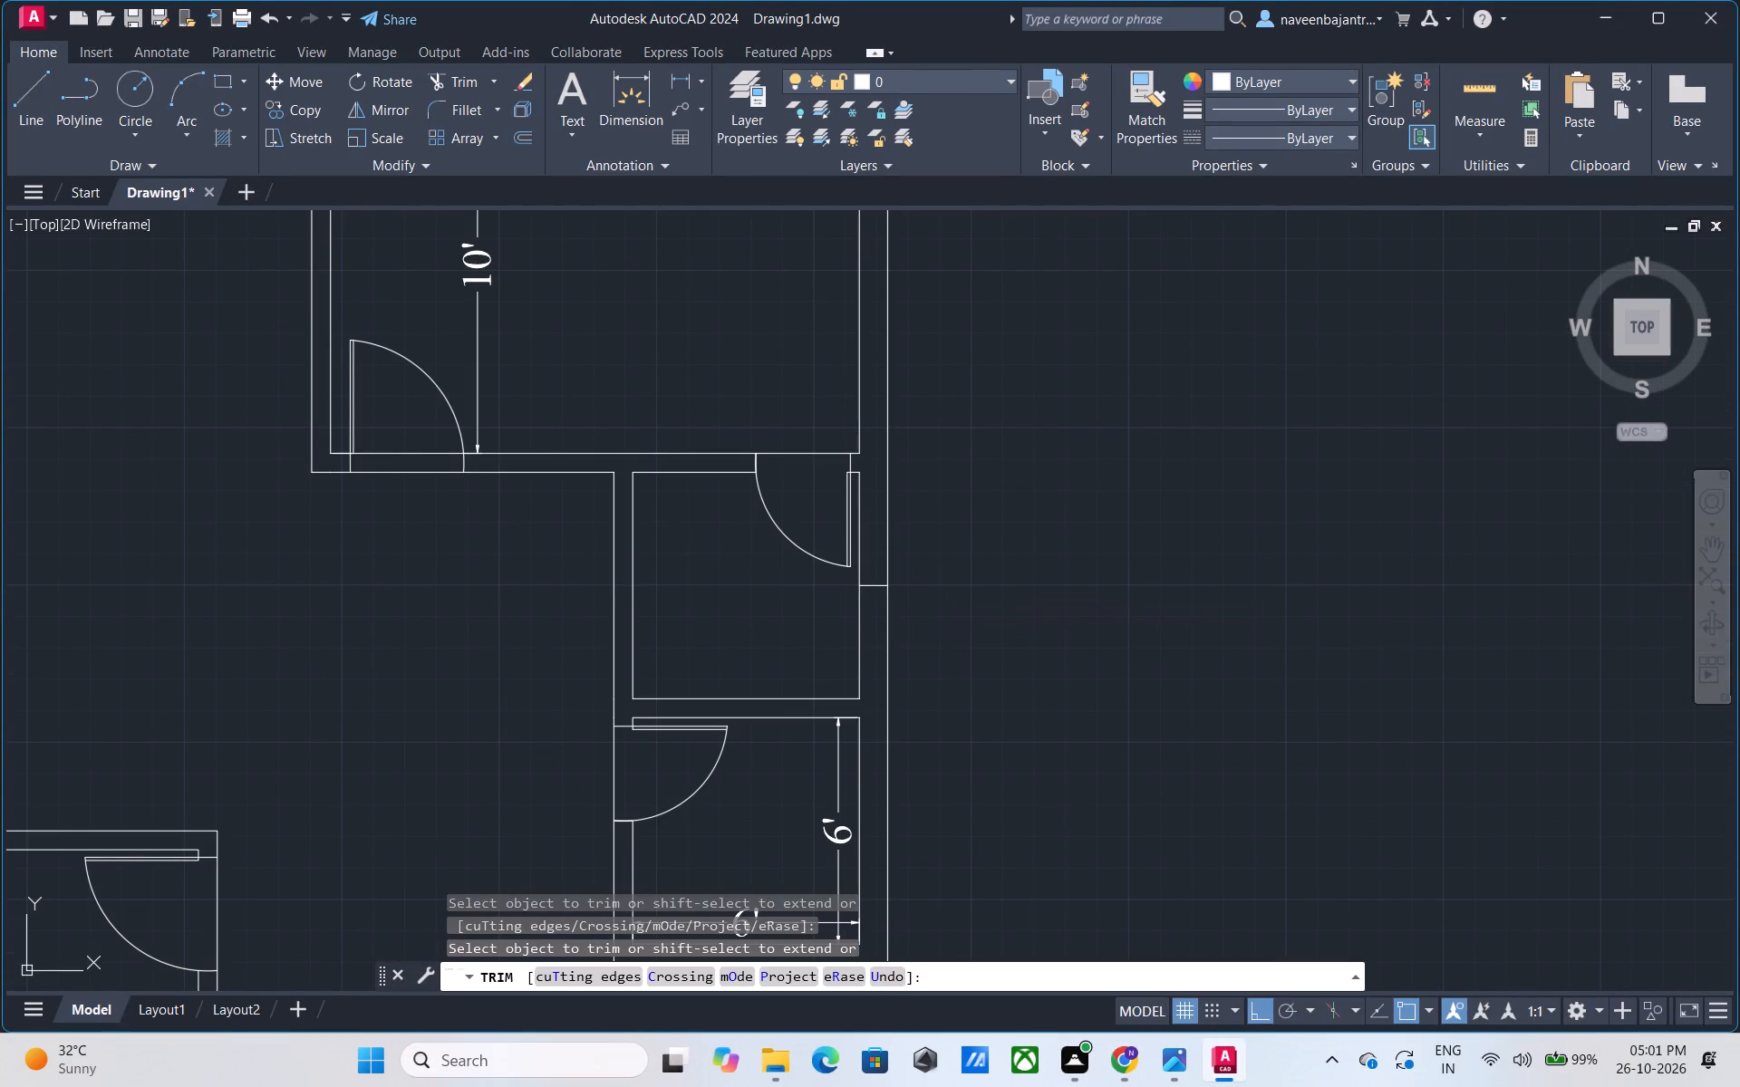
Offset the small room's short wall line by 1' upward and downward.
{"action": "type", "text": "o"}
{"action": "key", "text": "space"}
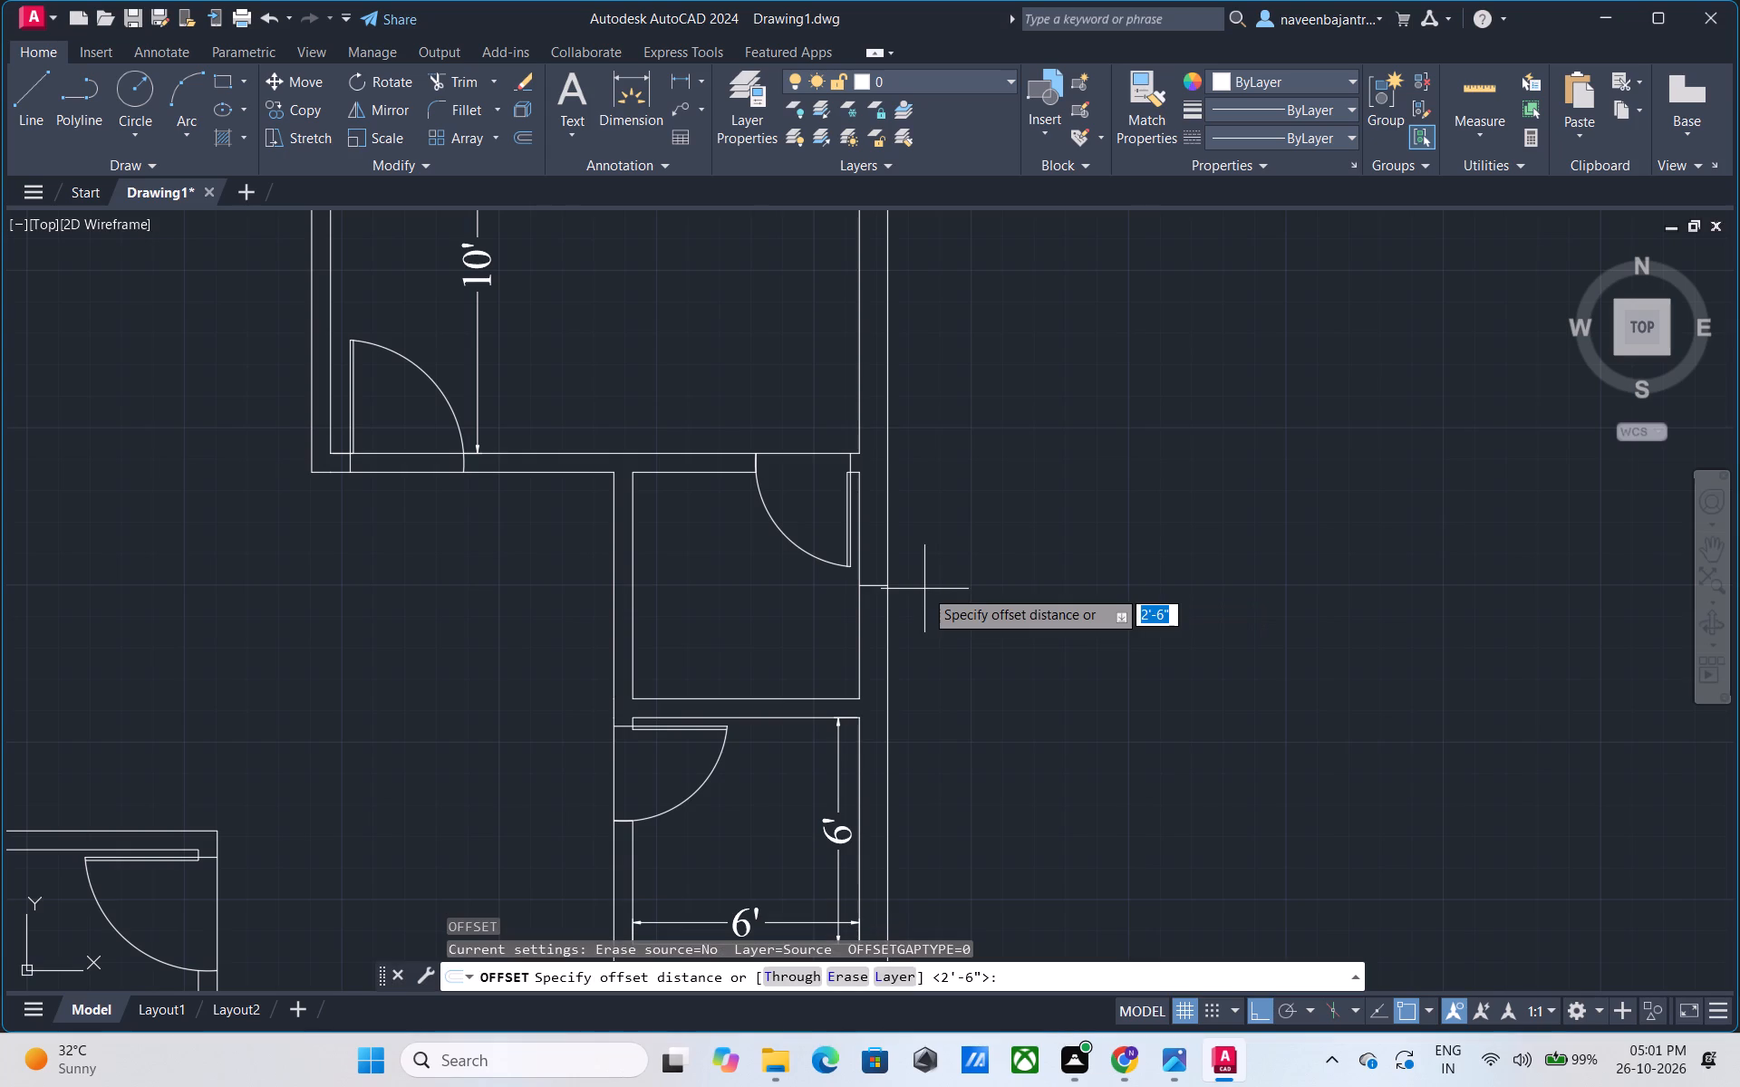
{"action": "type", "text": "1'"}
{"action": "key", "text": "Return"}
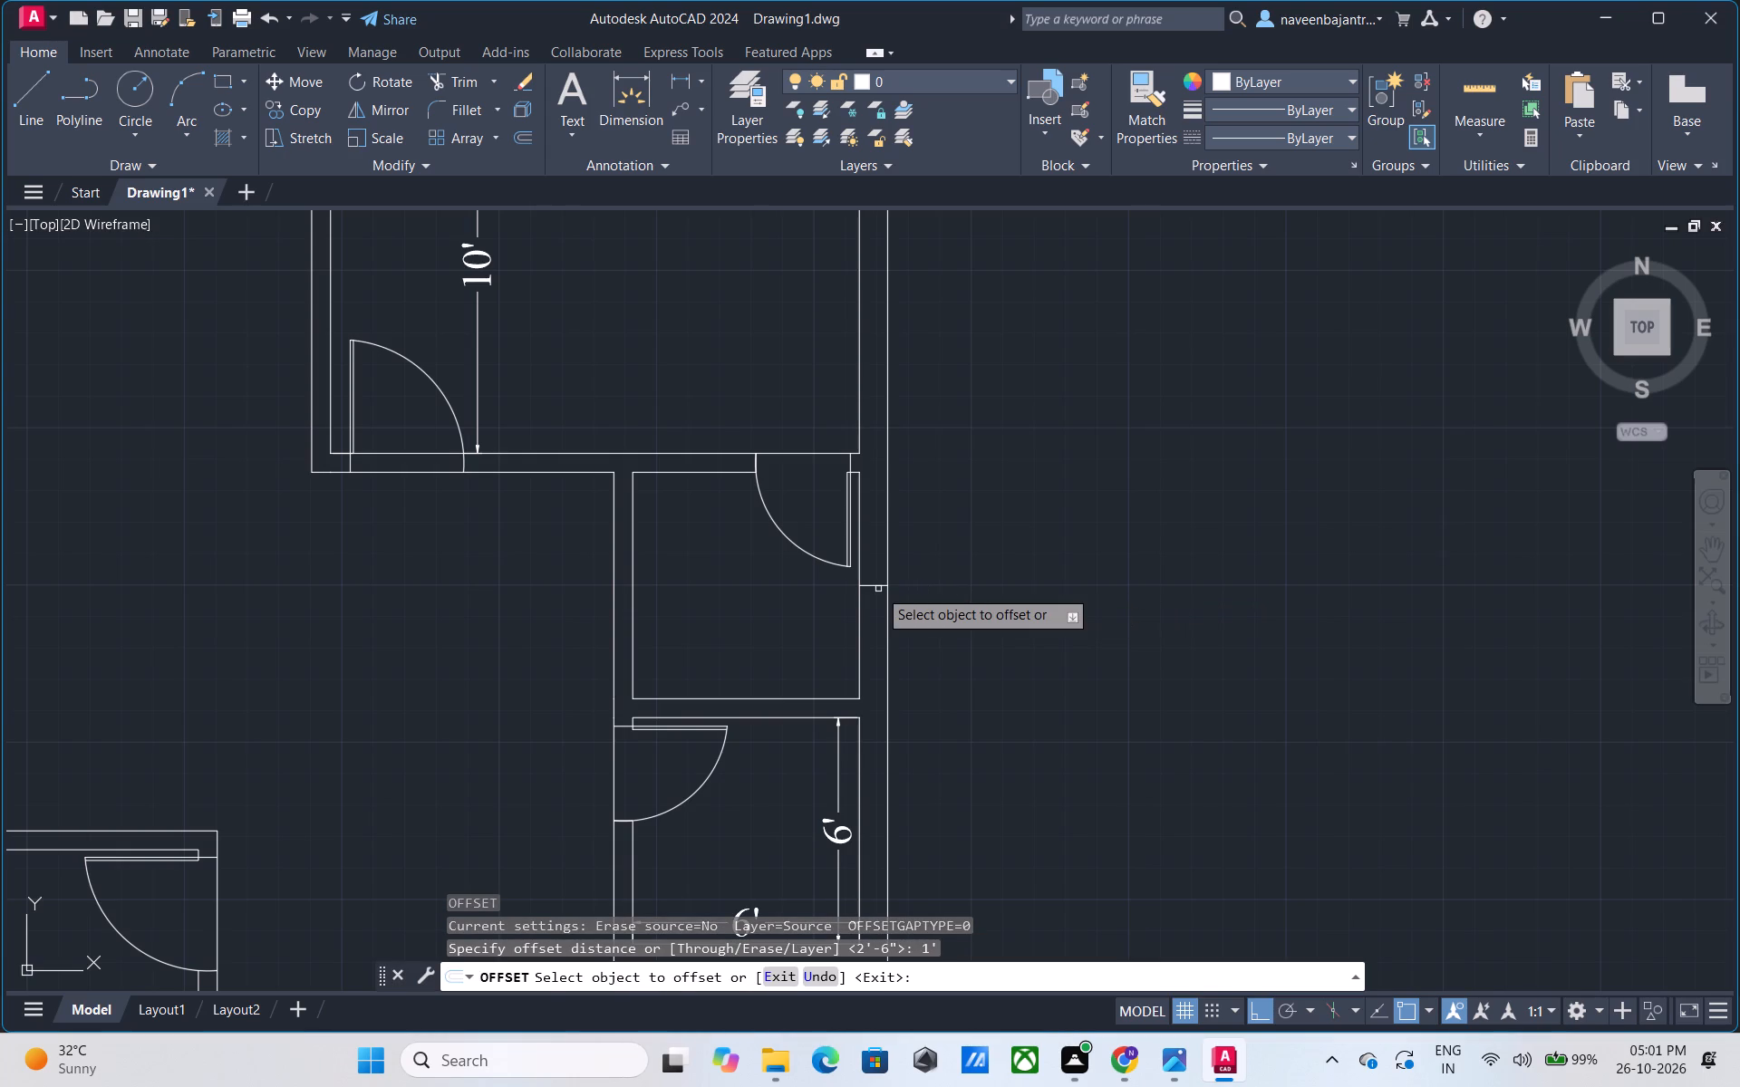
{"action": "left_click", "coordinate": [875, 586]}
{"action": "left_click", "coordinate": [875, 572]}
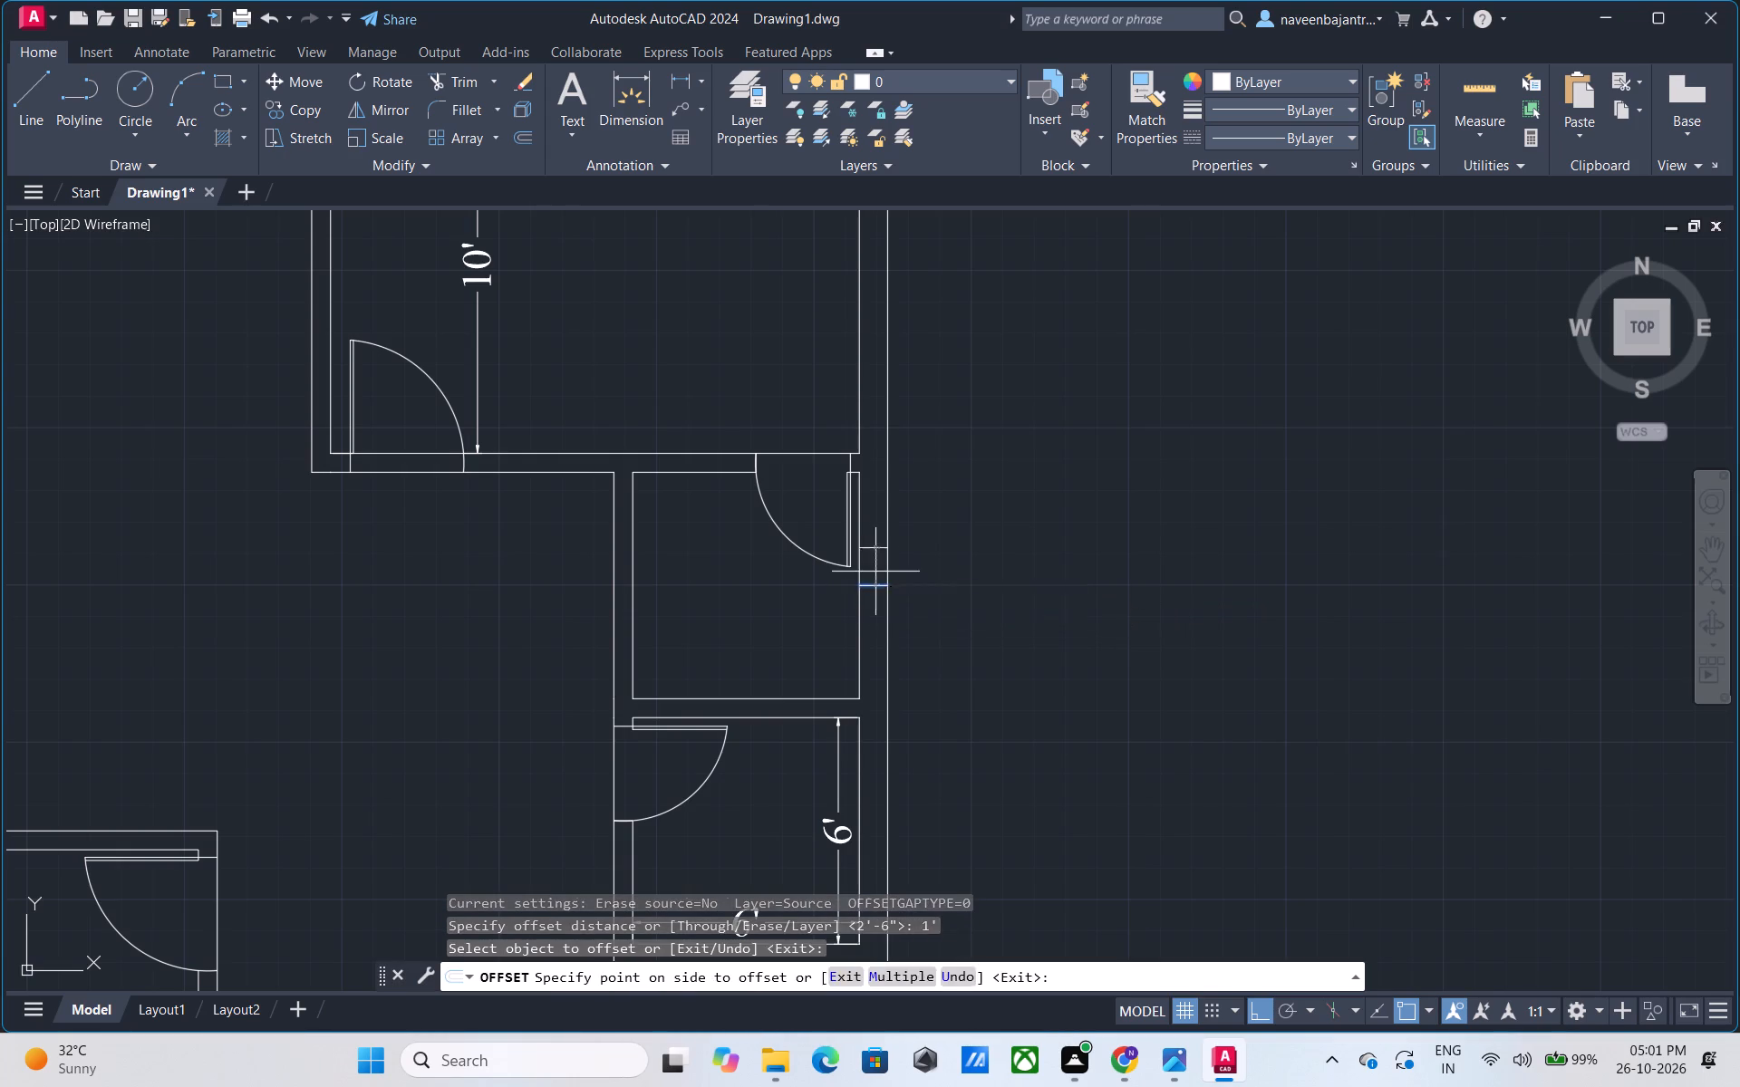
{"action": "left_click", "coordinate": [873, 588]}
{"action": "left_click", "coordinate": [874, 604]}
{"action": "key", "text": "Escape"}
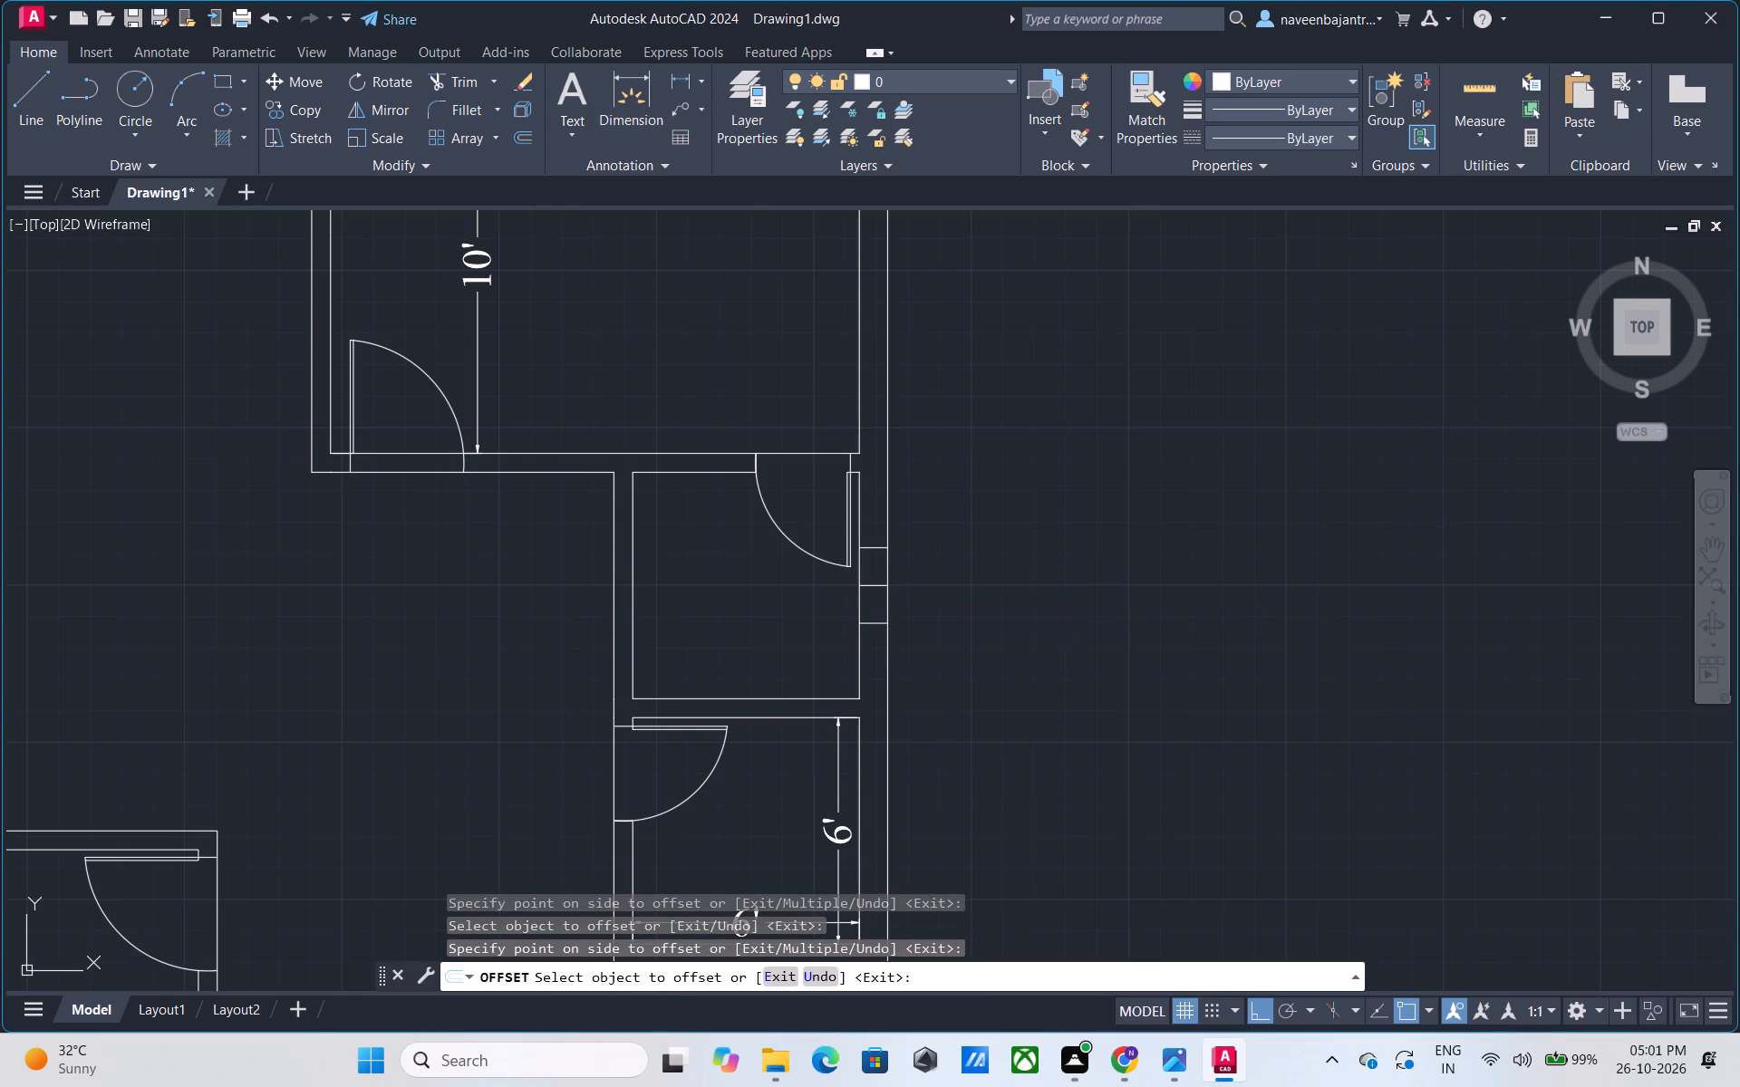
Trim away the original middle line between the two offset lines in the small room's right outer wall.
{"action": "type", "text": "tr"}
{"action": "key", "text": "space"}
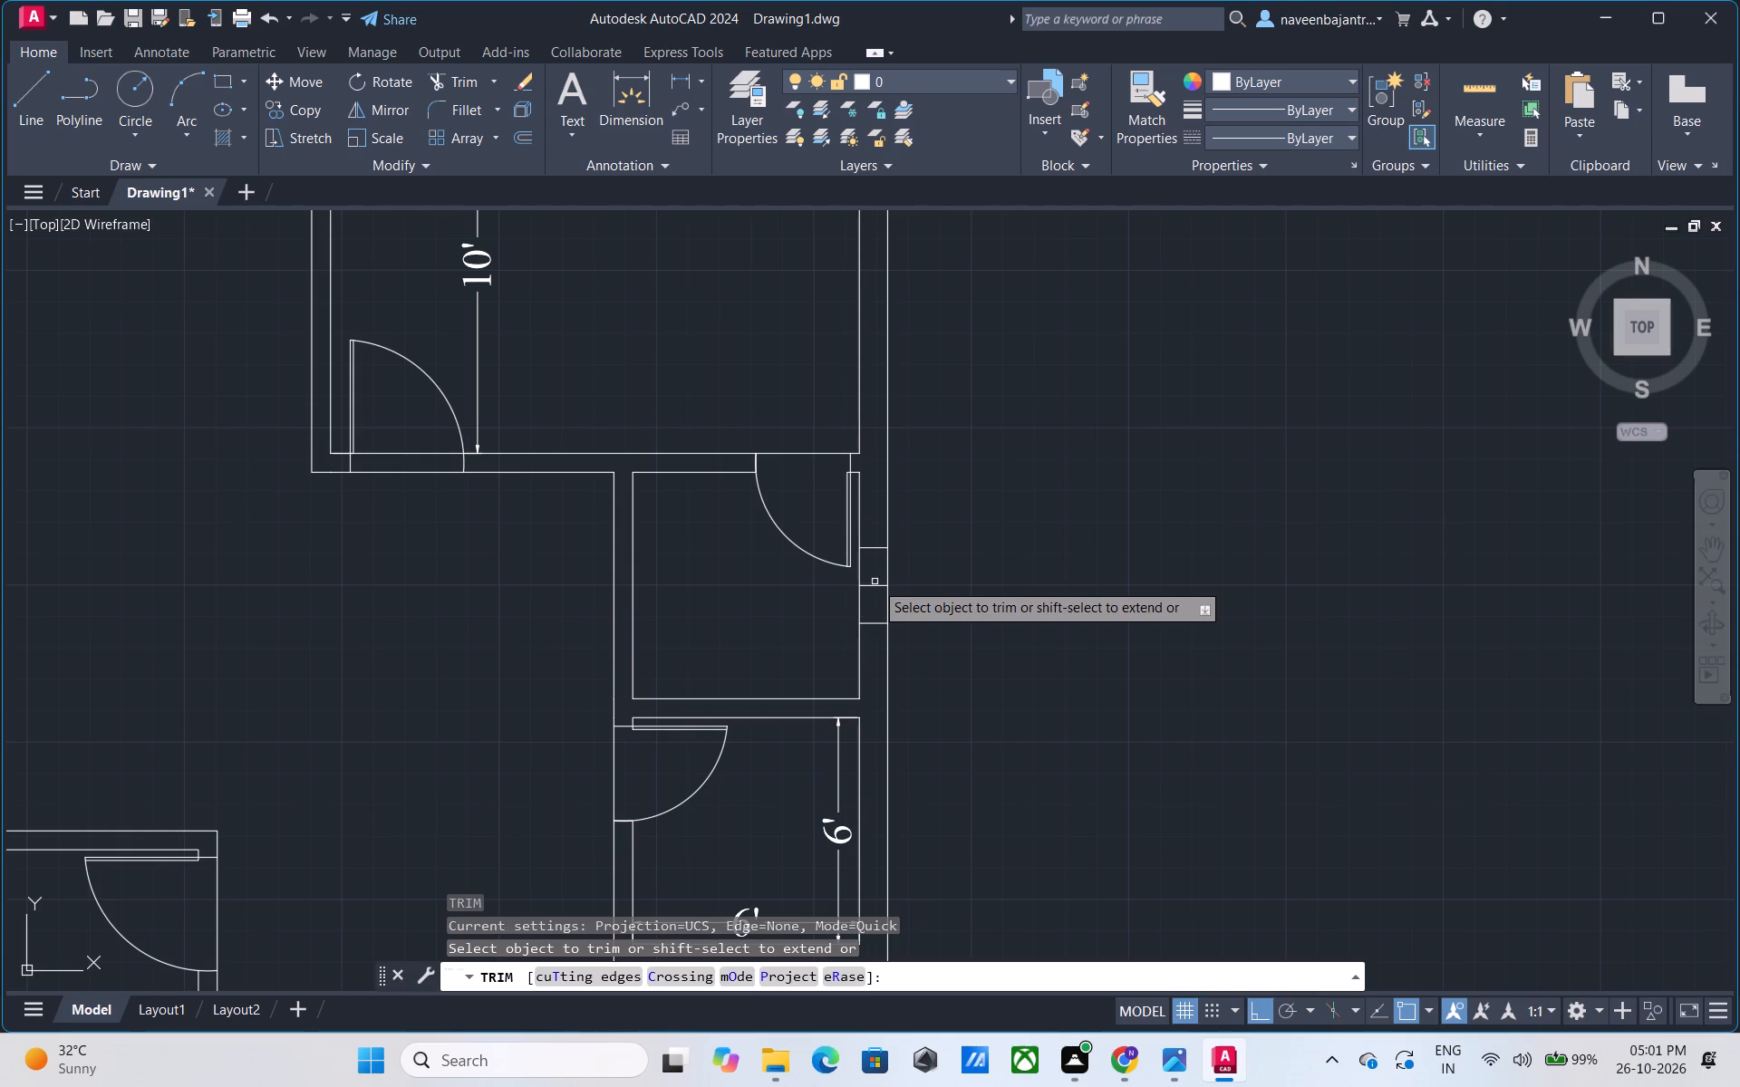
{"action": "left_click", "coordinate": [875, 583]}
{"action": "key", "text": "Escape"}
Draw a vertical line joining the midpoints of the two short lines in the small room's right outer wall.
{"action": "type", "text": "l"}
{"action": "key", "text": "space"}
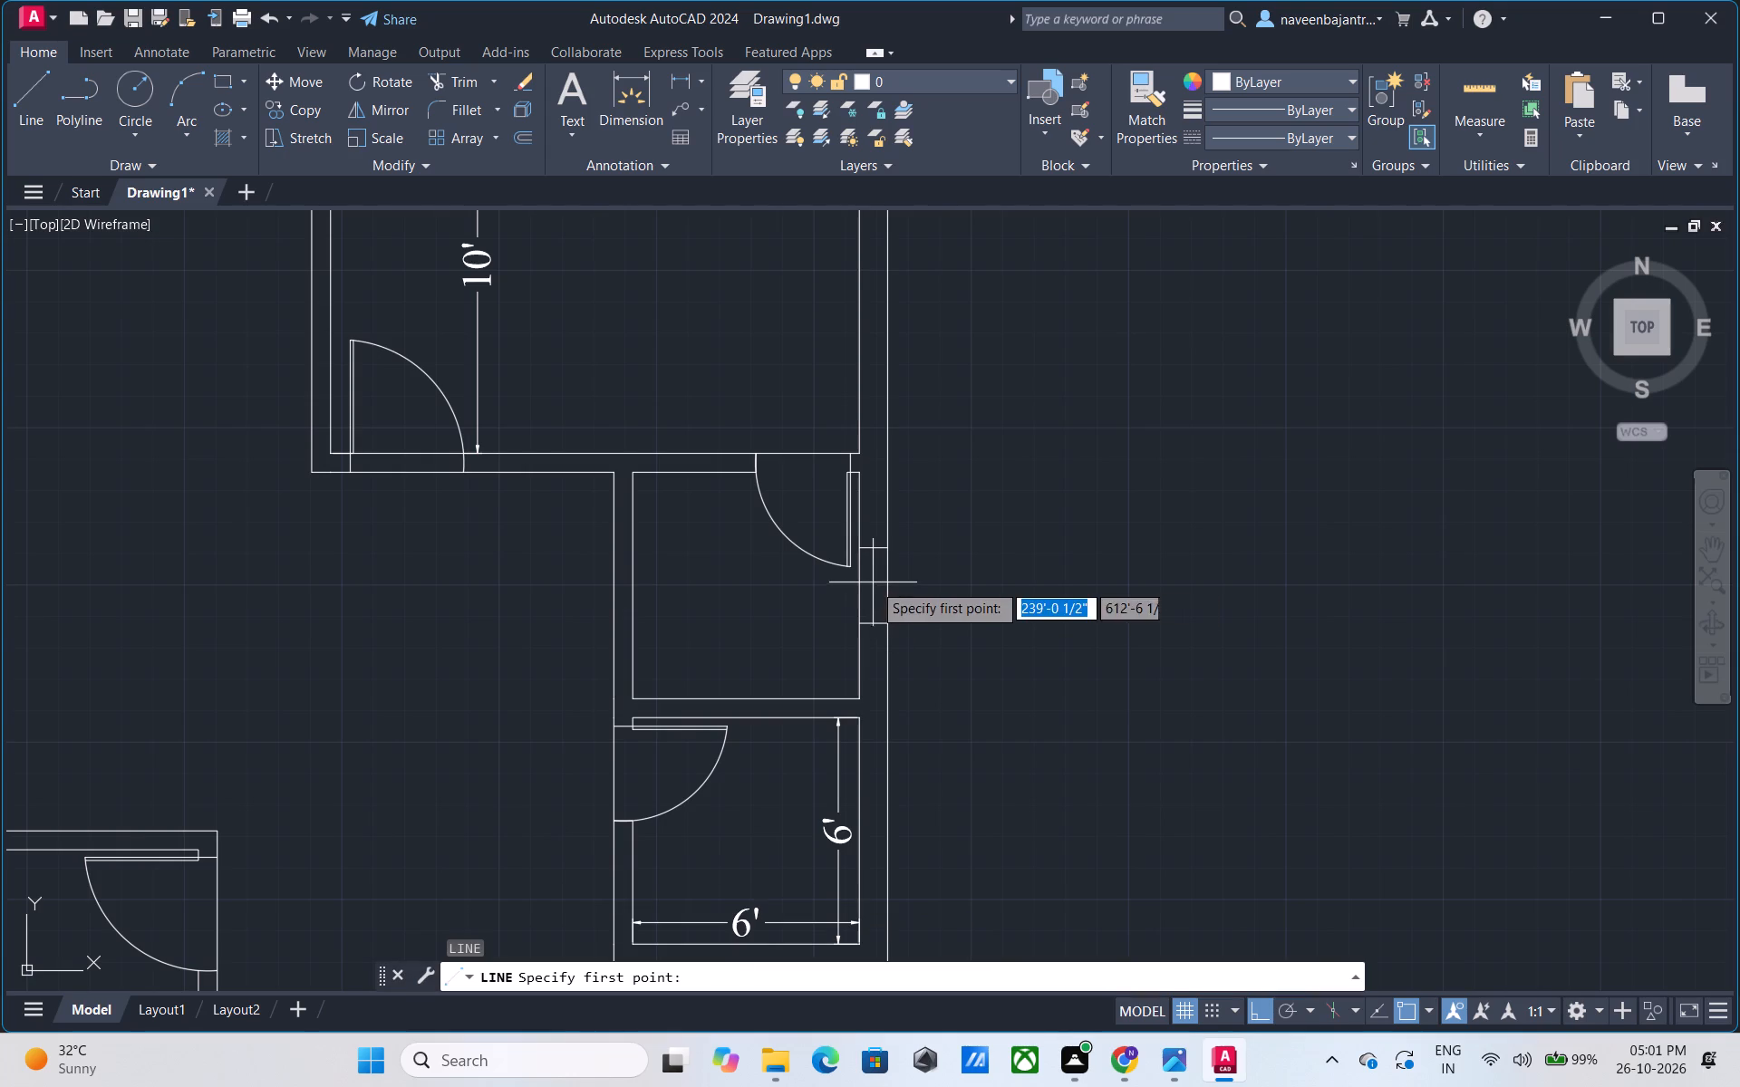
{"action": "left_click", "coordinate": [874, 553]}
{"action": "left_click", "coordinate": [871, 620]}
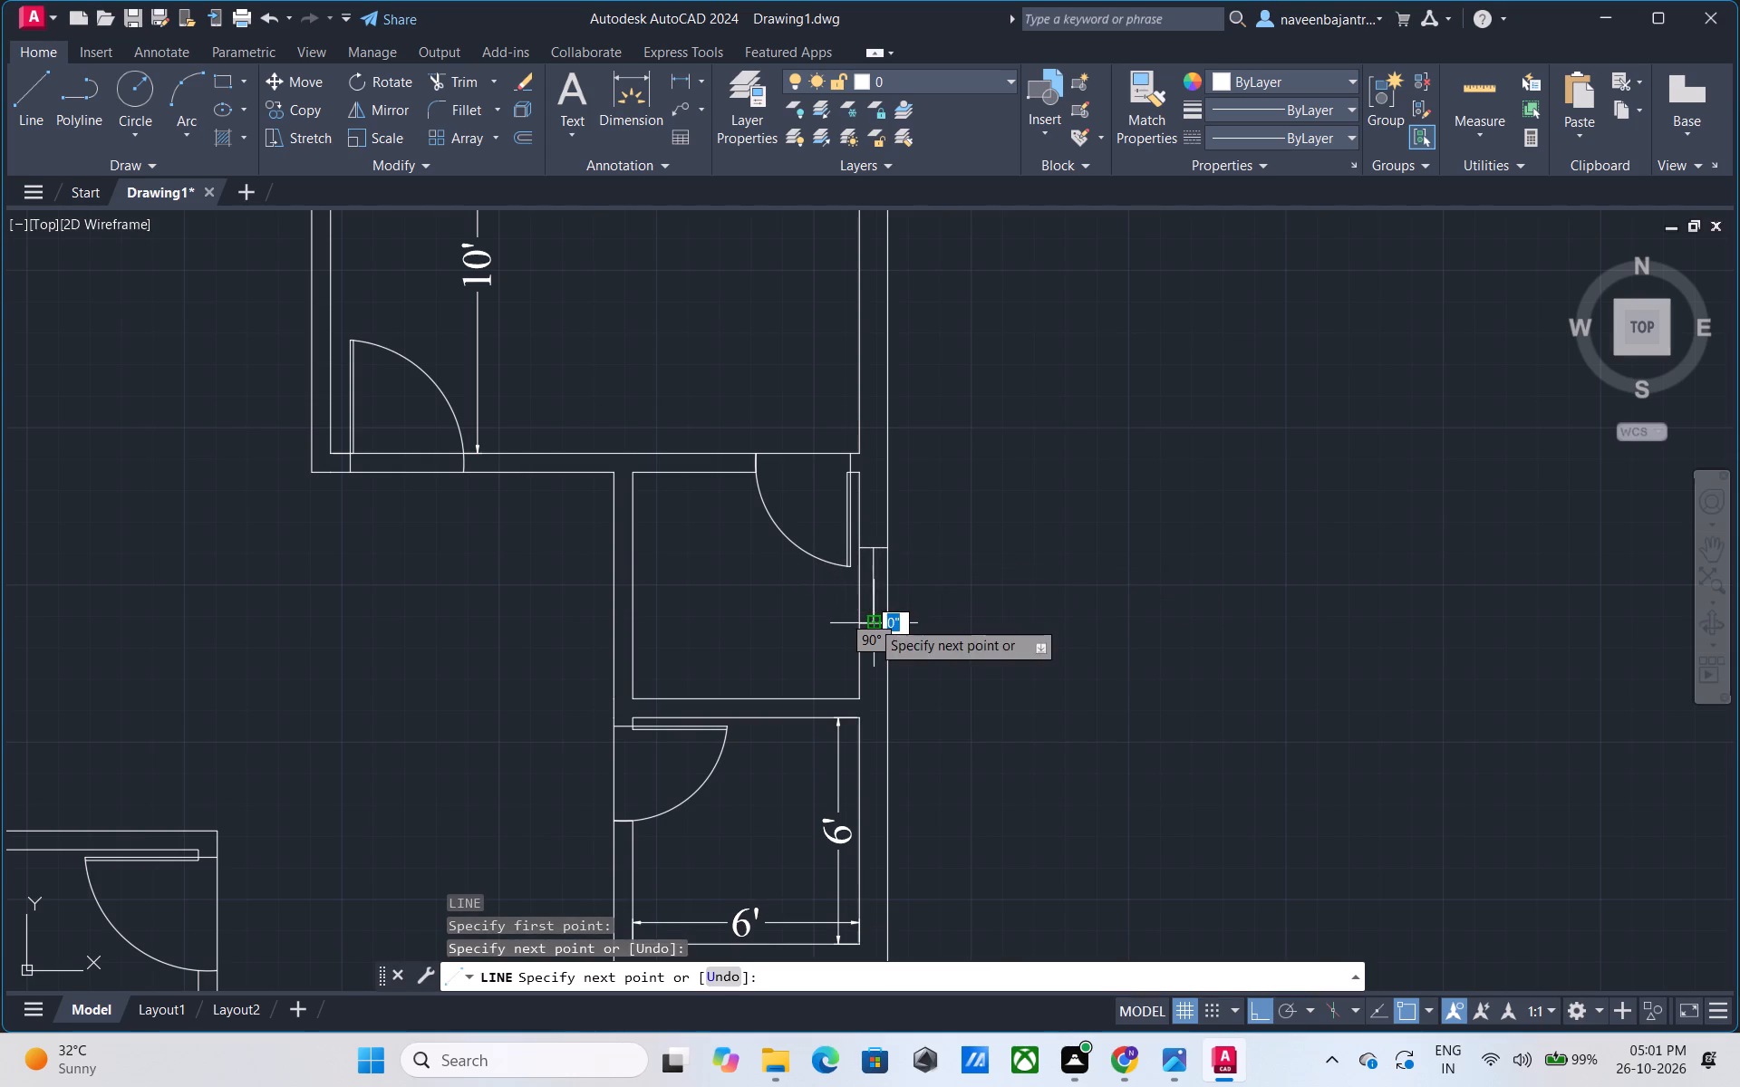
{"action": "key", "text": "Escape"}
Draw a horizontal line from the midpoint of the 14' by 10' room's inner right wall outward past the outer wall face.
{"action": "scroll", "coordinate": [935, 601], "scroll_direction": "down", "scroll_amount": 2}
{"action": "middle_click_drag", "start_coordinate": [1007, 486], "coordinate": [1007, 493]}
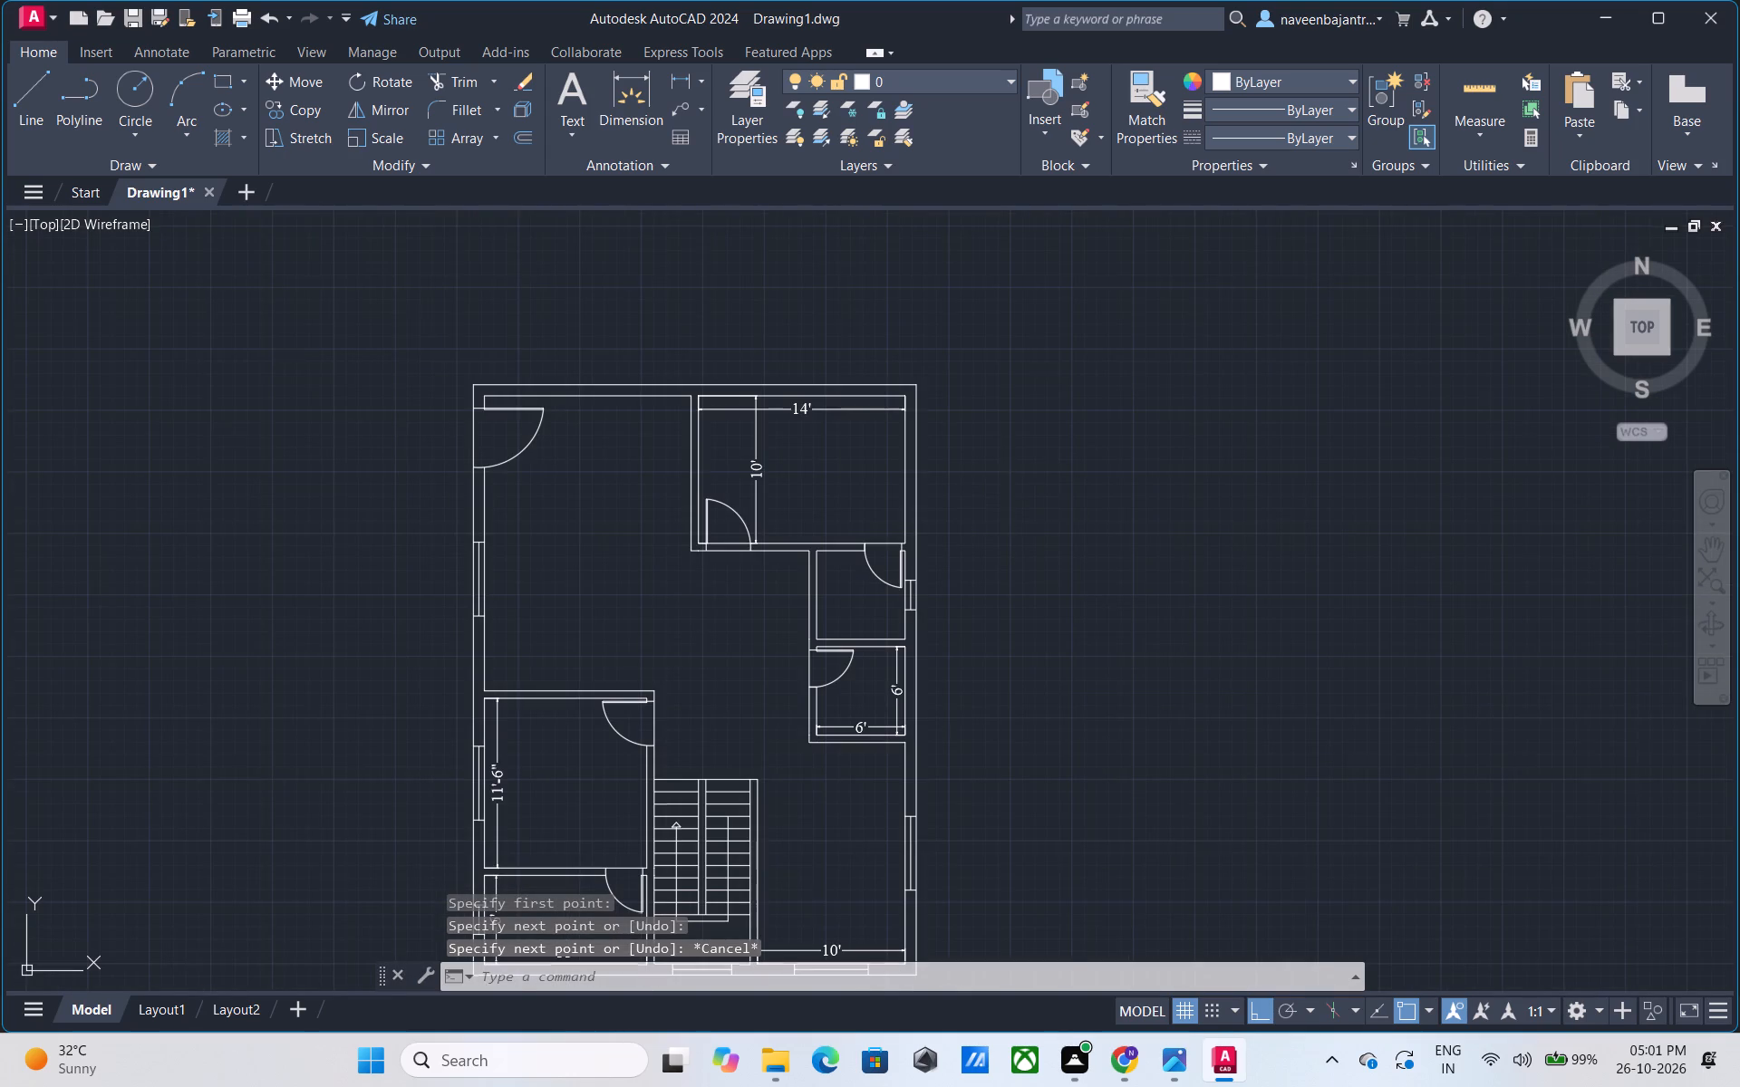
{"action": "middle_click_drag", "start_coordinate": [1007, 493], "coordinate": [992, 587]}
{"action": "scroll", "coordinate": [980, 572], "scroll_direction": "up", "scroll_amount": 1}
{"action": "middle_click_drag", "start_coordinate": [940, 594], "coordinate": [986, 524]}
{"action": "scroll", "coordinate": [952, 580], "scroll_direction": "up", "scroll_amount": 1}
{"action": "key", "text": "Escape"}
{"action": "type", "text": "l"}
{"action": "key", "text": "space"}
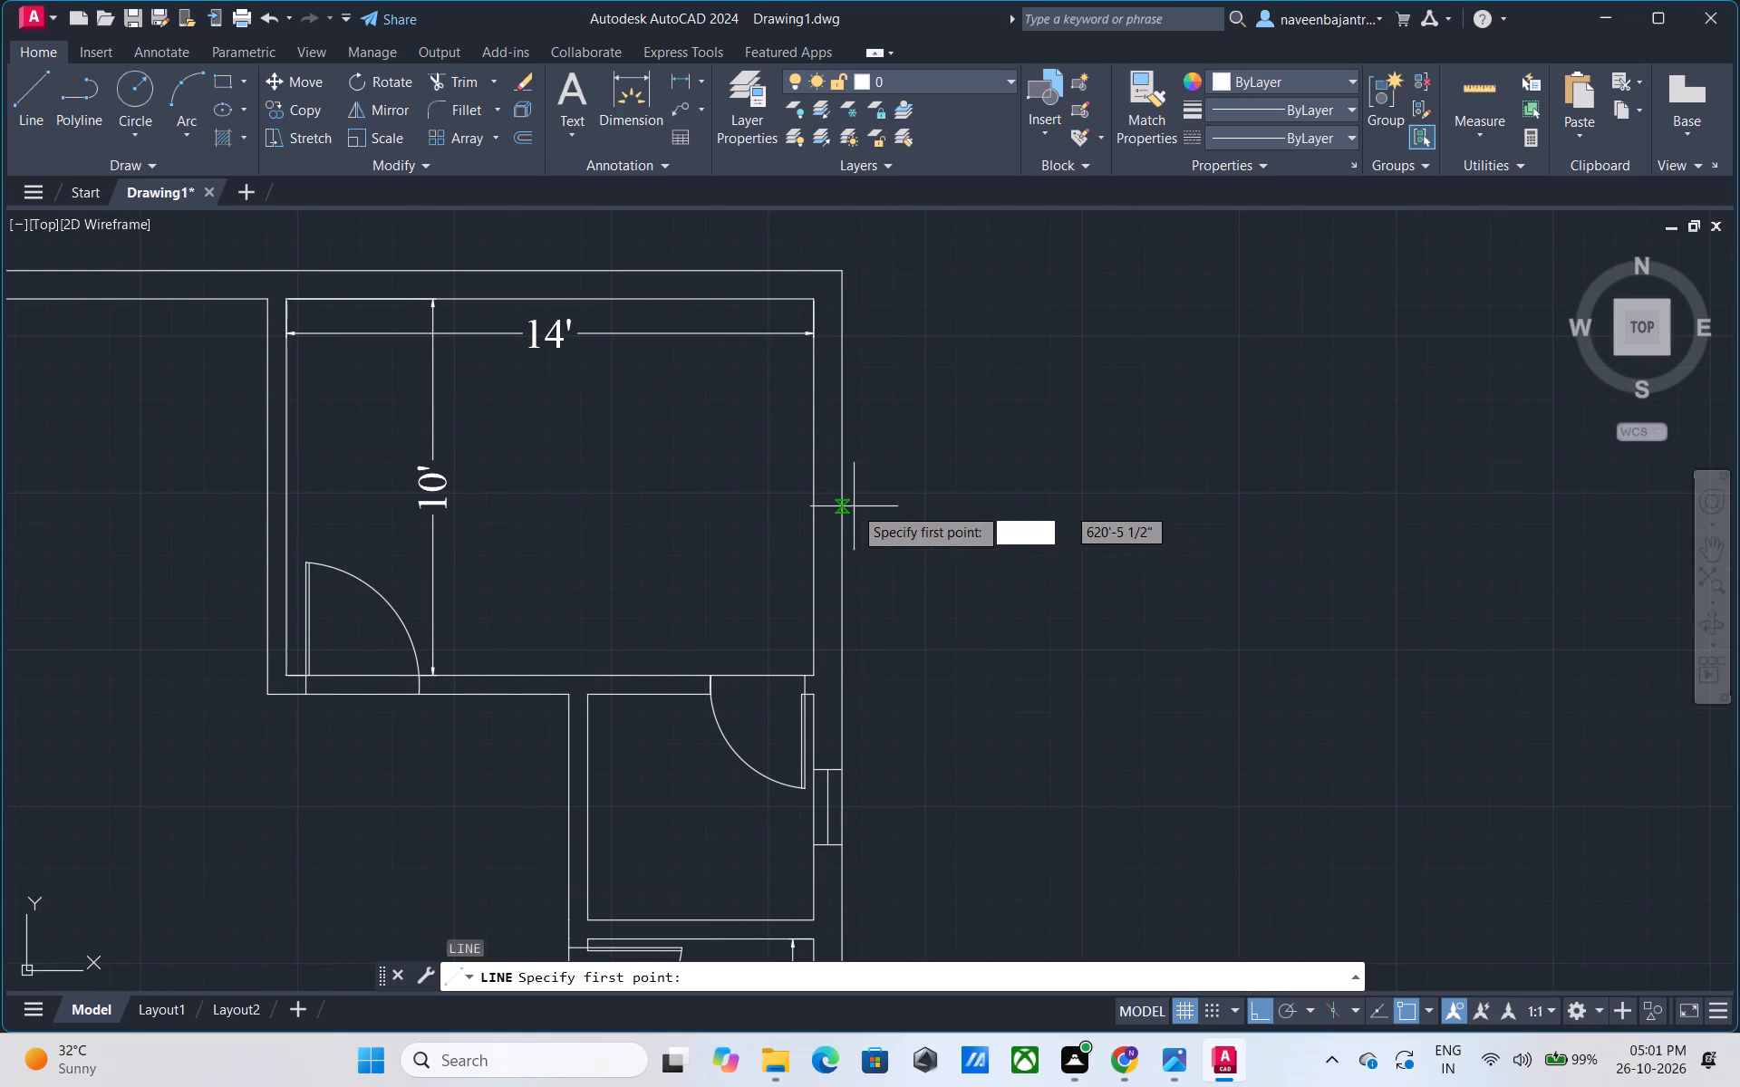
{"action": "left_click", "coordinate": [819, 486]}
{"action": "left_click", "coordinate": [893, 492]}
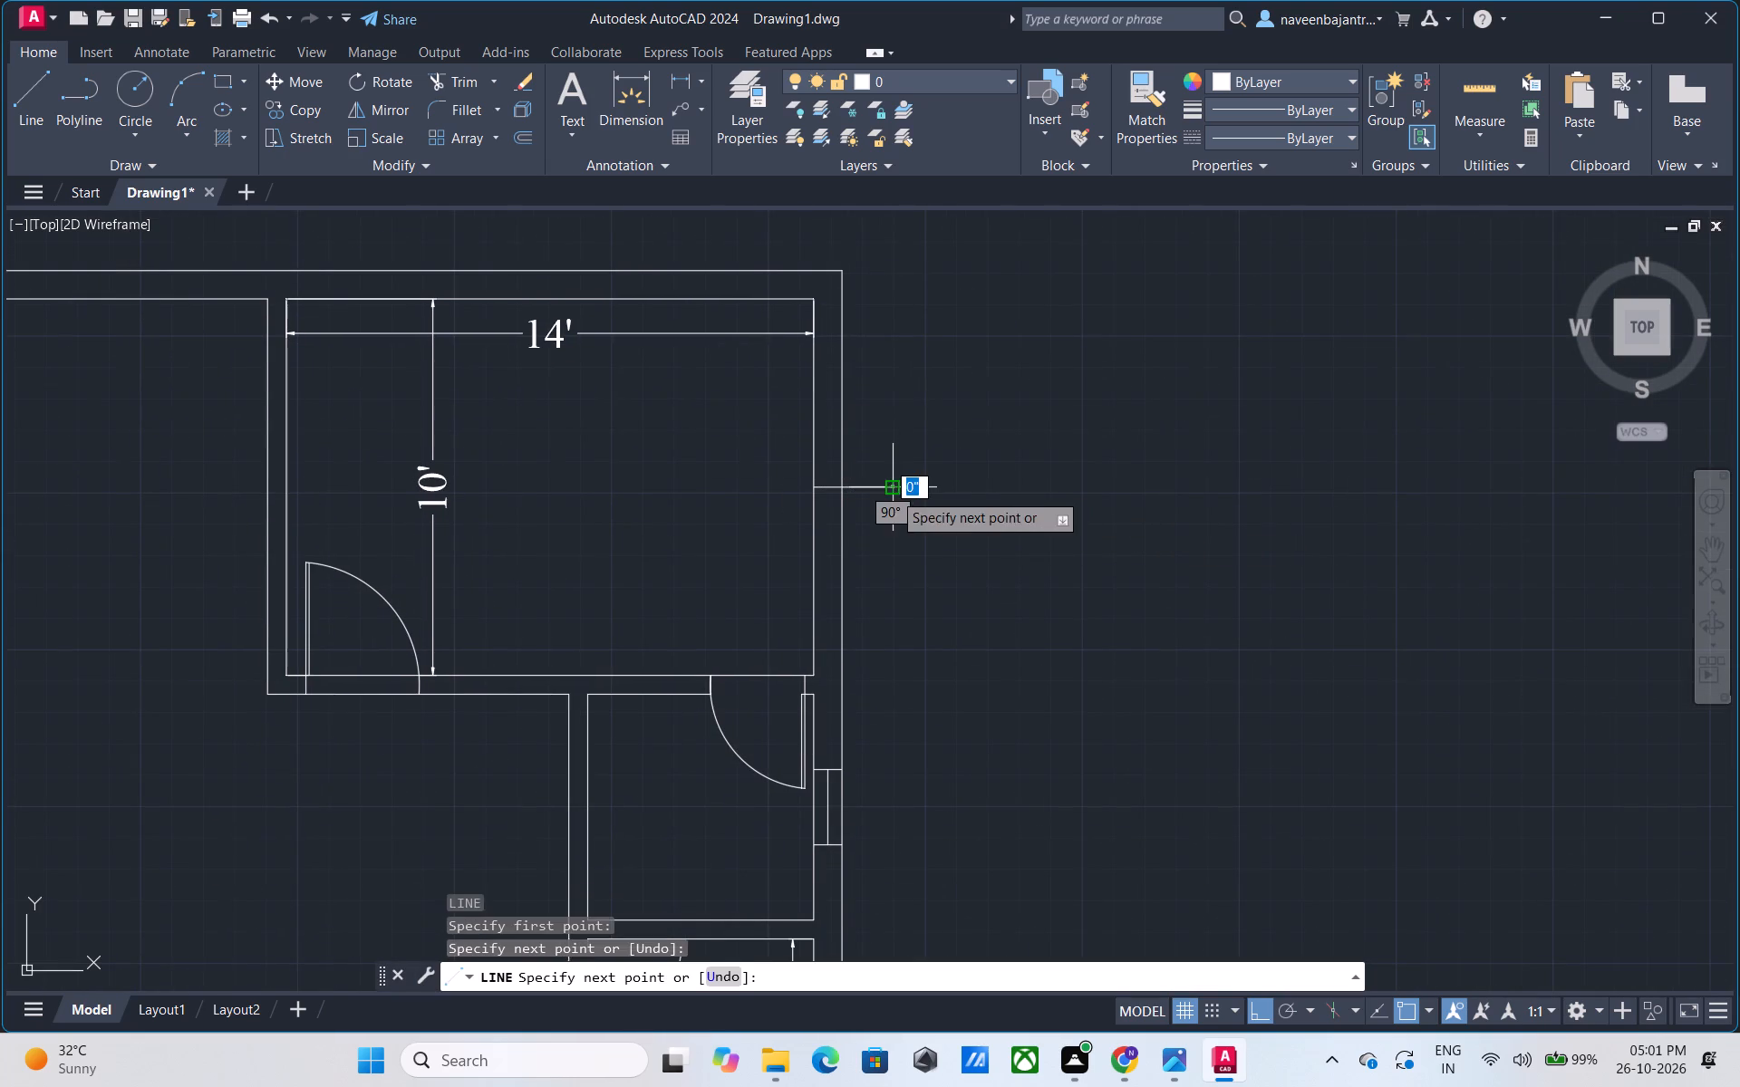
{"action": "key", "text": "Escape"}
Trim the part of the 14' by 10' room's new horizontal line extending beyond the right wall's outer face.
{"action": "type", "text": "tr"}
{"action": "key", "text": "space"}
{"action": "left_click", "coordinate": [872, 486]}
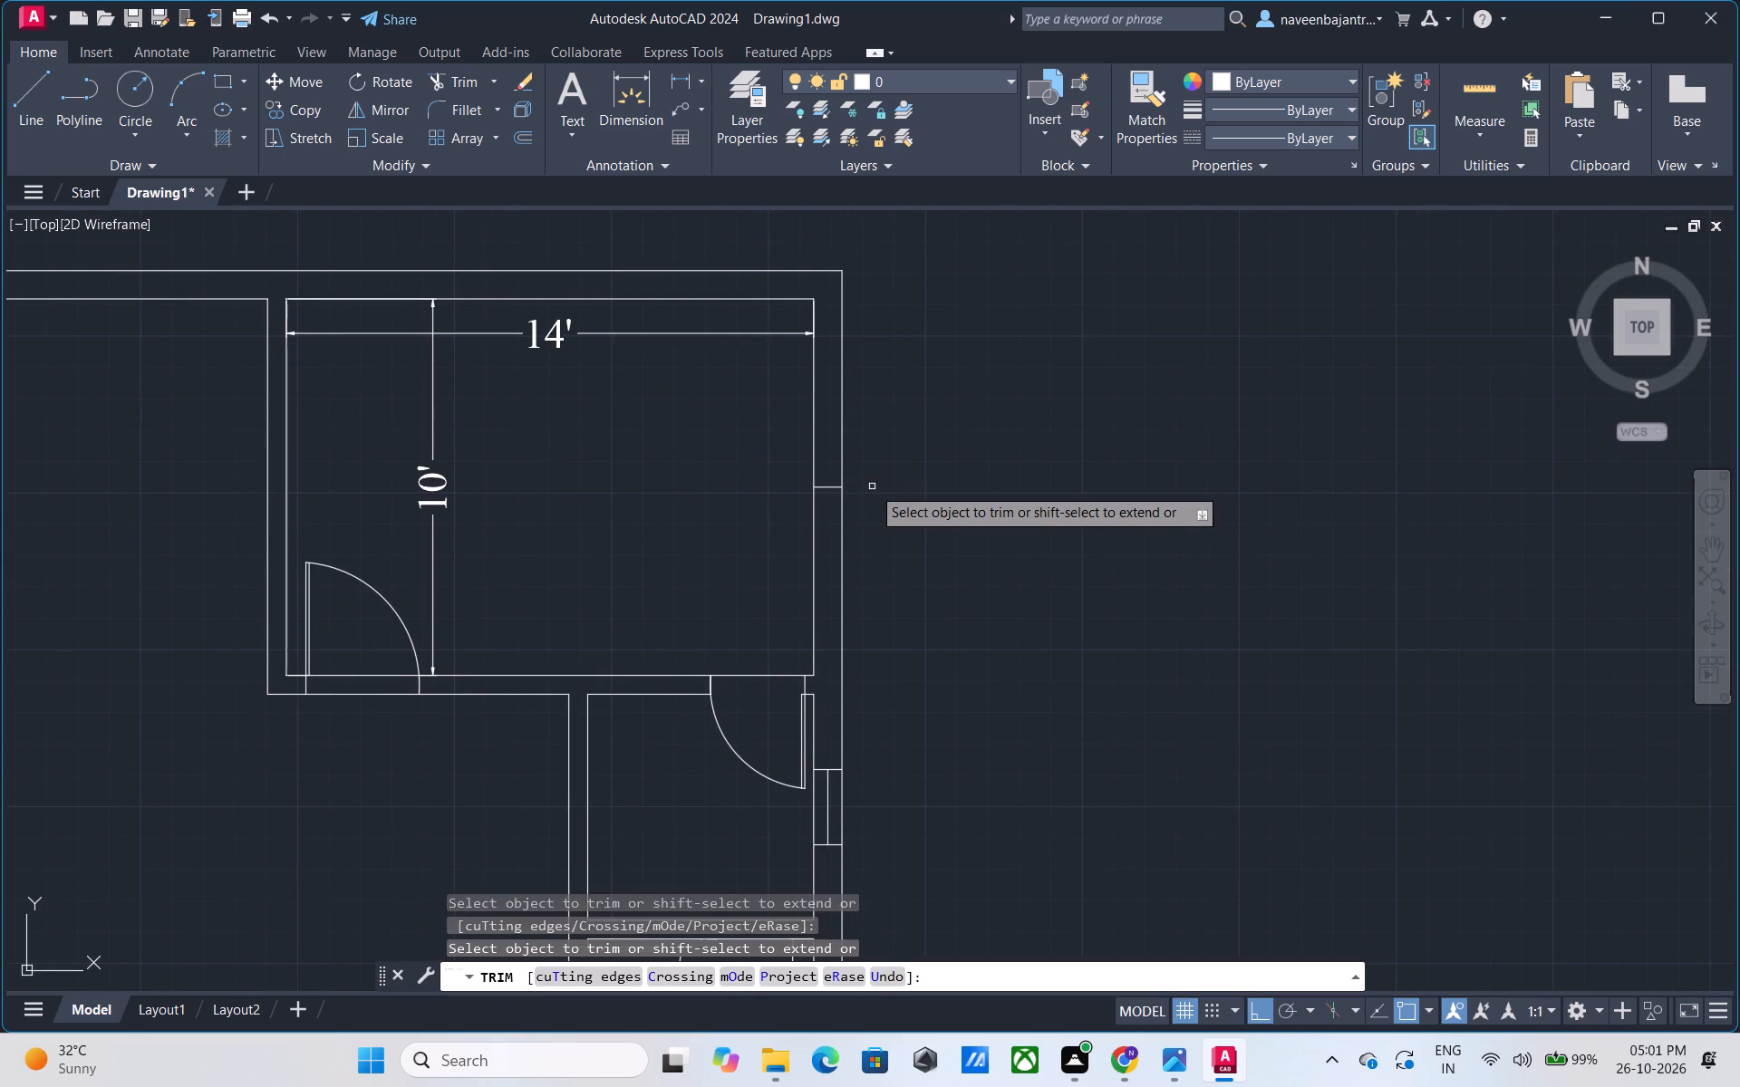
{"action": "key", "text": "Escape"}
Offset the short line in the 14' by 10' room's right outer wall by 2.5' upward and downward.
{"action": "type", "text": "o"}
{"action": "key", "text": "space"}
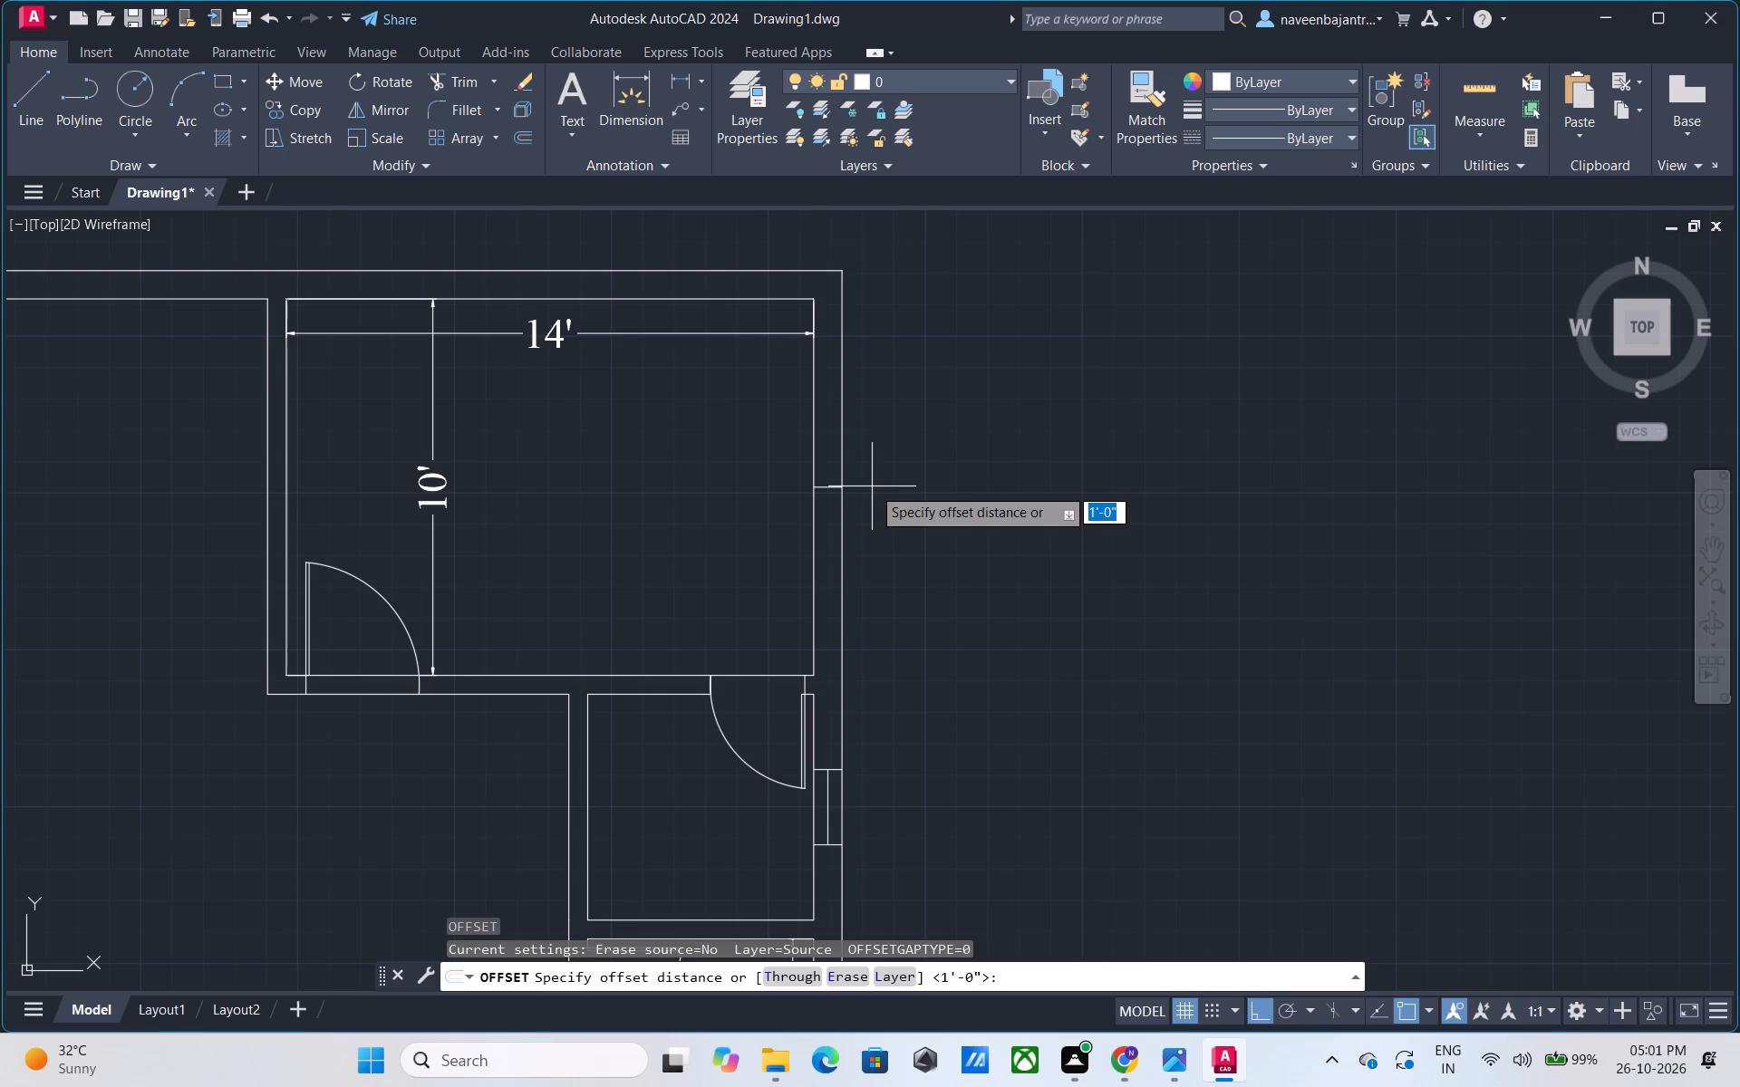
{"action": "type", "text": "2.5'"}
{"action": "key", "text": "Return"}
{"action": "left_click", "coordinate": [835, 488]}
{"action": "left_click", "coordinate": [833, 462]}
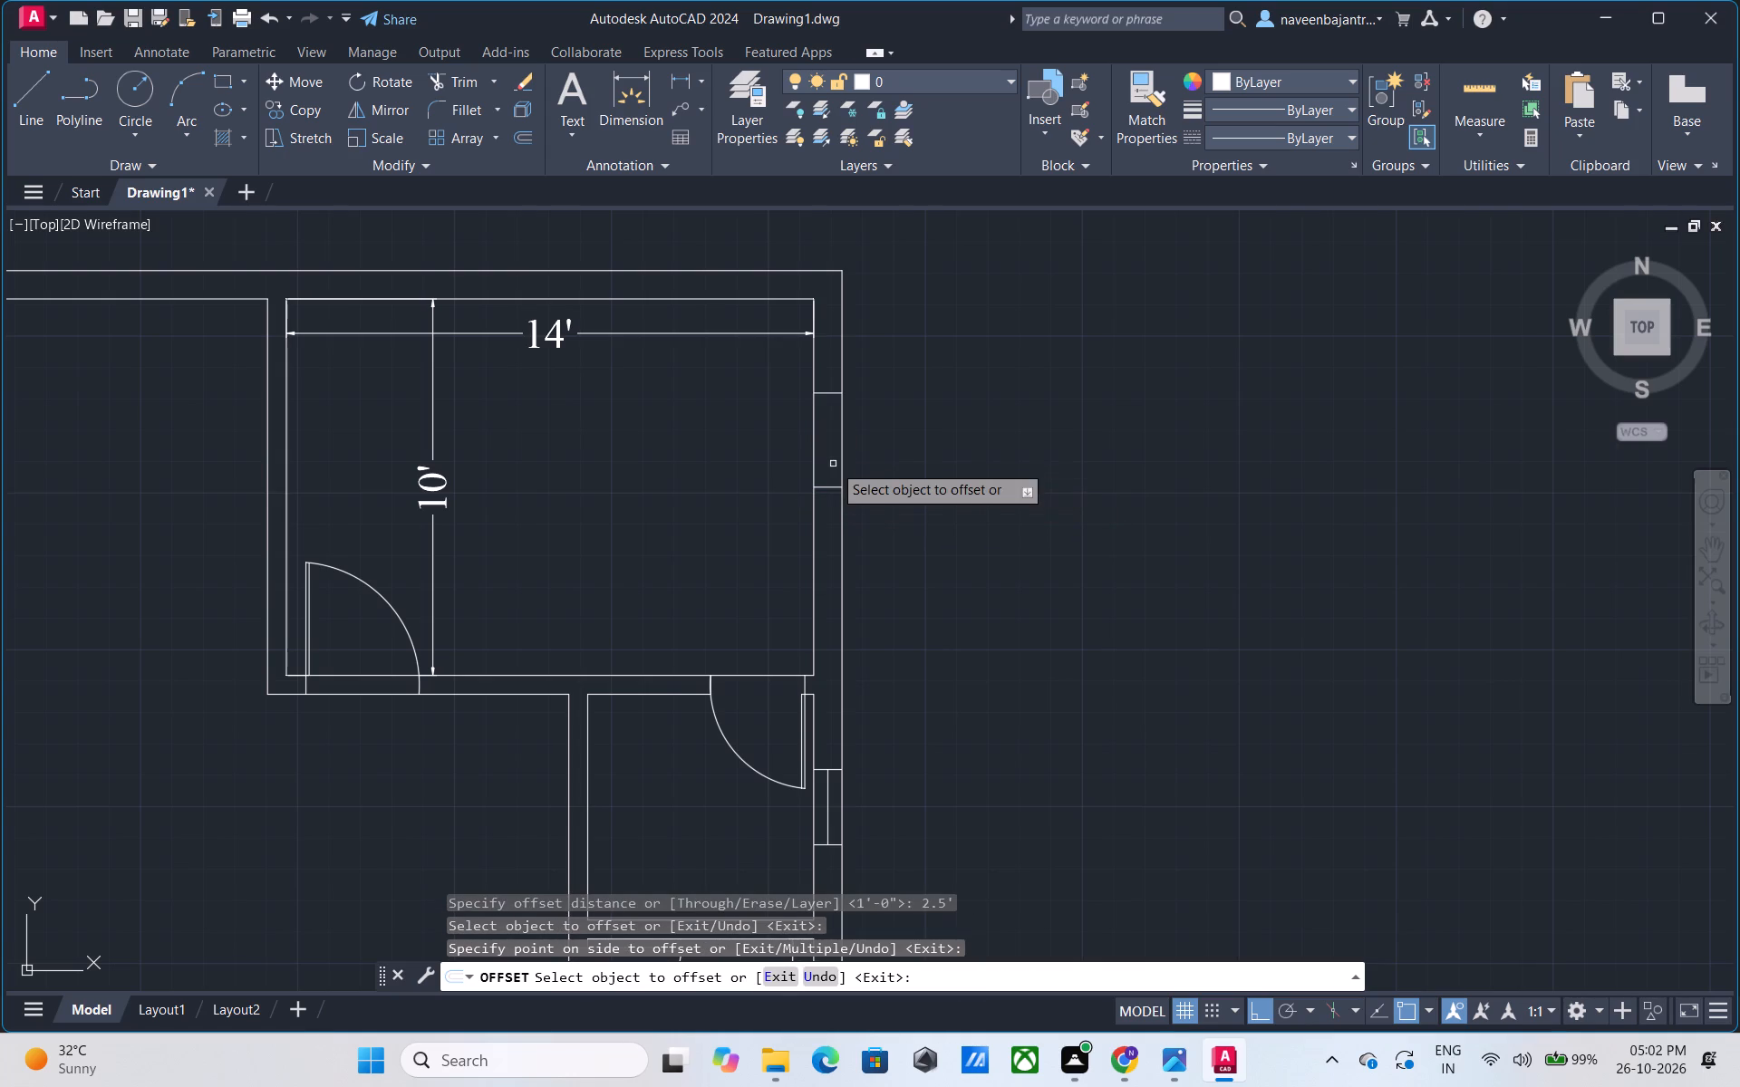
{"action": "left_click", "coordinate": [830, 488]}
{"action": "left_click", "coordinate": [829, 505]}
{"action": "key", "text": "Escape"}
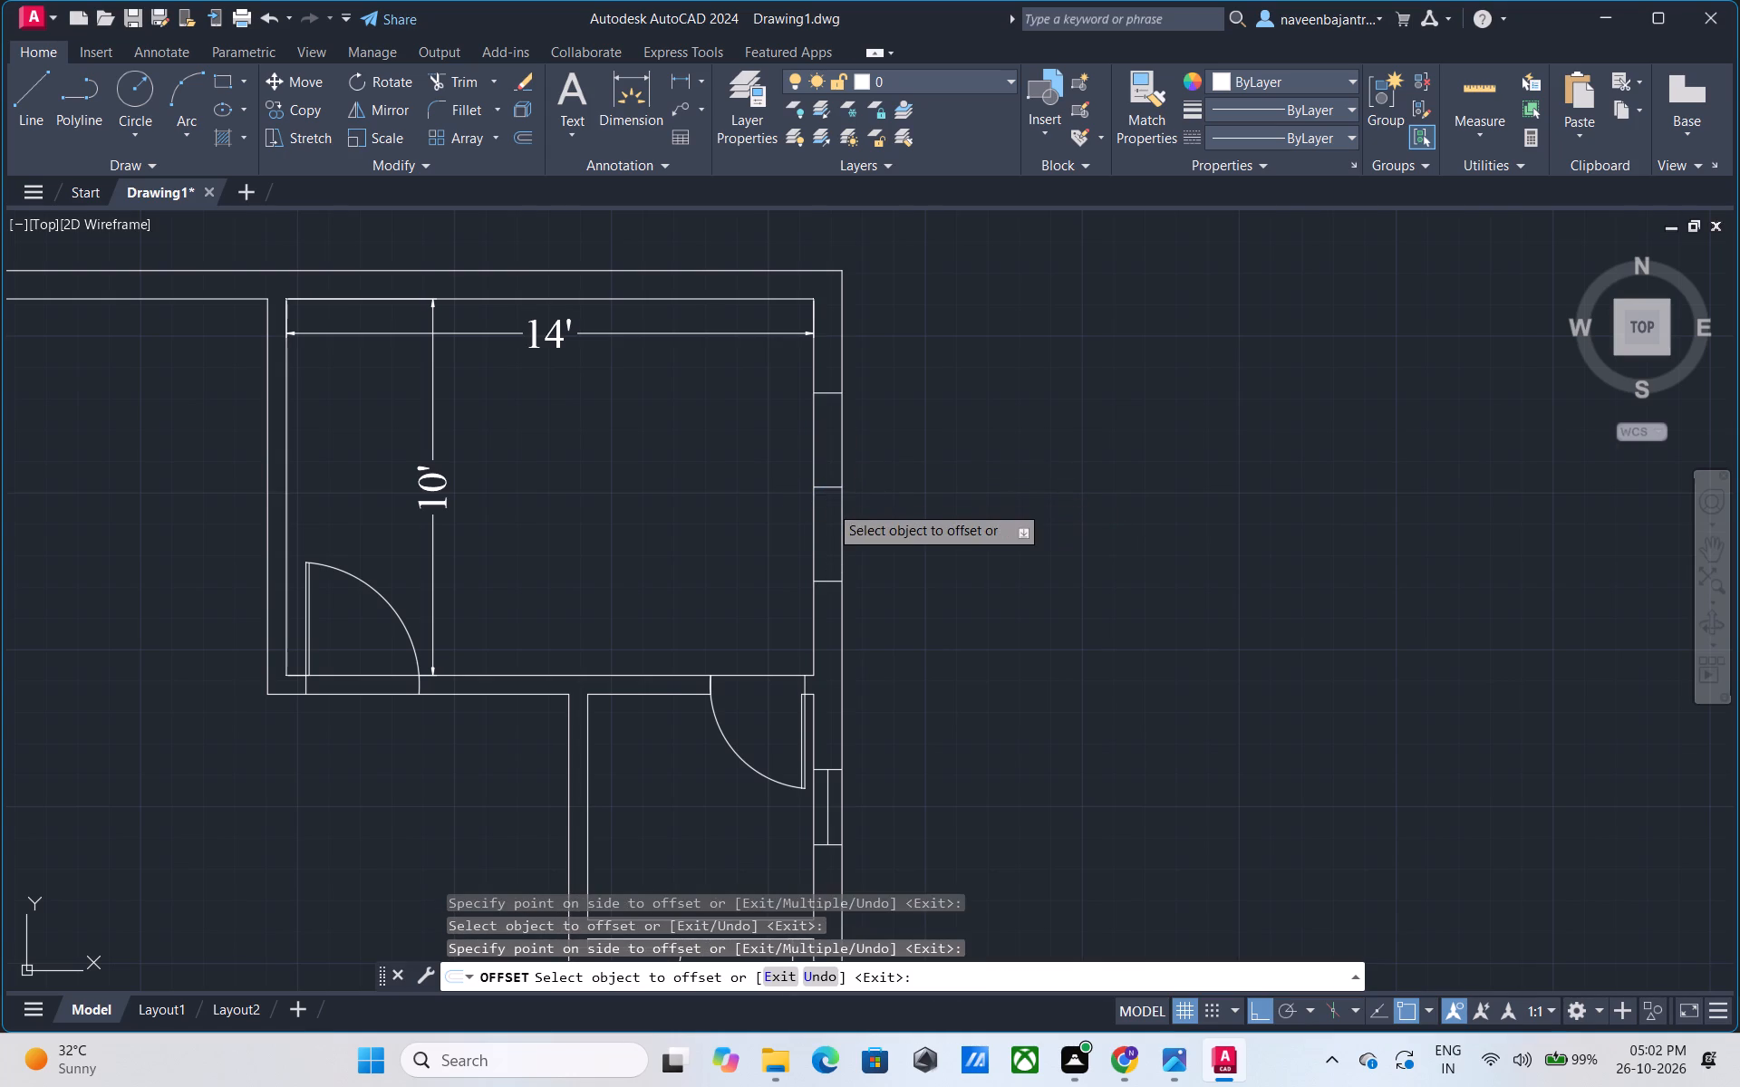
Trim away the original middle line between the two offset lines in the 14' by 10' room's right outer wall.
{"action": "type", "text": "tr"}
{"action": "key", "text": "space"}
{"action": "left_click", "coordinate": [828, 488]}
{"action": "key", "text": "Escape"}
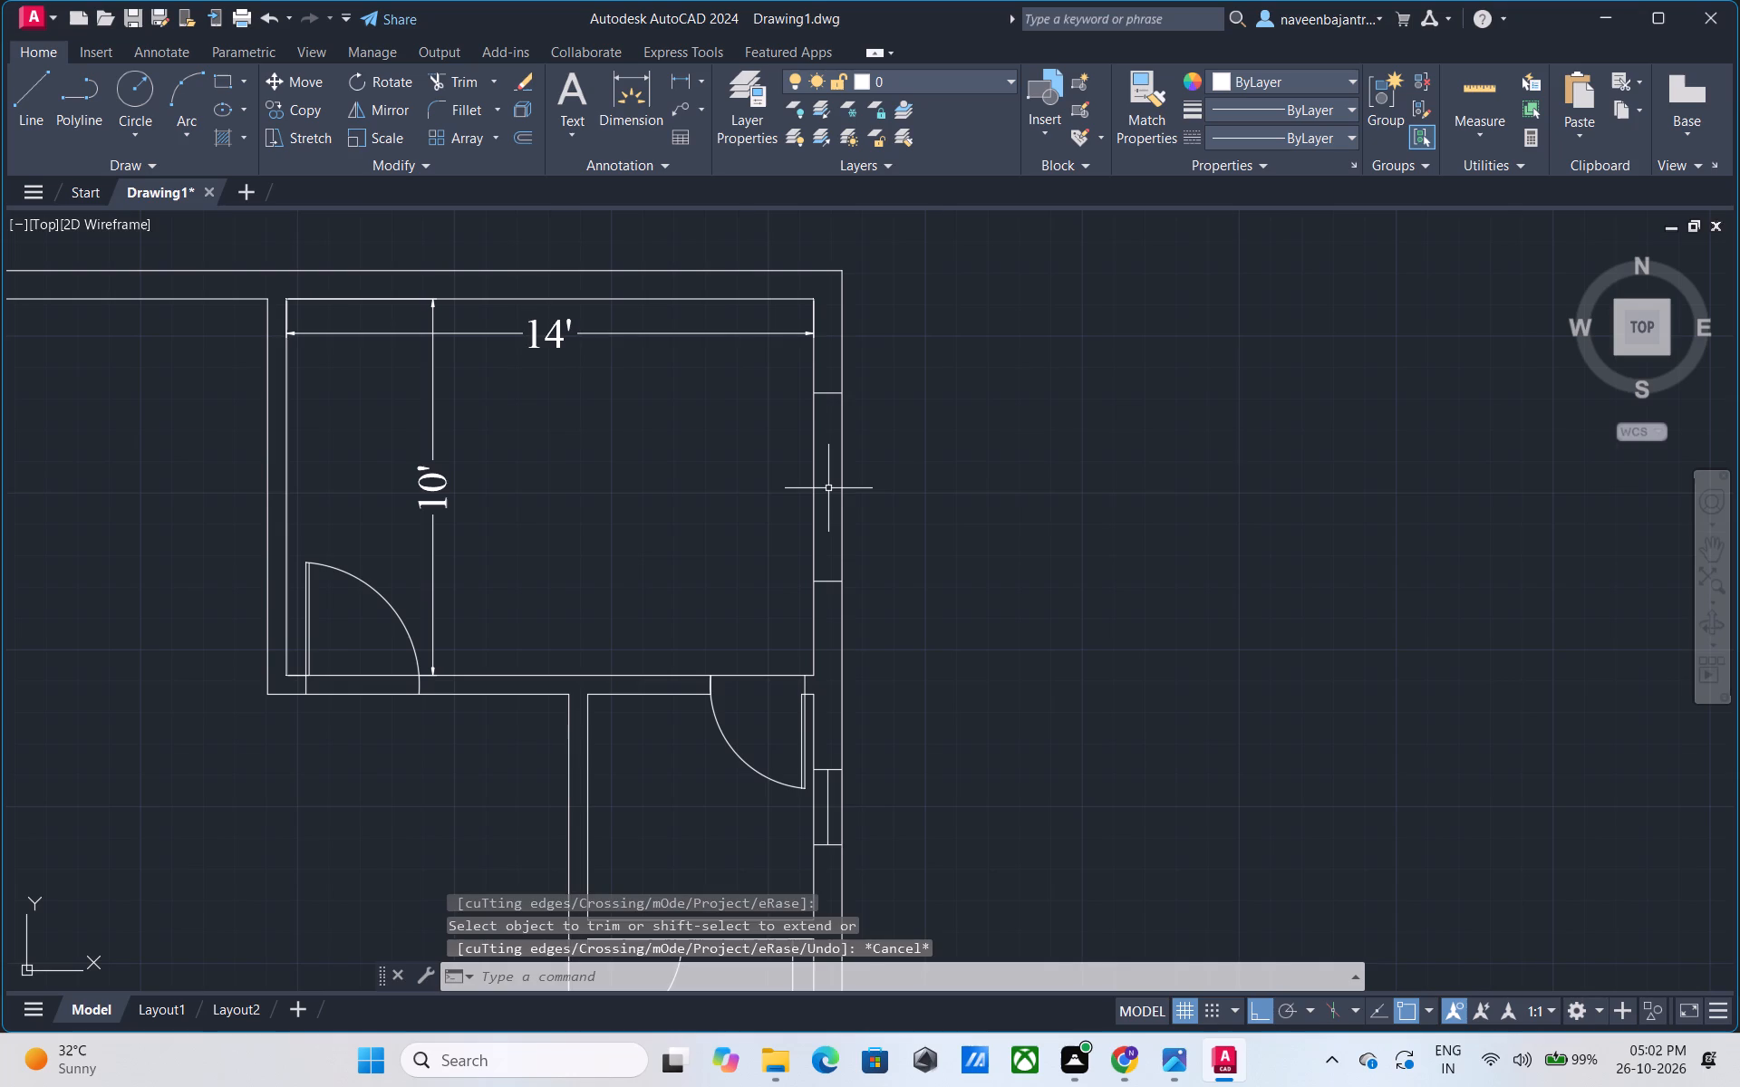
Draw a vertical line joining the midpoints of the two short lines in the 14' by 10' room's right outer wall.
{"action": "type", "text": "l"}
{"action": "key", "text": "space"}
{"action": "left_click", "coordinate": [833, 389]}
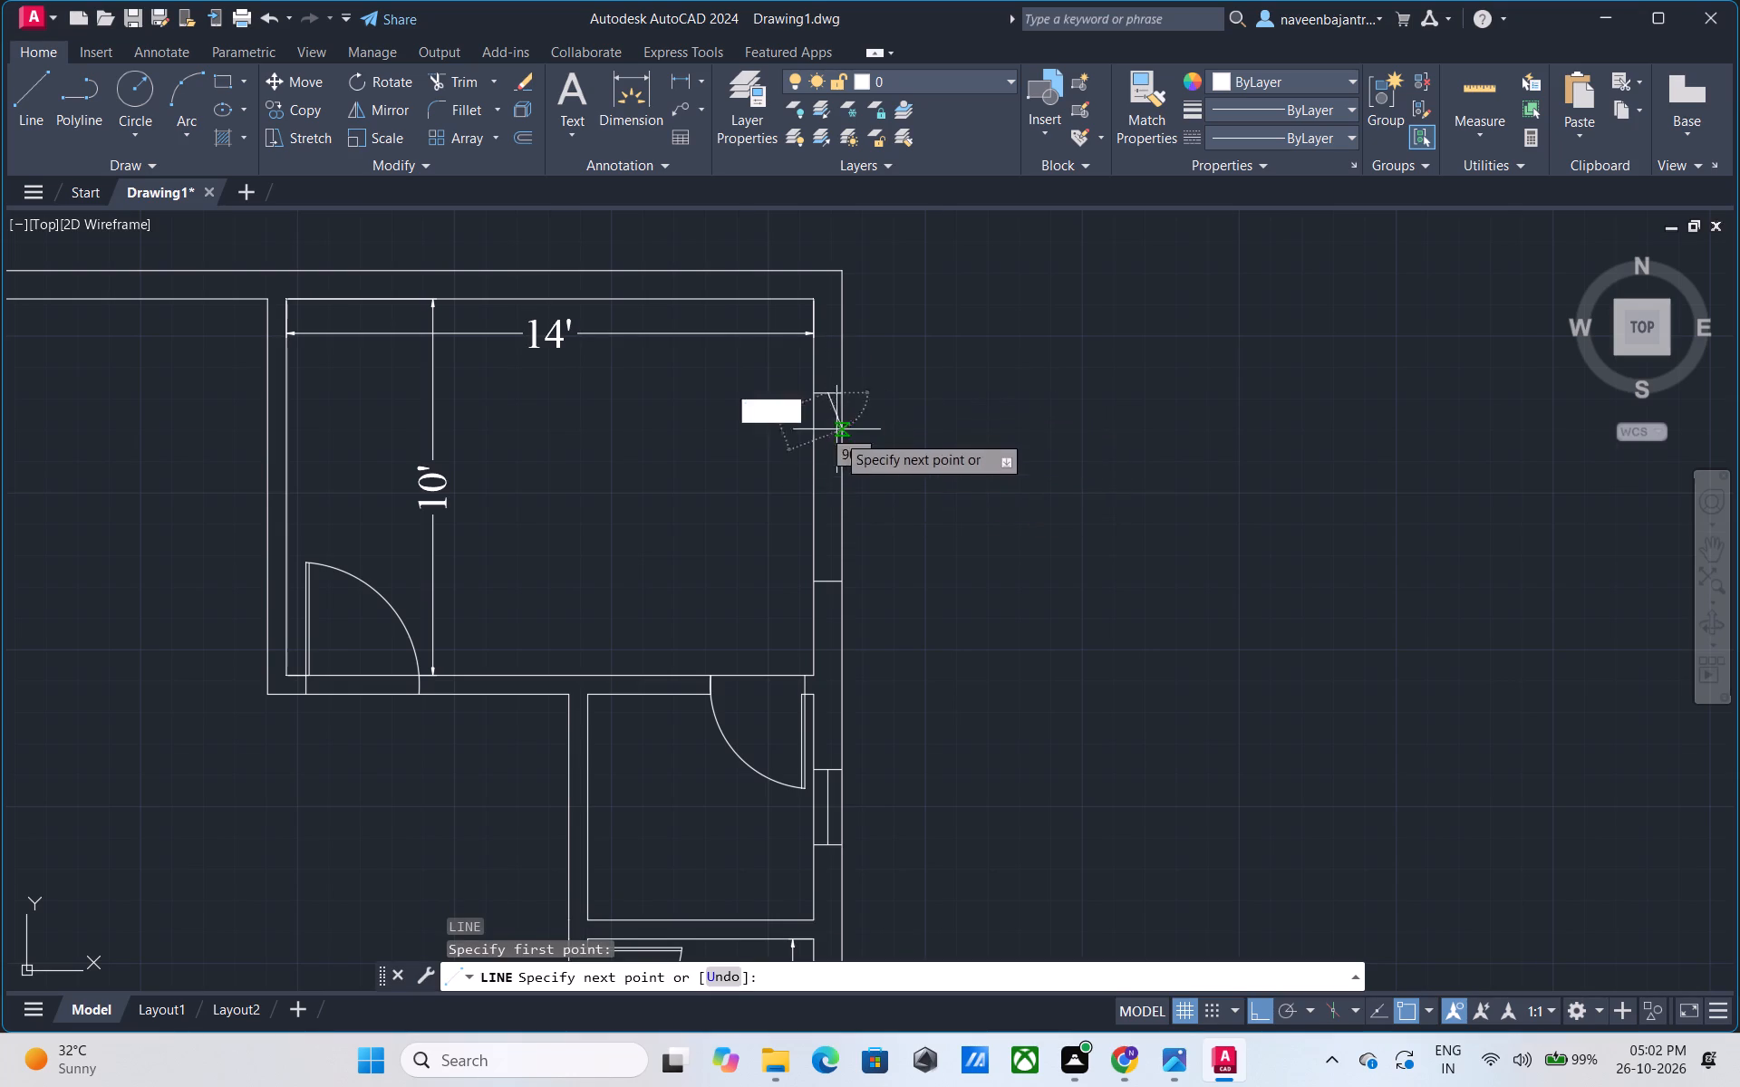
{"action": "left_click", "coordinate": [828, 580]}
{"action": "key", "text": "Escape"}
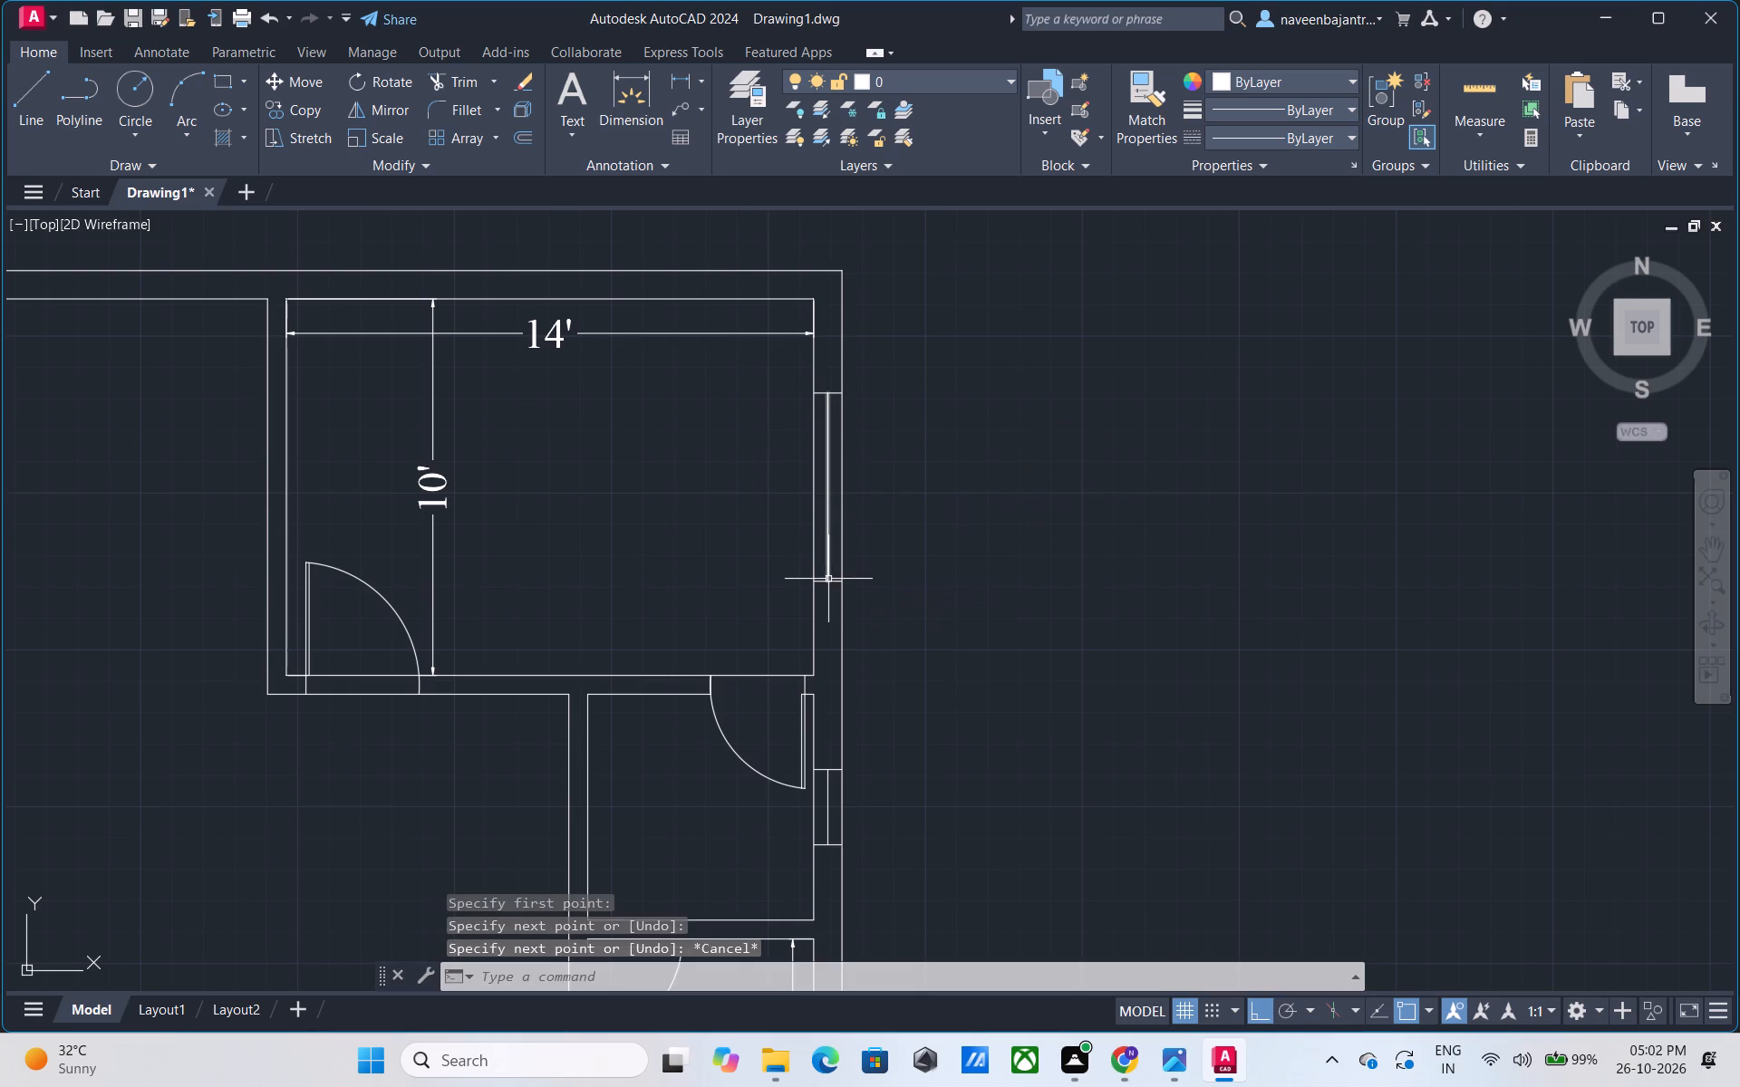
Insert the Bed - Queen block from DesignCenter's Home - Space Planner blocks near the plan's upper left outer wall.
{"action": "scroll", "coordinate": [929, 551], "scroll_direction": "down", "scroll_amount": 2}
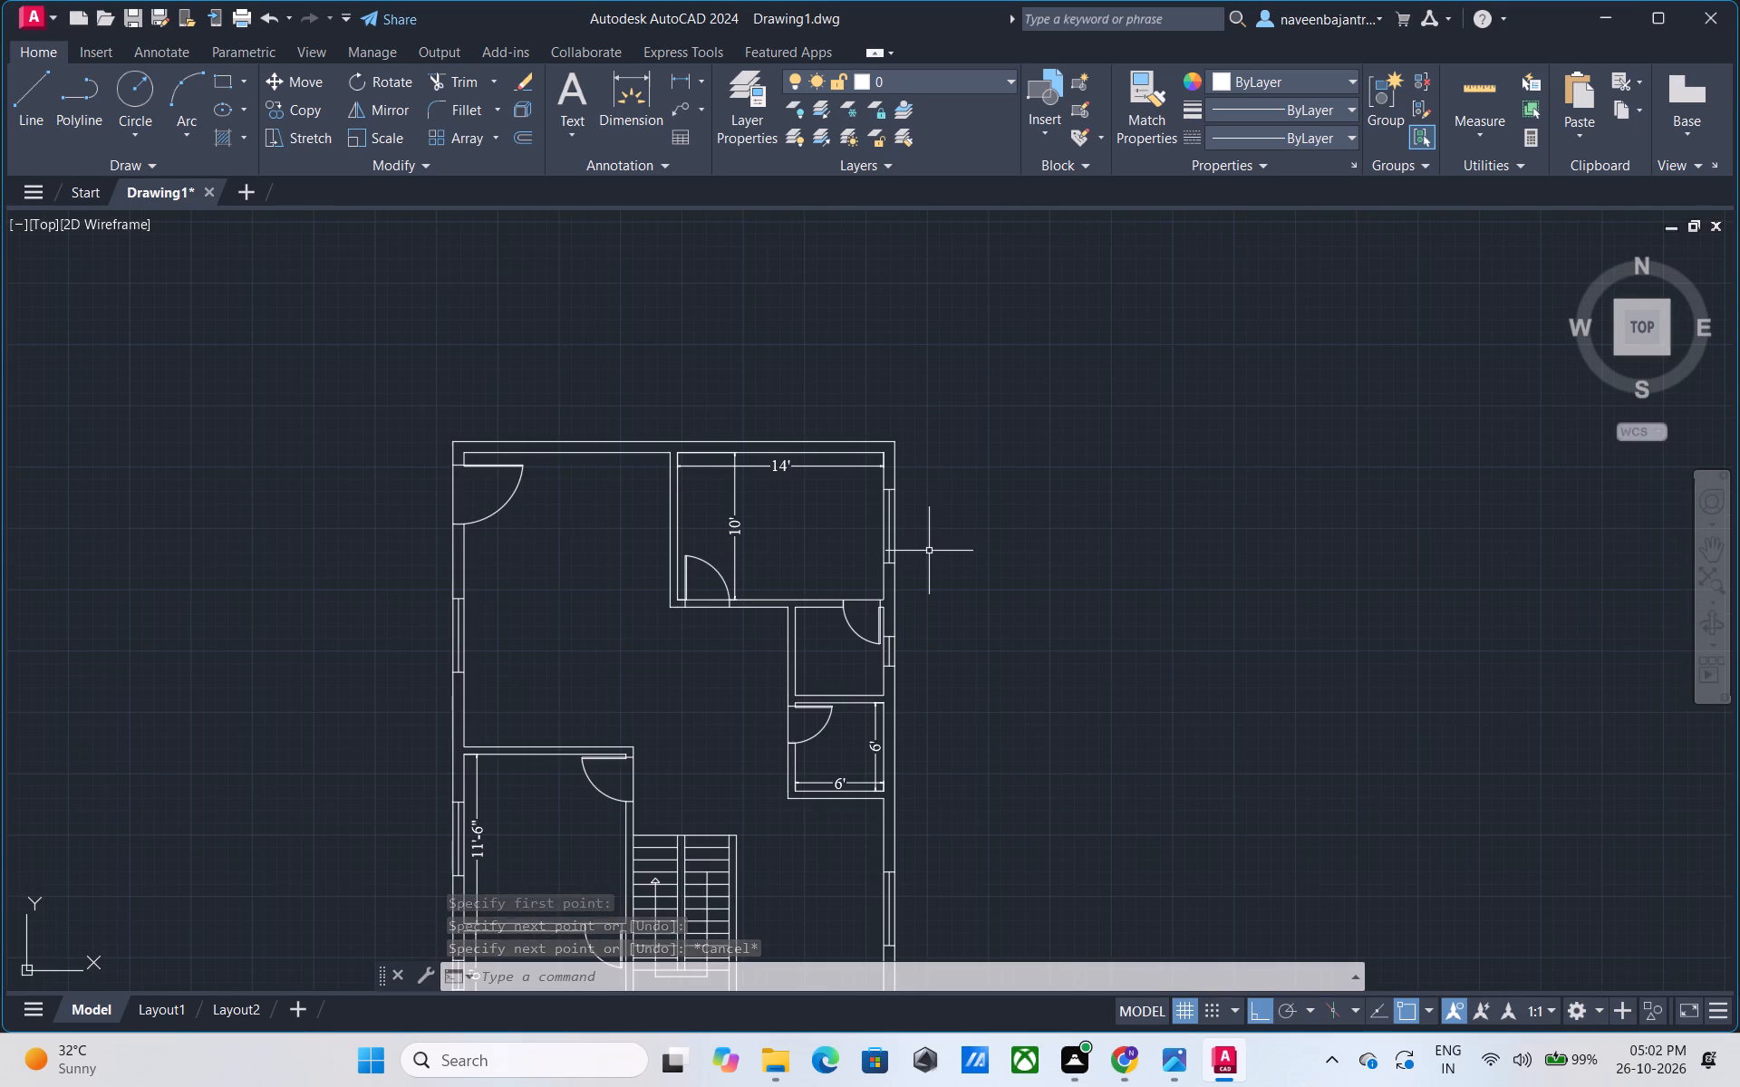
{"action": "scroll", "coordinate": [929, 551], "scroll_direction": "down", "scroll_amount": 1}
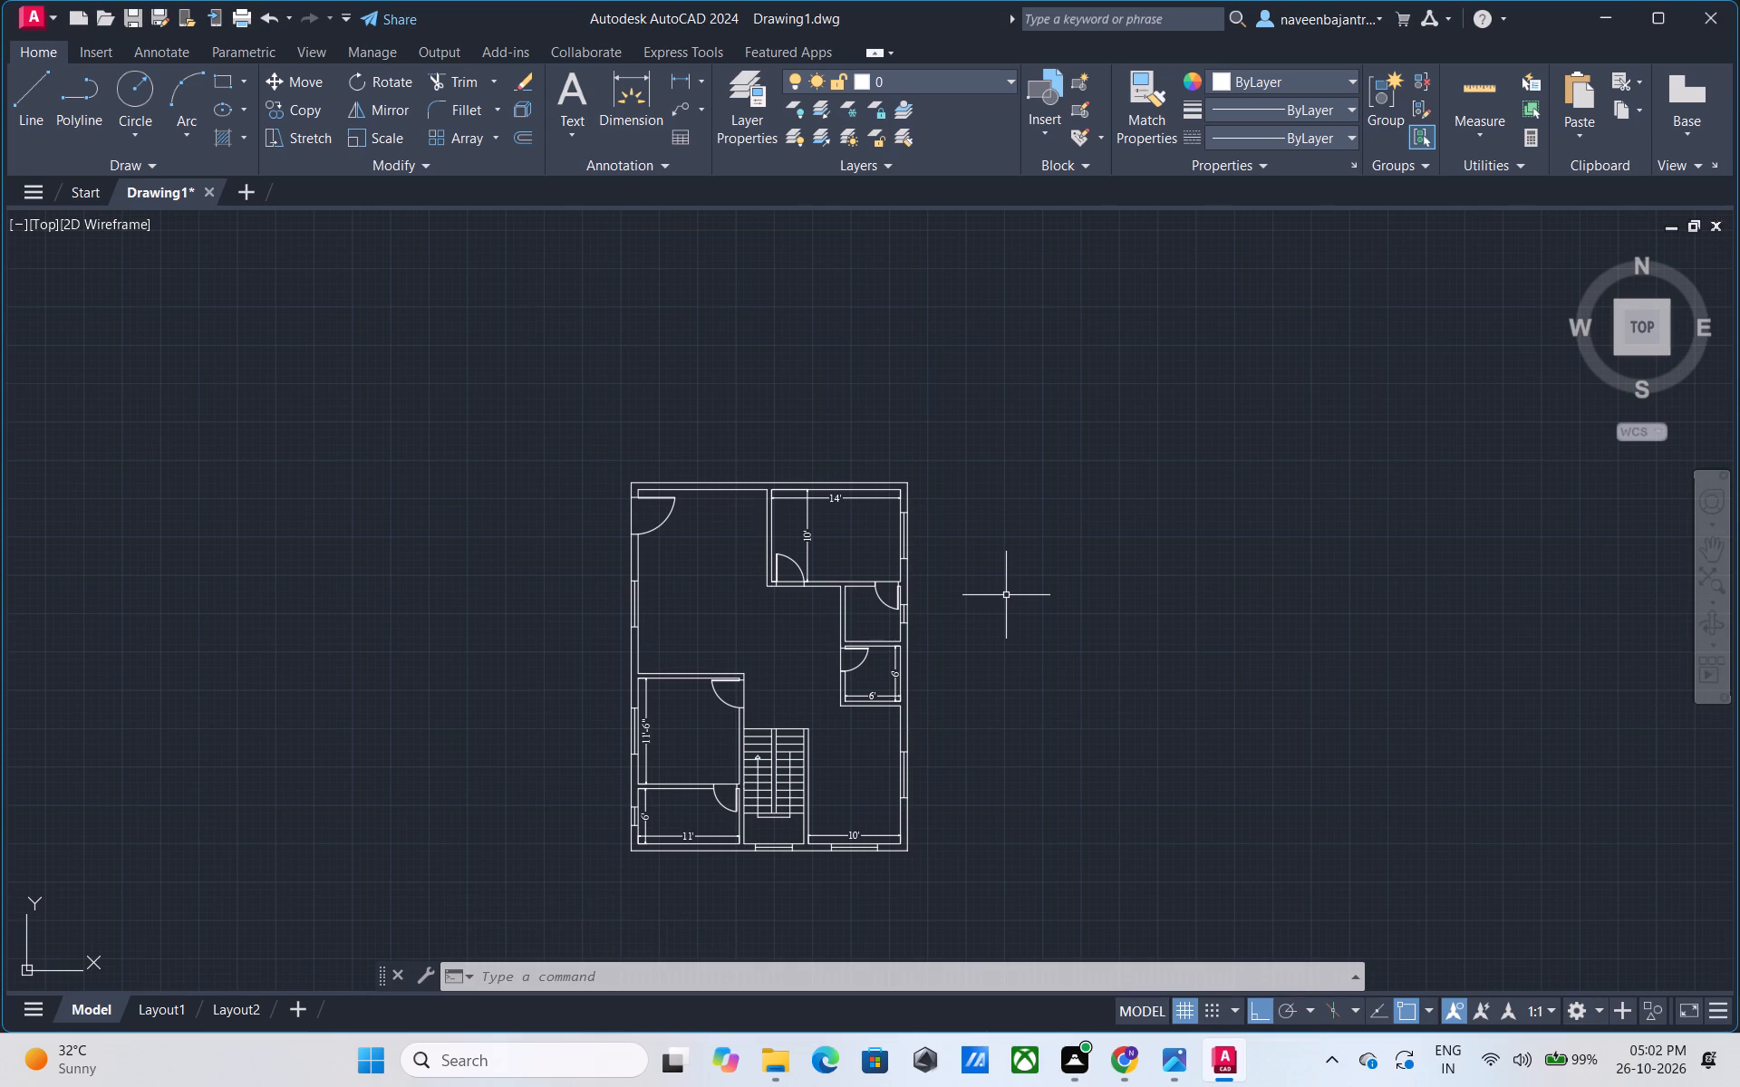
{"action": "middle_click_drag", "start_coordinate": [1119, 659], "coordinate": [1074, 591]}
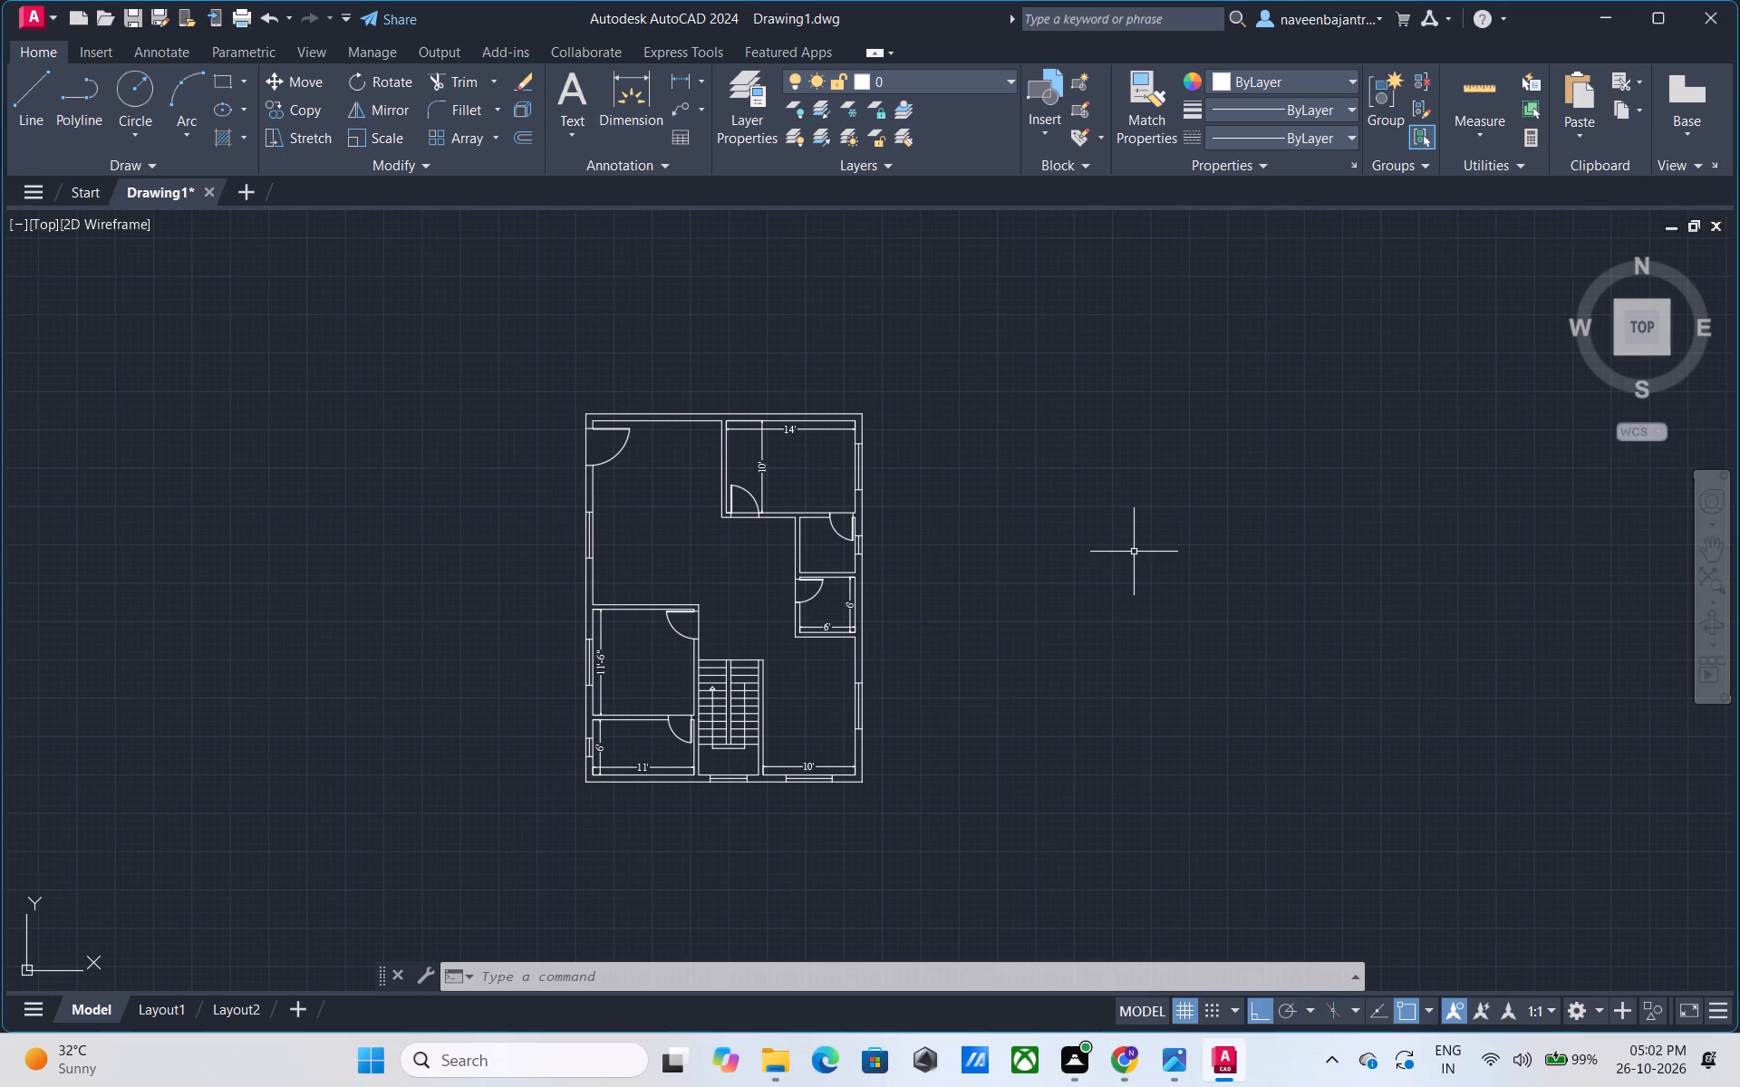
{"action": "middle_click_drag", "start_coordinate": [981, 556], "coordinate": [1045, 538]}
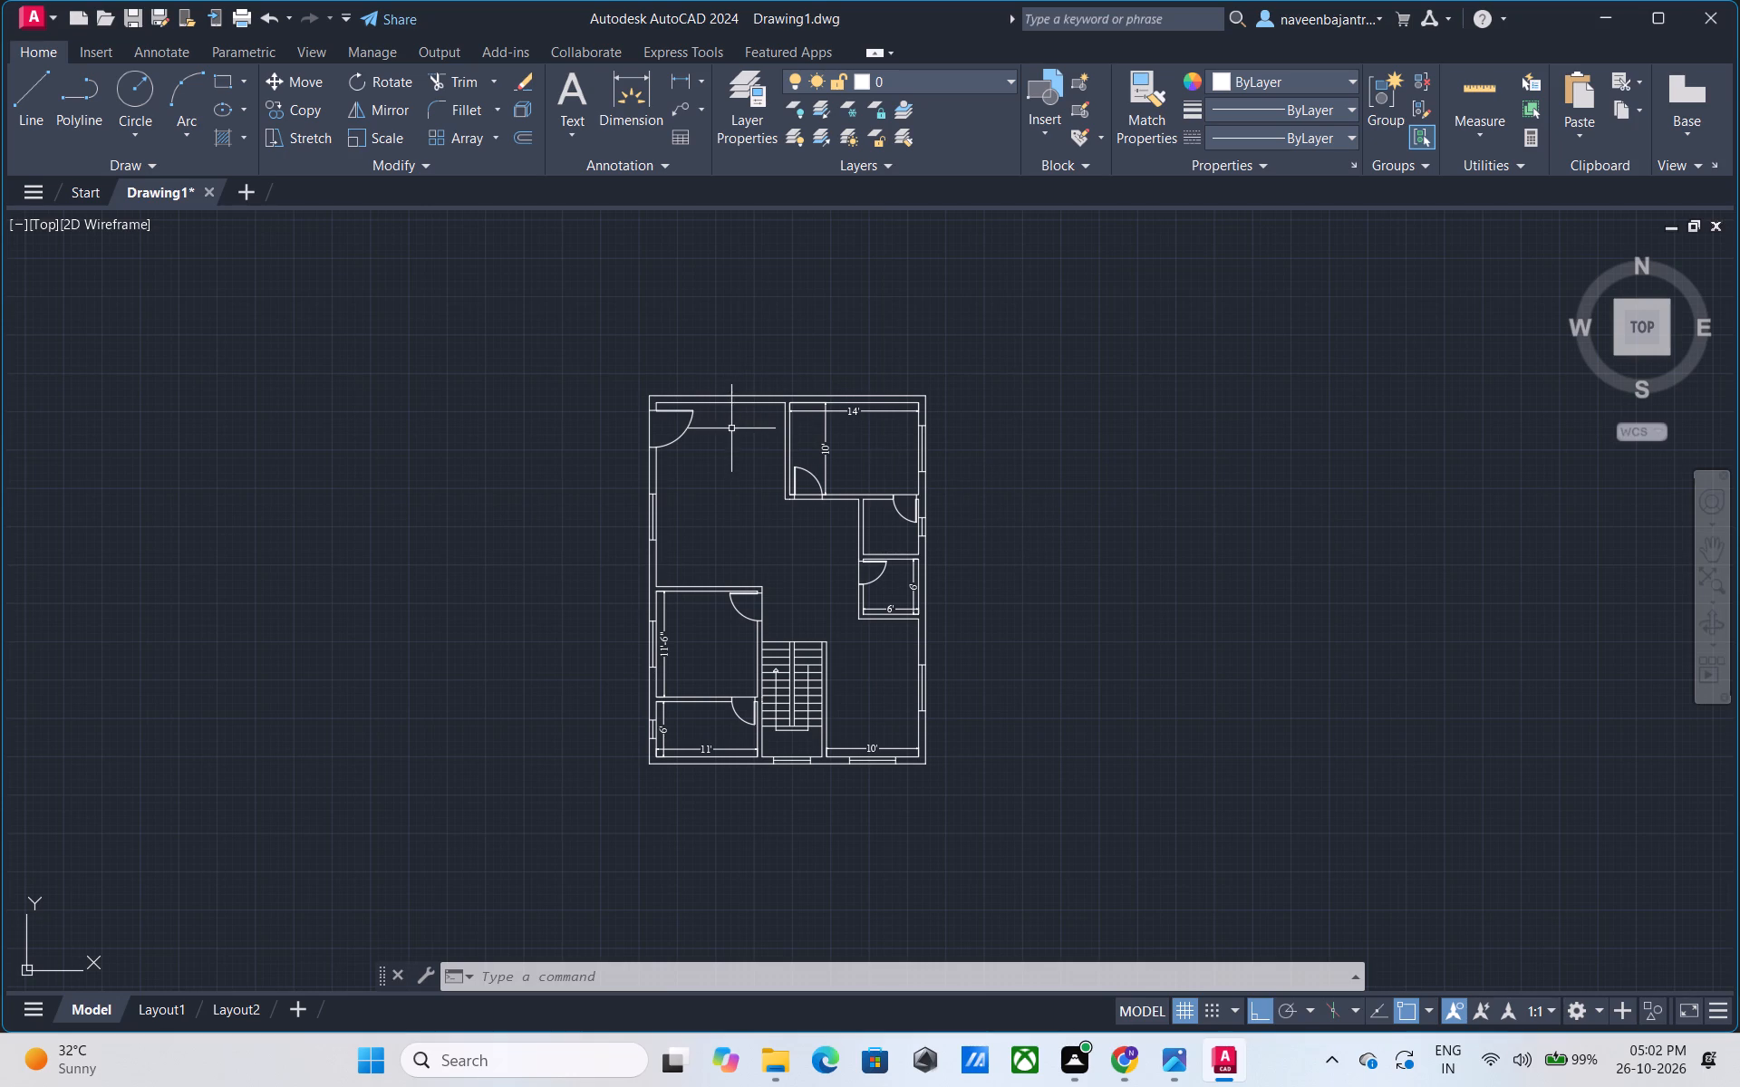
{"action": "scroll", "coordinate": [845, 442], "scroll_direction": "up", "scroll_amount": 2}
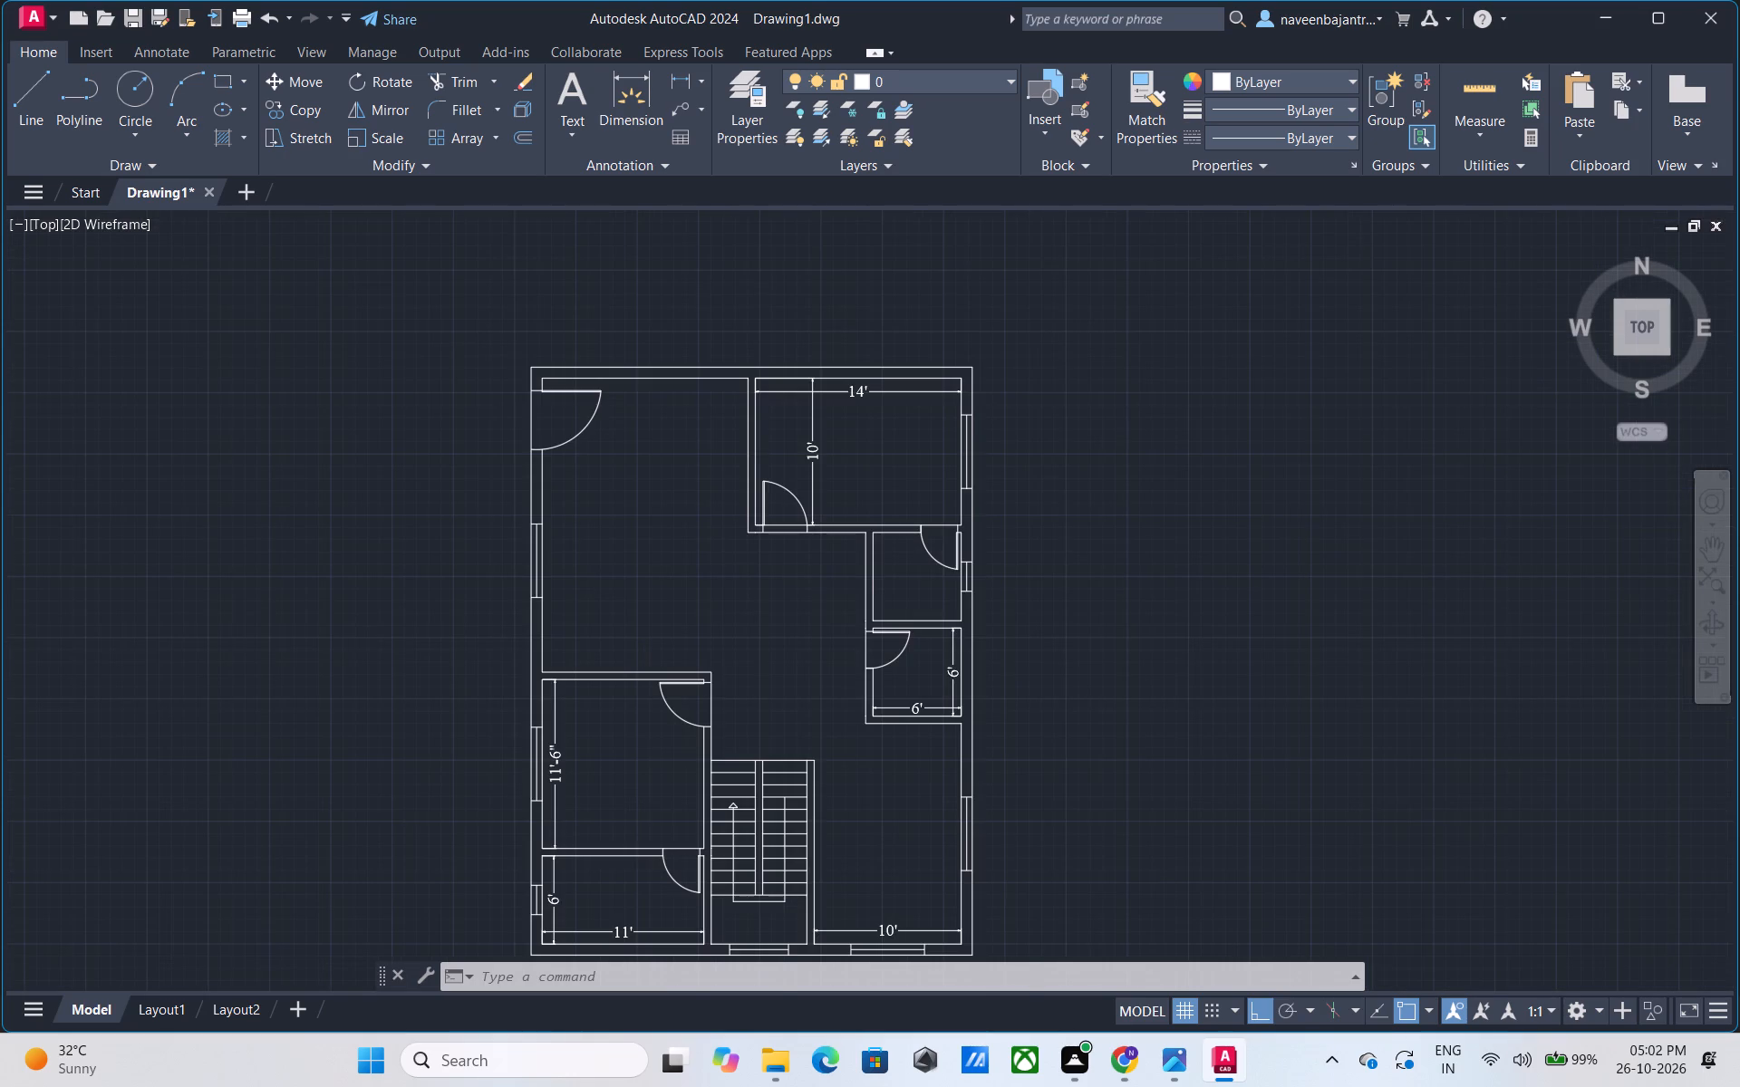
{"action": "type", "text": "dc"}
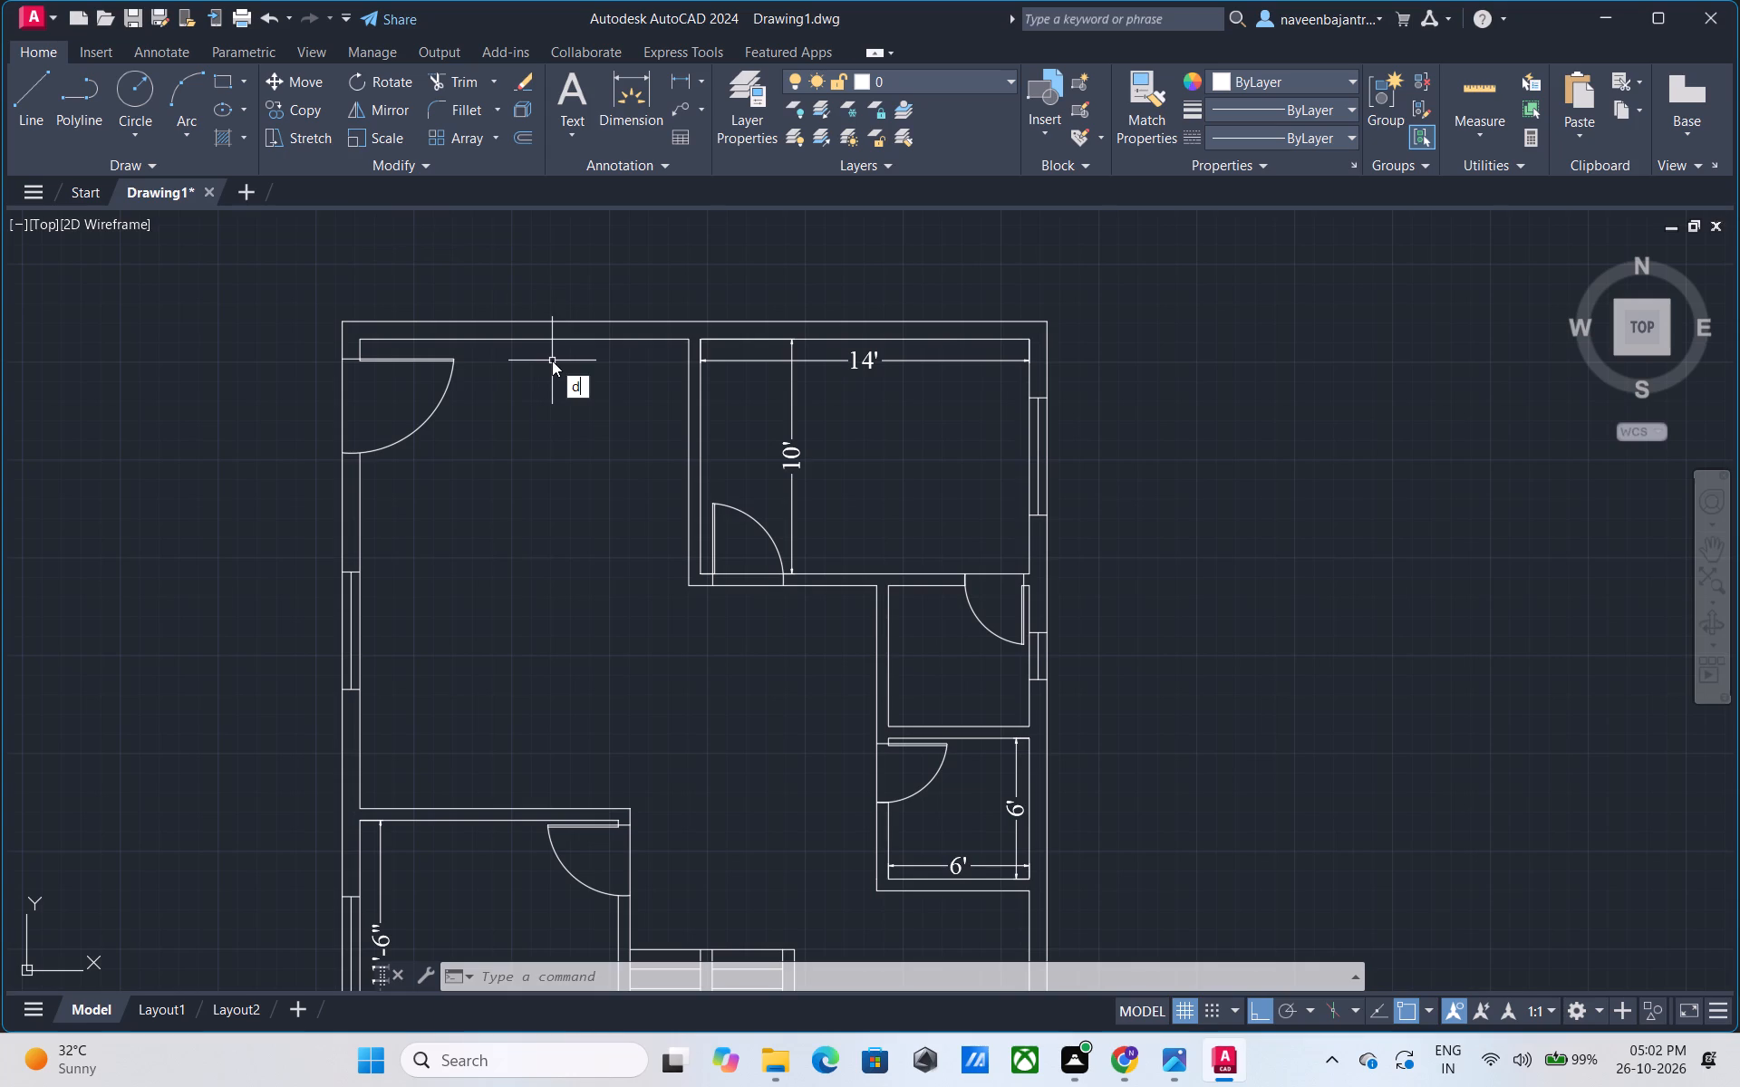
{"action": "key", "text": "space"}
{"action": "left_click_drag", "start_coordinate": [633, 364], "coordinate": [476, 386]}
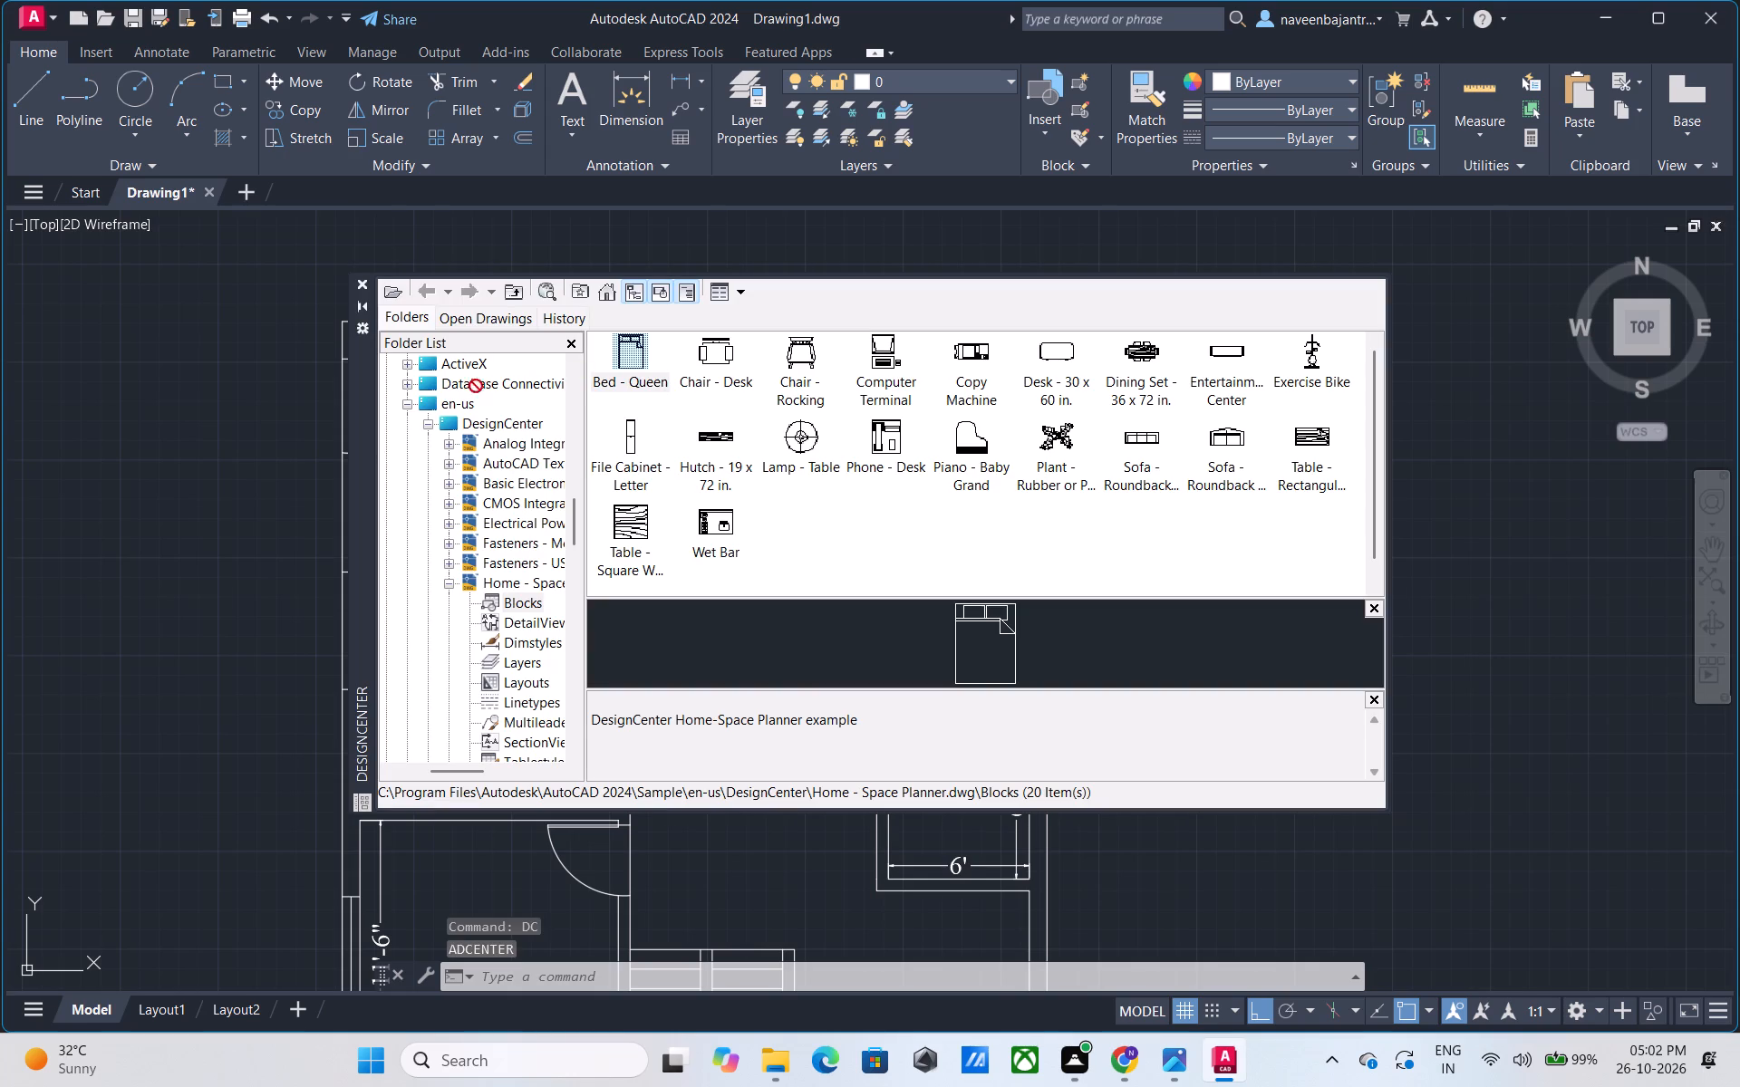
{"action": "left_click_drag", "start_coordinate": [476, 386], "coordinate": [275, 428]}
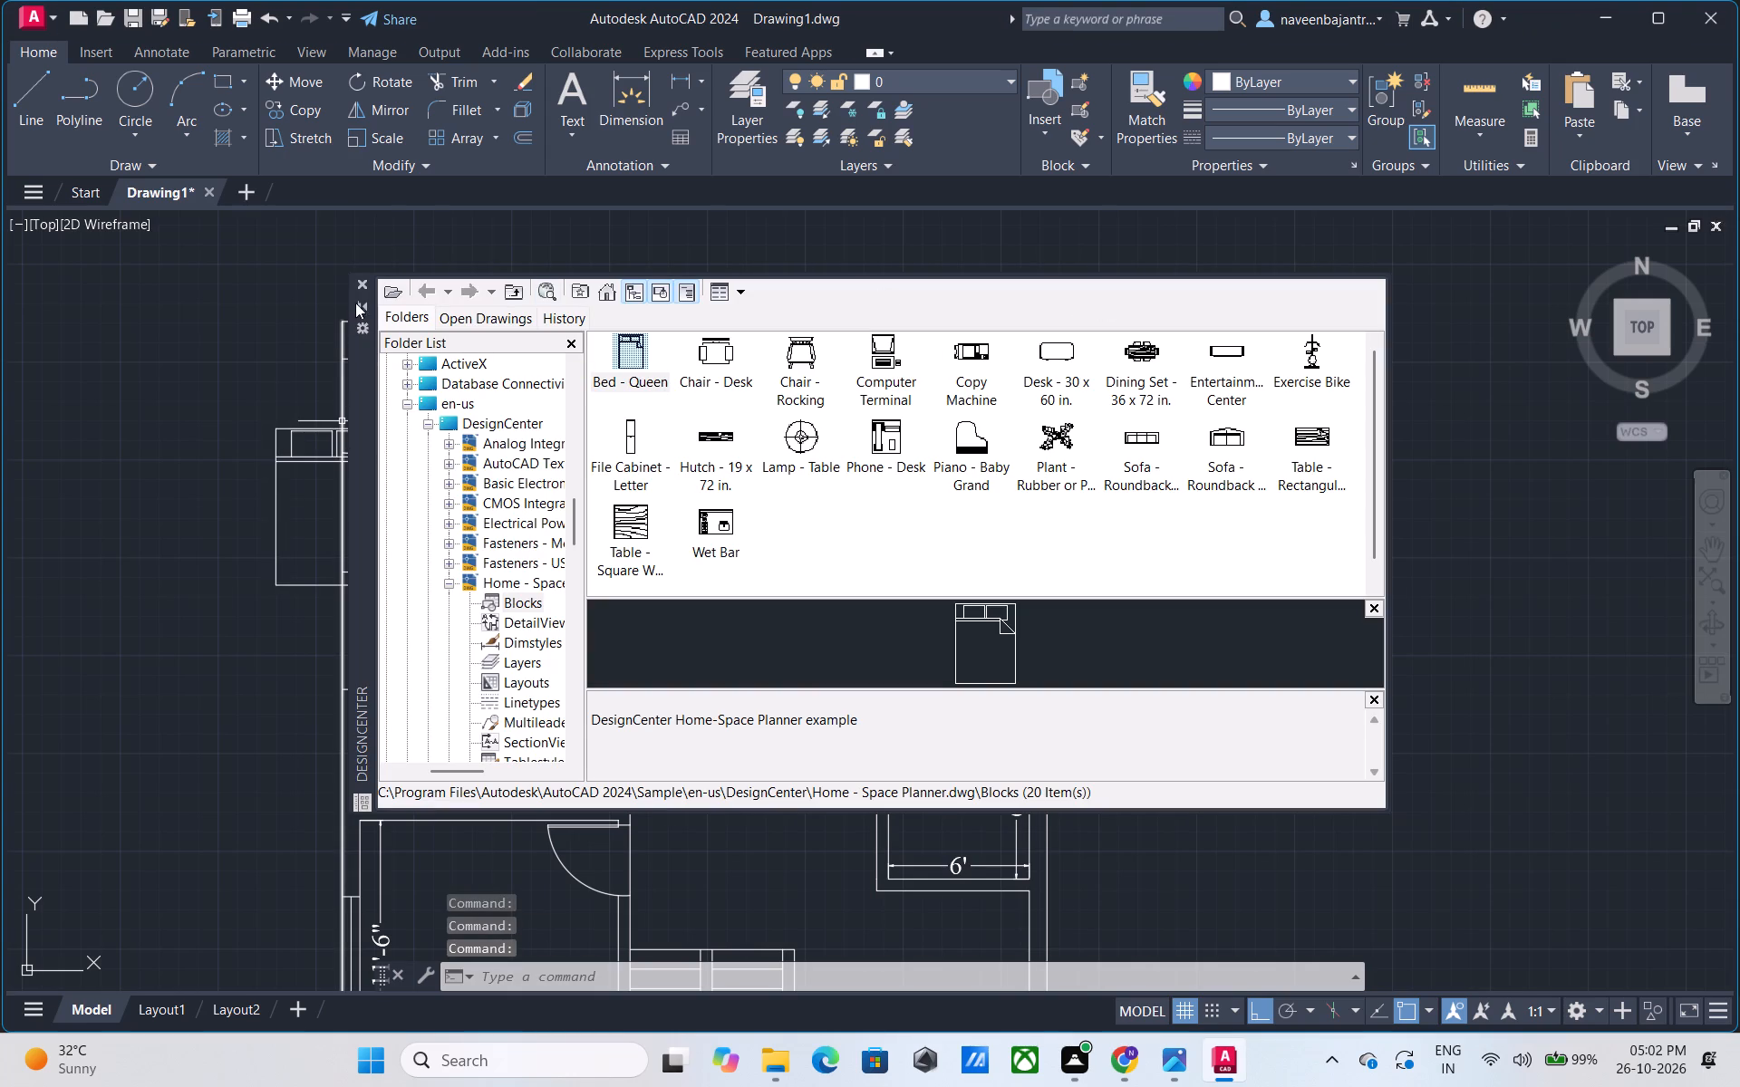
{"action": "left_click", "coordinate": [365, 280]}
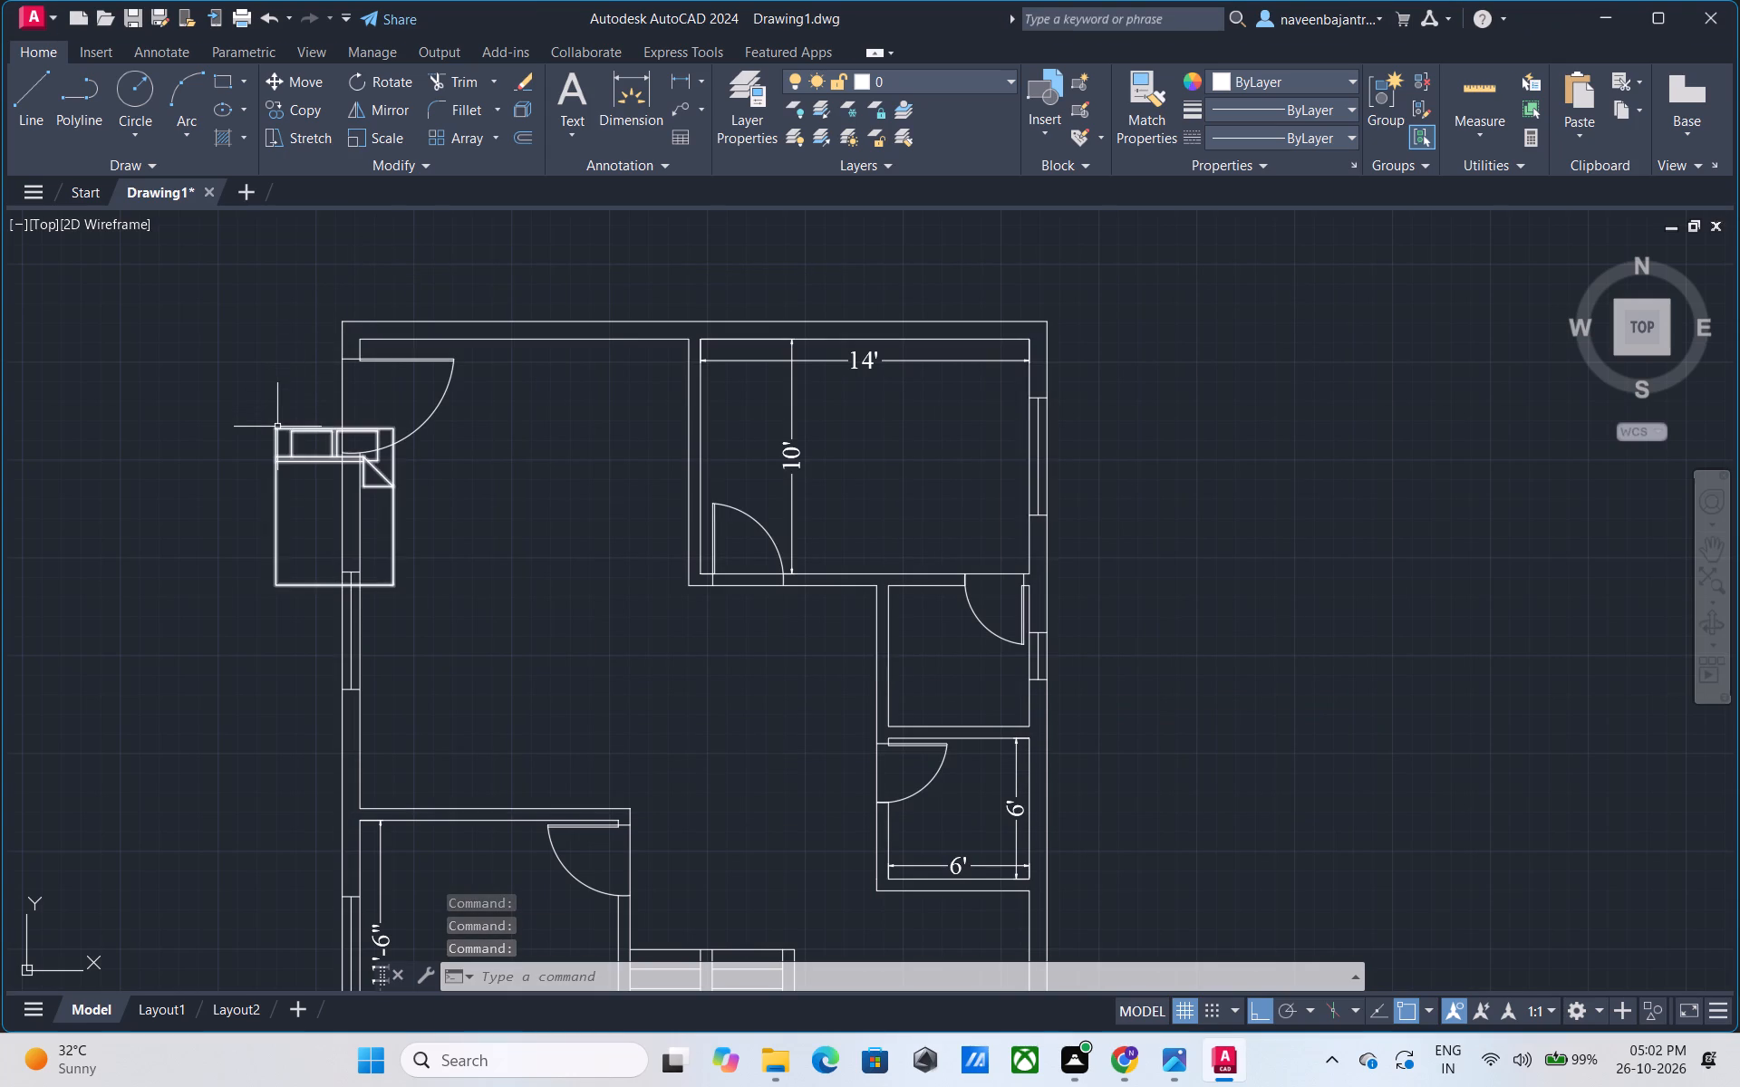
Move the queen bed block about 3'-8 1/2" left, clear of the plan's left outer wall.
{"action": "left_click", "coordinate": [277, 427]}
{"action": "type", "text": "m"}
{"action": "key", "text": "space"}
{"action": "left_click", "coordinate": [277, 427]}
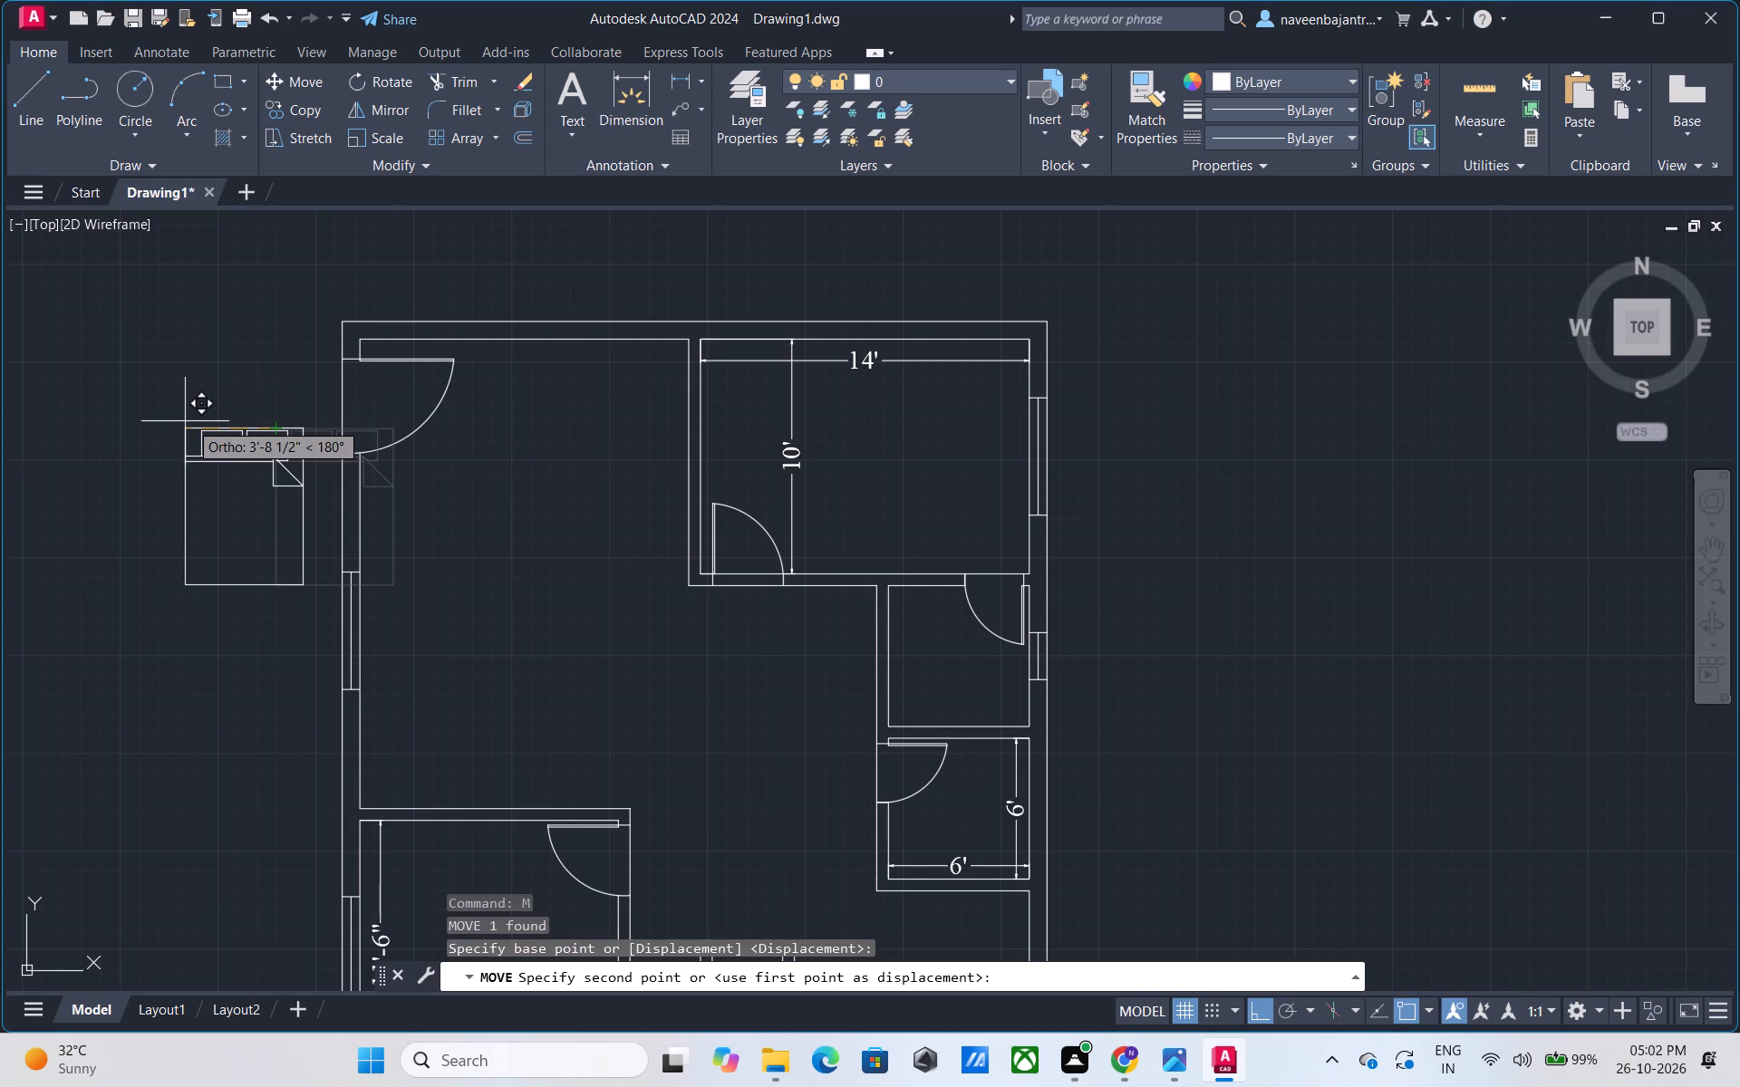
{"action": "left_click", "coordinate": [185, 421]}
{"action": "key", "text": "Escape"}
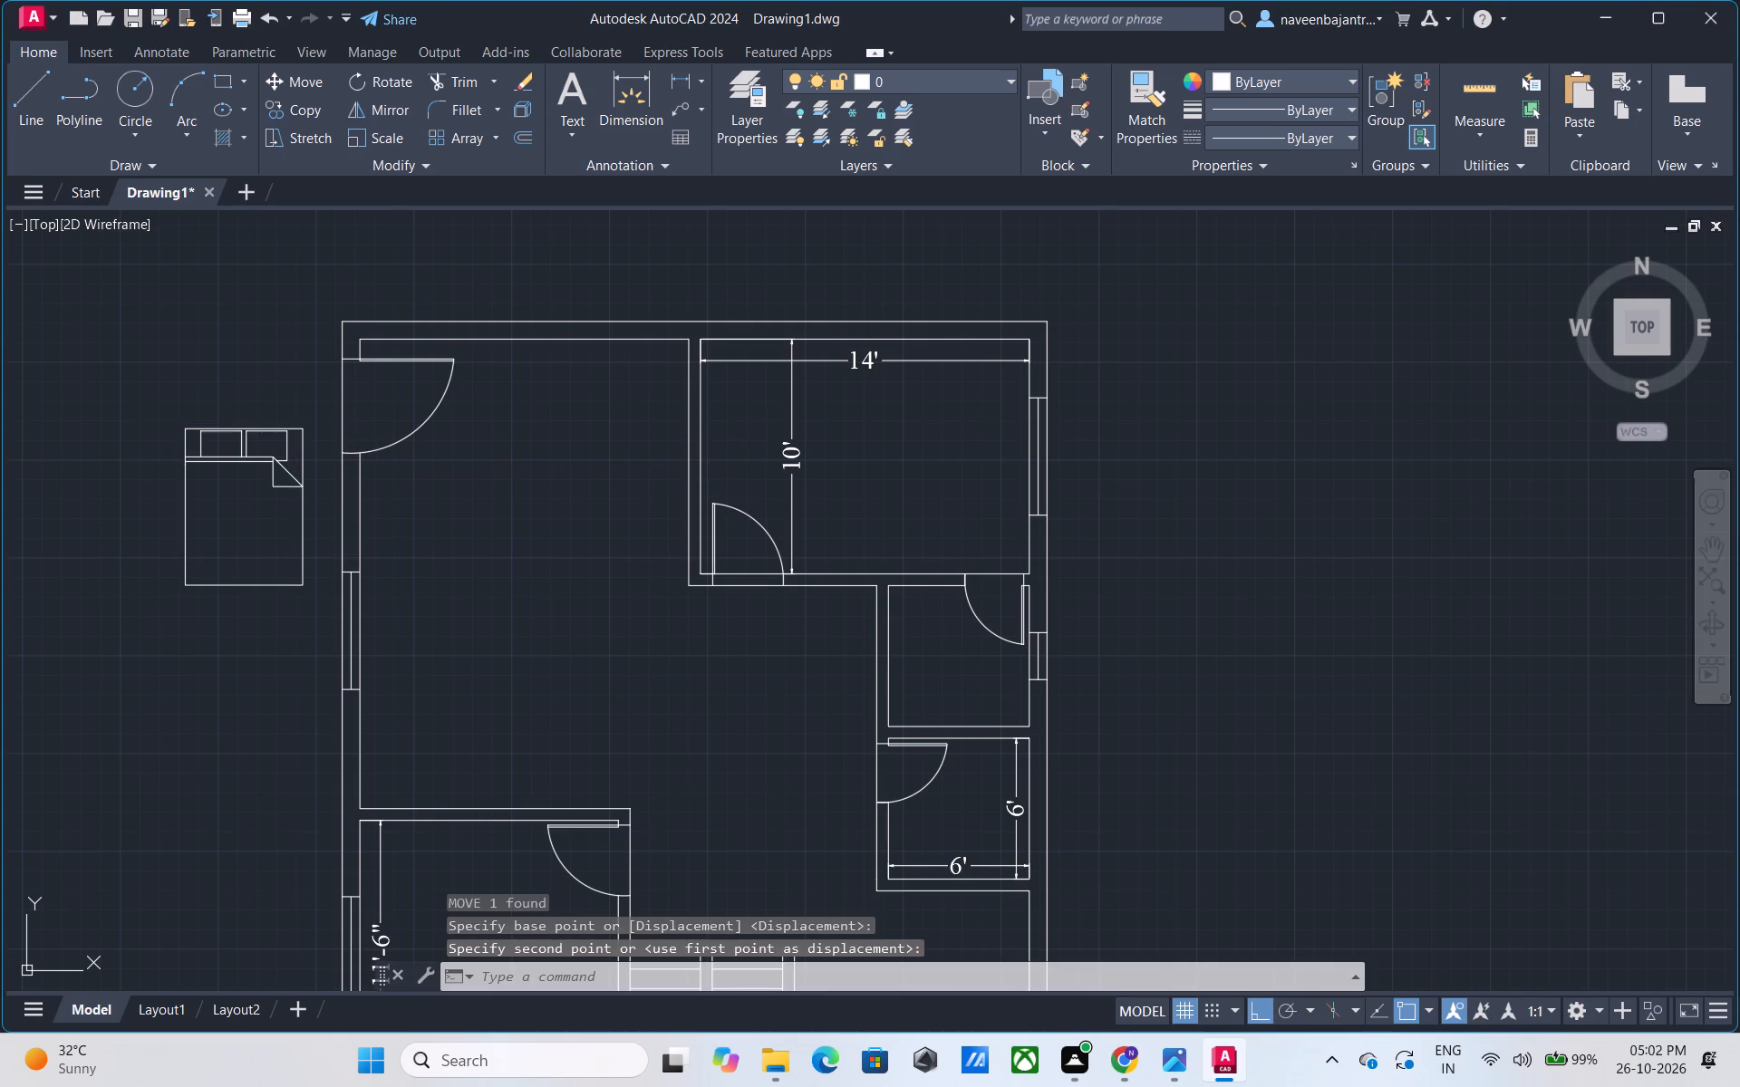
Rotate the queen bed block 90° clockwise about its upper-right corner.
{"action": "left_click", "coordinate": [183, 426]}
{"action": "type", "text": "ro"}
{"action": "key", "text": "space"}
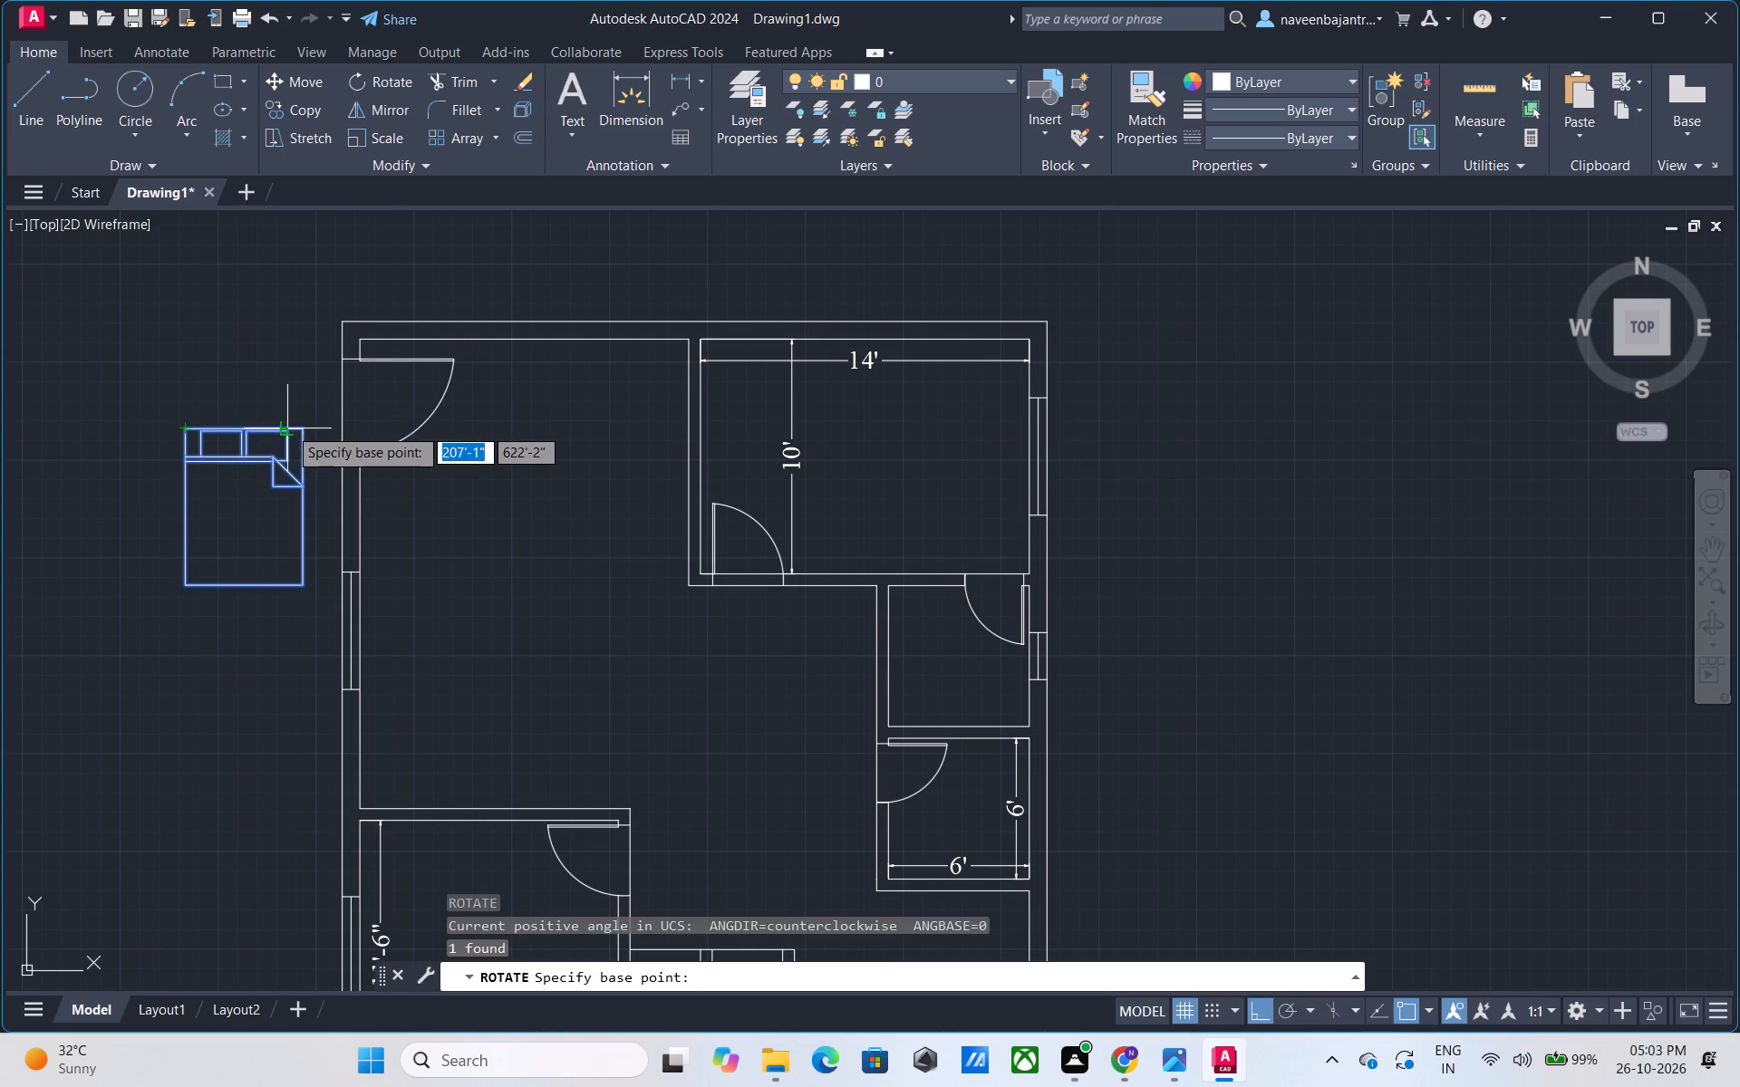
{"action": "left_click", "coordinate": [300, 425]}
{"action": "left_click", "coordinate": [314, 456]}
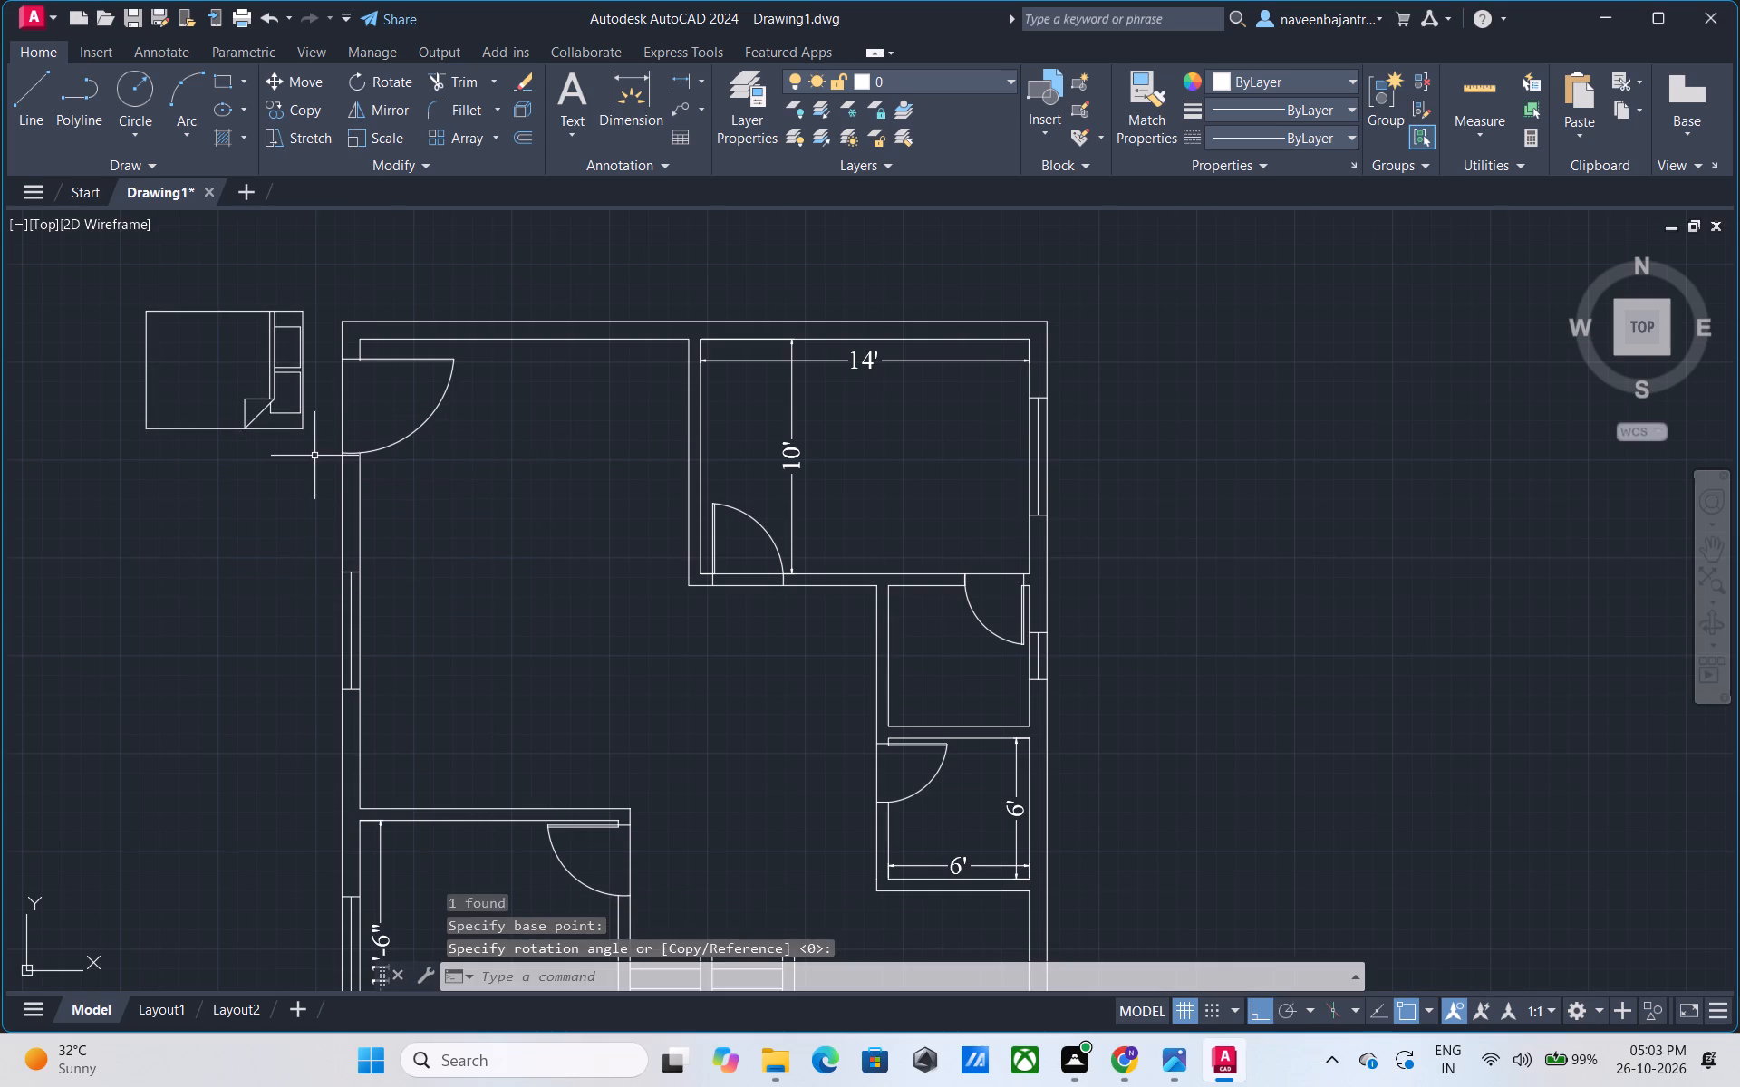
Move the queen bed block into the 14' by 10' room, near the window in its right outer wall.
{"action": "key", "text": "Escape"}
{"action": "left_click", "coordinate": [304, 428]}
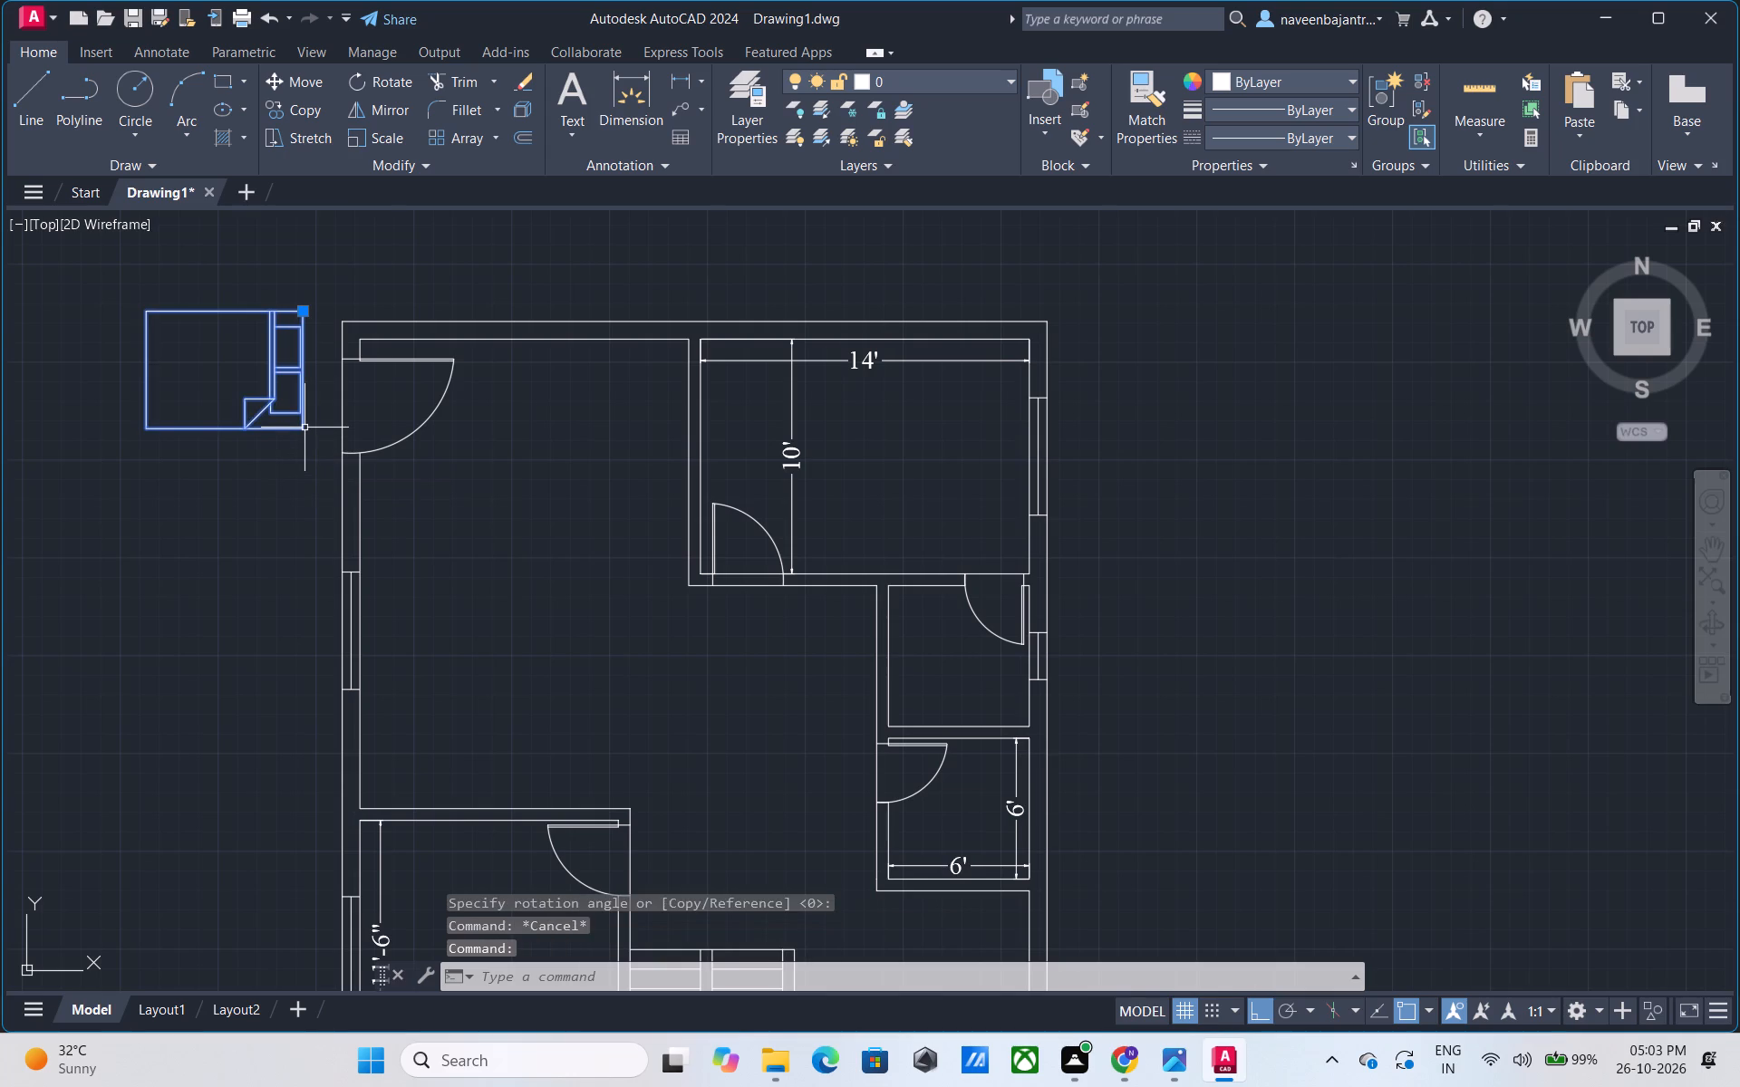
{"action": "type", "text": "m"}
{"action": "key", "text": "space"}
{"action": "left_click", "coordinate": [304, 428]}
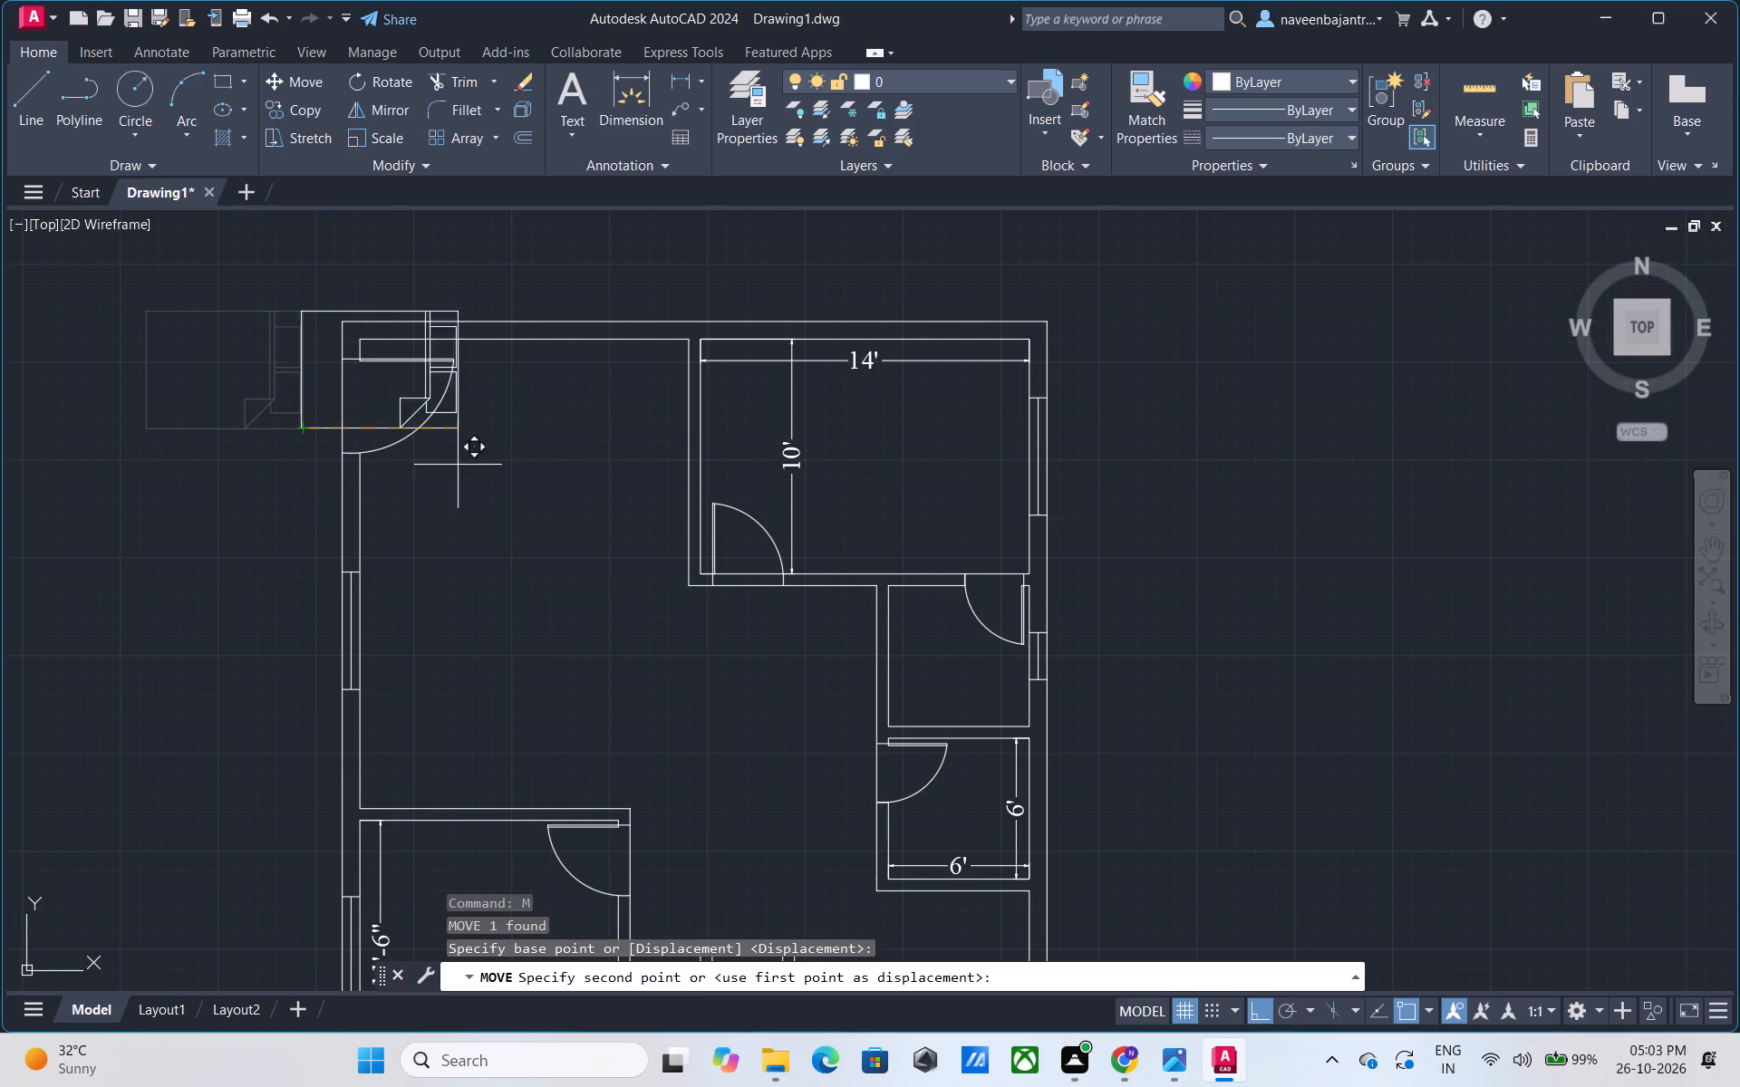
{"action": "key", "text": "F8"}
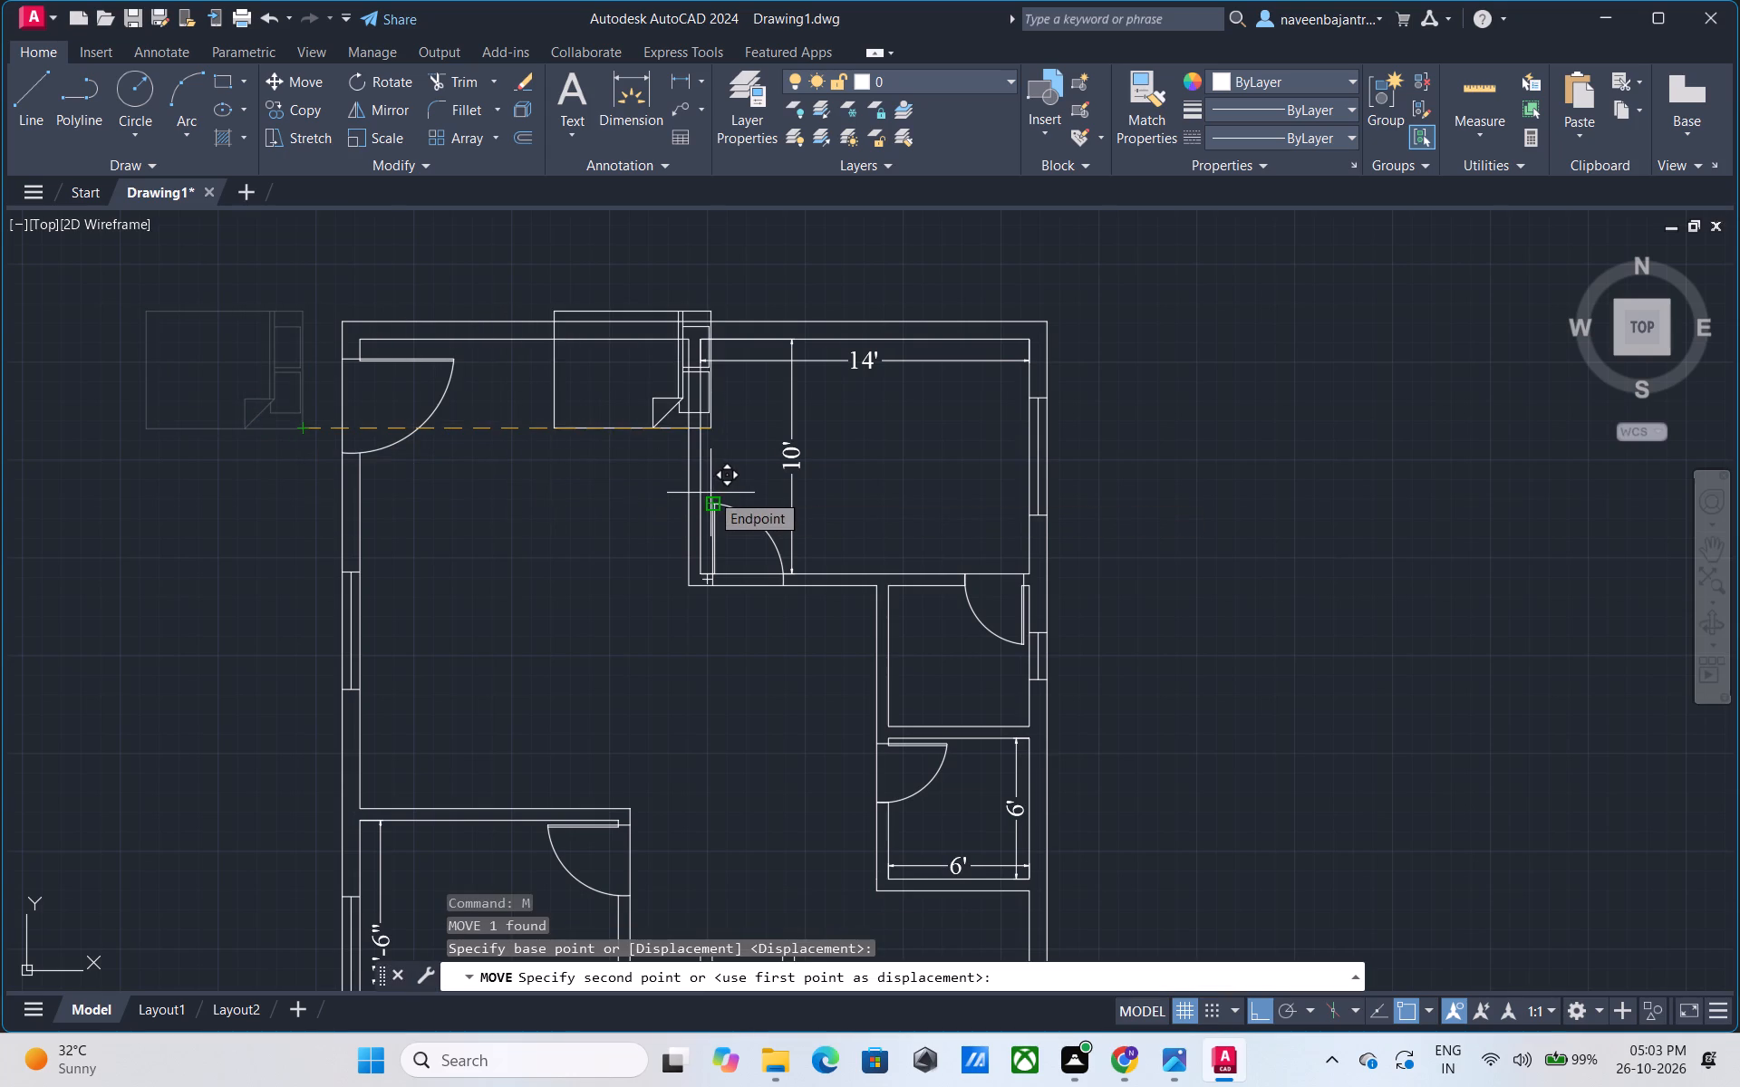
{"action": "scroll", "coordinate": [1016, 520], "scroll_direction": "up", "scroll_amount": 2}
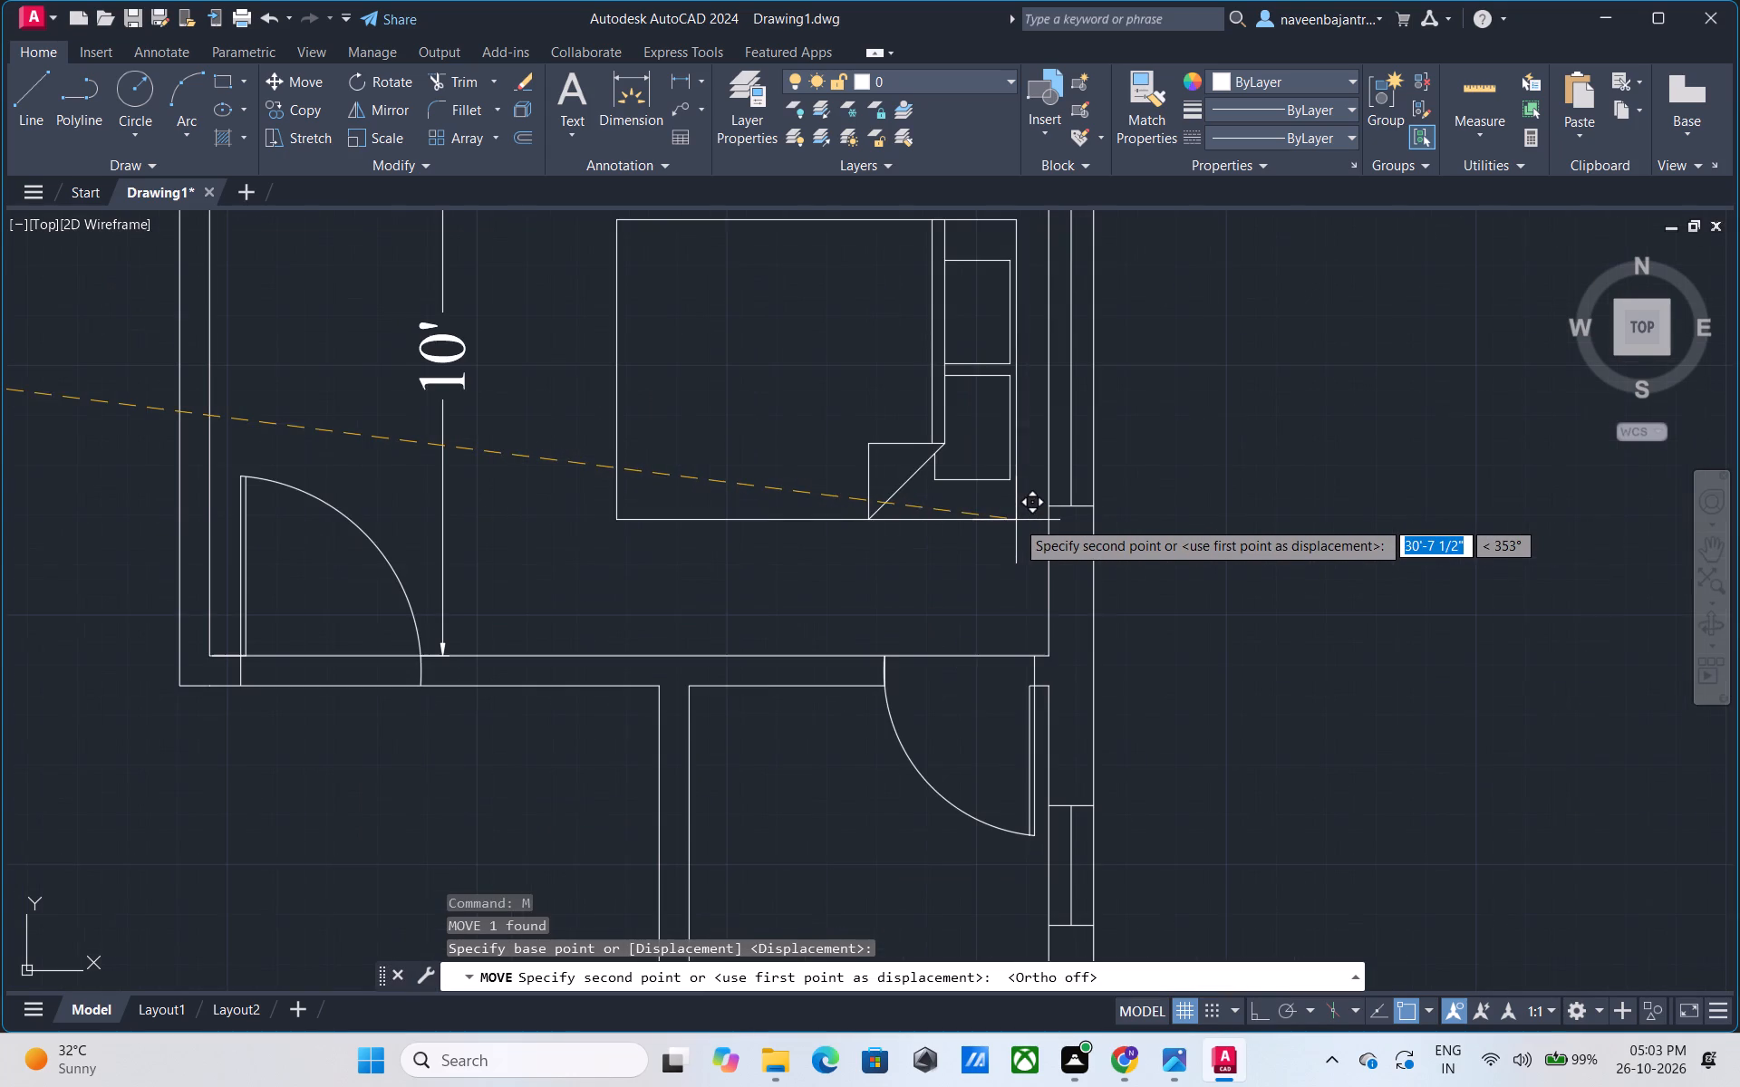
{"action": "left_click", "coordinate": [1017, 507]}
{"action": "key", "text": "Escape"}
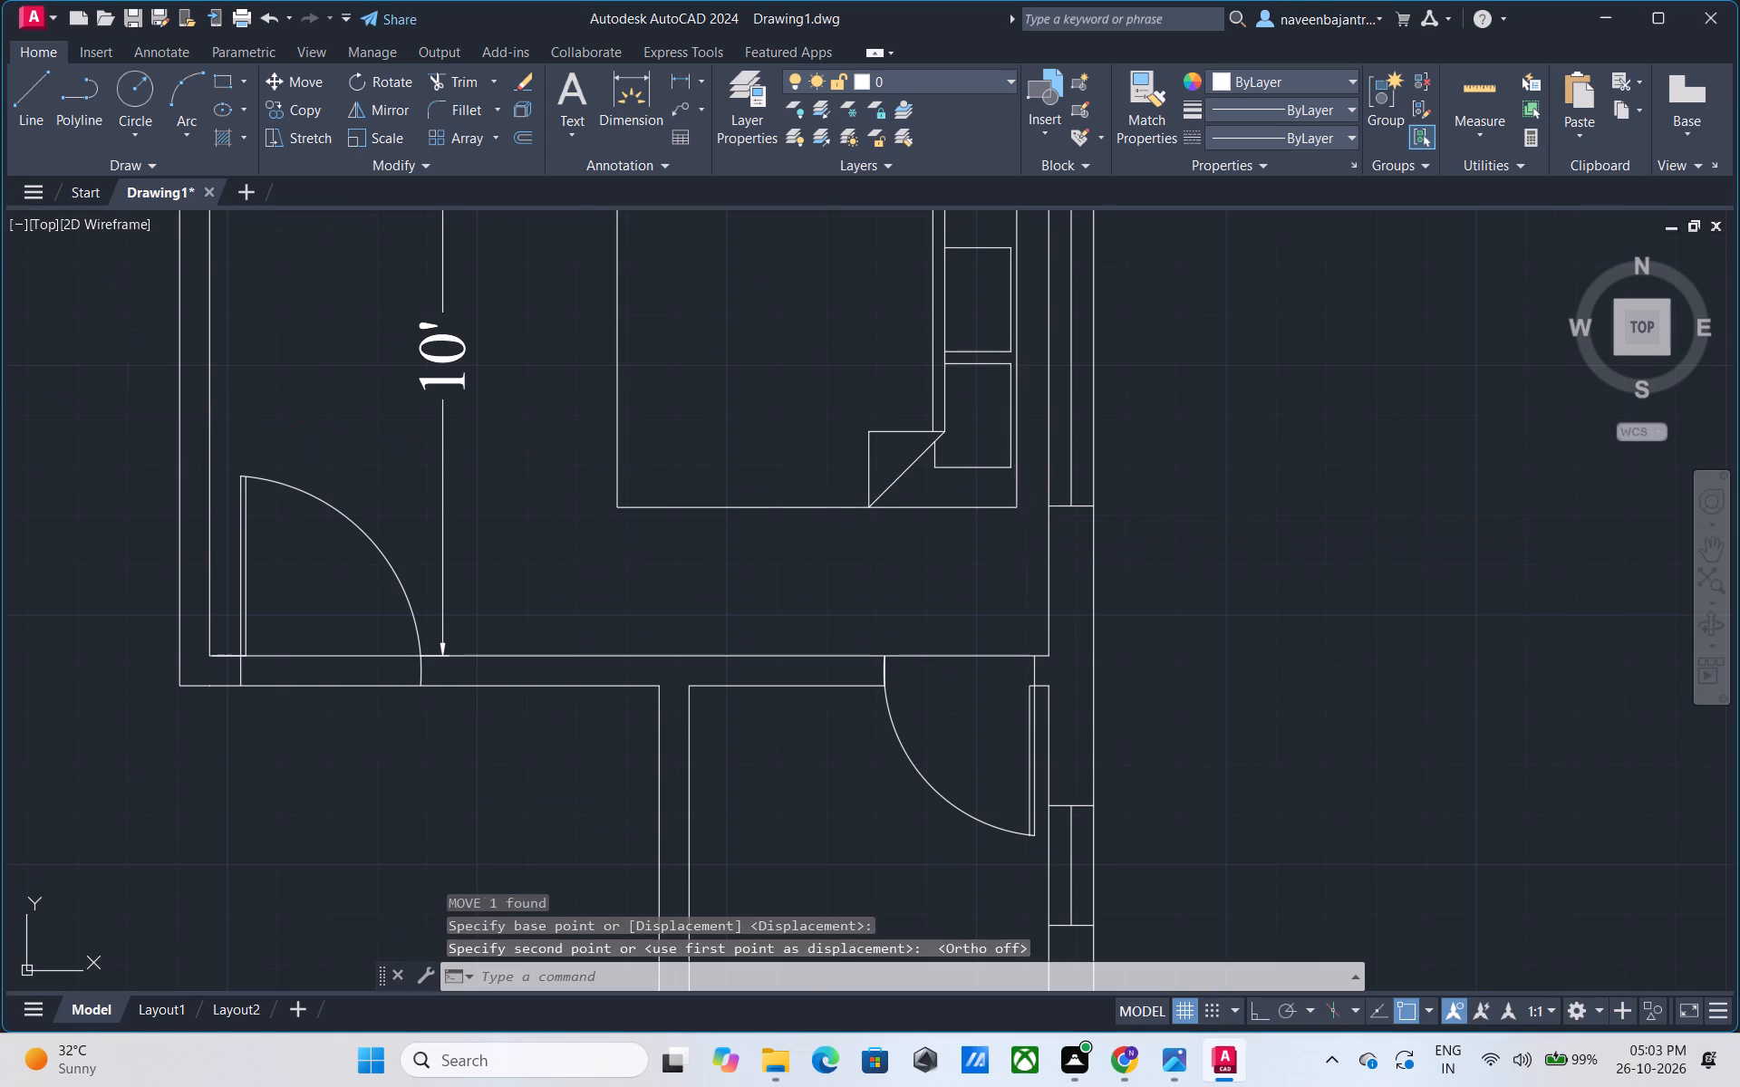
Move the queen bed right against the 14' by 10' room's outer wall, its lower-right corner level with the window's lower end.
{"action": "scroll", "coordinate": [1015, 509], "scroll_direction": "down", "scroll_amount": 1}
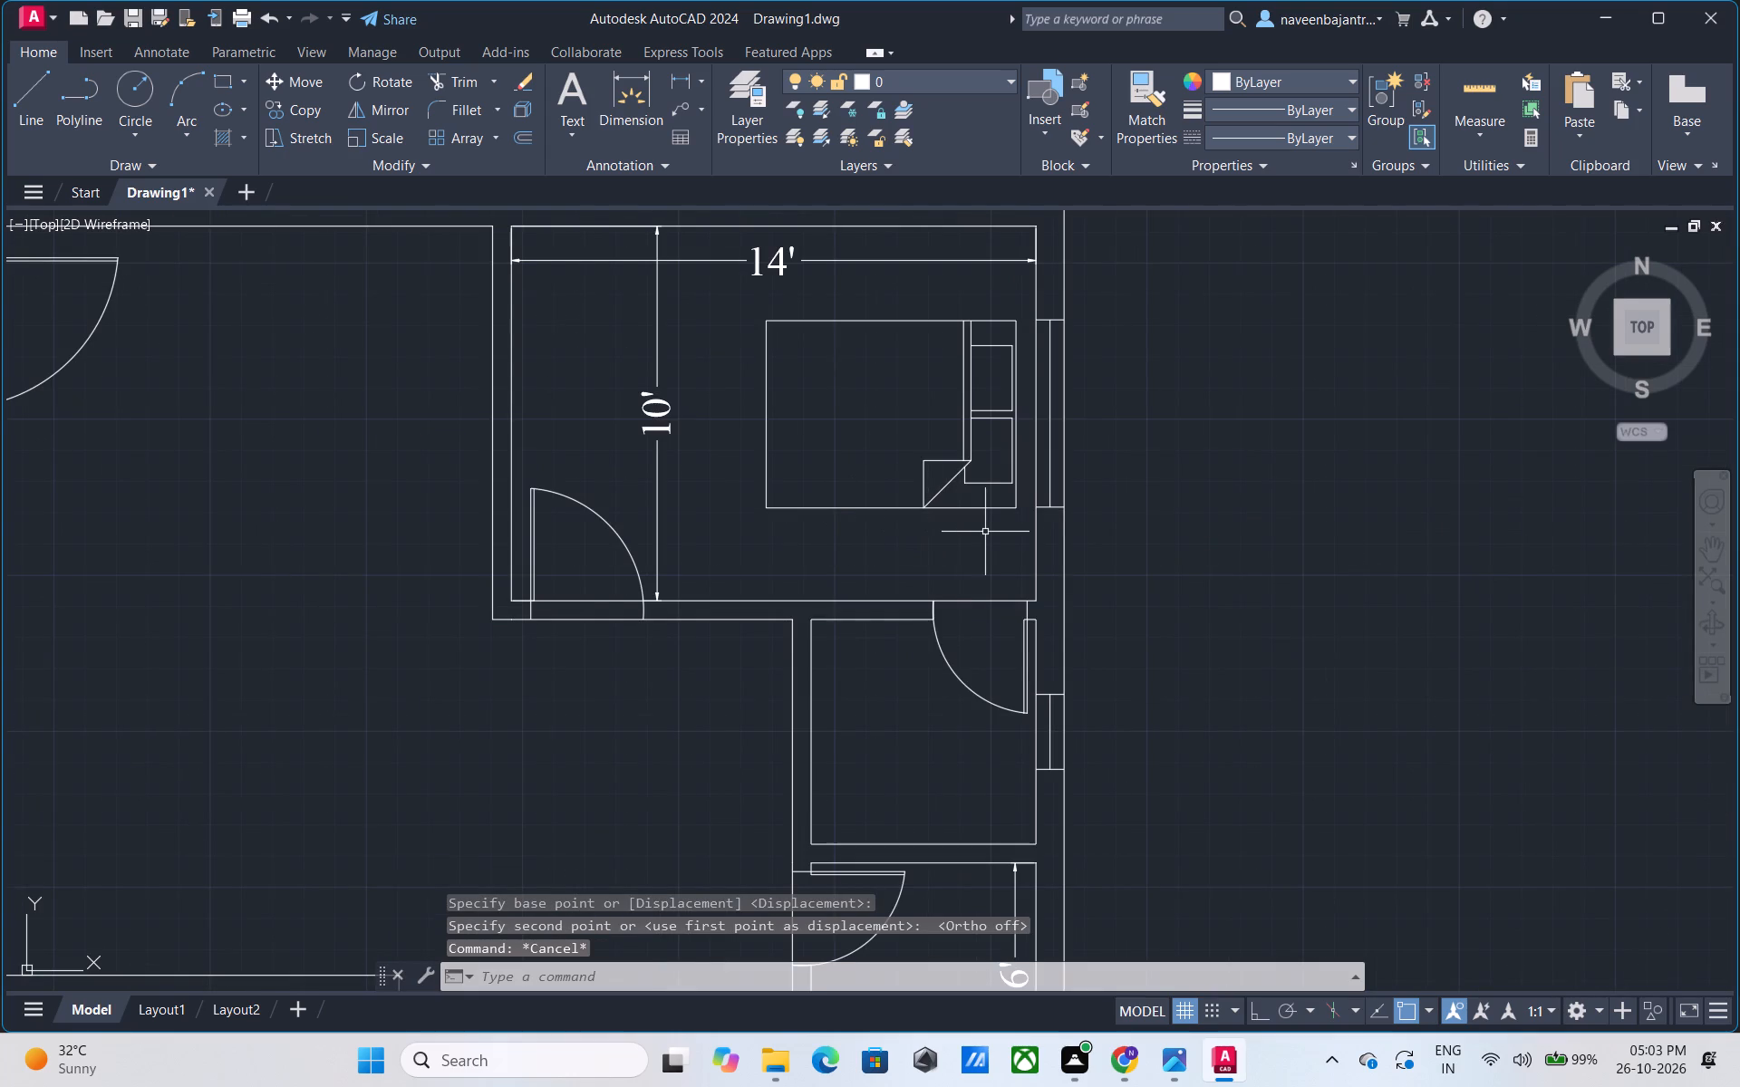
{"action": "scroll", "coordinate": [985, 532], "scroll_direction": "up", "scroll_amount": 1}
{"action": "middle_click_drag", "start_coordinate": [985, 532], "coordinate": [878, 628]}
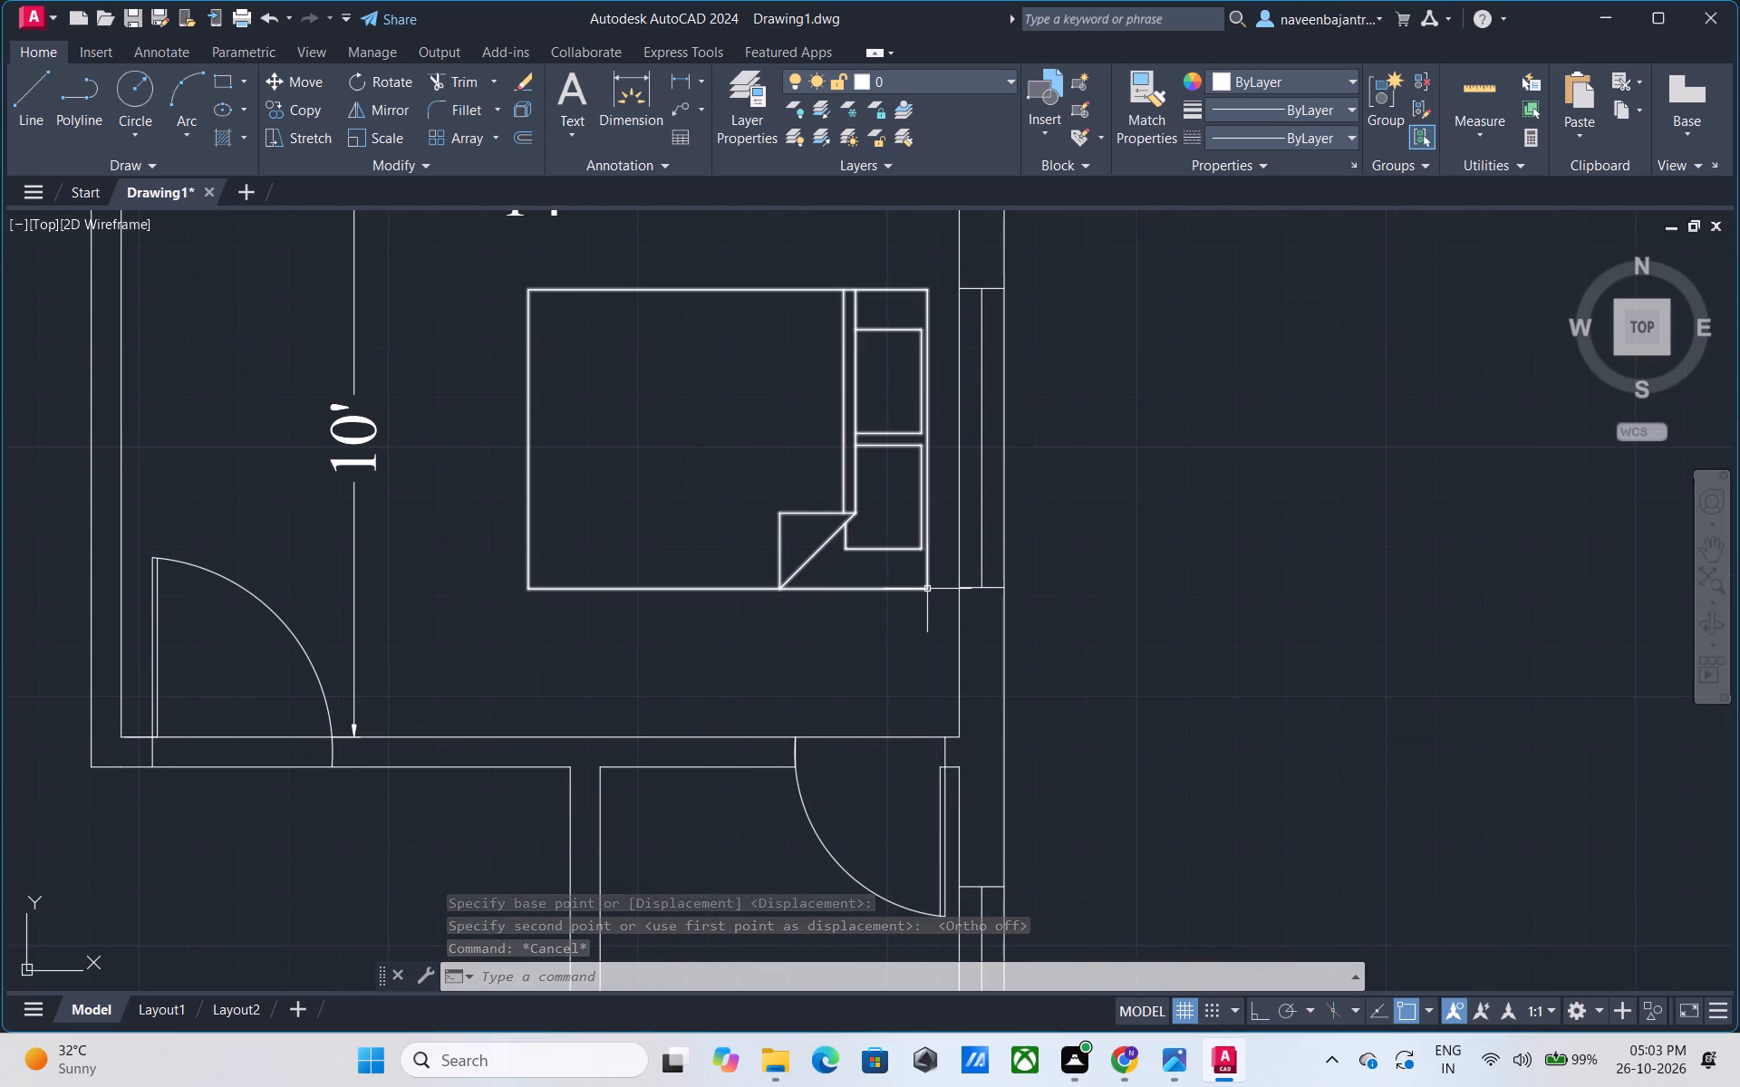
{"action": "left_click", "coordinate": [927, 589]}
{"action": "type", "text": "m"}
{"action": "key", "text": "space"}
{"action": "left_click", "coordinate": [927, 589]}
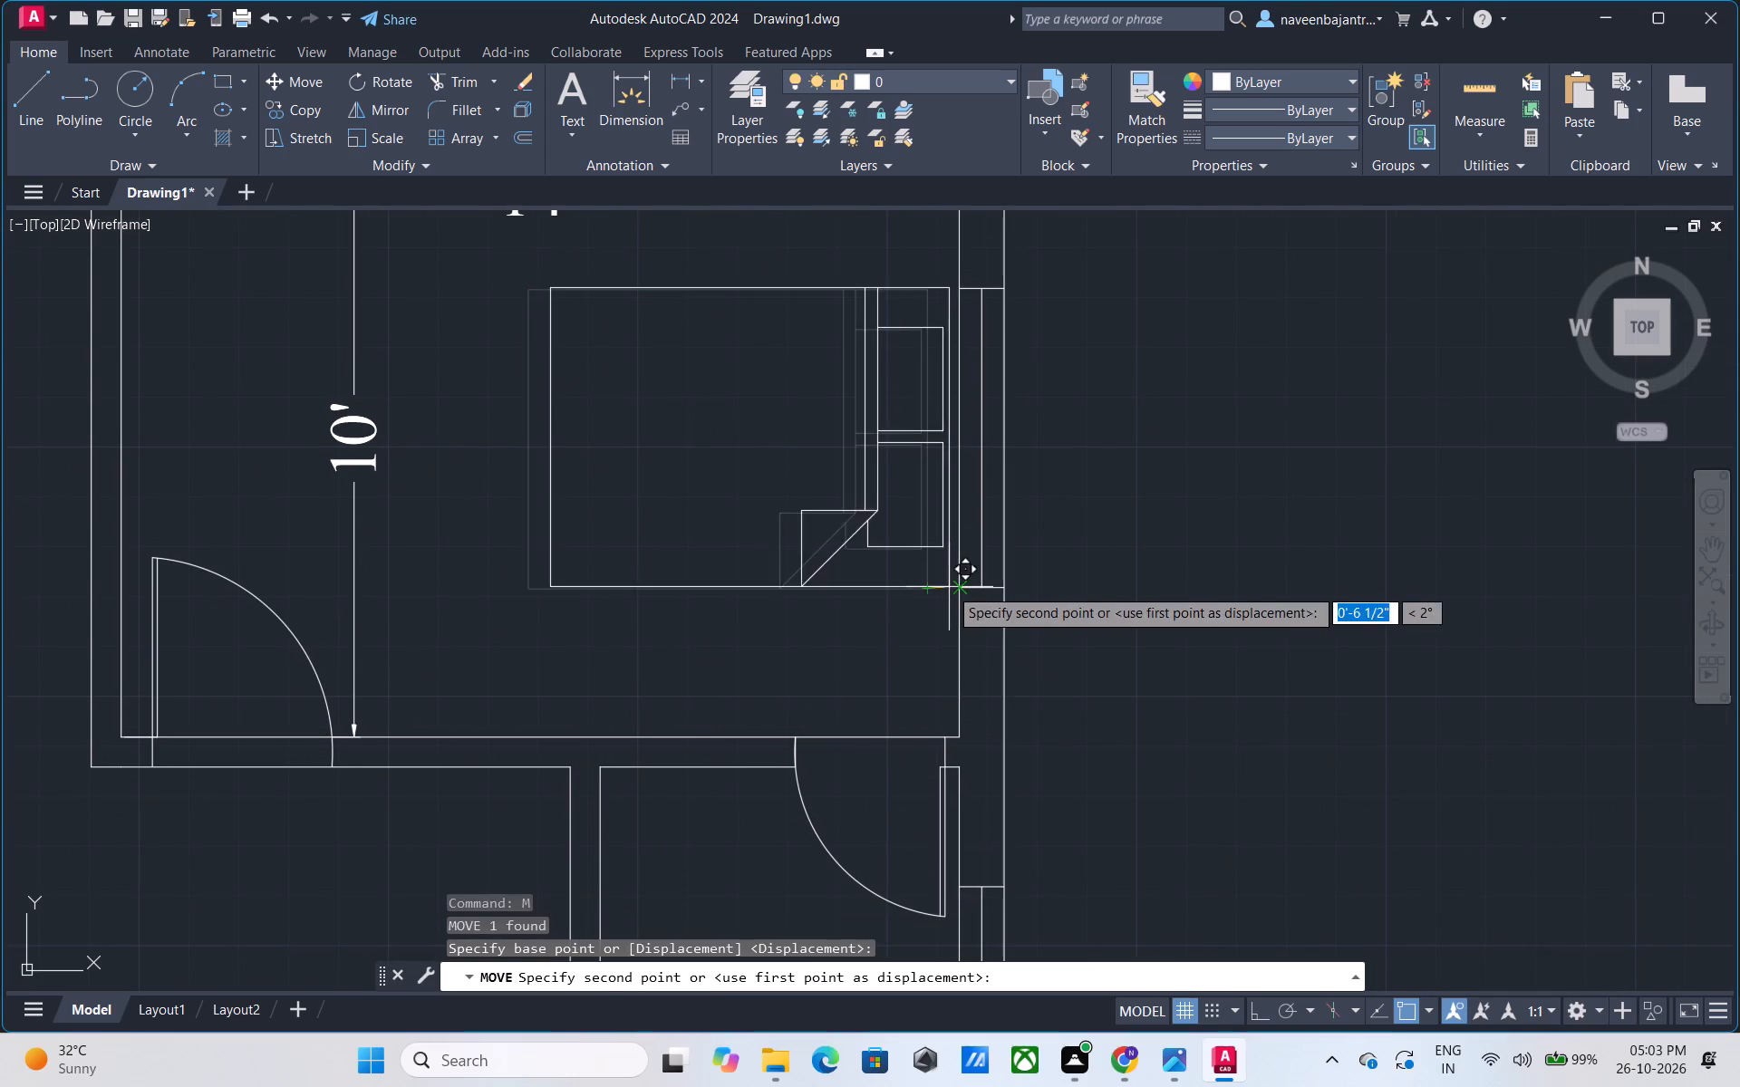
{"action": "left_click", "coordinate": [949, 587]}
{"action": "key", "text": "Escape"}
Copy the queen bed block to the empty area outside the plan's left outer wall.
{"action": "scroll", "coordinate": [1053, 607], "scroll_direction": "down", "scroll_amount": 2}
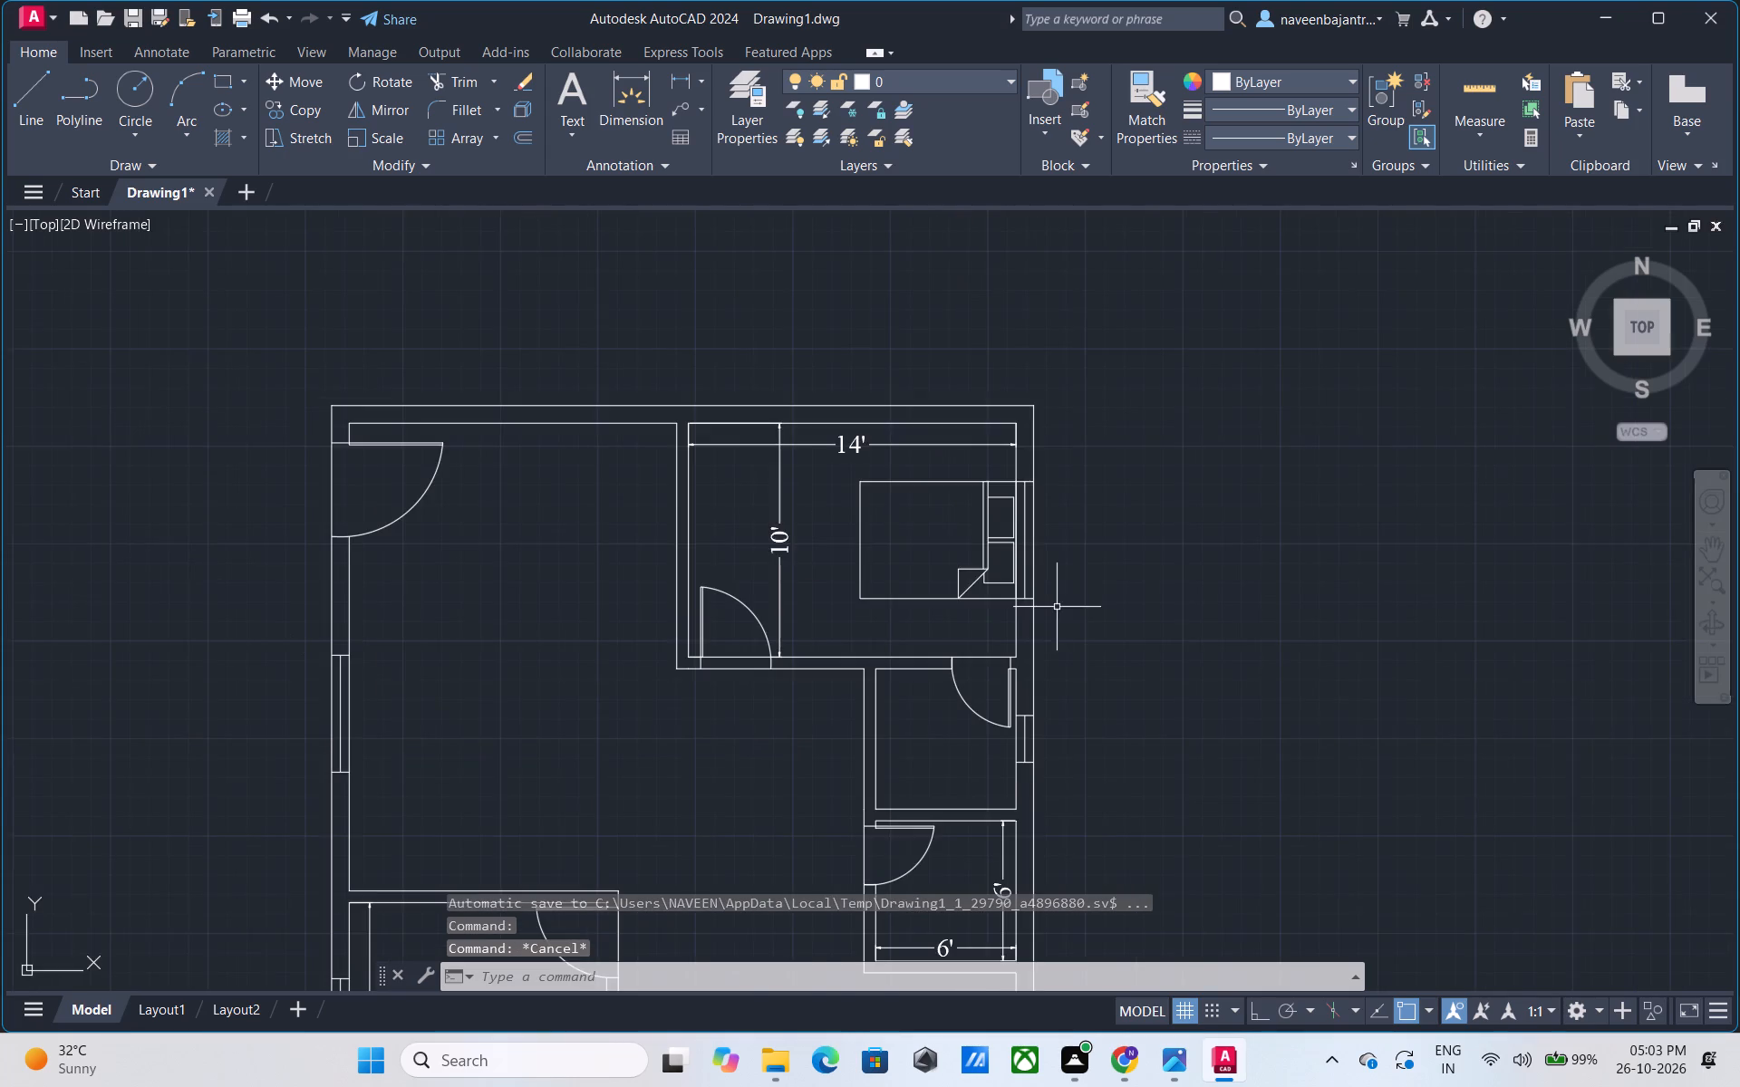
{"action": "scroll", "coordinate": [1072, 600], "scroll_direction": "down", "scroll_amount": 1}
{"action": "middle_click_drag", "start_coordinate": [1116, 625], "coordinate": [1107, 543]}
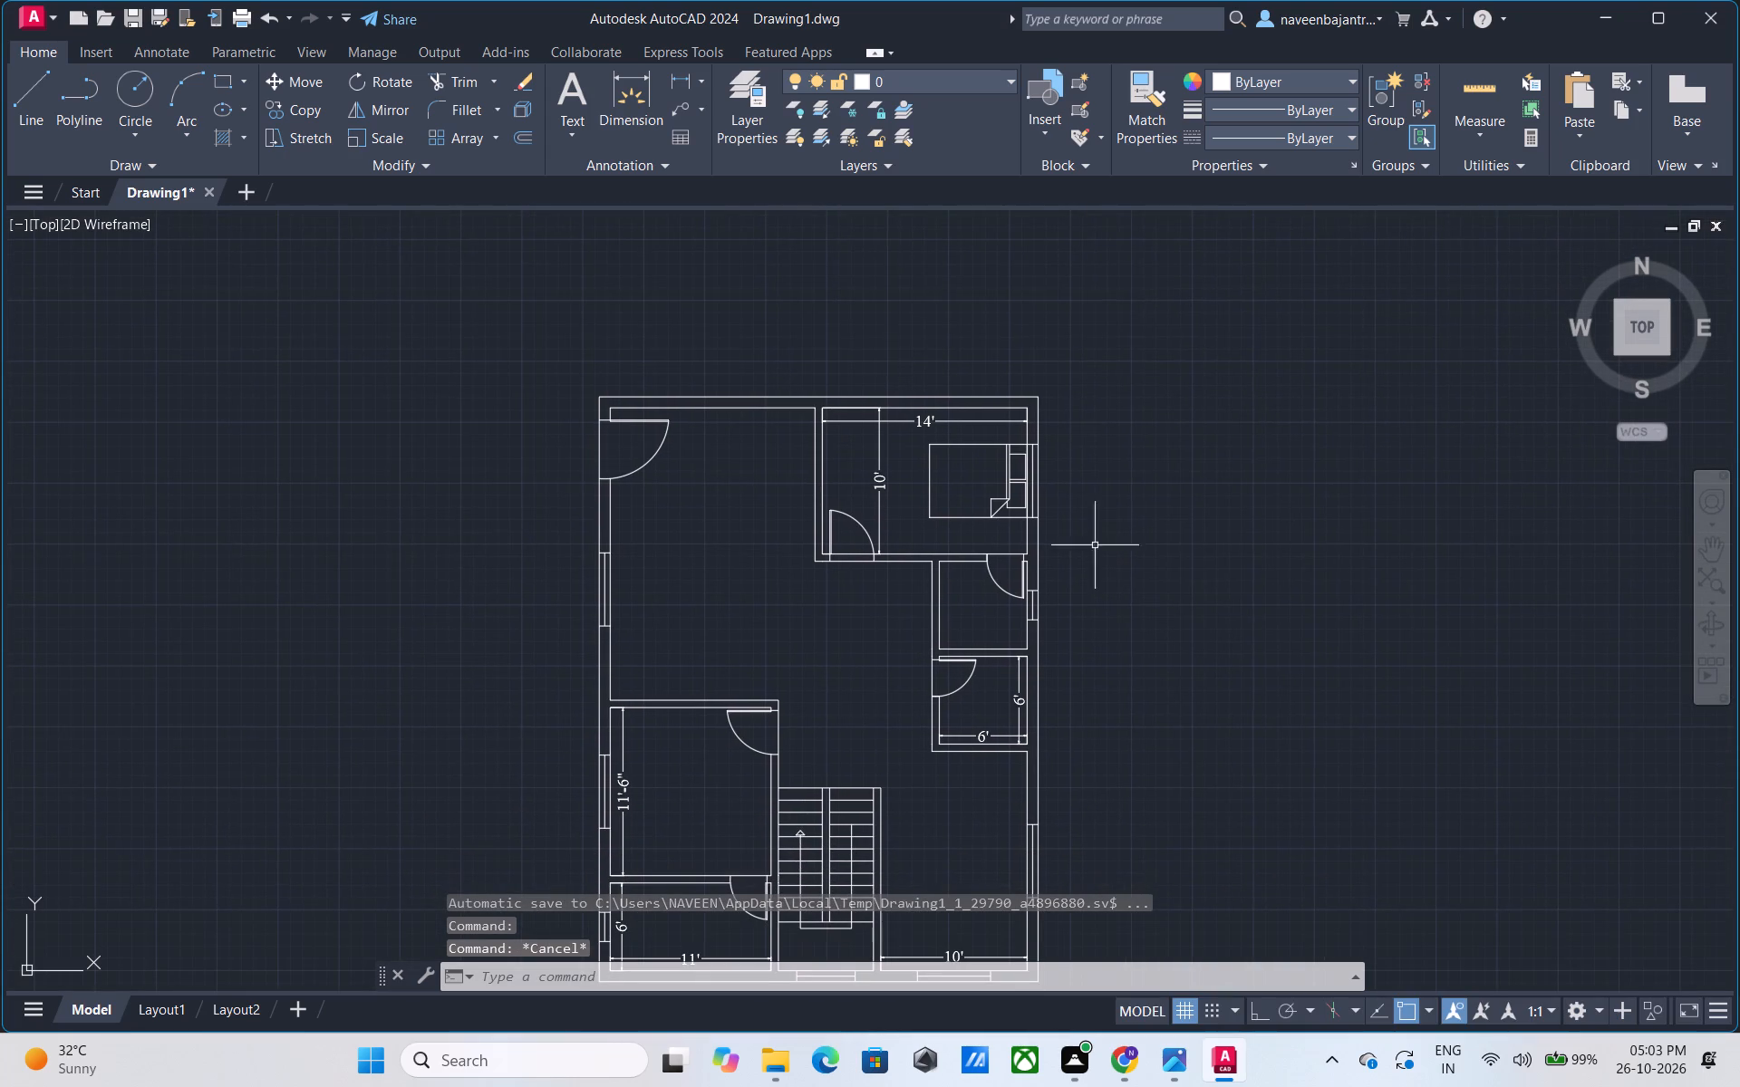
{"action": "left_click", "coordinate": [940, 518]}
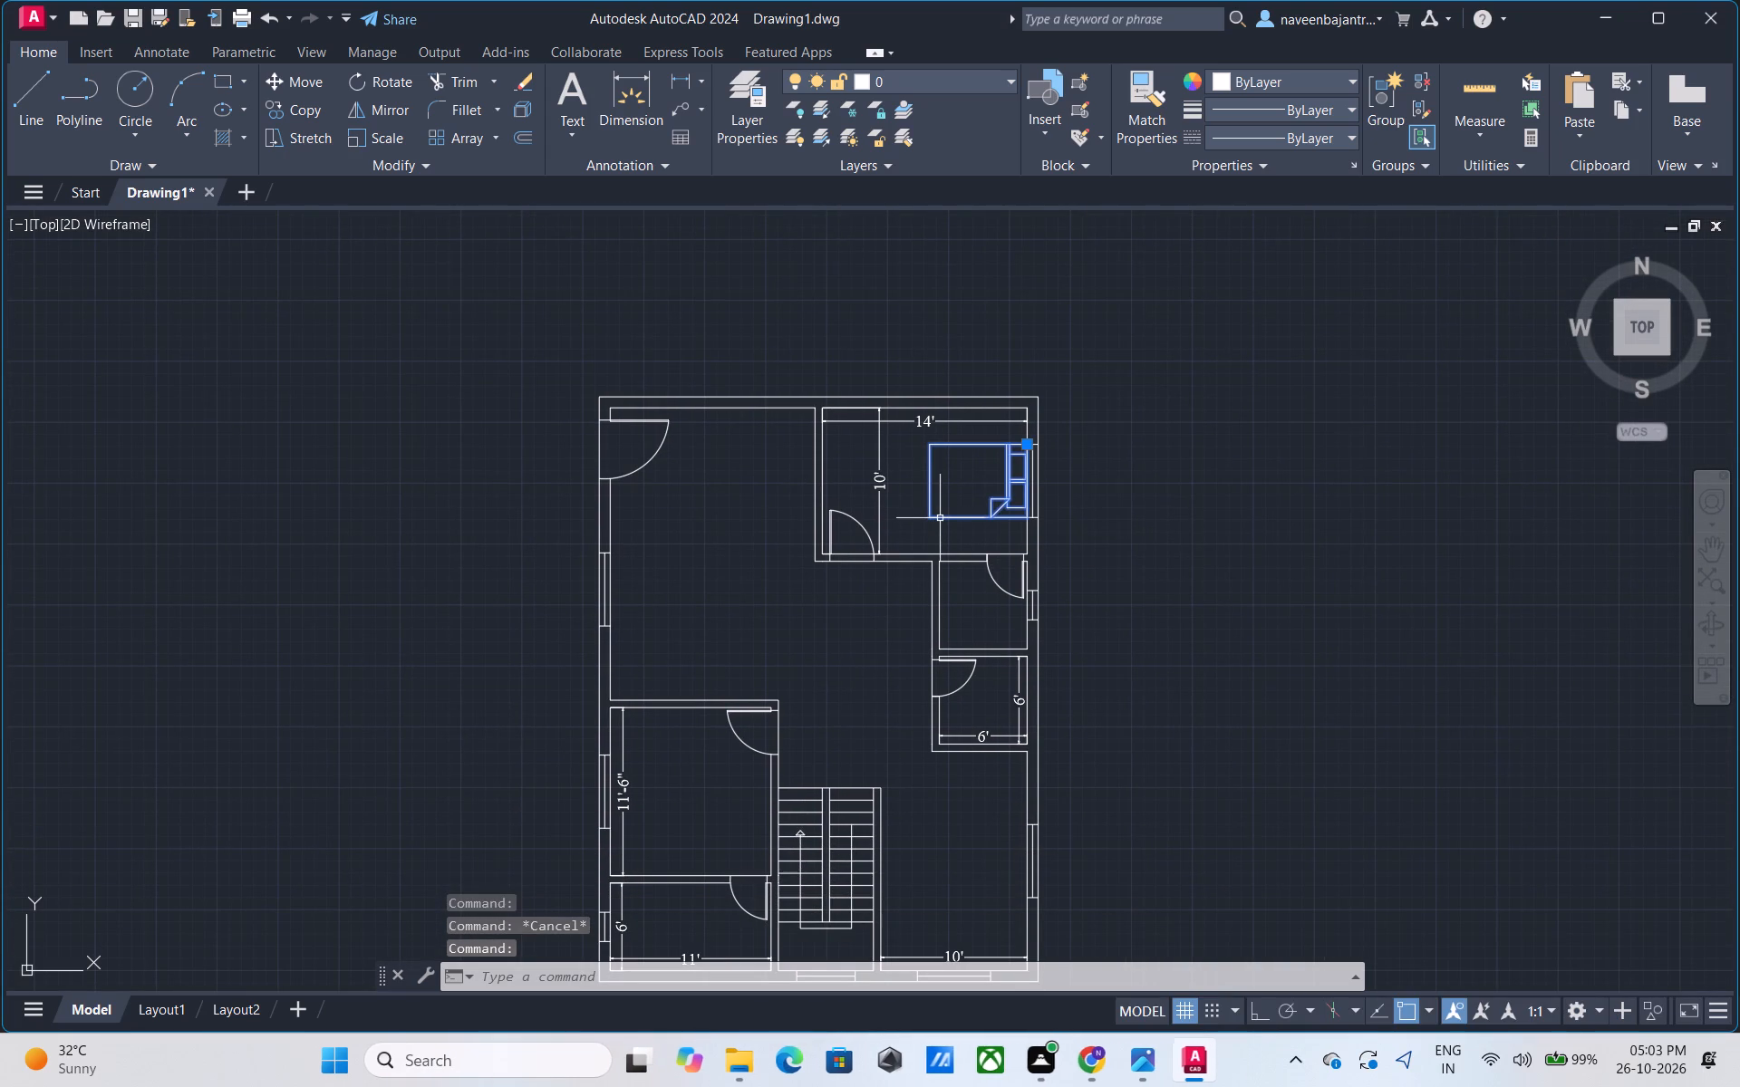
{"action": "type", "text": "co"}
{"action": "key", "text": "space"}
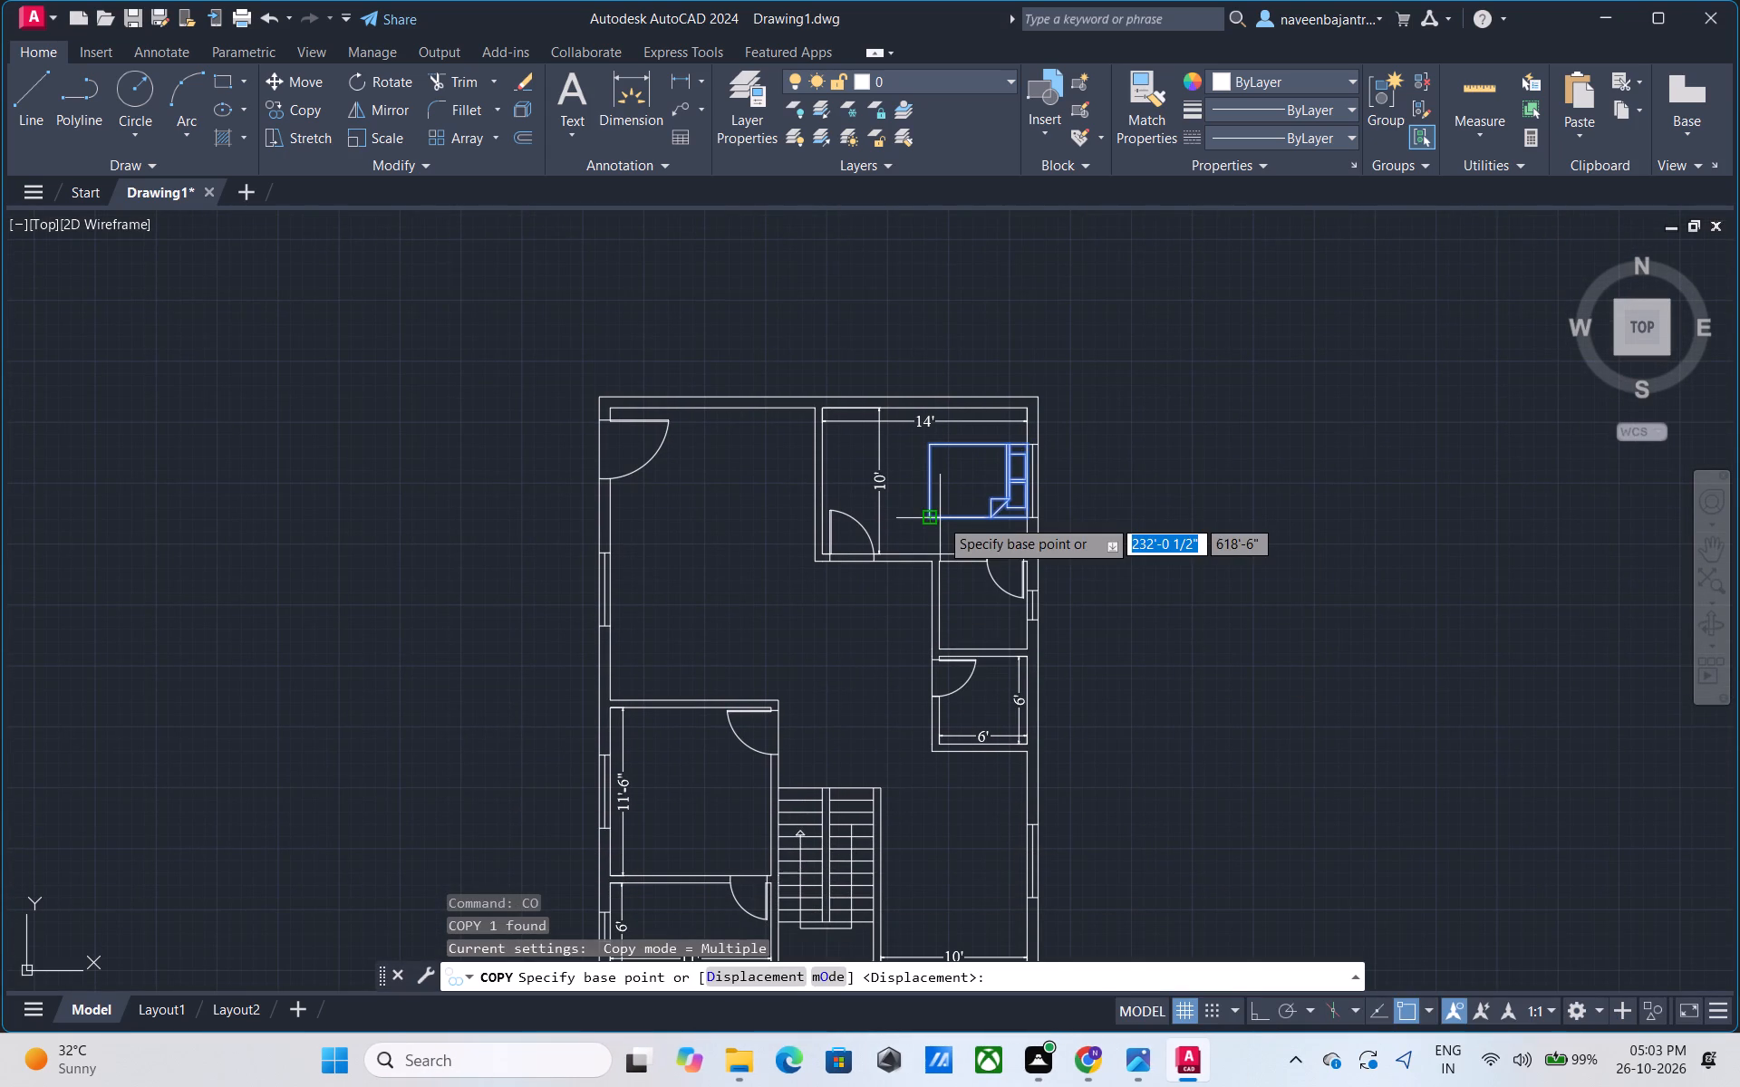
{"action": "left_click", "coordinate": [933, 517]}
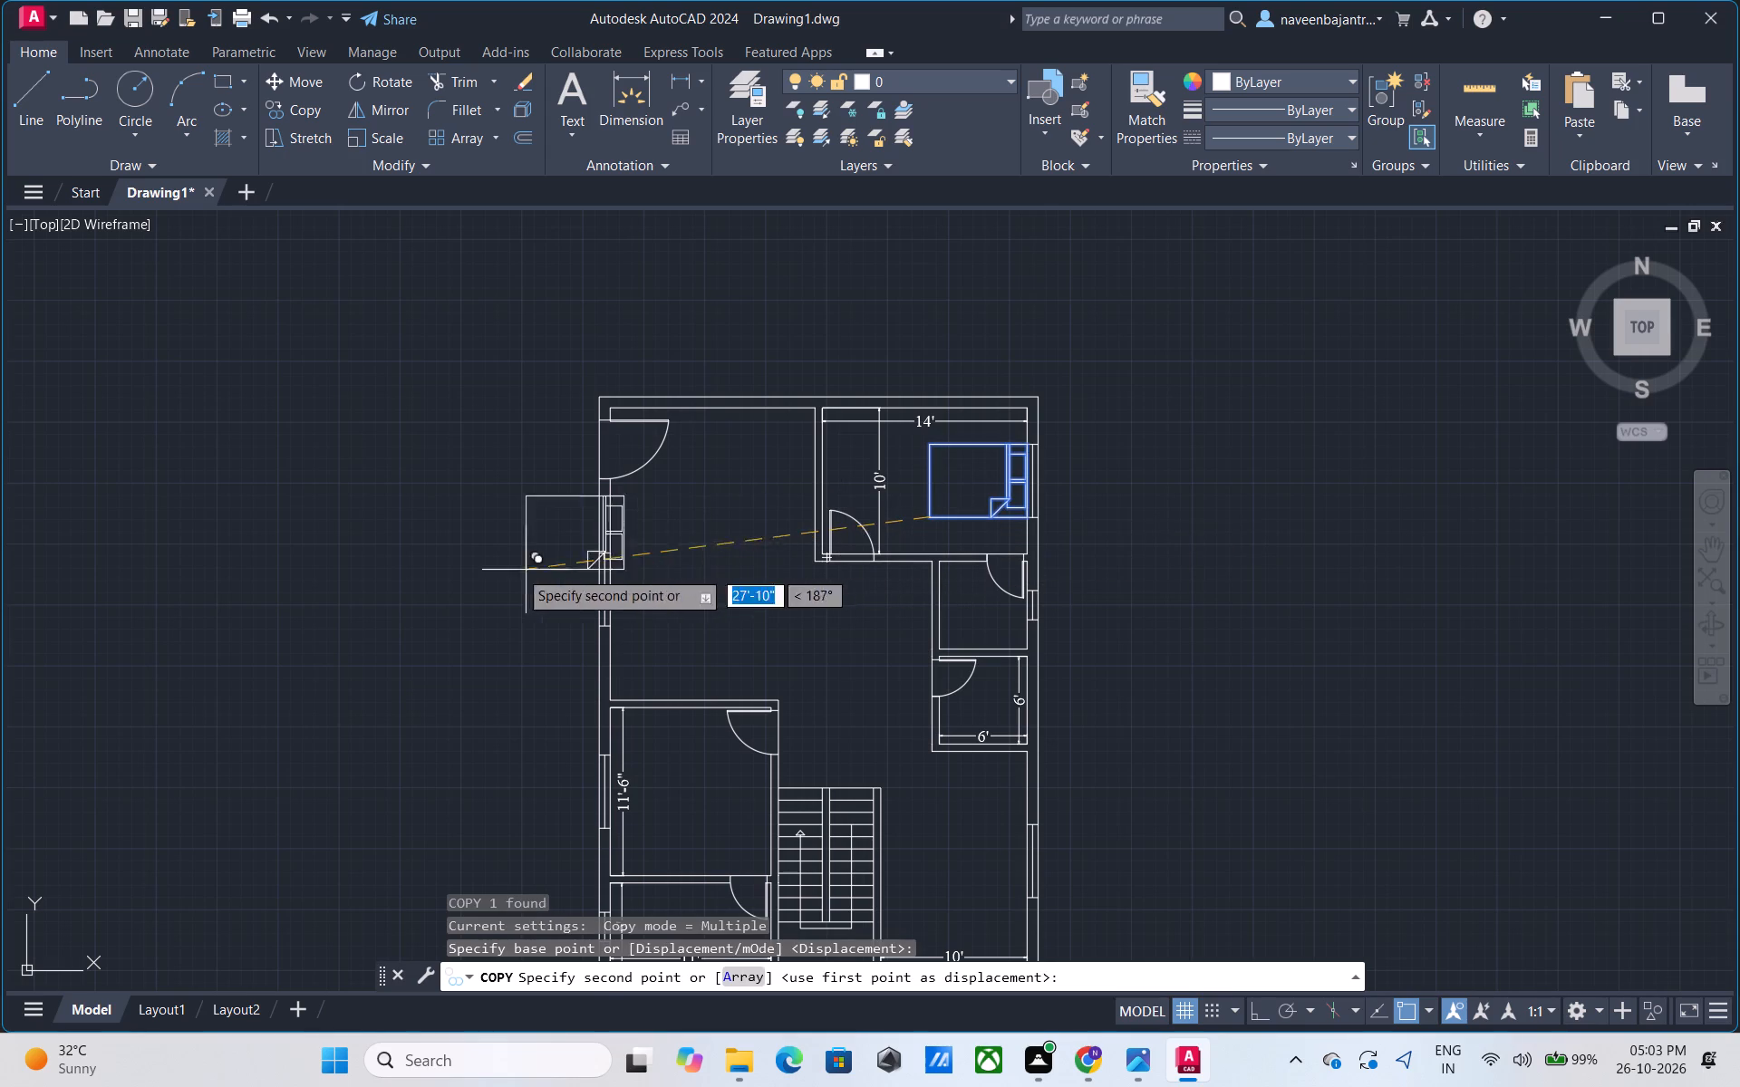
{"action": "left_click", "coordinate": [401, 601]}
{"action": "key", "text": "Escape"}
Rotate the copied queen bed 90° clockwise about its lower-right corner, with Ortho on.
{"action": "middle_click_drag", "start_coordinate": [710, 639], "coordinate": [712, 638]}
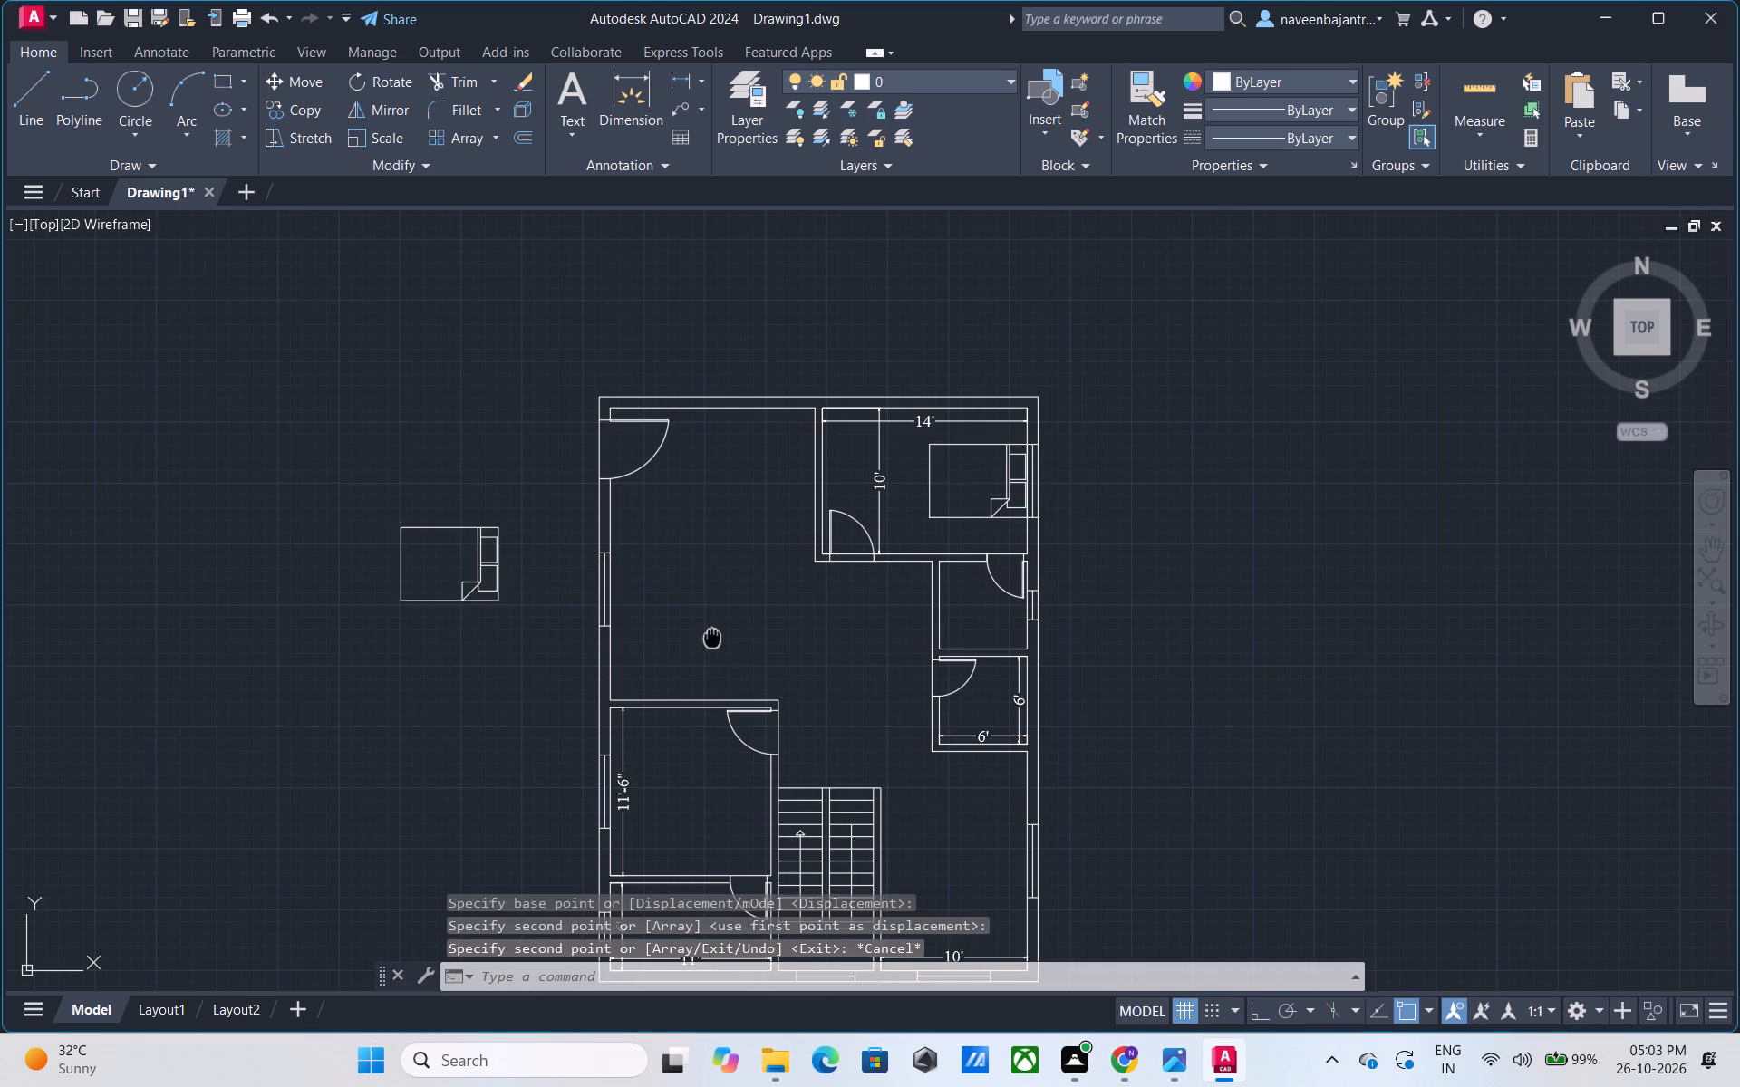
{"action": "middle_click_drag", "start_coordinate": [712, 638], "coordinate": [778, 514]}
{"action": "middle_click", "coordinate": [778, 514]}
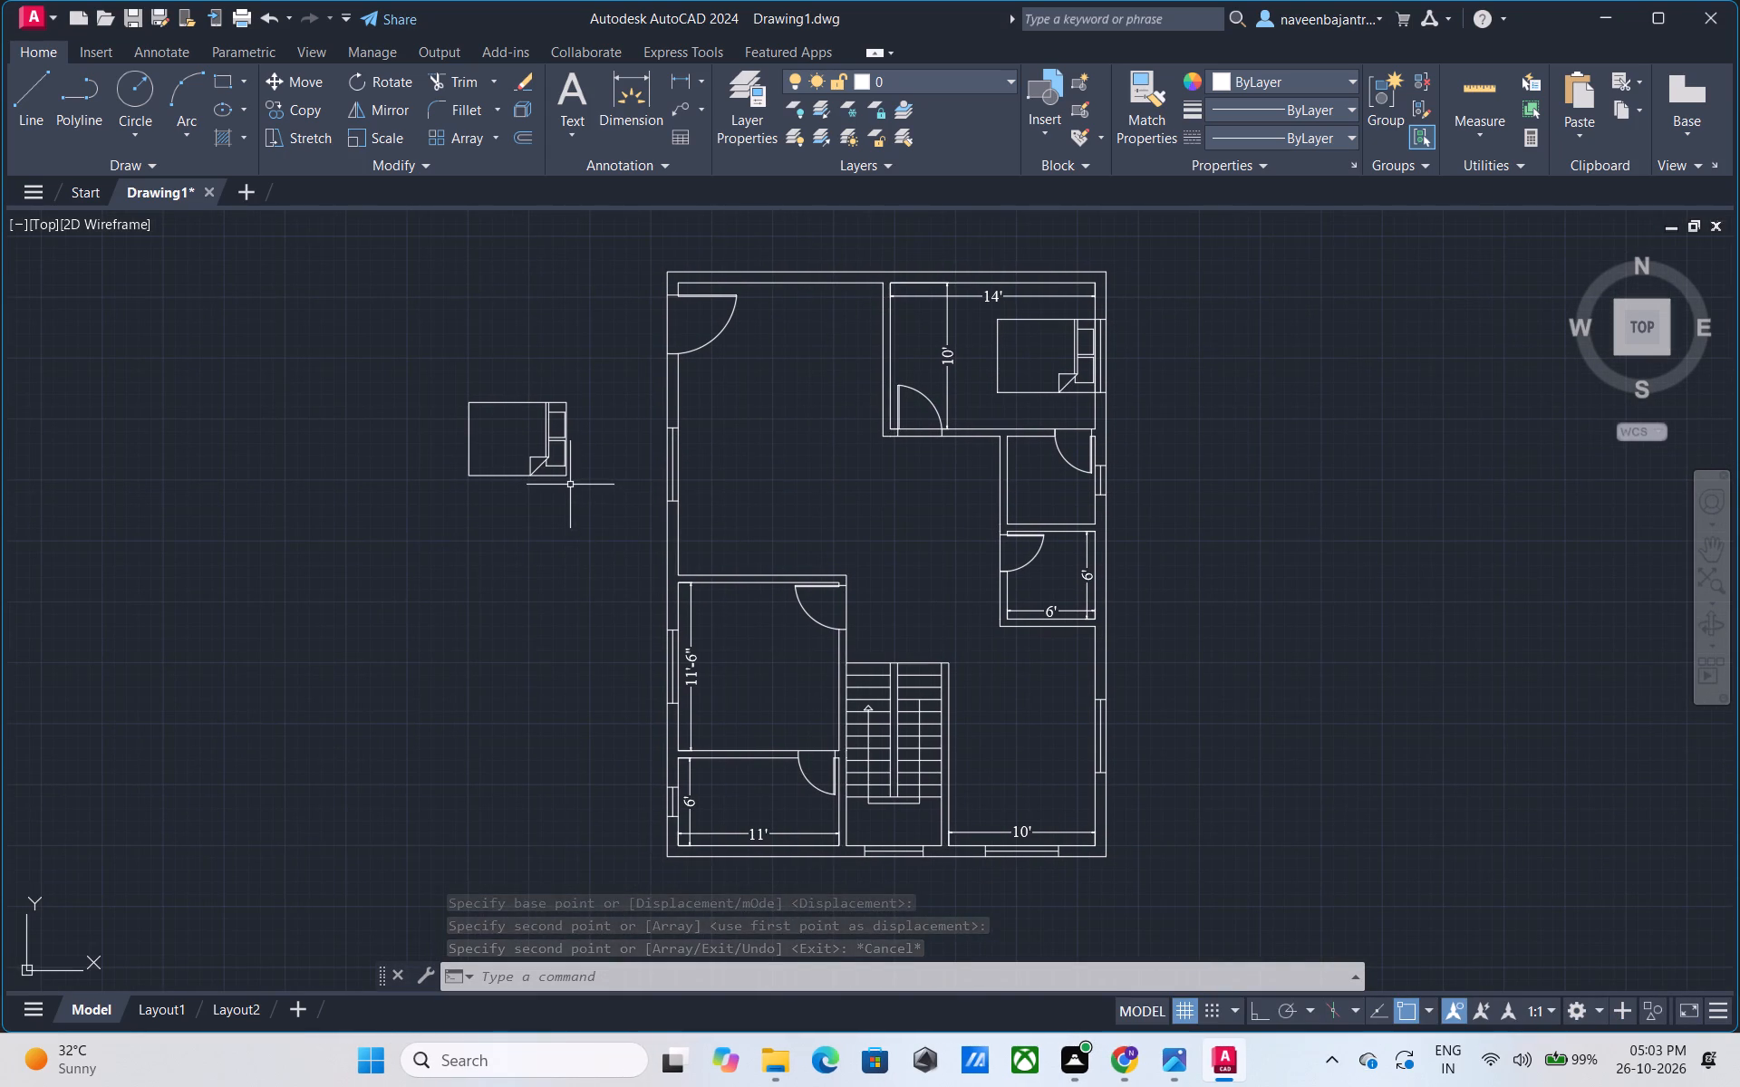
{"action": "left_click", "coordinate": [1253, 1014]}
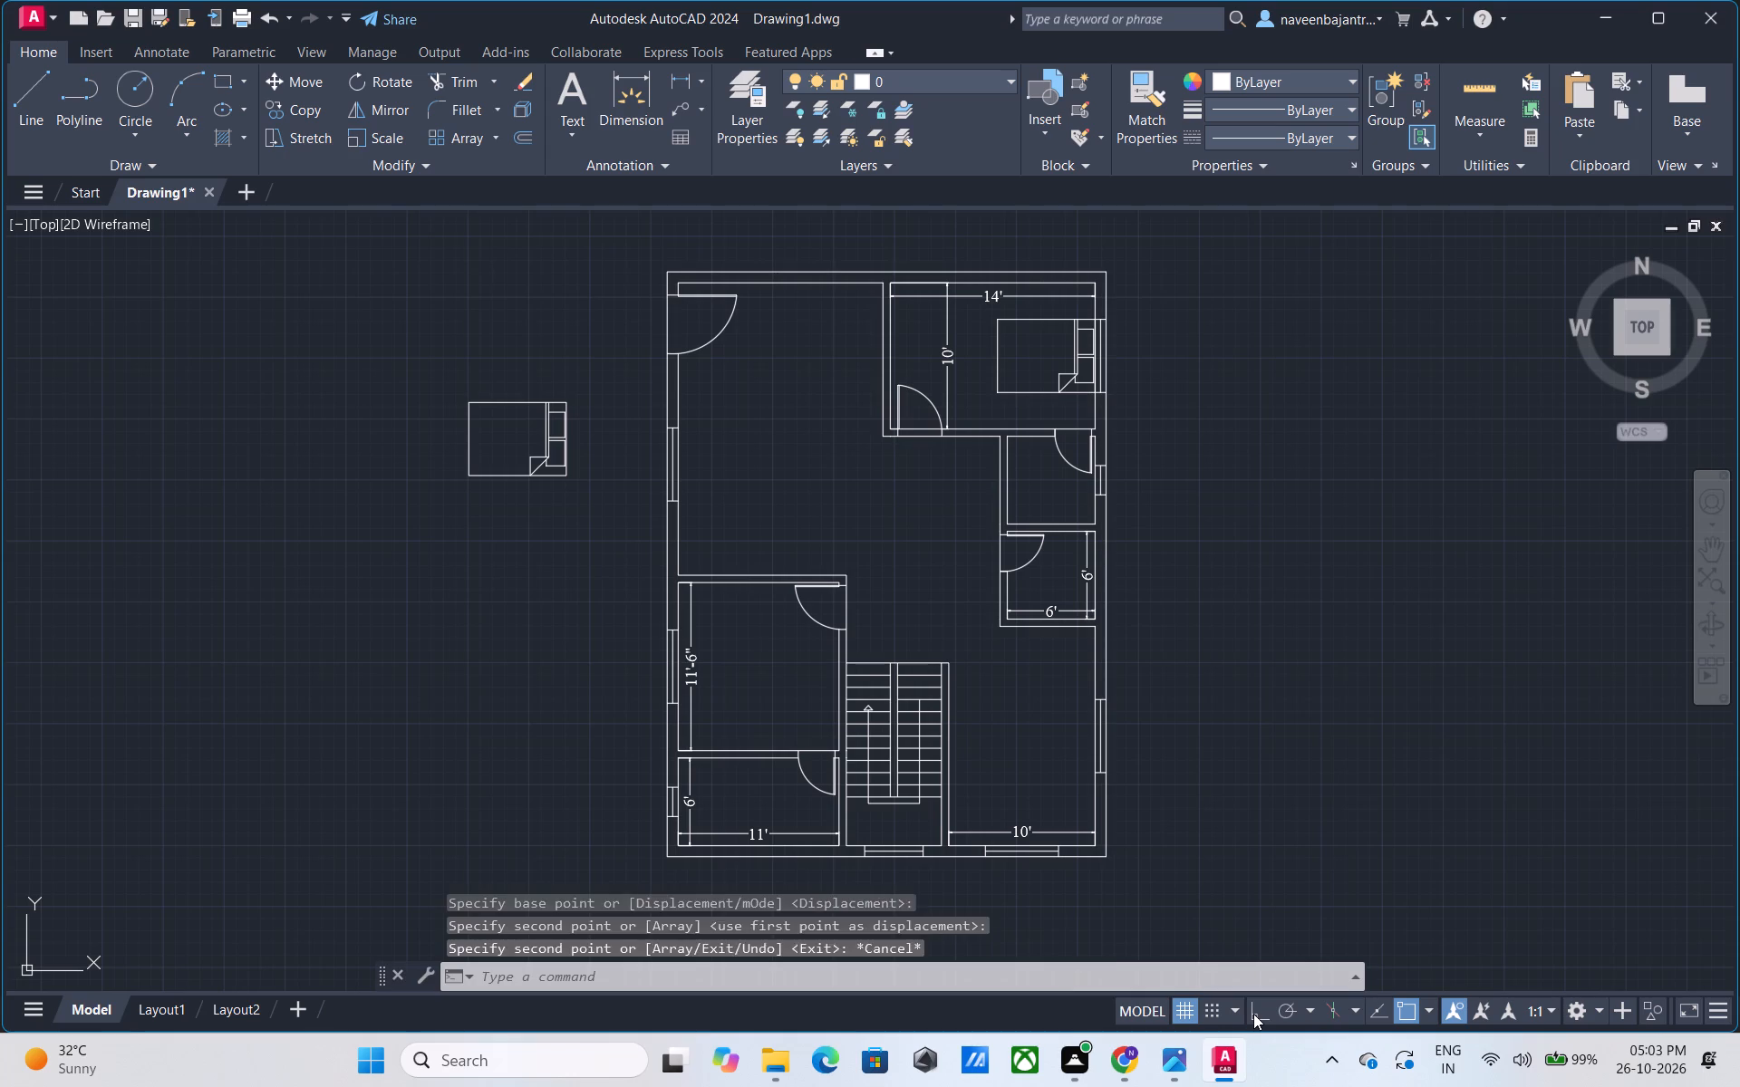
{"action": "left_click", "coordinate": [566, 476]}
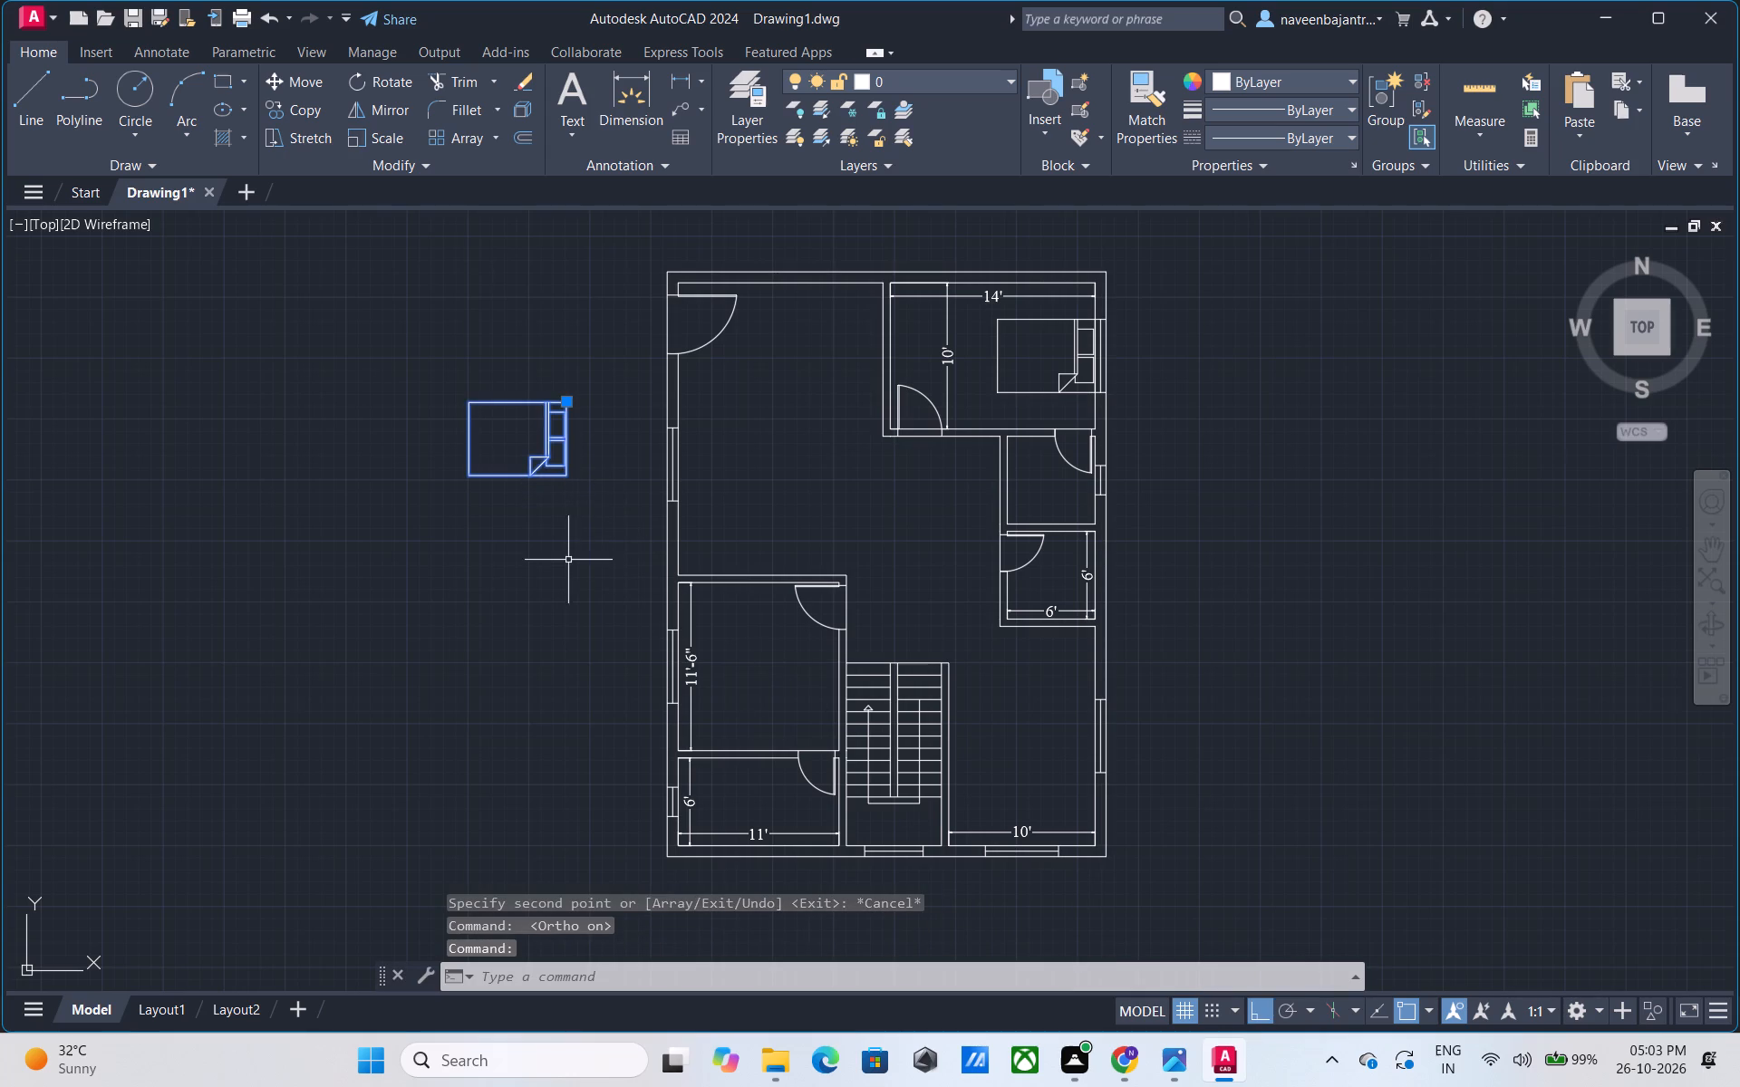
{"action": "type", "text": "ro"}
{"action": "key", "text": "space"}
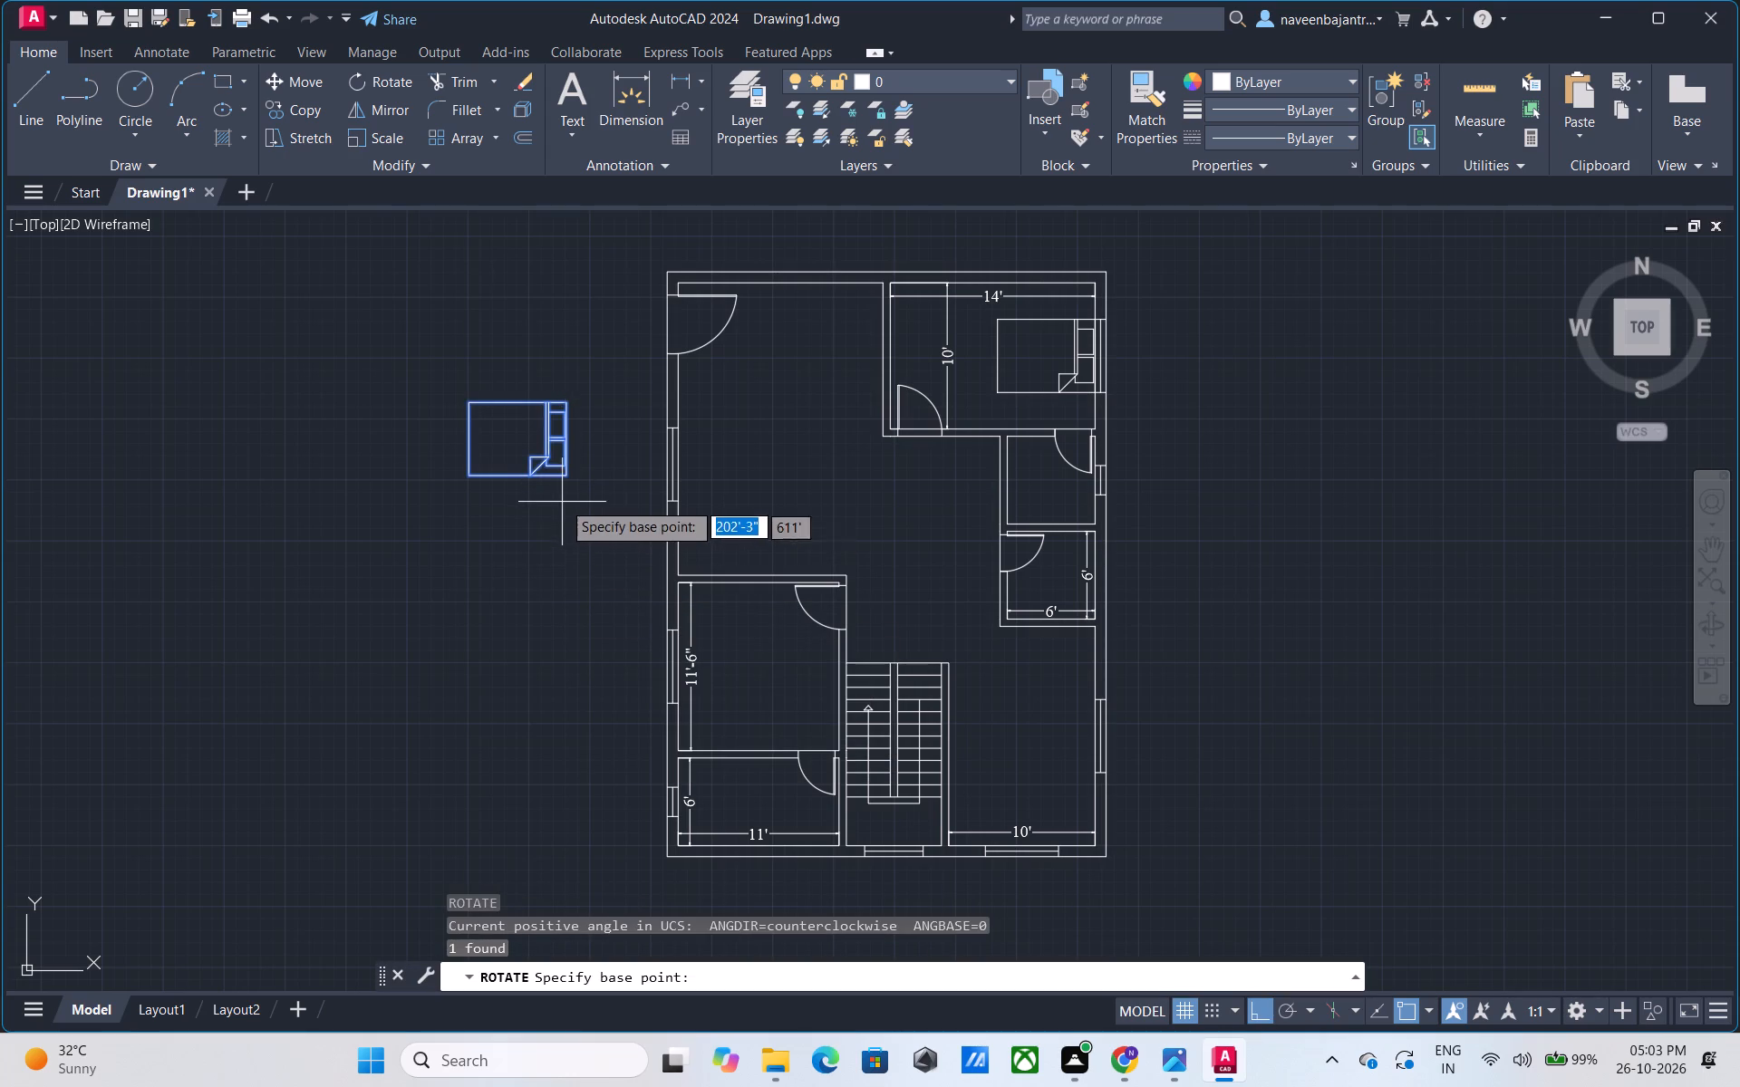
{"action": "left_click", "coordinate": [566, 481]}
{"action": "left_click", "coordinate": [546, 495]}
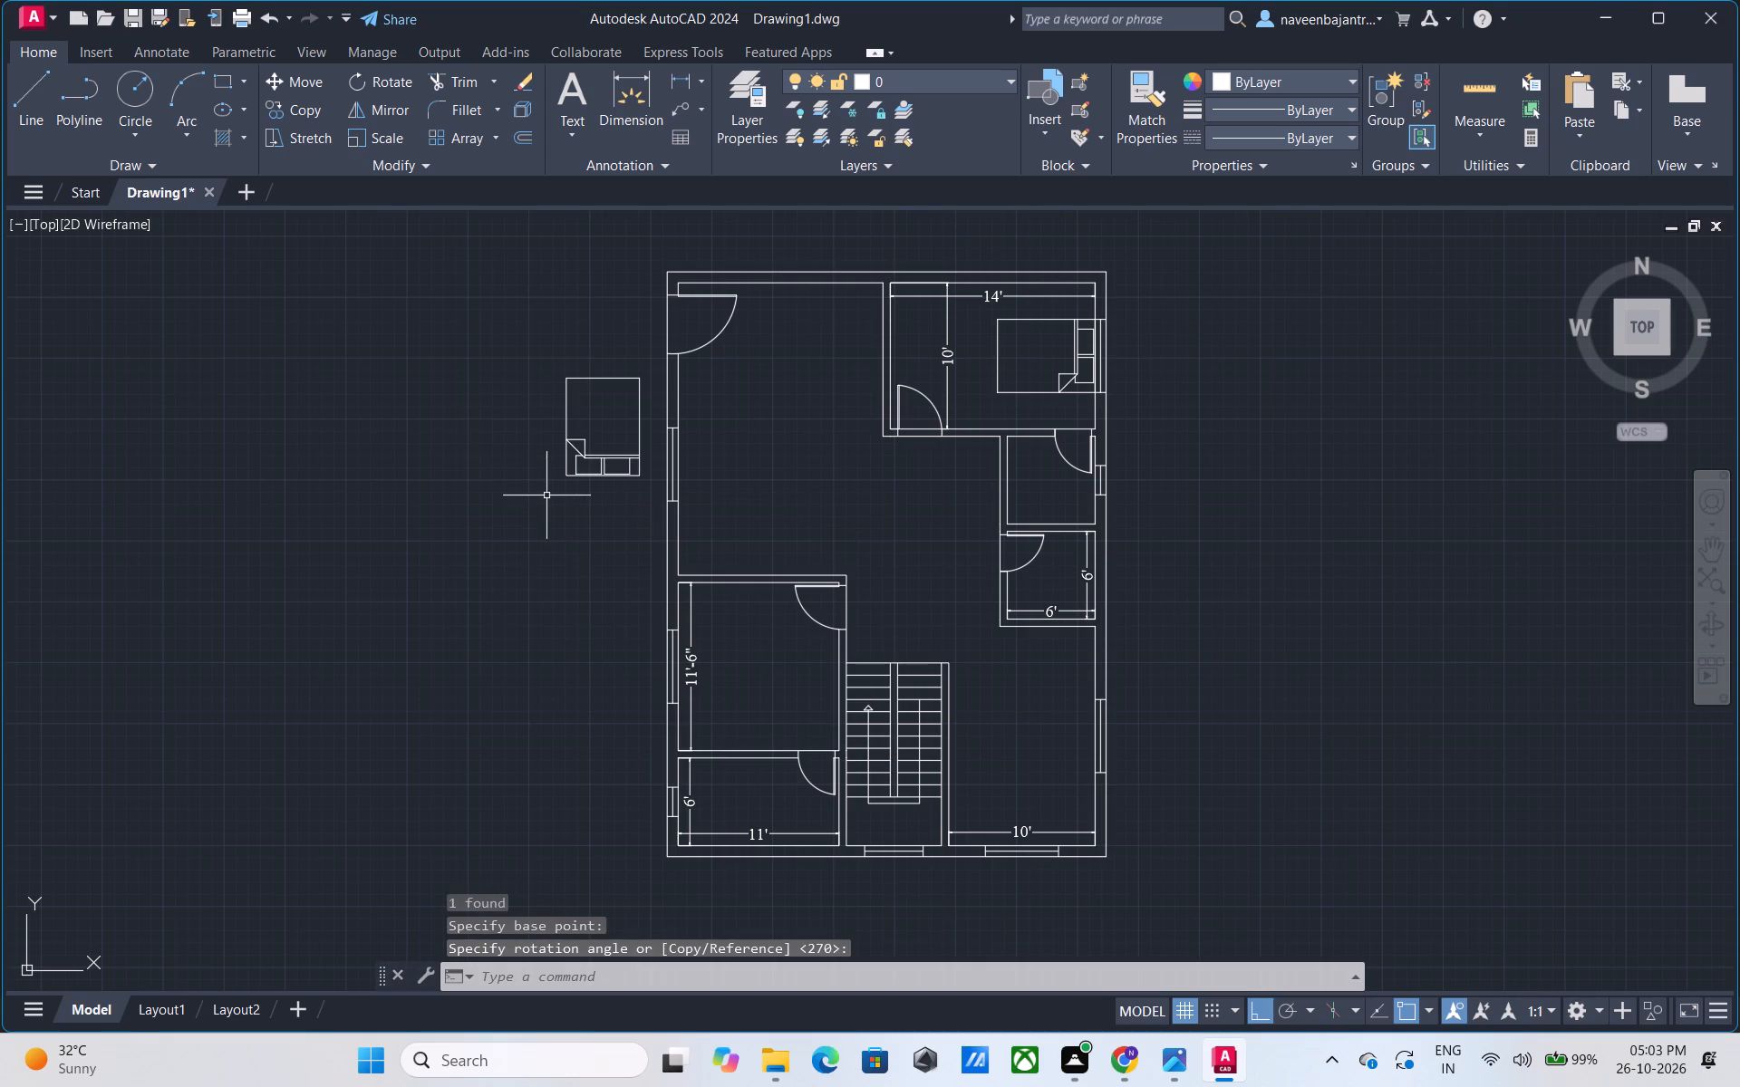
{"action": "key", "text": "Escape"}
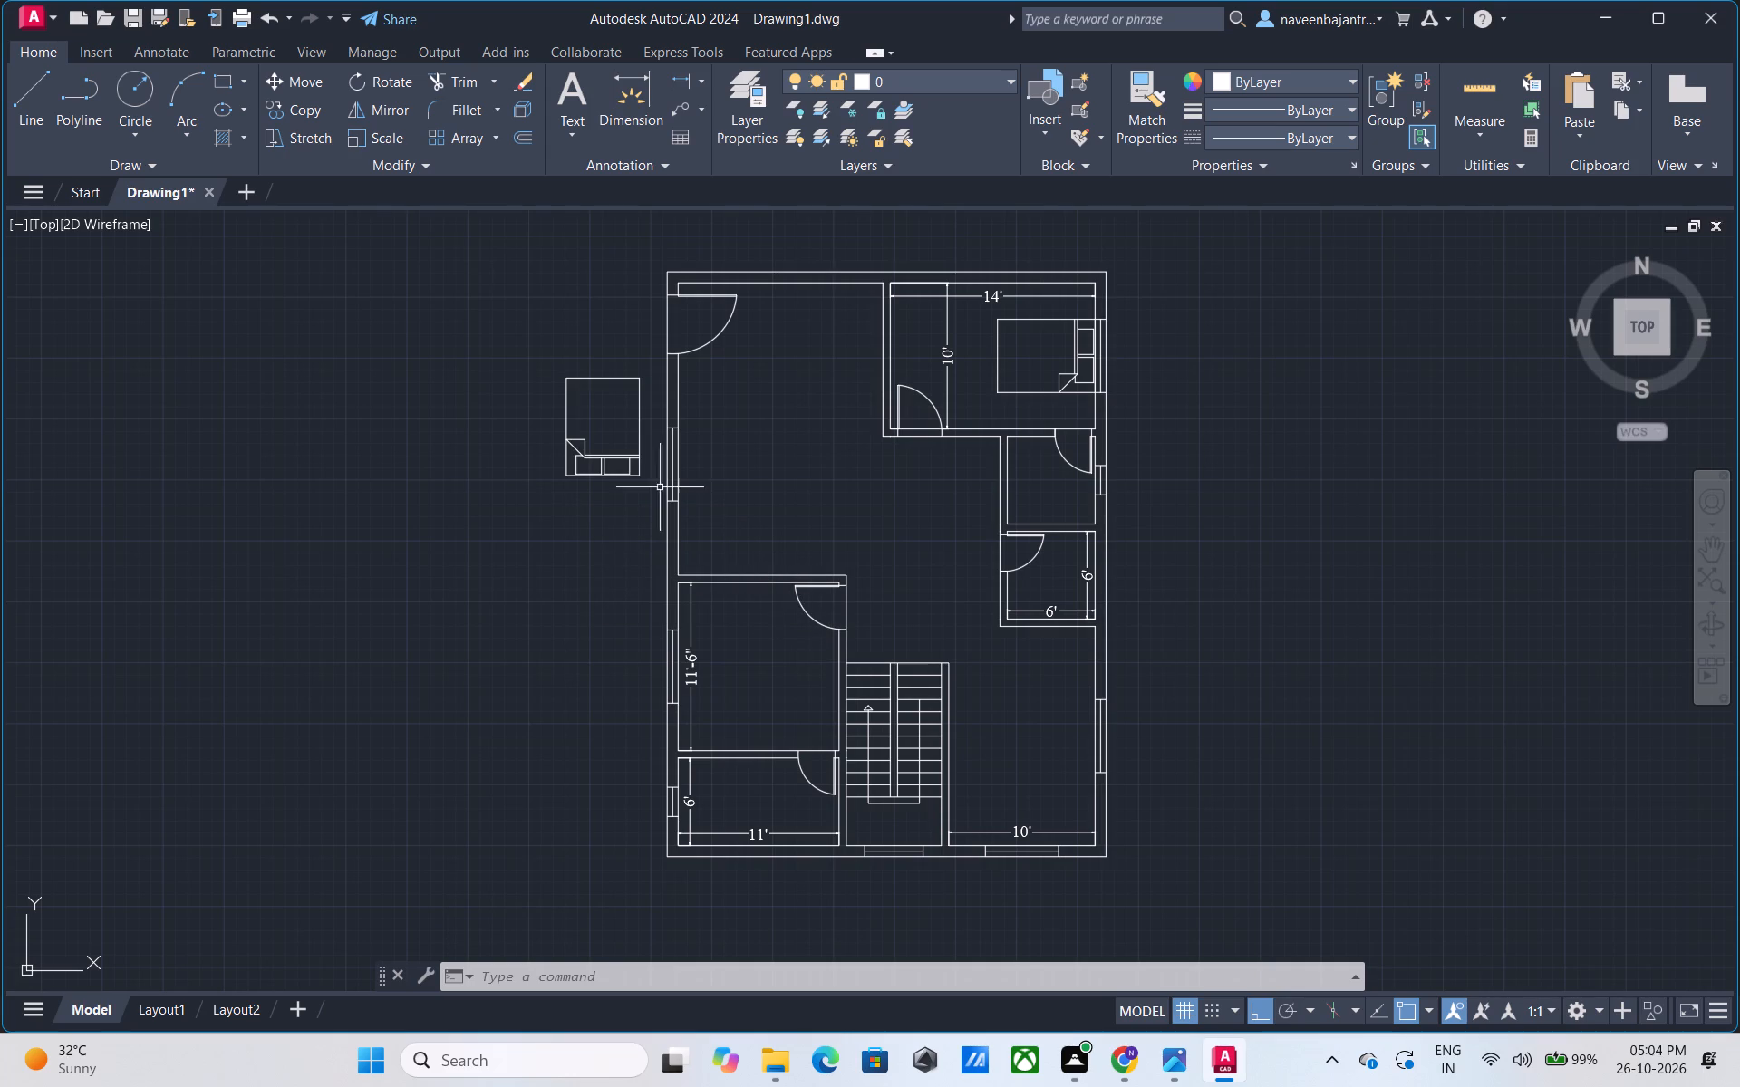
Move the rotated bed into the 11'-6" room, placing its pillow end against the lower wall between dimension and door.
{"action": "left_click", "coordinate": [635, 475]}
{"action": "type", "text": "m"}
{"action": "key", "text": "space"}
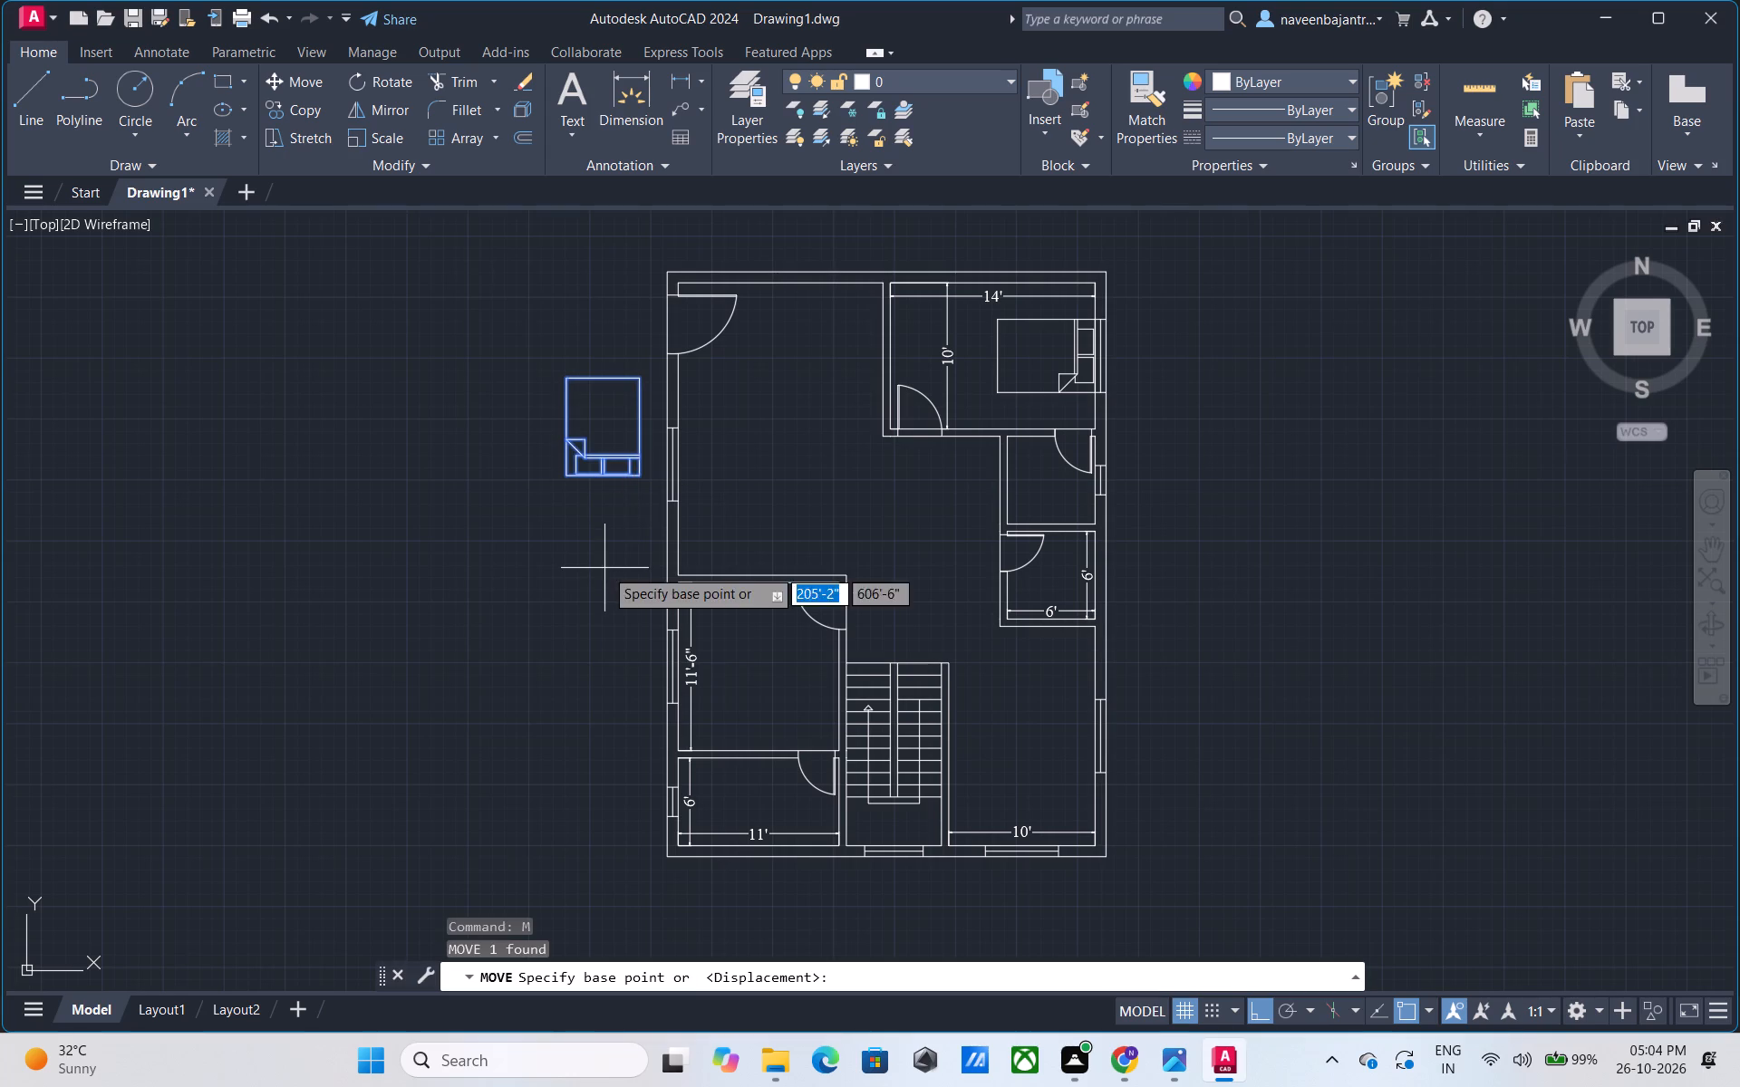
{"action": "left_click", "coordinate": [642, 478]}
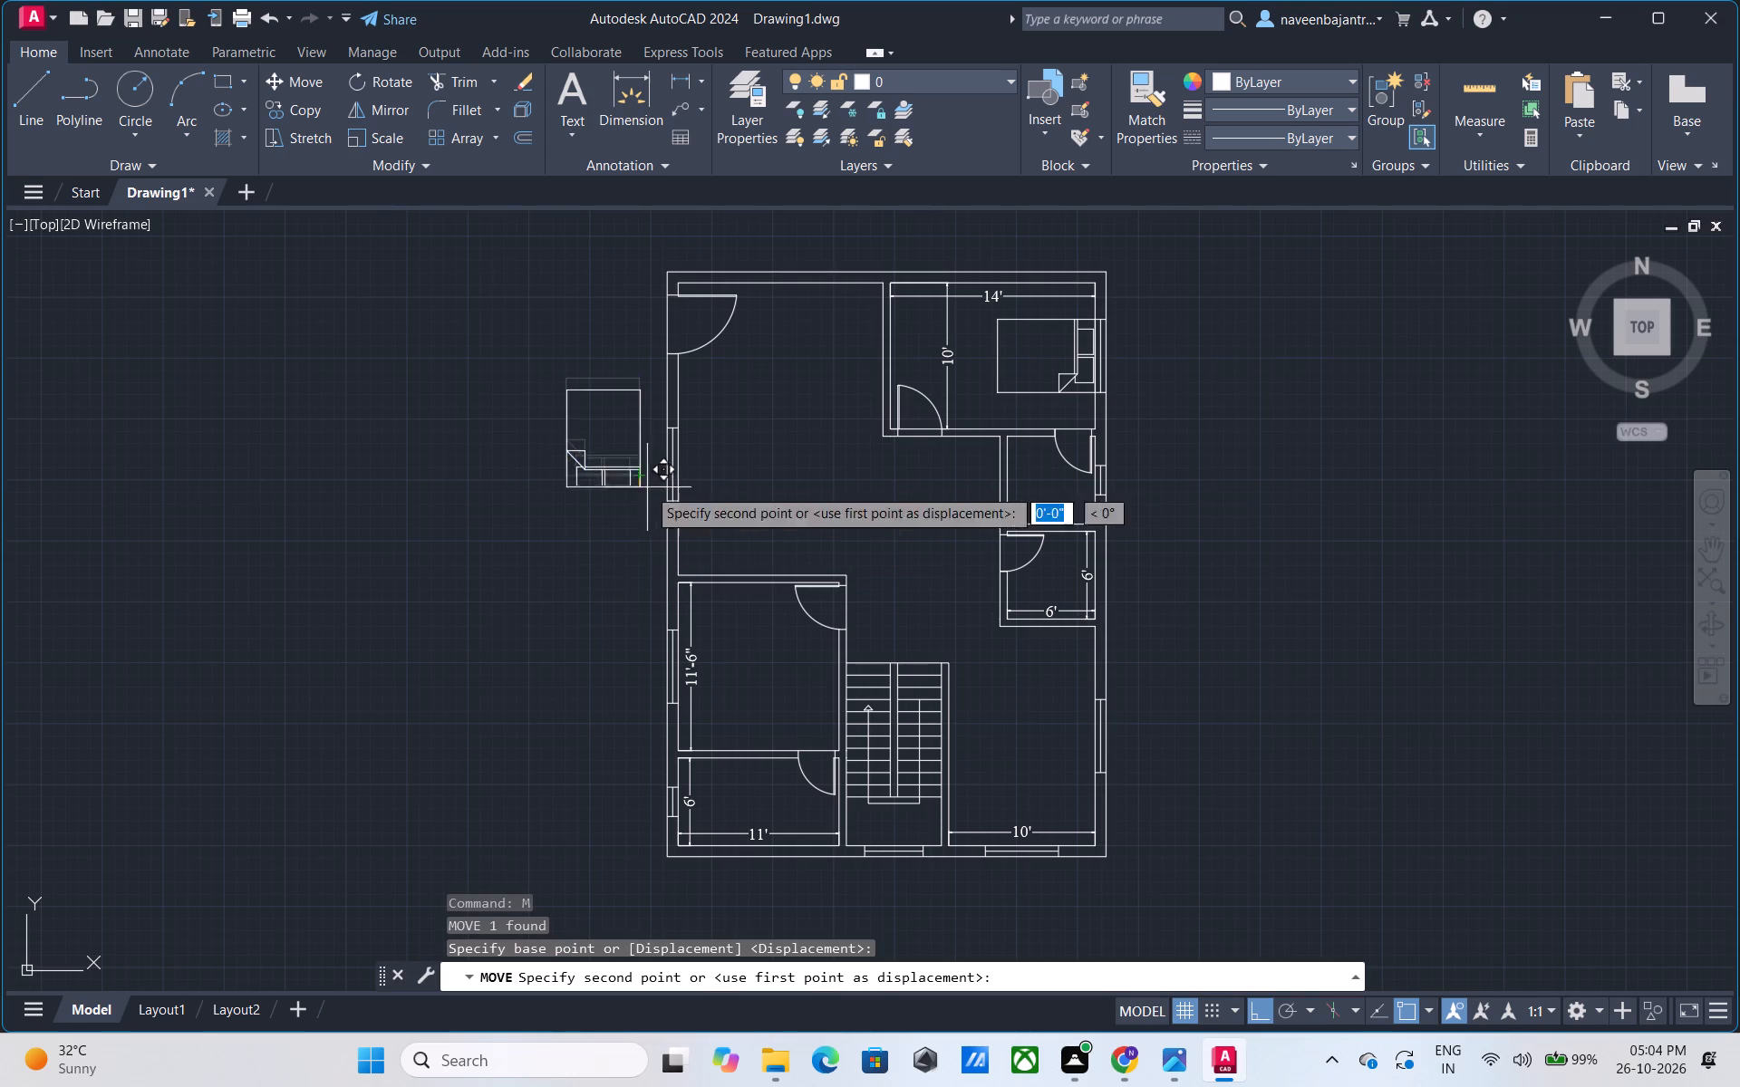
{"action": "key", "text": "F8"}
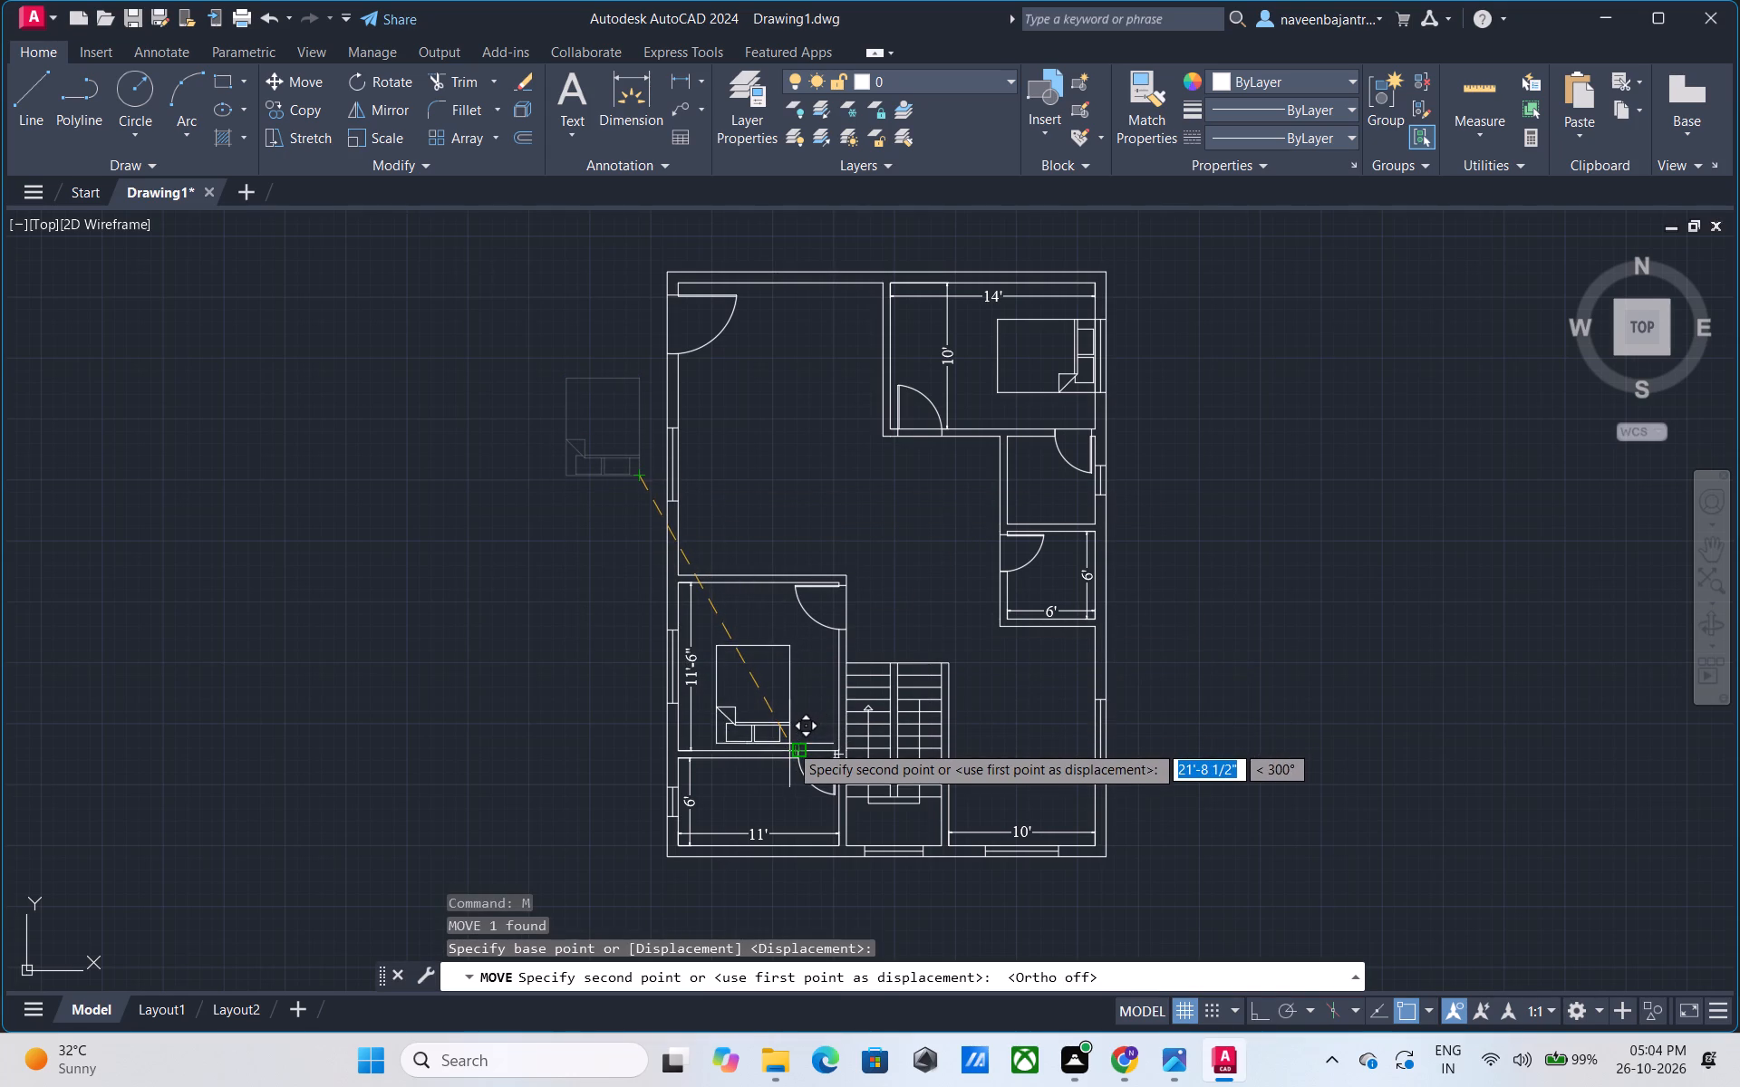
{"action": "scroll", "coordinate": [789, 744], "scroll_direction": "up", "scroll_amount": 4}
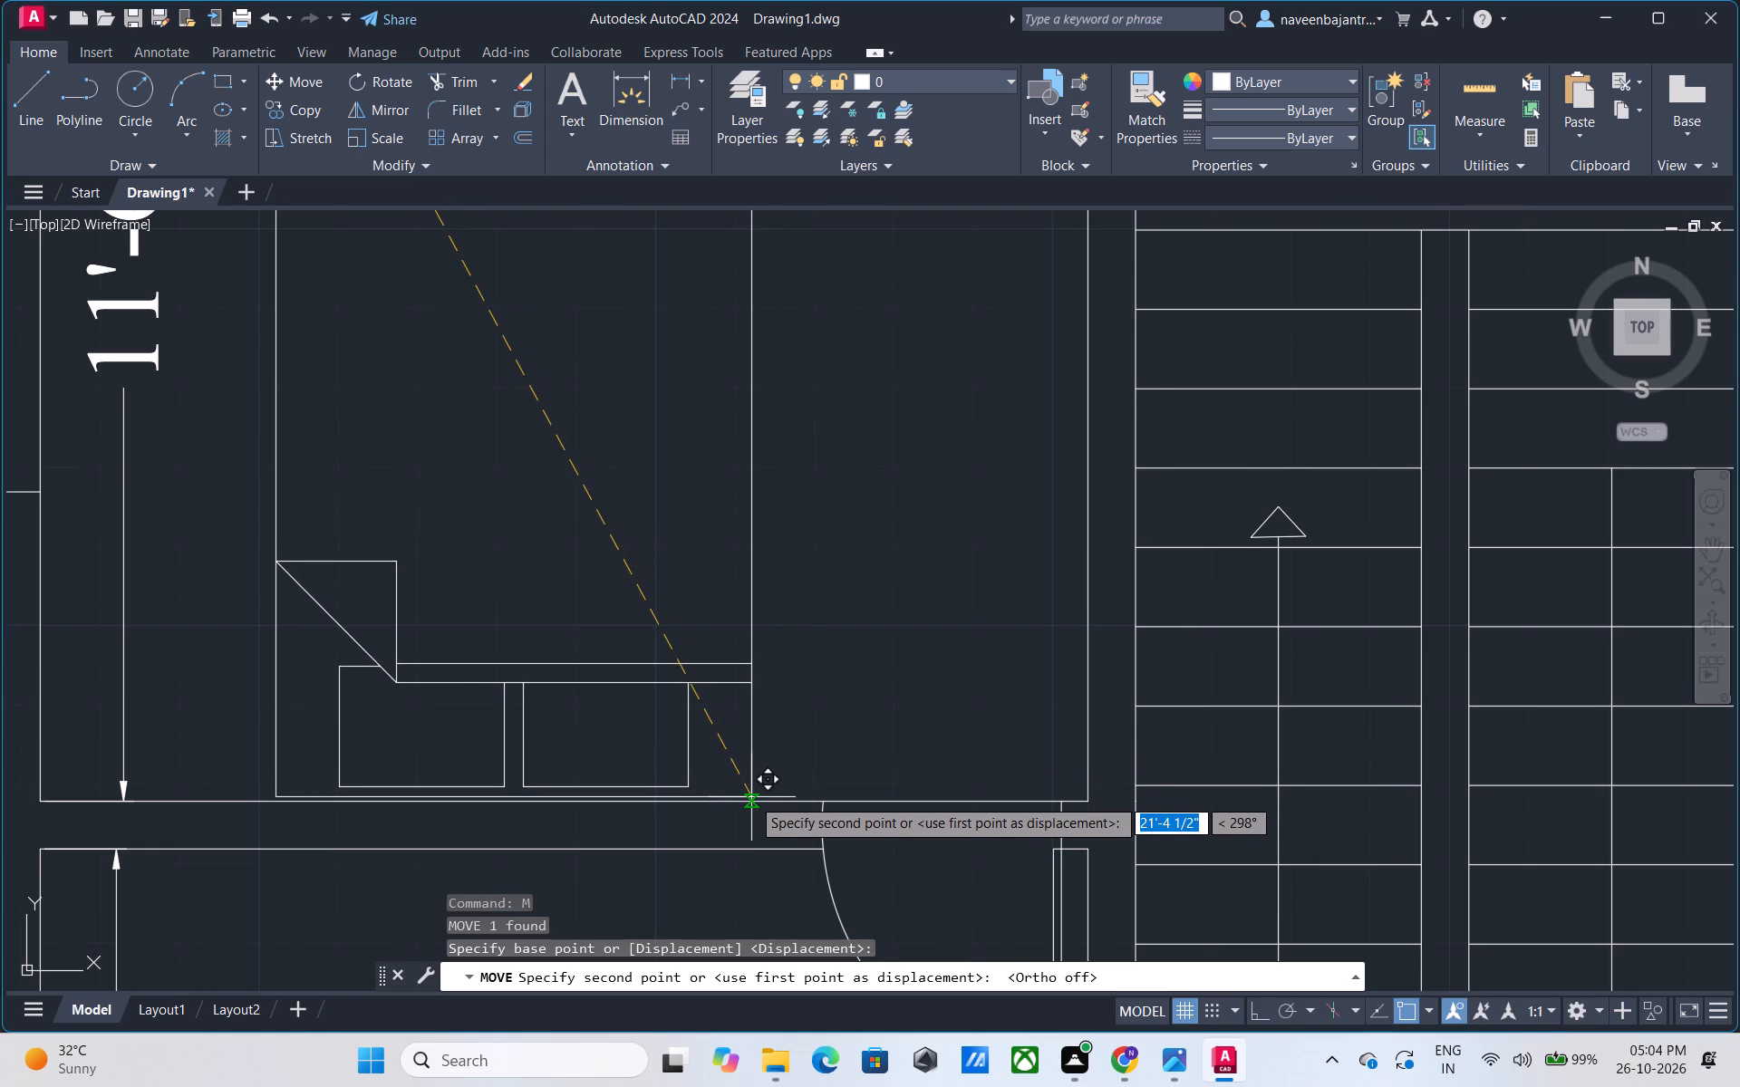
{"action": "left_click", "coordinate": [750, 800]}
{"action": "key", "text": "Escape"}
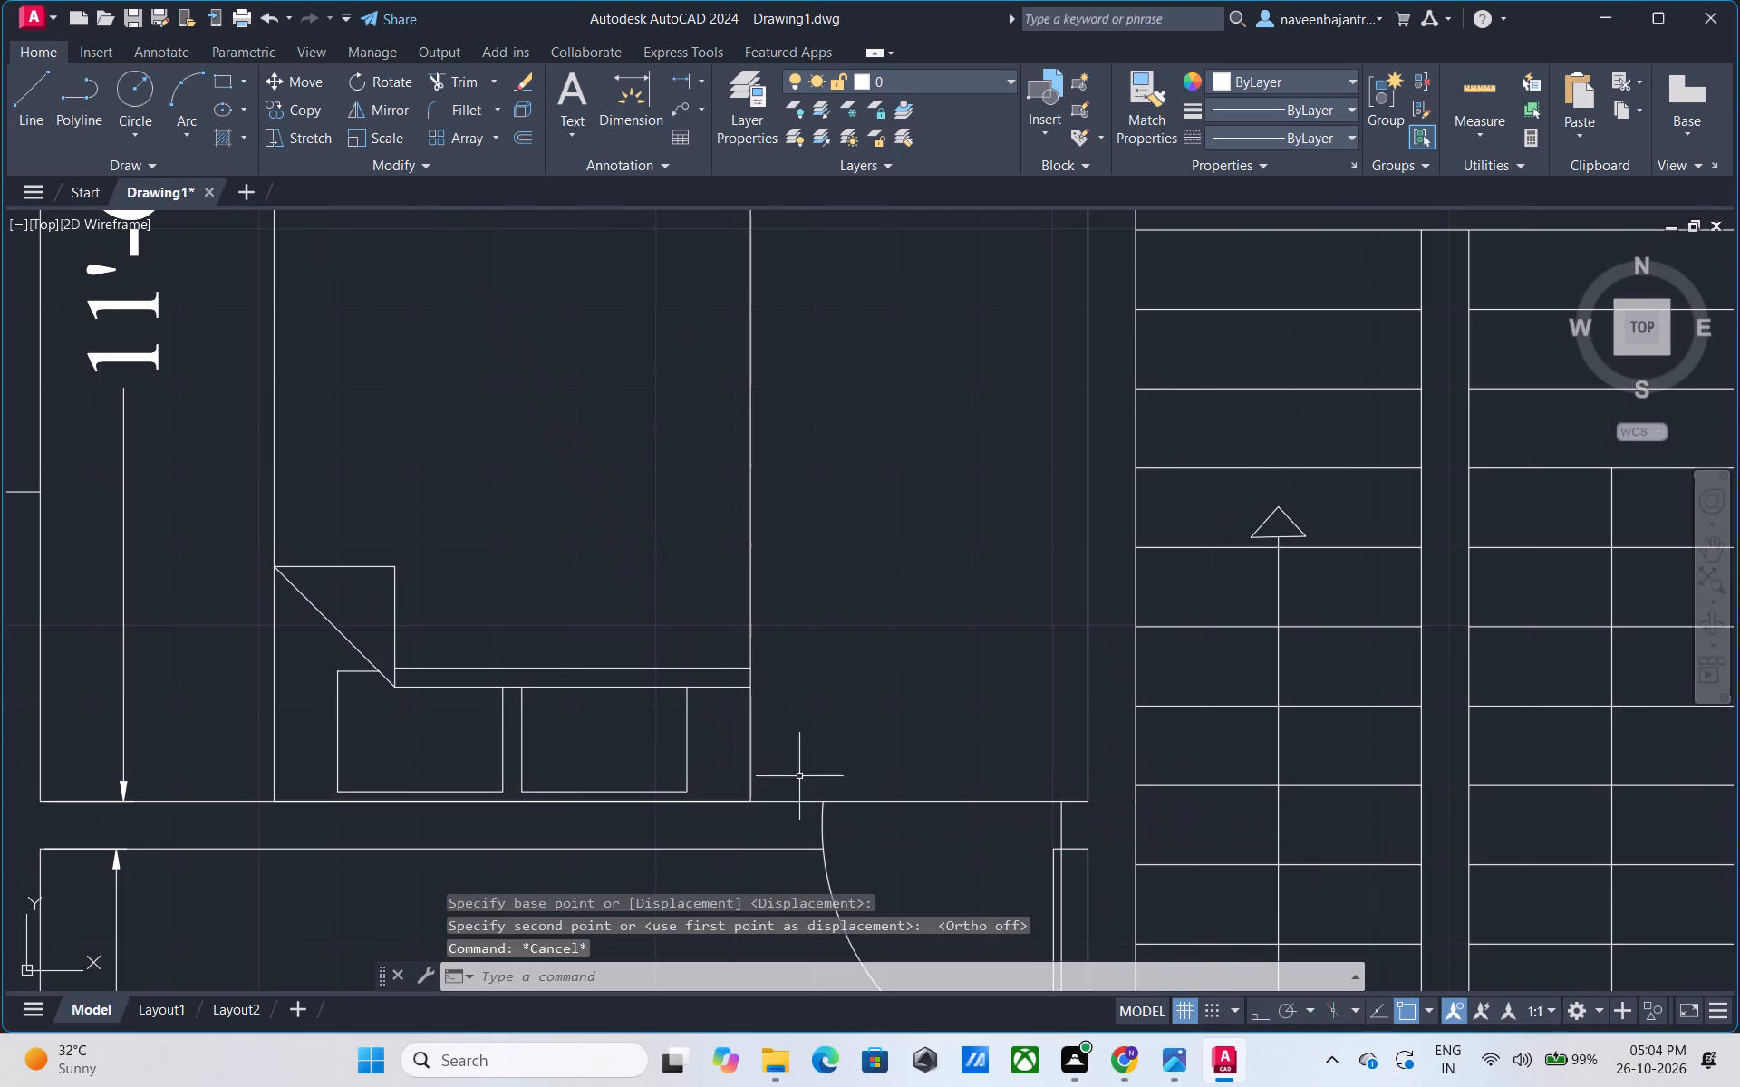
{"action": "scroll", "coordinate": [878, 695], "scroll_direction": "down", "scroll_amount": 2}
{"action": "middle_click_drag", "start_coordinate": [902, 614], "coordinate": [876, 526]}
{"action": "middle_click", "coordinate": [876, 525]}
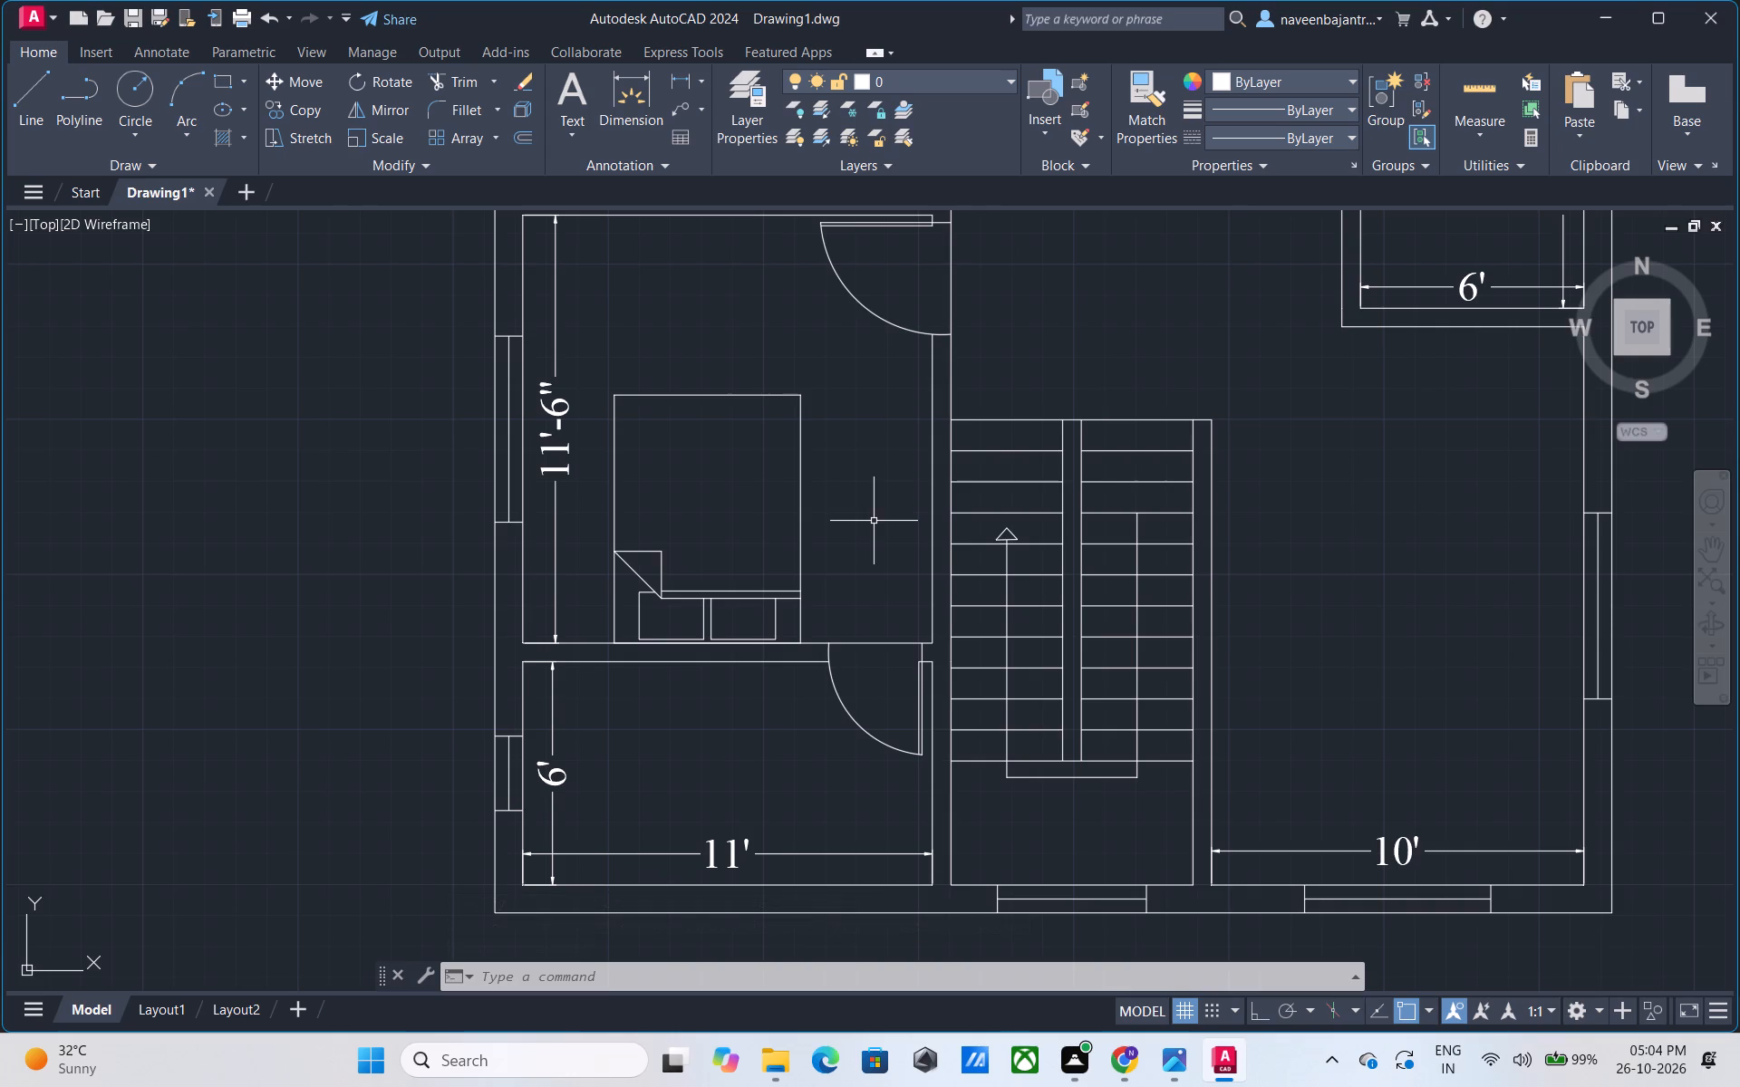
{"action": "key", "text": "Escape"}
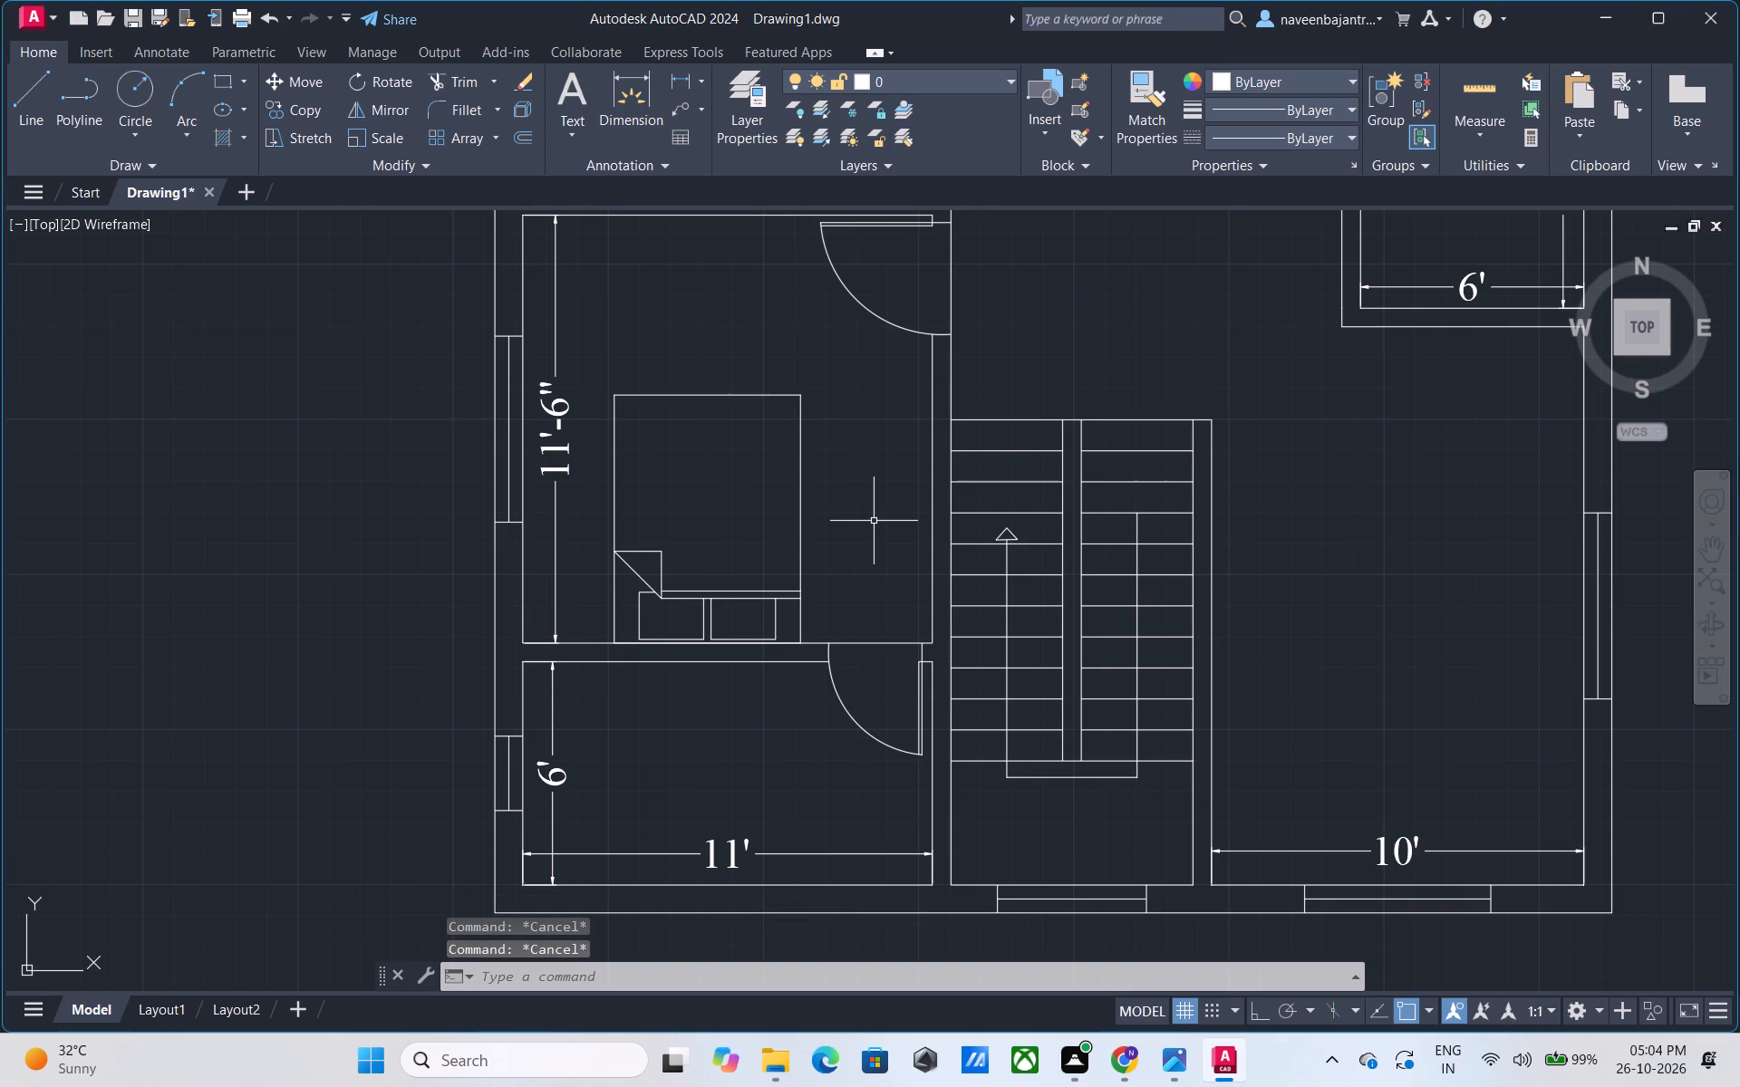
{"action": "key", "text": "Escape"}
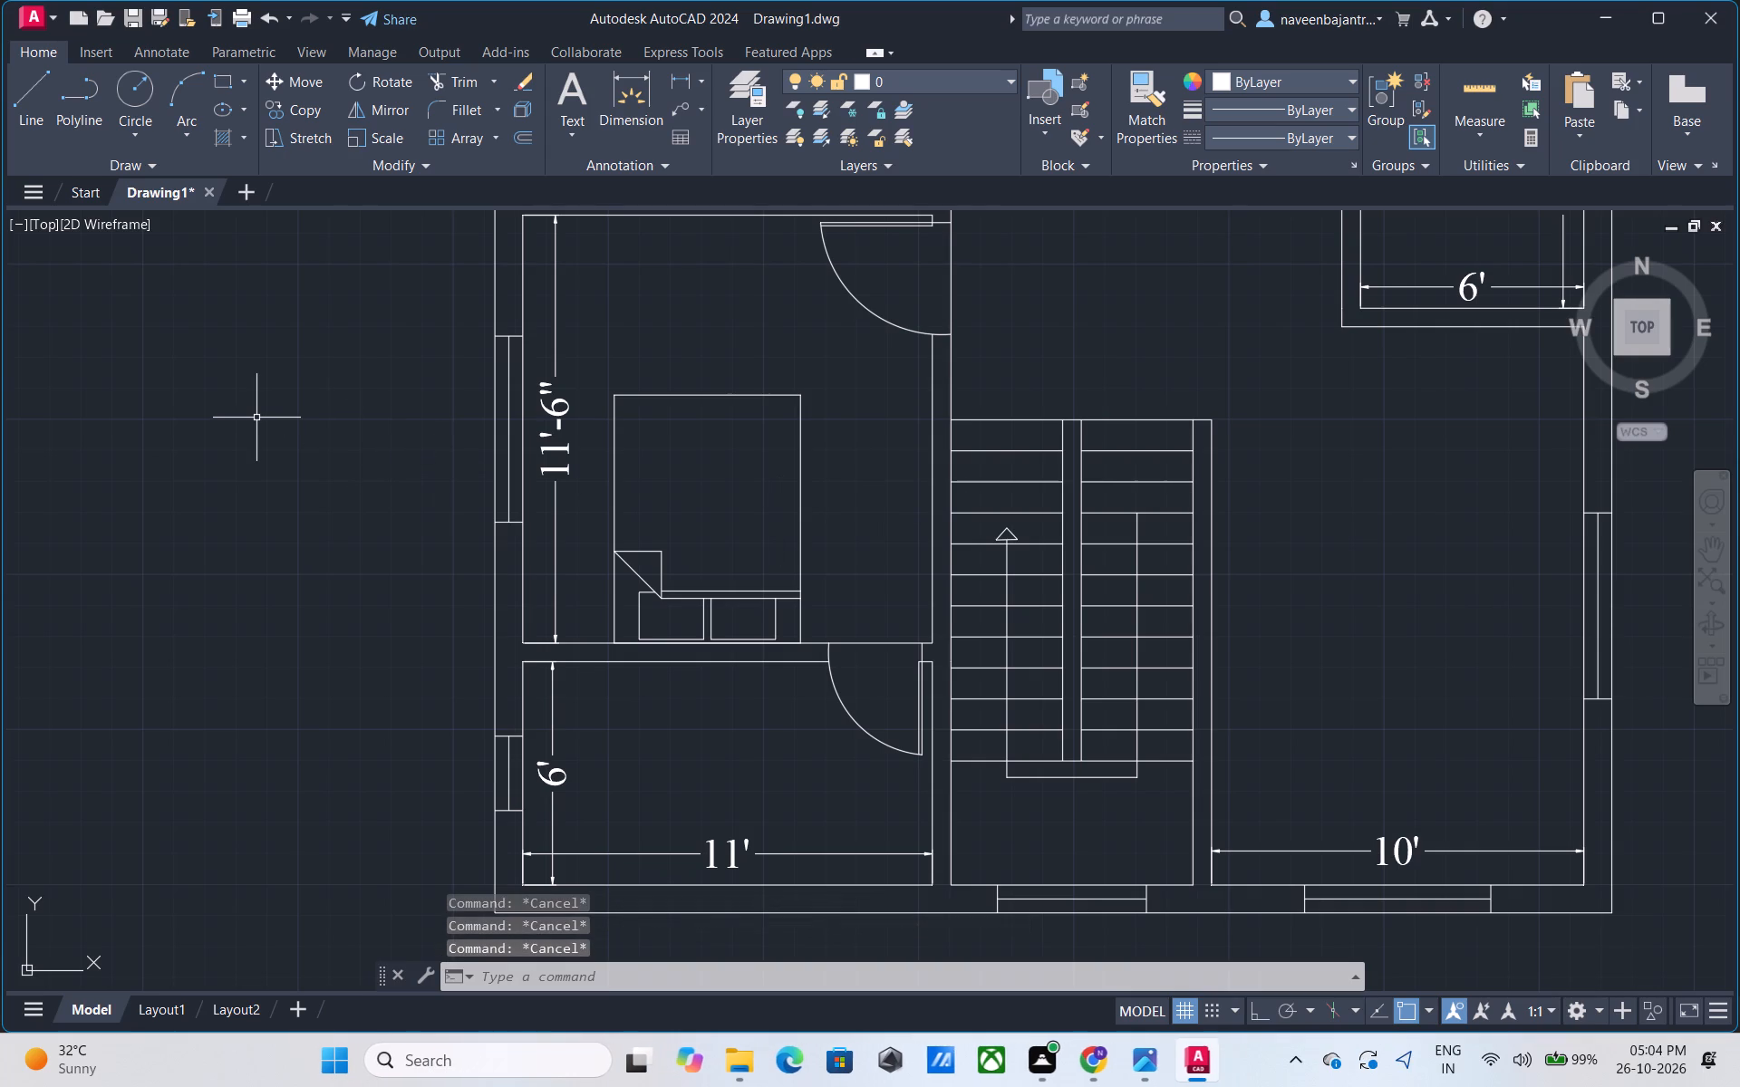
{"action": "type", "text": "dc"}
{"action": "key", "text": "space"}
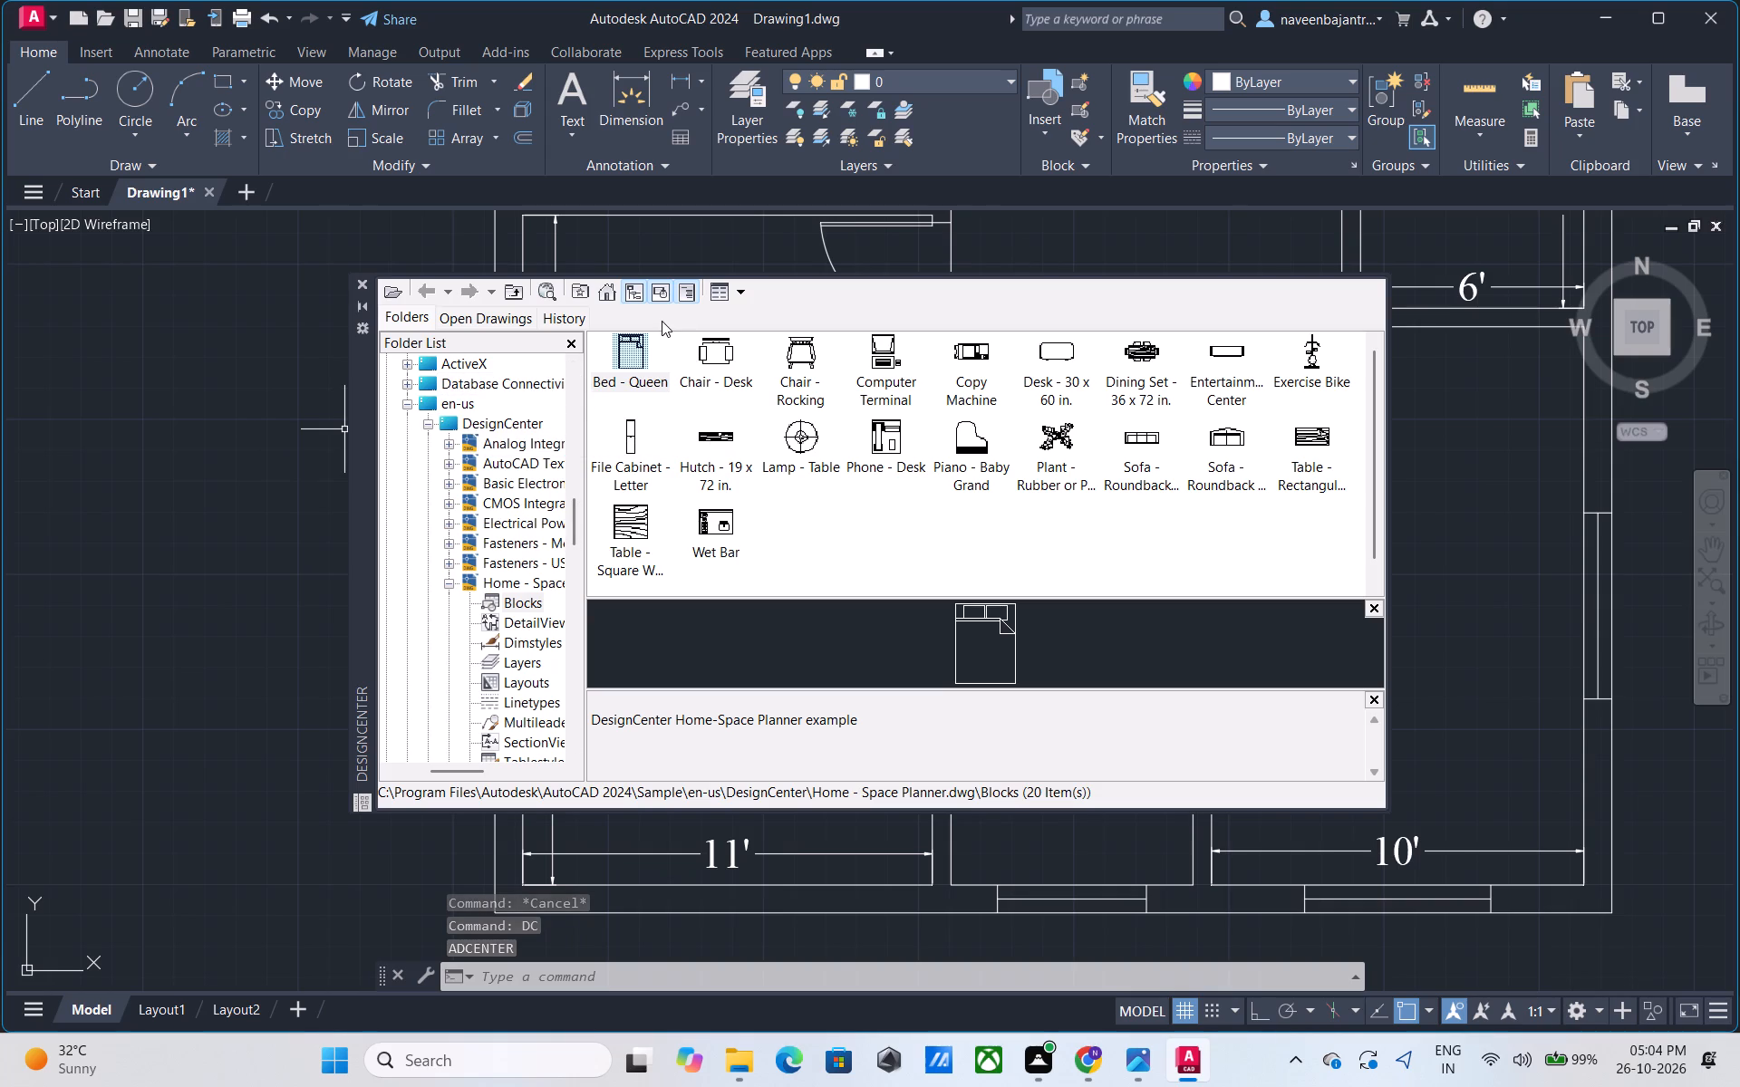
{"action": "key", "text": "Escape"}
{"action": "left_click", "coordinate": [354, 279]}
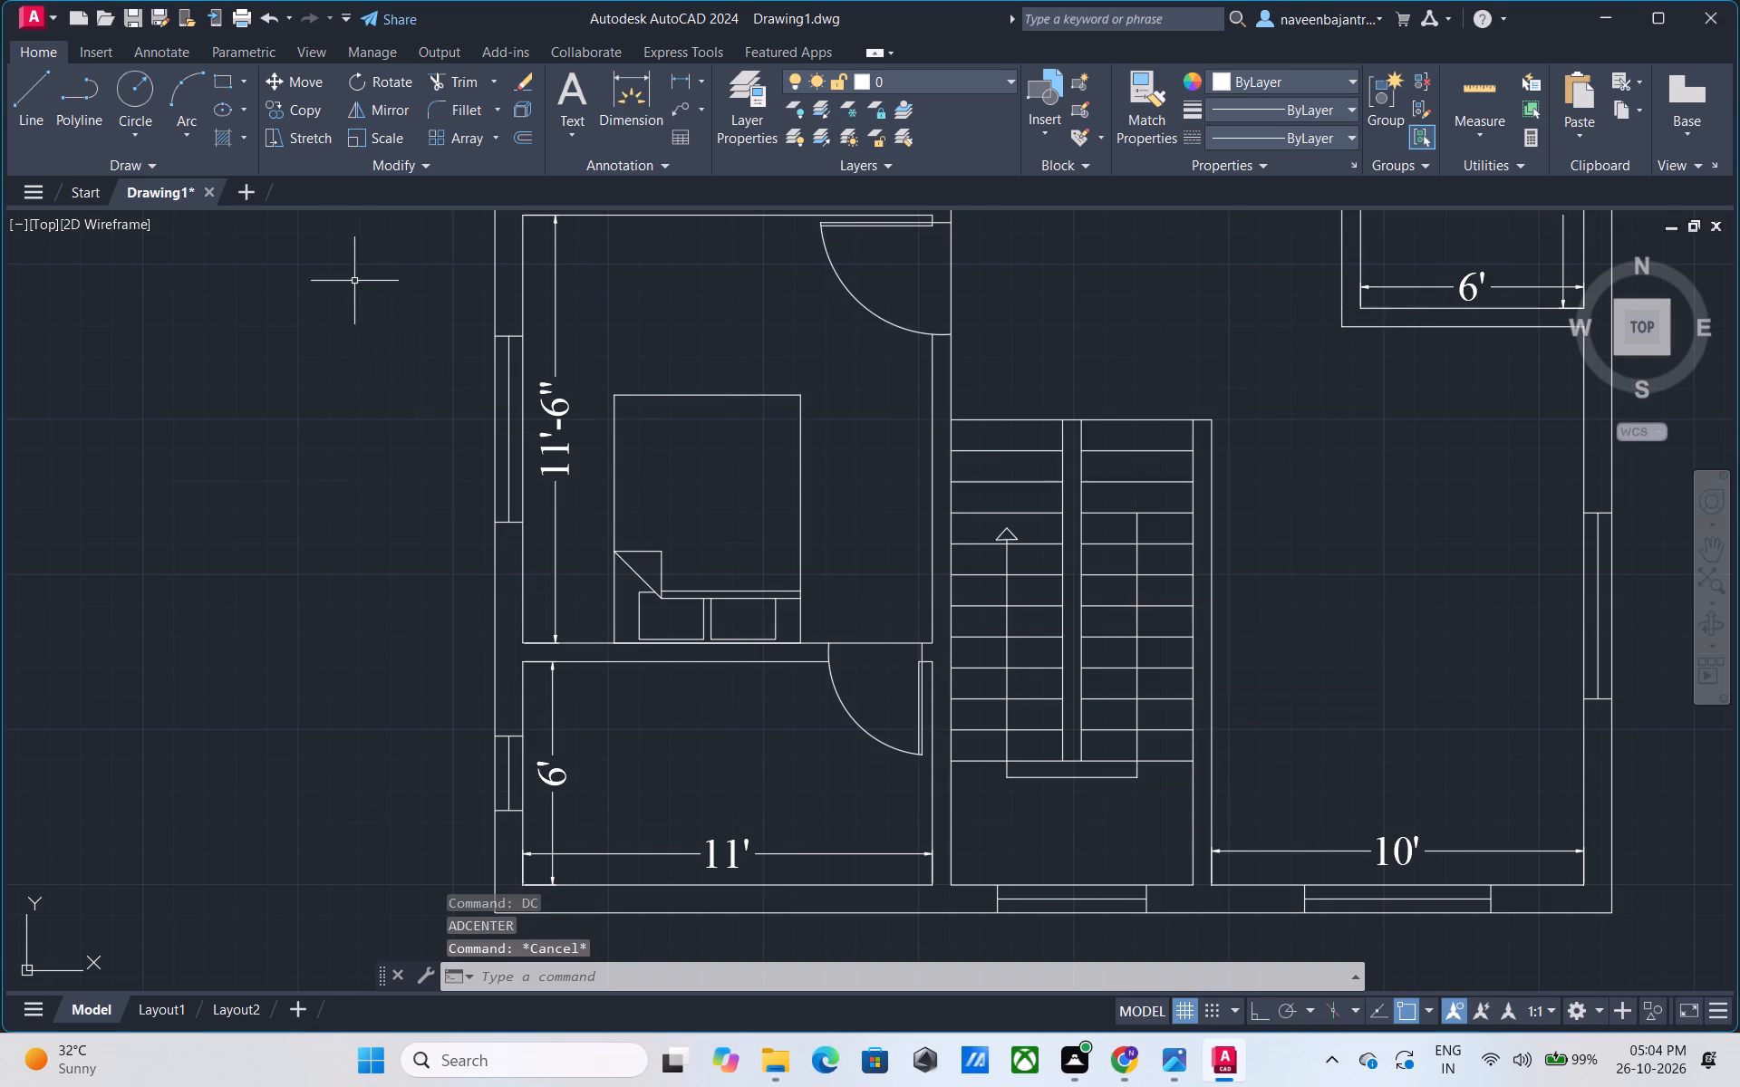
Insert the Toilet - Imperial block from the Architectural tool palette outside the plan's left wall, beside the 11'-6" room.
{"action": "type", "text": "tp"}
{"action": "key", "text": "space"}
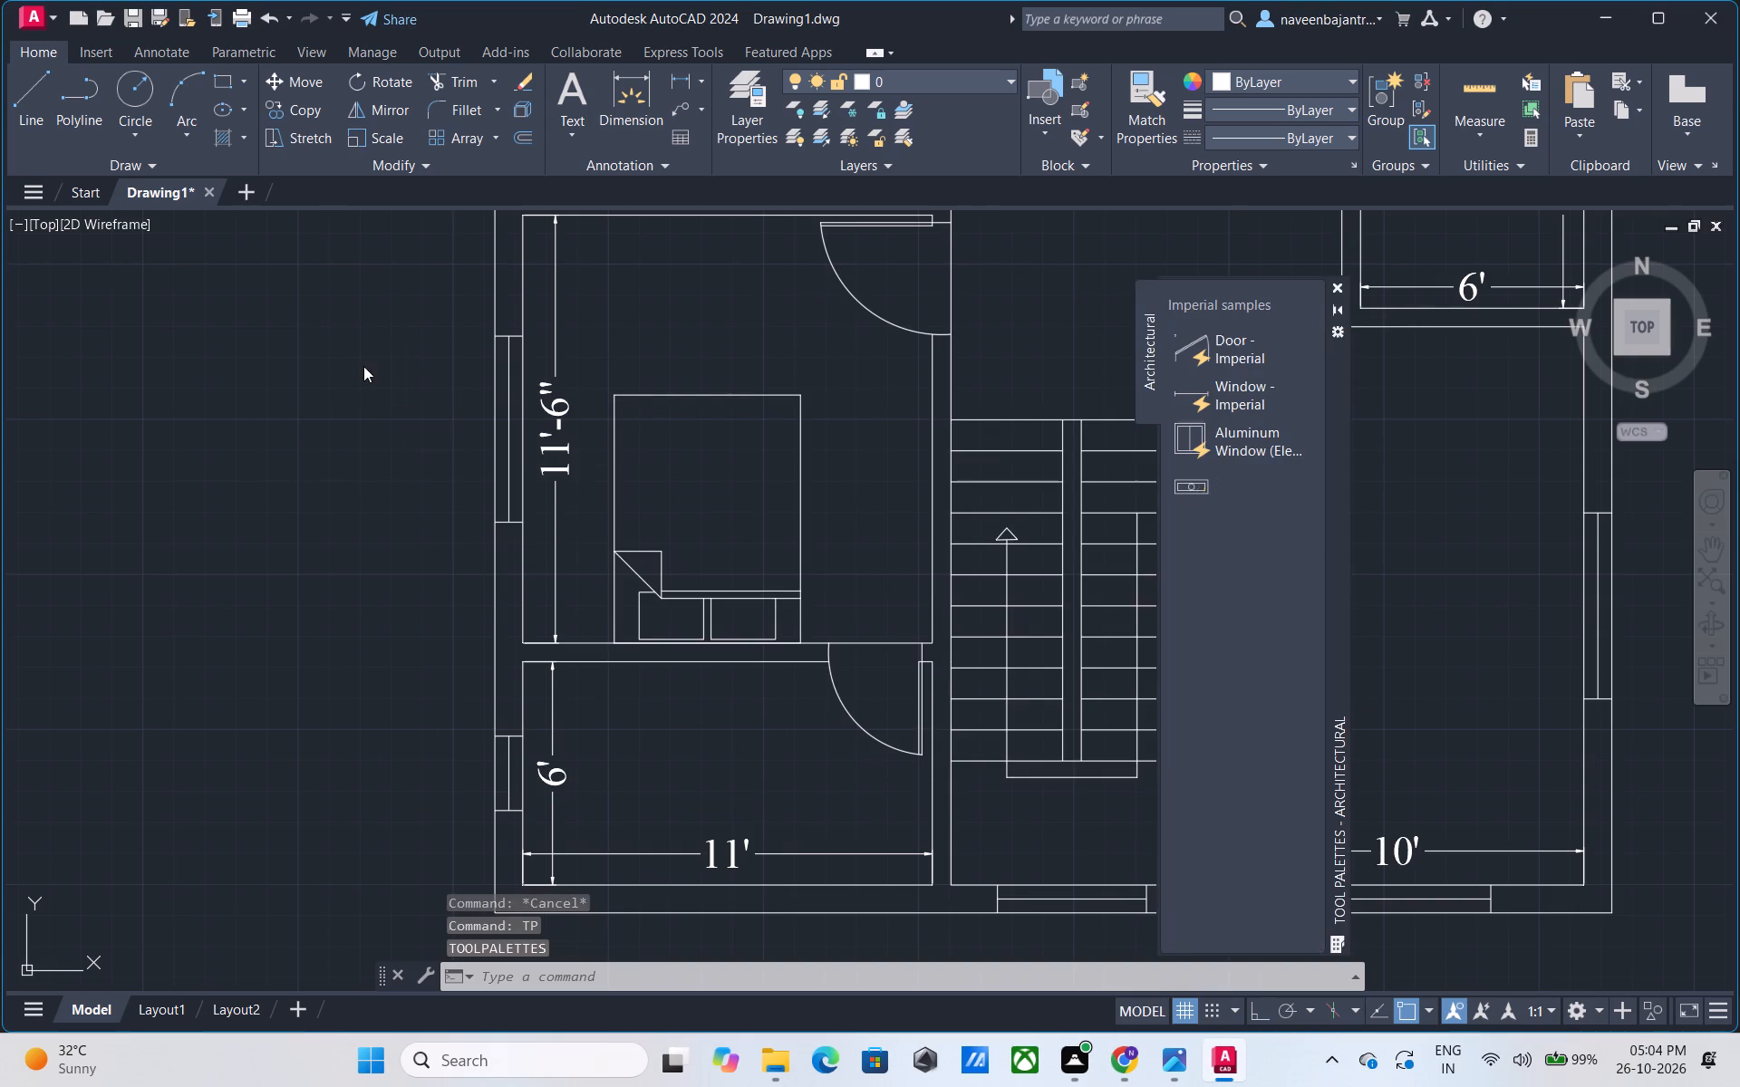
{"action": "left_click_drag", "start_coordinate": [1216, 590], "coordinate": [465, 592]}
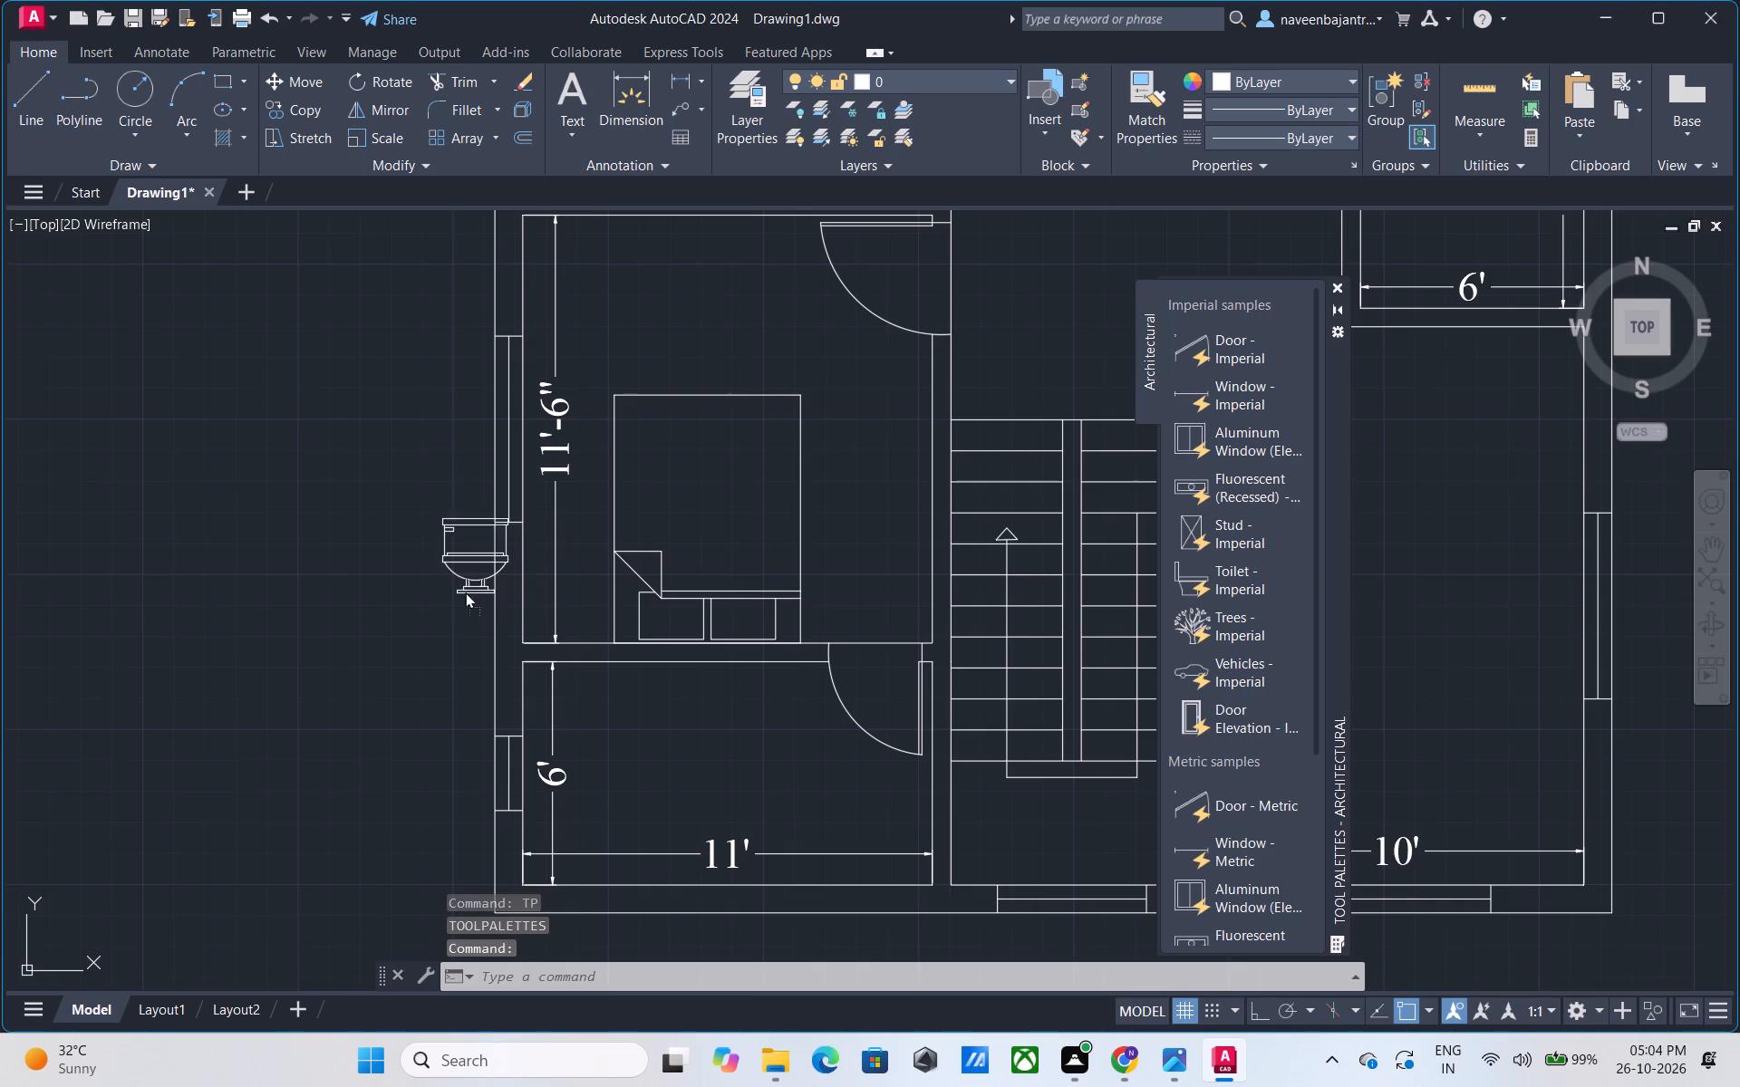
{"action": "left_click_drag", "start_coordinate": [465, 592], "coordinate": [386, 582]}
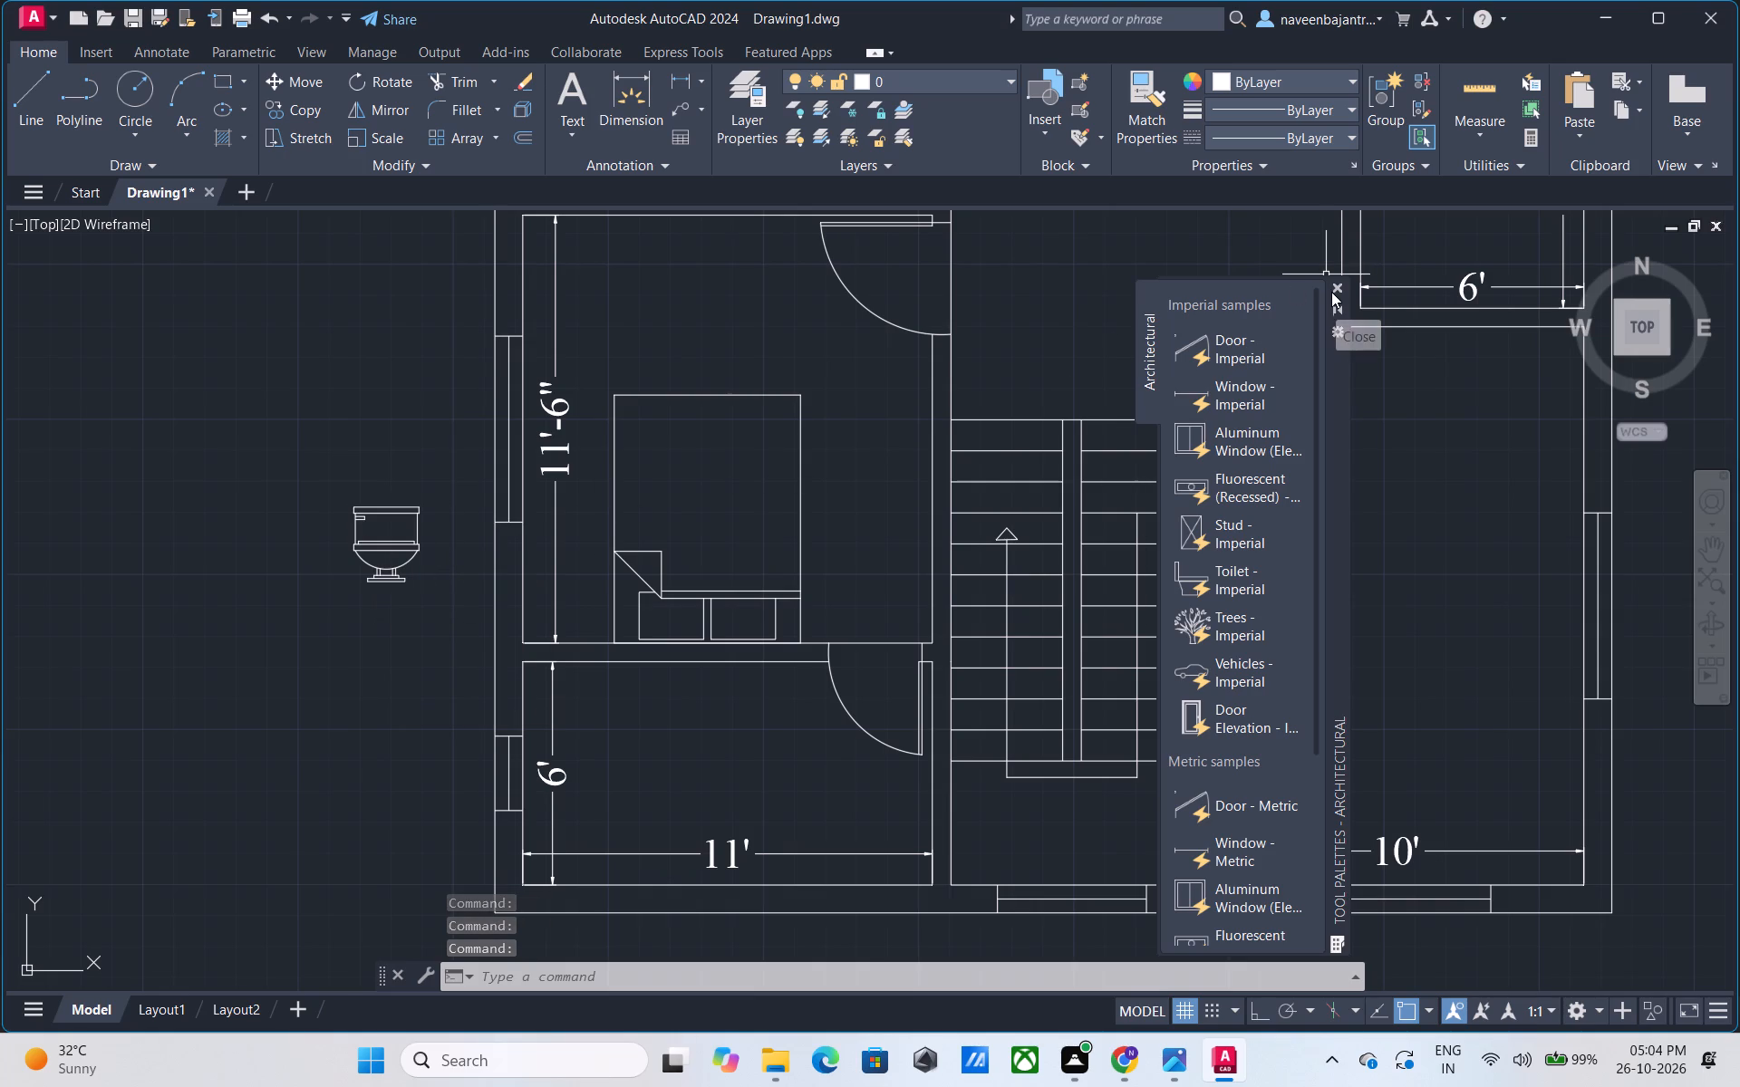
{"action": "left_click", "coordinate": [1331, 292]}
Switch the inserted toilet block's view to Elongated (Plan).
{"action": "left_click", "coordinate": [383, 543]}
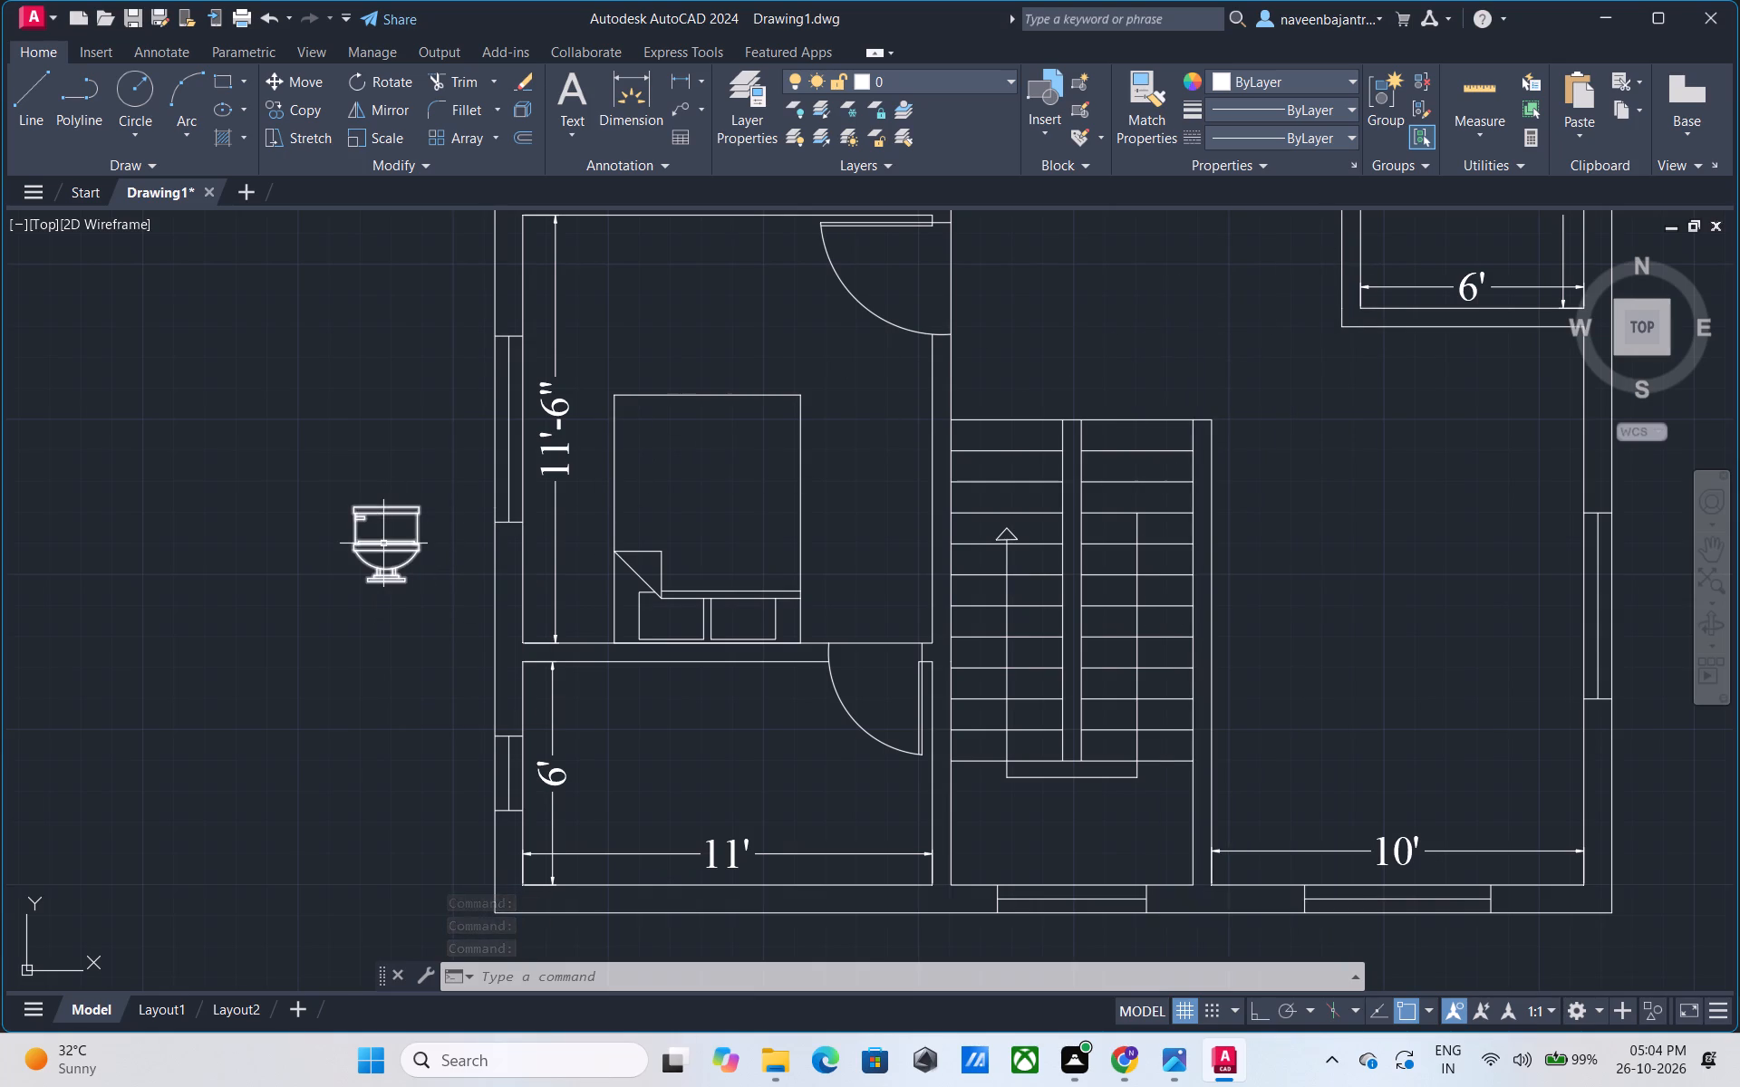
{"action": "left_click", "coordinate": [343, 595]}
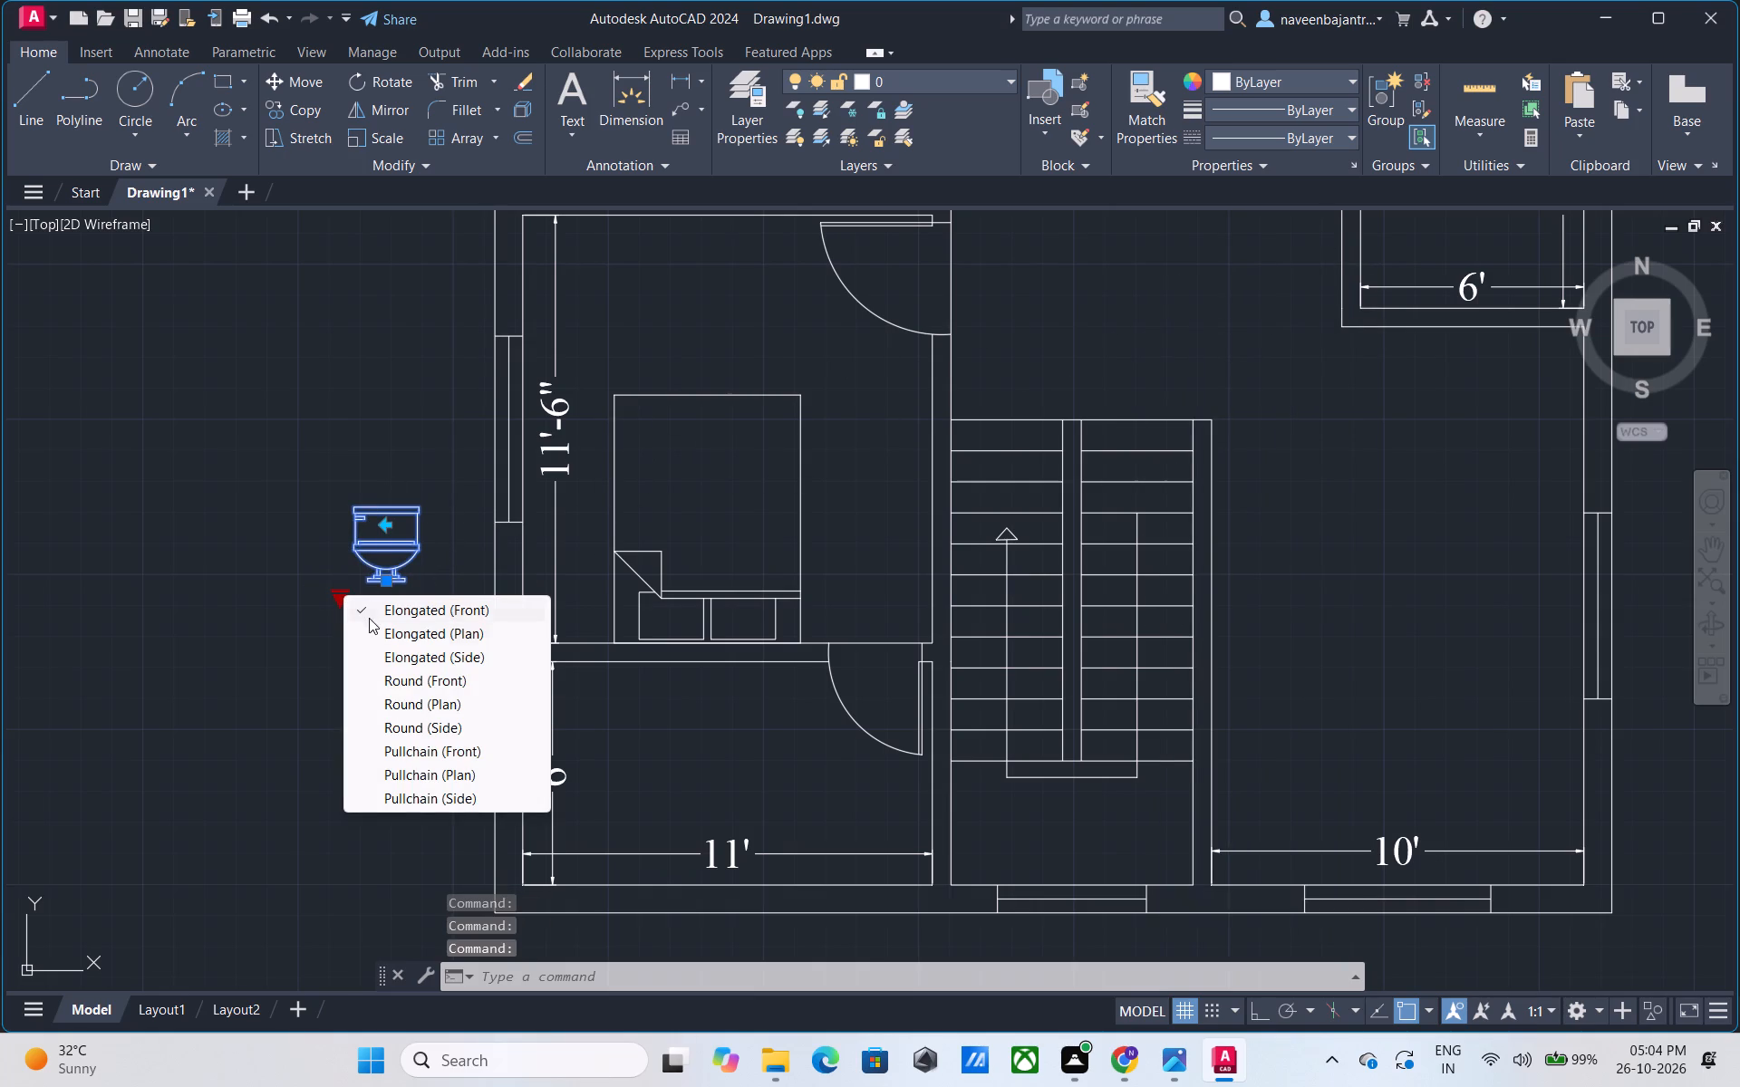
{"action": "left_click", "coordinate": [370, 625]}
{"action": "key", "text": "Escape"}
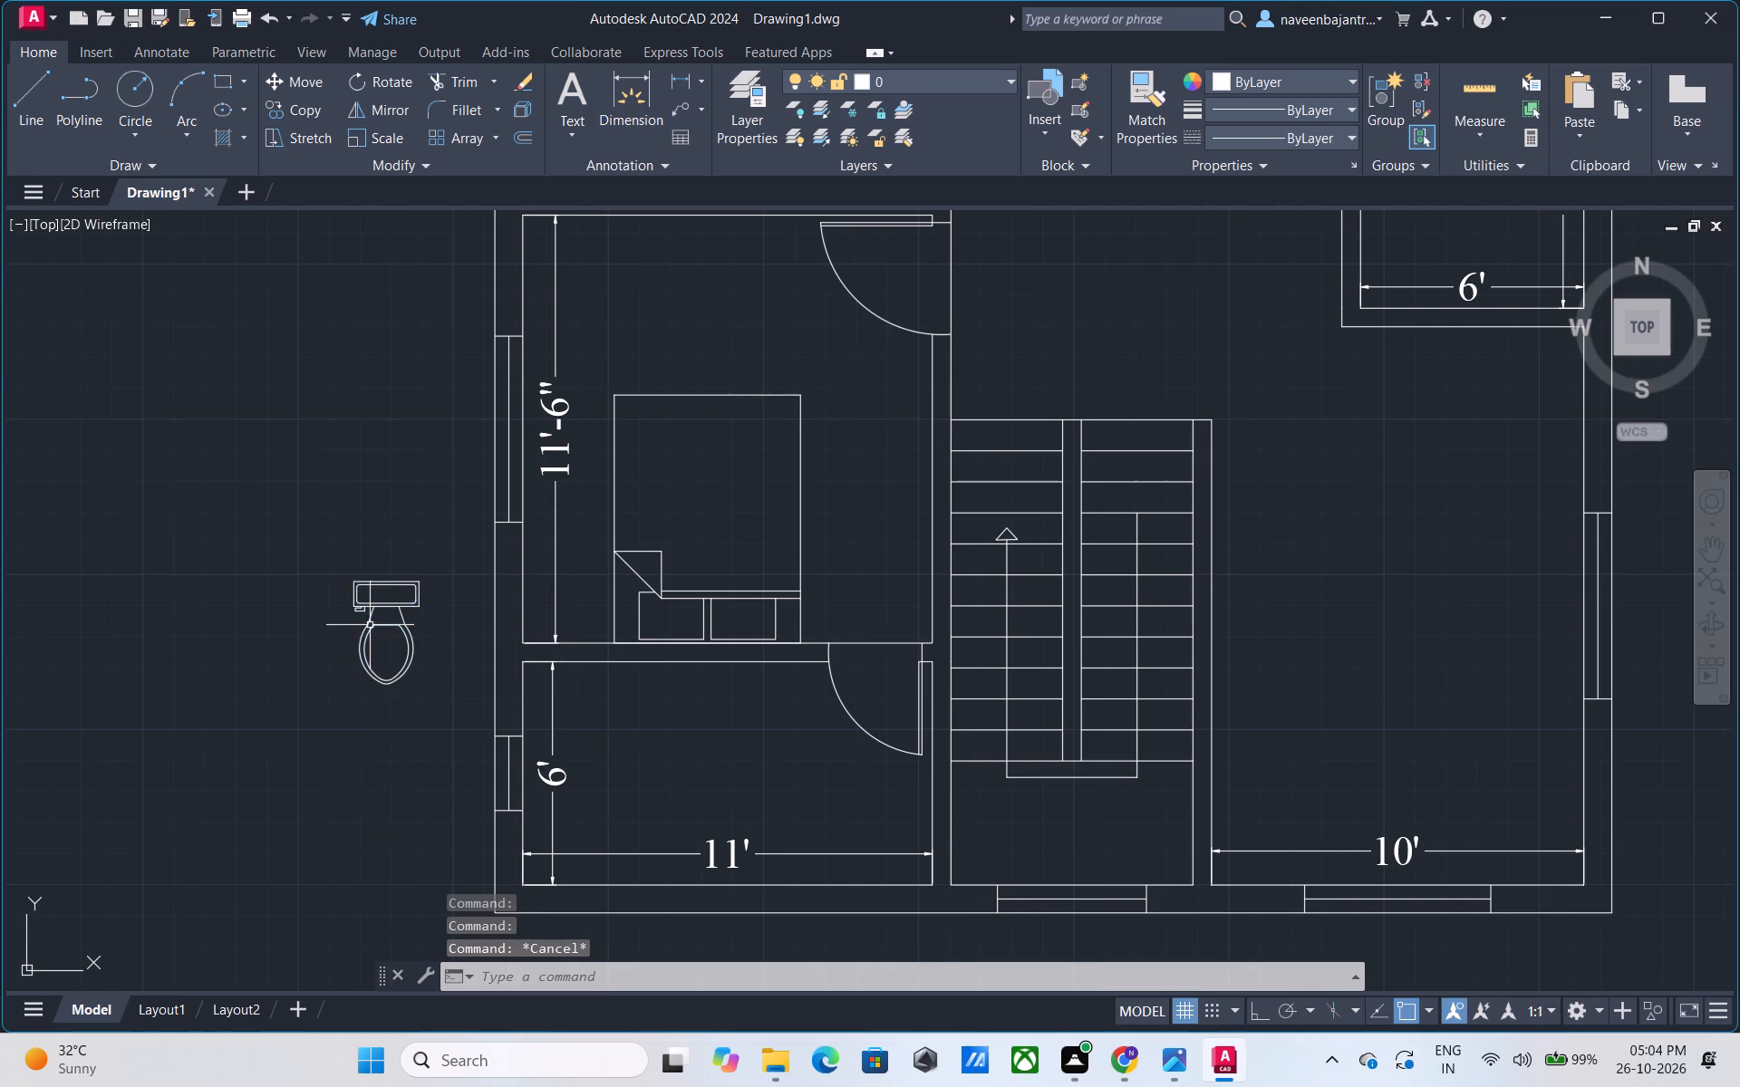
Move the toilet into the 11' by 6' bathroom, with its tank against the upper wall between the 6' dimension and the door.
{"action": "left_click", "coordinate": [416, 579]}
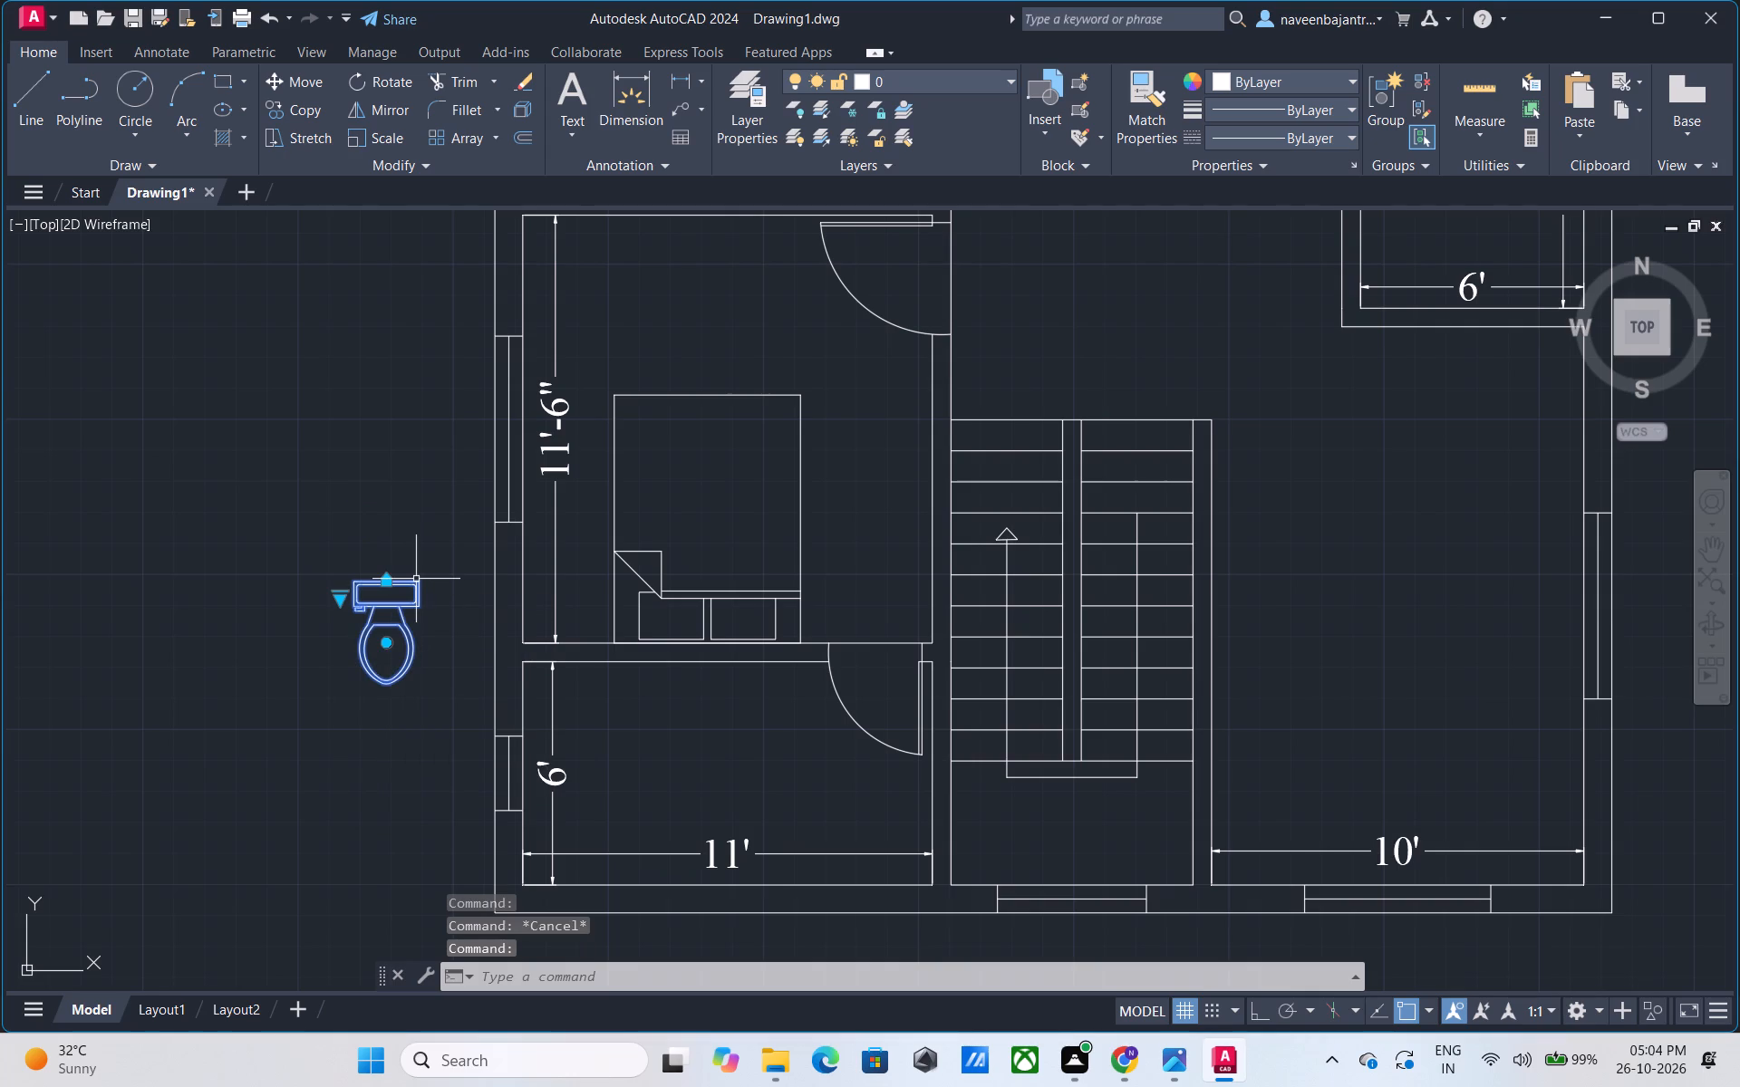
{"action": "type", "text": "m"}
{"action": "key", "text": "space"}
{"action": "left_click", "coordinate": [416, 579]}
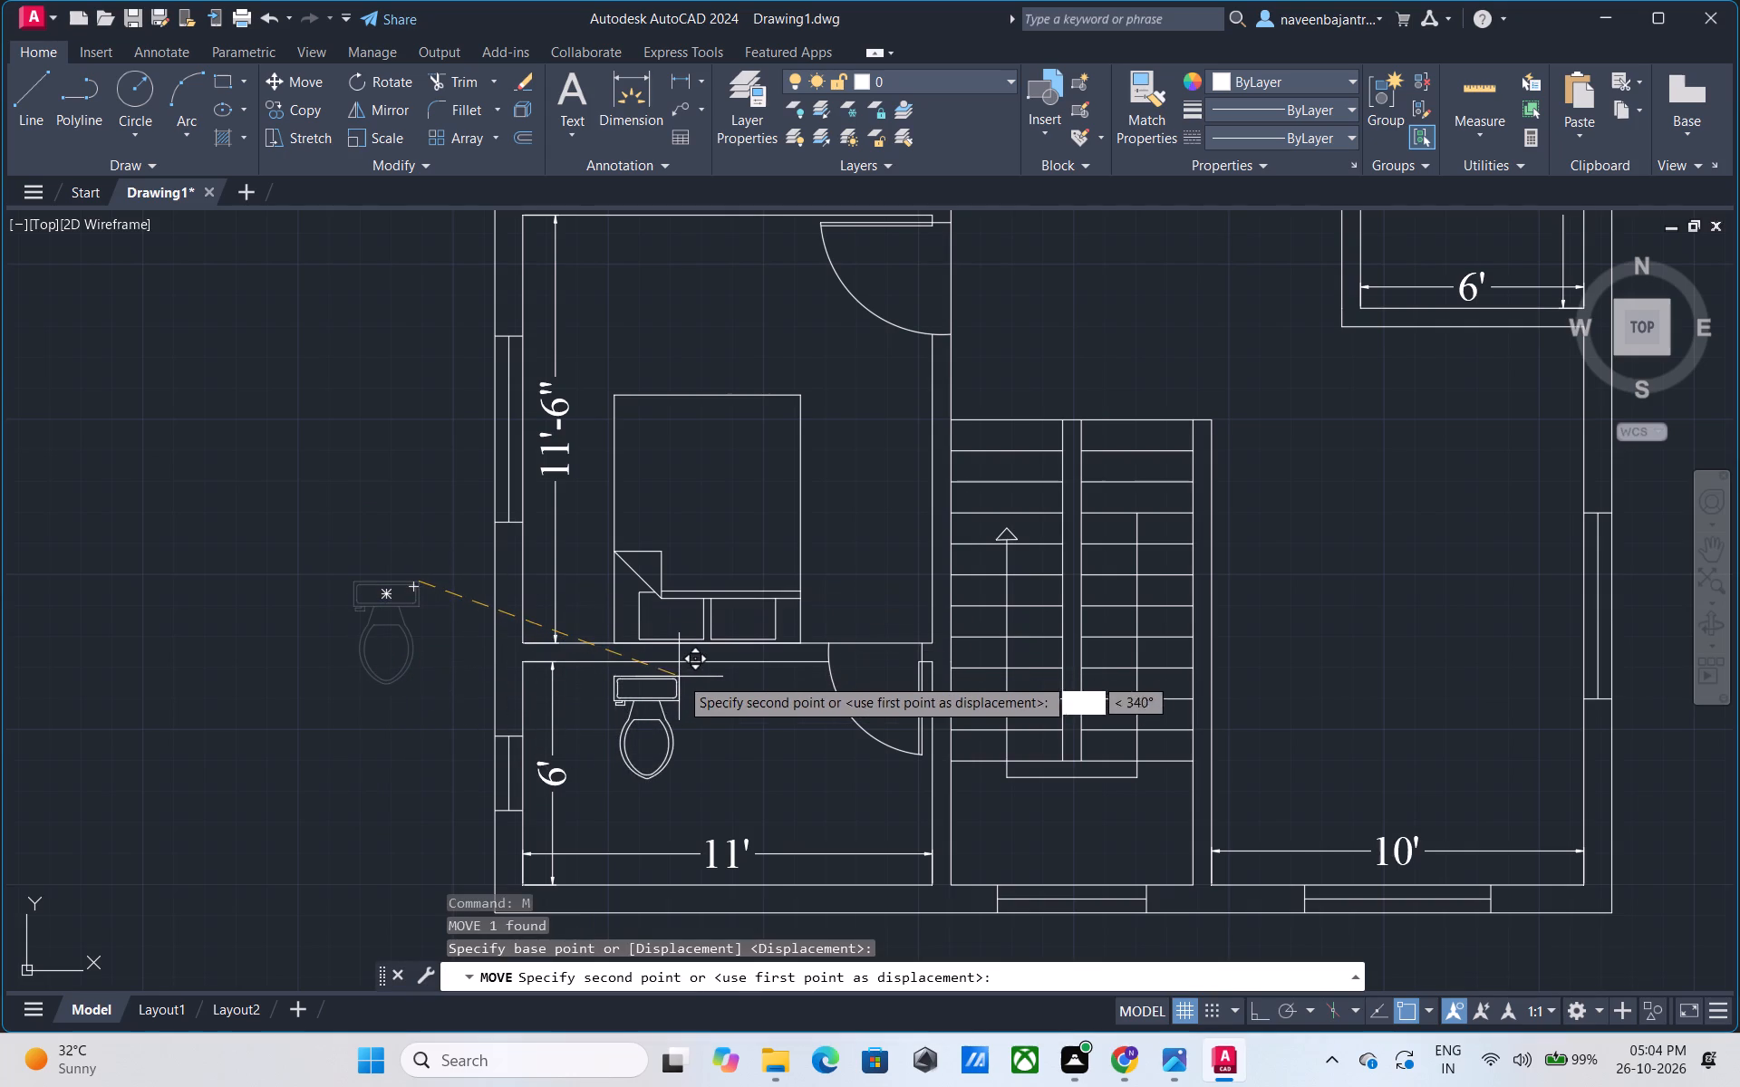
{"action": "scroll", "coordinate": [730, 658], "scroll_direction": "up", "scroll_amount": 3}
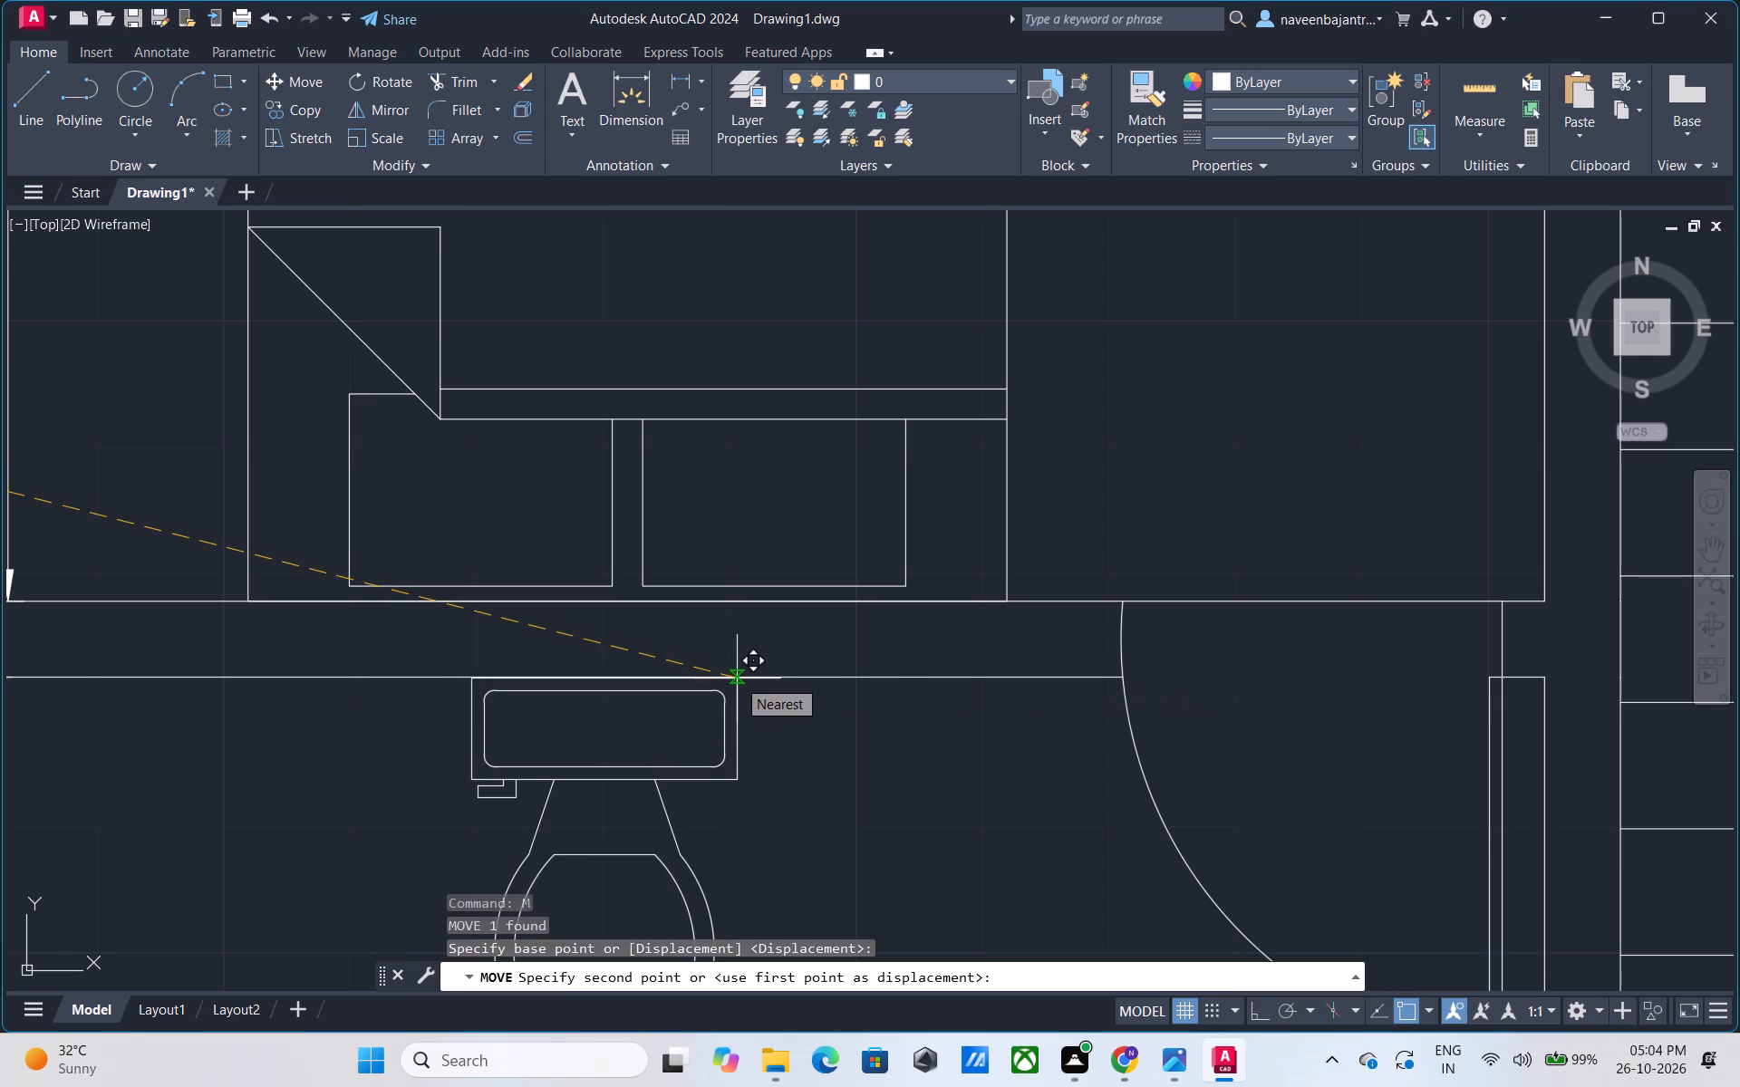
{"action": "left_click", "coordinate": [737, 678]}
{"action": "key", "text": "Escape"}
{"action": "scroll", "coordinate": [807, 708], "scroll_direction": "down", "scroll_amount": 2}
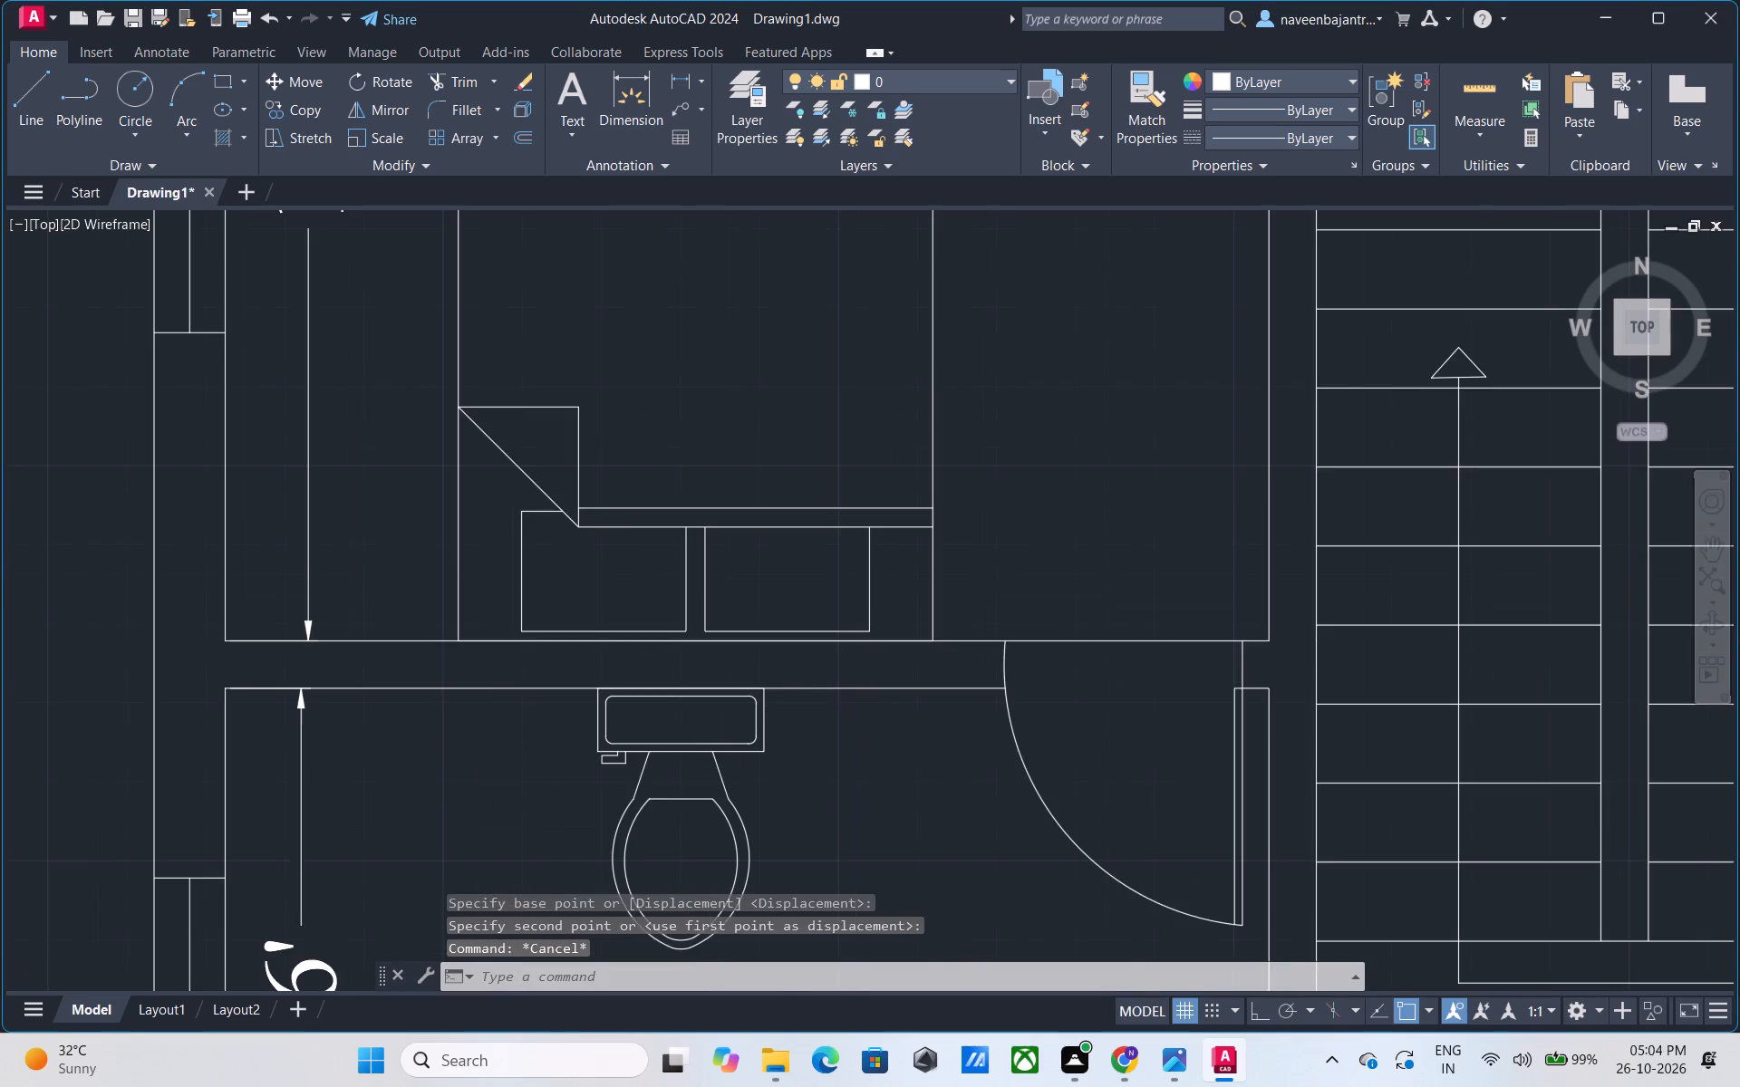
{"action": "scroll", "coordinate": [811, 705], "scroll_direction": "down", "scroll_amount": 1}
{"action": "middle_click_drag", "start_coordinate": [842, 750], "coordinate": [829, 622]}
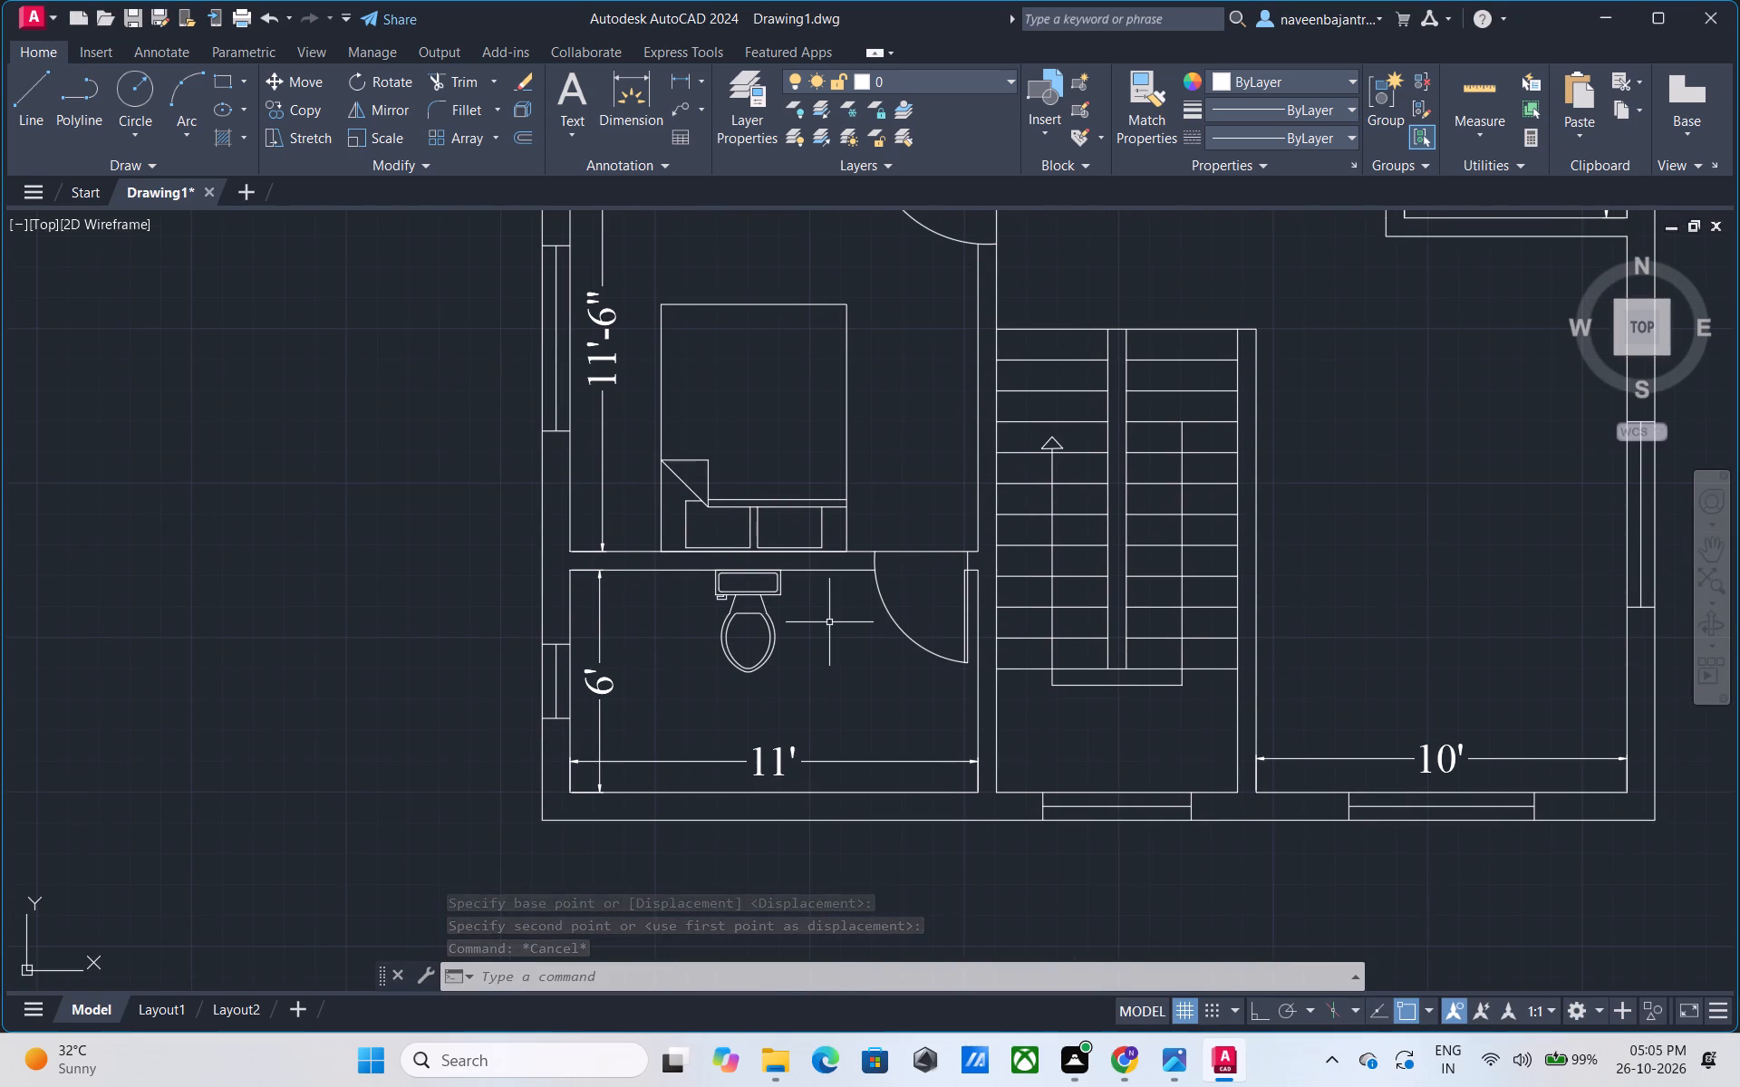
Insert the Dining Set - 36 x 72 in. block from DesignCenter's Home - Space Planner into the empty area outside the plan's left wall.
{"action": "scroll", "coordinate": [829, 622], "scroll_direction": "down", "scroll_amount": 1}
{"action": "middle_click_drag", "start_coordinate": [829, 622], "coordinate": [643, 774]}
{"action": "scroll", "coordinate": [643, 774], "scroll_direction": "down", "scroll_amount": 1}
{"action": "middle_click_drag", "start_coordinate": [747, 530], "coordinate": [747, 546]}
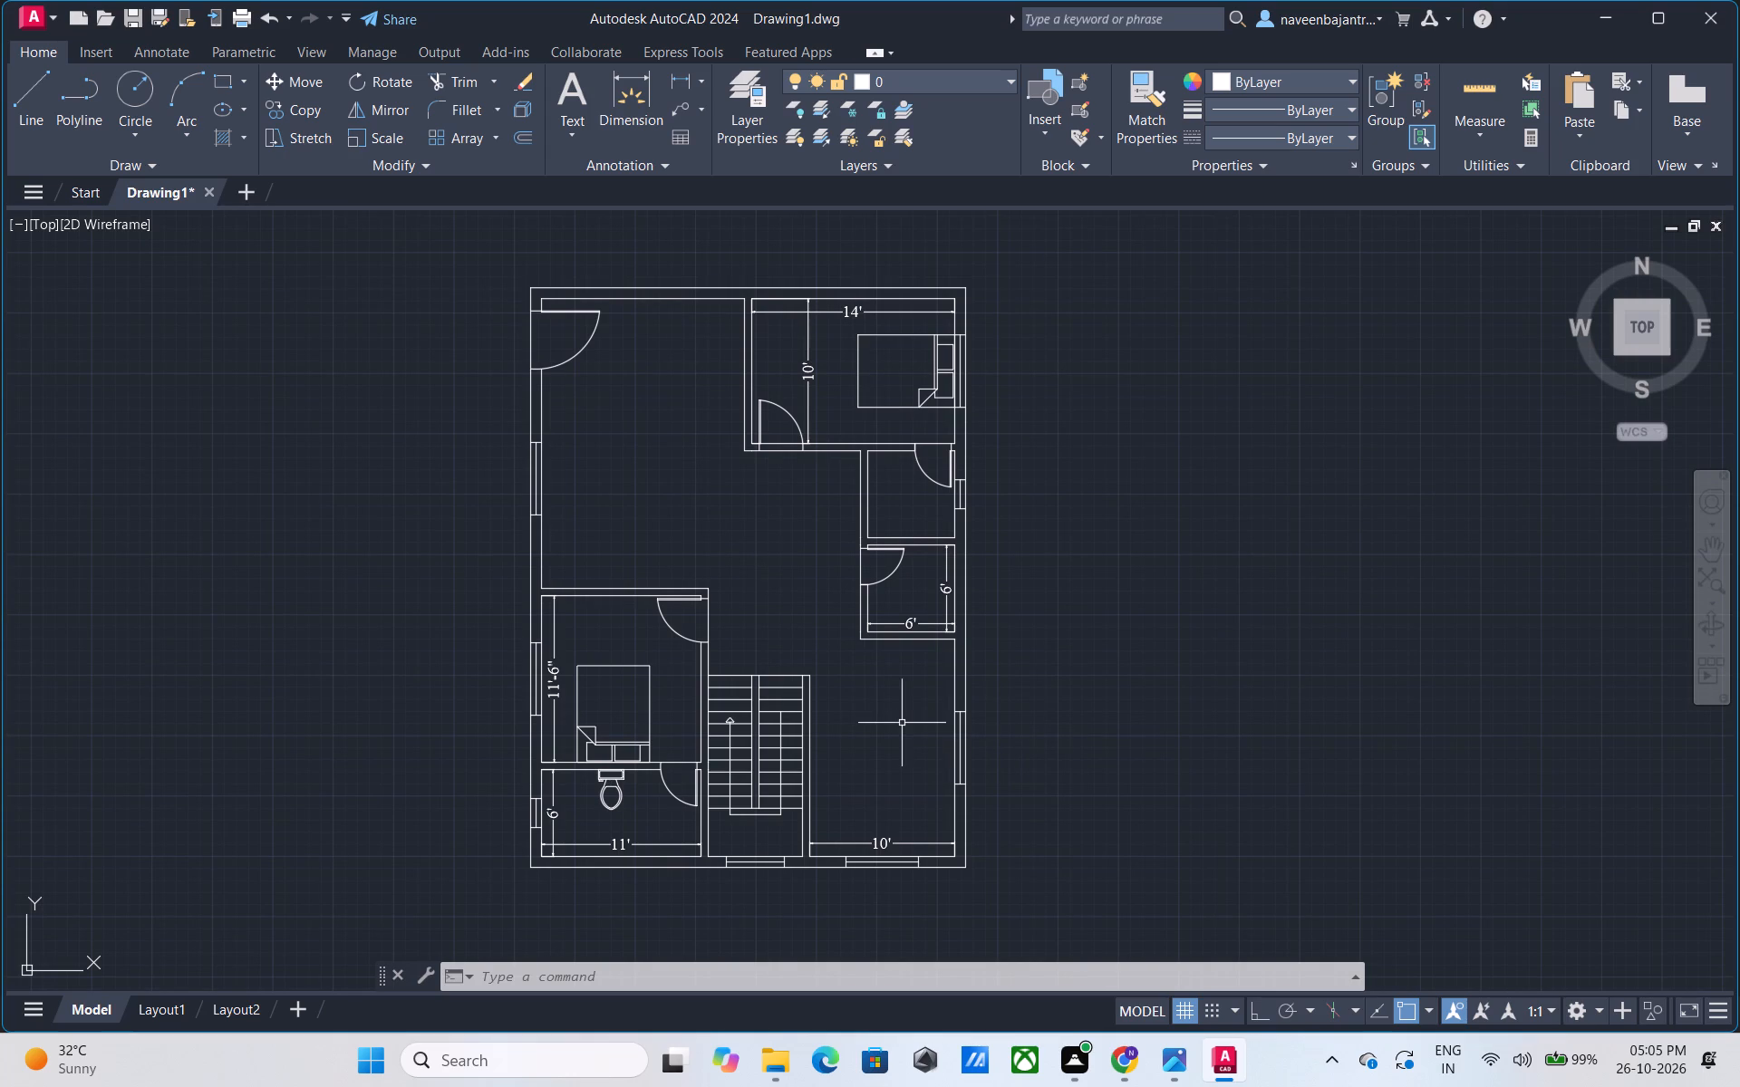
{"action": "middle_click_drag", "start_coordinate": [888, 717], "coordinate": [852, 697]}
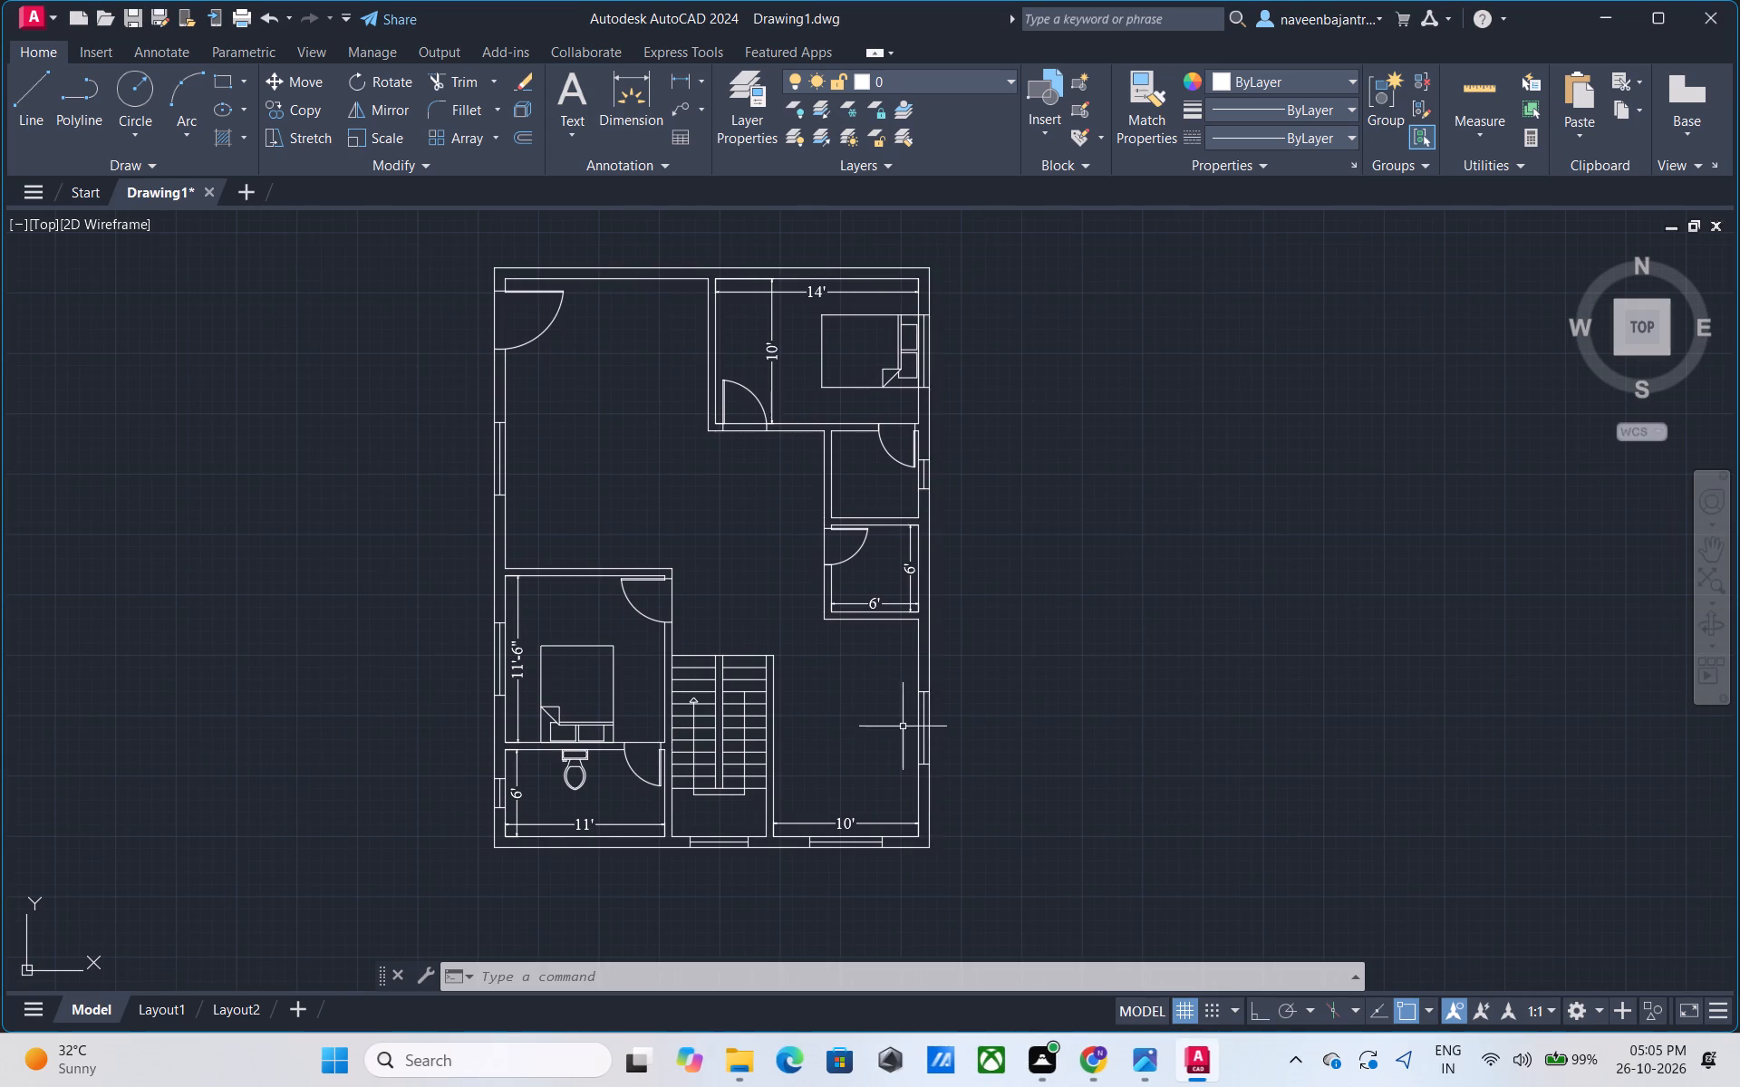
{"action": "key", "text": "Escape"}
{"action": "type", "text": "dc"}
{"action": "key", "text": "space"}
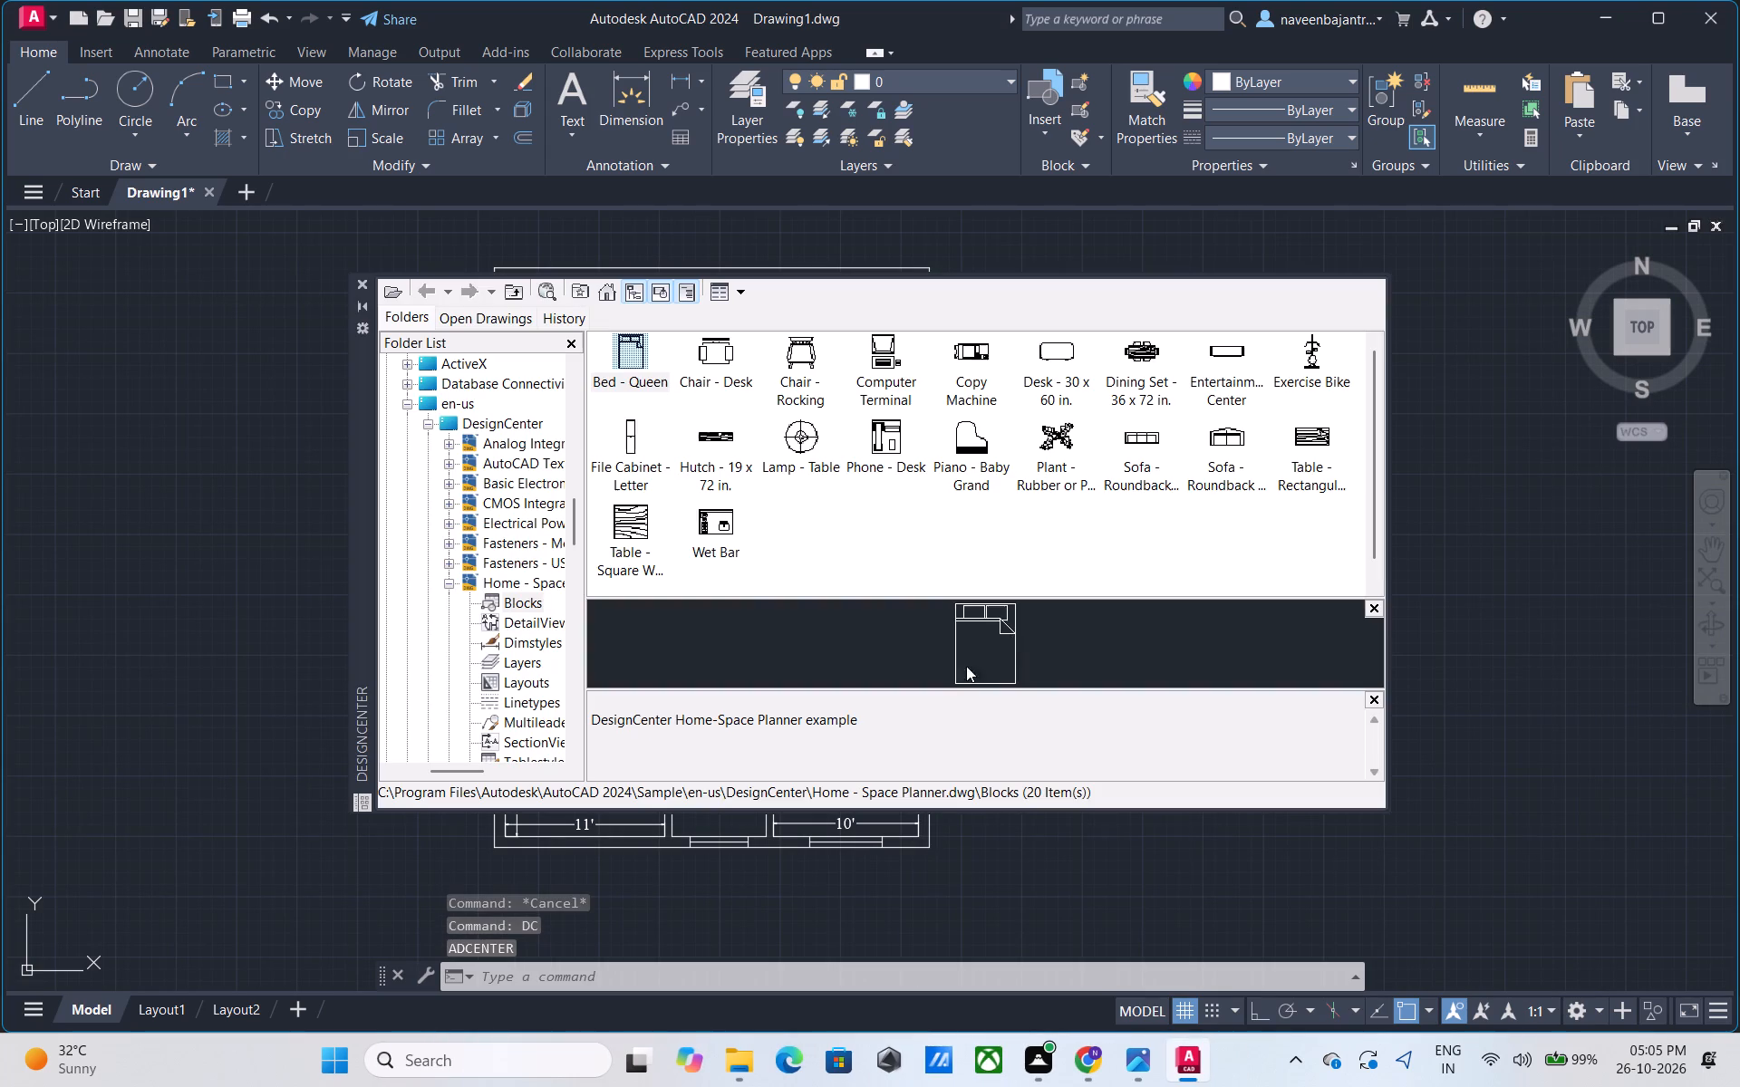
{"action": "left_click_drag", "start_coordinate": [1138, 350], "coordinate": [251, 505]}
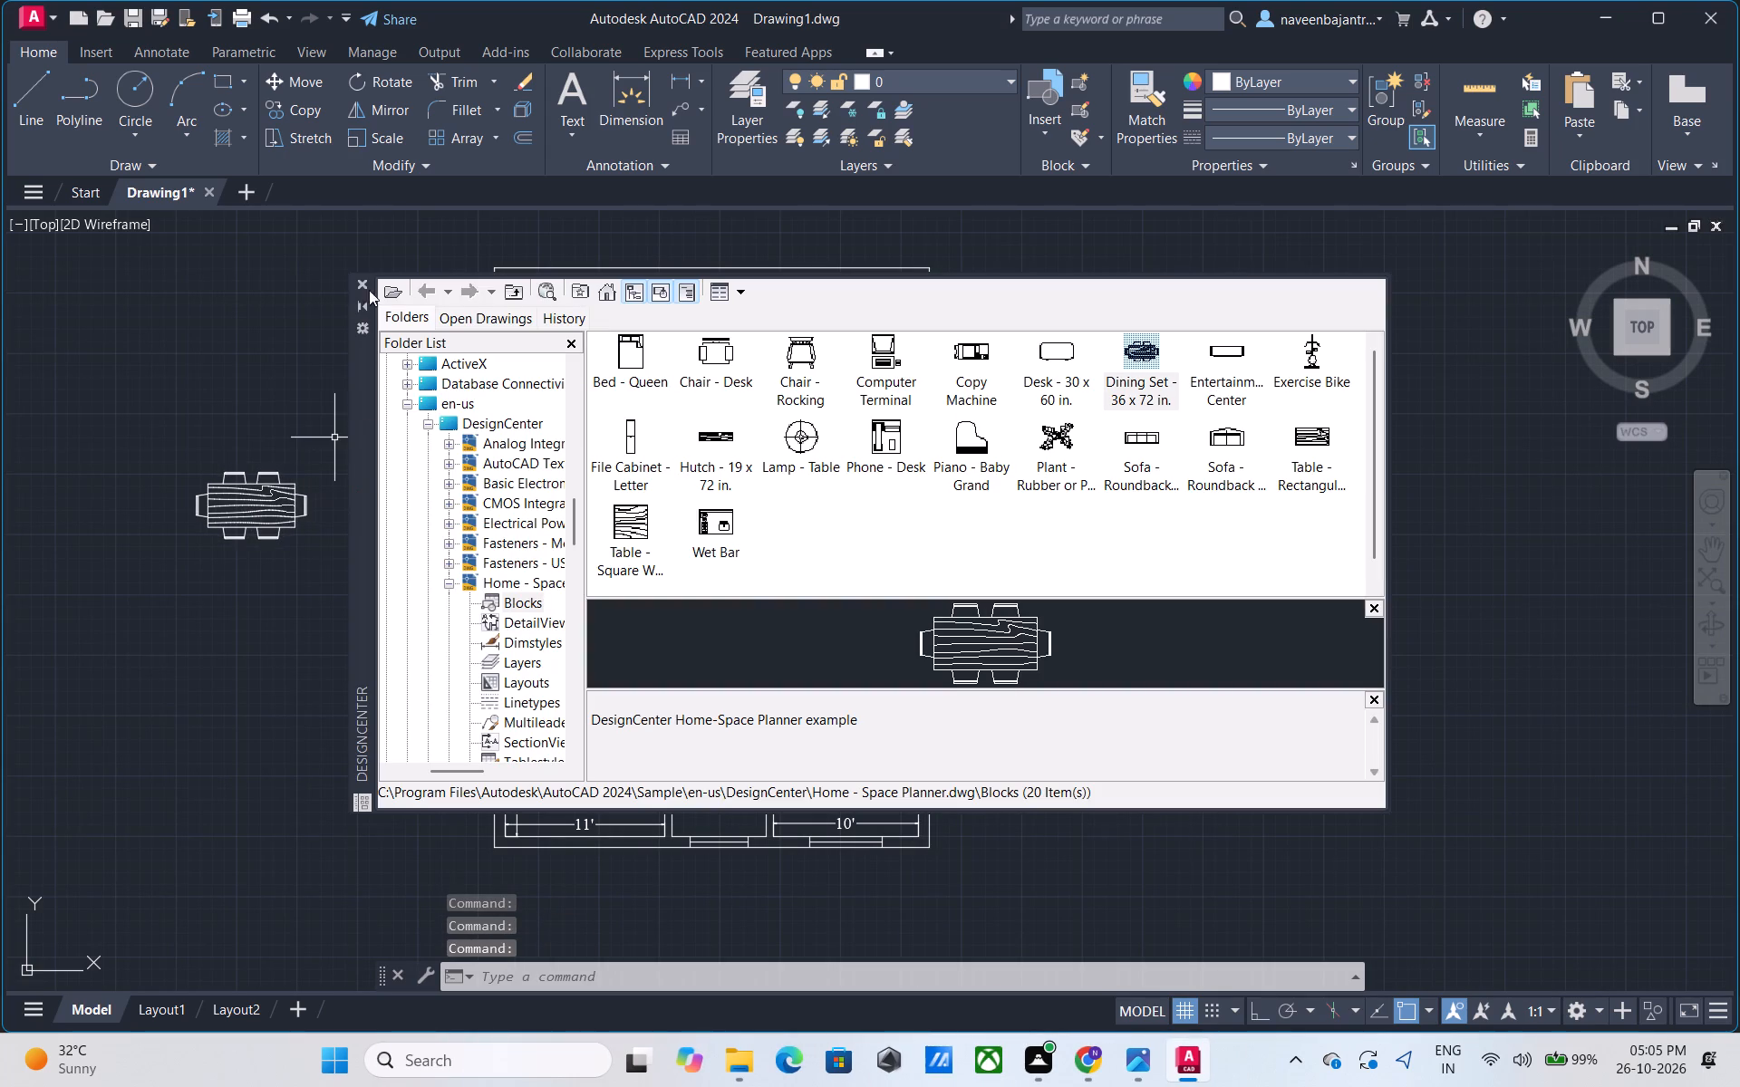
{"action": "left_click", "coordinate": [364, 278]}
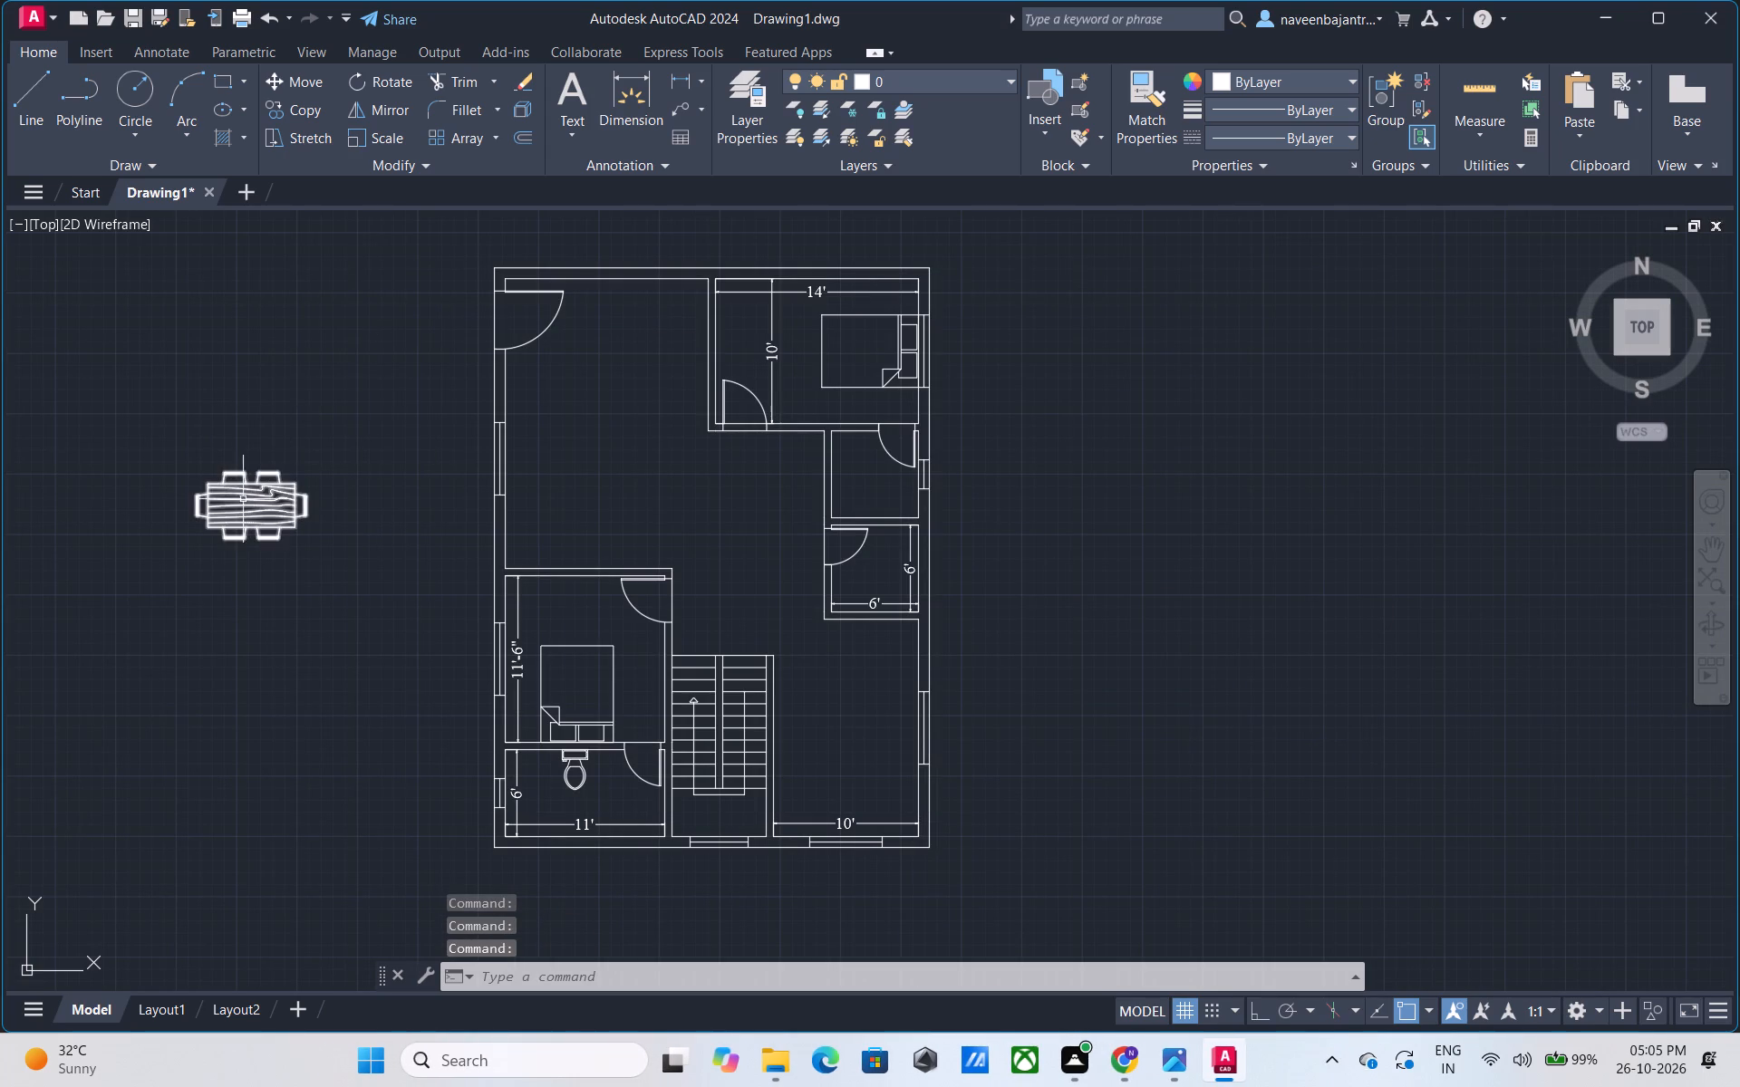
Move the dining set into the 10' wide area between the staircase and the plan's right outer wall.
{"action": "left_click", "coordinate": [246, 500]}
{"action": "type", "text": "m"}
{"action": "key", "text": "space"}
{"action": "left_click", "coordinate": [246, 500]}
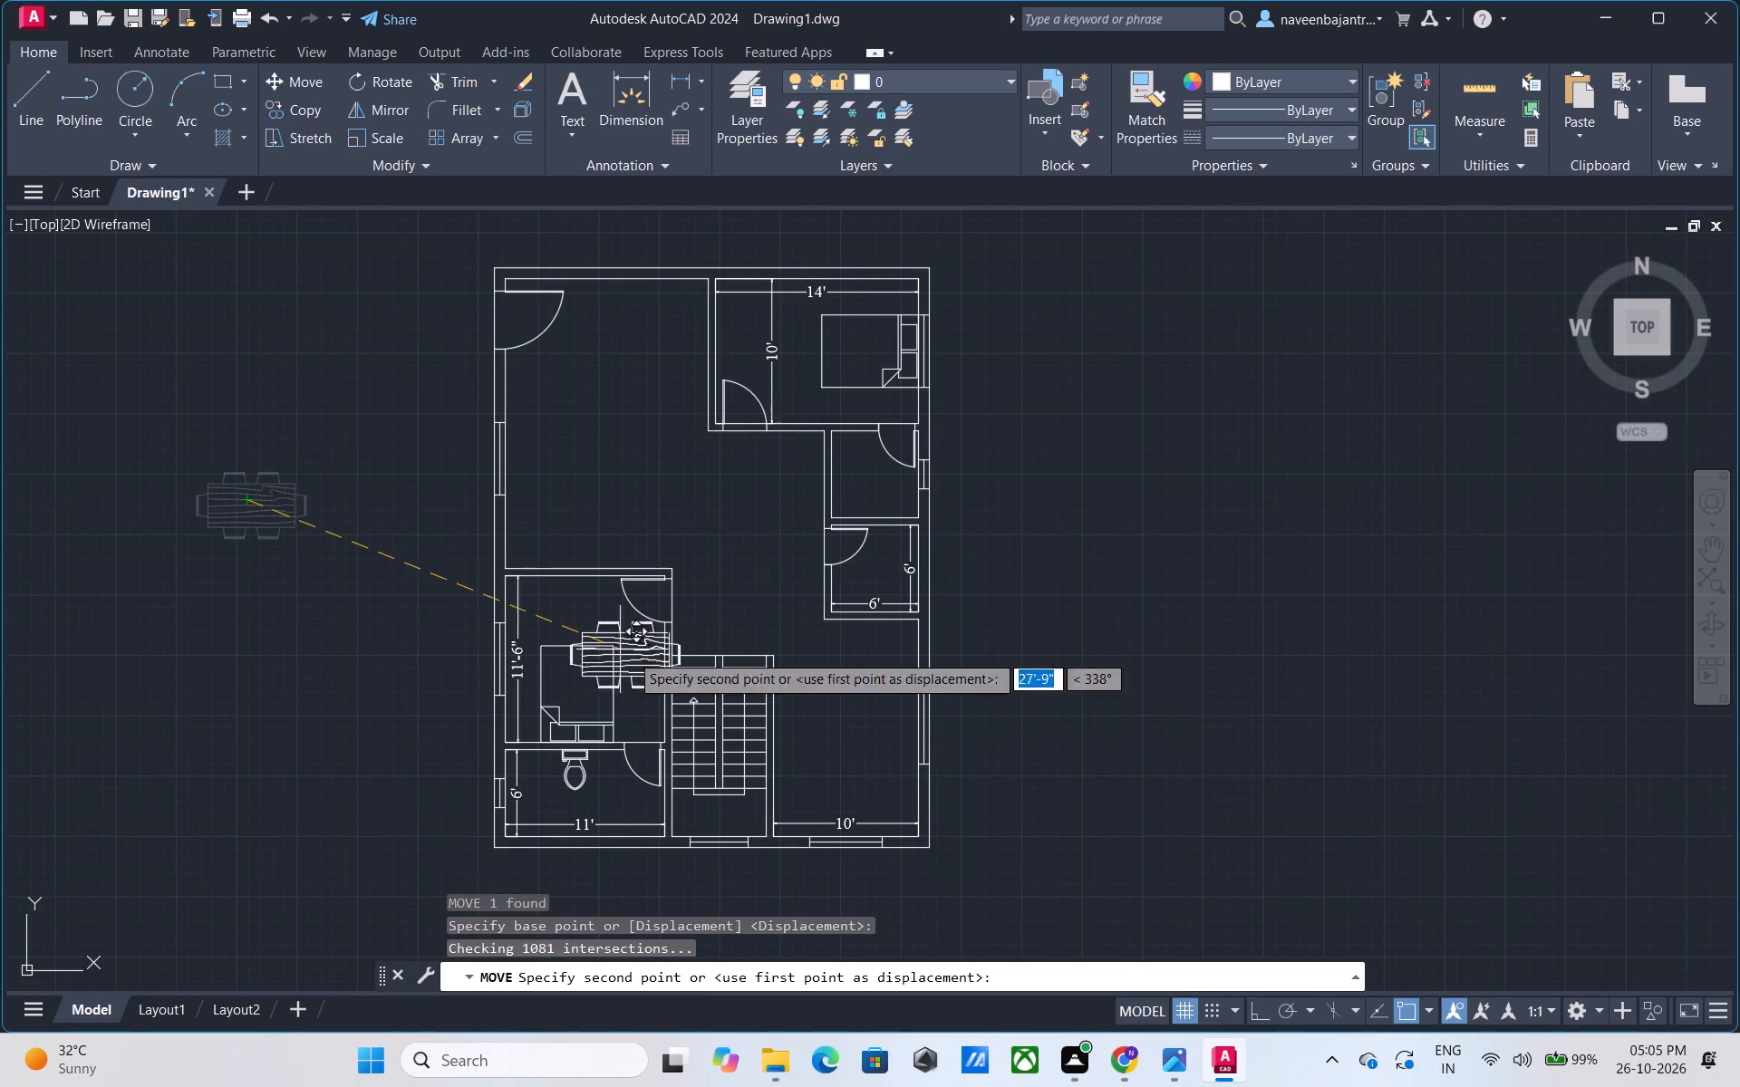
{"action": "scroll", "coordinate": [831, 706], "scroll_direction": "up", "scroll_amount": 2}
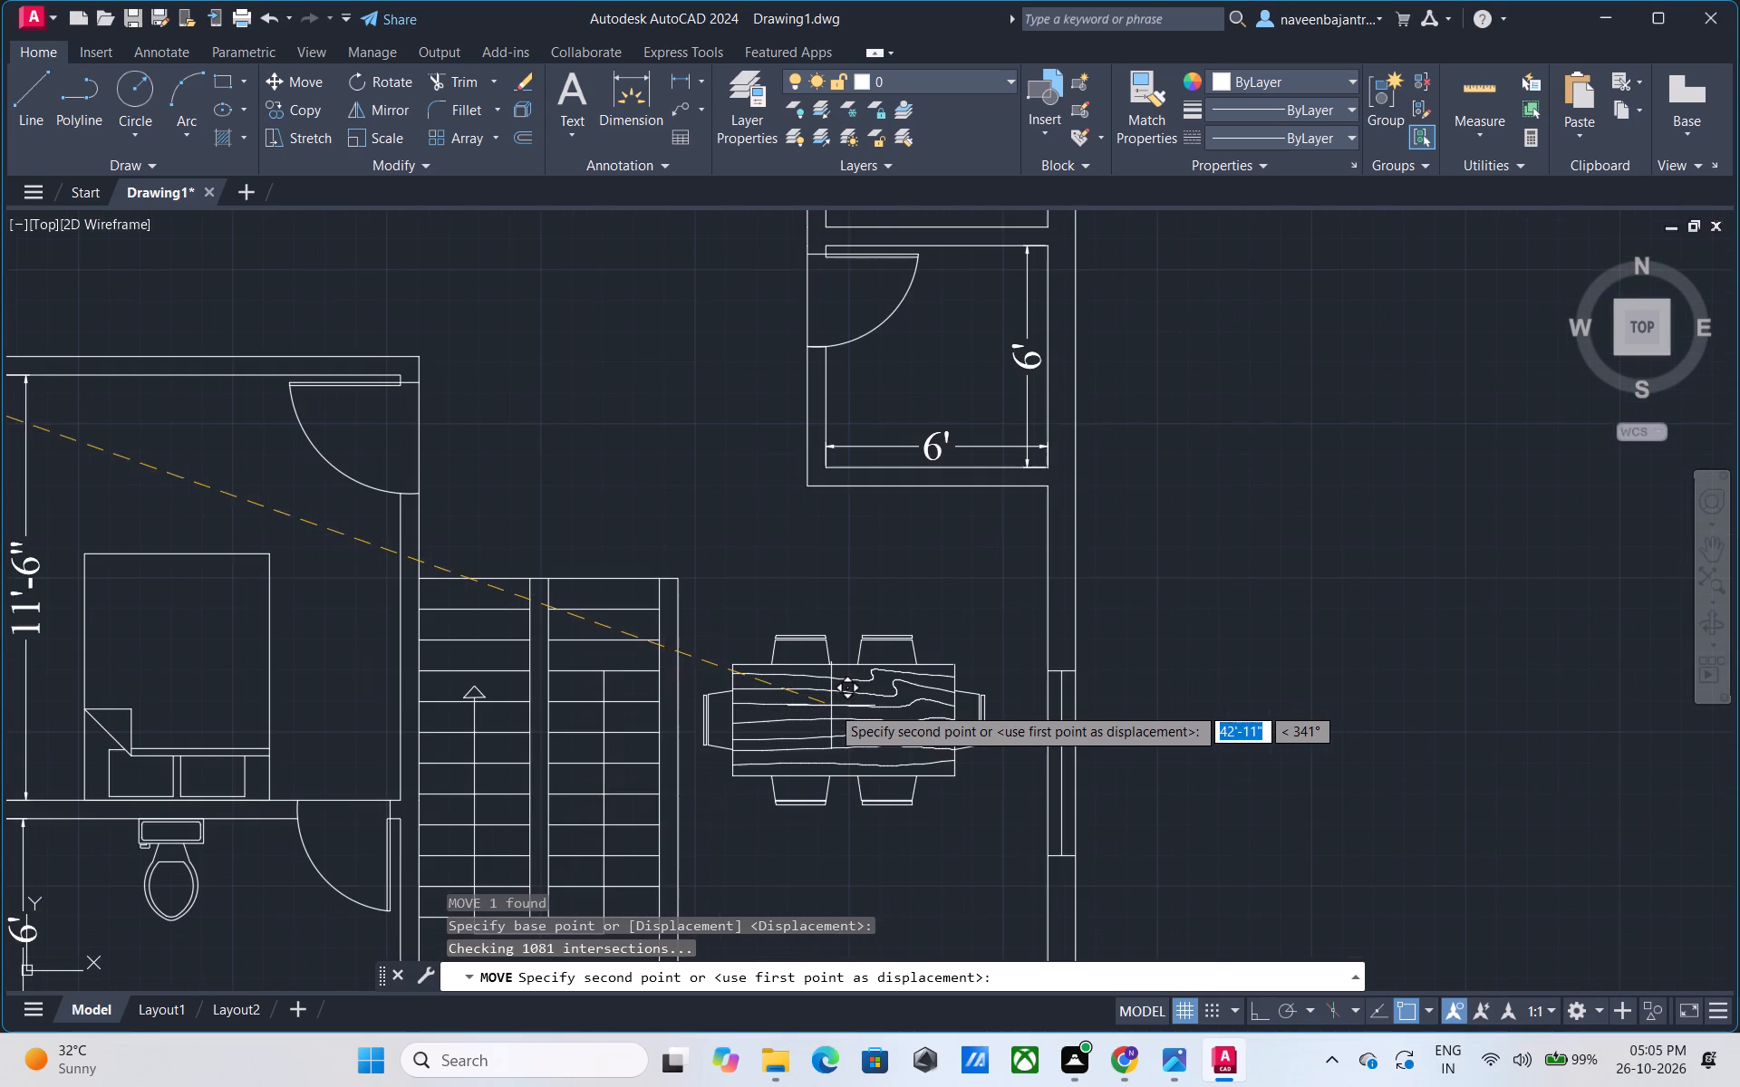
{"action": "left_click", "coordinate": [854, 696]}
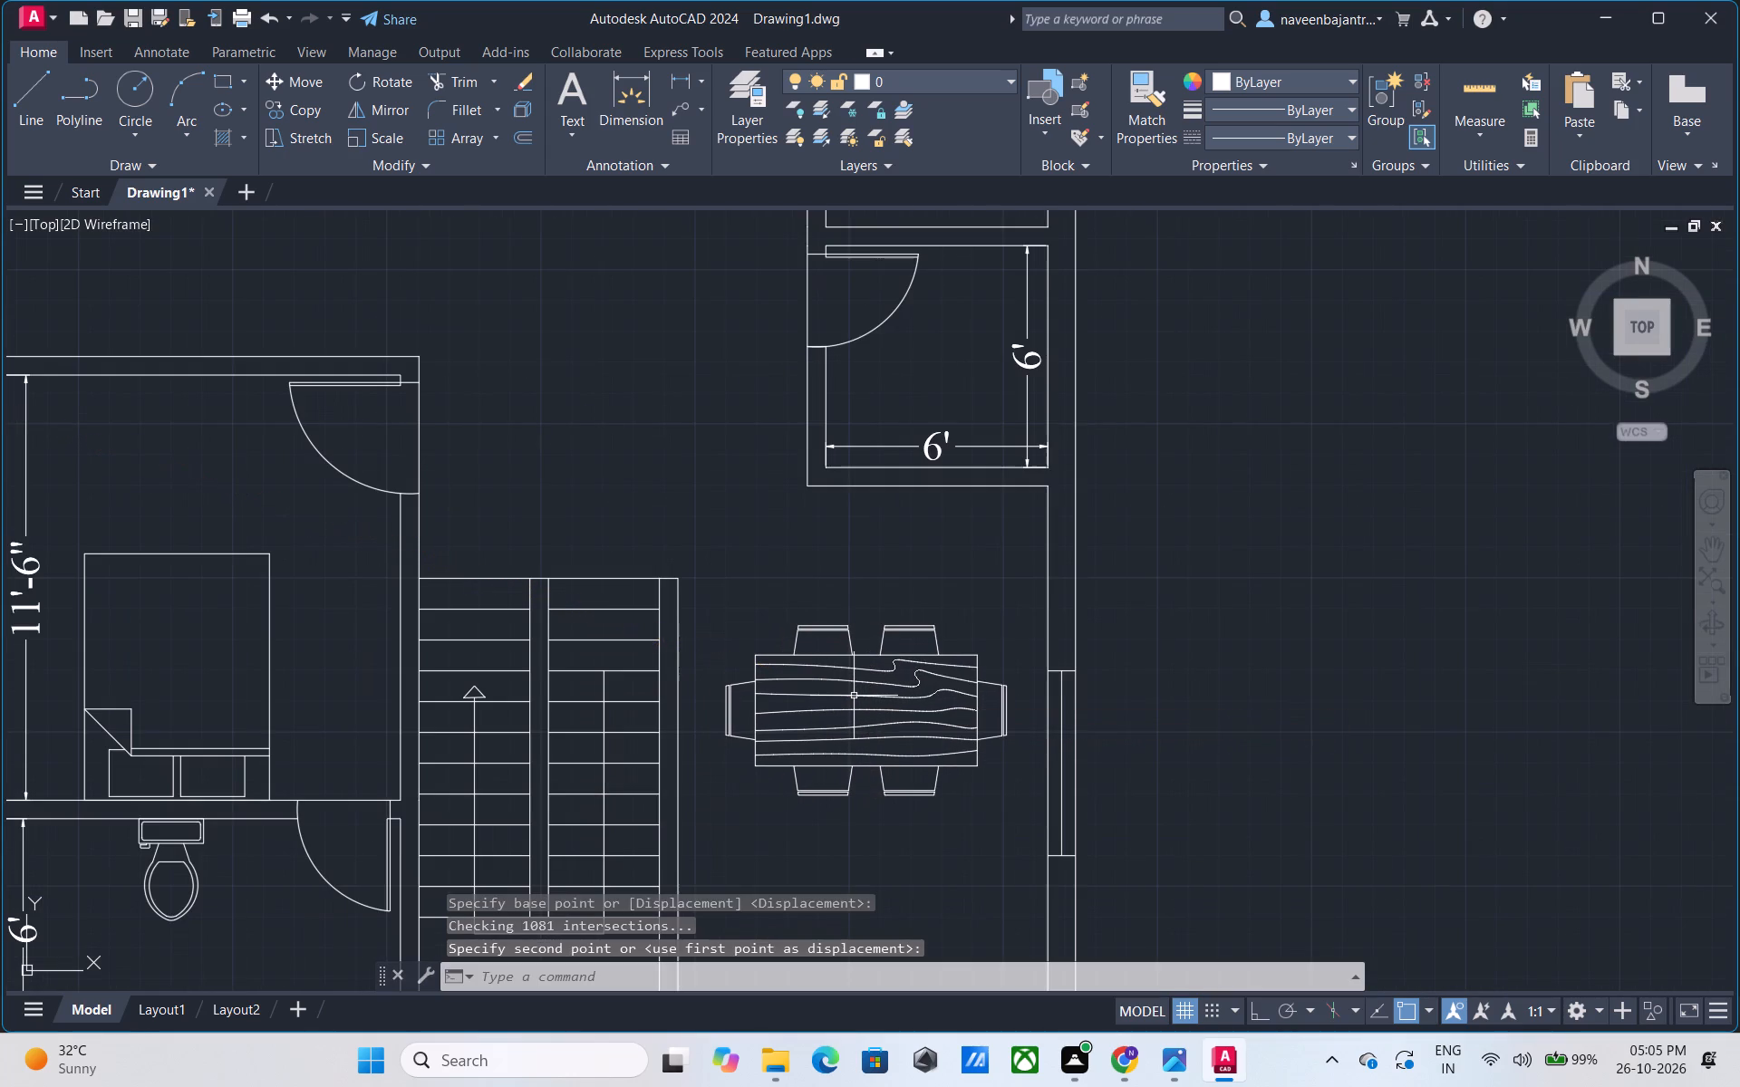
{"action": "key", "text": "Escape"}
Scale the dining set down freehand about the table's lower-left corner.
{"action": "left_click", "coordinate": [758, 765]}
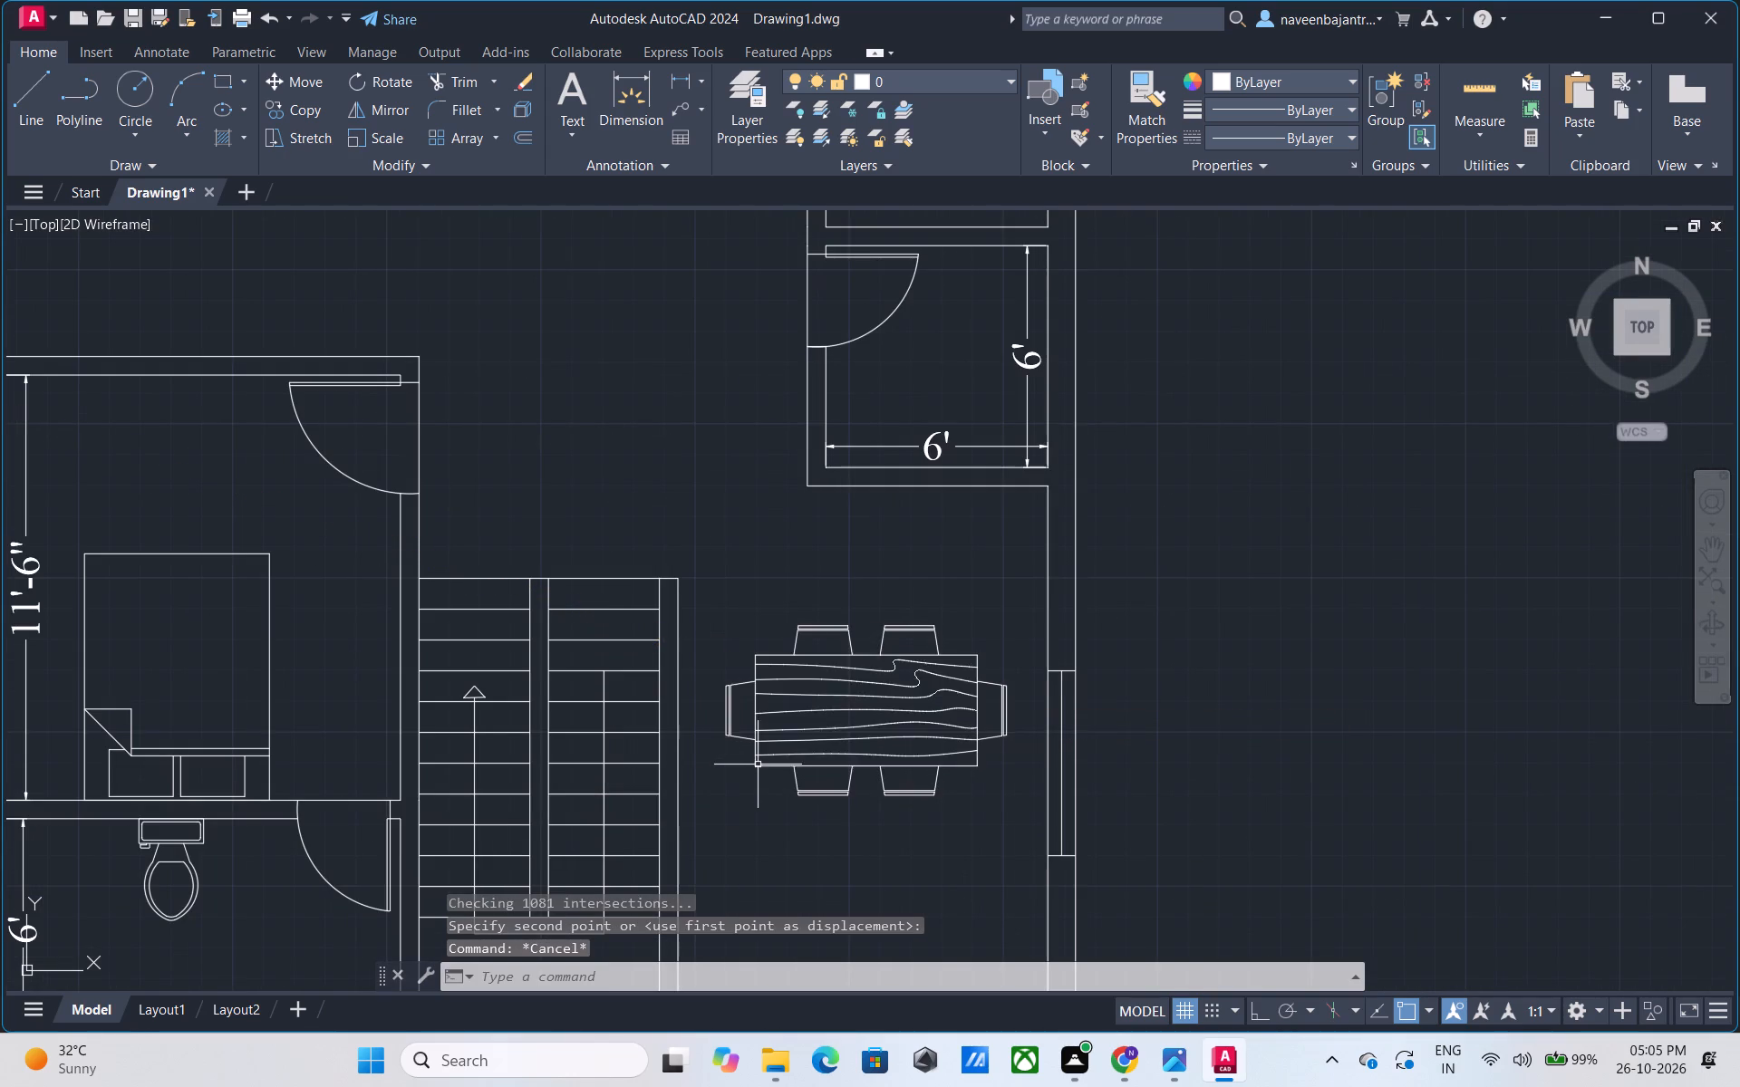
{"action": "type", "text": "sc"}
{"action": "key", "text": "space"}
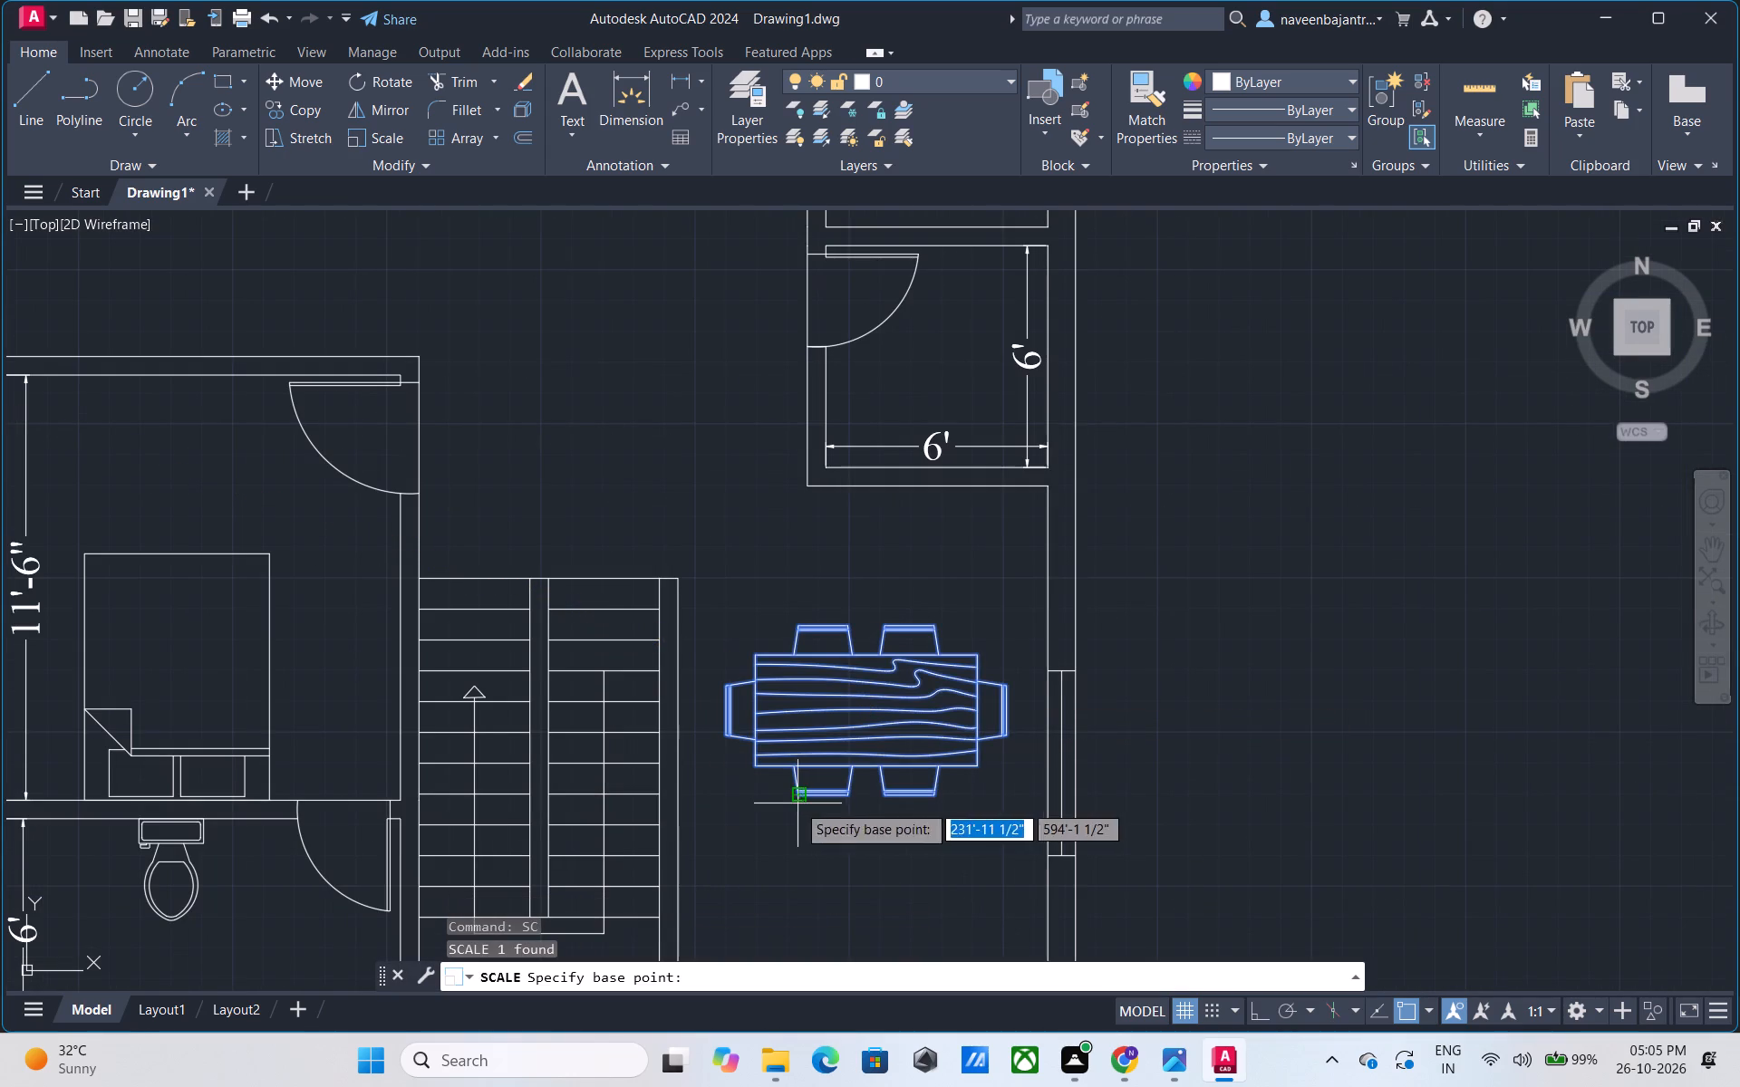
{"action": "left_click", "coordinate": [760, 769]}
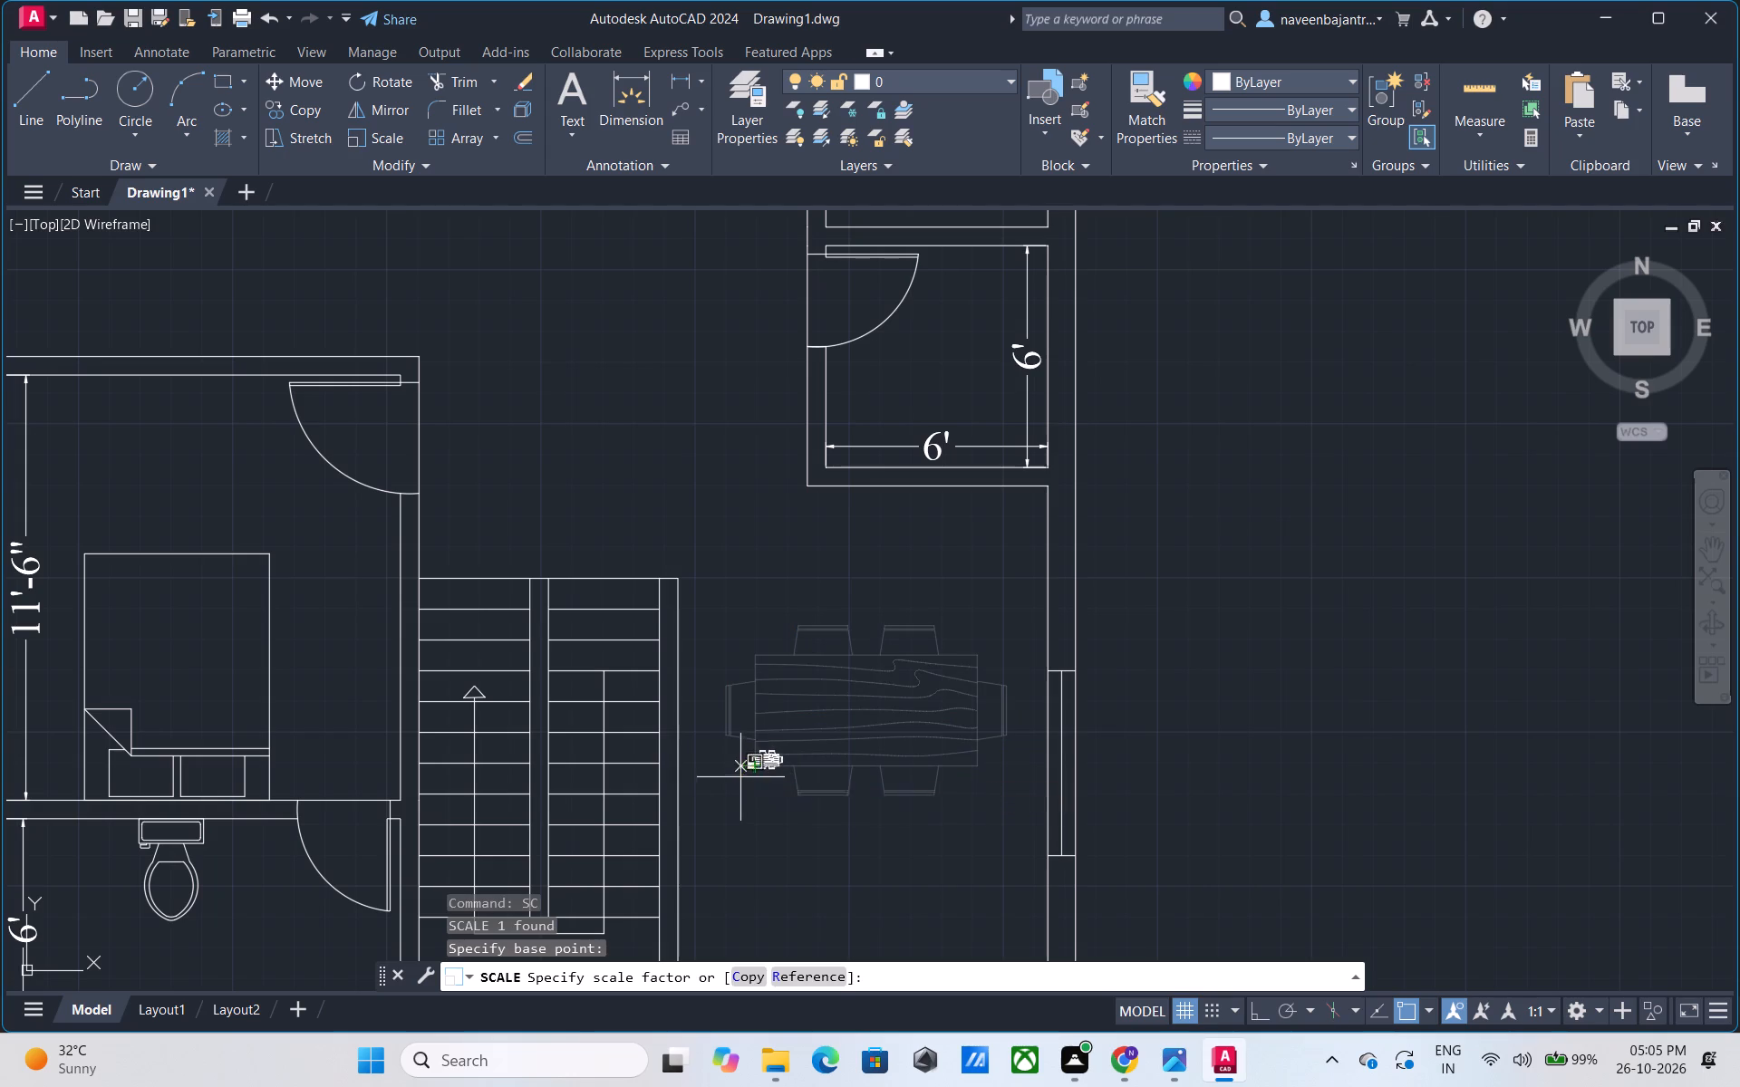
{"action": "left_click", "coordinate": [688, 802]}
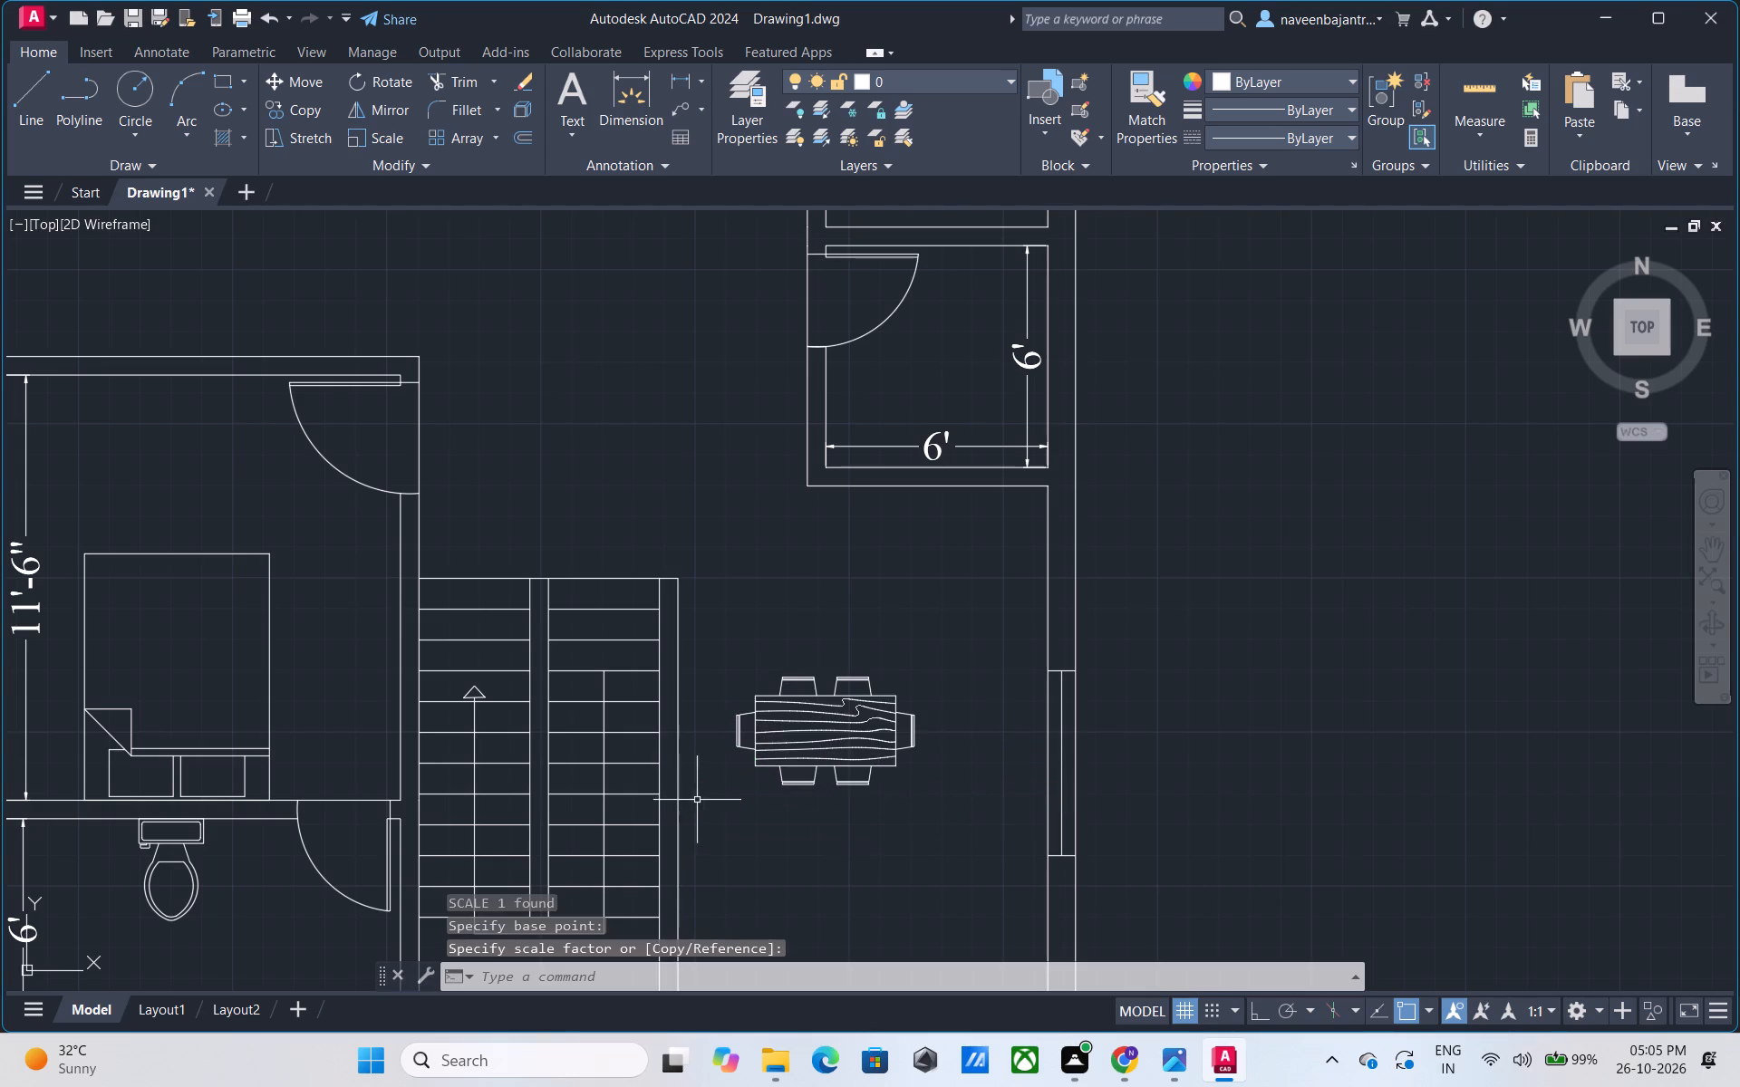
Move the reduced dining set about 1'-5" to the right, centring it between the staircase and the right outer wall.
{"action": "left_click", "coordinate": [803, 742]}
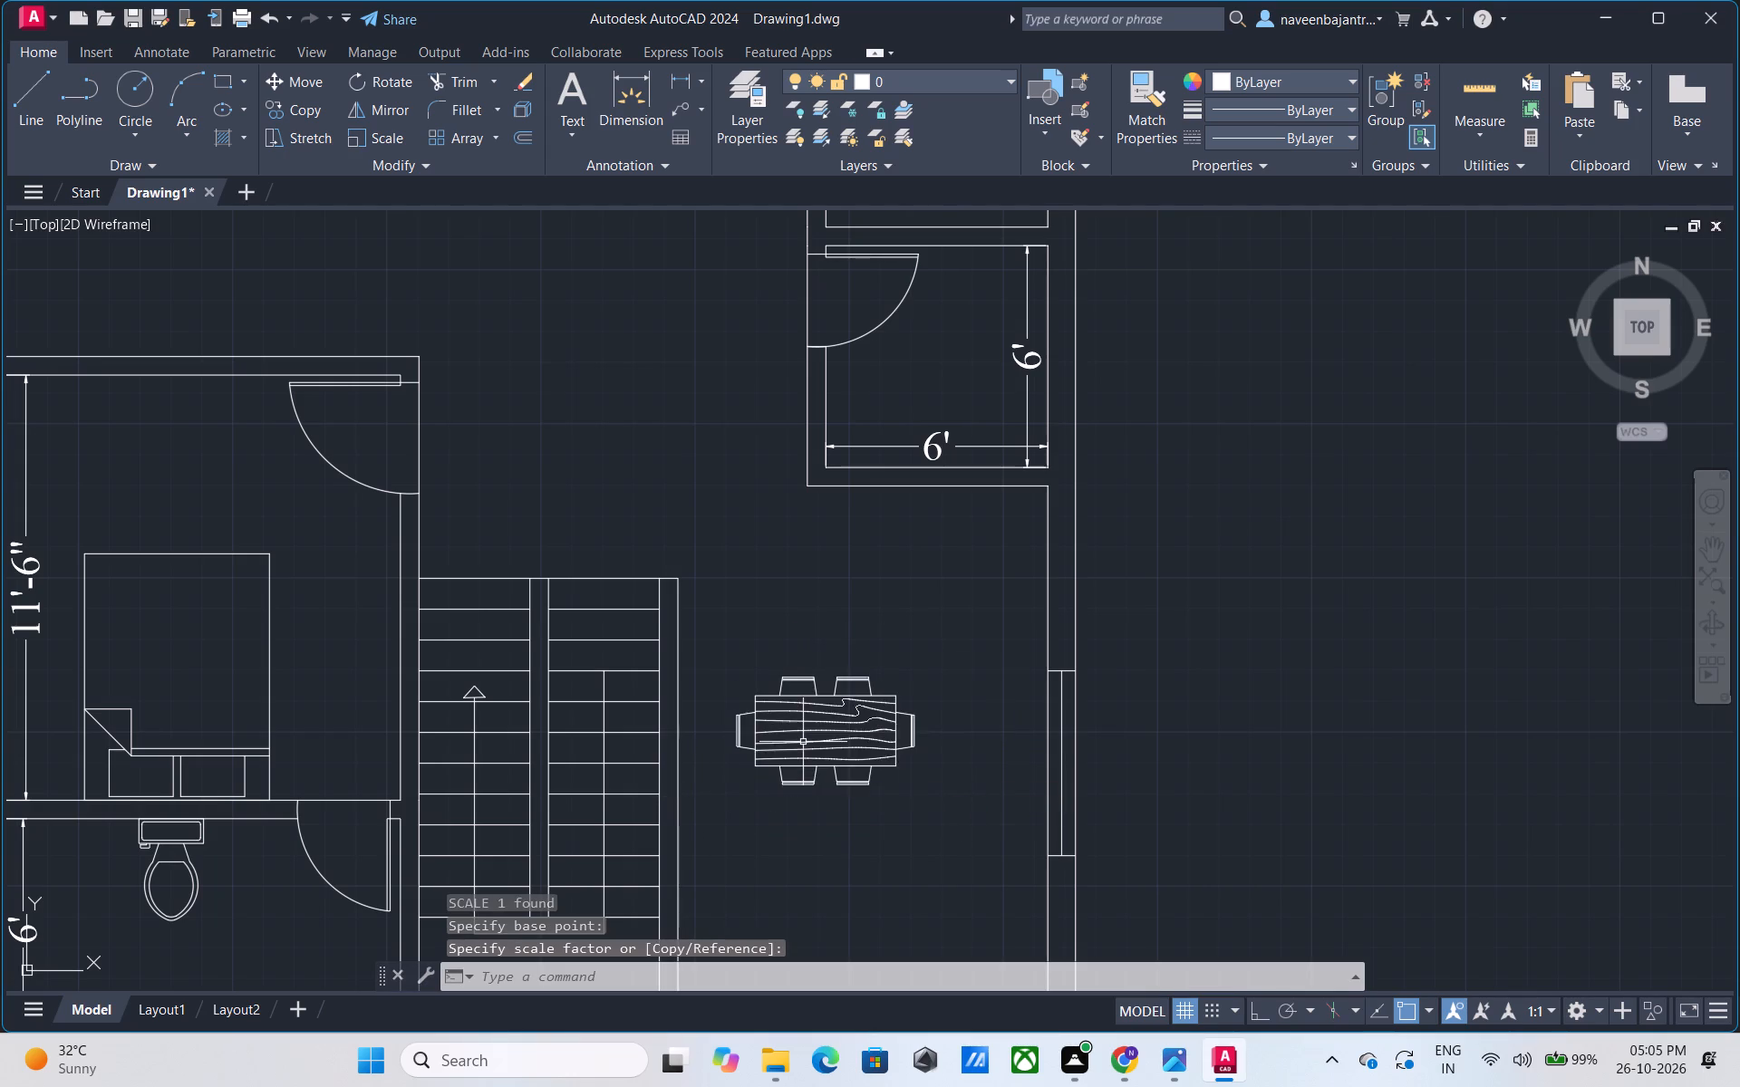
{"action": "type", "text": "m"}
{"action": "key", "text": "space"}
{"action": "left_click", "coordinate": [803, 742]}
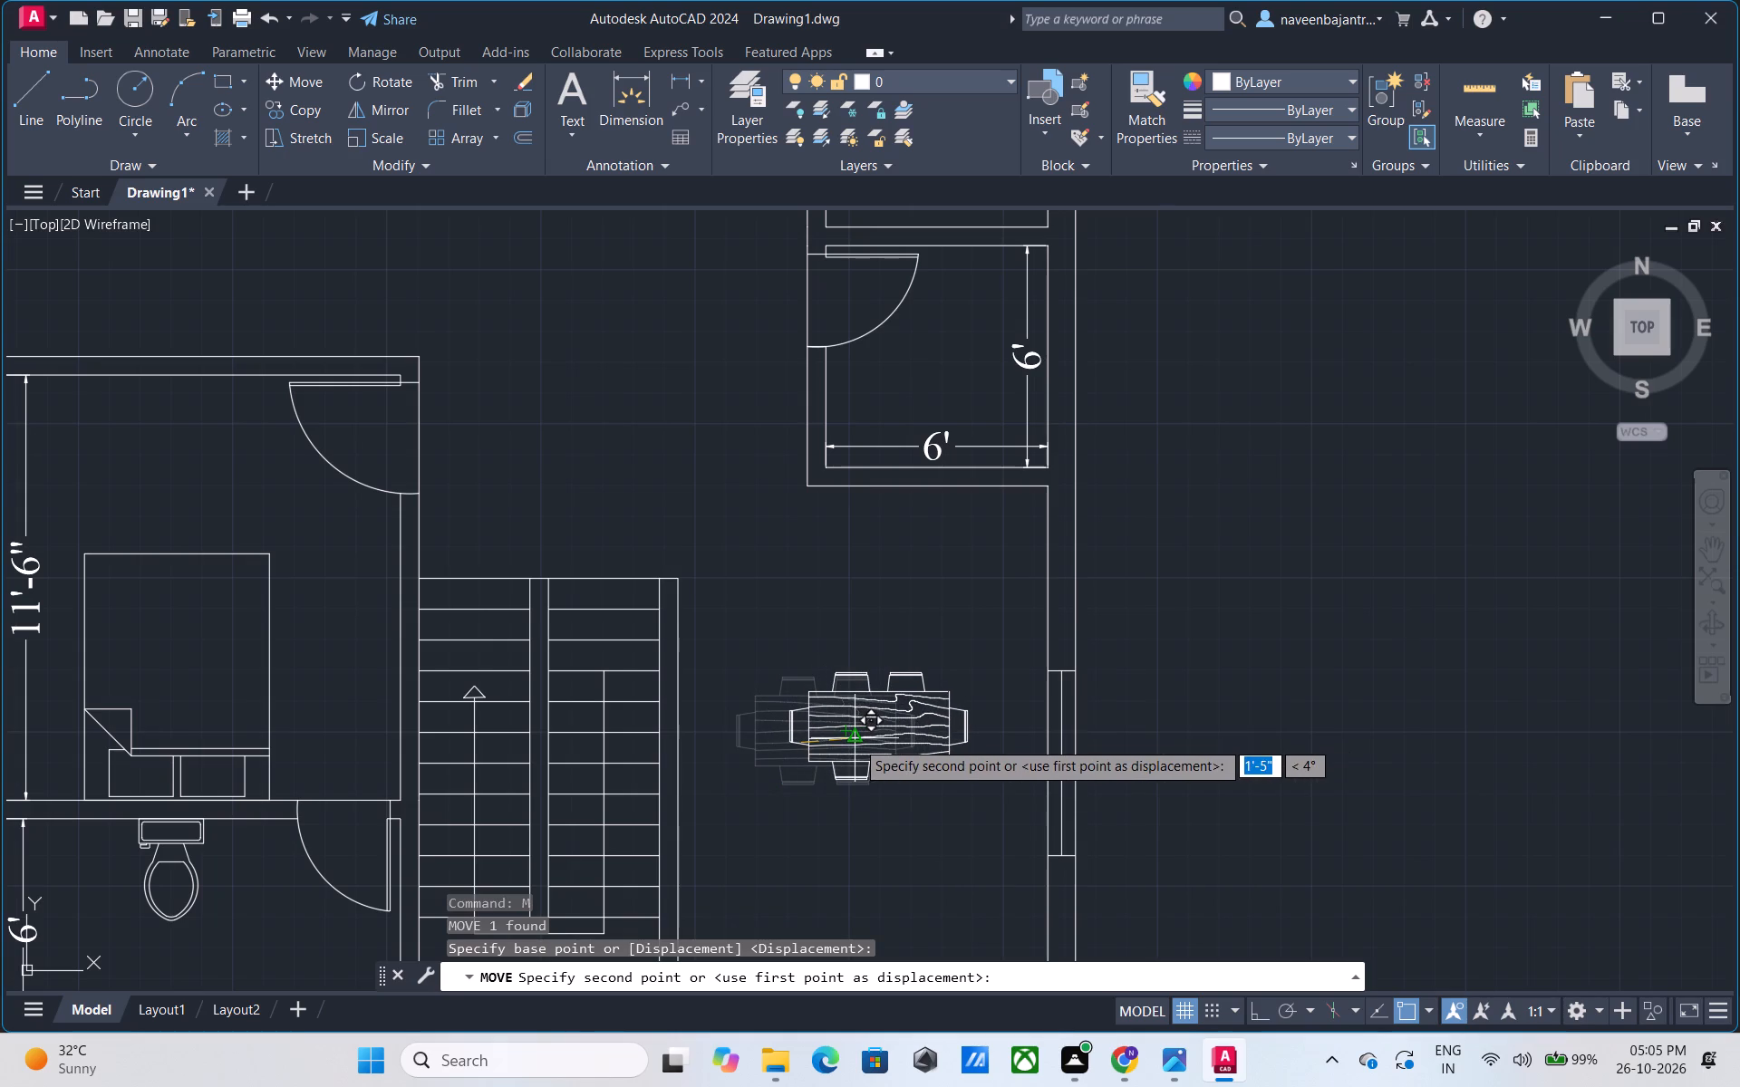
{"action": "left_click", "coordinate": [855, 740]}
{"action": "key", "text": "Escape"}
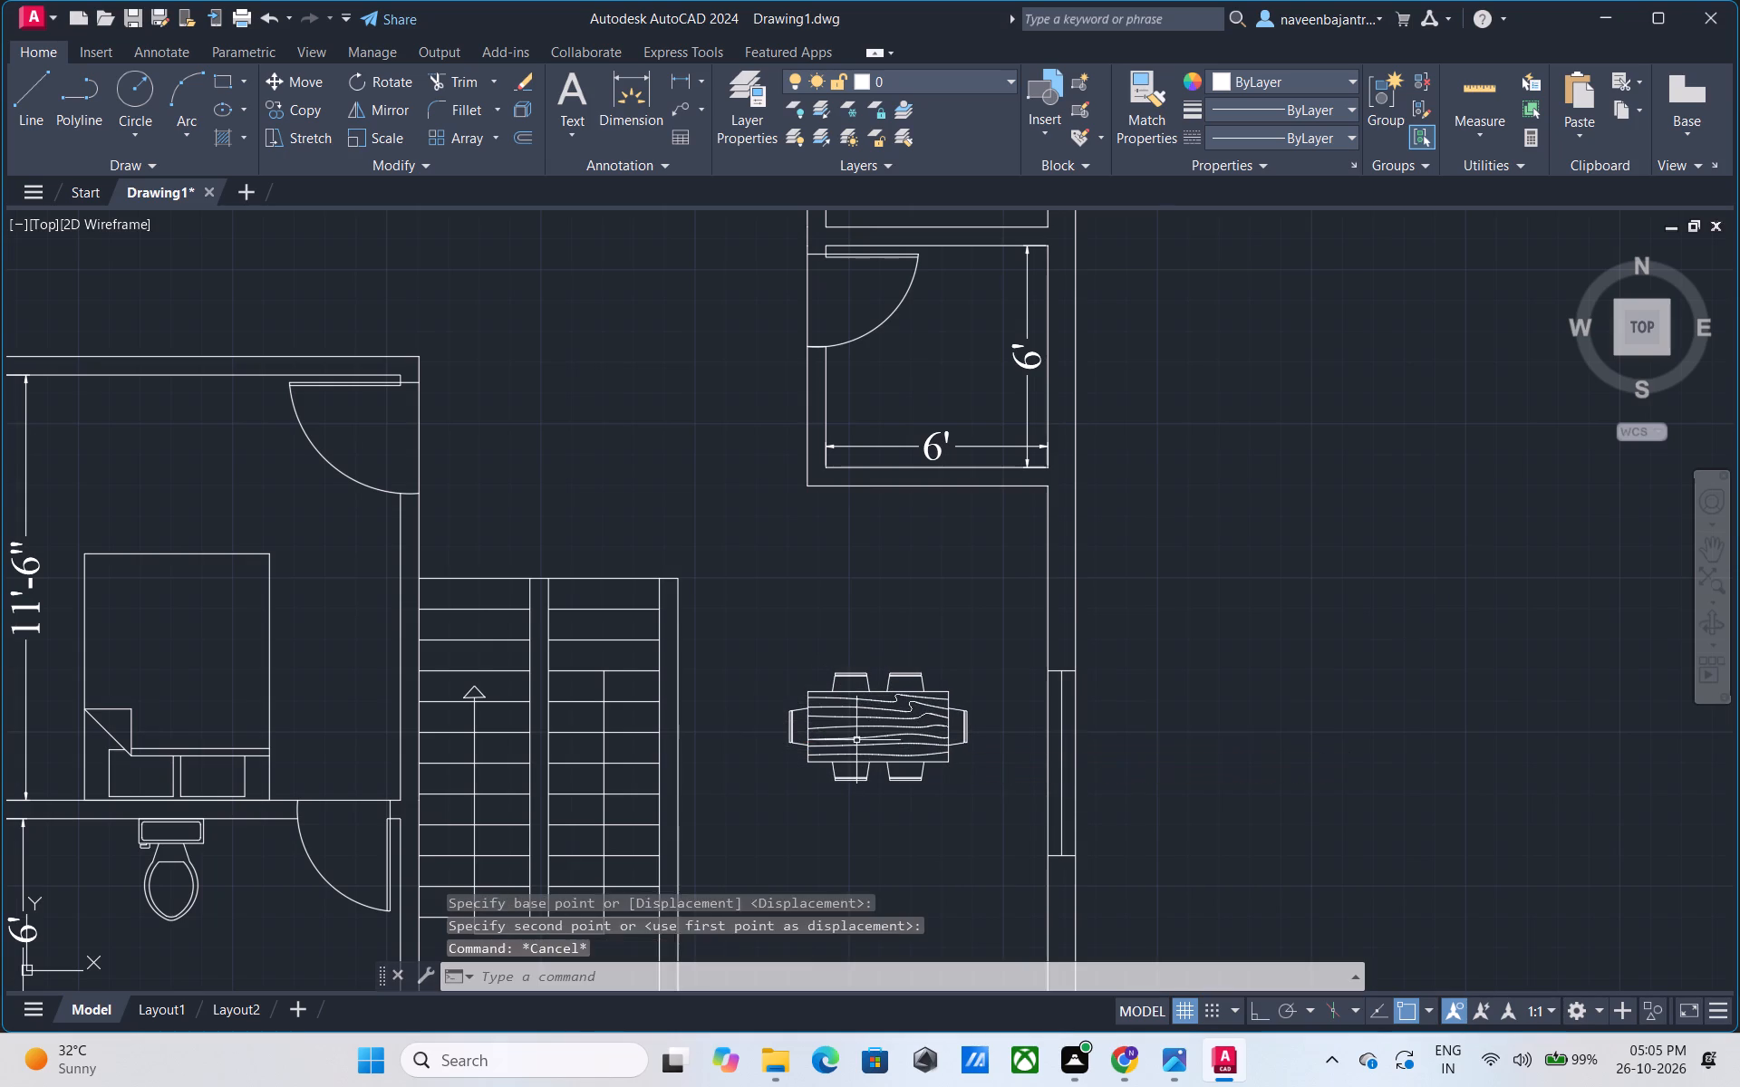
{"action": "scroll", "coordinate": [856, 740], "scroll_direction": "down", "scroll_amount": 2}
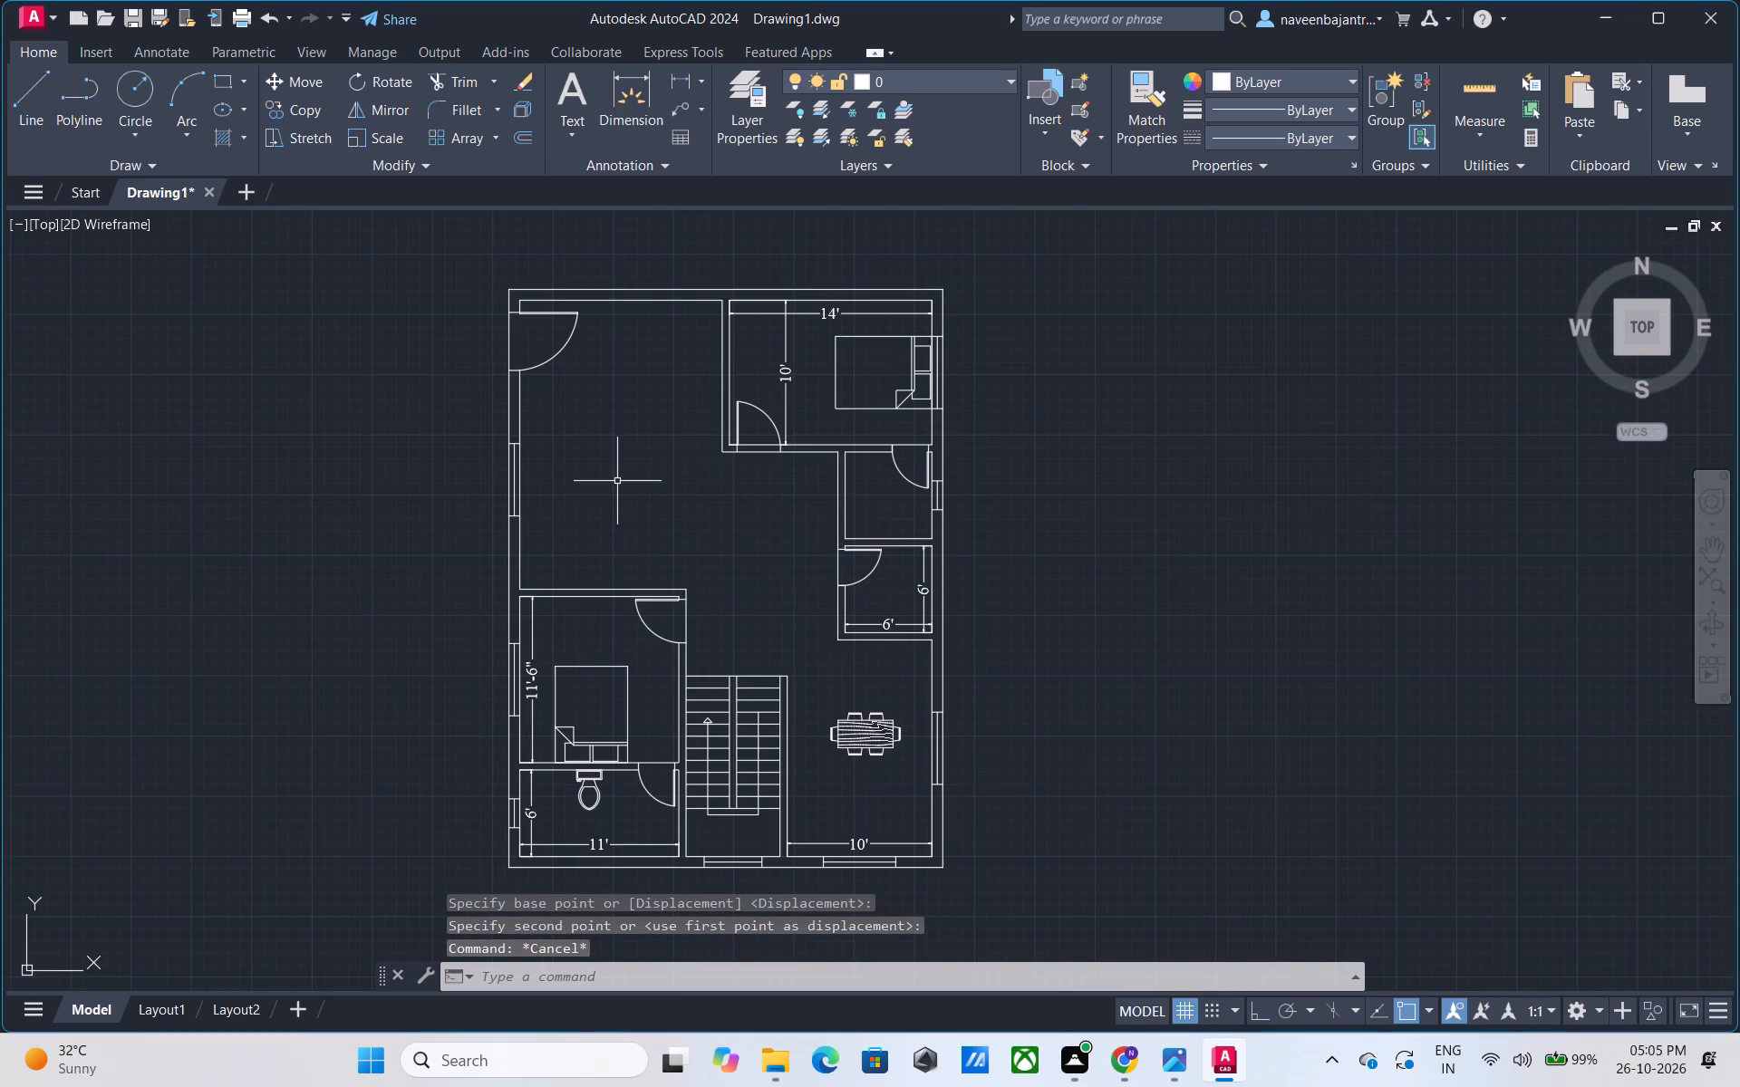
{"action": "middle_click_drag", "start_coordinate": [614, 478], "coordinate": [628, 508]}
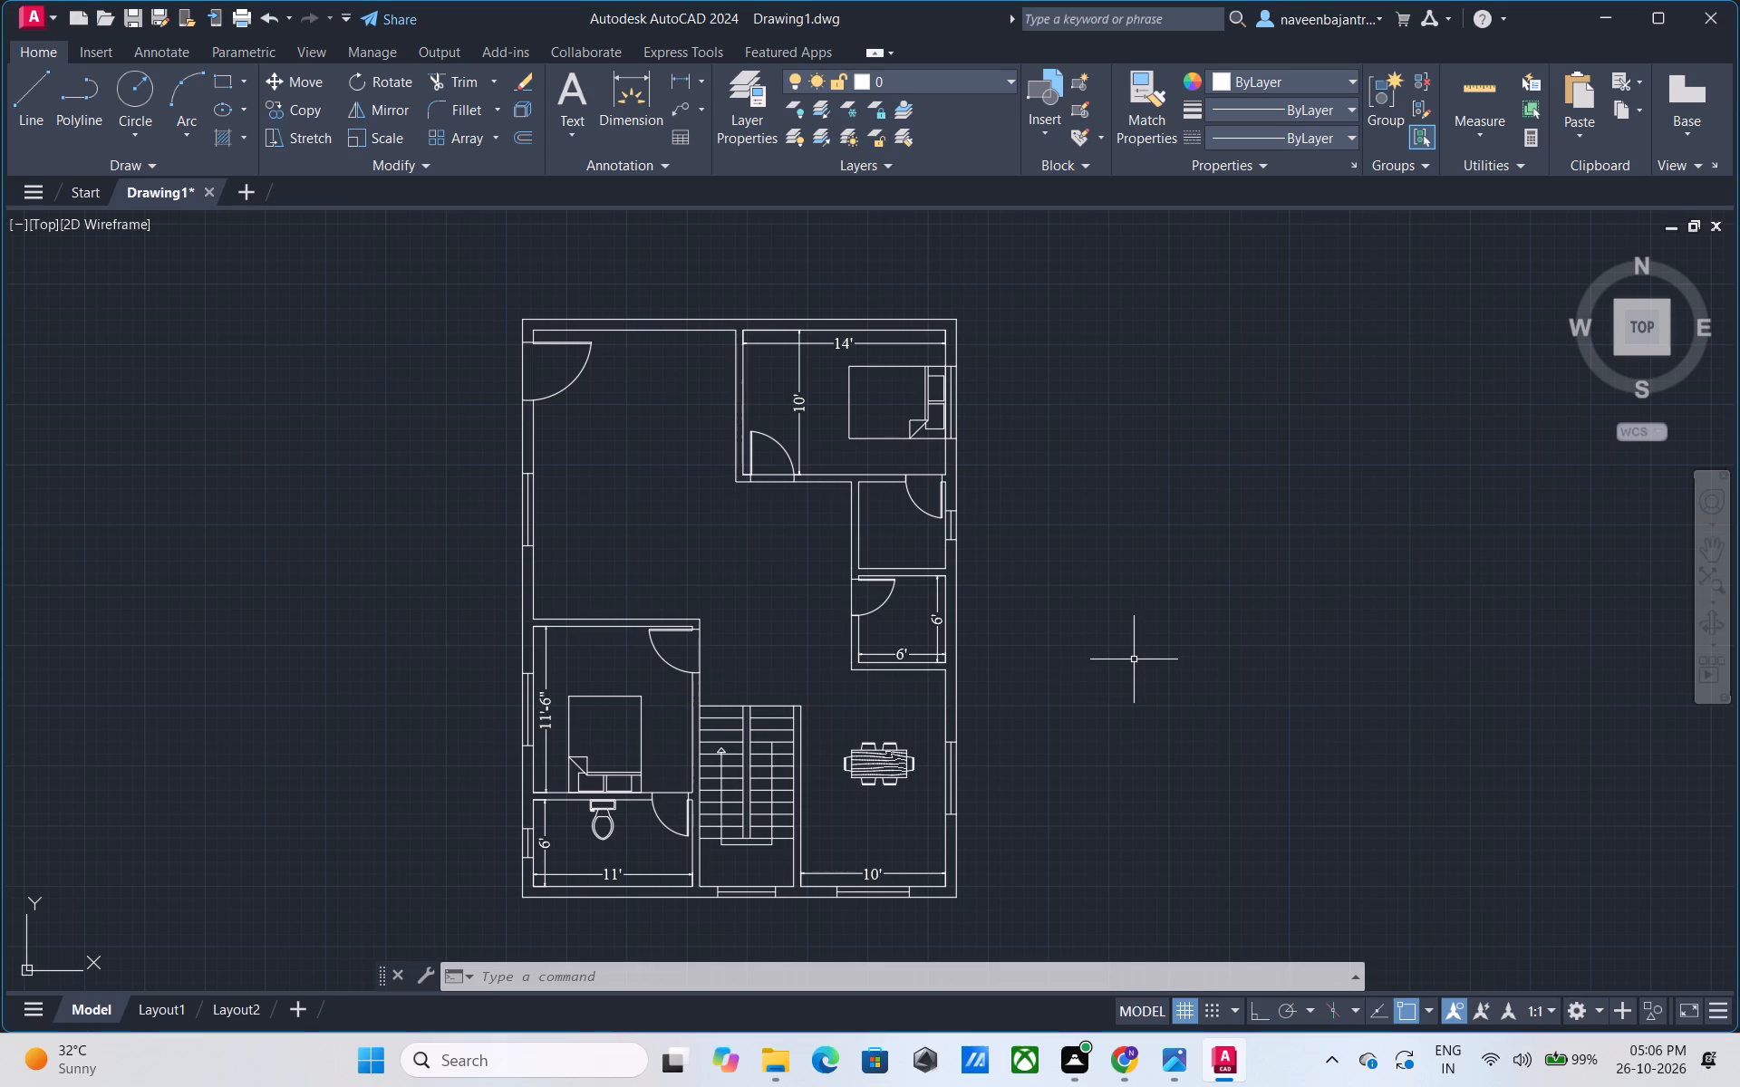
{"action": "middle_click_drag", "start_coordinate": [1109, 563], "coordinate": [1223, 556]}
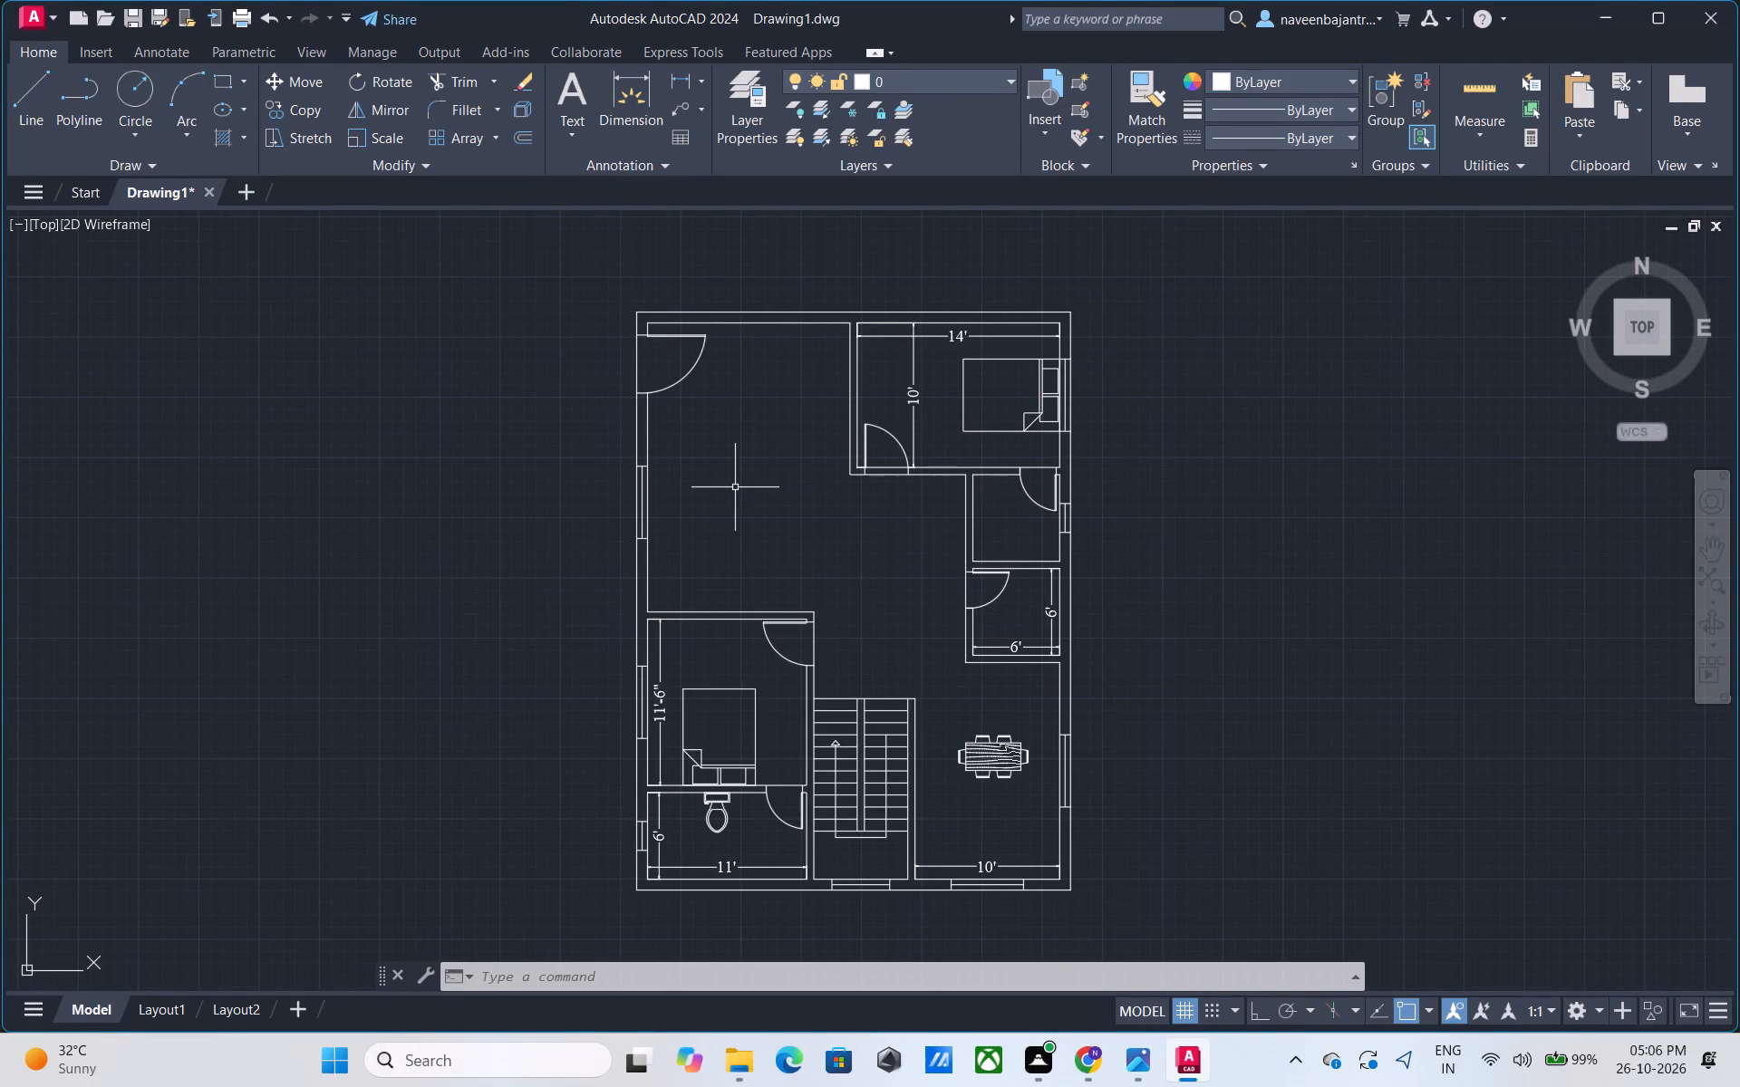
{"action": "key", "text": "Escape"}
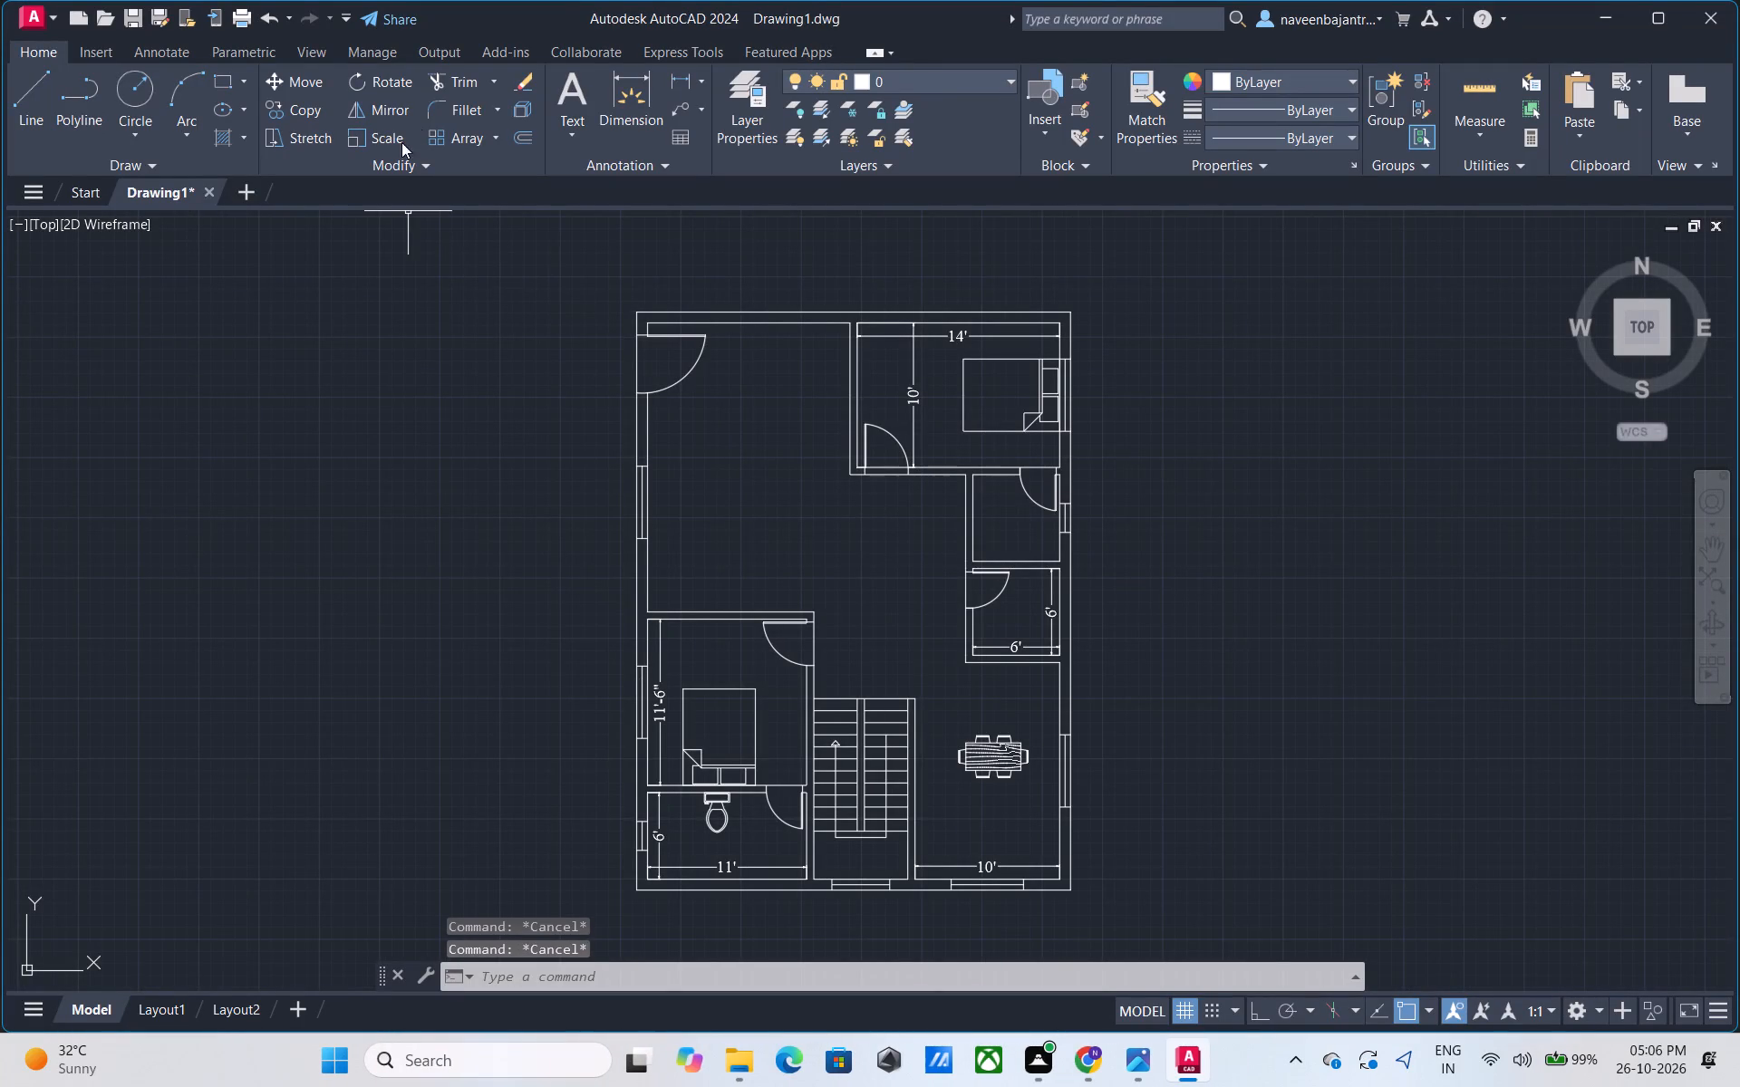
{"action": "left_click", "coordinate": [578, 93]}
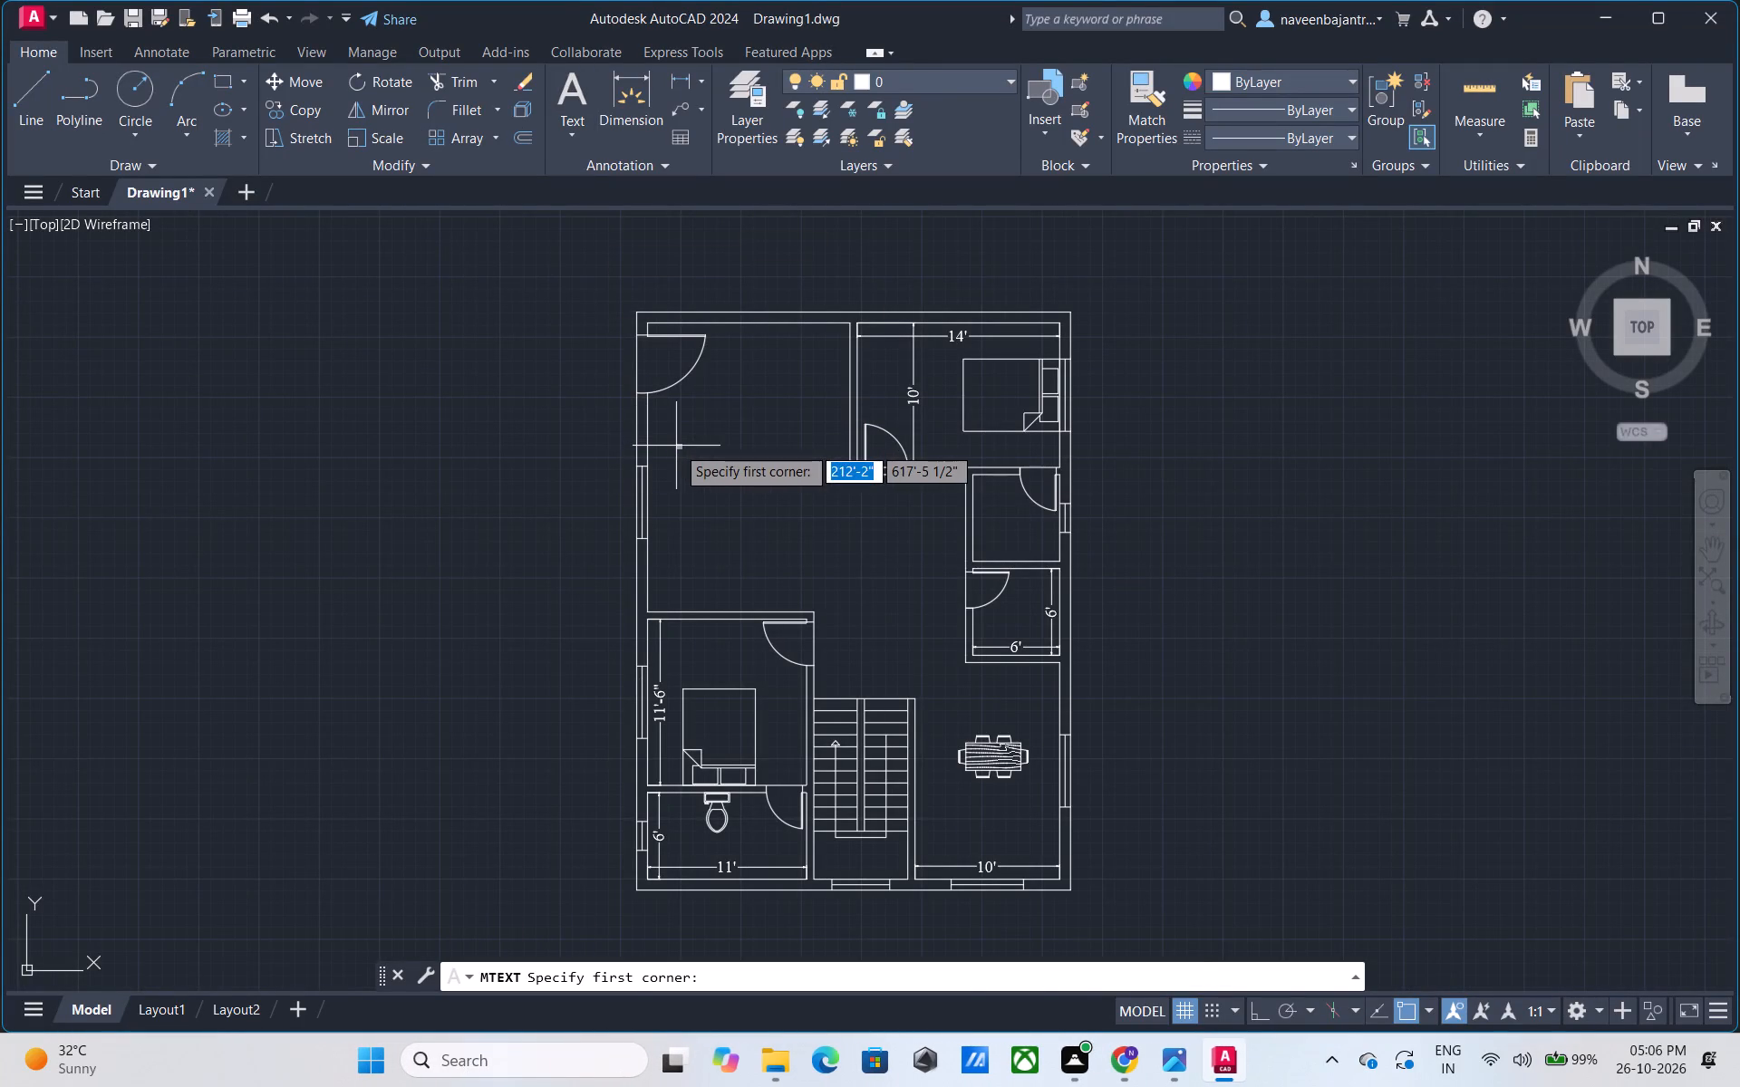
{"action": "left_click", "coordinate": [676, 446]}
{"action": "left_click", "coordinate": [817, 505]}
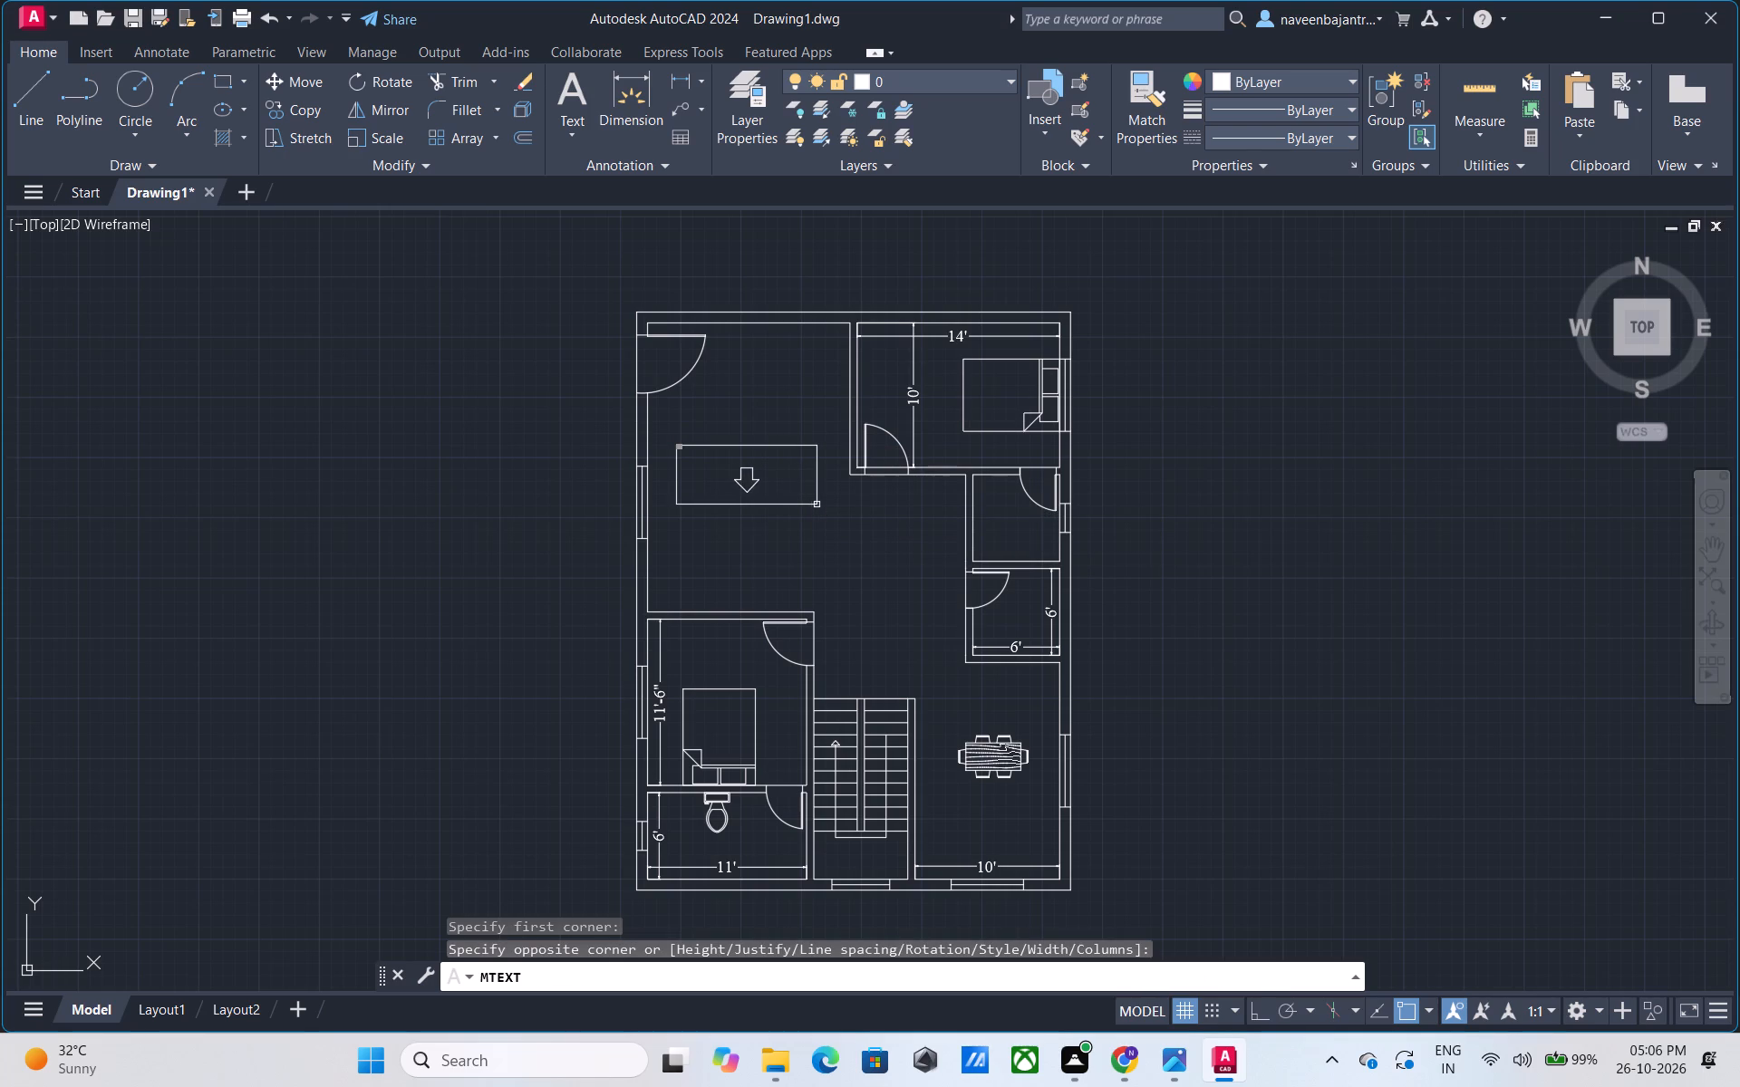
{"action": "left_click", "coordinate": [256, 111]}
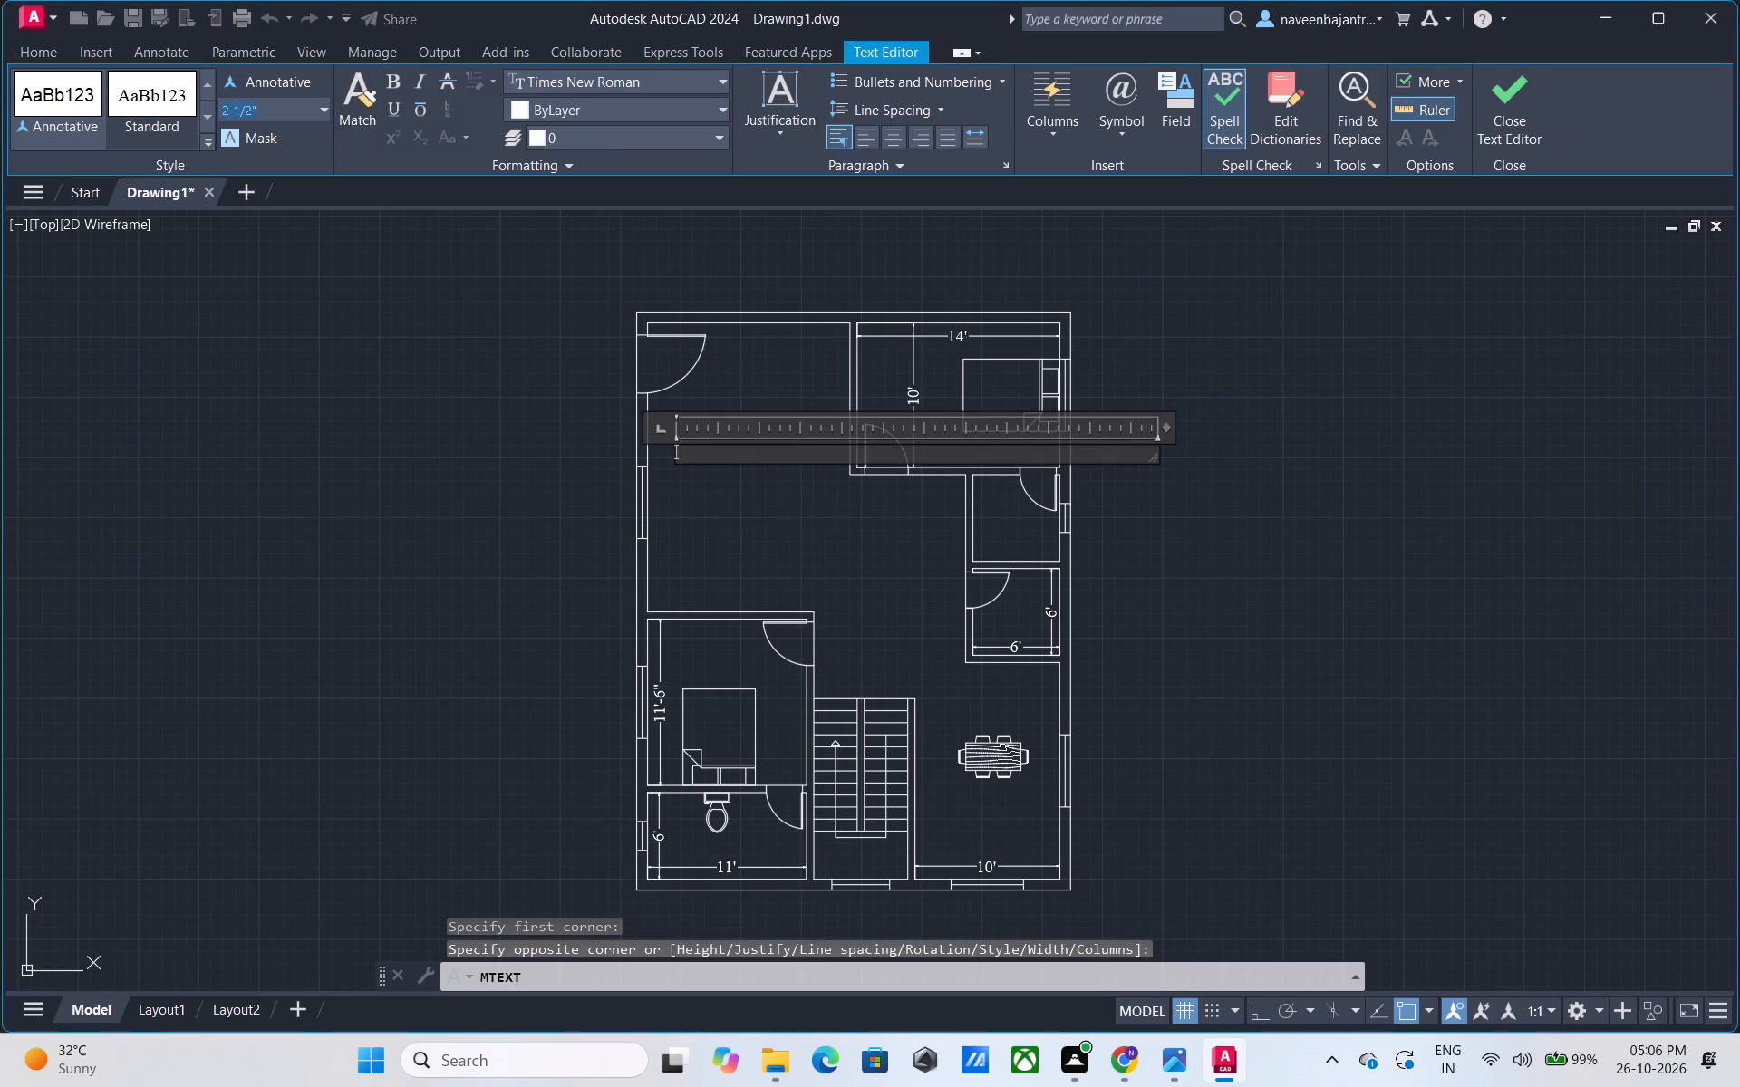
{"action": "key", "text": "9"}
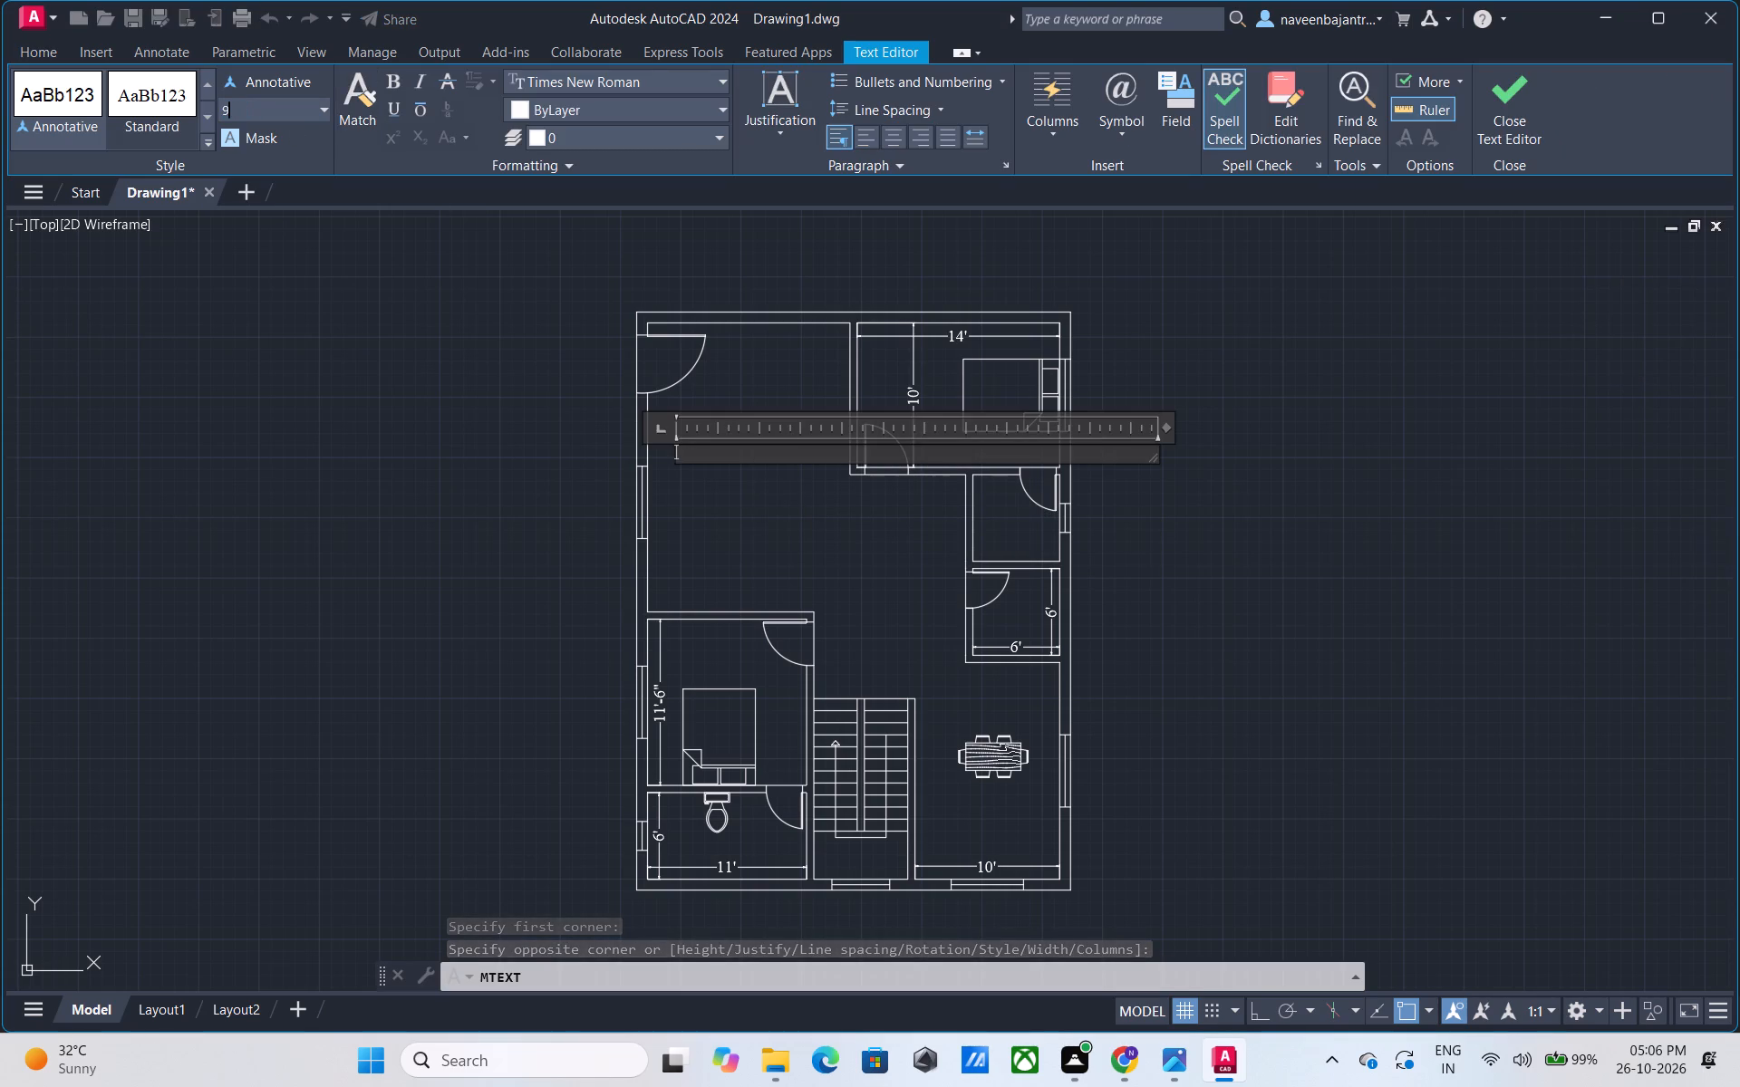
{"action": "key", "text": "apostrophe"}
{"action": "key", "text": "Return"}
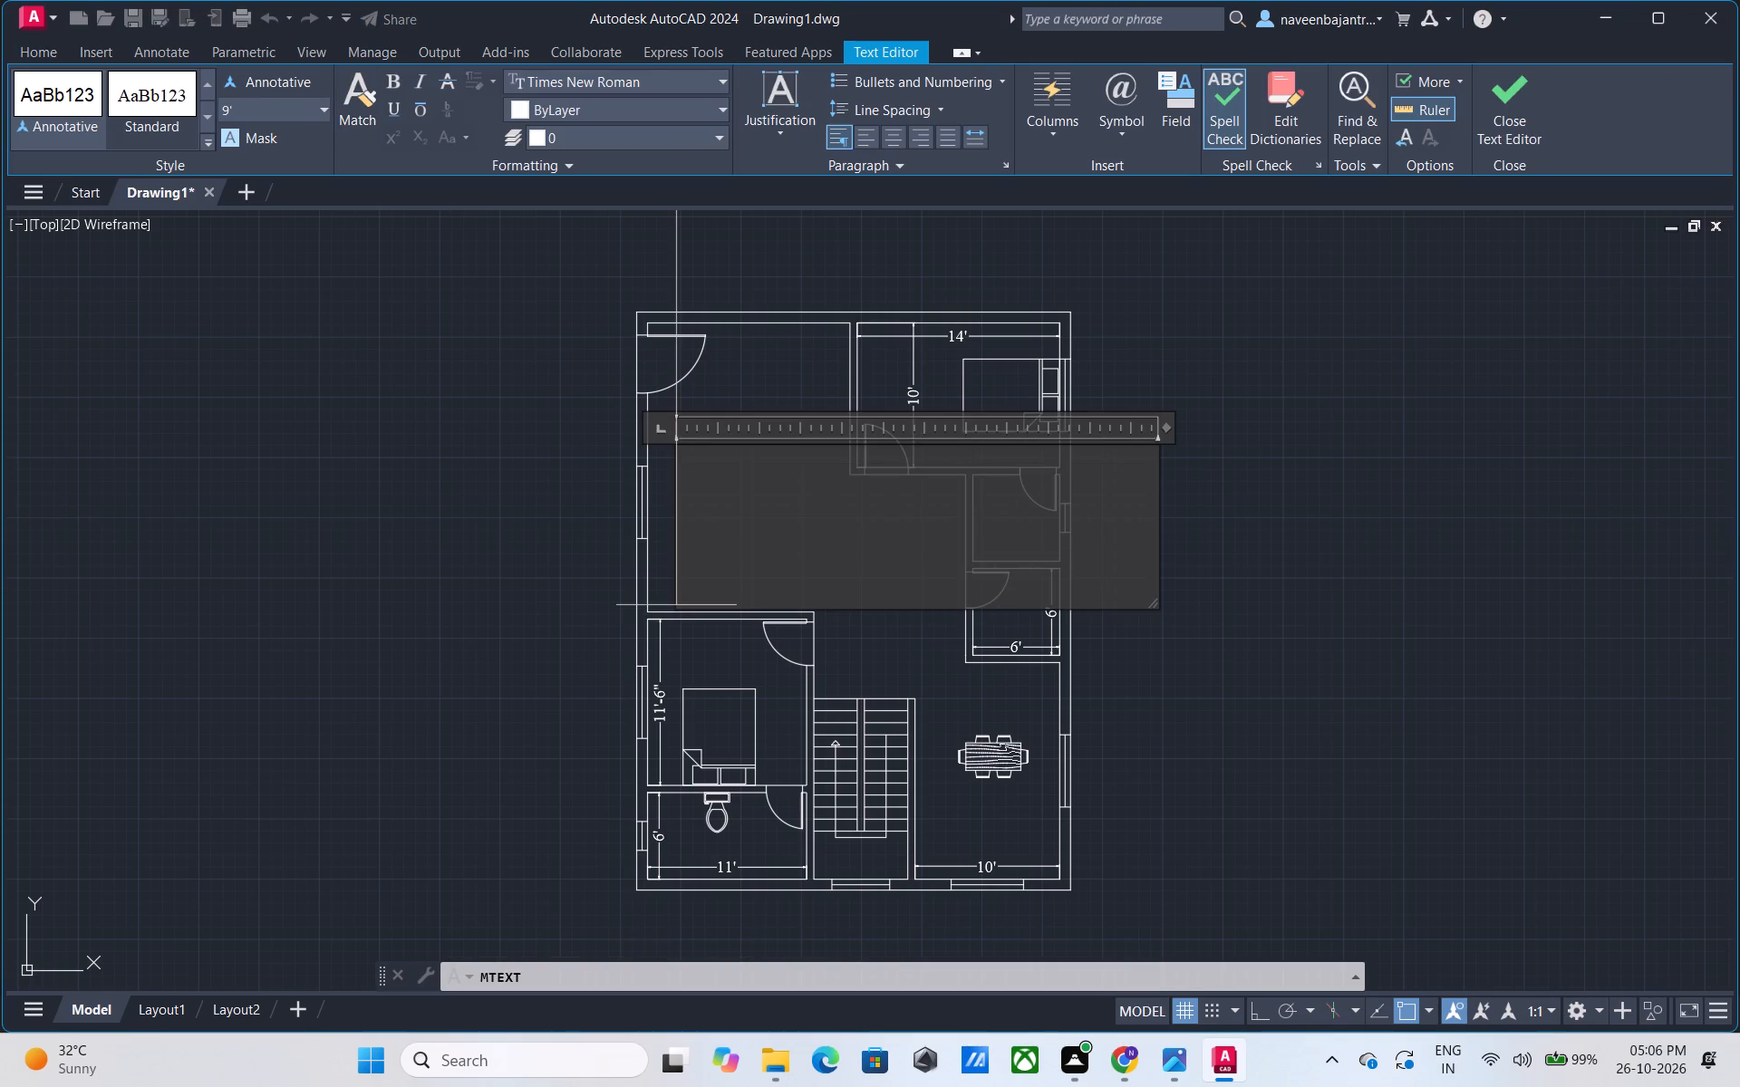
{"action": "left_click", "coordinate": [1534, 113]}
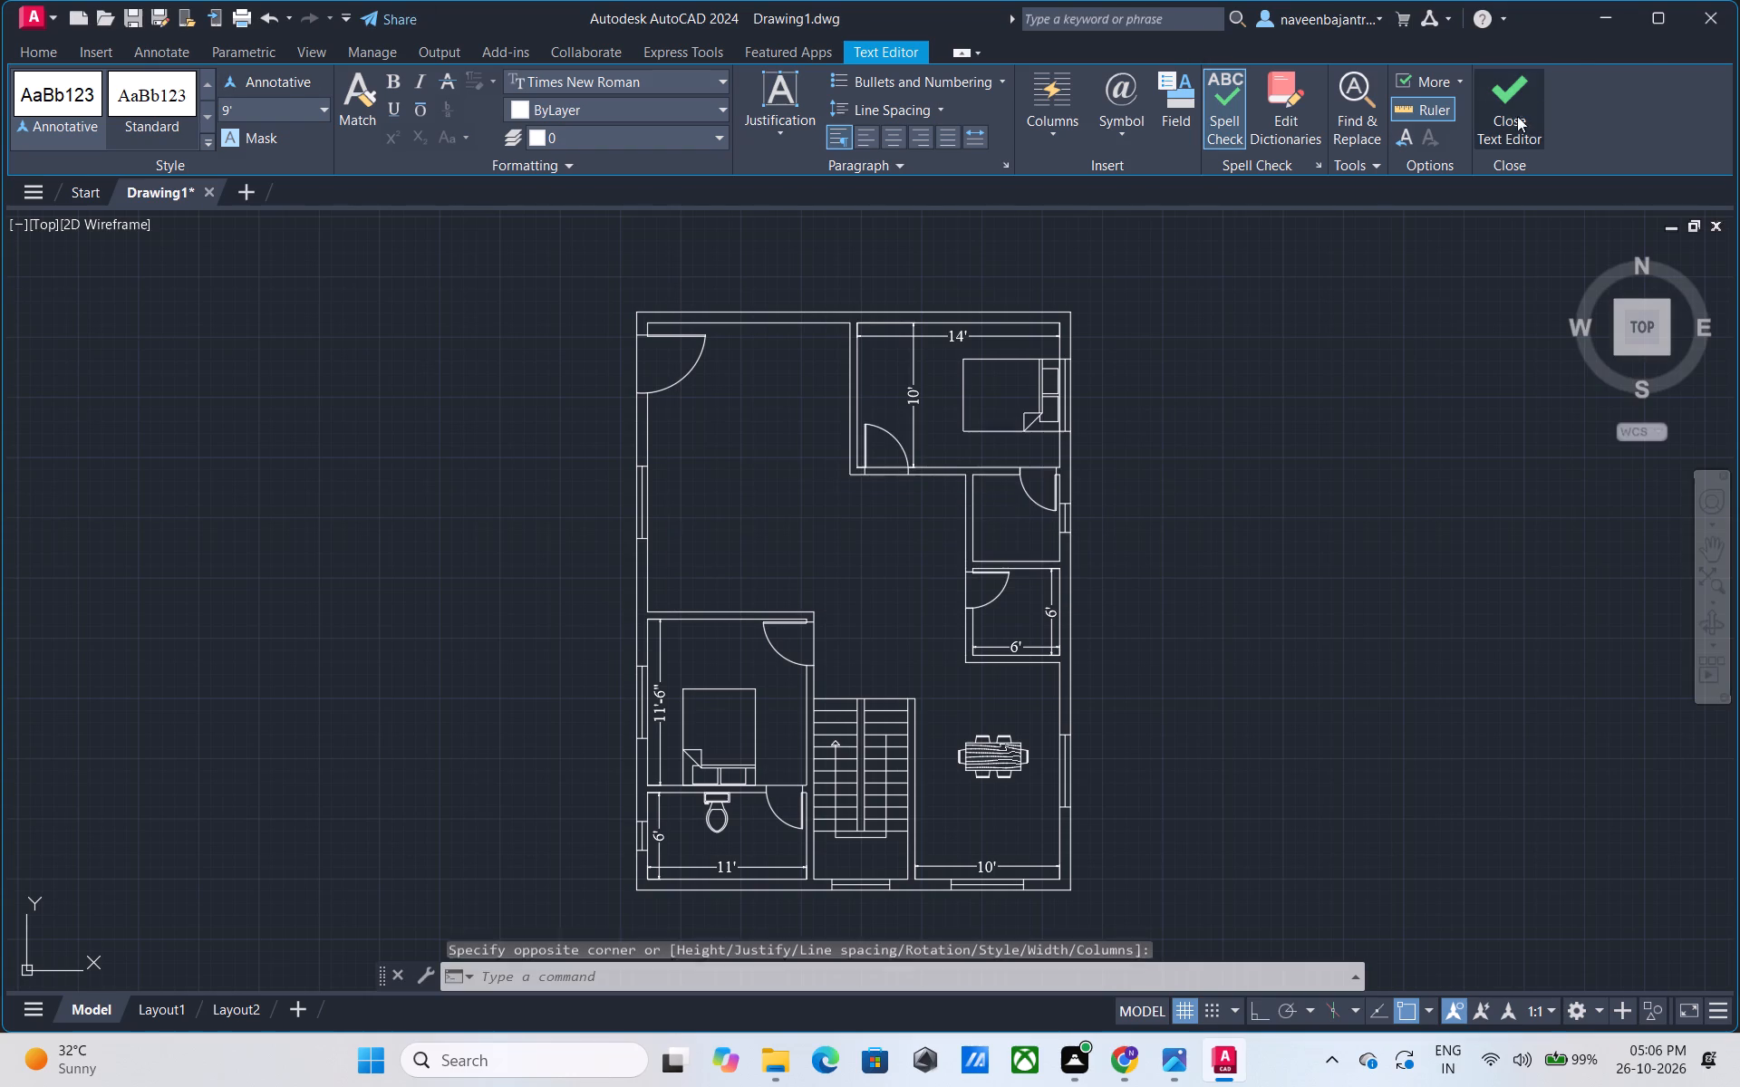
Start a multiline text about 10' wide in the middle of the large upper-left room and set its text height to 9".
{"action": "left_click", "coordinate": [578, 88]}
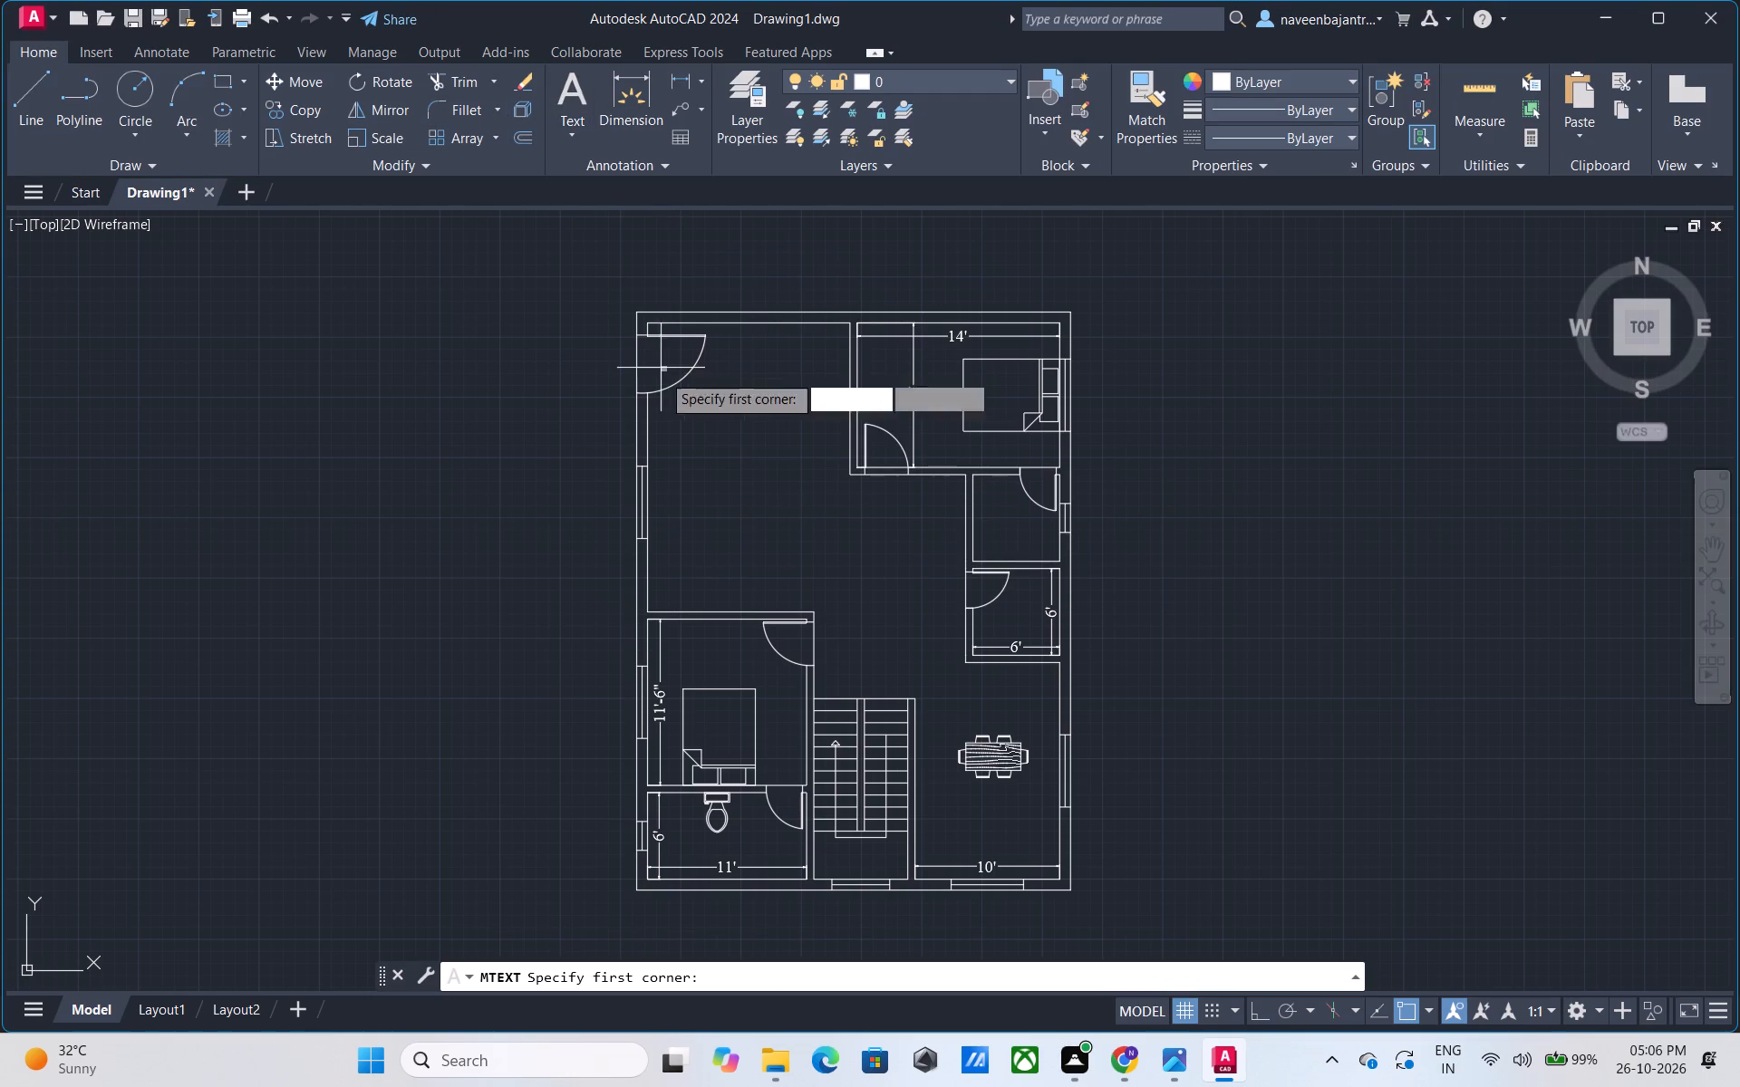
{"action": "left_click", "coordinate": [675, 458]}
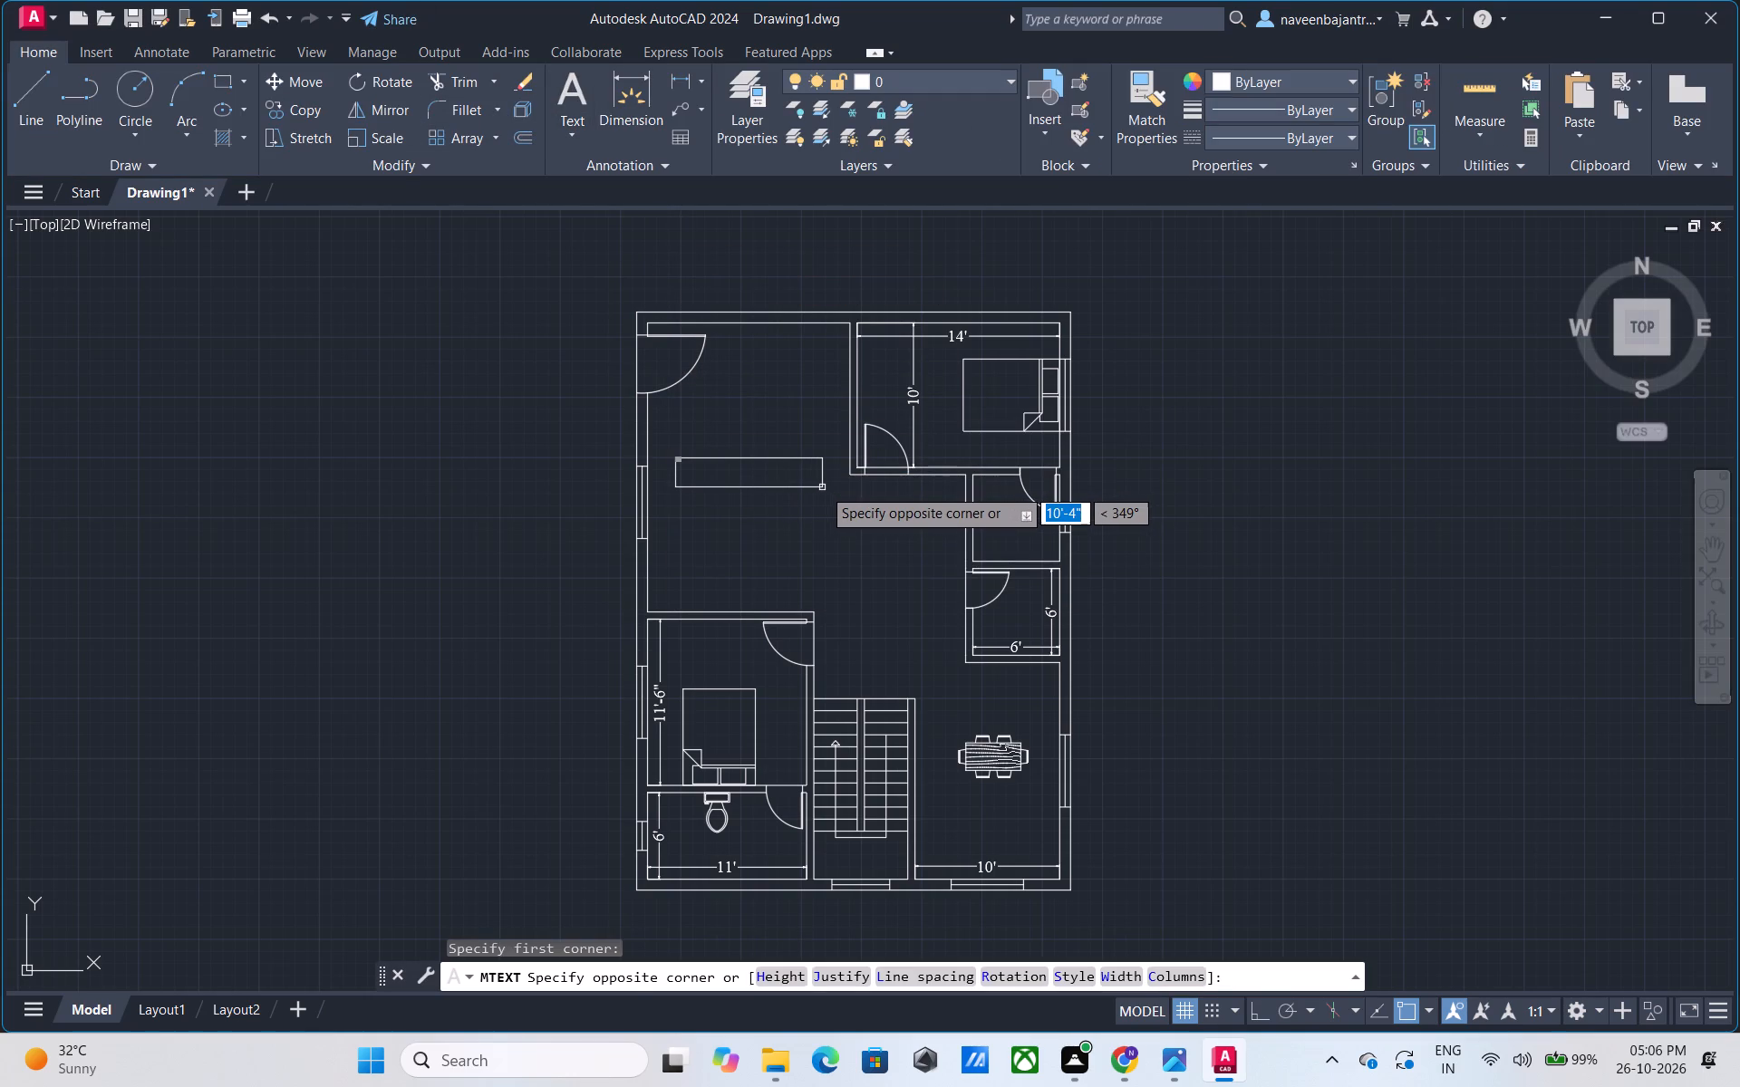
{"action": "left_click", "coordinate": [823, 487]}
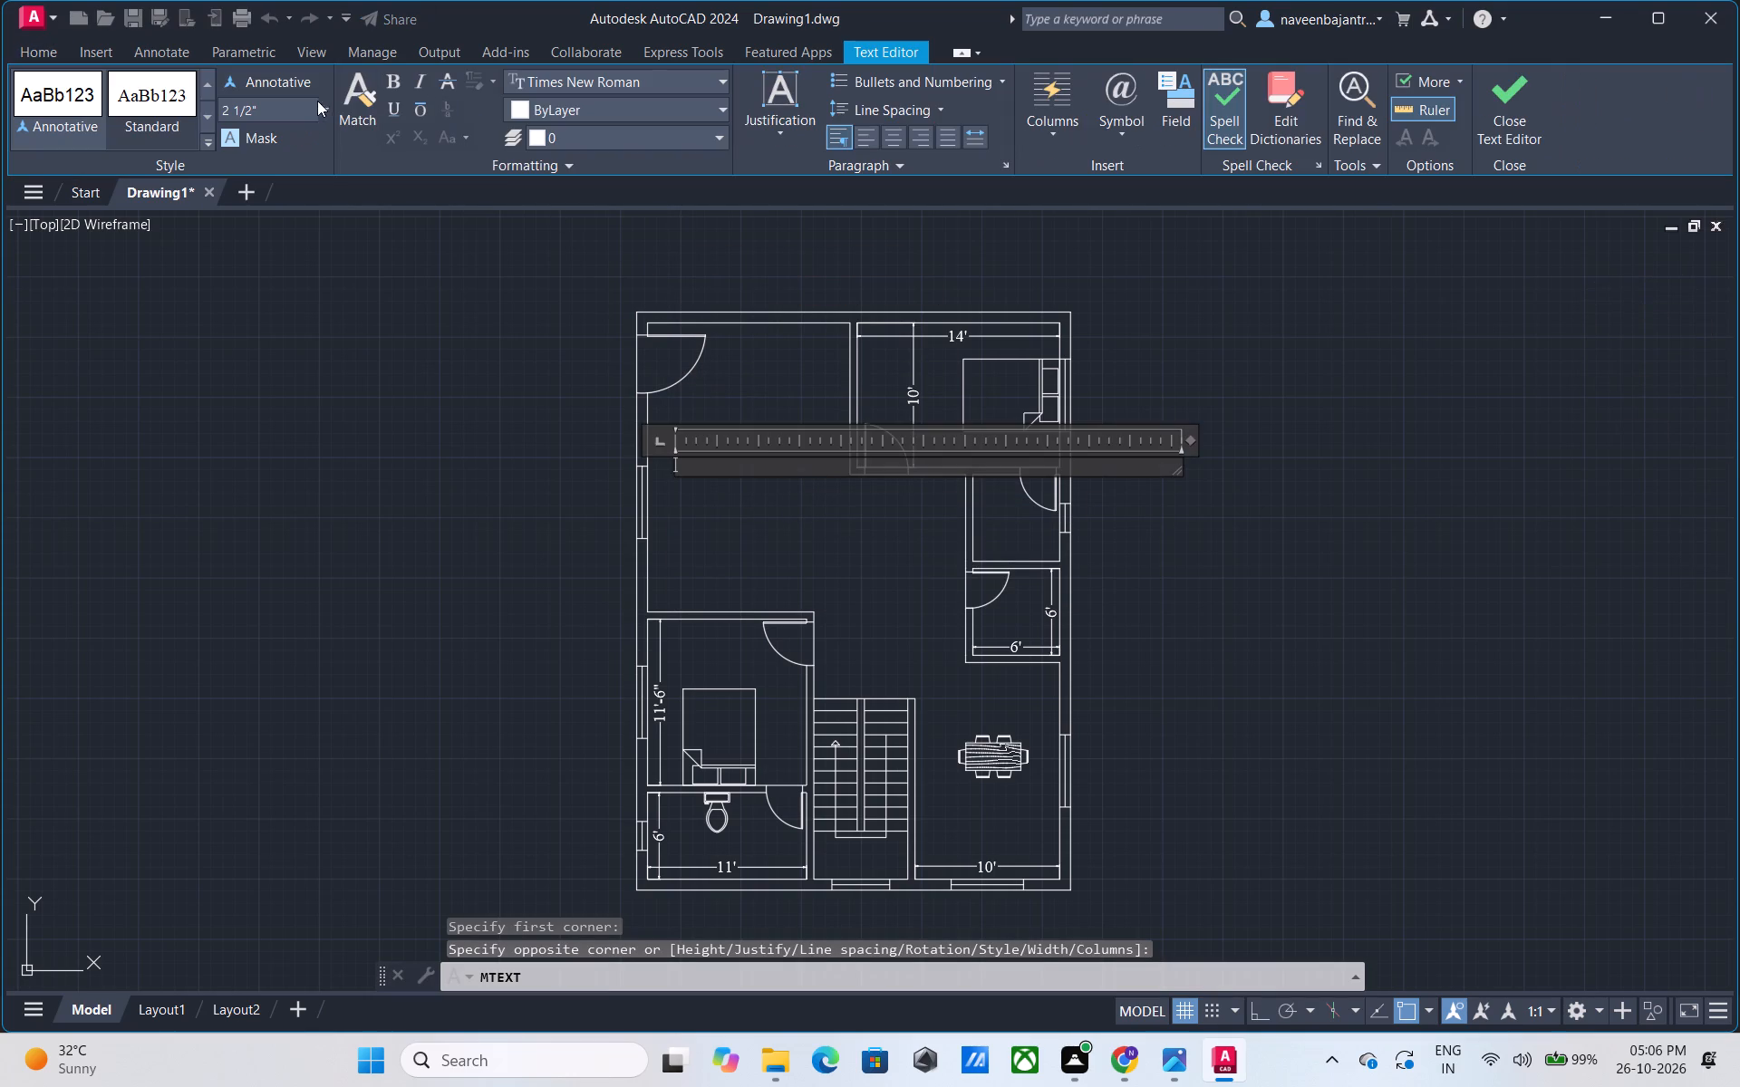
{"action": "left_click", "coordinate": [289, 111]}
{"action": "key", "text": "9"}
{"action": "key", "text": "shift+quotedbl"}
{"action": "key", "text": "Return"}
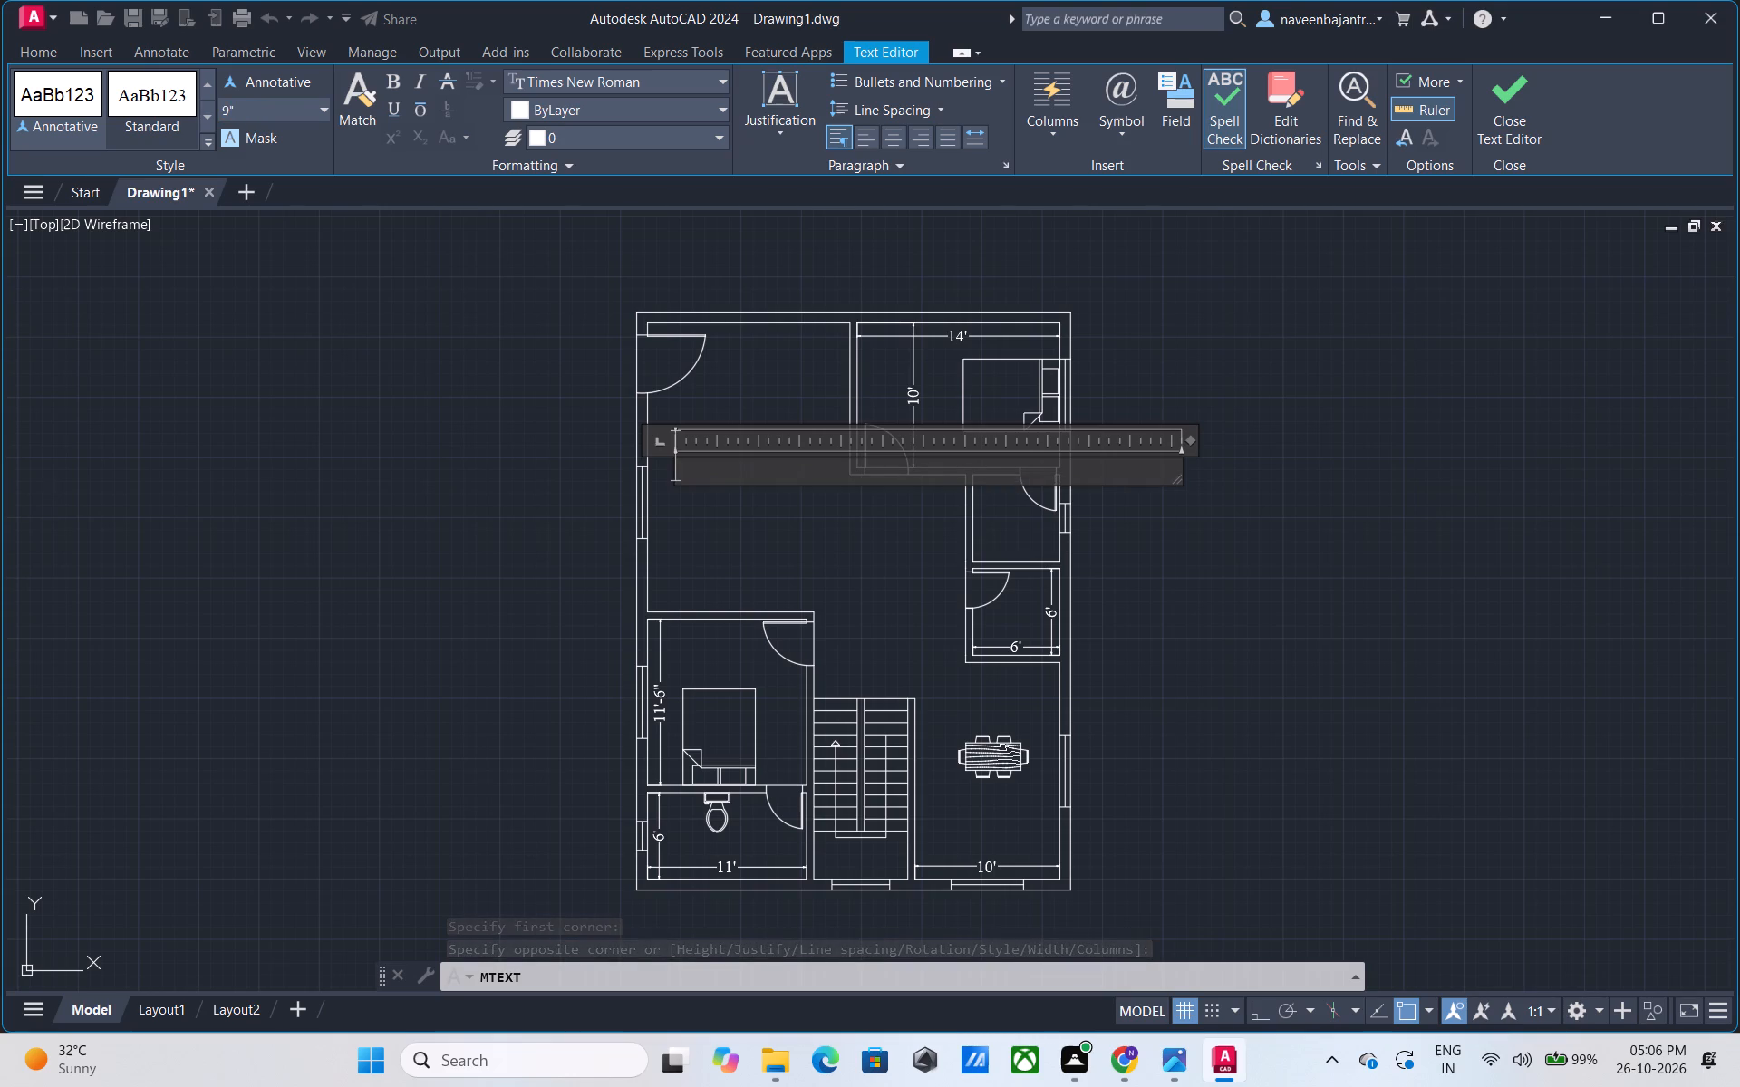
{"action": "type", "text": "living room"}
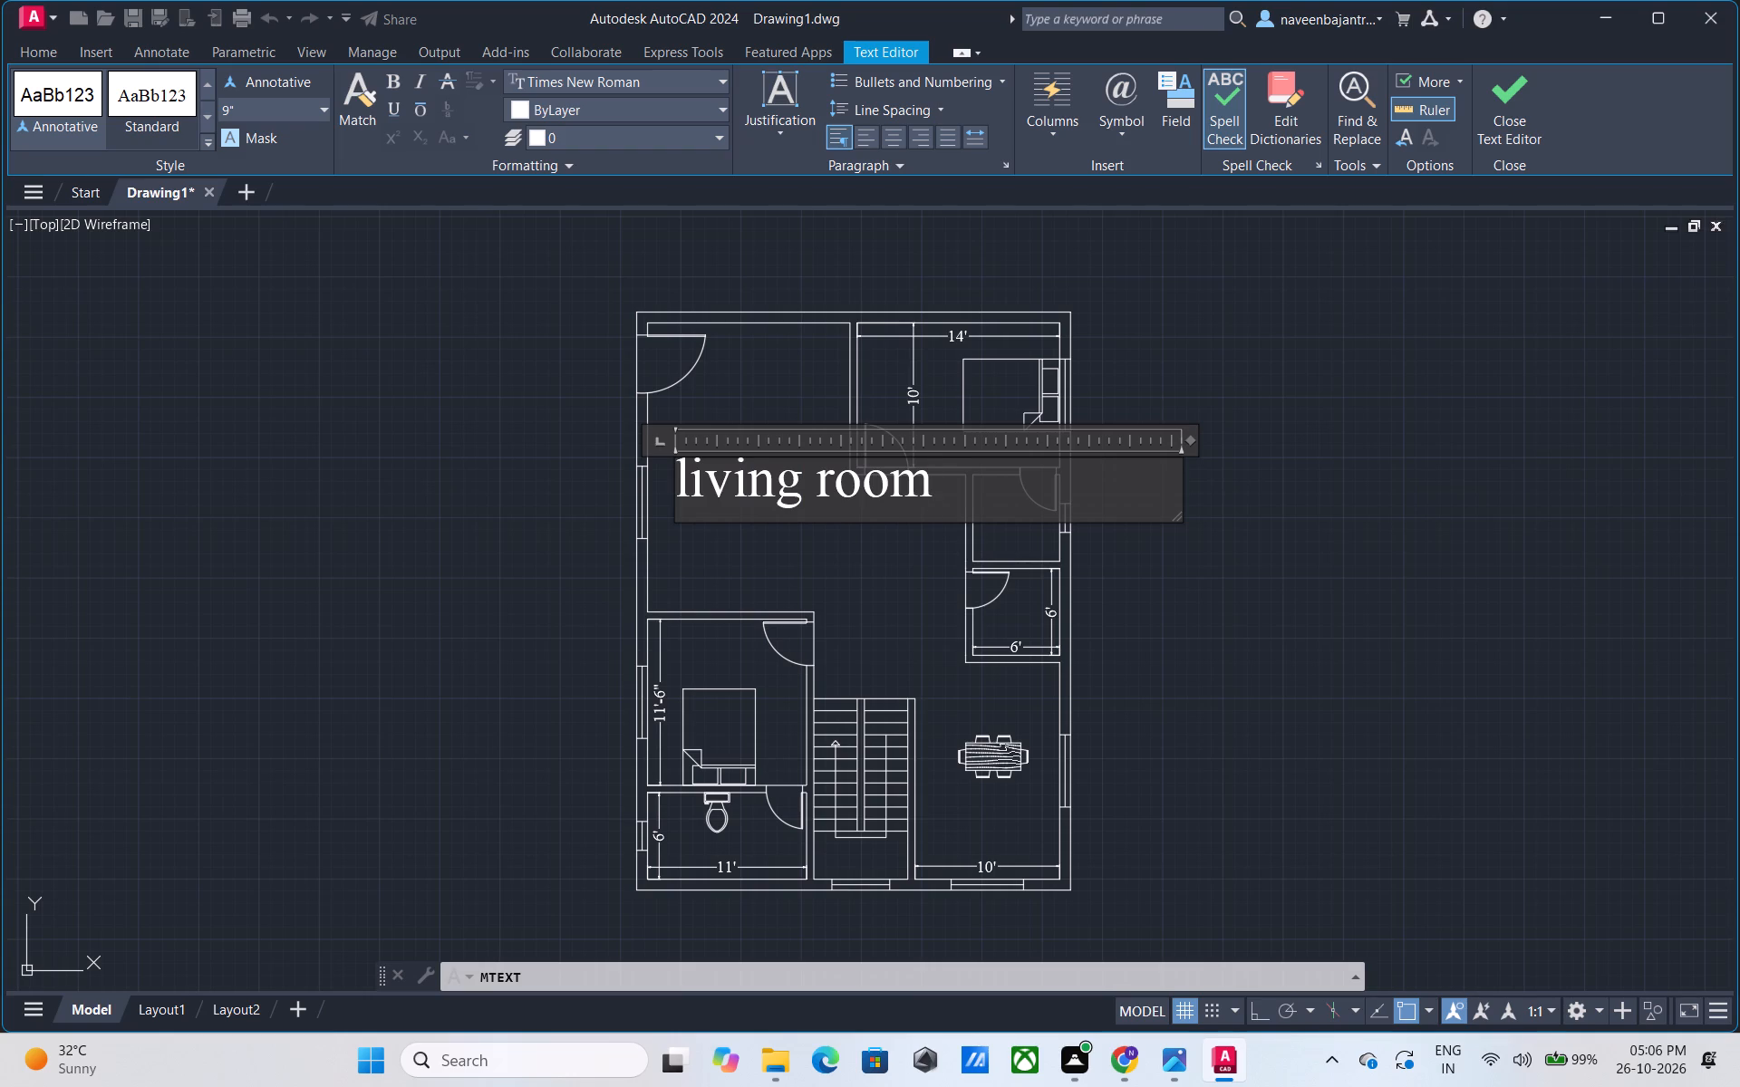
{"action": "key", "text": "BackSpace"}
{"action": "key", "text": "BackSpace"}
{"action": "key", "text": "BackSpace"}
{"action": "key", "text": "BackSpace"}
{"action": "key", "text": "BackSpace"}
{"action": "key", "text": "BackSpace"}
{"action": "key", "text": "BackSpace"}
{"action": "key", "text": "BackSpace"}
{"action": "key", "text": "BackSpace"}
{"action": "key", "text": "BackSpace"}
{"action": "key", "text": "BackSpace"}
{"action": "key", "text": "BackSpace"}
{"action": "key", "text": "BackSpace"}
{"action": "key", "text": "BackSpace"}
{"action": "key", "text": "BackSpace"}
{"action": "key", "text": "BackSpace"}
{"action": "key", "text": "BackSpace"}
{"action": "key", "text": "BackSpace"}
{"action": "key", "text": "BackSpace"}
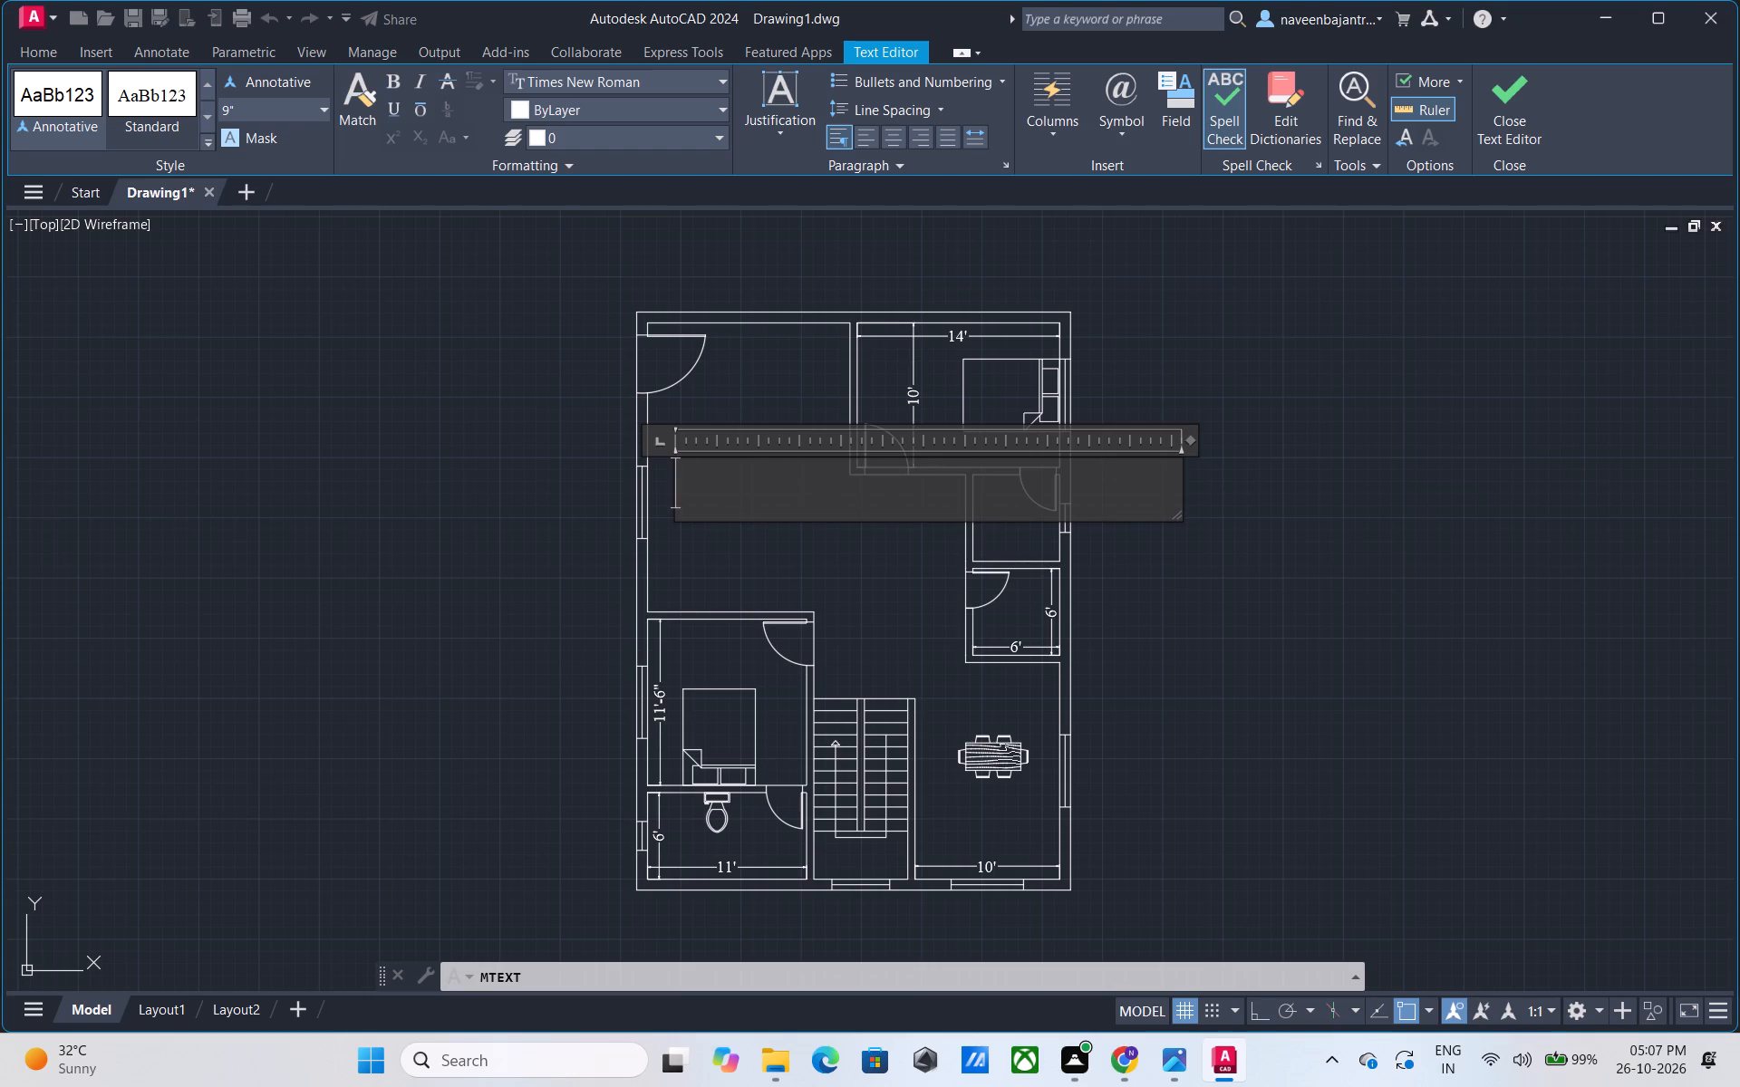
Enter LIVING ROOM as the room label, centre it, make it bold and finish the text.
{"action": "type", "text": "LI"}
{"action": "type", "text": "VING"}
{"action": "key", "text": "space"}
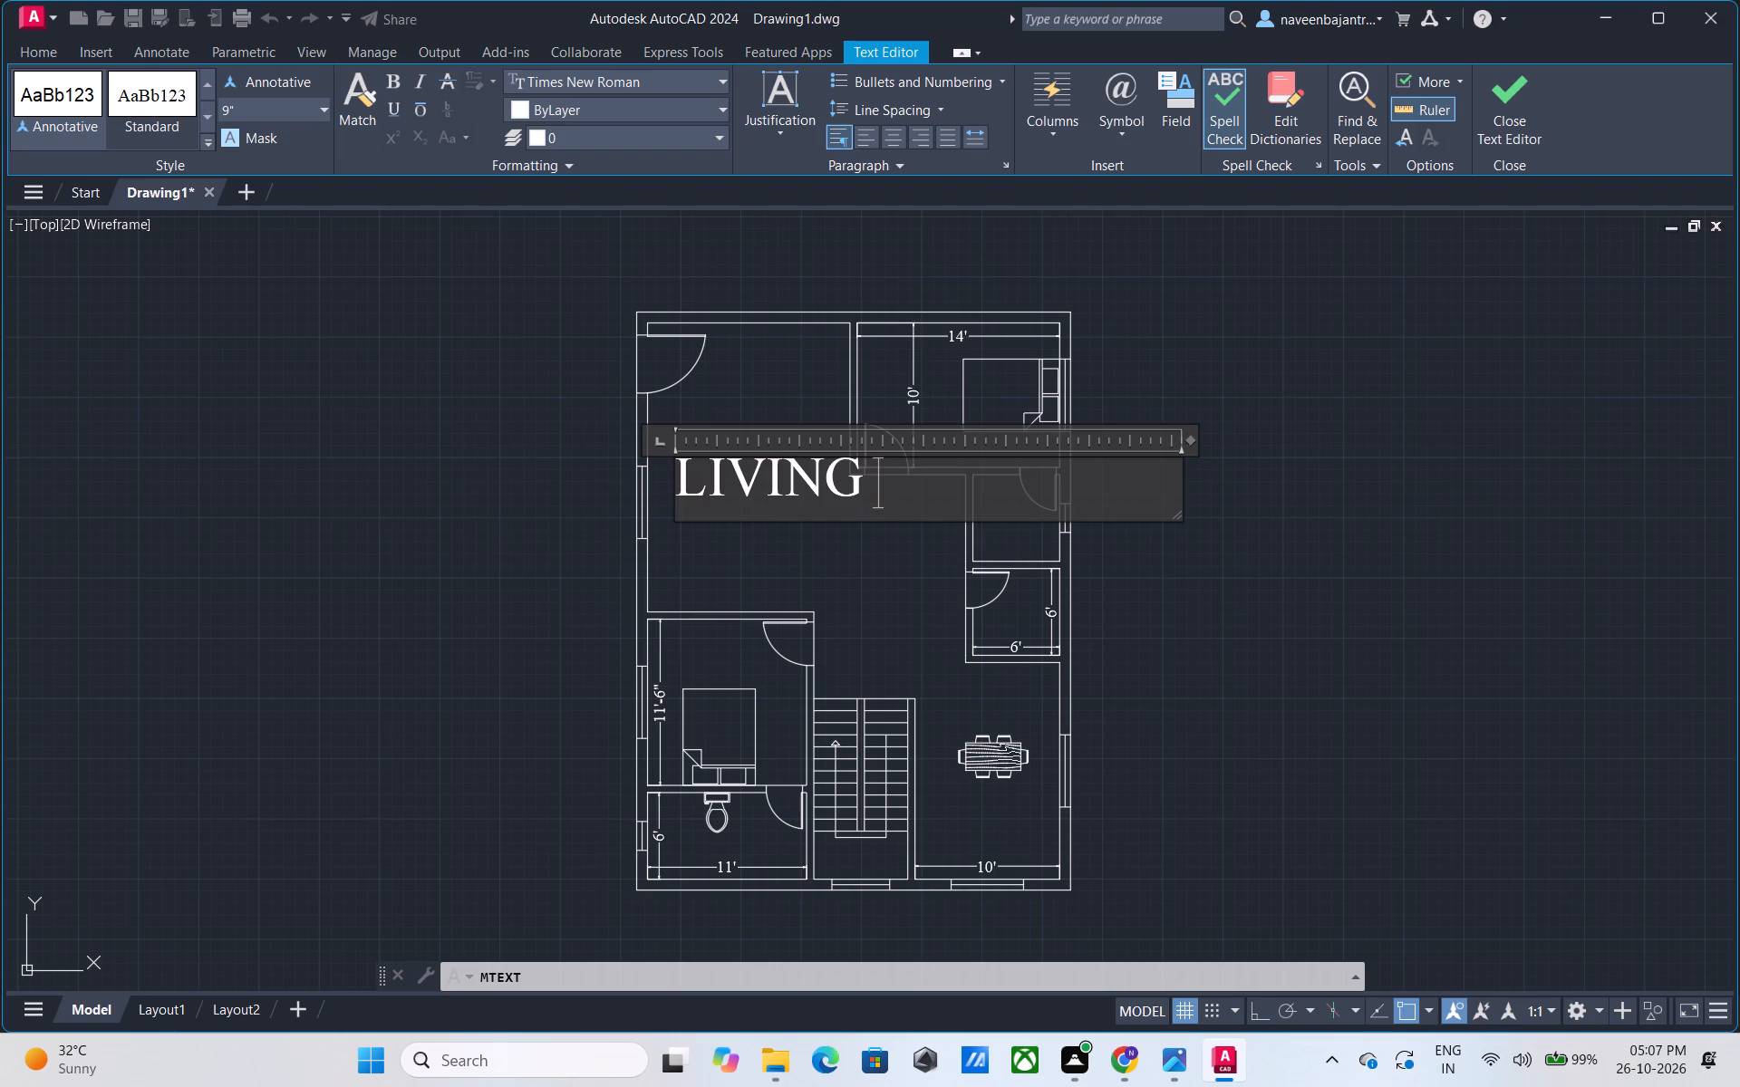
{"action": "type", "text": "ROOM"}
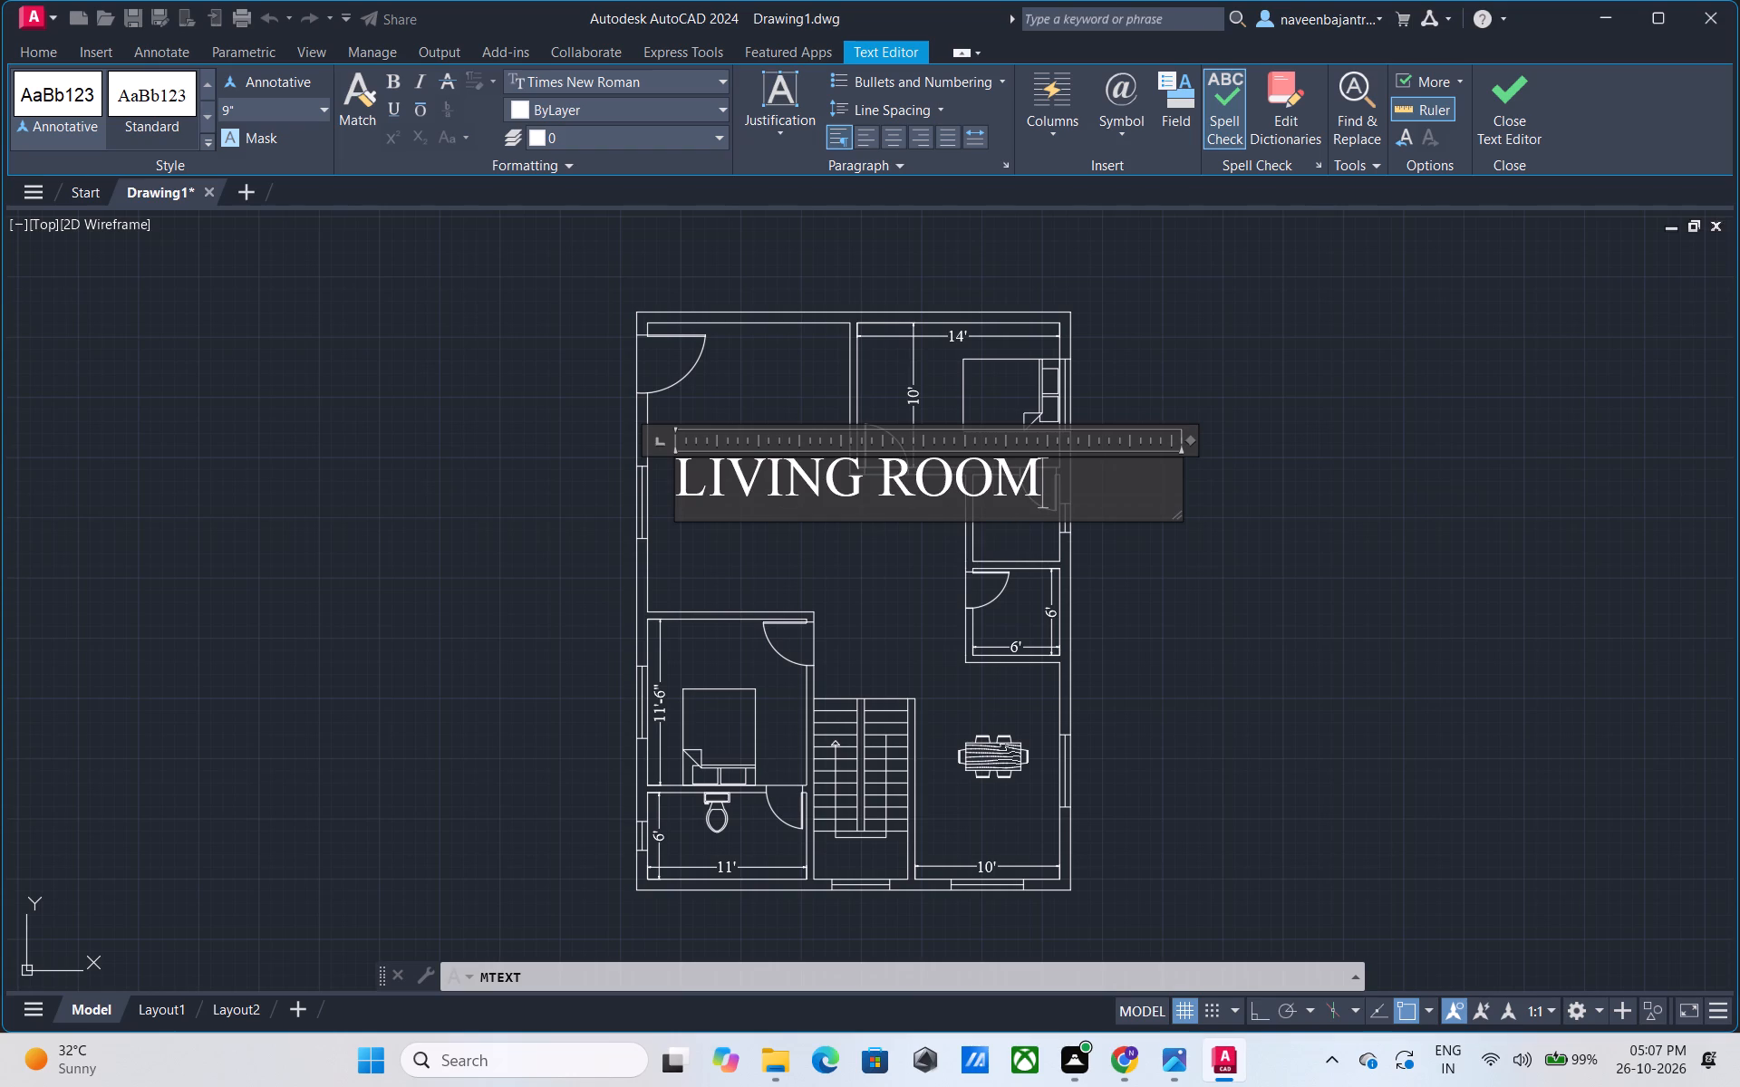
{"action": "left_click_drag", "start_coordinate": [1063, 481], "coordinate": [633, 468]}
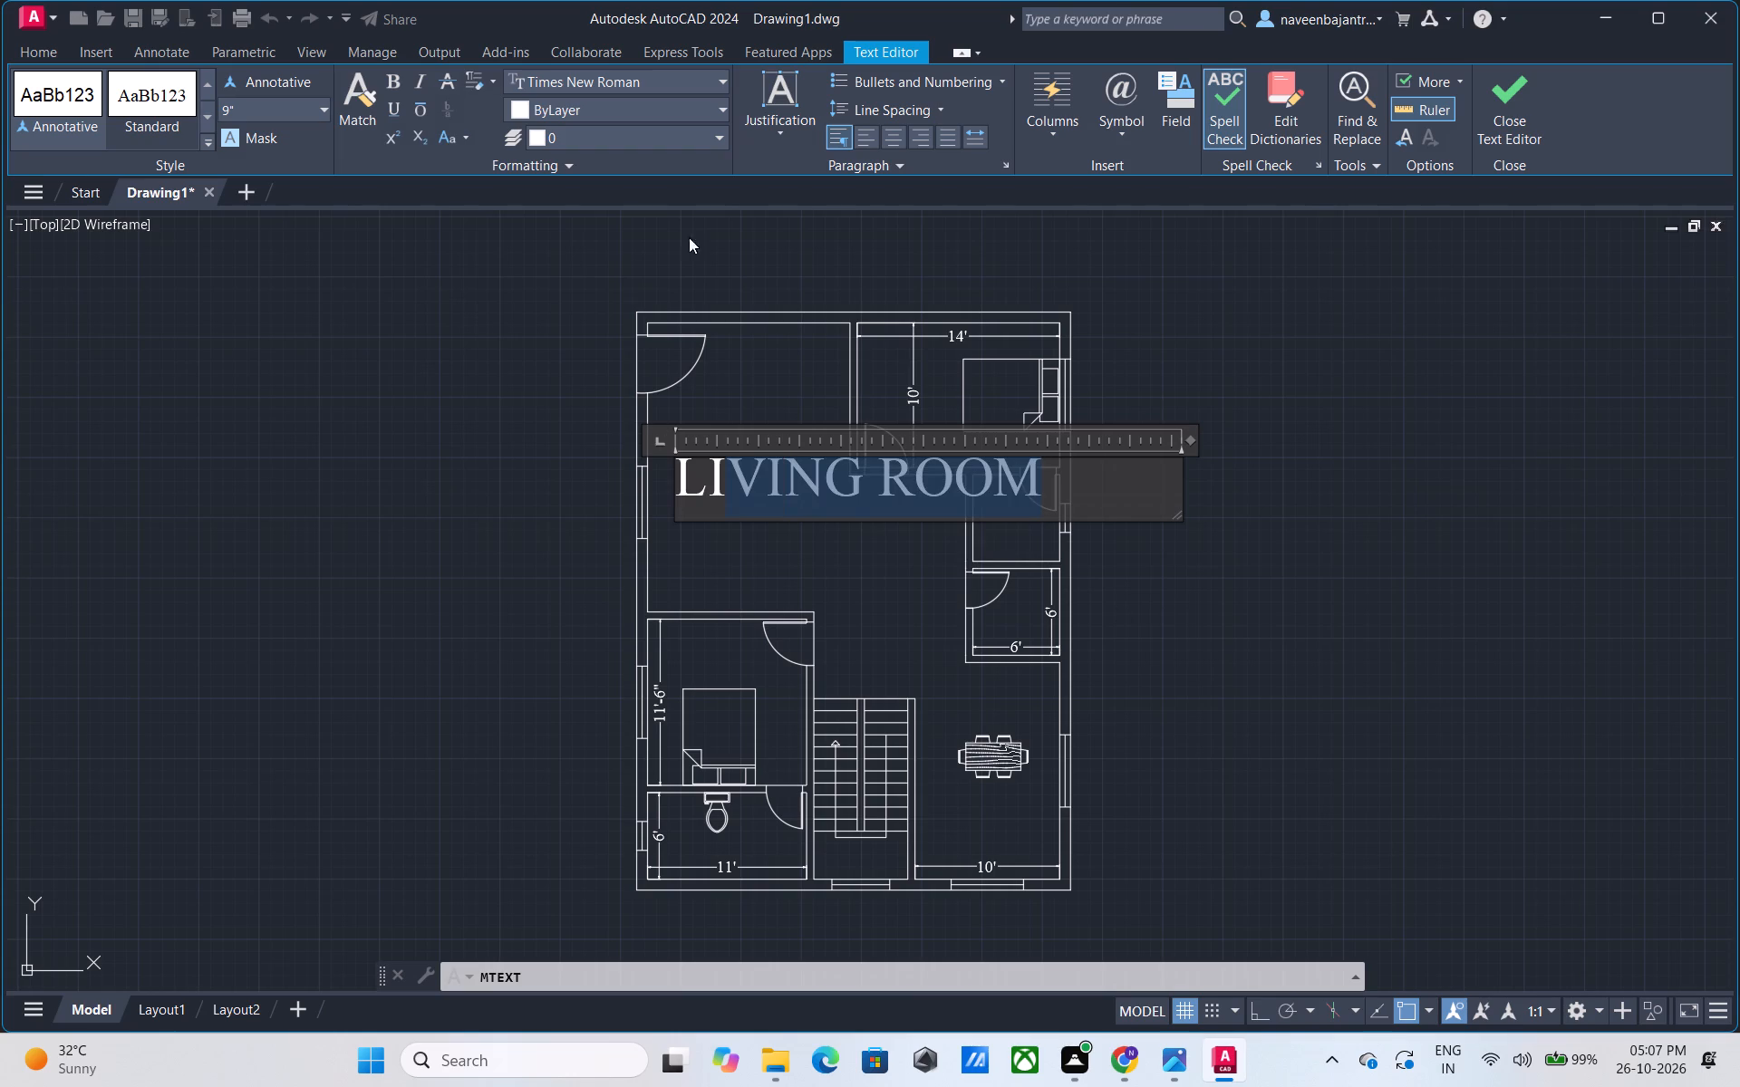
{"action": "left_click", "coordinate": [891, 135]}
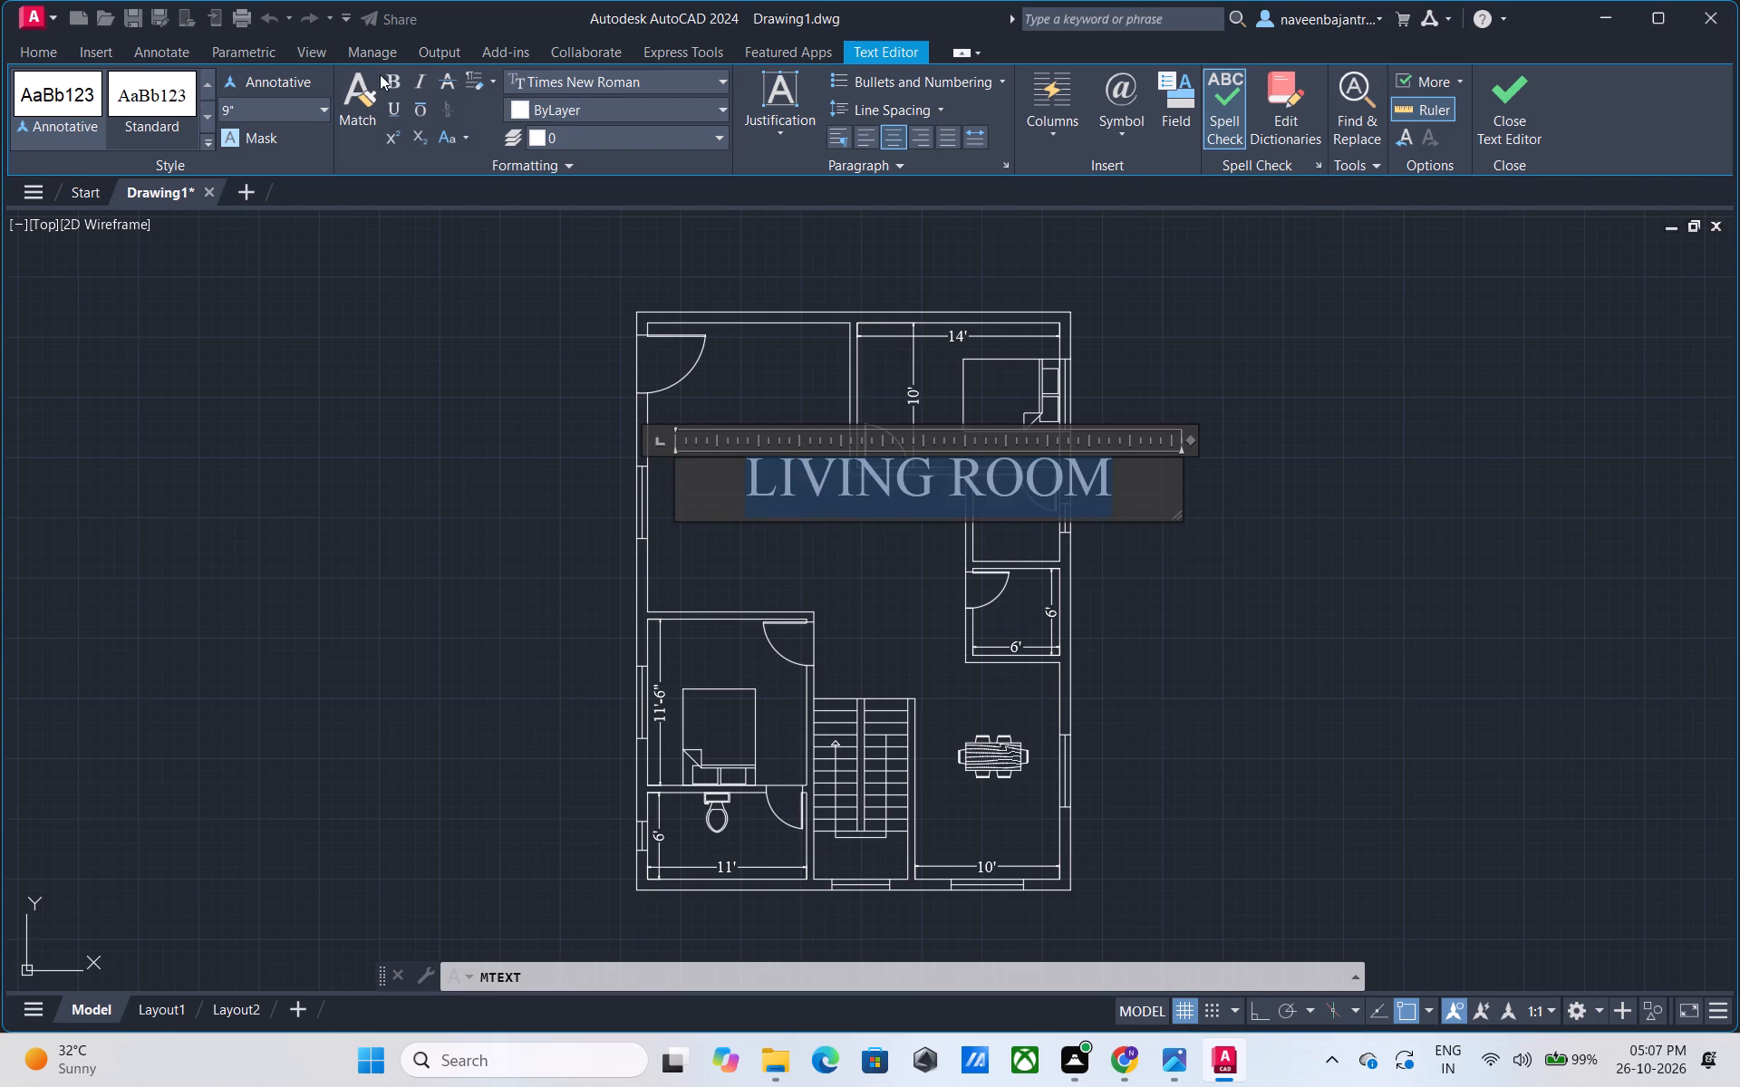
{"action": "left_click", "coordinate": [384, 75]}
{"action": "left_click", "coordinate": [1513, 131]}
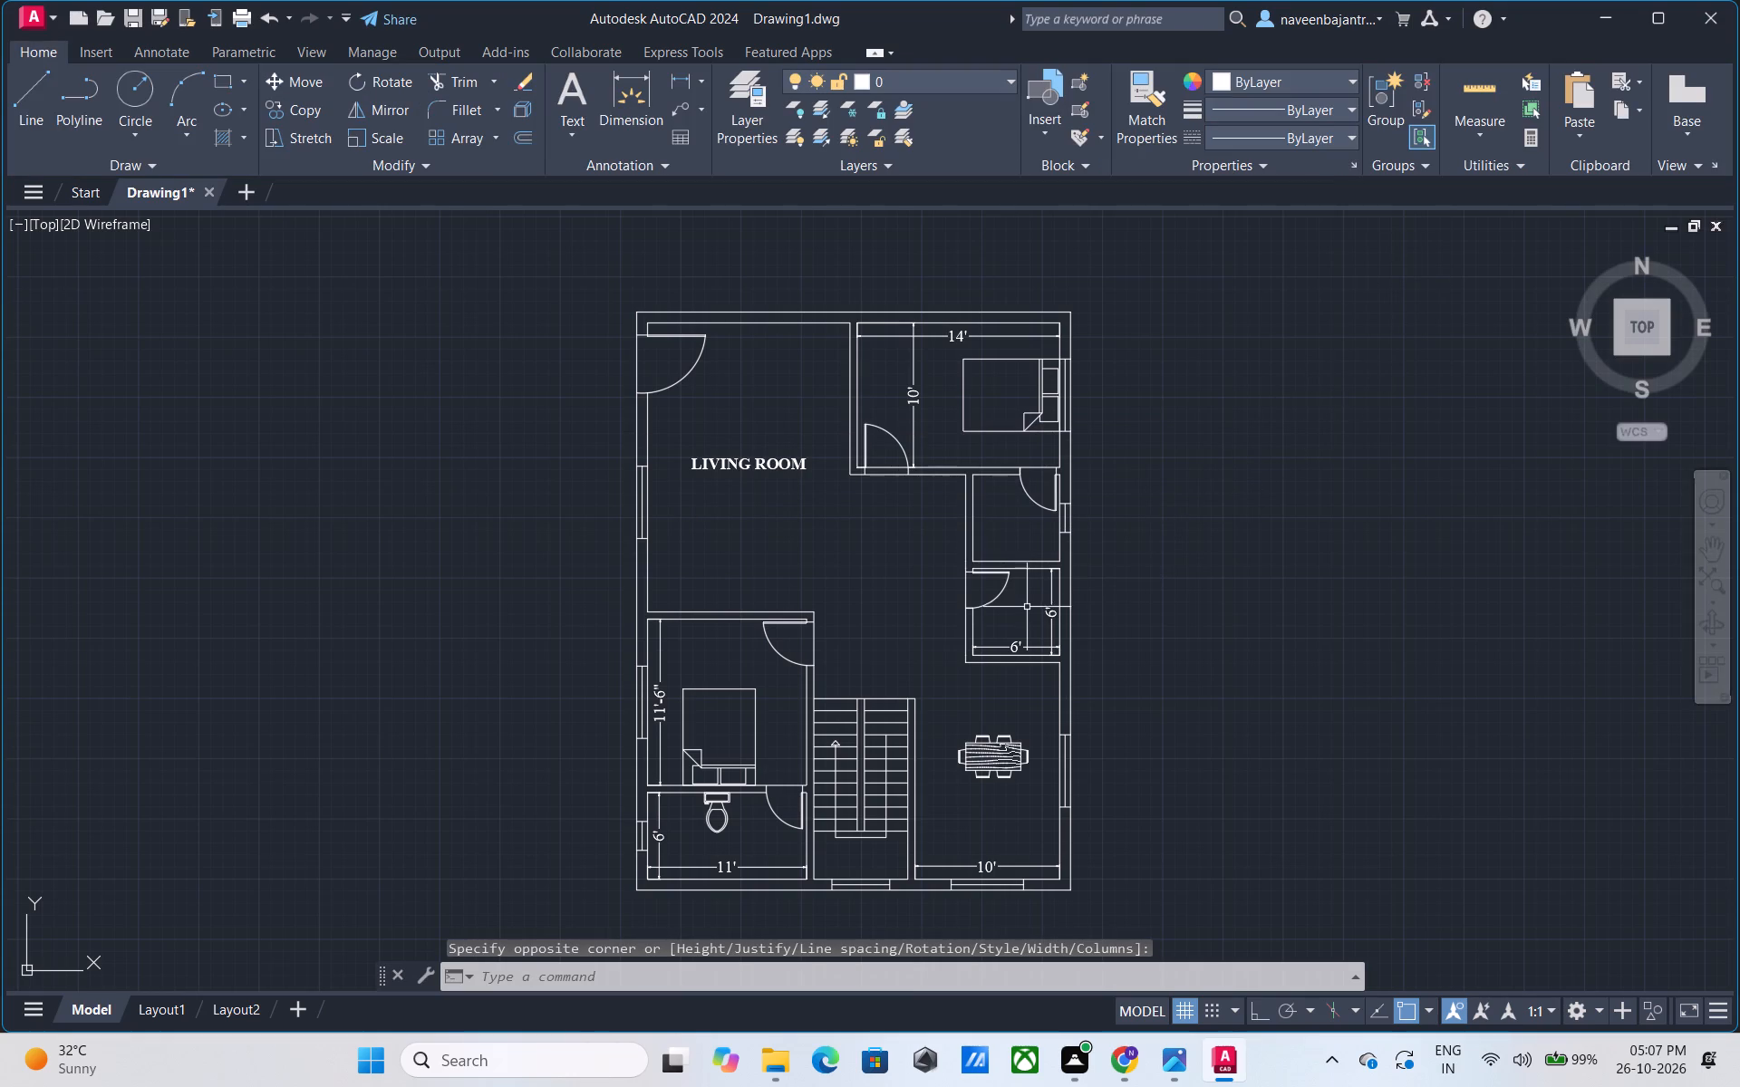
Add a centred, bold, 9" high BED ROOM label below the bed in the 14' by 10' bedroom.
{"action": "middle_click_drag", "start_coordinate": [955, 573], "coordinate": [744, 620]}
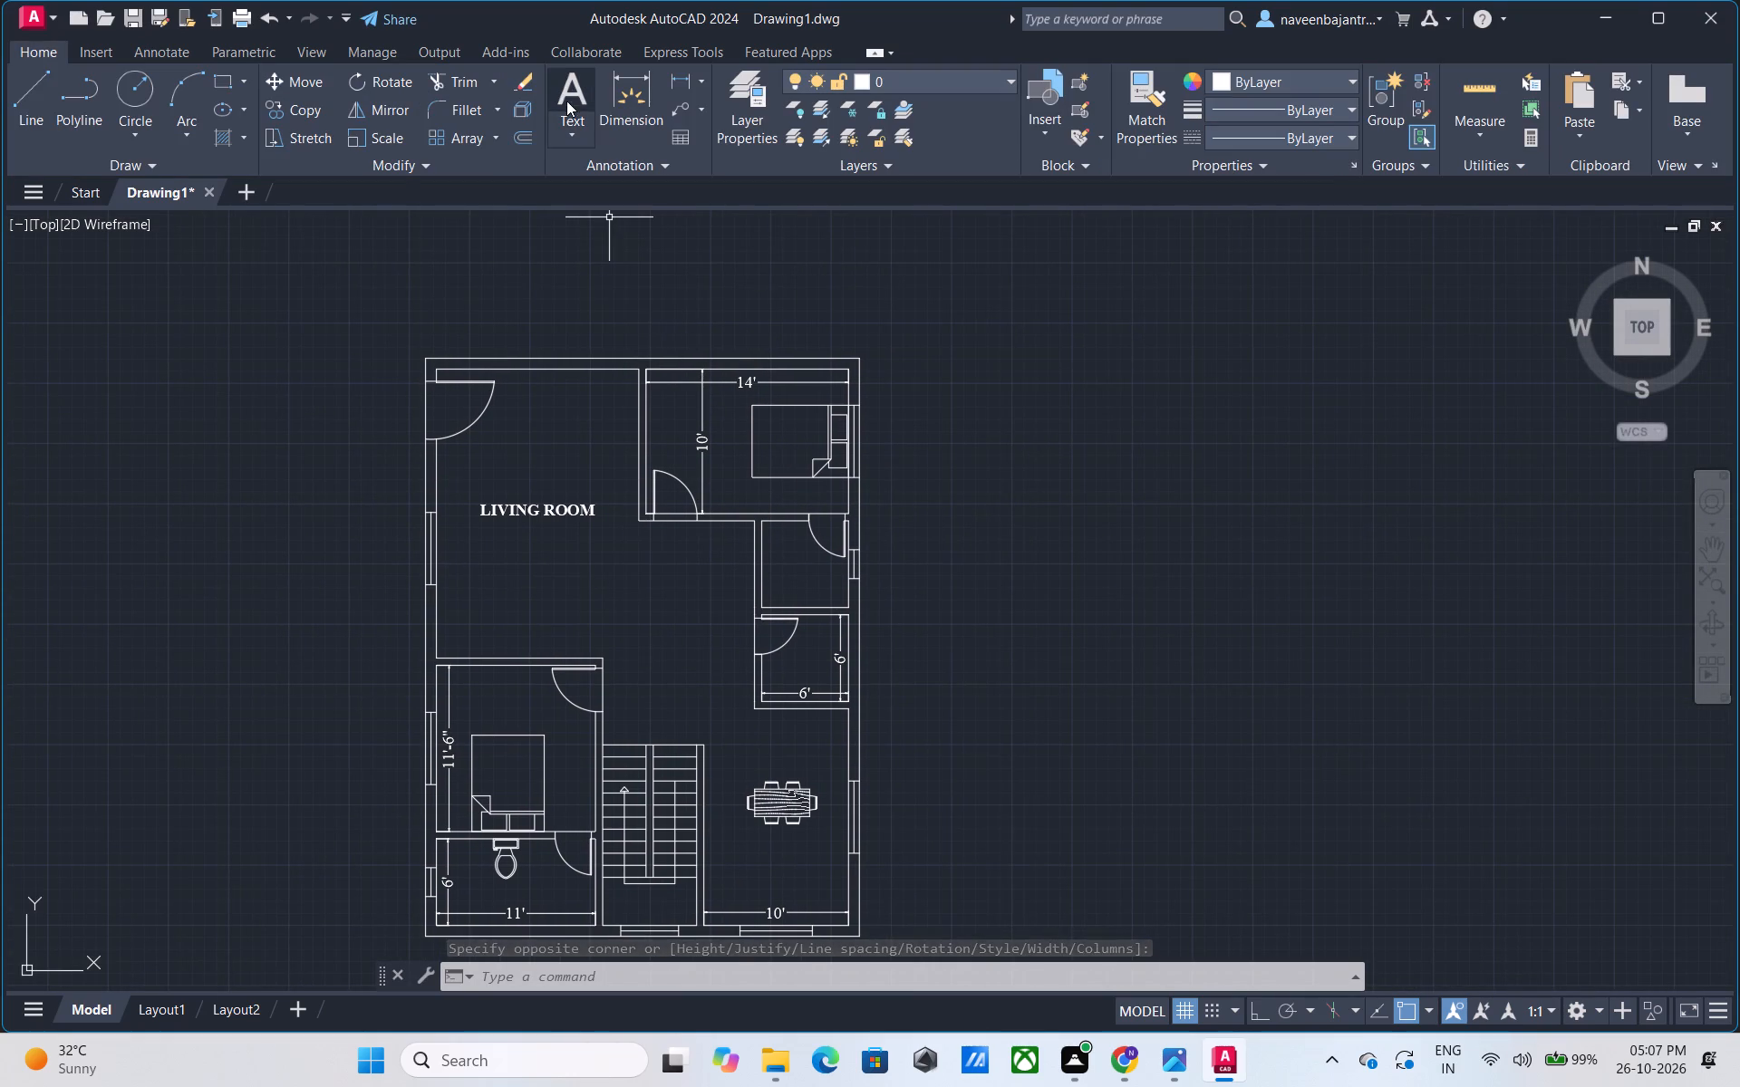
{"action": "left_click", "coordinate": [574, 94]}
{"action": "scroll", "coordinate": [726, 478], "scroll_direction": "up", "scroll_amount": 1}
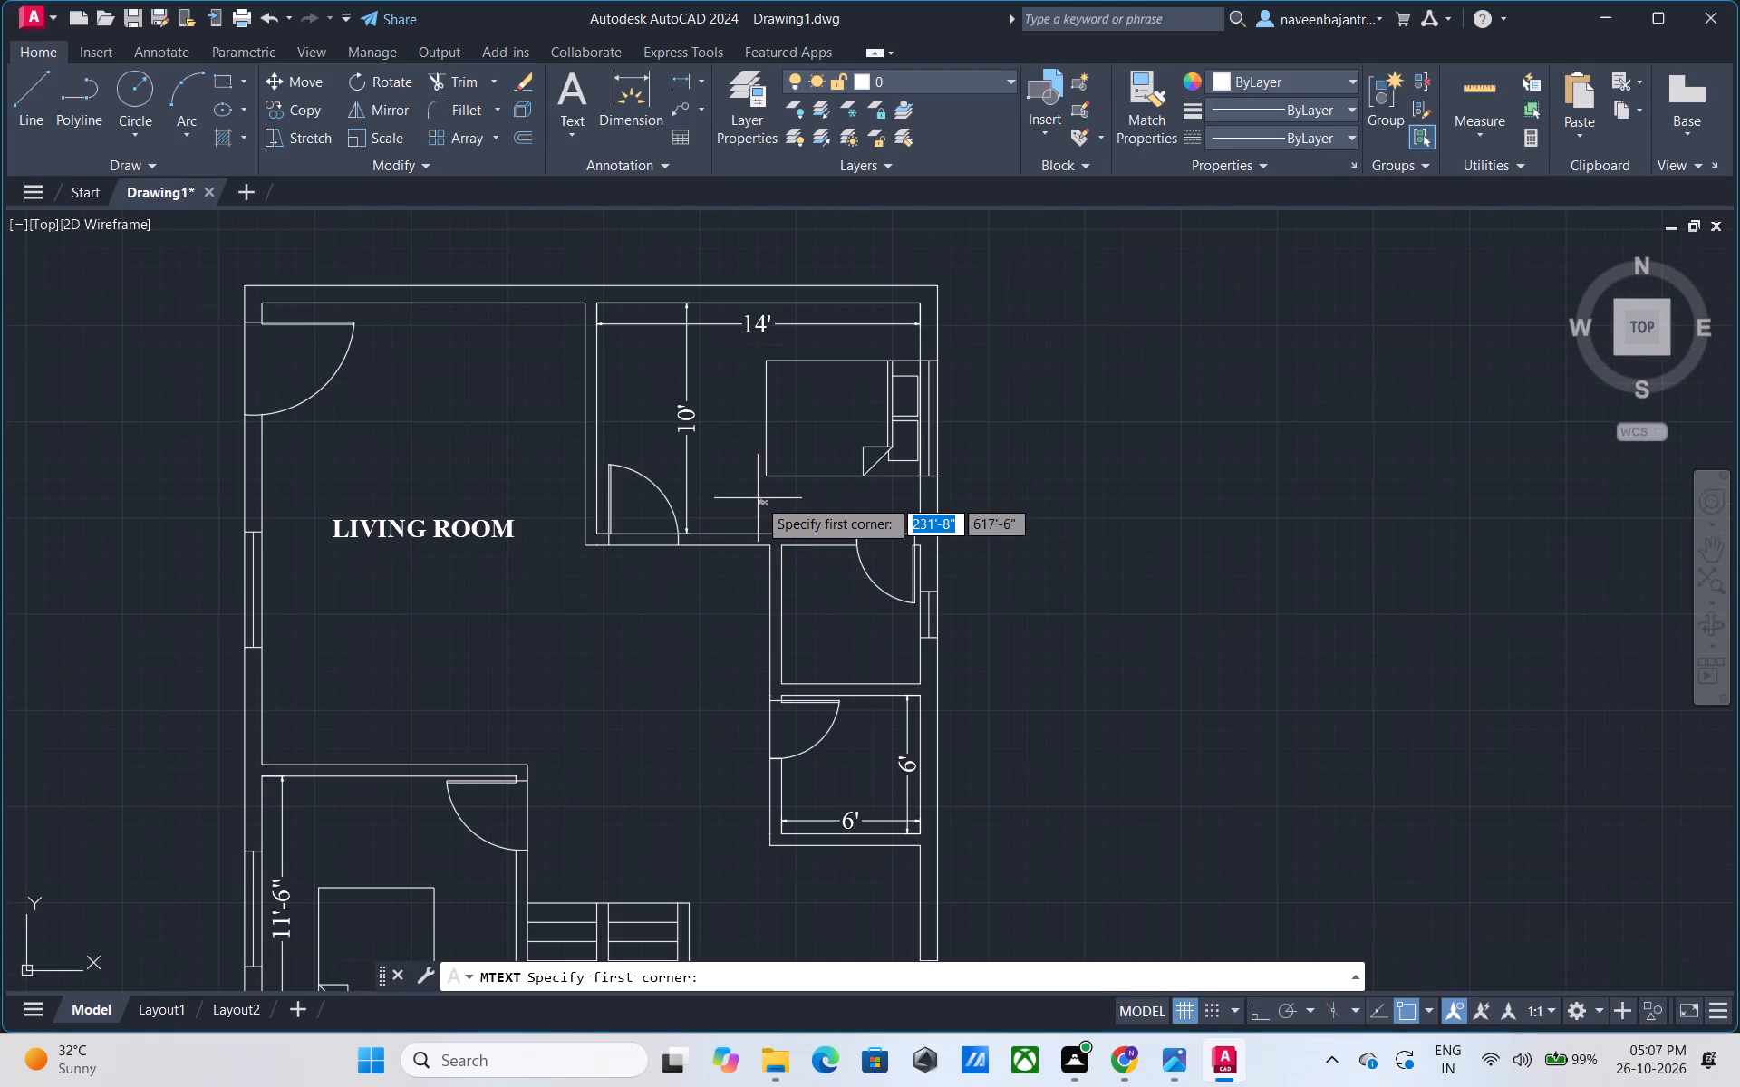
{"action": "scroll", "coordinate": [758, 498], "scroll_direction": "up", "scroll_amount": 2}
{"action": "left_click", "coordinate": [695, 470]}
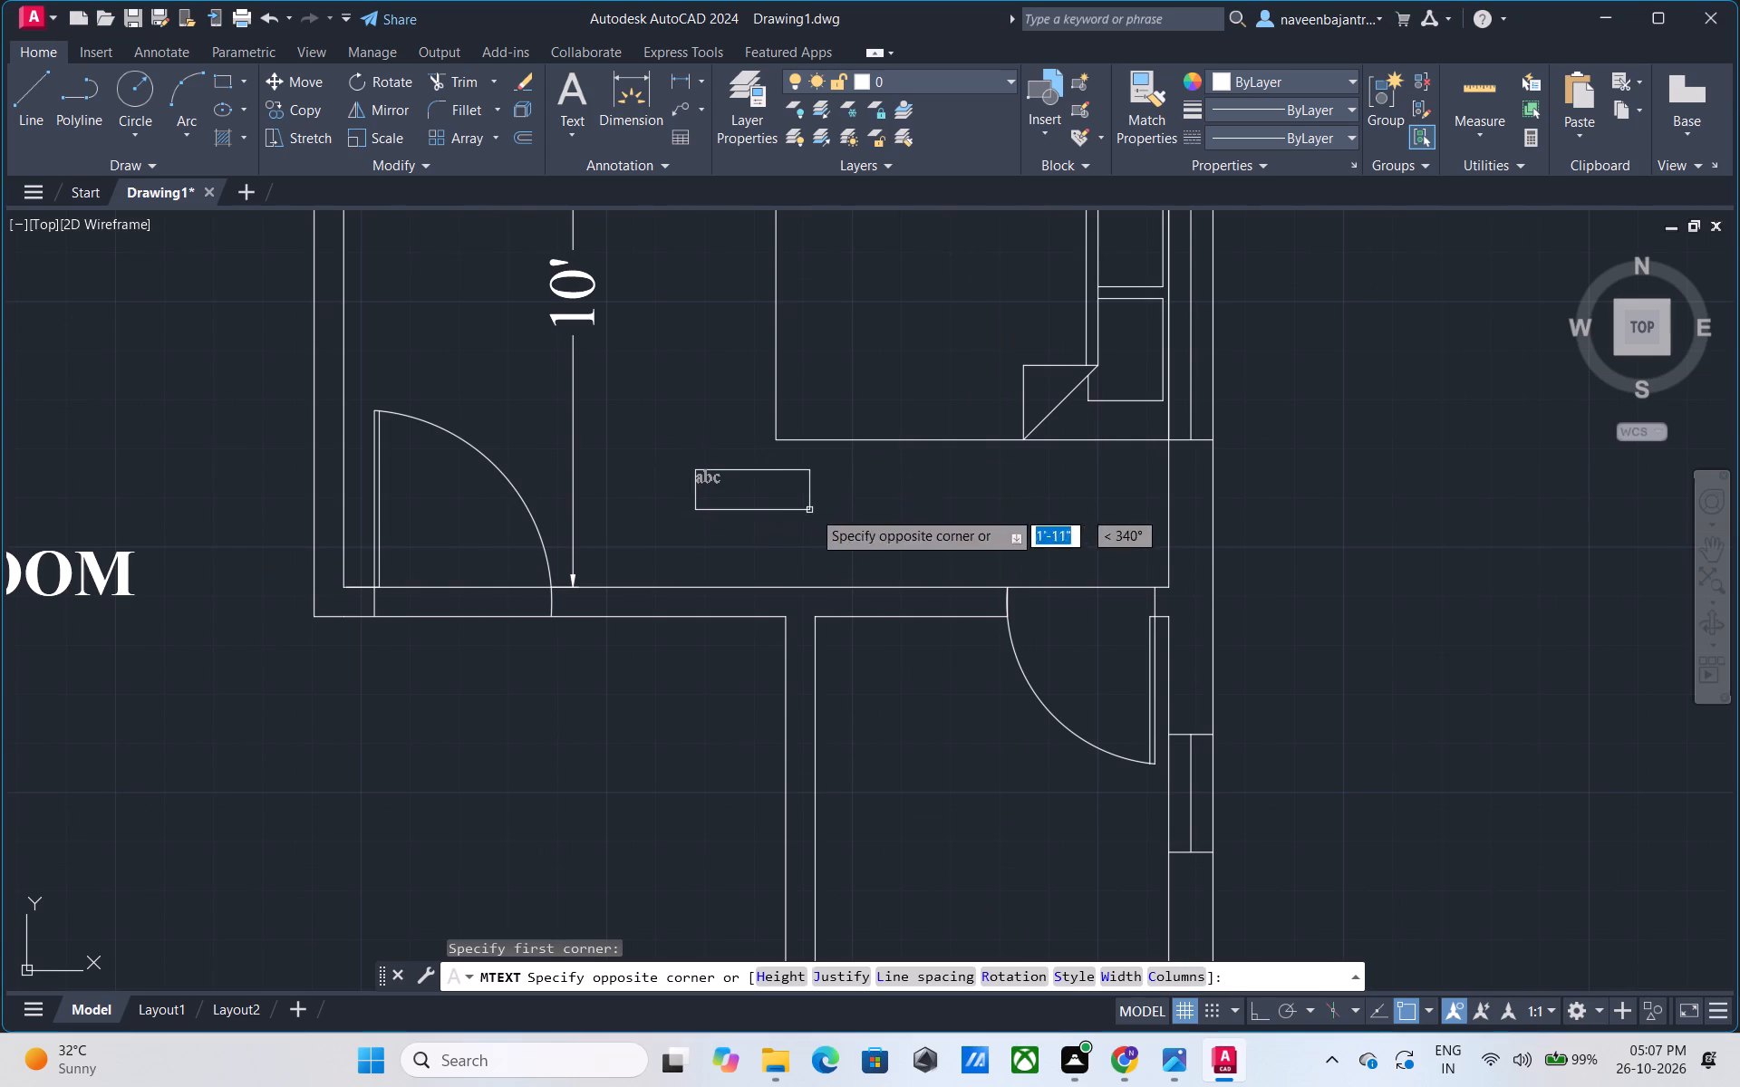
{"action": "left_click", "coordinate": [1118, 548]}
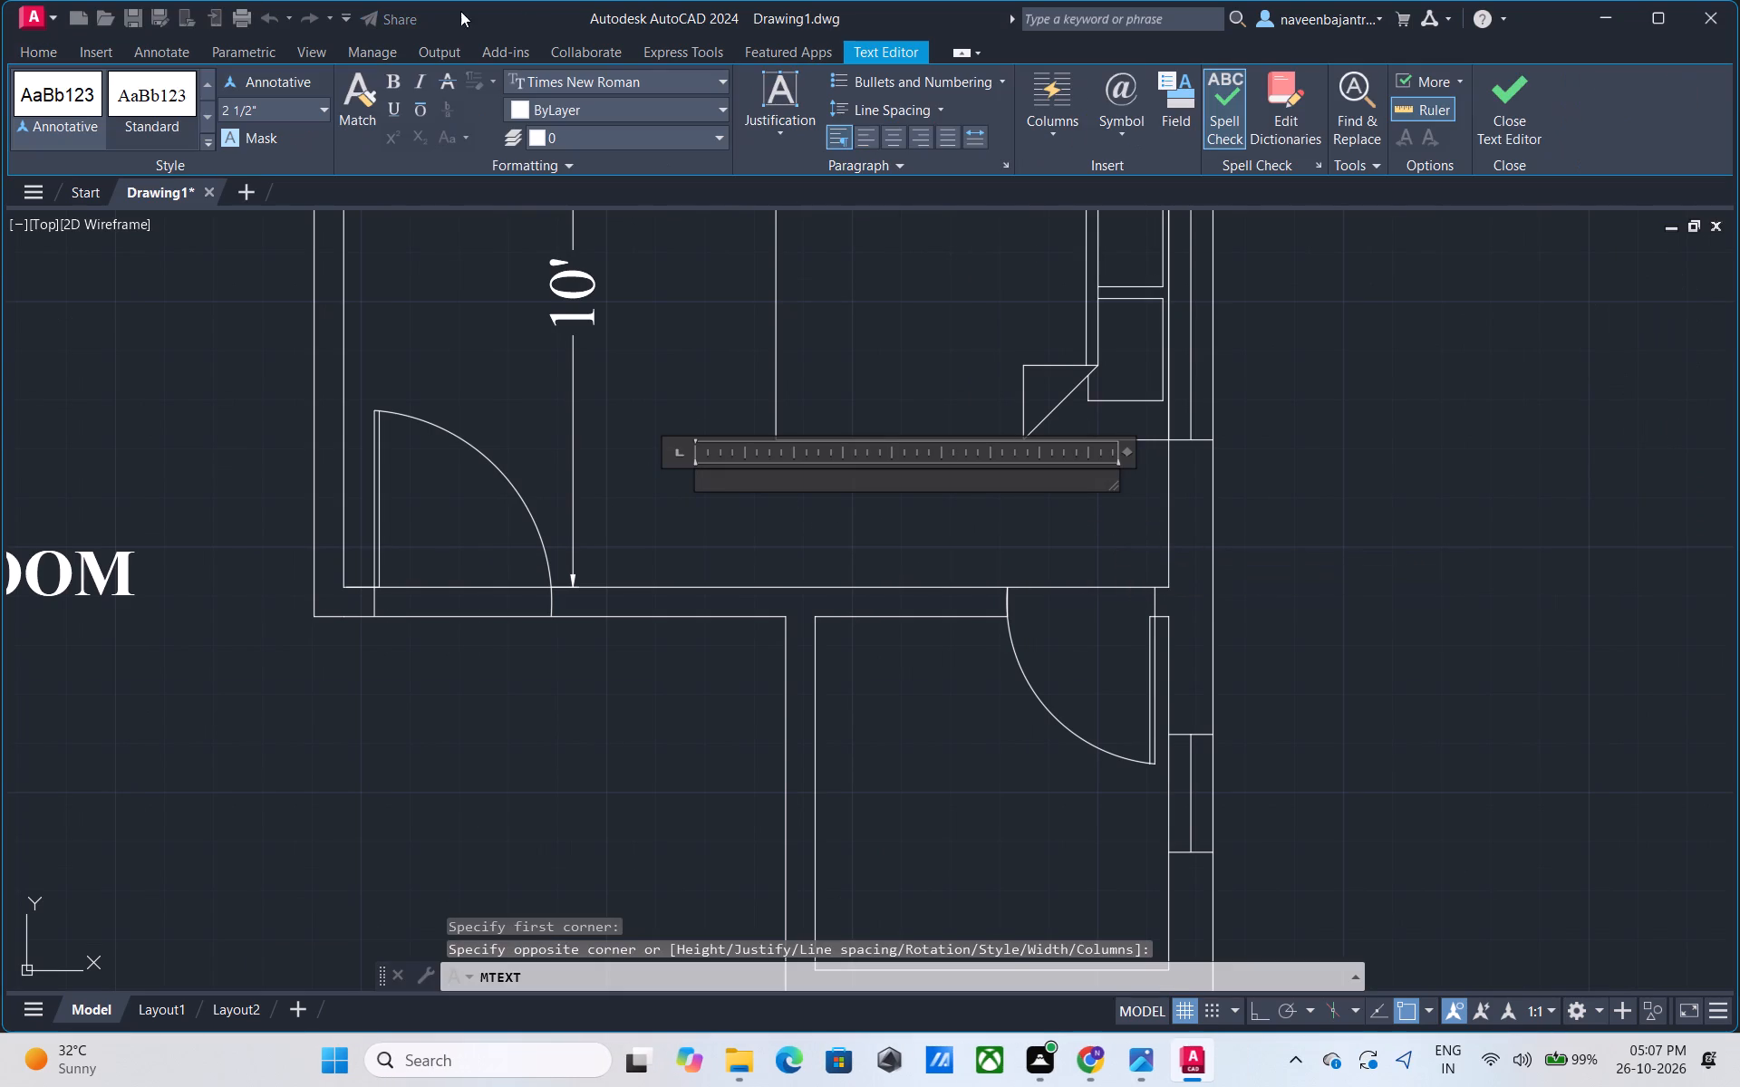
{"action": "left_click", "coordinate": [292, 104]}
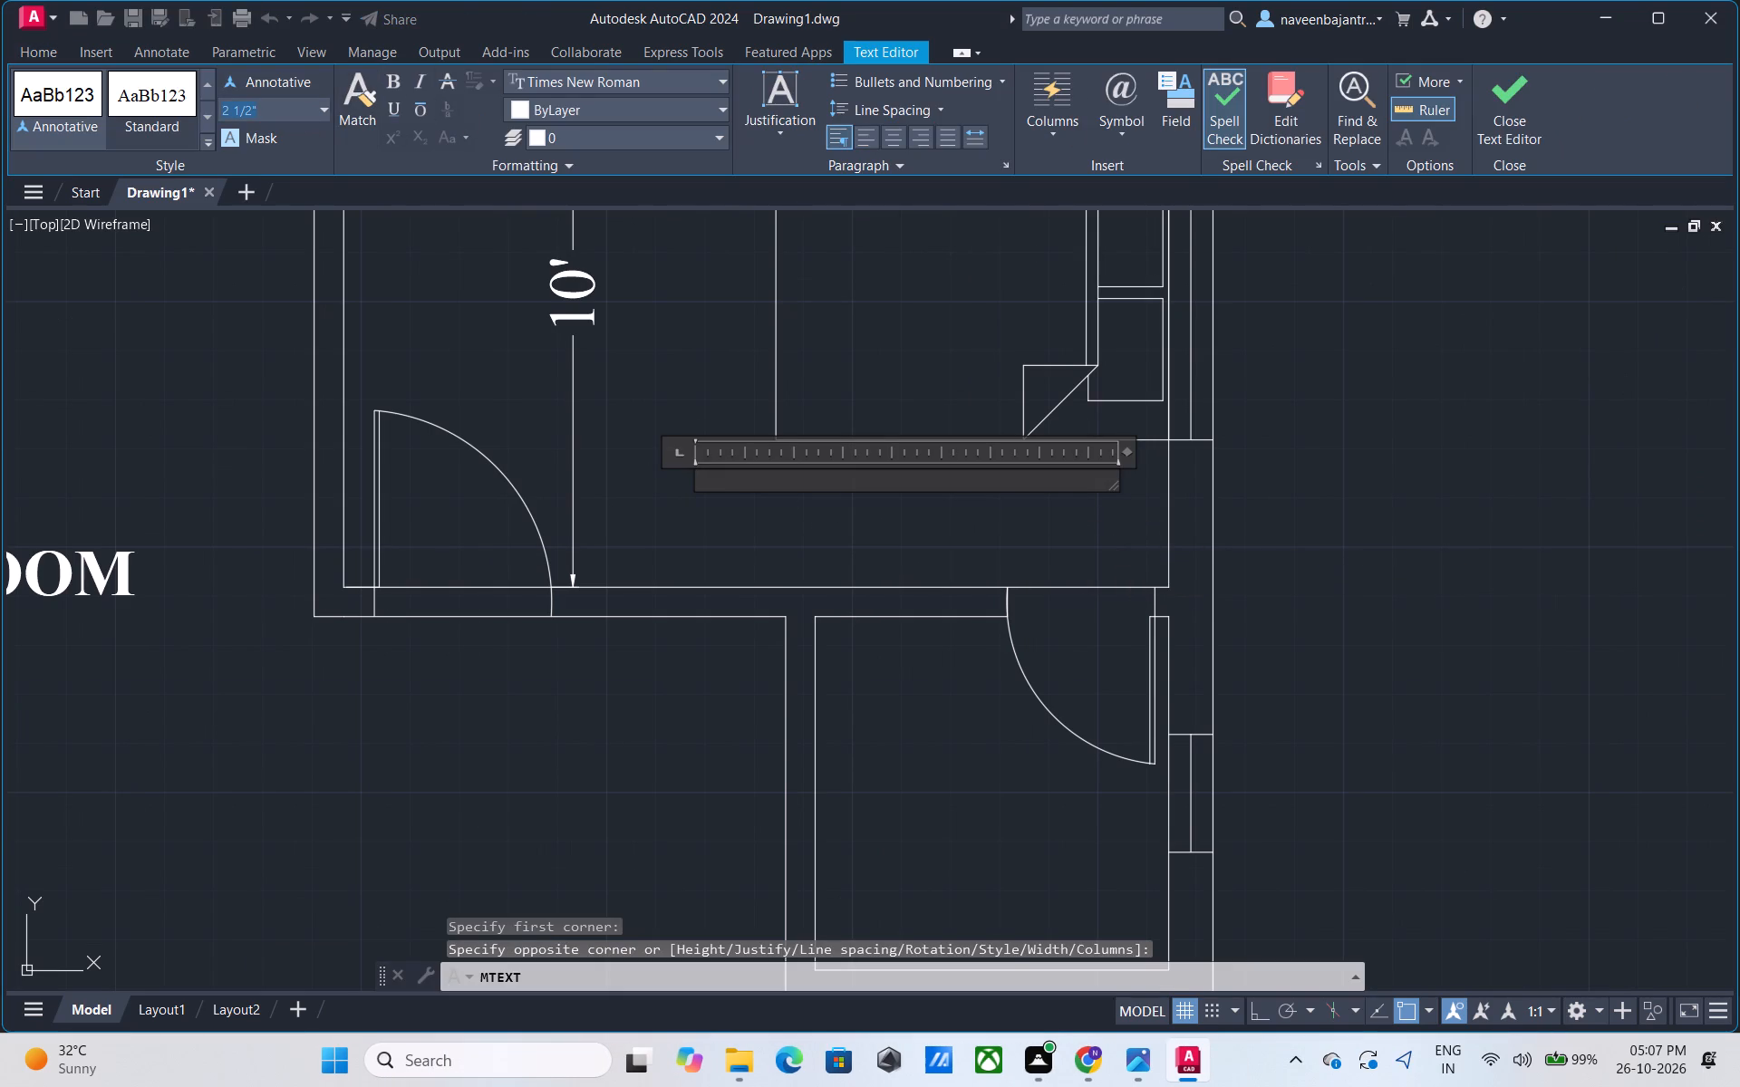
{"action": "key", "text": "9"}
{"action": "key", "text": "shift+quotedbl"}
{"action": "key", "text": "Return"}
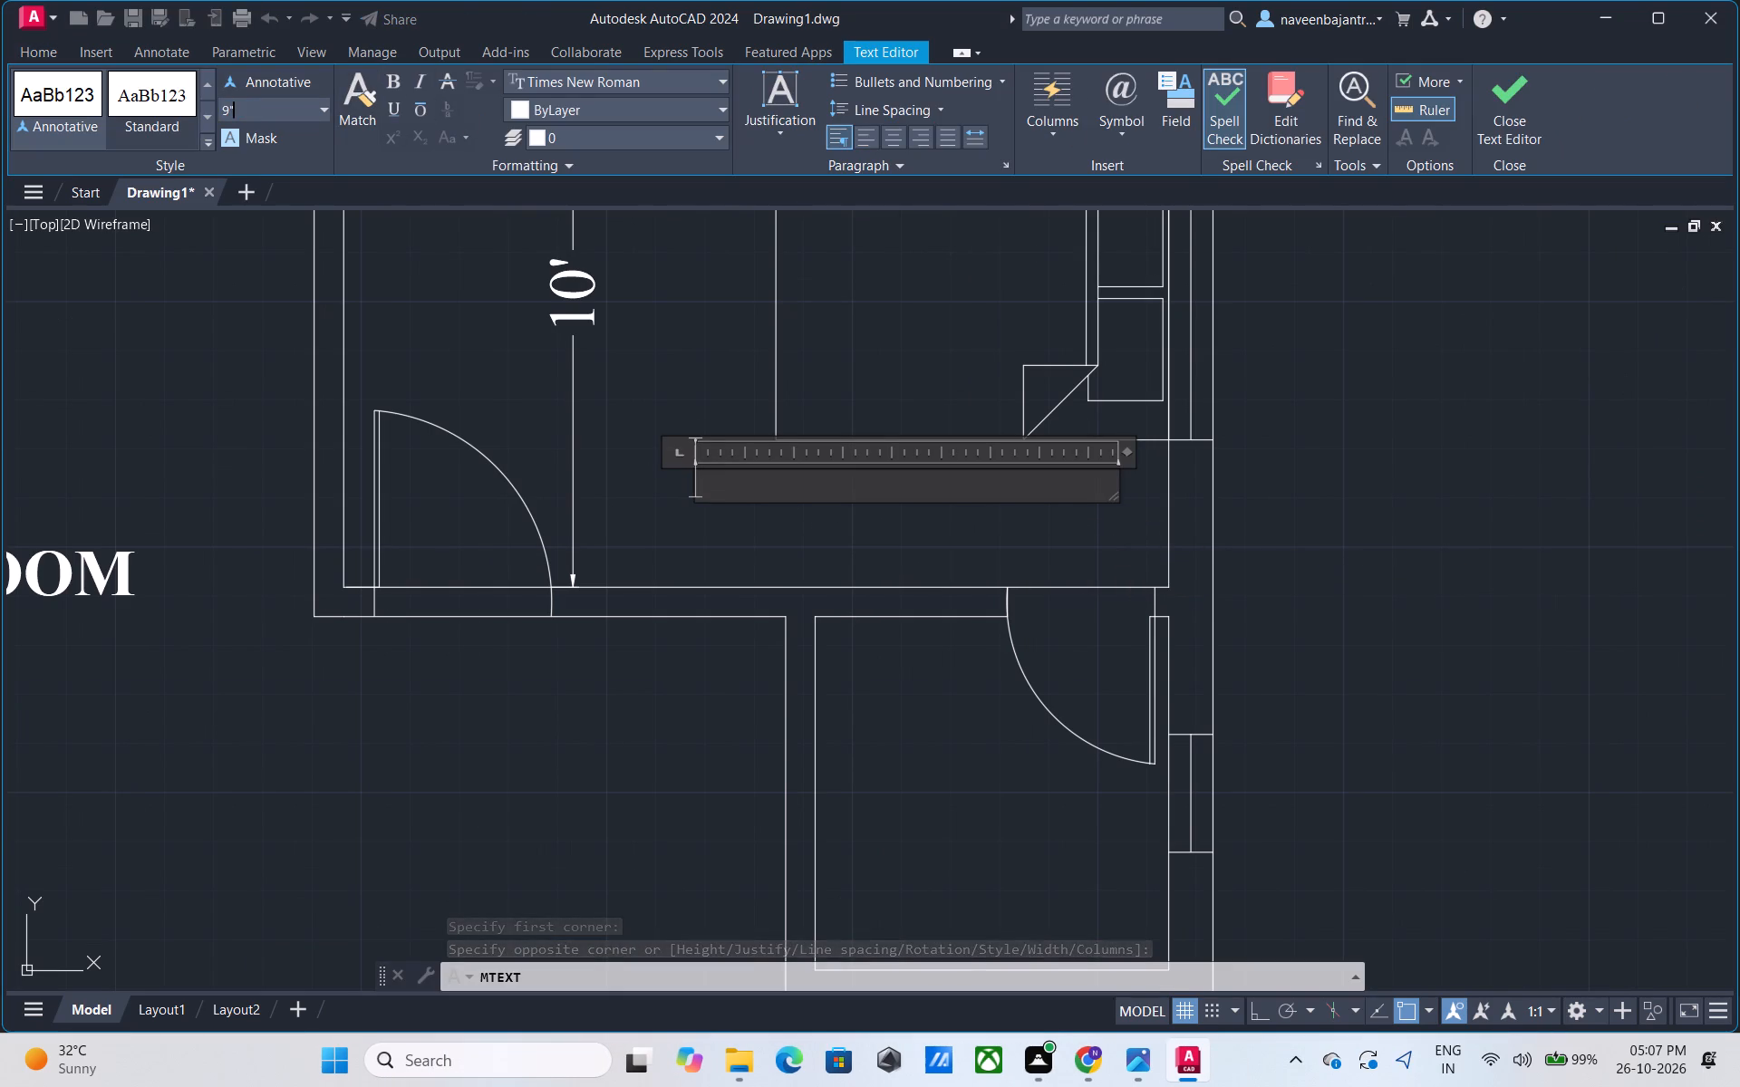
{"action": "type", "text": "BED ROOM"}
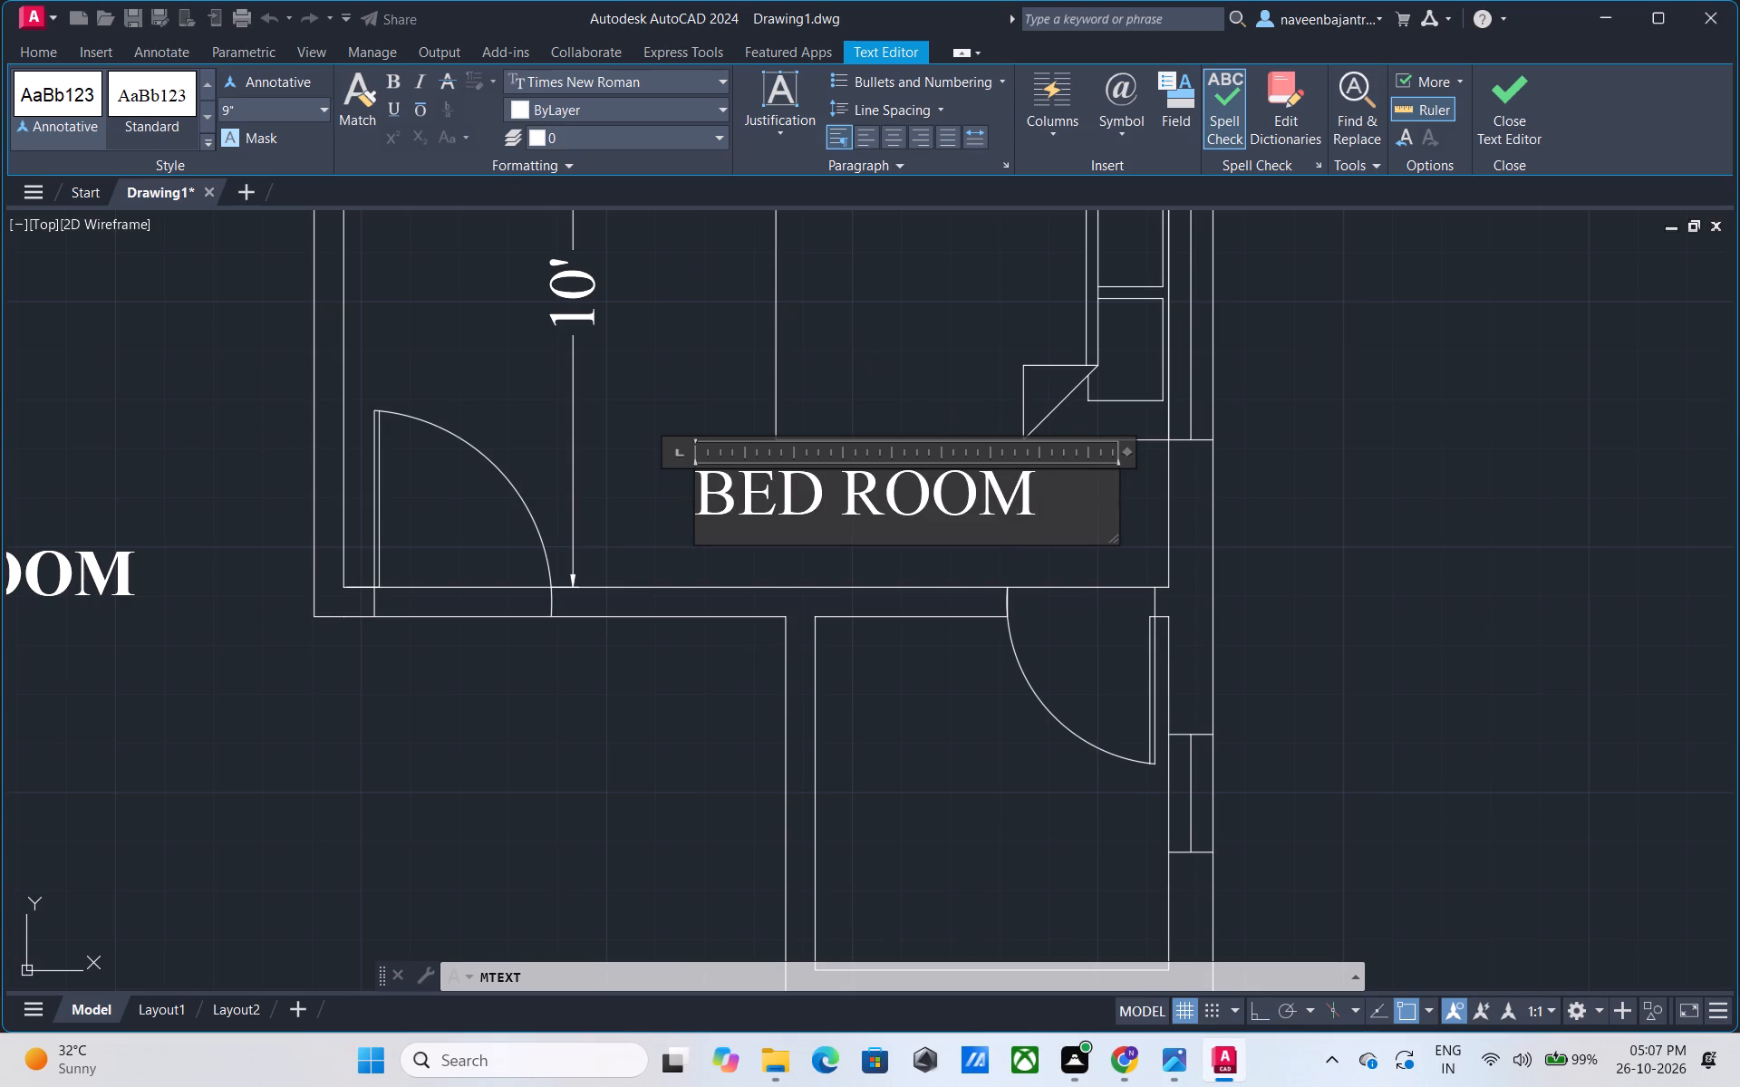
{"action": "left_click_drag", "start_coordinate": [1042, 490], "coordinate": [634, 492]}
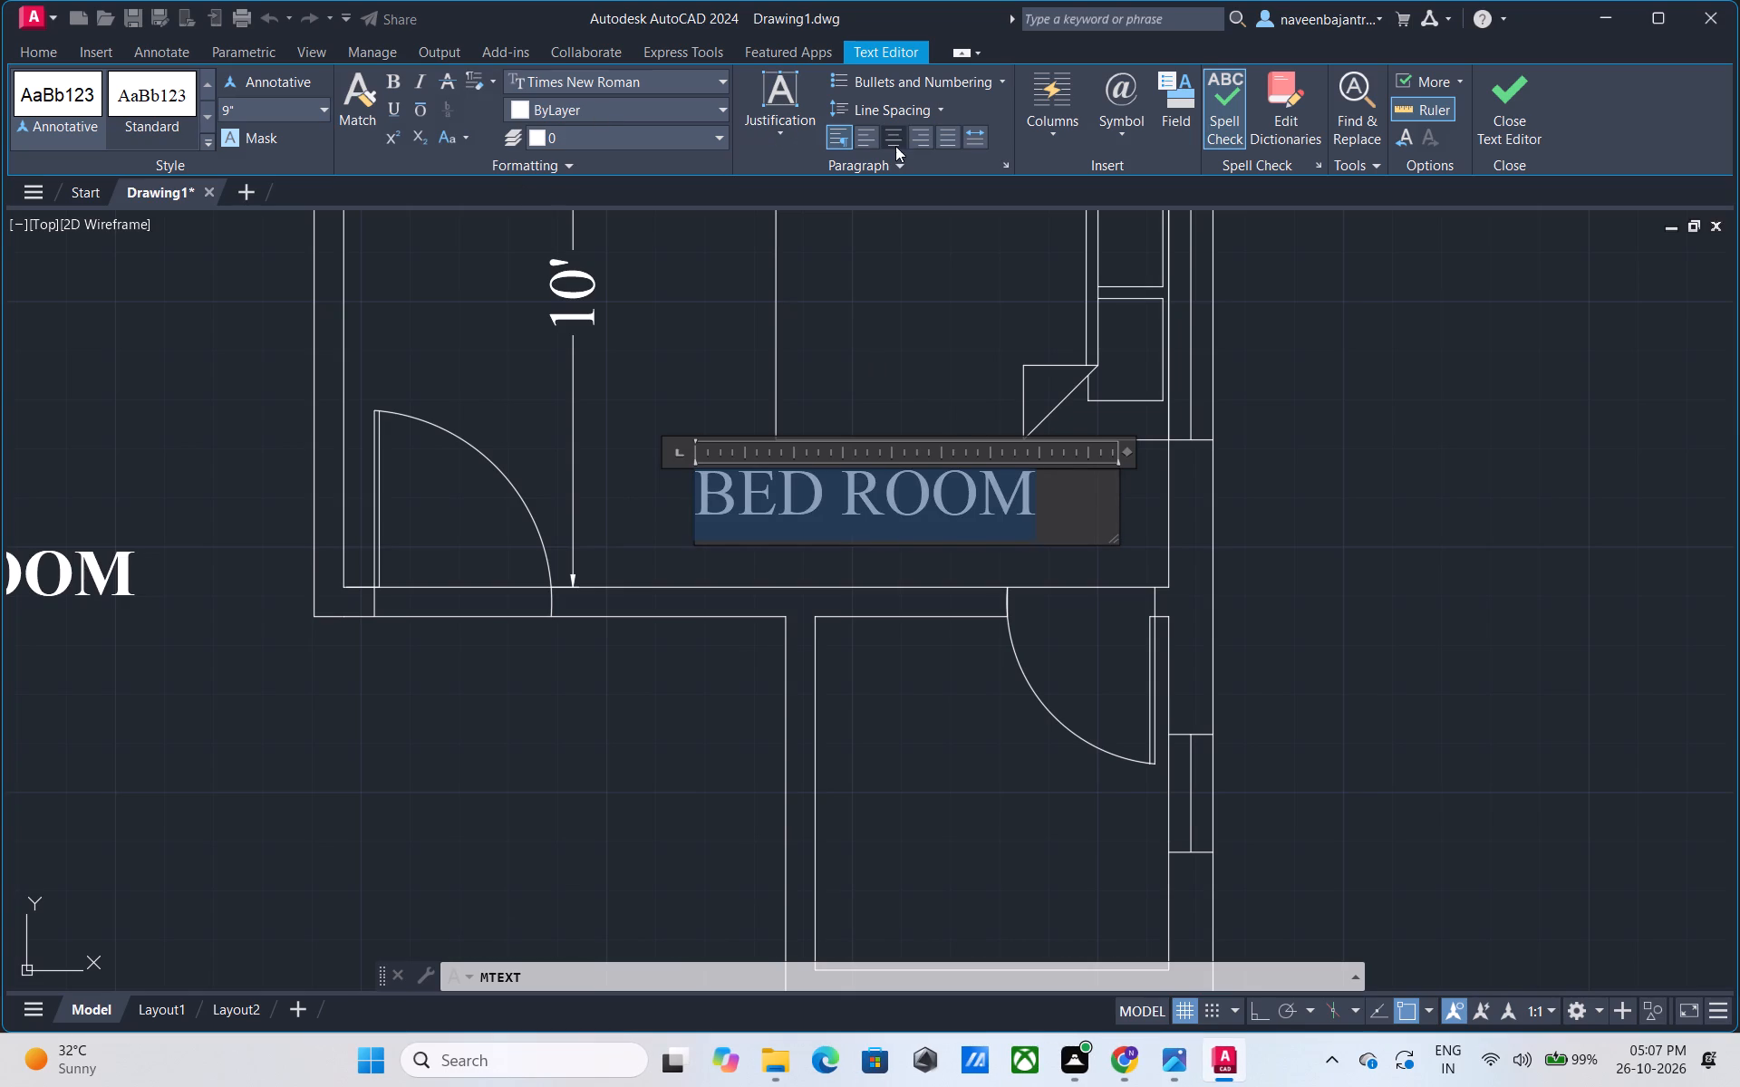
{"action": "left_click", "coordinate": [884, 138]}
{"action": "left_click", "coordinate": [398, 89]}
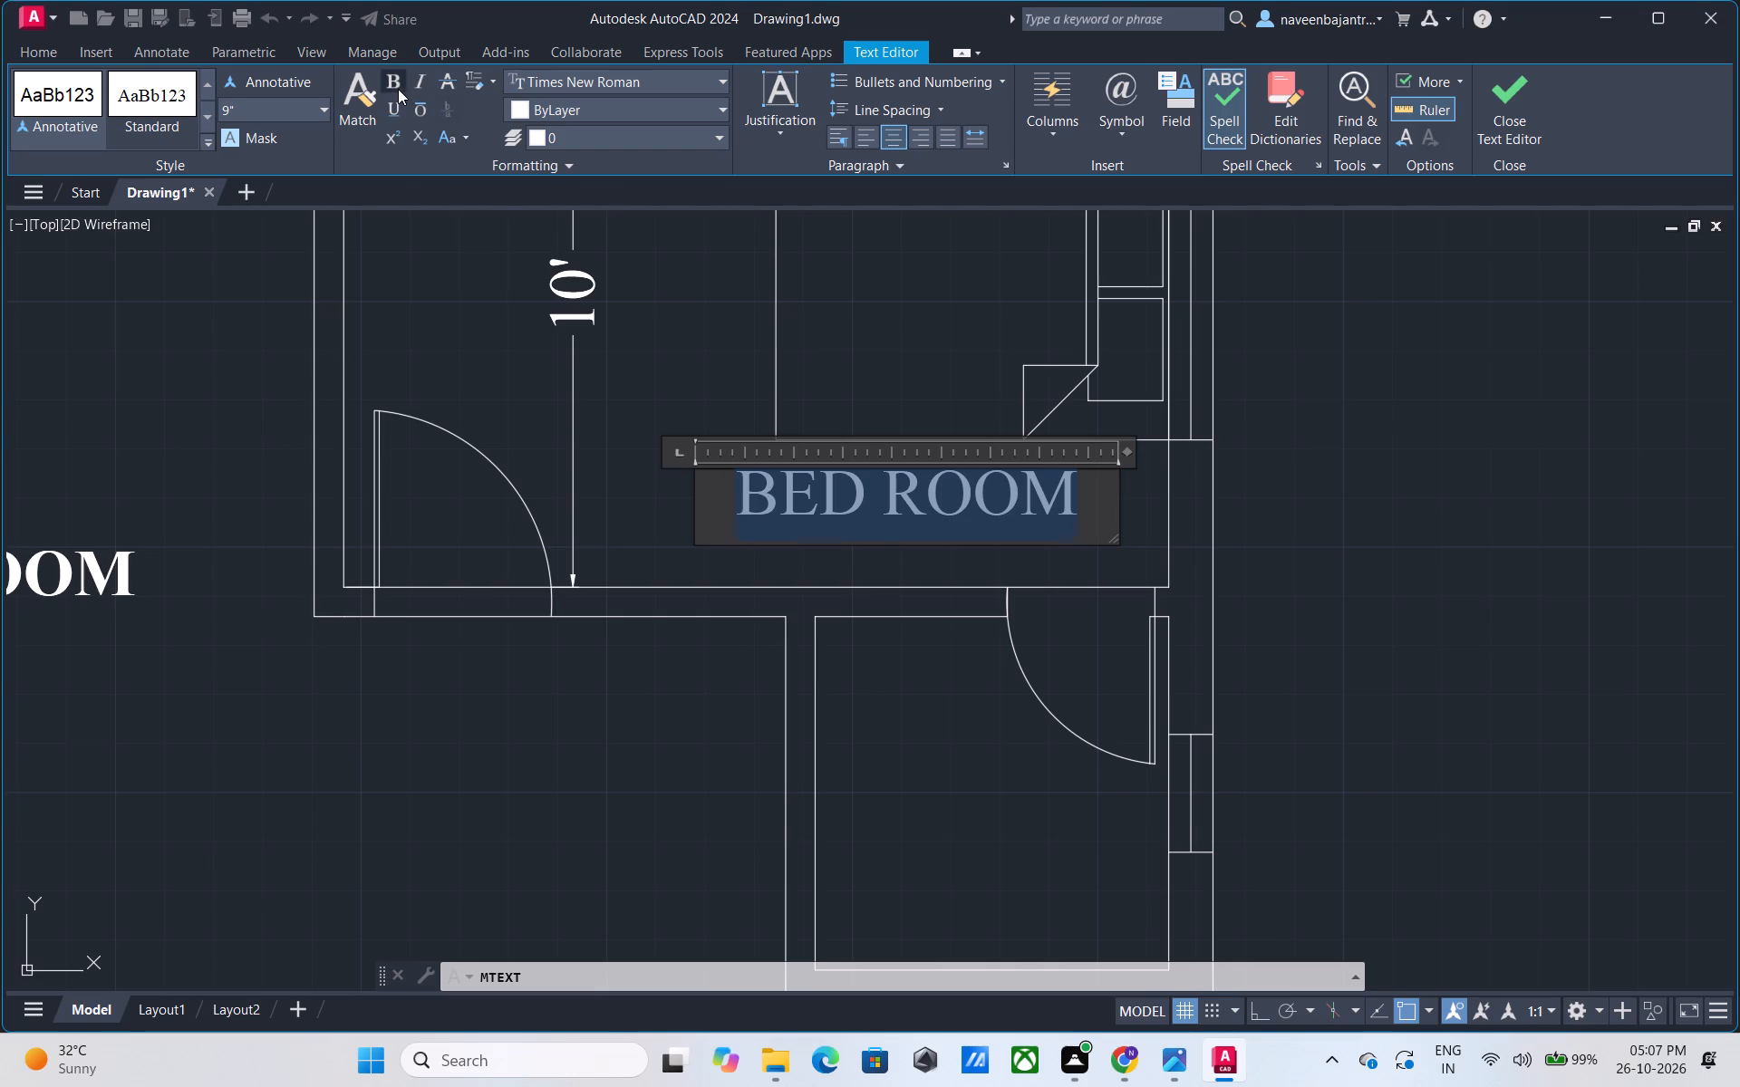
{"action": "left_click", "coordinate": [1513, 136]}
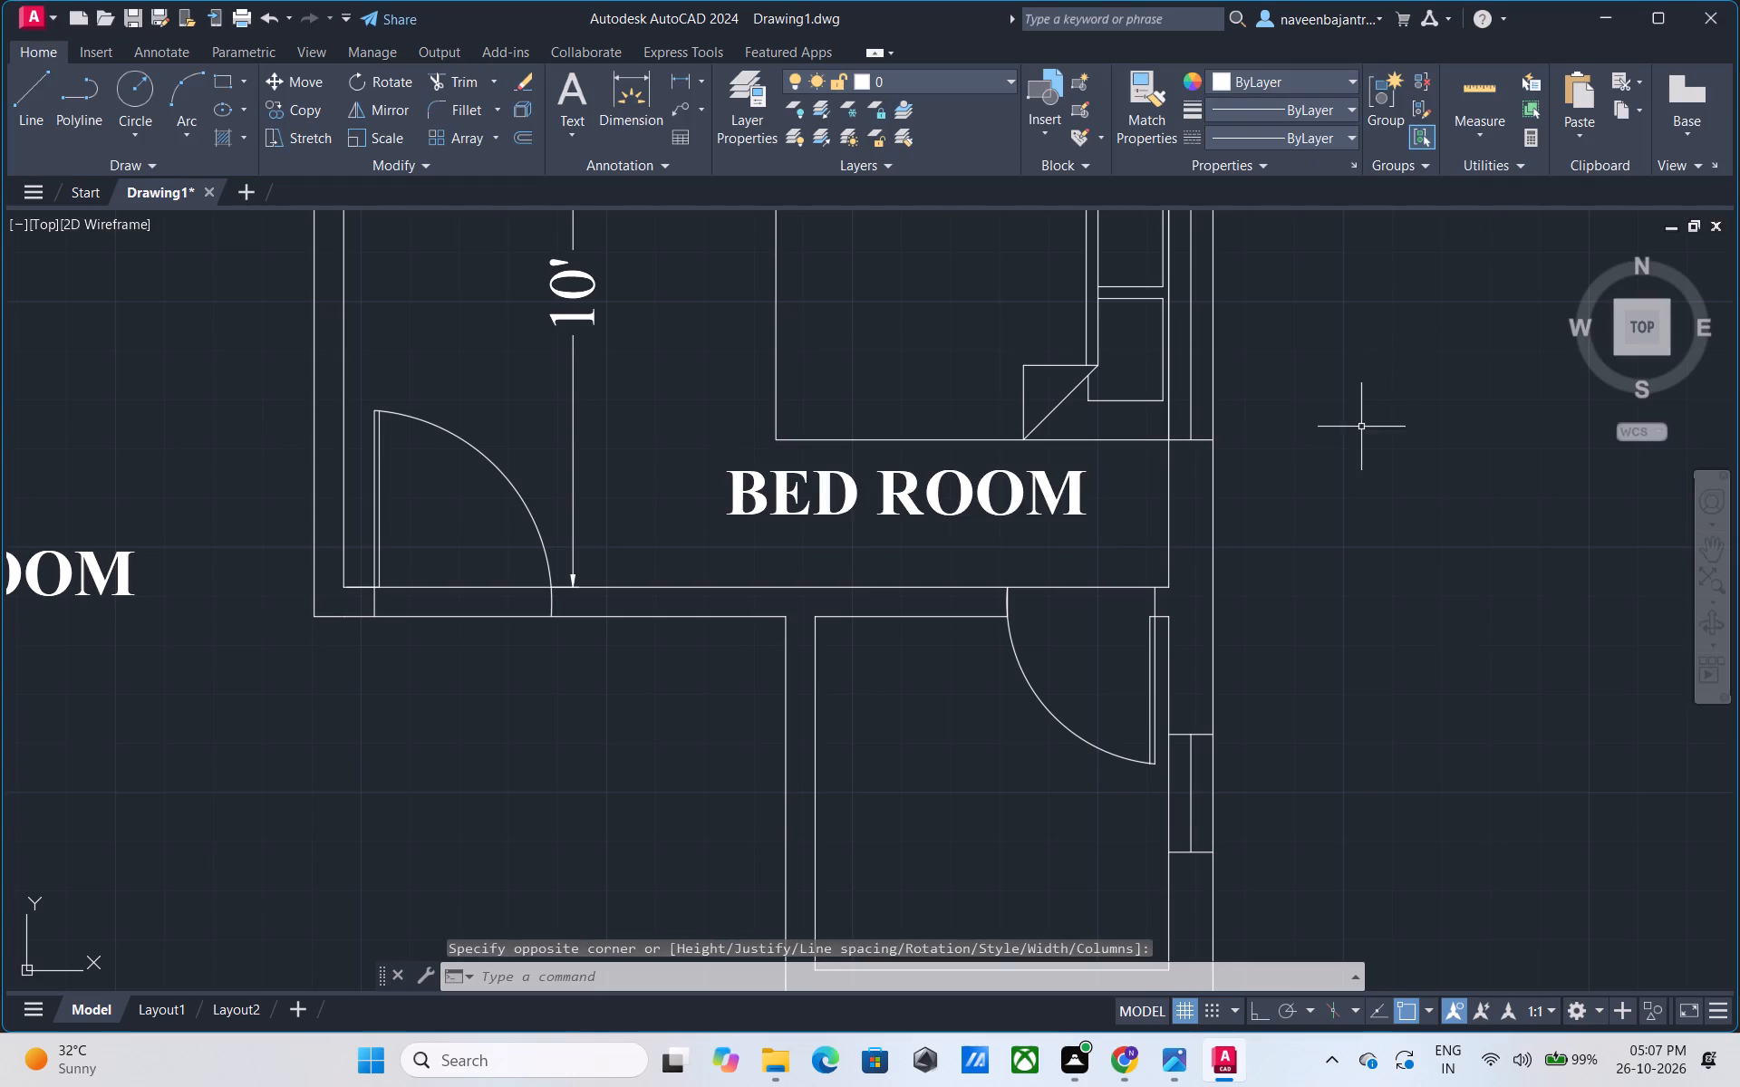
Start a multiline text about 5' wide in the small room directly below the 14' by 10' bedroom and set its text height to 9".
{"action": "scroll", "coordinate": [1361, 427], "scroll_direction": "down", "scroll_amount": 3}
{"action": "middle_click", "coordinate": [1374, 496]}
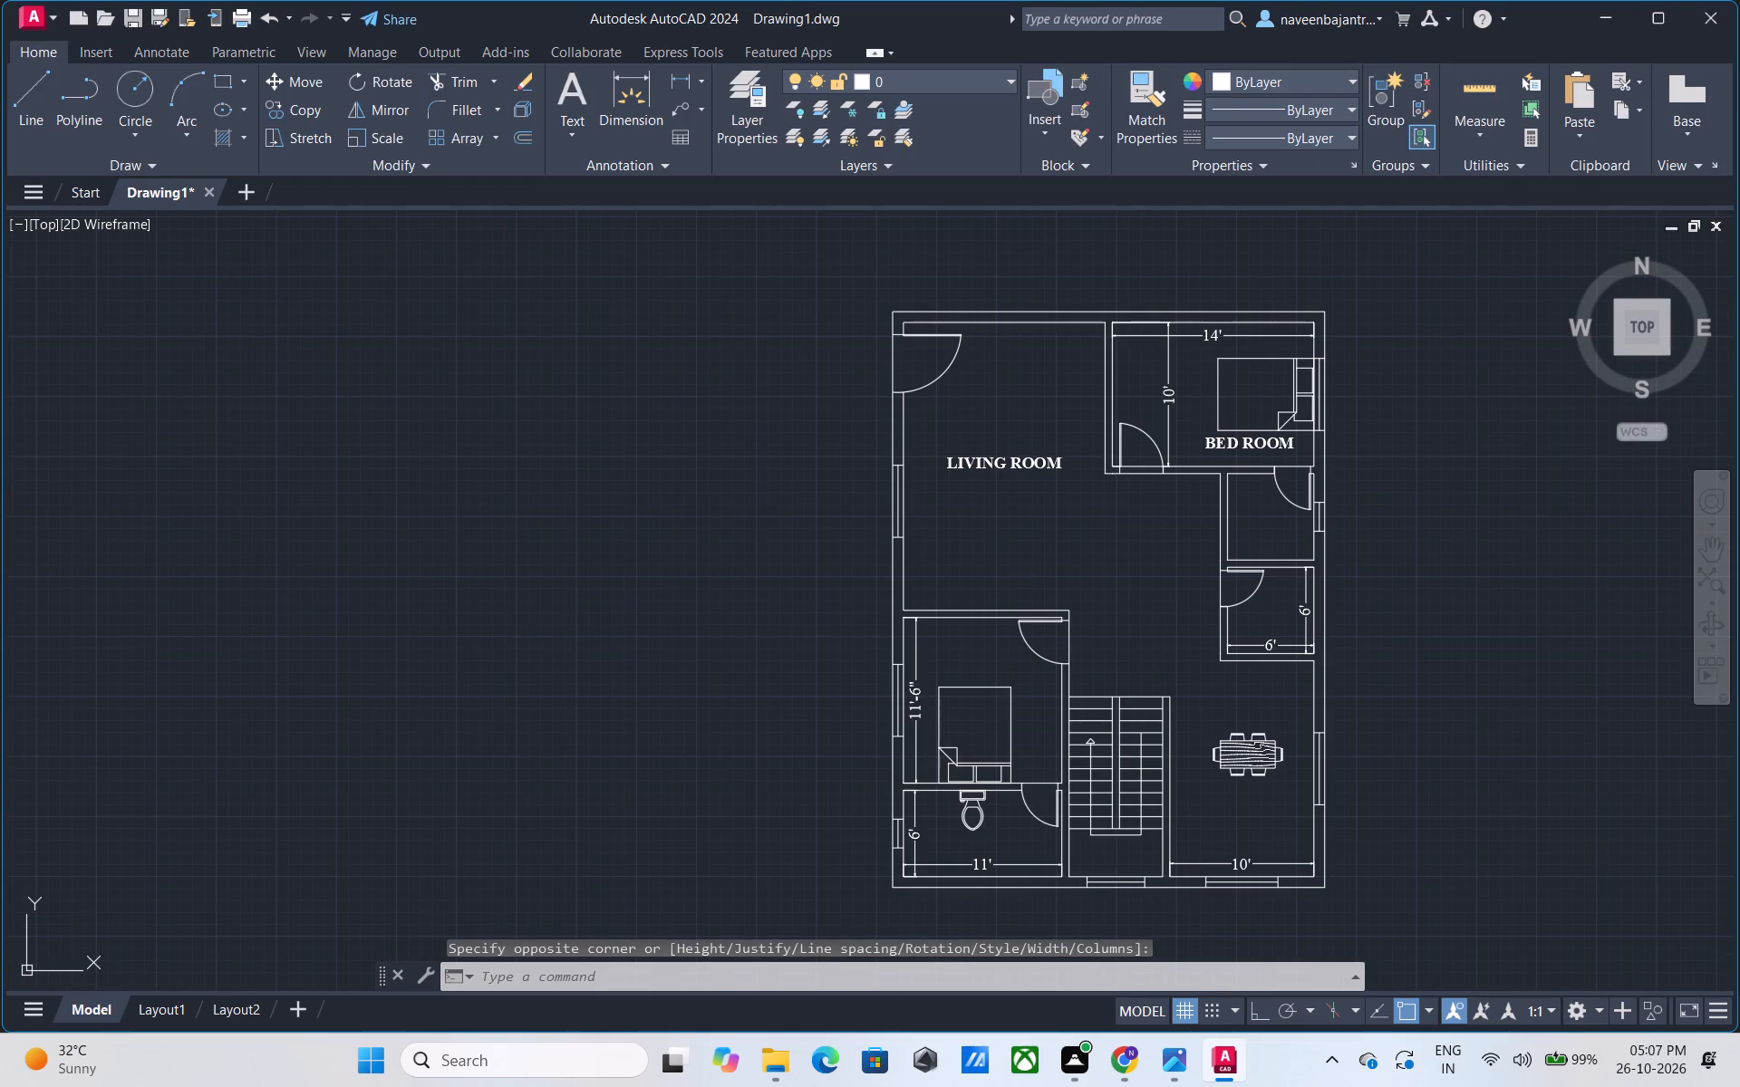
{"action": "middle_click", "coordinate": [1374, 496]}
{"action": "middle_click", "coordinate": [1369, 492]}
{"action": "middle_click", "coordinate": [1369, 492]}
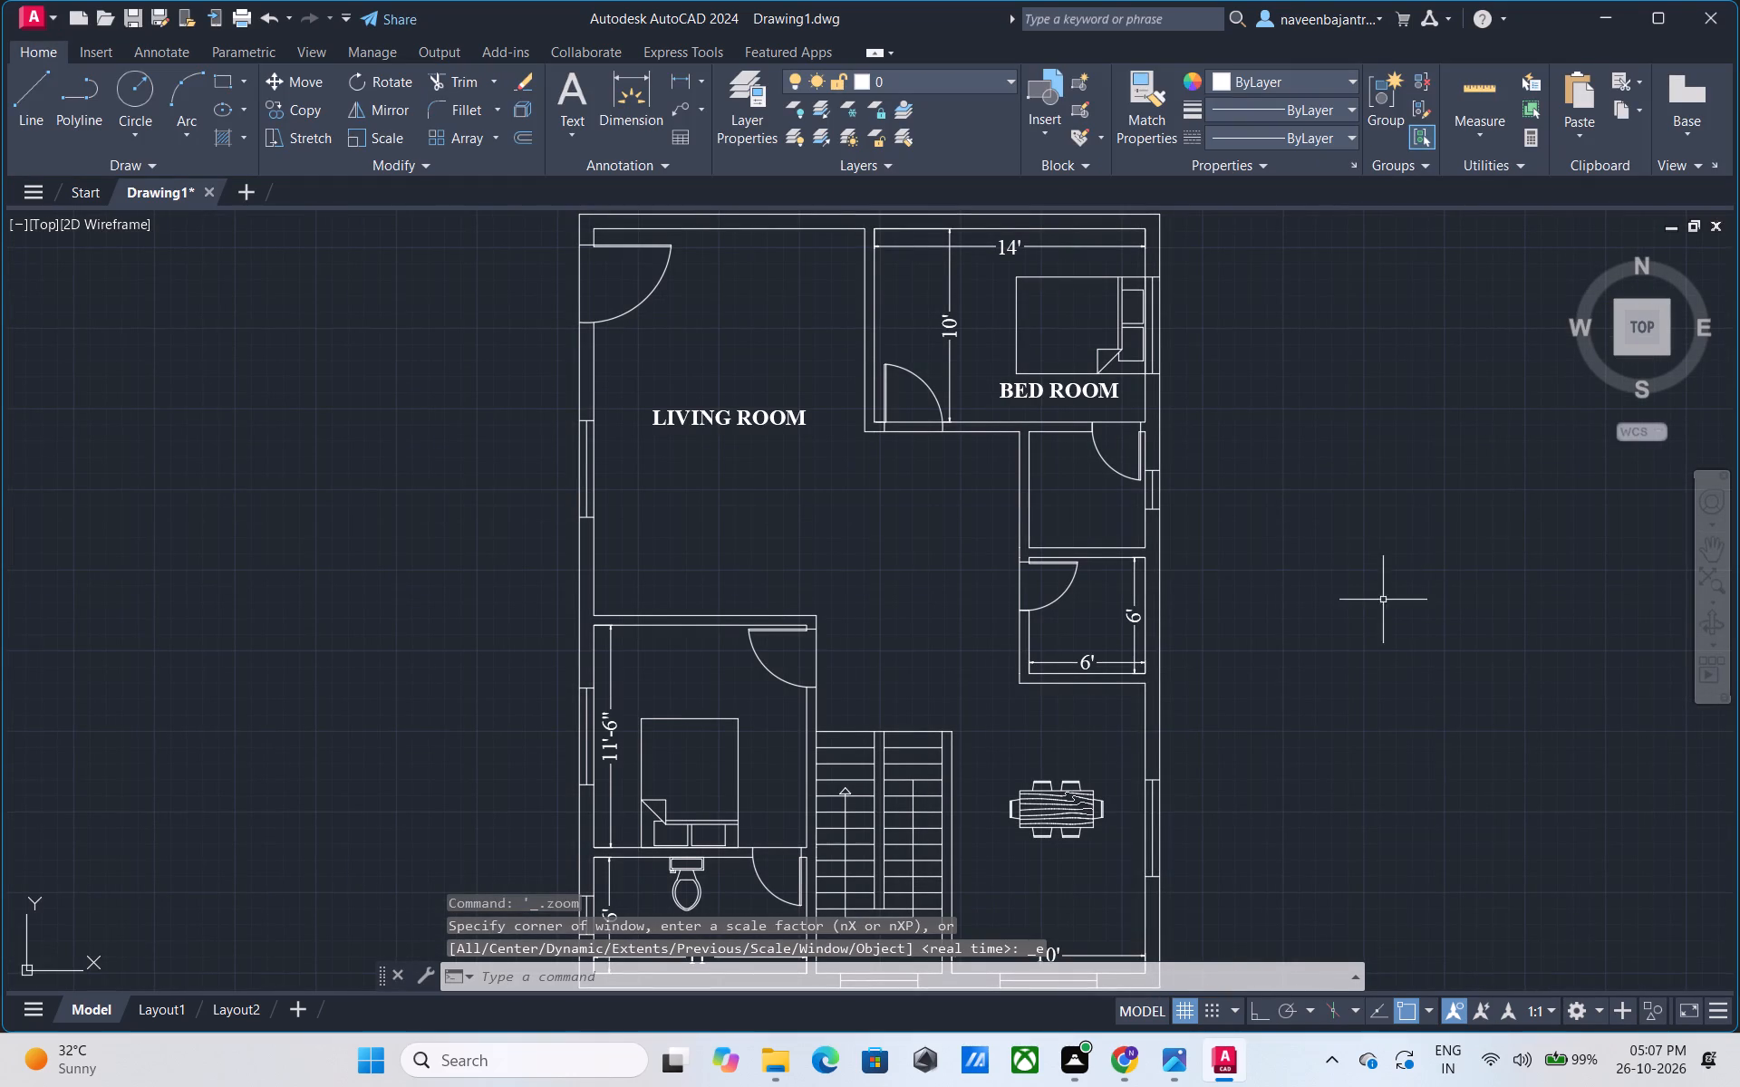
{"action": "middle_click_drag", "start_coordinate": [1379, 598], "coordinate": [1348, 568]}
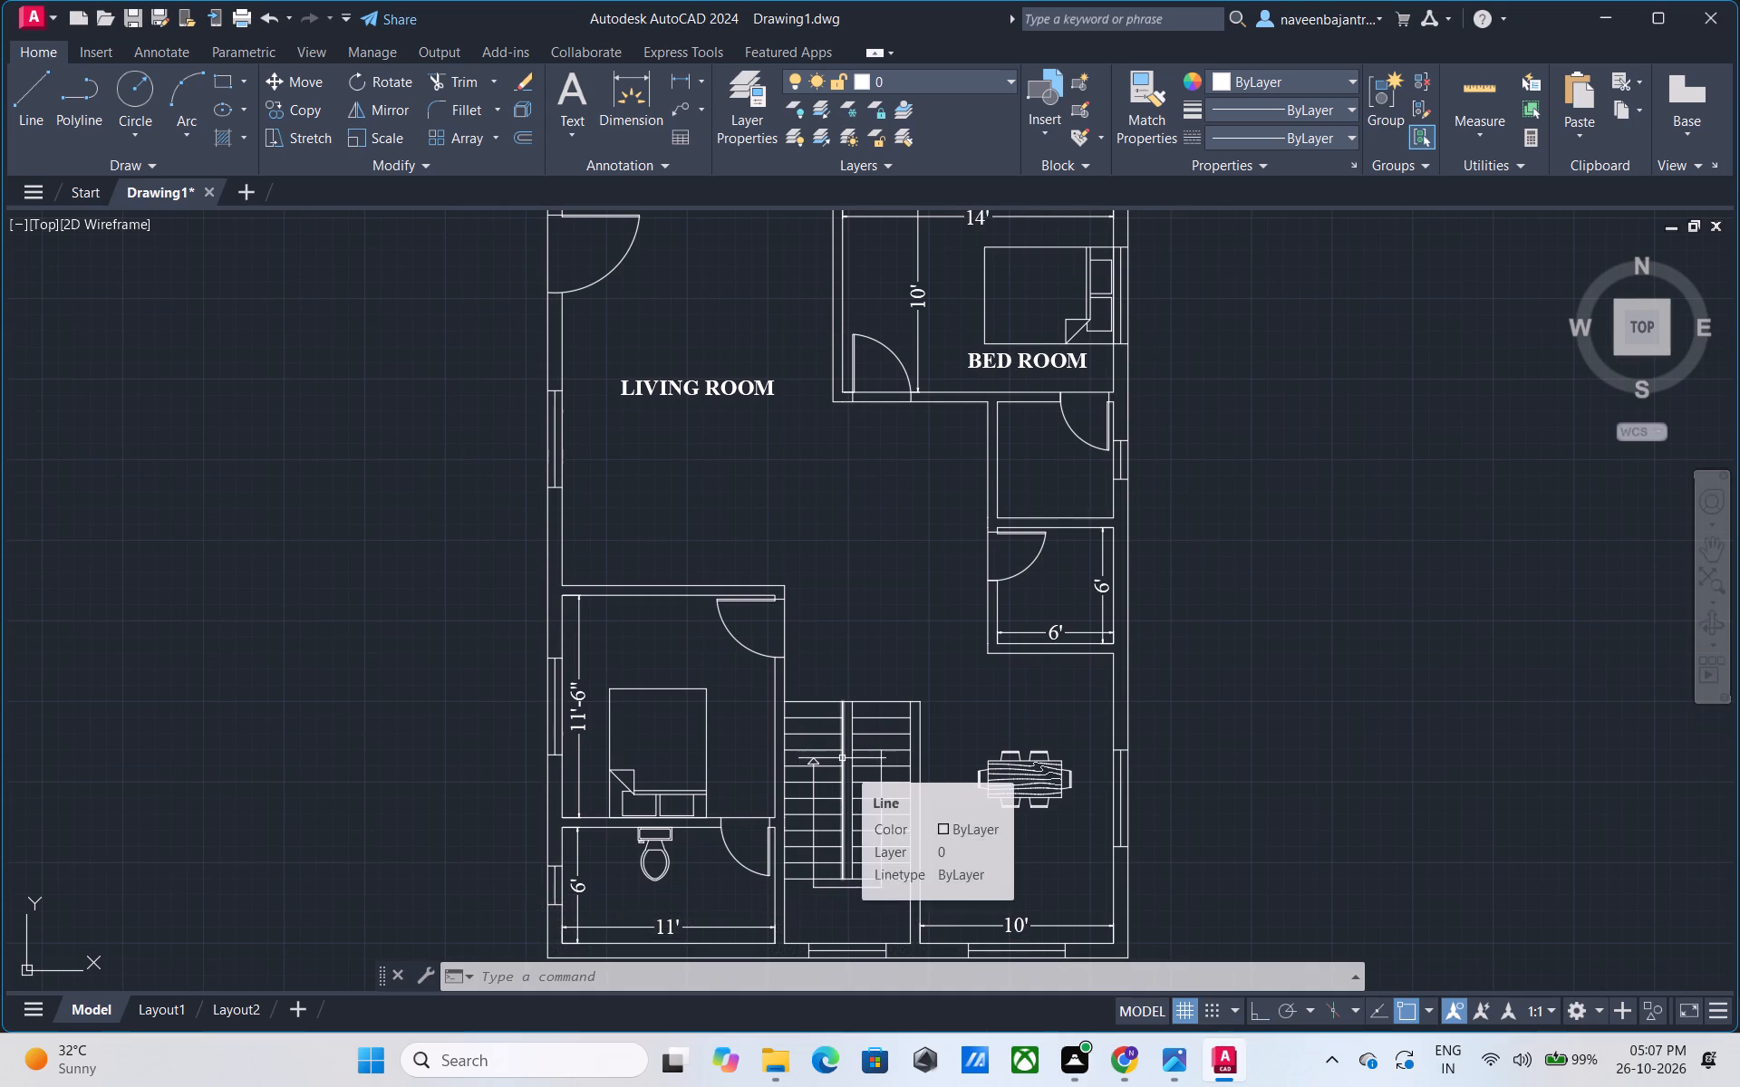
{"action": "scroll", "coordinate": [1075, 450], "scroll_direction": "up", "scroll_amount": 1}
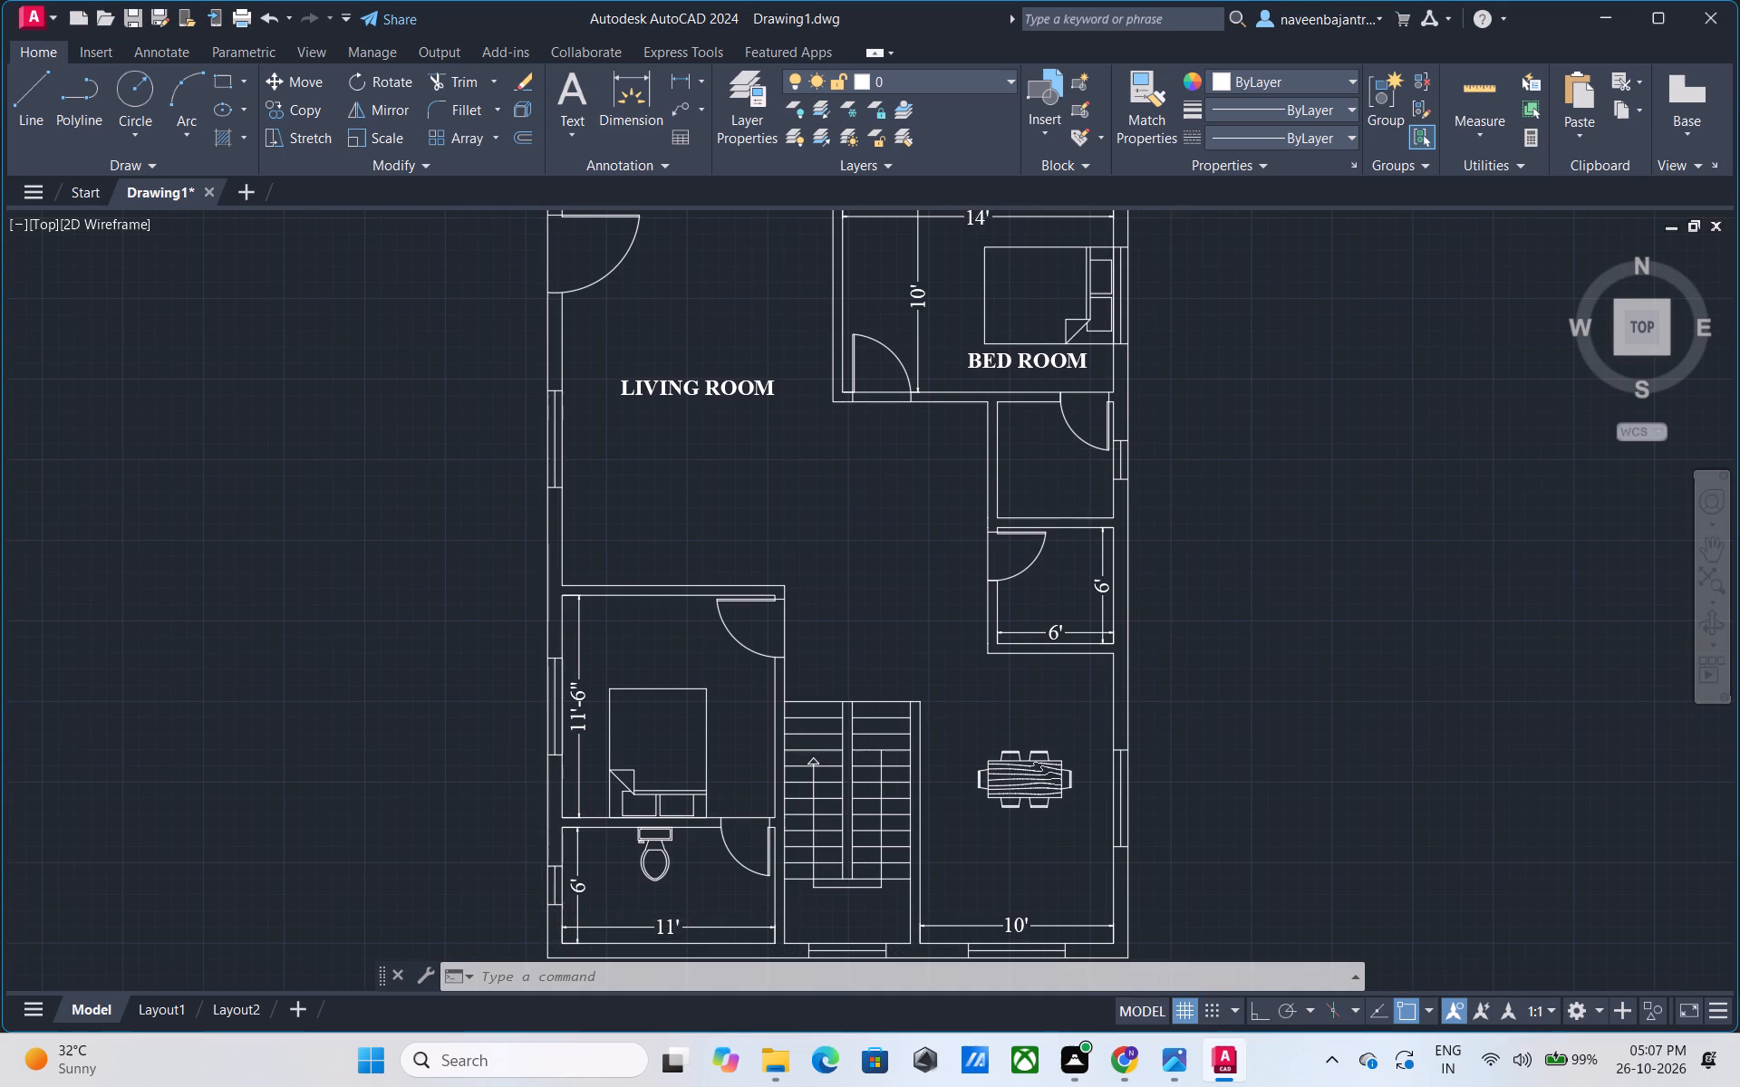
{"action": "scroll", "coordinate": [1075, 450], "scroll_direction": "up", "scroll_amount": 1}
{"action": "middle_click_drag", "start_coordinate": [1064, 457], "coordinate": [1003, 481]}
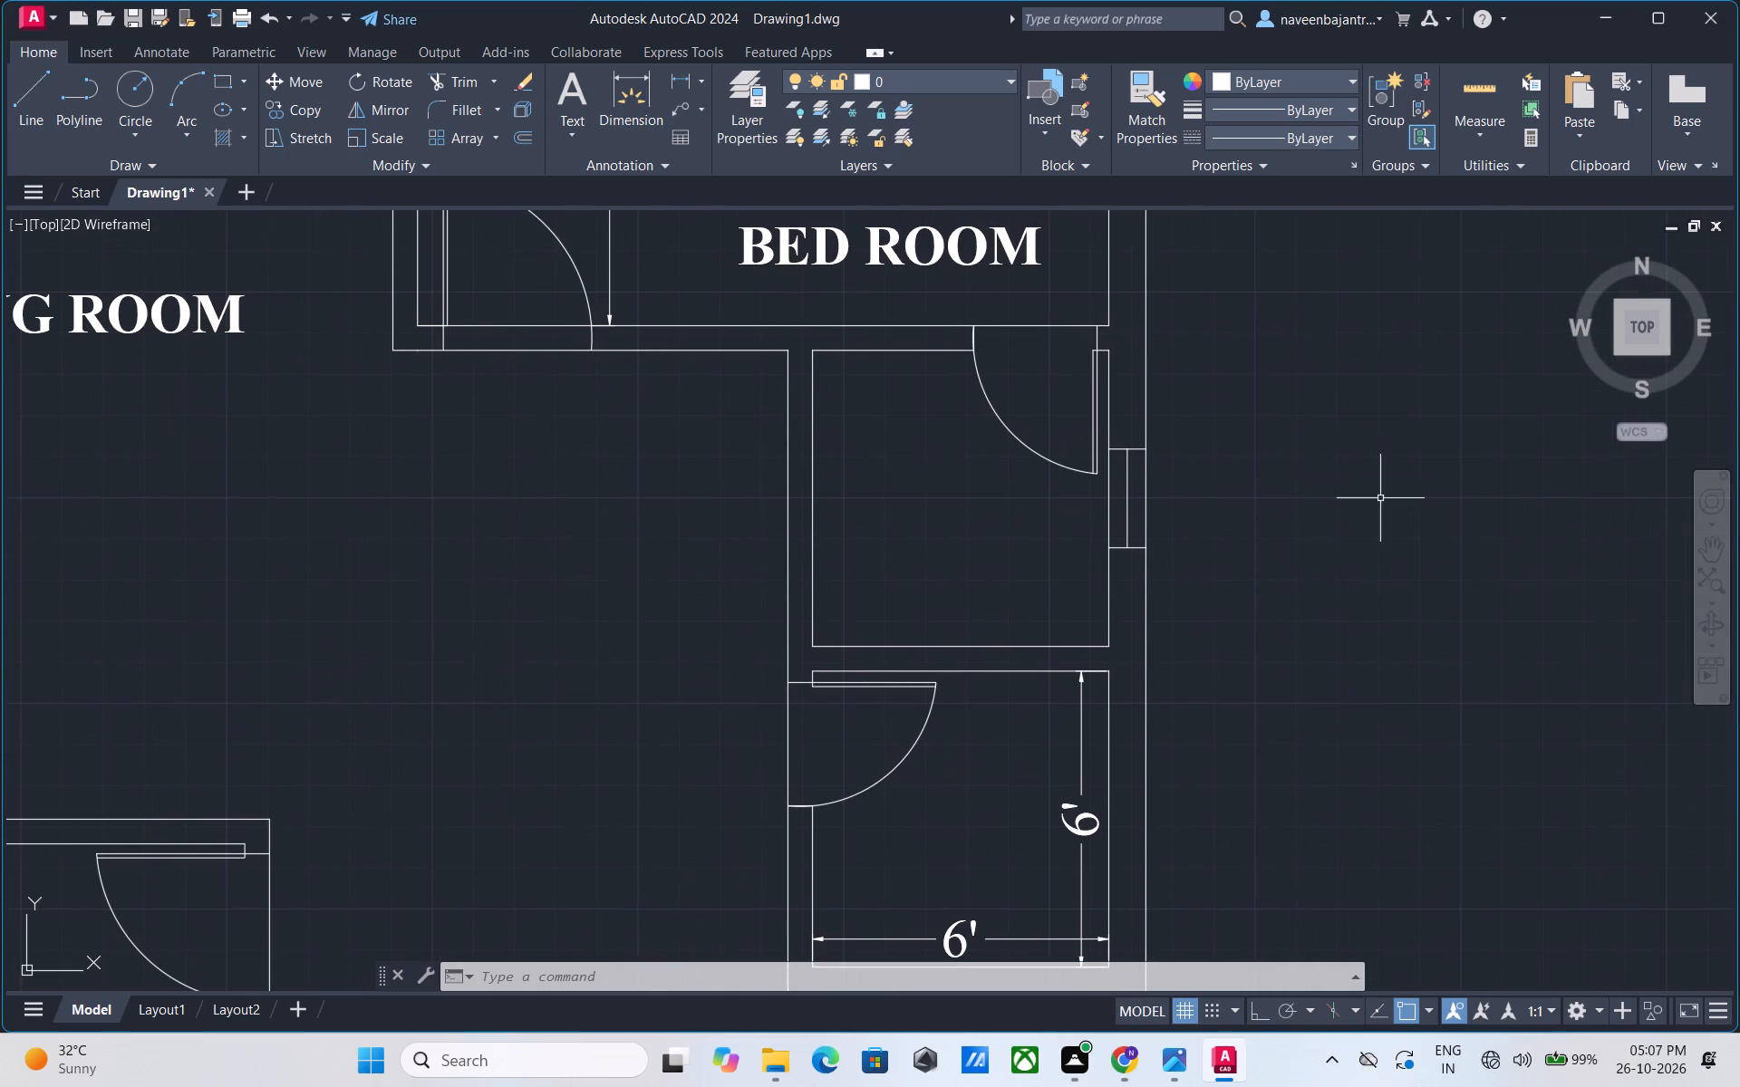
{"action": "left_click", "coordinate": [580, 90]}
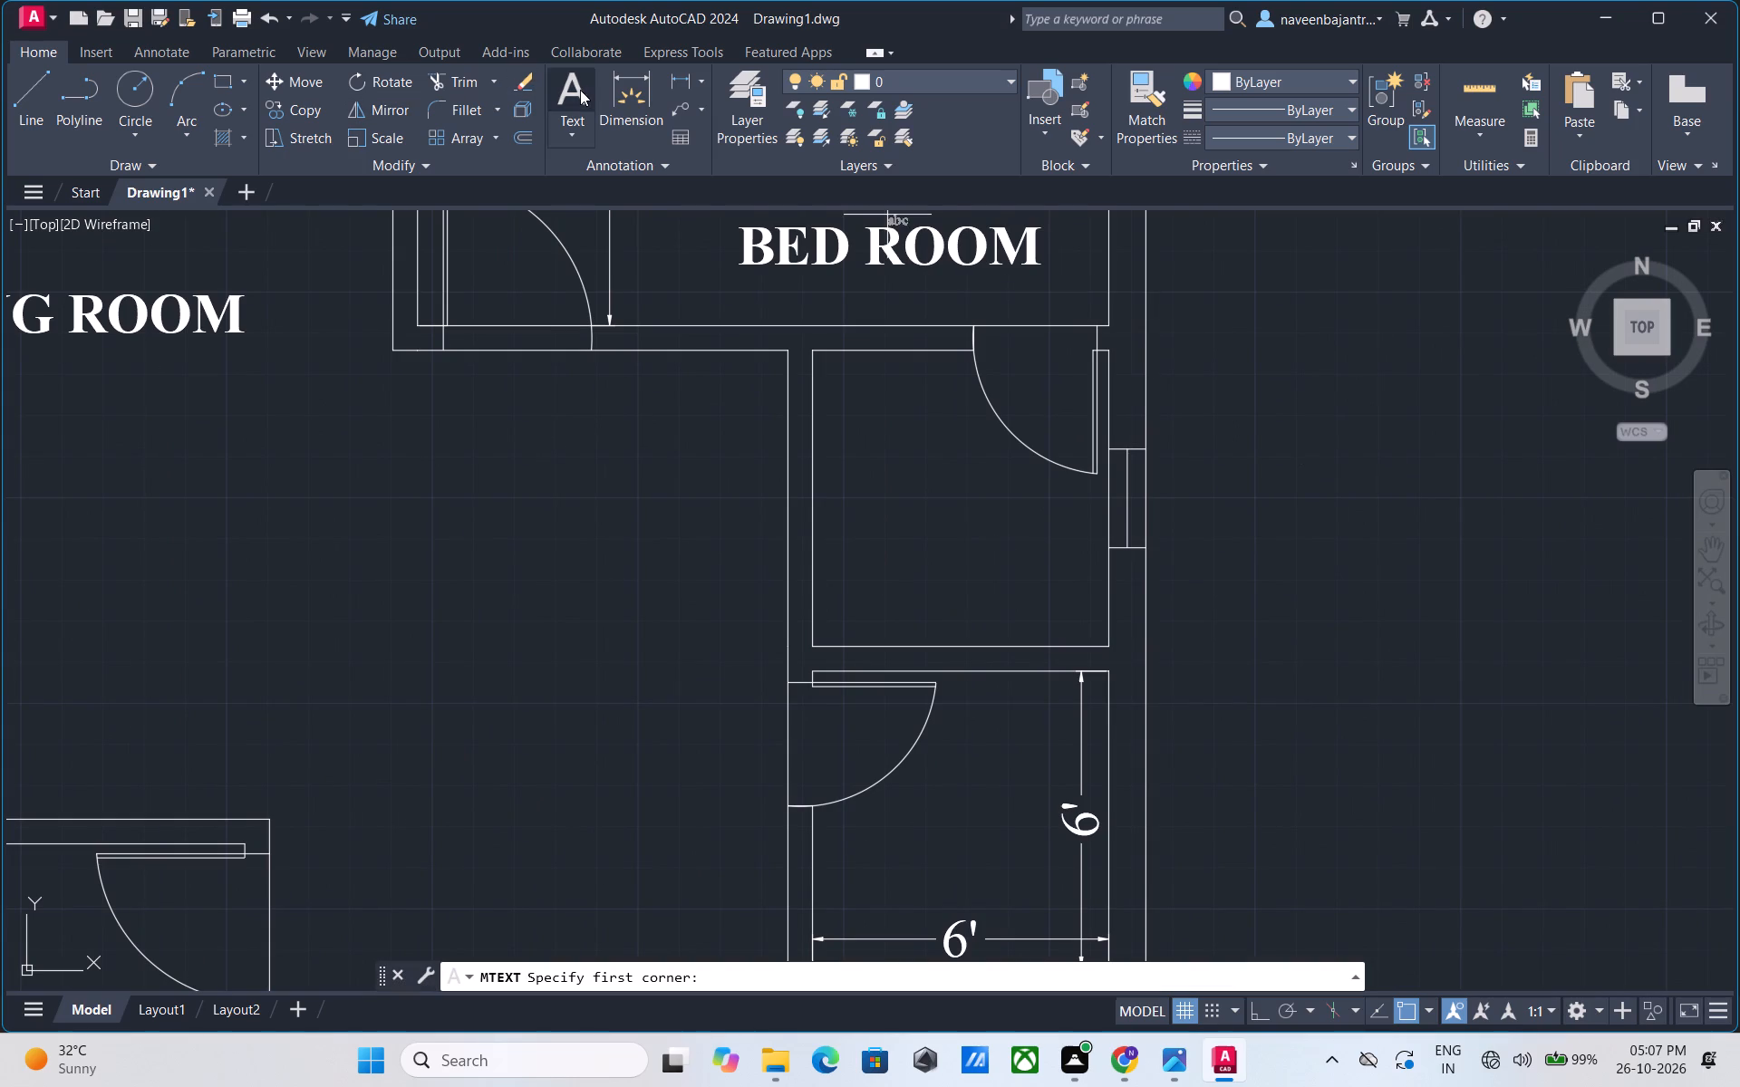
{"action": "left_click", "coordinate": [831, 523]}
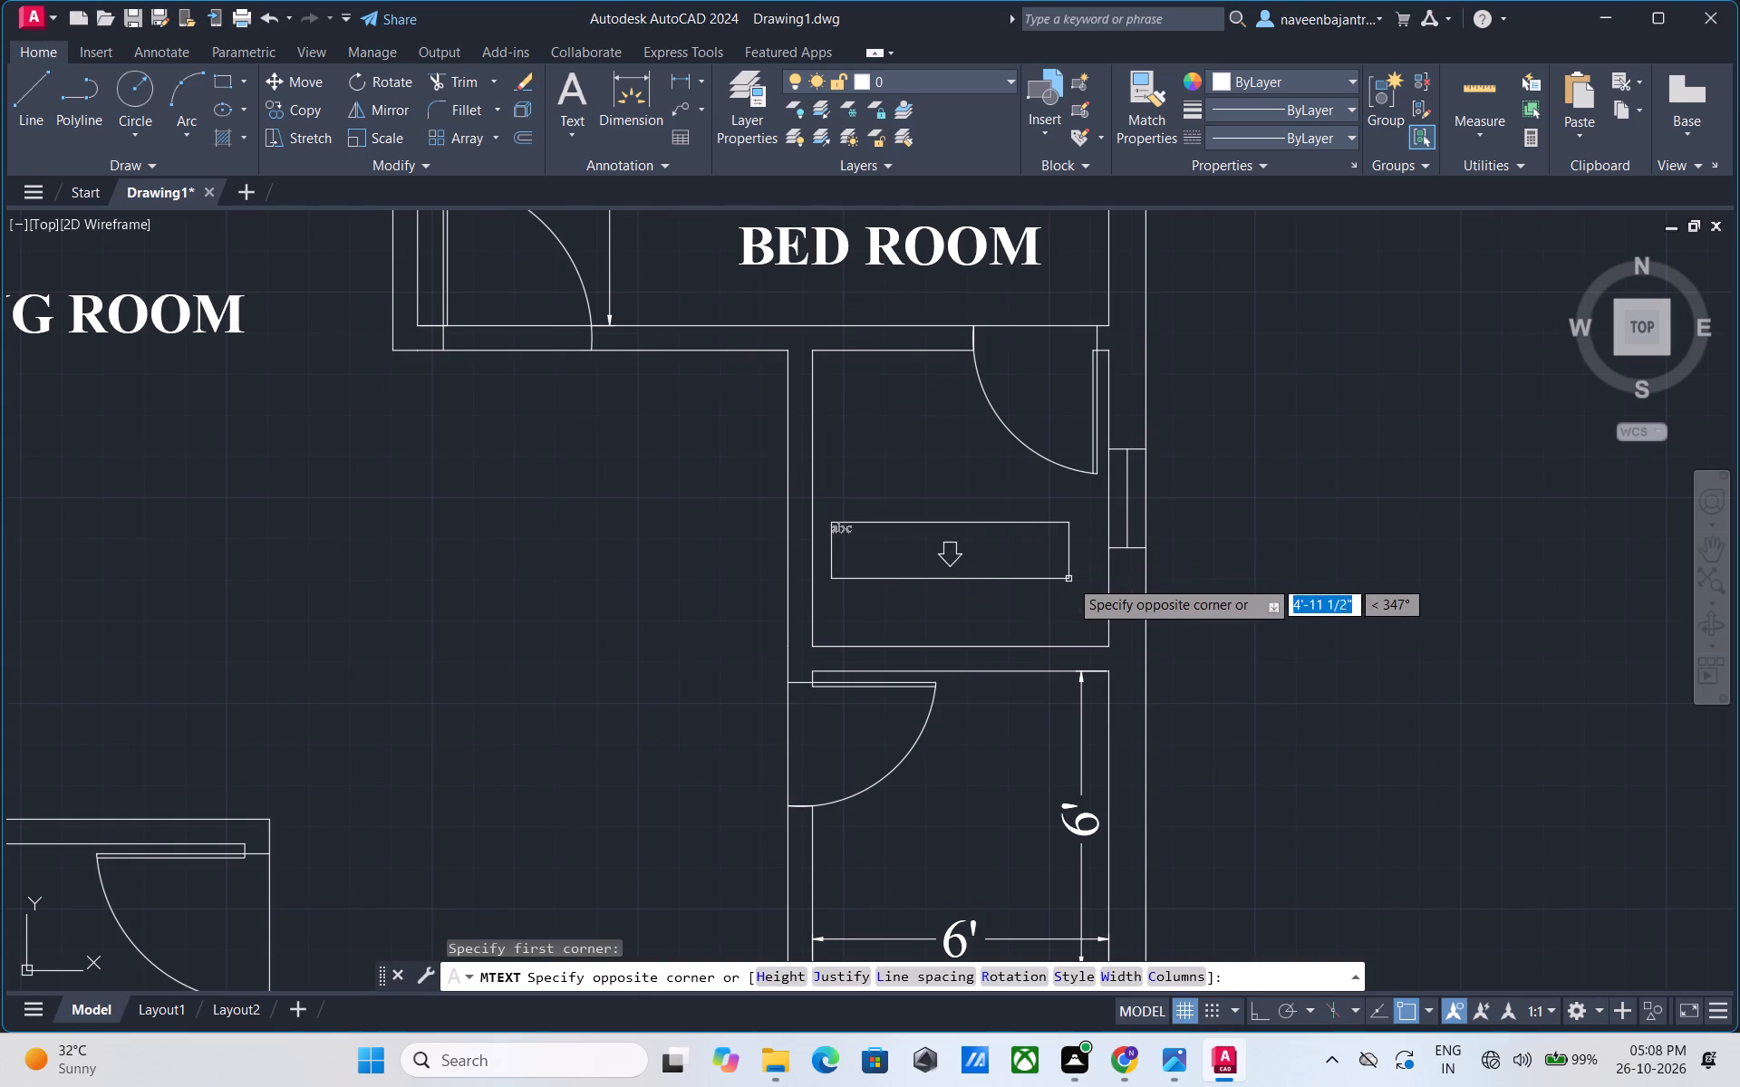
{"action": "left_click", "coordinate": [1089, 579]}
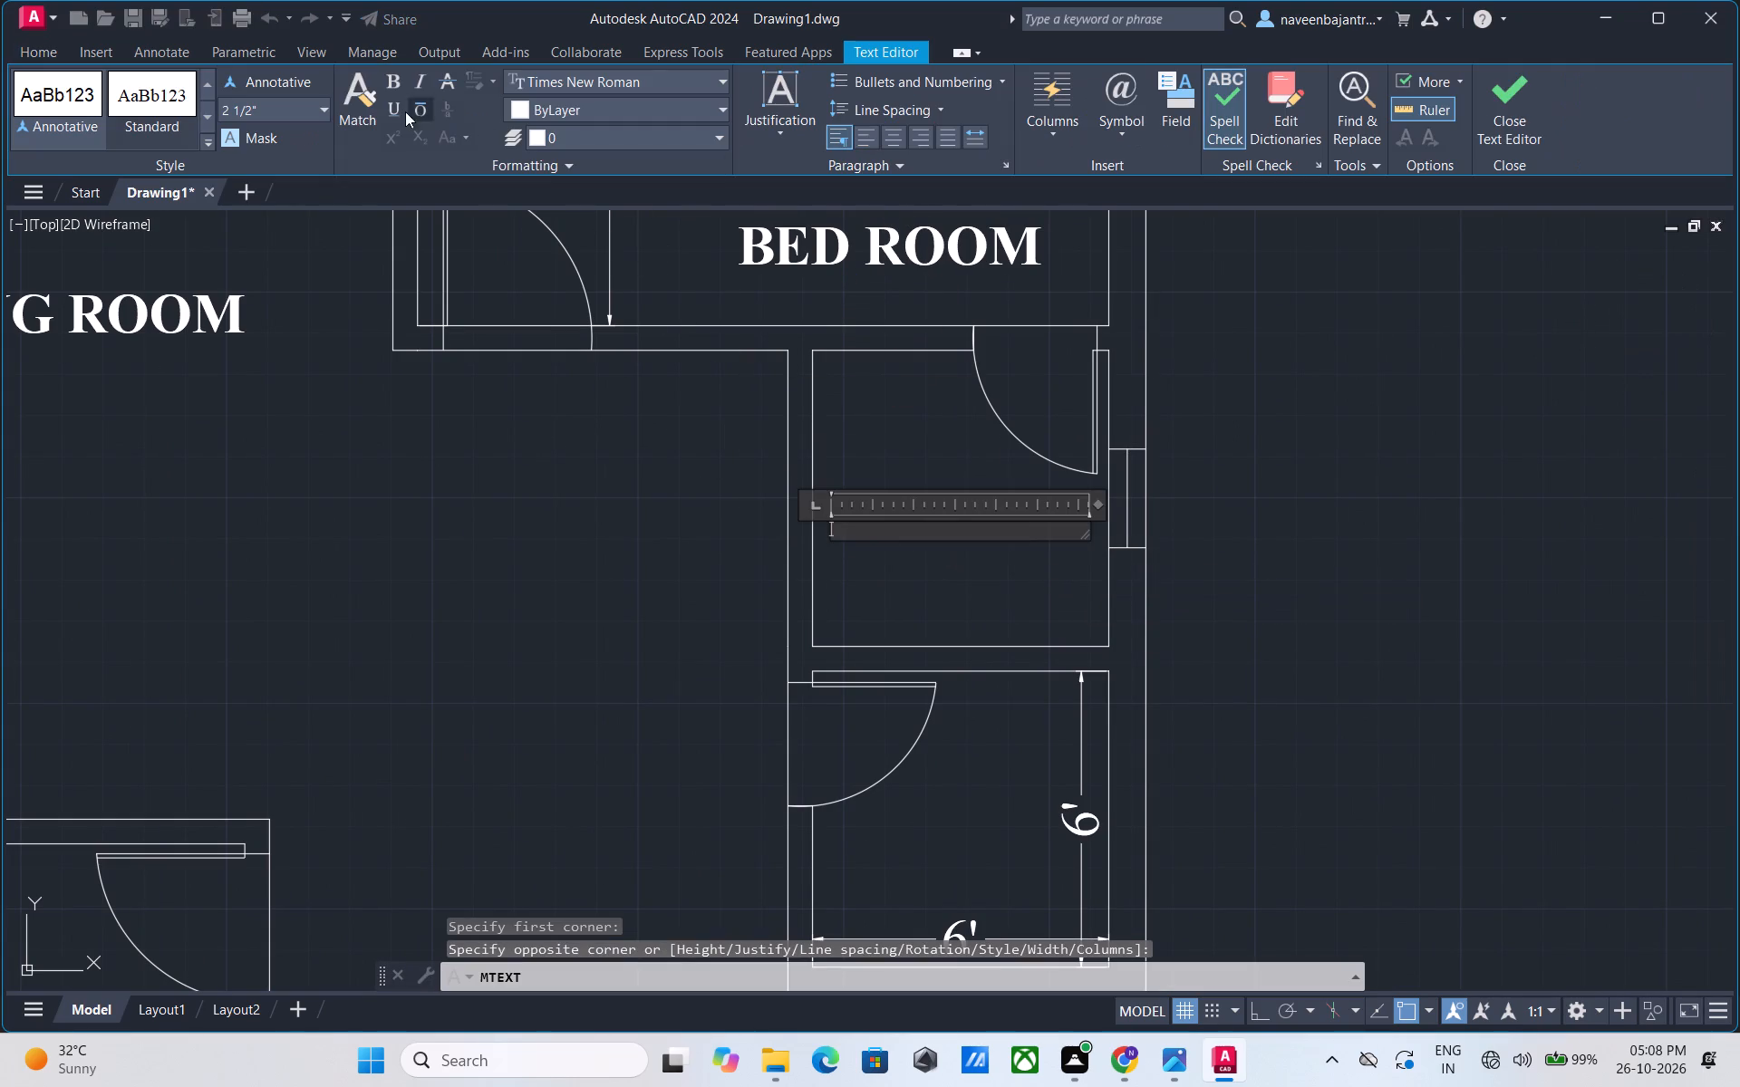
{"action": "left_click", "coordinate": [302, 104]}
{"action": "key", "text": "9"}
{"action": "key", "text": "shift+quotedbl"}
{"action": "key", "text": "Return"}
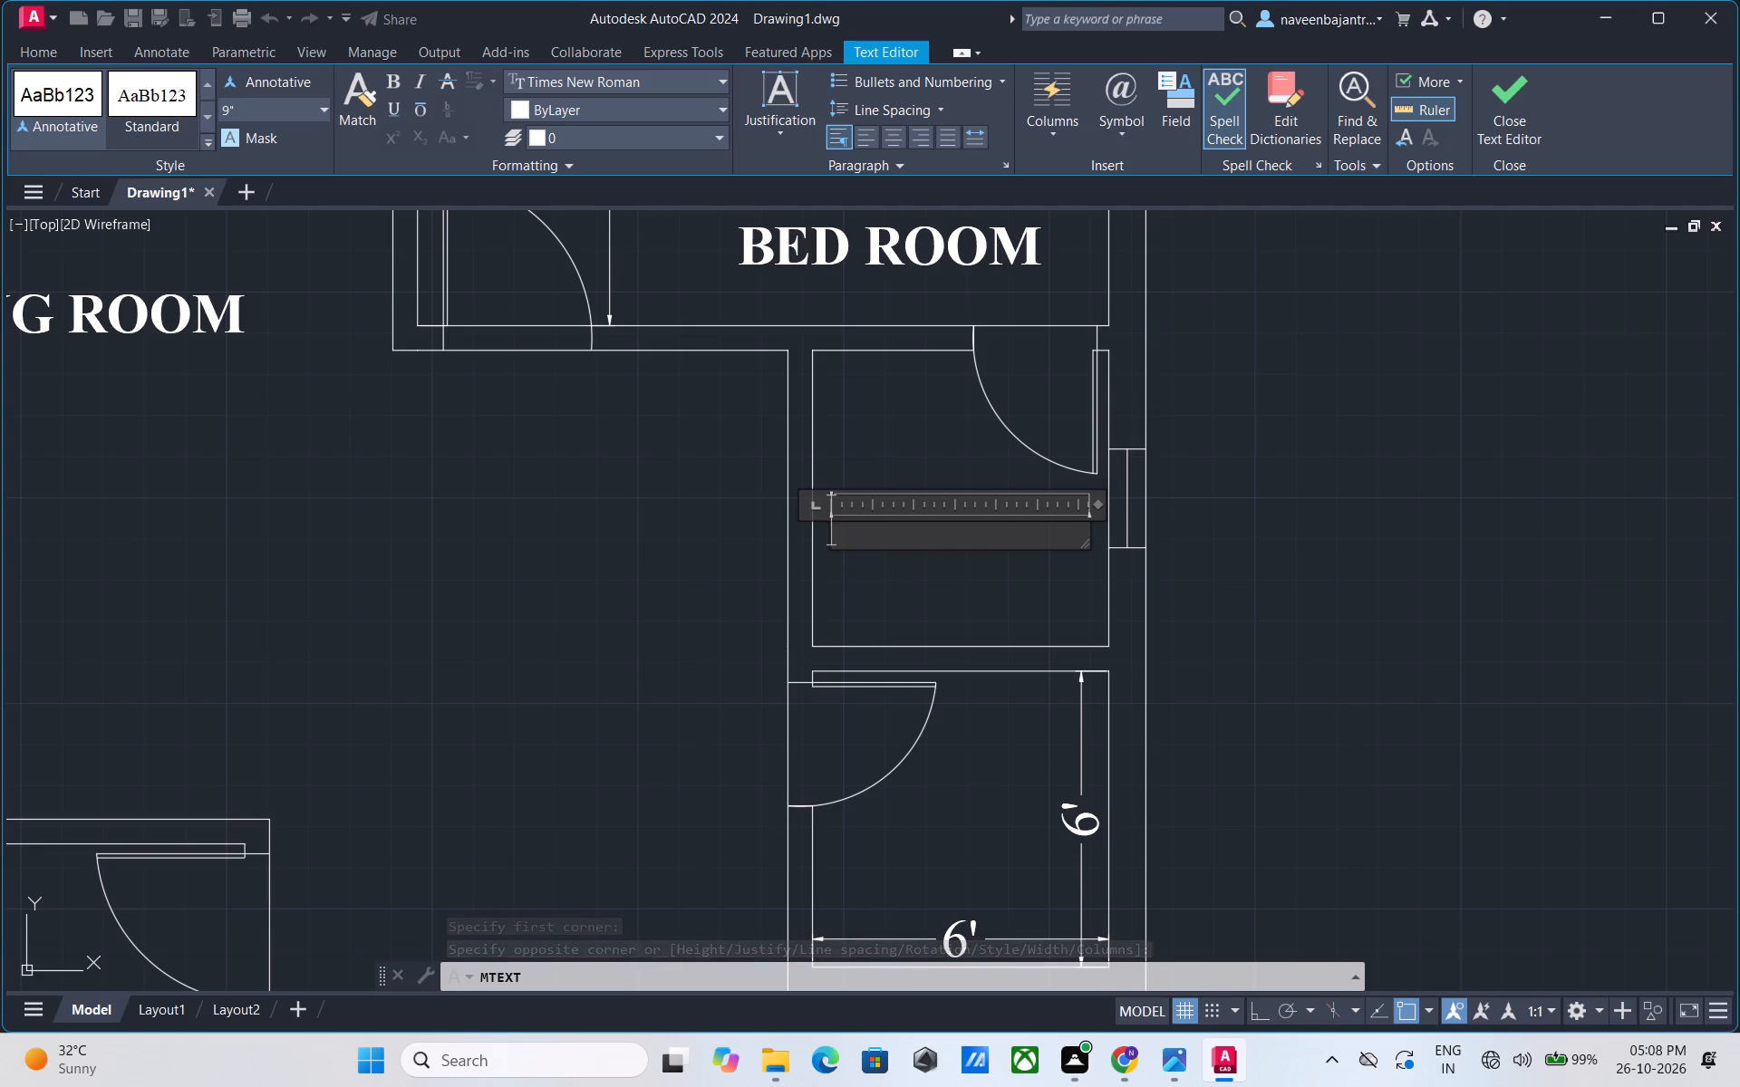
Enter TOILET as the room label, centre it, make it bold and finish the text.
{"action": "type", "text": "TOILET"}
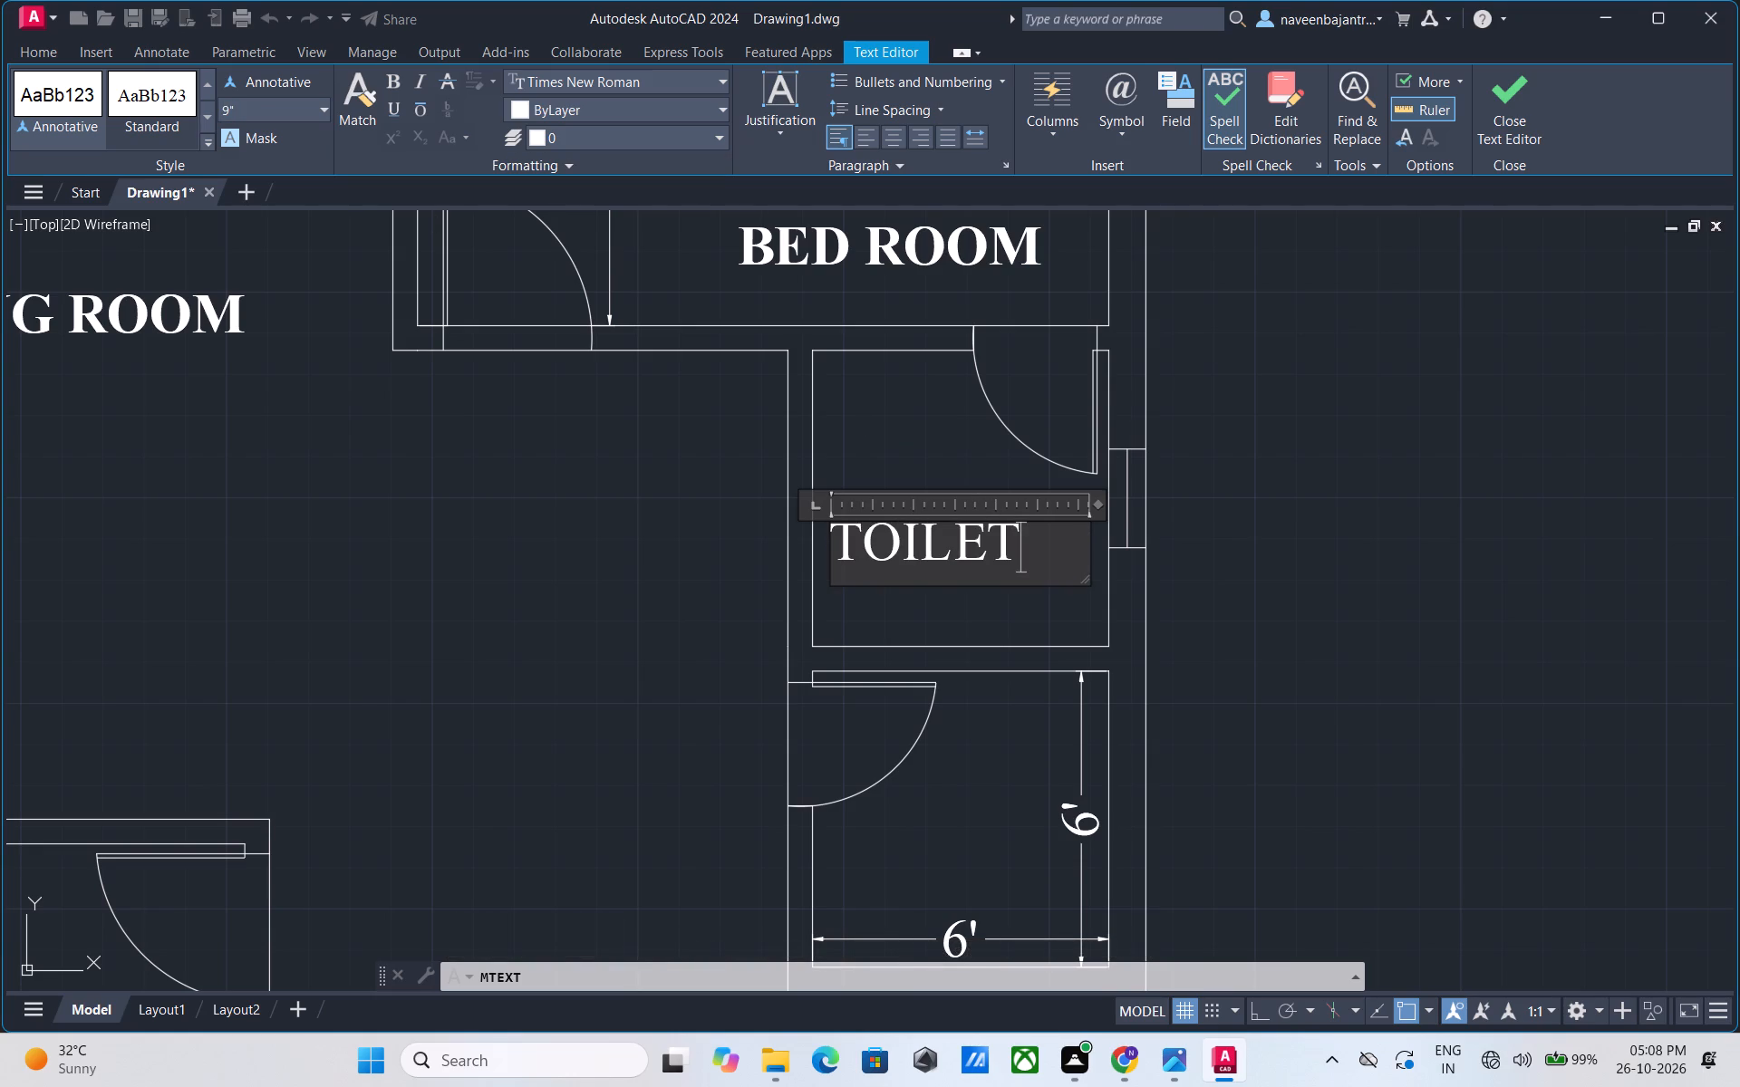
{"action": "left_click_drag", "start_coordinate": [1018, 537], "coordinate": [819, 540]}
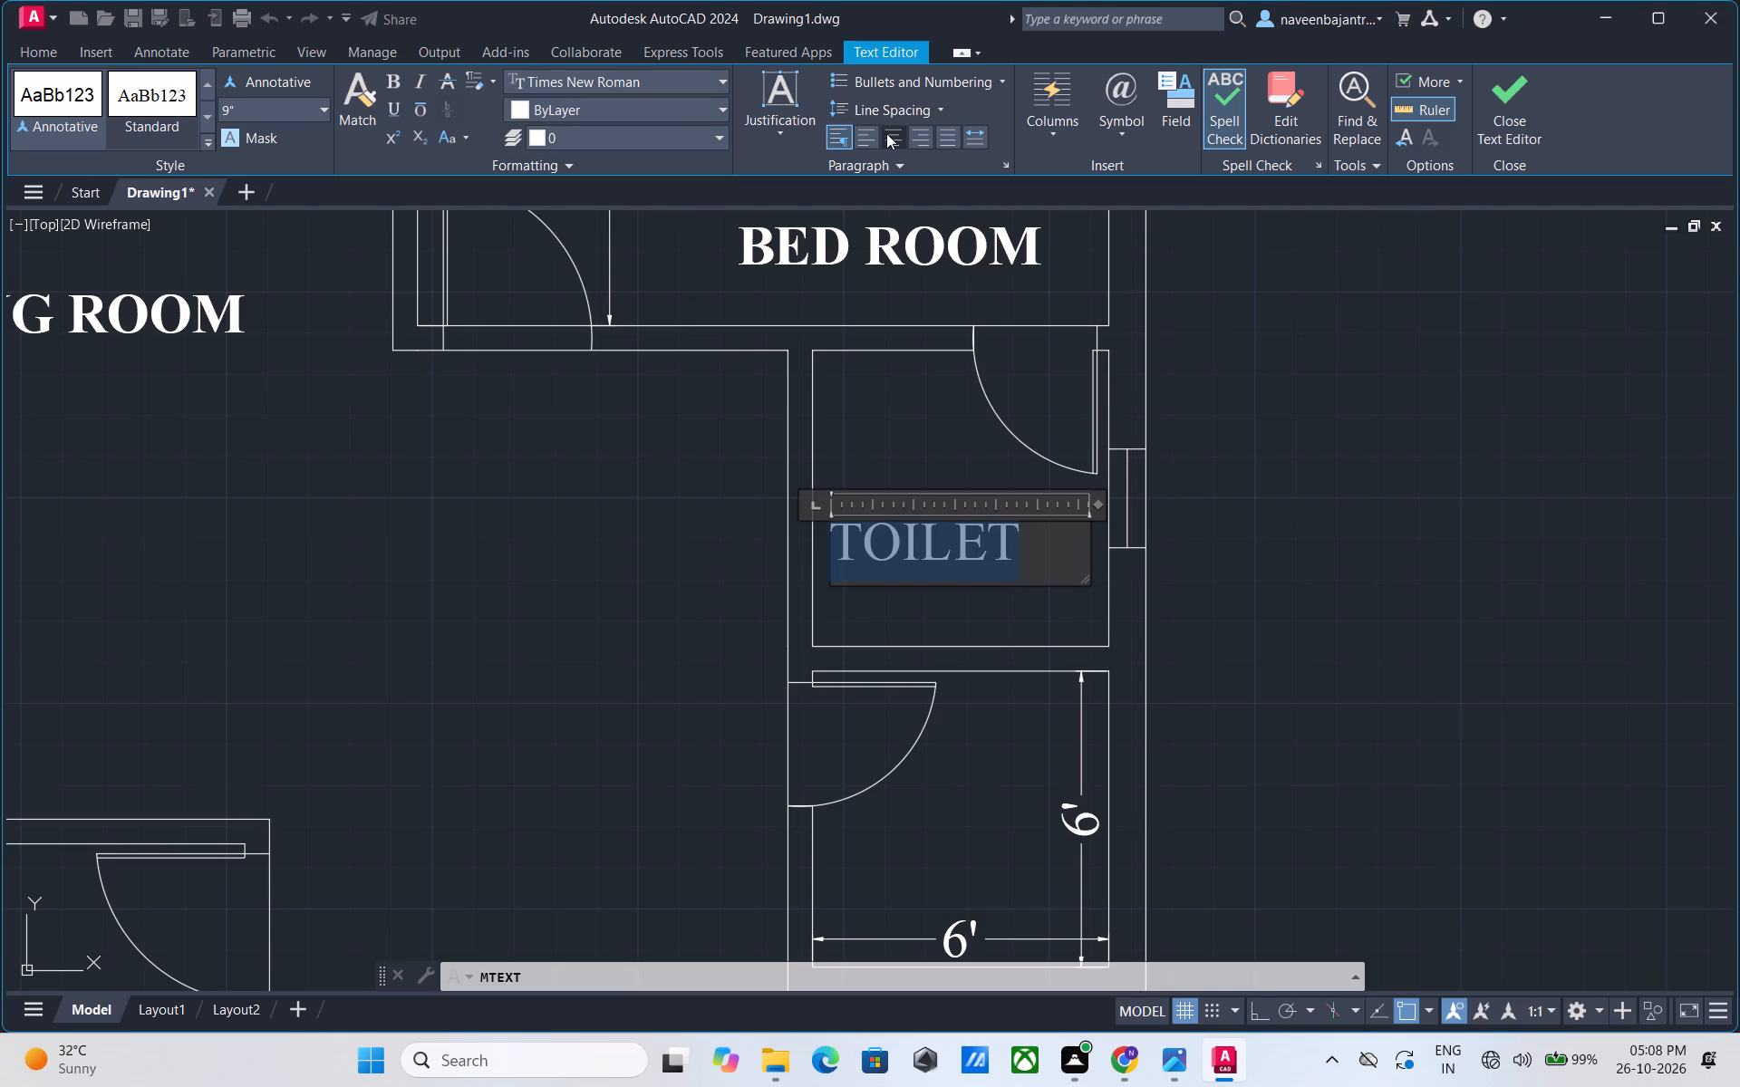
{"action": "left_click", "coordinate": [886, 133]}
{"action": "left_click", "coordinate": [402, 81]}
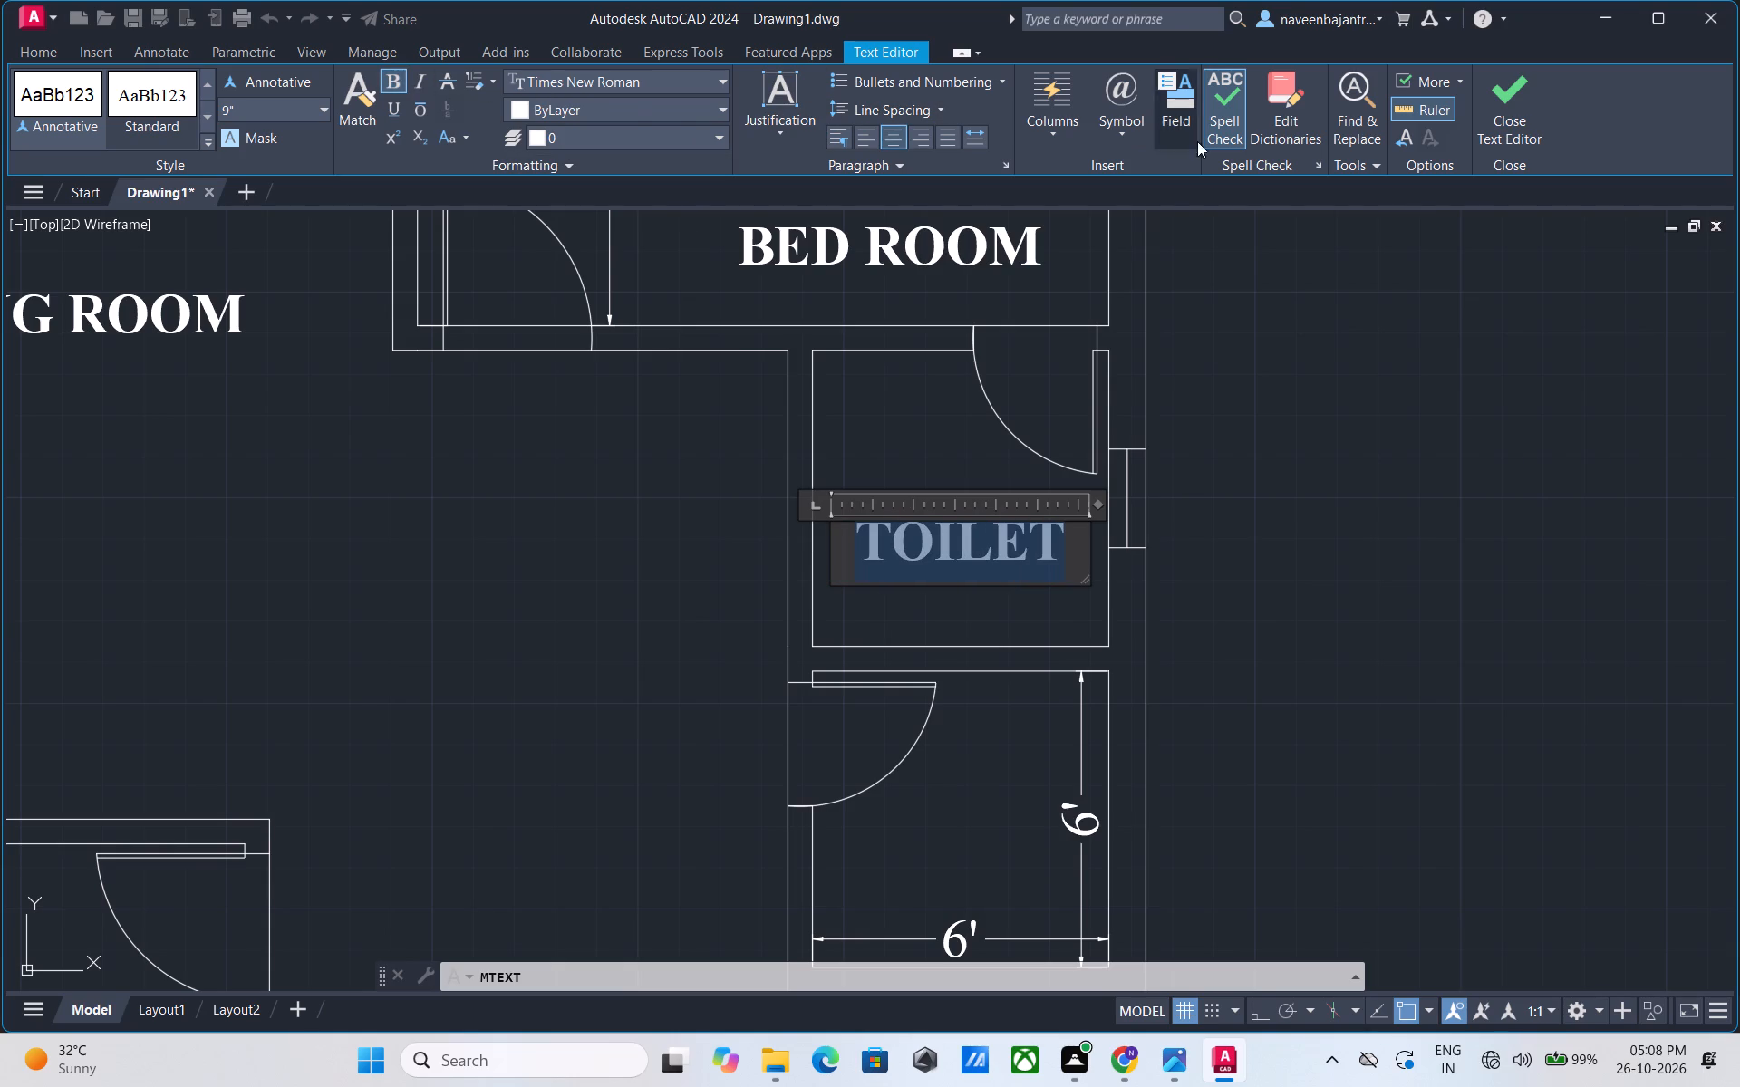
{"action": "left_click", "coordinate": [1525, 124]}
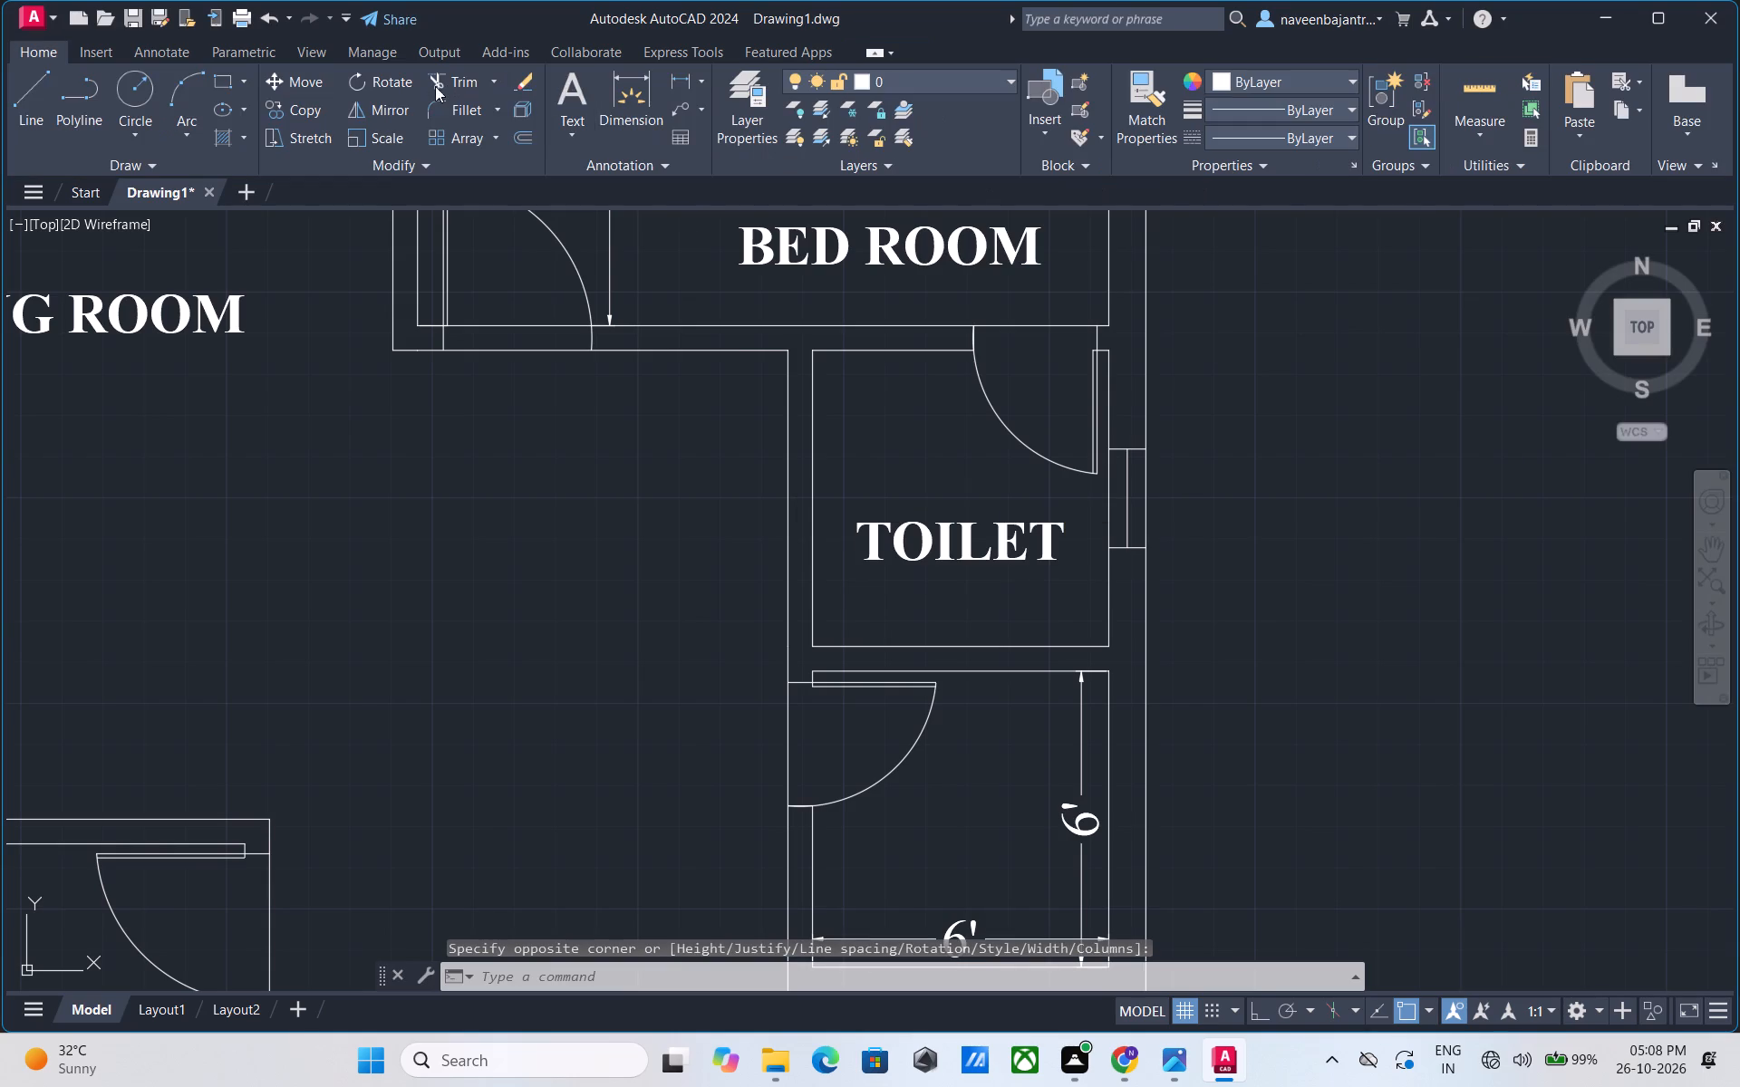
Dimension the inside width of the newly labelled toilet along its bottom wall, placing the dimension line between the wall and the label.
{"action": "left_click", "coordinate": [659, 104]}
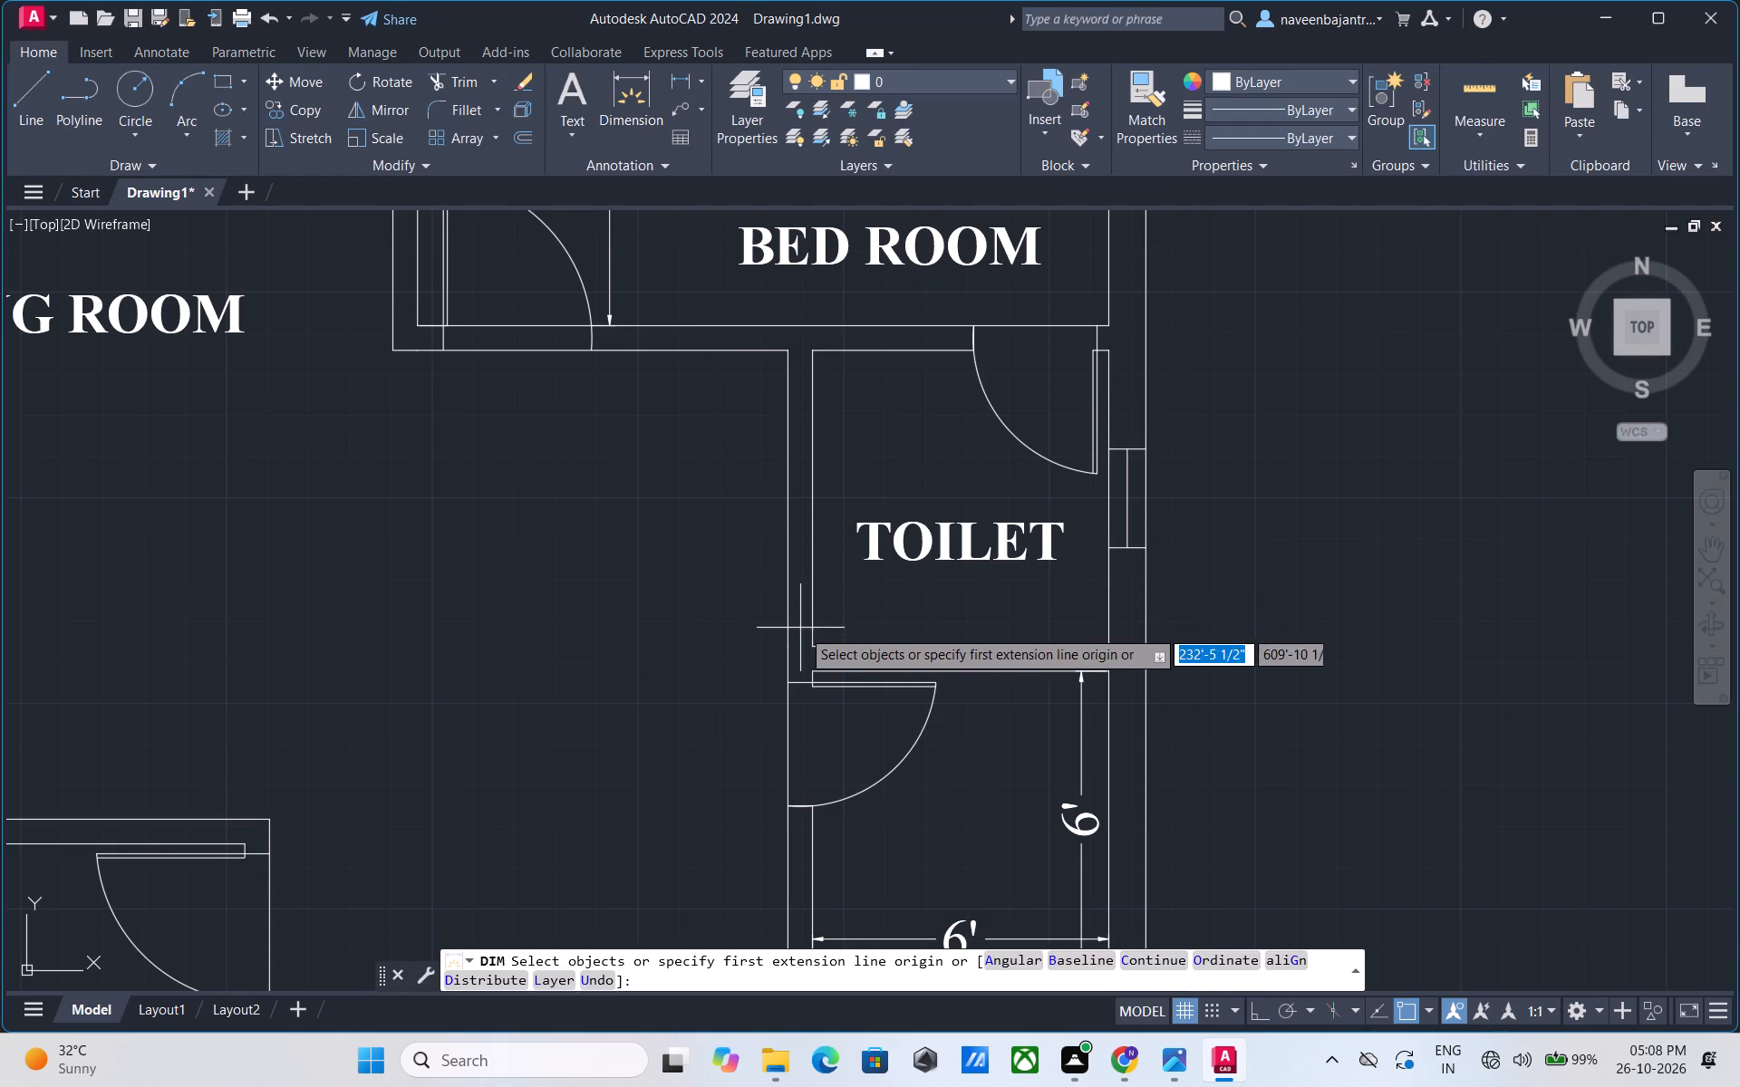
{"action": "left_click", "coordinate": [811, 646]}
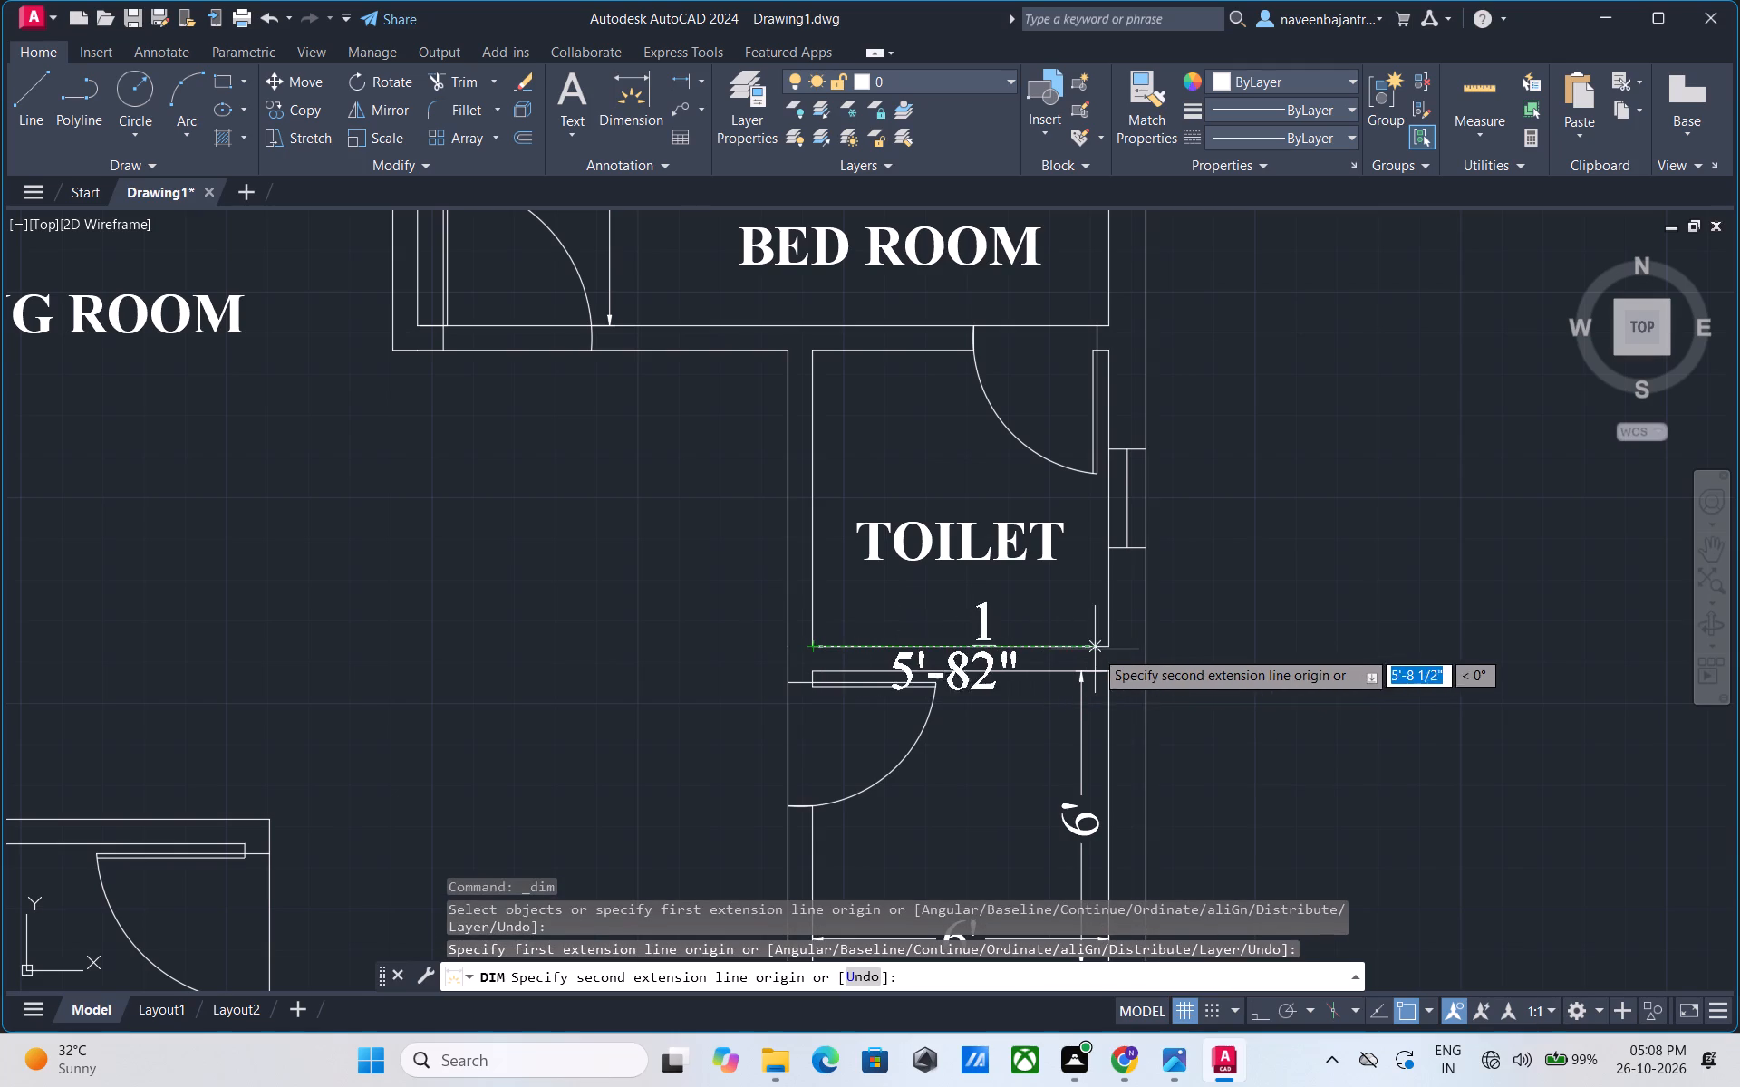
{"action": "left_click", "coordinate": [1105, 647]}
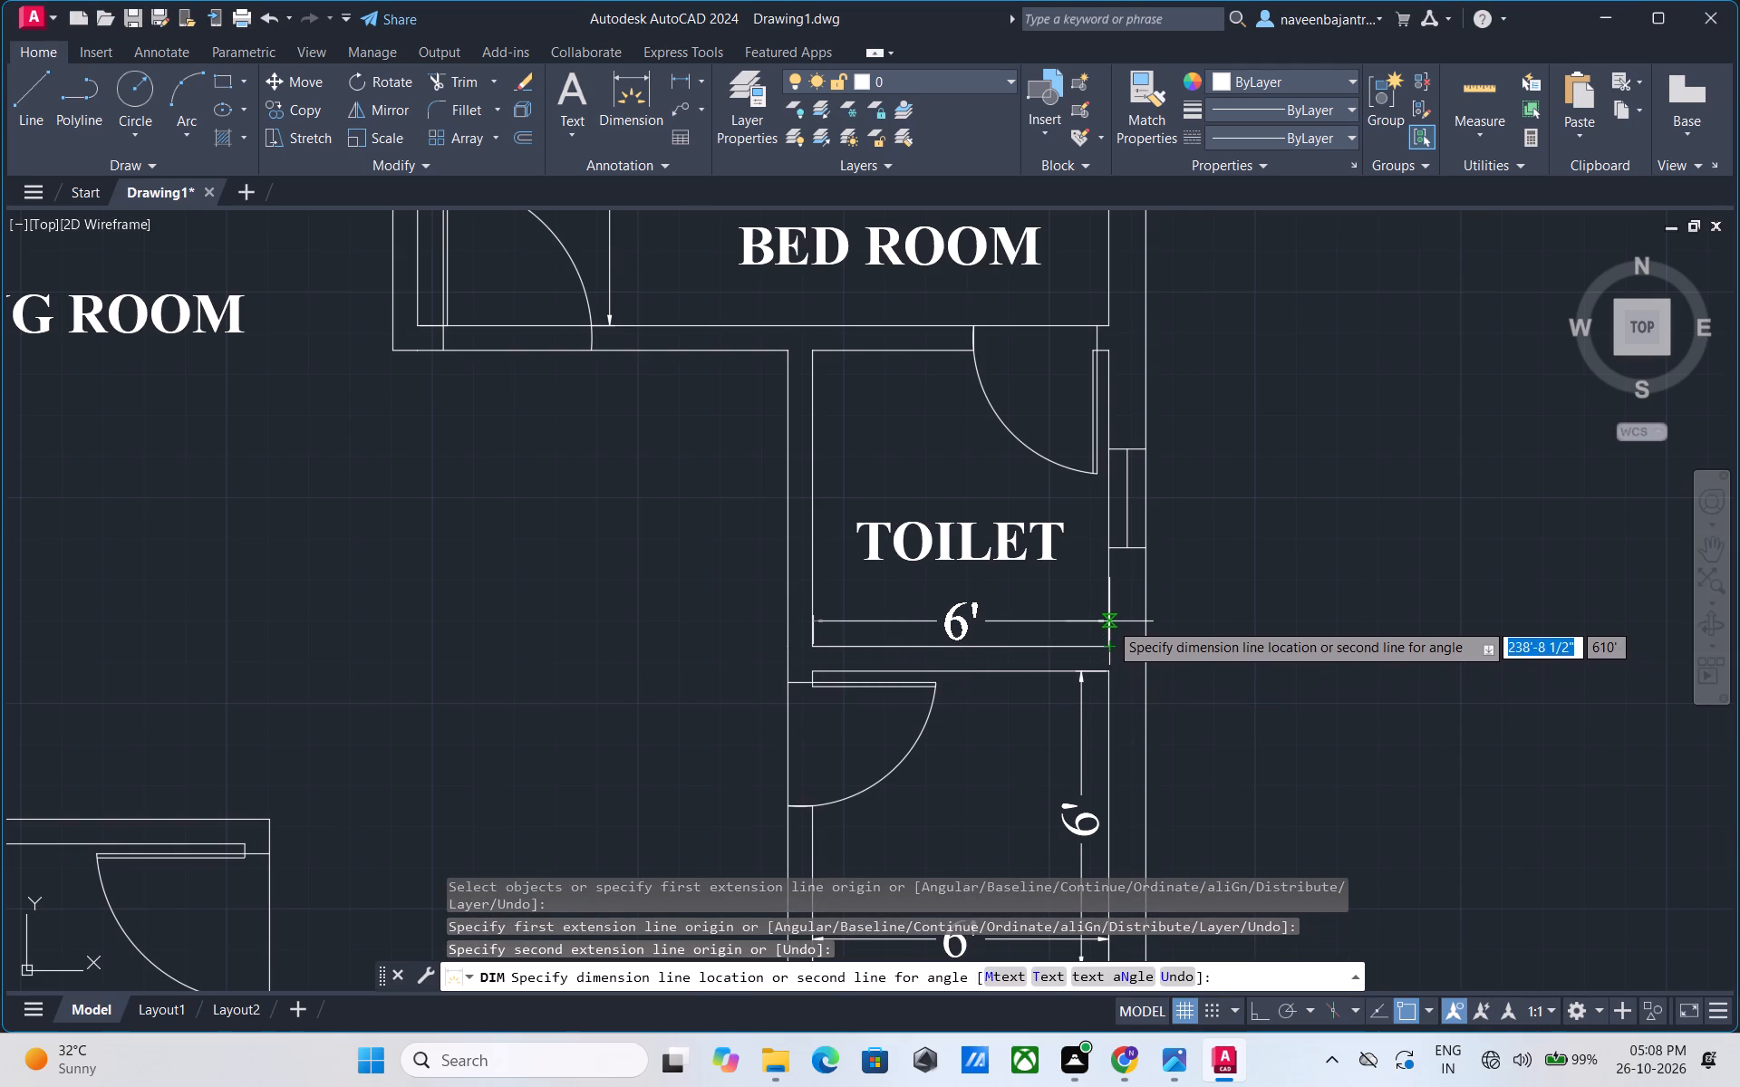
{"action": "left_click", "coordinate": [1109, 620]}
{"action": "key", "text": "Escape"}
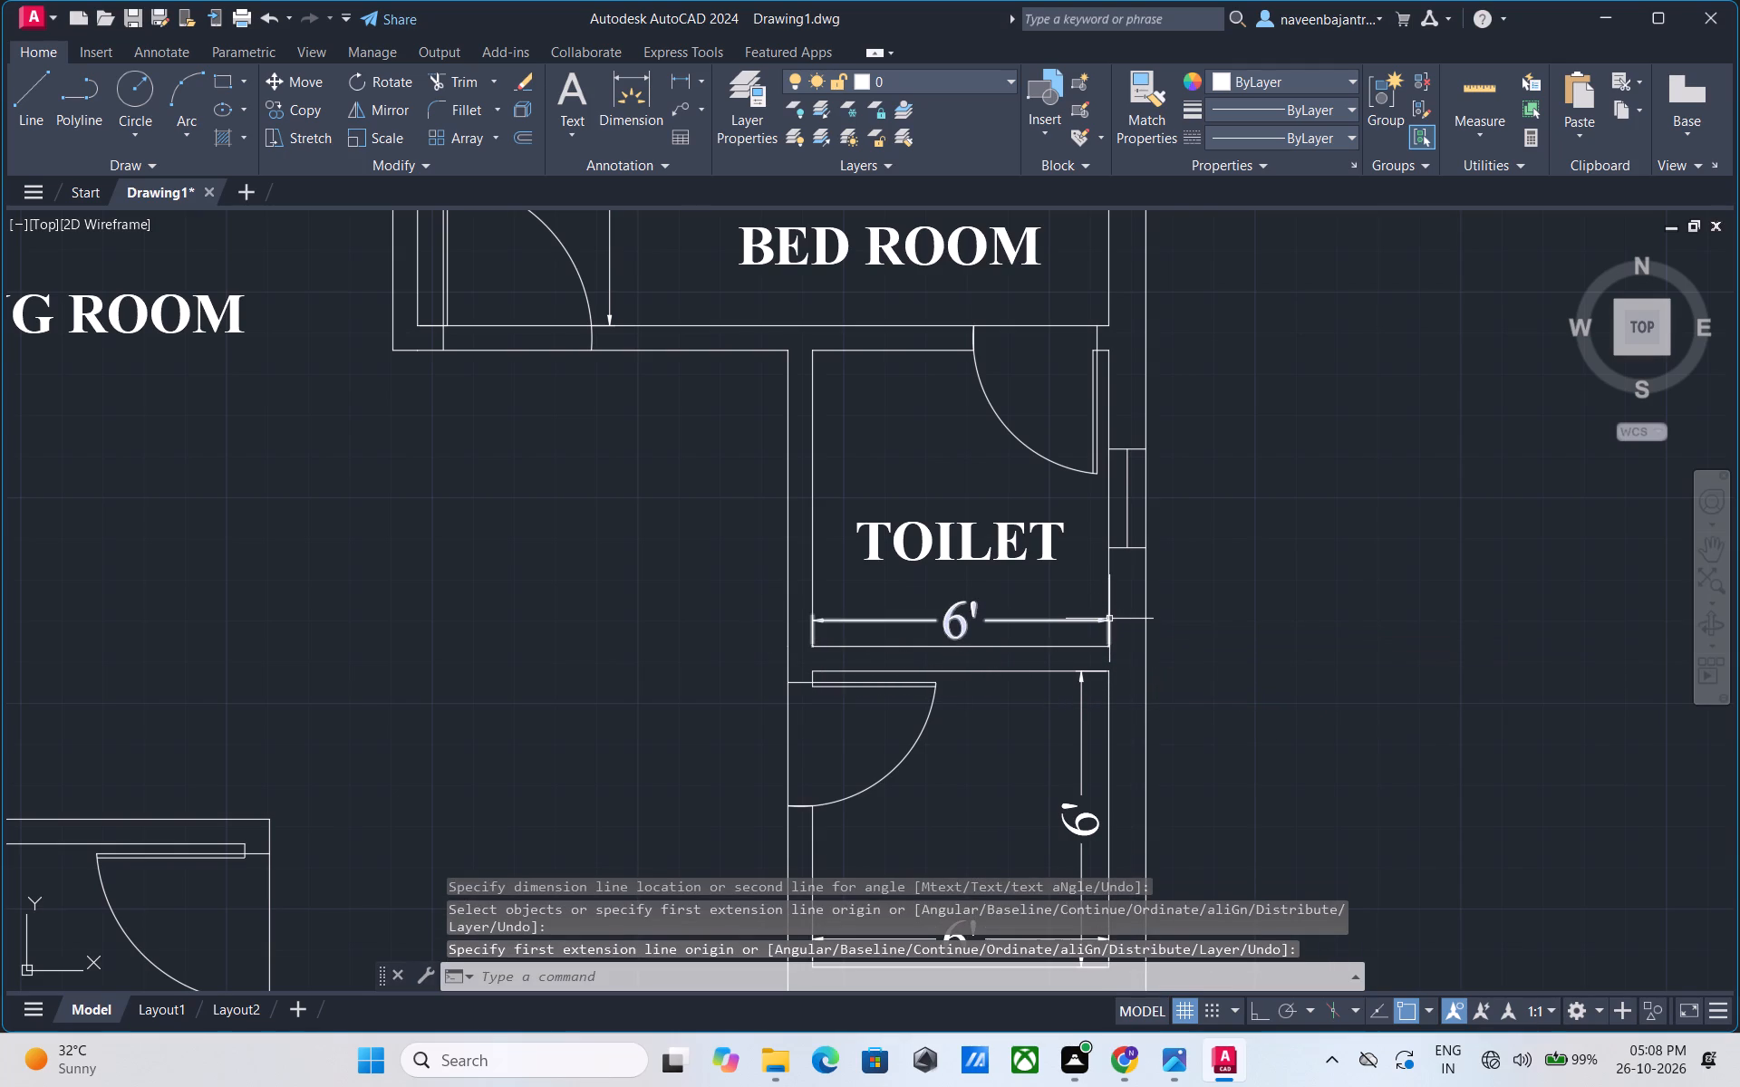
Copy the WC from the 11' by 6' room into the labelled toilet, against its top wall and left of the door.
{"action": "key", "text": "F8"}
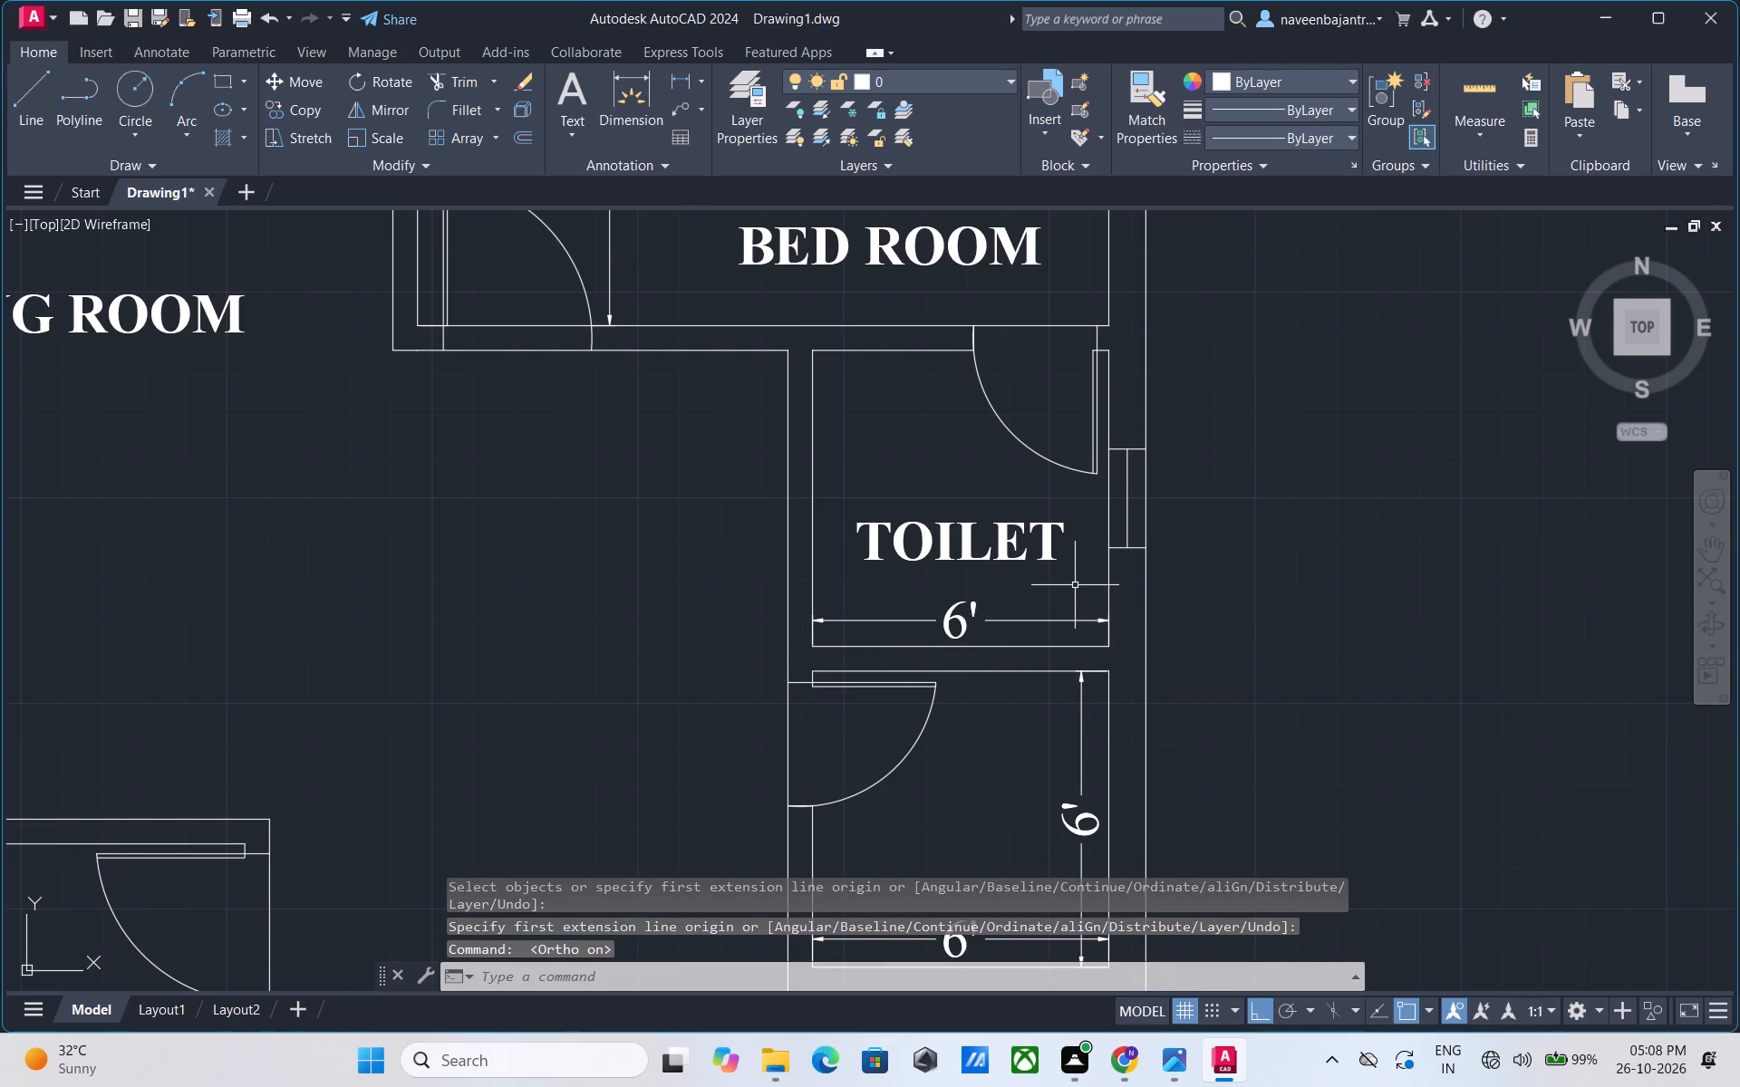
{"action": "scroll", "coordinate": [1020, 582], "scroll_direction": "down", "scroll_amount": 2}
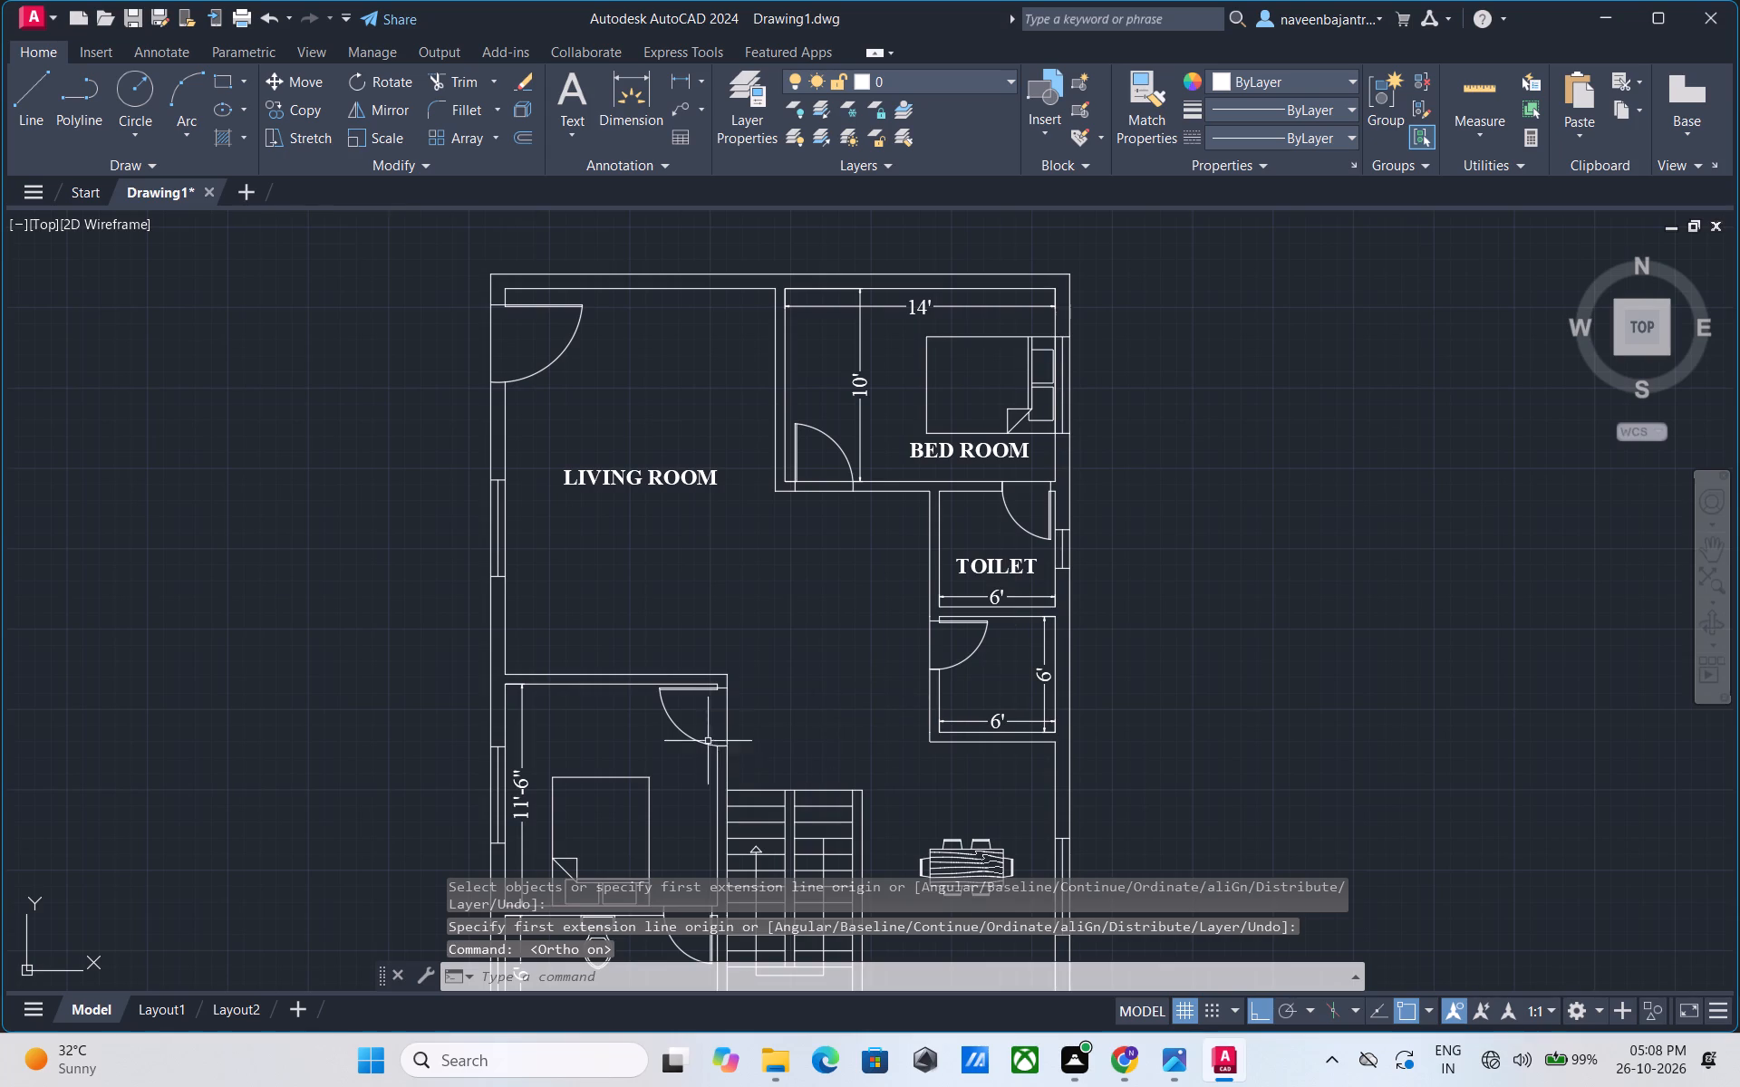
{"action": "scroll", "coordinate": [705, 732], "scroll_direction": "down", "scroll_amount": 2}
{"action": "middle_click_drag", "start_coordinate": [693, 747], "coordinate": [691, 707]}
{"action": "scroll", "coordinate": [668, 775], "scroll_direction": "up", "scroll_amount": 4}
{"action": "left_click", "coordinate": [650, 744]}
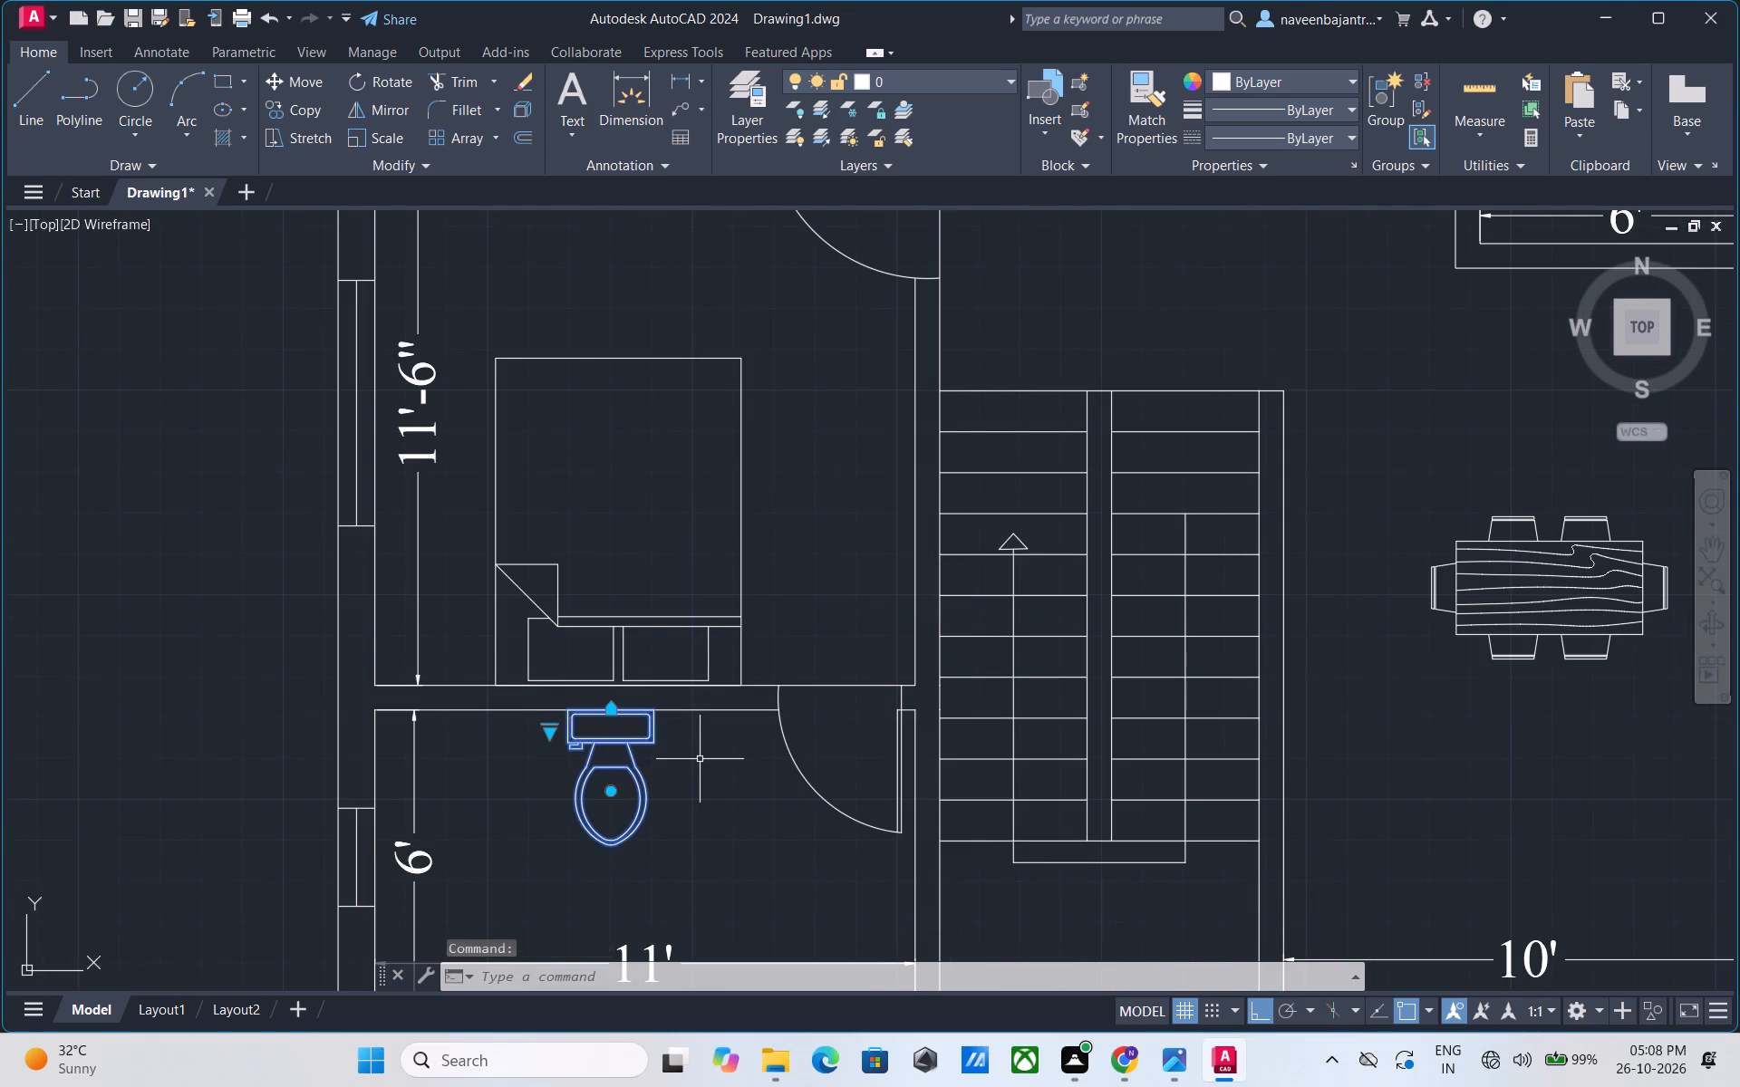
{"action": "type", "text": "CO"}
{"action": "key", "text": "space"}
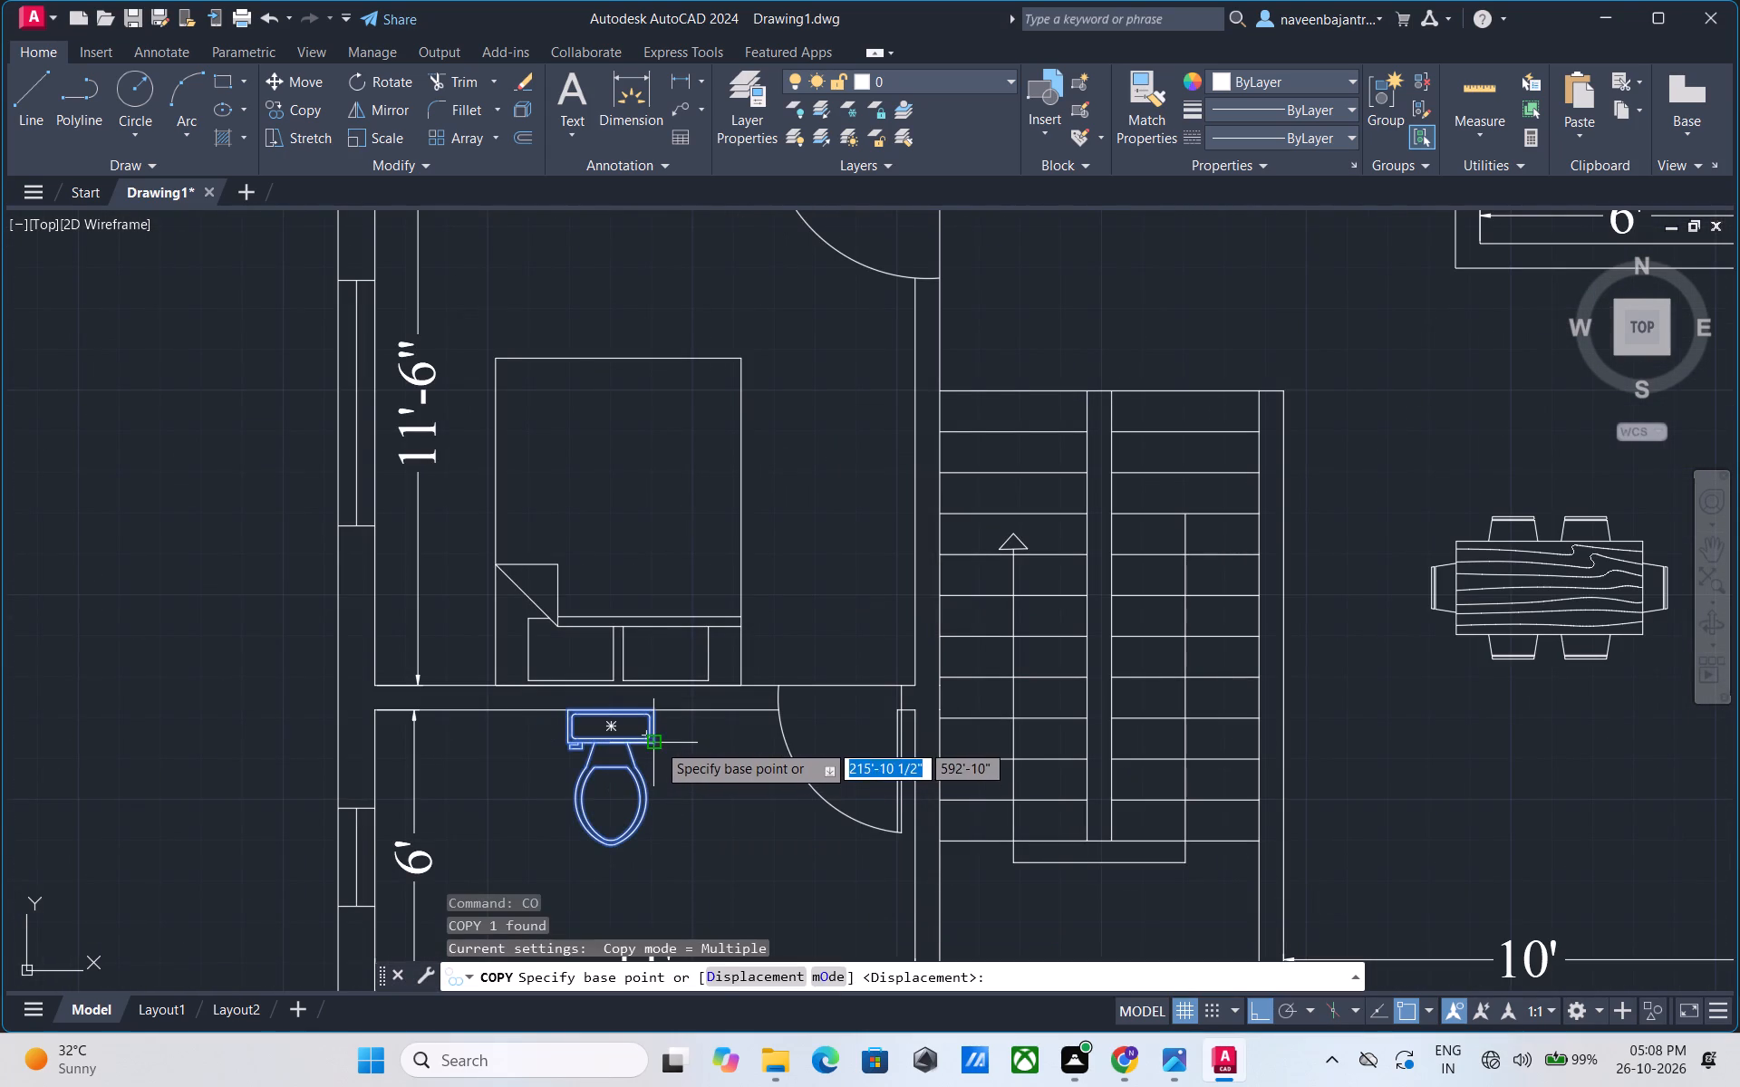
{"action": "left_click", "coordinate": [657, 743]}
{"action": "scroll", "coordinate": [760, 729], "scroll_direction": "down", "scroll_amount": 2}
{"action": "key", "text": "F8"}
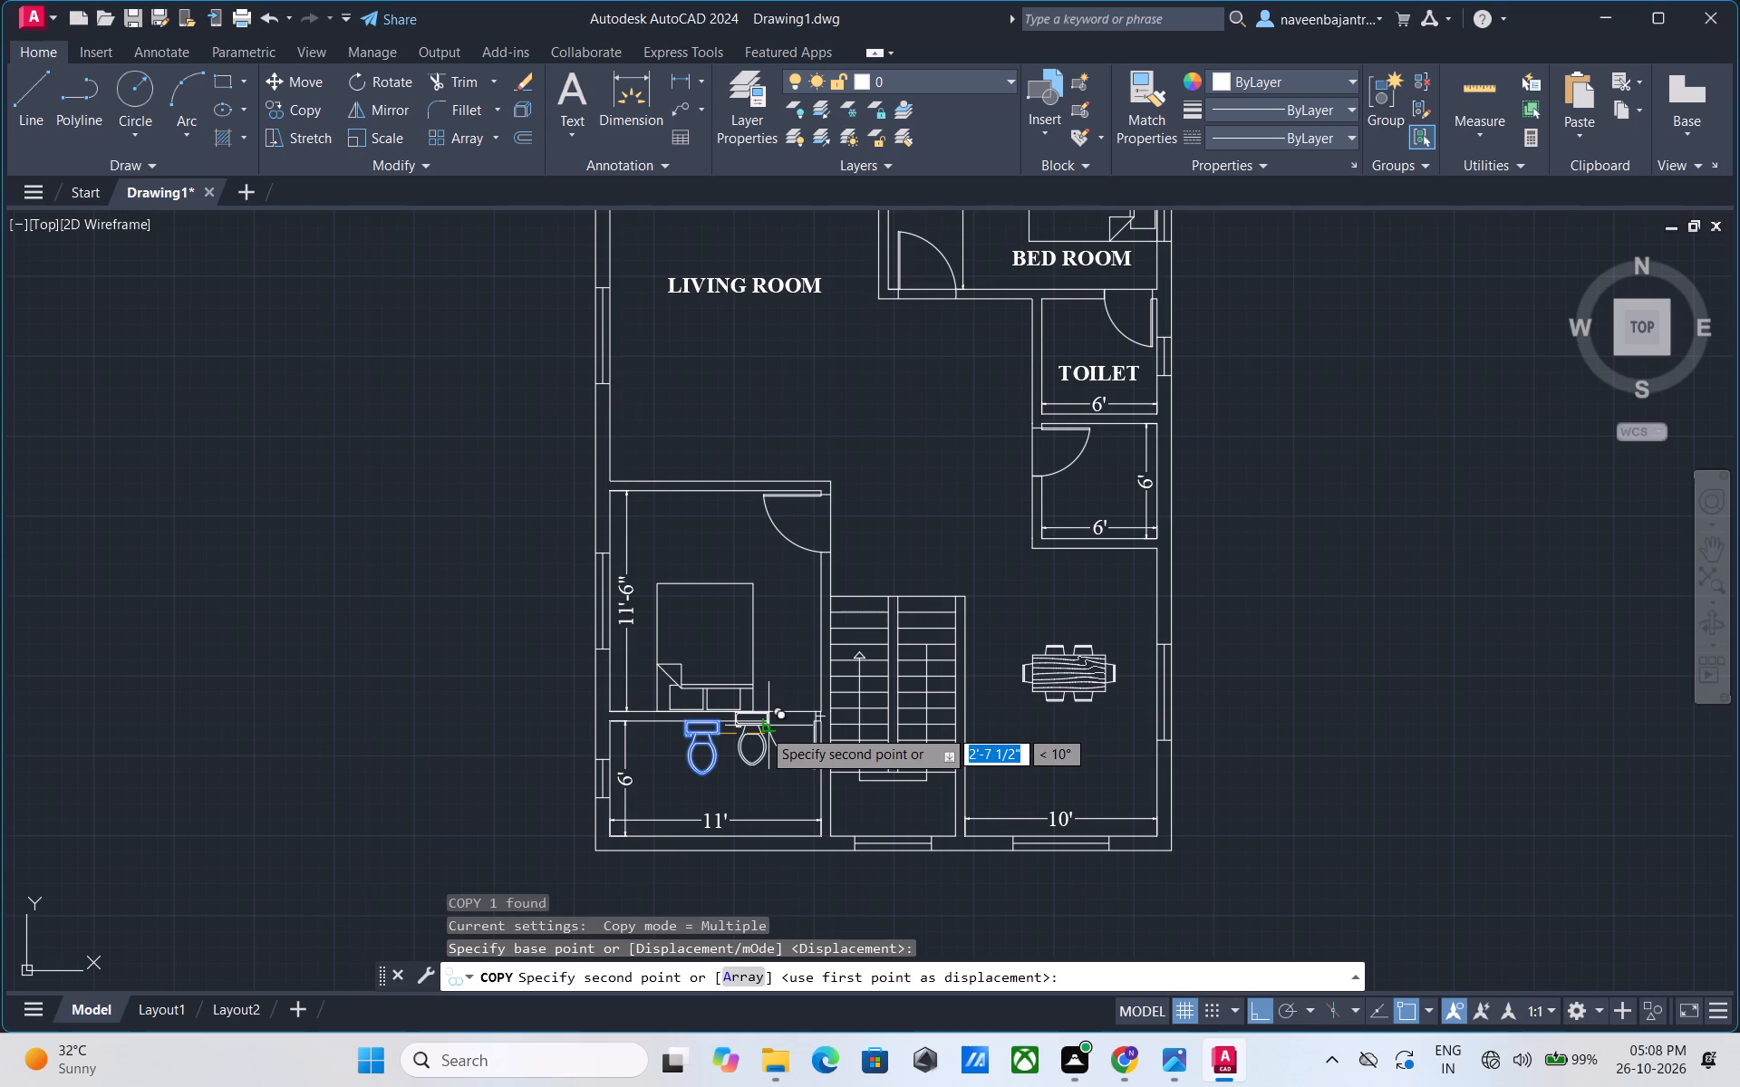
{"action": "middle_click_drag", "start_coordinate": [979, 493], "coordinate": [877, 698]}
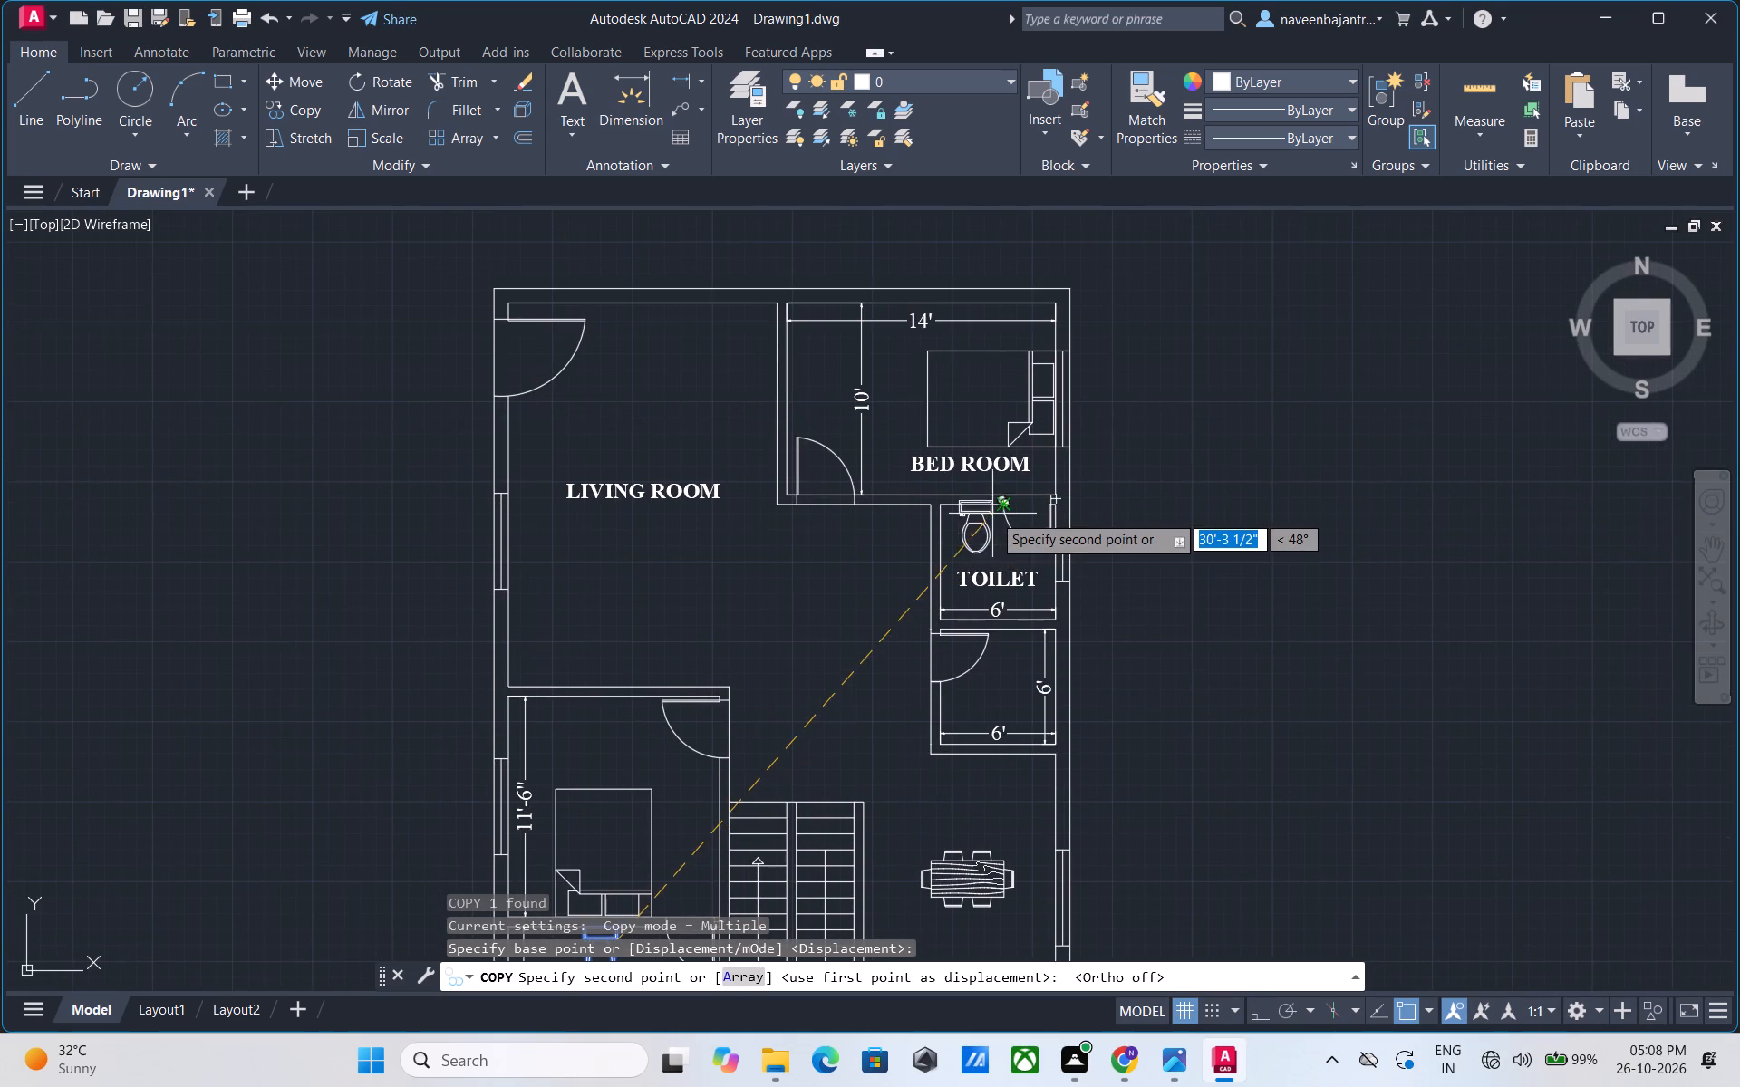
{"action": "scroll", "coordinate": [992, 514], "scroll_direction": "up", "scroll_amount": 3}
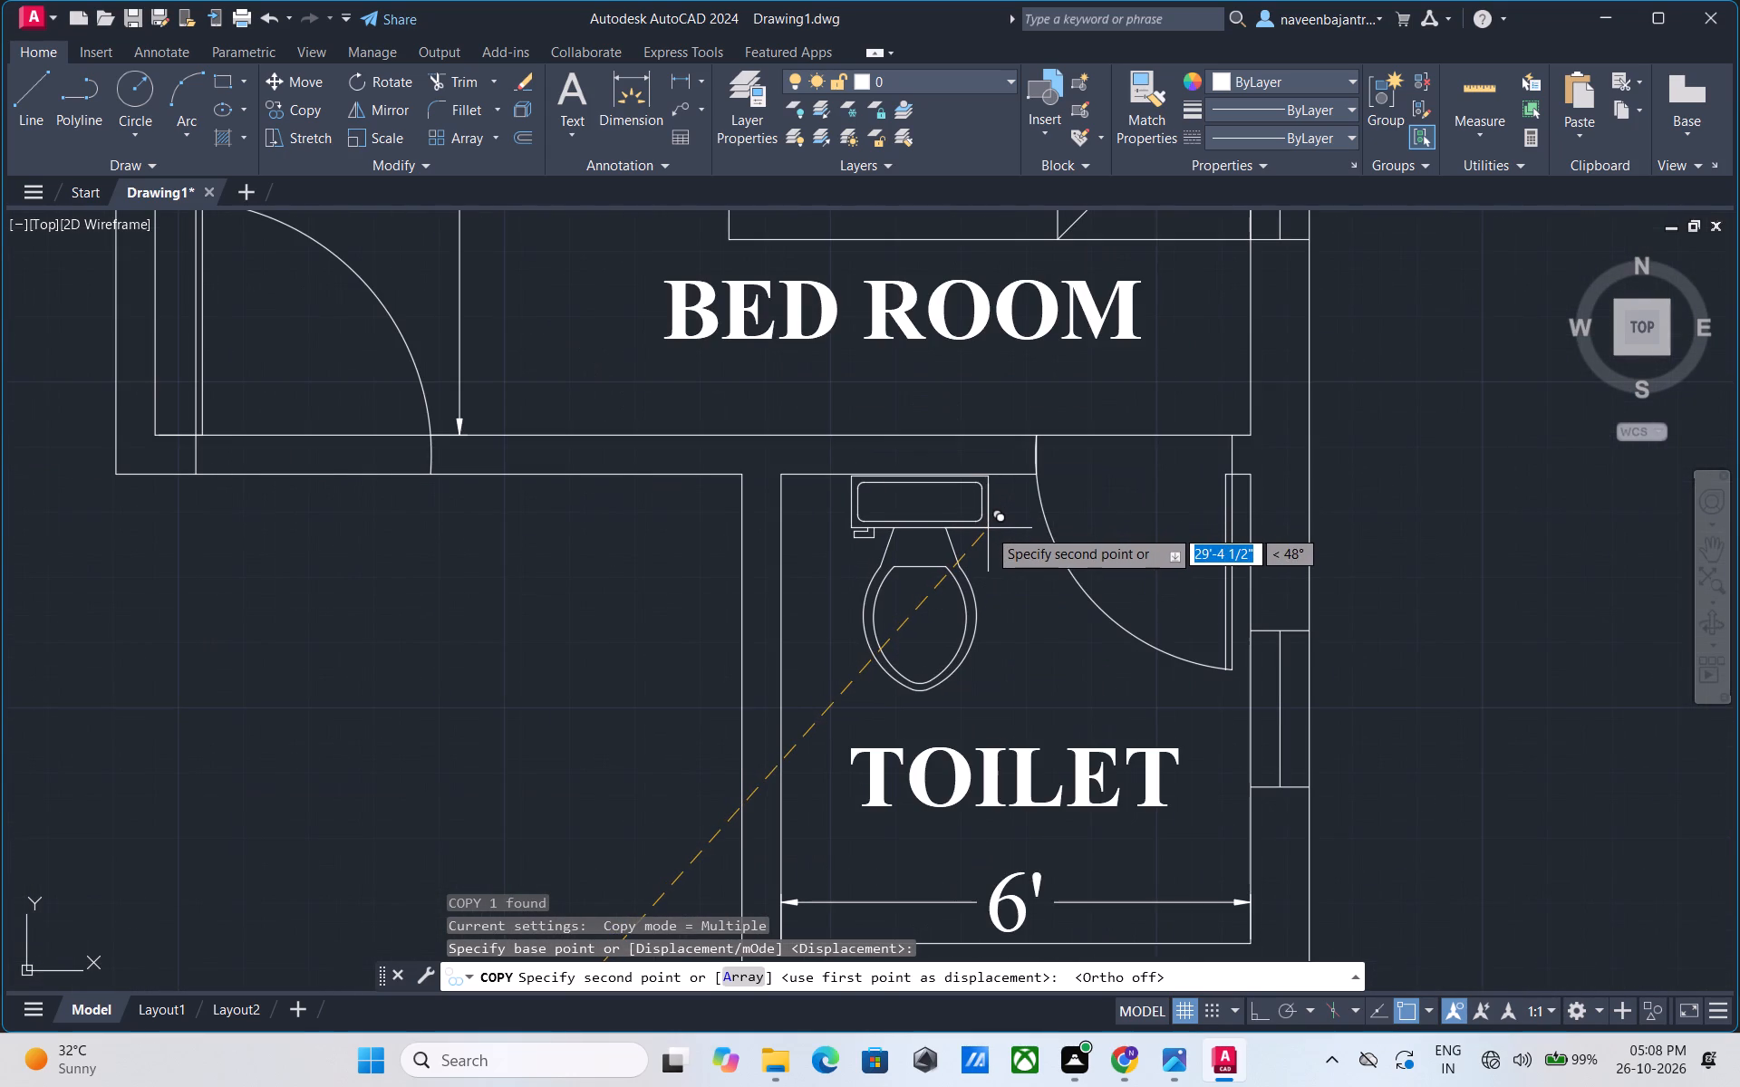
{"action": "left_click", "coordinate": [988, 528]}
{"action": "key", "text": "Escape"}
Add a centred, bold, 9" high STORE label in the 6' by 6' room below the toilet, above its width dimension.
{"action": "scroll", "coordinate": [995, 536], "scroll_direction": "down", "scroll_amount": 3}
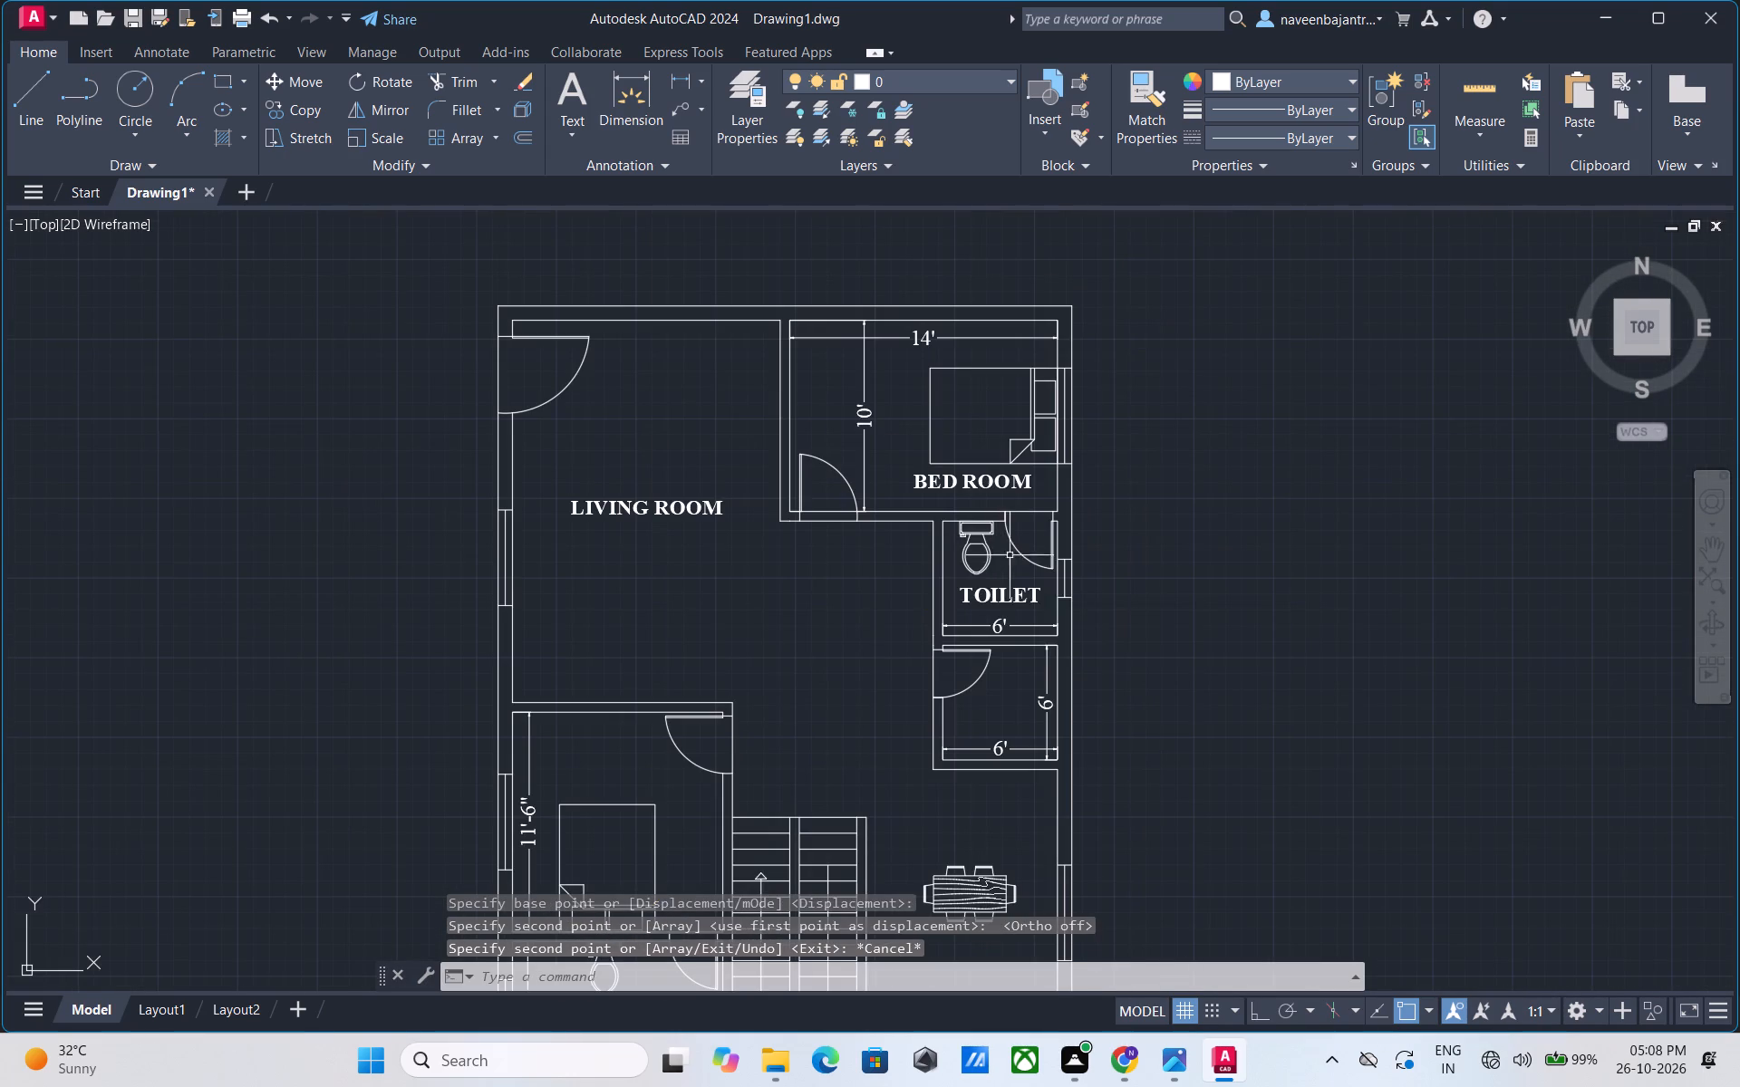
{"action": "middle_click_drag", "start_coordinate": [1128, 641], "coordinate": [1152, 498]}
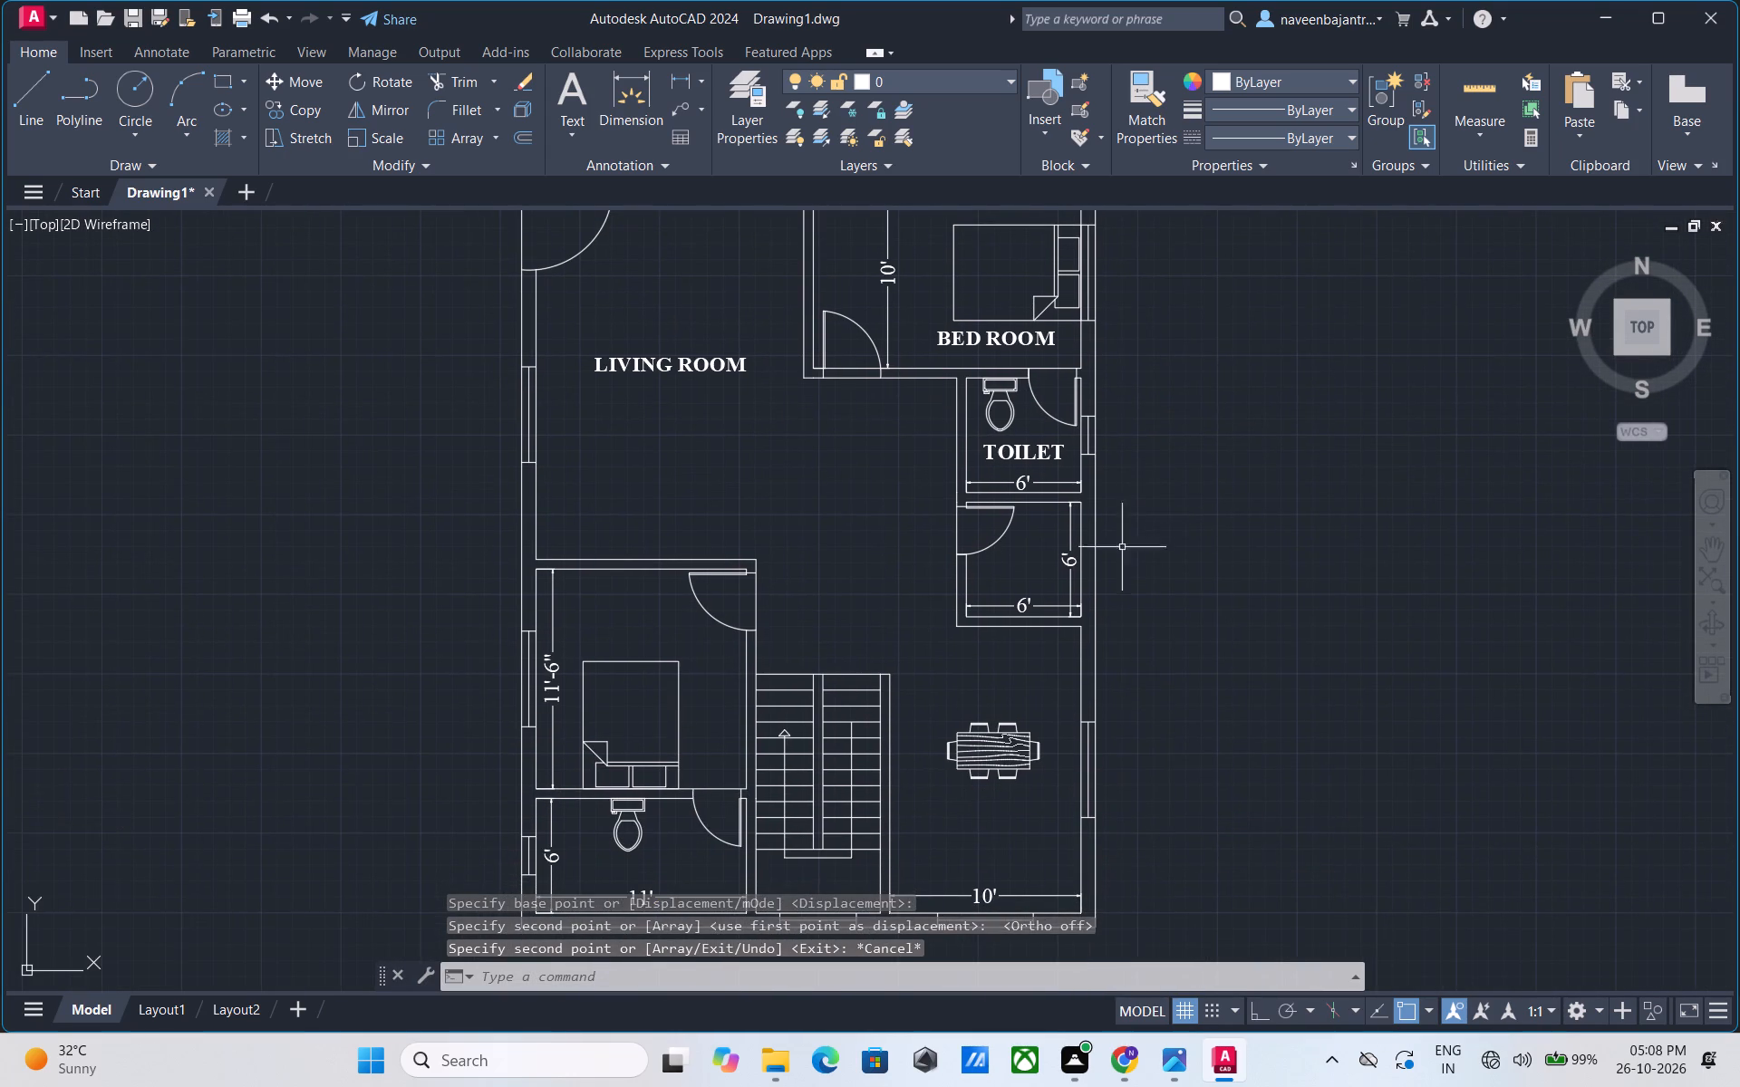
{"action": "scroll", "coordinate": [1006, 602], "scroll_direction": "up", "scroll_amount": 2}
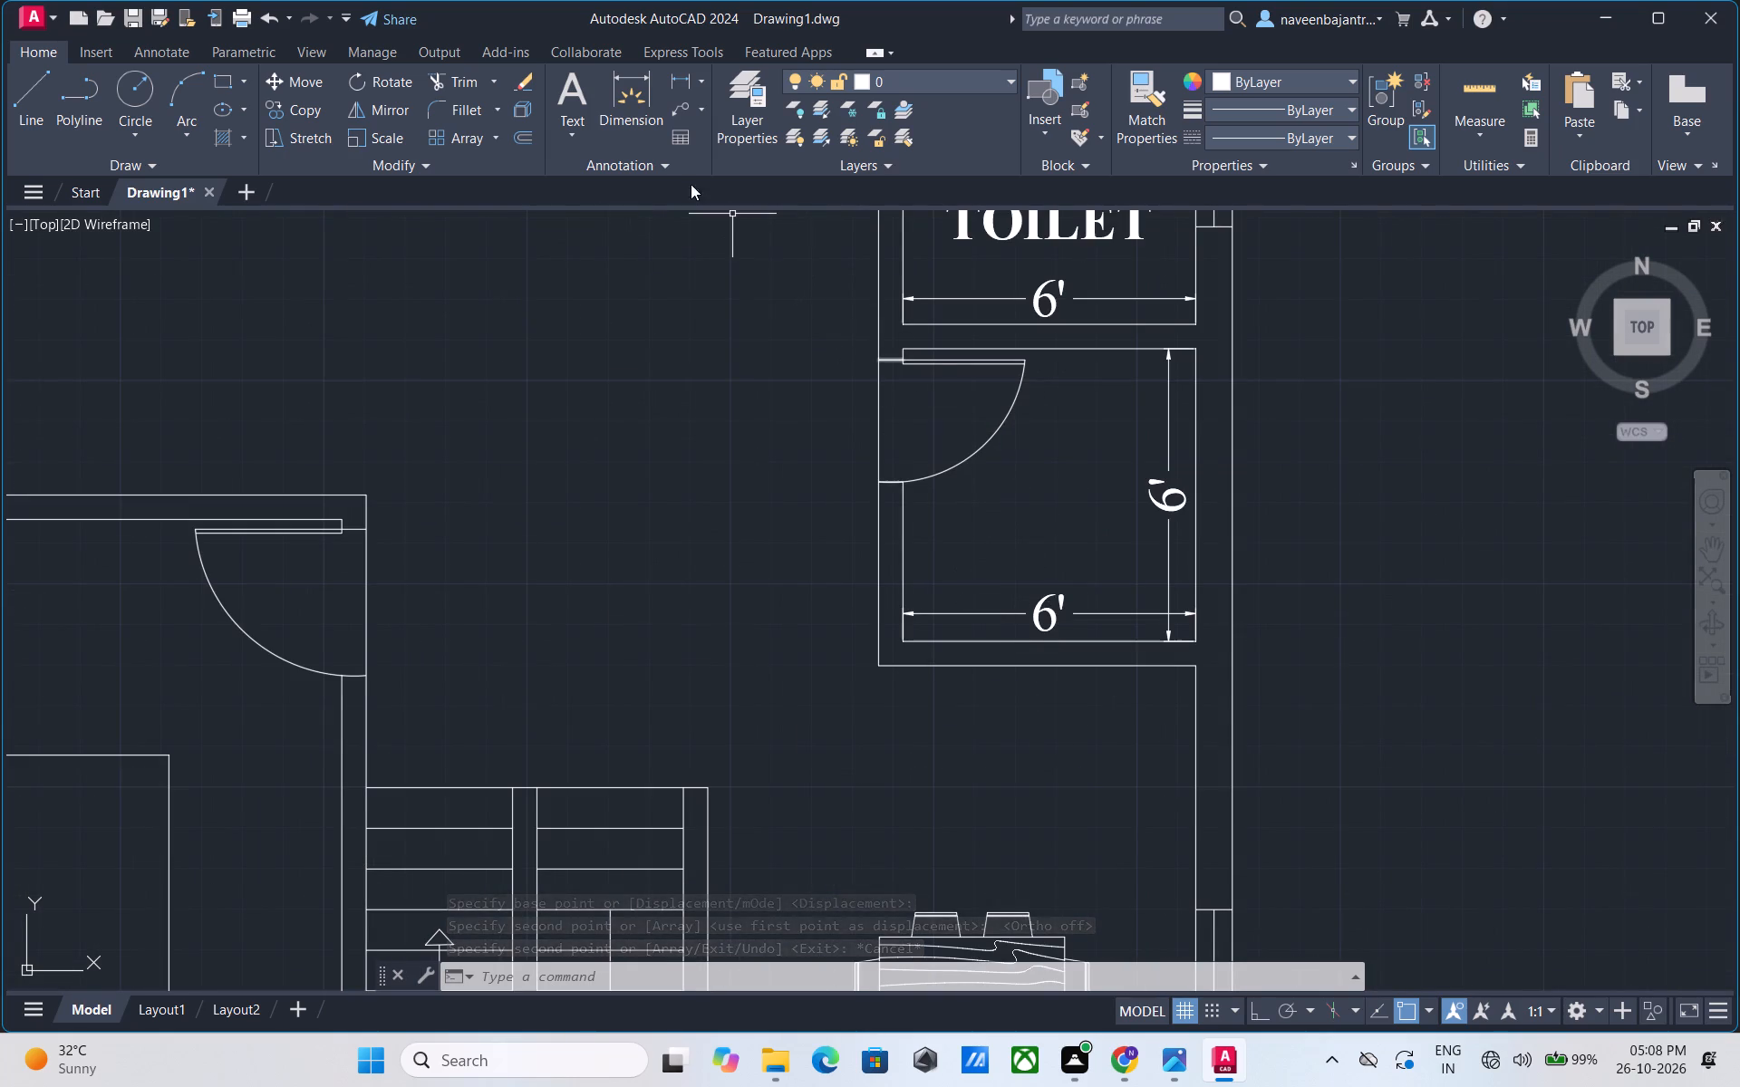
{"action": "left_click", "coordinate": [567, 101]}
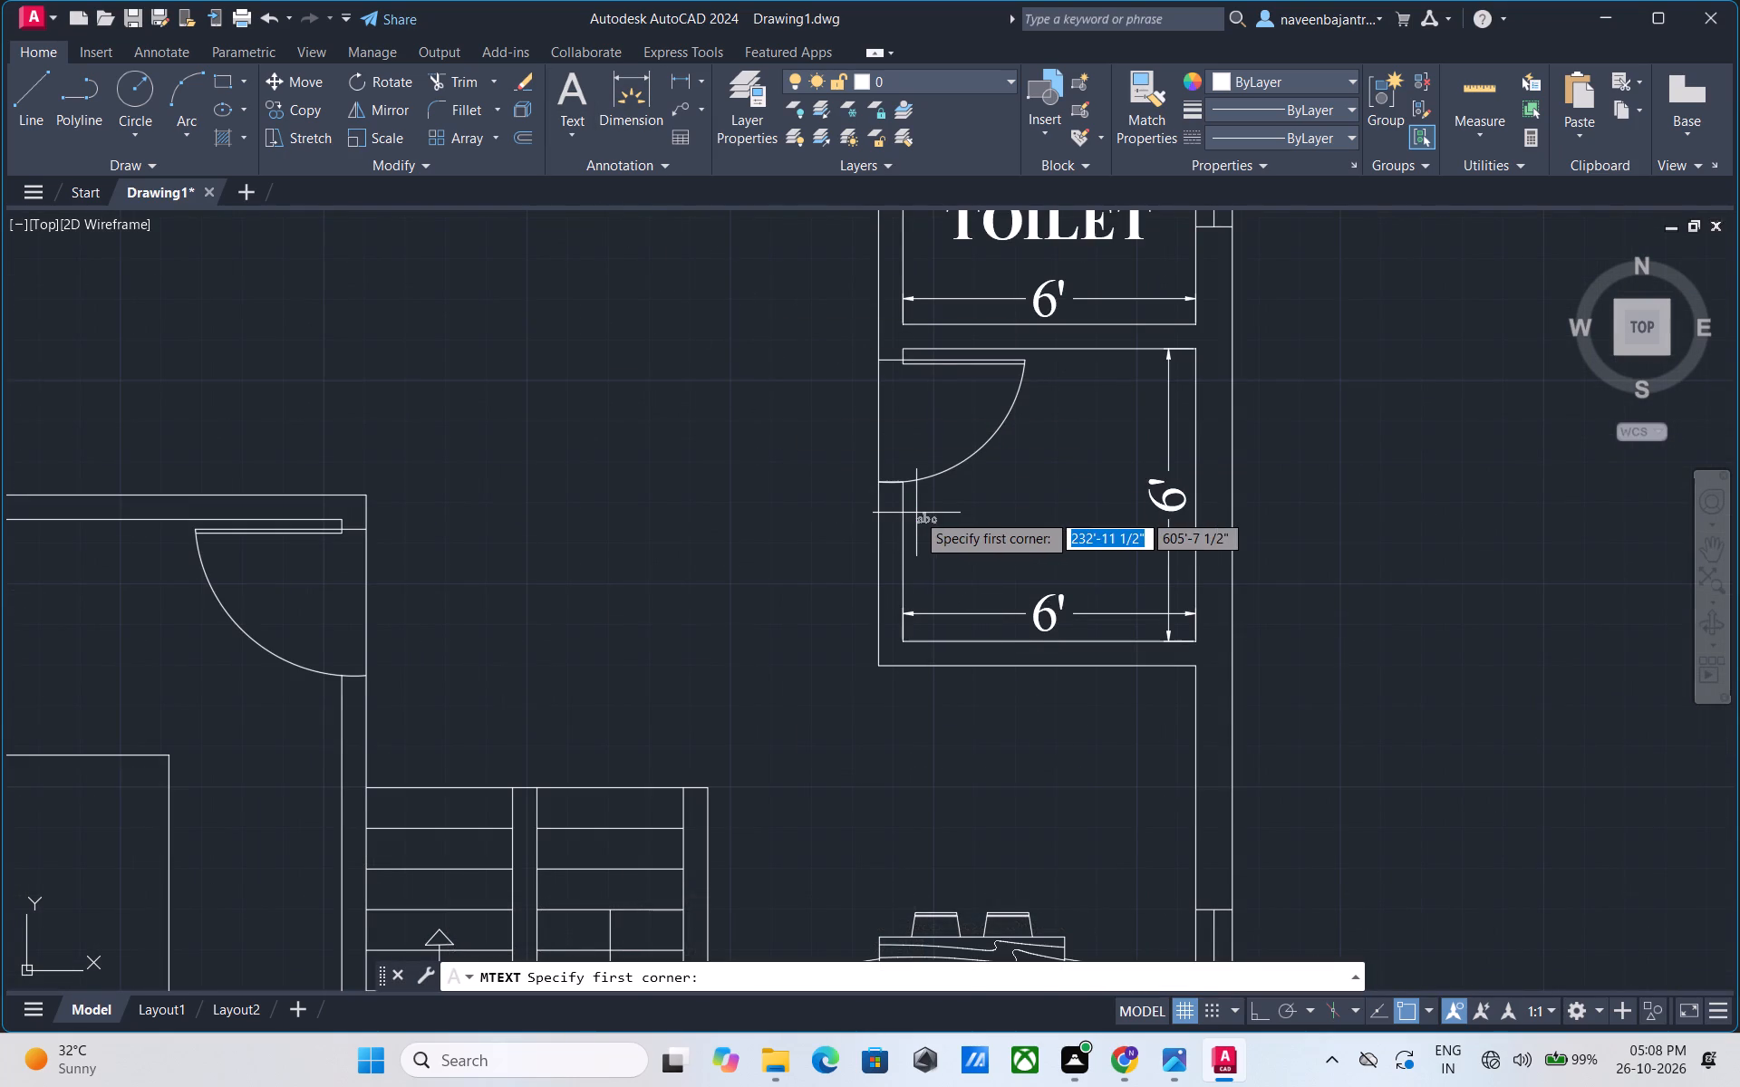
{"action": "left_click", "coordinate": [916, 513]}
{"action": "left_click", "coordinate": [1145, 582]}
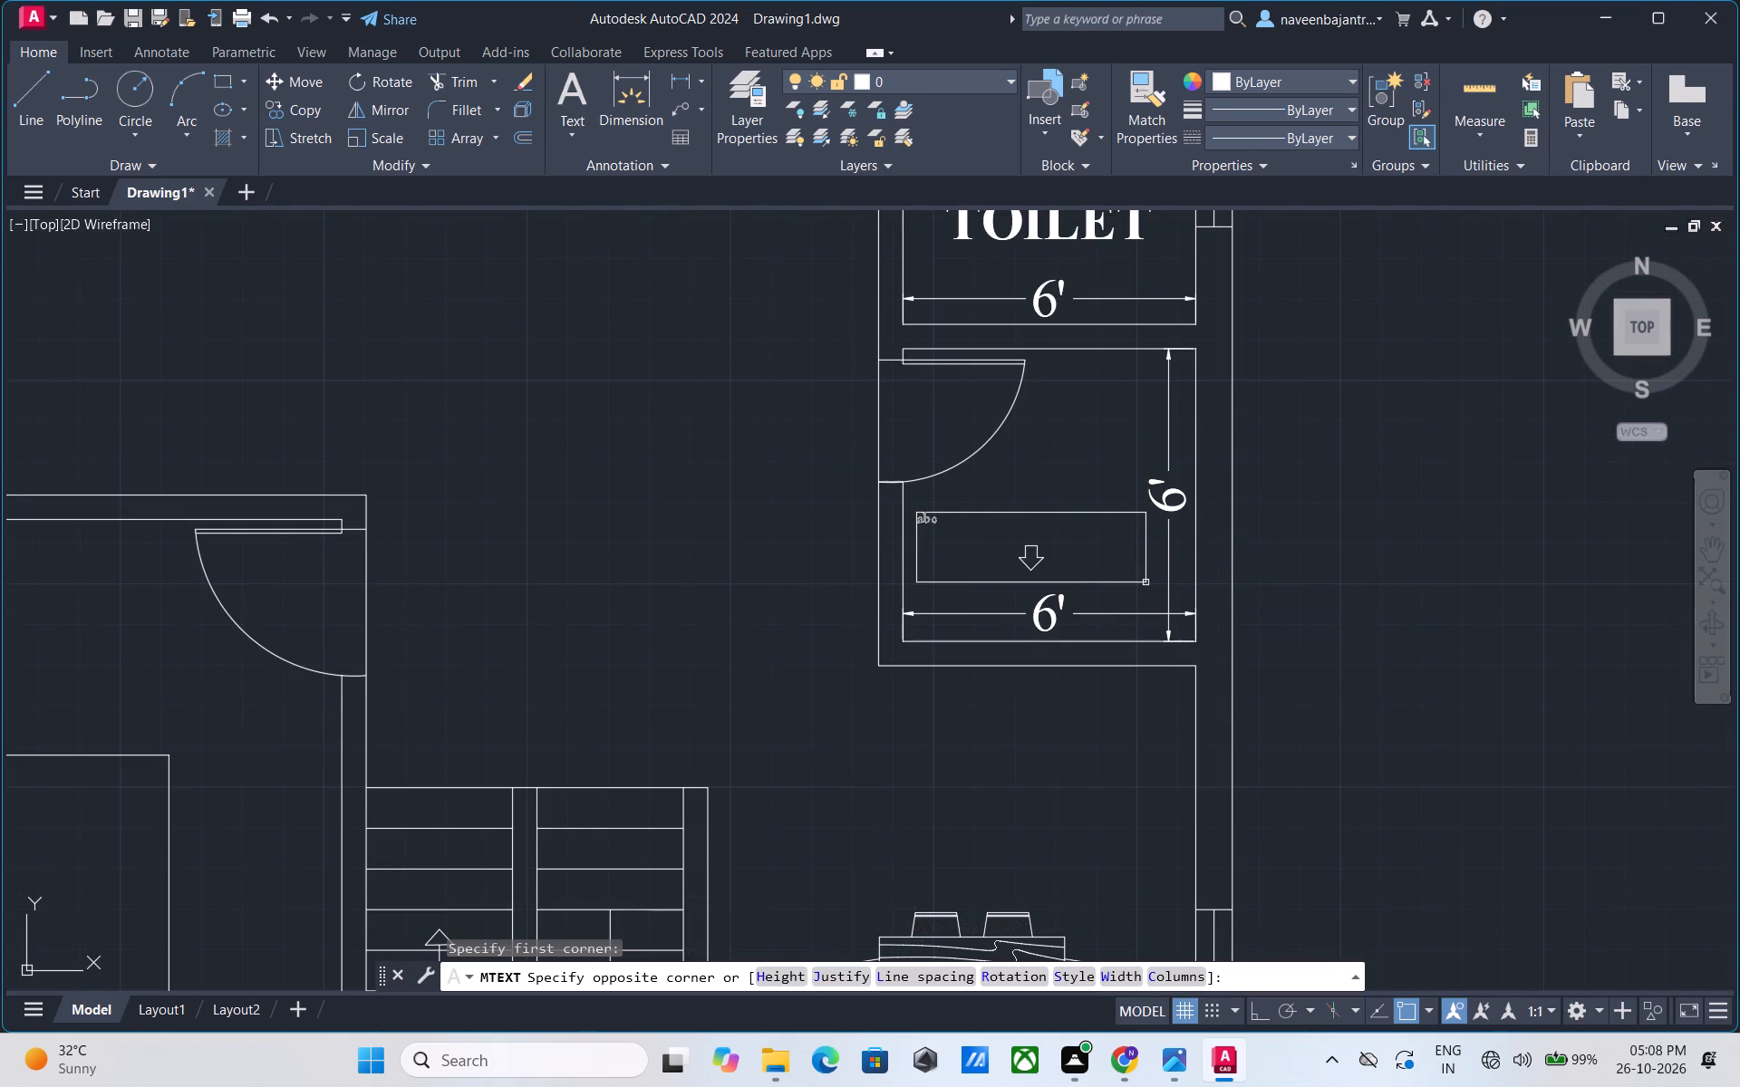
{"action": "left_click", "coordinate": [294, 117]}
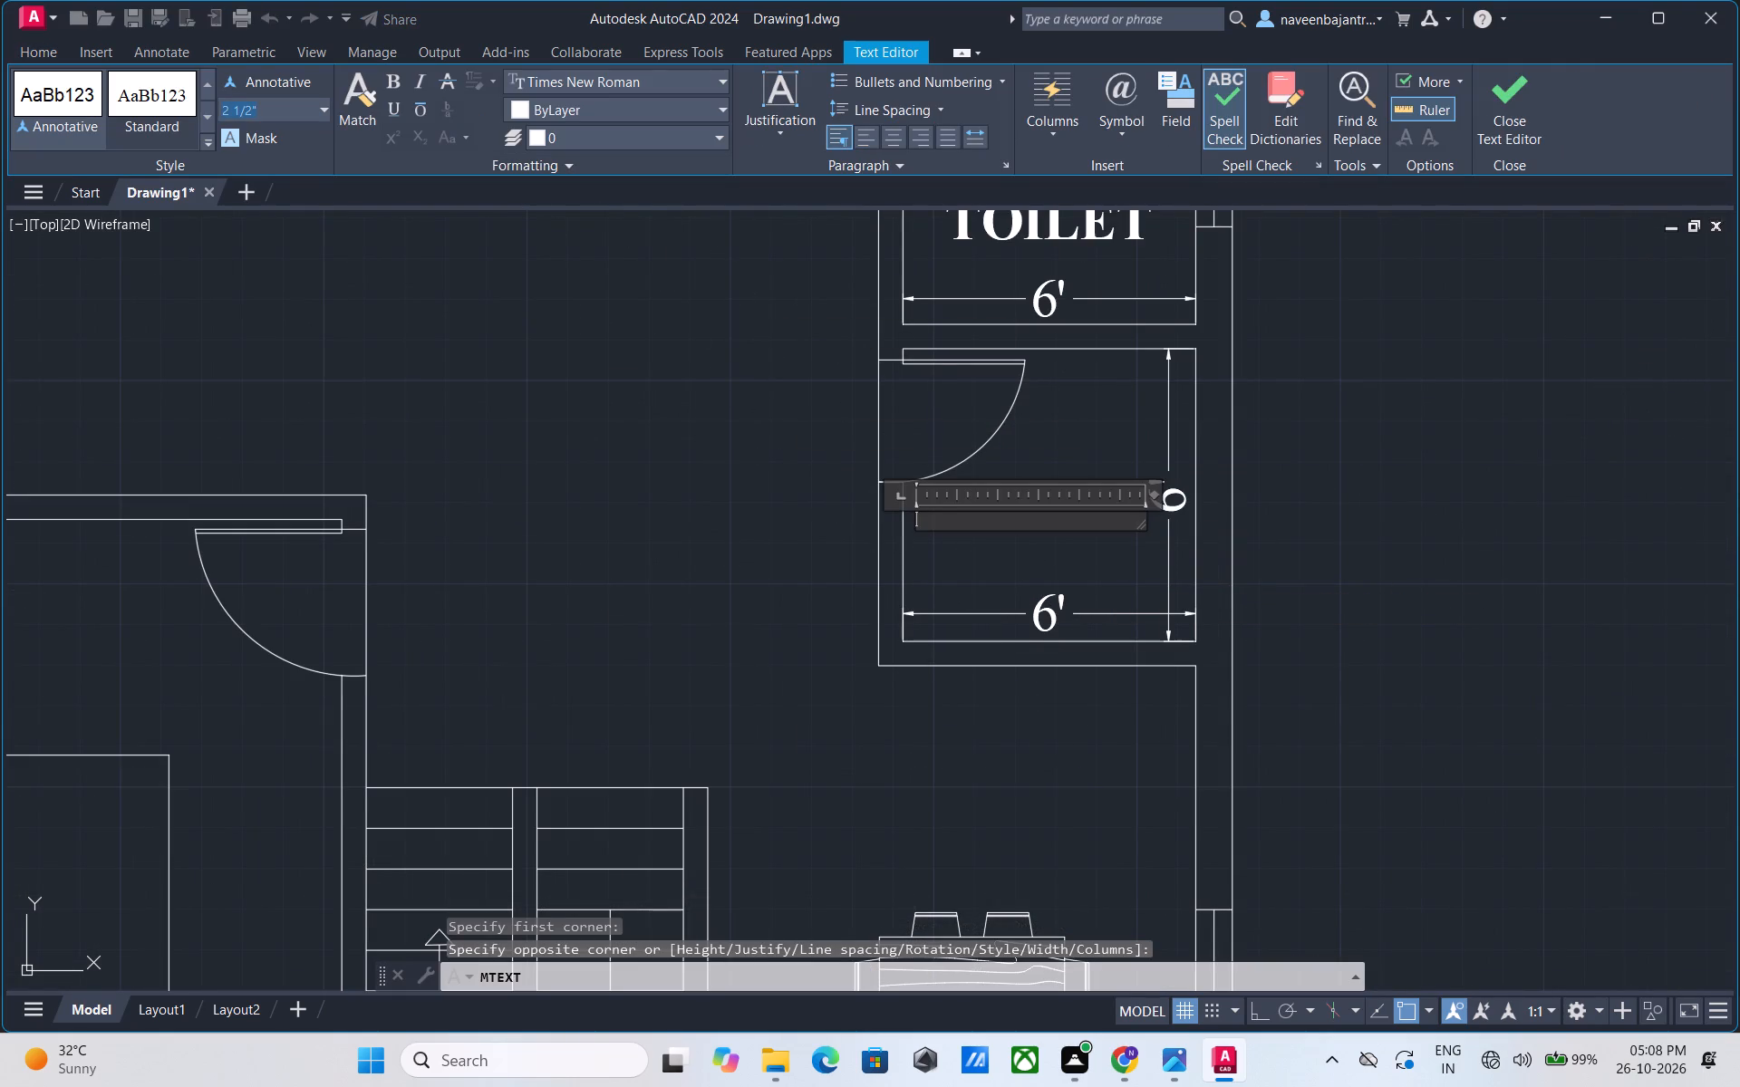
{"action": "key", "text": "9"}
{"action": "key", "text": "shift+quotedbl"}
{"action": "key", "text": "Return"}
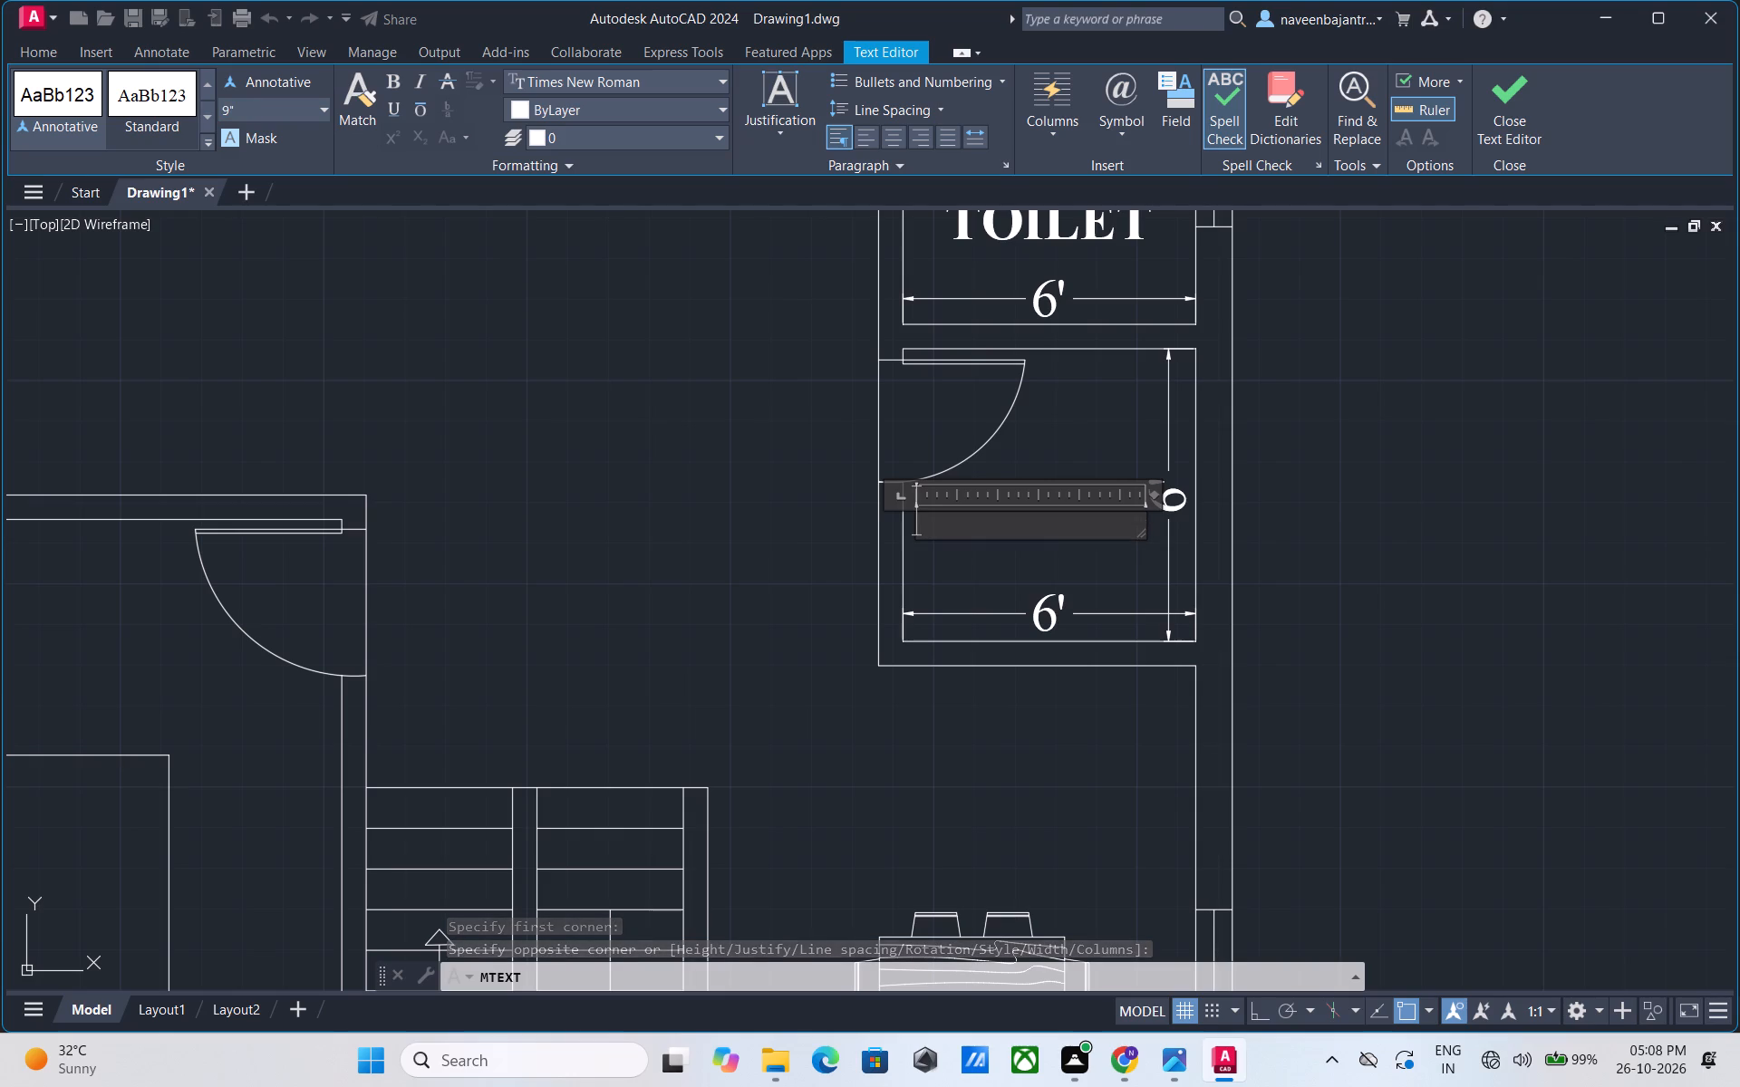
{"action": "type", "text": "STORE"}
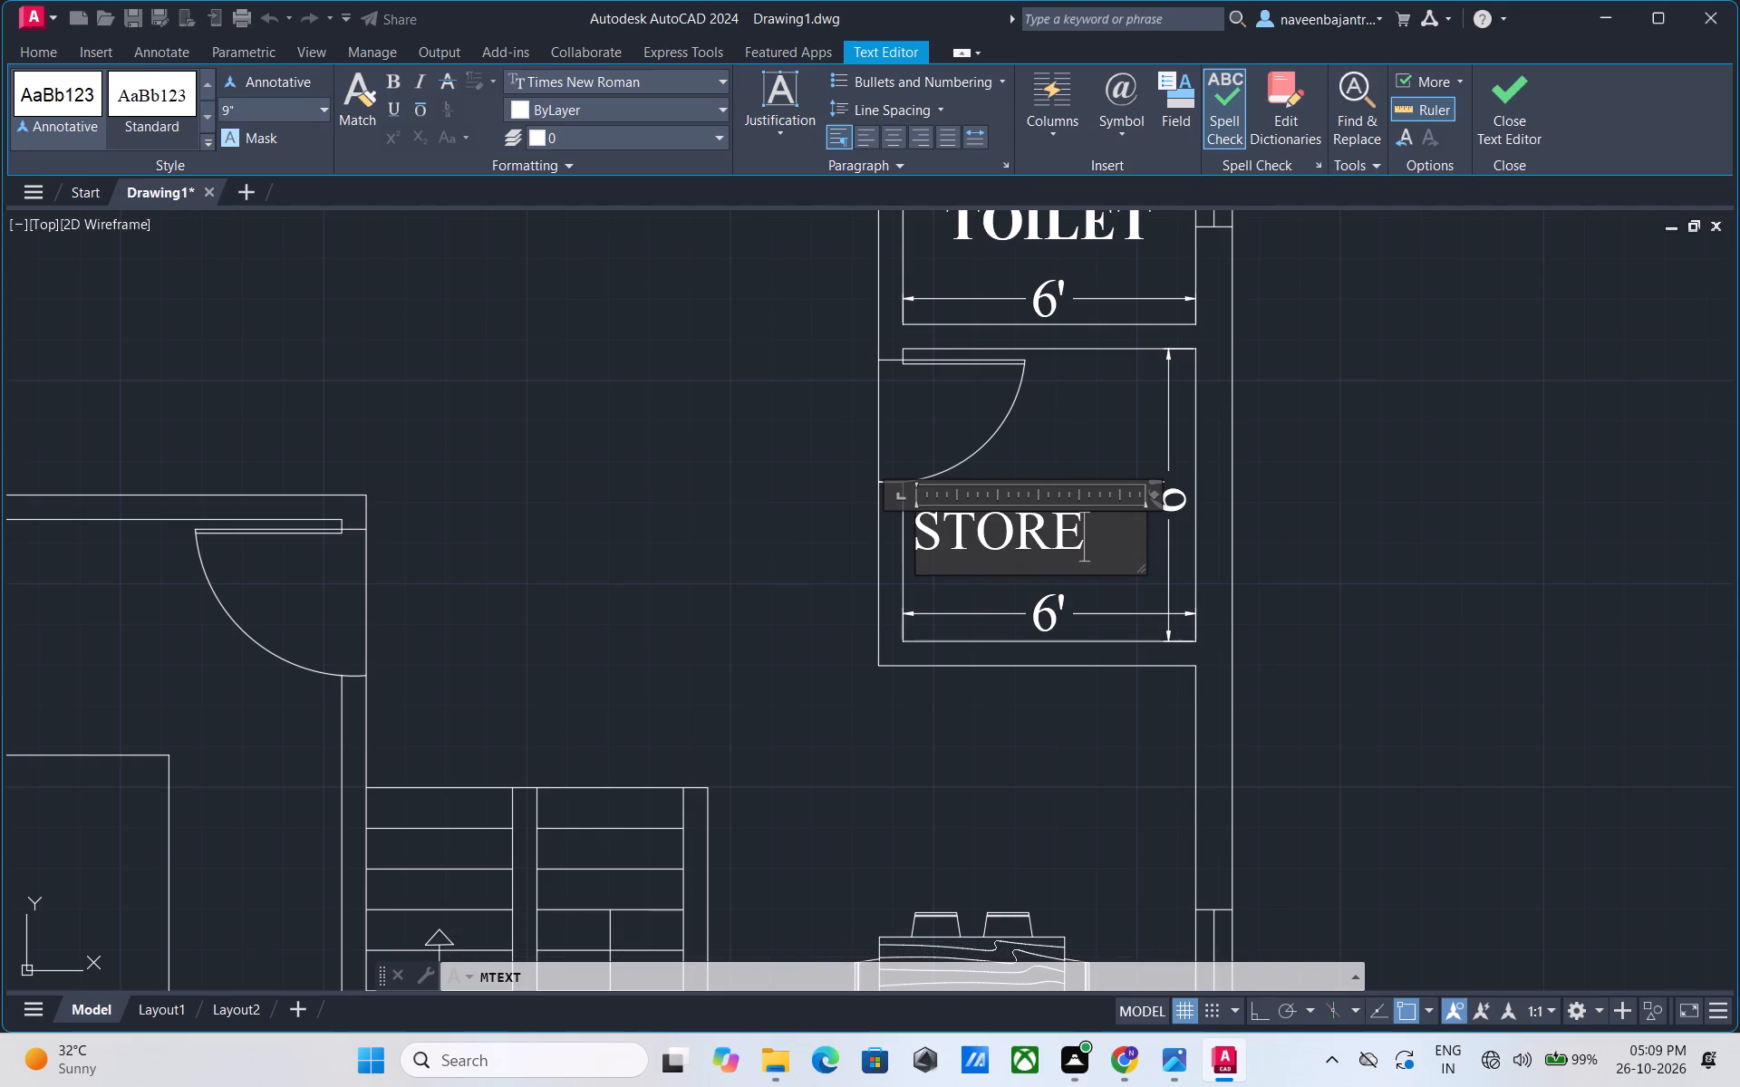
{"action": "left_click_drag", "start_coordinate": [1080, 512], "coordinate": [906, 511]}
{"action": "left_click", "coordinate": [897, 132]}
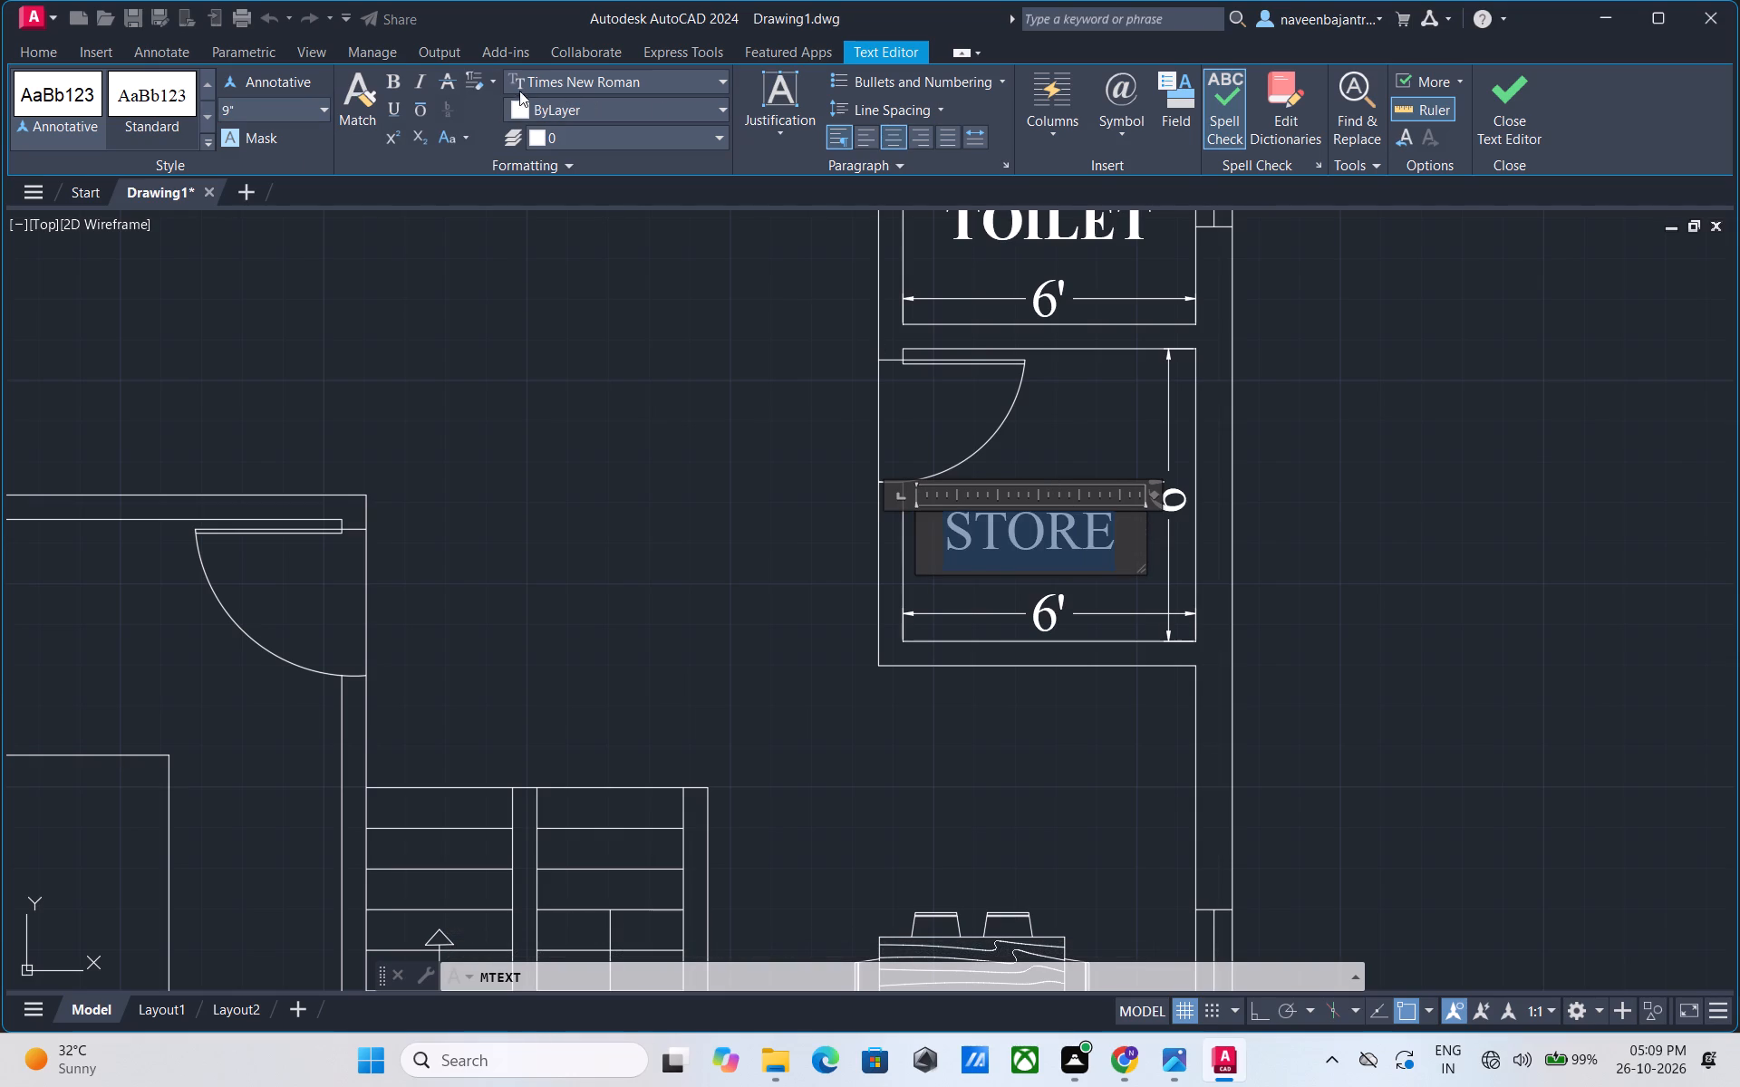
{"action": "left_click", "coordinate": [392, 85]}
{"action": "left_click", "coordinate": [1508, 123]}
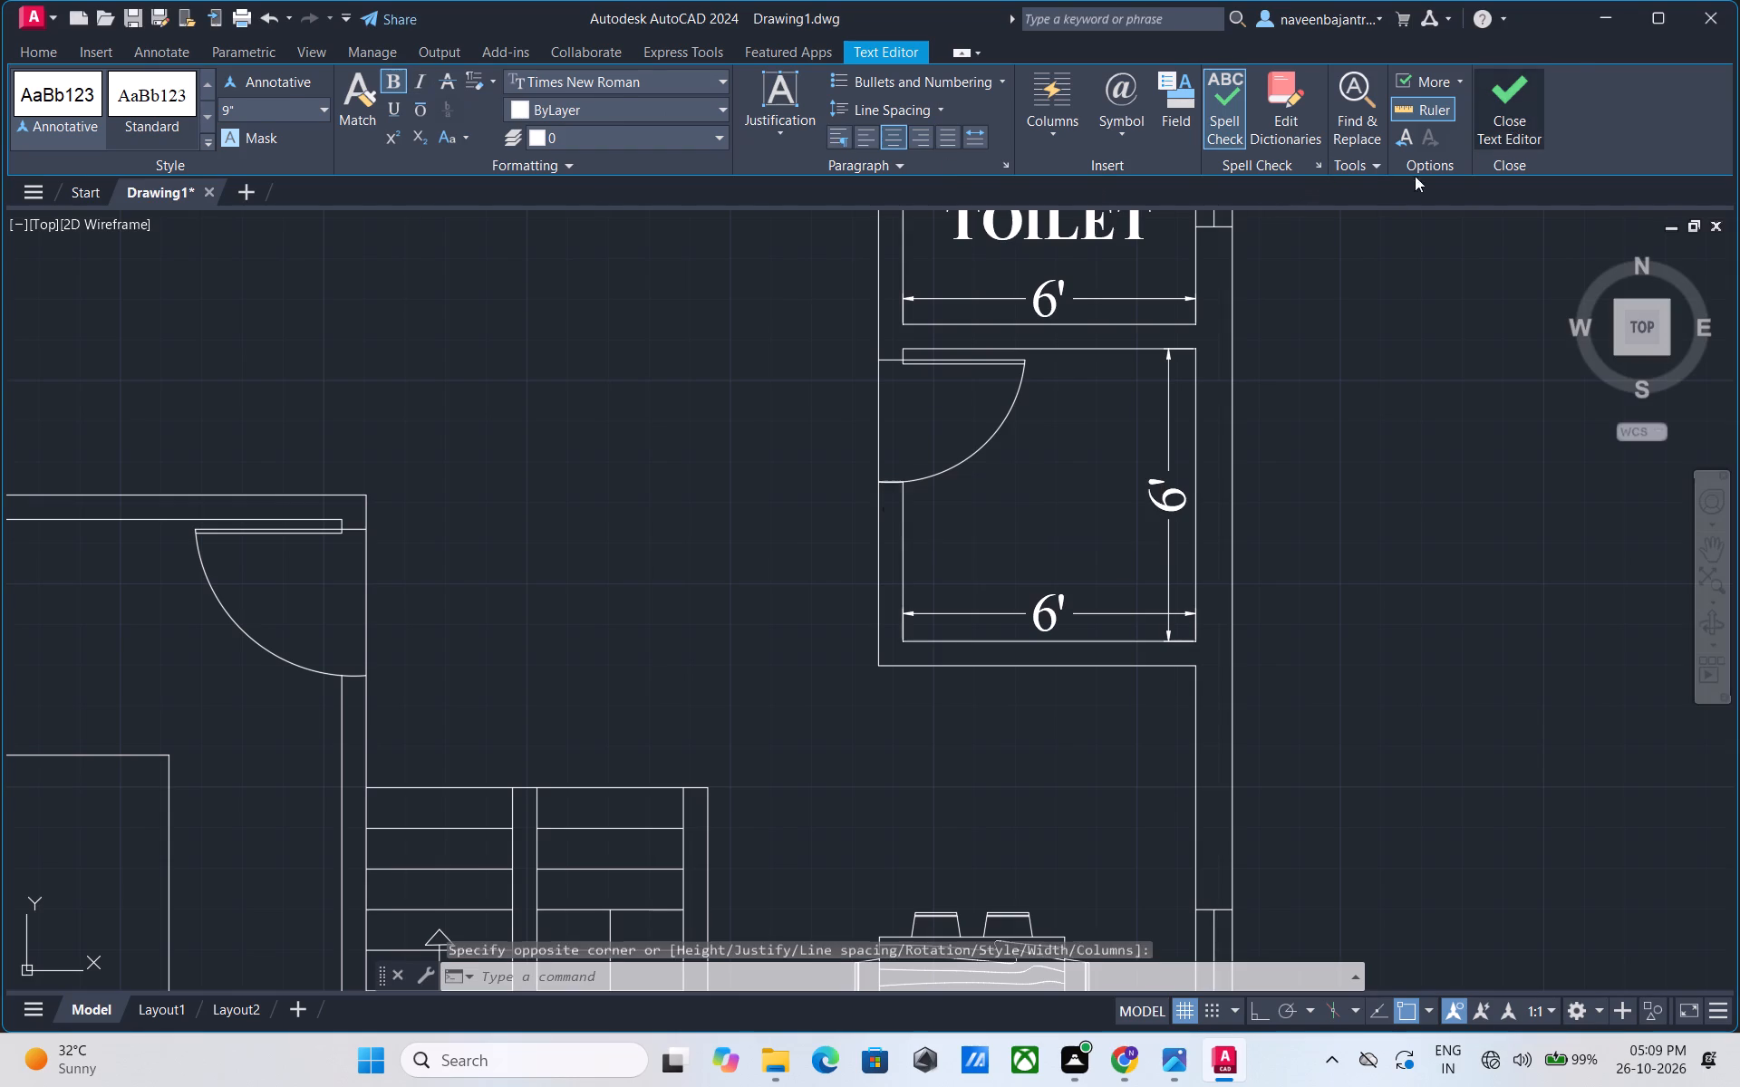
Add a centred, bold, 9" high DINNING label above the dining table, below the store room.
{"action": "scroll", "coordinate": [1292, 407], "scroll_direction": "down", "scroll_amount": 1}
{"action": "middle_click_drag", "start_coordinate": [1365, 538], "coordinate": [1358, 489]}
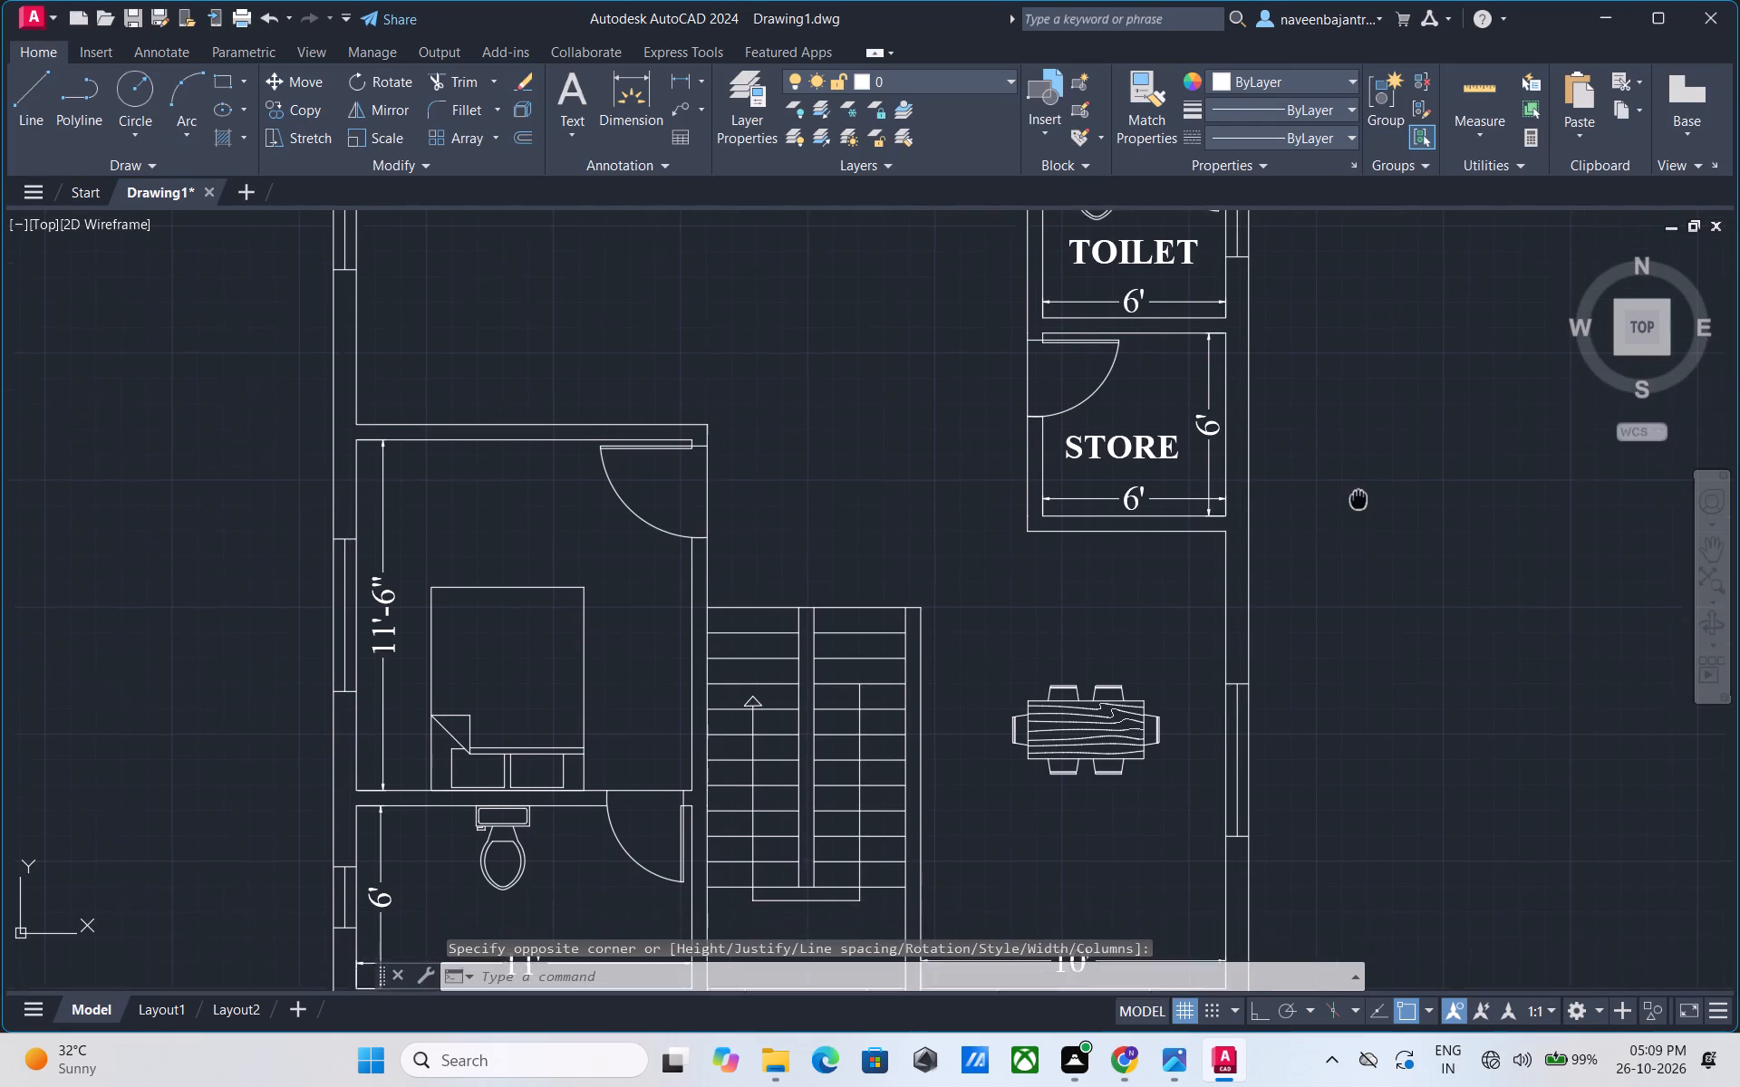
{"action": "middle_click_drag", "start_coordinate": [1358, 489], "coordinate": [1358, 428]}
{"action": "middle_click_drag", "start_coordinate": [1157, 531], "coordinate": [1159, 438]}
{"action": "scroll", "coordinate": [1107, 481], "scroll_direction": "up", "scroll_amount": 1}
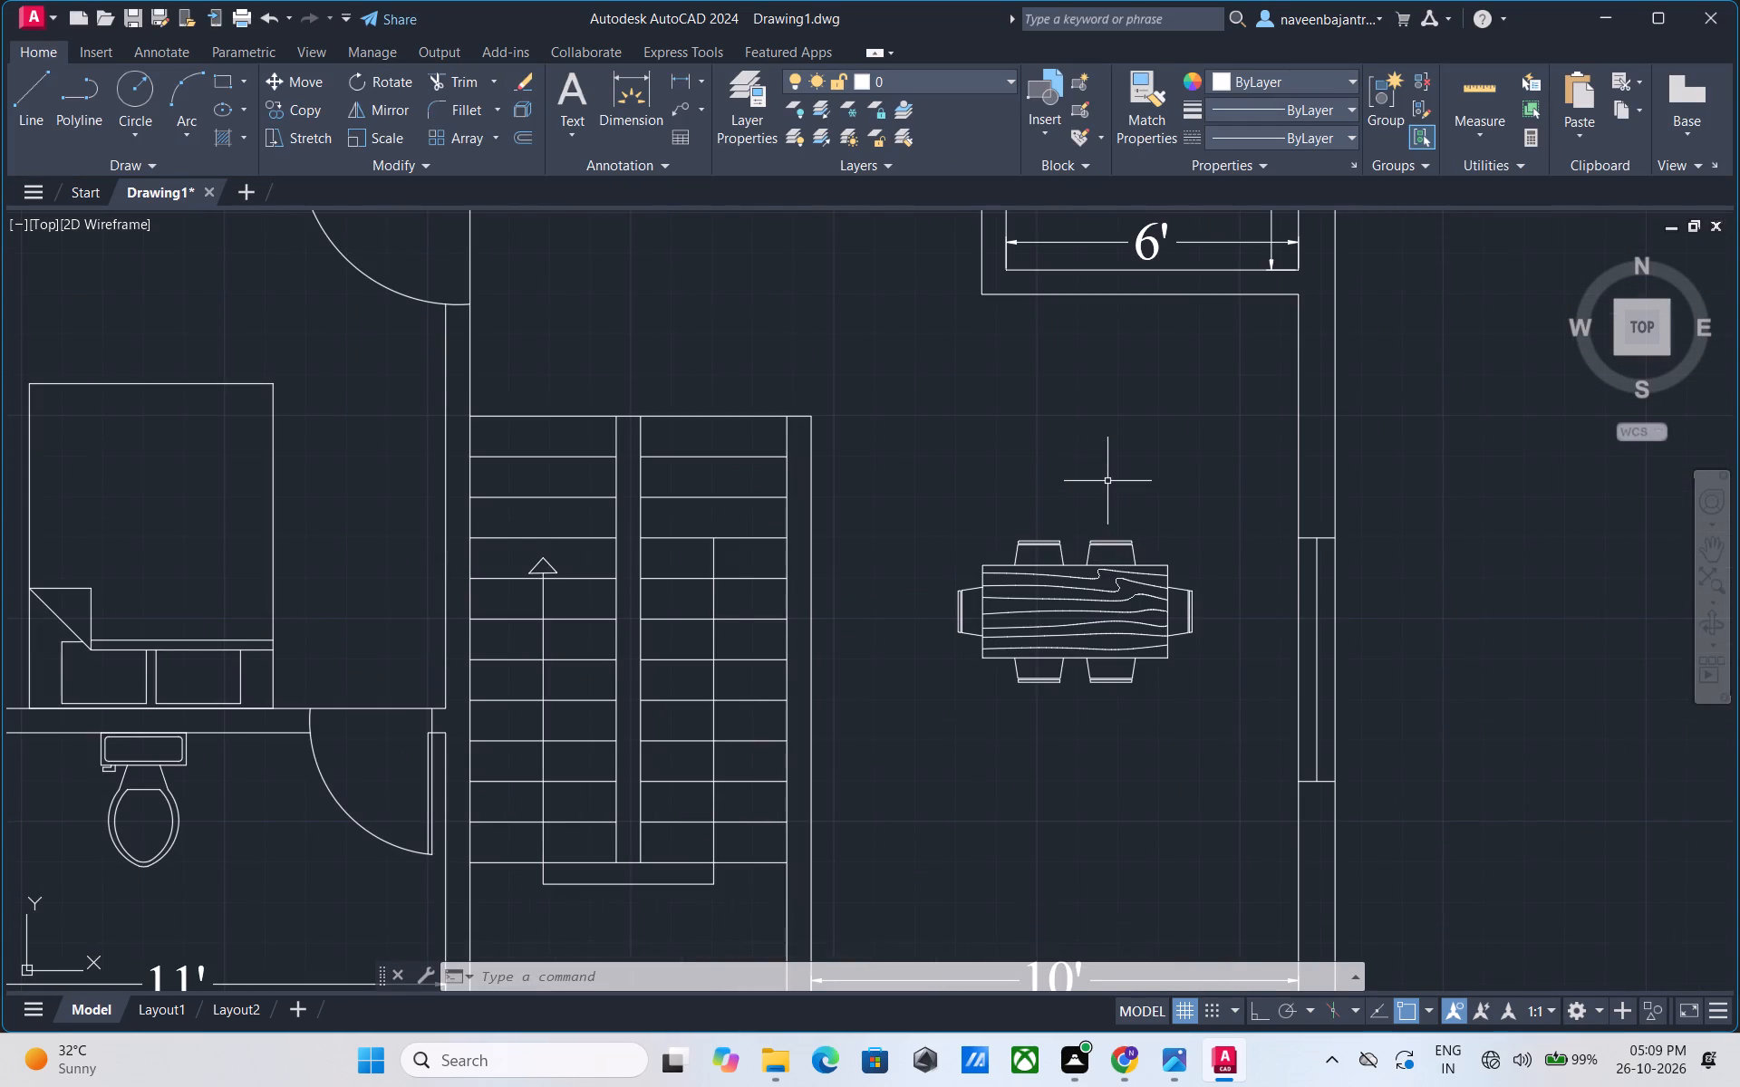
{"action": "key", "text": "Escape"}
{"action": "left_click", "coordinate": [576, 103]}
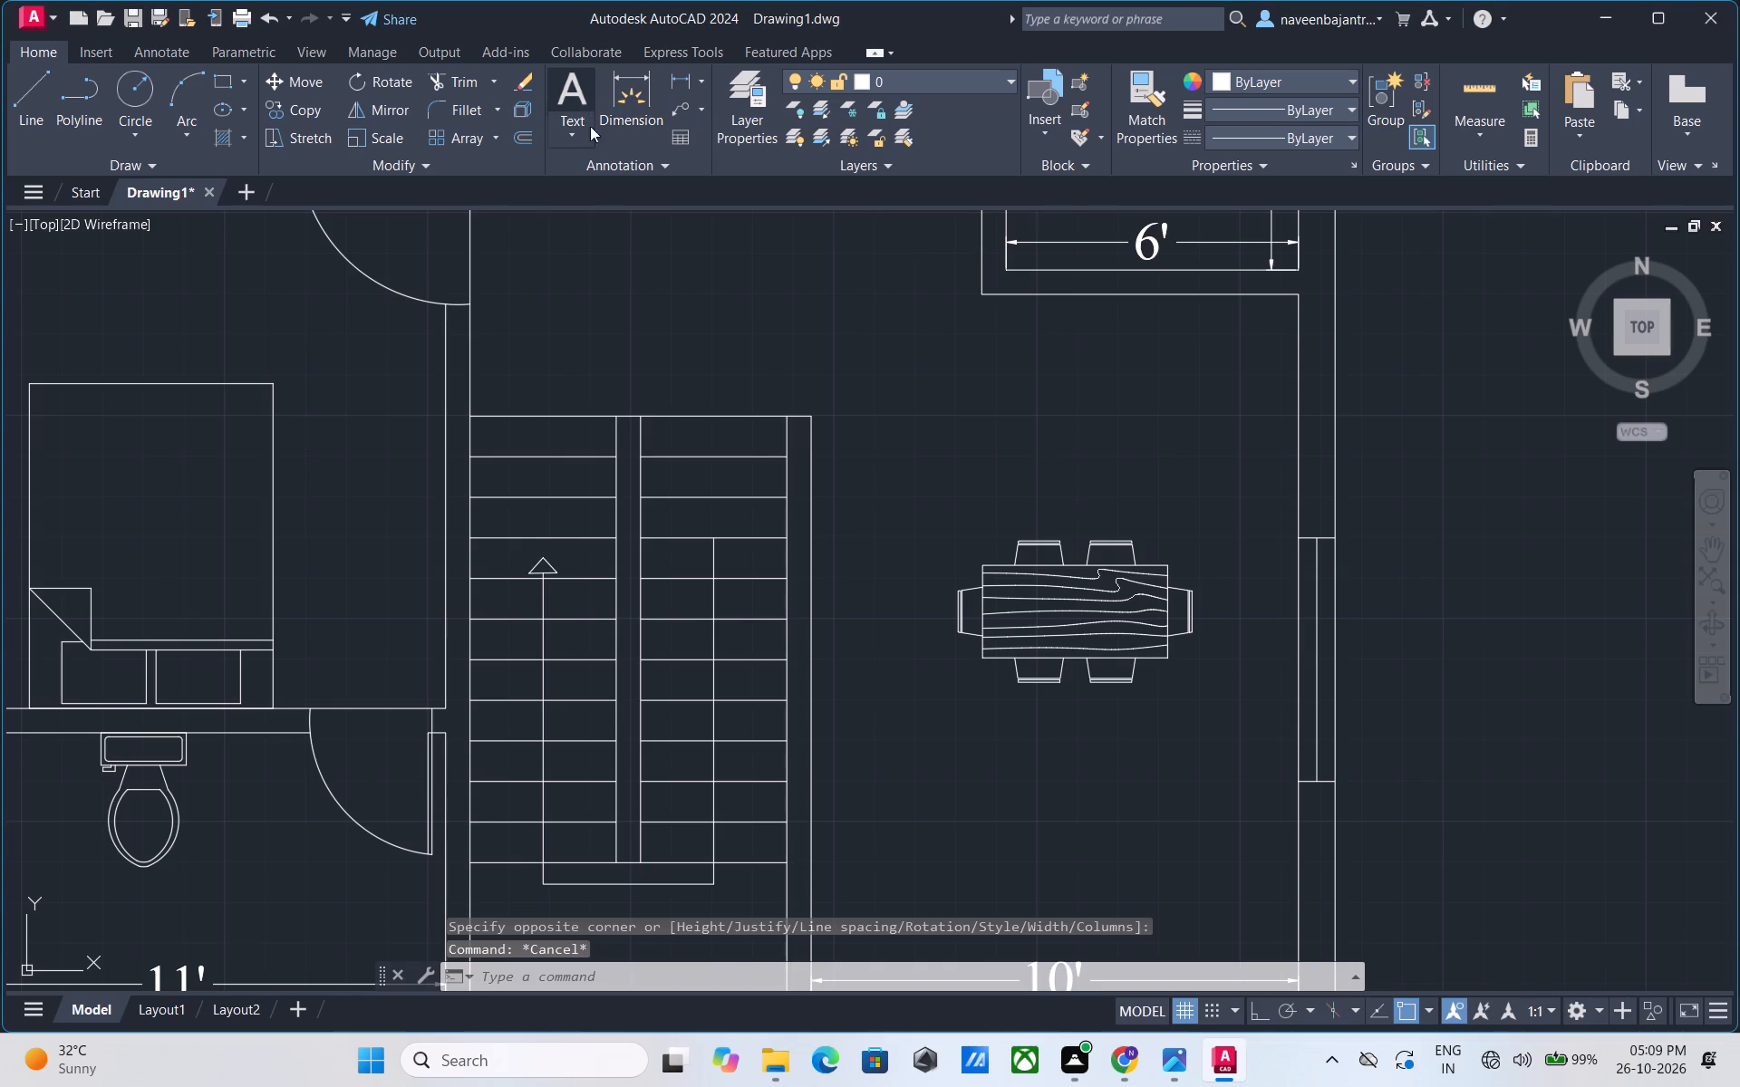
{"action": "left_click", "coordinate": [934, 428]}
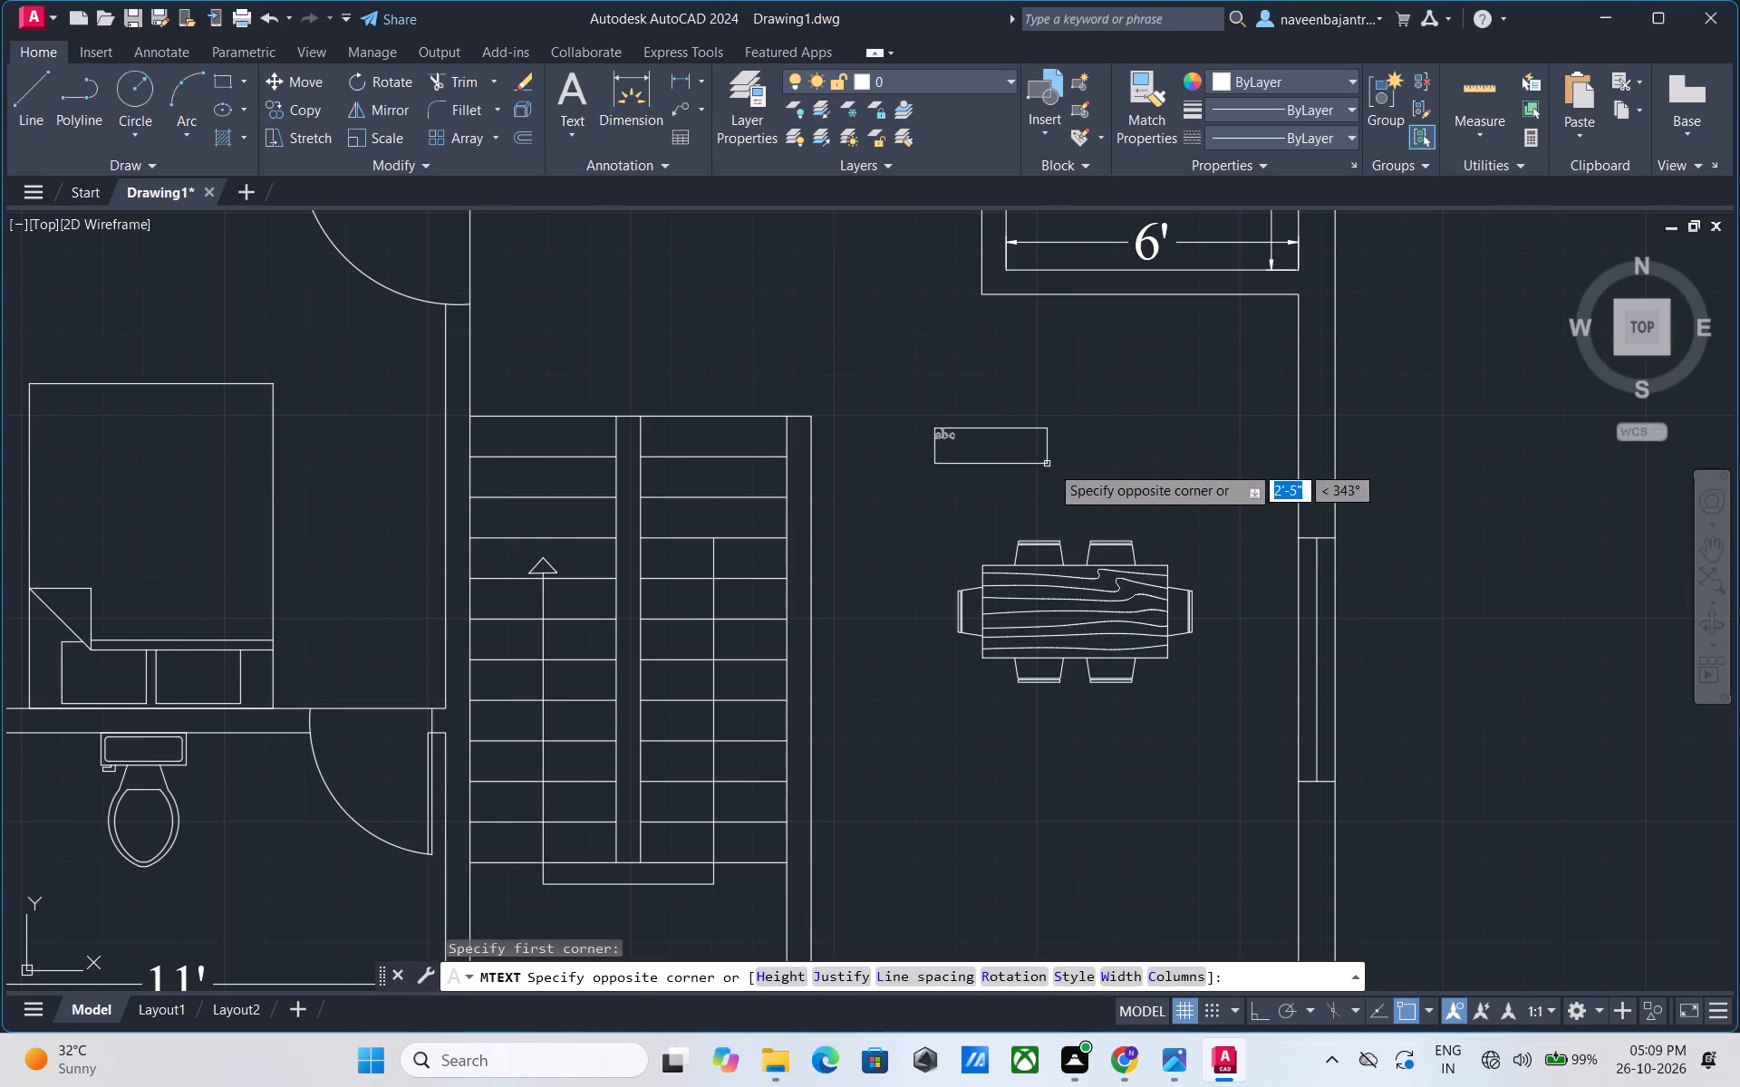
{"action": "left_click", "coordinate": [1213, 495]}
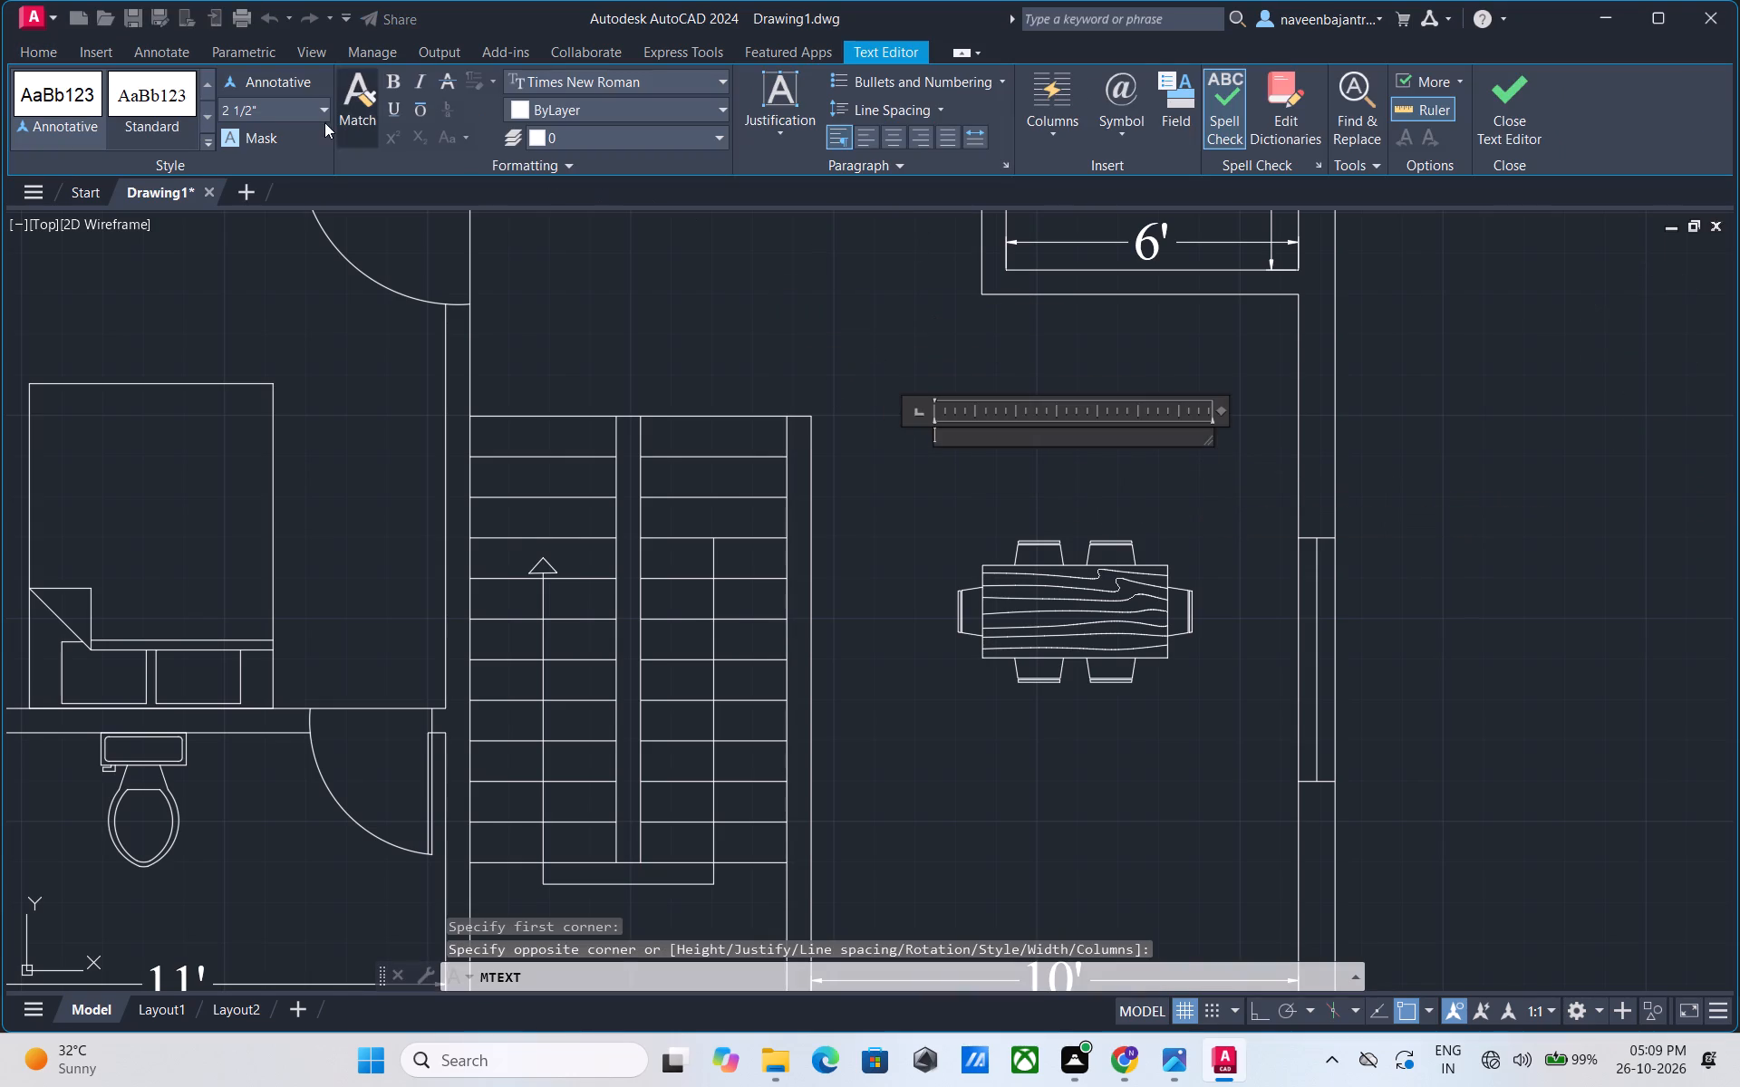
{"action": "left_click", "coordinate": [296, 113]}
{"action": "key", "text": "9"}
{"action": "key", "text": "shift+quotedbl"}
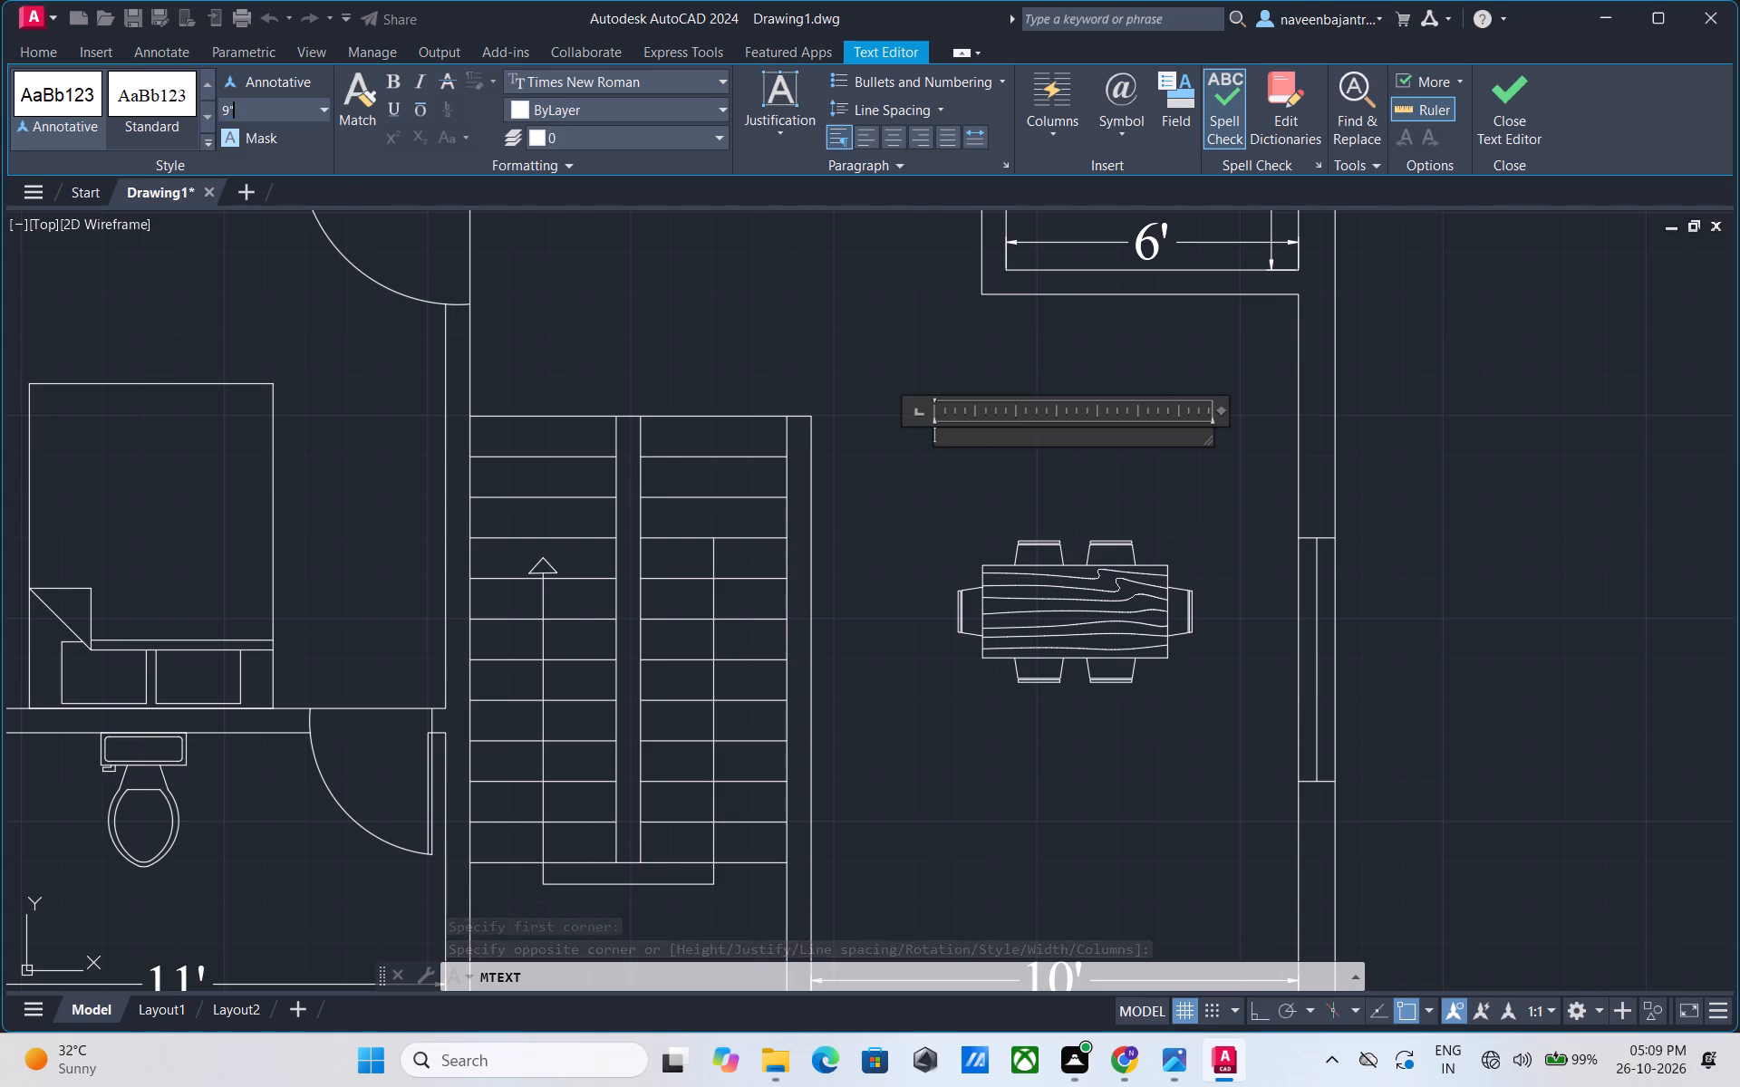
{"action": "key", "text": "Return"}
{"action": "type", "text": "DINNIN"}
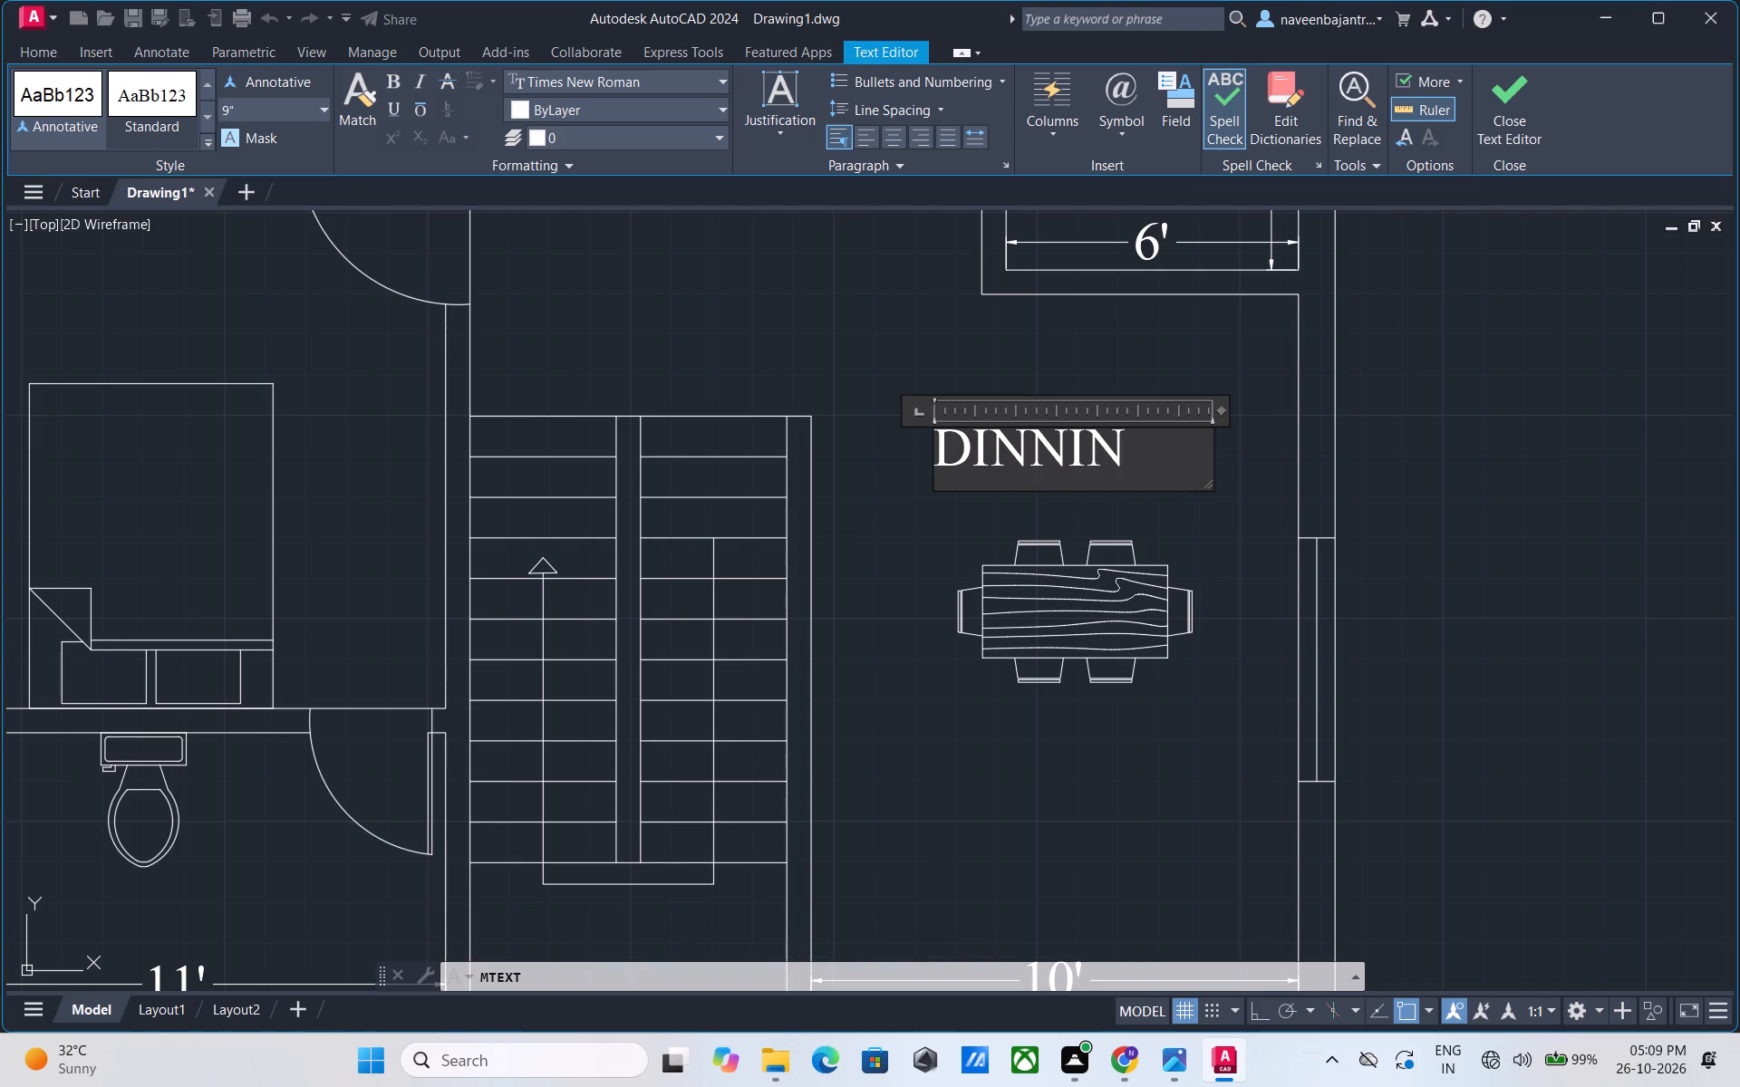
{"action": "key", "text": "g"}
{"action": "left_click_drag", "start_coordinate": [1176, 453], "coordinate": [836, 455]}
{"action": "left_click", "coordinate": [892, 138]}
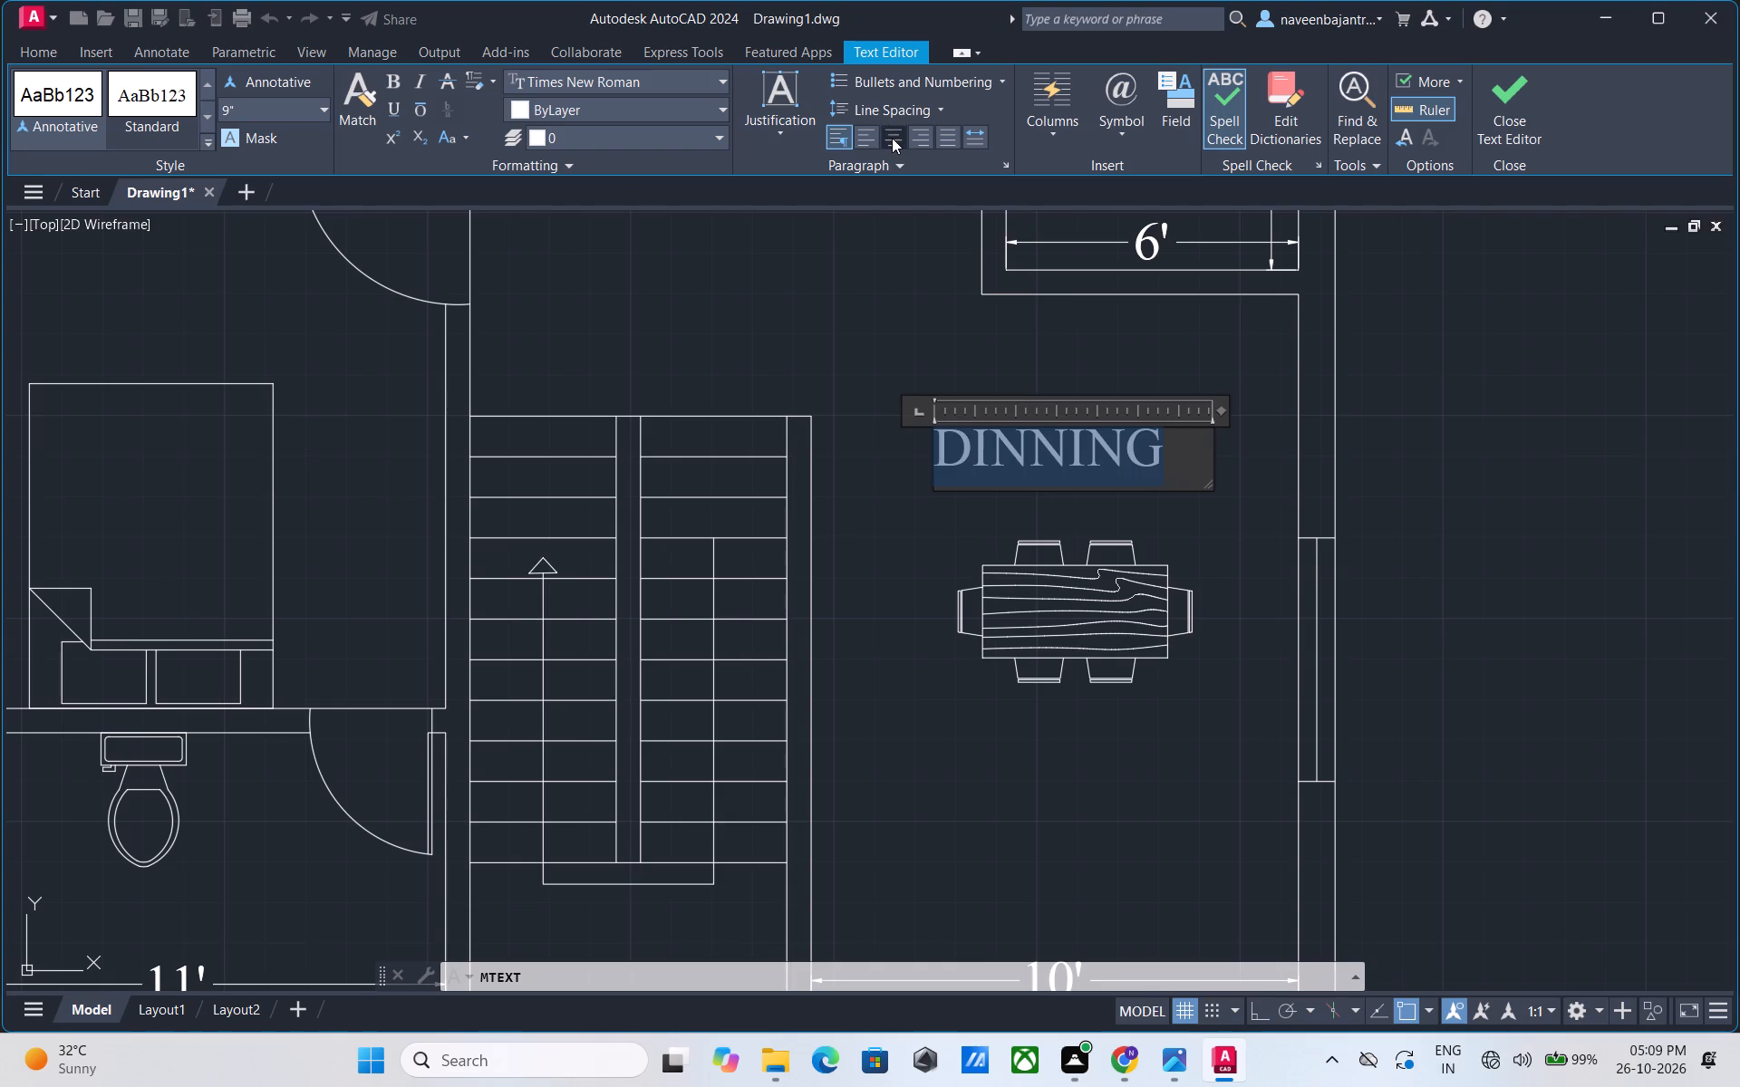
{"action": "left_click", "coordinate": [389, 76]}
{"action": "left_click", "coordinate": [1489, 111]}
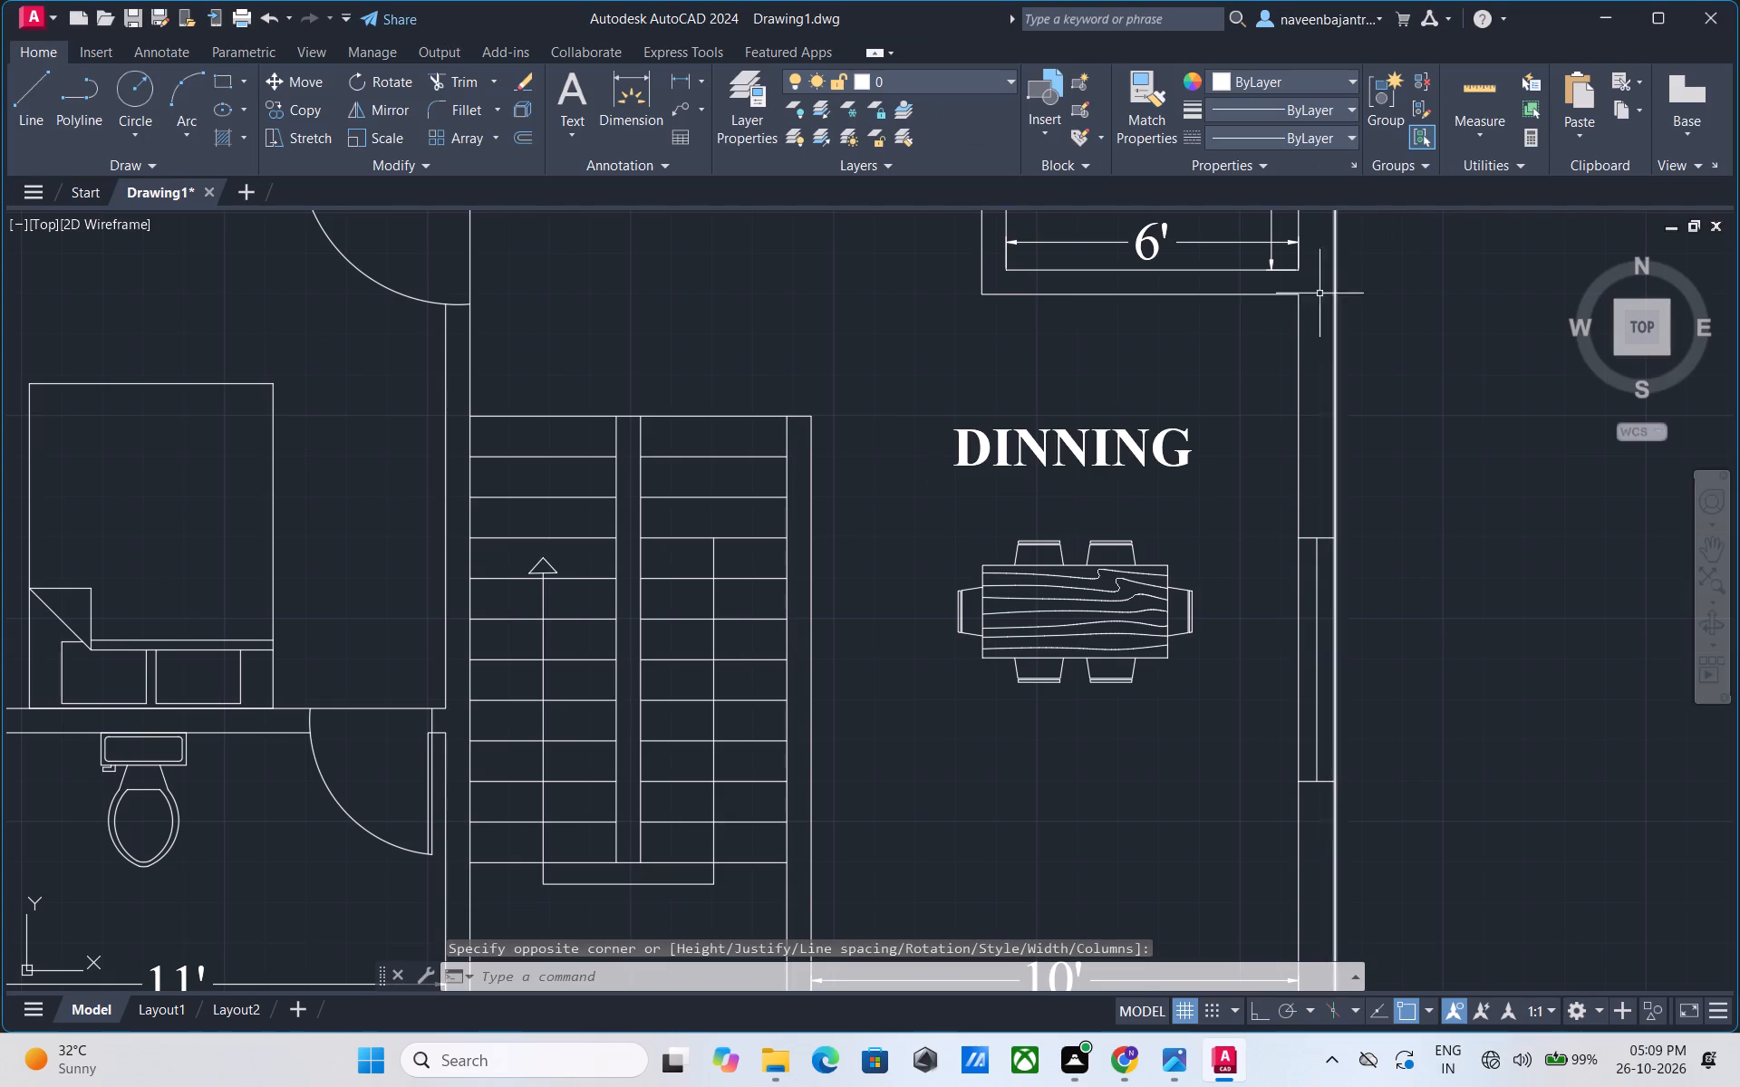
Add a centred, bold, 9" high KITCHEN label between the dining table and the 10' width dimension.
{"action": "middle_click_drag", "start_coordinate": [1255, 382], "coordinate": [1223, 206]}
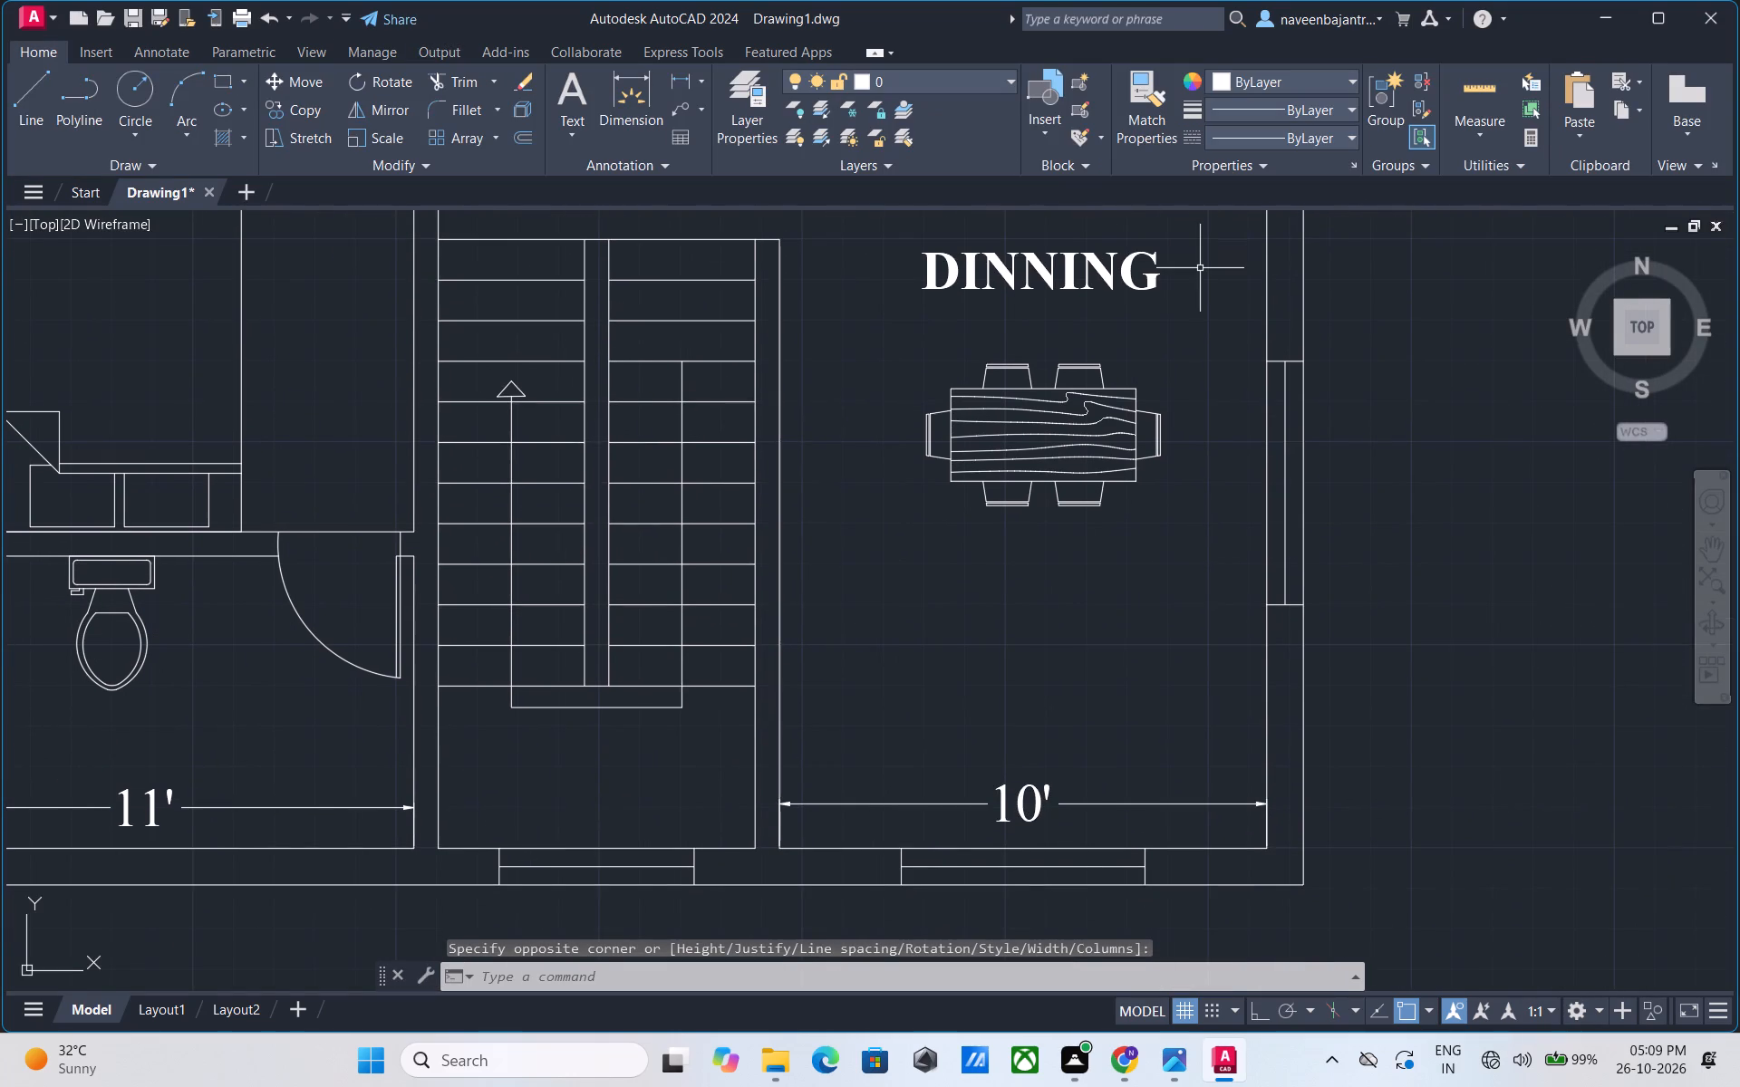
{"action": "left_click", "coordinate": [575, 73]}
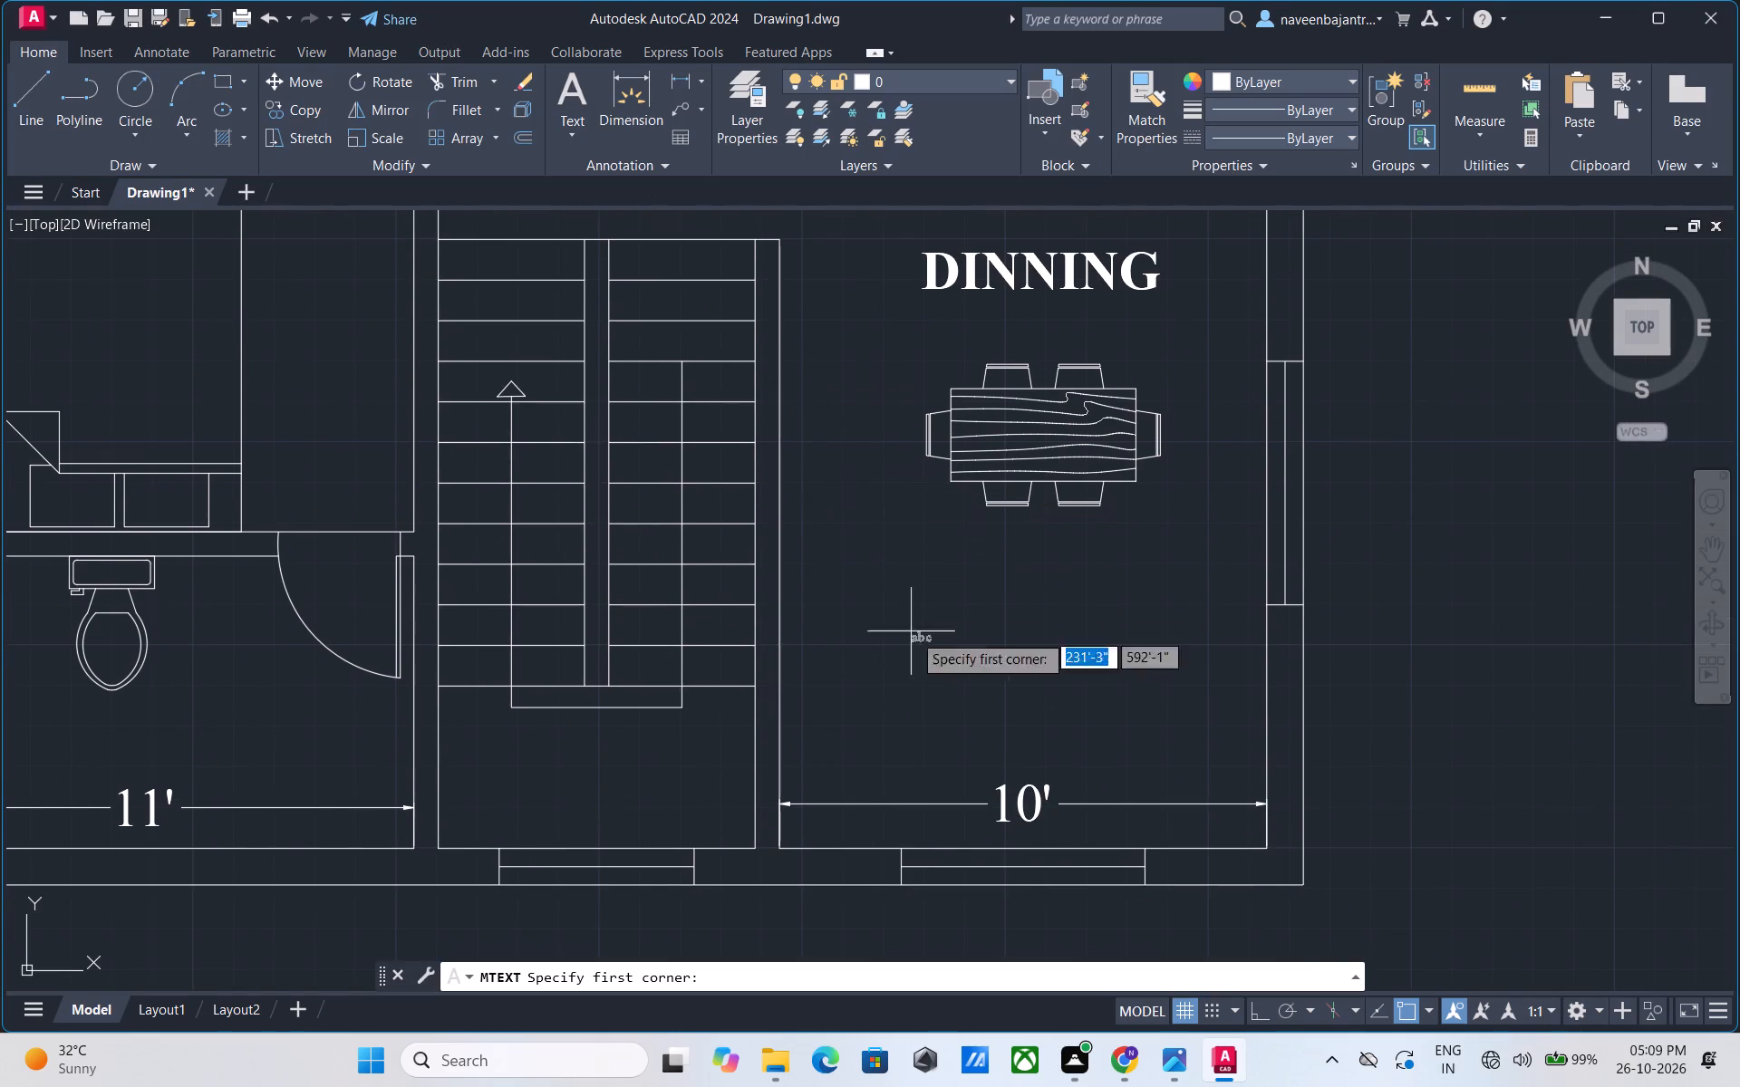
{"action": "left_click", "coordinate": [893, 618]}
{"action": "left_click", "coordinate": [1233, 715]}
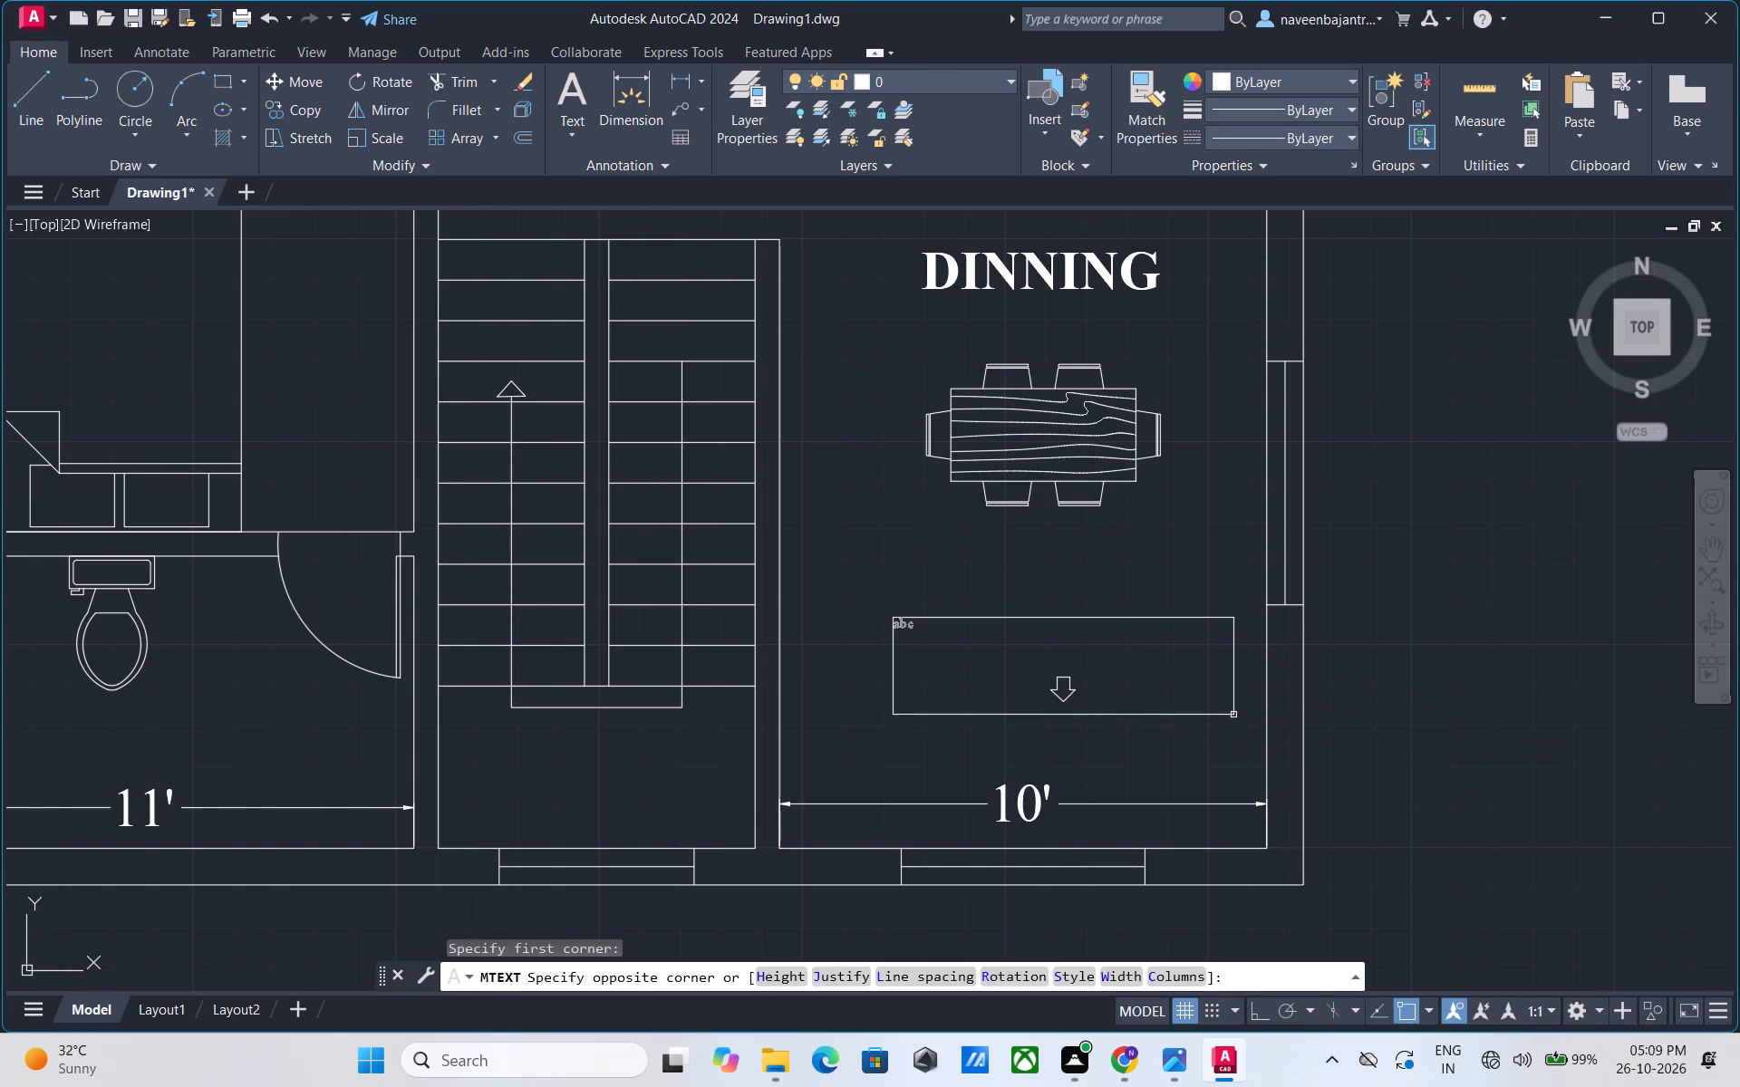
{"action": "left_click", "coordinate": [272, 104]}
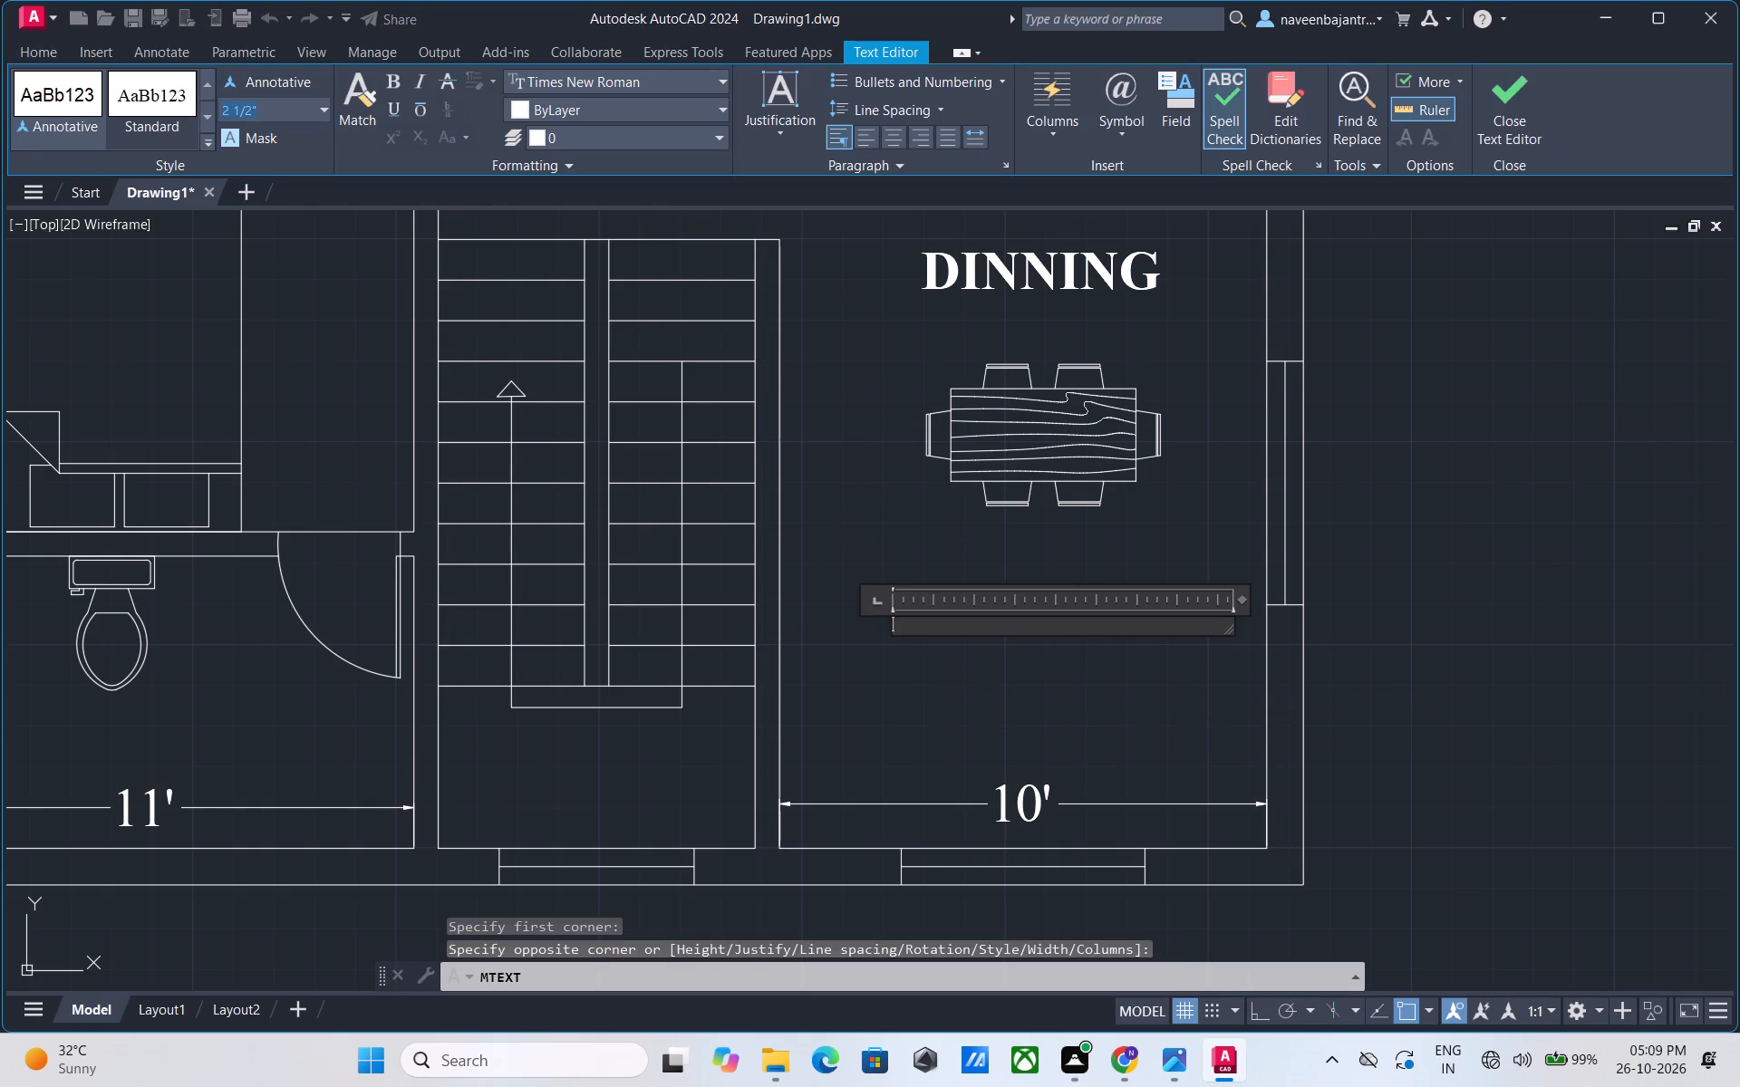
{"action": "key", "text": "9"}
{"action": "key", "text": "shift+quotedbl"}
{"action": "key", "text": "Return"}
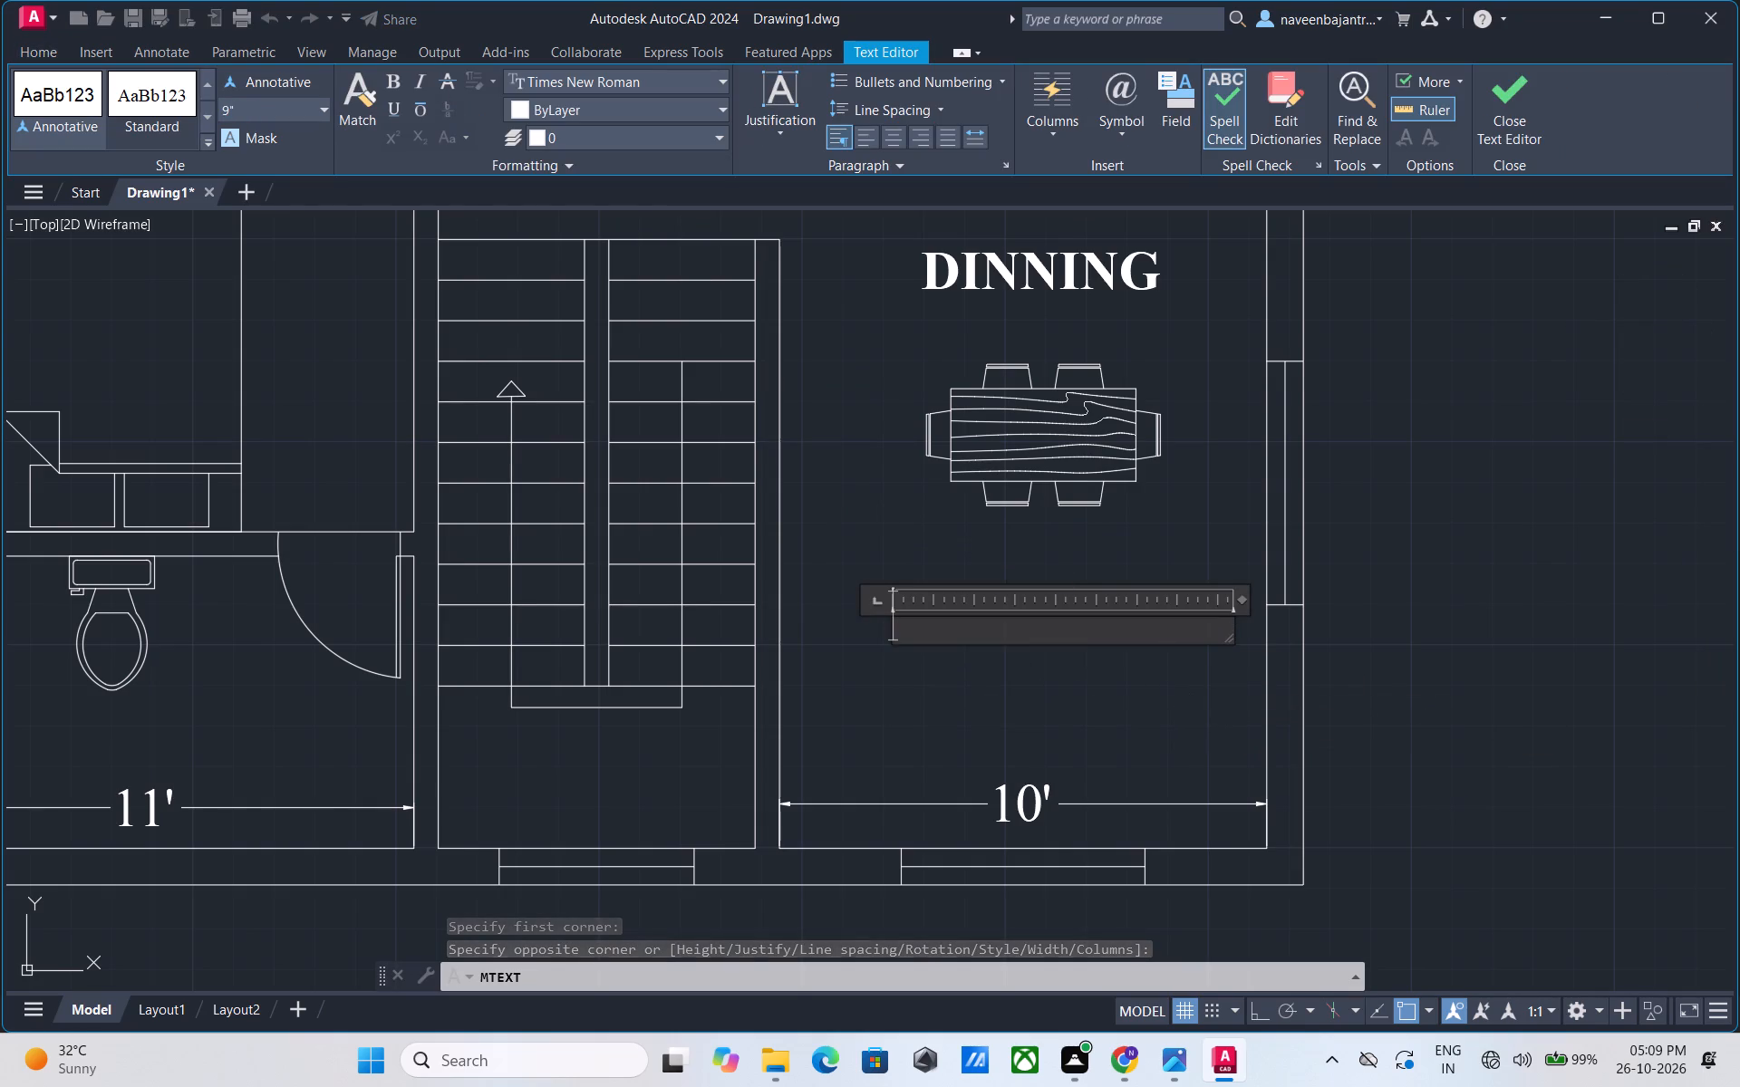
{"action": "type", "text": "KITCHEN"}
{"action": "left_click_drag", "start_coordinate": [1124, 621], "coordinate": [840, 611]}
{"action": "left_click", "coordinate": [887, 142]}
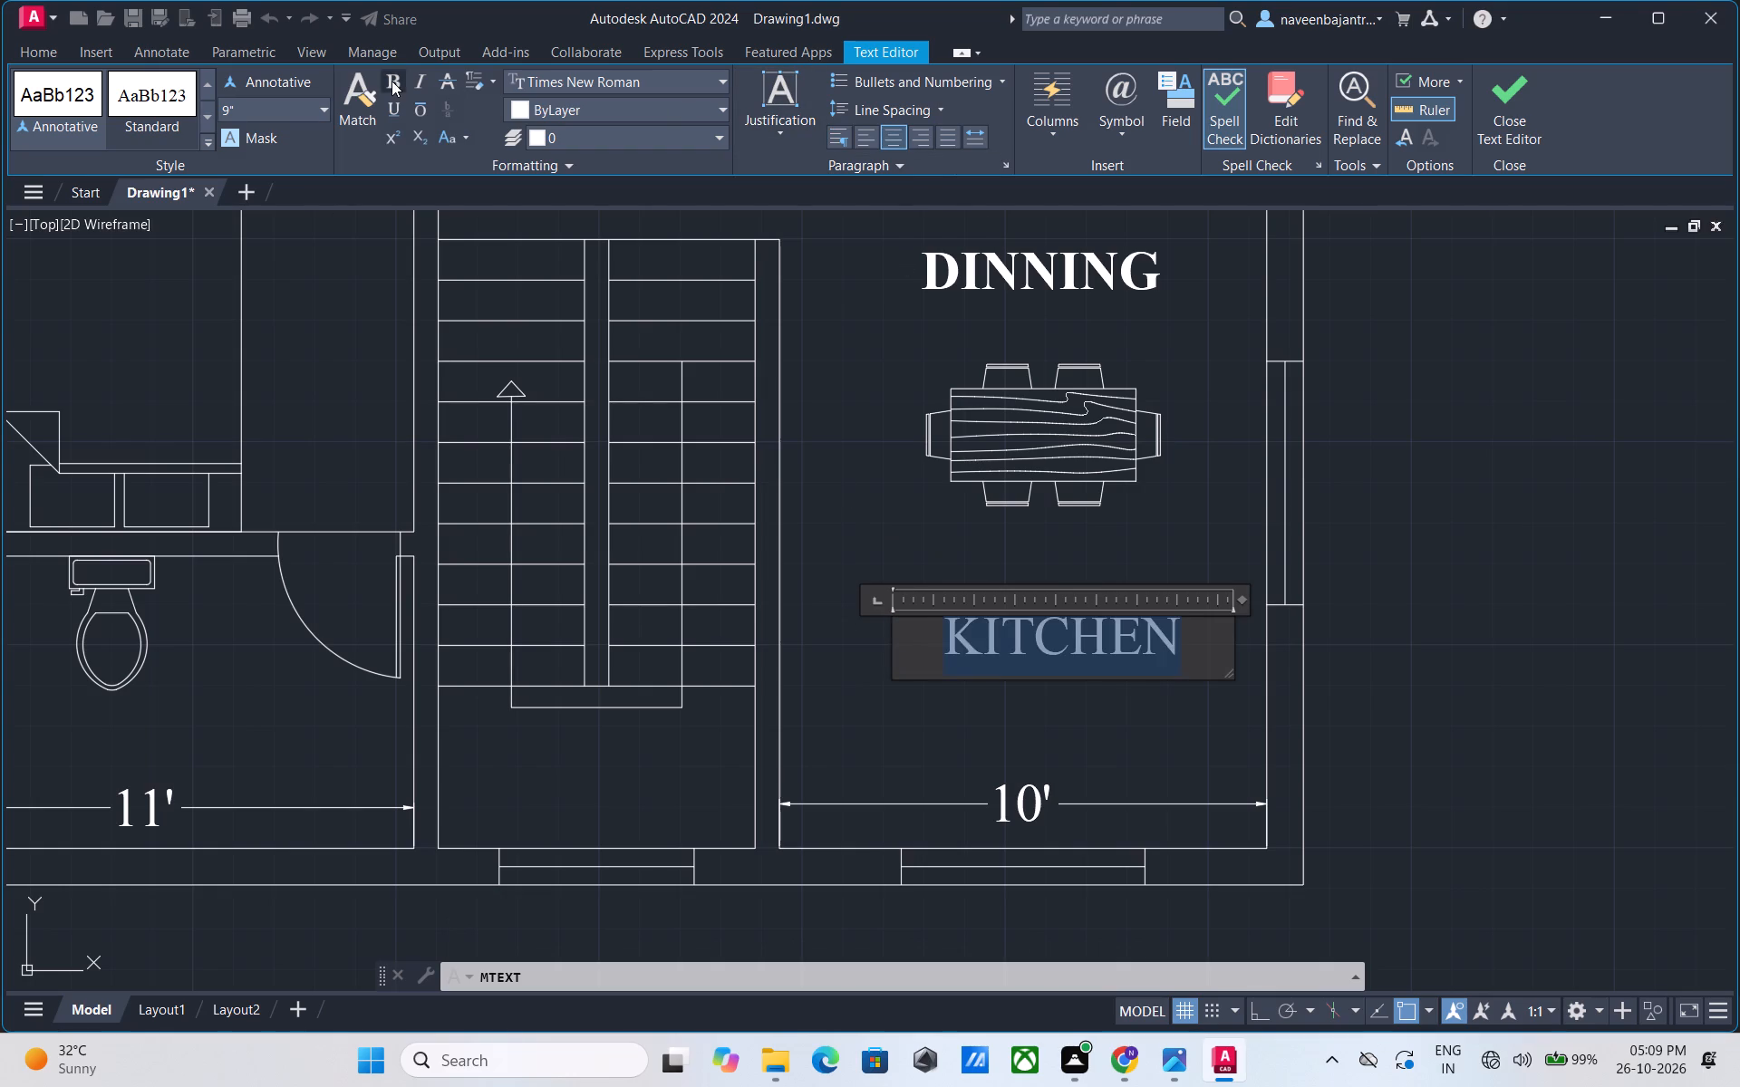
{"action": "left_click", "coordinate": [391, 81]}
{"action": "left_click", "coordinate": [1512, 126]}
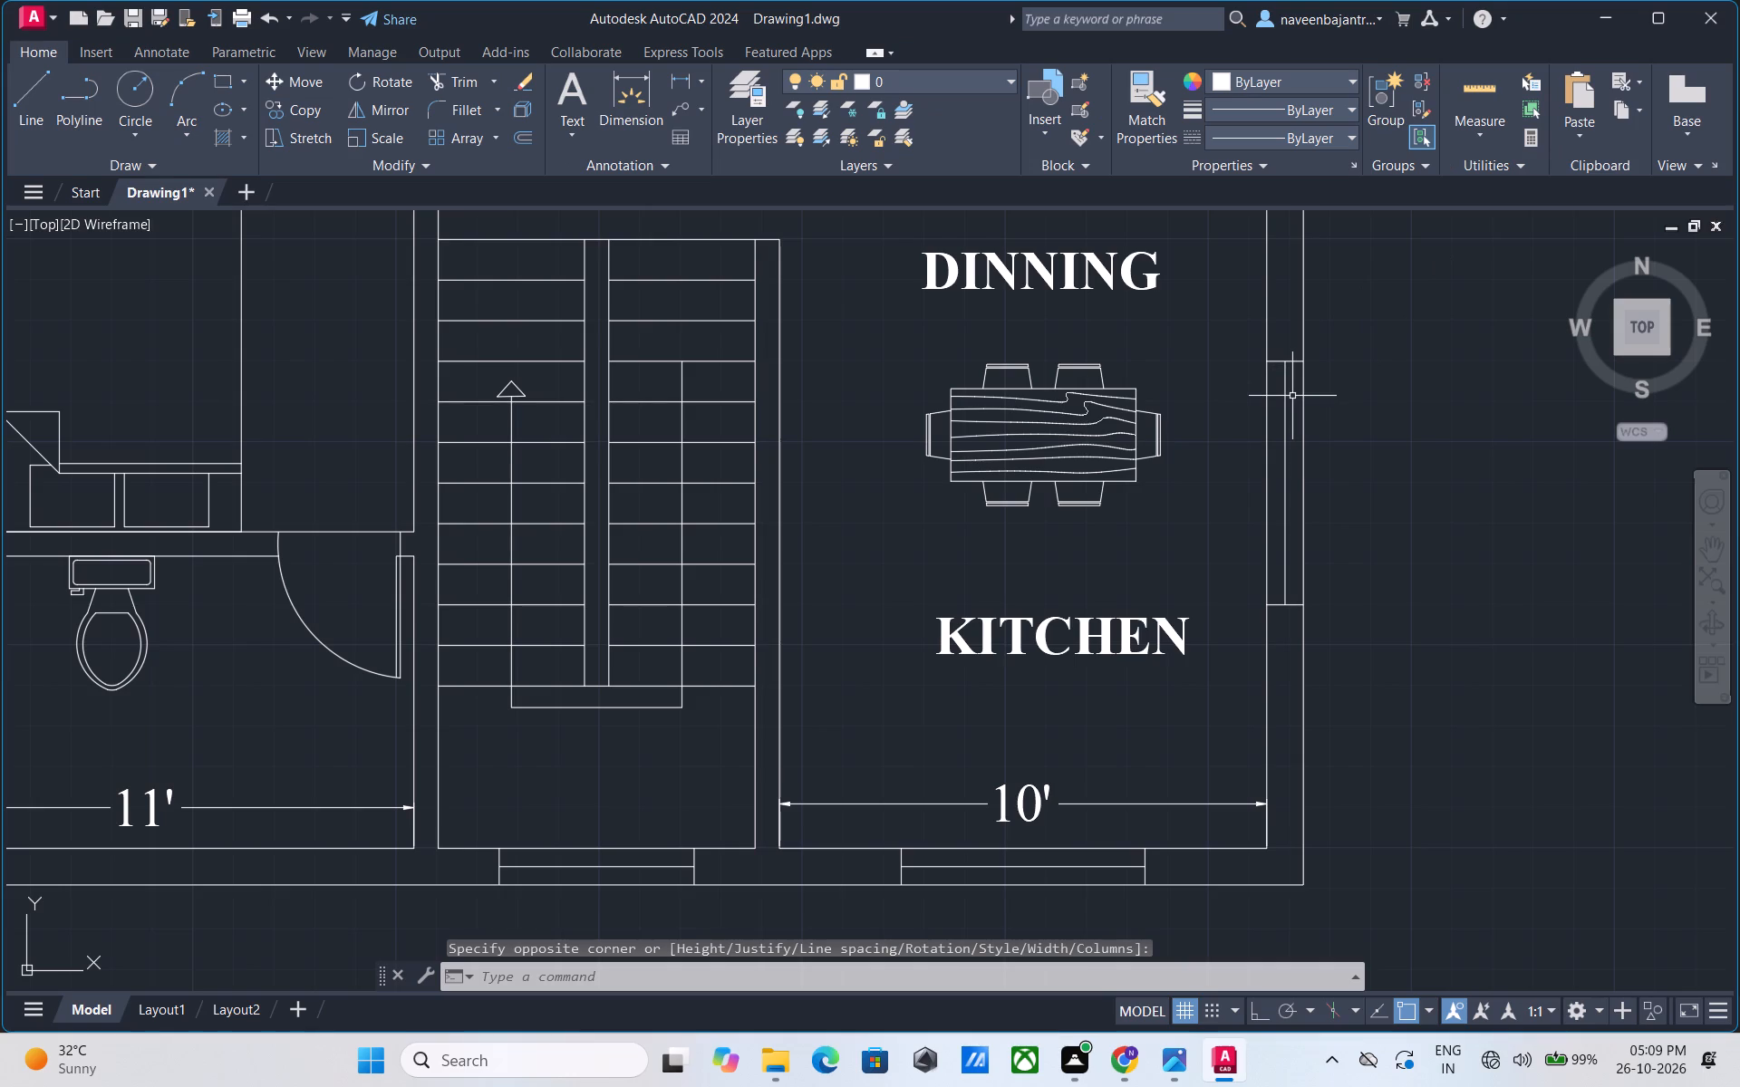
Add a centred, bold, 9" high TOILET label in the 11' by 6' room, between the WC and the width dimension.
{"action": "middle_click_drag", "start_coordinate": [483, 763], "coordinate": [527, 753]}
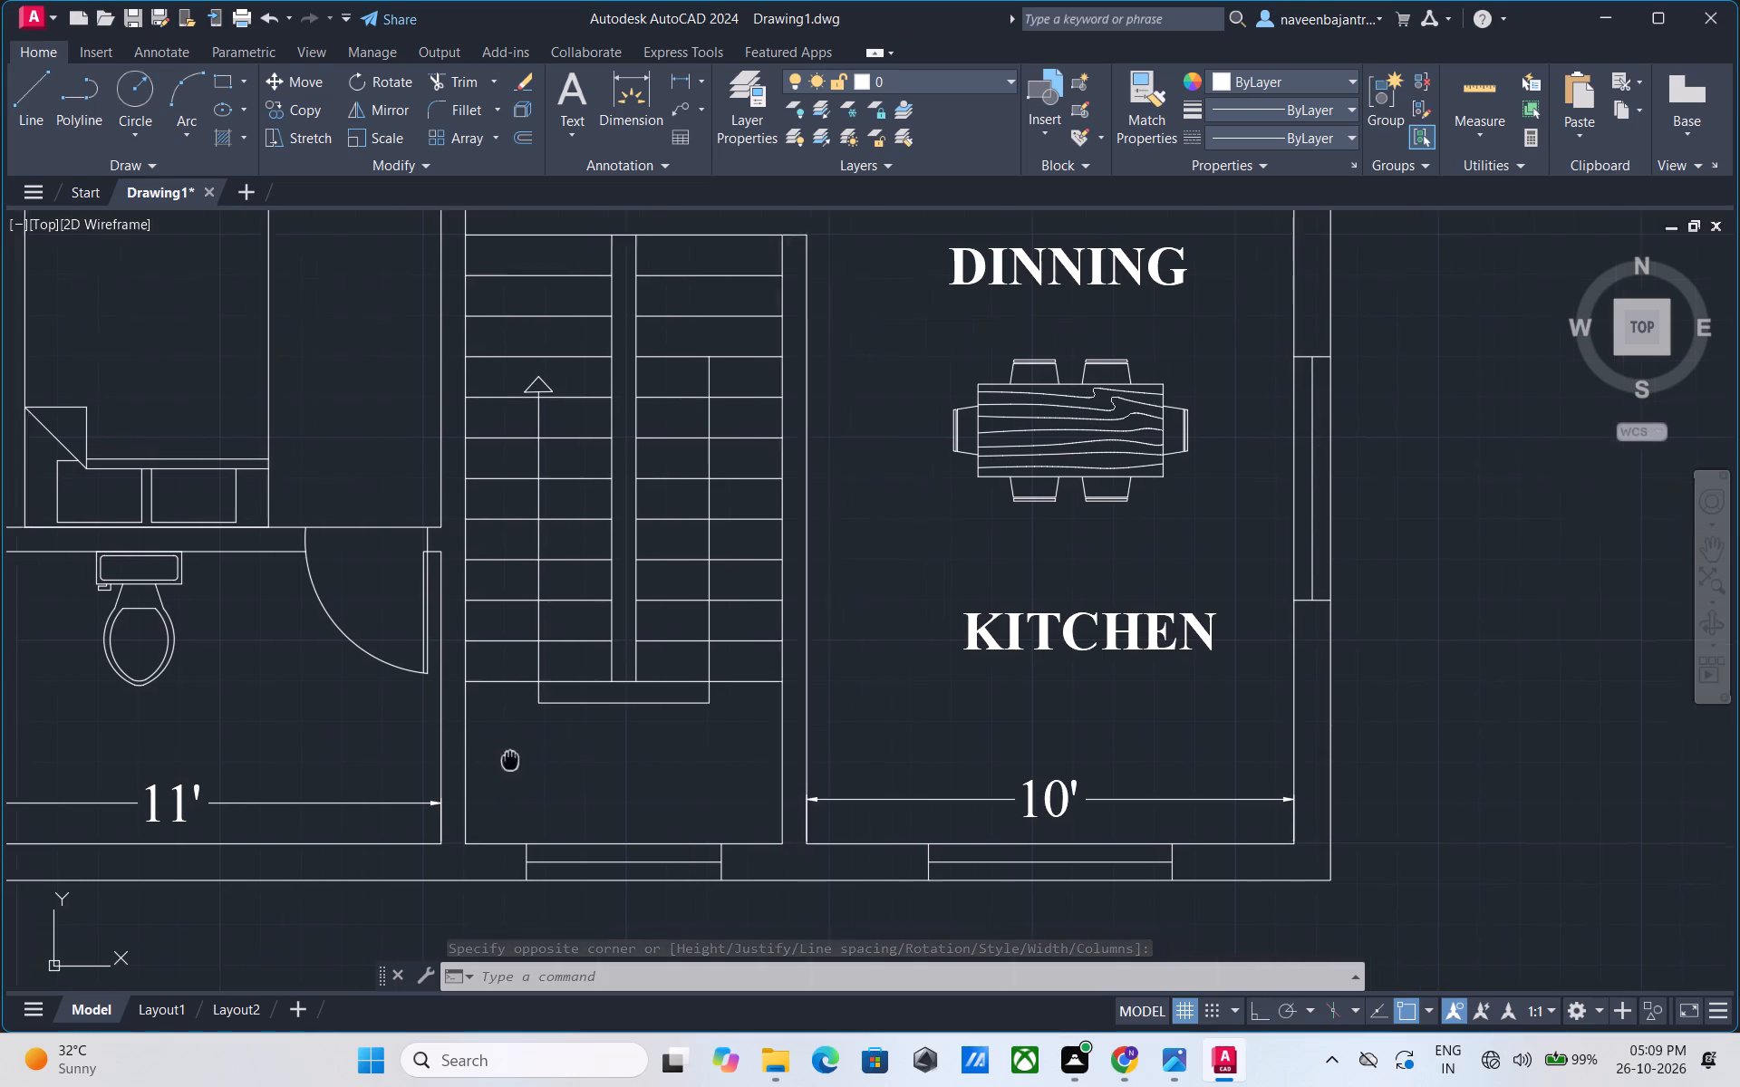
{"action": "middle_click_drag", "start_coordinate": [527, 753], "coordinate": [960, 659]}
{"action": "left_click", "coordinate": [587, 107]}
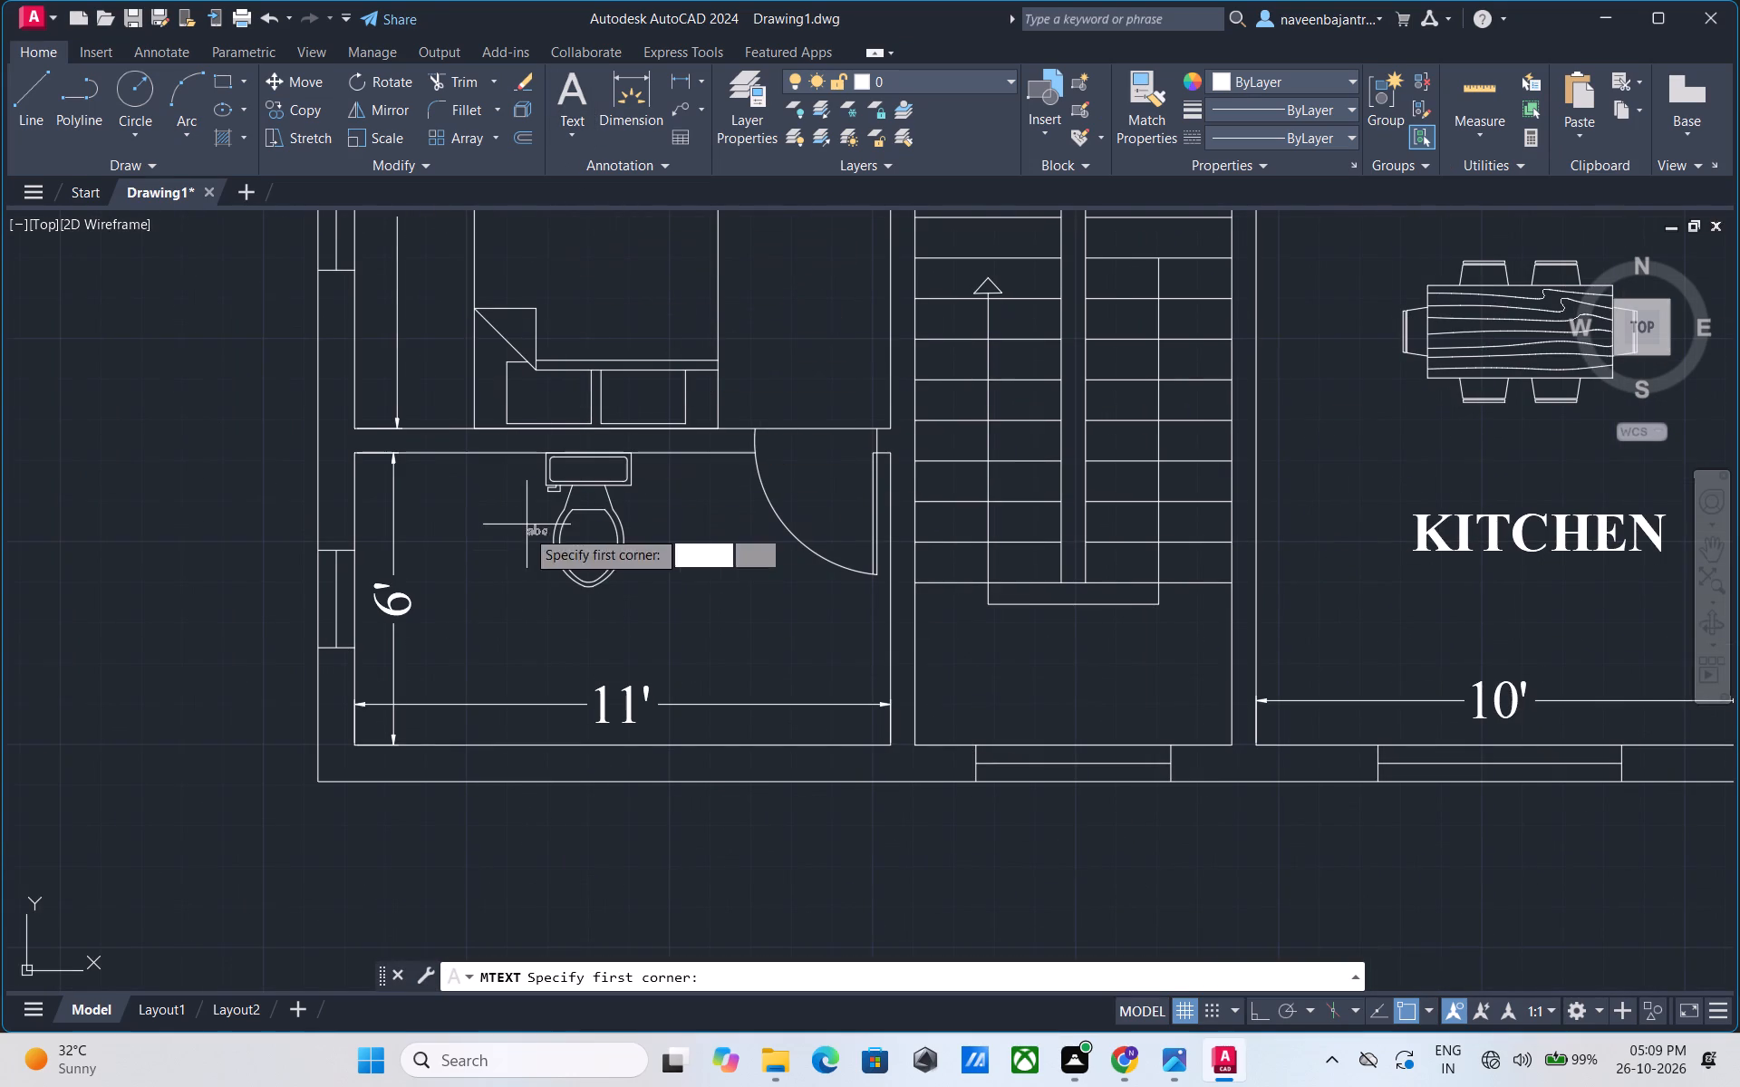
{"action": "left_click", "coordinate": [497, 597]}
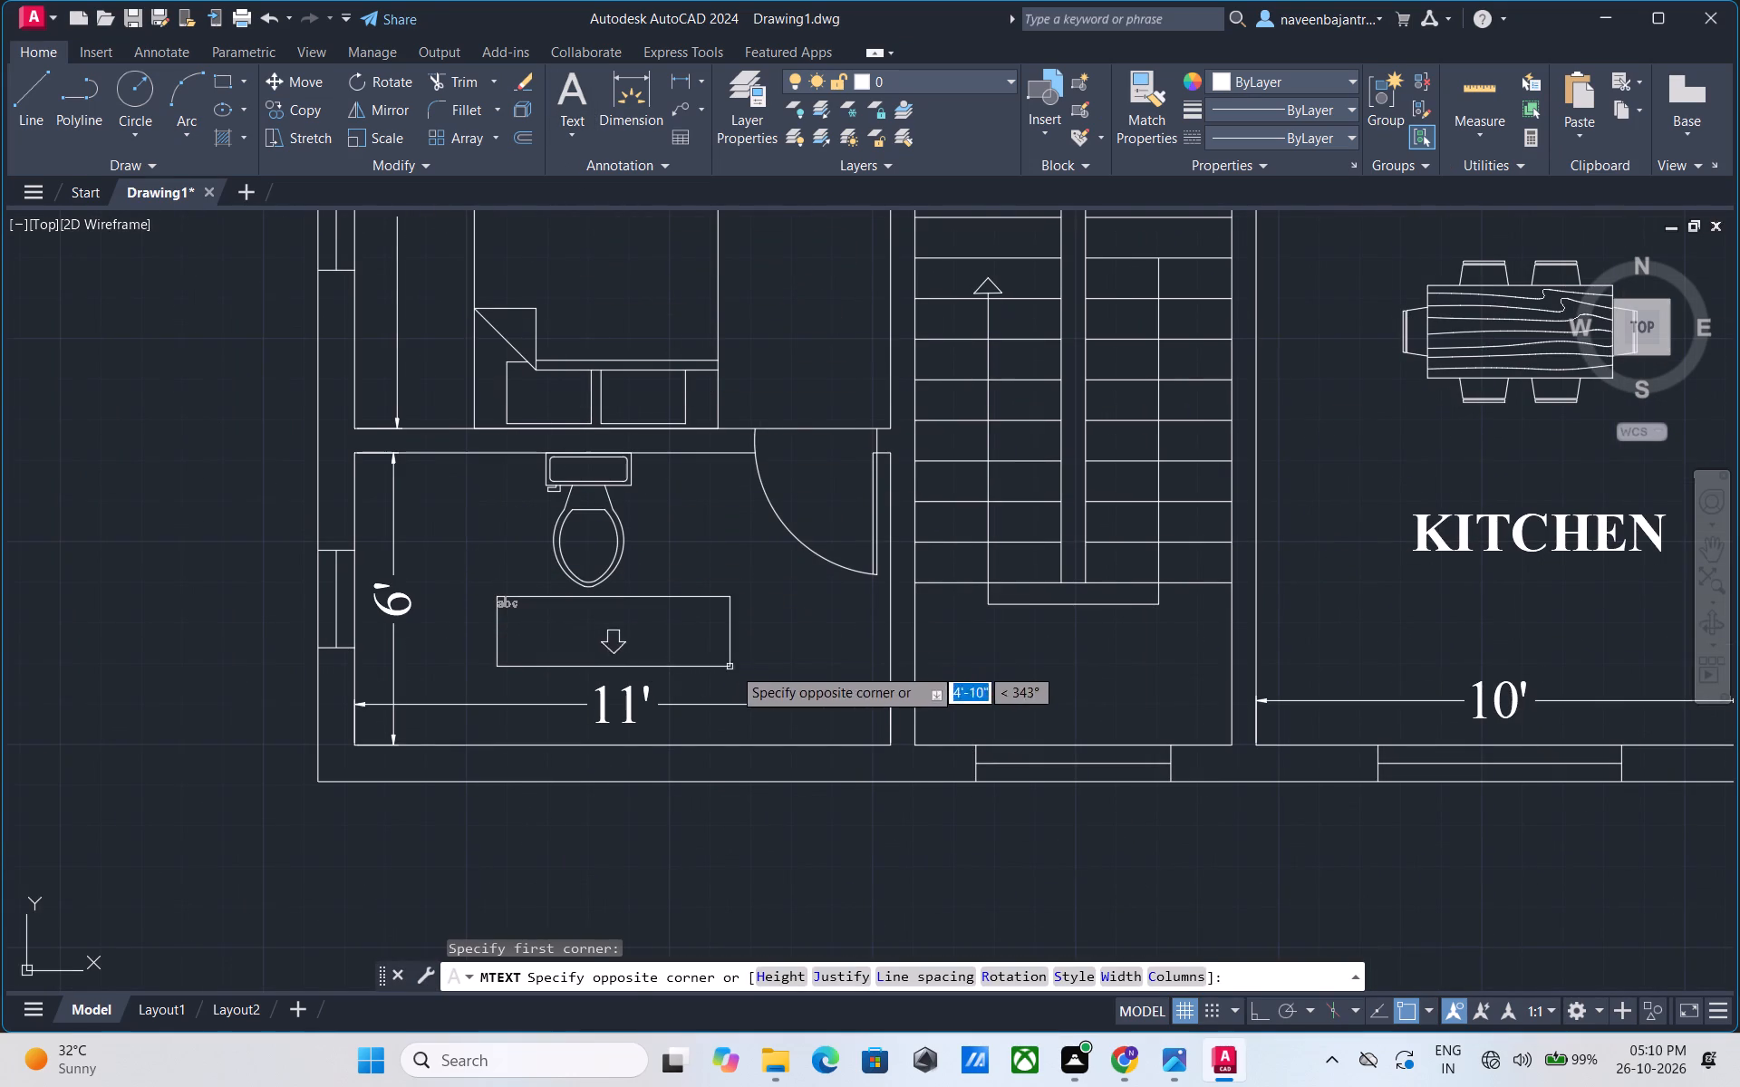
{"action": "left_click", "coordinate": [778, 662]}
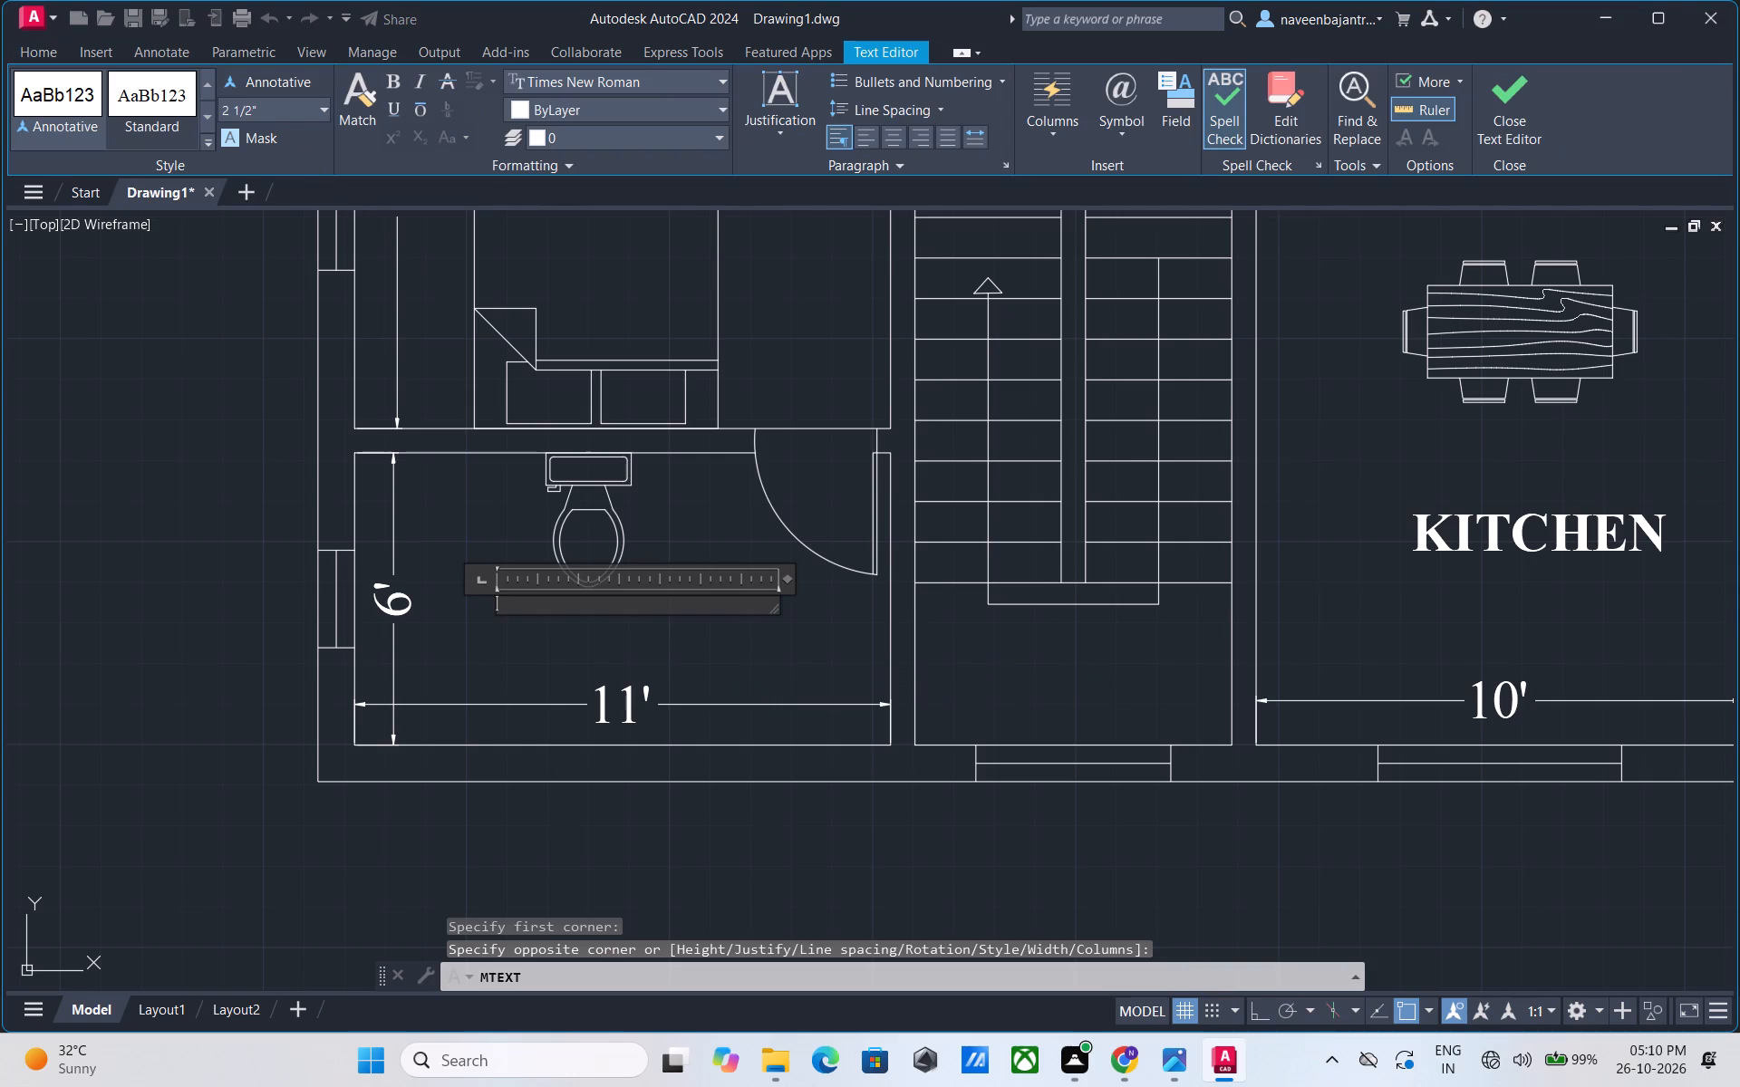
{"action": "left_click", "coordinate": [284, 101]}
{"action": "key", "text": "7"}
{"action": "key", "text": "BackSpace"}
{"action": "type", "text": "9\""}
{"action": "key", "text": "Return"}
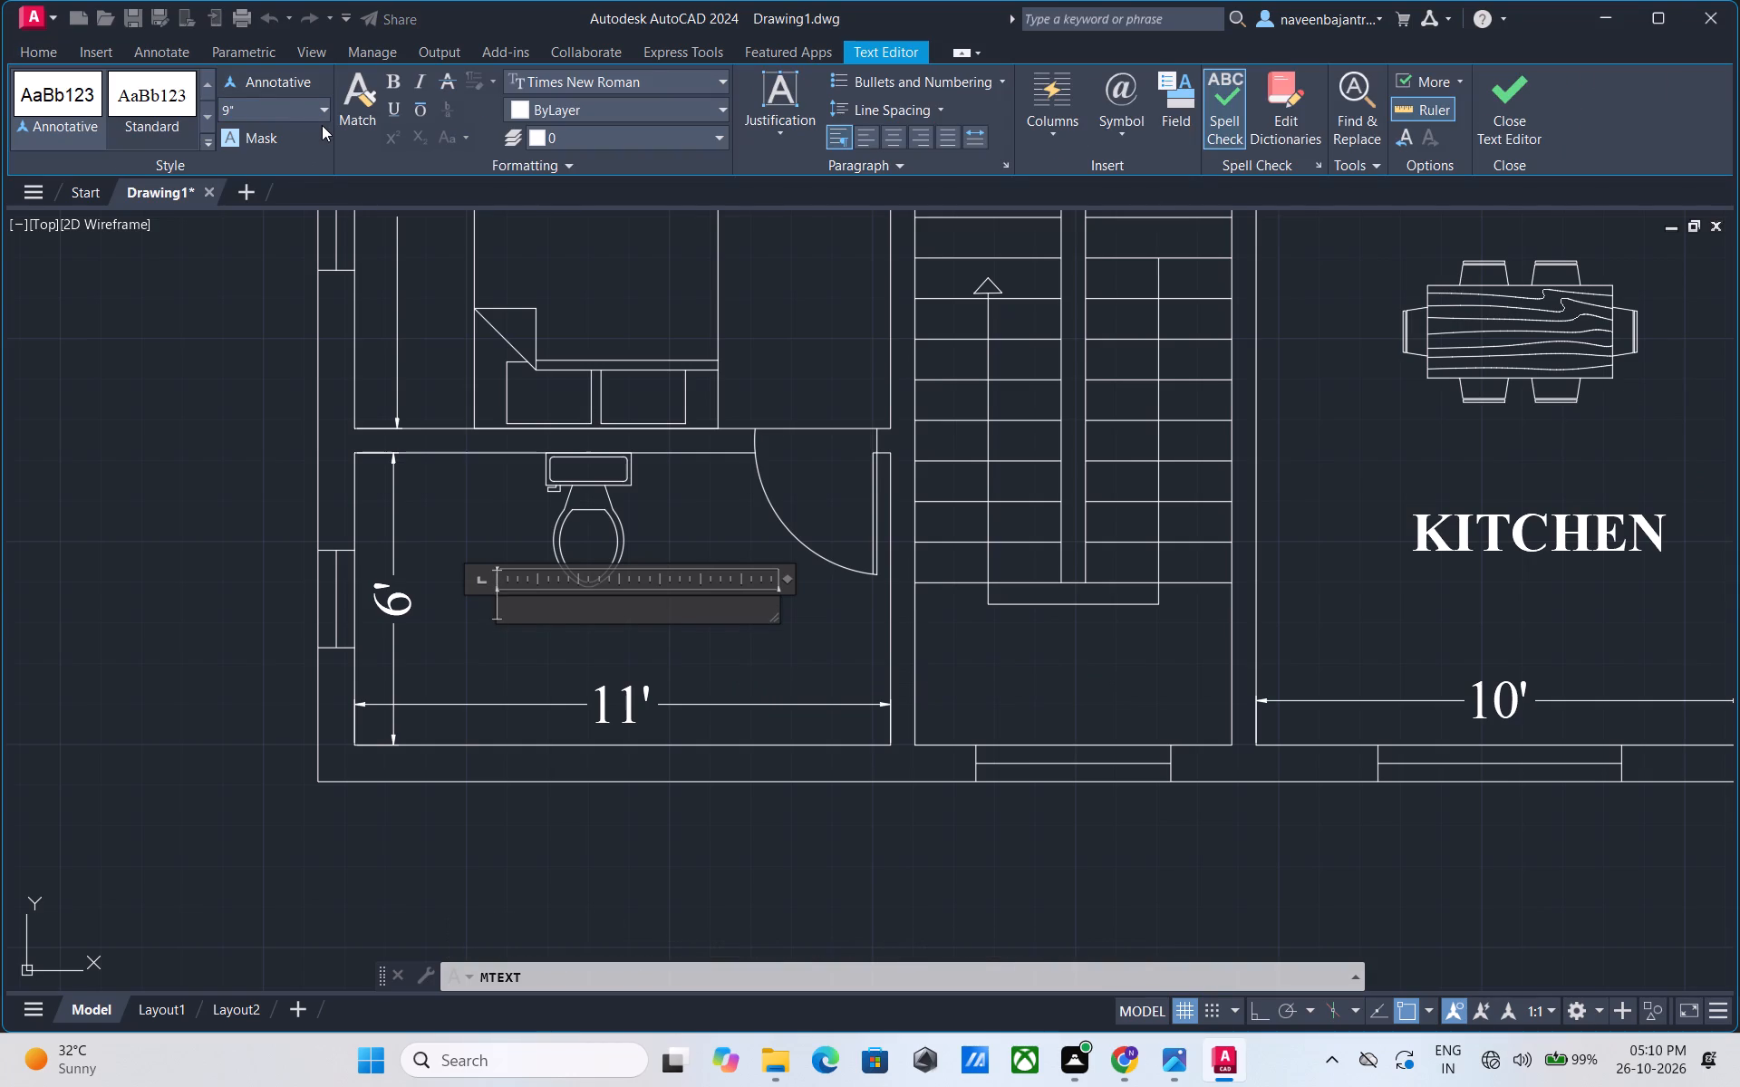
{"action": "type", "text": "TOILET"}
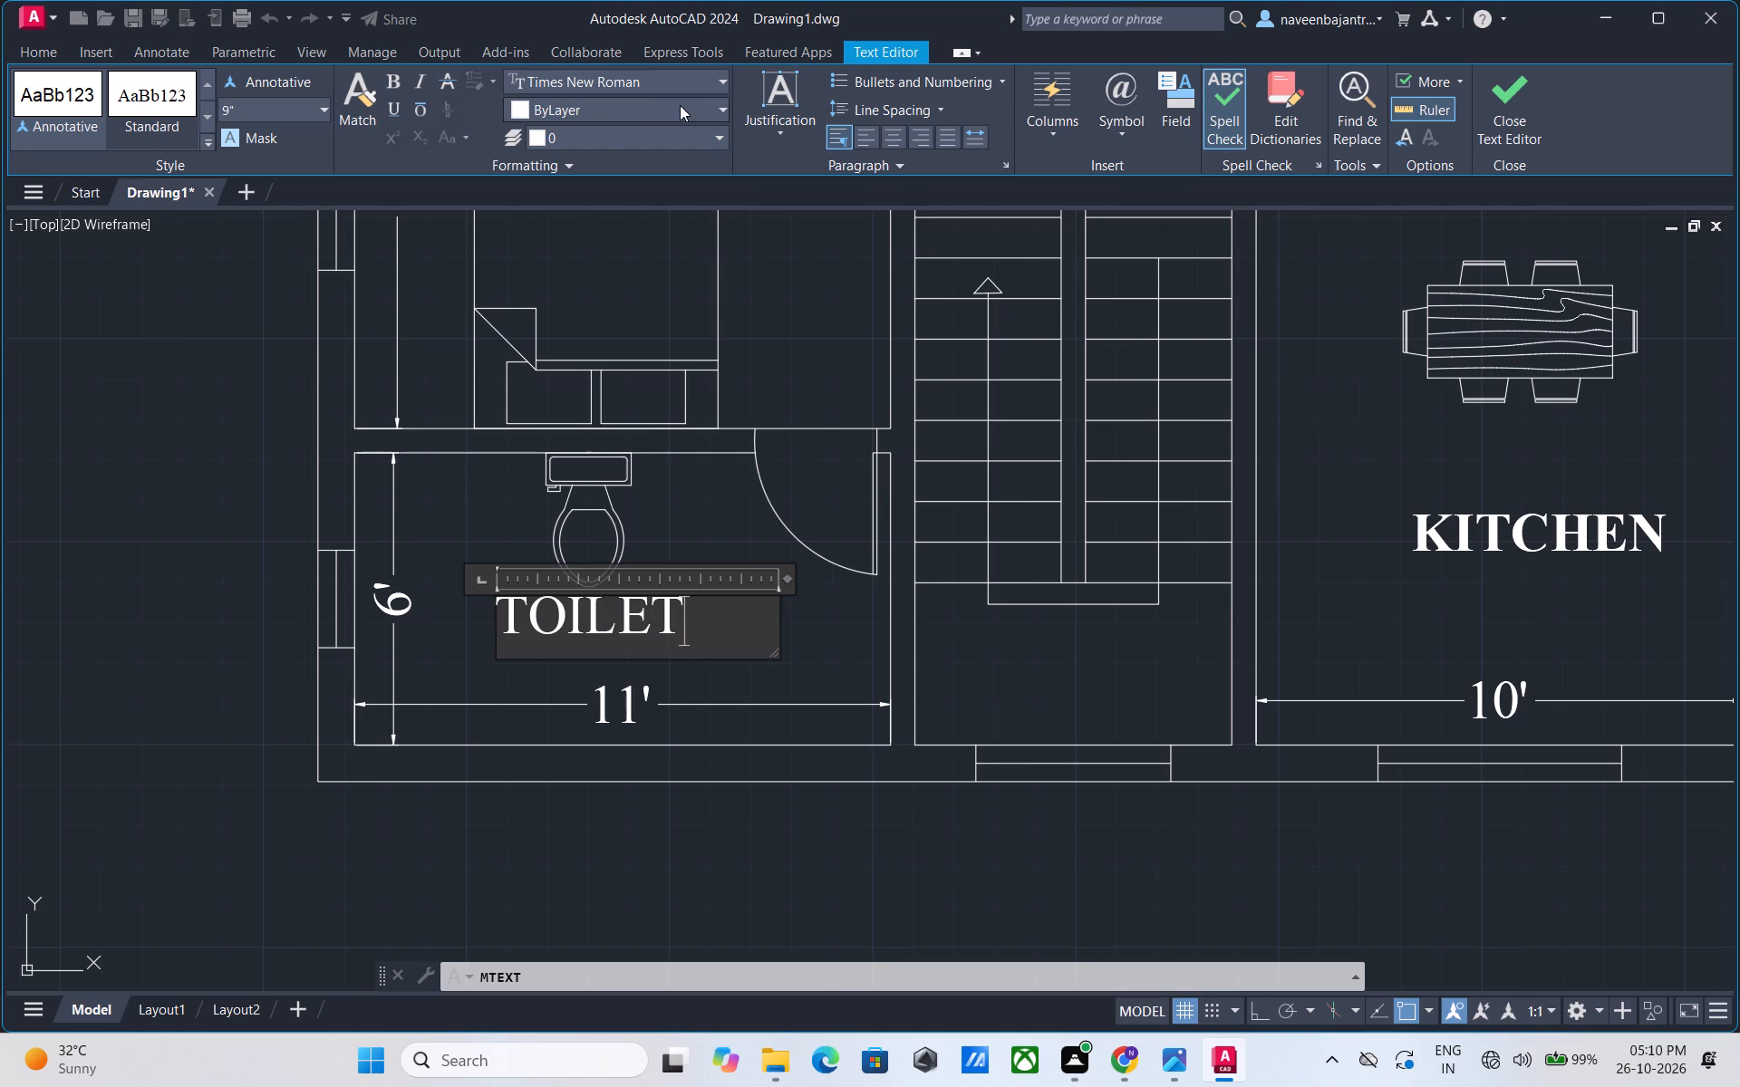
{"action": "left_click", "coordinate": [667, 604]}
{"action": "left_click", "coordinate": [677, 607]}
{"action": "left_click_drag", "start_coordinate": [677, 607], "coordinate": [511, 611]}
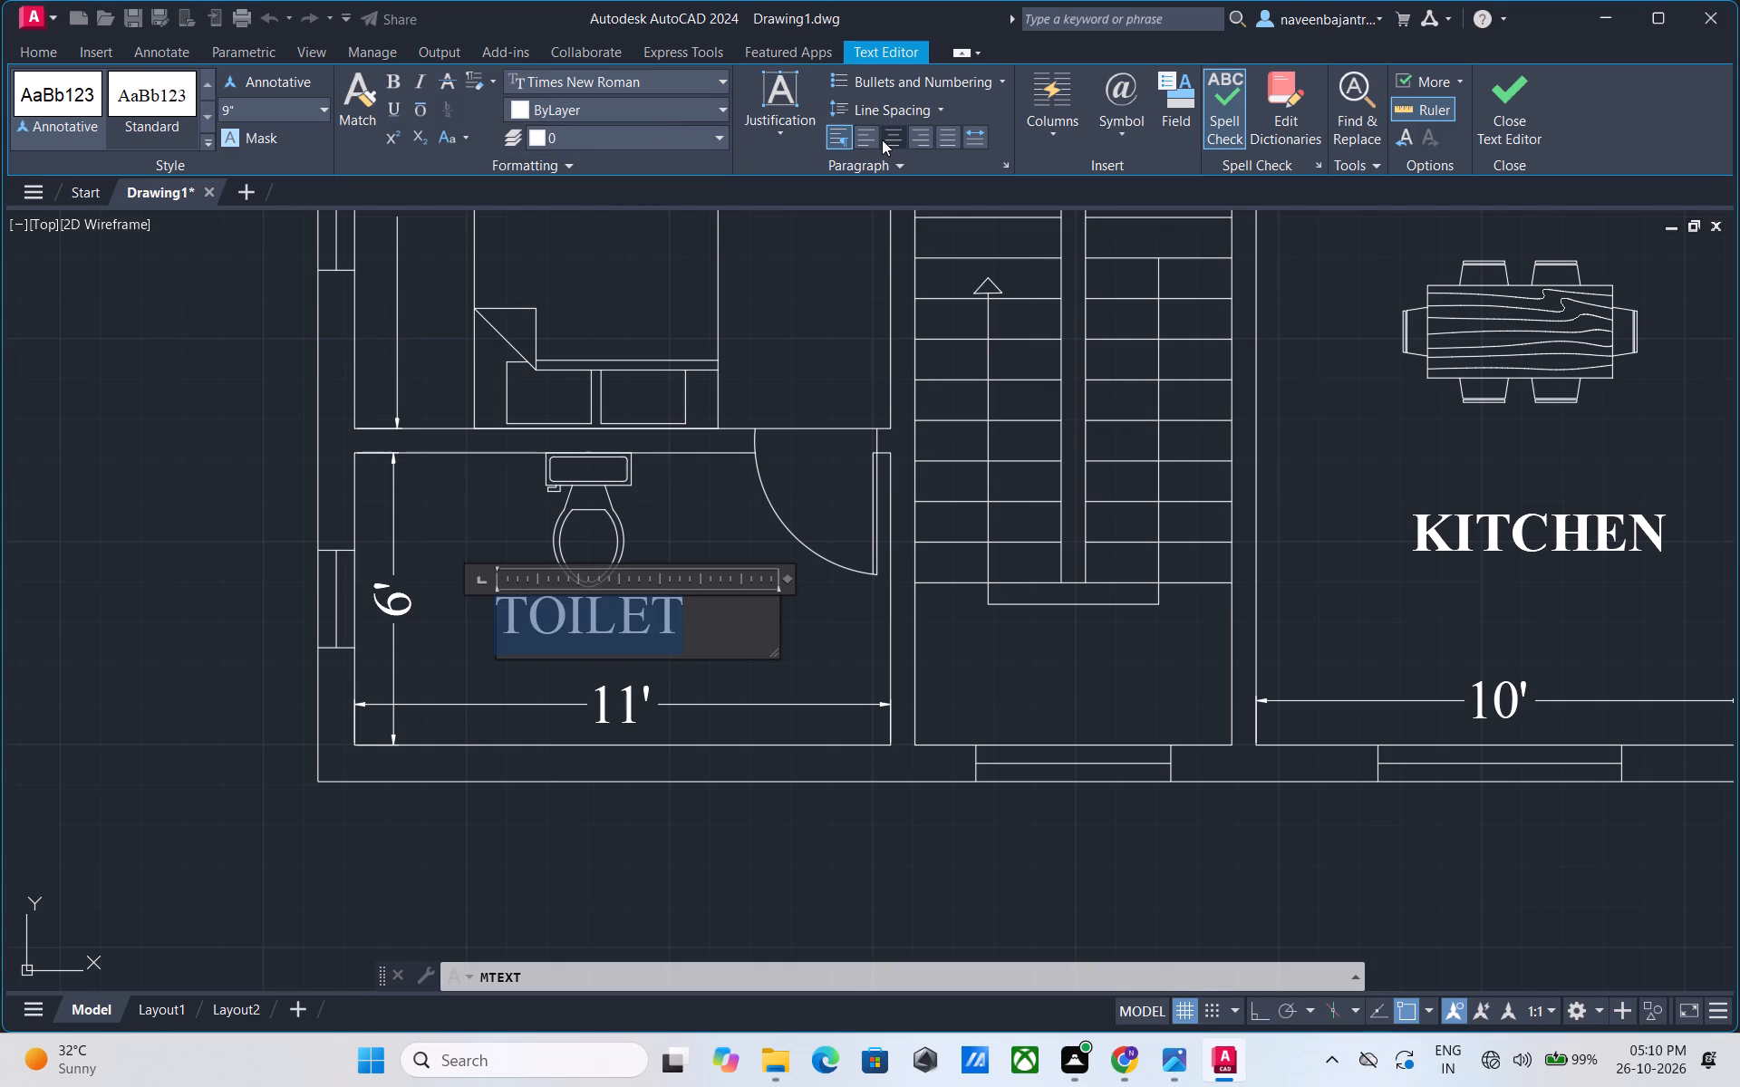
{"action": "left_click", "coordinate": [882, 139]}
{"action": "left_click", "coordinate": [391, 85]}
{"action": "left_click", "coordinate": [1512, 141]}
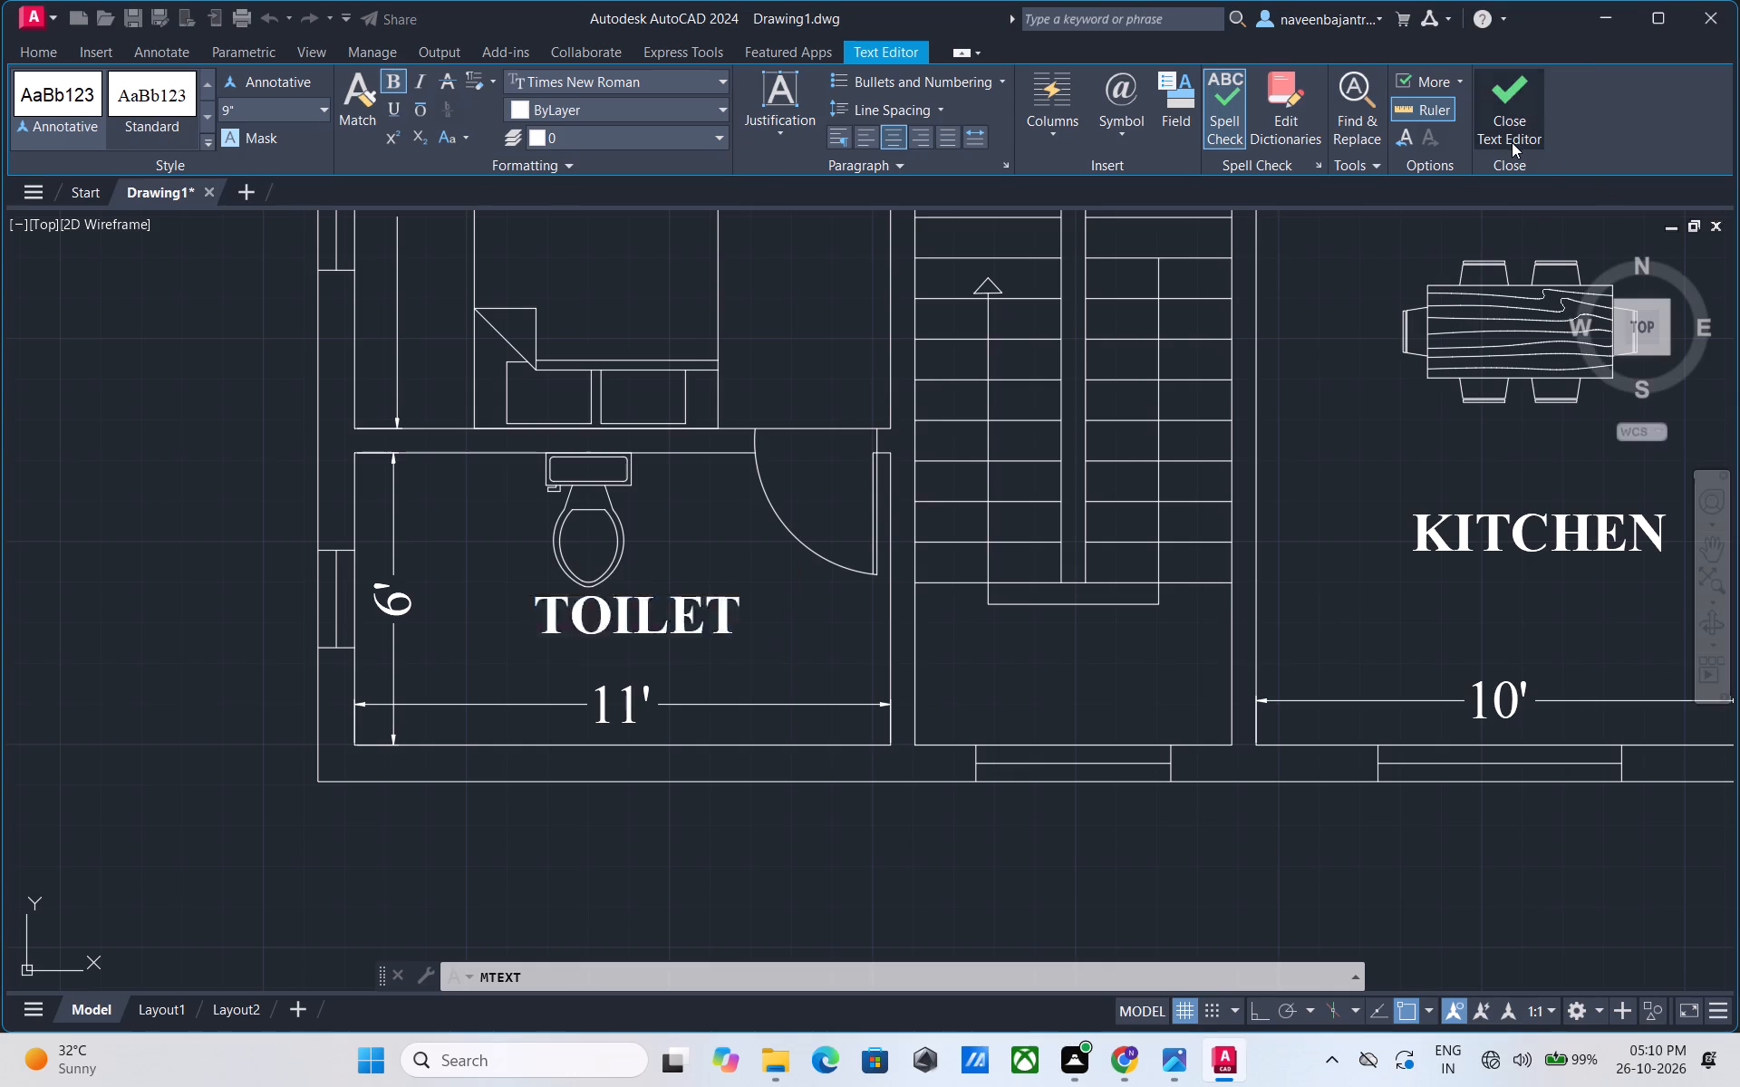
Add a centred, bold, 9" high BEDROOM label between the bed and the upper wall of the 11'-6" room above the toilet.
{"action": "scroll", "coordinate": [905, 519], "scroll_direction": "down", "scroll_amount": 1}
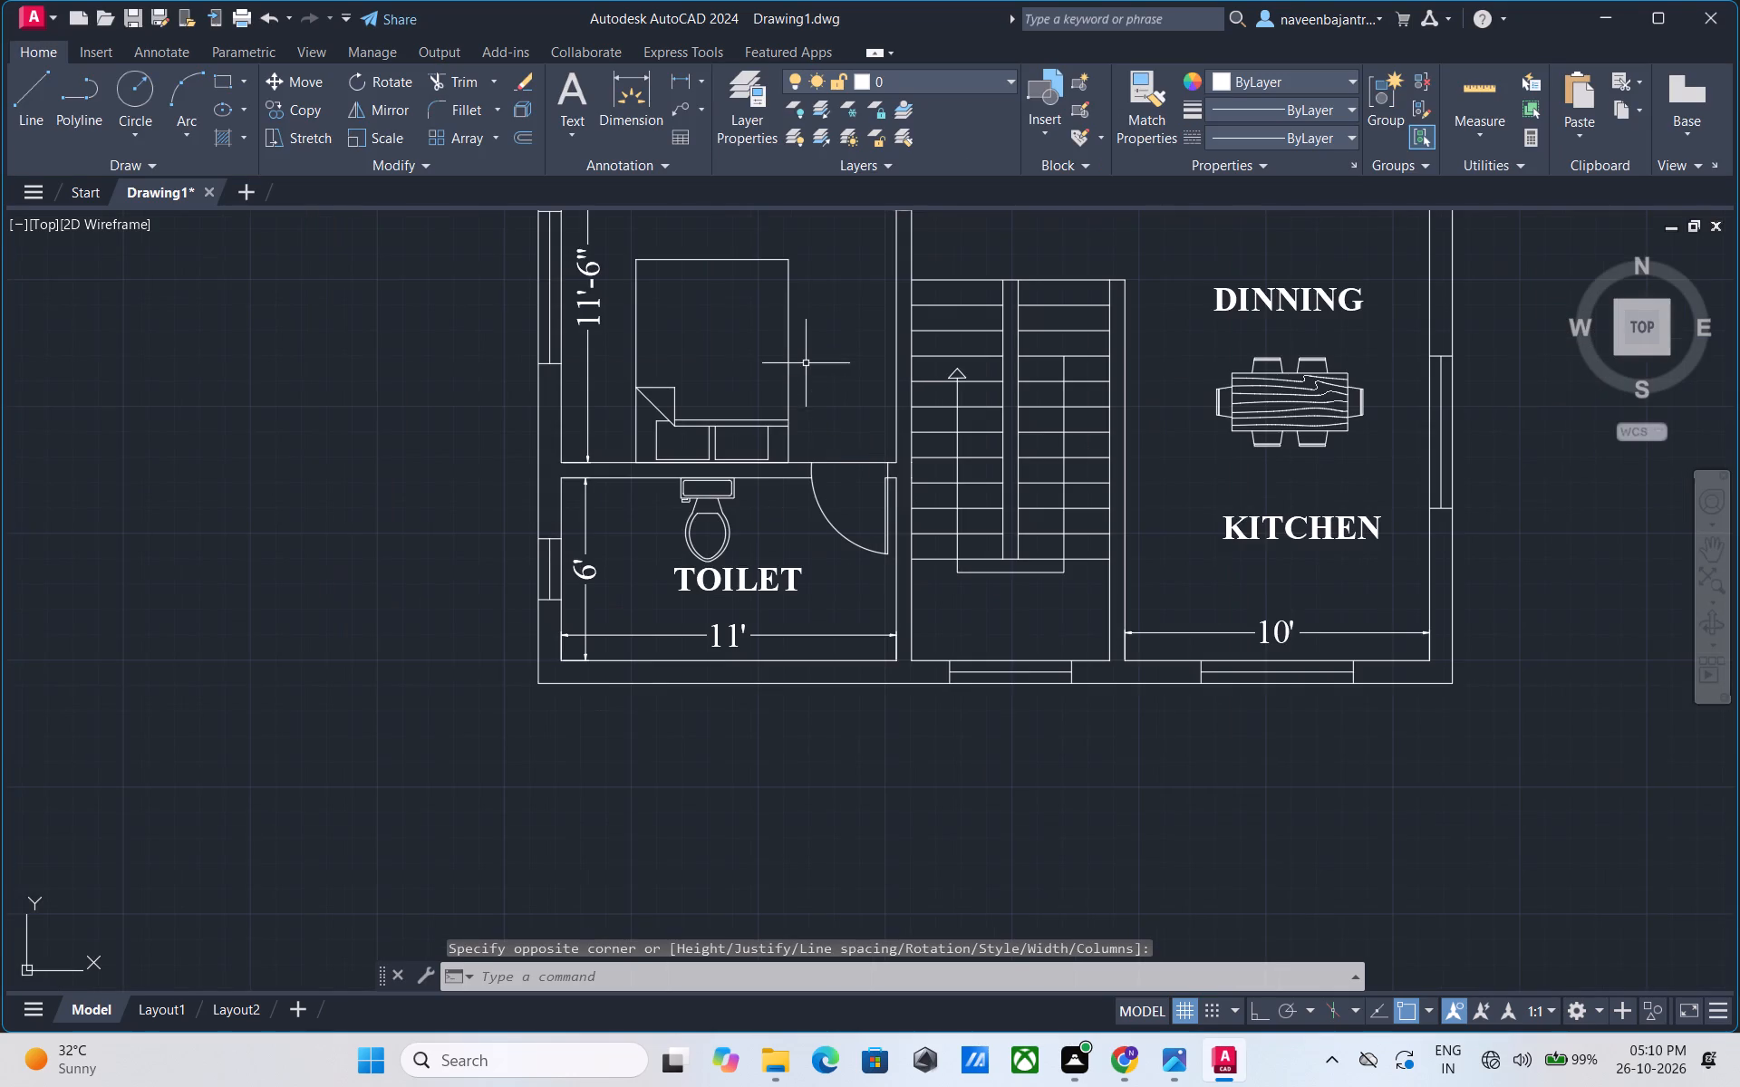
{"action": "middle_click_drag", "start_coordinate": [805, 355], "coordinate": [779, 605]}
{"action": "scroll", "coordinate": [670, 392], "scroll_direction": "up", "scroll_amount": 1}
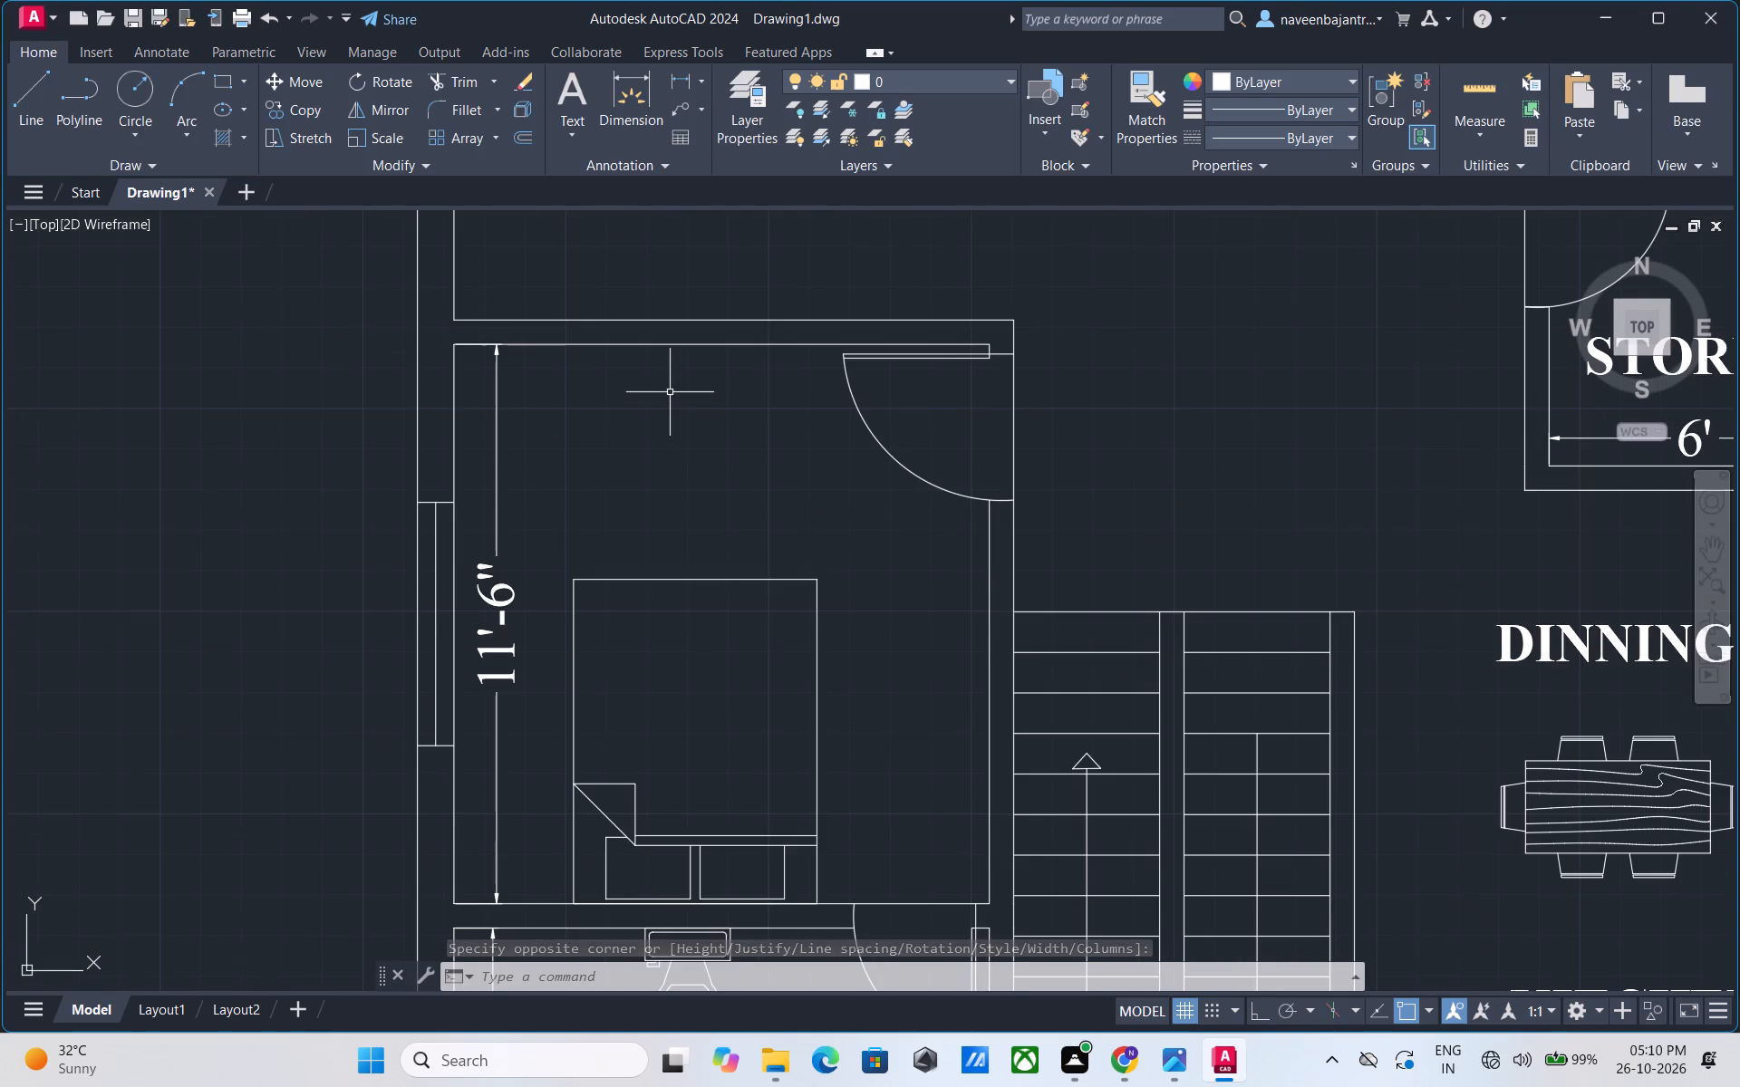
{"action": "left_click", "coordinate": [571, 104]}
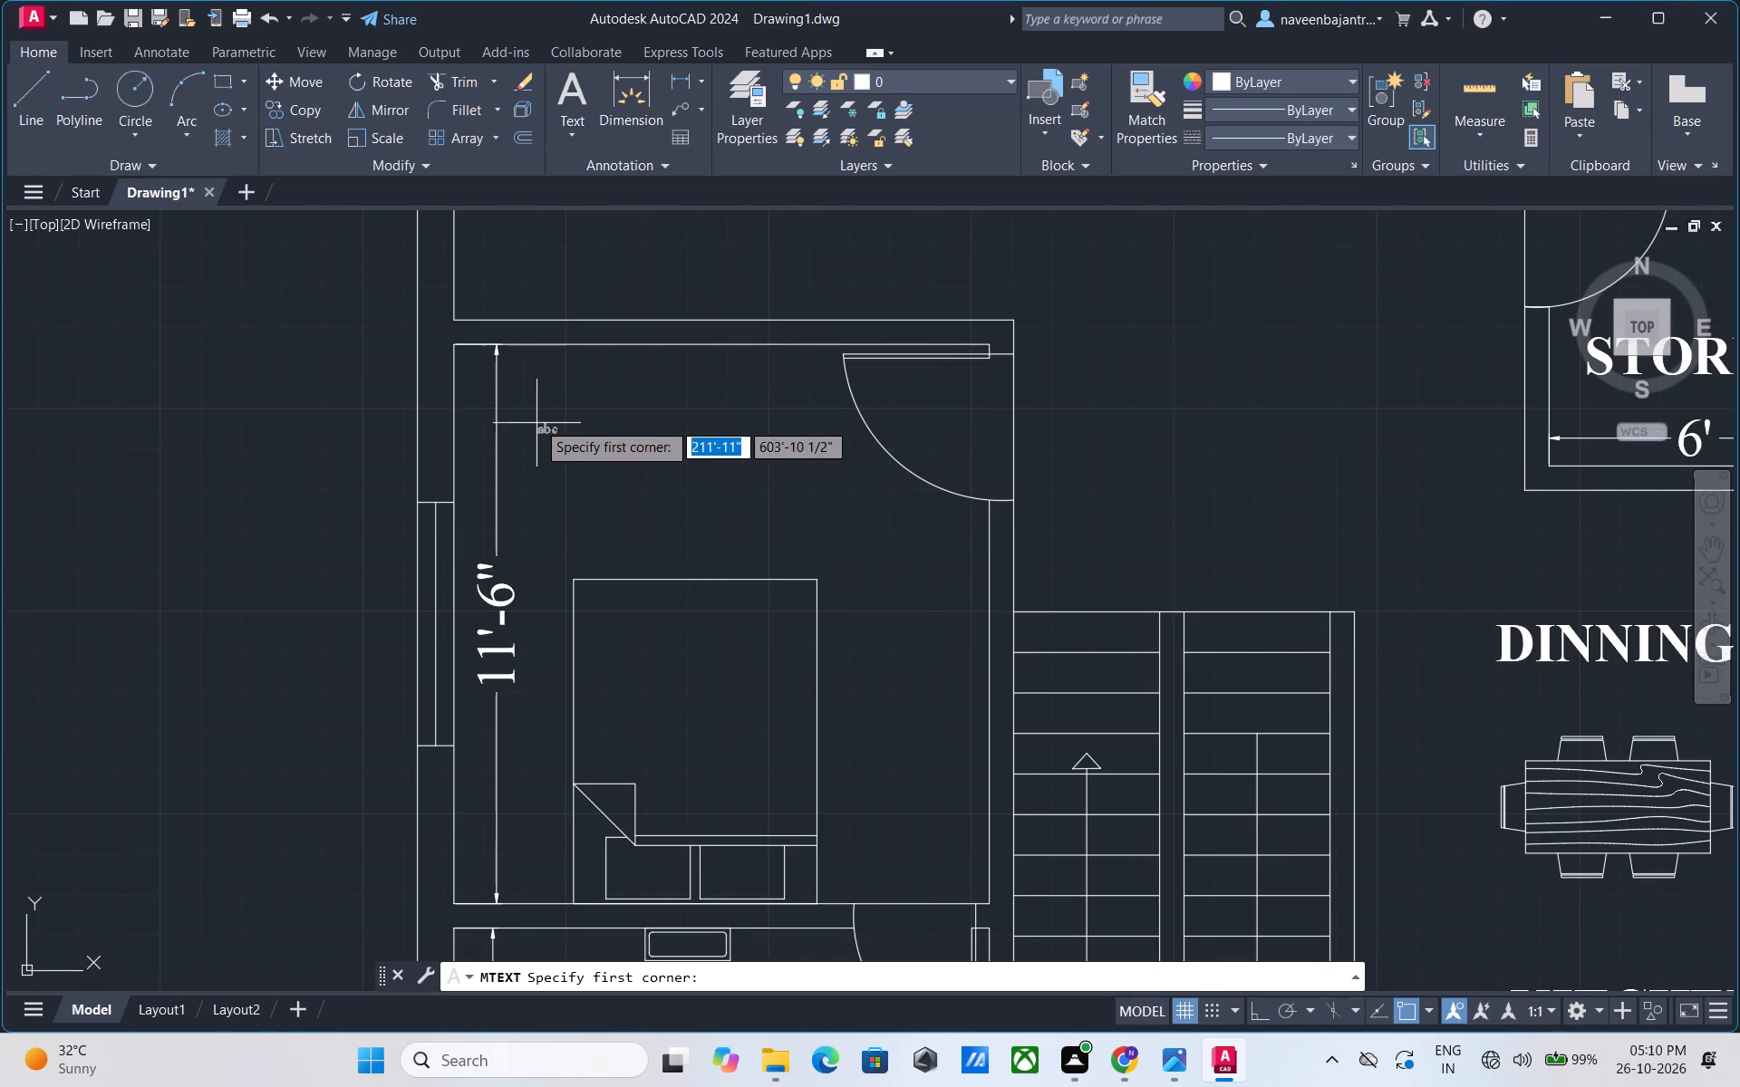
{"action": "left_click", "coordinate": [525, 443]}
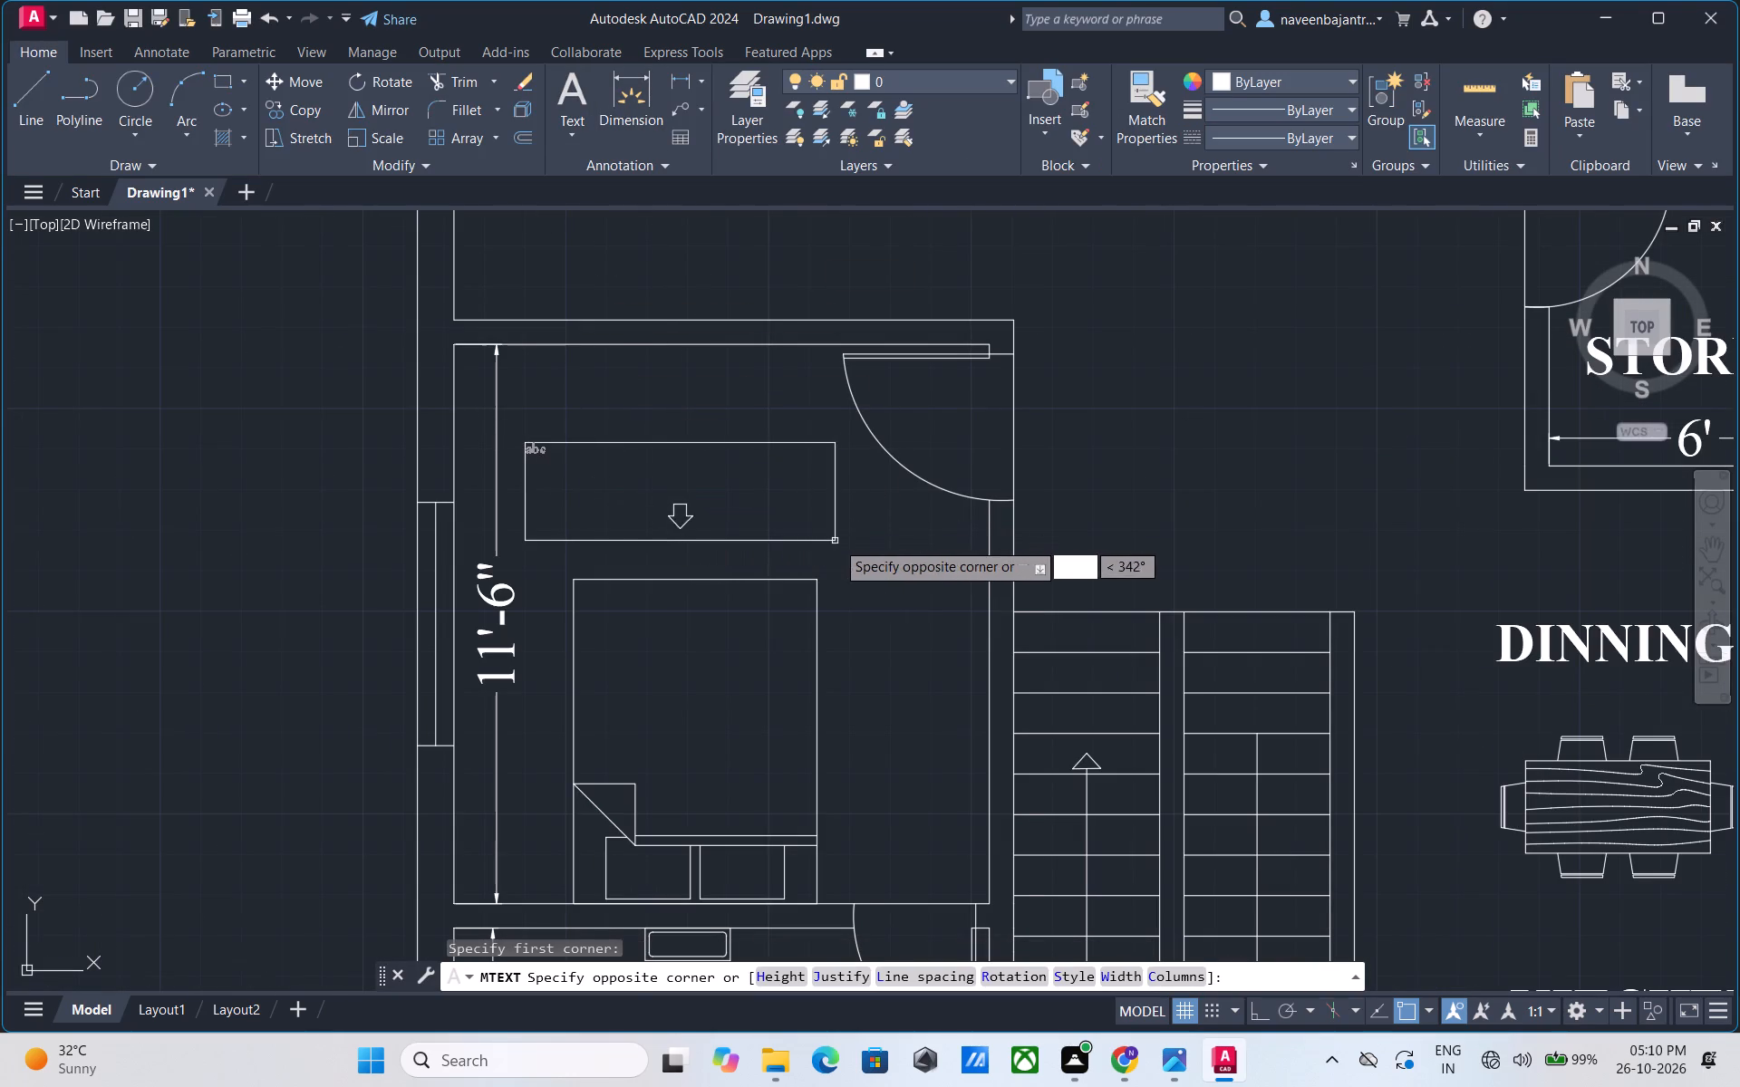
{"action": "left_click", "coordinate": [856, 536]}
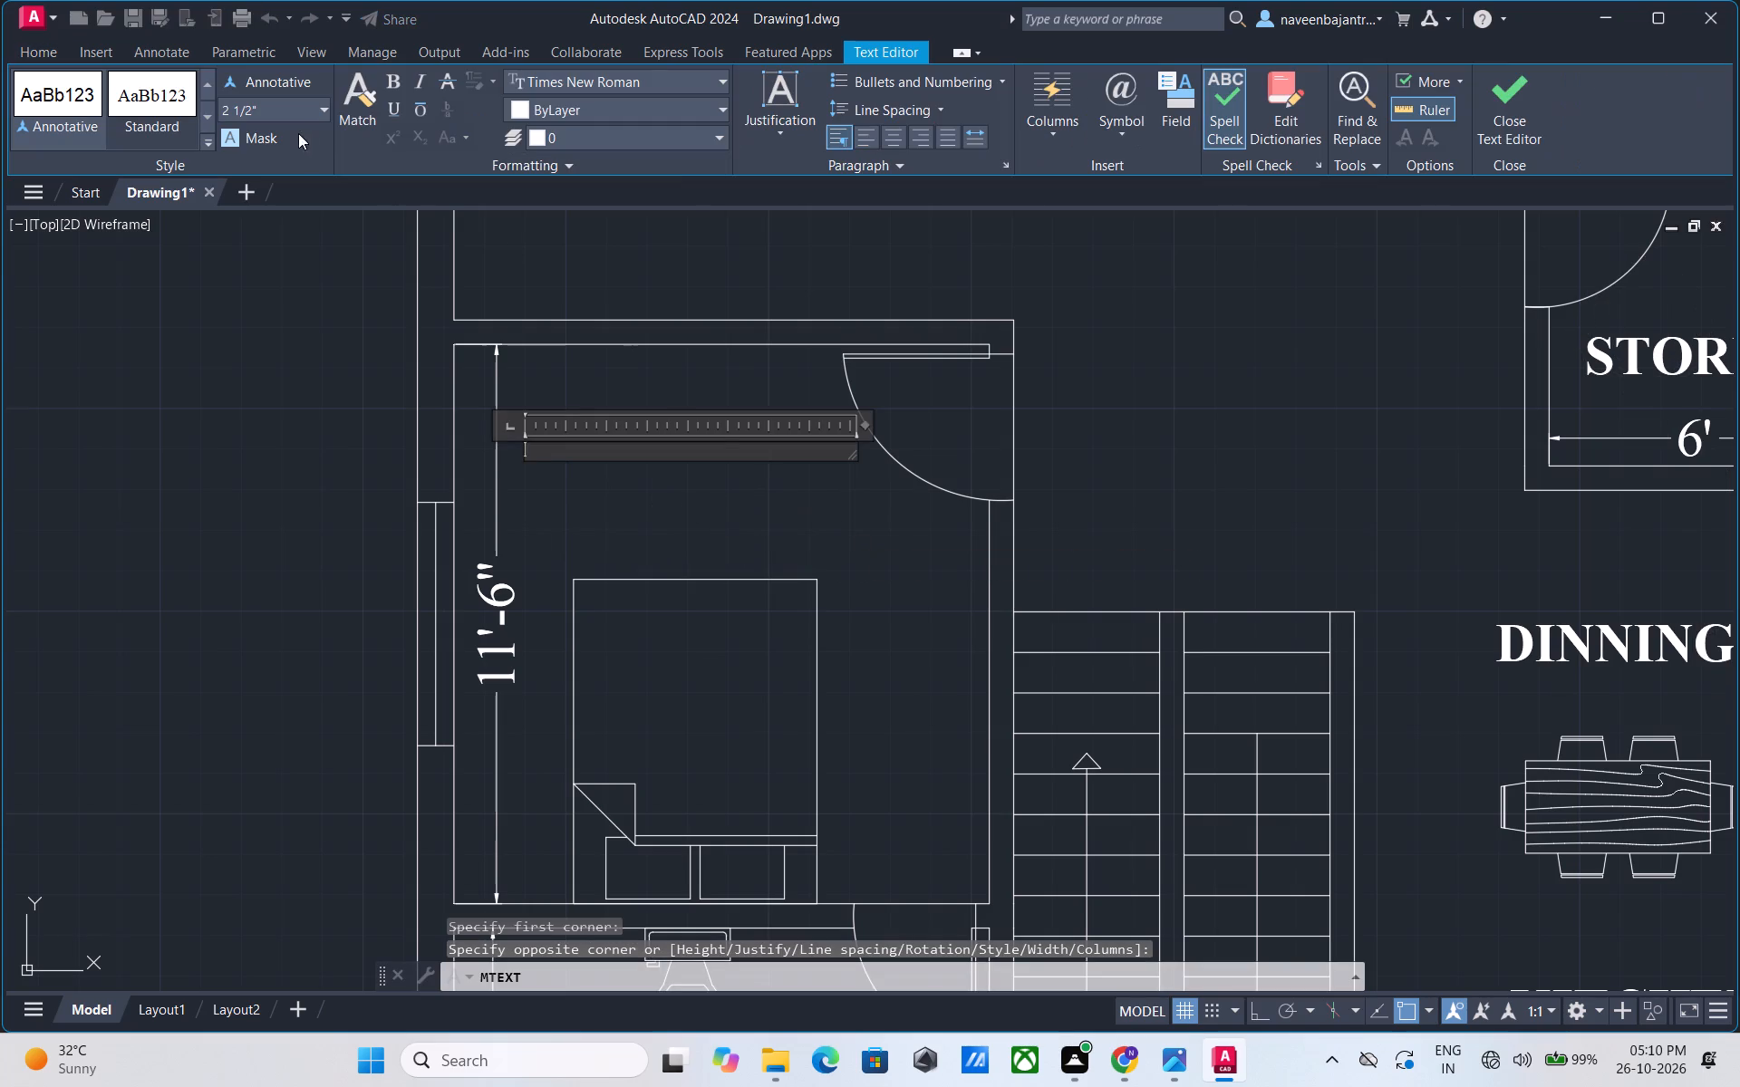
{"action": "left_click", "coordinate": [306, 107]}
{"action": "key", "text": "9"}
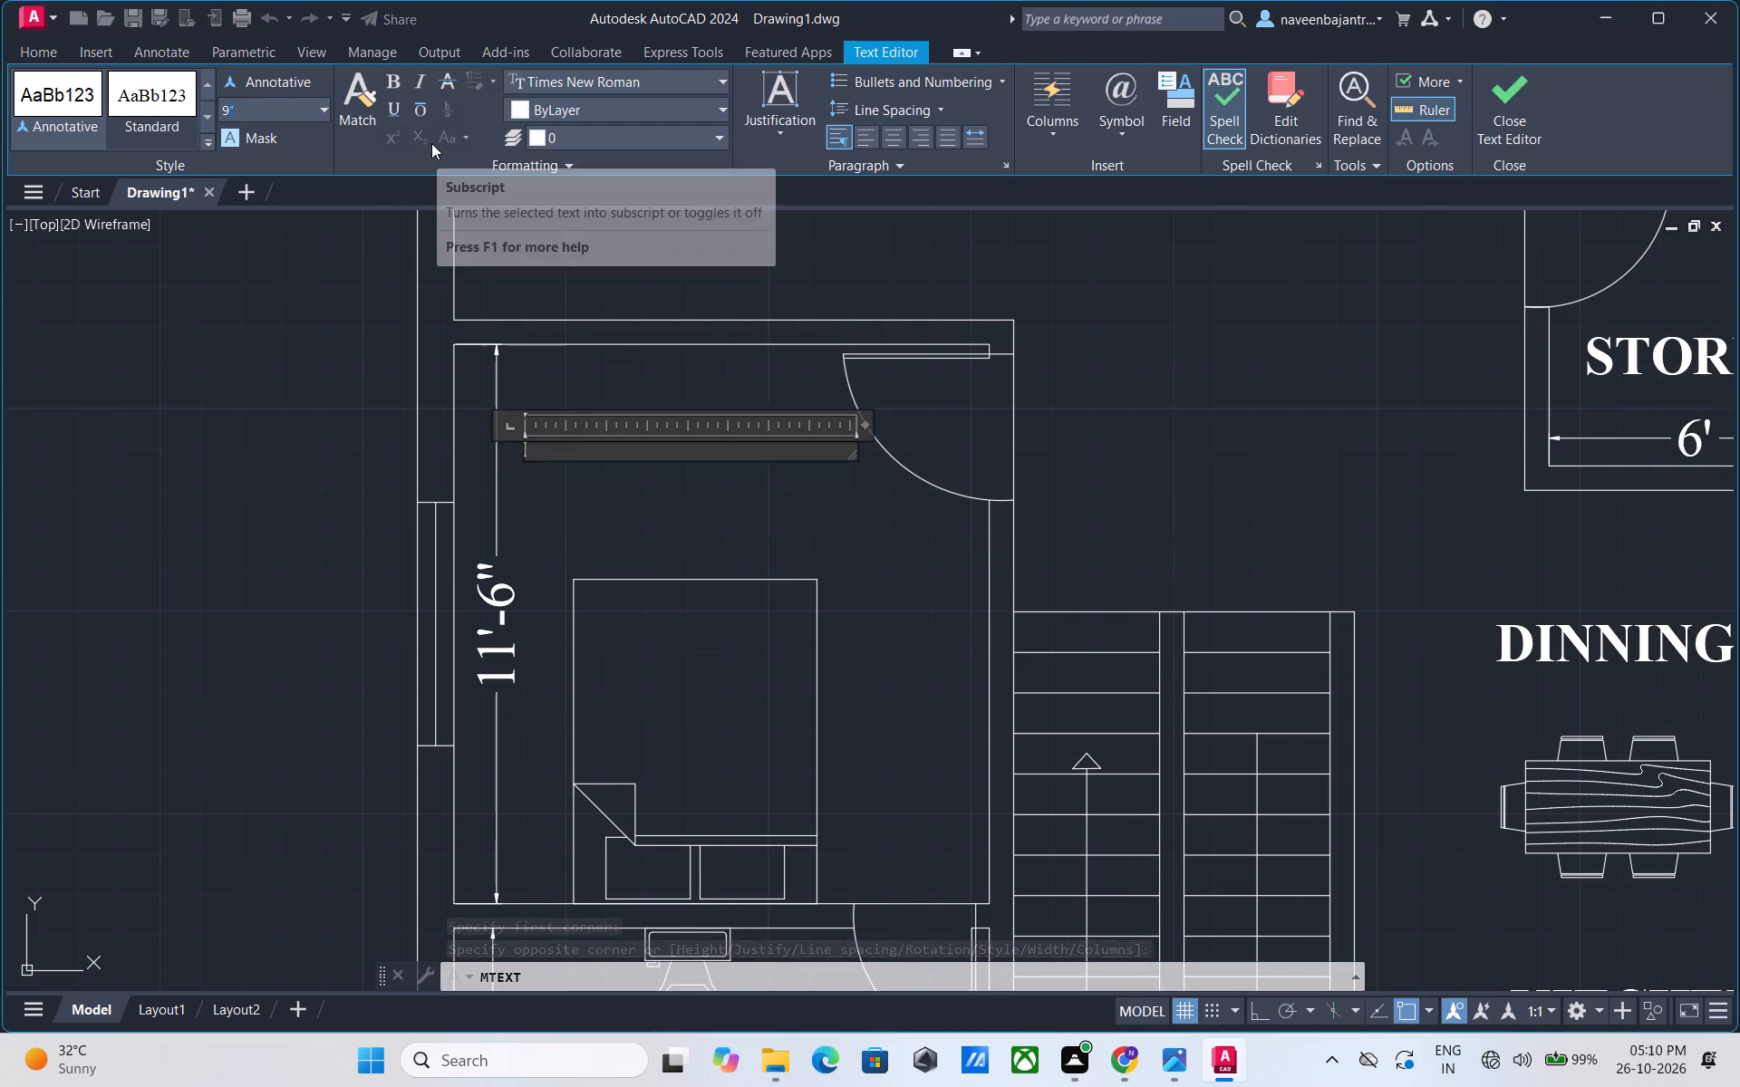
{"action": "key", "text": "shift+quotedbl"}
{"action": "key", "text": "Return"}
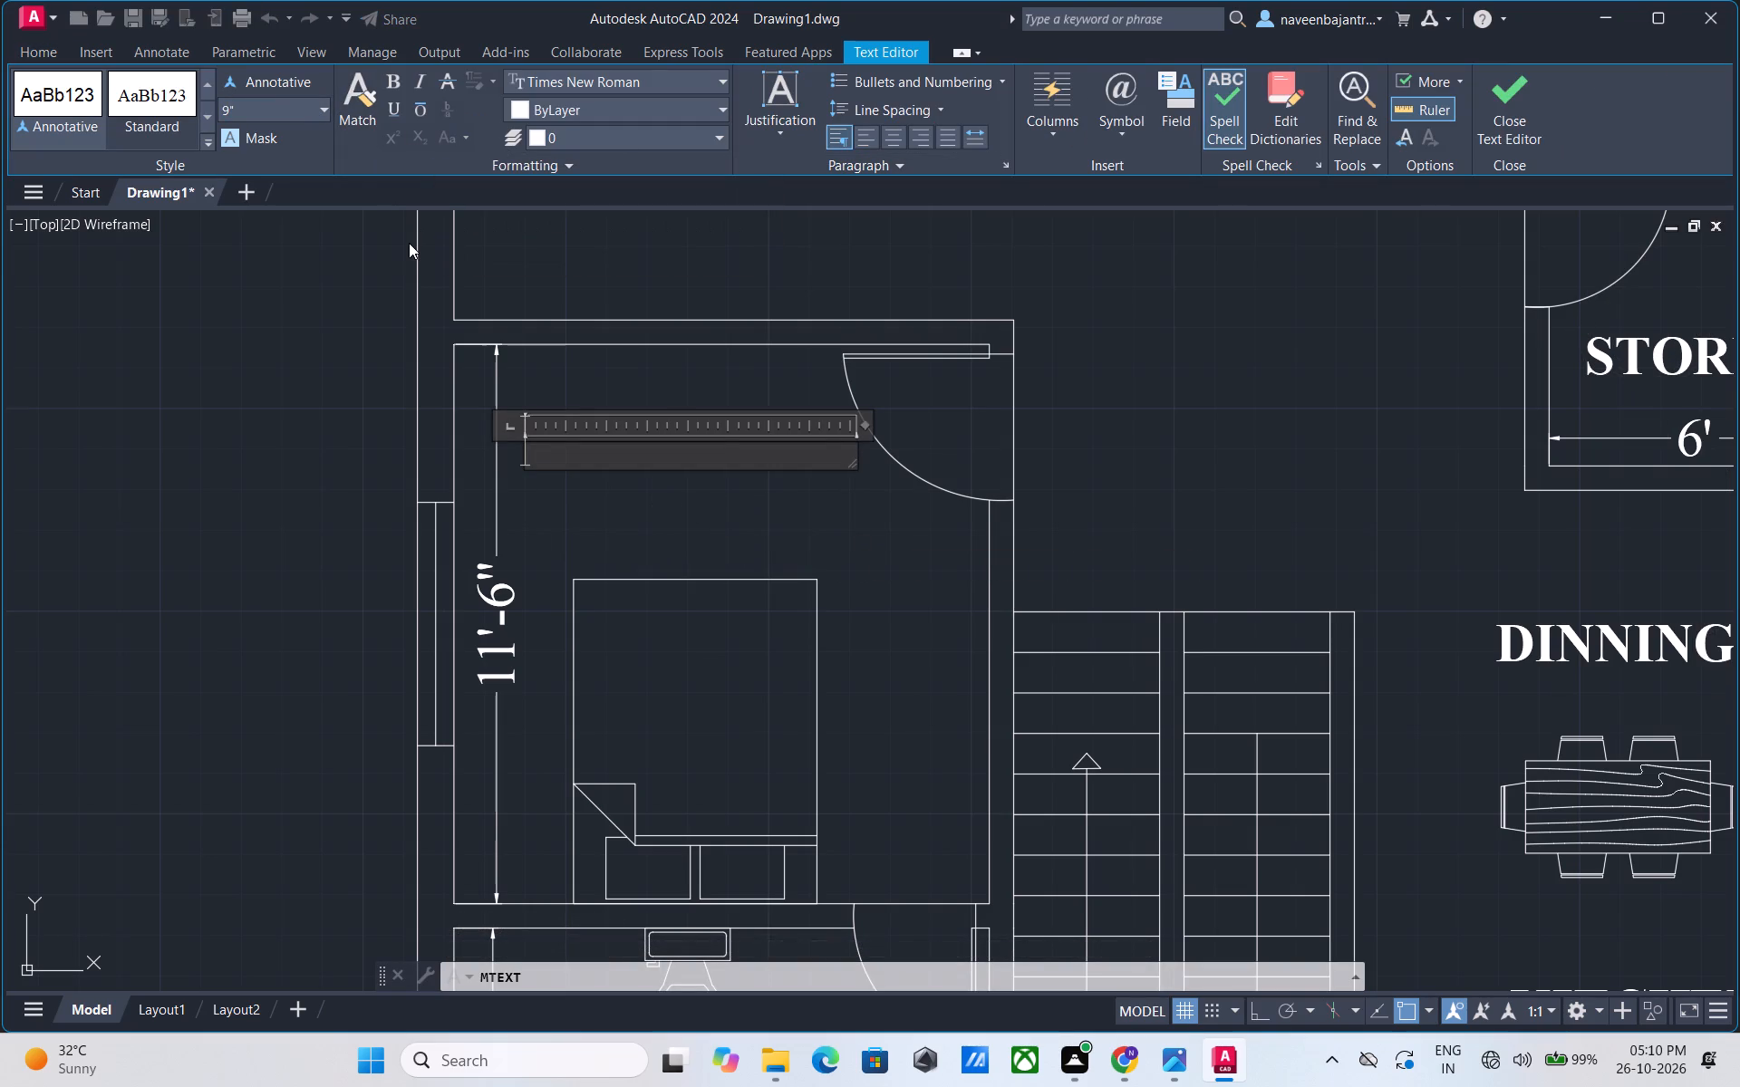
{"action": "type", "text": "BEDROOM"}
{"action": "left_click_drag", "start_coordinate": [809, 460], "coordinate": [537, 460]}
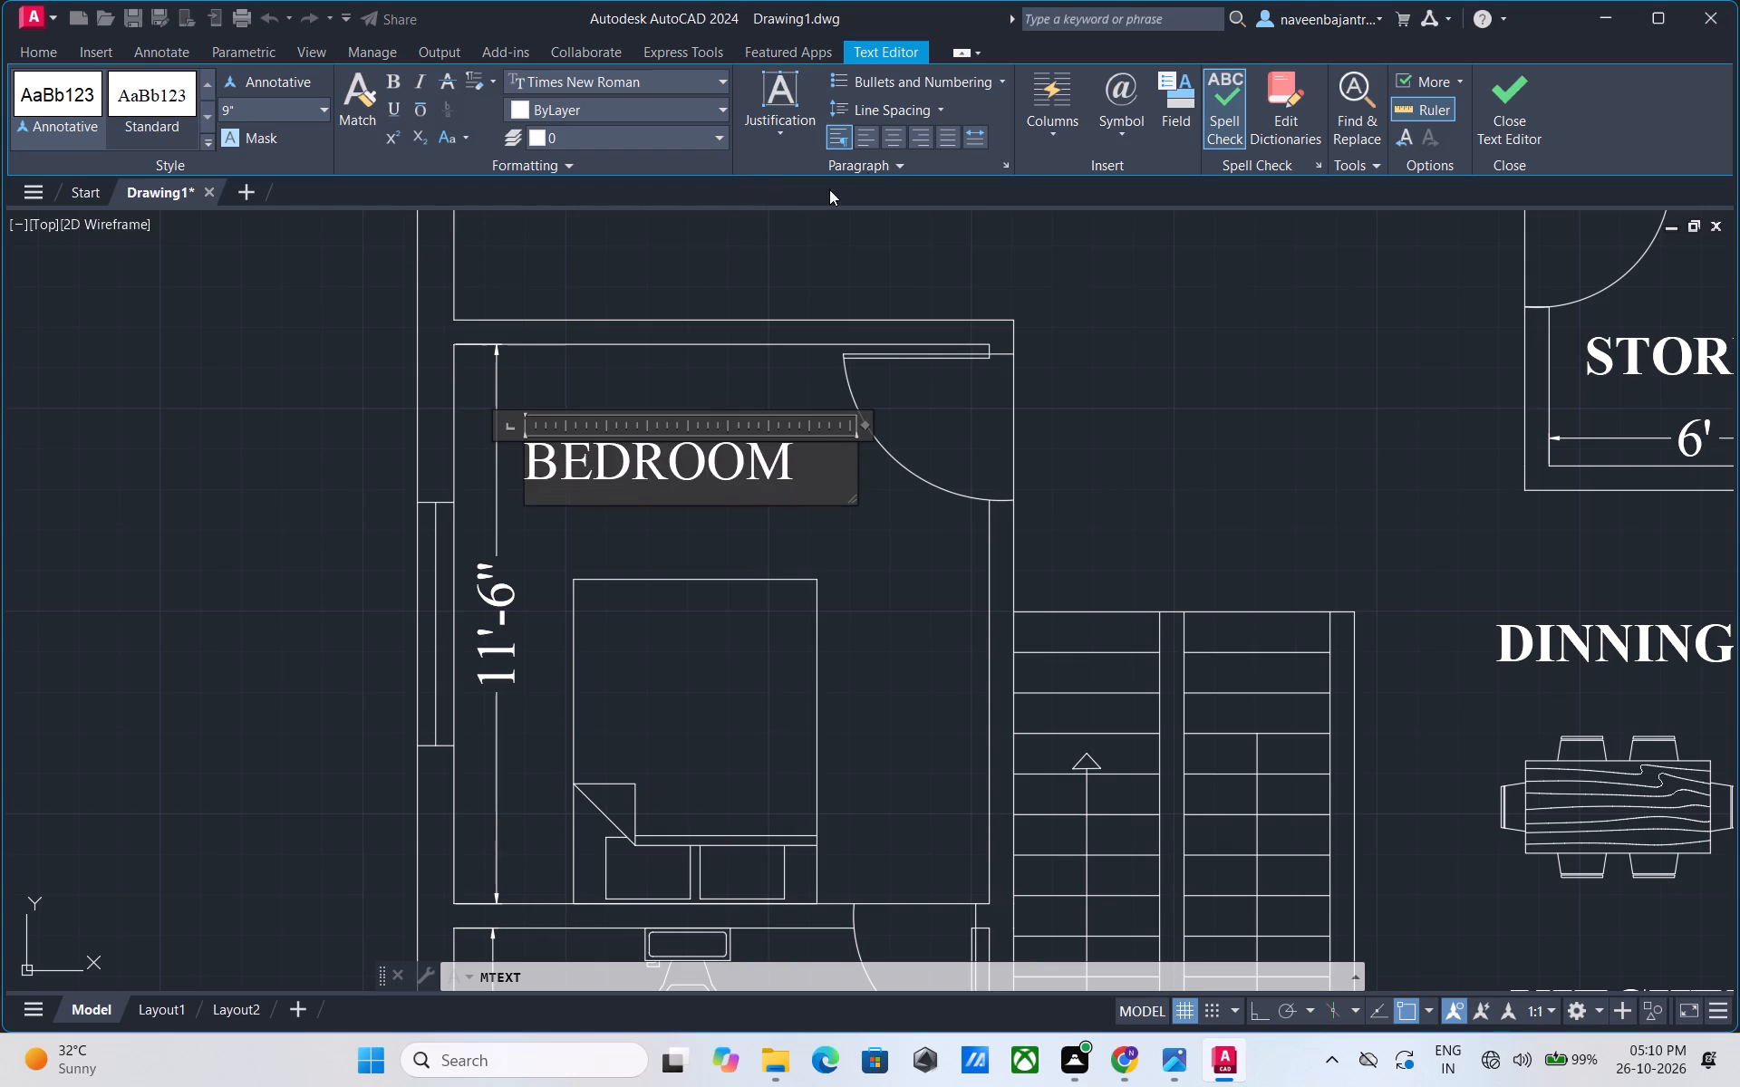
{"action": "left_click", "coordinate": [885, 135]}
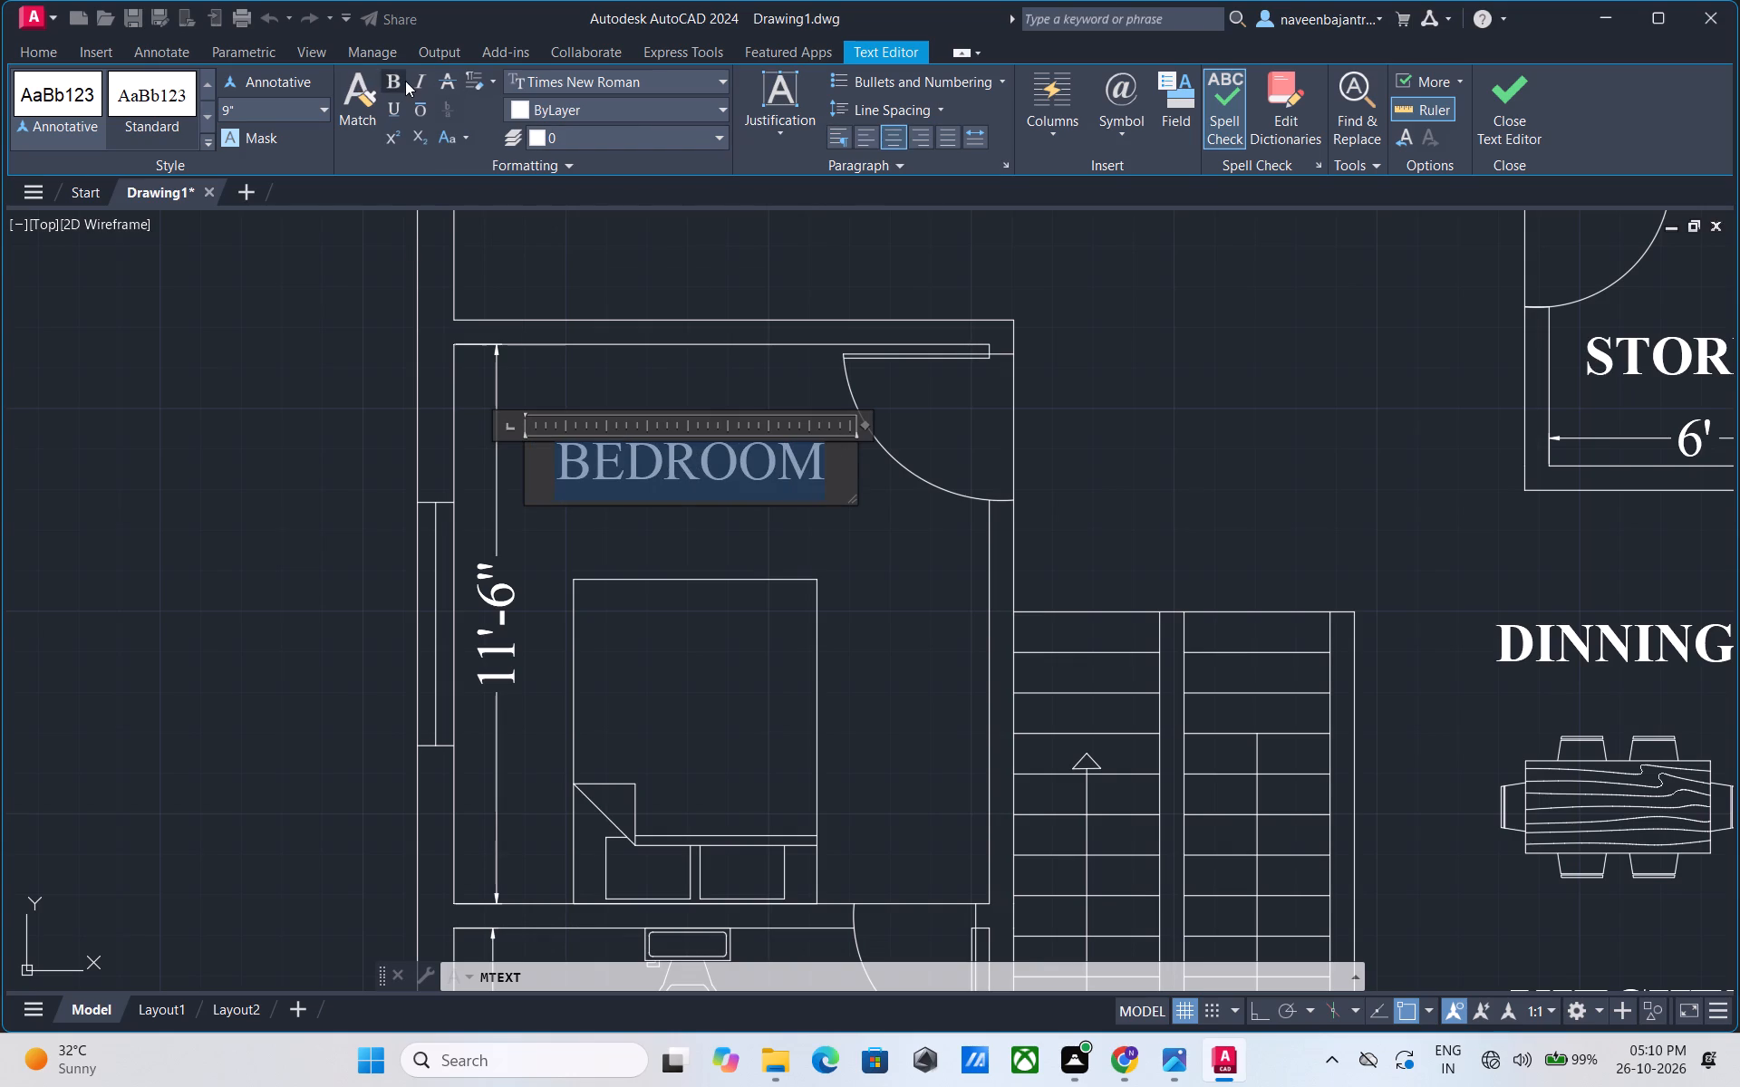
{"action": "left_click", "coordinate": [405, 81]}
{"action": "left_click", "coordinate": [1498, 120]}
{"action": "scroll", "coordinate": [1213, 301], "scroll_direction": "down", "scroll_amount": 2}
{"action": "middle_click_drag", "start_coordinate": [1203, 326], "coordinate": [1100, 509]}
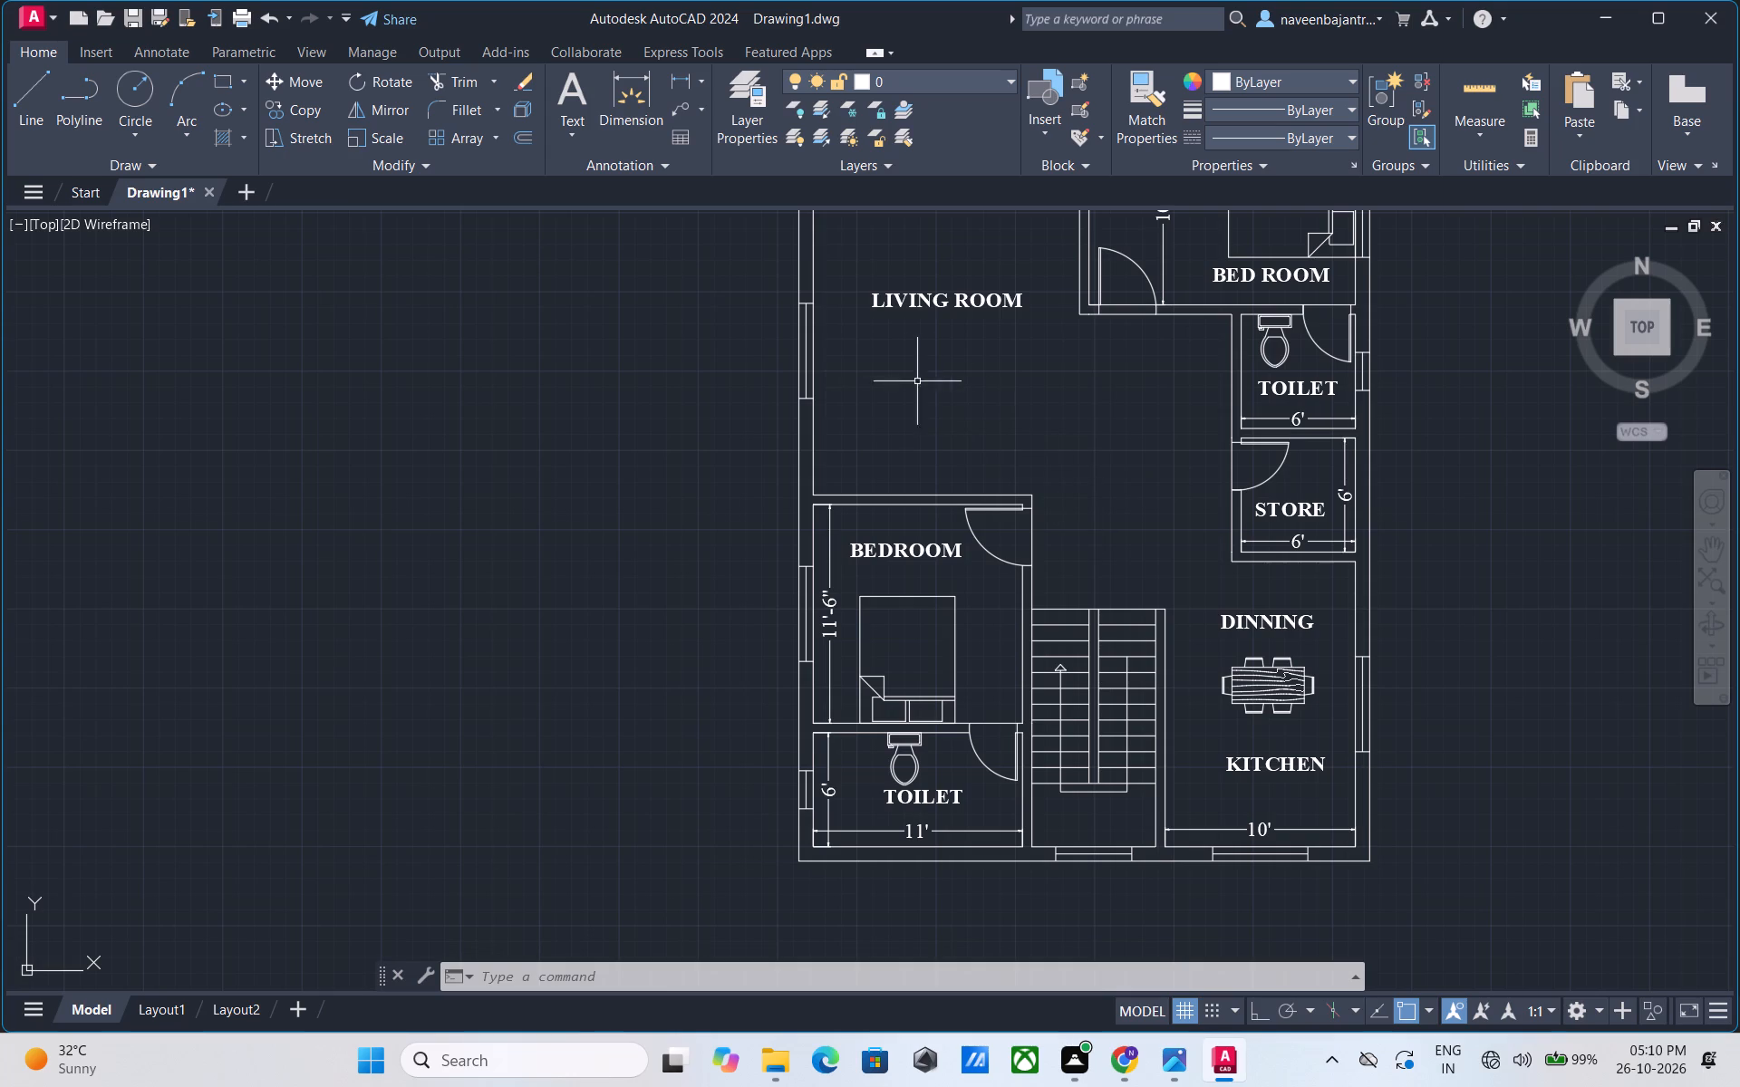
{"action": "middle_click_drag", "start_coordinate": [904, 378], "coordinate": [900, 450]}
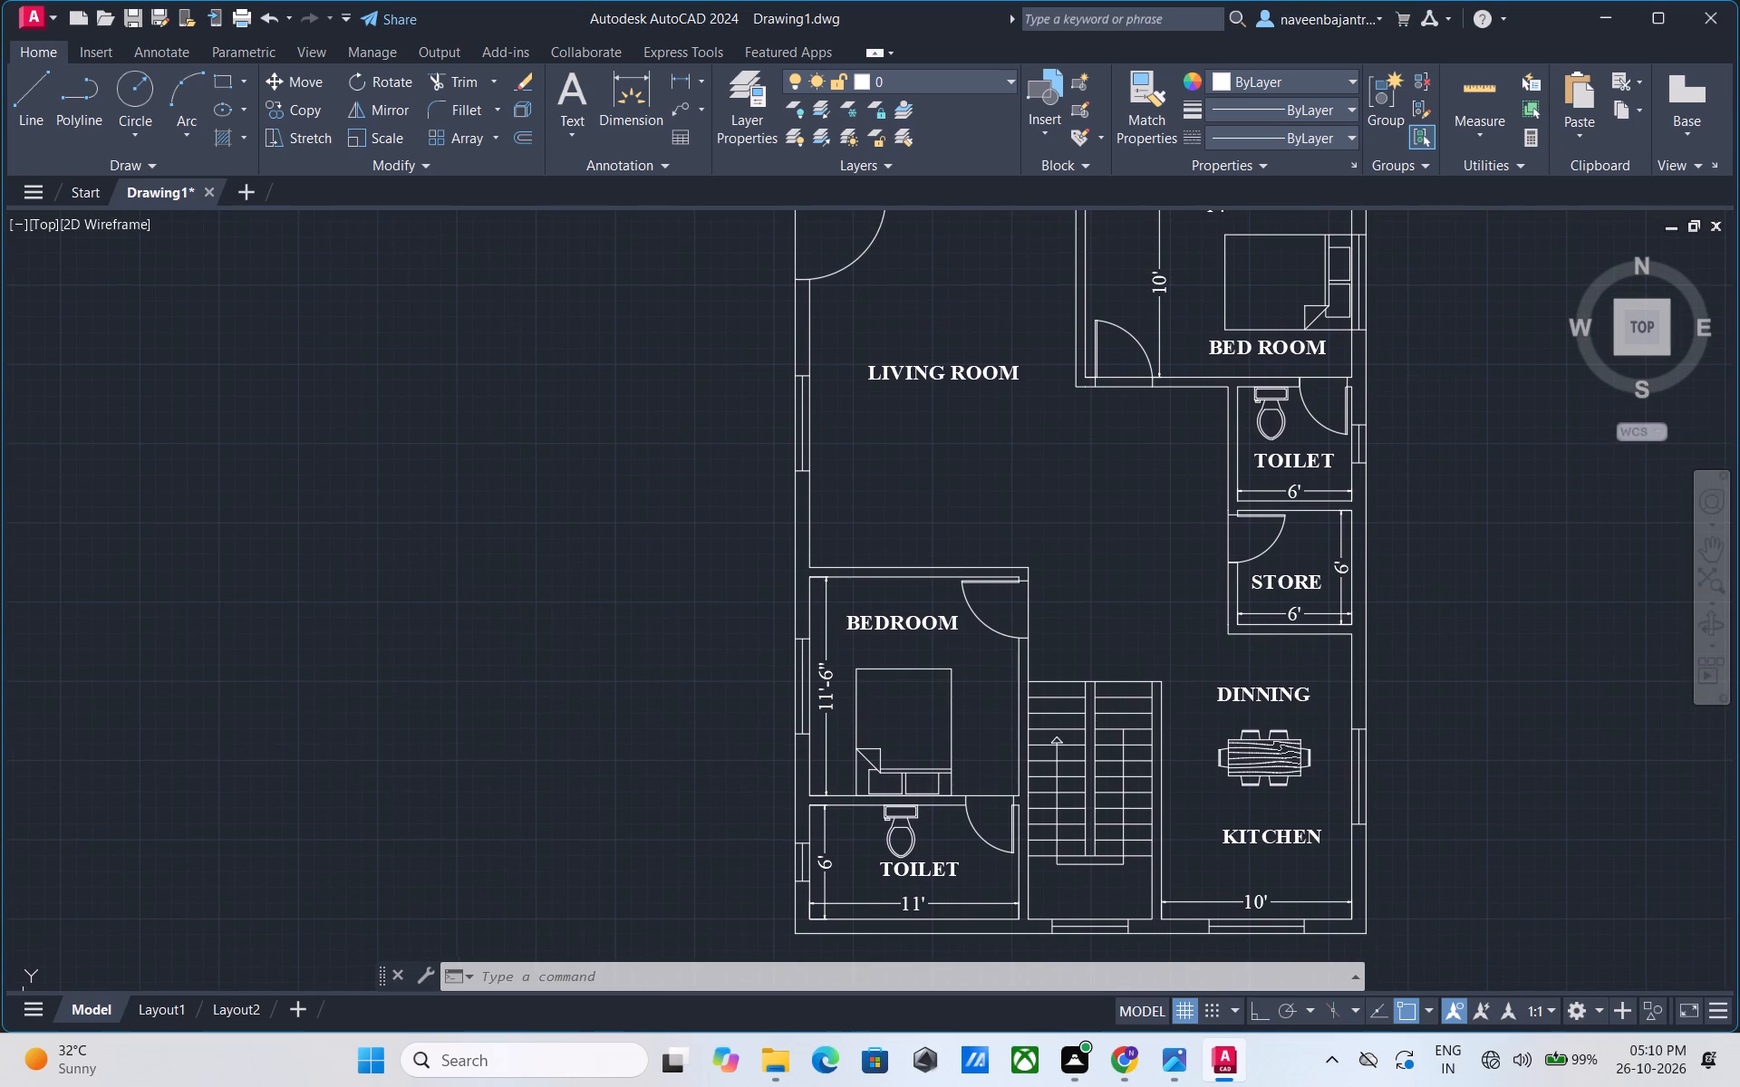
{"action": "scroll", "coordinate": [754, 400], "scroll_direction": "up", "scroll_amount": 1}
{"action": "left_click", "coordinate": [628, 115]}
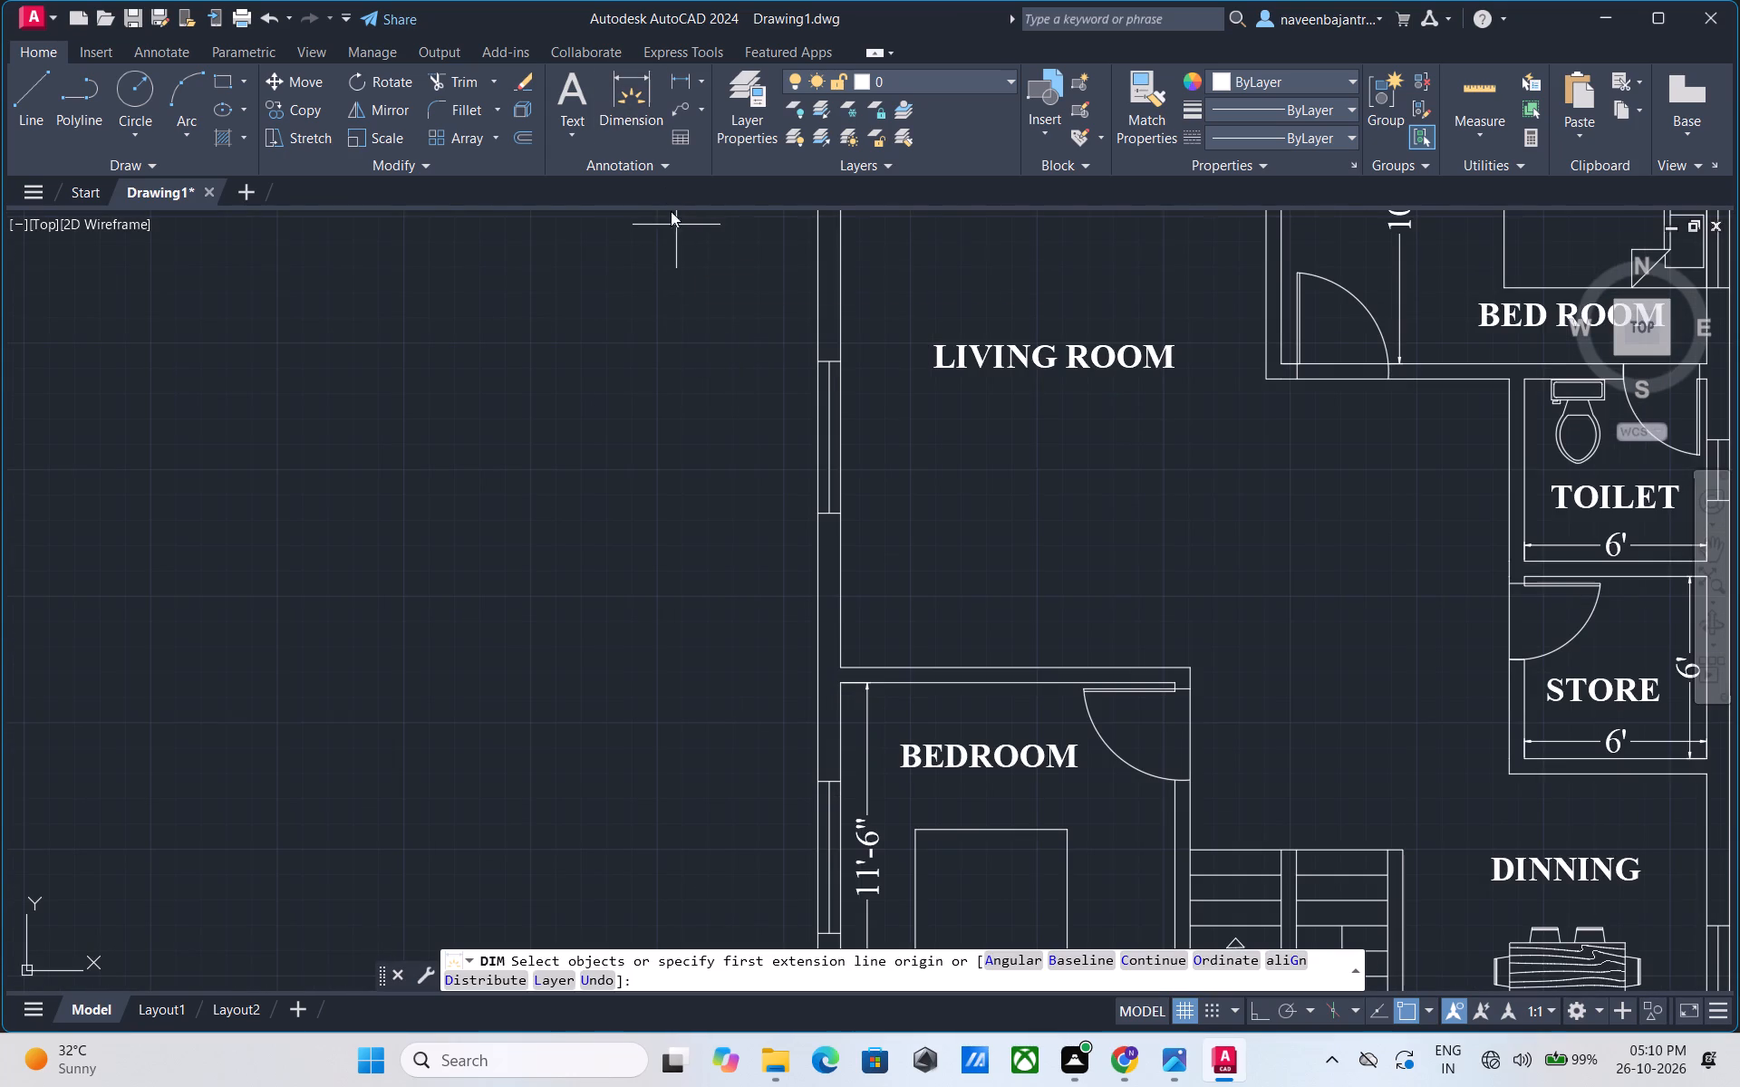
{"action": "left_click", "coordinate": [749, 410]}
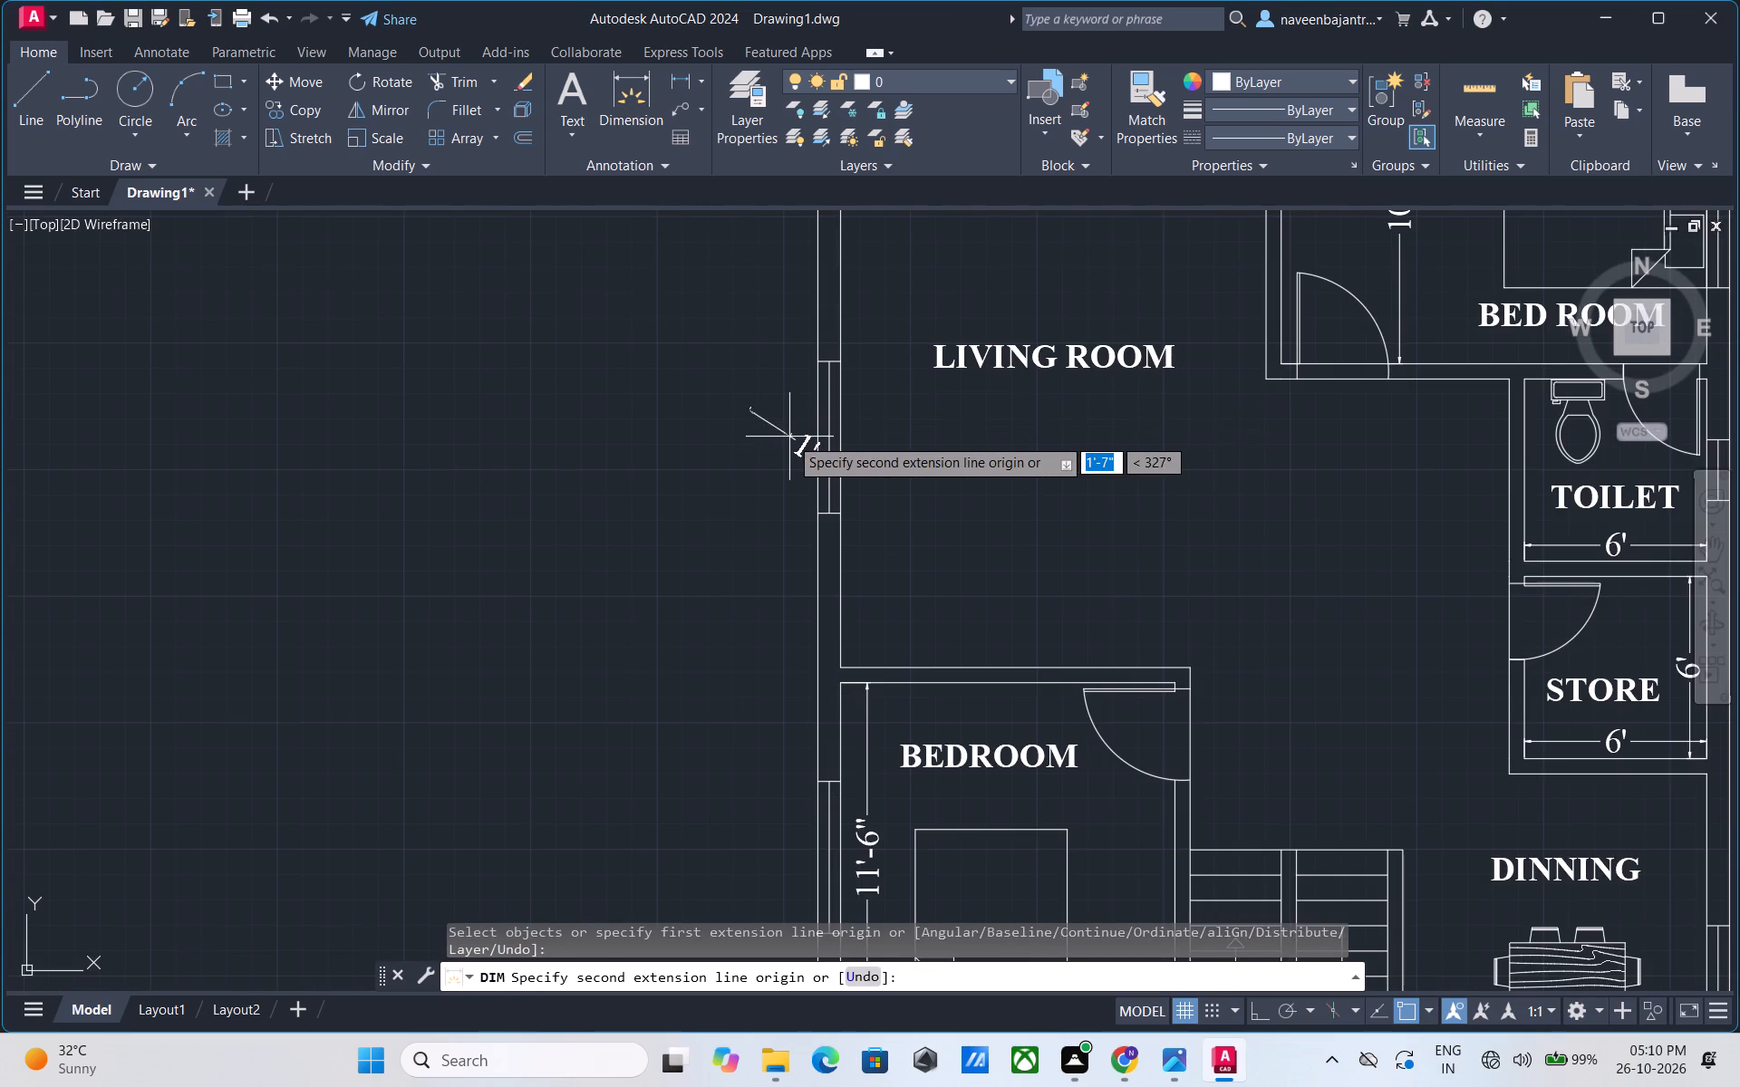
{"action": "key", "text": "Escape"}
Add a centred, bold, 7" high W1 label outside the outer wall, beside the living room window.
{"action": "left_click", "coordinate": [587, 97]}
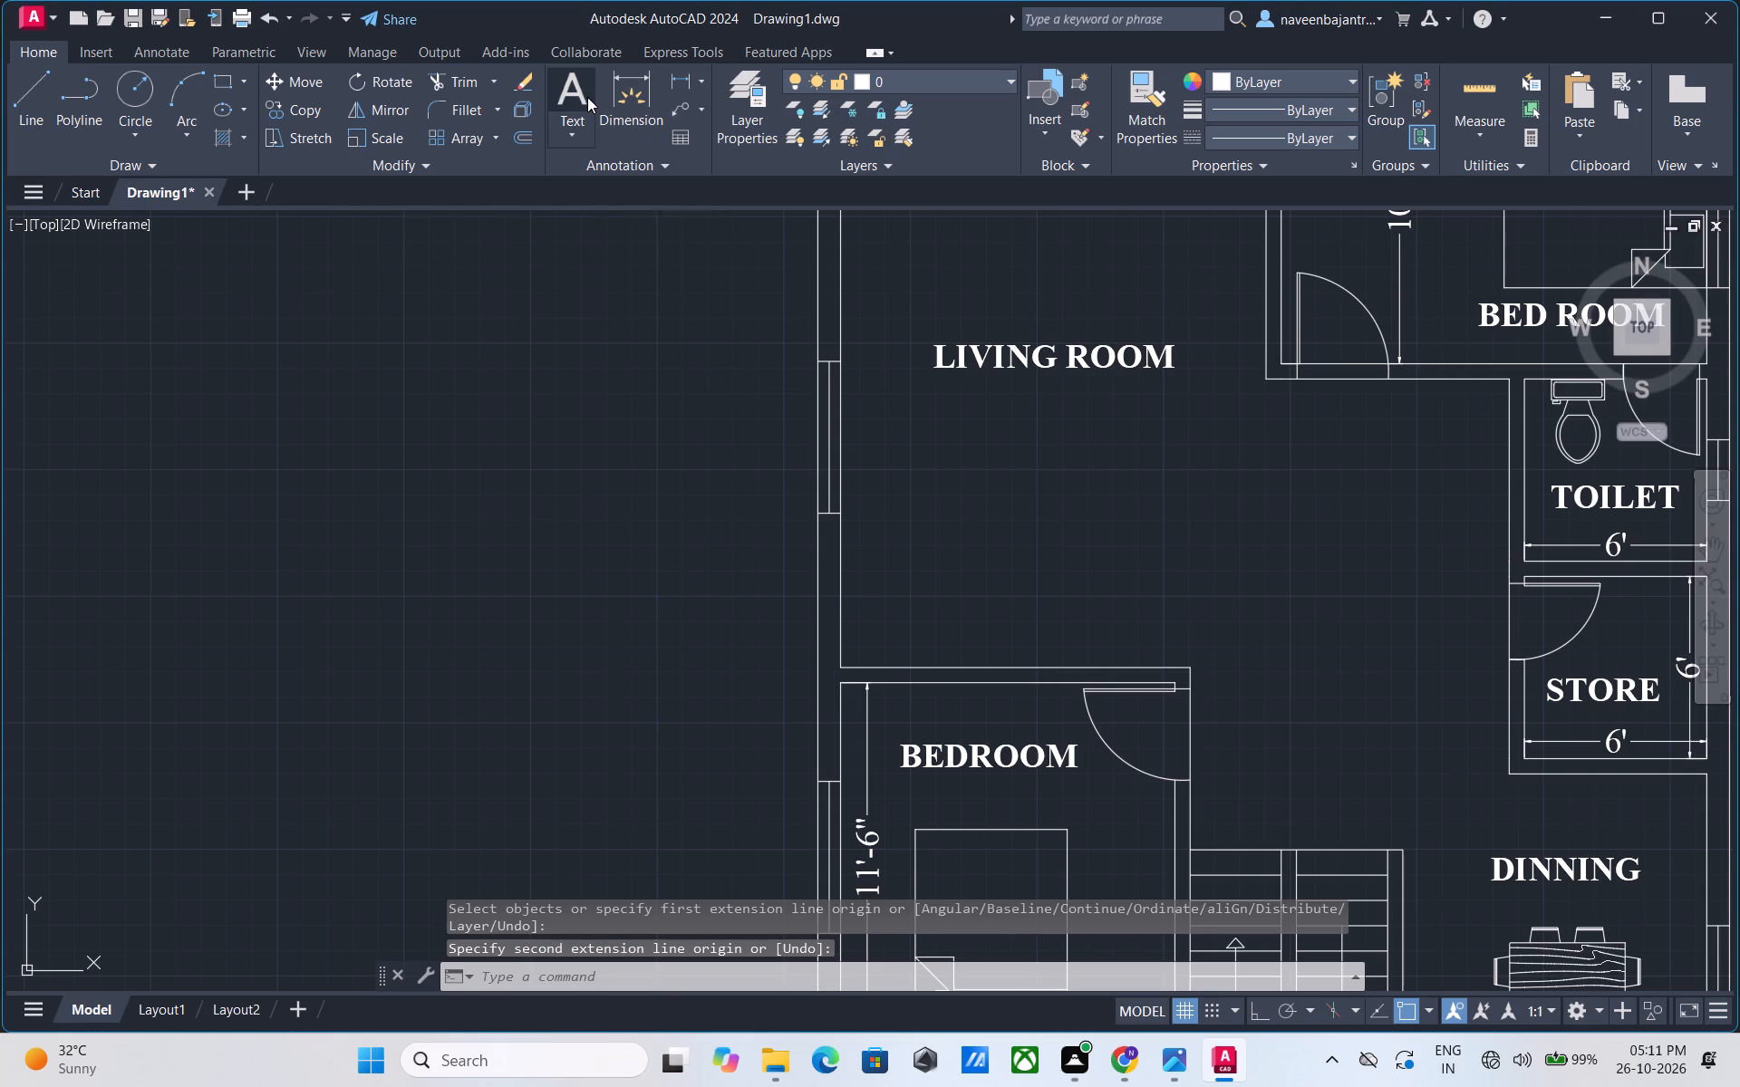
{"action": "left_click", "coordinate": [746, 419]}
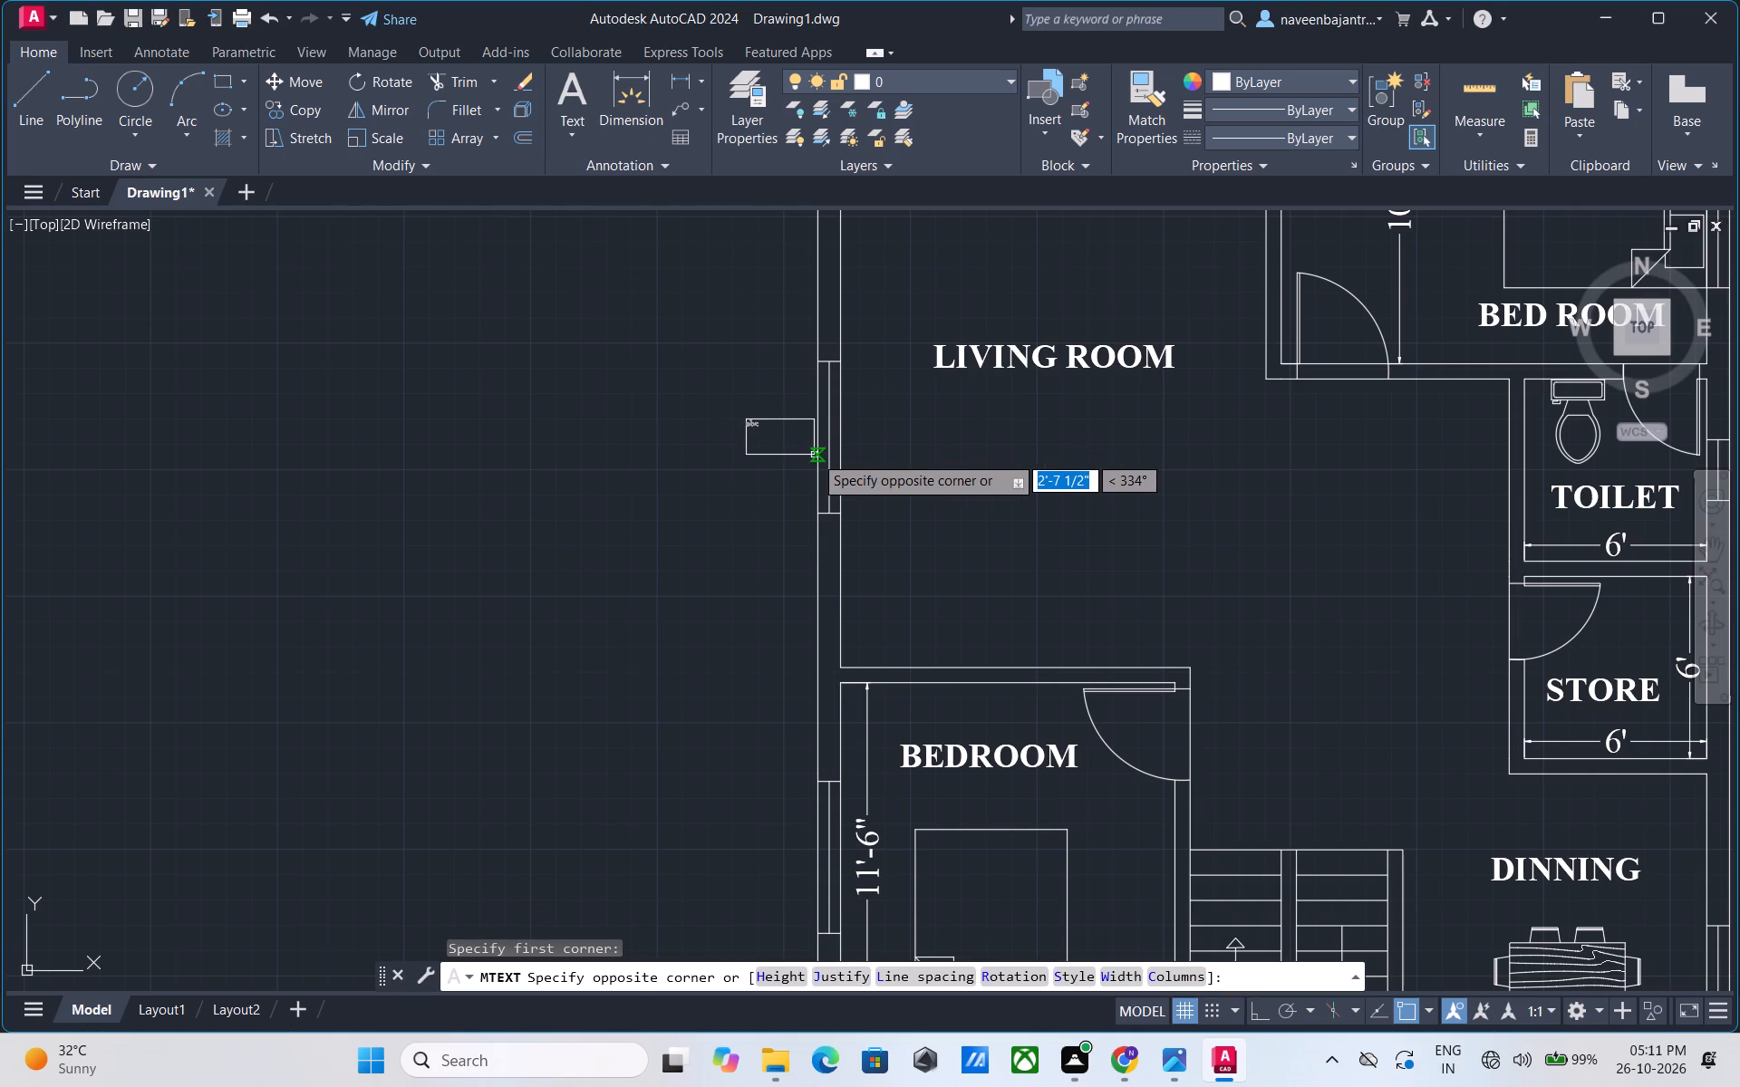
{"action": "left_click", "coordinate": [808, 466]}
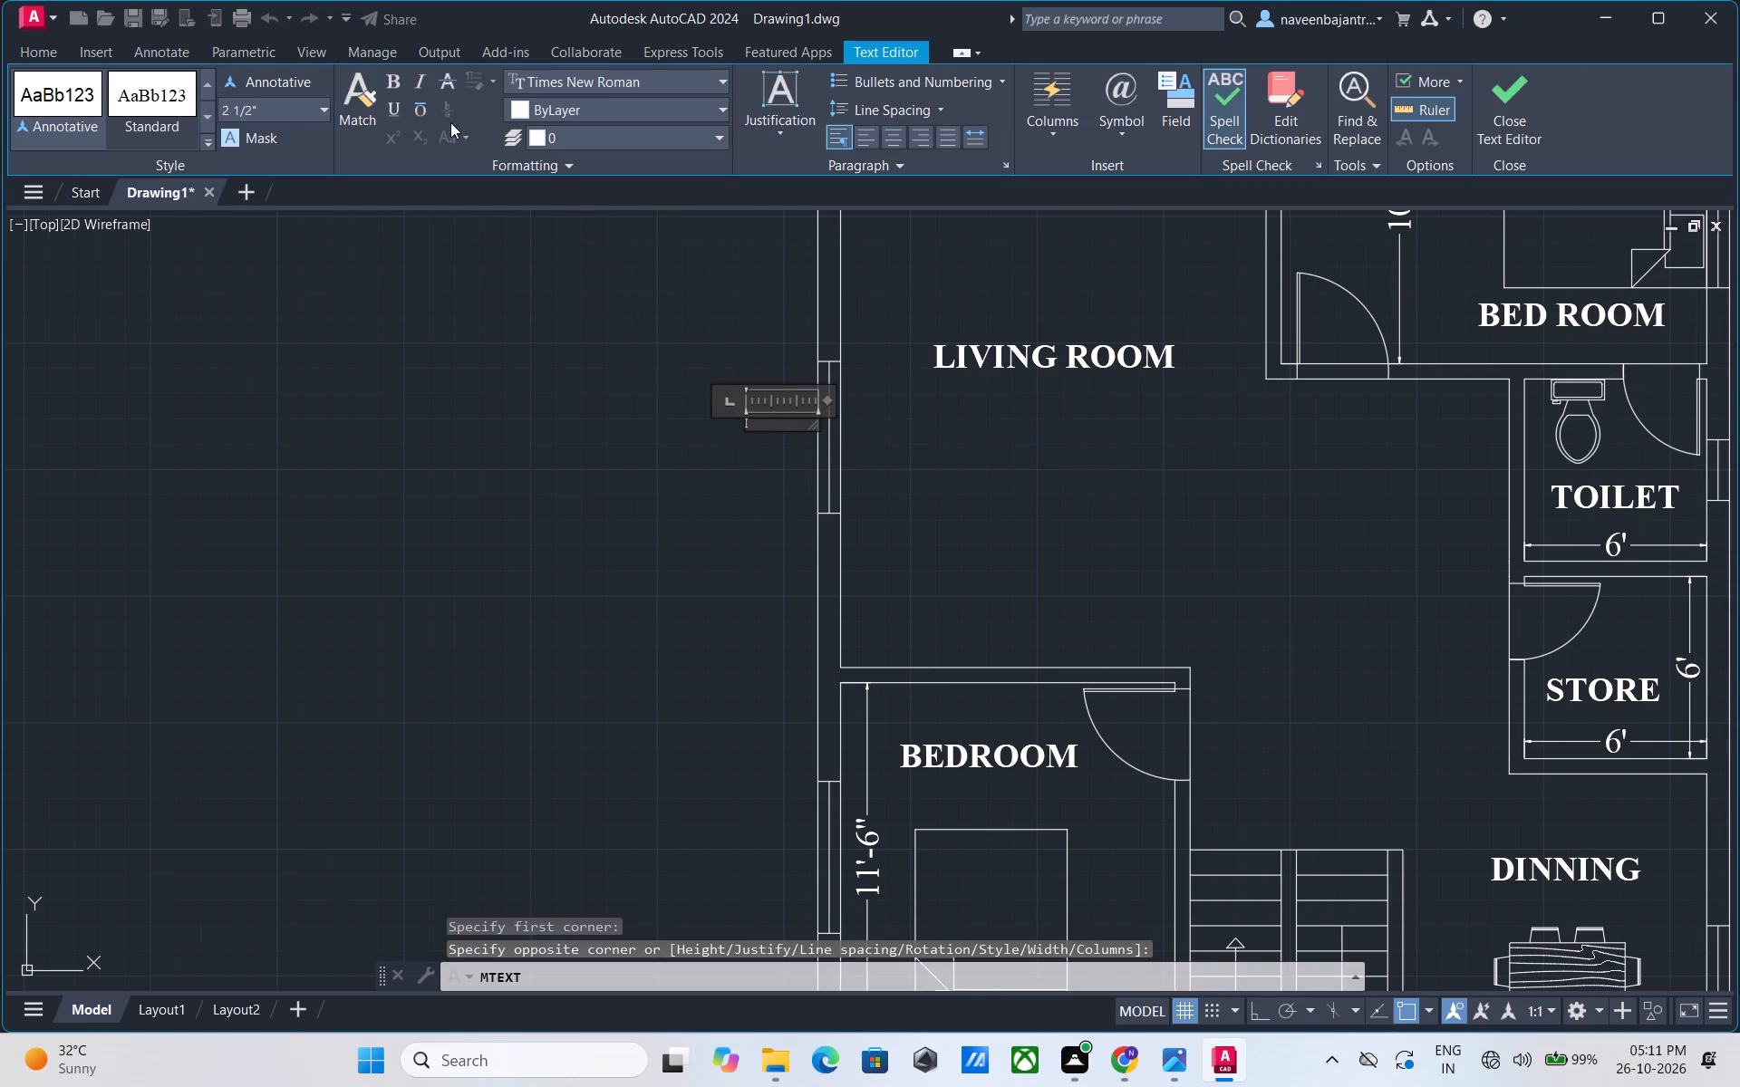
{"action": "left_click", "coordinate": [290, 104]}
{"action": "type", "text": "7\""}
{"action": "key", "text": "Return"}
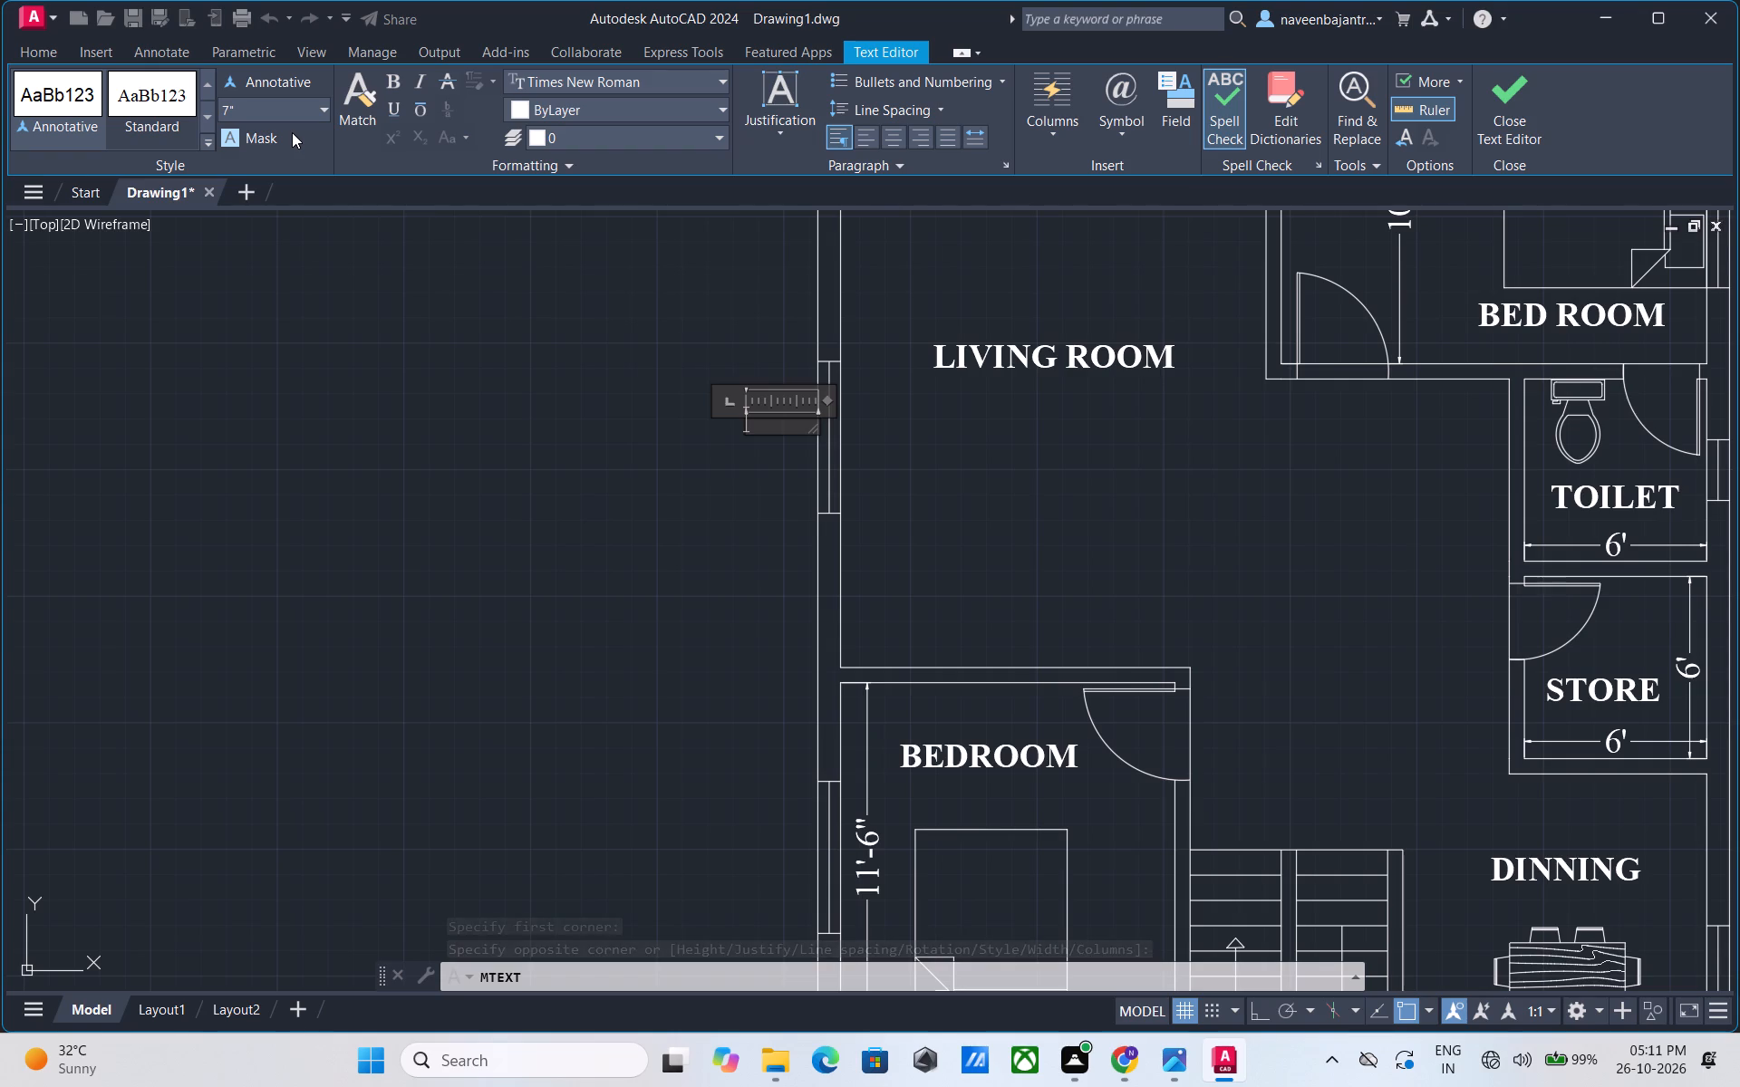
{"action": "key", "text": "w"}
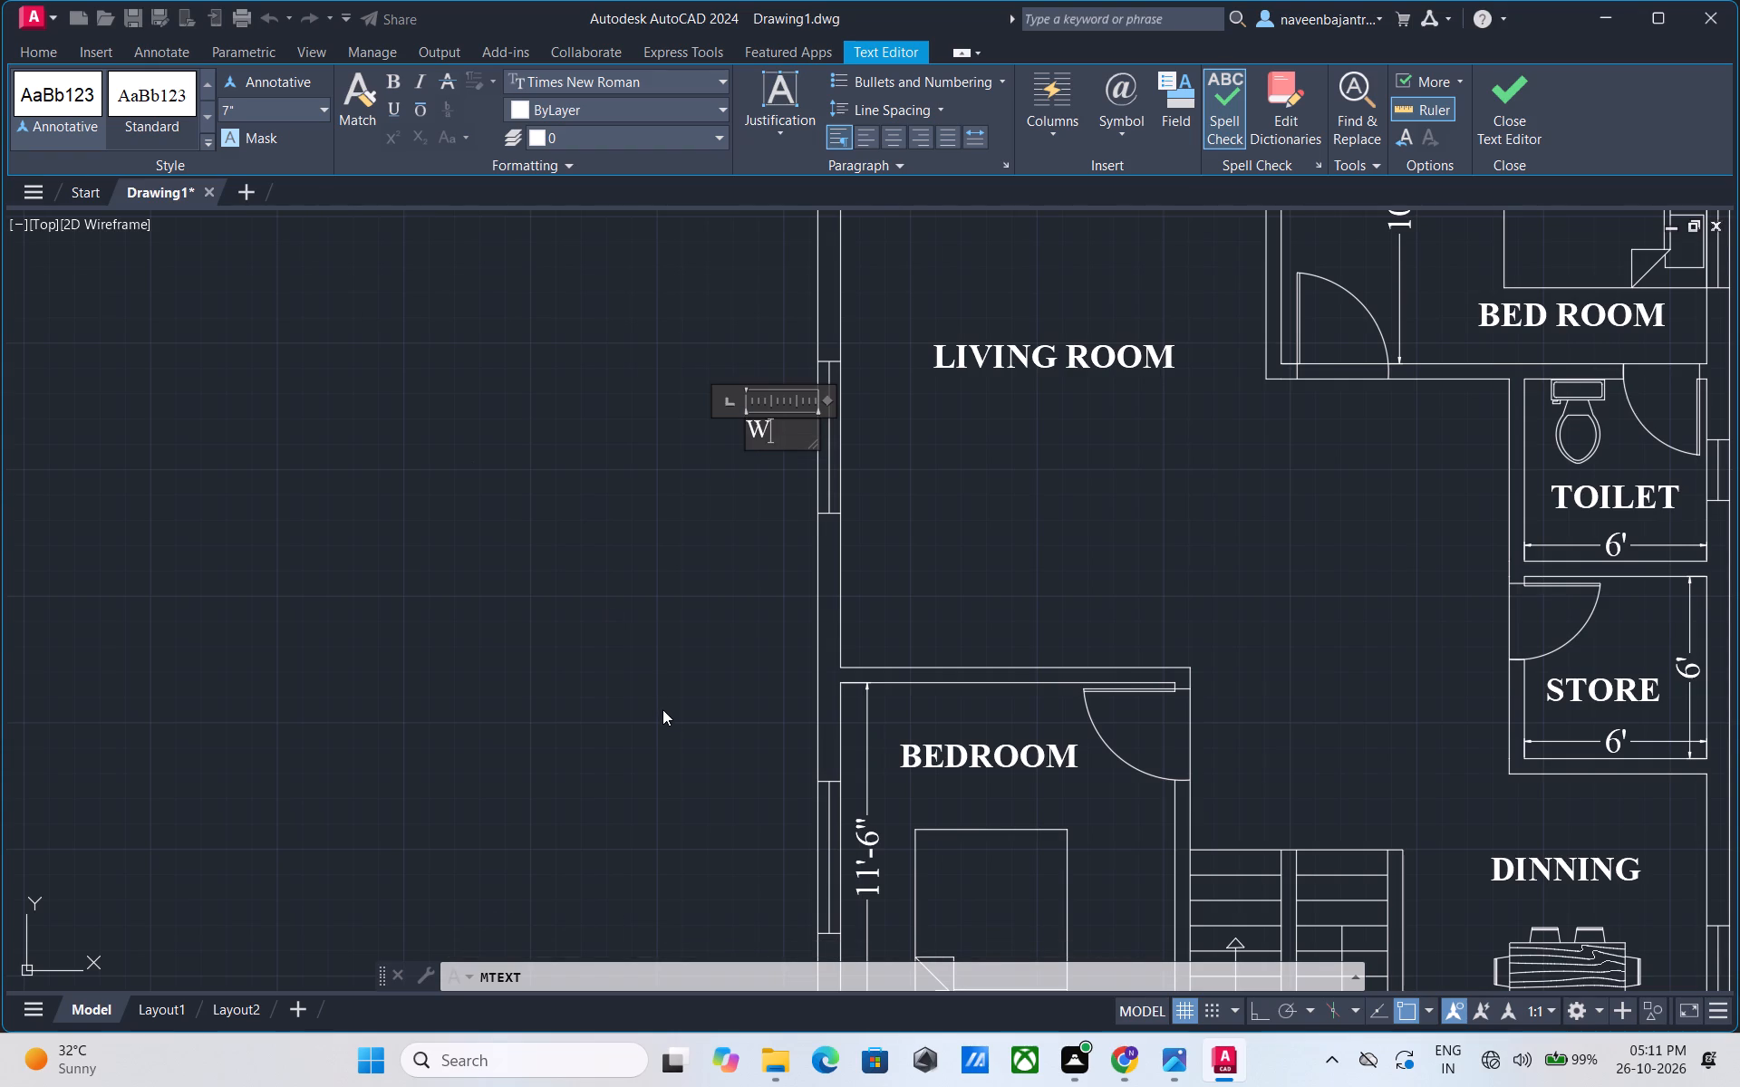
{"action": "key", "text": "1"}
{"action": "left_click_drag", "start_coordinate": [799, 433], "coordinate": [798, 433]}
{"action": "left_click_drag", "start_coordinate": [798, 433], "coordinate": [716, 422]}
{"action": "left_click", "coordinate": [898, 135]}
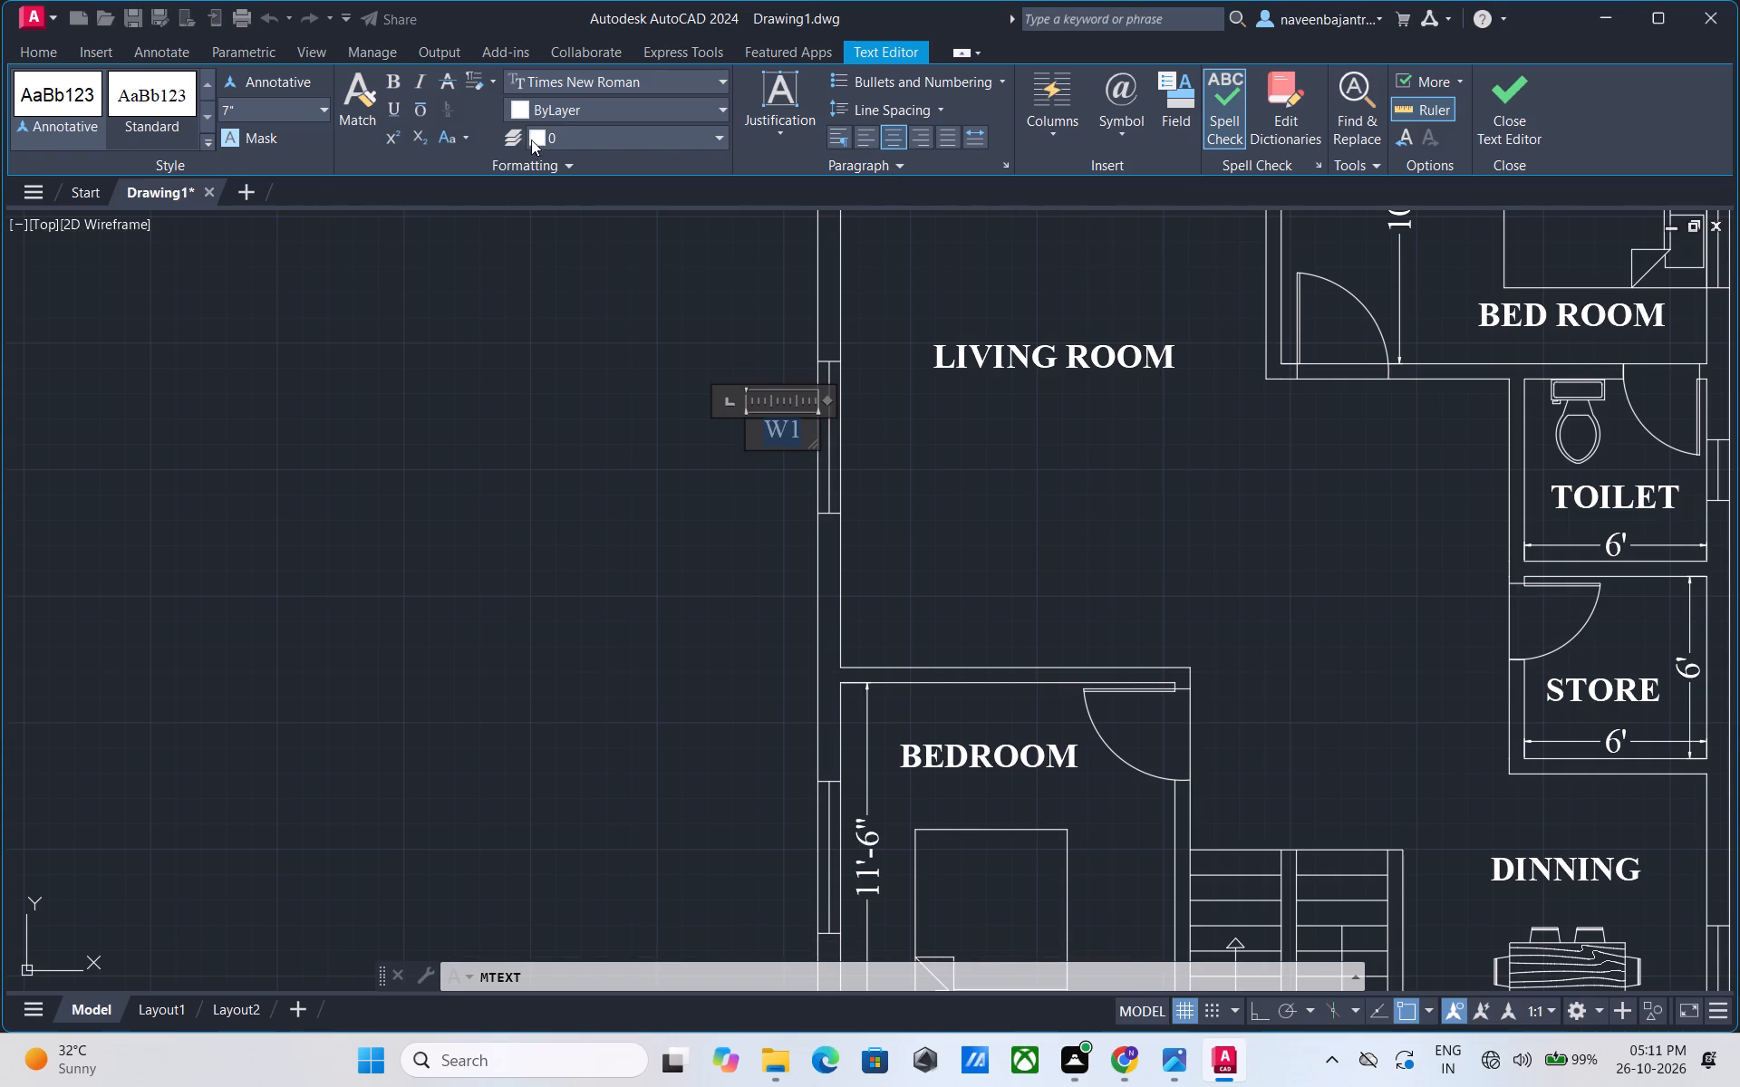
{"action": "left_click", "coordinate": [399, 85]}
{"action": "left_click", "coordinate": [1495, 122]}
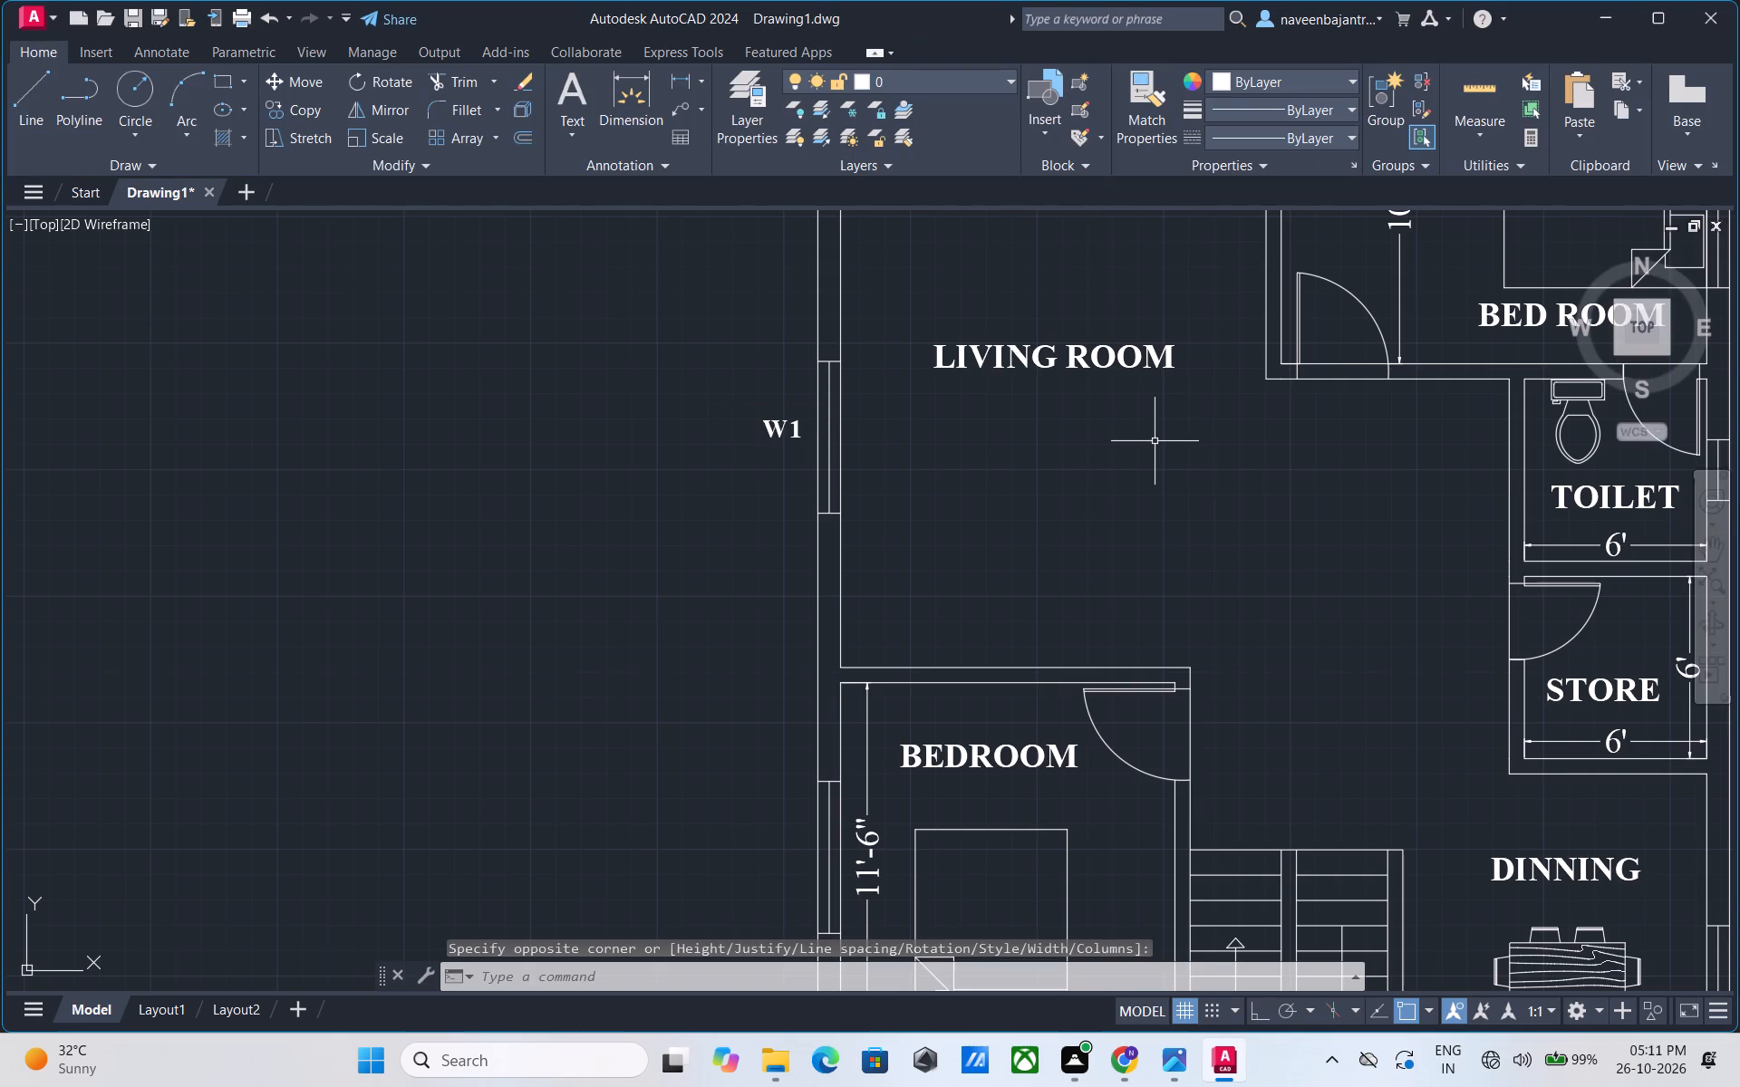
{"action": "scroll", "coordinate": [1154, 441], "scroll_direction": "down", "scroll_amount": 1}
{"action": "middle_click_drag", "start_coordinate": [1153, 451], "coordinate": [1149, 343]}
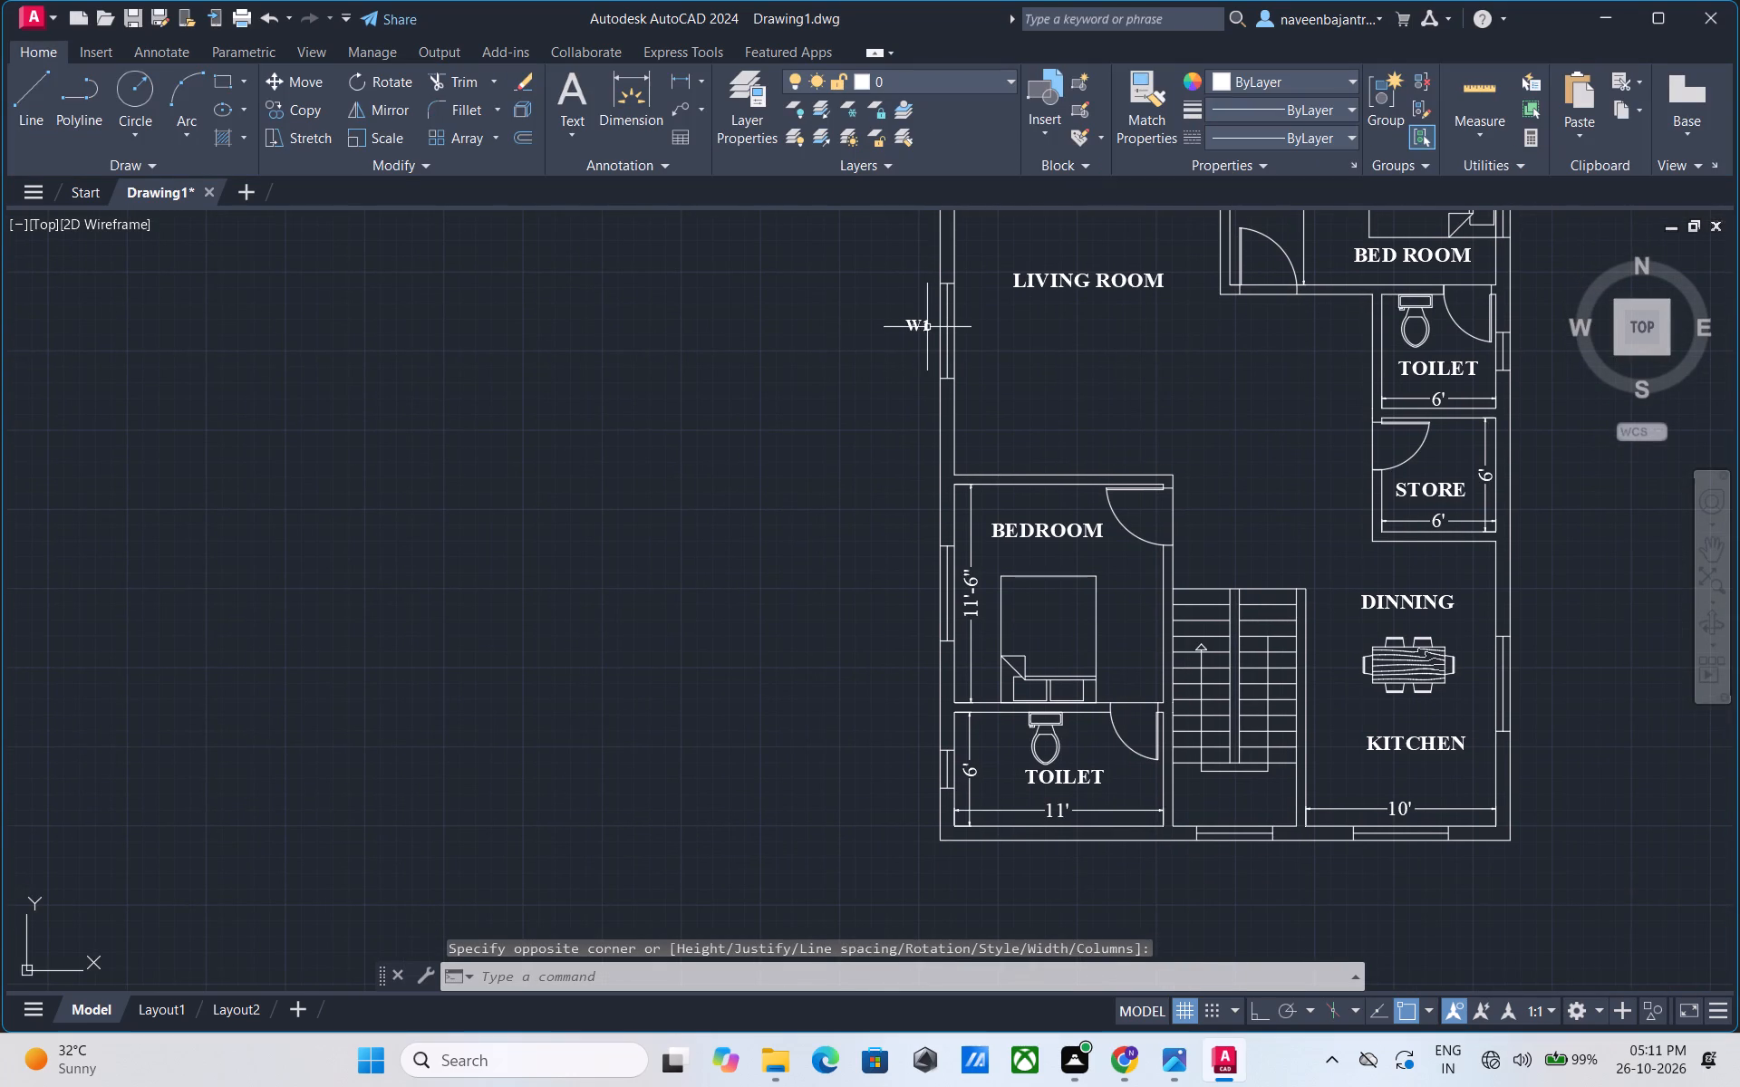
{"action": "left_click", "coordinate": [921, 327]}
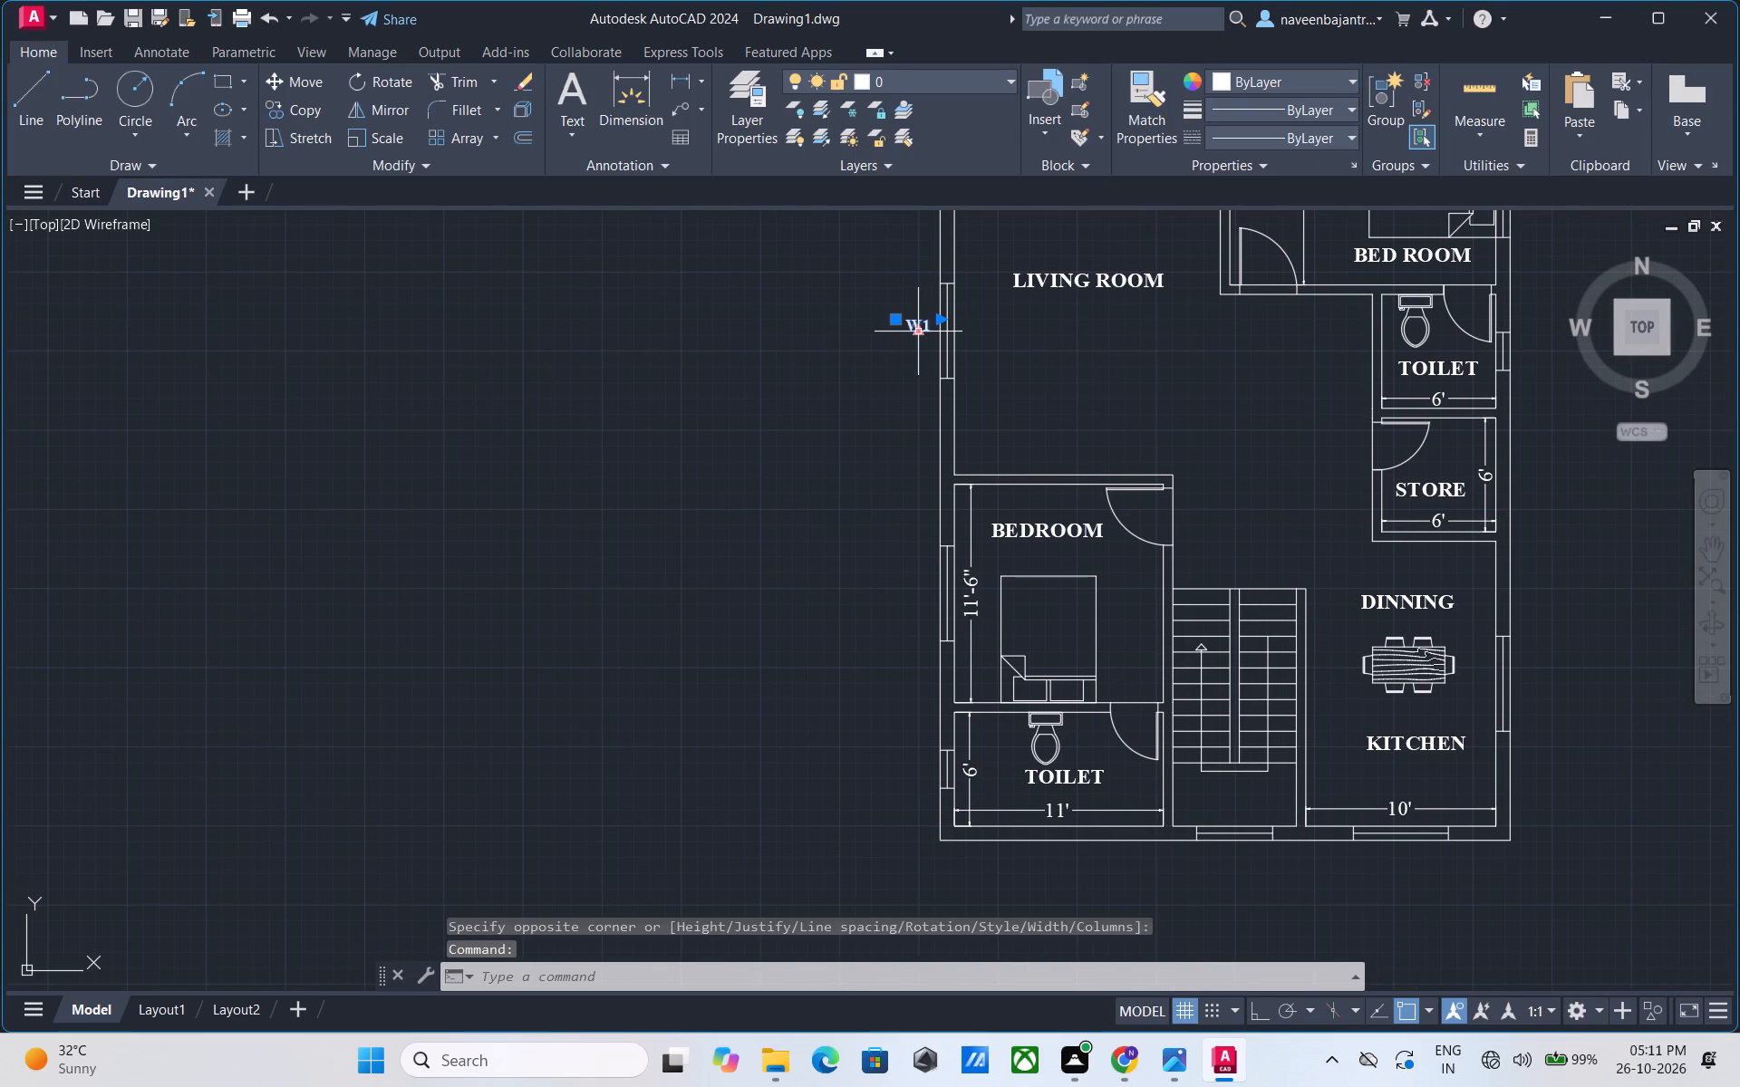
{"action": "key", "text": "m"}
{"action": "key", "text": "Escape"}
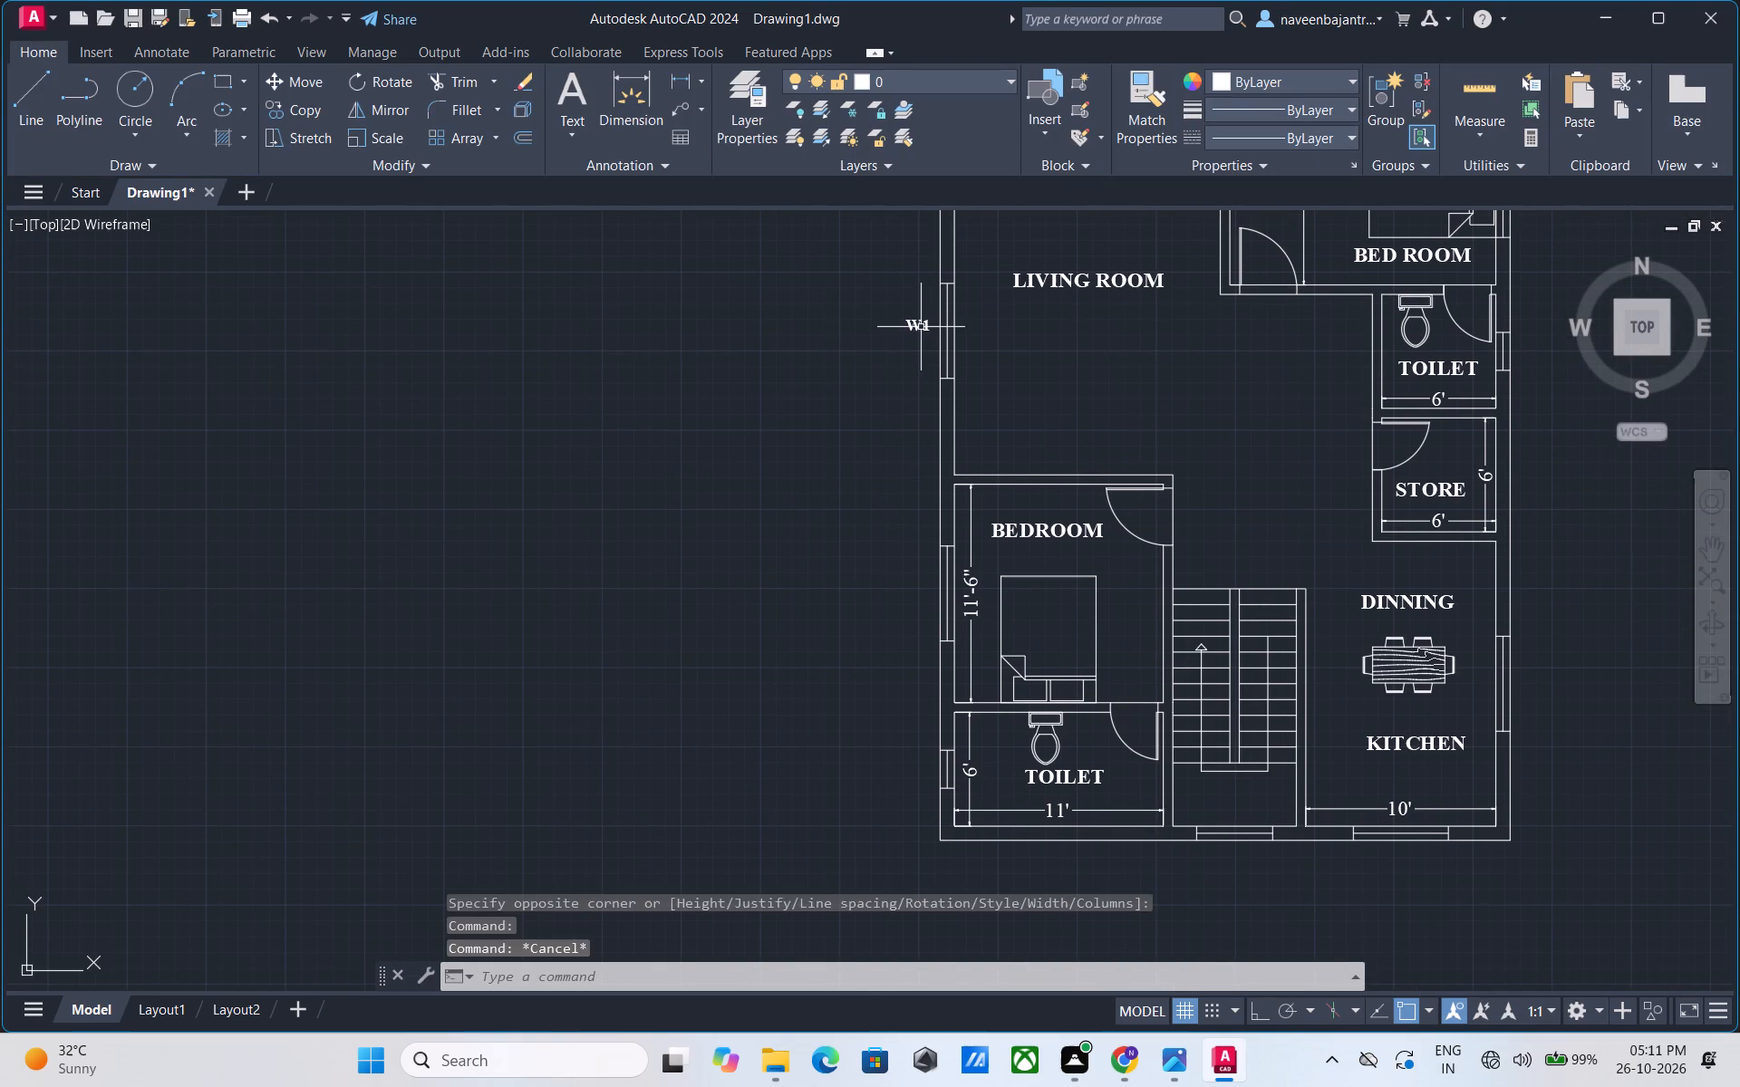
Copy the living room's W1 label to outside the windows of the 11'-6" bedroom and the 11' by 6' toilet.
{"action": "left_click", "coordinate": [915, 332]}
{"action": "key", "text": "c"}
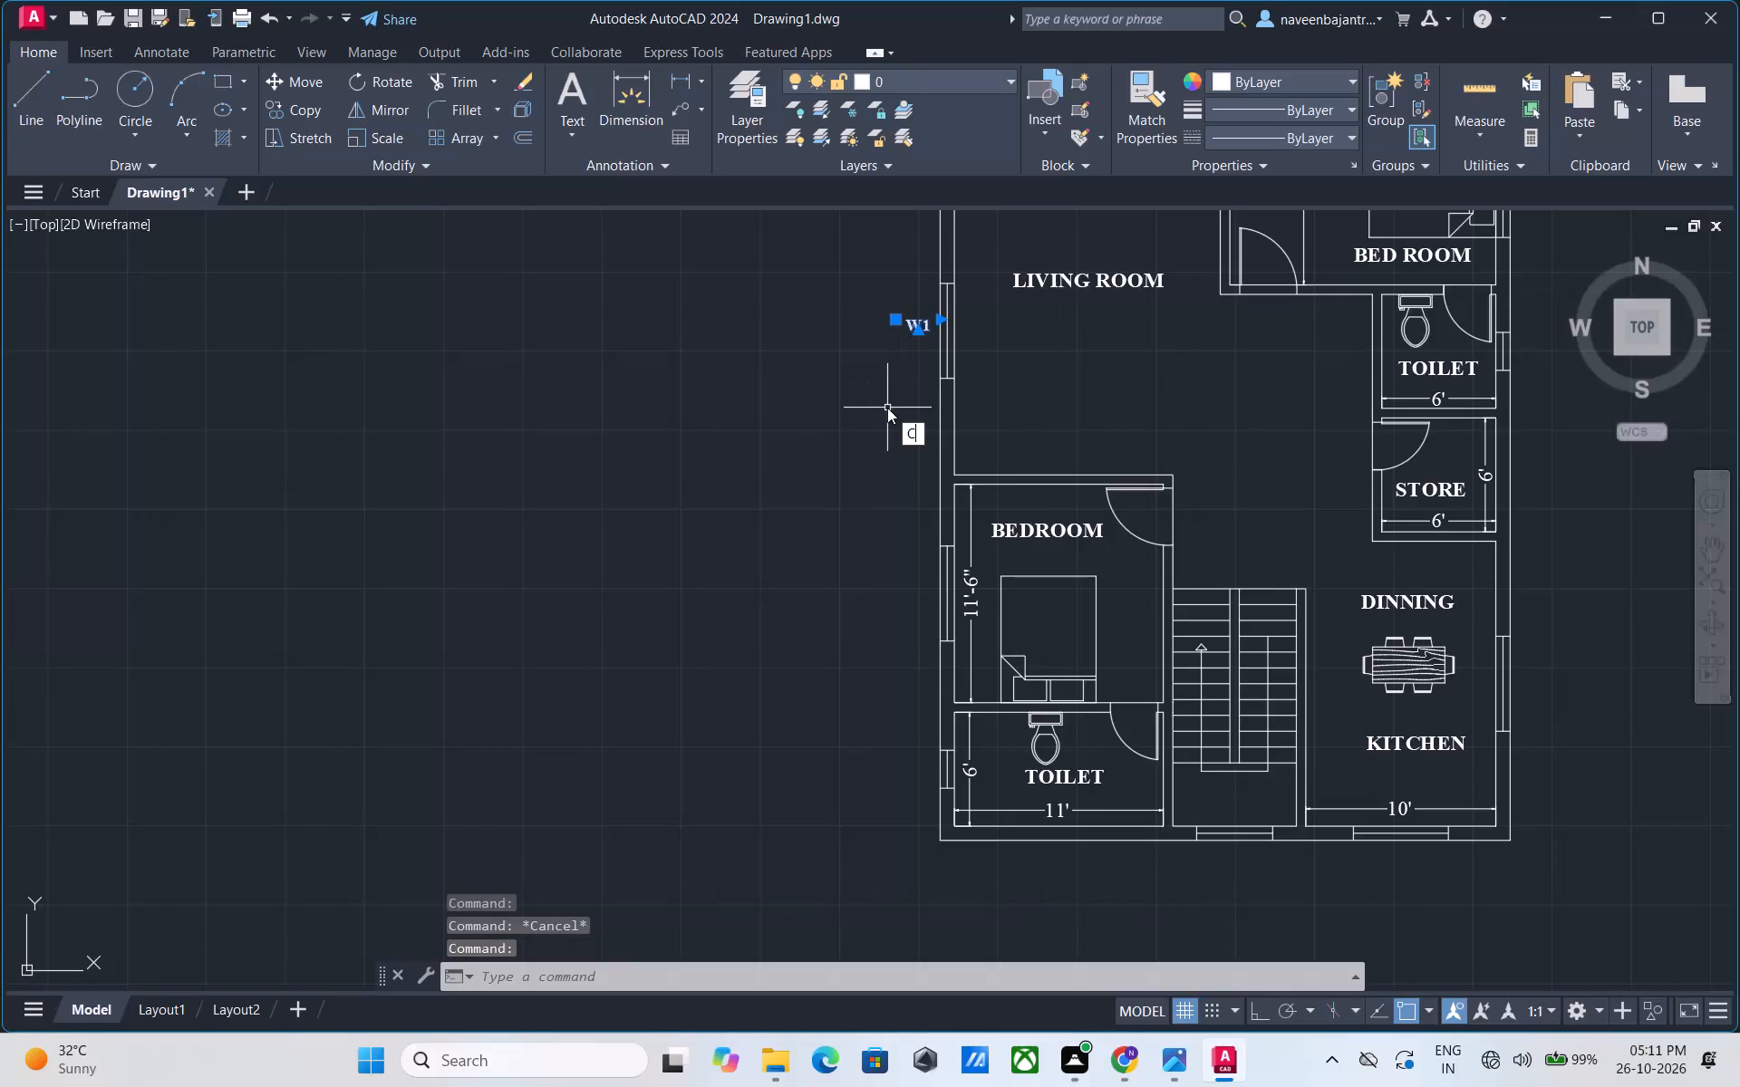
{"action": "type", "text": "O"}
{"action": "key", "text": "space"}
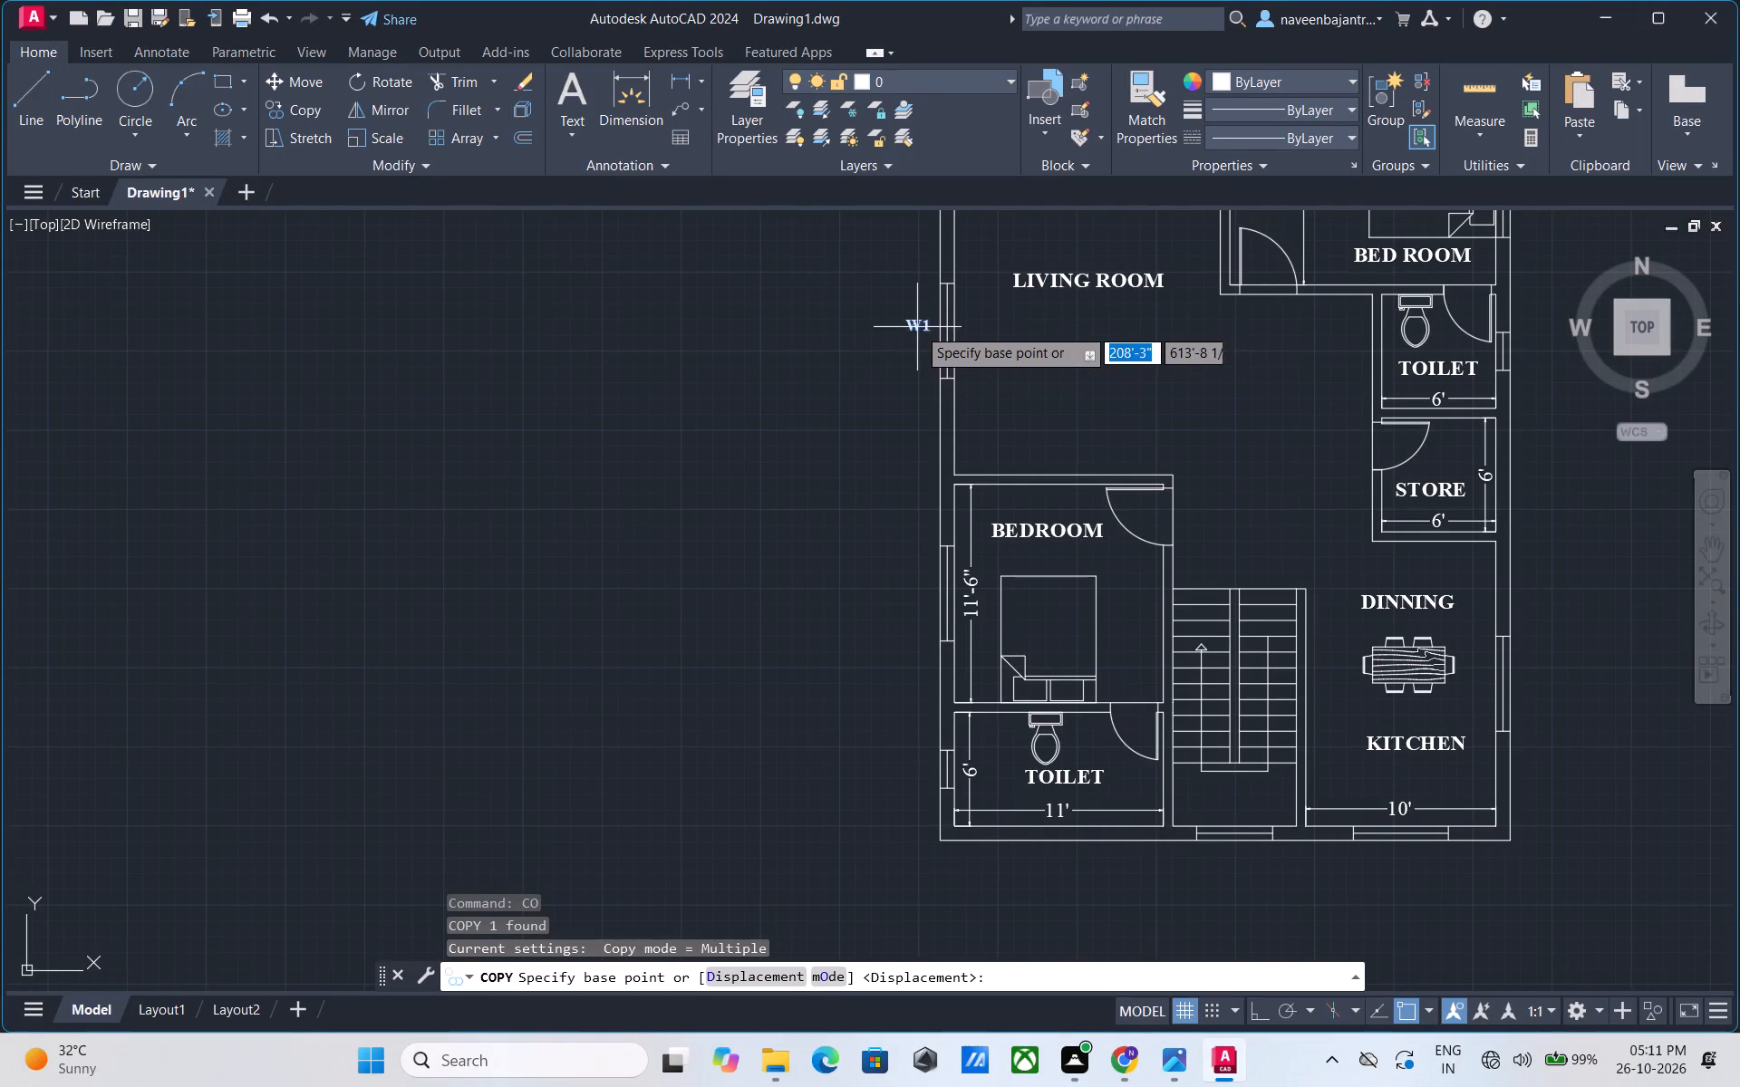
{"action": "scroll", "coordinate": [917, 325], "scroll_direction": "up", "scroll_amount": 2}
{"action": "scroll", "coordinate": [917, 325], "scroll_direction": "down", "scroll_amount": 1}
{"action": "left_click", "coordinate": [917, 325]}
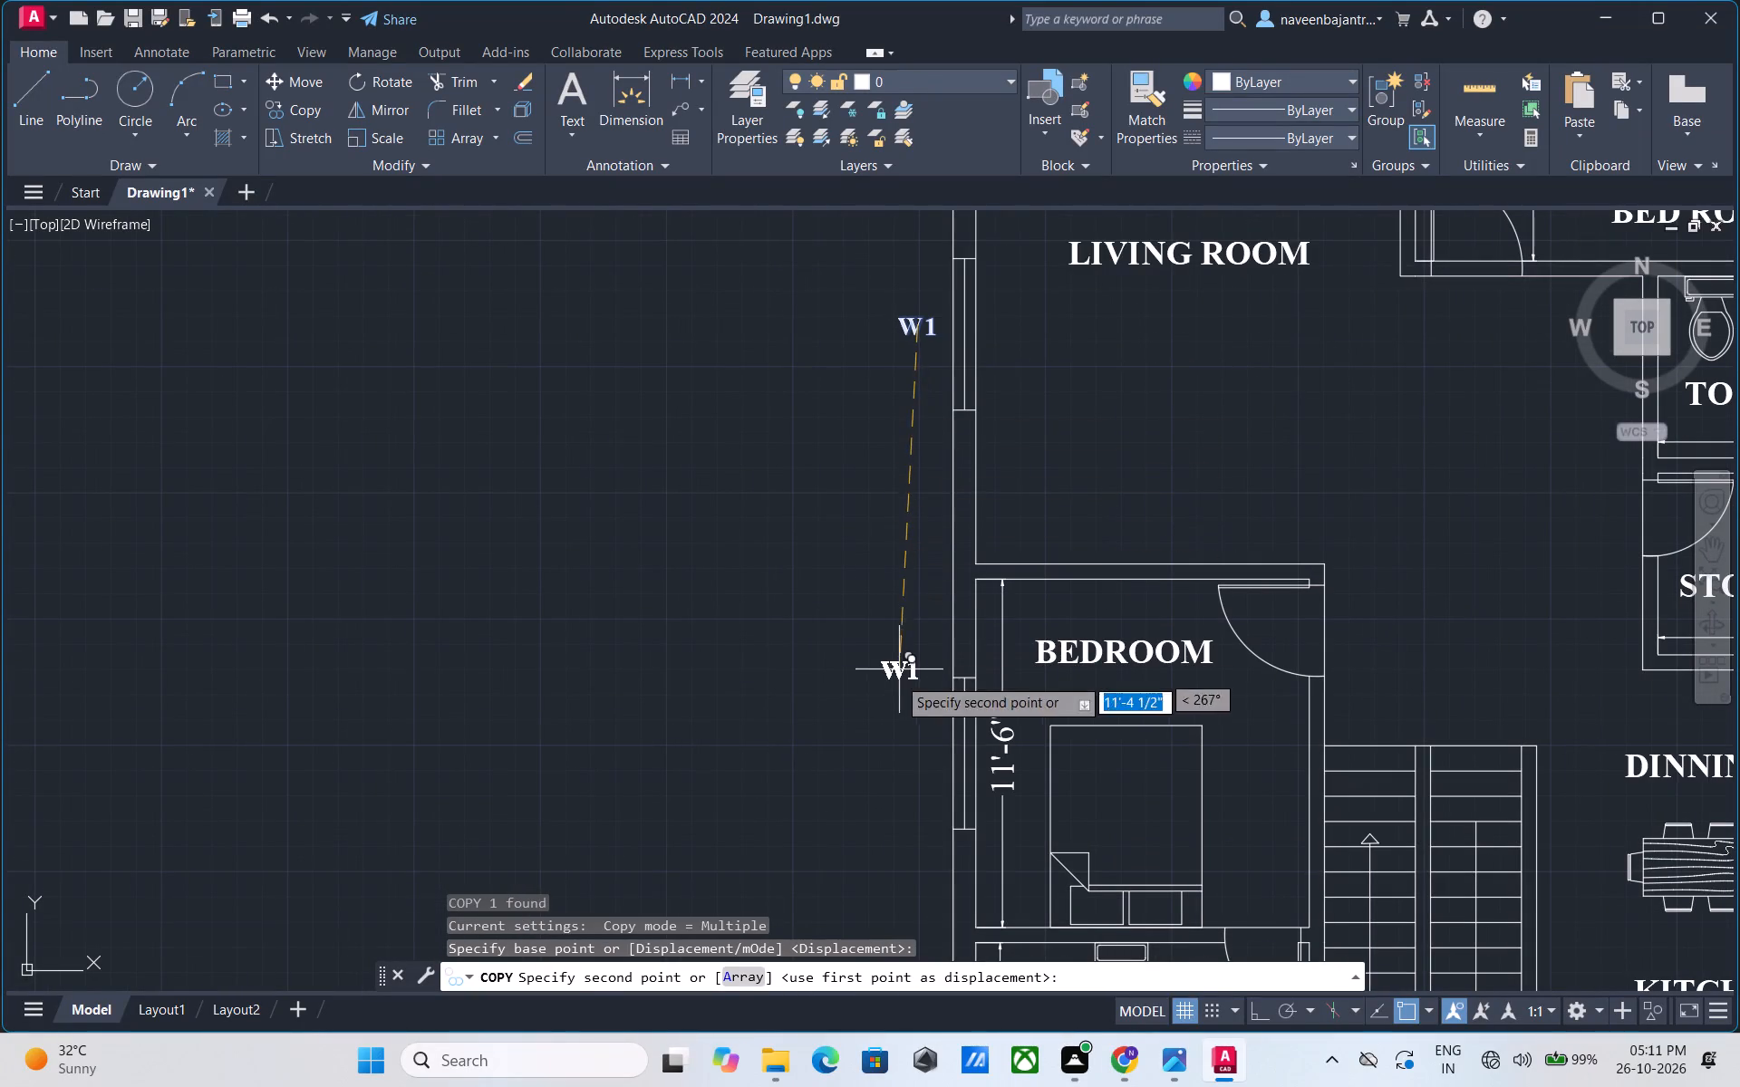
{"action": "left_click", "coordinate": [926, 749]}
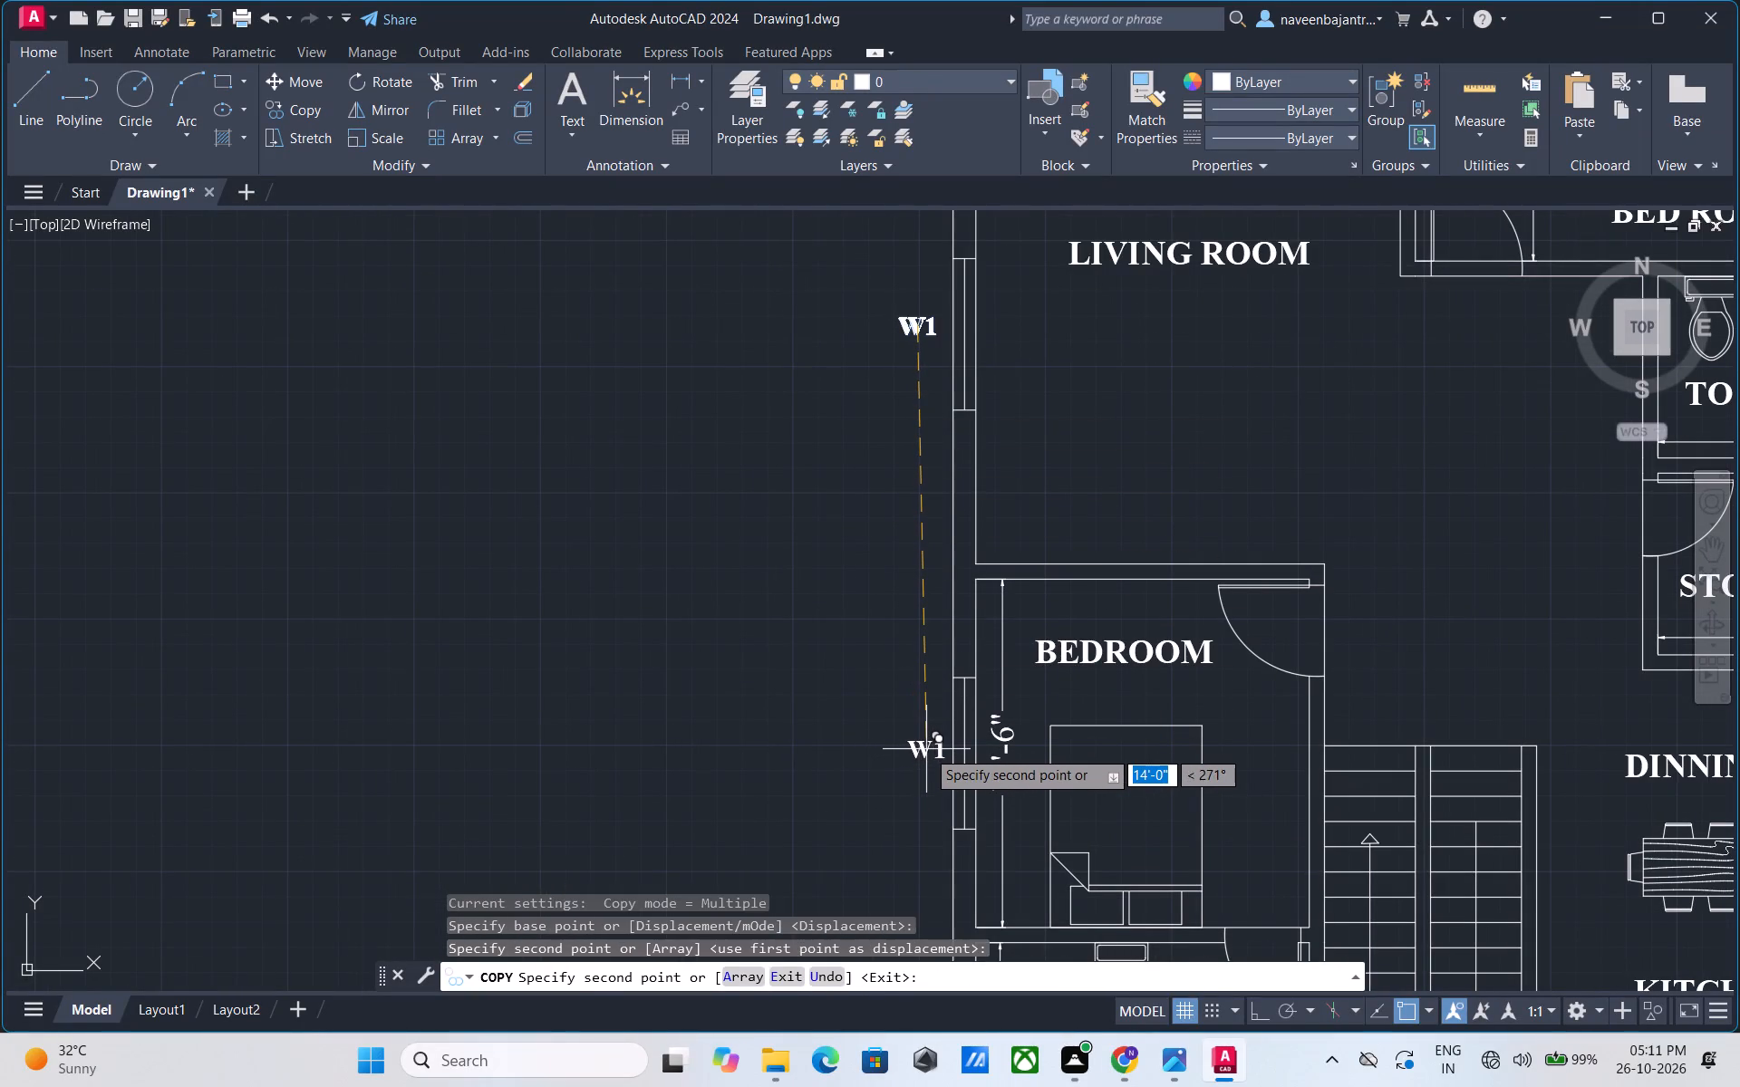
{"action": "scroll", "coordinate": [926, 749], "scroll_direction": "down", "scroll_amount": 2}
{"action": "scroll", "coordinate": [923, 872], "scroll_direction": "up", "scroll_amount": 3}
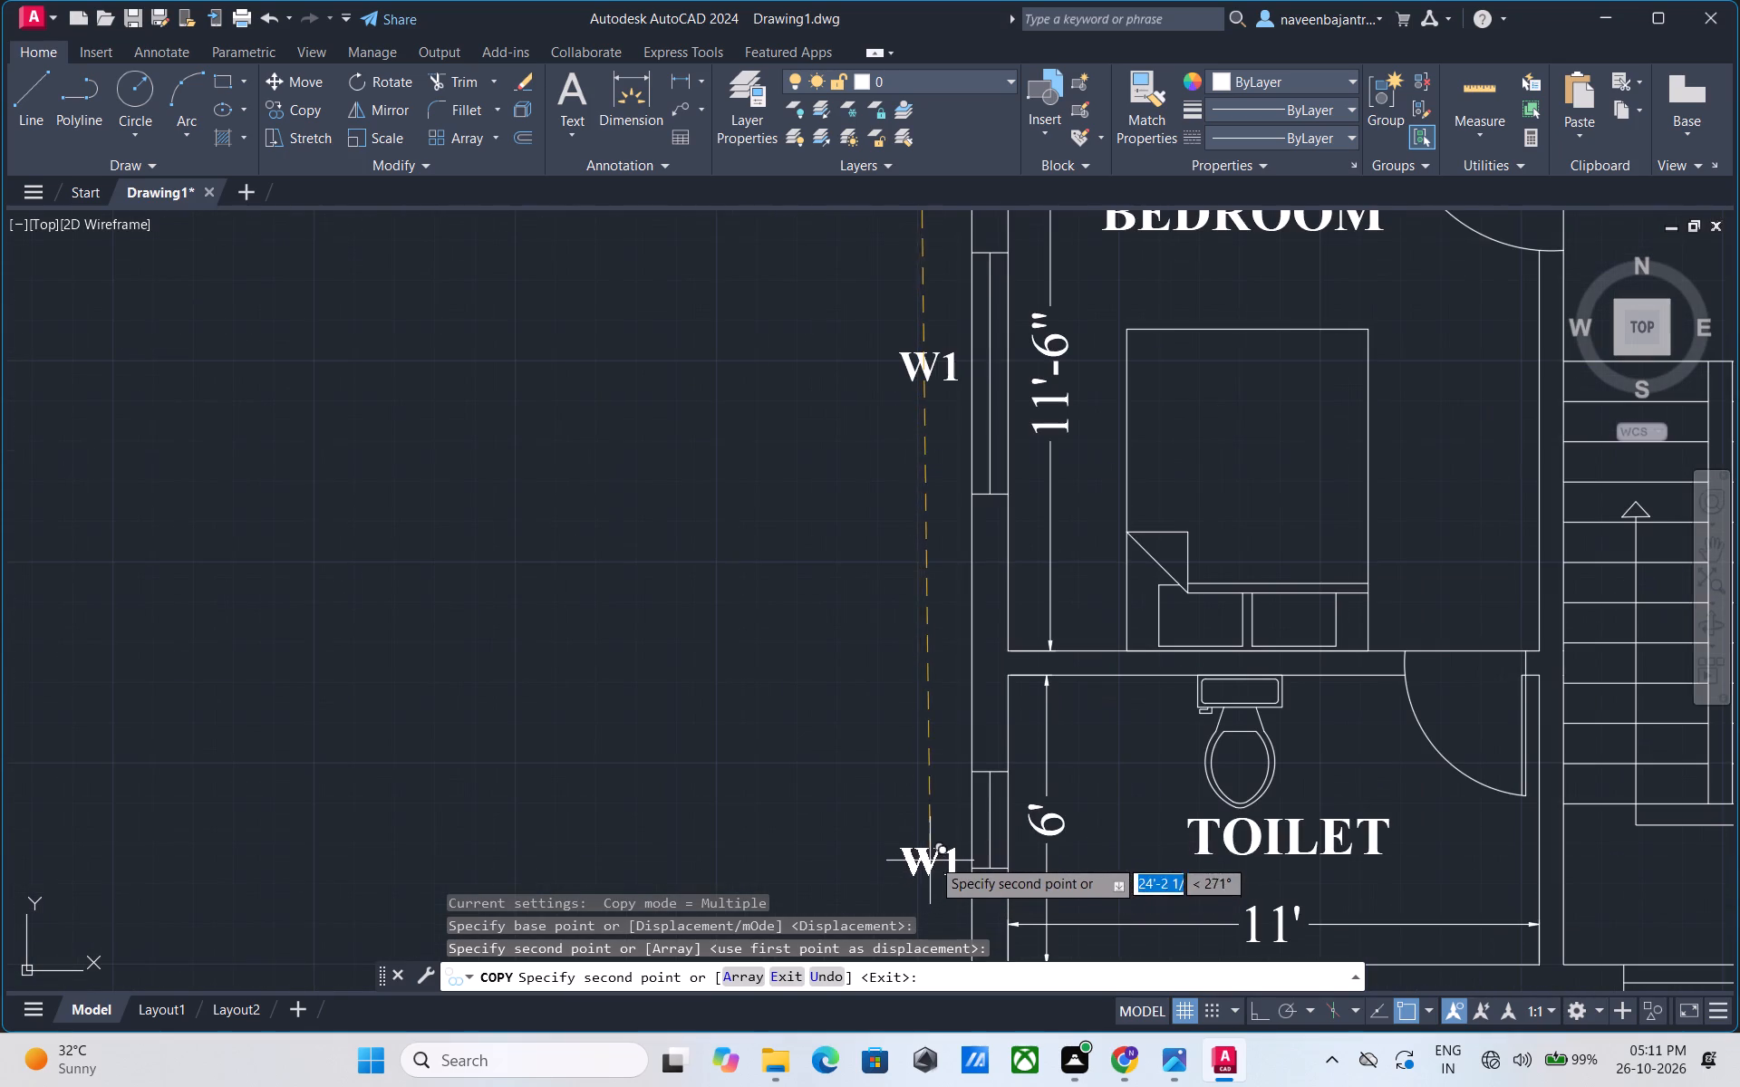
{"action": "left_click", "coordinate": [936, 815]}
Place further W1 copies outside the kitchen's lower wall window and the window beside the dining table.
{"action": "scroll", "coordinate": [936, 815], "scroll_direction": "down", "scroll_amount": 2}
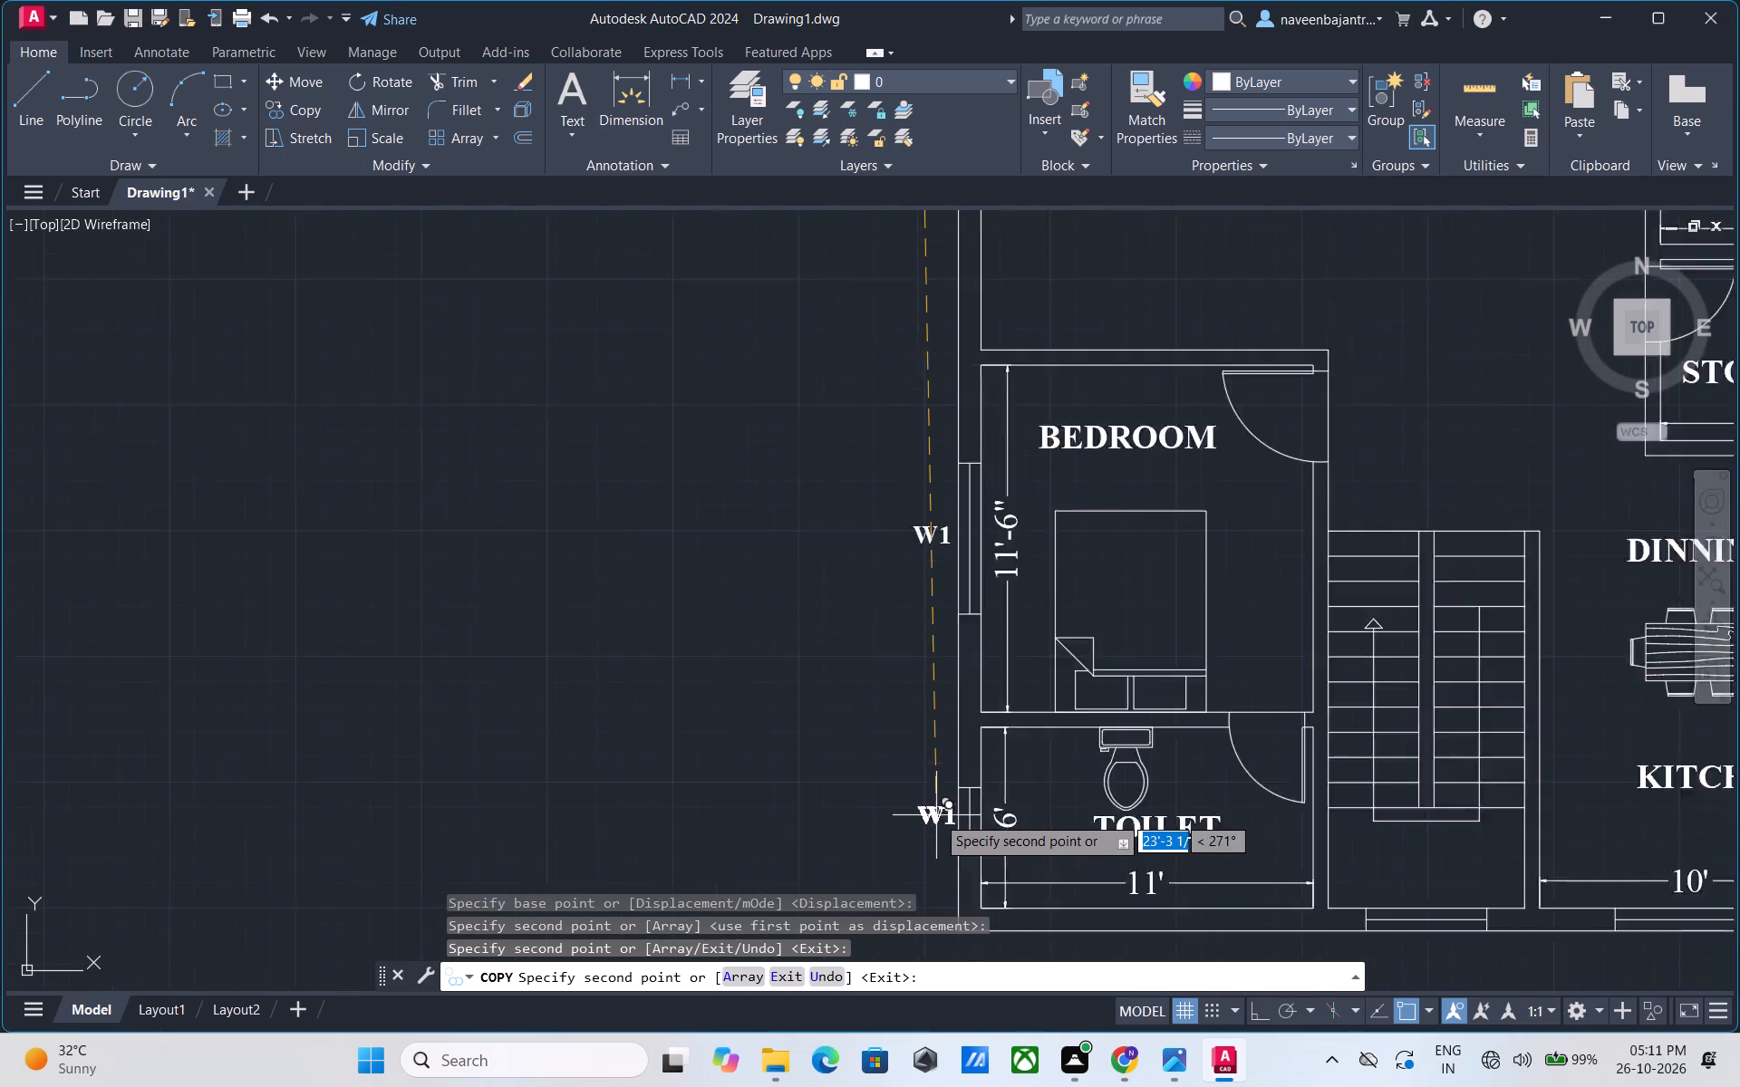
{"action": "scroll", "coordinate": [936, 815], "scroll_direction": "down", "scroll_amount": 1}
{"action": "scroll", "coordinate": [1235, 880], "scroll_direction": "up", "scroll_amount": 3}
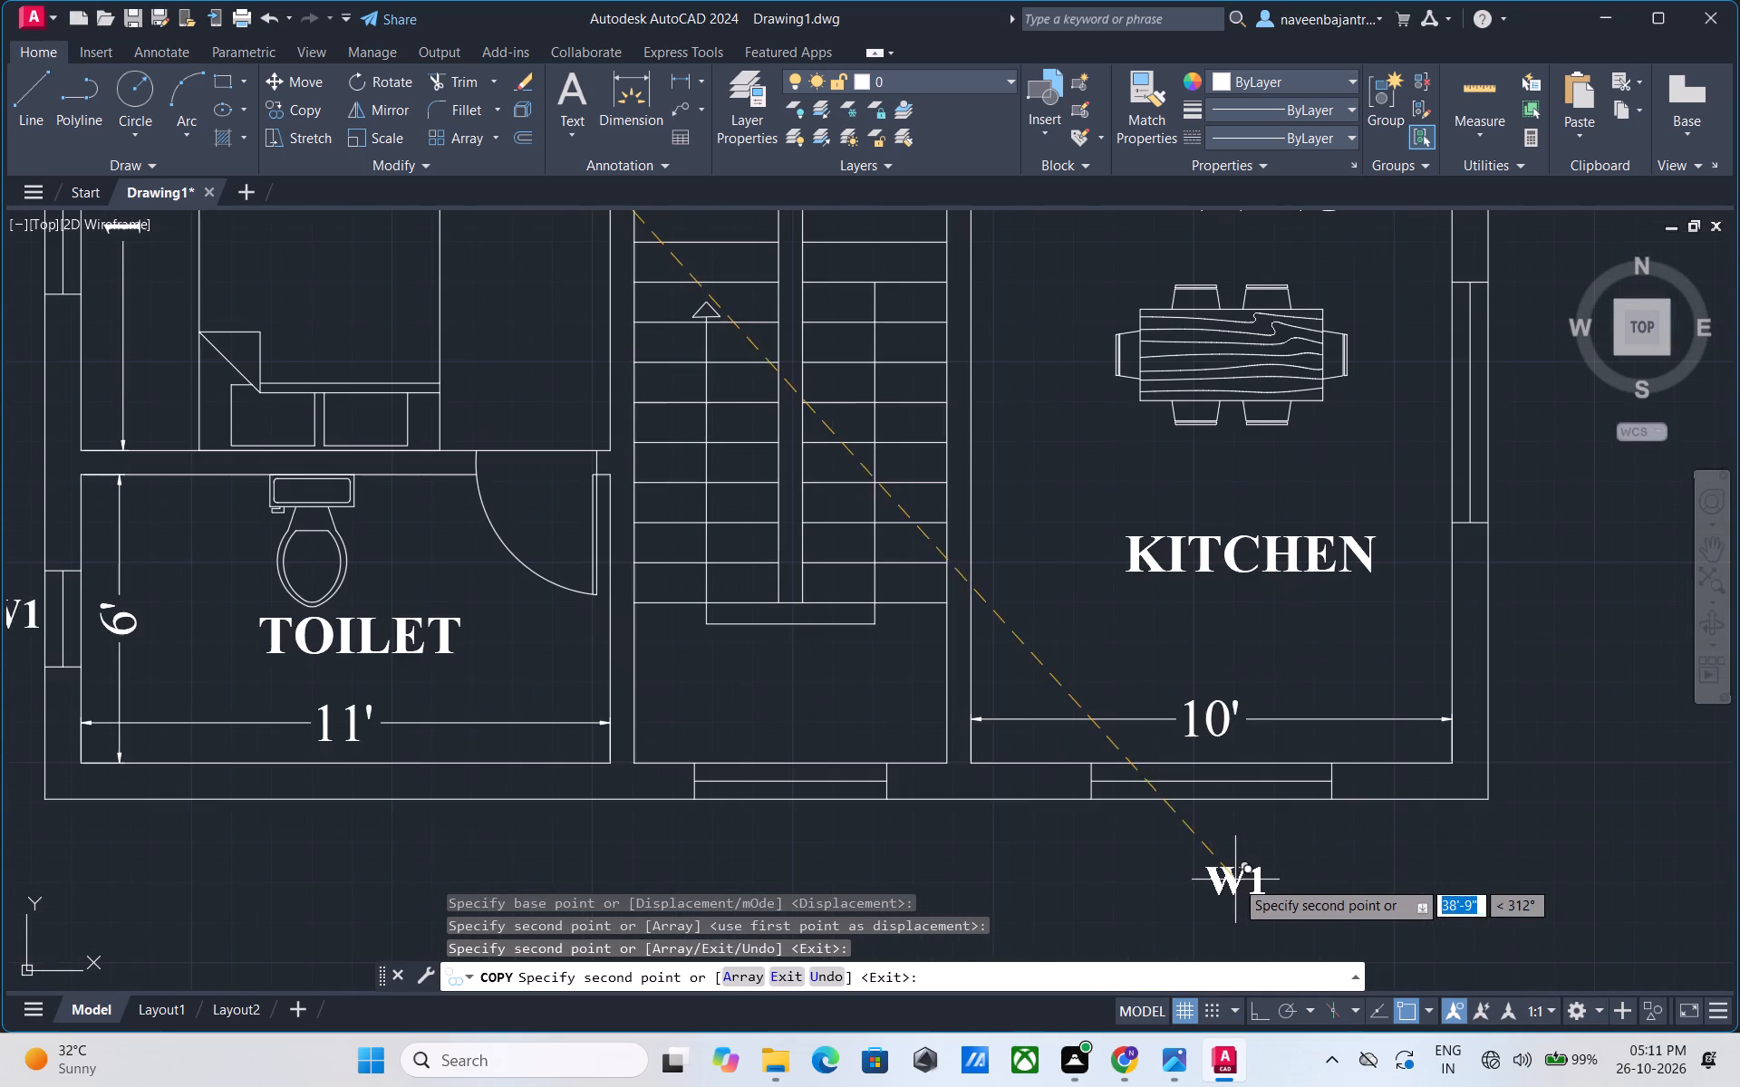
{"action": "left_click", "coordinate": [1224, 822]}
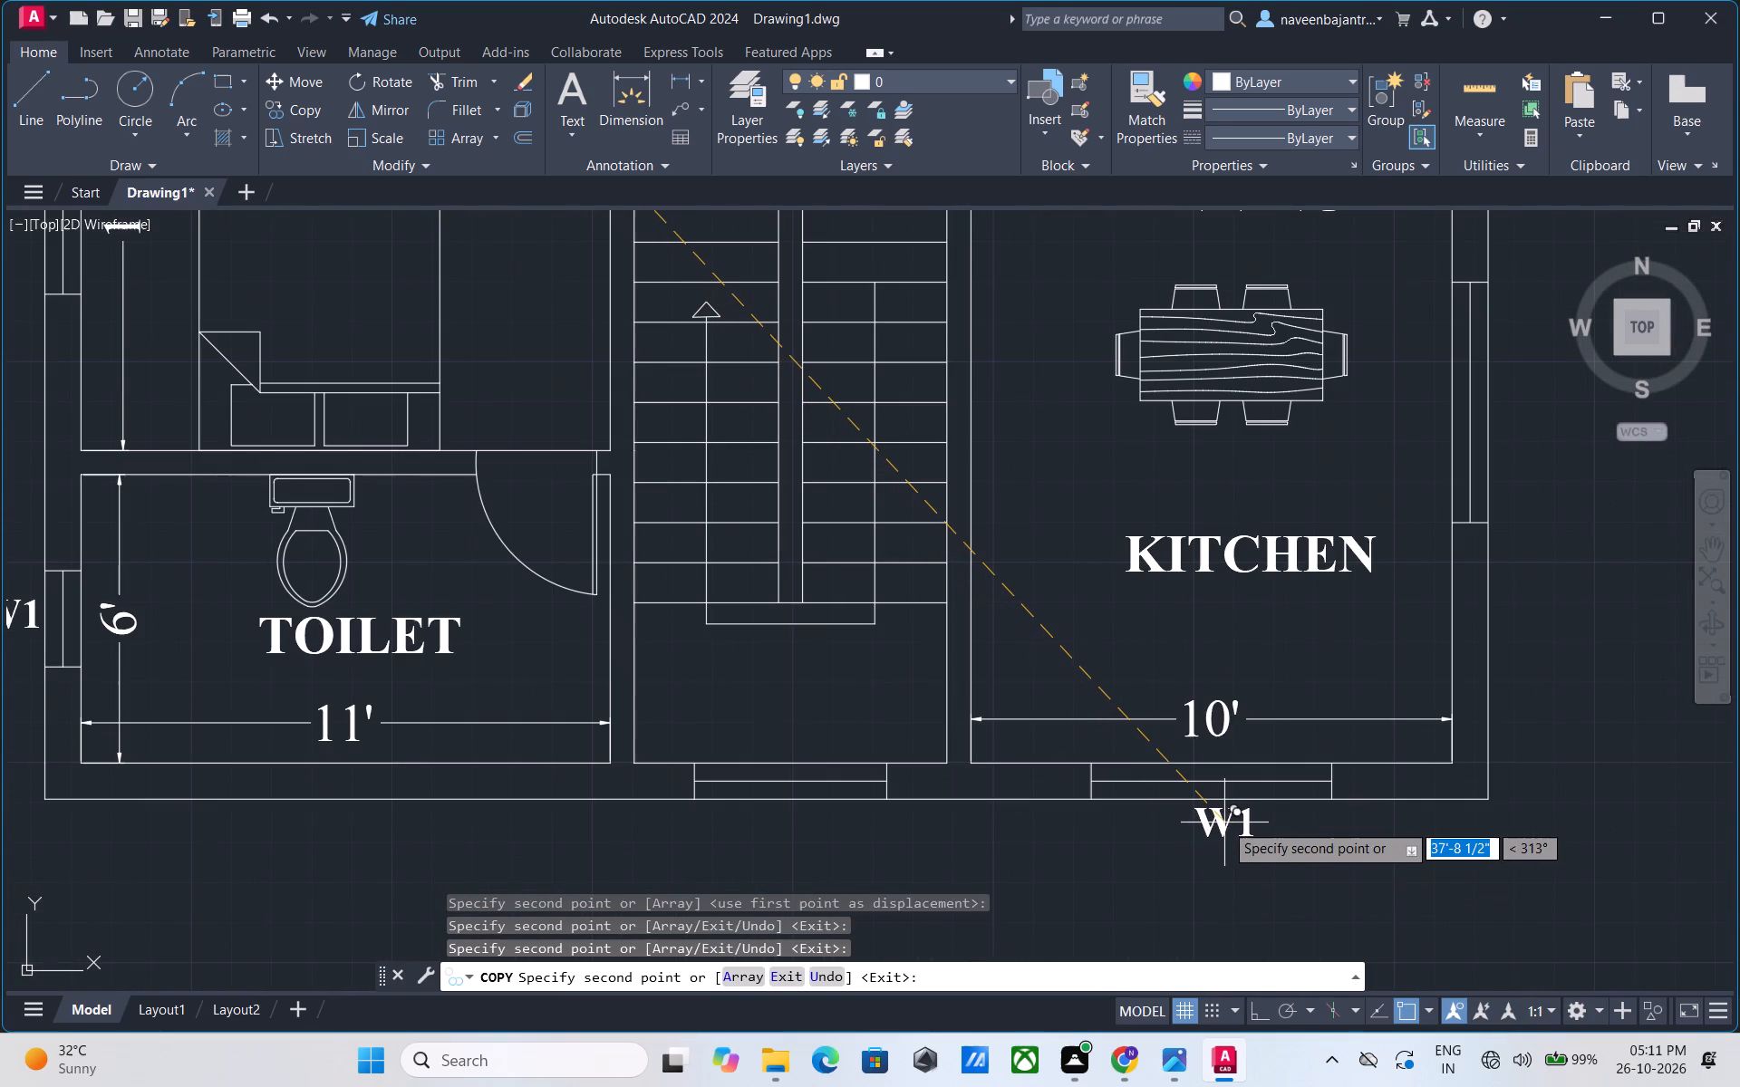
{"action": "scroll", "coordinate": [1224, 822], "scroll_direction": "down", "scroll_amount": 3}
{"action": "scroll", "coordinate": [1308, 721], "scroll_direction": "up", "scroll_amount": 4}
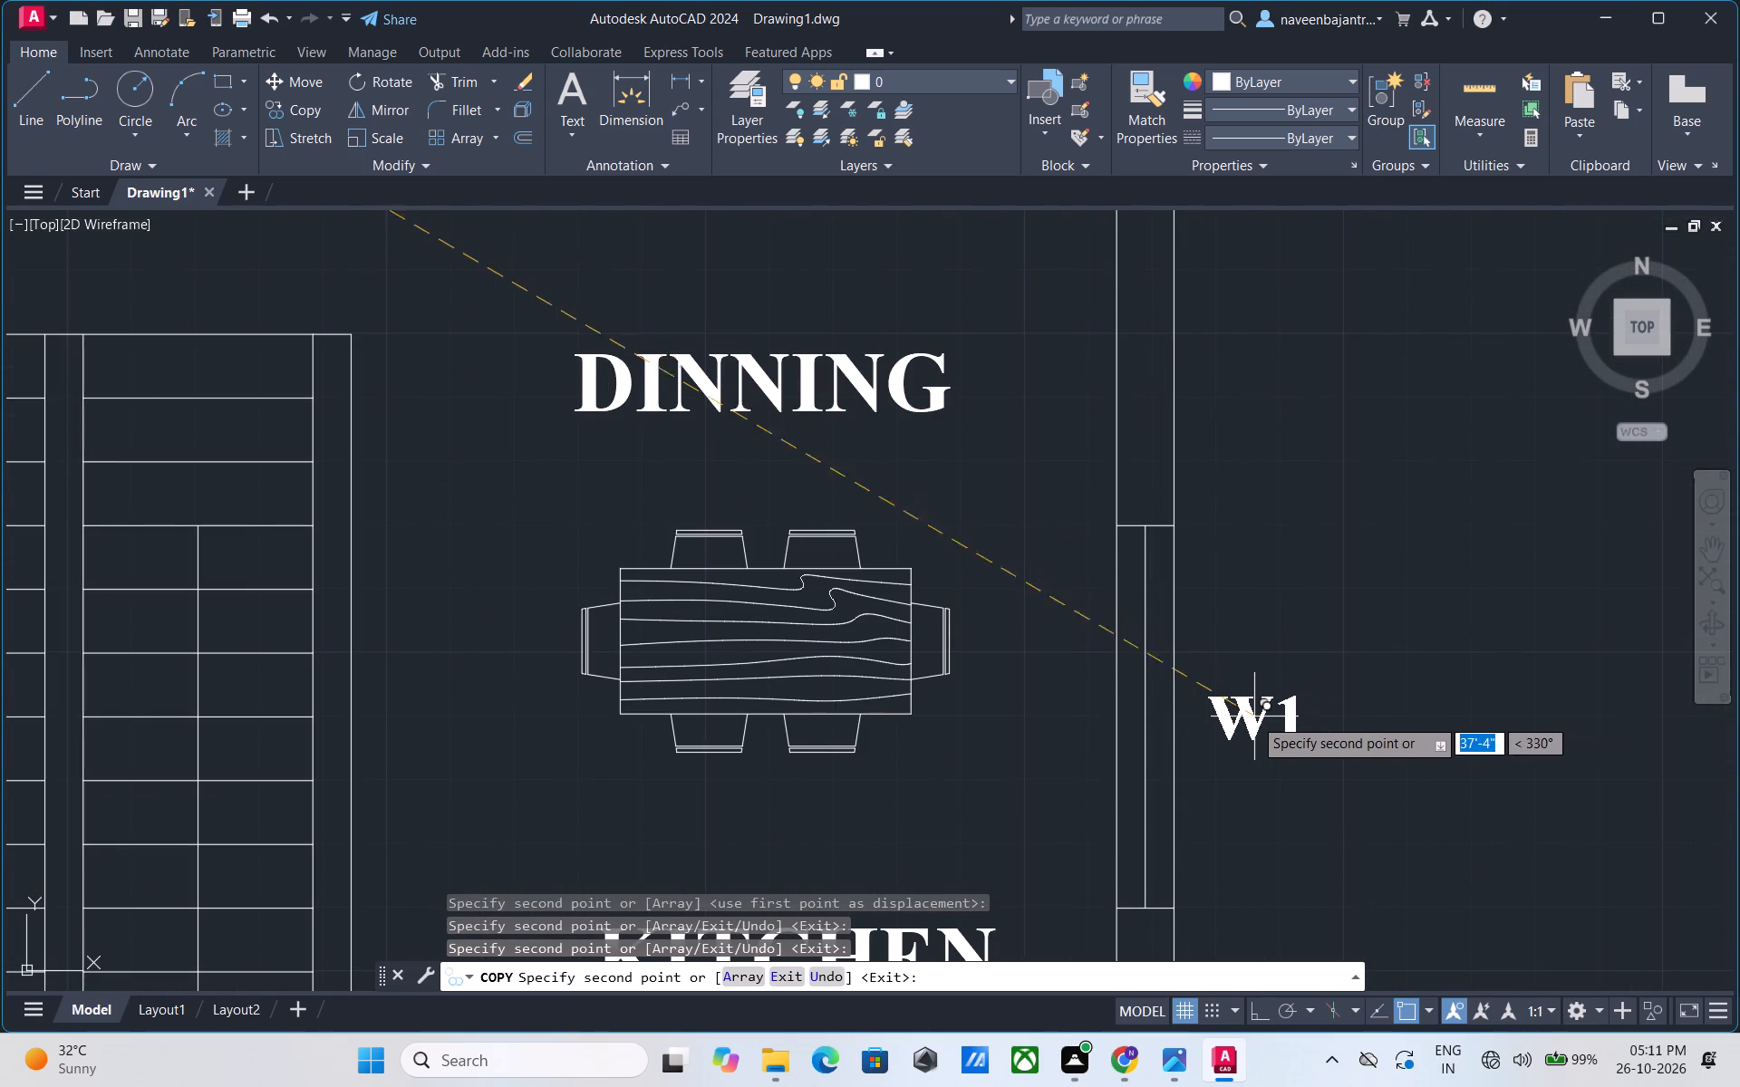
{"action": "left_click", "coordinate": [1232, 738]}
Place W1 copies outside the windows of the 6' wide toilet and the 14' by 10' bed room.
{"action": "scroll", "coordinate": [1232, 738], "scroll_direction": "down", "scroll_amount": 3}
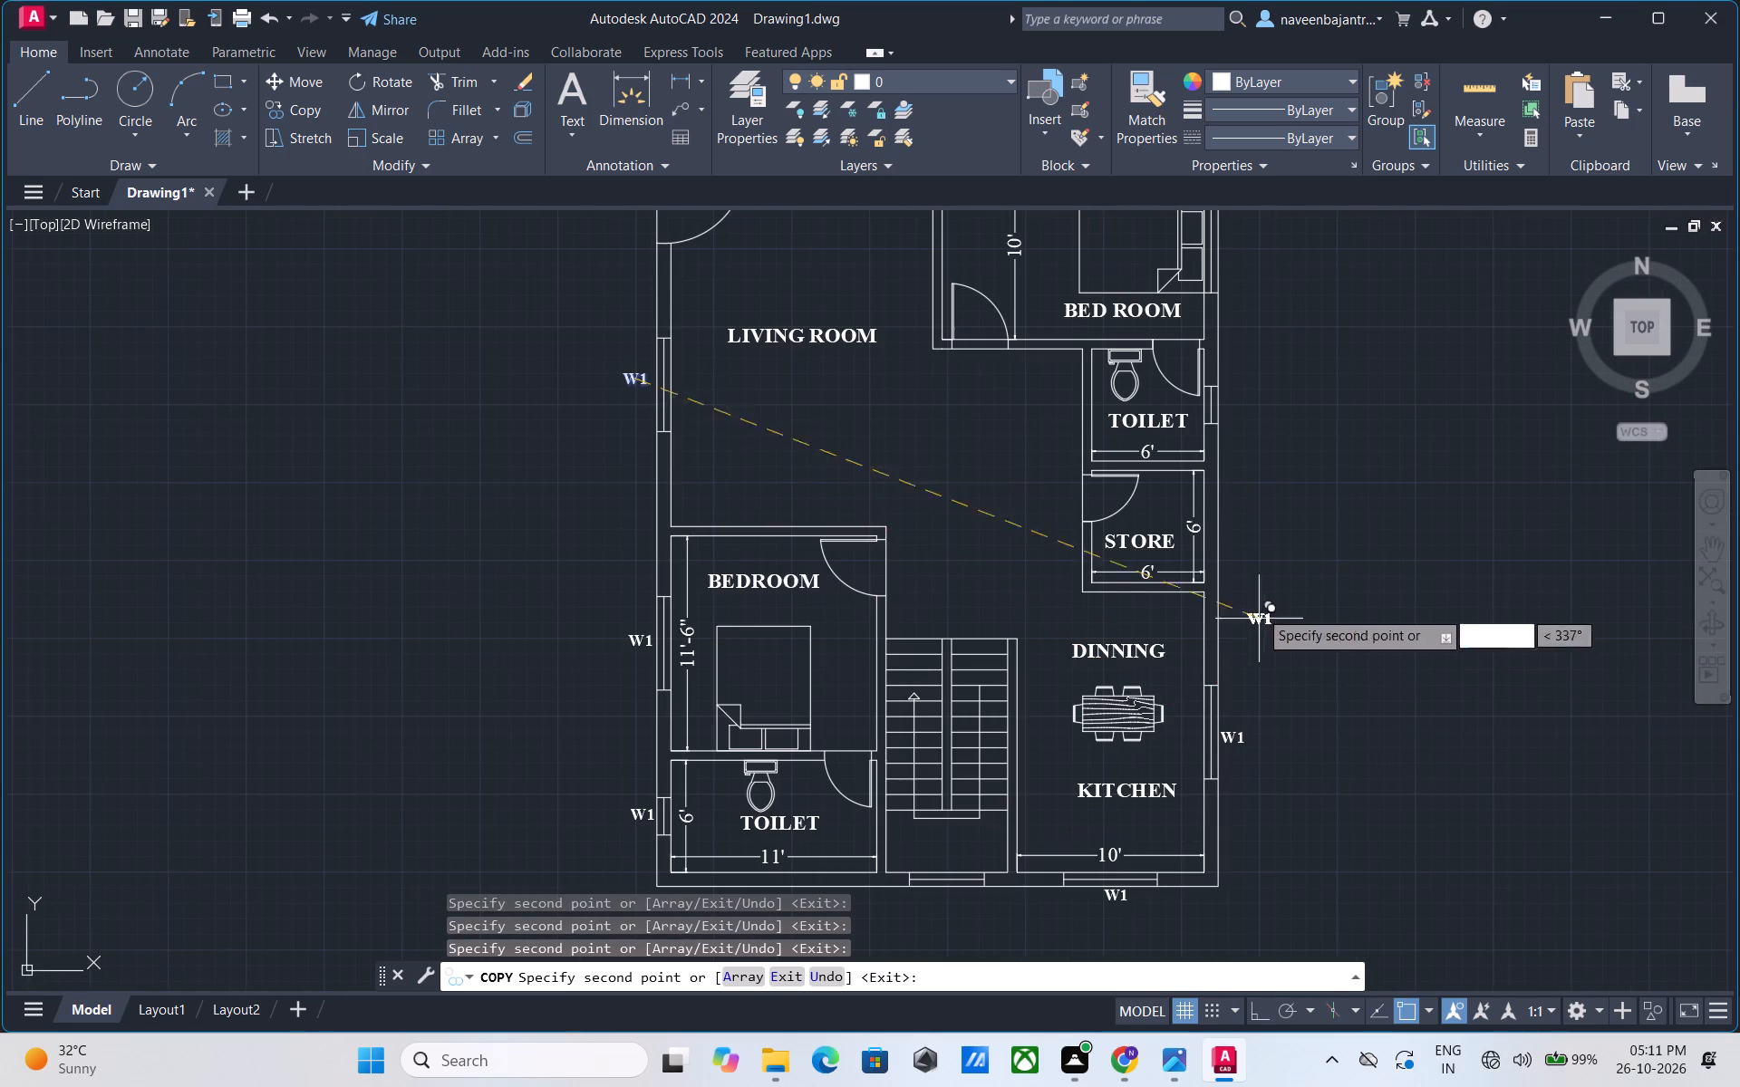
{"action": "scroll", "coordinate": [1236, 399], "scroll_direction": "up", "scroll_amount": 3}
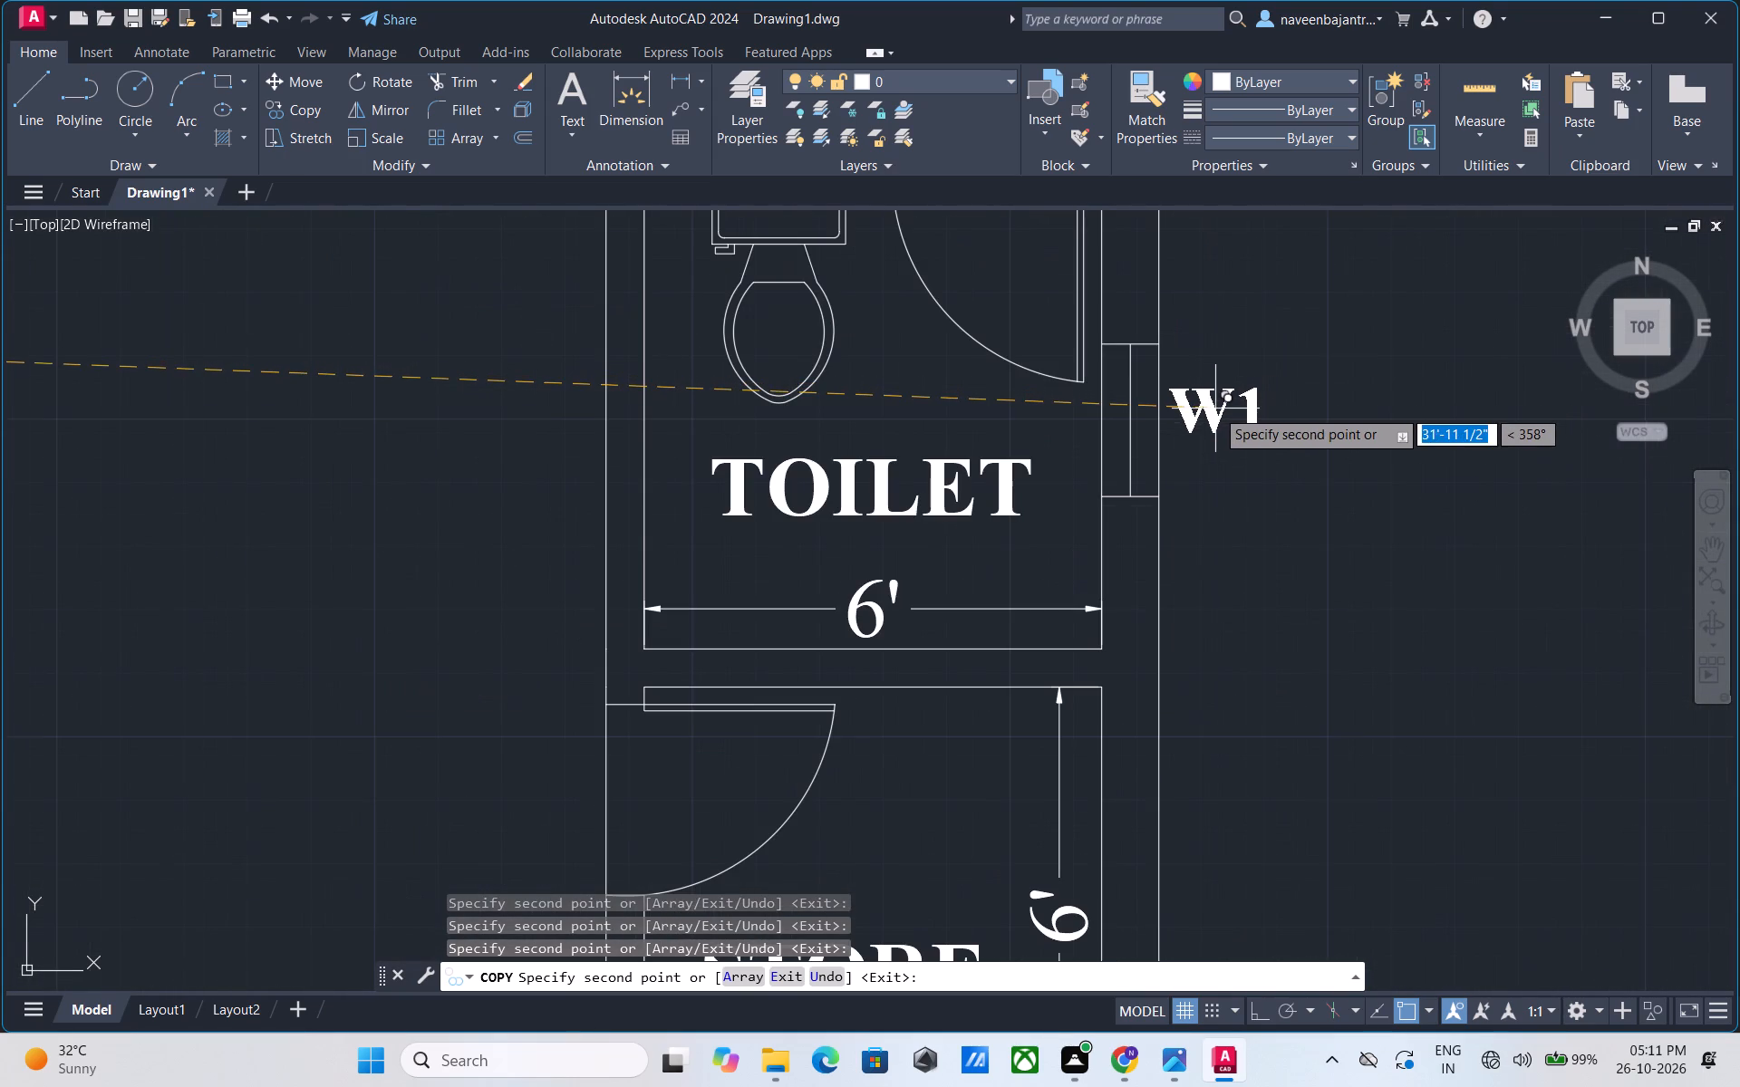
{"action": "left_click", "coordinate": [1215, 412]}
{"action": "scroll", "coordinate": [1215, 412], "scroll_direction": "down", "scroll_amount": 3}
{"action": "middle_click_drag", "start_coordinate": [1231, 292], "coordinate": [1203, 411]}
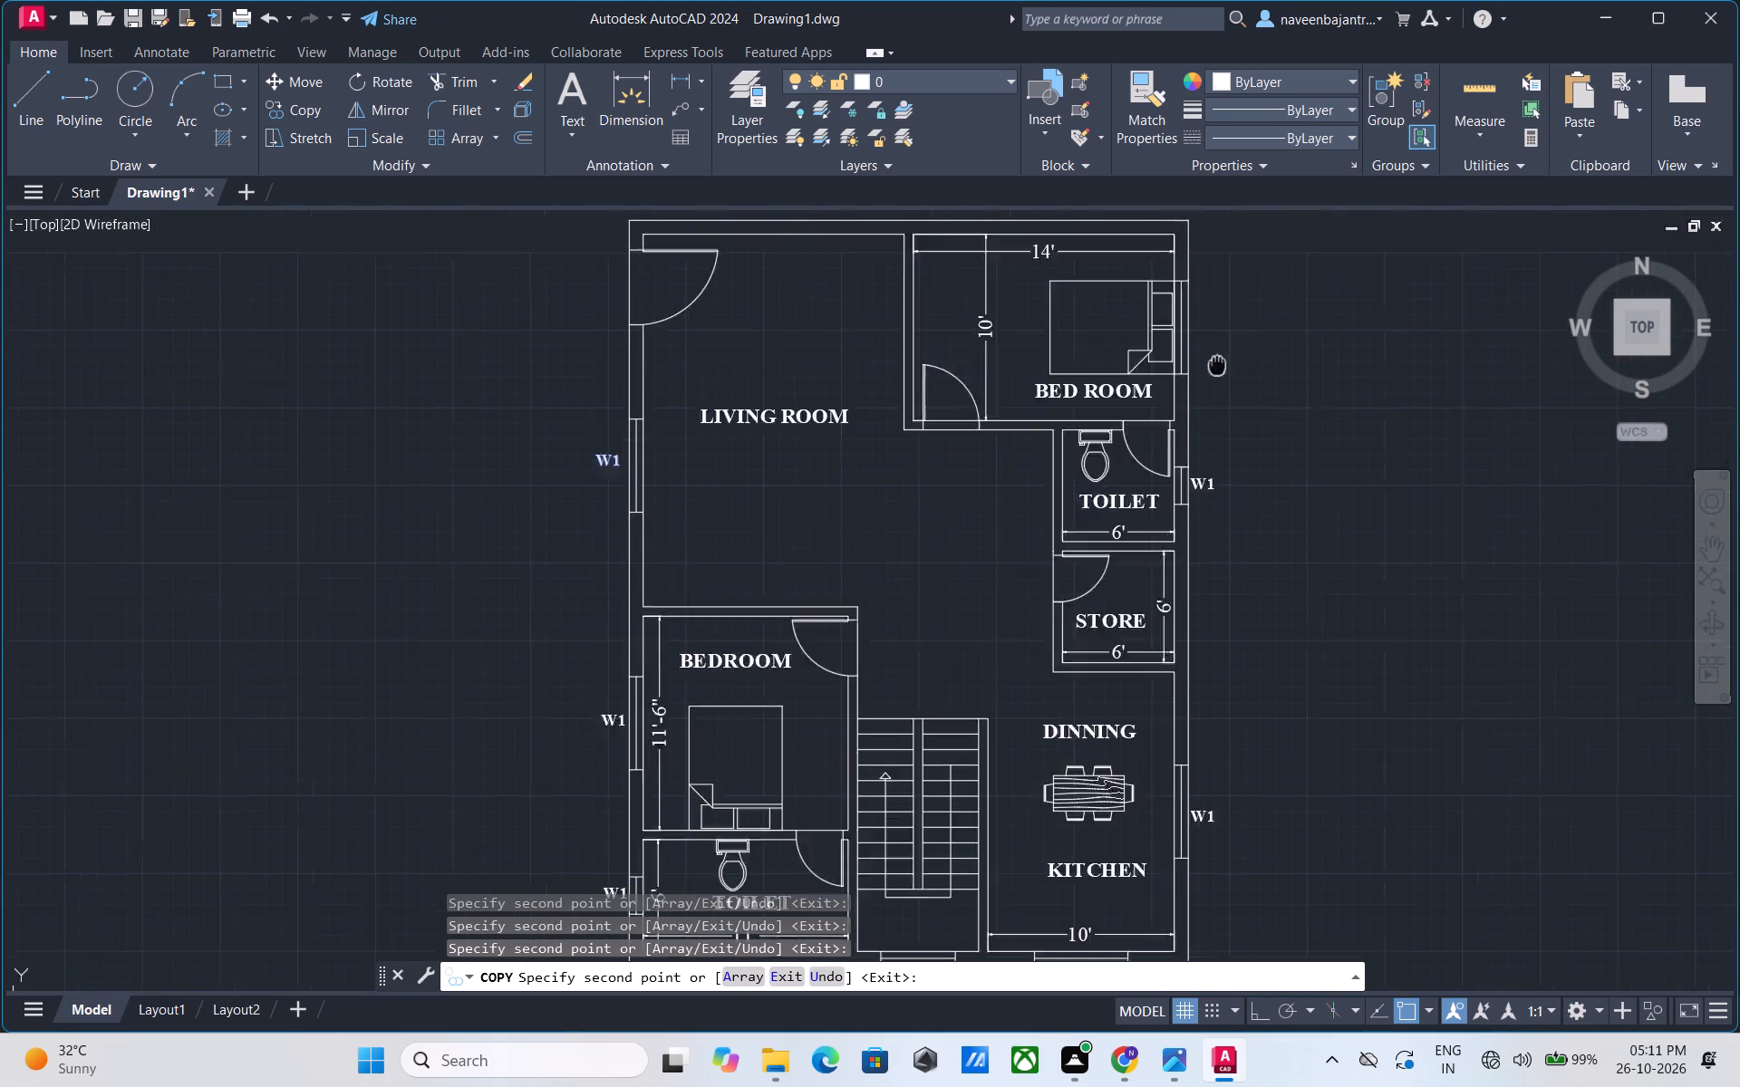
{"action": "middle_click_drag", "start_coordinate": [1203, 411], "coordinate": [1175, 519]}
{"action": "scroll", "coordinate": [1169, 497], "scroll_direction": "up", "scroll_amount": 2}
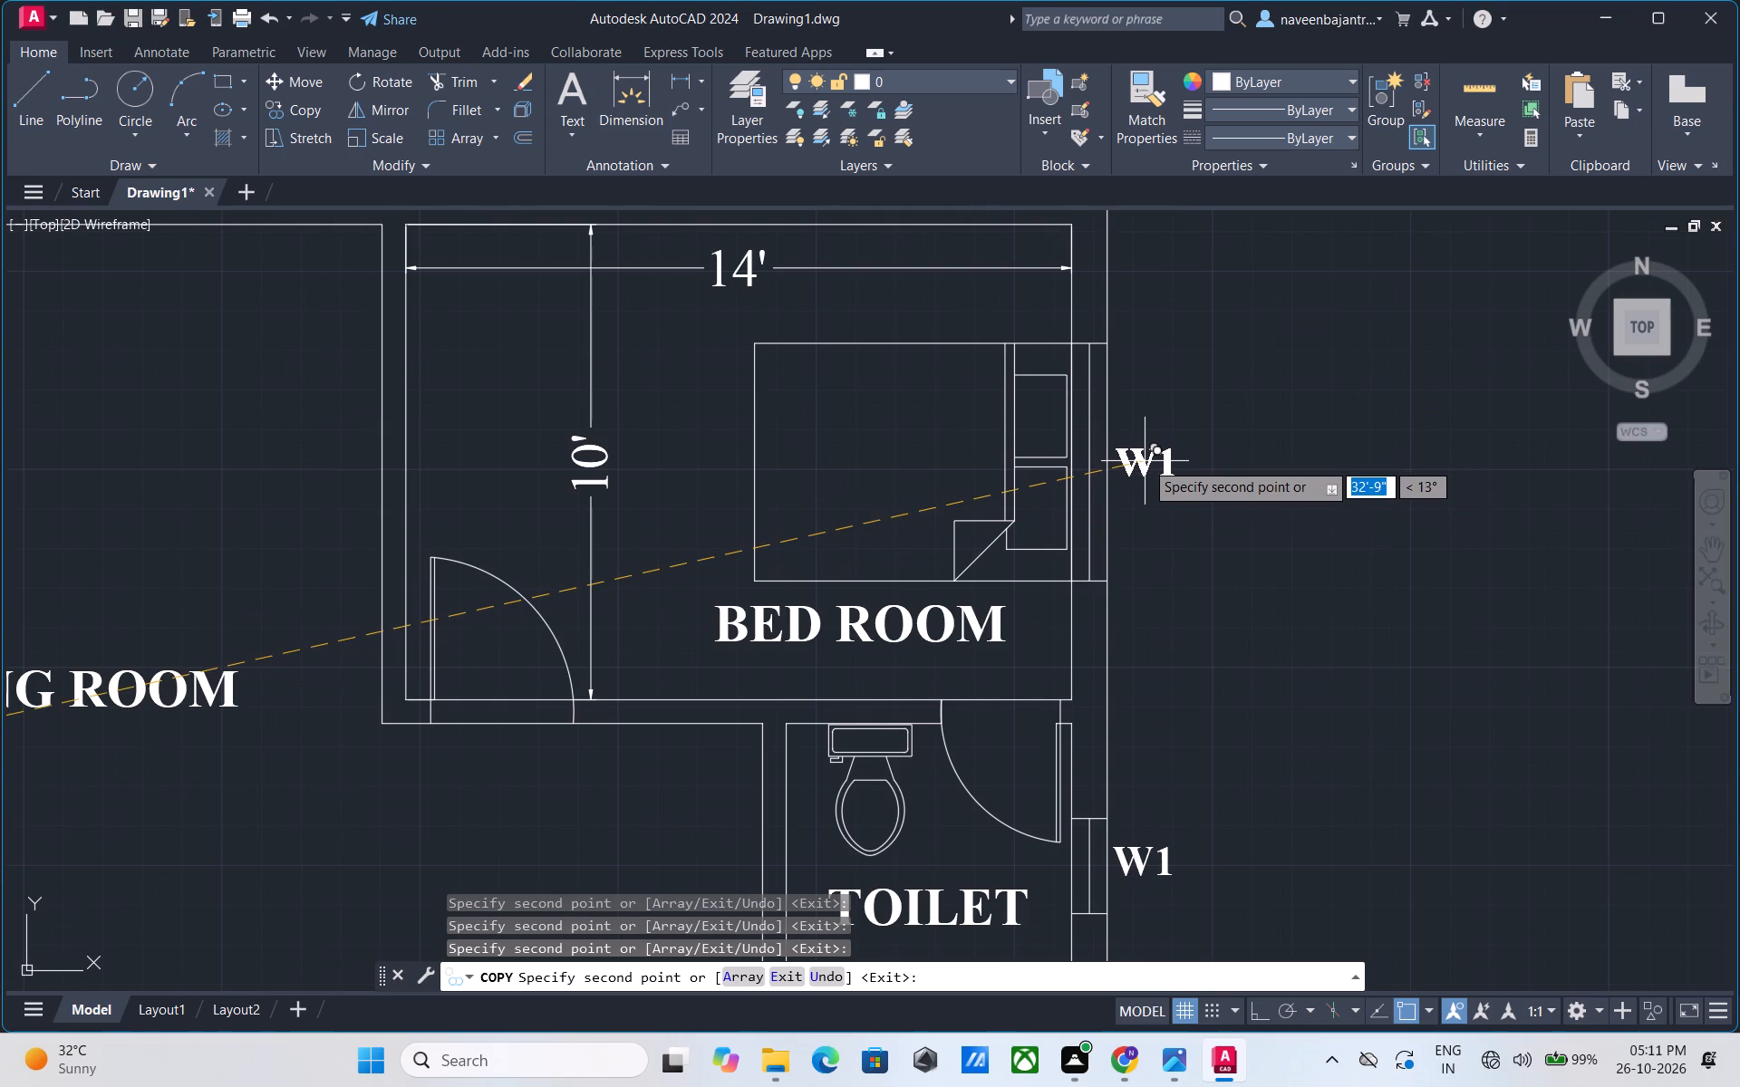
{"action": "left_click", "coordinate": [1145, 461]}
{"action": "key", "text": "Escape"}
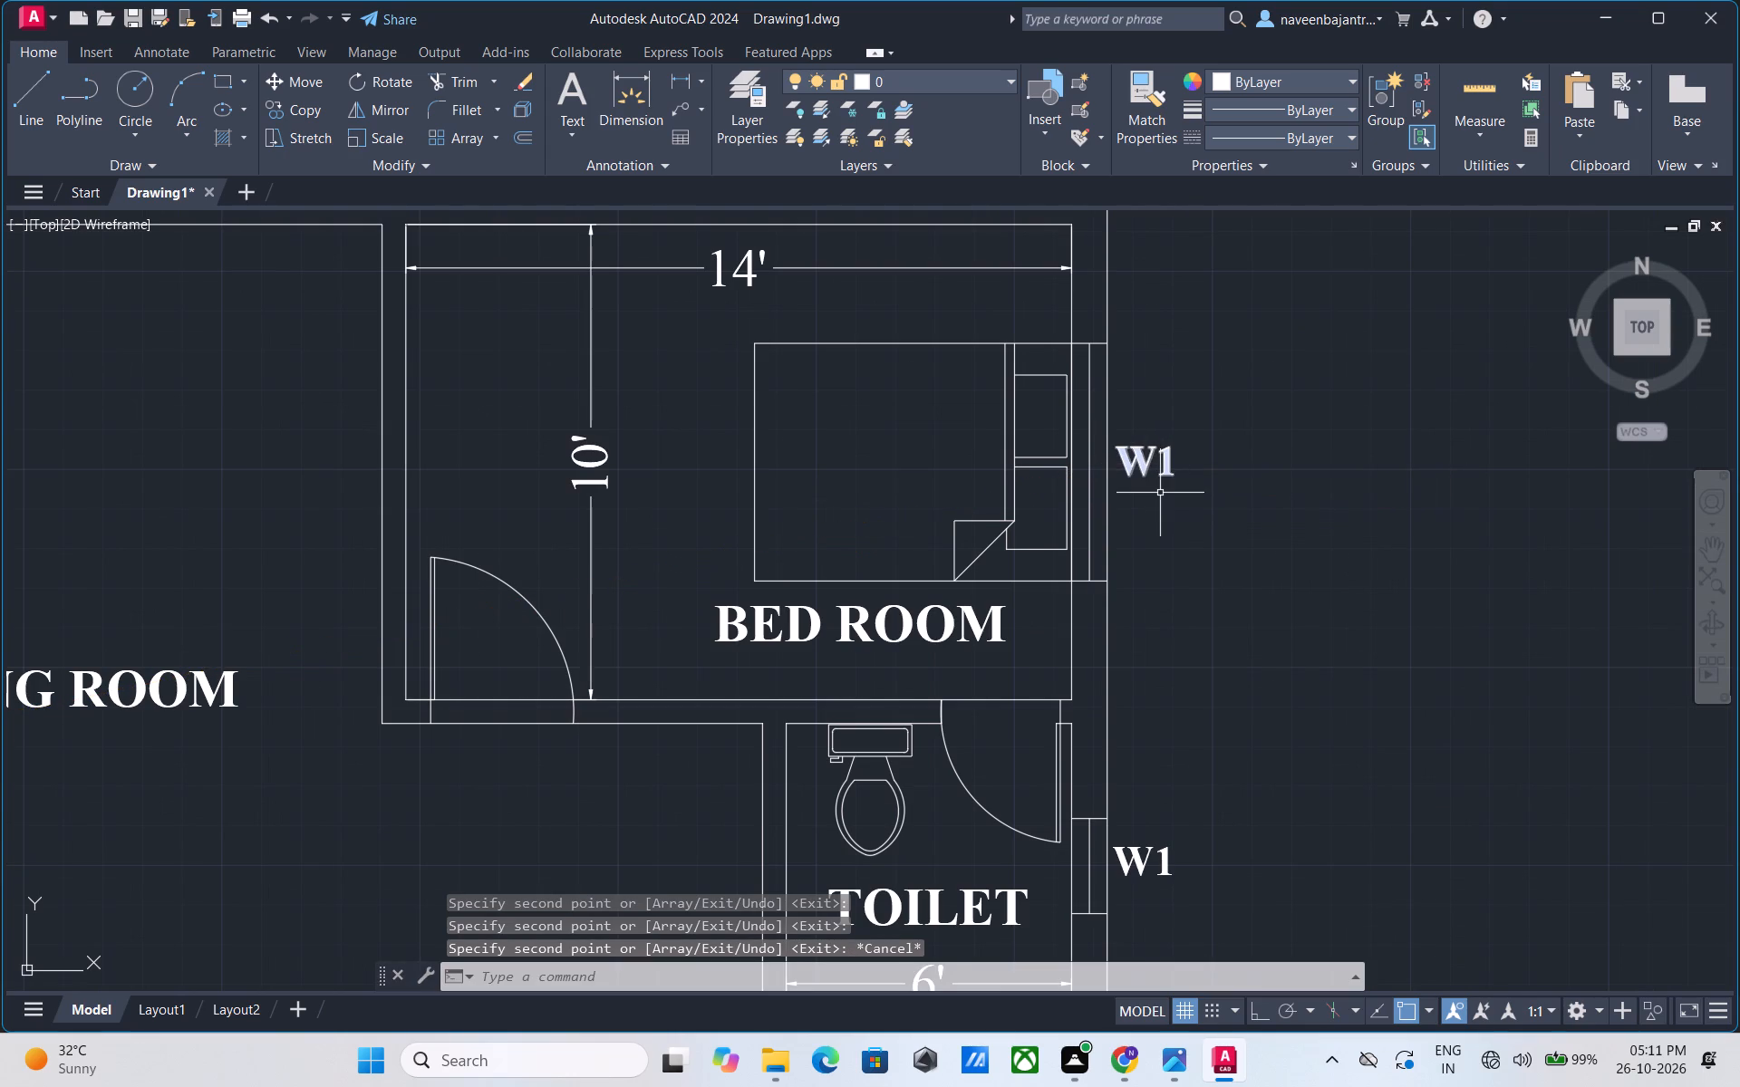
Change the window label beside the 11'-6" bedroom to W.
{"action": "scroll", "coordinate": [1161, 495], "scroll_direction": "down", "scroll_amount": 2}
{"action": "middle_click_drag", "start_coordinate": [855, 661], "coordinate": [964, 491]}
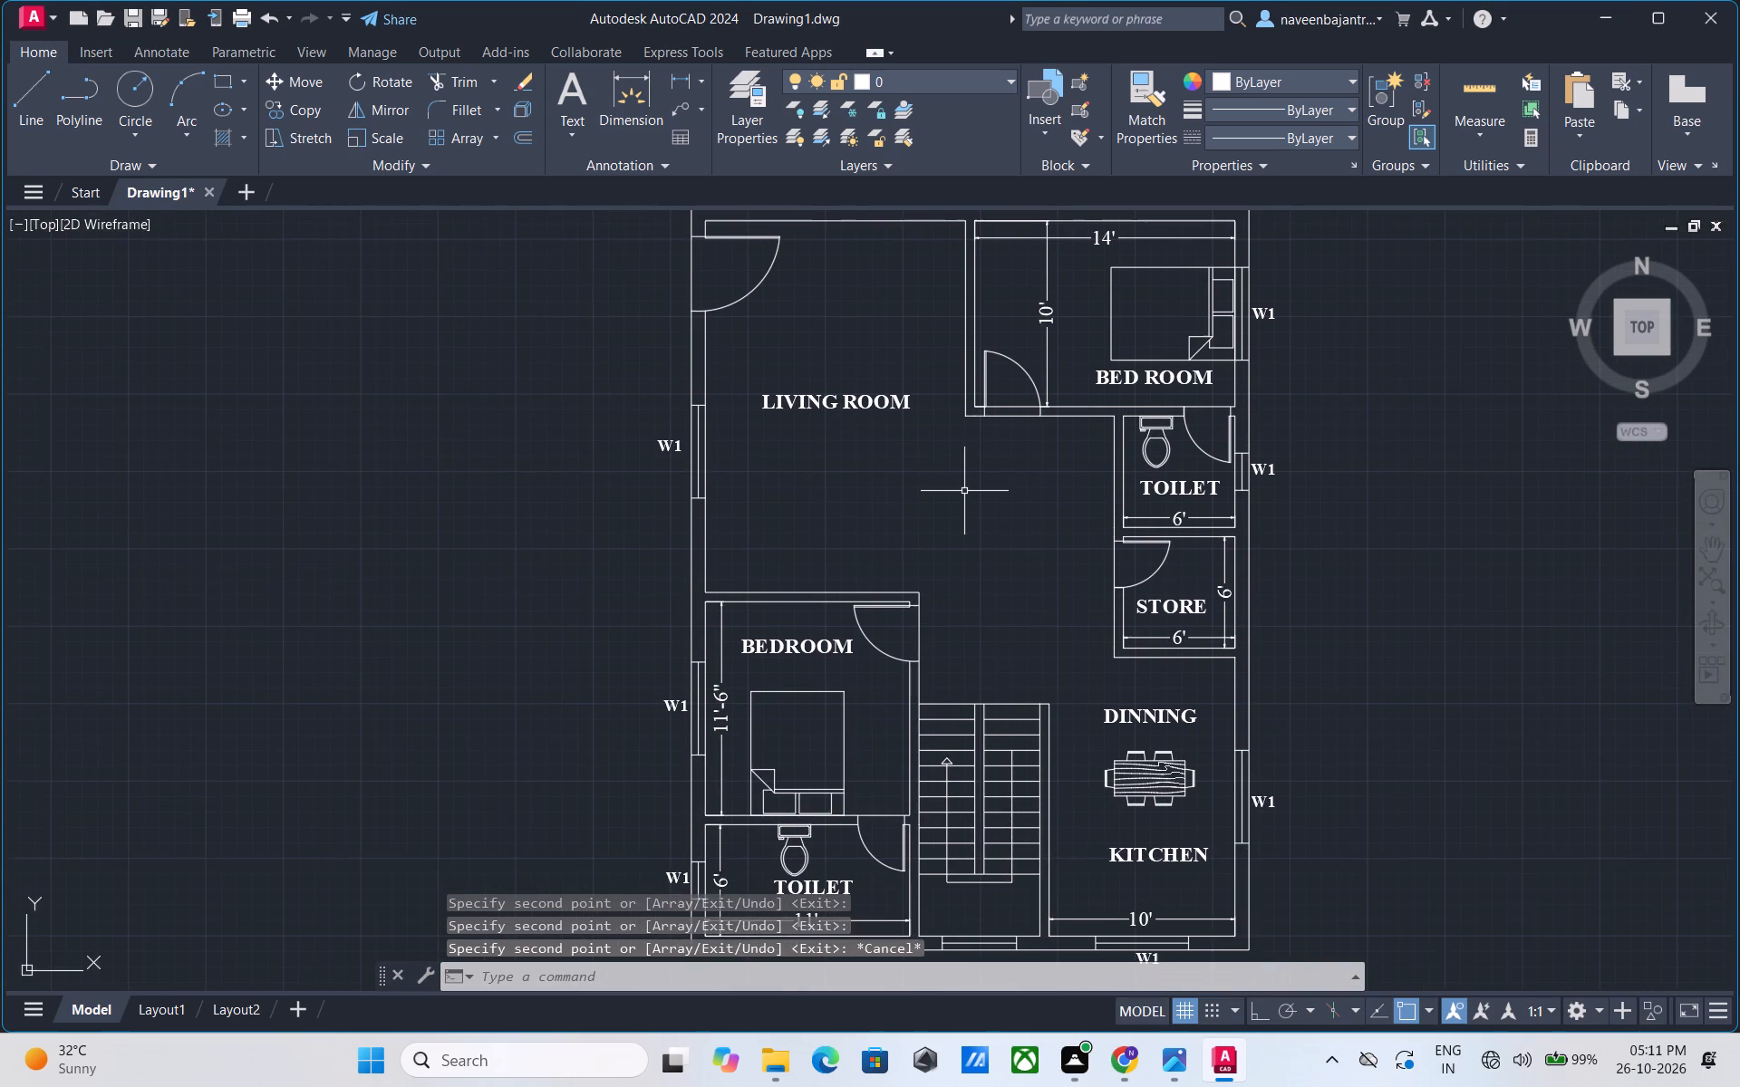
{"action": "scroll", "coordinate": [964, 491], "scroll_direction": "down", "scroll_amount": 2}
{"action": "scroll", "coordinate": [857, 632], "scroll_direction": "up", "scroll_amount": 3}
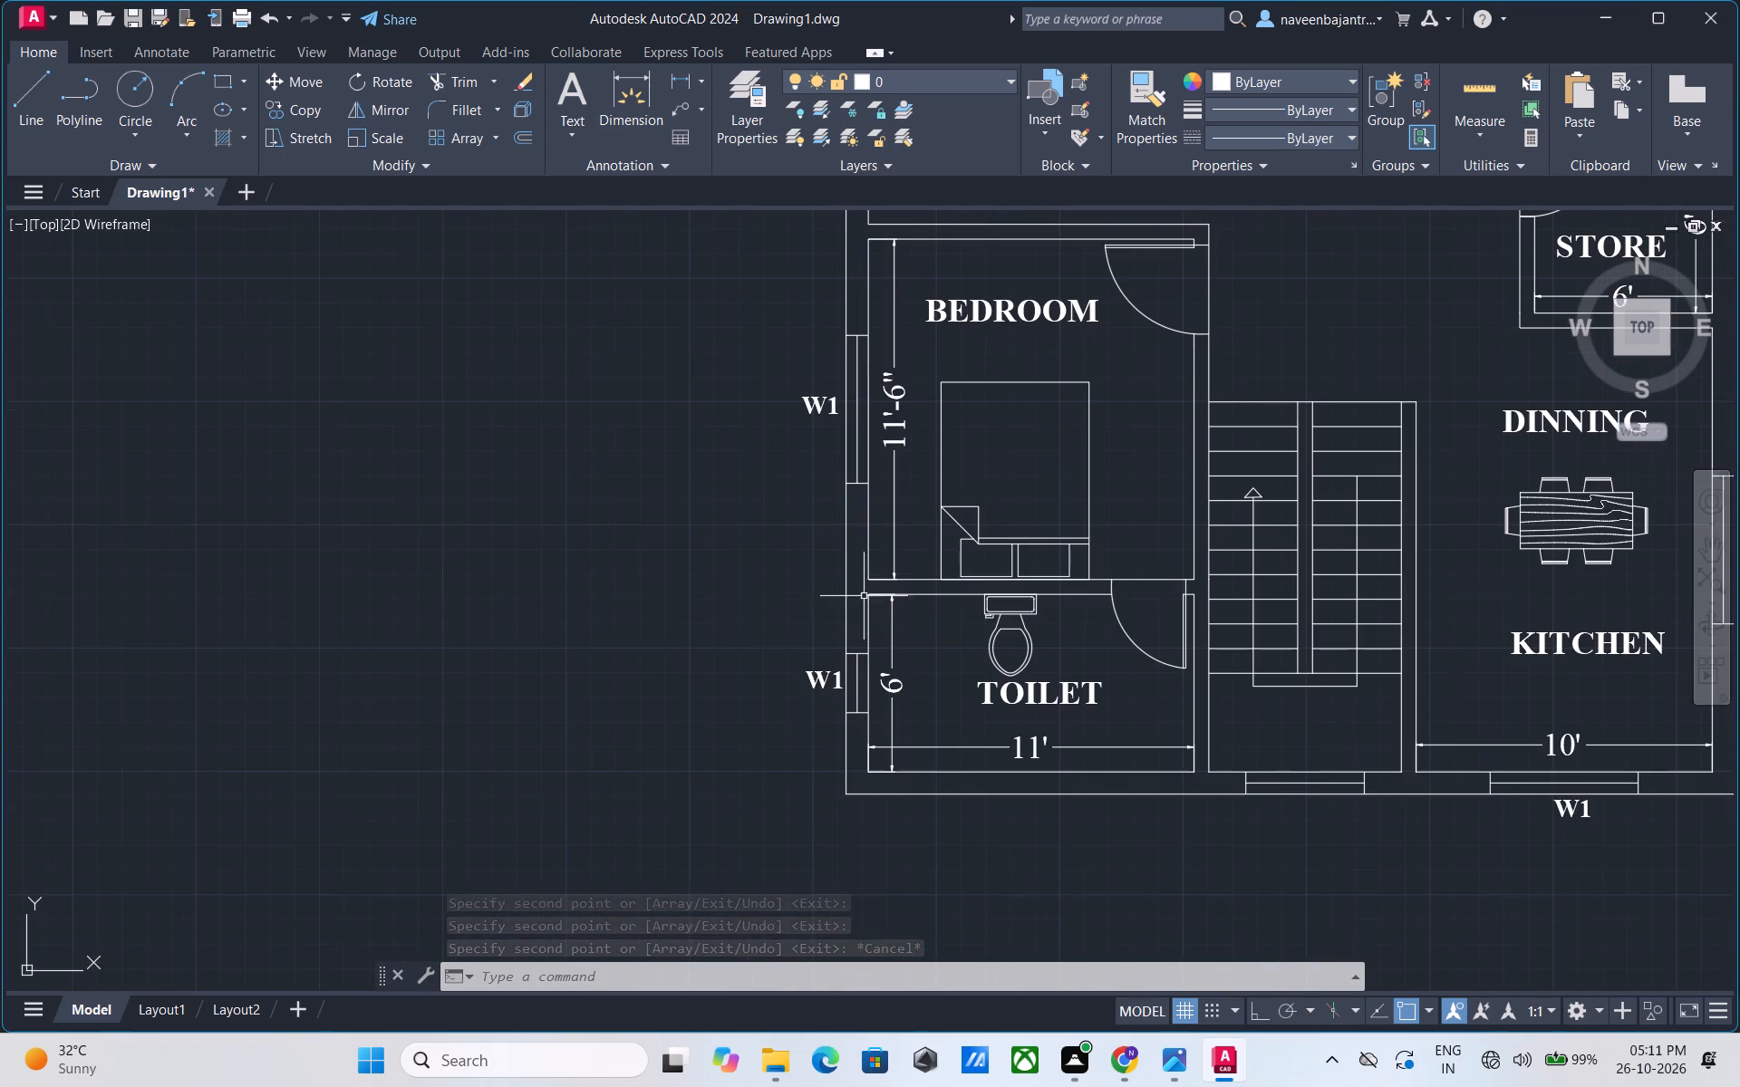
{"action": "double_click", "coordinate": [823, 409]}
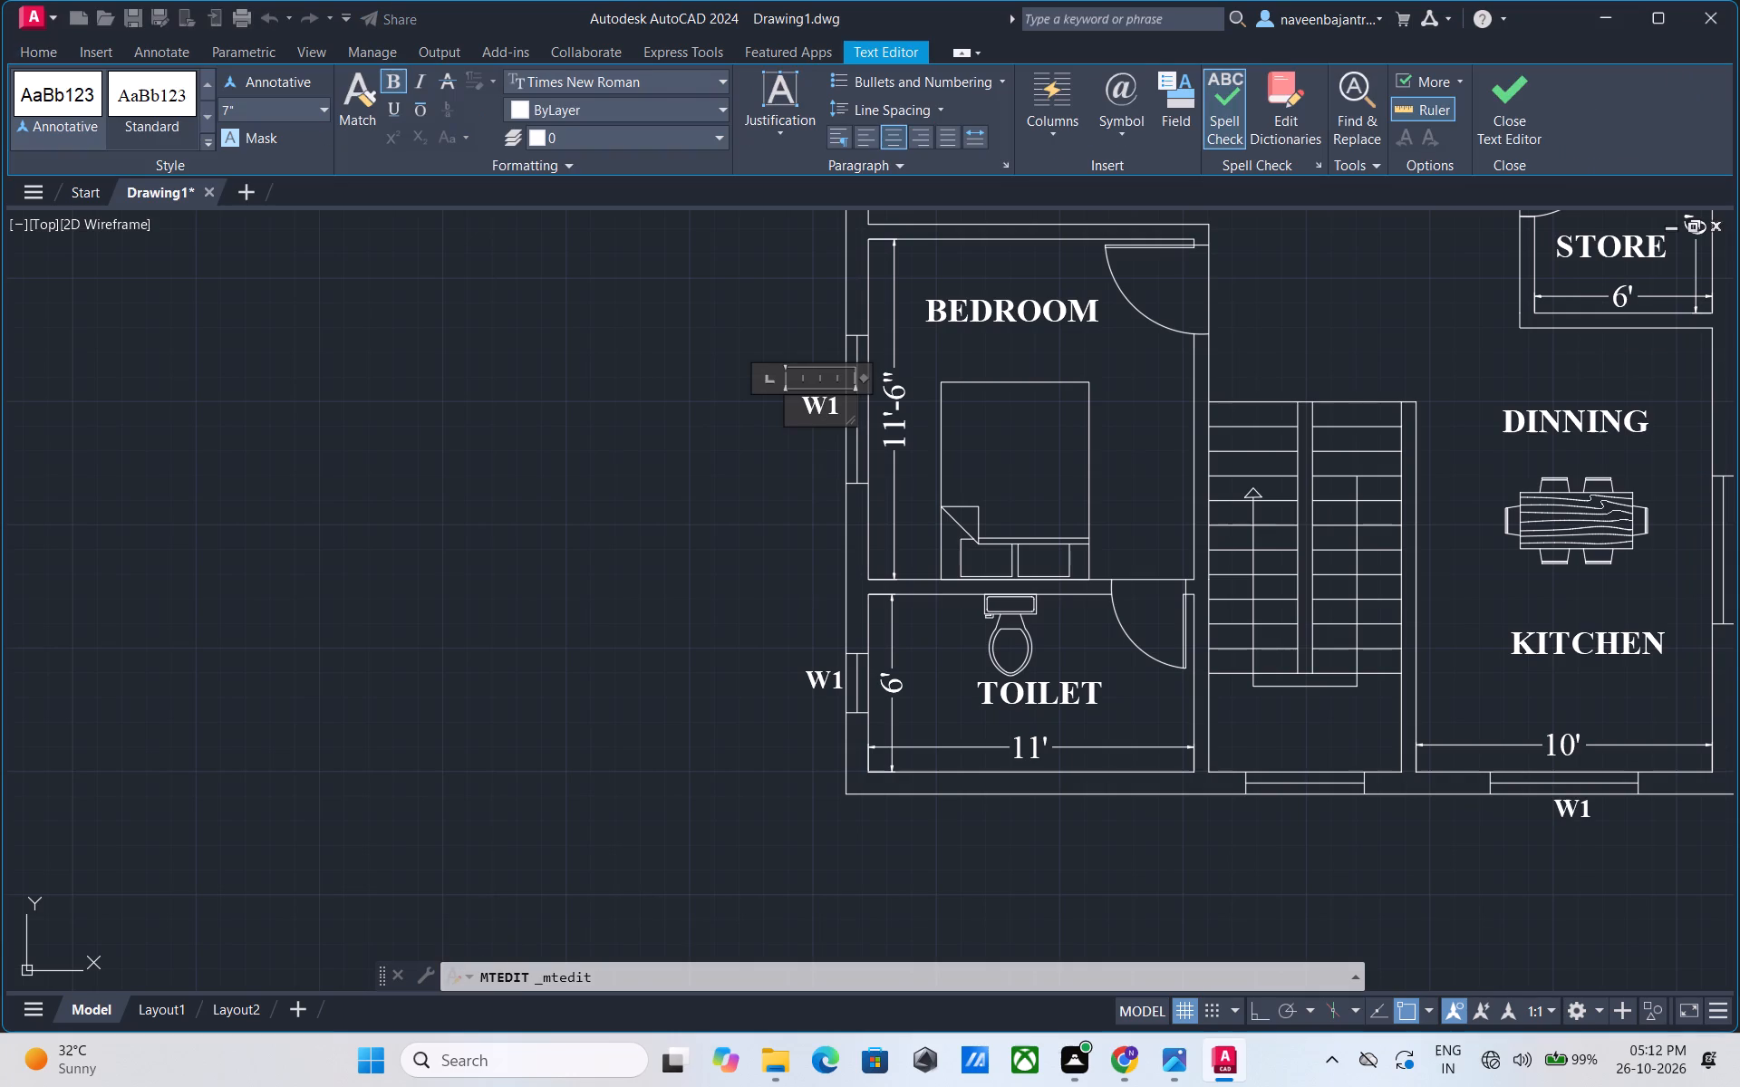
{"action": "left_click", "coordinate": [842, 418]}
{"action": "key", "text": "BackSpace"}
{"action": "left_click", "coordinate": [1488, 122]}
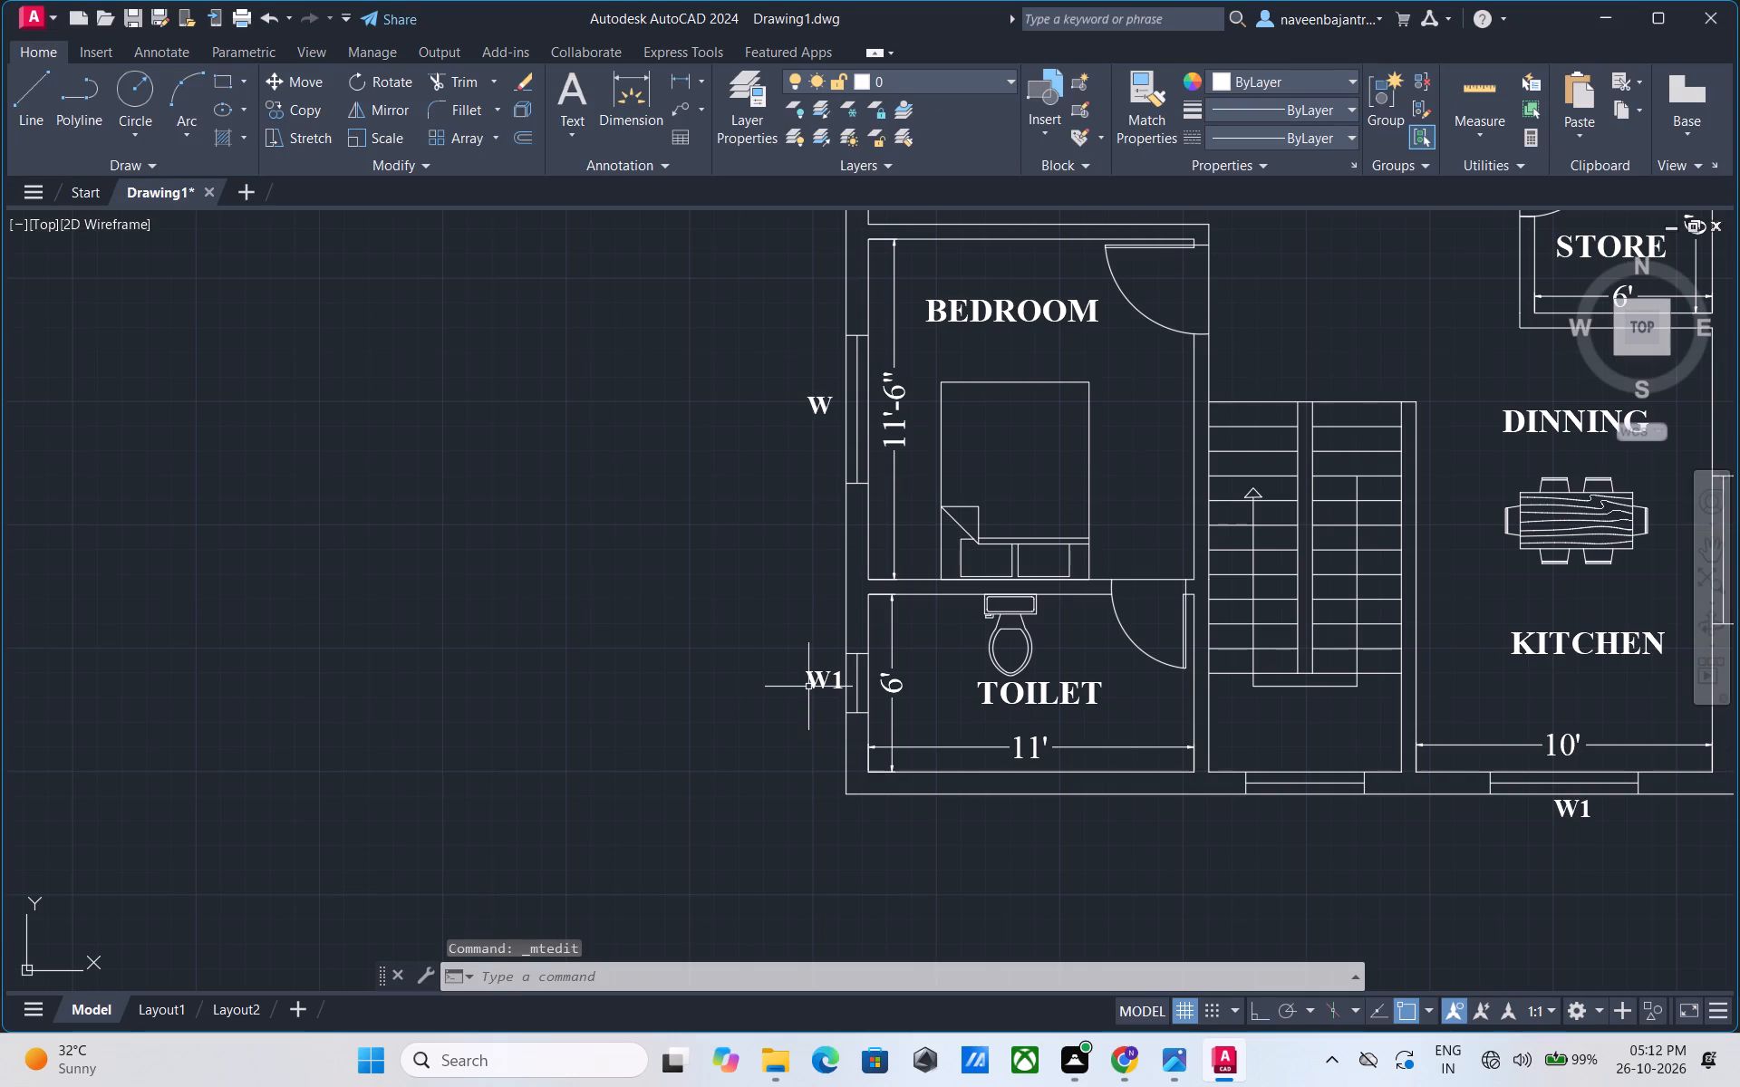
Change the window label beside the 11' by 6' toilet to V.
{"action": "double_click", "coordinate": [811, 684]}
{"action": "double_click", "coordinate": [845, 684]}
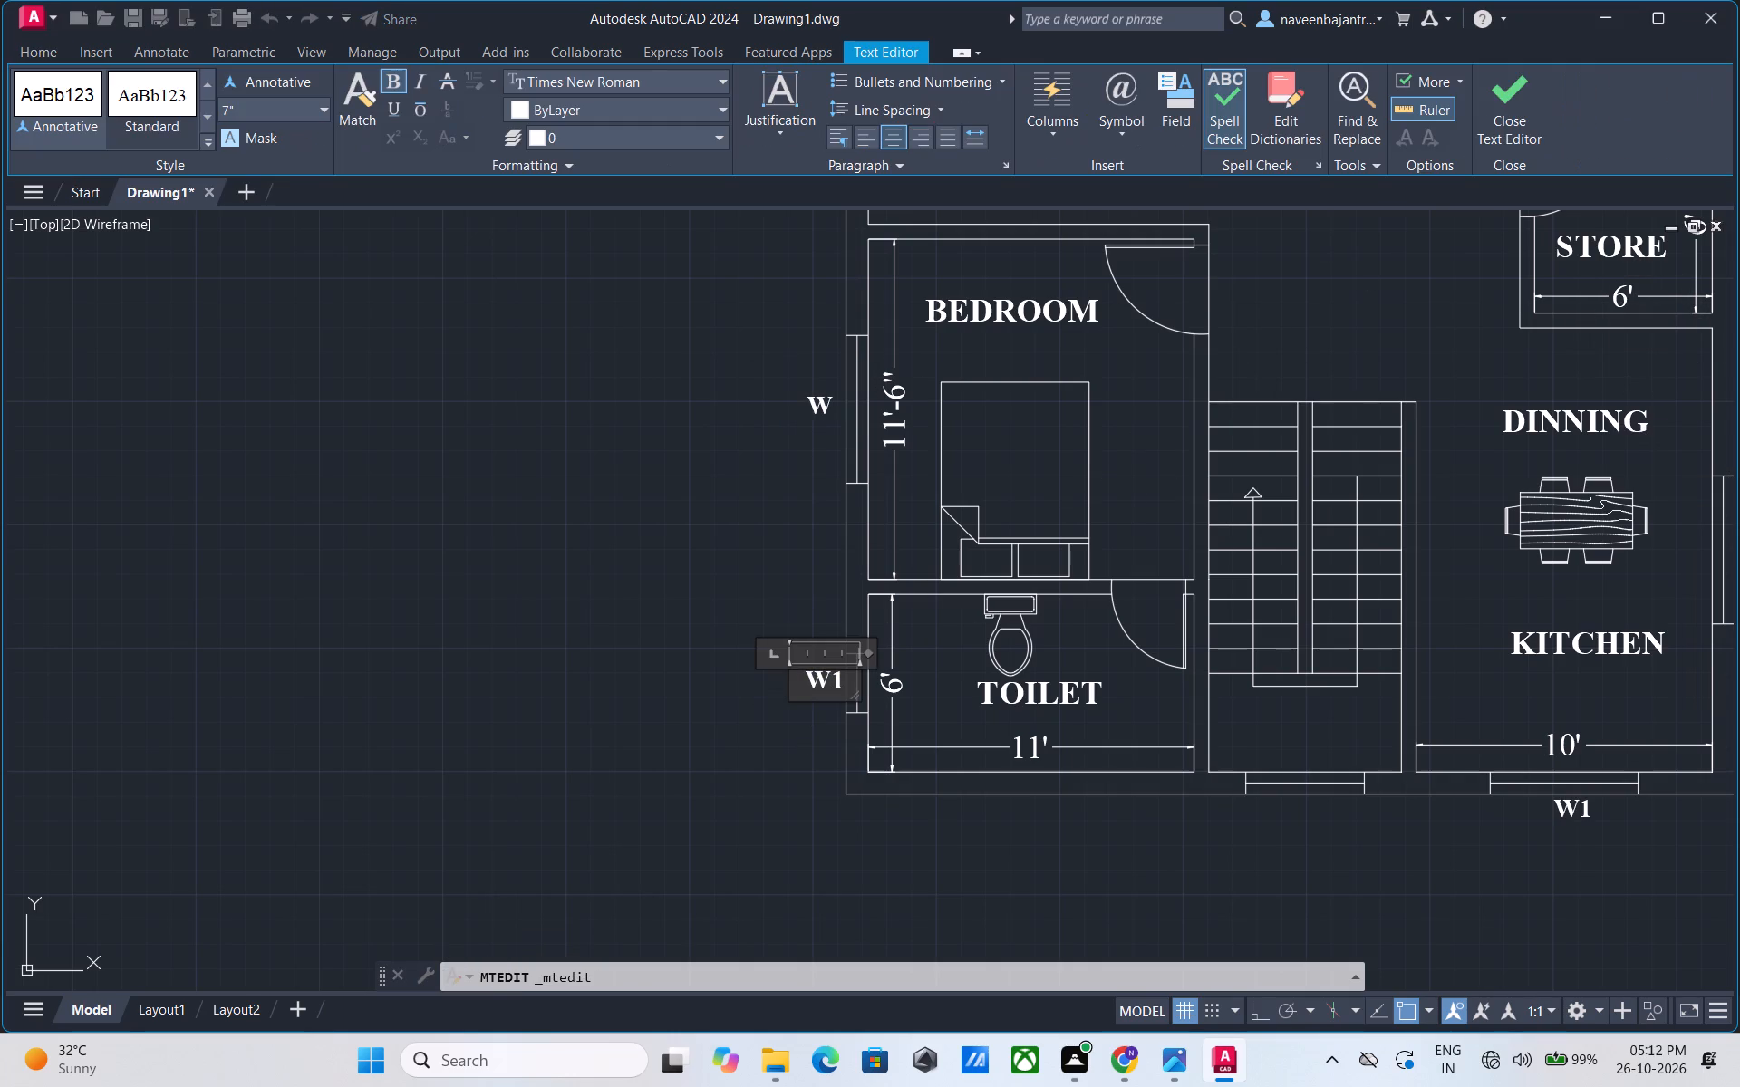
{"action": "key", "text": "BackSpace"}
{"action": "key", "text": "v"}
{"action": "left_click", "coordinate": [1502, 141]}
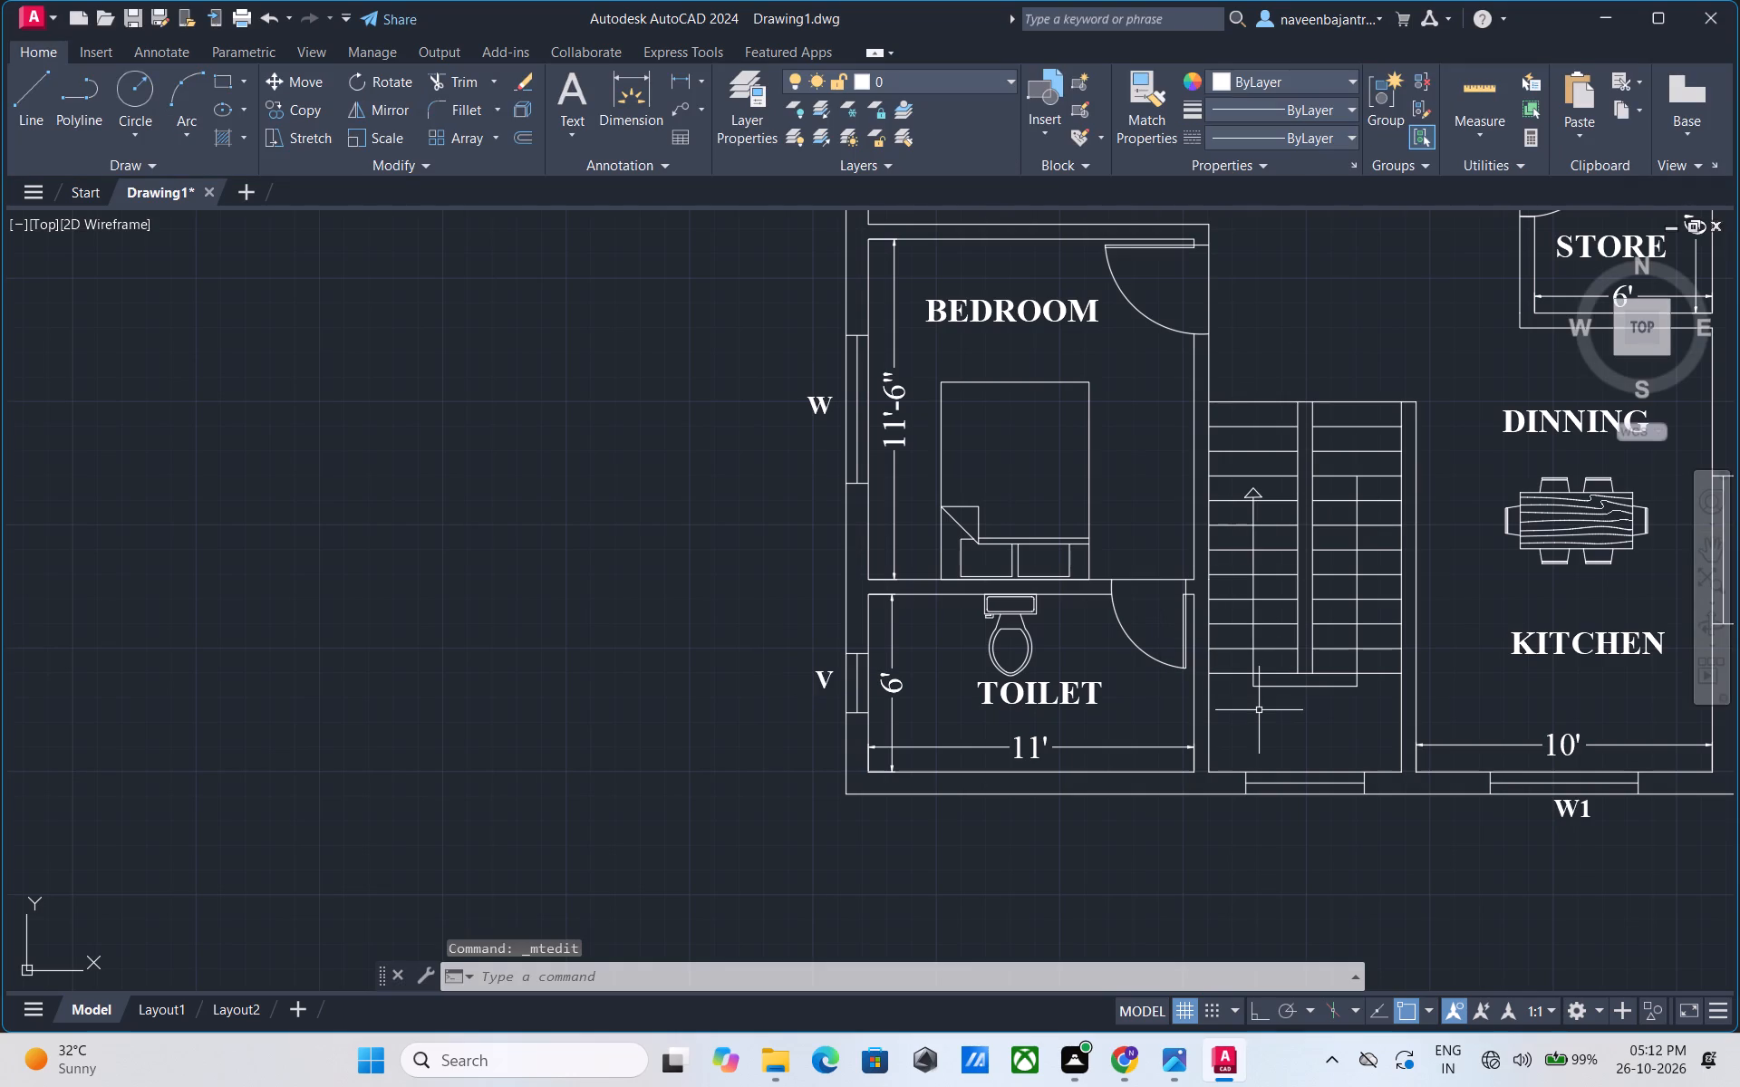
Change the label below the kitchen's lower wall window to W.
{"action": "middle_click_drag", "start_coordinate": [1259, 749], "coordinate": [1025, 572]}
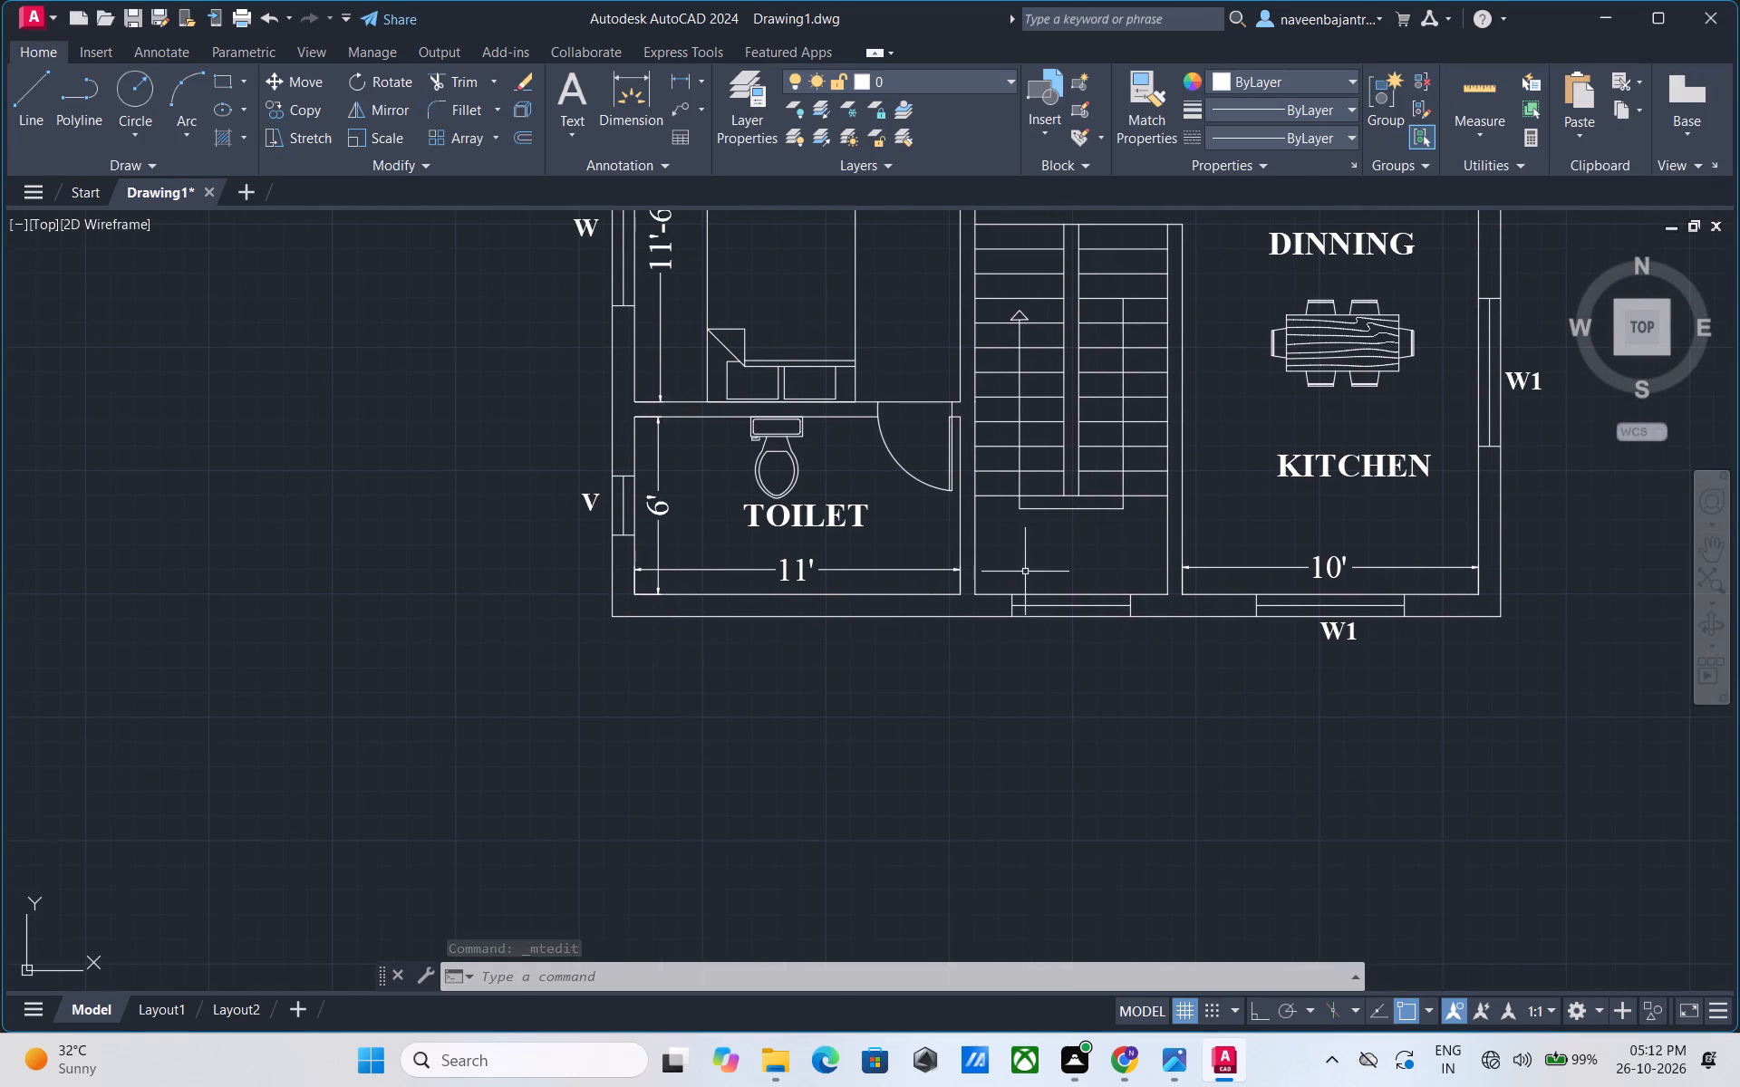
{"action": "scroll", "coordinate": [1339, 646], "scroll_direction": "up", "scroll_amount": 2}
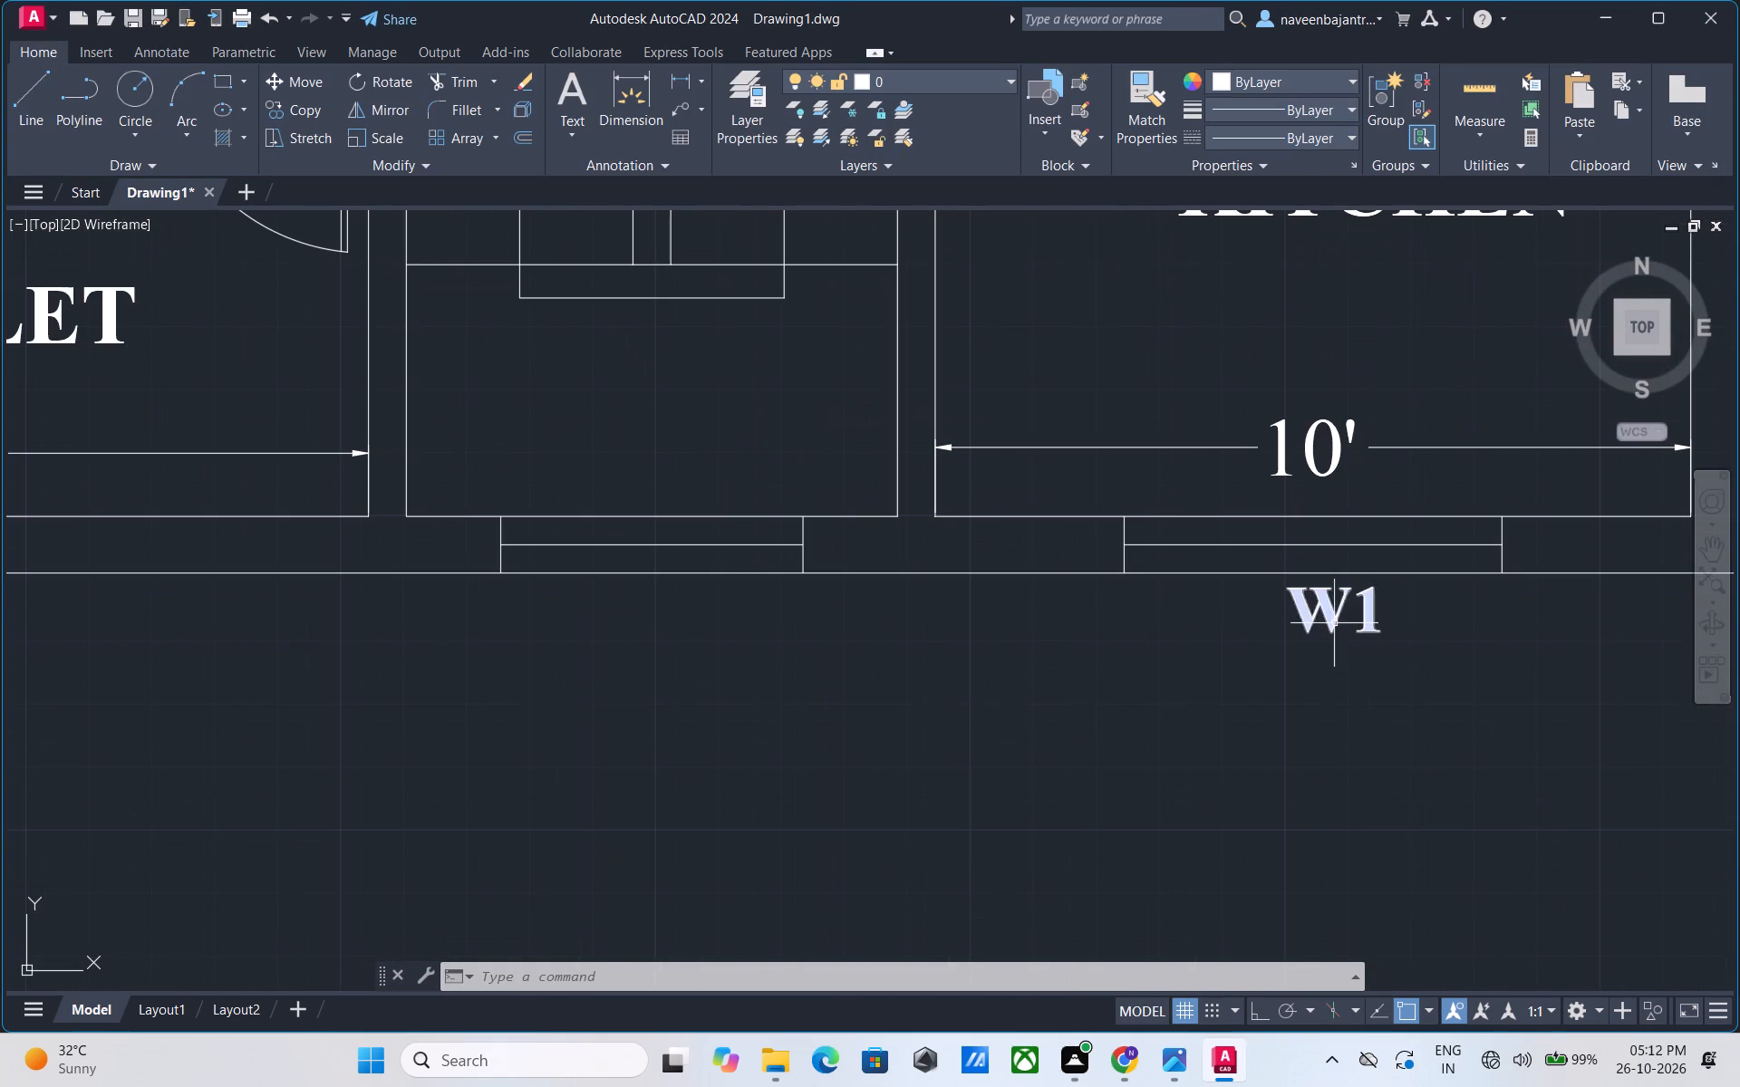
{"action": "double_click", "coordinate": [1333, 624]}
{"action": "left_click", "coordinate": [1388, 619]}
{"action": "key", "text": "BackSpace"}
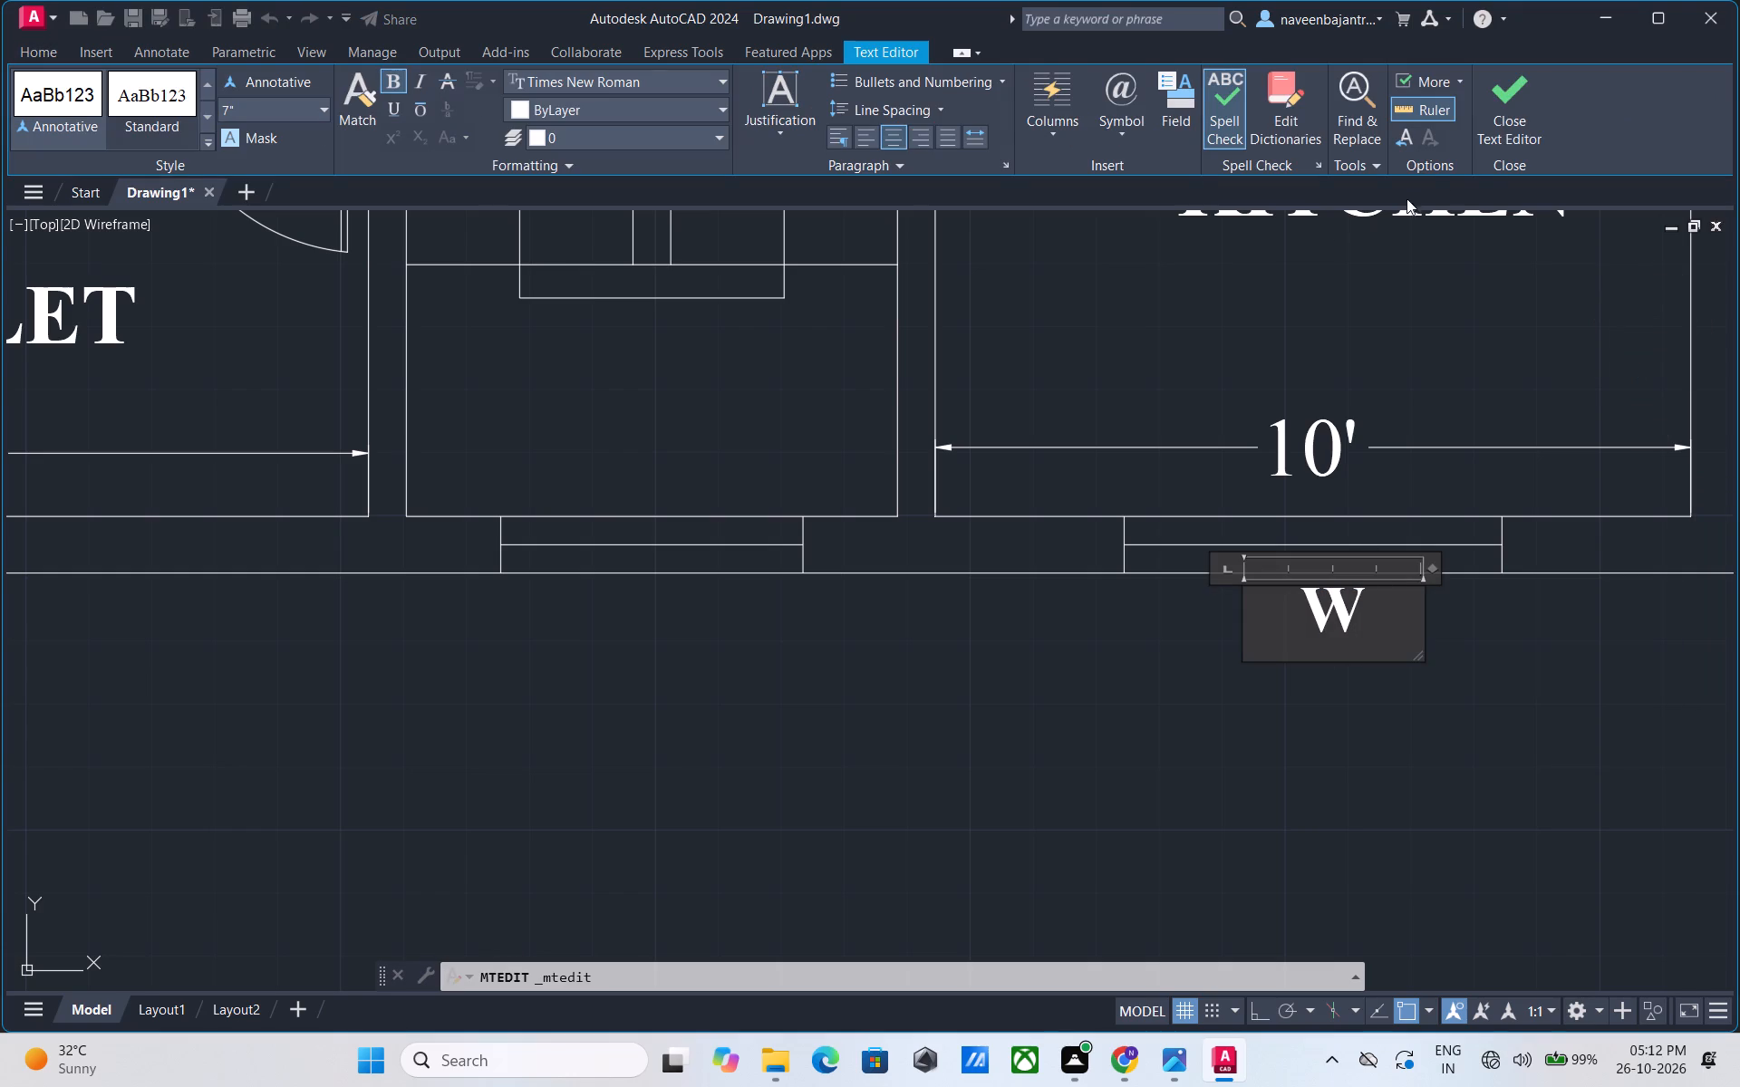
{"action": "left_click", "coordinate": [1522, 128]}
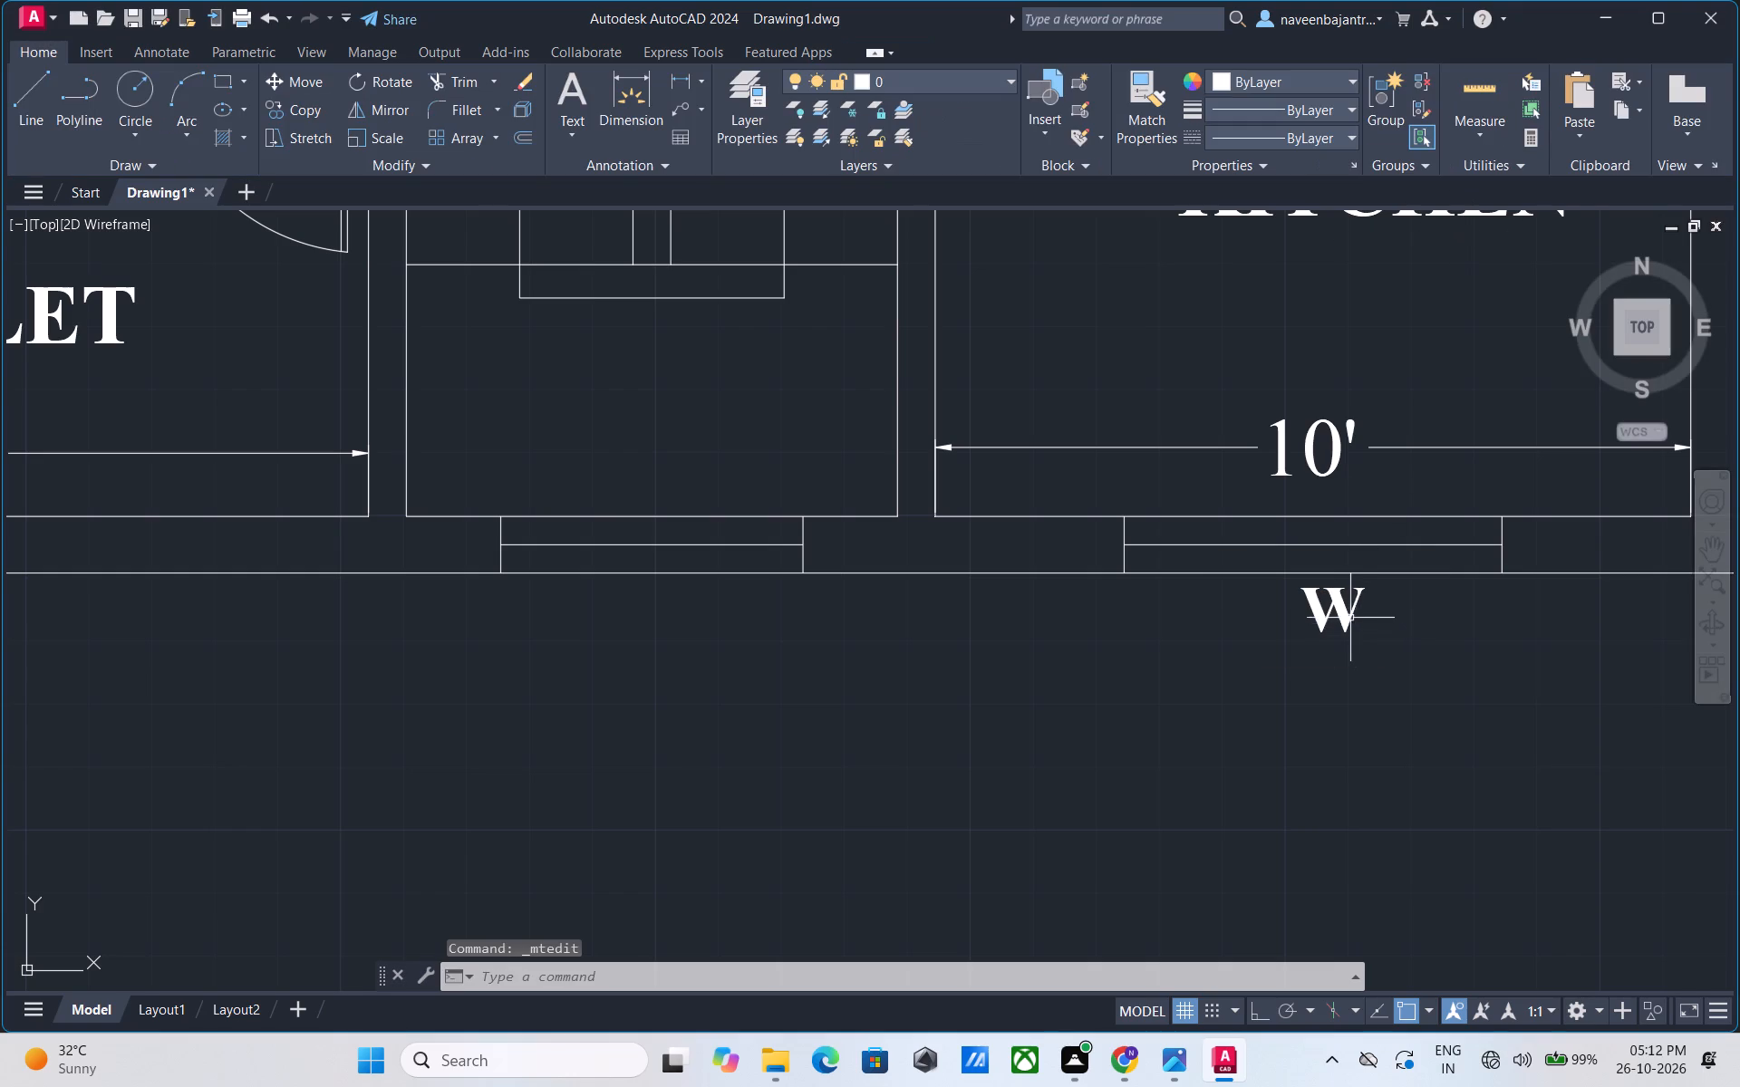
Copy the kitchen's W label about 9'-2 1/2" across to below the staircase window.
{"action": "left_click", "coordinate": [1349, 617]}
{"action": "type", "text": "CO"}
{"action": "key", "text": "space"}
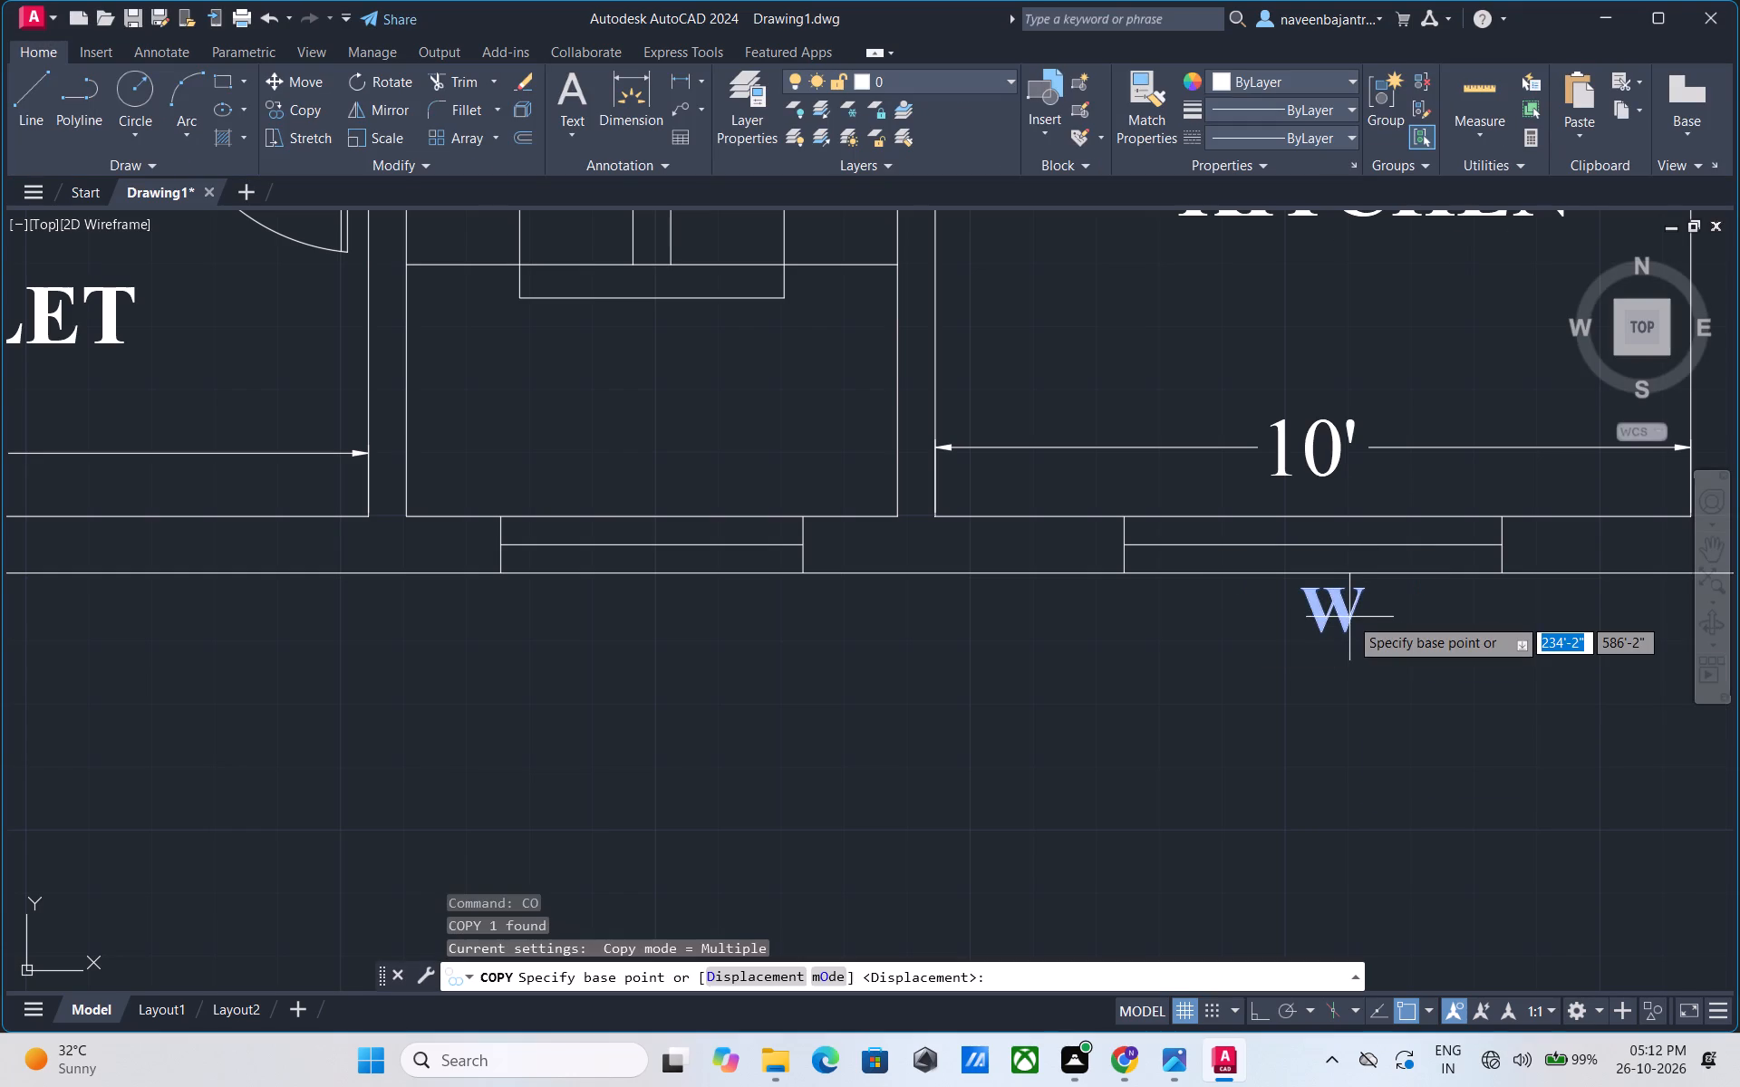
{"action": "left_click", "coordinate": [1349, 617]}
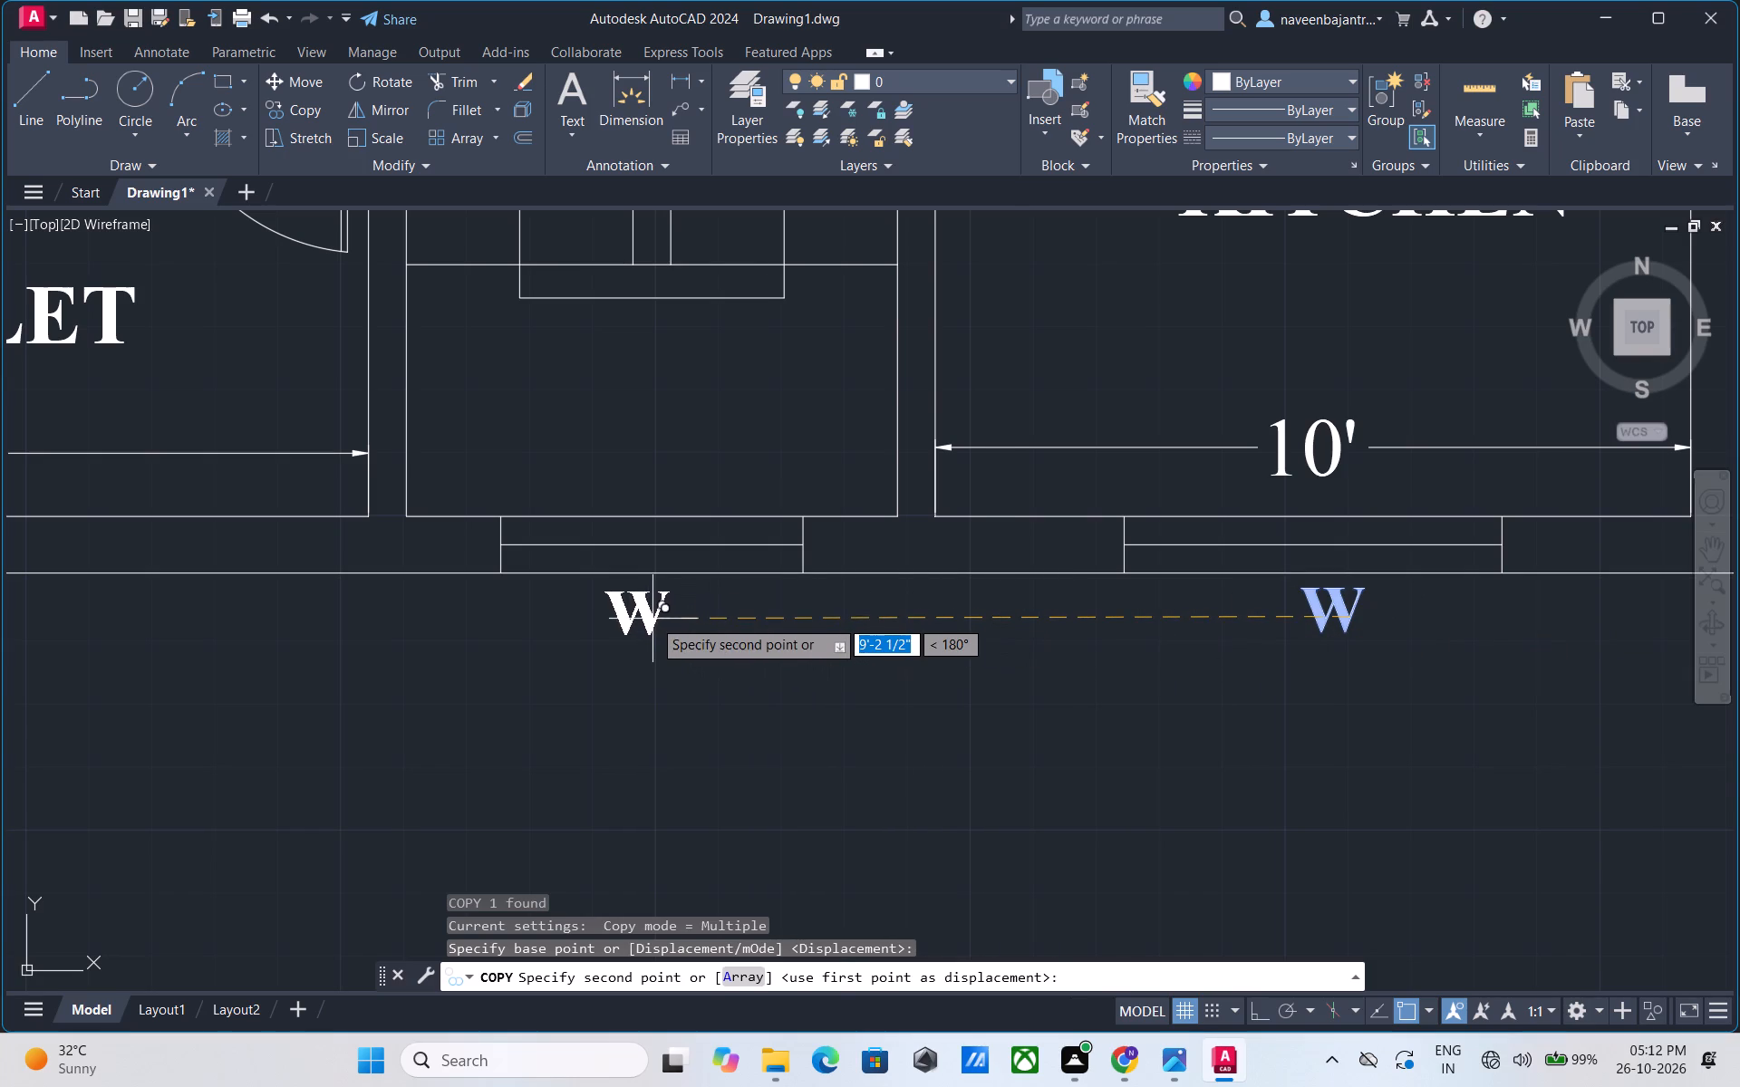
{"action": "left_click", "coordinate": [652, 619]}
{"action": "key", "text": "Escape"}
{"action": "scroll", "coordinate": [652, 619], "scroll_direction": "down", "scroll_amount": 1}
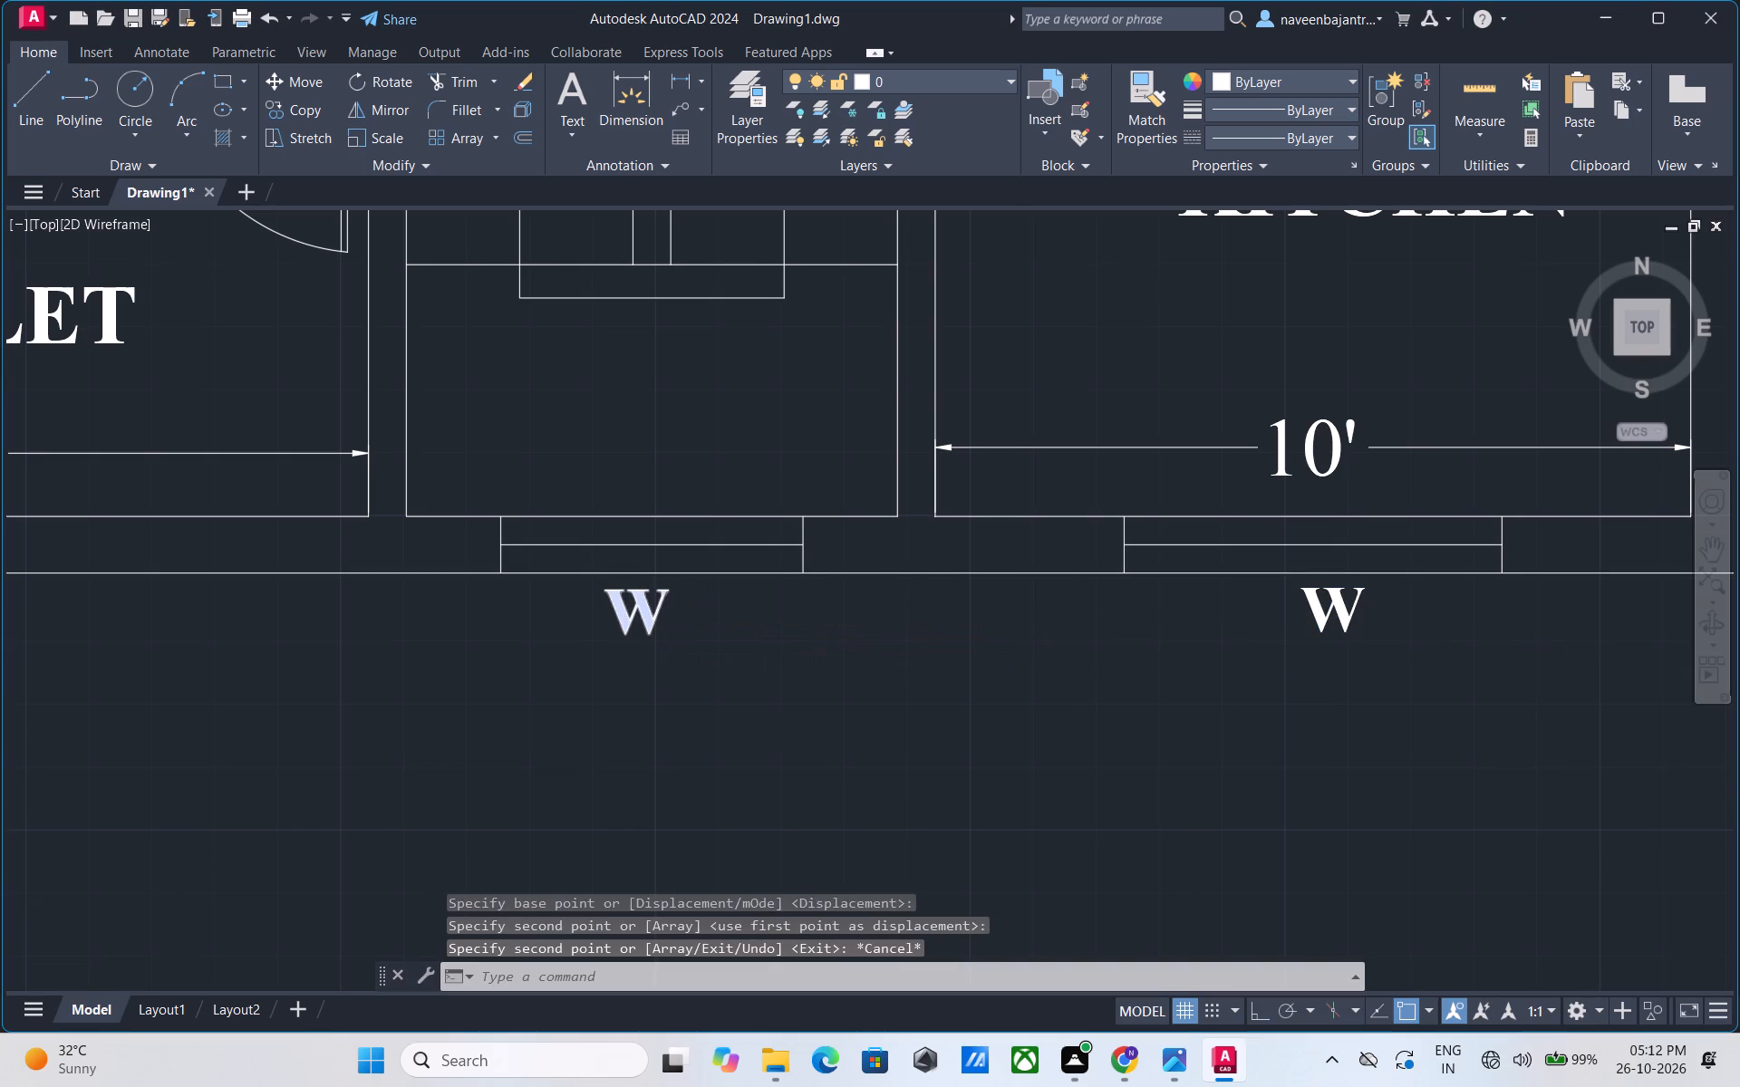
Change the window label on the outer wall beside the dining table to W.
{"action": "scroll", "coordinate": [652, 619], "scroll_direction": "down", "scroll_amount": 2}
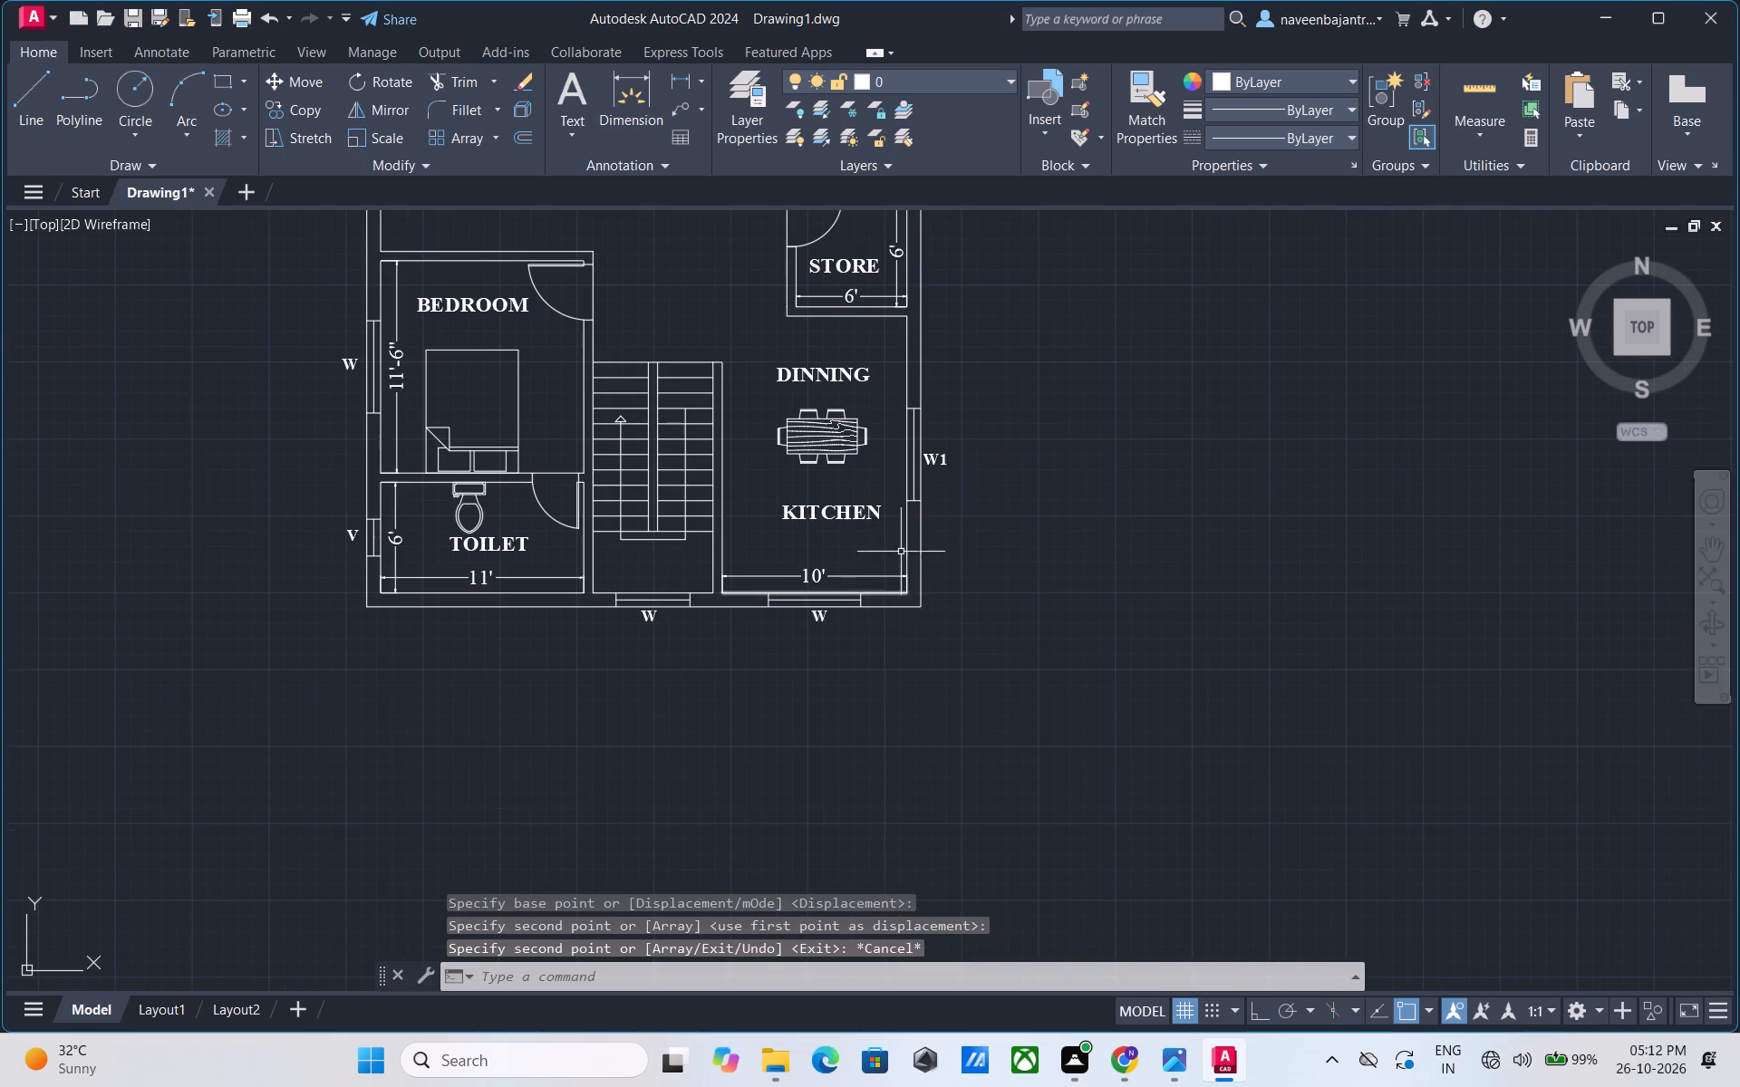
{"action": "middle_click_drag", "start_coordinate": [966, 464], "coordinate": [942, 595]}
{"action": "scroll", "coordinate": [916, 563], "scroll_direction": "up", "scroll_amount": 1}
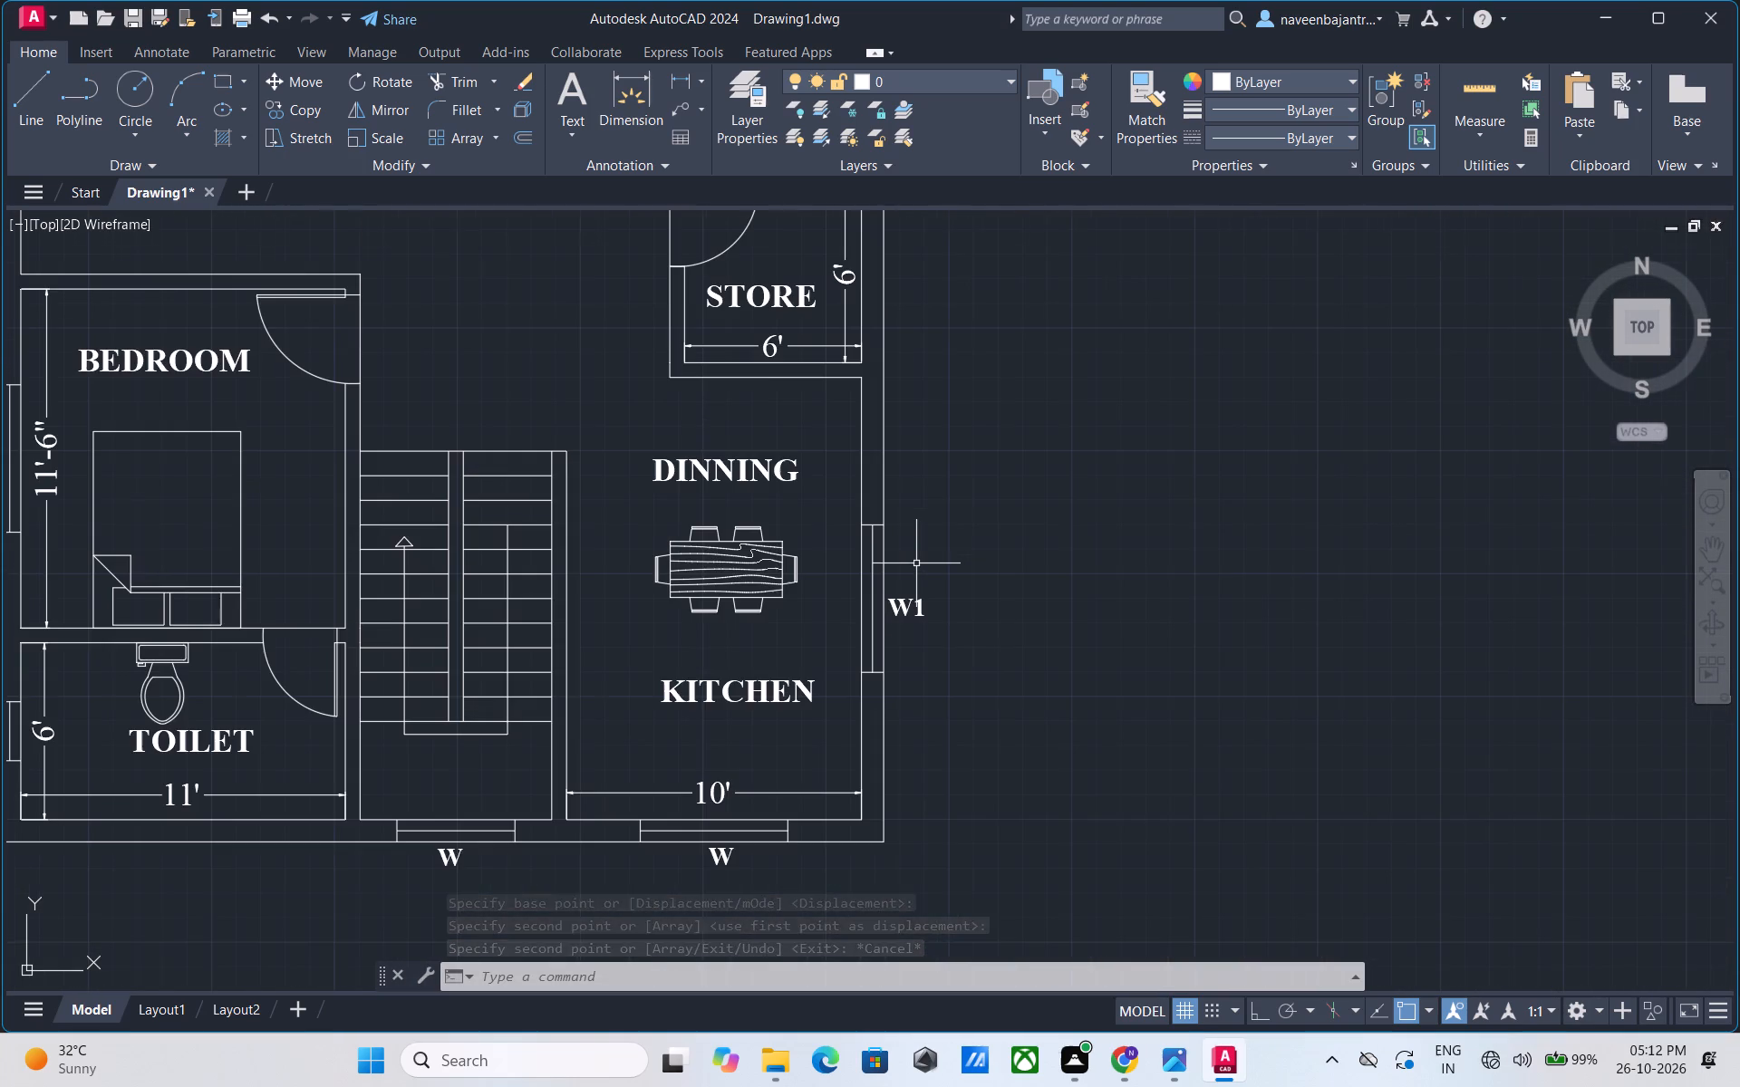
{"action": "scroll", "coordinate": [916, 563], "scroll_direction": "up", "scroll_amount": 1}
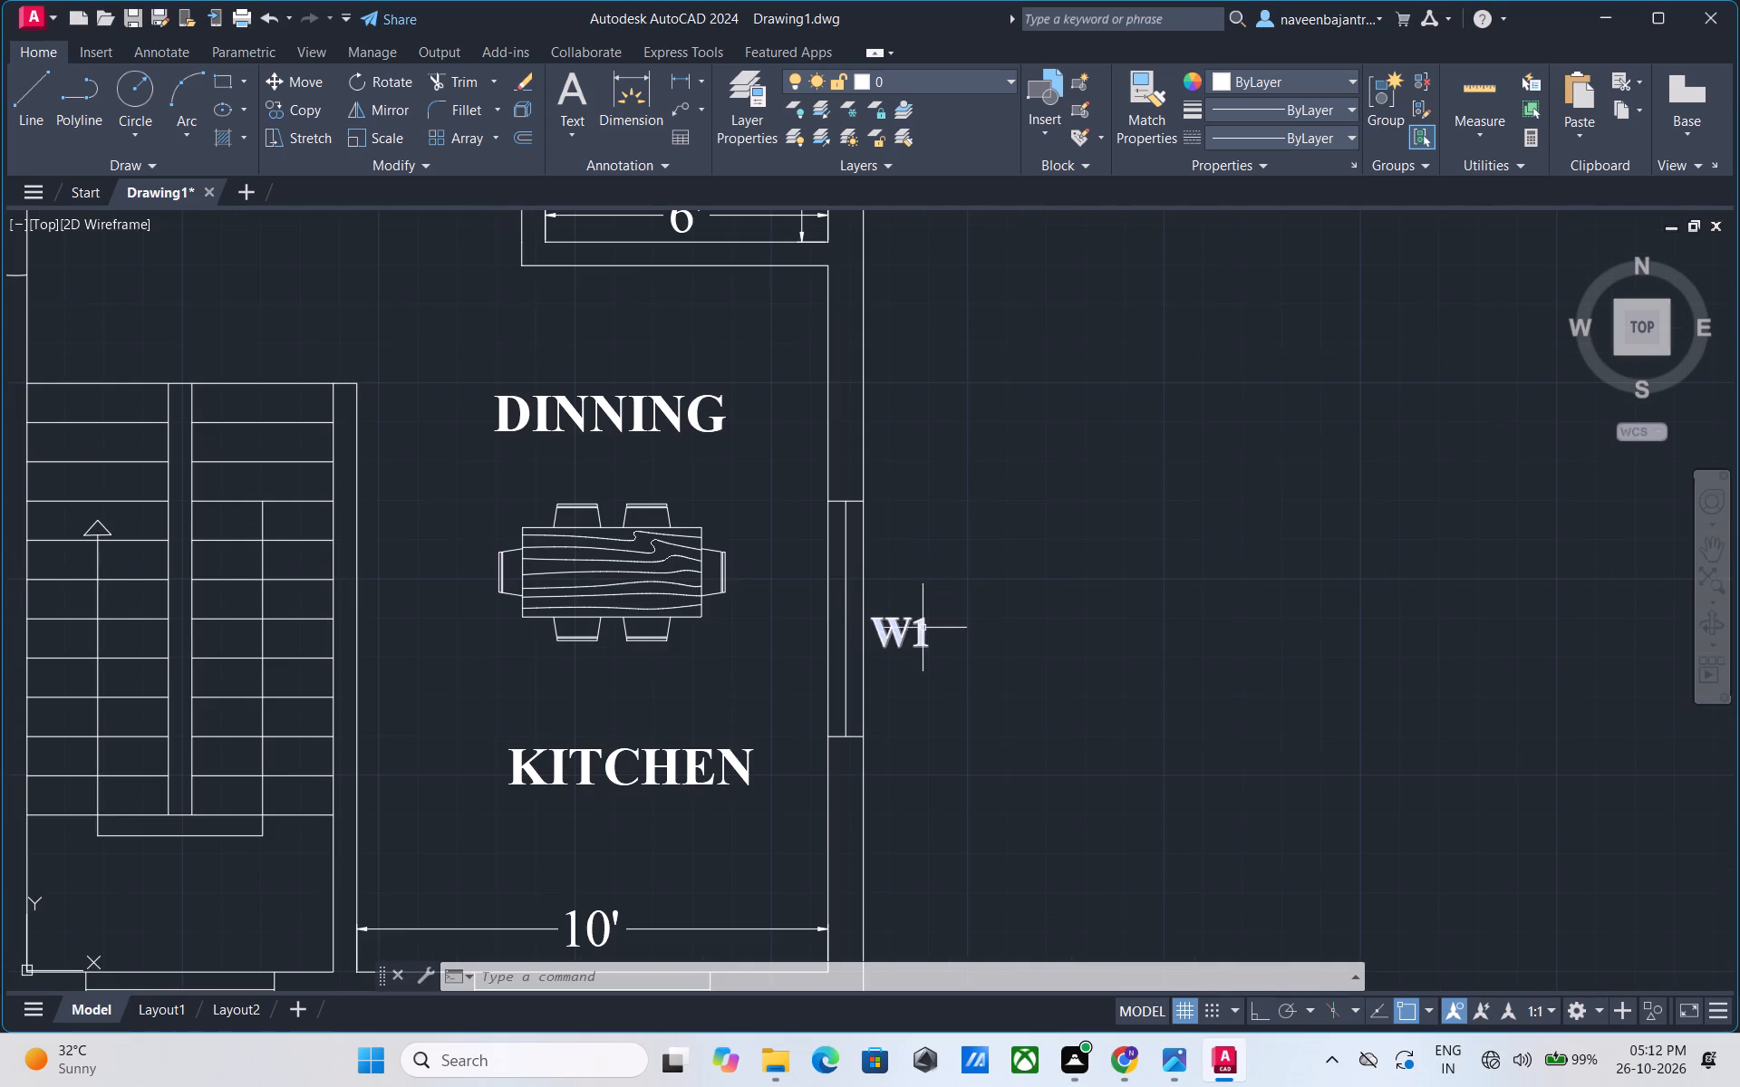
{"action": "double_click", "coordinate": [924, 636]}
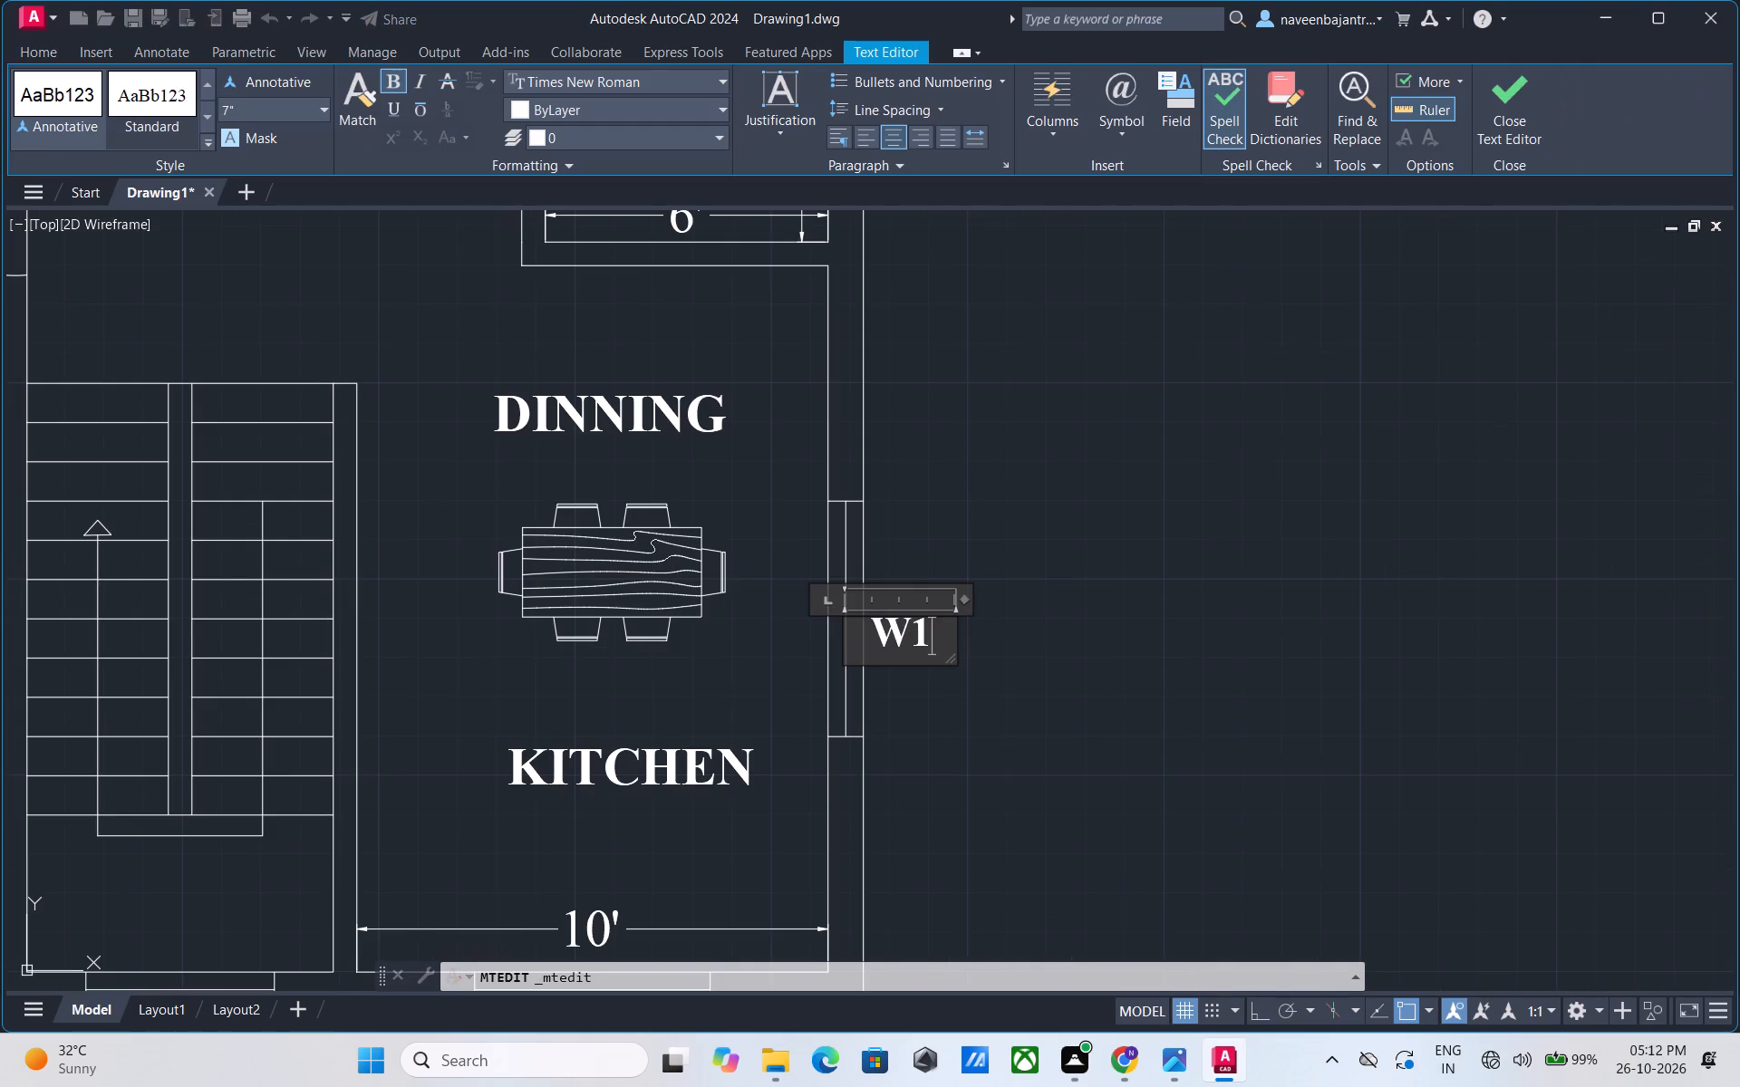
{"action": "key", "text": "BackSpace"}
{"action": "left_click", "coordinate": [1512, 120]}
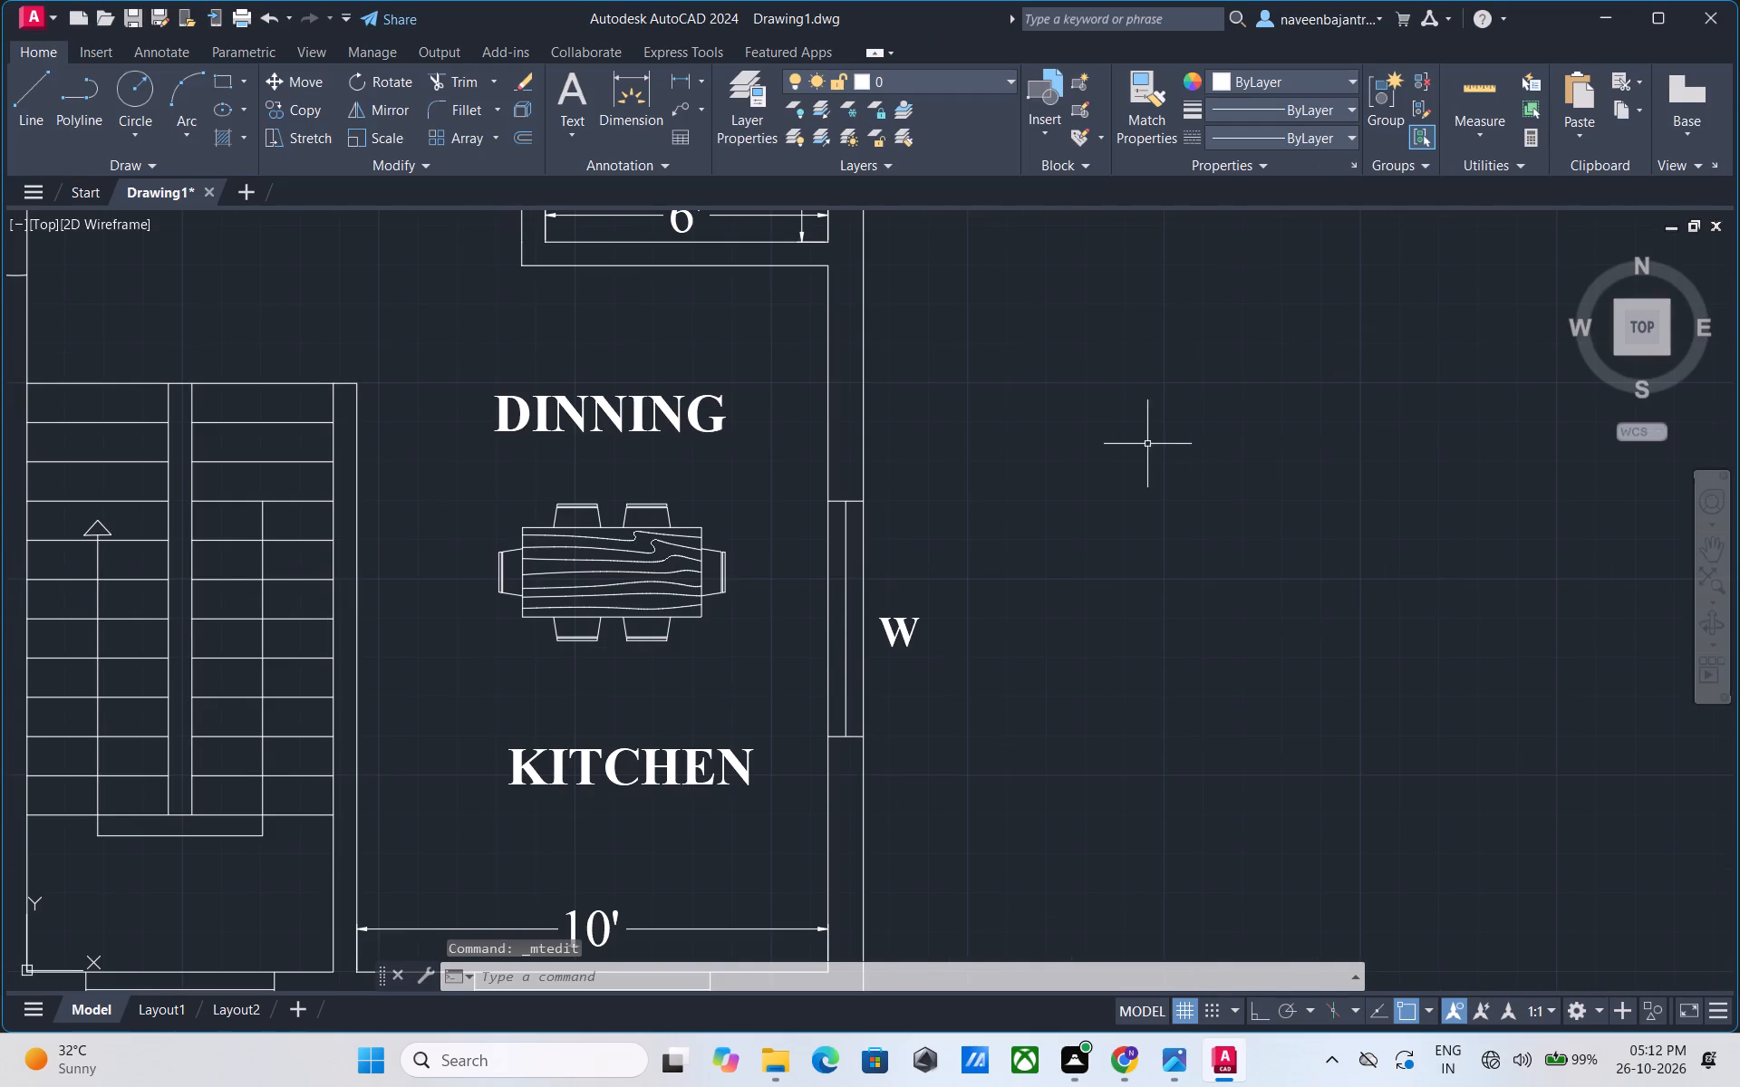
{"action": "middle_click_drag", "start_coordinate": [1122, 451], "coordinate": [1087, 760]}
{"action": "scroll", "coordinate": [977, 423], "scroll_direction": "down", "scroll_amount": 1}
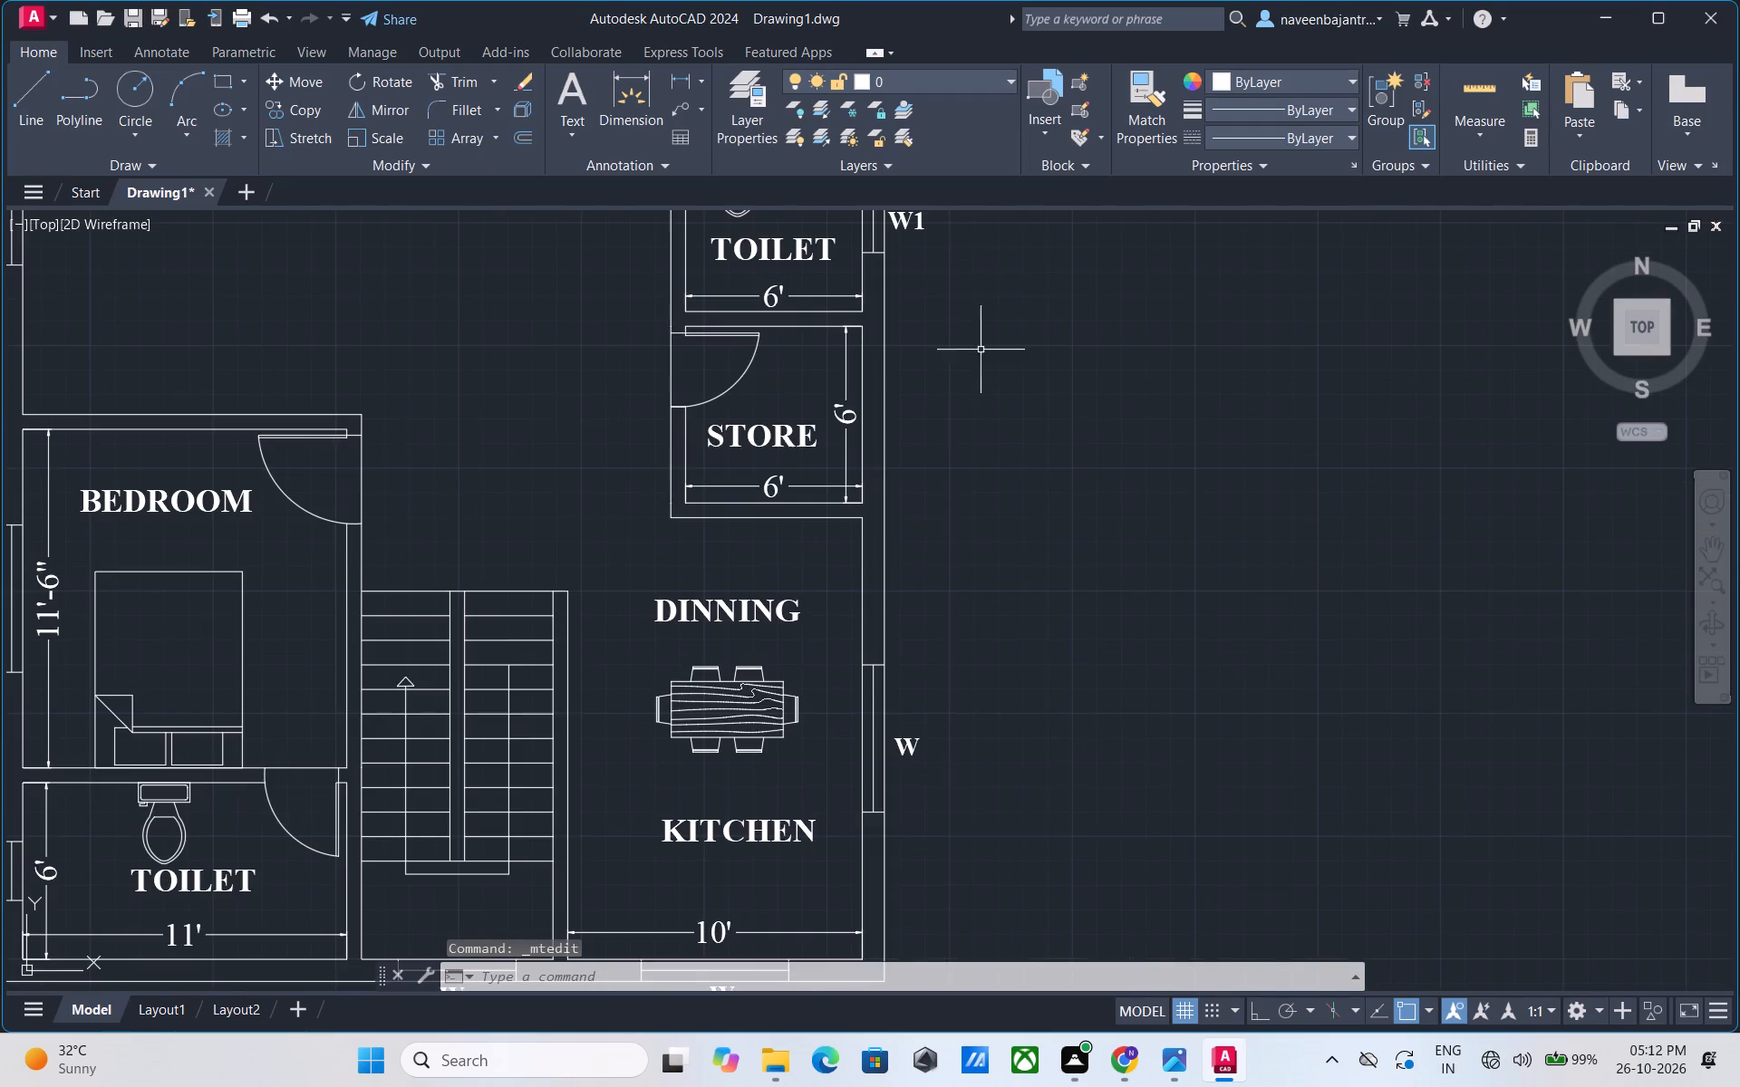
Change the window label beside the 6' wide toilet above the store from W1 to V.
{"action": "middle_click_drag", "start_coordinate": [978, 282], "coordinate": [943, 631]}
{"action": "scroll", "coordinate": [913, 597], "scroll_direction": "up", "scroll_amount": 2}
{"action": "double_click", "coordinate": [845, 527]}
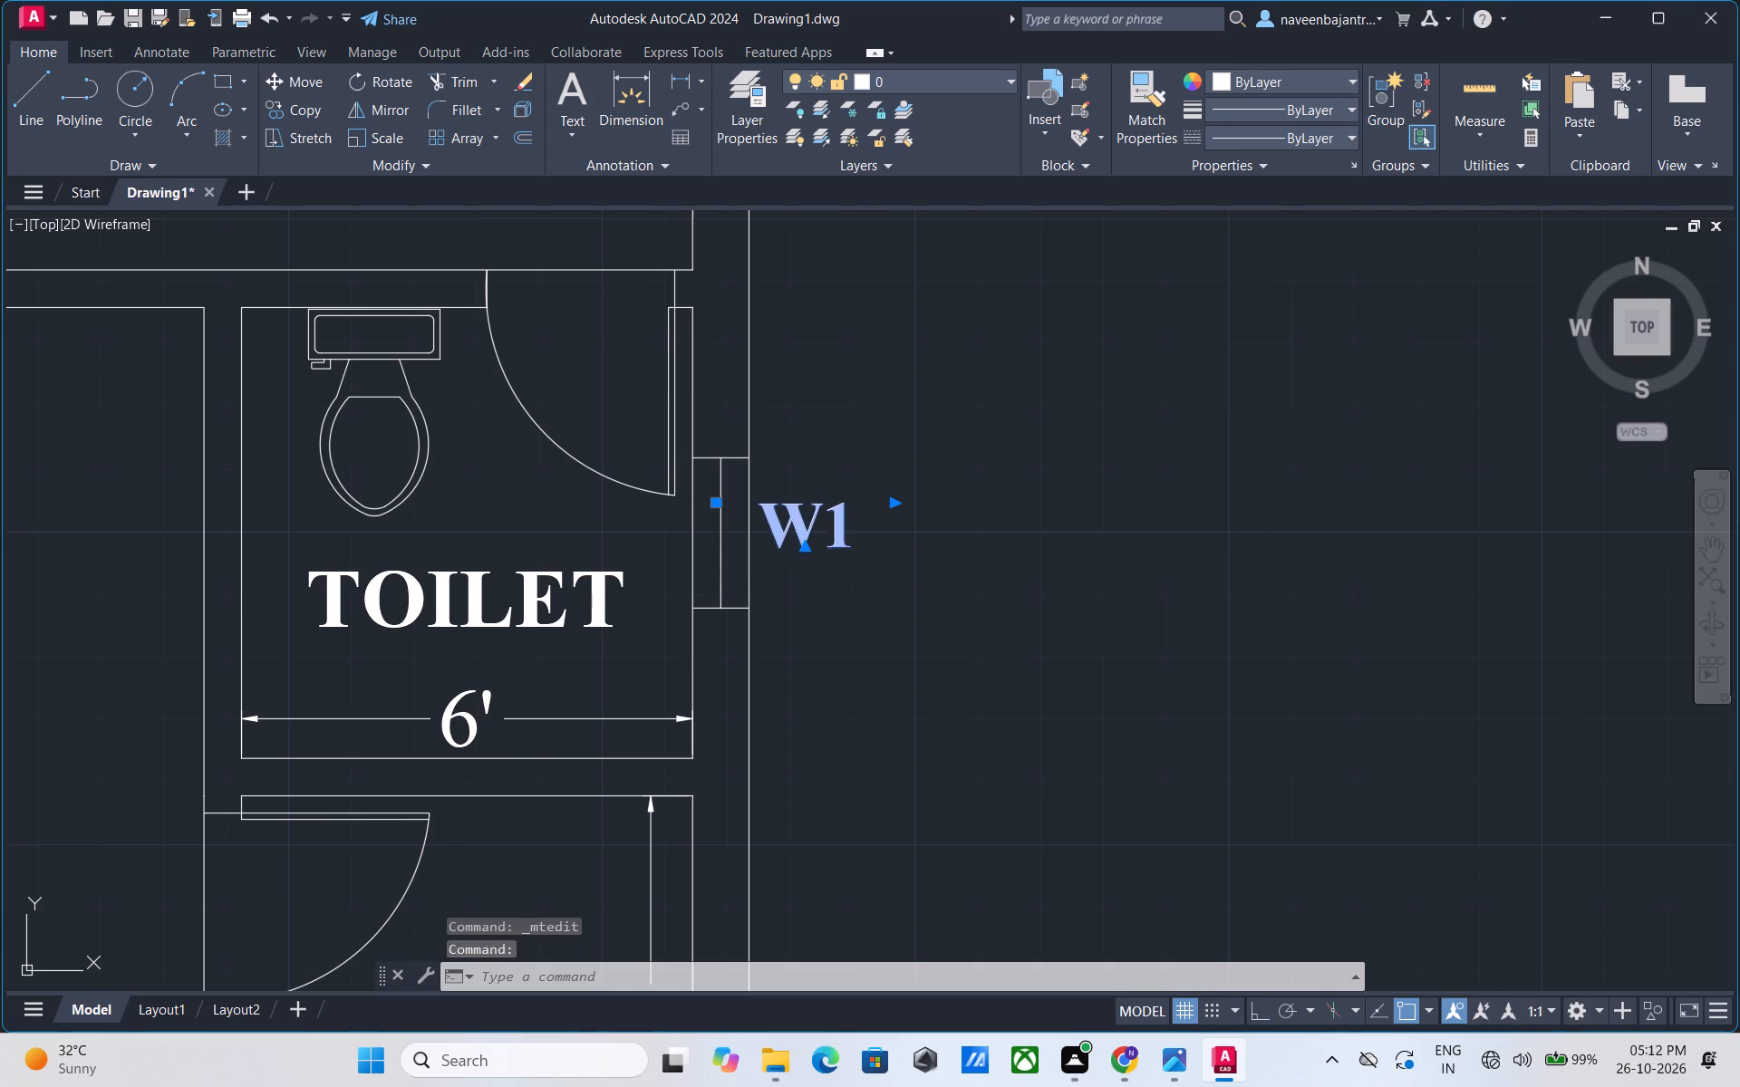
{"action": "key", "text": "BackSpace"}
{"action": "key", "text": "BackSpace"}
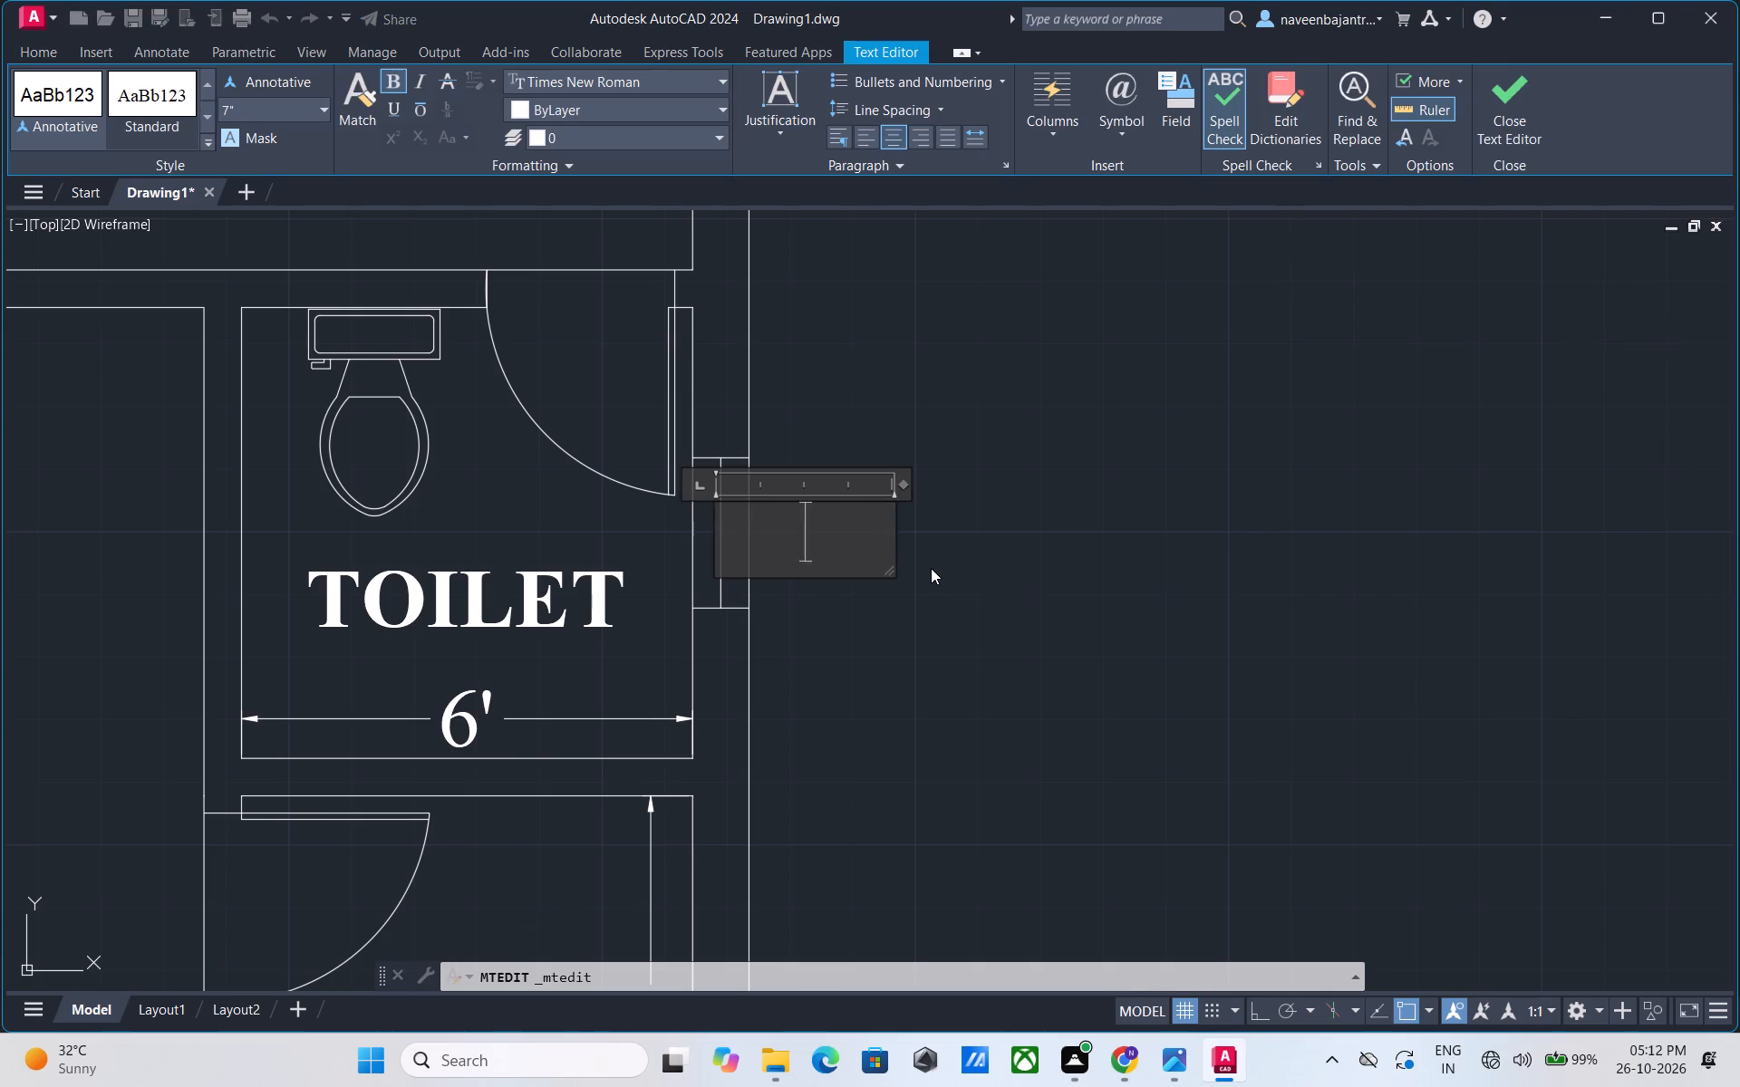
{"action": "key", "text": "v"}
{"action": "left_click", "coordinate": [1493, 114]}
Change the W1 label beside the 14' by 10' bedroom's outer wall window to W.
{"action": "scroll", "coordinate": [1165, 332], "scroll_direction": "down", "scroll_amount": 1}
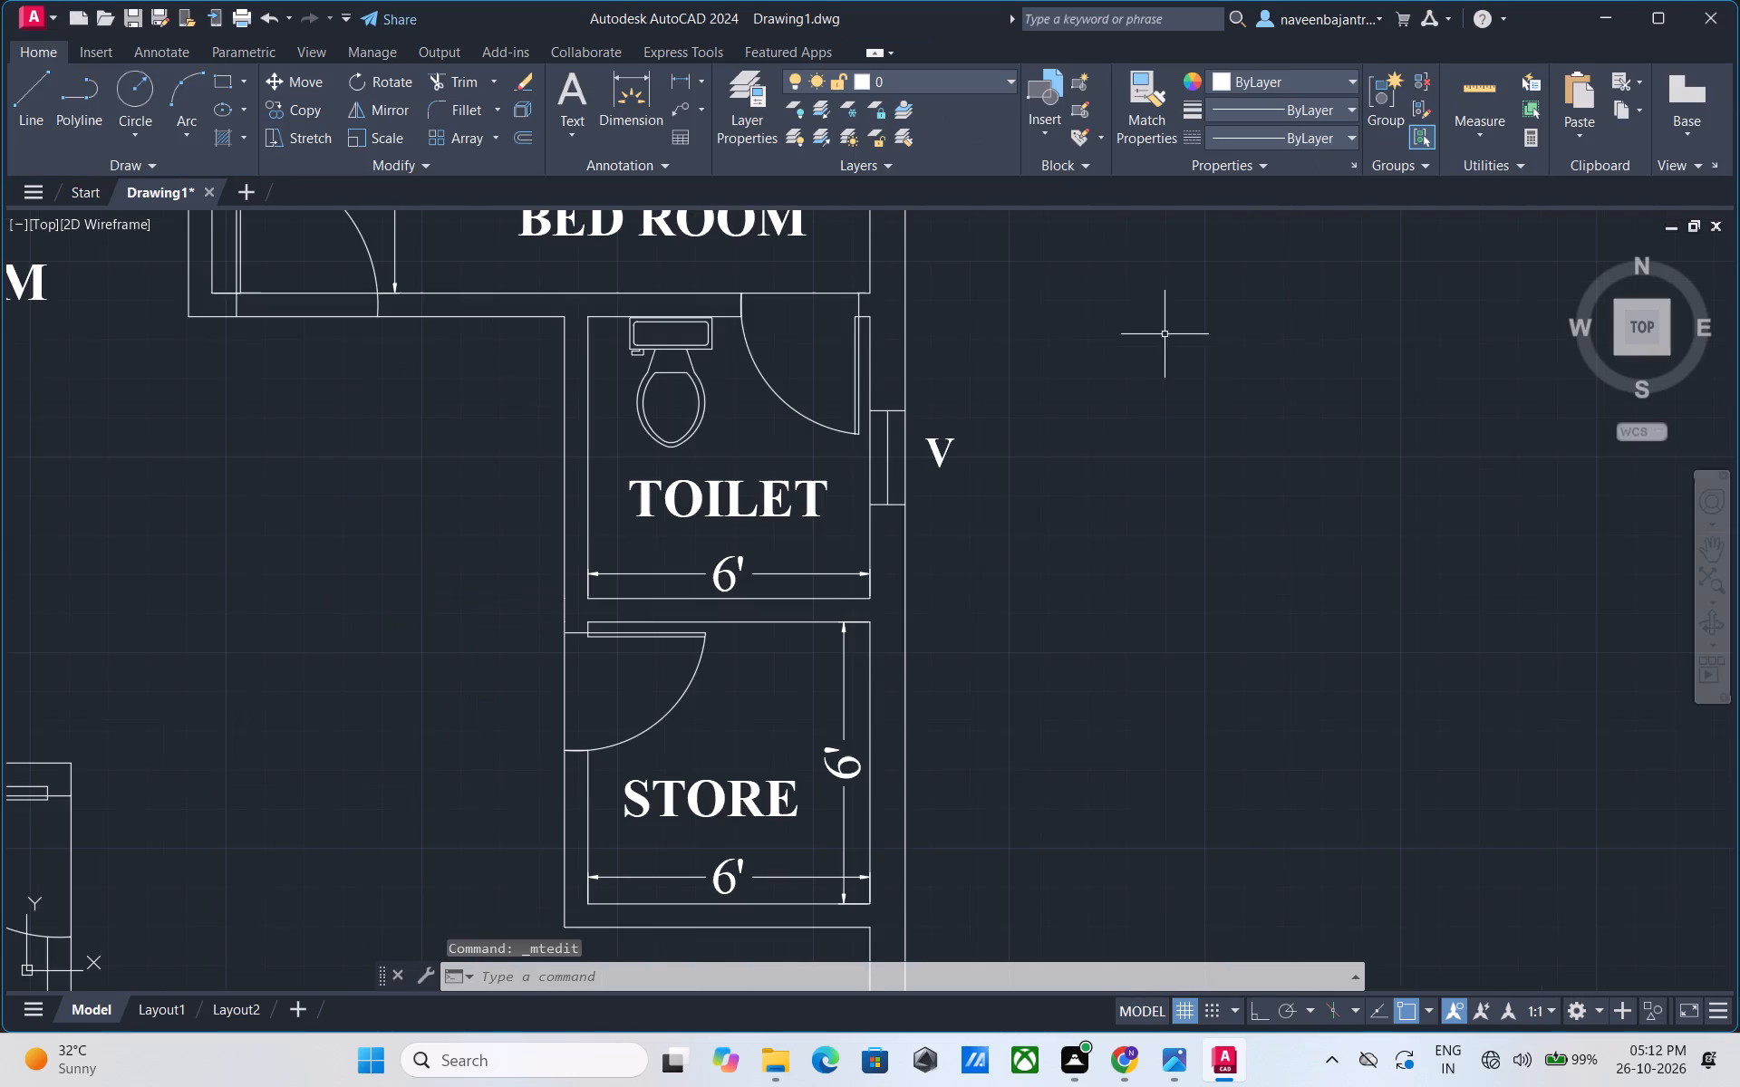
{"action": "scroll", "coordinate": [1079, 351], "scroll_direction": "down", "scroll_amount": 1}
{"action": "middle_click_drag", "start_coordinate": [1073, 295], "coordinate": [1059, 483]}
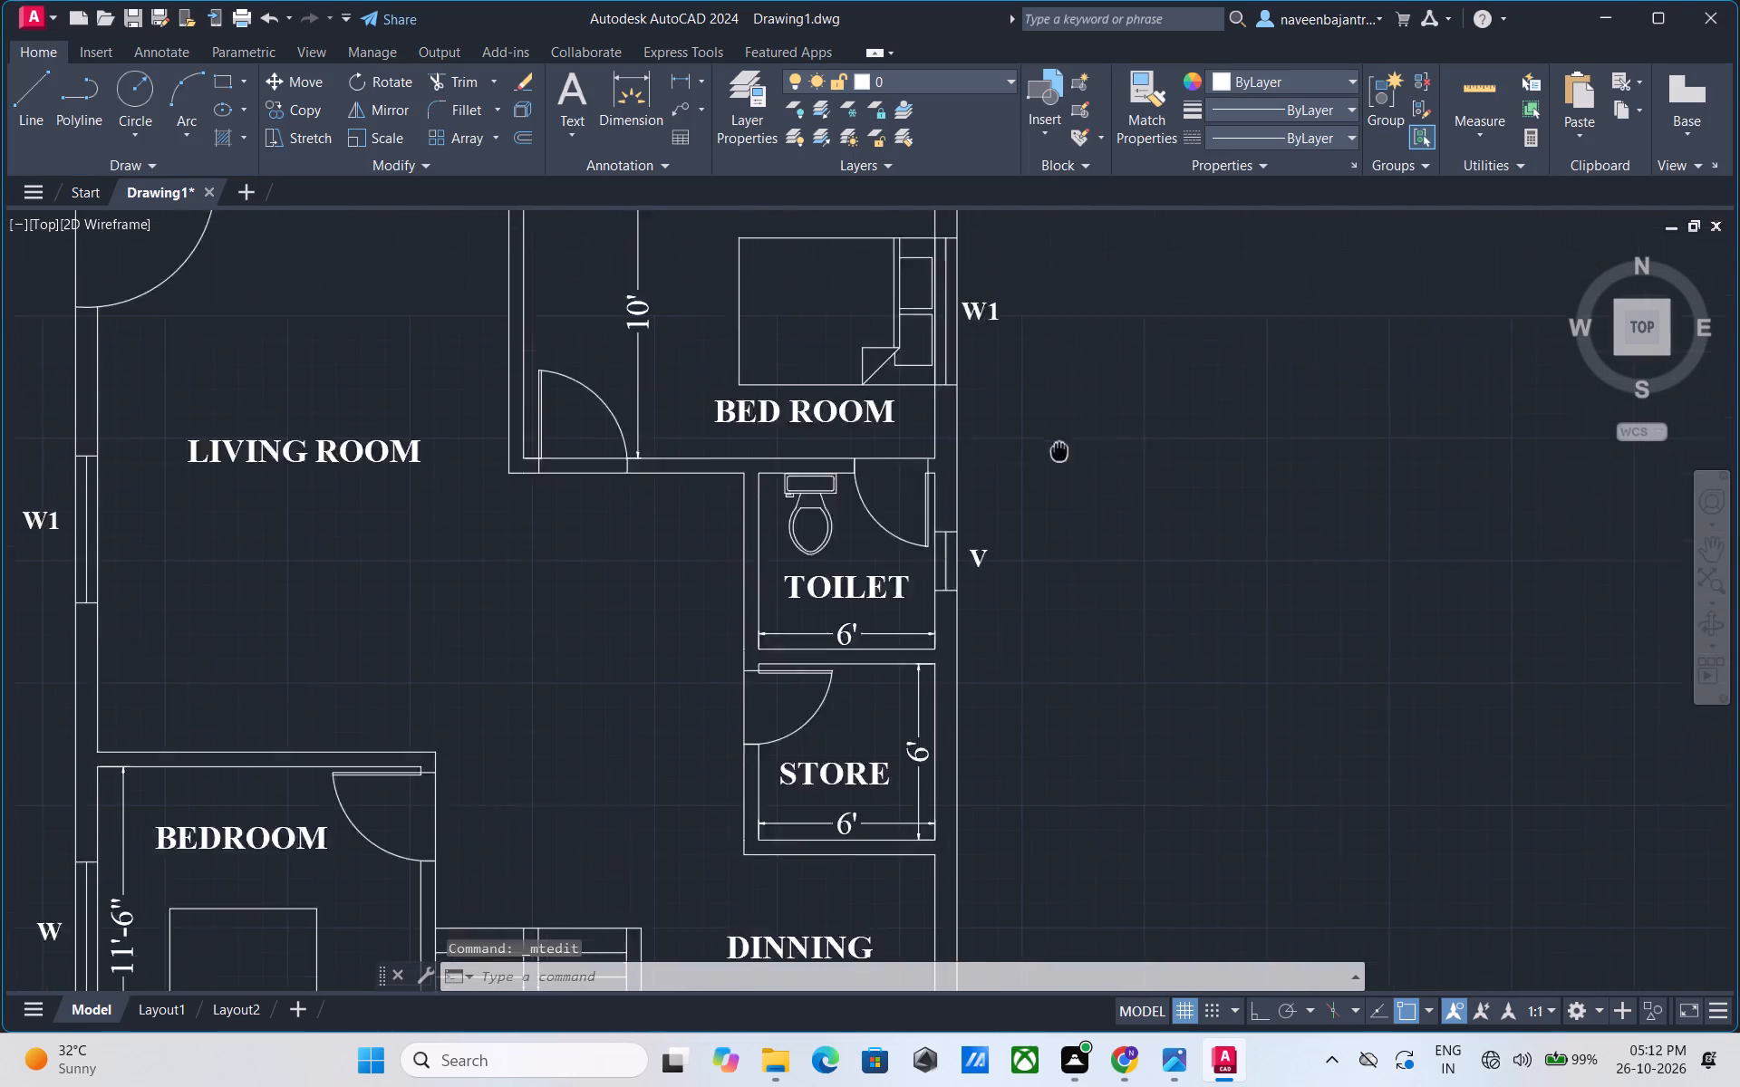
{"action": "middle_click_drag", "start_coordinate": [1059, 483], "coordinate": [1055, 615]}
{"action": "scroll", "coordinate": [999, 458], "scroll_direction": "up", "scroll_amount": 1}
{"action": "double_click", "coordinate": [983, 518]}
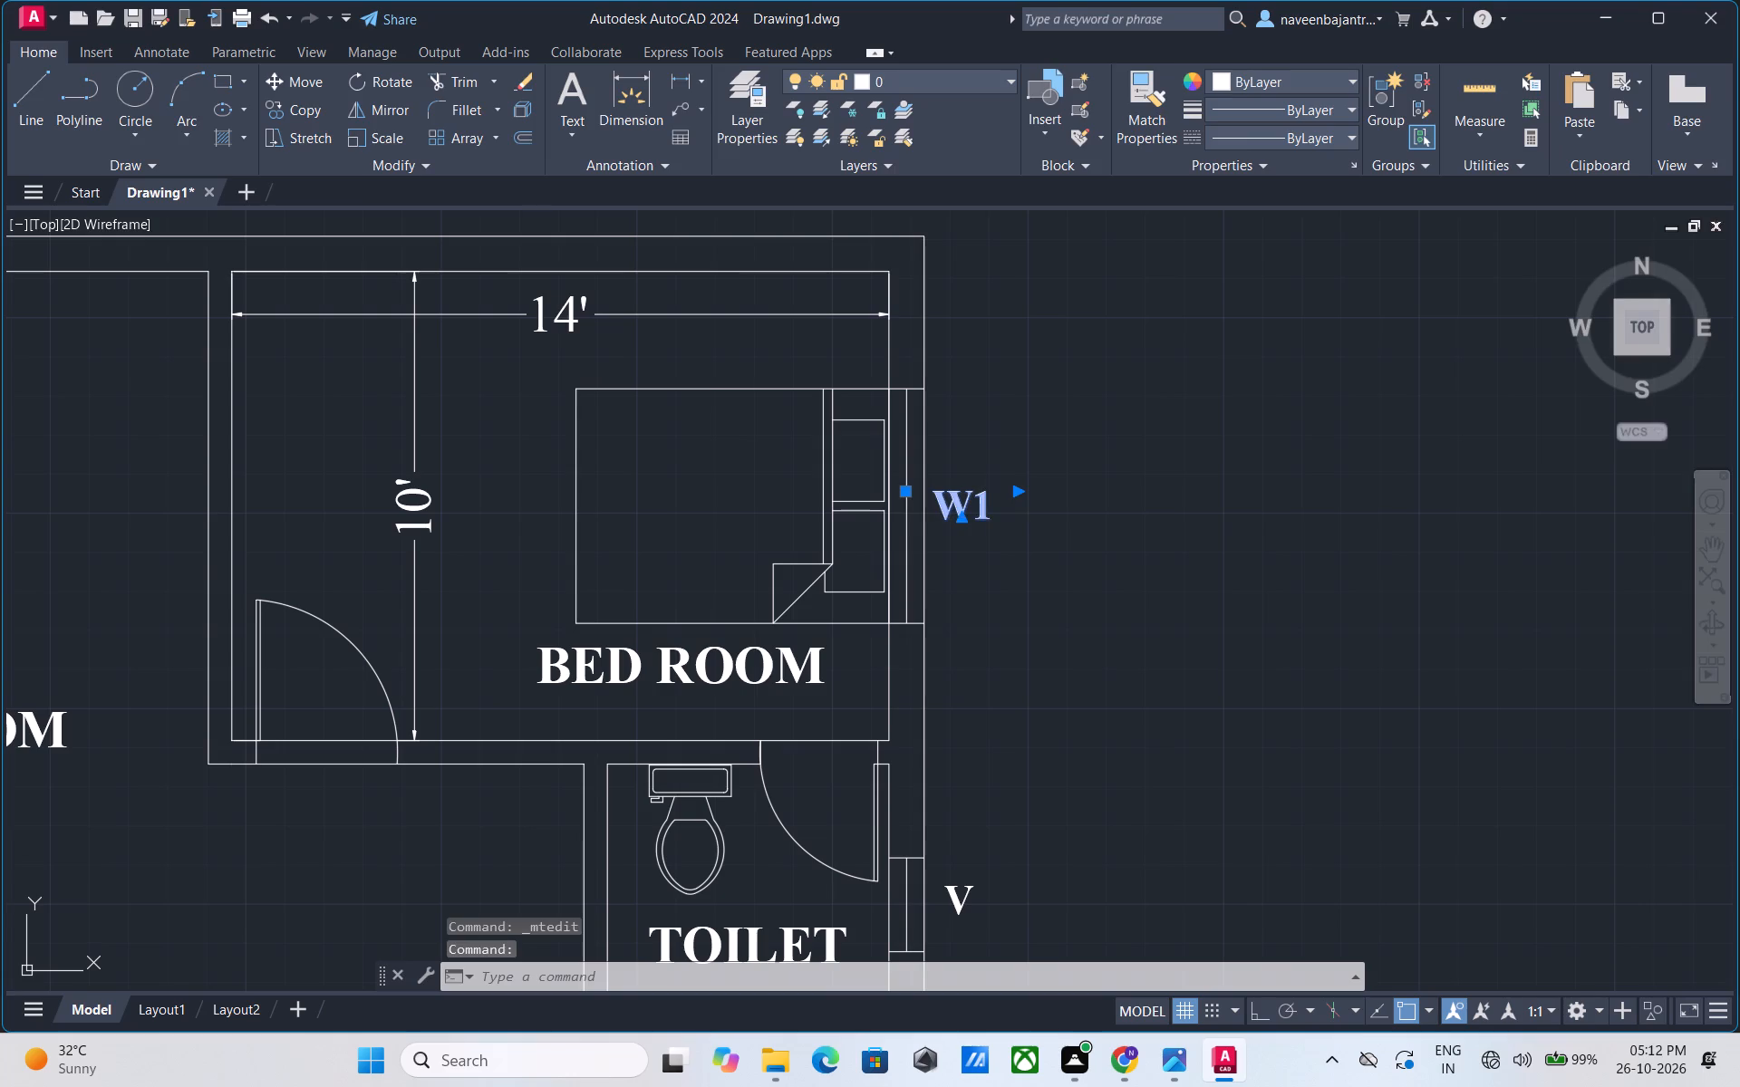
{"action": "key", "text": "BackSpace"}
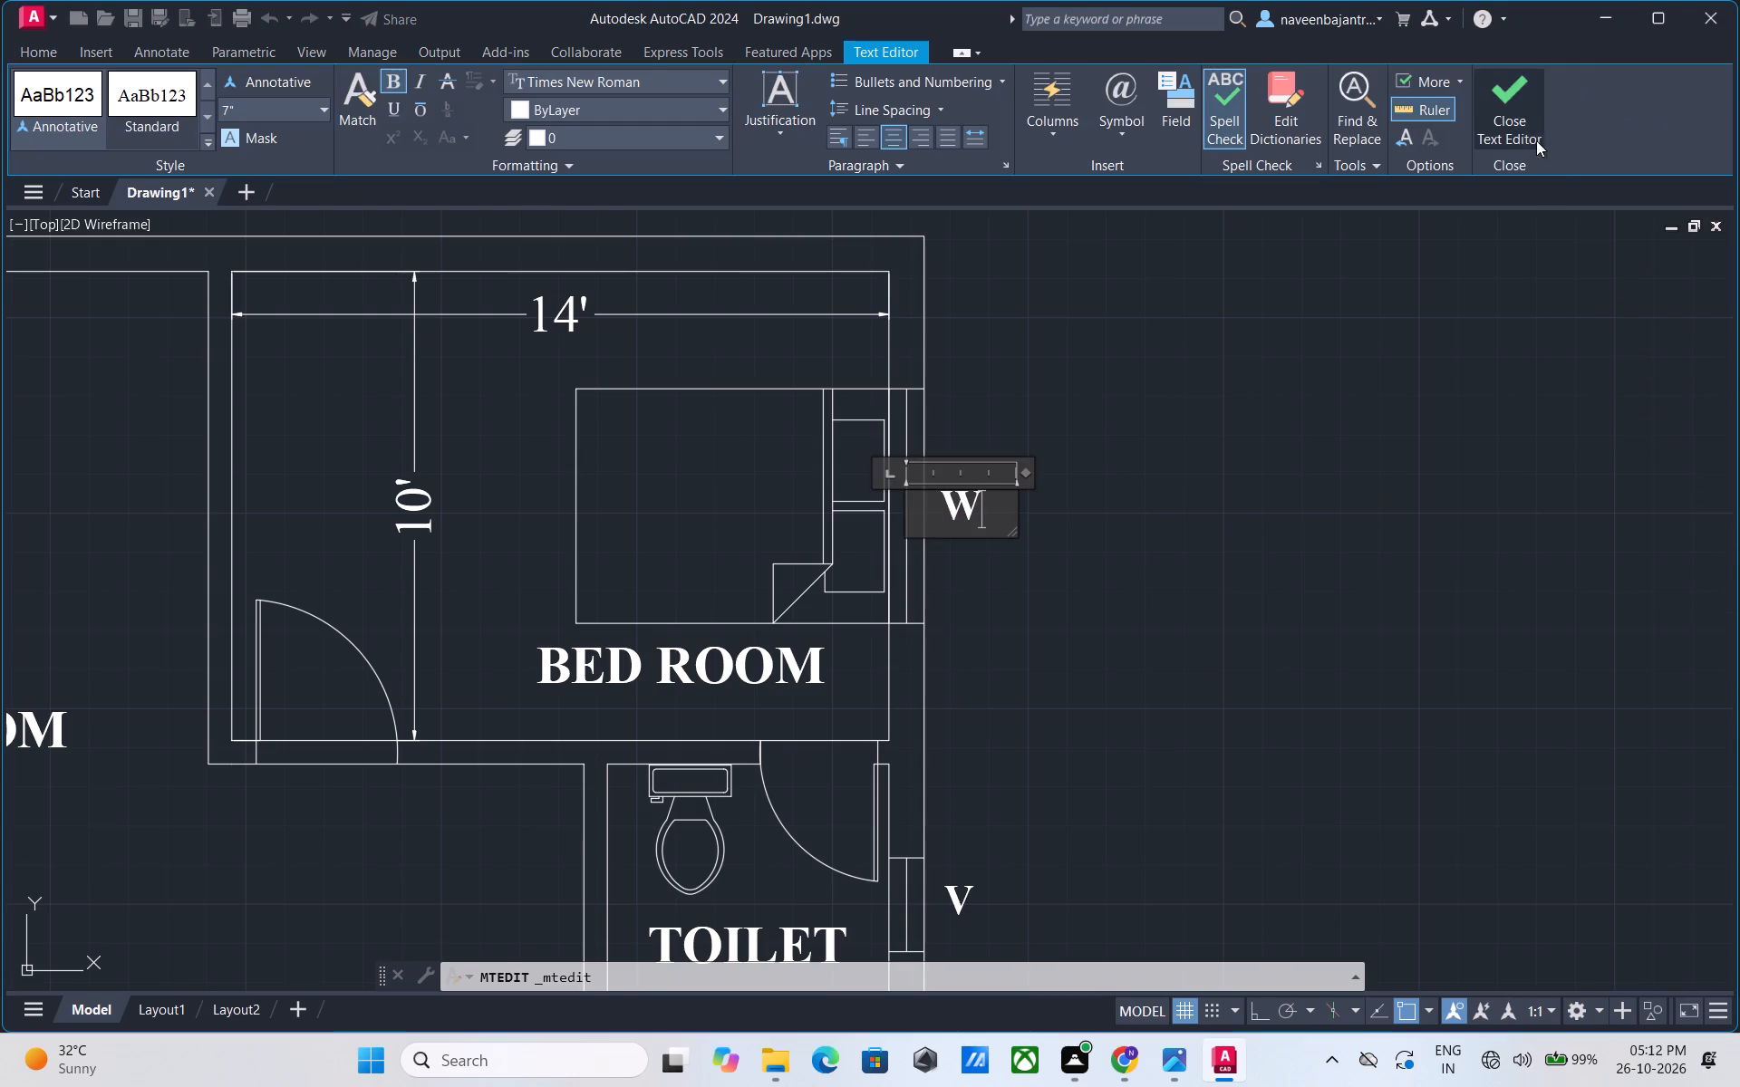
{"action": "left_click", "coordinate": [1529, 120]}
Add a bold, centred 9" LOBBY text label in the open area between the living room and the store.
{"action": "scroll", "coordinate": [1290, 437], "scroll_direction": "down", "scroll_amount": 3}
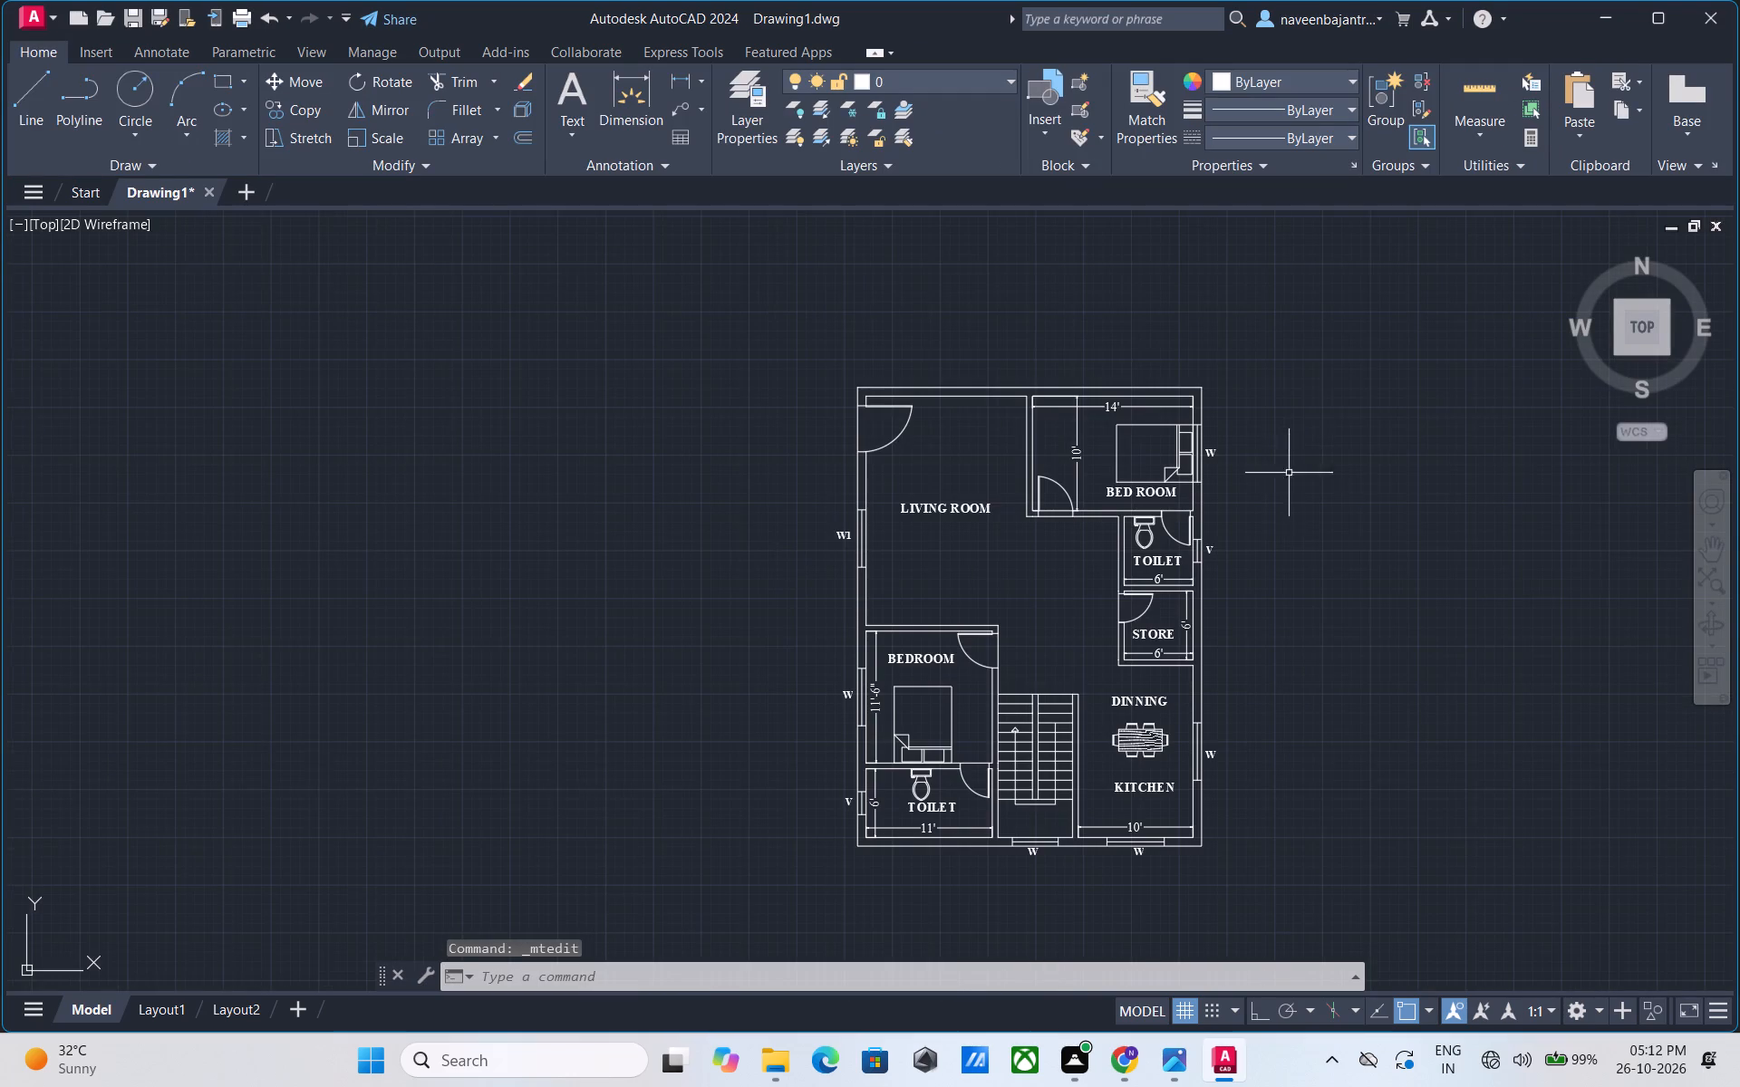
{"action": "middle_click_drag", "start_coordinate": [1291, 493], "coordinate": [1268, 454]}
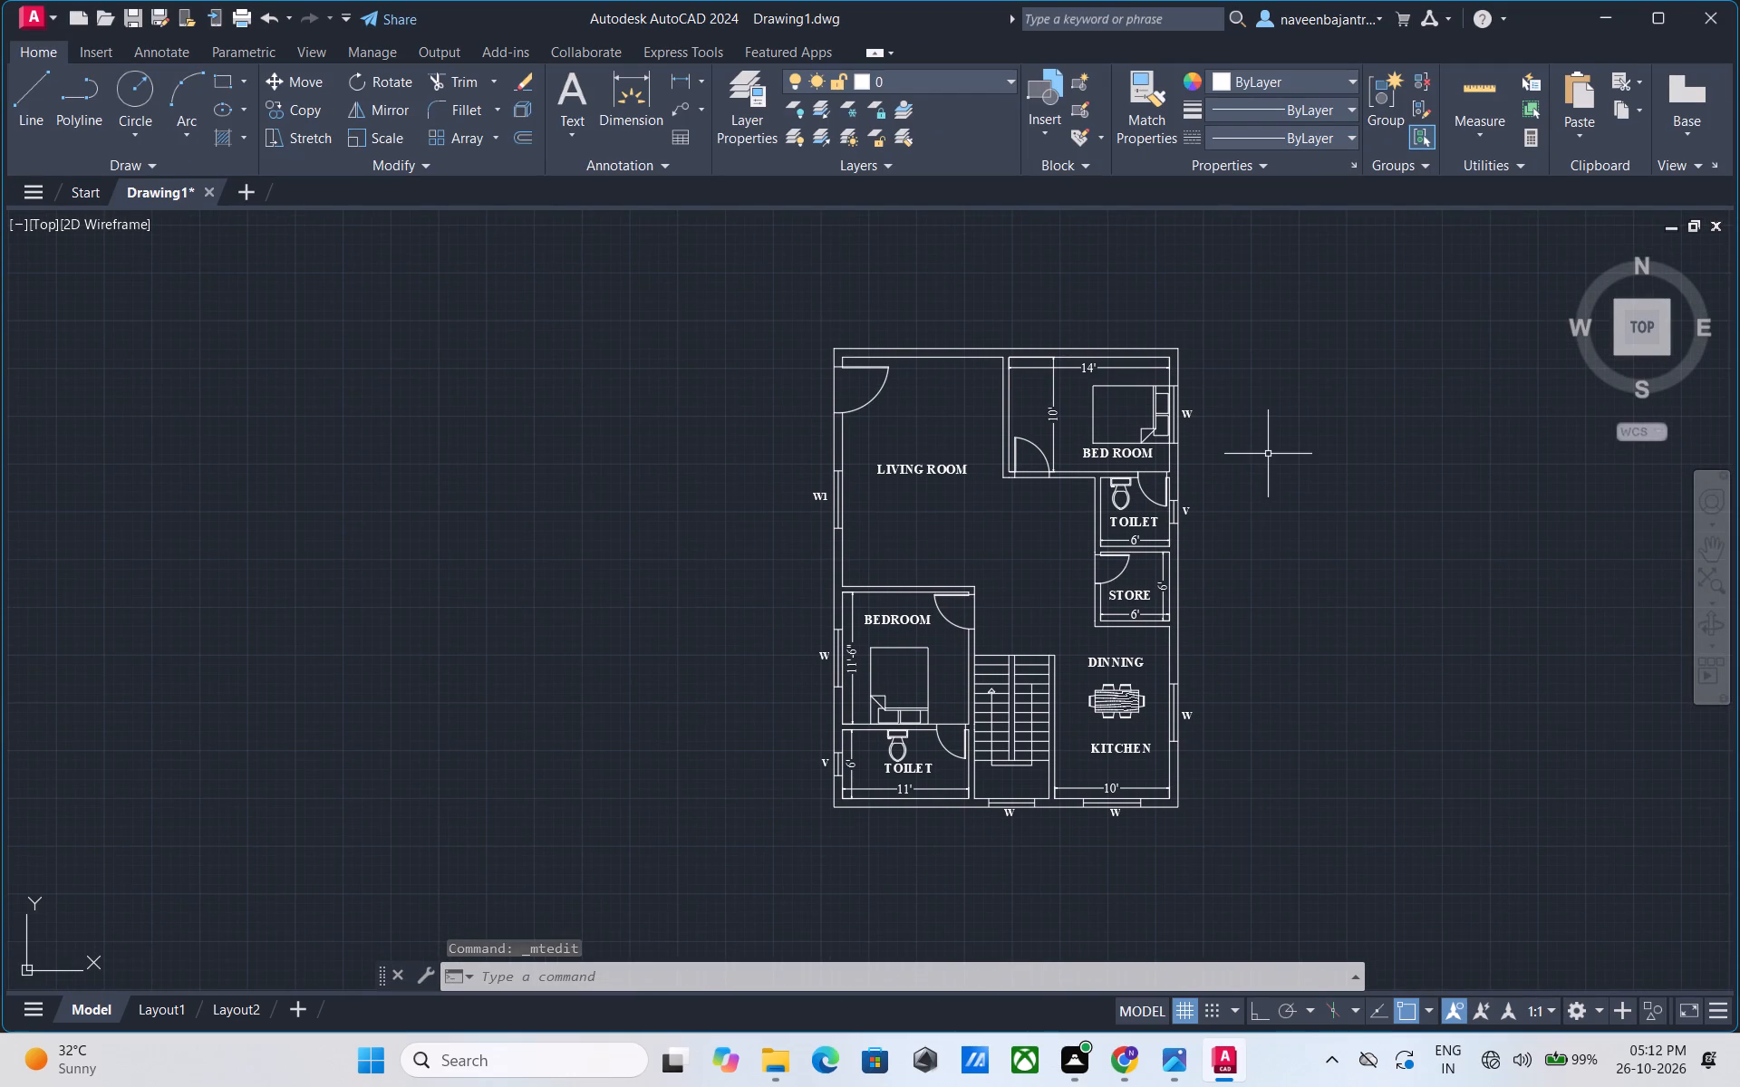
{"action": "scroll", "coordinate": [1012, 557], "scroll_direction": "up", "scroll_amount": 1}
{"action": "key", "text": "Escape"}
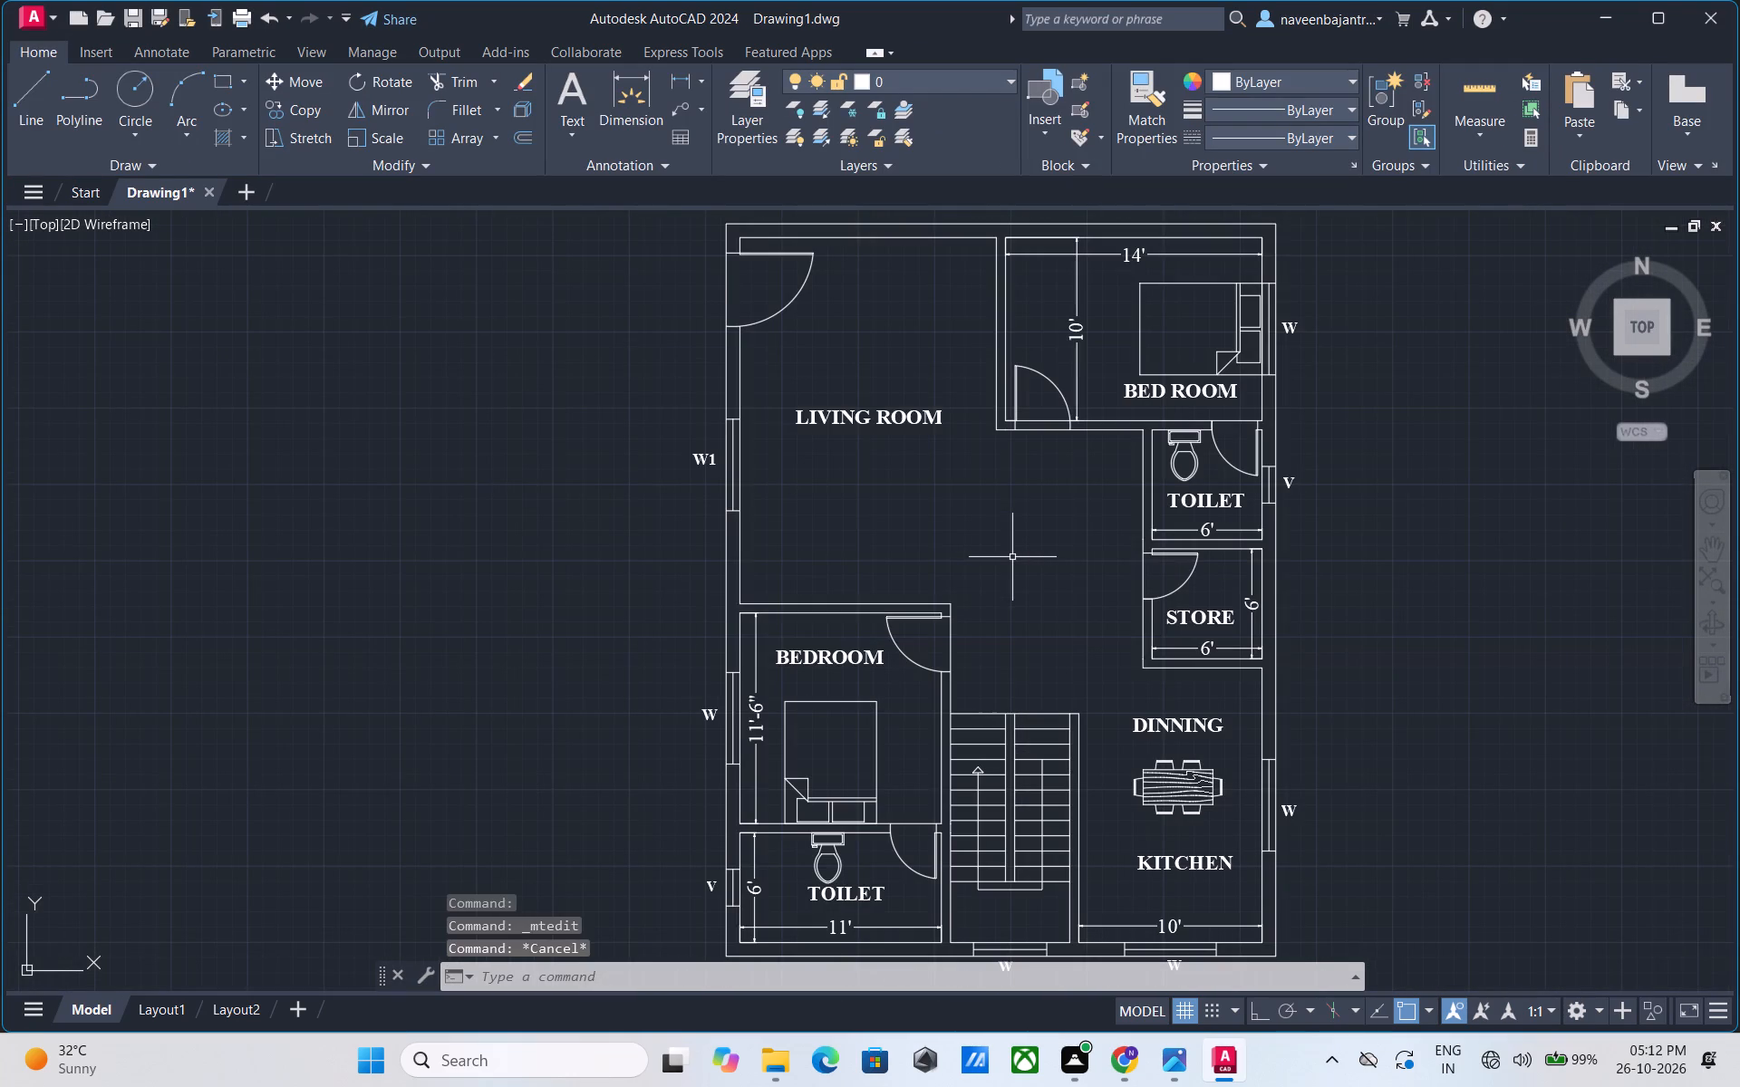
{"action": "left_click", "coordinate": [589, 96]}
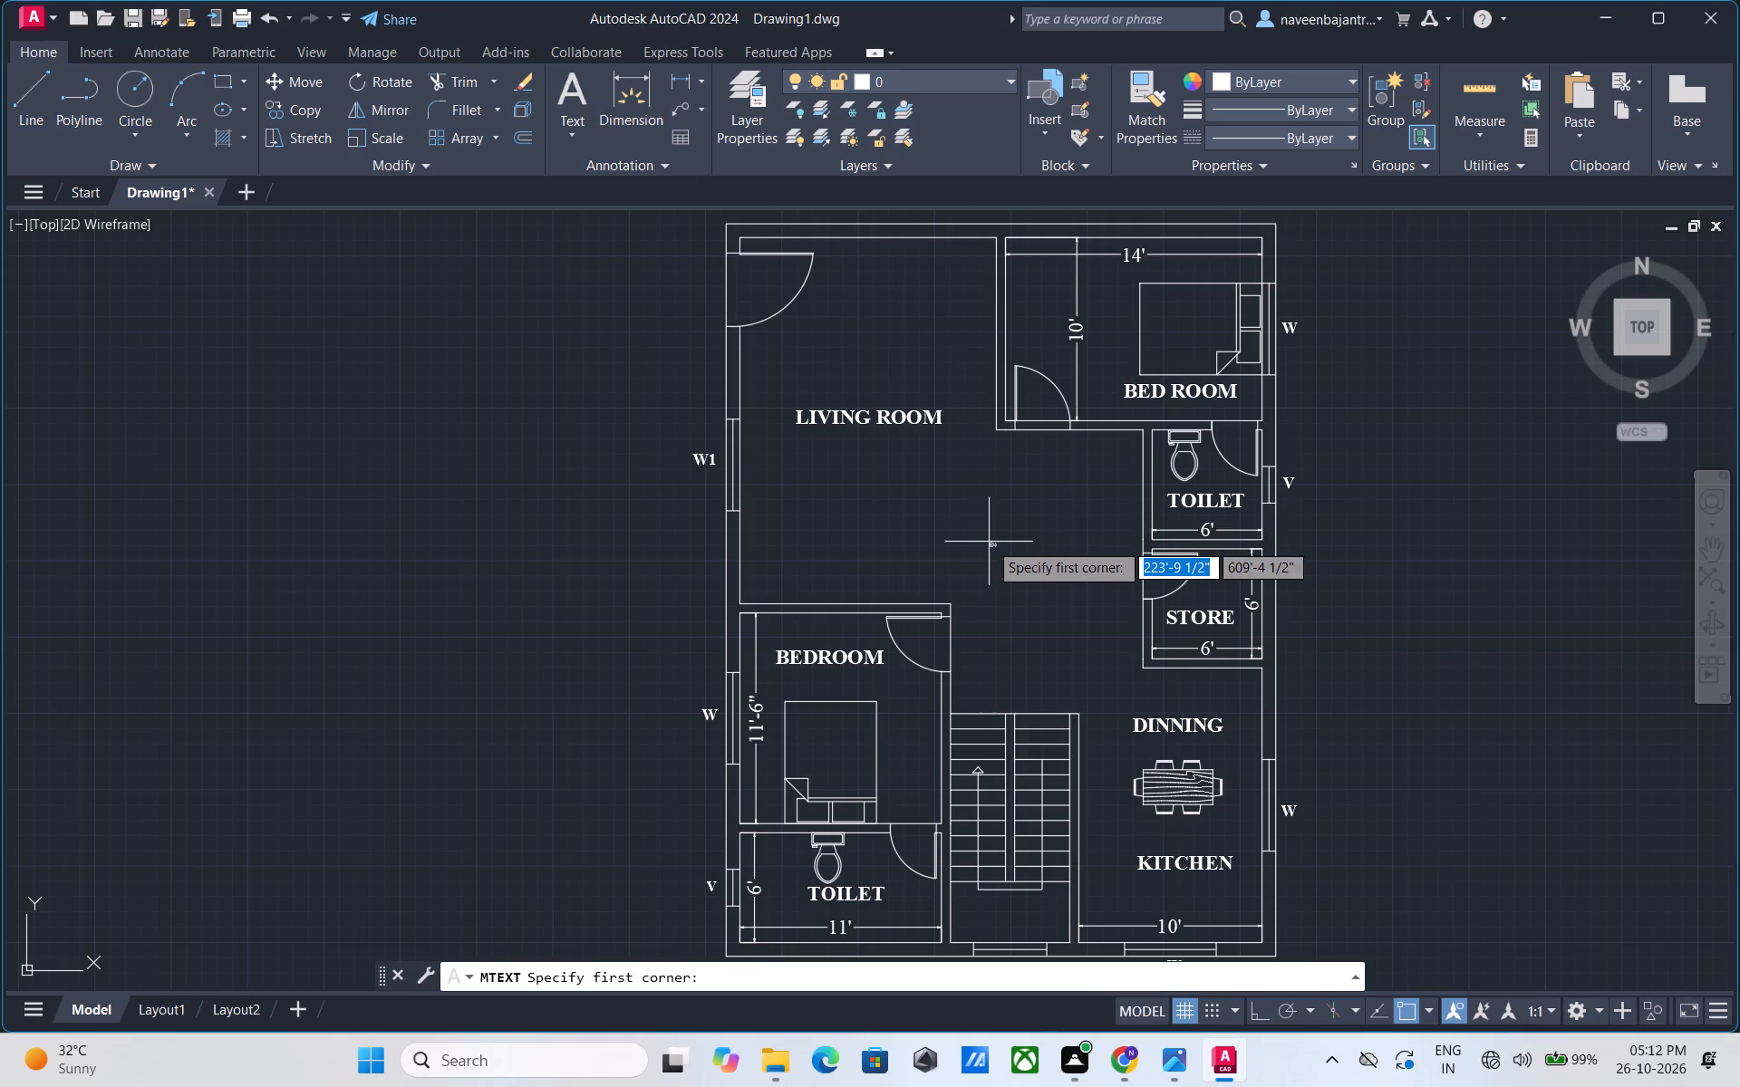
{"action": "left_click", "coordinate": [981, 538]}
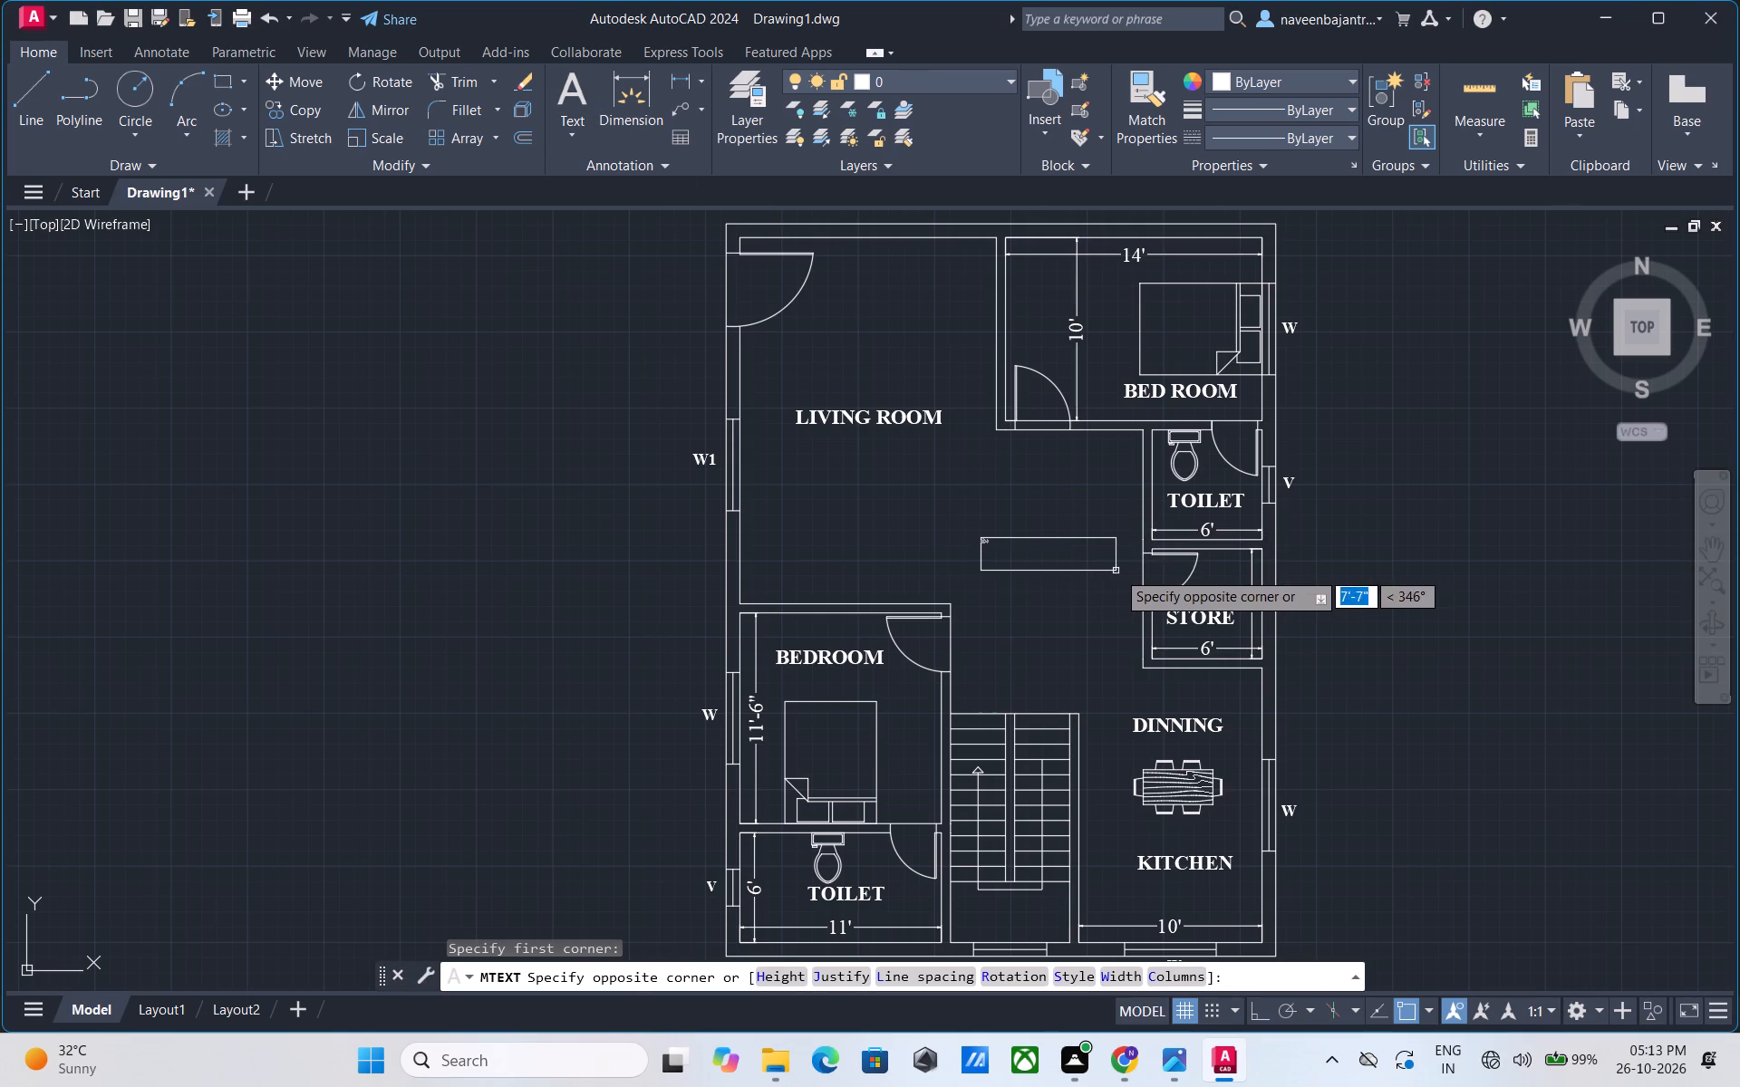
{"action": "left_click", "coordinate": [1119, 571]}
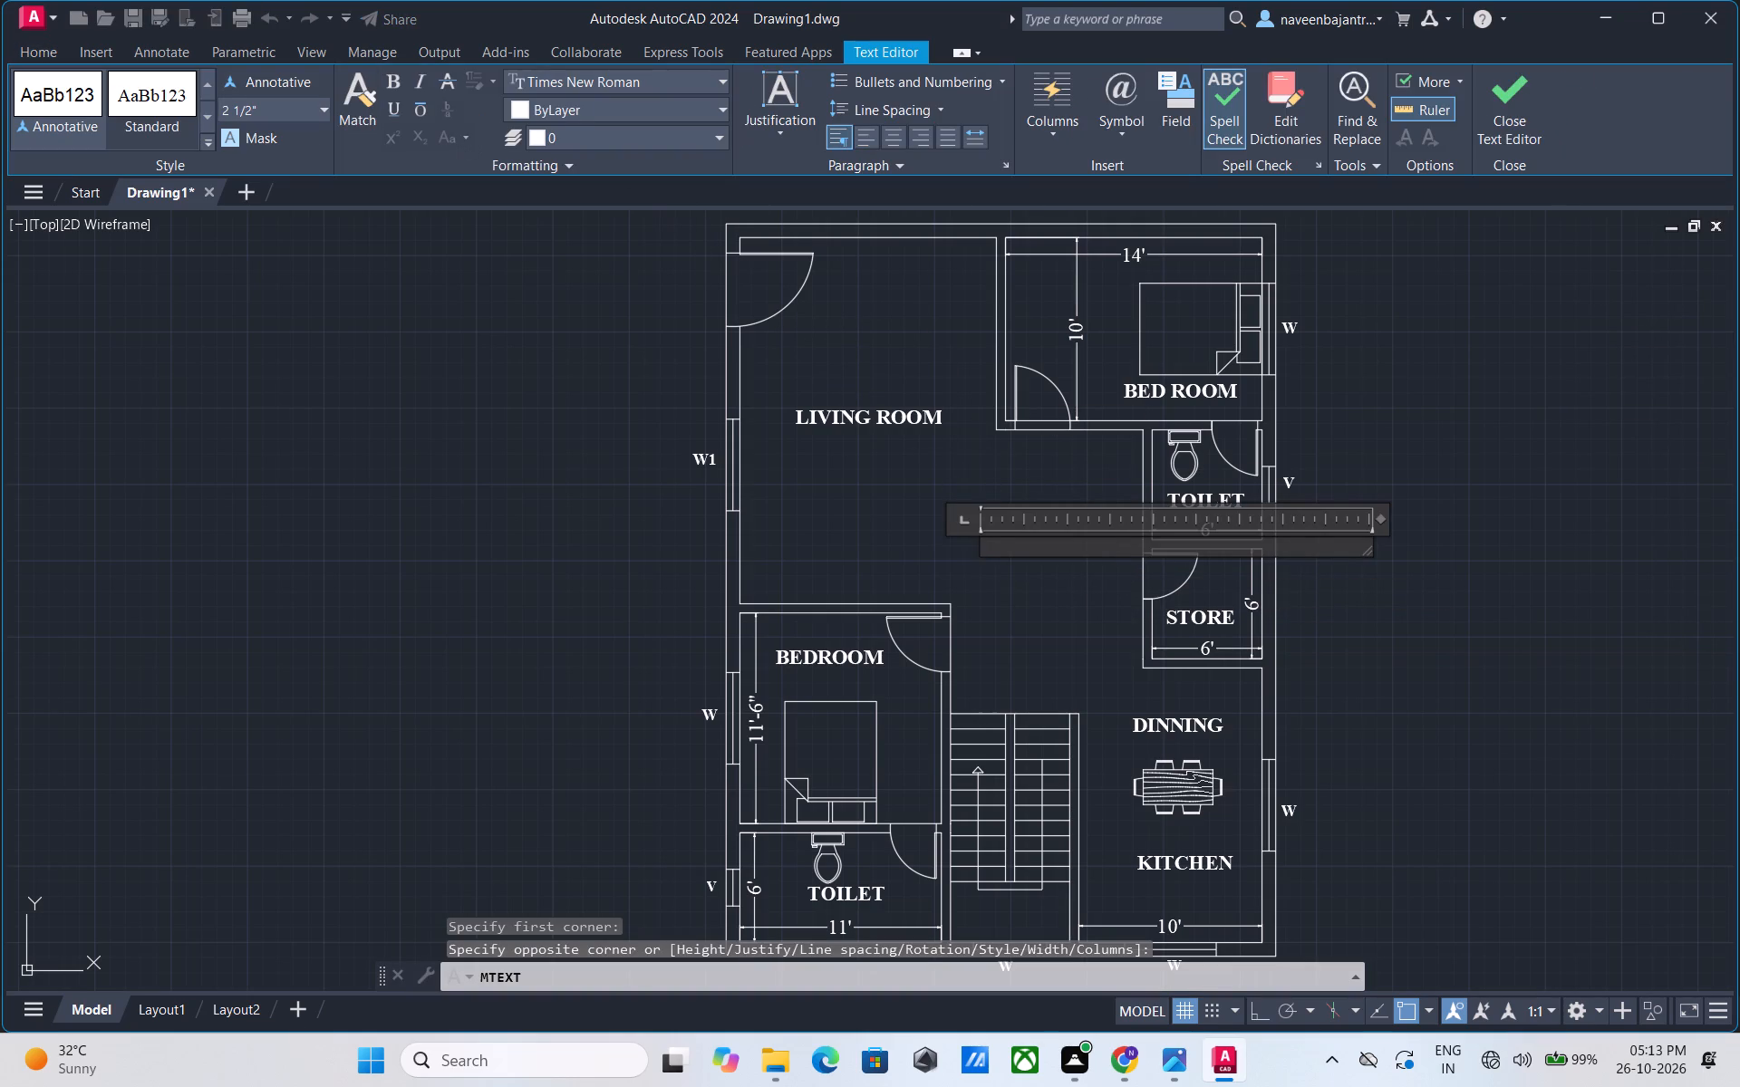
{"action": "left_click", "coordinate": [288, 114]}
{"action": "key", "text": "9"}
{"action": "key", "text": "shift+quotedbl"}
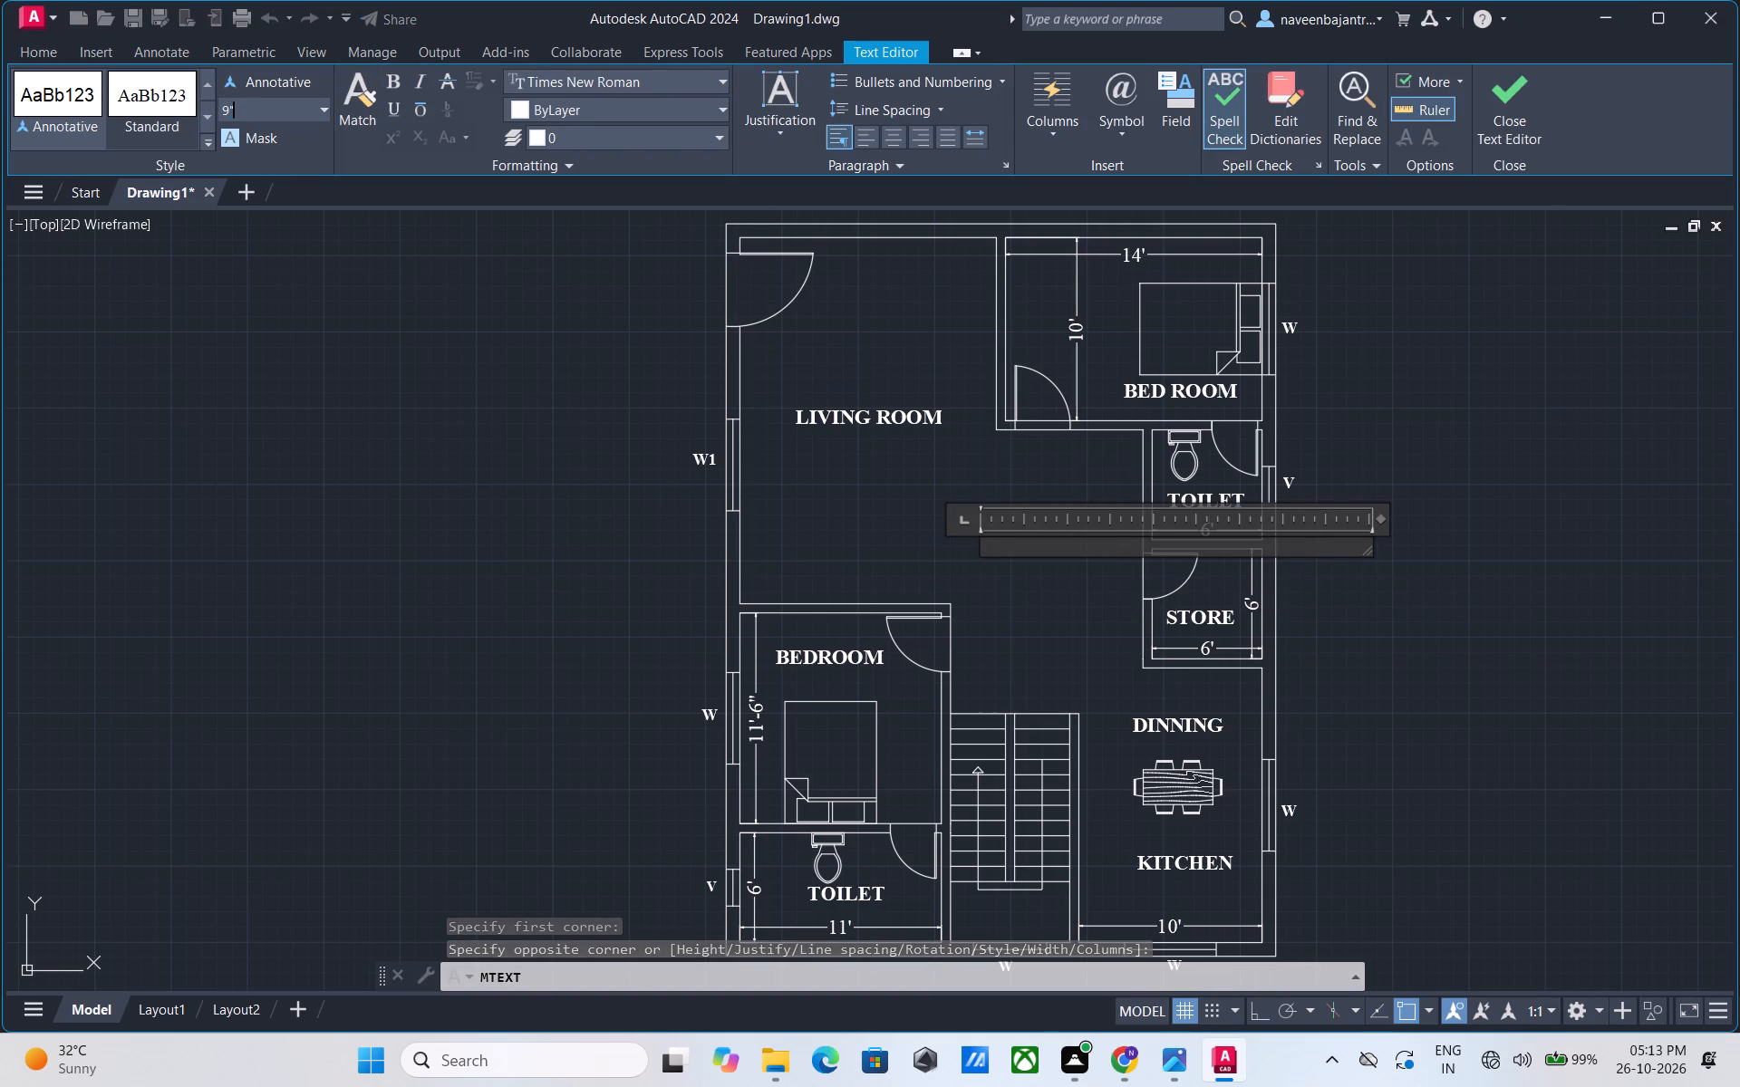
{"action": "key", "text": "Return"}
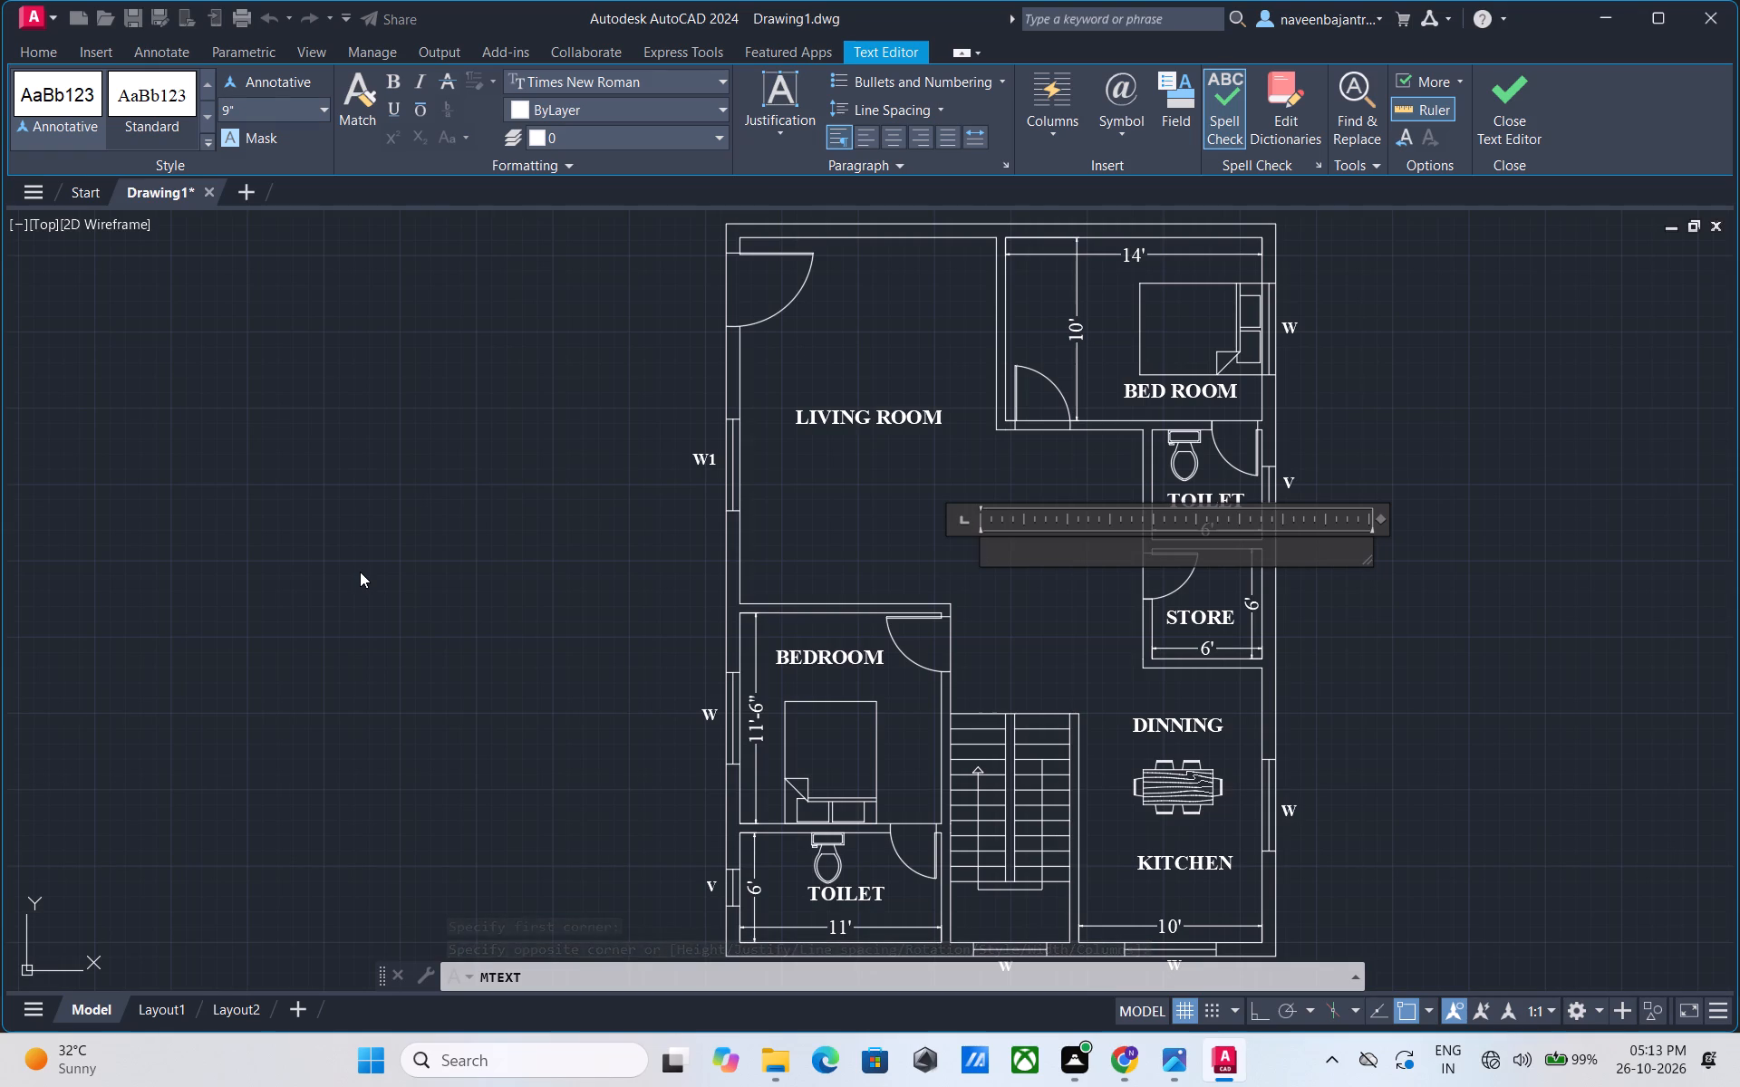
{"action": "type", "text": "LOBBY"}
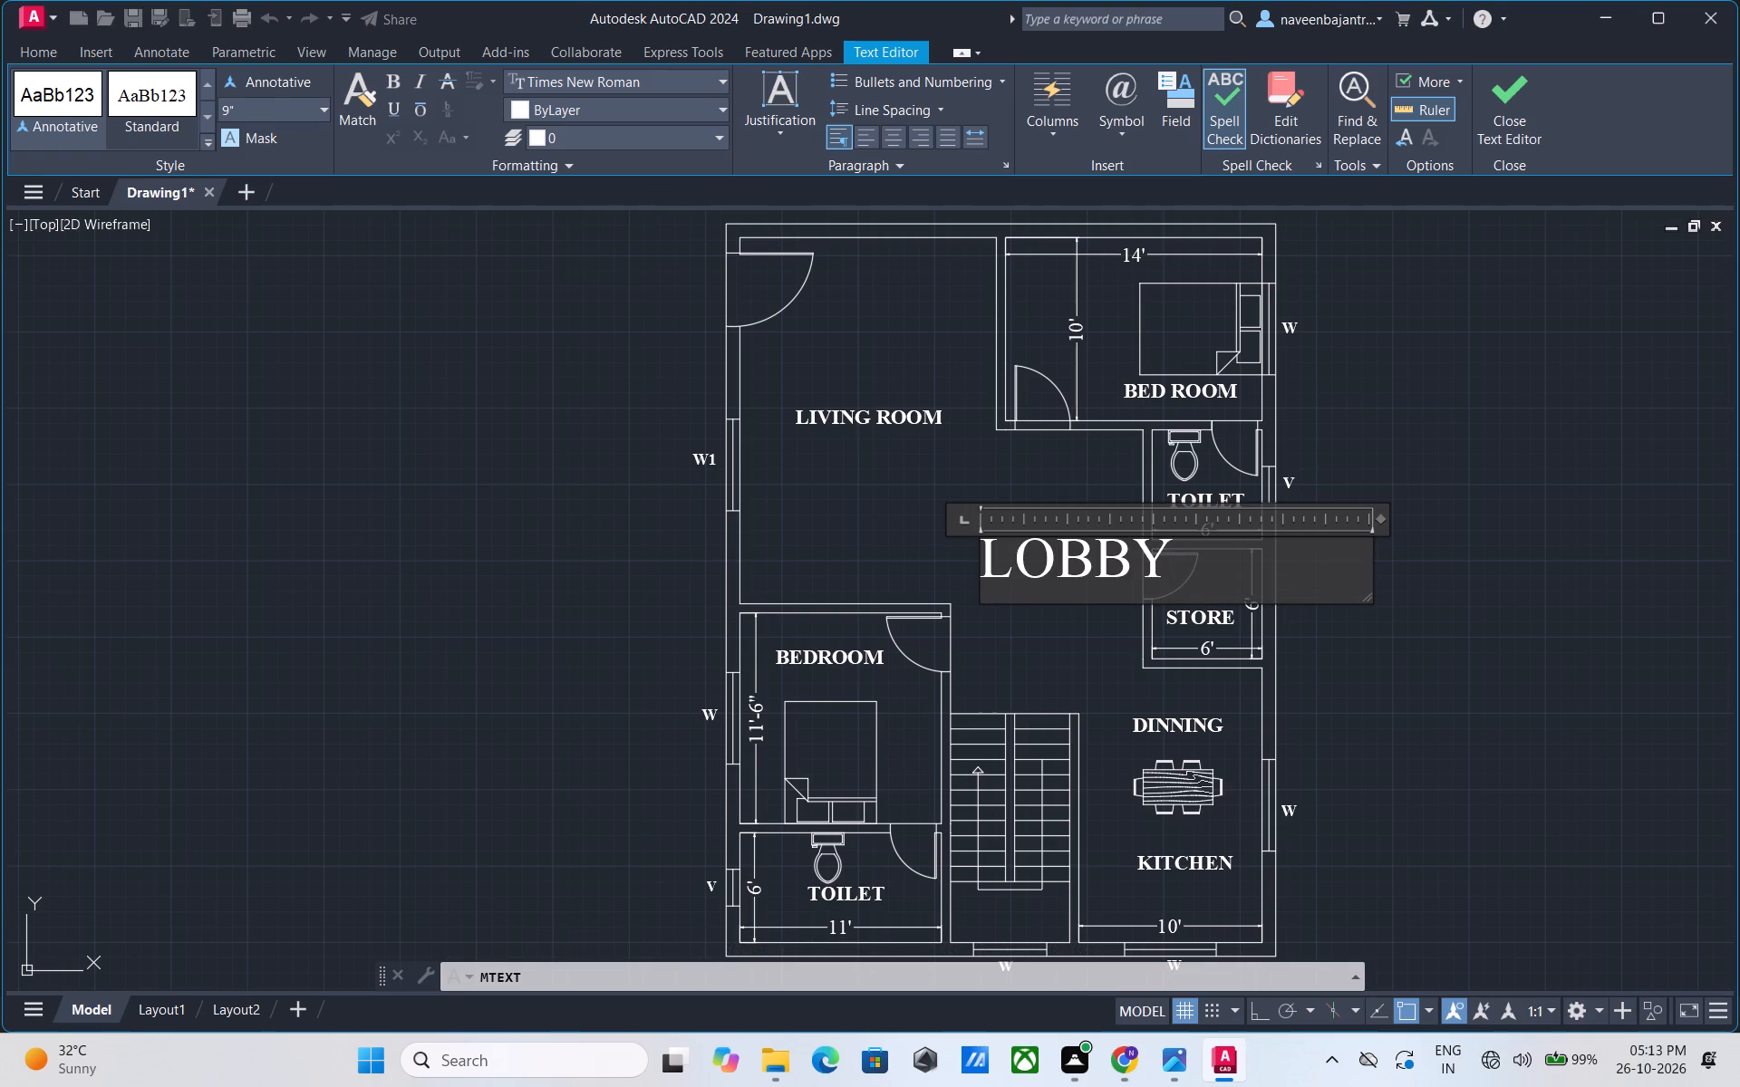
{"action": "left_click_drag", "start_coordinate": [1175, 556], "coordinate": [939, 550]}
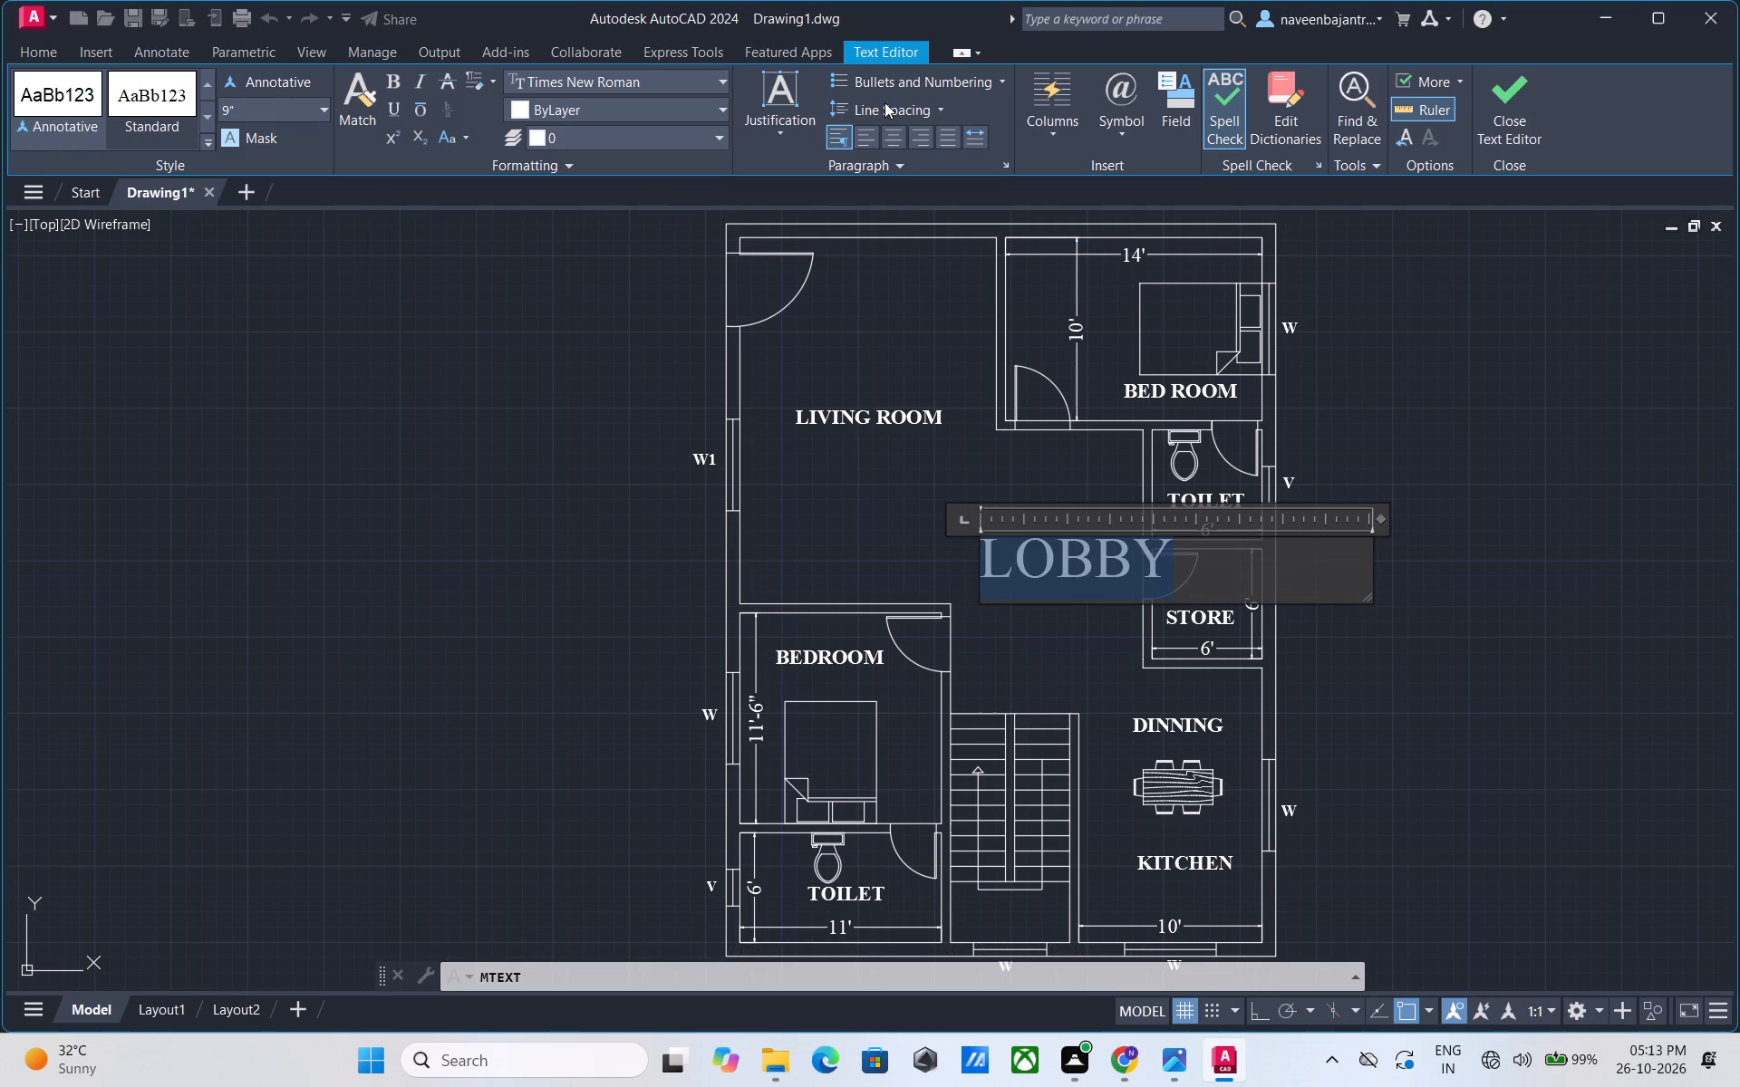
{"action": "left_click", "coordinate": [887, 132]}
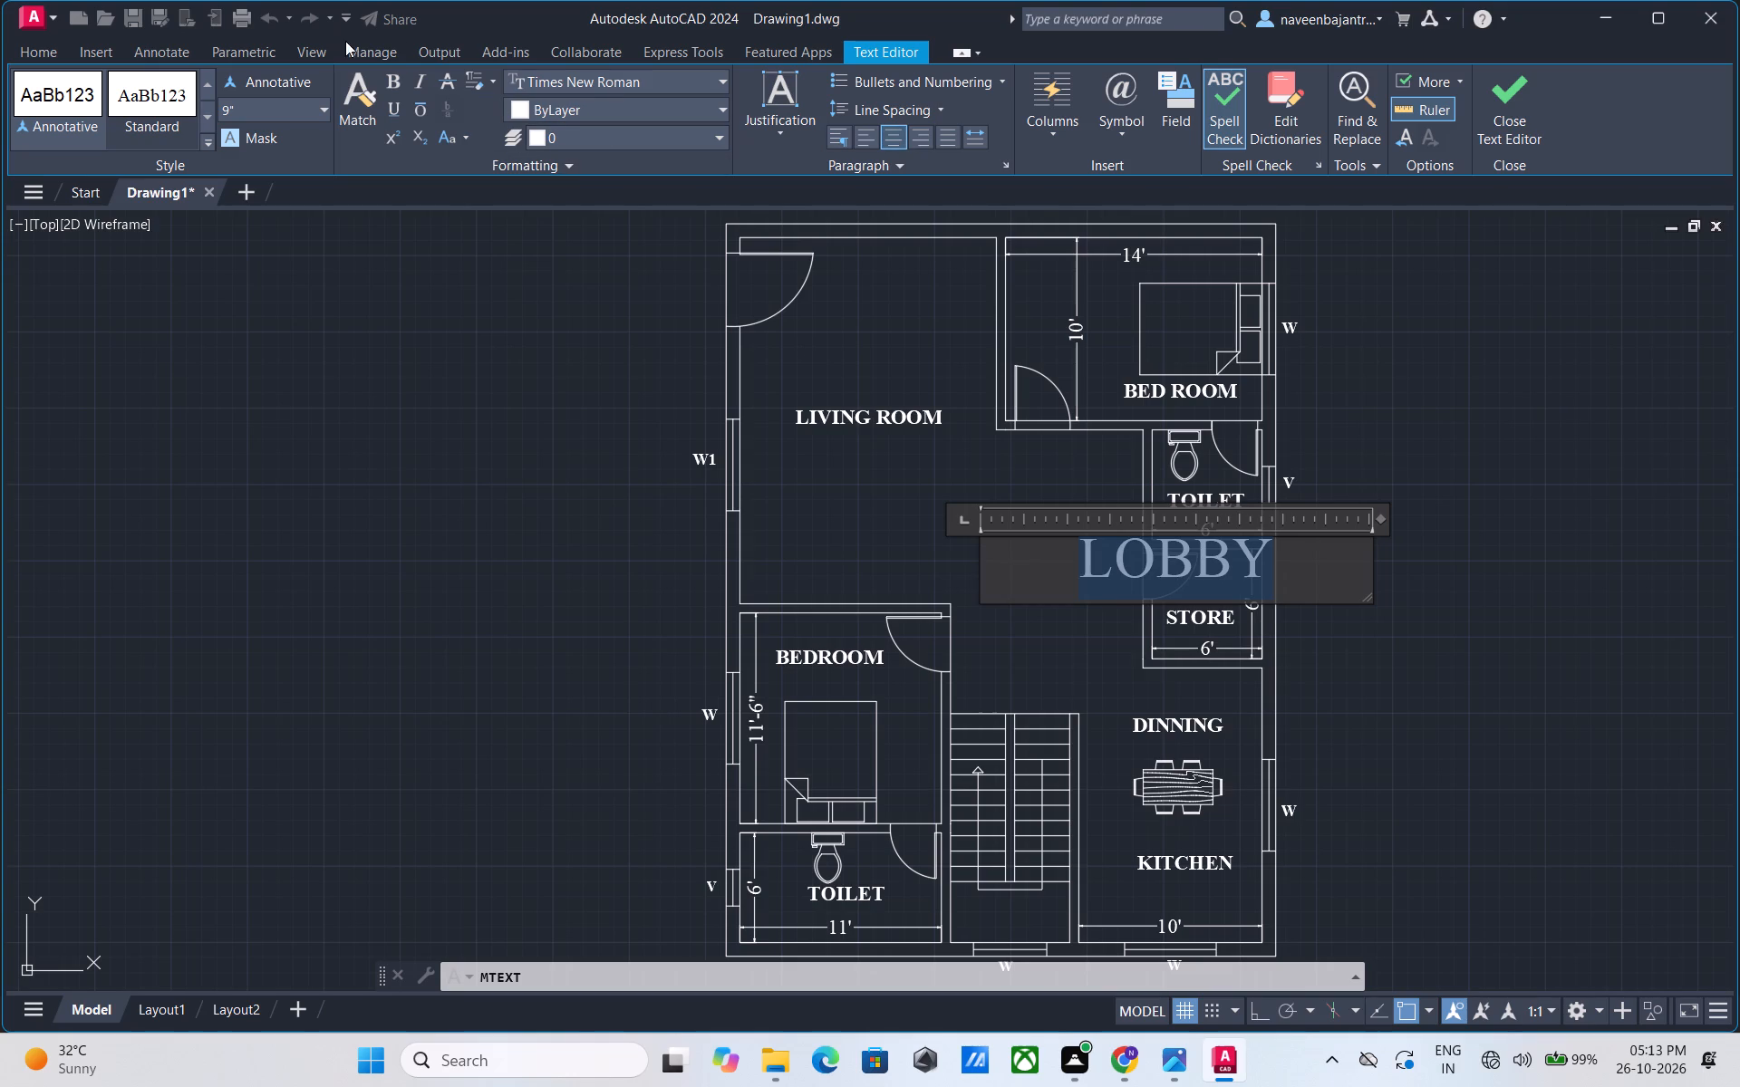
{"action": "left_click", "coordinate": [396, 78]}
{"action": "left_click", "coordinate": [1499, 105]}
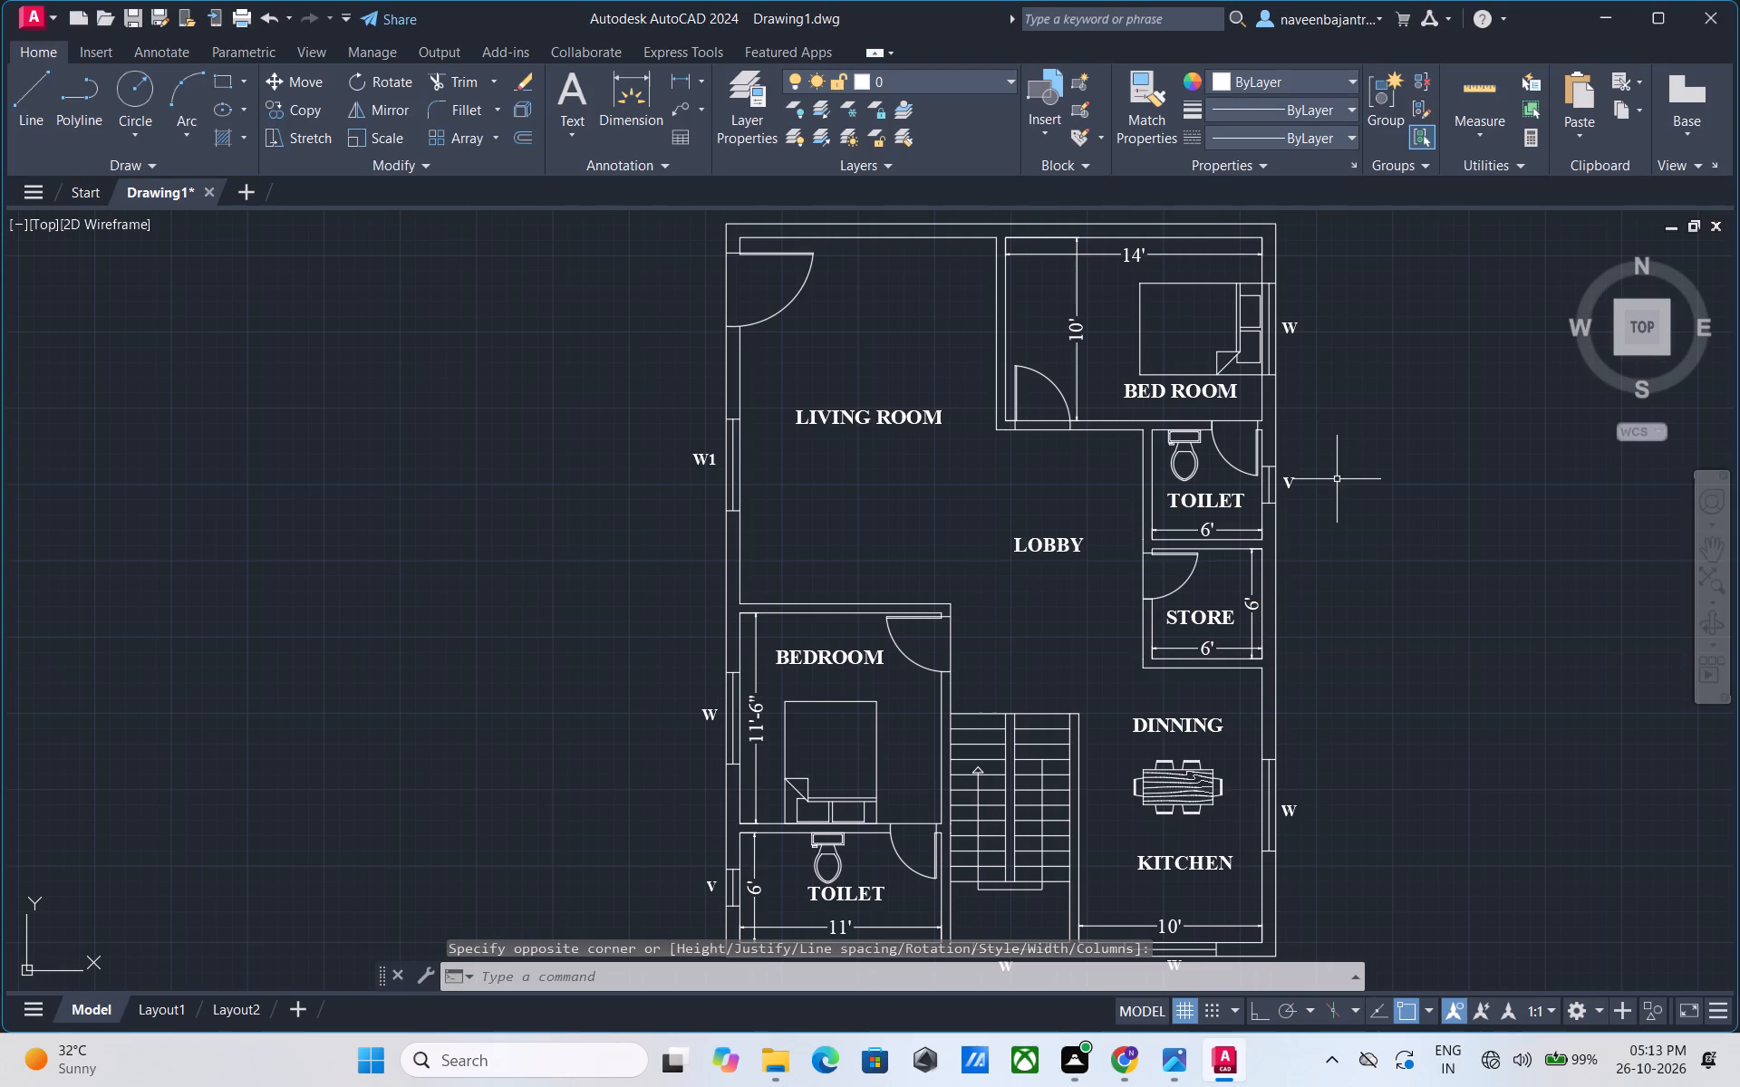
Copy the whole floor plan with Ortho on, placing the duplicate about 33'-8" horizontally to the right of the original.
{"action": "scroll", "coordinate": [1337, 479], "scroll_direction": "down", "scroll_amount": 1}
{"action": "middle_click_drag", "start_coordinate": [1383, 505], "coordinate": [1289, 516]}
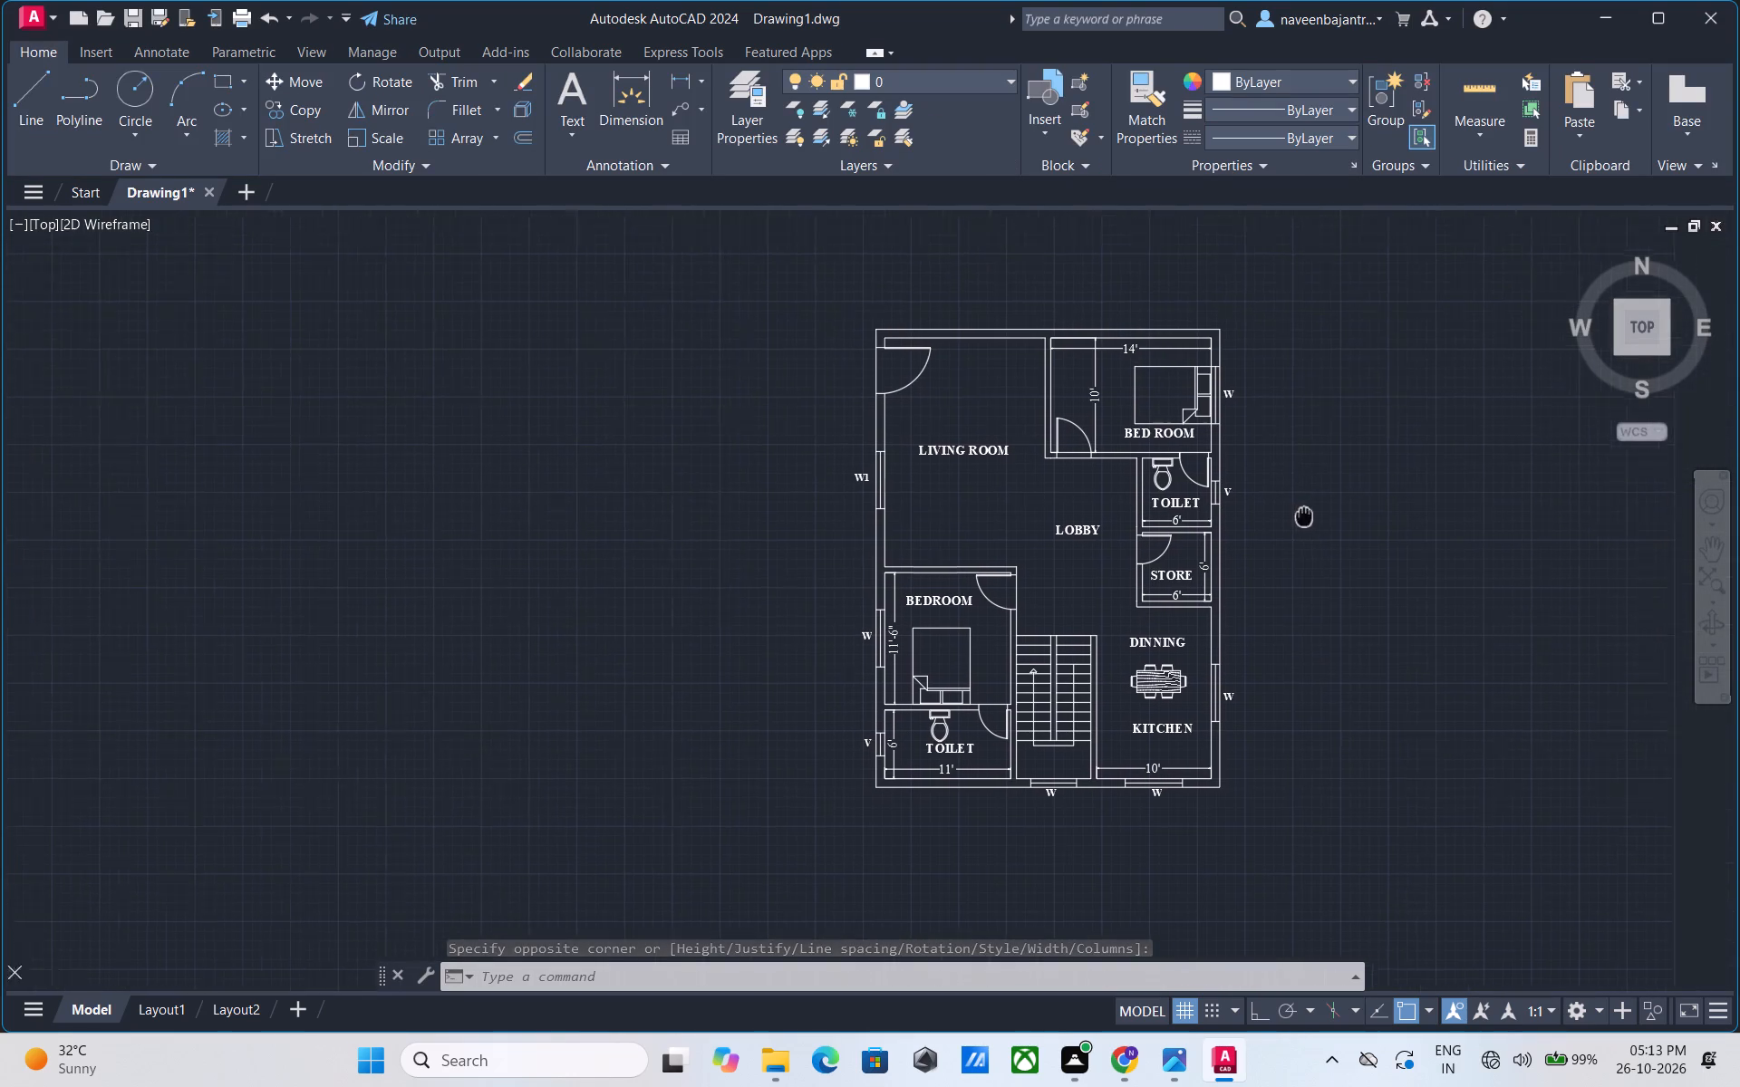
{"action": "middle_click_drag", "start_coordinate": [1289, 516], "coordinate": [1264, 519]}
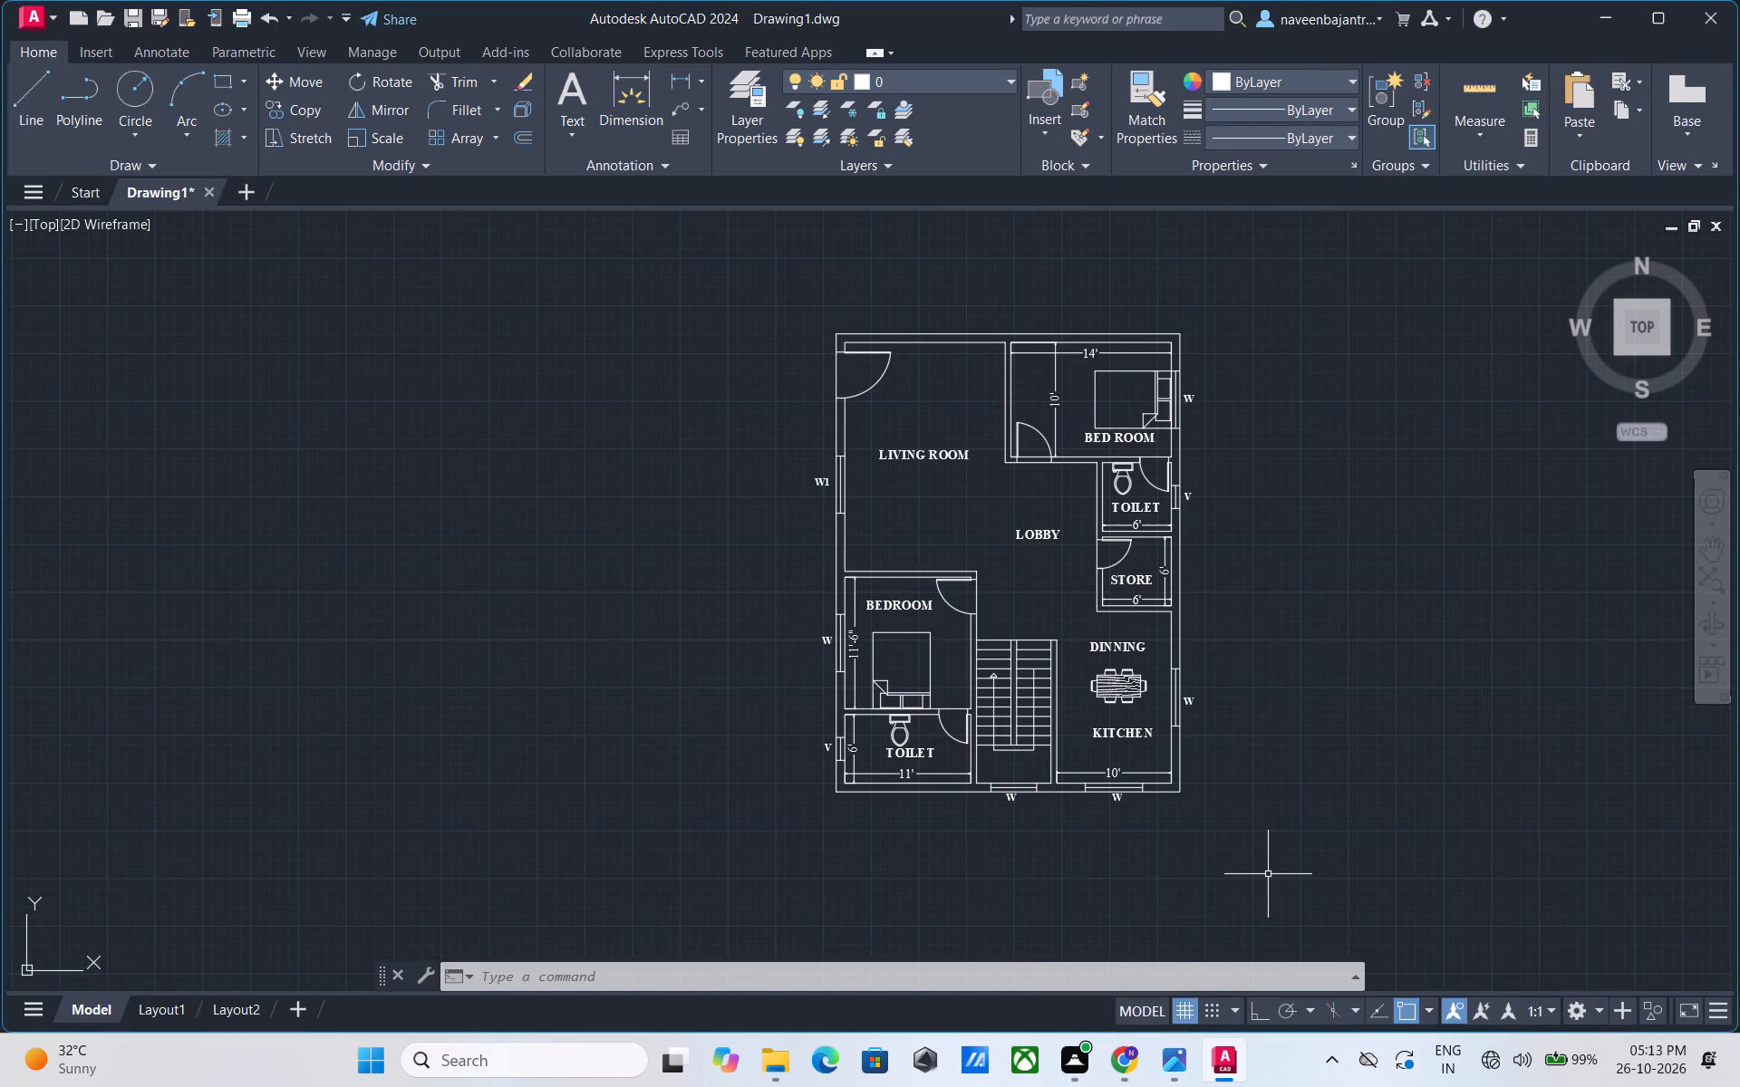
{"action": "middle_click_drag", "start_coordinate": [1327, 742], "coordinate": [1321, 741]}
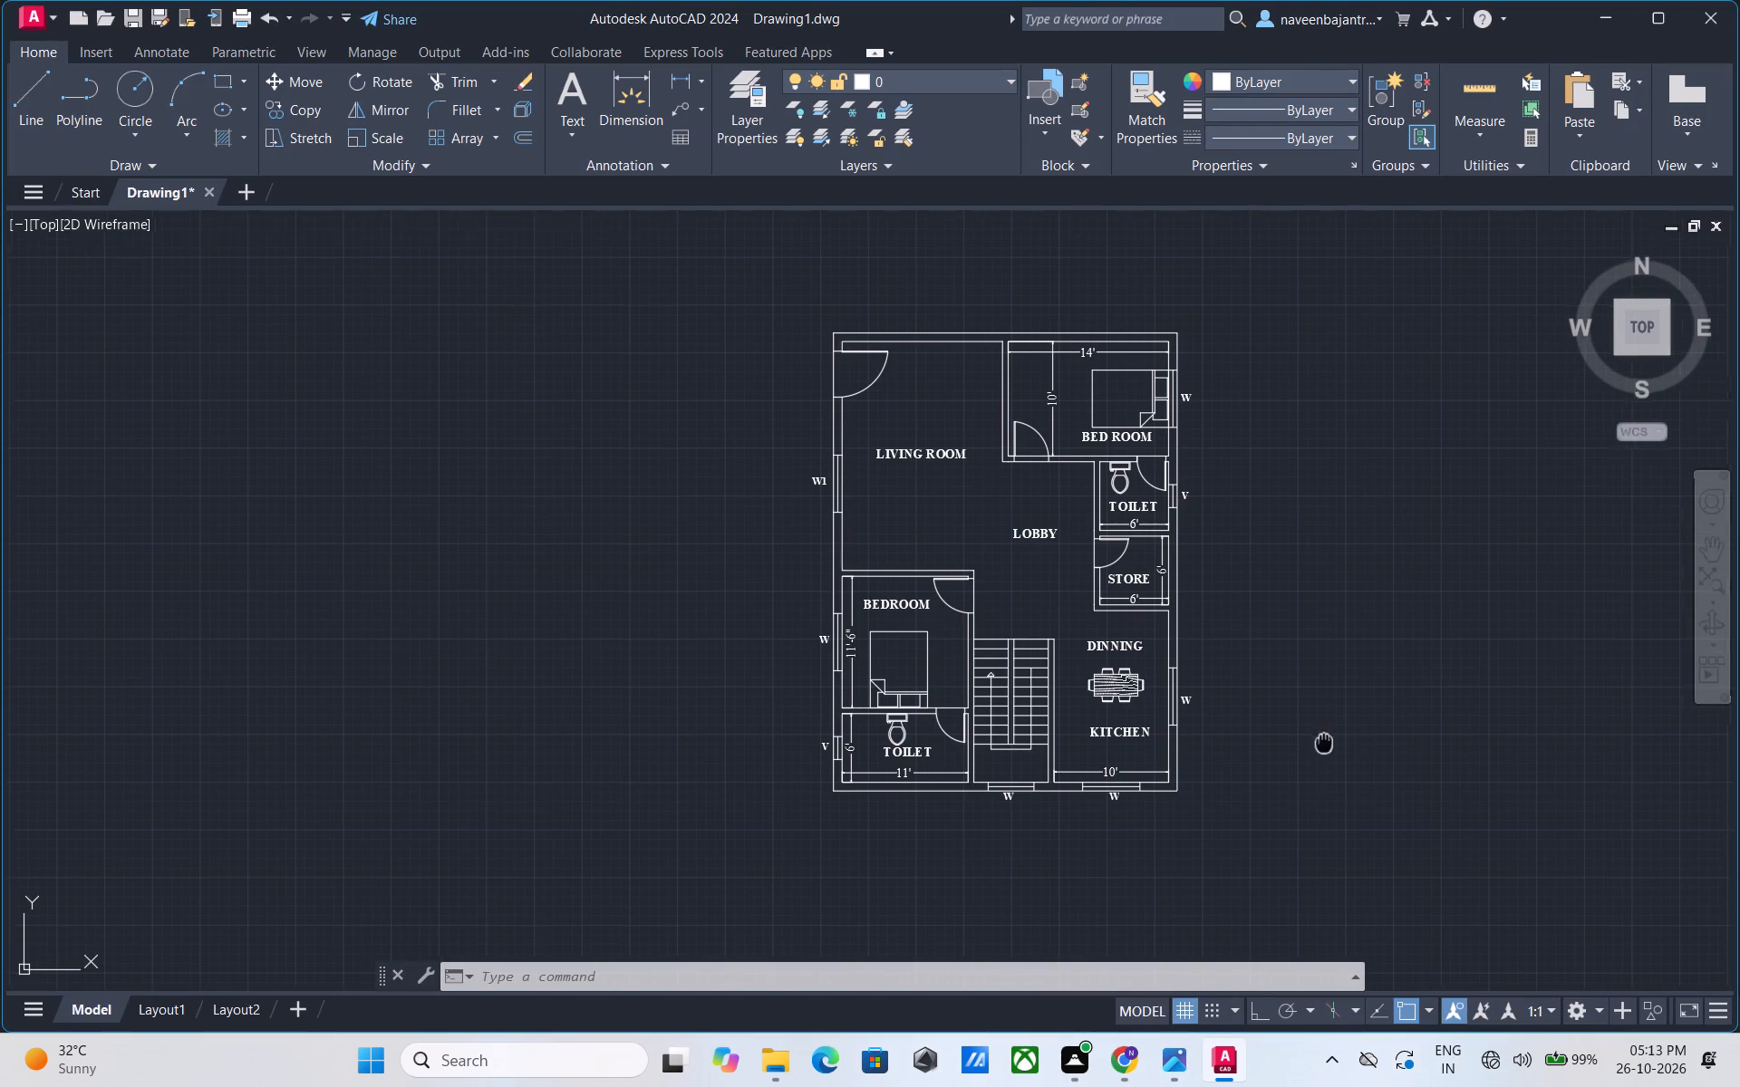
{"action": "middle_click_drag", "start_coordinate": [1321, 741], "coordinate": [1232, 739]}
{"action": "left_click", "coordinate": [672, 276]}
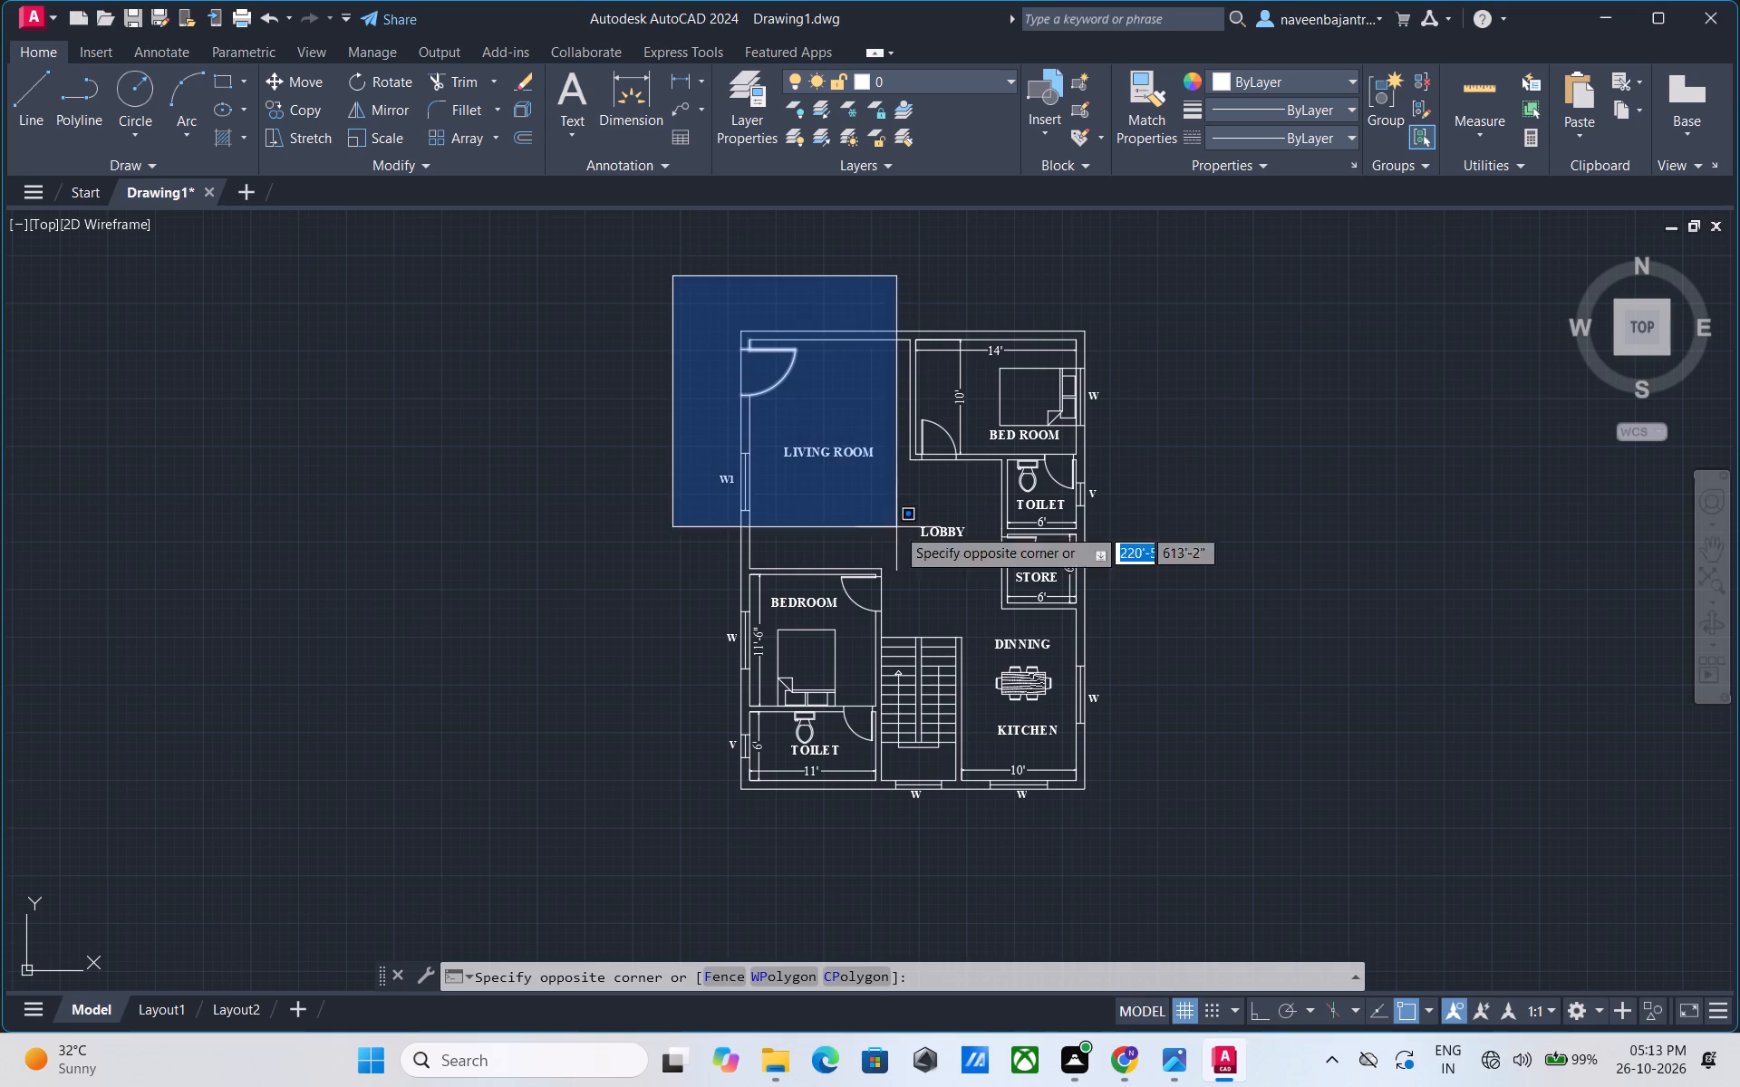
{"action": "left_click", "coordinate": [1097, 813]}
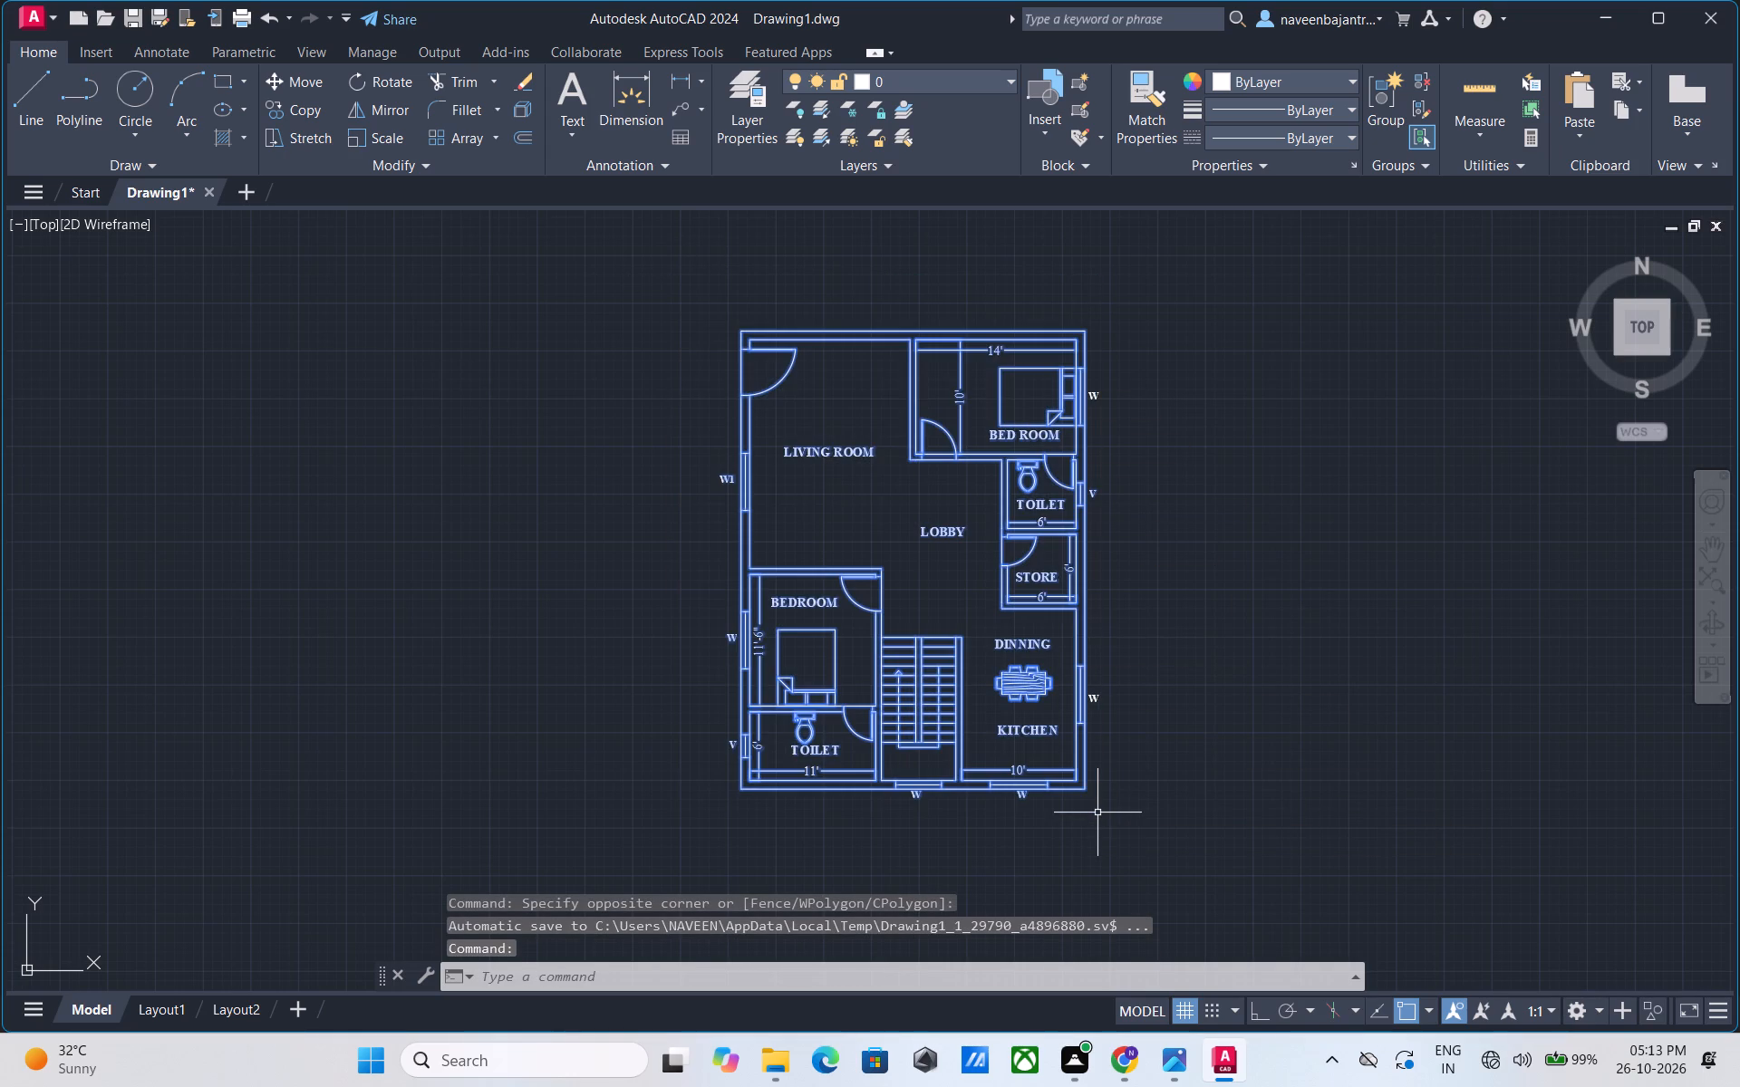
{"action": "left_click", "coordinate": [1251, 1015]}
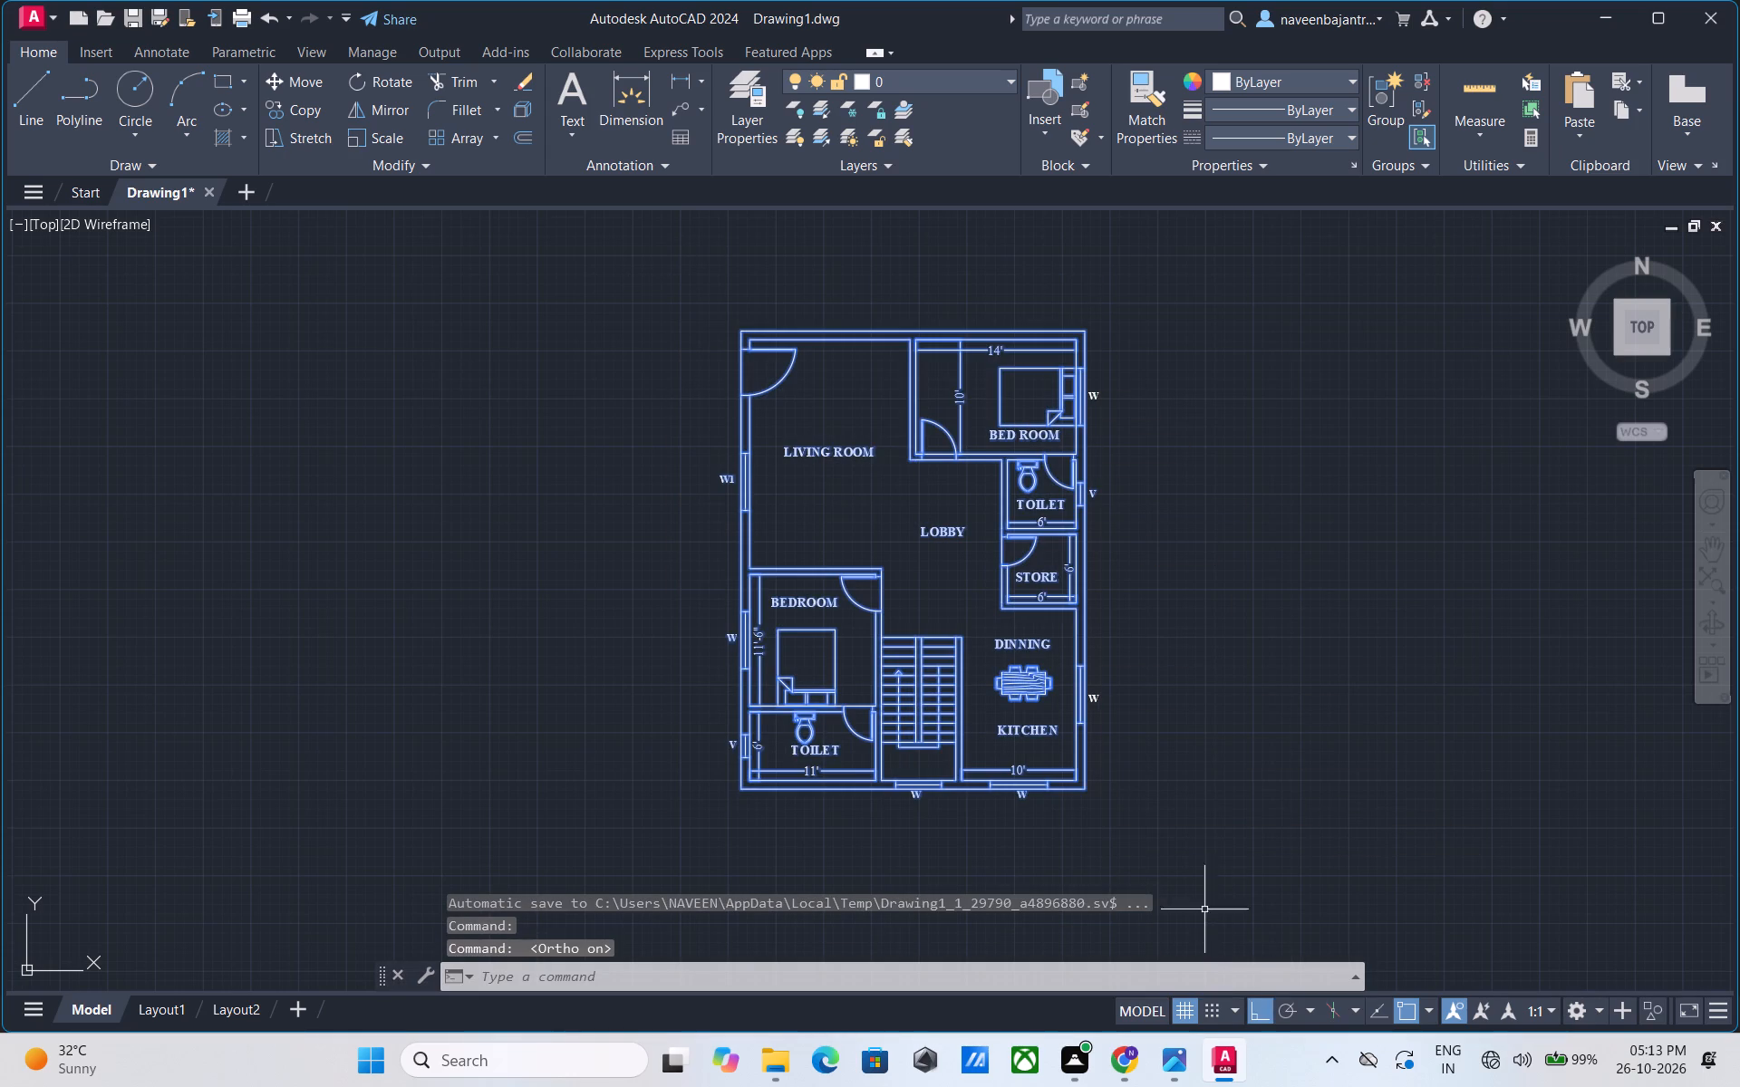
{"action": "type", "text": "CO"}
{"action": "key", "text": "space"}
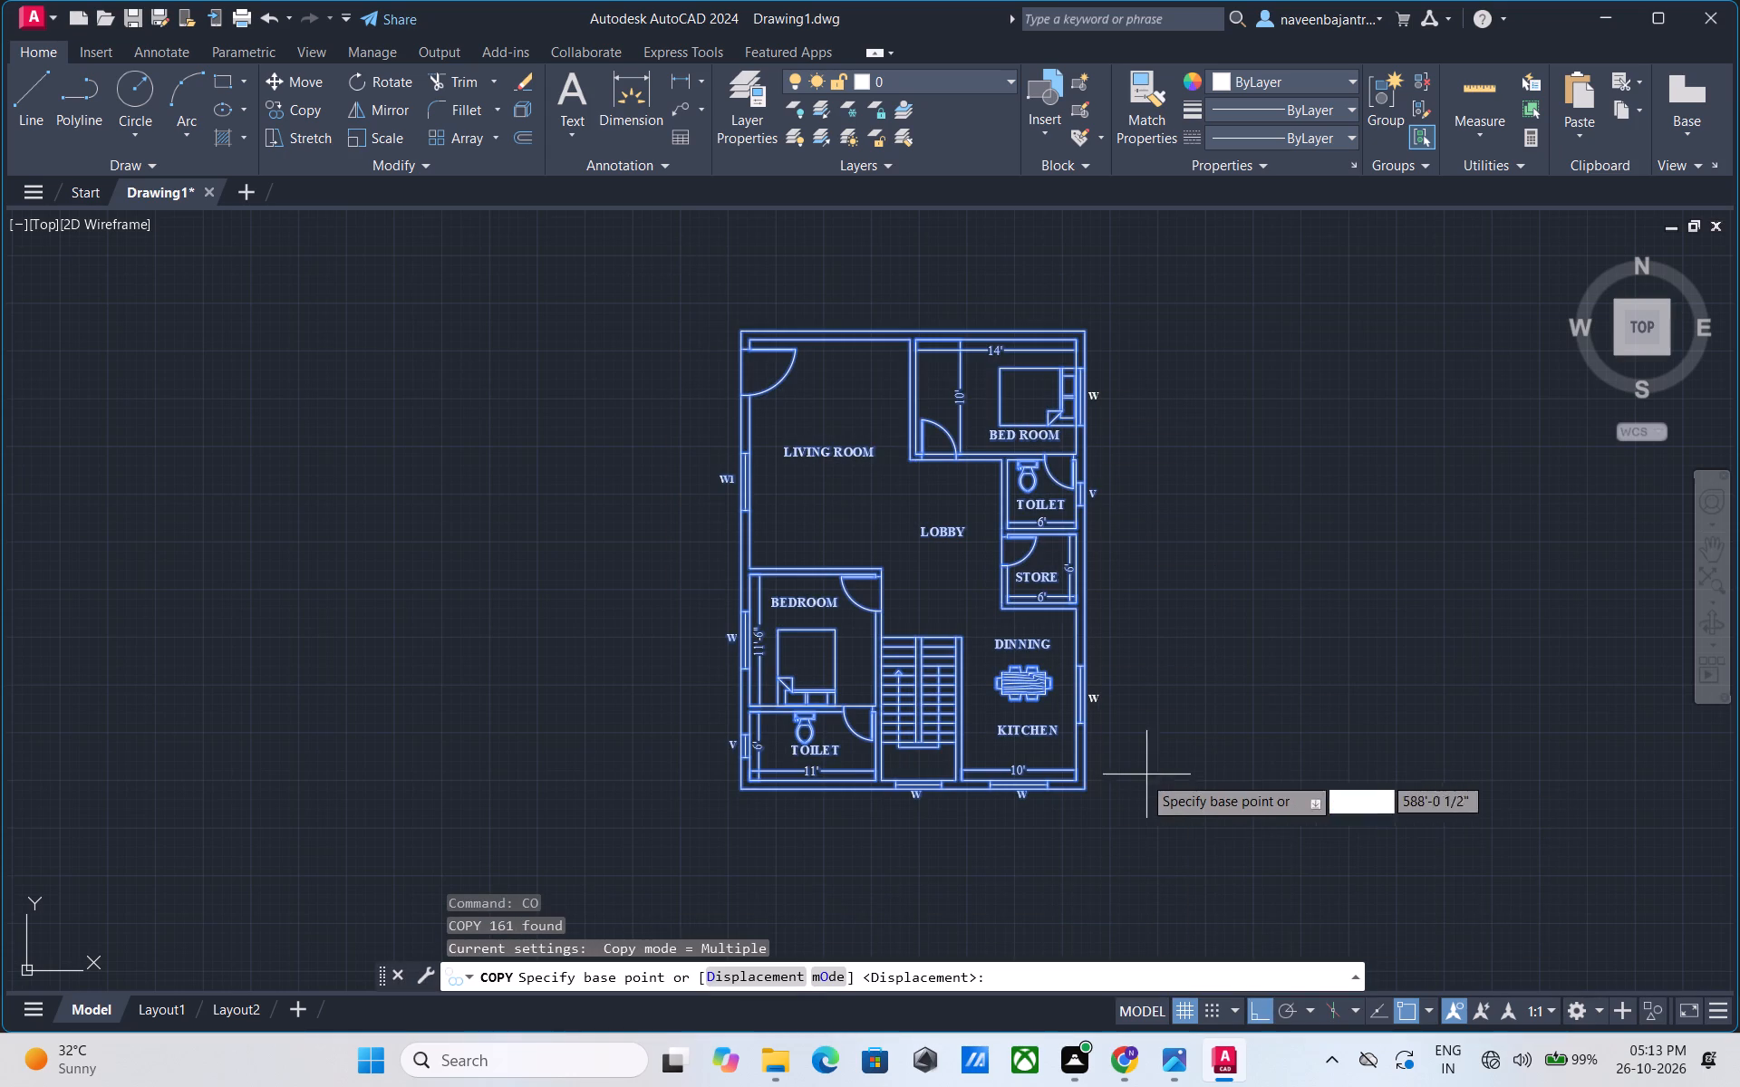
{"action": "left_click", "coordinate": [1087, 794]}
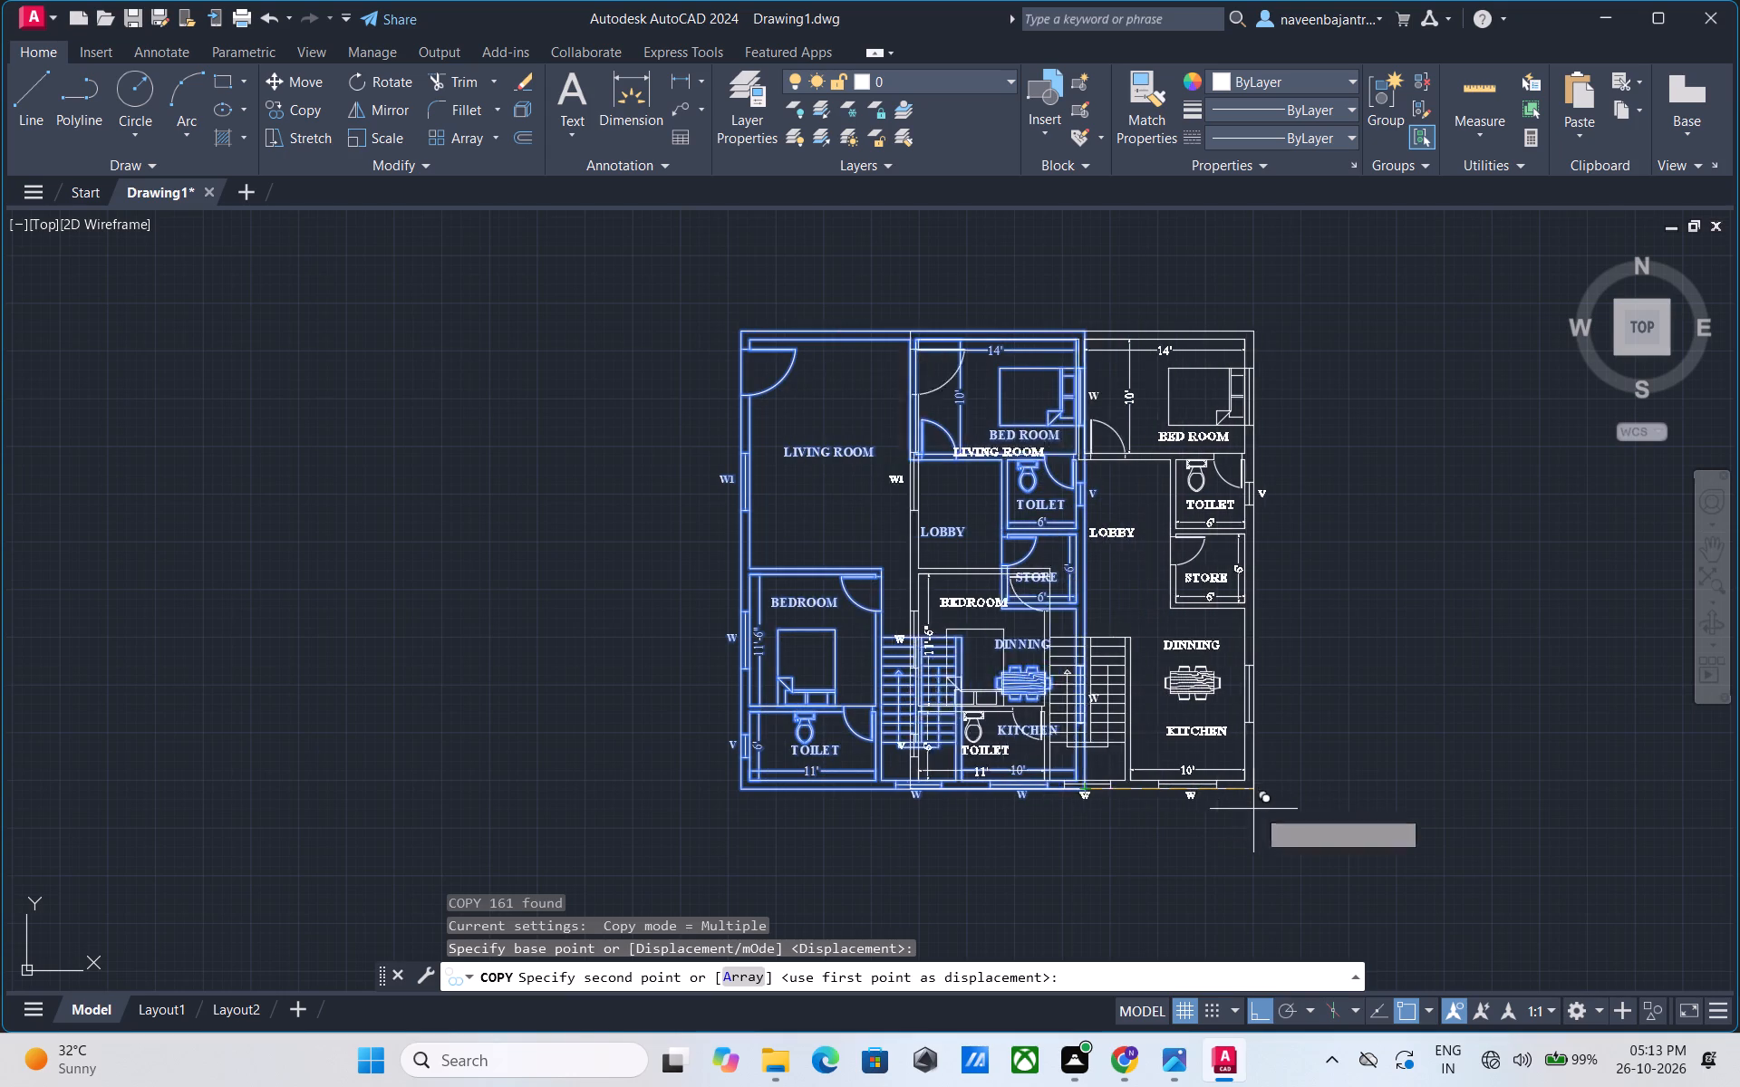
{"action": "left_click", "coordinate": [1474, 857]}
{"action": "key", "text": "Escape"}
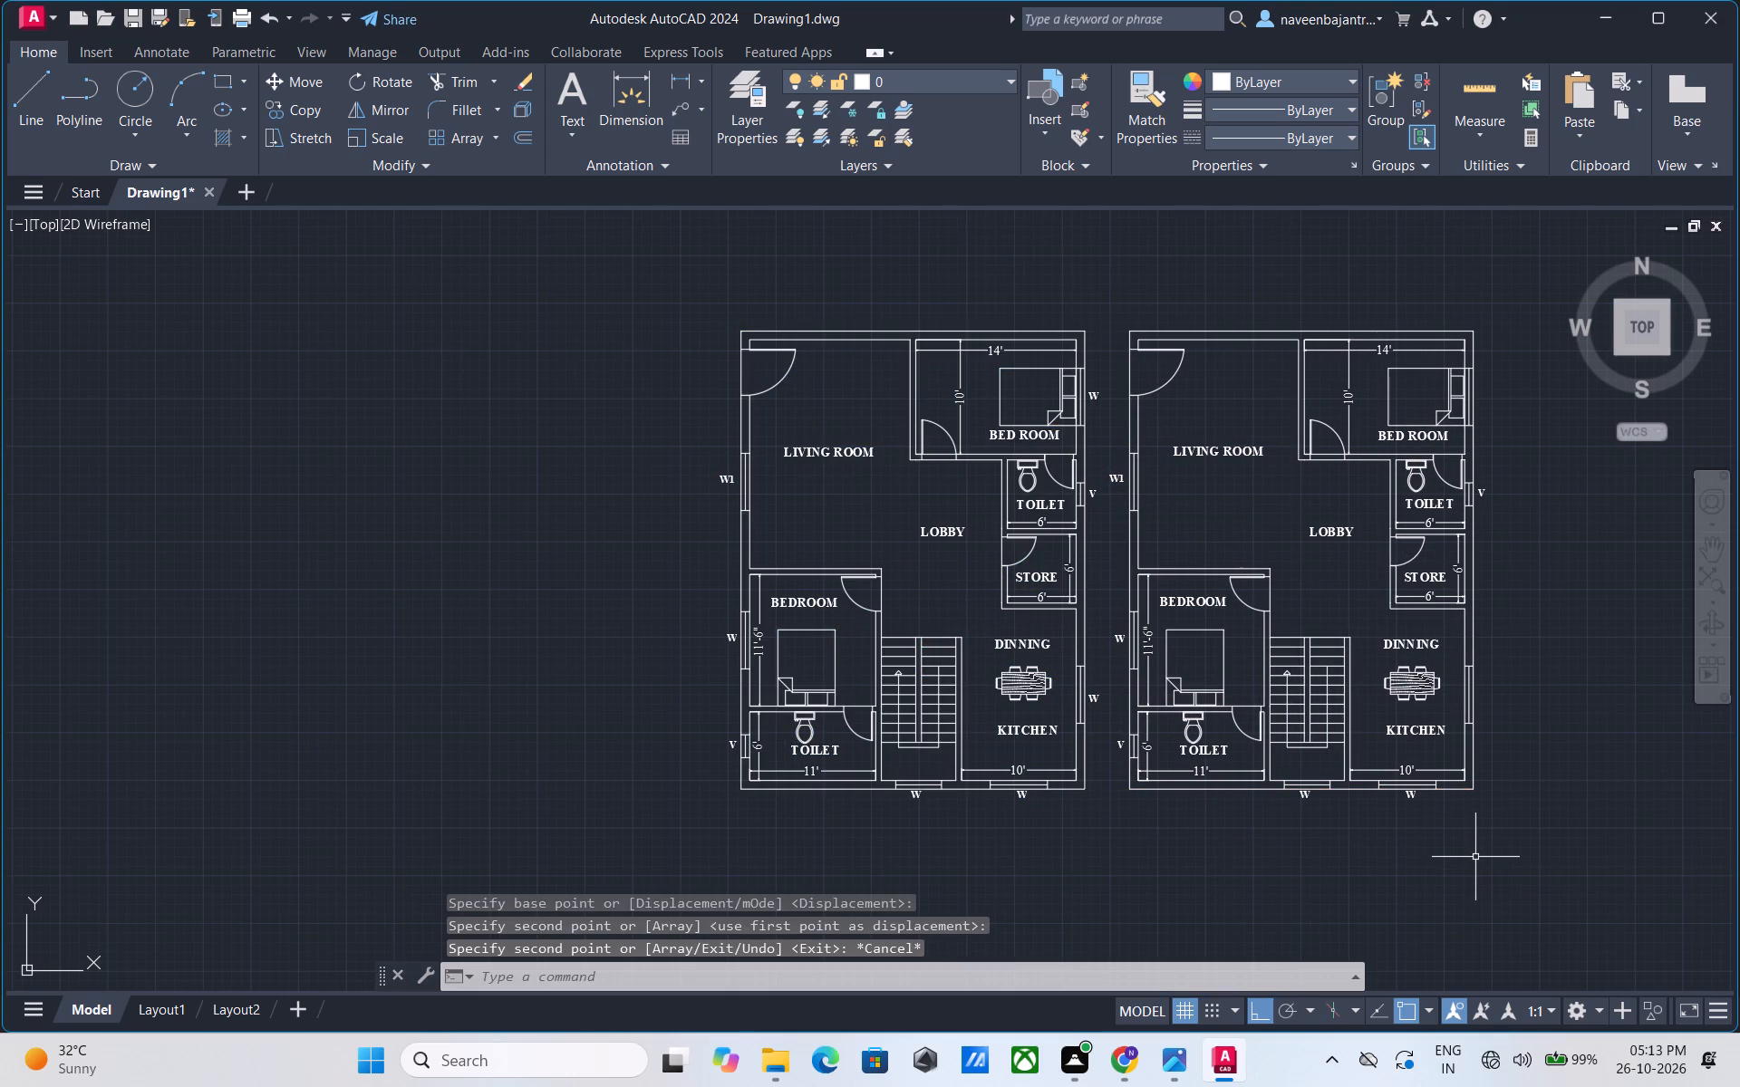
Delete the bed and the BEDROOM label from the 11'-6" room in the copied plan.
{"action": "middle_click_drag", "start_coordinate": [1572, 659], "coordinate": [1502, 688]}
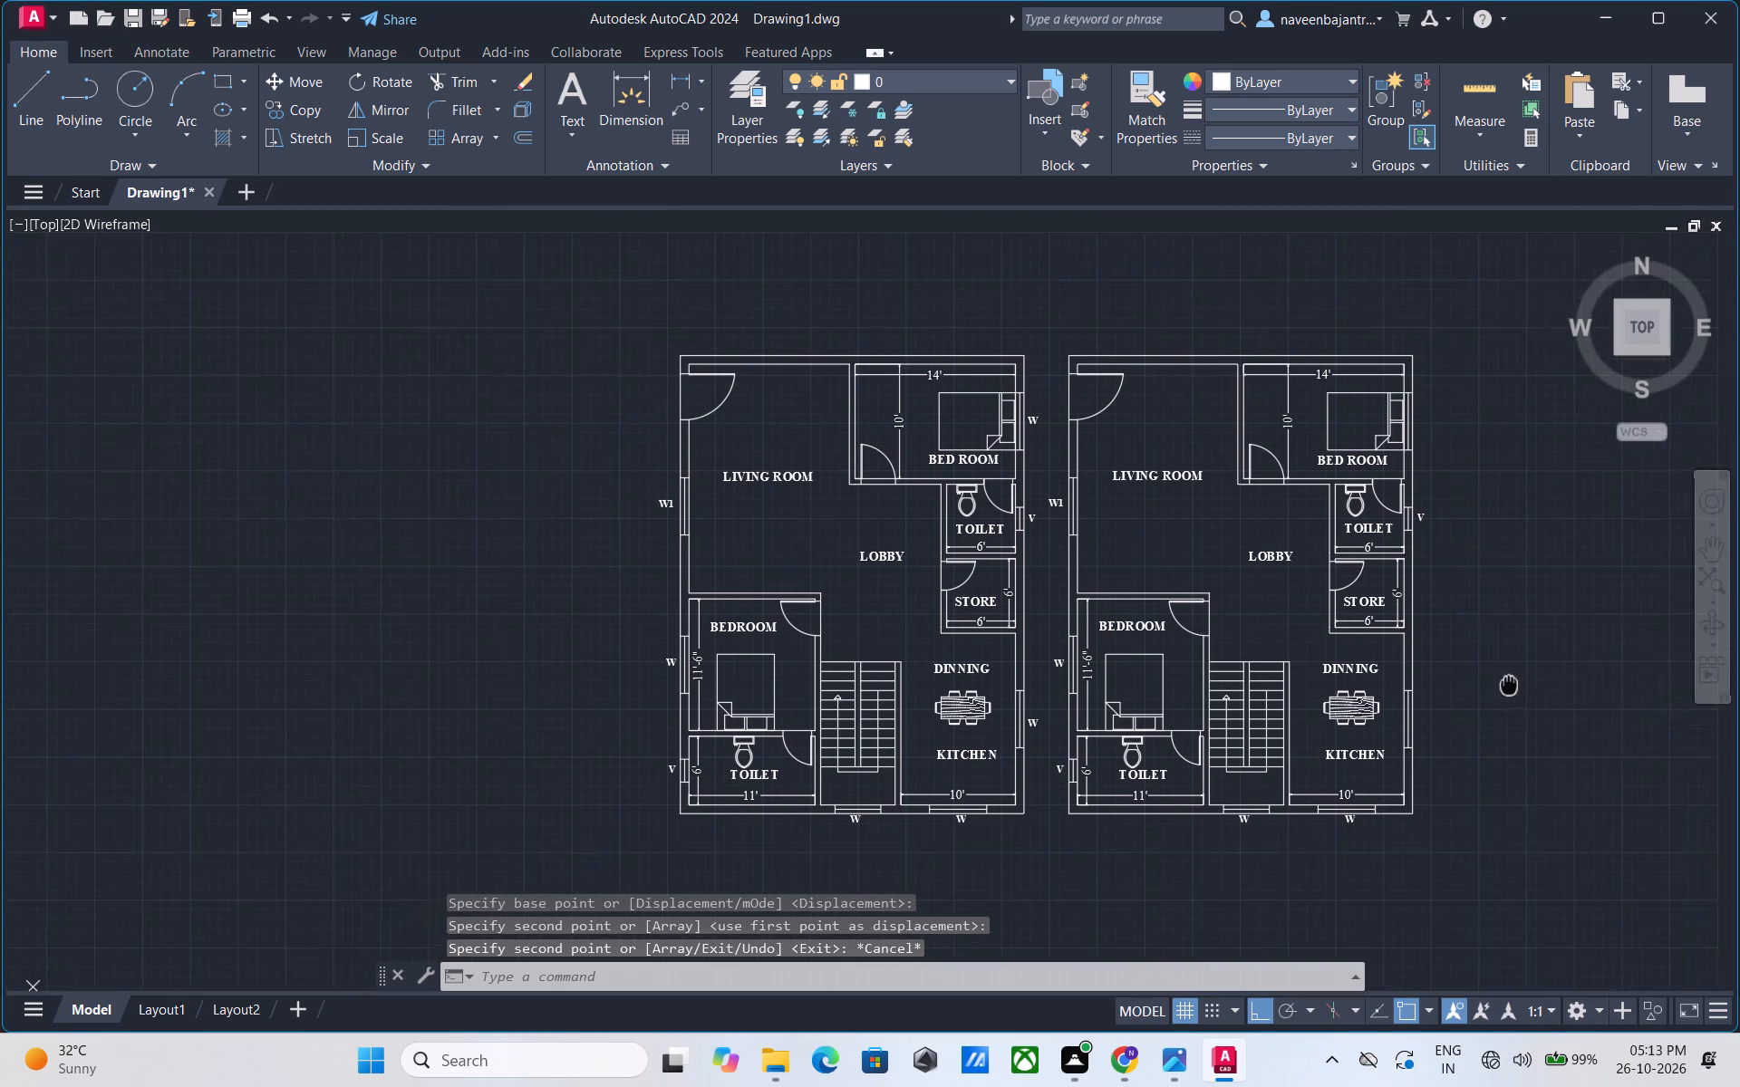
{"action": "middle_click_drag", "start_coordinate": [1502, 688], "coordinate": [1365, 729]}
{"action": "scroll", "coordinate": [983, 746], "scroll_direction": "up", "scroll_amount": 2}
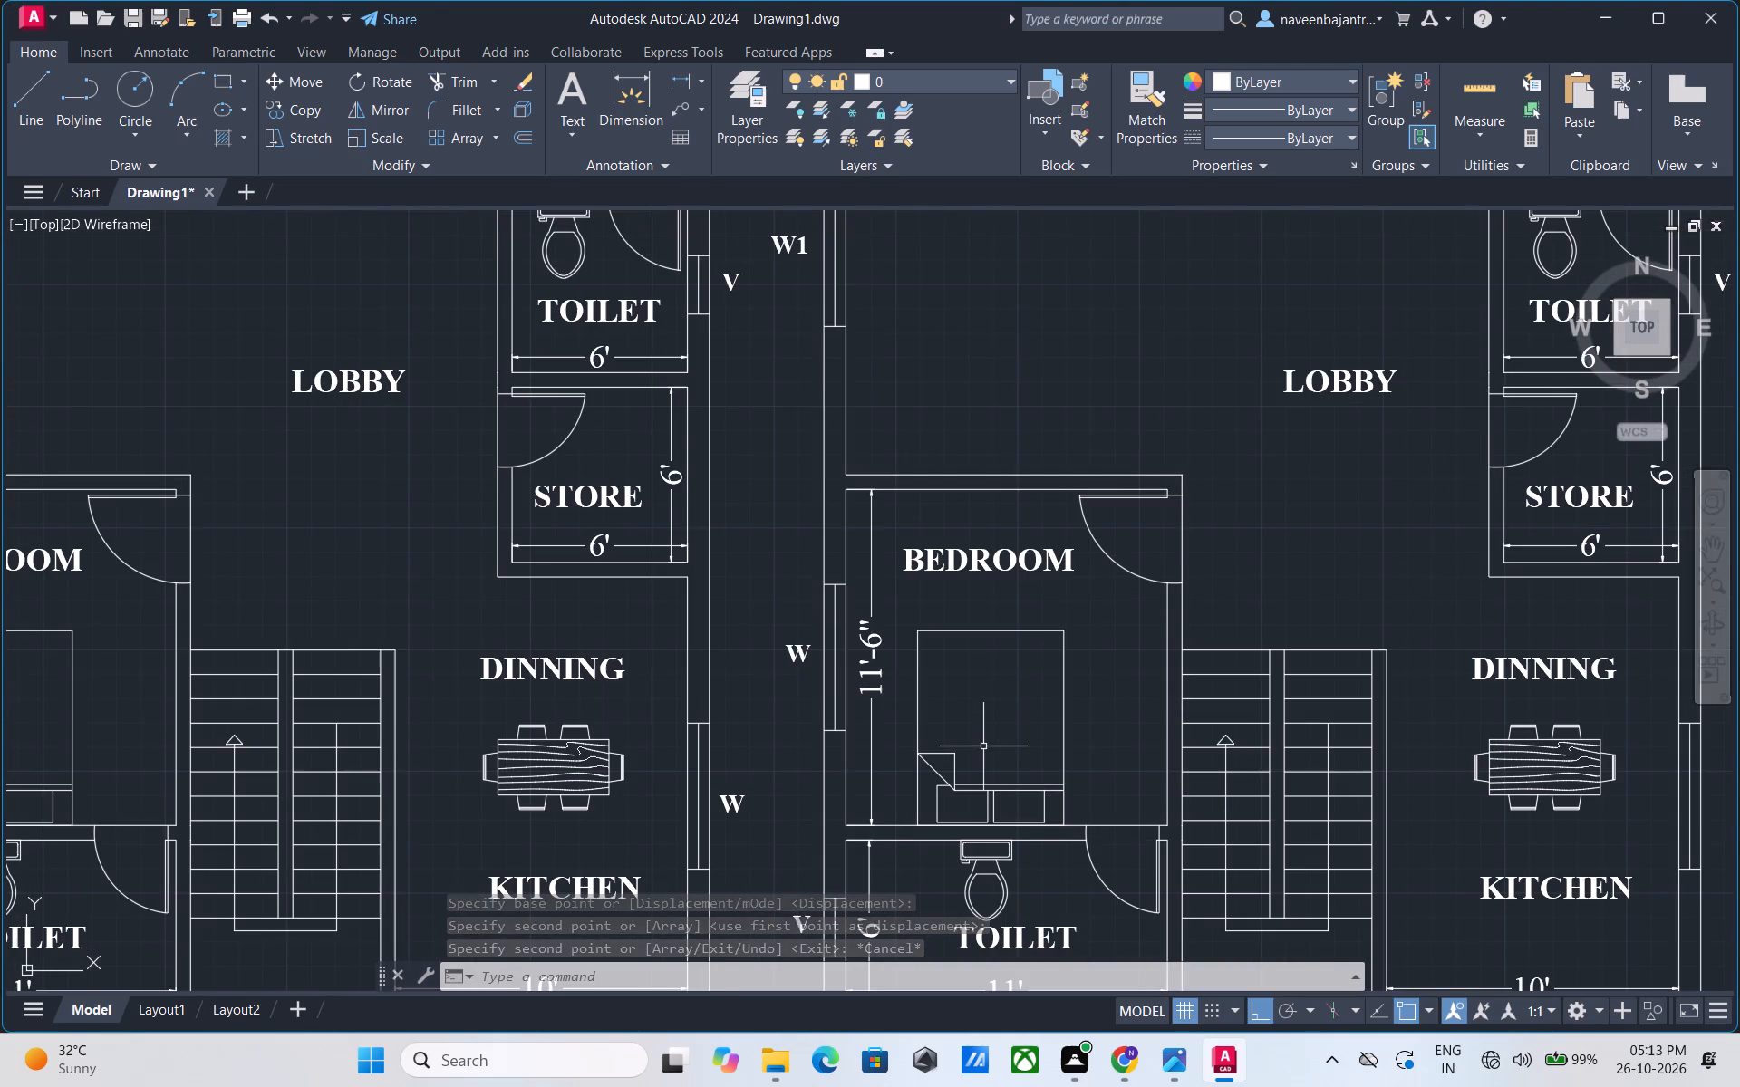
{"action": "key", "text": "Escape"}
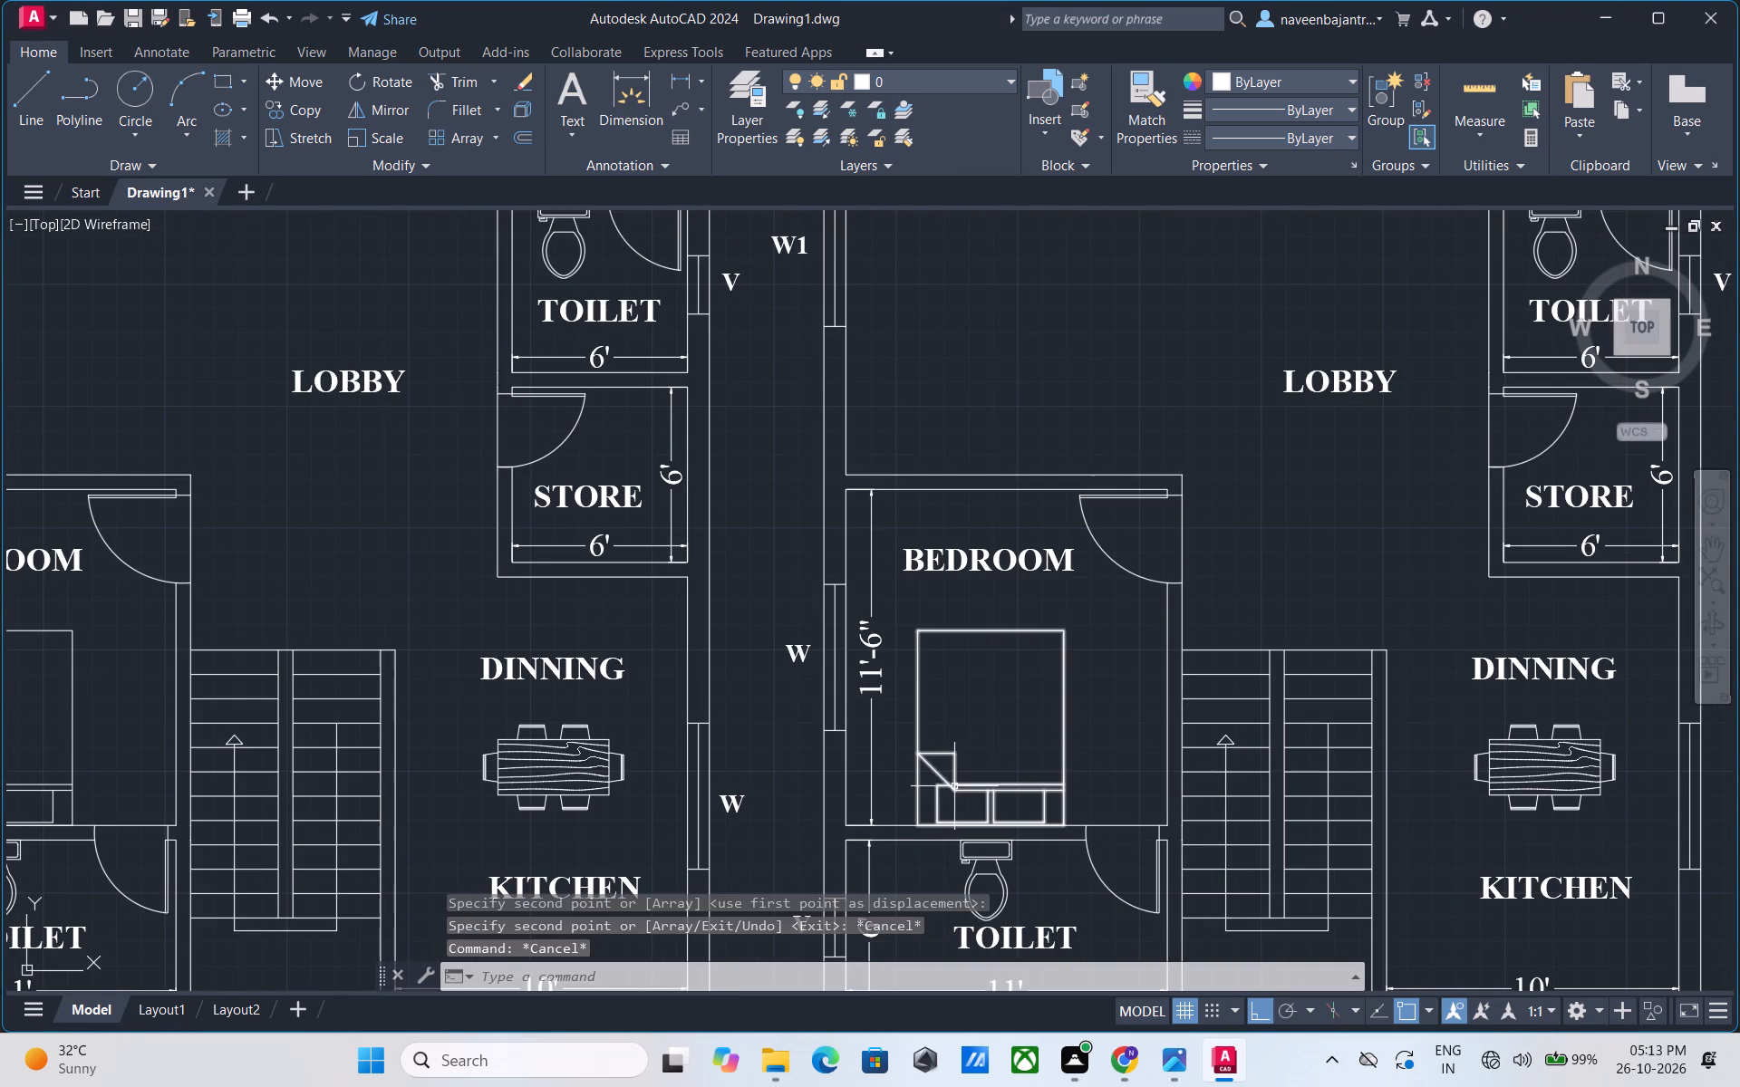
{"action": "left_click", "coordinate": [954, 786]}
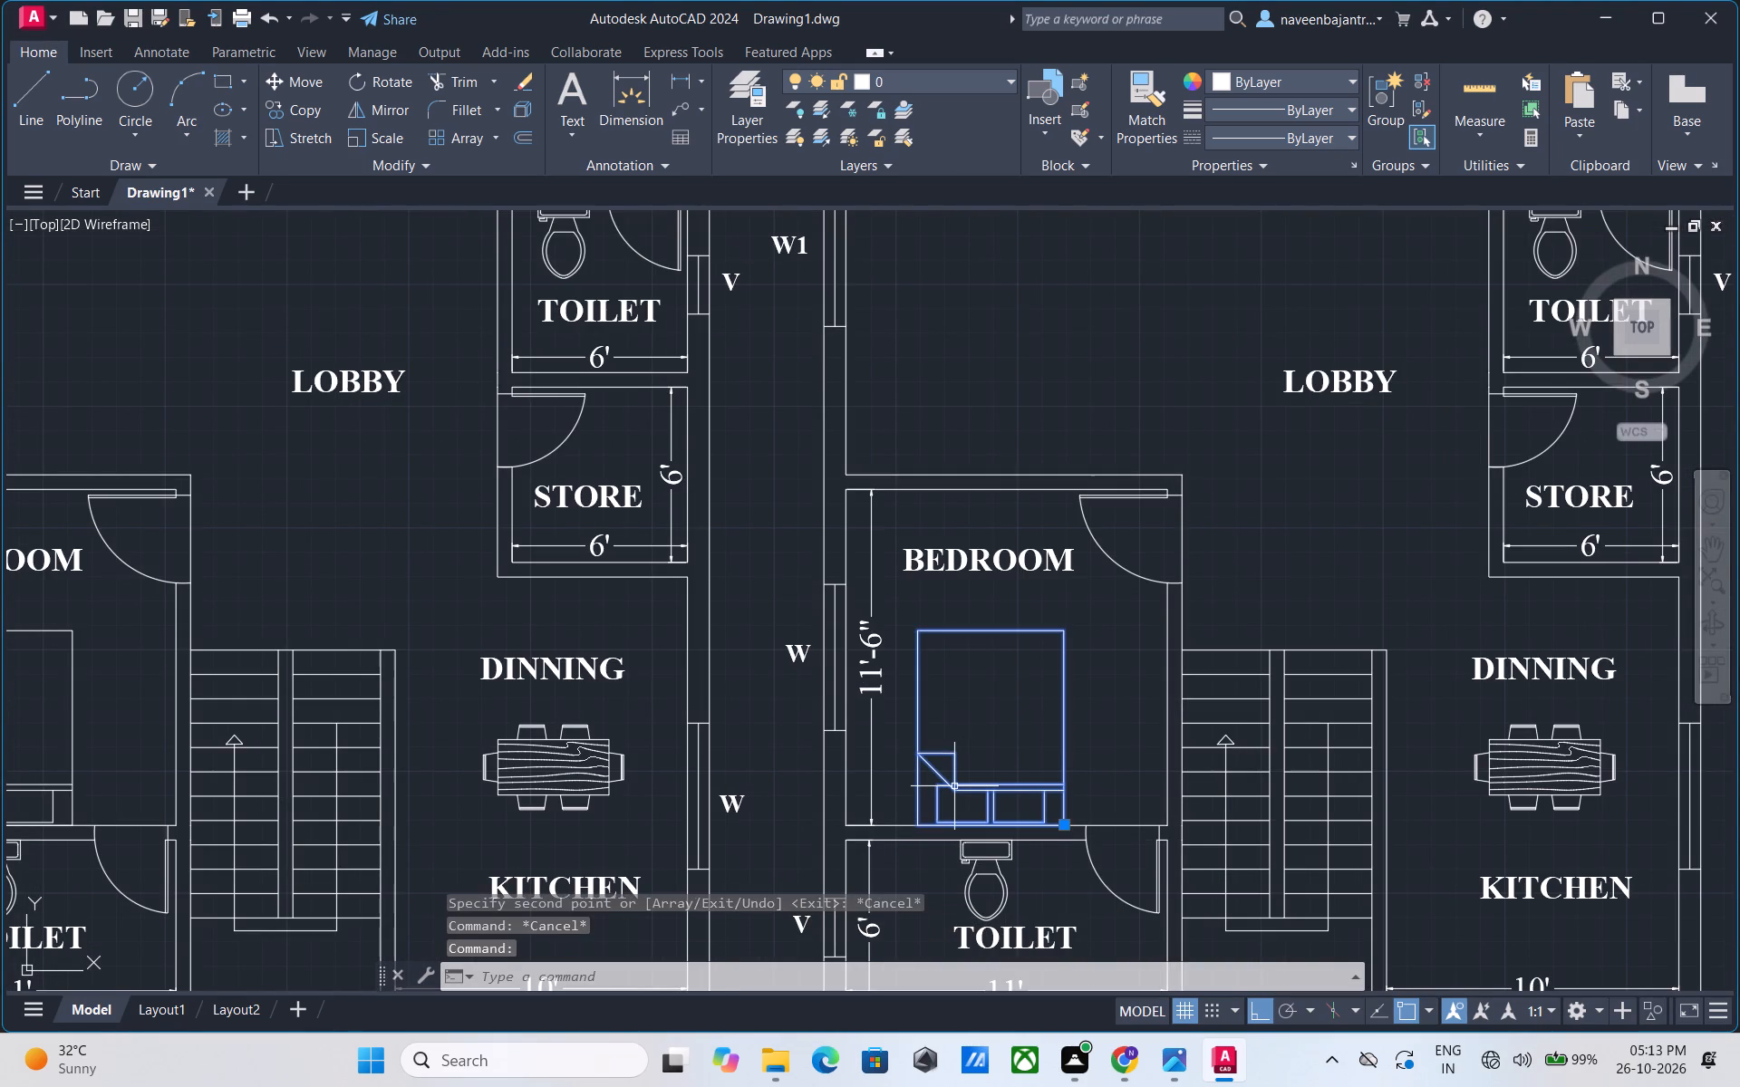
{"action": "key", "text": "Delete"}
{"action": "left_click", "coordinate": [1010, 556]}
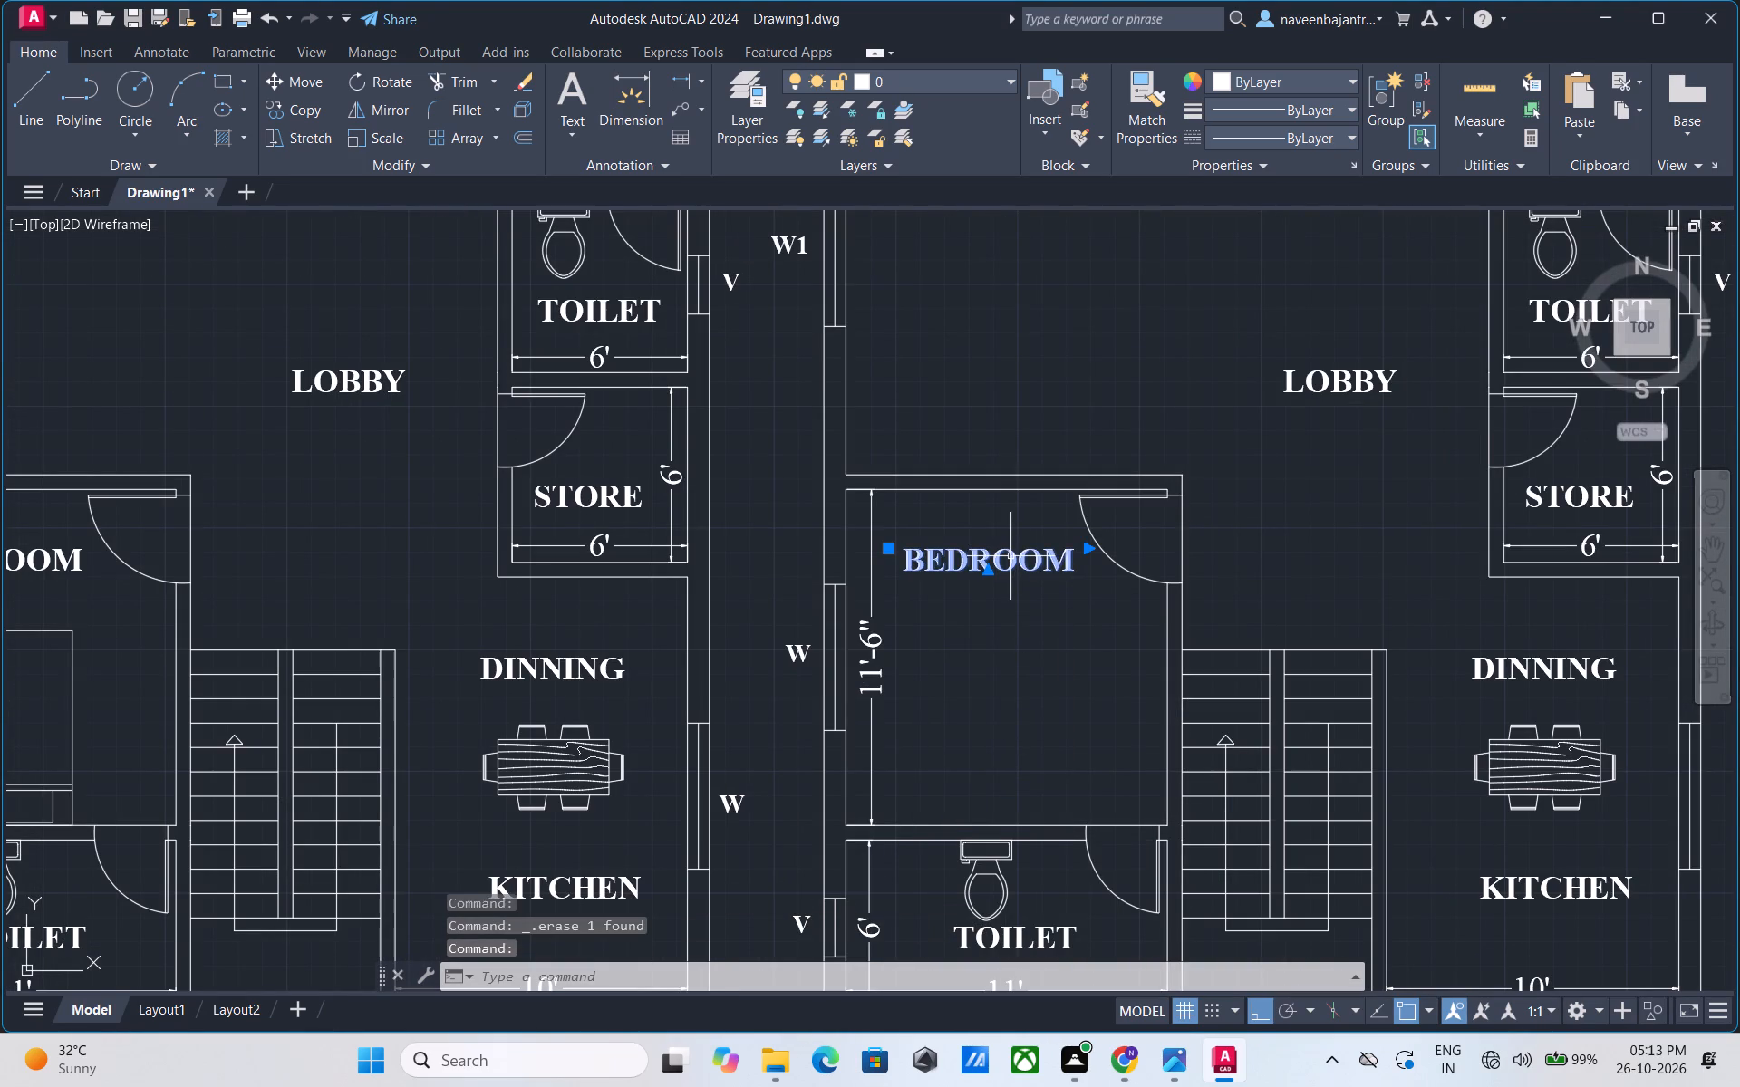
{"action": "key", "text": "Delete"}
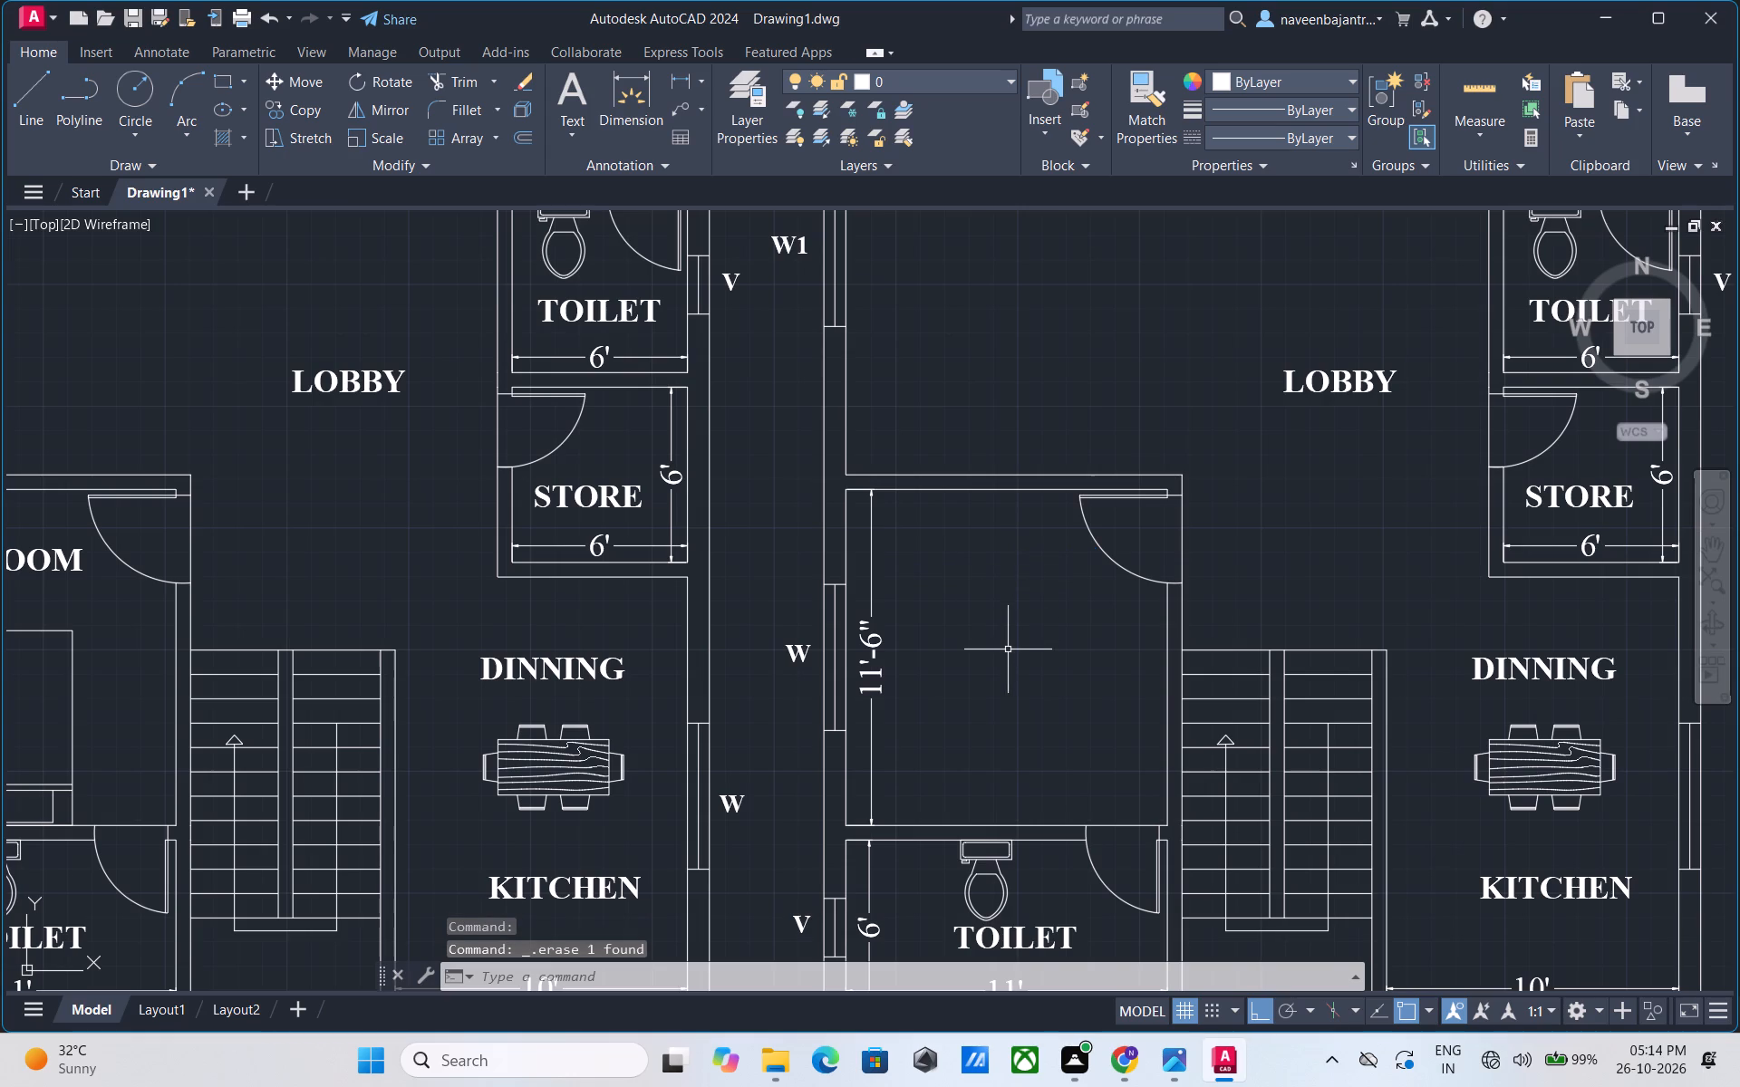
{"action": "key", "text": "Escape"}
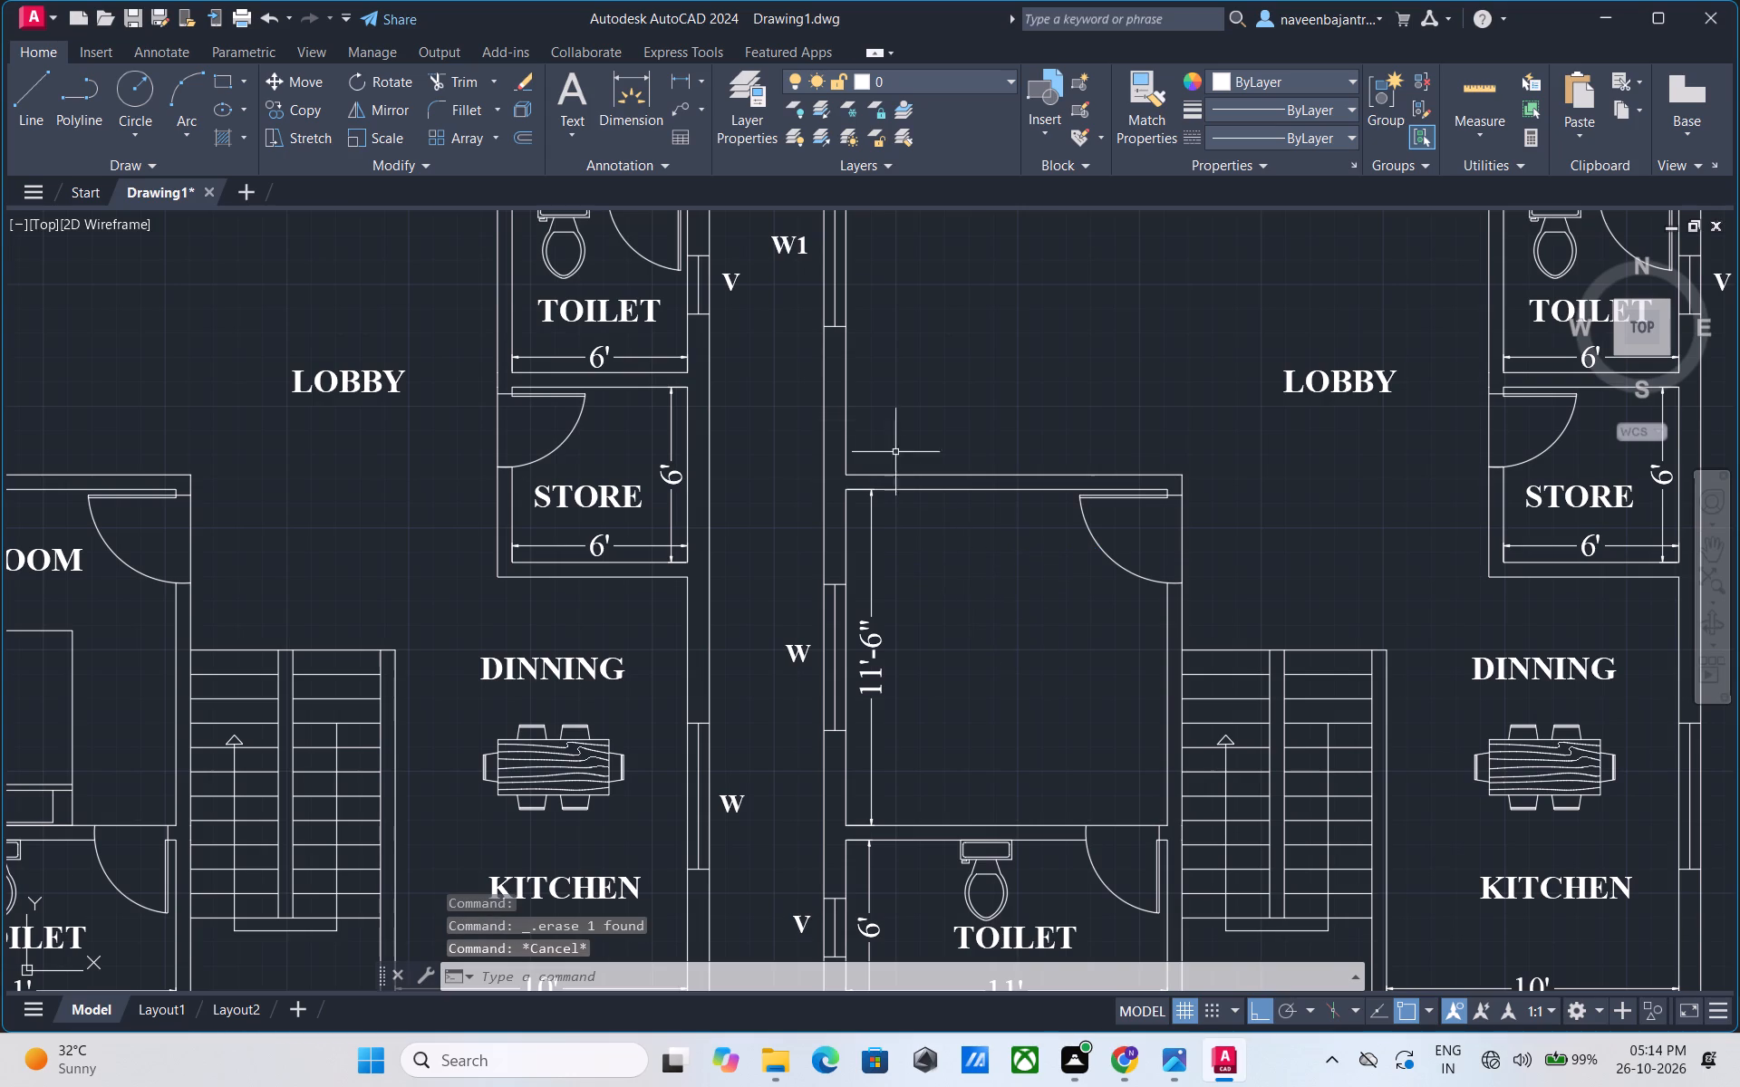
Add a 9" text label reading HOME THEATRE ROOM on three lines inside the copied plan's 11'-6" room.
{"action": "left_click", "coordinate": [582, 107]}
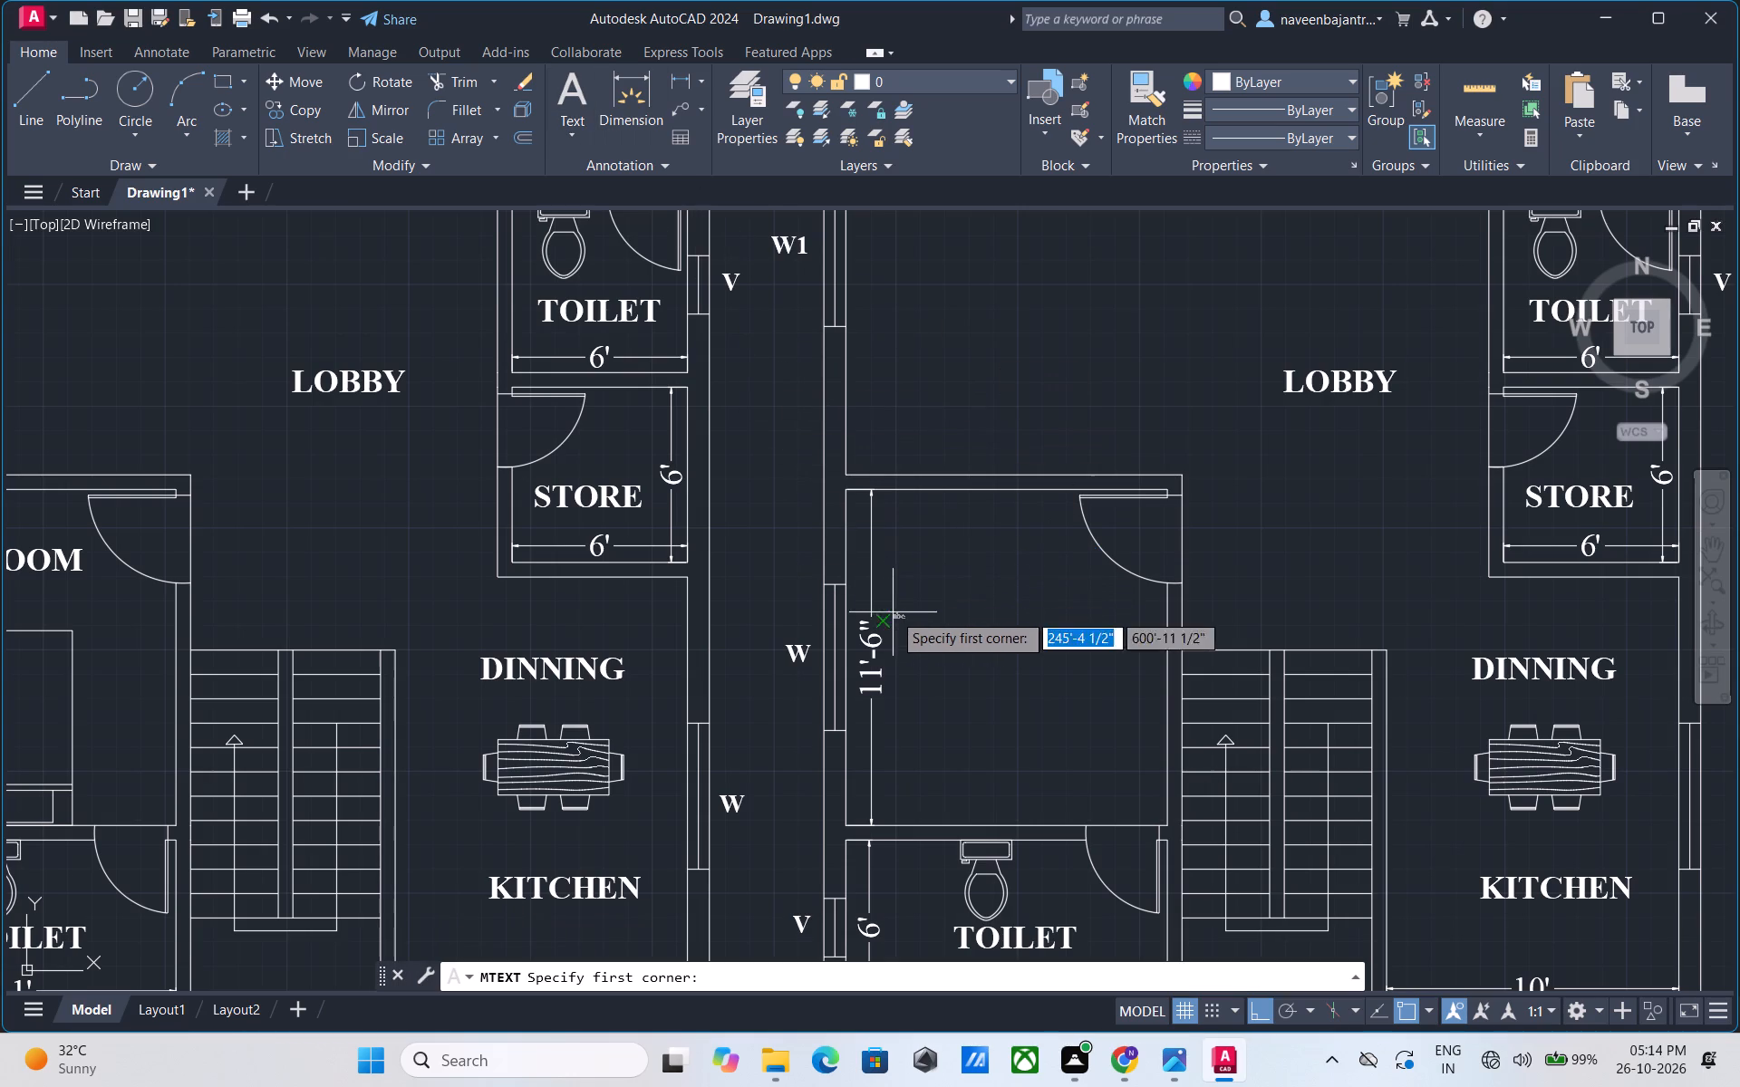
{"action": "left_click_drag", "start_coordinate": [913, 620], "coordinate": [928, 626]}
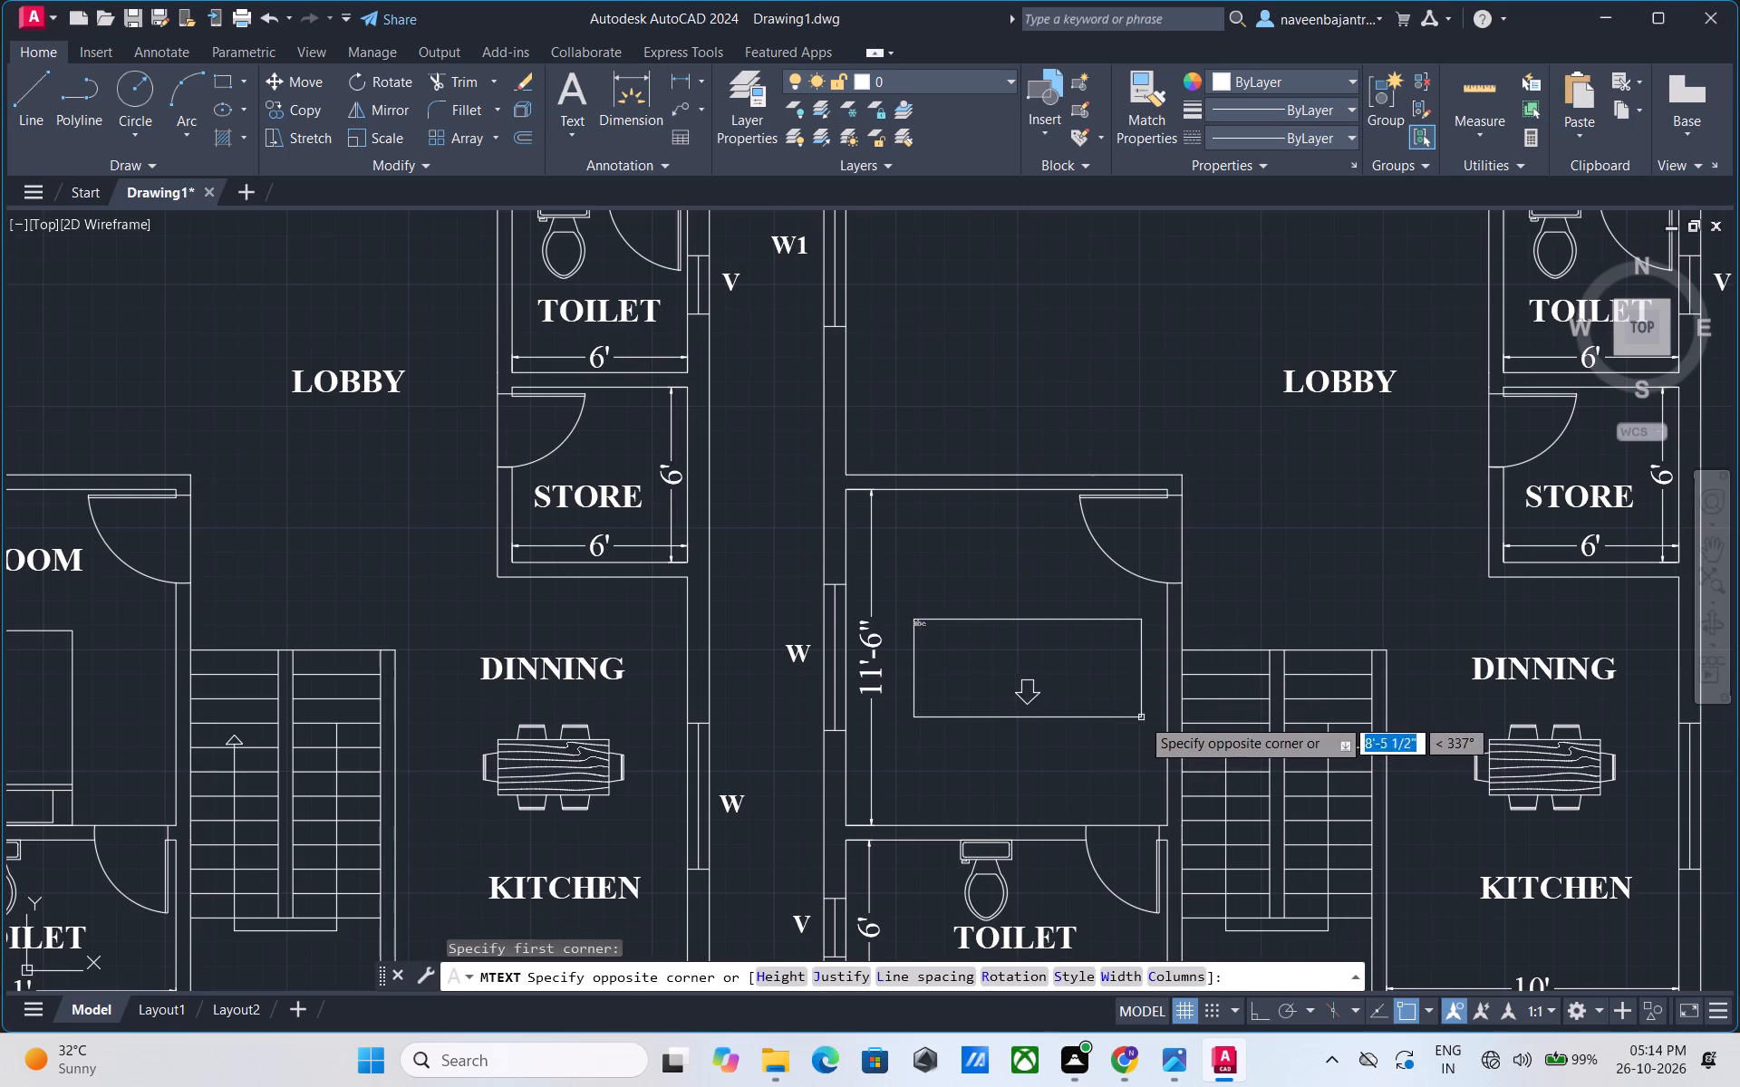
{"action": "left_click", "coordinate": [1152, 717]}
{"action": "left_click", "coordinate": [306, 106]}
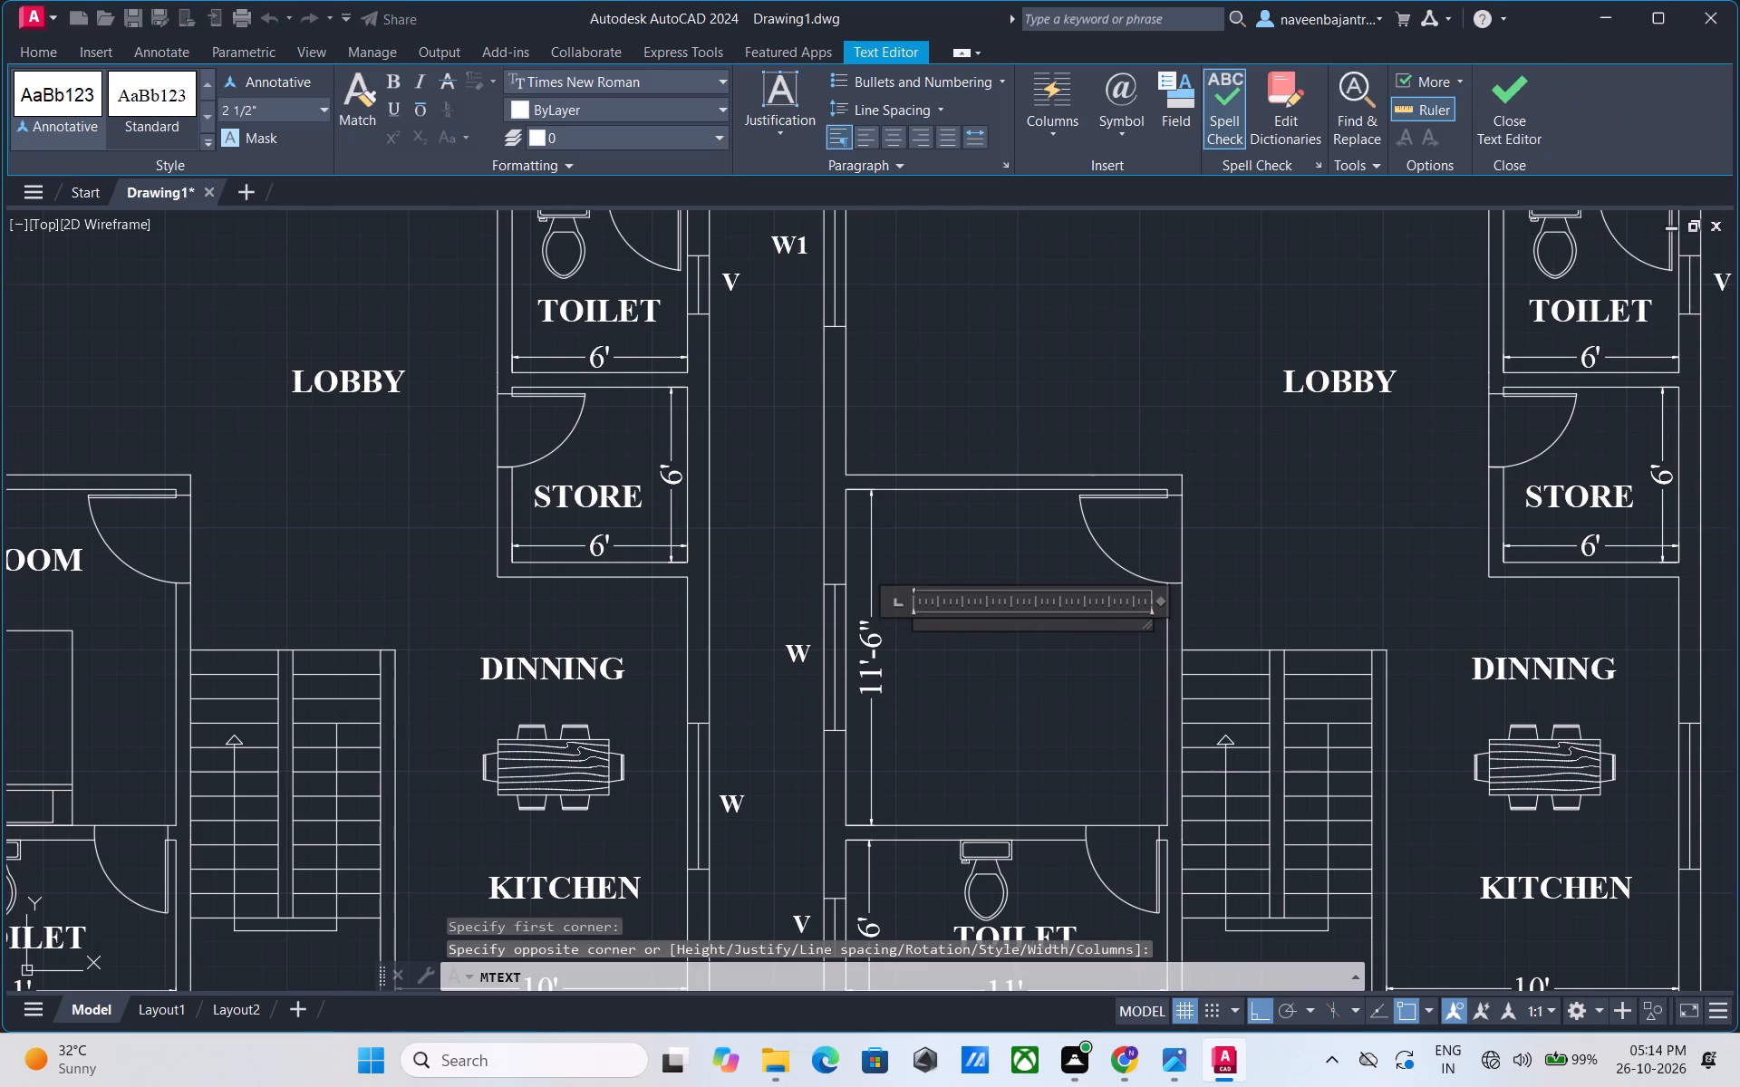
{"action": "key", "text": "9"}
{"action": "key", "text": "shift+quotedbl"}
{"action": "key", "text": "Return"}
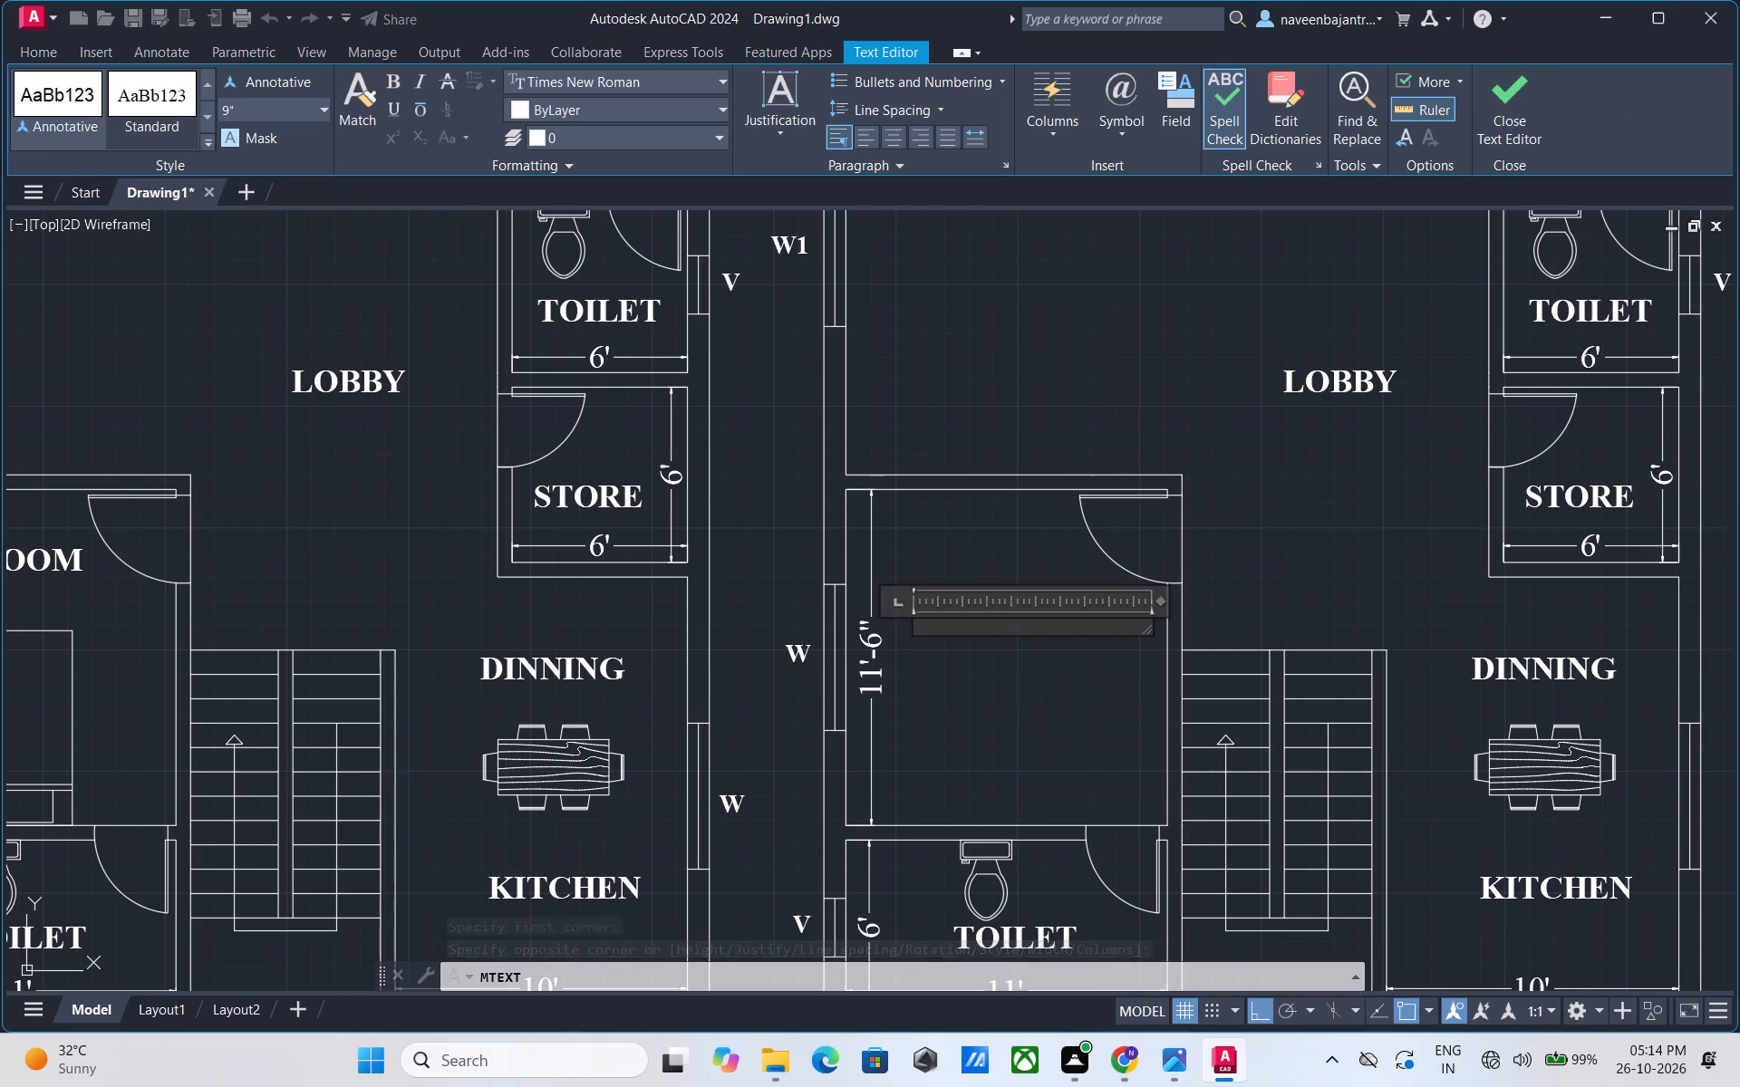
{"action": "type", "text": "HOME"}
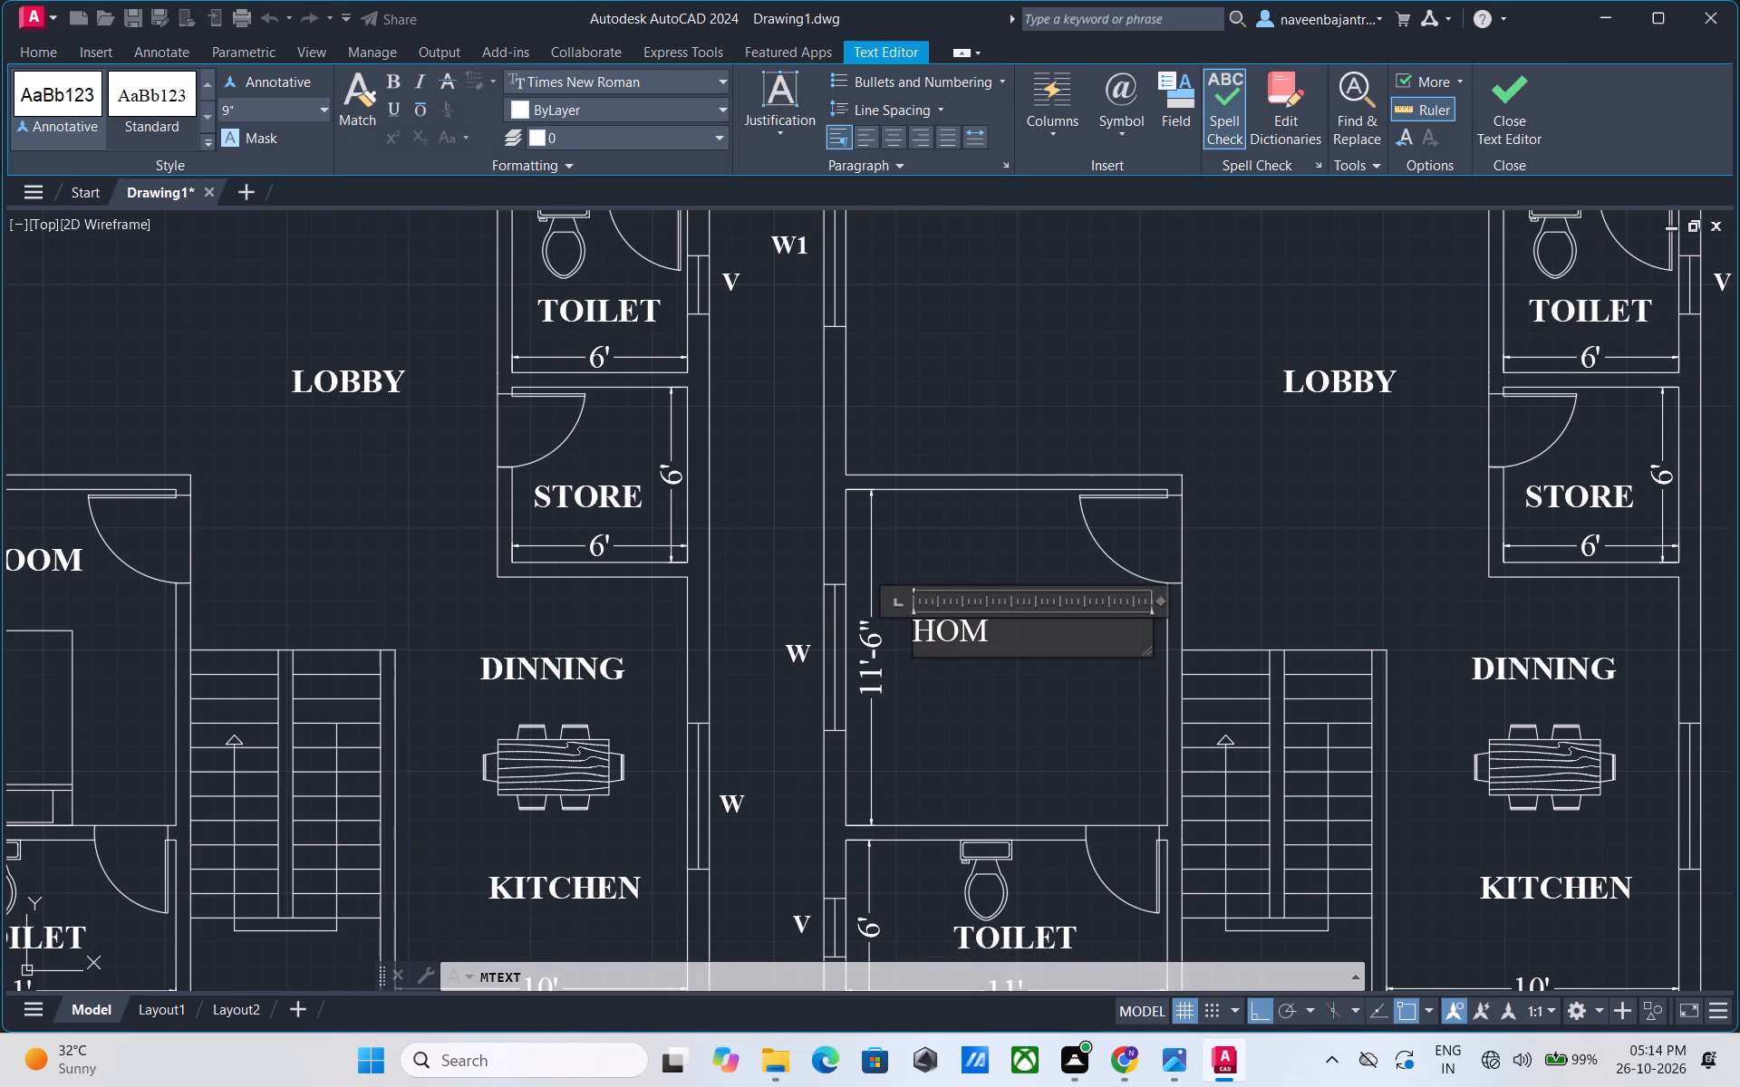
{"action": "key", "text": "space"}
{"action": "key", "text": "Return"}
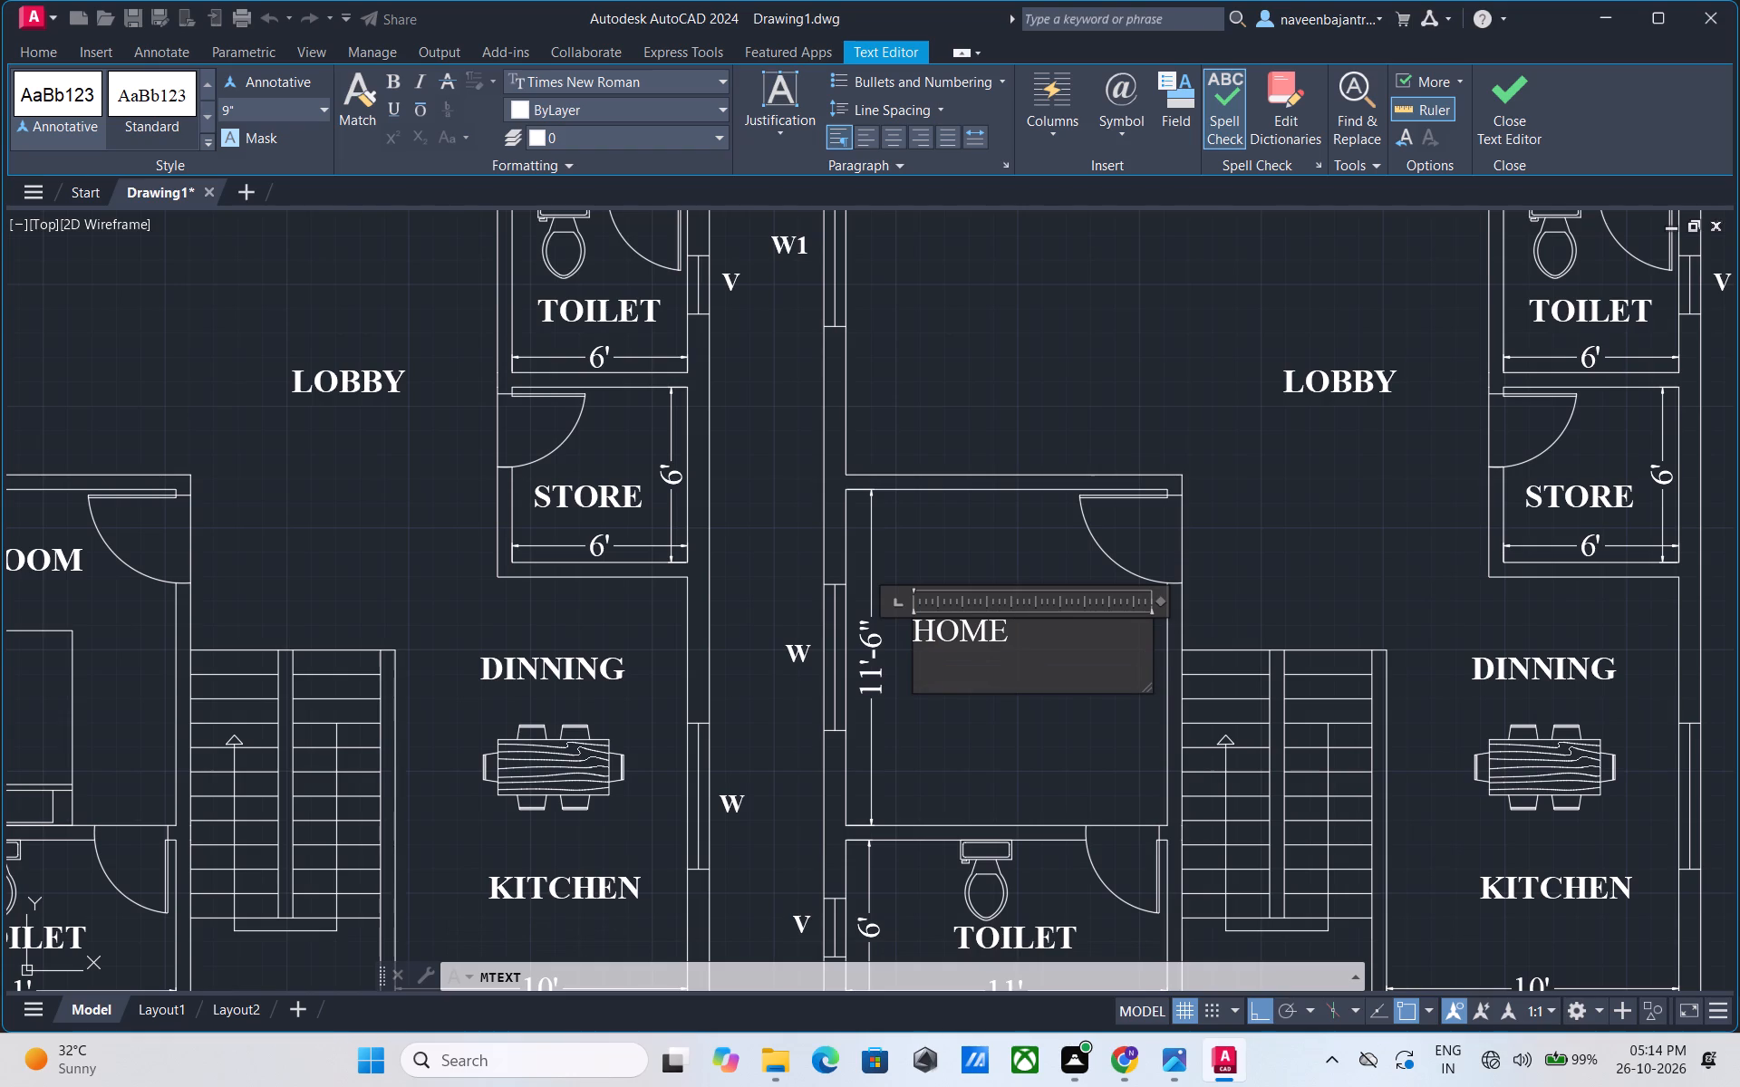
{"action": "type", "text": "THEATRE"}
{"action": "key", "text": "Return"}
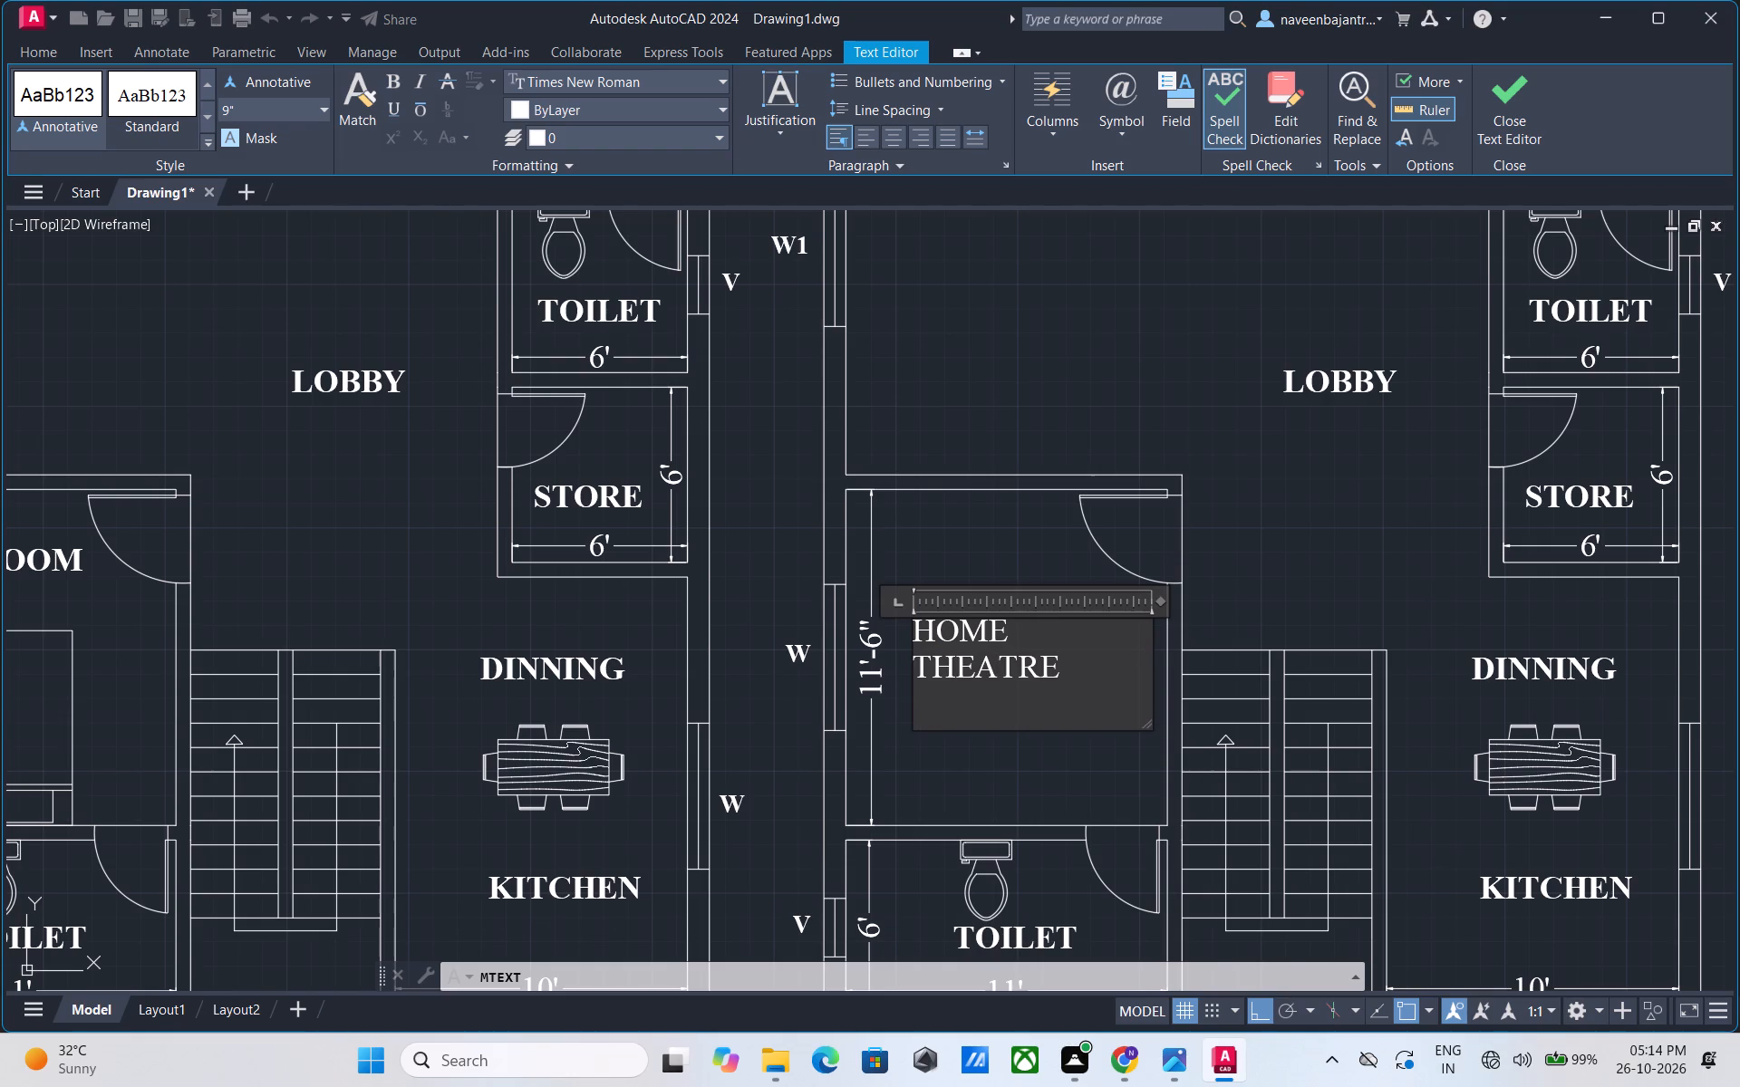
{"action": "type", "text": "ROOM"}
Centre the three lines of the HOME THEATRE ROOM label and make them bold.
{"action": "left_click_drag", "start_coordinate": [1016, 708], "coordinate": [942, 667]}
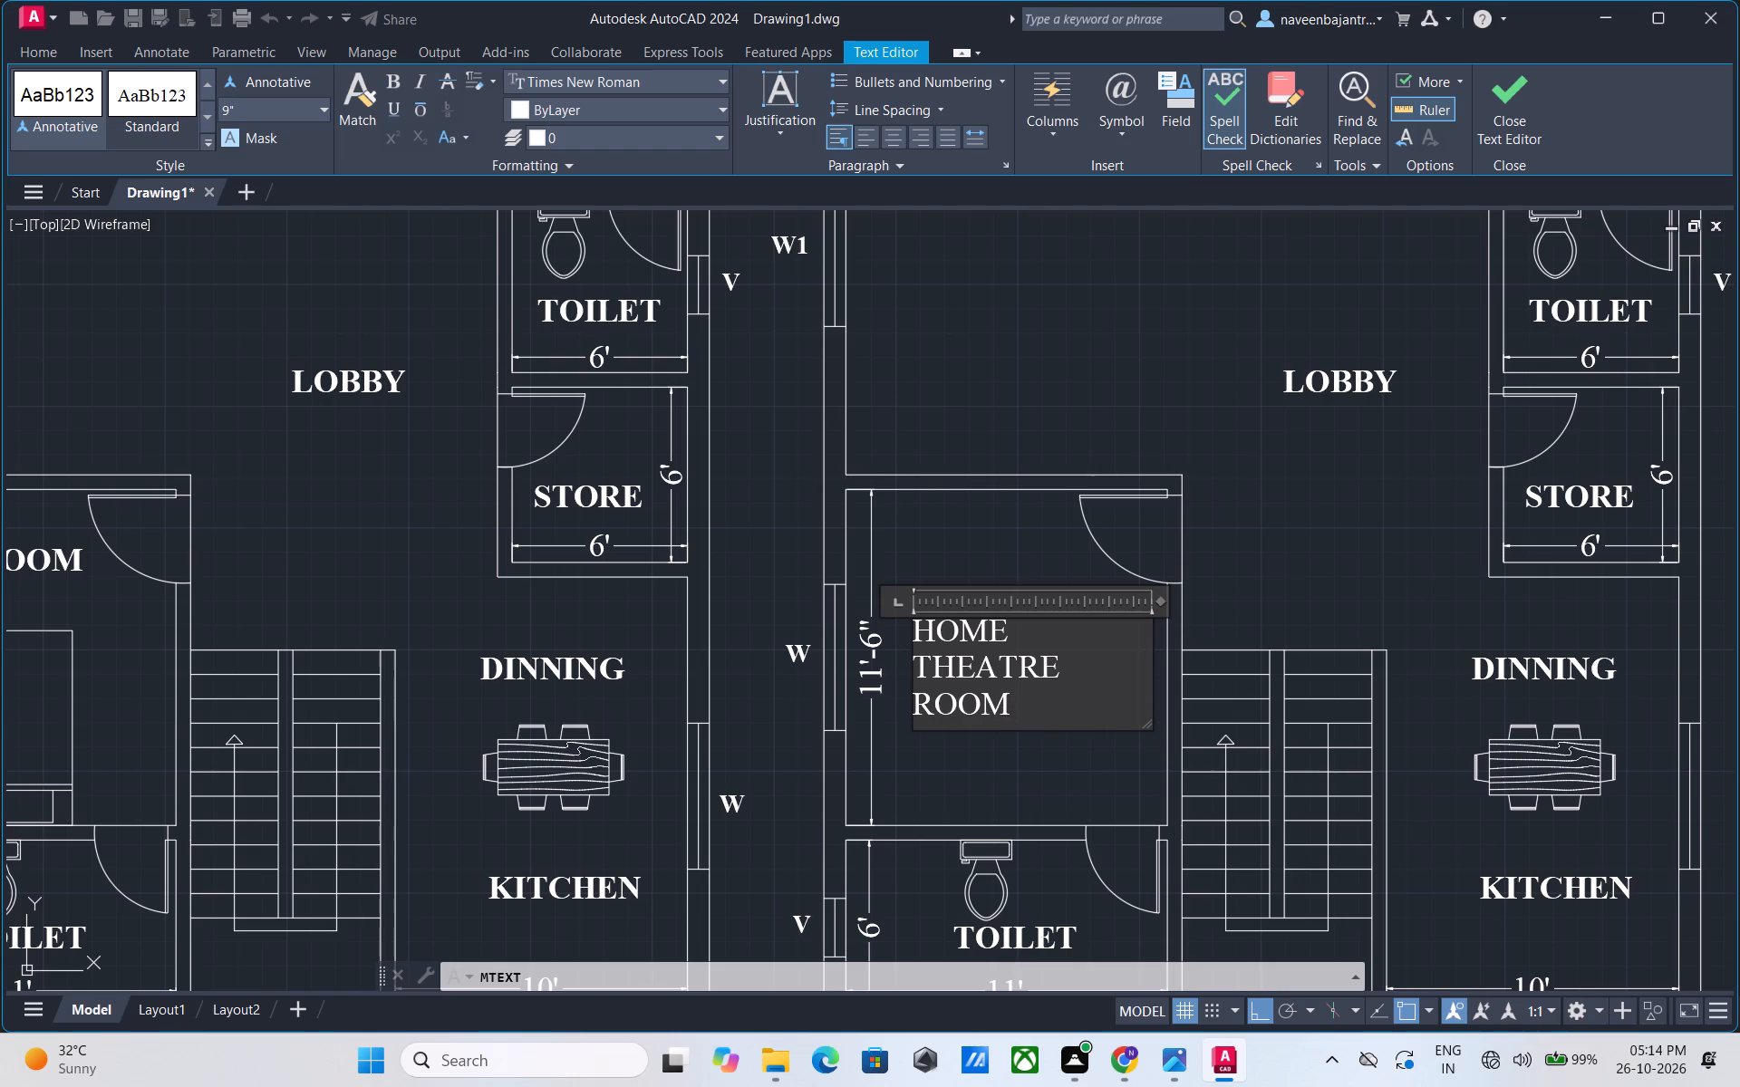
{"action": "left_click_drag", "start_coordinate": [942, 667], "coordinate": [898, 628]}
{"action": "left_click", "coordinate": [892, 134]}
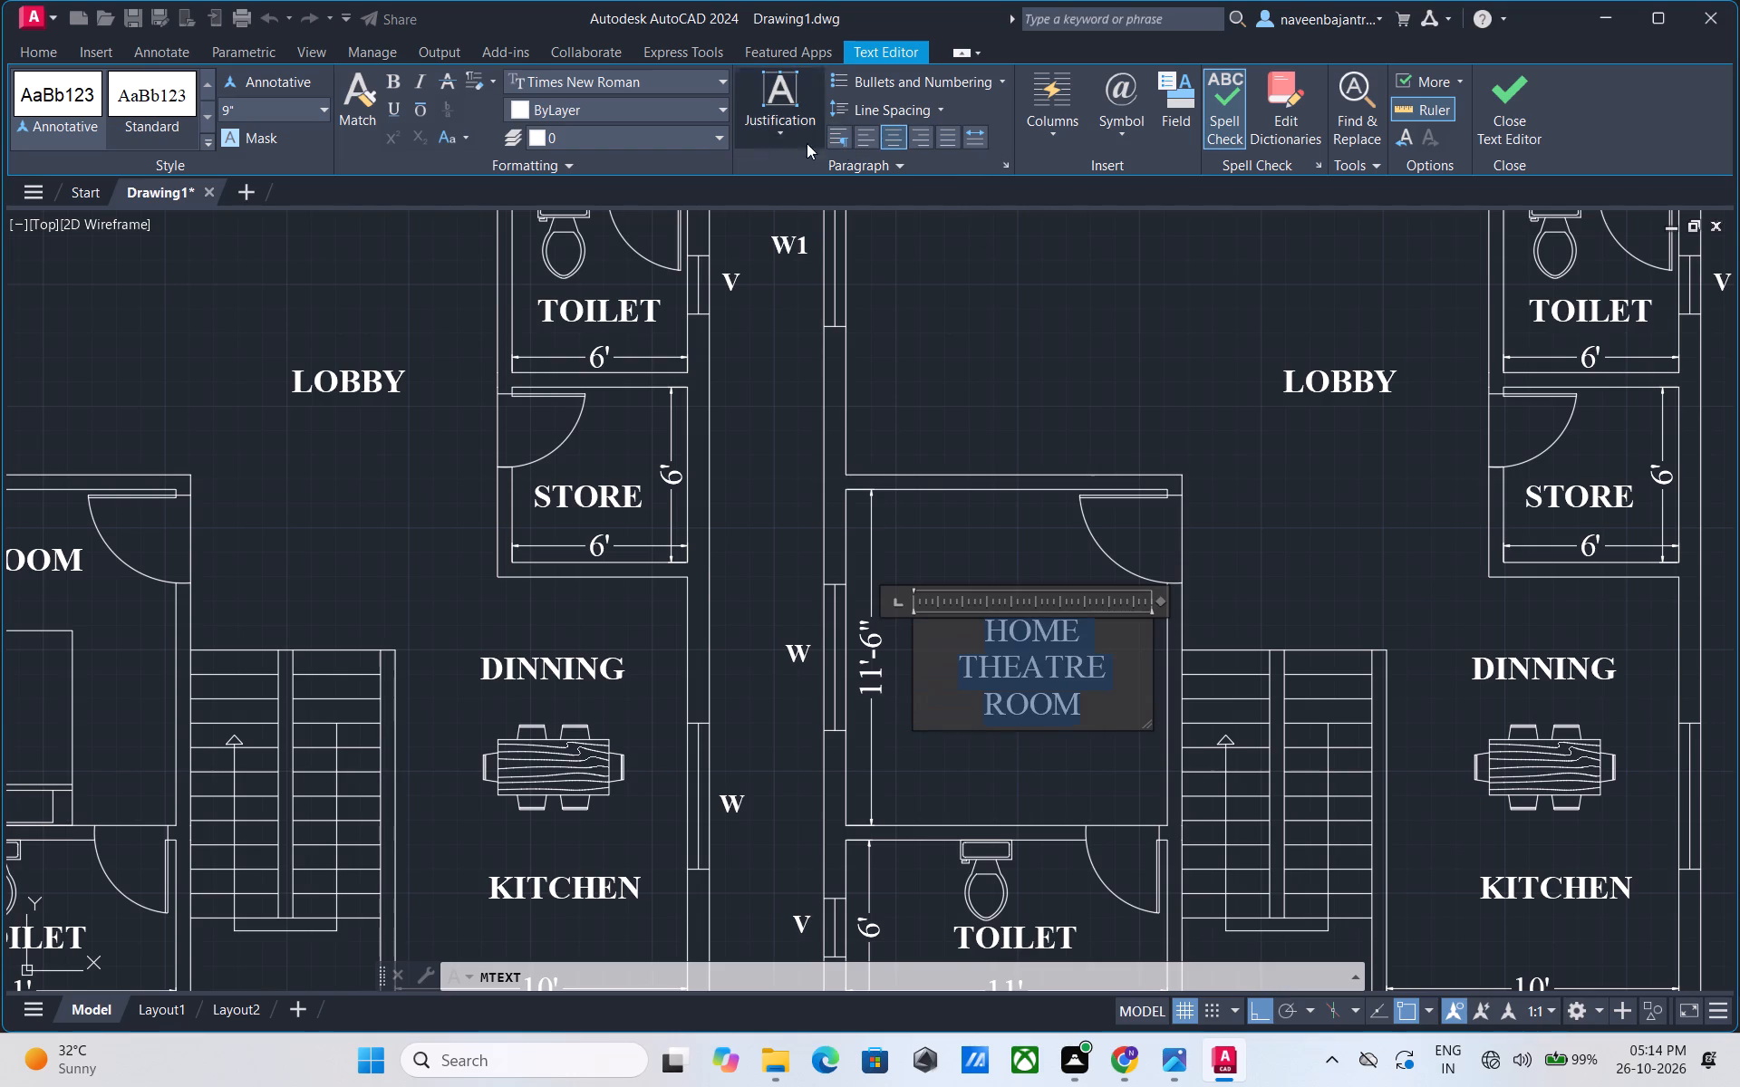
{"action": "left_click", "coordinate": [401, 81]}
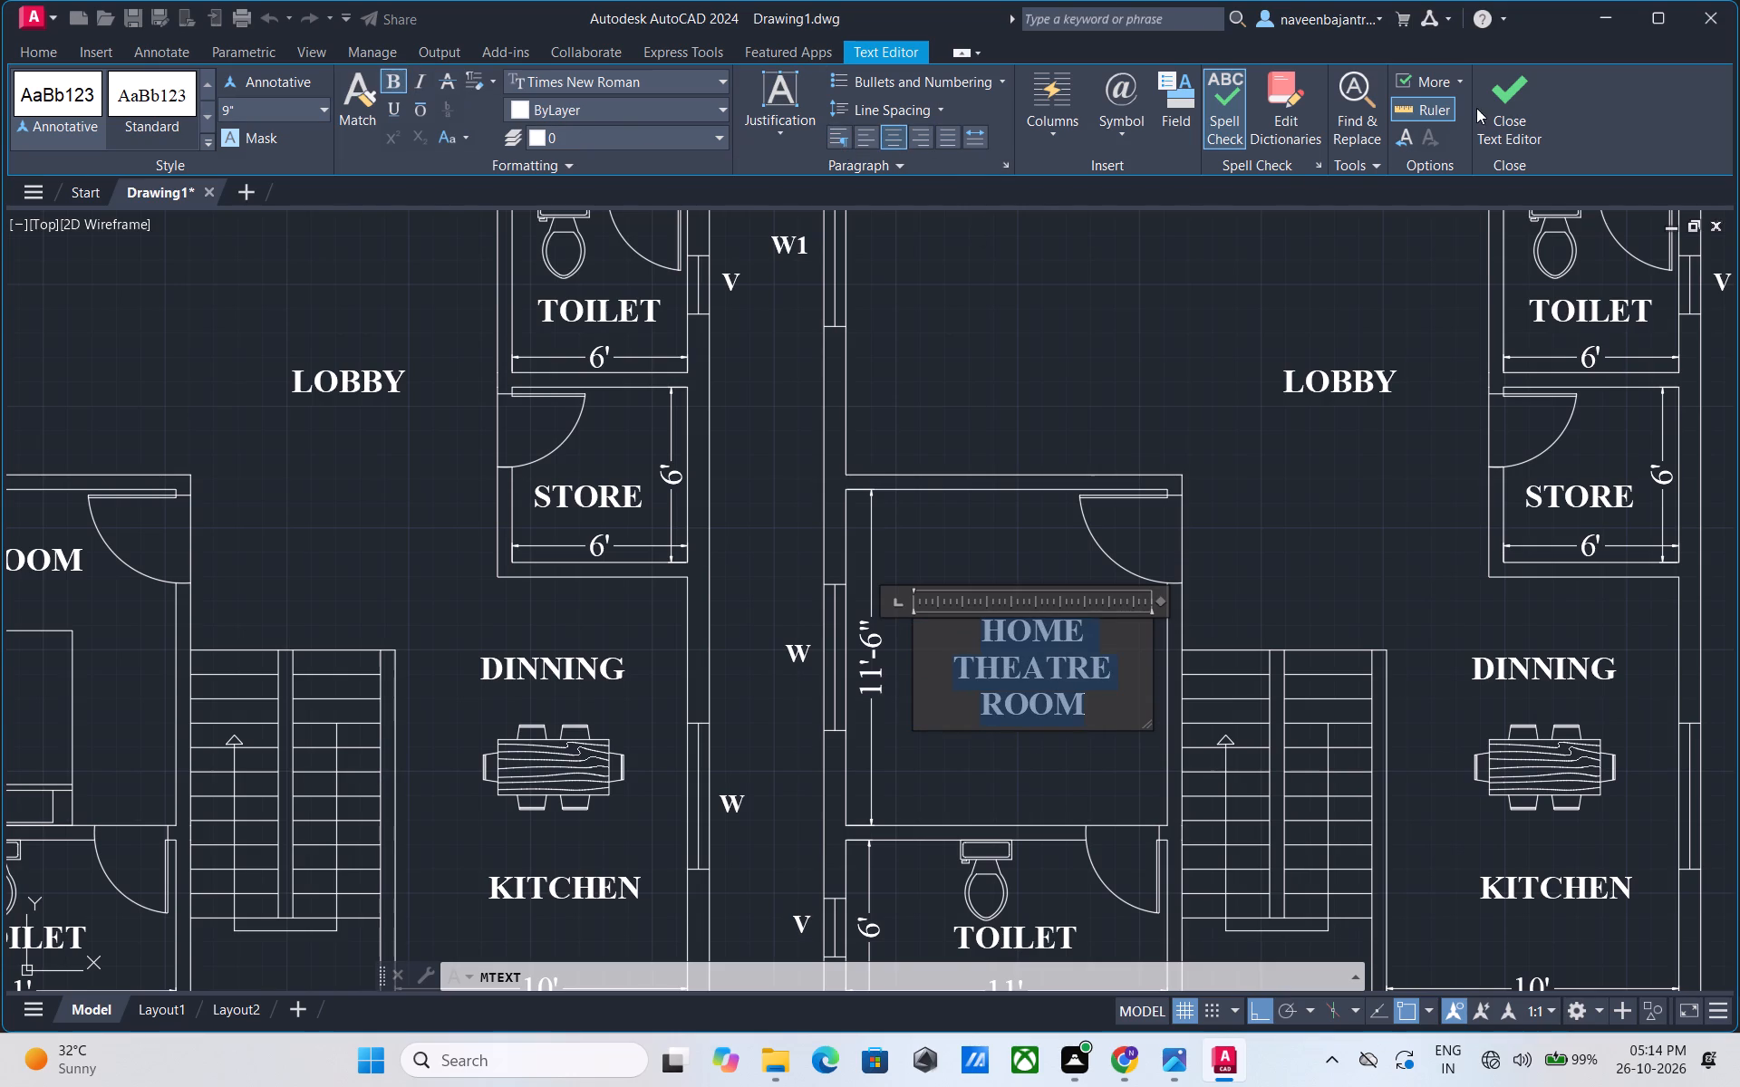
{"action": "left_click", "coordinate": [1476, 108]}
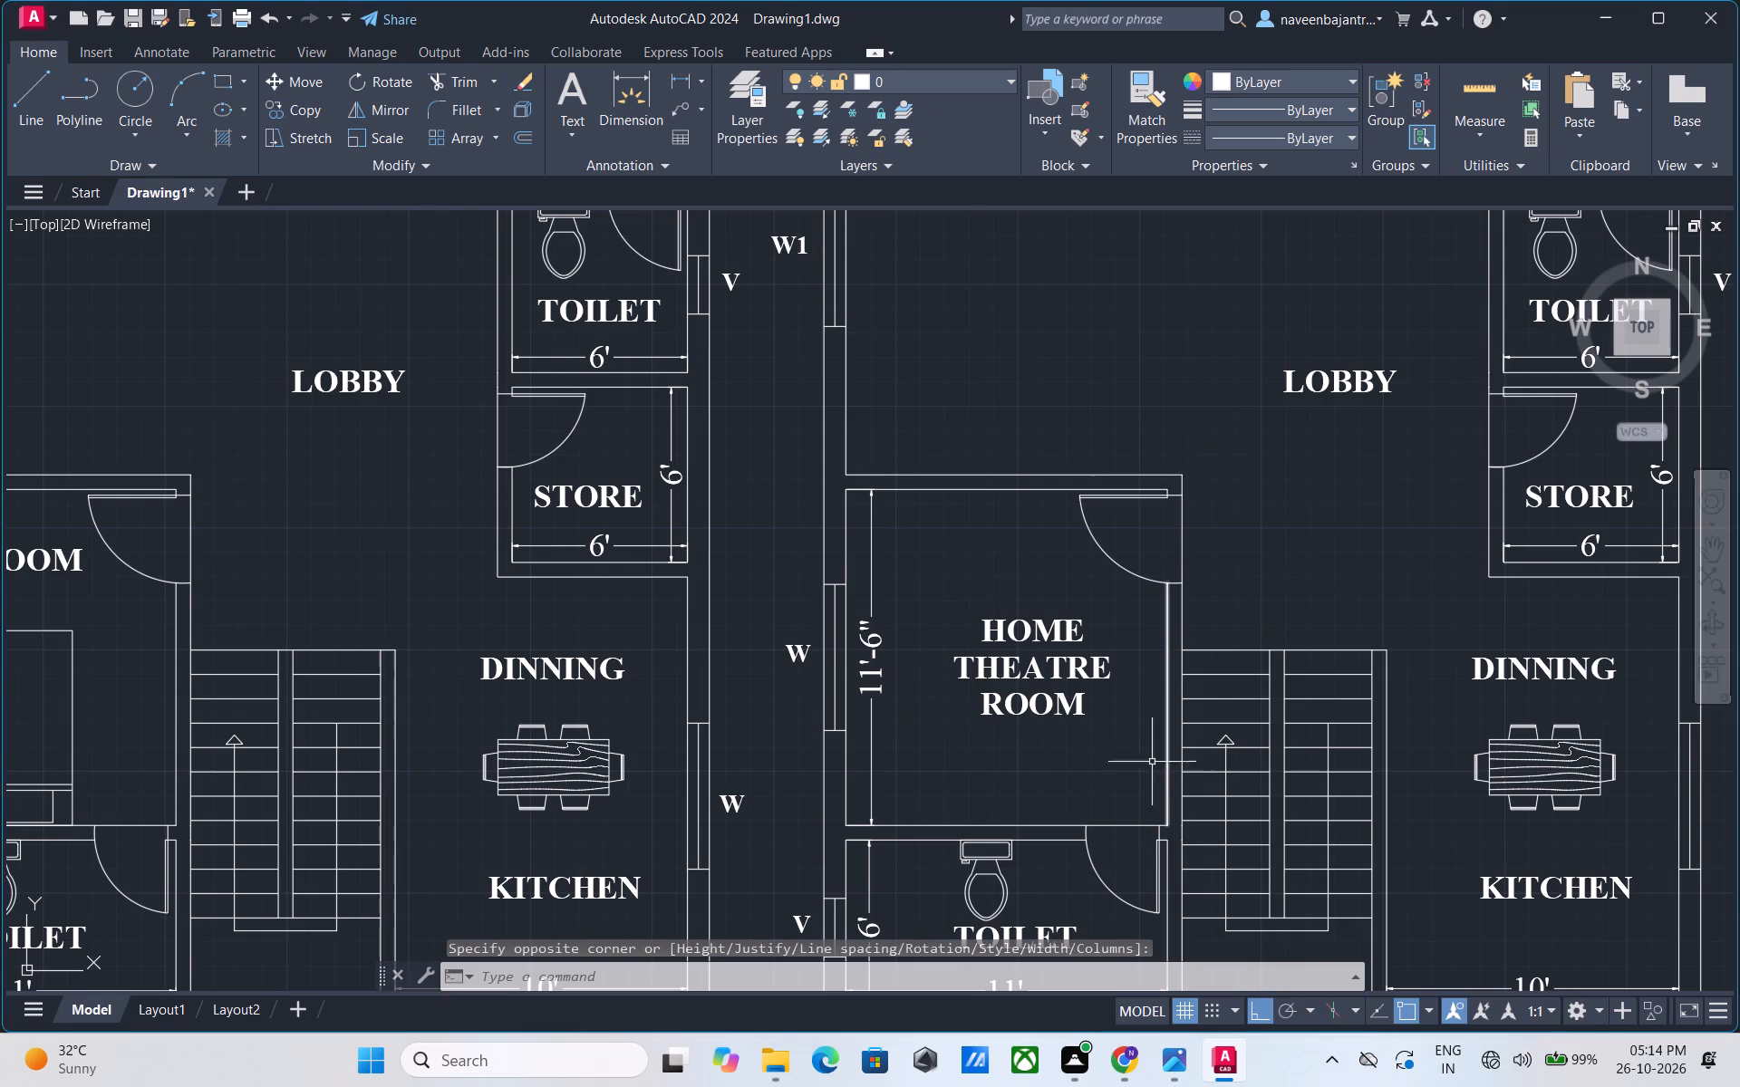
Move the HOME THEATRE ROOM label about 1'-3" horizontally toward the room's outer window wall.
{"action": "scroll", "coordinate": [1086, 778], "scroll_direction": "up", "scroll_amount": 1}
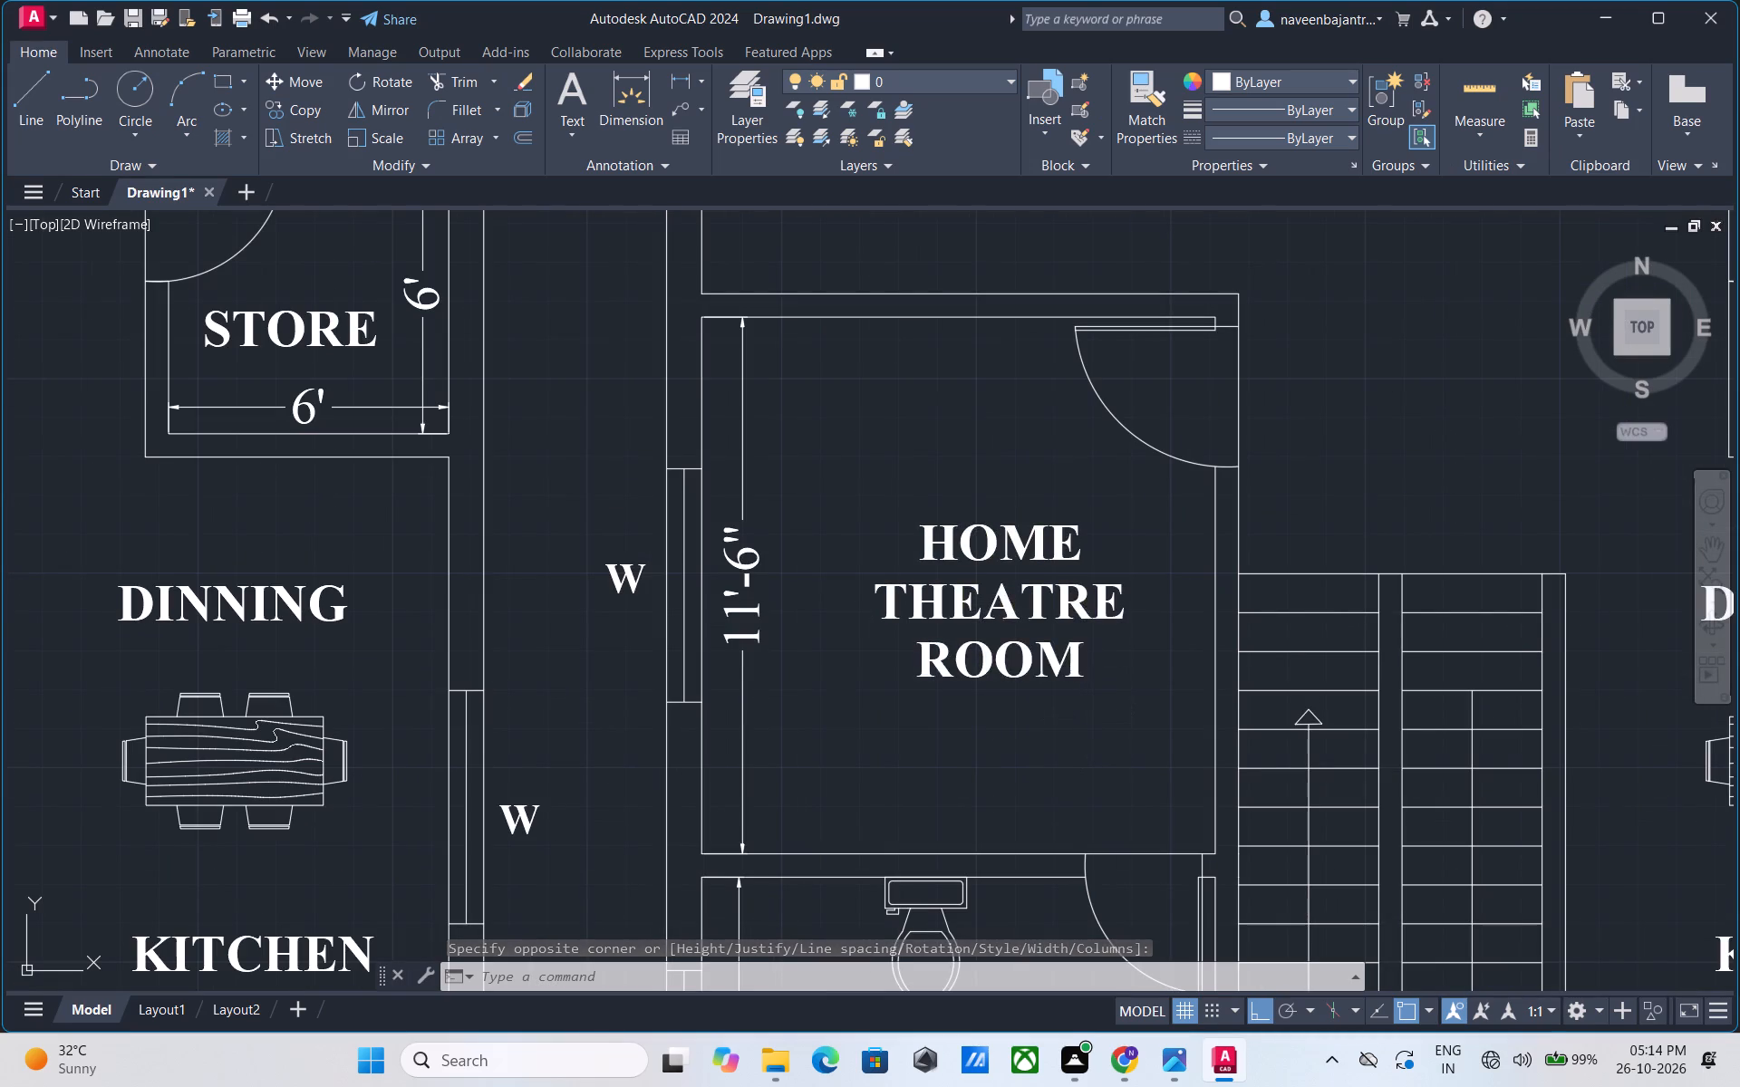
{"action": "left_click", "coordinate": [1076, 670]}
{"action": "type", "text": "M"}
{"action": "key", "text": "space"}
{"action": "left_click", "coordinate": [1076, 670]}
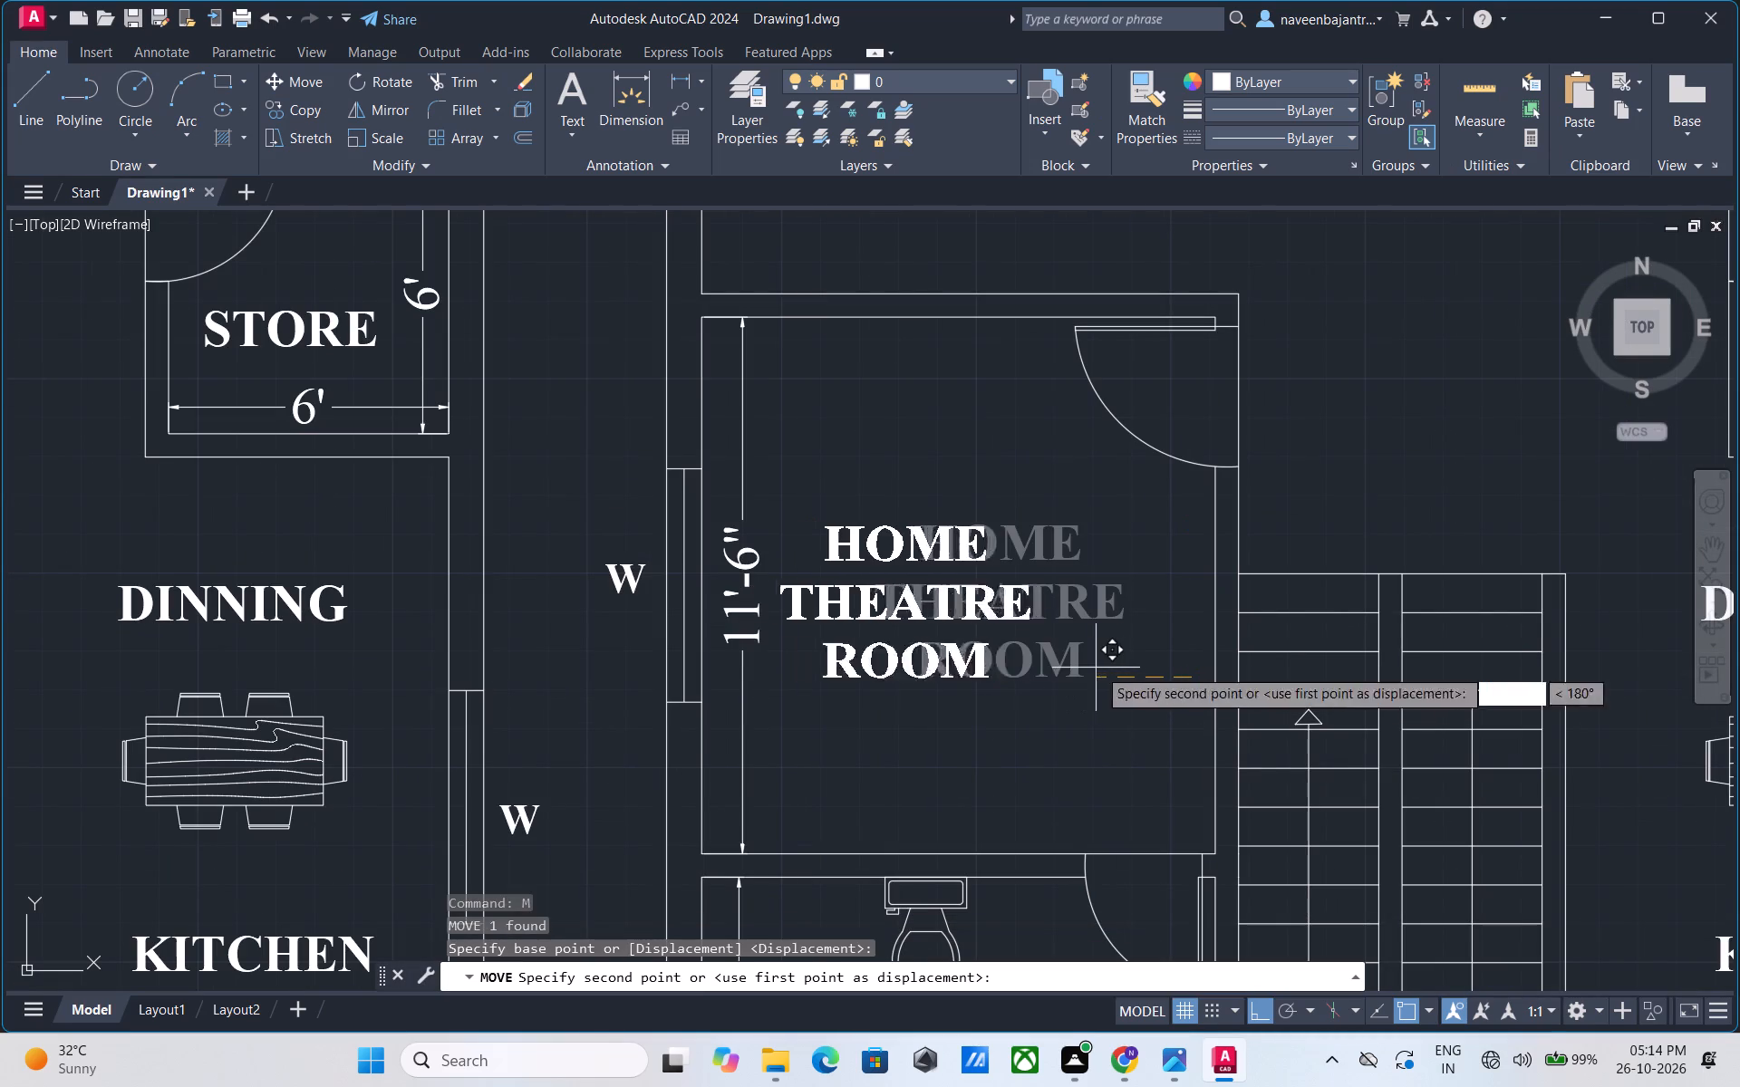
{"action": "scroll", "coordinate": [1117, 668], "scroll_direction": "up", "scroll_amount": 2}
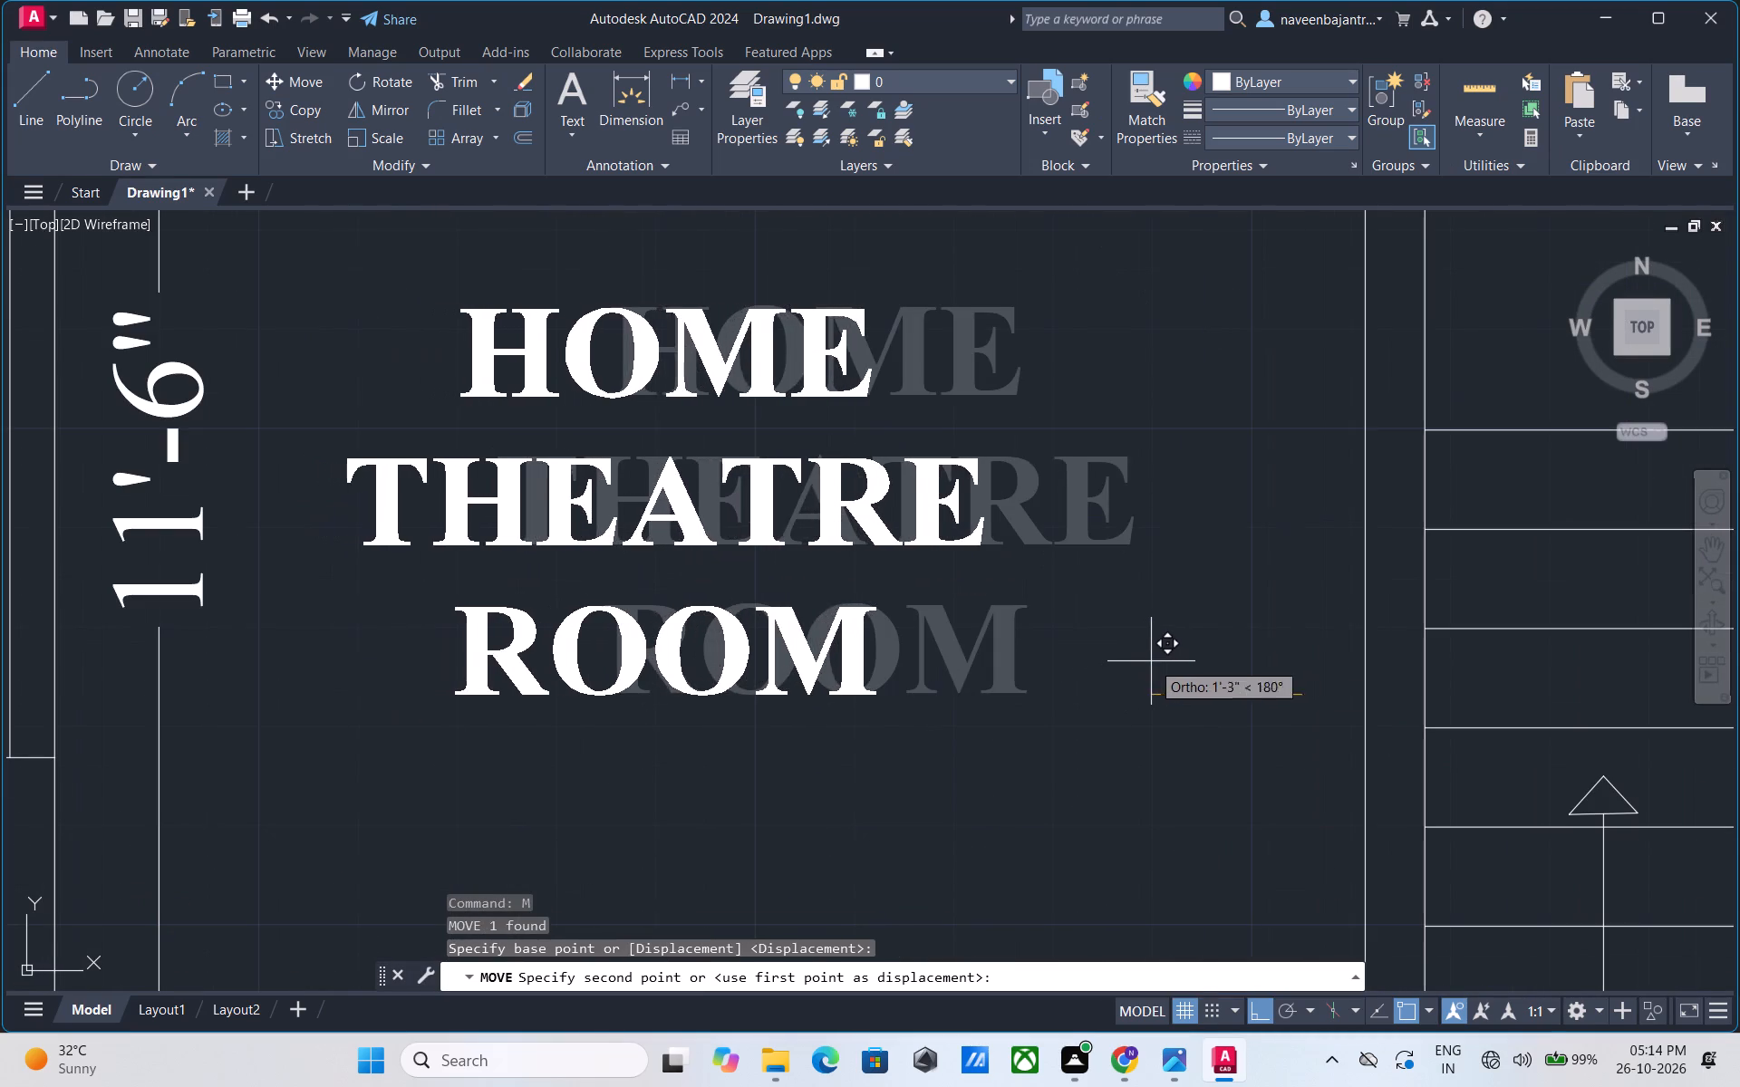
{"action": "left_click", "coordinate": [1151, 661]}
{"action": "key", "text": "Escape"}
Delete the DINNING label, the dining table and the KITCHEN label from the copied plan's 10' wide area.
{"action": "scroll", "coordinate": [1151, 661], "scroll_direction": "down", "scroll_amount": 3}
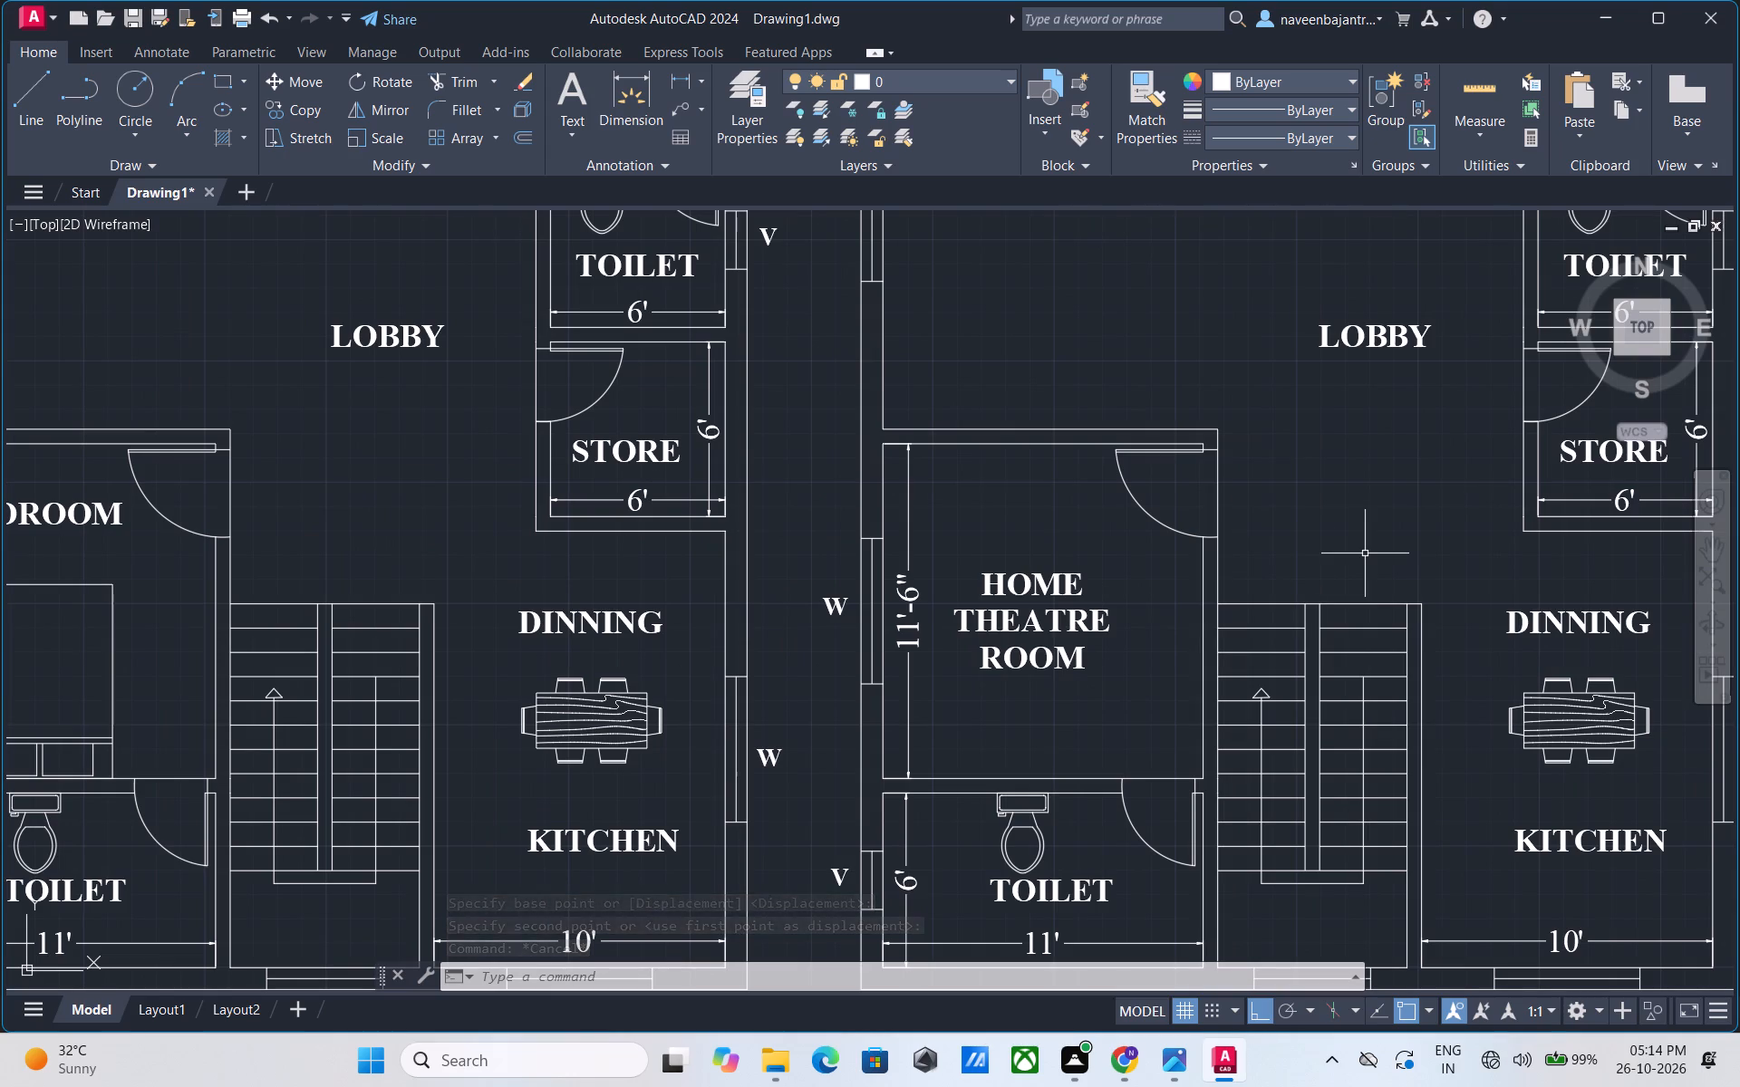
{"action": "scroll", "coordinate": [1365, 553], "scroll_direction": "down", "scroll_amount": 1}
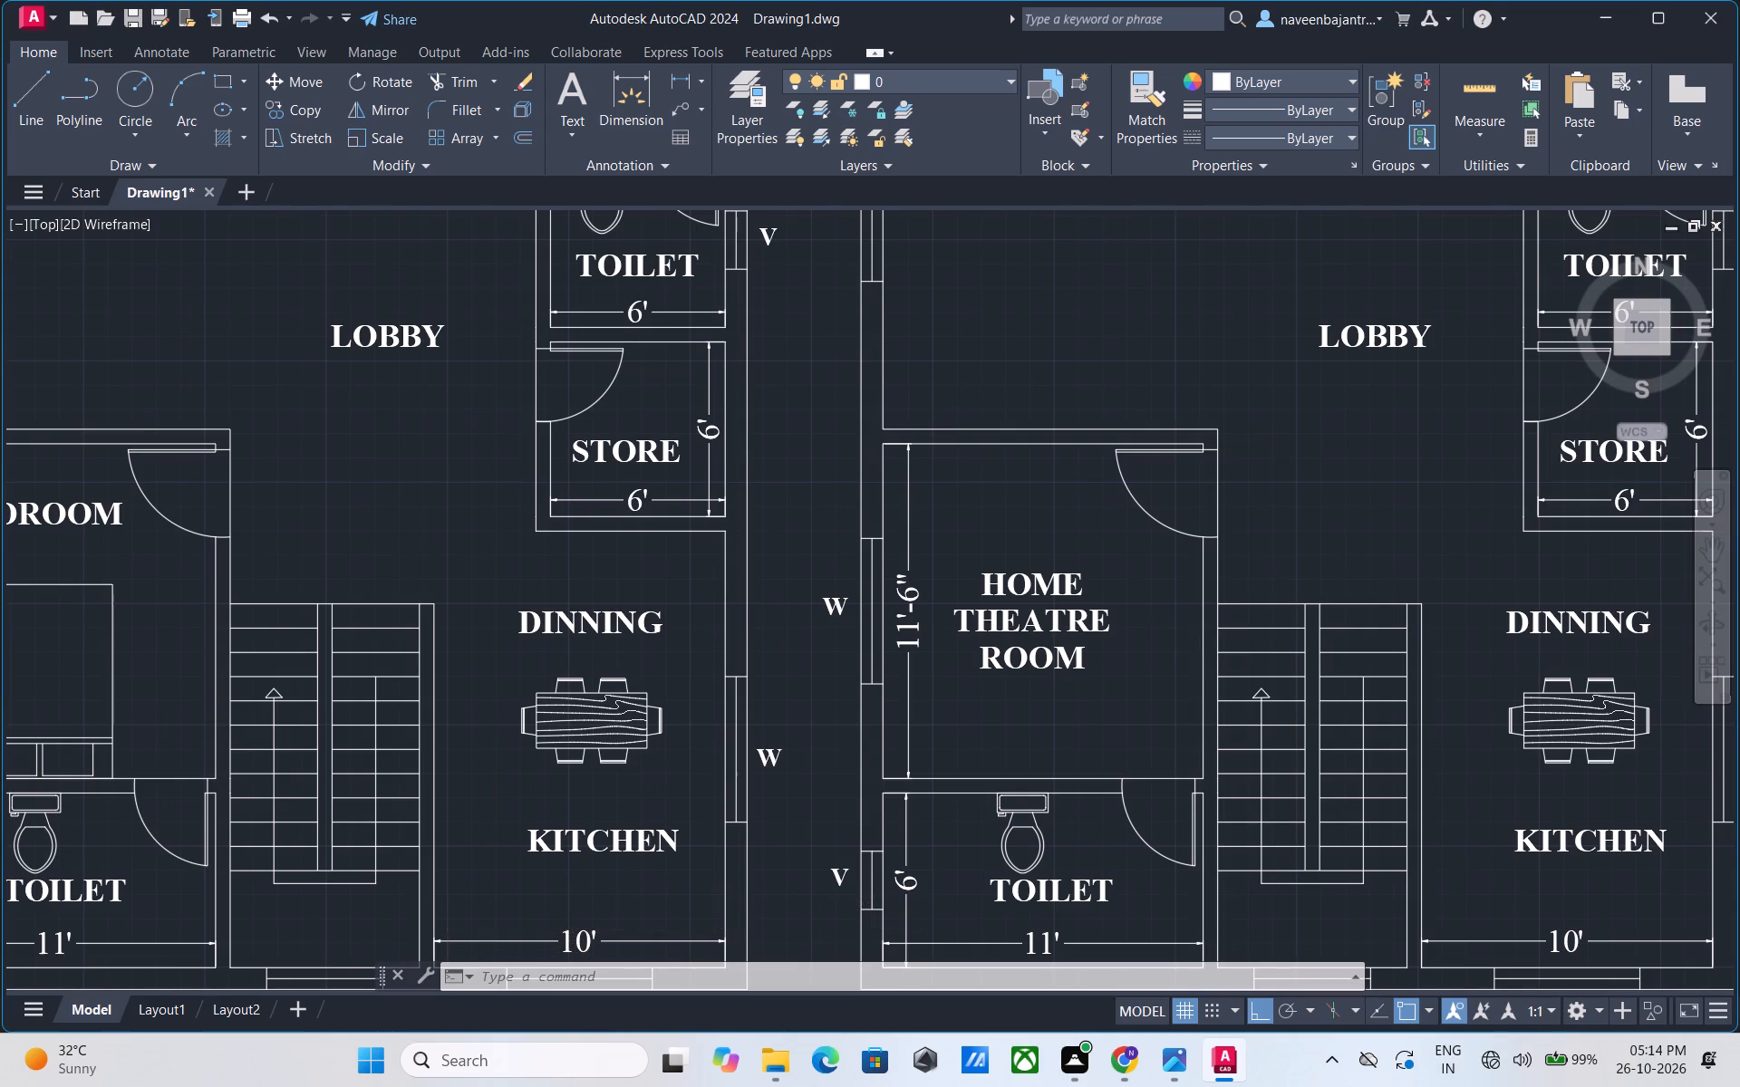
{"action": "middle_click_drag", "start_coordinate": [1365, 542], "coordinate": [1339, 582]}
{"action": "middle_click", "coordinate": [1339, 582]}
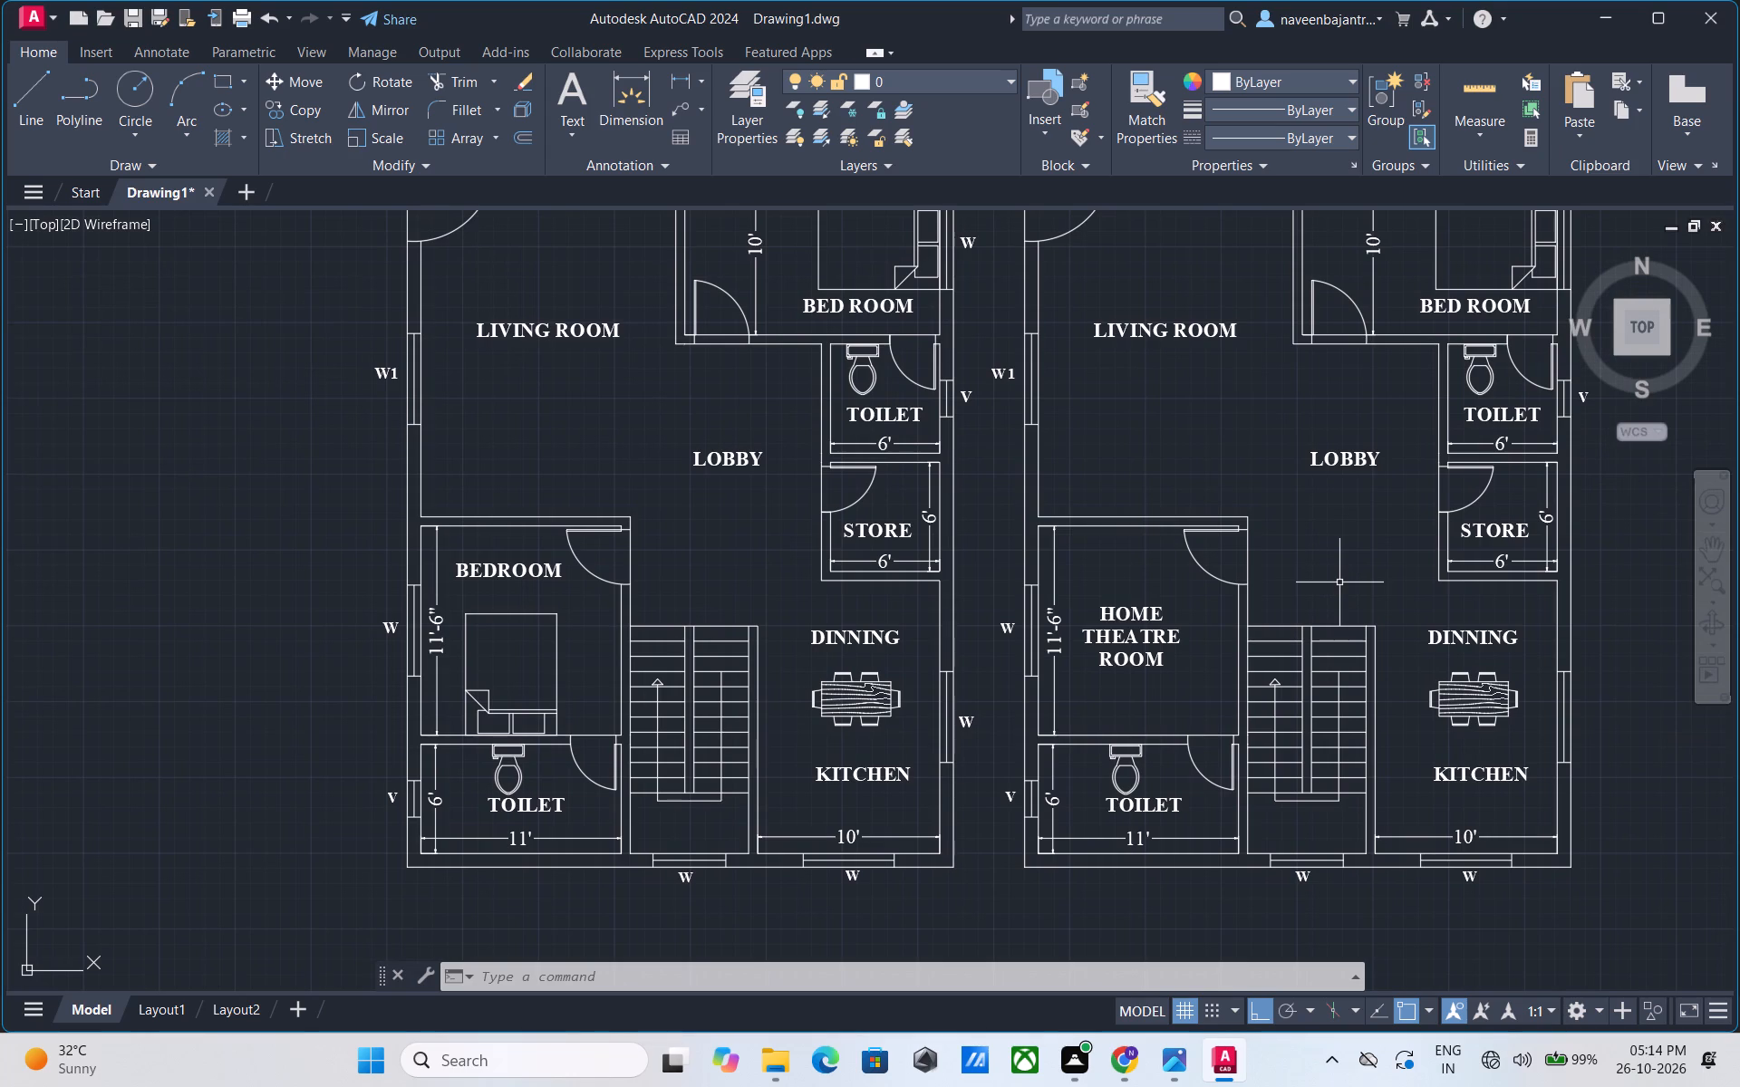
{"action": "scroll", "coordinate": [1446, 745], "scroll_direction": "down", "scroll_amount": 1}
{"action": "middle_click_drag", "start_coordinate": [1446, 745], "coordinate": [1035, 590]}
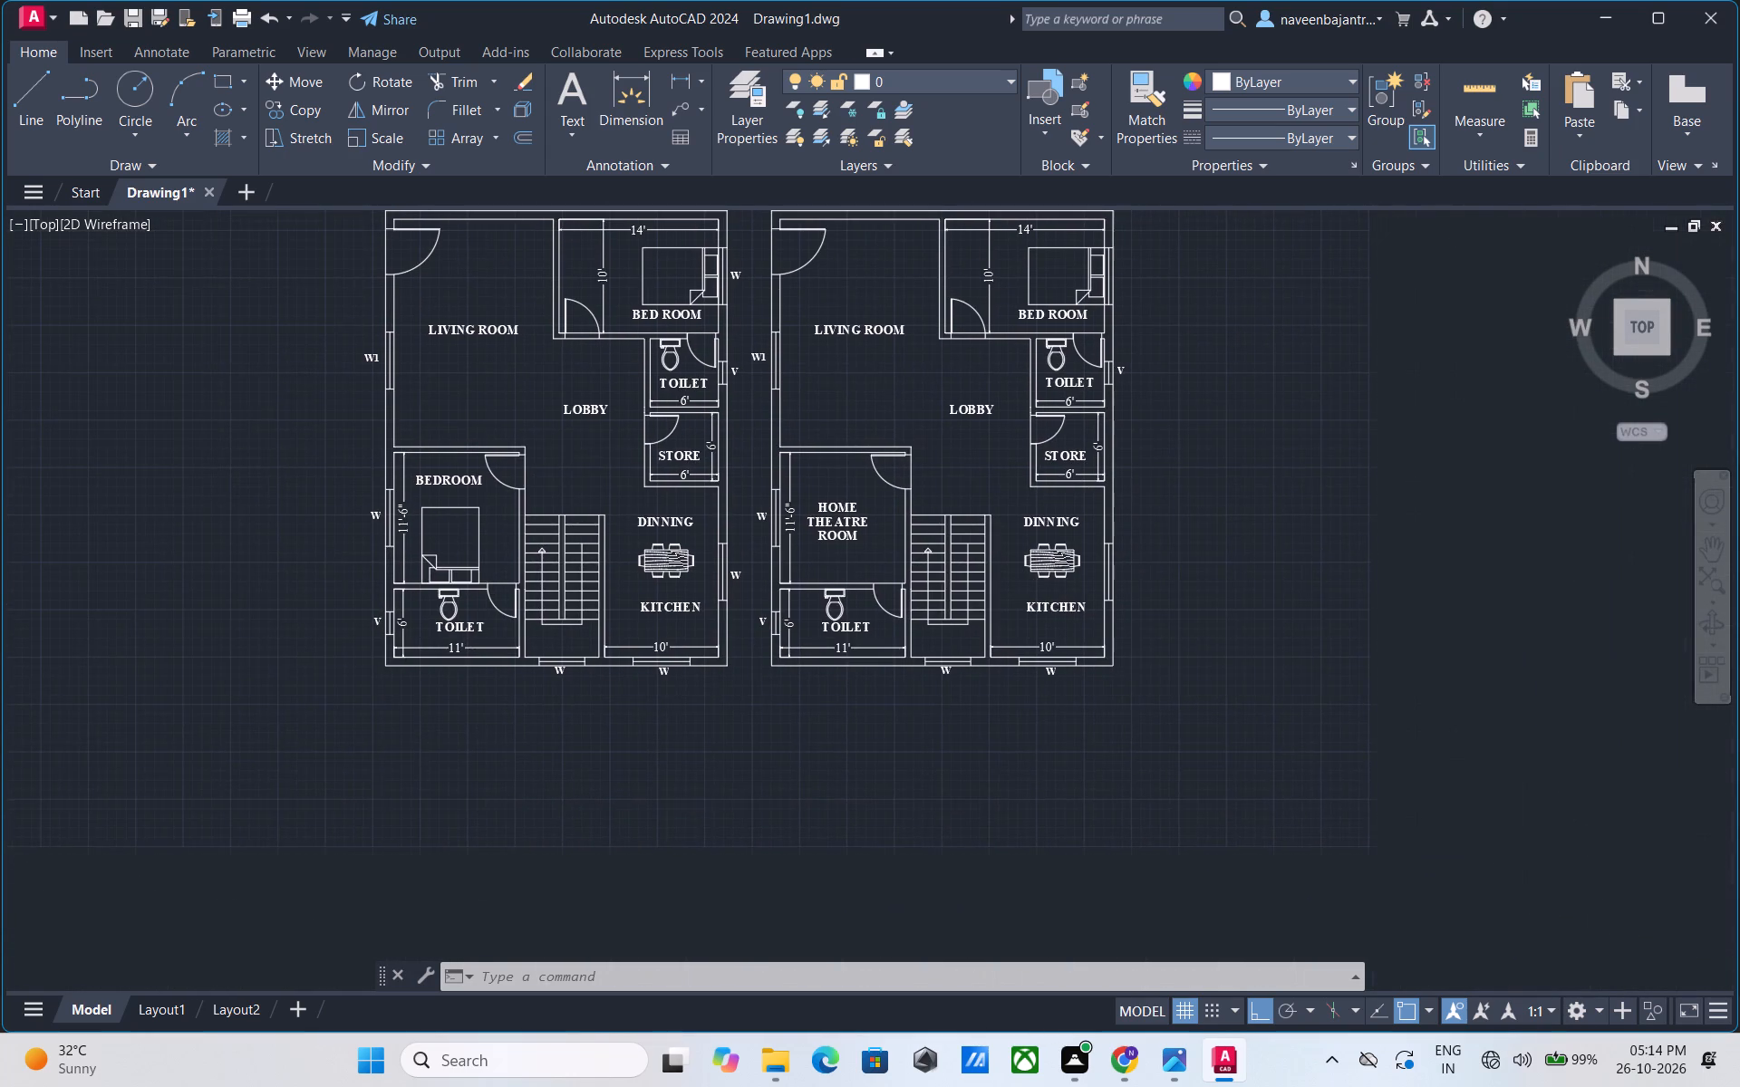
{"action": "scroll", "coordinate": [1035, 590], "scroll_direction": "up", "scroll_amount": 2}
{"action": "left_click", "coordinate": [1069, 420]}
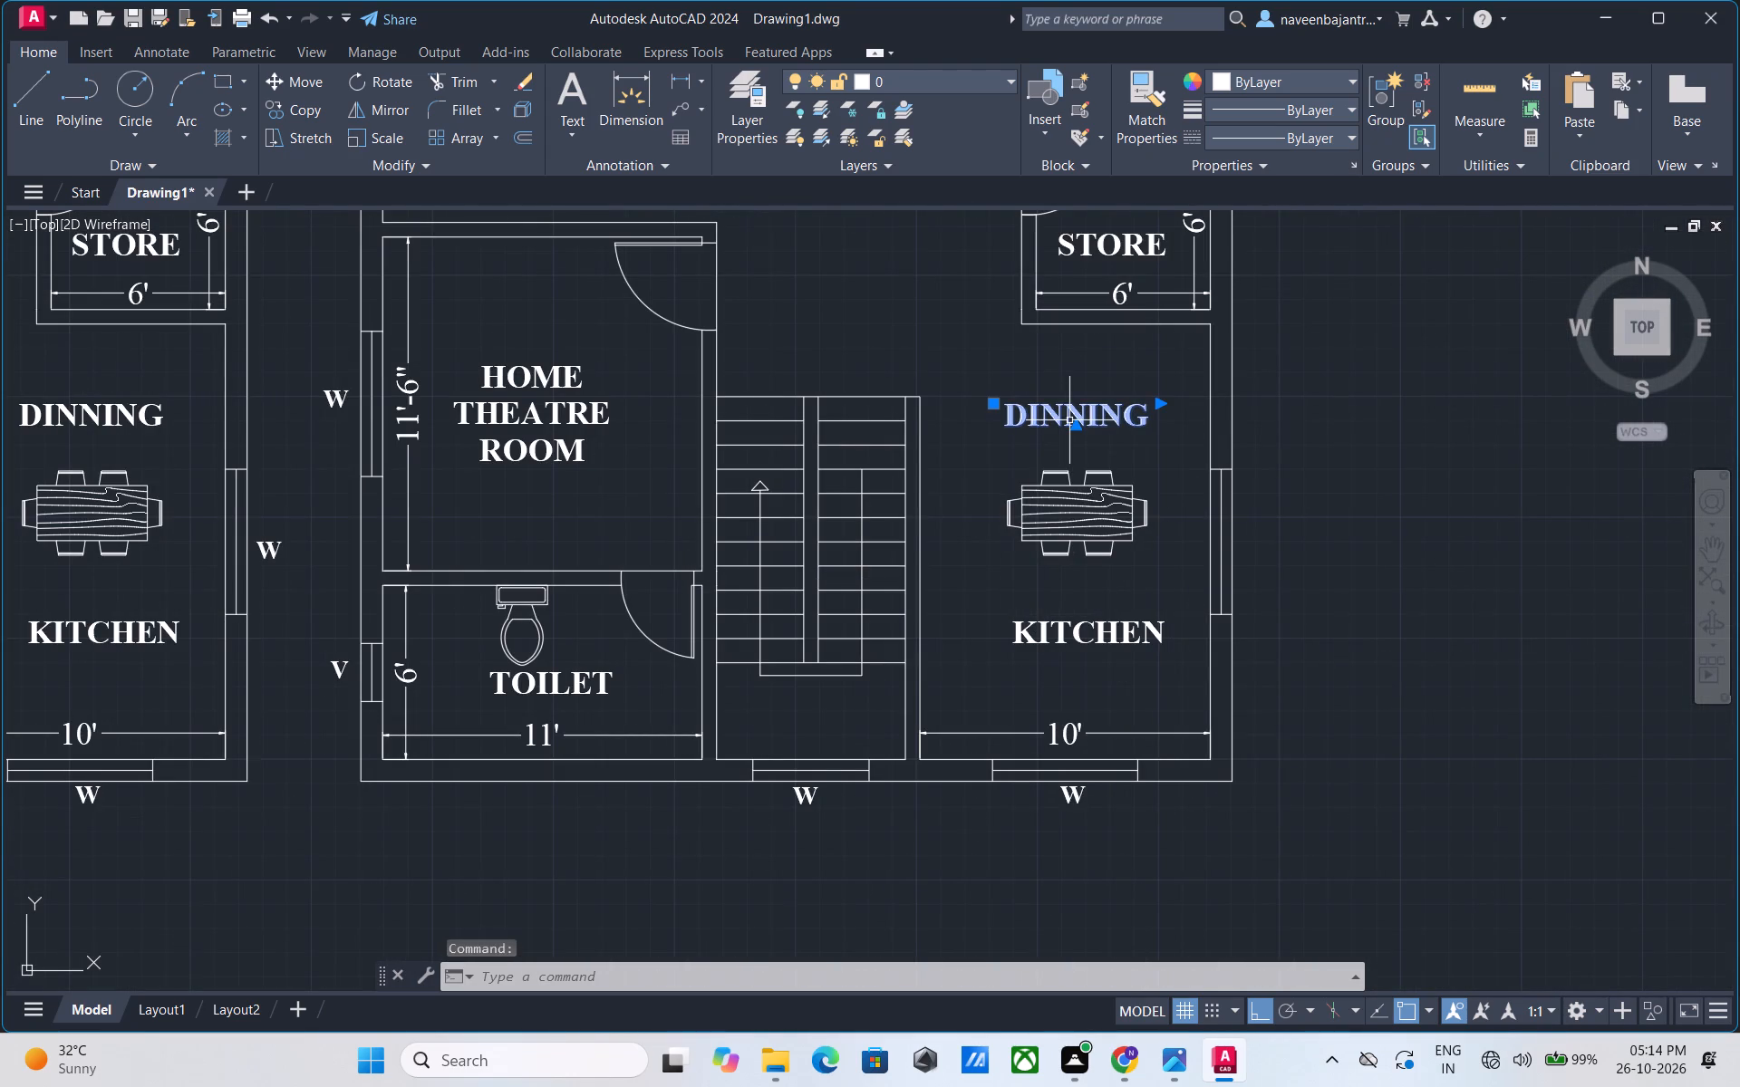
{"action": "key", "text": "Delete"}
{"action": "left_click", "coordinate": [1105, 491]}
{"action": "key", "text": "Delete"}
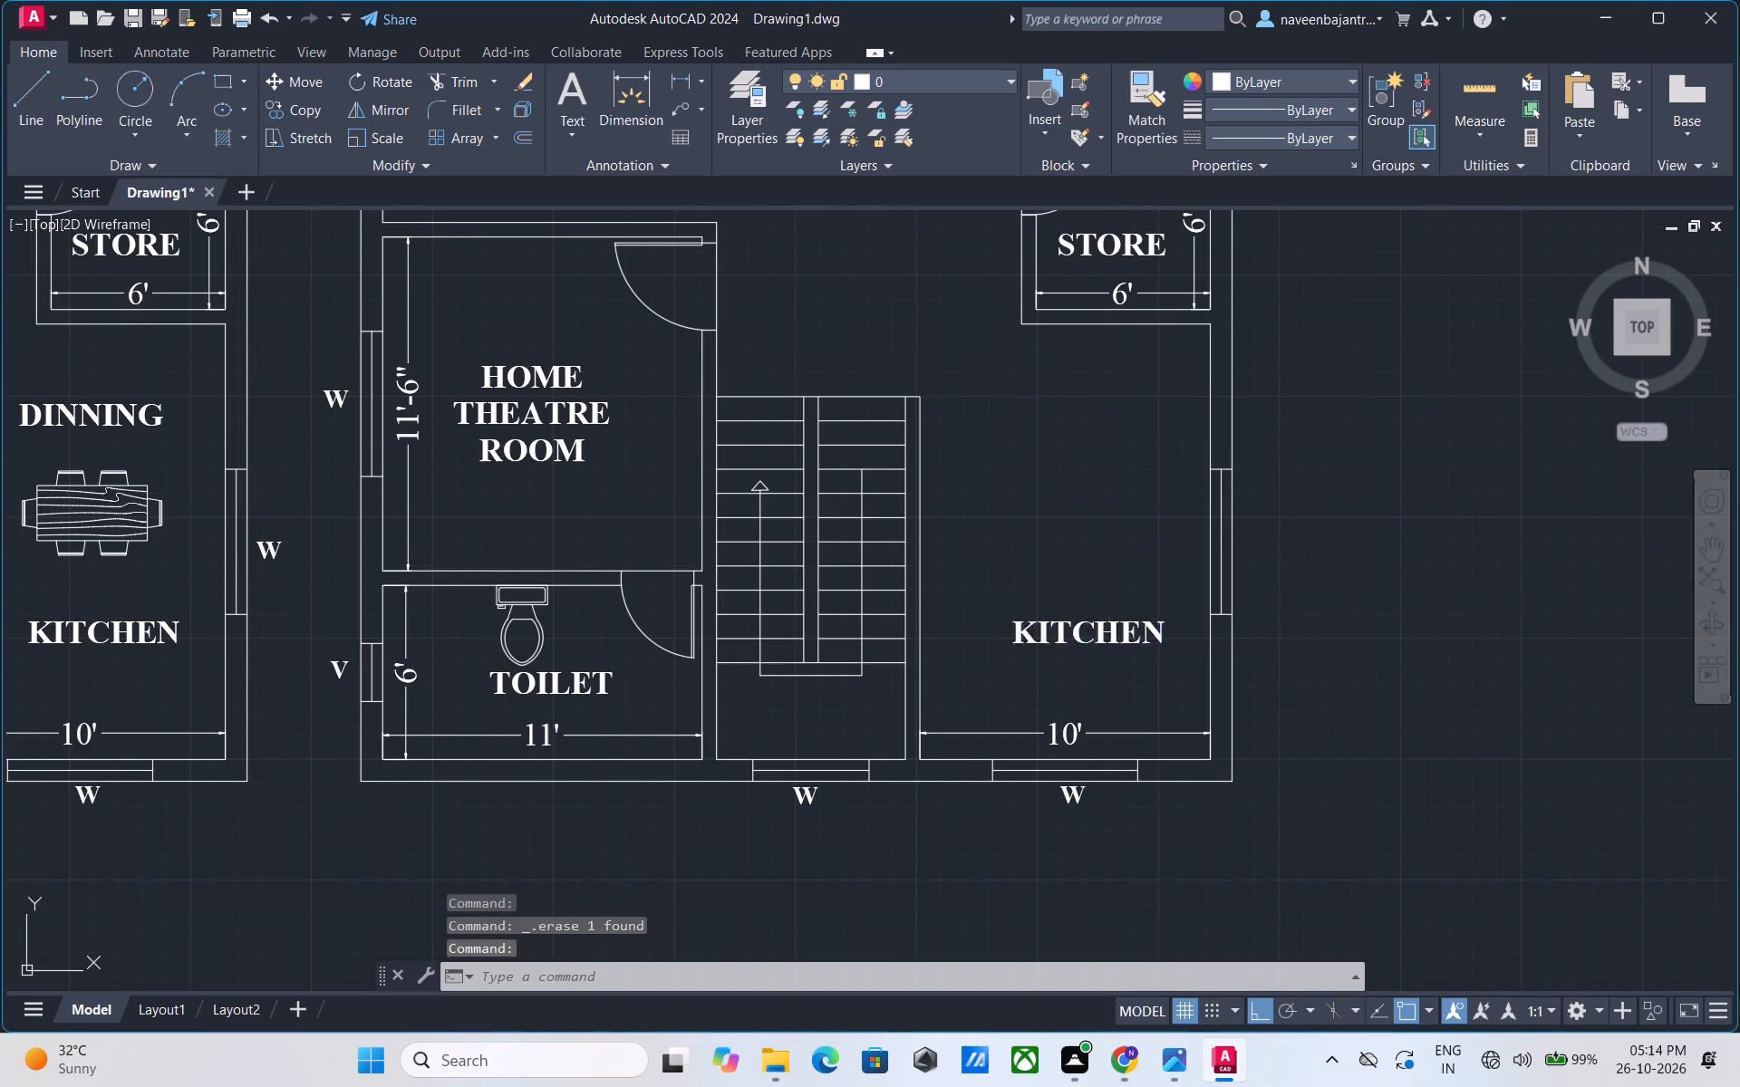
{"action": "left_click", "coordinate": [1109, 630]}
{"action": "key", "text": "Delete"}
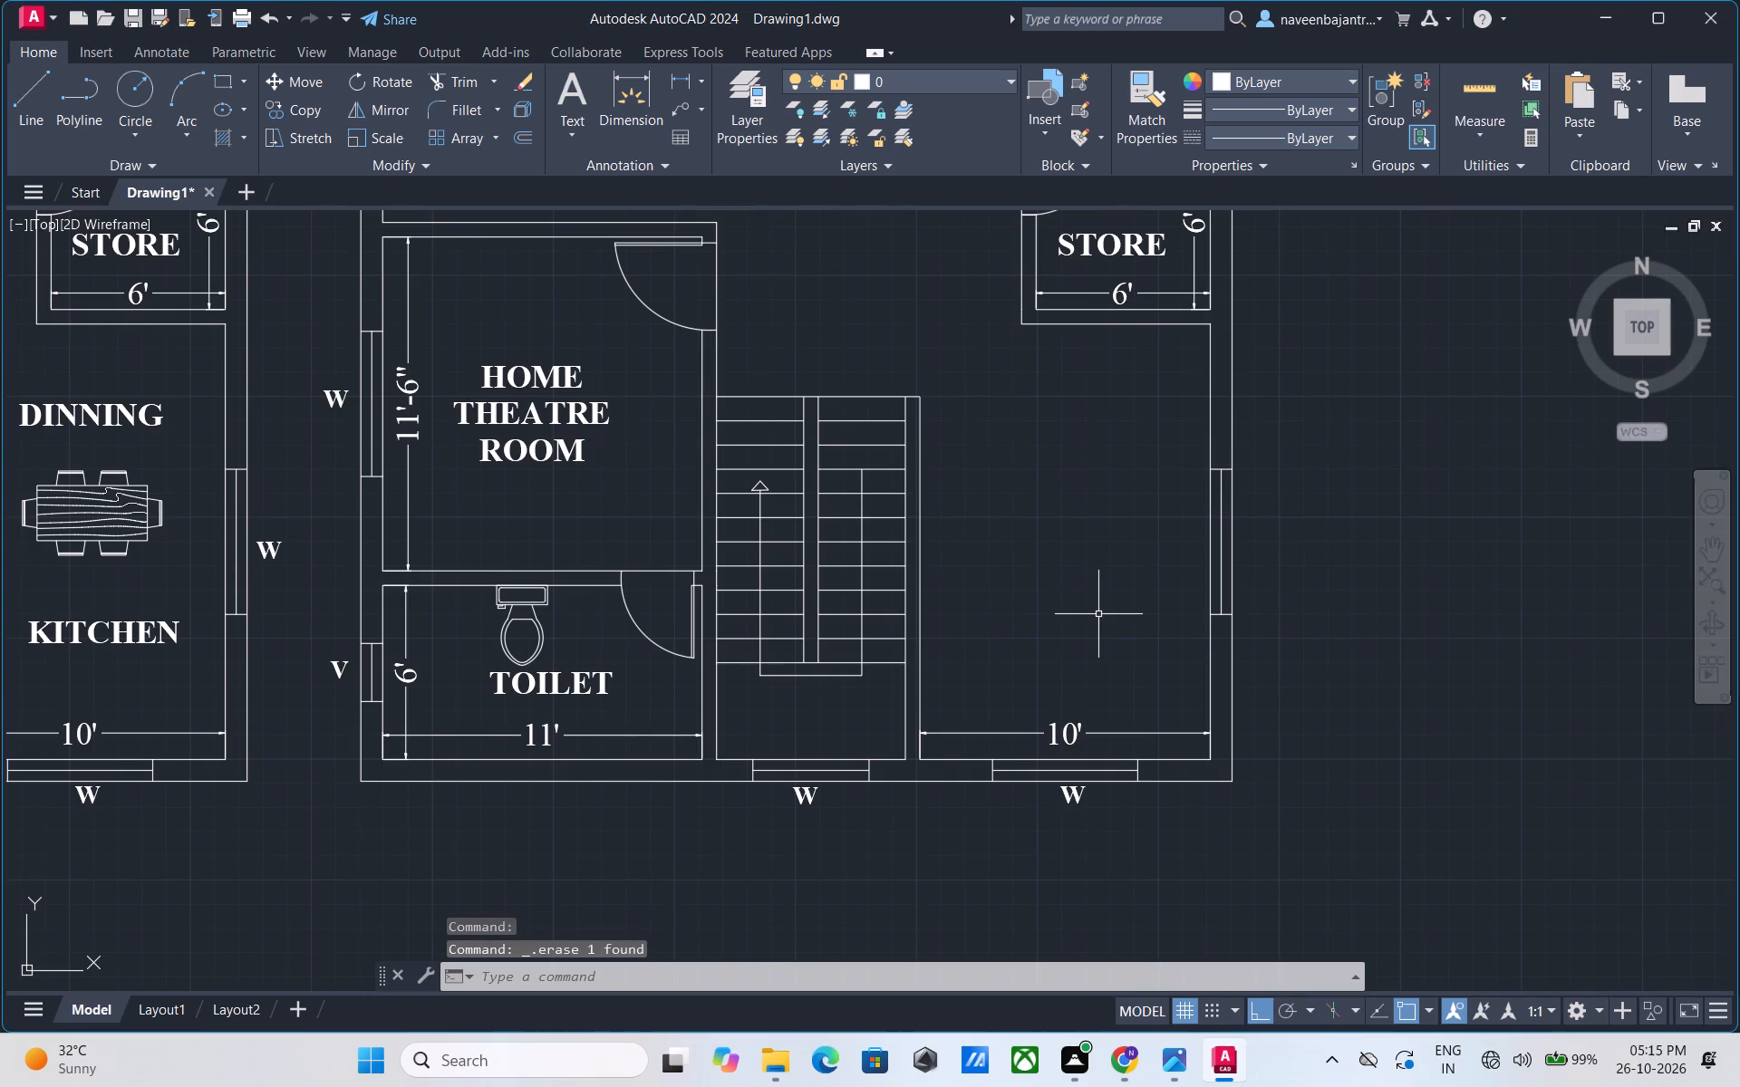
{"action": "key", "text": "Escape"}
Add a bold, centred 9" BALCONY text label in the cleared 10' wide area of the copied plan.
{"action": "left_click", "coordinate": [584, 101]}
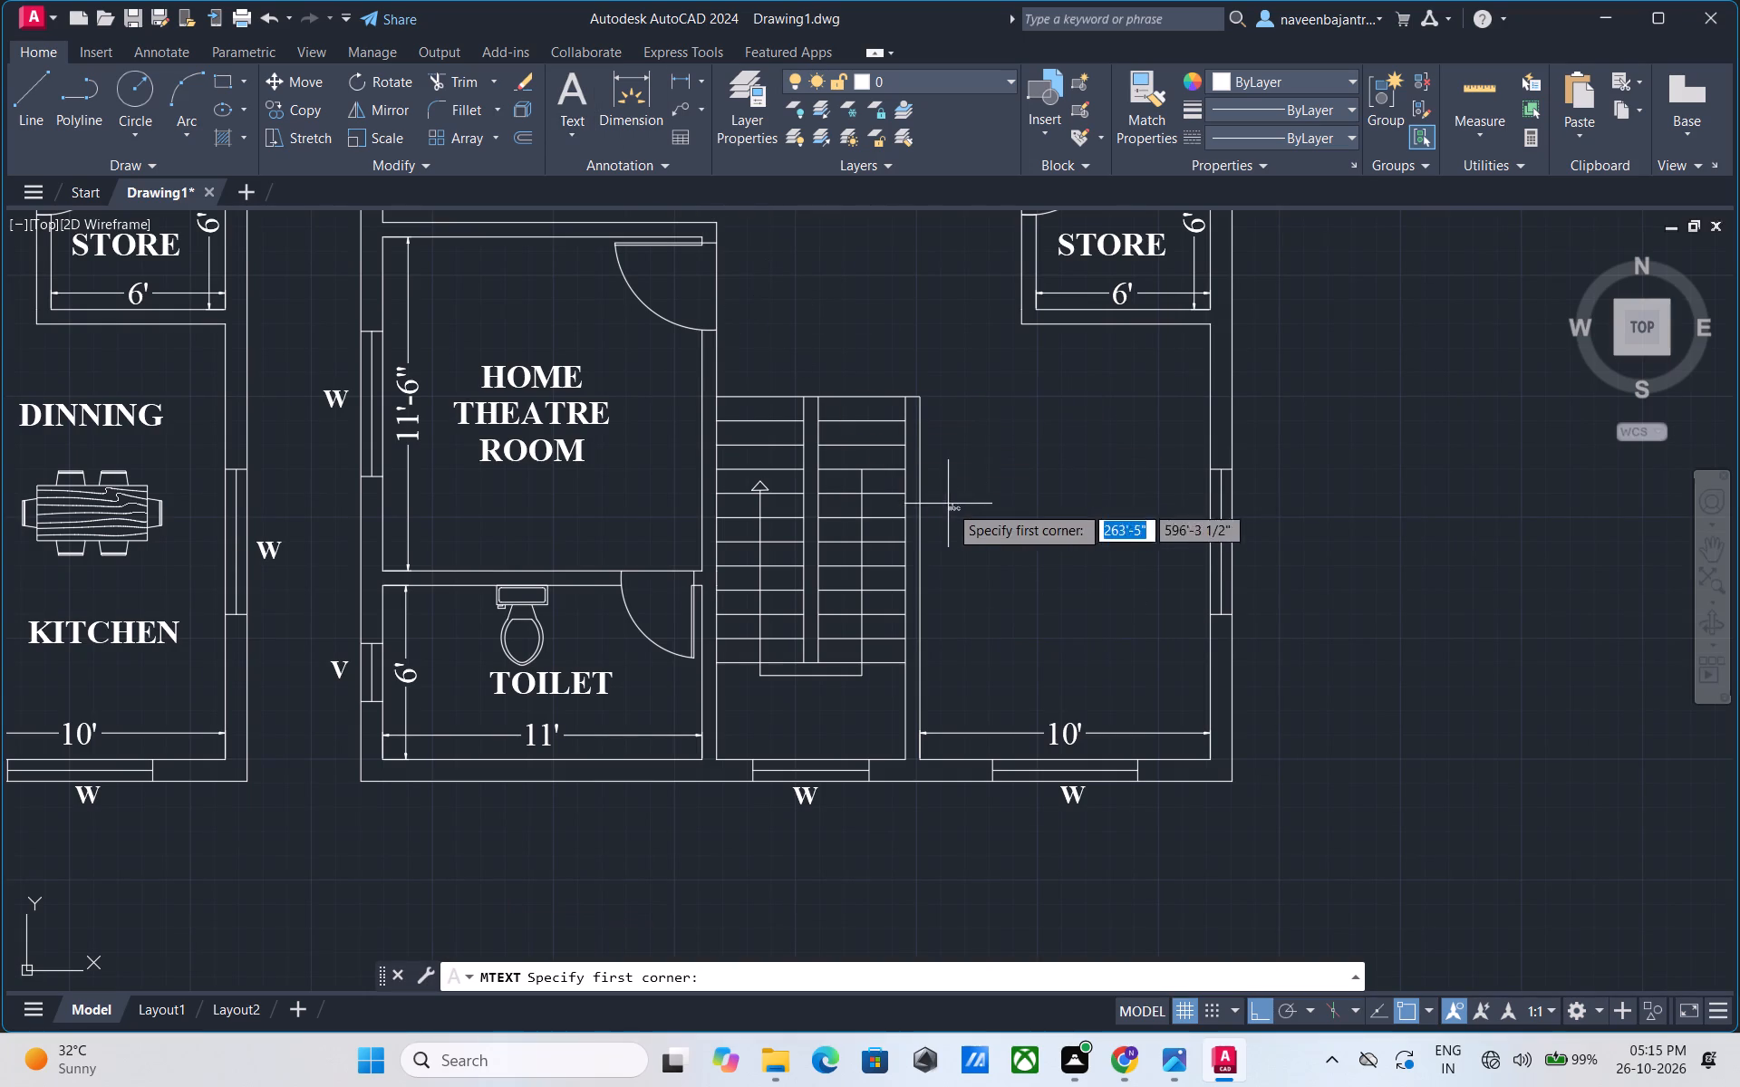
{"action": "left_click", "coordinate": [985, 514]}
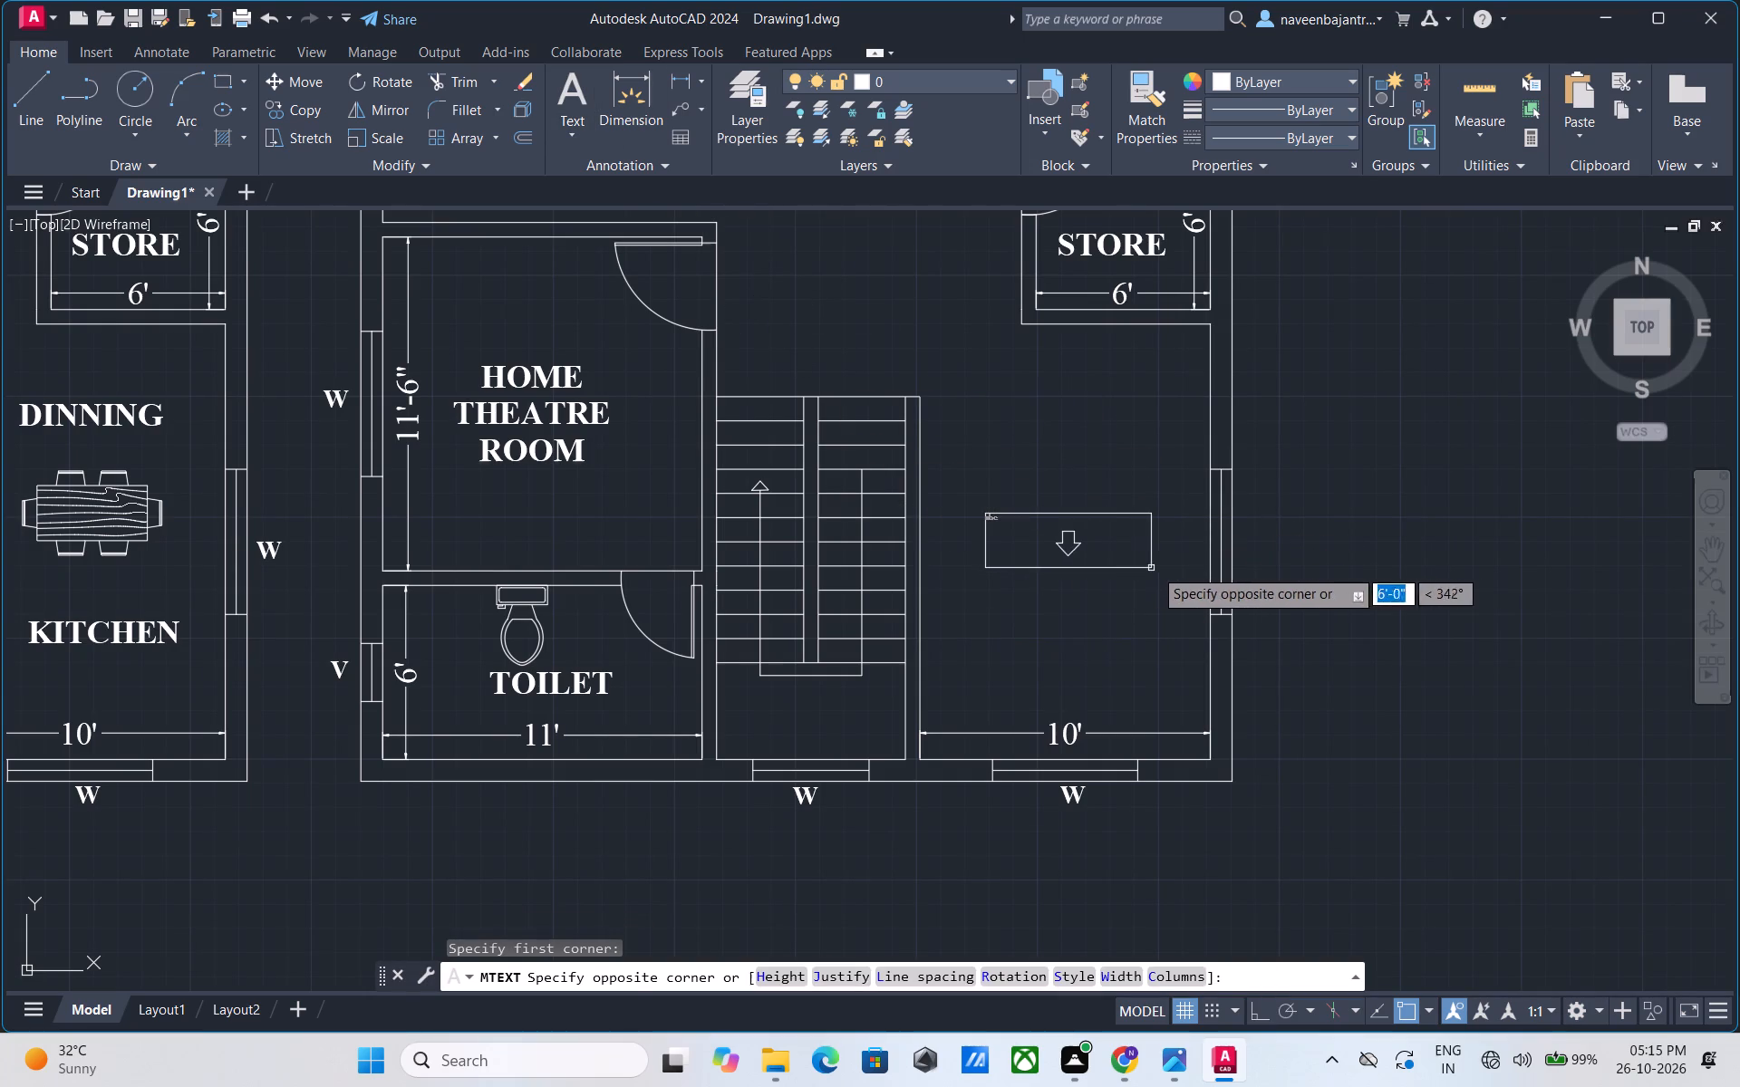
{"action": "left_click", "coordinate": [1178, 569]}
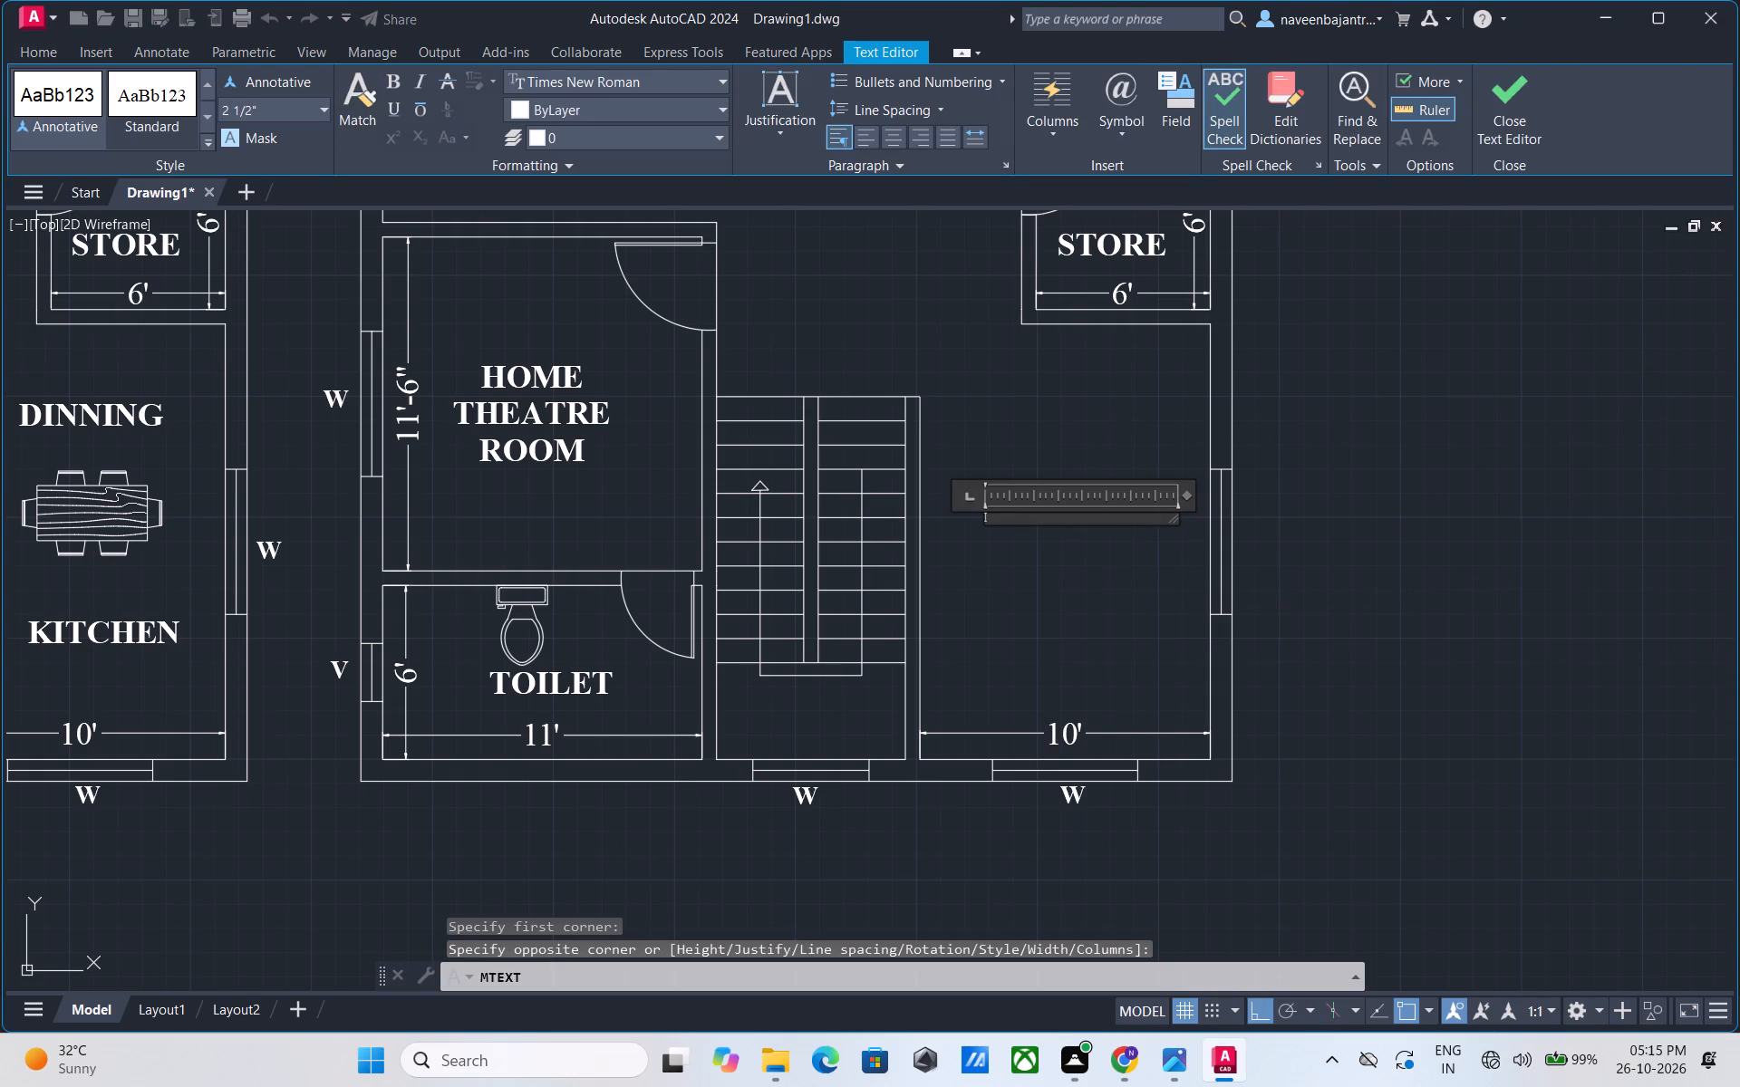
{"action": "left_click", "coordinate": [241, 113]}
{"action": "key", "text": "9"}
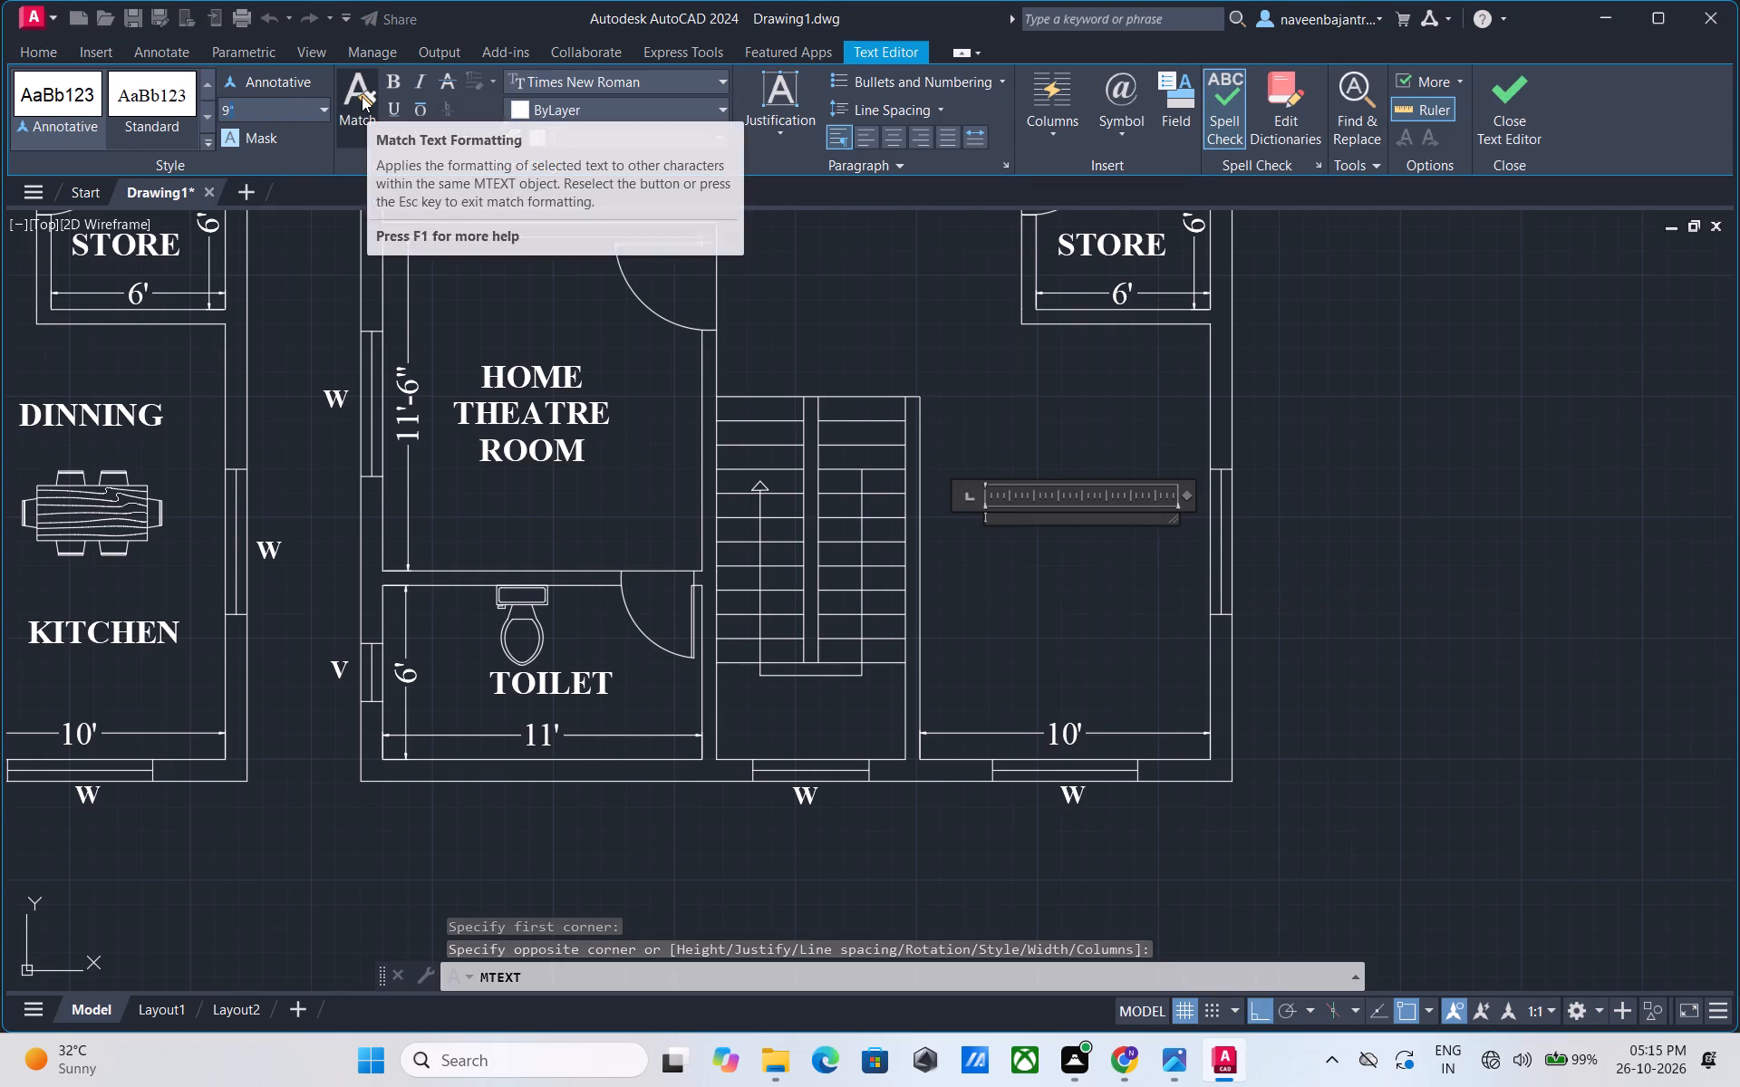
{"action": "key", "text": "shift+quotedbl"}
{"action": "key", "text": "Return"}
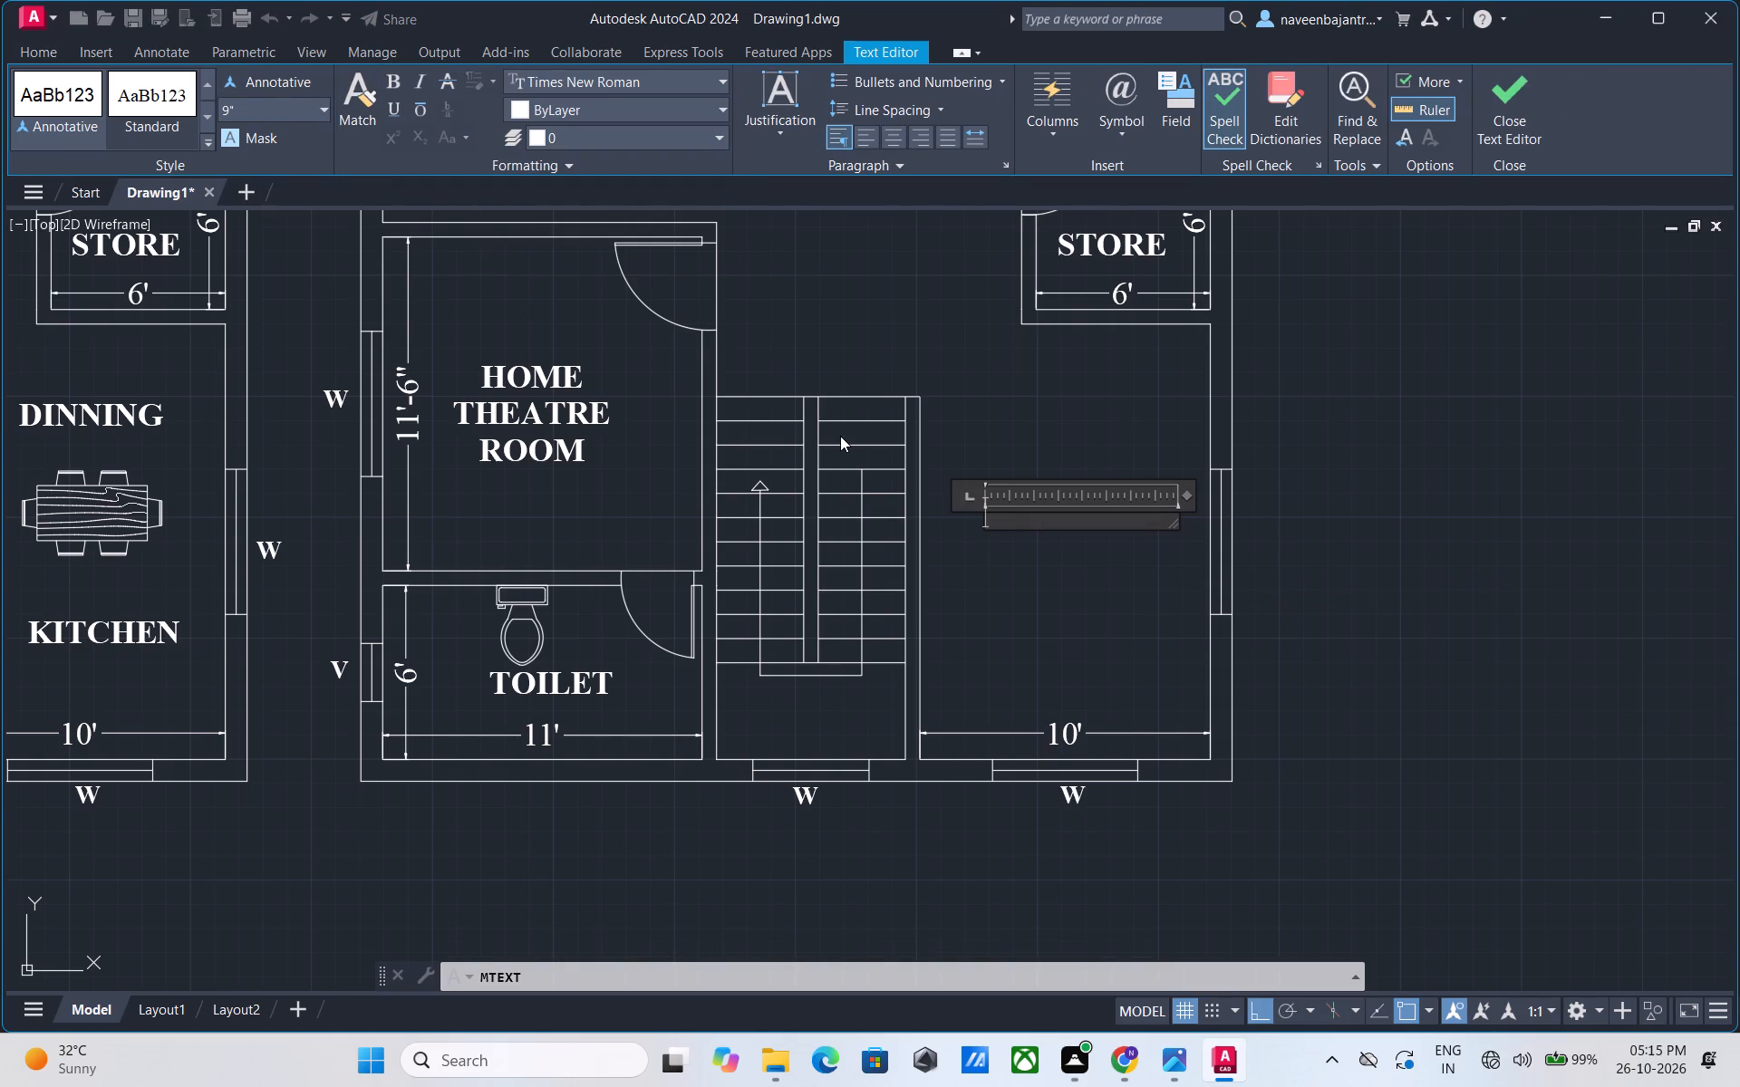
{"action": "type", "text": "BALCONY"}
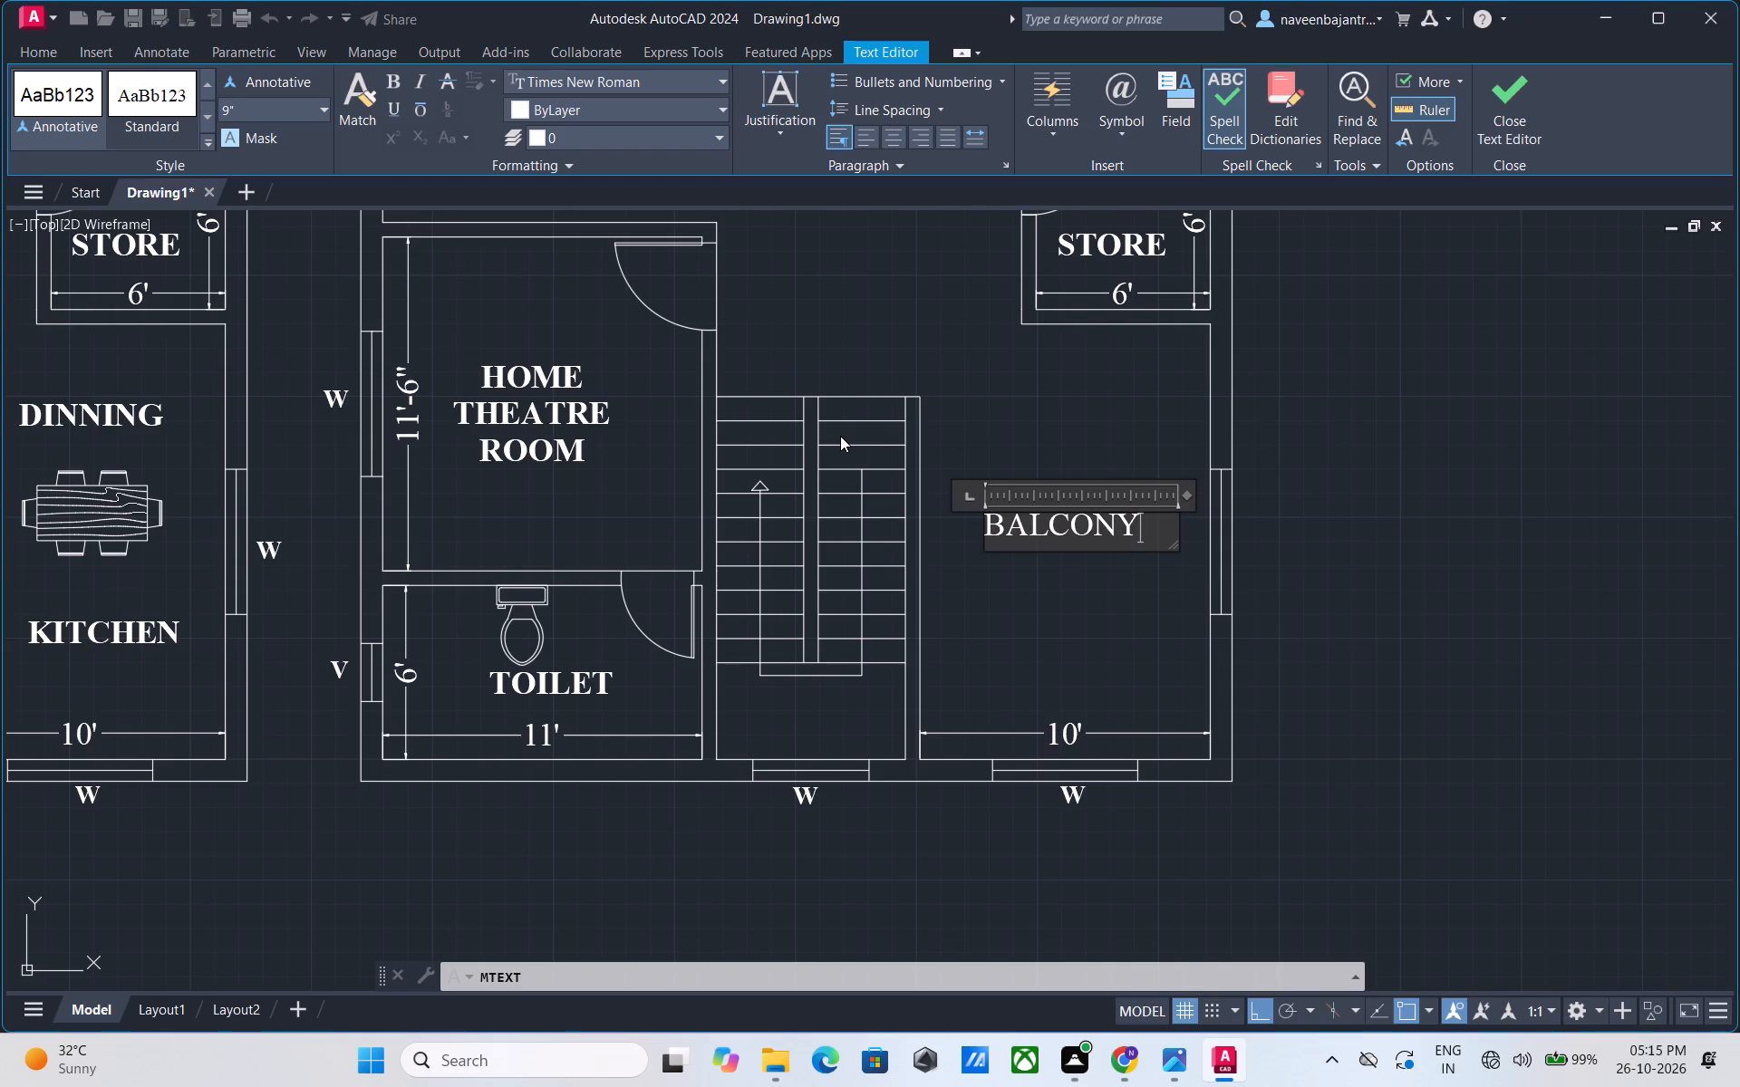
{"action": "left_click_drag", "start_coordinate": [1154, 528], "coordinate": [891, 522]}
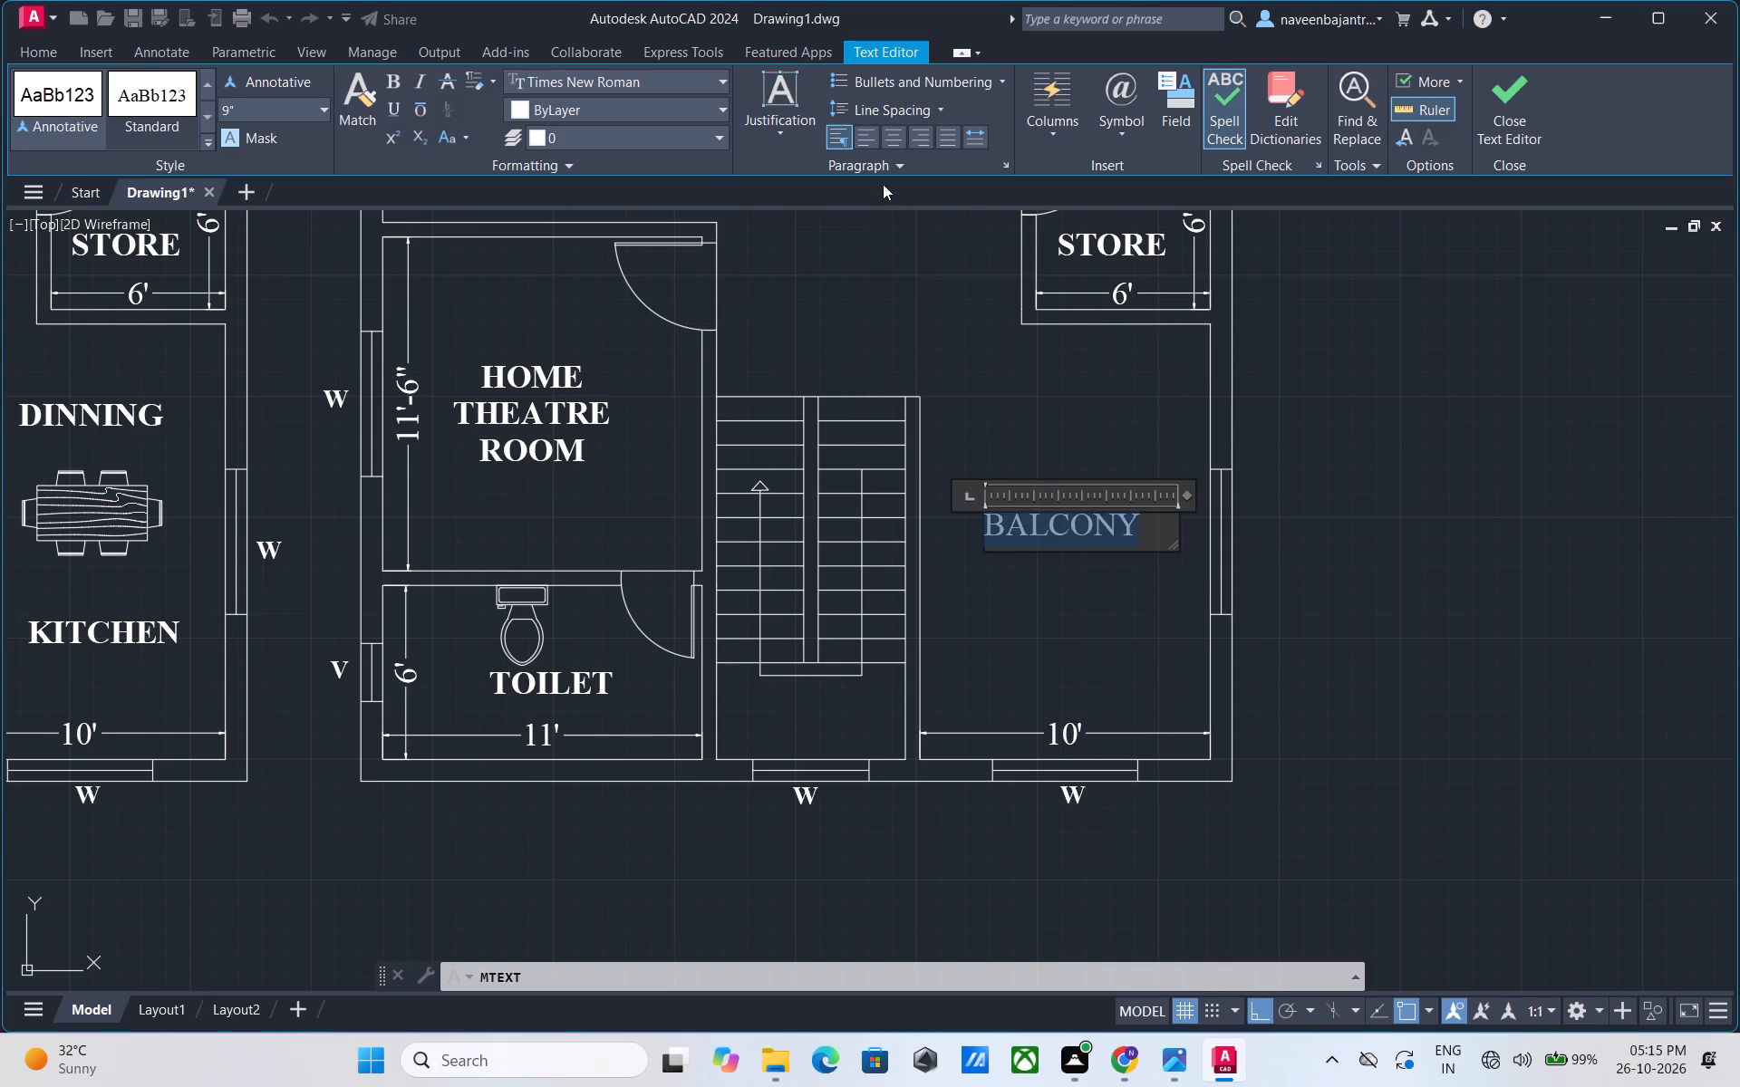
{"action": "left_click", "coordinate": [885, 138]}
{"action": "left_click", "coordinate": [407, 89]}
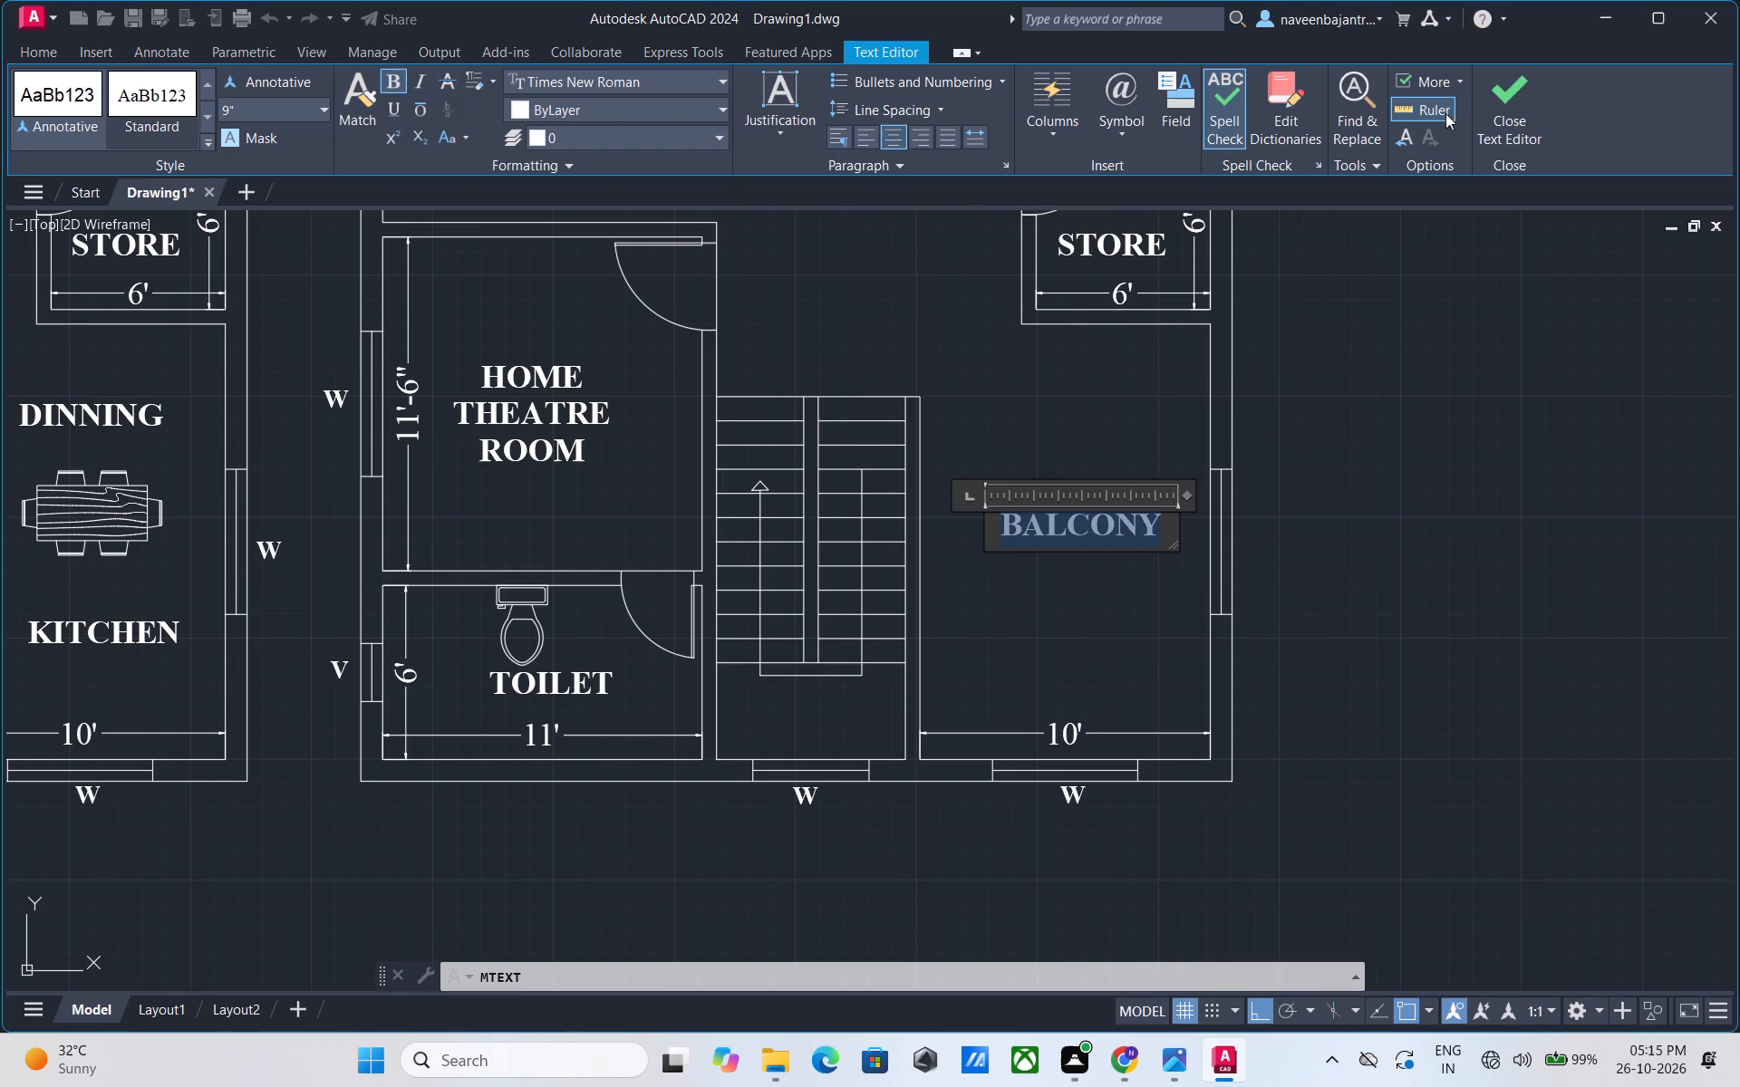
{"action": "left_click", "coordinate": [1492, 101]}
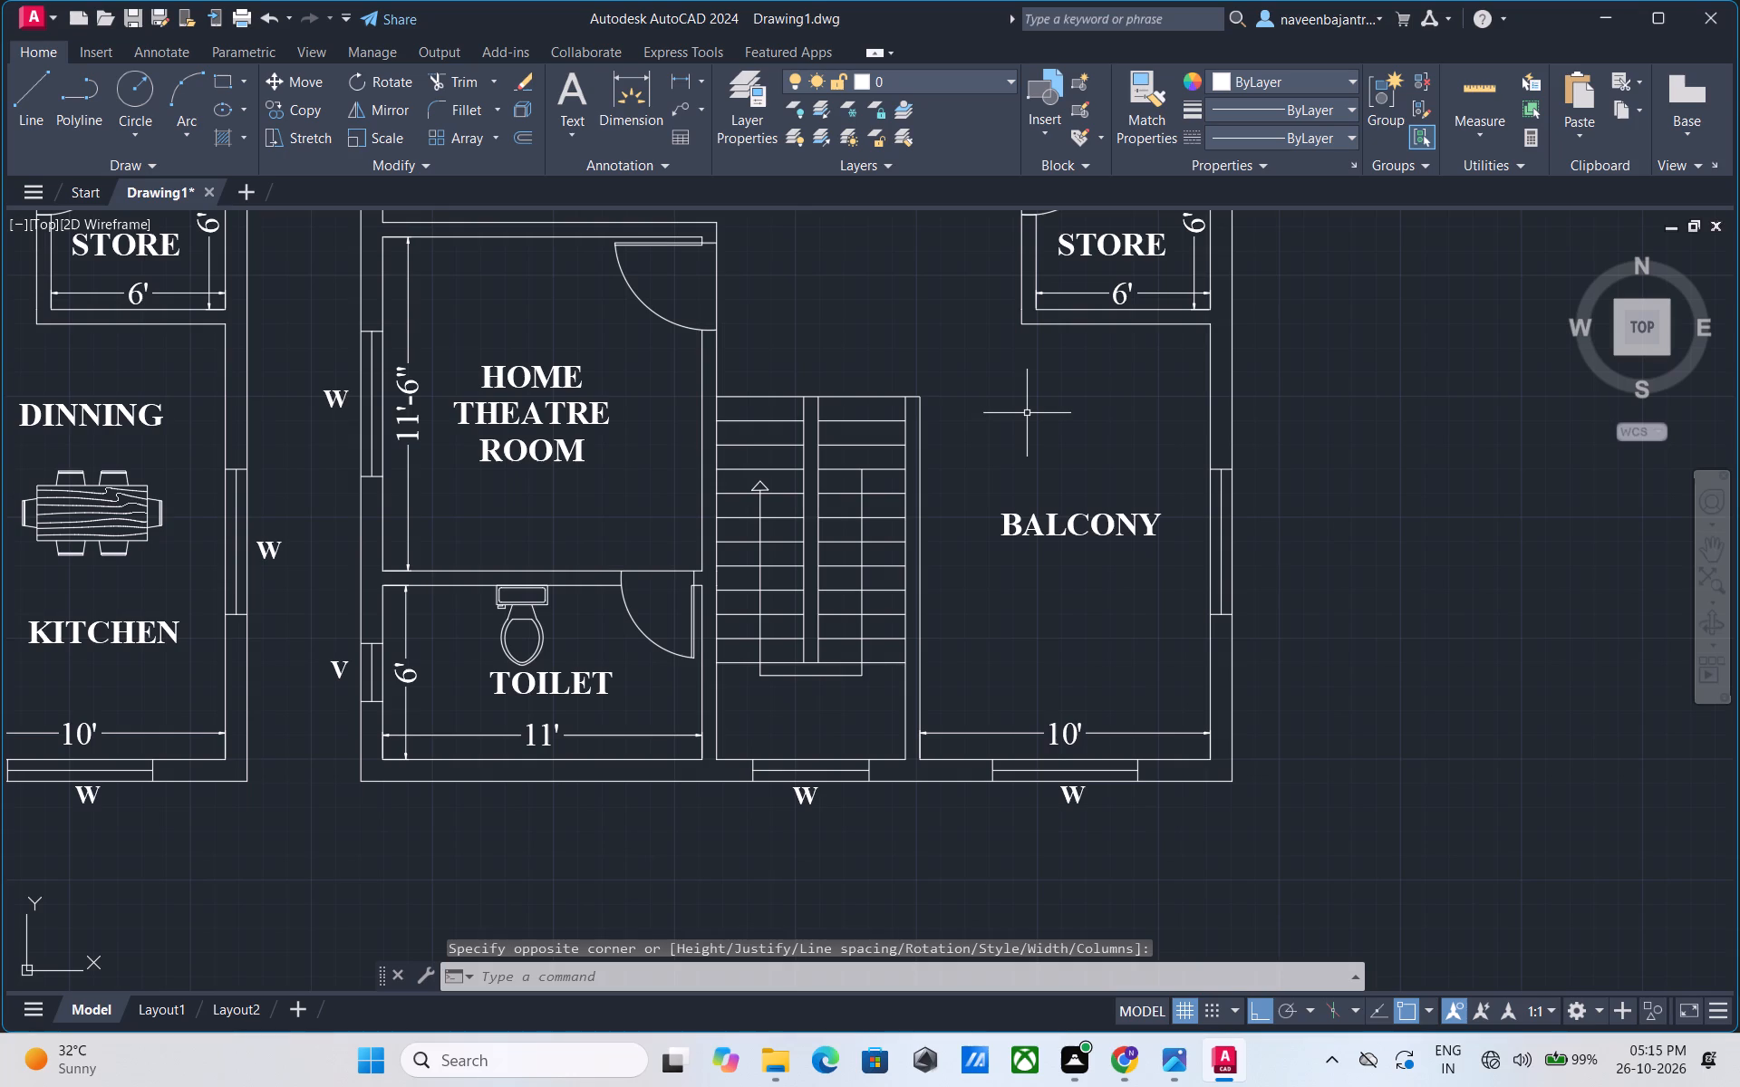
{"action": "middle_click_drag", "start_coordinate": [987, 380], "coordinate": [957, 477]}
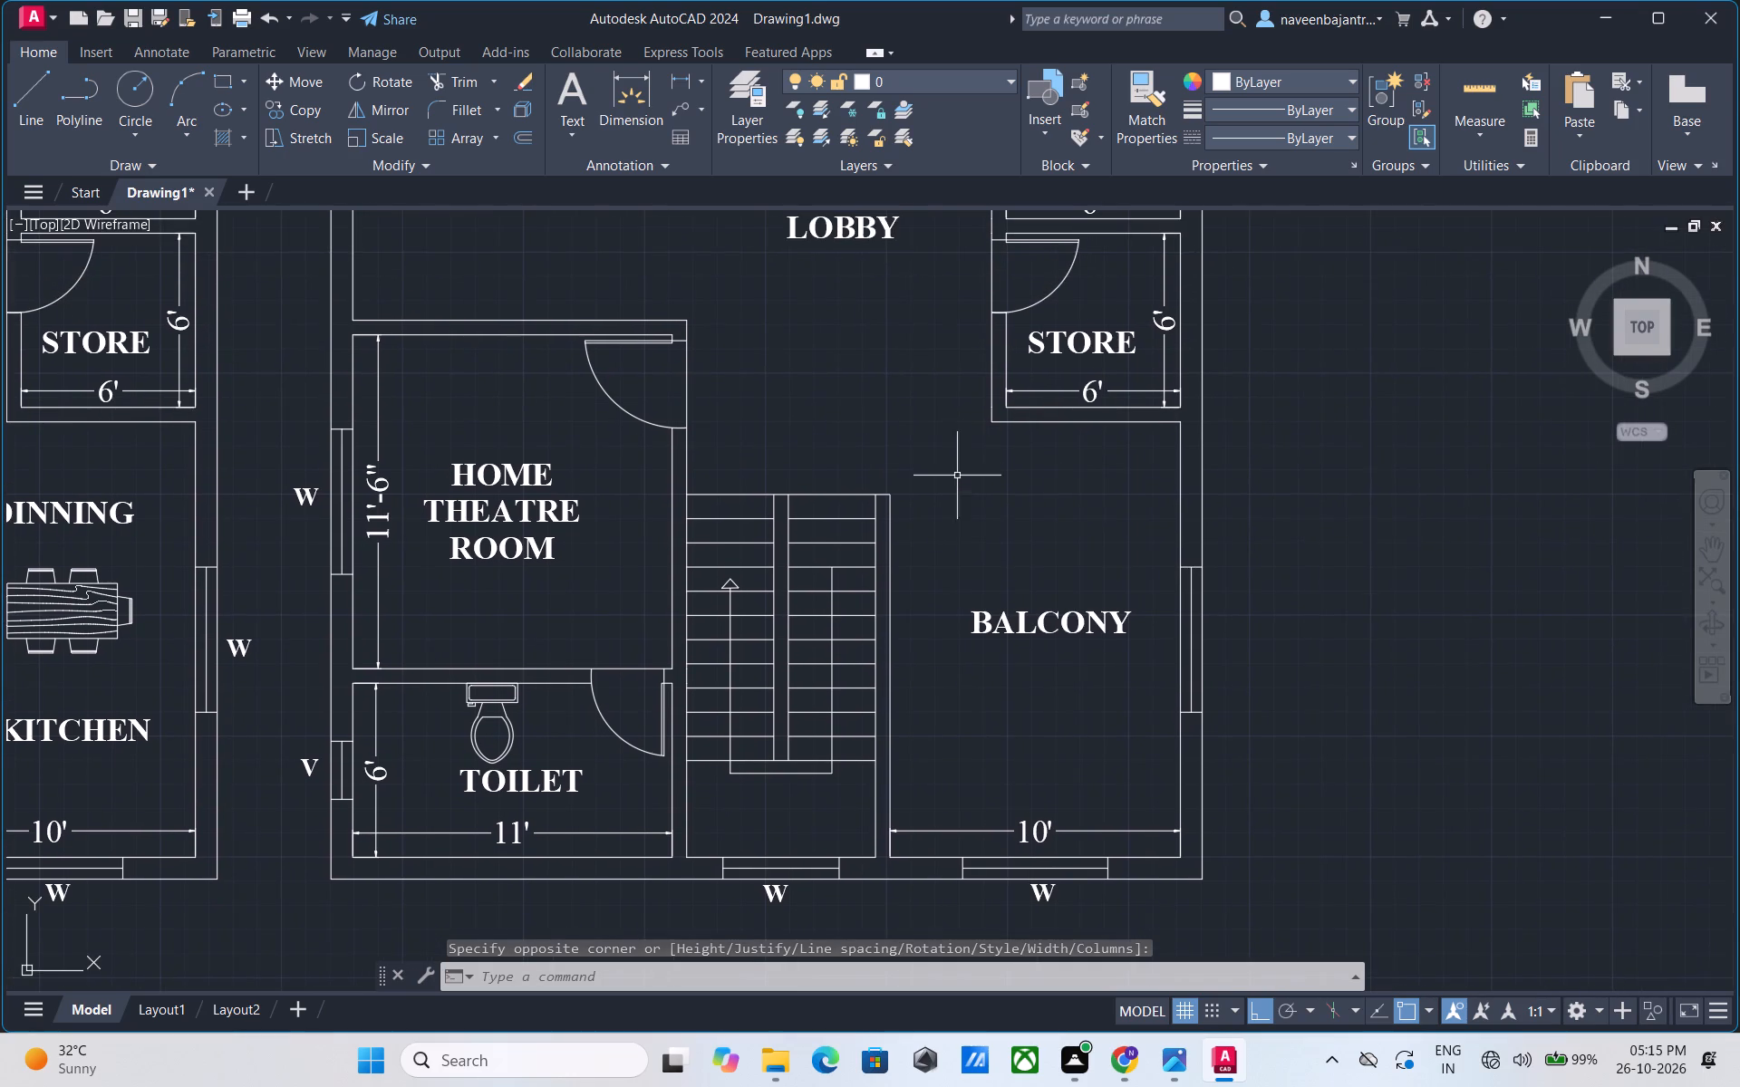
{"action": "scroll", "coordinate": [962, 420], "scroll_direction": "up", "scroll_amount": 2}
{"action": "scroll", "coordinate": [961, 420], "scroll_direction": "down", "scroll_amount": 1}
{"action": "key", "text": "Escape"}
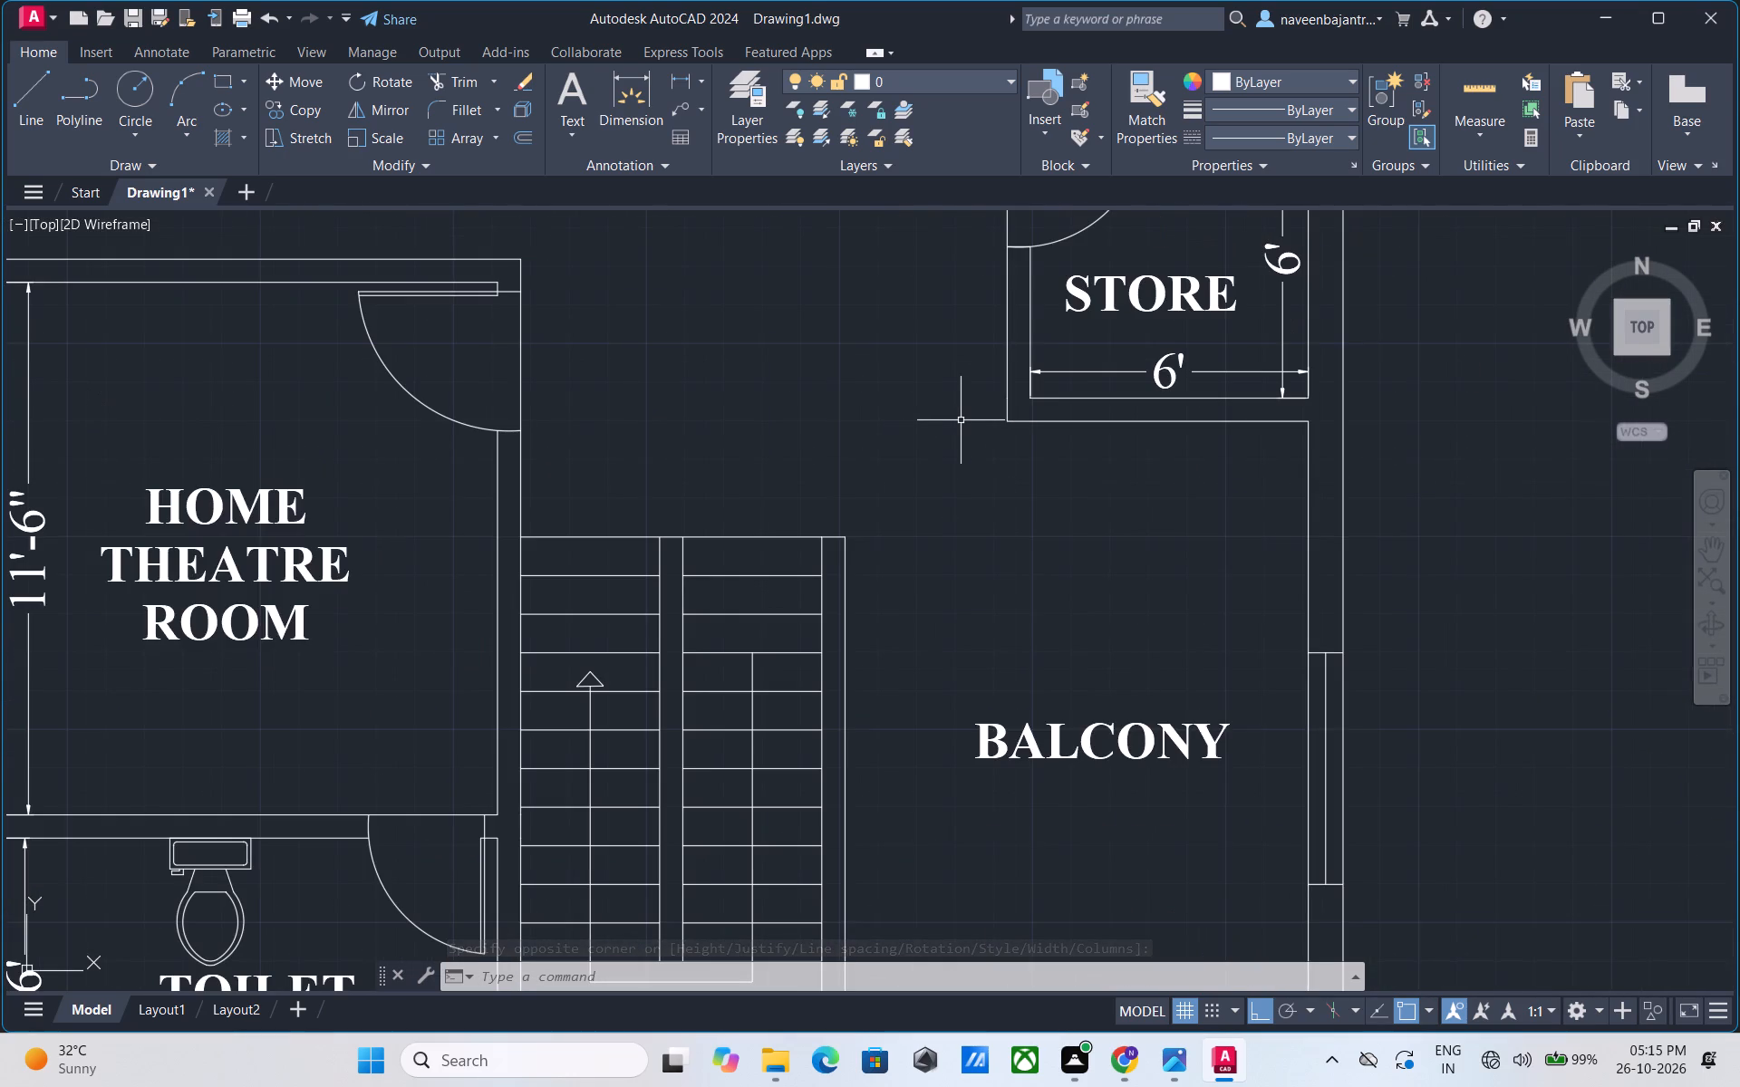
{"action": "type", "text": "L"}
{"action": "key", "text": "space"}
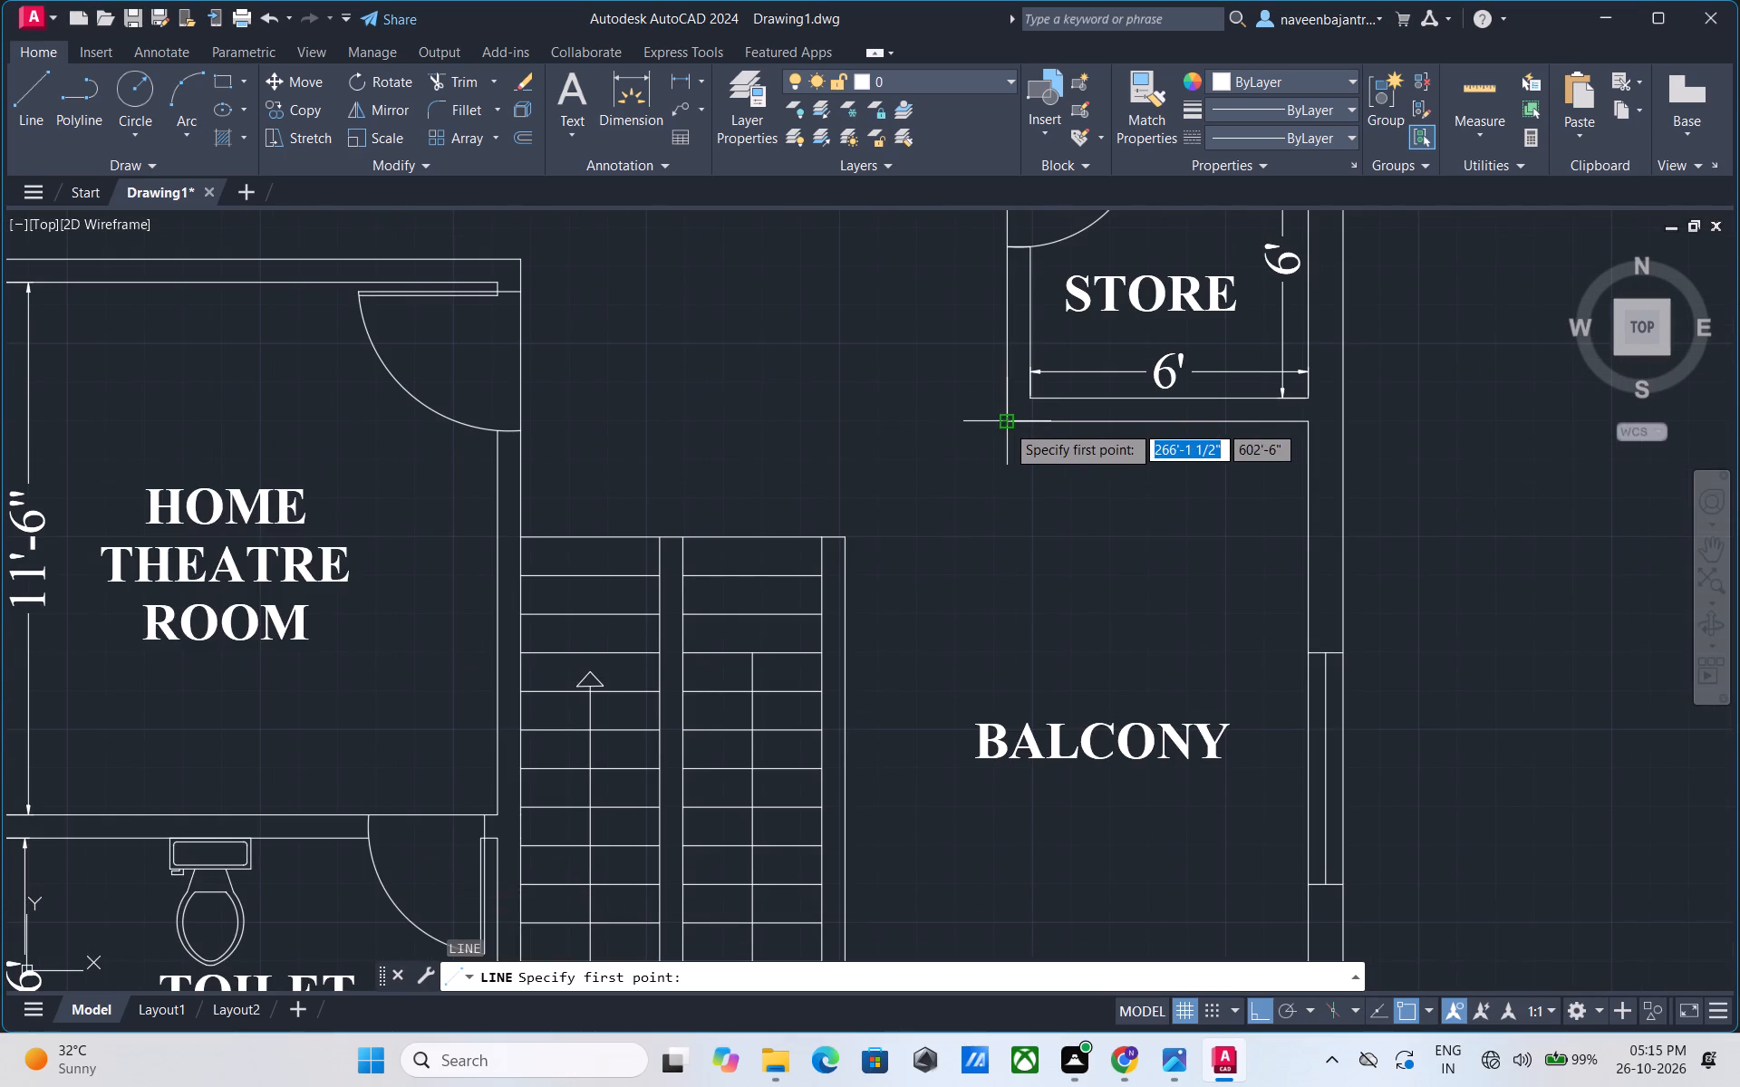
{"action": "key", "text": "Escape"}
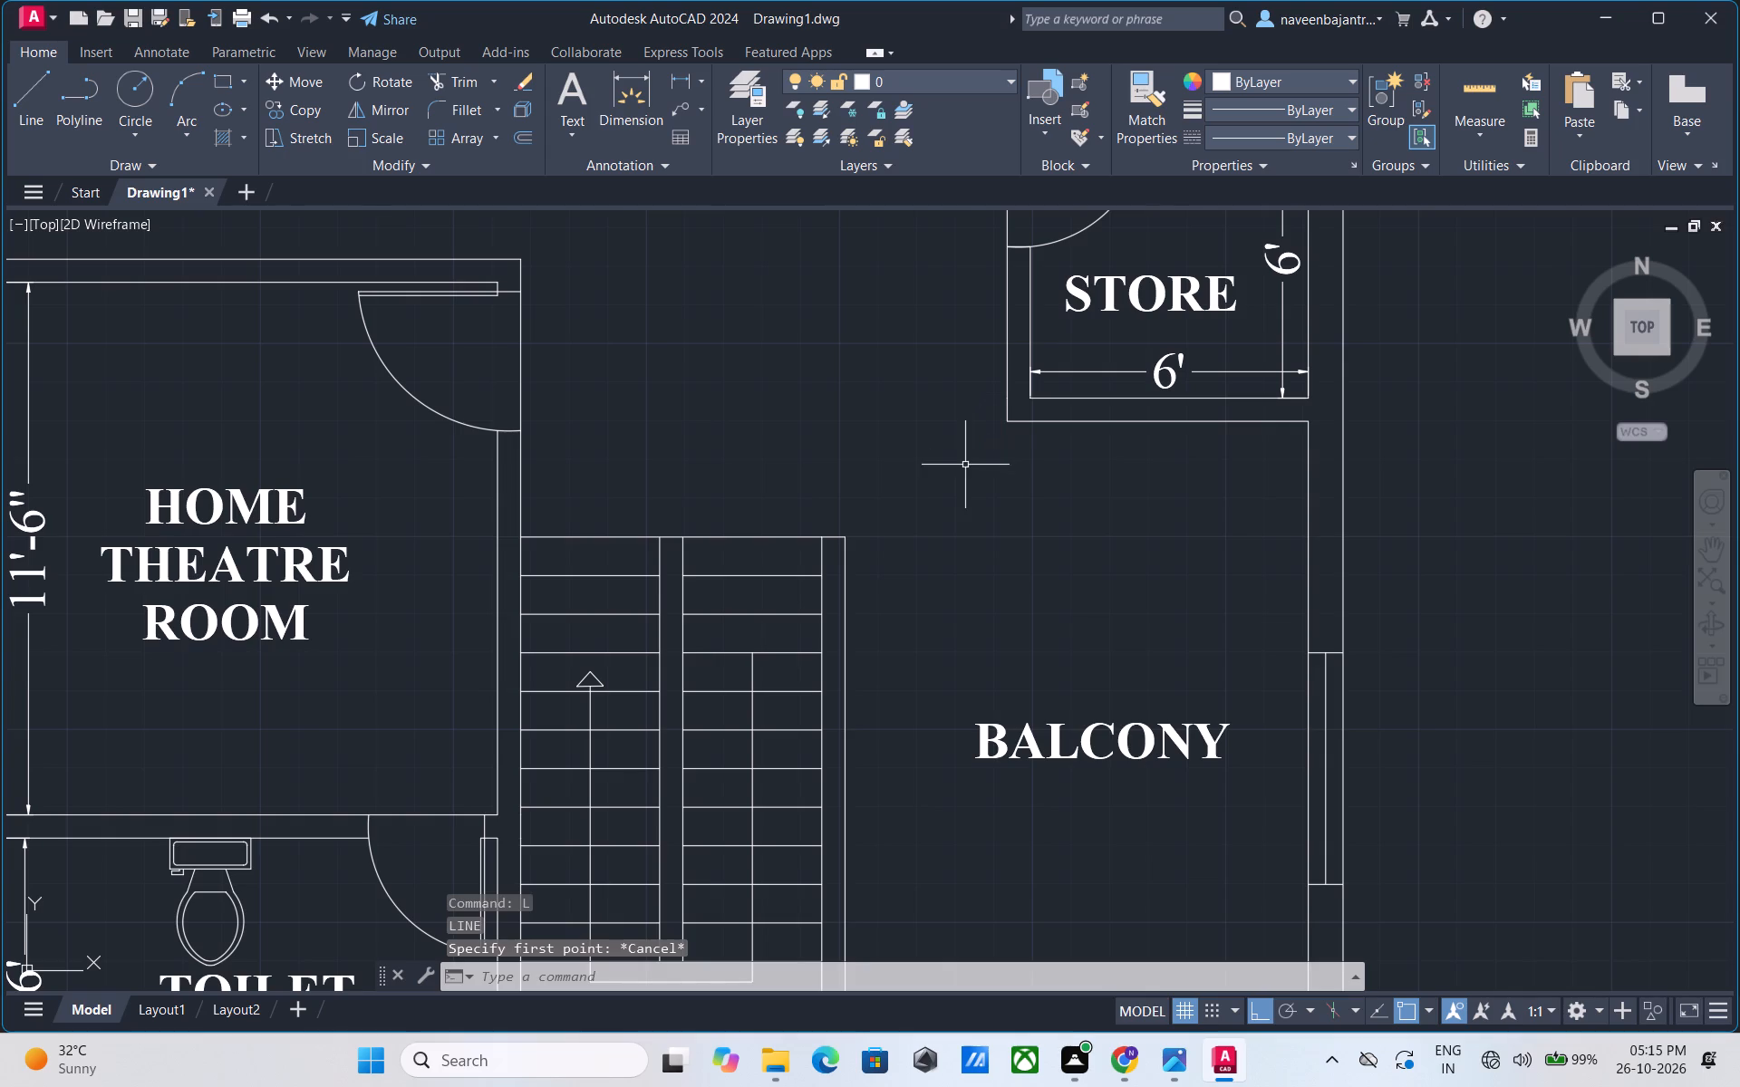
Draw two parallel vertical lines about 3'-7" long, extending both faces of the staircase's balcony-side wall up beyond the stair top.
{"action": "type", "text": "L"}
{"action": "key", "text": "space"}
{"action": "left_click", "coordinate": [821, 534]}
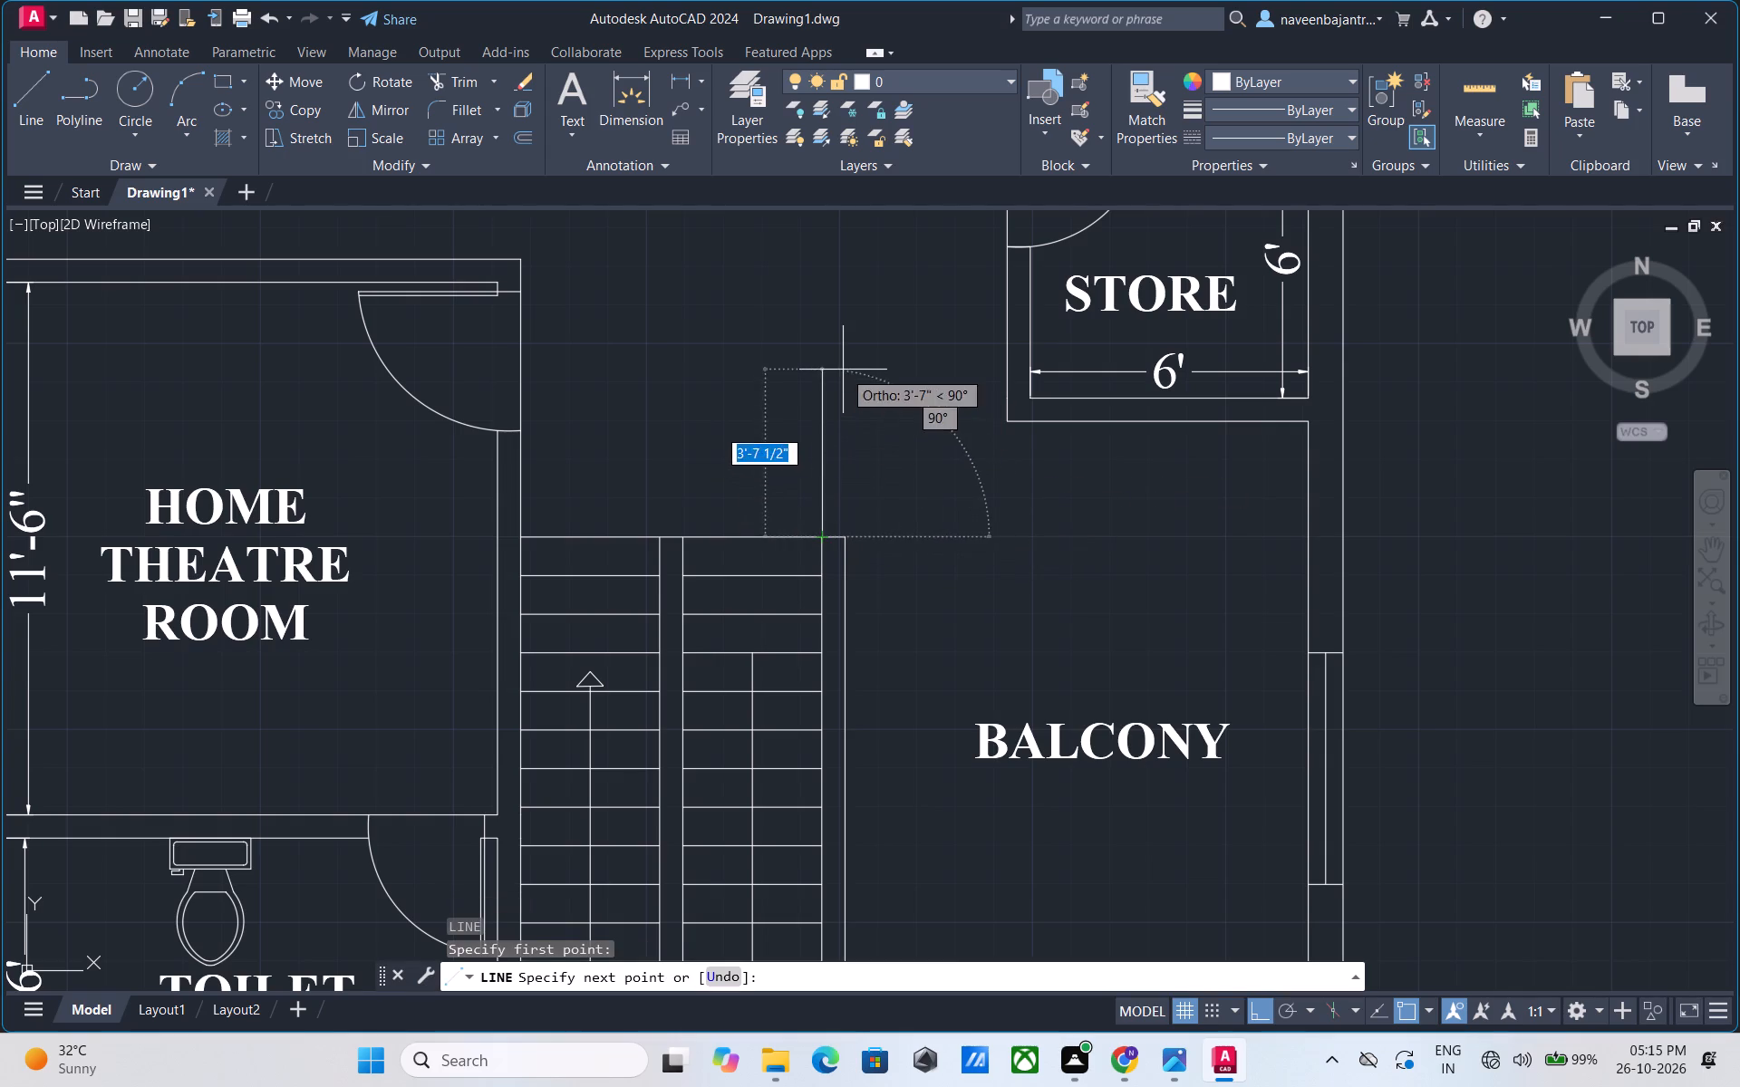
{"action": "left_click", "coordinate": [843, 370]}
{"action": "key", "text": "Escape"}
{"action": "type", "text": "L"}
{"action": "key", "text": "space"}
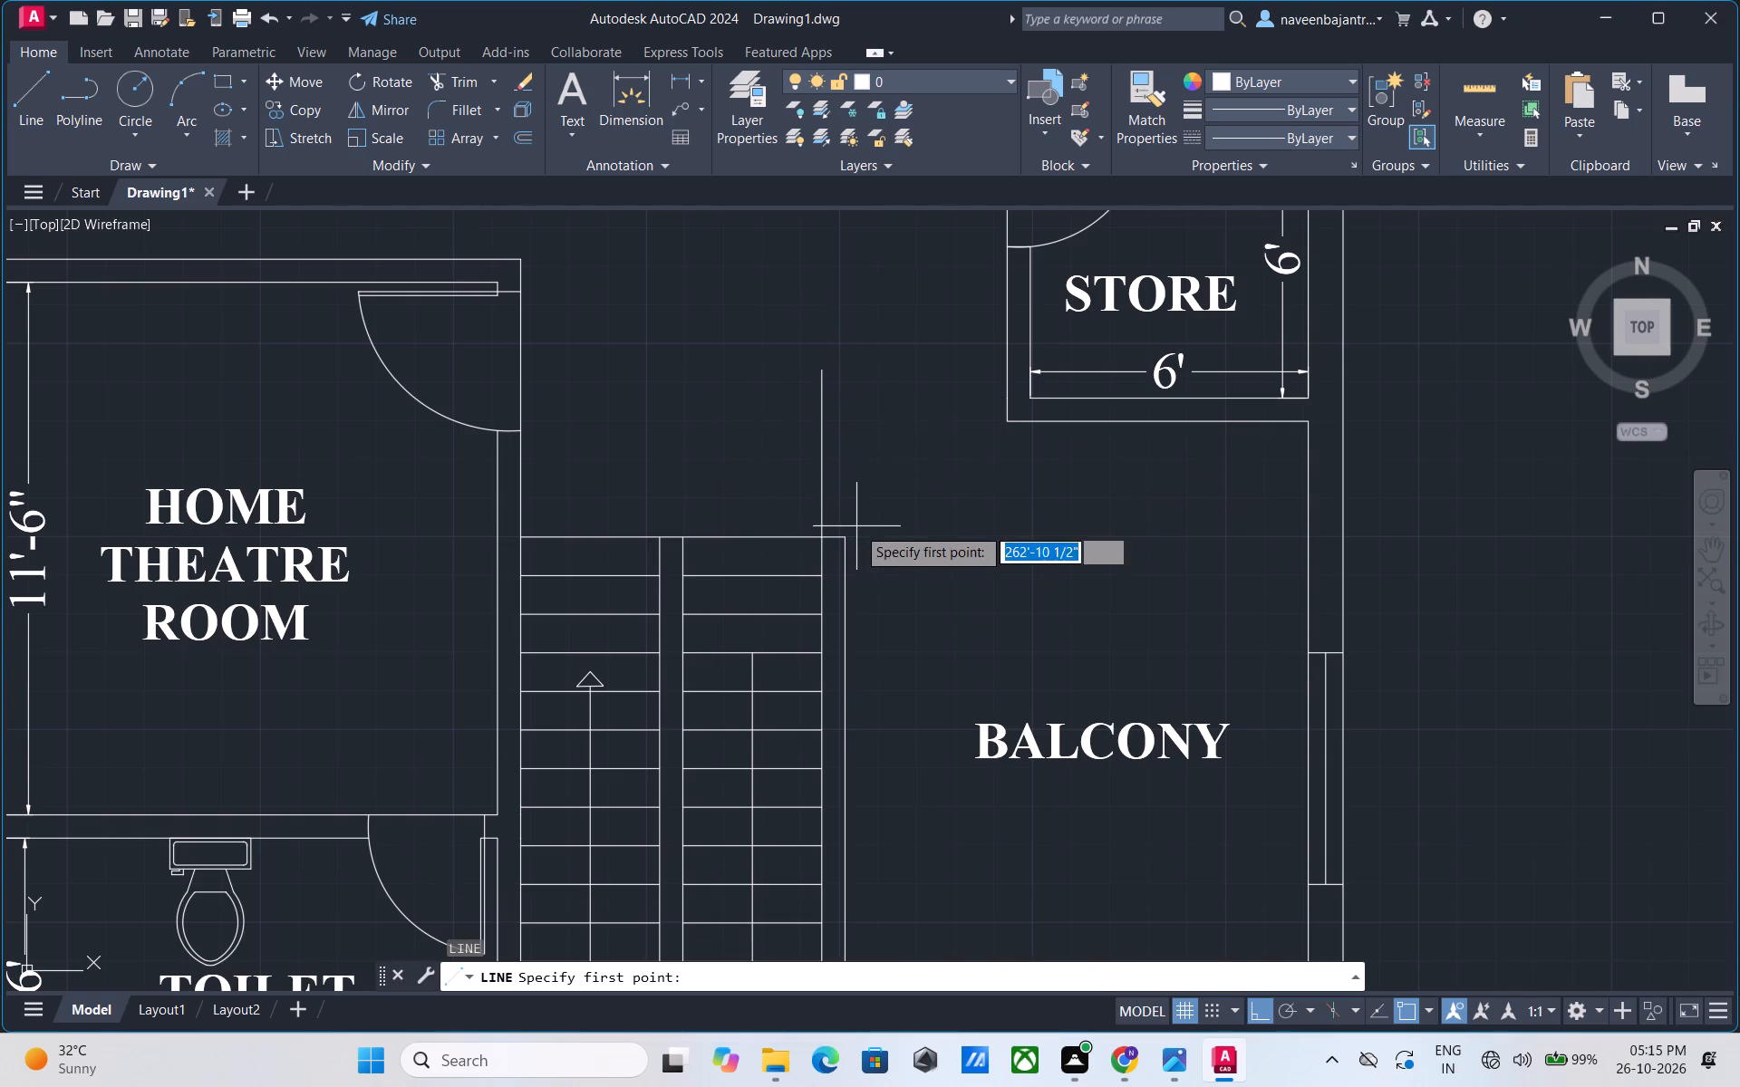
{"action": "left_click", "coordinate": [847, 536]}
{"action": "left_click", "coordinate": [862, 377]}
{"action": "key", "text": "Escape"}
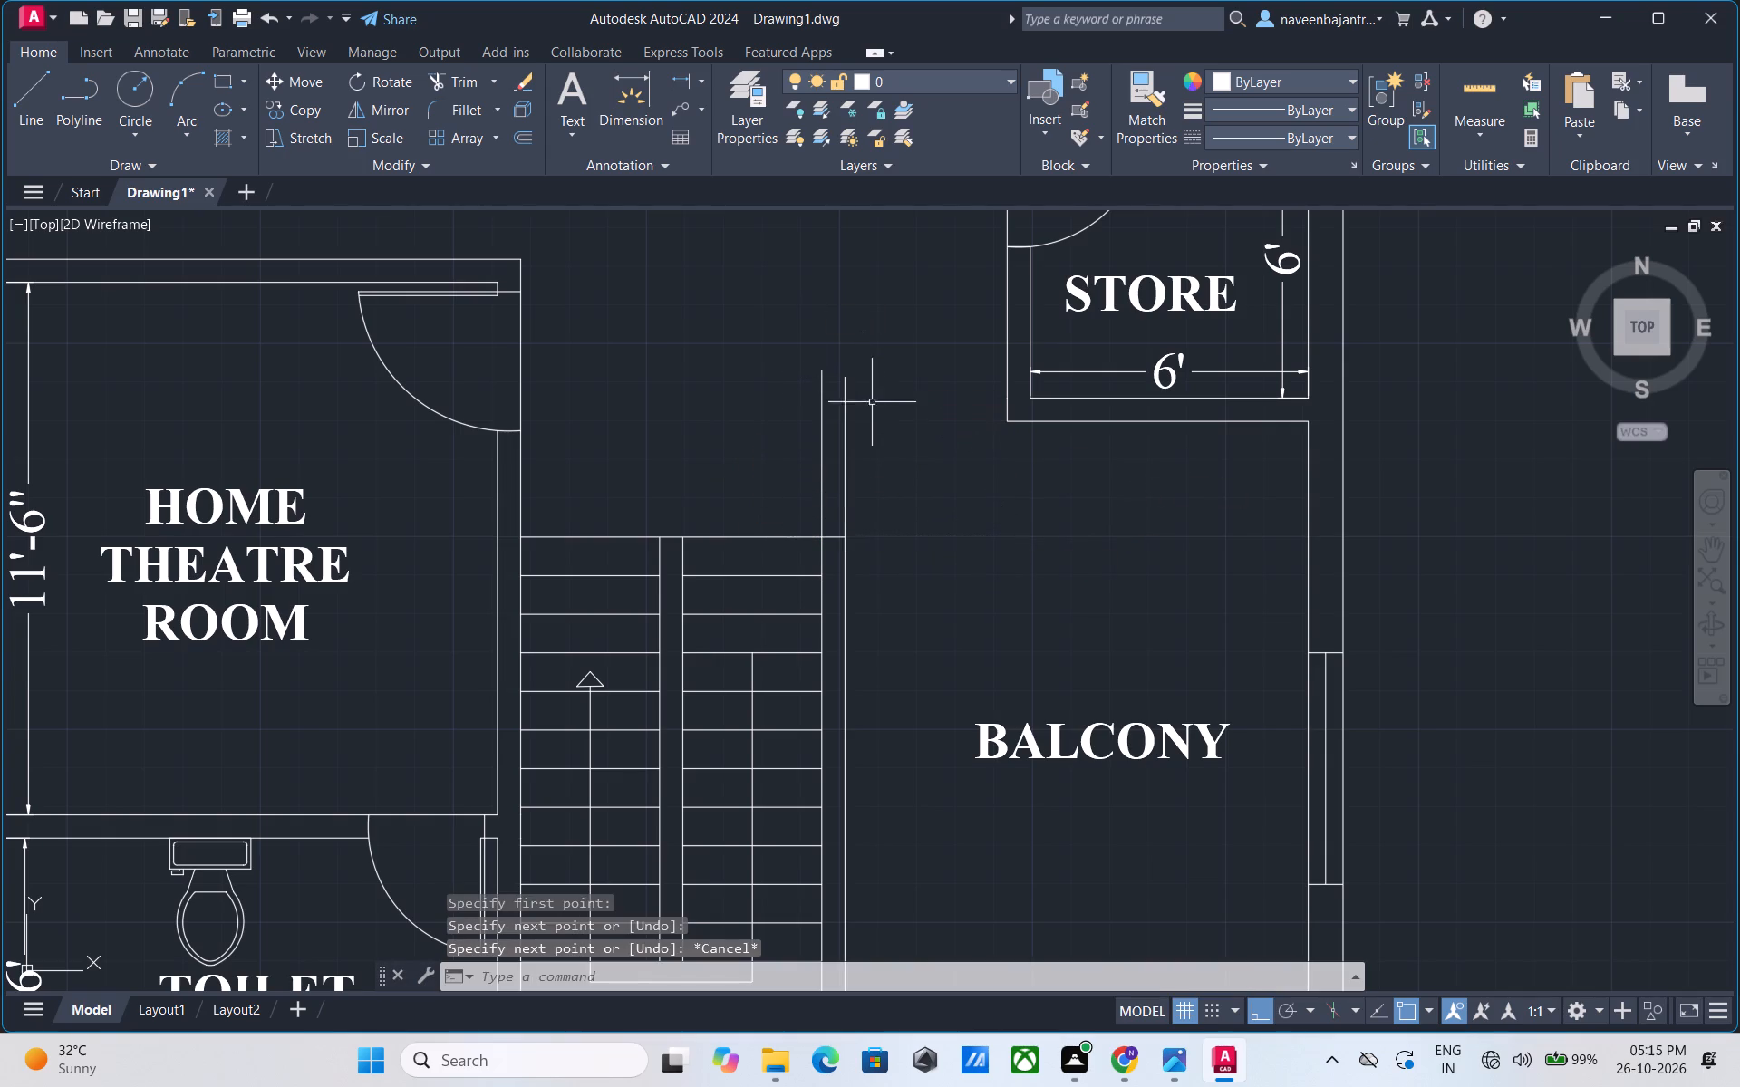
Draw two parallel horizontal lines from the STORE room's lower wall corners across the extended stair wall lines.
{"action": "type", "text": "L"}
{"action": "key", "text": "space"}
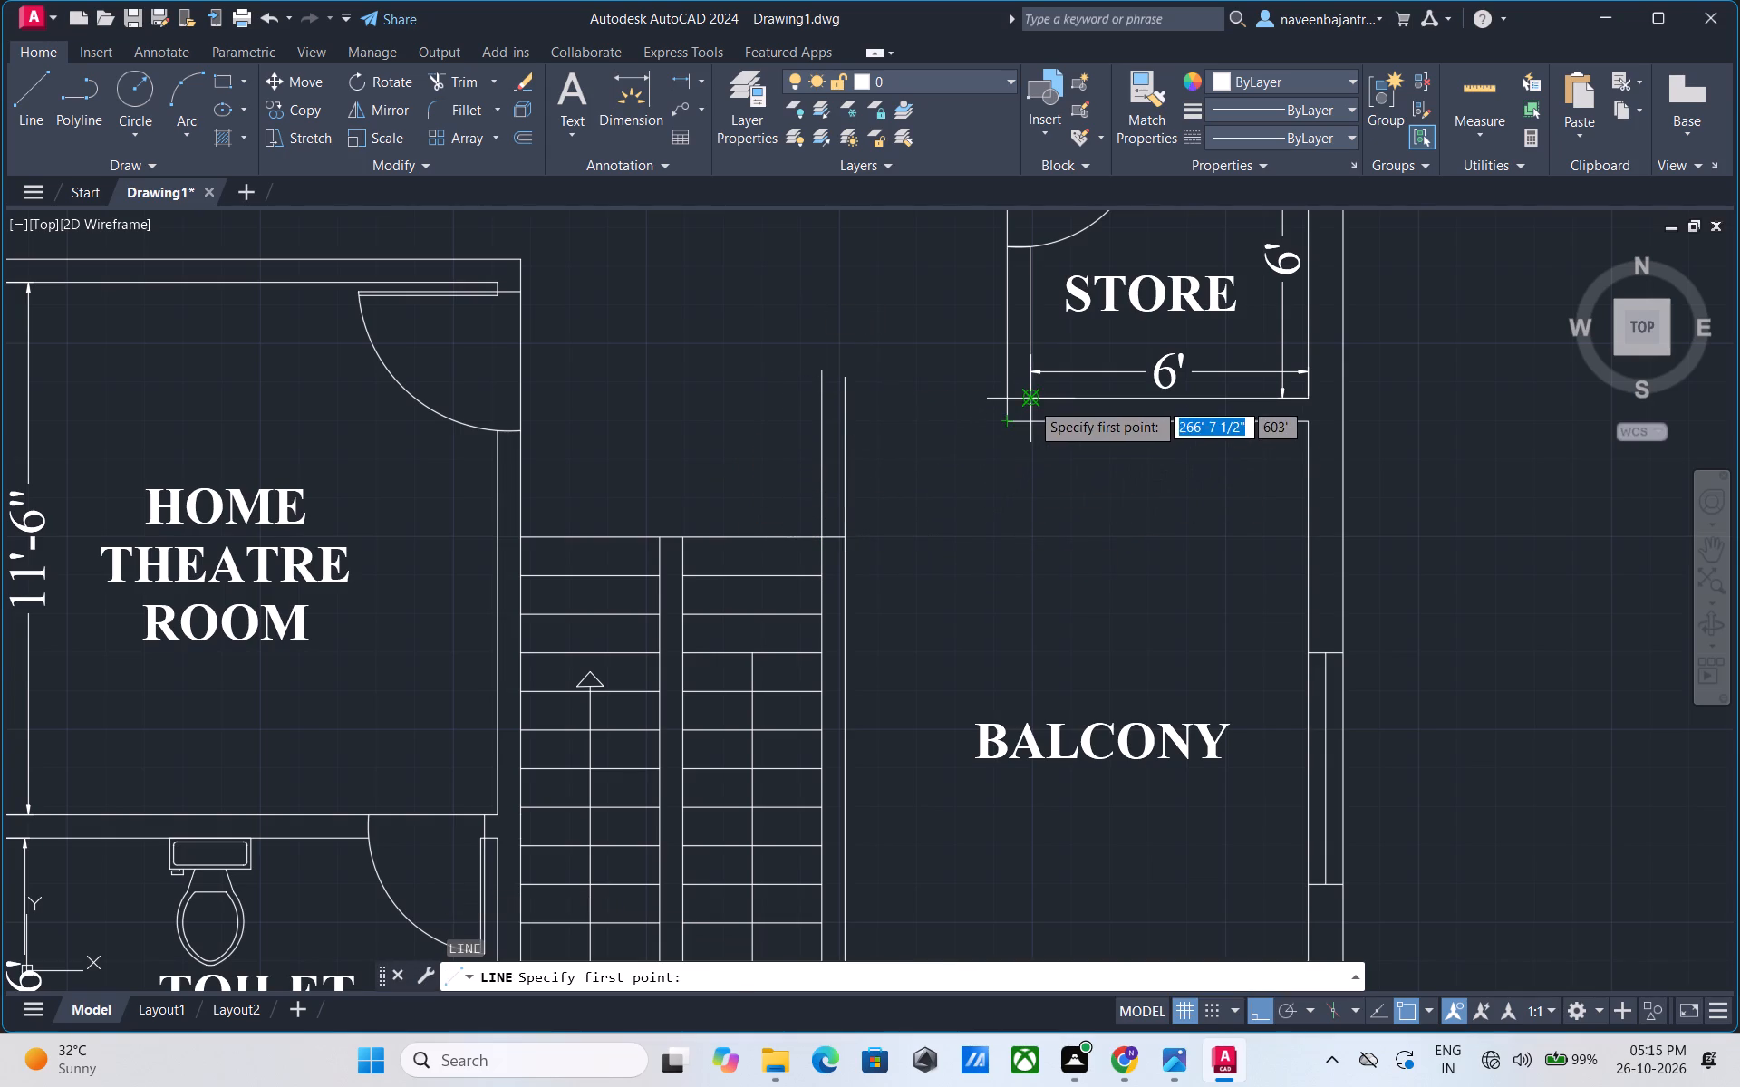
{"action": "left_click", "coordinate": [1030, 401]}
{"action": "left_click", "coordinate": [771, 413]}
{"action": "key", "text": "Escape"}
{"action": "key", "text": "l"}
{"action": "key", "text": "space"}
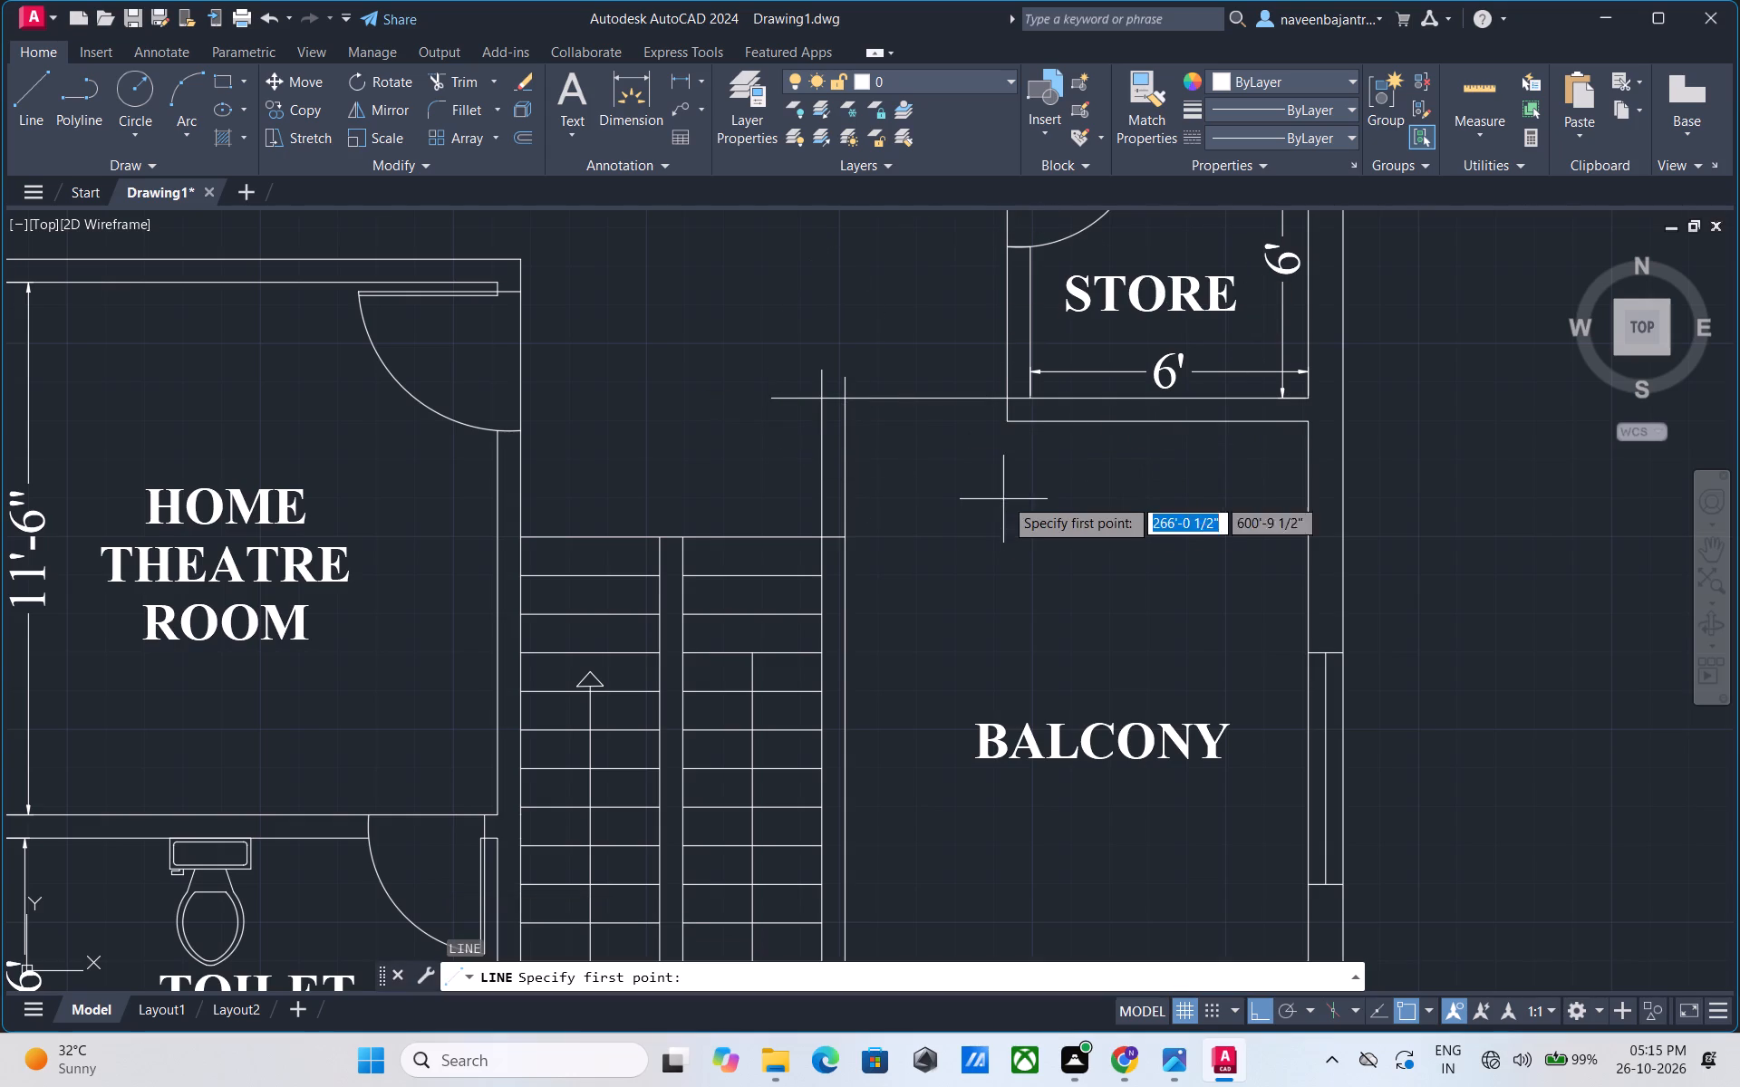
{"action": "left_click", "coordinate": [1003, 423]}
{"action": "left_click", "coordinate": [766, 428]}
{"action": "key", "text": "Escape"}
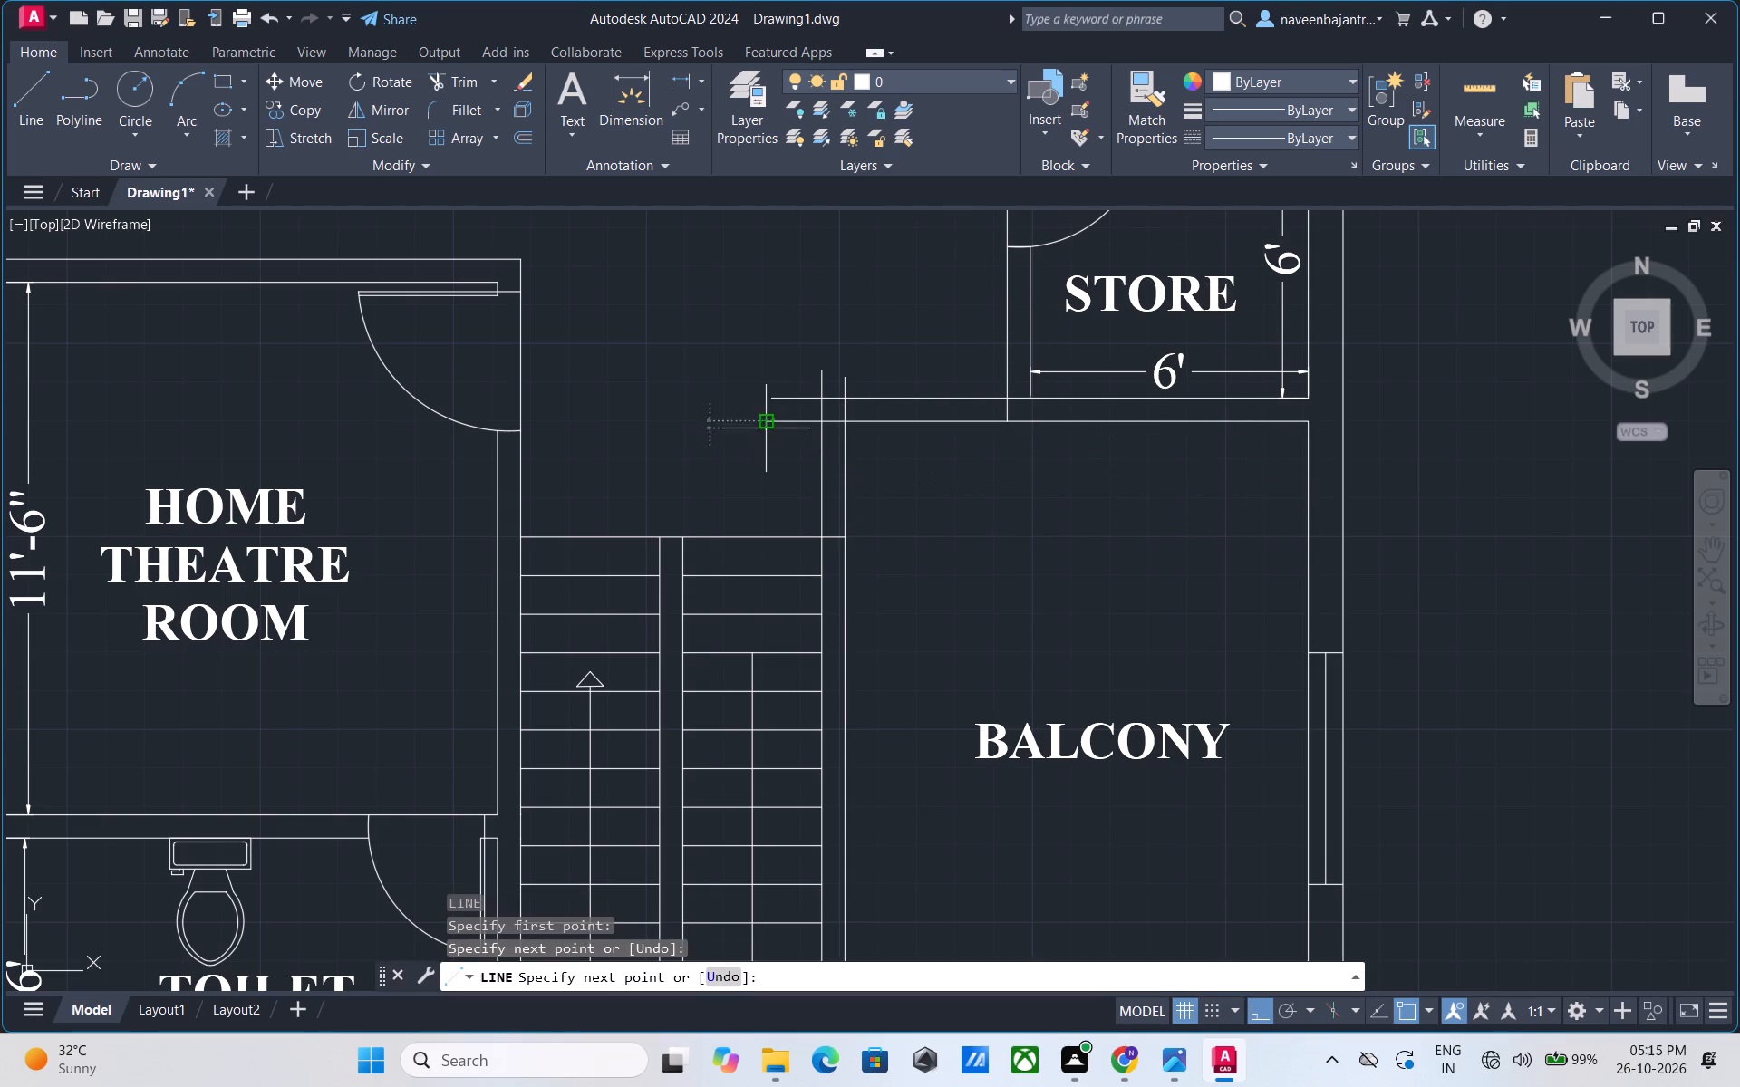
Trim the overhanging and overlapping line ends where the new walls cross to form a clean balcony corner.
{"action": "type", "text": "TR"}
{"action": "key", "text": "space"}
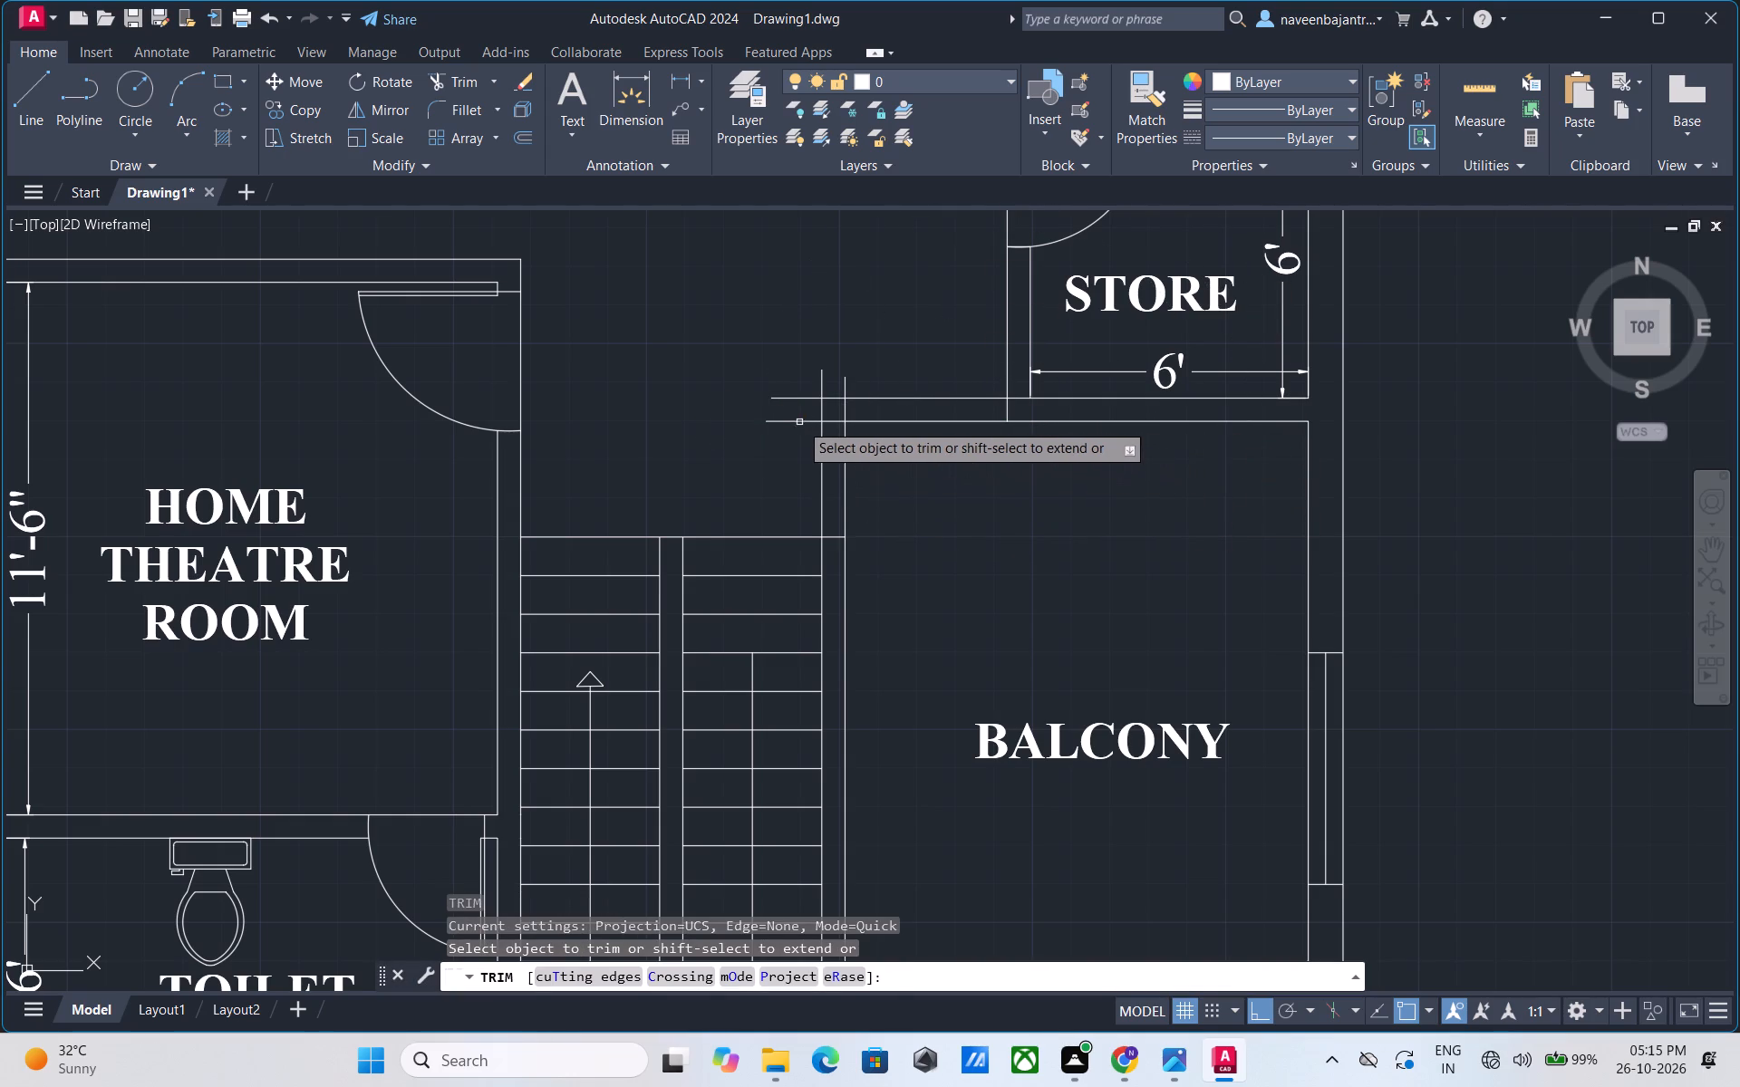
{"action": "left_click", "coordinate": [798, 421]}
{"action": "left_click", "coordinate": [800, 399]}
{"action": "left_click", "coordinate": [826, 379]}
{"action": "left_click", "coordinate": [862, 382]}
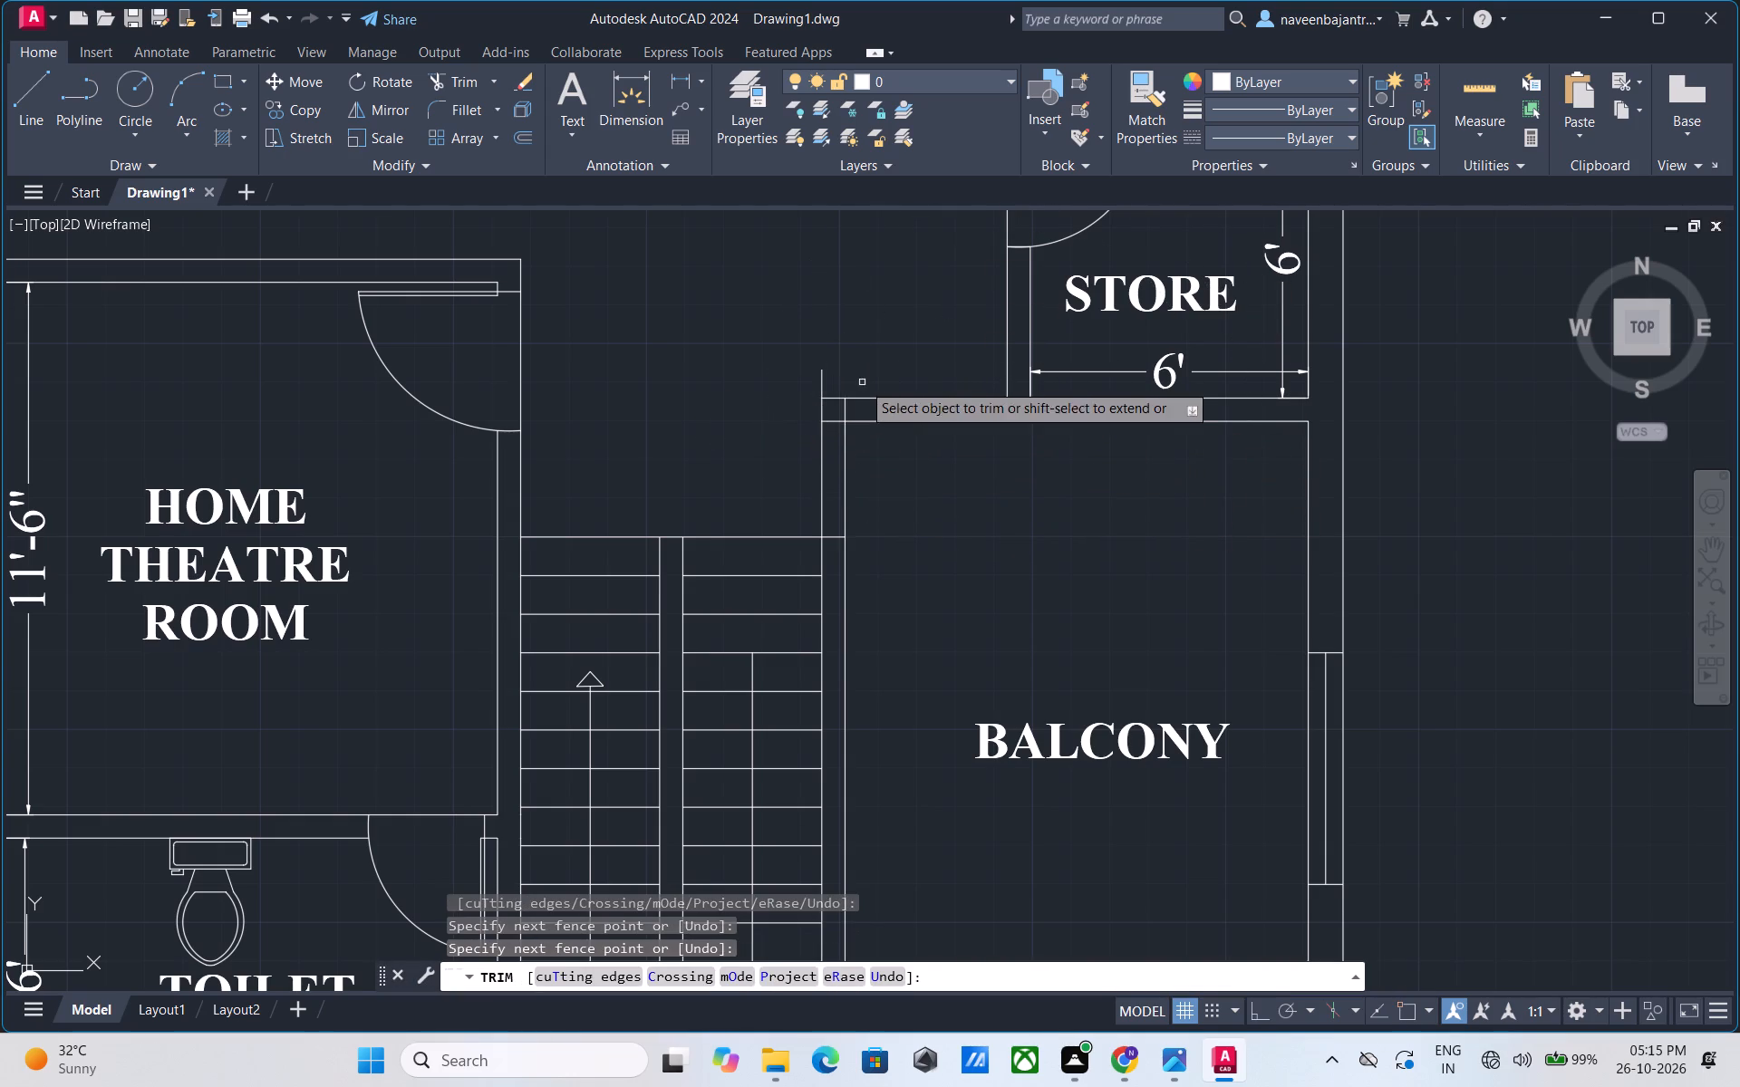
{"action": "left_click", "coordinate": [823, 382]}
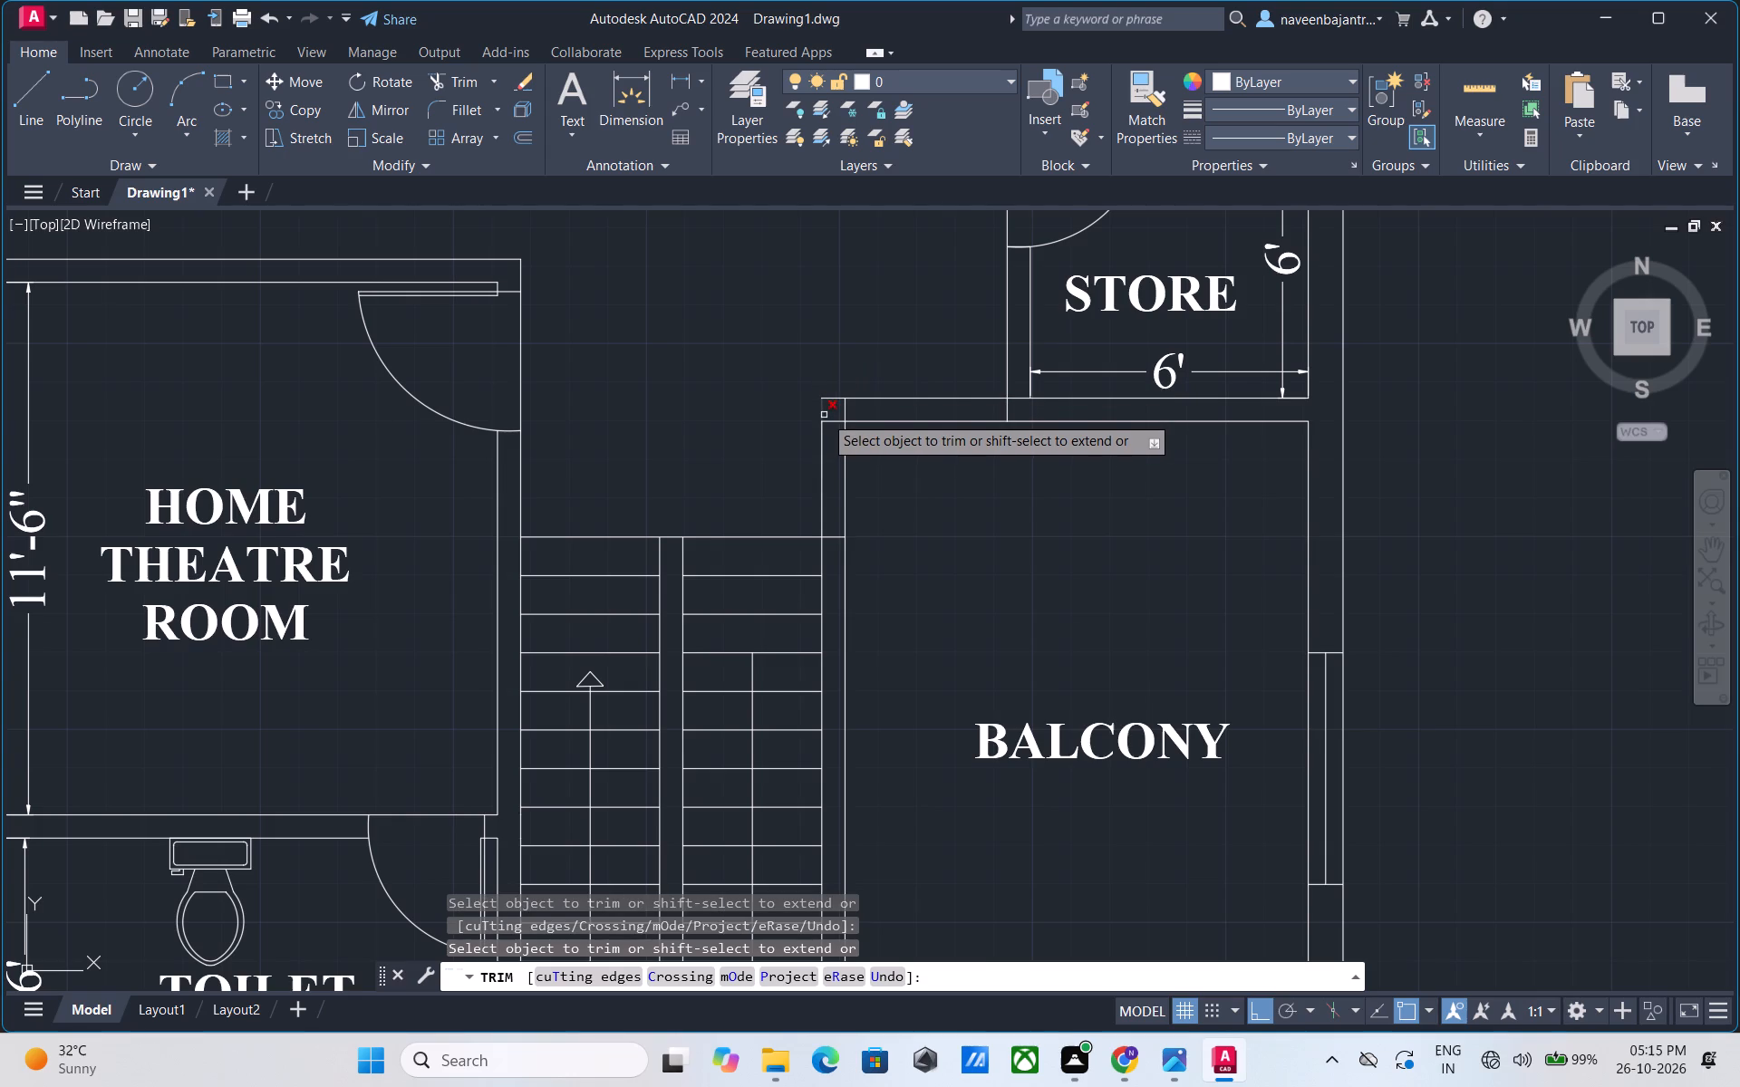
{"action": "left_click", "coordinate": [836, 418]}
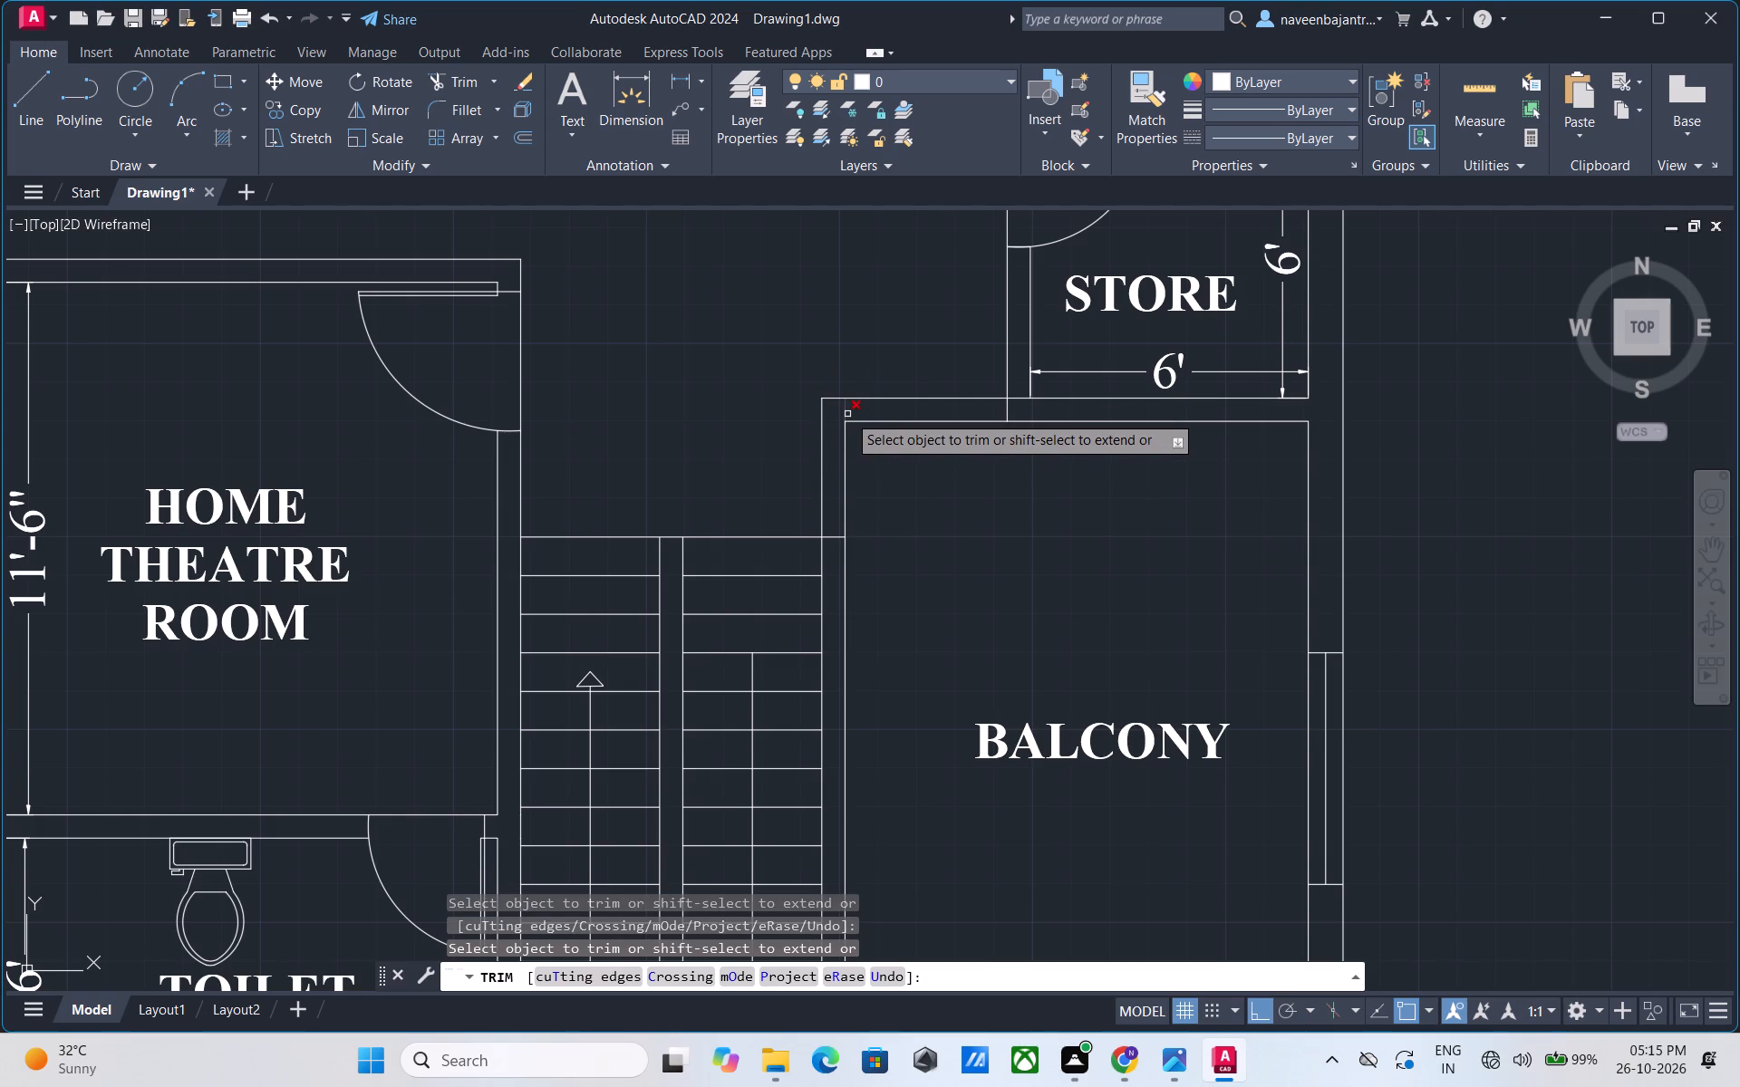
{"action": "left_click", "coordinate": [847, 414]}
{"action": "key", "text": "Escape"}
{"action": "key", "text": "Escape"}
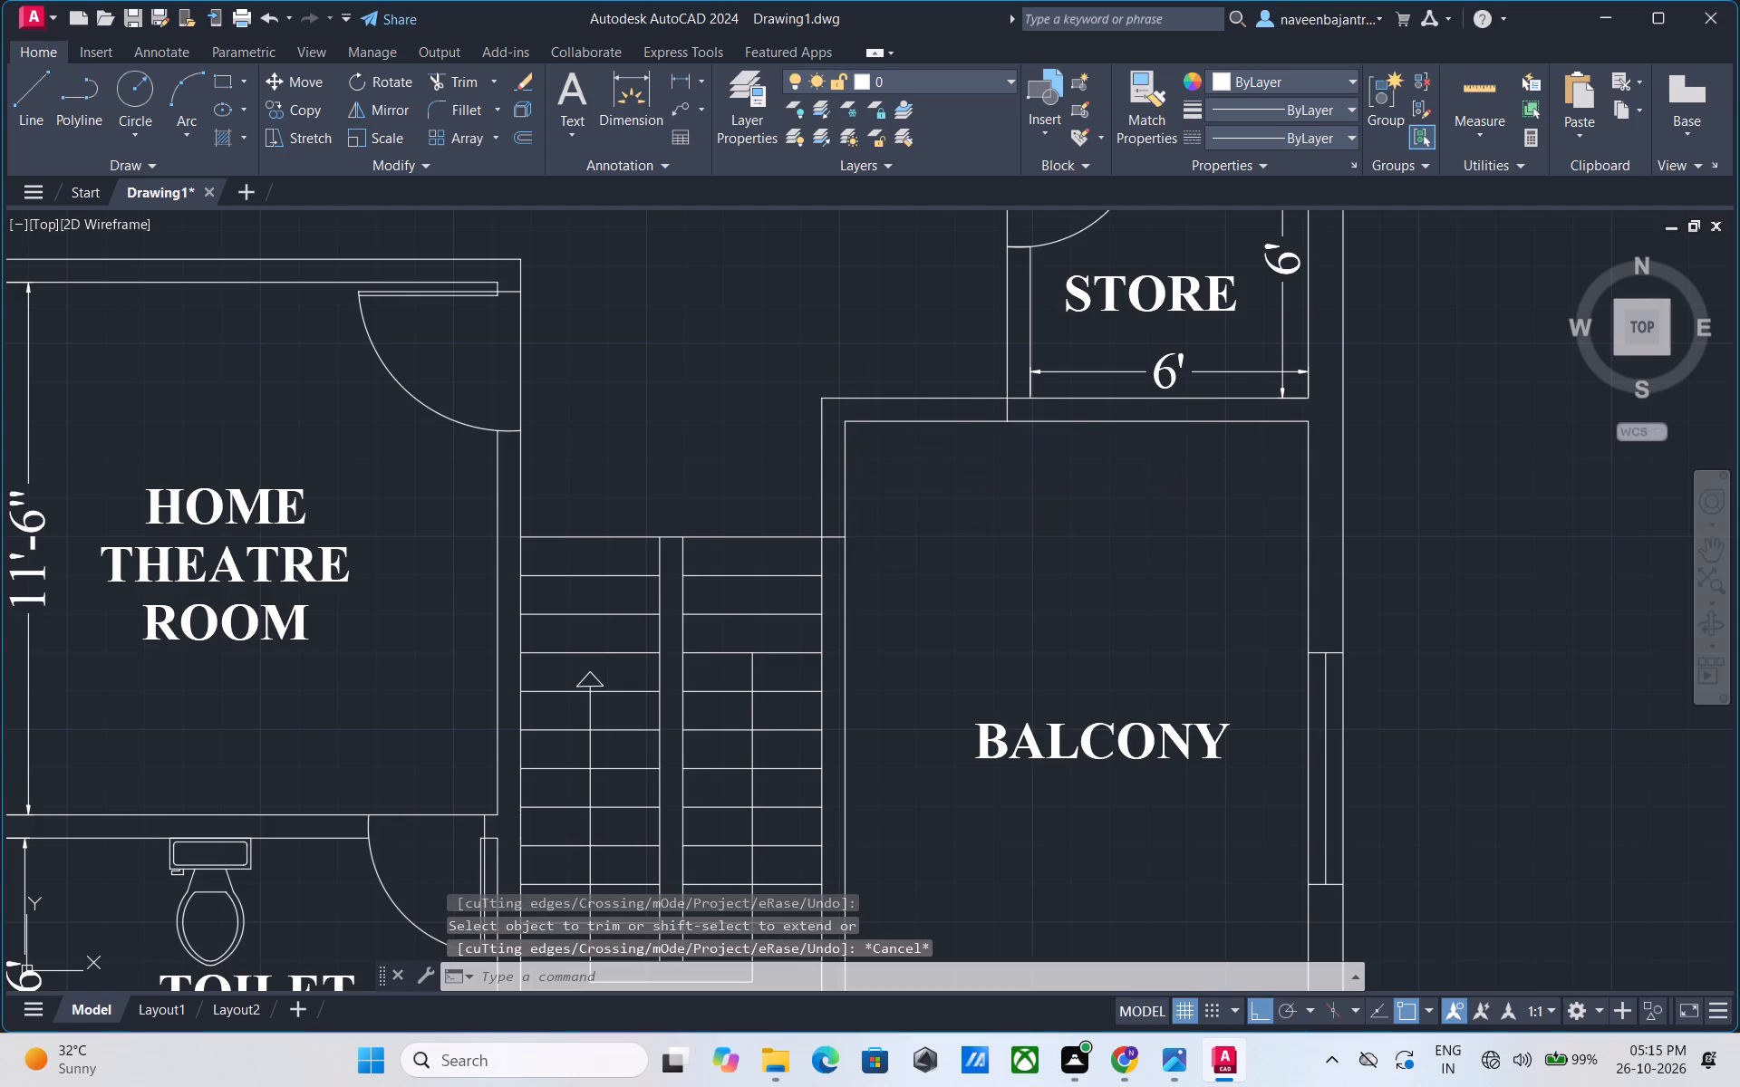
Draw a short horizontal door jamb line across the stair-side balcony wall just below its corner, trimmed to both wall faces.
{"action": "type", "text": "L"}
{"action": "key", "text": "space"}
{"action": "scroll", "coordinate": [873, 525], "scroll_direction": "up", "scroll_amount": 1}
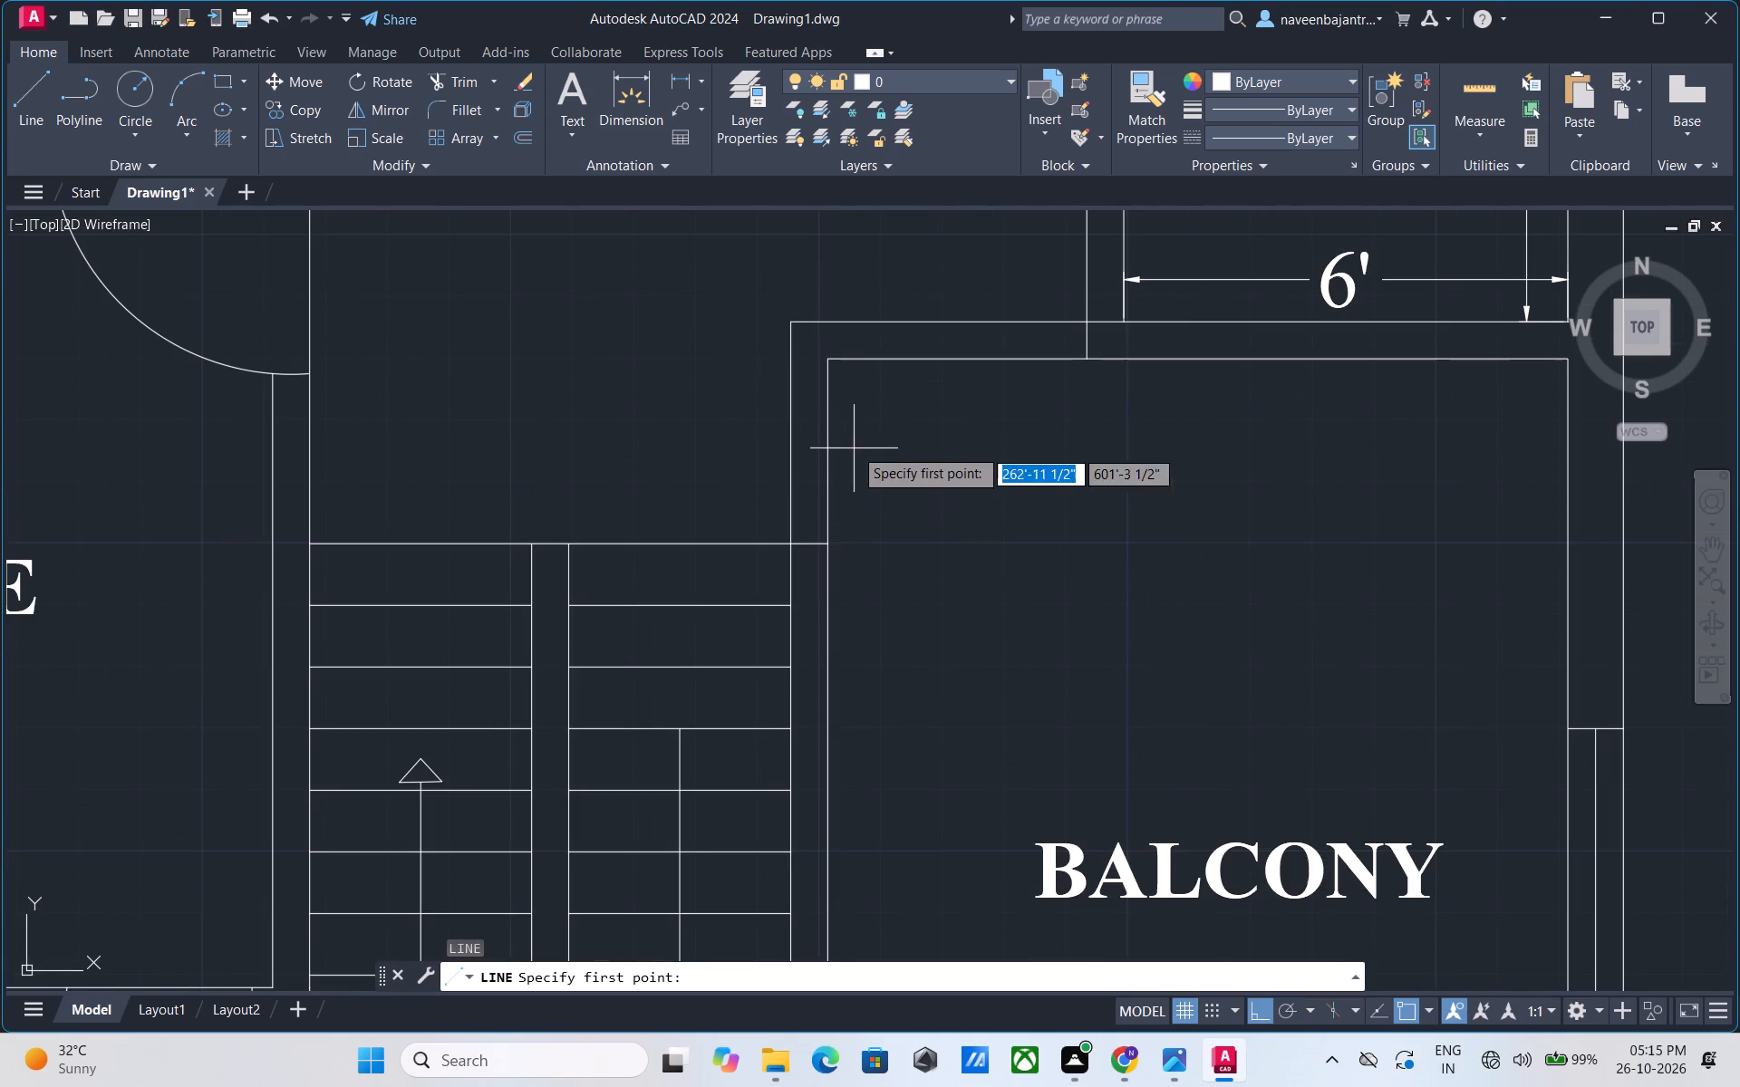
{"action": "left_click", "coordinate": [846, 373]}
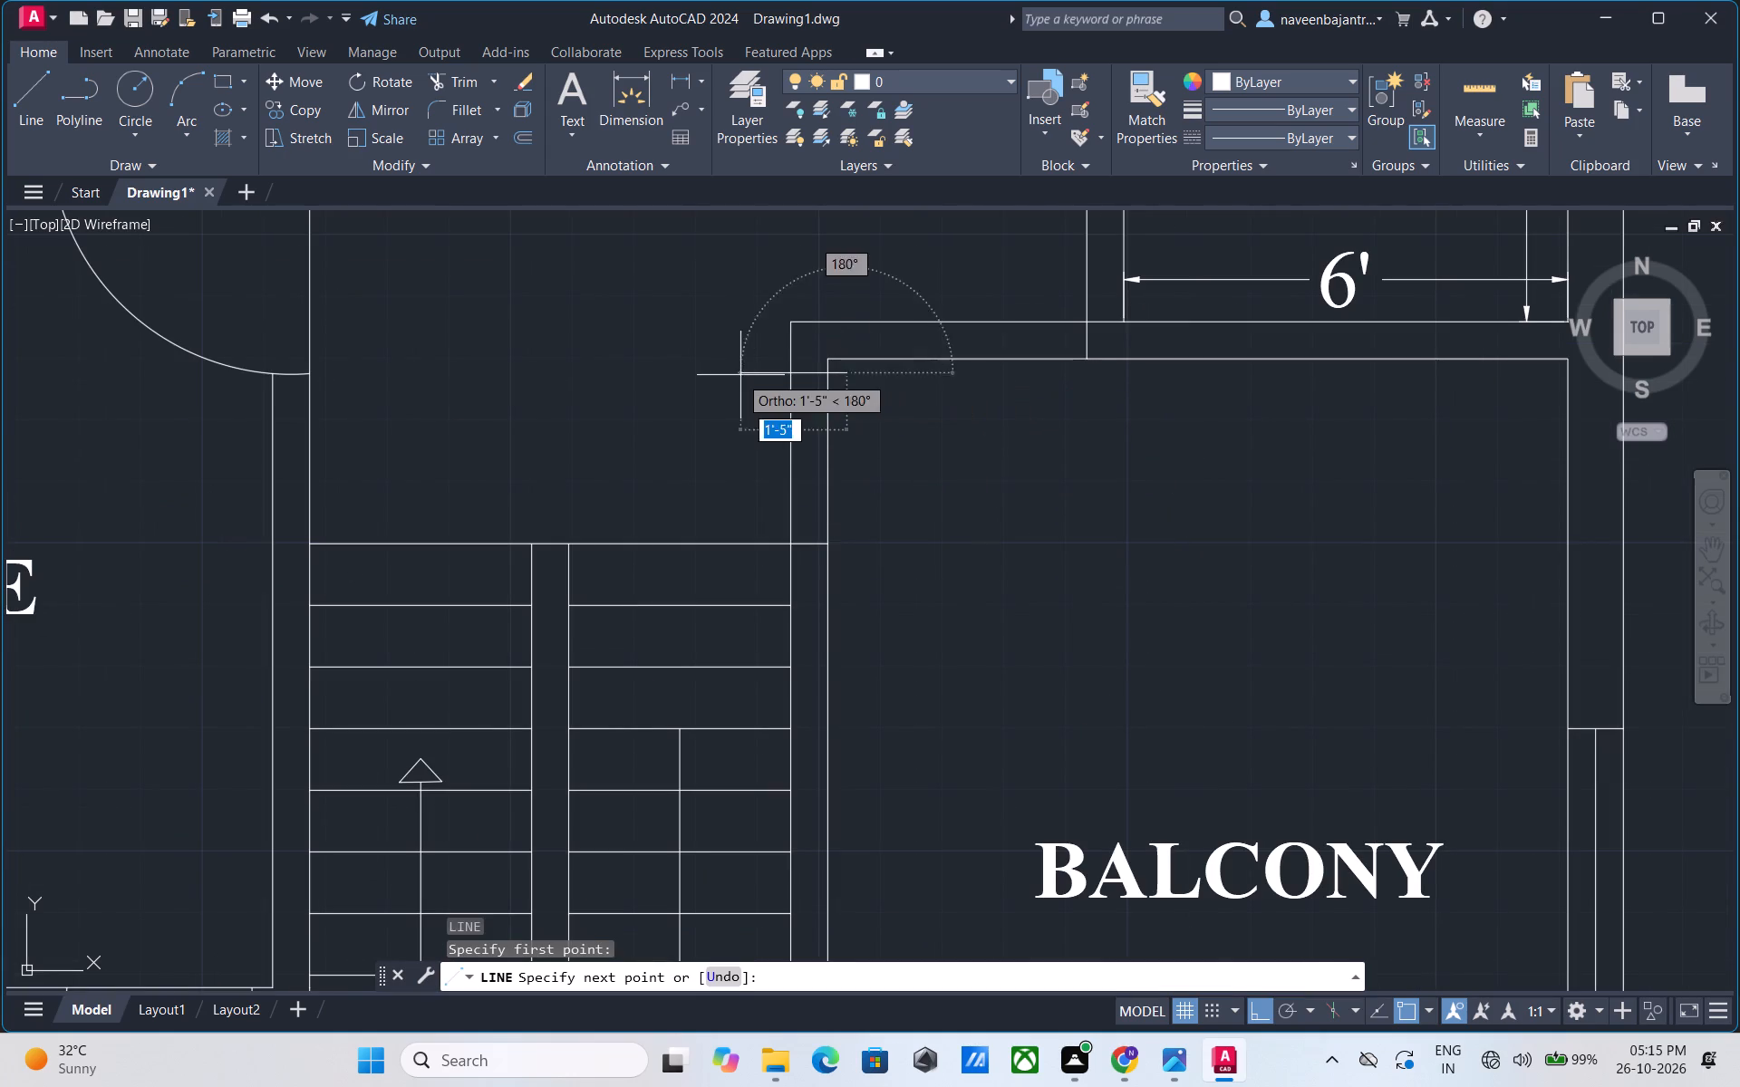
{"action": "left_click", "coordinate": [738, 375]}
{"action": "key", "text": "Escape"}
{"action": "type", "text": "TR"}
{"action": "key", "text": "space"}
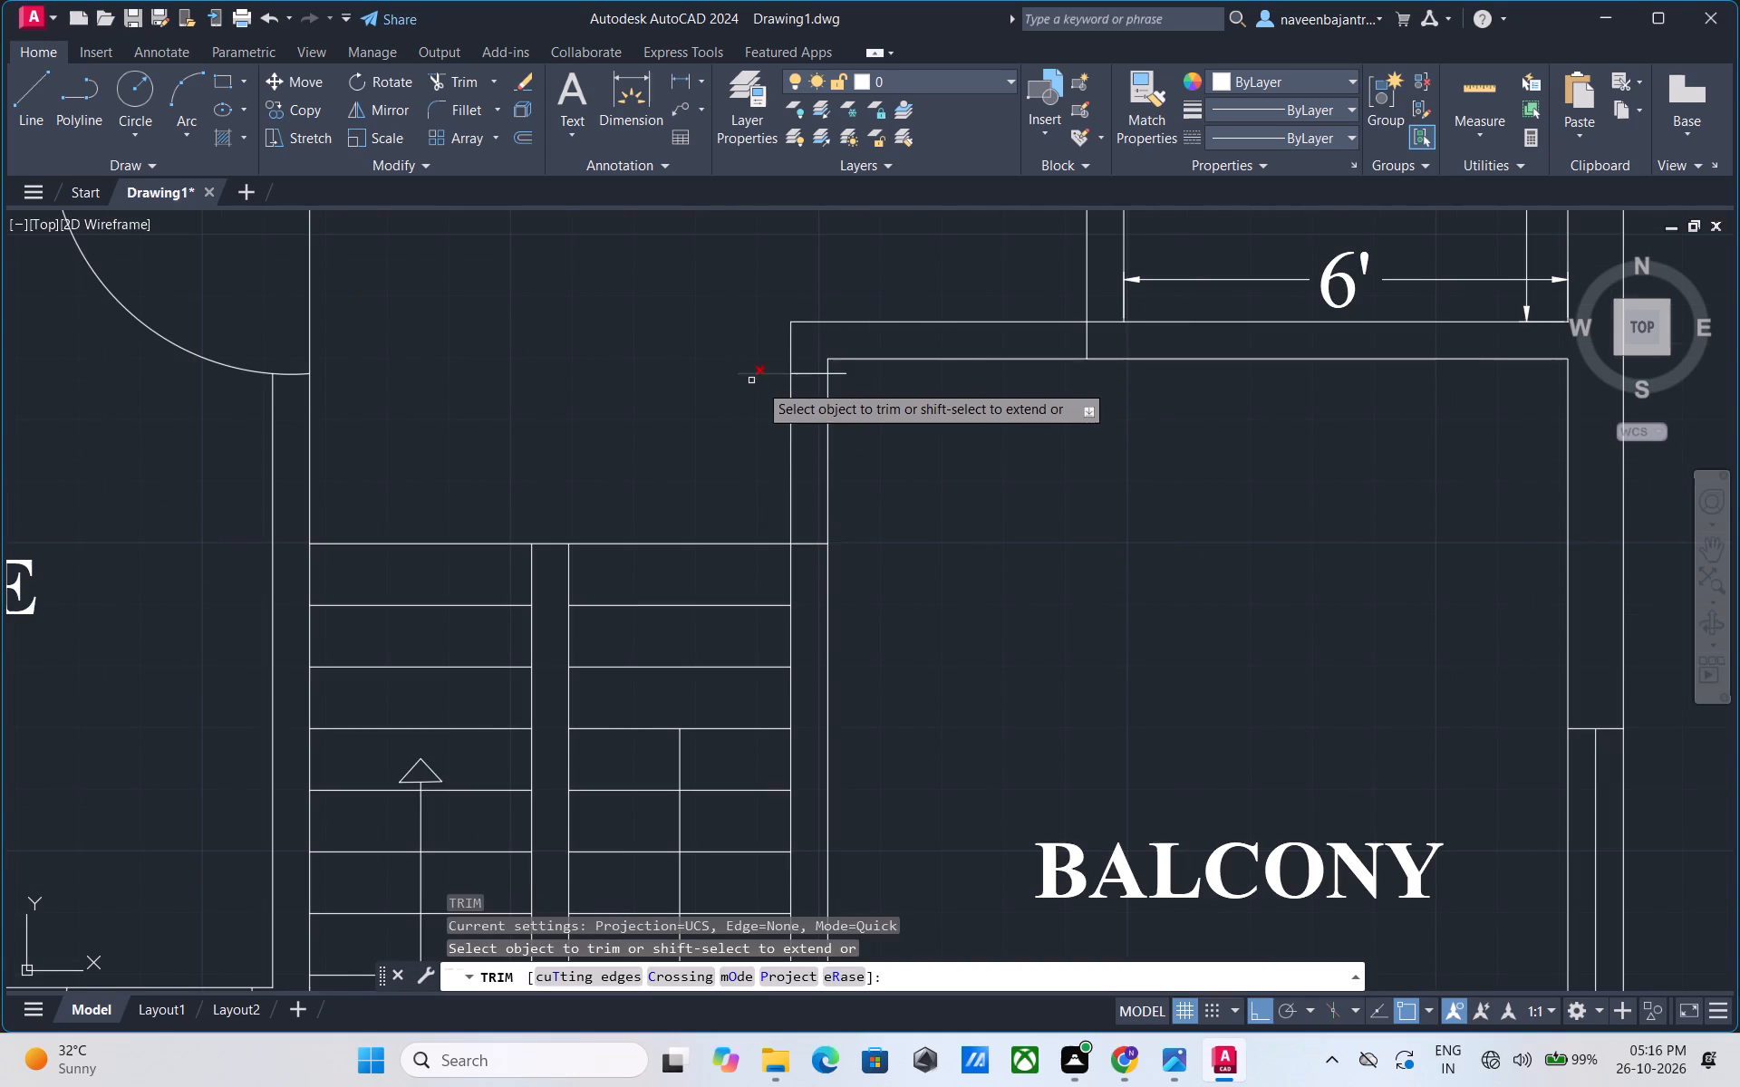
{"action": "left_click", "coordinate": [768, 376]}
{"action": "left_click", "coordinate": [837, 372]}
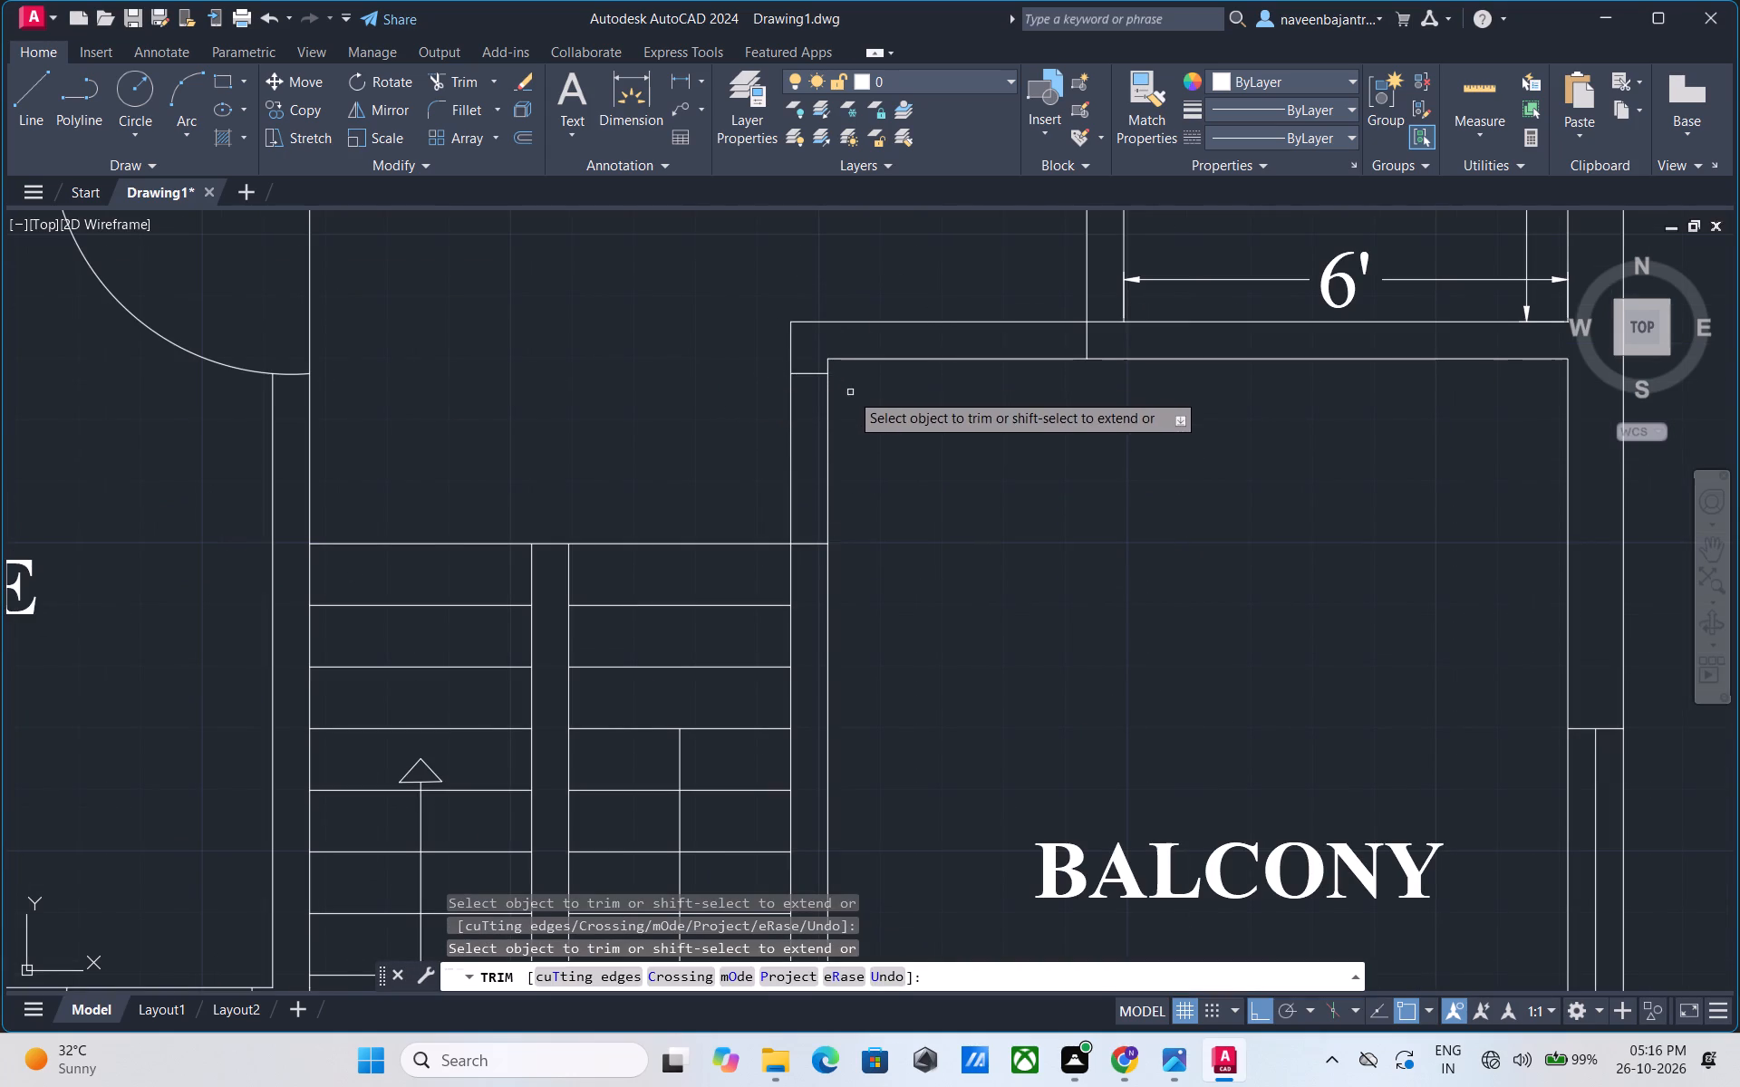
{"action": "key", "text": "Escape"}
{"action": "key", "text": "Escape"}
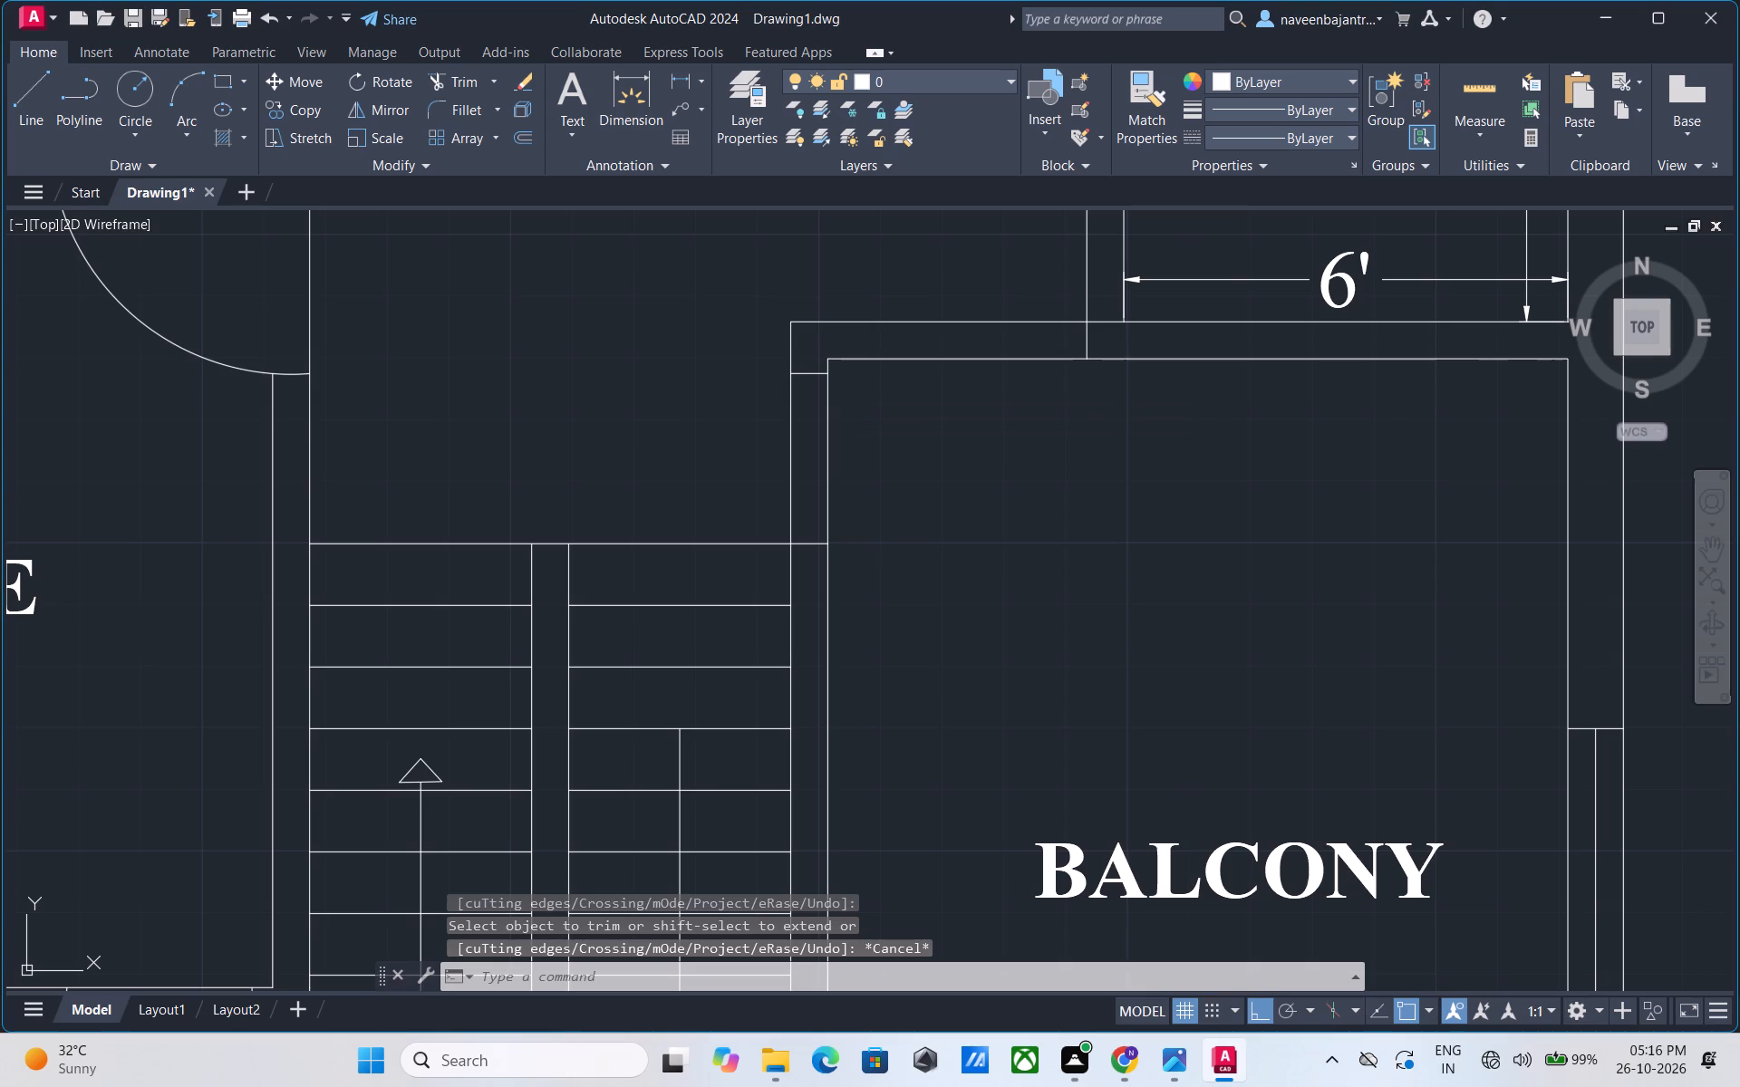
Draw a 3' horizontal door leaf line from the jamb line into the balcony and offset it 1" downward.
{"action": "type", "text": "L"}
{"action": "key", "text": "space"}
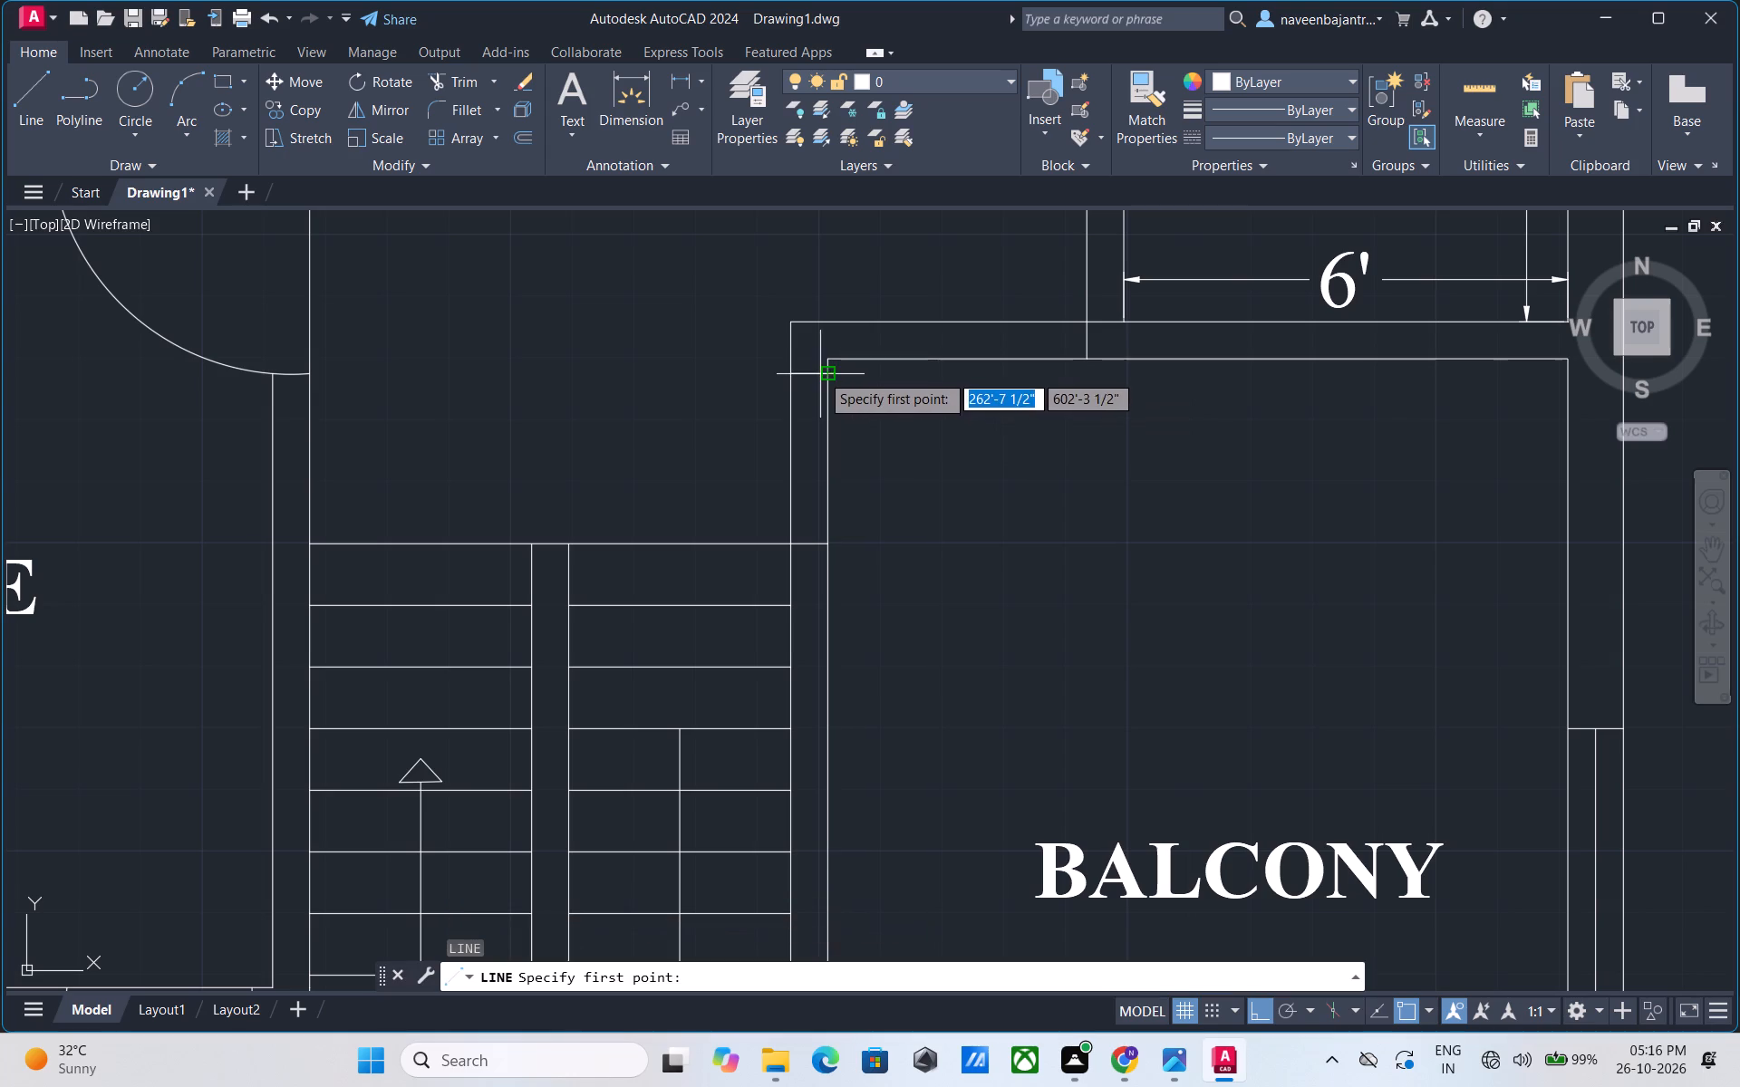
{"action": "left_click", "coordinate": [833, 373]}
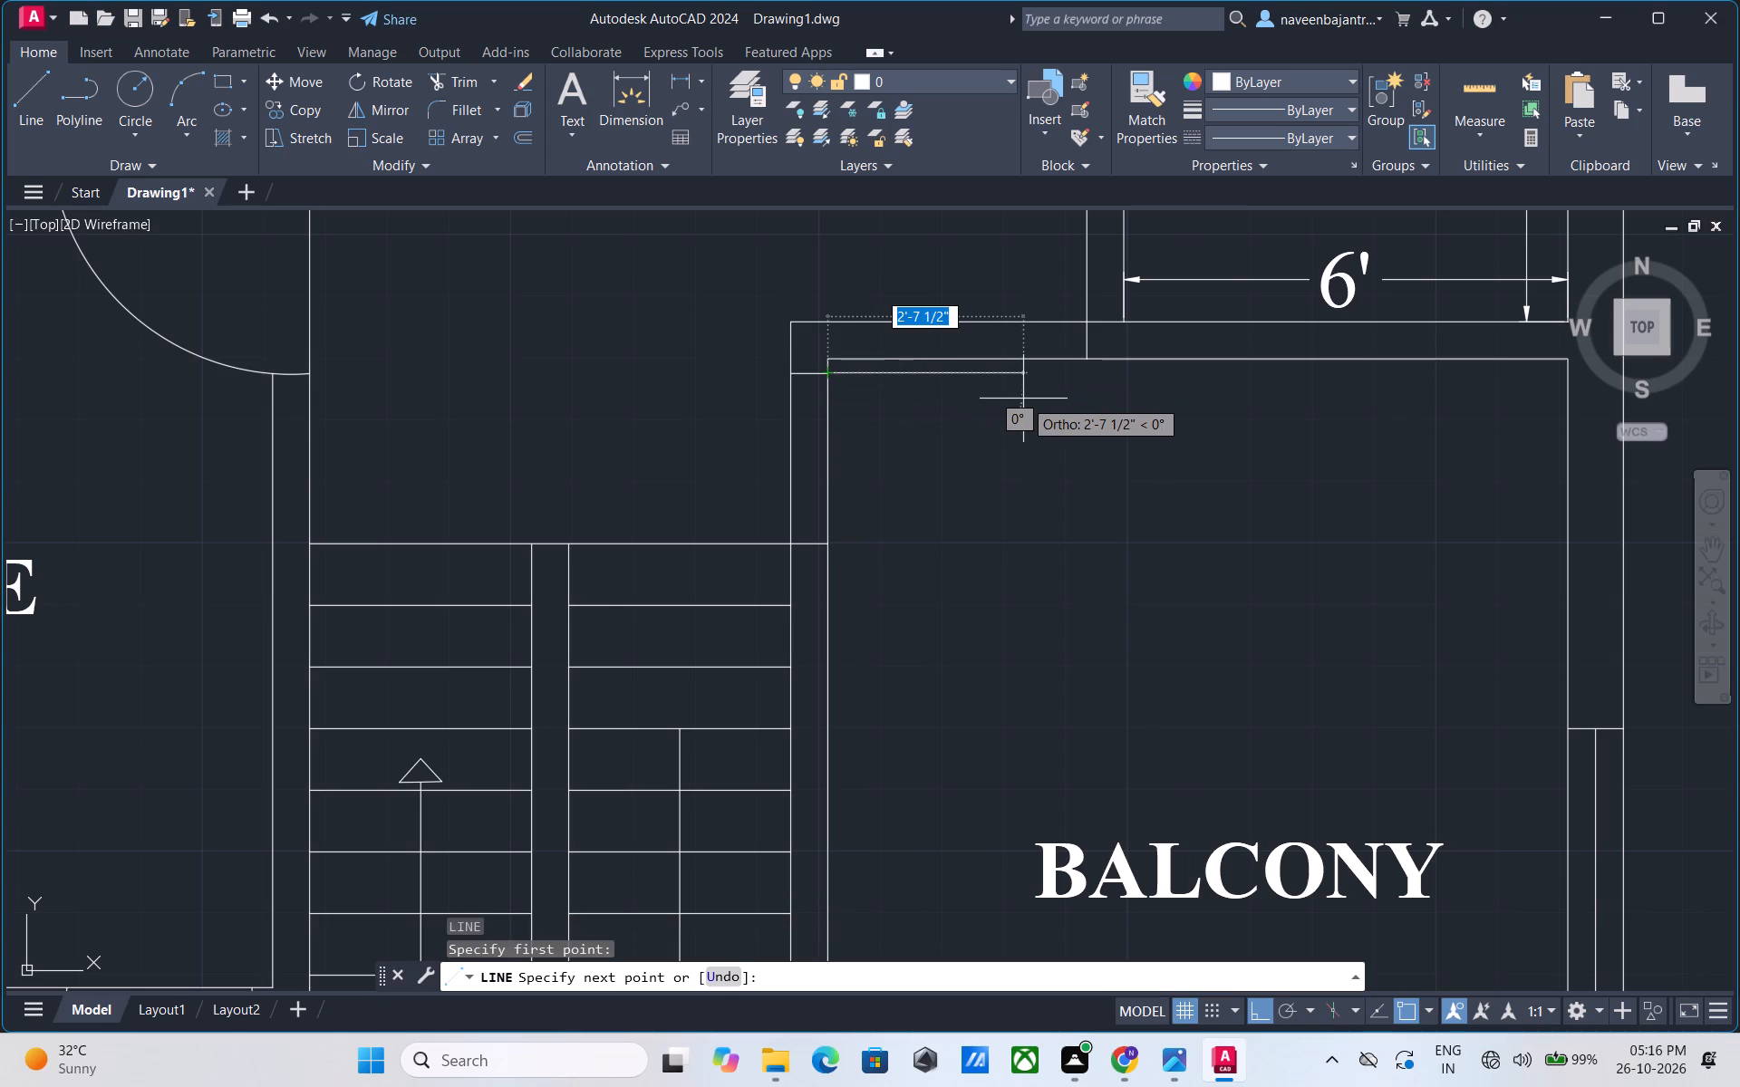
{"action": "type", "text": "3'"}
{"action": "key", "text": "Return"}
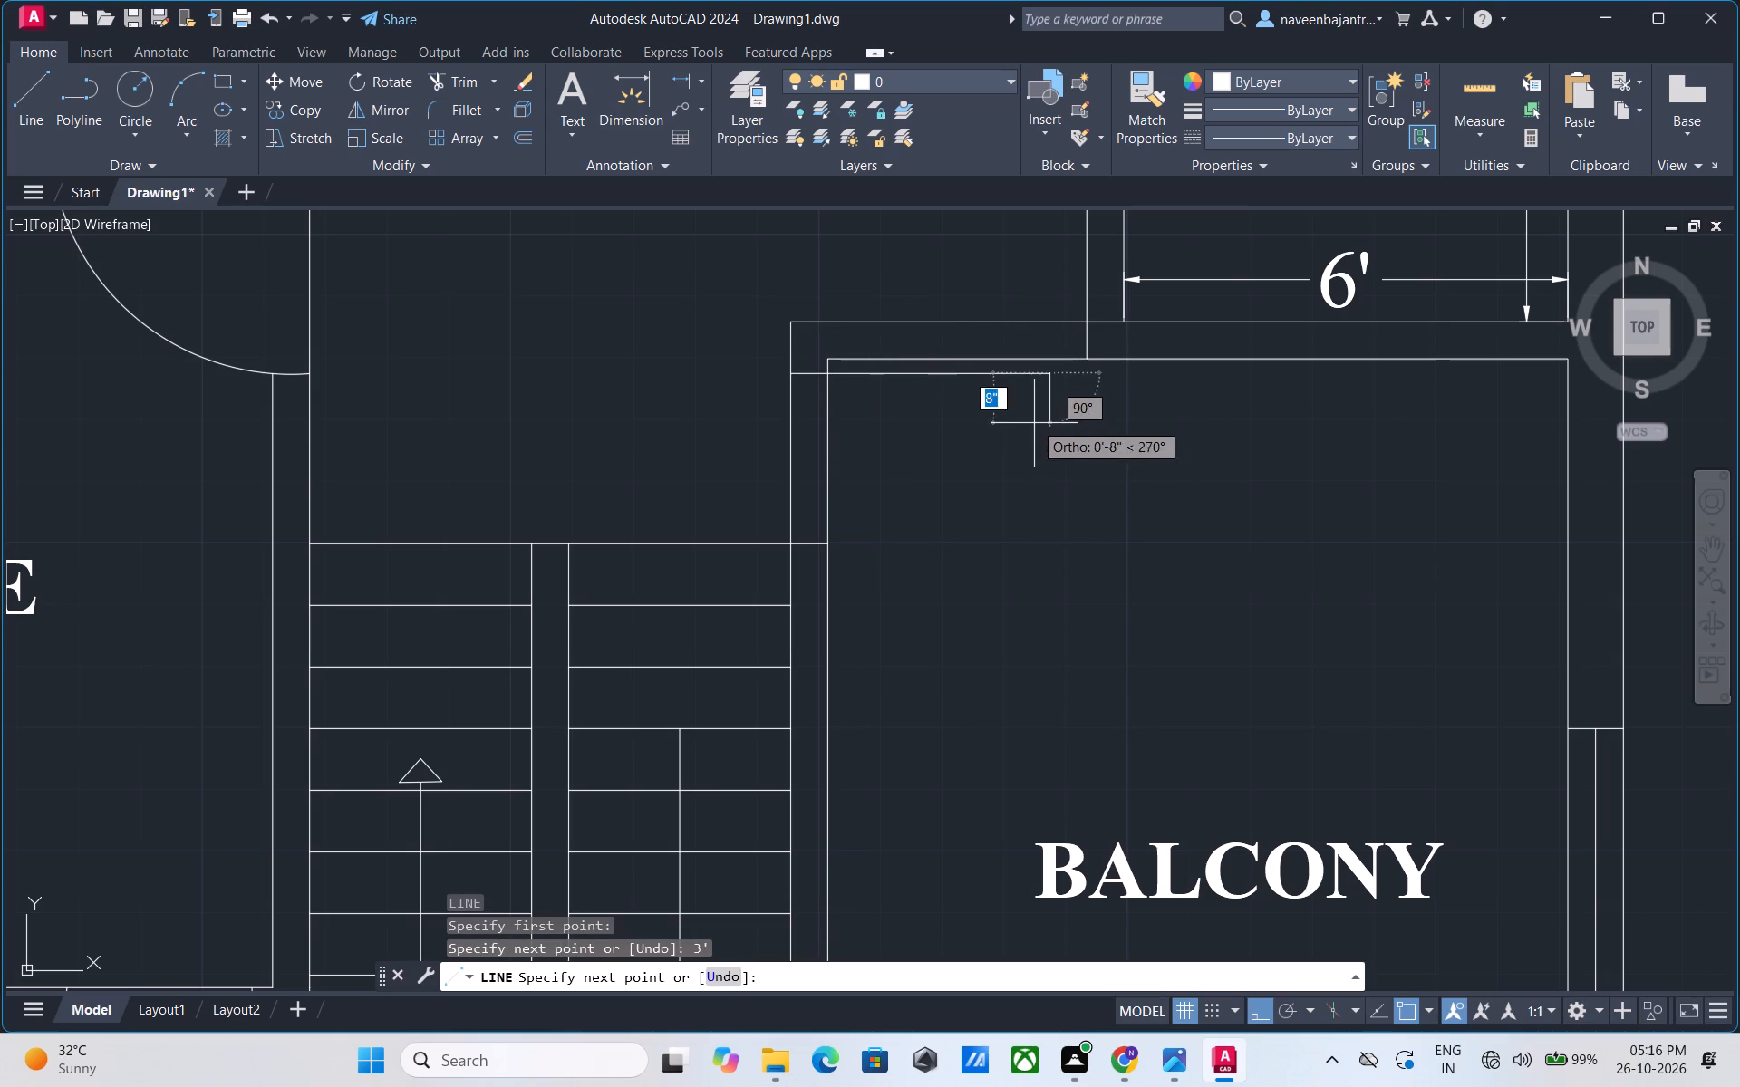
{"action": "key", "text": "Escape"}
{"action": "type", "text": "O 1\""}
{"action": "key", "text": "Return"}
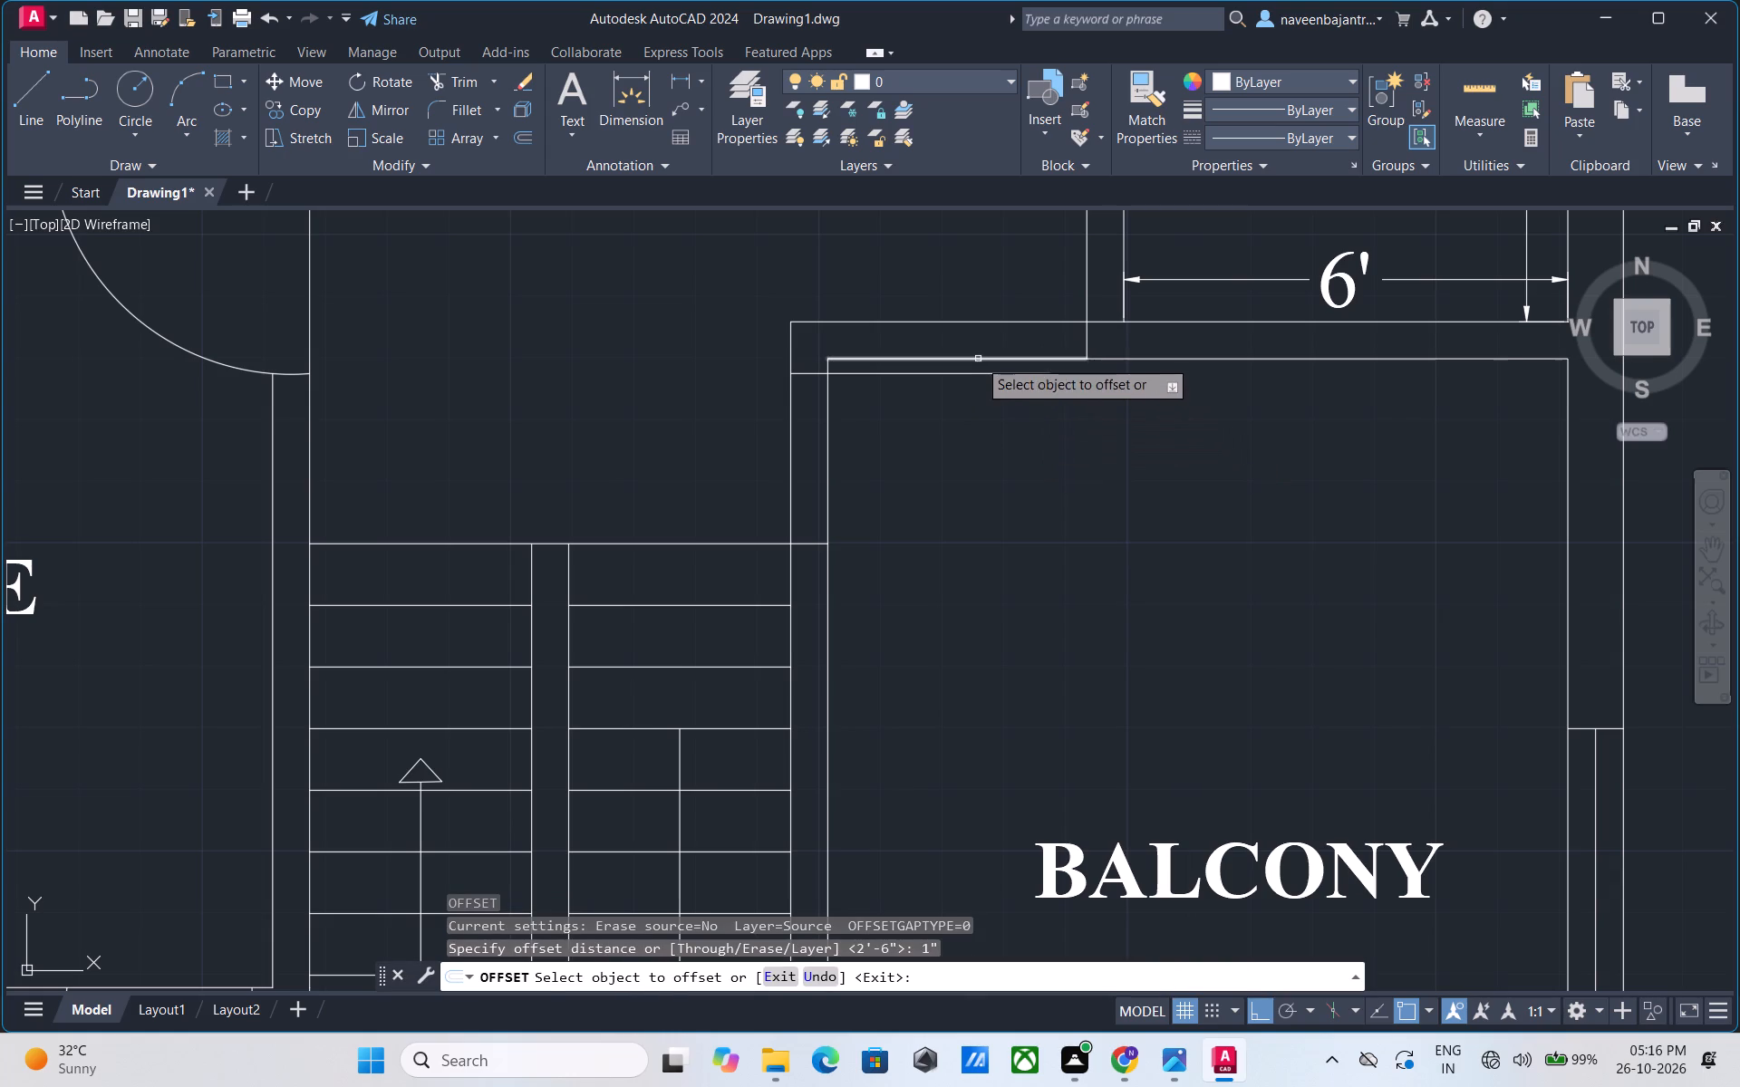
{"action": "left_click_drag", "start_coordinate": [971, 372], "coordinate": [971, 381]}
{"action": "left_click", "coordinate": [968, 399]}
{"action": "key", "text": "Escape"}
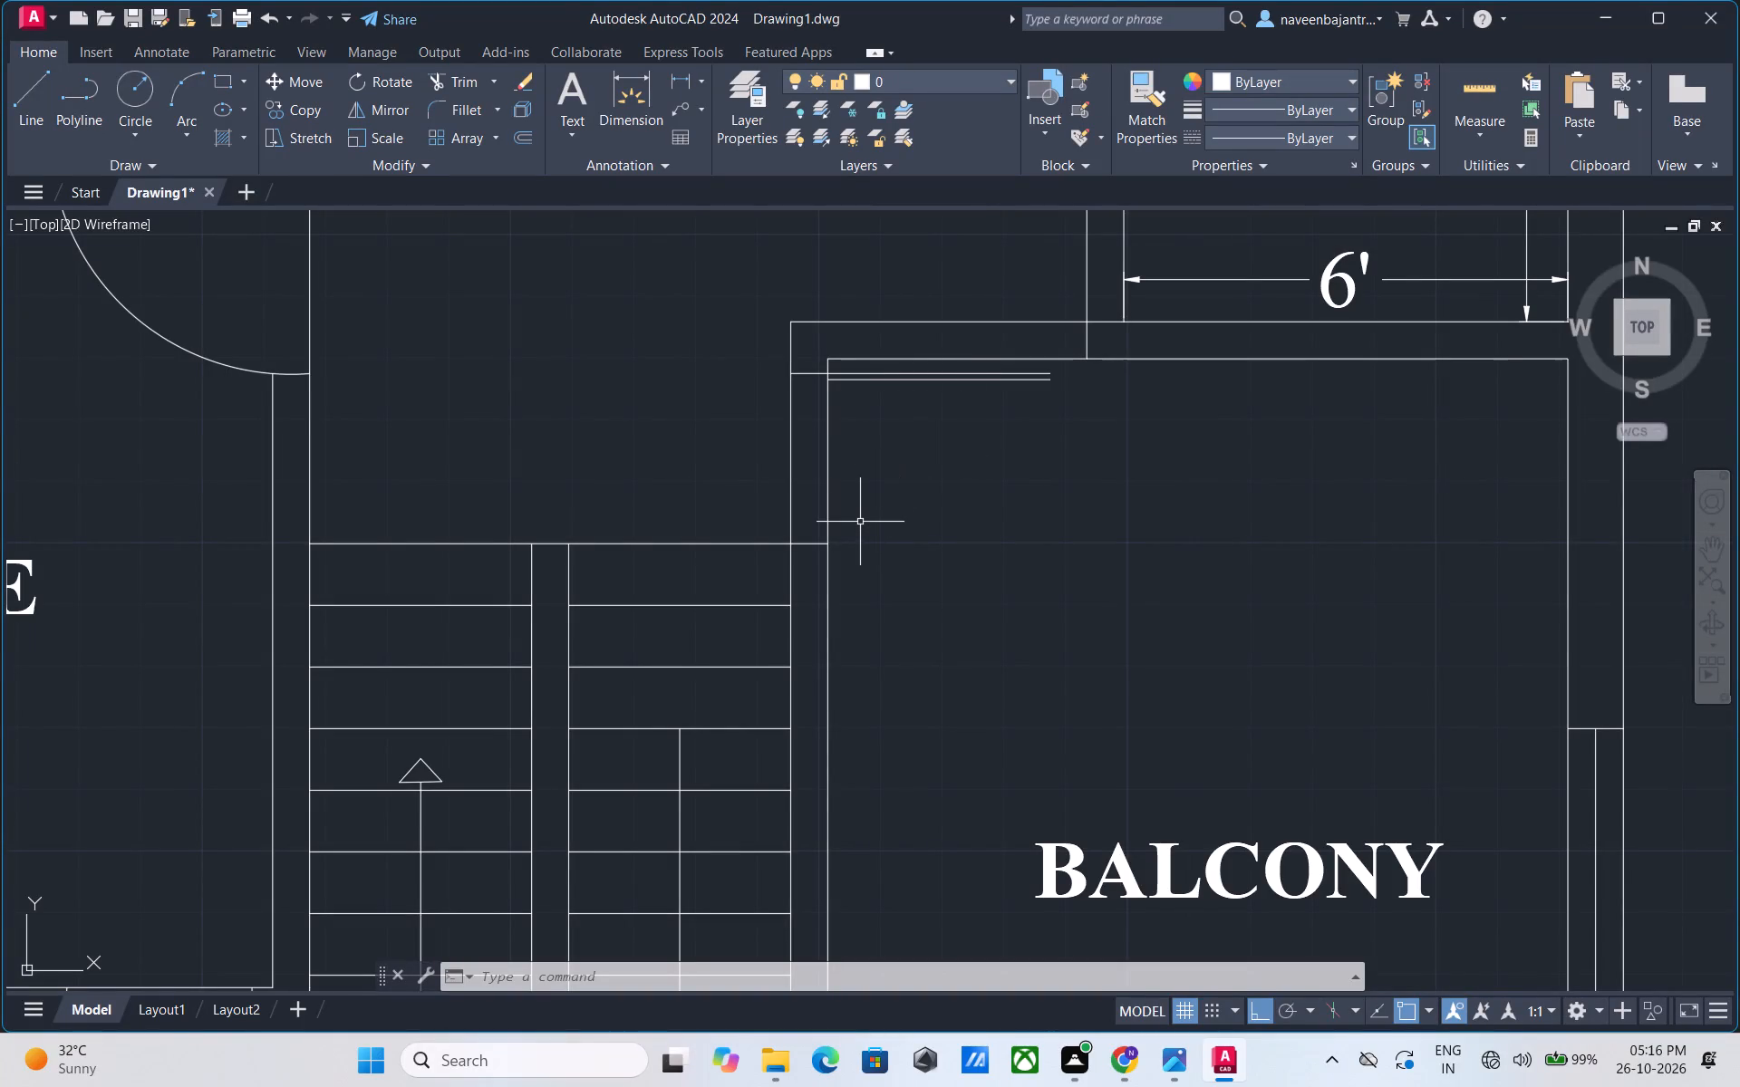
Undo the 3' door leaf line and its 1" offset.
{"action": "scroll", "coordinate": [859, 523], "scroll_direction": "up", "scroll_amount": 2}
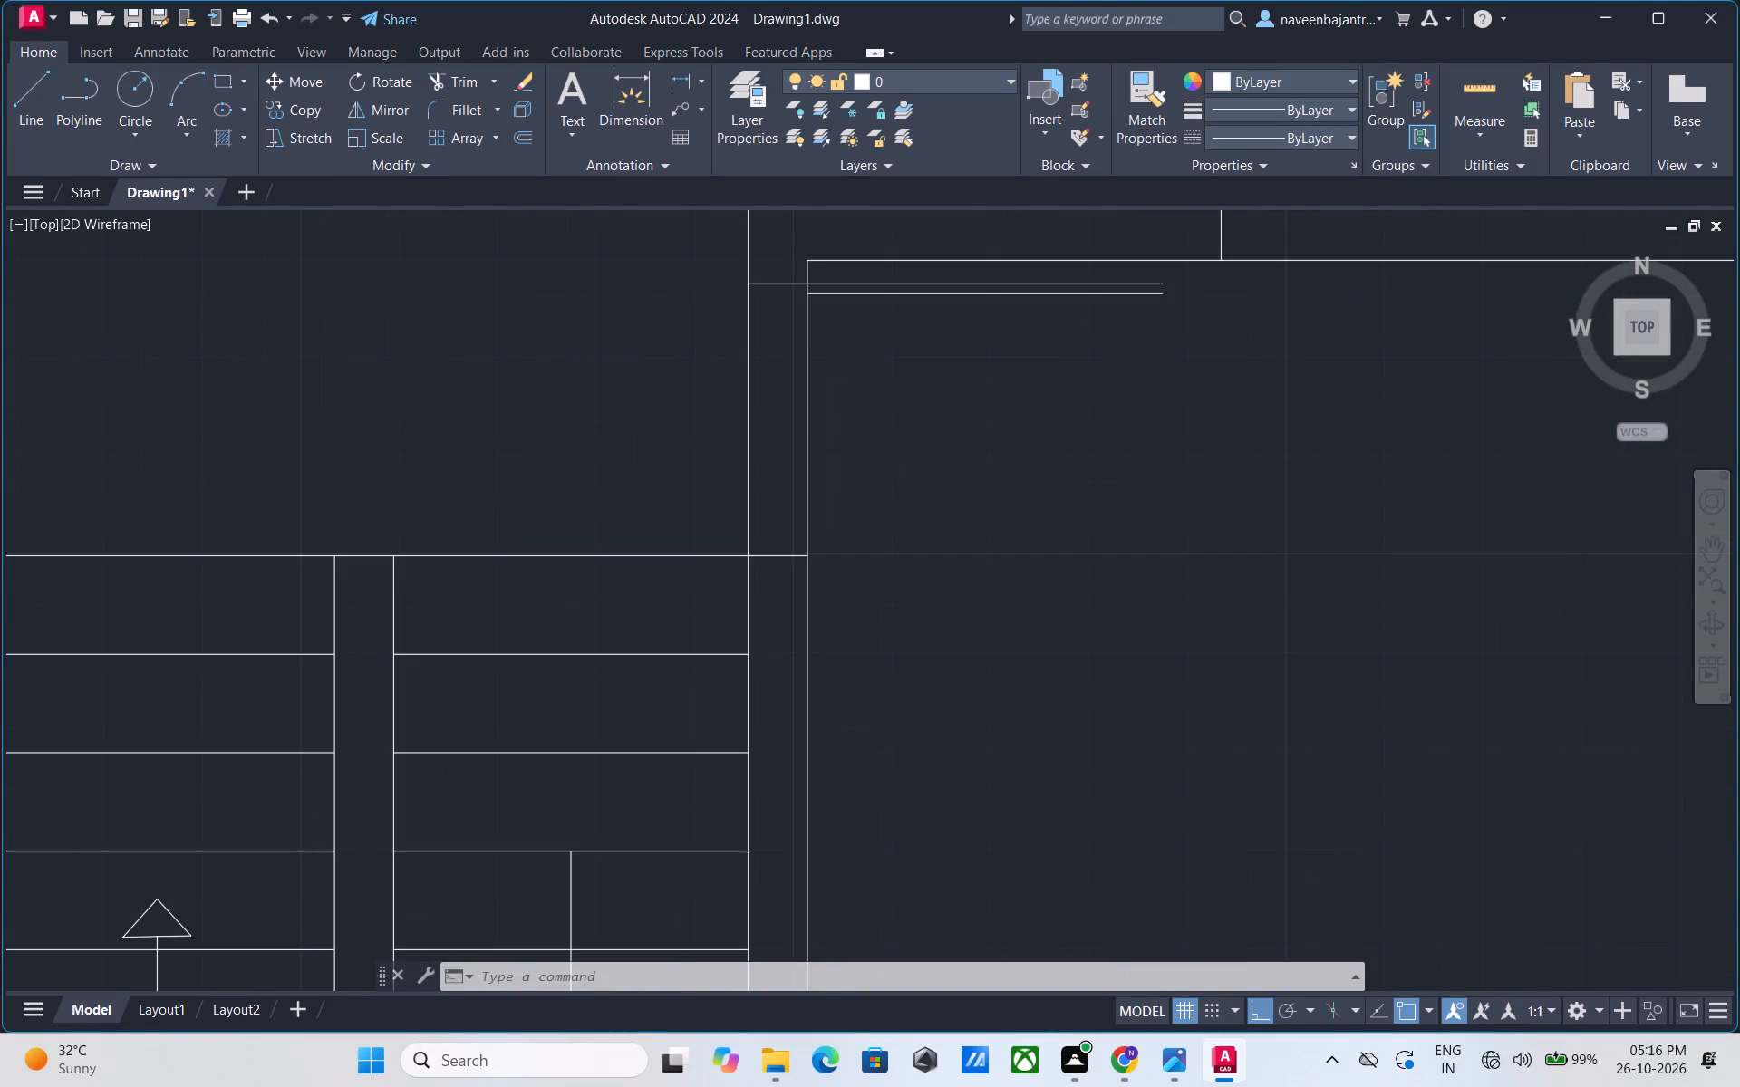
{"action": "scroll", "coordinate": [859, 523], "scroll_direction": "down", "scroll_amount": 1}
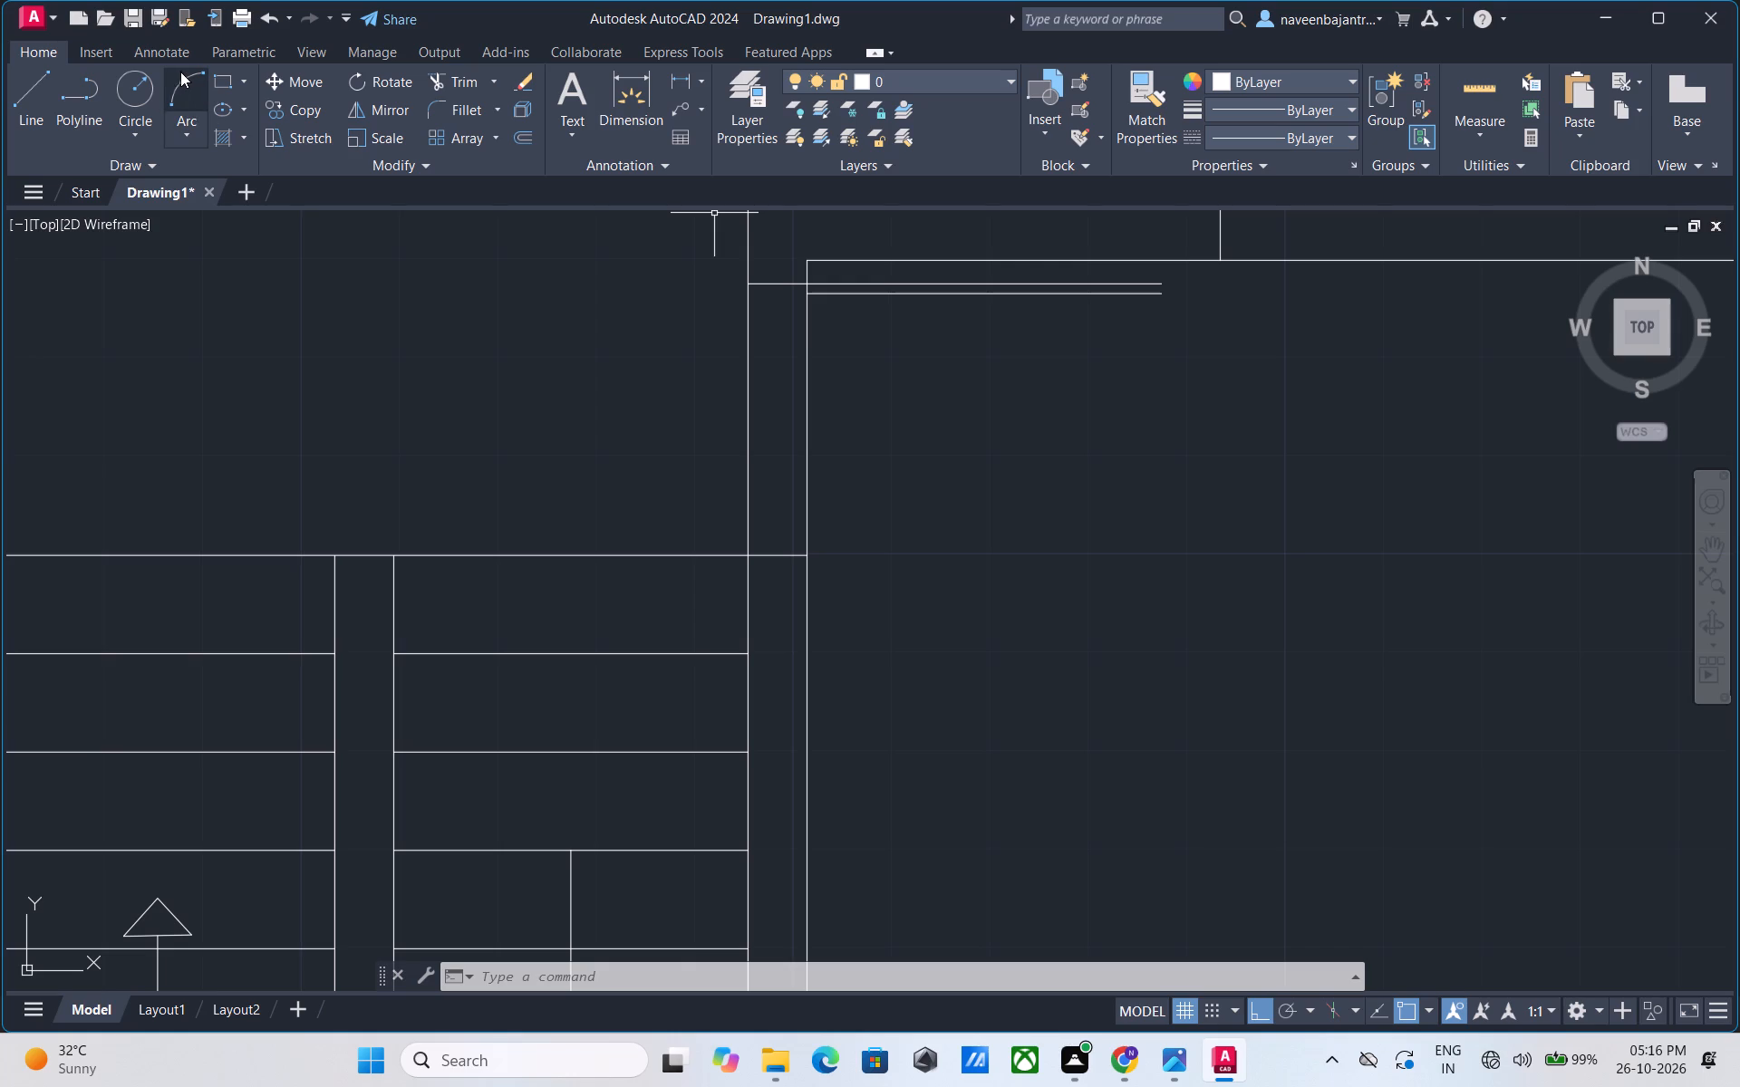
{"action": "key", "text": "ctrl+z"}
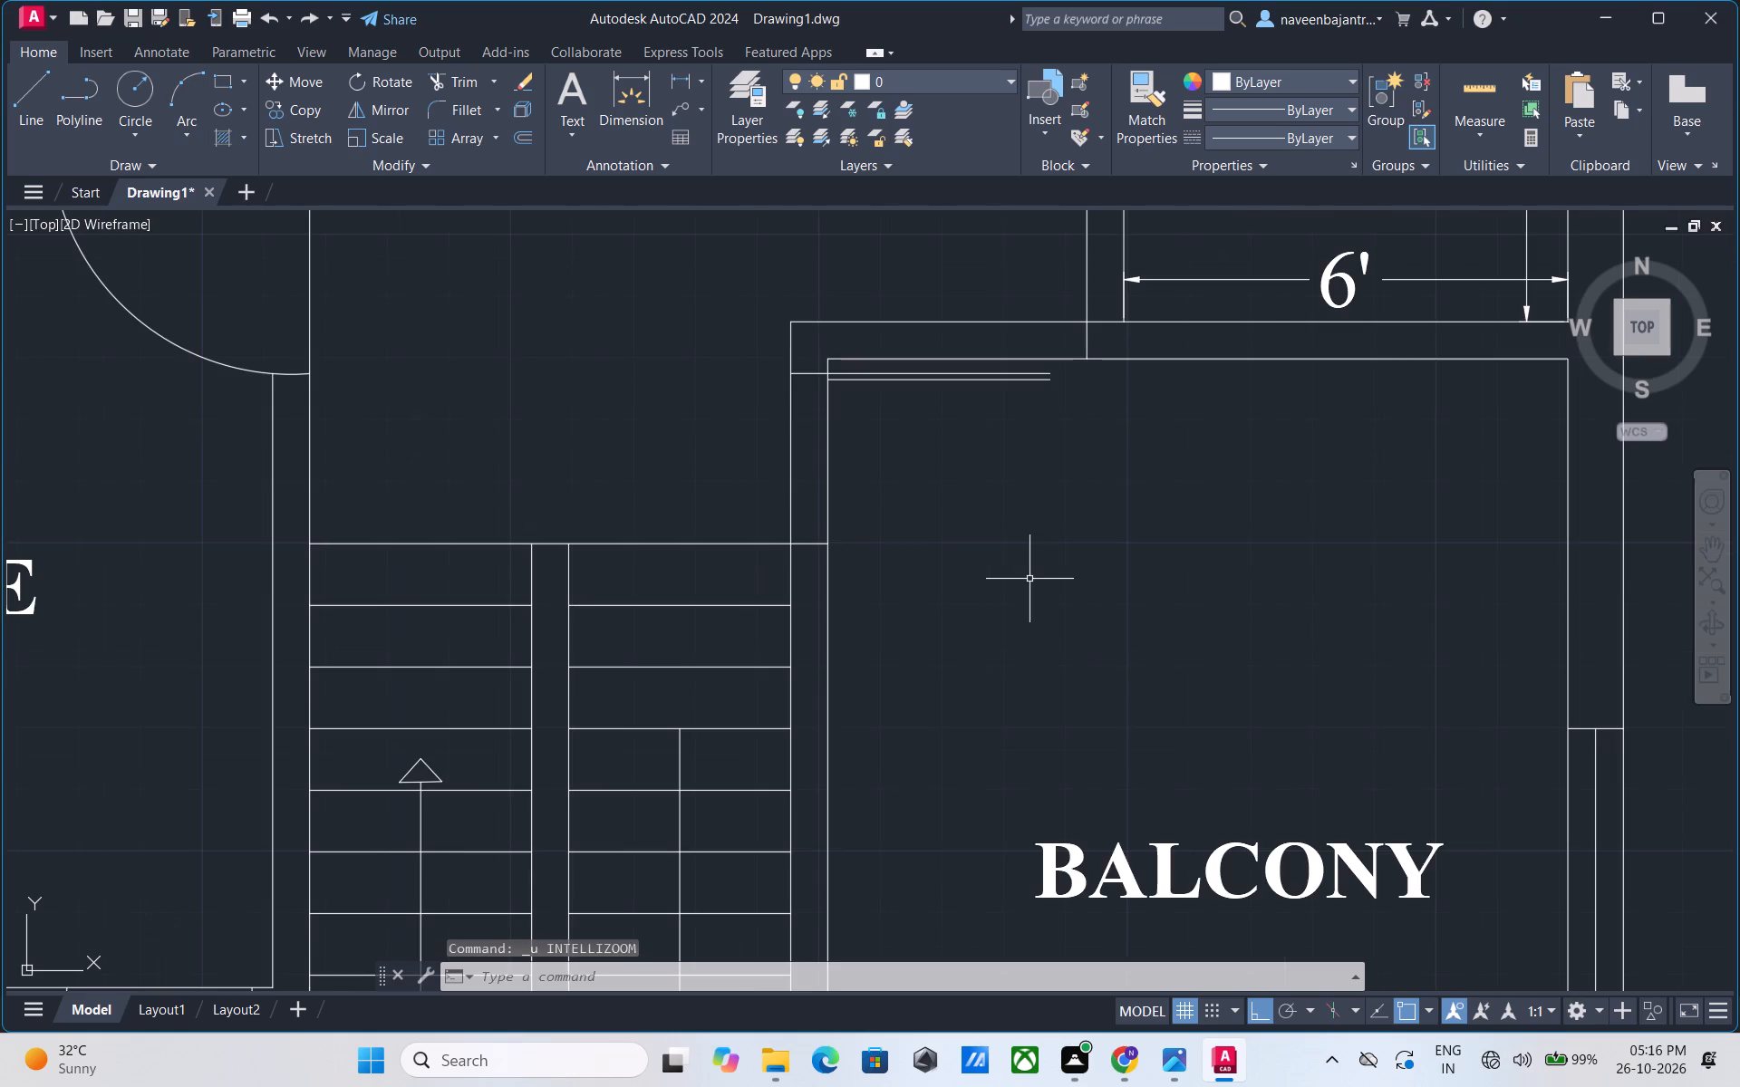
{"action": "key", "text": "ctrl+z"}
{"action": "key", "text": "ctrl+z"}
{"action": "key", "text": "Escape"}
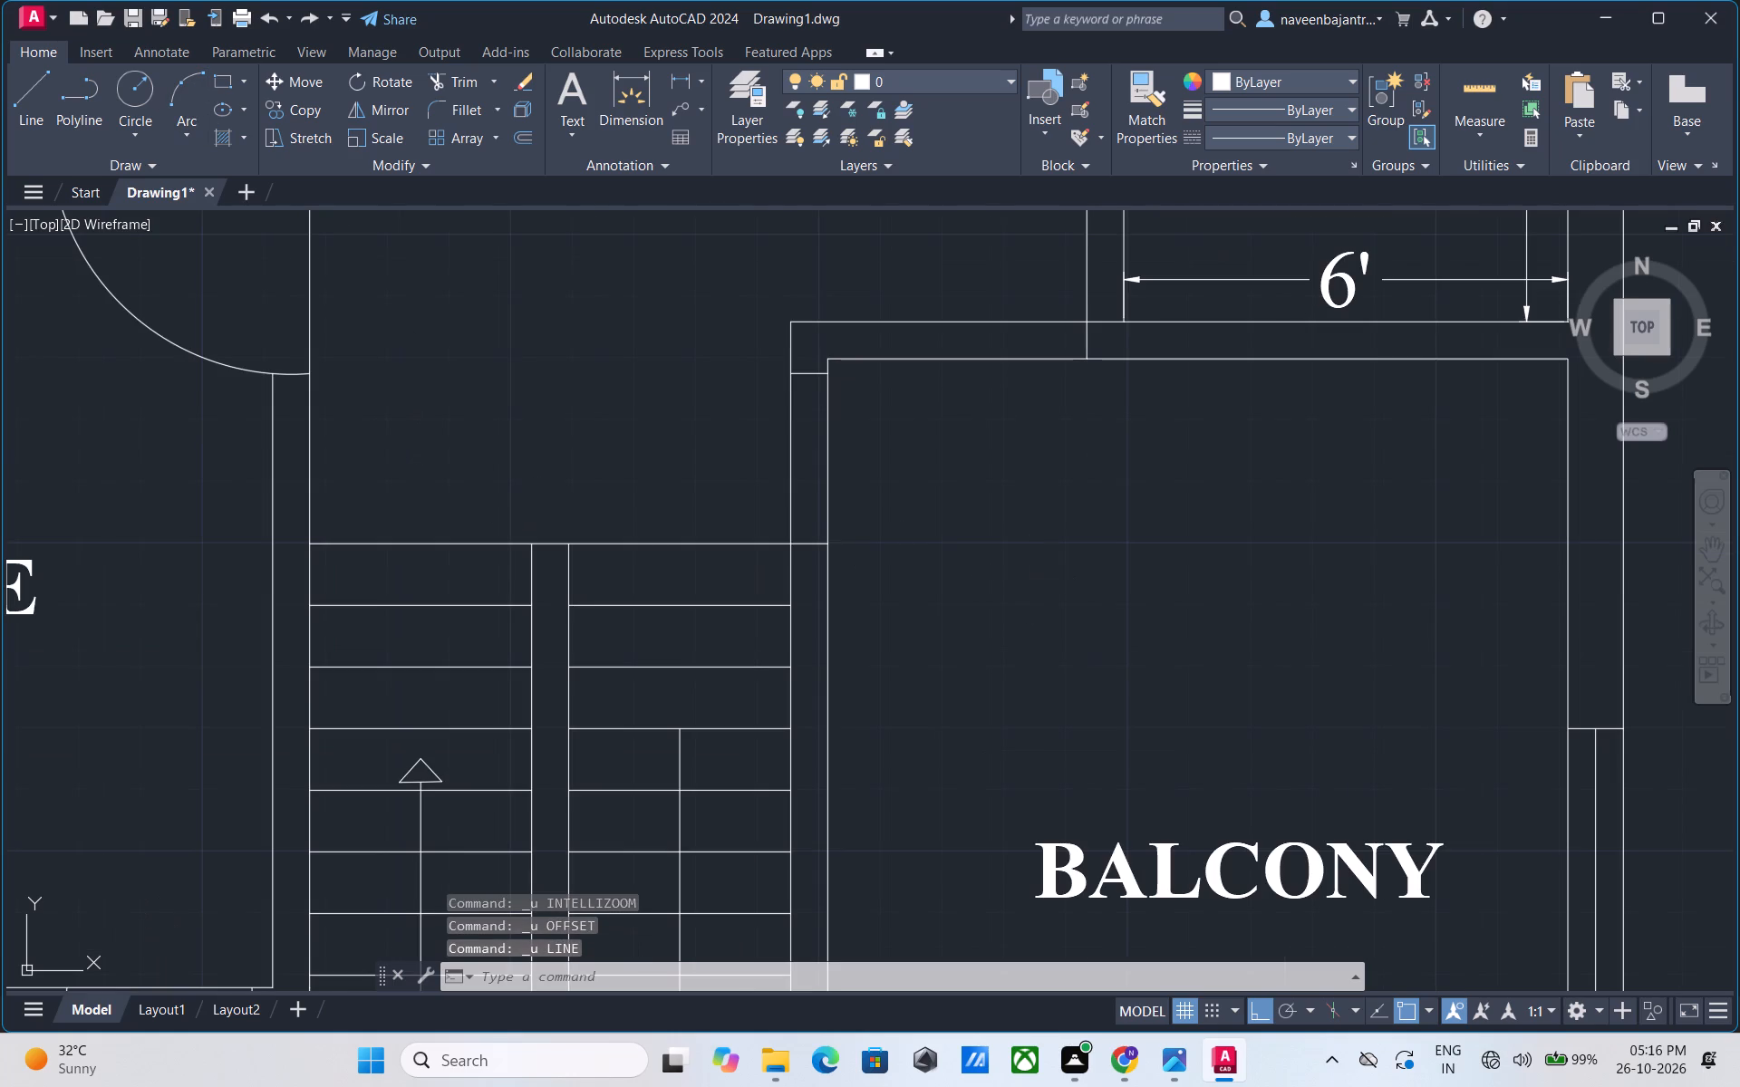
Draw a 2.5' horizontal door leaf line from the jamb line into the balcony and offset it 1" downward.
{"action": "type", "text": "L"}
{"action": "key", "text": "space"}
{"action": "left_click", "coordinate": [831, 367]}
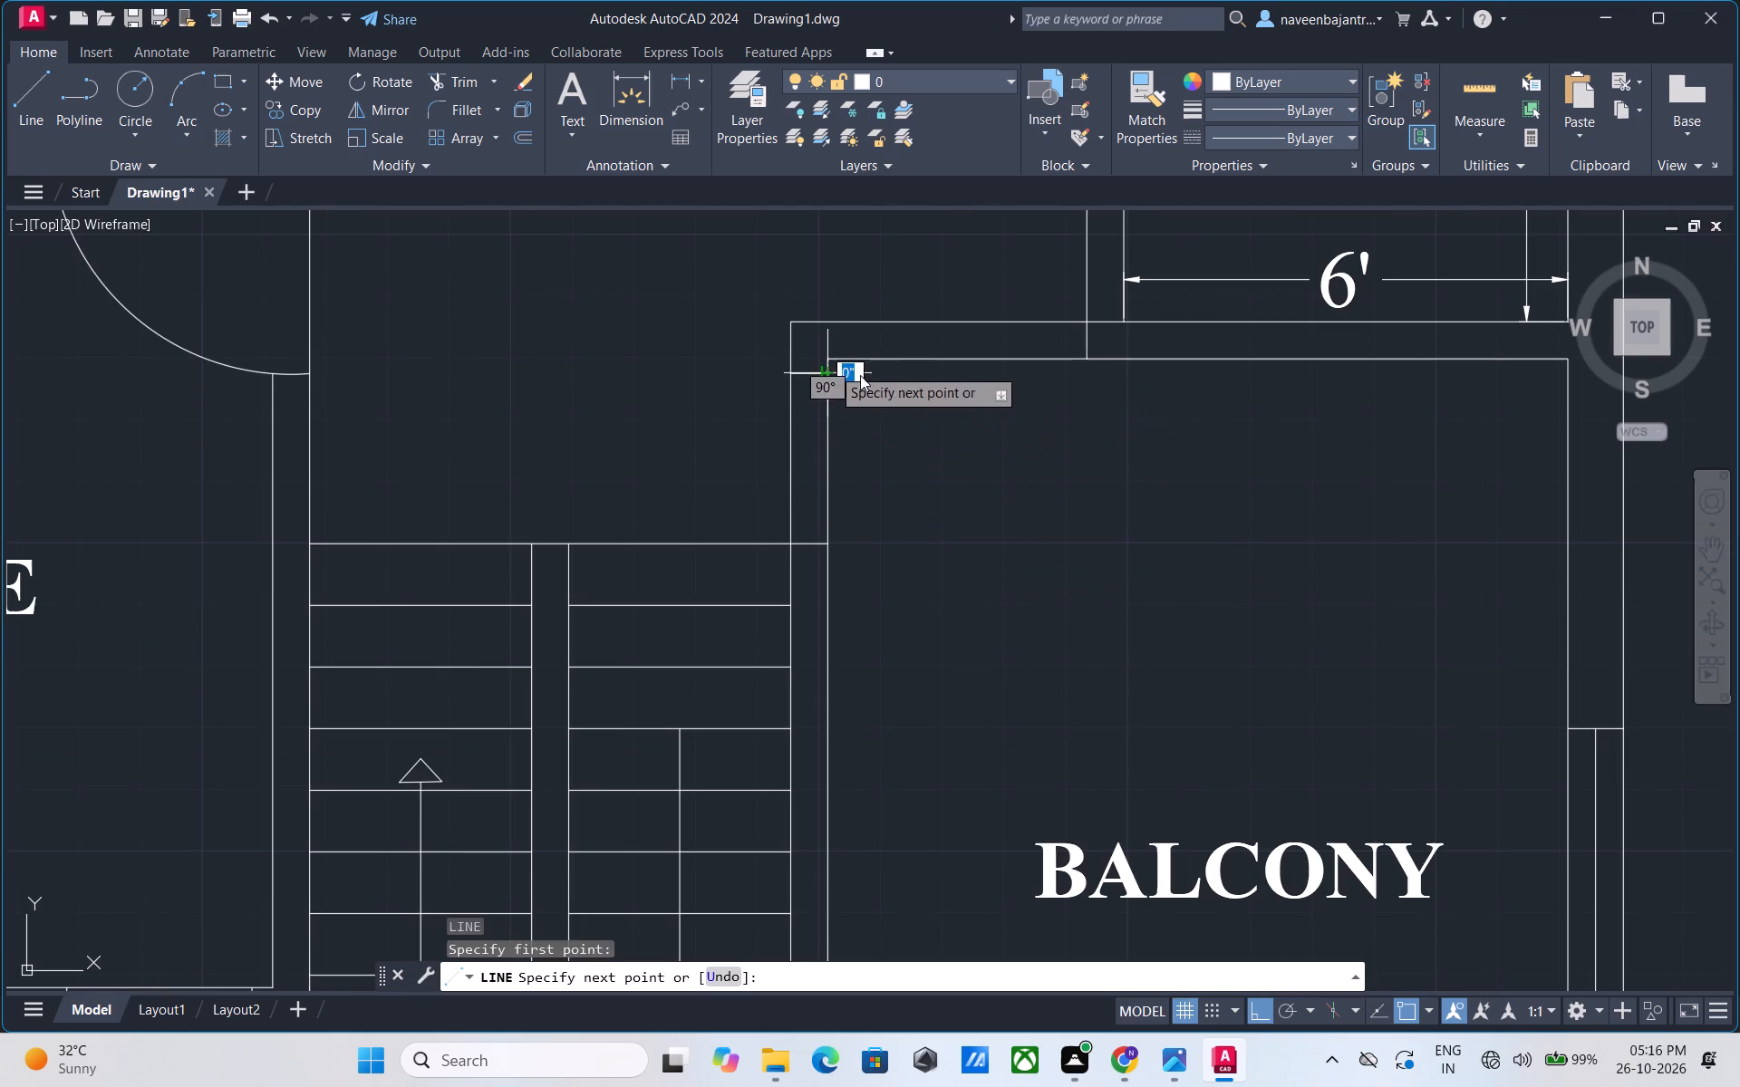
{"action": "type", "text": "2.5'"}
{"action": "key", "text": "Return"}
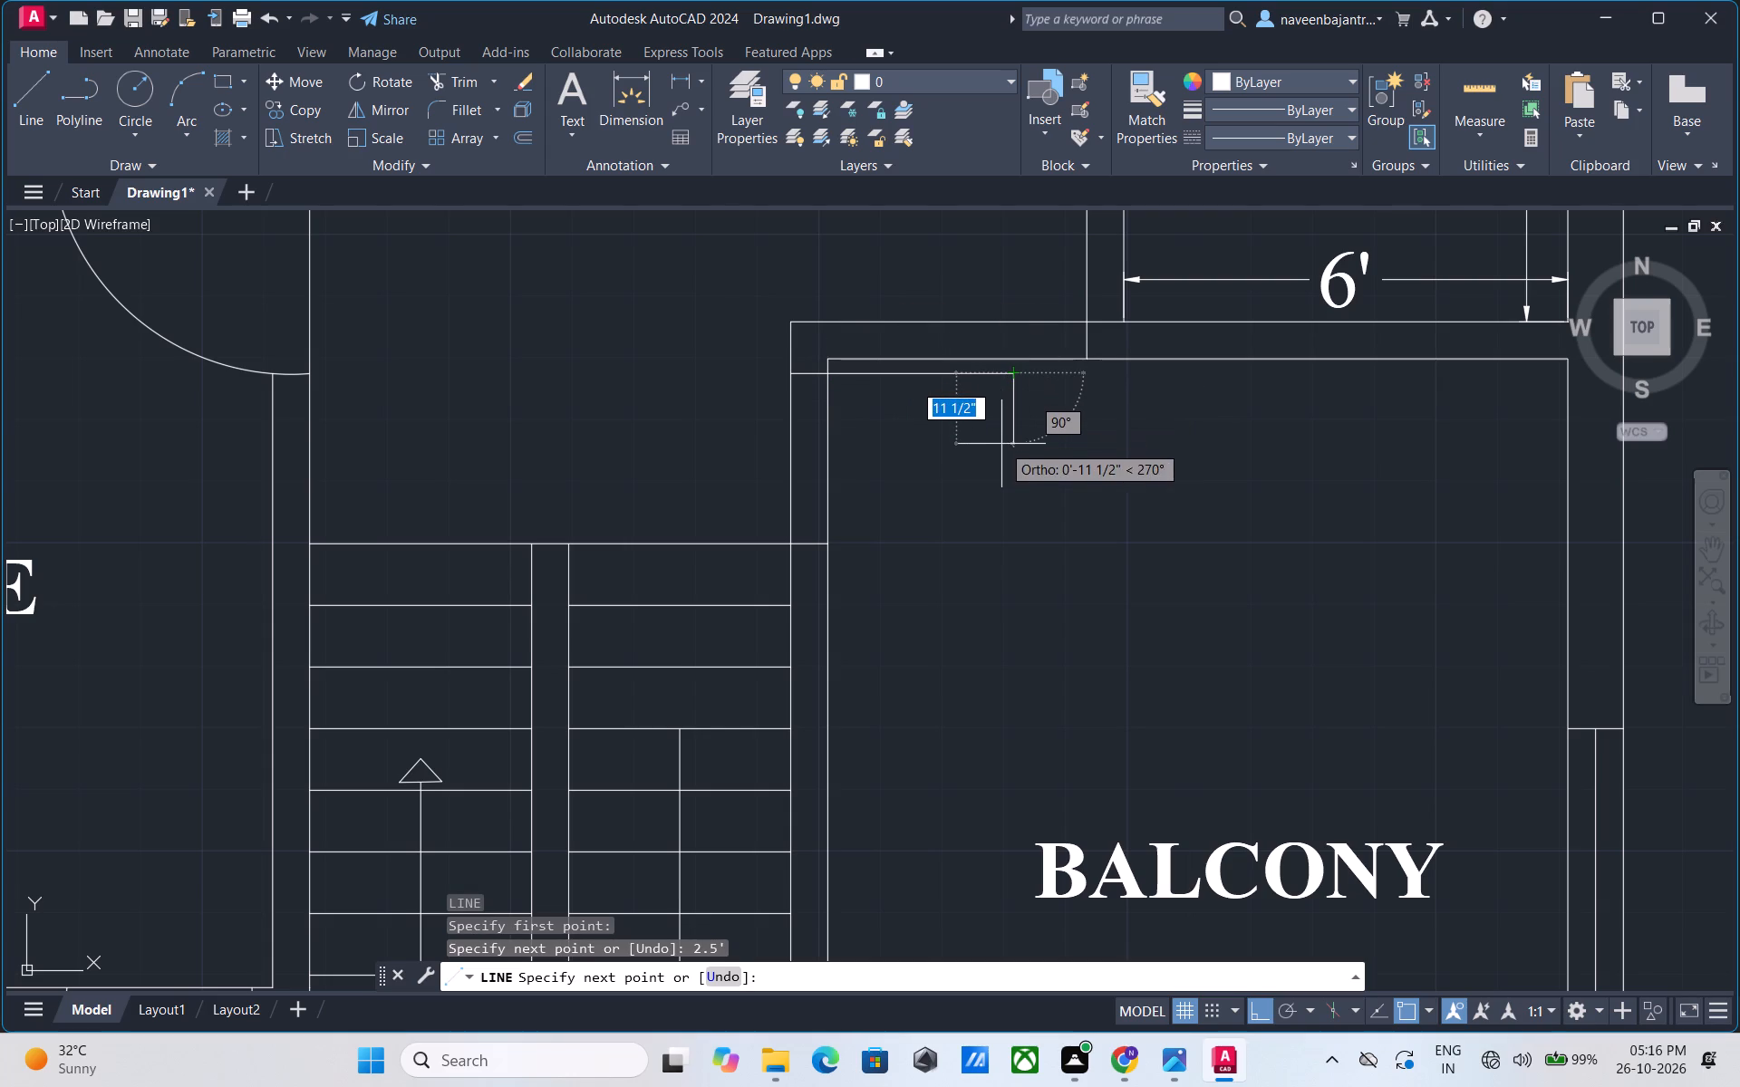
{"action": "key", "text": "Escape"}
{"action": "type", "text": "O 1\""}
{"action": "key", "text": "Return"}
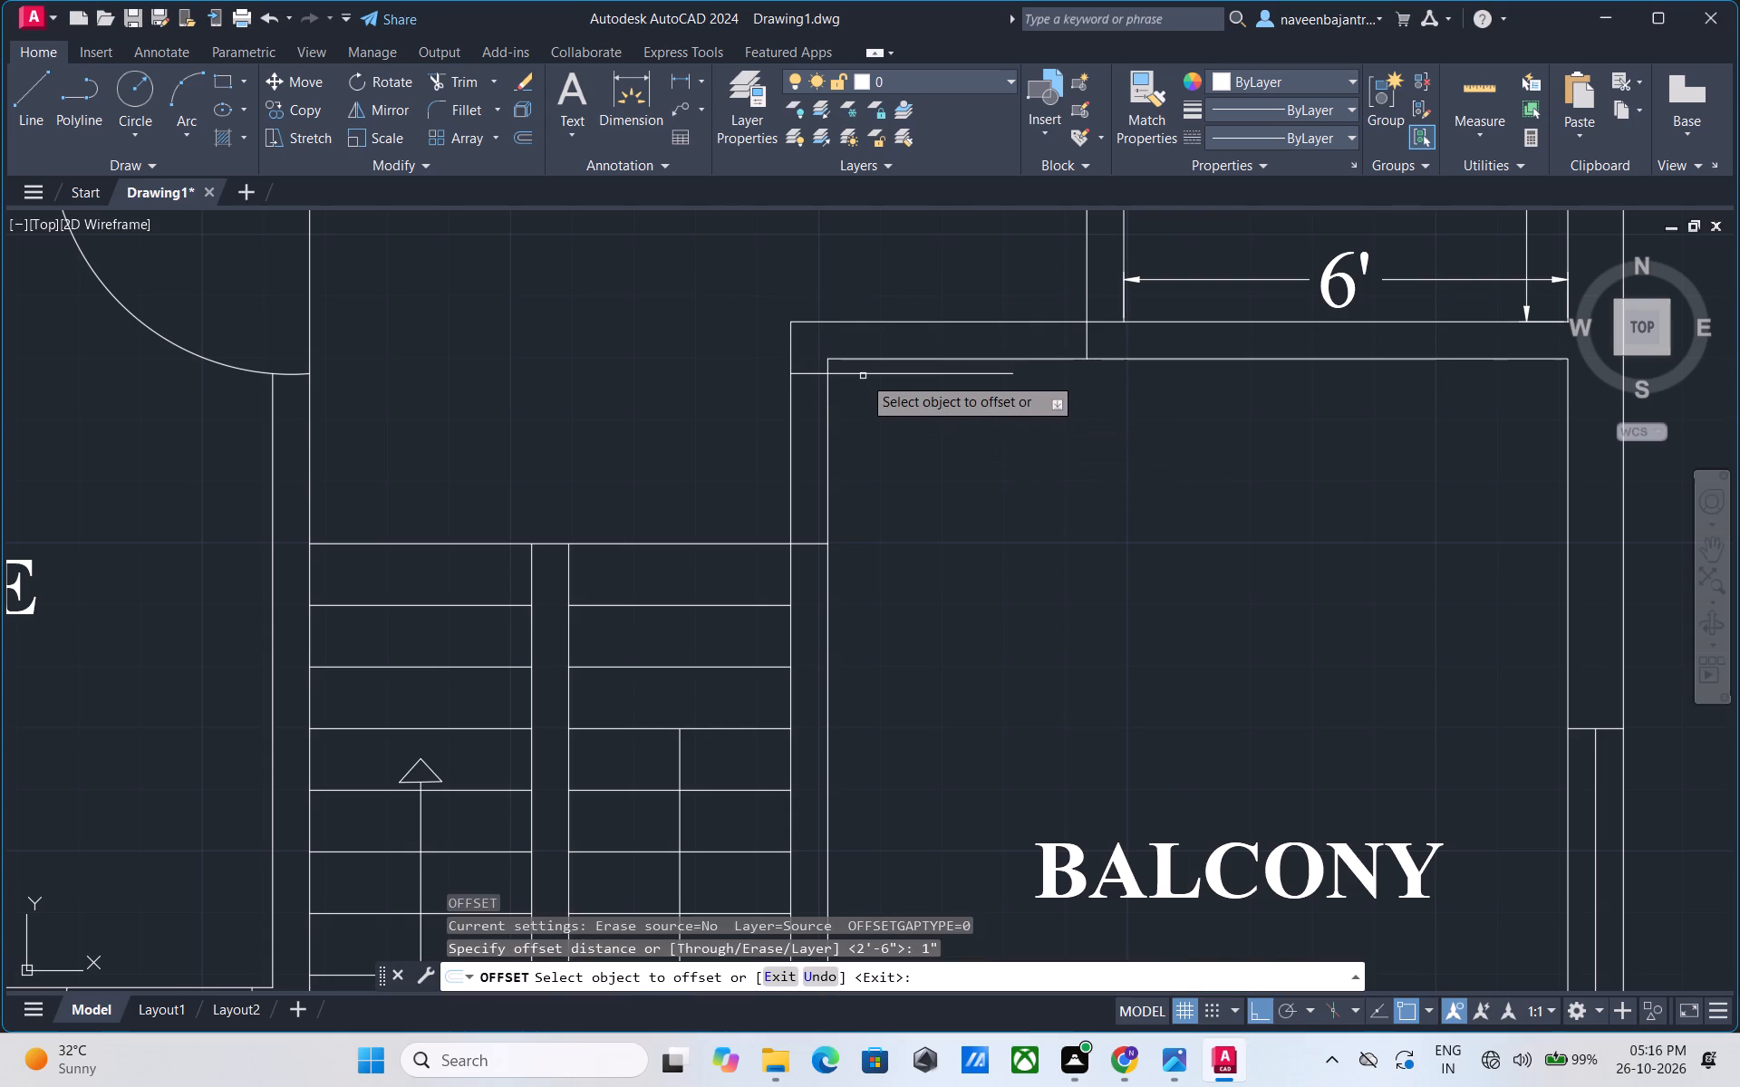
{"action": "left_click", "coordinate": [872, 374]}
{"action": "left_click", "coordinate": [879, 414]}
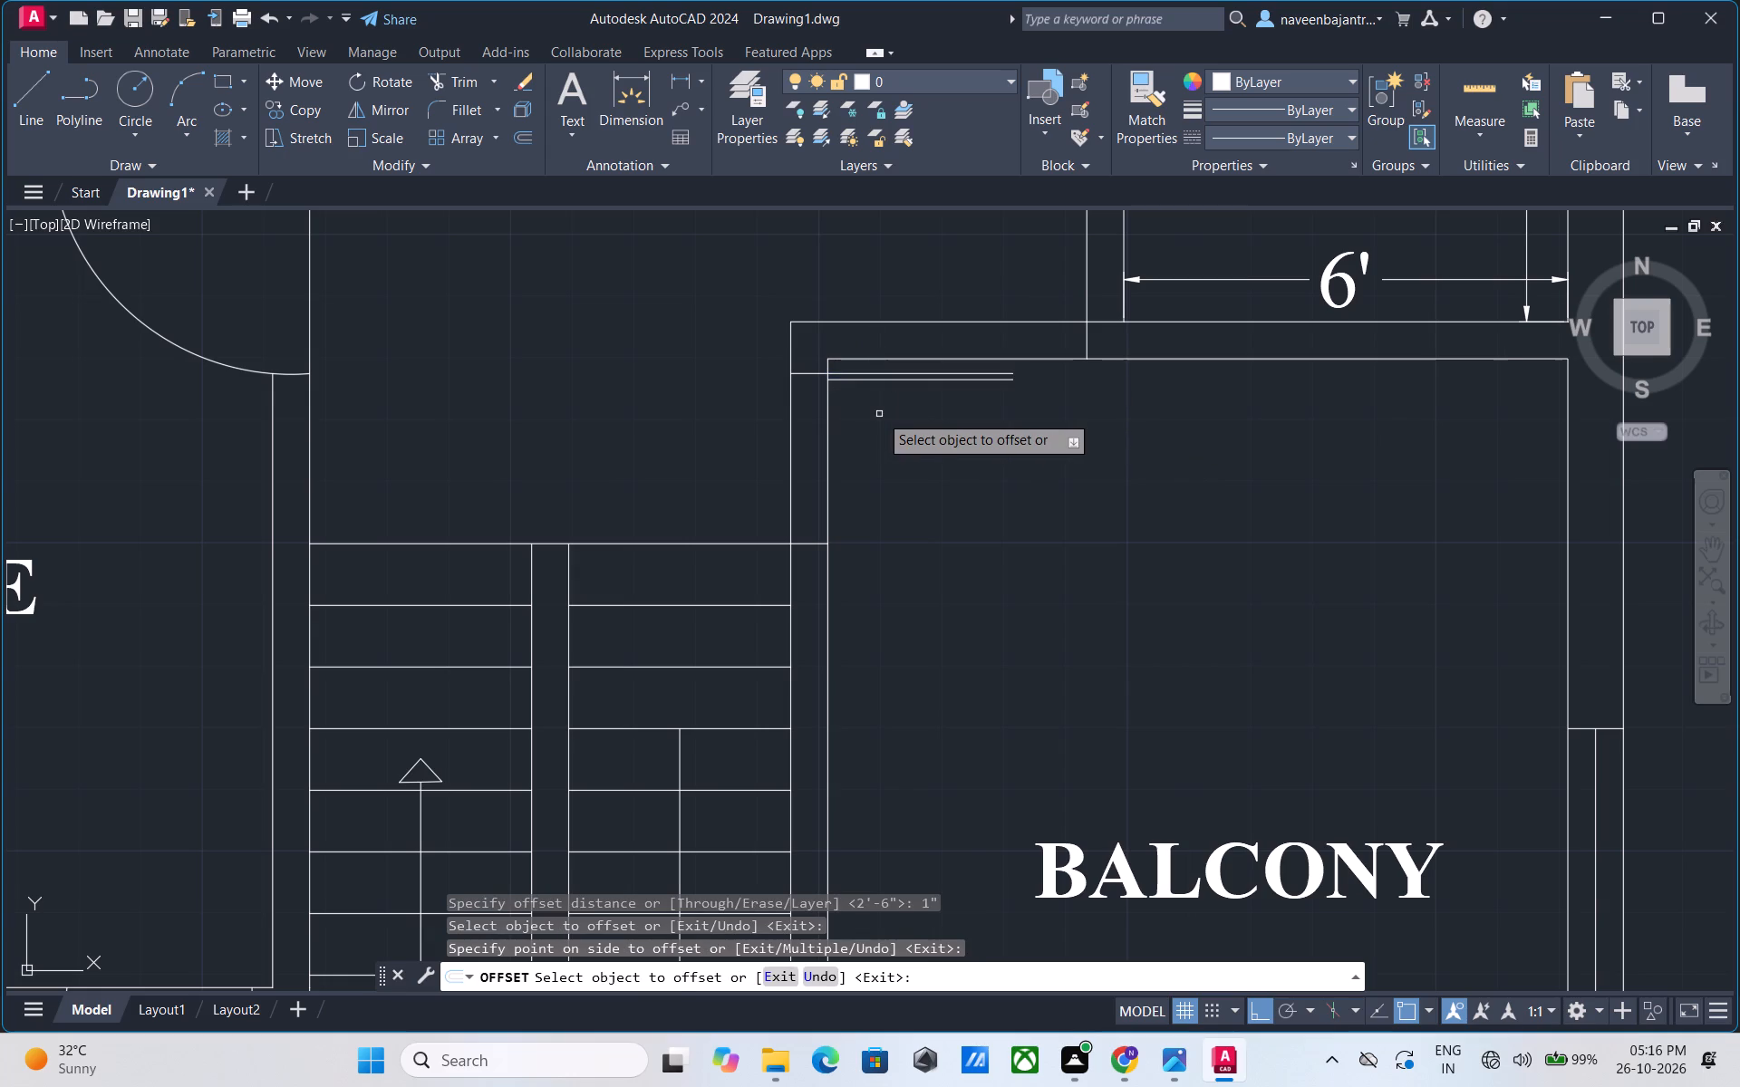
{"action": "key", "text": "Escape"}
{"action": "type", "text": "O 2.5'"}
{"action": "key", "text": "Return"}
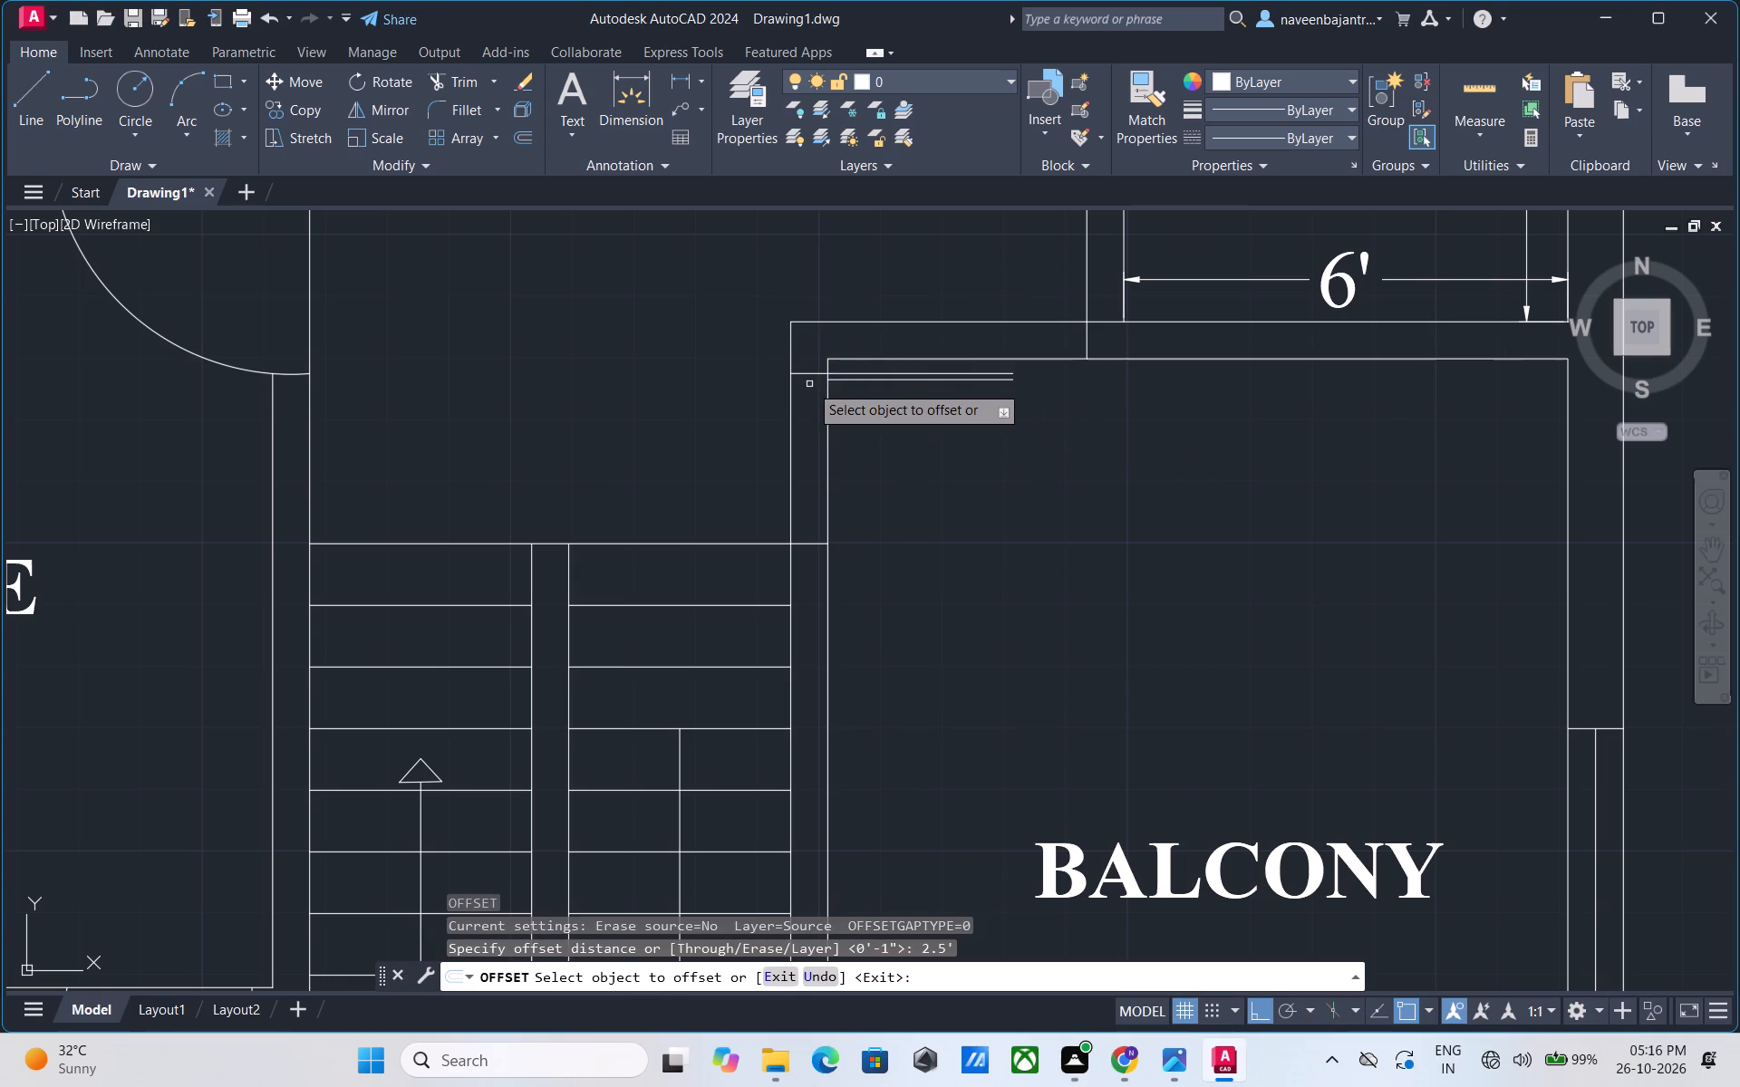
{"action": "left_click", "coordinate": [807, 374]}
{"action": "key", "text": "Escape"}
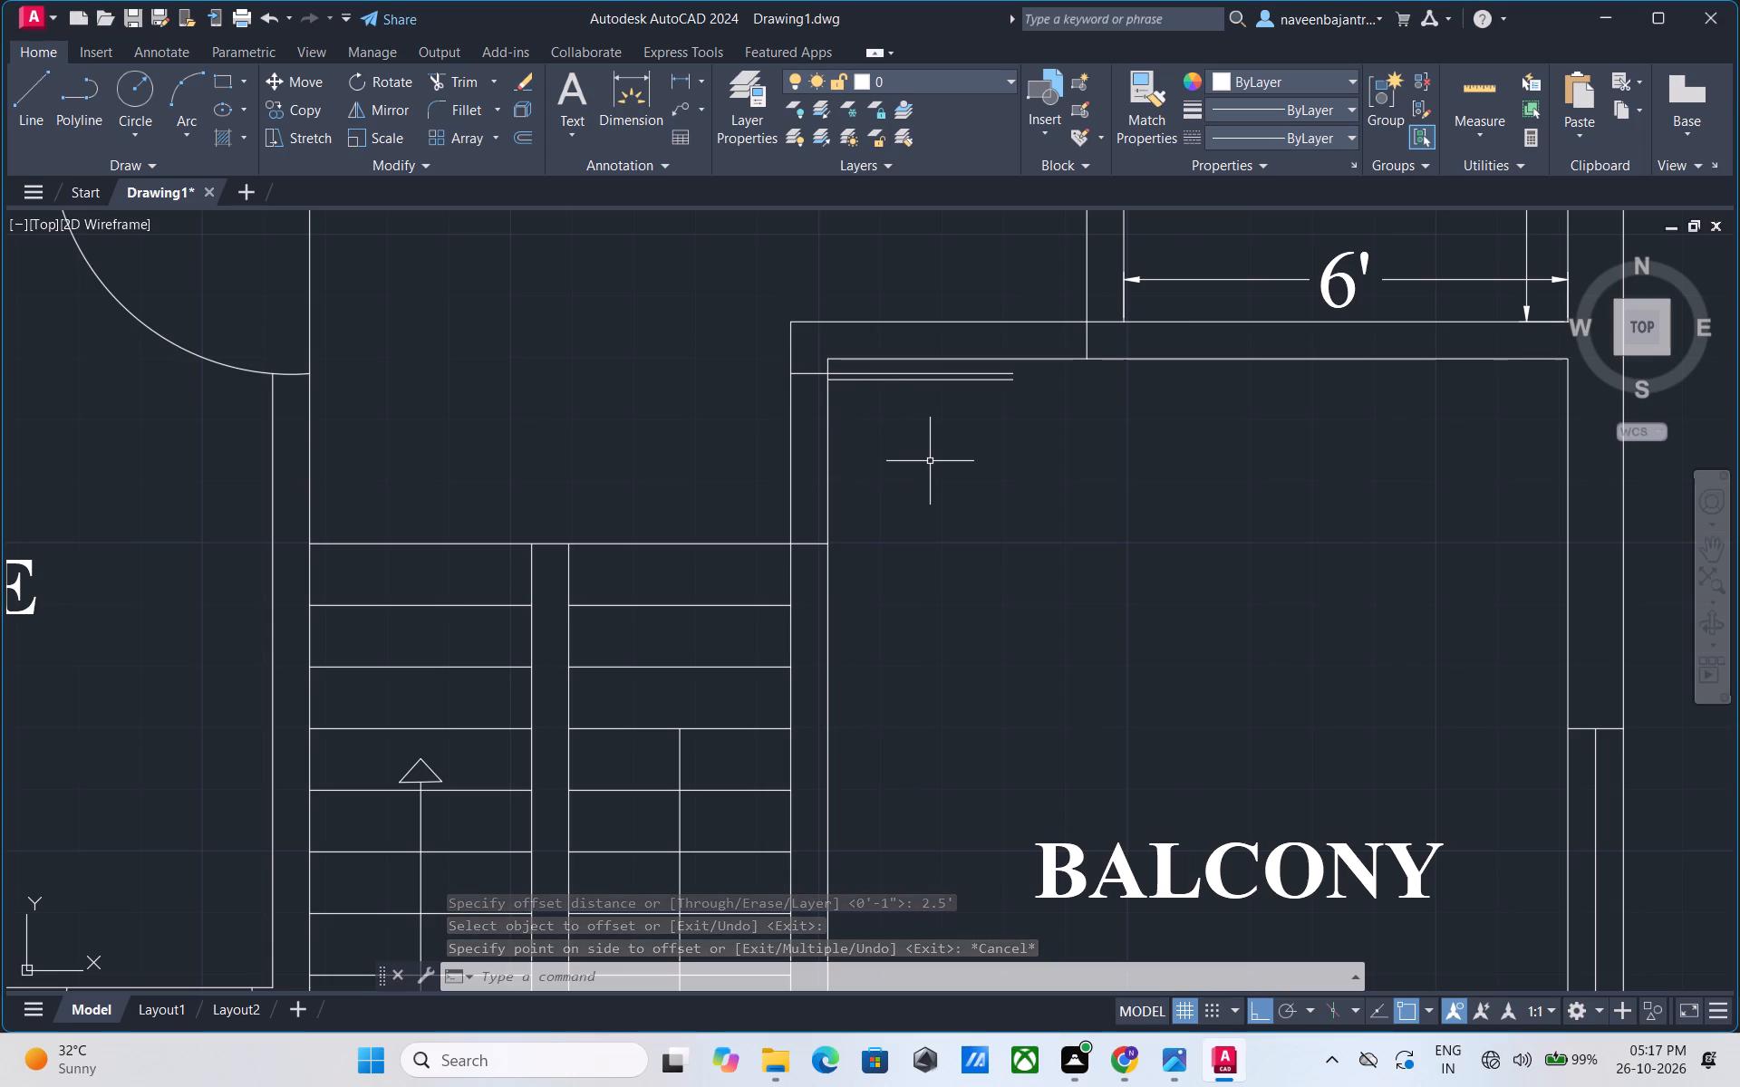
Draw a three-point swing arc for the balcony door from the leaf's free end through the stair-side wall's inner face to its outer face.
{"action": "left_click", "coordinate": [182, 95]}
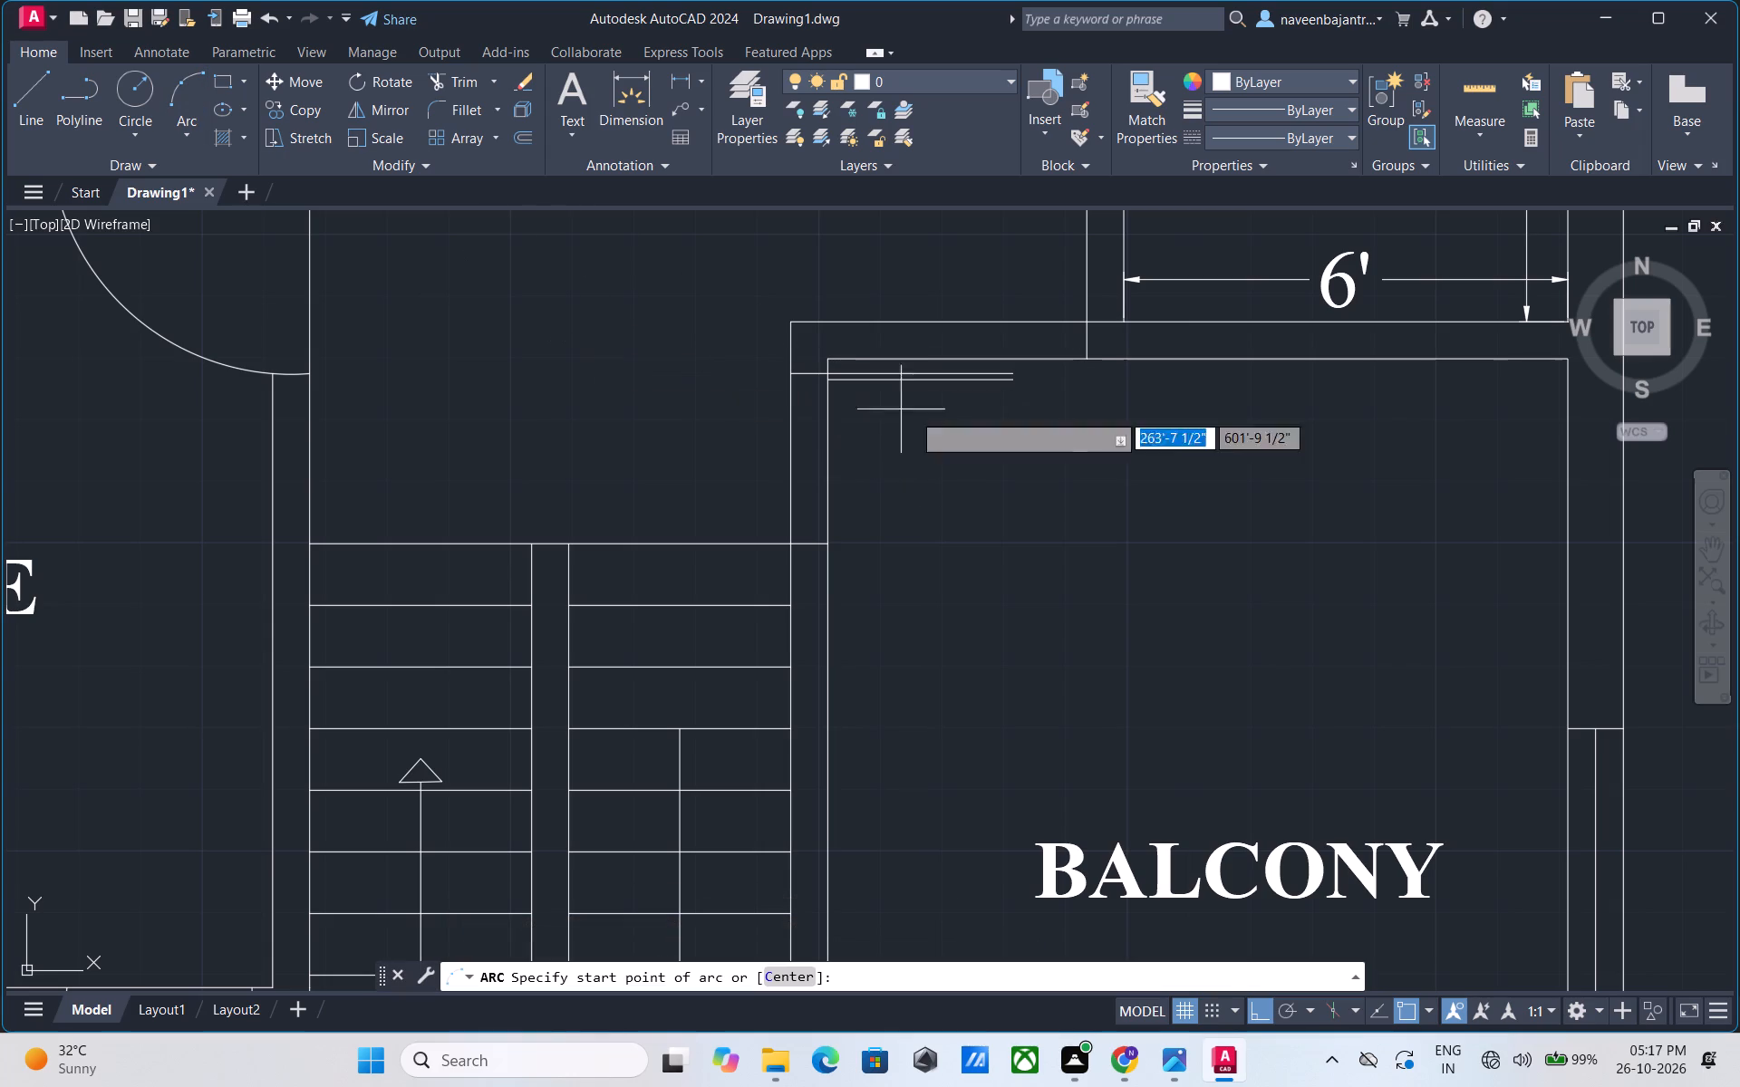
{"action": "left_click", "coordinate": [1009, 370]}
{"action": "left_click", "coordinate": [825, 550]}
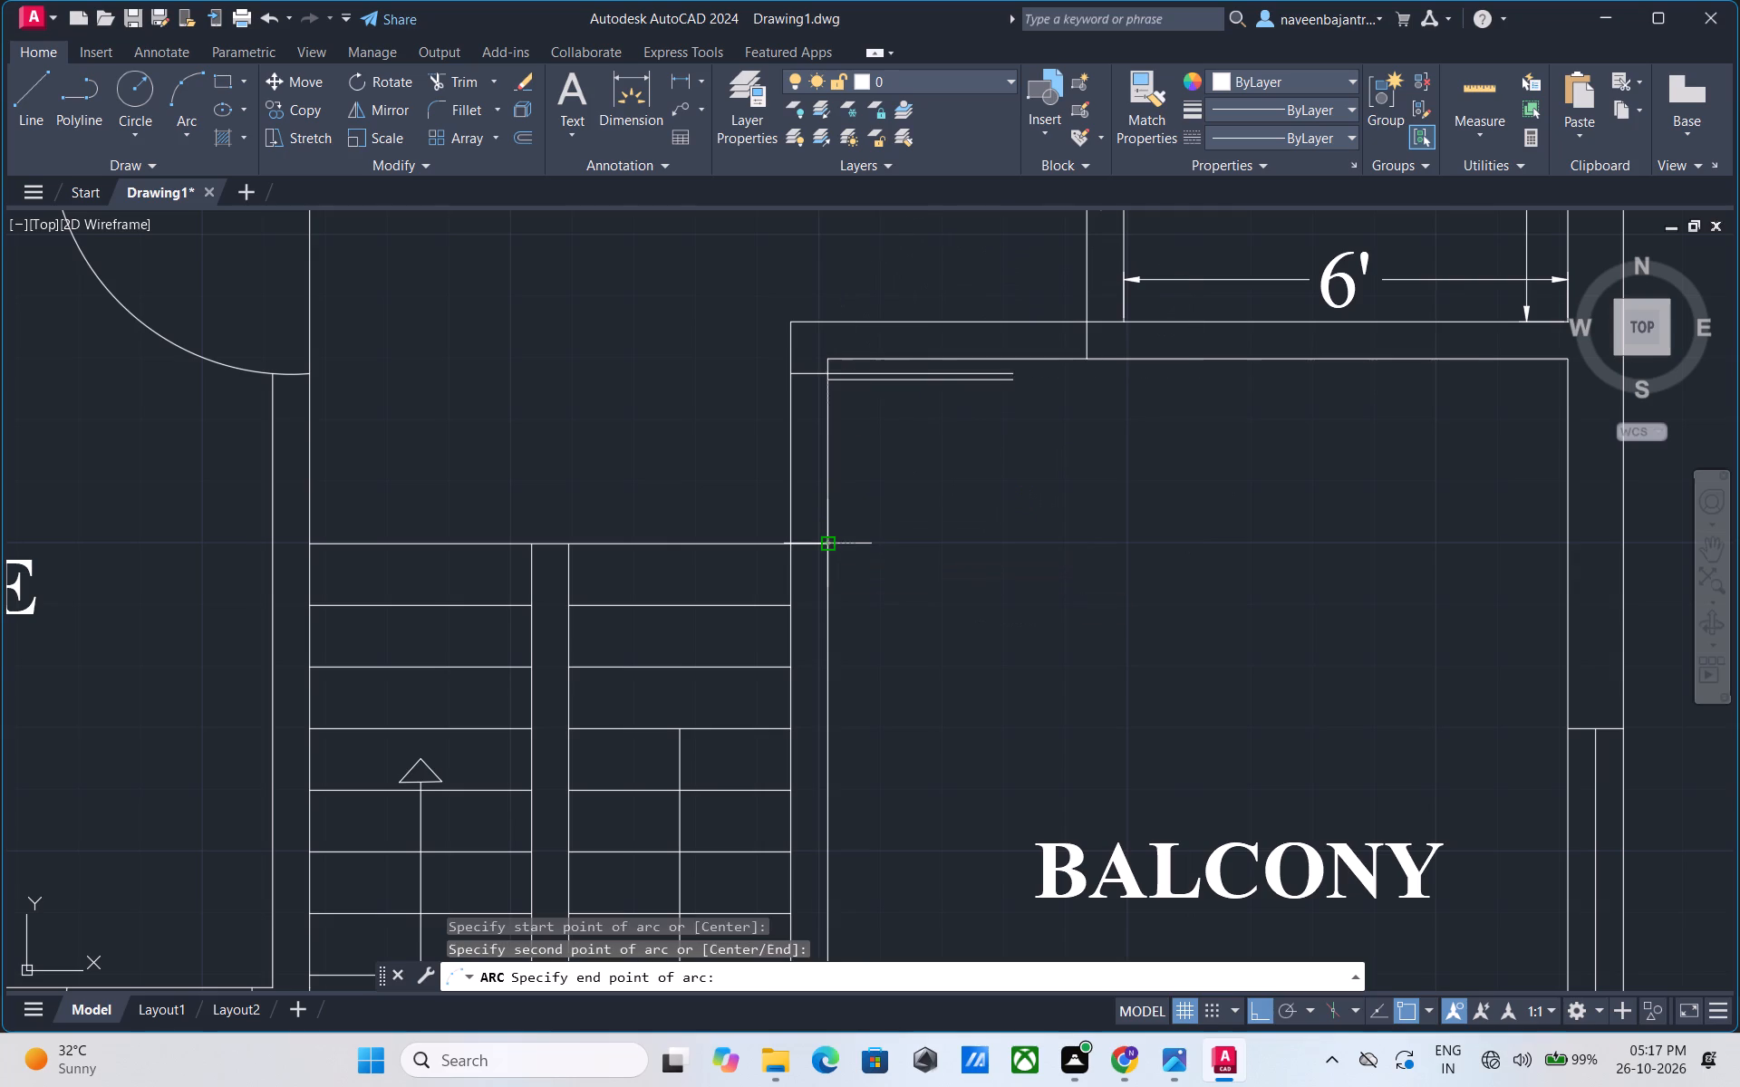
{"action": "left_click", "coordinate": [792, 548]}
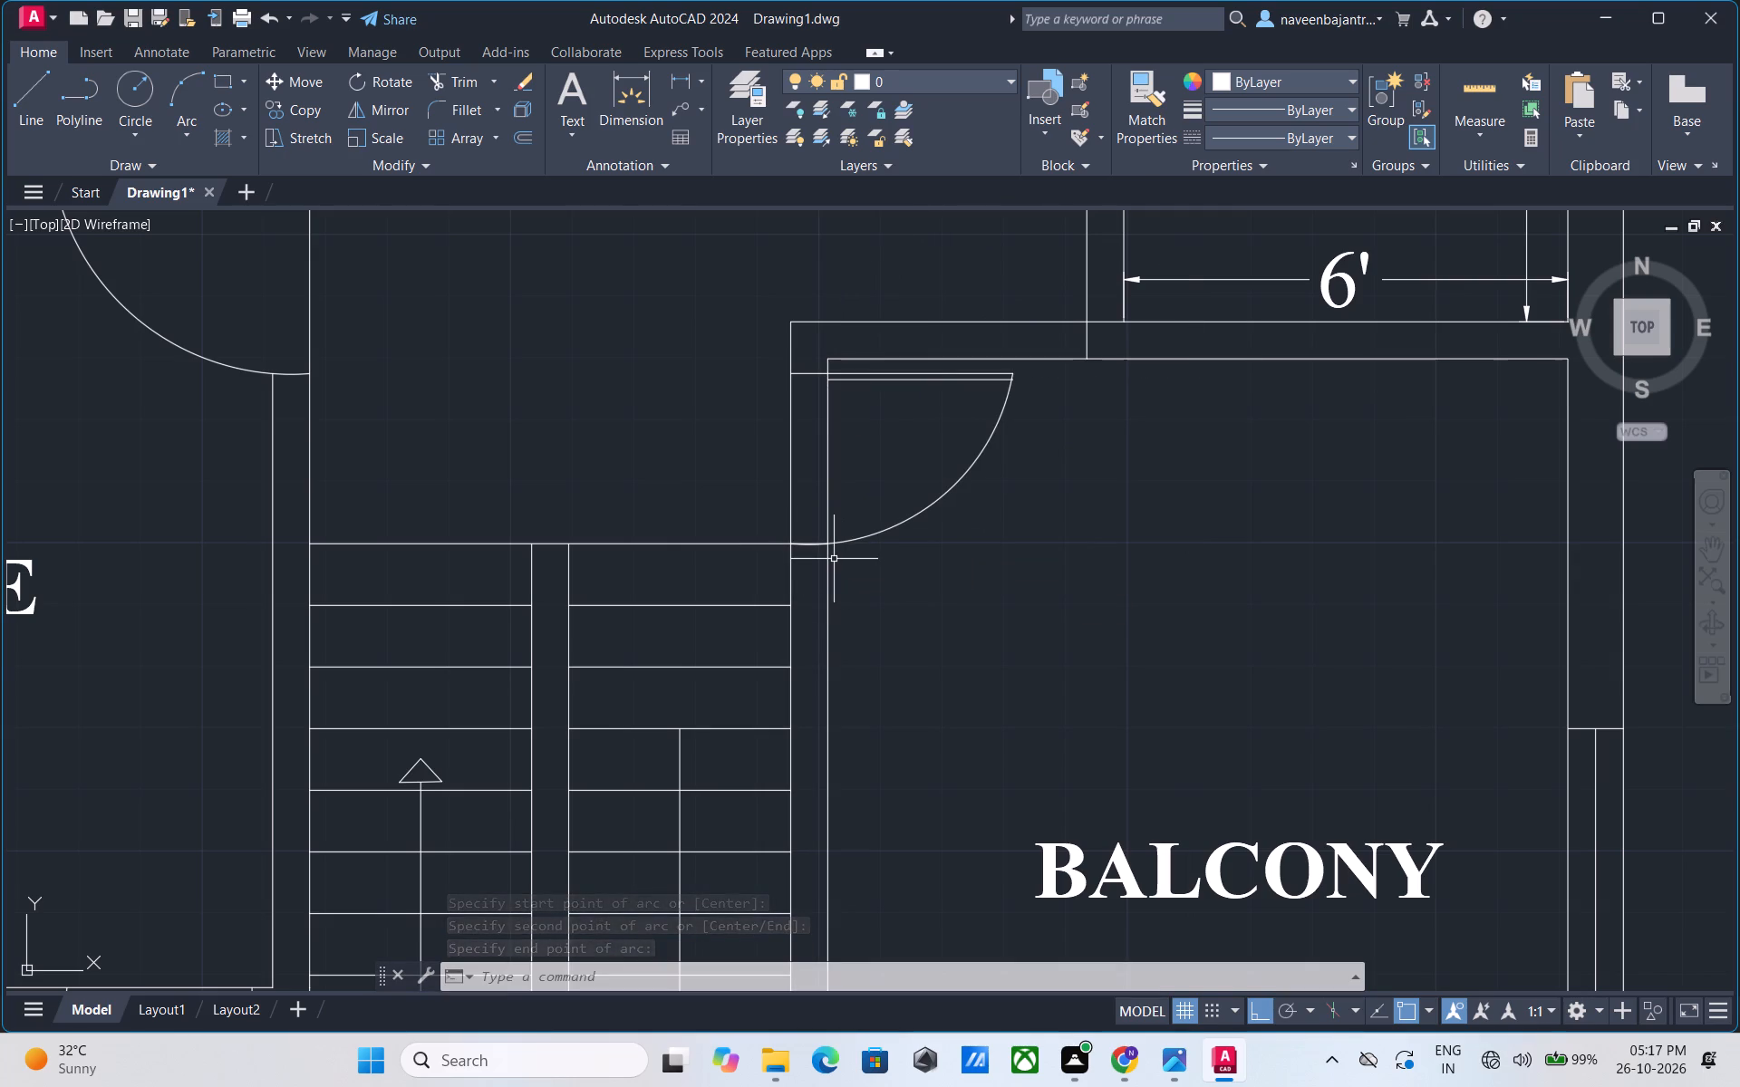
{"action": "key", "text": "Escape"}
Trim the stair-side wall's inner face line out of the balcony door opening.
{"action": "type", "text": "TR"}
{"action": "key", "text": "space"}
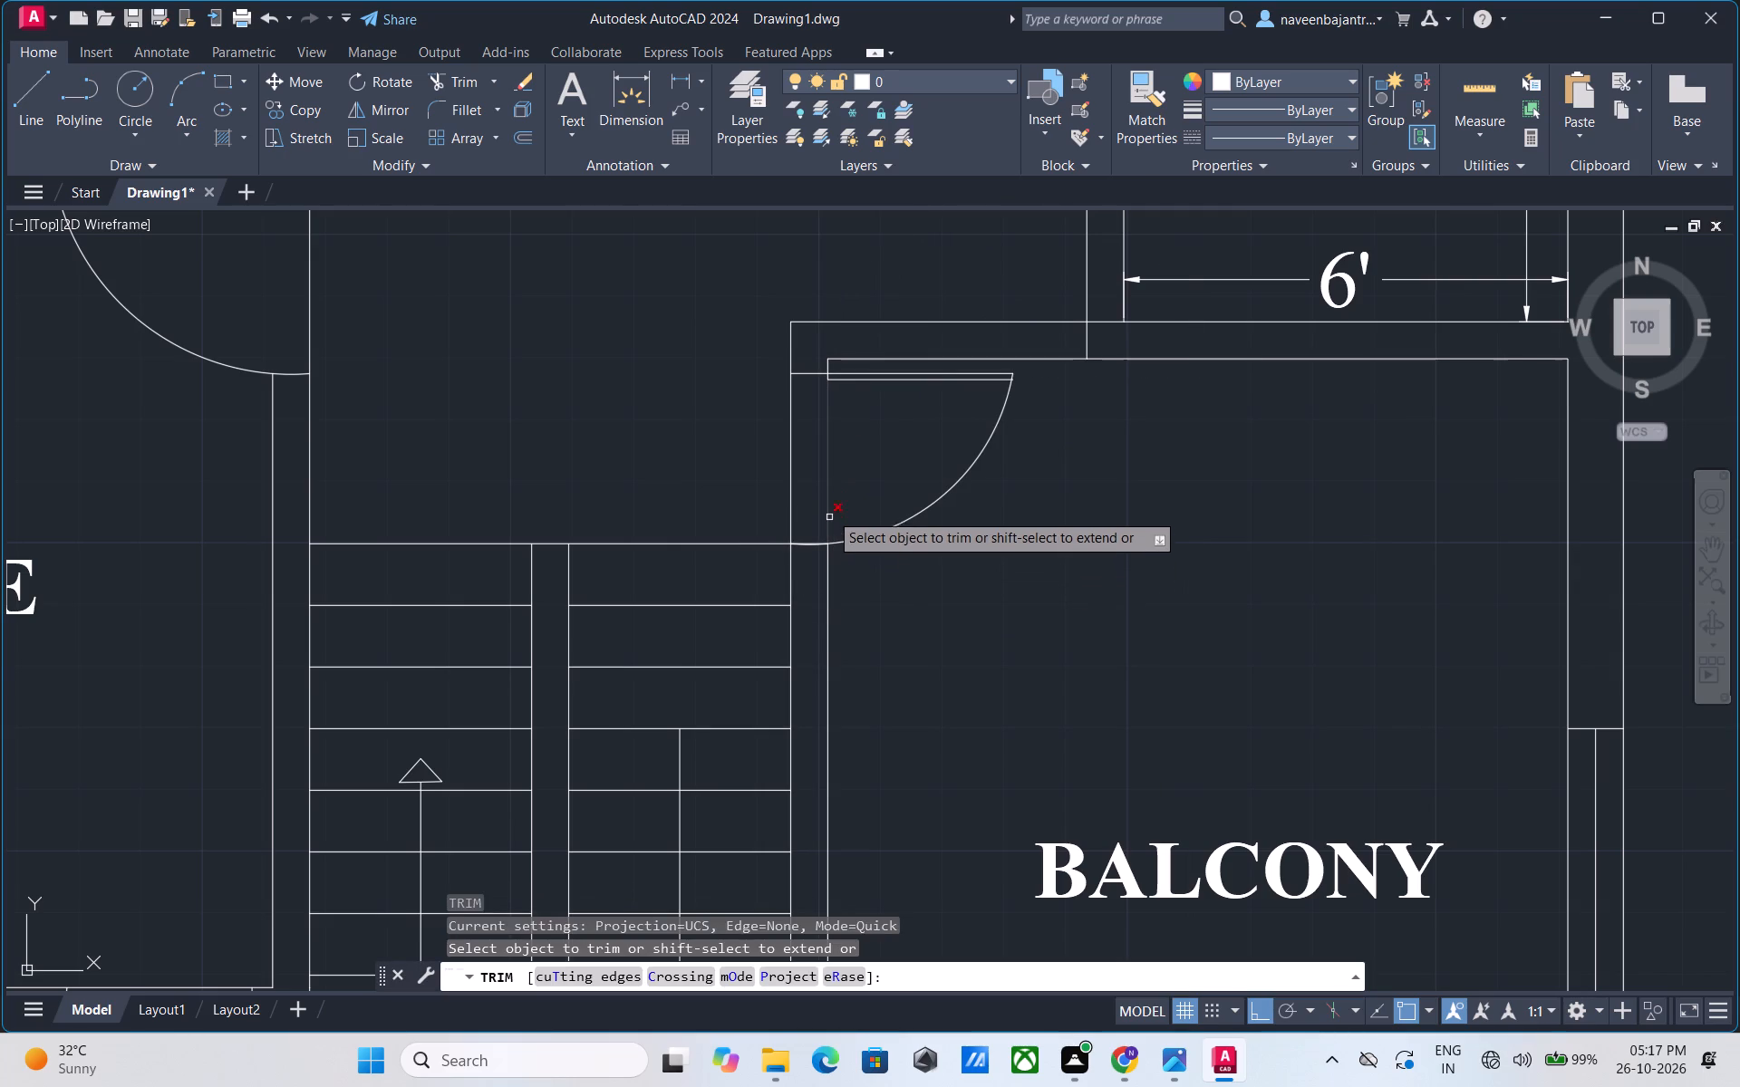
{"action": "left_click", "coordinate": [829, 503]}
{"action": "key", "text": "Escape"}
Trim away the top tread line of both stair flights and the second tread line of the arrowed flight beside the home theatre room.
{"action": "scroll", "coordinate": [892, 582], "scroll_direction": "down", "scroll_amount": 2}
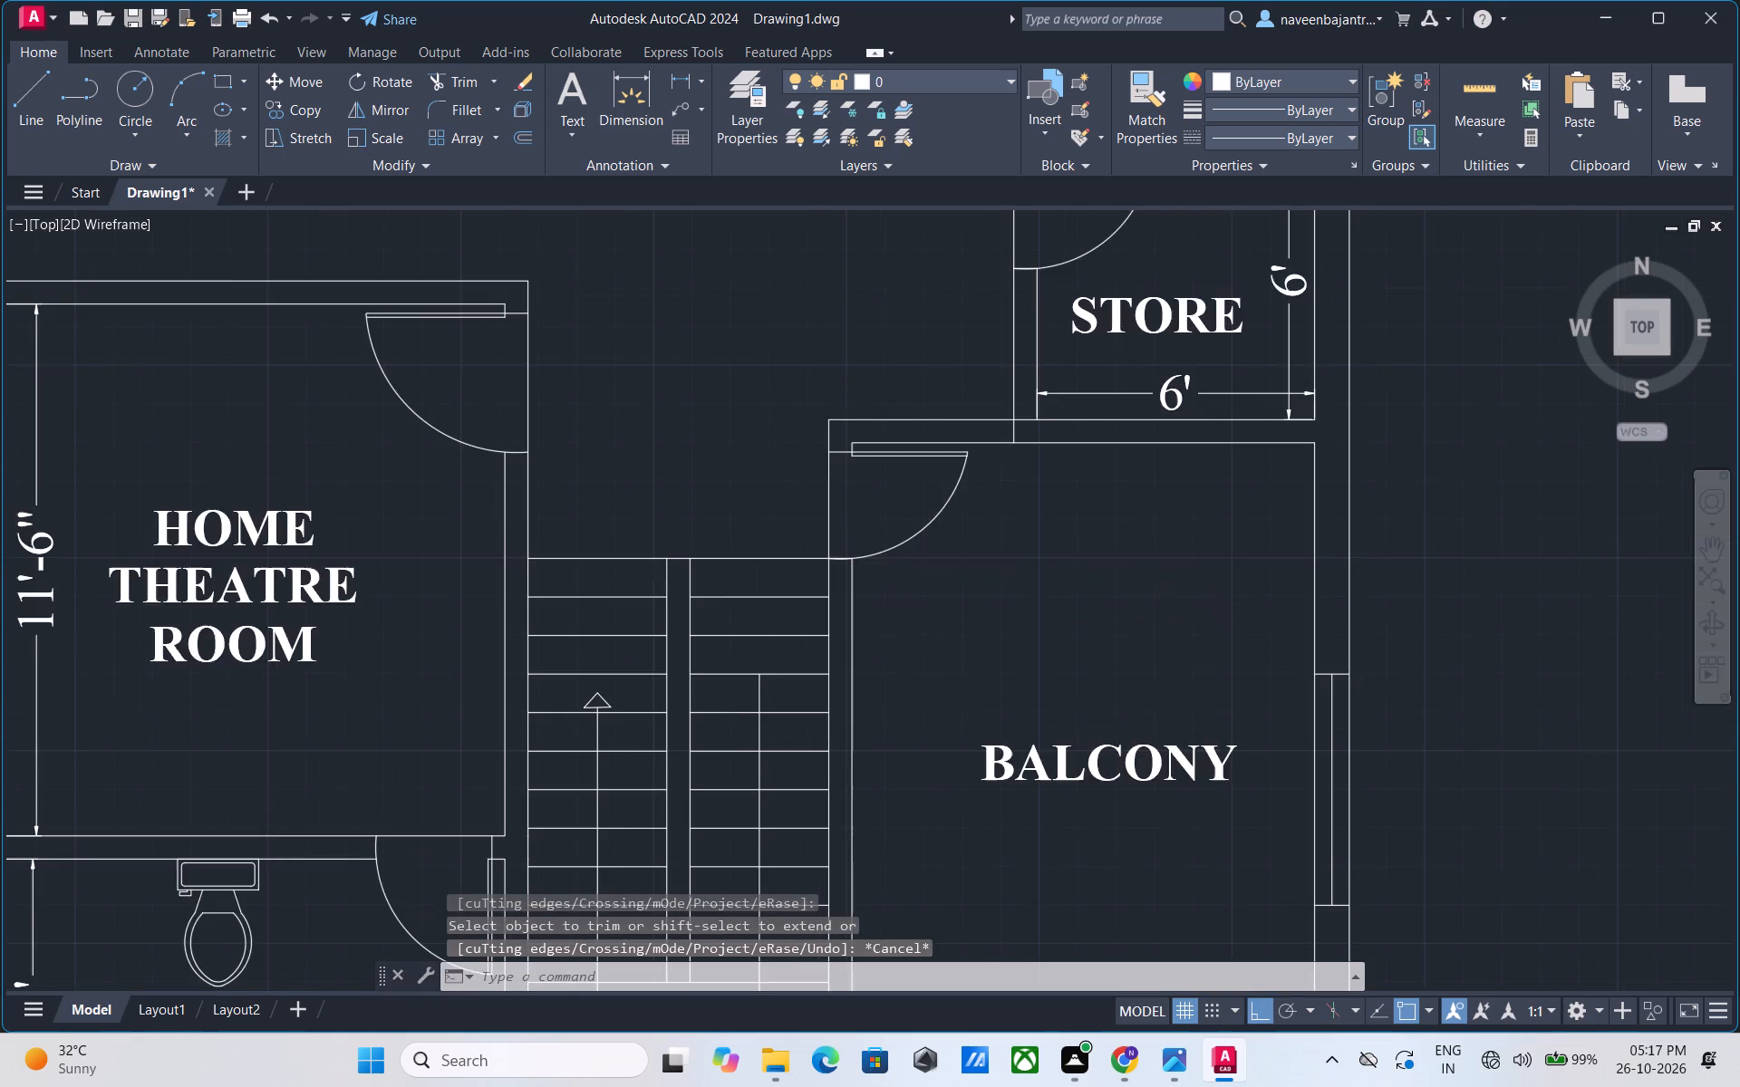
{"action": "type", "text": "TR"}
{"action": "key", "text": "space"}
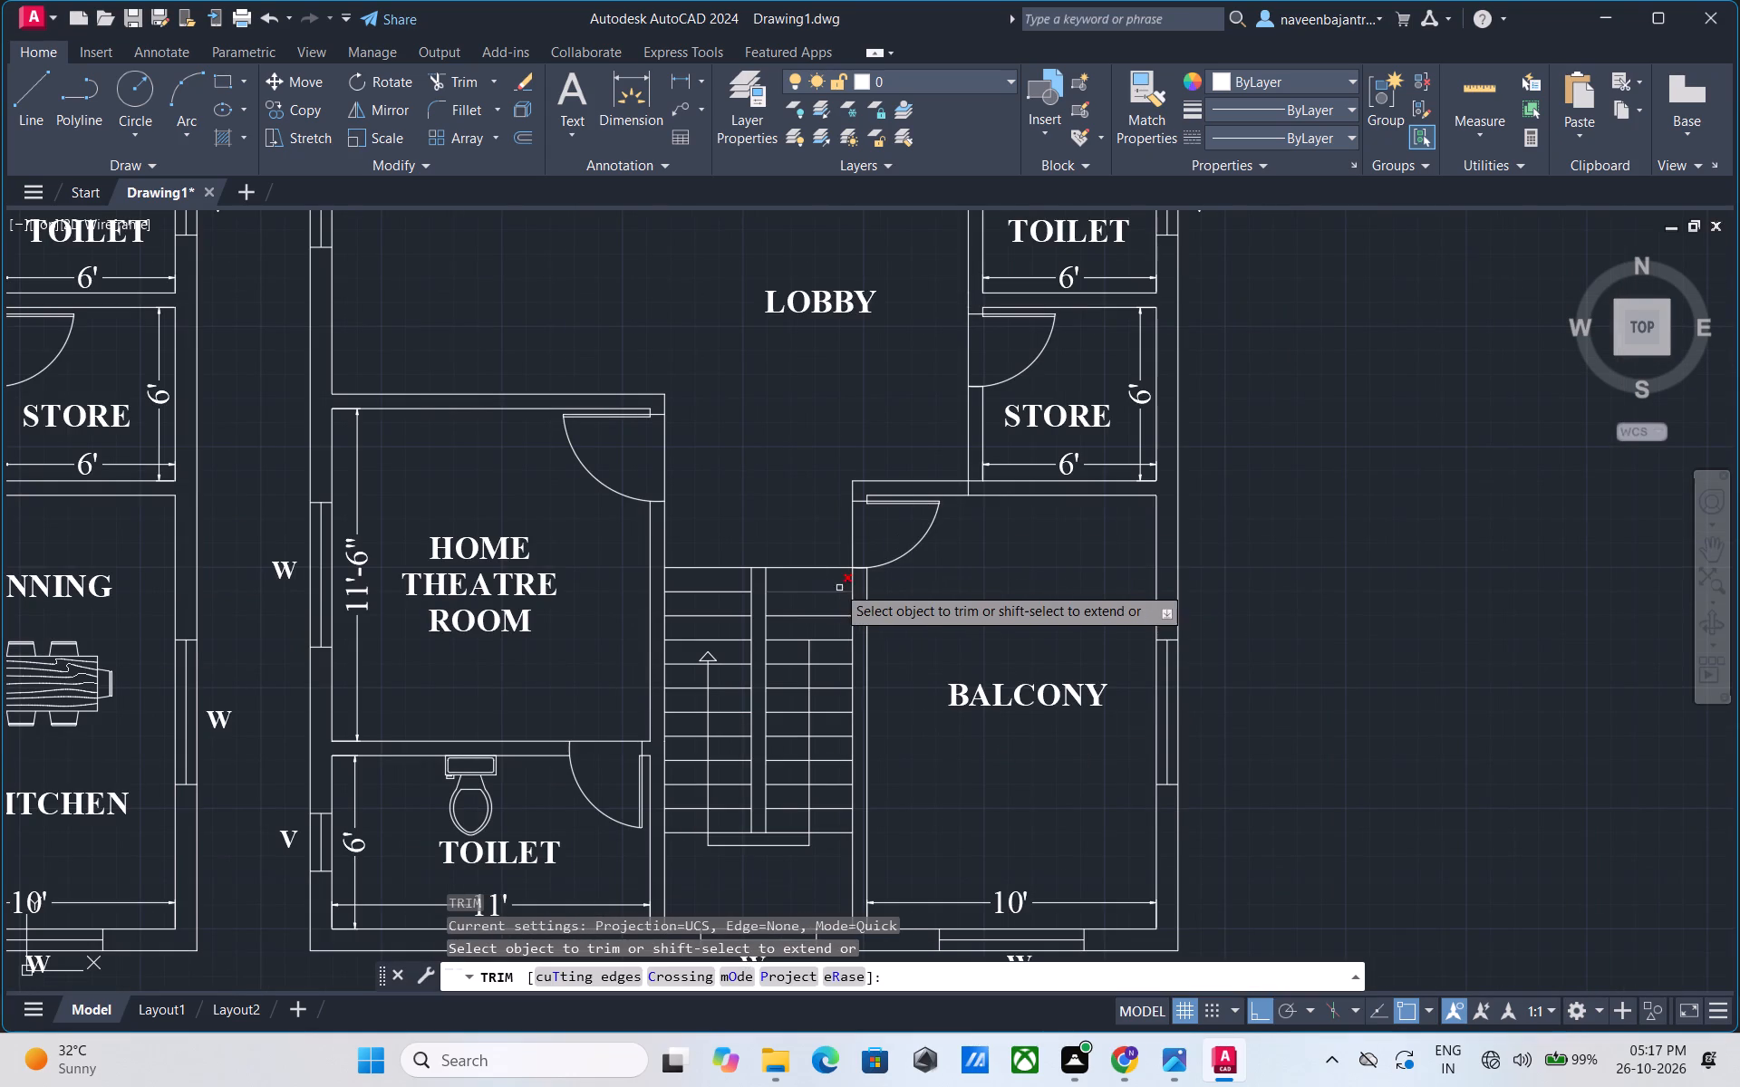
{"action": "left_click", "coordinate": [818, 571]}
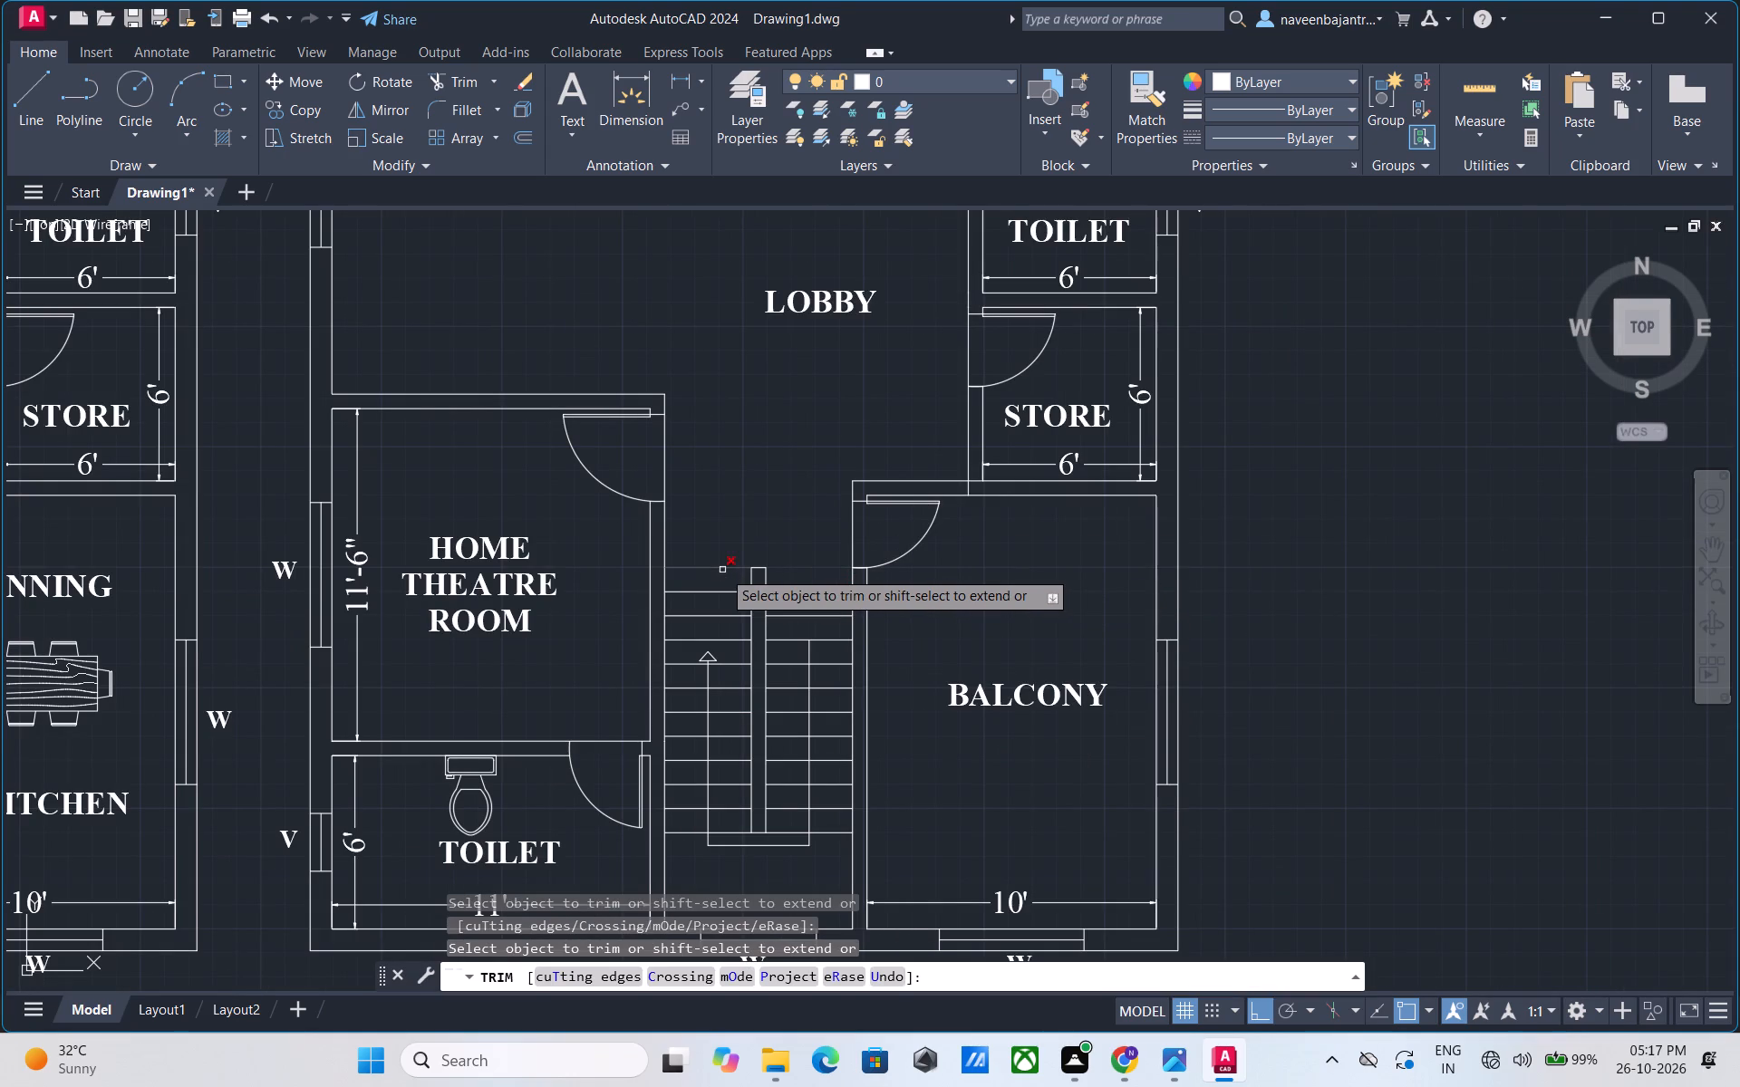
{"action": "left_click", "coordinate": [722, 570]}
{"action": "left_click", "coordinate": [721, 589]}
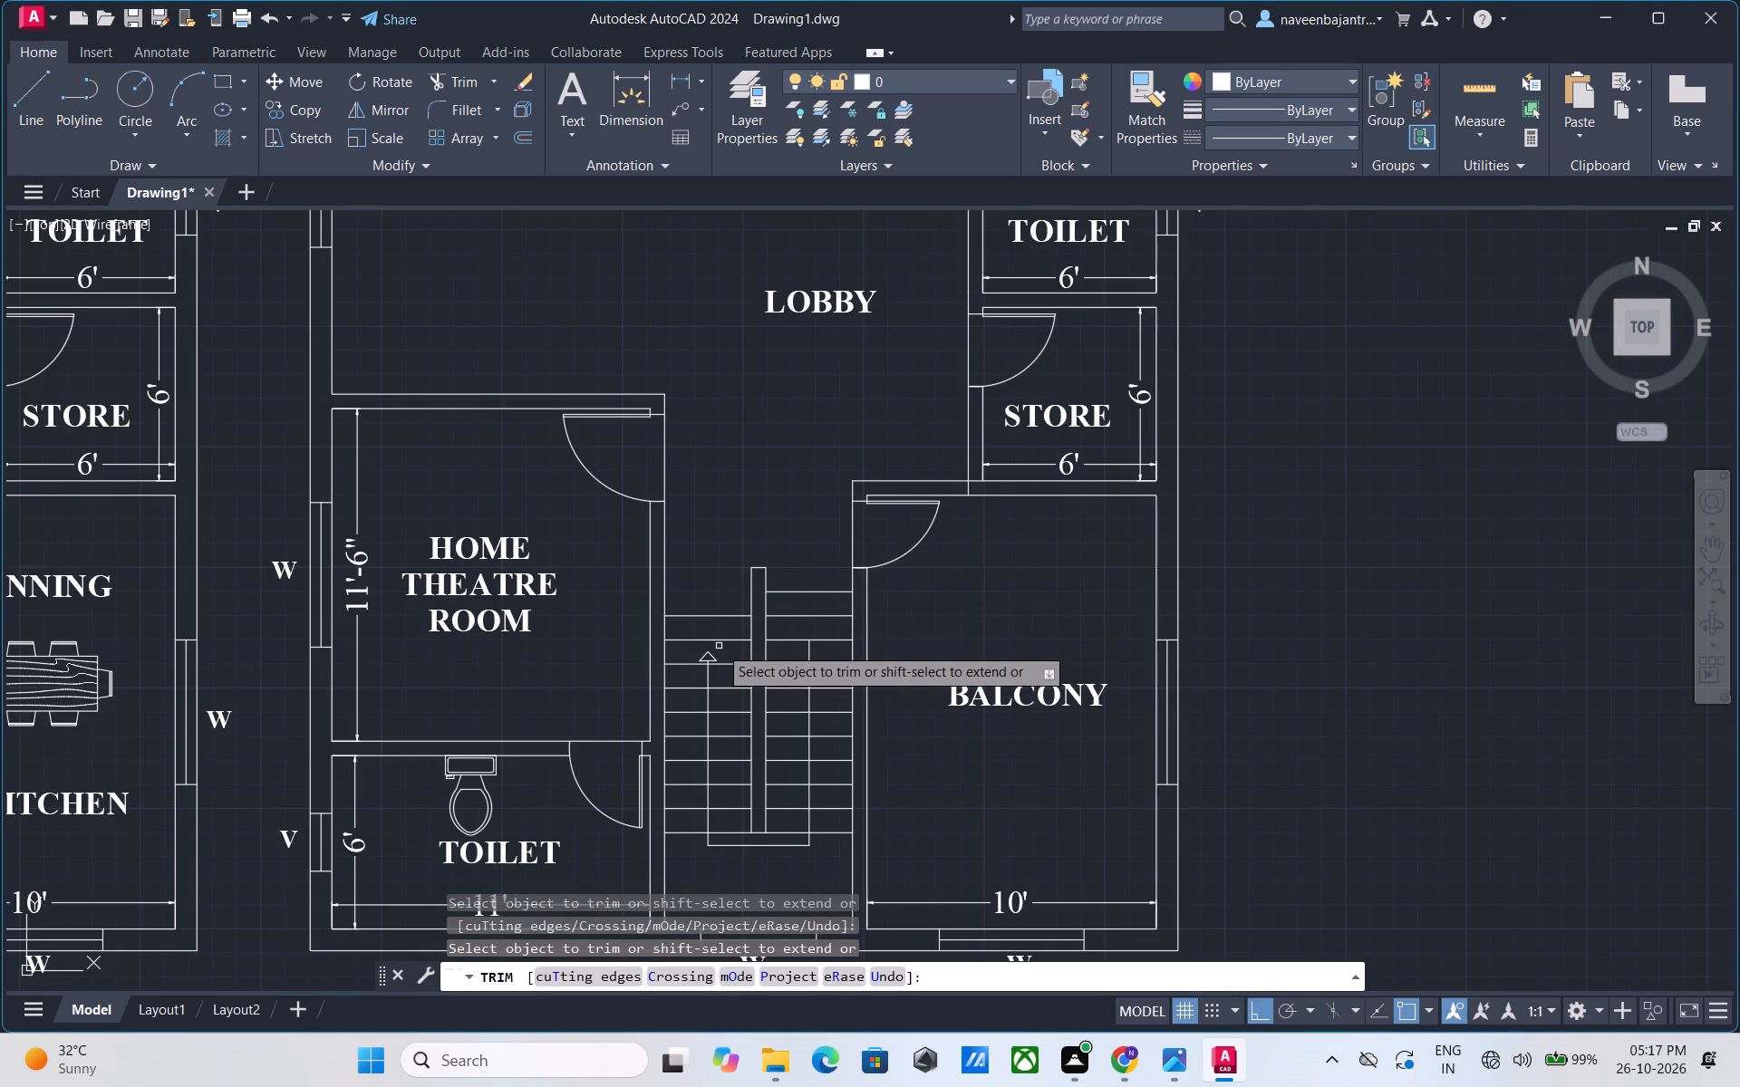
{"action": "scroll", "coordinate": [730, 620], "scroll_direction": "up", "scroll_amount": 2}
{"action": "key", "text": "Escape"}
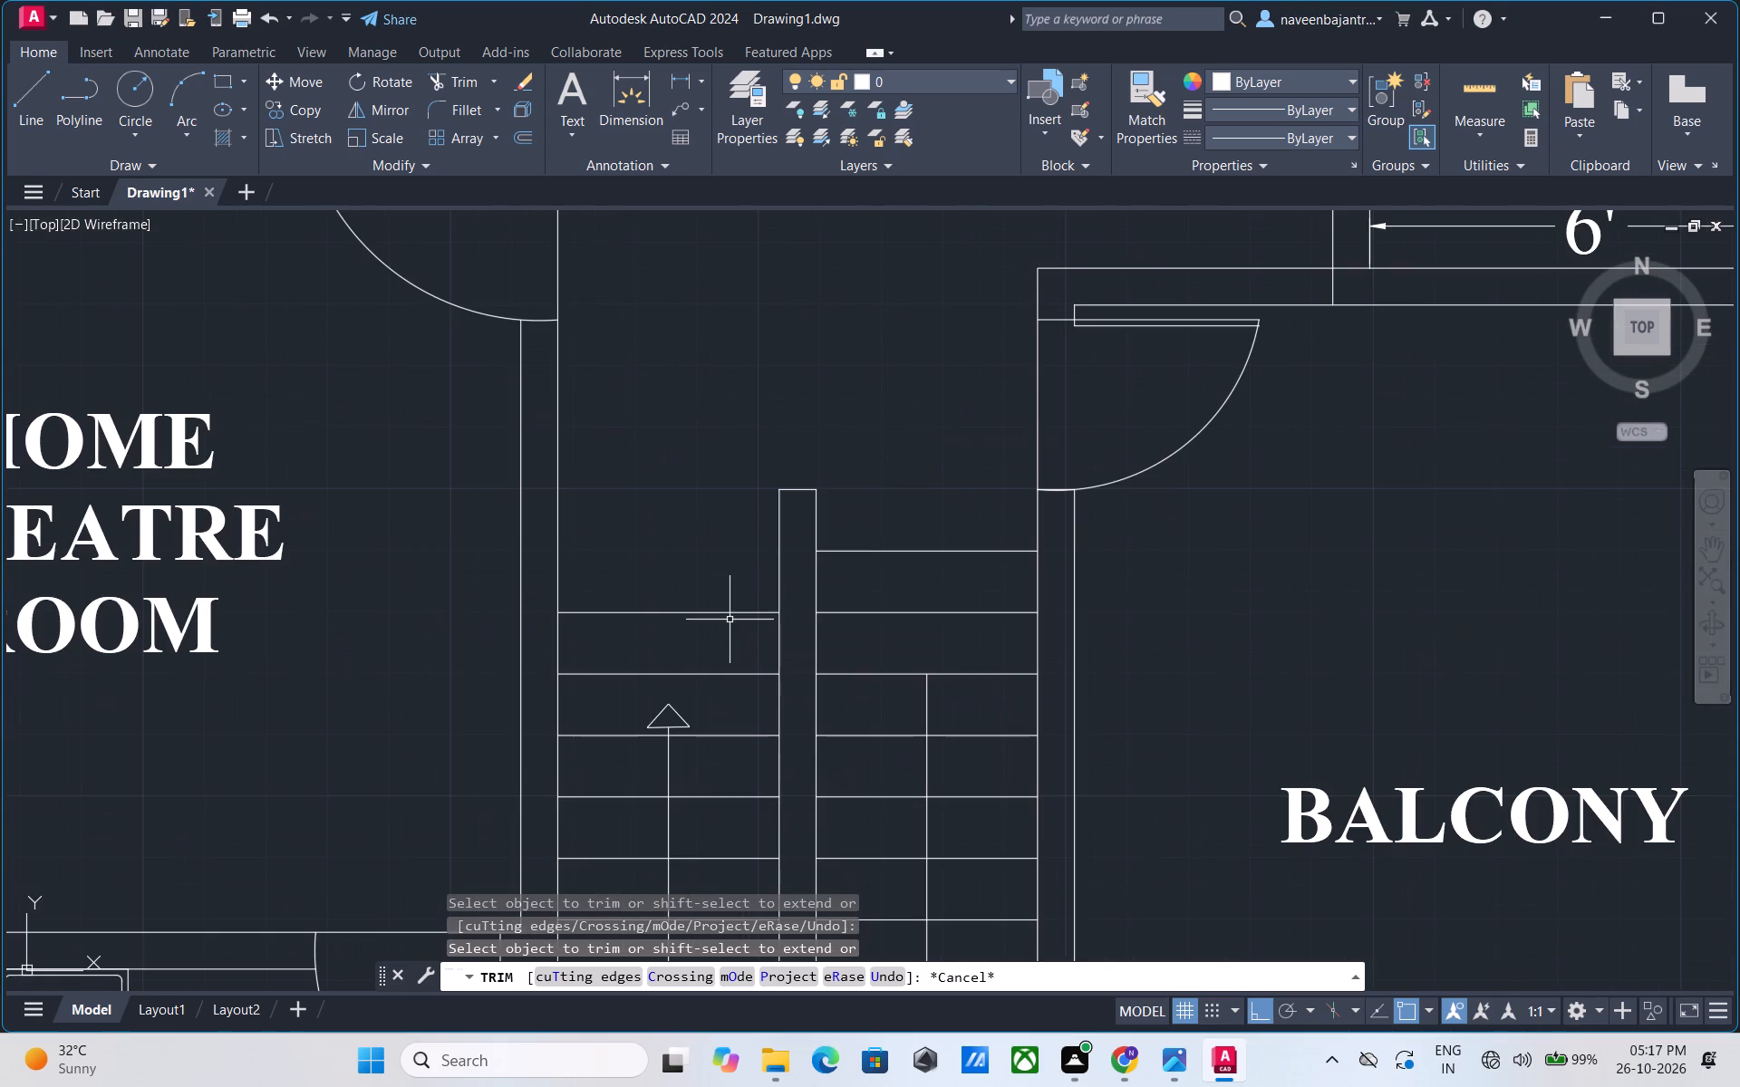
Shorten the stair divider by drawing a line across it at the balcony-side flight's top tread and trimming the overhang and everything above.
{"action": "type", "text": "L"}
{"action": "key", "text": "space"}
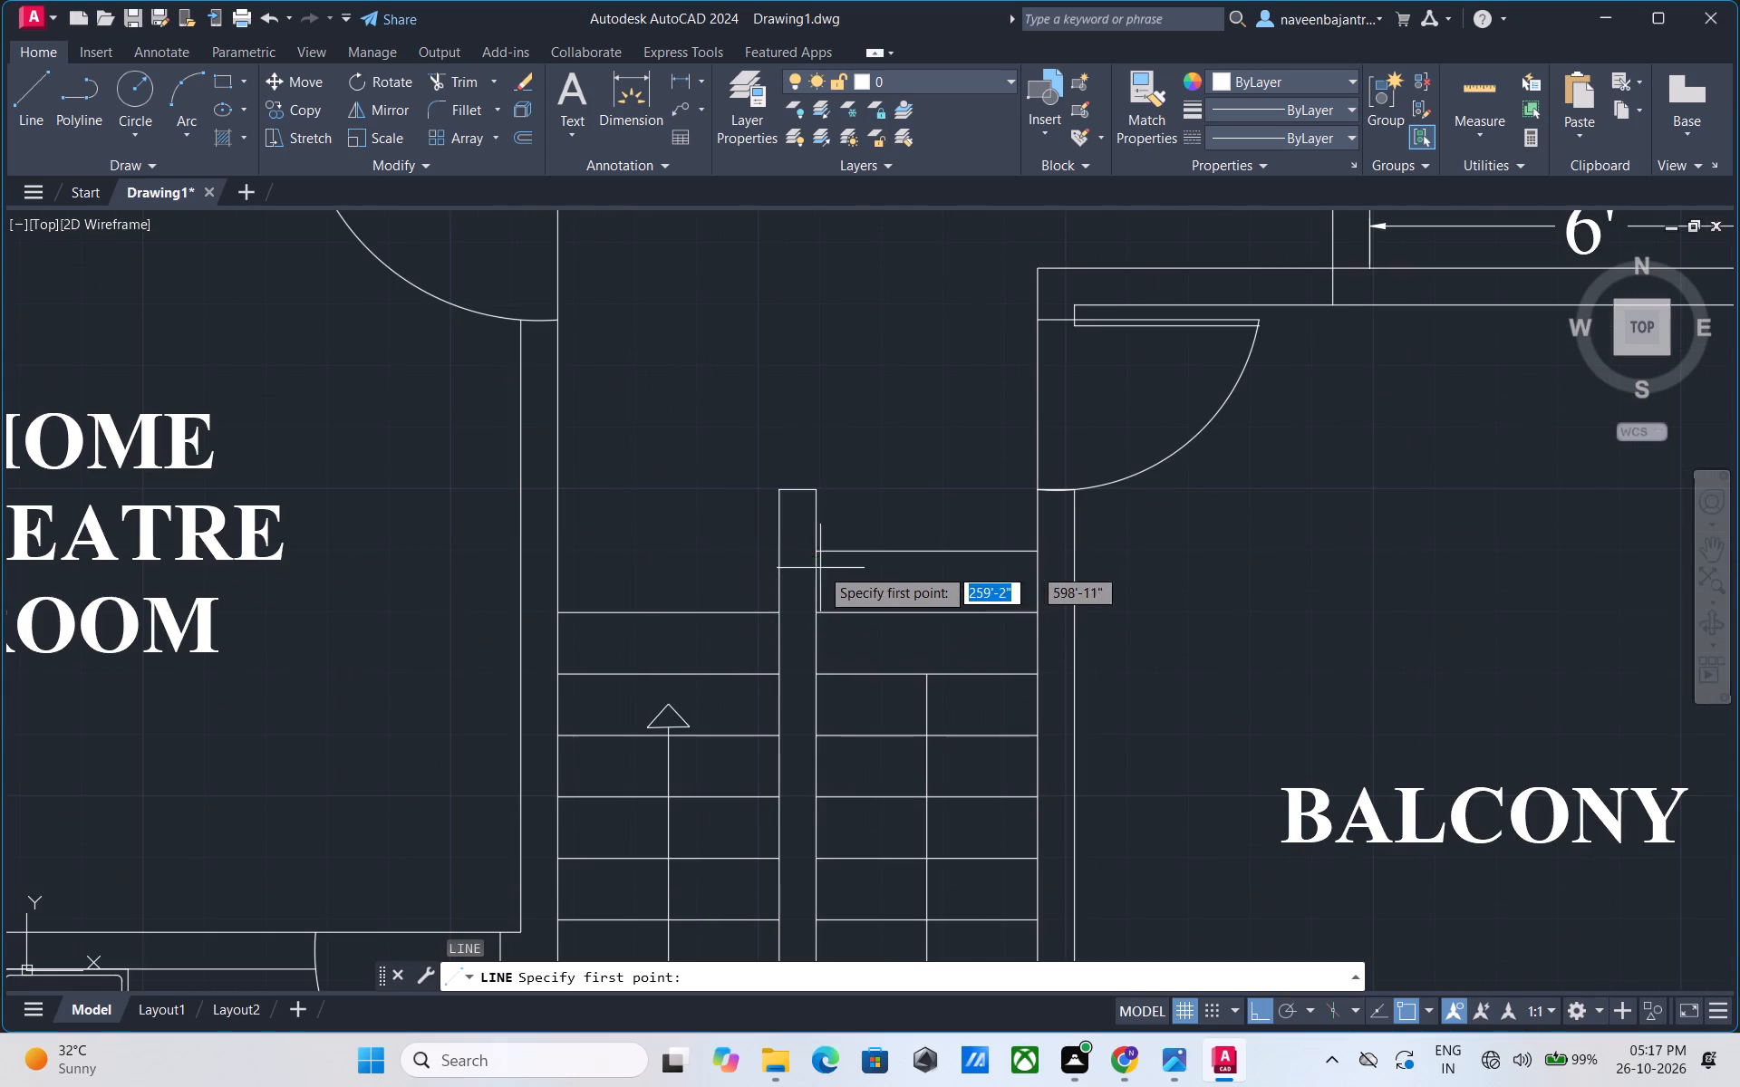
{"action": "left_click", "coordinate": [820, 555]}
{"action": "left_click", "coordinate": [714, 555]}
{"action": "key", "text": "Escape"}
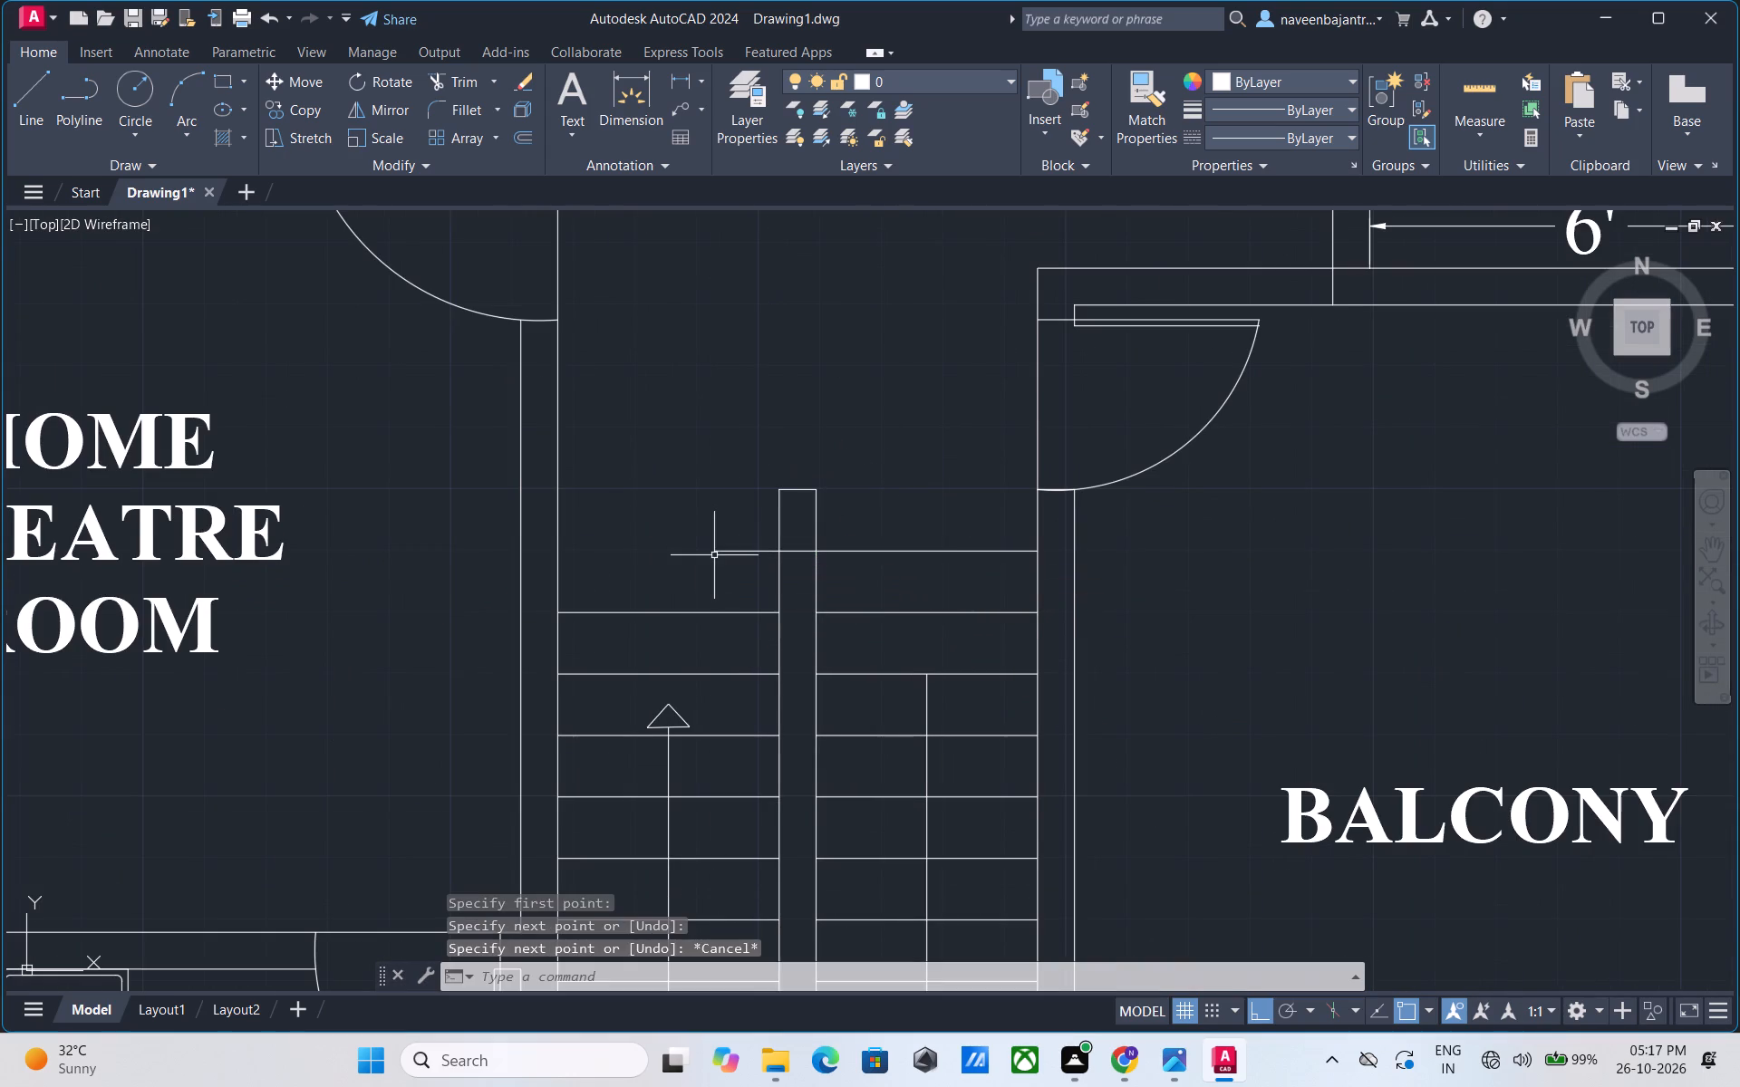
{"action": "type", "text": "TR"}
{"action": "key", "text": "space"}
{"action": "left_click", "coordinate": [727, 553]}
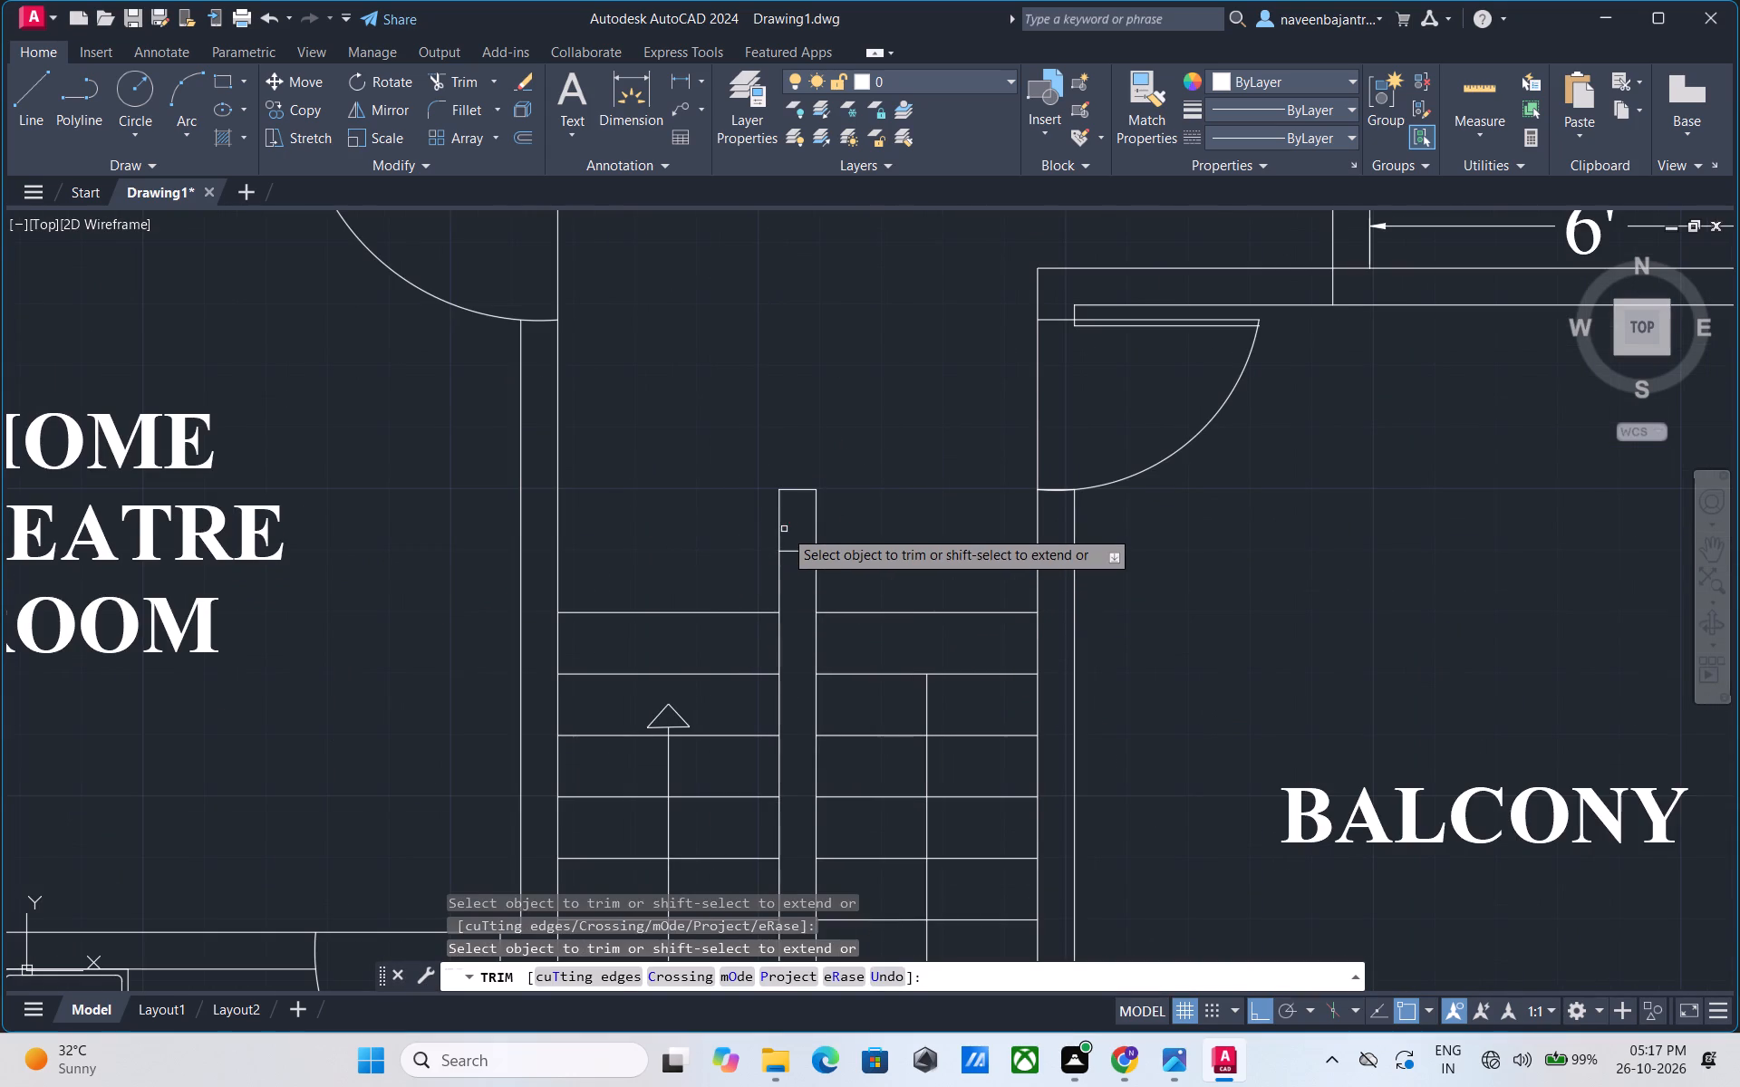
{"action": "left_click", "coordinate": [784, 529]}
{"action": "left_click", "coordinate": [777, 529]}
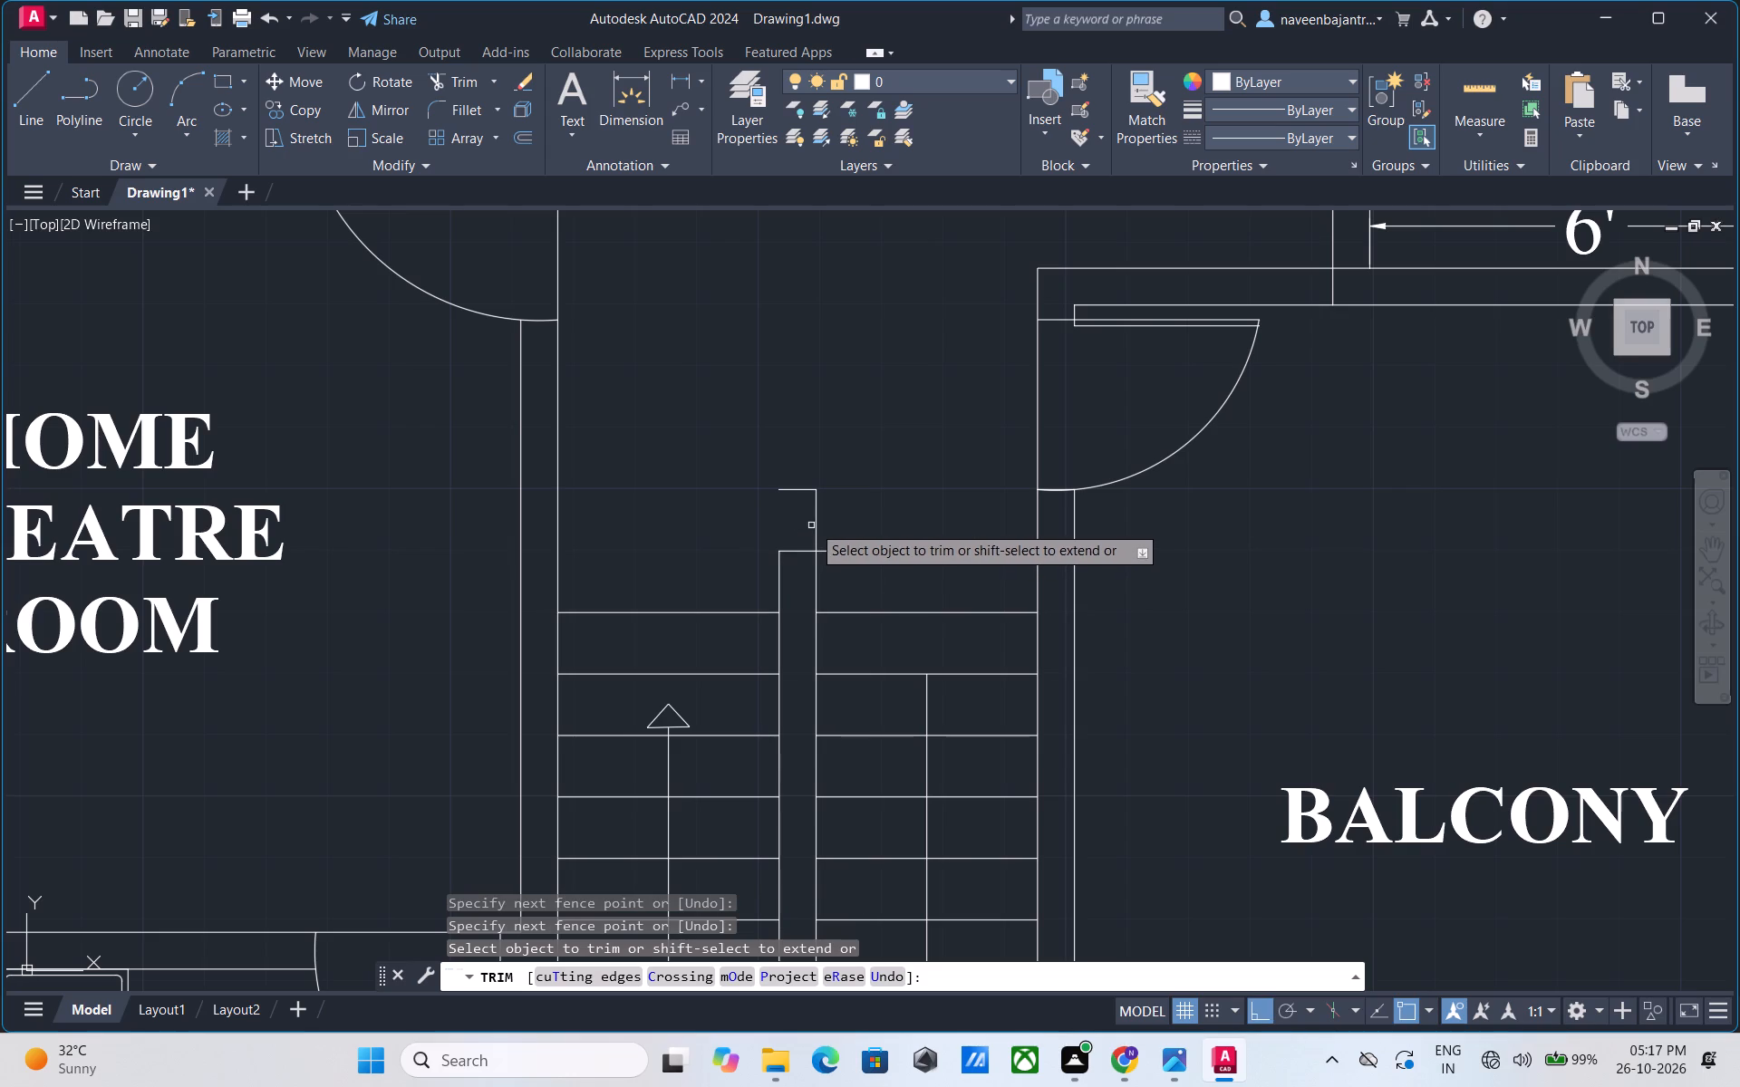
{"action": "left_click", "coordinate": [815, 523]}
{"action": "left_click", "coordinate": [815, 493]}
{"action": "key", "text": "Escape"}
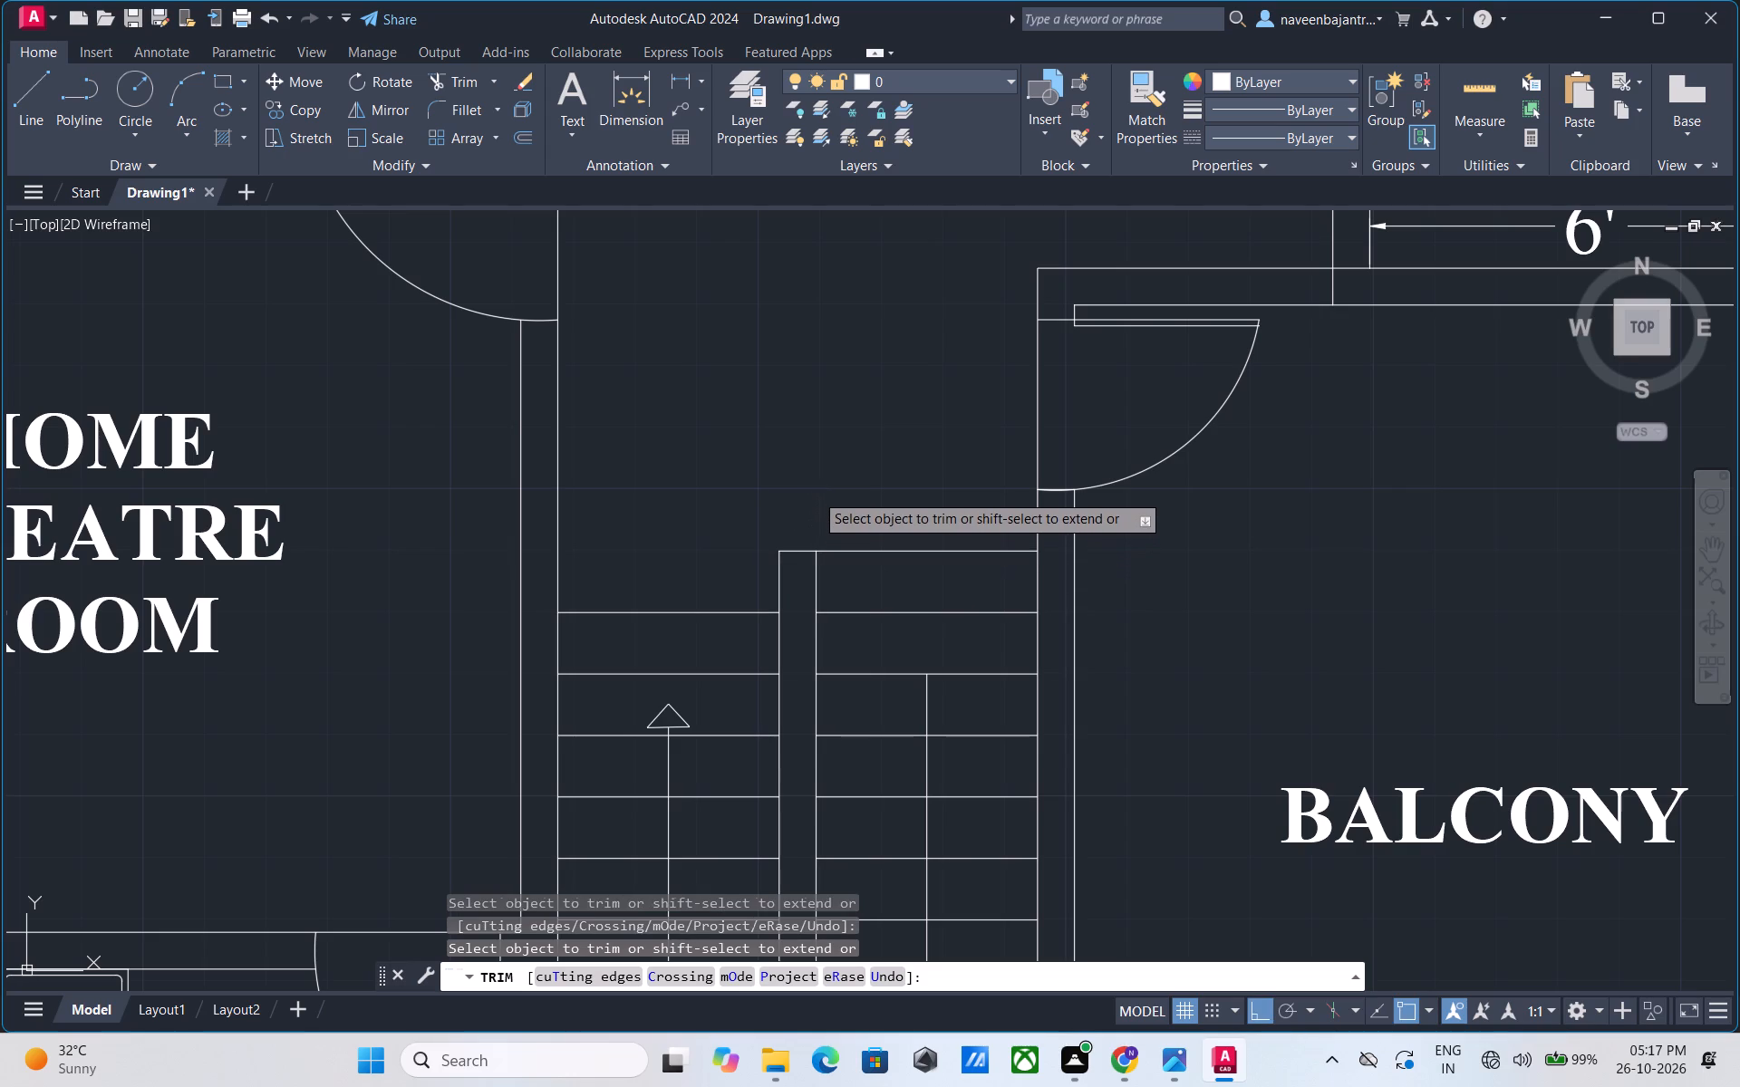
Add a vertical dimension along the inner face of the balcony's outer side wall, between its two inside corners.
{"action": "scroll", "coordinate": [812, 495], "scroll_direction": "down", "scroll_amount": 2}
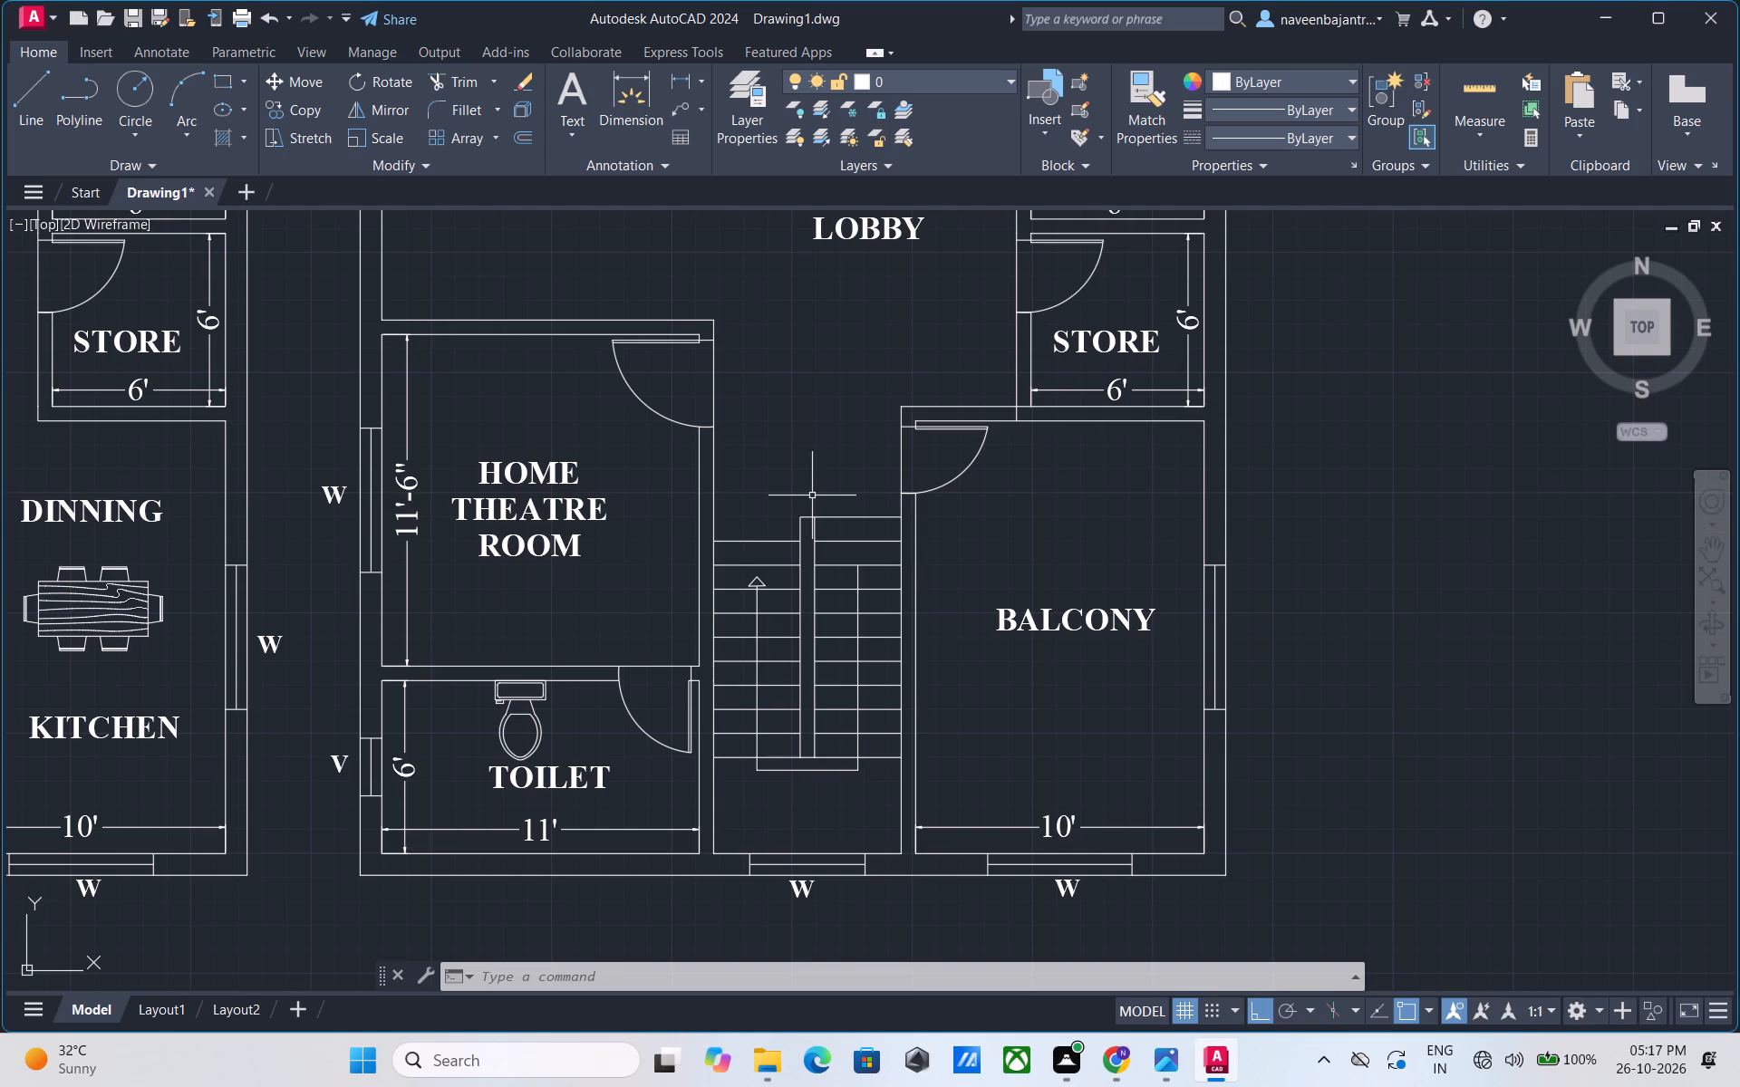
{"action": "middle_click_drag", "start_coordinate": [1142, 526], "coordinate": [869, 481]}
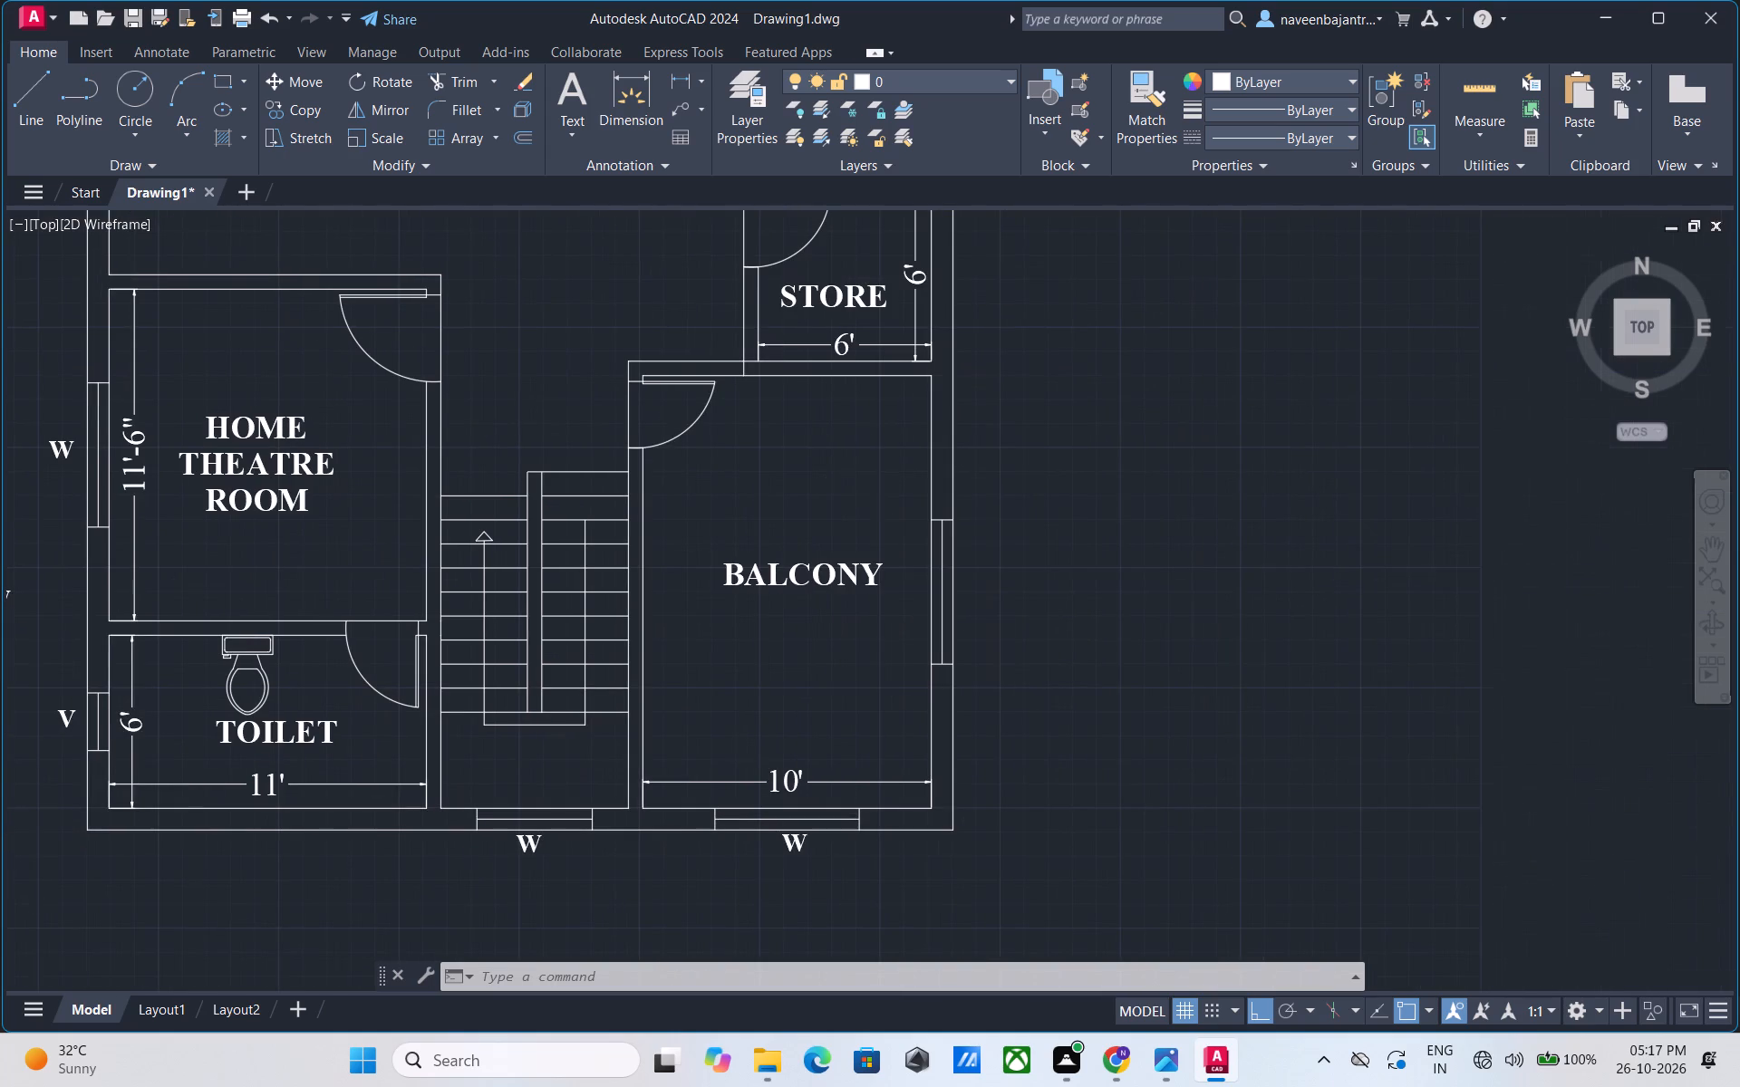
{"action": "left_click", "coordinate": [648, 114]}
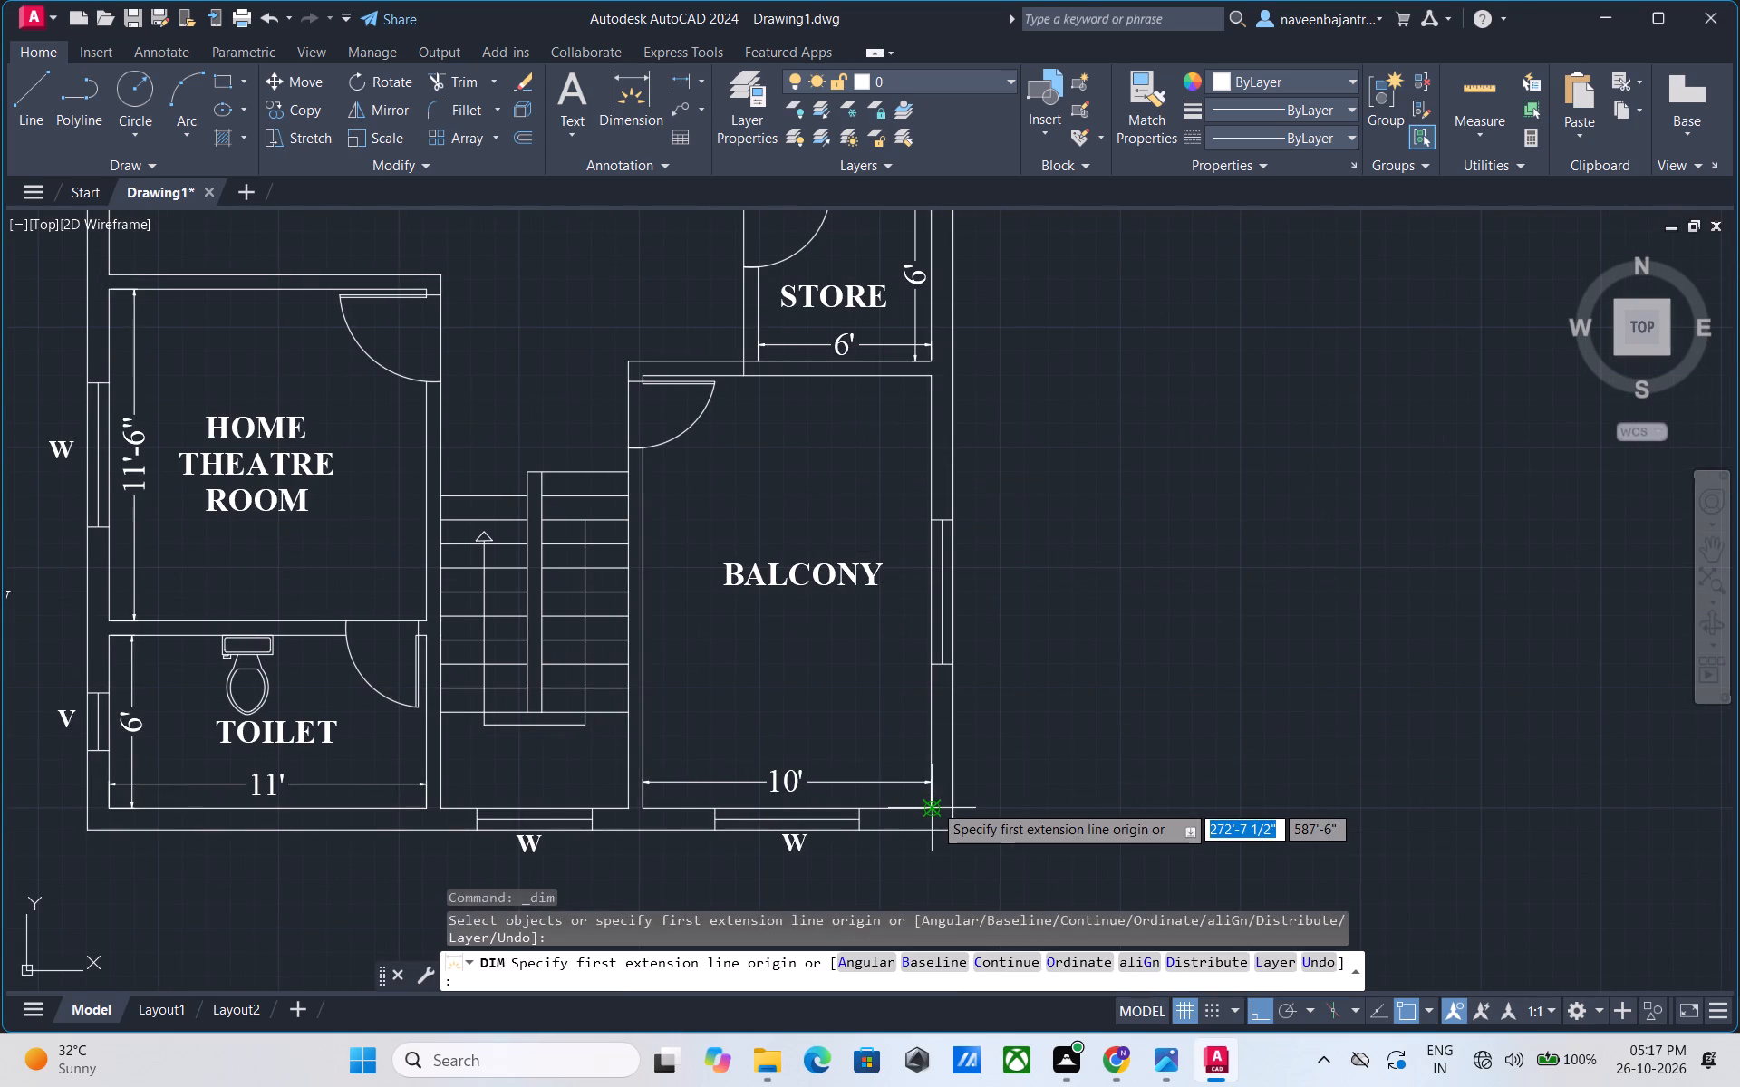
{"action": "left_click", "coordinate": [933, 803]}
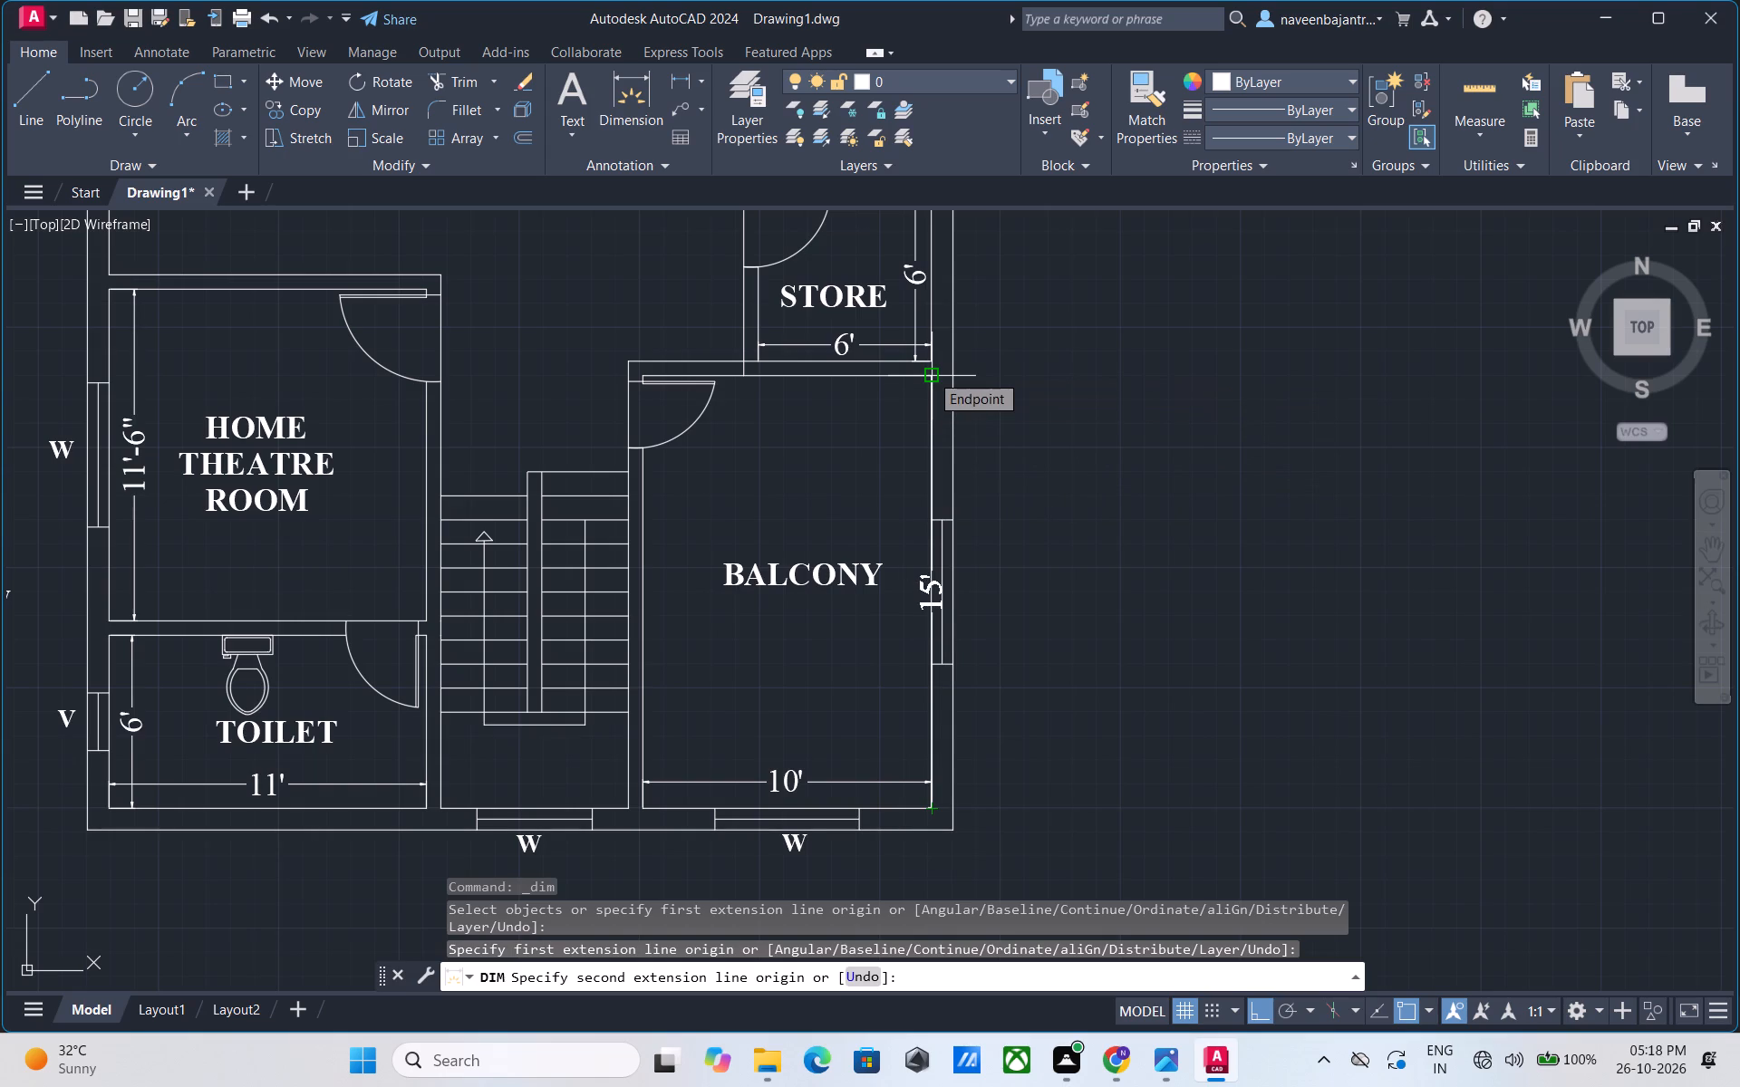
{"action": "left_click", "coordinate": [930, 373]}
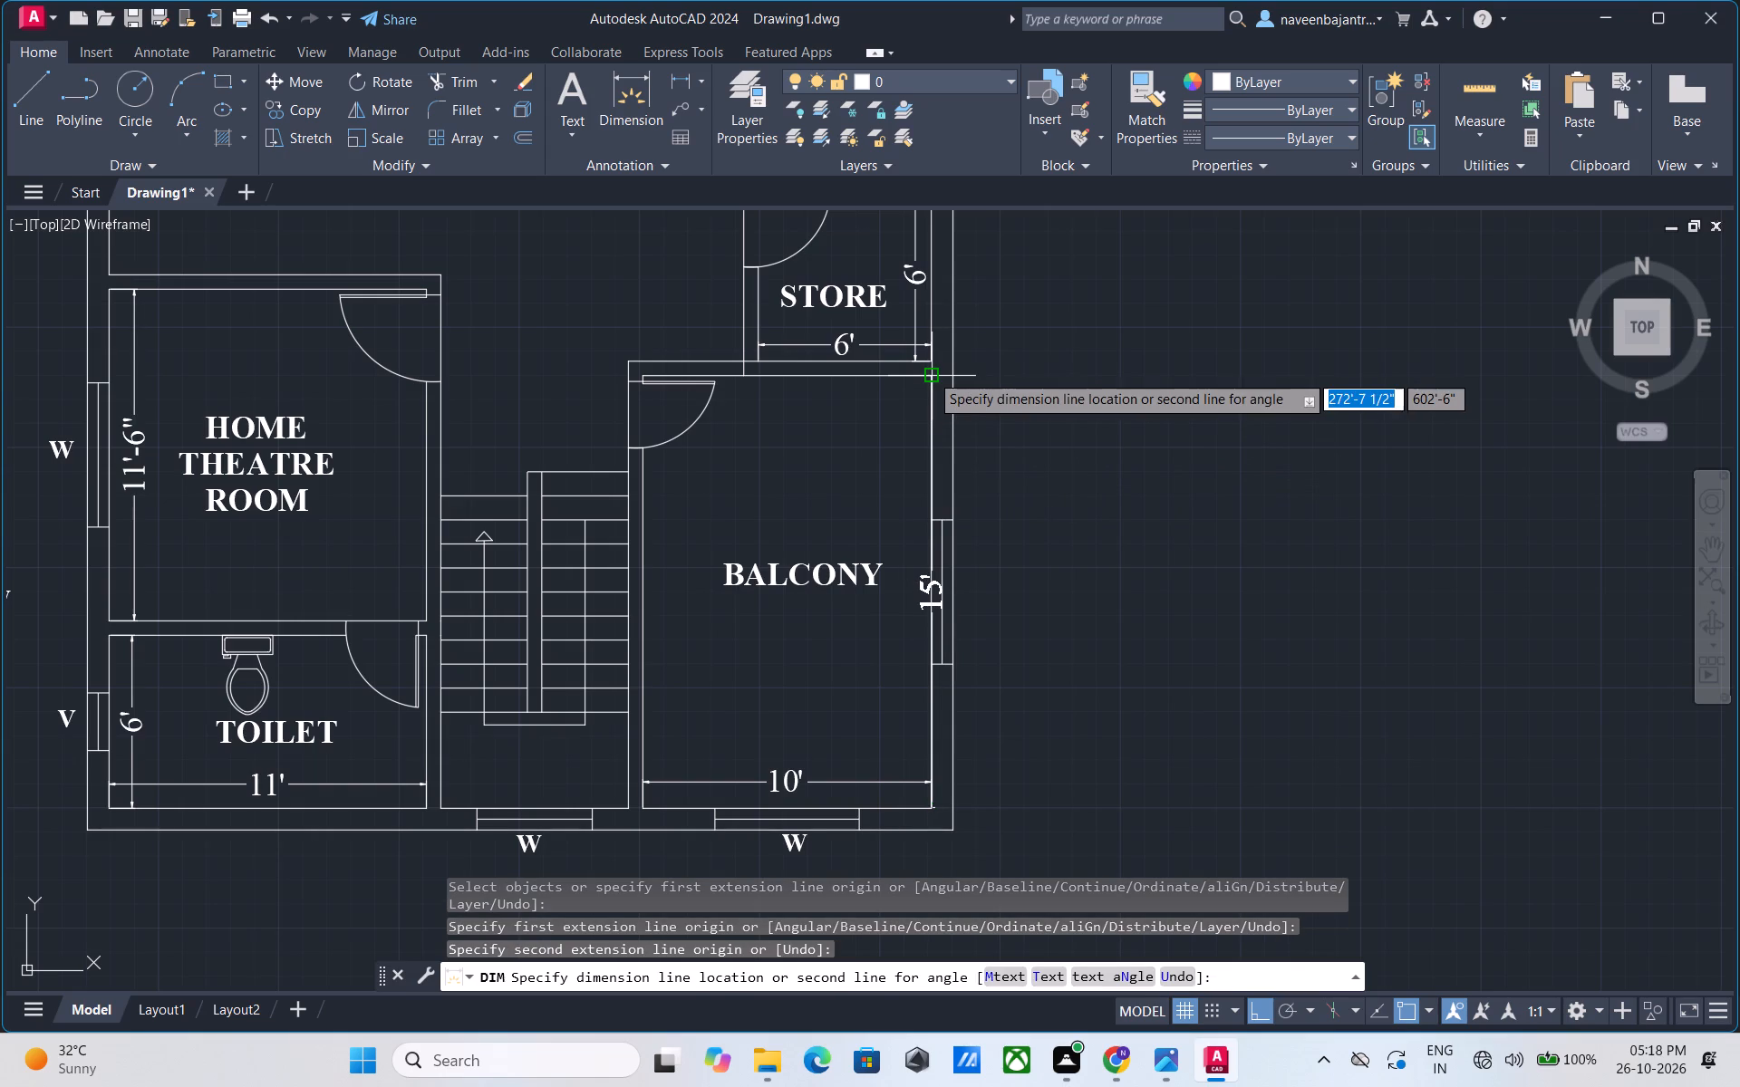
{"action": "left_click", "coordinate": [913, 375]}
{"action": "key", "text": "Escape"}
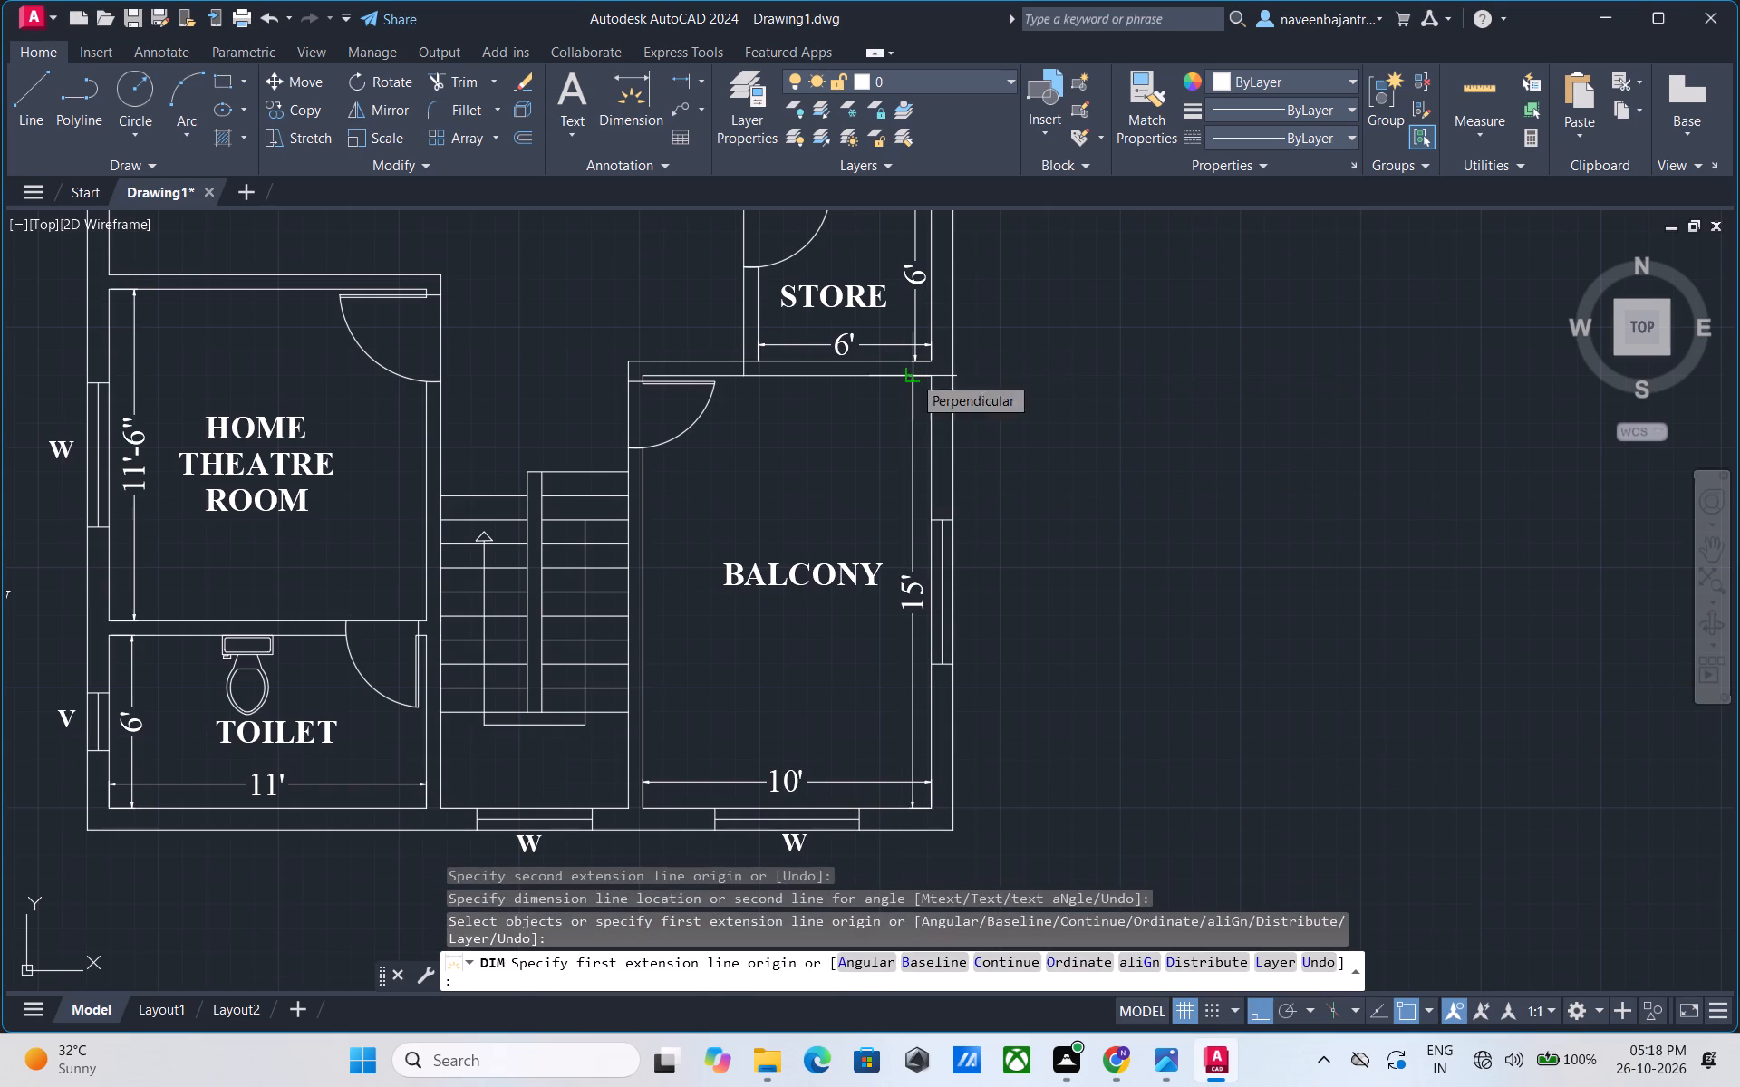
Trim the top tread line from the arrowed stair flight beside the bedroom in the original floor plan.
{"action": "scroll", "coordinate": [1058, 485], "scroll_direction": "down", "scroll_amount": 2}
{"action": "middle_click_drag", "start_coordinate": [1058, 485], "coordinate": [1227, 637]}
{"action": "scroll", "coordinate": [617, 607], "scroll_direction": "up", "scroll_amount": 1}
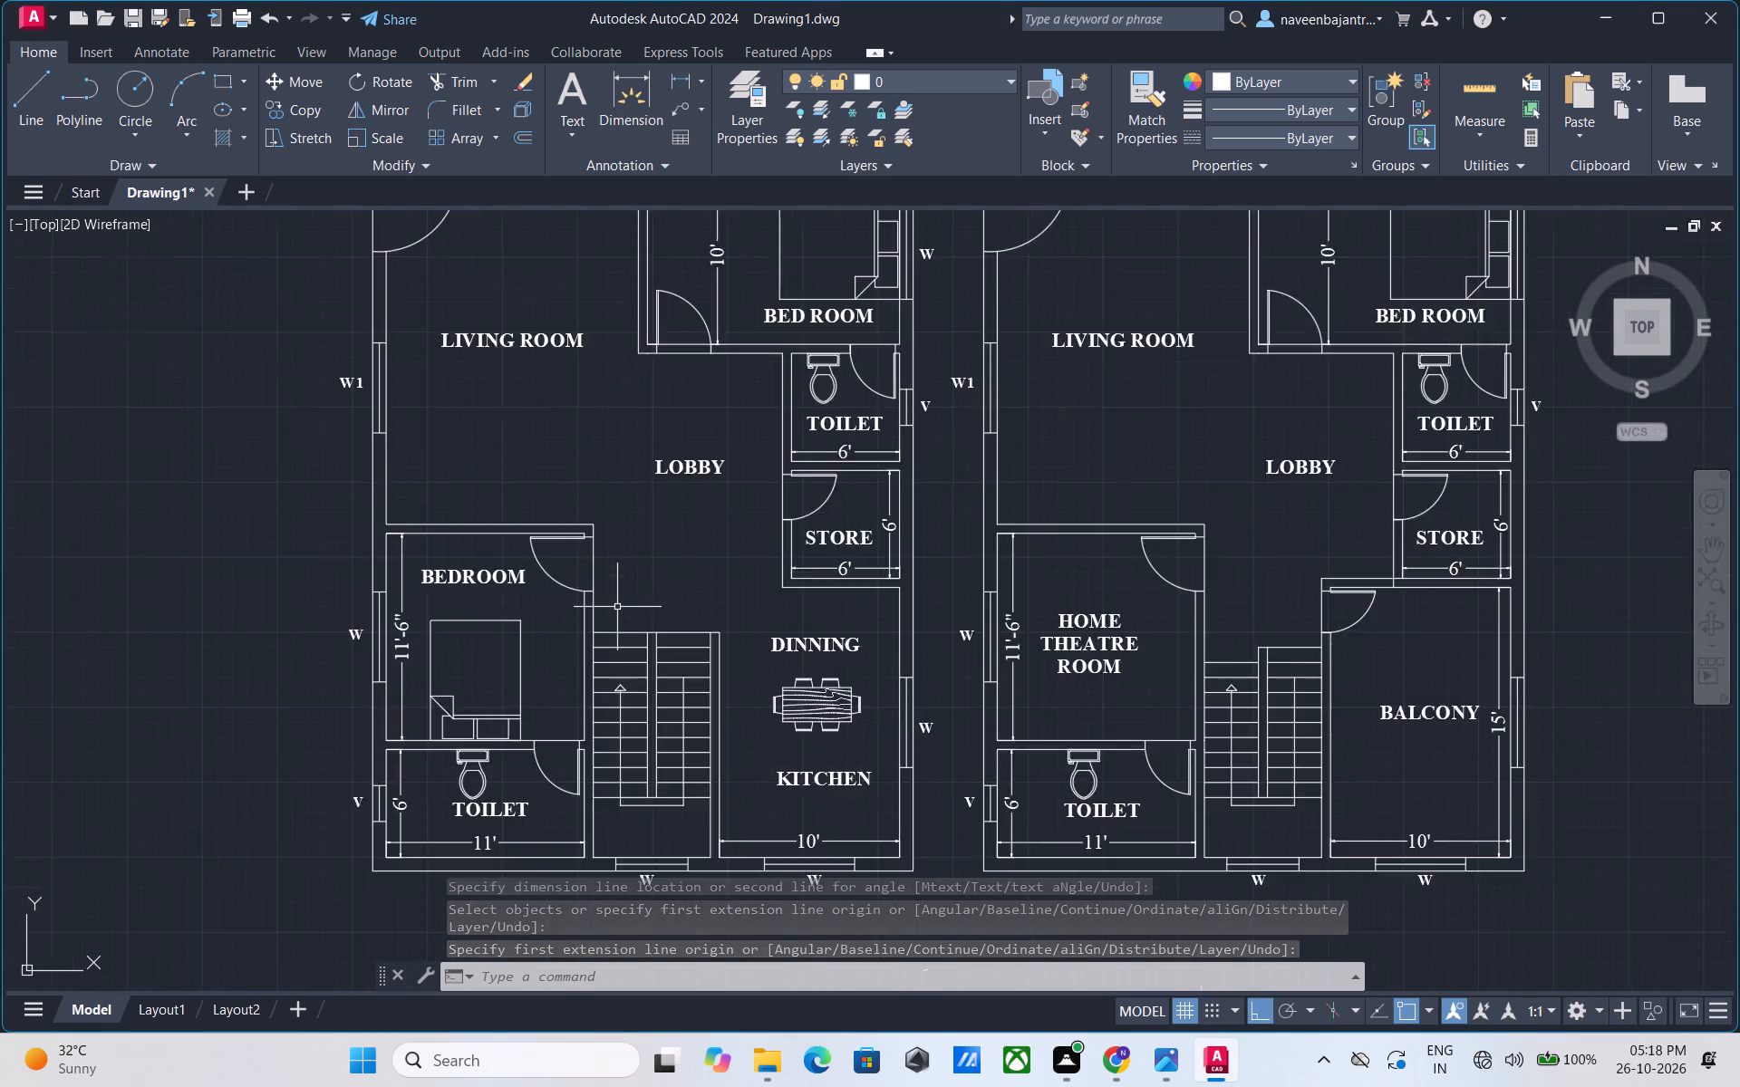
{"action": "scroll", "coordinate": [617, 607], "scroll_direction": "up", "scroll_amount": 1}
{"action": "key", "text": "Escape"}
{"action": "type", "text": "TR"}
{"action": "key", "text": "space"}
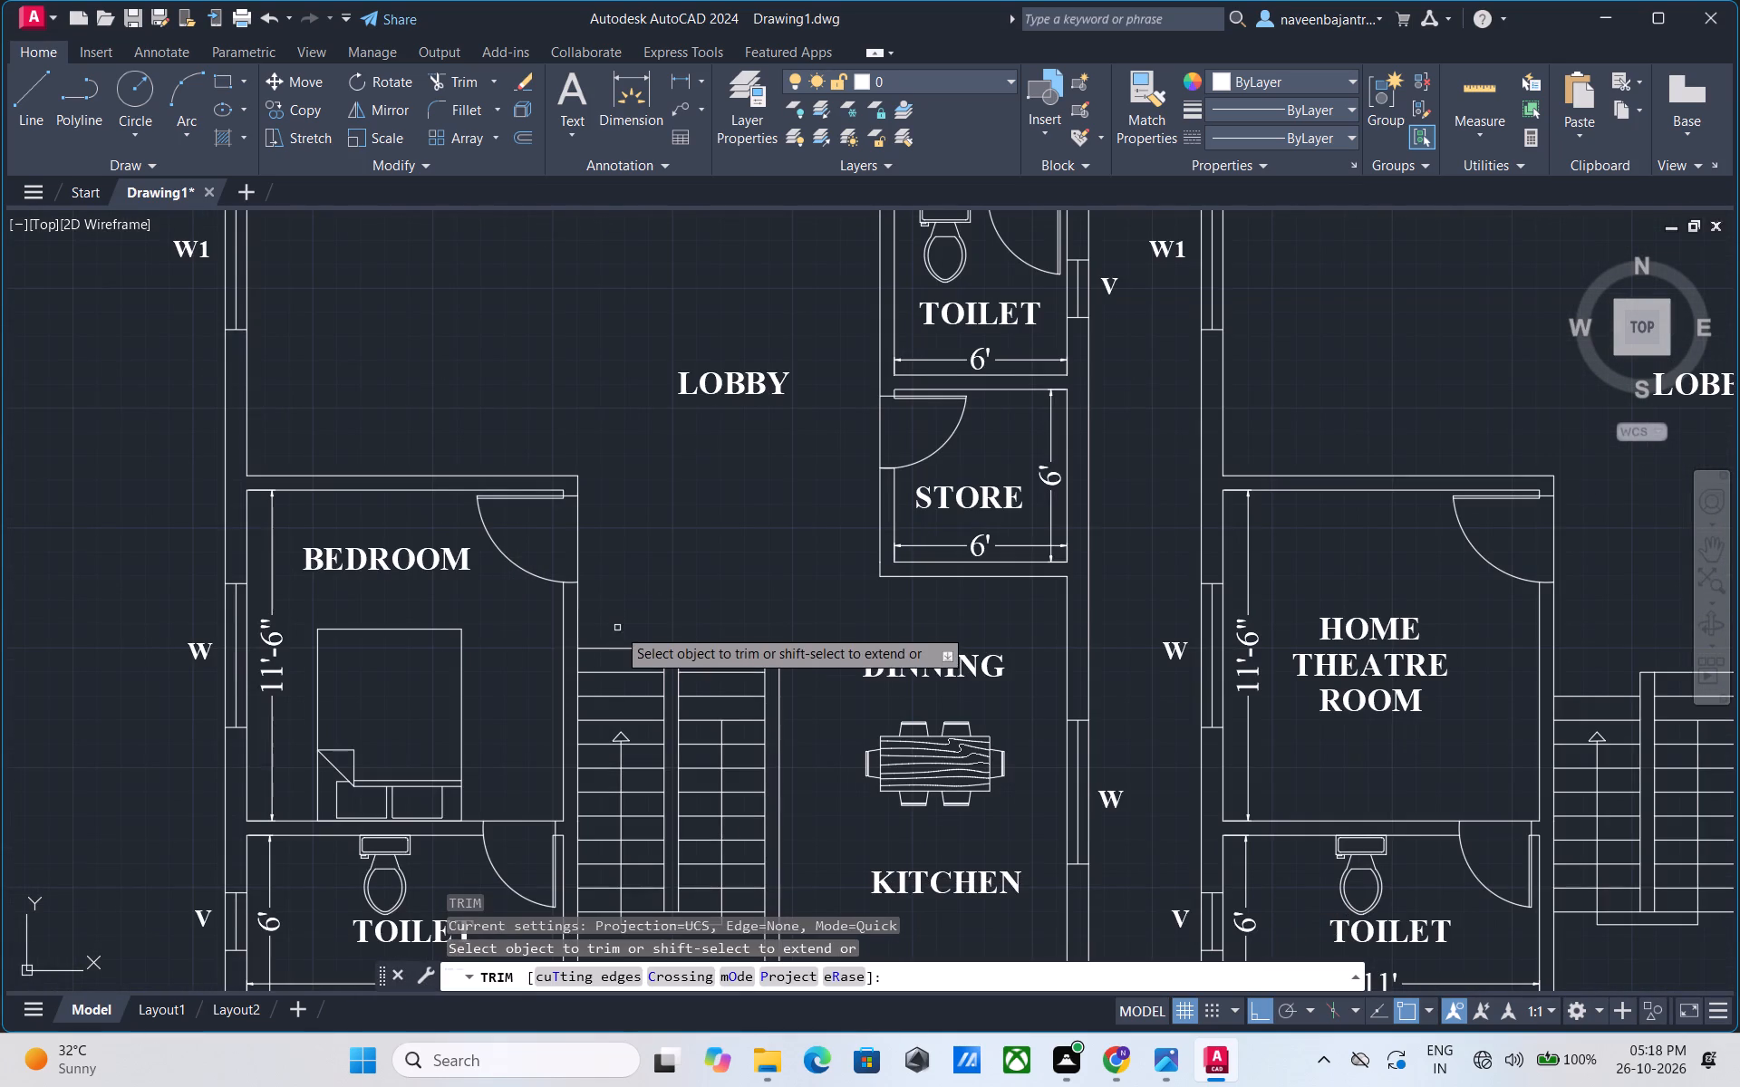
{"action": "left_click", "coordinate": [622, 651]}
{"action": "key", "text": "Escape"}
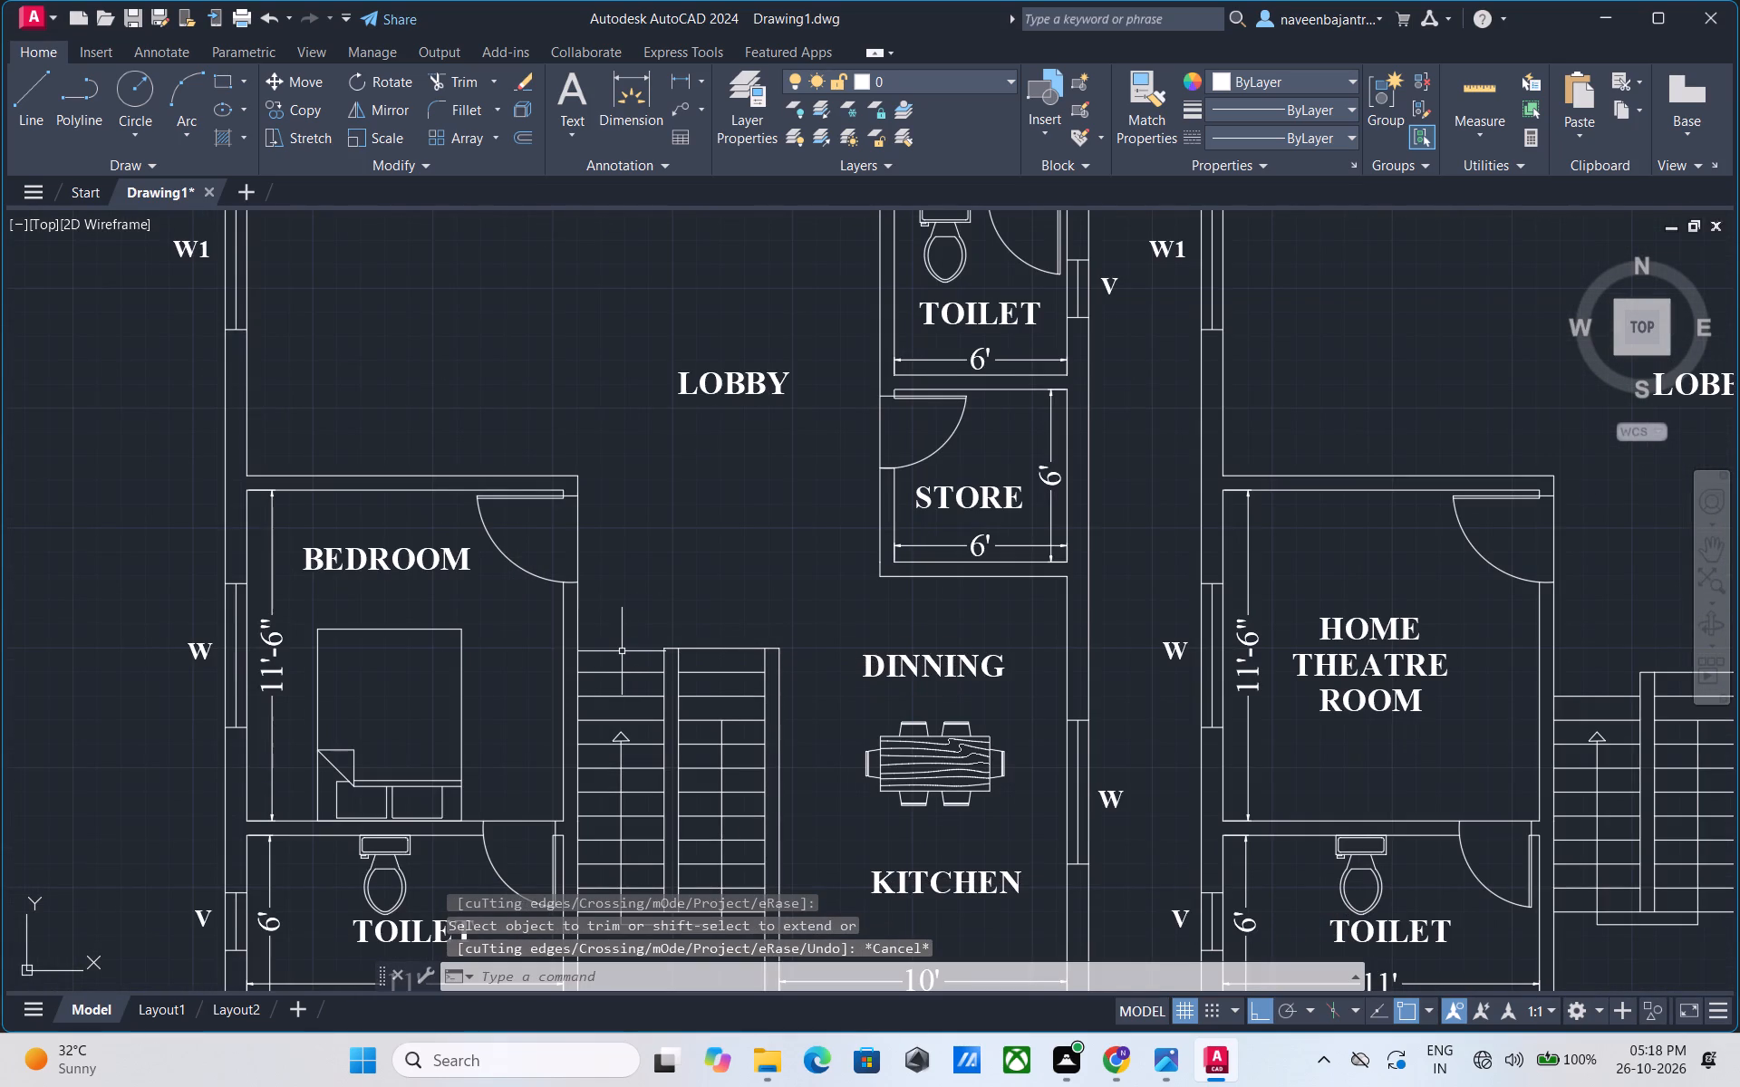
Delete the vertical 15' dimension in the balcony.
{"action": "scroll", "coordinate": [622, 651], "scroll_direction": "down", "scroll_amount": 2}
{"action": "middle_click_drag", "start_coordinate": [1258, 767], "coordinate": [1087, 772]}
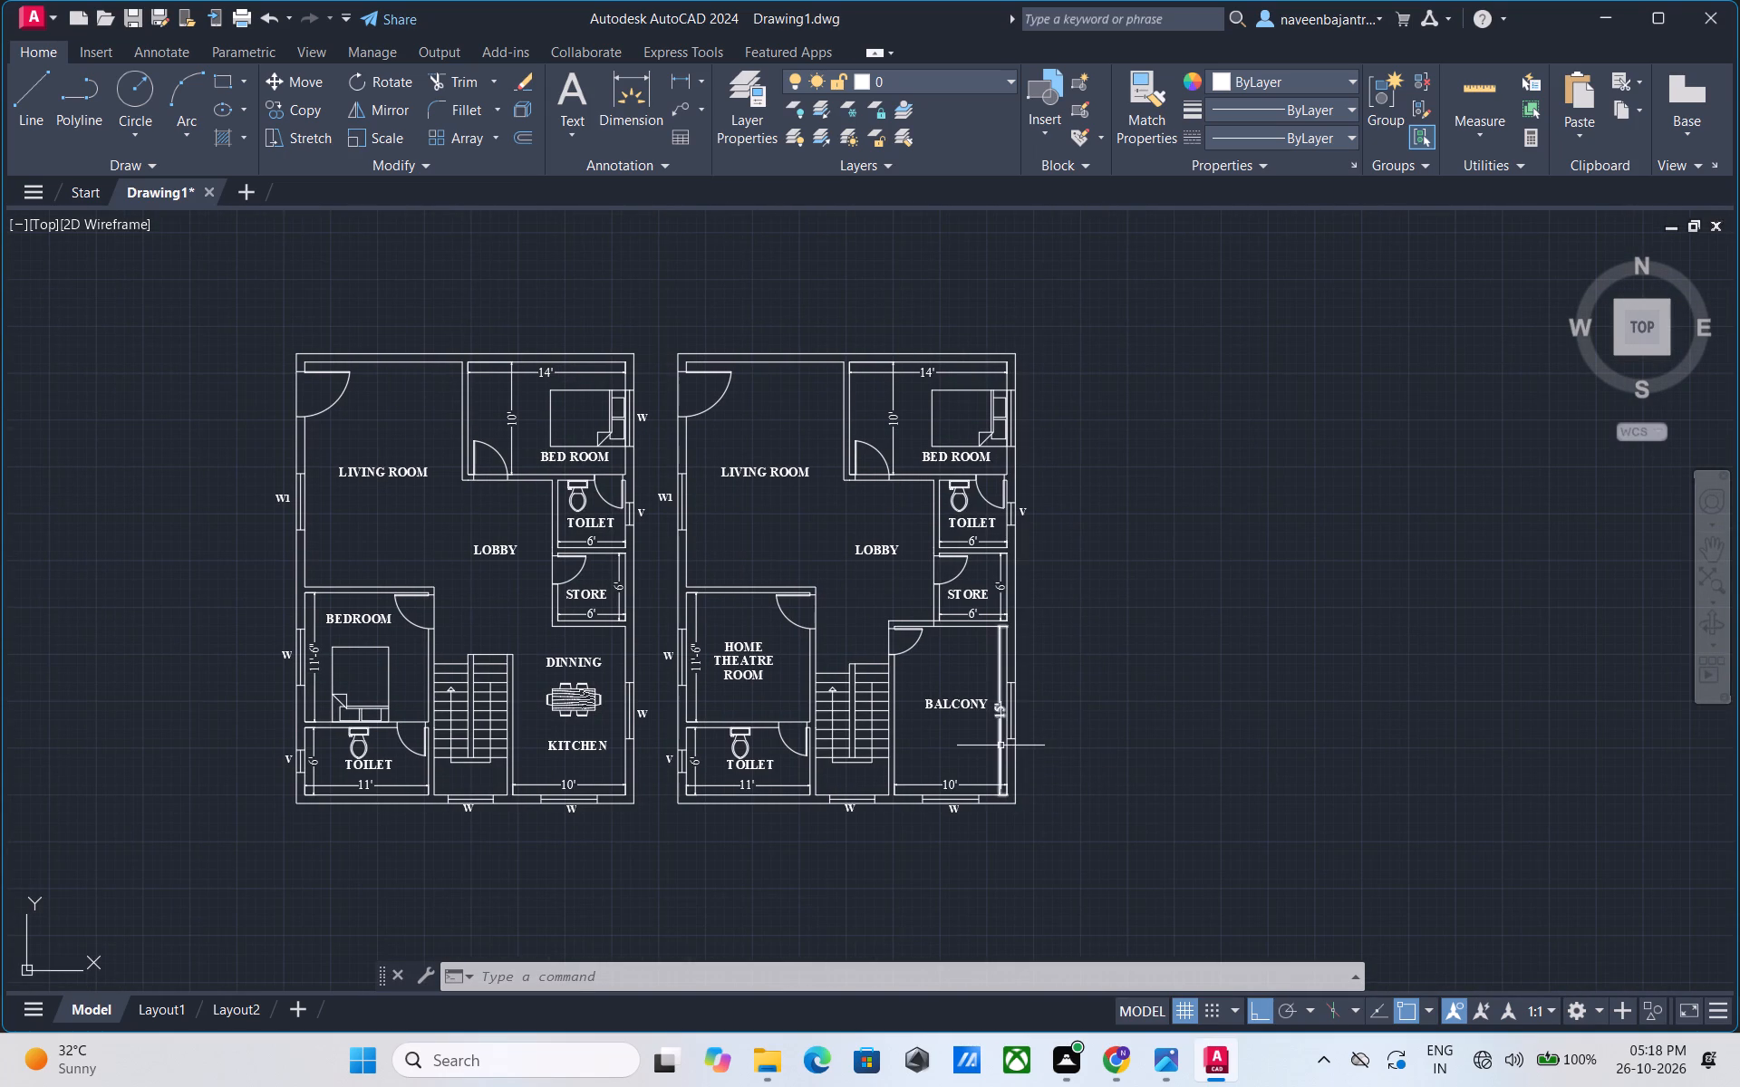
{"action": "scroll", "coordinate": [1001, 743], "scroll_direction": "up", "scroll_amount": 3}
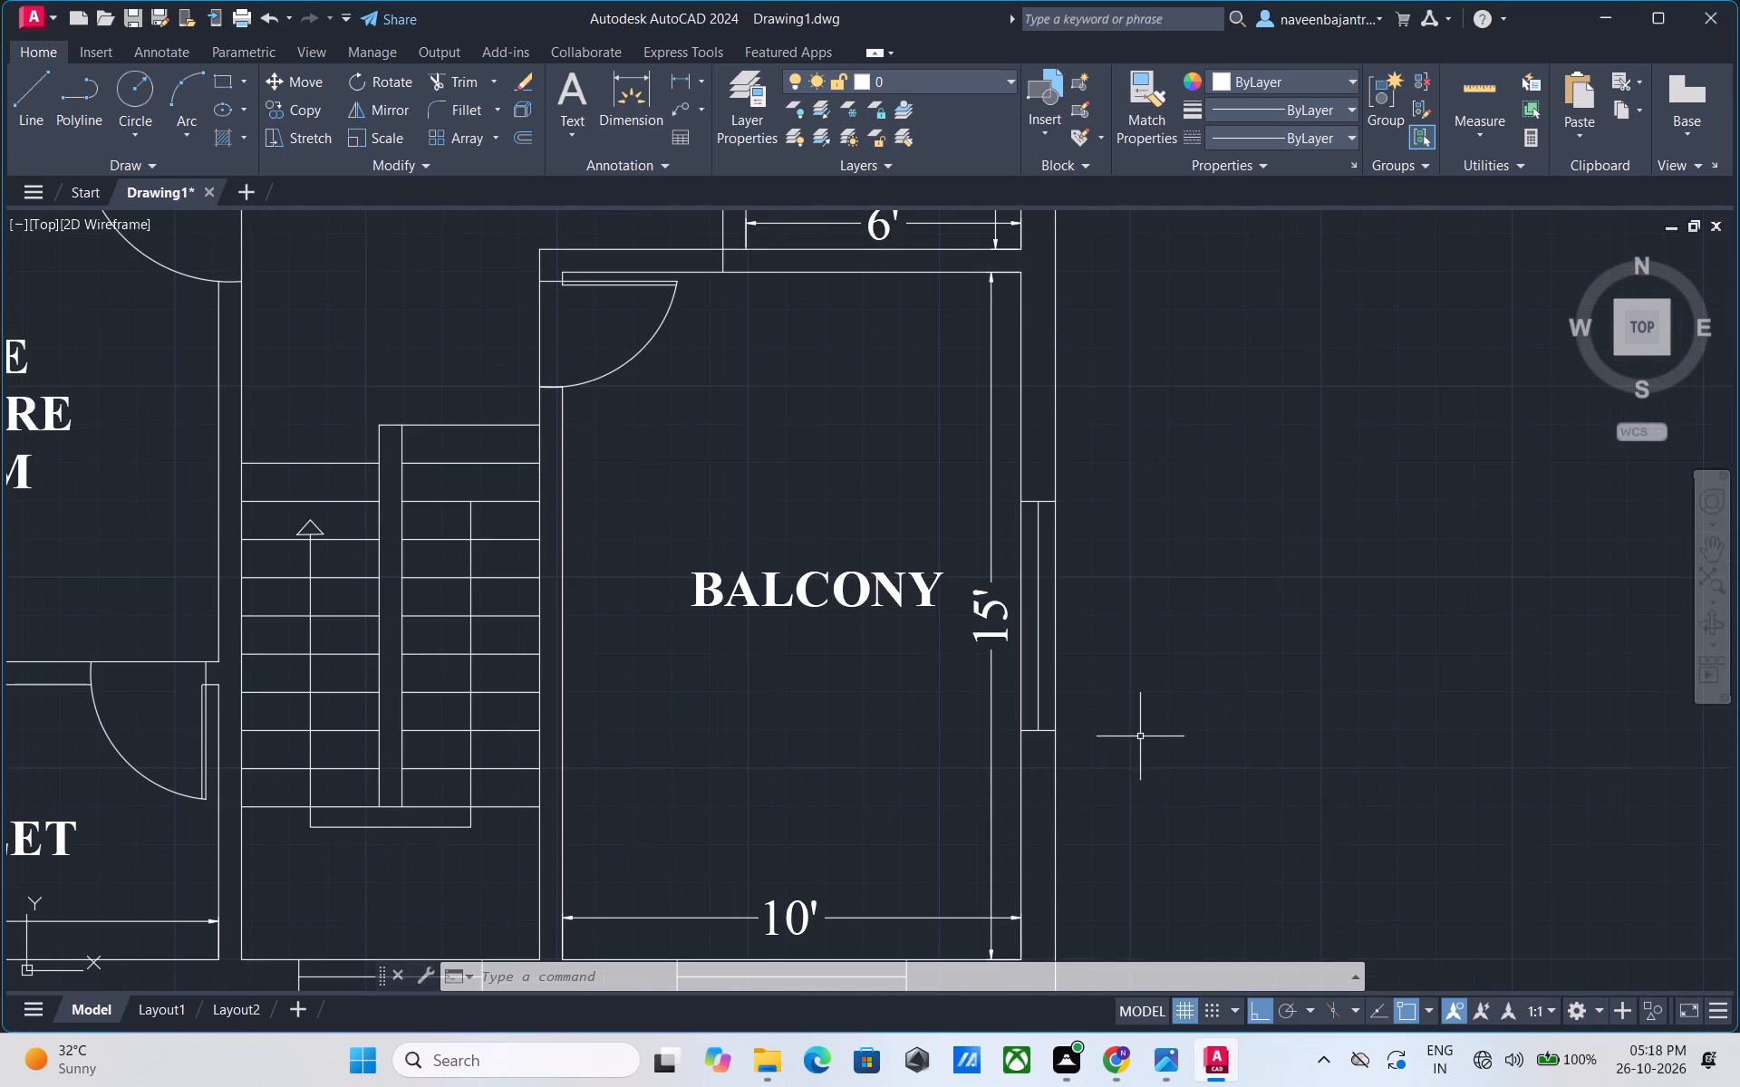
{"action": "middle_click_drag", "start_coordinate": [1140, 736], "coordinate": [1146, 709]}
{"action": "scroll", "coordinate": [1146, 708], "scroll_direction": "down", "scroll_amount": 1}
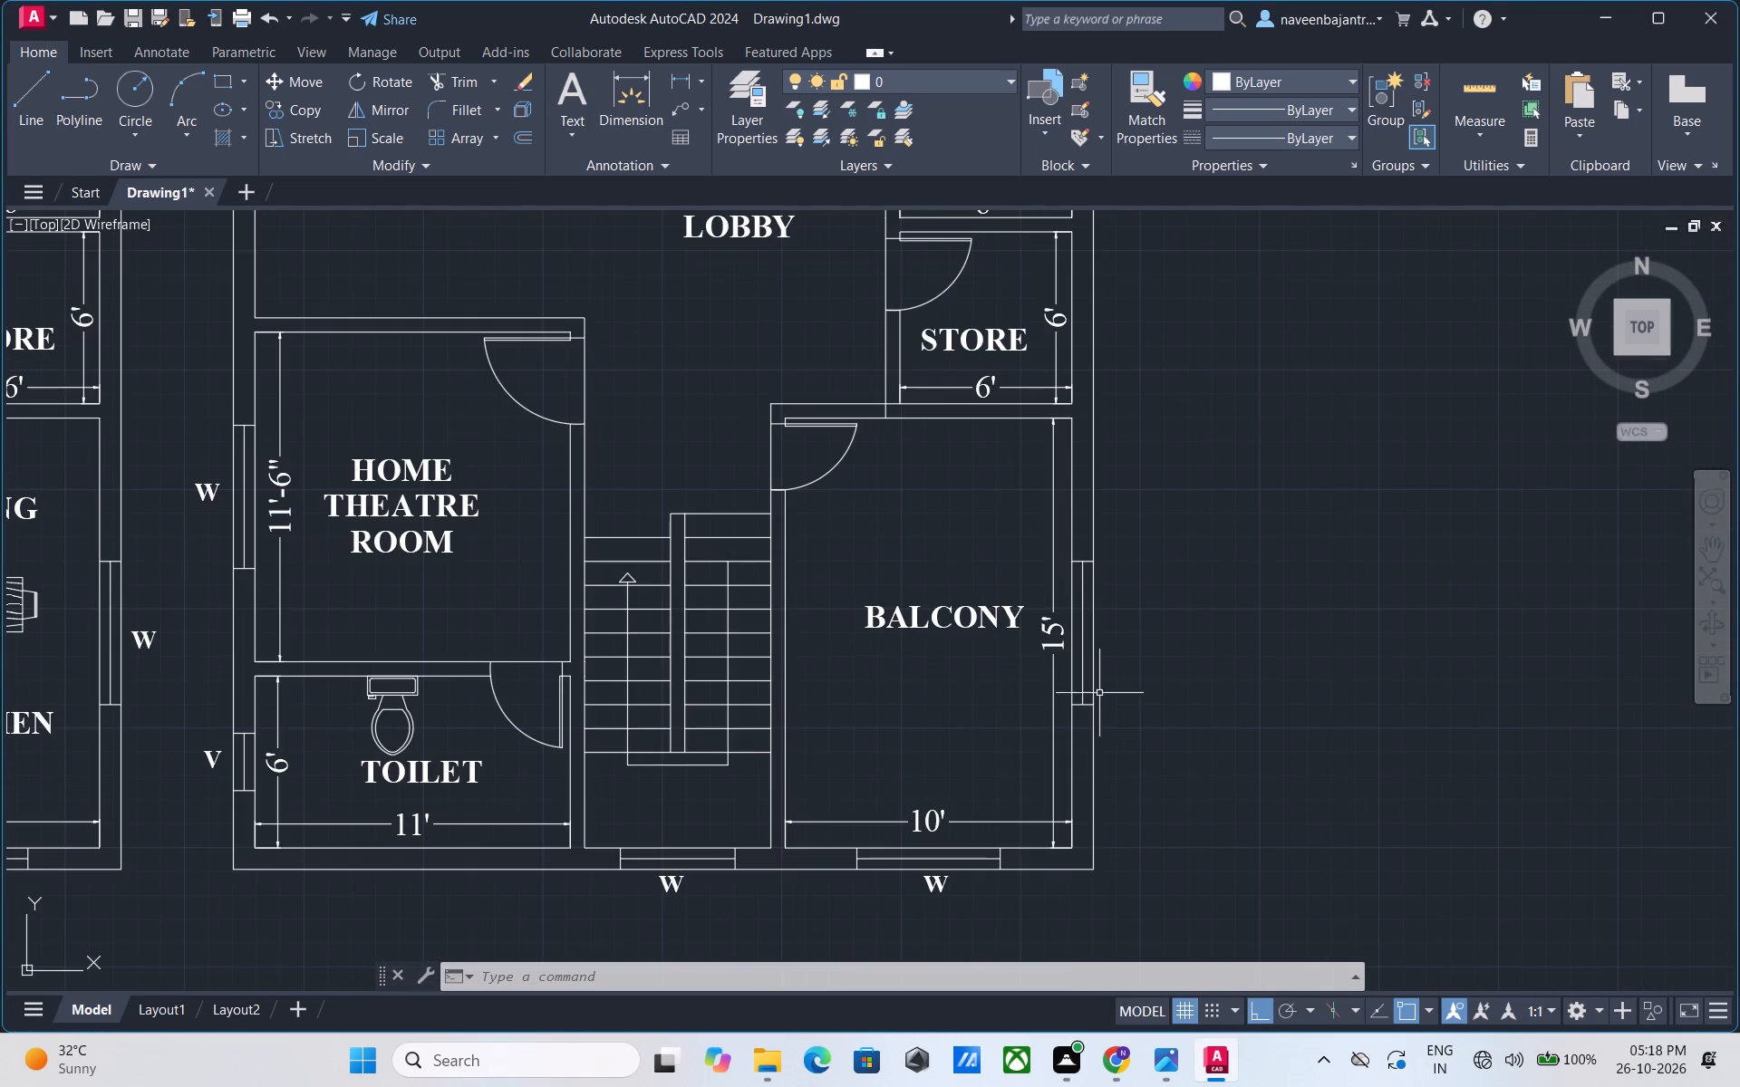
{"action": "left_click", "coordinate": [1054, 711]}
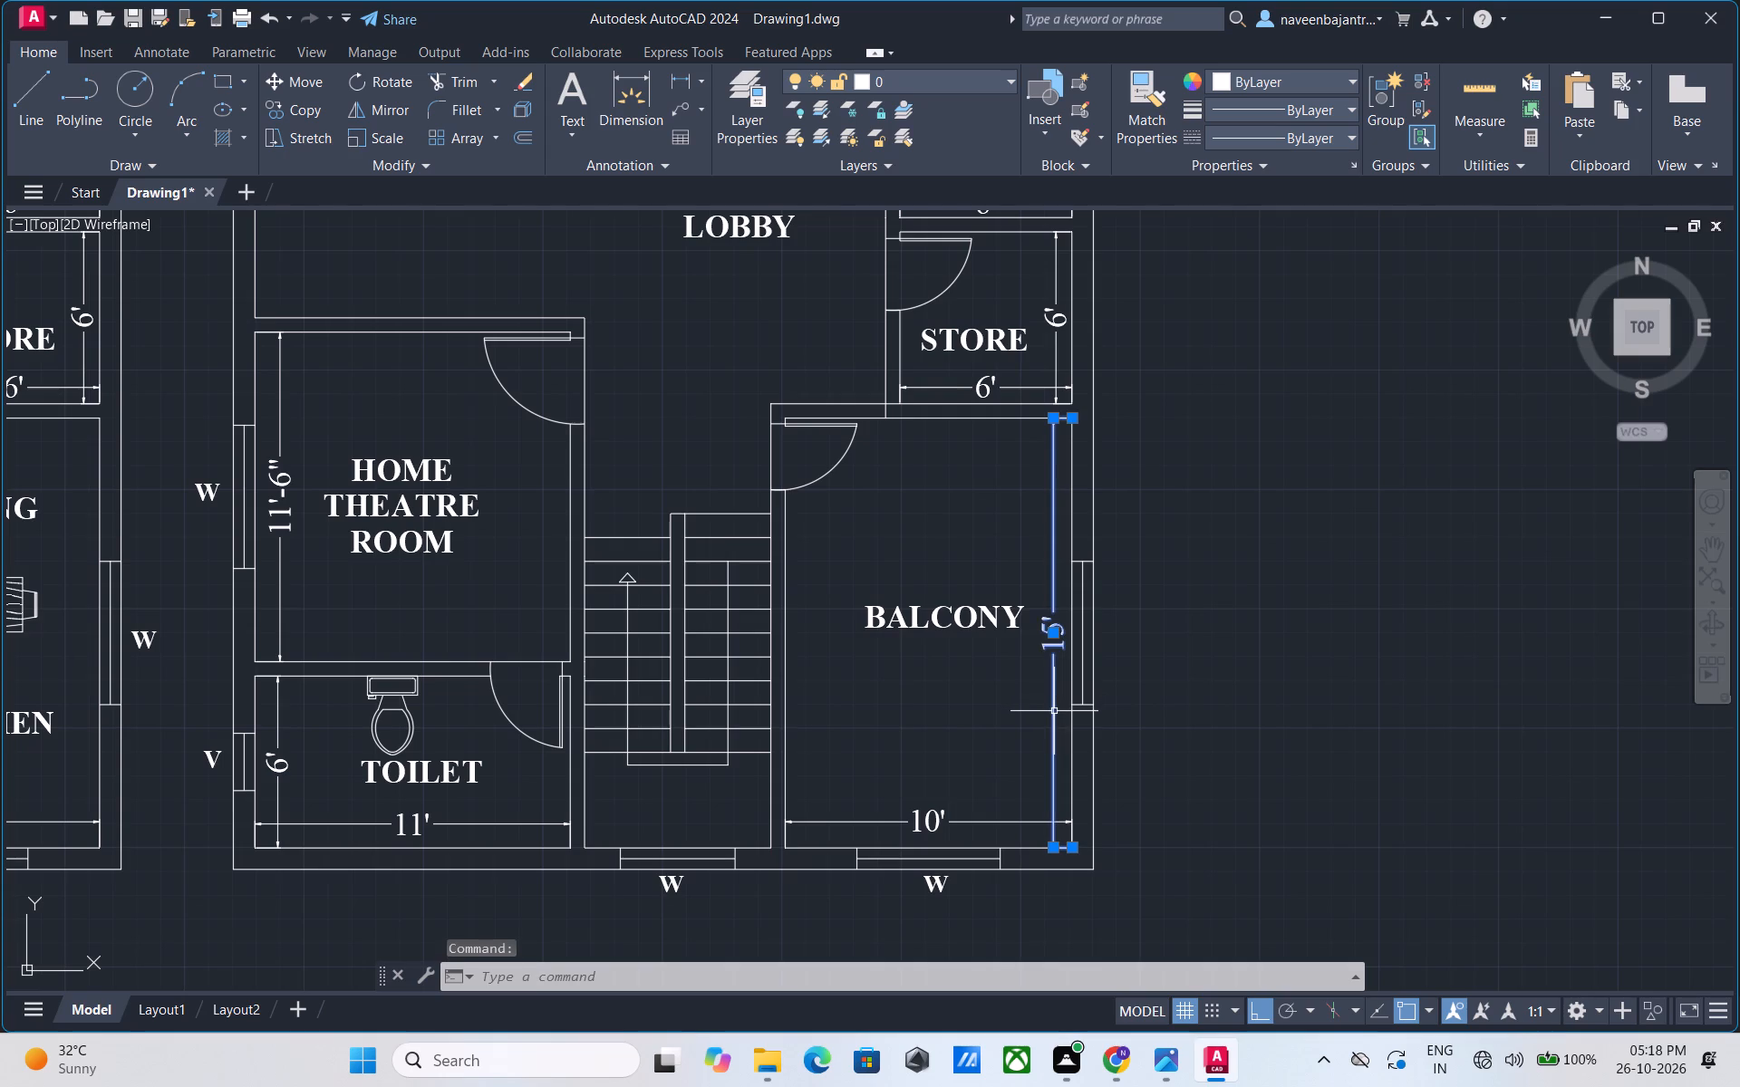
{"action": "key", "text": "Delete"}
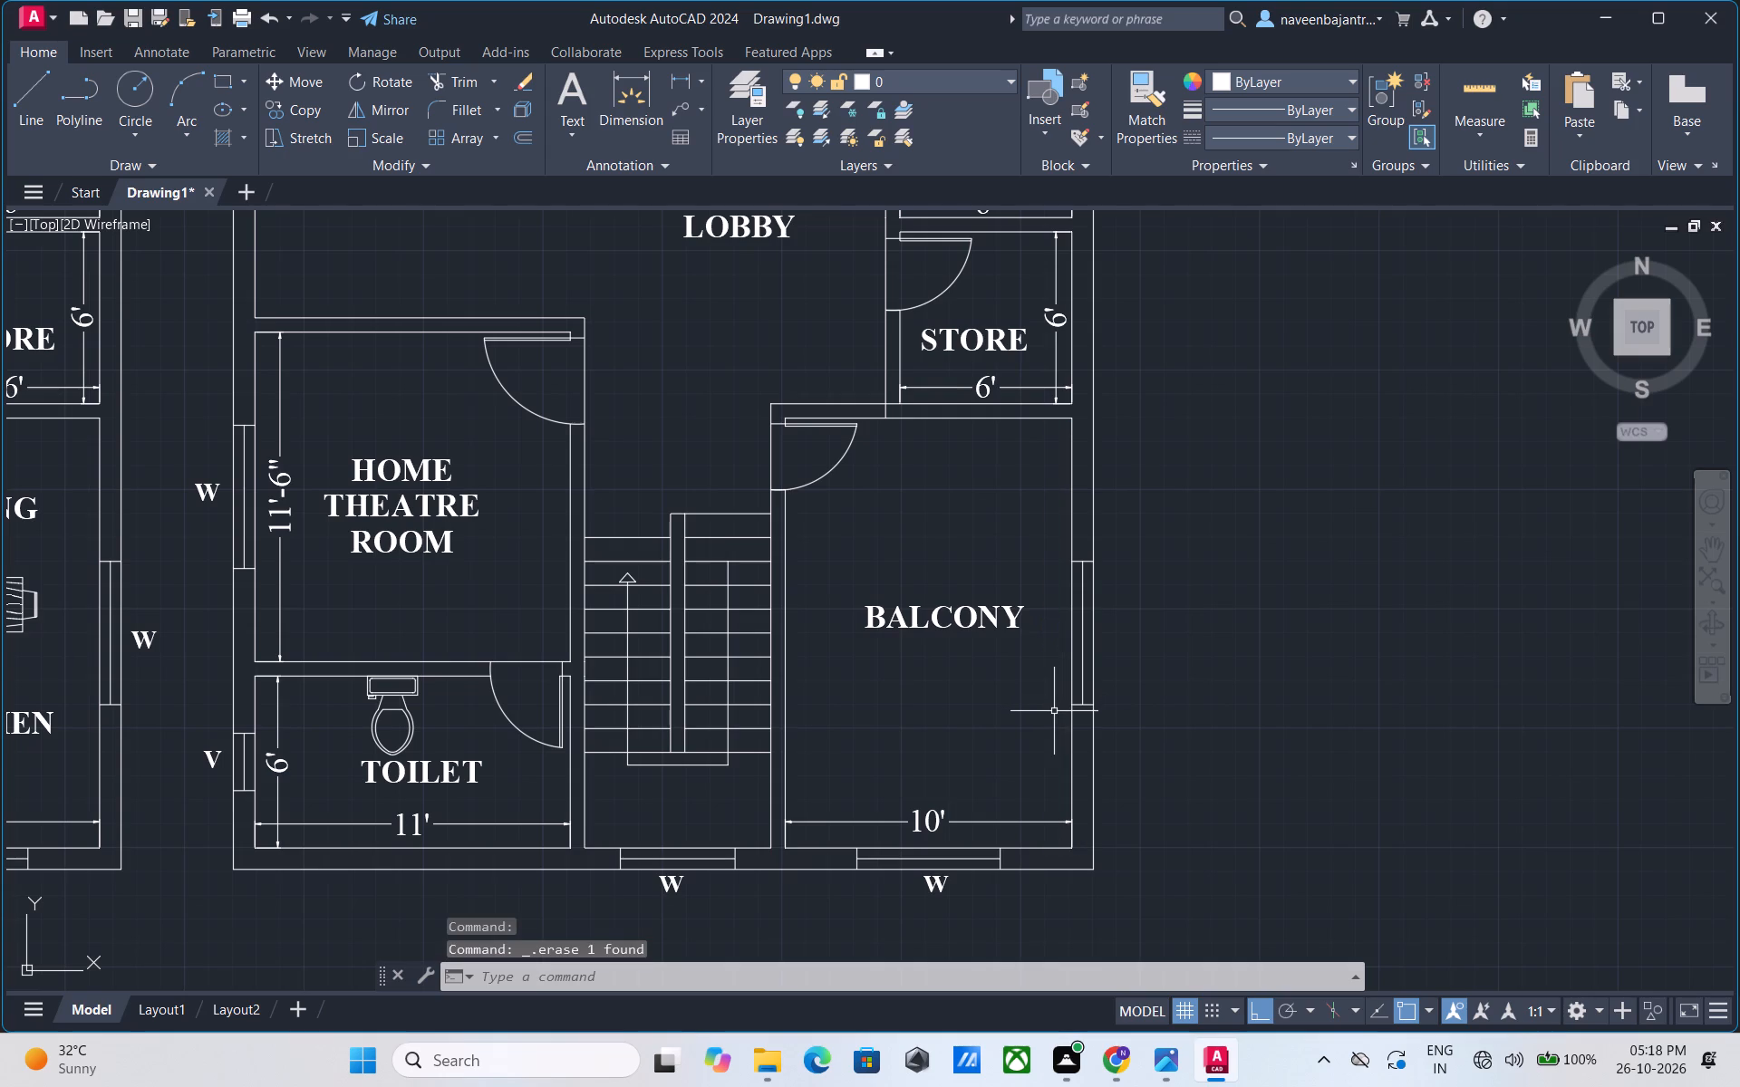
Trim away the balcony's bottom wall window lines and inner face line, along with the 10' dimension.
{"action": "type", "text": "TR"}
{"action": "key", "text": "space"}
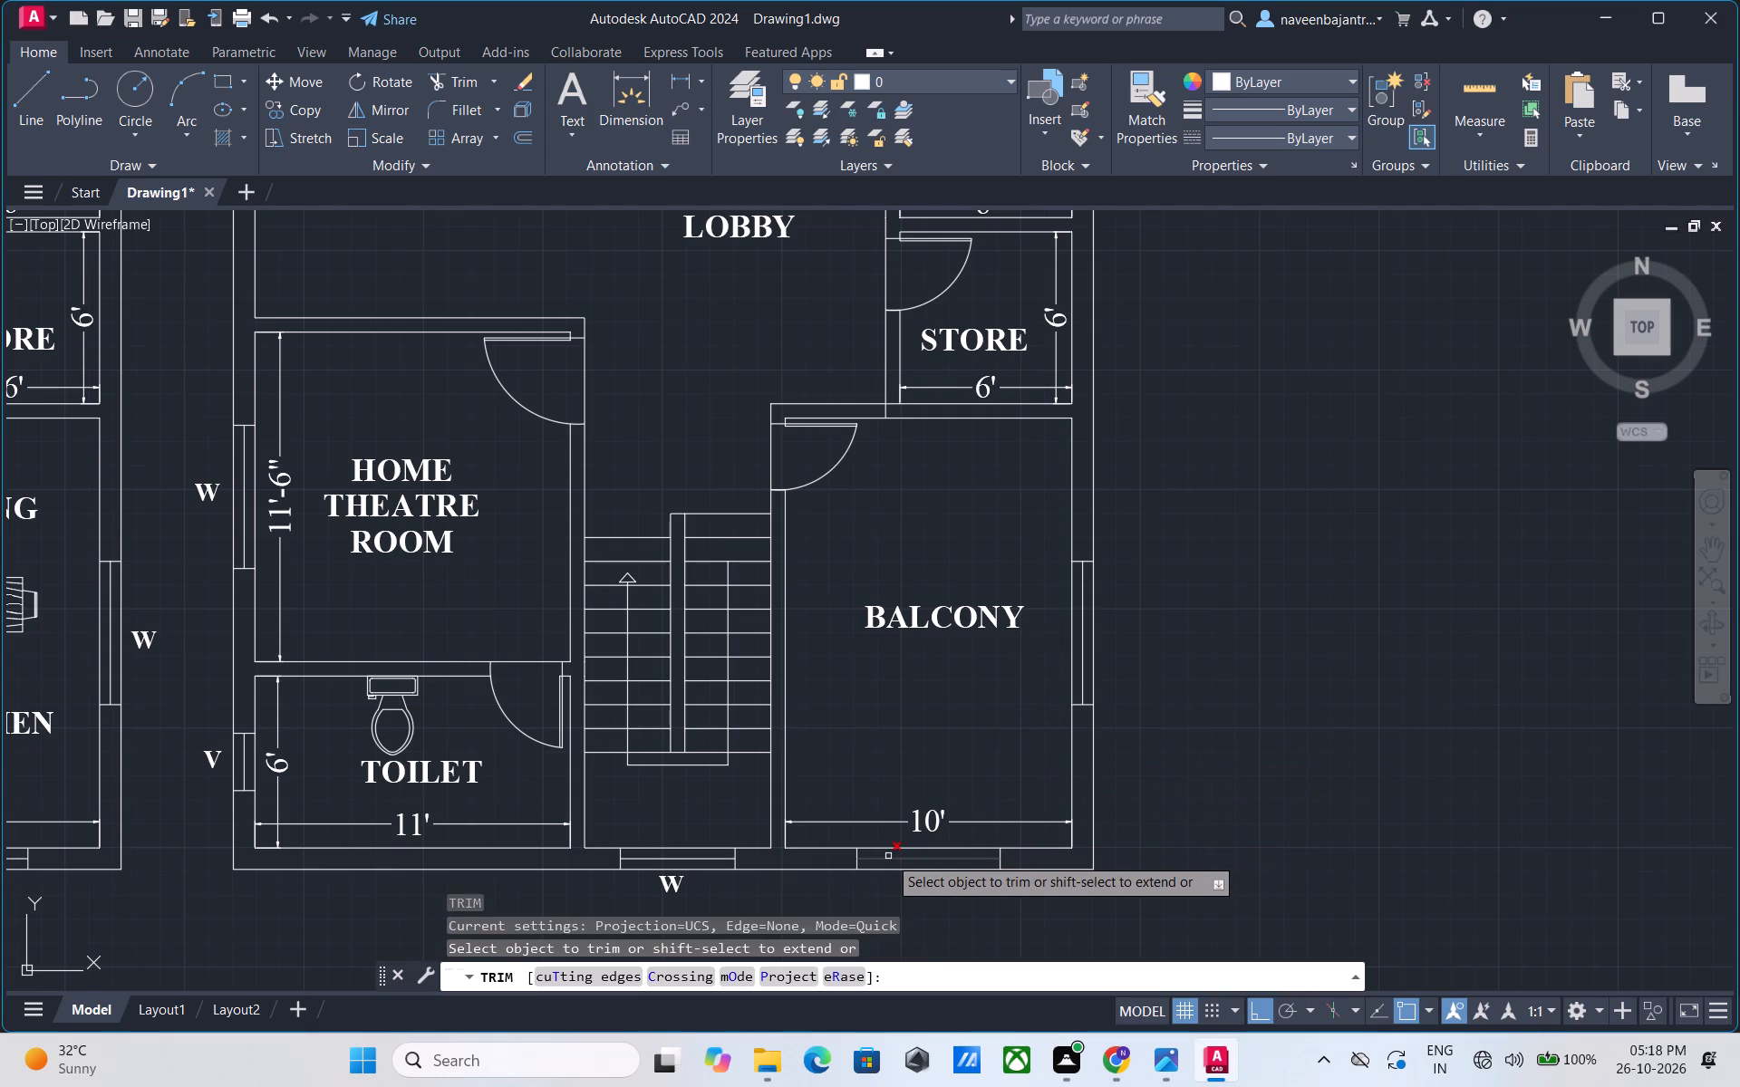
{"action": "left_click", "coordinate": [888, 856]}
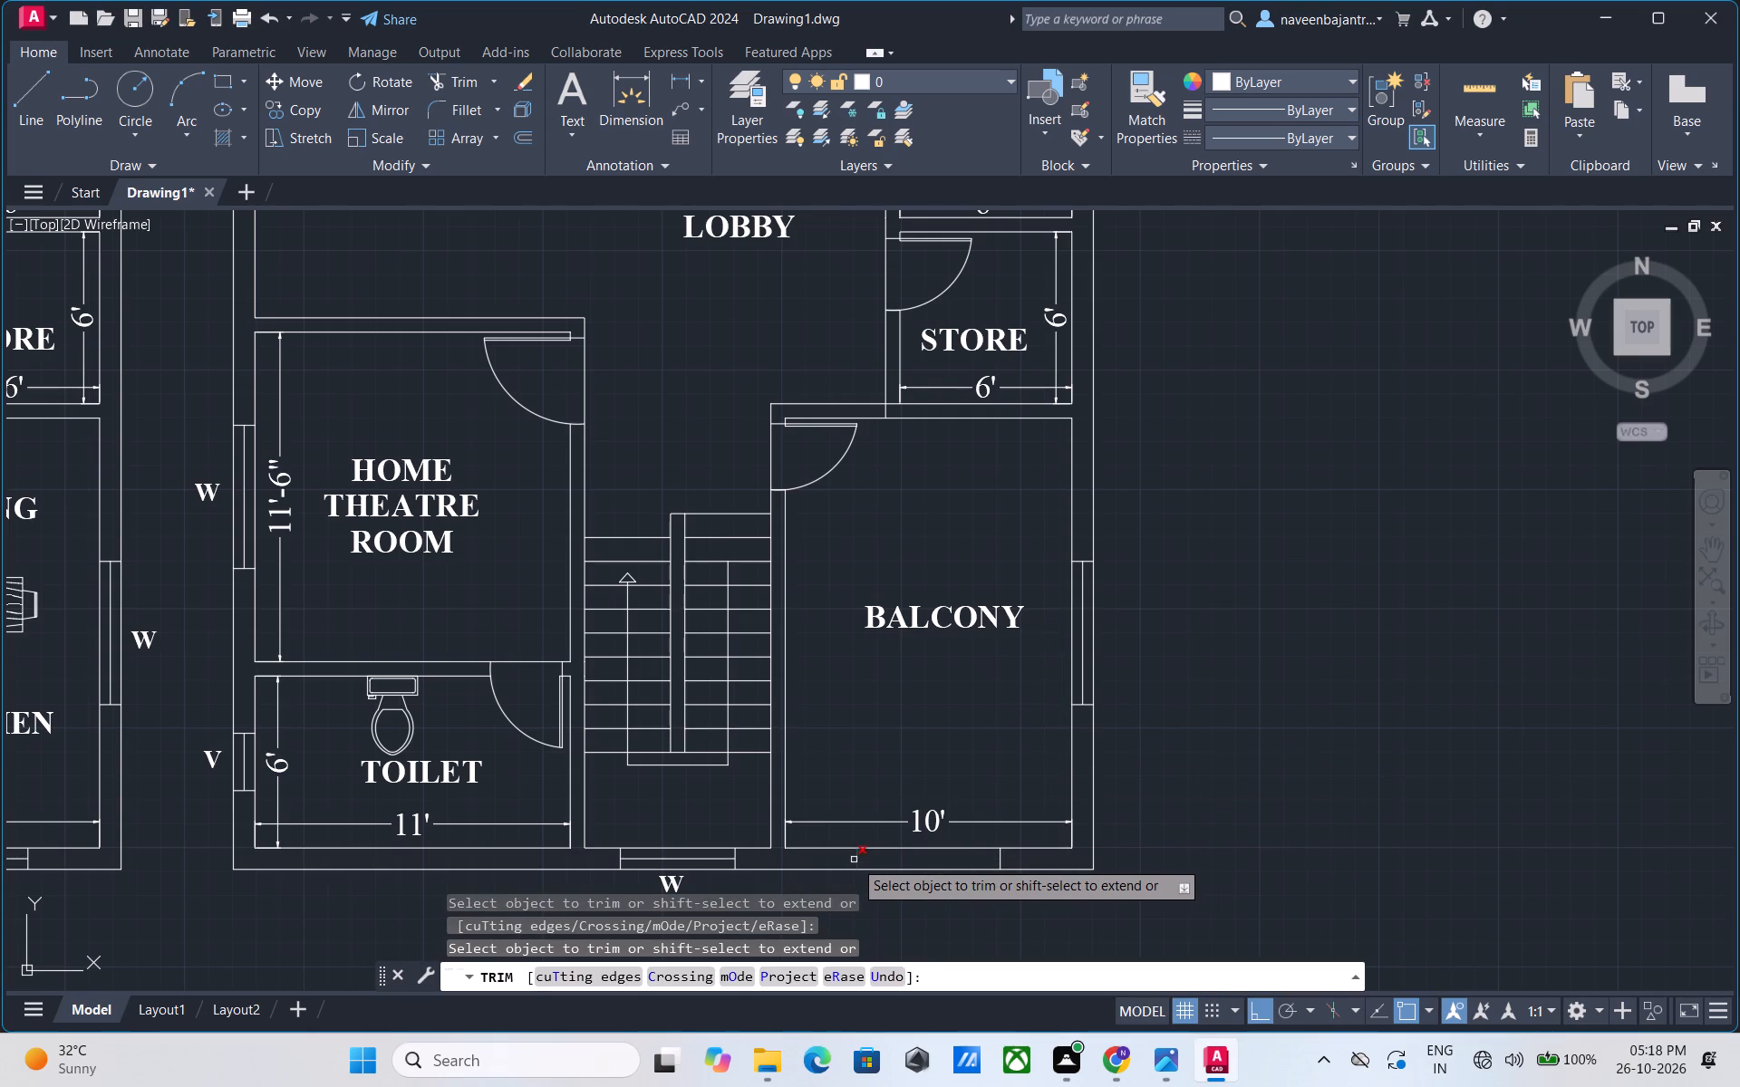
{"action": "left_click", "coordinate": [854, 860]}
{"action": "left_click", "coordinate": [1003, 857]}
{"action": "left_click", "coordinate": [981, 851]}
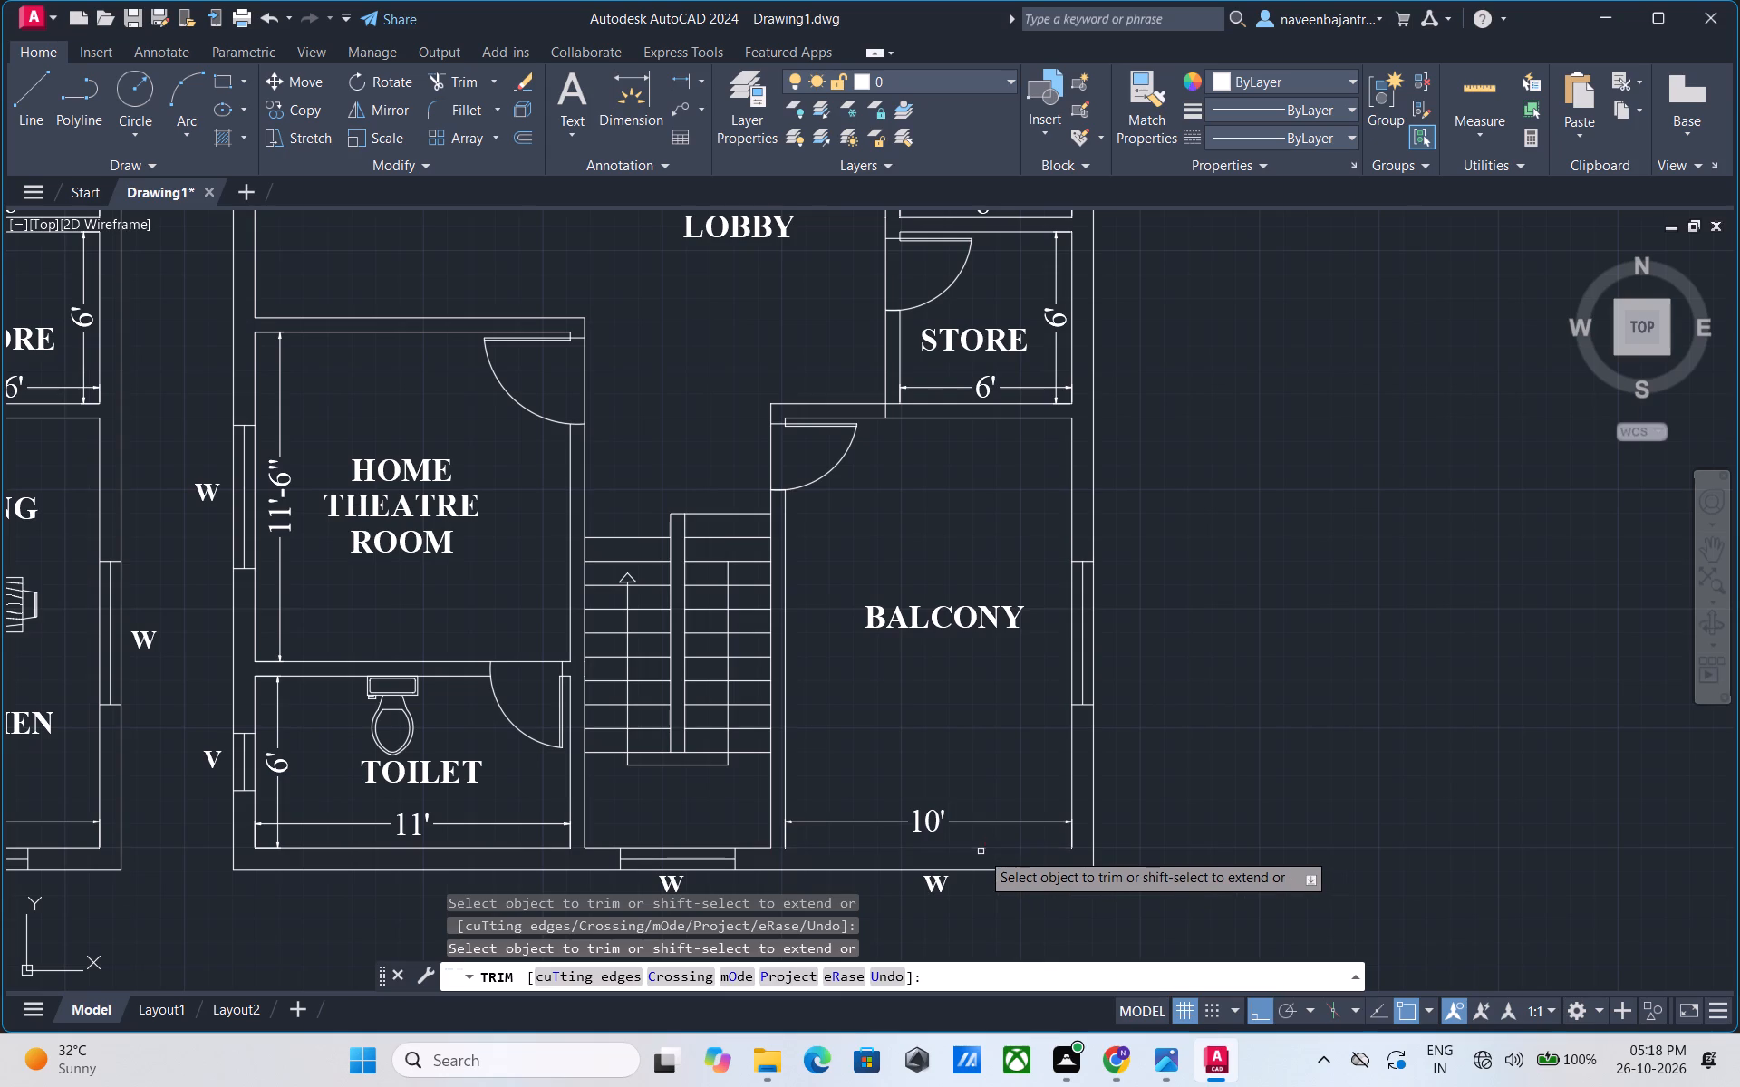
{"action": "left_click", "coordinate": [1058, 824]}
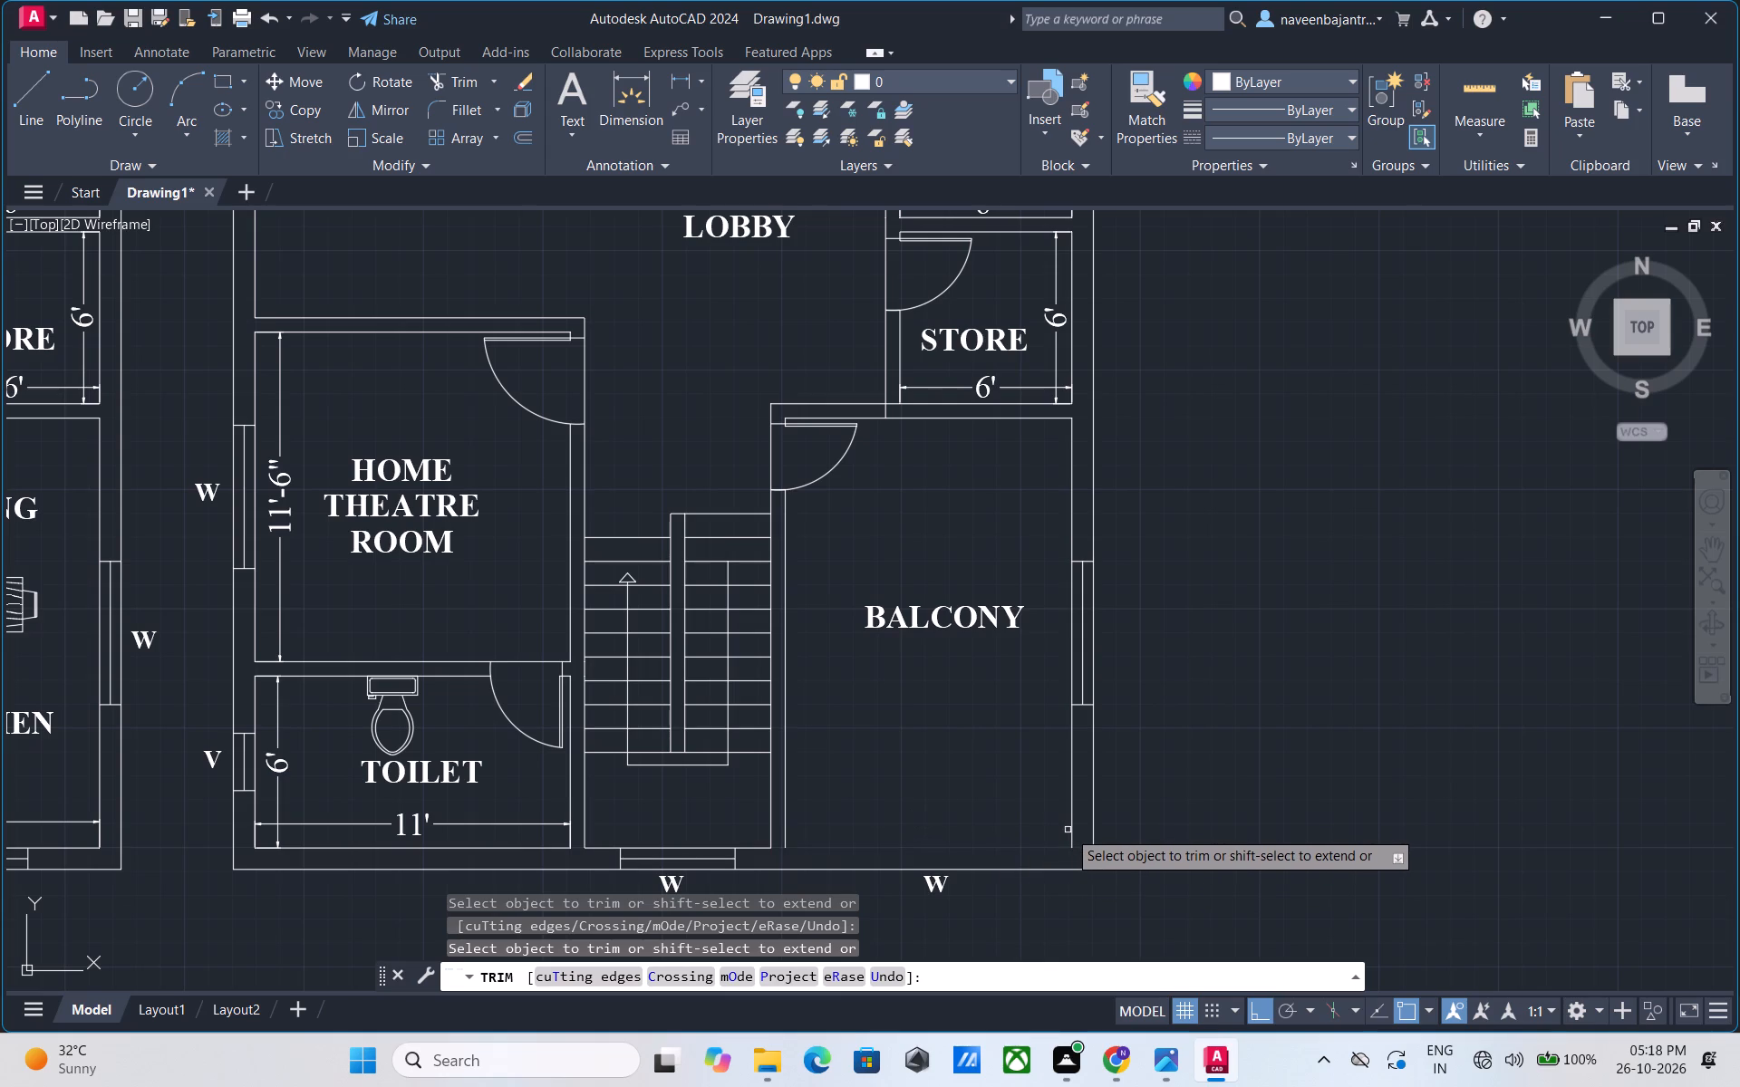
Trim away the window lines and inner face line of the balcony's outer side wall, keeping only the outer line.
{"action": "left_click", "coordinate": [1069, 830]}
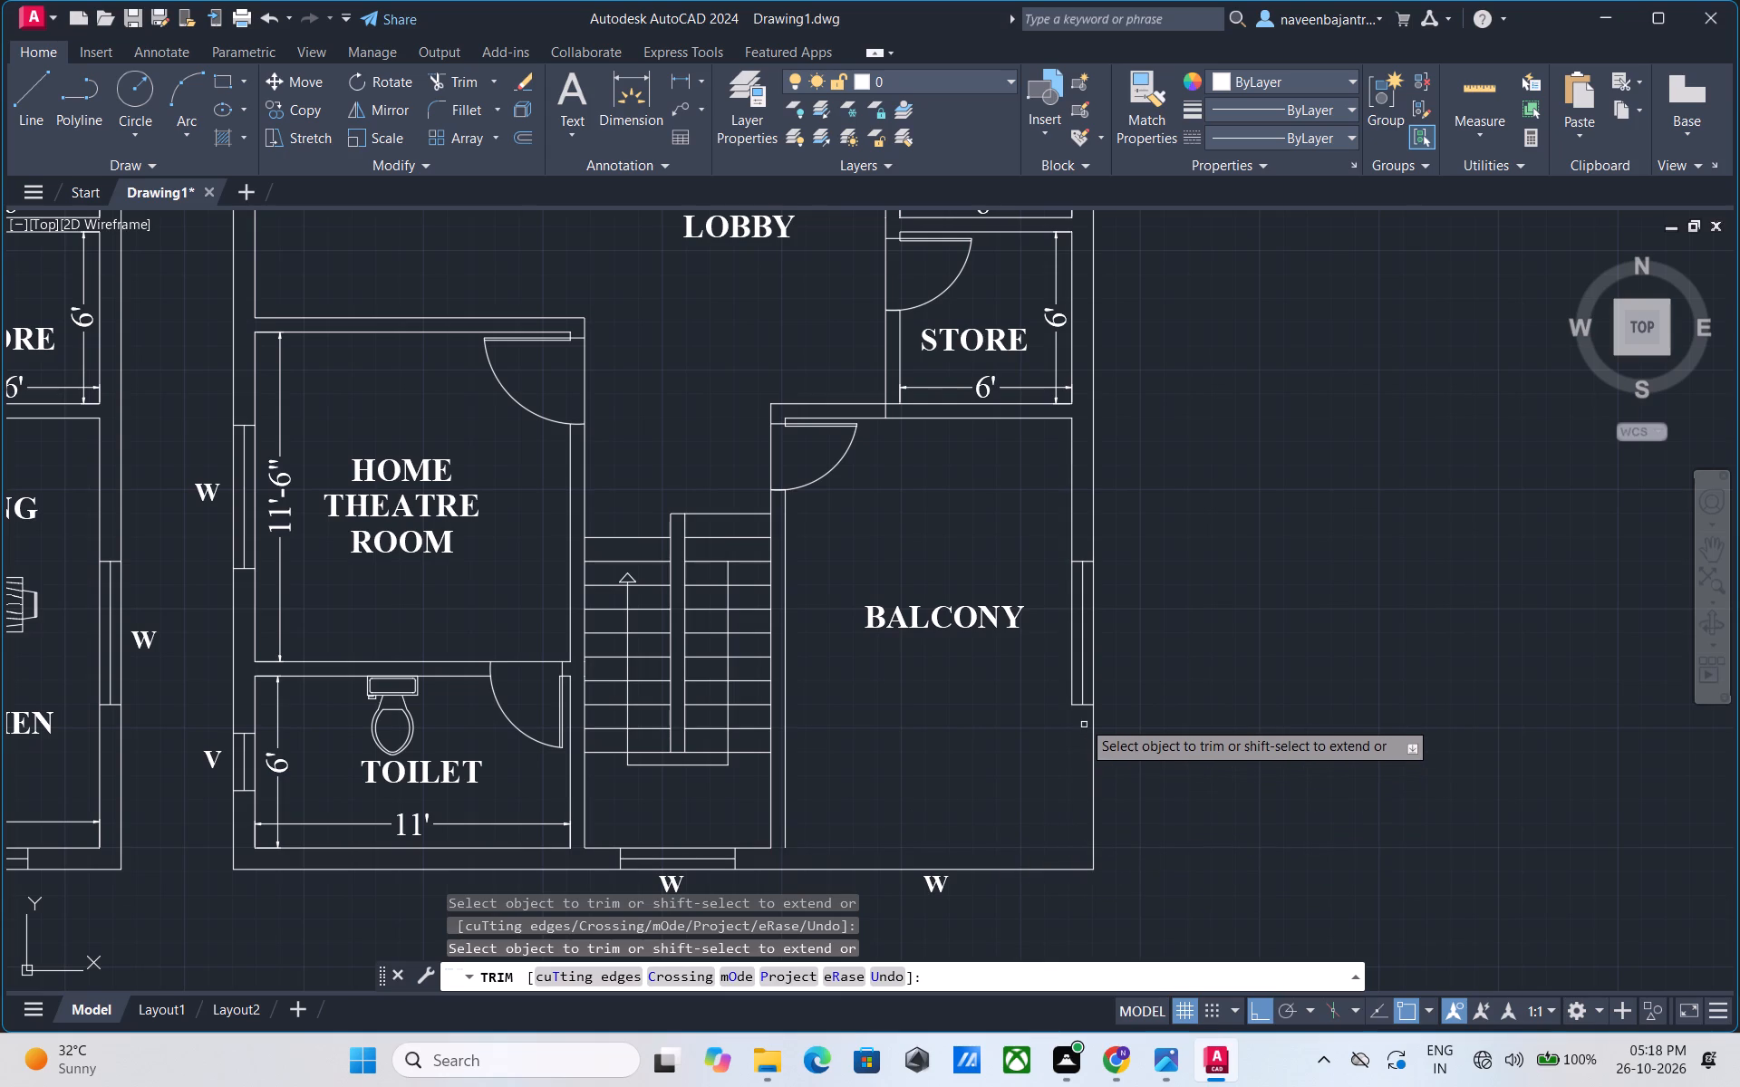
{"action": "left_click", "coordinate": [1081, 707]}
{"action": "left_click", "coordinate": [1081, 702]}
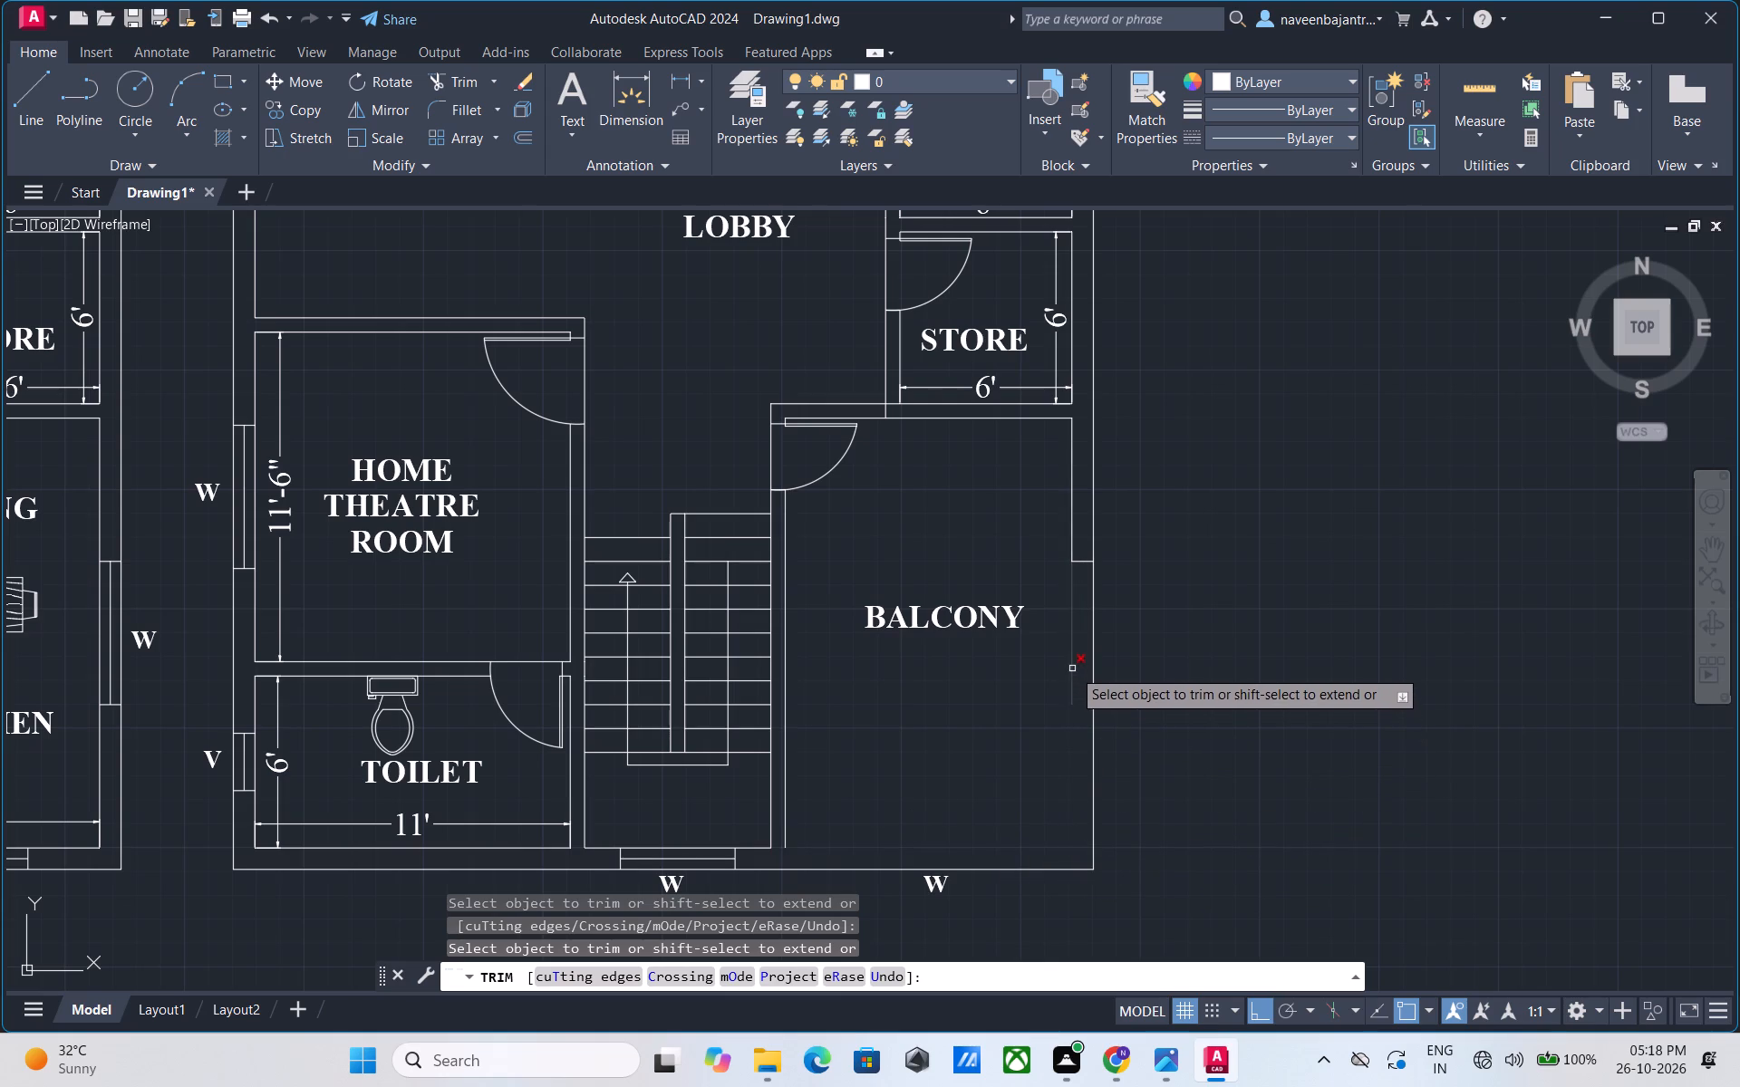
{"action": "left_click", "coordinate": [1072, 668]}
{"action": "left_click", "coordinate": [1085, 563]}
{"action": "left_click", "coordinate": [1072, 535]}
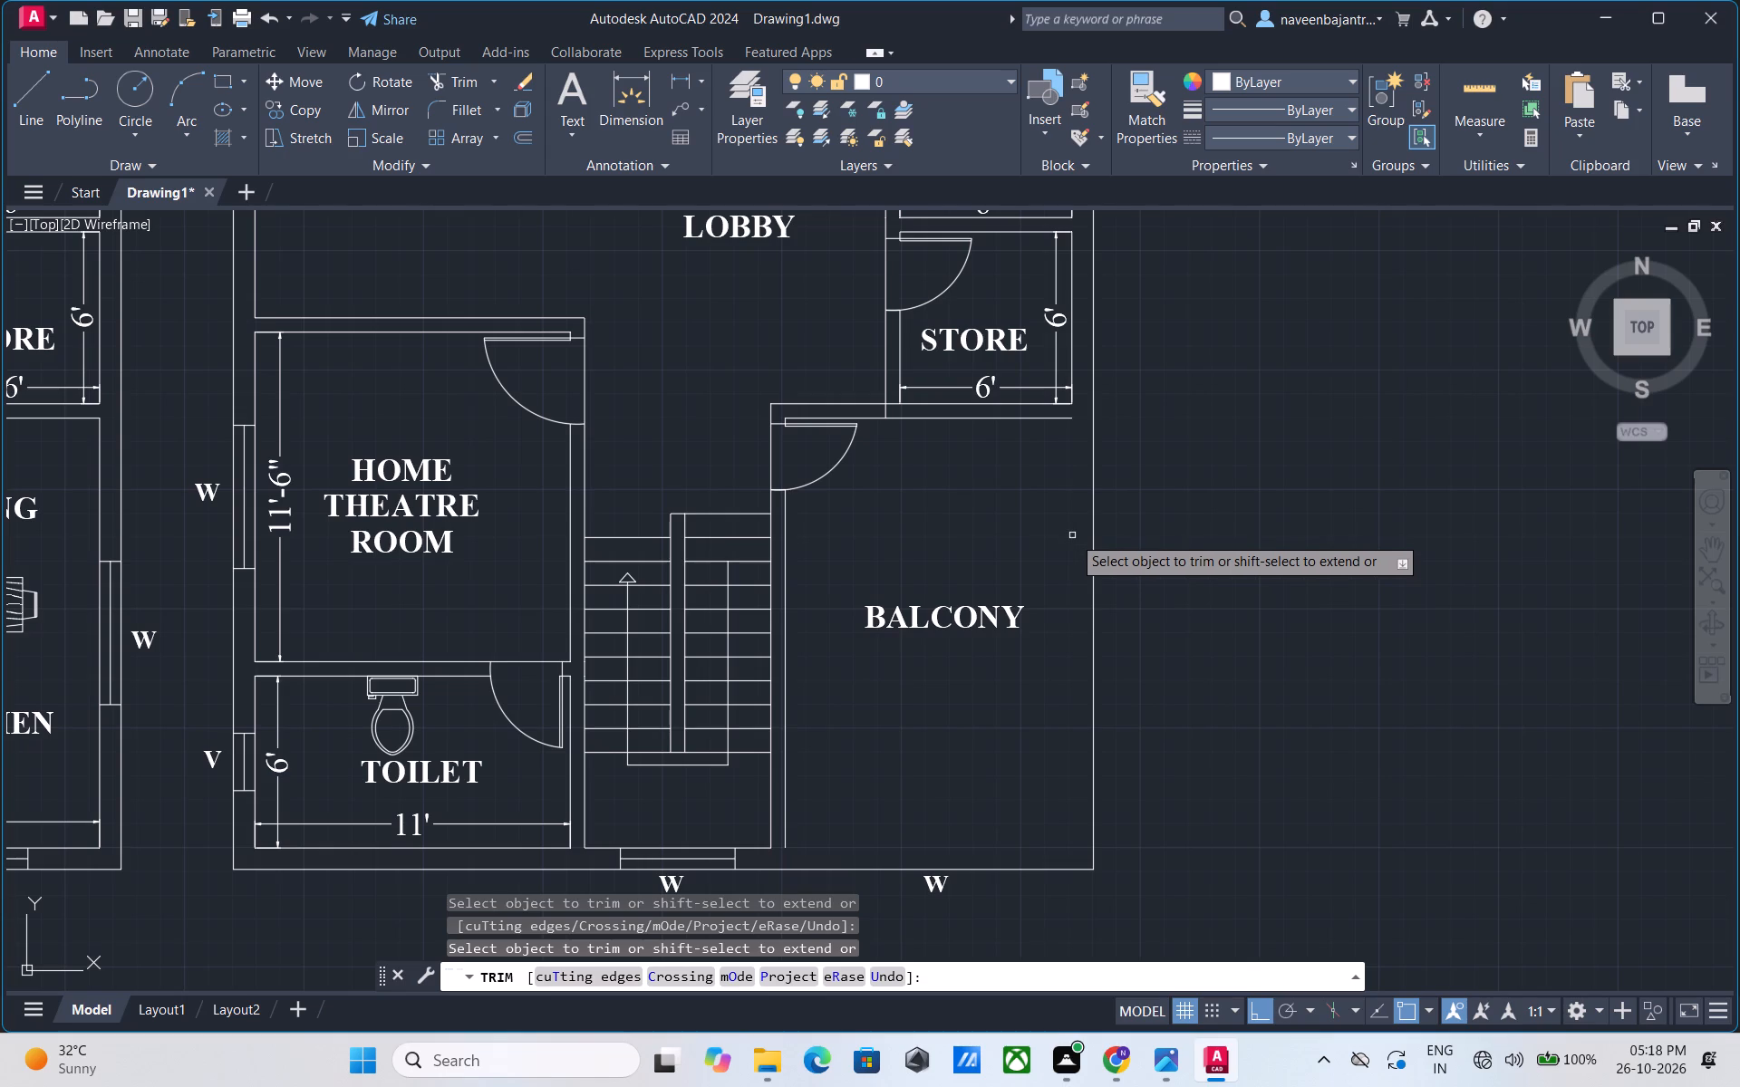
Draw lines extending the balcony's top wall line past the outer side wall and its stair-side wall line past the bottom wall.
{"action": "key", "text": "Escape"}
{"action": "type", "text": "L"}
{"action": "key", "text": "space"}
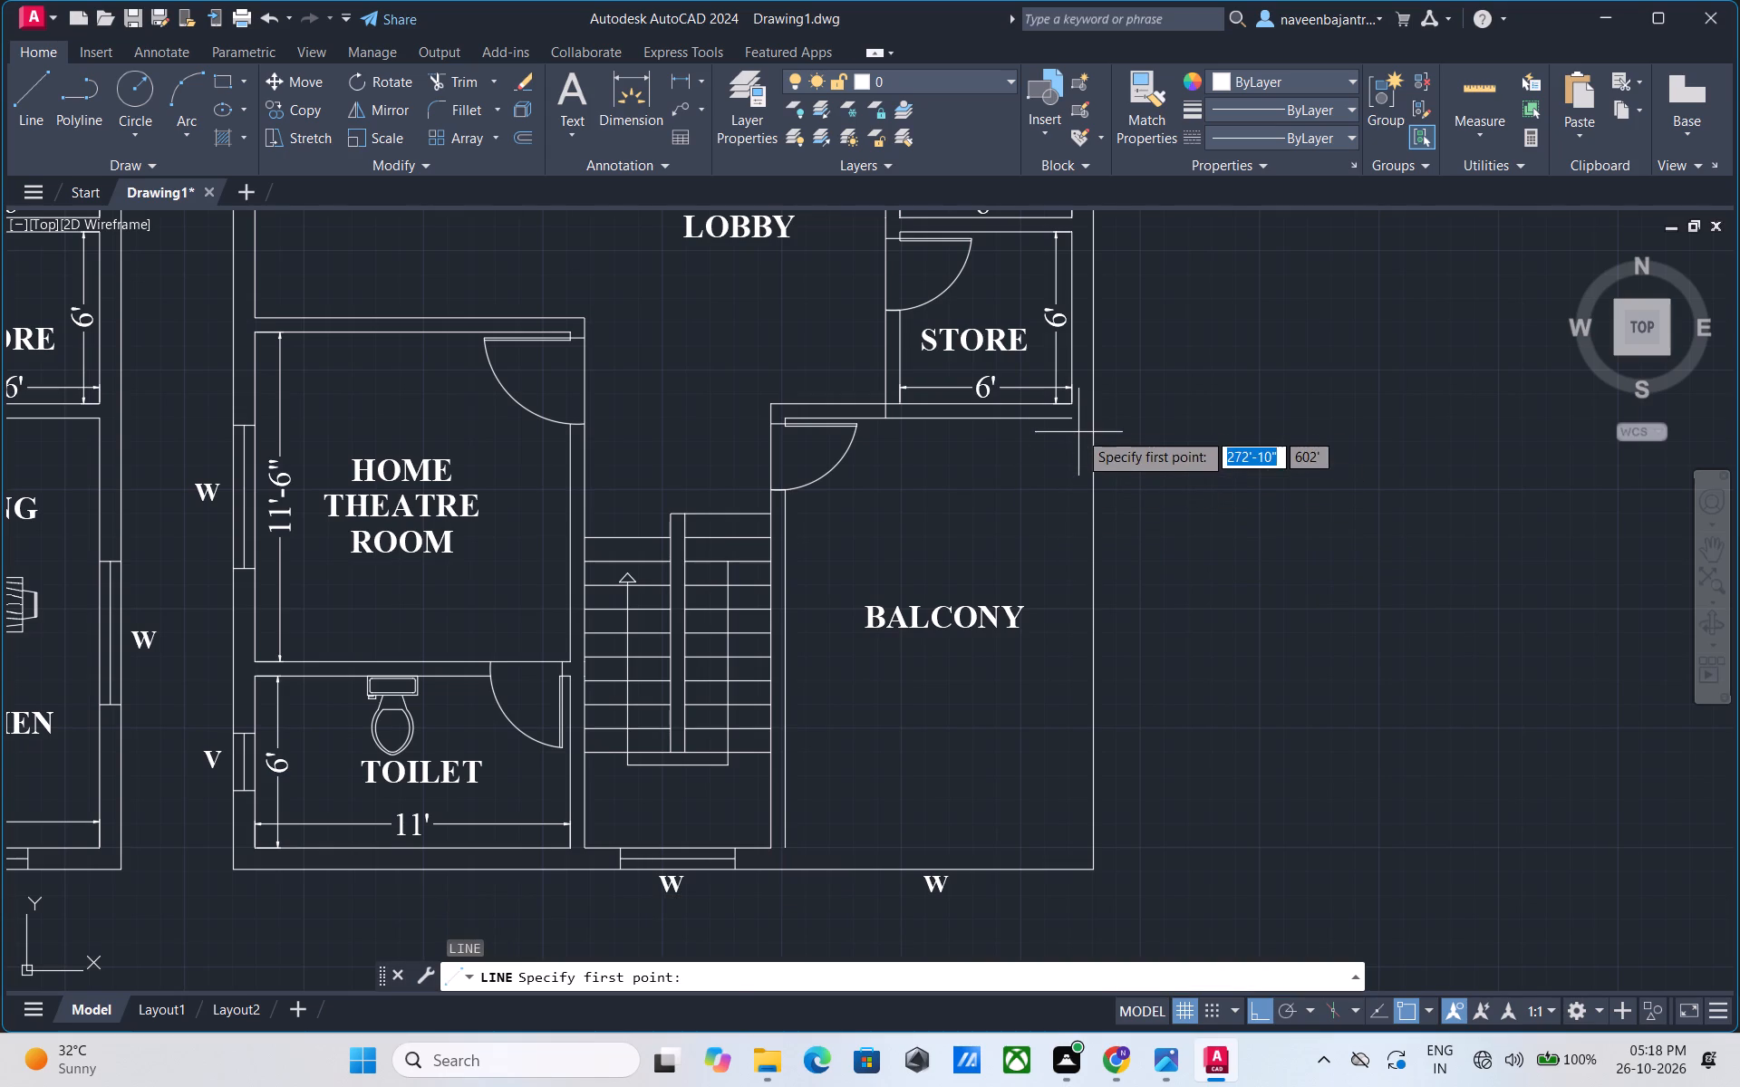
{"action": "left_click", "coordinate": [1073, 416]}
{"action": "left_click", "coordinate": [1148, 423]}
{"action": "key", "text": "Escape"}
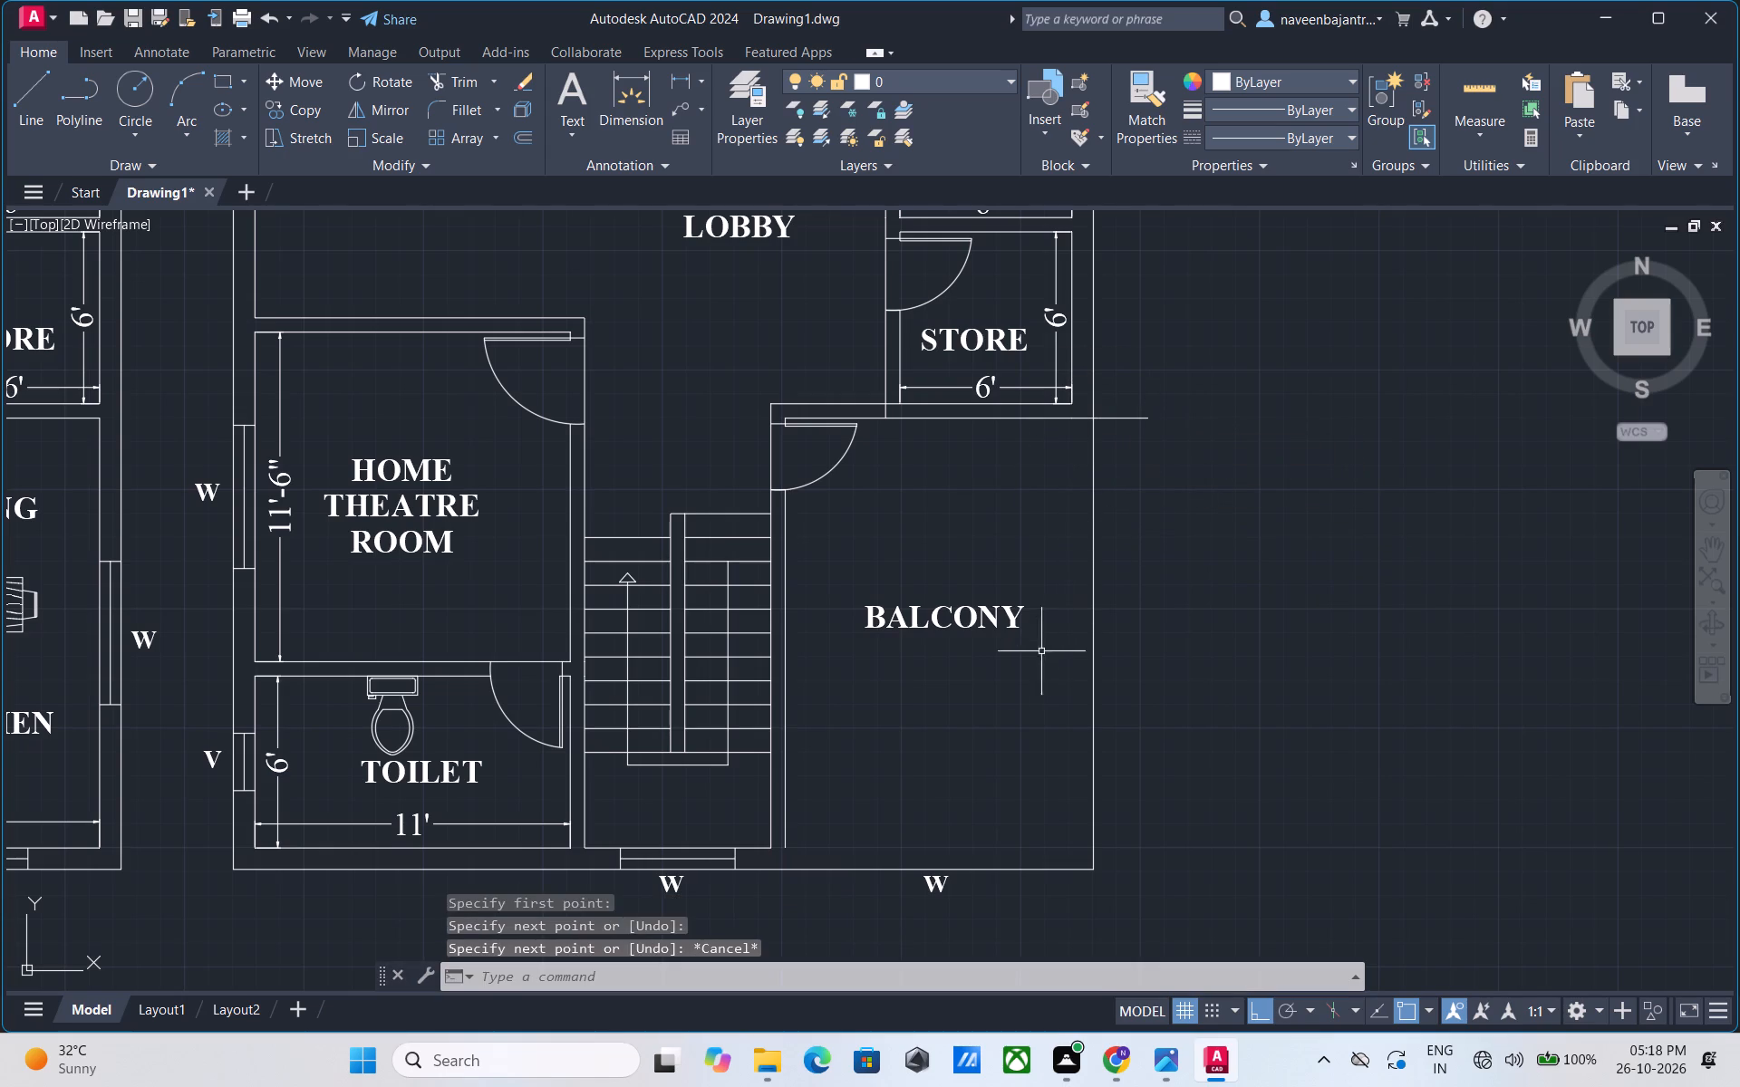
{"action": "key", "text": "l"}
{"action": "key", "text": "space"}
{"action": "left_click", "coordinate": [786, 847]}
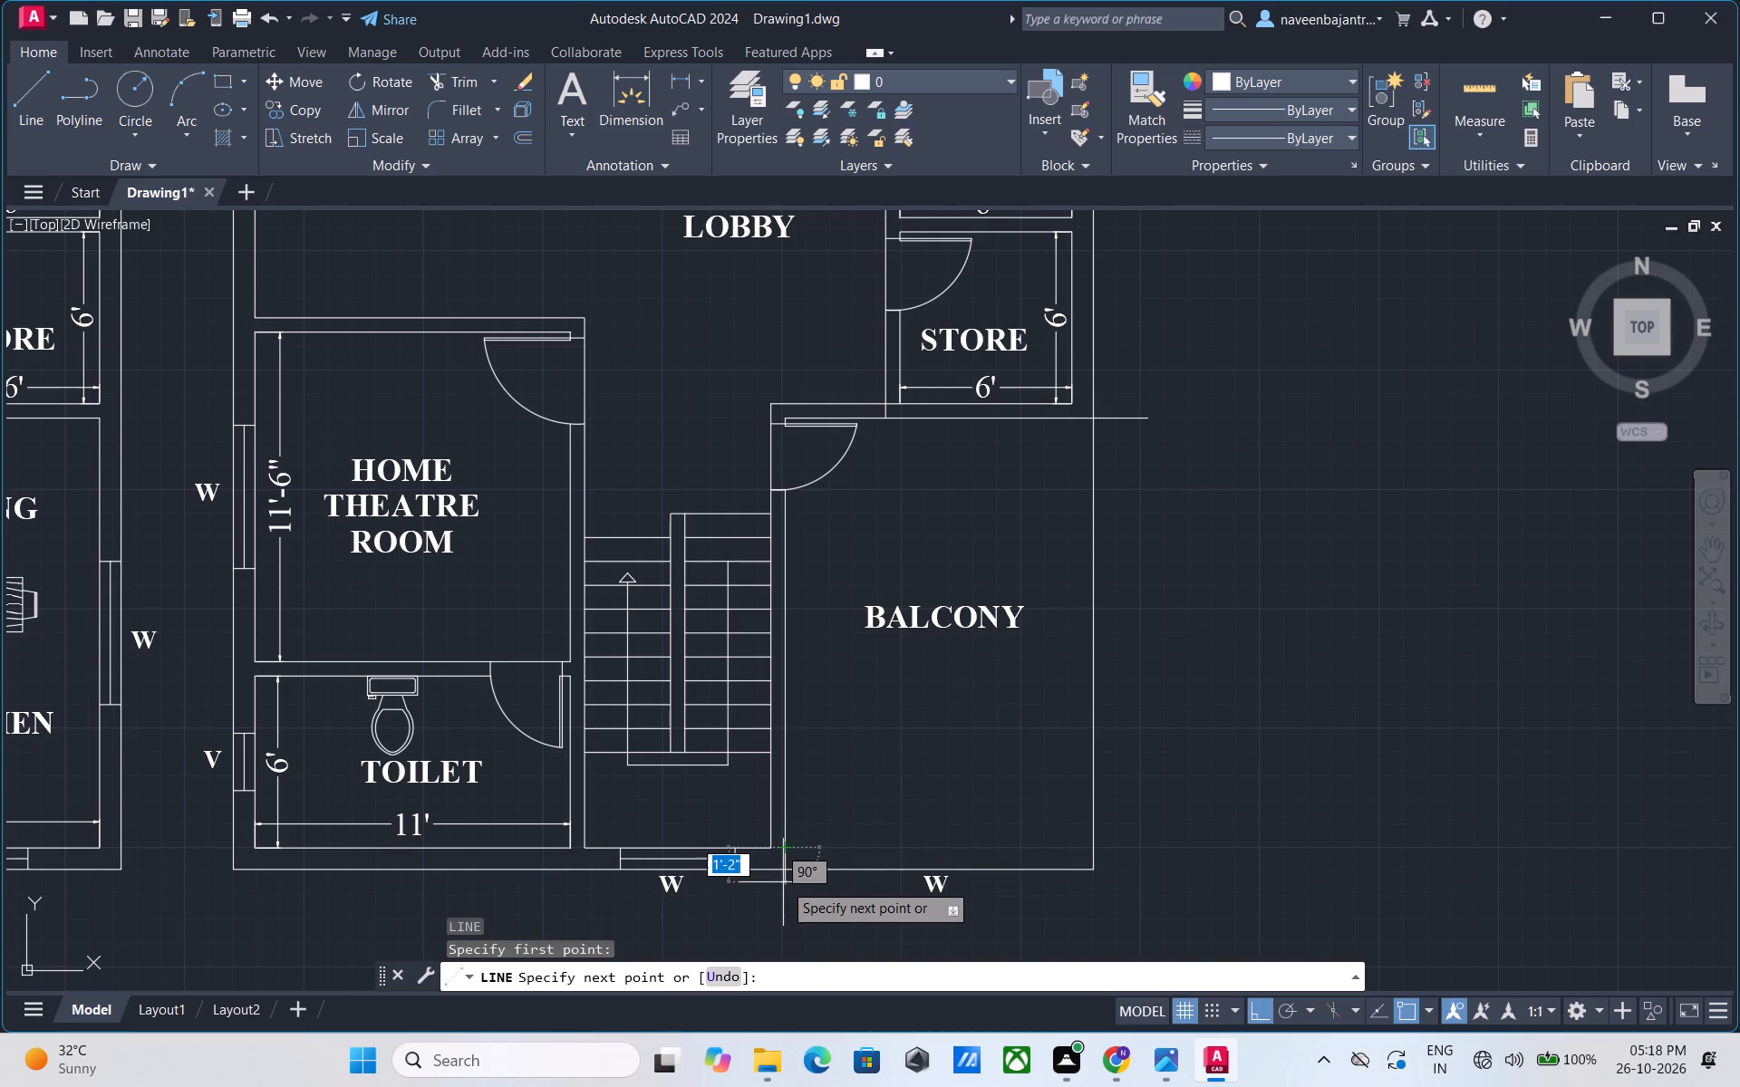
{"action": "left_click", "coordinate": [783, 882]}
{"action": "key", "text": "Escape"}
Trim the overshooting ends of both extension lines back to the outer wall lines of the balcony.
{"action": "type", "text": "TR"}
{"action": "key", "text": "space"}
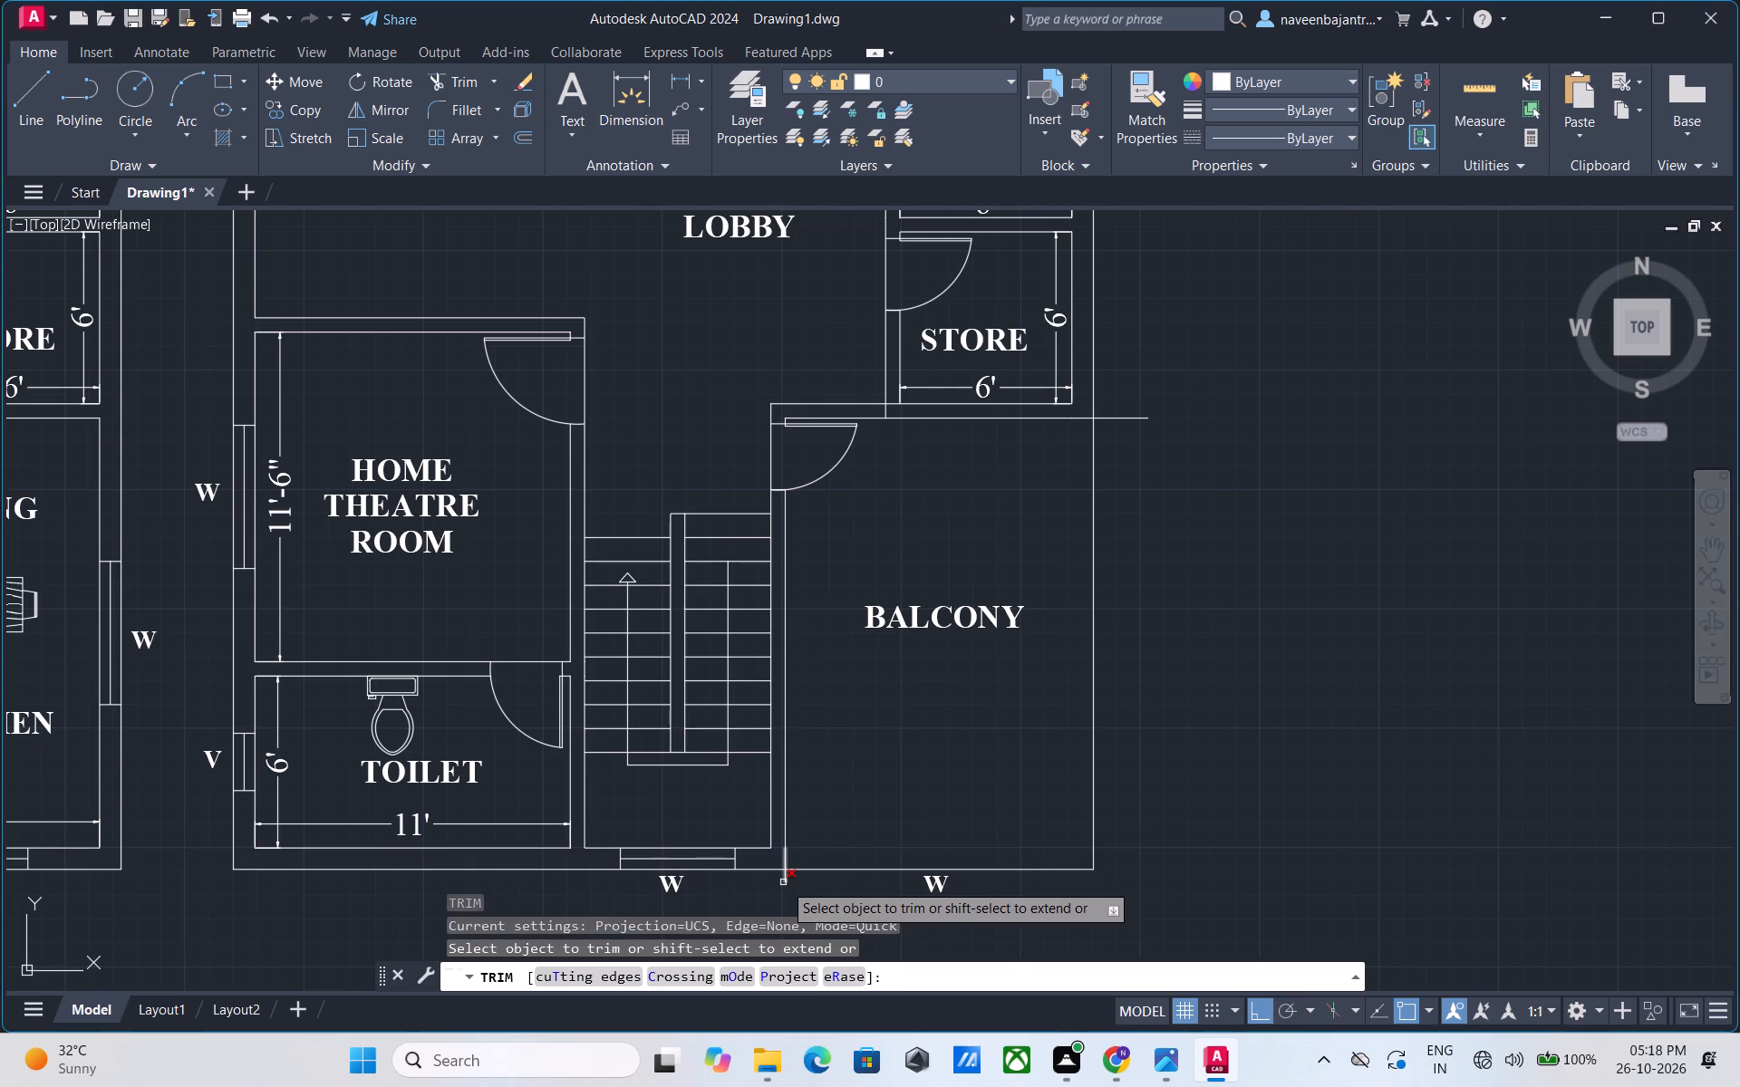
{"action": "left_click", "coordinate": [783, 882]}
{"action": "left_click", "coordinate": [1116, 418]}
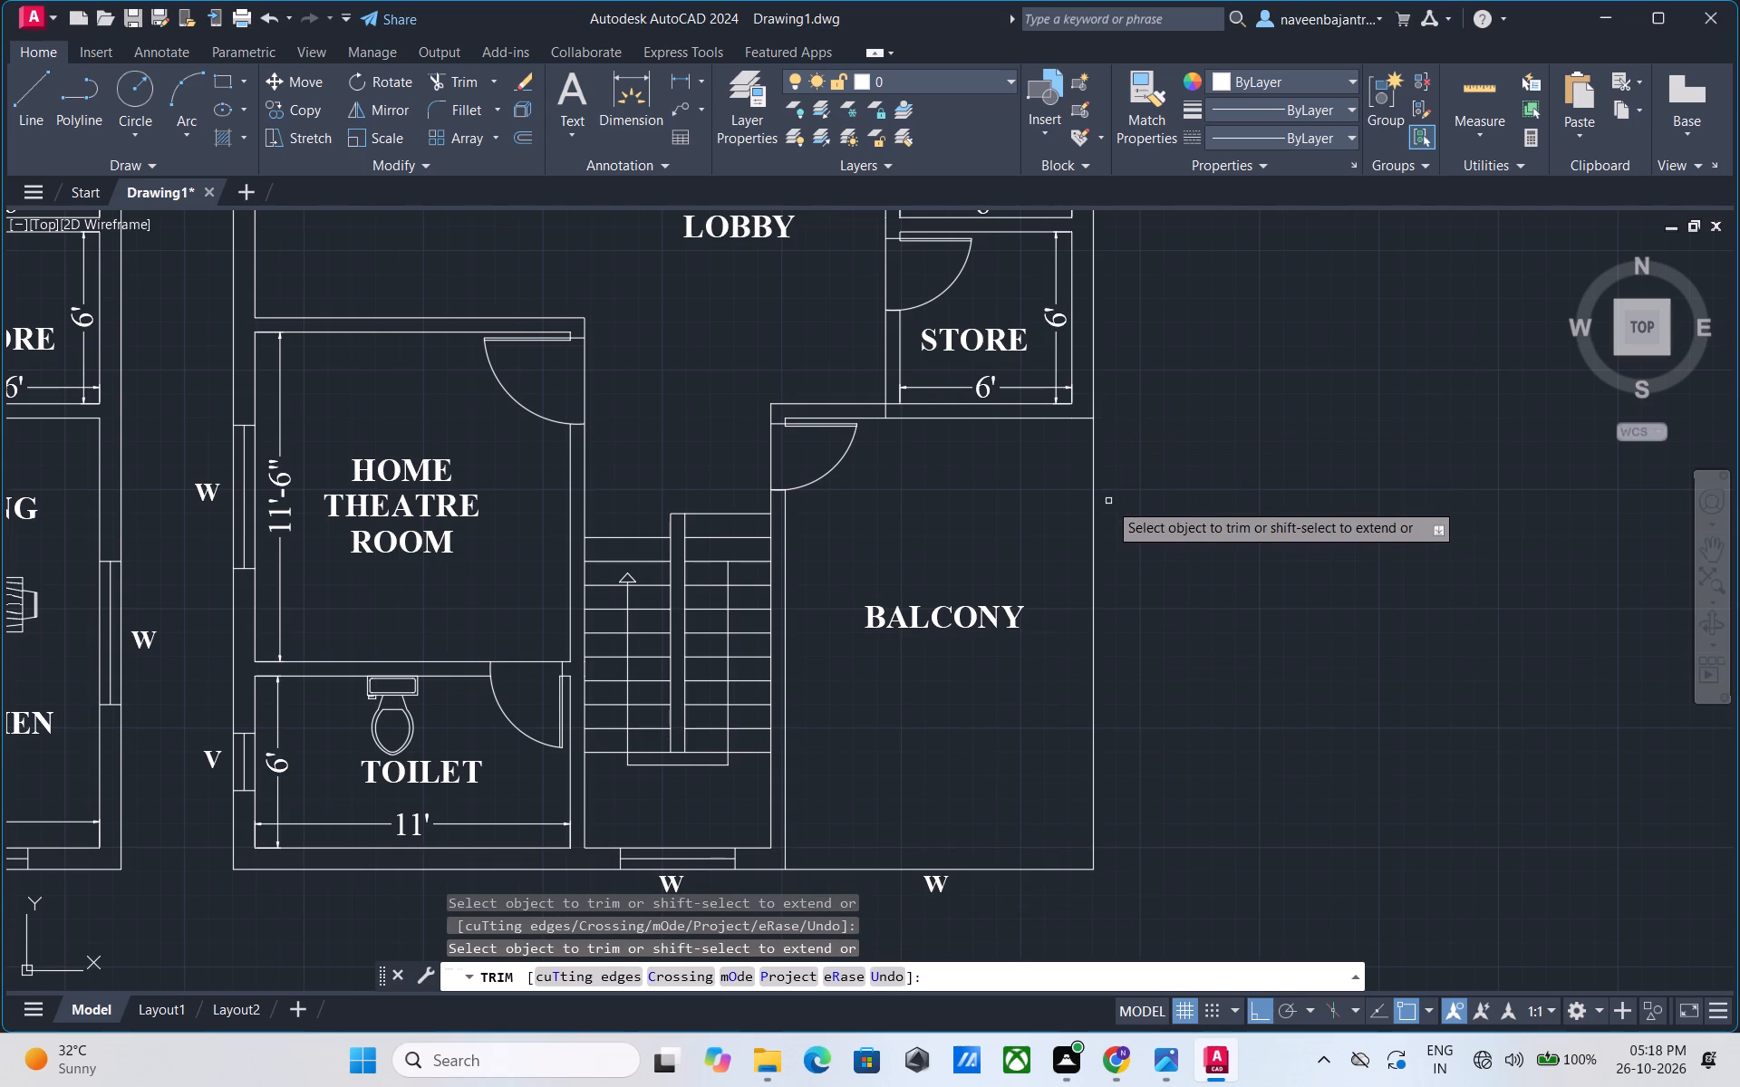
{"action": "key", "text": "Escape"}
{"action": "key", "text": "Escape"}
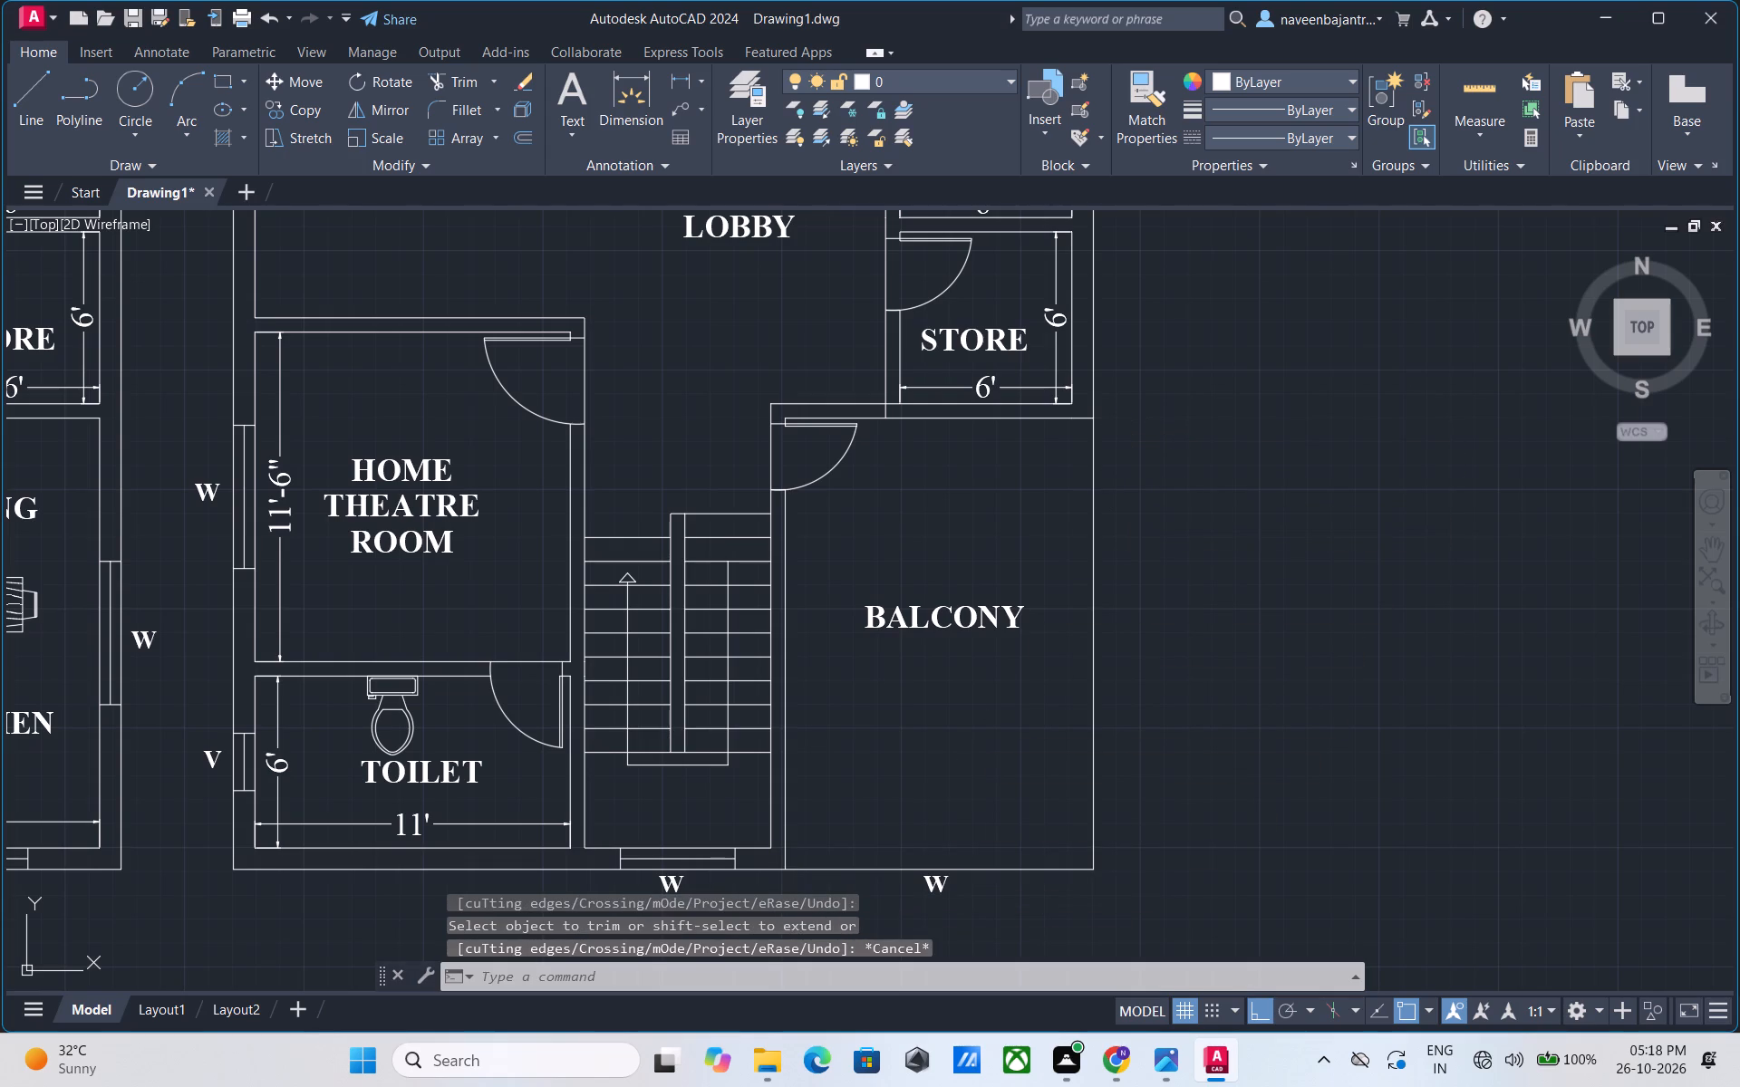
Offset the balcony's outer side wall line and bottom wall line 2" inward.
{"action": "type", "text": "O"}
{"action": "key", "text": "space"}
{"action": "key", "text": "2"}
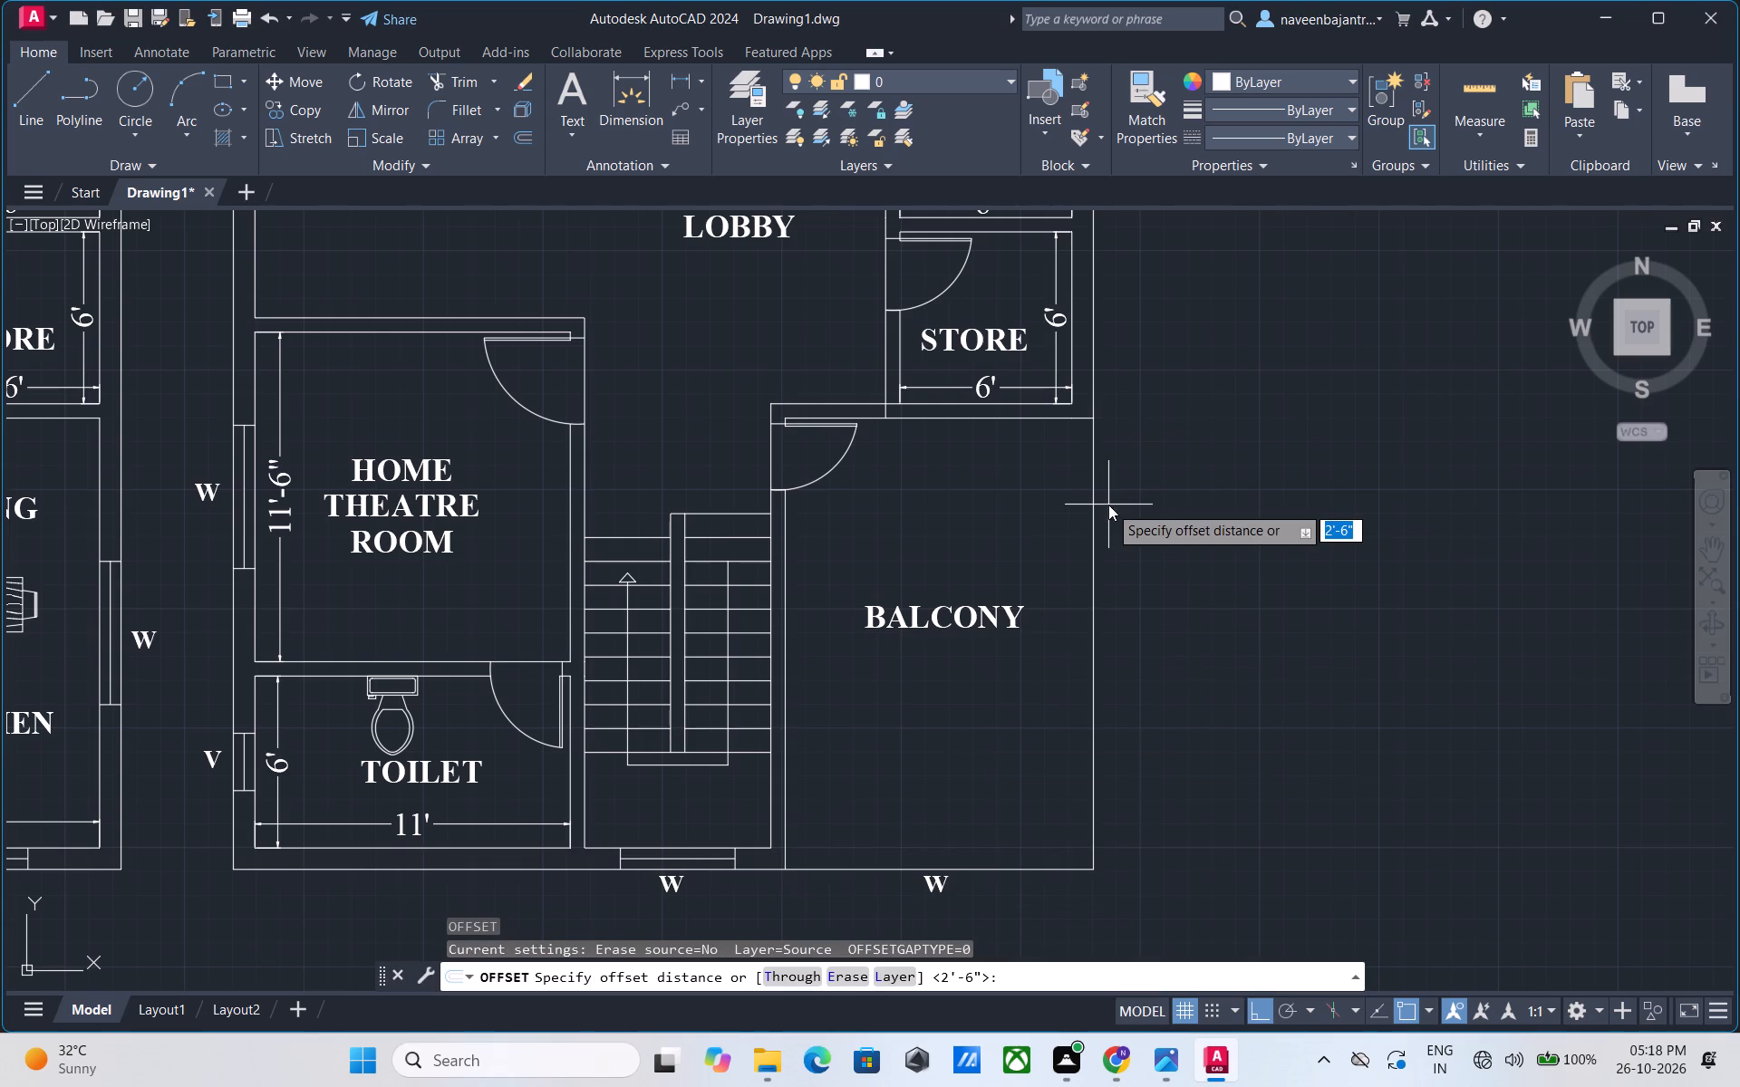
{"action": "key", "text": "shift+quotedbl"}
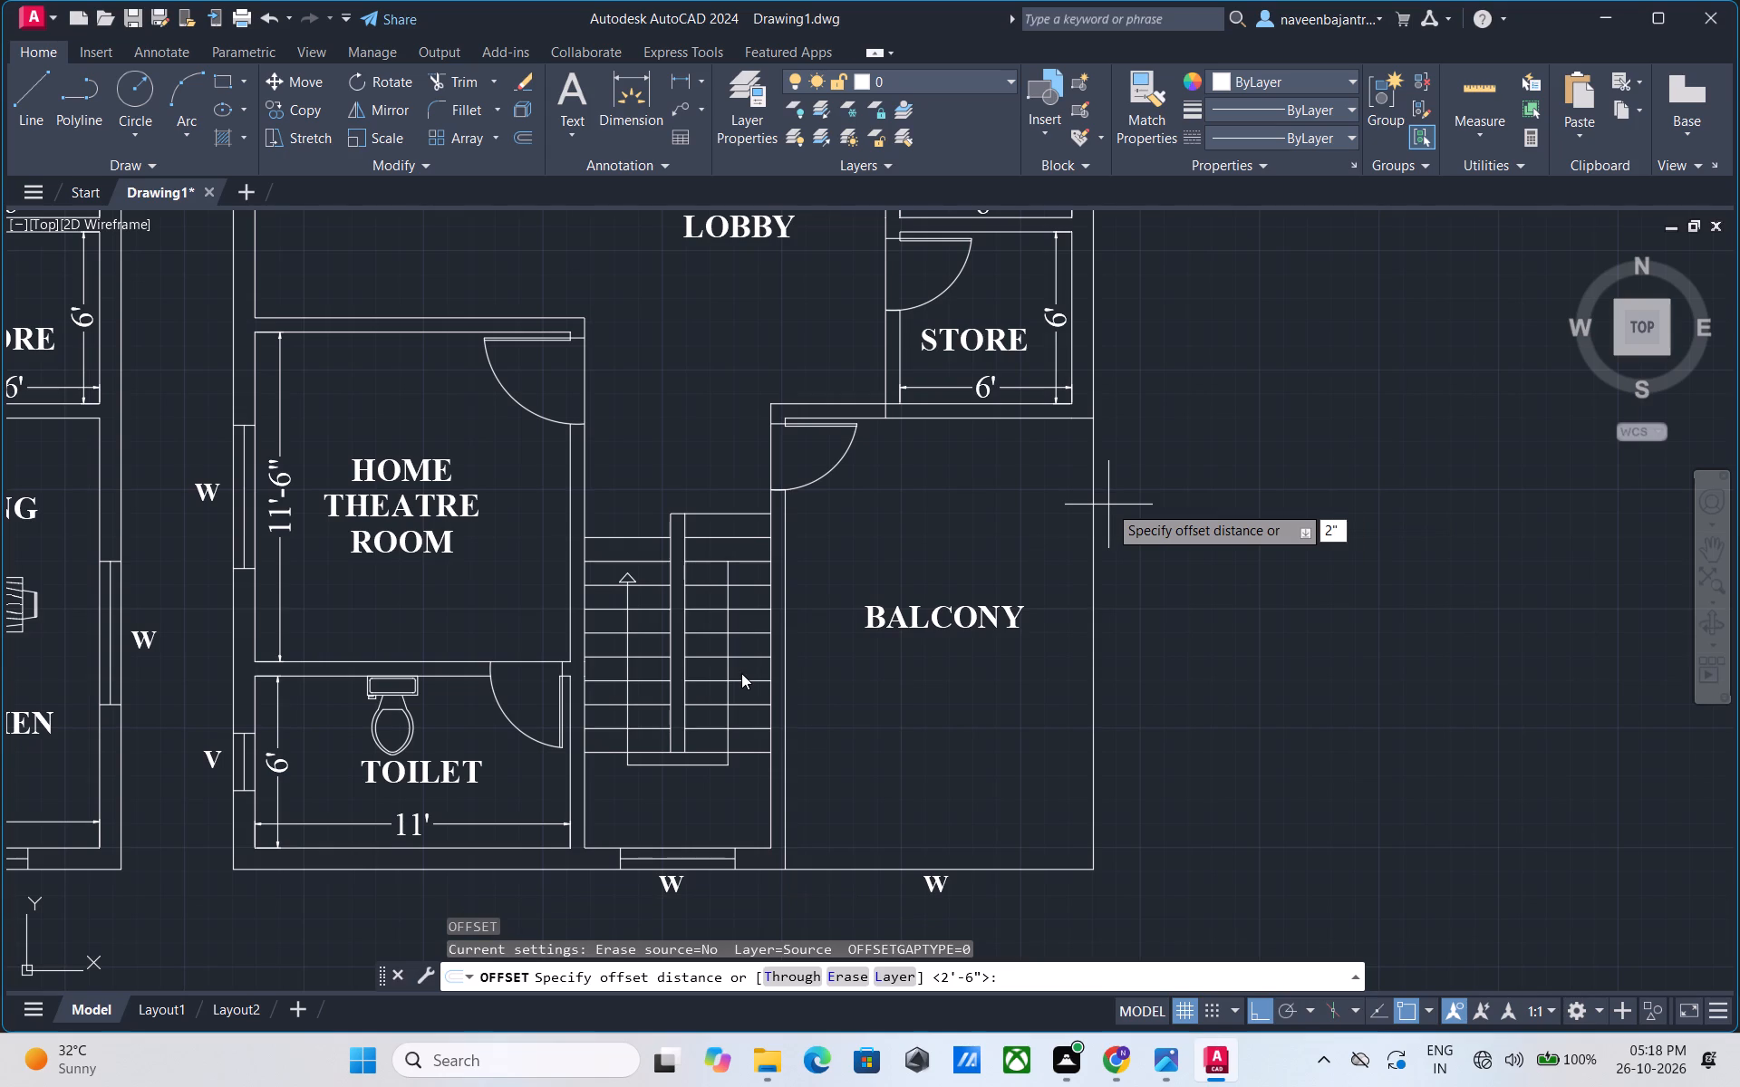
{"action": "key", "text": "Return"}
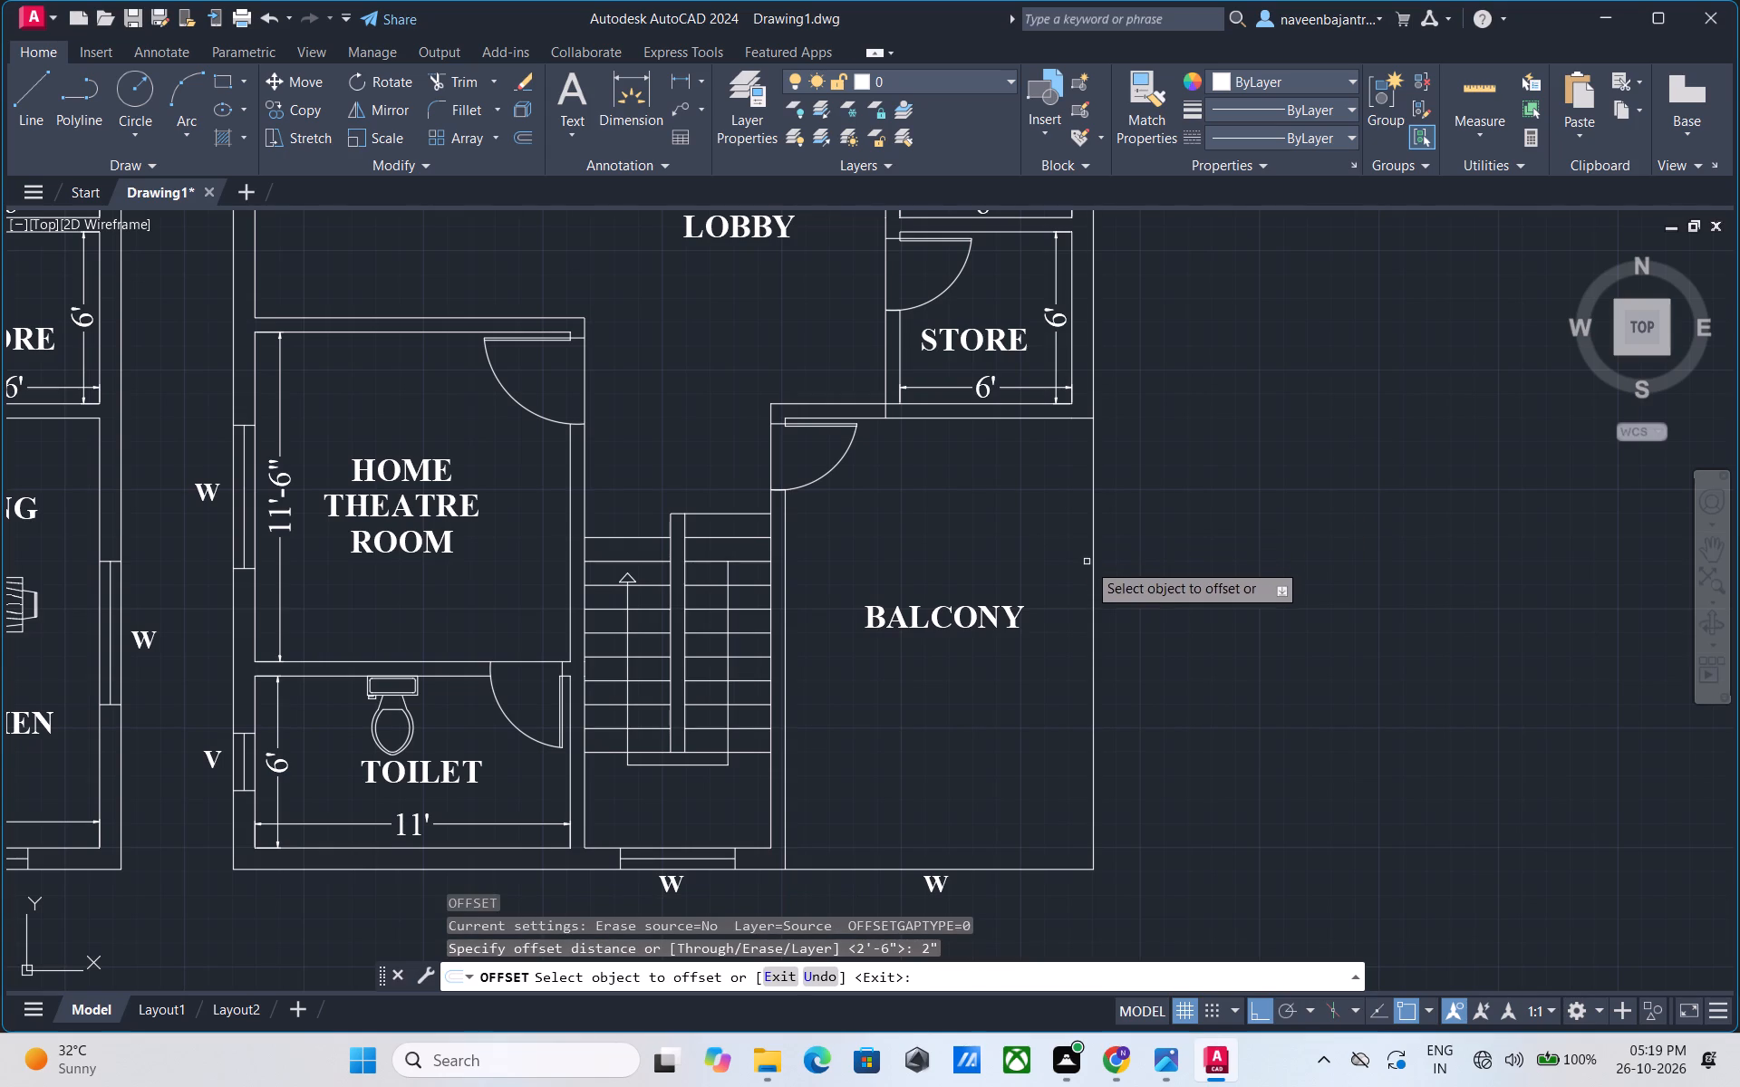
{"action": "left_click", "coordinate": [1092, 582]}
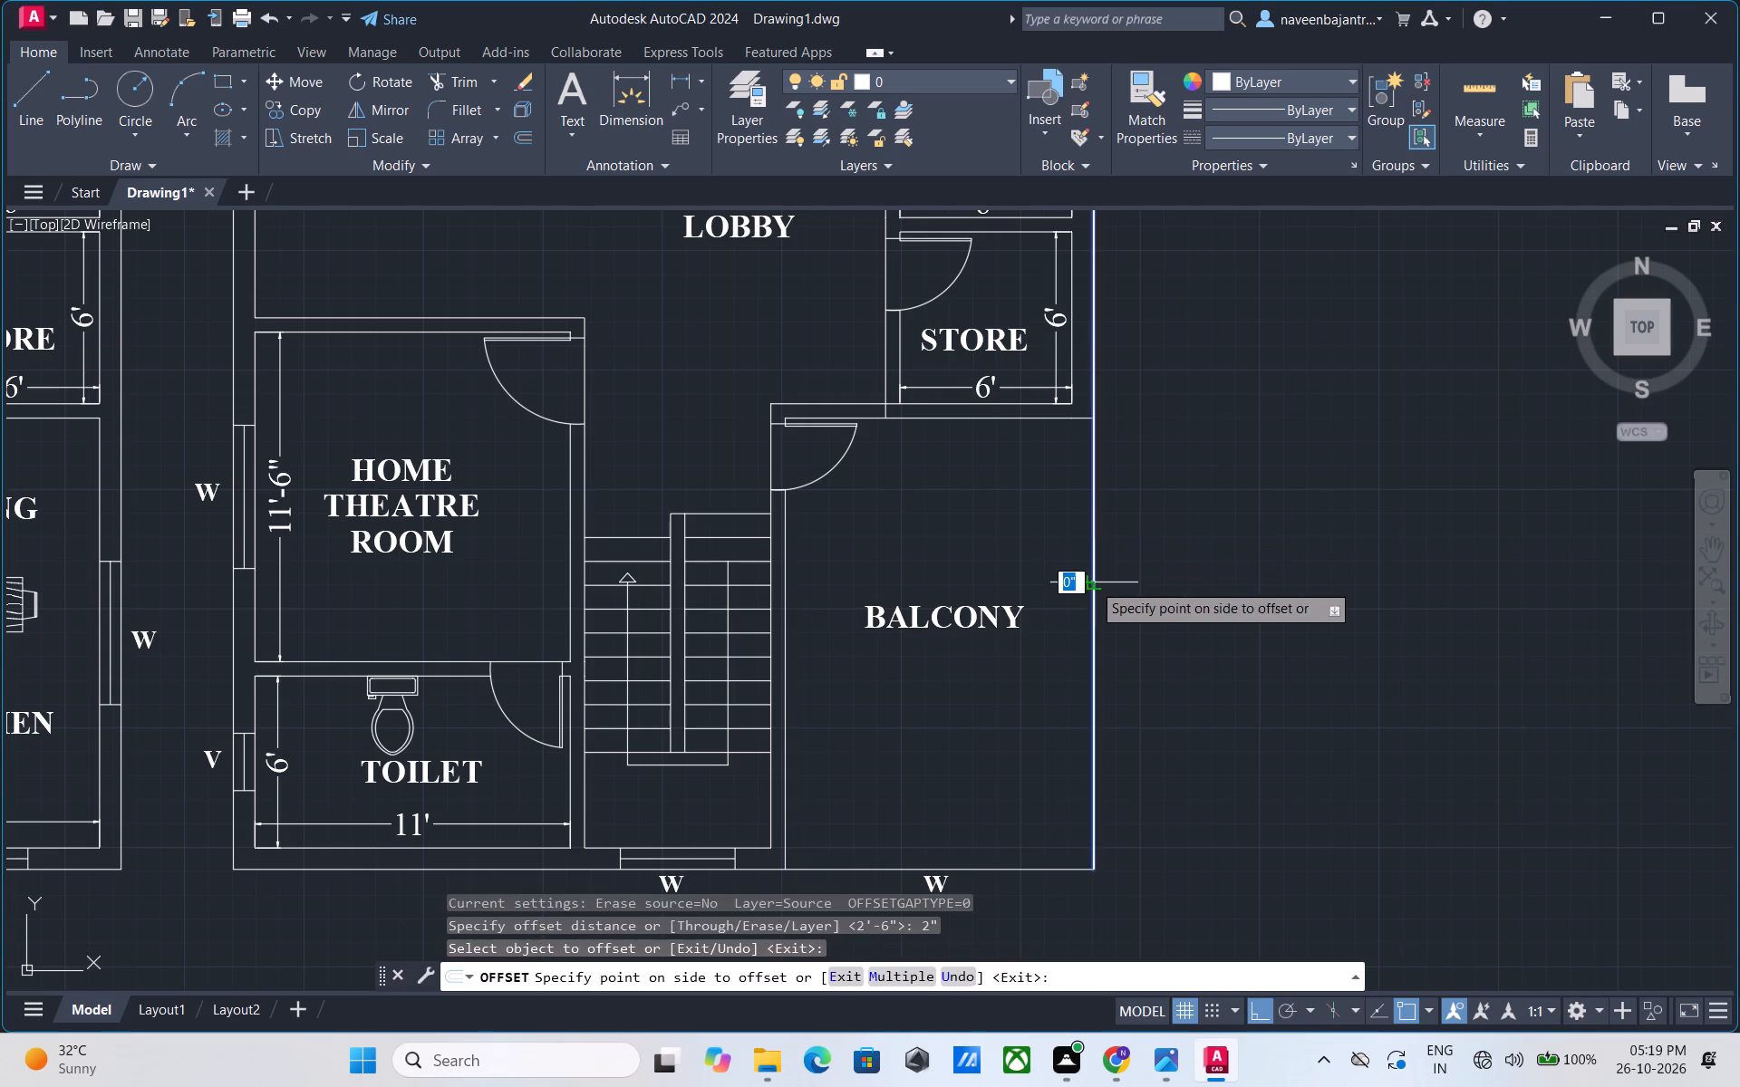
{"action": "left_click", "coordinate": [1082, 586]}
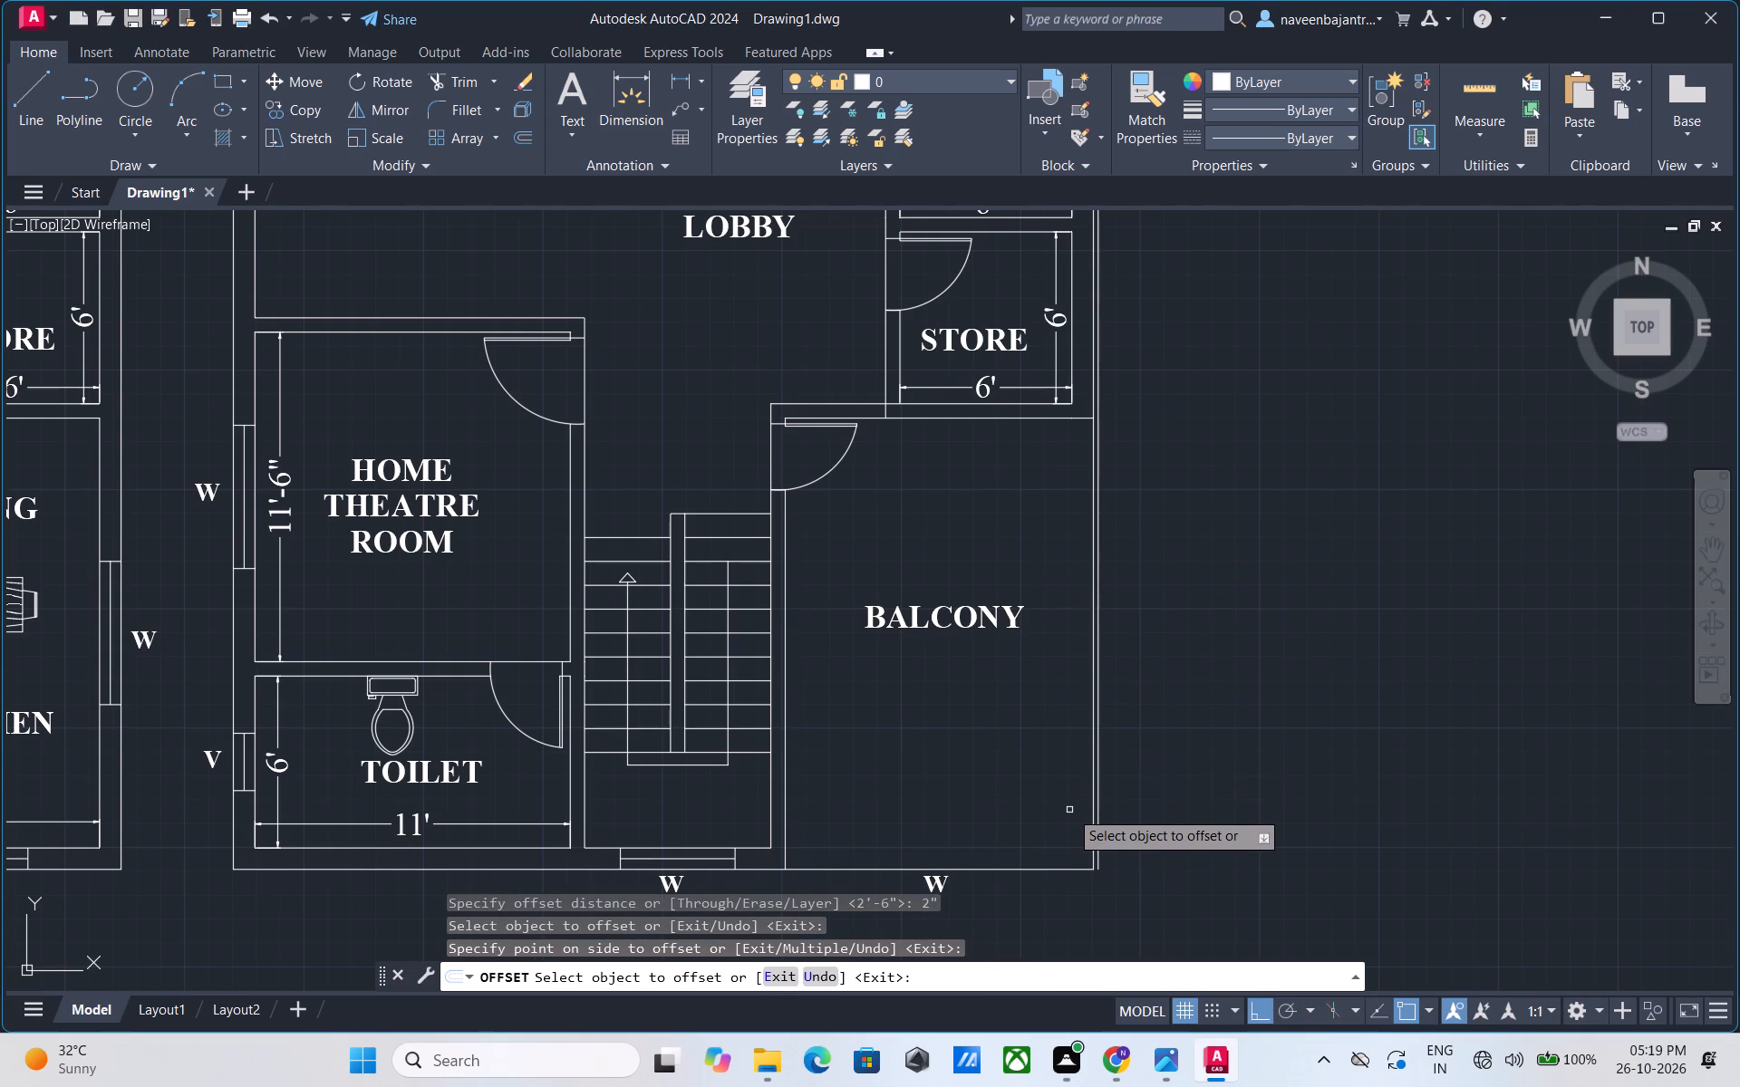
{"action": "key", "text": "ctrl+z"}
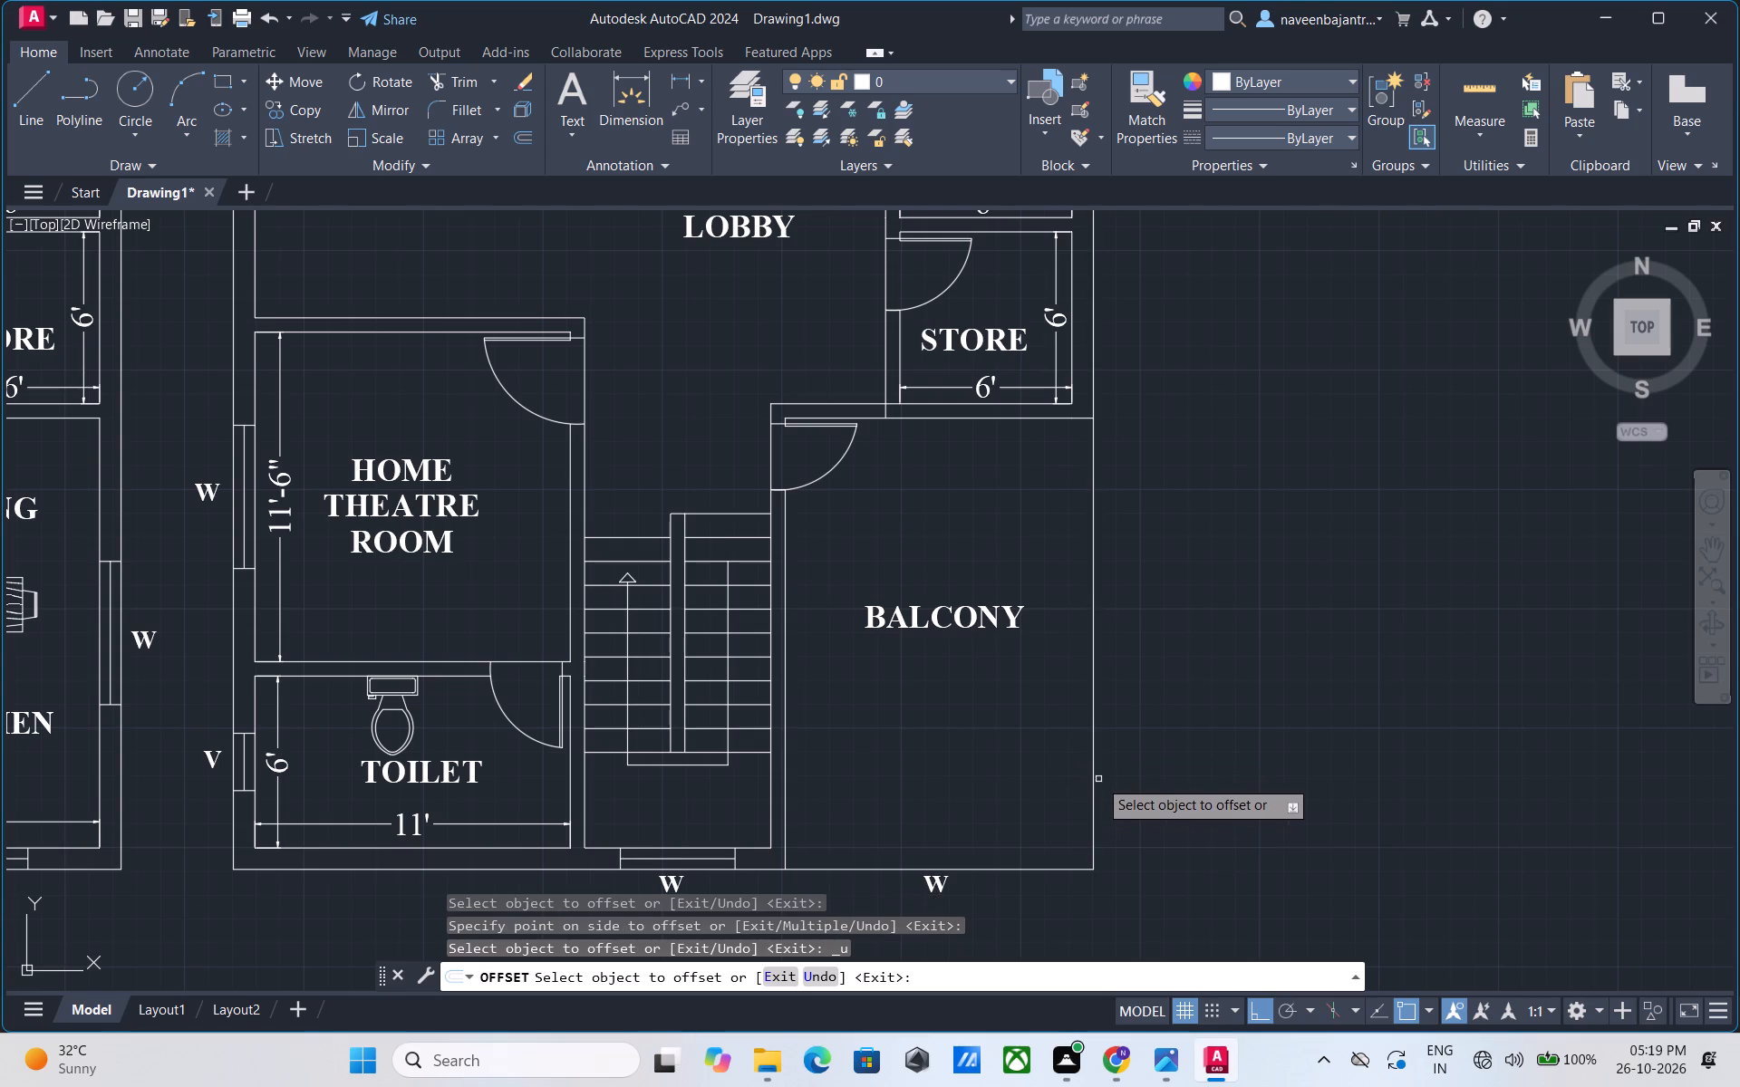
{"action": "left_click_drag", "start_coordinate": [1093, 780], "coordinate": [1079, 784]}
{"action": "left_click", "coordinate": [1013, 793]}
{"action": "left_click", "coordinate": [1025, 868]}
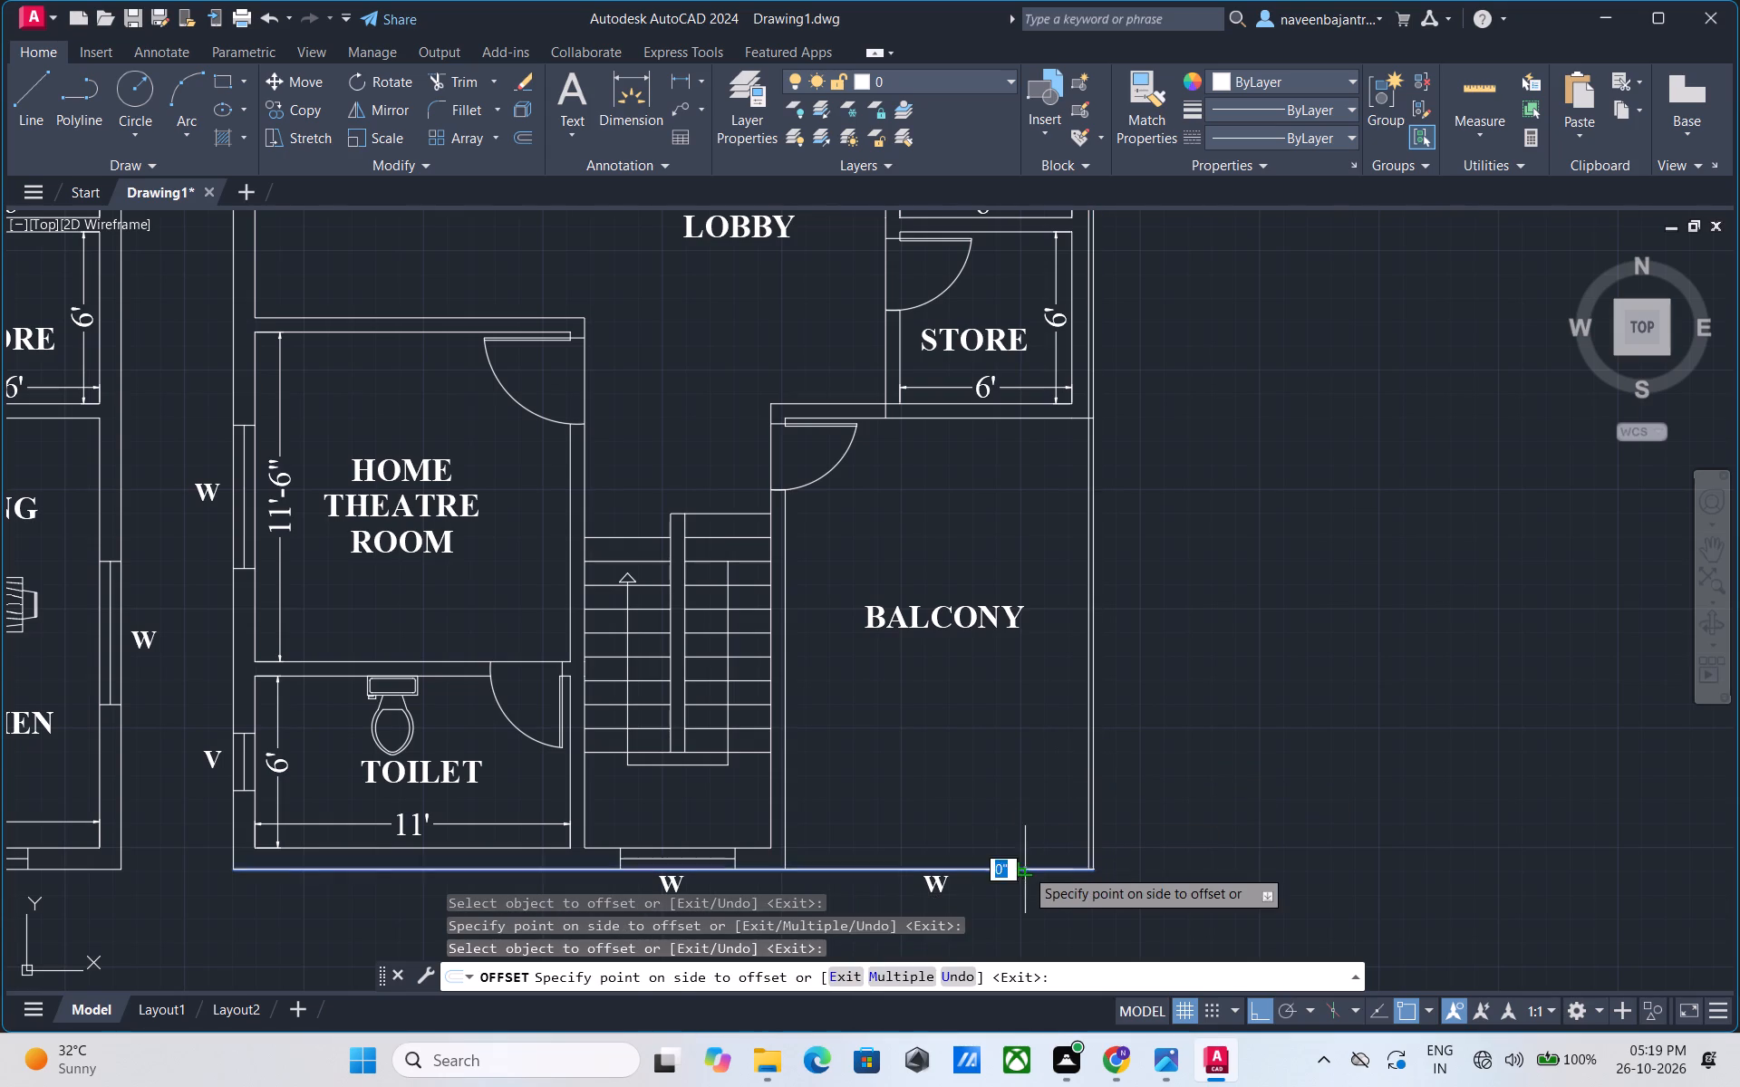
{"action": "left_click", "coordinate": [1021, 827]}
{"action": "key", "text": "Escape"}
Trim away the new bottom offset line below the stairs and toilet, keeping only its balcony portion.
{"action": "type", "text": "TR"}
{"action": "key", "text": "space"}
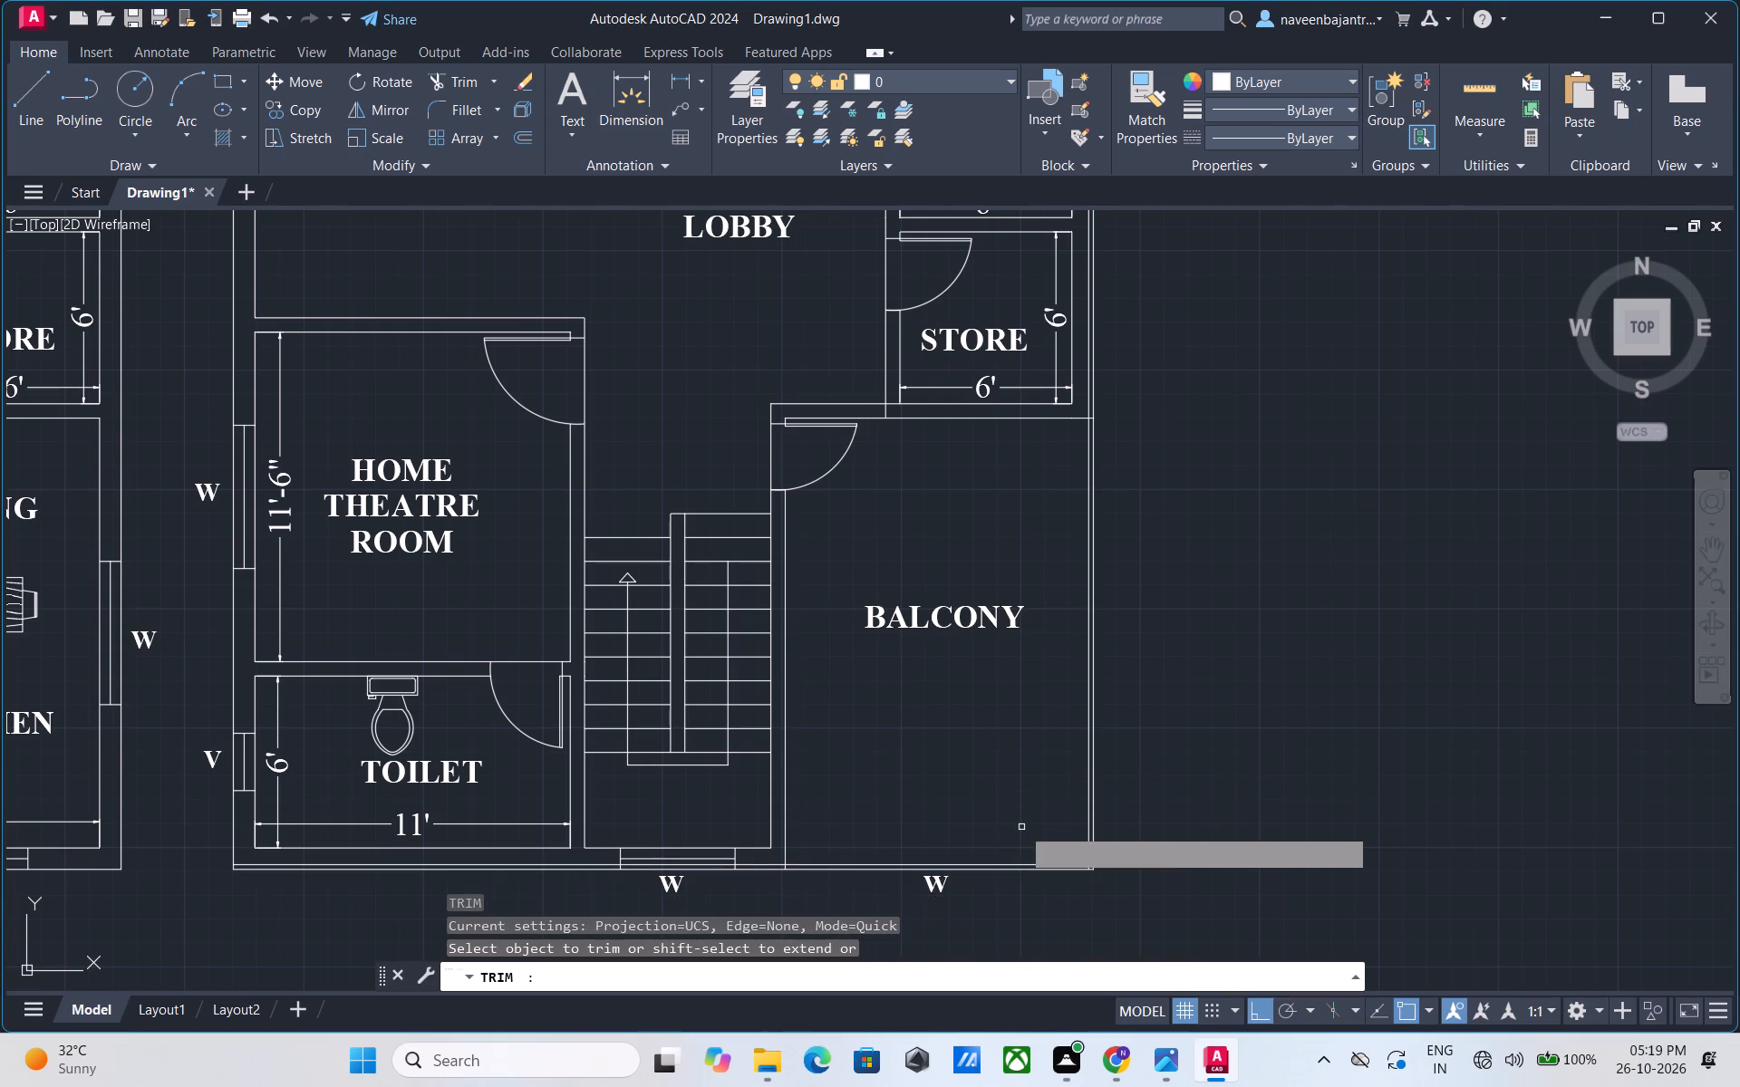
{"action": "left_click", "coordinate": [764, 865]}
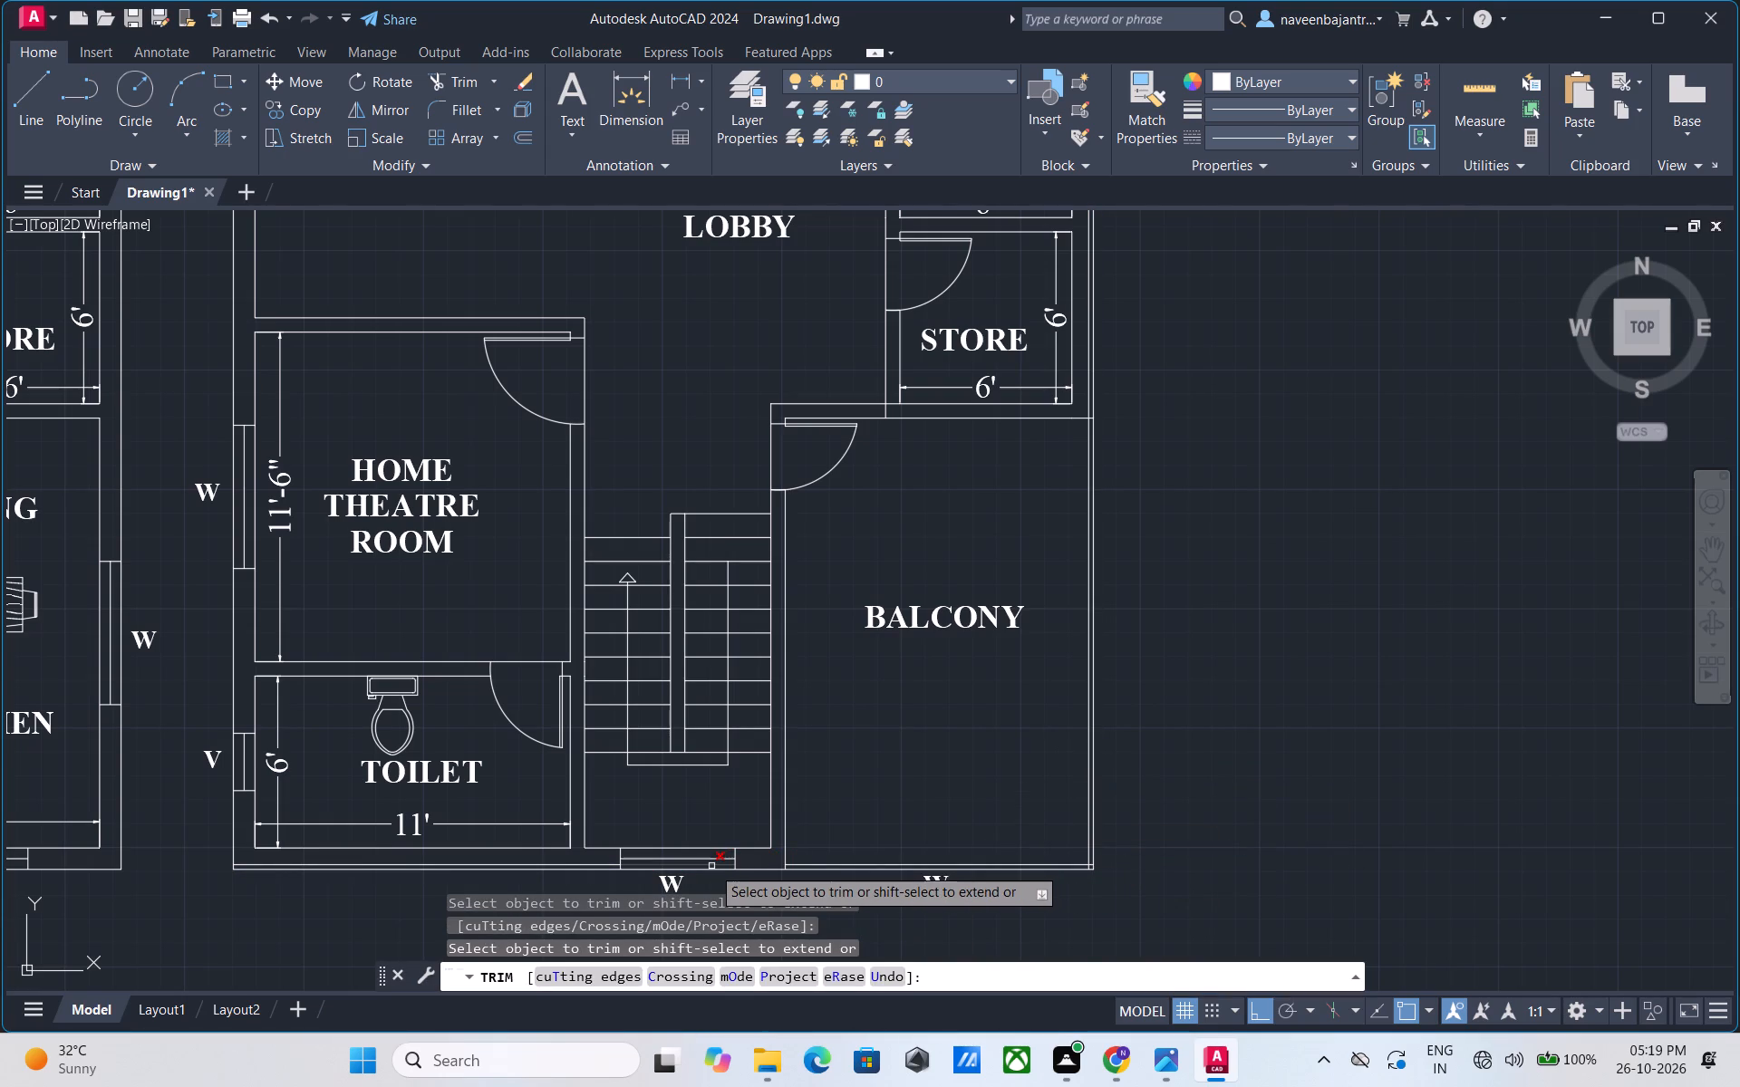
{"action": "left_click", "coordinate": [711, 866]}
{"action": "left_click", "coordinate": [602, 866]}
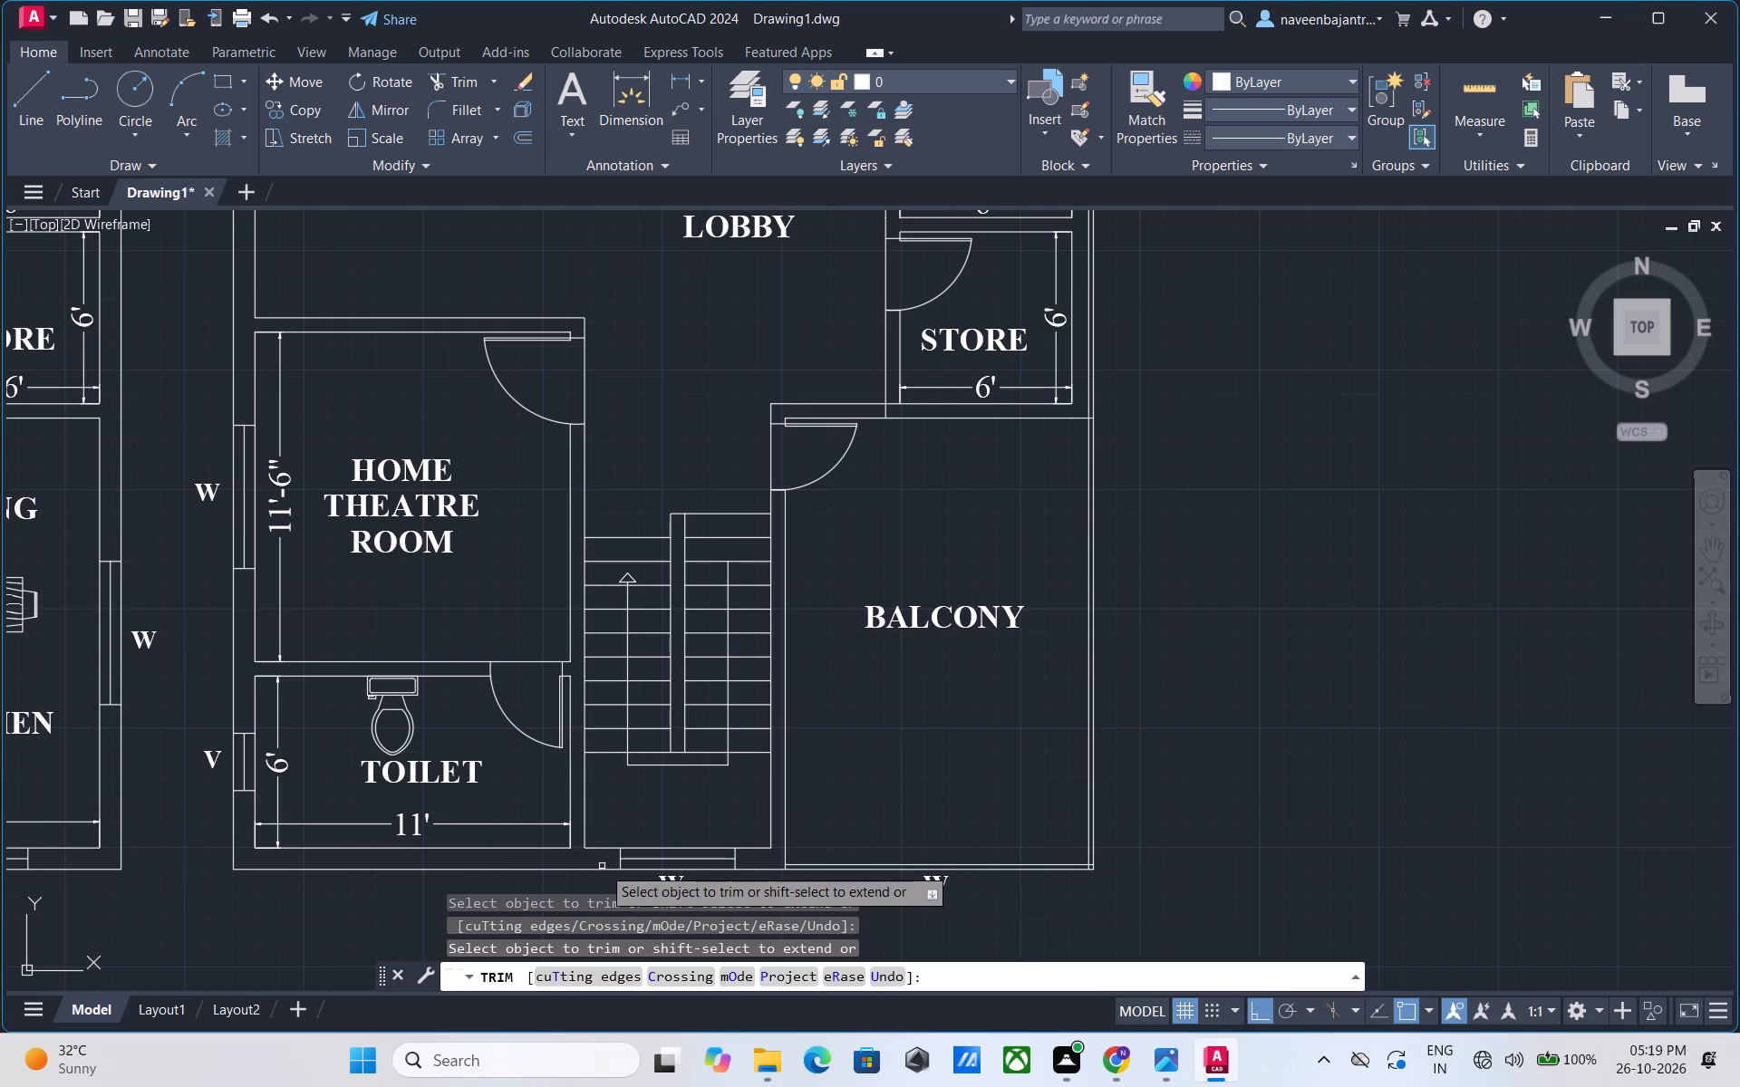
Trim away the new side offset line alongside the store, toilet and bedroom above the balcony.
{"action": "scroll", "coordinate": [602, 866], "scroll_direction": "down", "scroll_amount": 2}
{"action": "scroll", "coordinate": [780, 620], "scroll_direction": "up", "scroll_amount": 3}
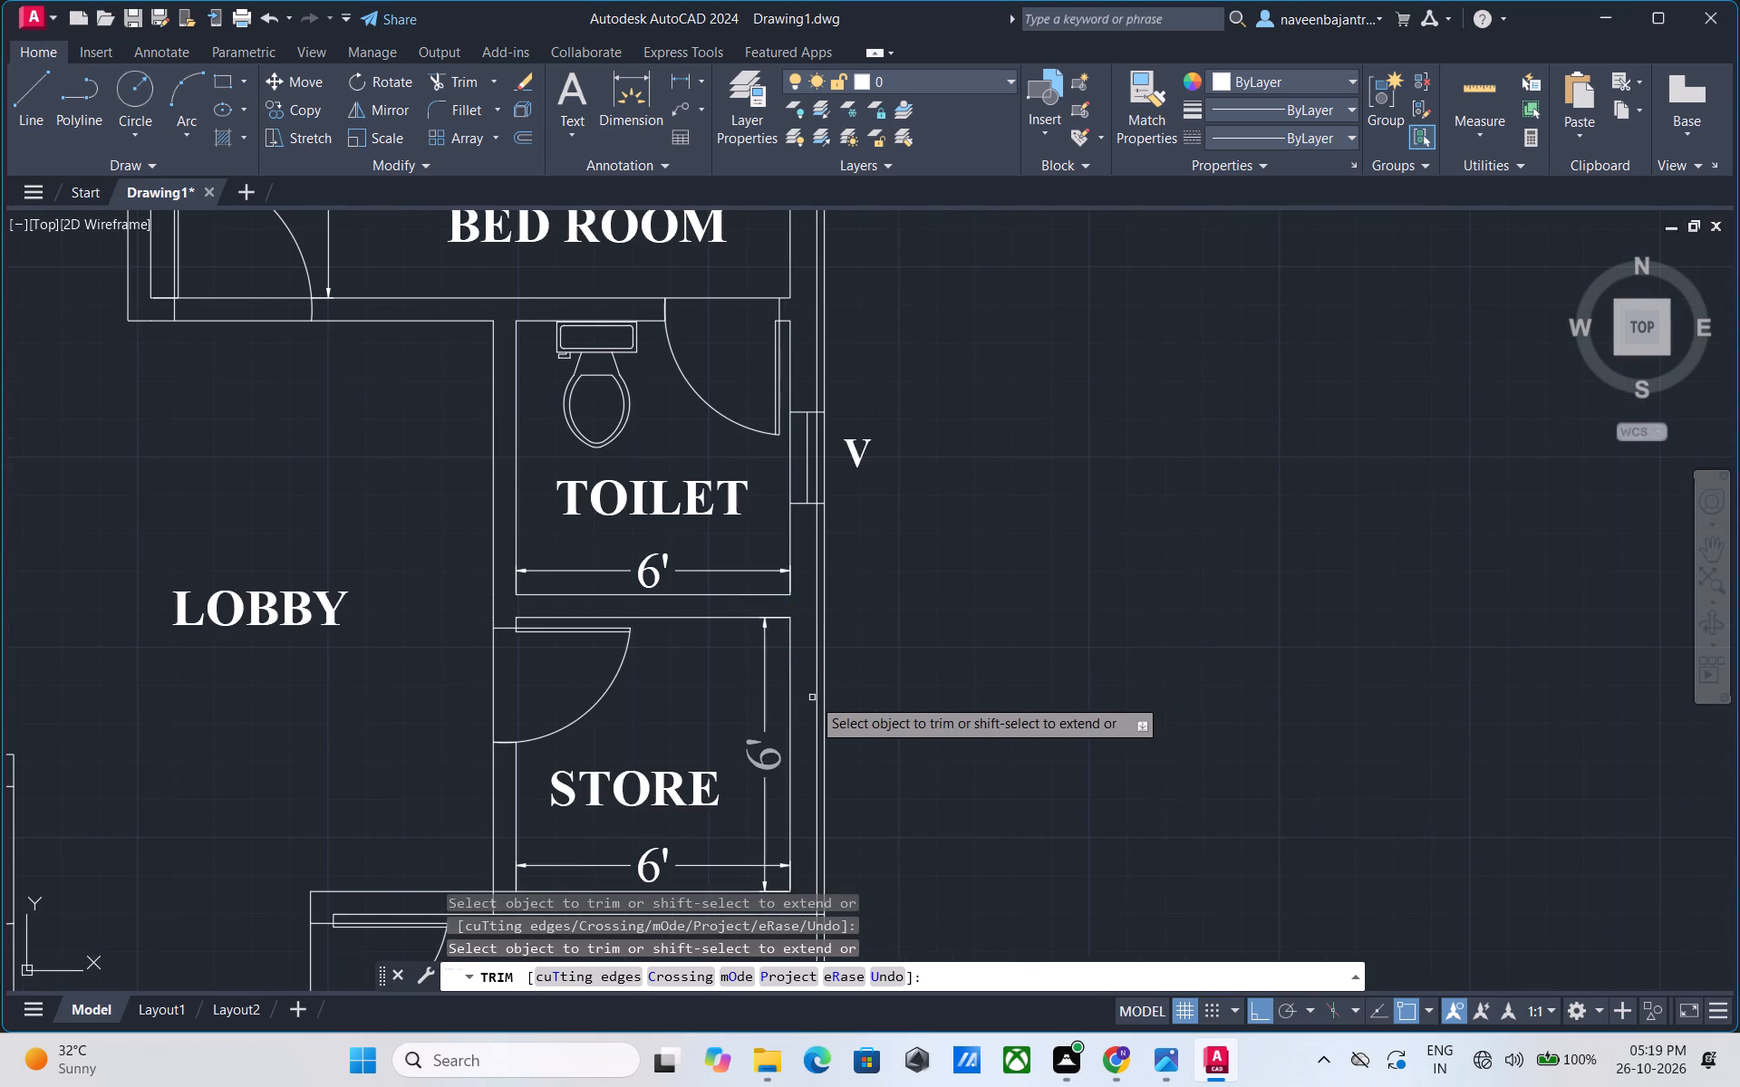
{"action": "left_click", "coordinate": [816, 710]}
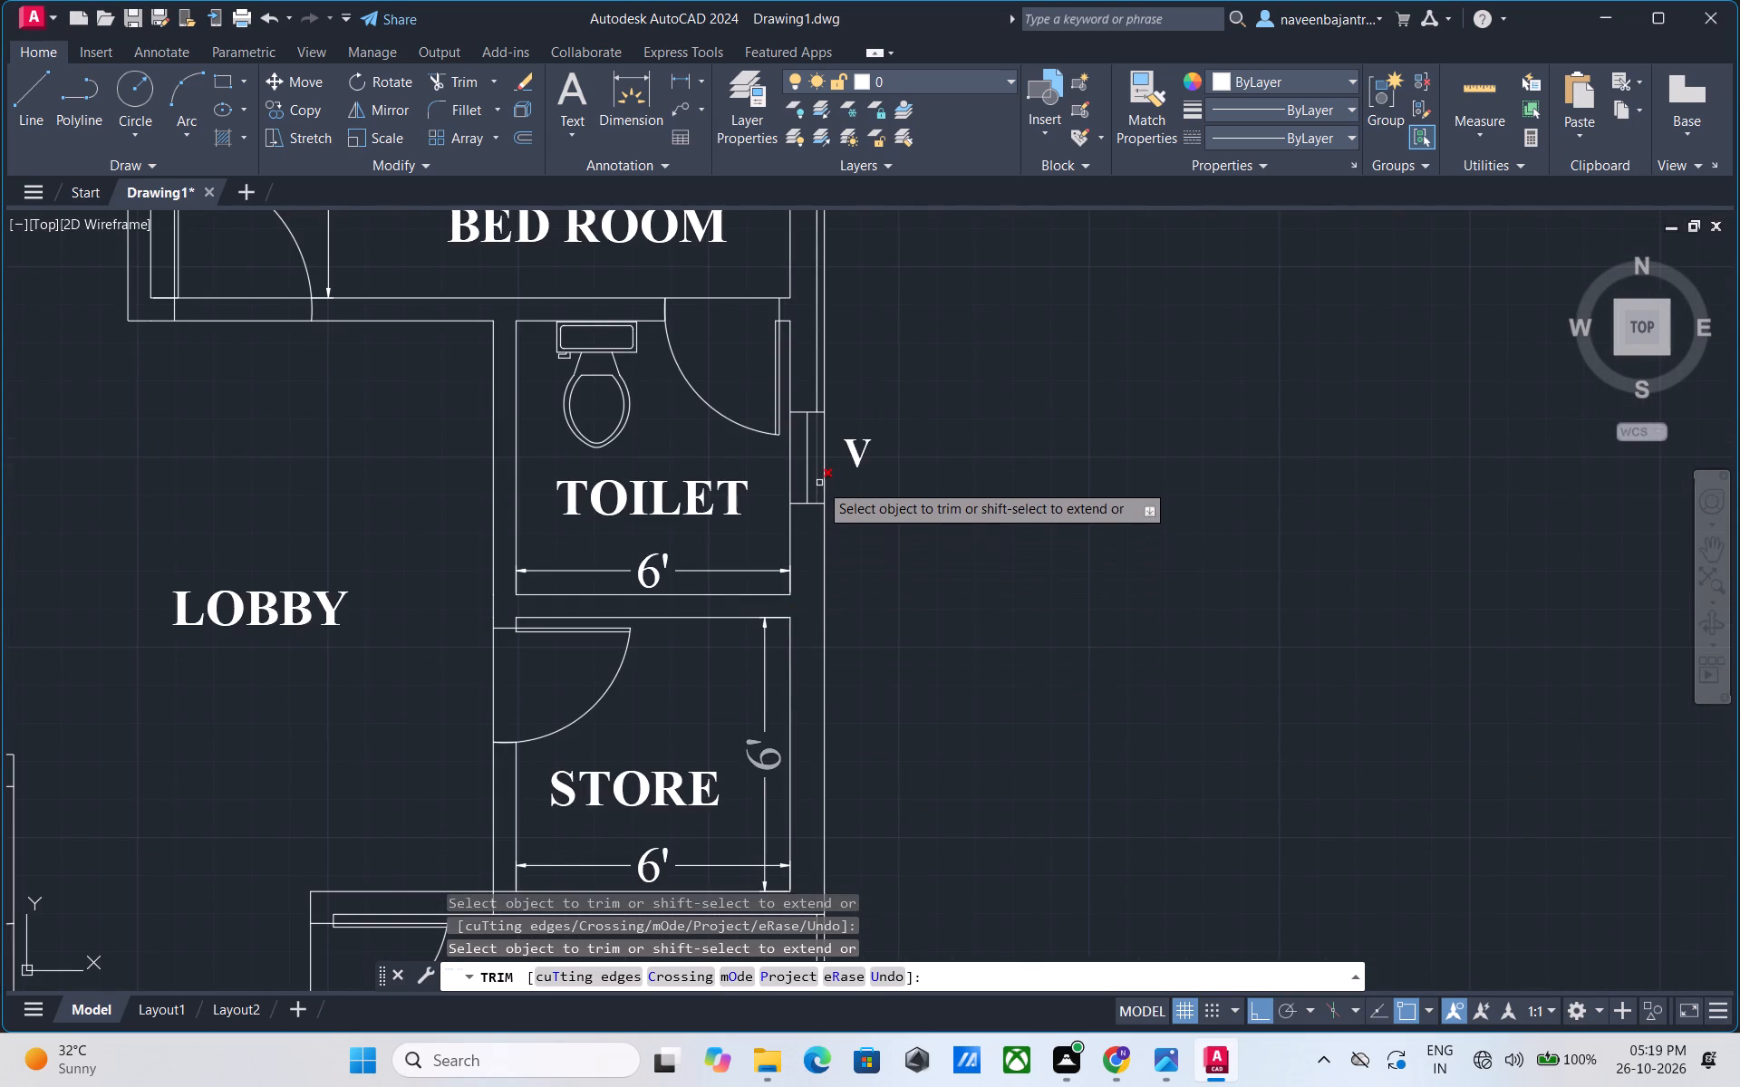
{"action": "left_click", "coordinate": [819, 483]}
{"action": "left_click", "coordinate": [815, 385]}
{"action": "scroll", "coordinate": [815, 385], "scroll_direction": "down", "scroll_amount": 2}
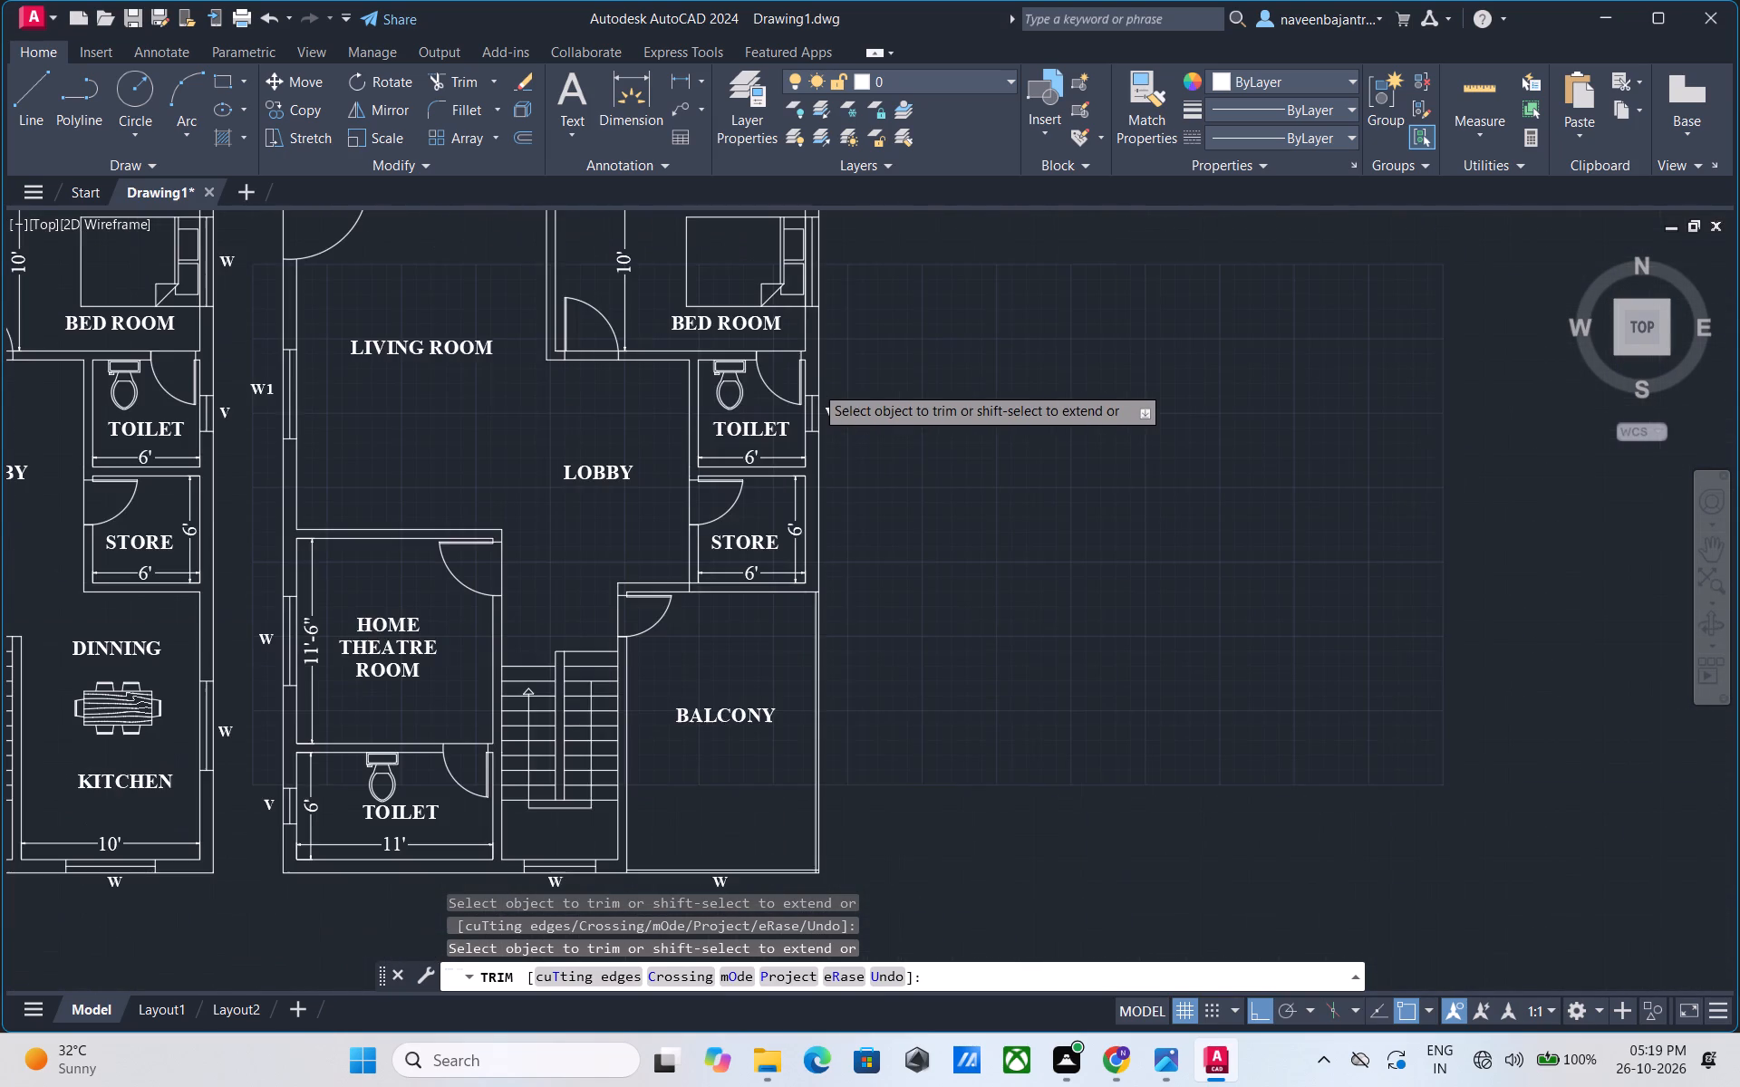
{"action": "scroll", "coordinate": [815, 385], "scroll_direction": "down", "scroll_amount": 2}
{"action": "scroll", "coordinate": [818, 654], "scroll_direction": "up", "scroll_amount": 2}
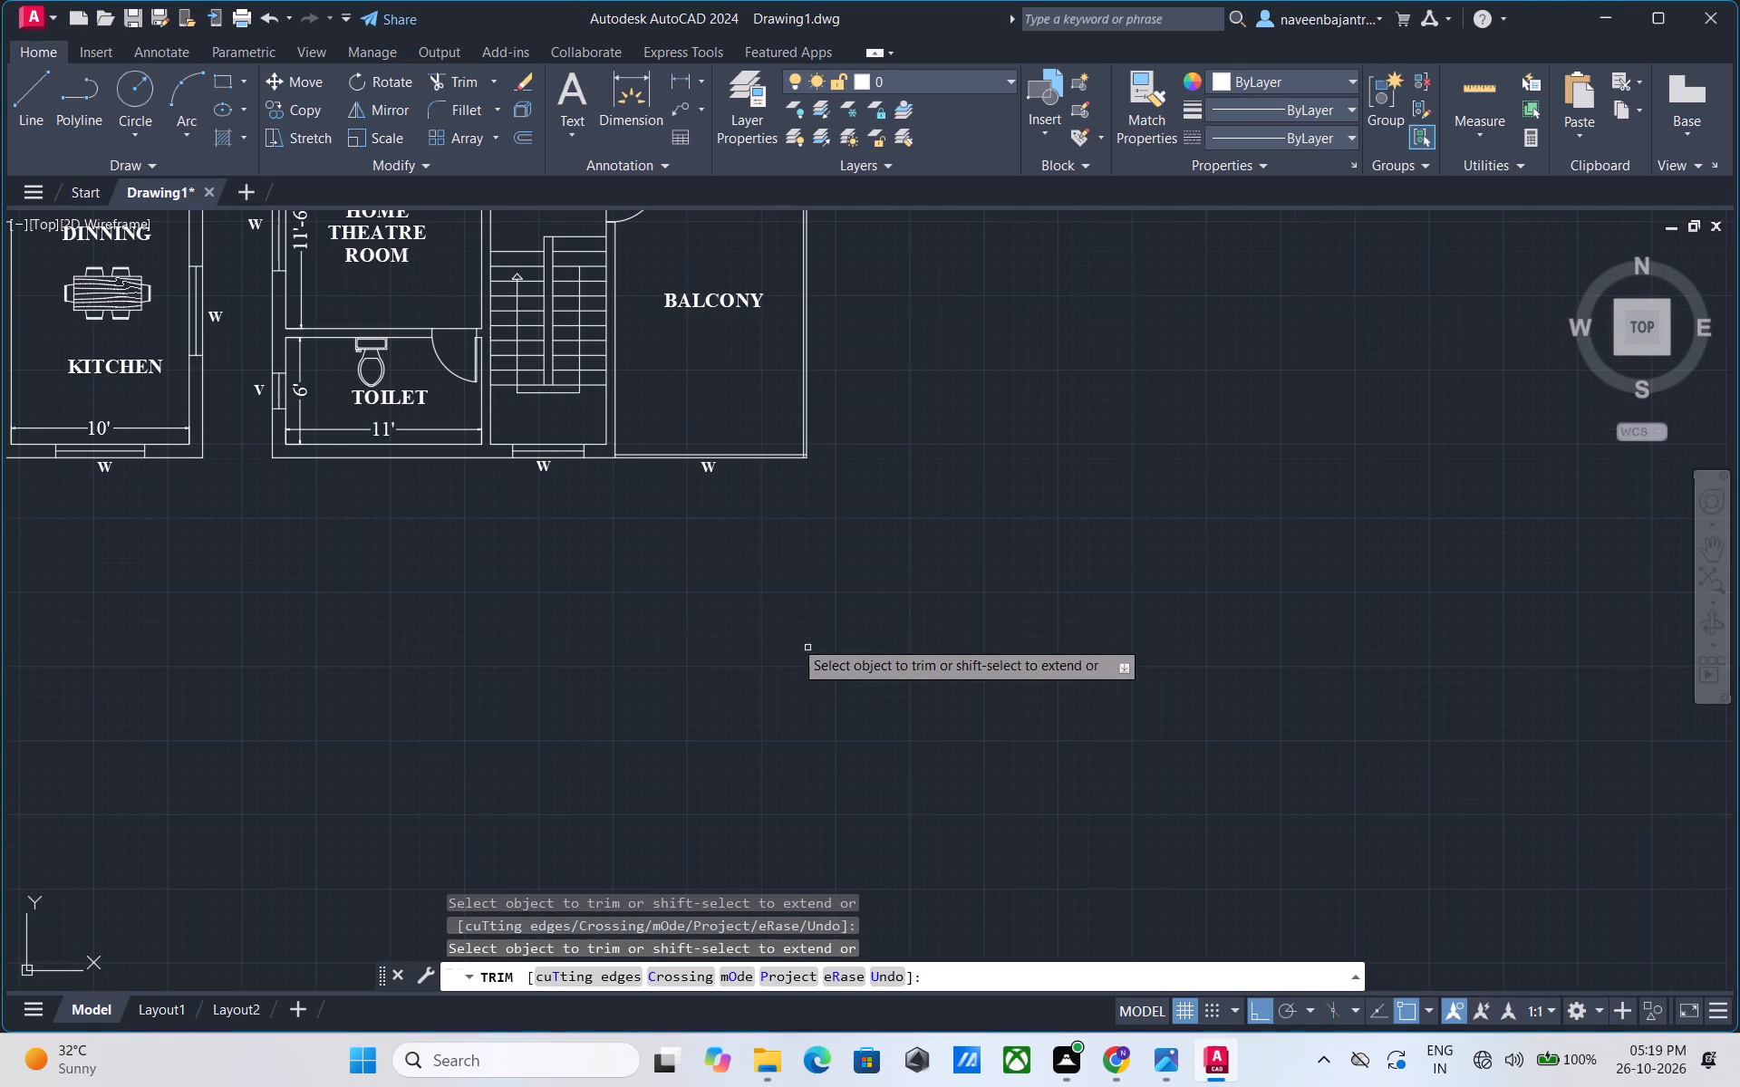
{"action": "middle_click_drag", "start_coordinate": [701, 550], "coordinate": [804, 698]}
{"action": "key", "text": "Escape"}
Trim the crossing ends of the two offset lines into a clean inner corner at the balcony's outer bottom corner.
{"action": "scroll", "coordinate": [817, 712], "scroll_direction": "up", "scroll_amount": 1}
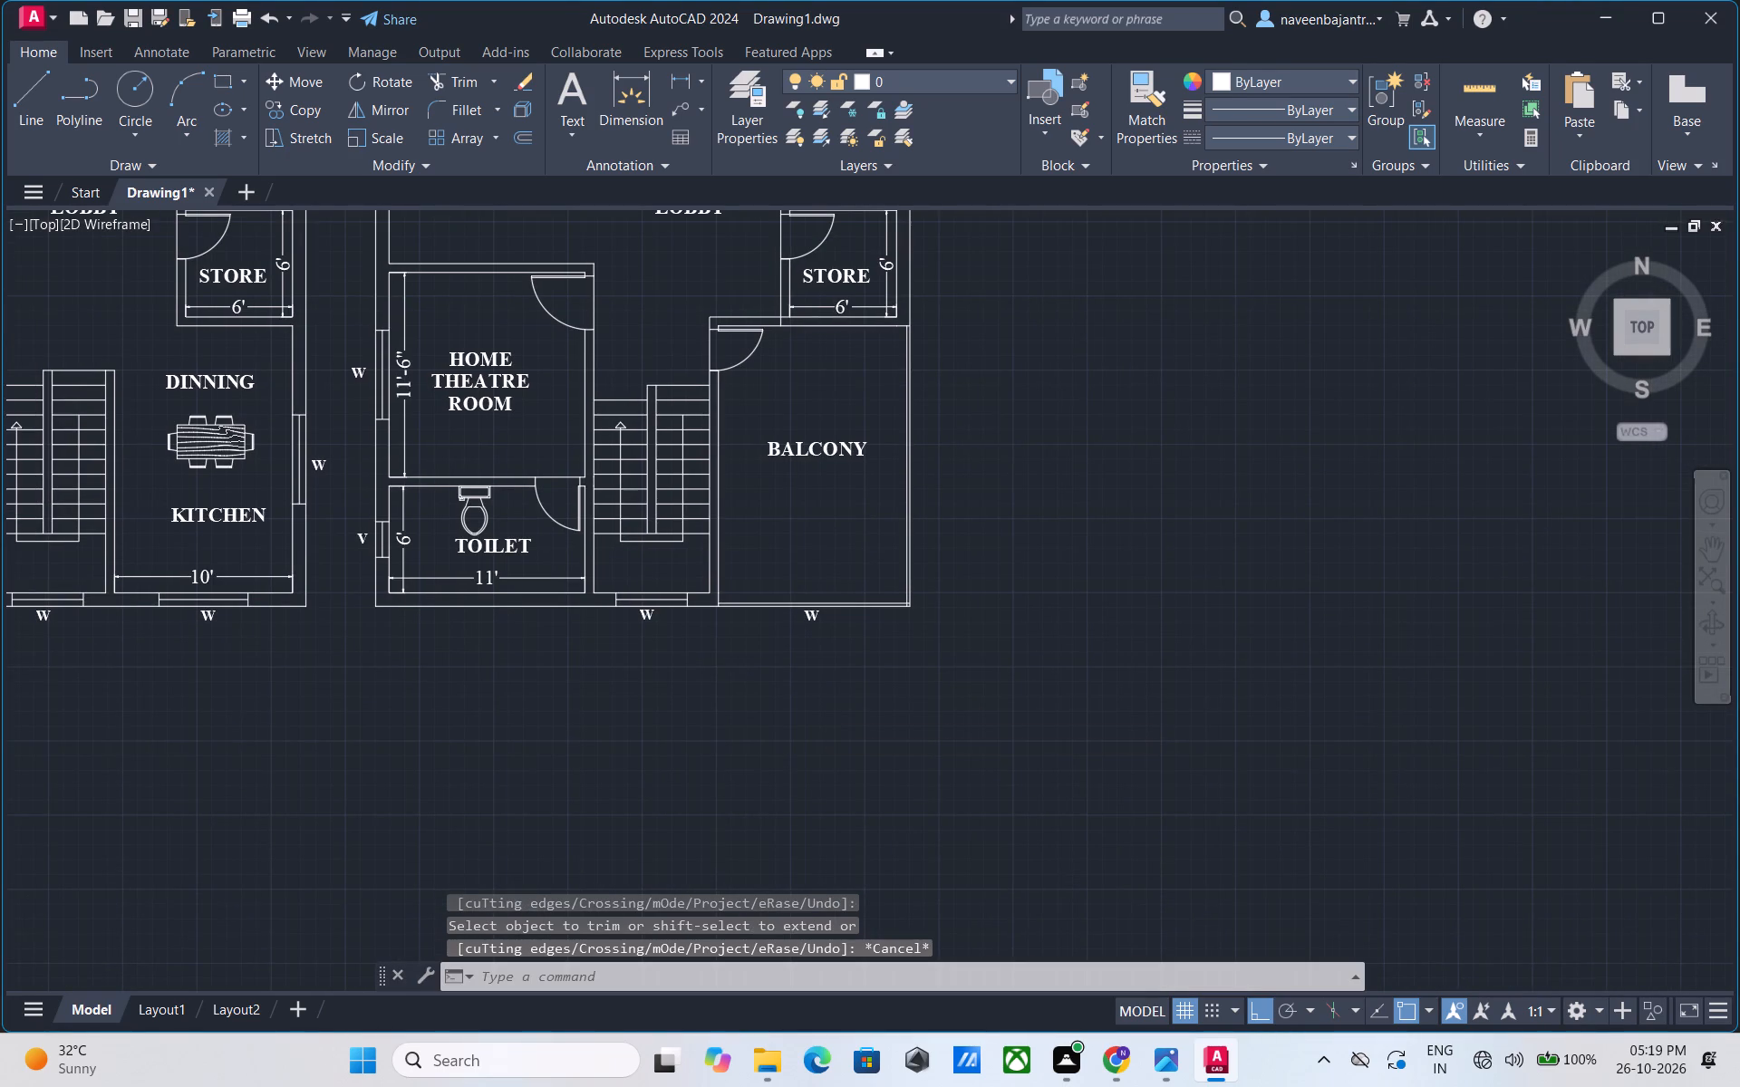
{"action": "middle_click_drag", "start_coordinate": [817, 712], "coordinate": [817, 744]}
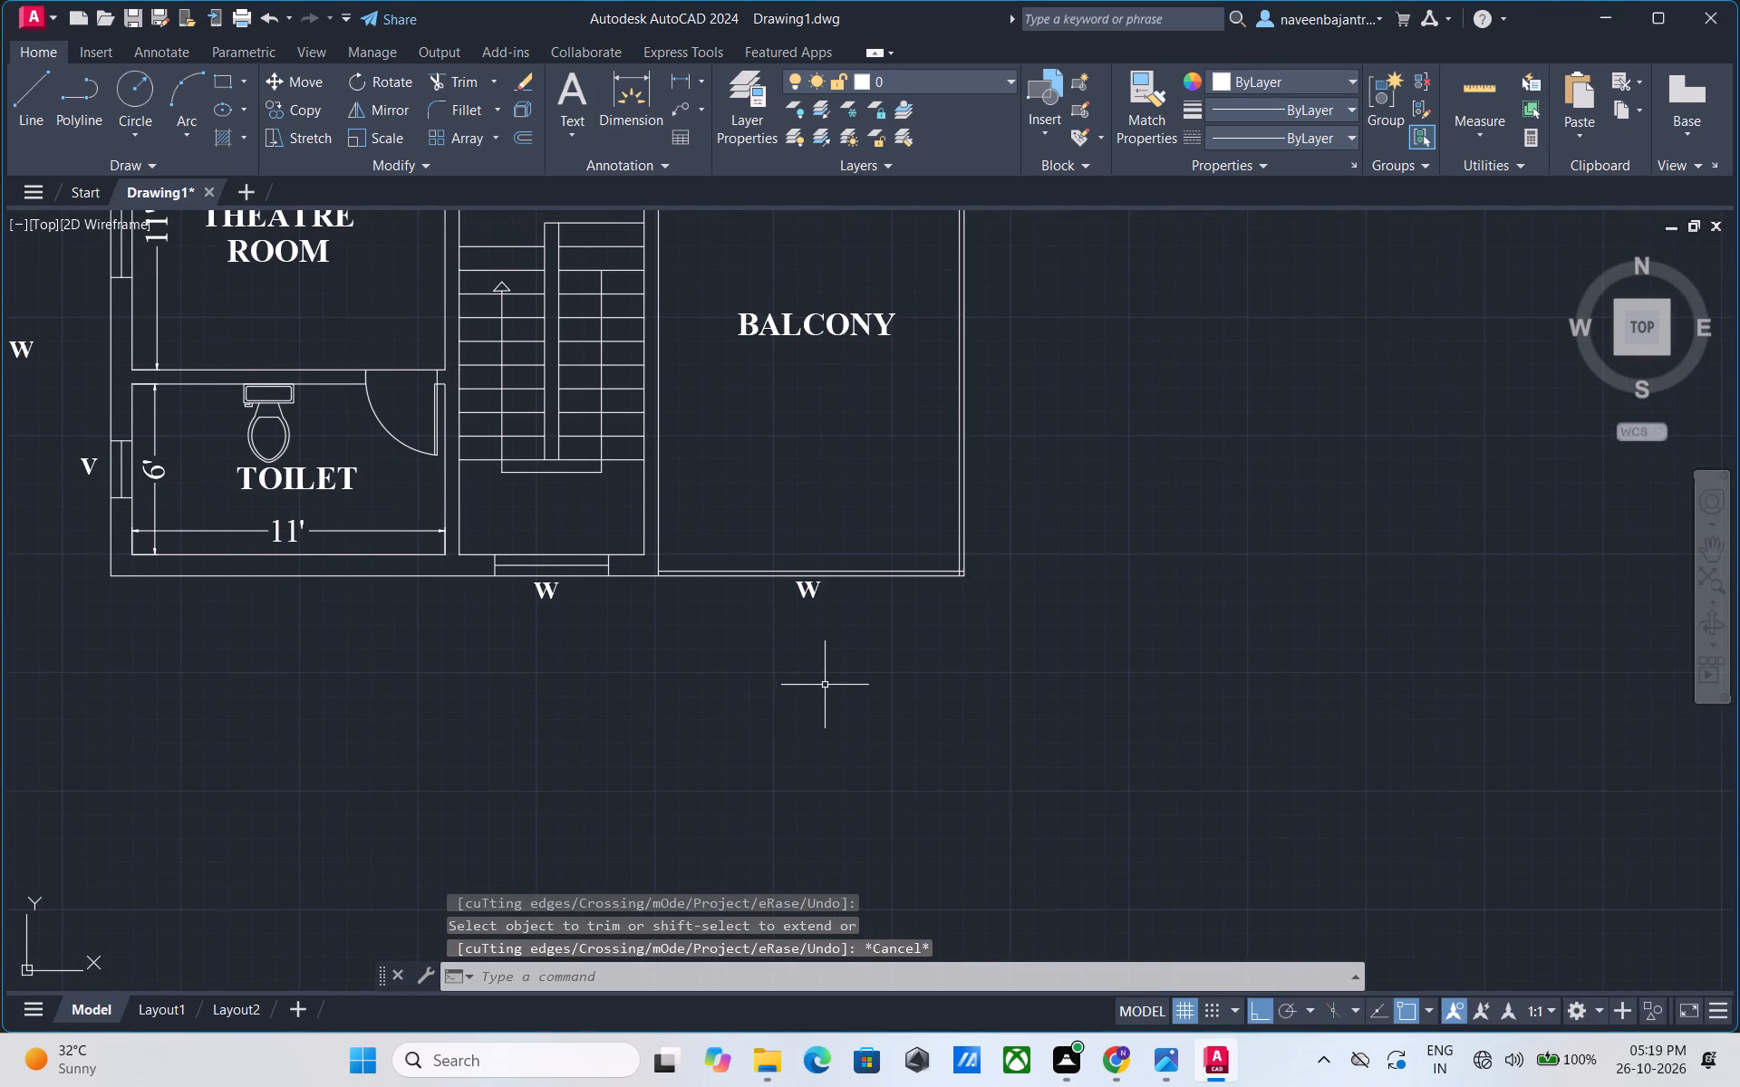
{"action": "middle_click_drag", "start_coordinate": [827, 675], "coordinate": [796, 851]}
{"action": "key", "text": "Escape"}
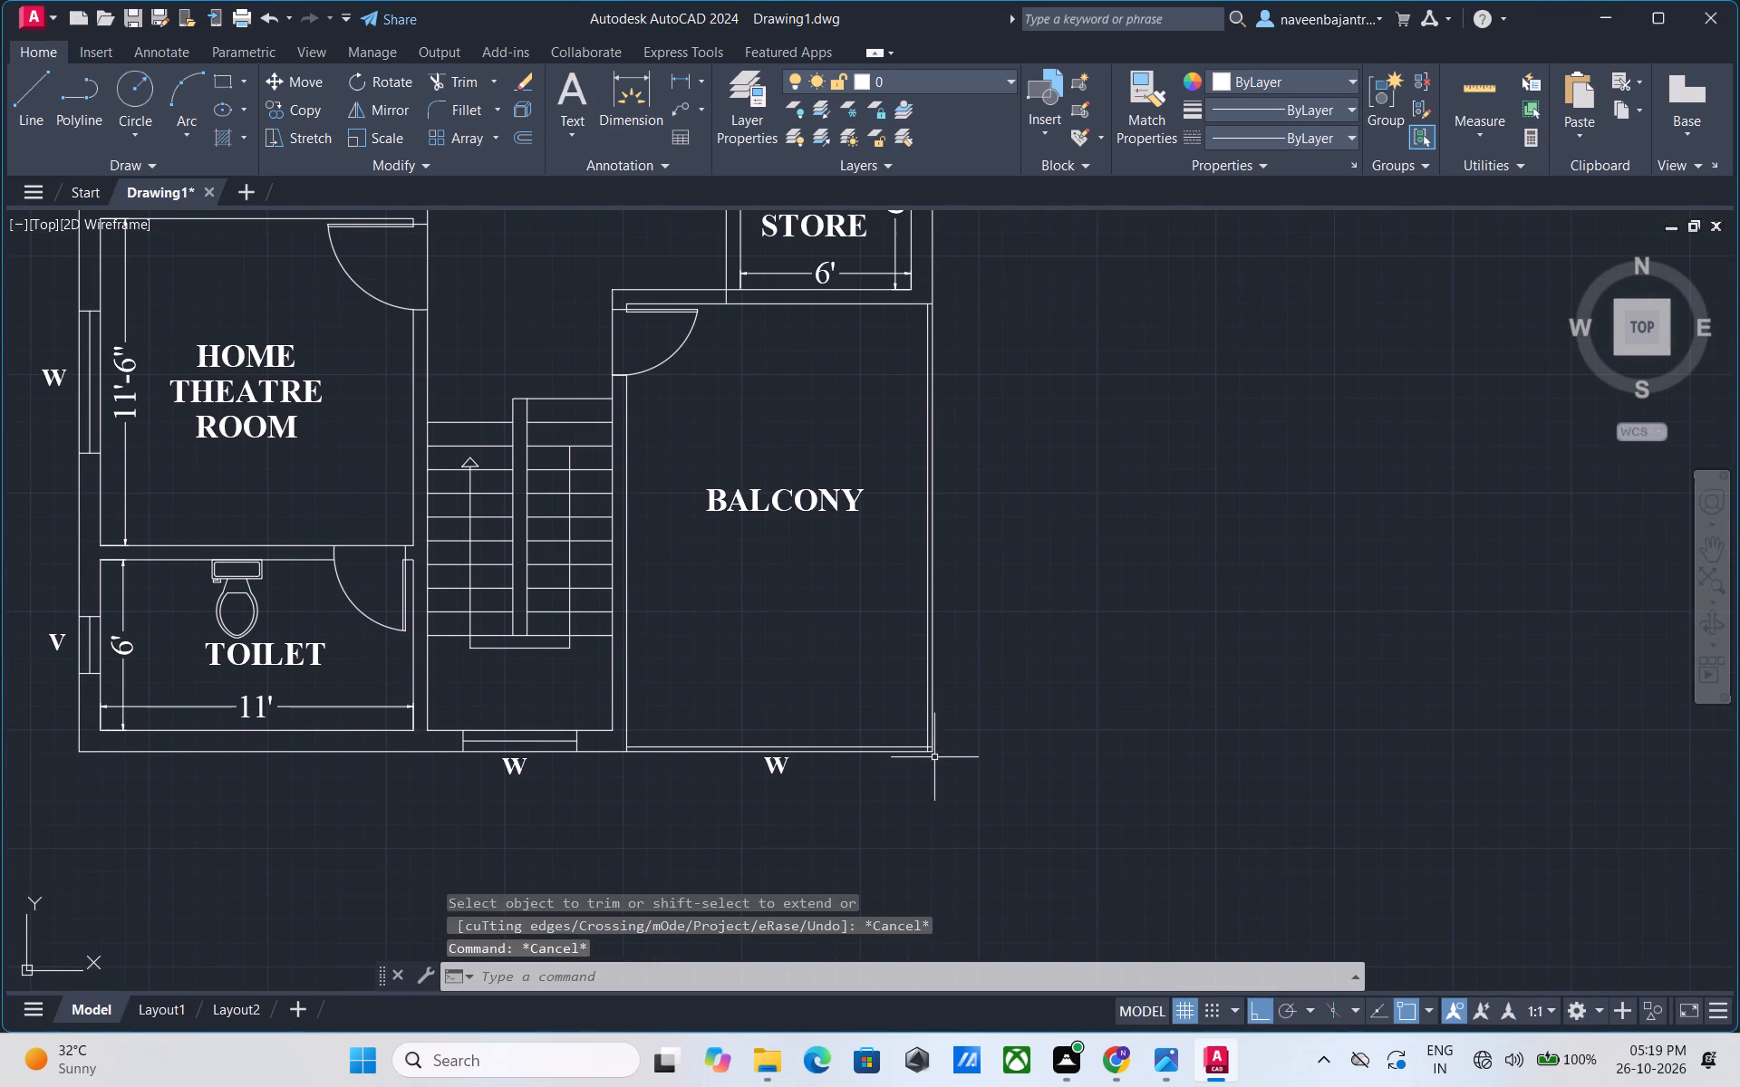
{"action": "scroll", "coordinate": [937, 754], "scroll_direction": "up", "scroll_amount": 4}
{"action": "key", "text": "Escape"}
{"action": "type", "text": "TR"}
{"action": "key", "text": "space"}
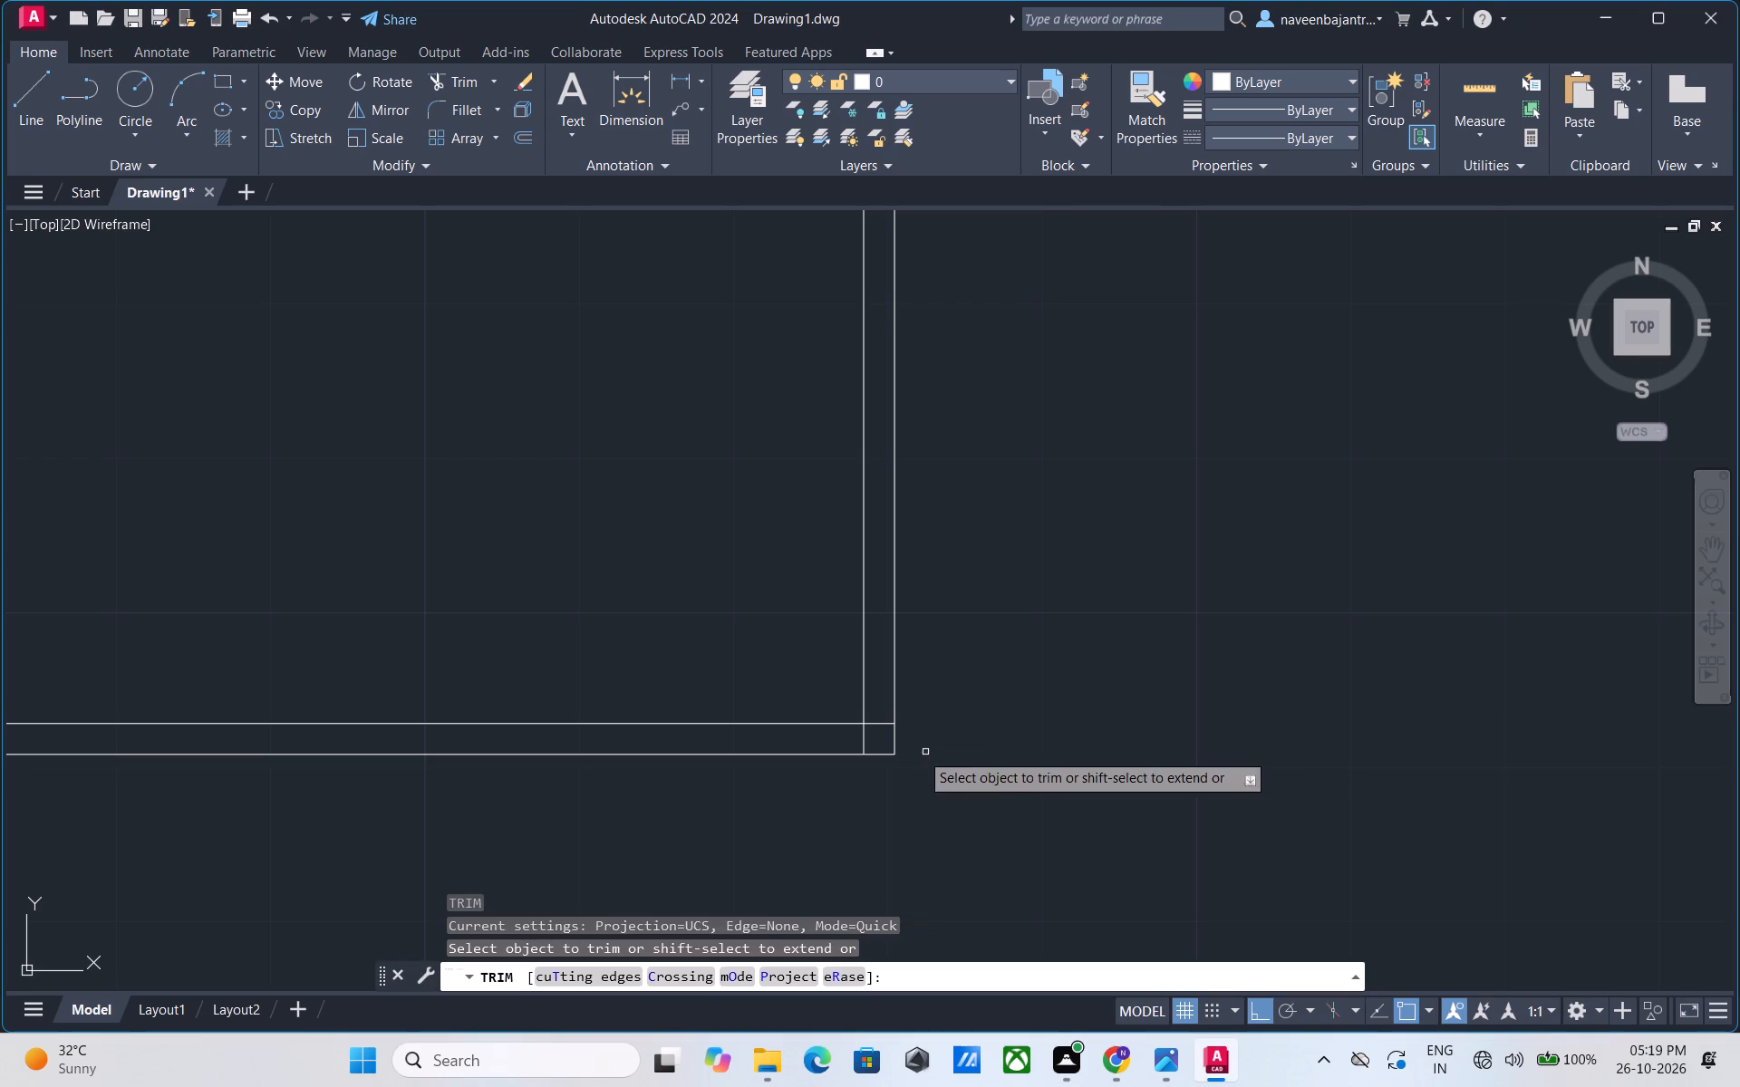
{"action": "left_click", "coordinate": [865, 739]}
{"action": "left_click", "coordinate": [876, 724]}
{"action": "scroll", "coordinate": [876, 724], "scroll_direction": "down", "scroll_amount": 3}
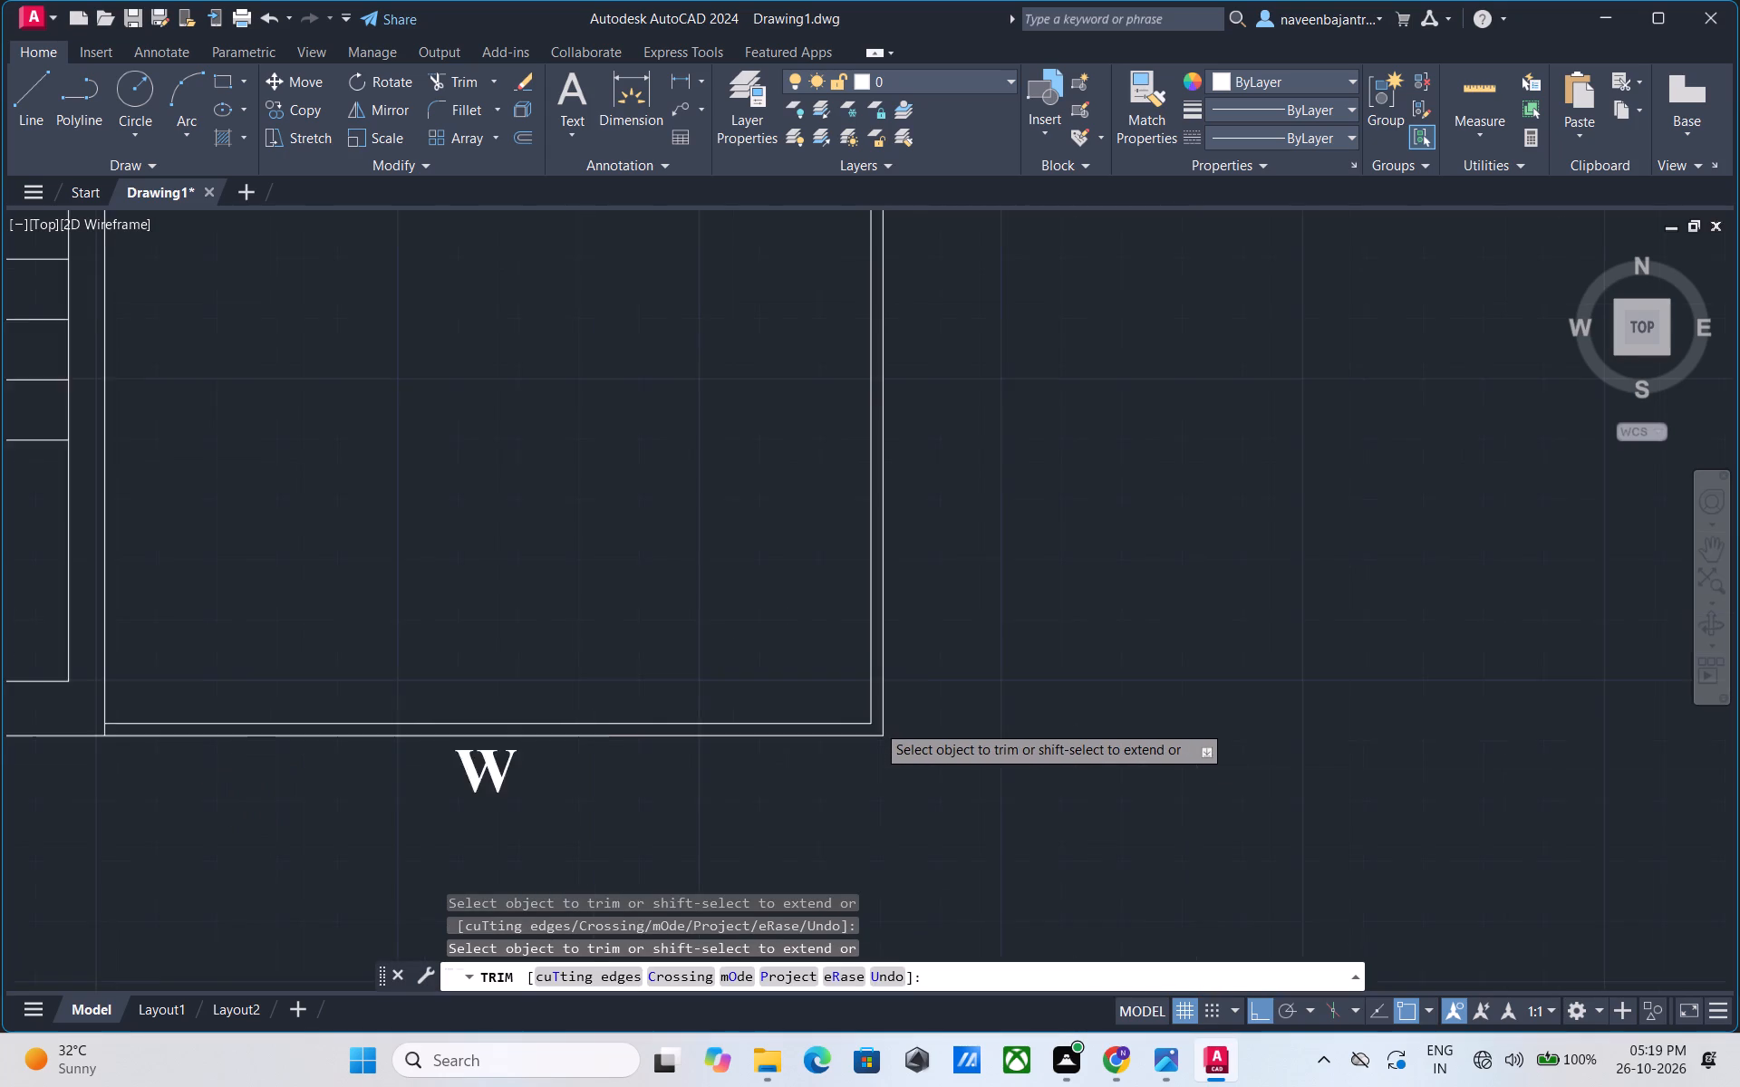
{"action": "key", "text": "Escape"}
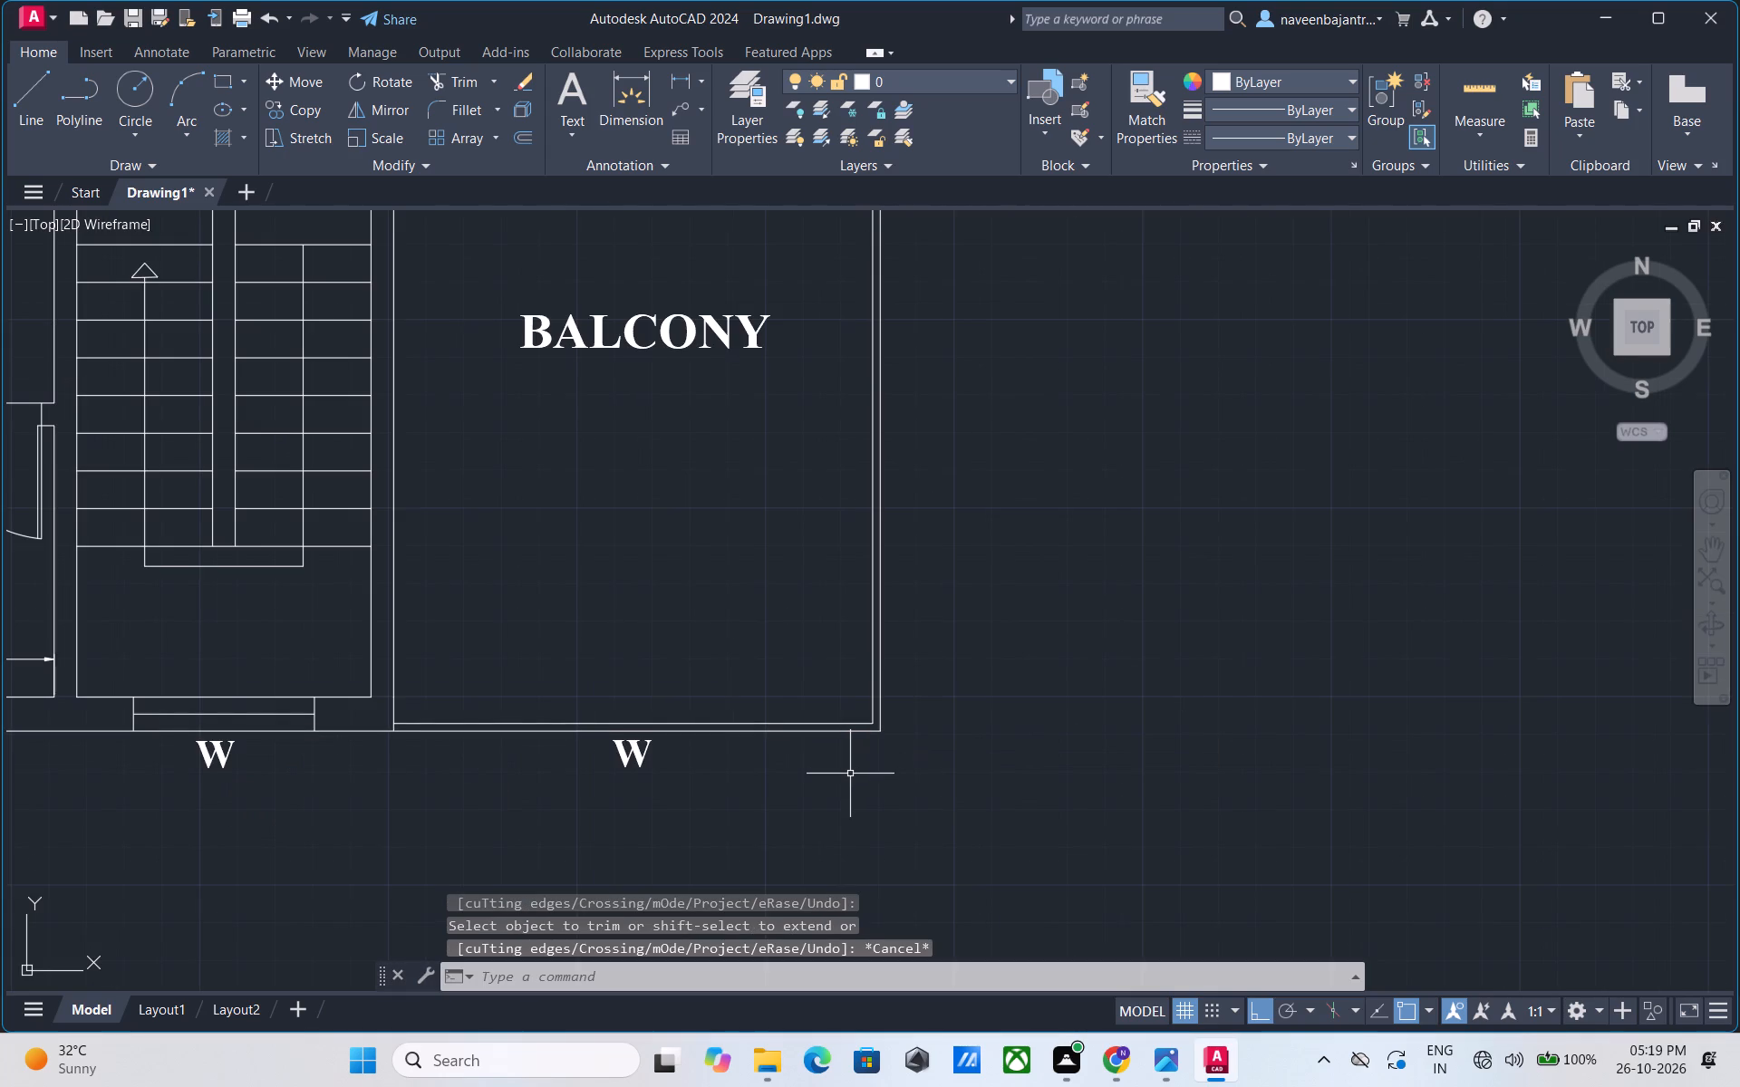
Dimension the balcony's vertical length between its inner bottom line and top wall line, placing the dimension just inside the outer side wall.
{"action": "middle_click_drag", "start_coordinate": [827, 670], "coordinate": [783, 779]}
{"action": "middle_click_drag", "start_coordinate": [783, 781], "coordinate": [774, 820]}
{"action": "middle_click", "coordinate": [774, 820]}
{"action": "scroll", "coordinate": [774, 820], "scroll_direction": "down", "scroll_amount": 1}
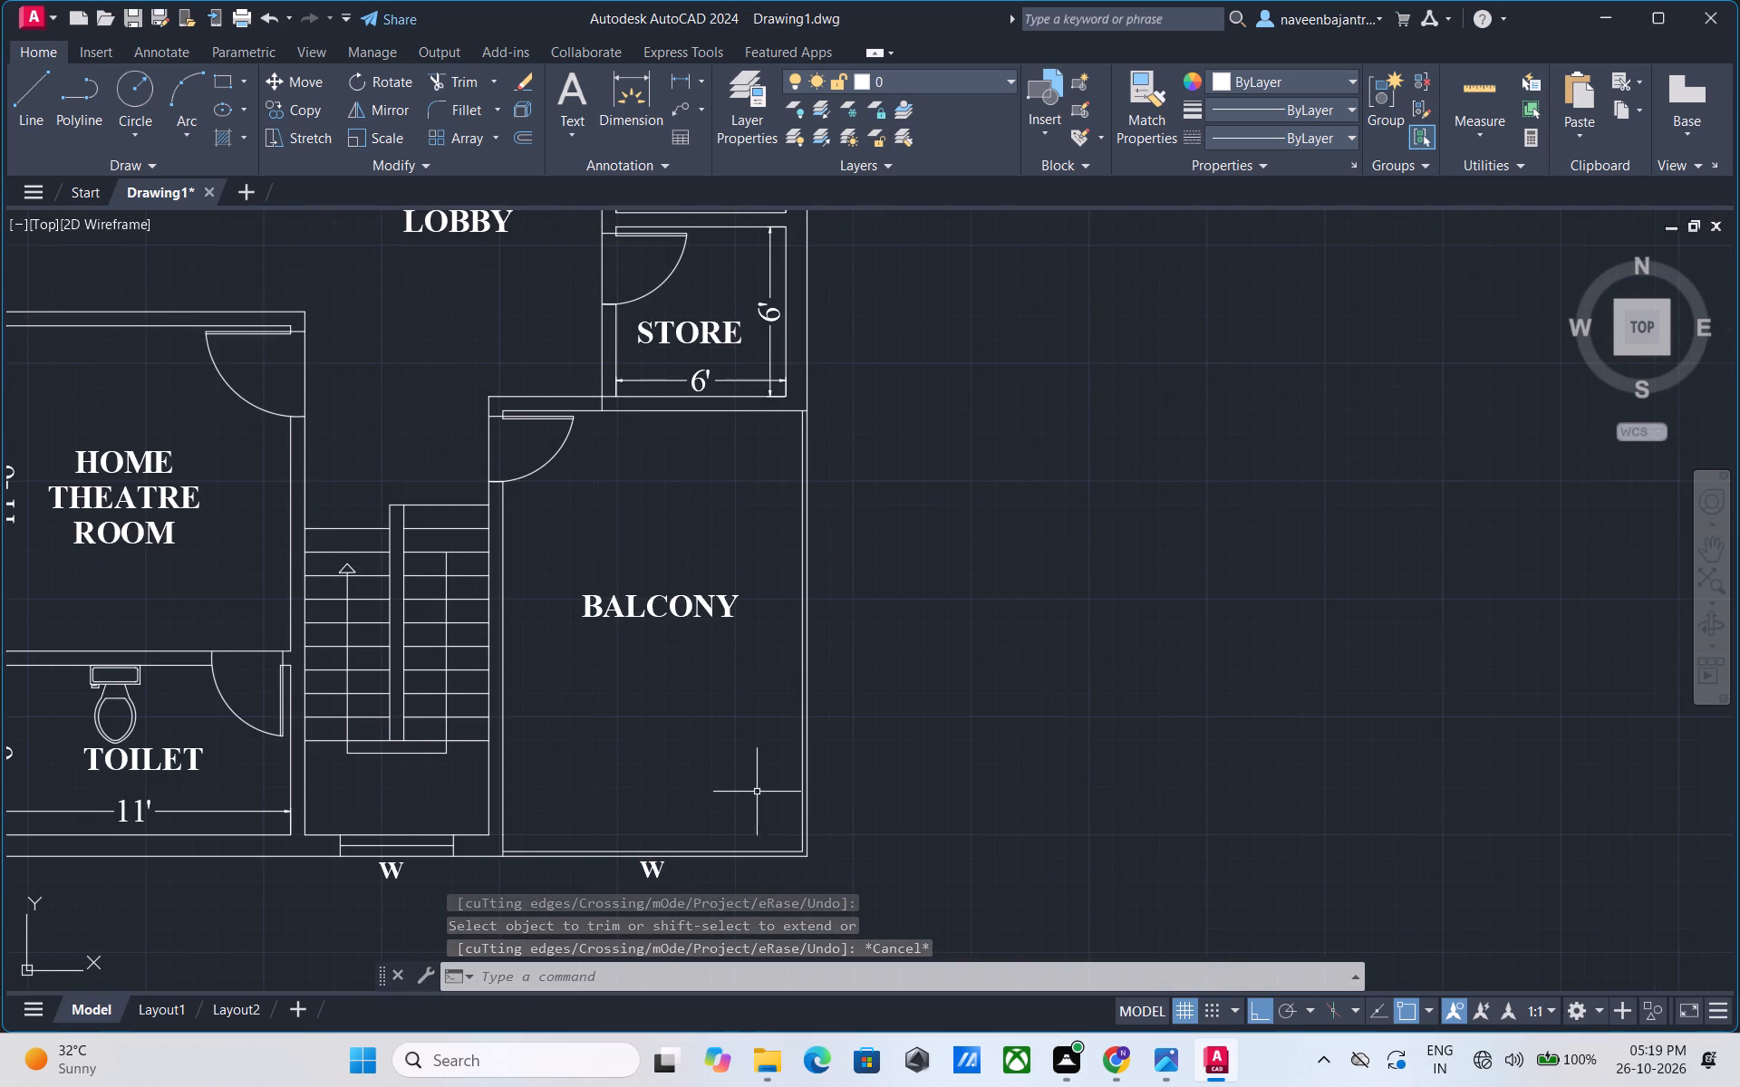
{"action": "middle_click_drag", "start_coordinate": [753, 786], "coordinate": [758, 799]}
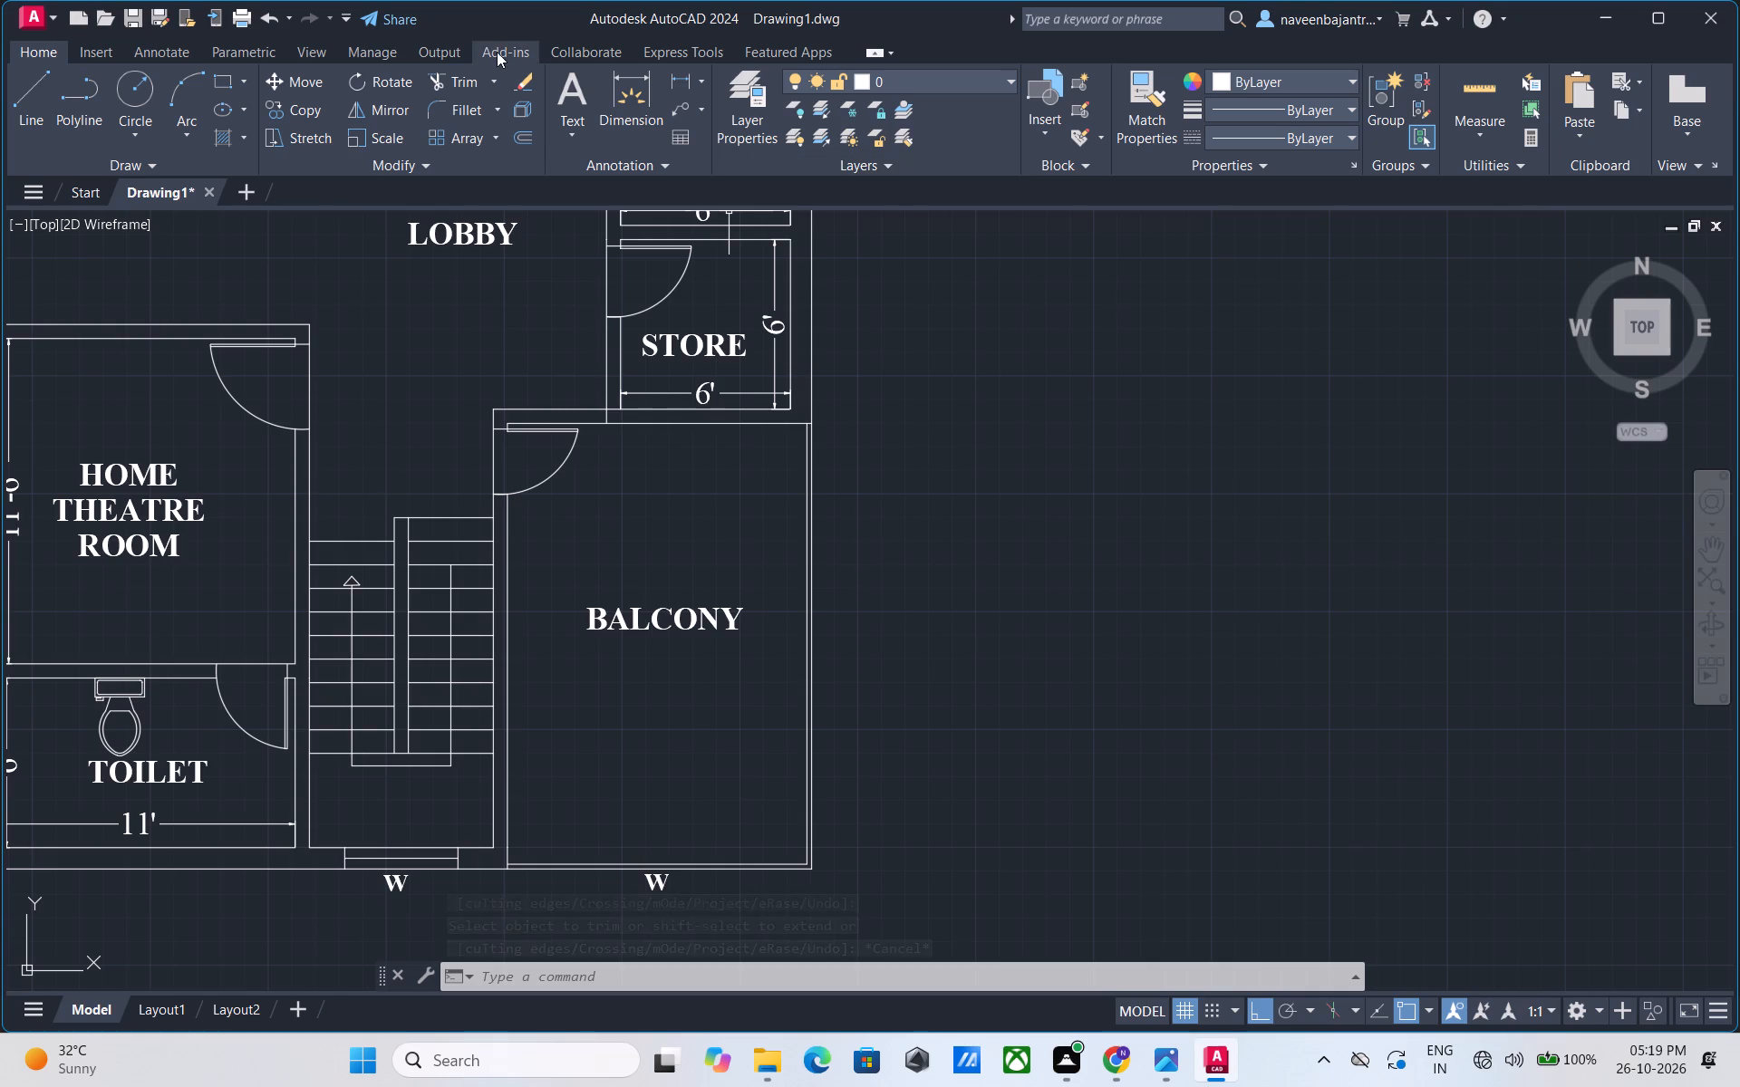
{"action": "left_click", "coordinate": [637, 103]}
{"action": "scroll", "coordinate": [749, 807], "scroll_direction": "up", "scroll_amount": 2}
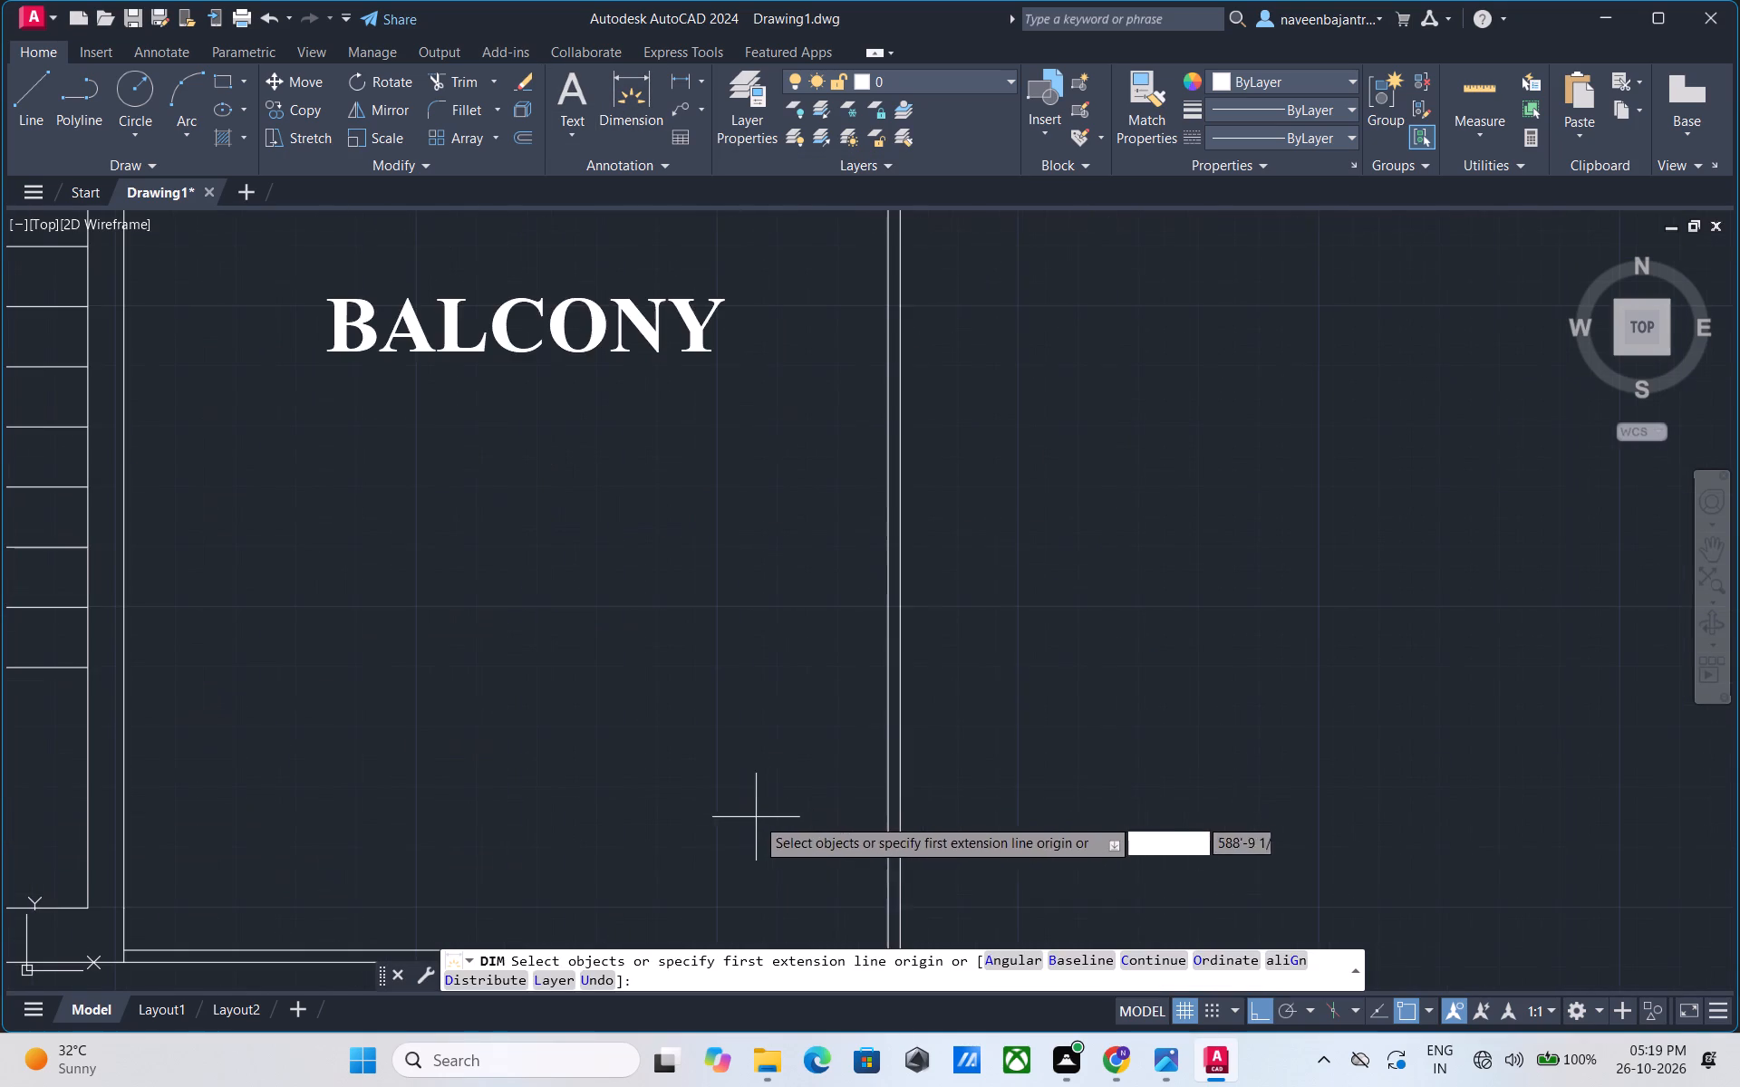
{"action": "scroll", "coordinate": [813, 890], "scroll_direction": "down", "scroll_amount": 2}
{"action": "scroll", "coordinate": [834, 922], "scroll_direction": "up", "scroll_amount": 2}
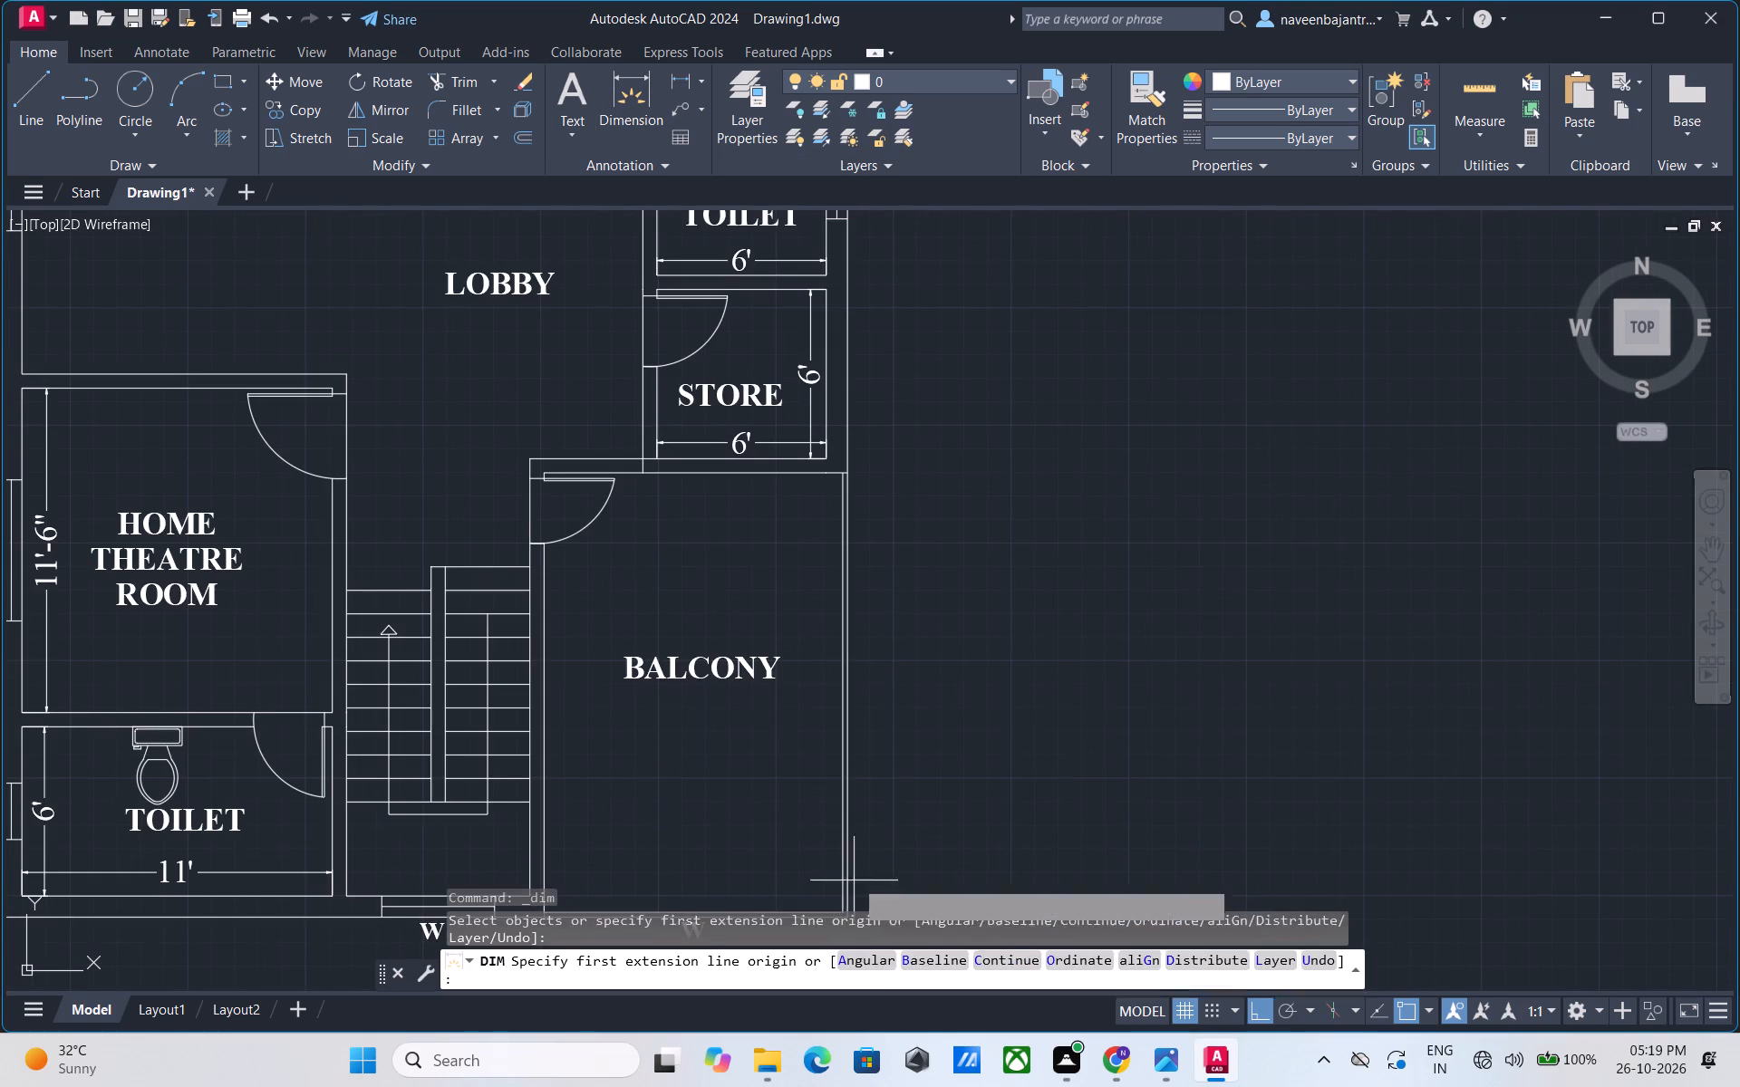
{"action": "middle_click_drag", "start_coordinate": [862, 874], "coordinate": [869, 794]}
{"action": "scroll", "coordinate": [863, 804], "scroll_direction": "up", "scroll_amount": 2}
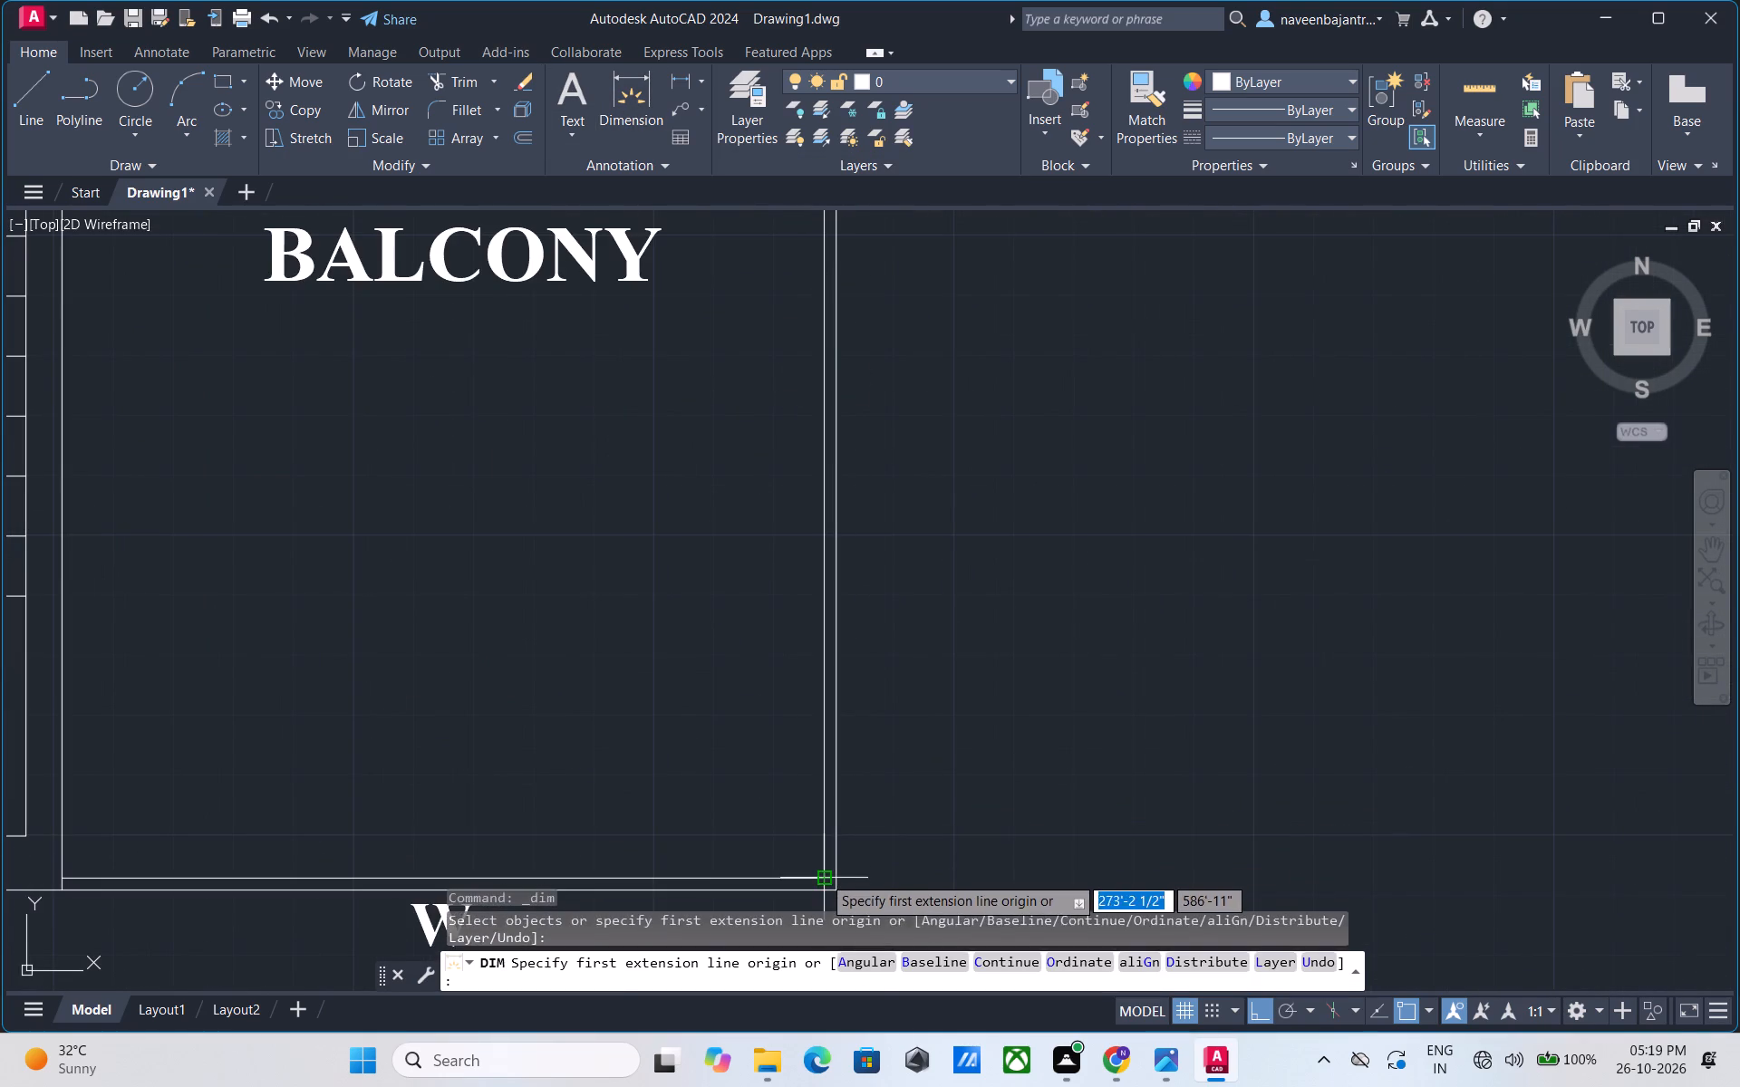
{"action": "left_click", "coordinate": [822, 875]}
{"action": "scroll", "coordinate": [822, 875], "scroll_direction": "down", "scroll_amount": 2}
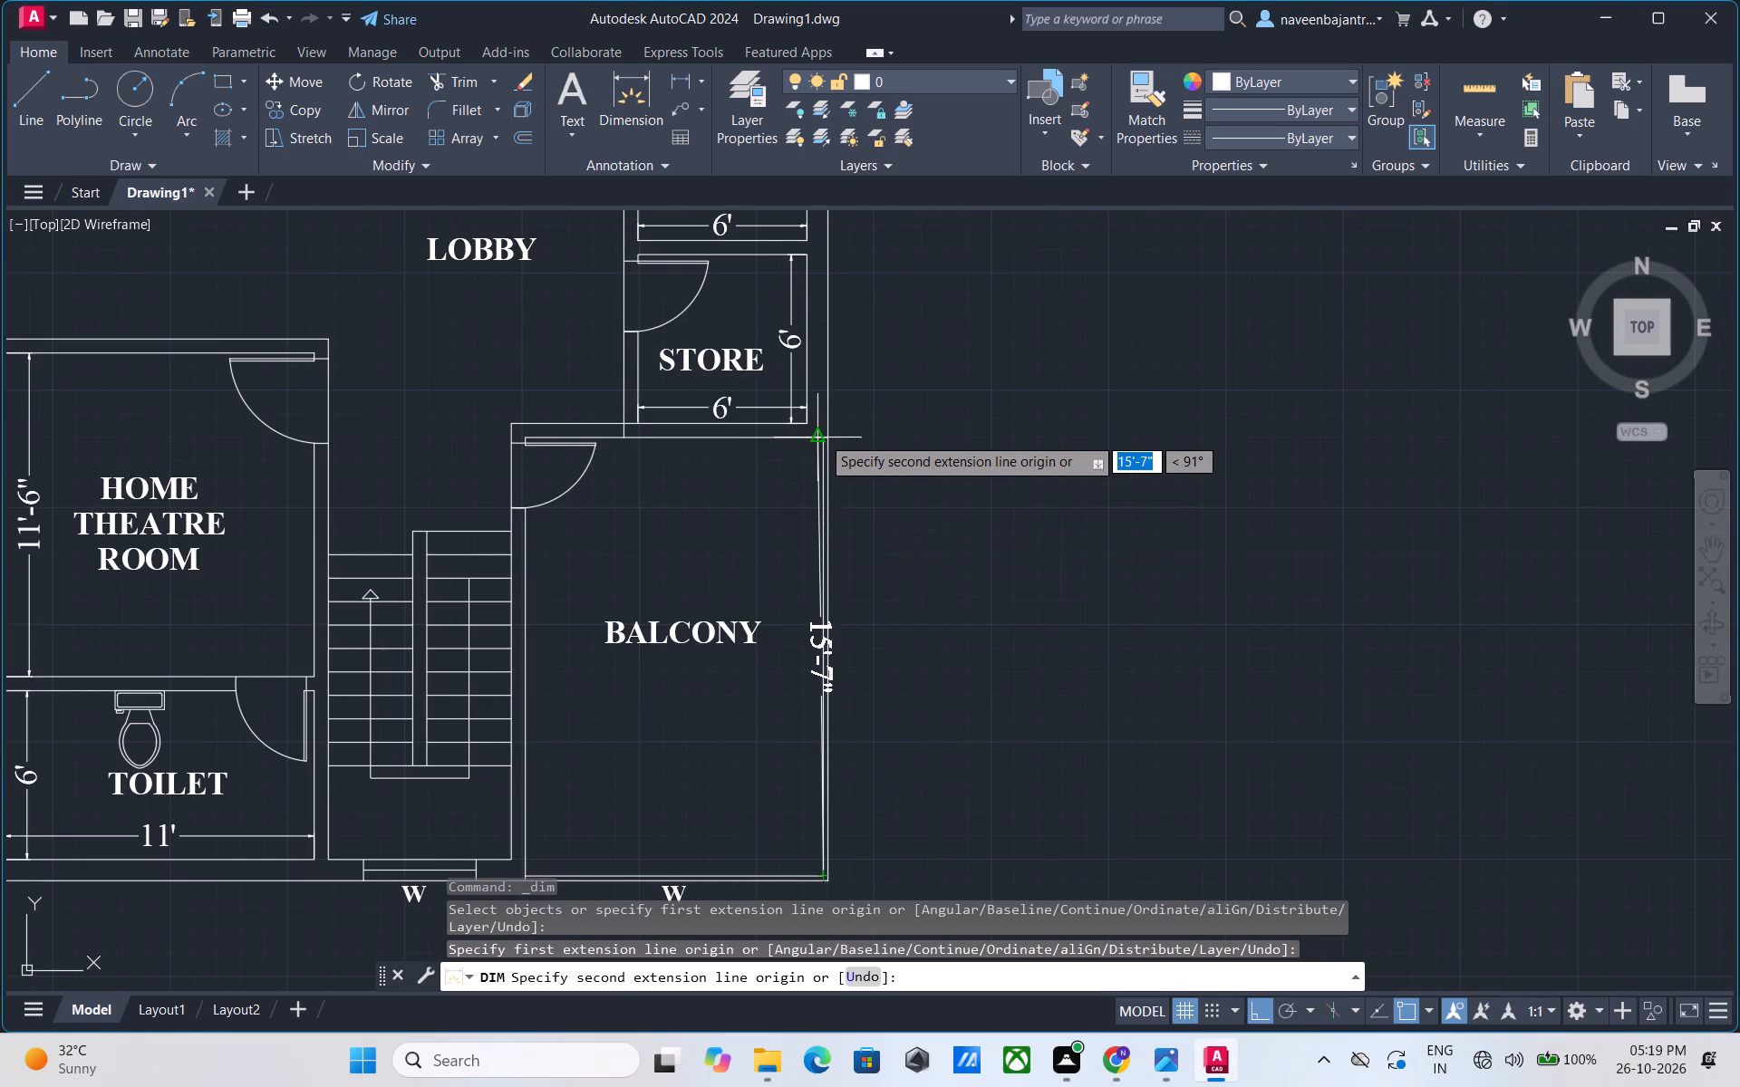
{"action": "scroll", "coordinate": [821, 436], "scroll_direction": "up", "scroll_amount": 3}
{"action": "left_click", "coordinate": [821, 439]}
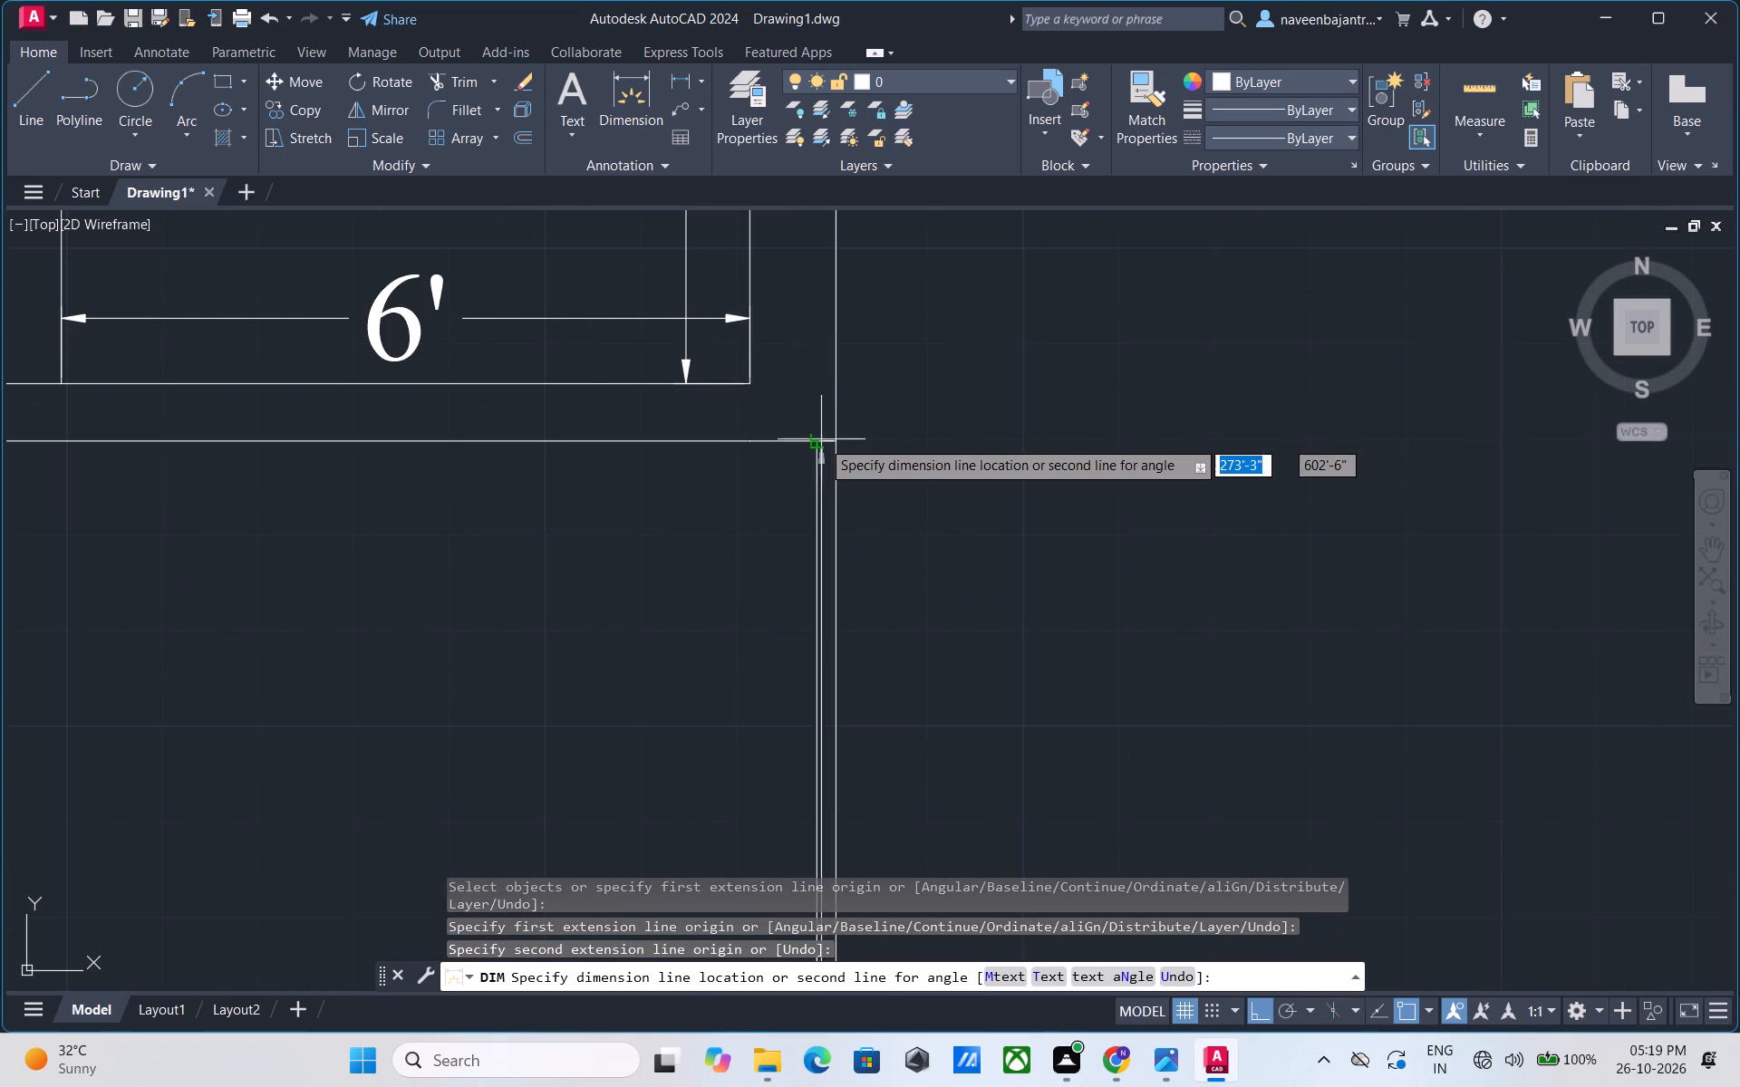
{"action": "scroll", "coordinate": [821, 439], "scroll_direction": "down", "scroll_amount": 3}
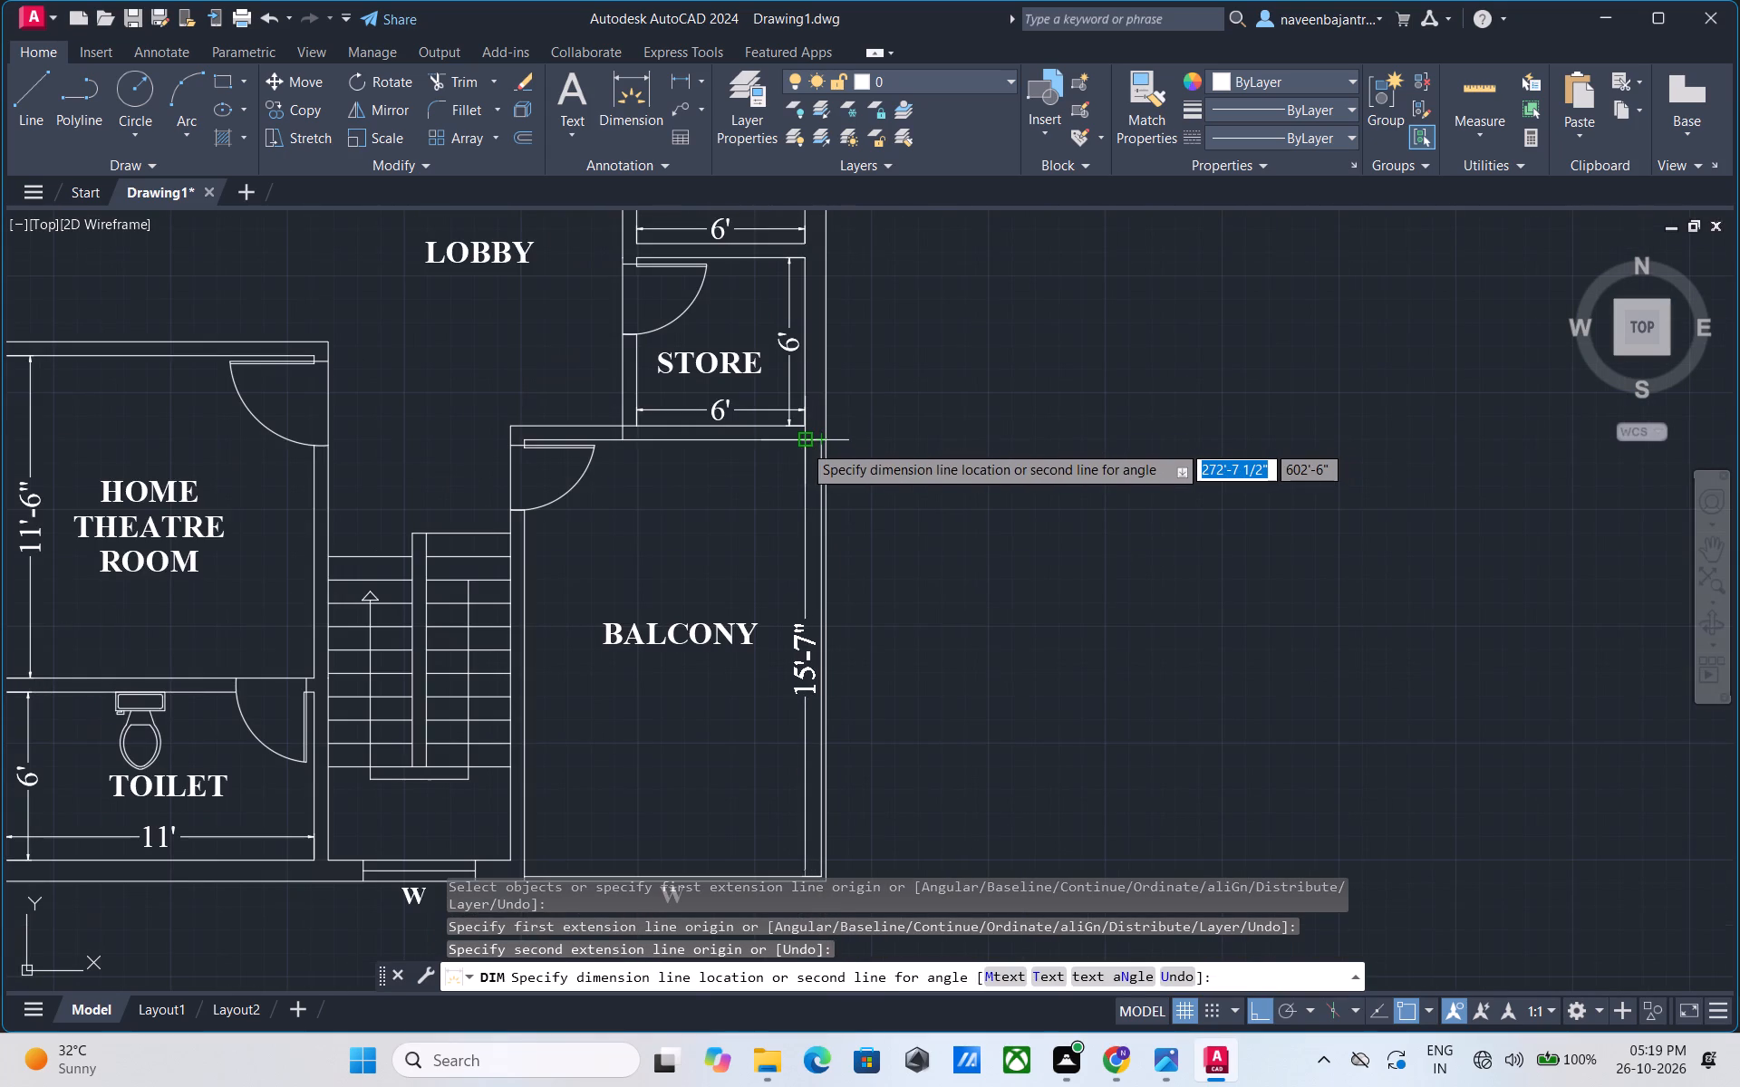
{"action": "left_click", "coordinate": [803, 444]}
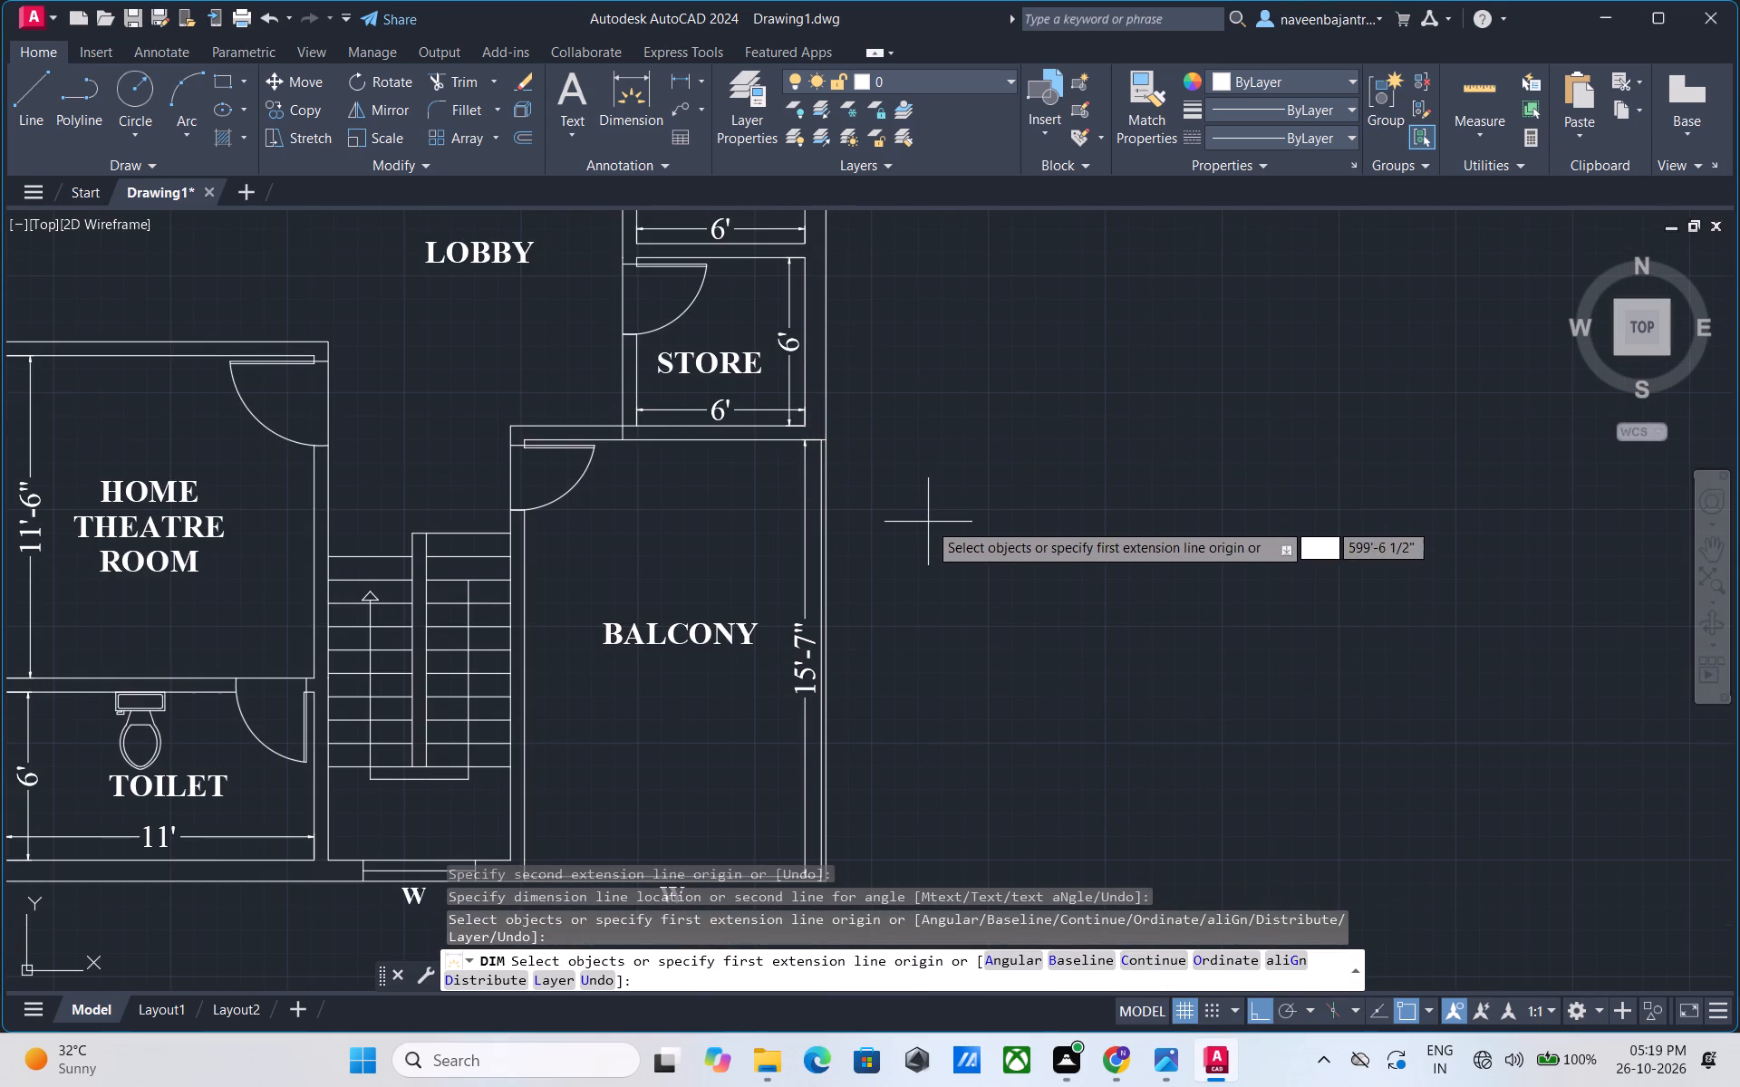
Dimension the balcony's horizontal width along its inner bottom line, placing the dimension just above that line.
{"action": "key", "text": "Escape"}
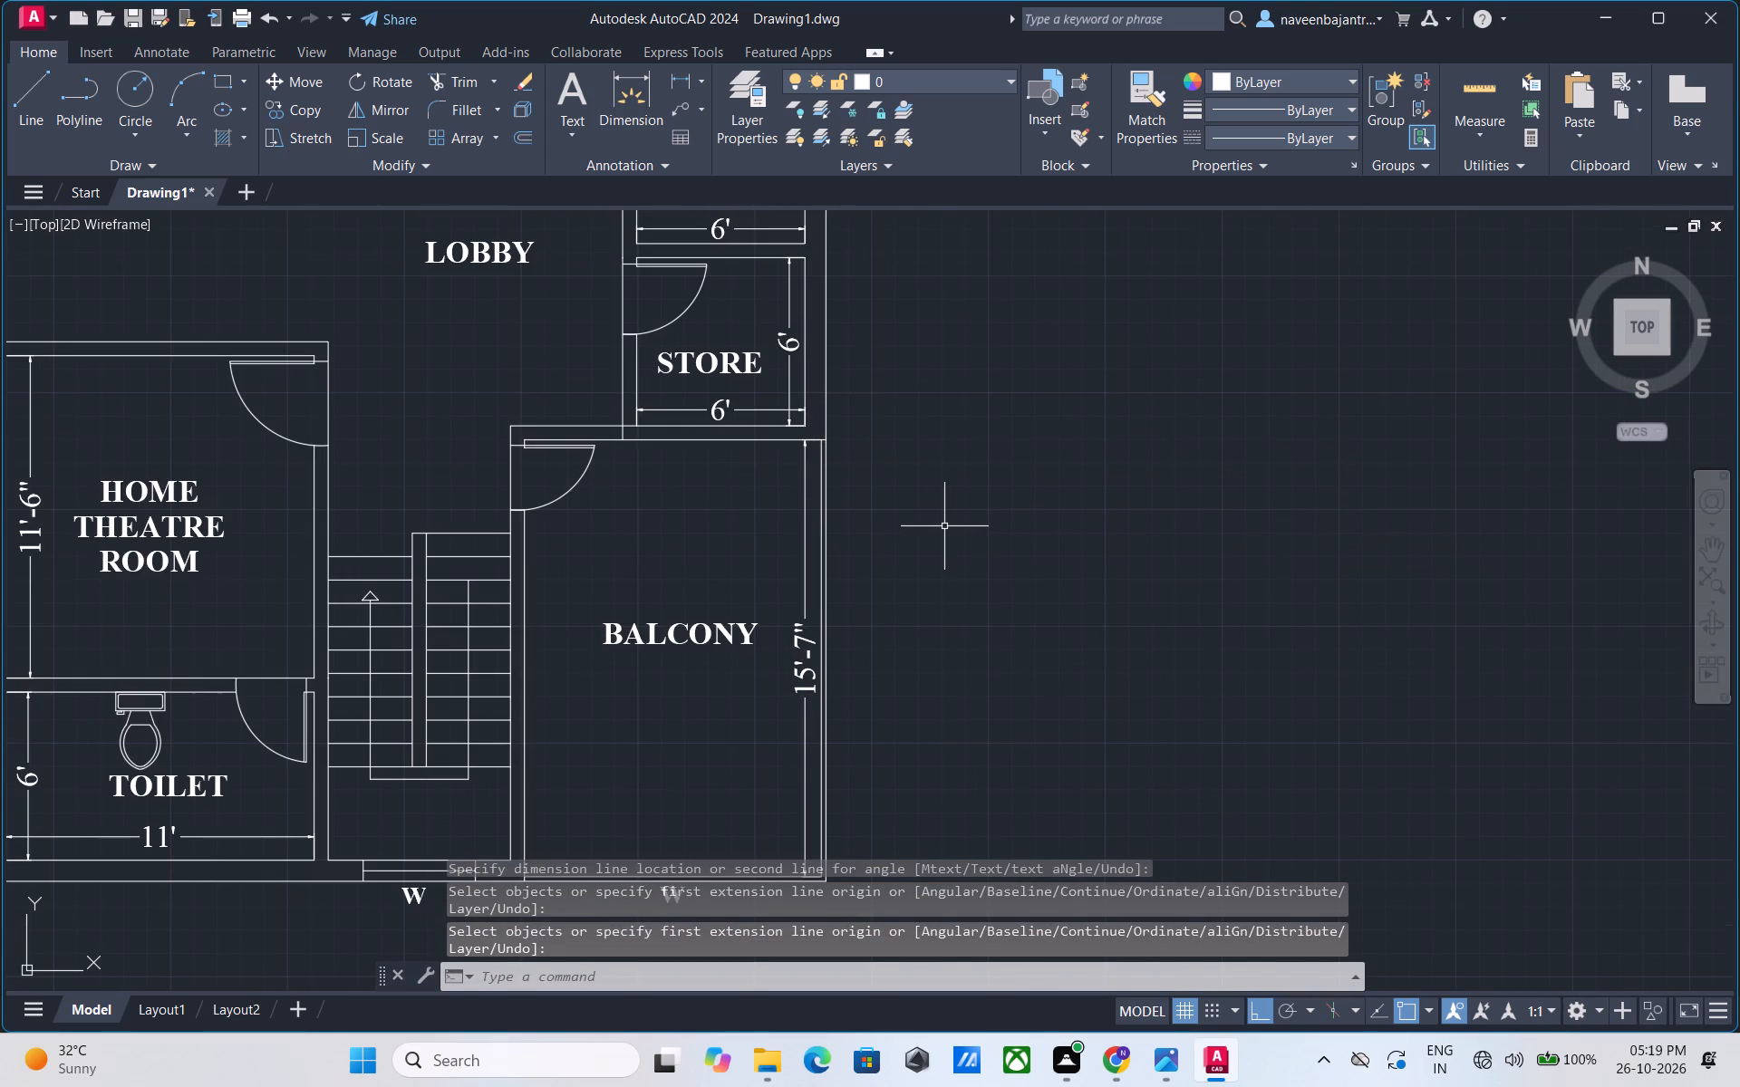
{"action": "middle_click_drag", "start_coordinate": [949, 529], "coordinate": [1020, 399]}
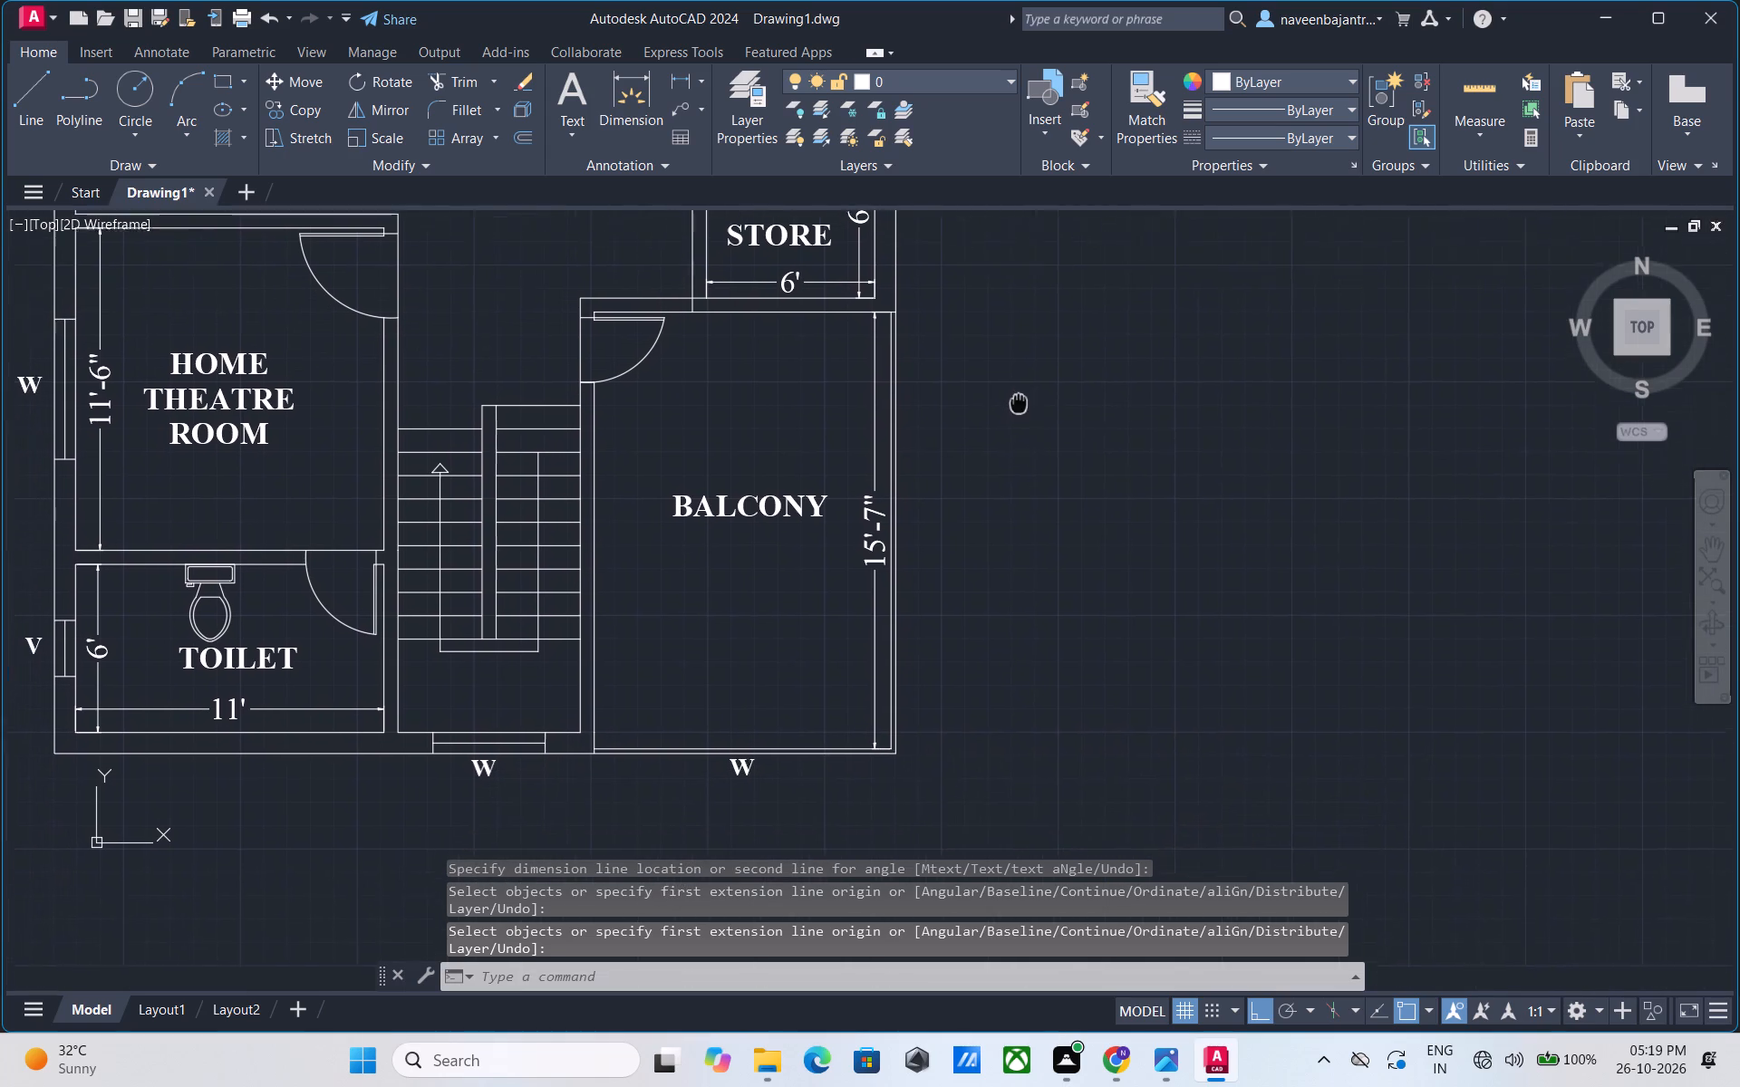
{"action": "middle_click_drag", "start_coordinate": [1020, 399], "coordinate": [1023, 394]}
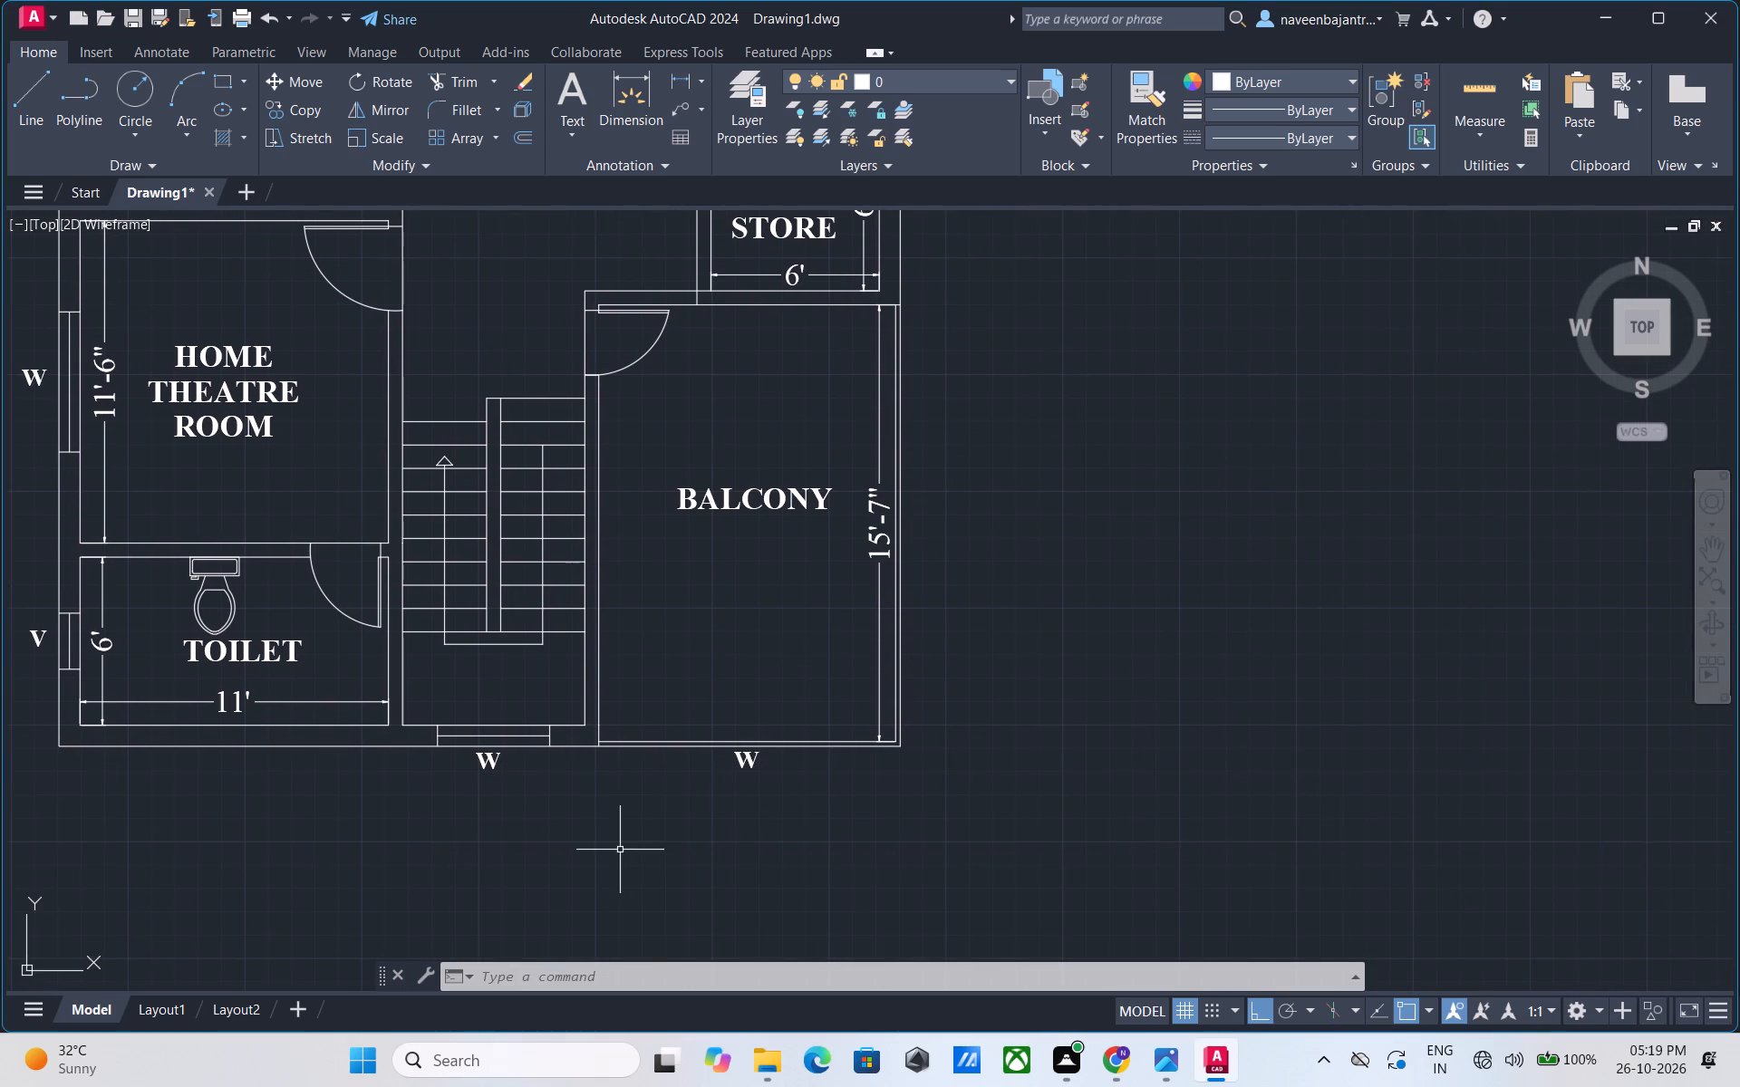
{"action": "scroll", "coordinate": [601, 810], "scroll_direction": "up", "scroll_amount": 2}
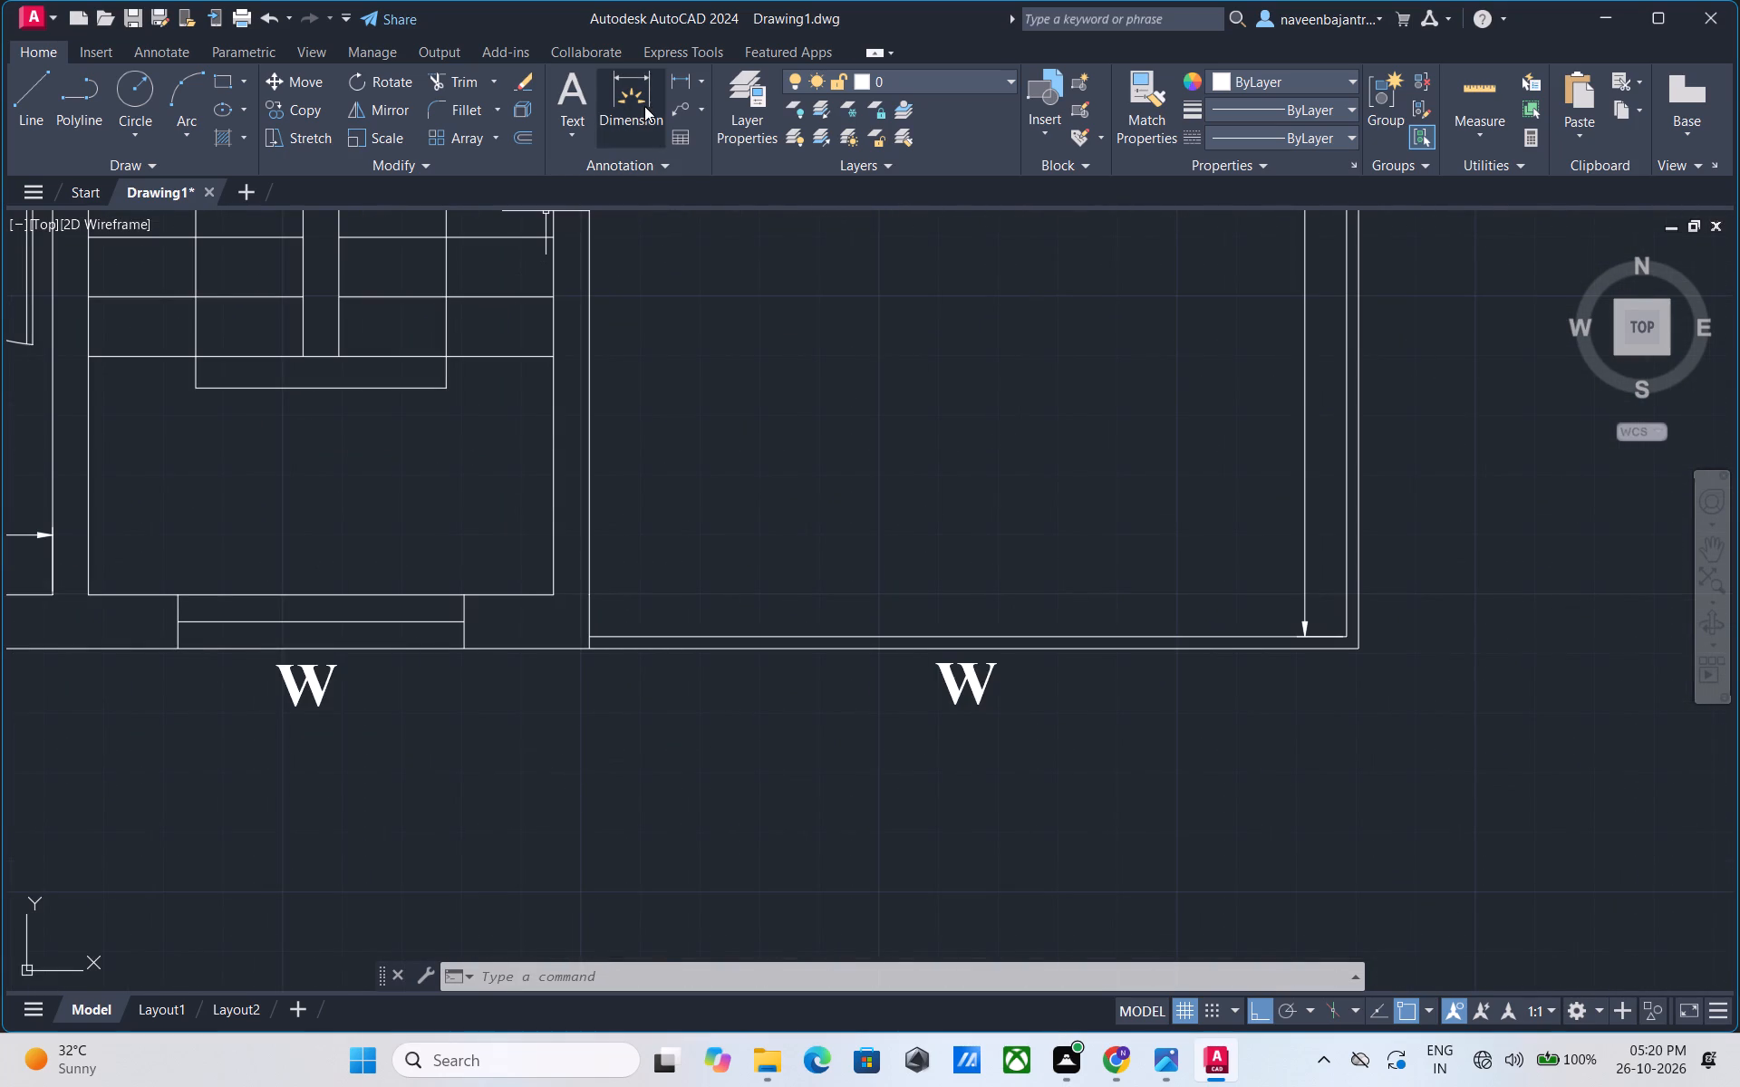
{"action": "left_click", "coordinate": [644, 106]}
{"action": "left_click", "coordinate": [587, 637]}
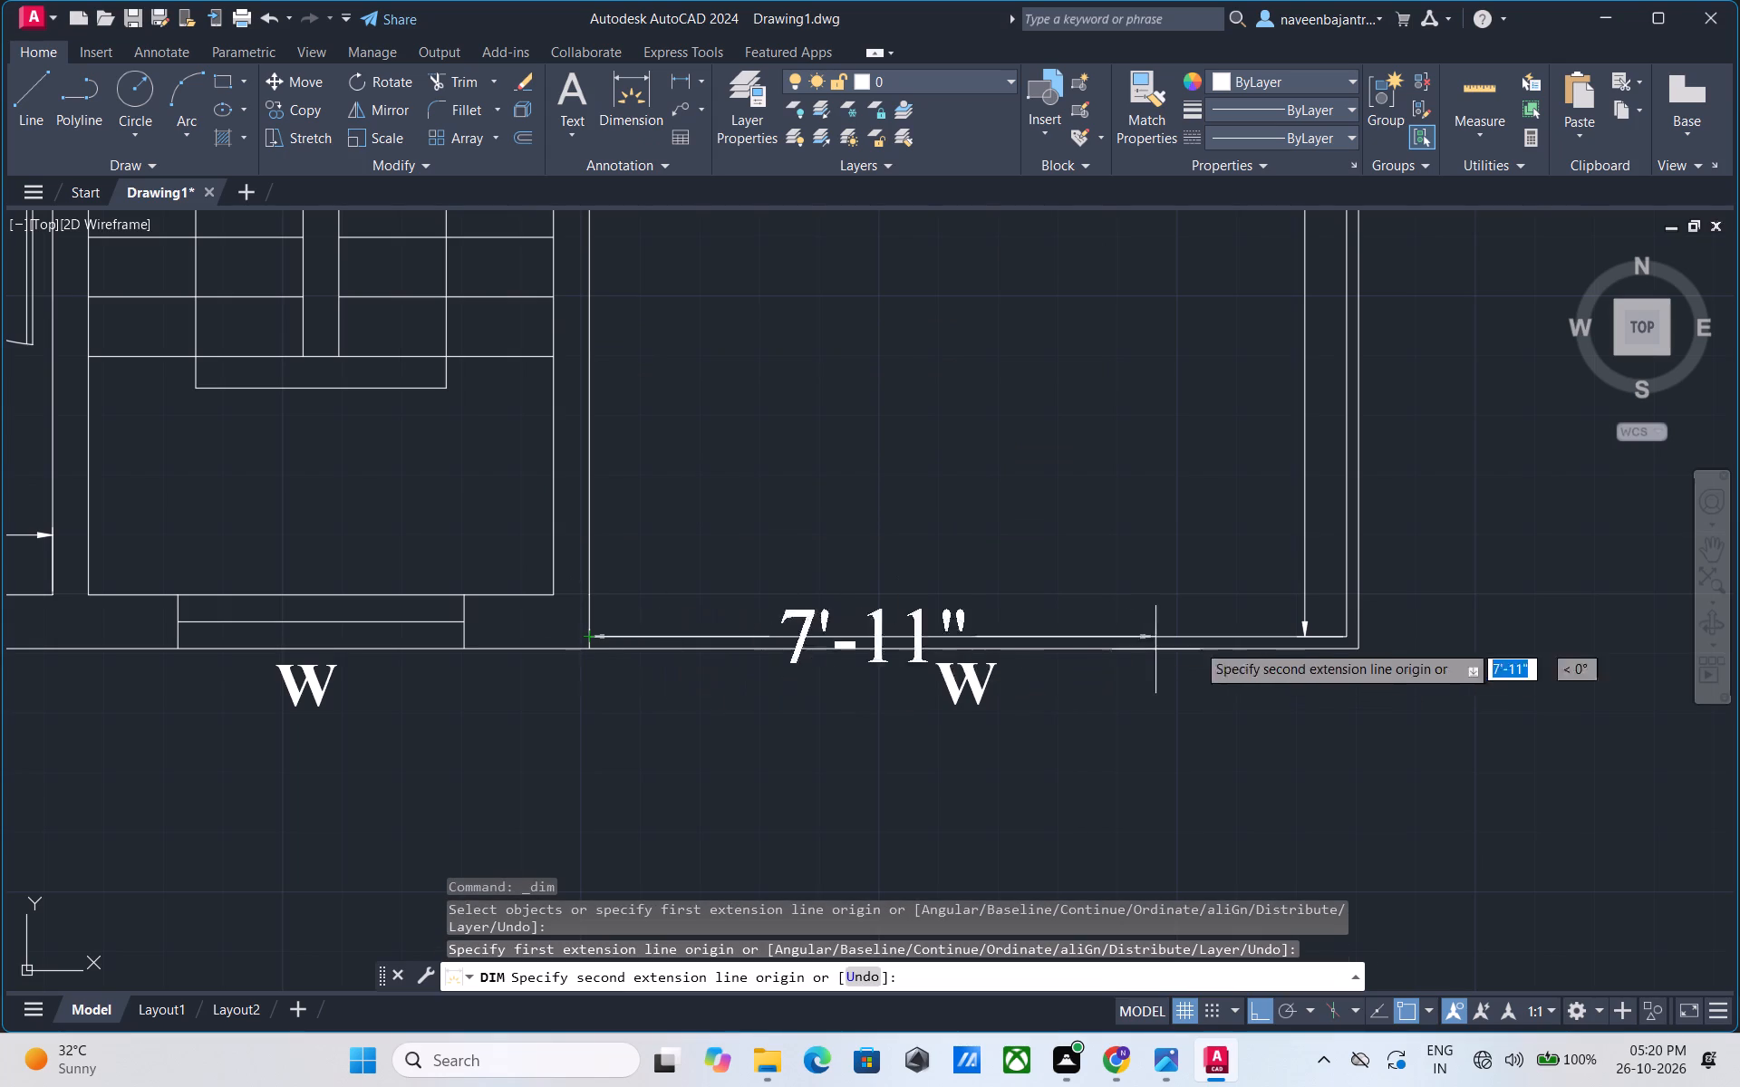
{"action": "left_click", "coordinate": [1343, 638]}
{"action": "left_click", "coordinate": [1348, 543]}
{"action": "key", "text": "Escape"}
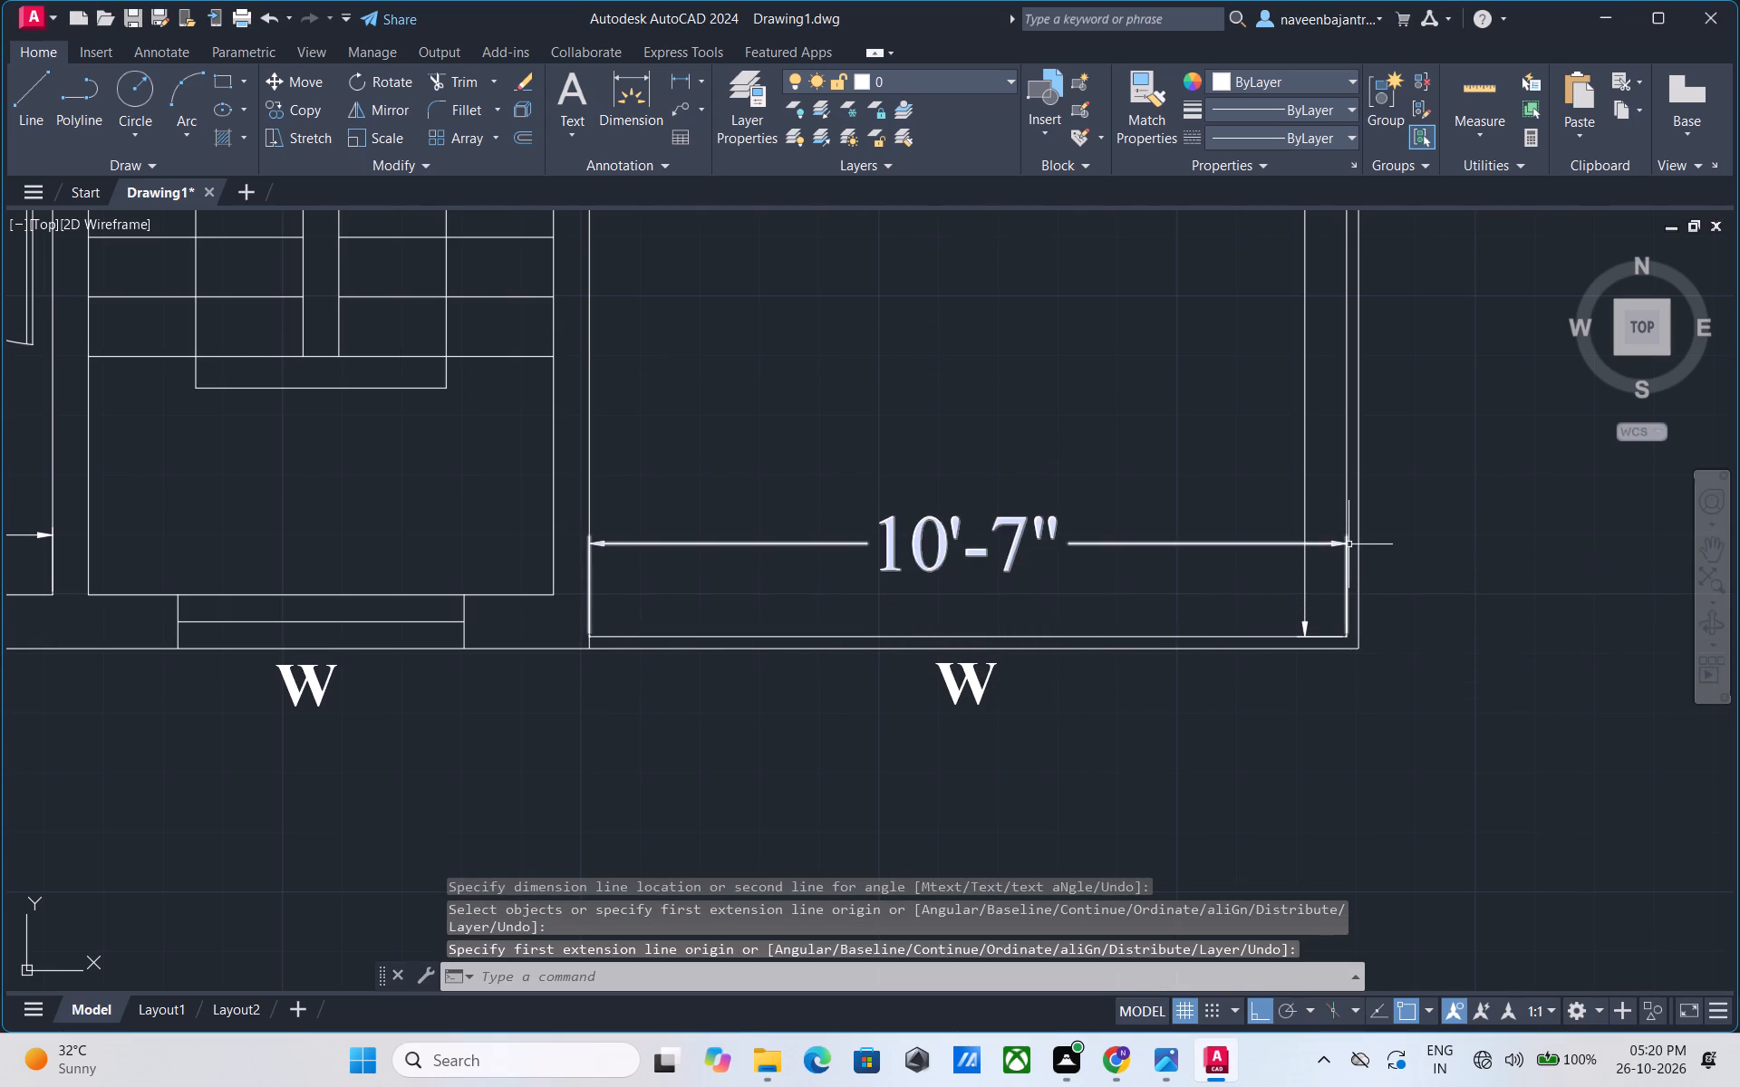
Delete the STORE room label from the copied plan.
{"action": "scroll", "coordinate": [1348, 544], "scroll_direction": "down", "scroll_amount": 2}
{"action": "middle_click_drag", "start_coordinate": [1435, 495], "coordinate": [1453, 623]}
{"action": "scroll", "coordinate": [1453, 627], "scroll_direction": "down", "scroll_amount": 2}
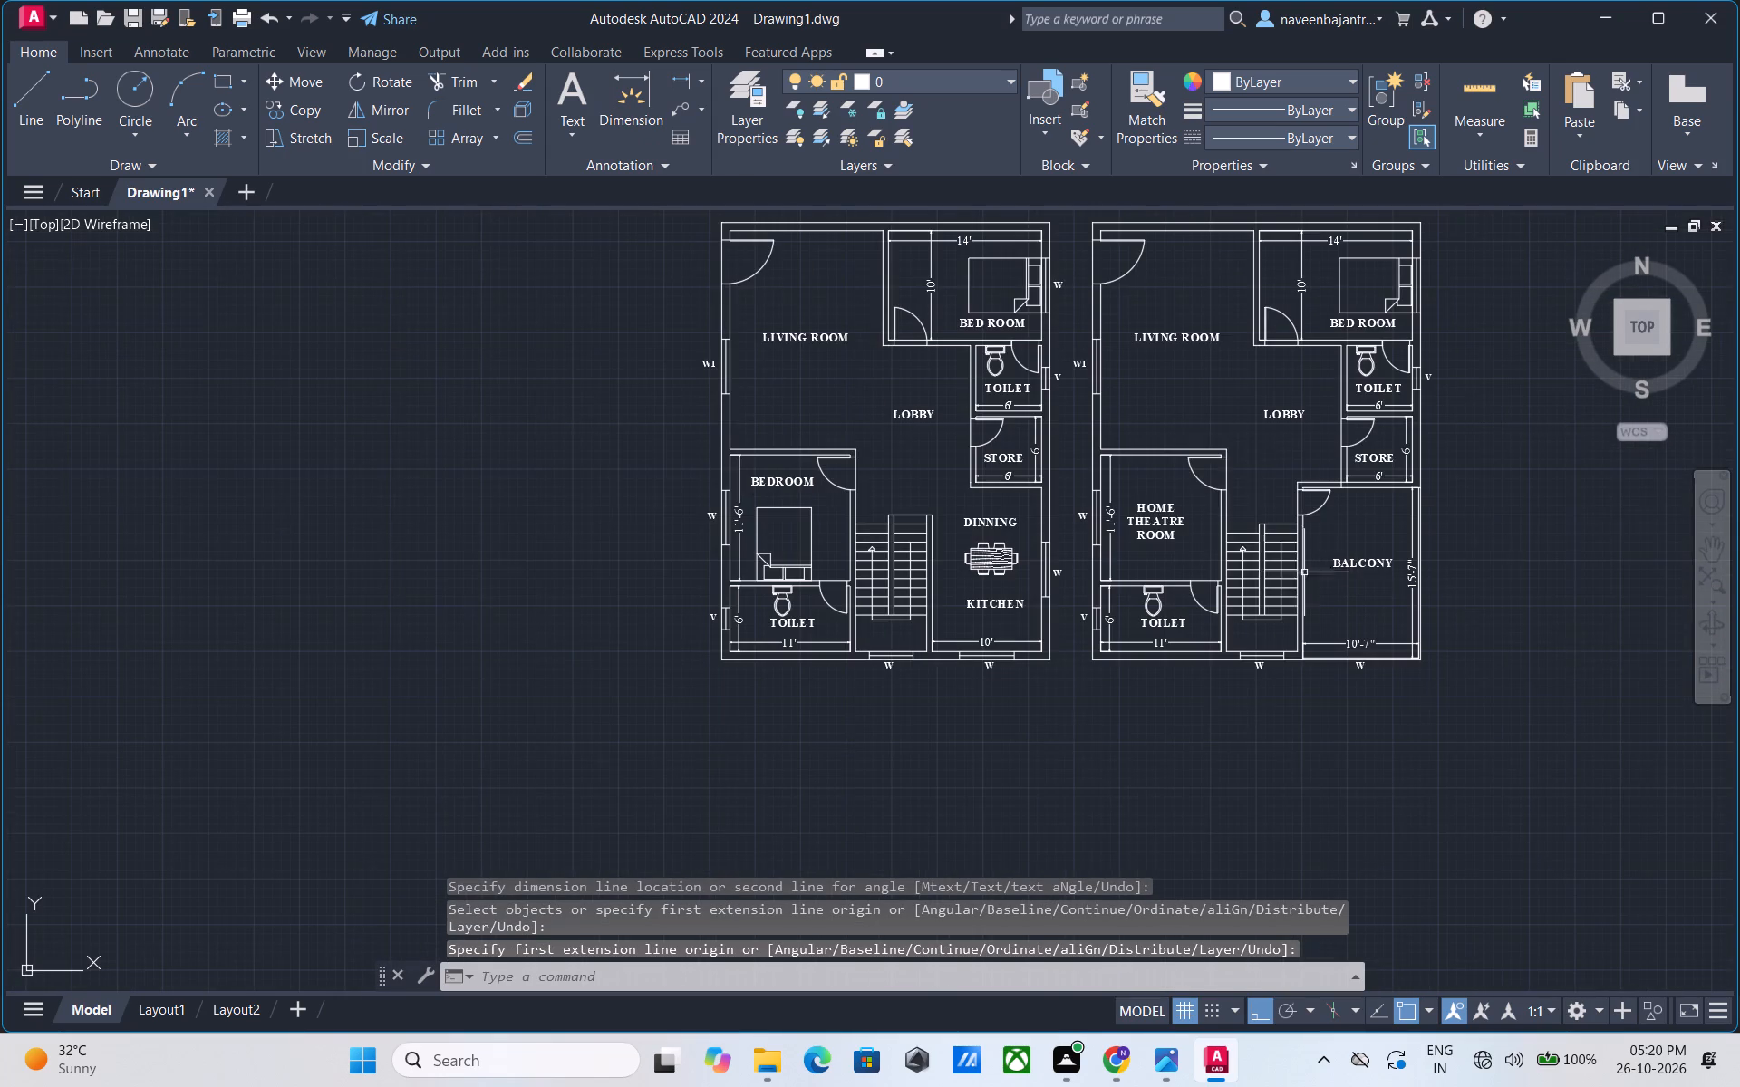
{"action": "middle_click_drag", "start_coordinate": [1227, 413], "coordinate": [1182, 504]}
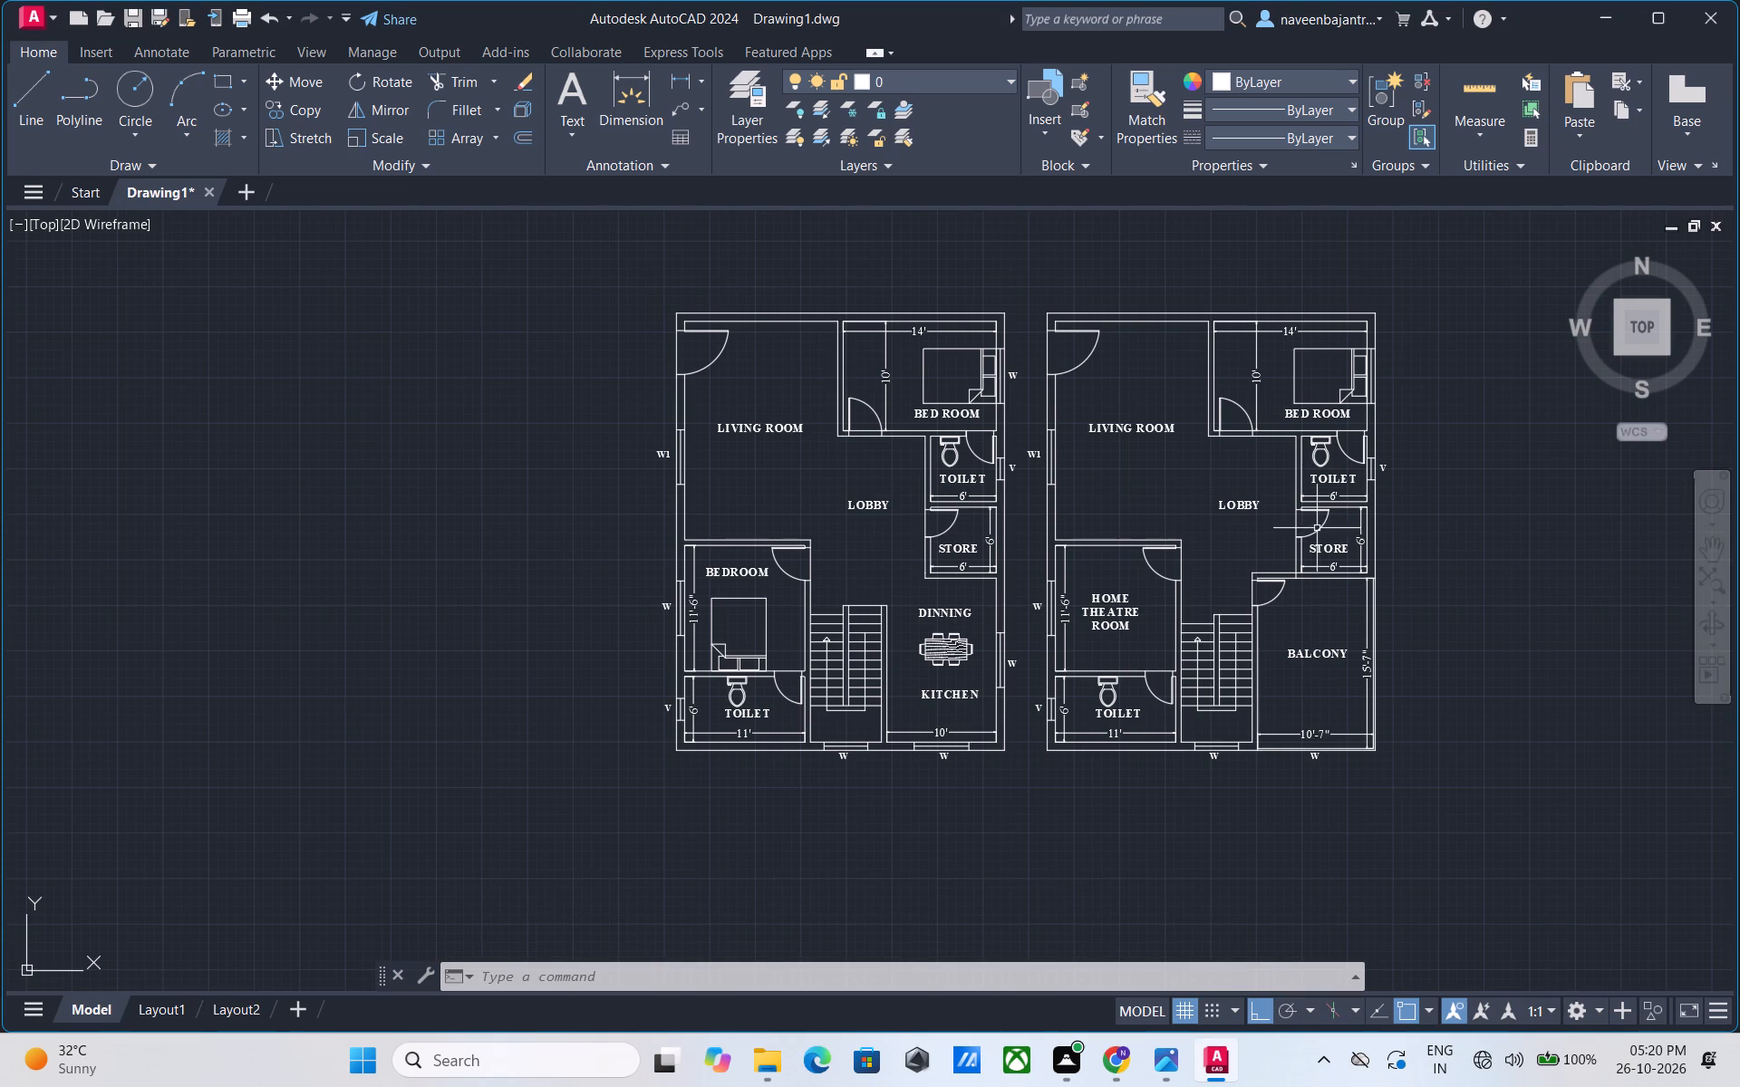
{"action": "scroll", "coordinate": [1364, 541], "scroll_direction": "up", "scroll_amount": 2}
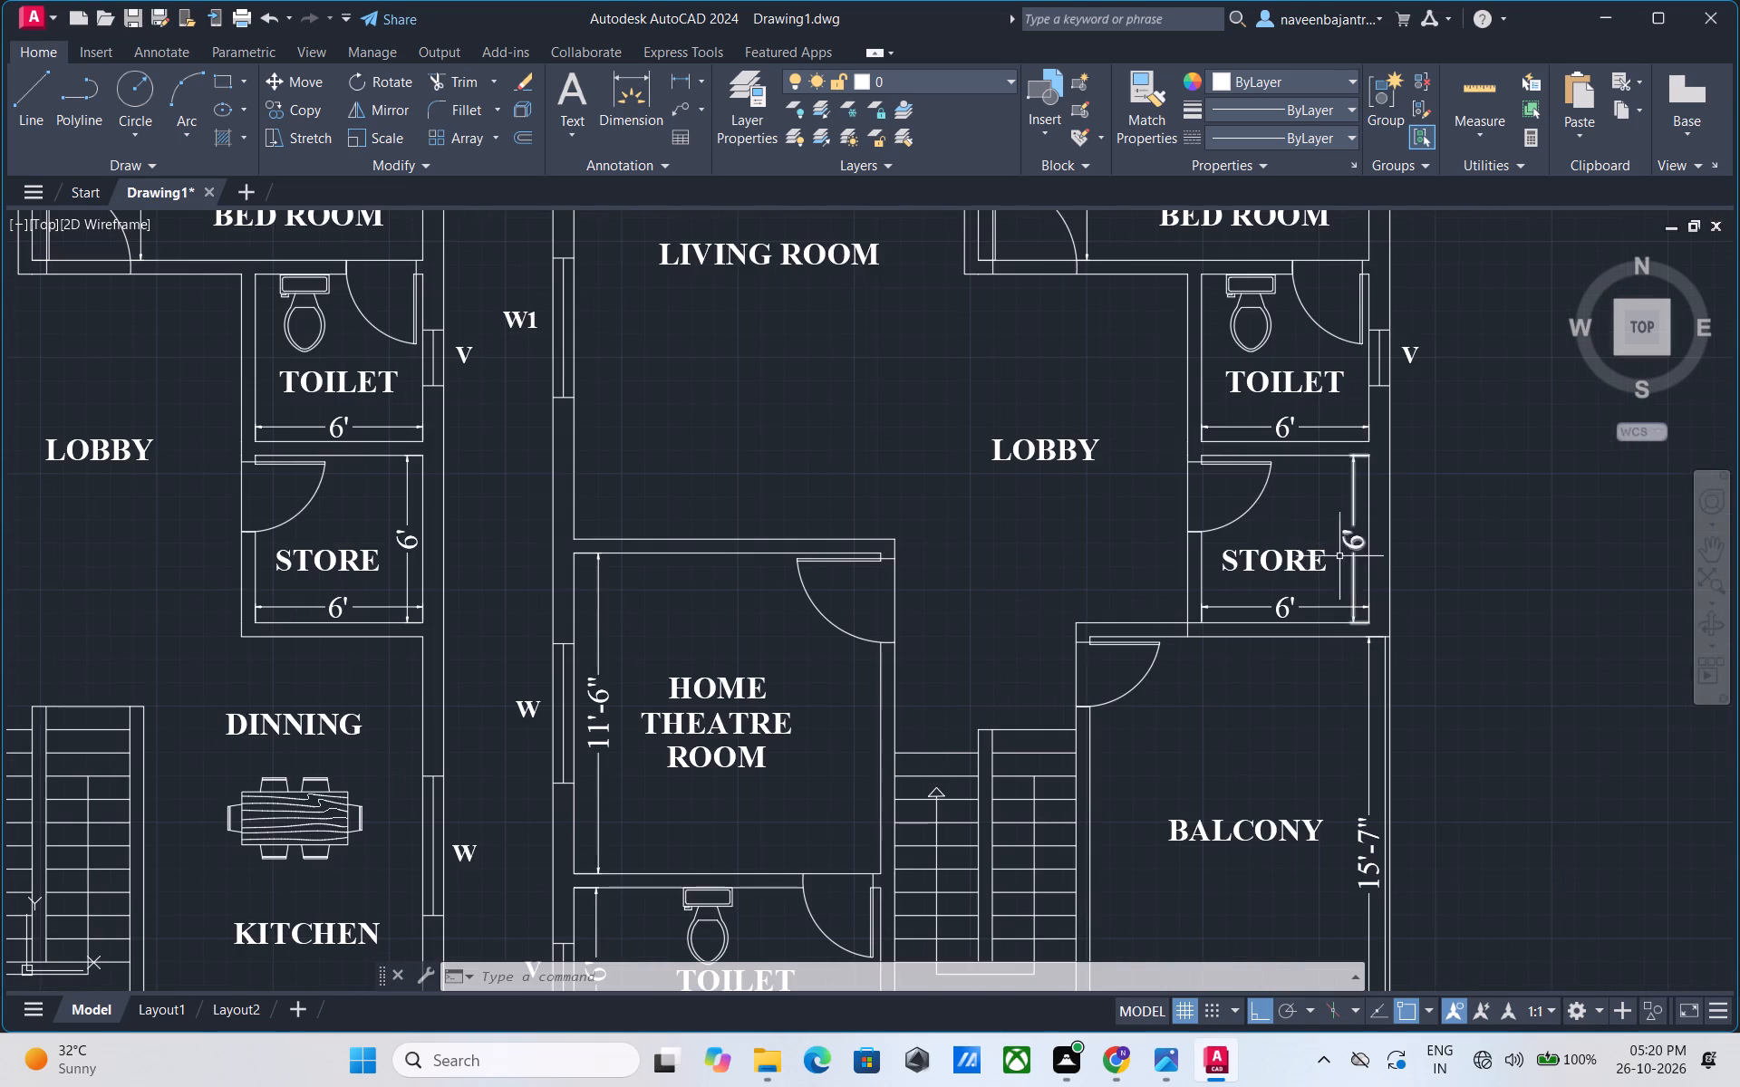
{"action": "left_click", "coordinate": [1319, 563]}
{"action": "key", "text": "Delete"}
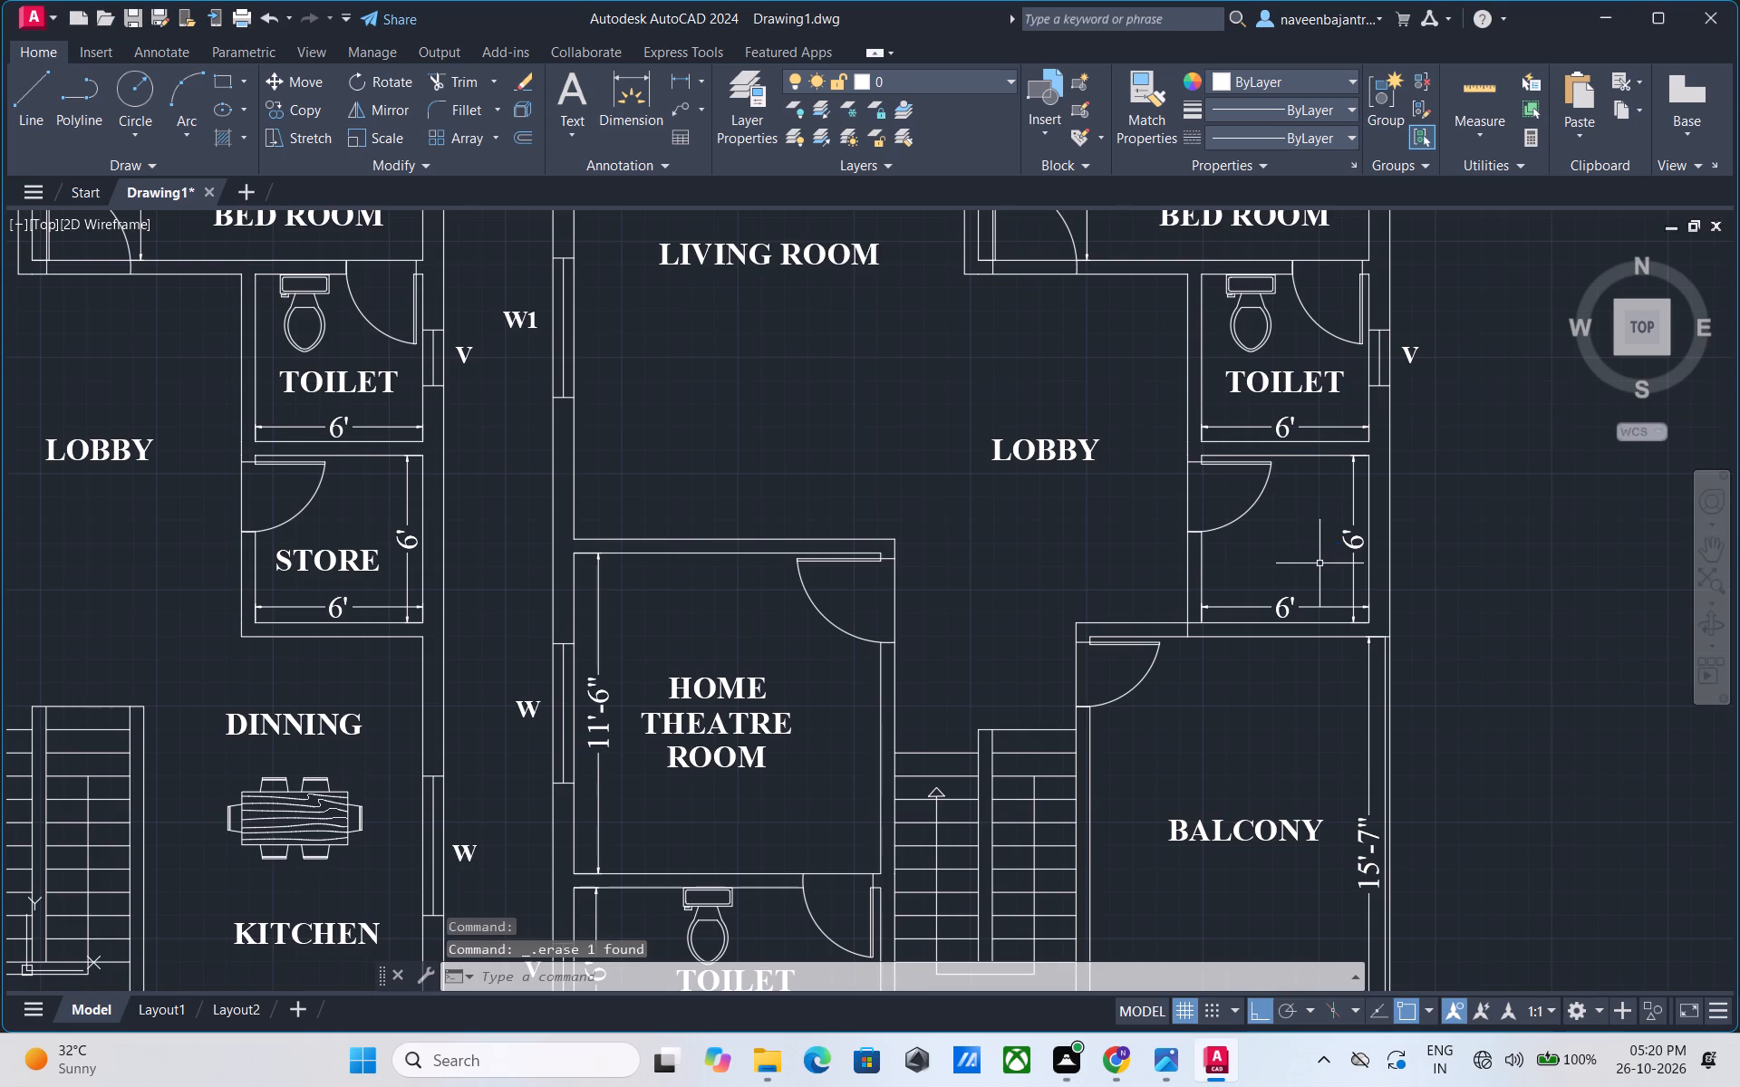
Copy the TOILET label straight down into the former store room of the copied plan, just above its width dimension.
{"action": "left_click", "coordinate": [1273, 390]}
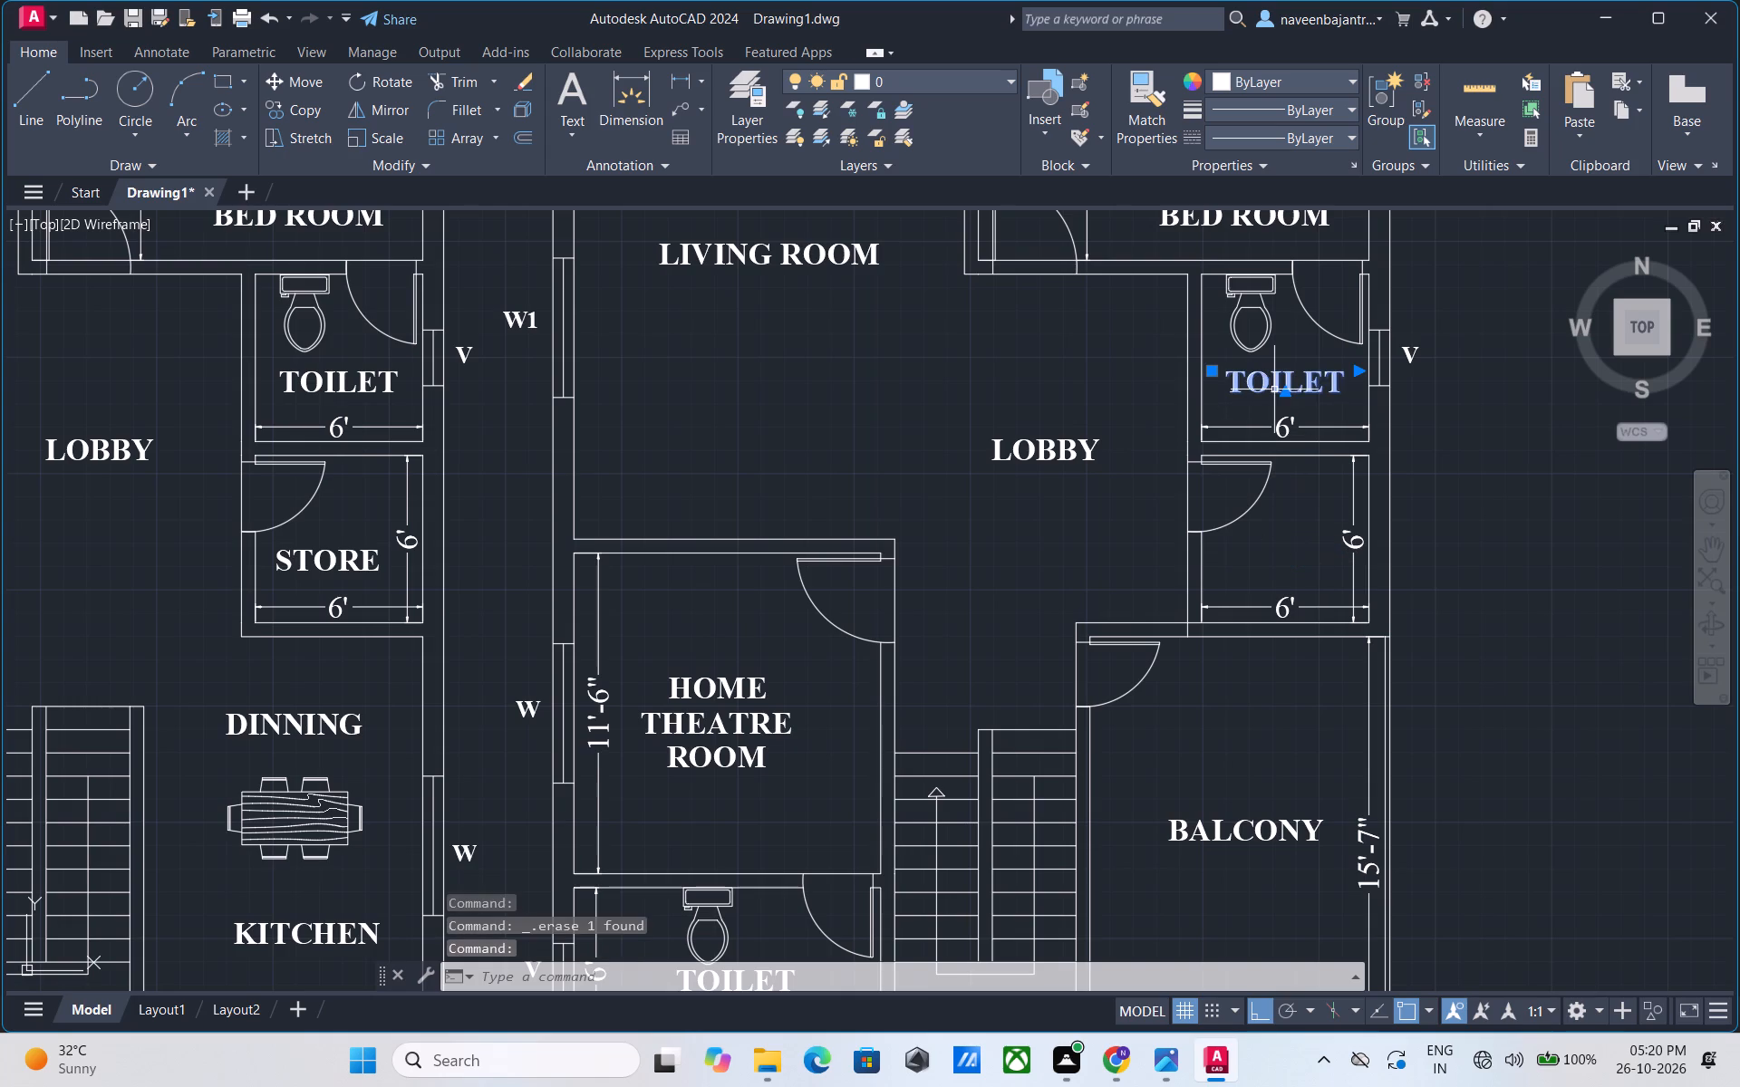
{"action": "type", "text": "CO"}
{"action": "key", "text": "space"}
{"action": "left_click", "coordinate": [1274, 390]}
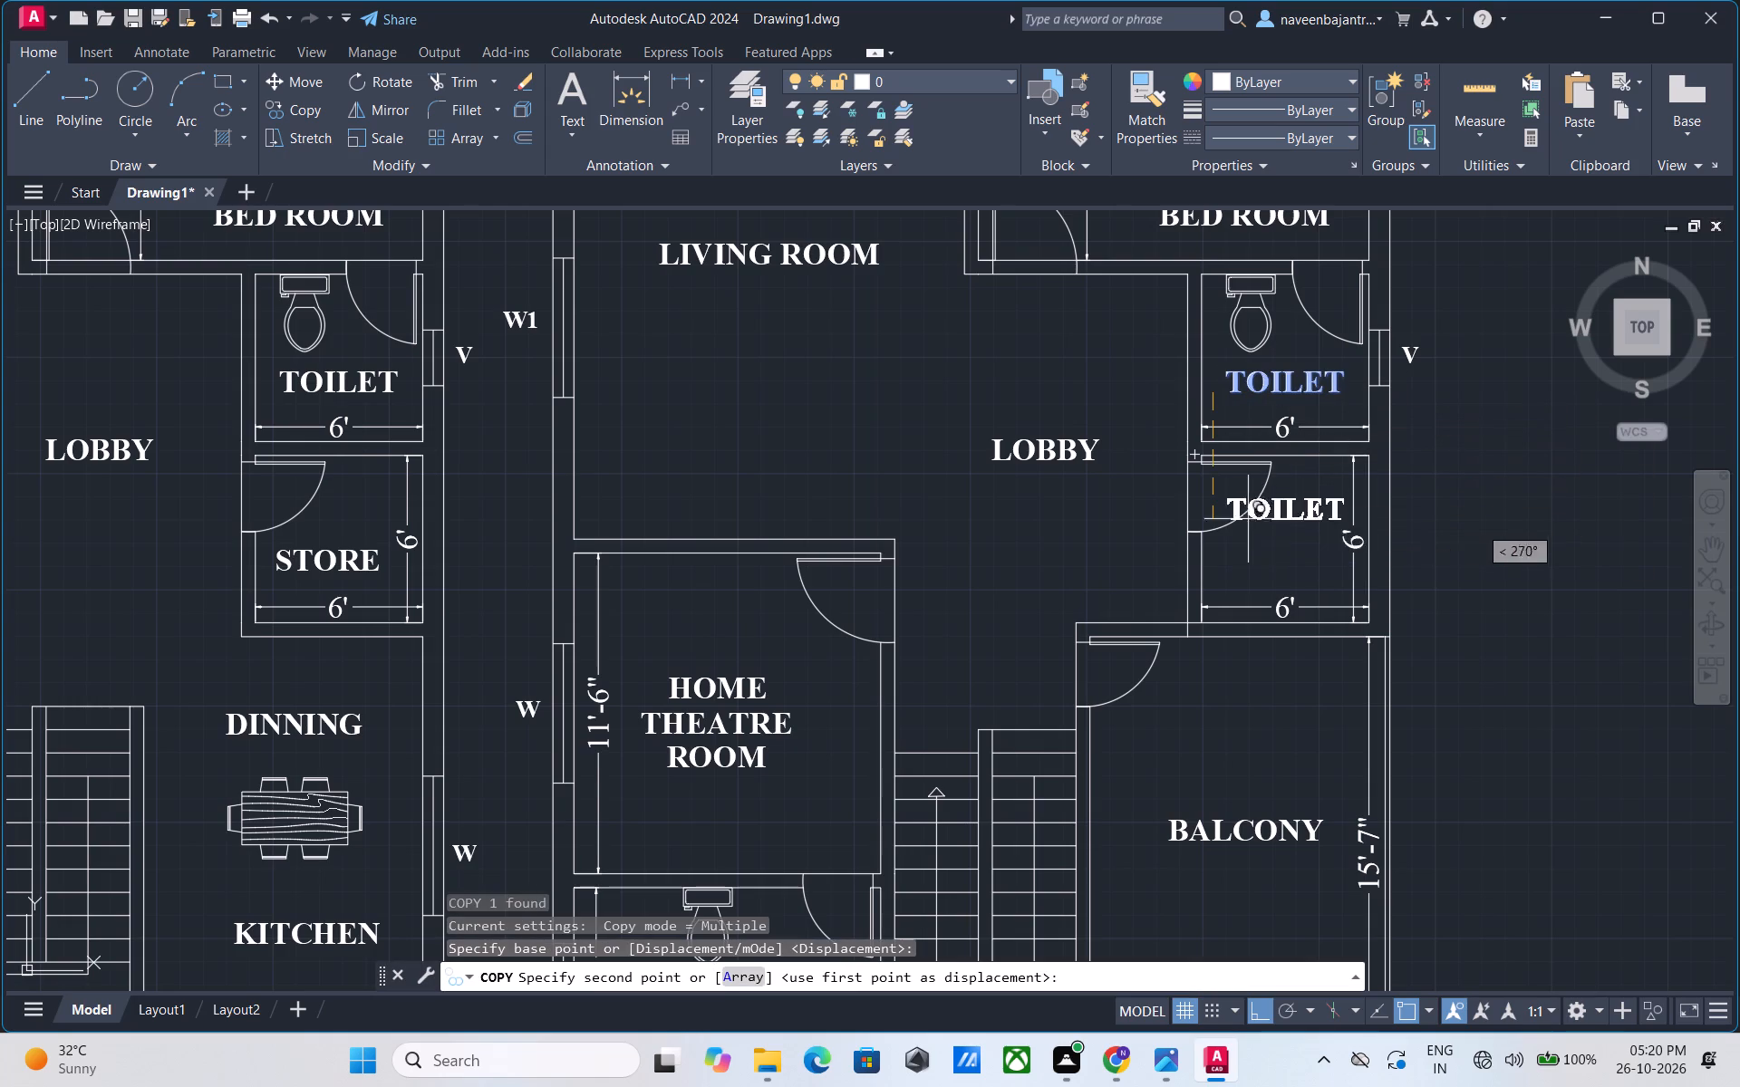
{"action": "left_click", "coordinate": [1237, 585]}
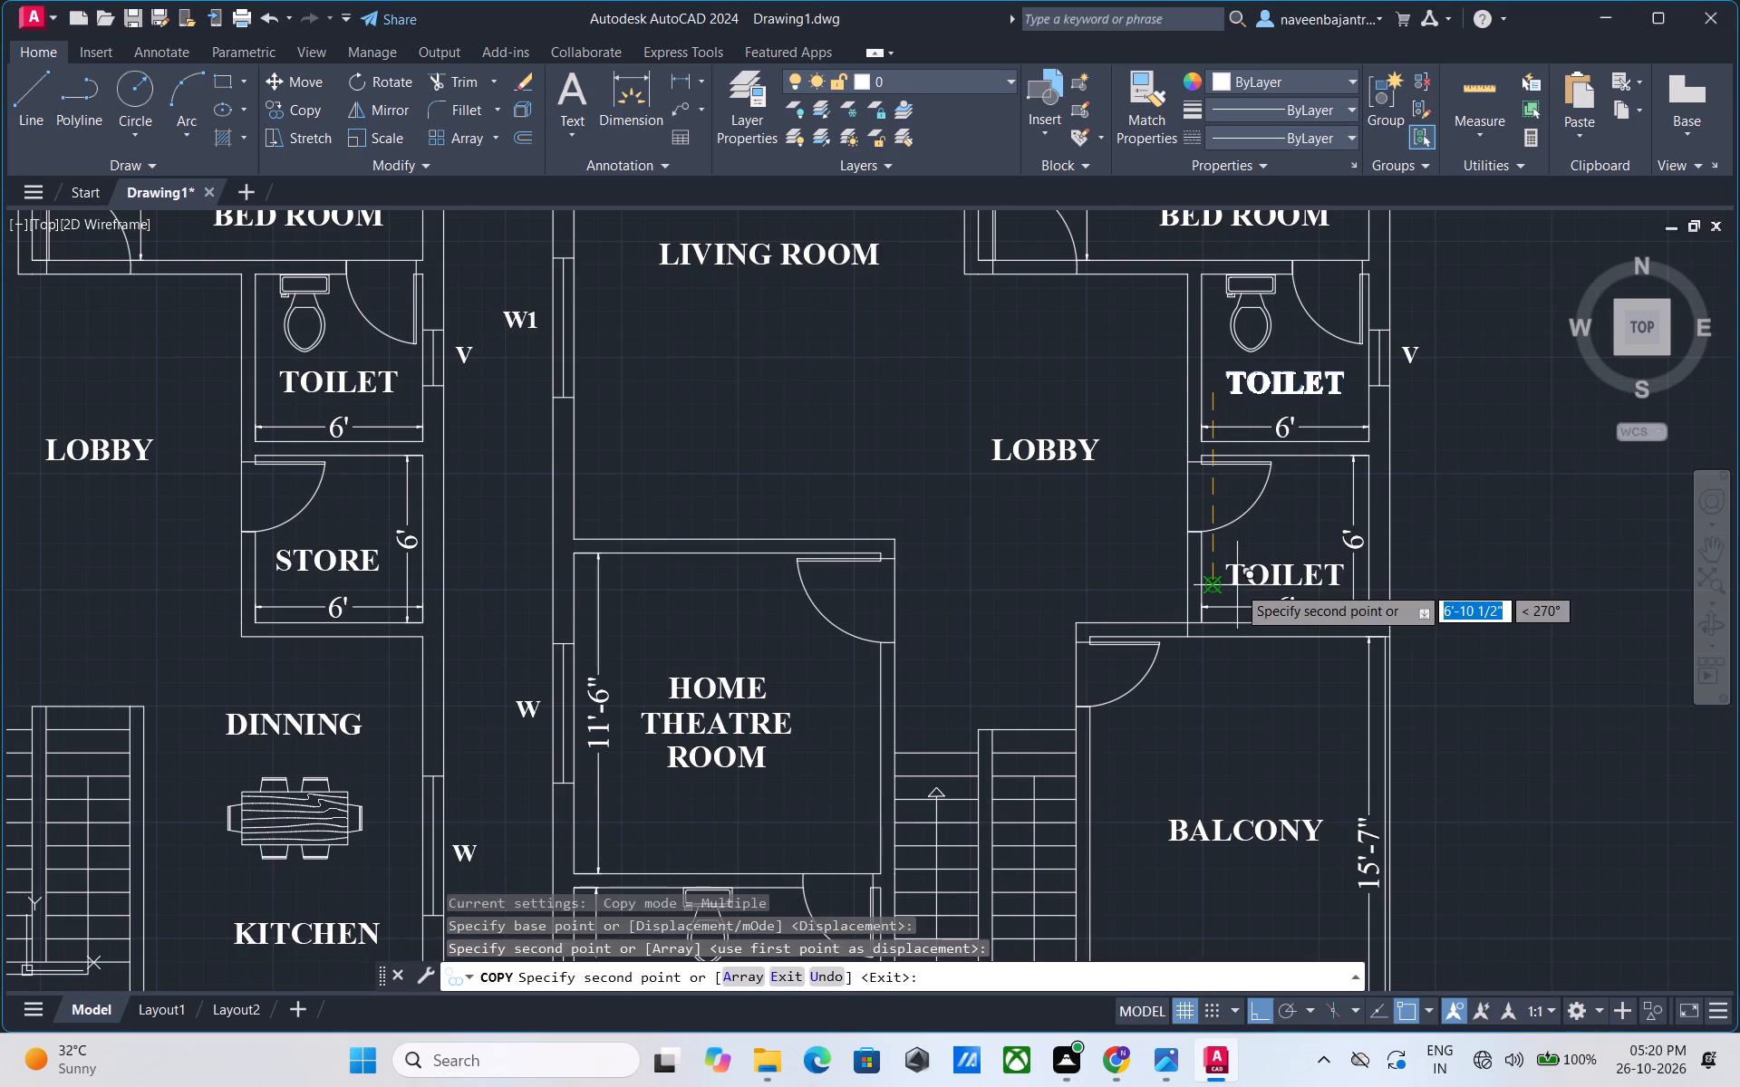
{"action": "key", "text": "Escape"}
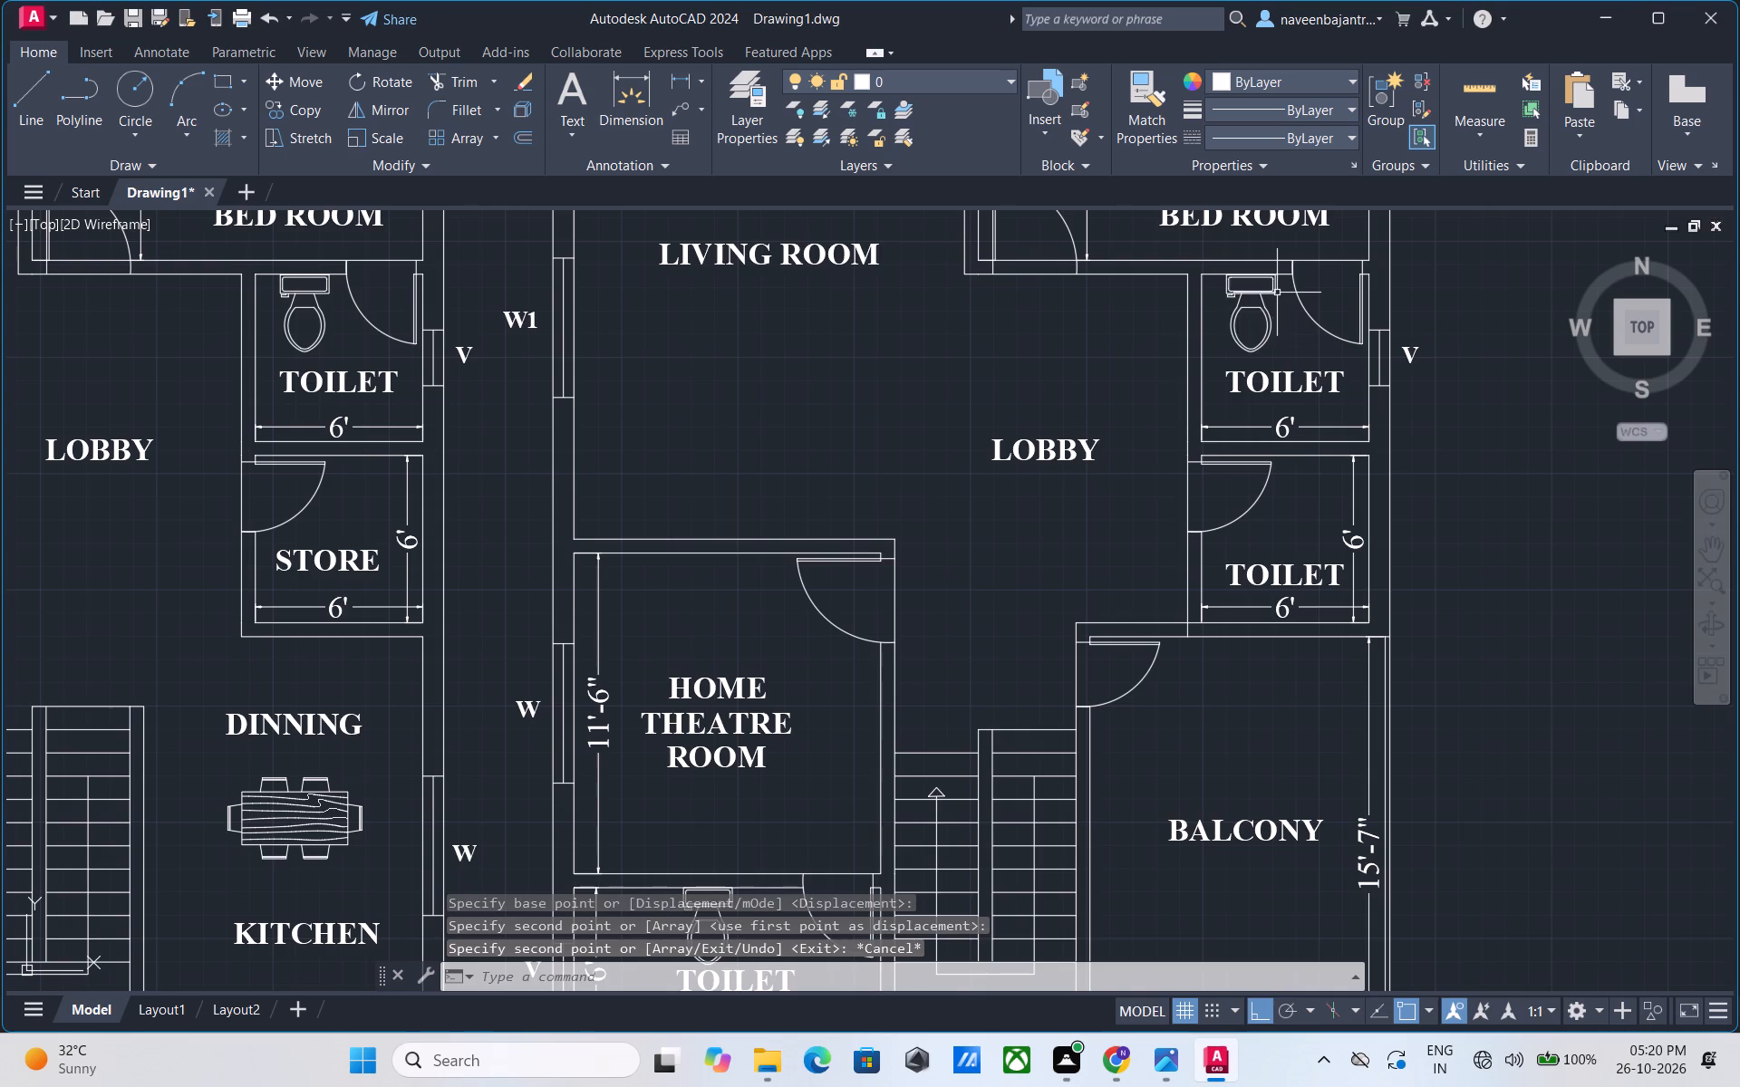
Copy the toilet fixture from the room above into the former store room with Ortho off, placing it against the top wall.
{"action": "left_click", "coordinate": [1277, 293]}
{"action": "type", "text": "CO"}
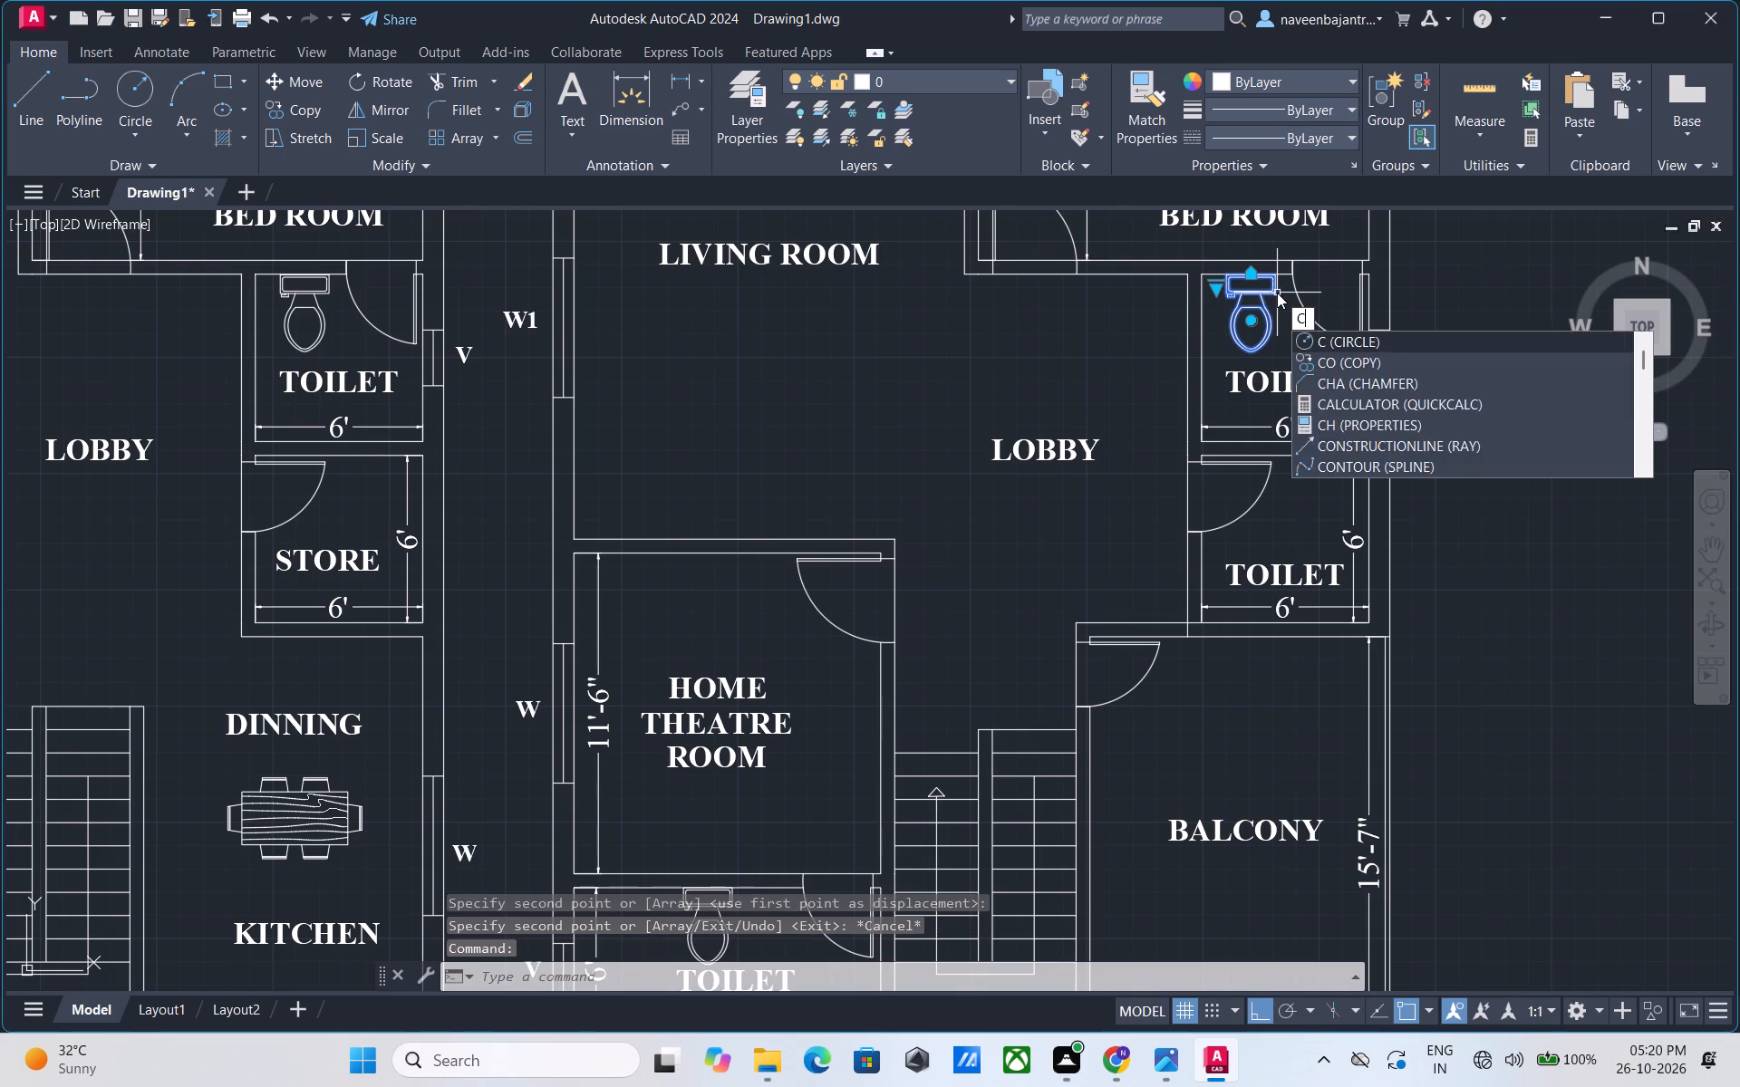
{"action": "key", "text": "space"}
{"action": "key", "text": "F8"}
{"action": "left_click", "coordinate": [1277, 293]}
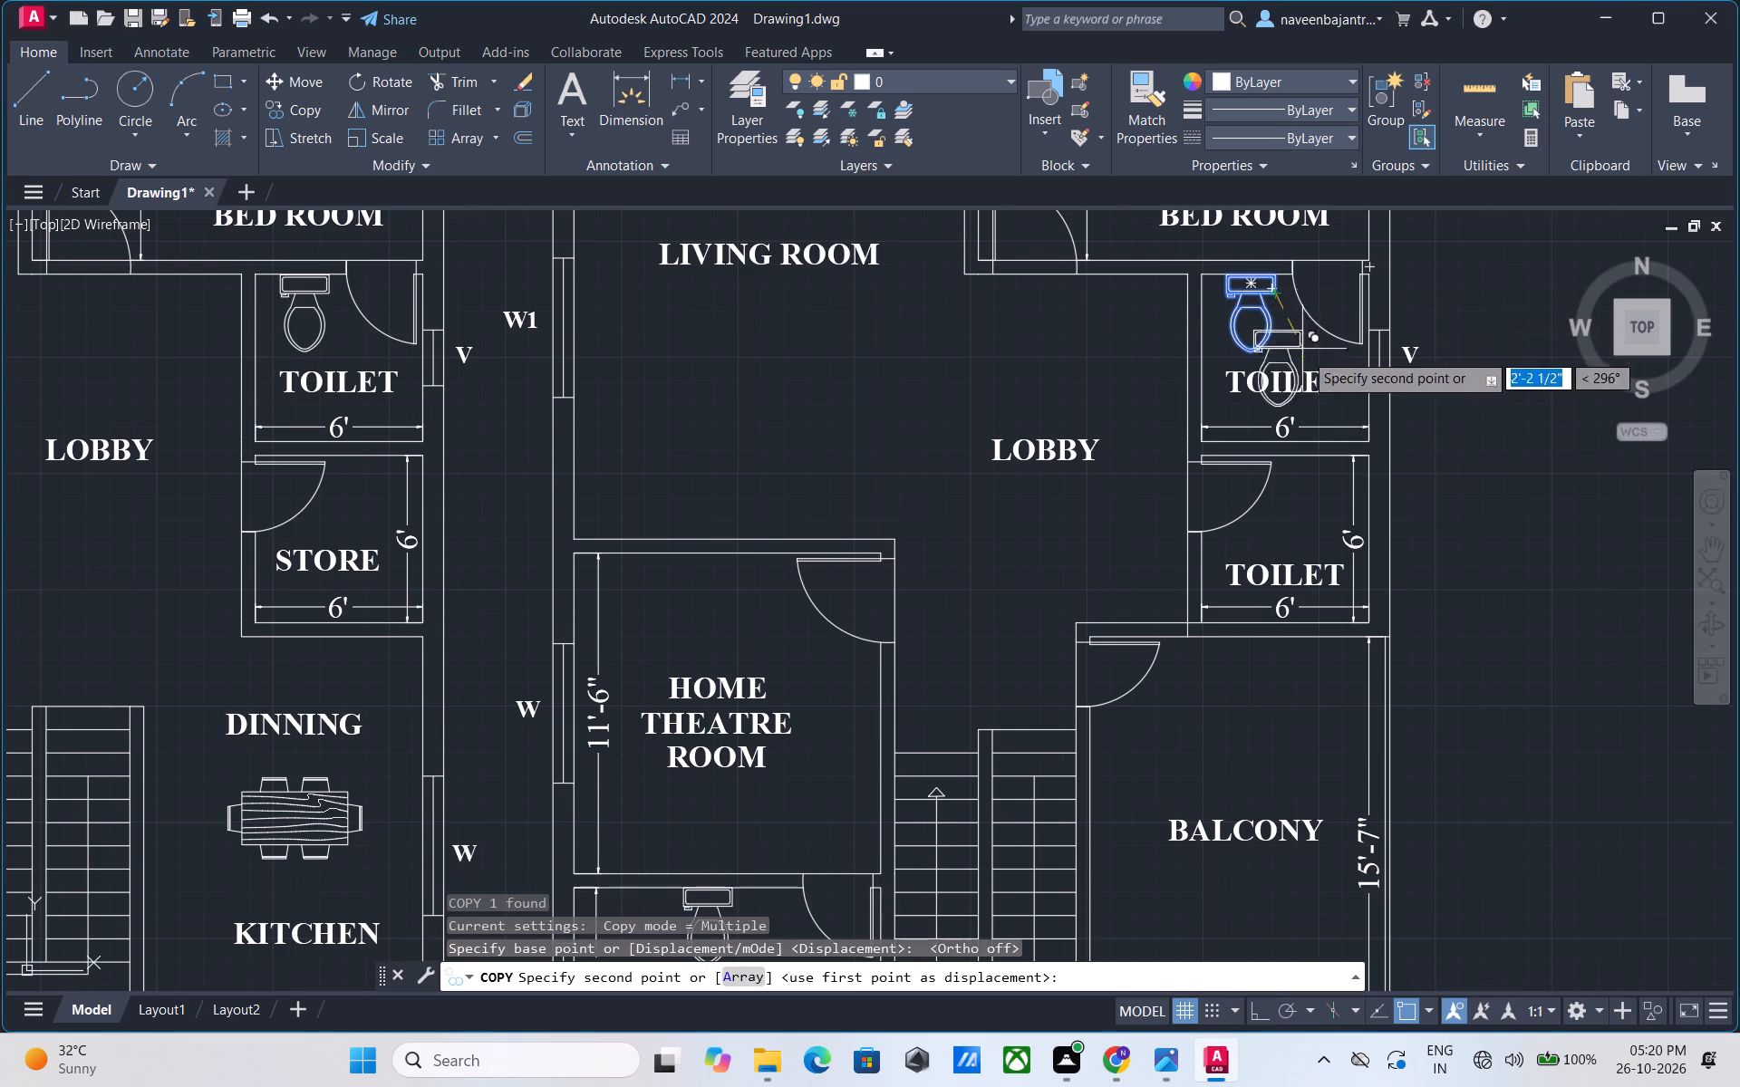
{"action": "scroll", "coordinate": [1329, 479], "scroll_direction": "up", "scroll_amount": 2}
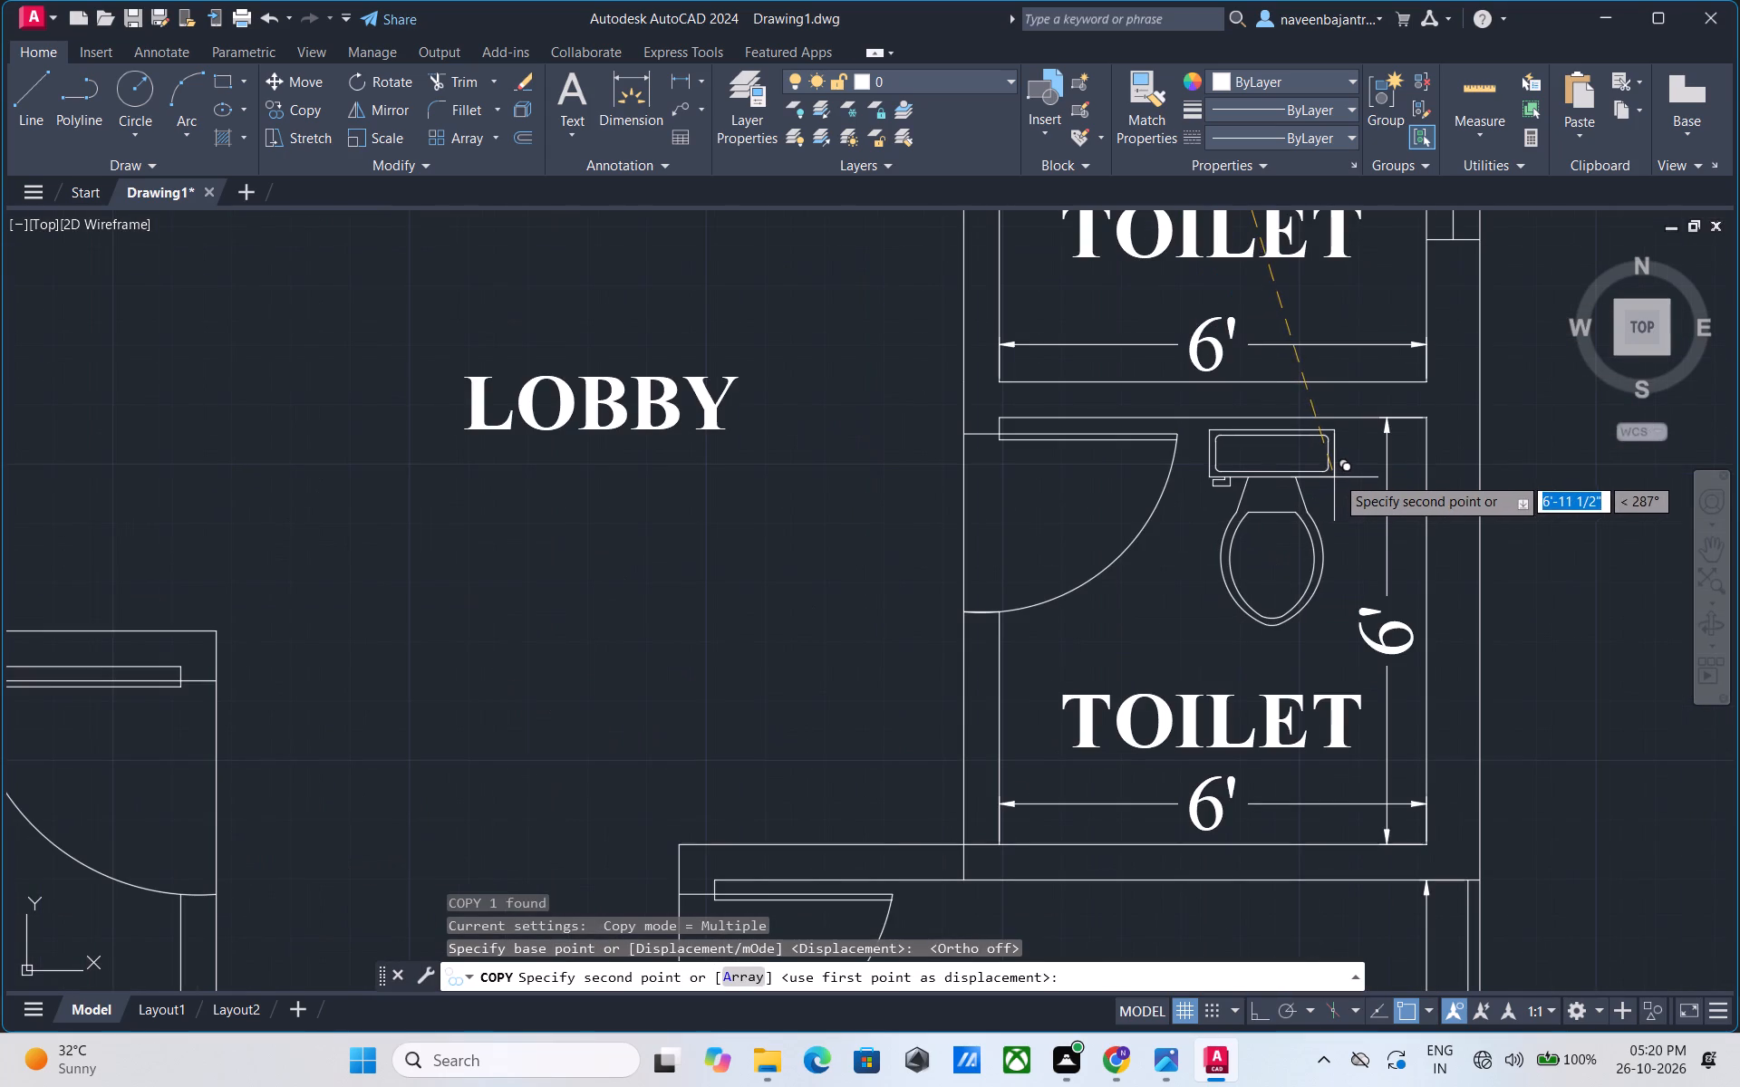
{"action": "left_click", "coordinate": [1343, 467]}
{"action": "key", "text": "Escape"}
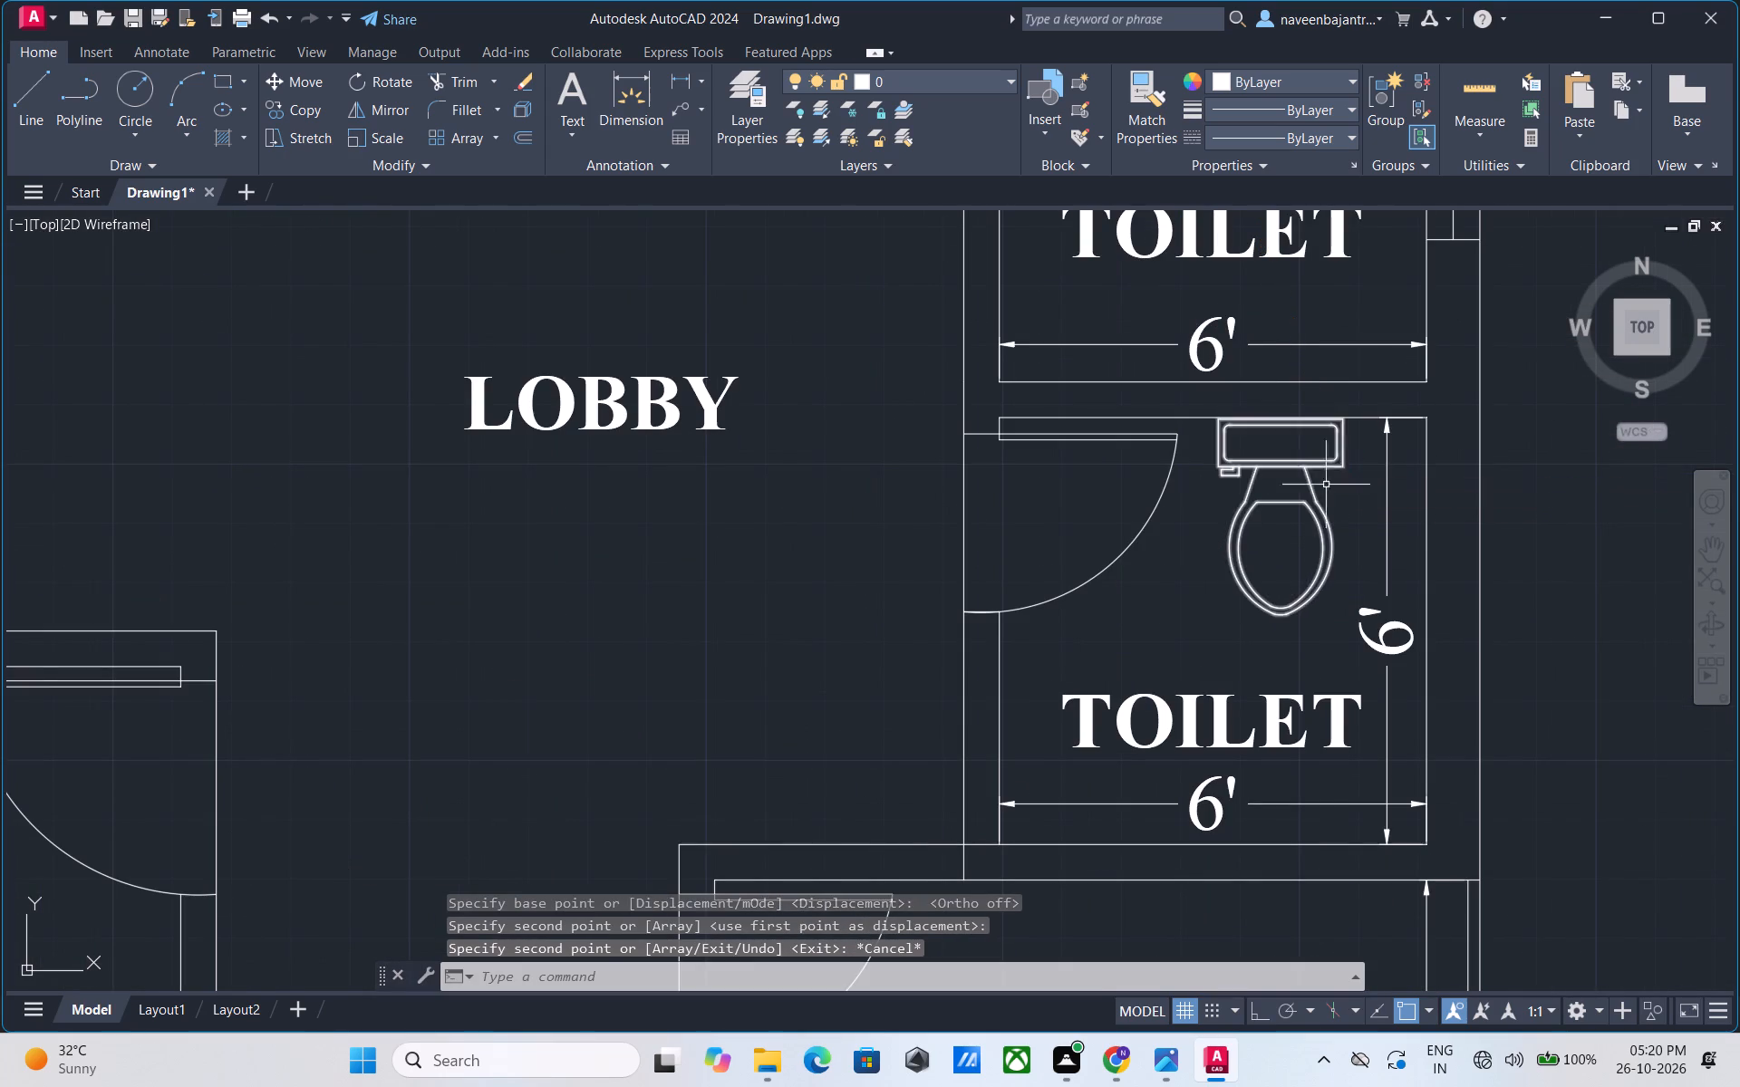
Hatch the original plan's top wall, living room side wall and living room partitions with a solid black (0,0,0) fill.
{"action": "scroll", "coordinate": [1268, 501], "scroll_direction": "down", "scroll_amount": 2}
{"action": "scroll", "coordinate": [1388, 511], "scroll_direction": "down", "scroll_amount": 3}
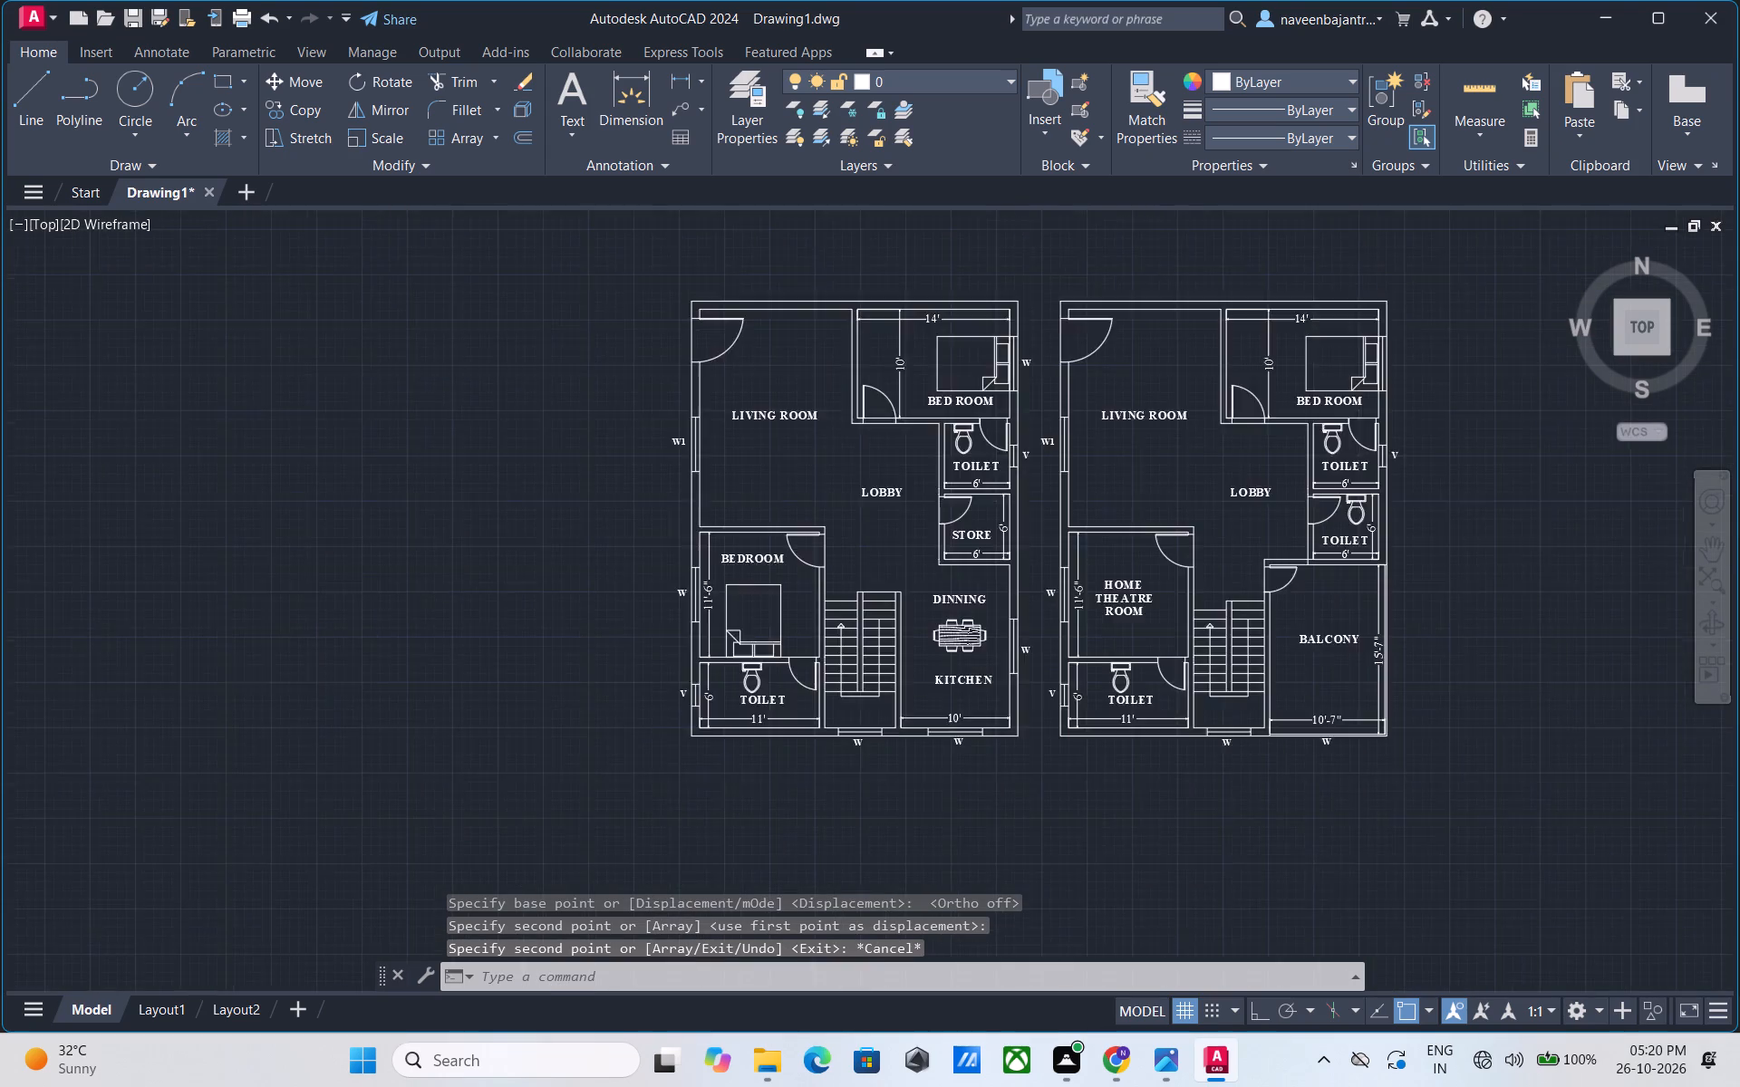
{"action": "middle_click_drag", "start_coordinate": [1445, 476], "coordinate": [1329, 555]}
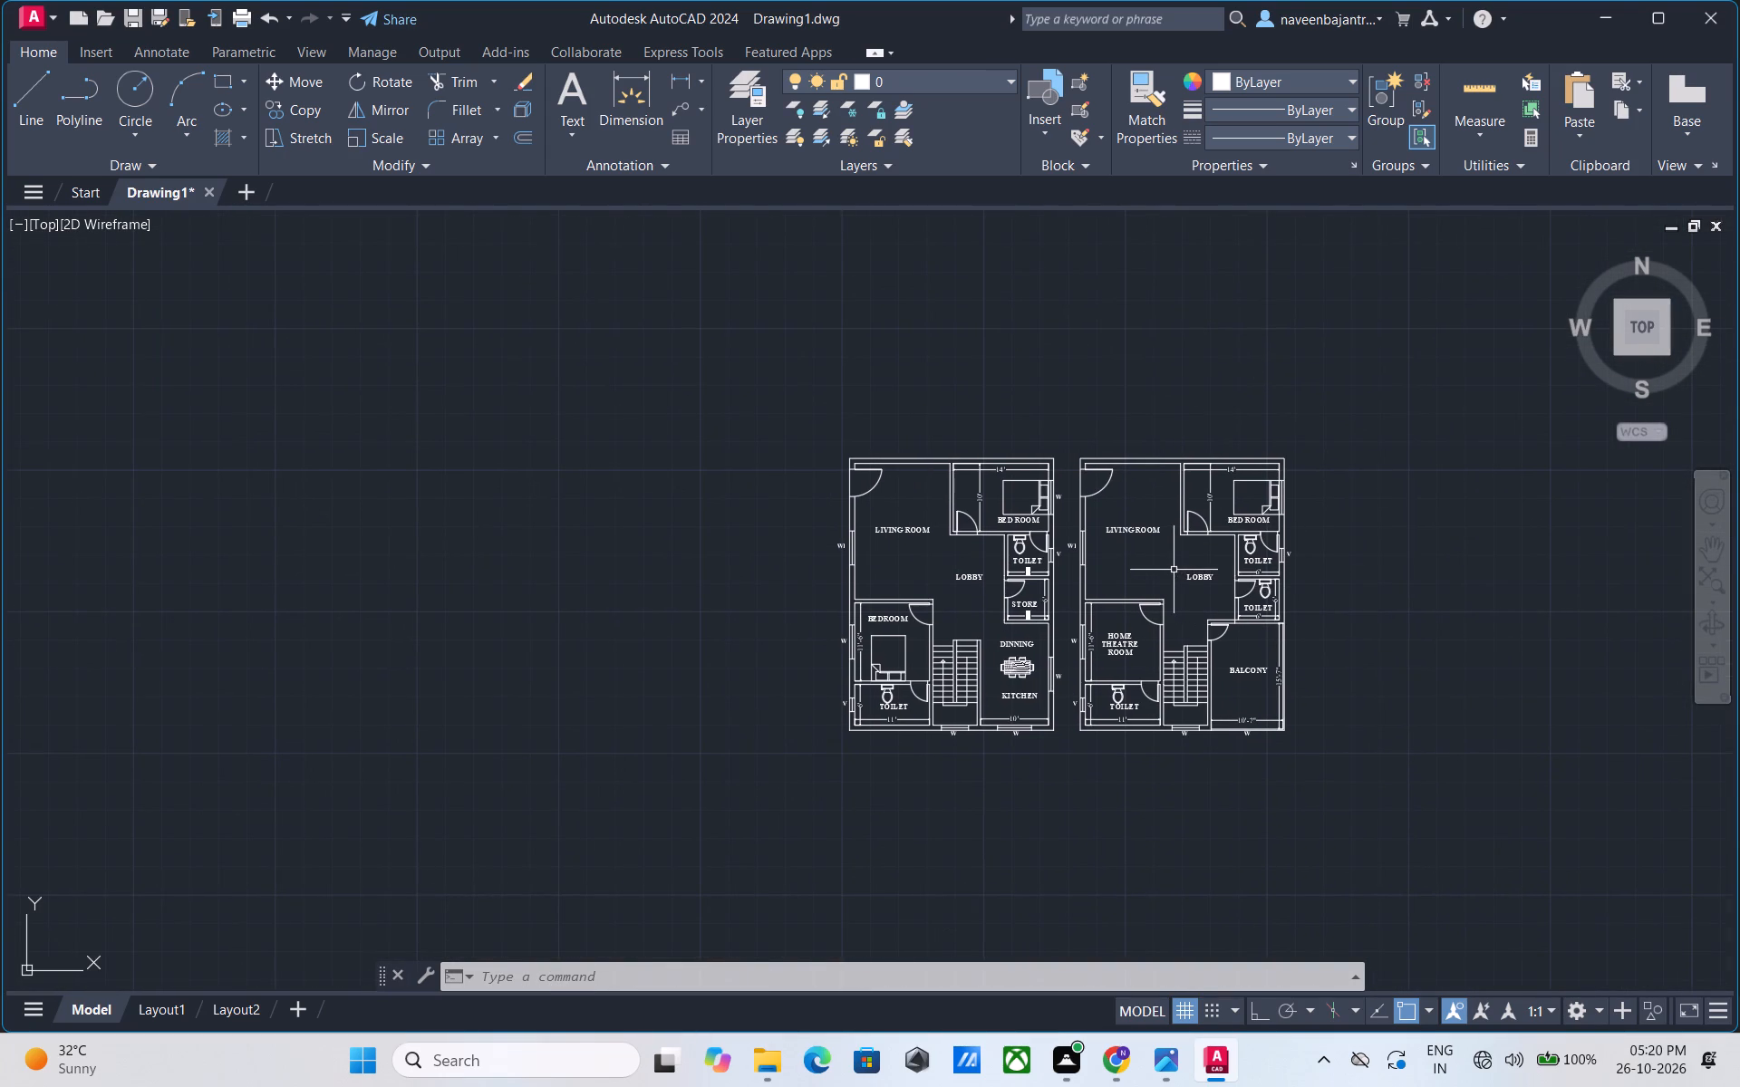
{"action": "middle_click_drag", "start_coordinate": [1173, 570], "coordinate": [1117, 558]}
{"action": "middle_click", "coordinate": [1116, 557]}
{"action": "middle_click", "coordinate": [1116, 557]}
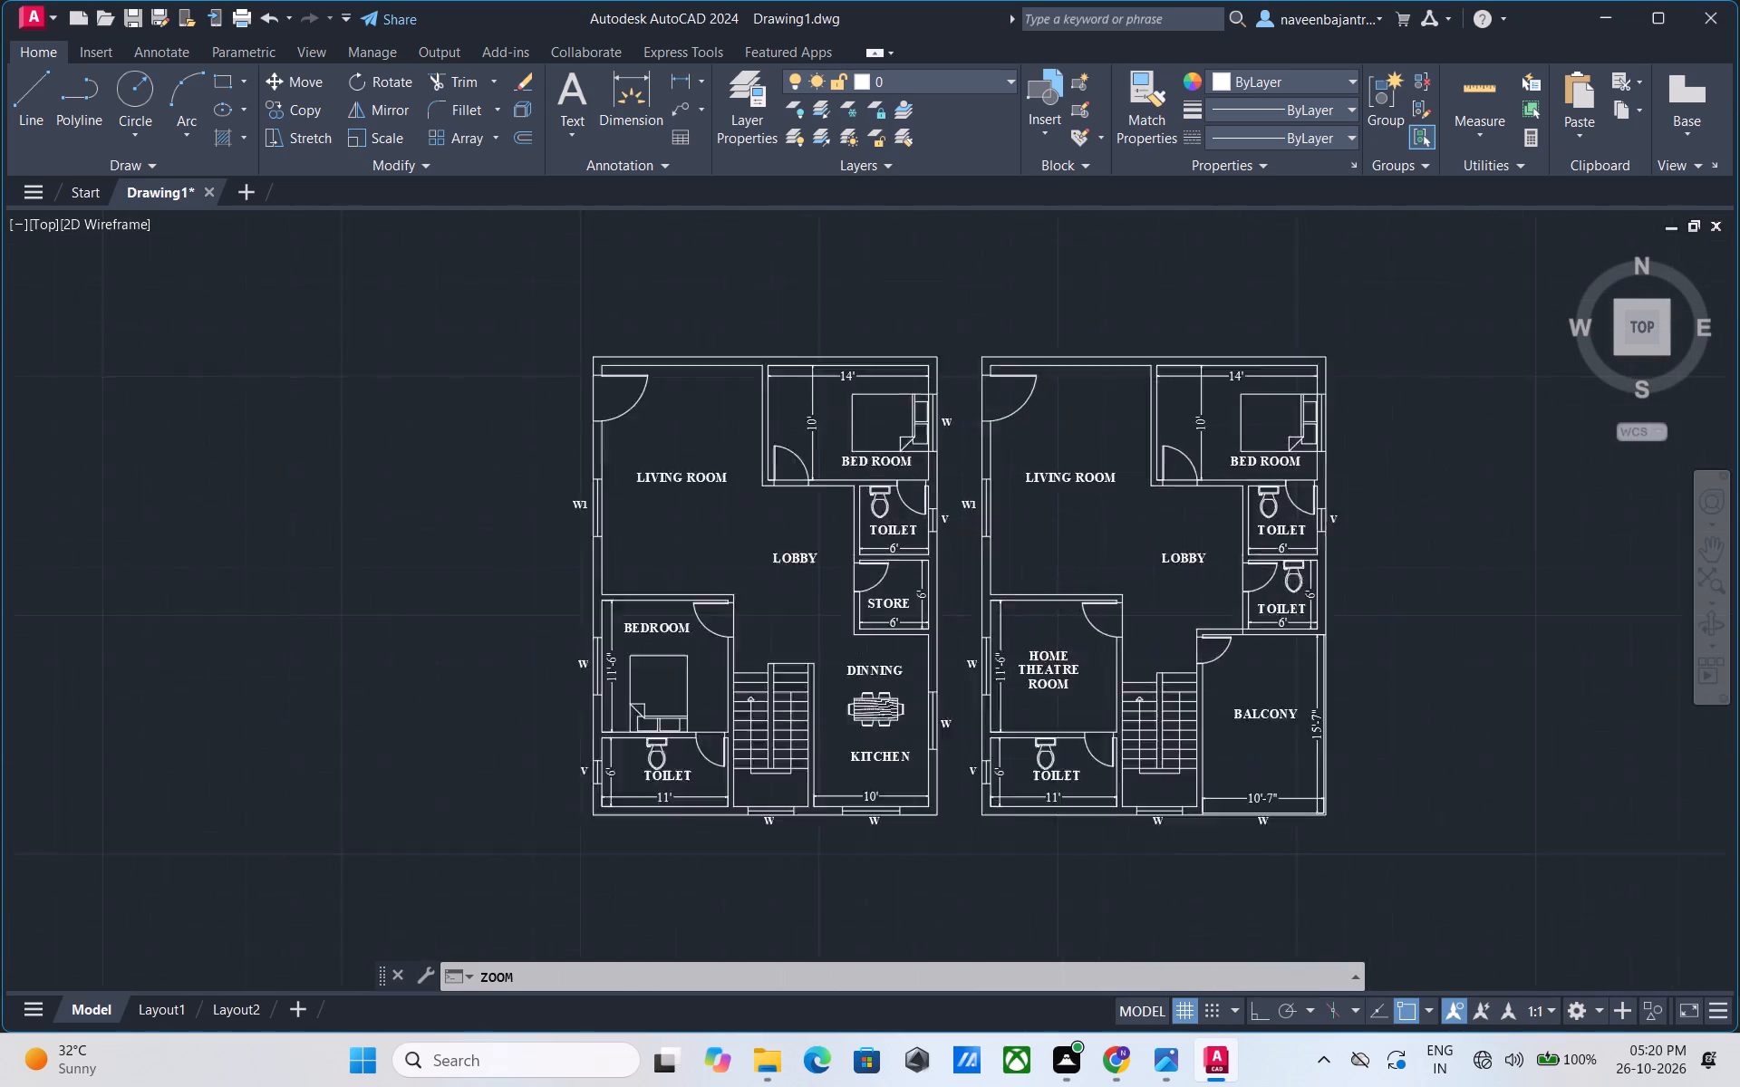
{"action": "scroll", "coordinate": [1109, 553], "scroll_direction": "down", "scroll_amount": 1}
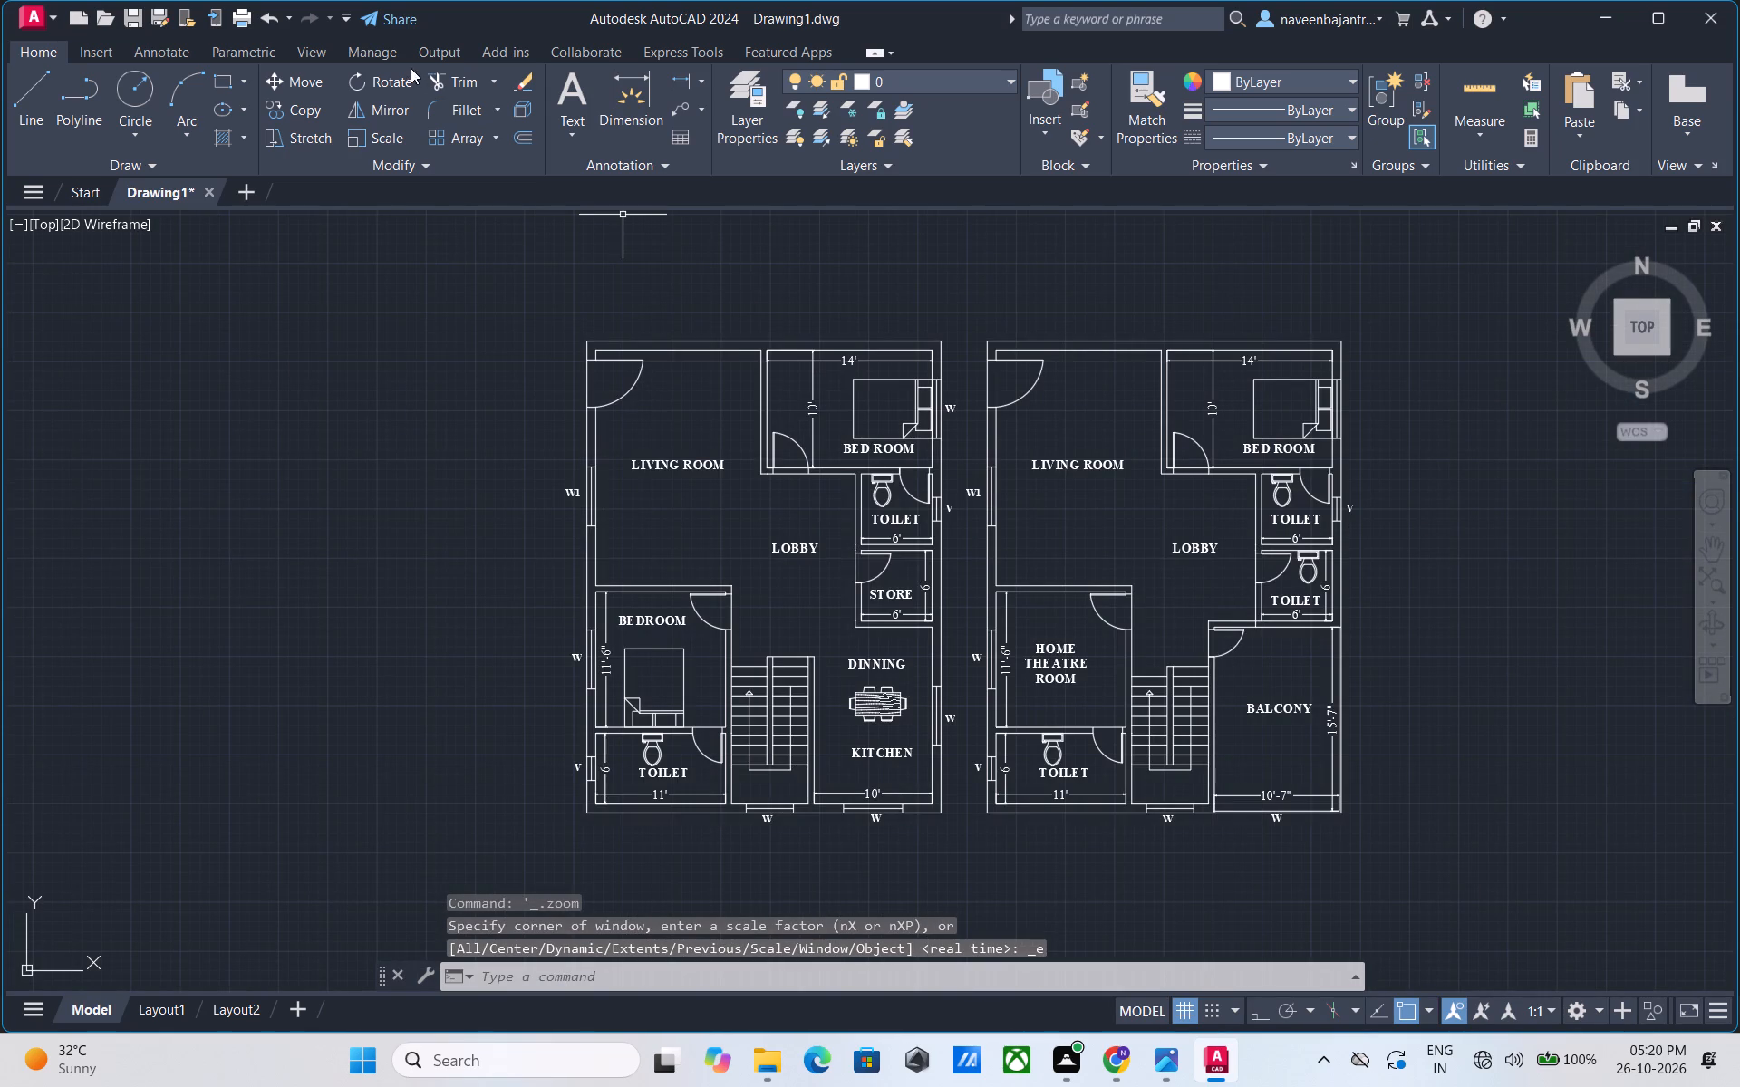
{"action": "left_click", "coordinate": [226, 138]}
{"action": "left_click", "coordinate": [193, 111]}
{"action": "left_click", "coordinate": [577, 105]}
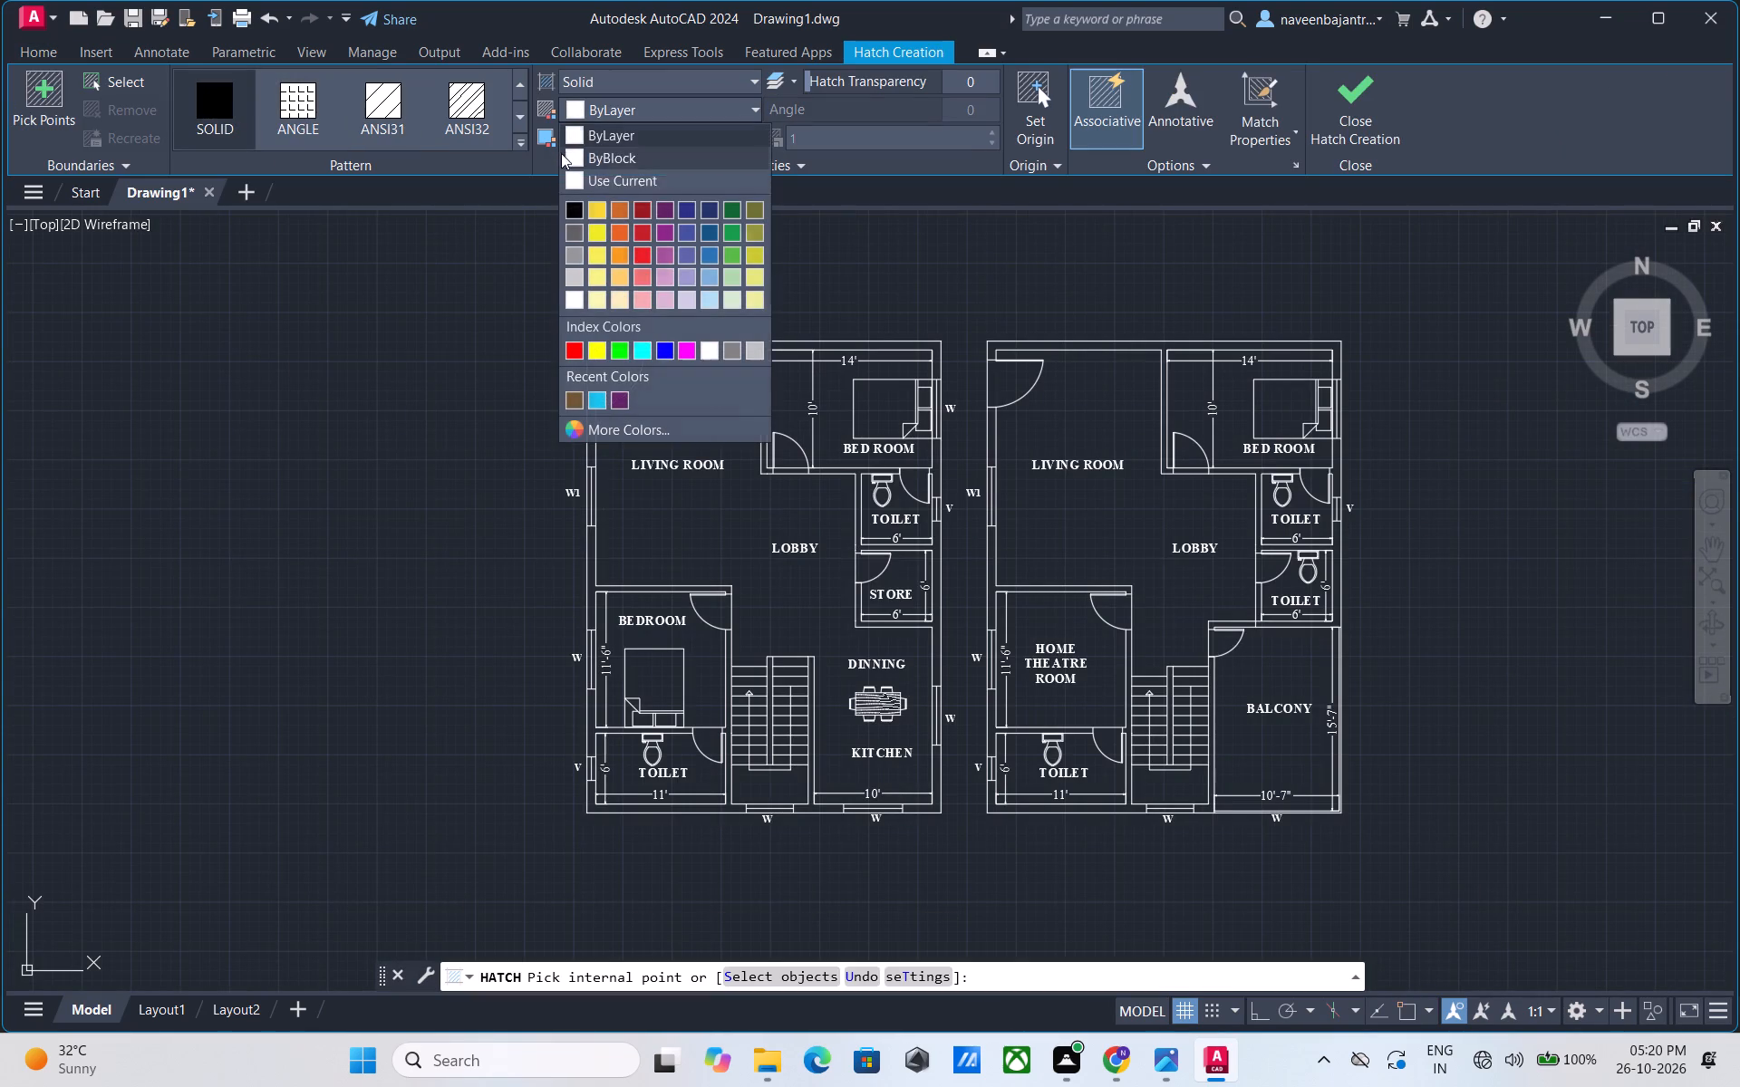
{"action": "left_click", "coordinate": [573, 208]}
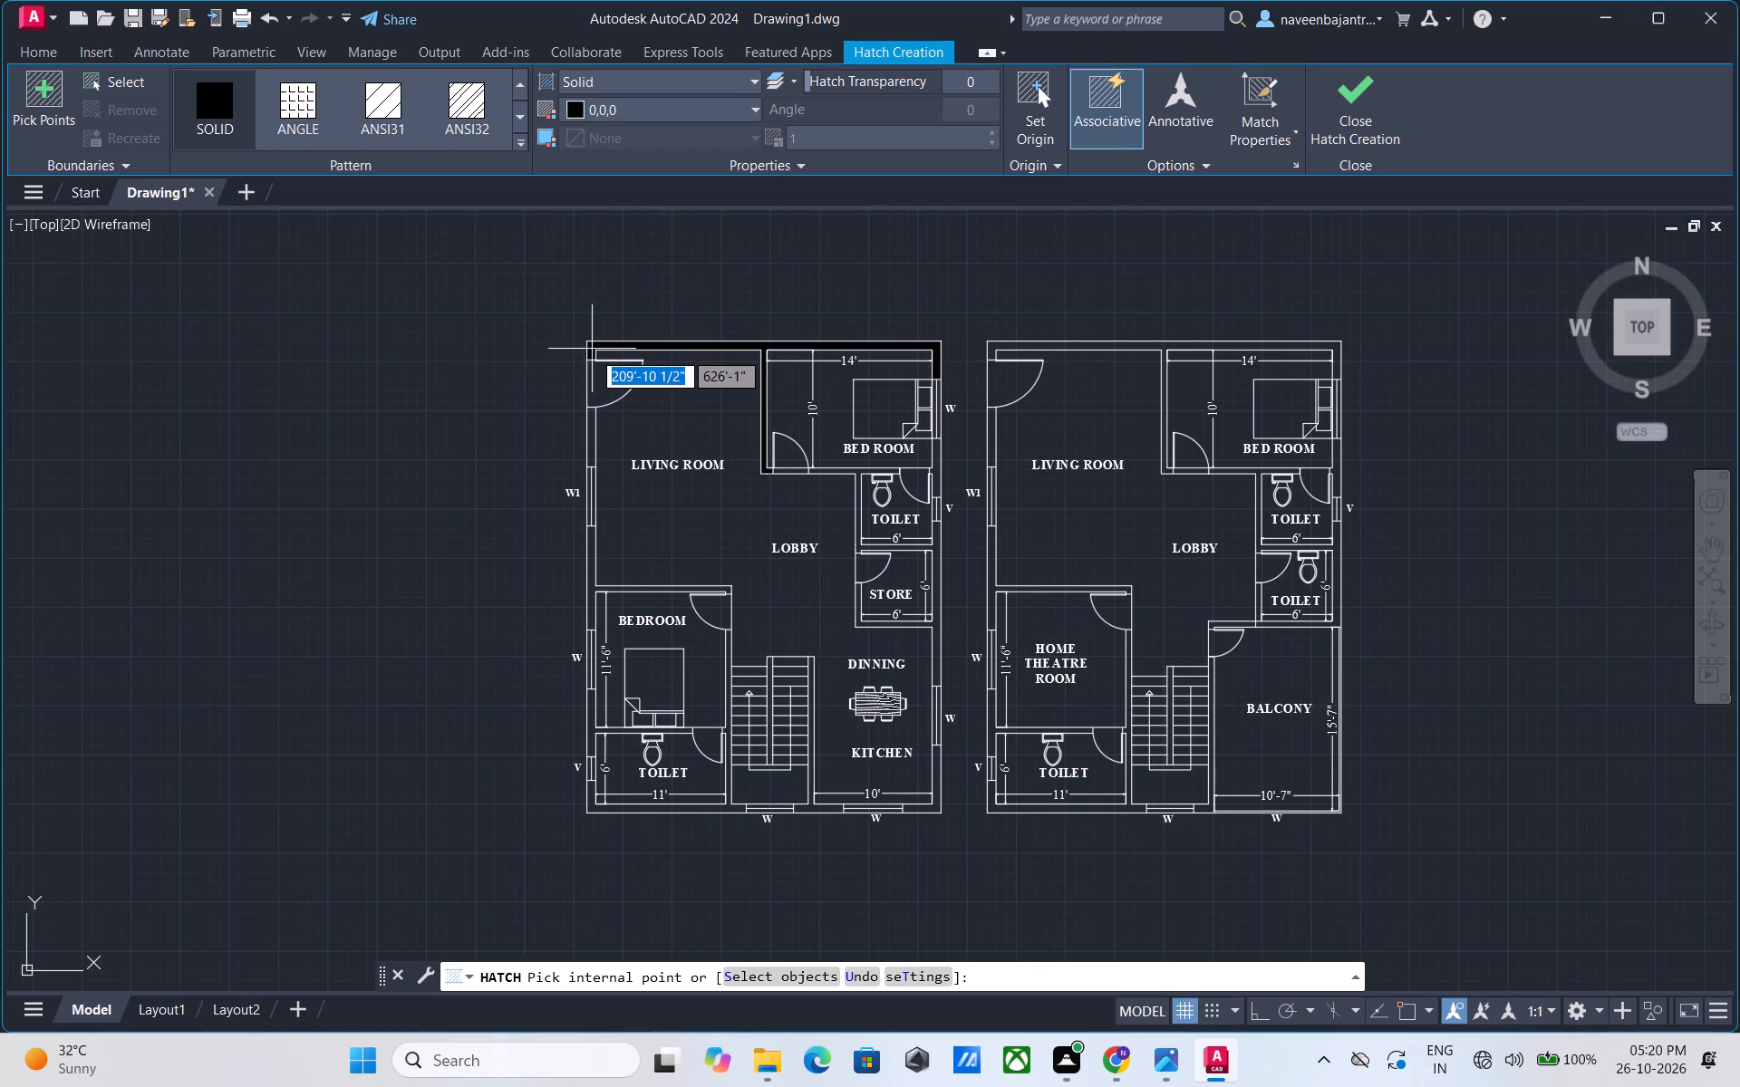
{"action": "left_click", "coordinate": [592, 351]}
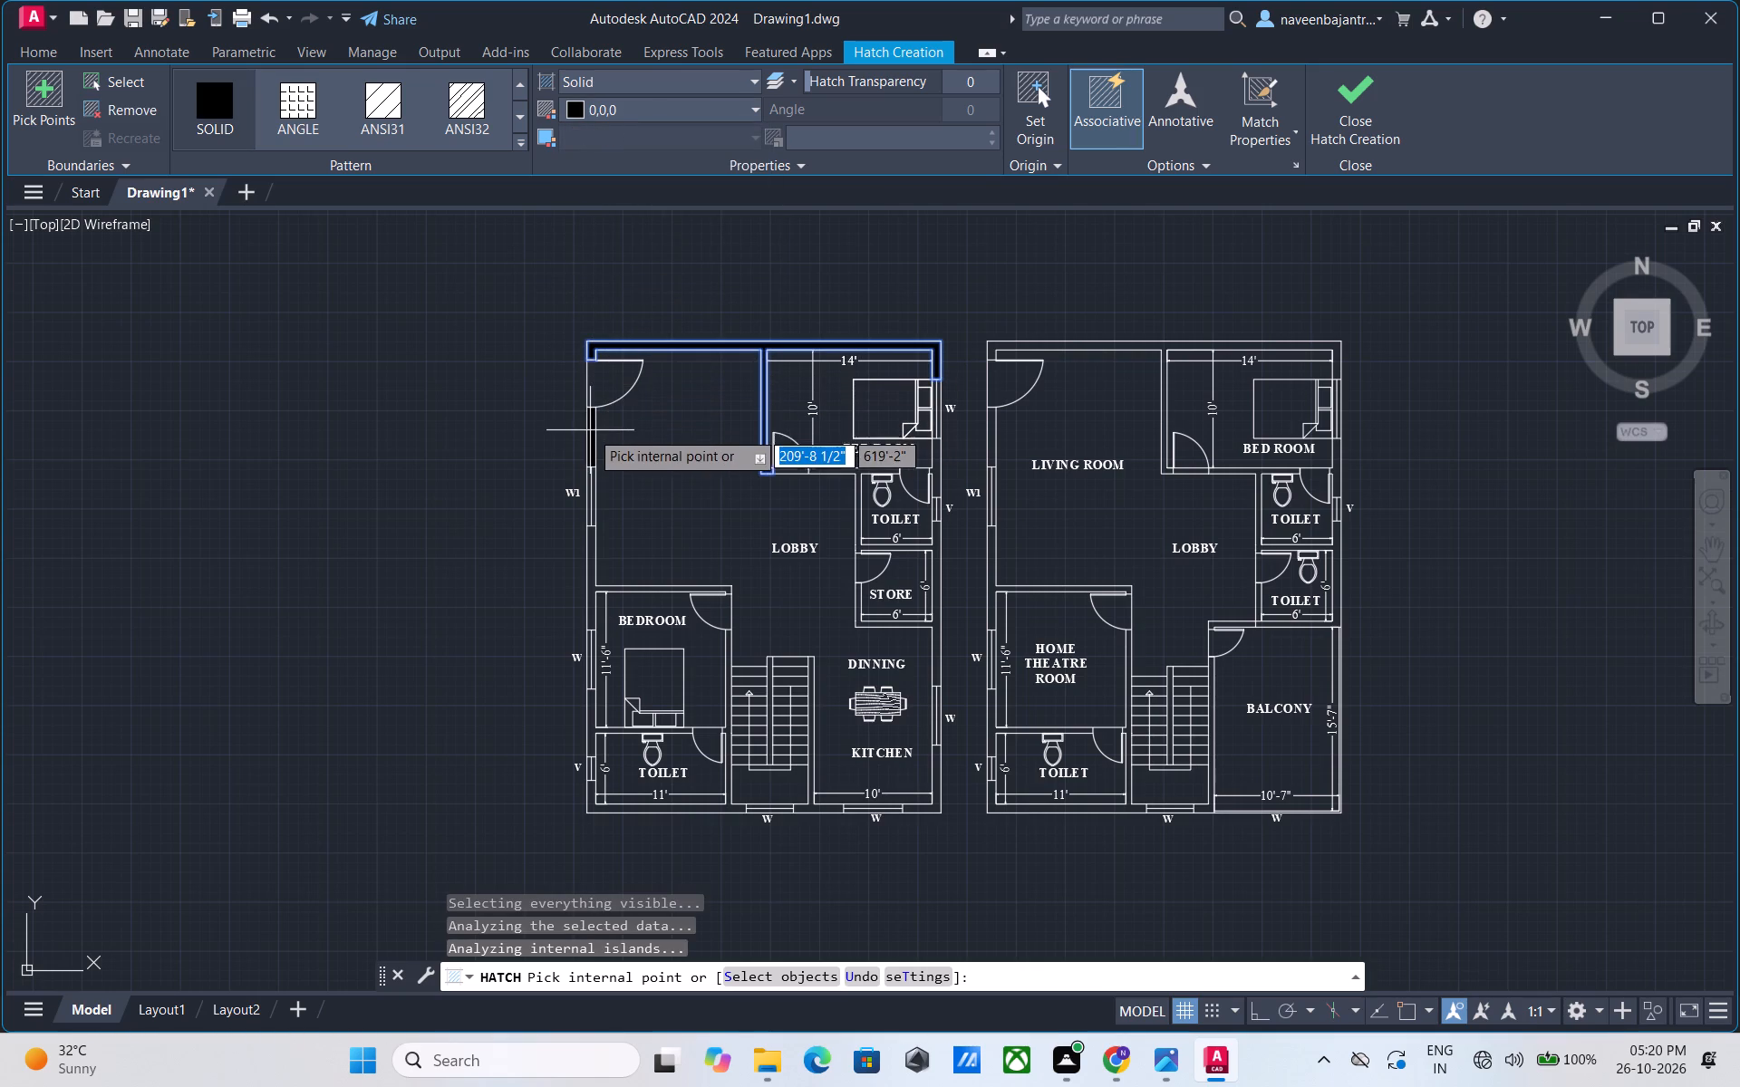
{"action": "left_click", "coordinate": [590, 433]}
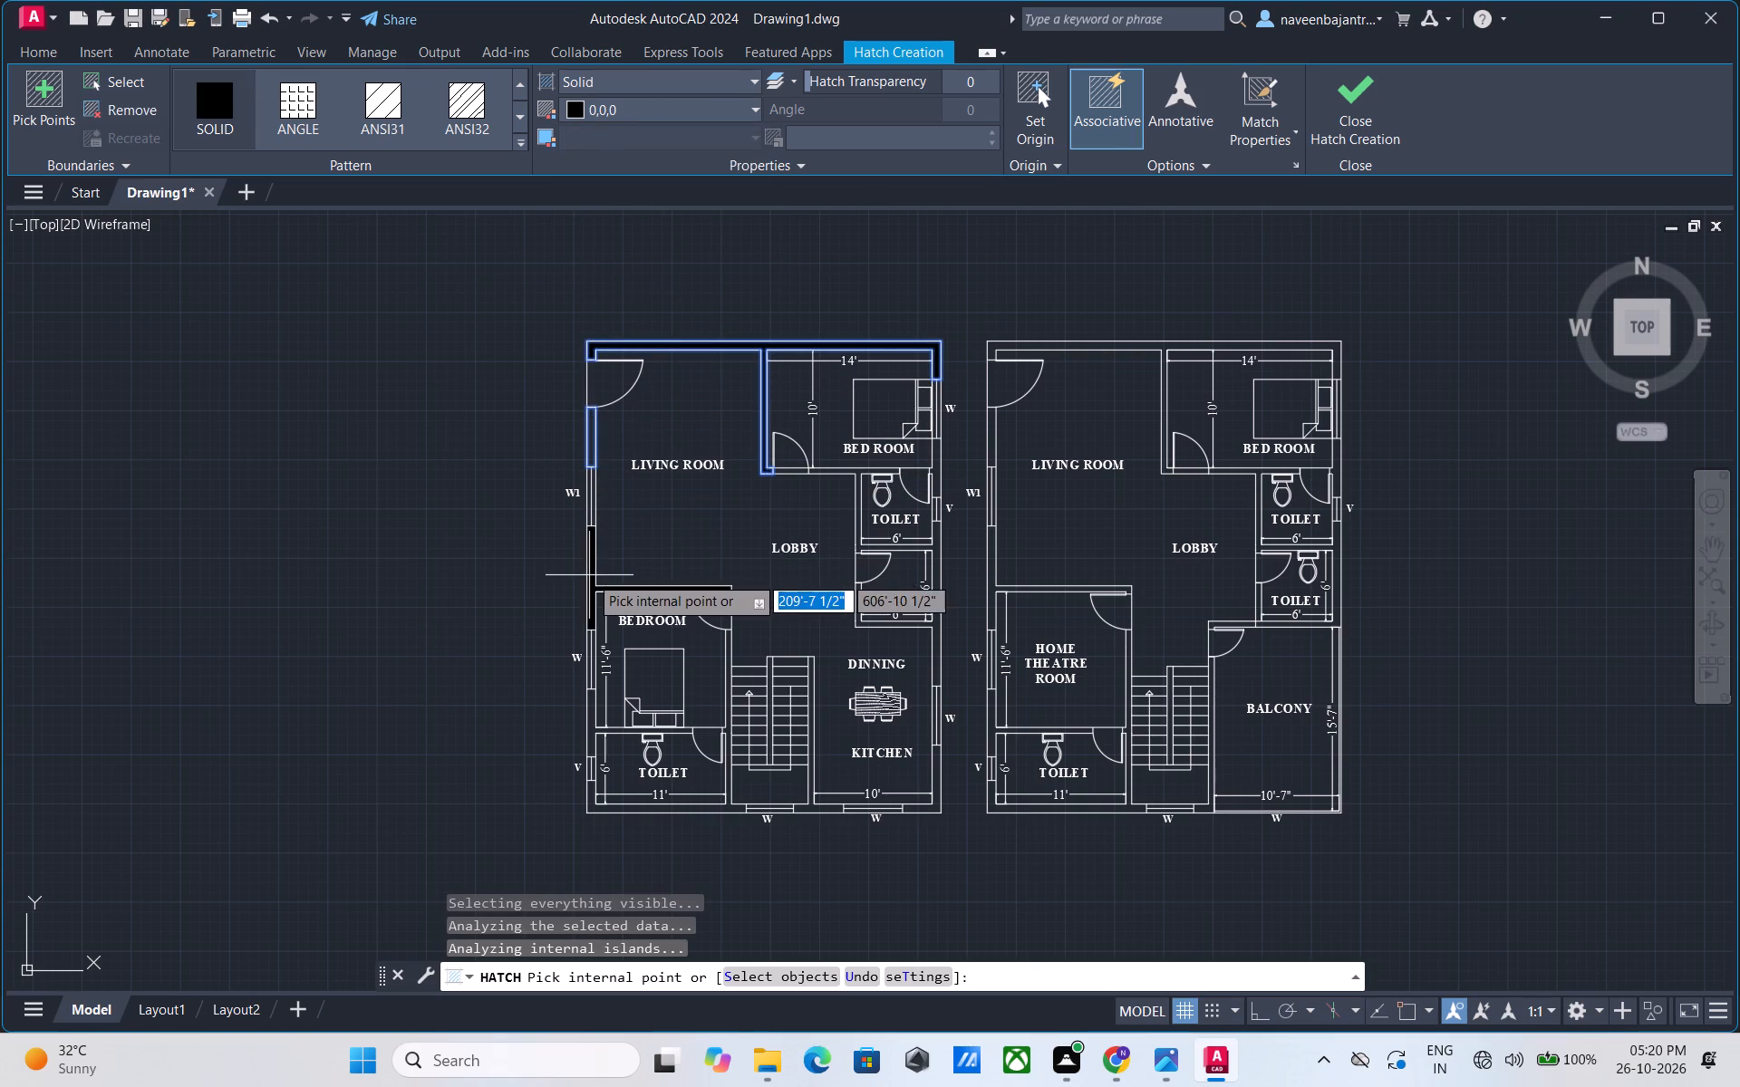
{"action": "left_click", "coordinate": [589, 575]}
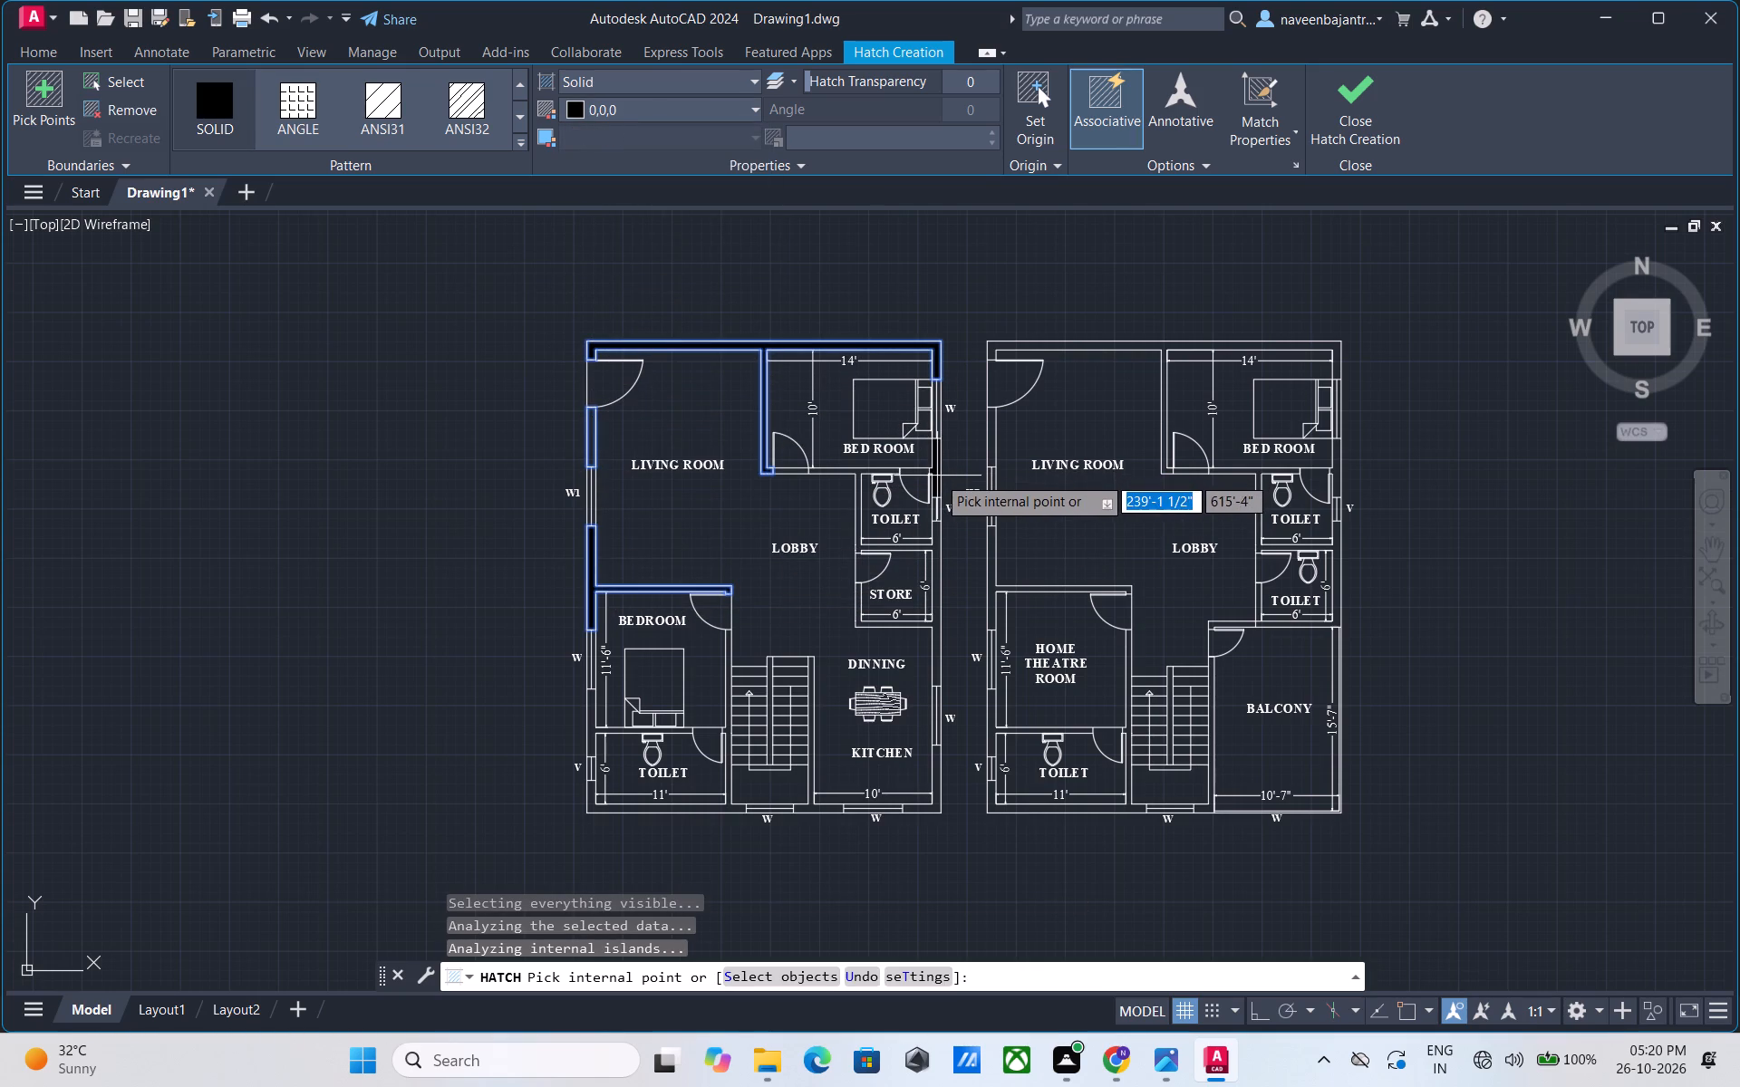
Extend the solid black hatch to the original plan's remaining walls around the toilets, store, dining-kitchen area, stairs and lower bedroom.
{"action": "left_click", "coordinate": [937, 476]}
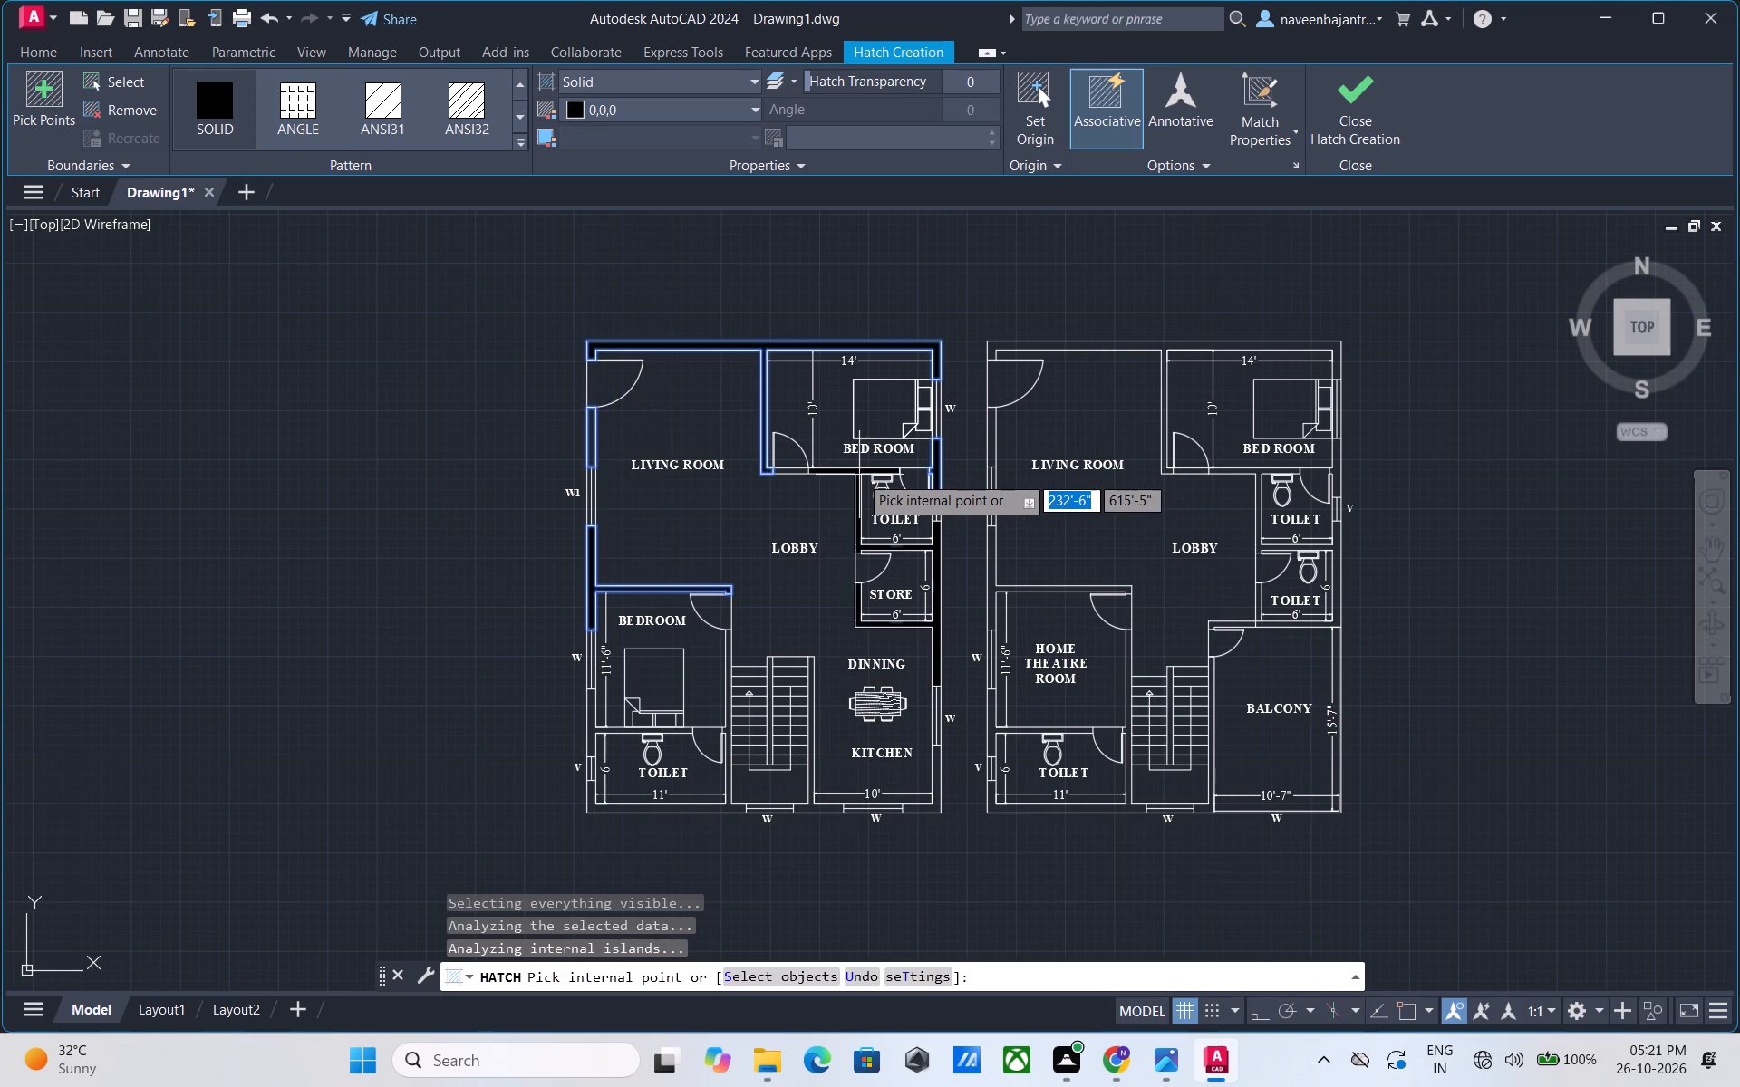
{"action": "left_click", "coordinate": [859, 475]}
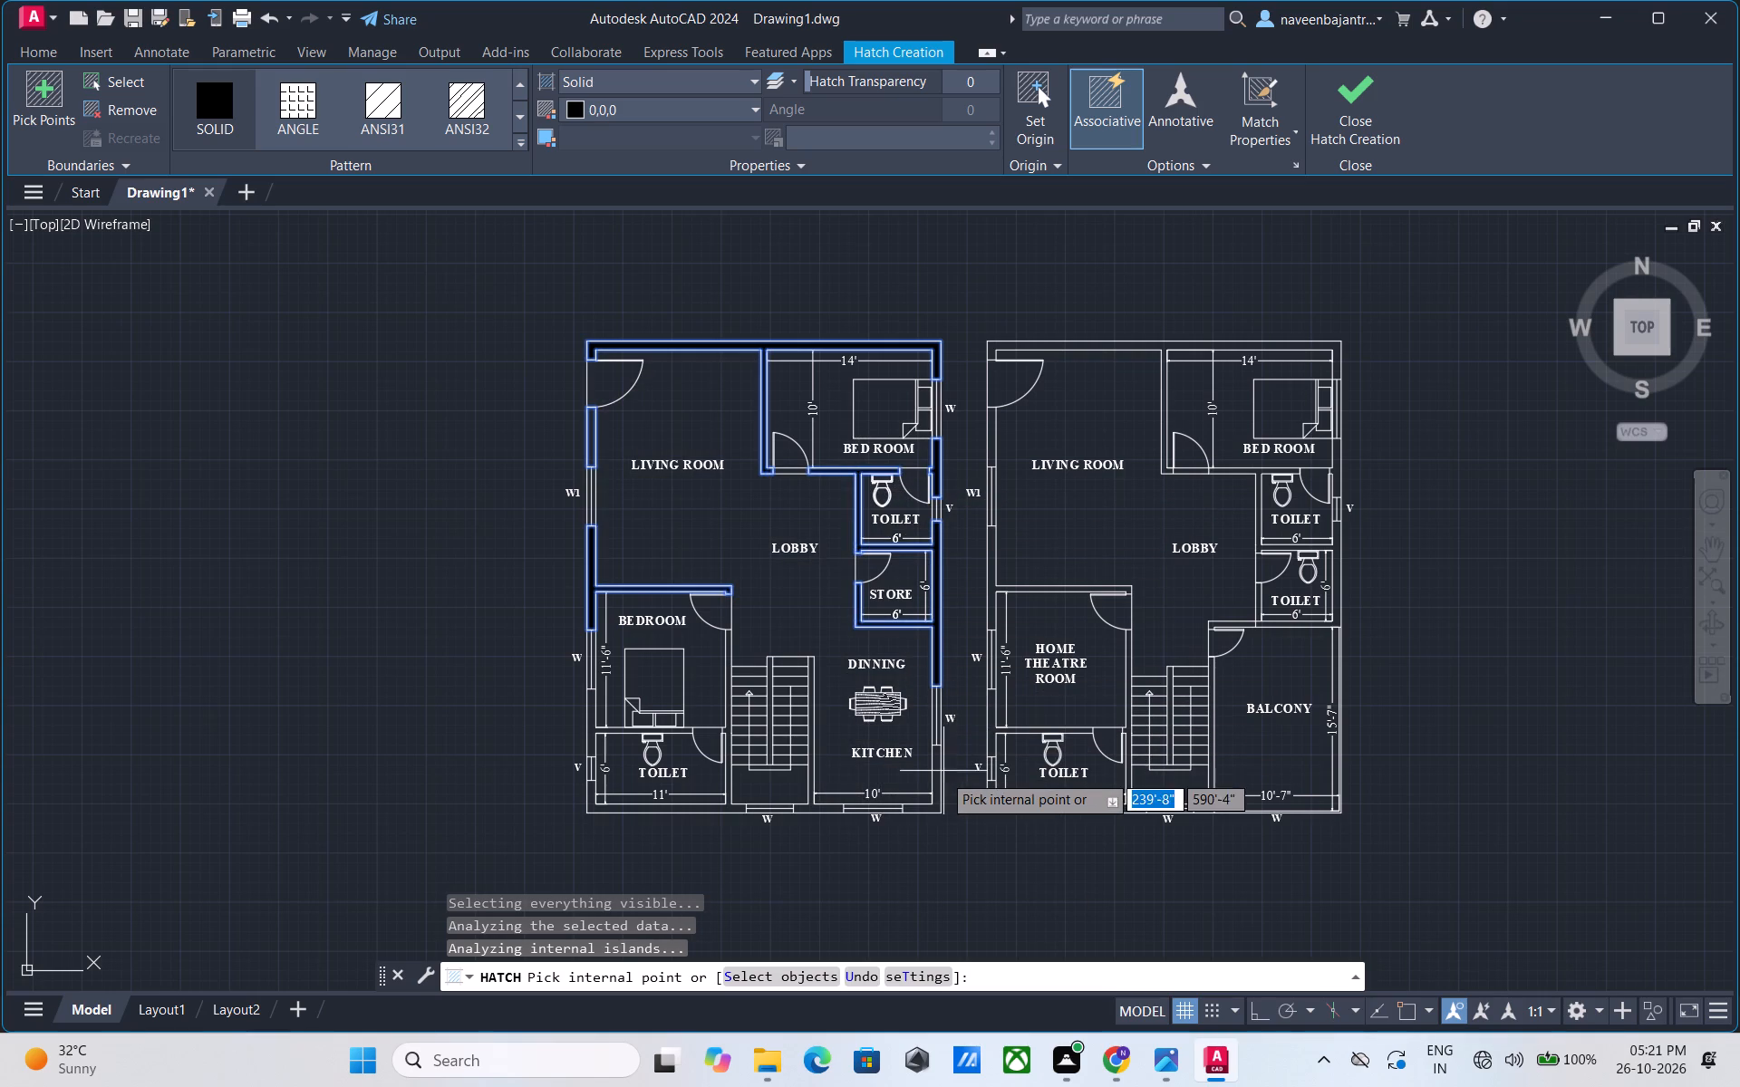
{"action": "left_click", "coordinate": [939, 781]}
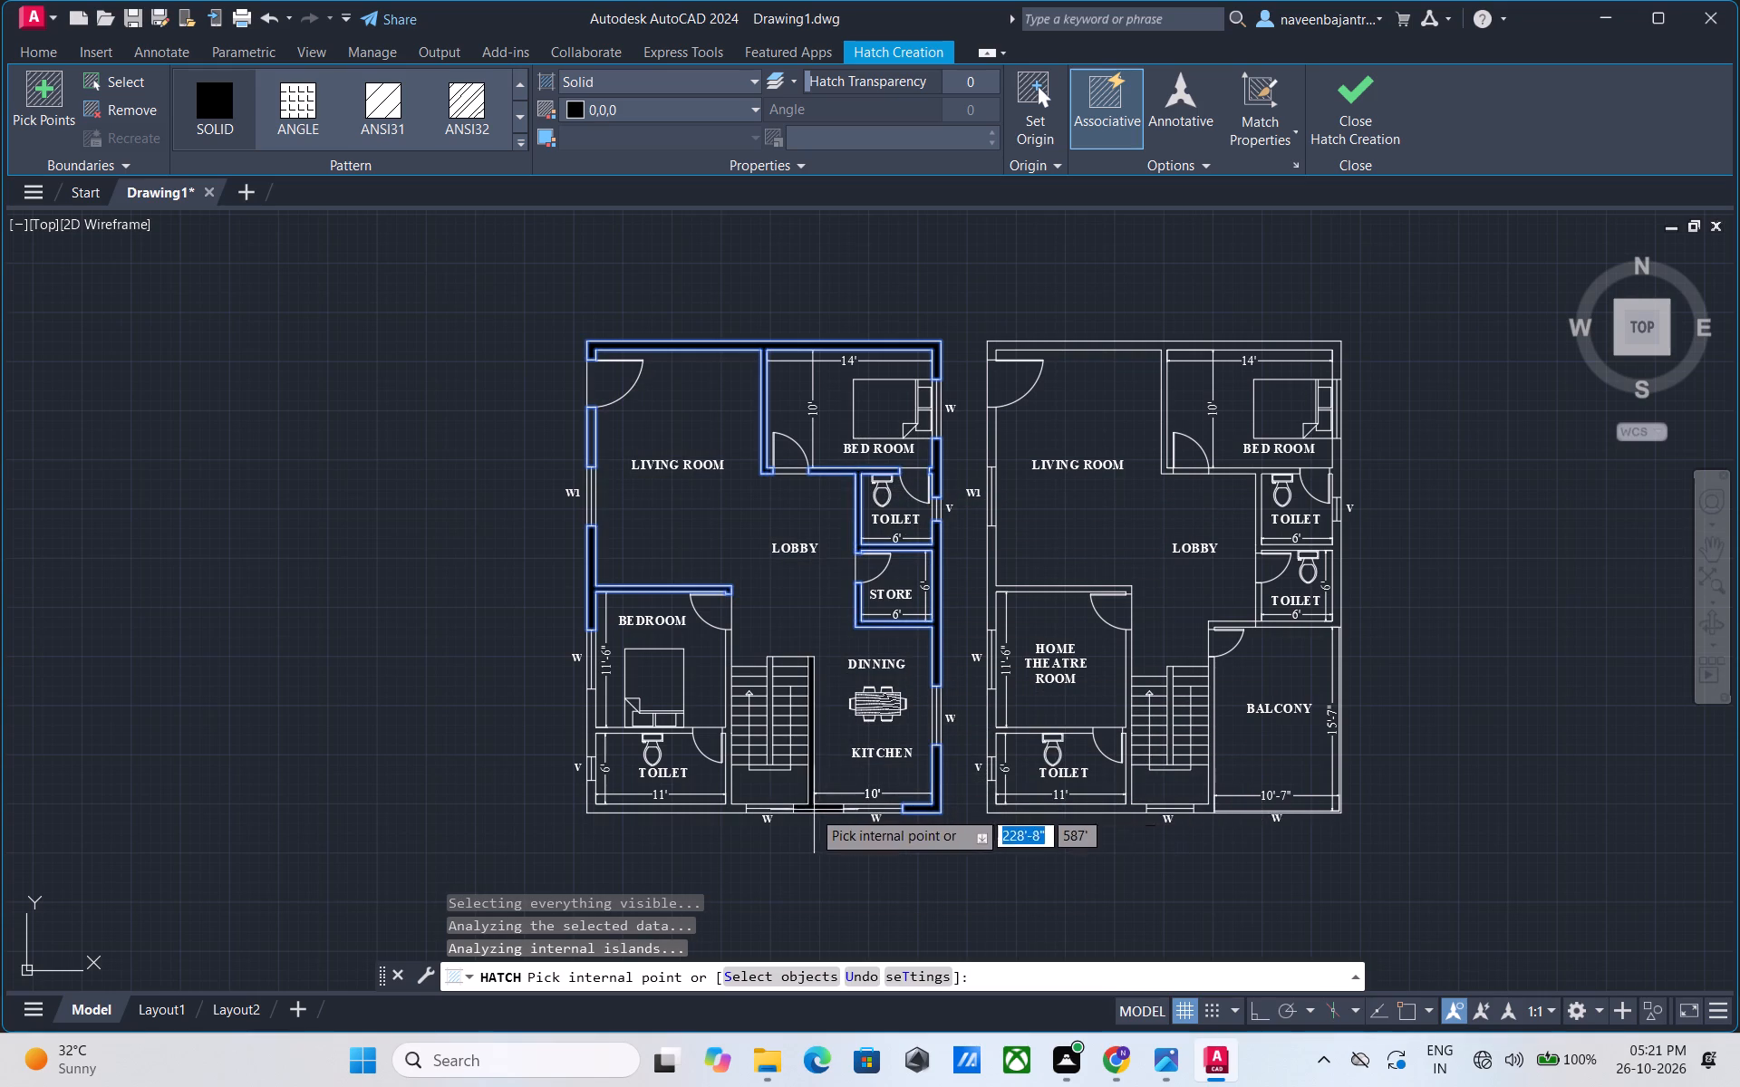
{"action": "left_click", "coordinate": [810, 809]}
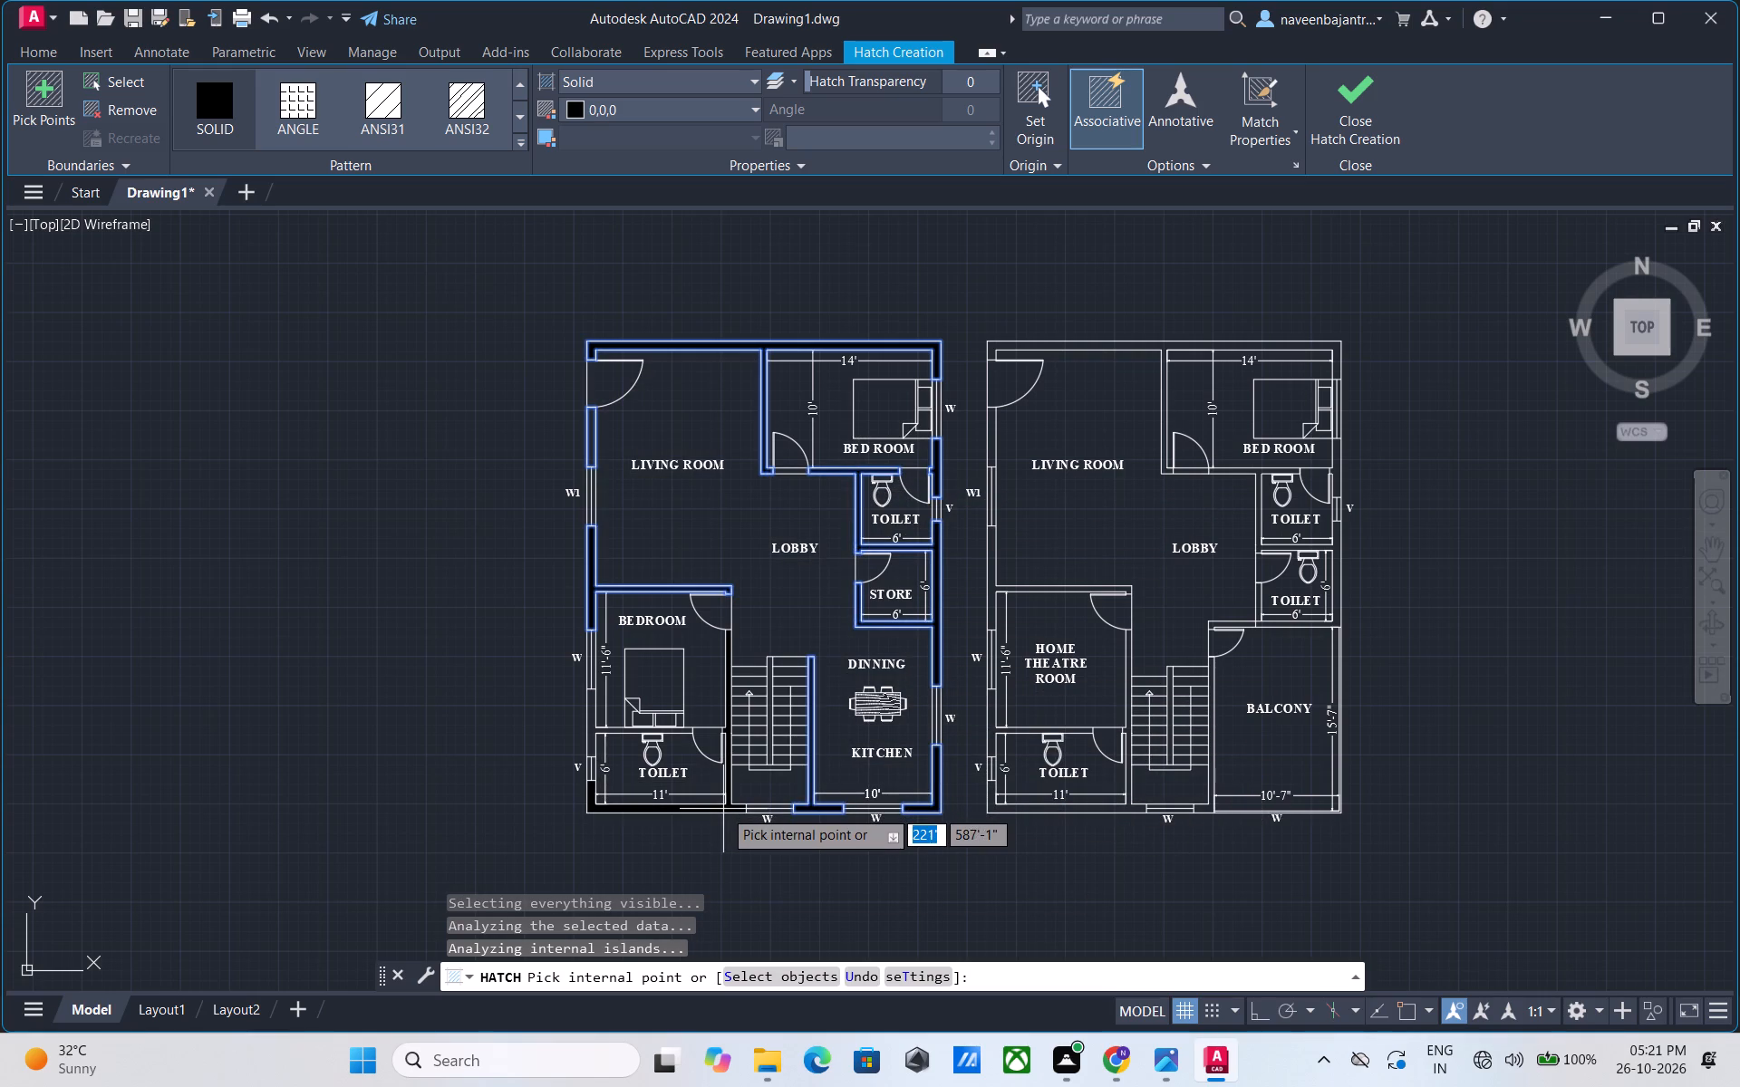
{"action": "left_click", "coordinate": [723, 809]}
{"action": "scroll", "coordinate": [634, 735], "scroll_direction": "up", "scroll_amount": 2}
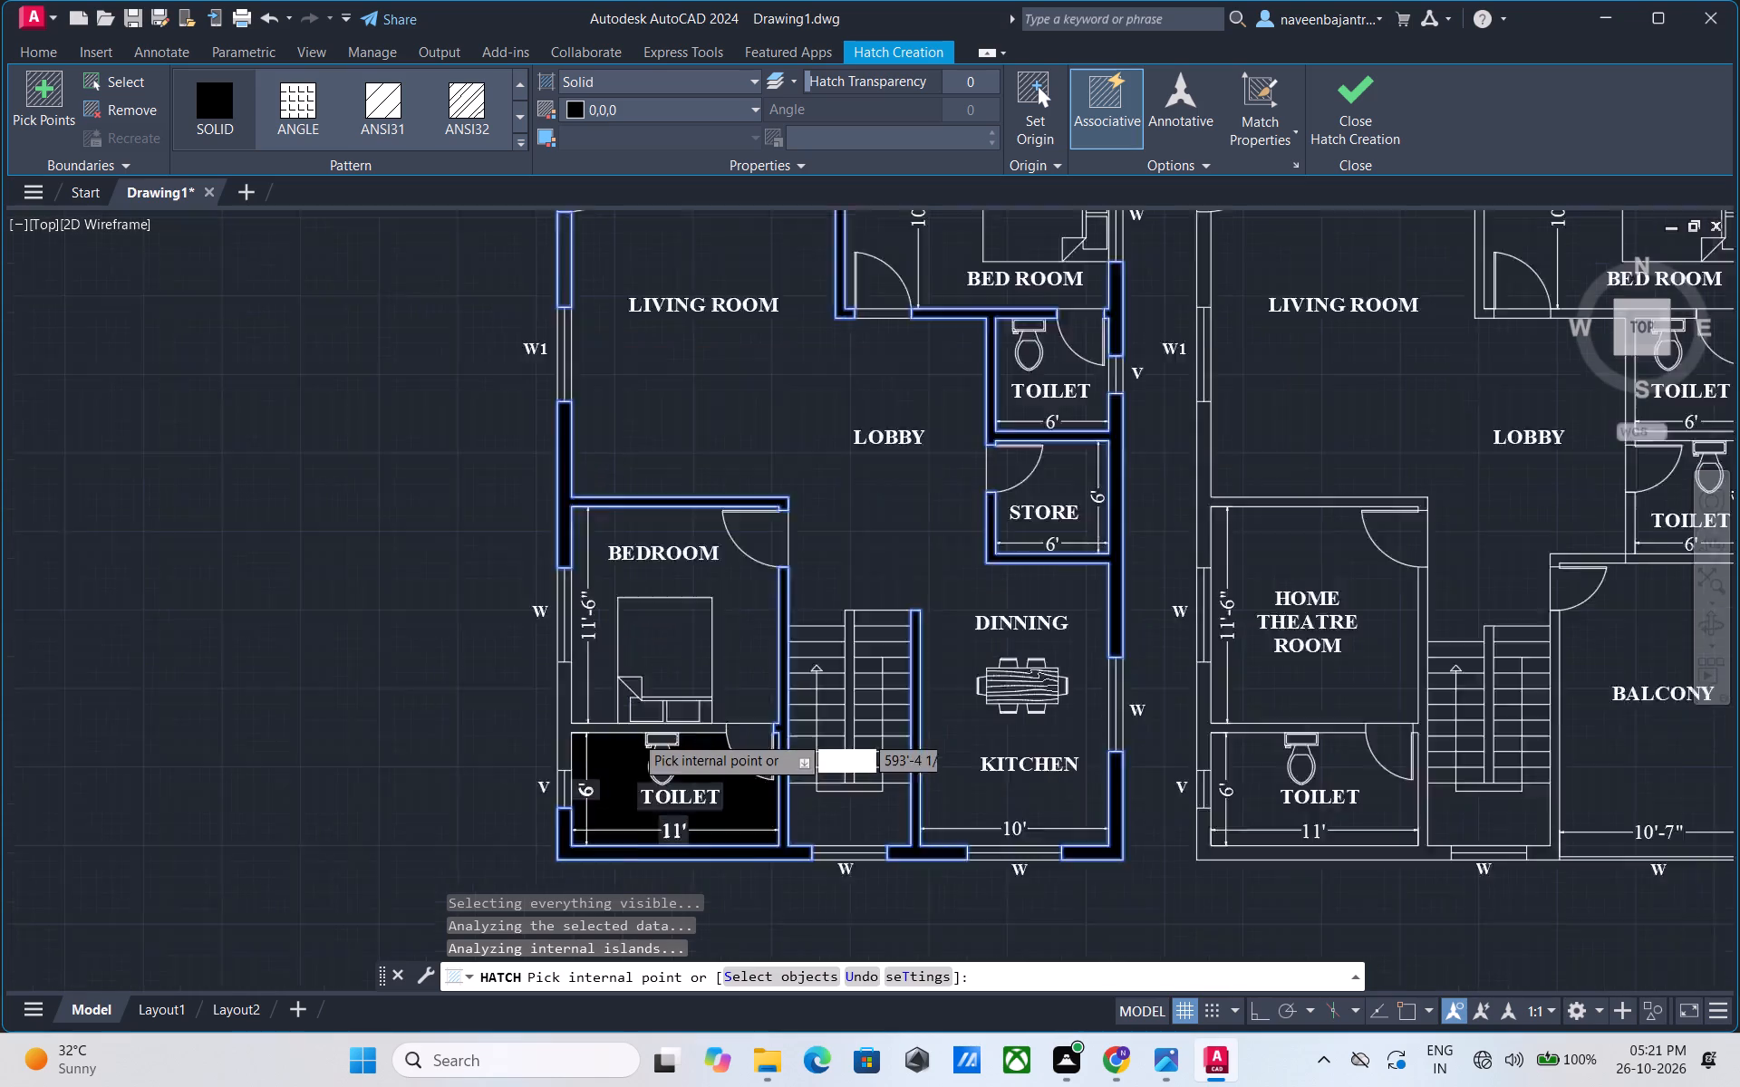
{"action": "scroll", "coordinate": [634, 735], "scroll_direction": "up", "scroll_amount": 1}
{"action": "left_click", "coordinate": [599, 719]}
{"action": "scroll", "coordinate": [599, 719], "scroll_direction": "down", "scroll_amount": 2}
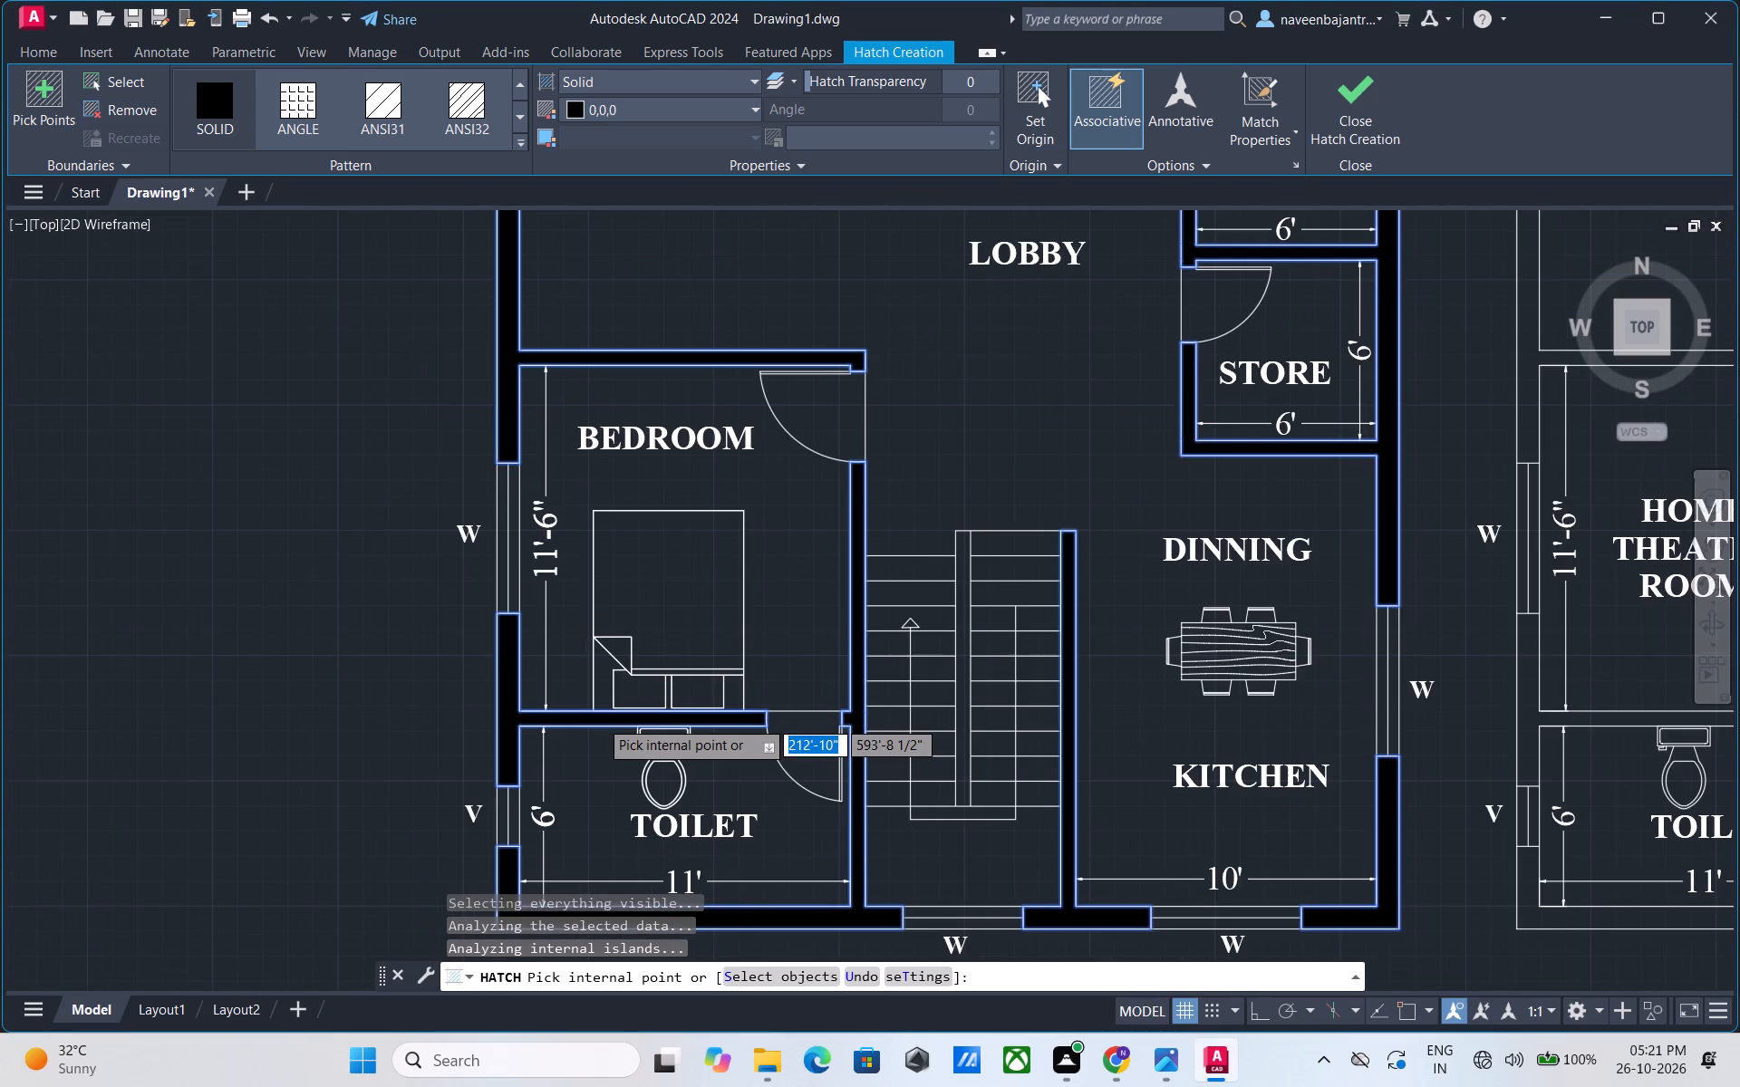
{"action": "scroll", "coordinate": [599, 719], "scroll_direction": "down", "scroll_amount": 1}
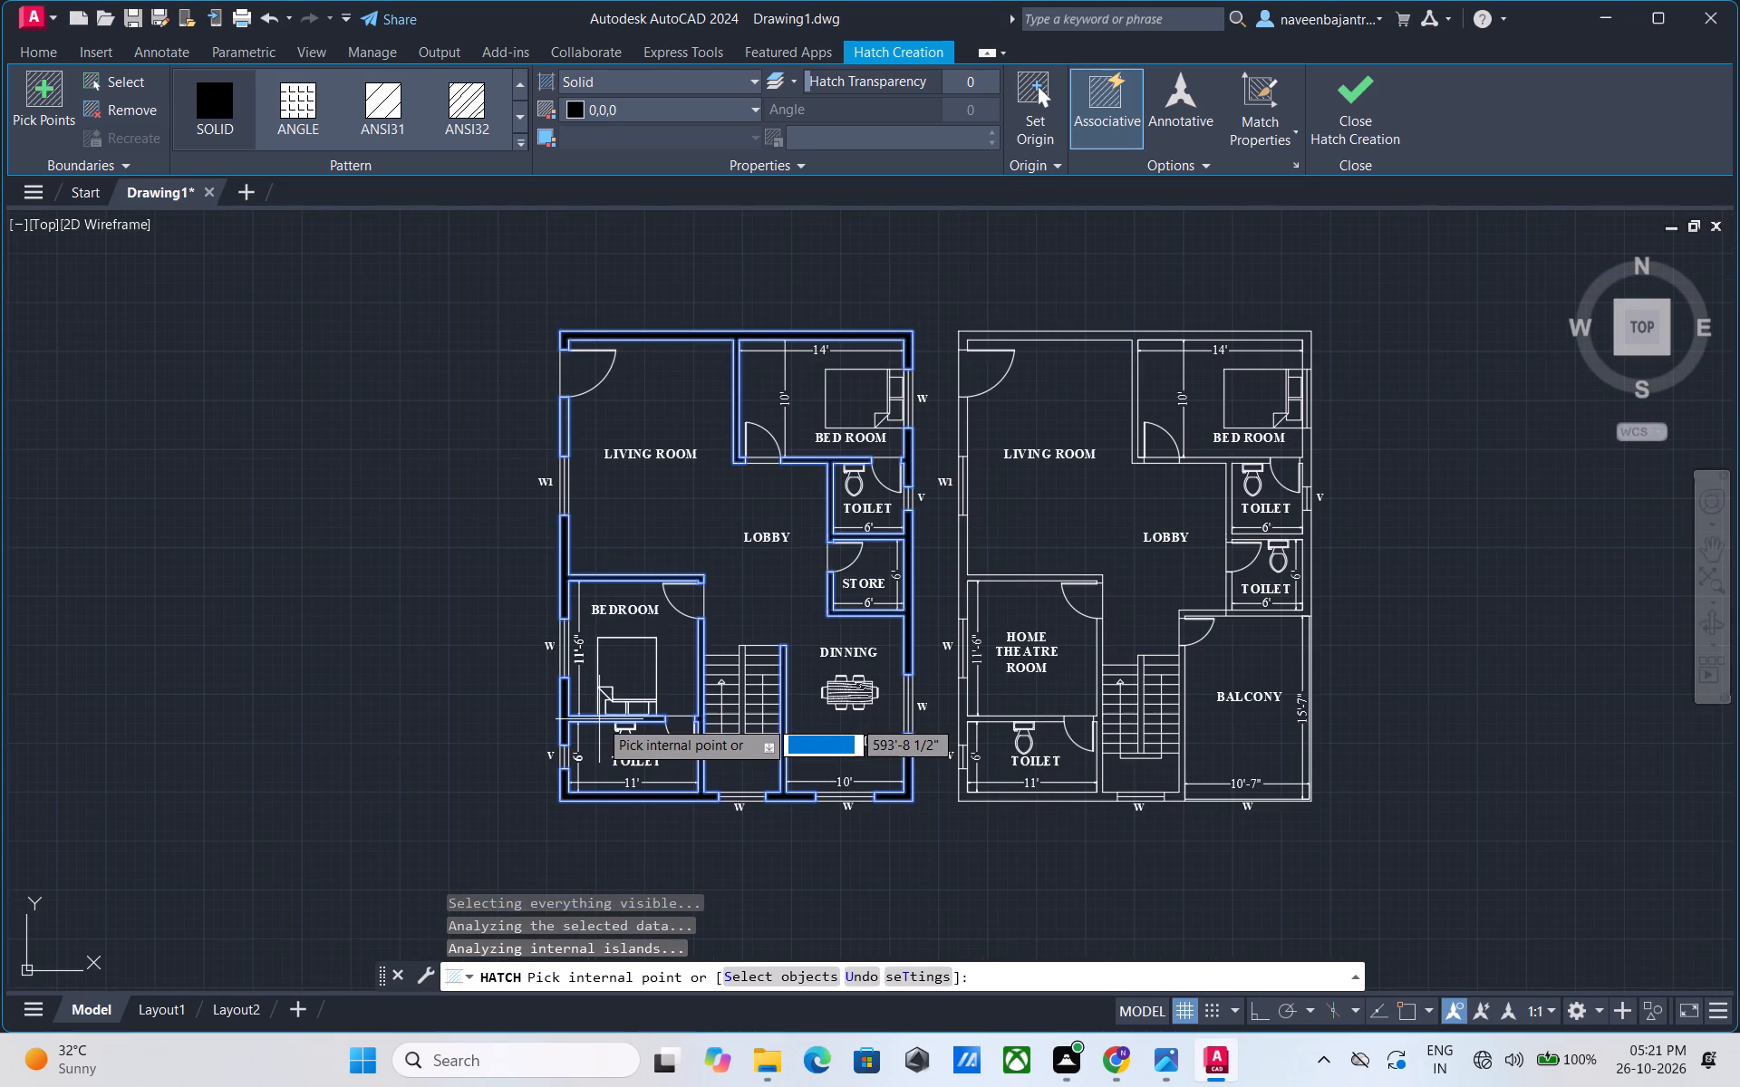
Hatch the copied plan's top wall and the walls around its bed room, two right-hand toilets and balcony entrance in solid black.
{"action": "left_click", "coordinate": [978, 337]}
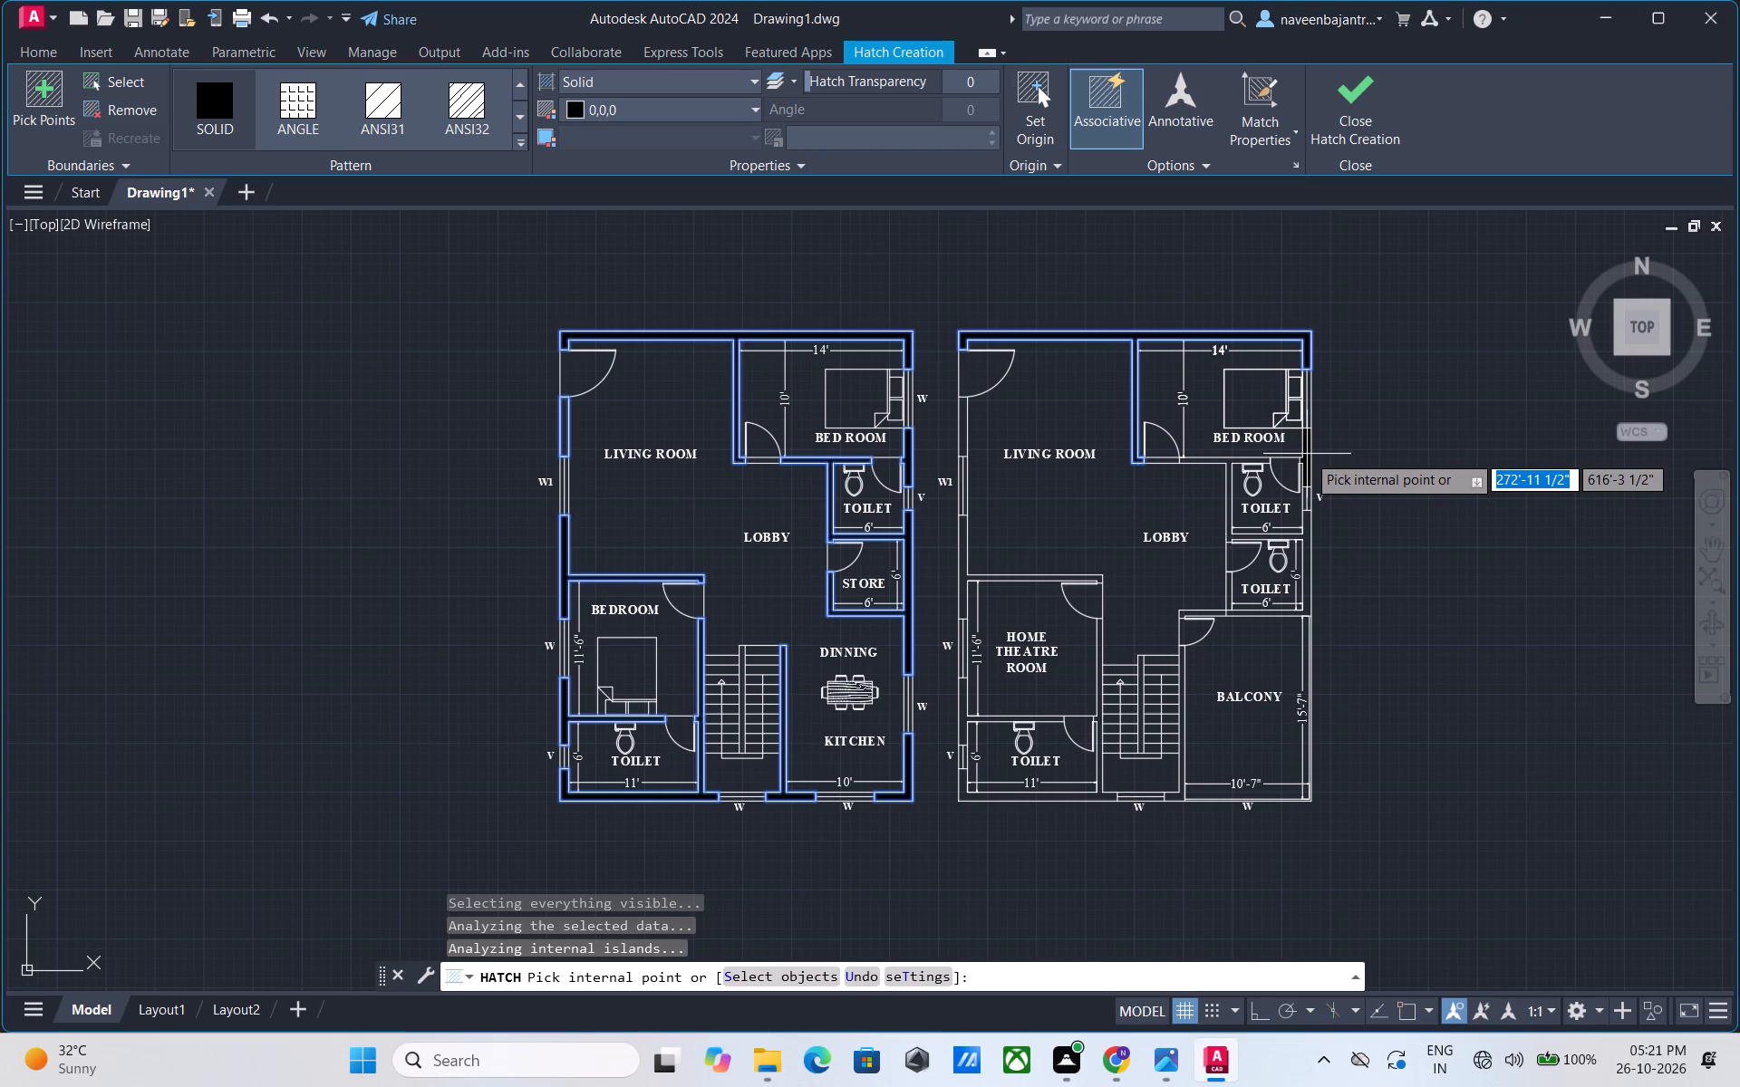
{"action": "left_click", "coordinate": [1307, 454]}
{"action": "scroll", "coordinate": [1307, 476], "scroll_direction": "up", "scroll_amount": 2}
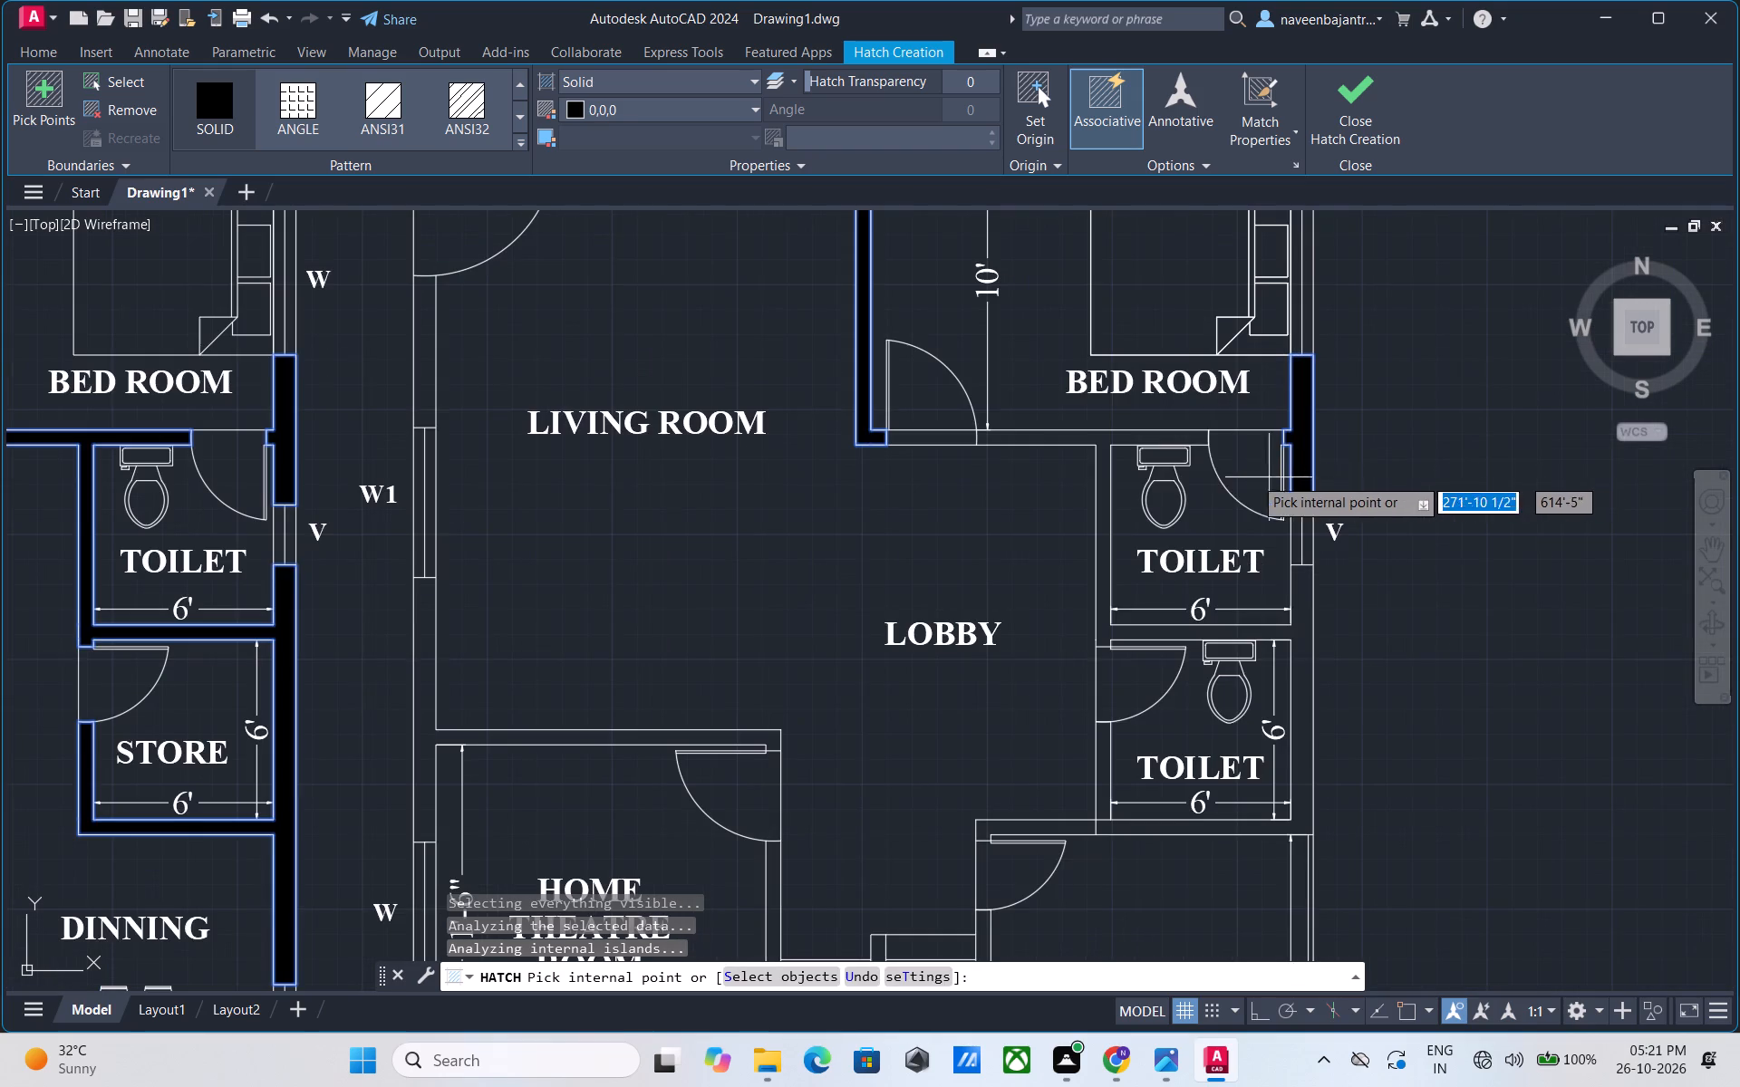
{"action": "left_click", "coordinate": [1106, 439]}
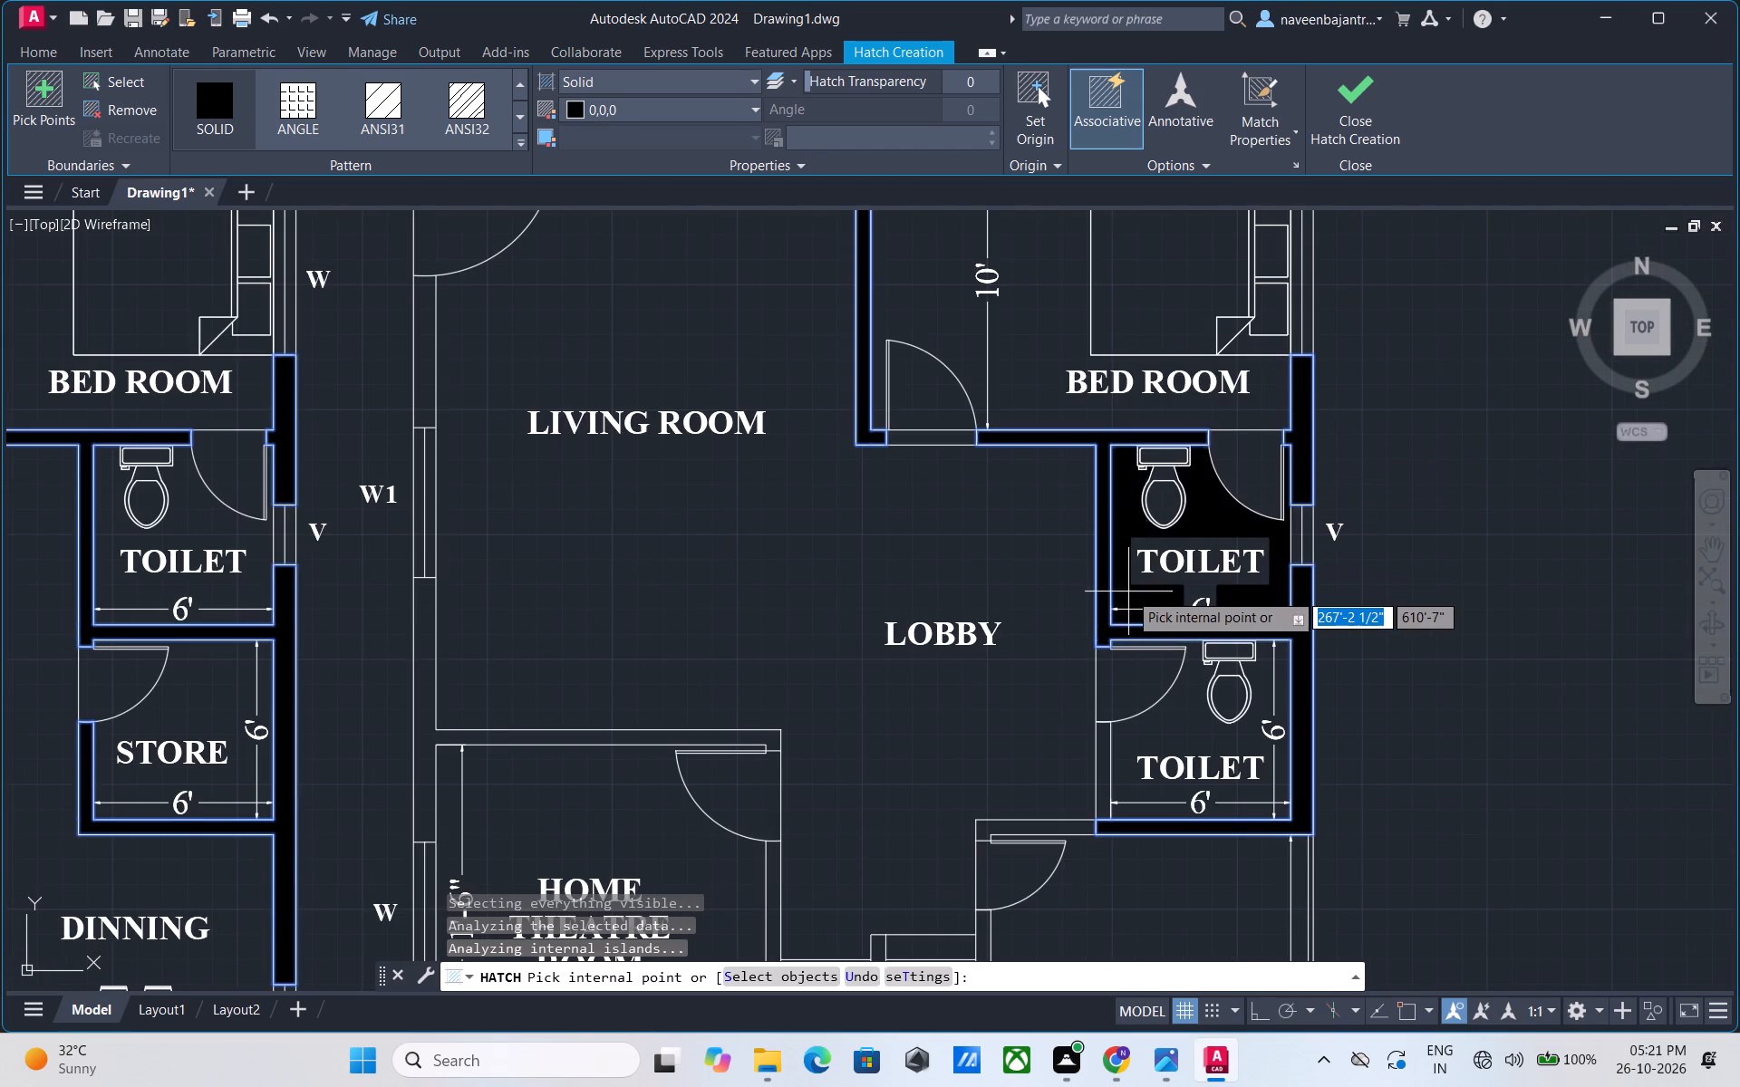
{"action": "scroll", "coordinate": [1128, 592], "scroll_direction": "down", "scroll_amount": 1}
{"action": "left_click", "coordinate": [1112, 694]}
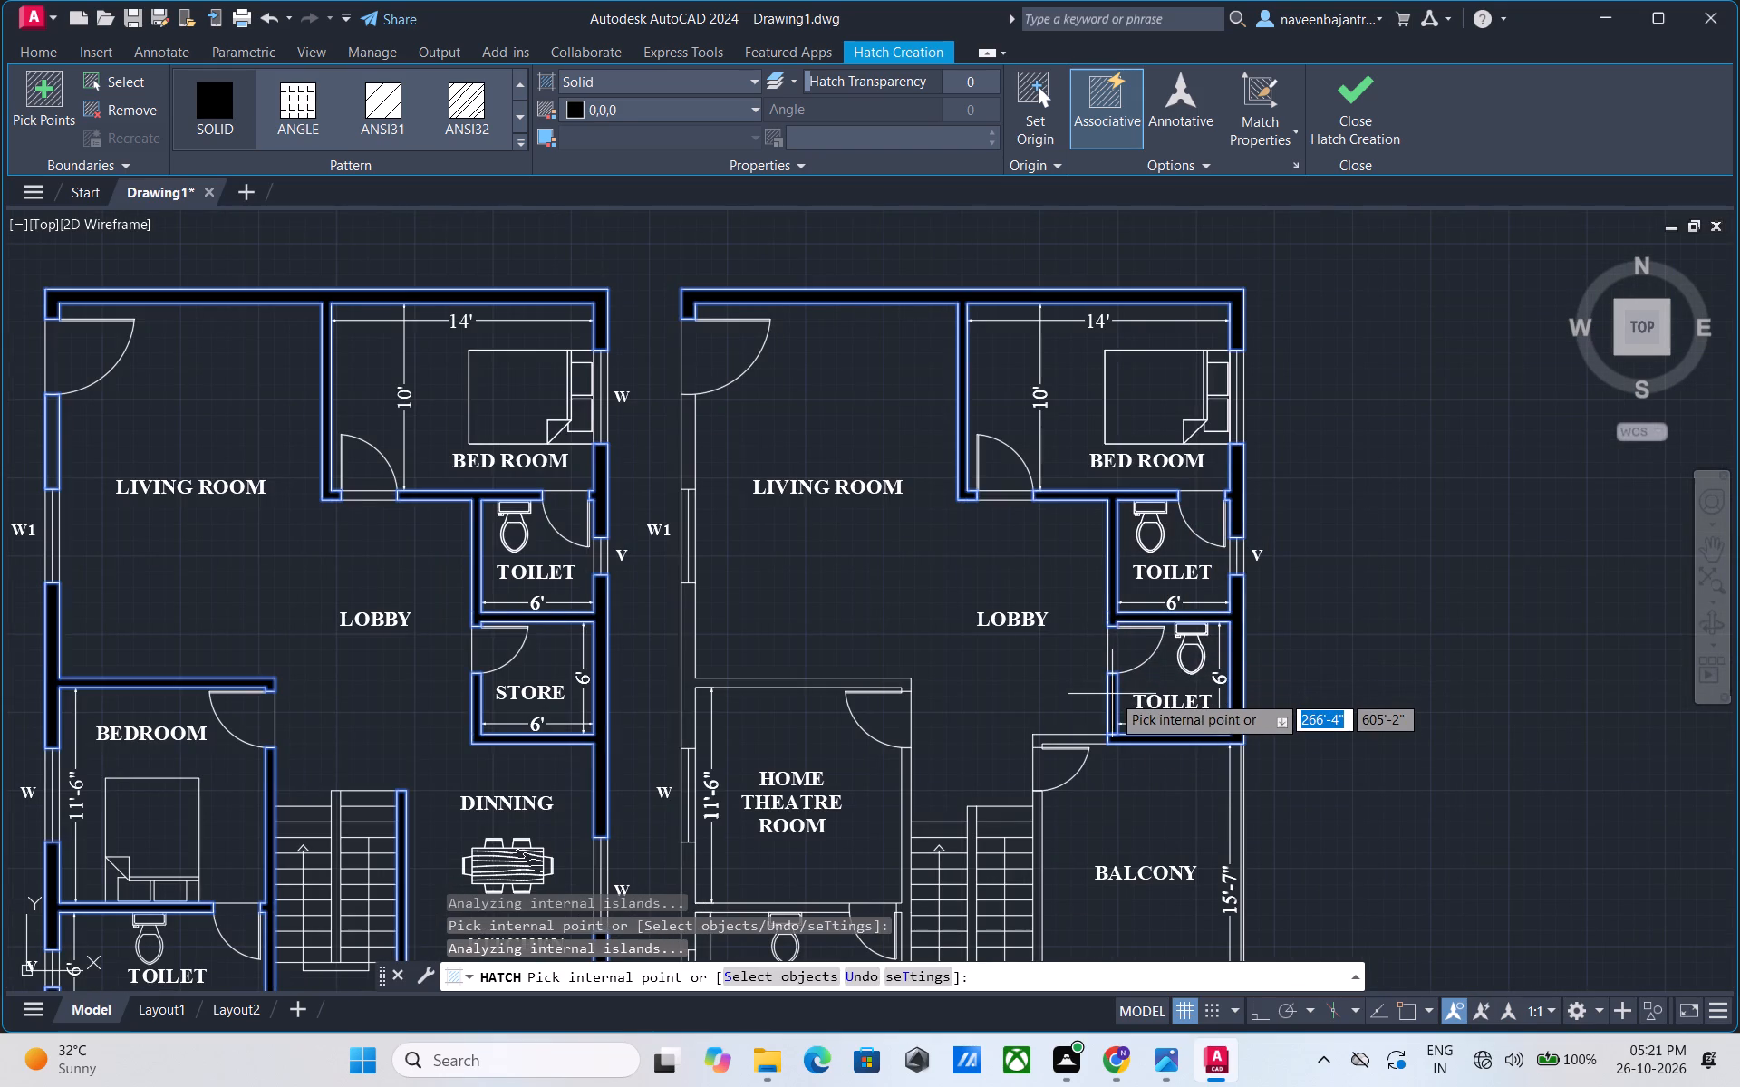
{"action": "scroll", "coordinate": [1112, 694], "scroll_direction": "down", "scroll_amount": 2}
{"action": "scroll", "coordinate": [1105, 766], "scroll_direction": "up", "scroll_amount": 3}
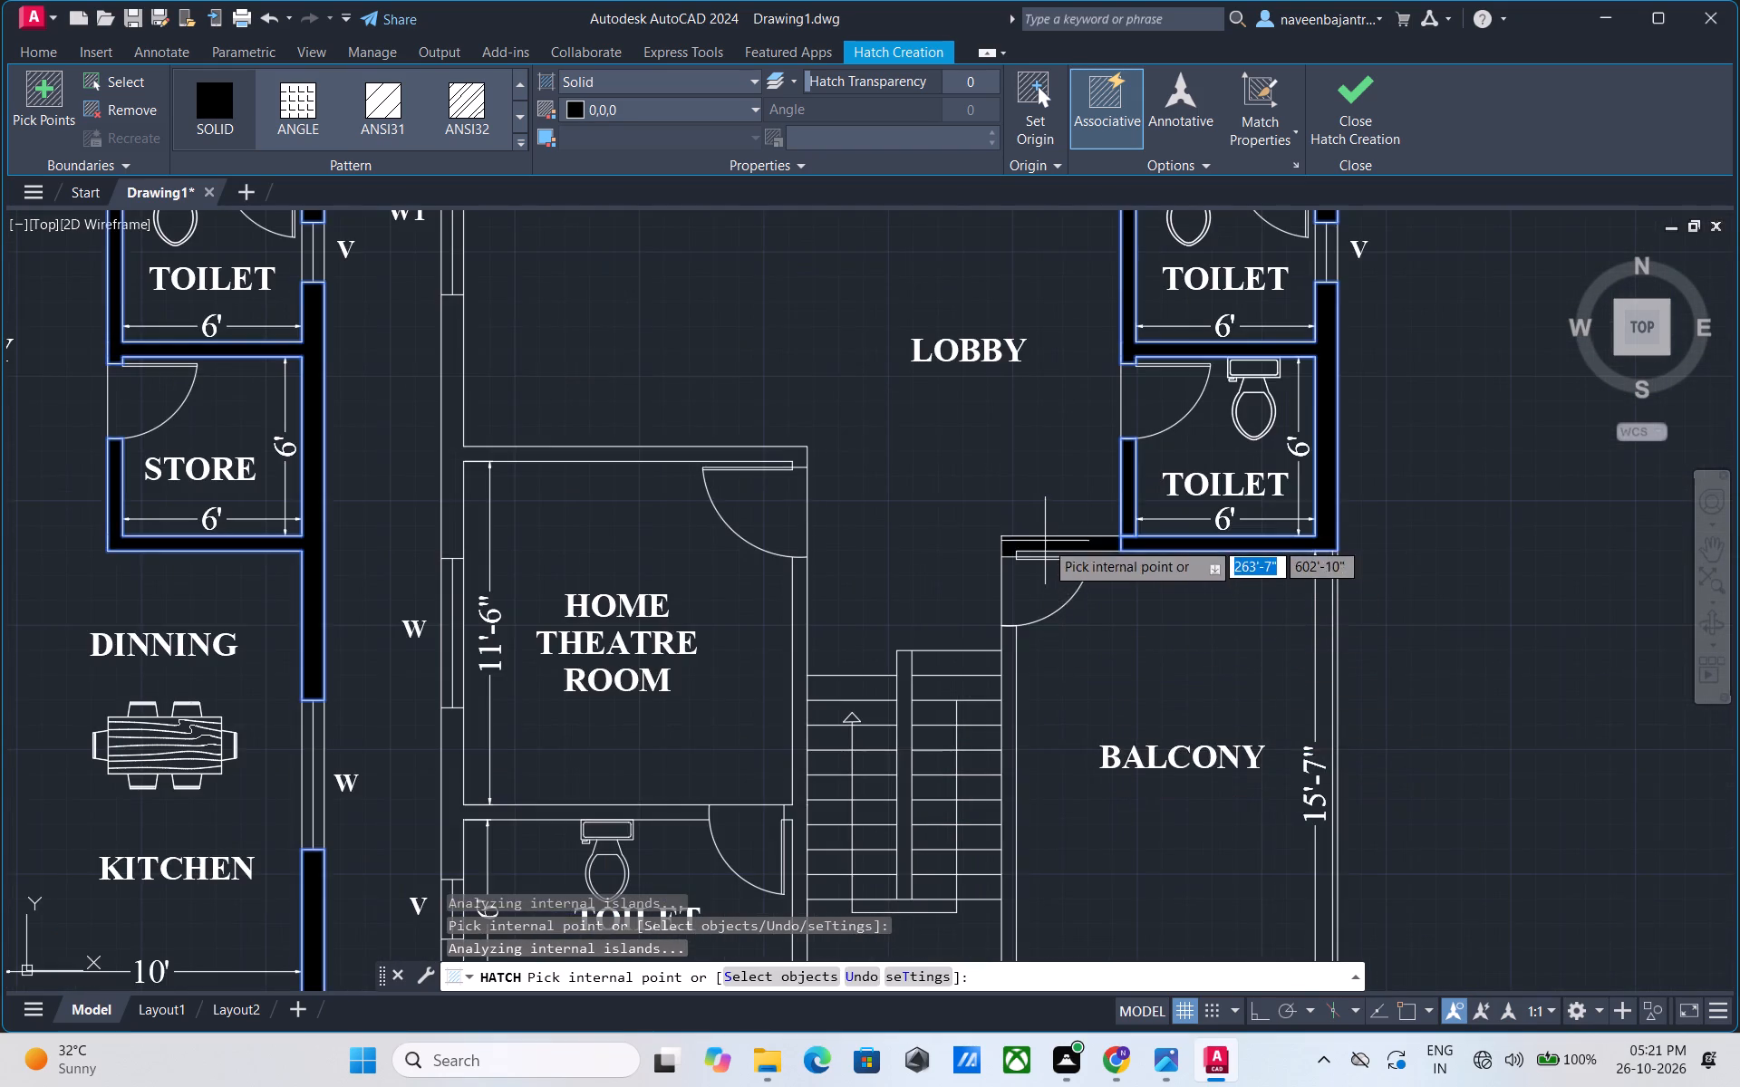
{"action": "left_click", "coordinate": [1045, 541]}
{"action": "left_click", "coordinate": [1009, 669]}
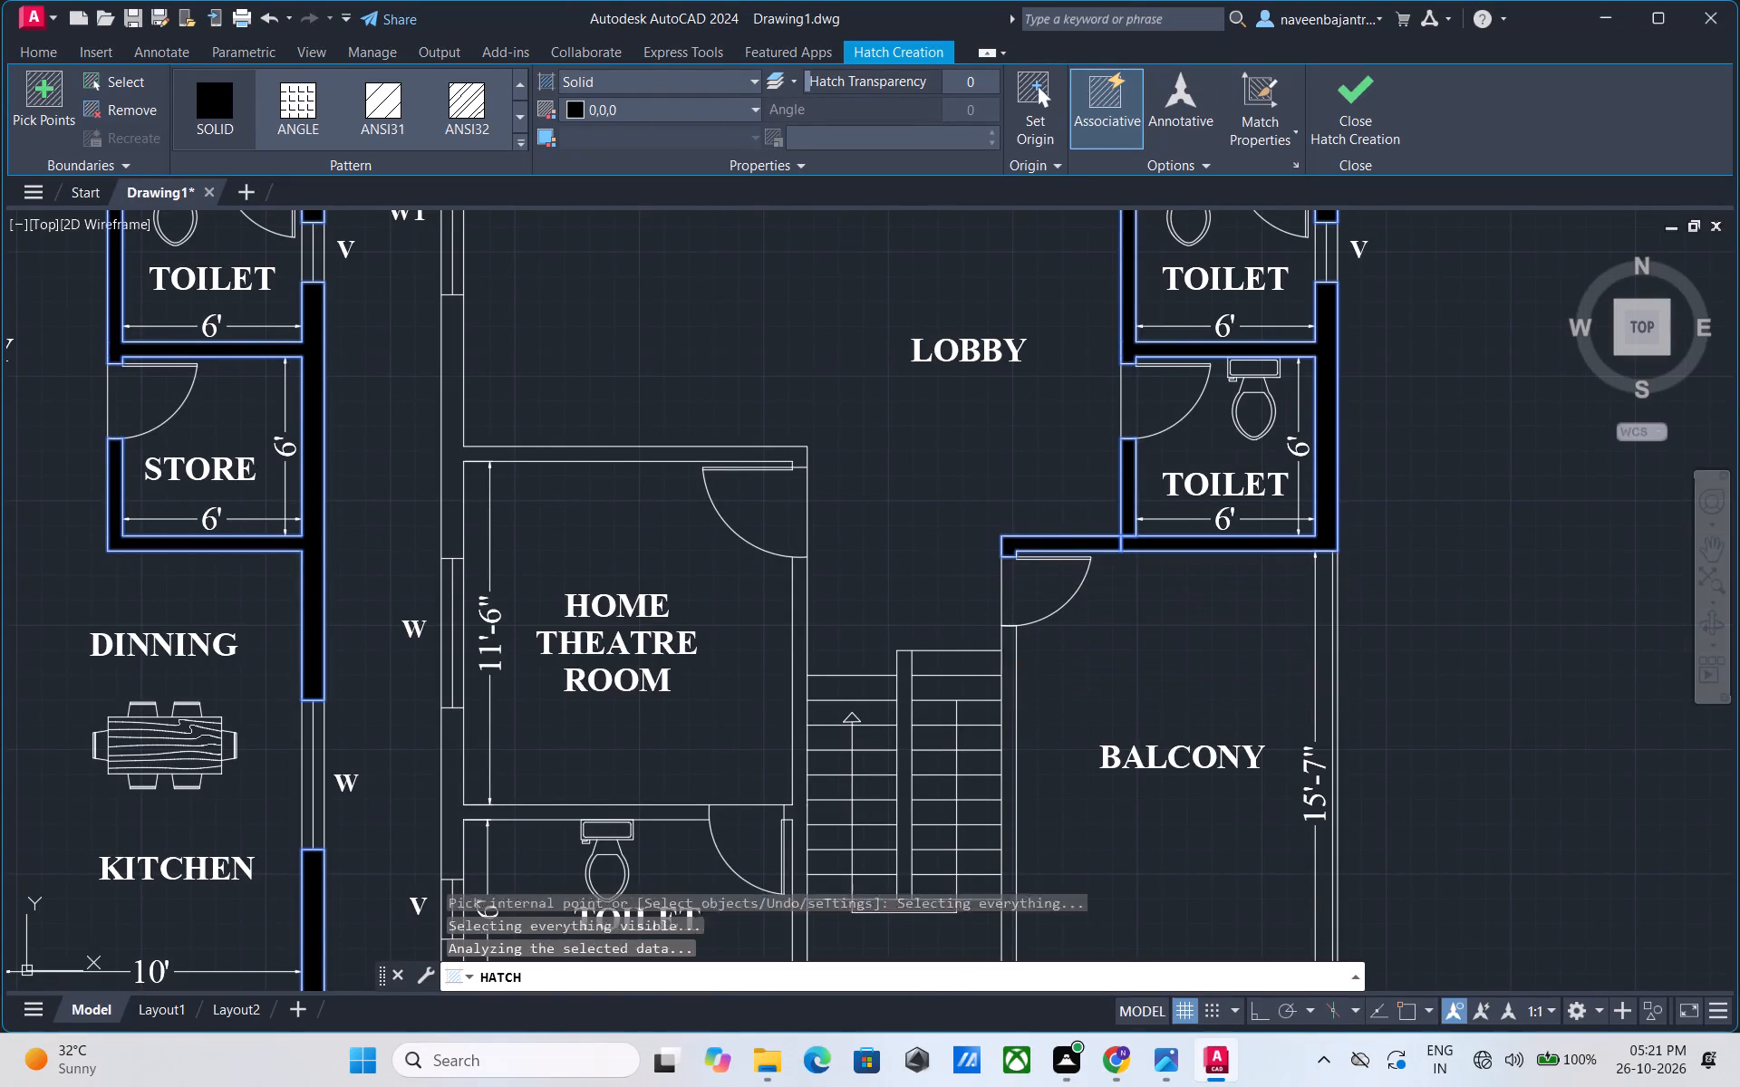
Extend the solid black hatch to the copied plan's walls around the home theatre room, lower toilet and living room, and finish hatching.
{"action": "scroll", "coordinate": [1009, 669], "scroll_direction": "down", "scroll_amount": 2}
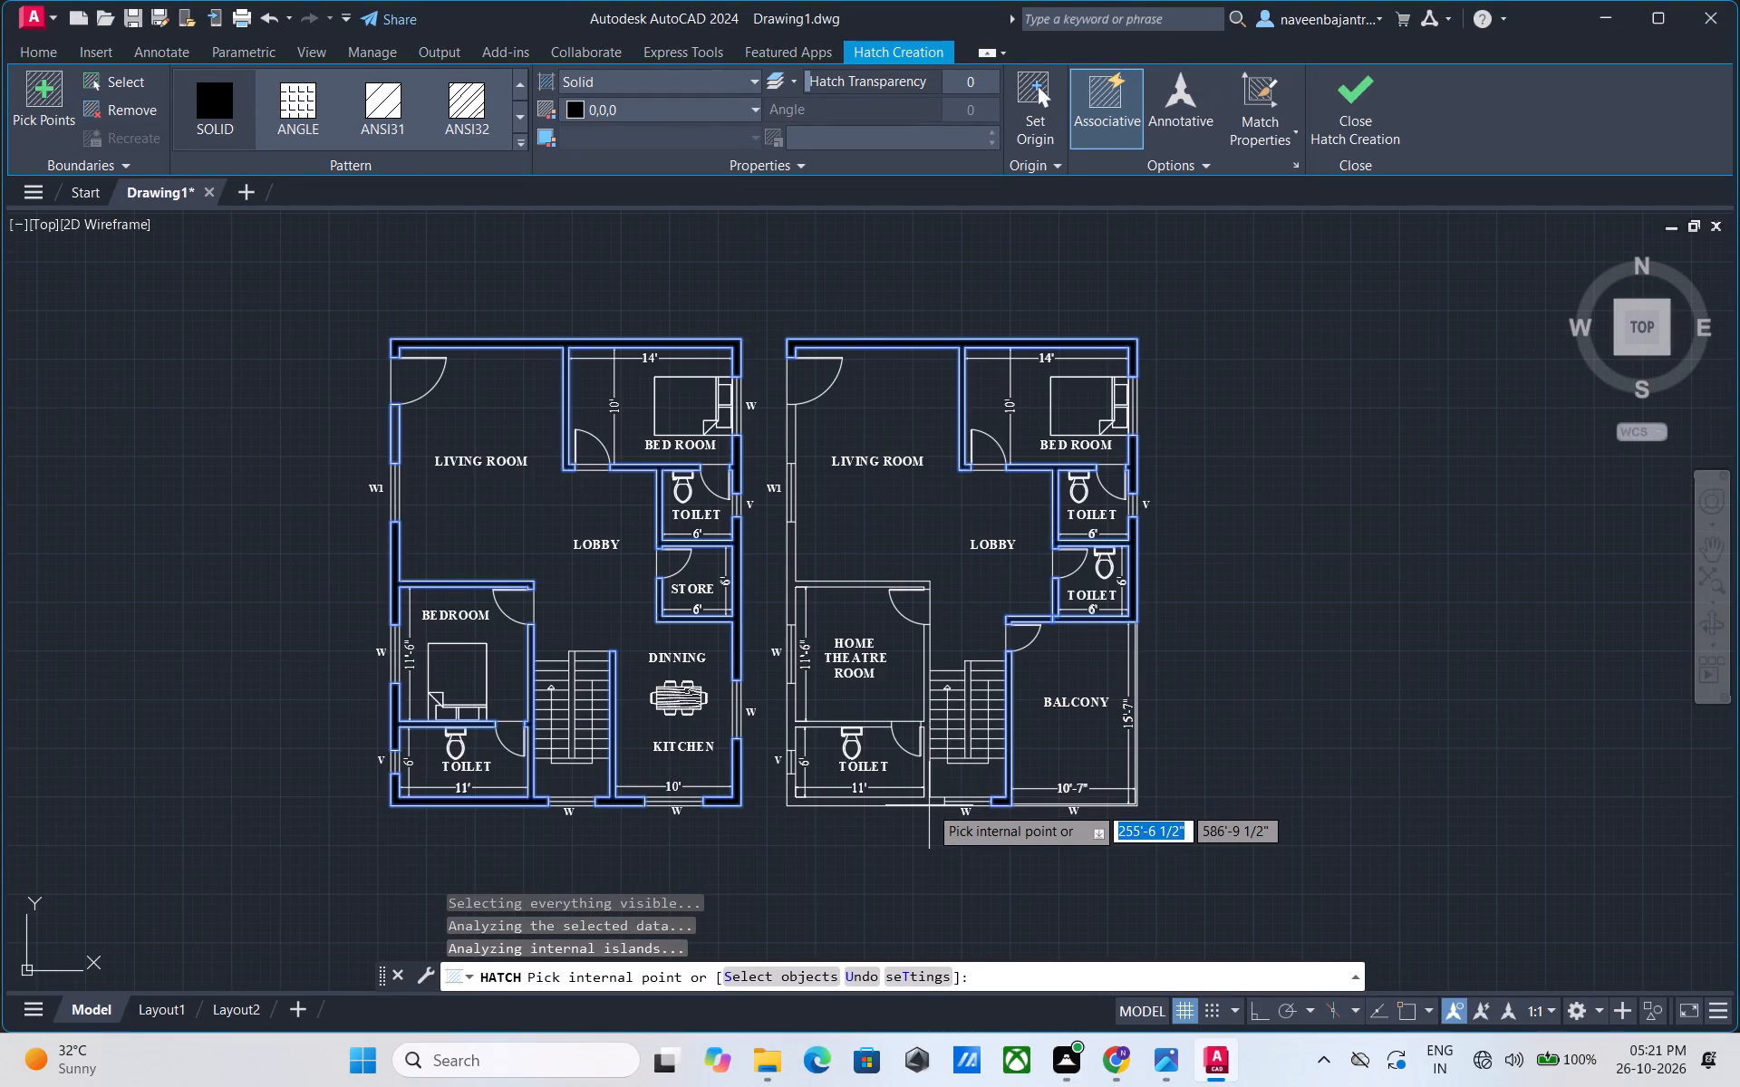
{"action": "left_click", "coordinate": [920, 803]}
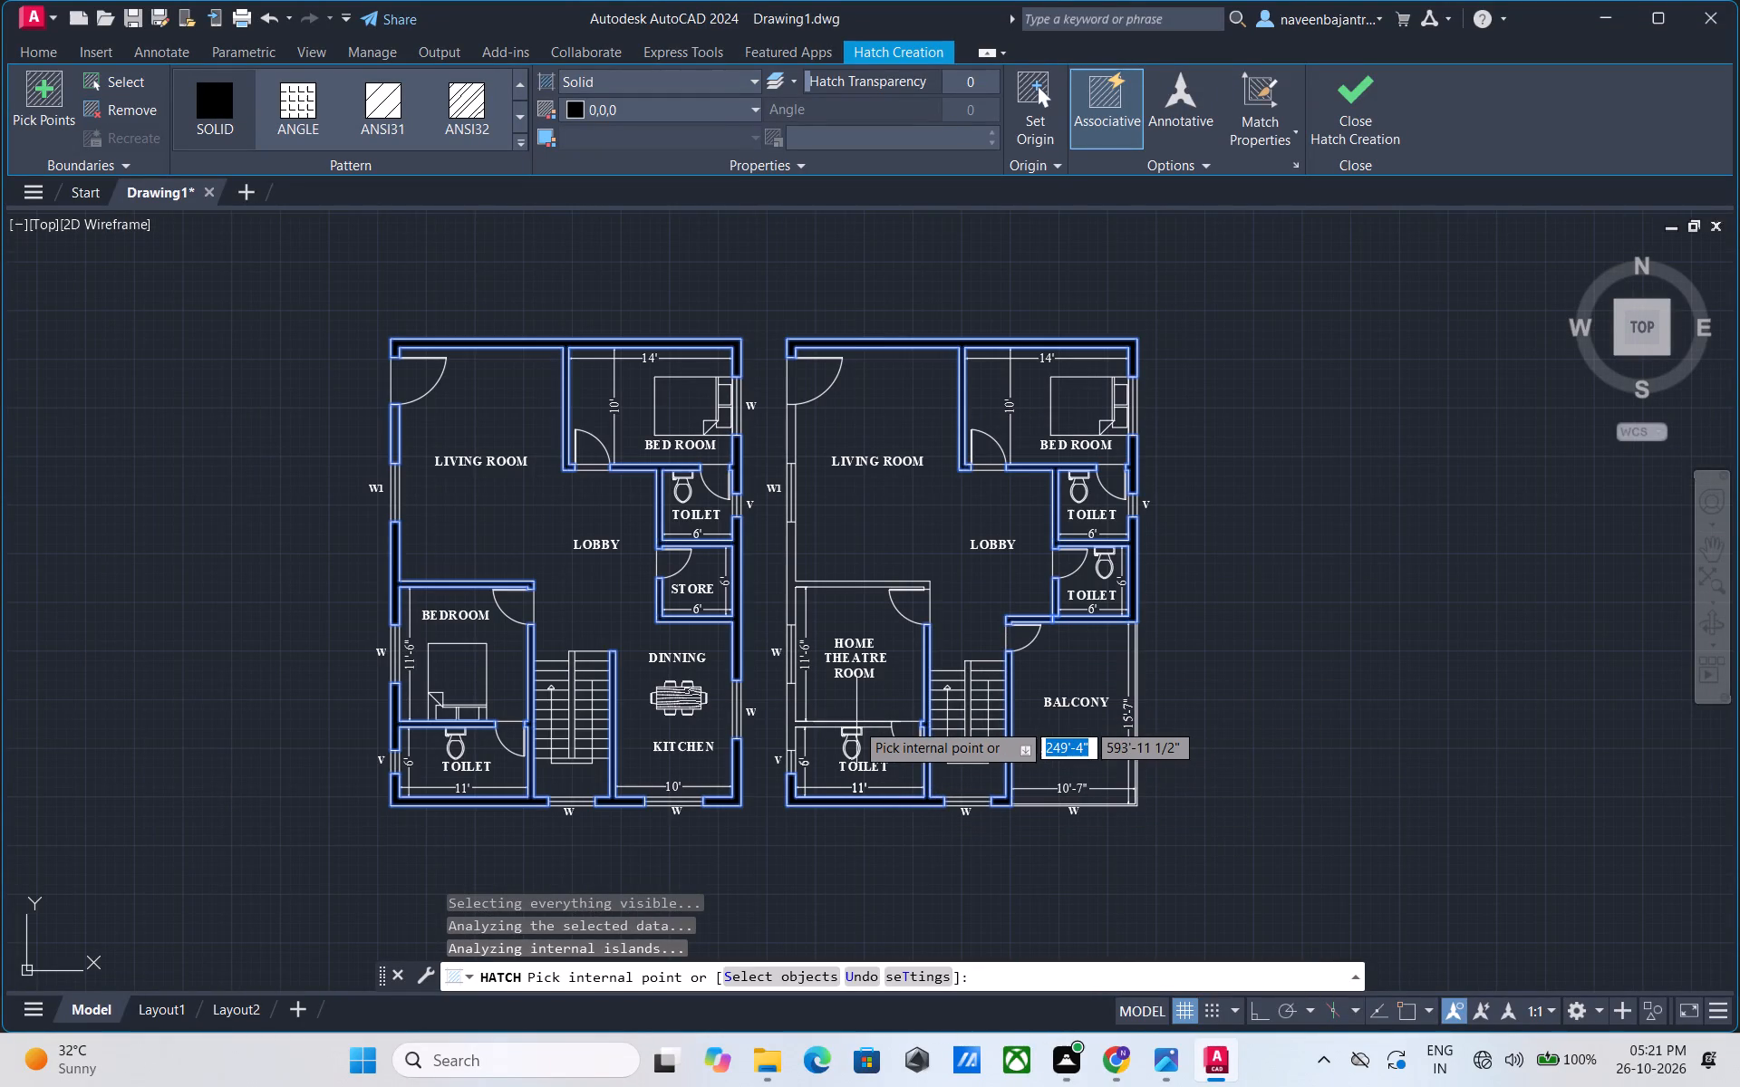
{"action": "left_click", "coordinate": [855, 722]}
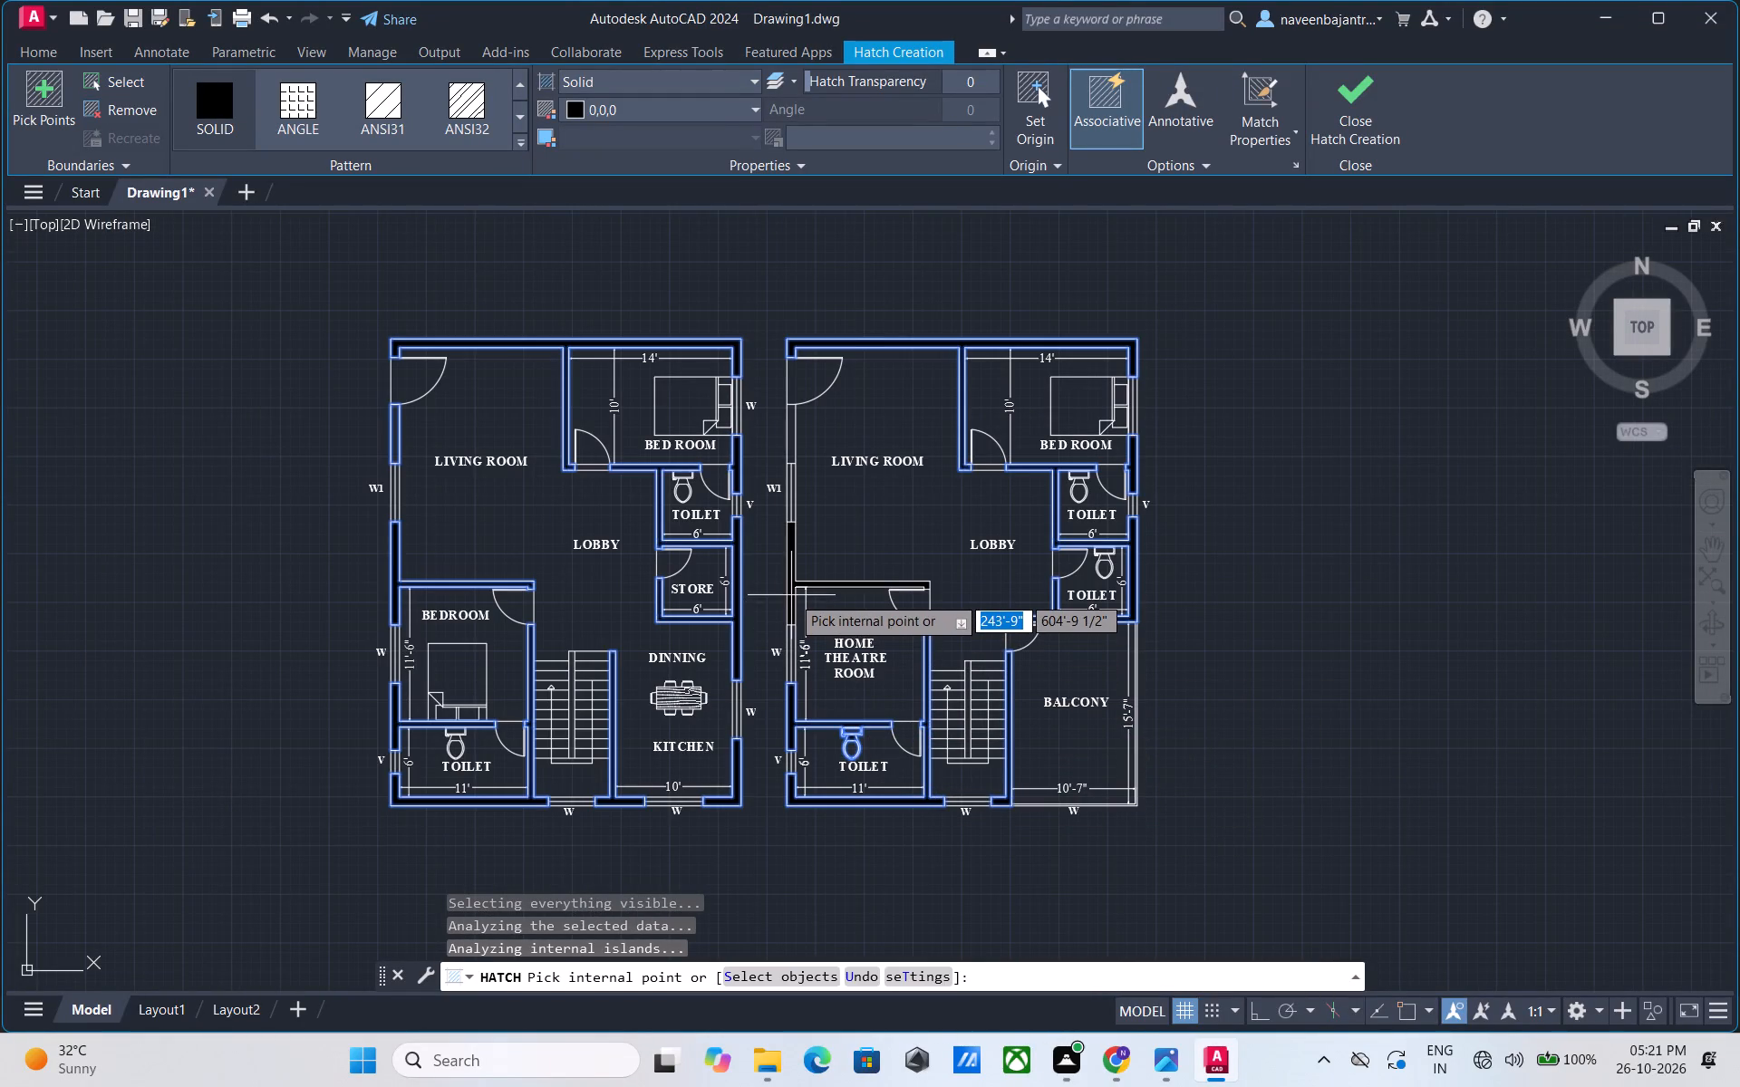
{"action": "left_click", "coordinate": [791, 595]}
{"action": "left_click", "coordinate": [790, 438]}
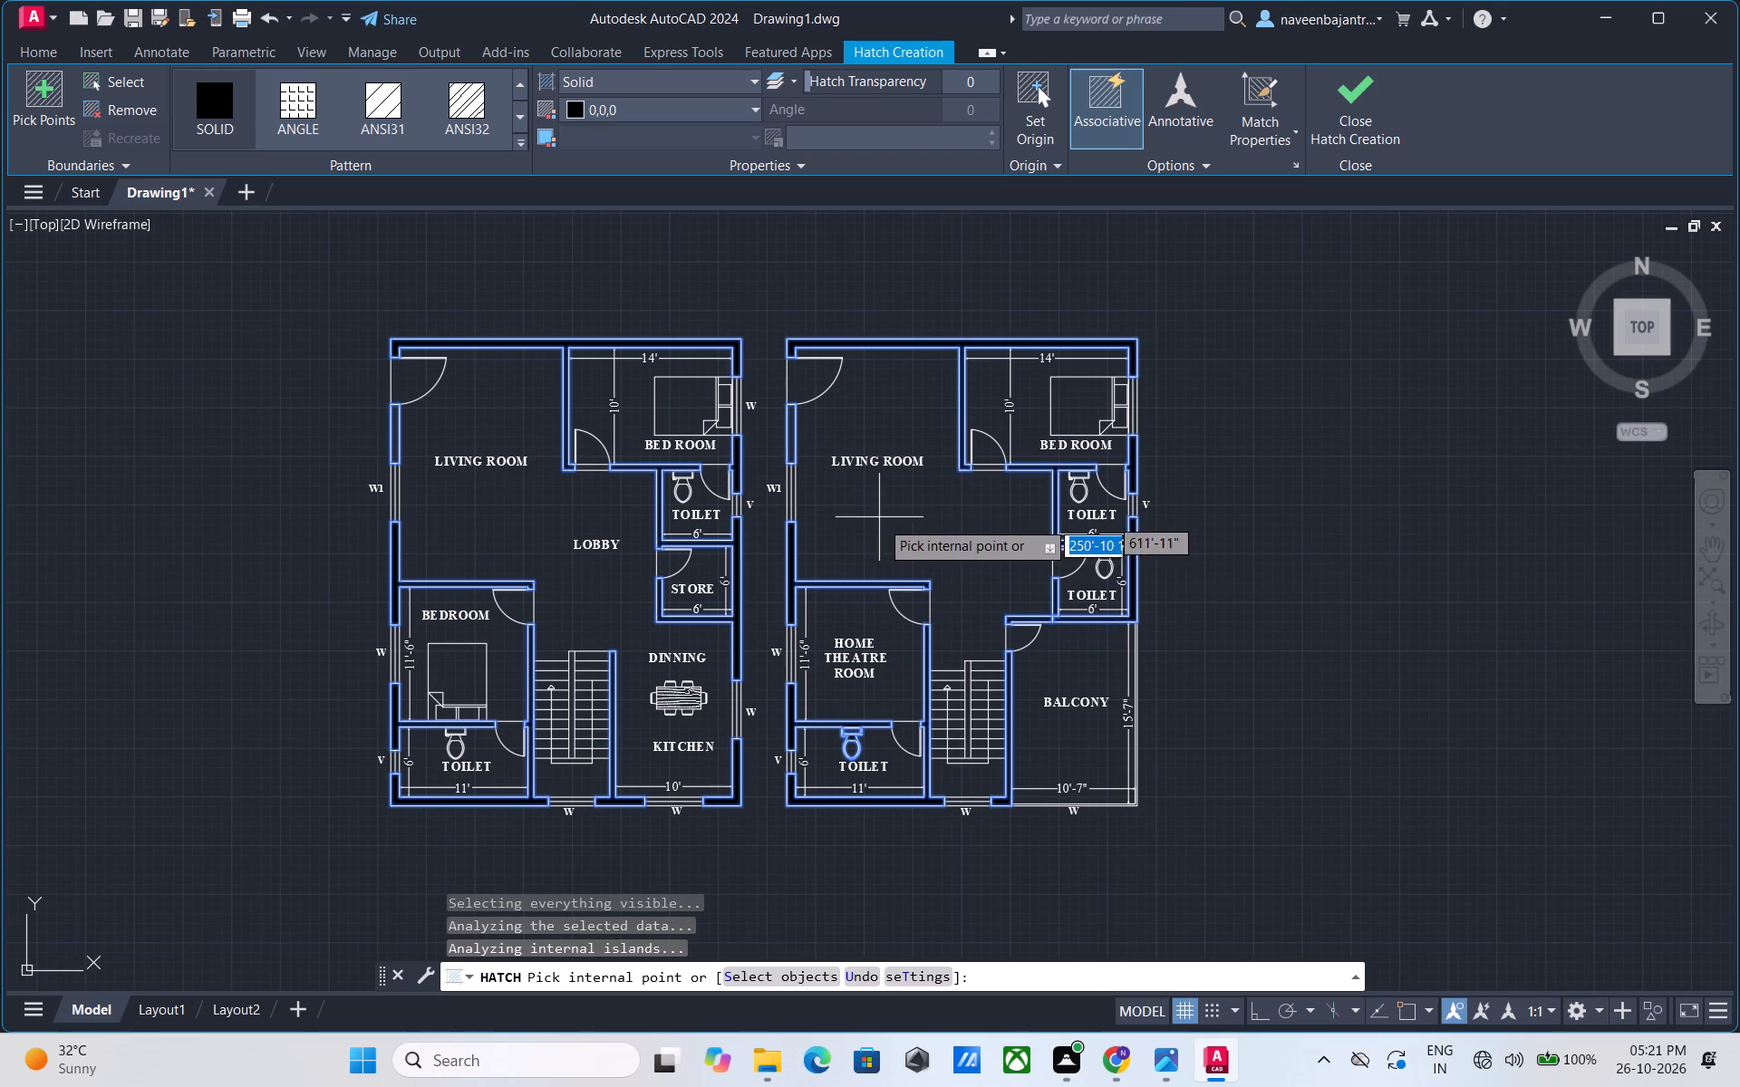
{"action": "key", "text": "Escape"}
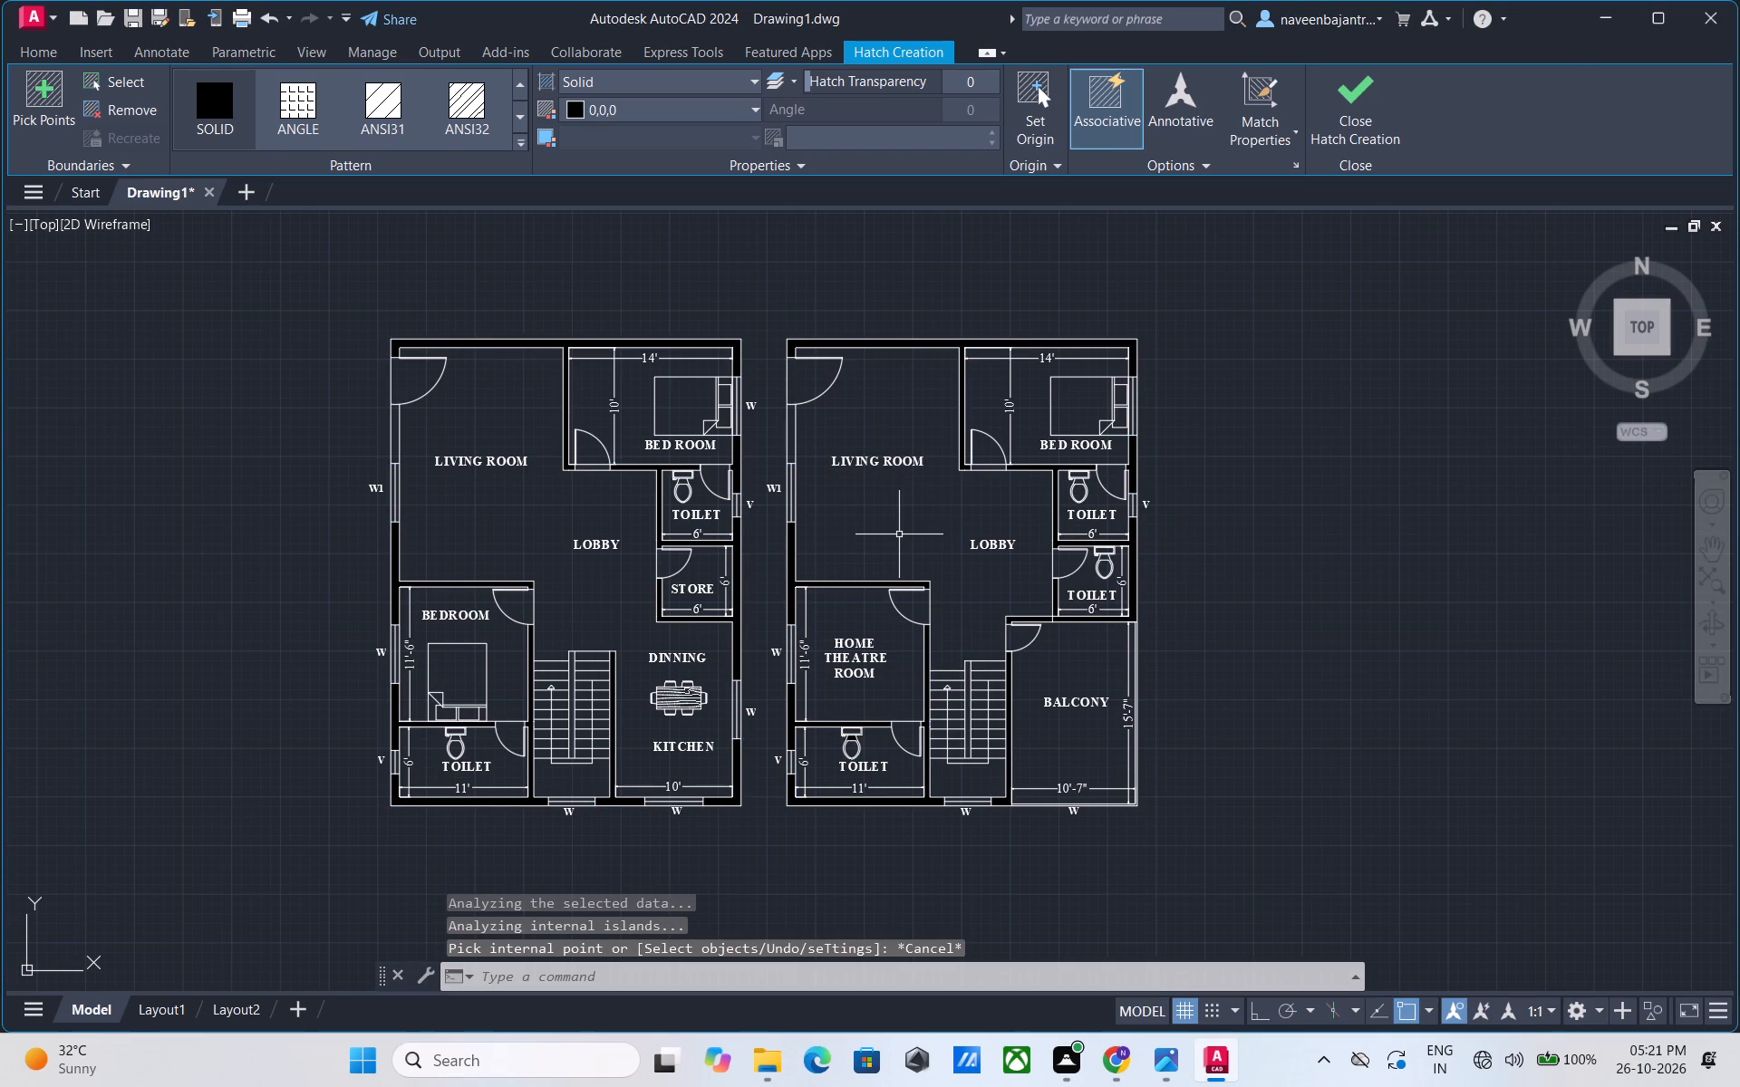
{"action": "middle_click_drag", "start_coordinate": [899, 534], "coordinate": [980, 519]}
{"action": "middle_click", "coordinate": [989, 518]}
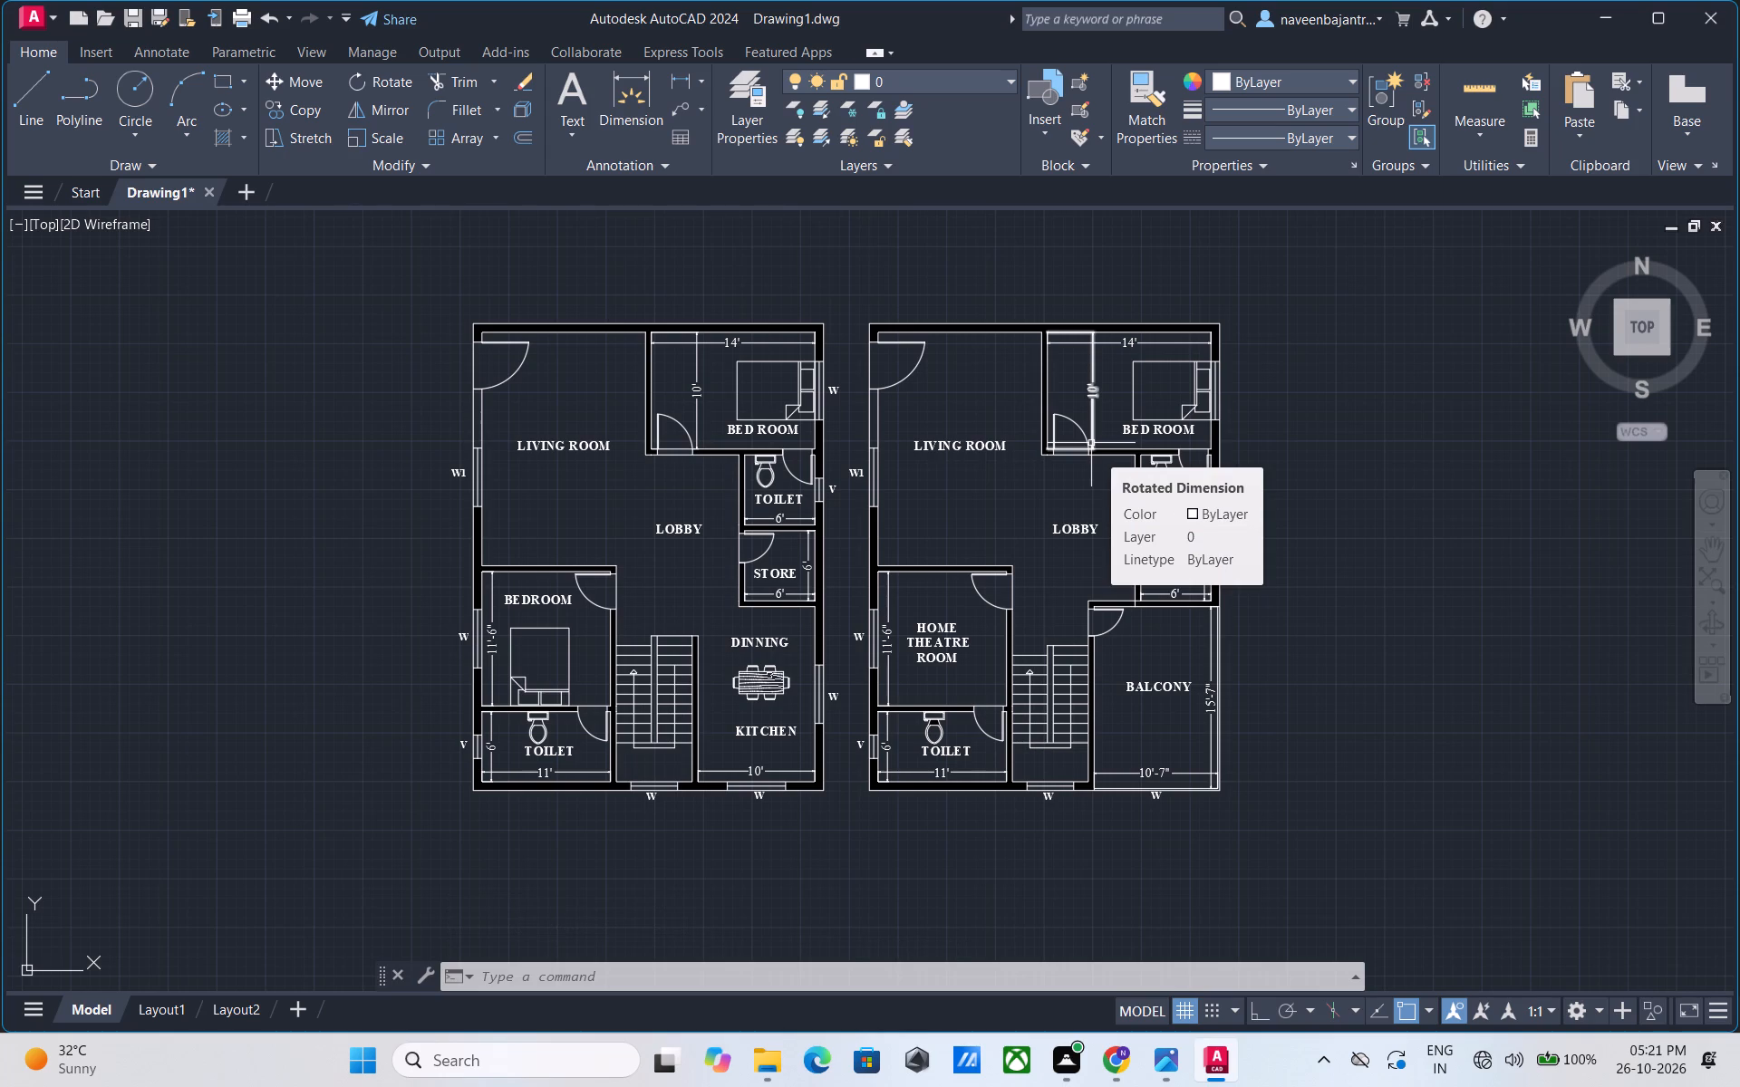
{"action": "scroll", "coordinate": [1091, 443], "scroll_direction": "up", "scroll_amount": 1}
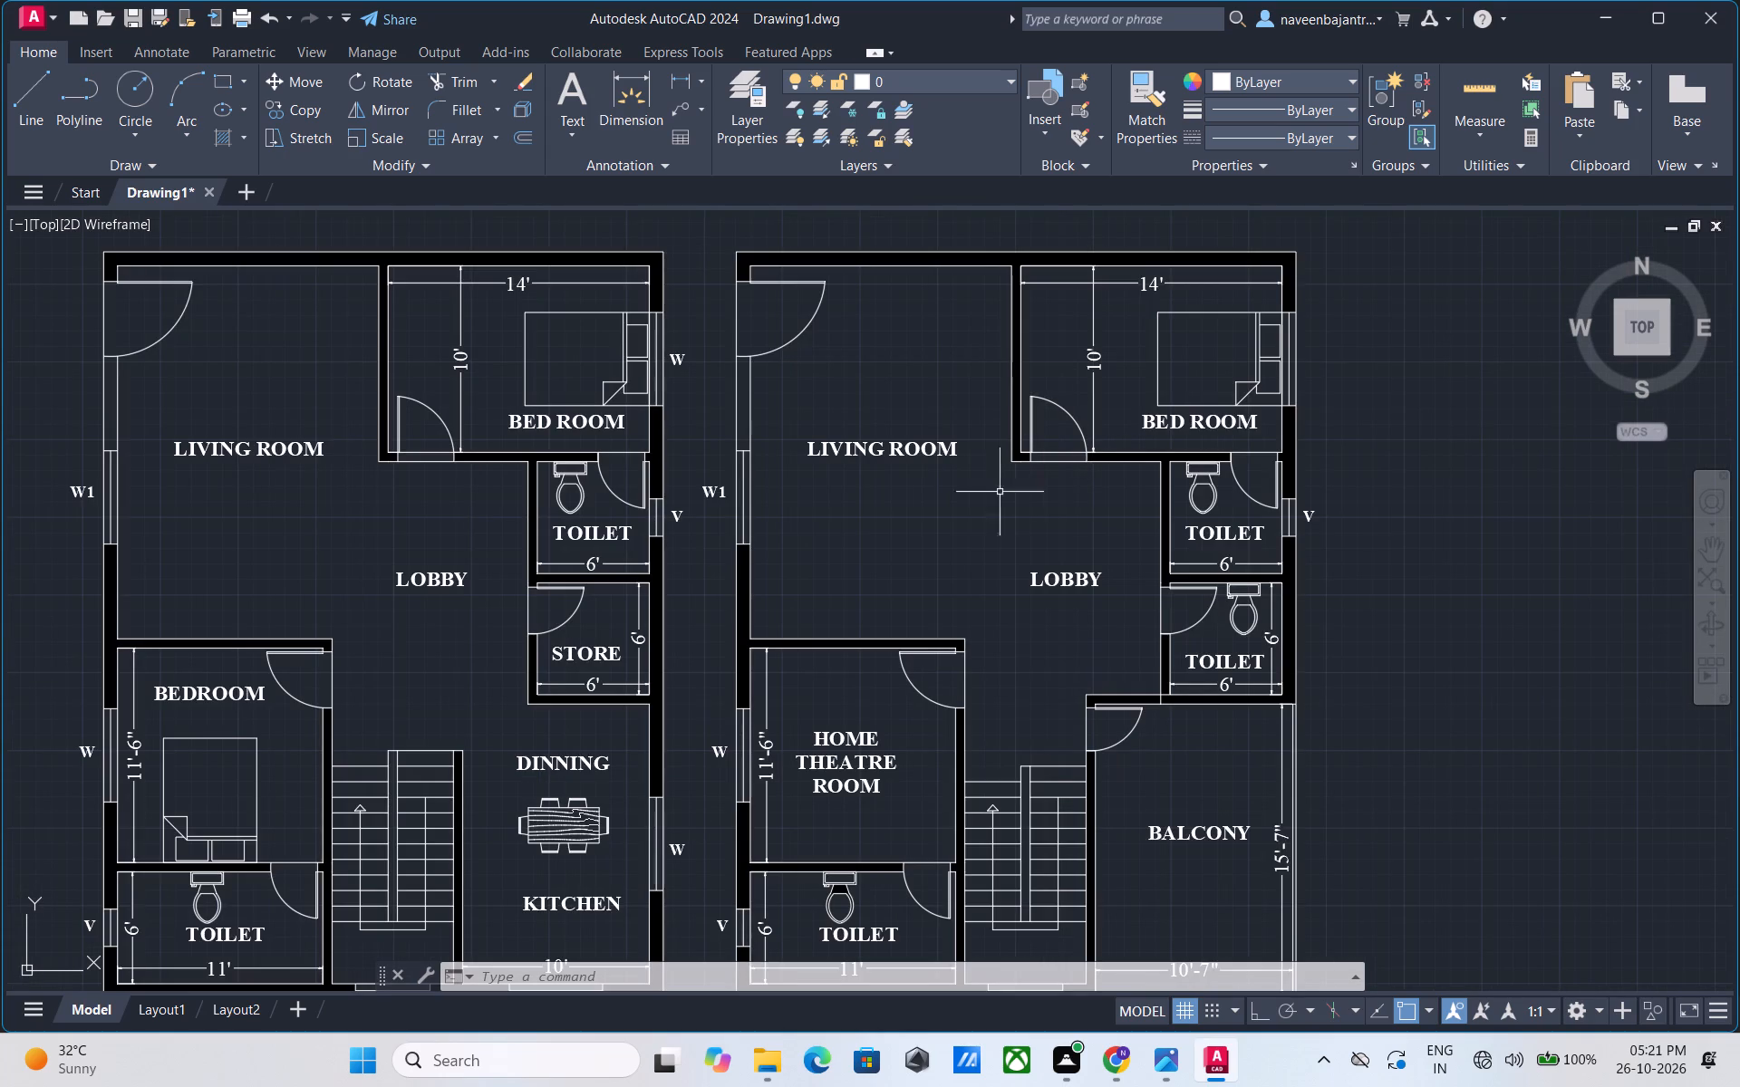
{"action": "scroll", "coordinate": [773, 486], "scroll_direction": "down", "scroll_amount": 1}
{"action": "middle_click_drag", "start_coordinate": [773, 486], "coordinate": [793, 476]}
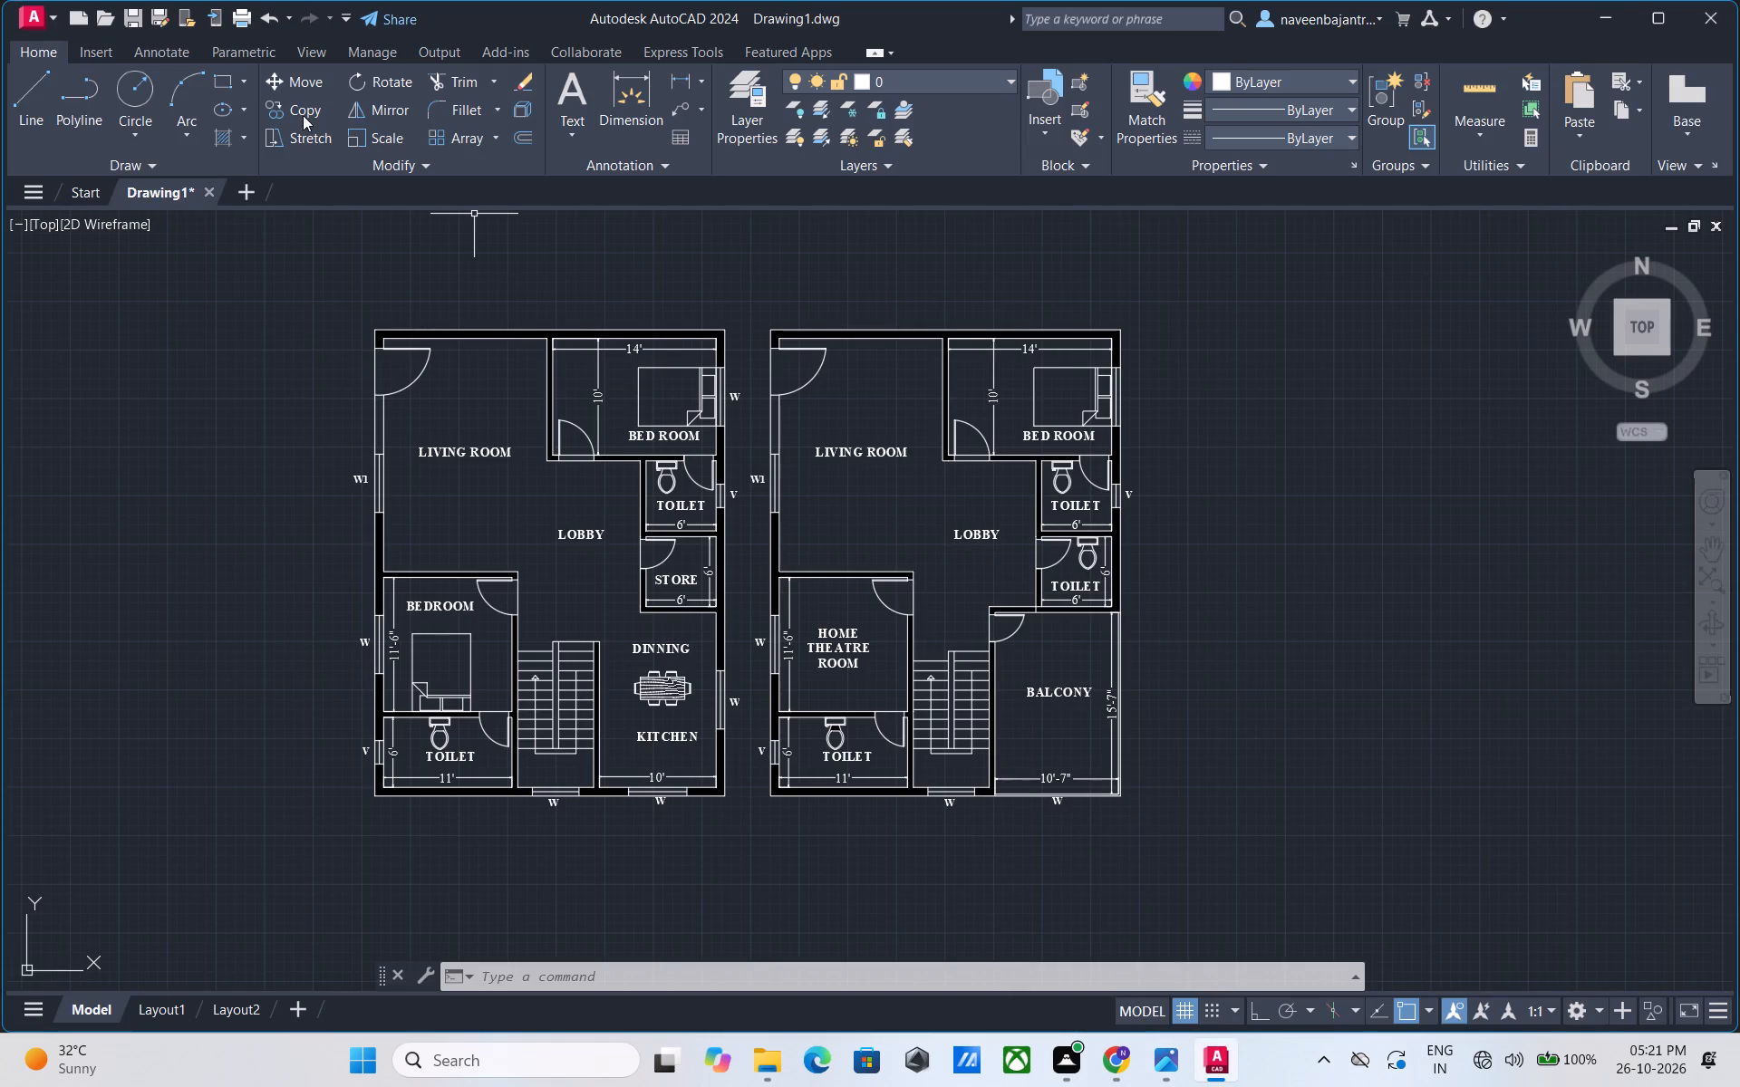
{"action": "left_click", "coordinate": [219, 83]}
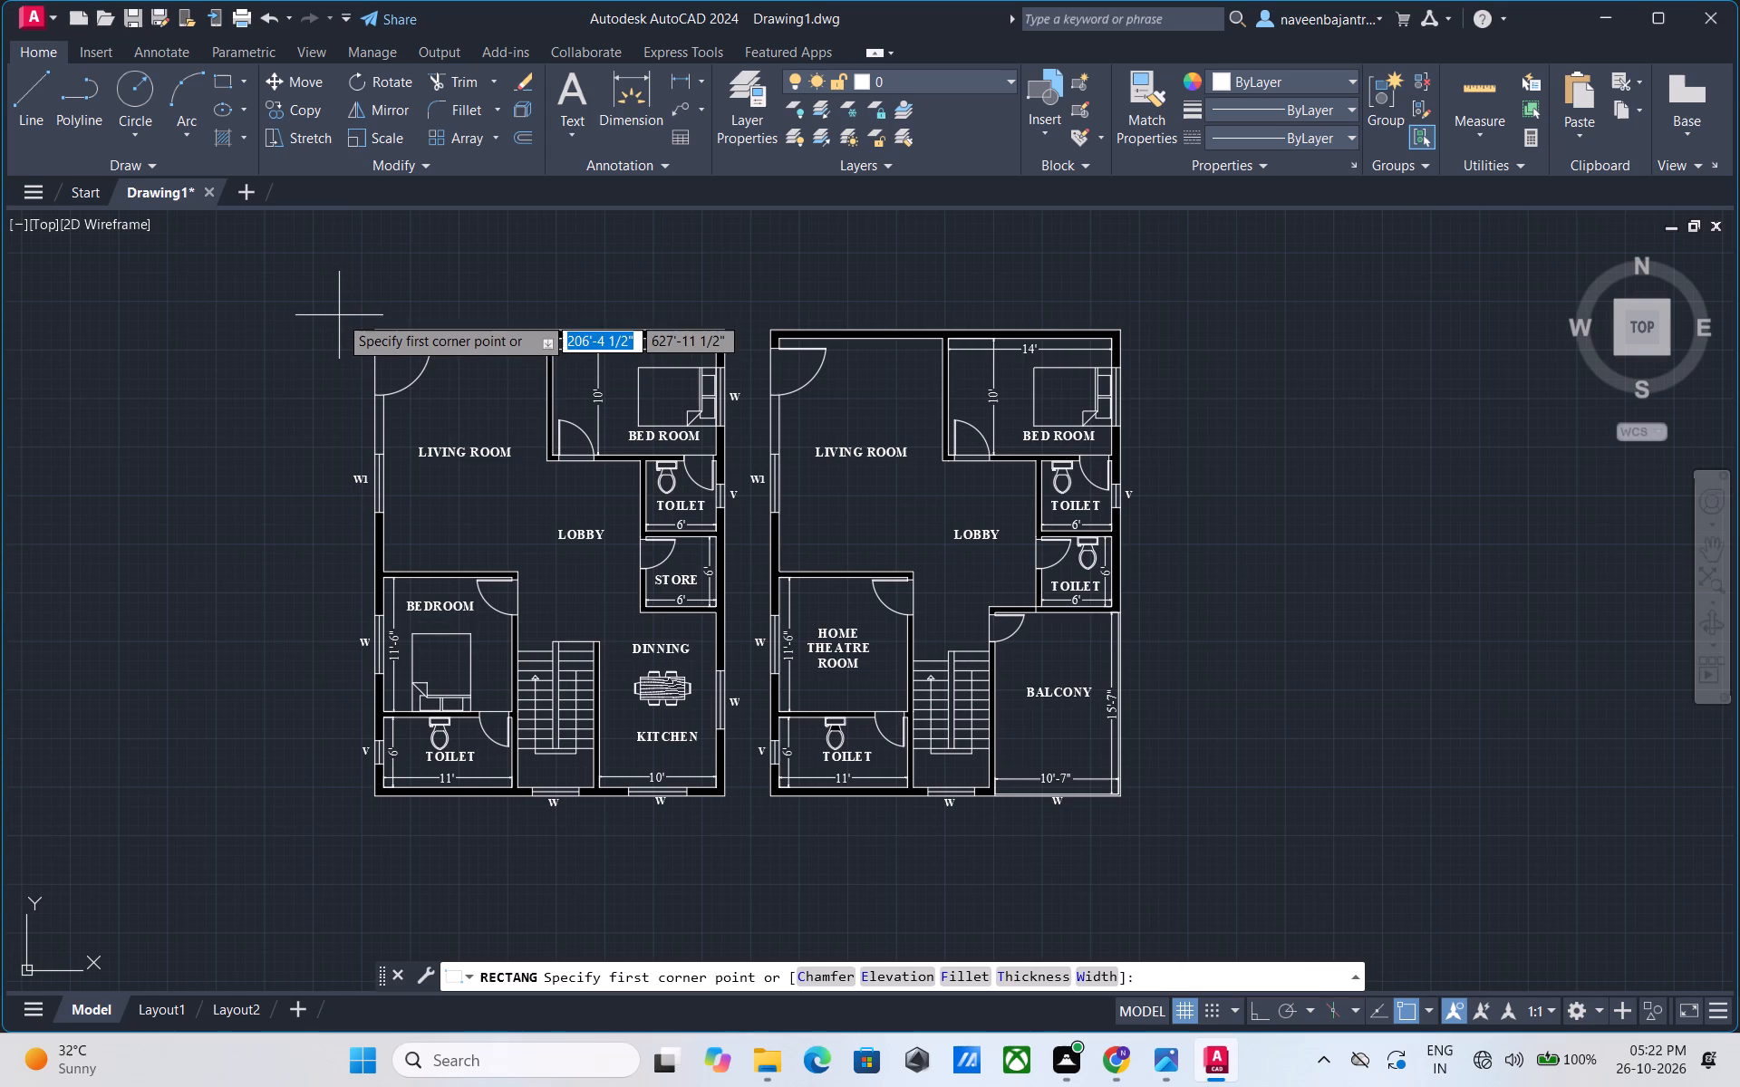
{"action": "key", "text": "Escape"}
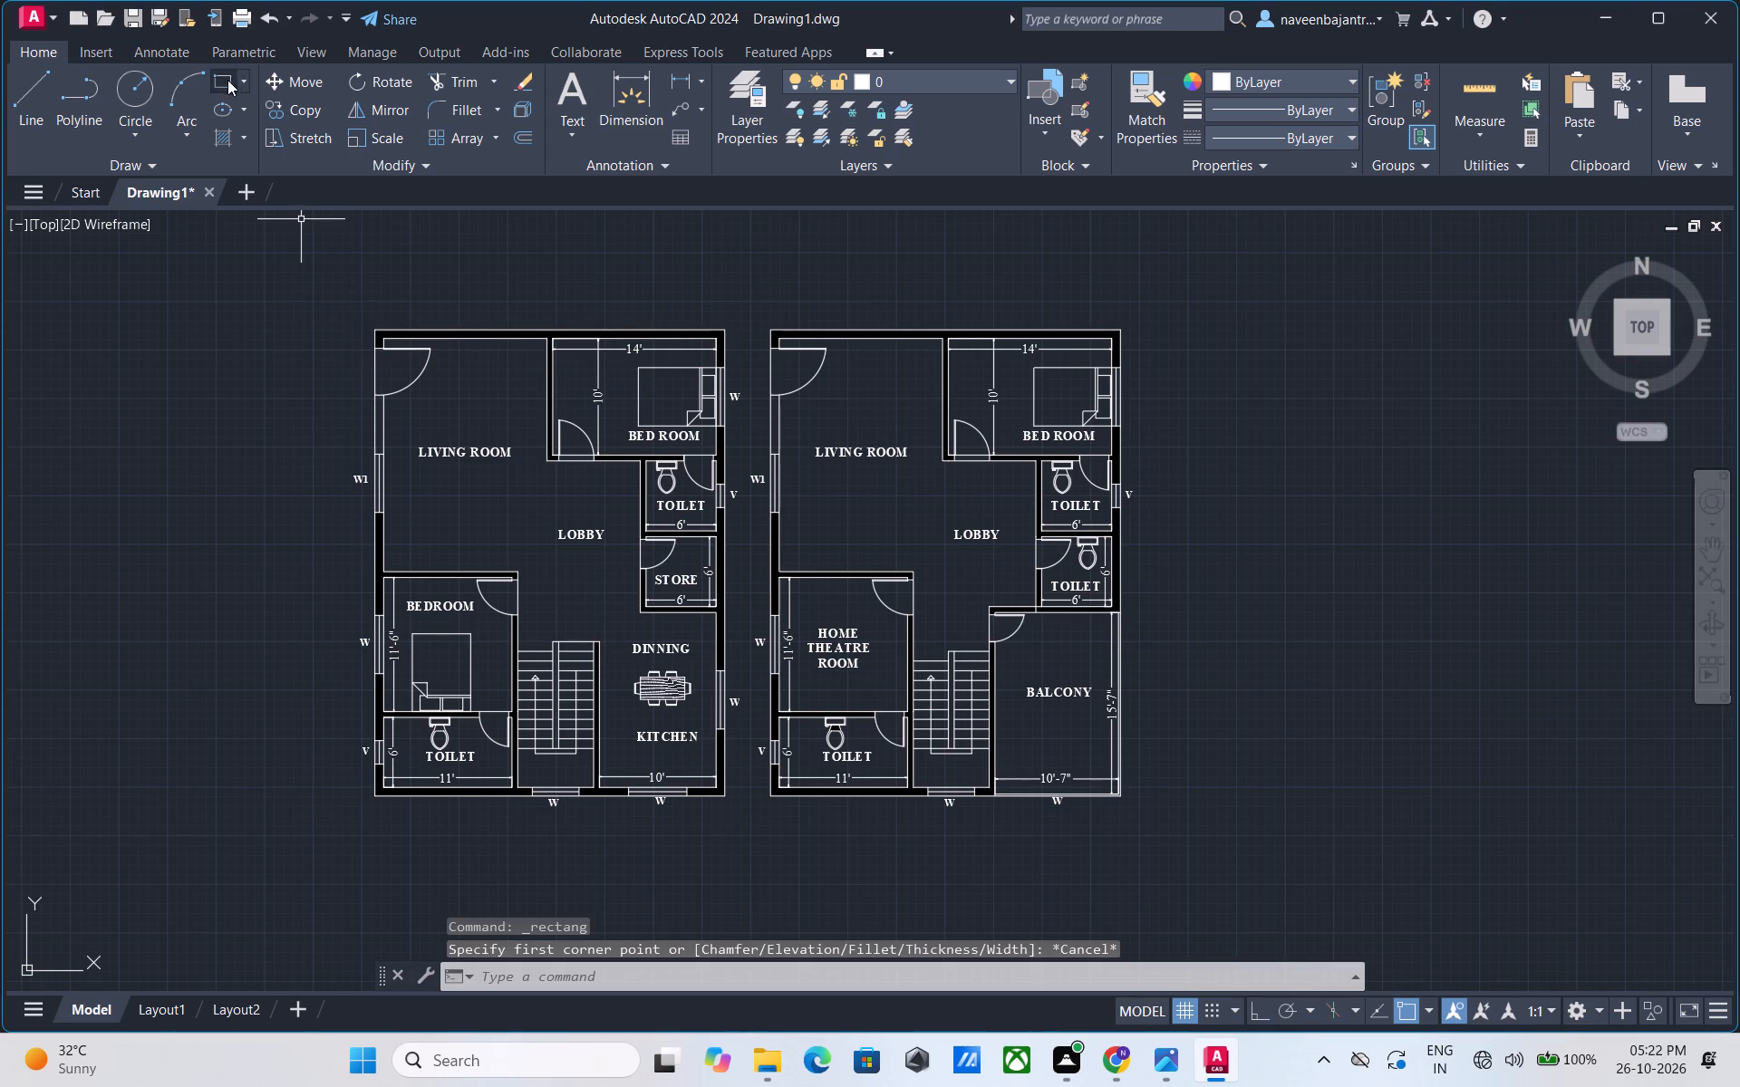
Dimension the overall width of both plans, placing each dimension line just above the top wall.
{"action": "left_click", "coordinate": [636, 105]}
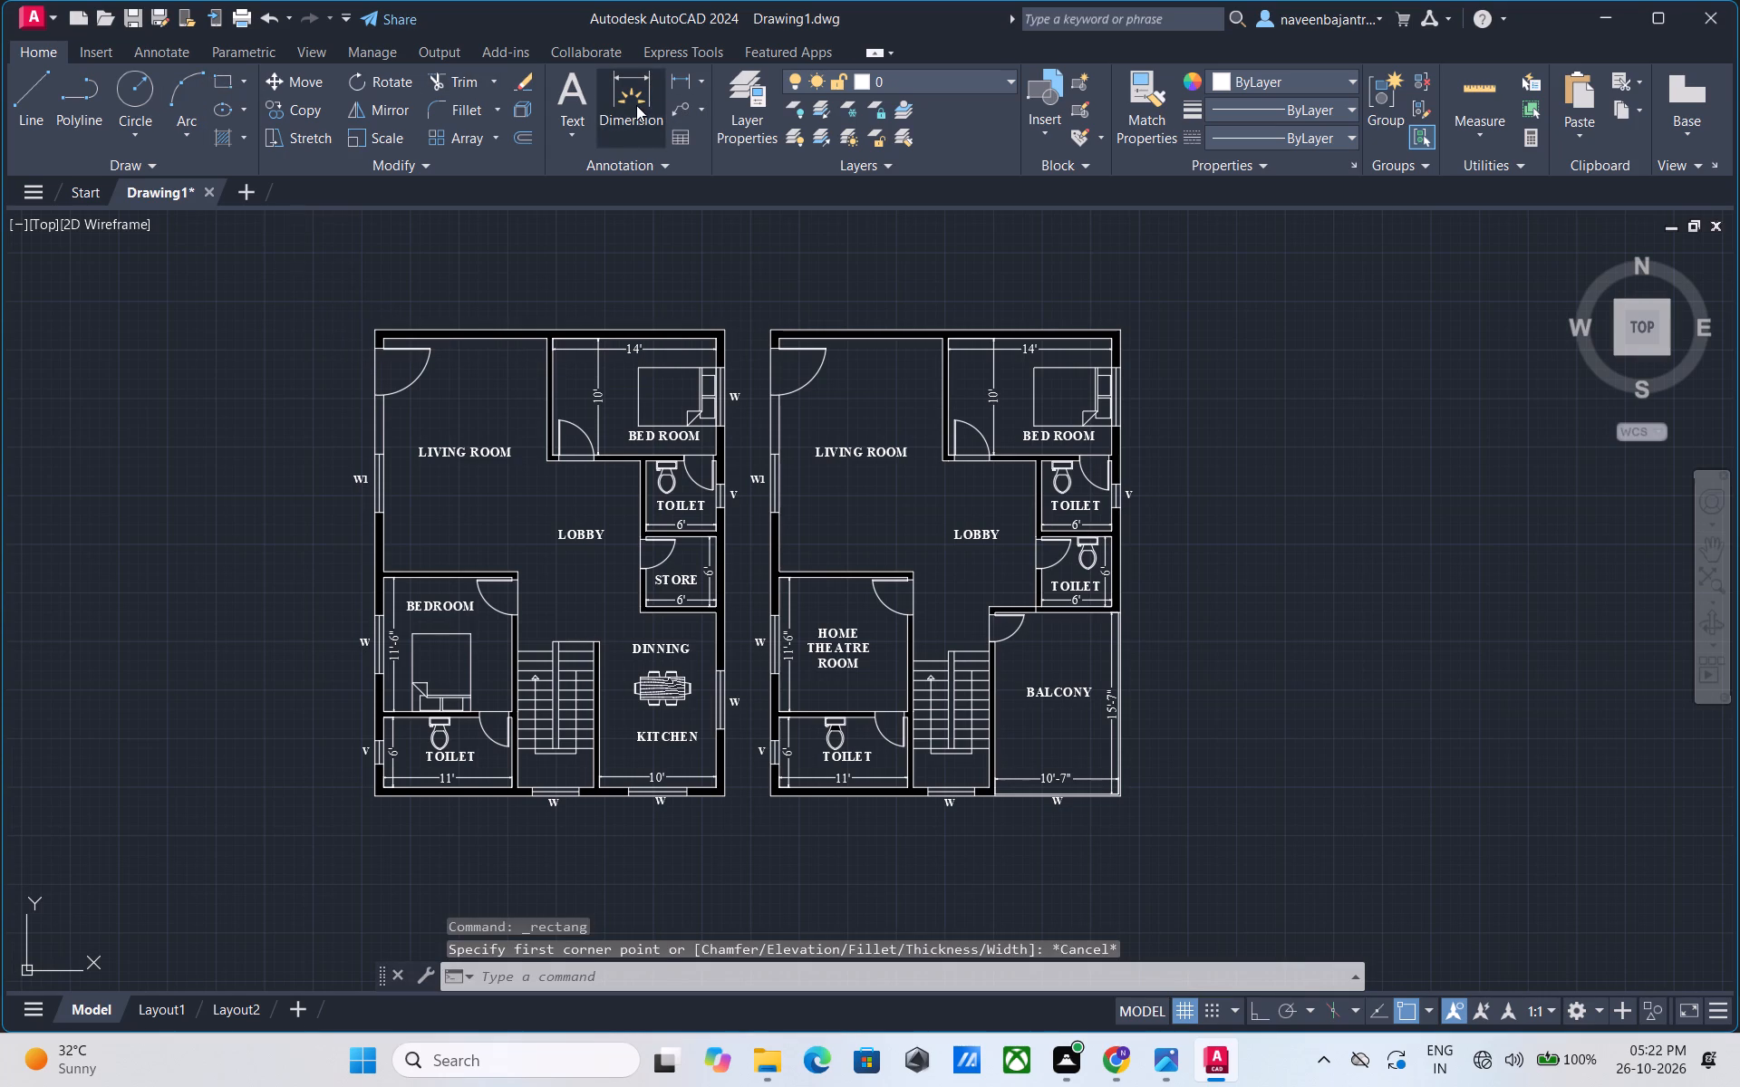
{"action": "left_click", "coordinate": [373, 331]}
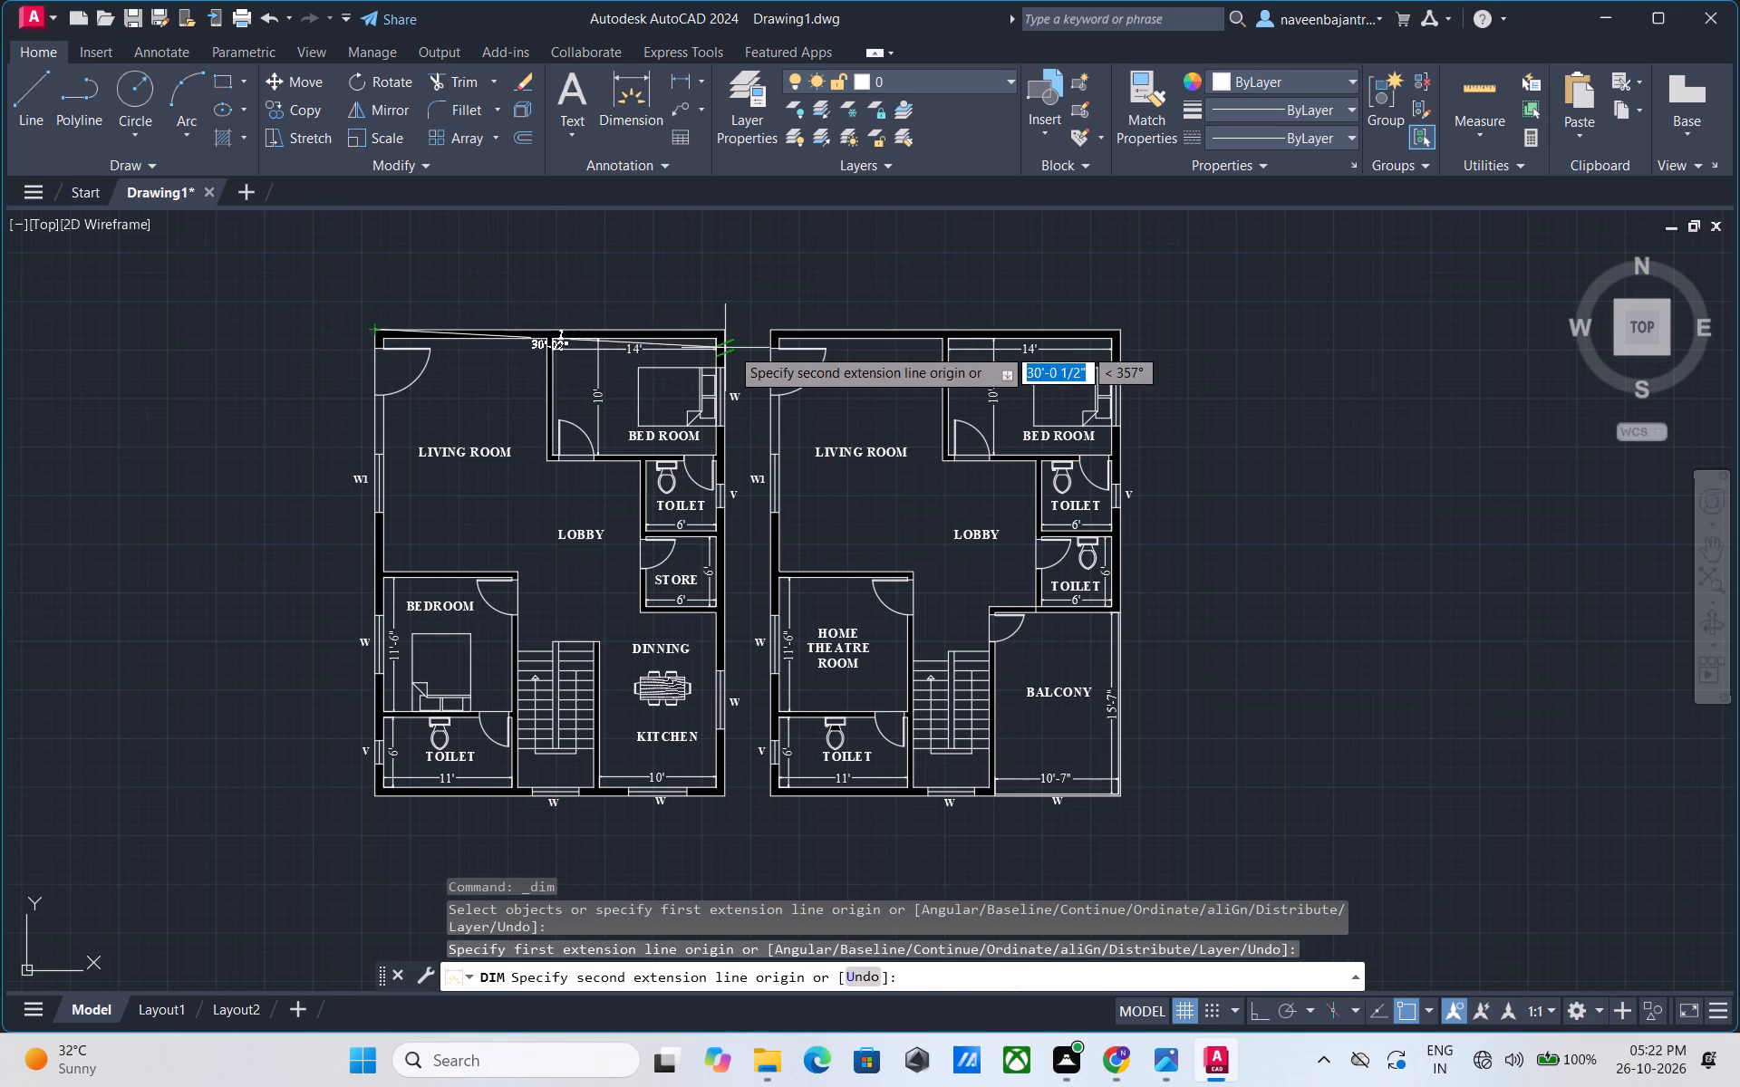
{"action": "left_click", "coordinate": [726, 332]}
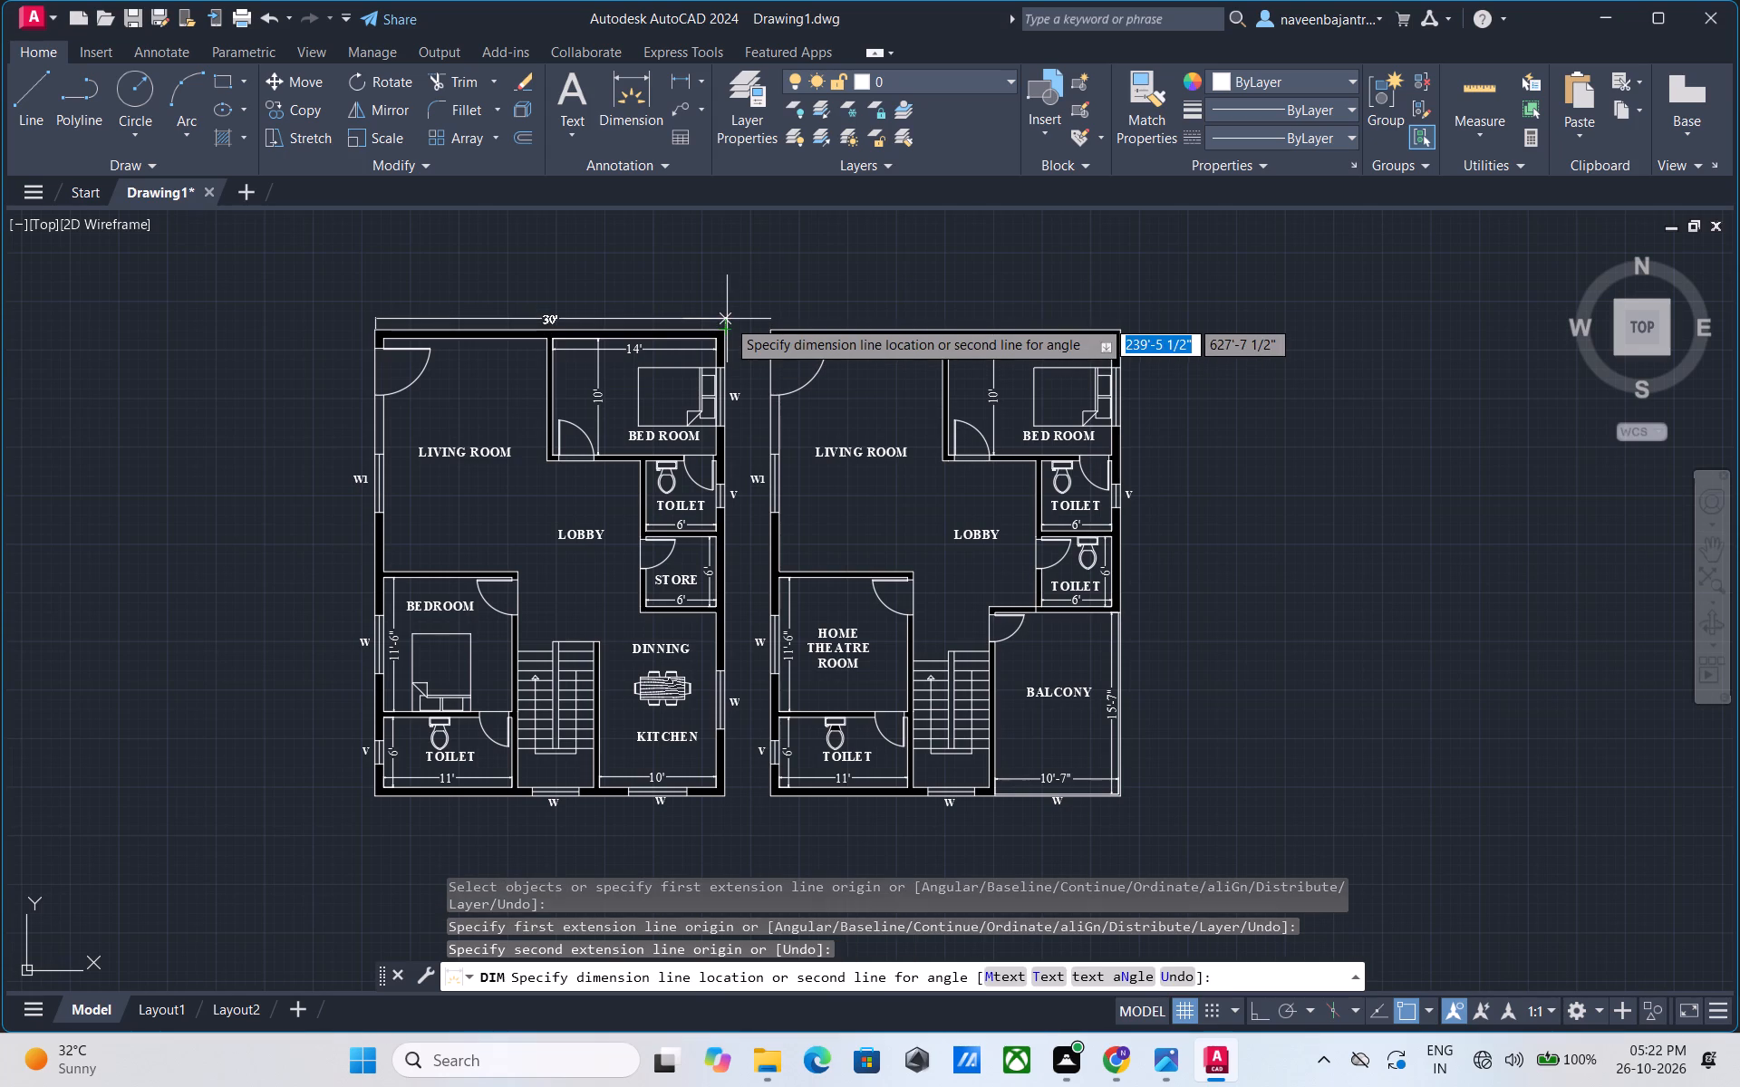
{"action": "left_click", "coordinate": [727, 319]}
{"action": "left_click", "coordinate": [626, 101]}
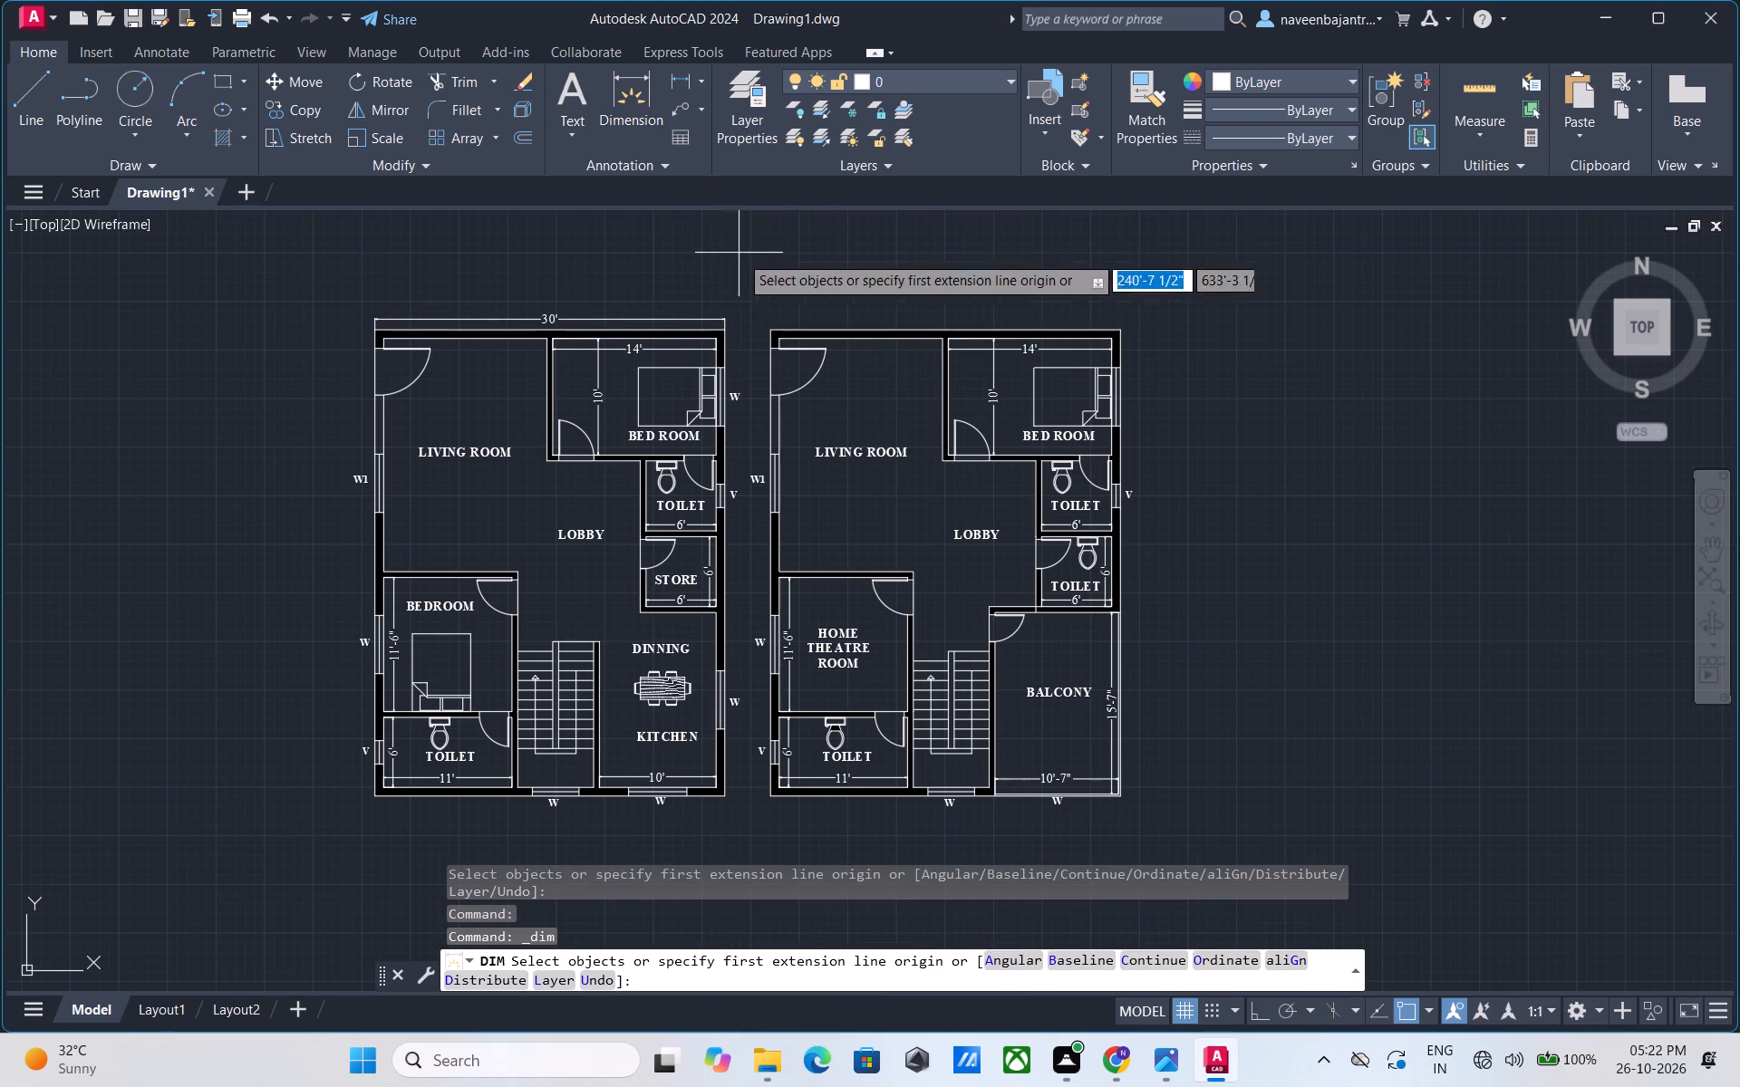
{"action": "left_click", "coordinate": [769, 327]}
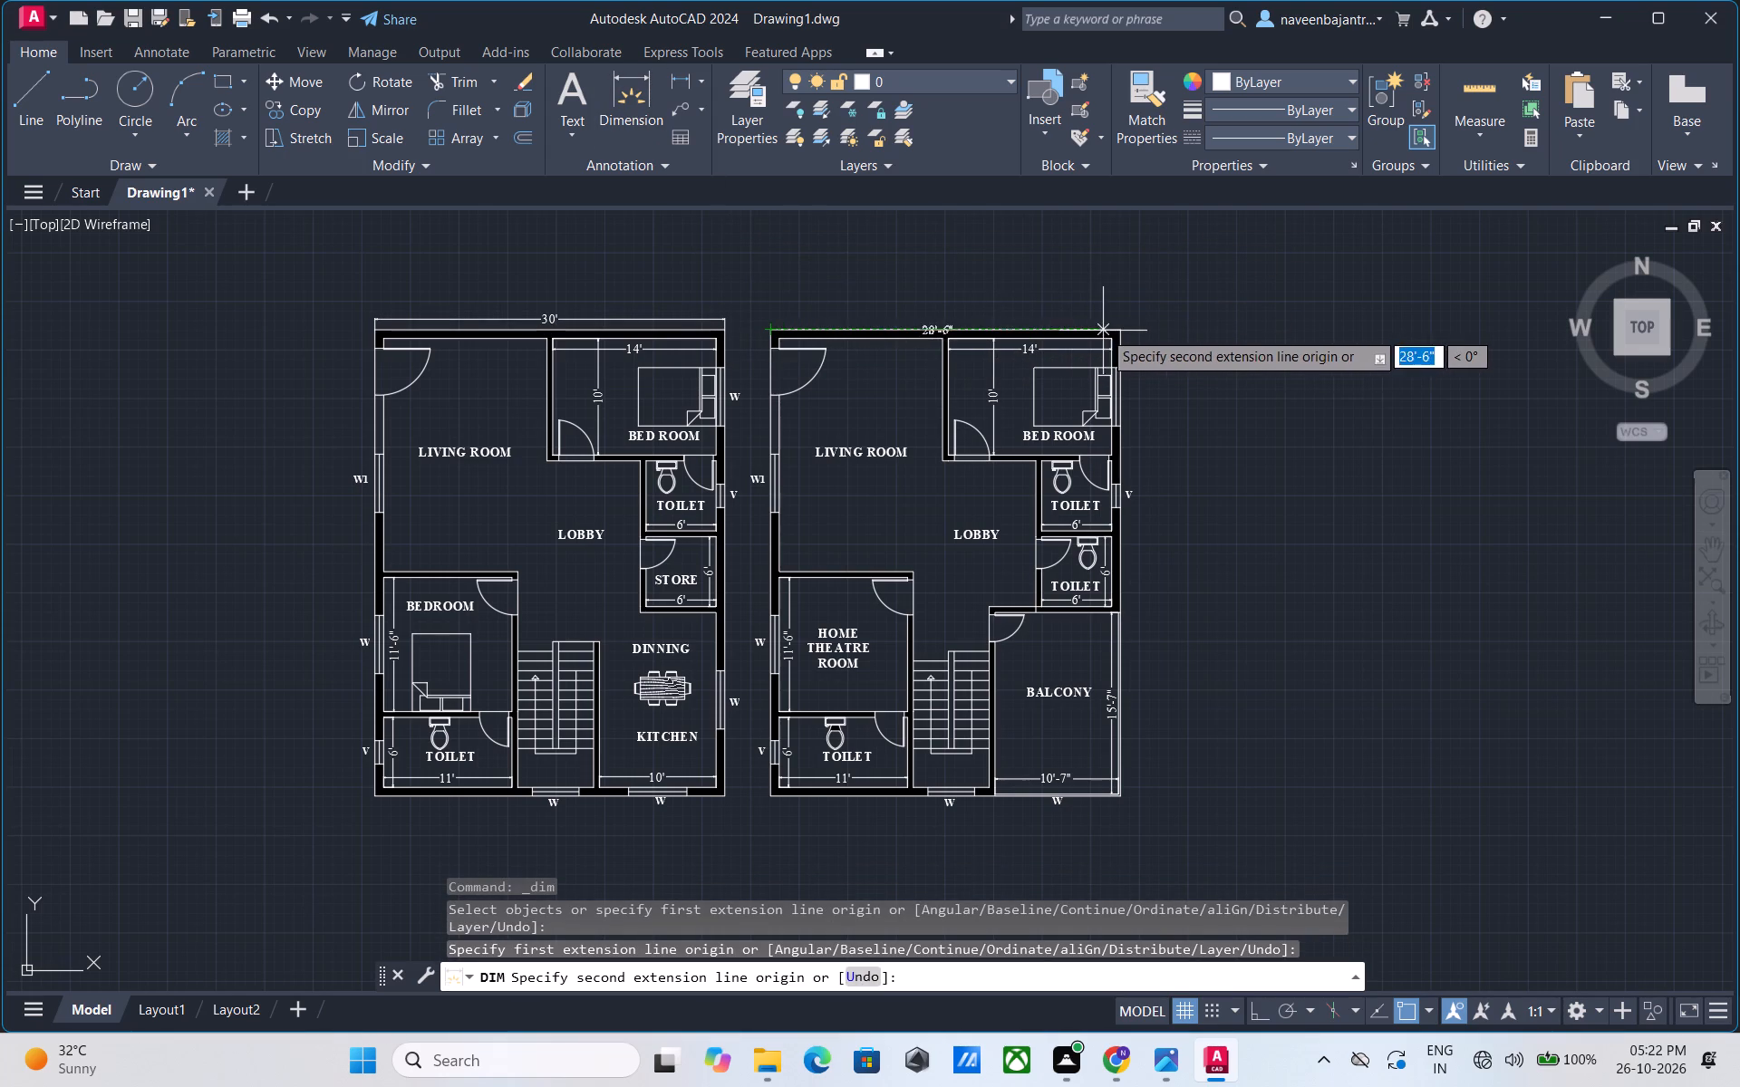
{"action": "left_click", "coordinate": [1116, 329]}
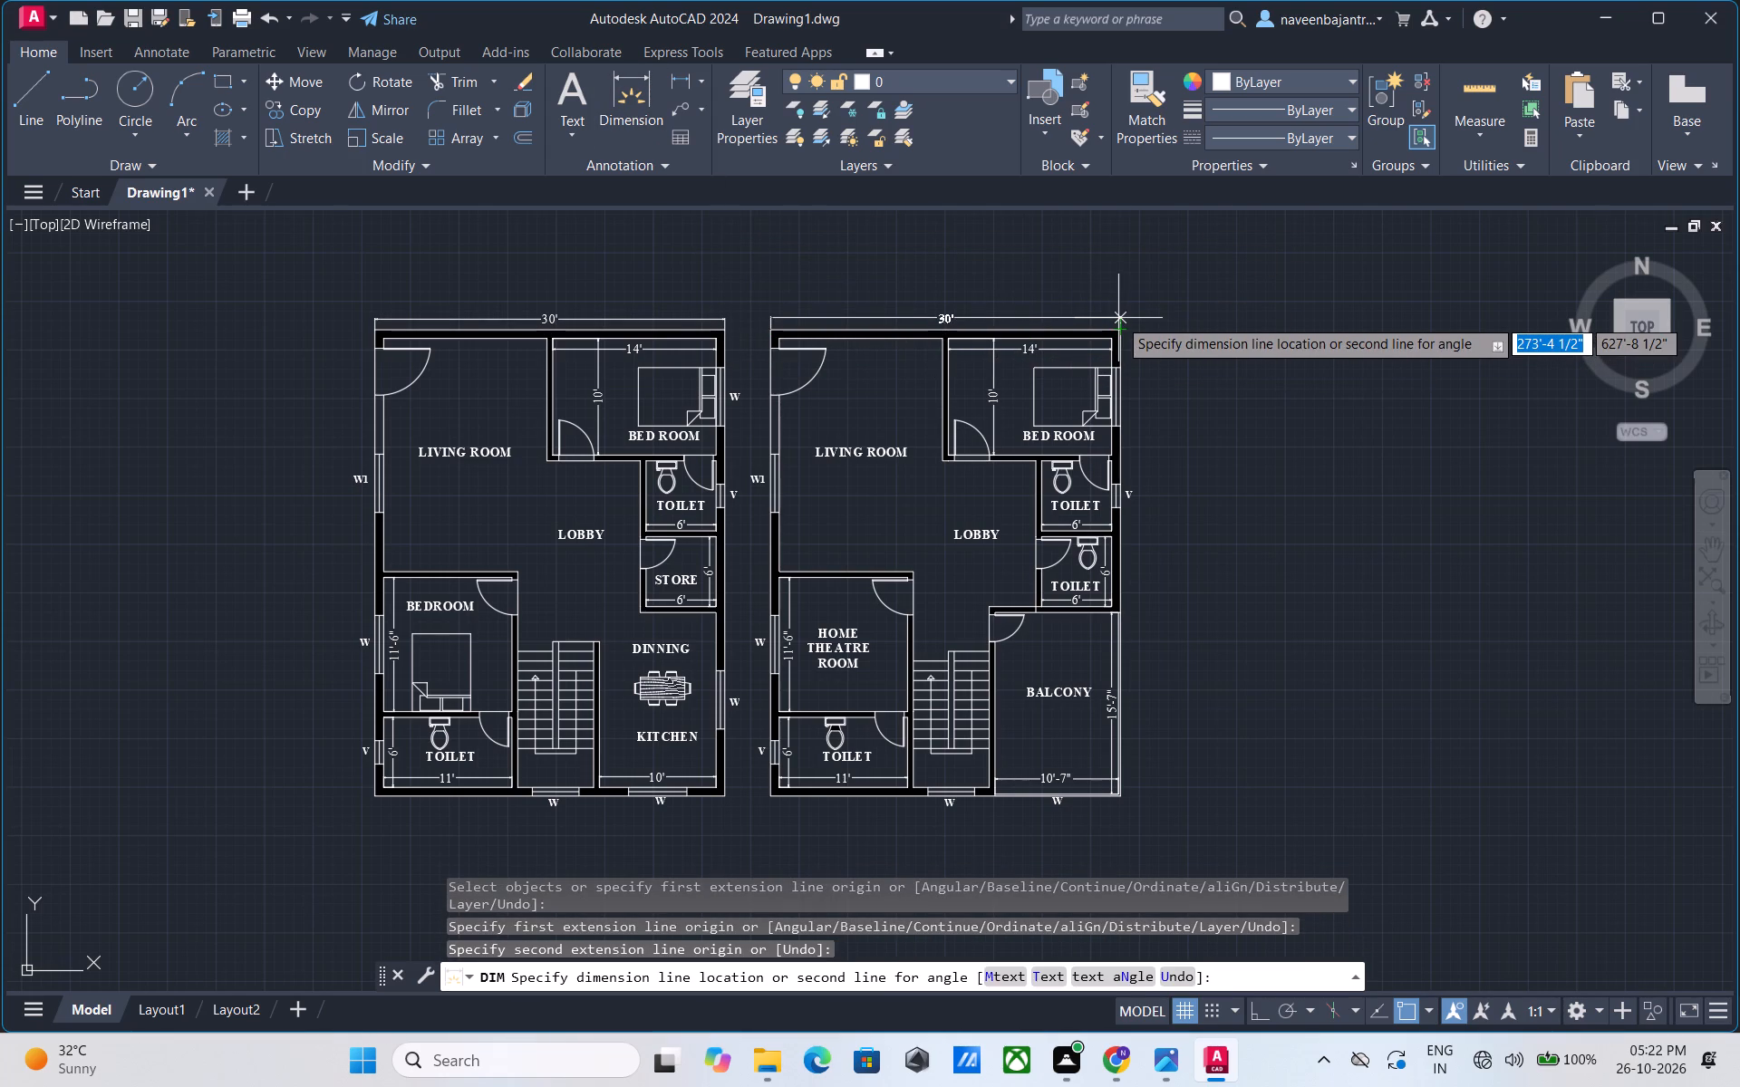
{"action": "left_click", "coordinate": [1118, 318]}
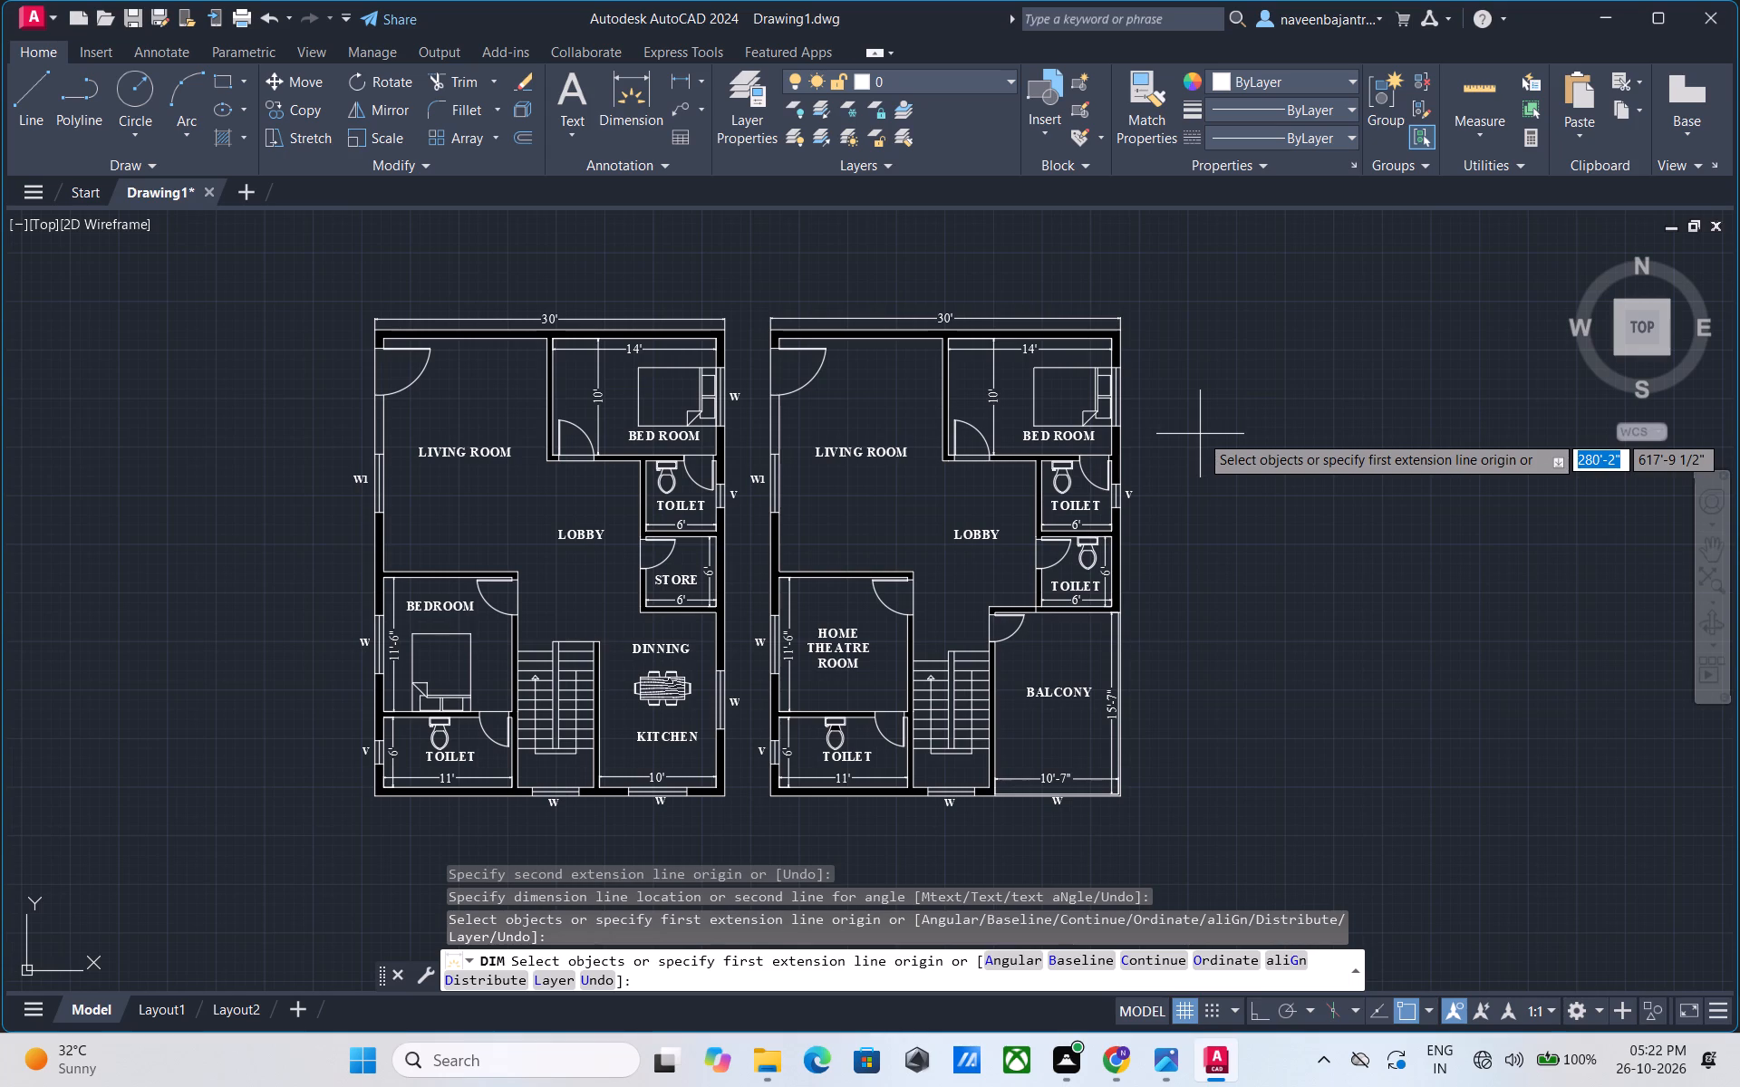
{"action": "key", "text": "Escape"}
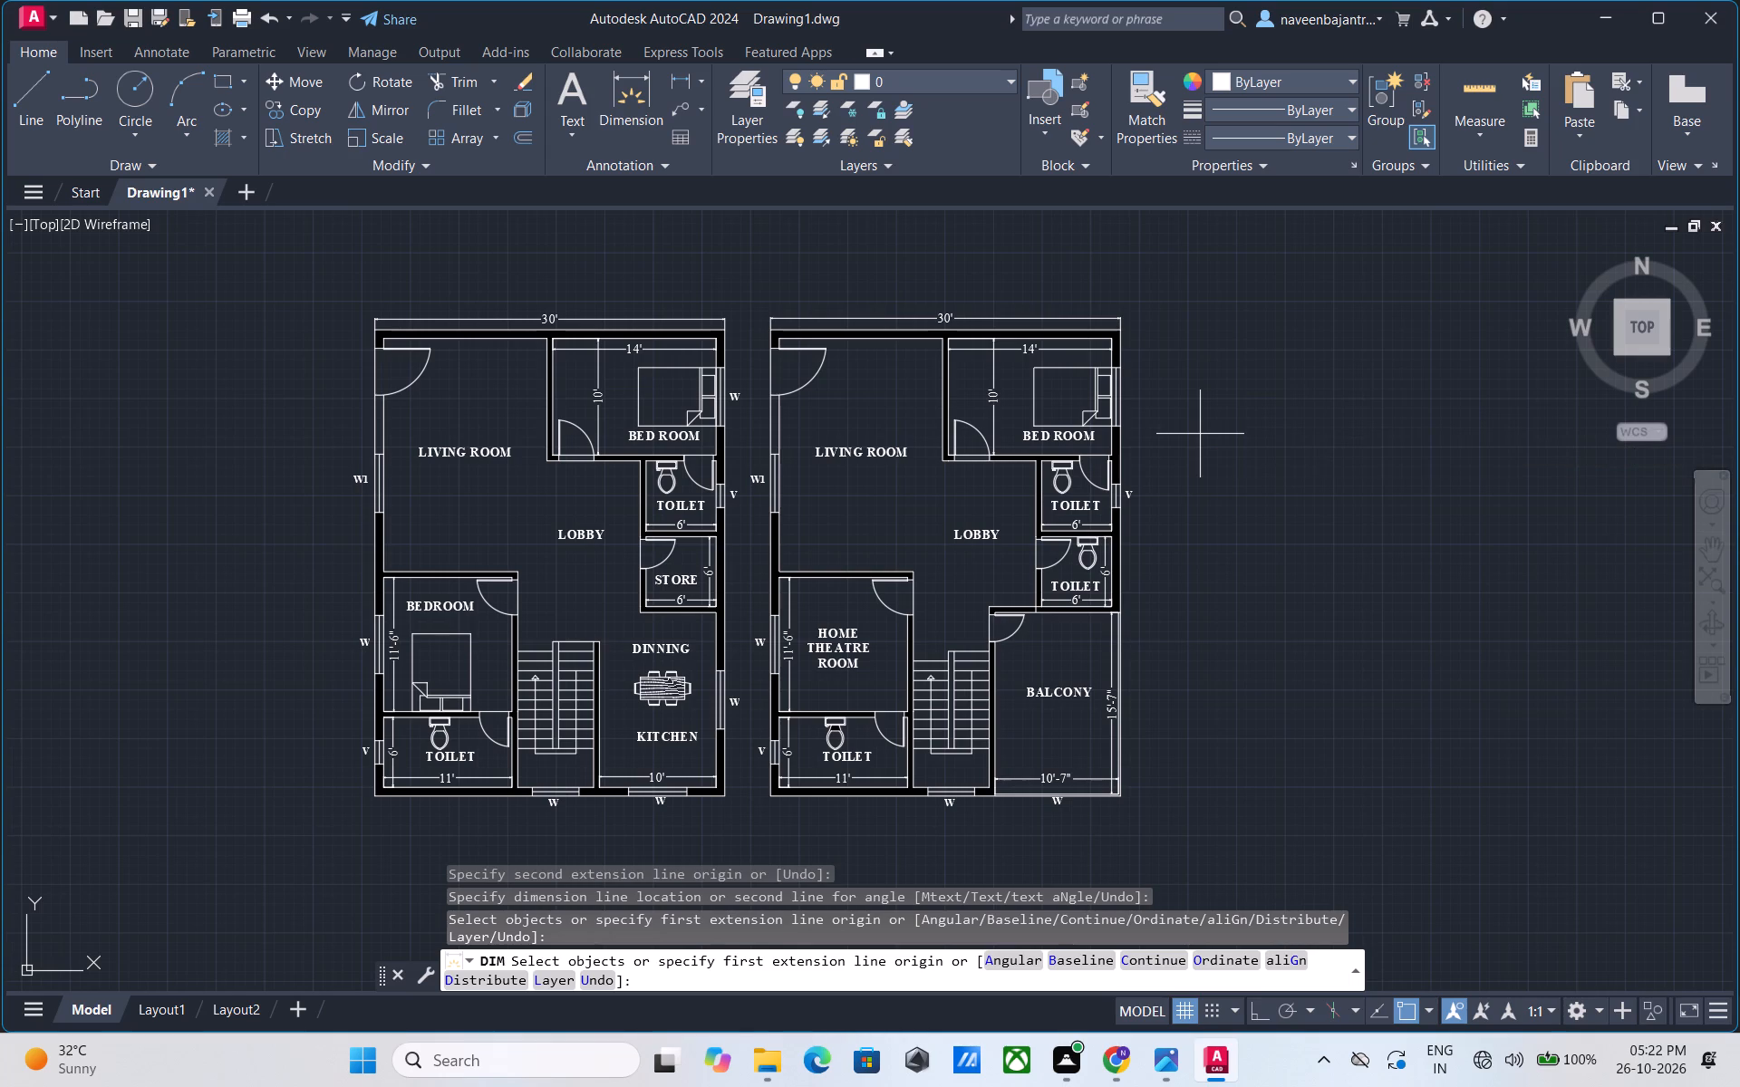
Dimension the original plan's overall depth along its left outer wall, placing the dimension line outside the window labels.
{"action": "left_click", "coordinate": [616, 101]}
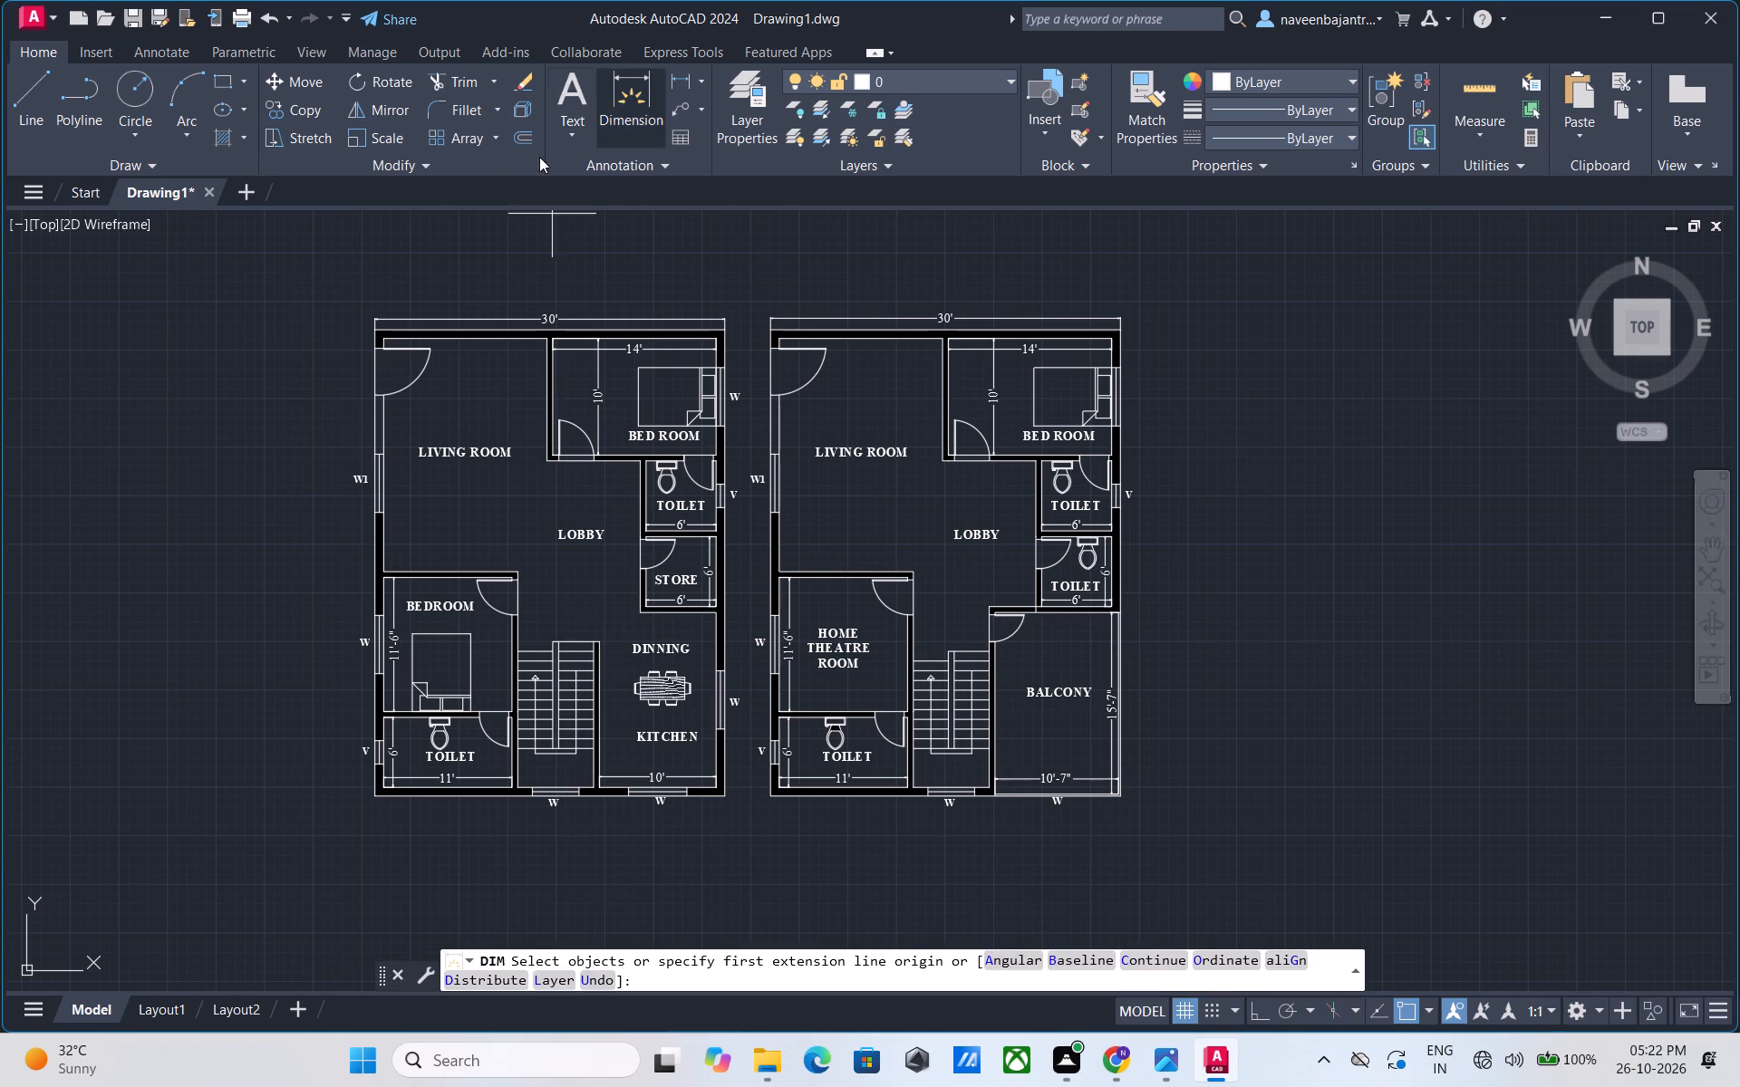
{"action": "left_click", "coordinate": [375, 327]}
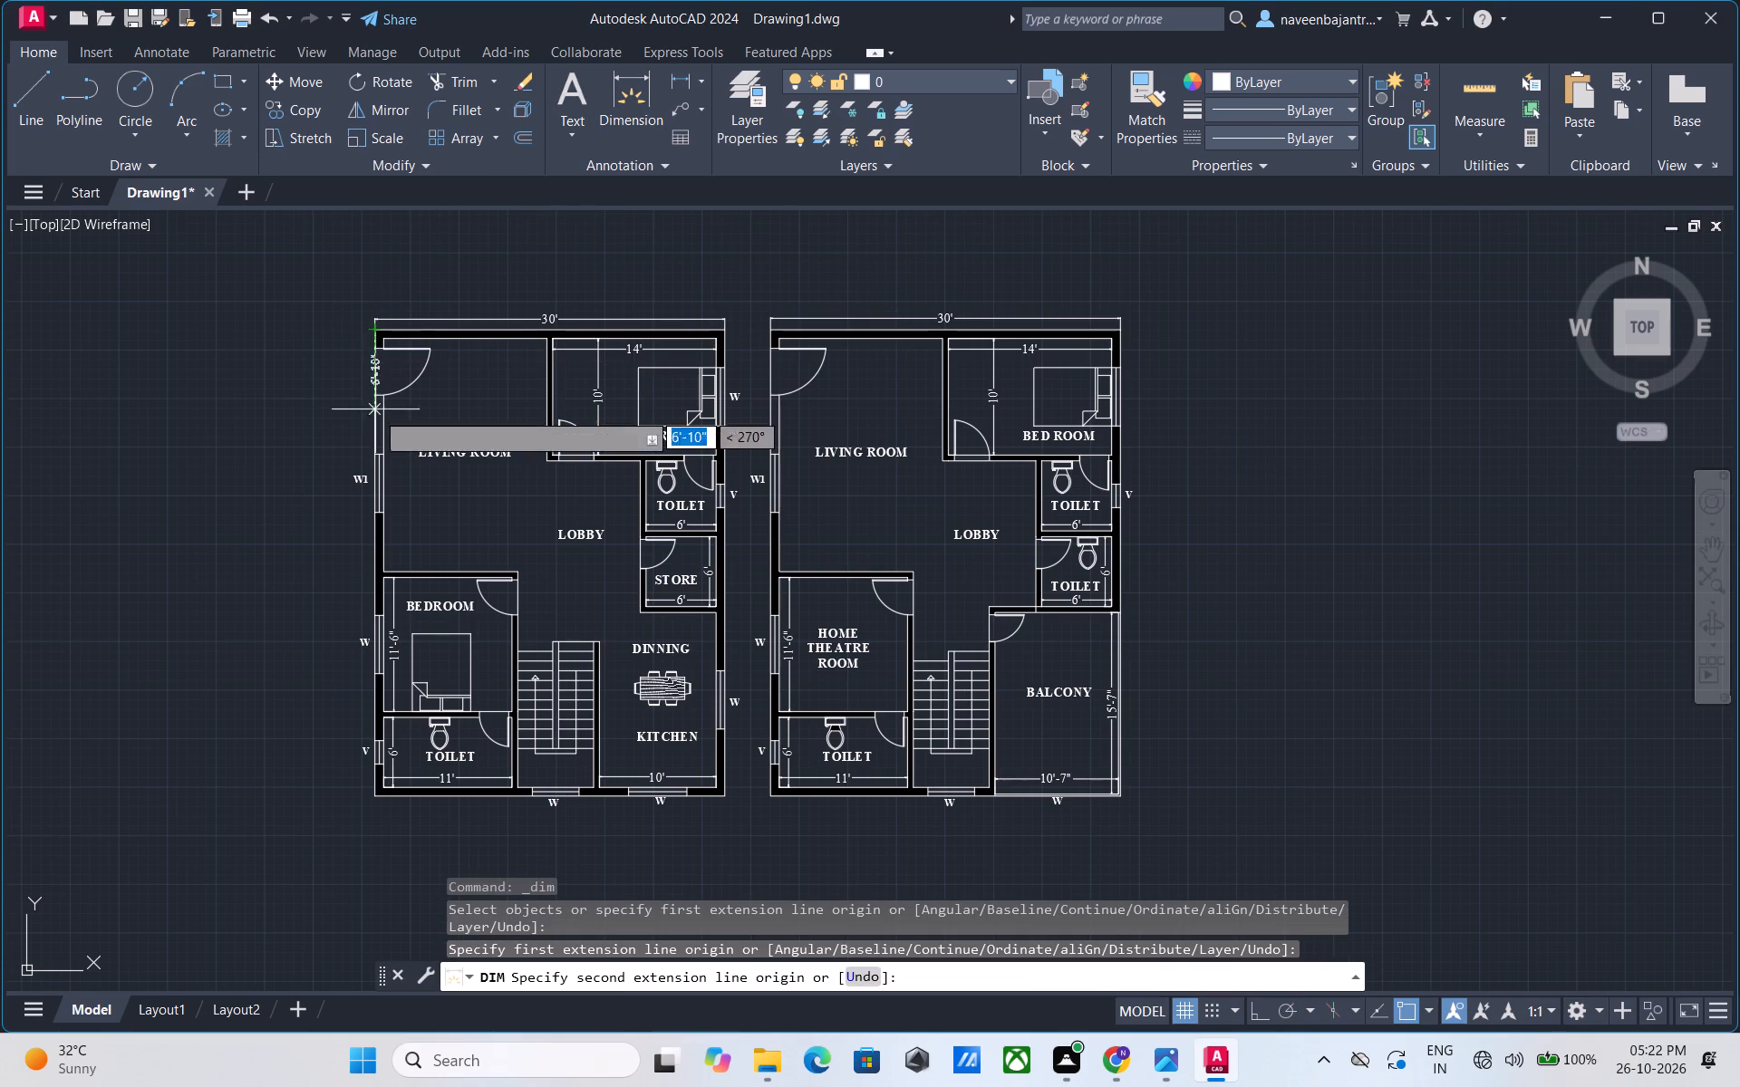
{"action": "left_click", "coordinate": [372, 797]}
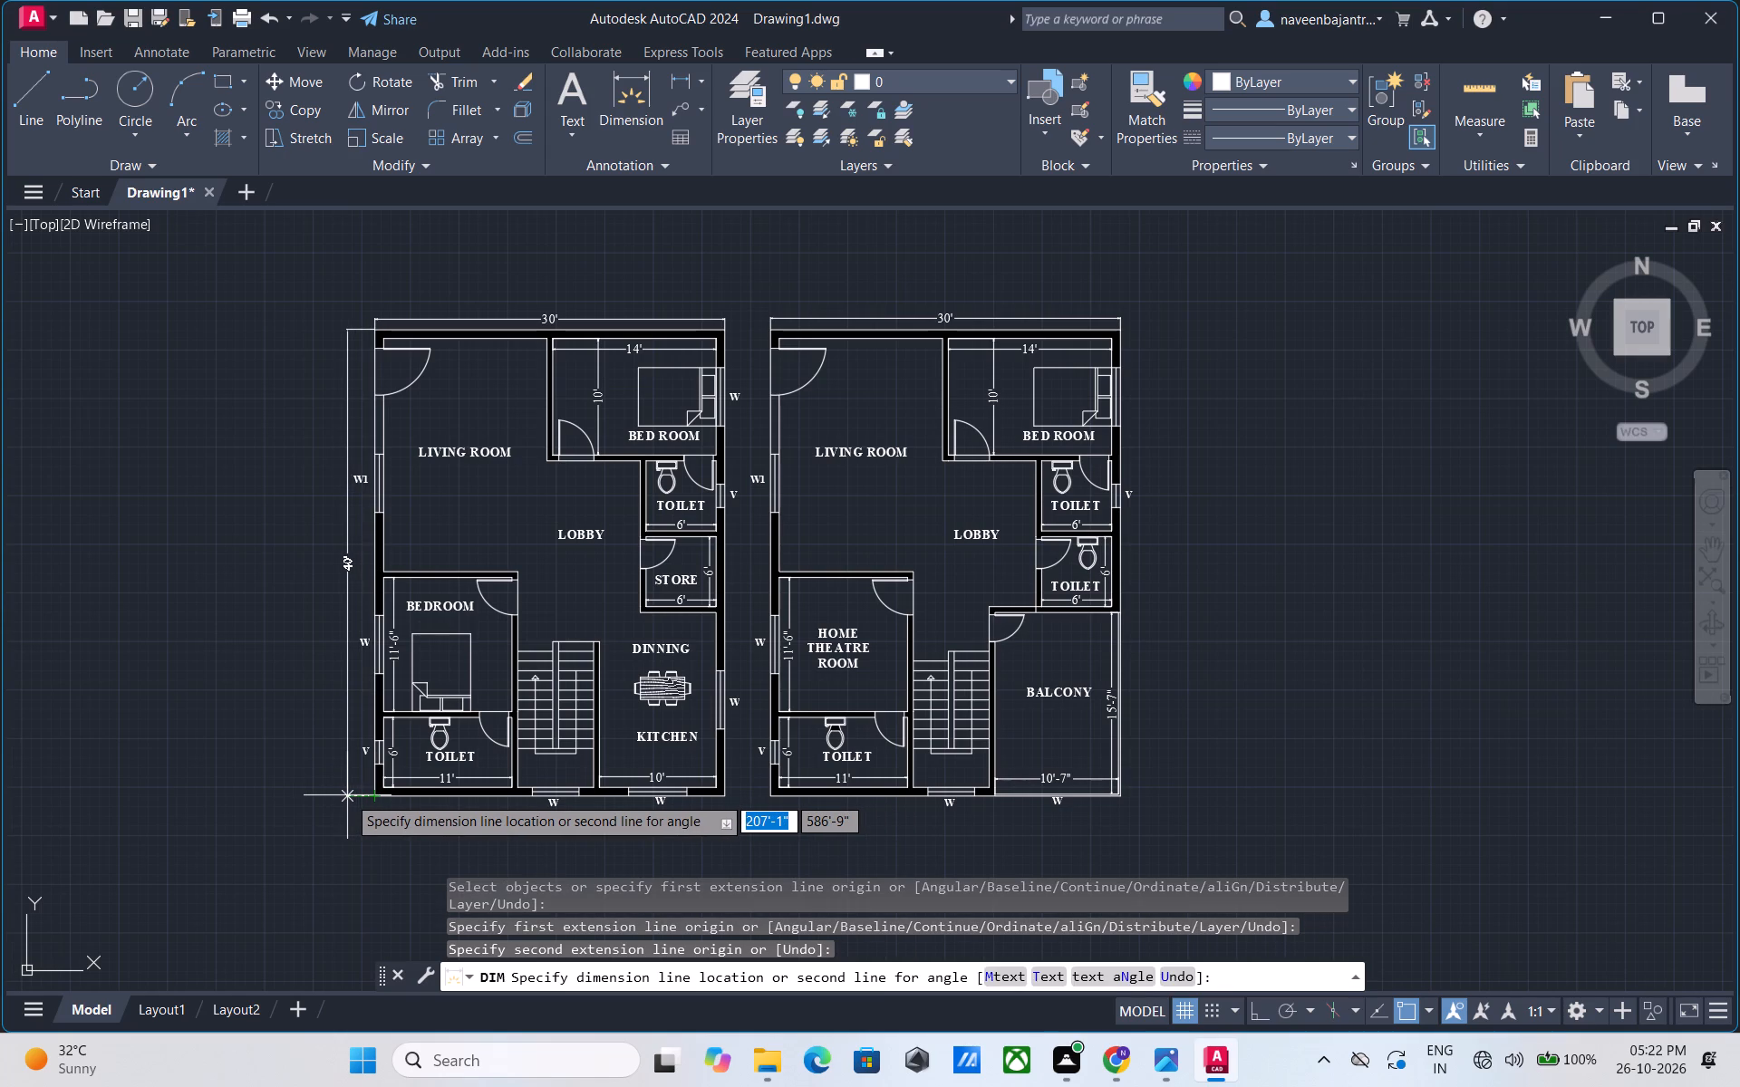
{"action": "left_click", "coordinate": [347, 795]}
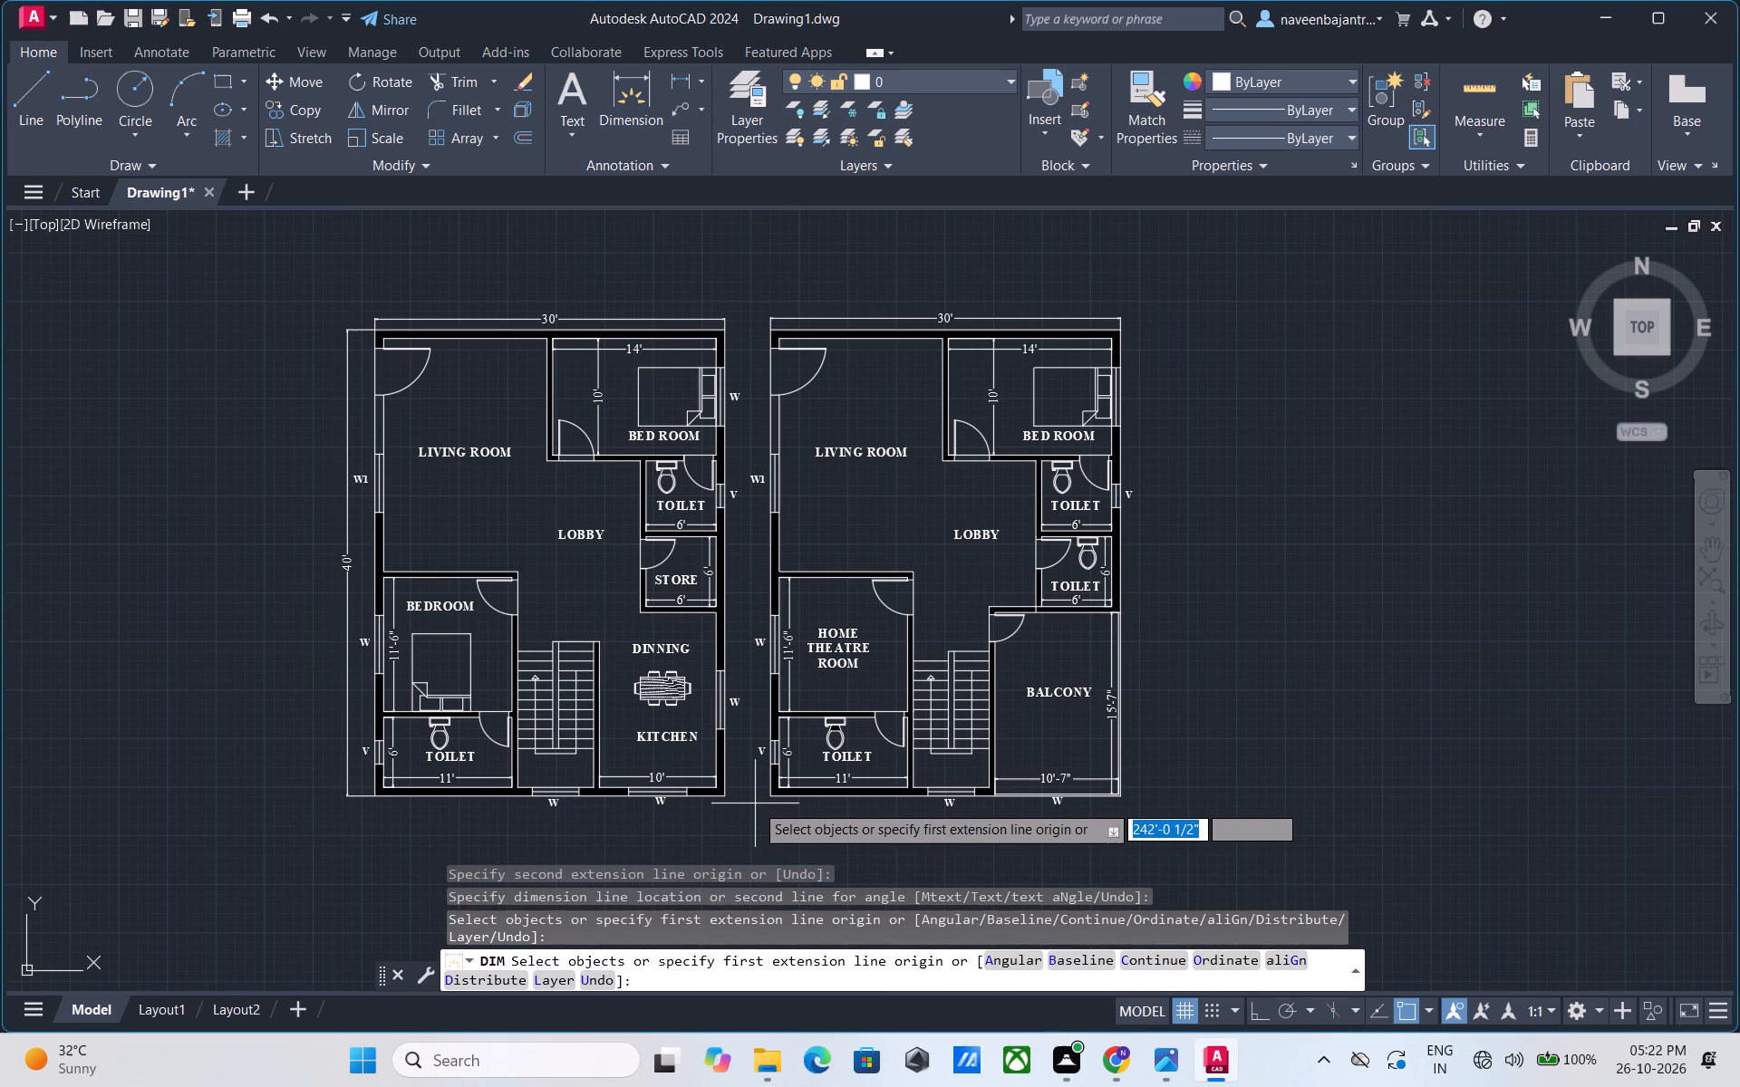
Draw a border rectangle enclosing both floor plans and their overall dimensions.
{"action": "middle_click_drag", "start_coordinate": [836, 530], "coordinate": [822, 500]}
{"action": "scroll", "coordinate": [836, 530], "scroll_direction": "up", "scroll_amount": 1}
{"action": "scroll", "coordinate": [822, 500], "scroll_direction": "down", "scroll_amount": 1}
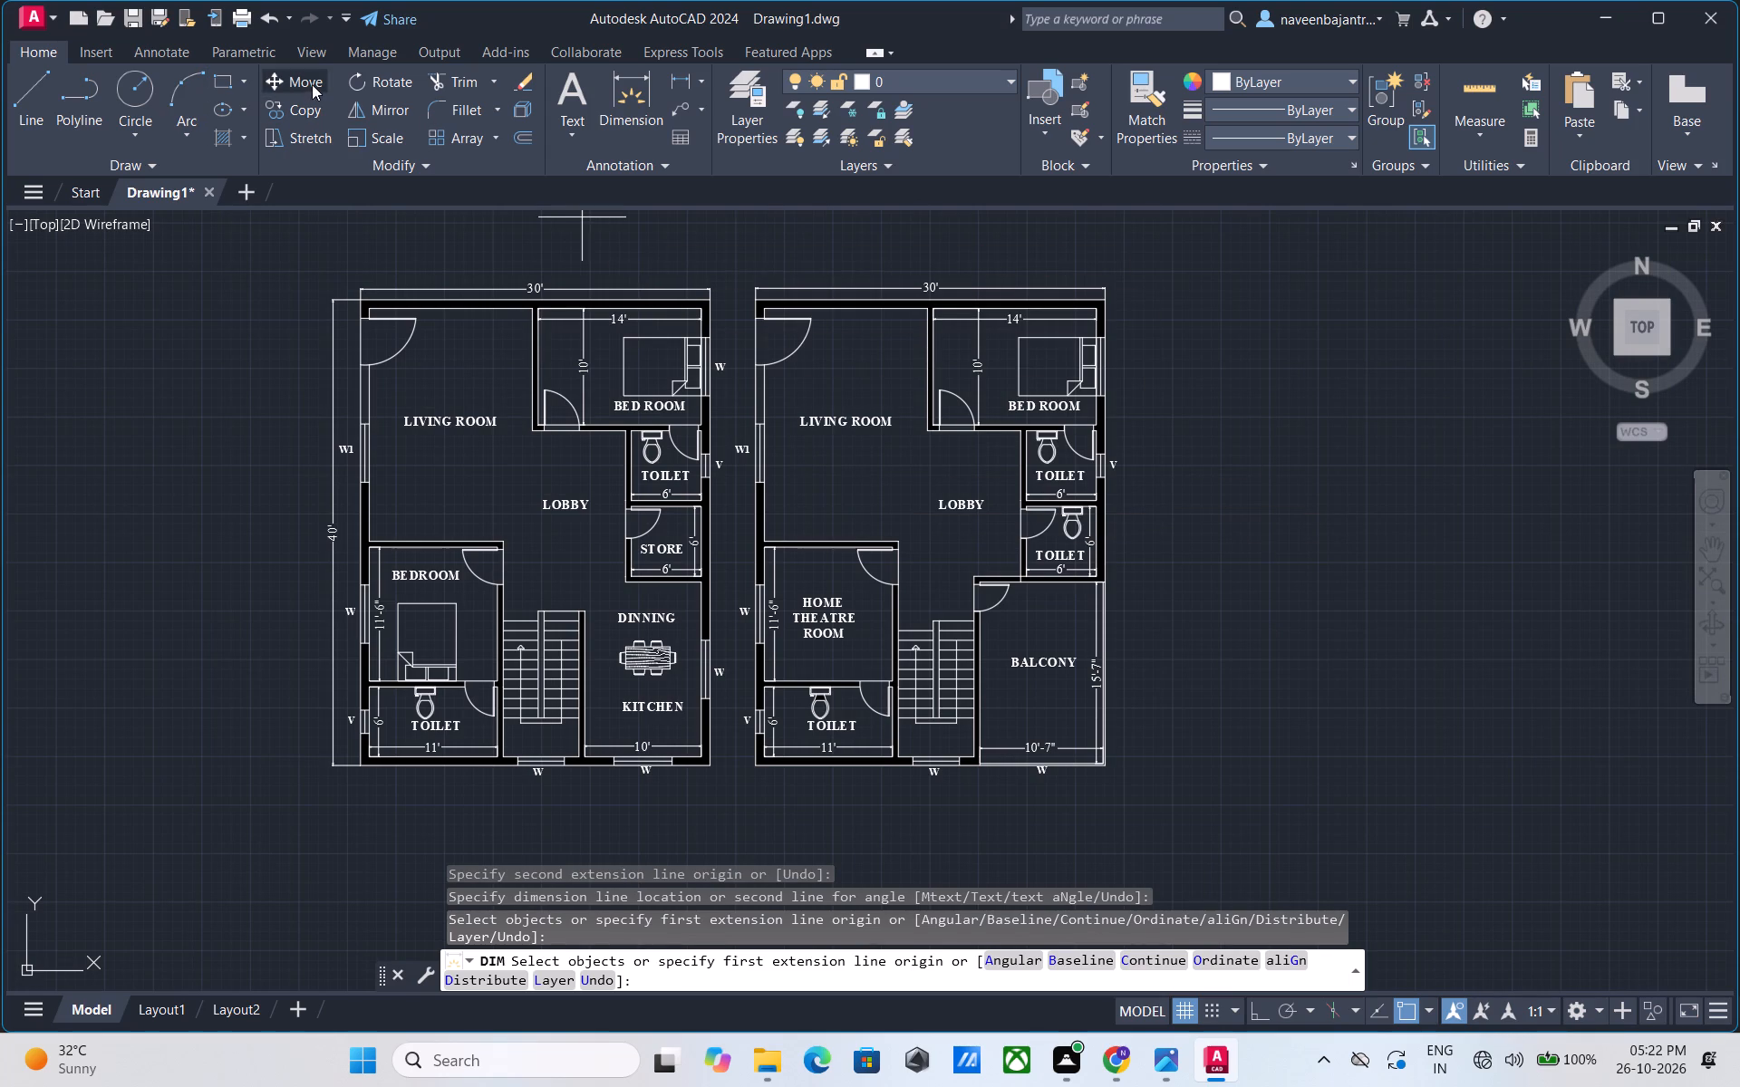
{"action": "left_click", "coordinate": [224, 81]}
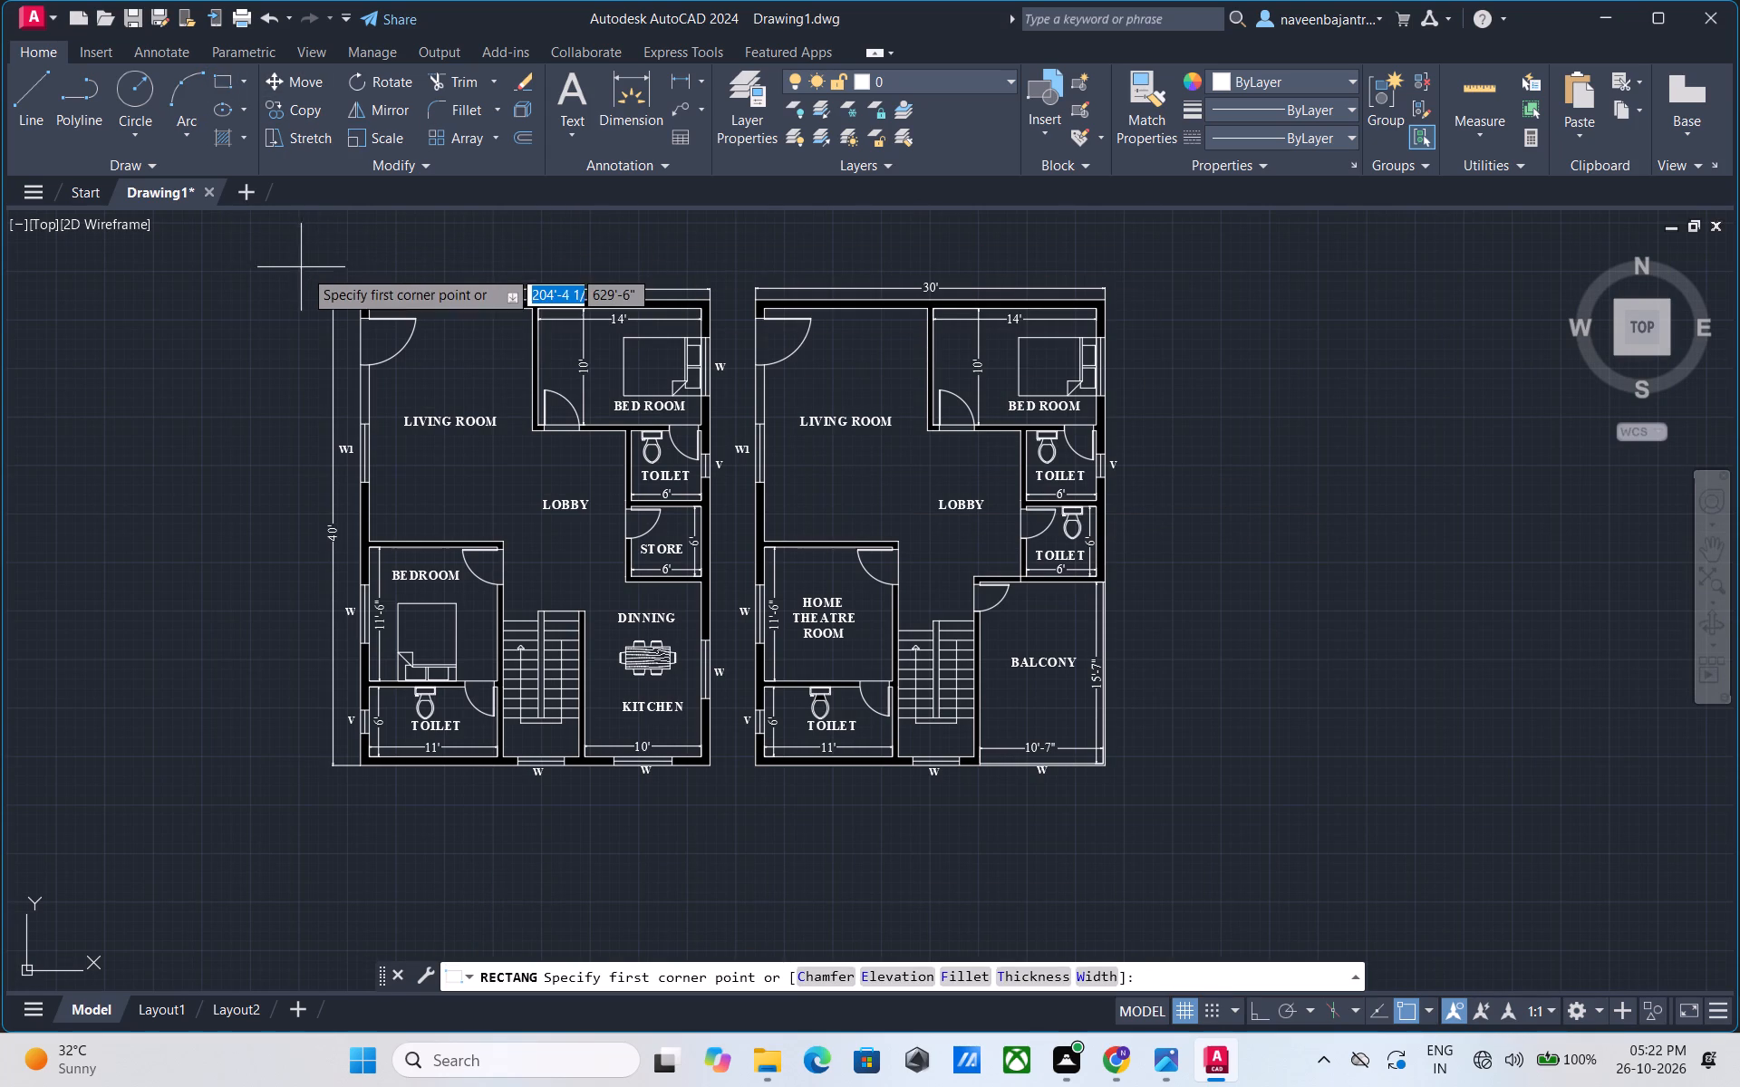
{"action": "left_click", "coordinate": [304, 270]}
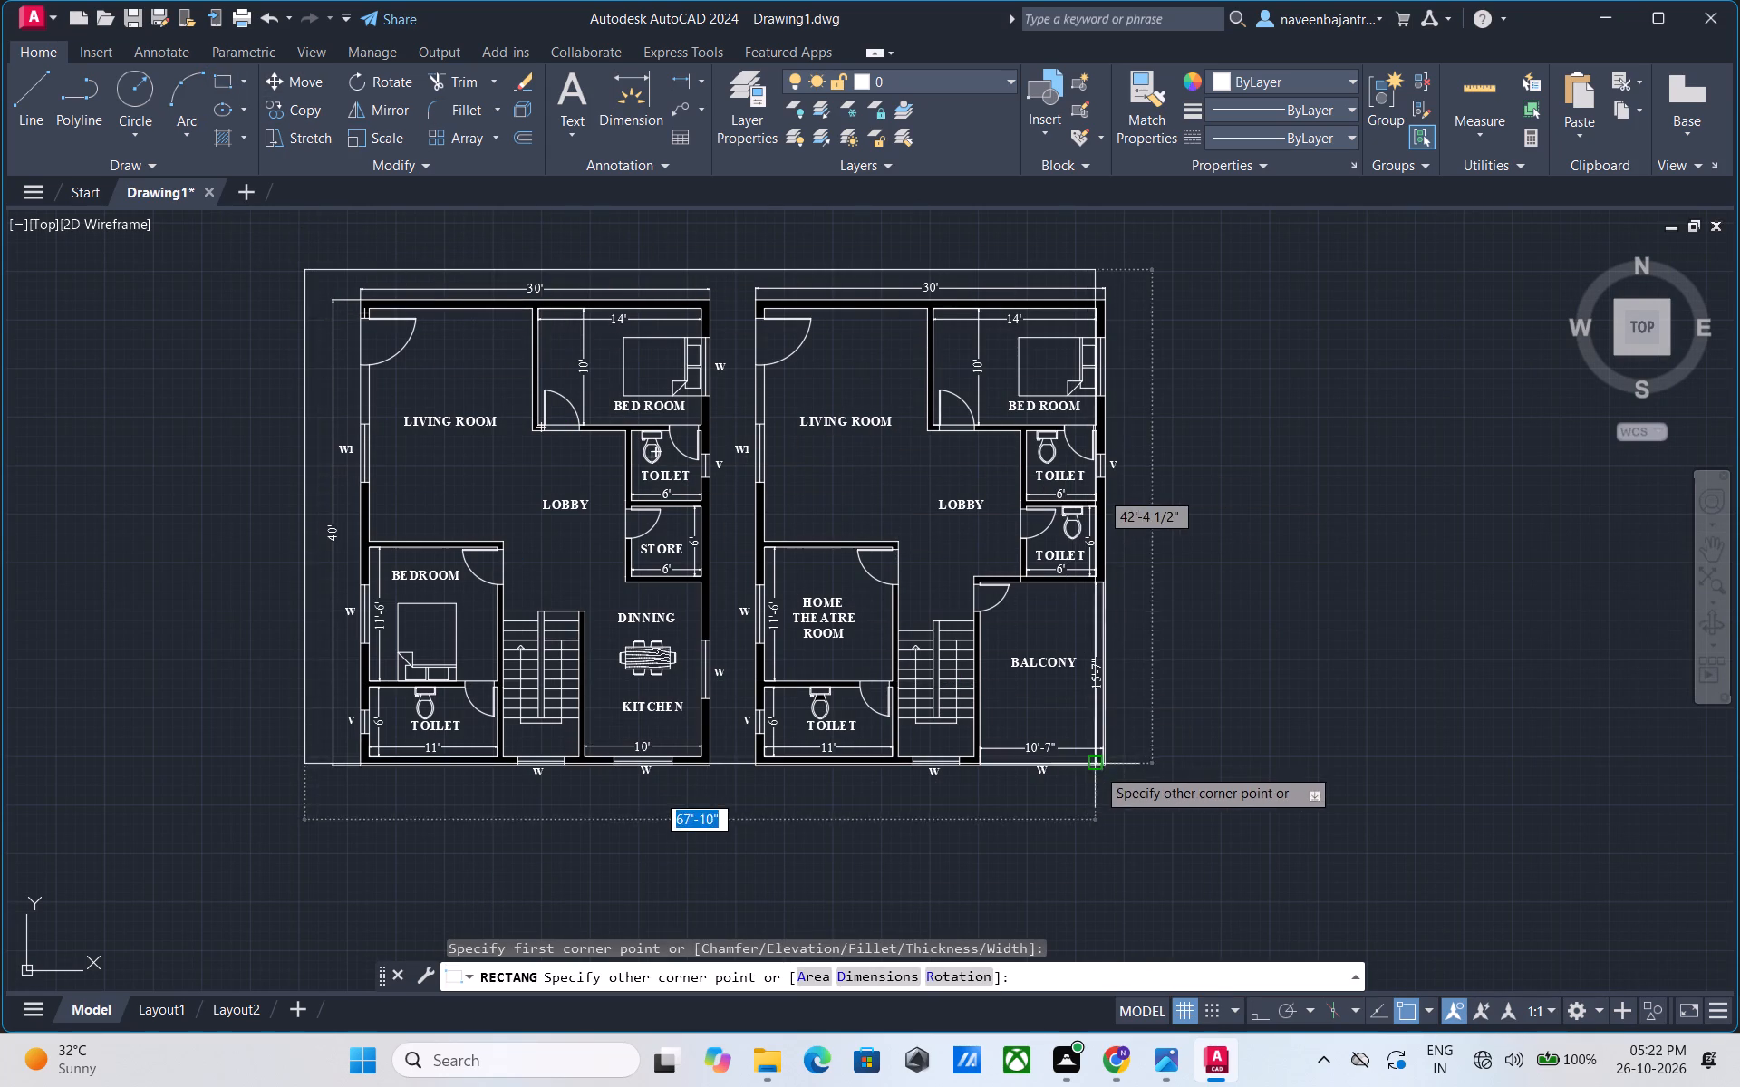
{"action": "left_click", "coordinate": [1124, 783]}
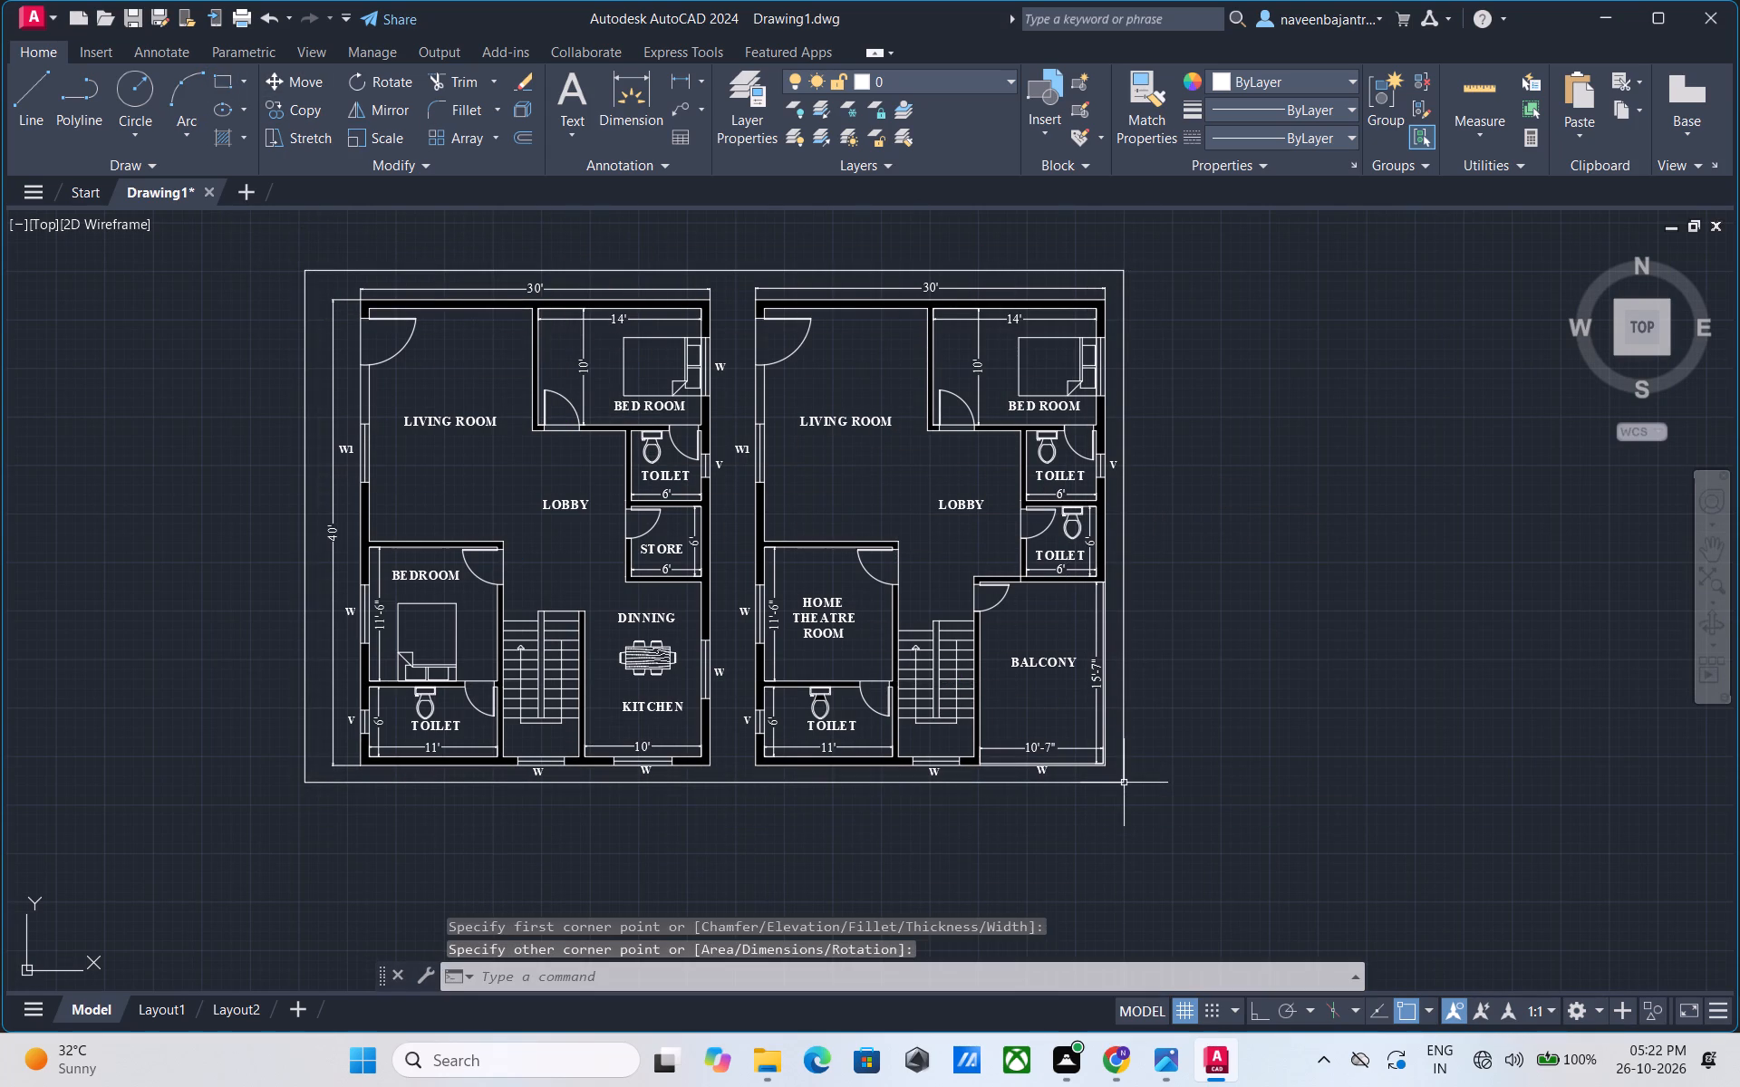
{"action": "key", "text": "Escape"}
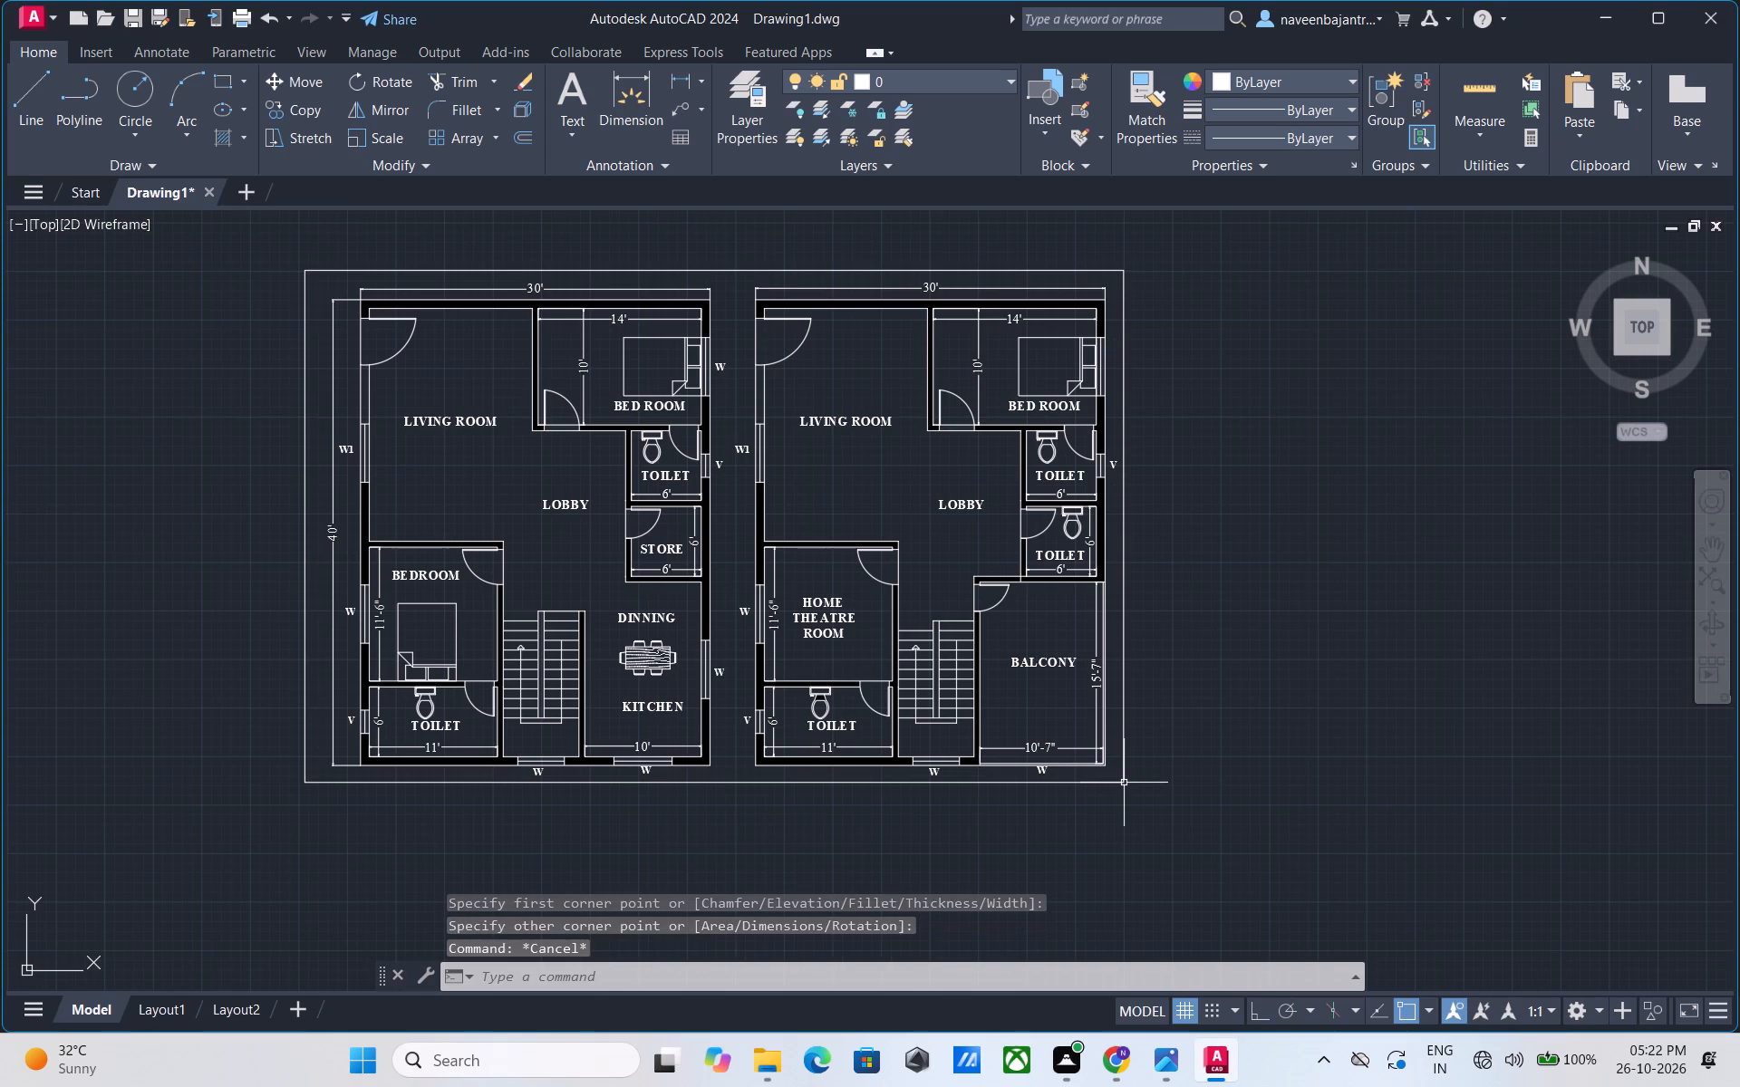
Replace the border rectangle with a slightly tighter one, about 69' wide, enclosing both floor plans and their overall dimensions.
{"action": "left_click", "coordinate": [314, 271]}
{"action": "key", "text": "Delete"}
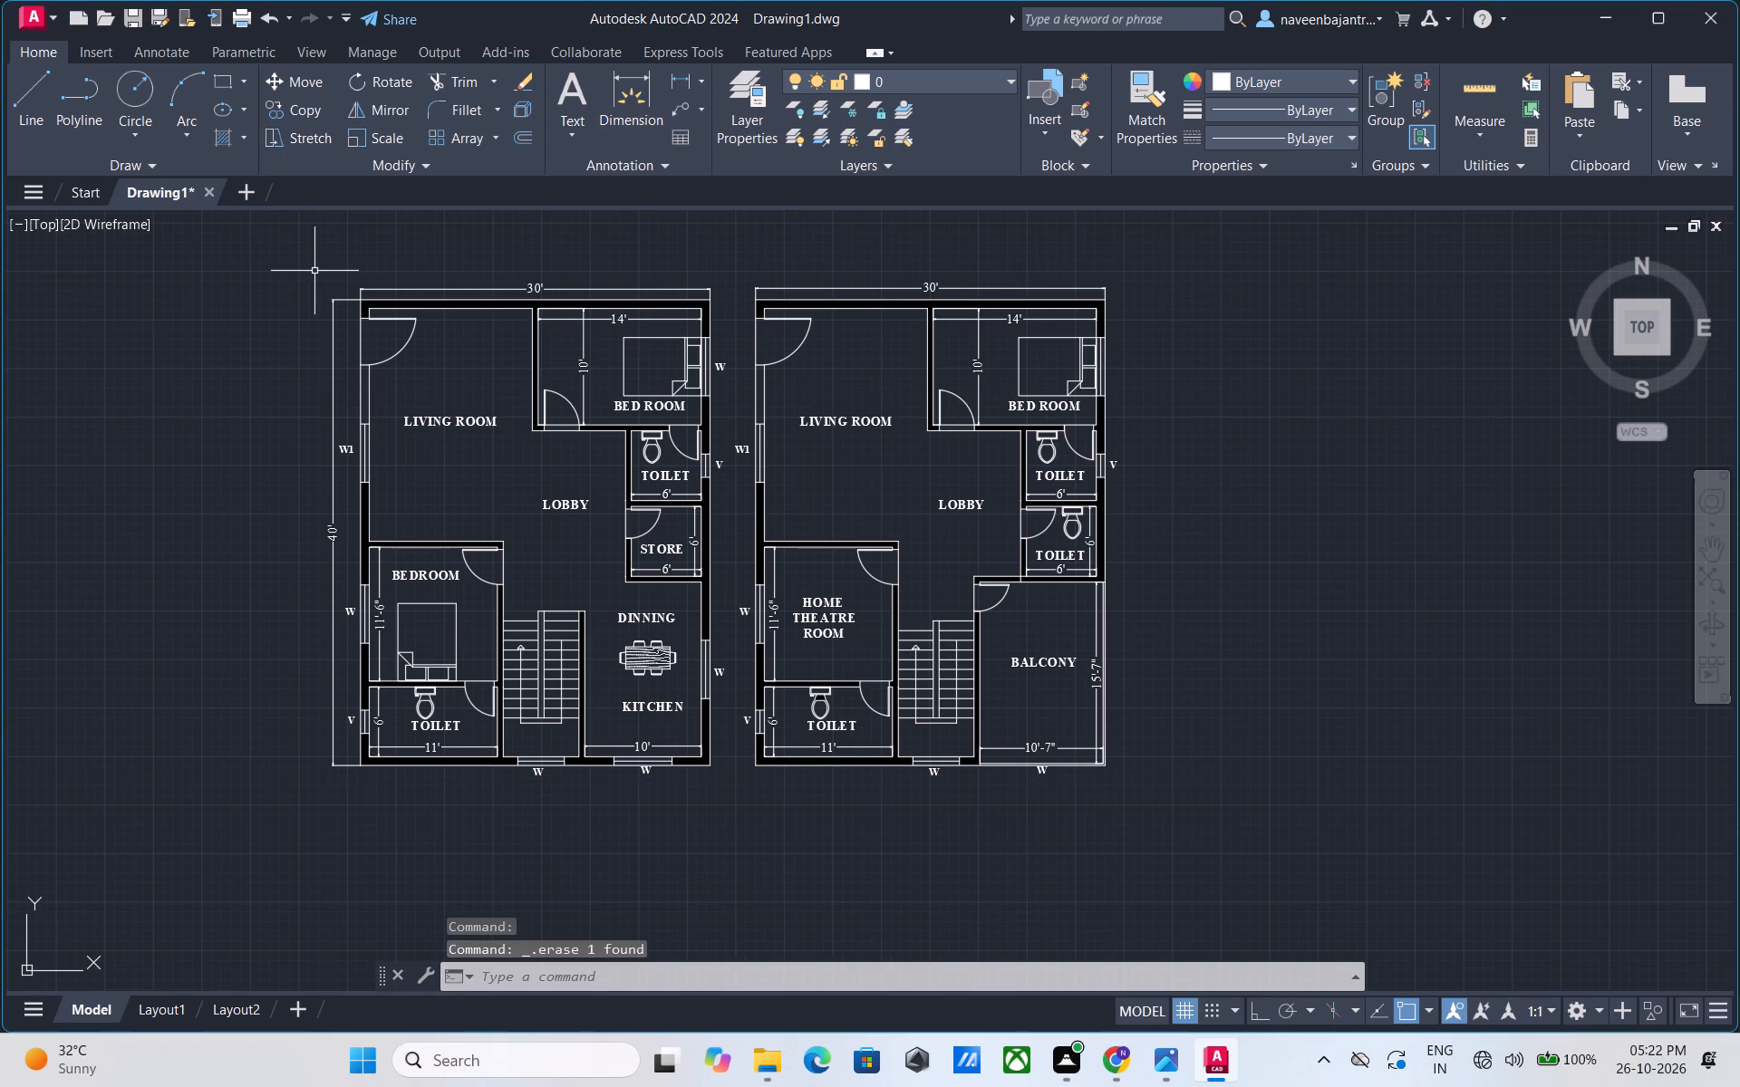
{"action": "left_click", "coordinate": [222, 81]}
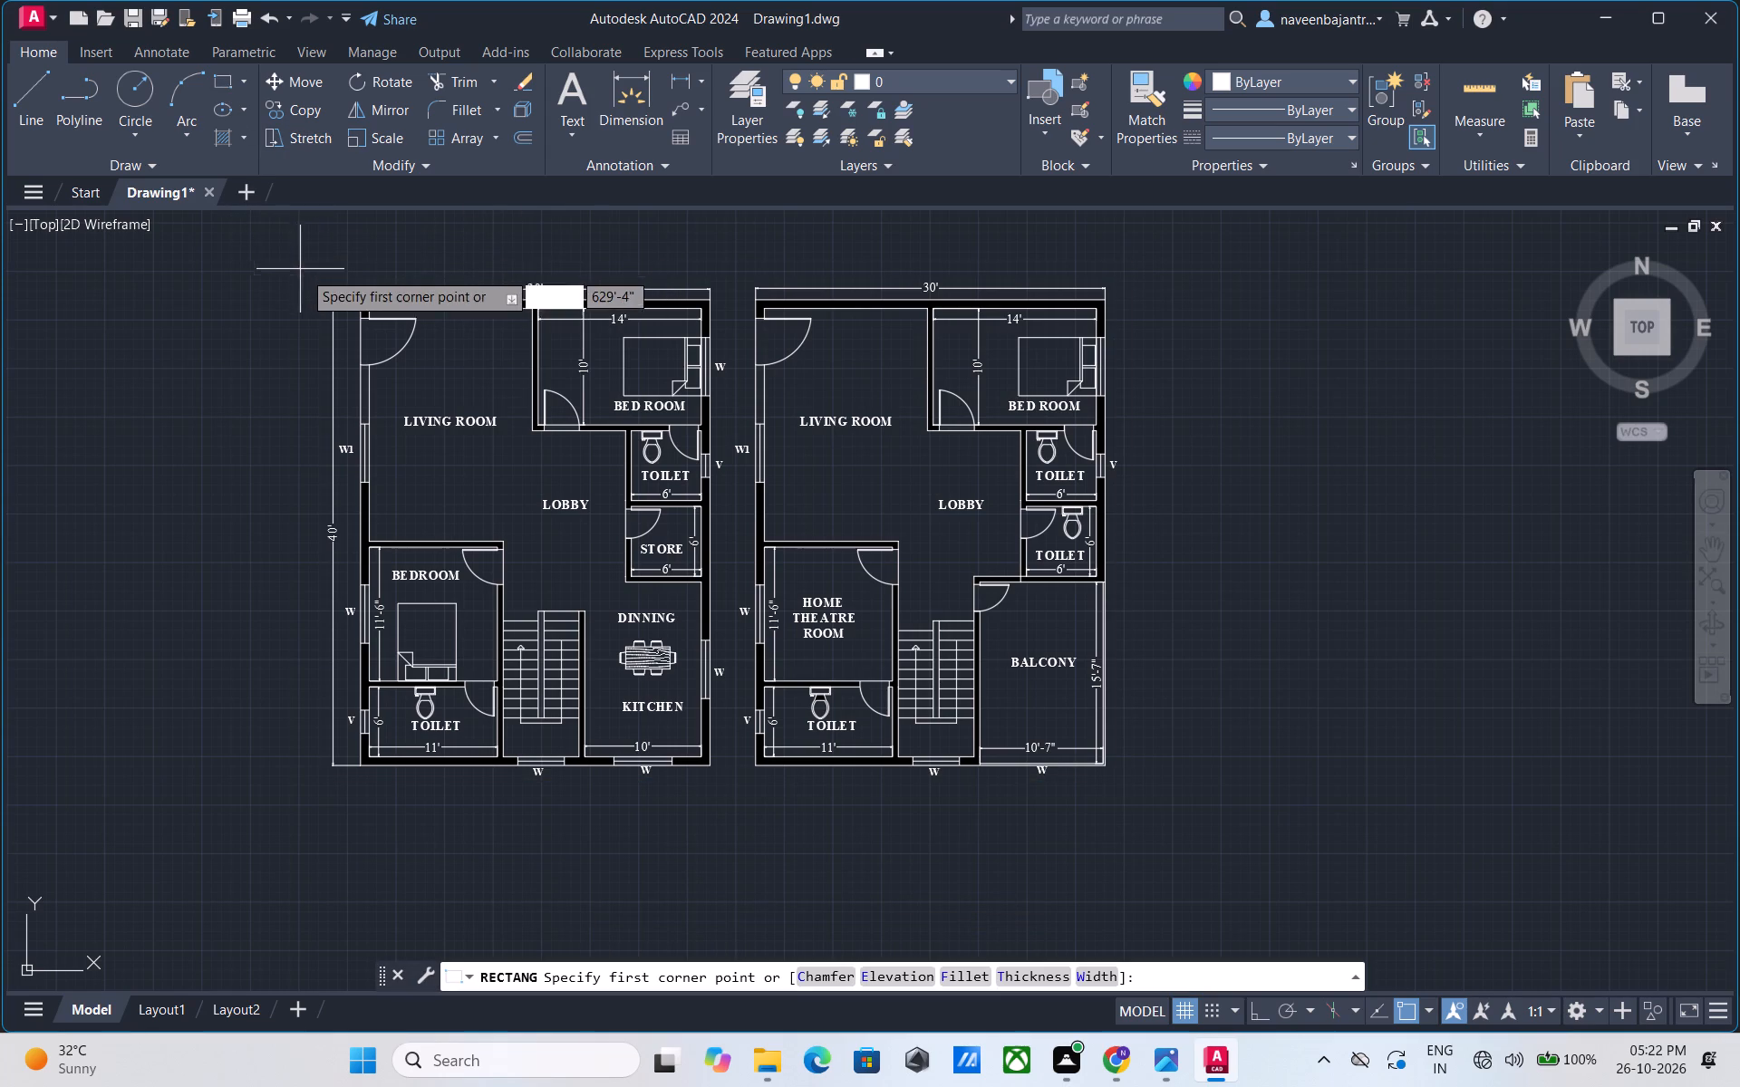
{"action": "left_click", "coordinate": [312, 272]}
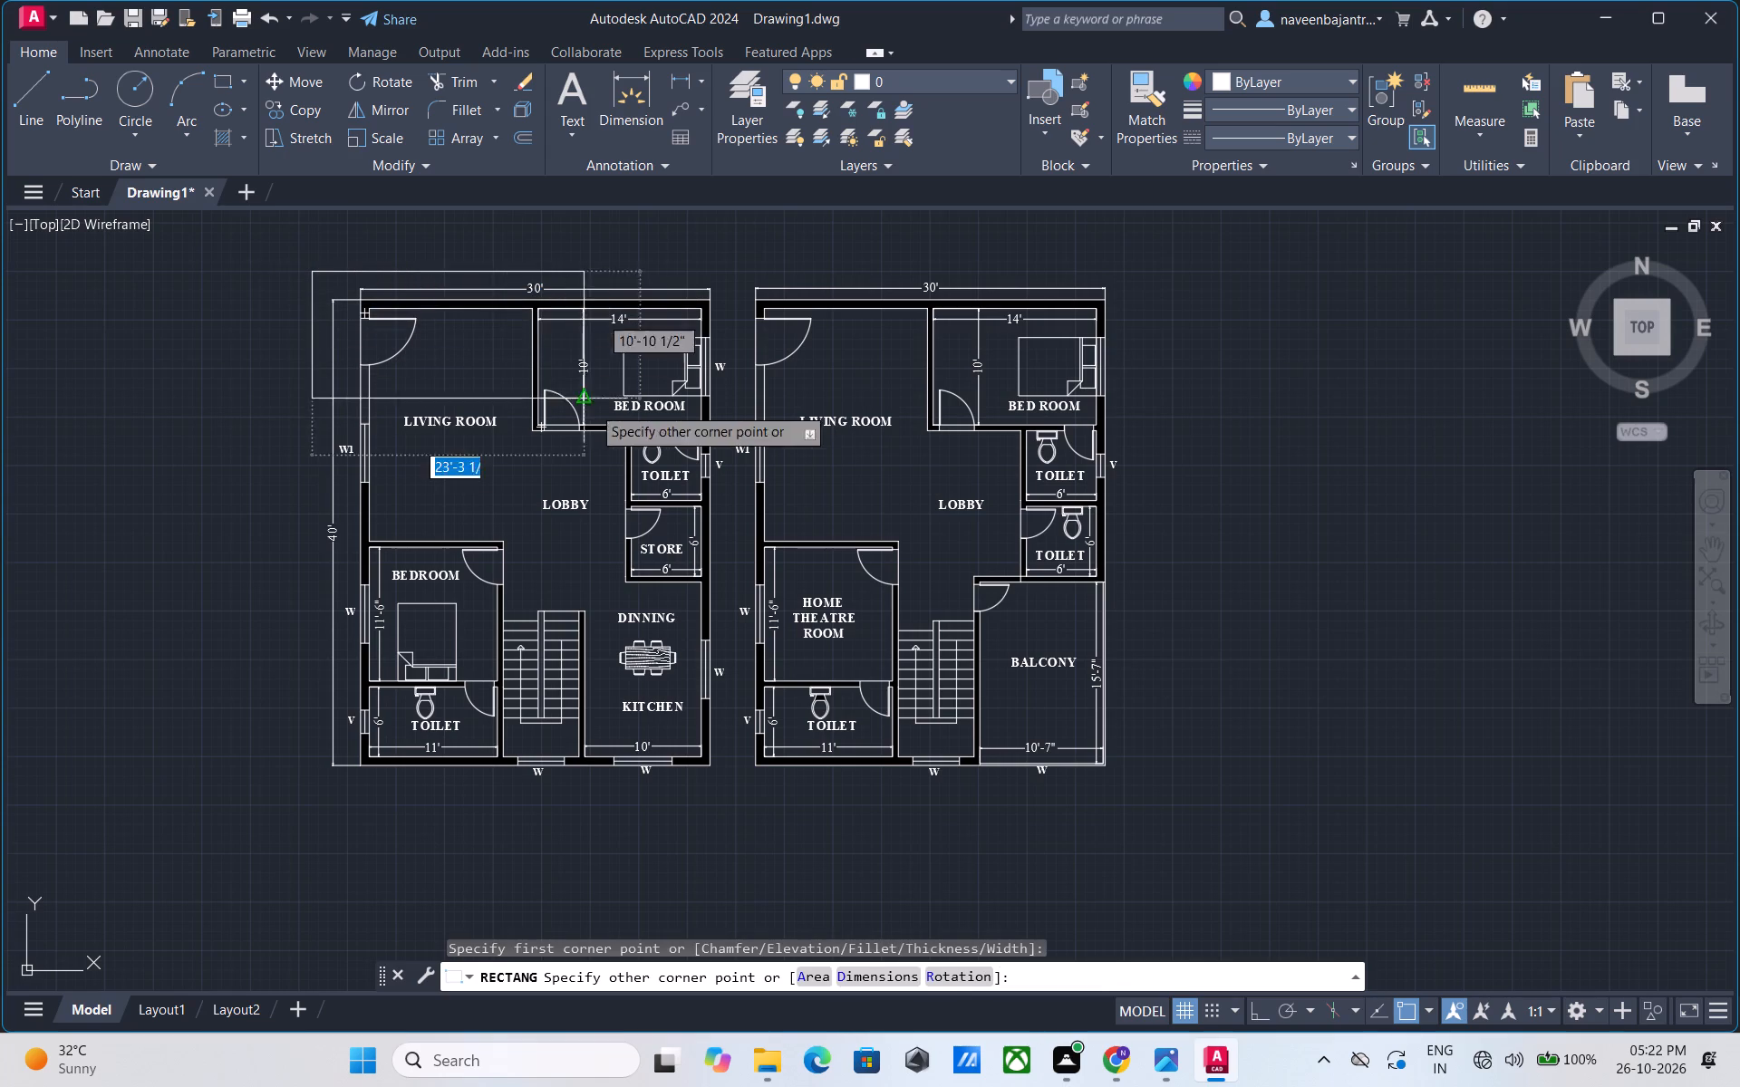
{"action": "left_click", "coordinate": [1122, 784]}
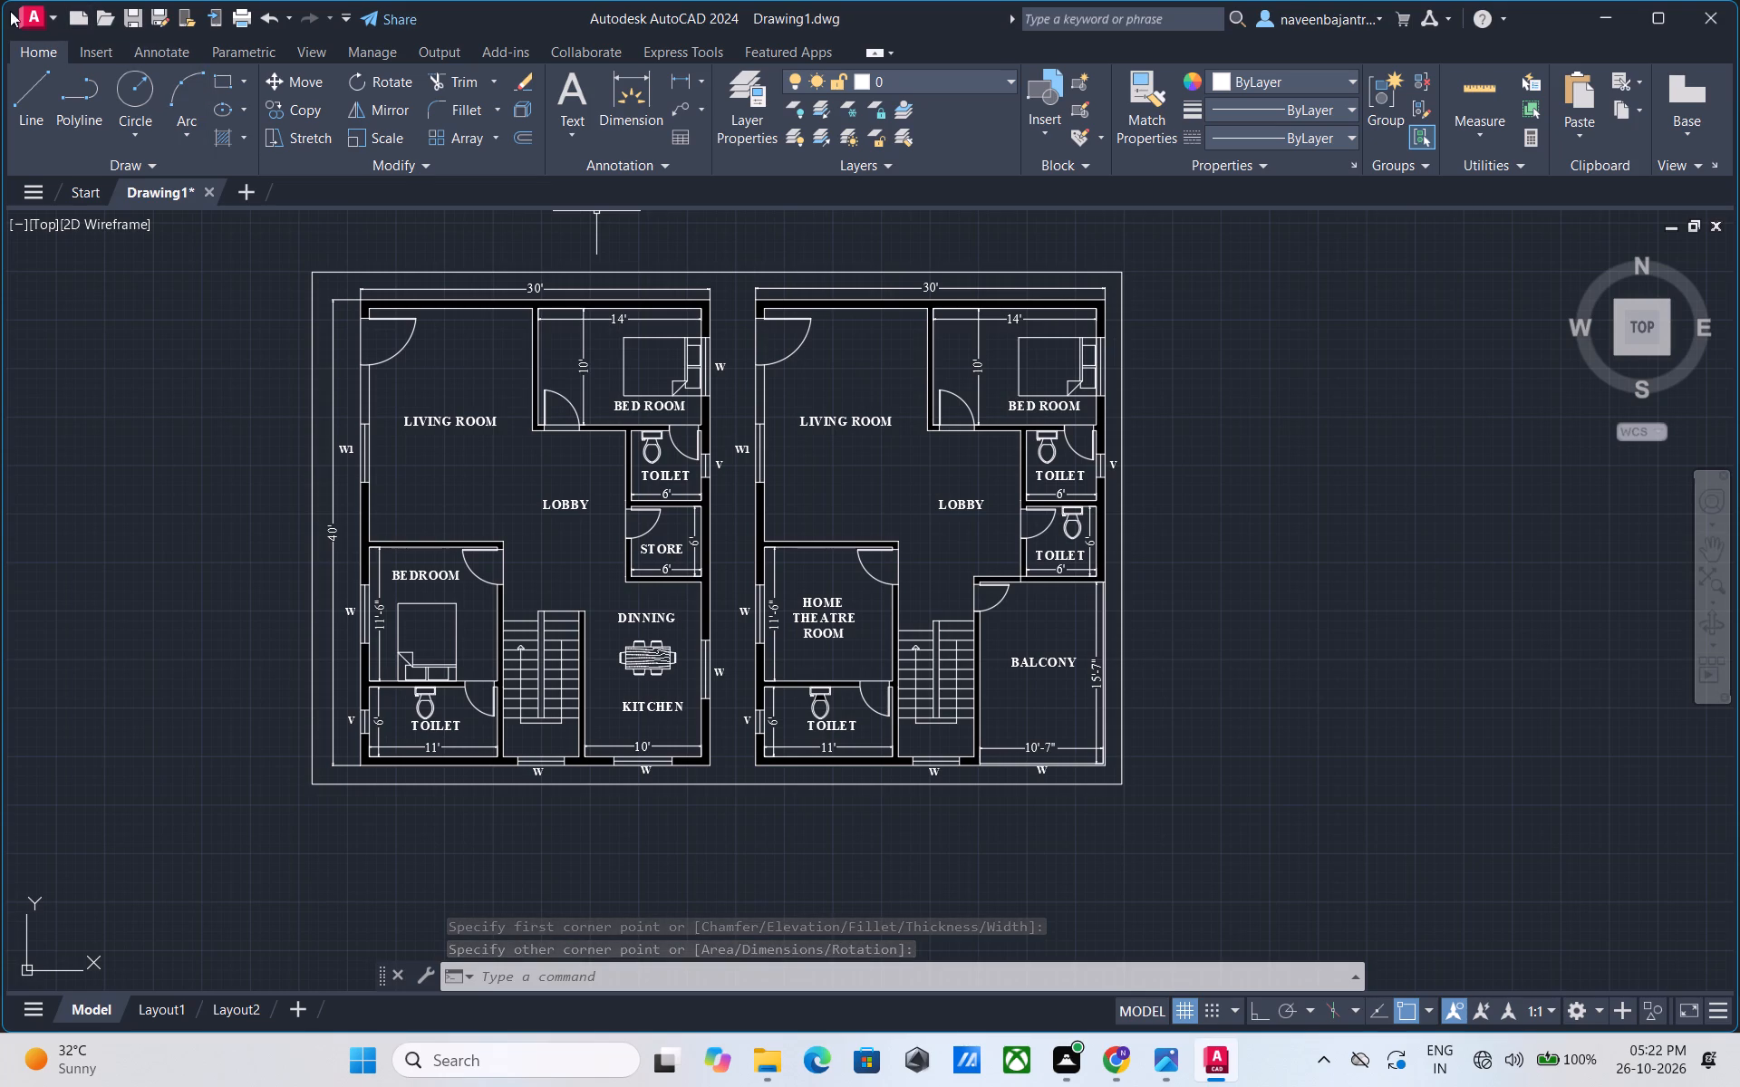
Start saving the drawing as a new AutoCAD drawing file in the ddddd folder on the Desktop.
{"action": "left_click", "coordinate": [57, 13]}
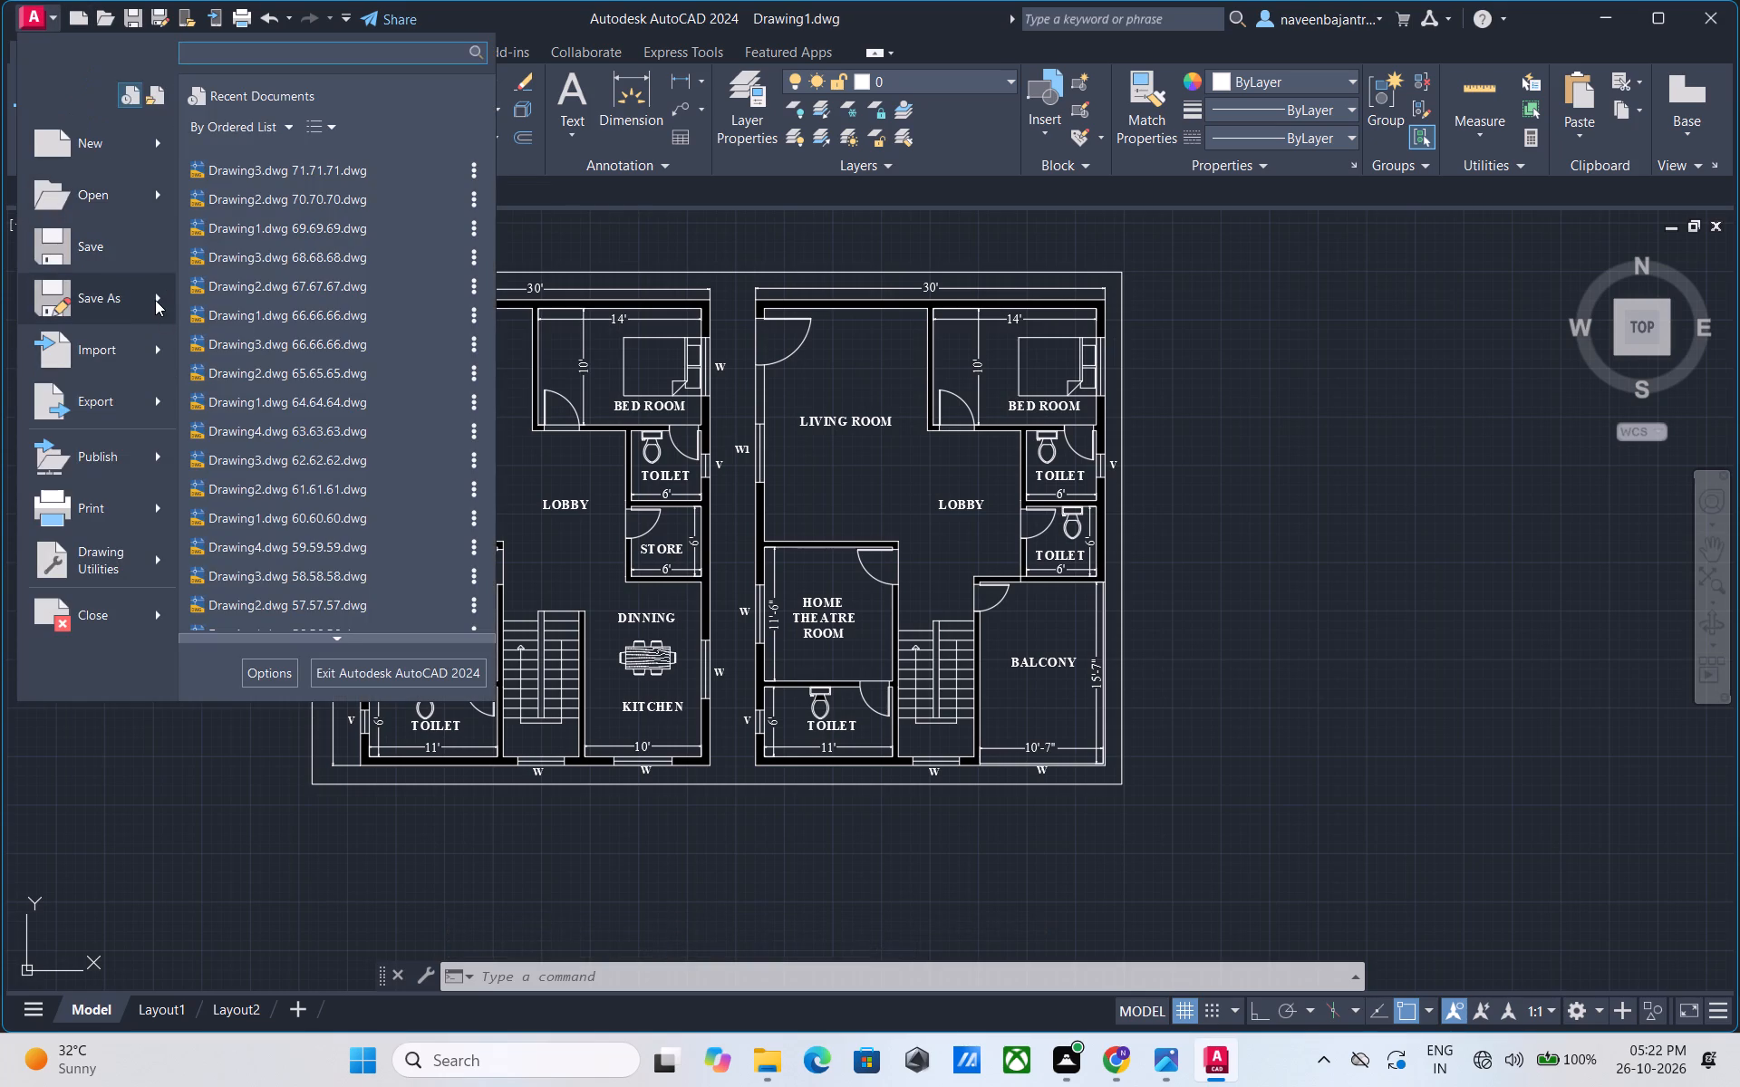
{"action": "left_click", "coordinate": [322, 173]}
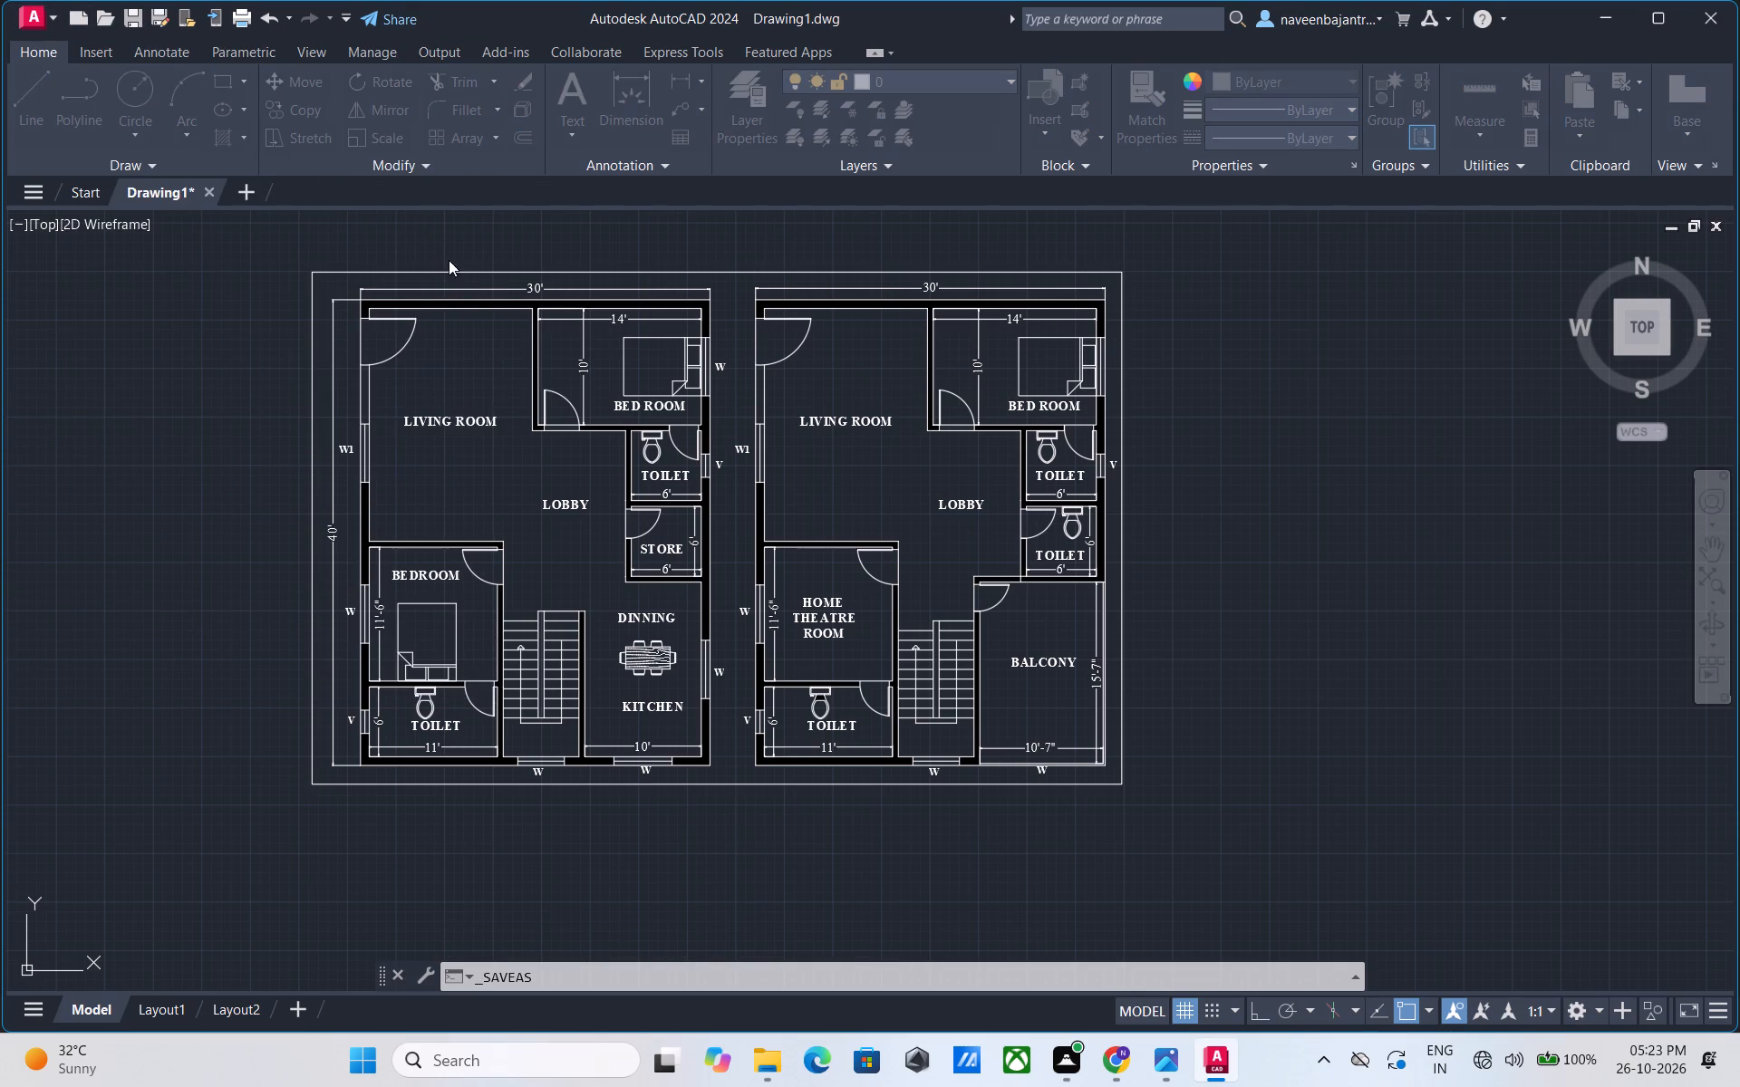
{"action": "left_click", "coordinate": [537, 472]}
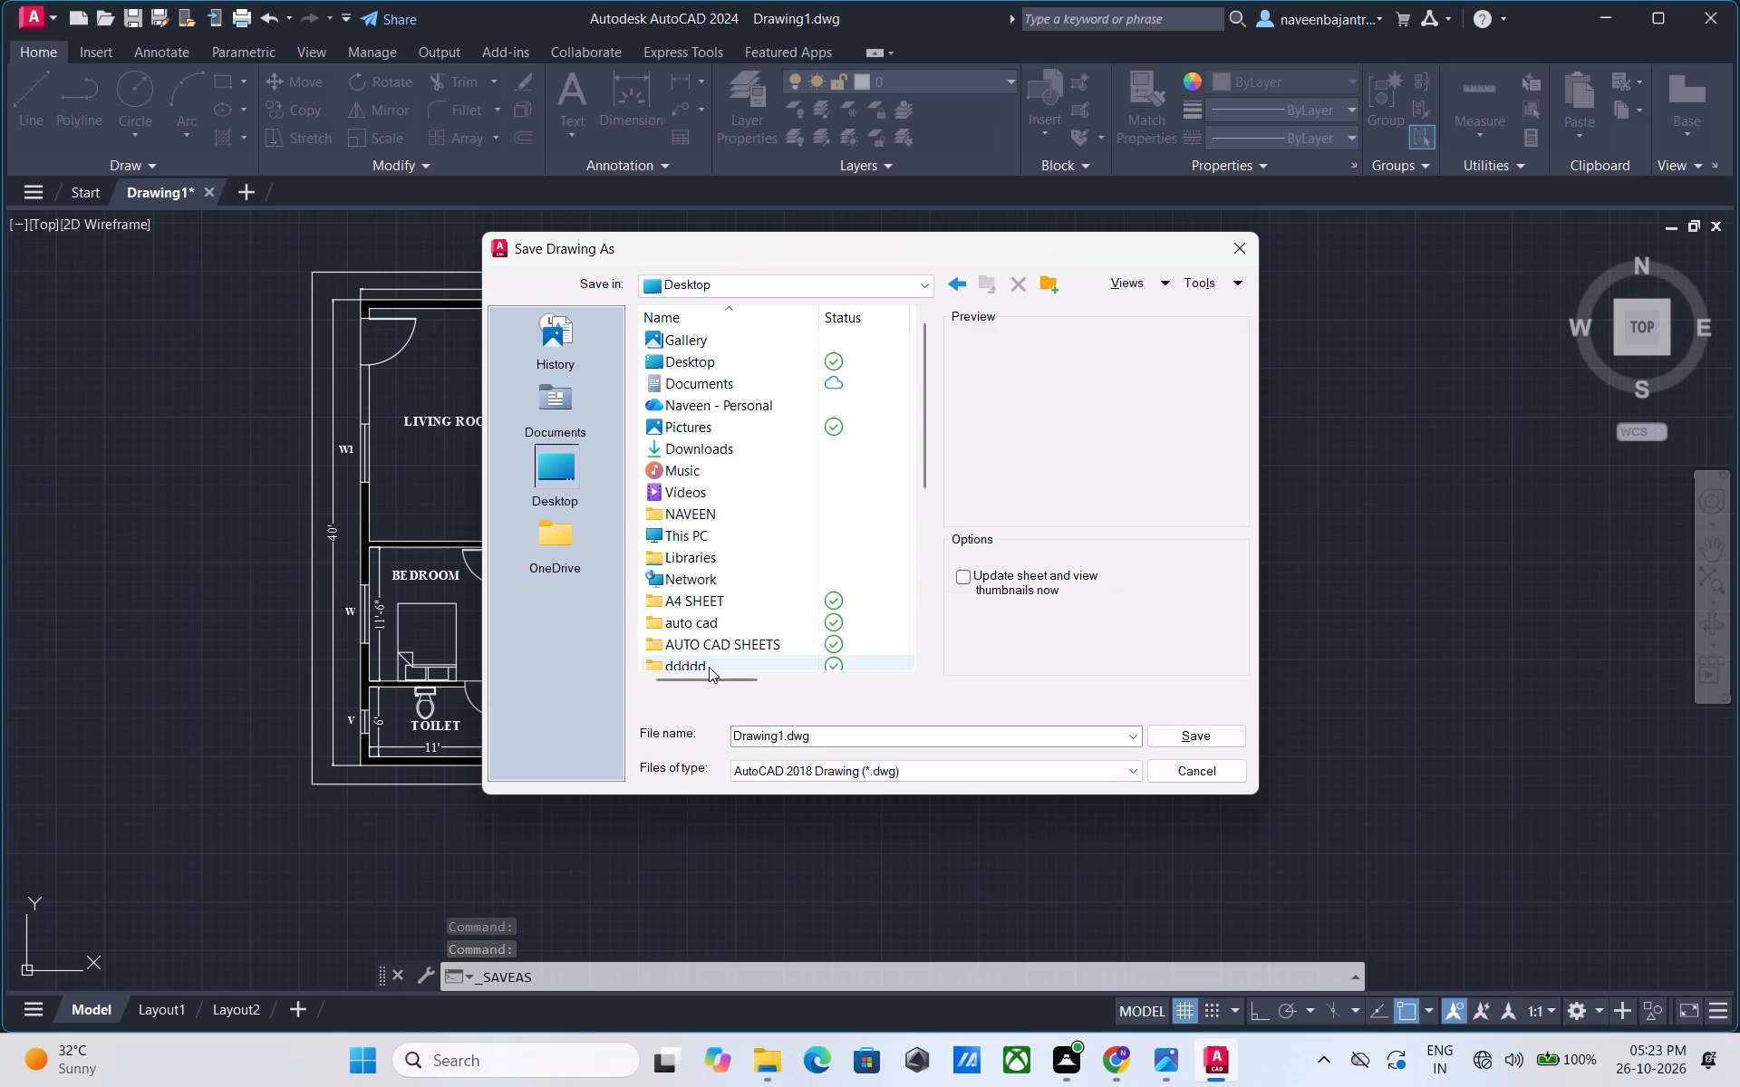
{"action": "left_click", "coordinate": [709, 667]}
{"action": "double_click", "coordinate": [720, 647]}
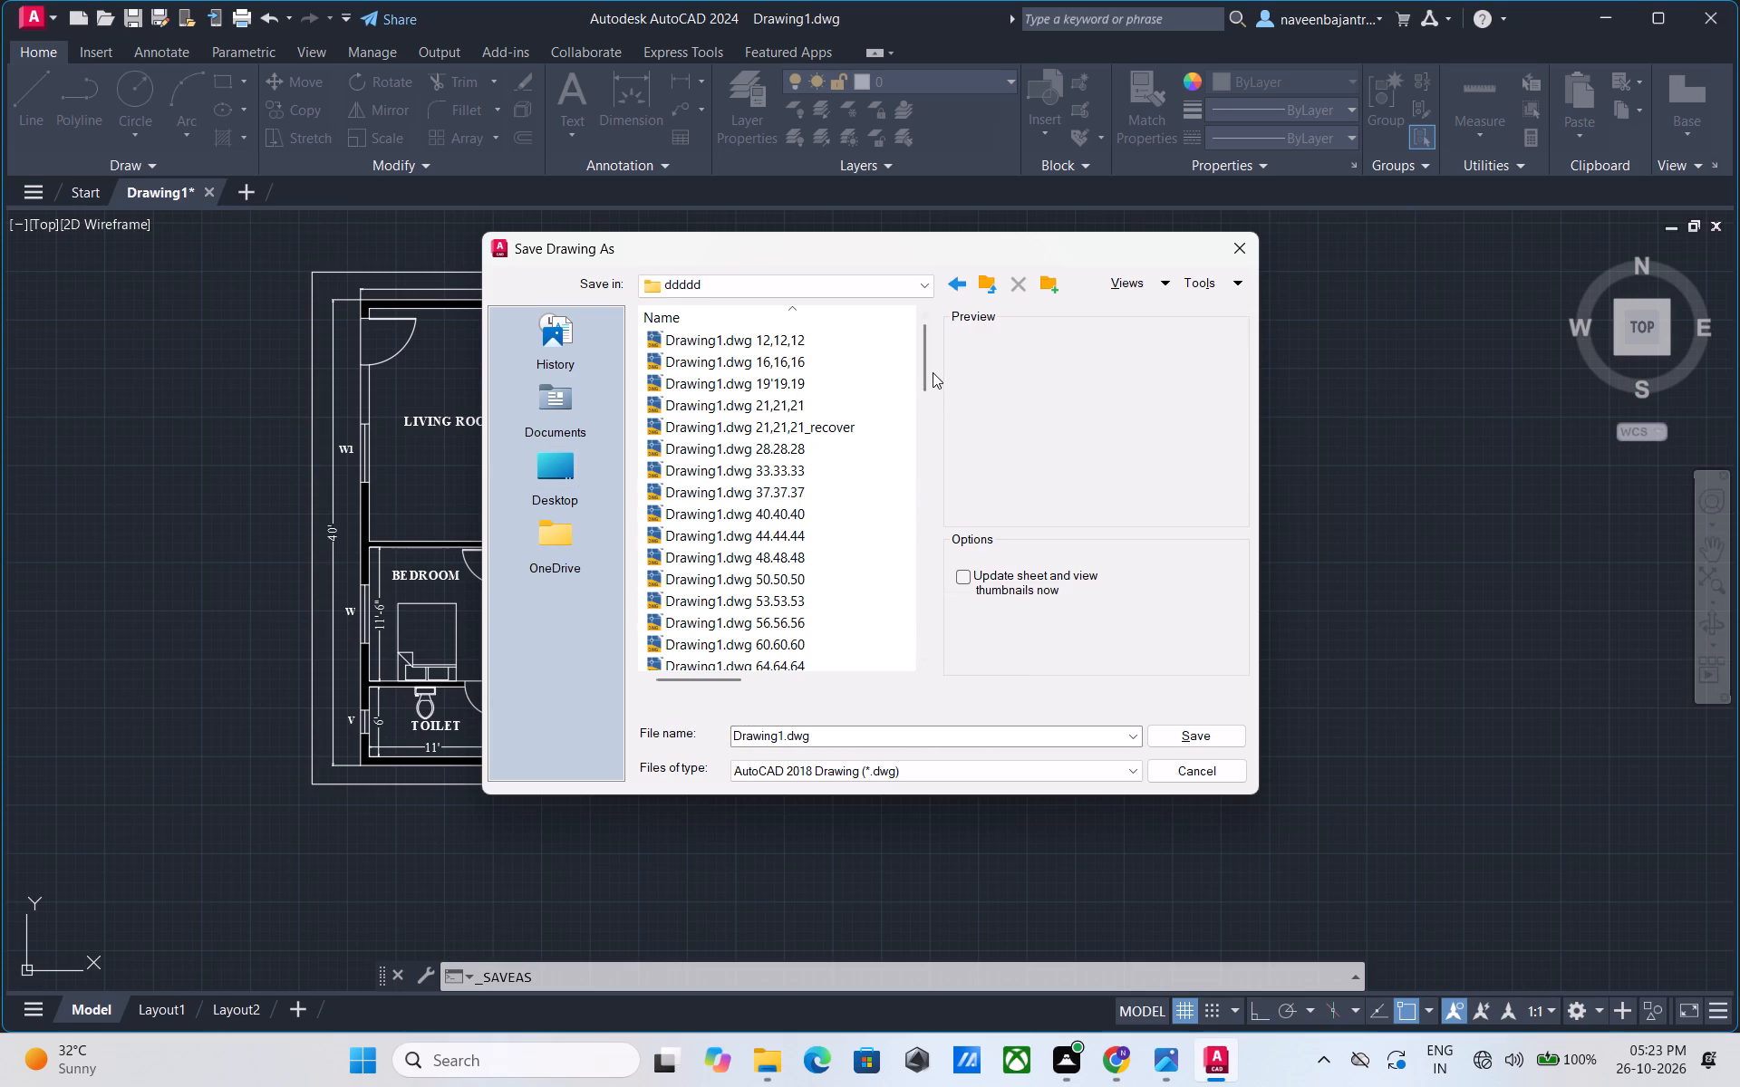
Look through the numbered drawing files already in the ddddd folder, down to the end of the list.
{"action": "left_click_drag", "start_coordinate": [923, 363], "coordinate": [923, 376]}
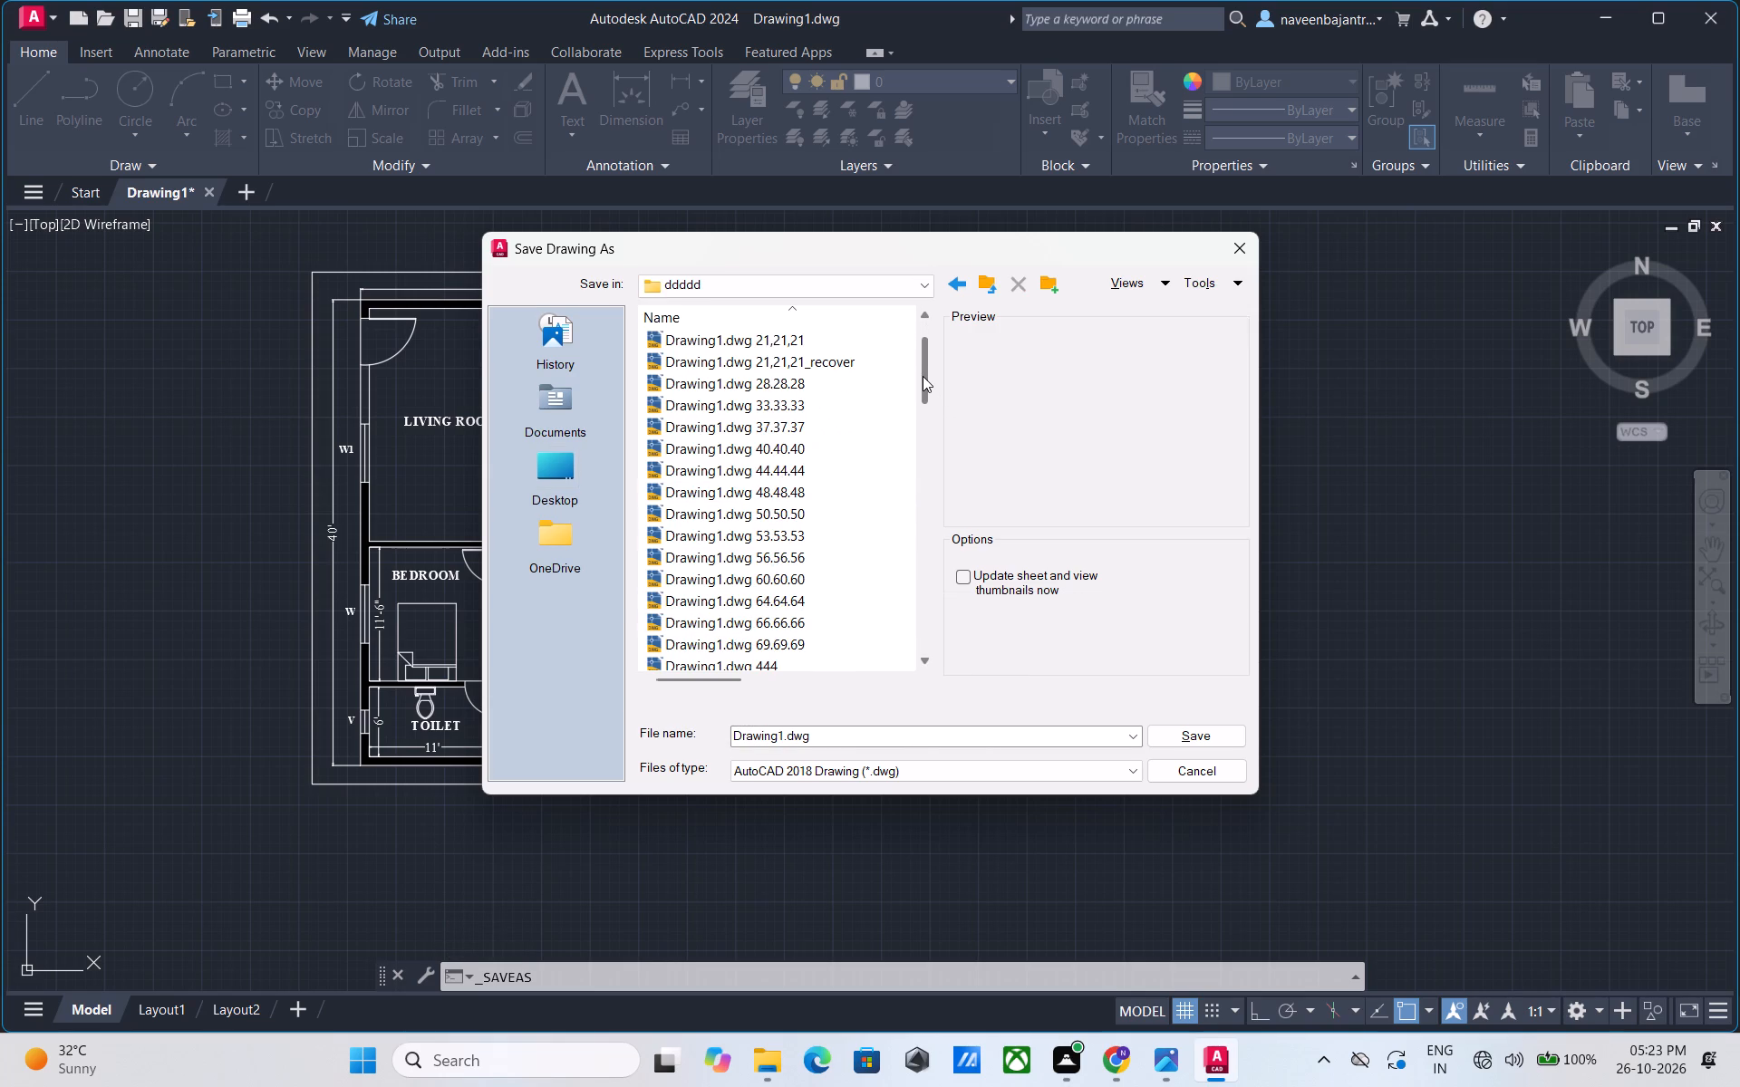
{"action": "left_click_drag", "start_coordinate": [923, 376], "coordinate": [929, 397]}
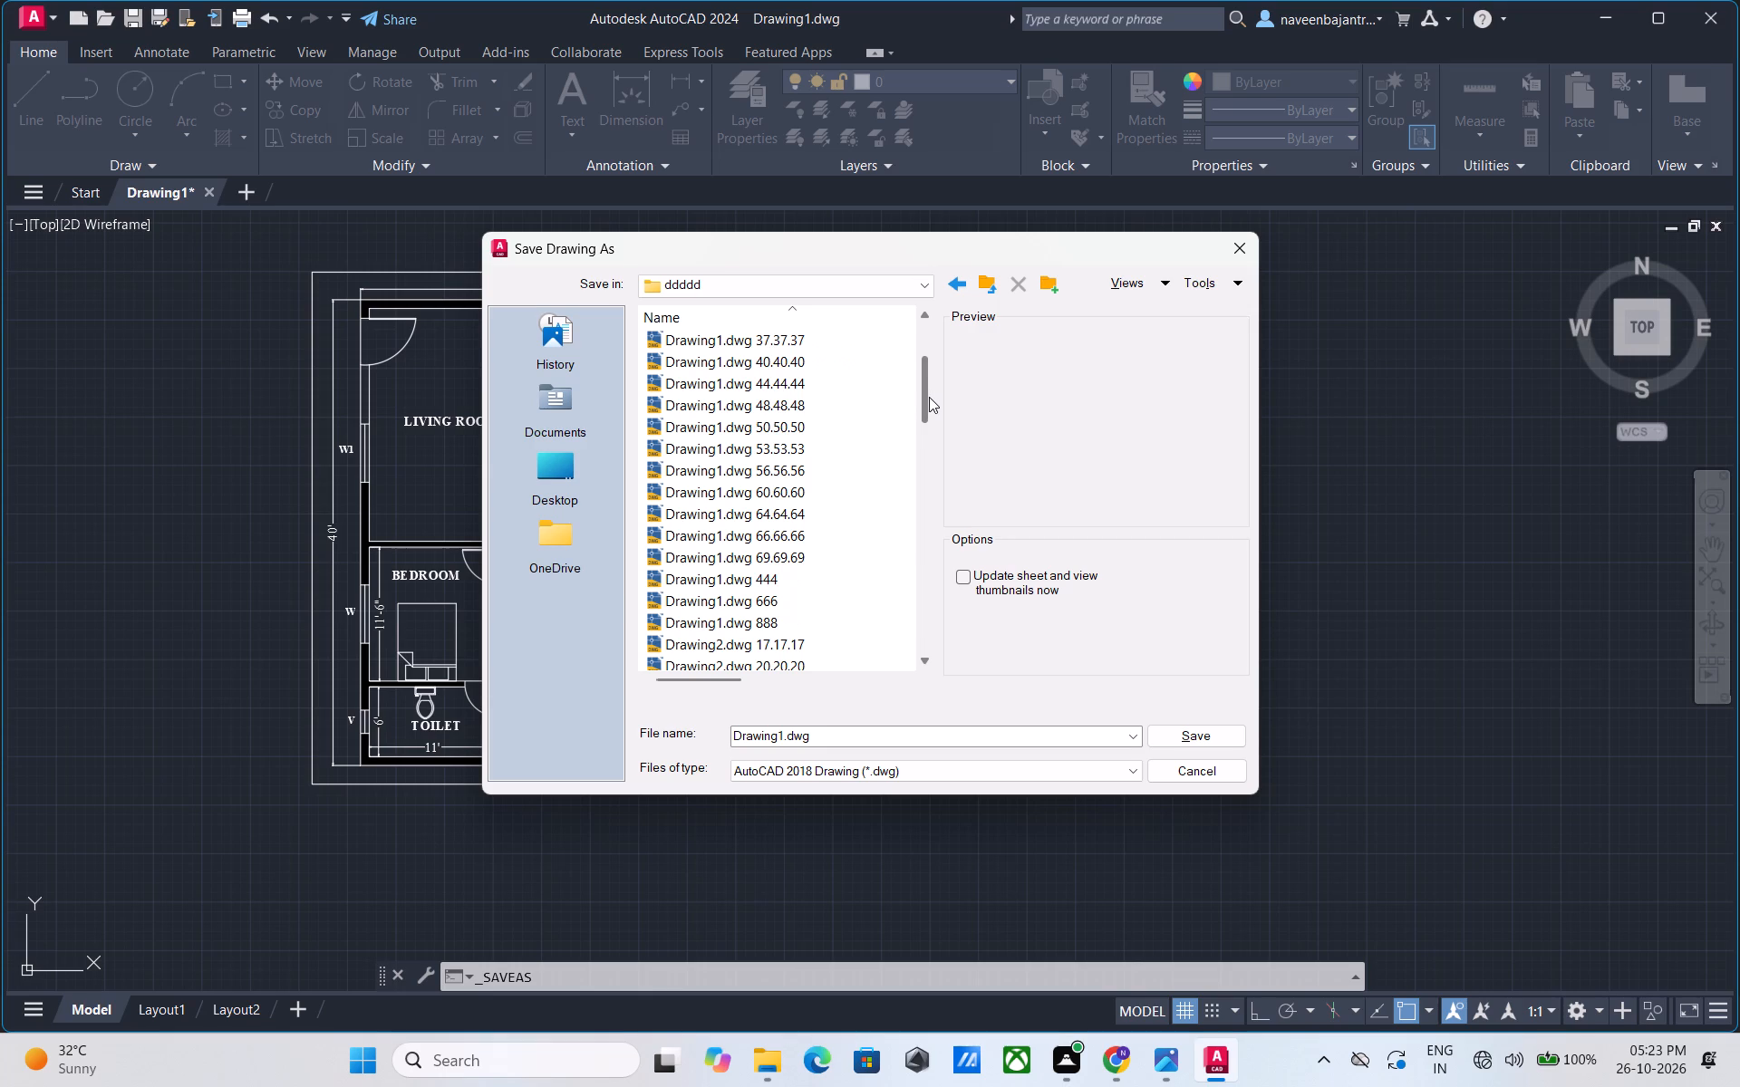
{"action": "left_click_drag", "start_coordinate": [929, 397], "coordinate": [934, 426]}
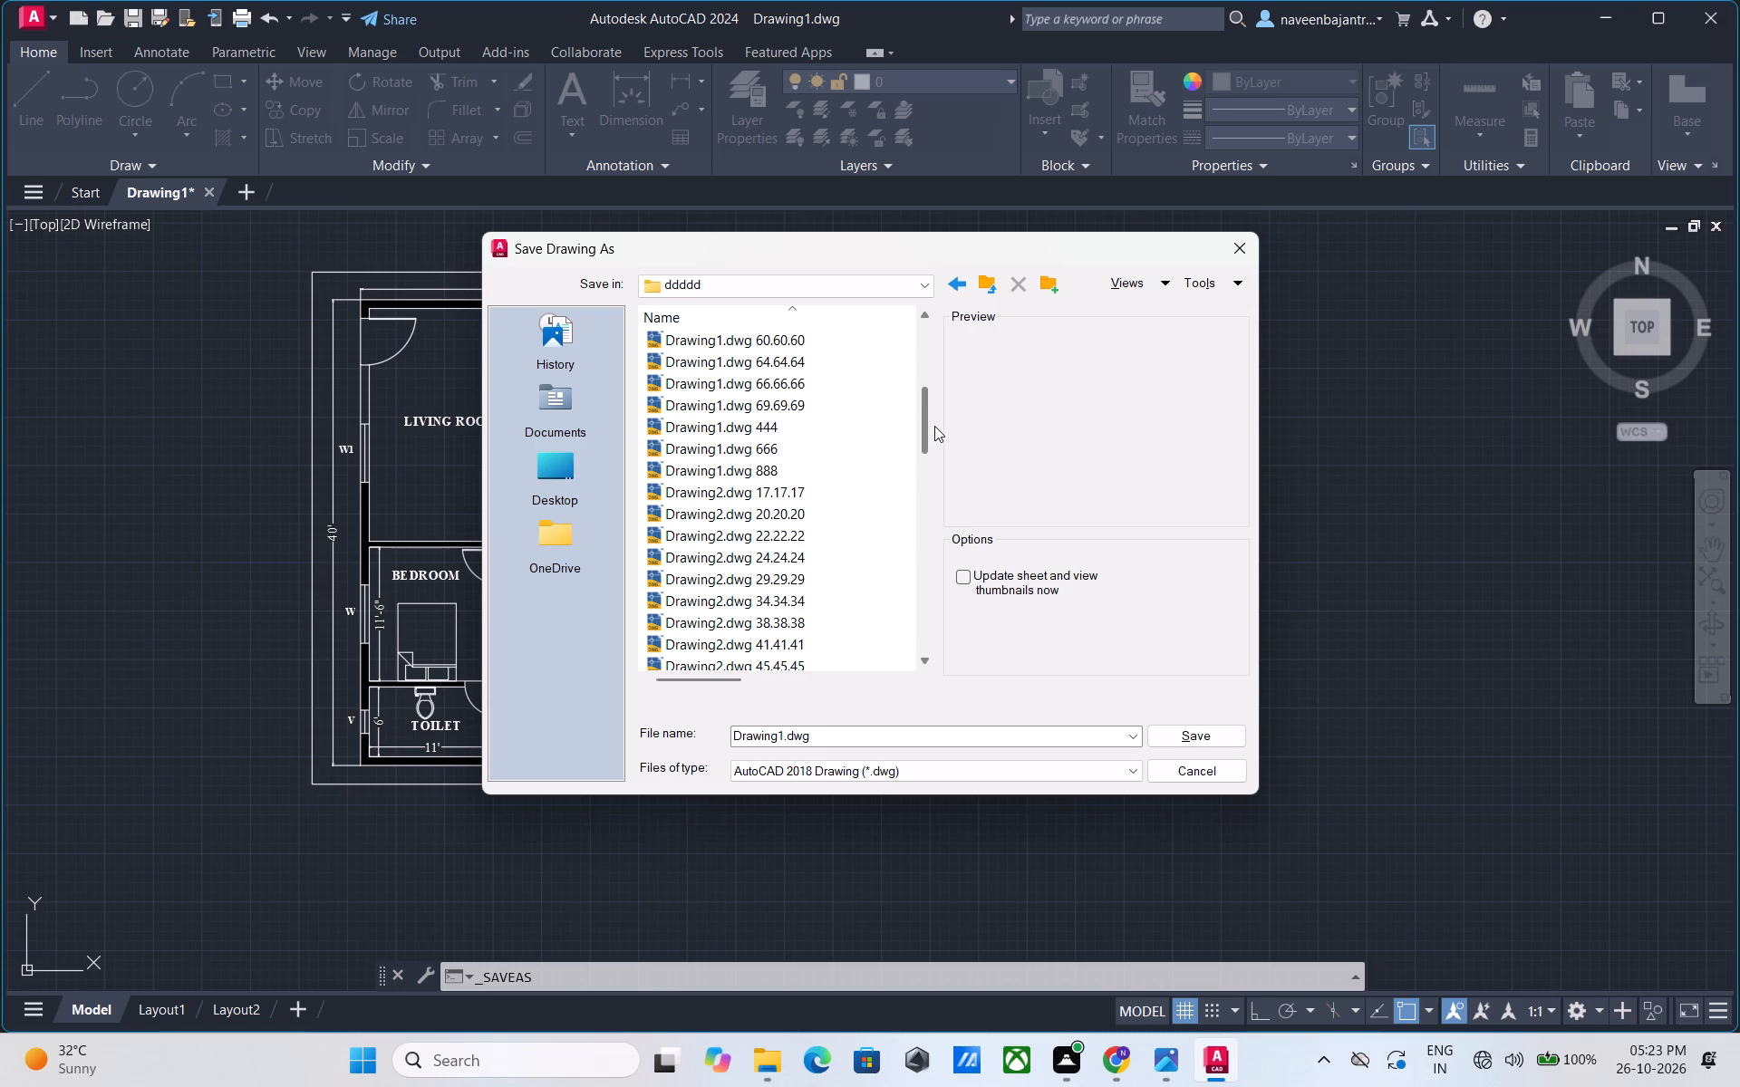
{"action": "left_click_drag", "start_coordinate": [934, 426], "coordinate": [944, 457]}
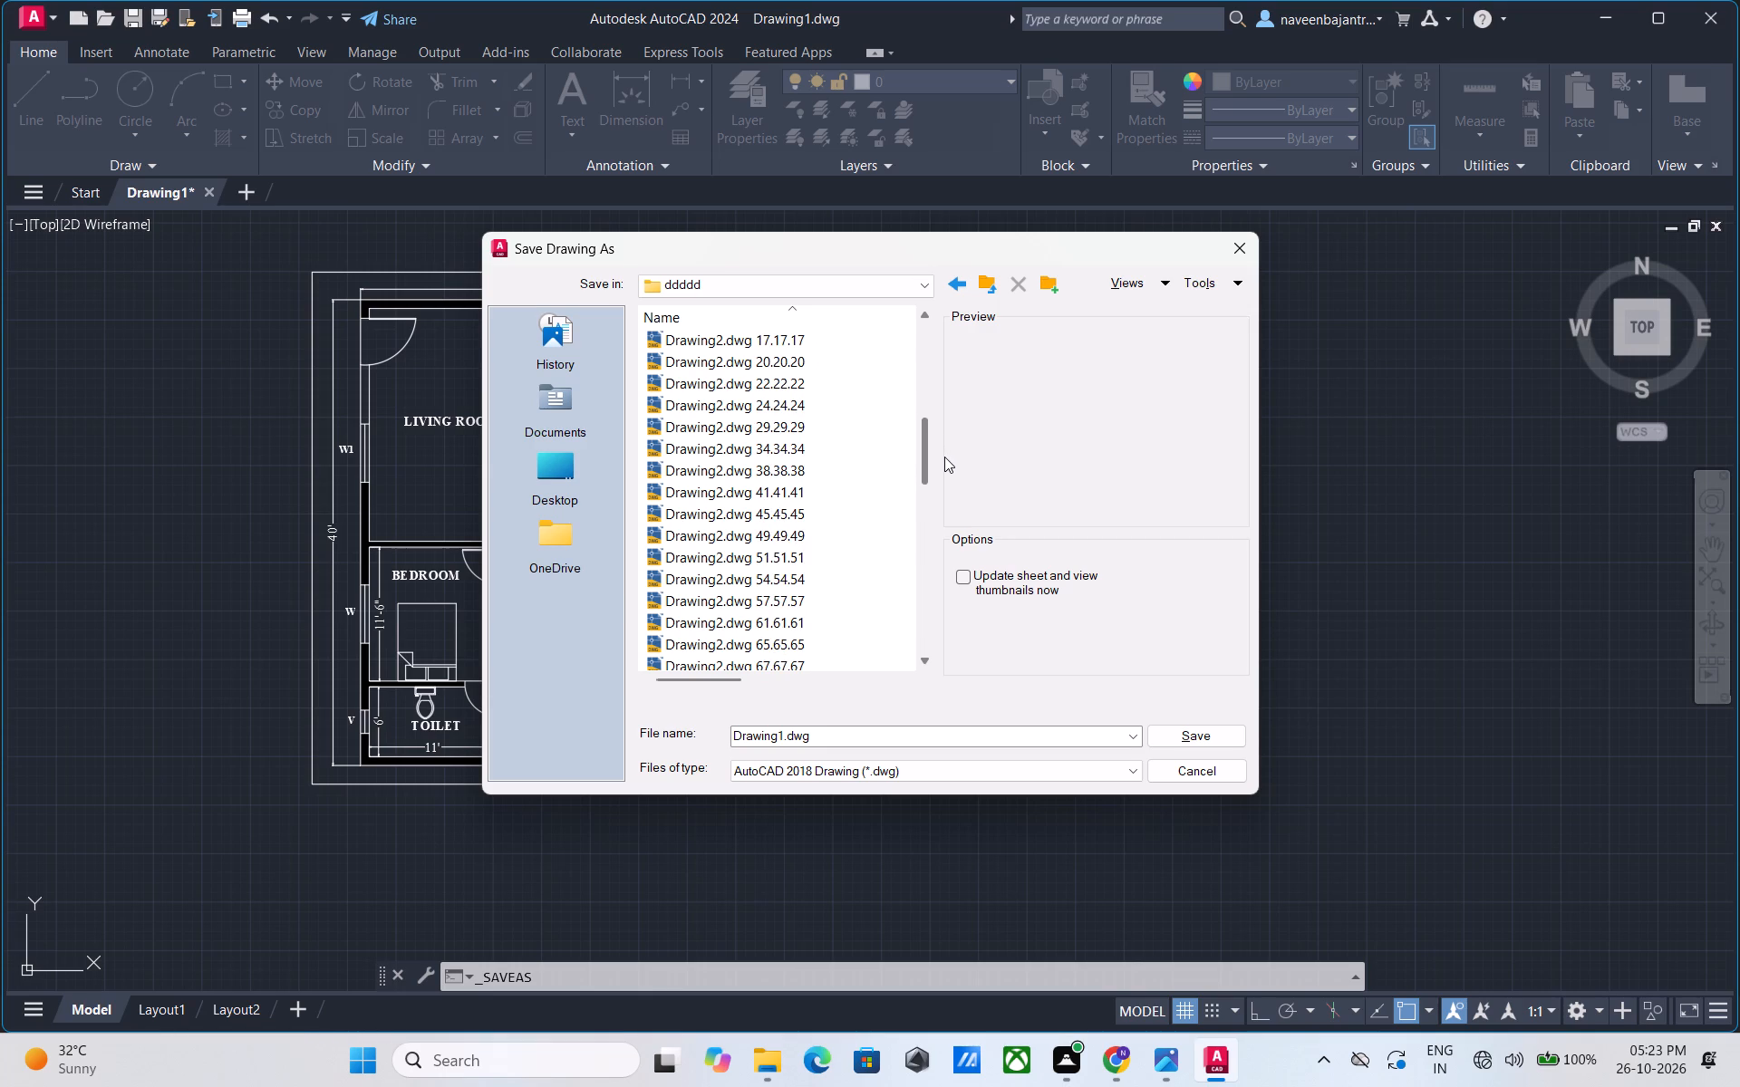
{"action": "left_click_drag", "start_coordinate": [944, 457], "coordinate": [947, 461]}
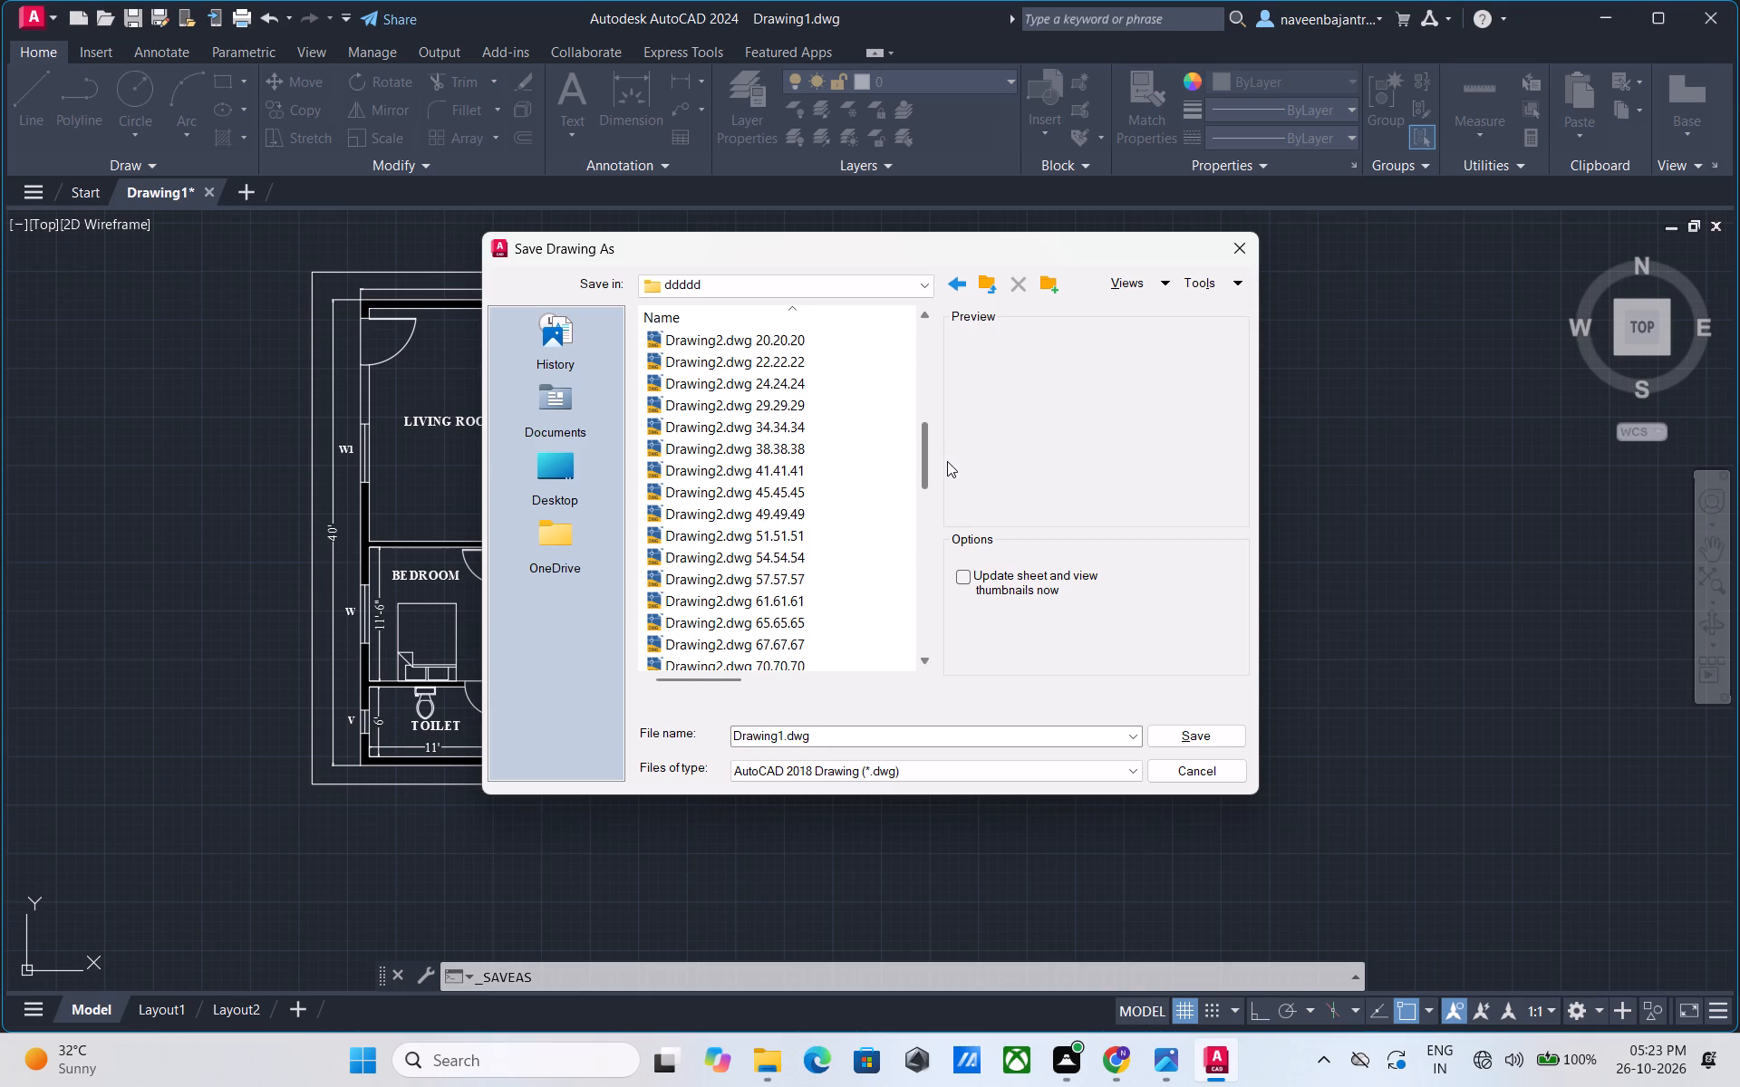
{"action": "left_click_drag", "start_coordinate": [947, 461], "coordinate": [950, 486]}
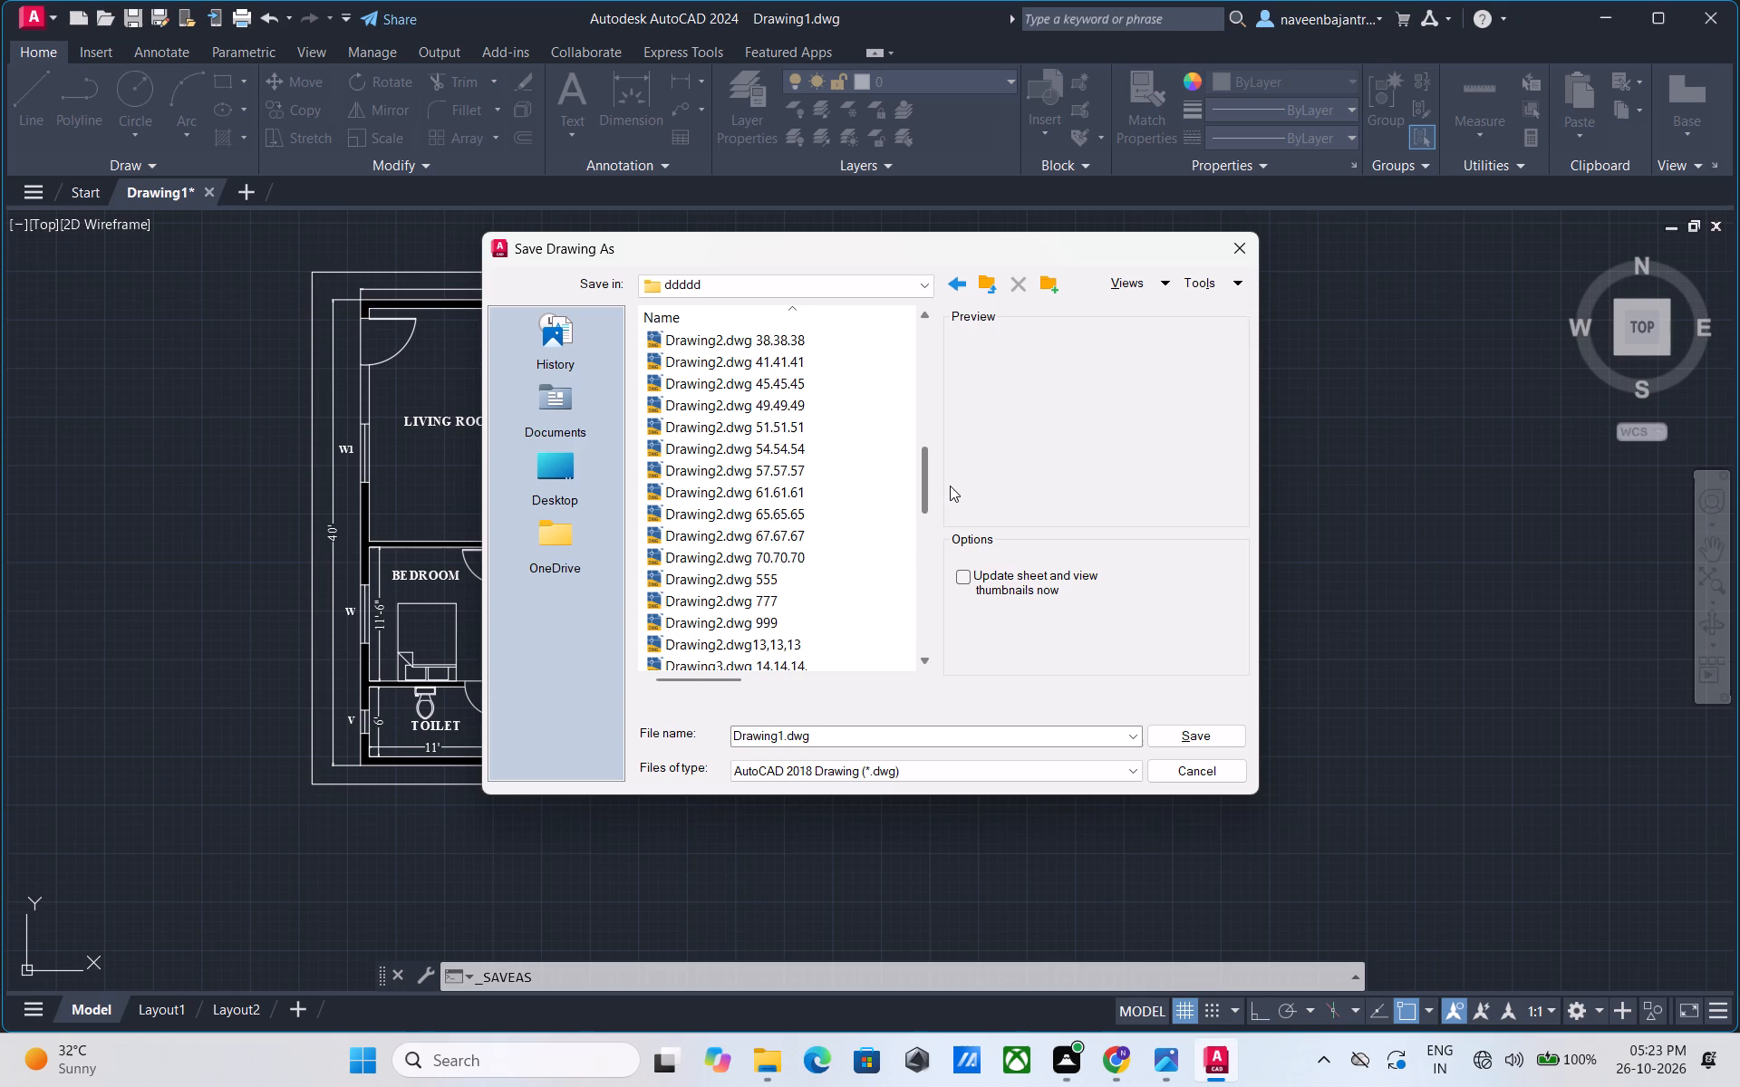
{"action": "left_click_drag", "start_coordinate": [950, 486], "coordinate": [952, 517]}
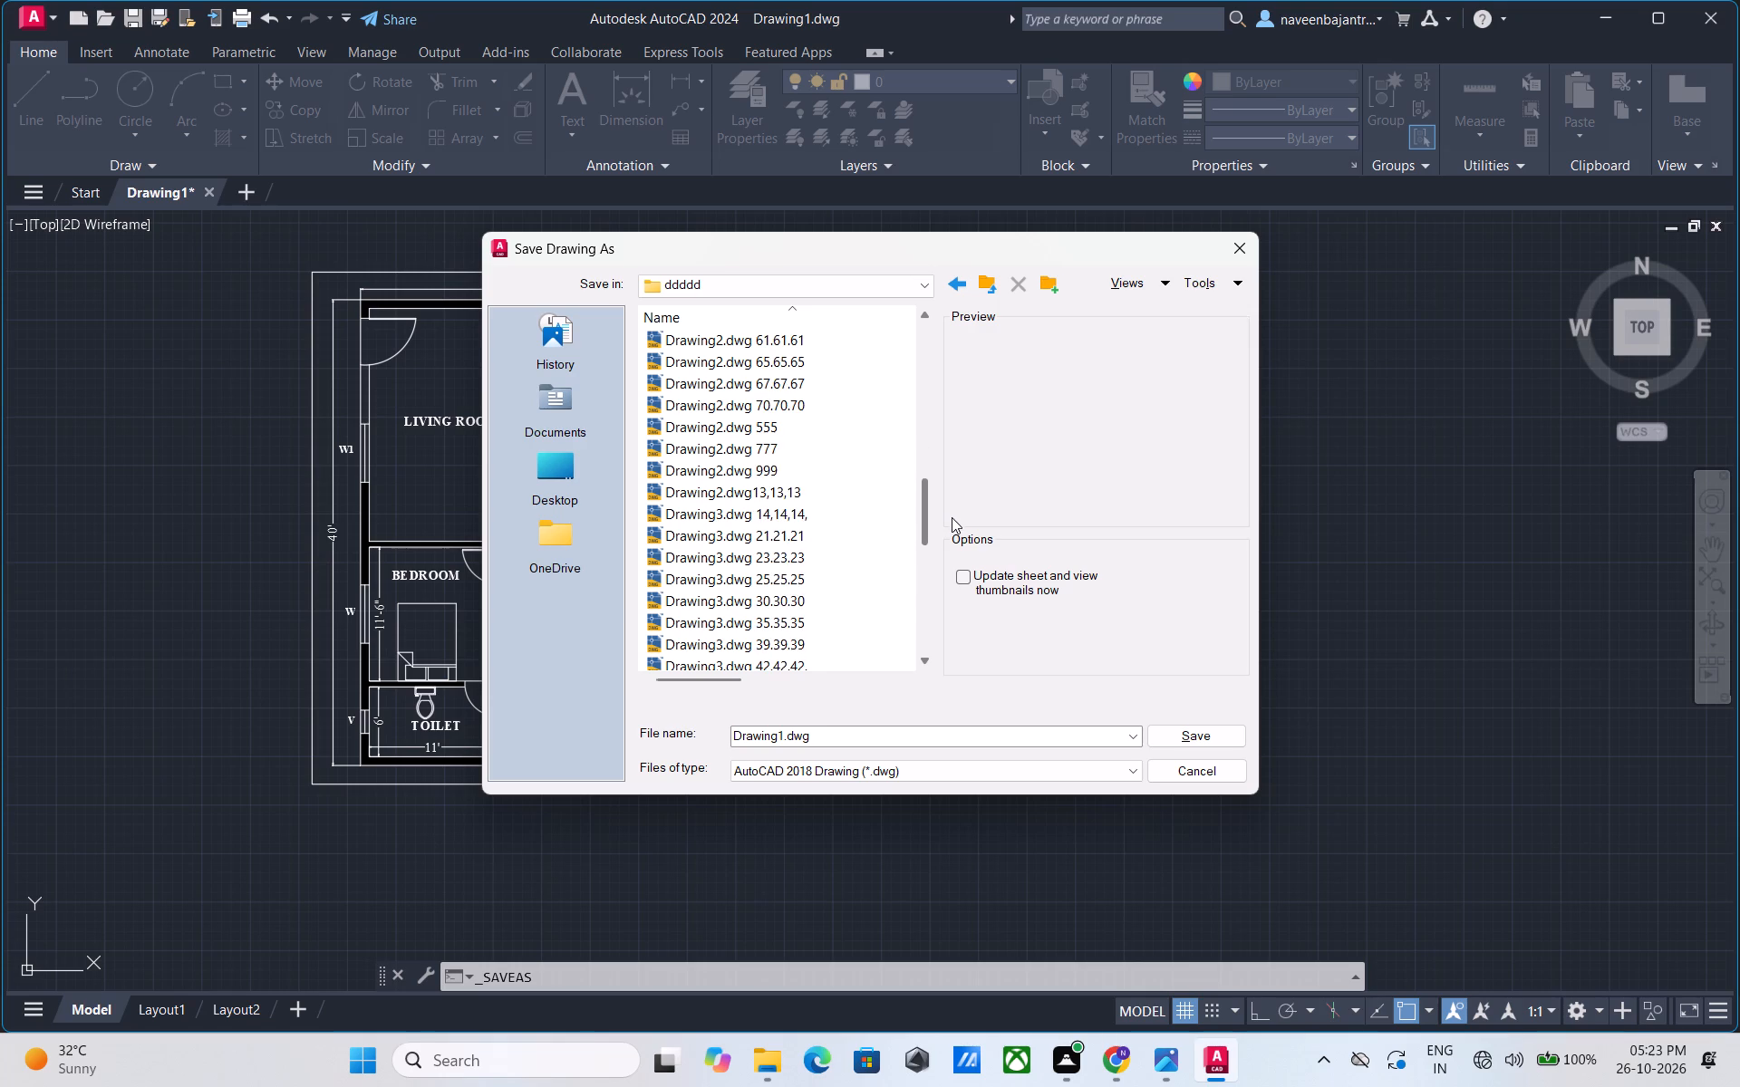
{"action": "left_click_drag", "start_coordinate": [952, 517], "coordinate": [952, 537]}
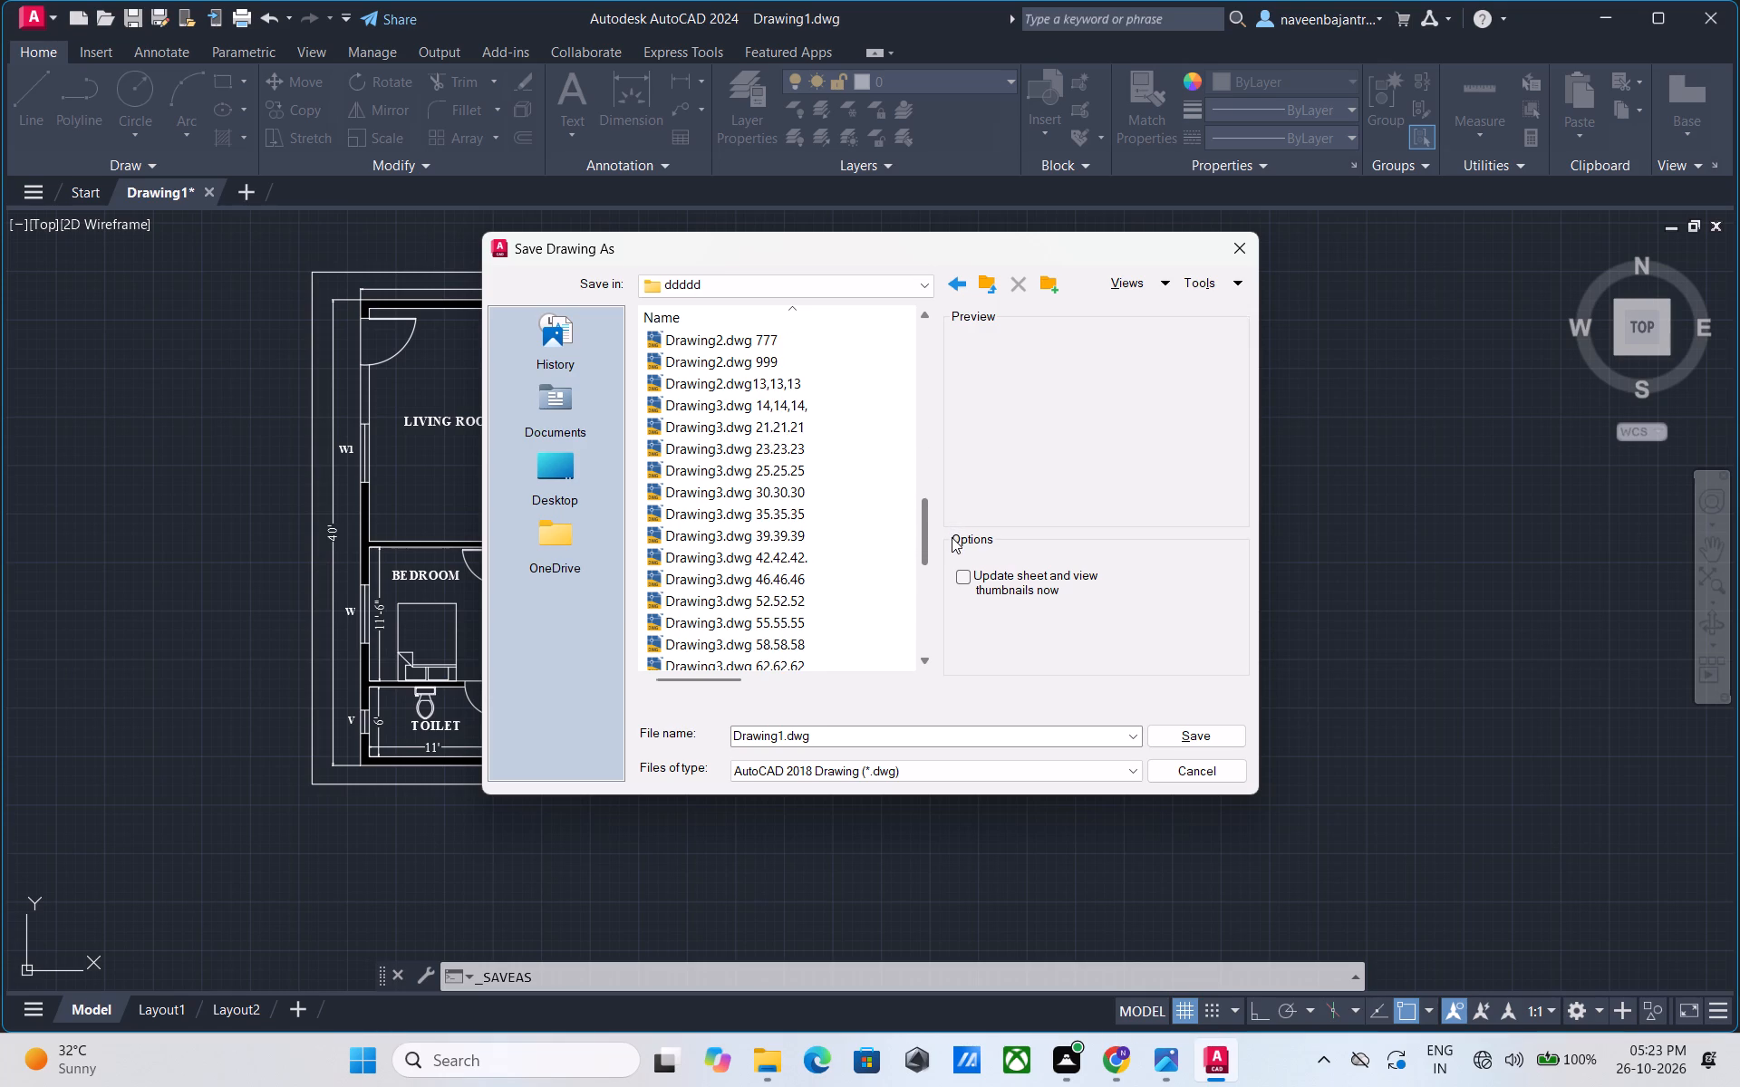
{"action": "left_click_drag", "start_coordinate": [952, 537], "coordinate": [951, 559]}
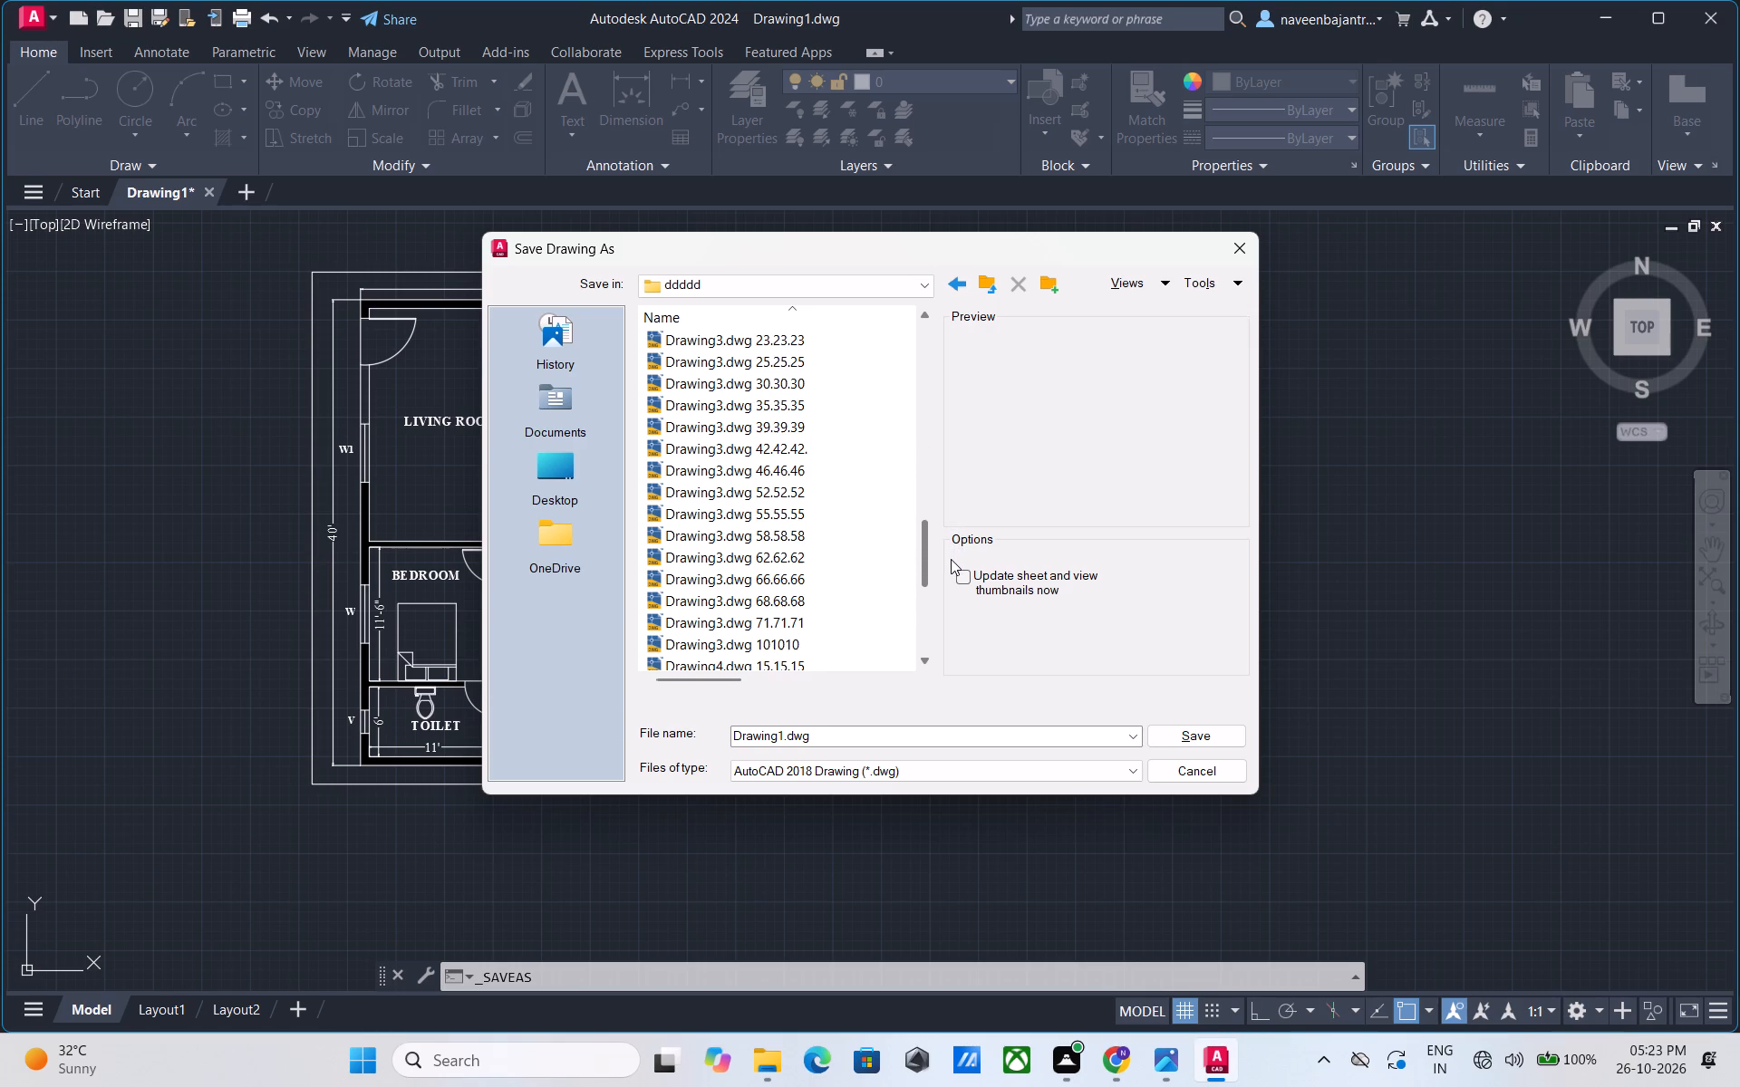
{"action": "left_click_drag", "start_coordinate": [951, 559], "coordinate": [947, 573]}
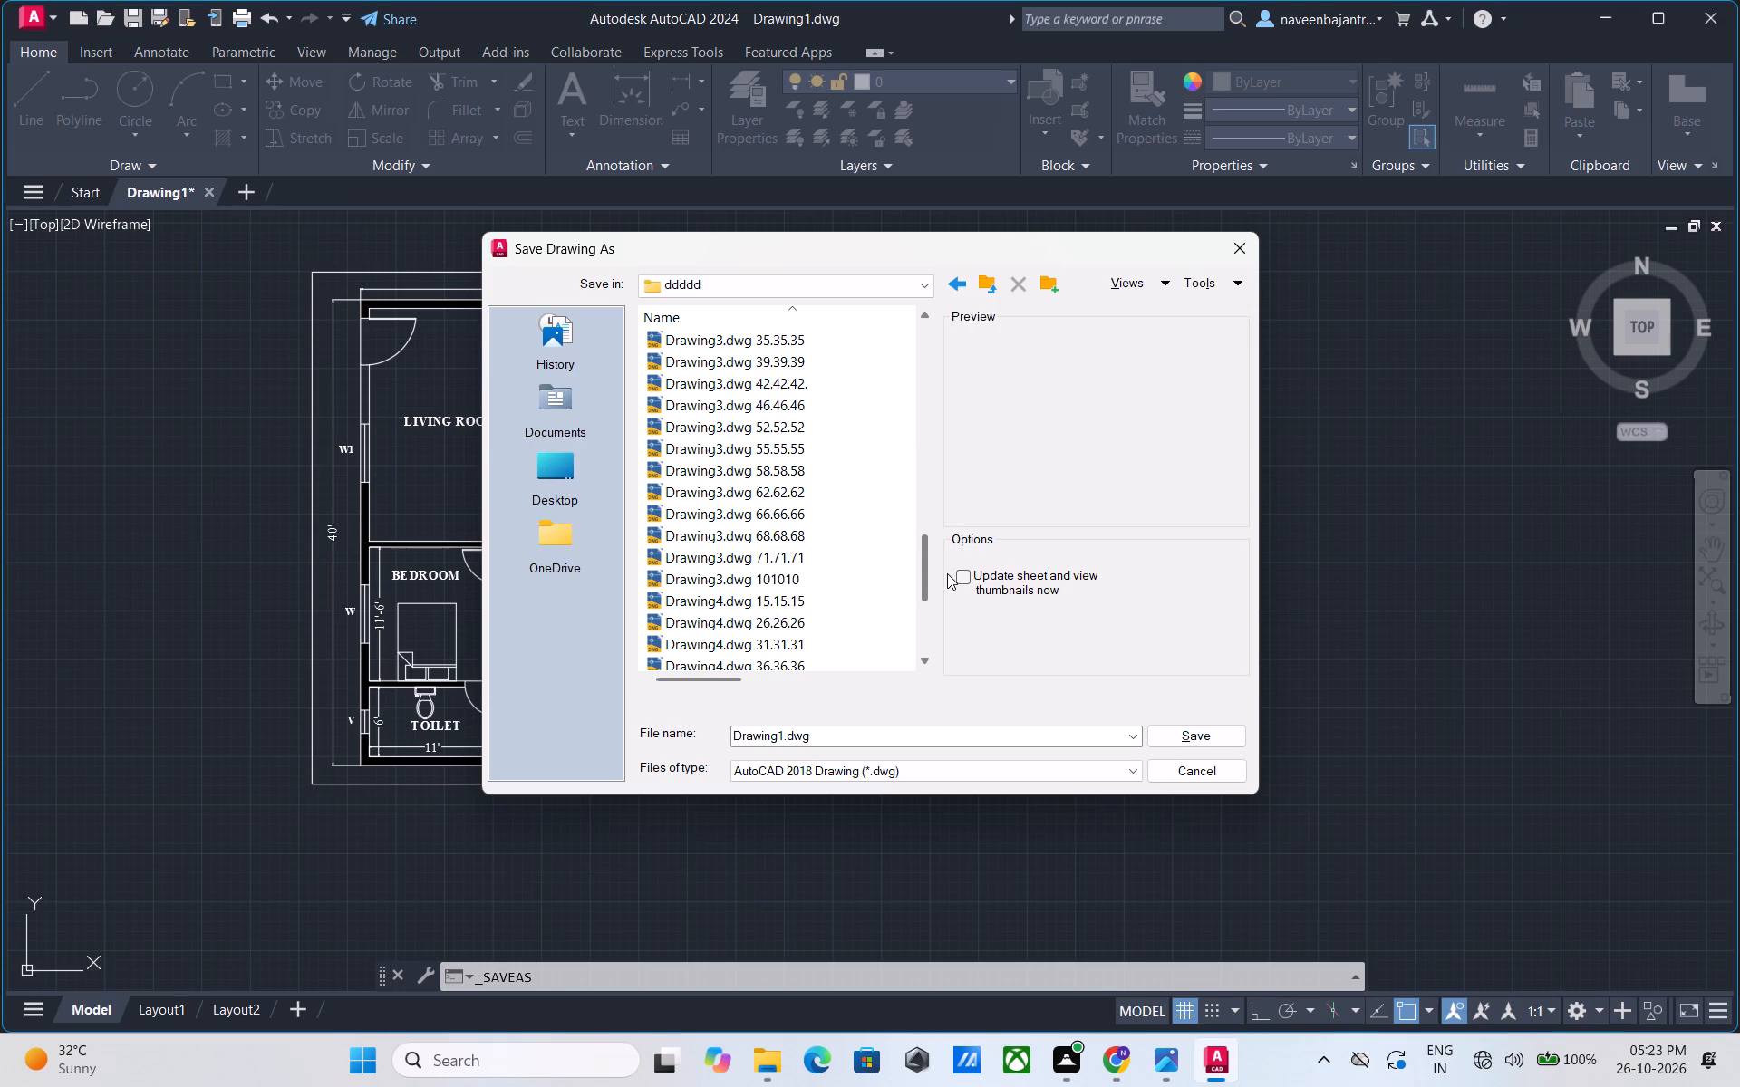
{"action": "left_click_drag", "start_coordinate": [947, 573], "coordinate": [944, 589]}
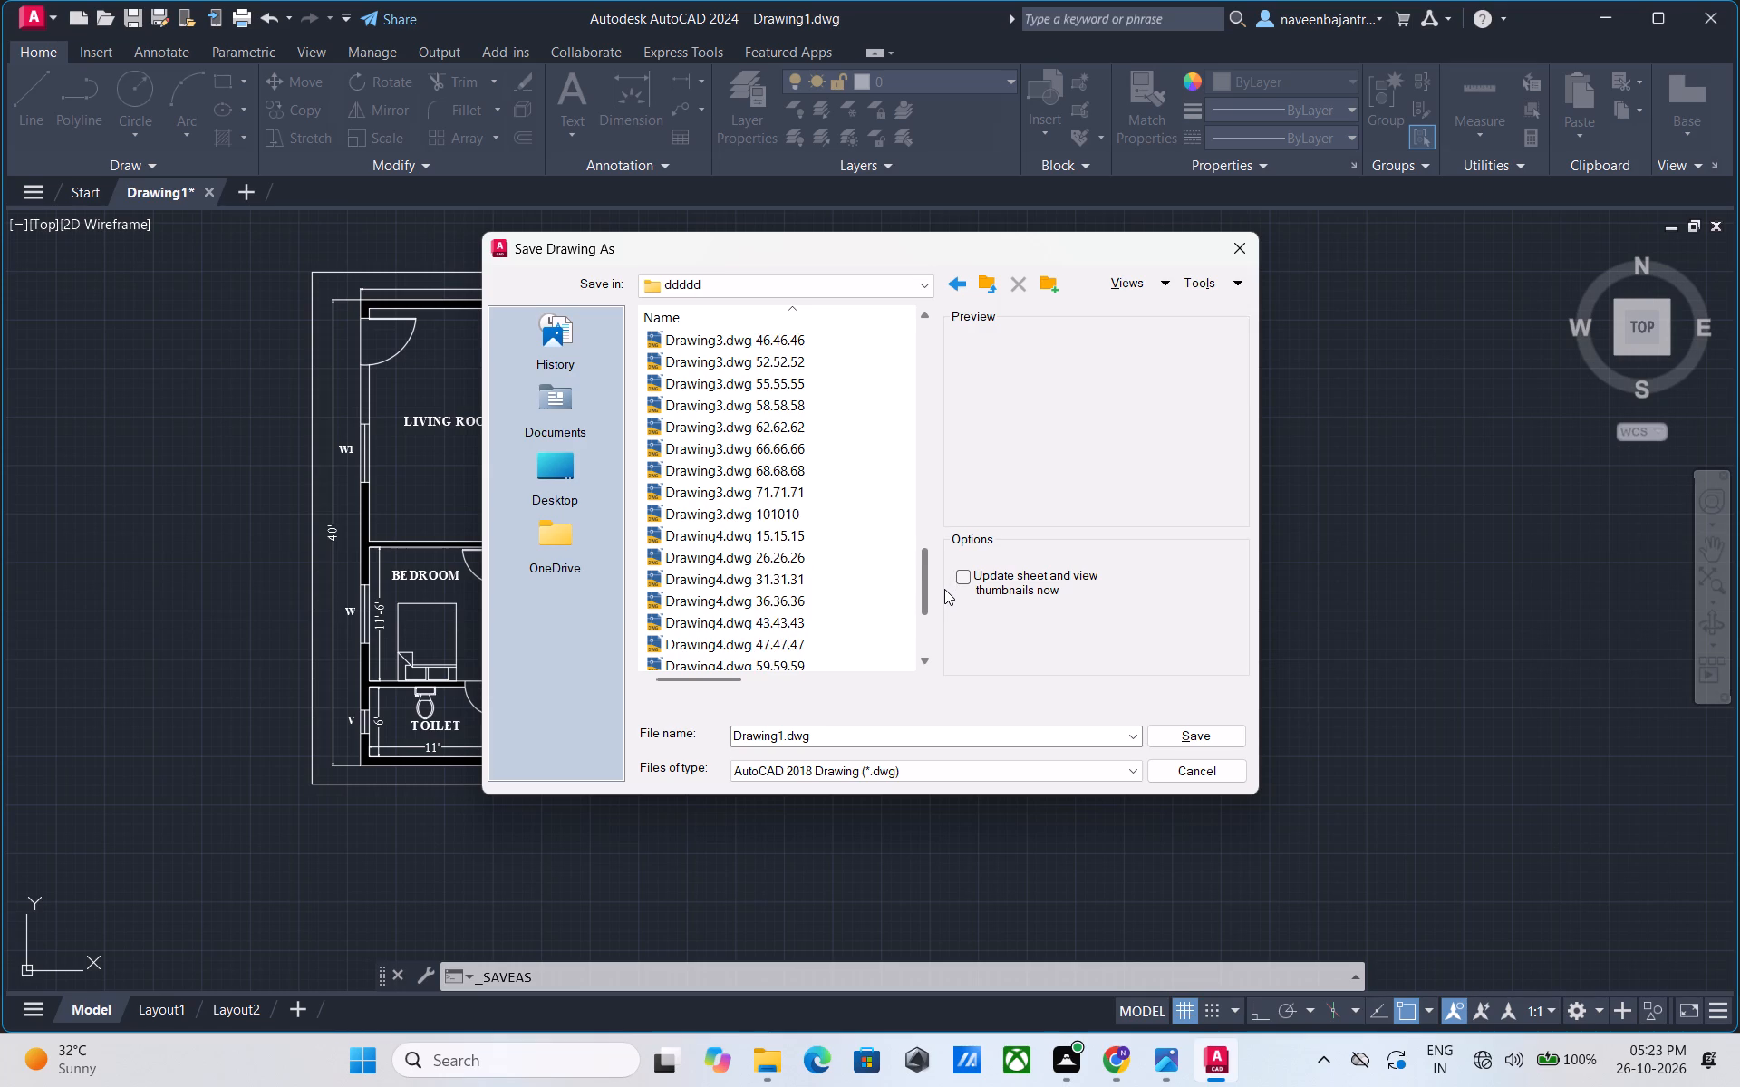
{"action": "left_click_drag", "start_coordinate": [944, 589], "coordinate": [938, 617]}
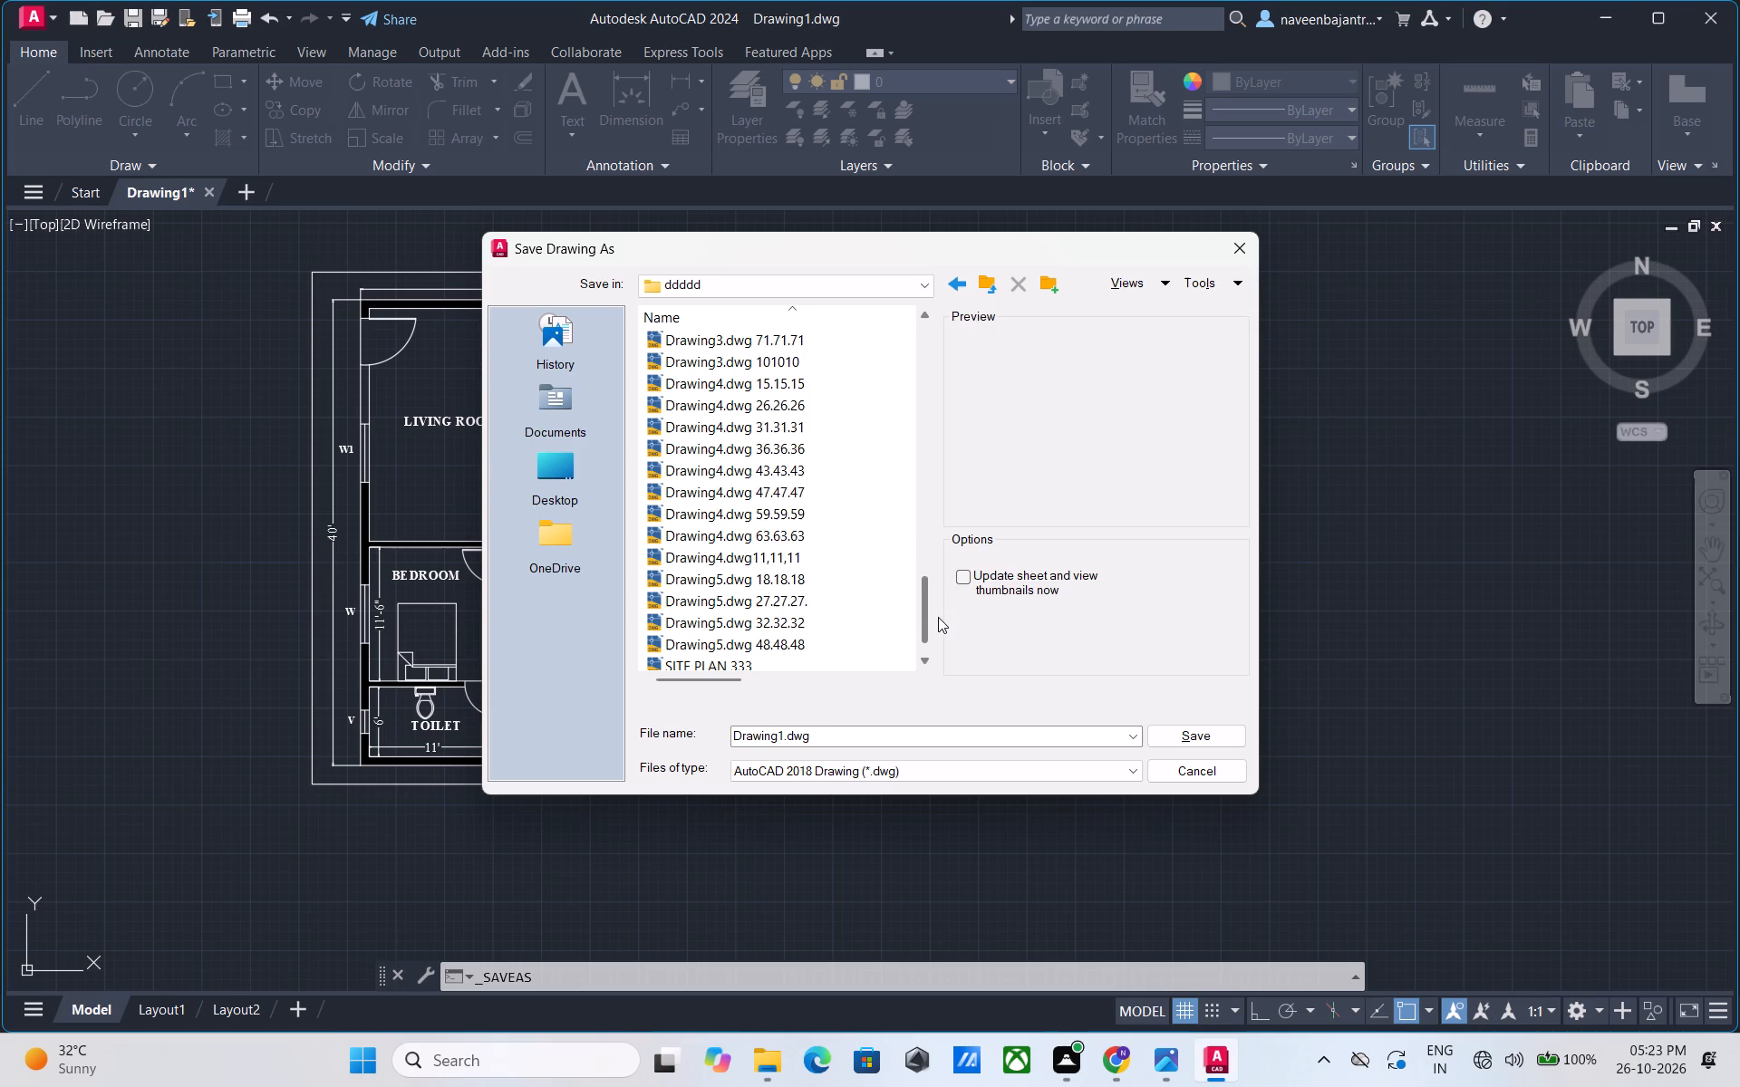
{"action": "left_click_drag", "start_coordinate": [938, 617], "coordinate": [932, 650]}
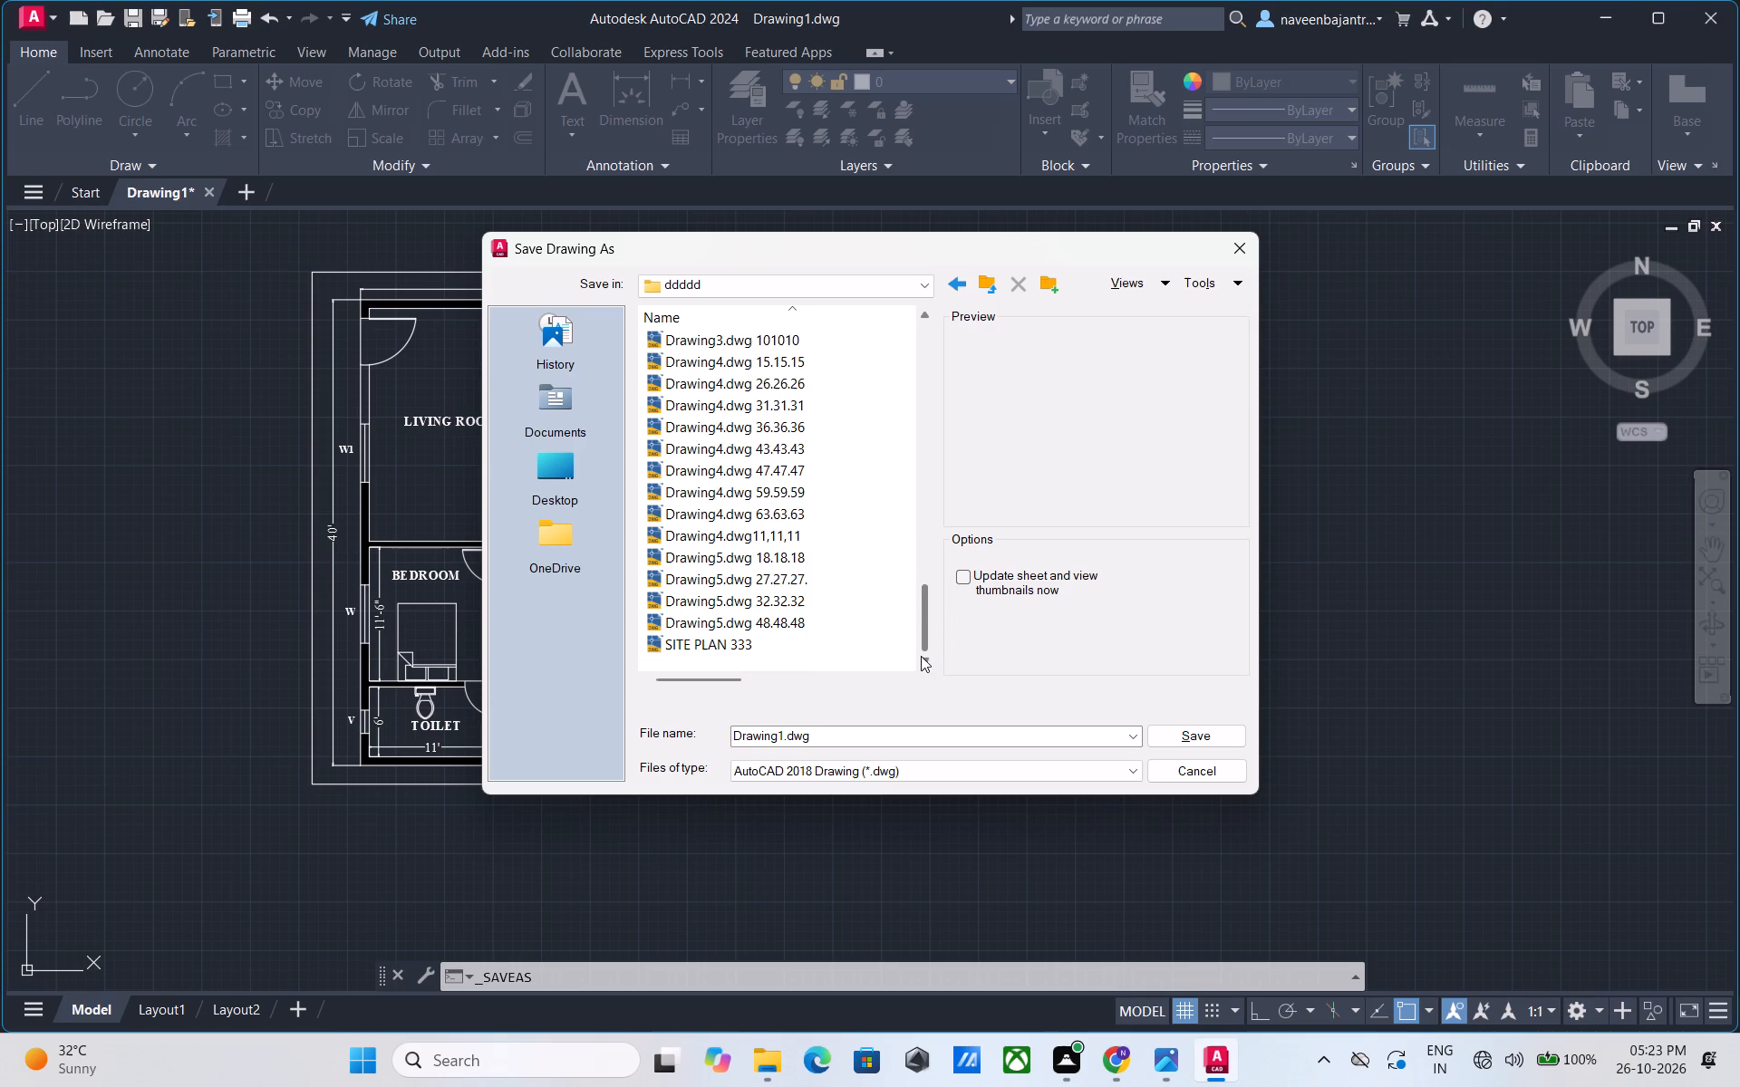
Name the file "Drawing1.dwg 72.72.72" and save it in the ddddd folder.
{"action": "left_click", "coordinate": [823, 742]}
{"action": "left_click", "coordinate": [823, 742]}
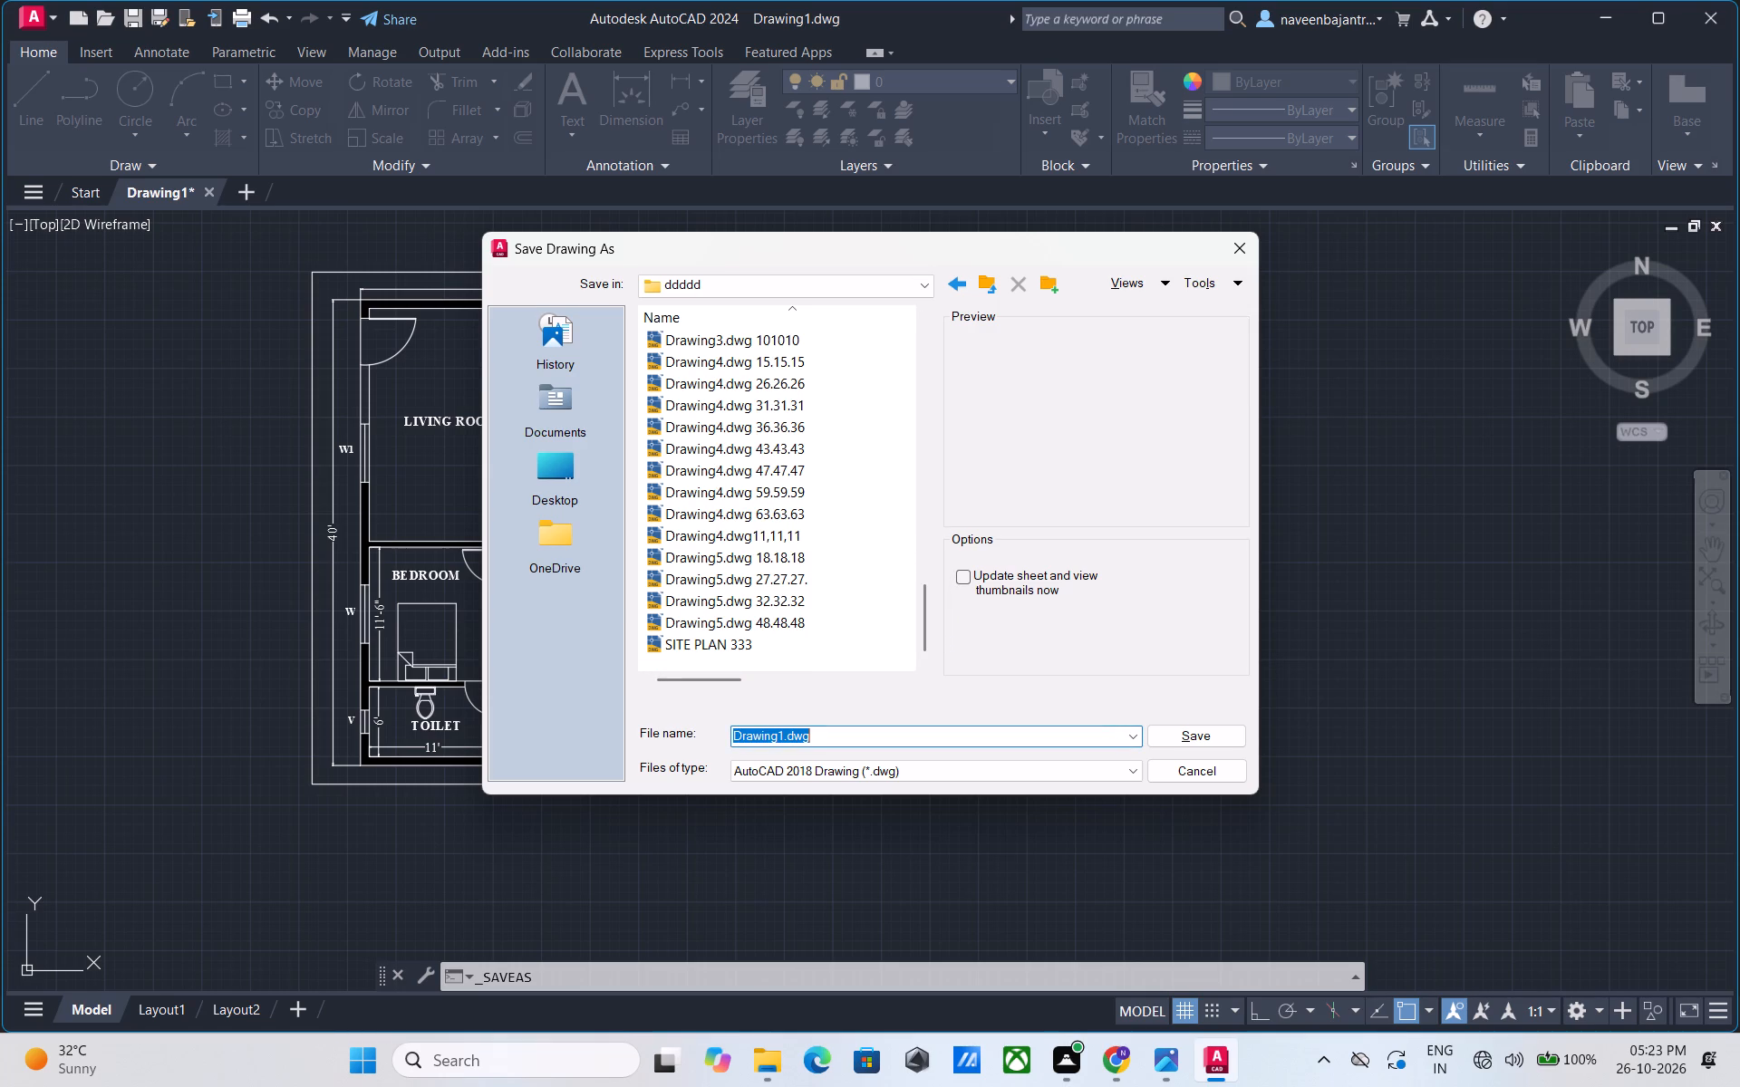
{"action": "left_click", "coordinate": [829, 740]}
{"action": "key", "text": "space"}
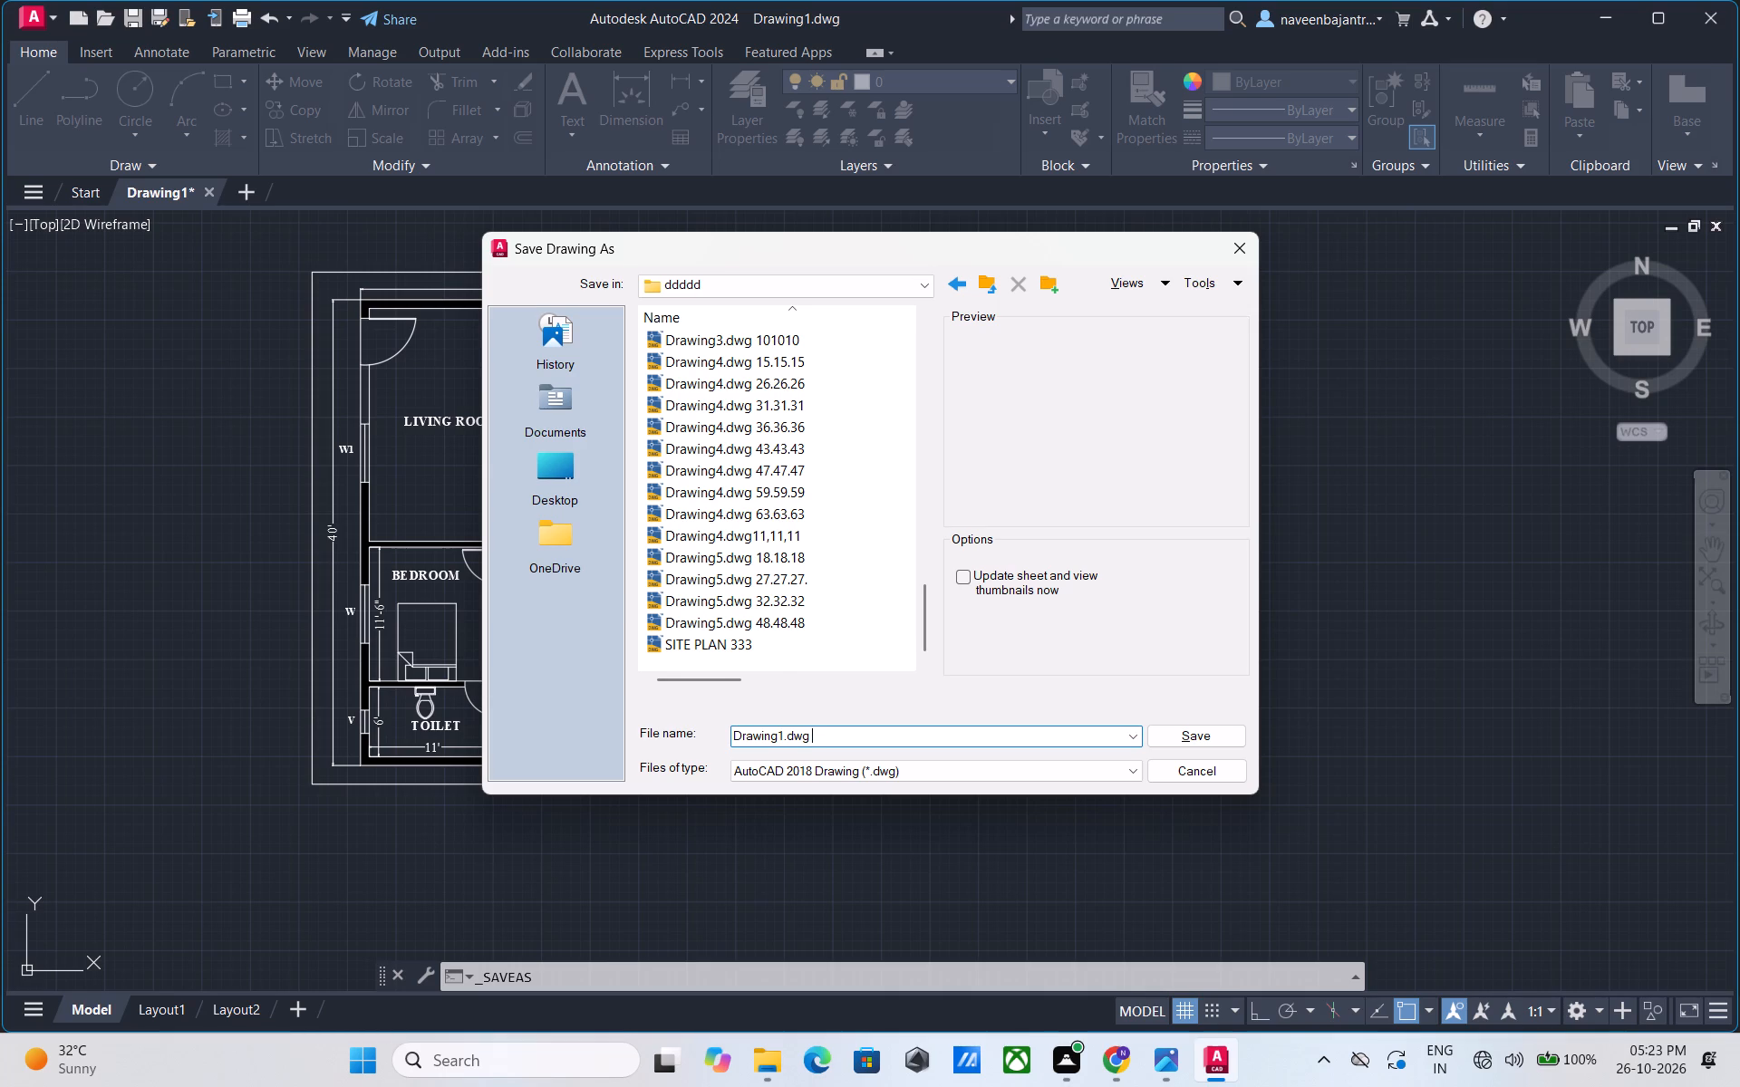
{"action": "type", "text": "72.72.72"}
{"action": "left_click", "coordinate": [1171, 738]}
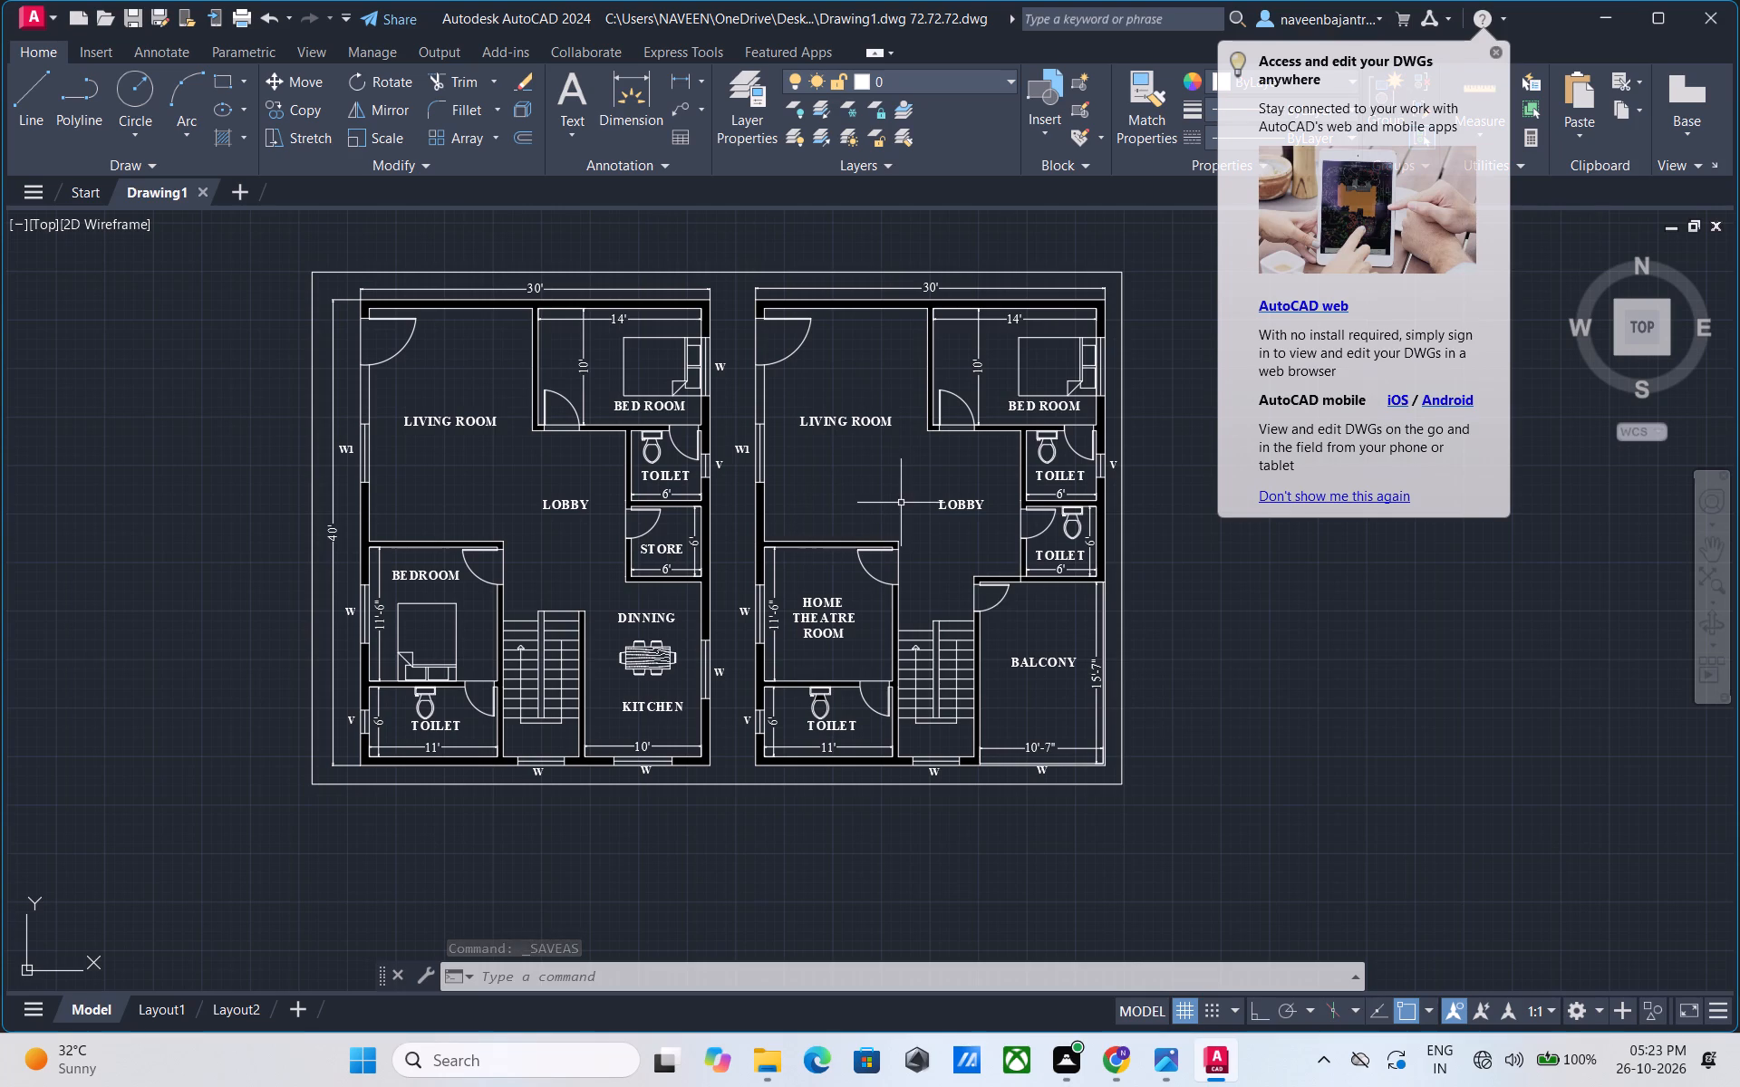
Turn off log file recording with the LOGFILEOFF command.
{"action": "left_click", "coordinate": [620, 985]}
{"action": "key", "text": "l"}
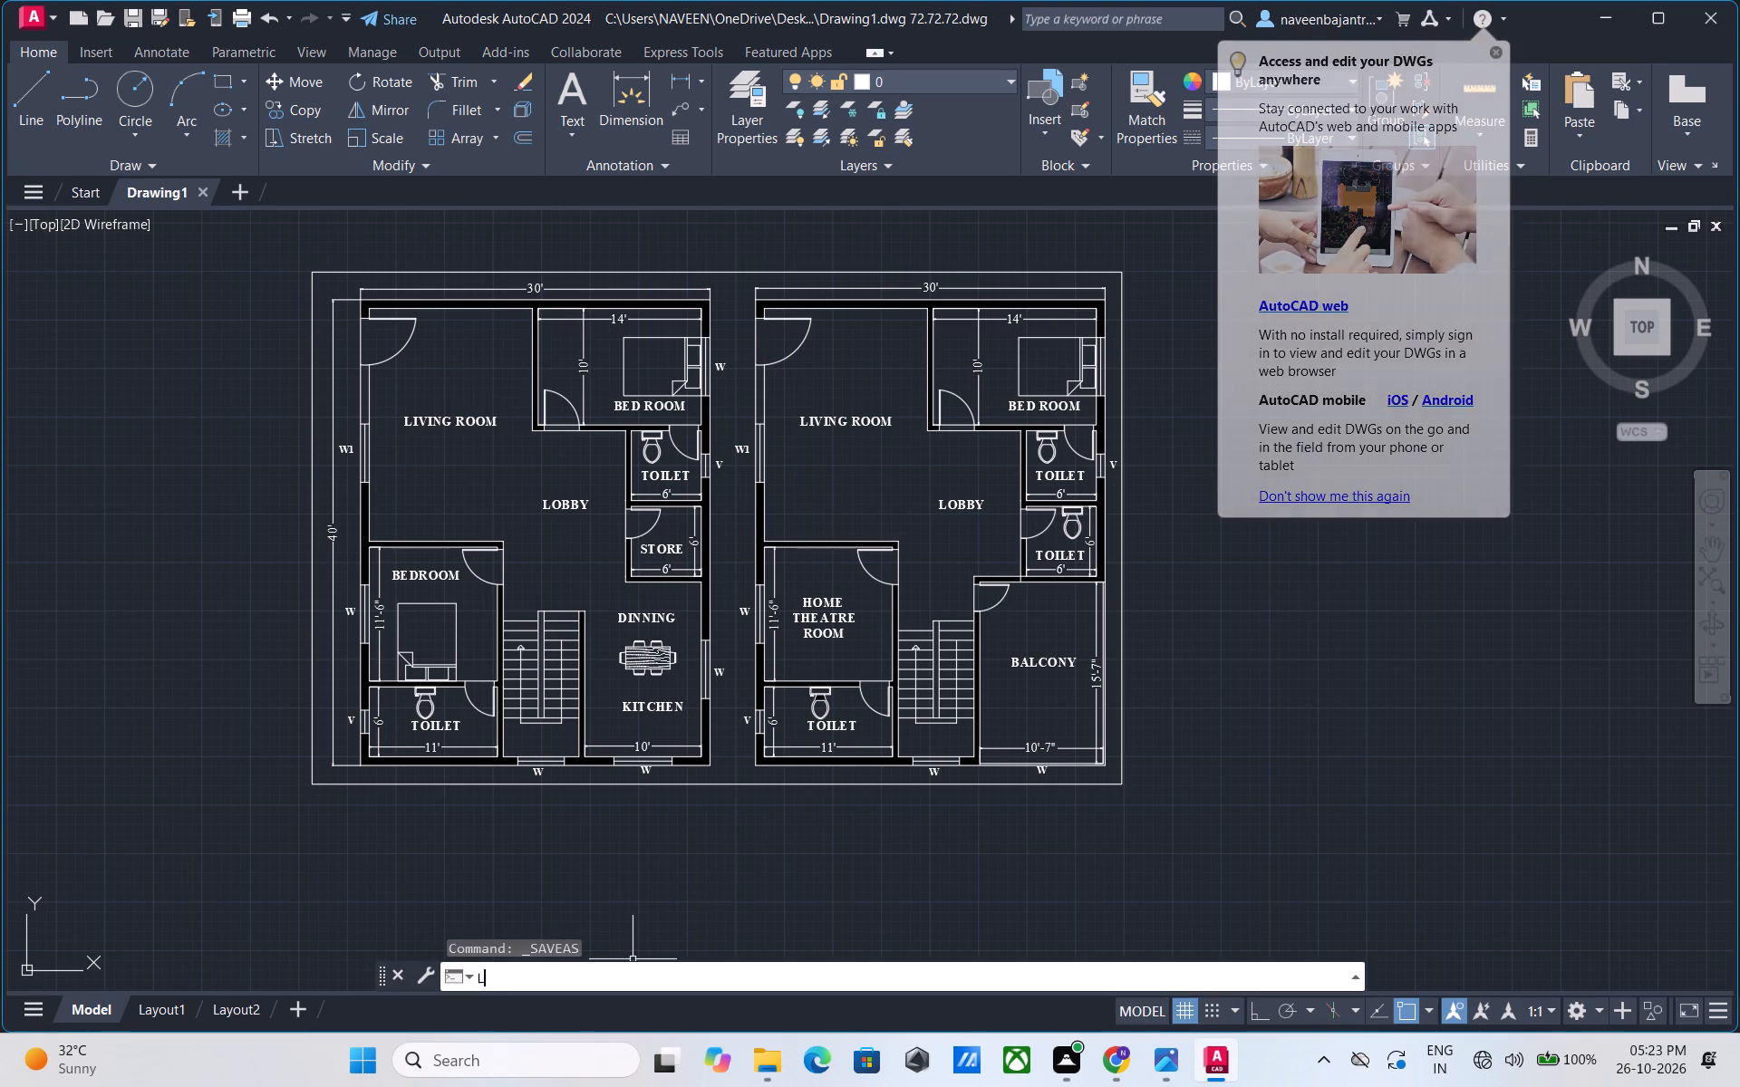
{"action": "key", "text": "o"}
{"action": "key", "text": "g"}
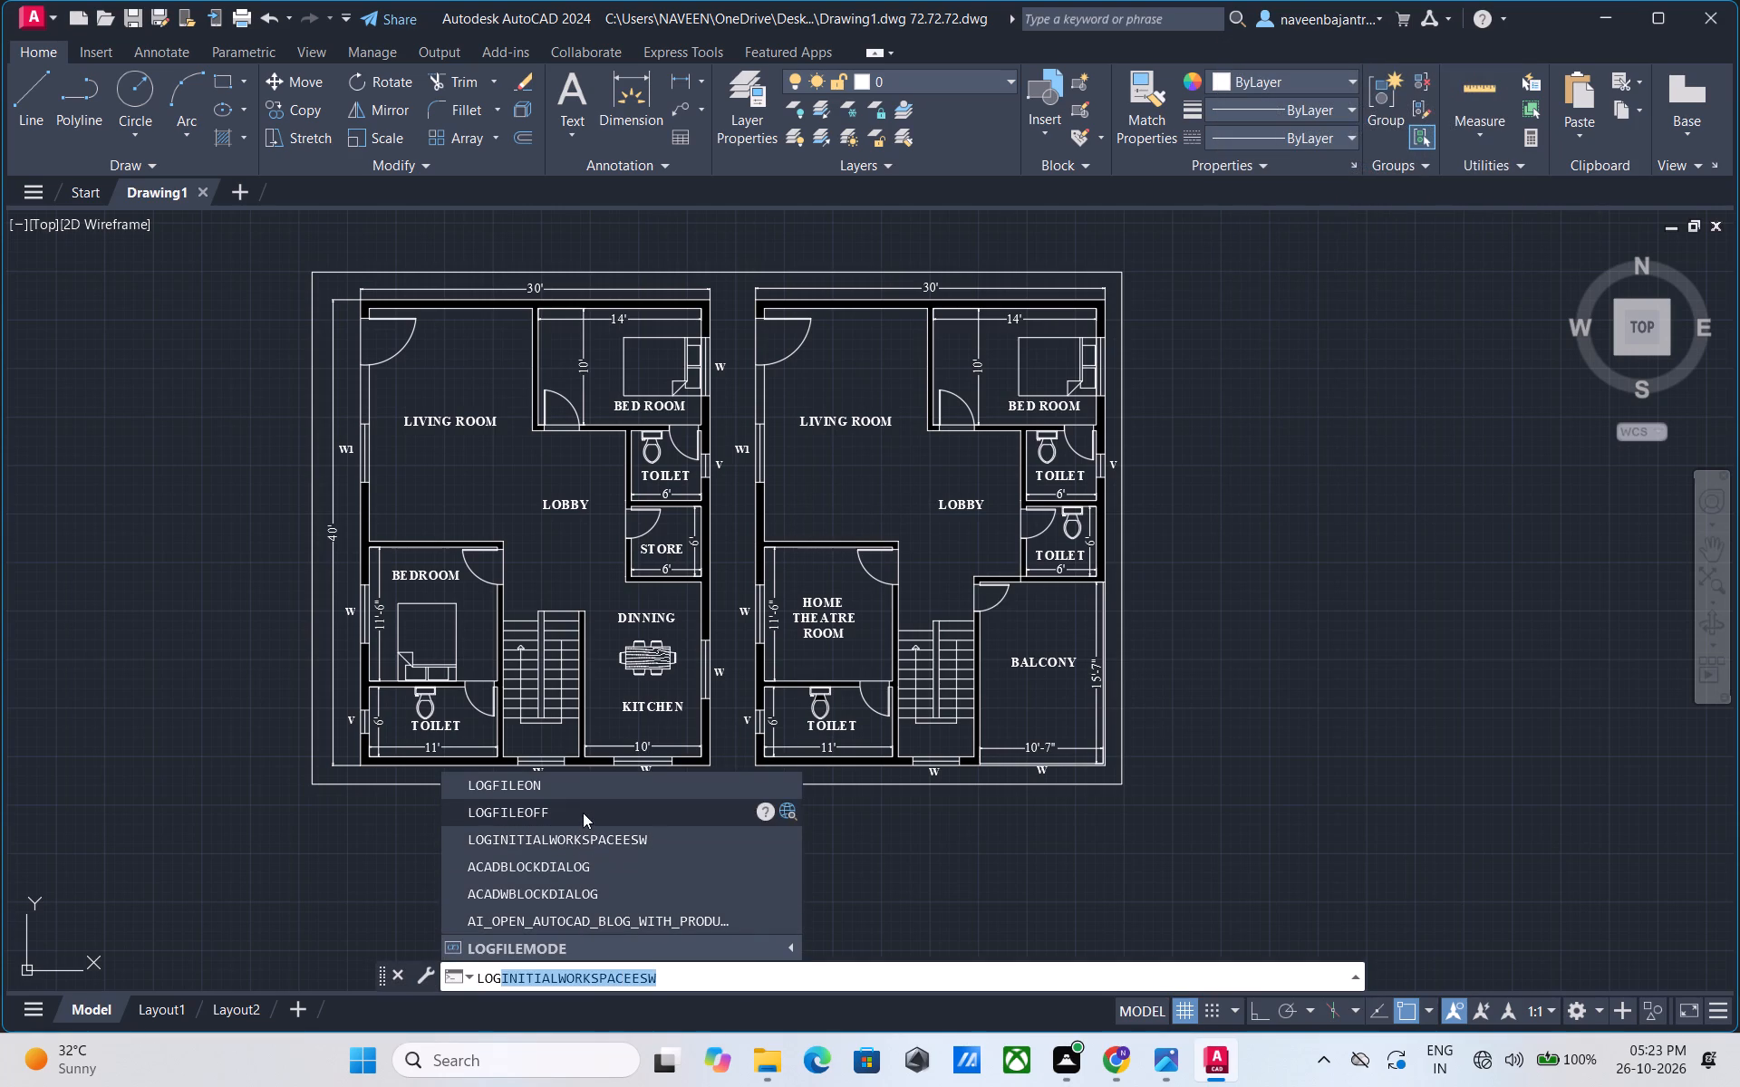
{"action": "left_click", "coordinate": [583, 813]}
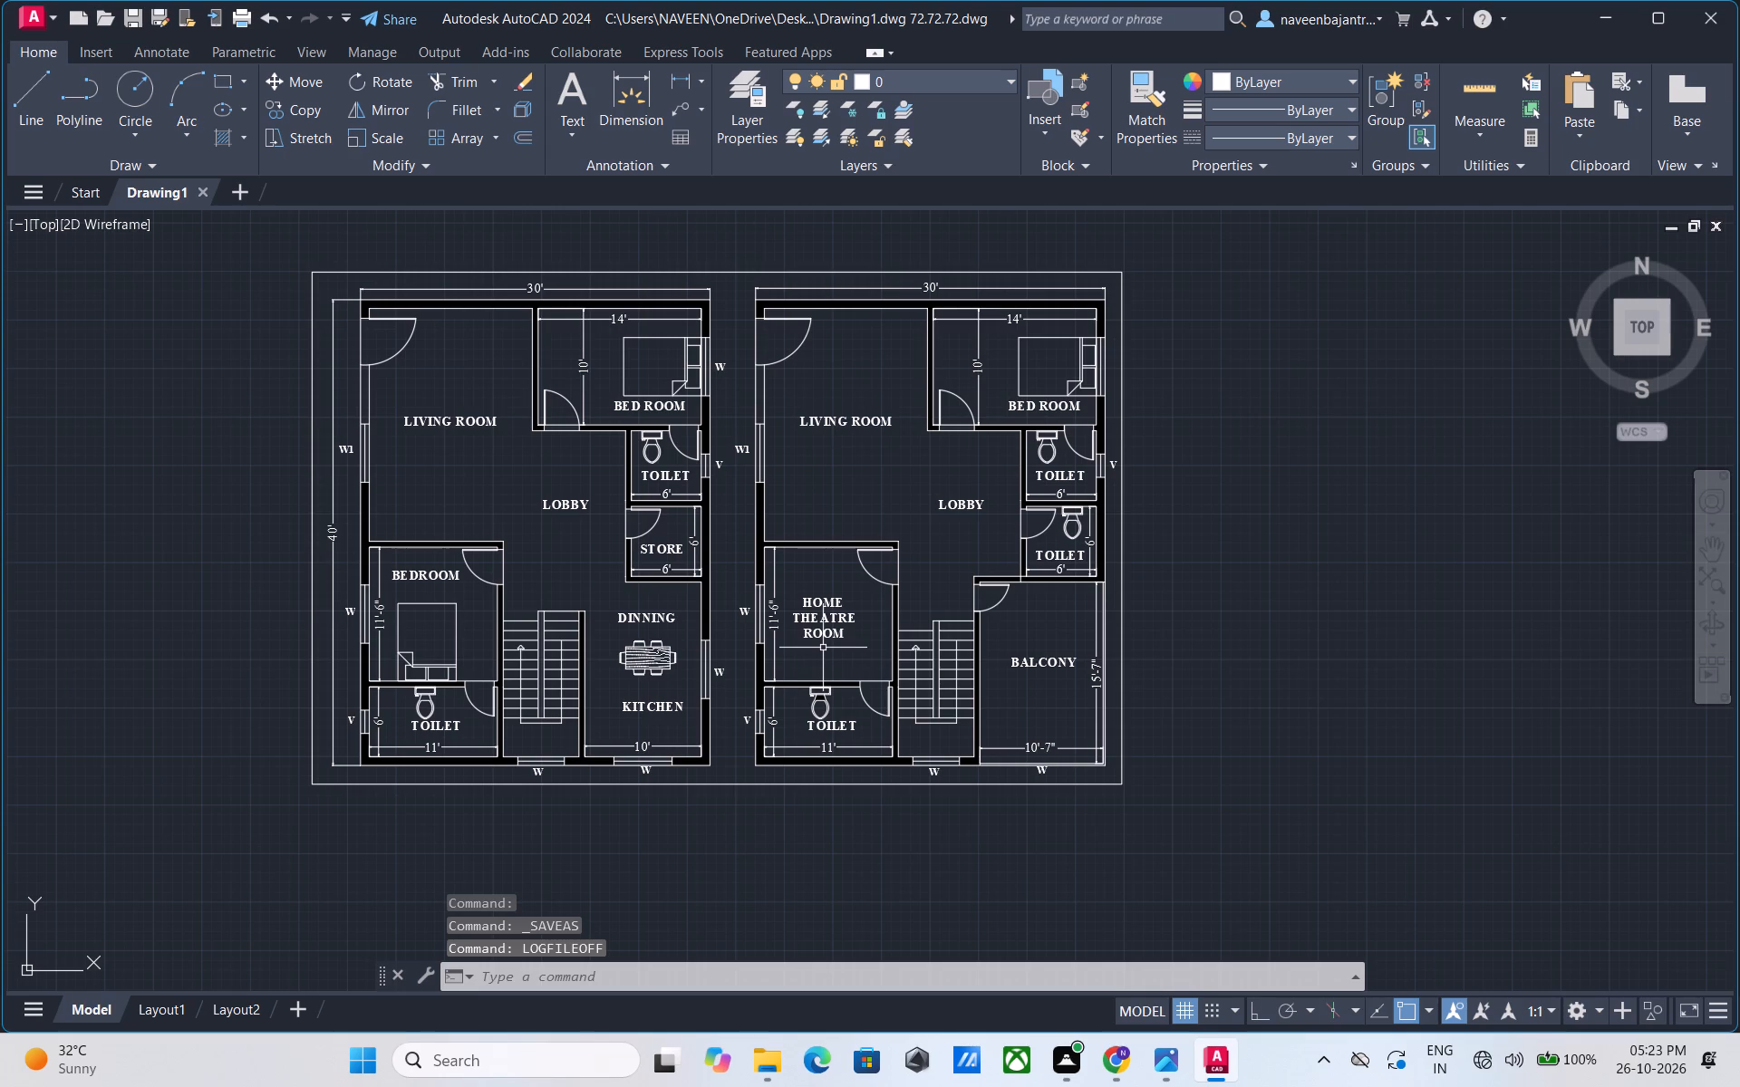
Start a plot of model space and choose DWG To PDF.pc3 as the plotter.
{"action": "key", "text": "ctrl+p"}
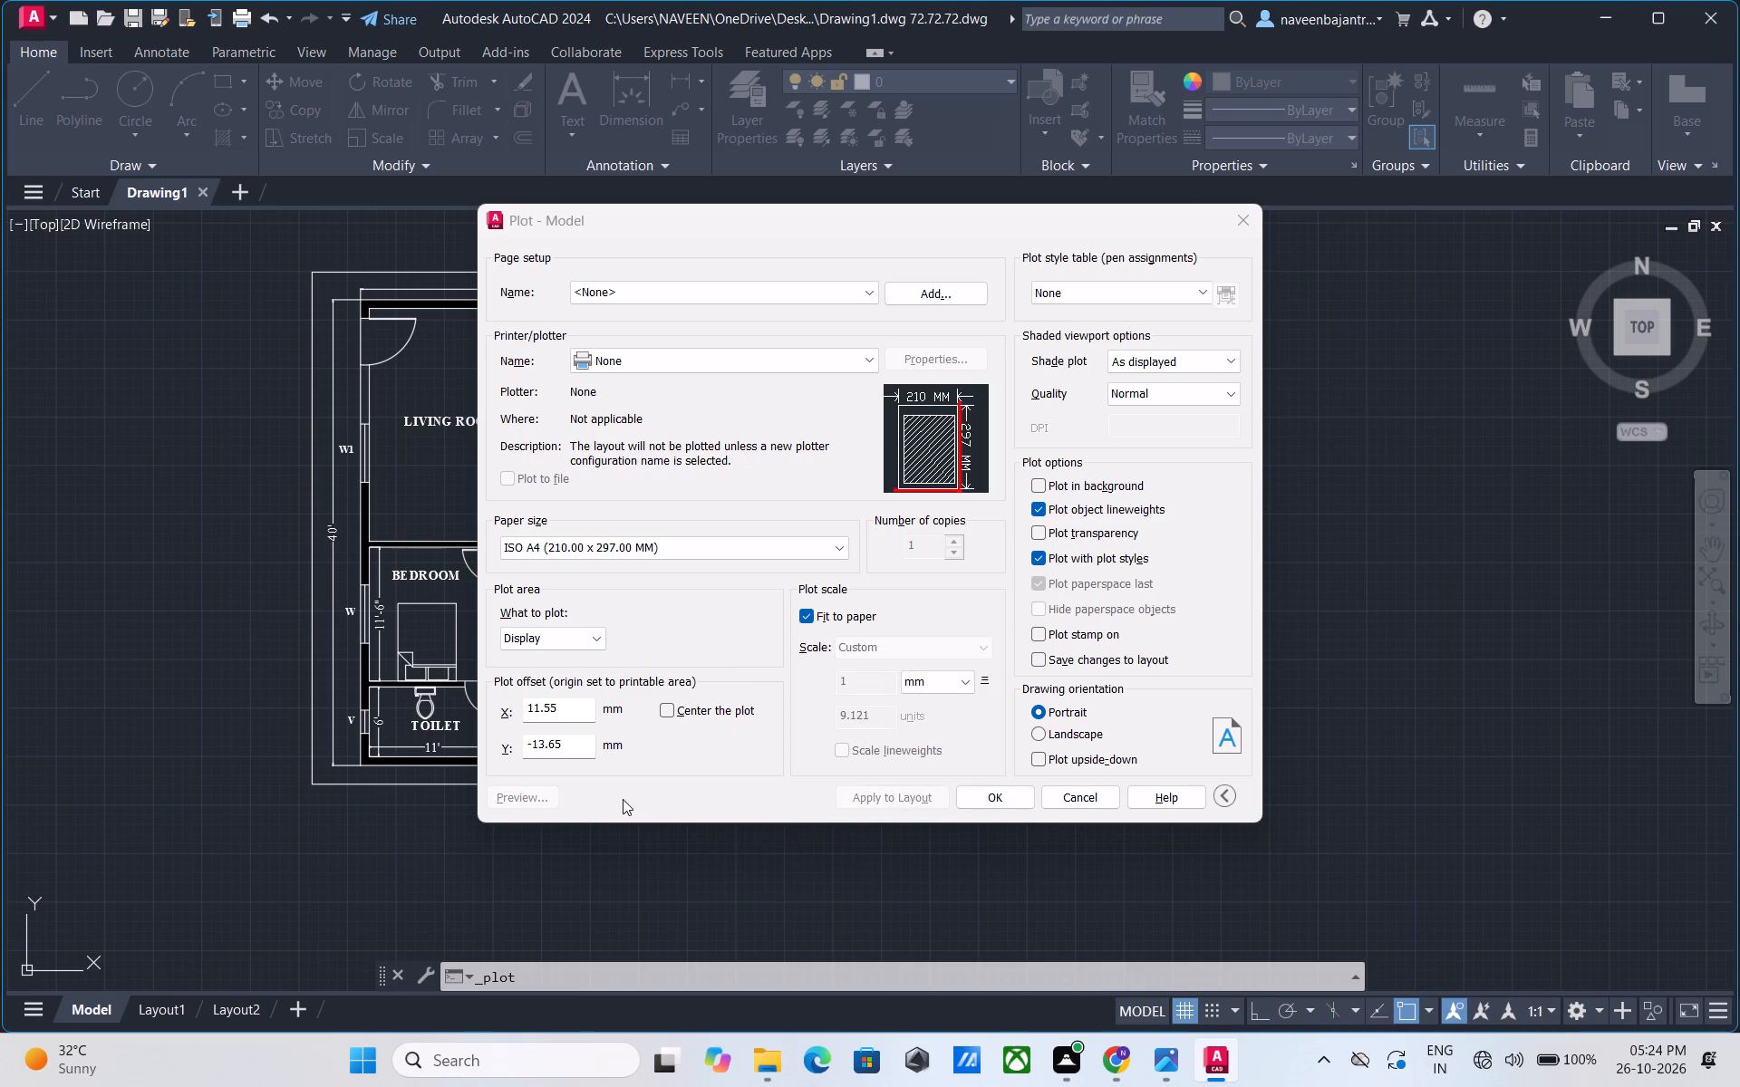
{"action": "left_click", "coordinate": [865, 369]}
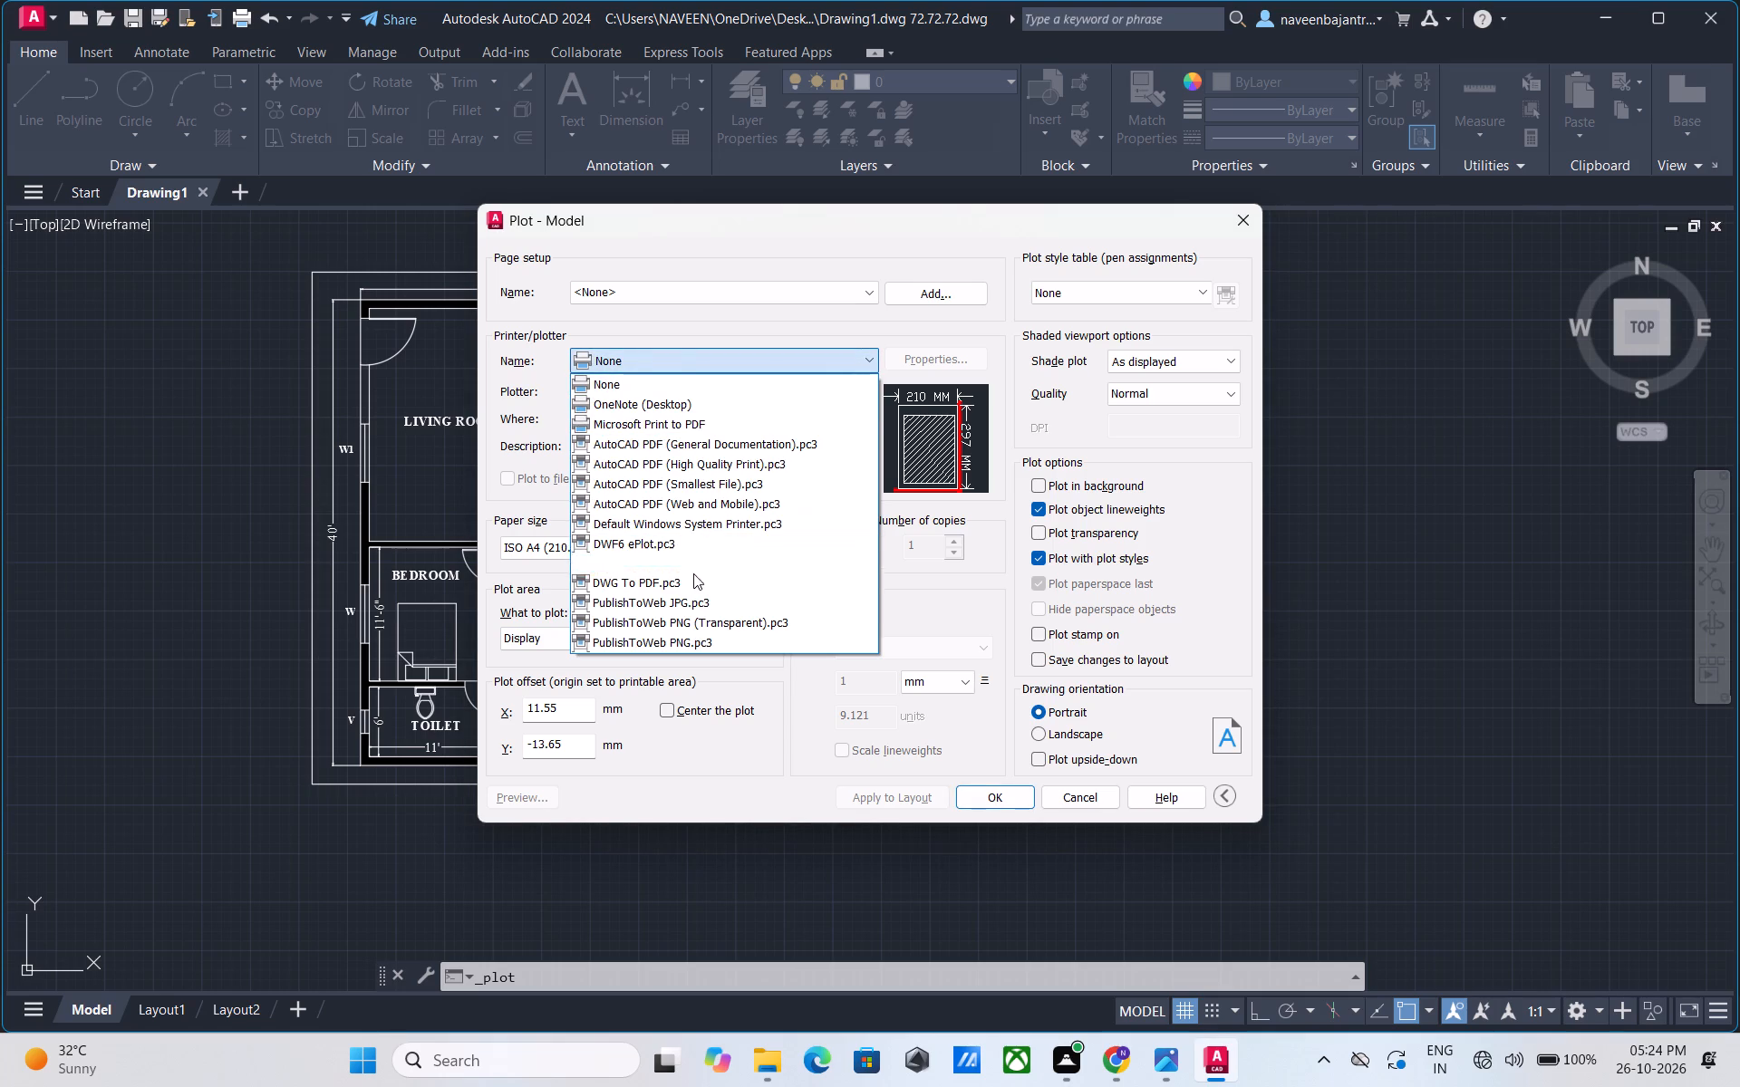
{"action": "left_click", "coordinate": [691, 579]}
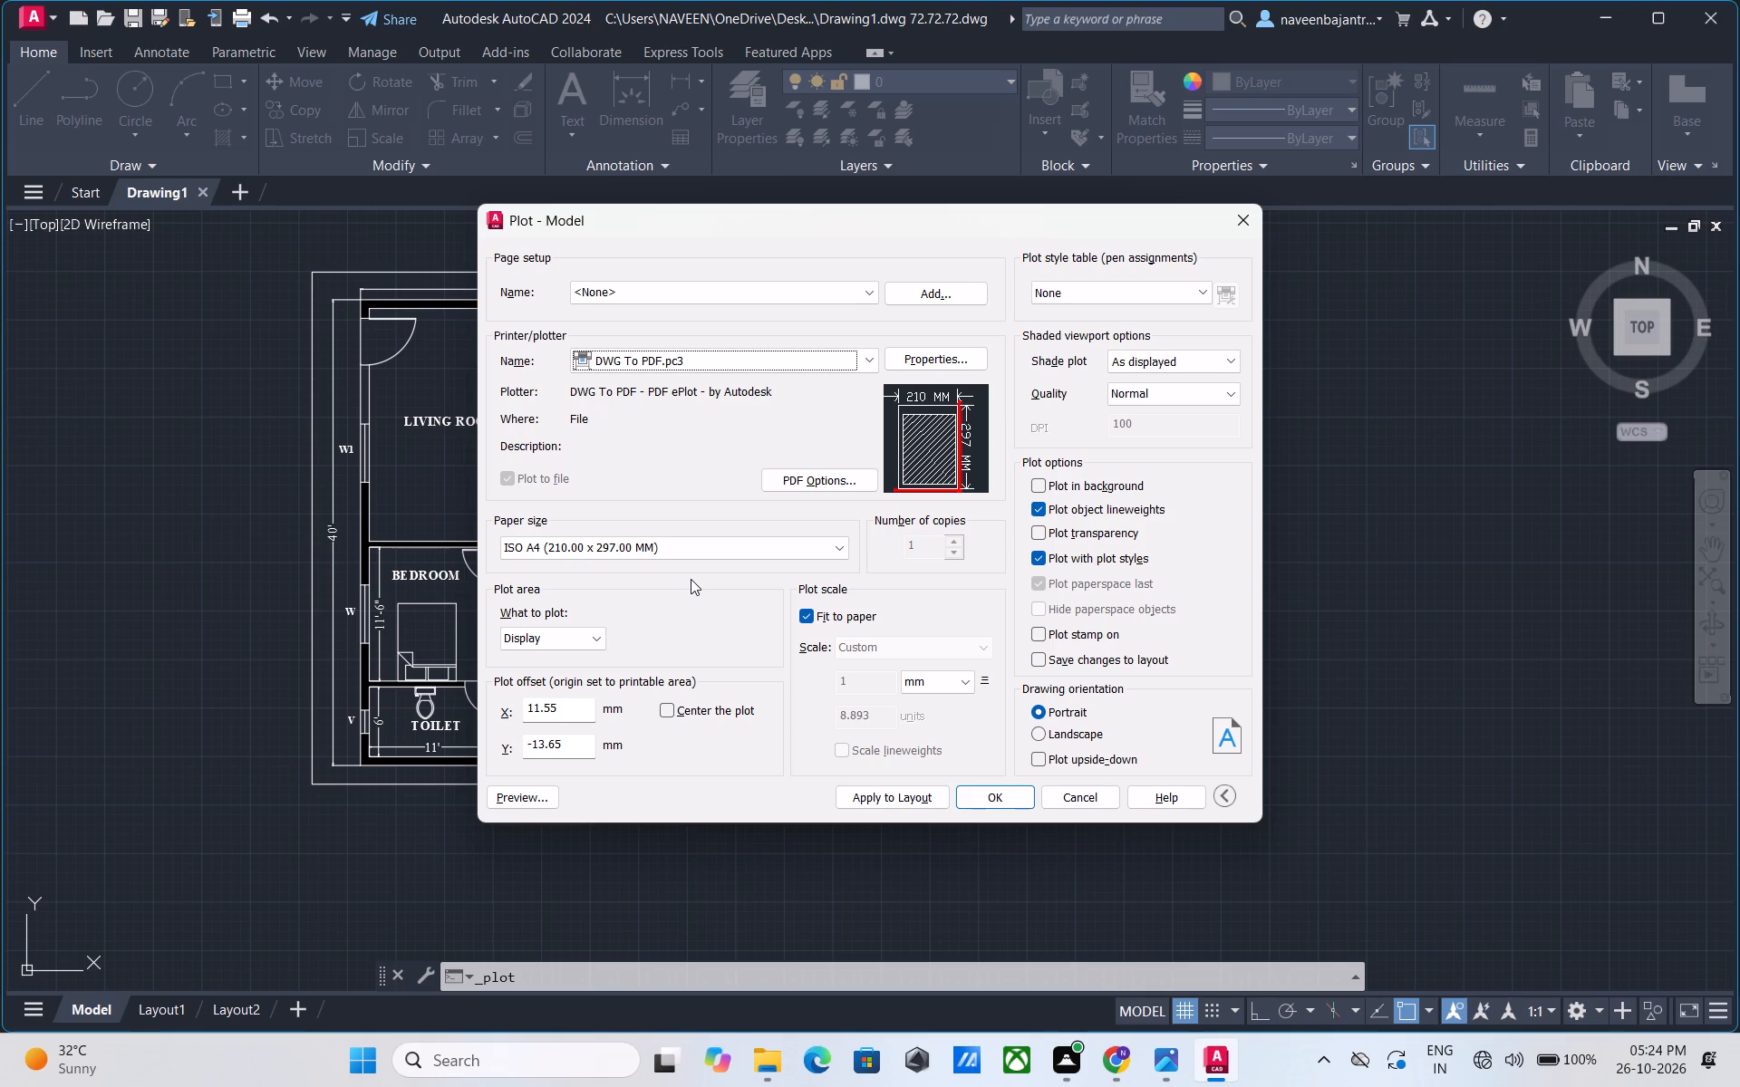
Set the plot area to a window around the outer border of both floor plans, centre the plot, and apply it to the layout.
{"action": "left_click", "coordinate": [537, 638]}
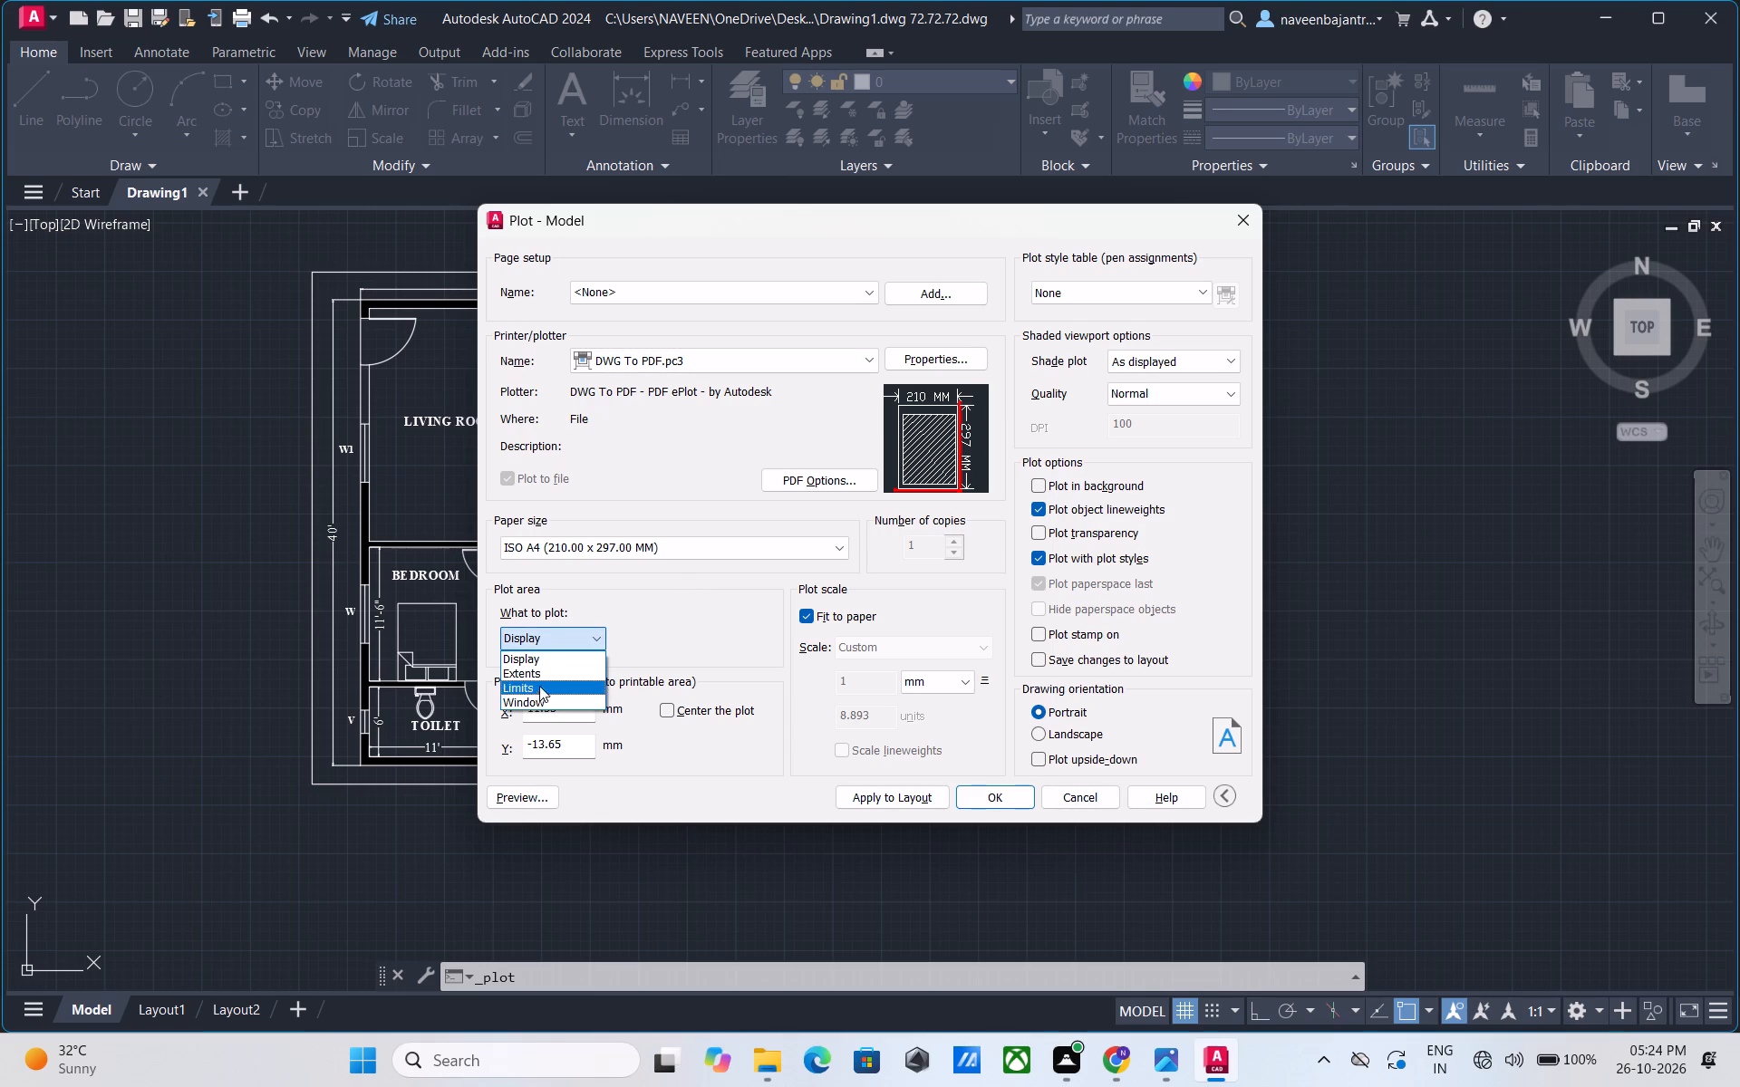
{"action": "left_click", "coordinate": [542, 702]}
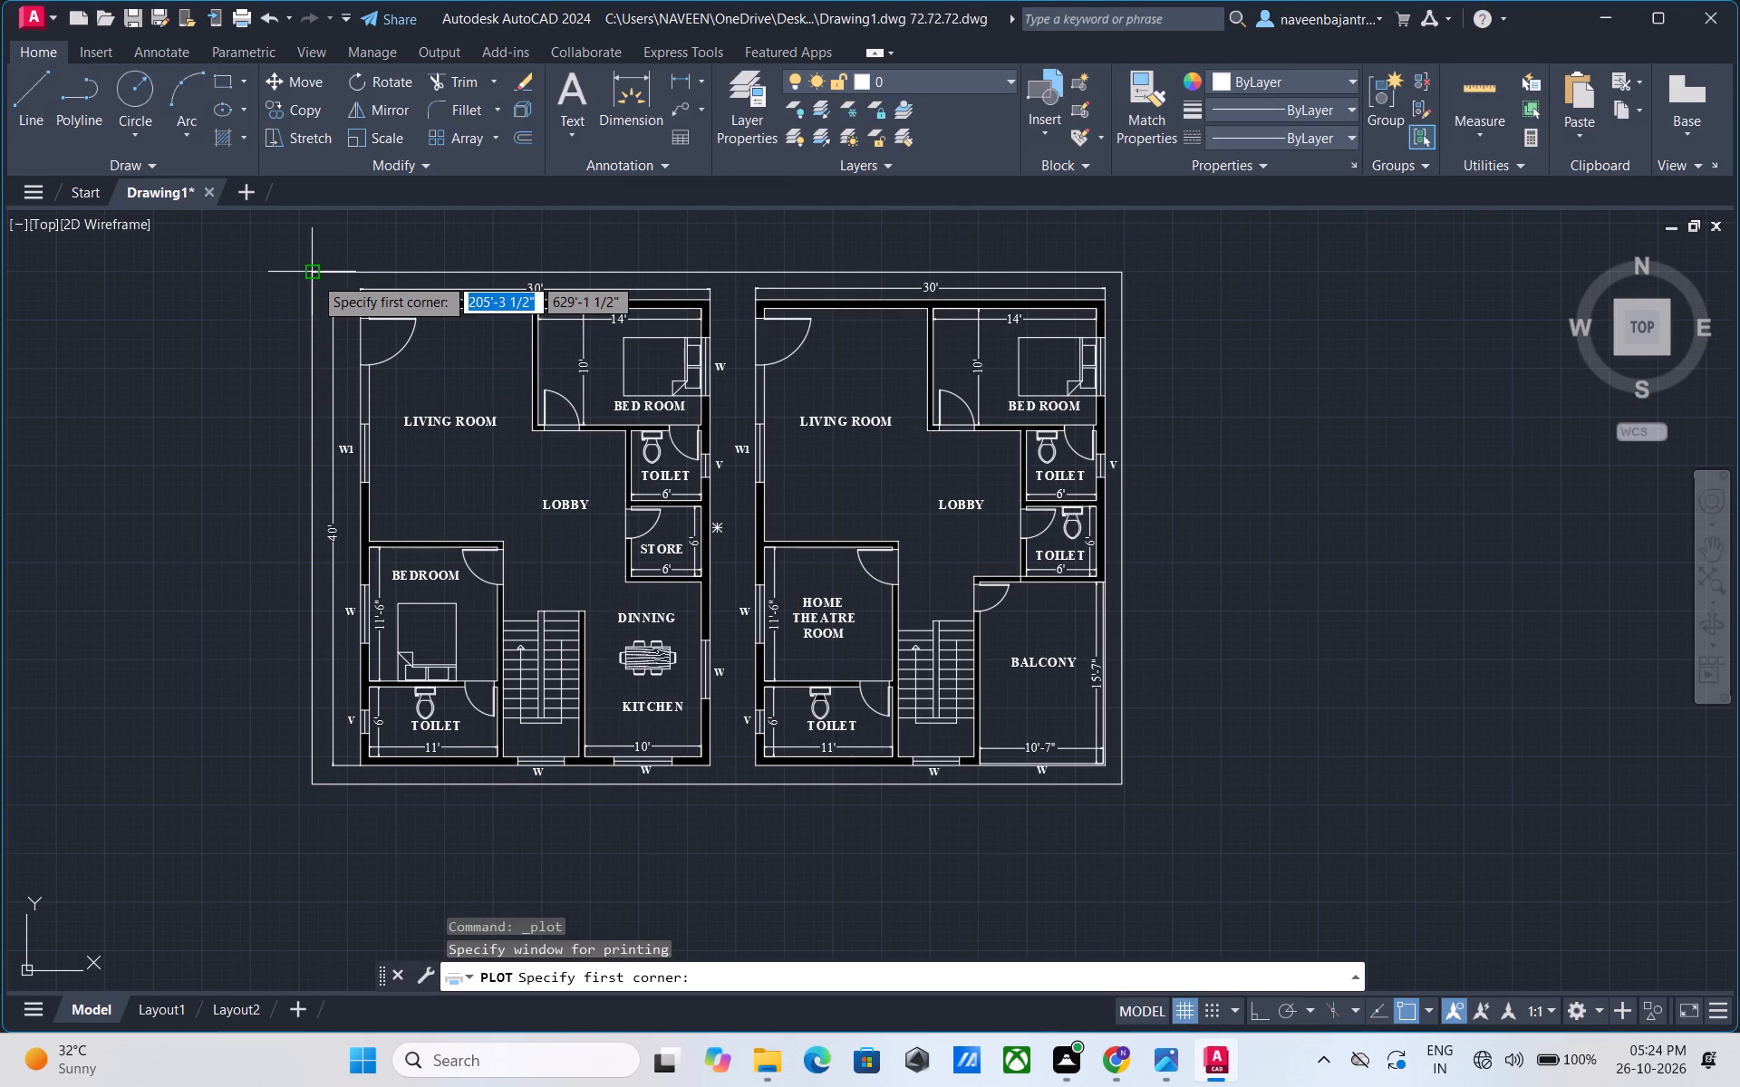
{"action": "left_click", "coordinate": [314, 271]}
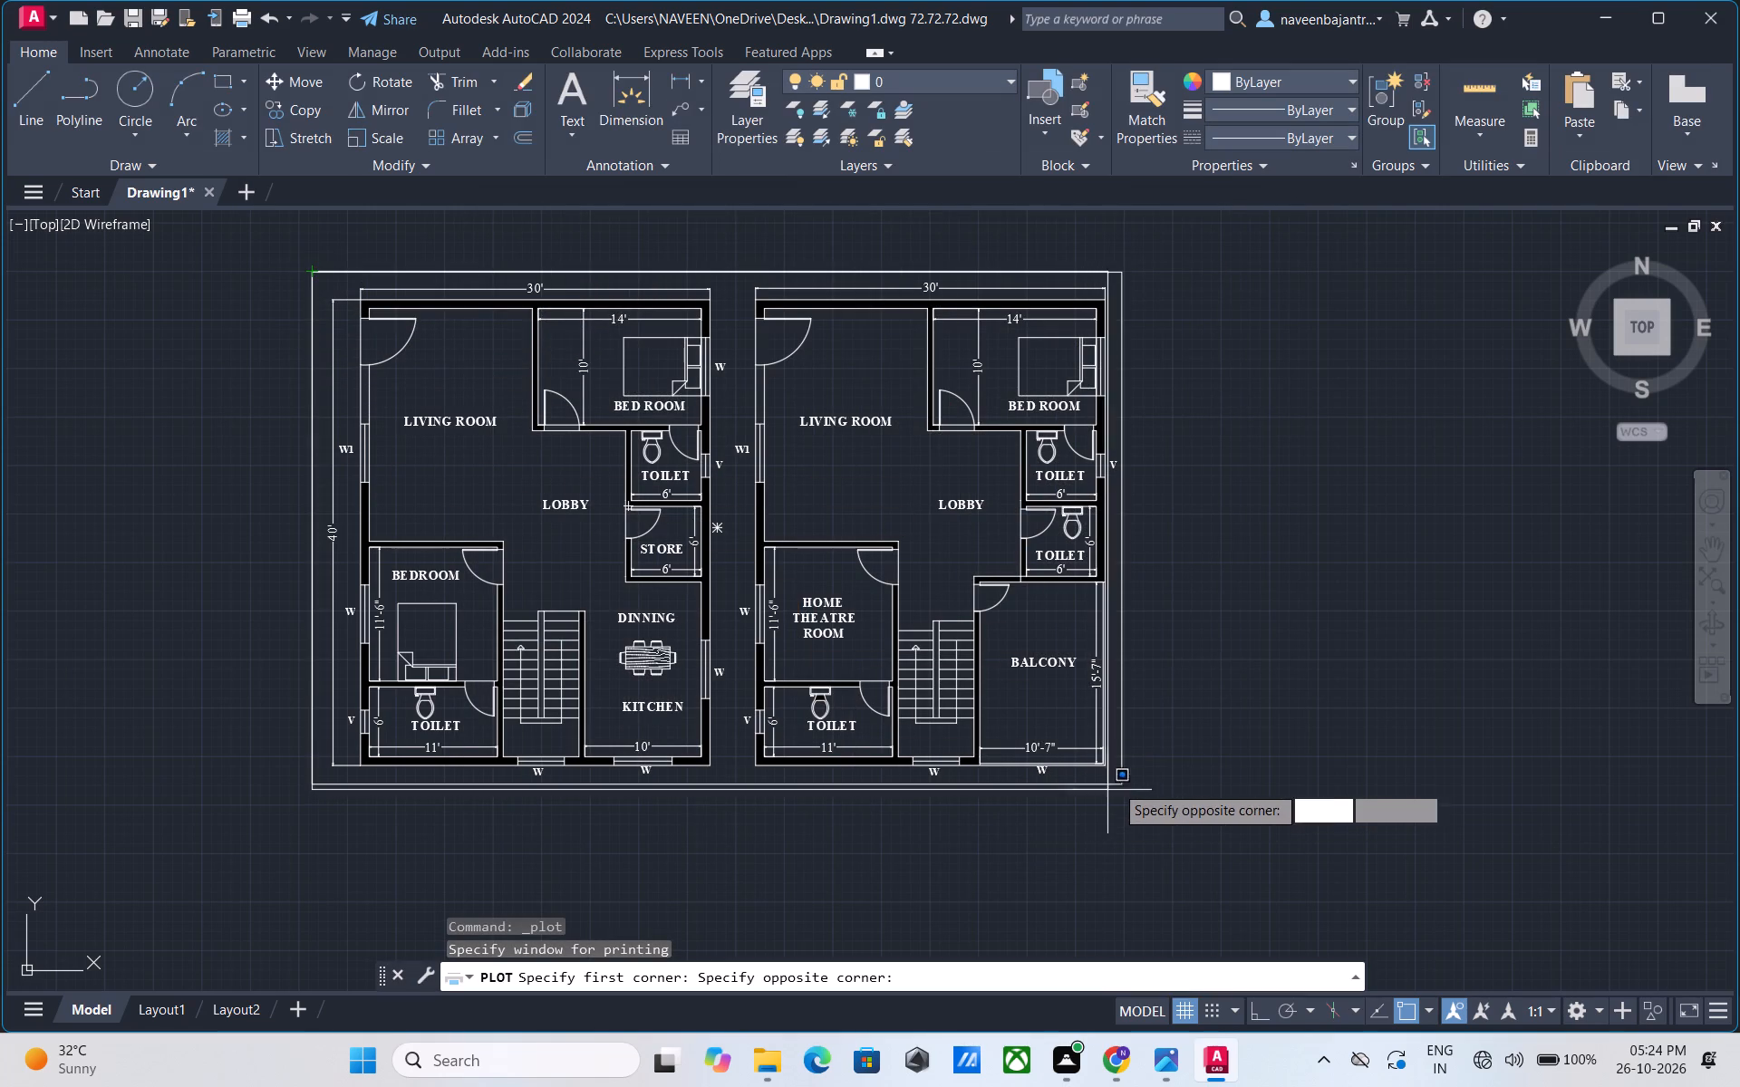
{"action": "left_click", "coordinate": [1116, 784]}
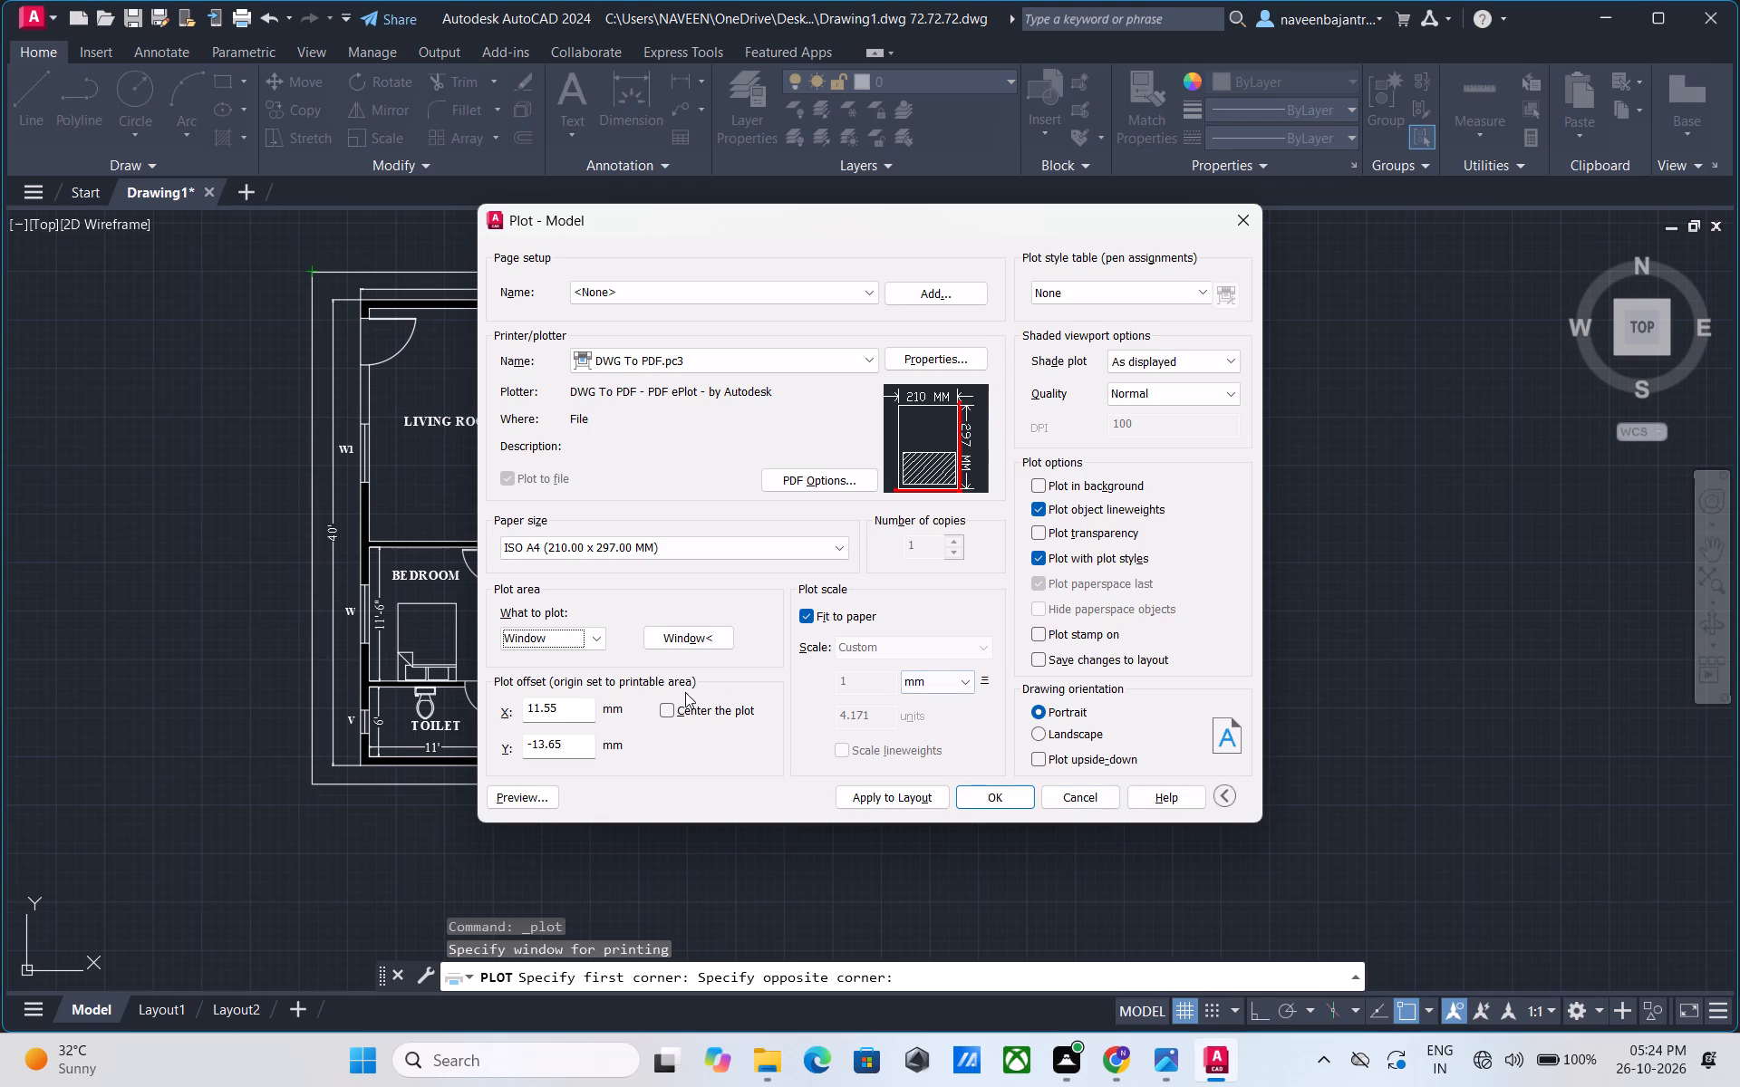
{"action": "left_click", "coordinate": [664, 713]}
{"action": "left_click", "coordinate": [891, 805]}
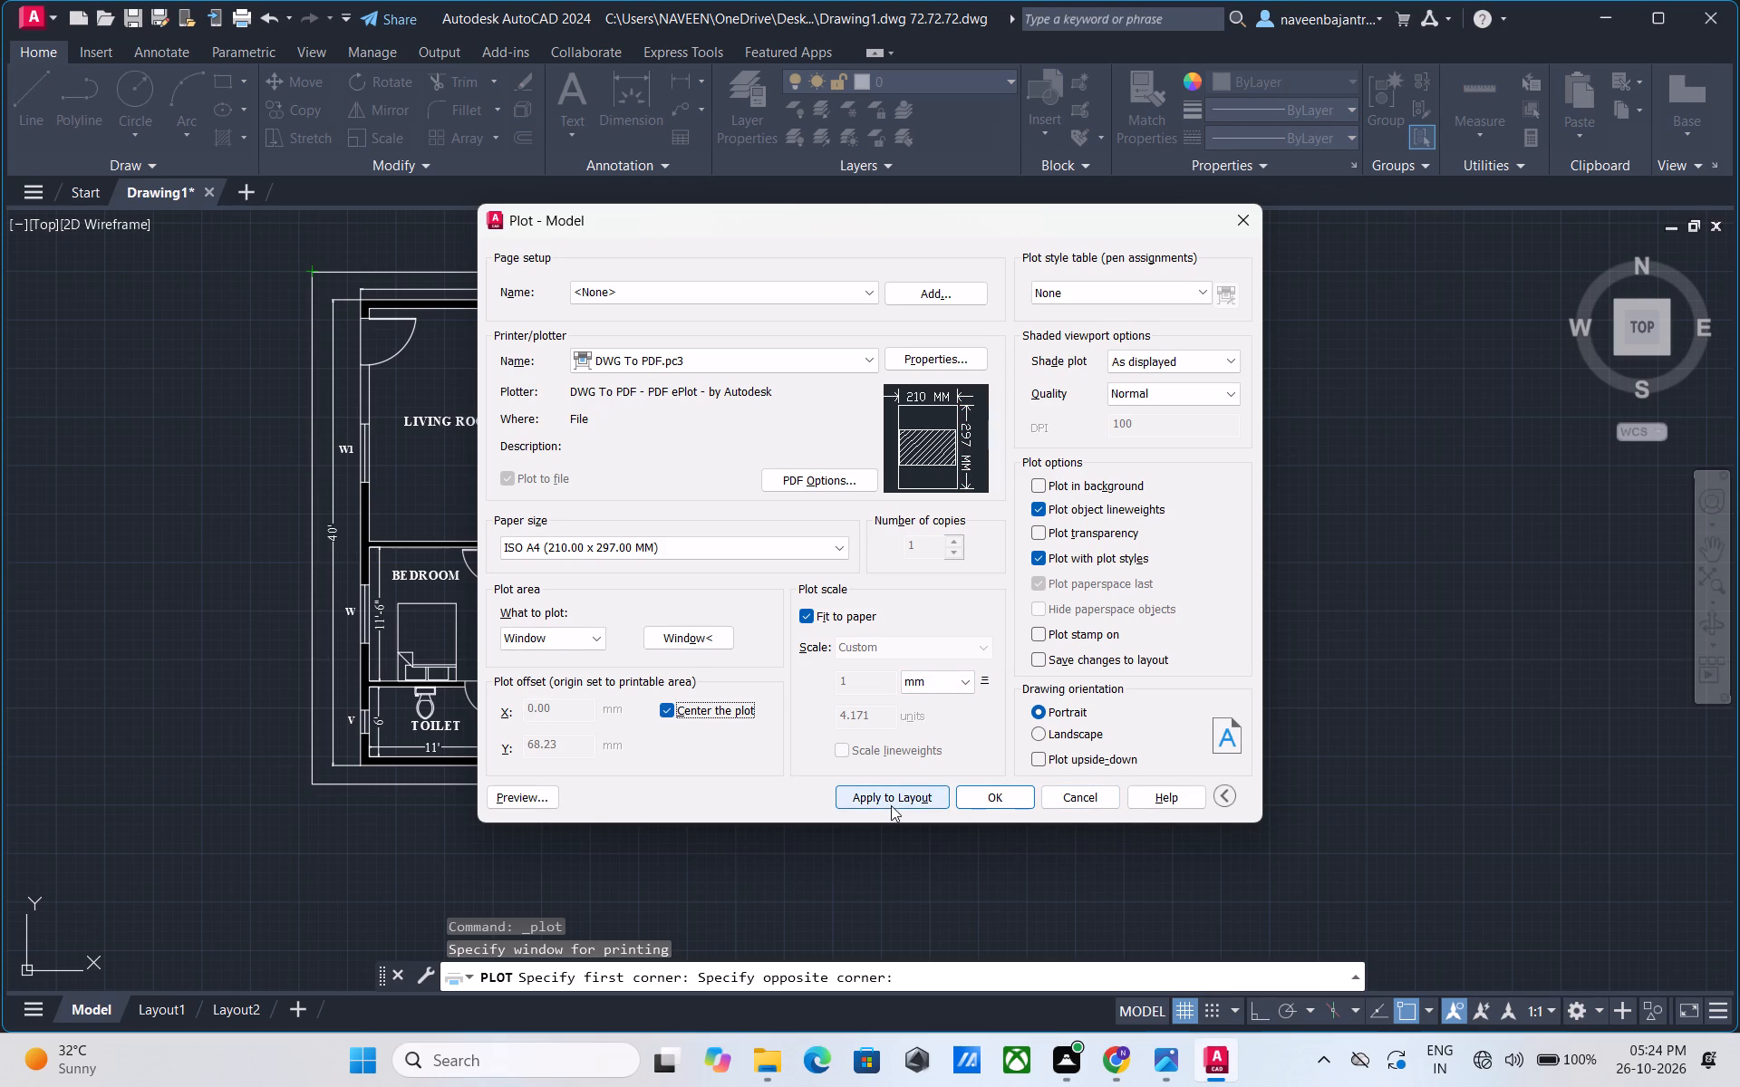
Run the plot and save it as Drawing1.dwg 72.72.72-Model.pdf in the ddddd folder on the Desktop.
{"action": "left_click", "coordinate": [991, 799]}
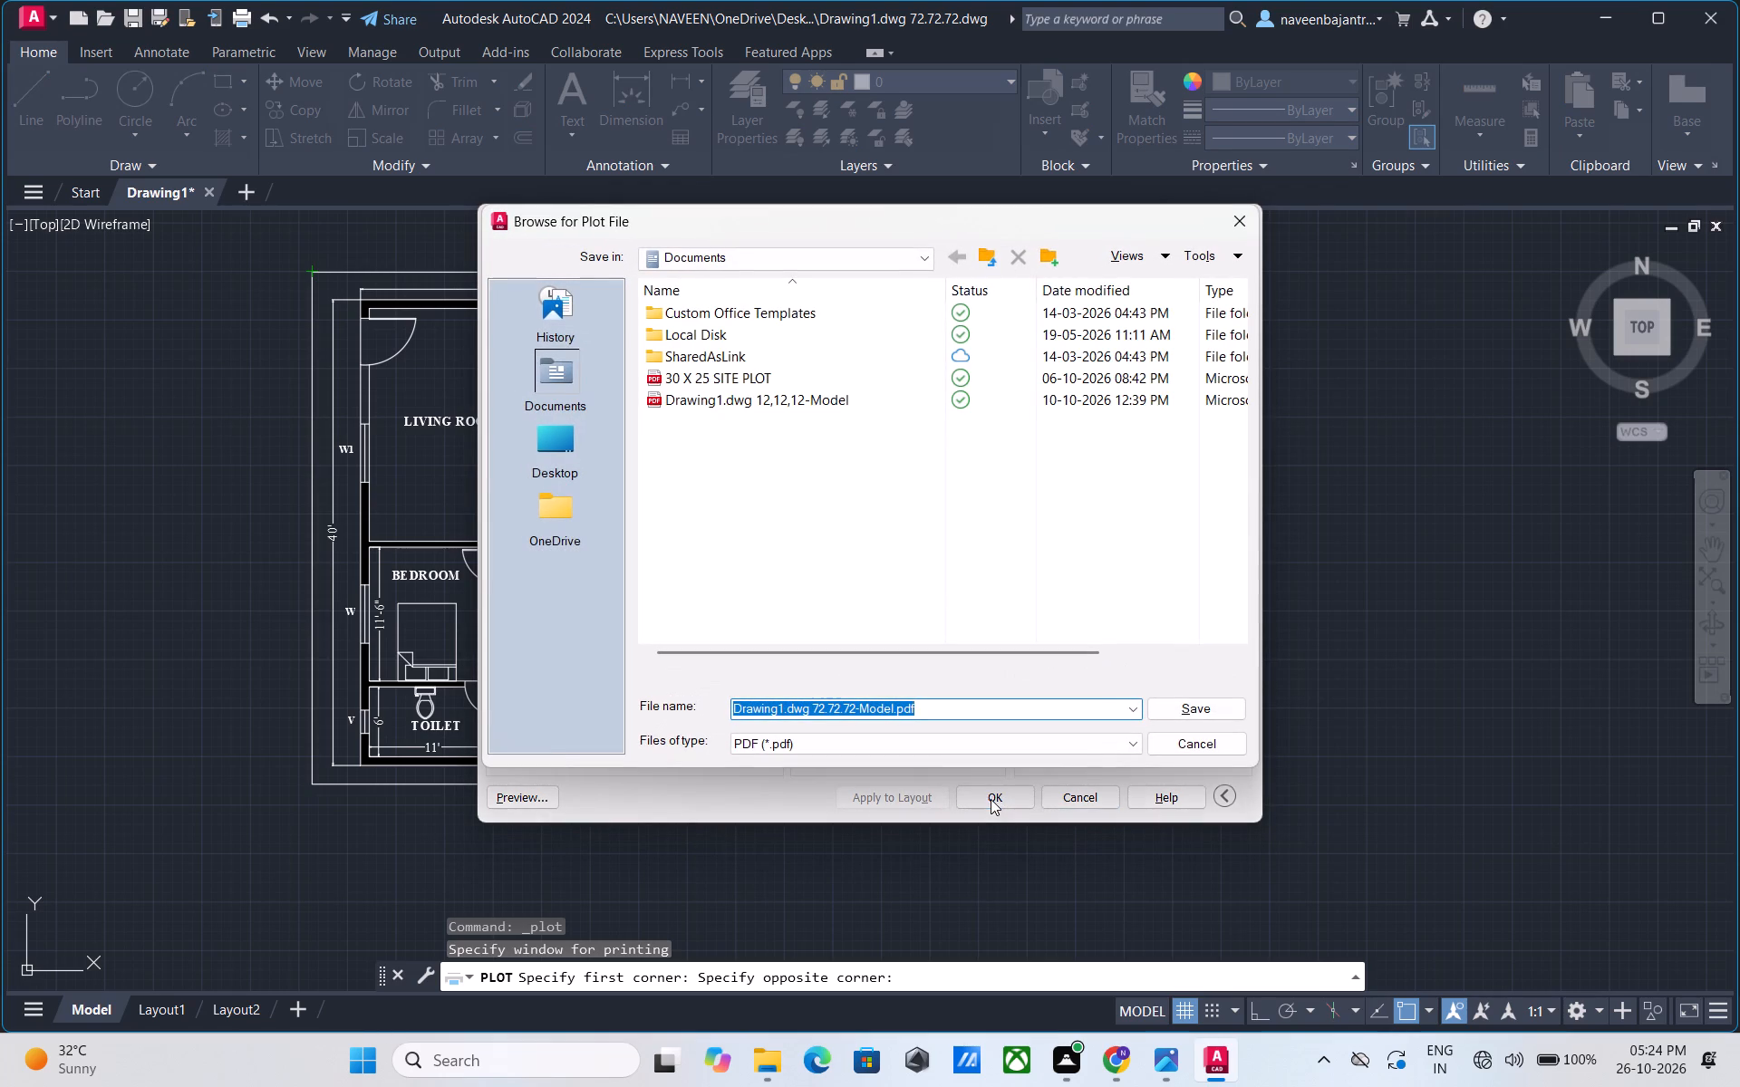
{"action": "left_click", "coordinate": [546, 431]}
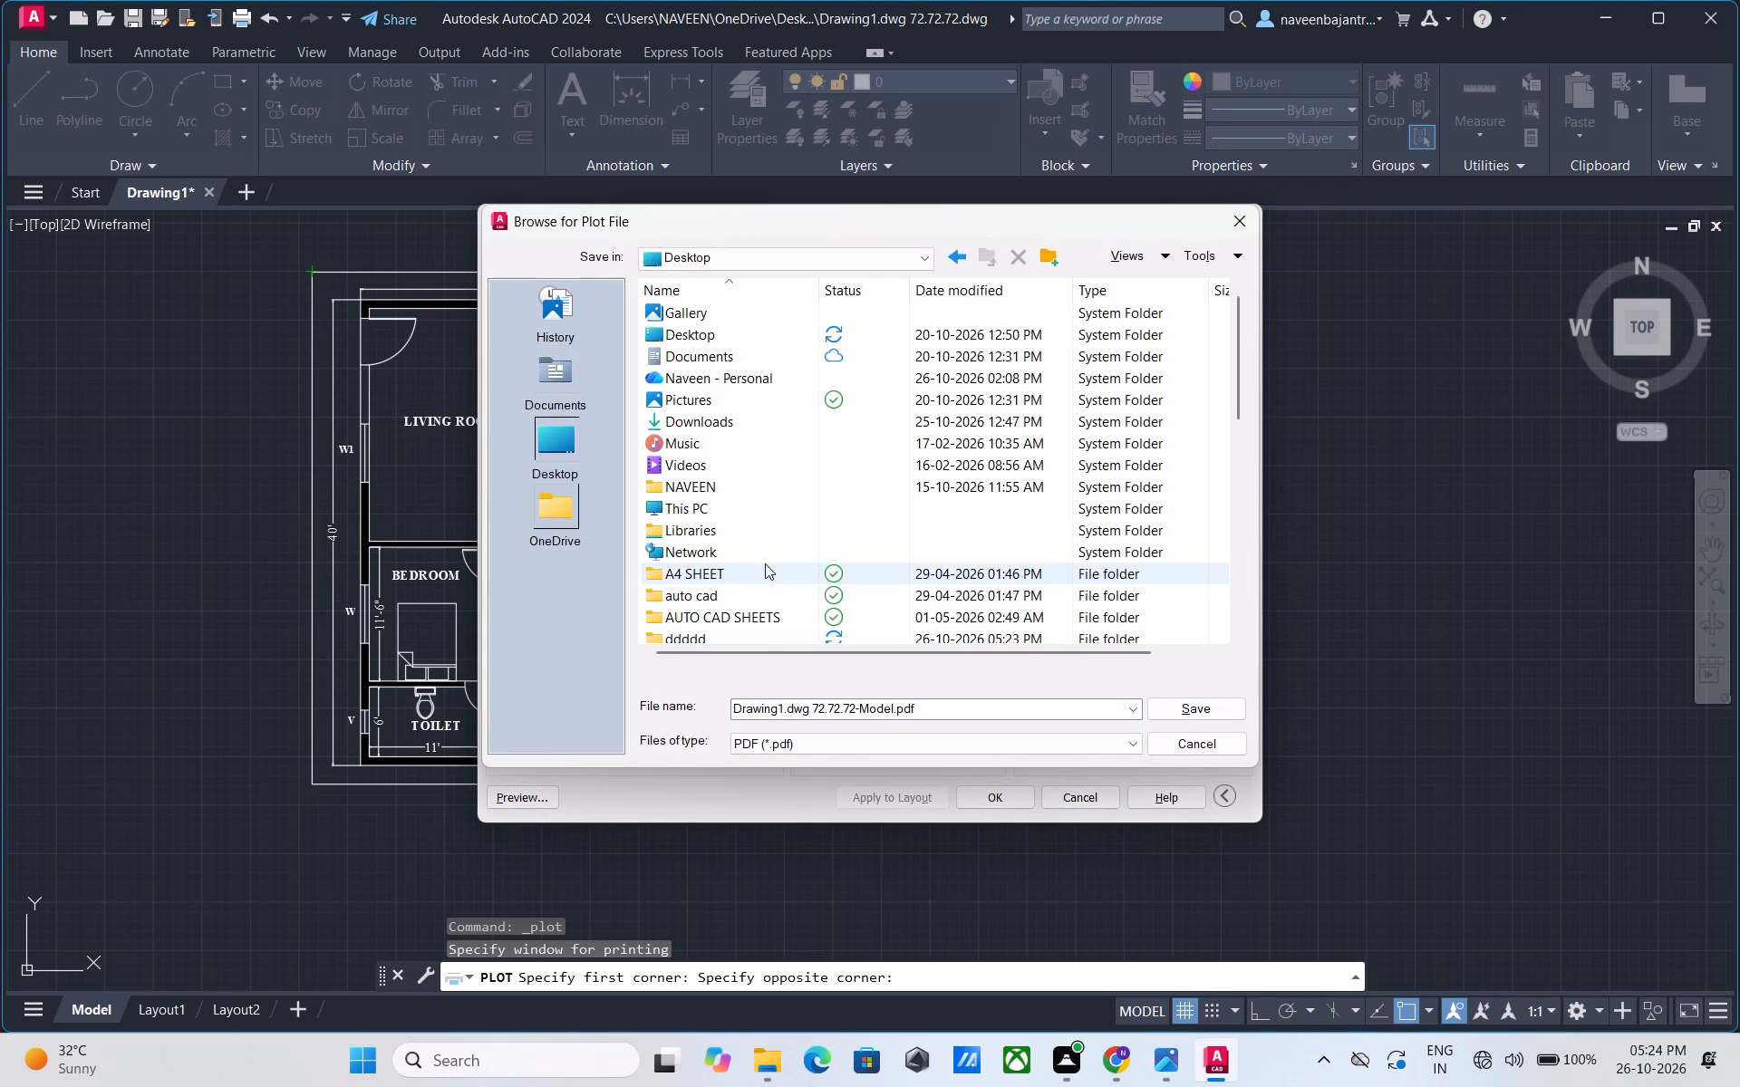
{"action": "double_click", "coordinate": [719, 640]}
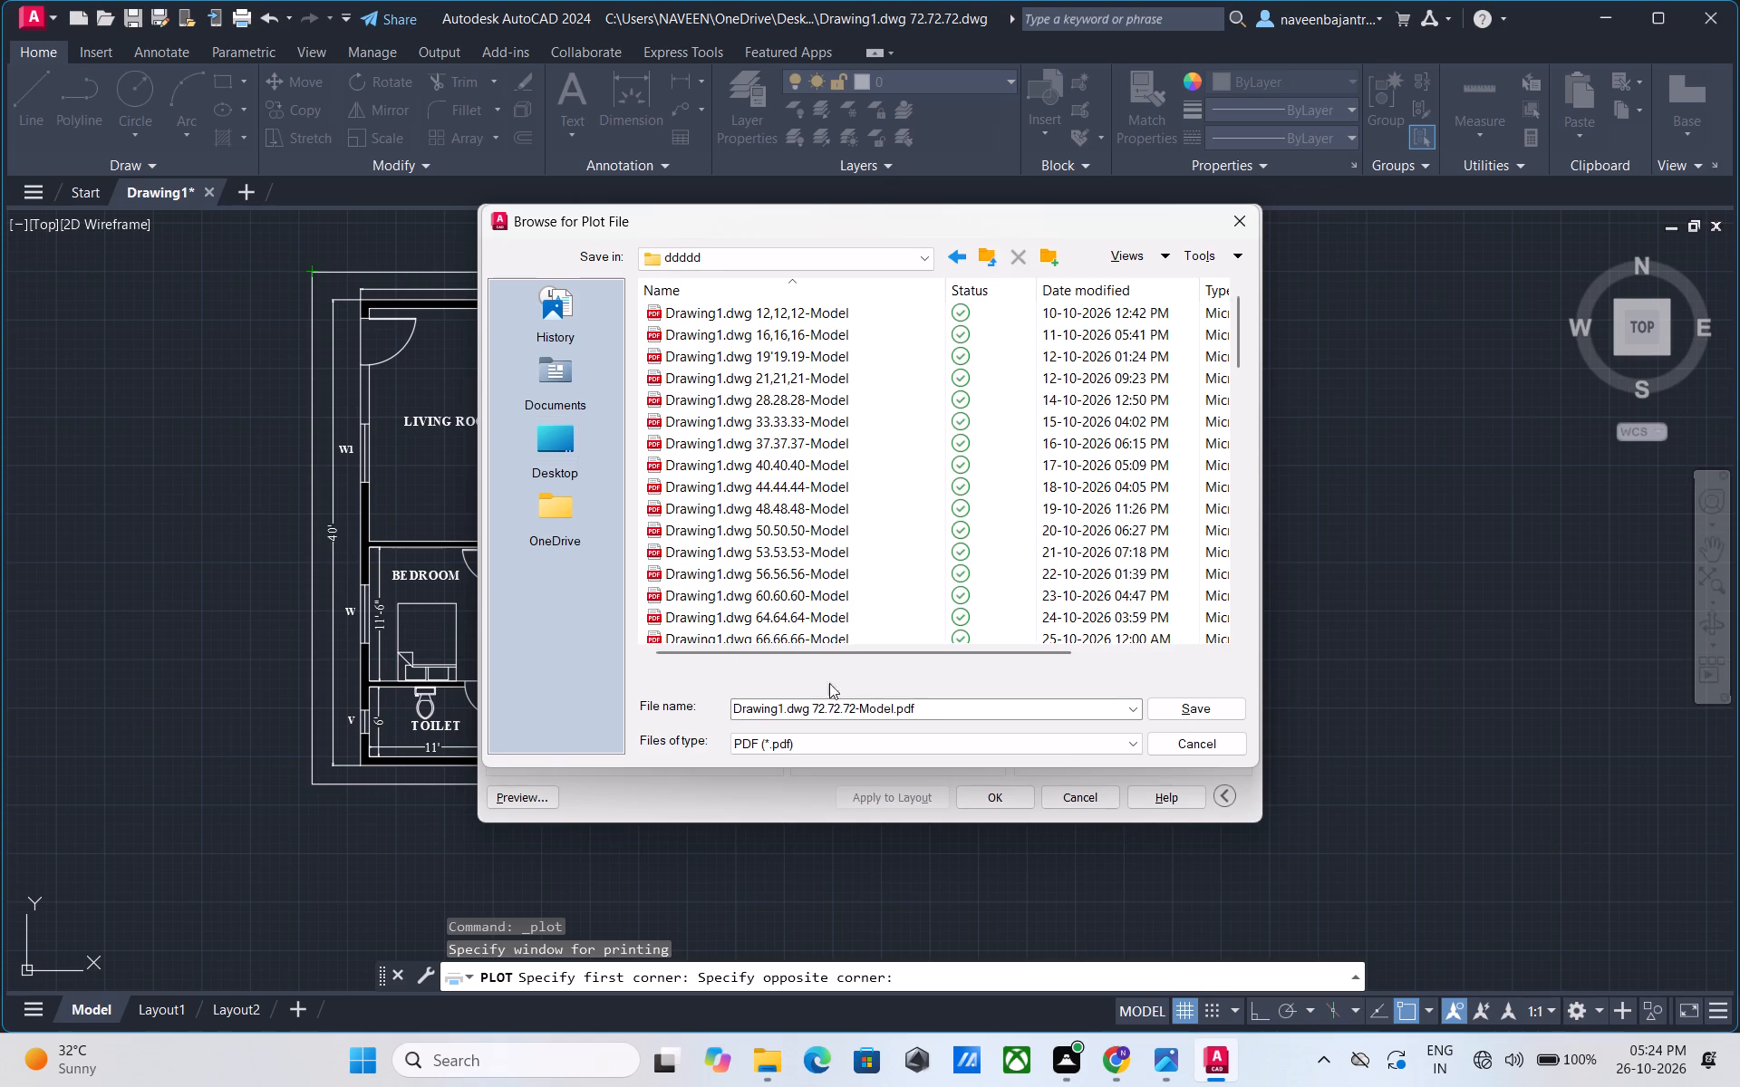
{"action": "left_click", "coordinate": [1174, 711]}
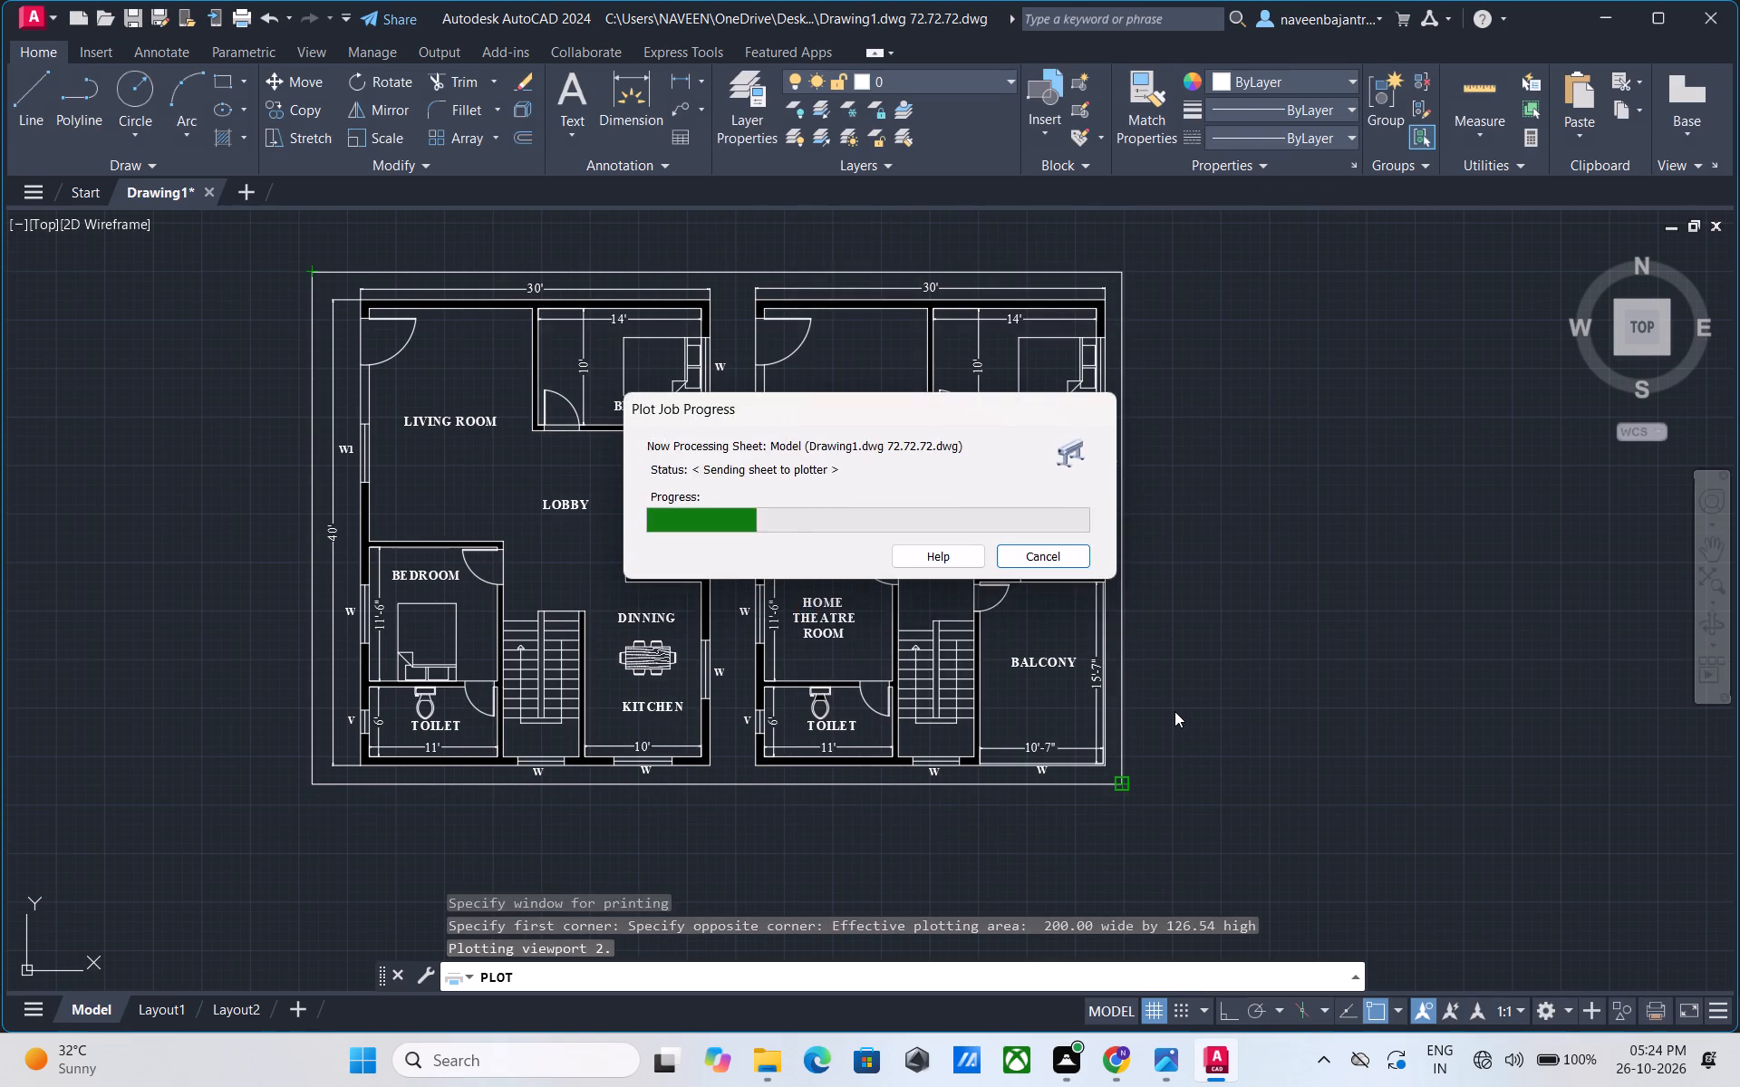
Check both floor plans in the plotted PDF in Microsoft Edge, close it and return to the drawing.
{"action": "scroll", "coordinate": [1174, 711], "scroll_direction": "down", "scroll_amount": 2}
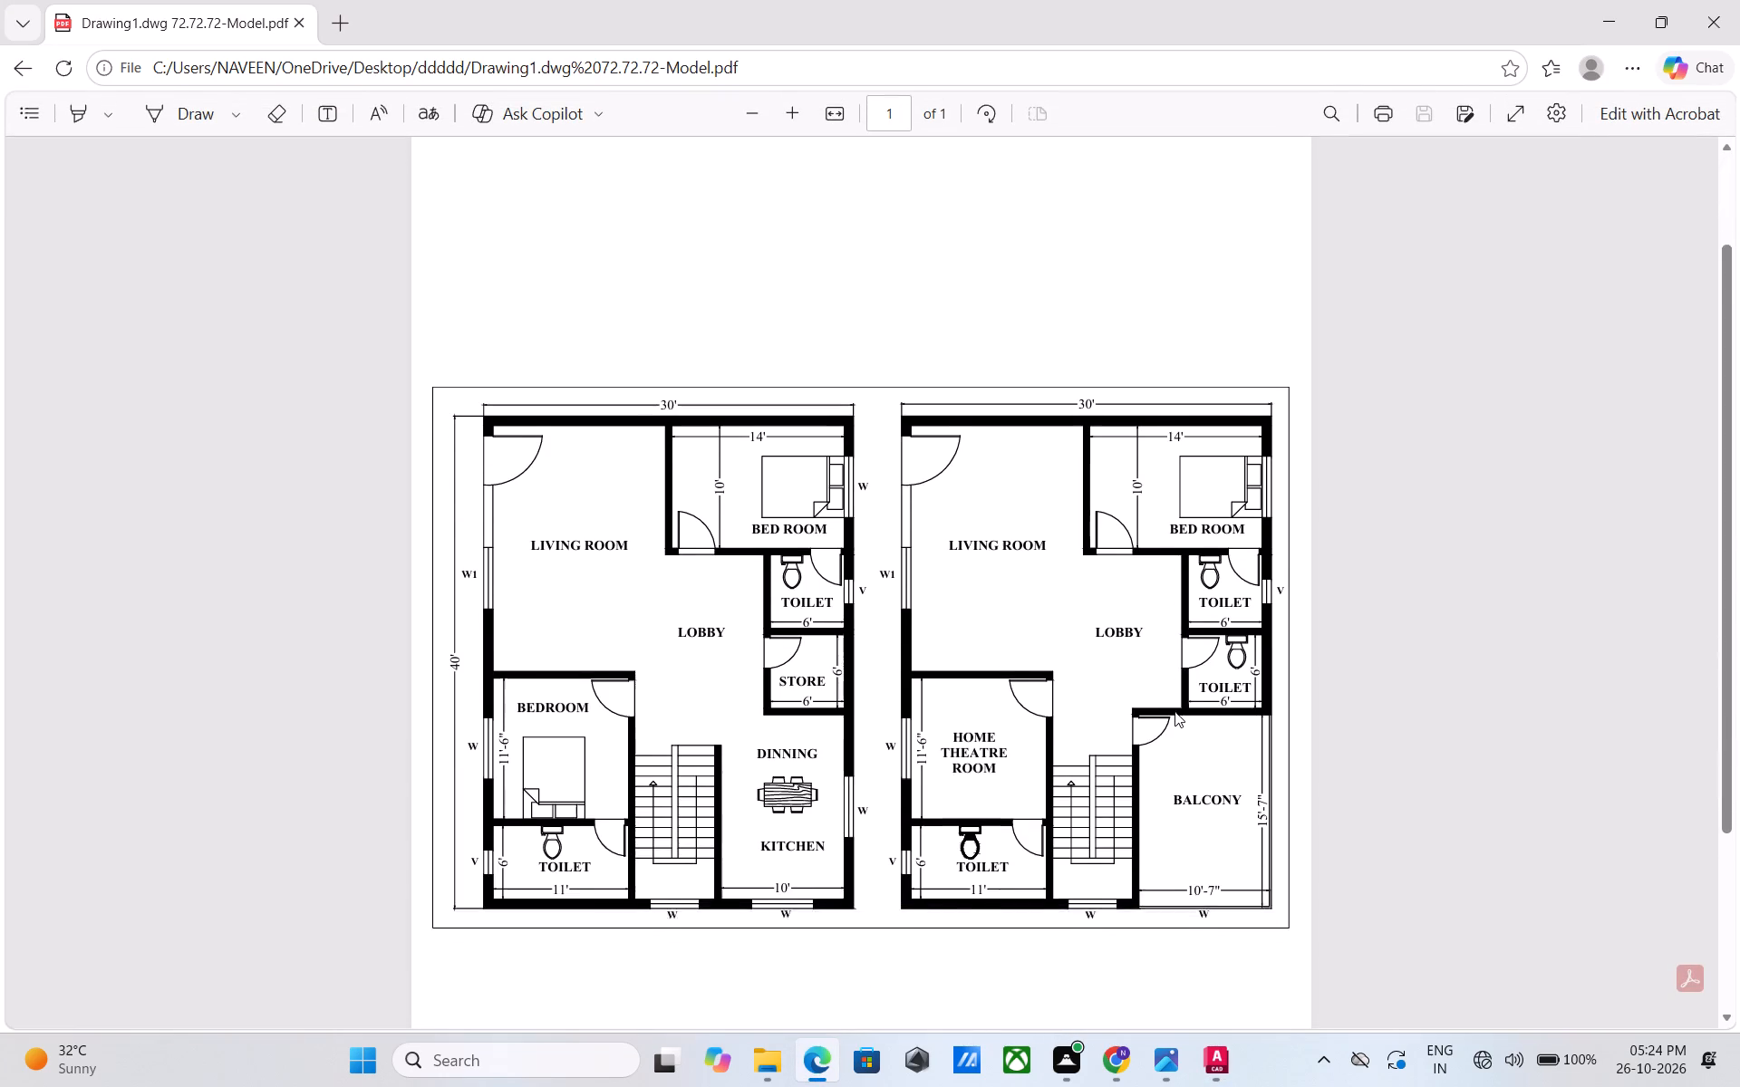
{"action": "scroll", "coordinate": [1174, 711], "scroll_direction": "down", "scroll_amount": 1}
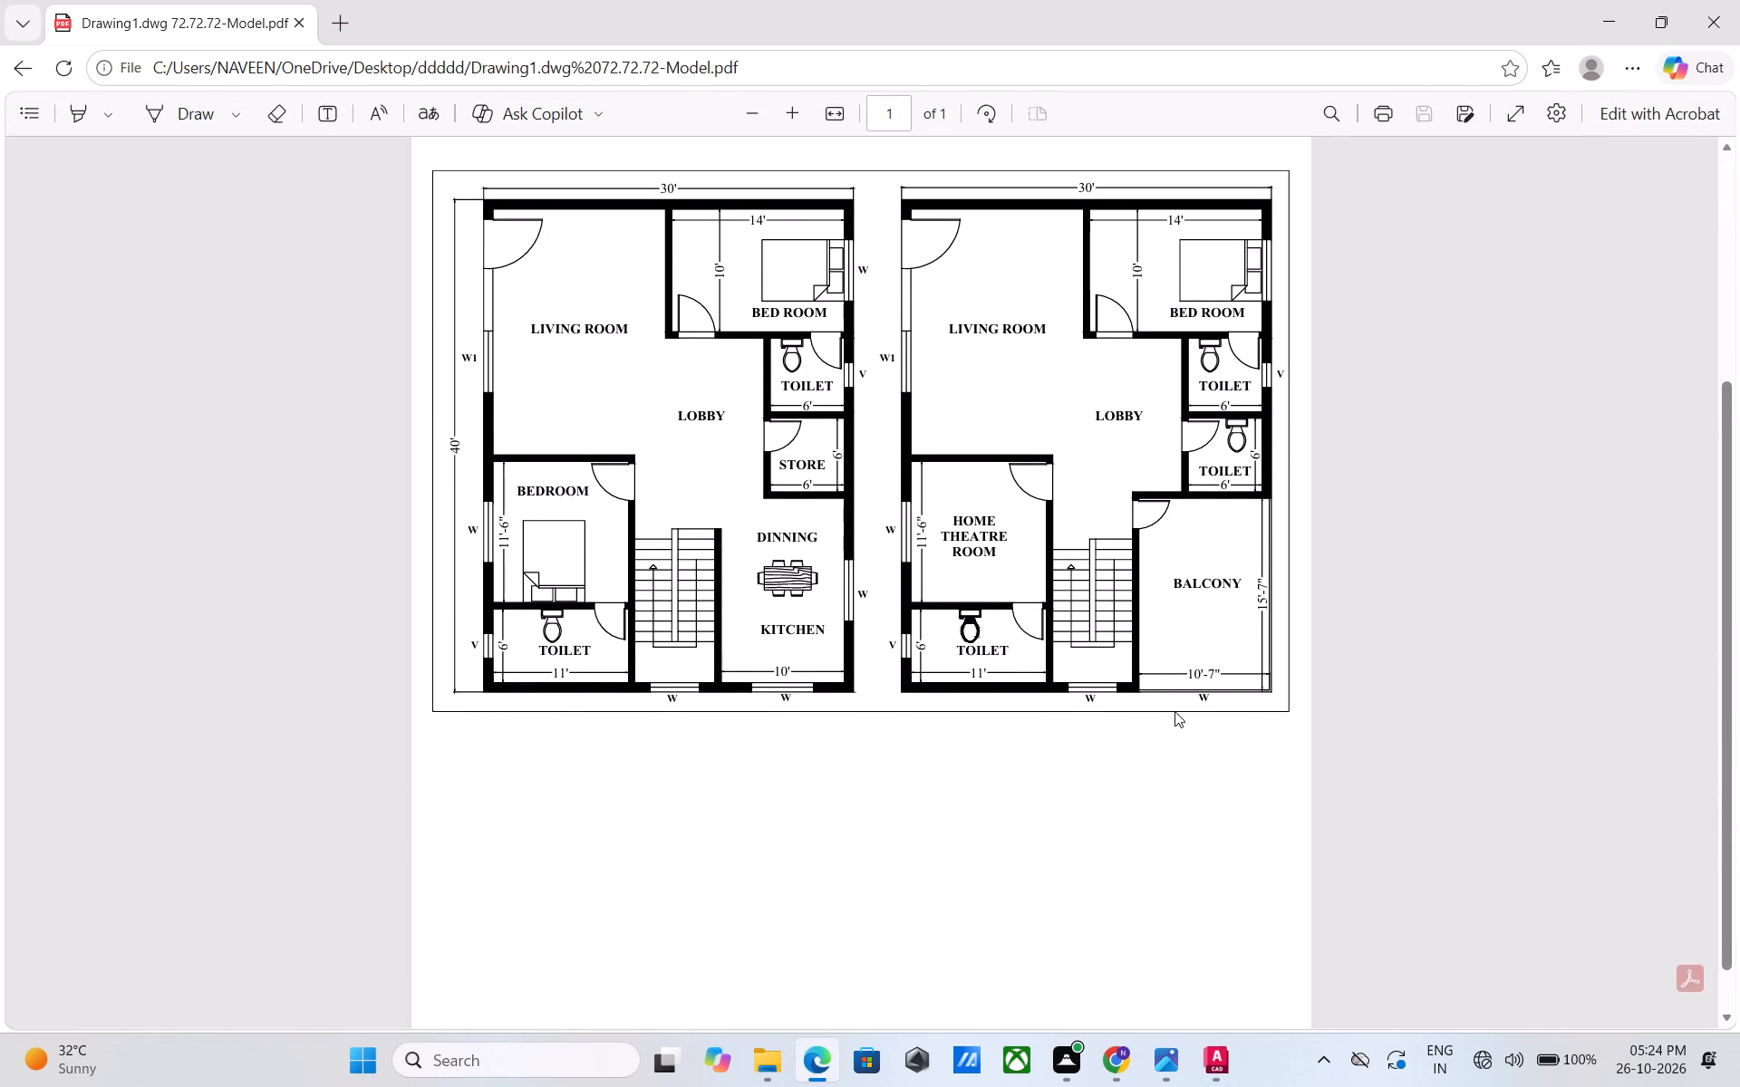
{"action": "left_click", "coordinate": [1738, 10]}
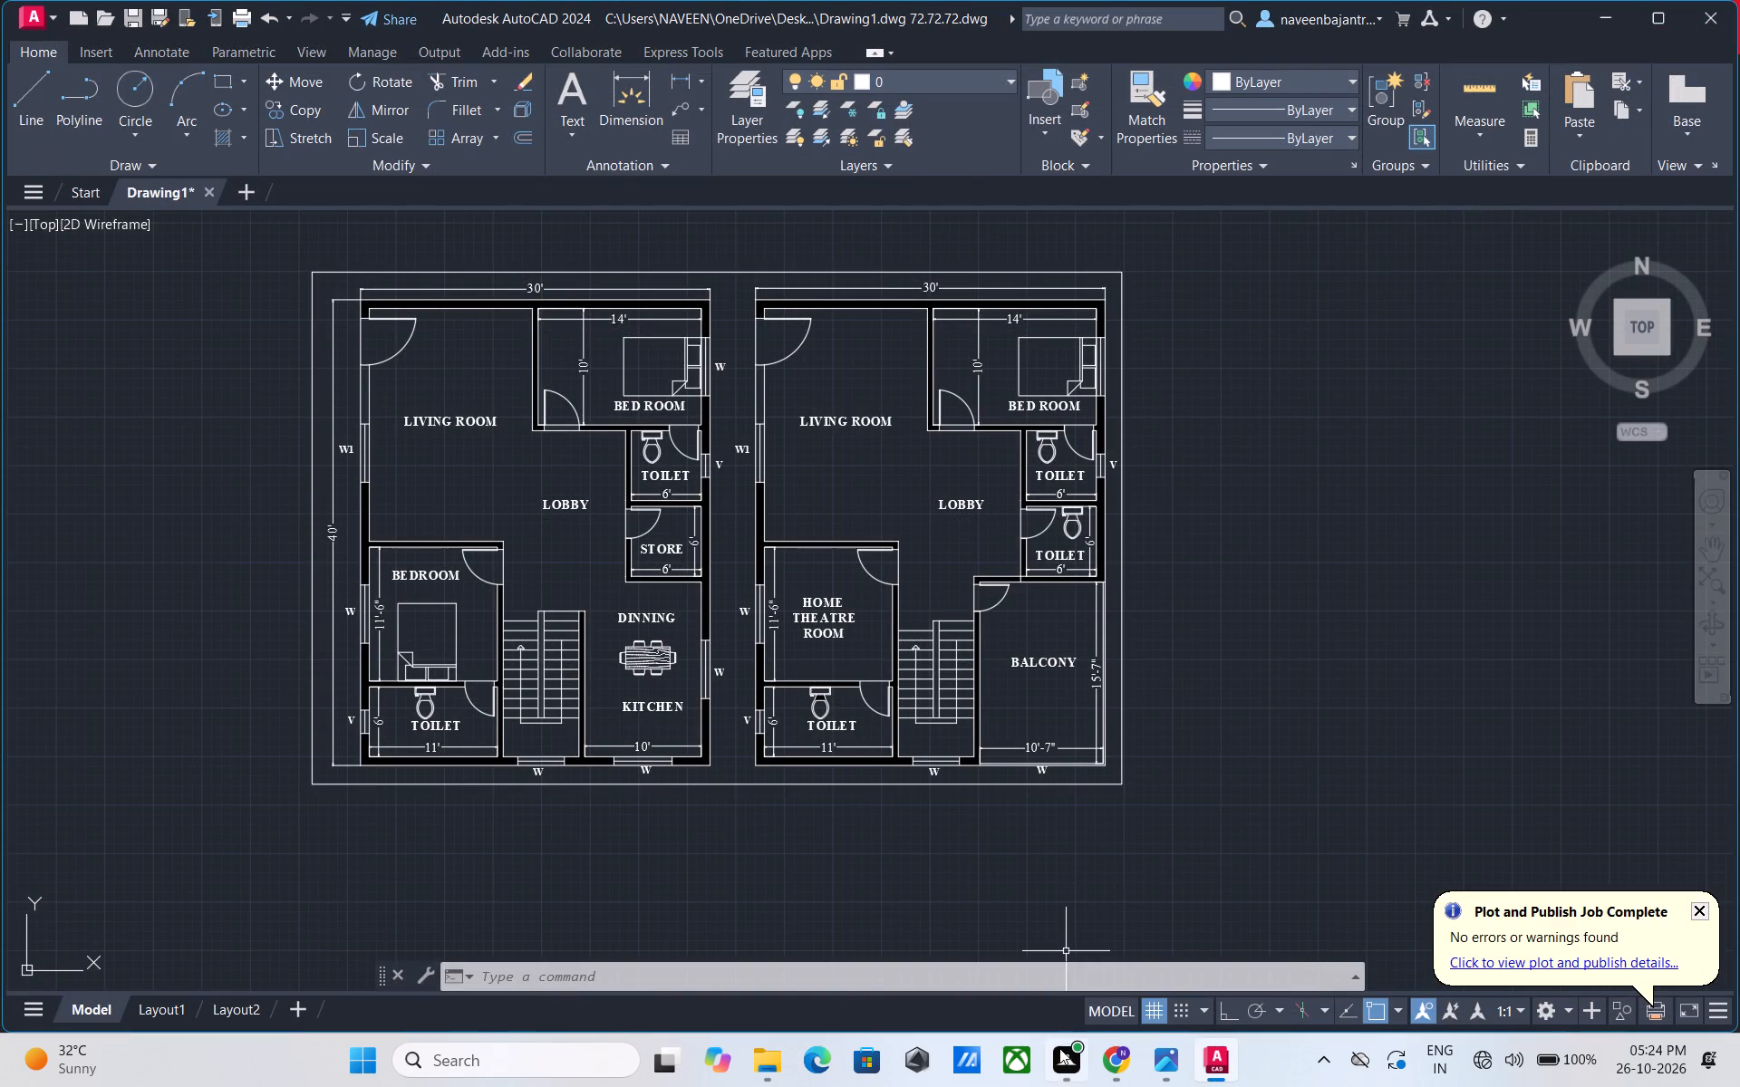